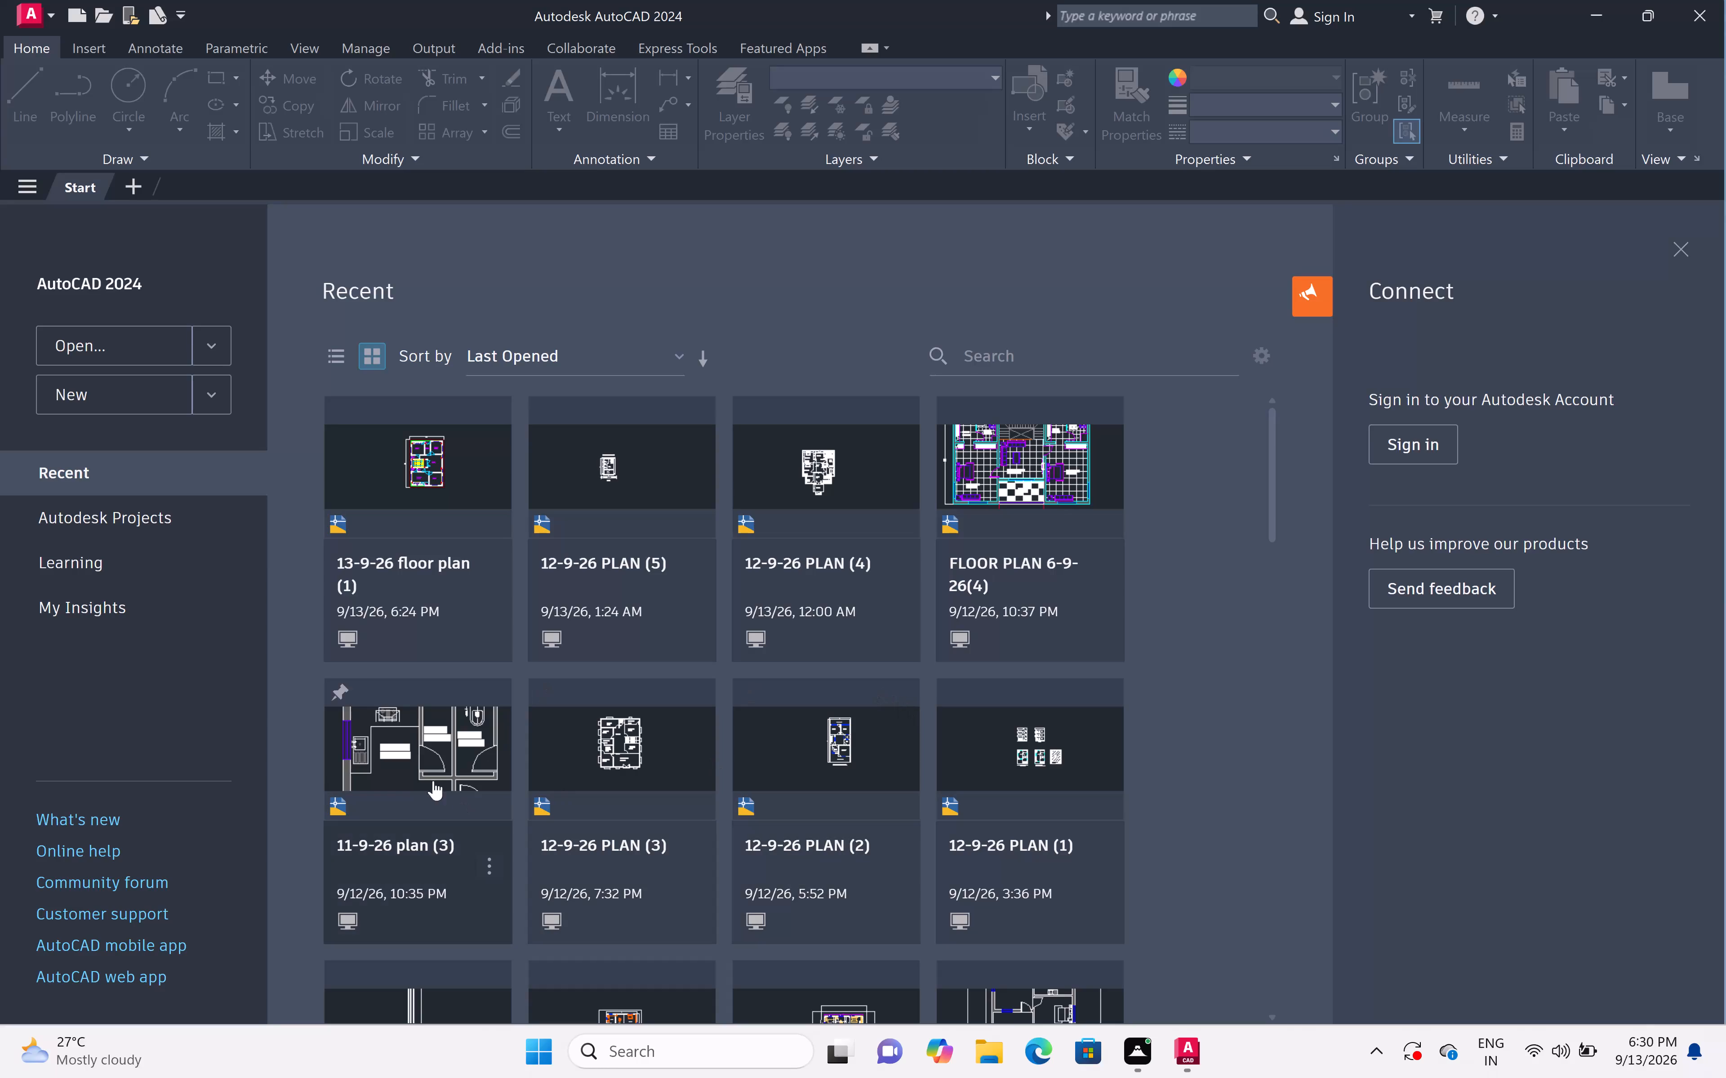
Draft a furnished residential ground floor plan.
Create a new blank drawing.
{"action": "left_click", "coordinate": [99, 391]}
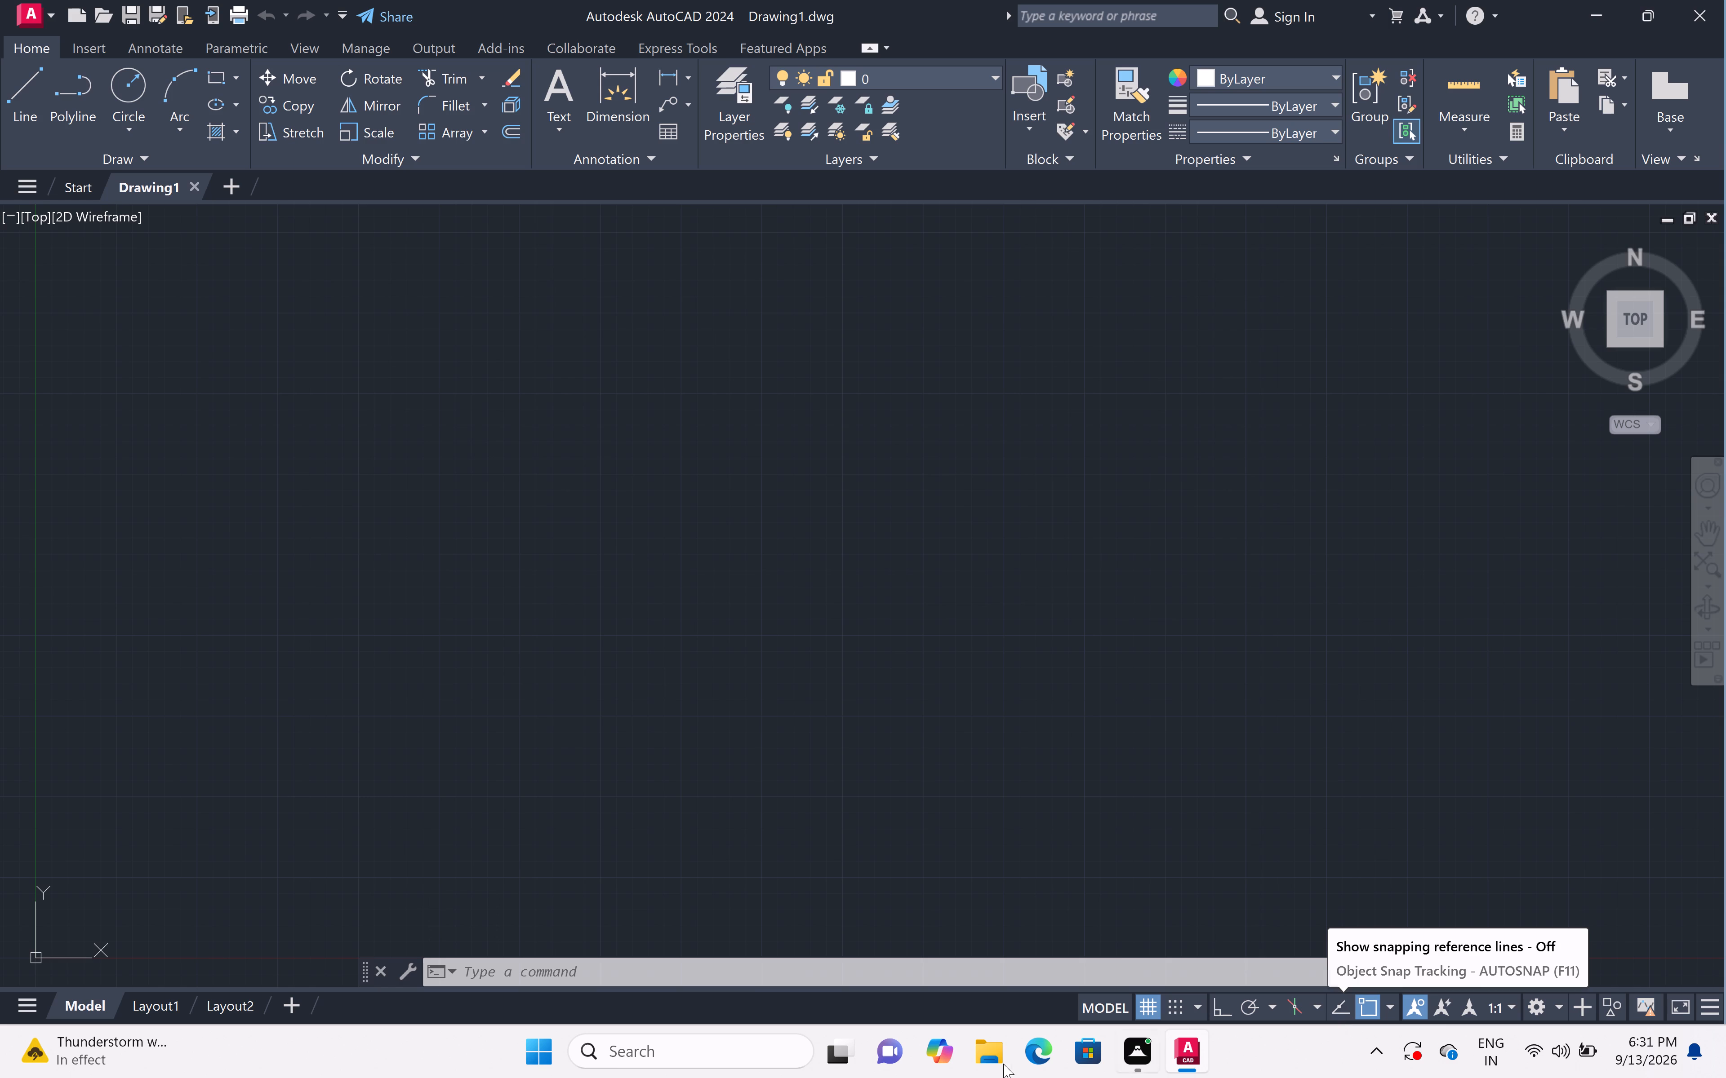
Configure the drawing units to Engineering length type with 0'-0.0" precision.
{"action": "type", "text": "un"}
{"action": "key", "text": "space"}
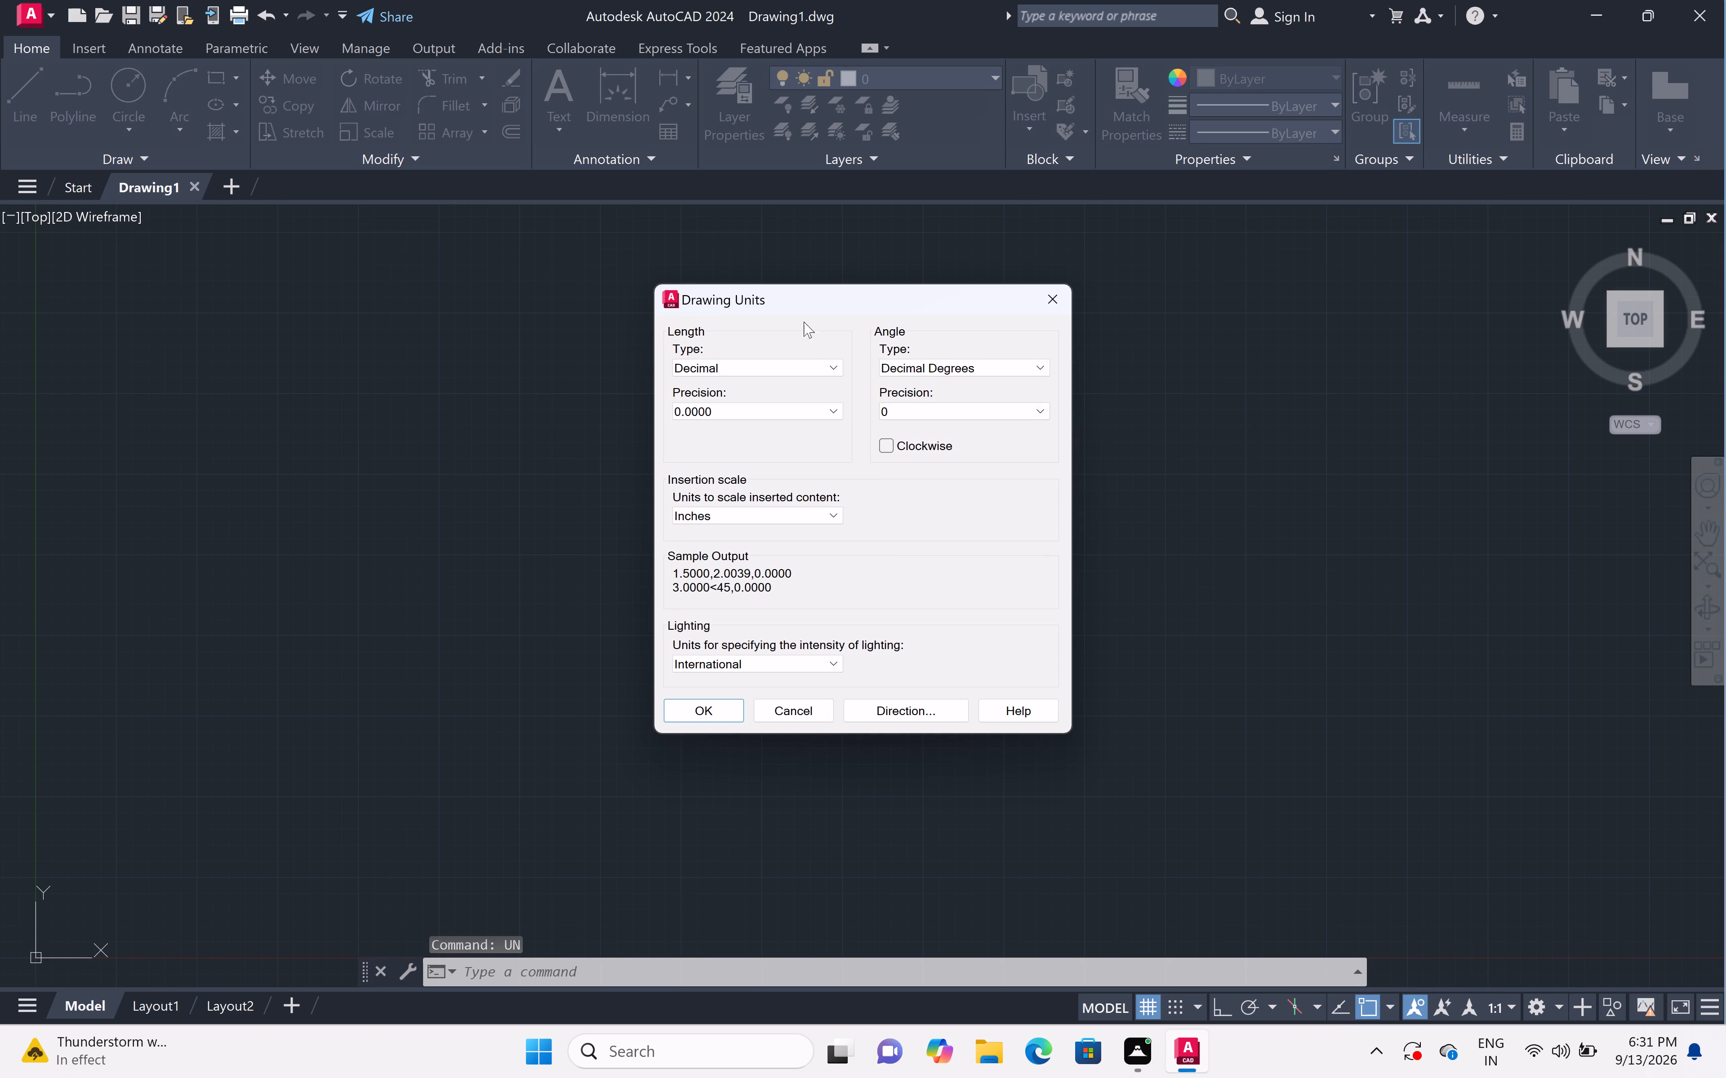
{"action": "left_click", "coordinate": [831, 366]}
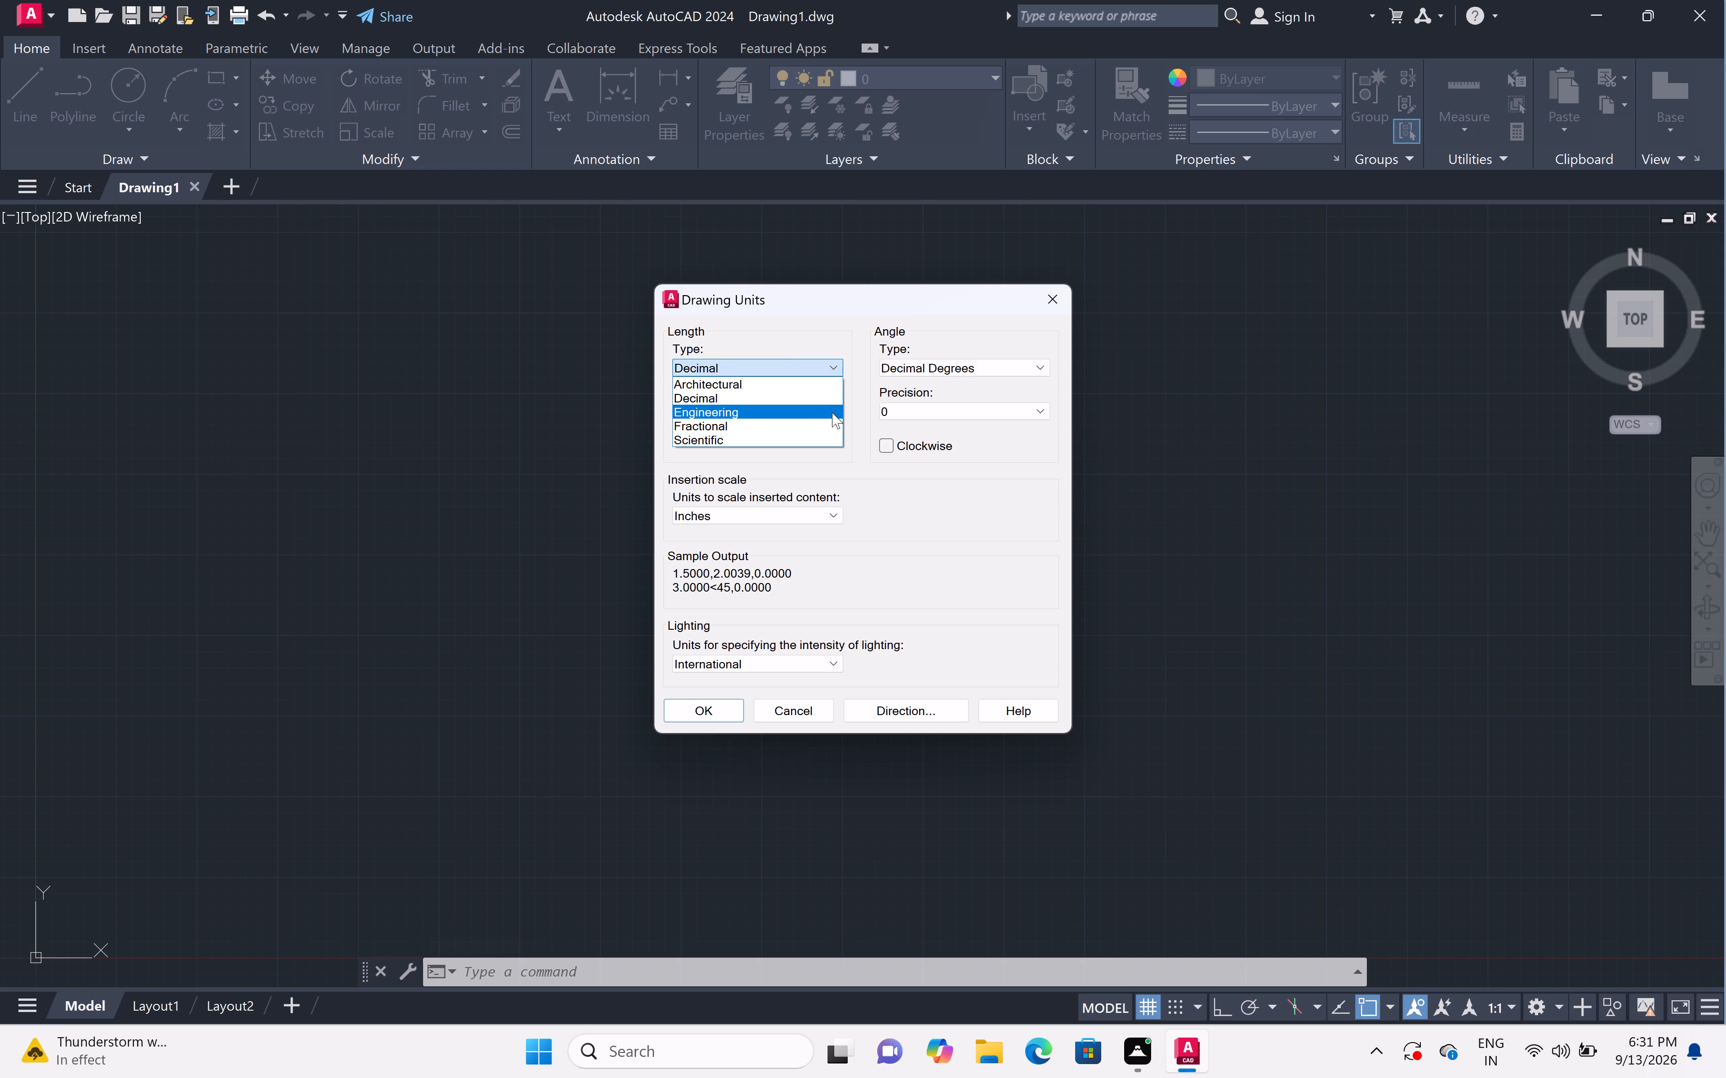
{"action": "left_click", "coordinate": [832, 412]}
{"action": "left_click", "coordinate": [832, 405]}
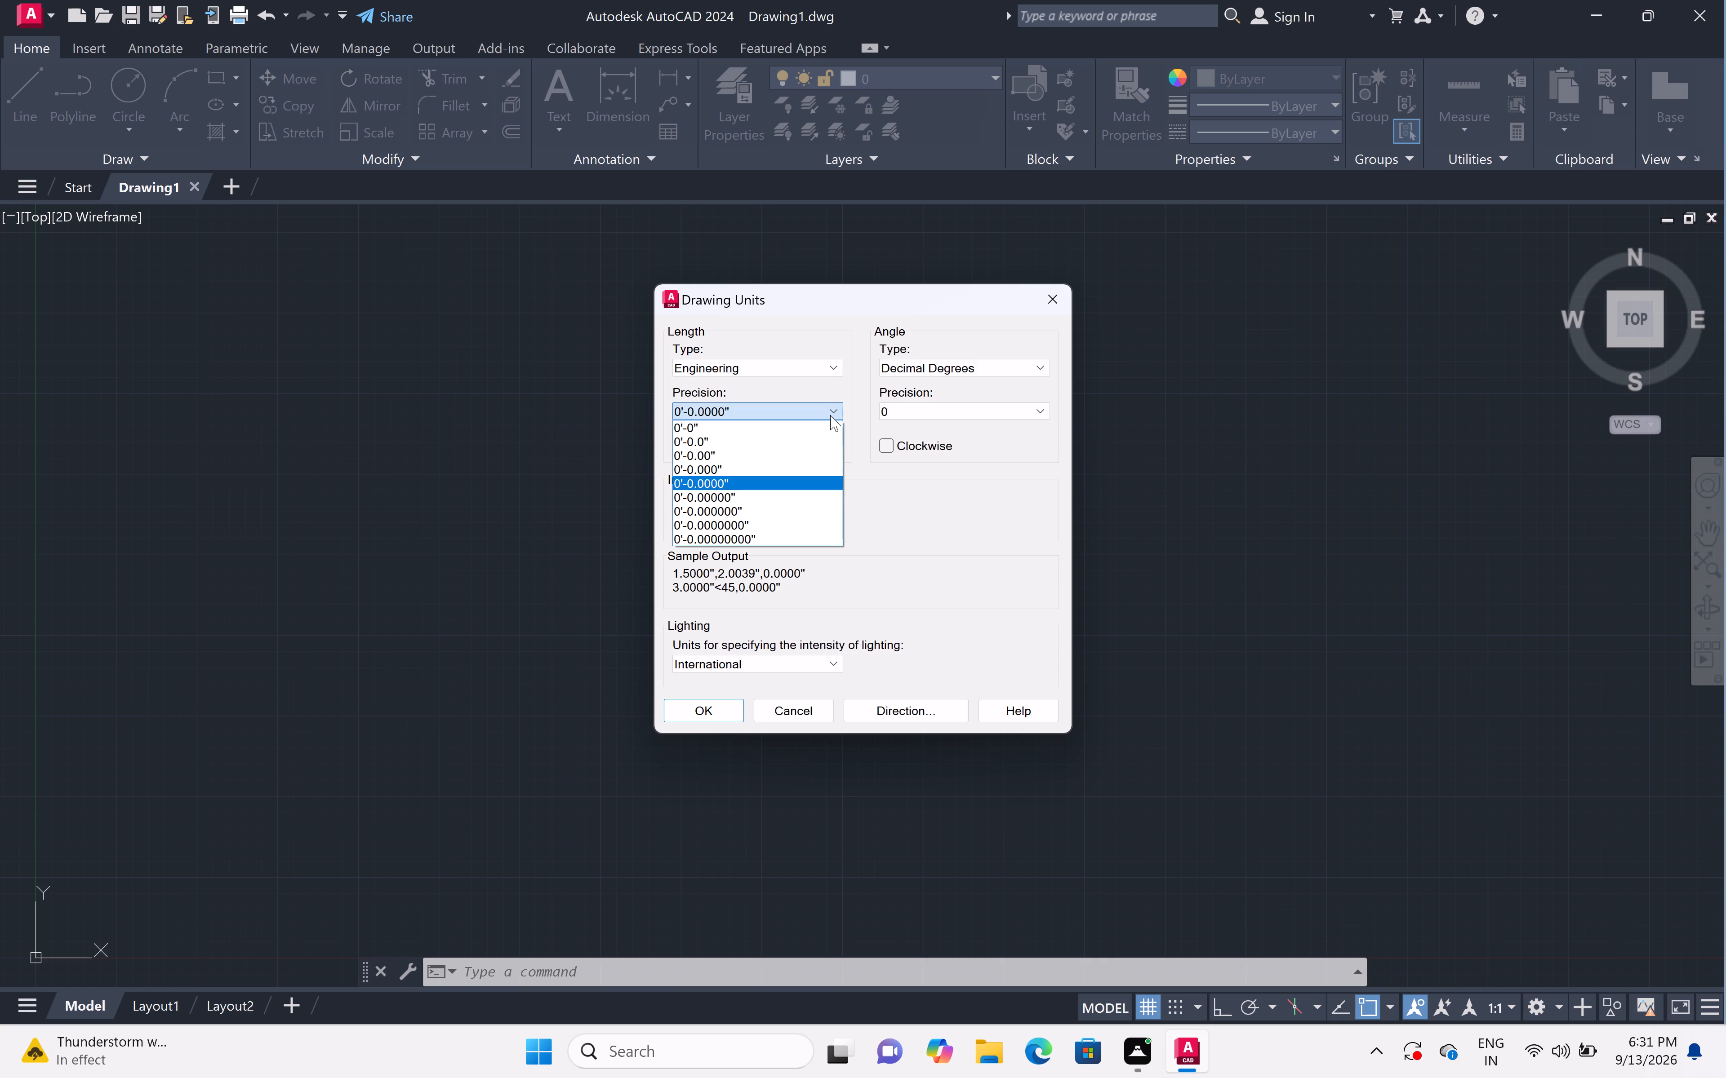
{"action": "left_click", "coordinate": [826, 442]}
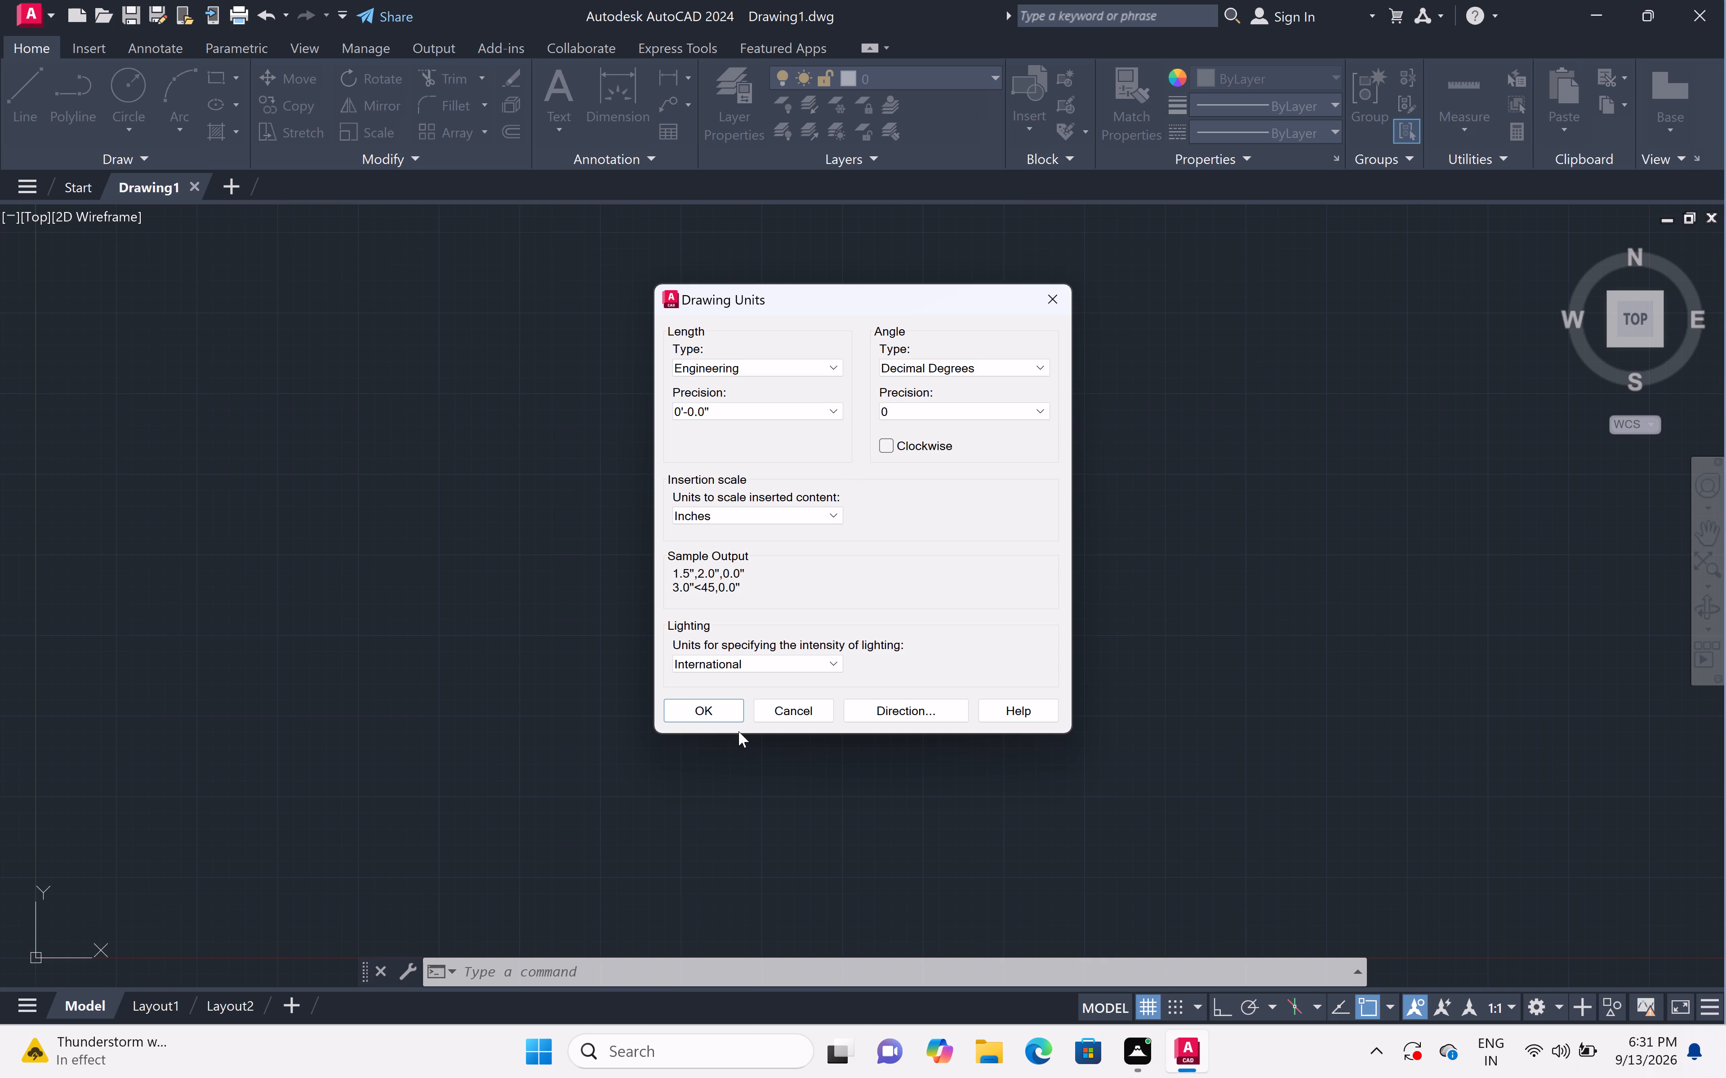
{"action": "left_click", "coordinate": [701, 708]}
Draw a horizontal construction line in the empty area above and to the right of the origin.
{"action": "scroll", "coordinate": [921, 598], "scroll_direction": "down", "scroll_amount": 6}
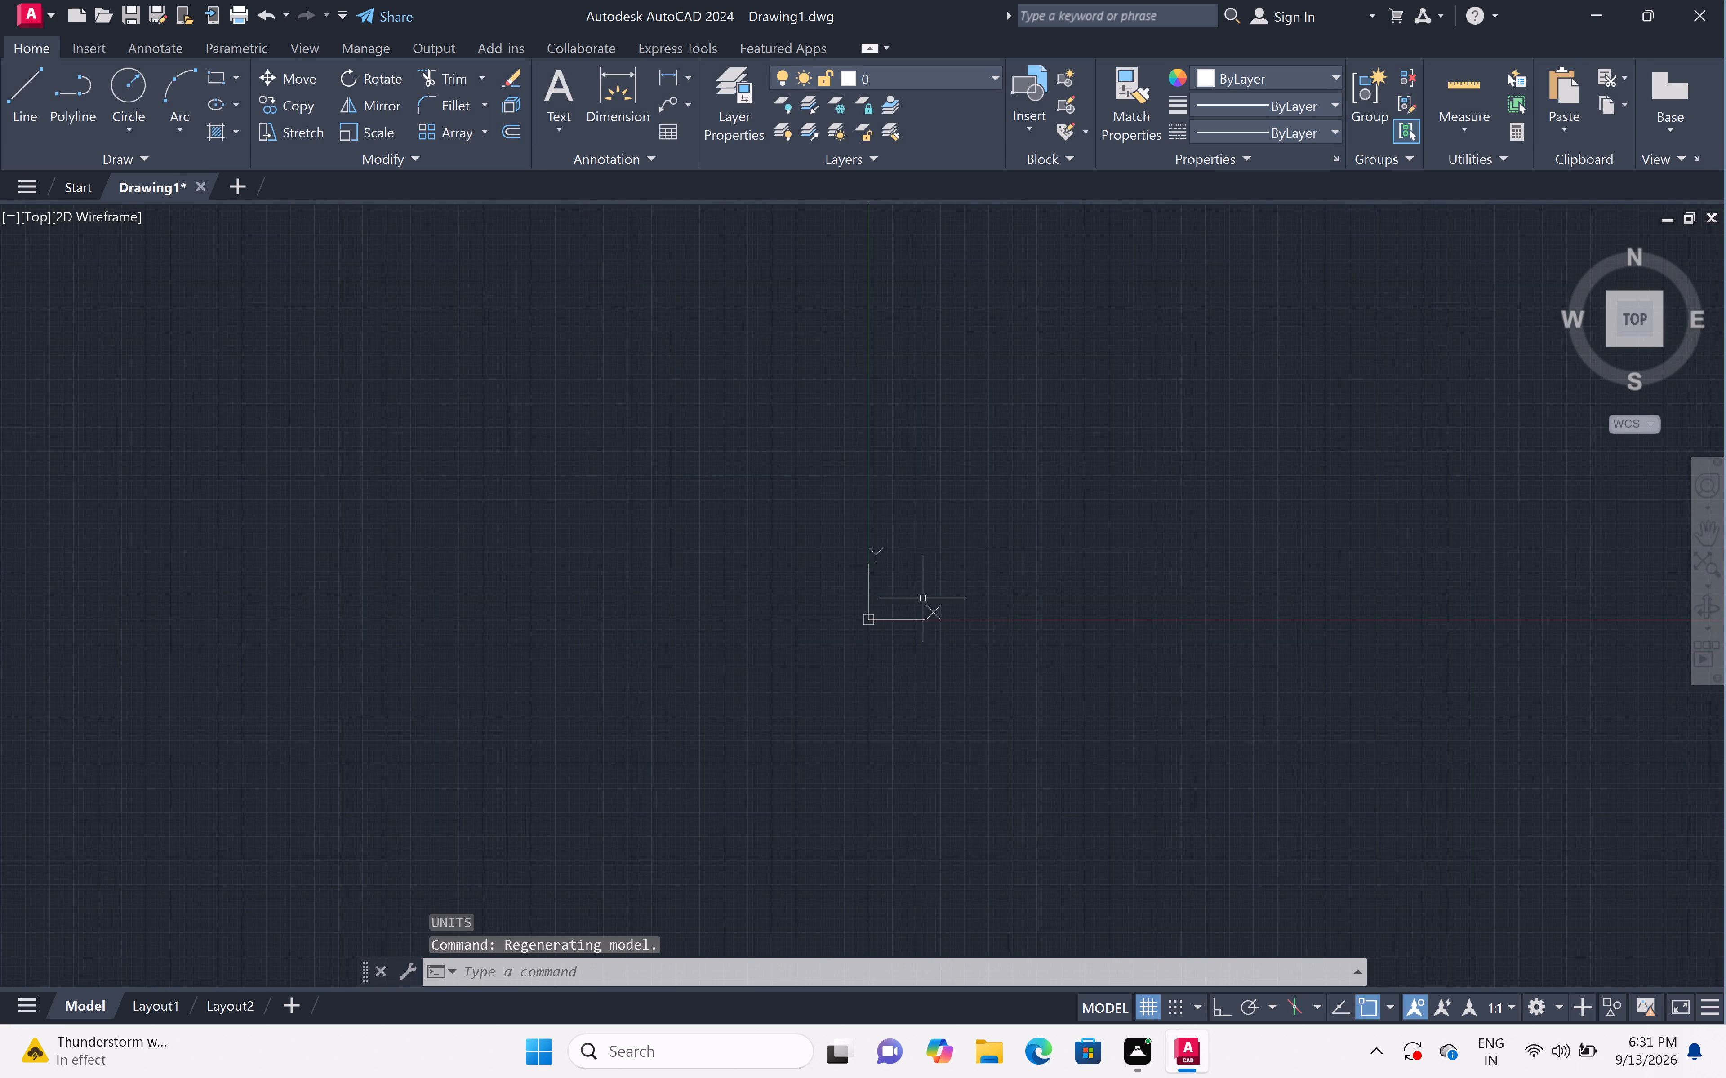
{"action": "scroll", "coordinate": [1052, 512], "scroll_direction": "down", "scroll_amount": 7}
{"action": "scroll", "coordinate": [1142, 455], "scroll_direction": "down", "scroll_amount": 5}
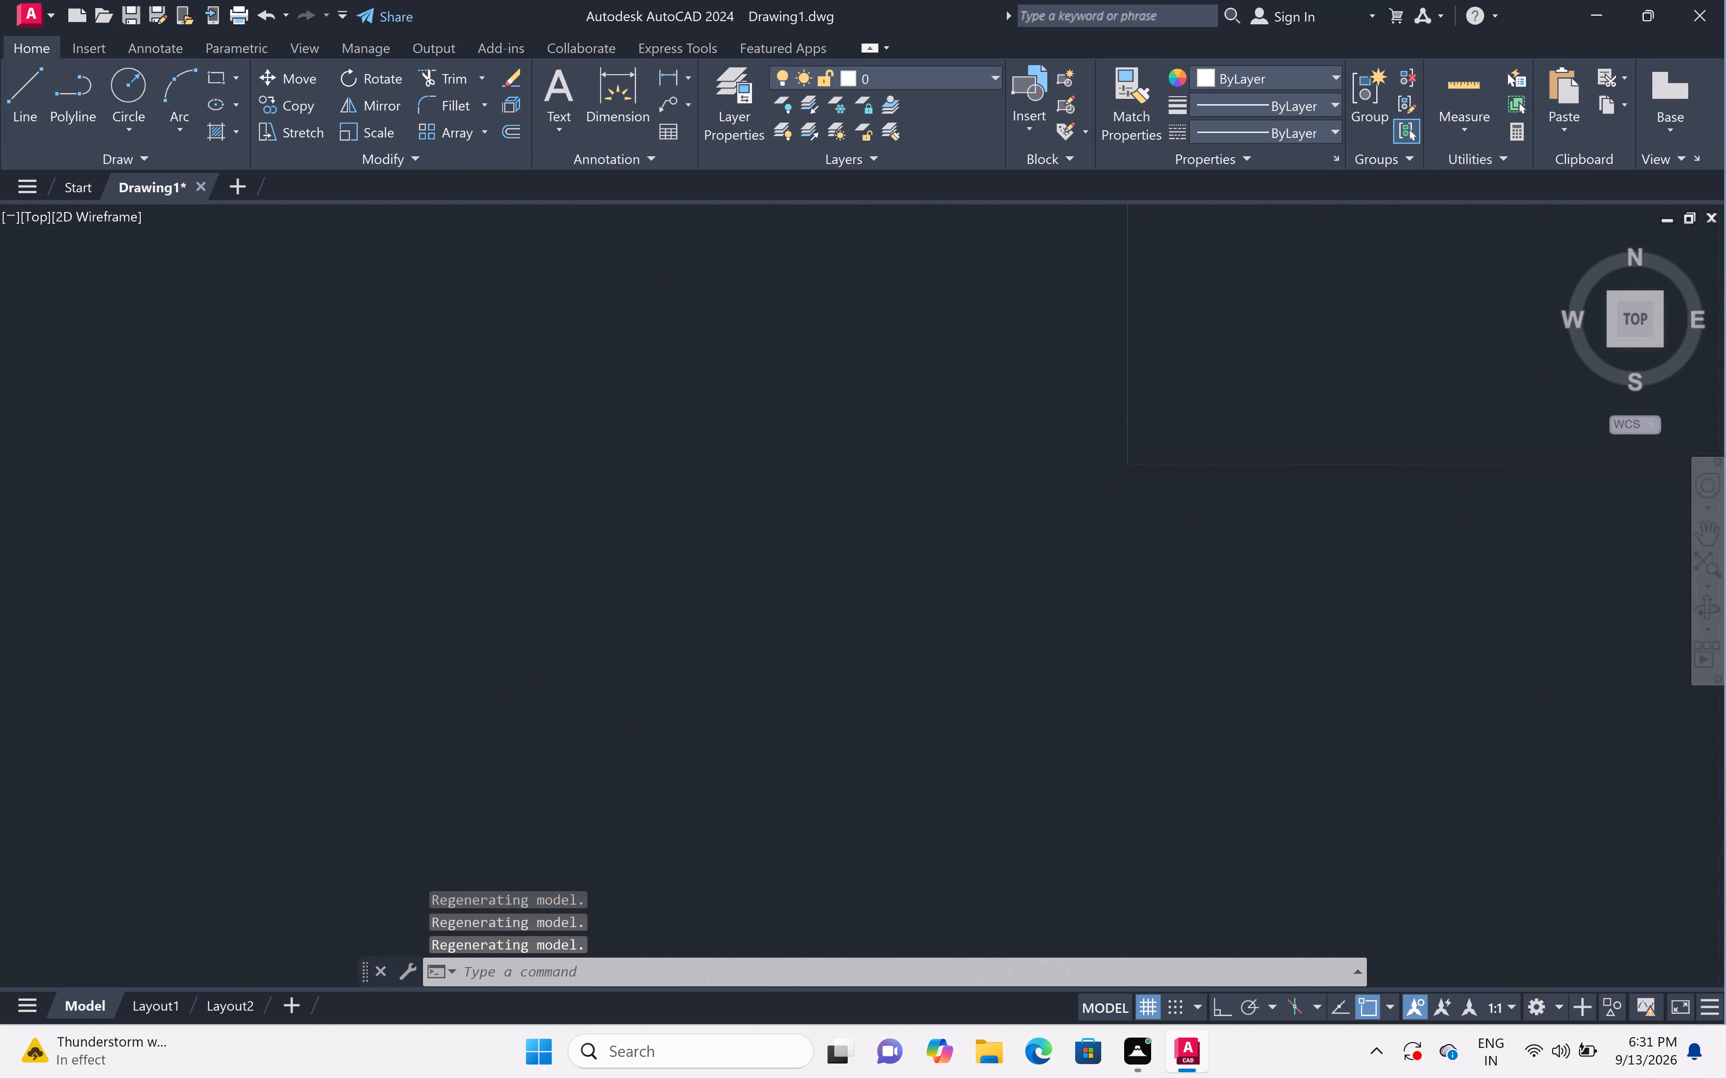
{"action": "scroll", "coordinate": [1143, 463], "scroll_direction": "down", "scroll_amount": 2}
{"action": "scroll", "coordinate": [1203, 406], "scroll_direction": "down", "scroll_amount": 8}
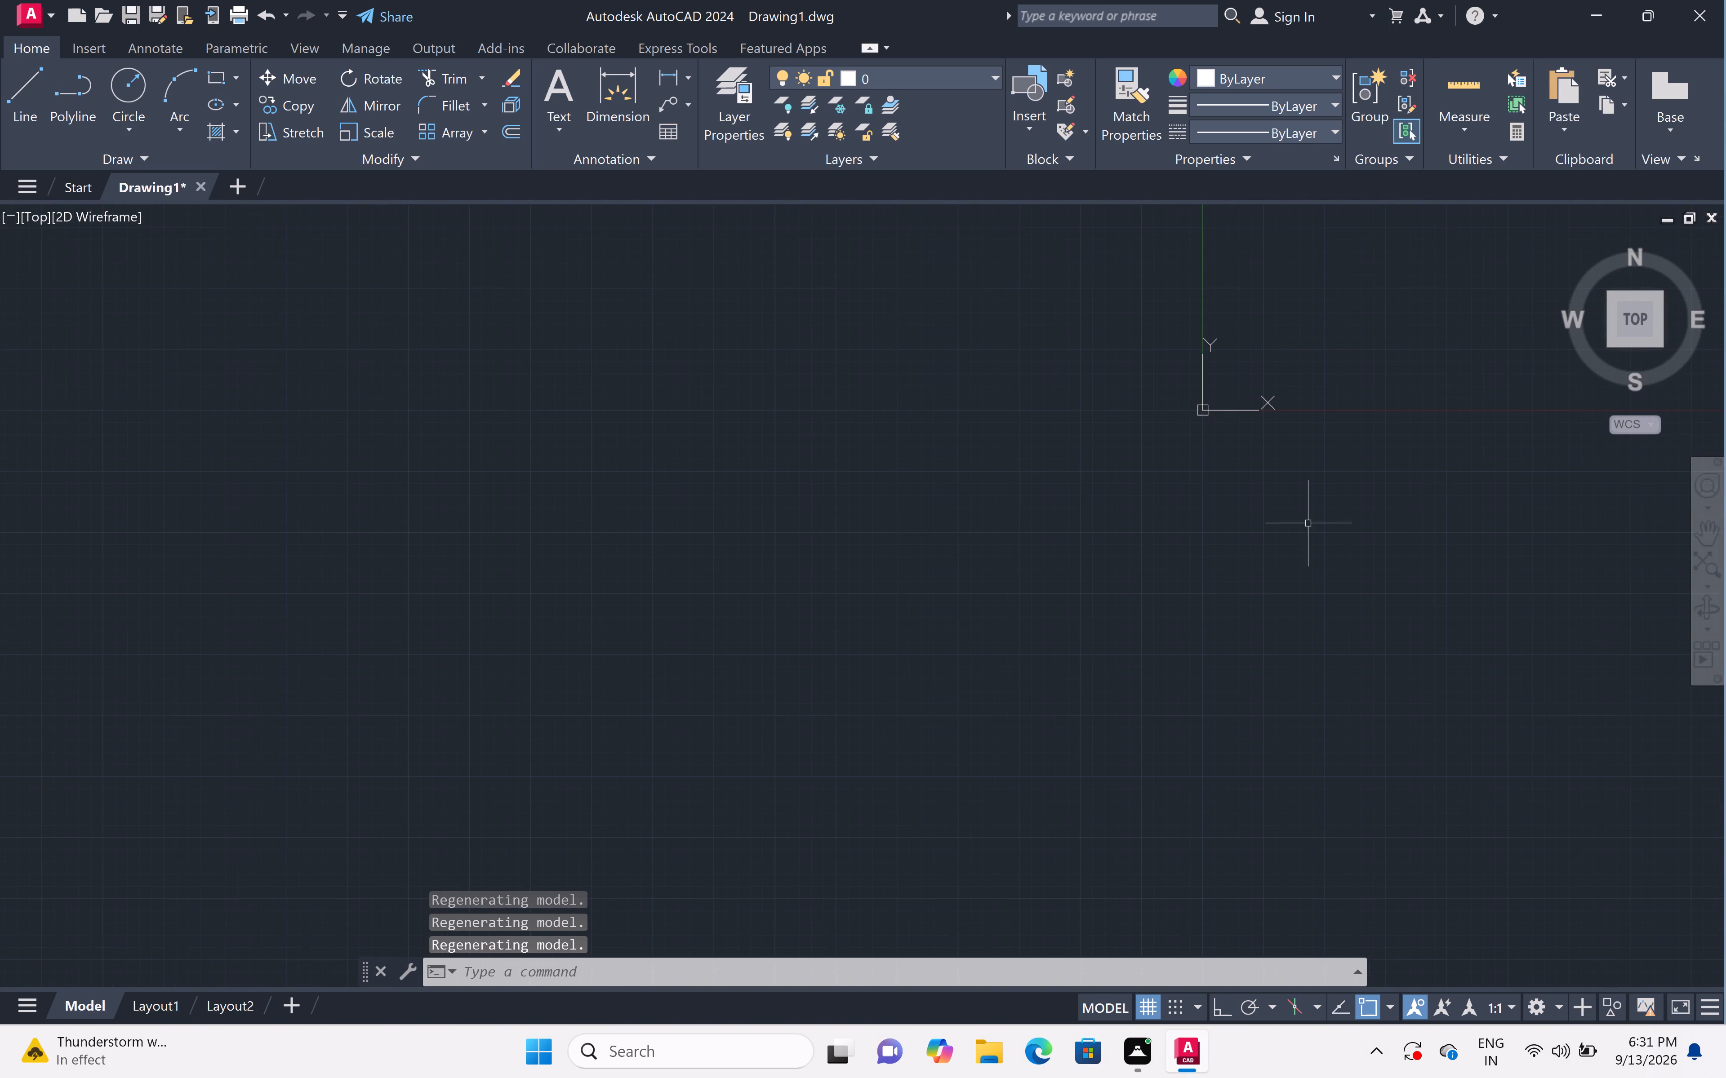
{"action": "middle_click_drag", "start_coordinate": [1307, 524], "coordinate": [582, 986]}
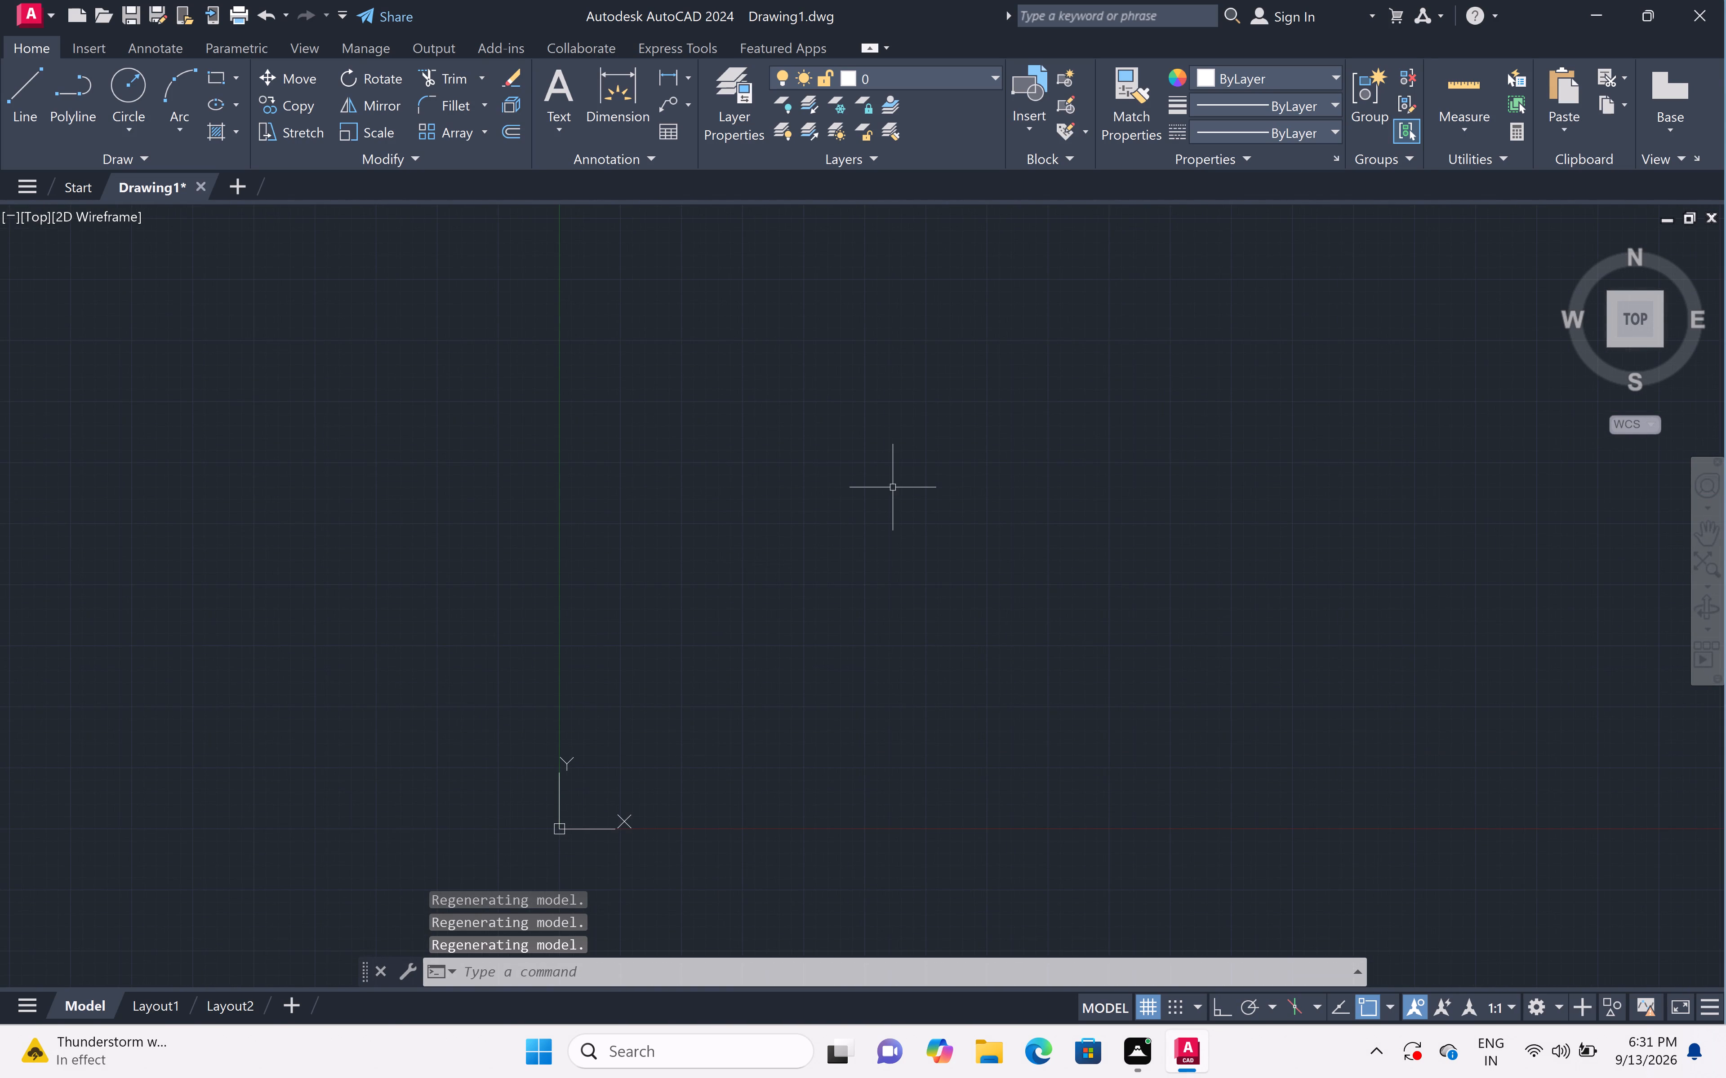
{"action": "scroll", "coordinate": [890, 490], "scroll_direction": "up", "scroll_amount": 3}
{"action": "scroll", "coordinate": [899, 522], "scroll_direction": "down", "scroll_amount": 5}
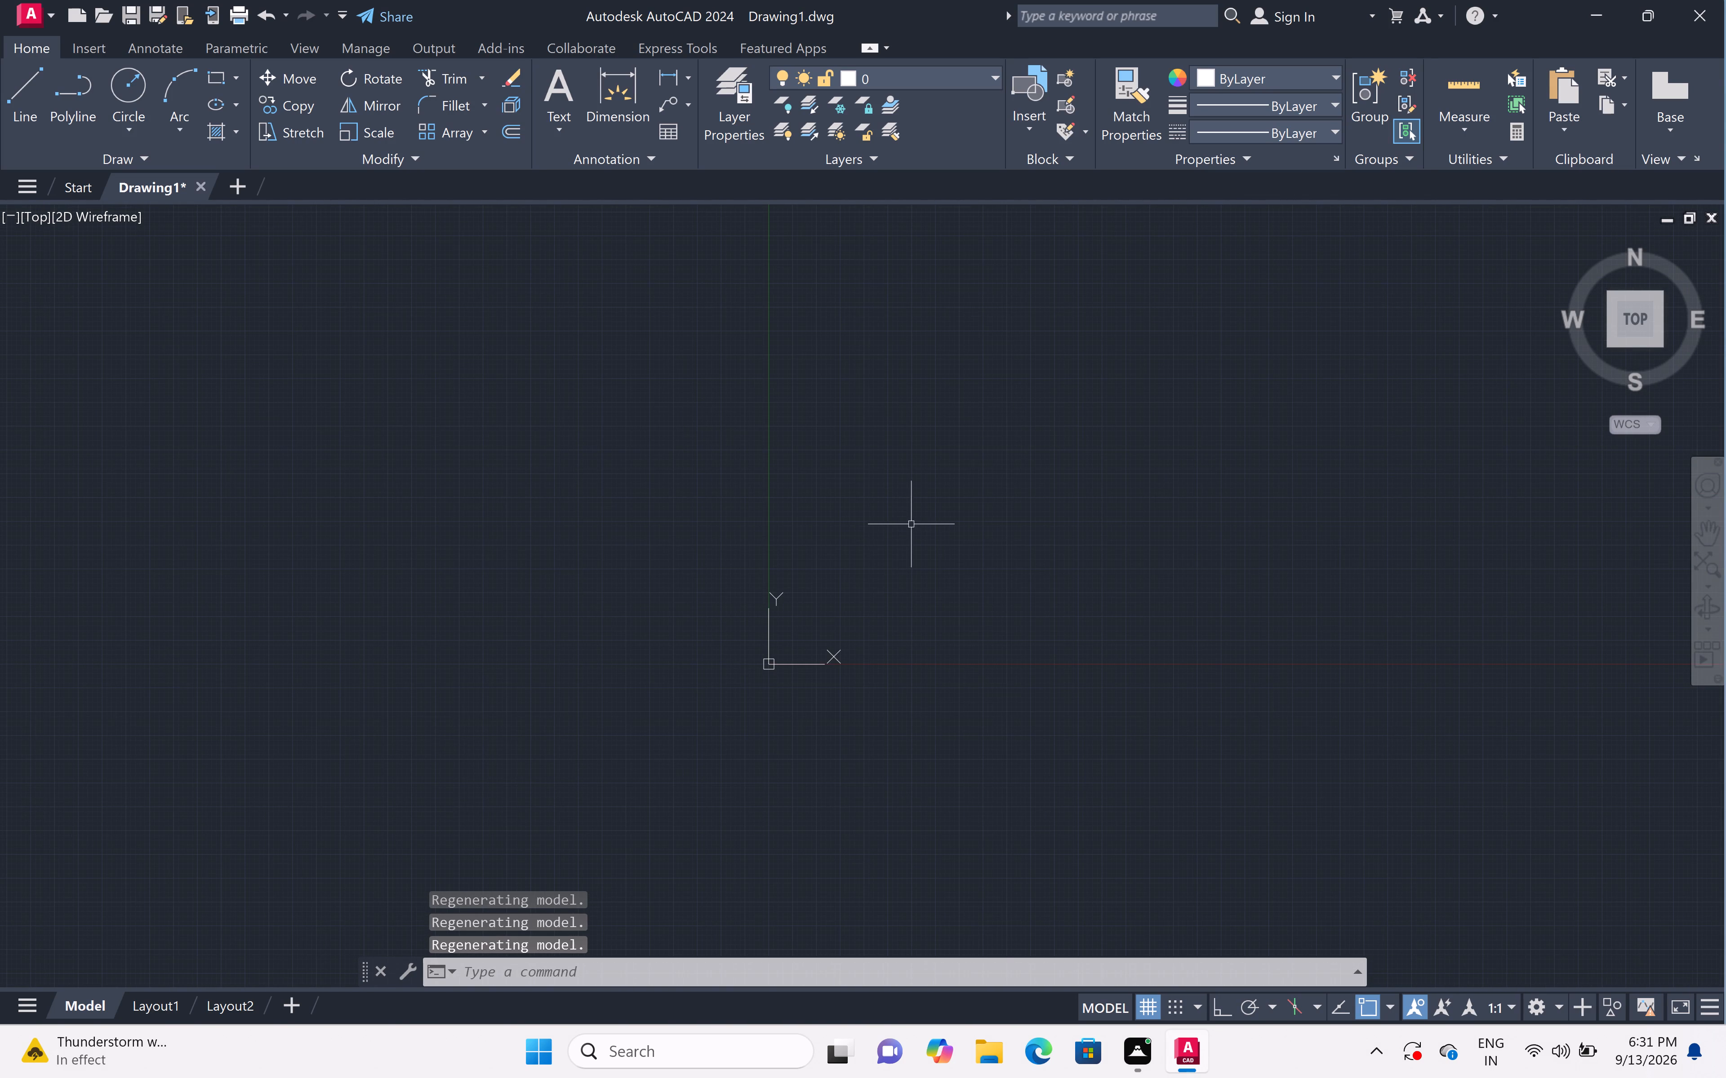
{"action": "scroll", "coordinate": [1027, 481], "scroll_direction": "up", "scroll_amount": 1}
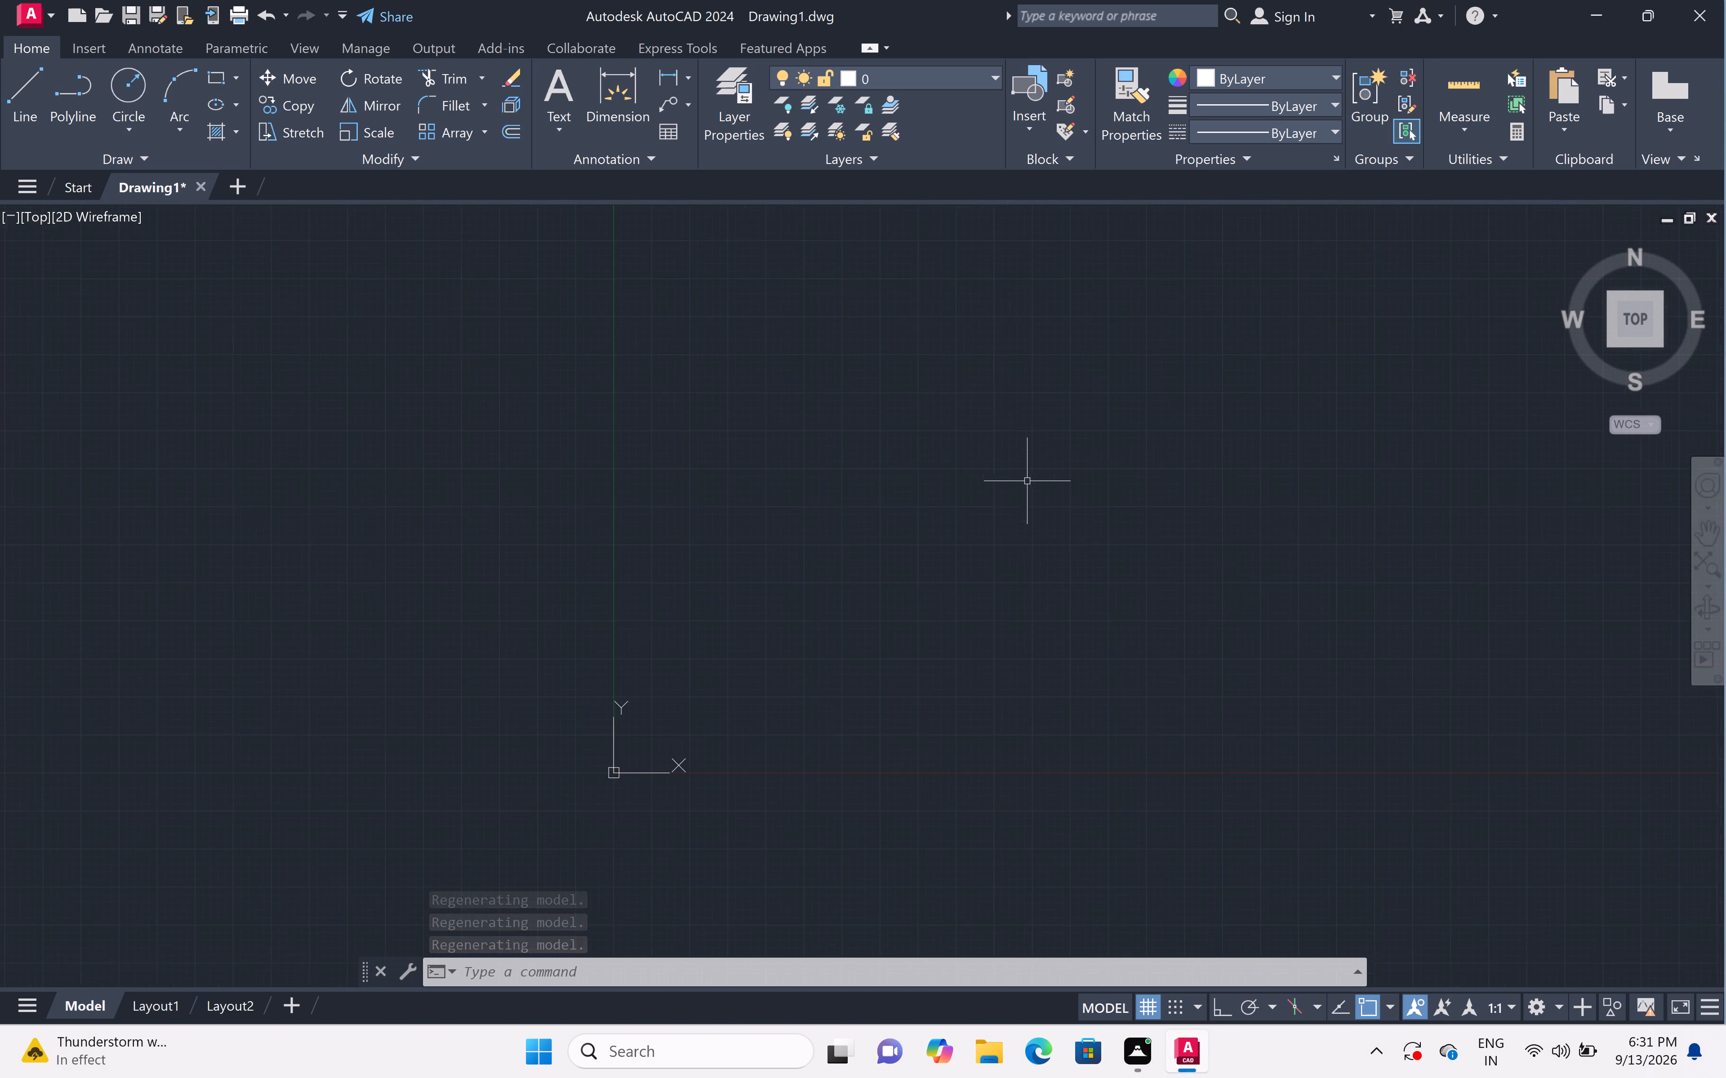
{"action": "scroll", "coordinate": [1027, 481], "scroll_direction": "up", "scroll_amount": 2}
{"action": "middle_click_drag", "start_coordinate": [1178, 377], "coordinate": [978, 448]}
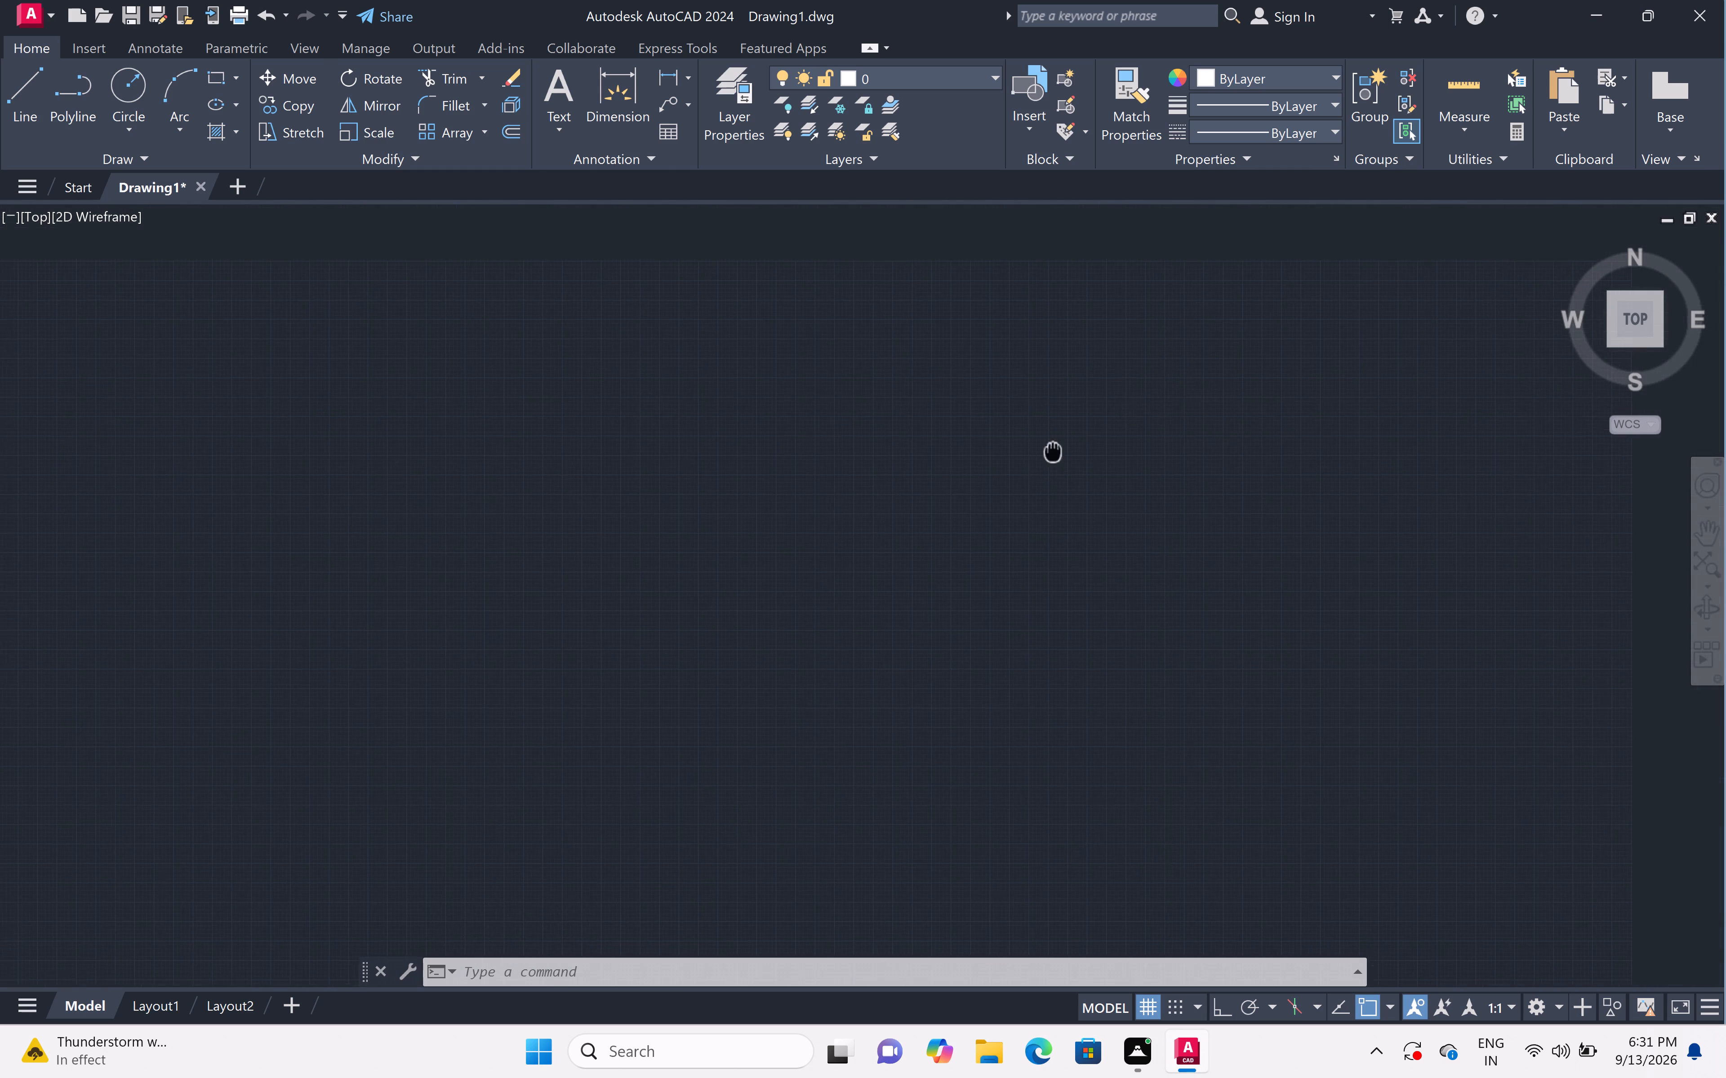
{"action": "middle_click_drag", "start_coordinate": [978, 448], "coordinate": [778, 406]}
{"action": "middle_click_drag", "start_coordinate": [735, 400], "coordinate": [707, 395]}
{"action": "middle_click_drag", "start_coordinate": [680, 389], "coordinate": [672, 388]}
{"action": "scroll", "coordinate": [708, 347], "scroll_direction": "up", "scroll_amount": 1}
{"action": "type", "text": "xl"}
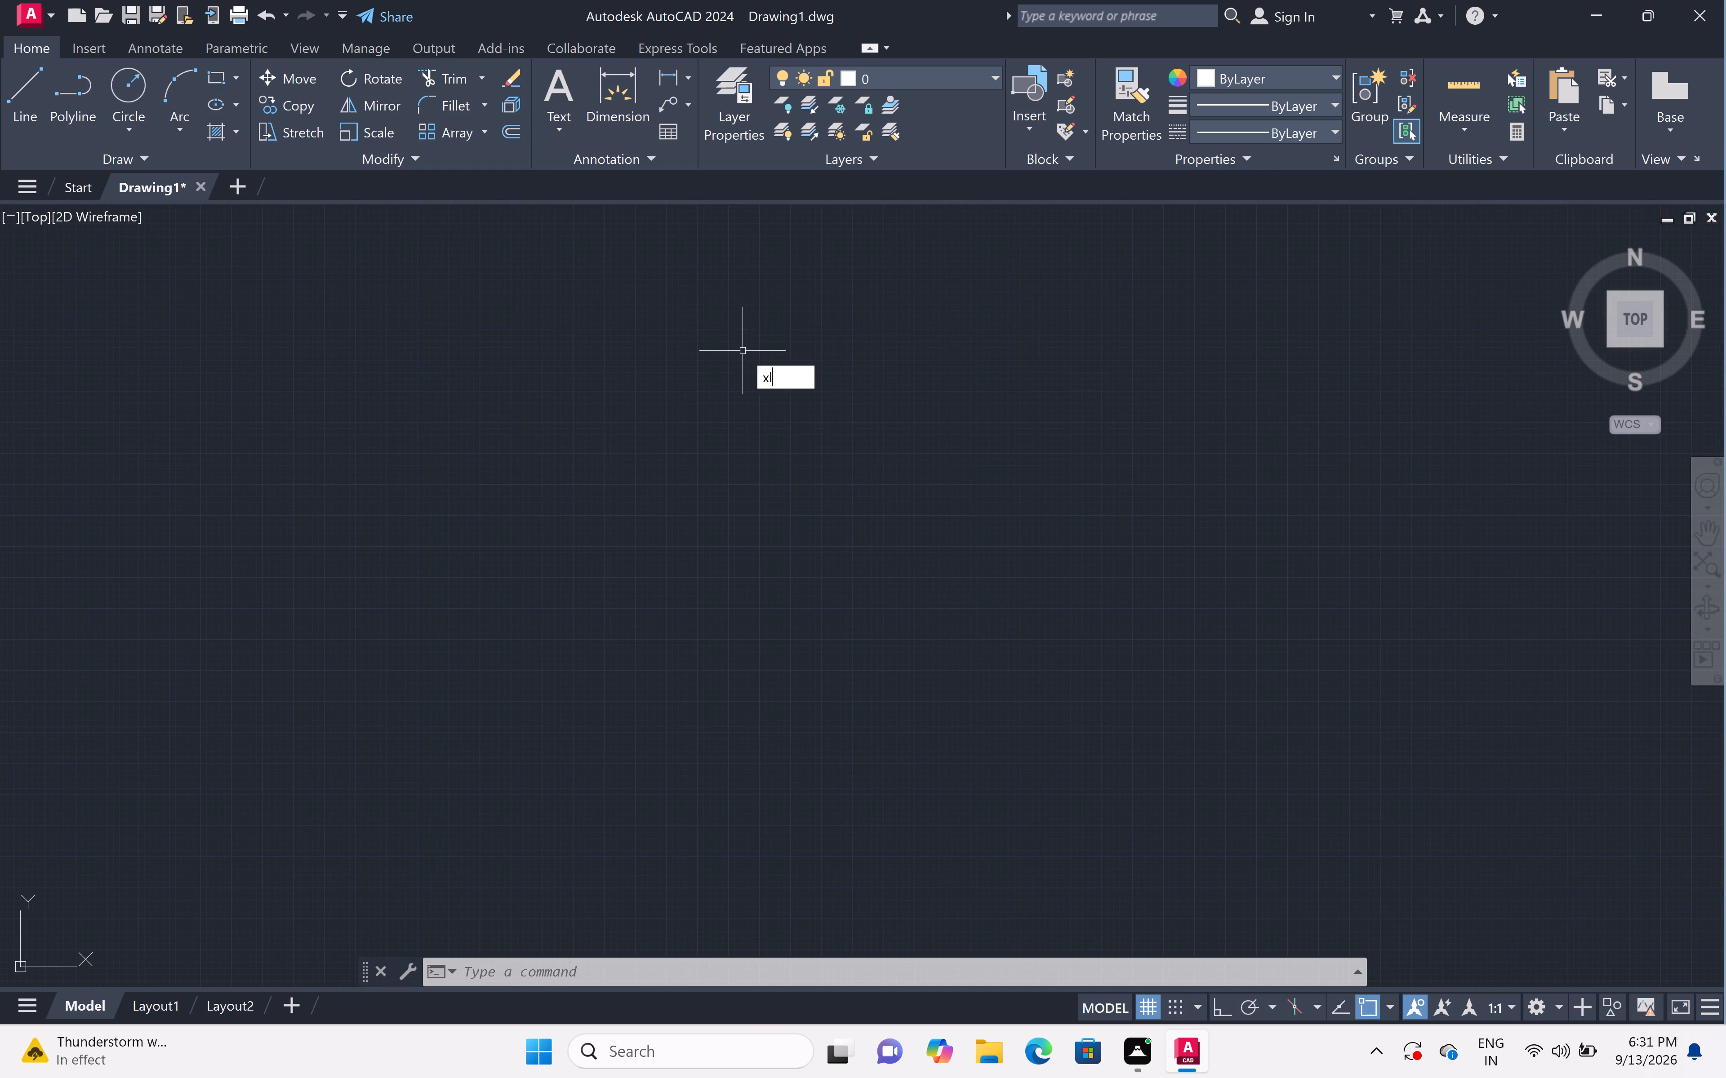
{"action": "key", "text": "space"}
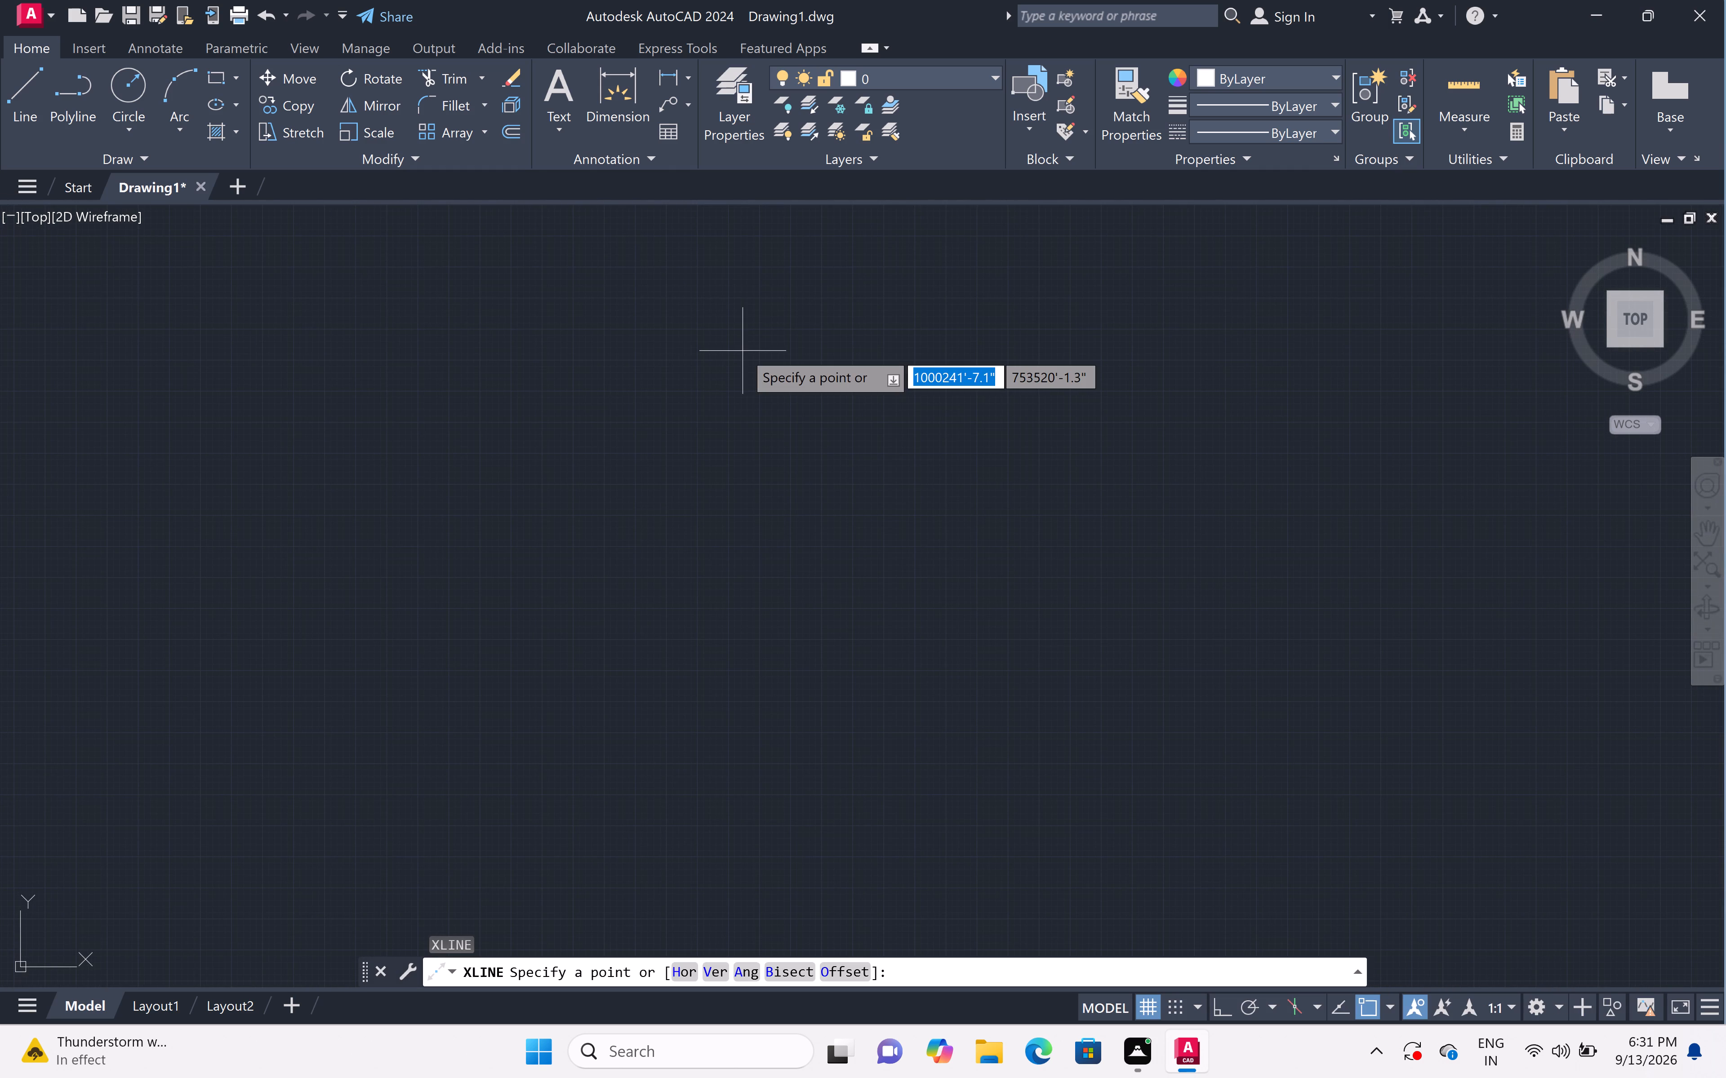
{"action": "type", "text": "h"}
{"action": "key", "text": "space"}
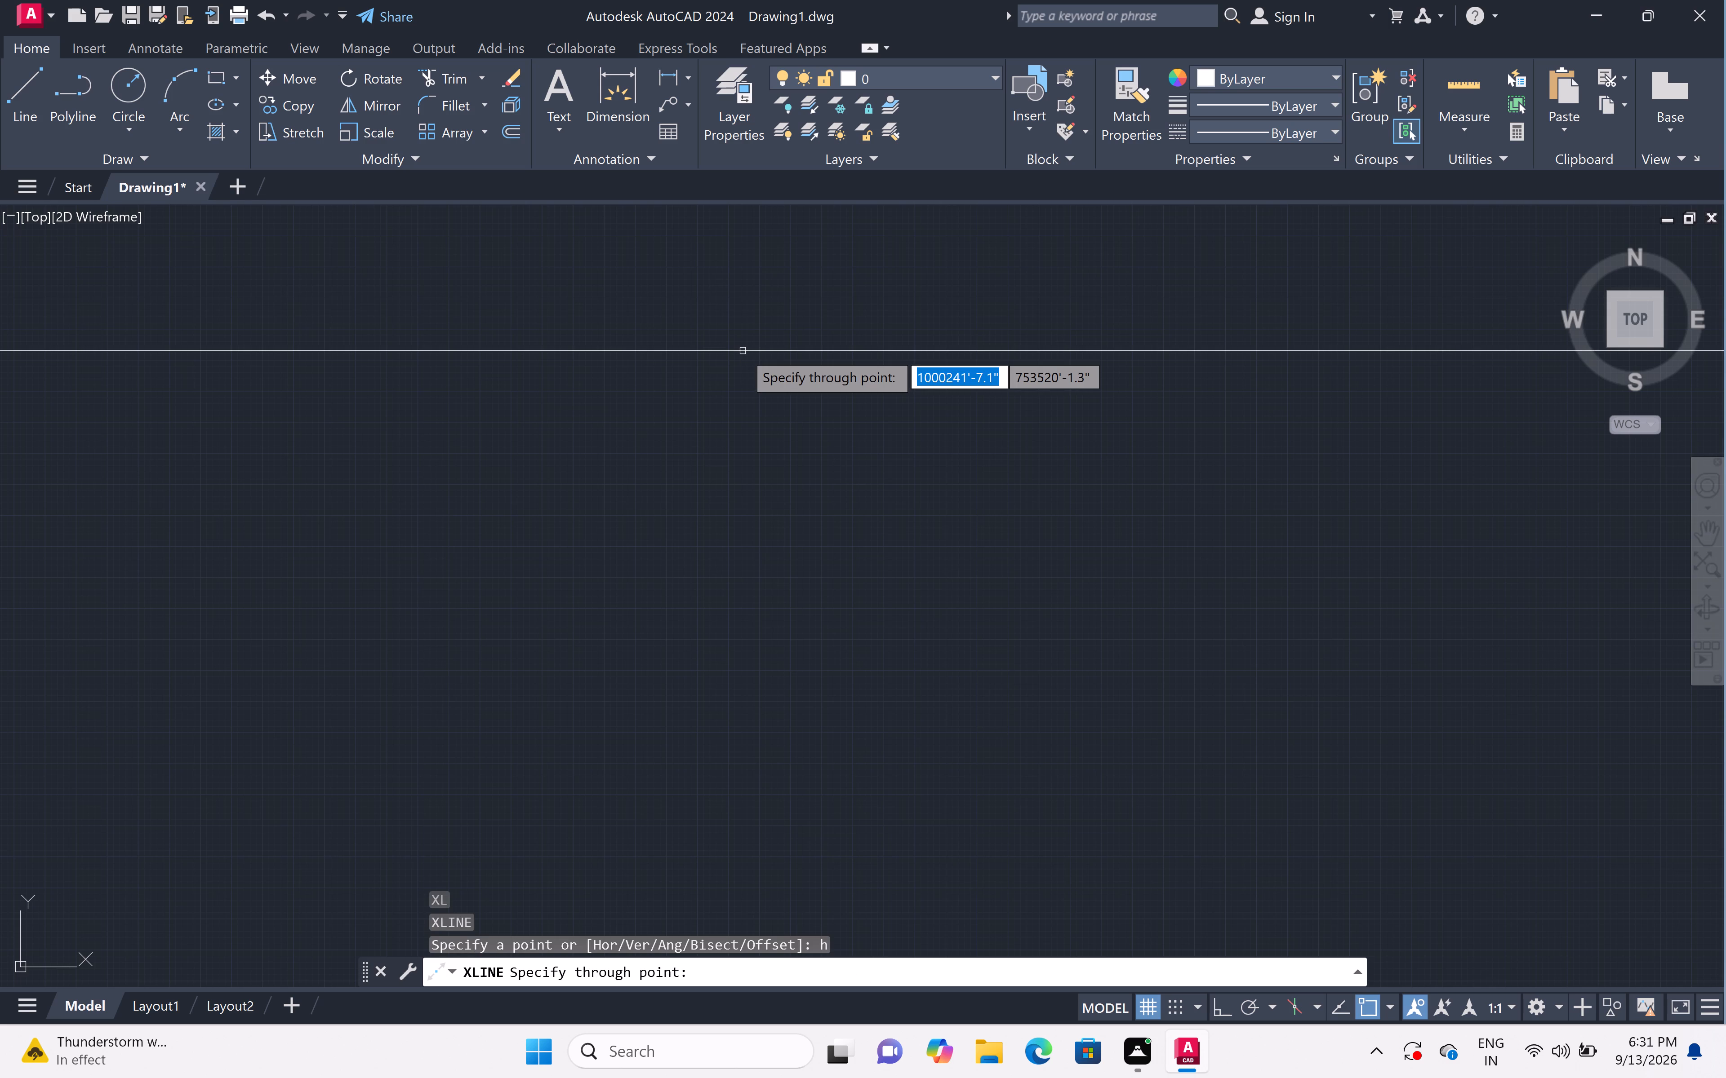
{"action": "left_click", "coordinate": [768, 296]}
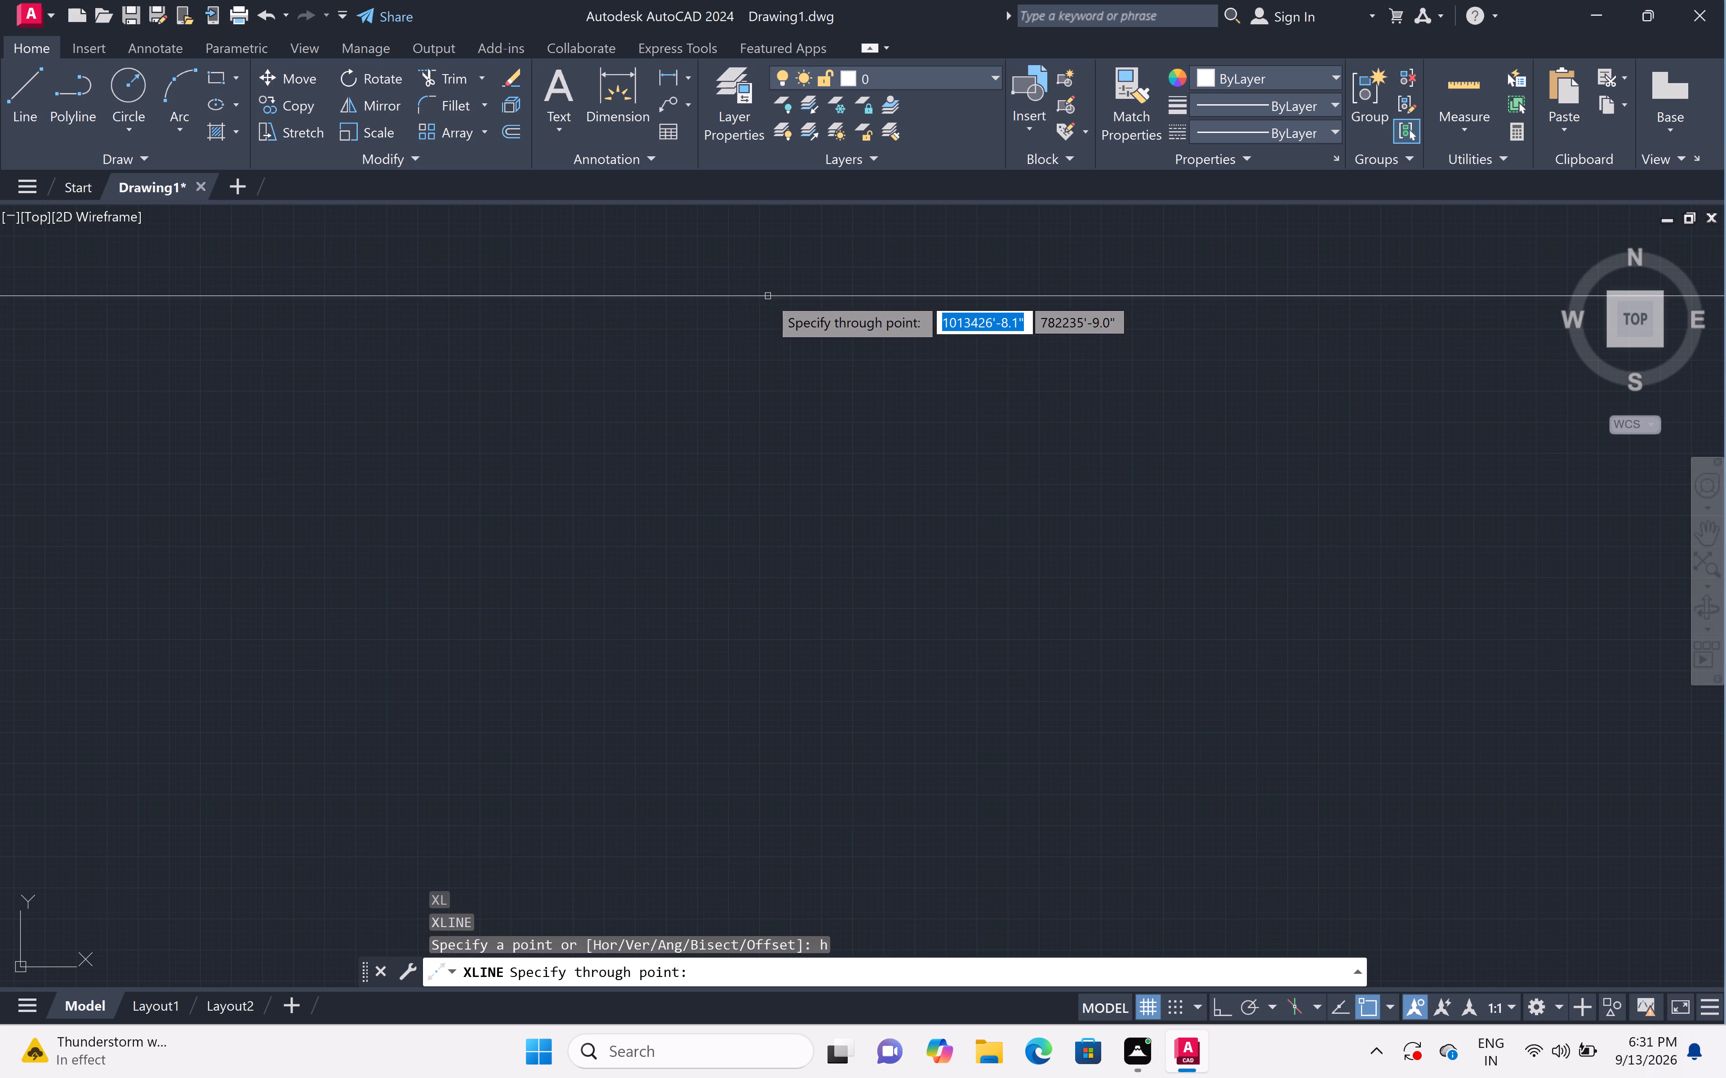
{"action": "key", "text": "space"}
Draw a vertical construction line crossing the horizontal one, to serve as the left edge of the layout.
{"action": "key", "text": "space"}
{"action": "type", "text": "v"}
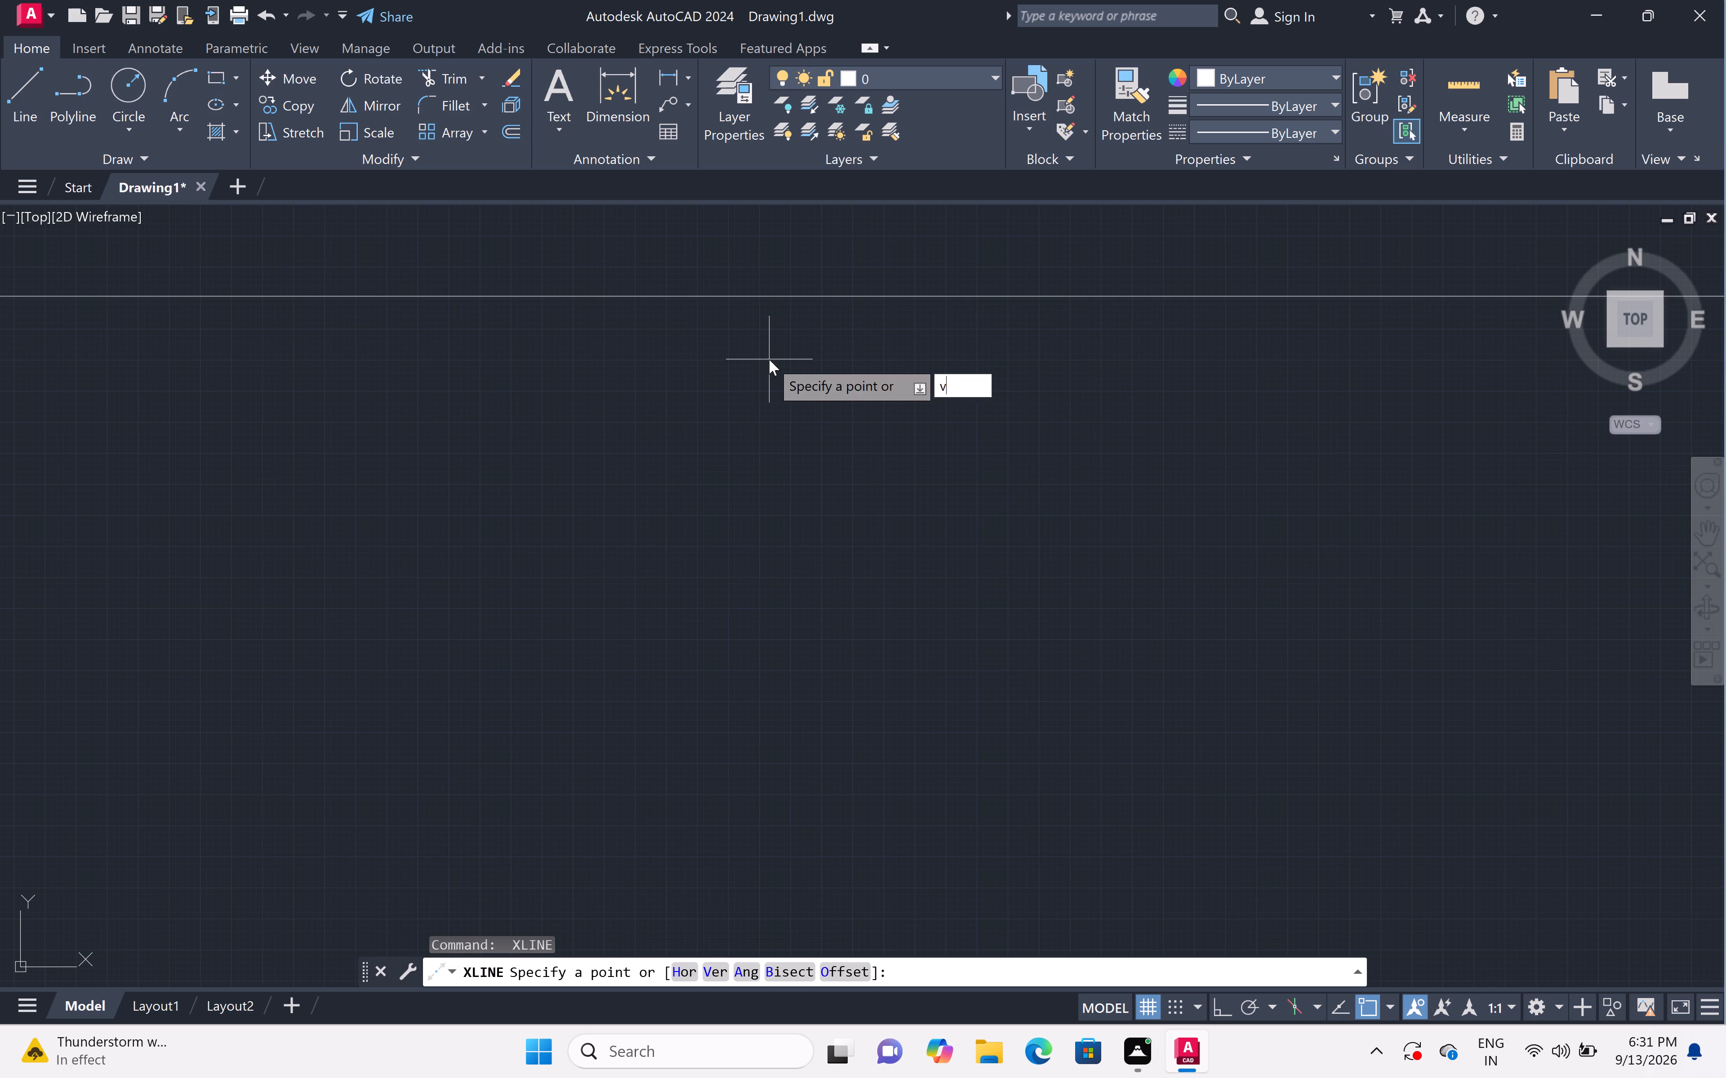
{"action": "key", "text": "space"}
{"action": "left_click", "coordinate": [225, 383]}
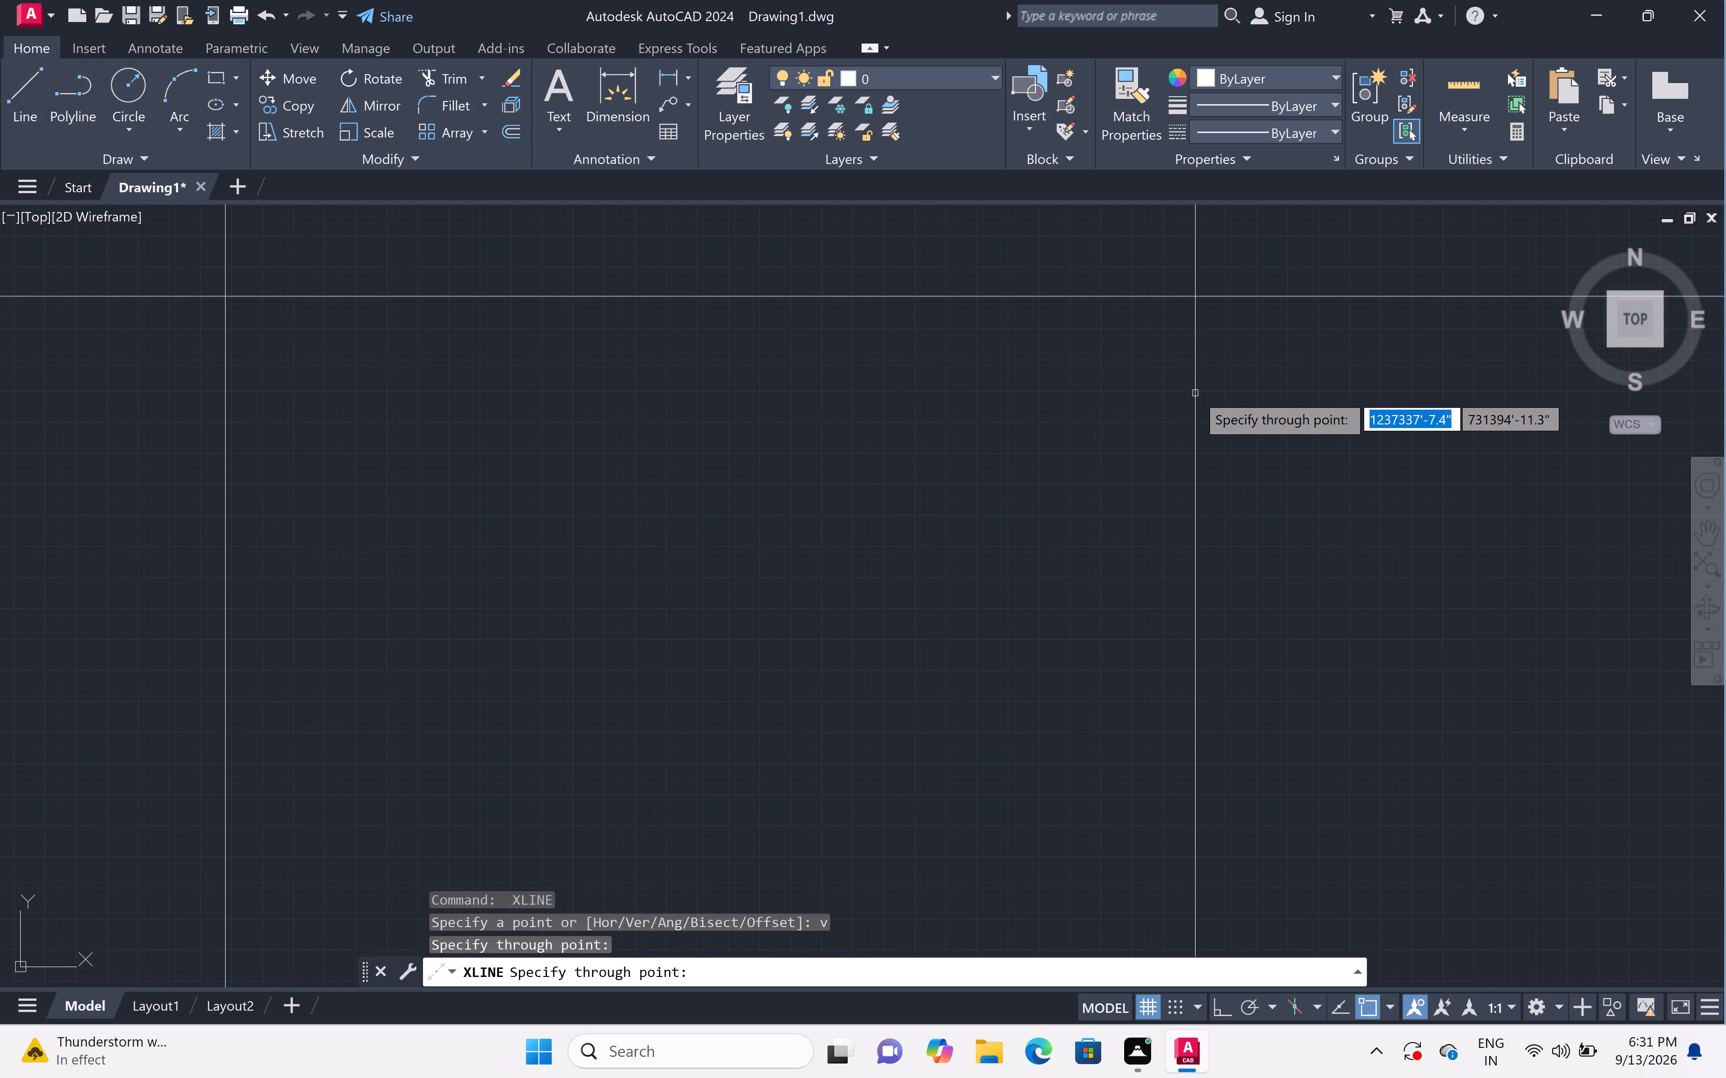
{"action": "key", "text": "Escape"}
Trim the construction lines' ends above and left of their intersection to form an upper-left corner.
{"action": "type", "text": "tr"}
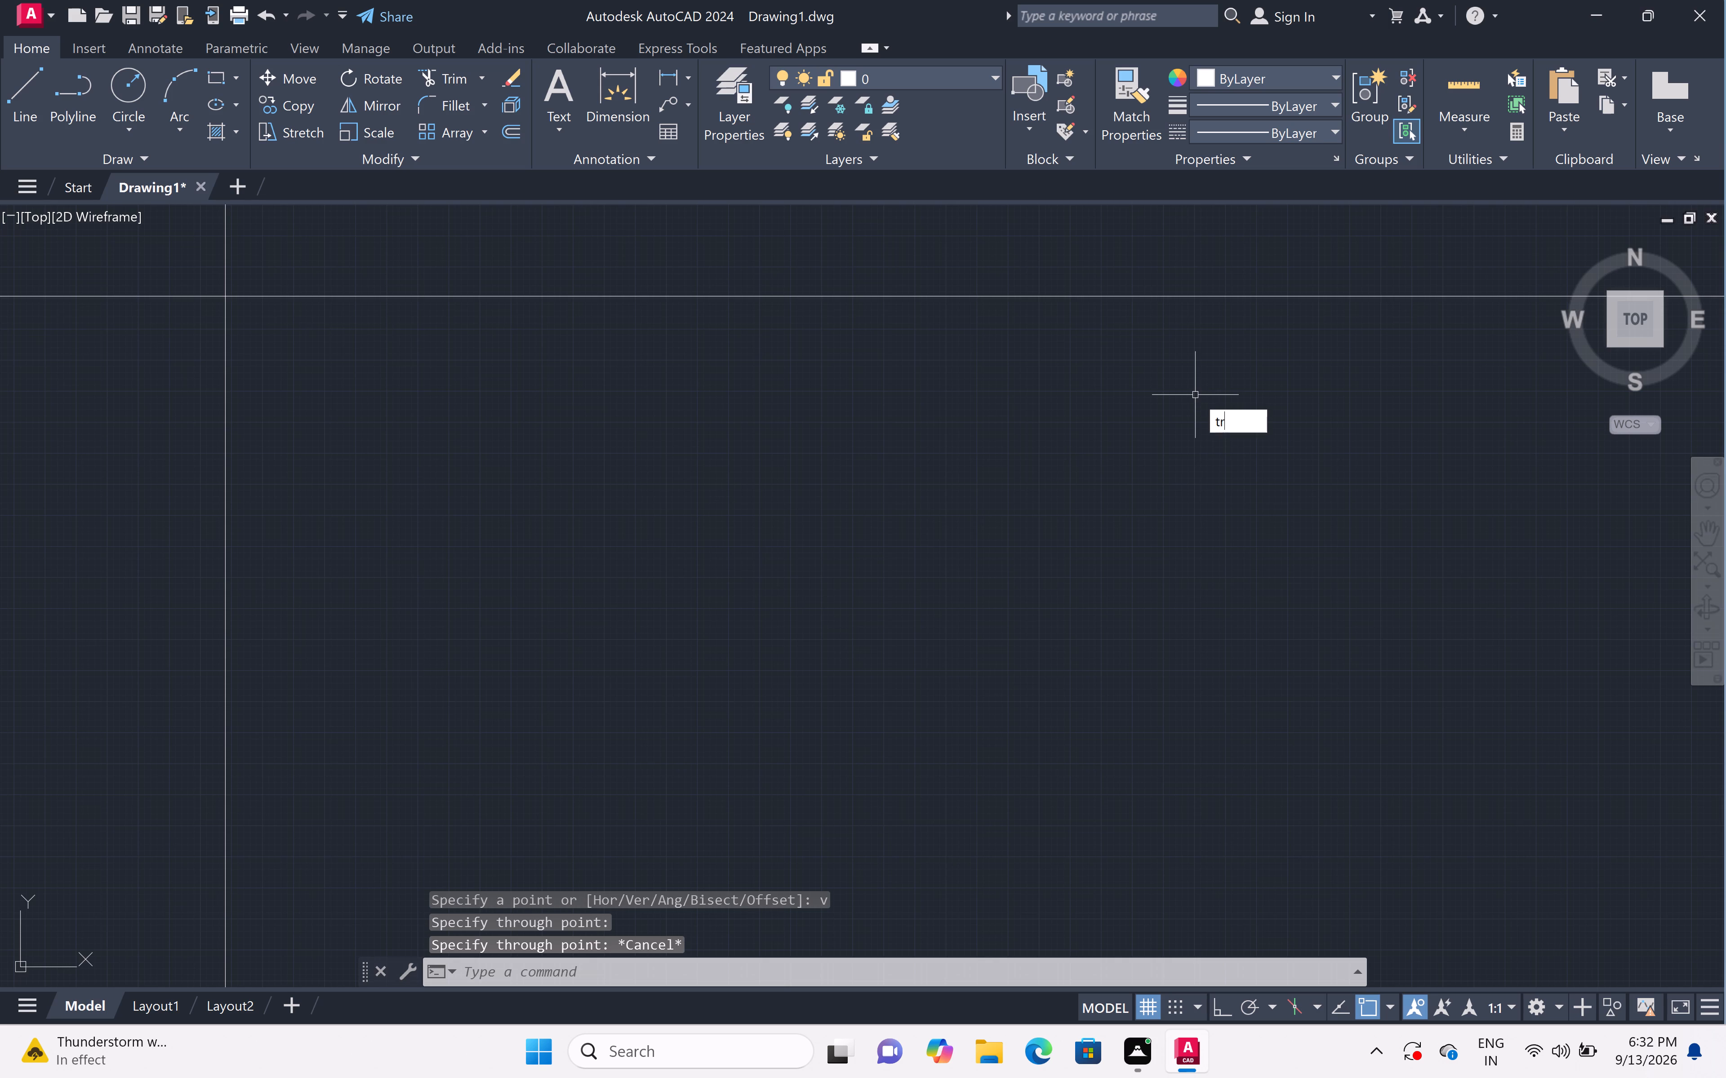
{"action": "key", "text": "space"}
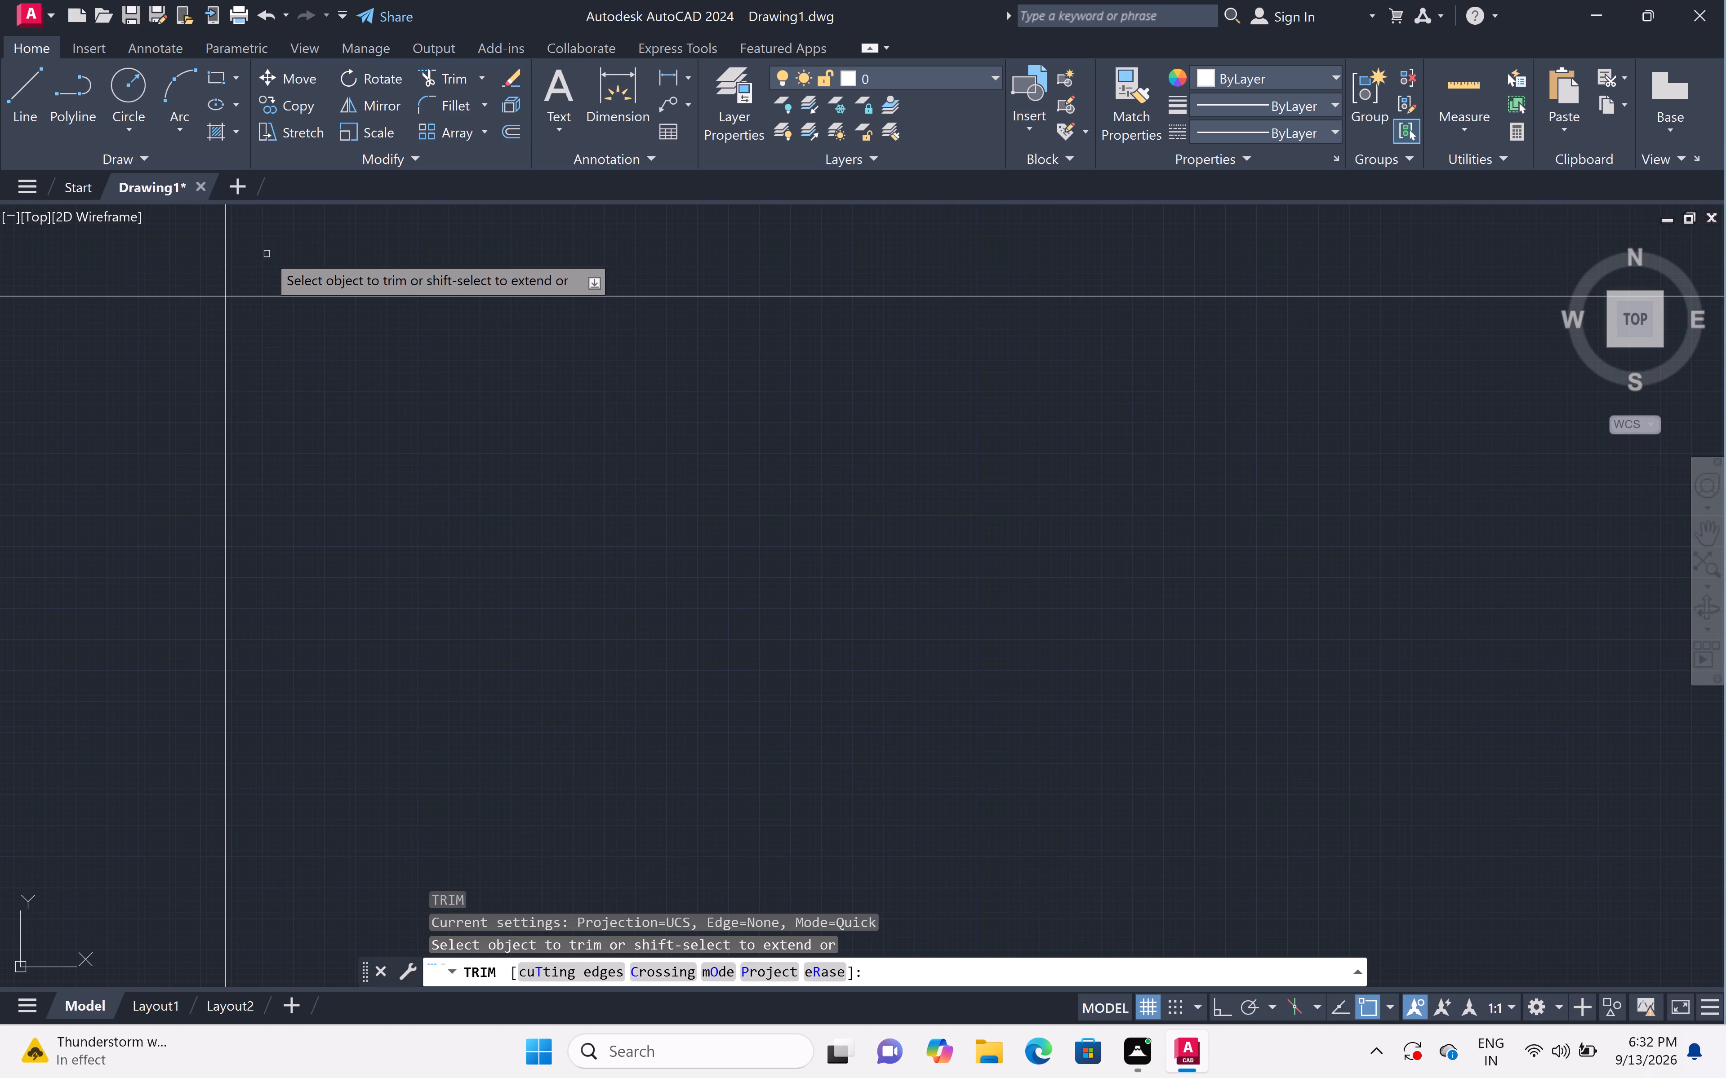
{"action": "left_click", "coordinate": [267, 254]}
{"action": "left_click", "coordinate": [135, 318]}
{"action": "key", "text": "Escape"}
Move both trimmed lines by their shared corner to a point farther above and slightly right of the origin.
{"action": "scroll", "coordinate": [241, 237], "scroll_direction": "down", "scroll_amount": 2}
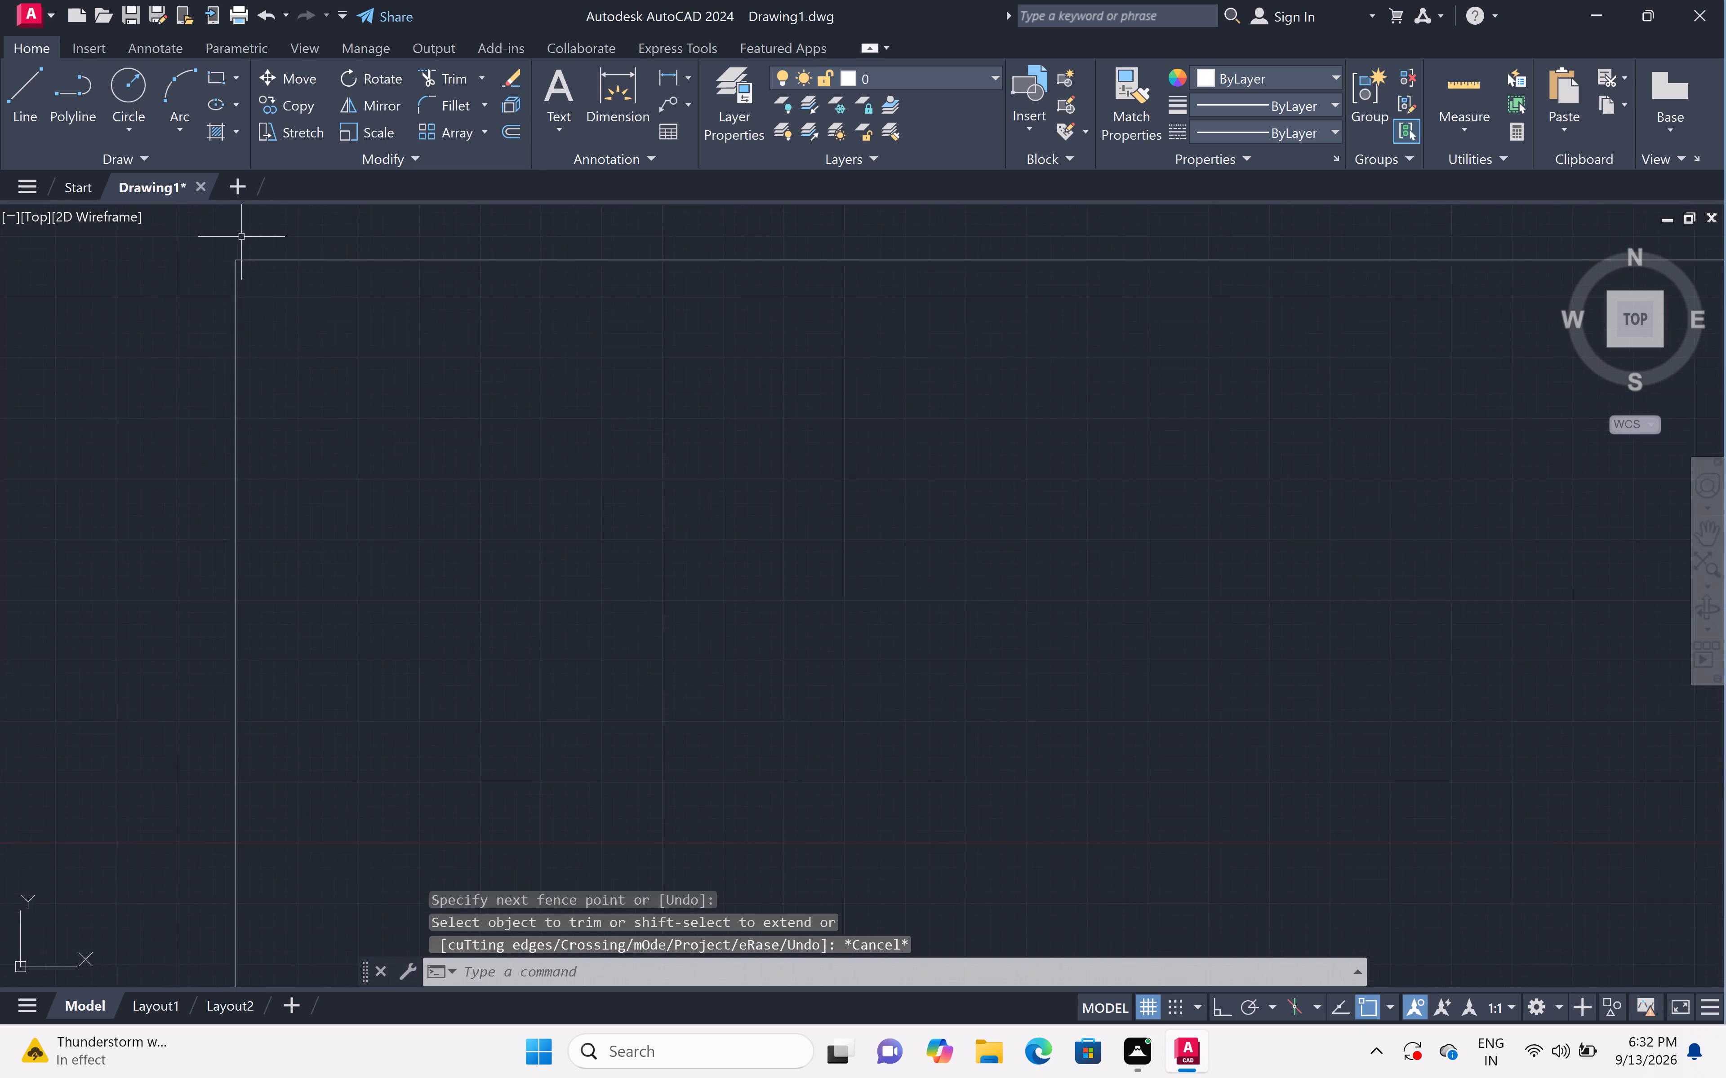
{"action": "scroll", "coordinate": [243, 239], "scroll_direction": "down", "scroll_amount": 5}
{"action": "middle_click_drag", "start_coordinate": [313, 320], "coordinate": [1062, 857]}
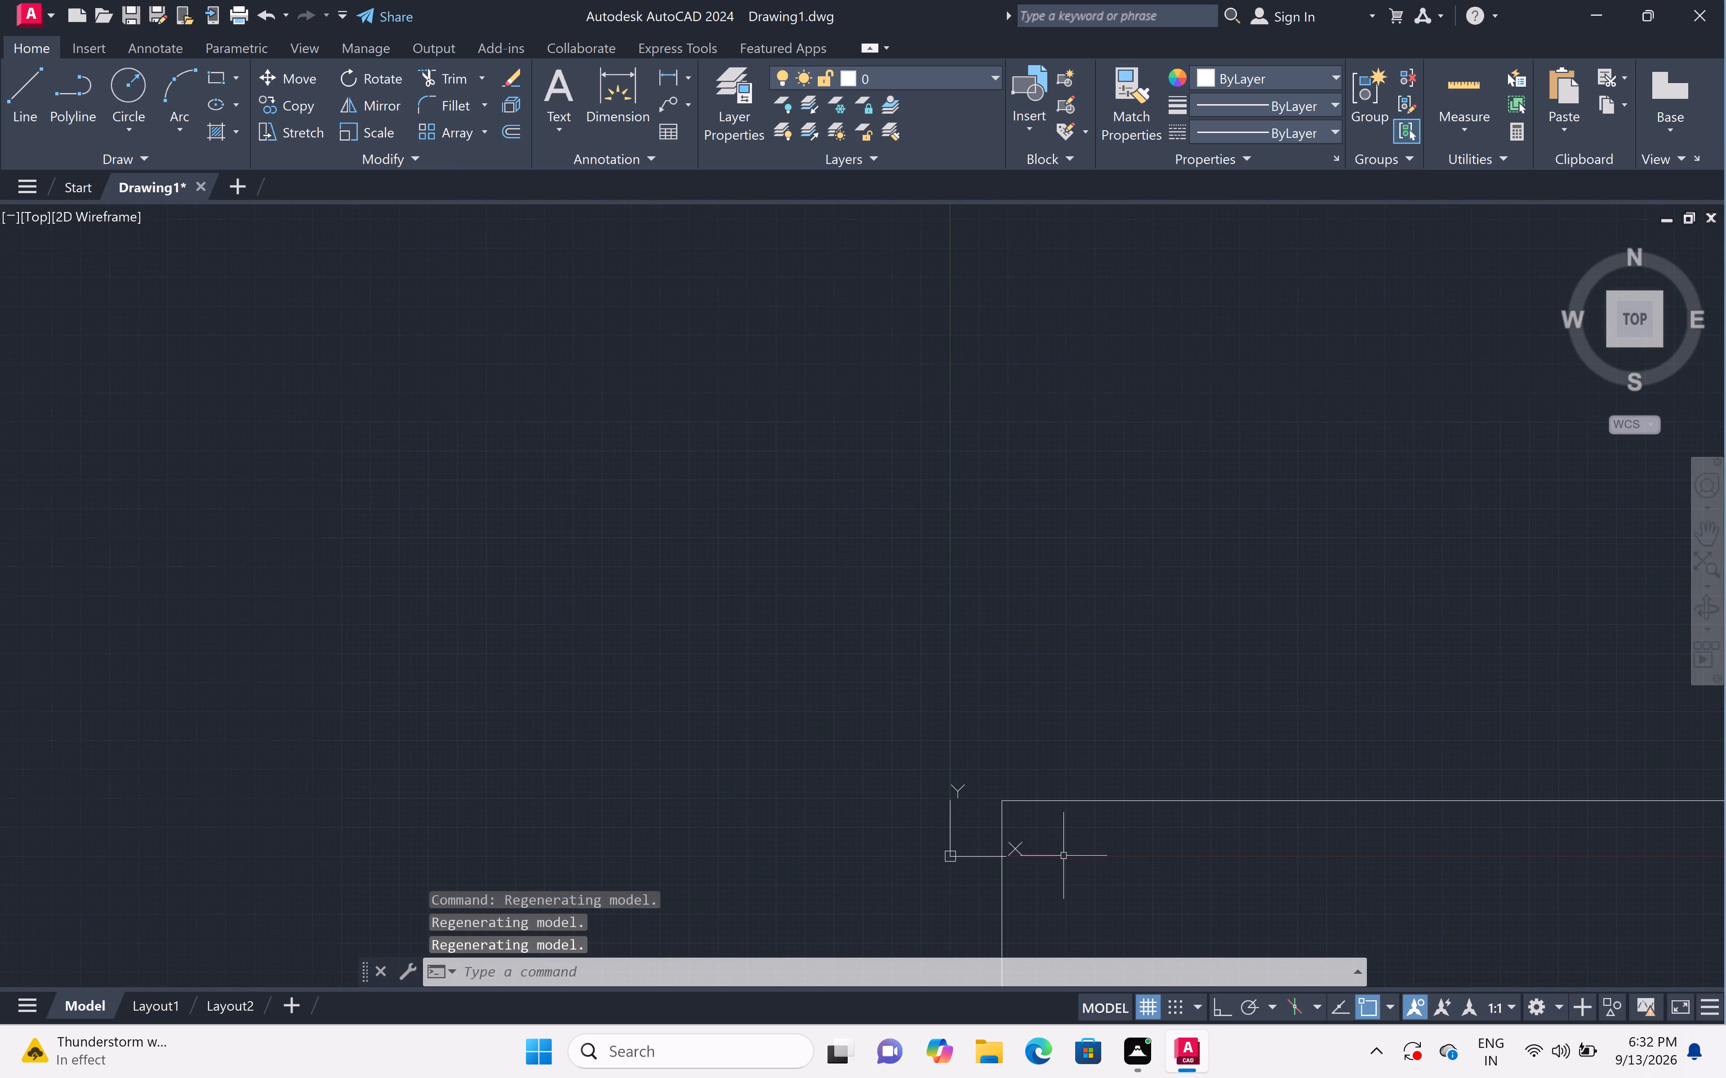
{"action": "left_click", "coordinate": [1071, 778]}
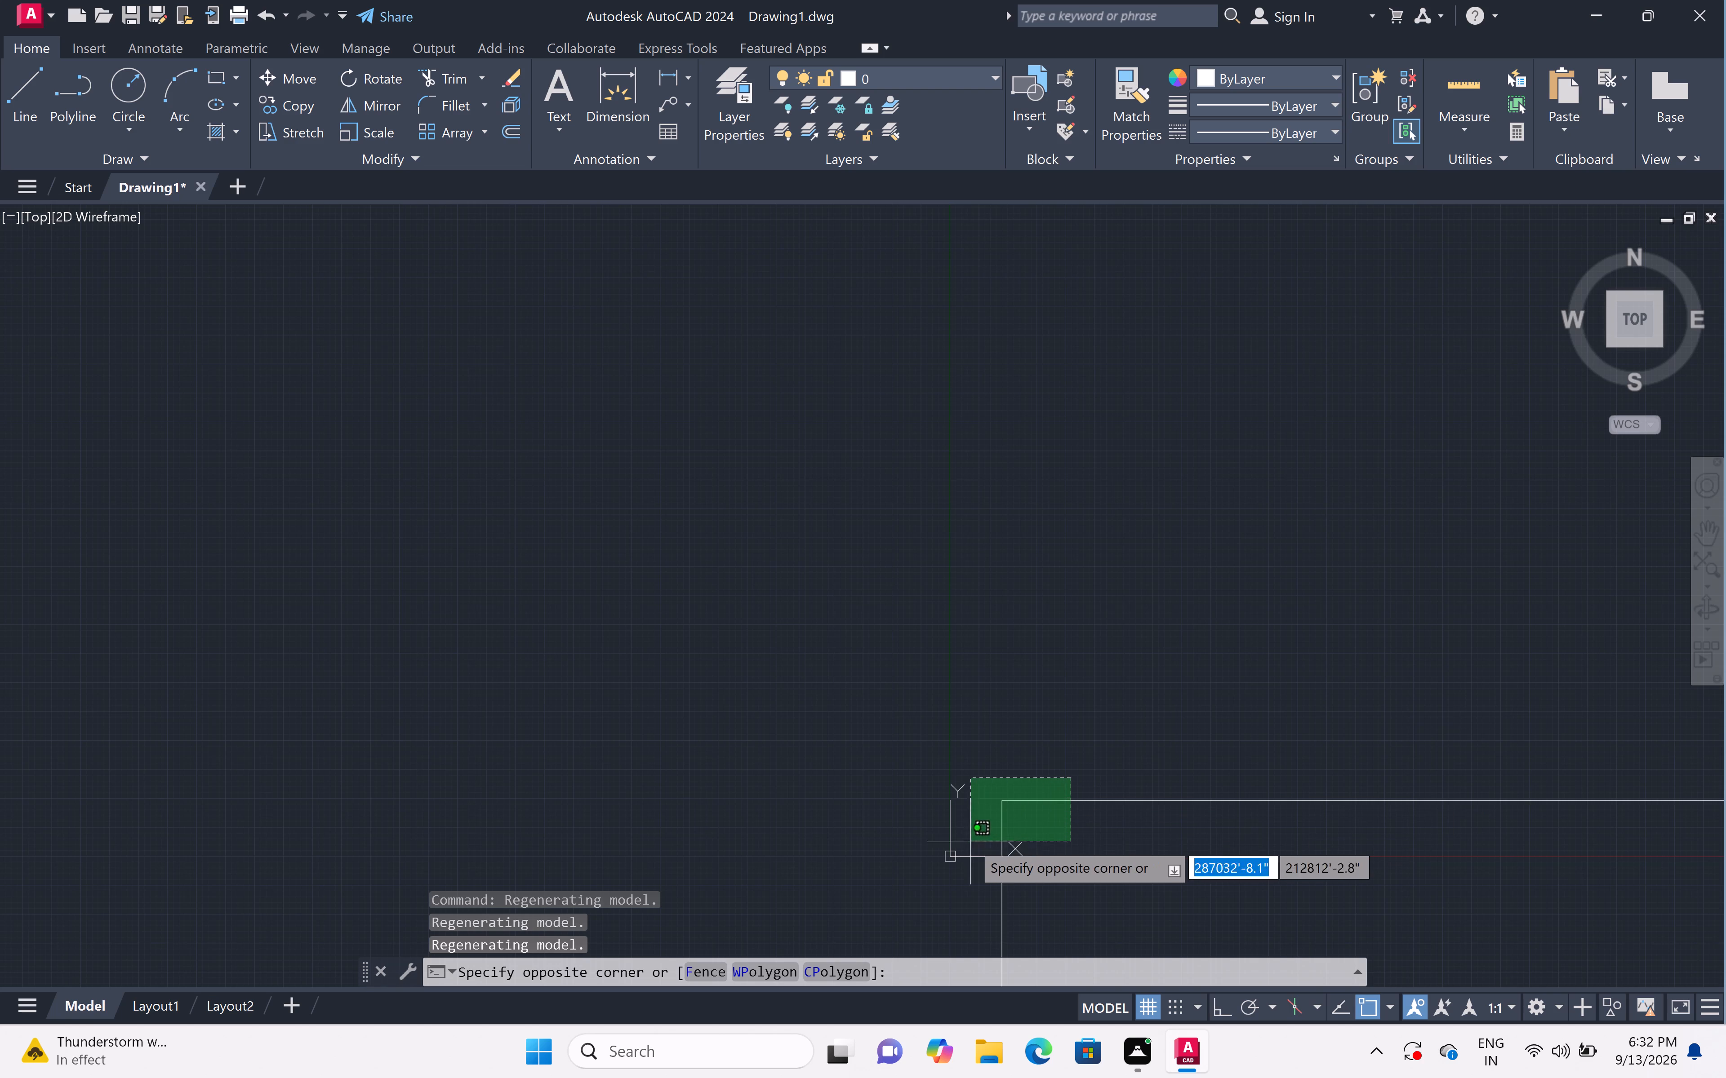
{"action": "left_click", "coordinate": [965, 834]}
{"action": "type", "text": "m"}
{"action": "key", "text": "space"}
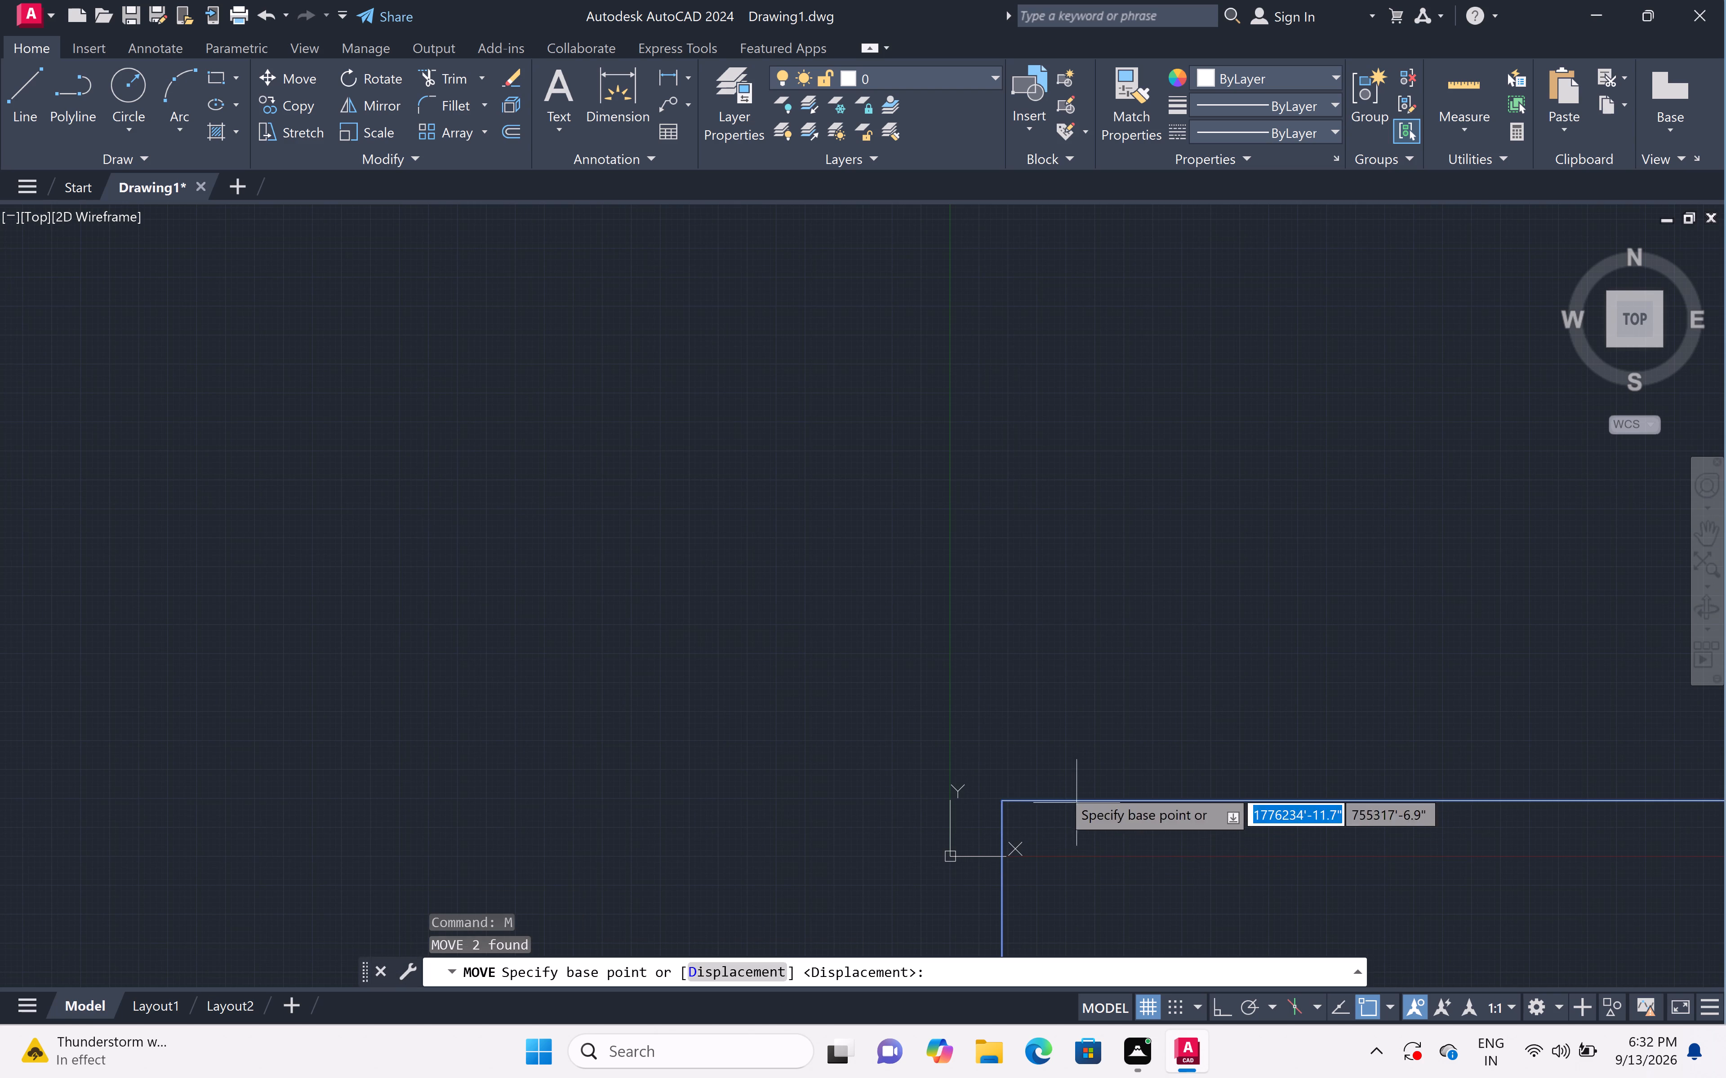
{"action": "left_click_drag", "start_coordinate": [1005, 803], "coordinate": [1008, 790]}
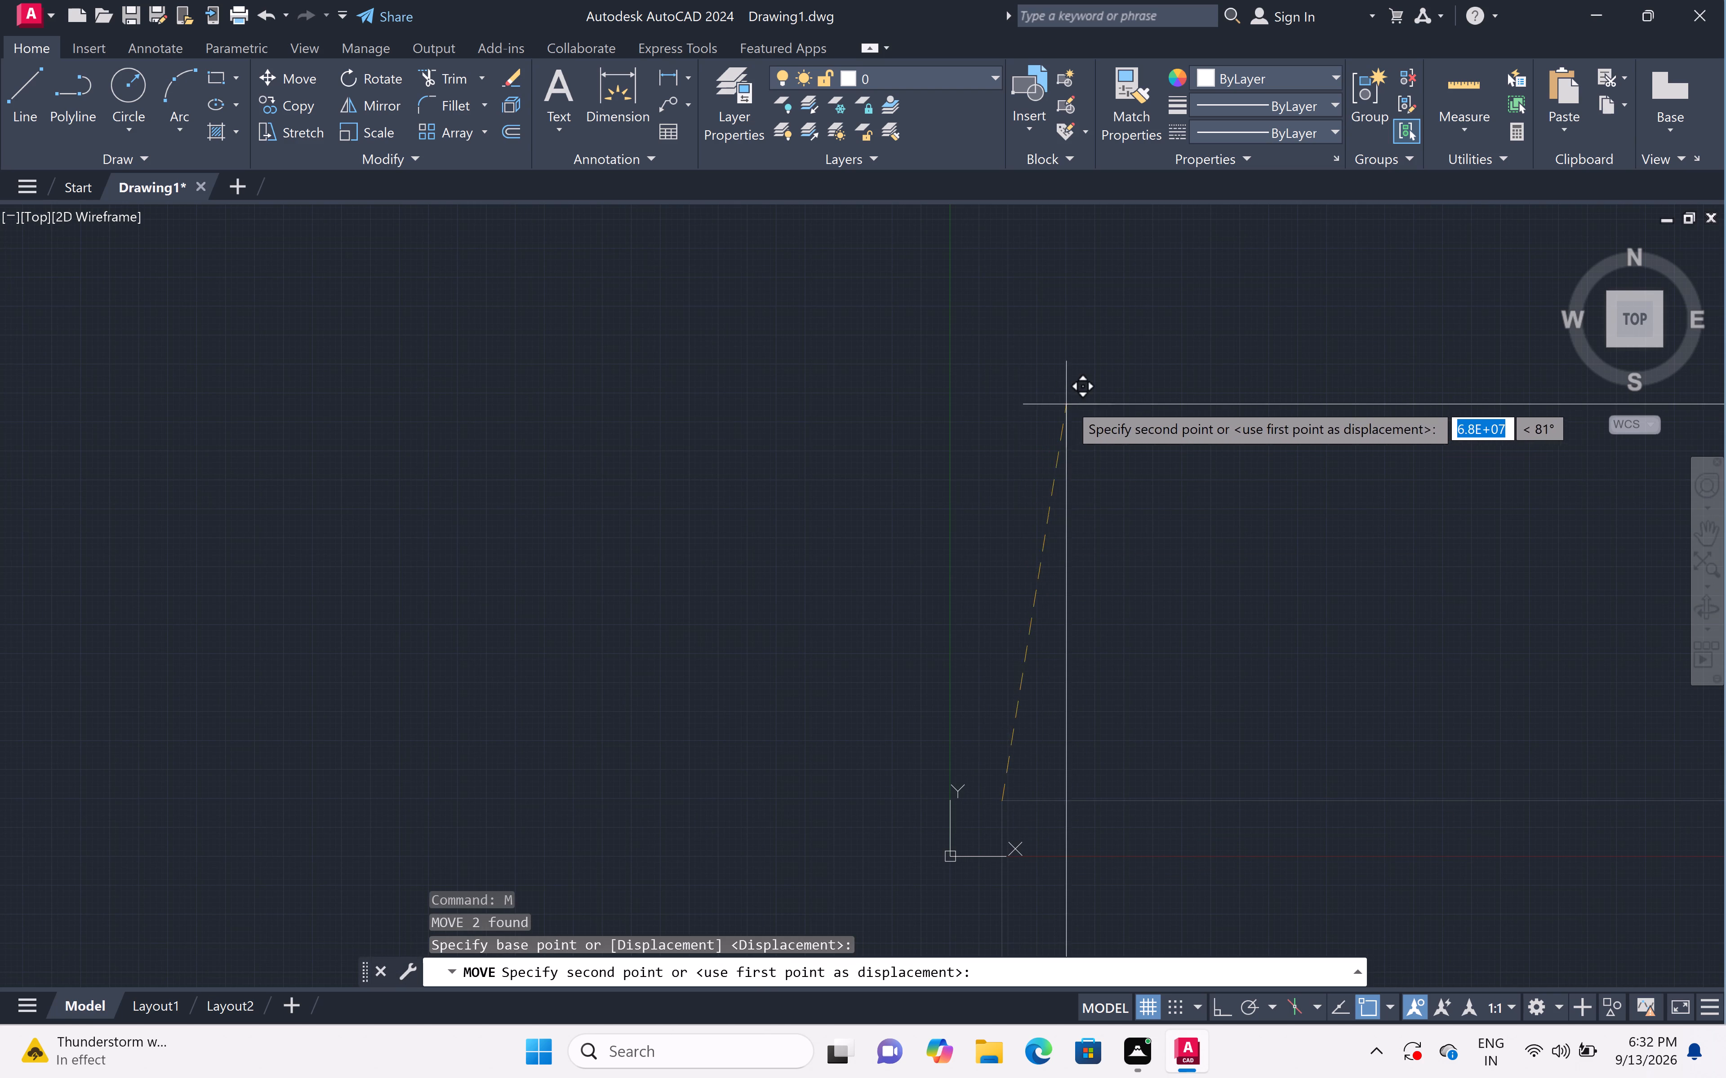
{"action": "left_click", "coordinate": [1099, 380]}
Offset the vertical line 9" toward the inside of the corner.
{"action": "scroll", "coordinate": [1108, 366], "scroll_direction": "up", "scroll_amount": 5}
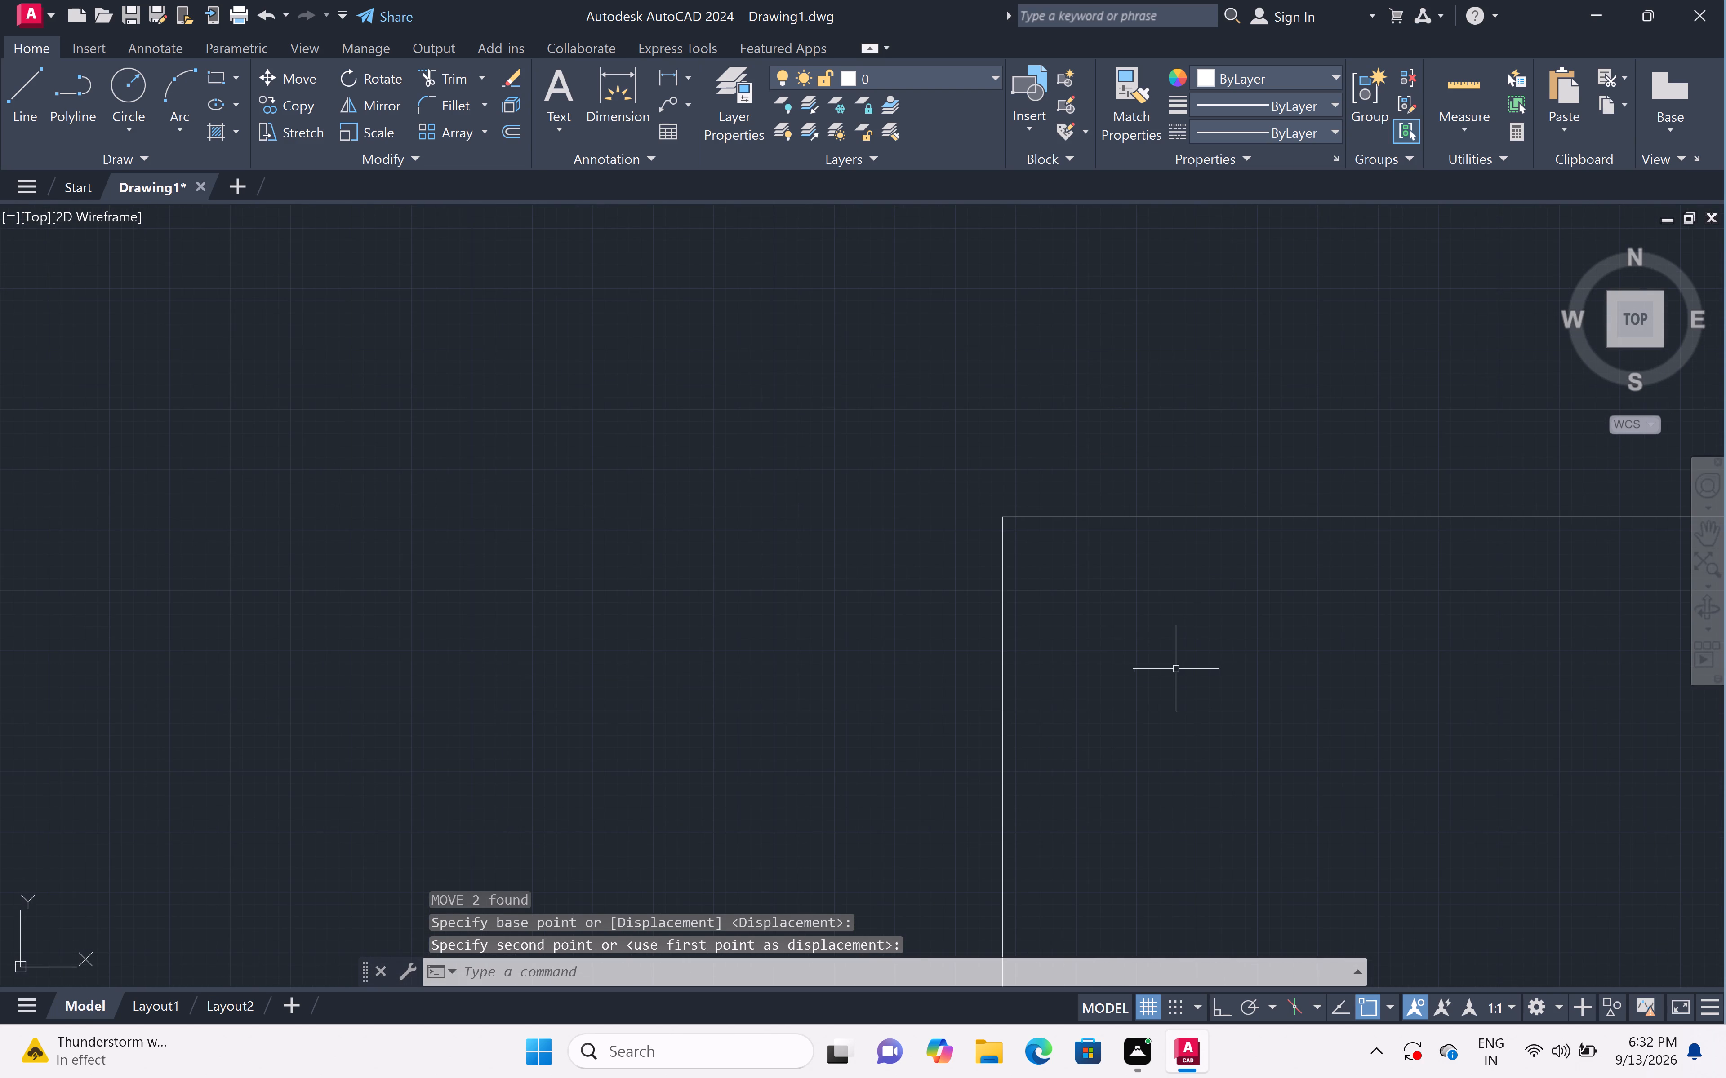
{"action": "scroll", "coordinate": [1140, 639], "scroll_direction": "up", "scroll_amount": 5}
{"action": "scroll", "coordinate": [1139, 639], "scroll_direction": "down", "scroll_amount": 6}
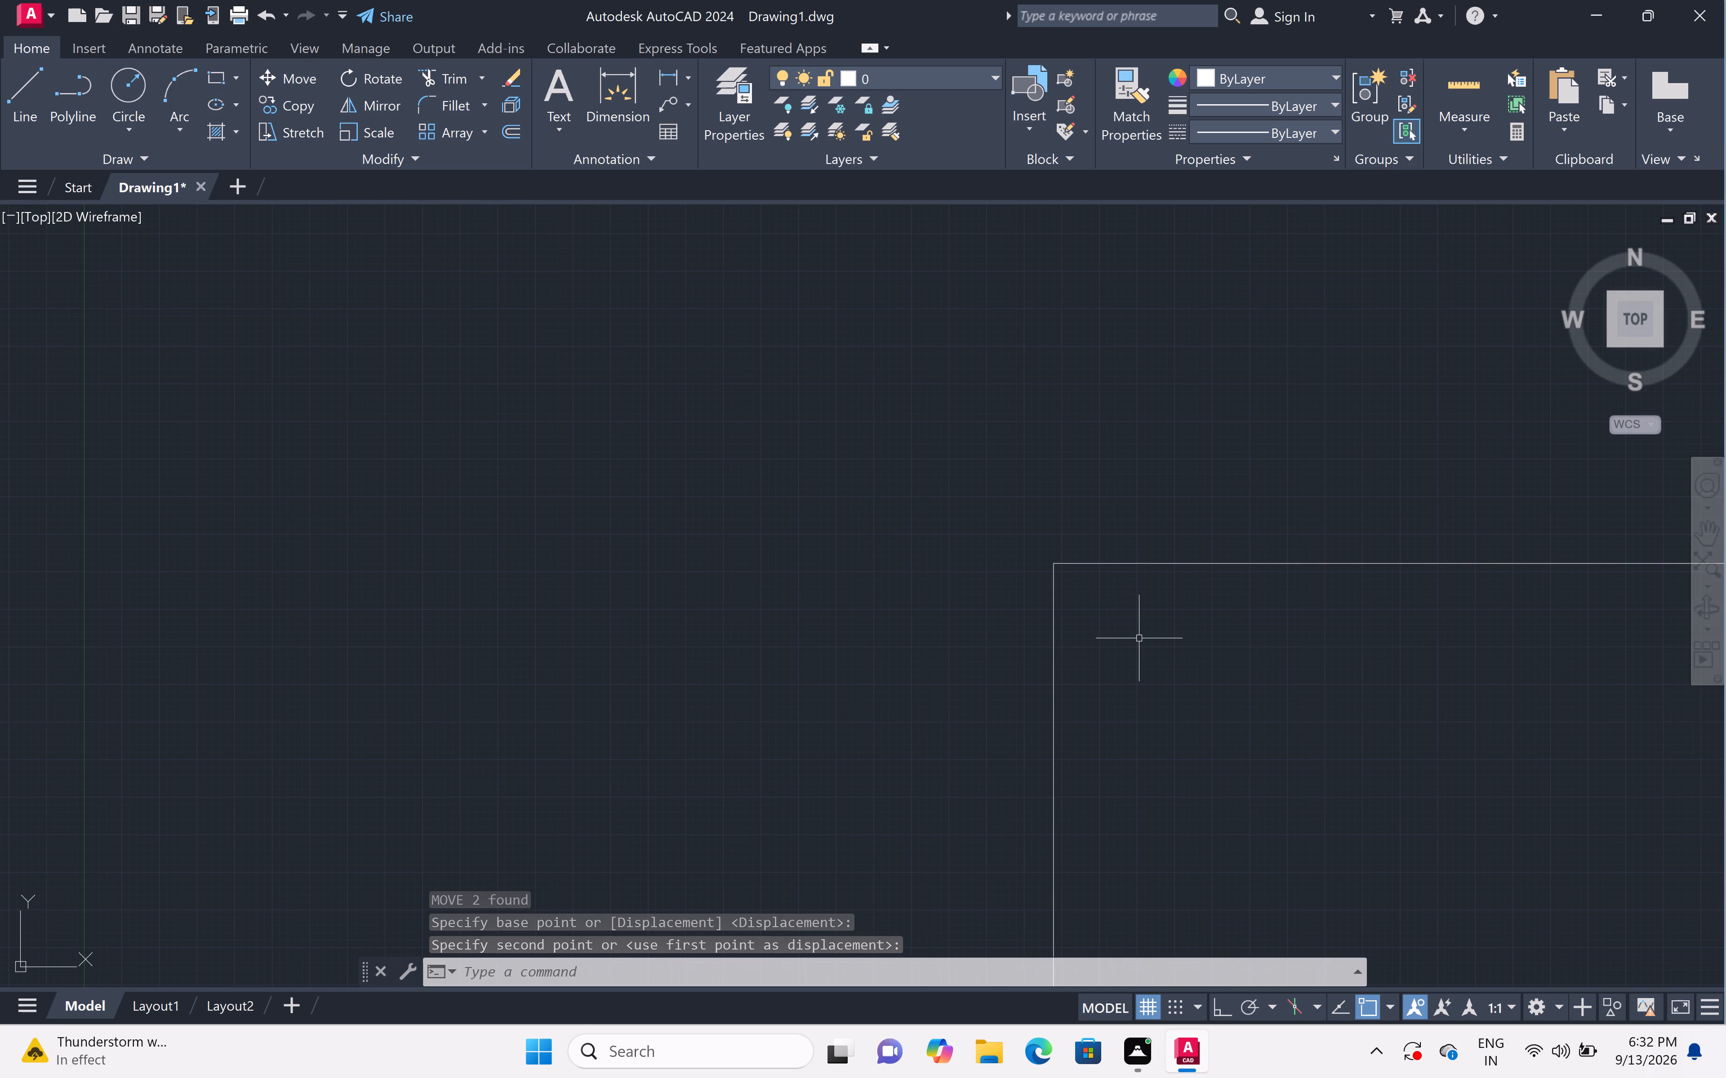
{"action": "middle_click_drag", "start_coordinate": [1032, 598], "coordinate": [792, 455]}
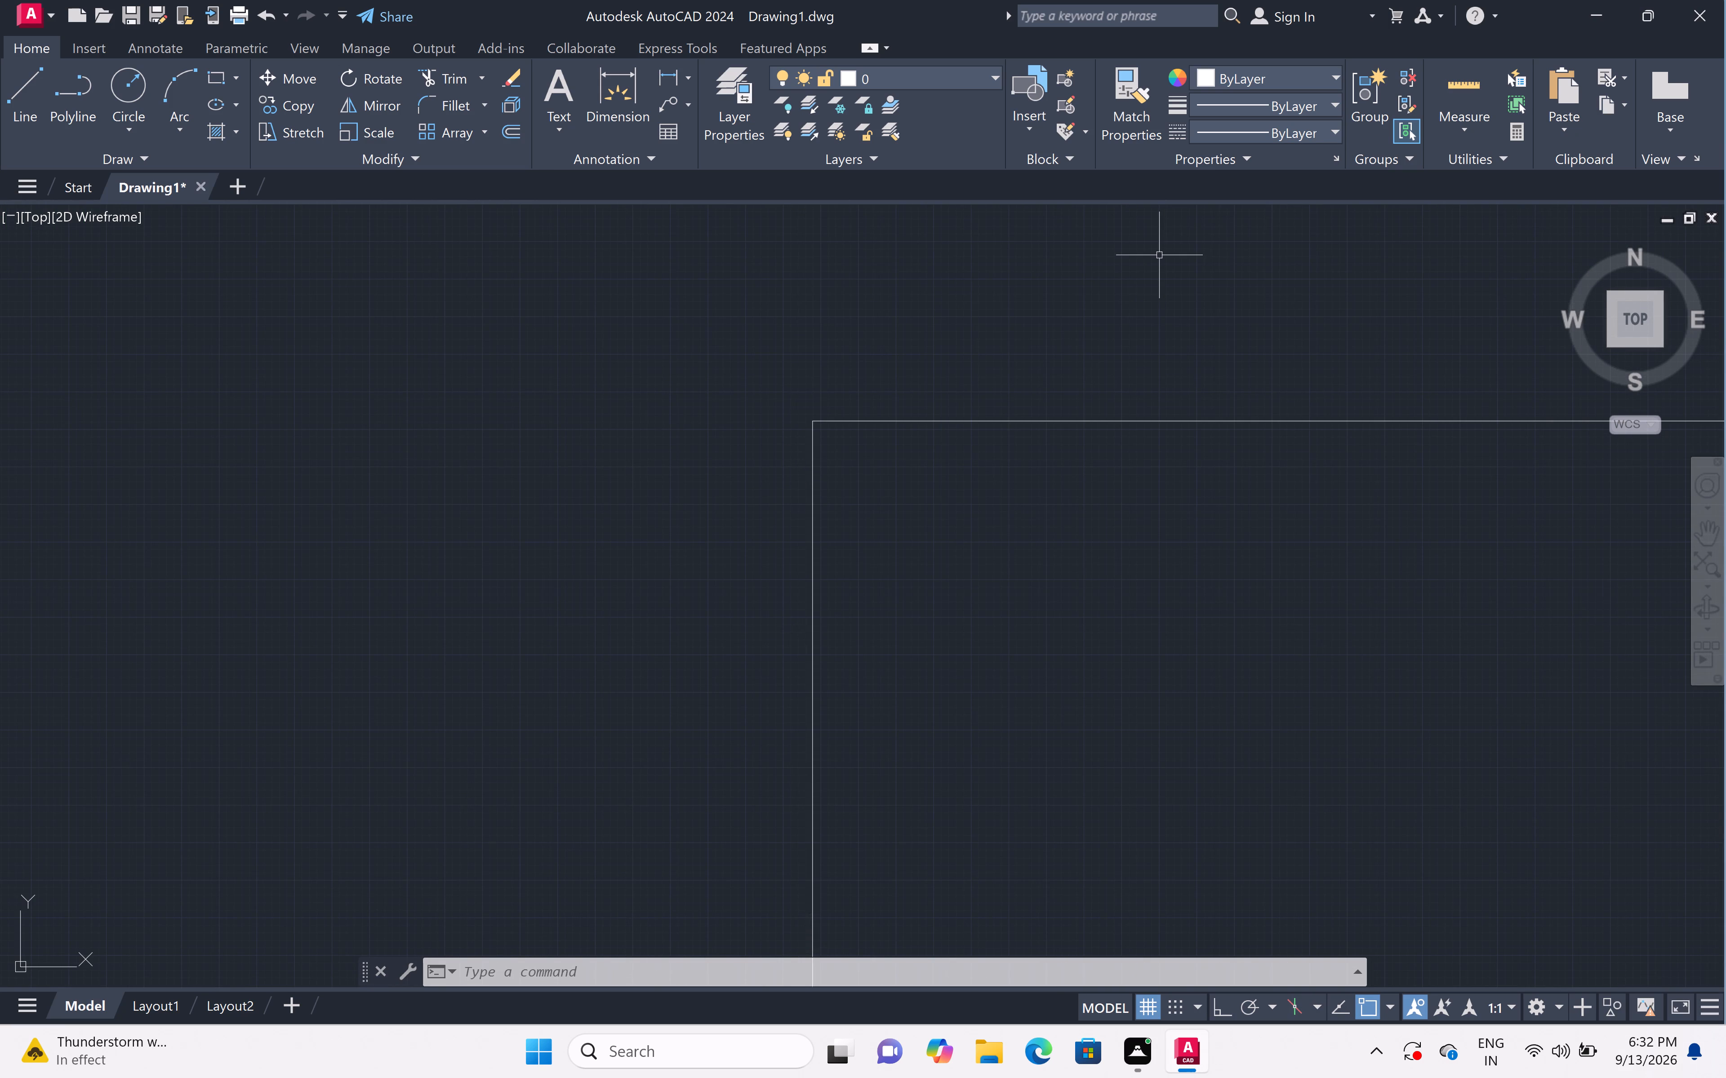
{"action": "type", "text": "off"}
{"action": "key", "text": "space"}
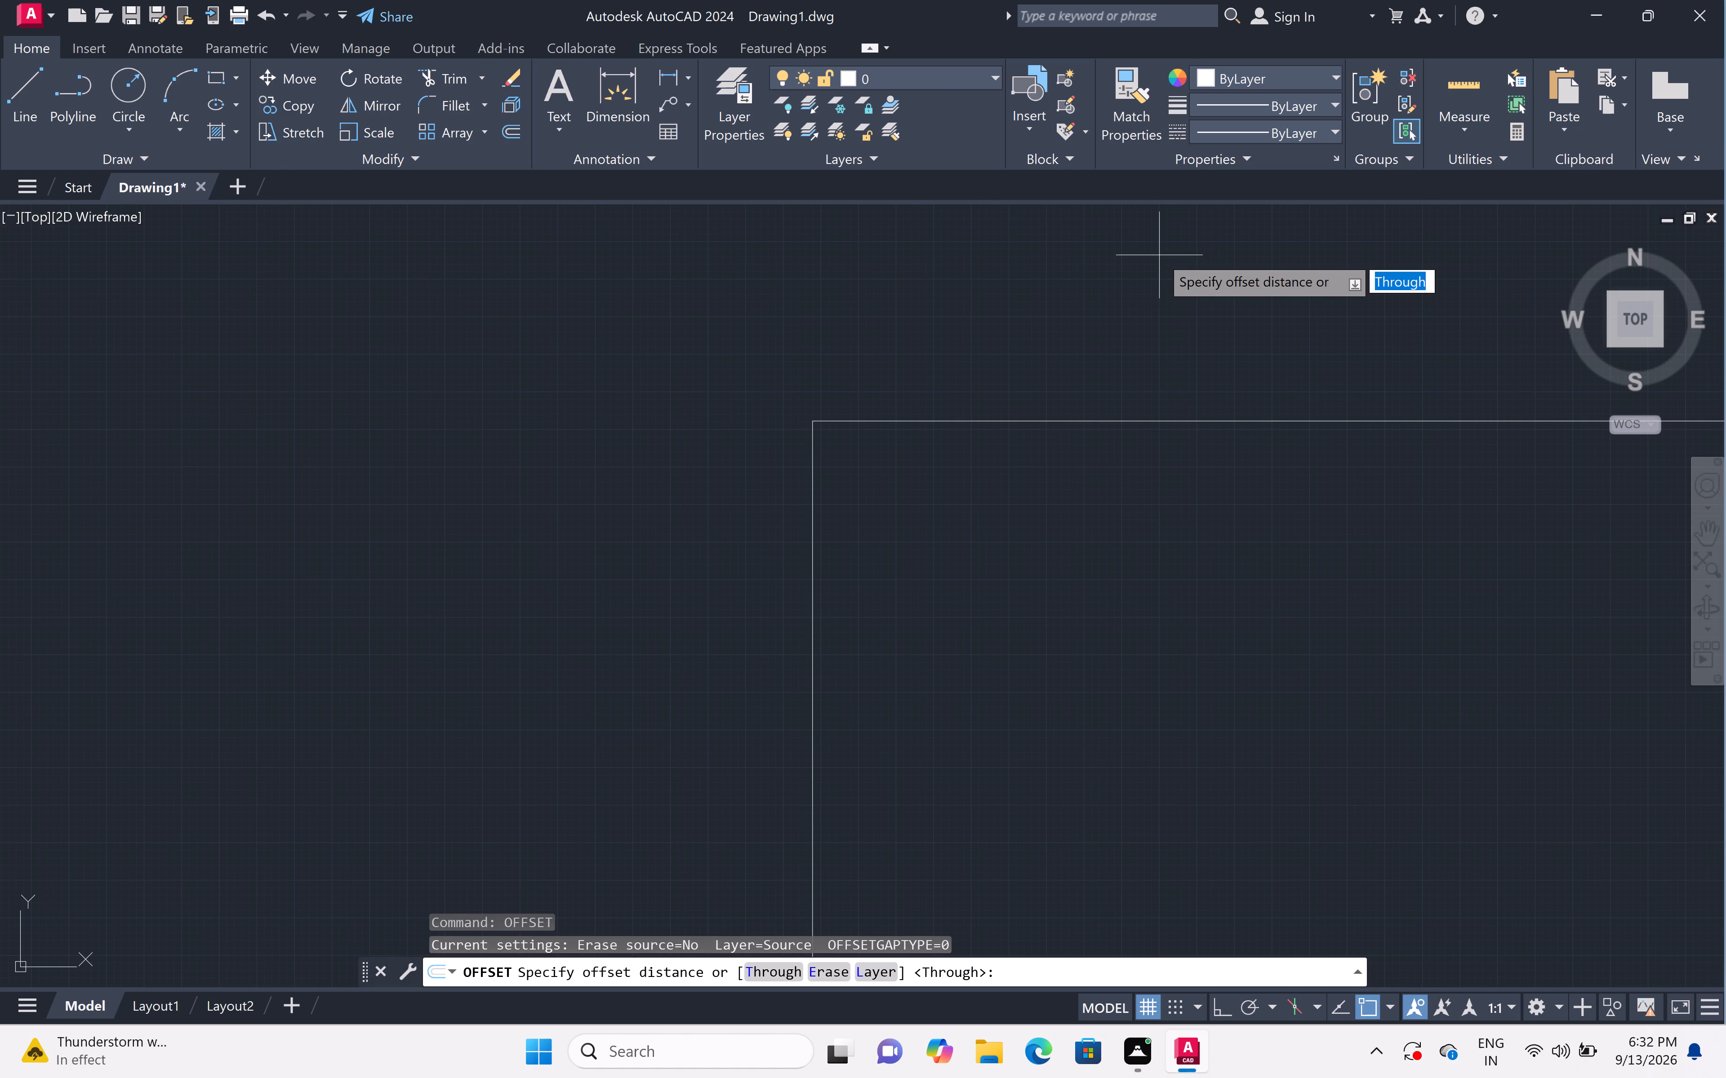
{"action": "key", "text": "9"}
{"action": "key", "text": "shift+quotedbl"}
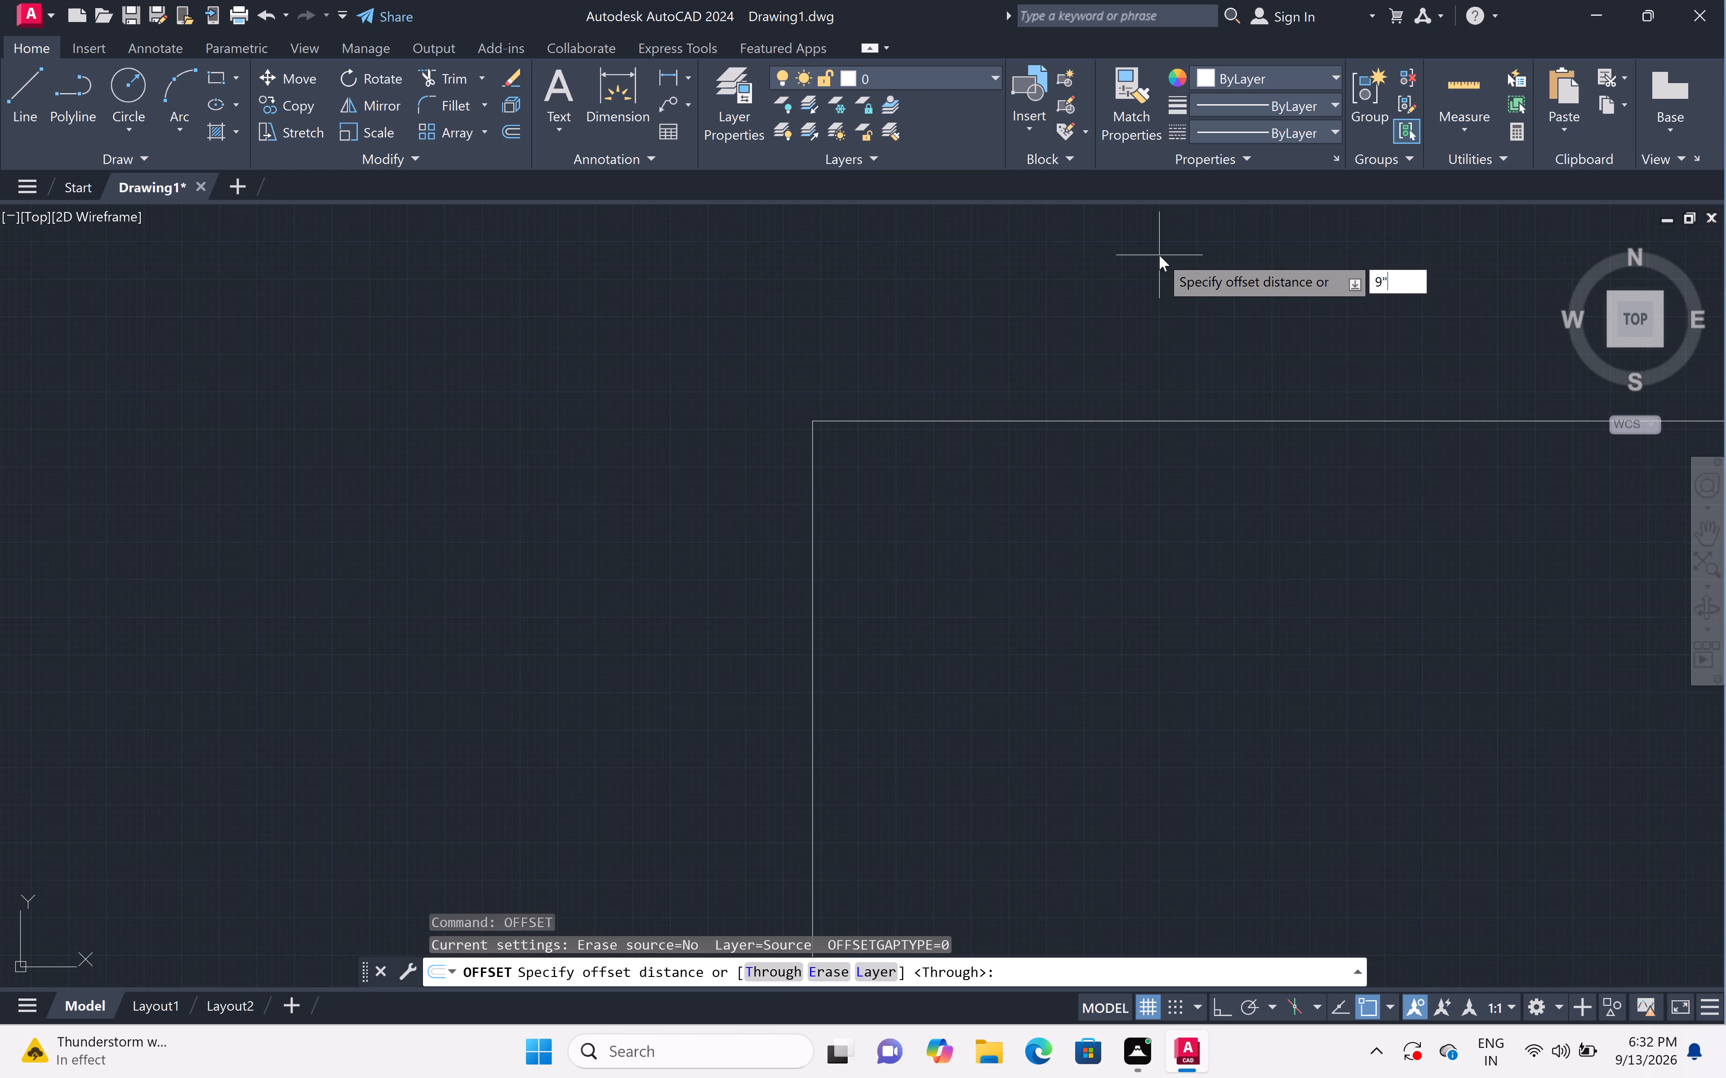
{"action": "key", "text": "space"}
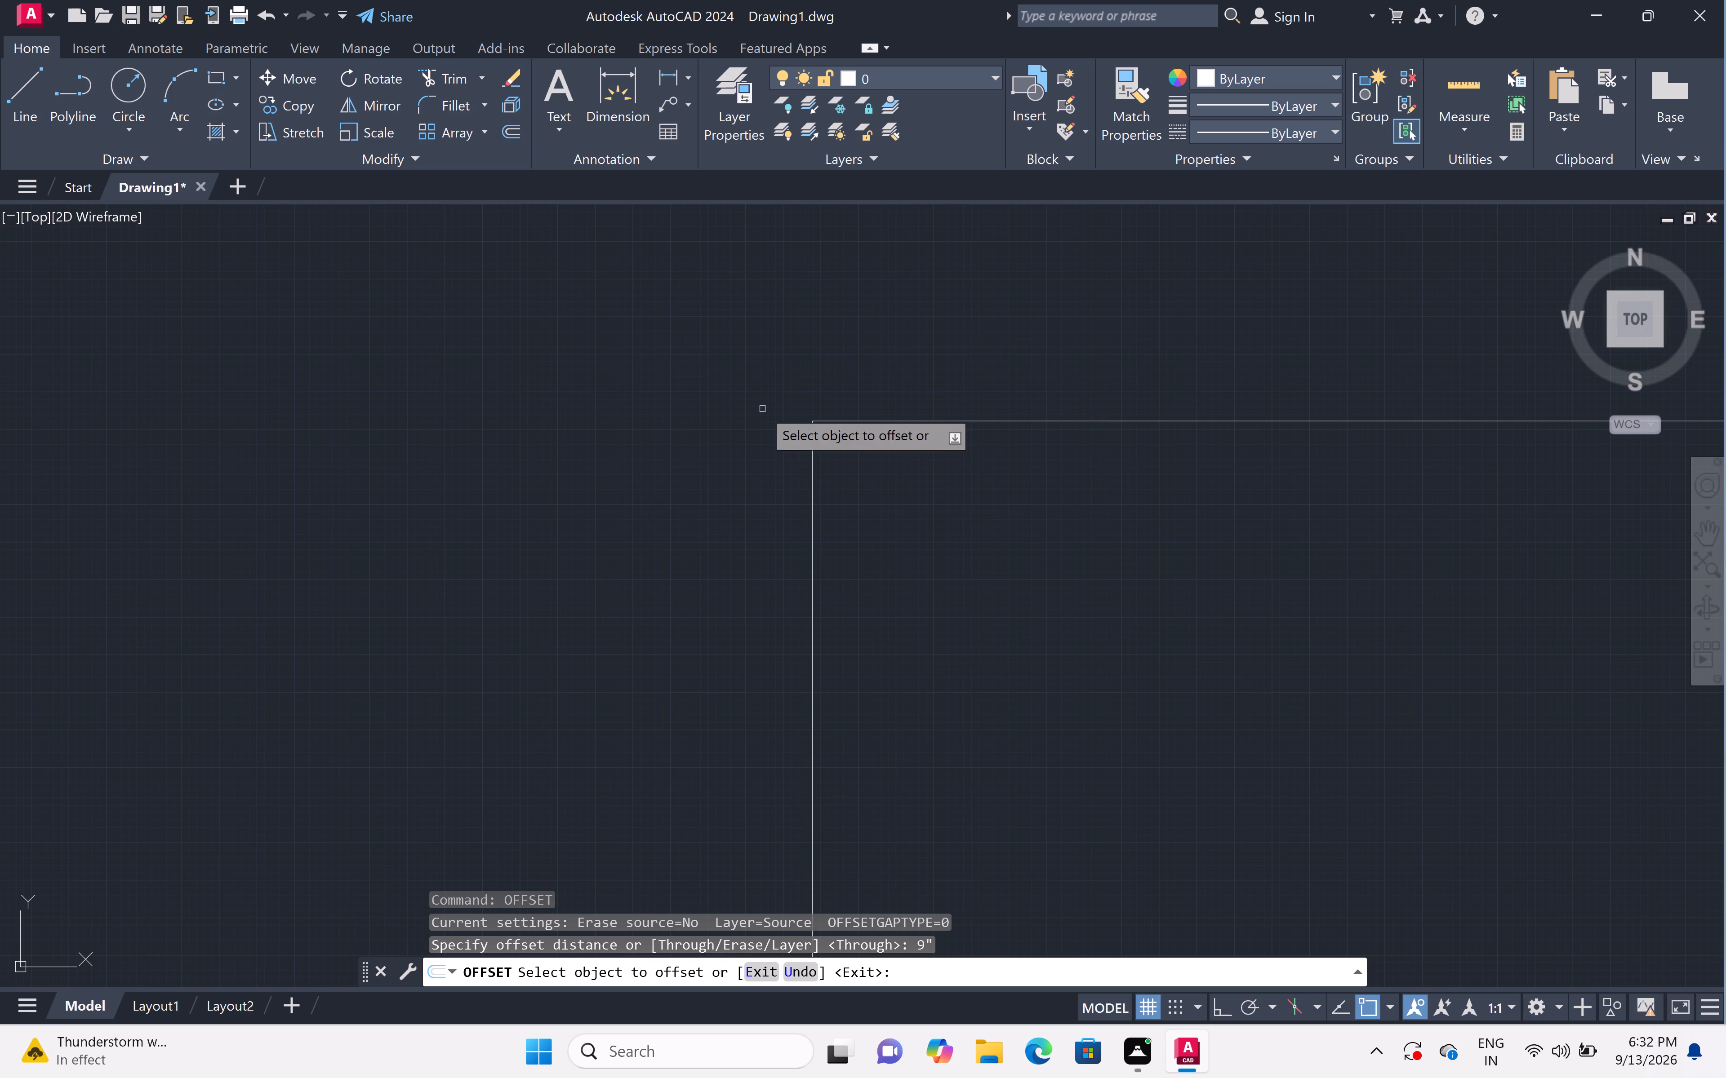
{"action": "left_click", "coordinate": [814, 443]}
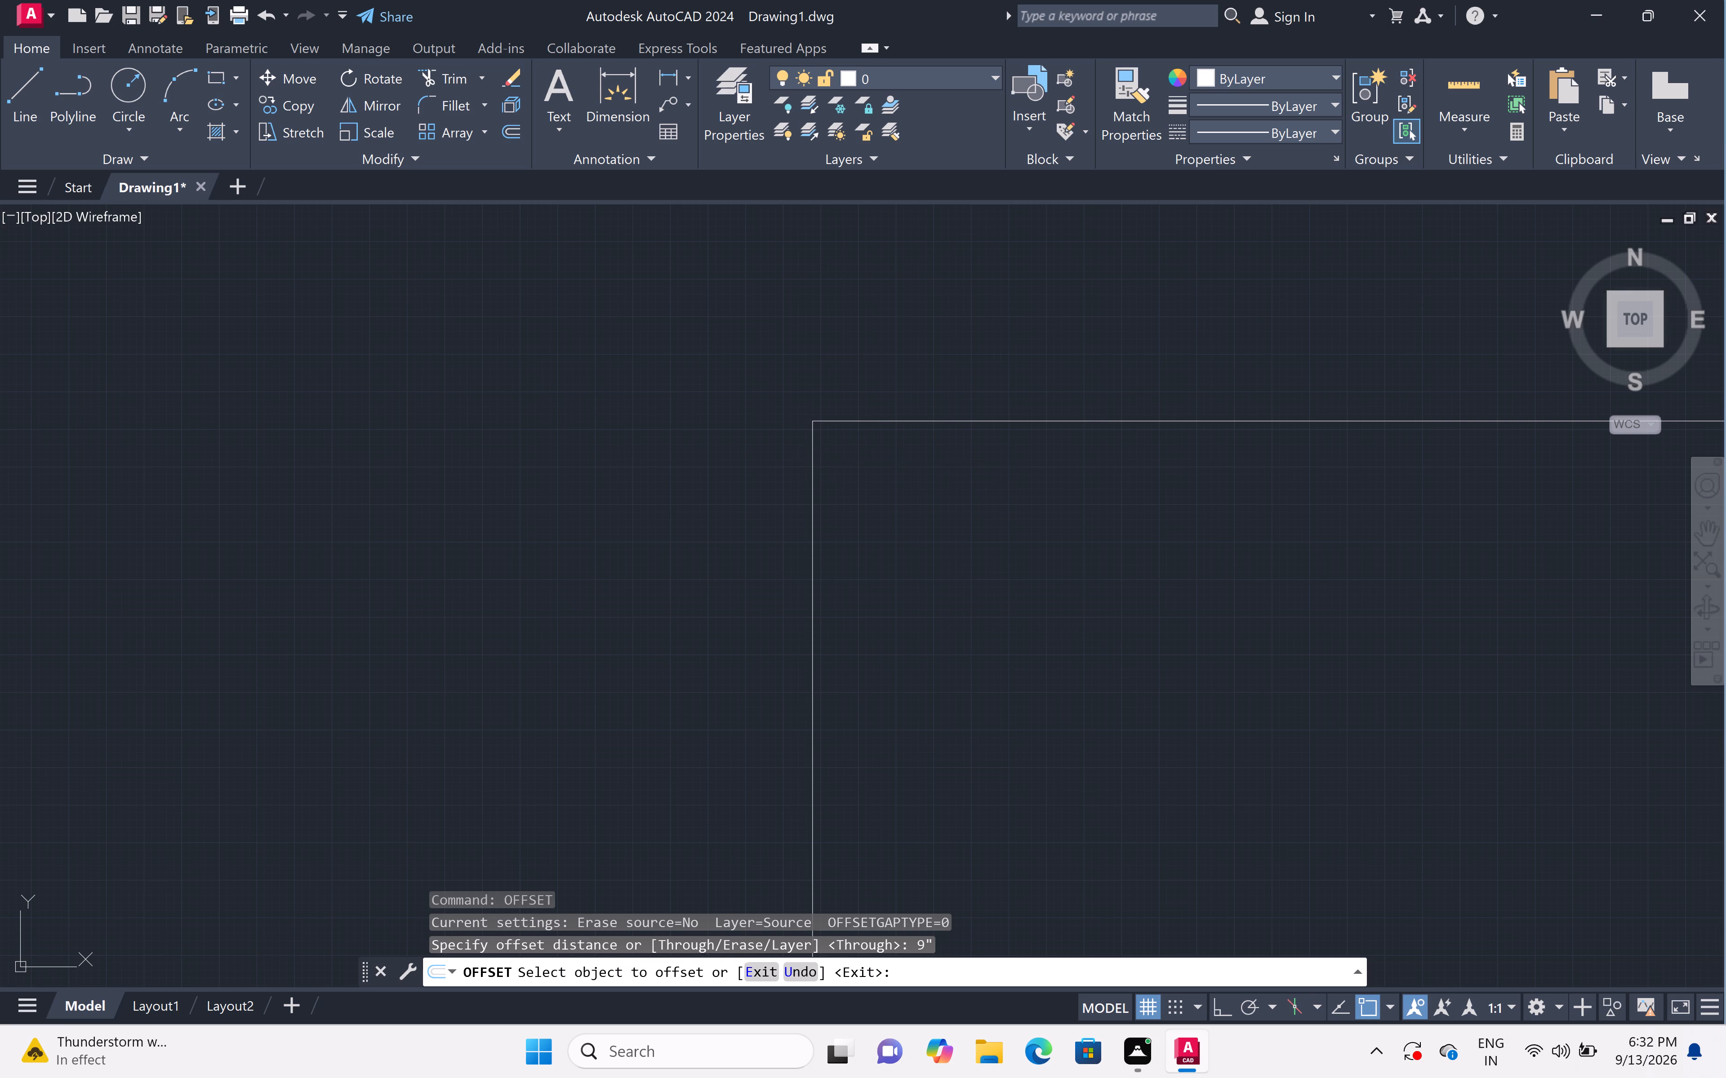
{"action": "left_click", "coordinate": [1555, 544]}
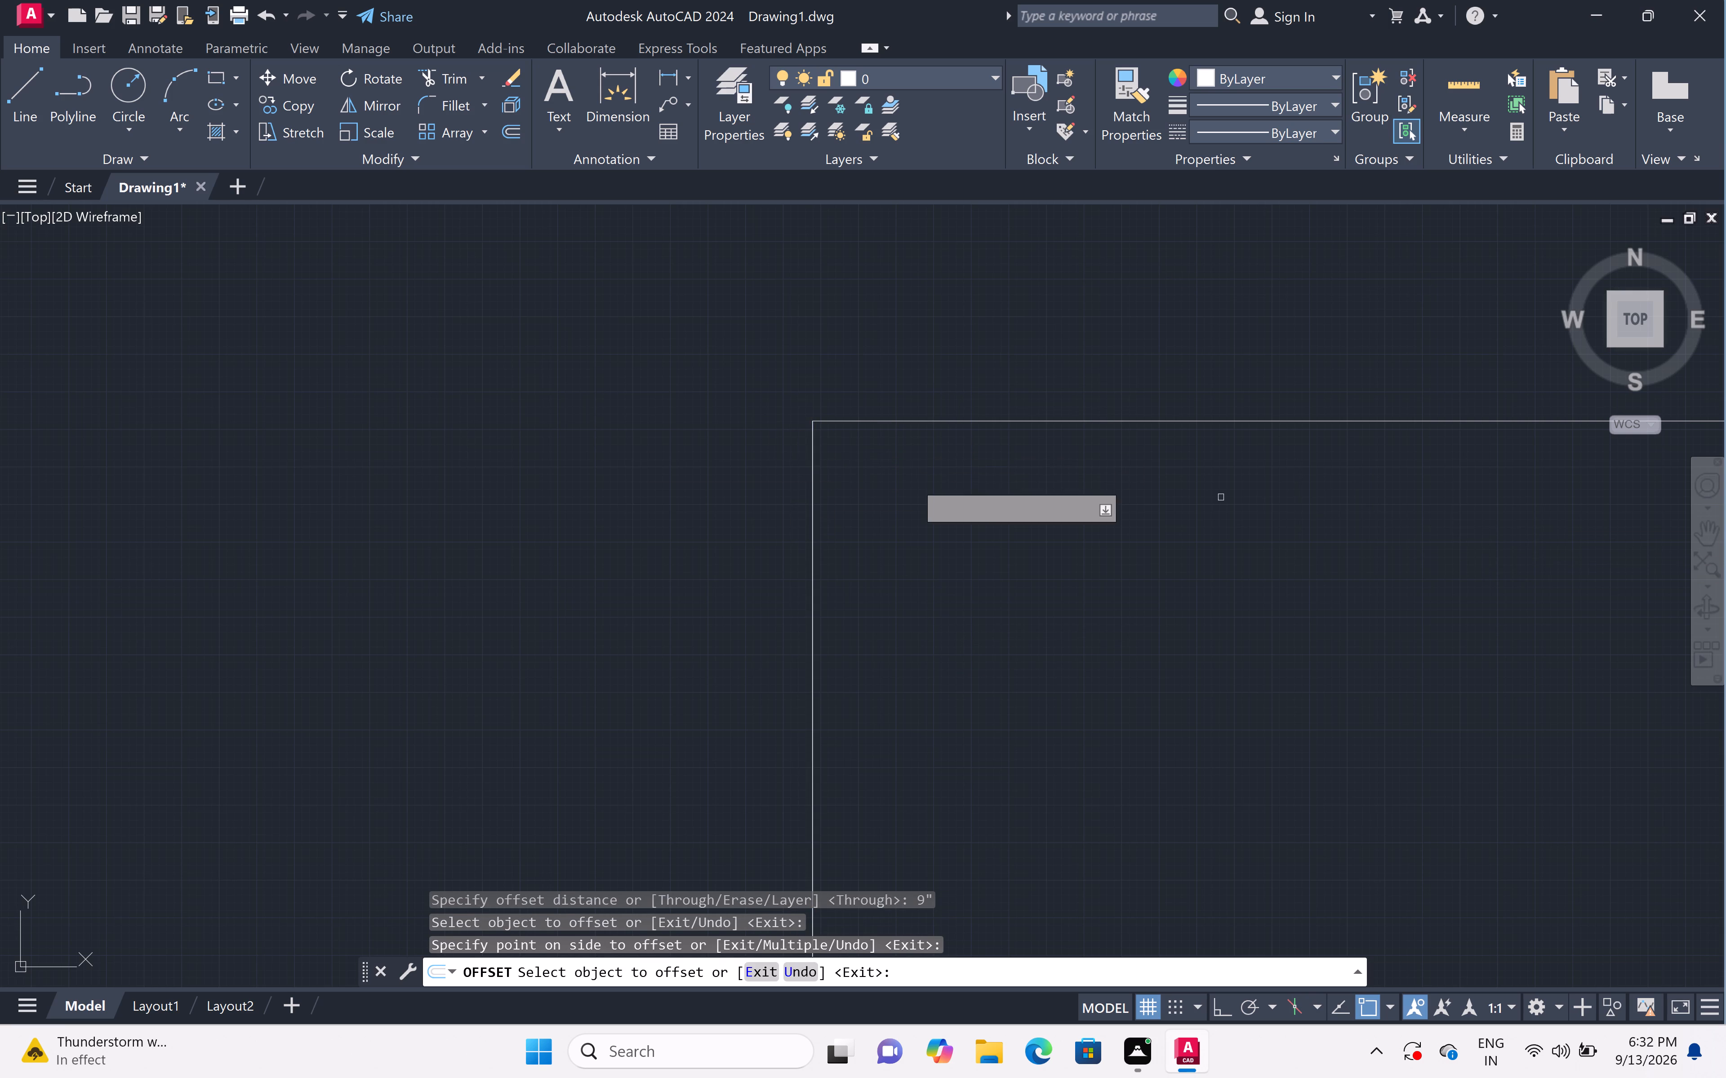
Offset the top horizontal line 9" downward, toward the inside of the corner, and end the Offset command.
{"action": "scroll", "coordinate": [825, 426], "scroll_direction": "up", "scroll_amount": 6}
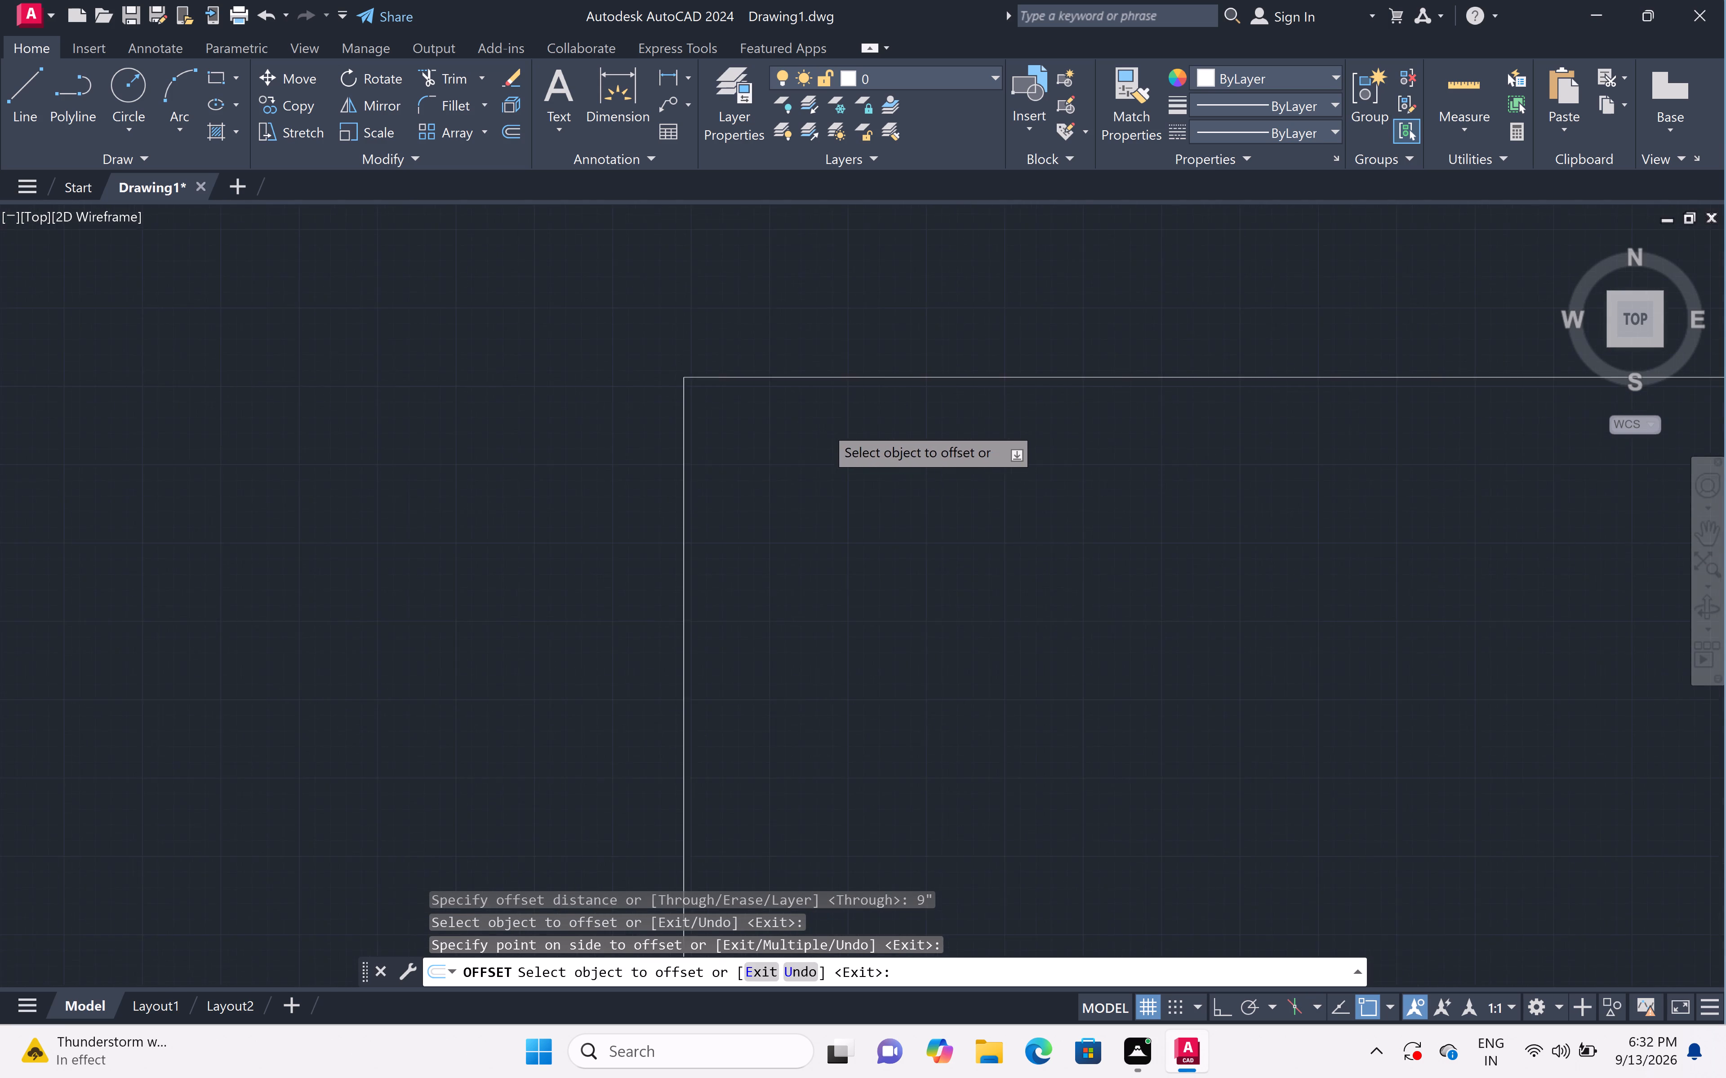
{"action": "scroll", "coordinate": [588, 322], "scroll_direction": "up", "scroll_amount": 6}
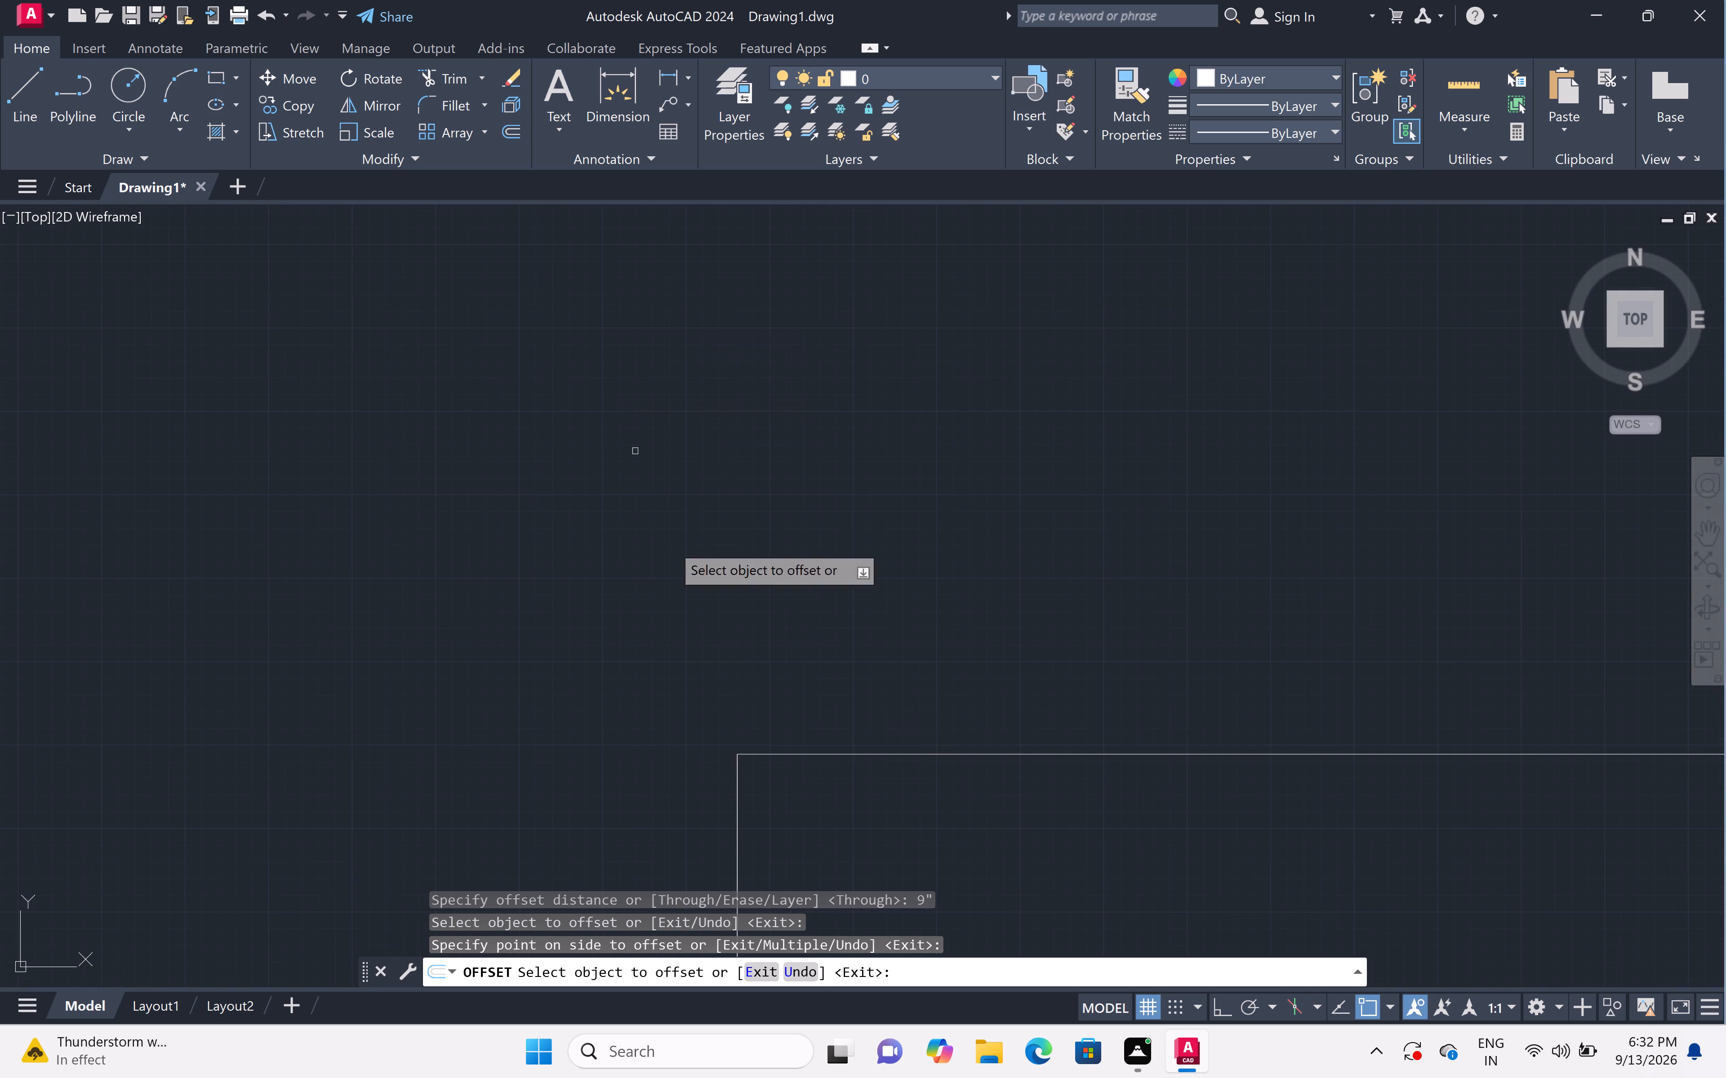
{"action": "scroll", "coordinate": [789, 860], "scroll_direction": "up", "scroll_amount": 6}
{"action": "scroll", "coordinate": [438, 381], "scroll_direction": "down", "scroll_amount": 3}
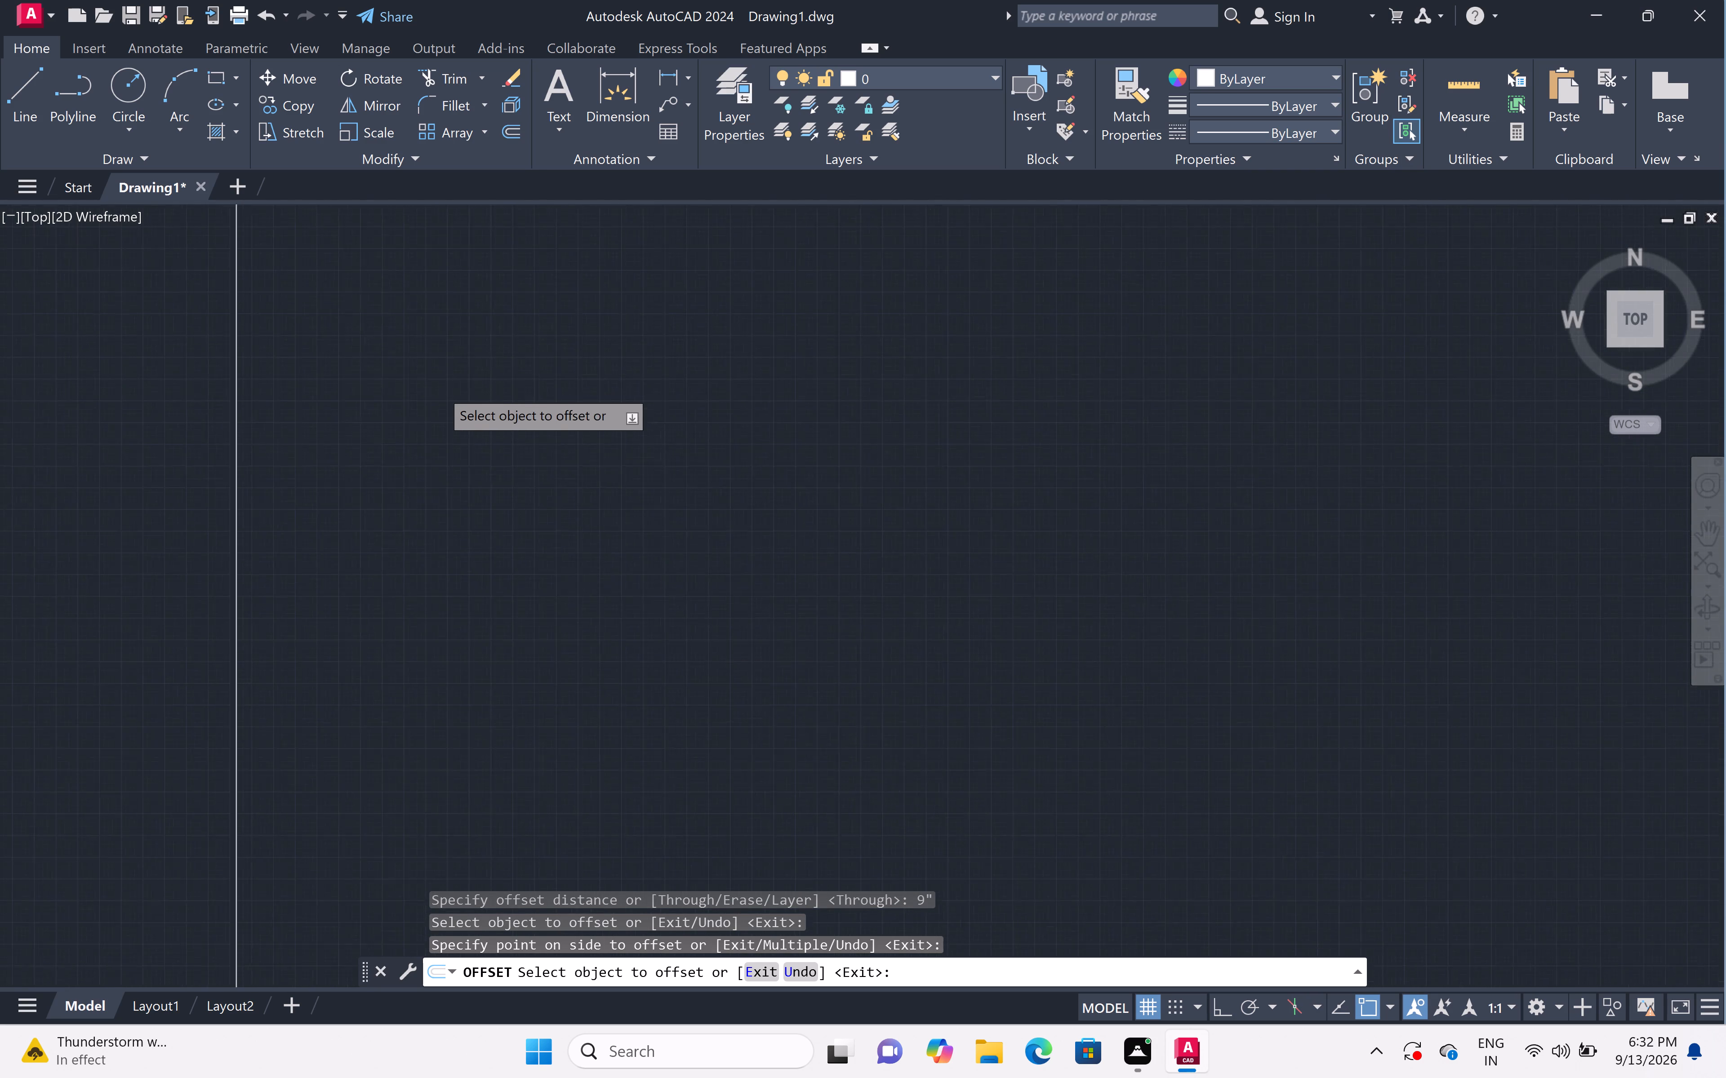
{"action": "middle_click_drag", "start_coordinate": [440, 373], "coordinate": [695, 1039]}
{"action": "scroll", "coordinate": [588, 793], "scroll_direction": "up", "scroll_amount": 2}
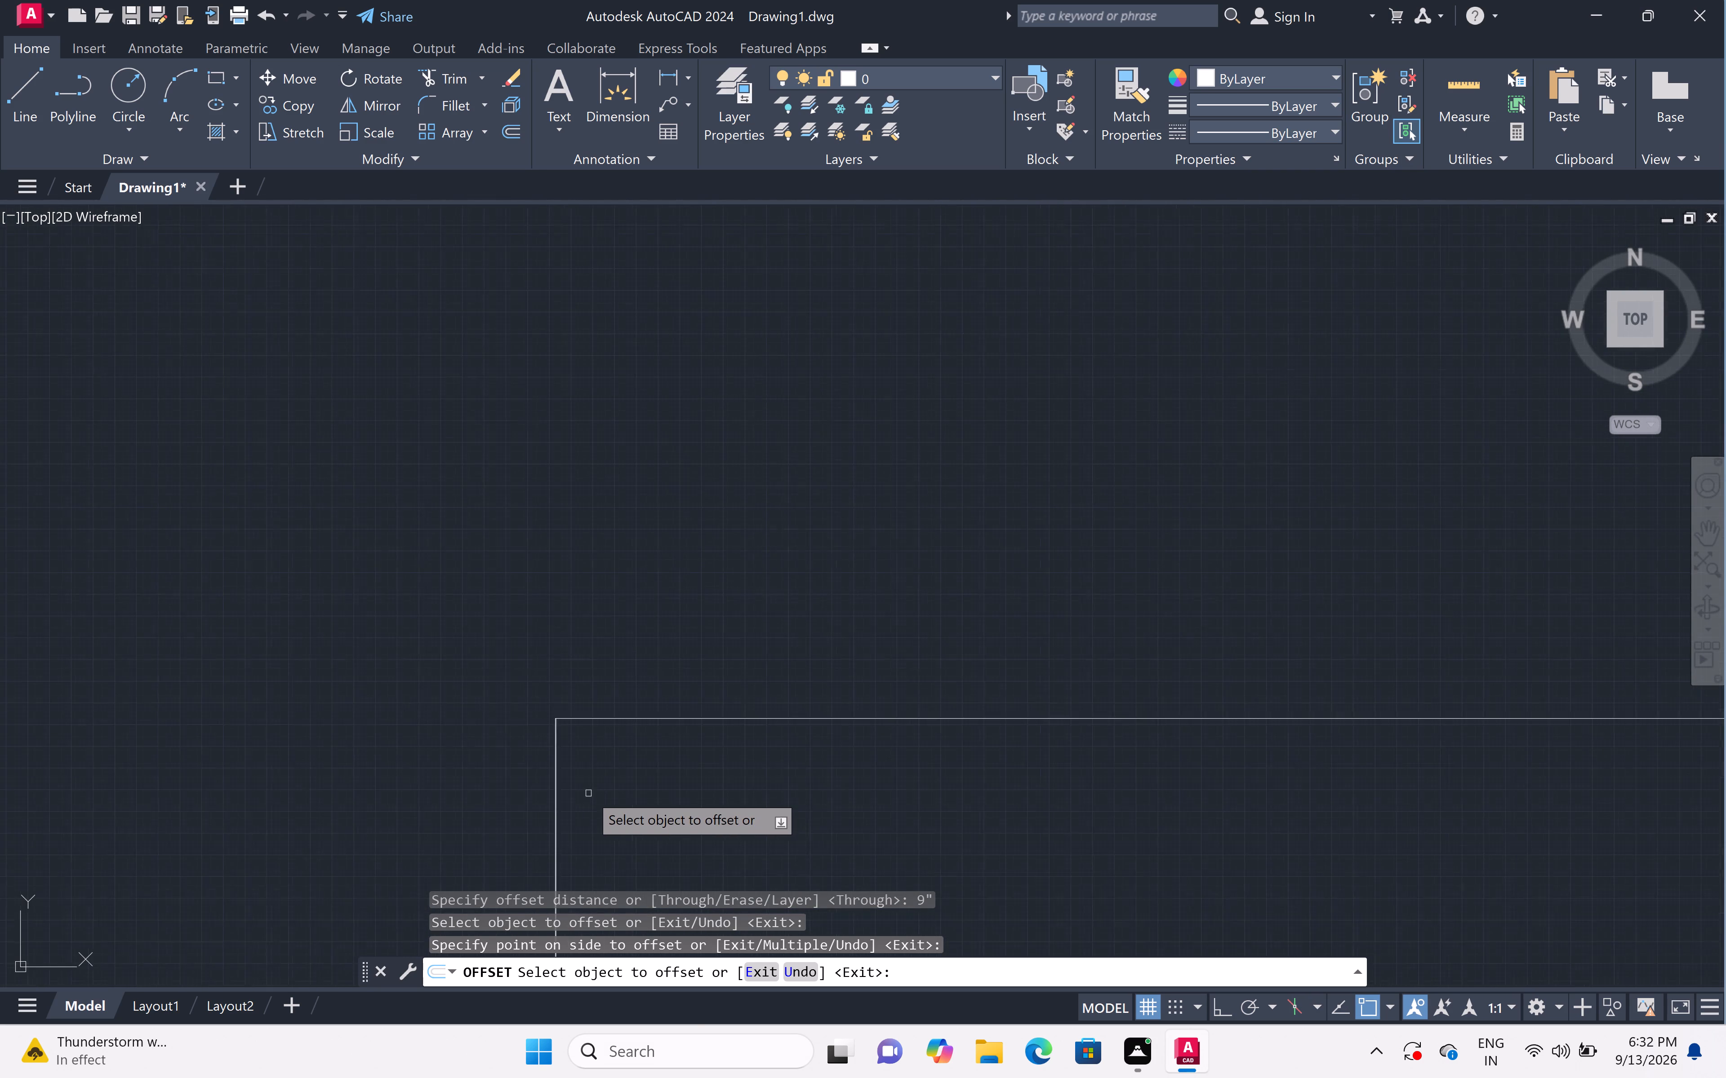
{"action": "scroll", "coordinate": [587, 792], "scroll_direction": "up", "scroll_amount": 3}
{"action": "scroll", "coordinate": [374, 304], "scroll_direction": "up", "scroll_amount": 3}
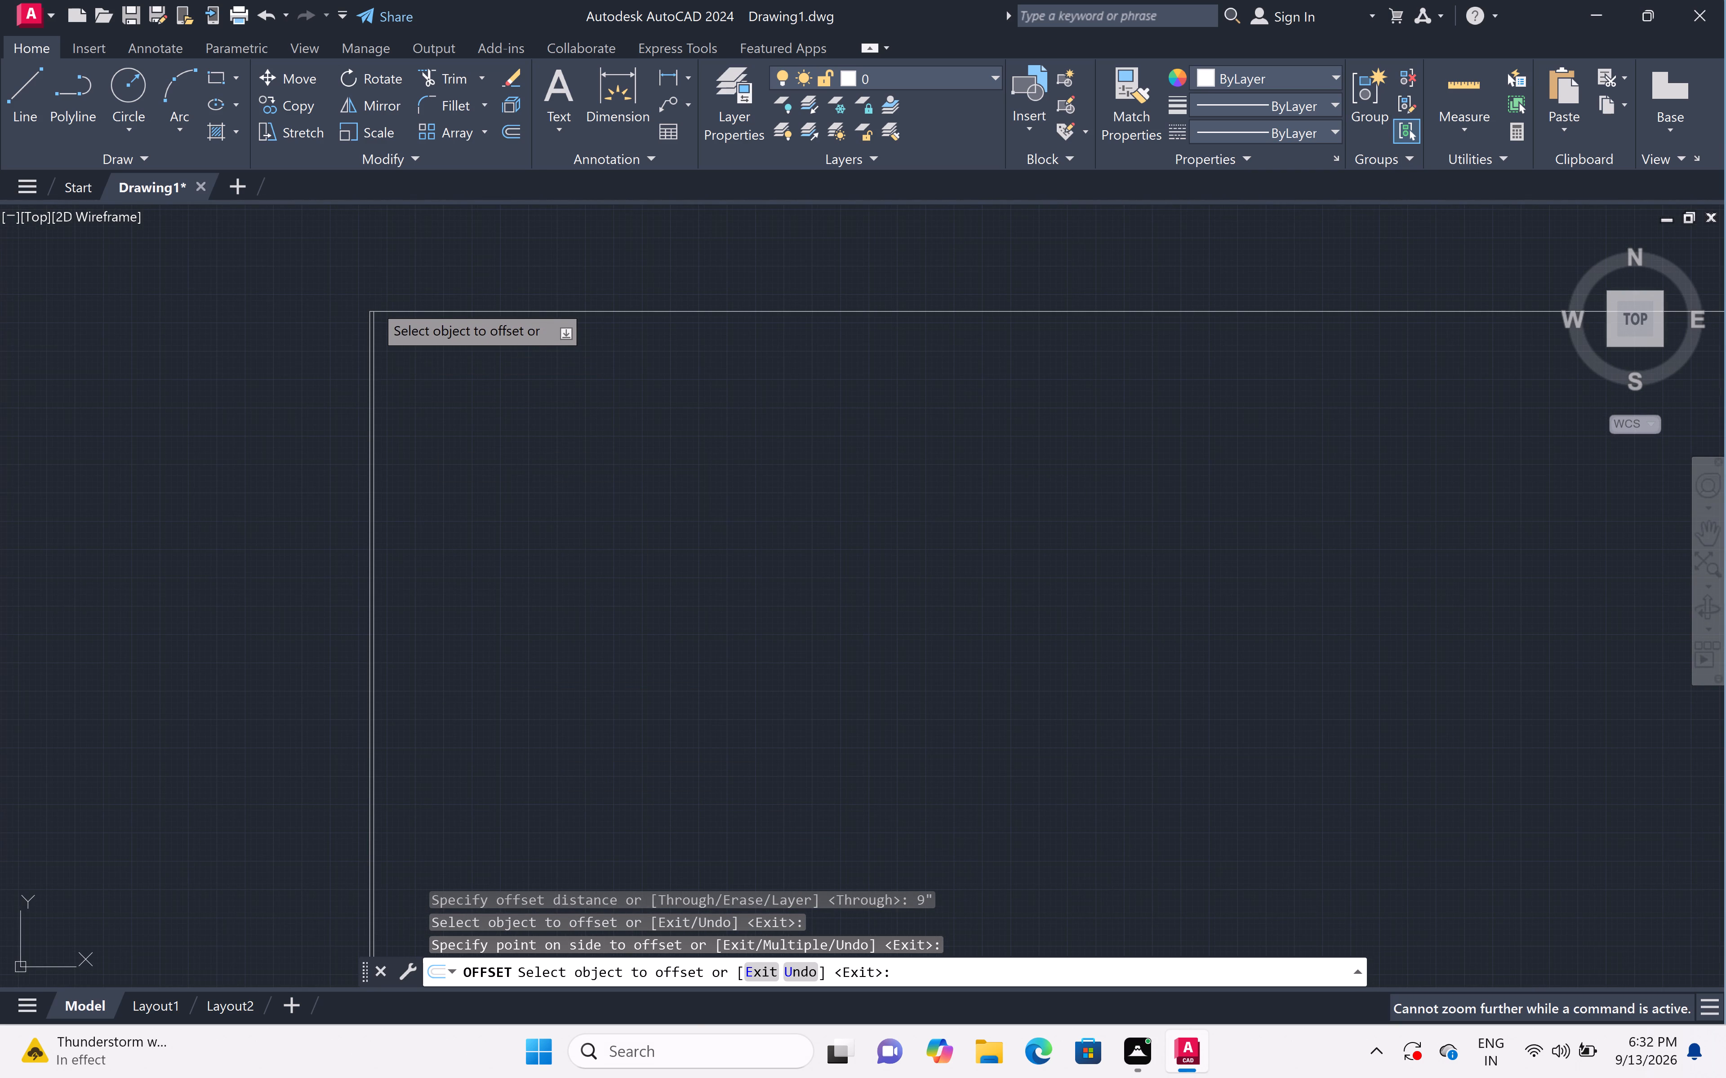
{"action": "scroll", "coordinate": [384, 322], "scroll_direction": "up", "scroll_amount": 9}
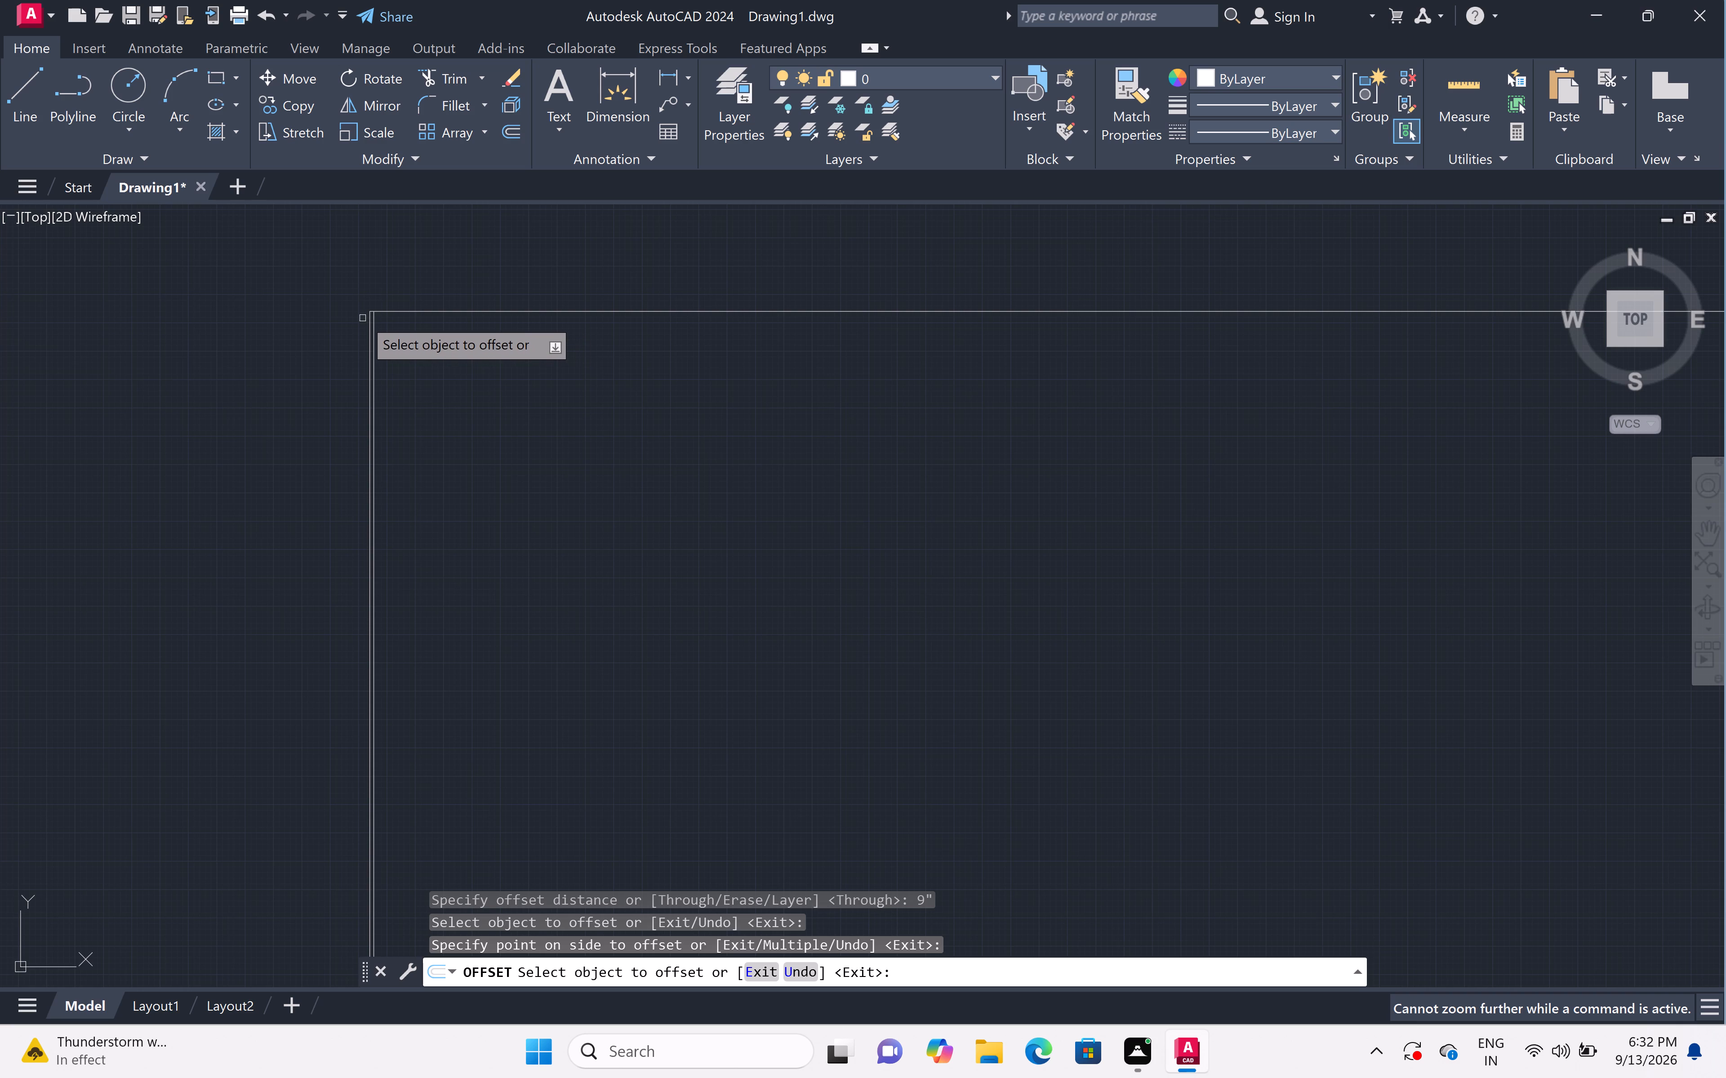
{"action": "double_click", "coordinate": [407, 311]}
{"action": "left_click", "coordinate": [406, 464]}
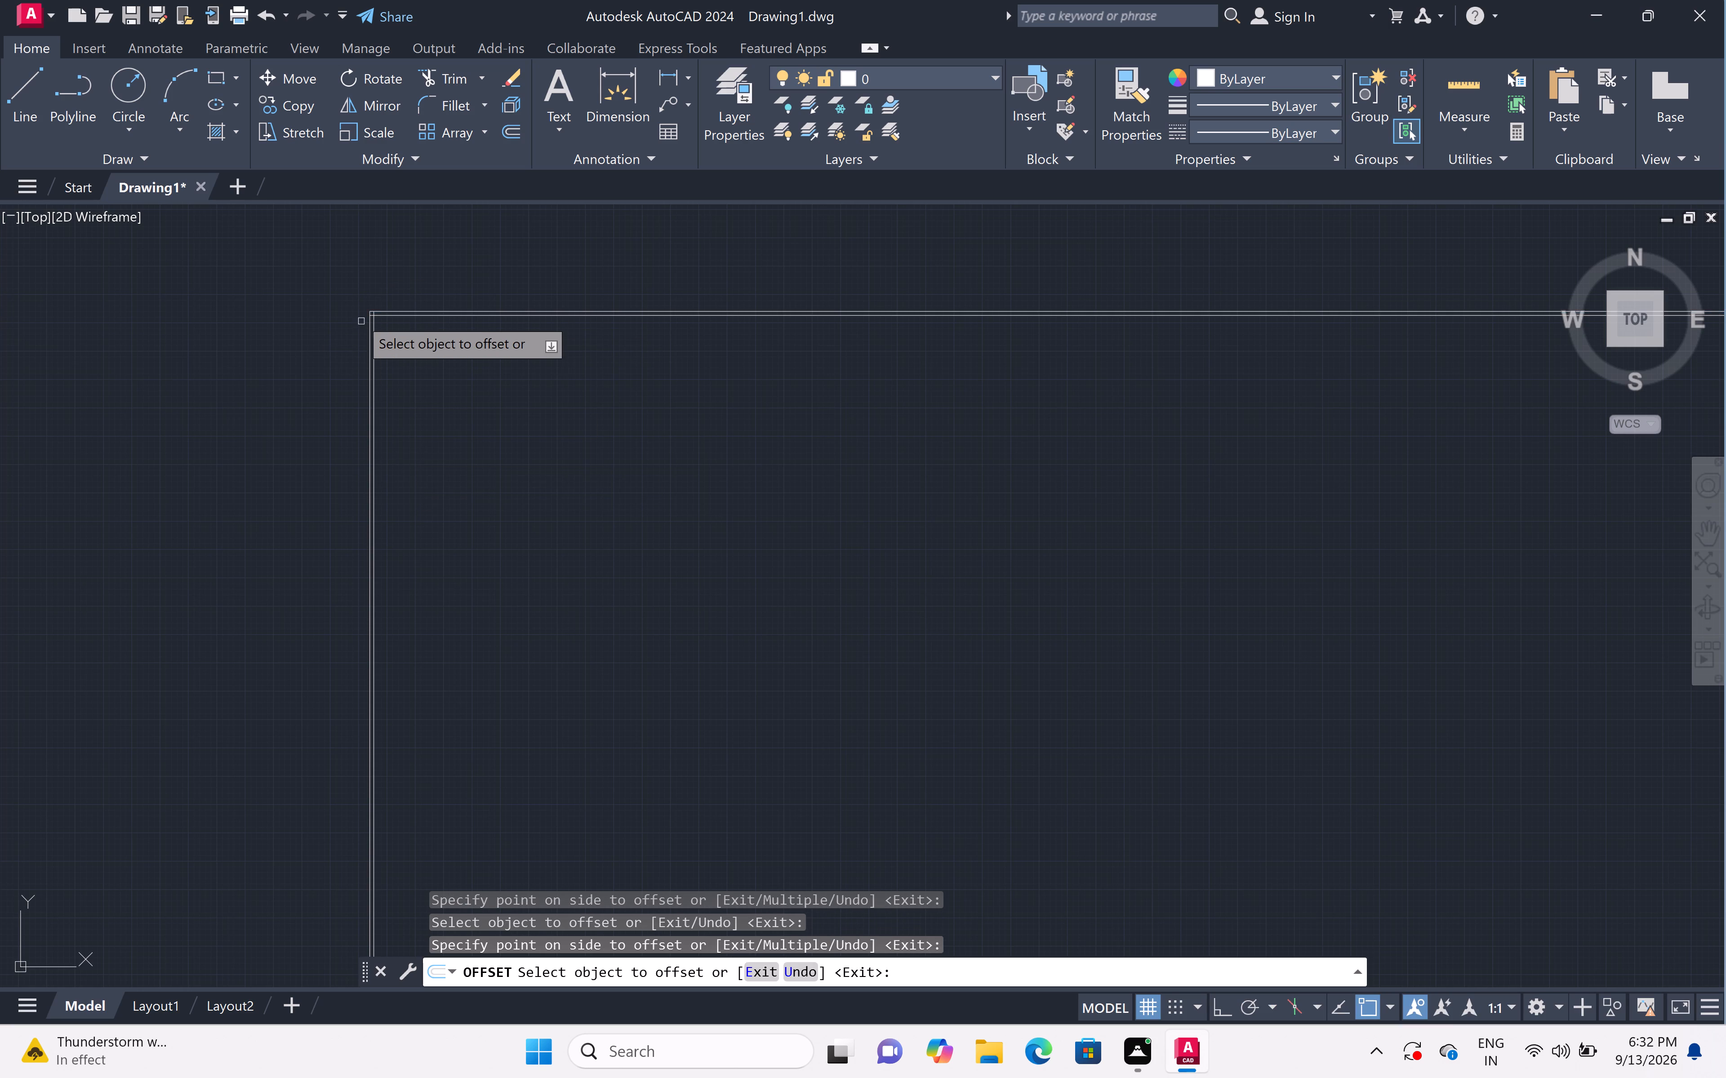
{"action": "scroll", "coordinate": [357, 316], "scroll_direction": "up", "scroll_amount": 5}
{"action": "key", "text": "Escape"}
{"action": "scroll", "coordinate": [363, 313], "scroll_direction": "up", "scroll_amount": 1}
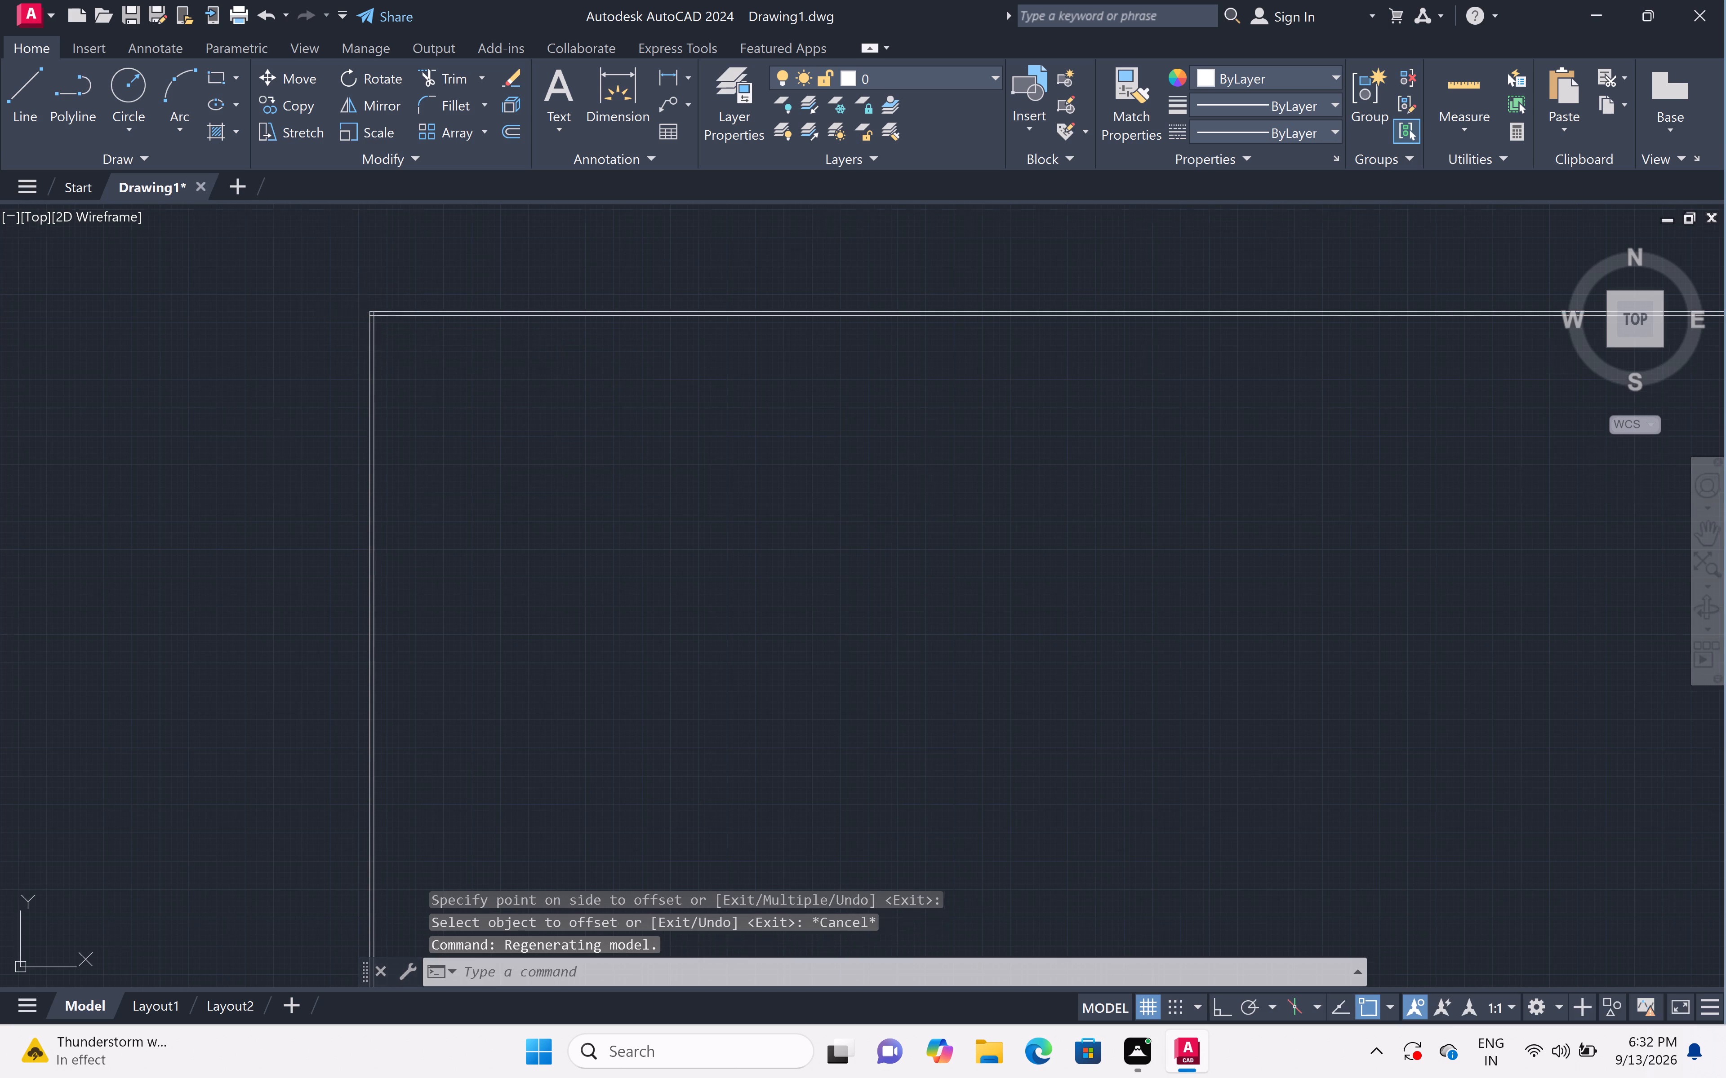
{"action": "scroll", "coordinate": [363, 313], "scroll_direction": "up", "scroll_amount": 6}
{"action": "scroll", "coordinate": [439, 310], "scroll_direction": "down", "scroll_amount": 2}
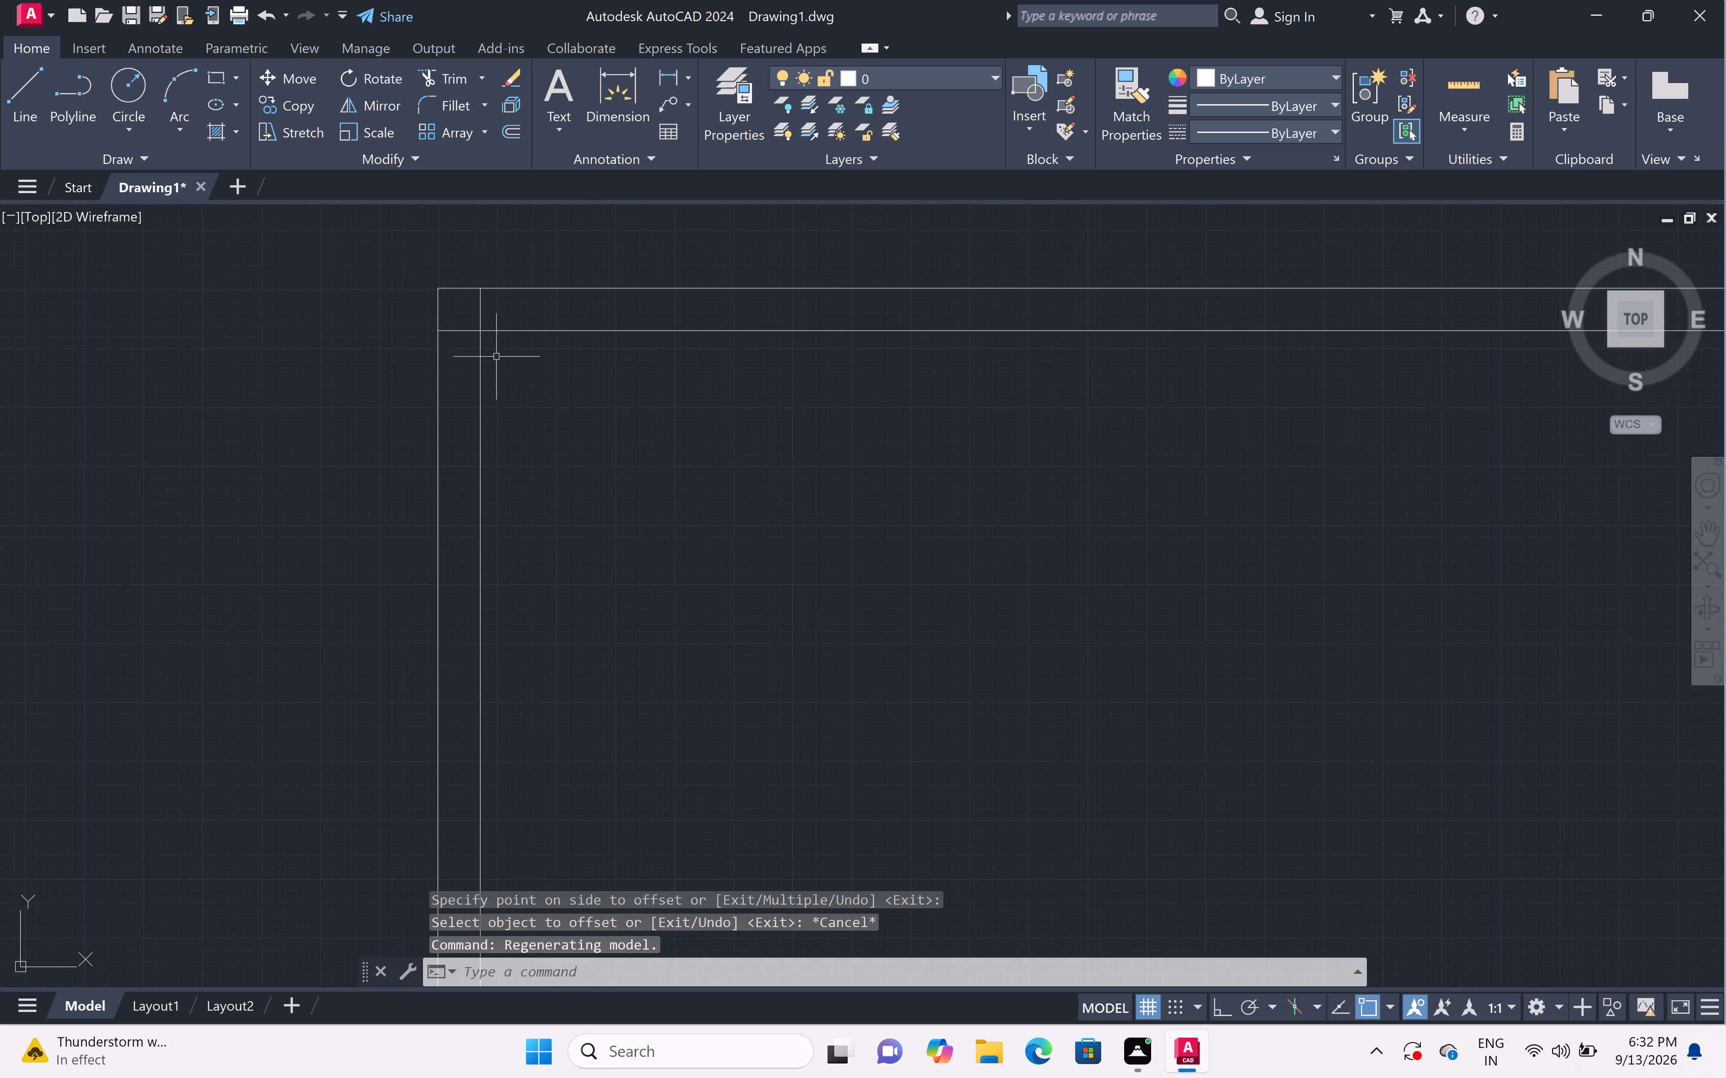
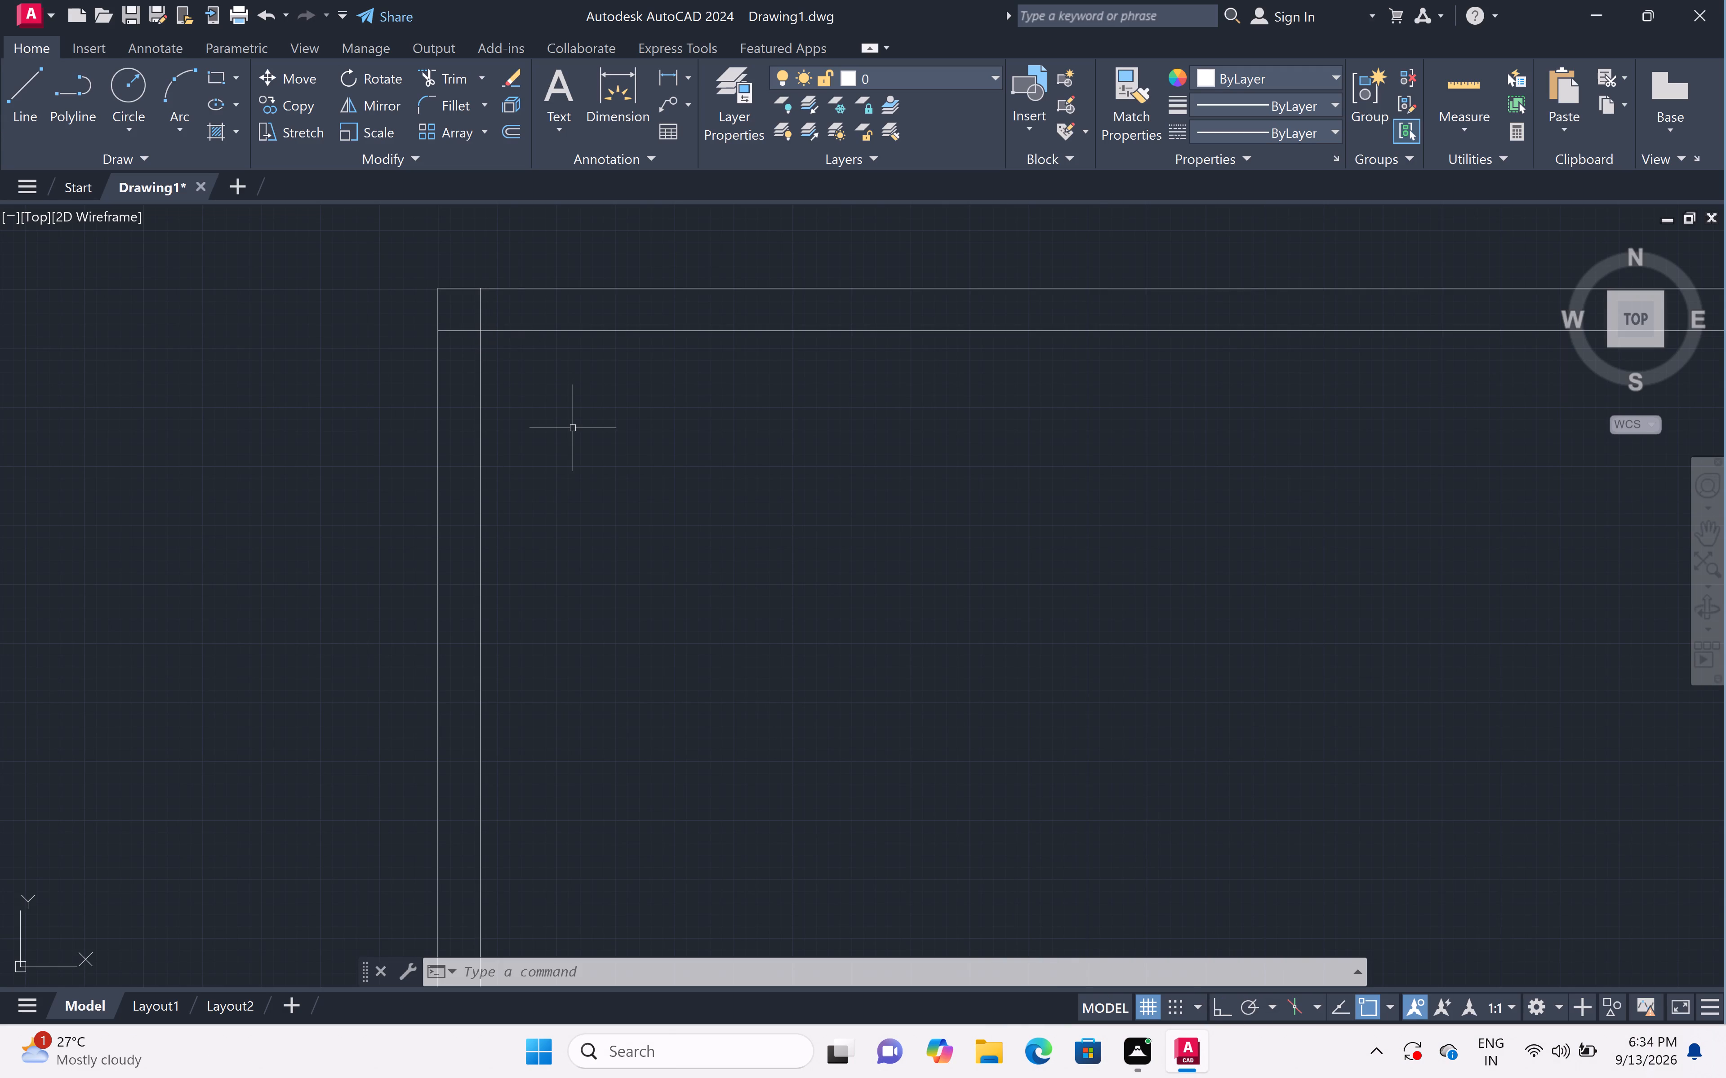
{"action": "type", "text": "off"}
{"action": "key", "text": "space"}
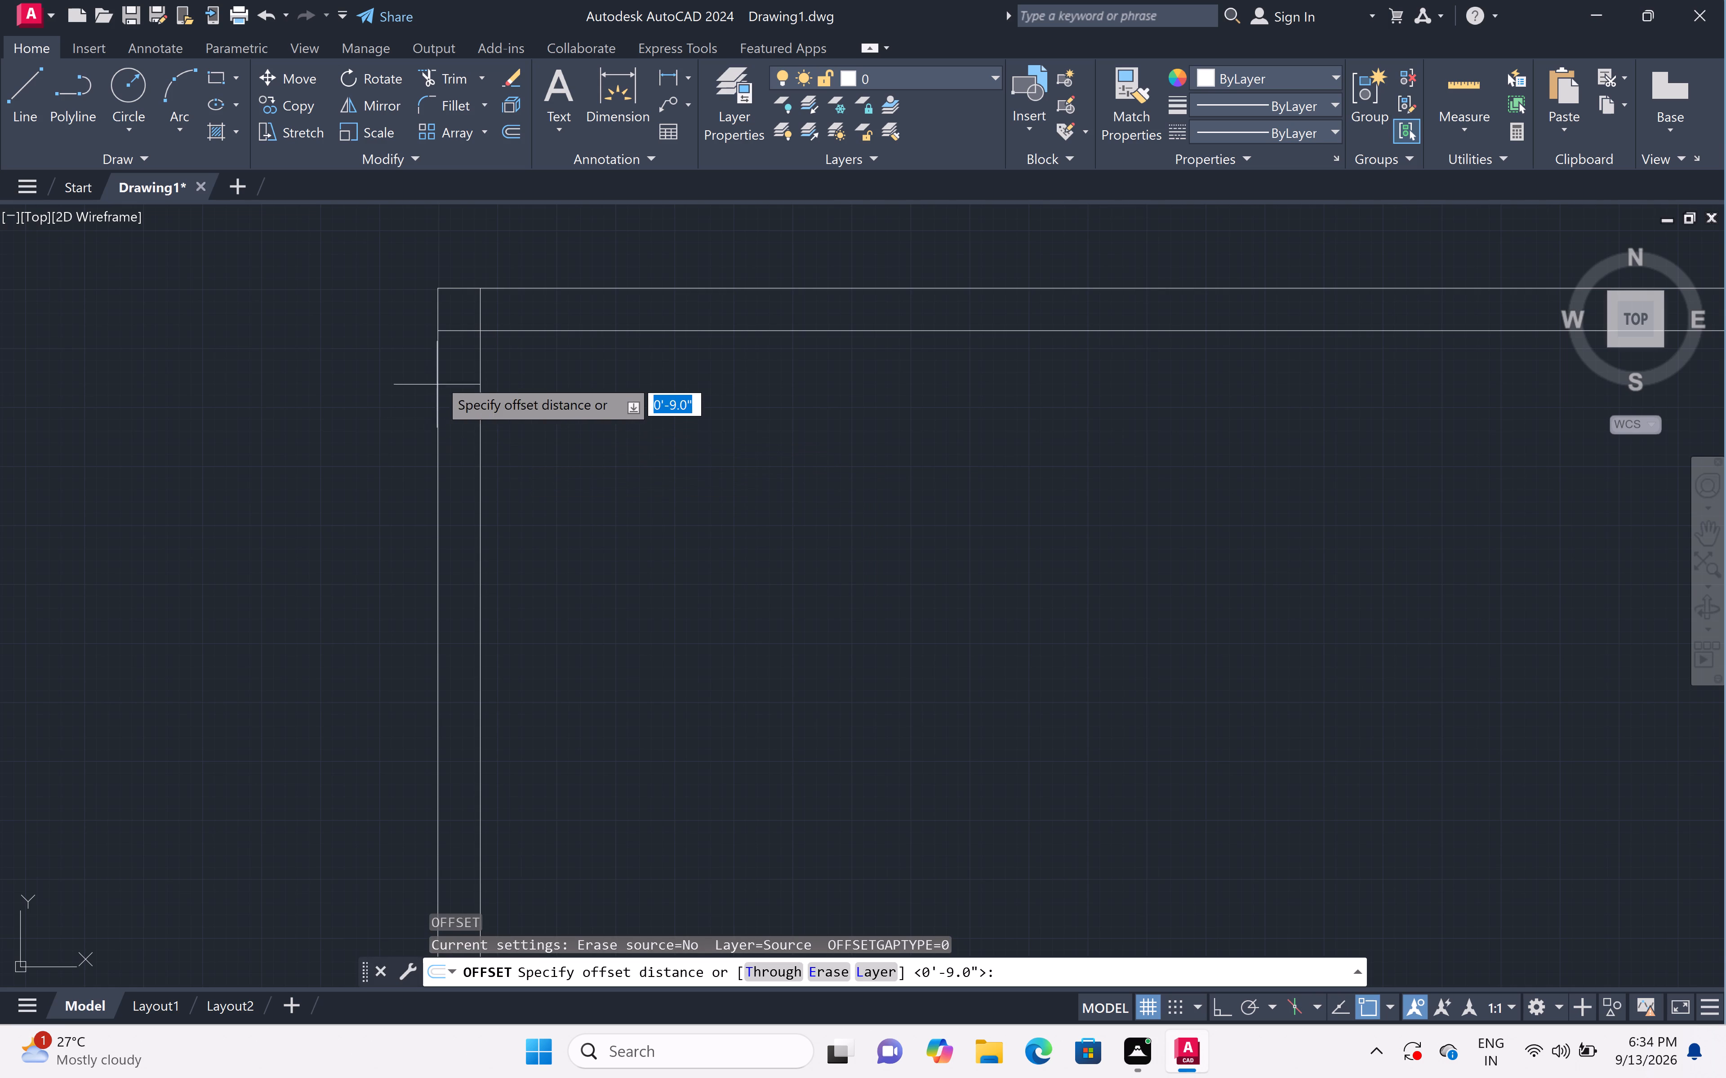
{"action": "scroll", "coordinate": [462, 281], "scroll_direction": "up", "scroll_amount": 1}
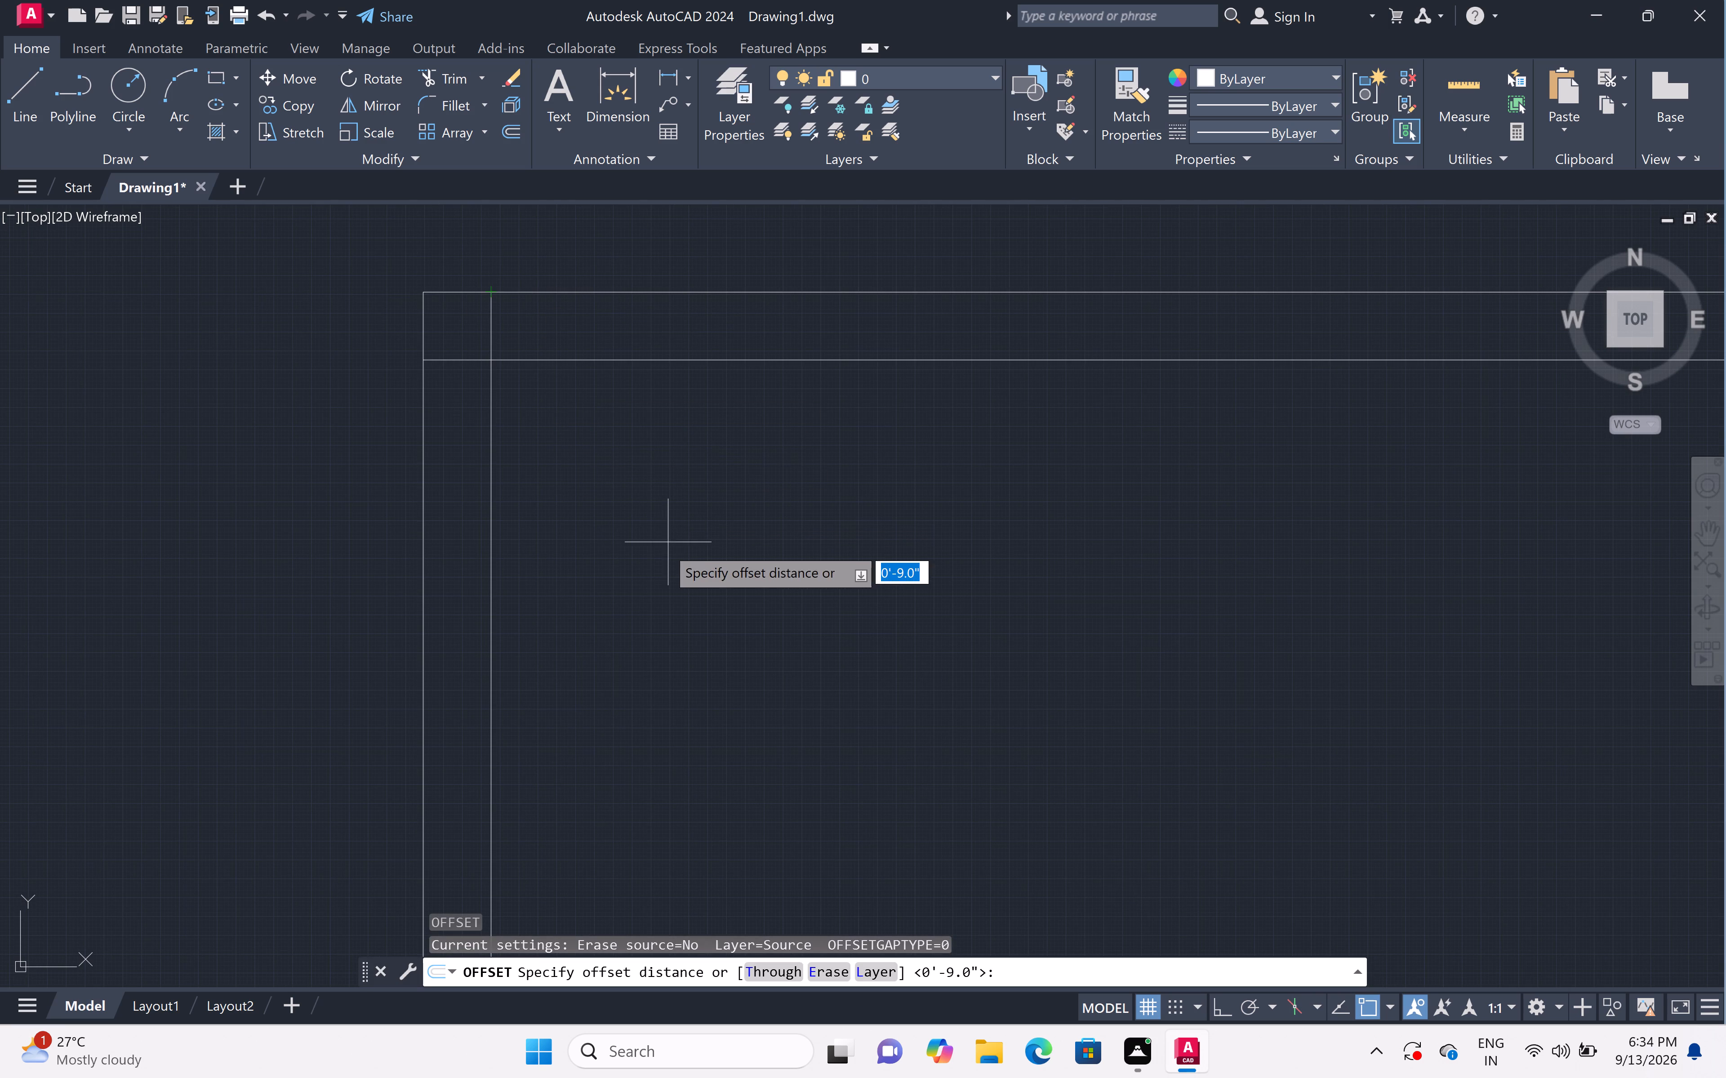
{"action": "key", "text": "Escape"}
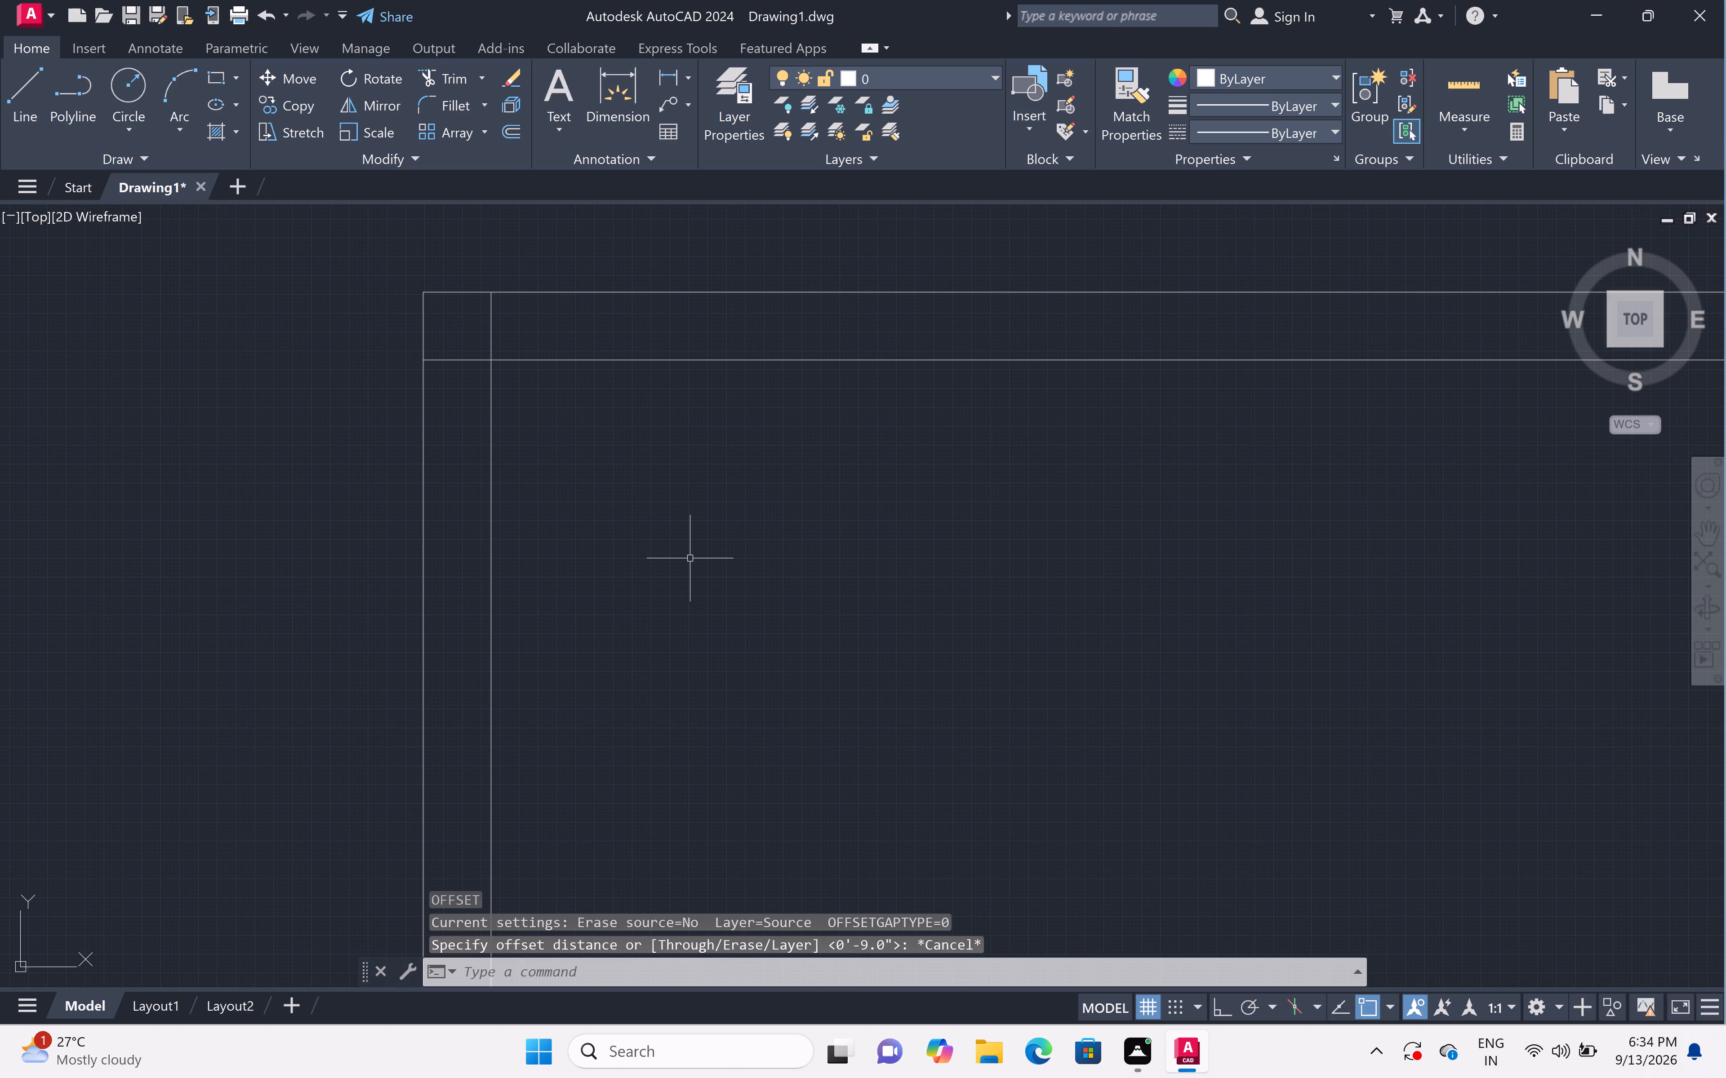
Offset the inner line of the left wall 13' to the right for the first room's width.
{"action": "type", "text": "of"}
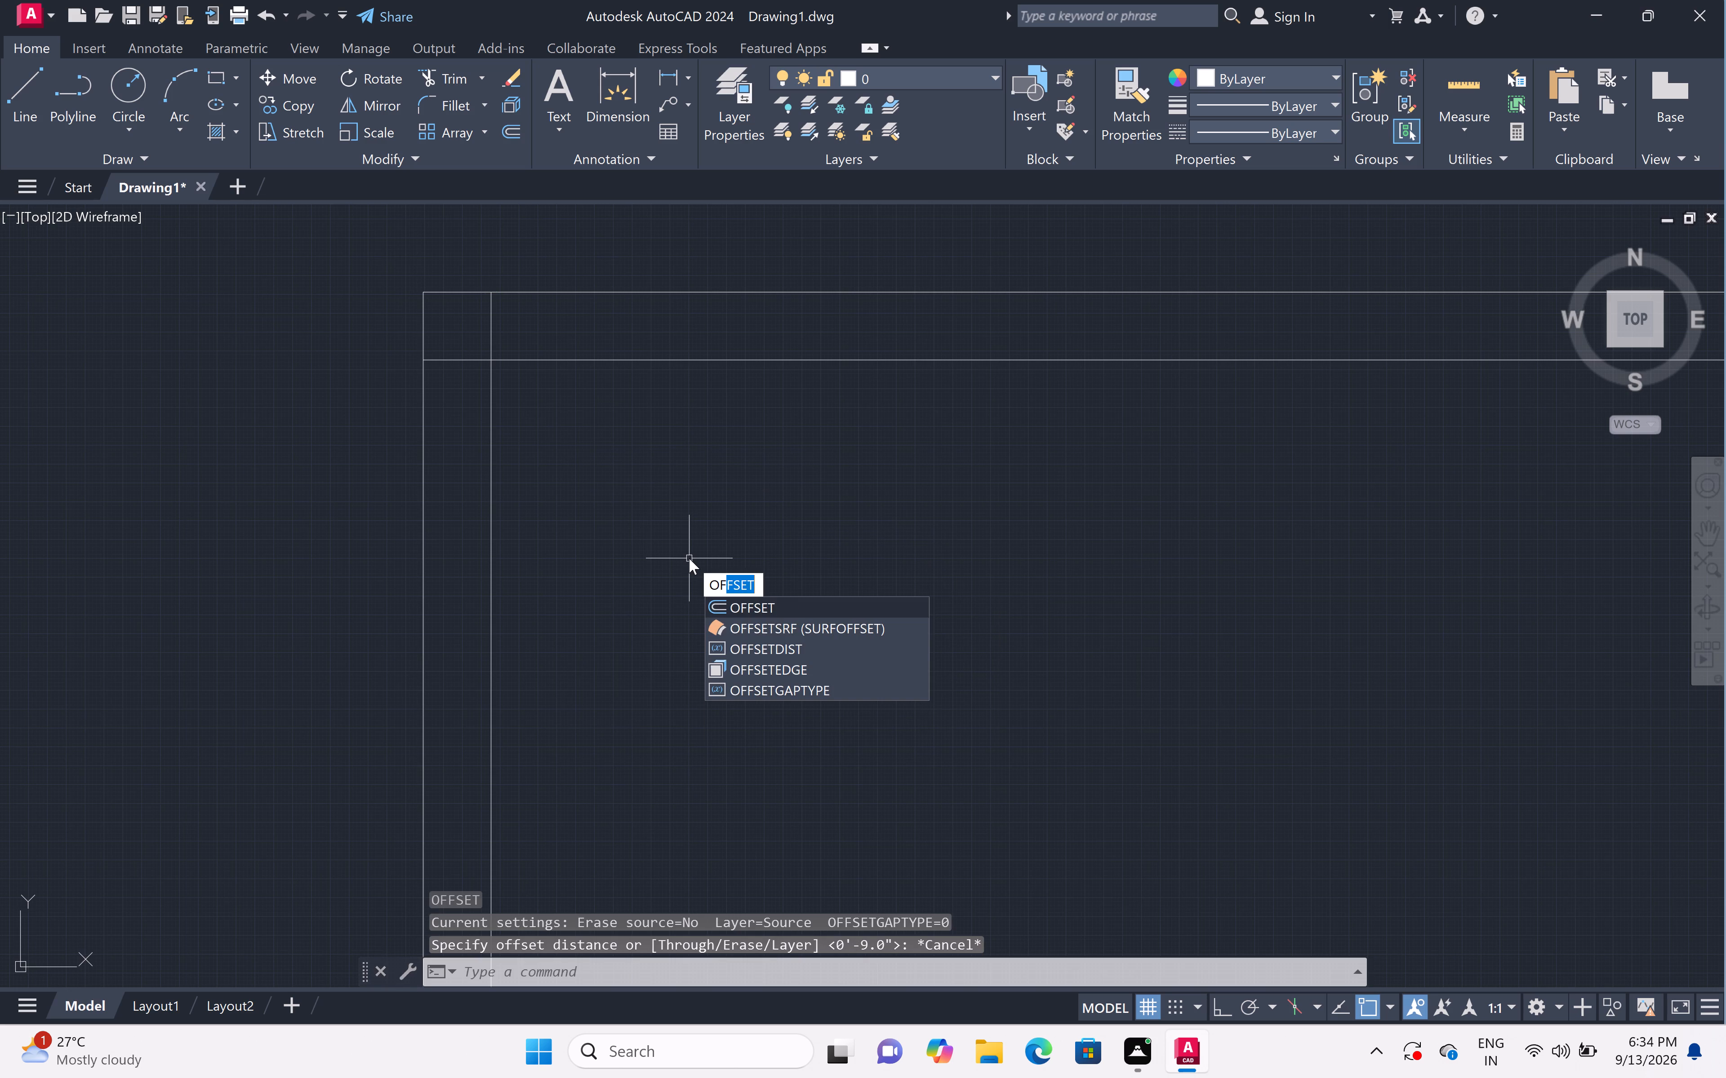
{"action": "key", "text": "space"}
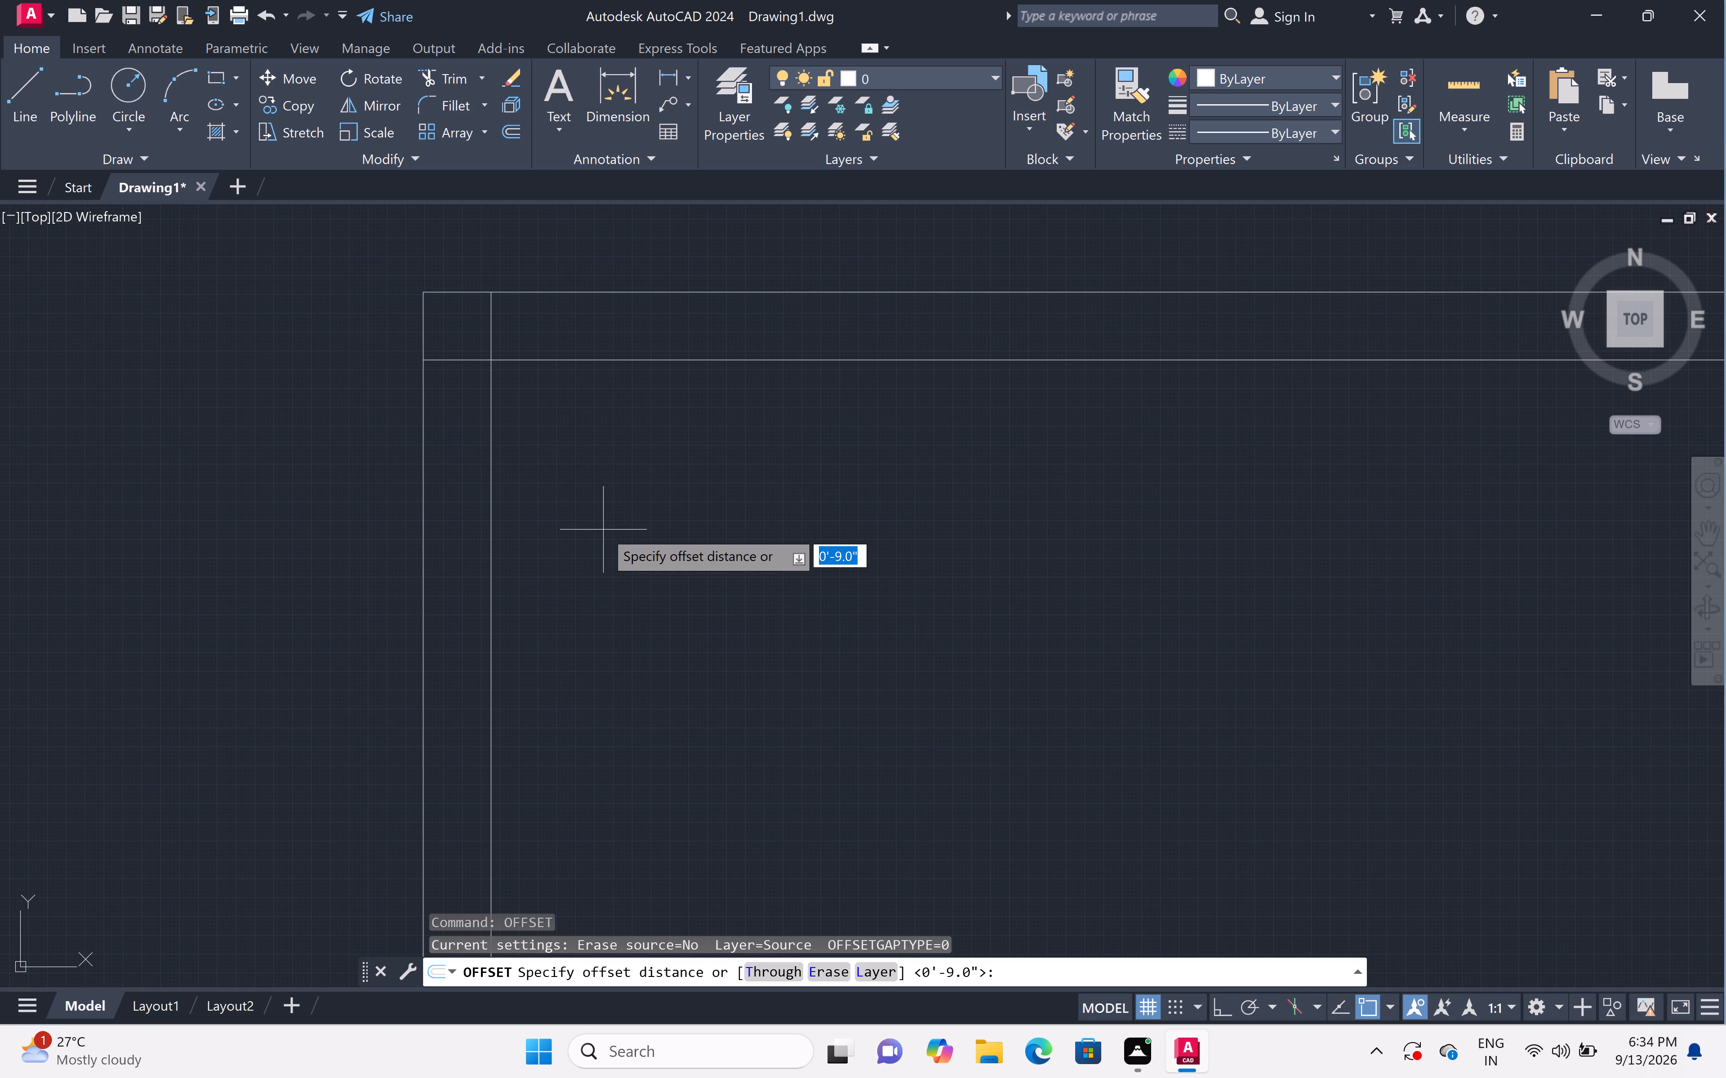
{"action": "scroll", "coordinate": [603, 530], "scroll_direction": "down", "scroll_amount": 1}
{"action": "middle_click_drag", "start_coordinate": [591, 520], "coordinate": [661, 511]}
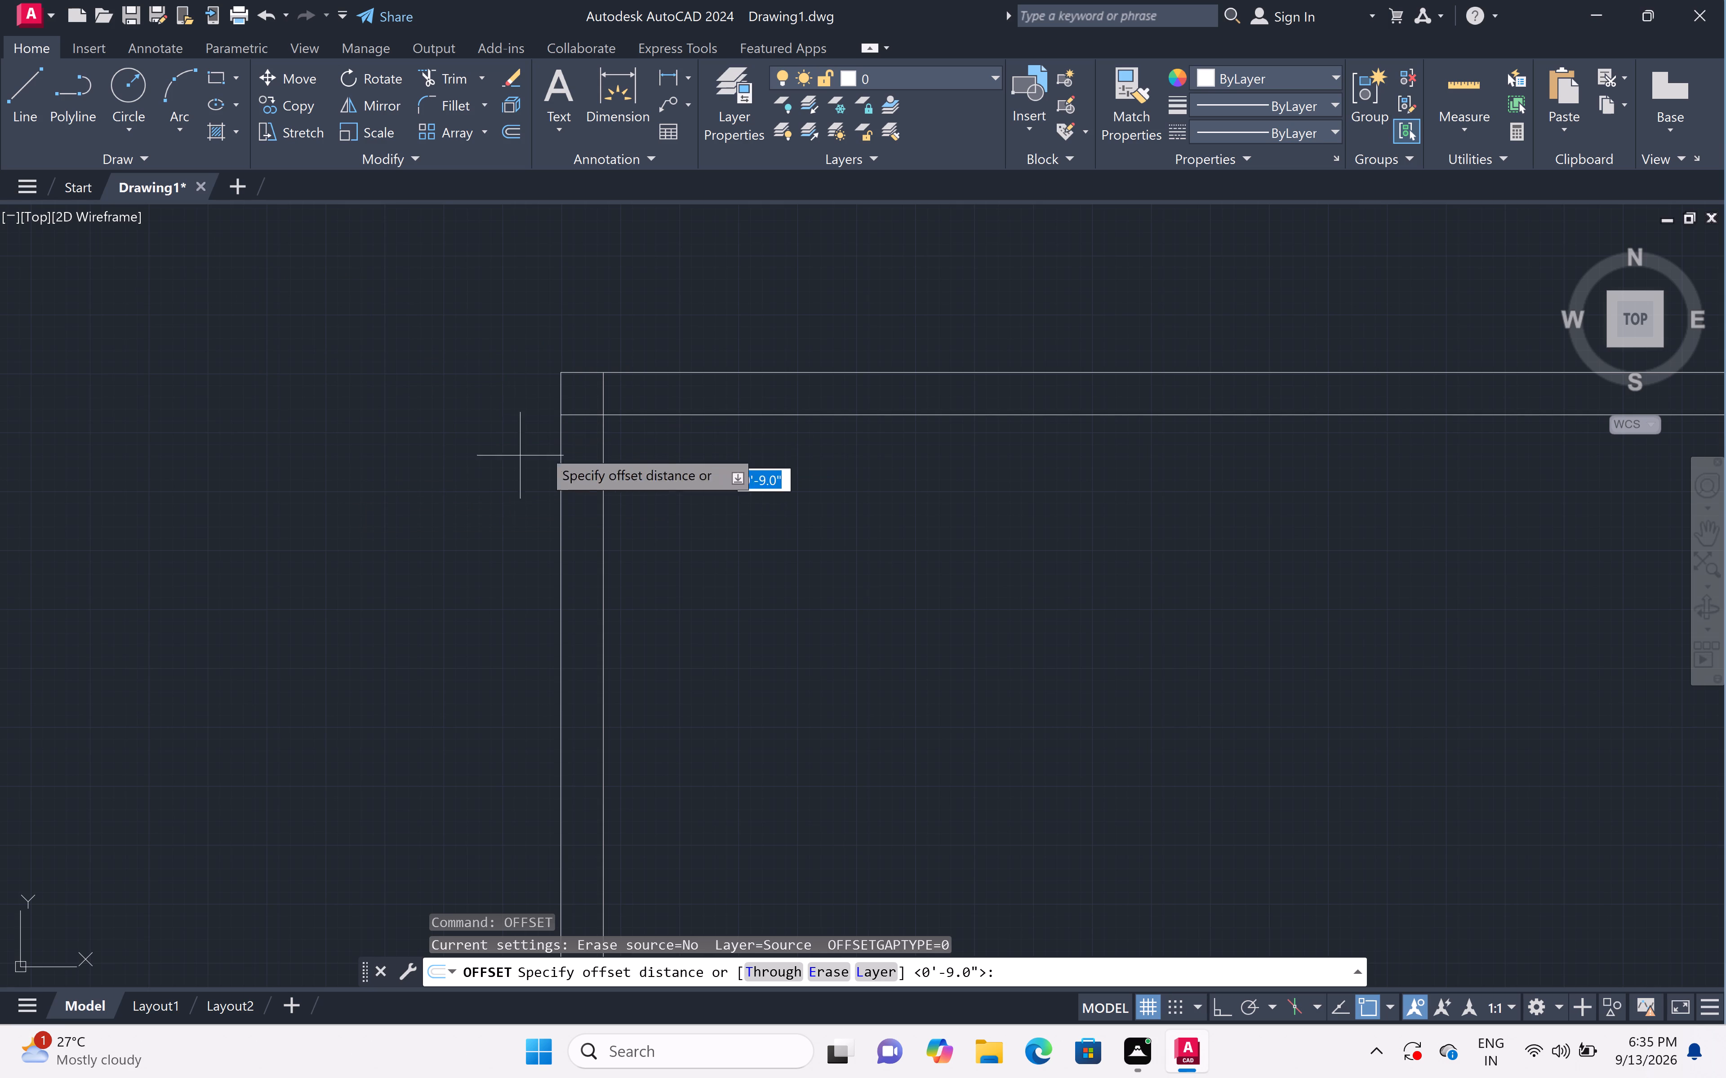
{"action": "scroll", "coordinate": [614, 402], "scroll_direction": "up", "scroll_amount": 1}
{"action": "scroll", "coordinate": [614, 402], "scroll_direction": "down", "scroll_amount": 1}
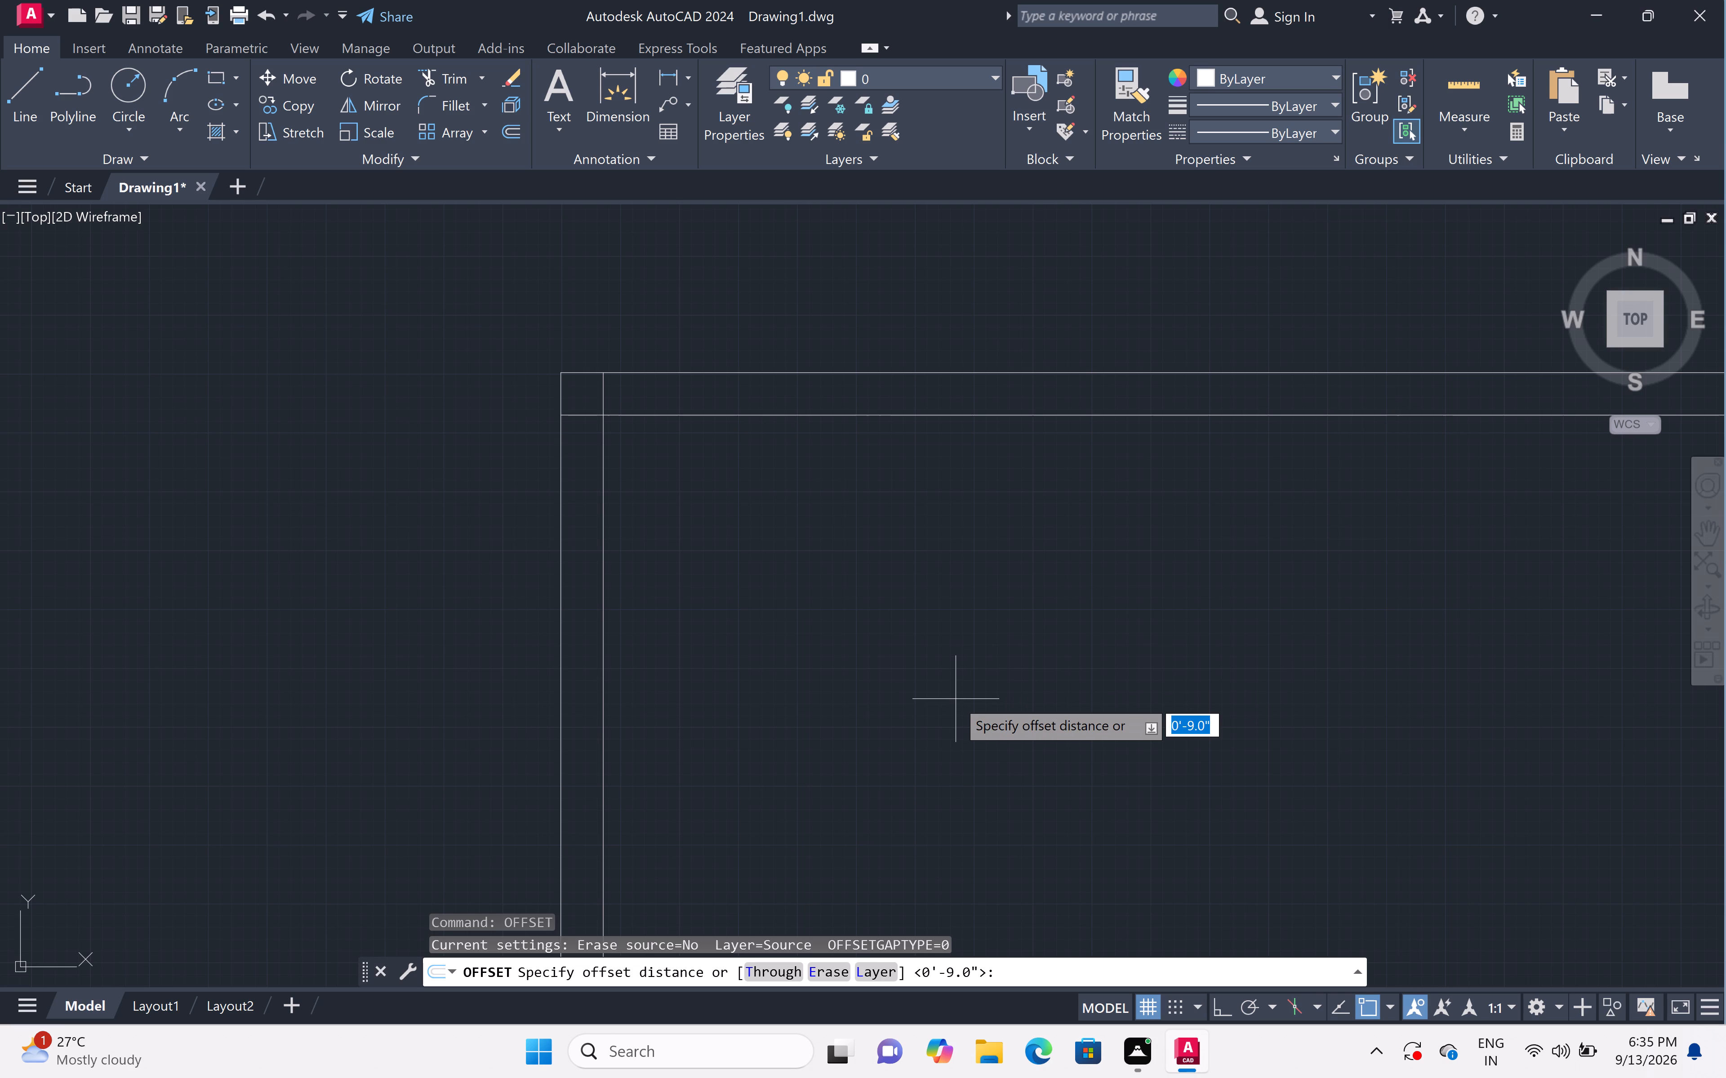
{"action": "type", "text": "13'"}
{"action": "key", "text": "space"}
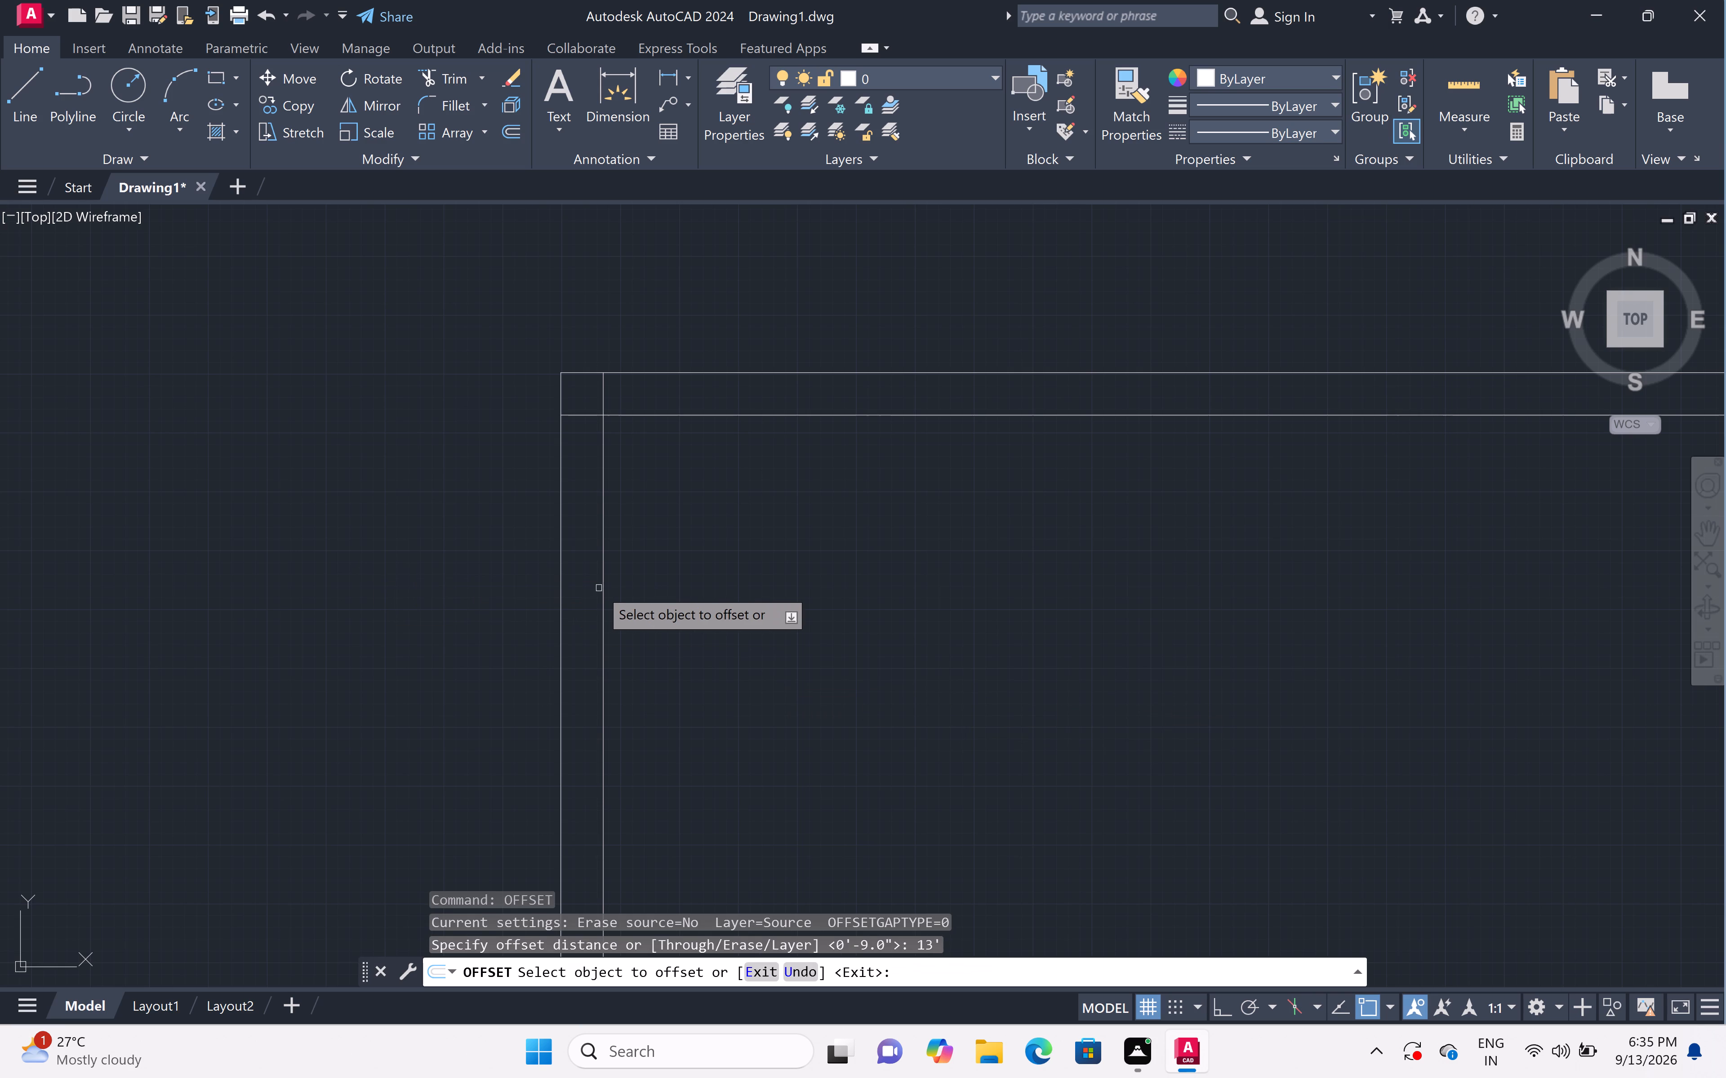
{"action": "left_click", "coordinate": [605, 592]}
{"action": "left_click", "coordinate": [1066, 593]}
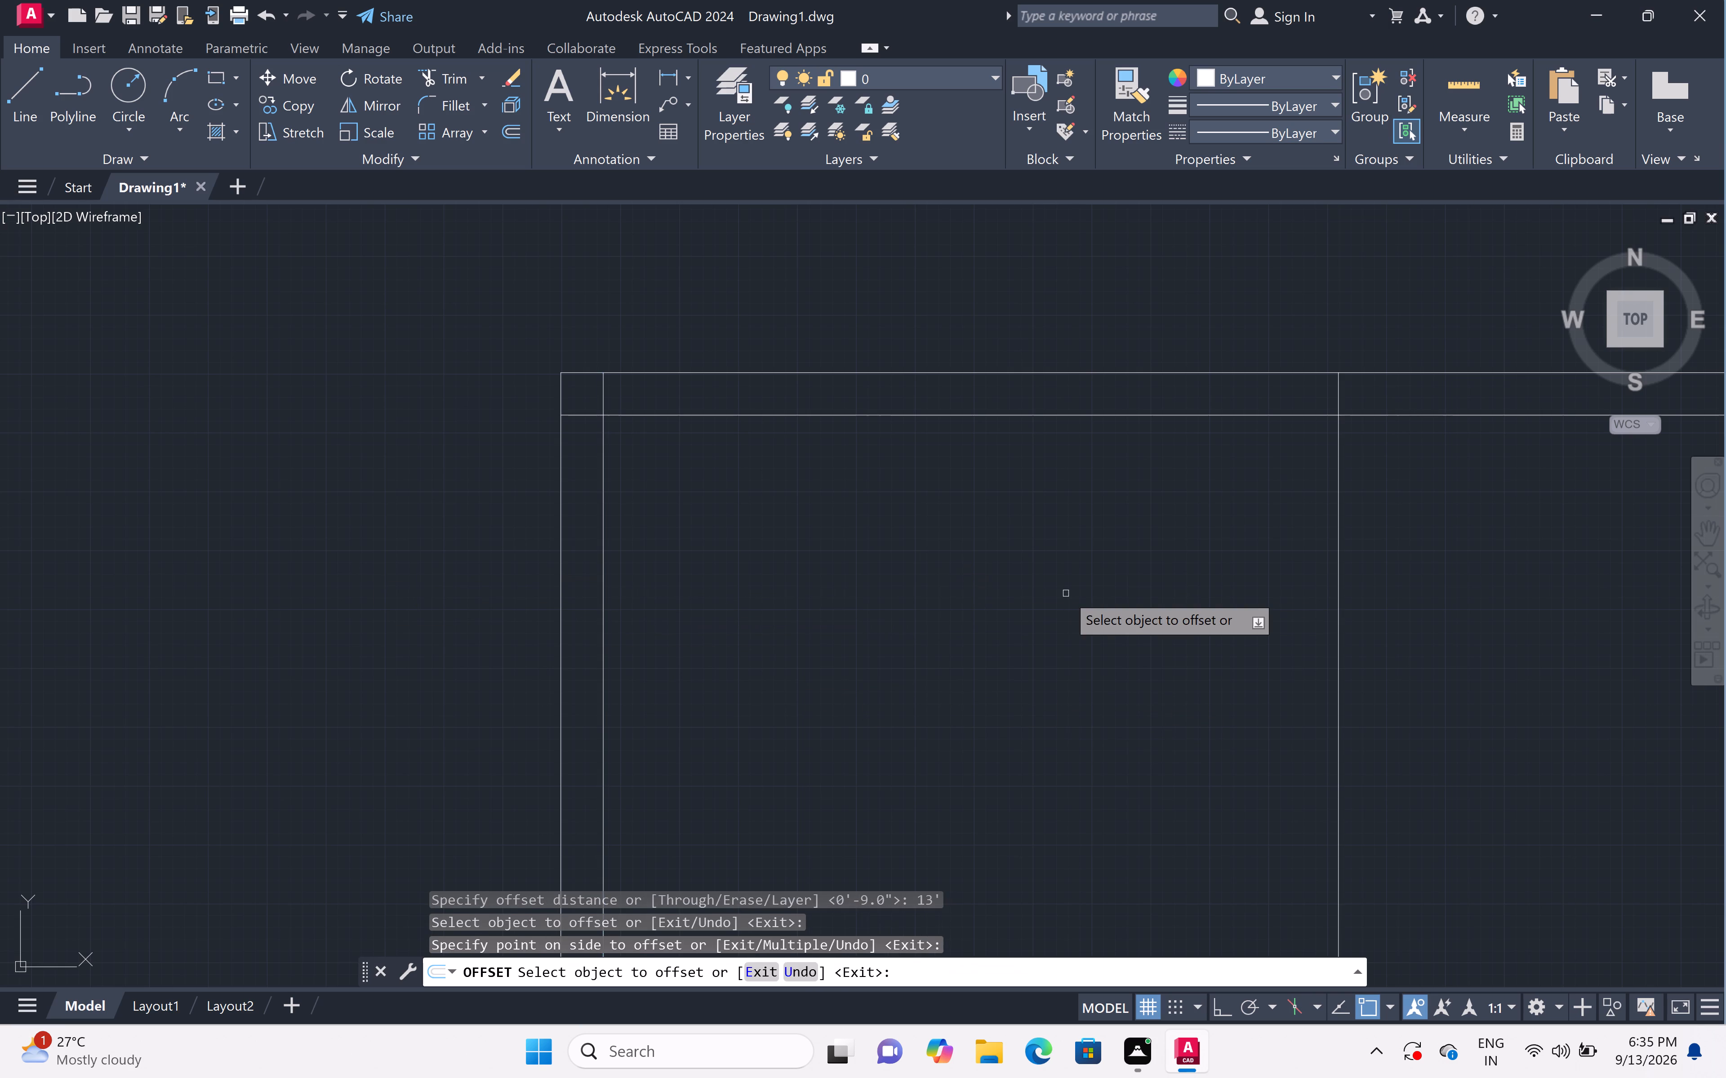
{"action": "scroll", "coordinate": [1066, 592], "scroll_direction": "down", "scroll_amount": 2}
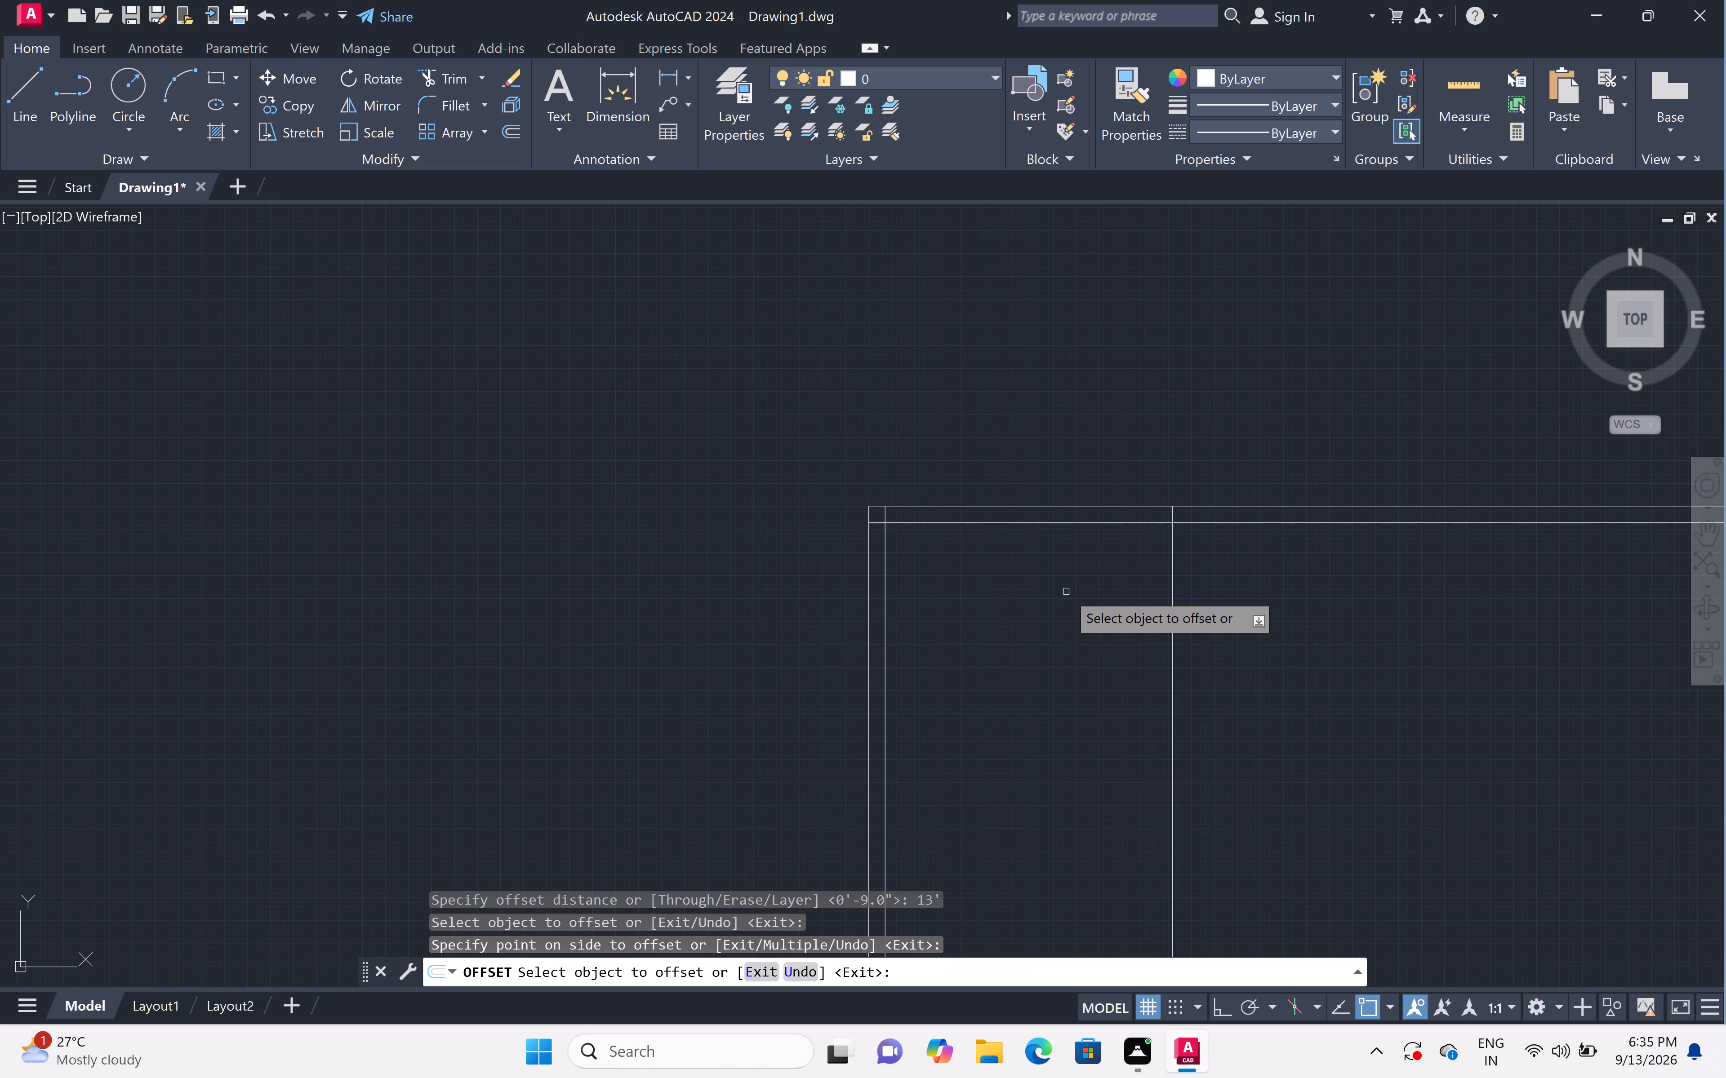
{"action": "scroll", "coordinate": [1066, 592], "scroll_direction": "up", "scroll_amount": 1}
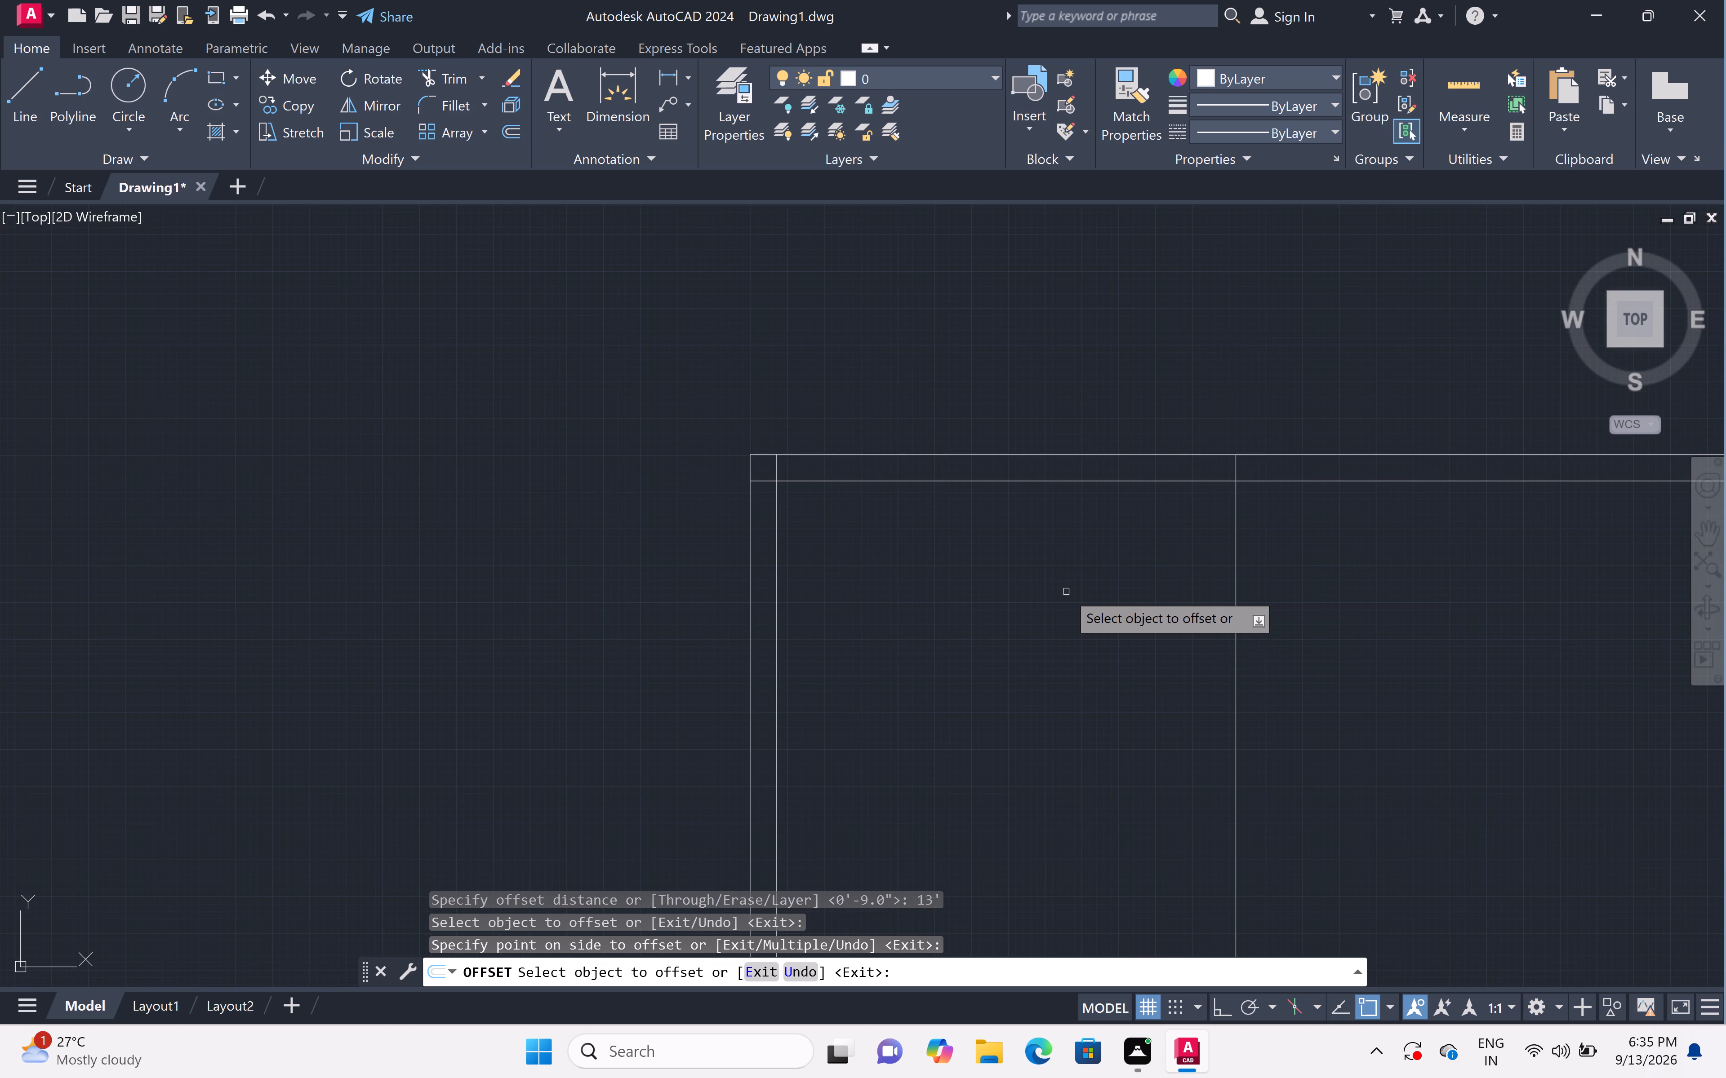
{"action": "key", "text": "space"}
Offset the inner line of the top wall 10'6" downward for the first room's depth.
{"action": "key", "text": "space"}
{"action": "type", "text": "1"}
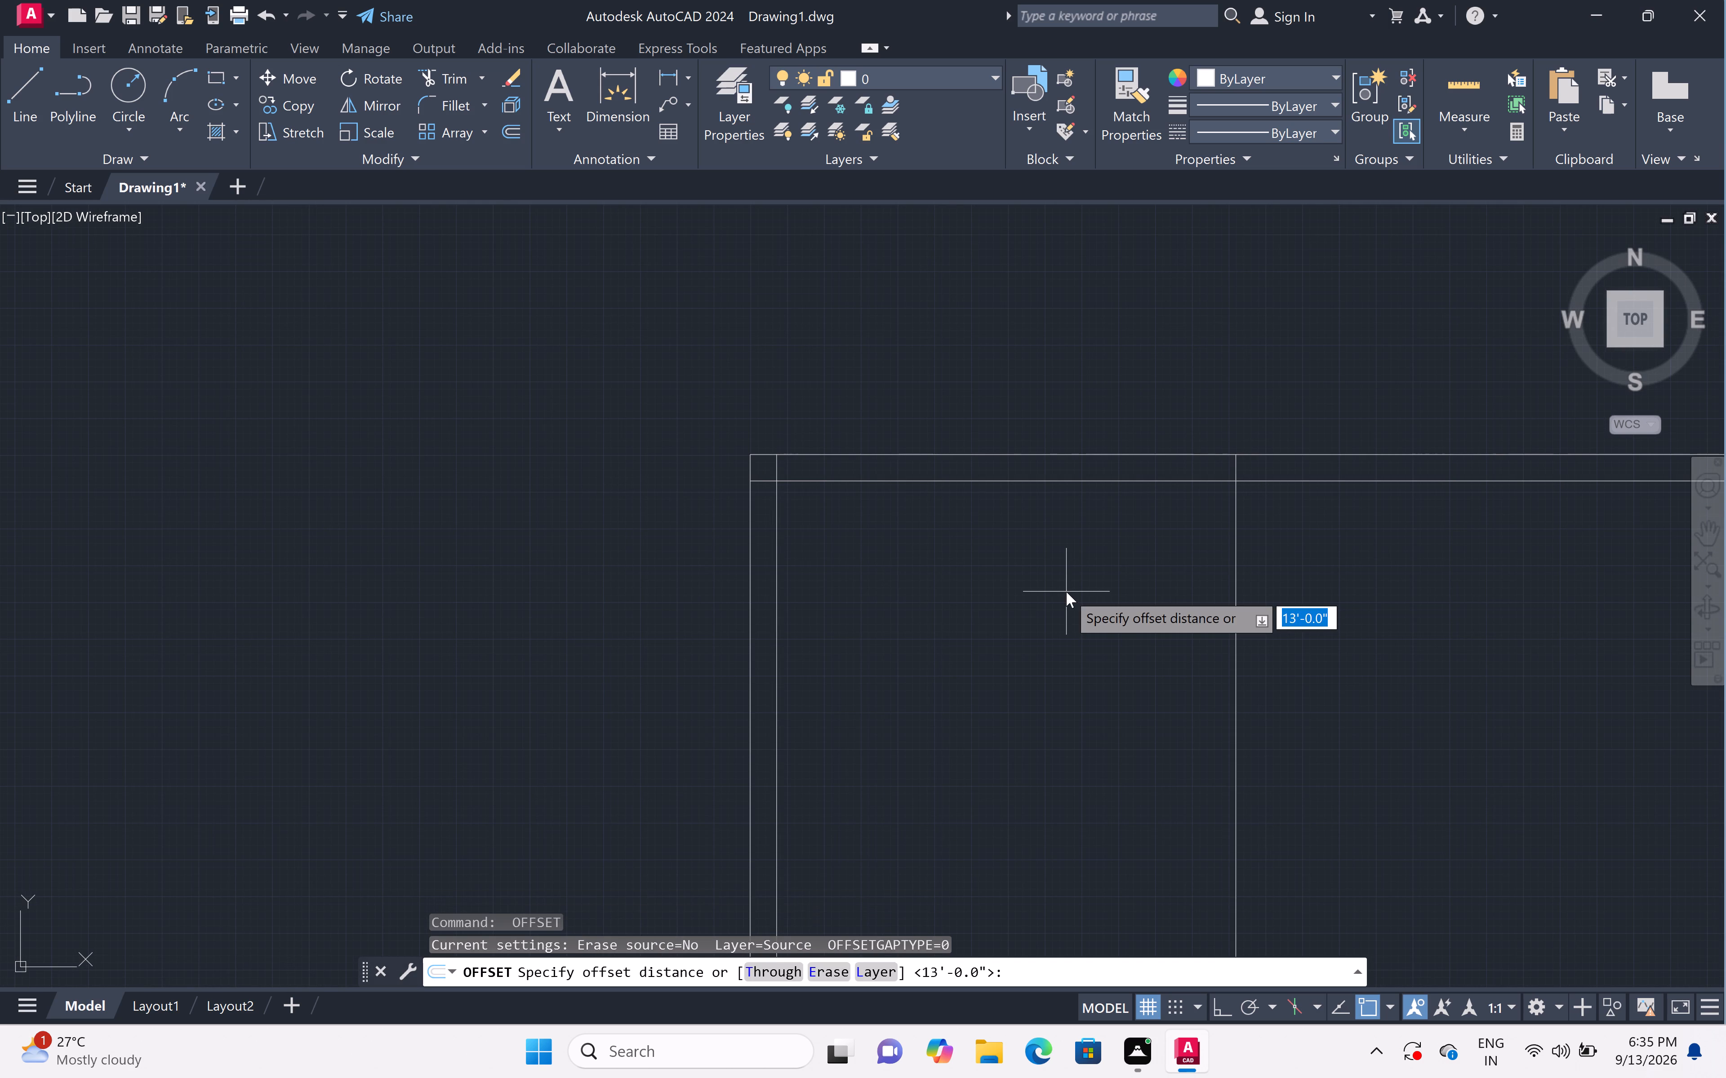
{"action": "type", "text": "0'6\""}
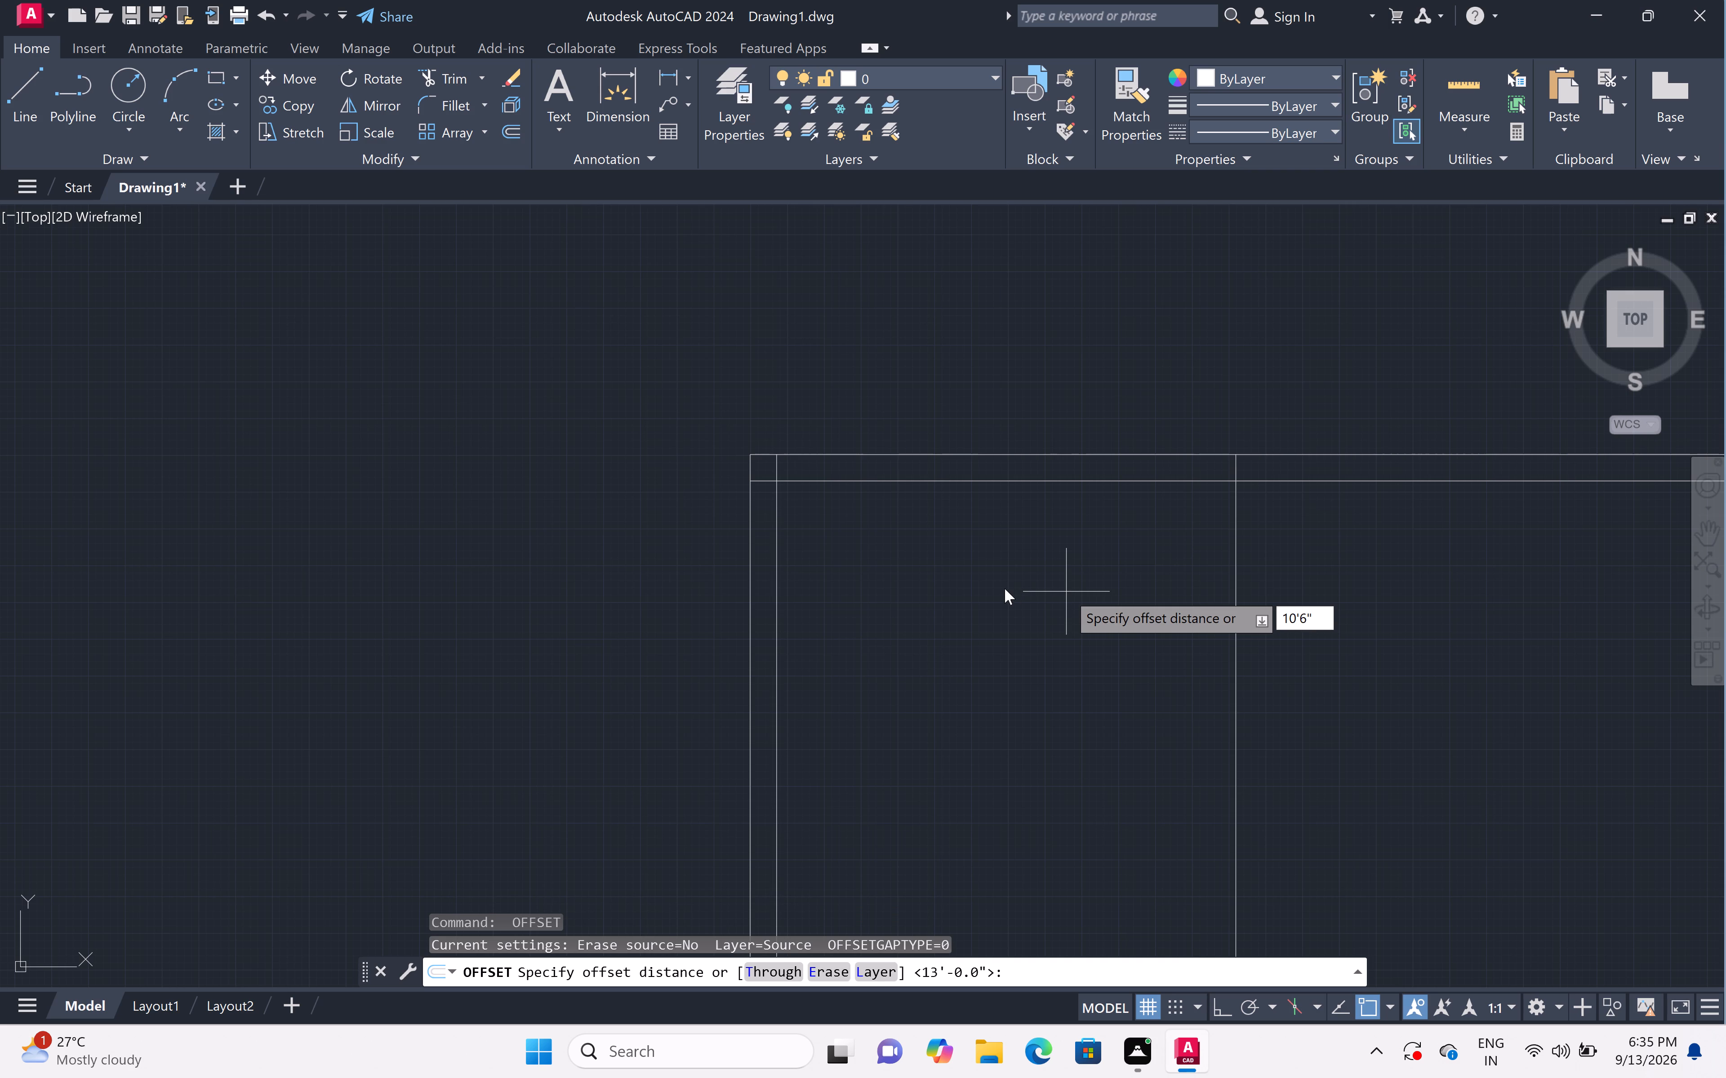
{"action": "key", "text": "space"}
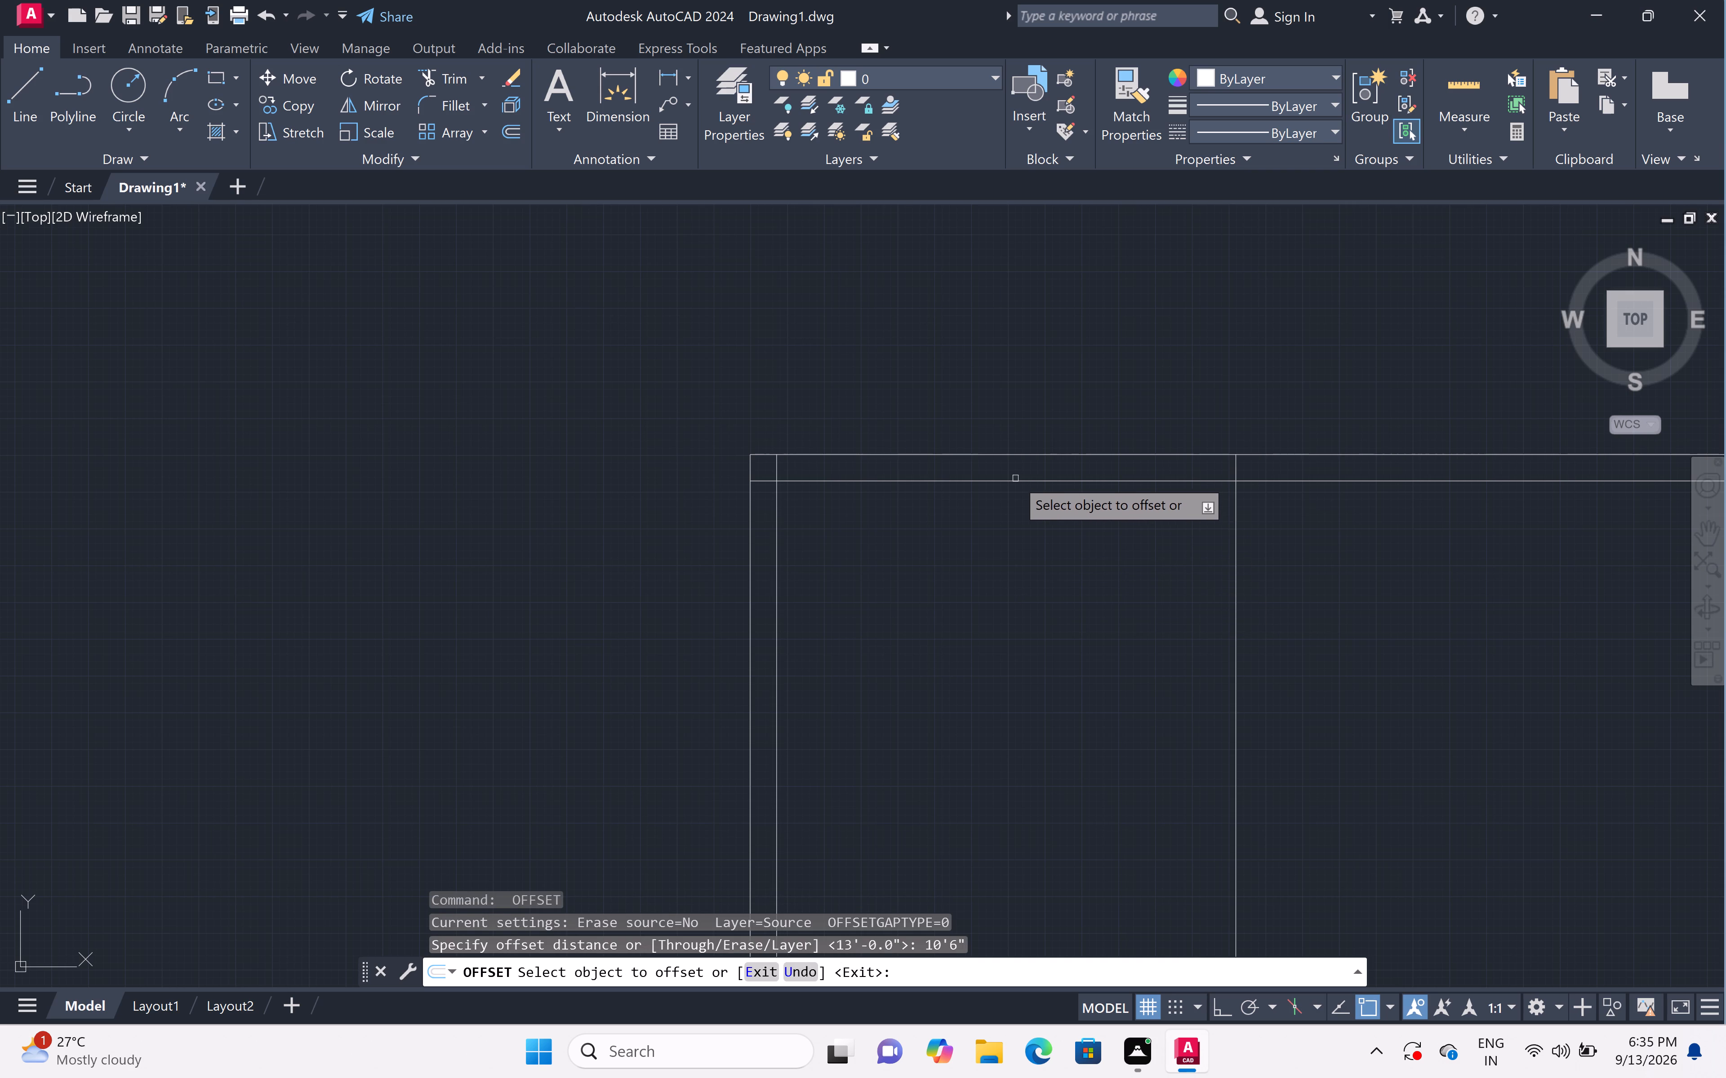
{"action": "left_click", "coordinate": [1014, 484]}
{"action": "left_click", "coordinate": [1009, 598]}
{"action": "scroll", "coordinate": [1016, 584], "scroll_direction": "down", "scroll_amount": 1}
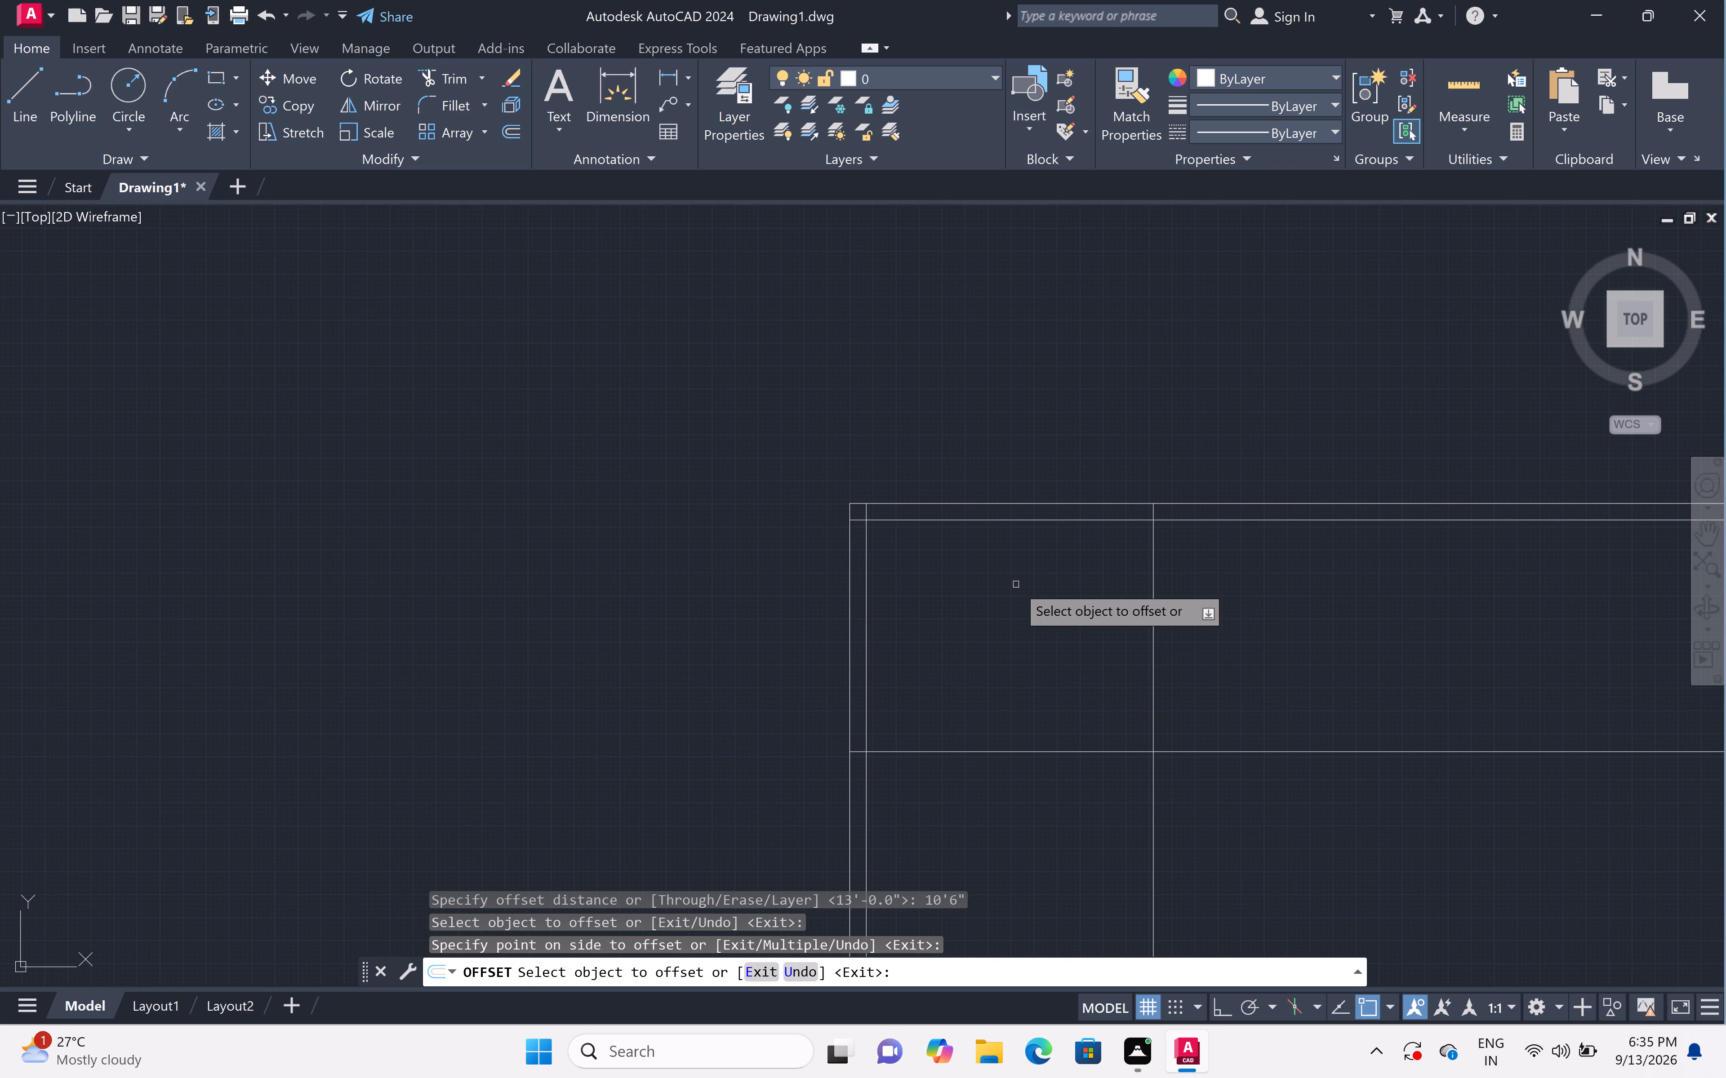
{"action": "middle_click_drag", "start_coordinate": [1032, 632], "coordinate": [901, 541]}
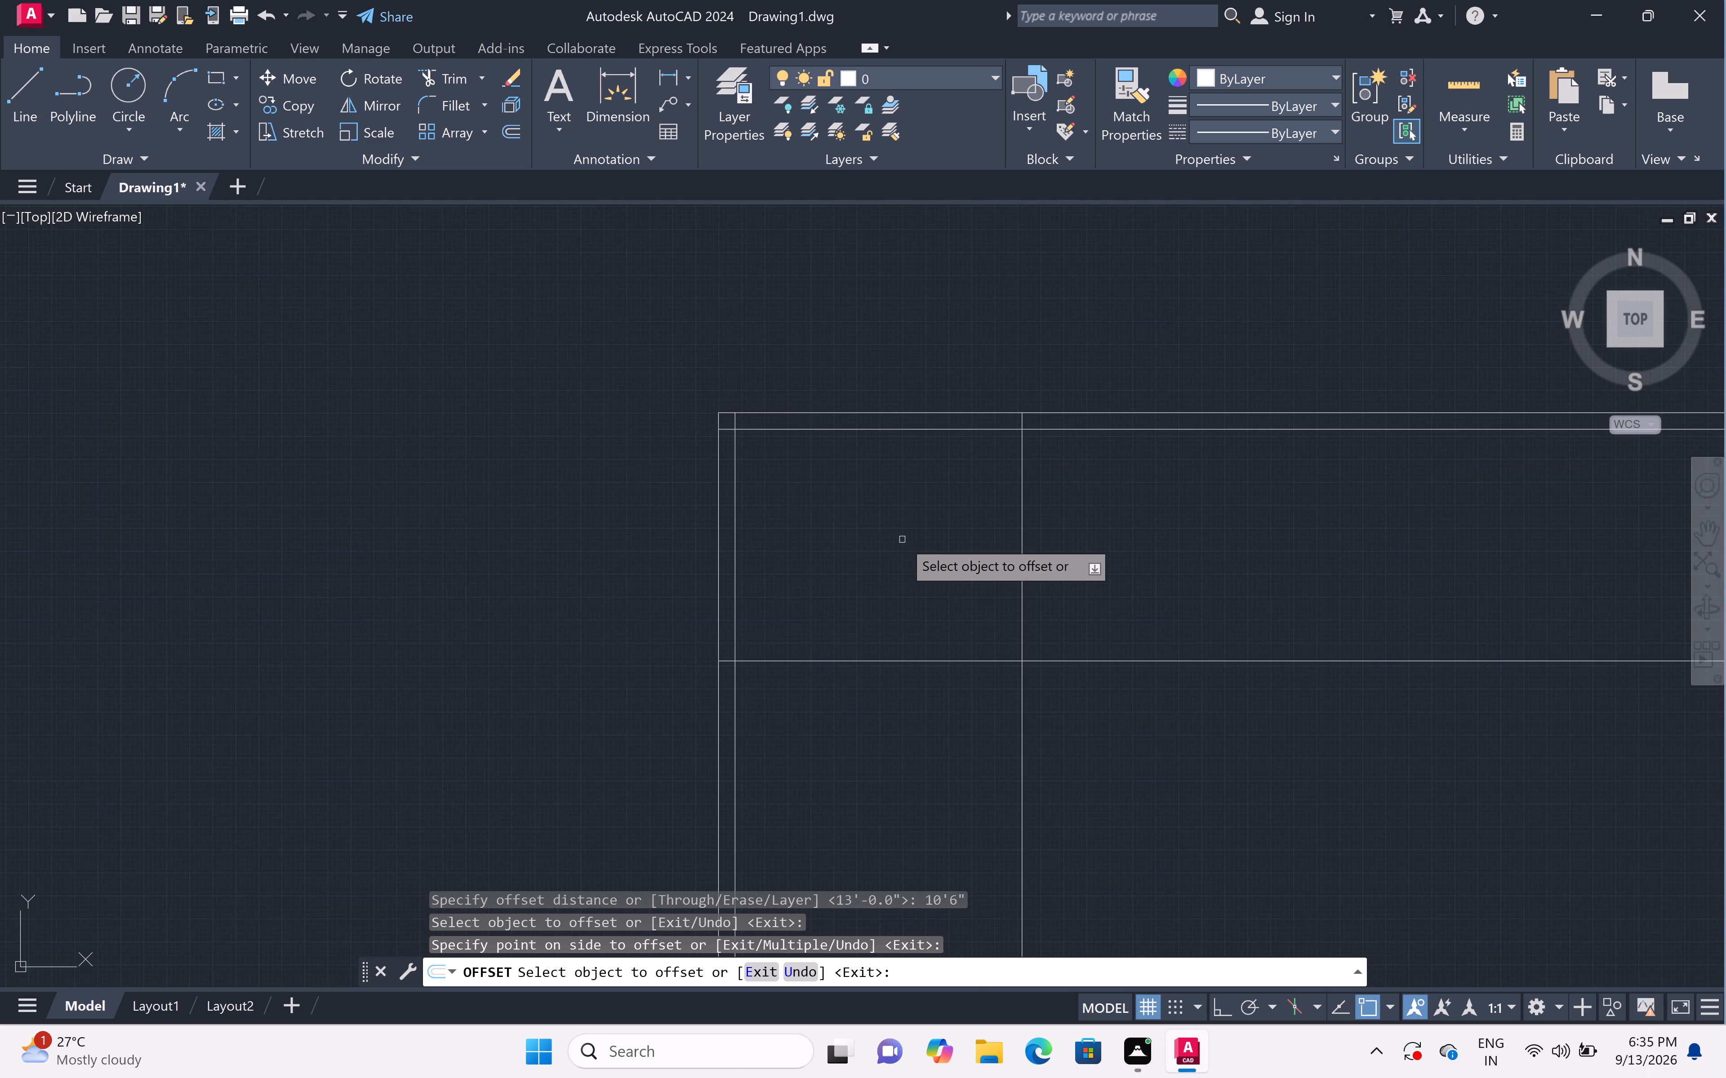
{"action": "key", "text": "space"}
Offset the vertical line on the first room's right side 4.5" to the right to form a partition wall.
{"action": "key", "text": "space"}
{"action": "type", "text": "4.5"}
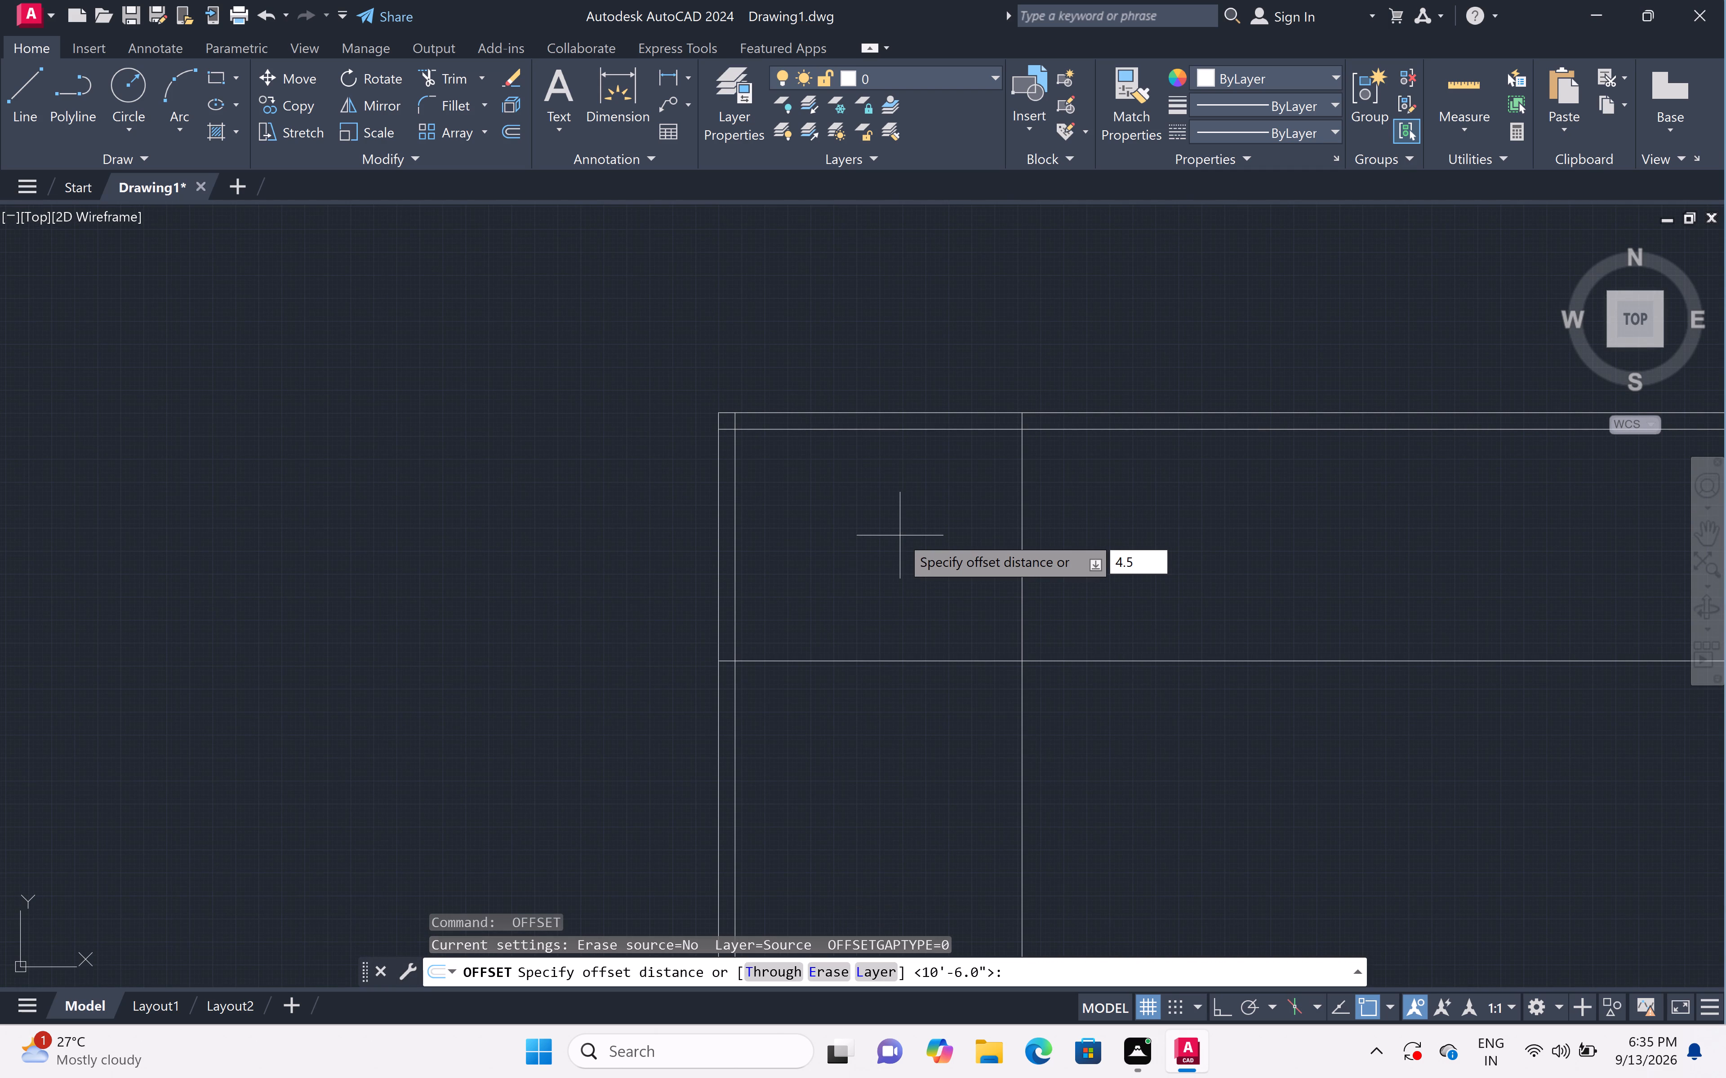
{"action": "key", "text": "shift+quotedbl"}
{"action": "key", "text": "space"}
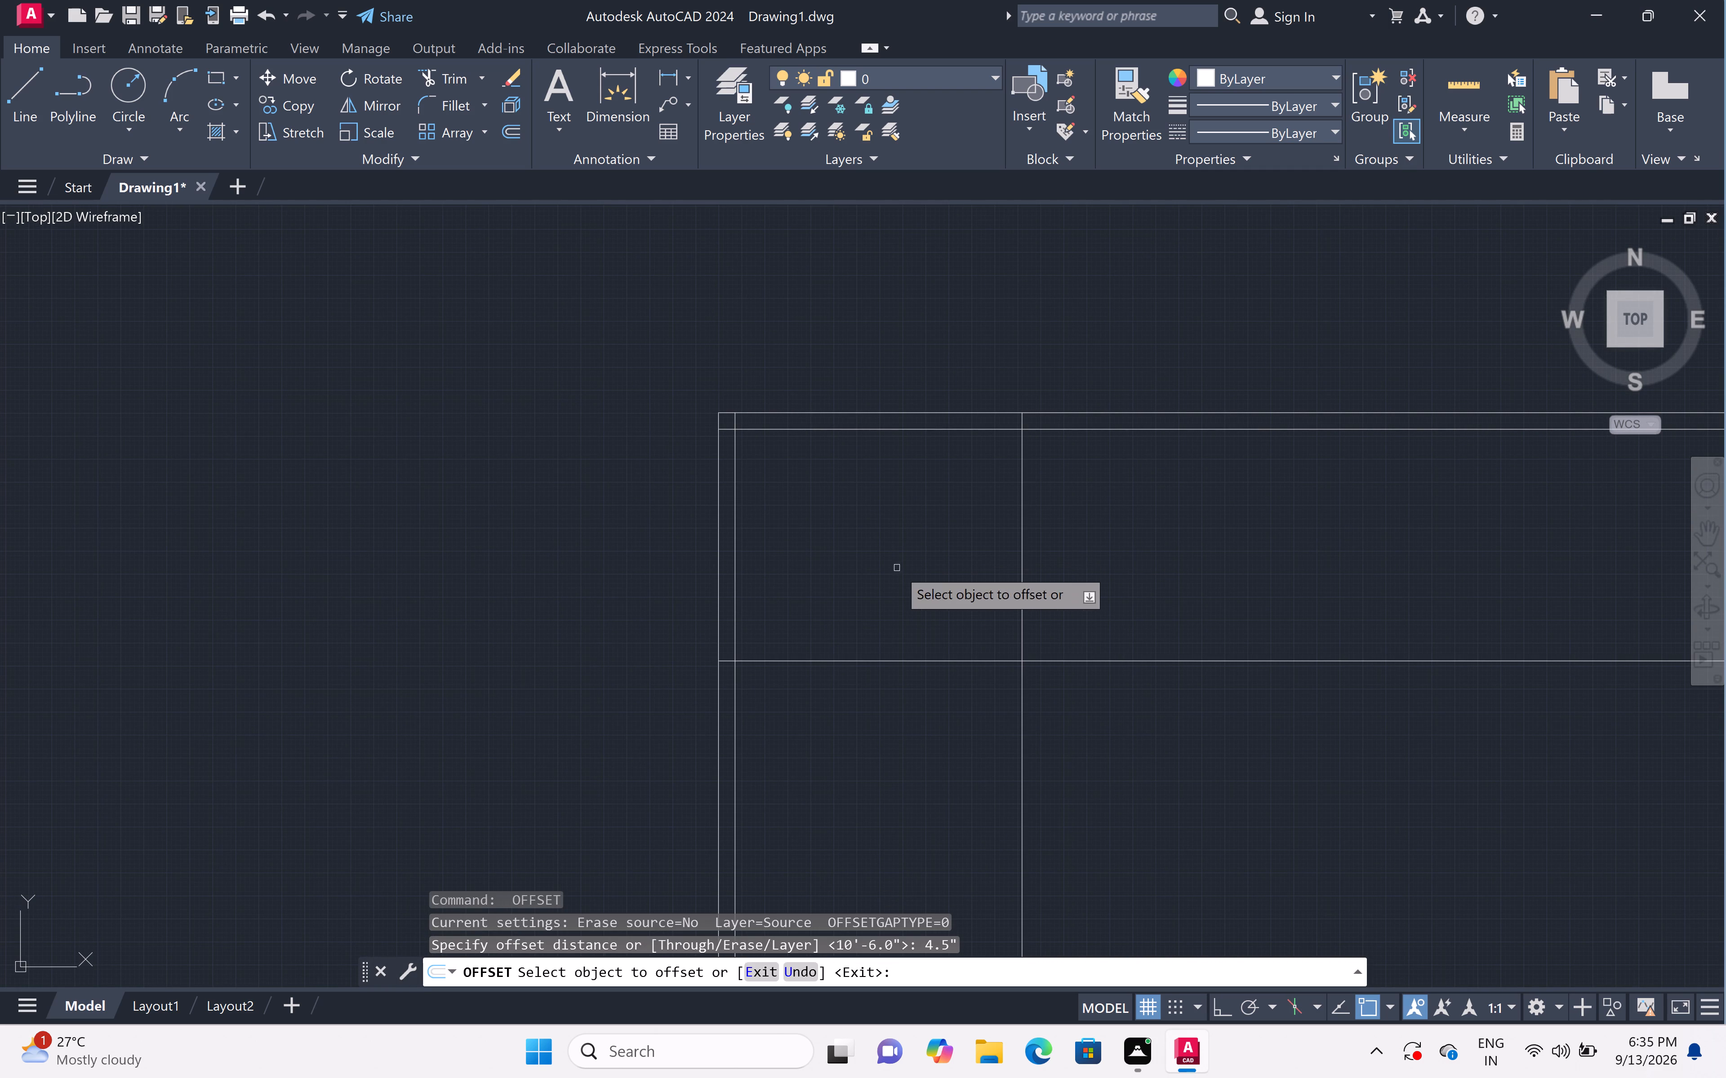
{"action": "left_click", "coordinate": [1022, 643]}
{"action": "left_click", "coordinate": [1267, 667]}
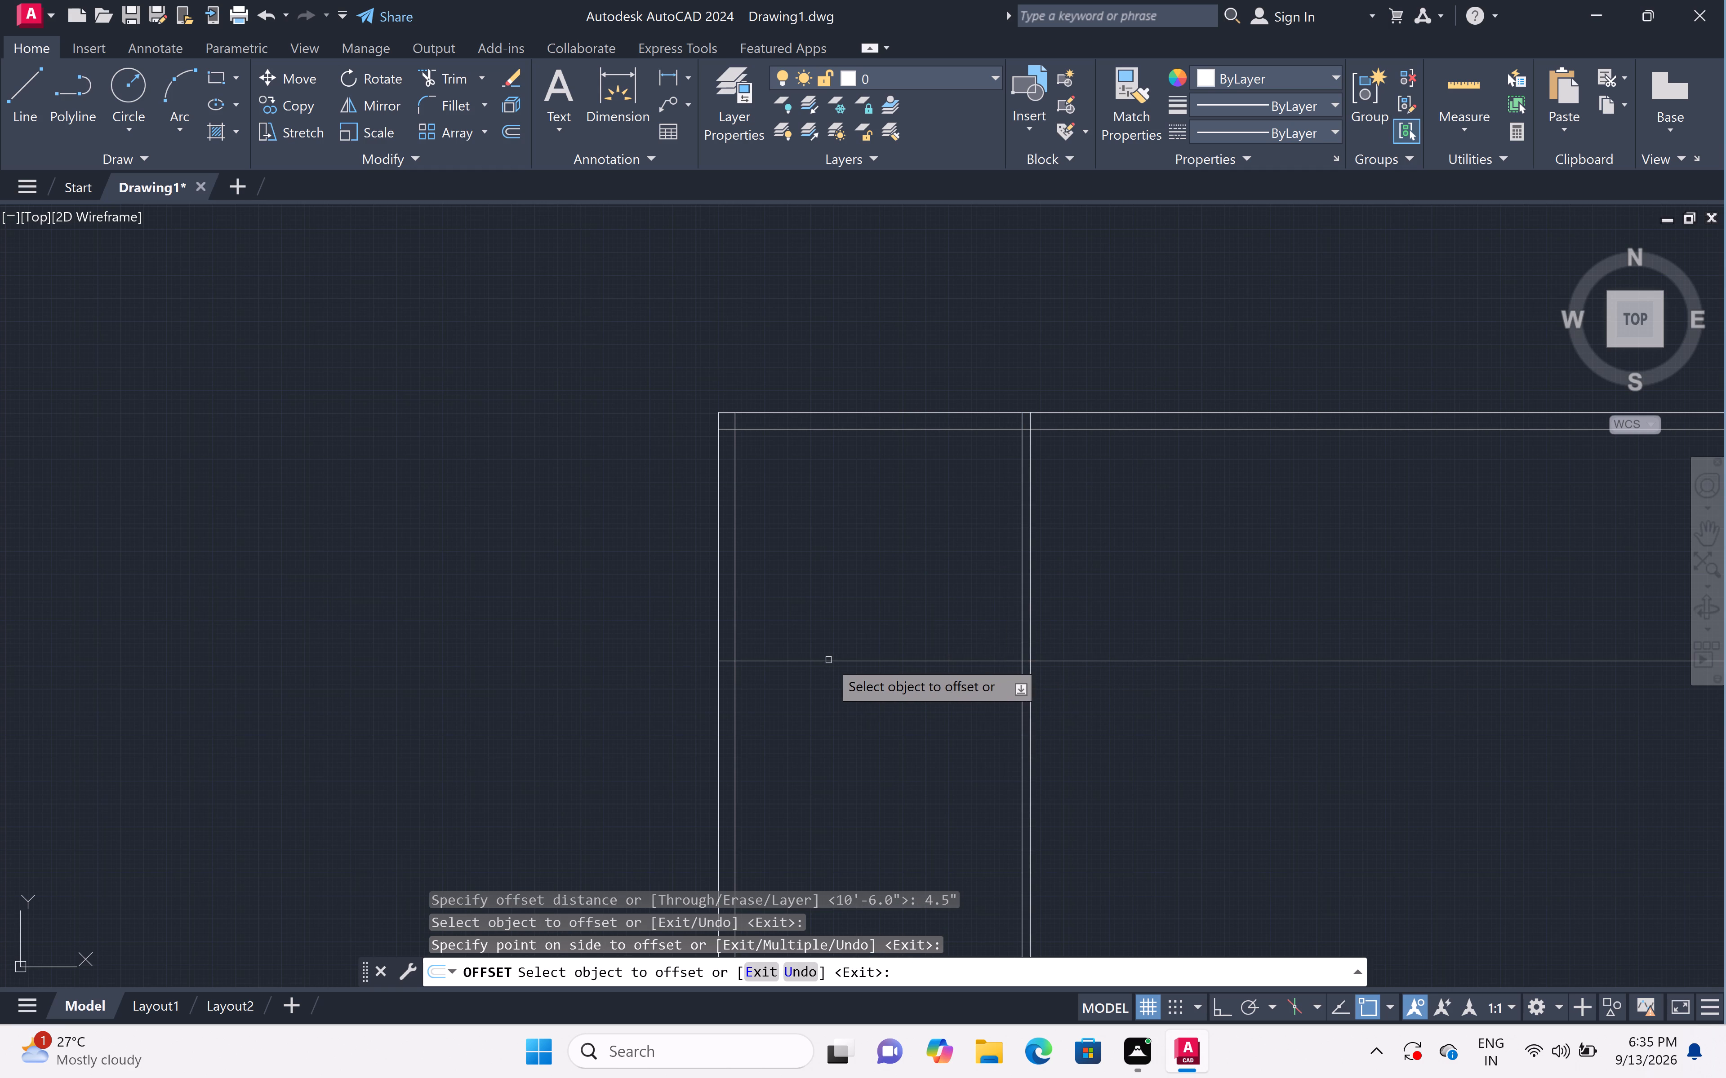
Offset the horizontal line on the first room's bottom side 4.5" downward as a partition wall and end the Offset command.
{"action": "left_click", "coordinate": [832, 664]}
{"action": "left_click", "coordinate": [851, 797]}
{"action": "scroll", "coordinate": [882, 619], "scroll_direction": "down", "scroll_amount": 2}
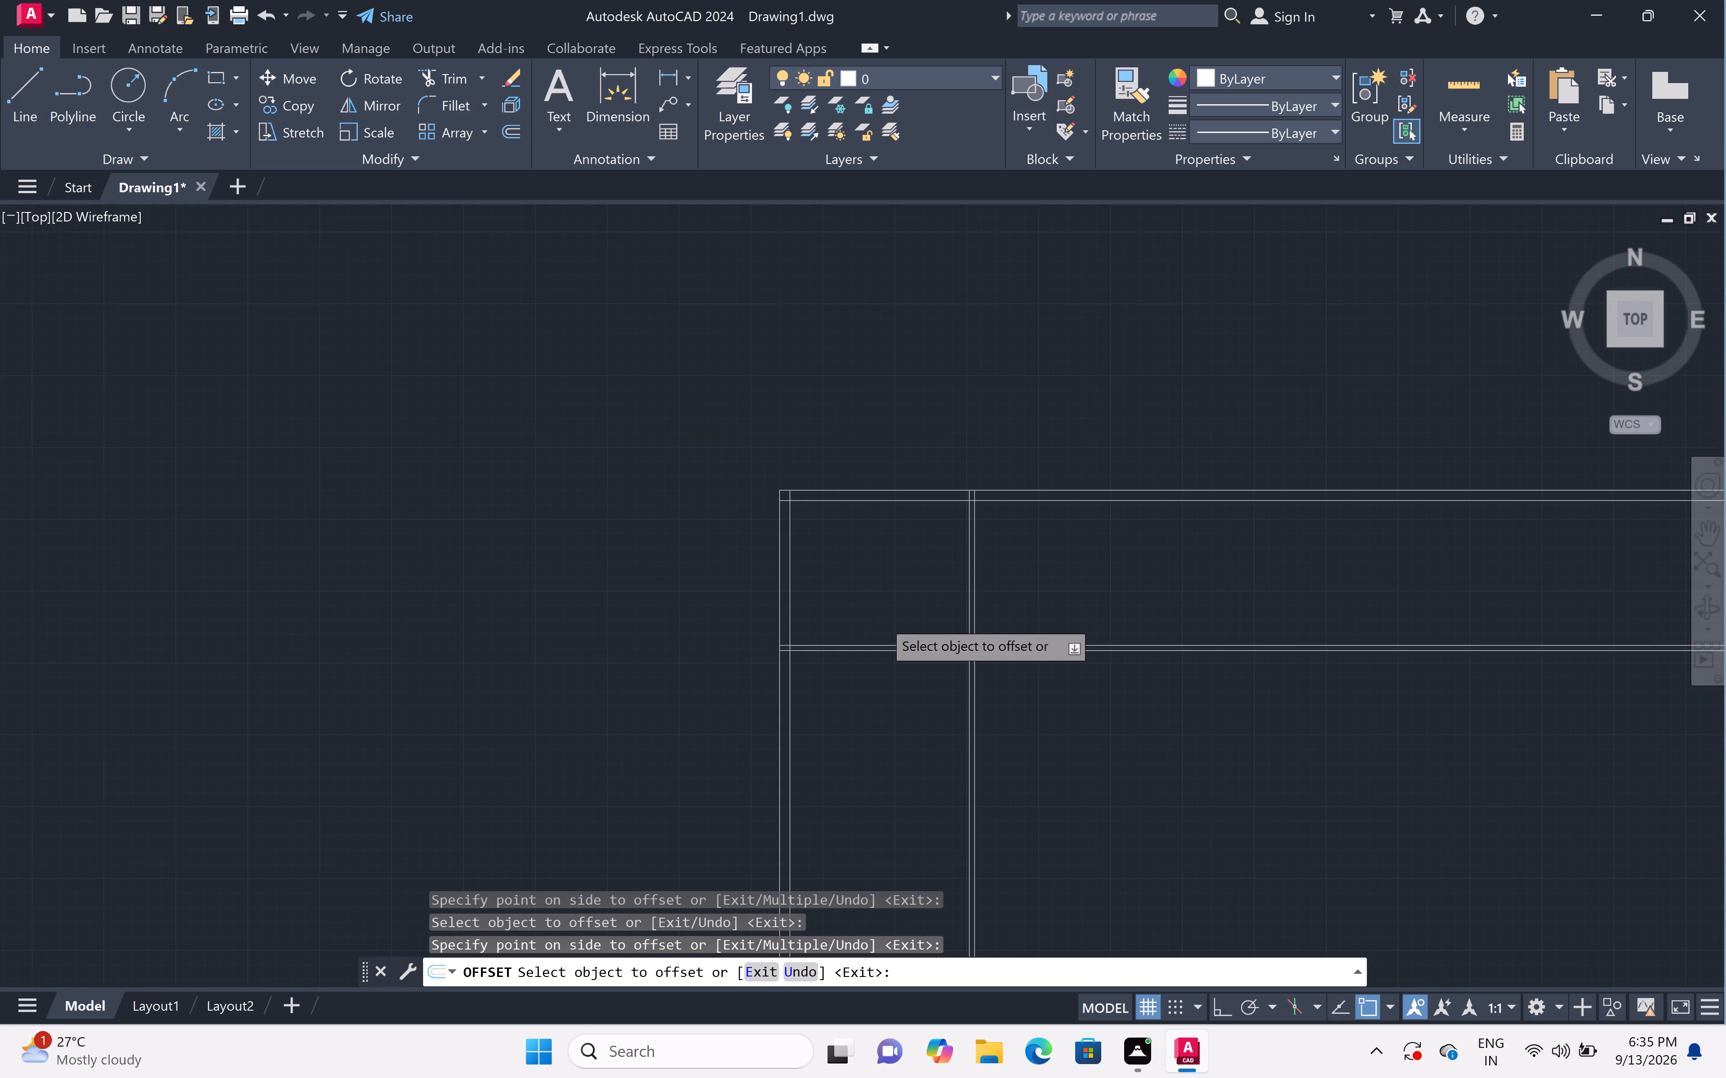
{"action": "scroll", "coordinate": [963, 588], "scroll_direction": "up", "scroll_amount": 1}
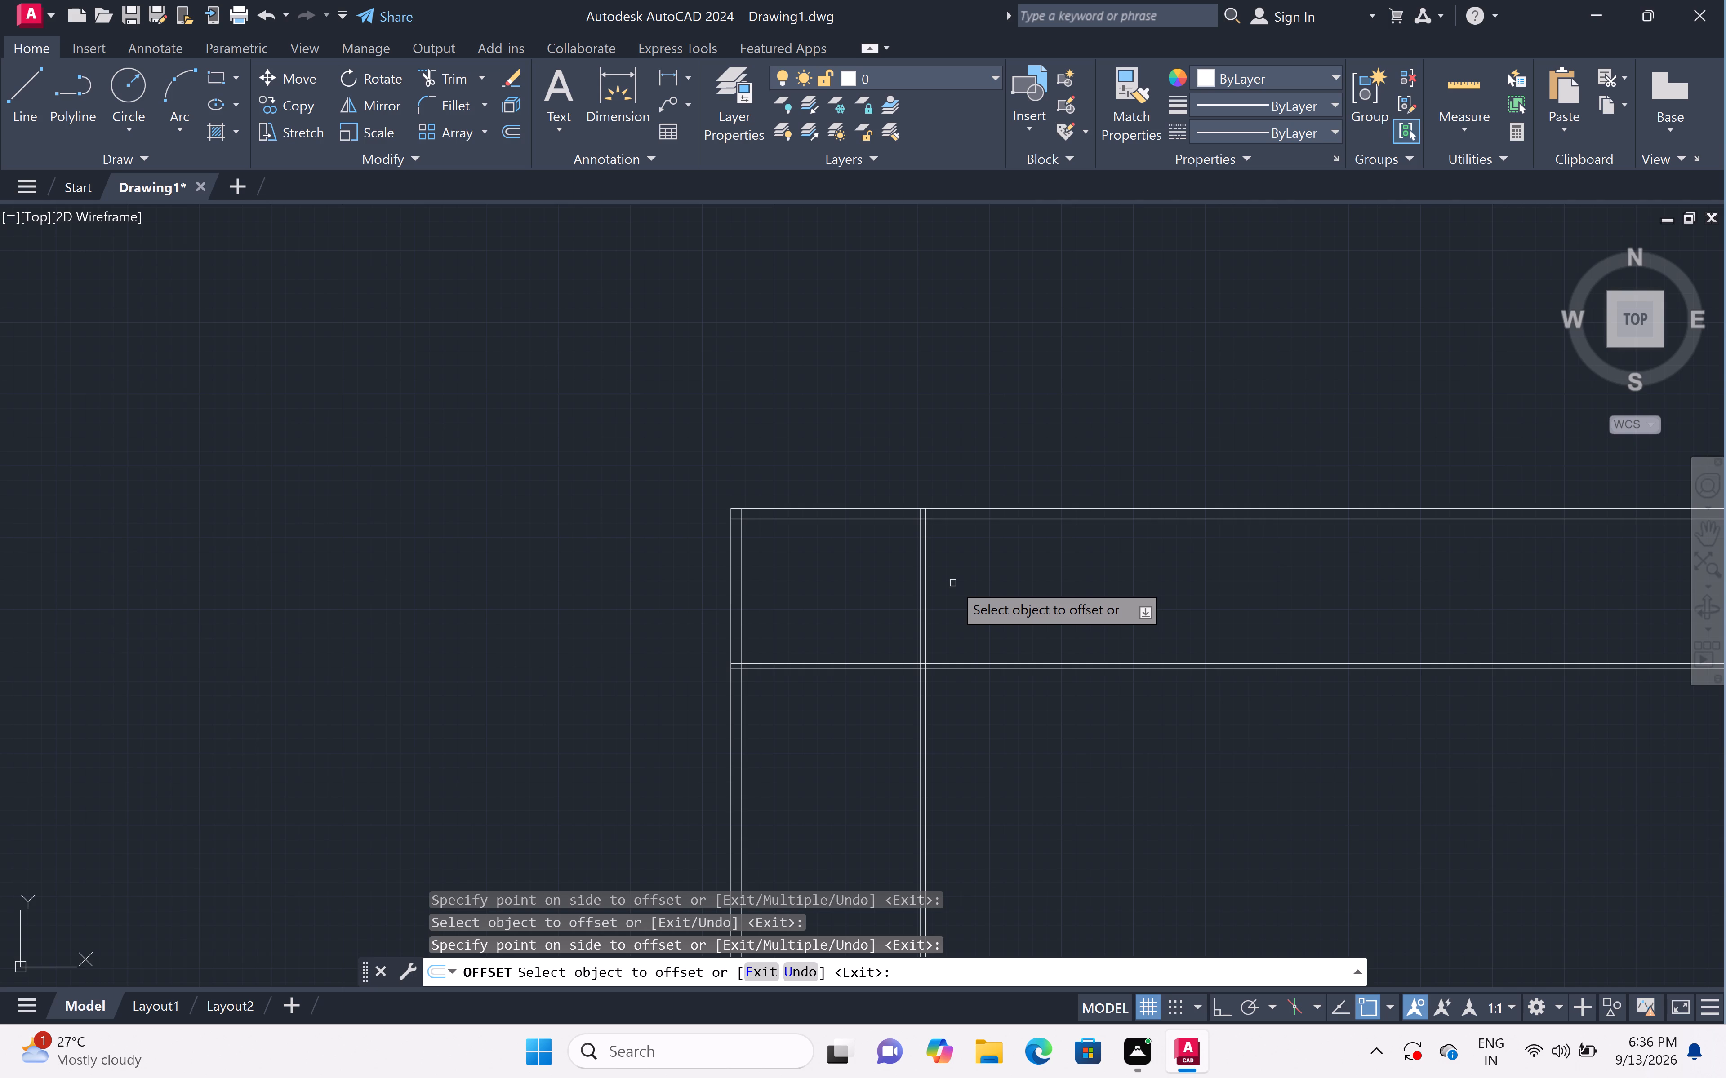
{"action": "scroll", "coordinate": [953, 583], "scroll_direction": "up", "scroll_amount": 2}
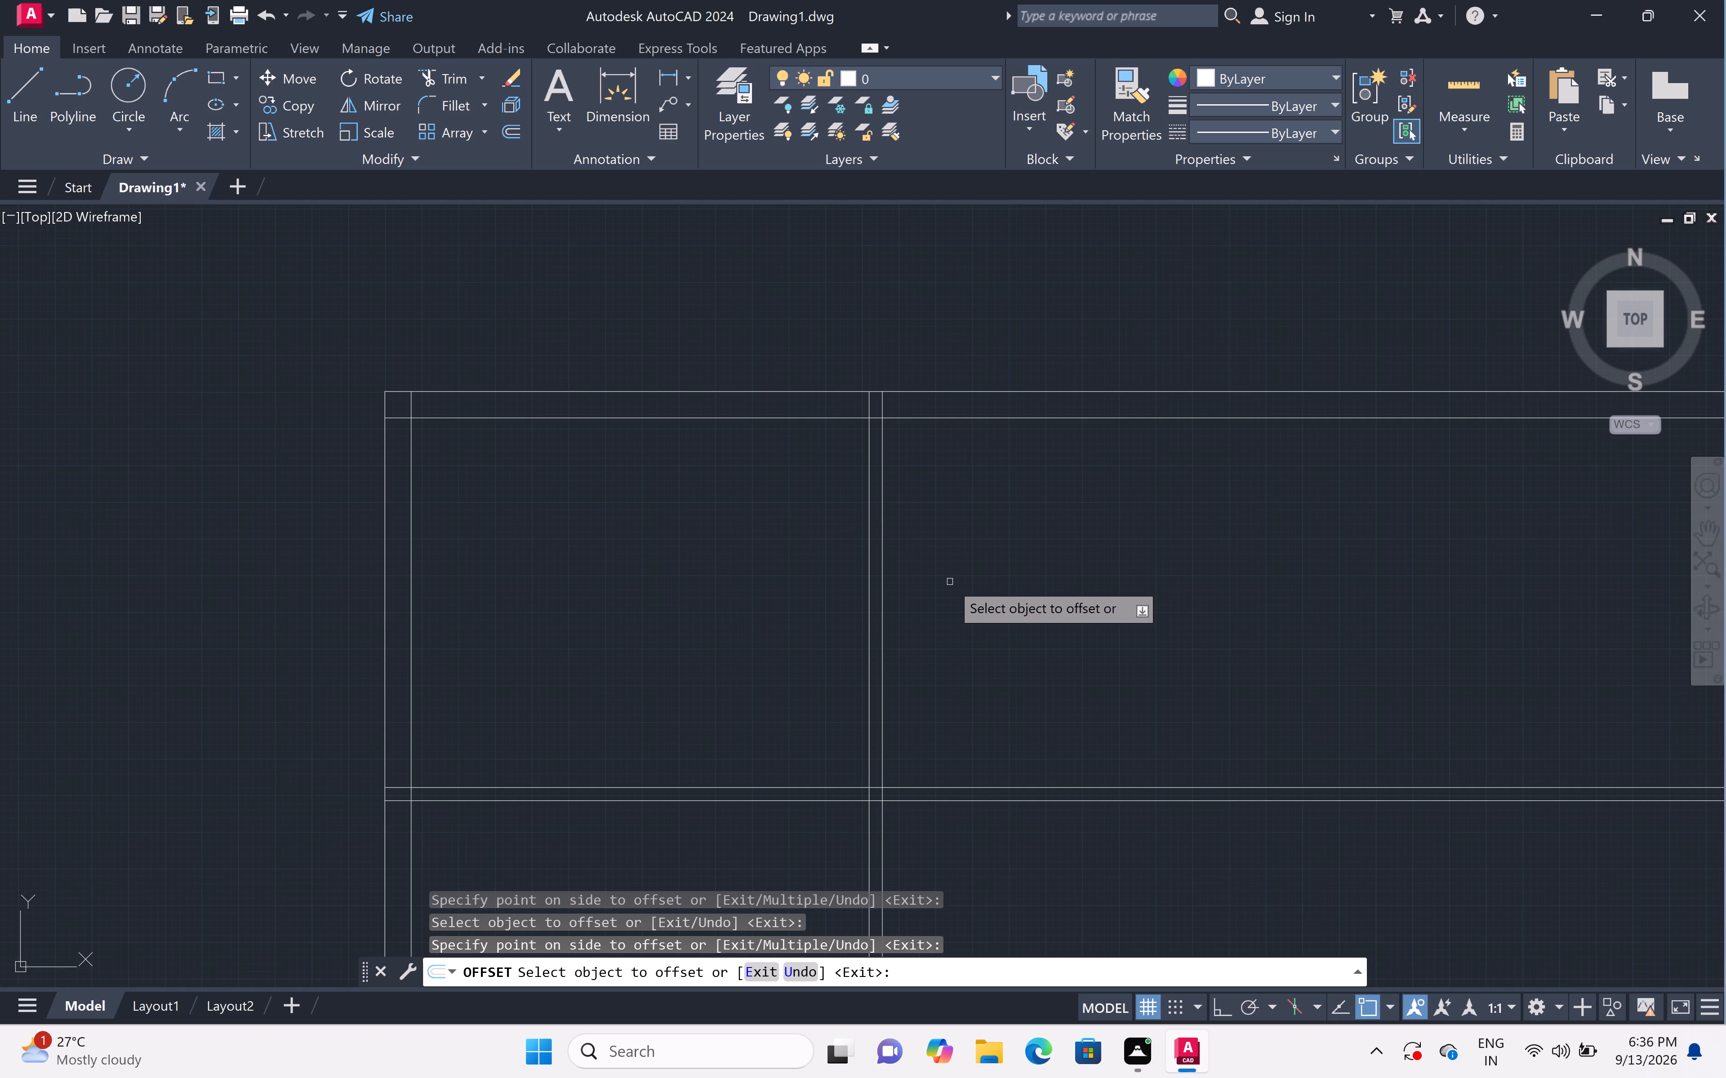
{"action": "scroll", "coordinate": [950, 582], "scroll_direction": "down", "scroll_amount": 1}
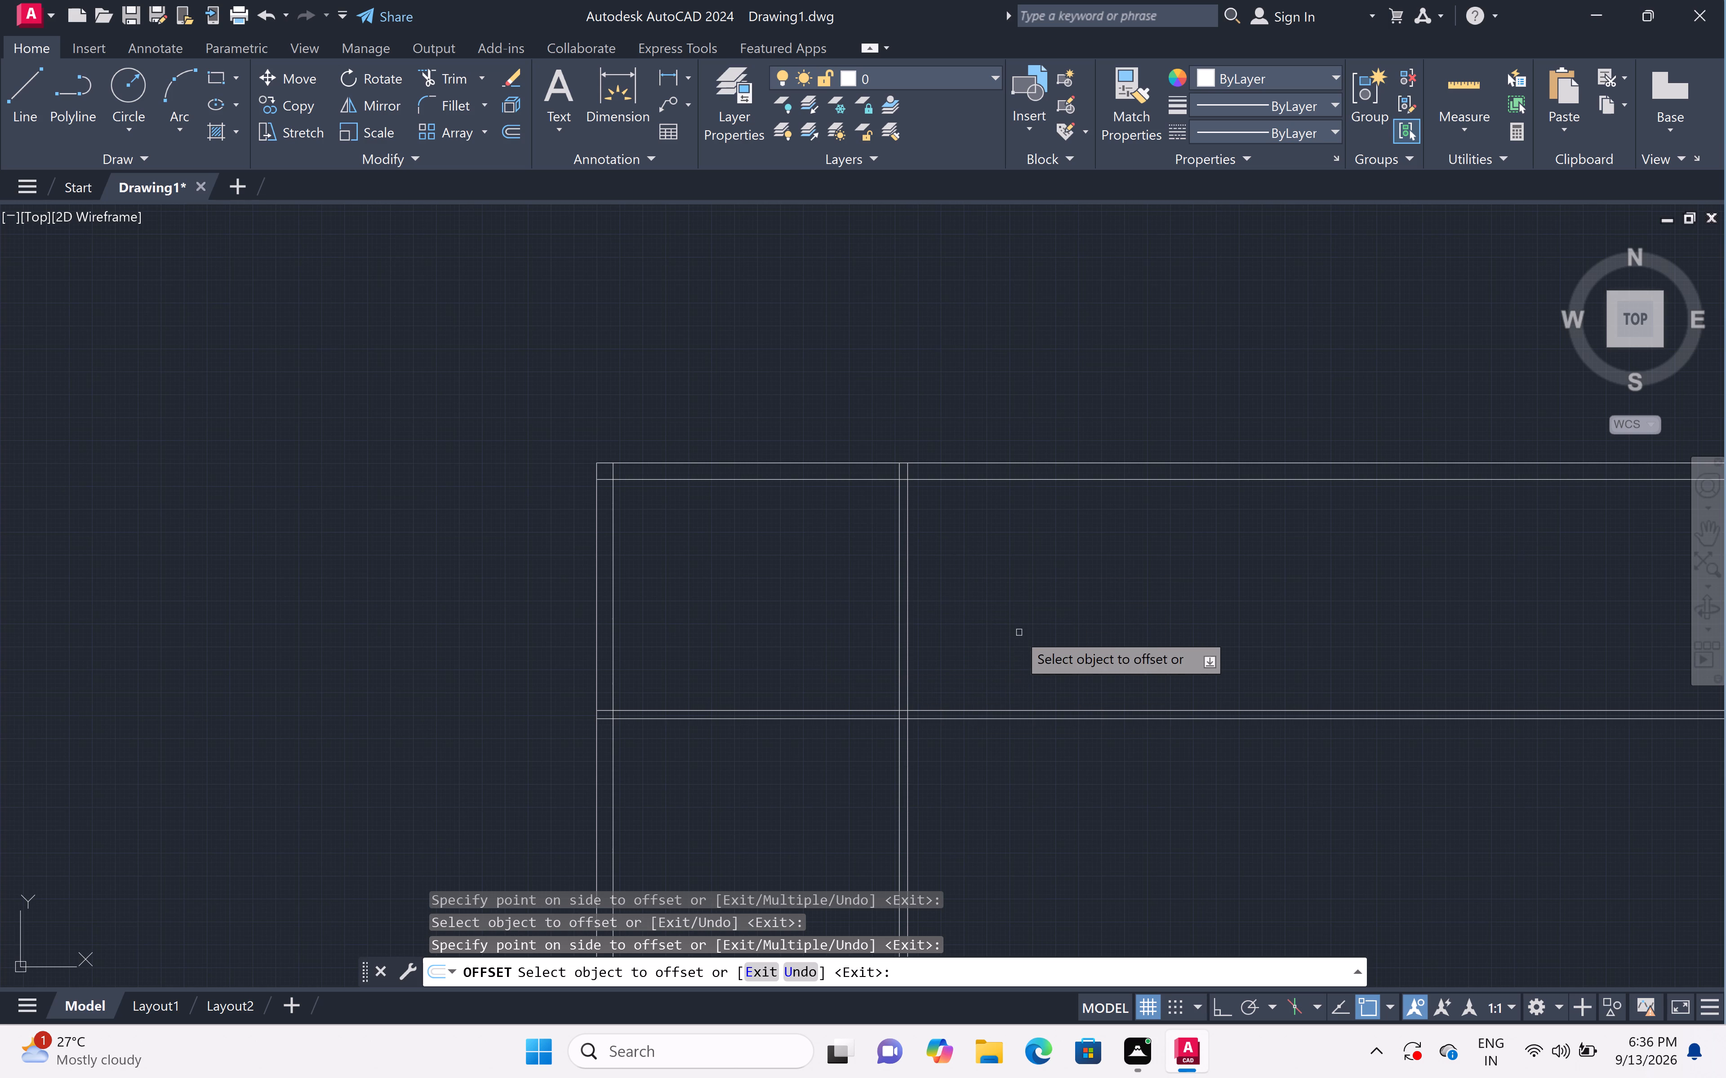
{"action": "scroll", "coordinate": [992, 641], "scroll_direction": "down", "scroll_amount": 2}
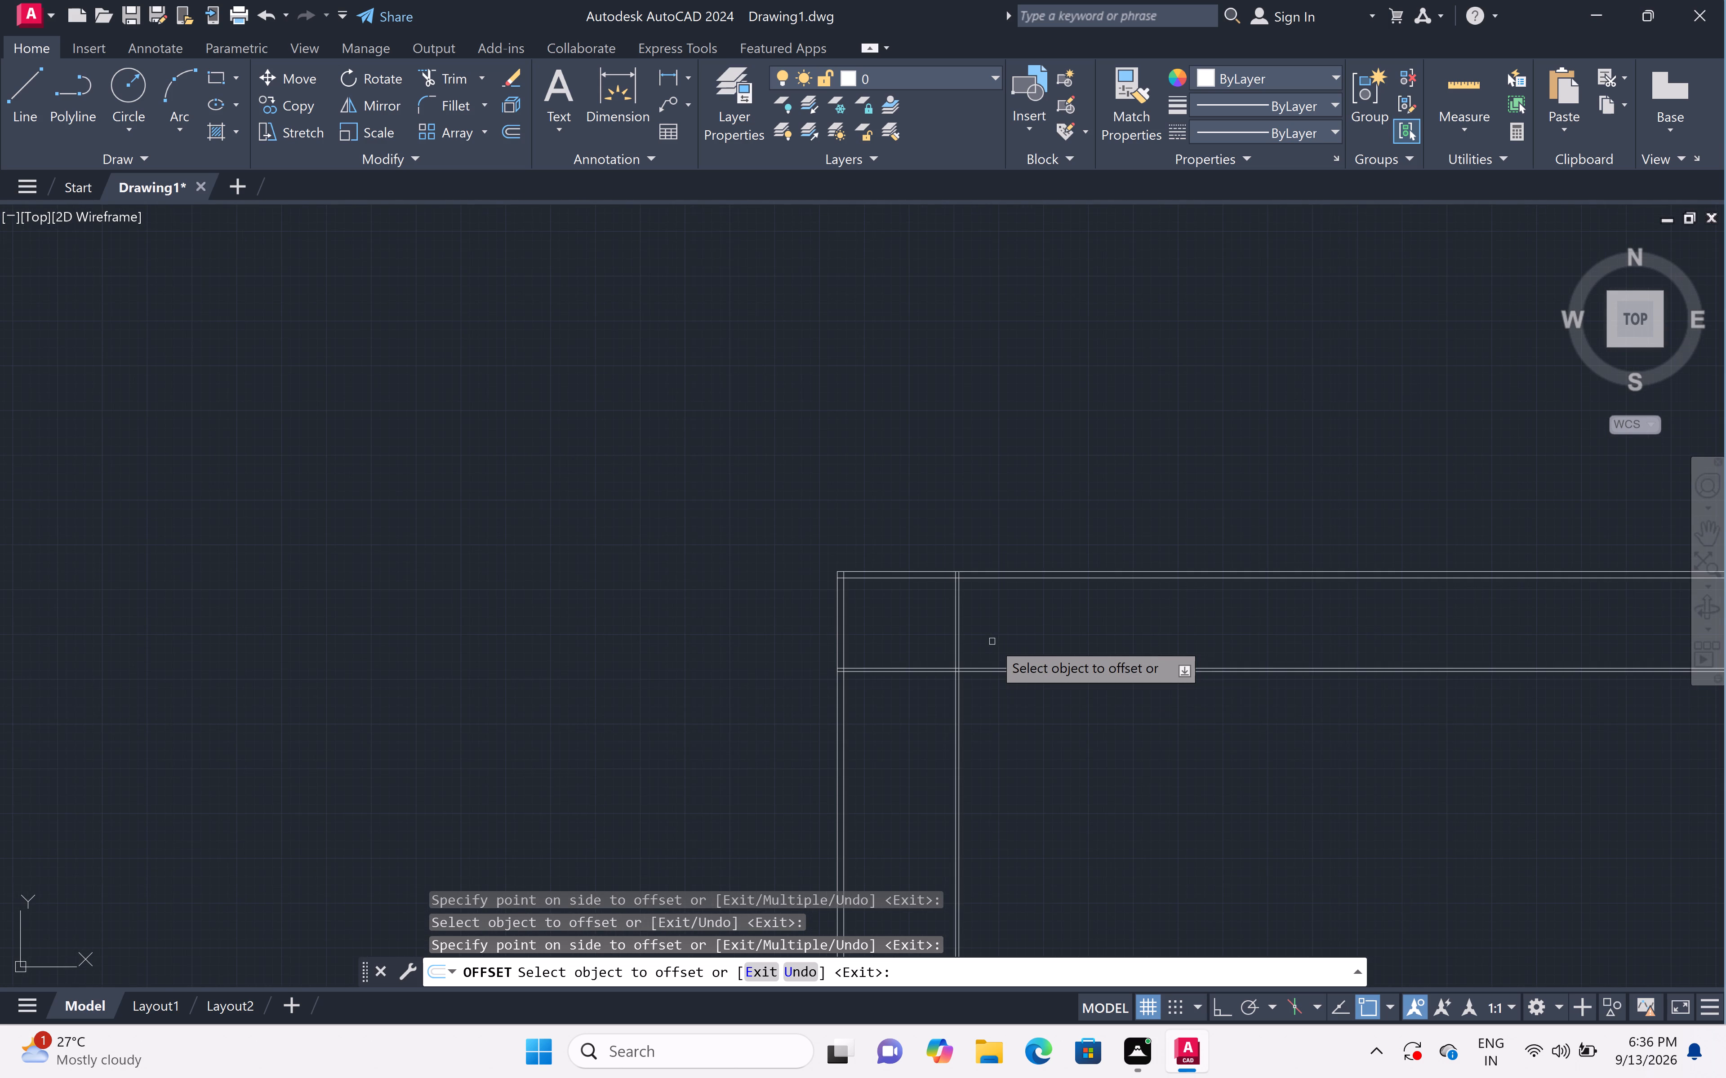
{"action": "scroll", "coordinate": [990, 645], "scroll_direction": "down", "scroll_amount": 1}
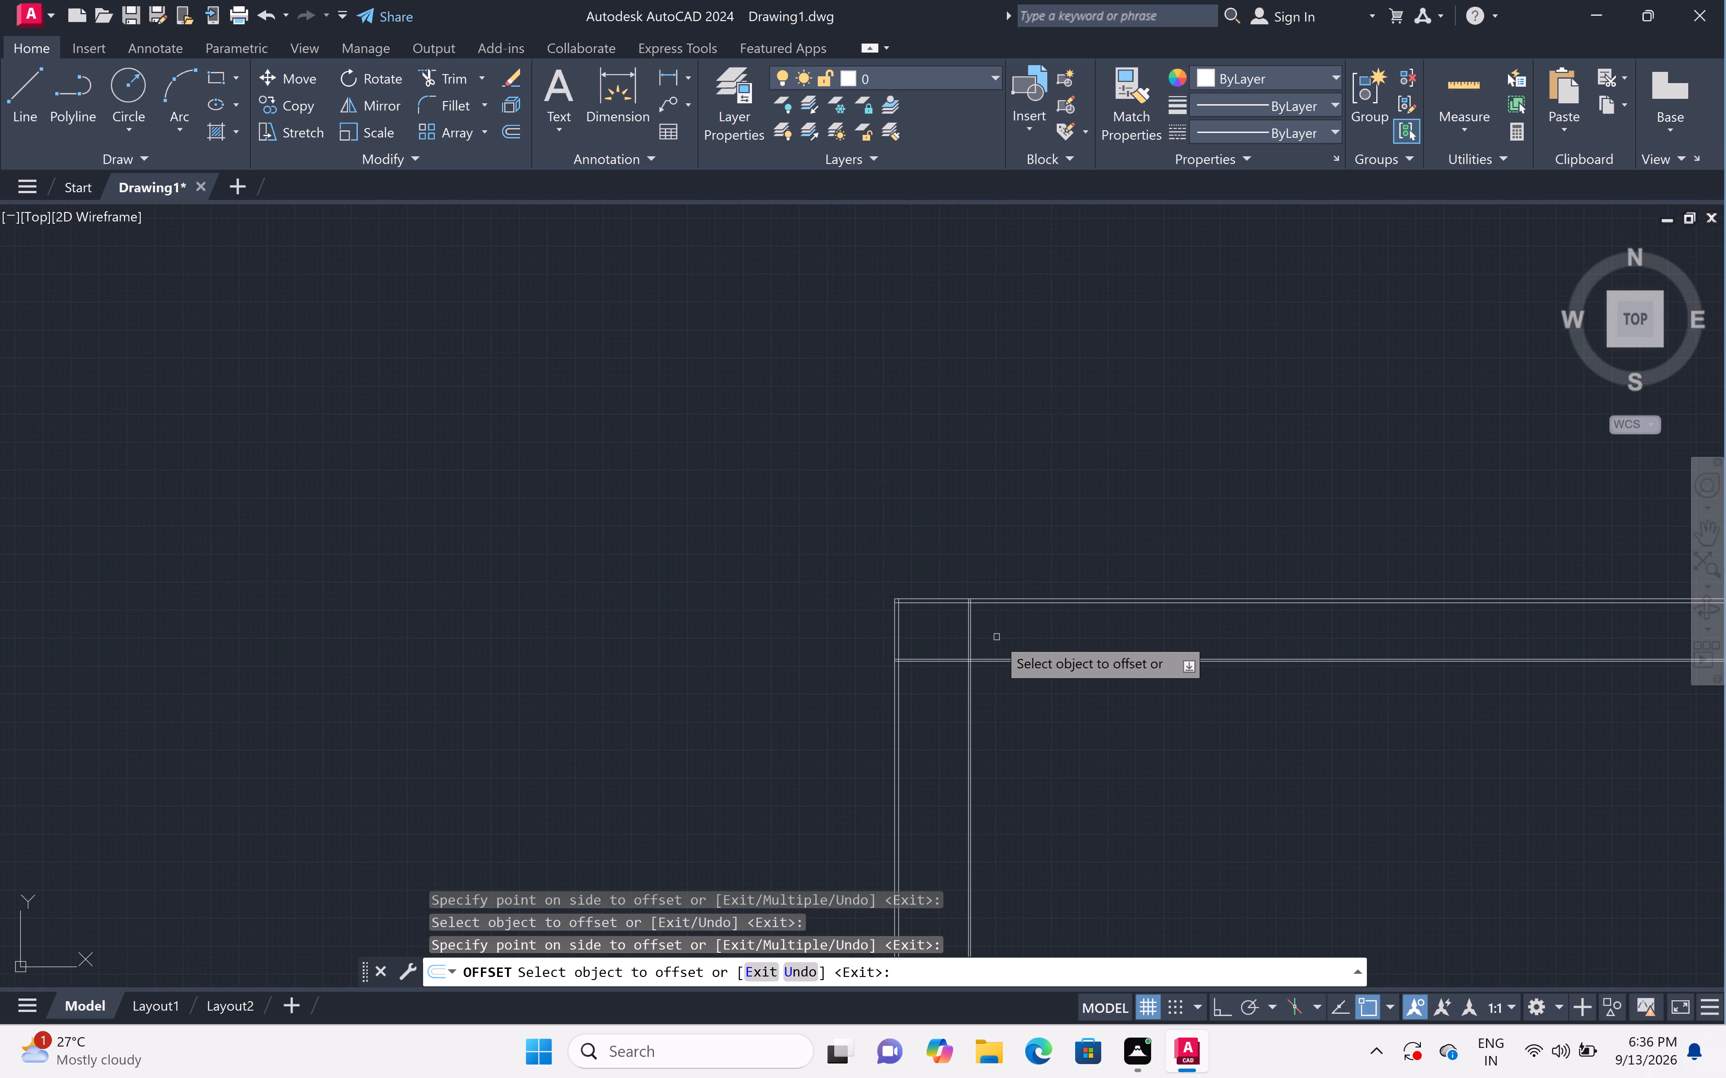
{"action": "scroll", "coordinate": [966, 641], "scroll_direction": "up", "scroll_amount": 3}
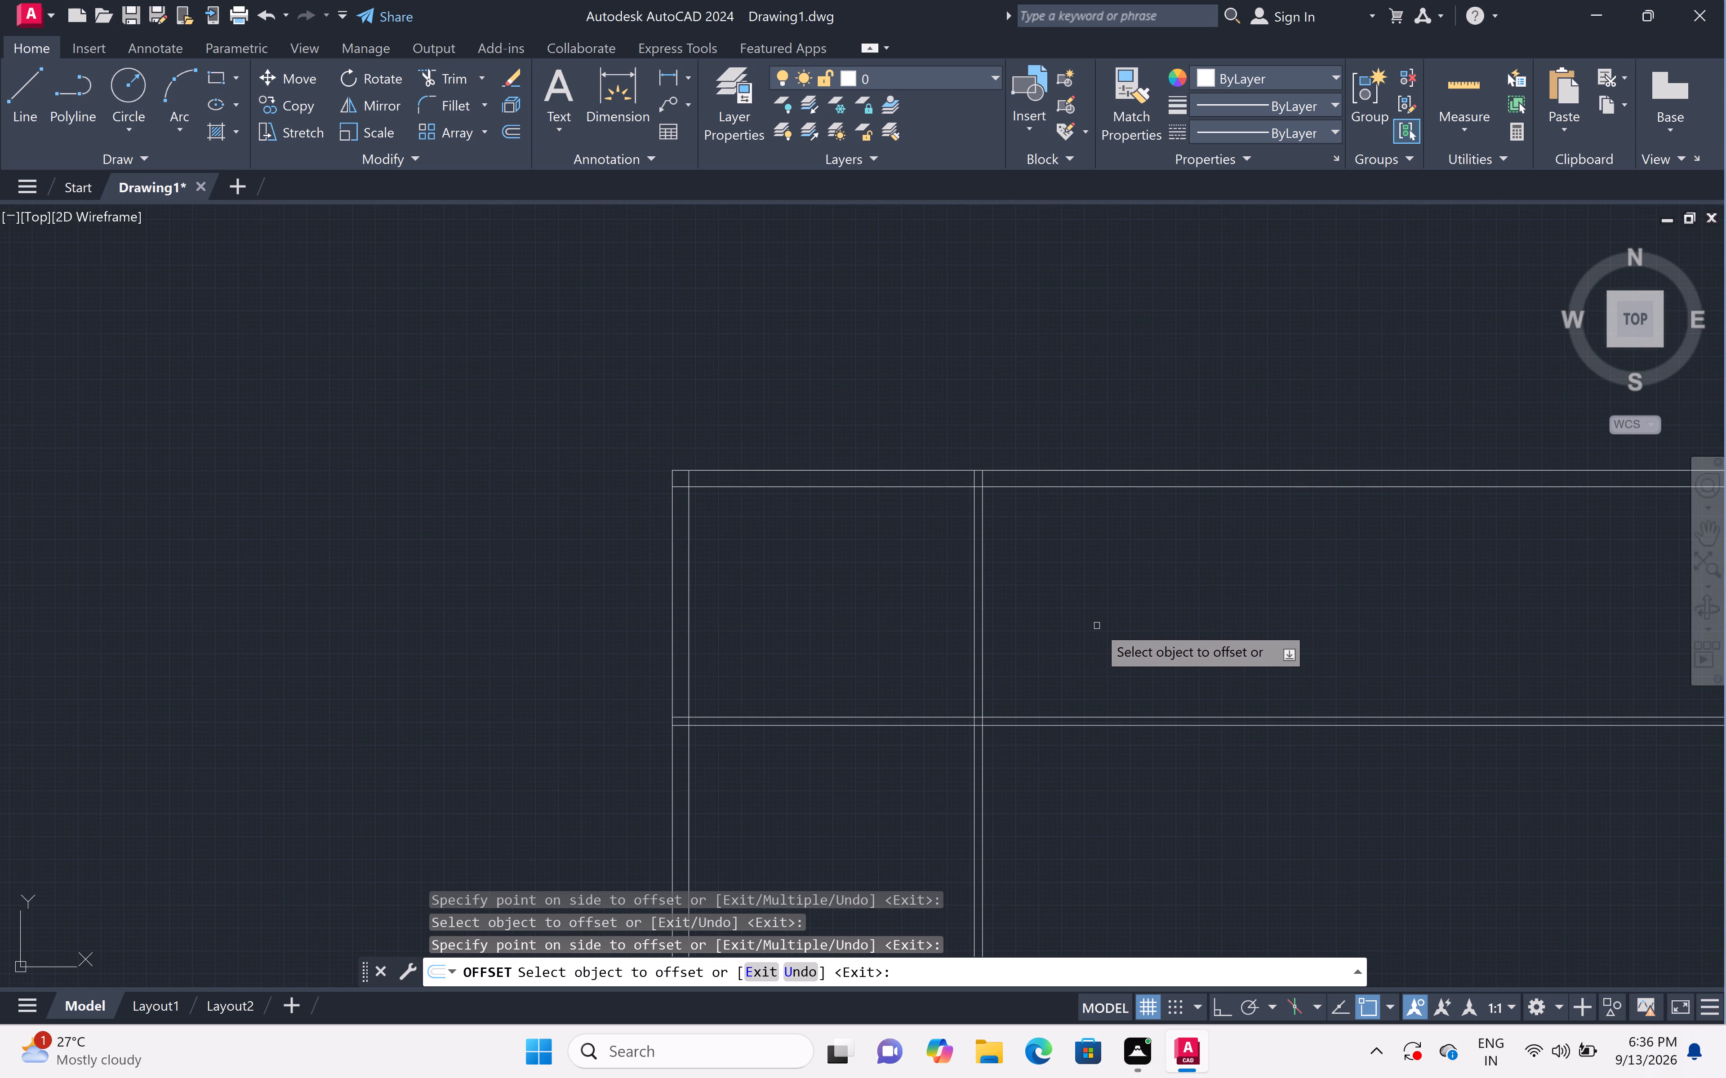
{"action": "key", "text": "Escape"}
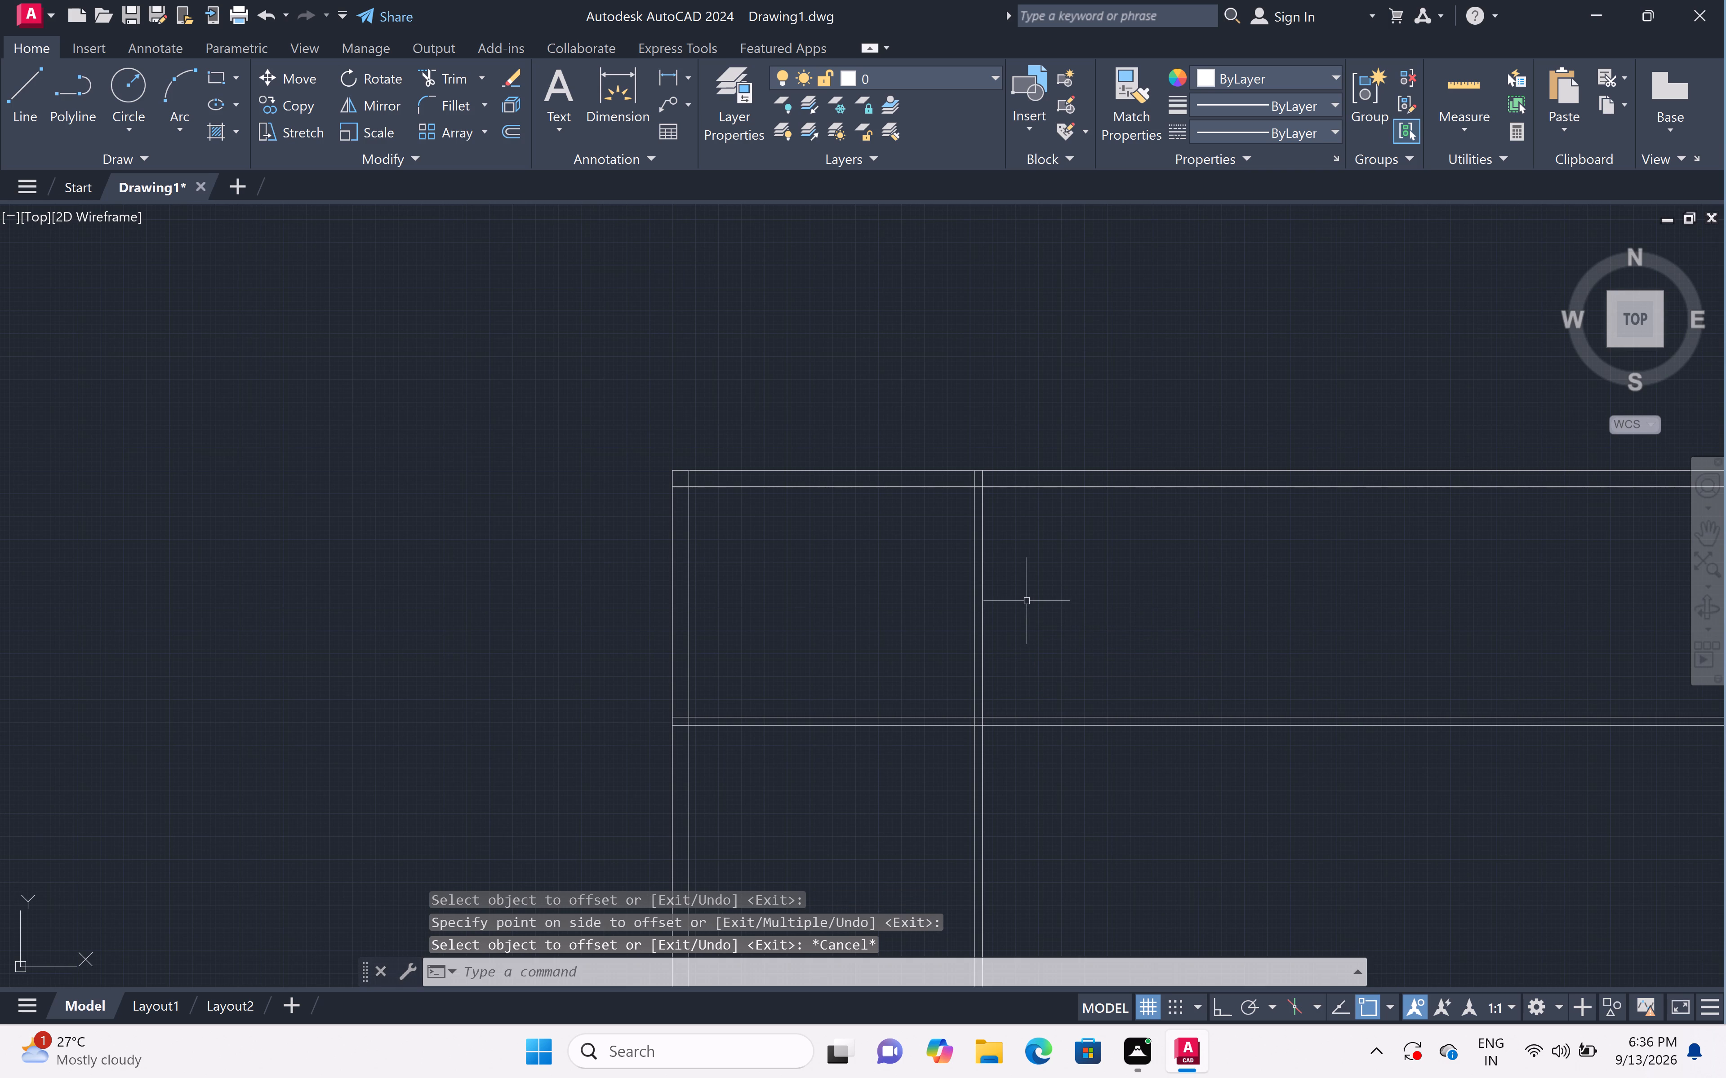
Offset the right-hand line of the vertical partition wall 4' to the right for the neighbouring space's width.
{"action": "type", "text": "off"}
{"action": "key", "text": "space"}
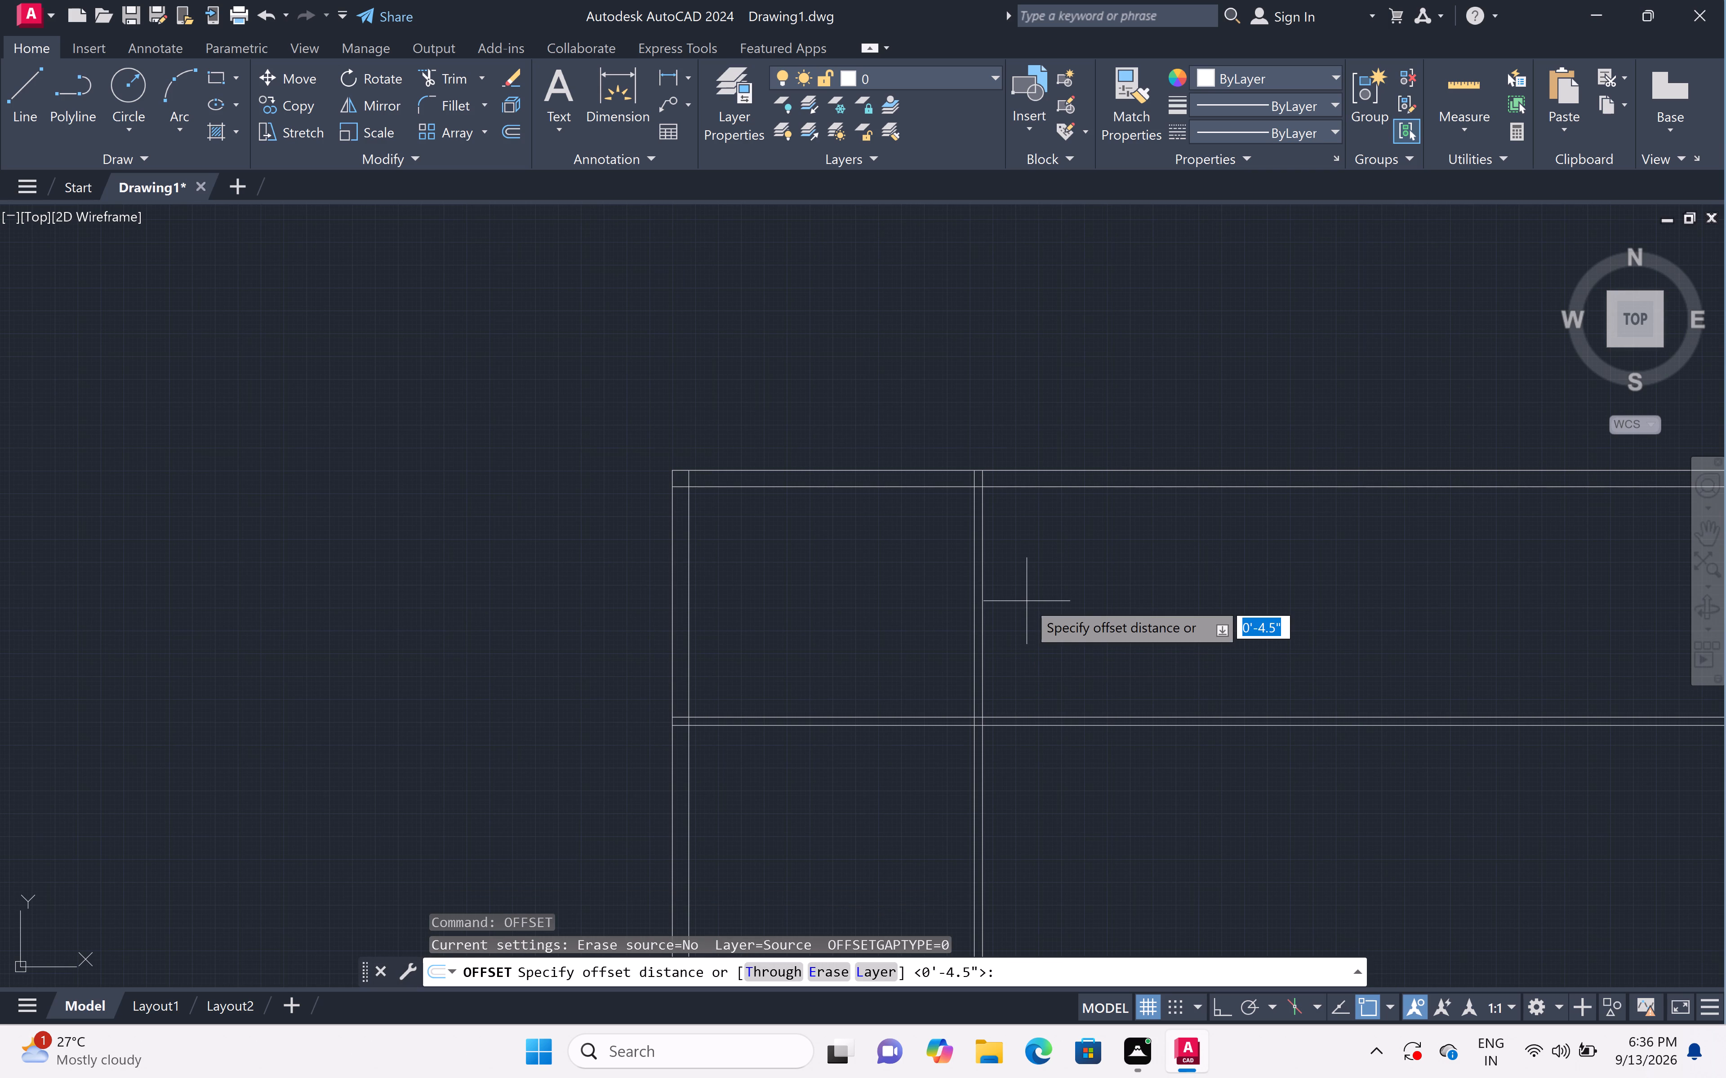
{"action": "key", "text": "4"}
{"action": "type", "text": "'"}
{"action": "key", "text": "space"}
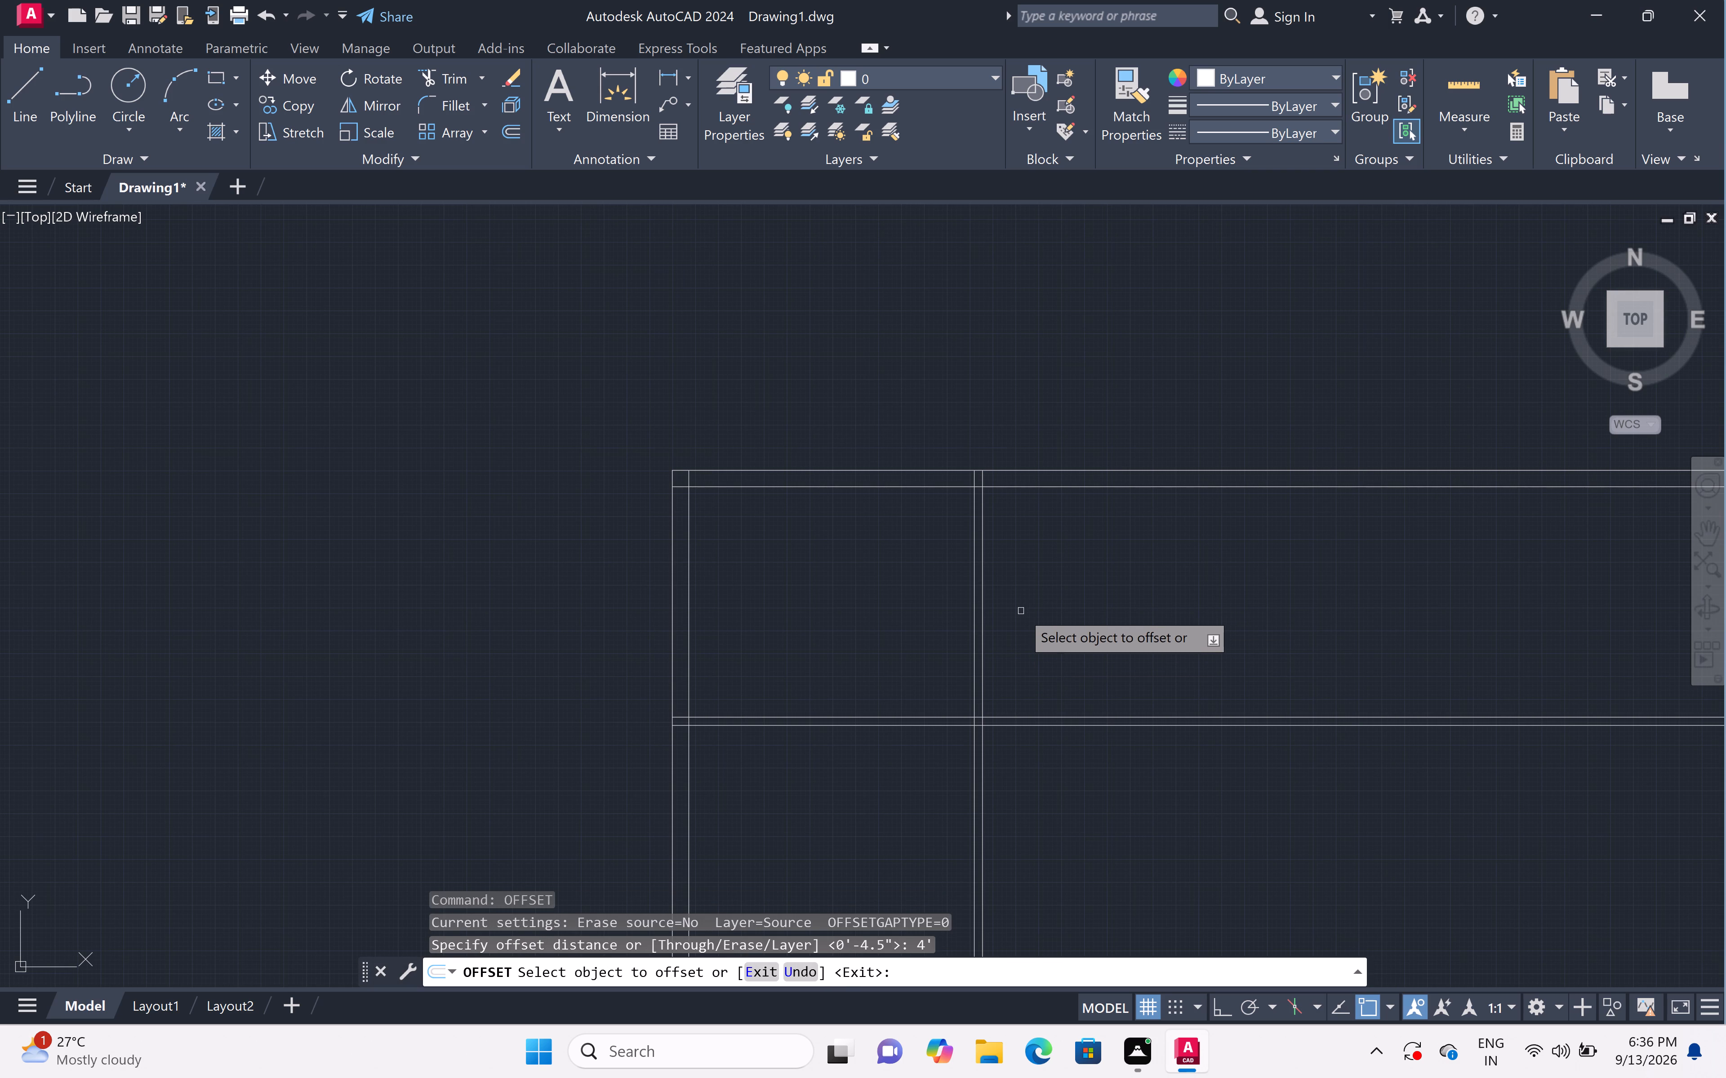
{"action": "left_click", "coordinate": [981, 603]}
{"action": "double_click", "coordinate": [1377, 599]}
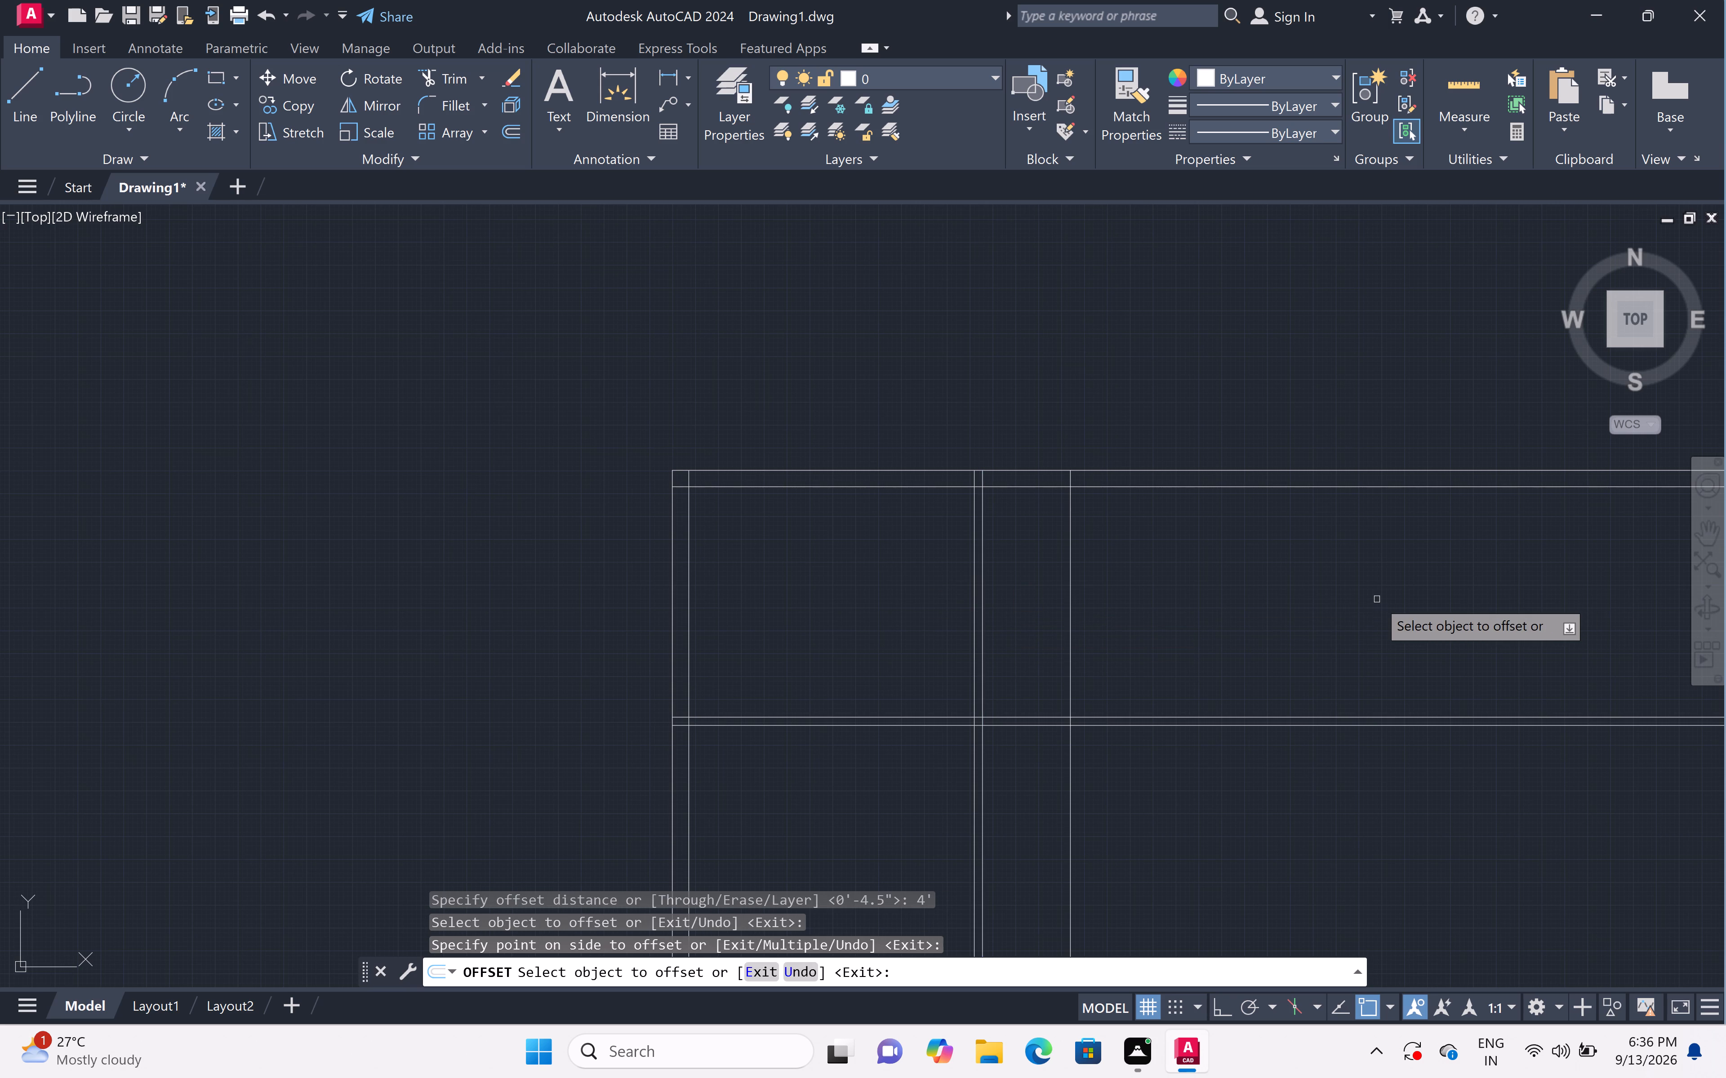
{"action": "key", "text": "space"}
Offset the inner line of the top wall 7' downward for the depth of the 4' wide space.
{"action": "key", "text": "space"}
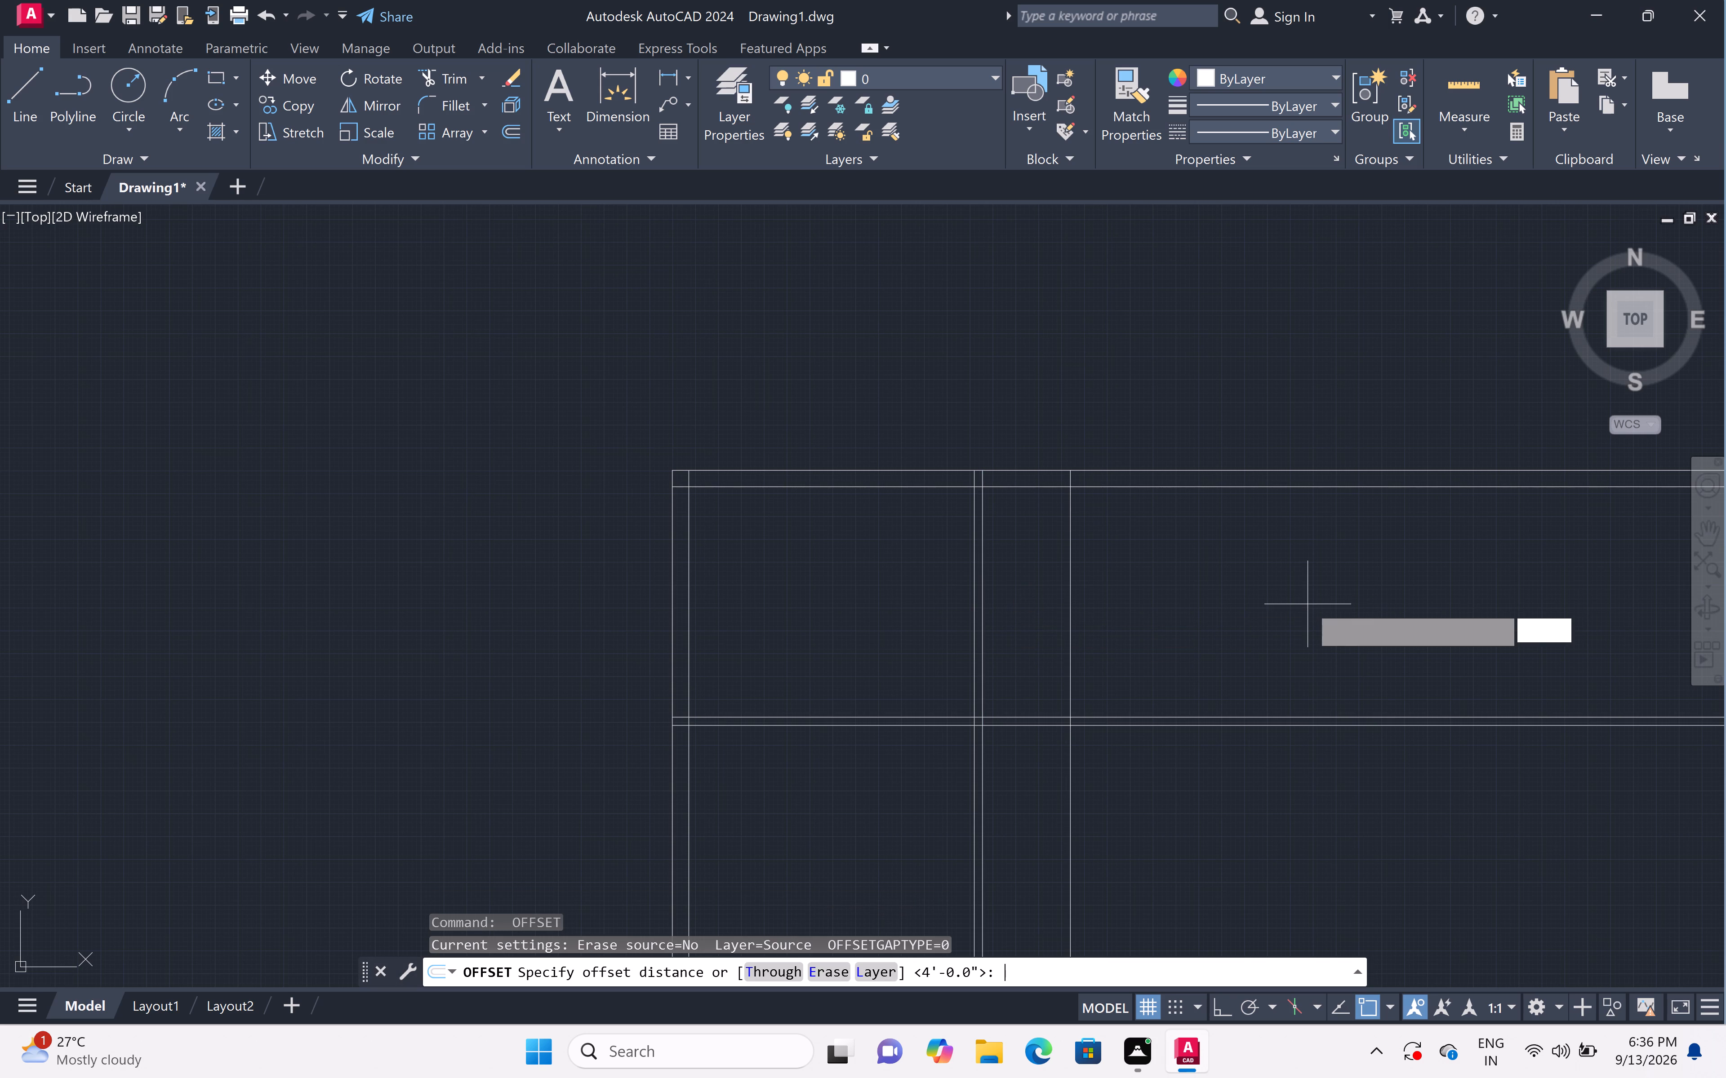
{"action": "key", "text": "7"}
{"action": "type", "text": "'"}
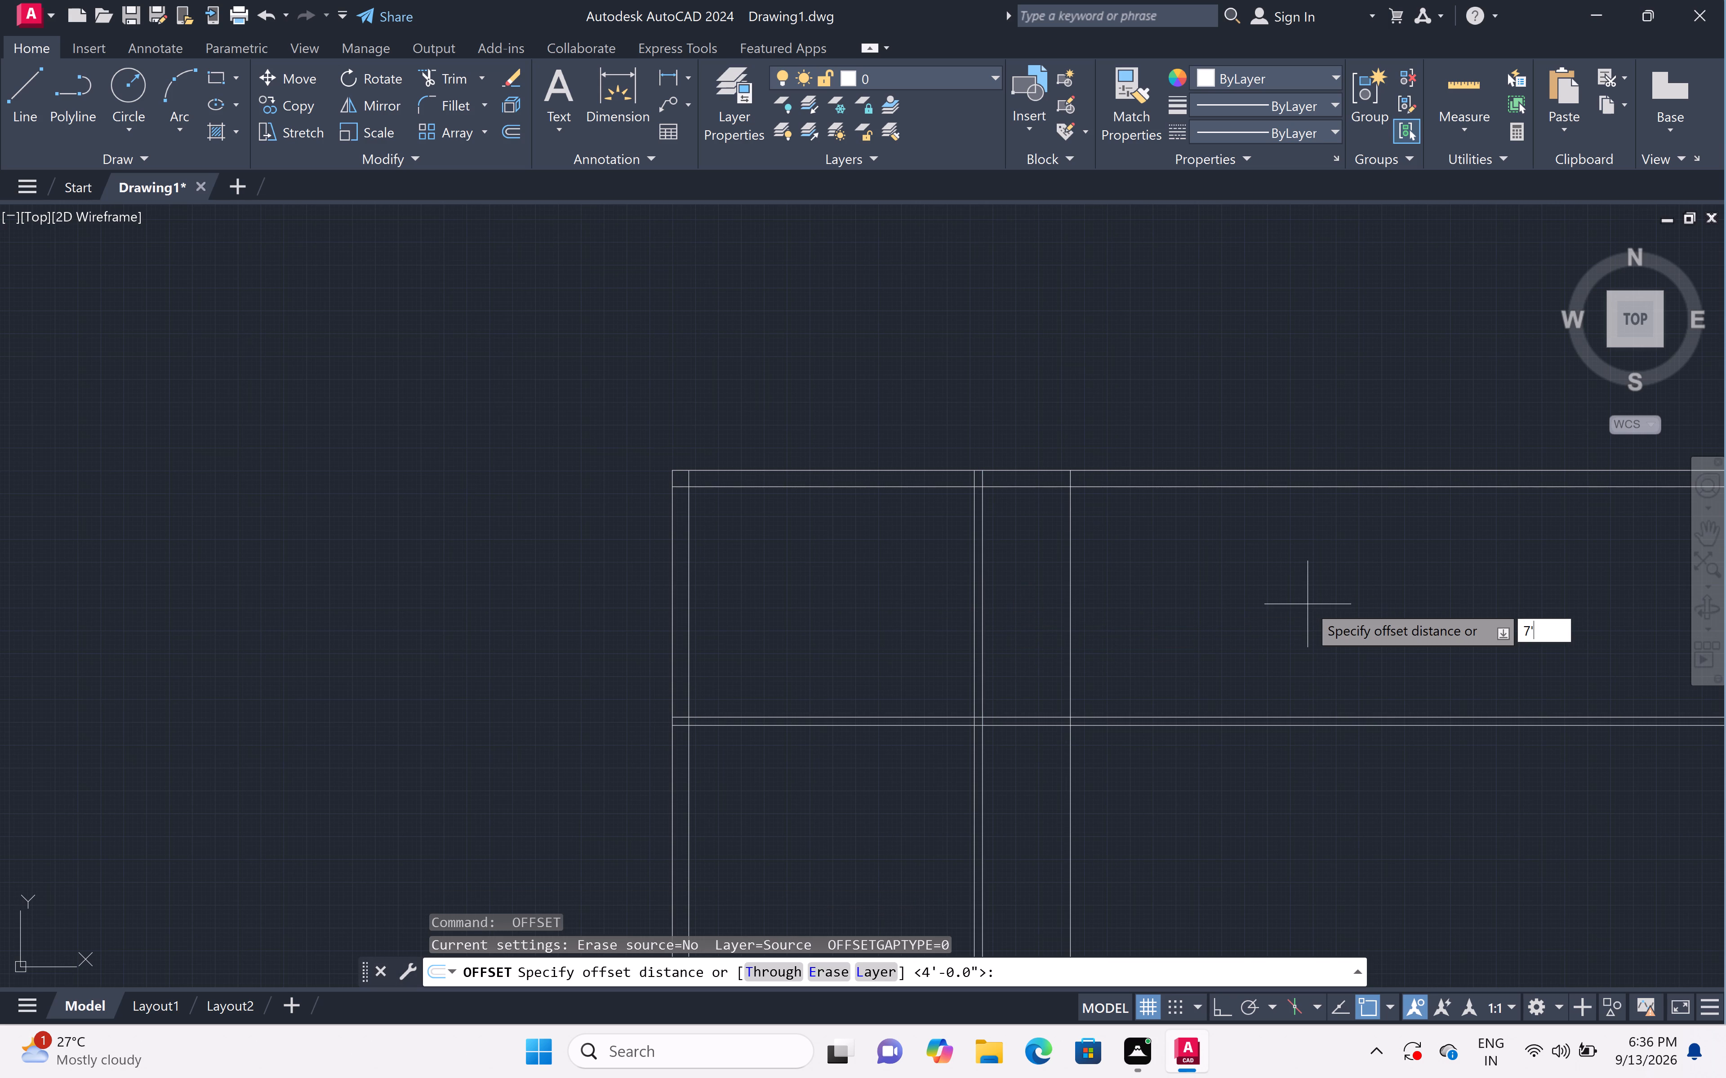
{"action": "key", "text": "space"}
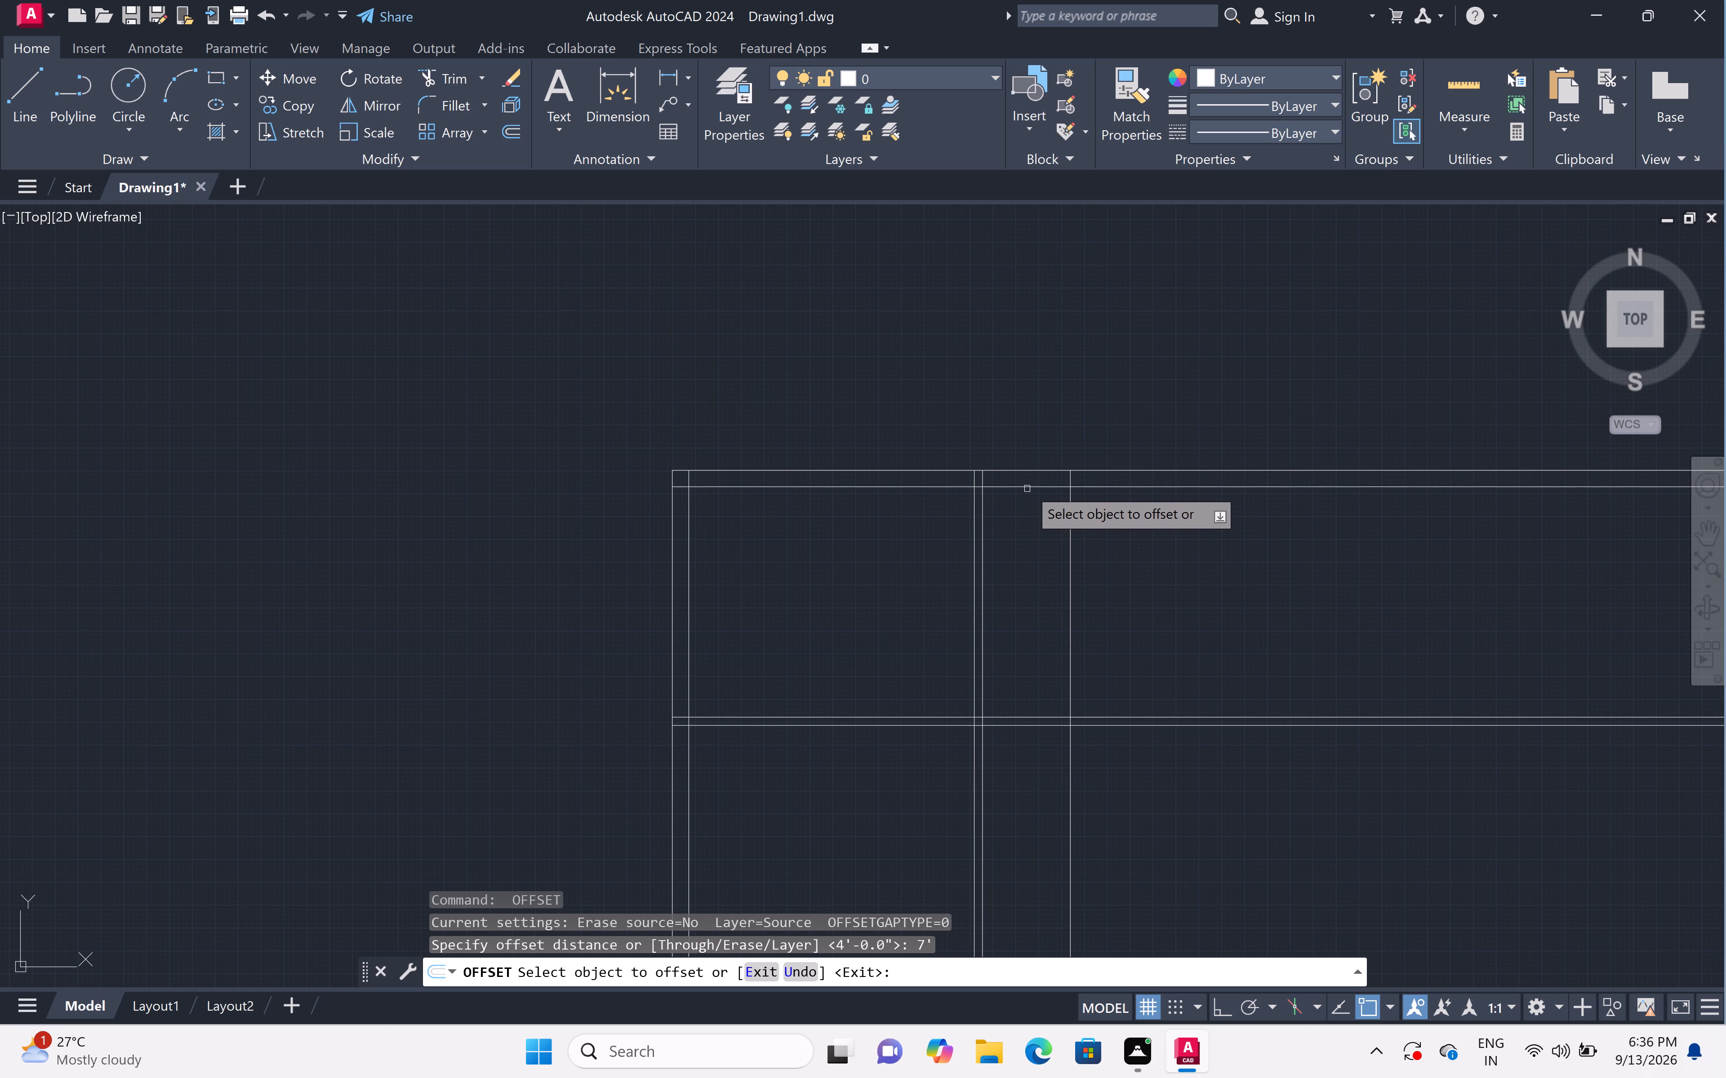
{"action": "left_click", "coordinate": [1028, 486]}
{"action": "left_click", "coordinate": [1015, 632]}
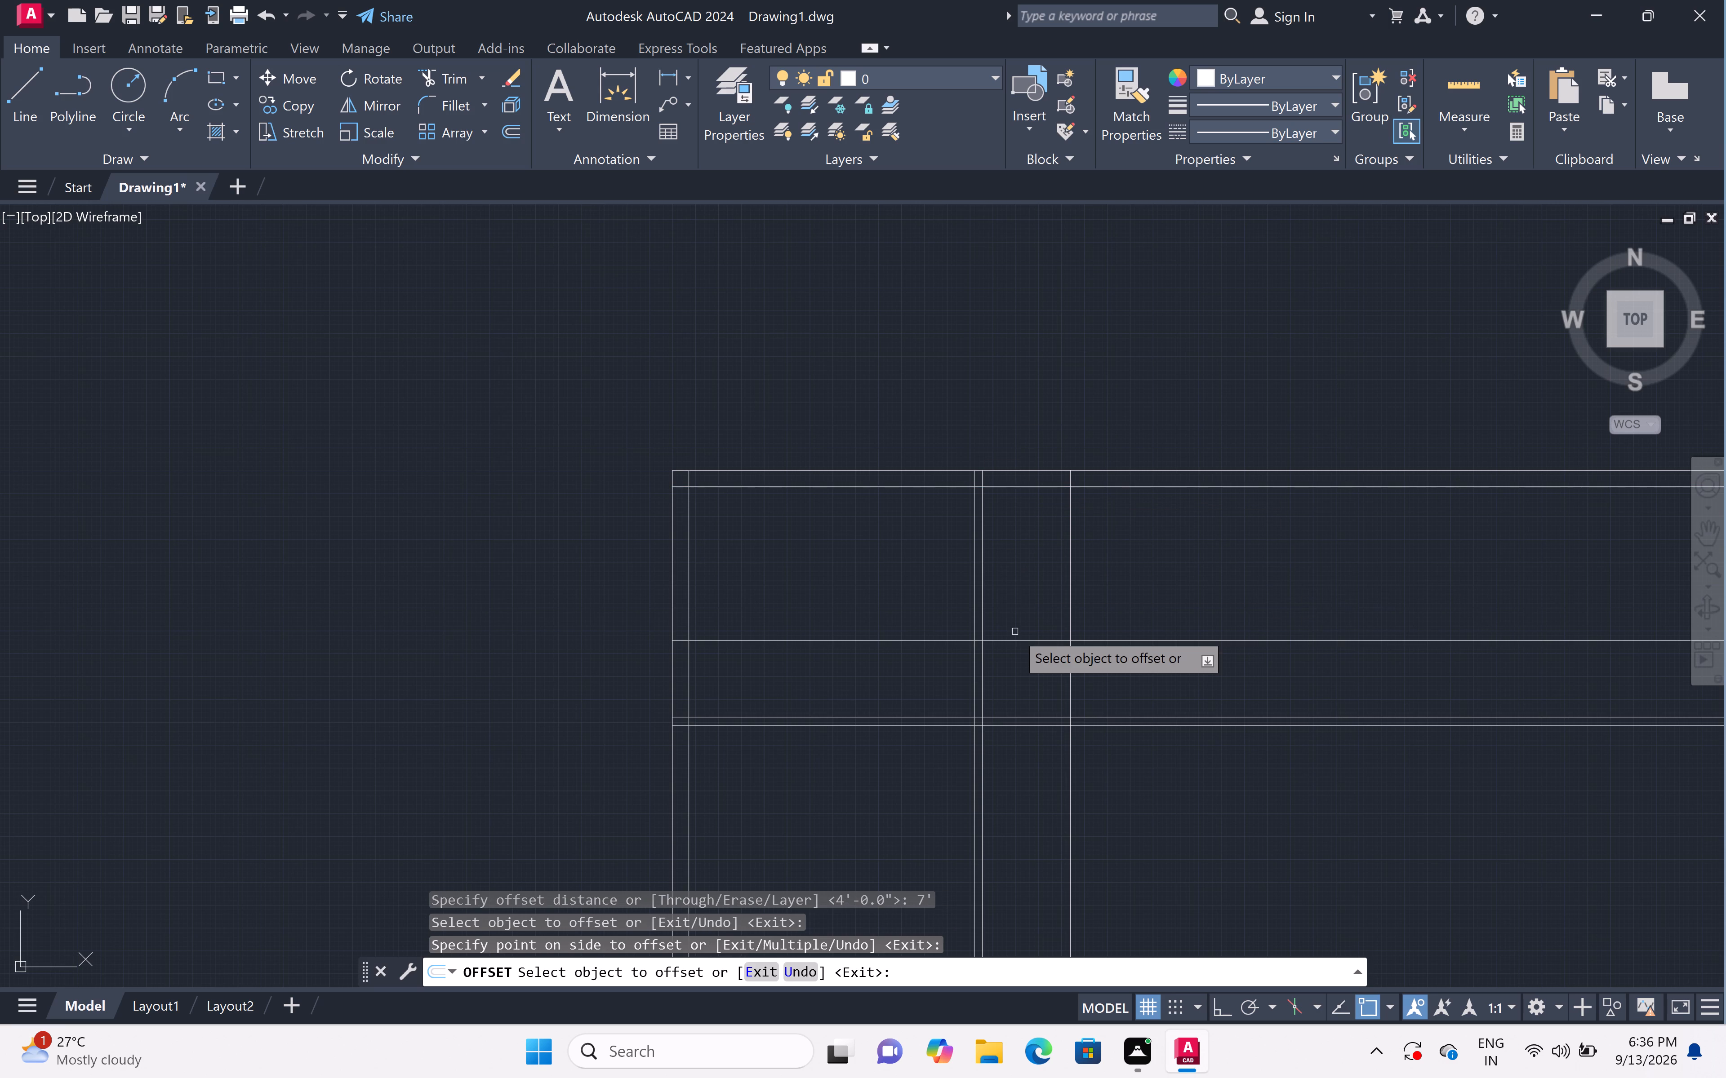
{"action": "key", "text": "space"}
Offset the horizontal line at the bottom of the 7' deep space 4.5" downward to form a partition wall.
{"action": "key", "text": "space"}
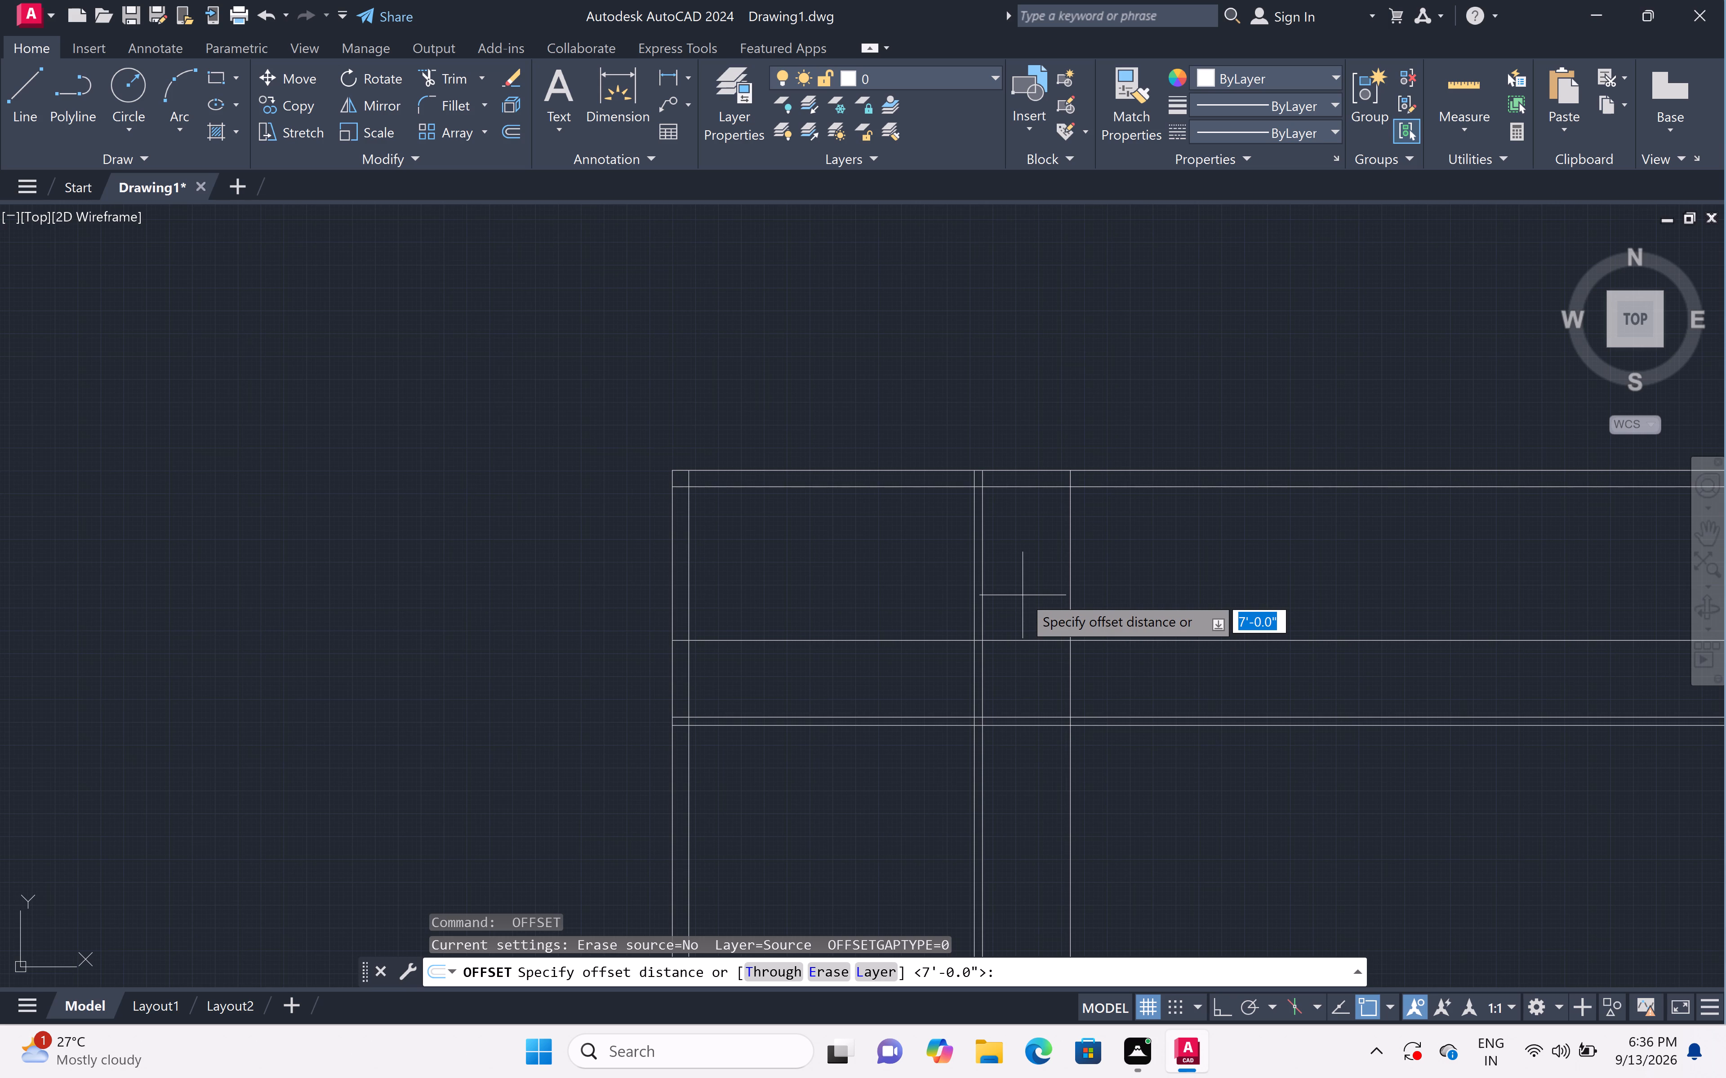
{"action": "type", "text": "4.5\""}
{"action": "key", "text": "space"}
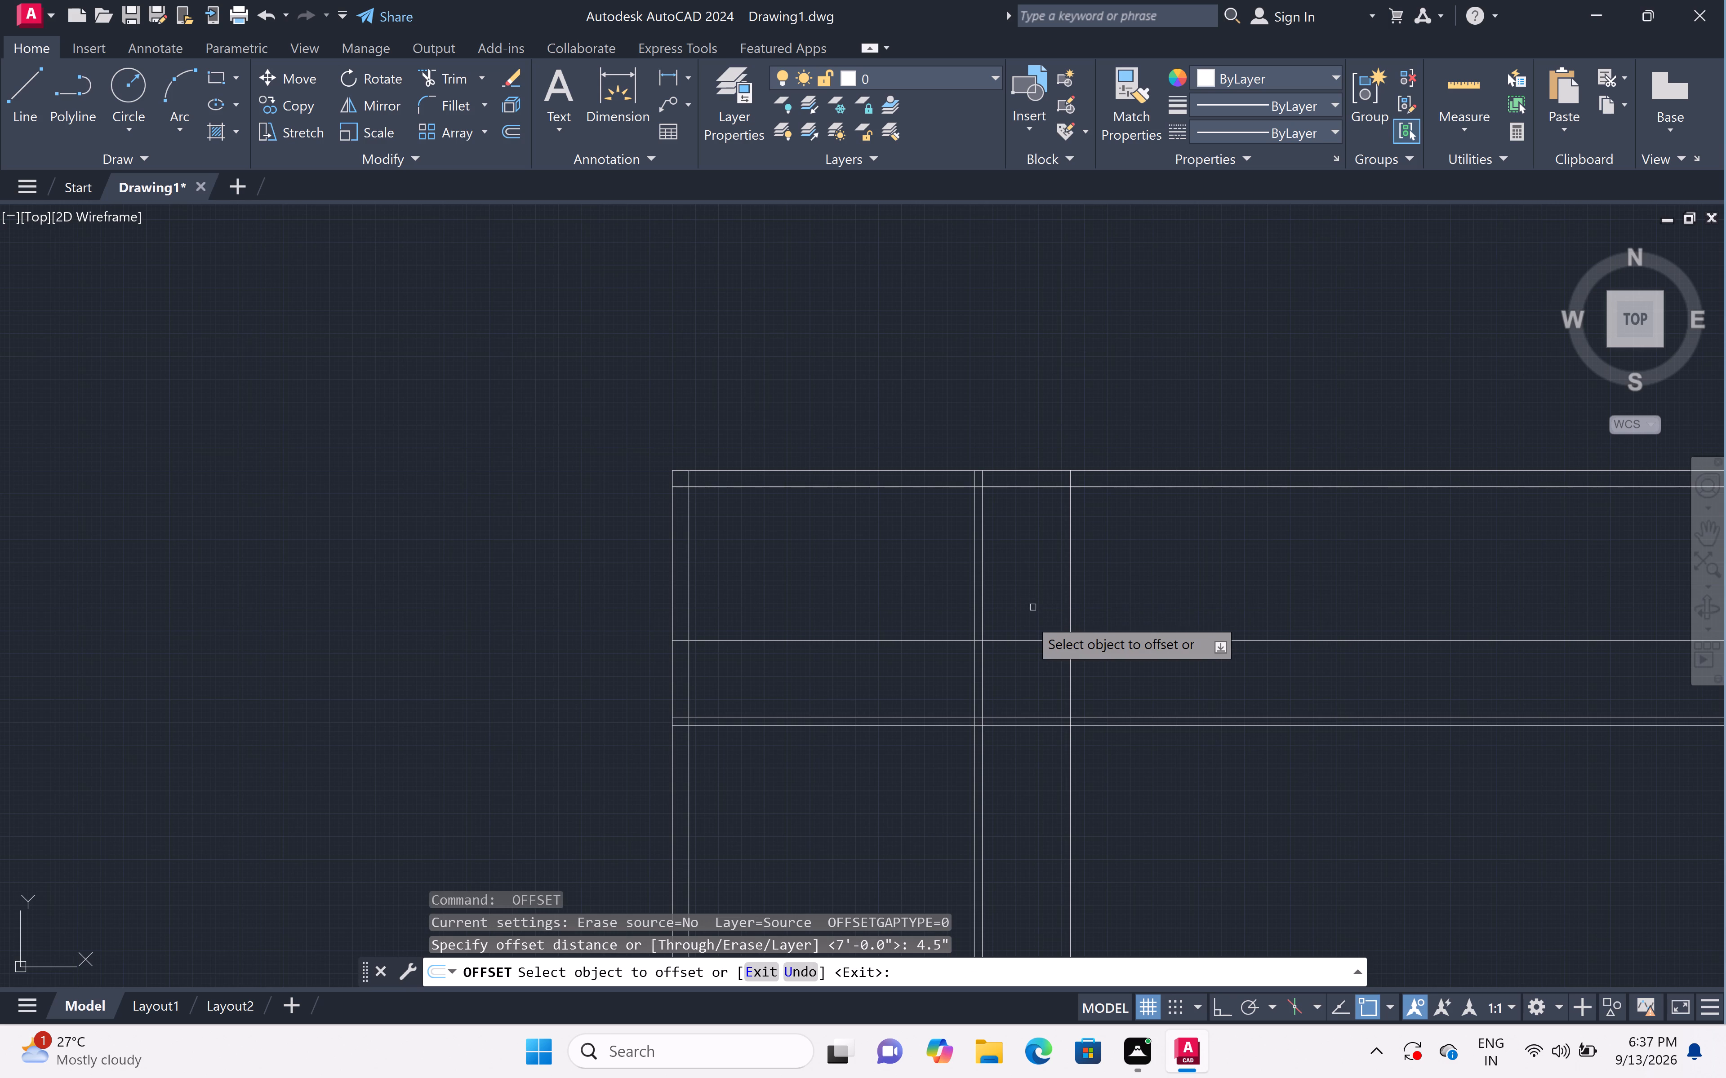
{"action": "left_click", "coordinate": [1022, 641]}
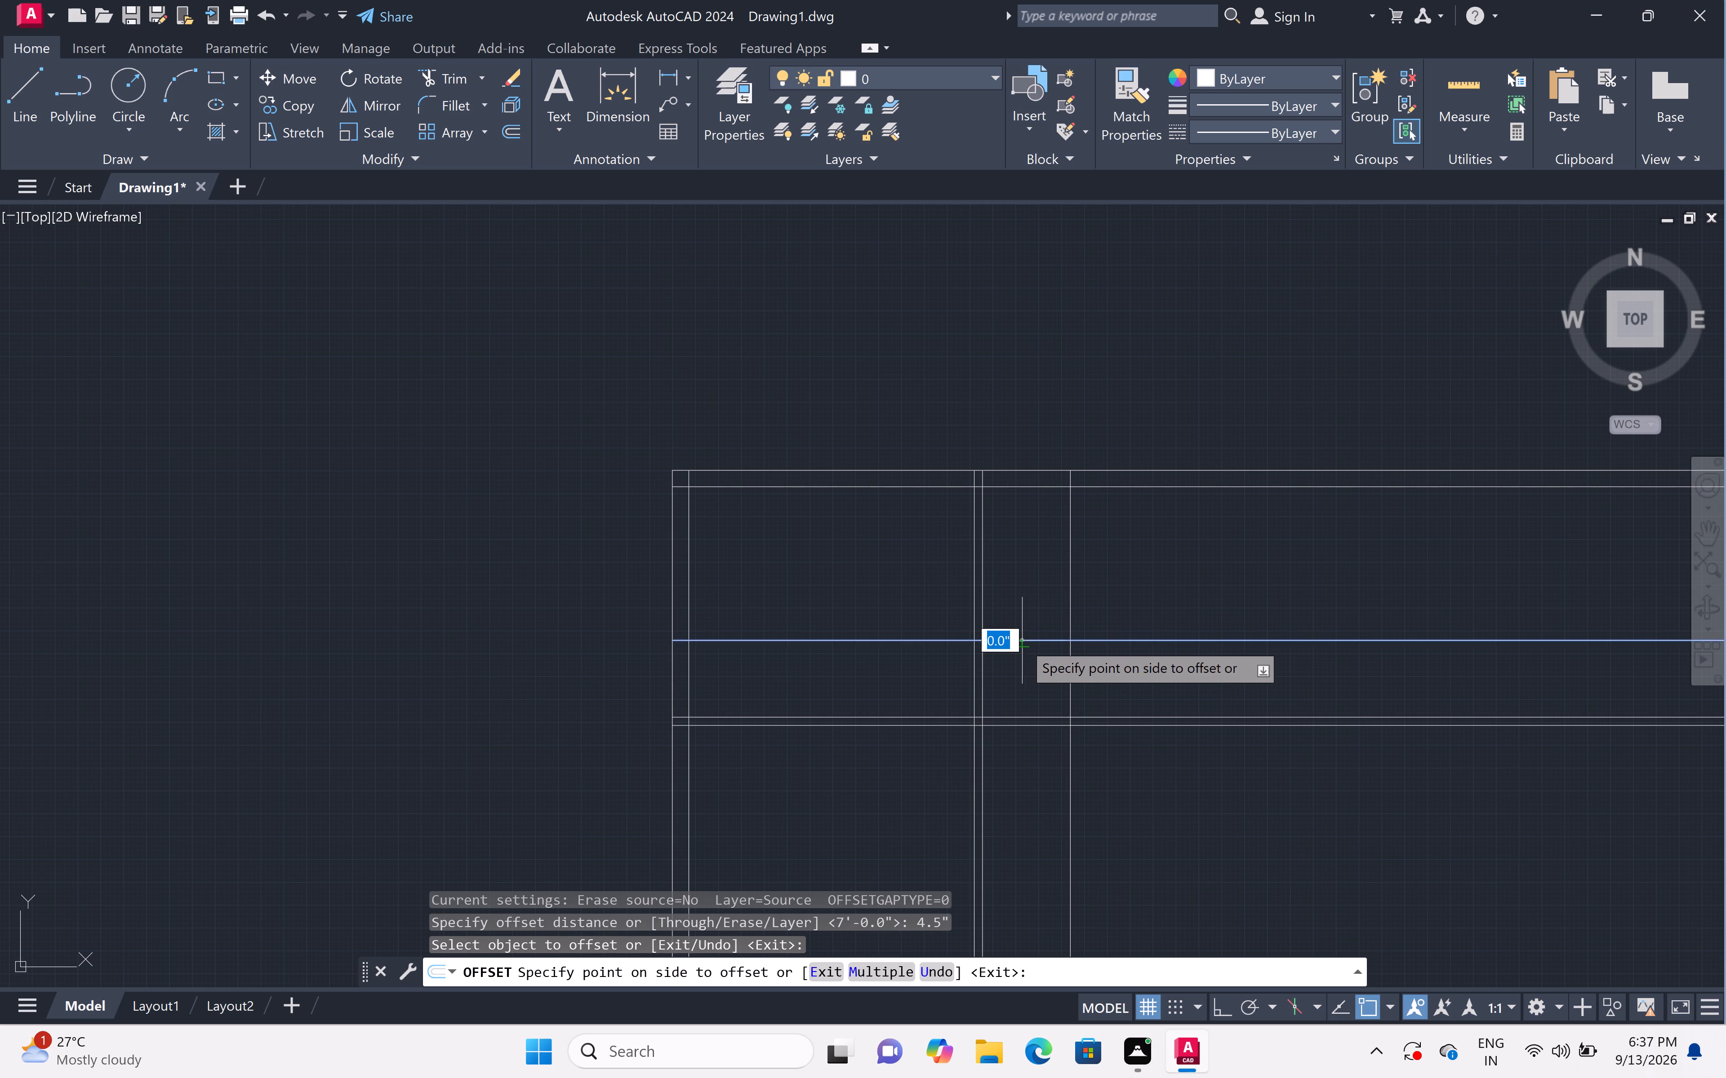
{"action": "left_click", "coordinate": [1012, 710]}
Offset the vertical line on the 4' wide space's right side 4.5" to the right as a partition and end the Offset command.
{"action": "left_click", "coordinate": [1070, 594]}
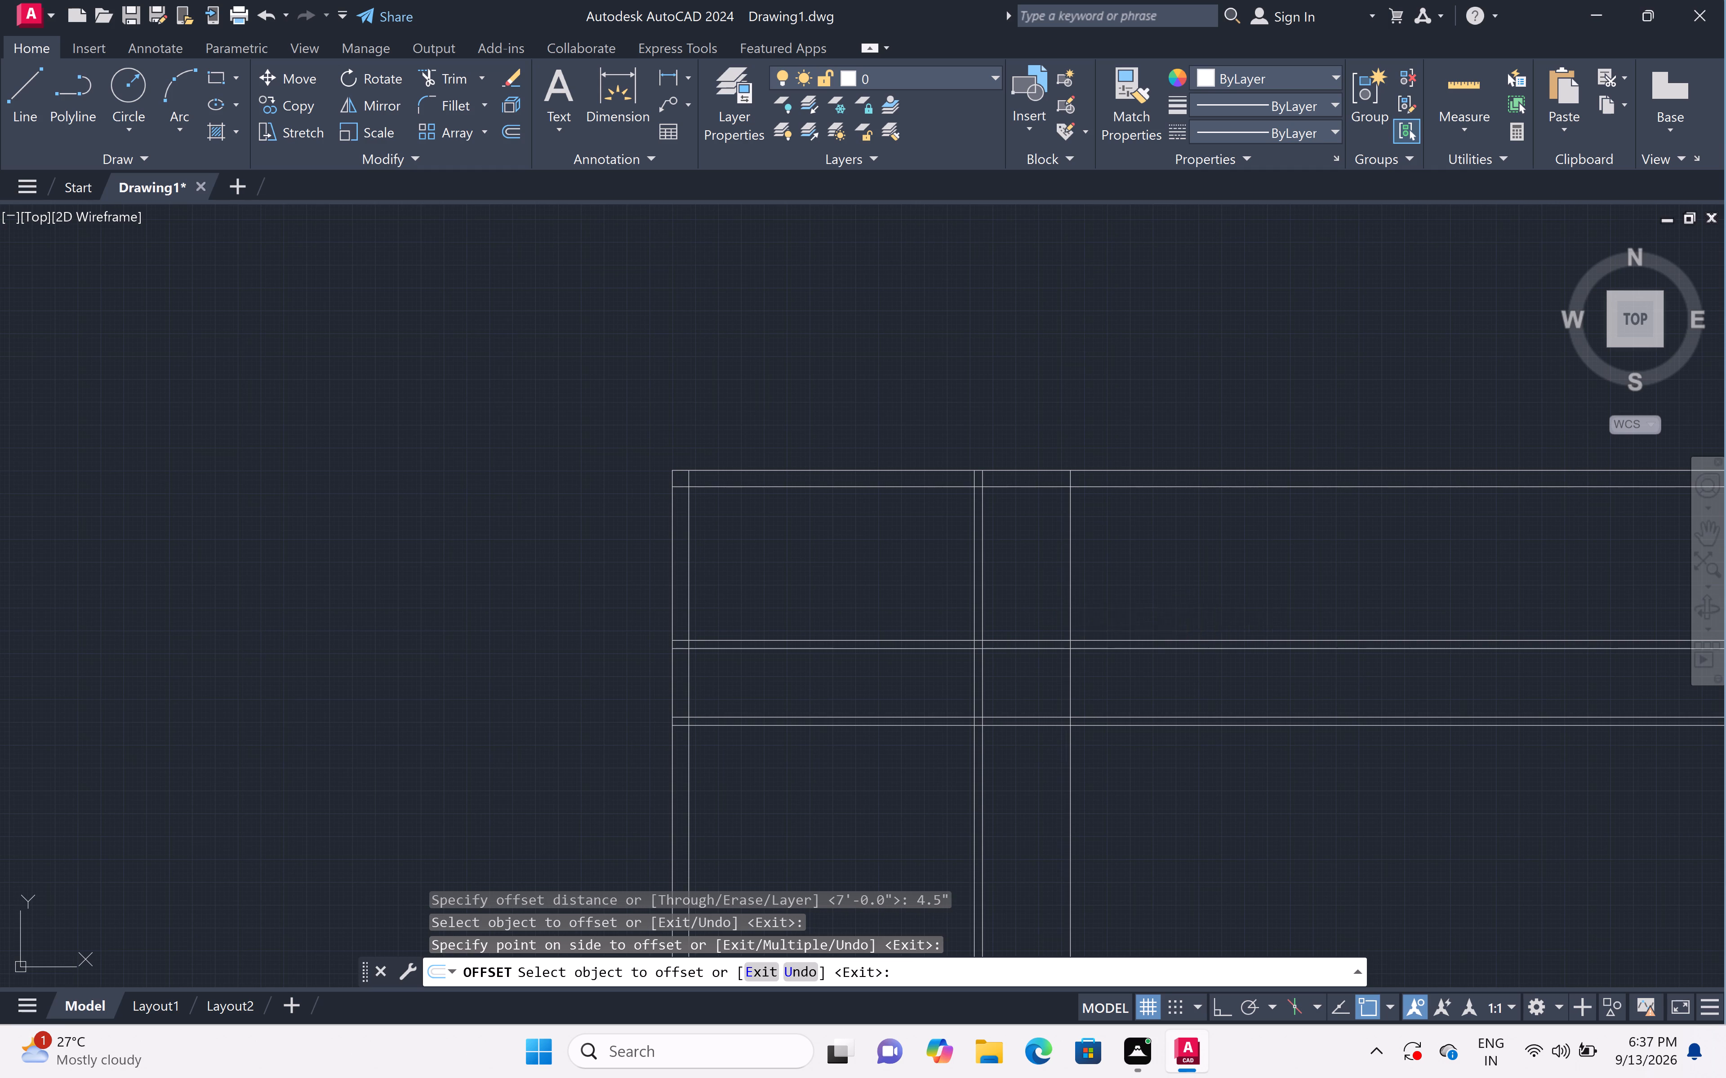
{"action": "left_click", "coordinate": [1249, 589]}
{"action": "key", "text": "Escape"}
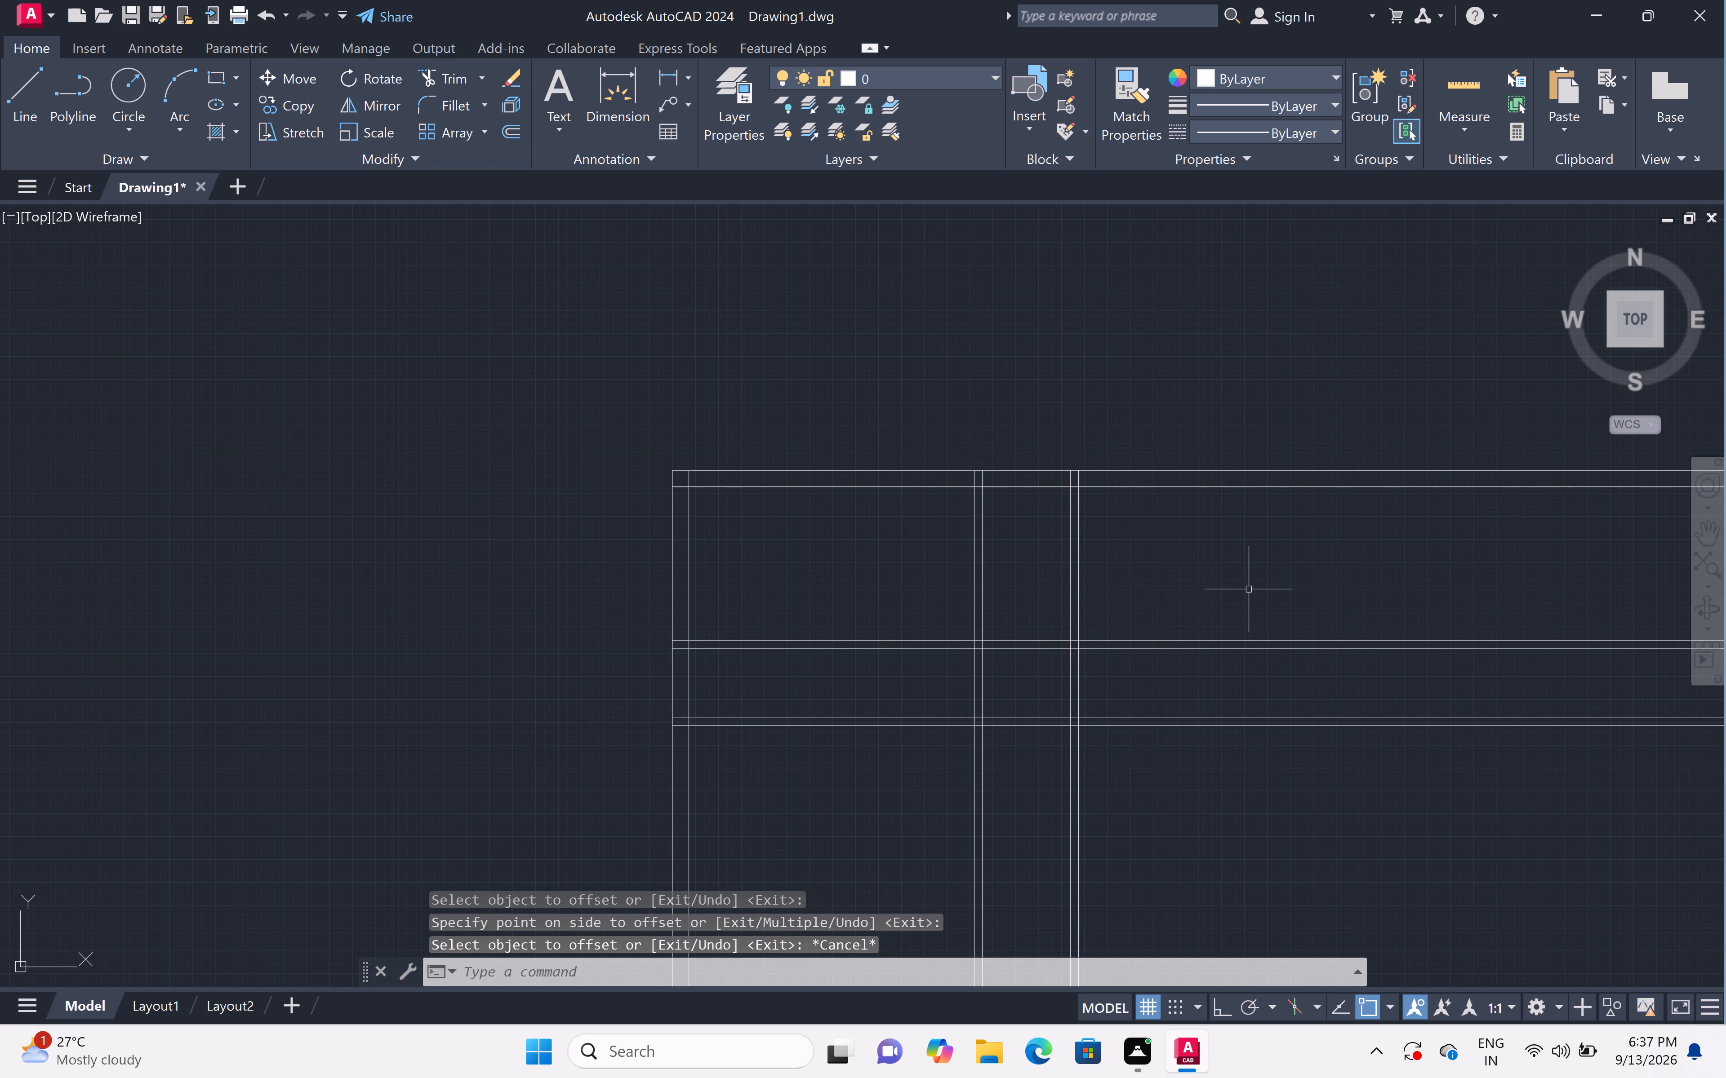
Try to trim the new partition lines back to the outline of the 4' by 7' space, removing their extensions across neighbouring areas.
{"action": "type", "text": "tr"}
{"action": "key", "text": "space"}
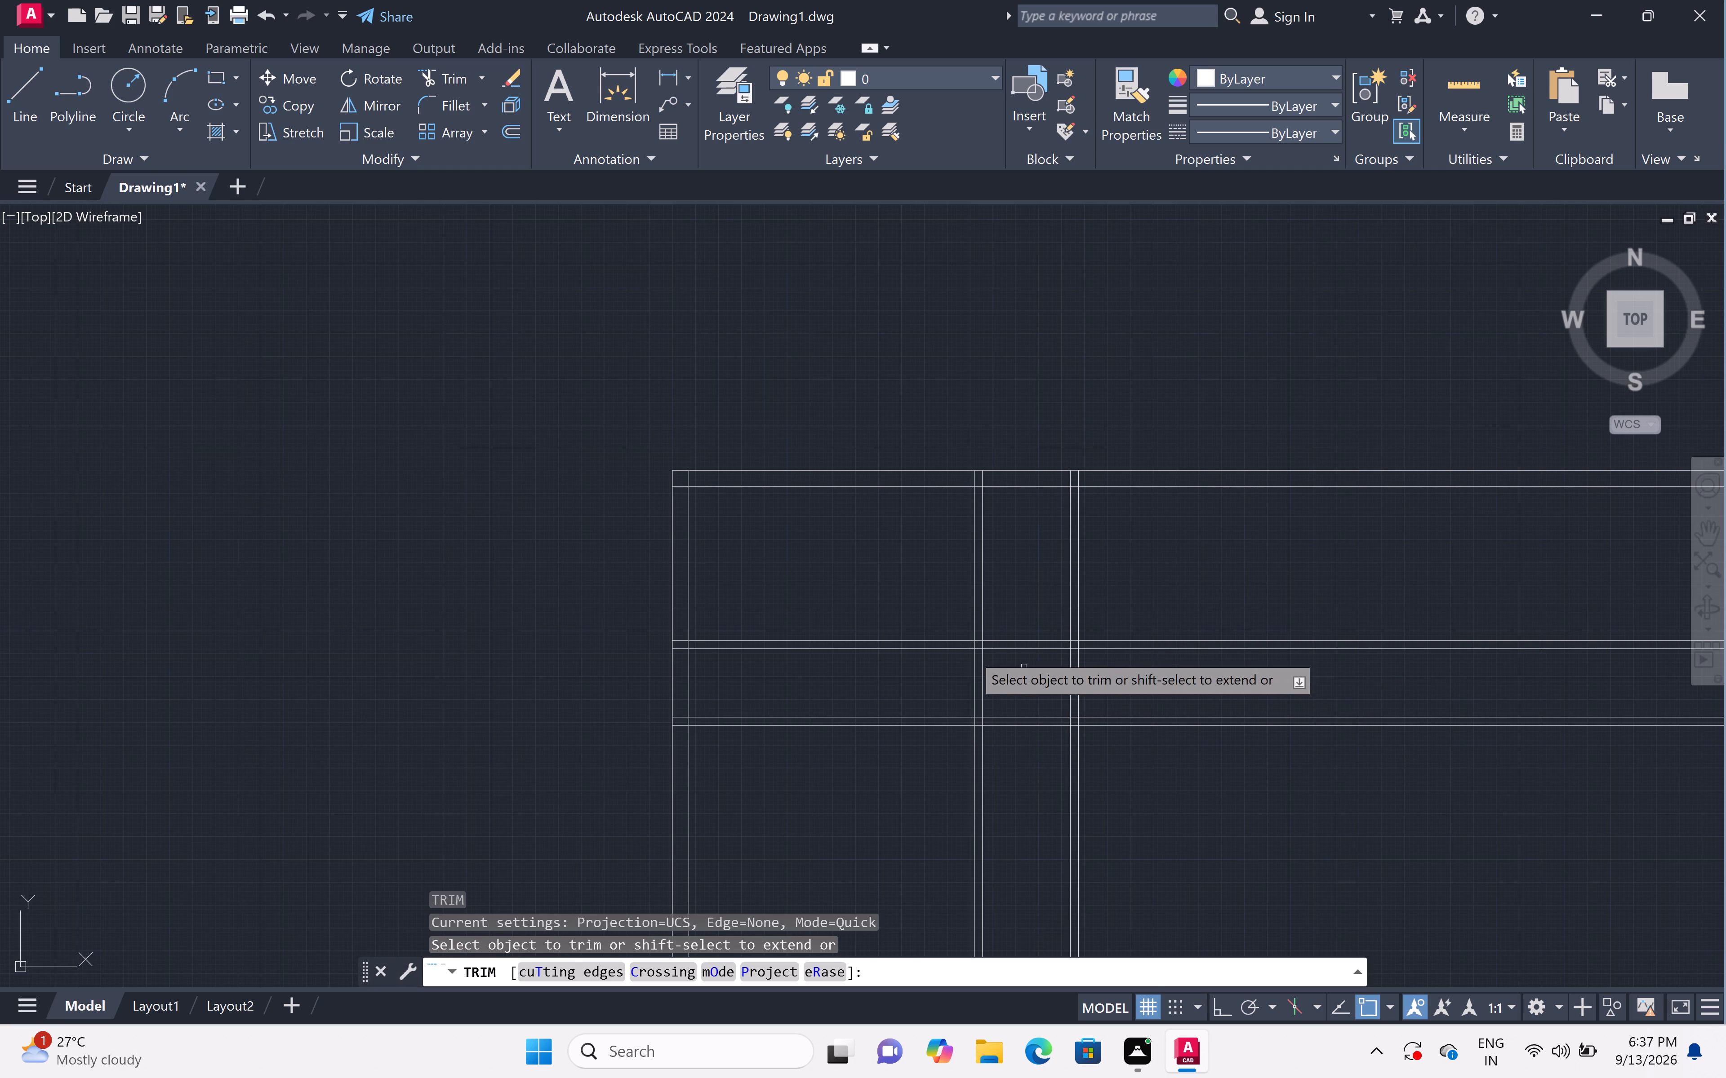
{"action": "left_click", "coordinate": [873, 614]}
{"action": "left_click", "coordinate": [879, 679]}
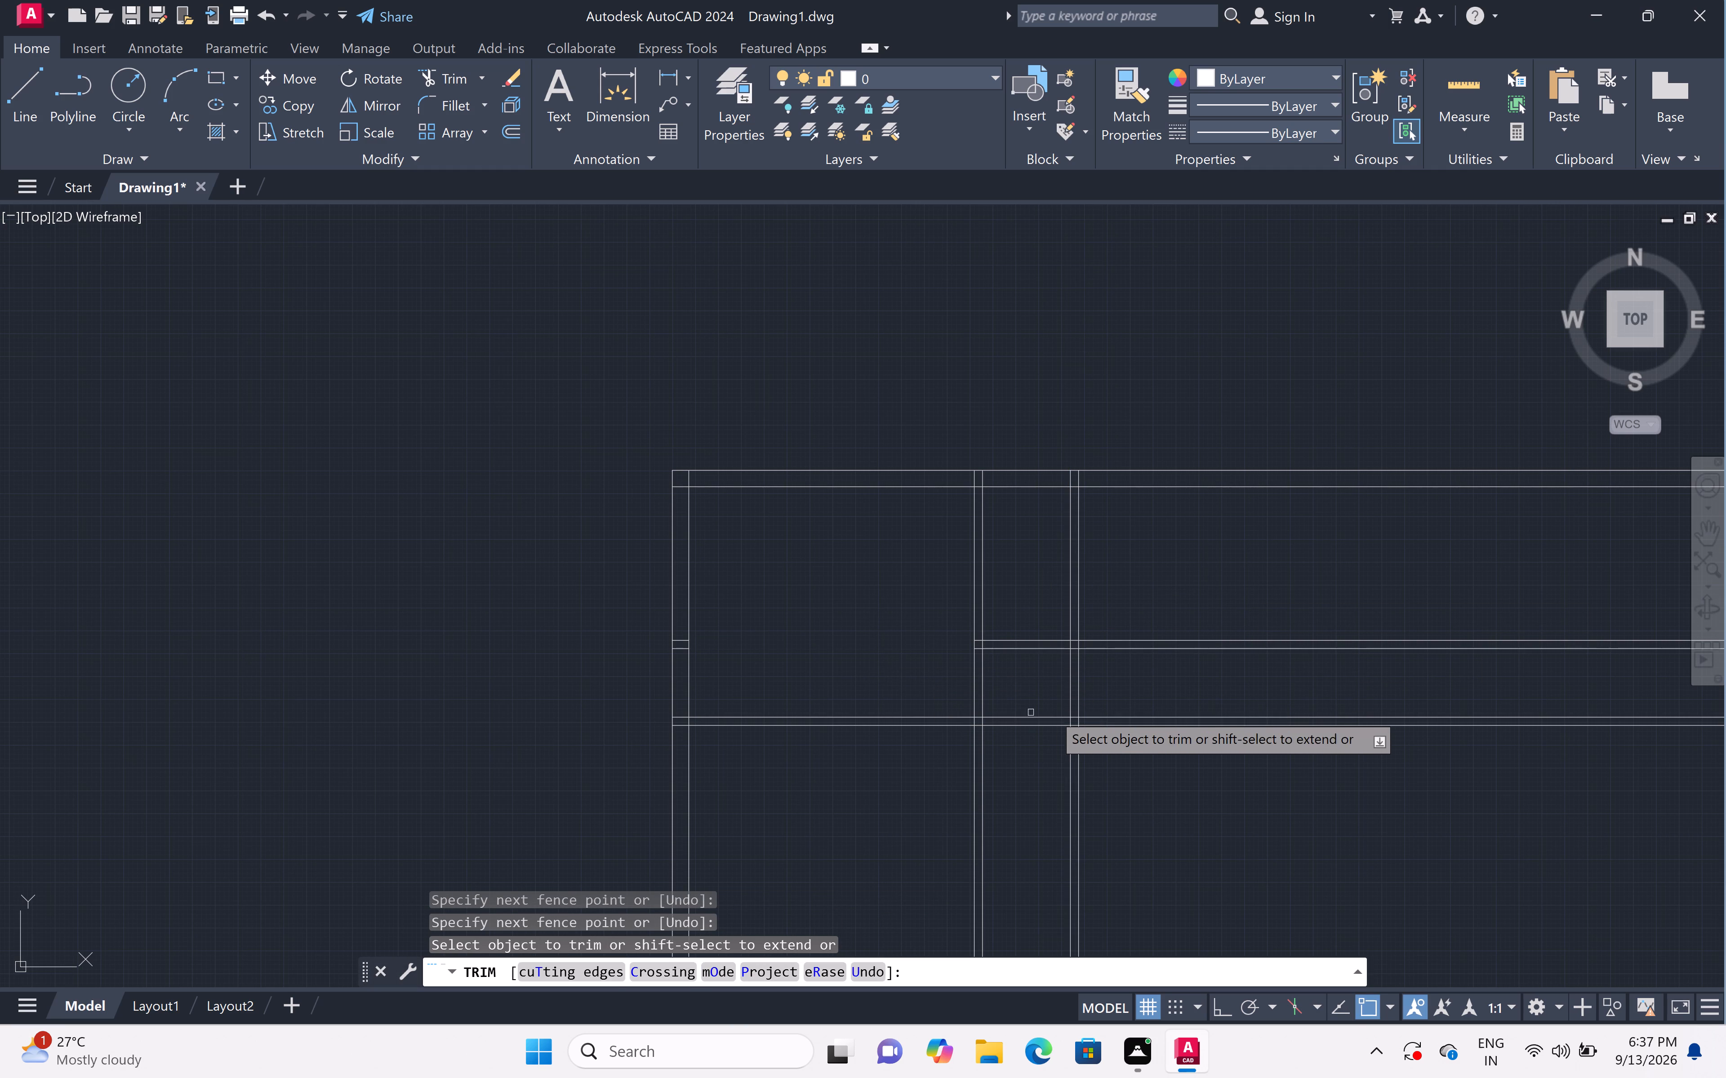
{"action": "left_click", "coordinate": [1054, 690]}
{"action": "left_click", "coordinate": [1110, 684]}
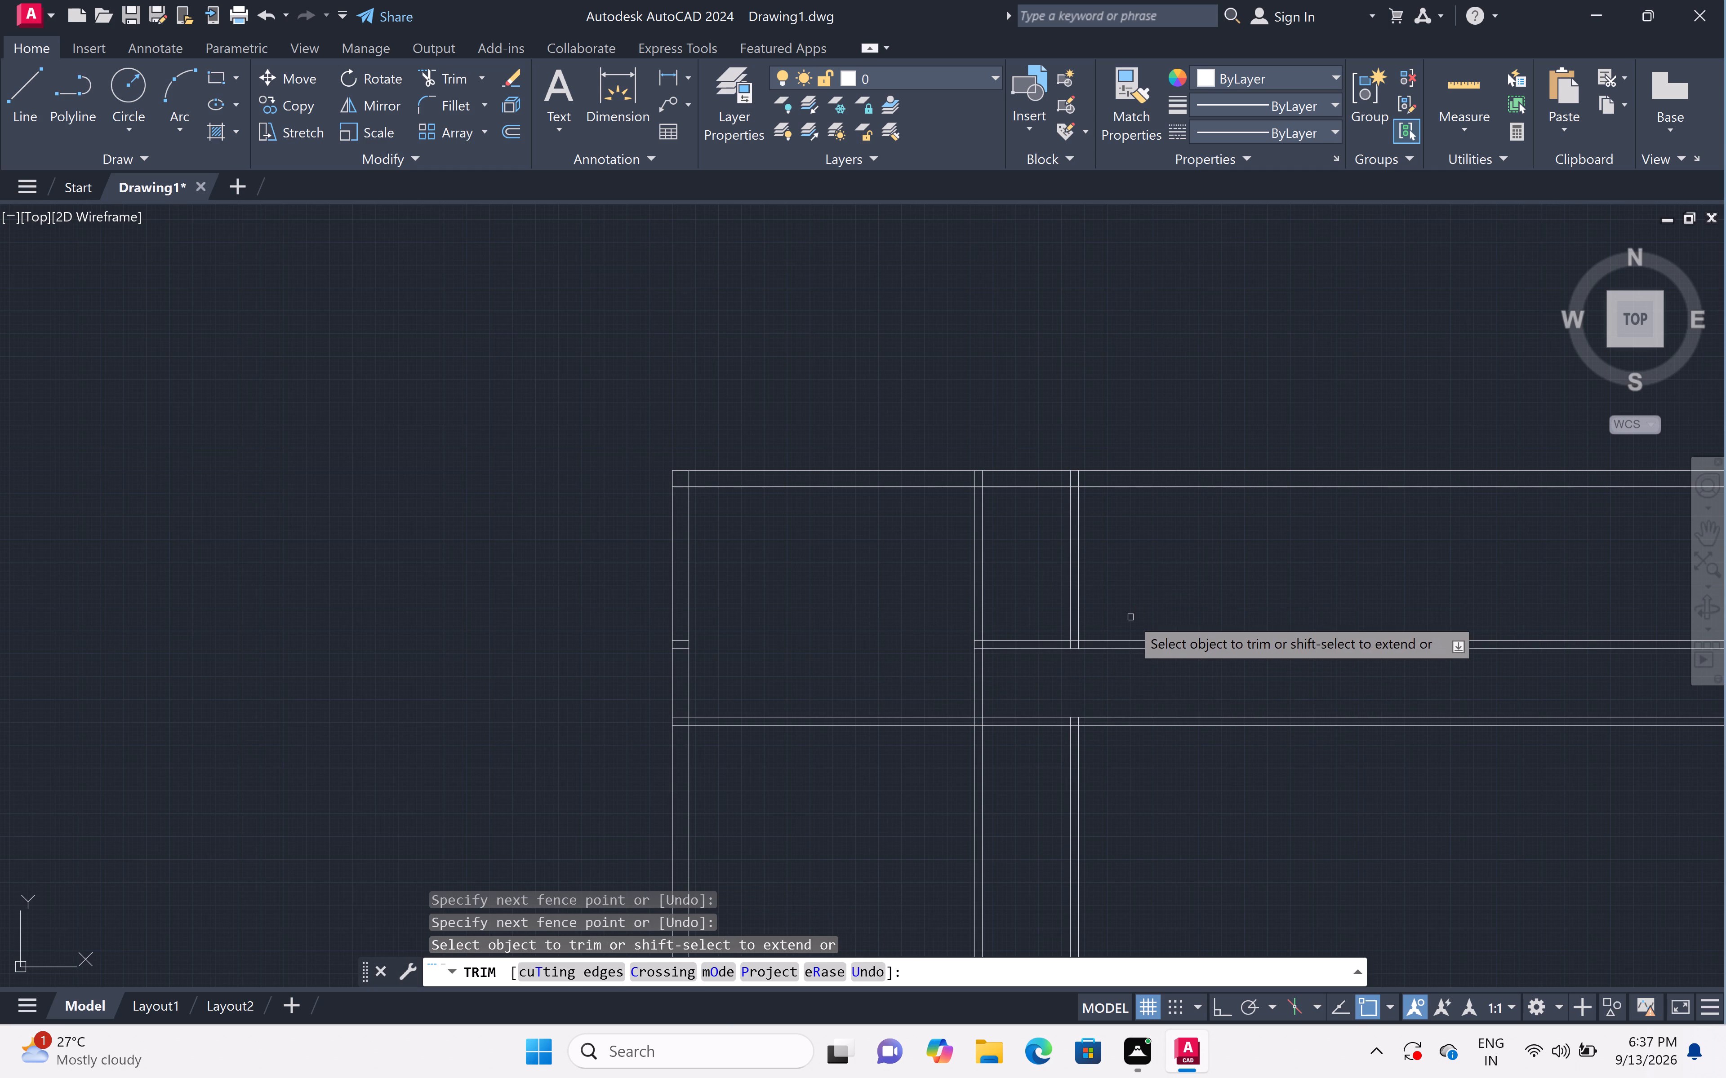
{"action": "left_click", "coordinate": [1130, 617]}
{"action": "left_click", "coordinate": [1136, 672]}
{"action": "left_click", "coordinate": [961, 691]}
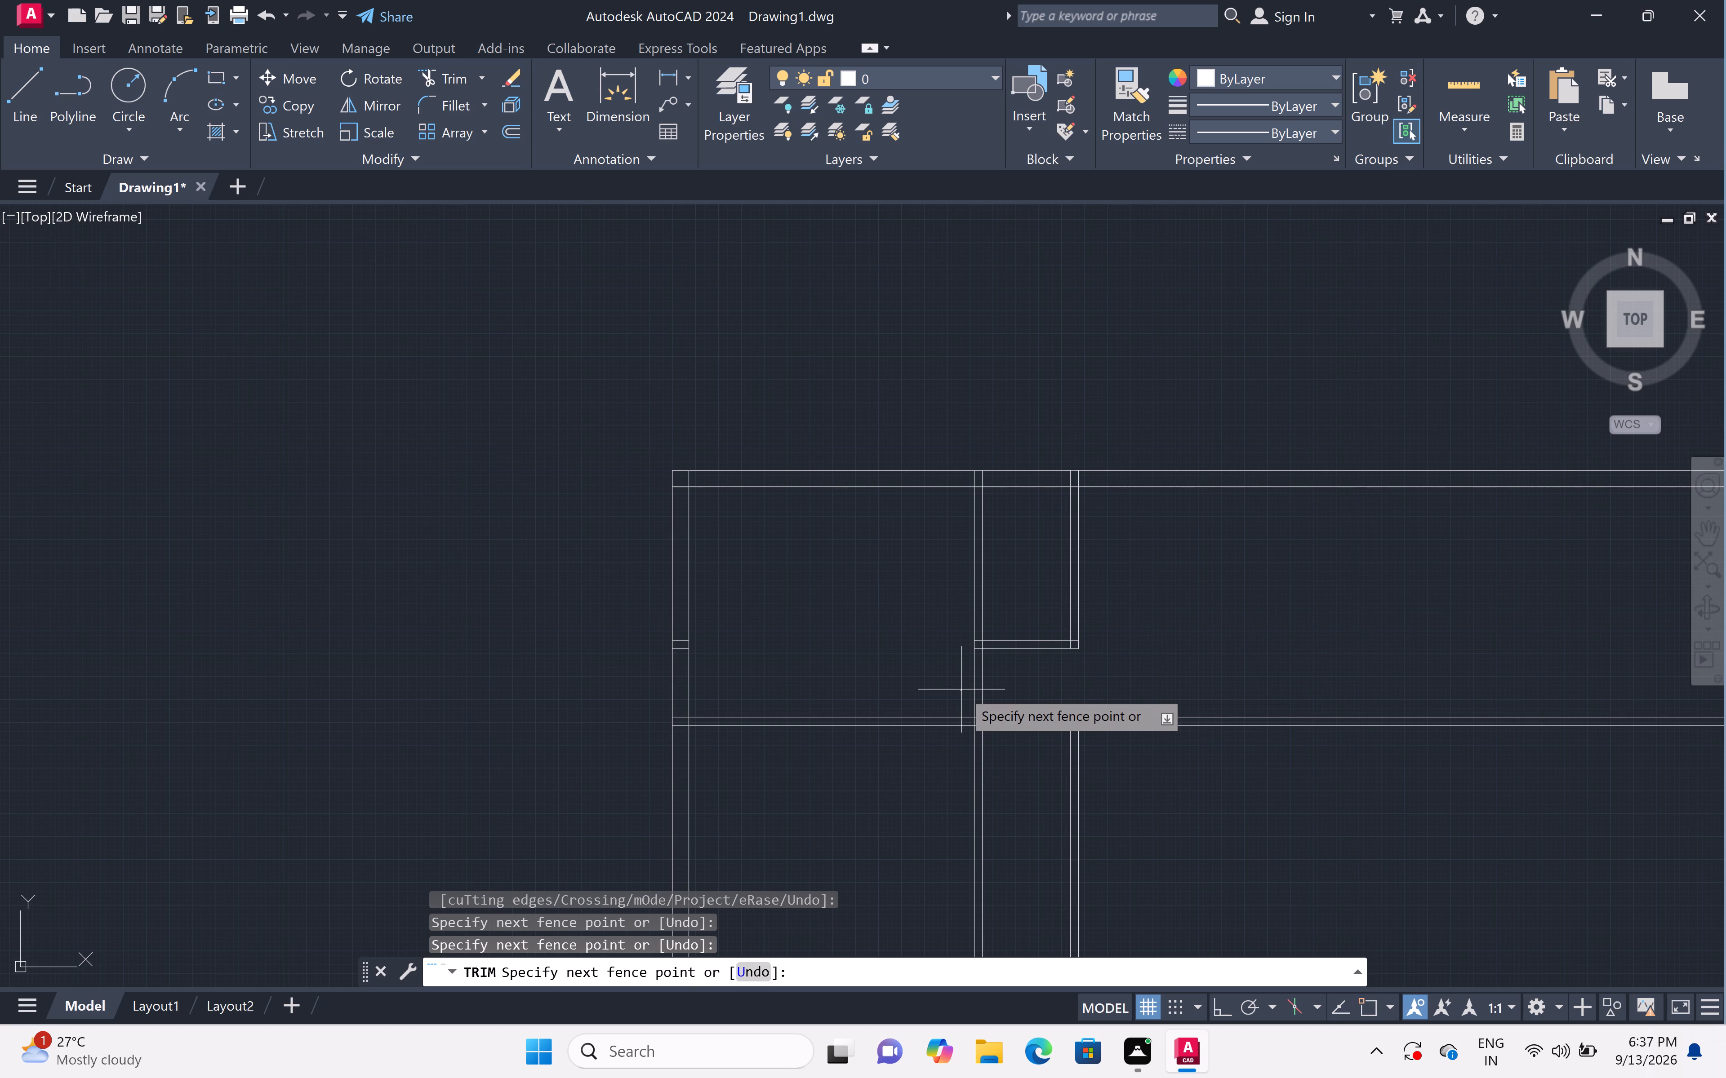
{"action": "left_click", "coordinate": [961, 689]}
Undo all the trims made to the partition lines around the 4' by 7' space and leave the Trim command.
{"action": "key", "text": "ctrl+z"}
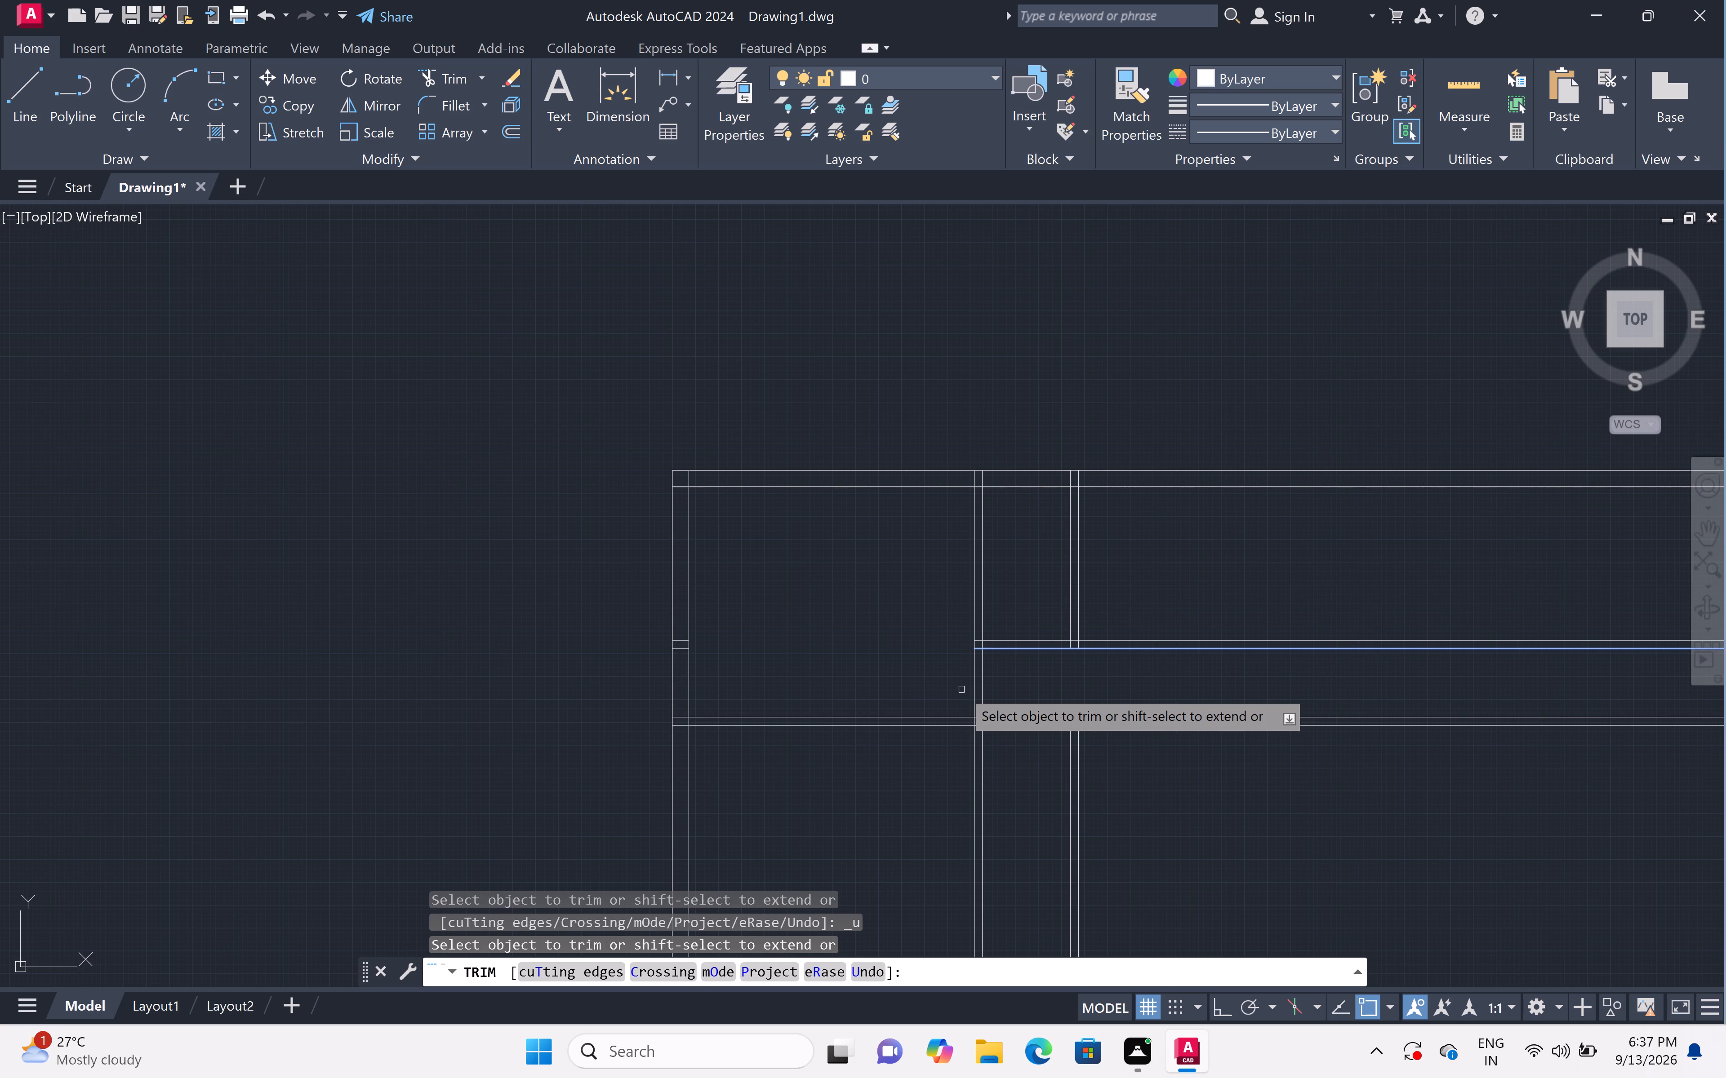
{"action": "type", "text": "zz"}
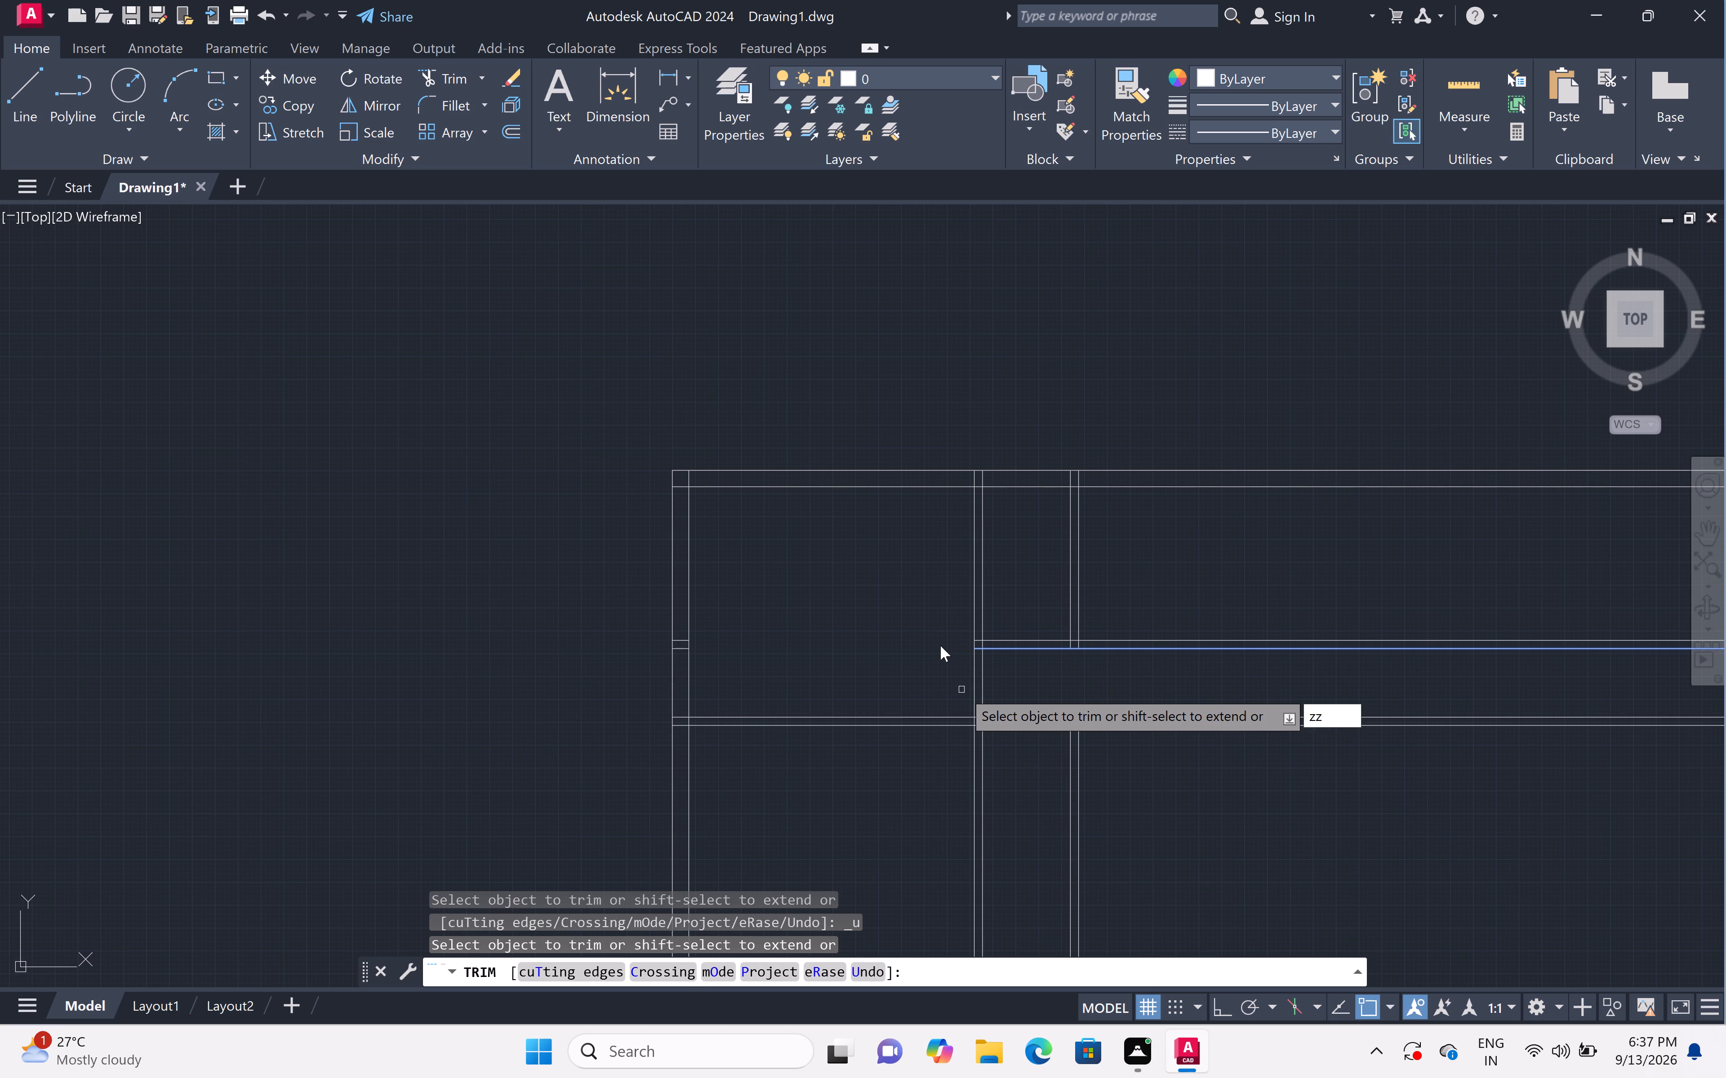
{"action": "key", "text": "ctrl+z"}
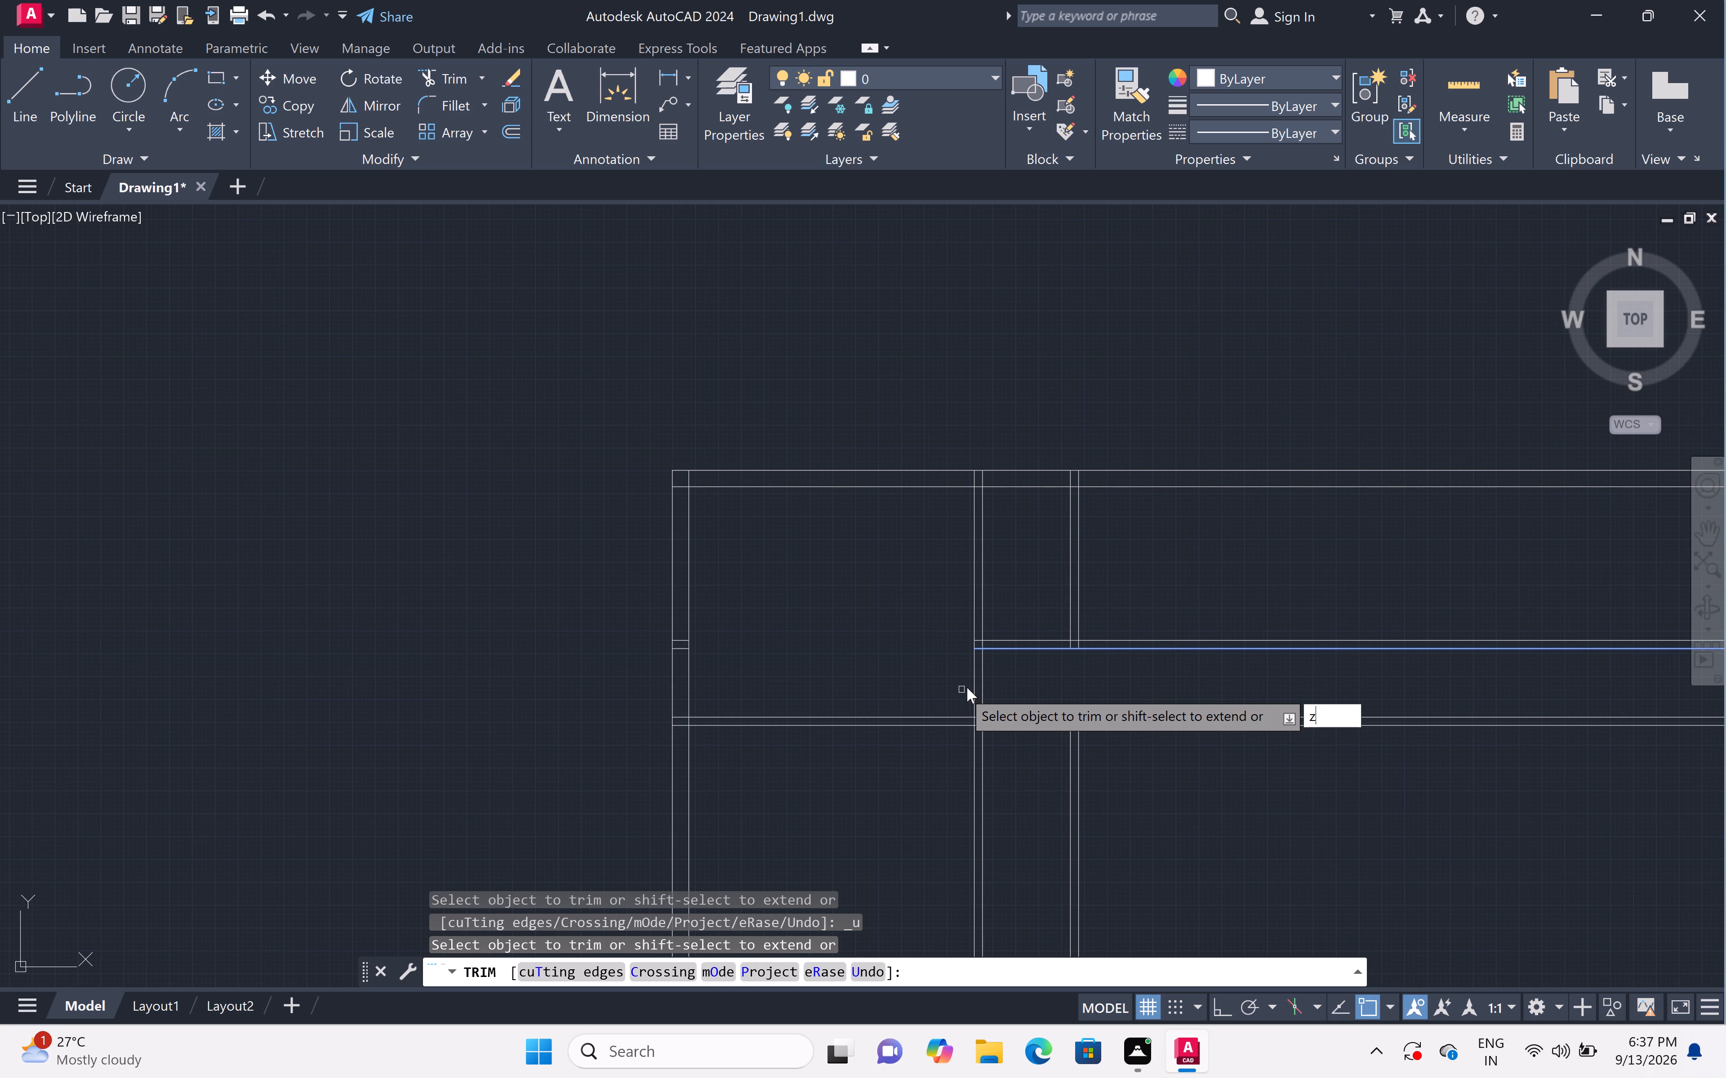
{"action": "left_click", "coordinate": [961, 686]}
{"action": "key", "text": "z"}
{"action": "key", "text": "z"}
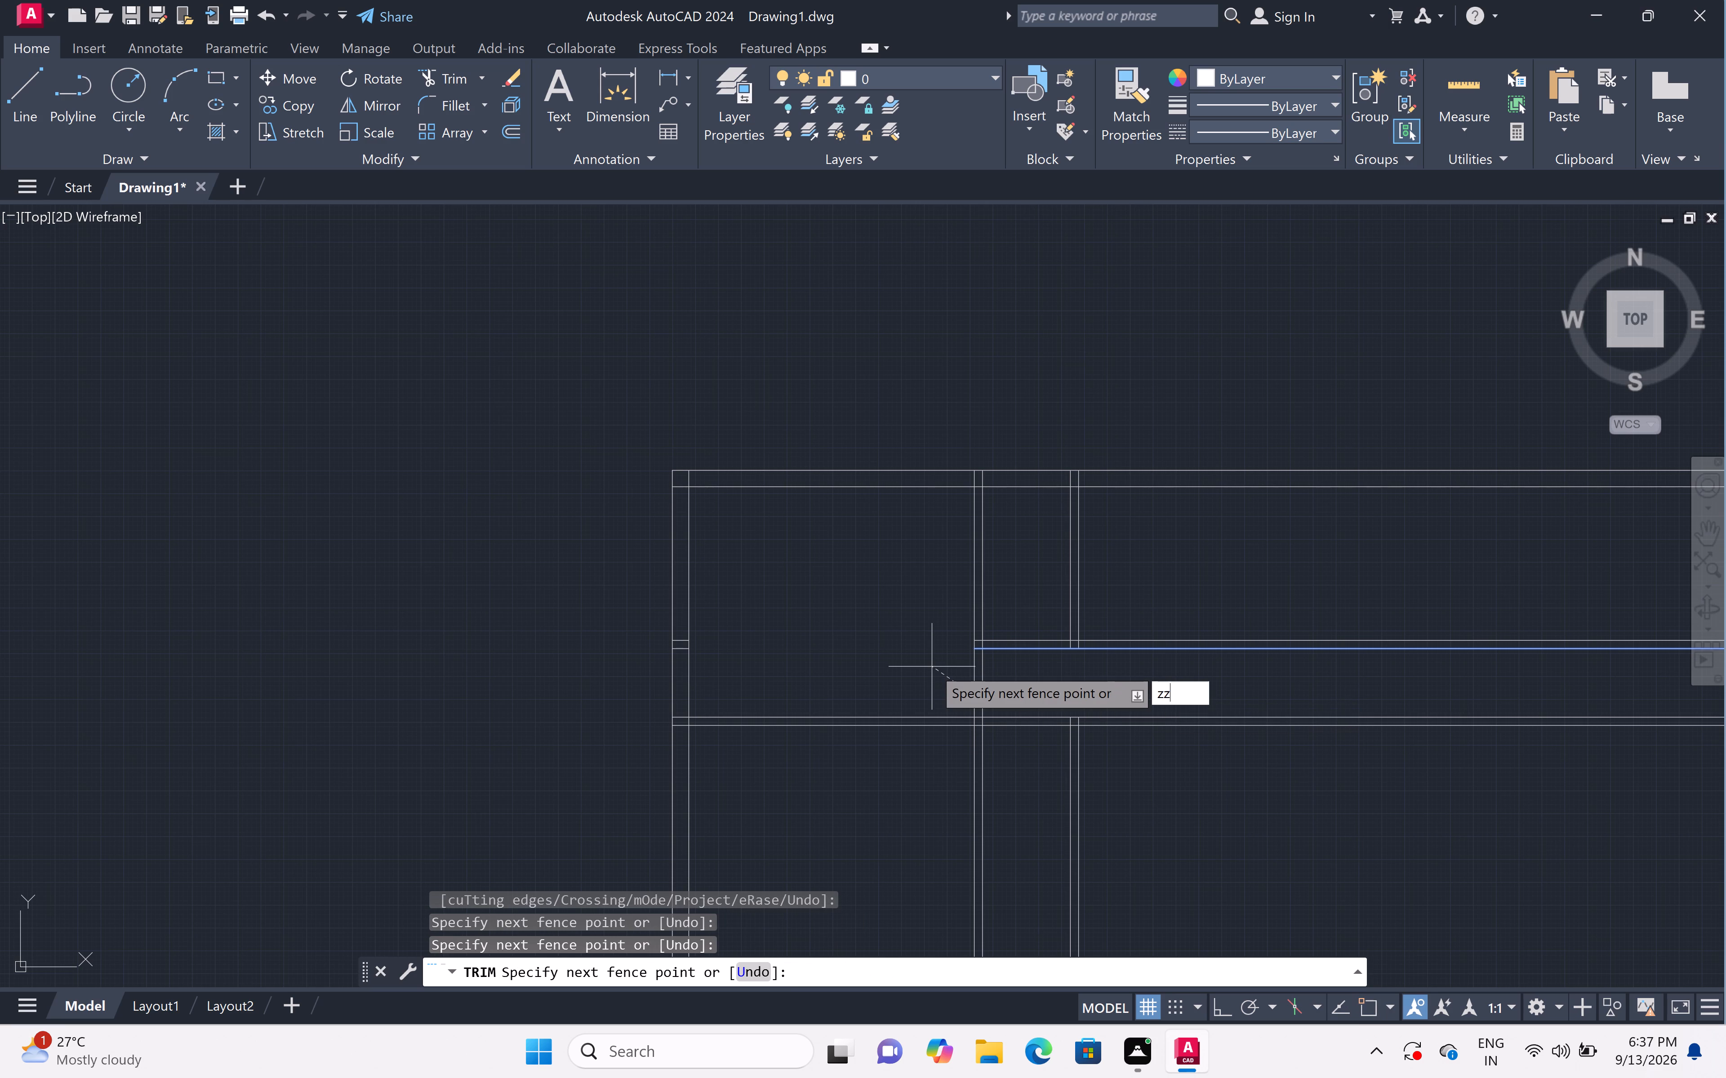
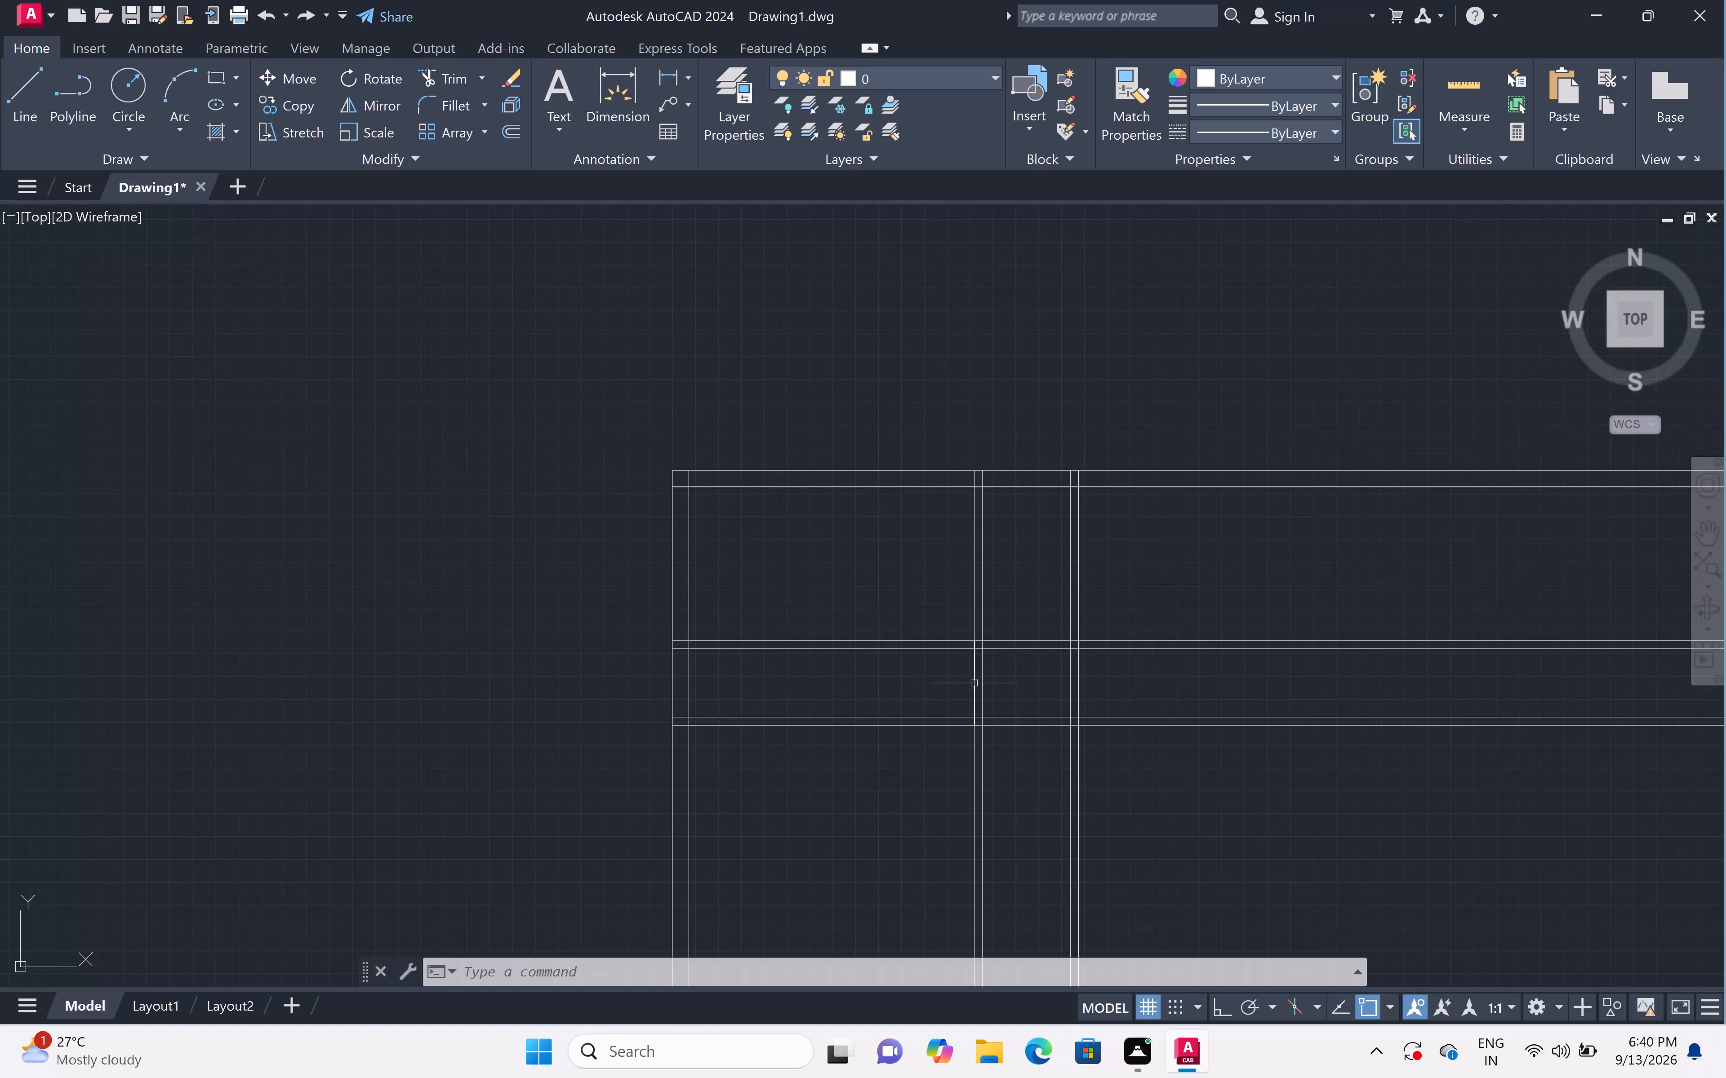
Start the Trim command for the crossing partition lines around the 4' by 7' space.
{"action": "scroll", "coordinate": [1096, 730], "scroll_direction": "up", "scroll_amount": 2}
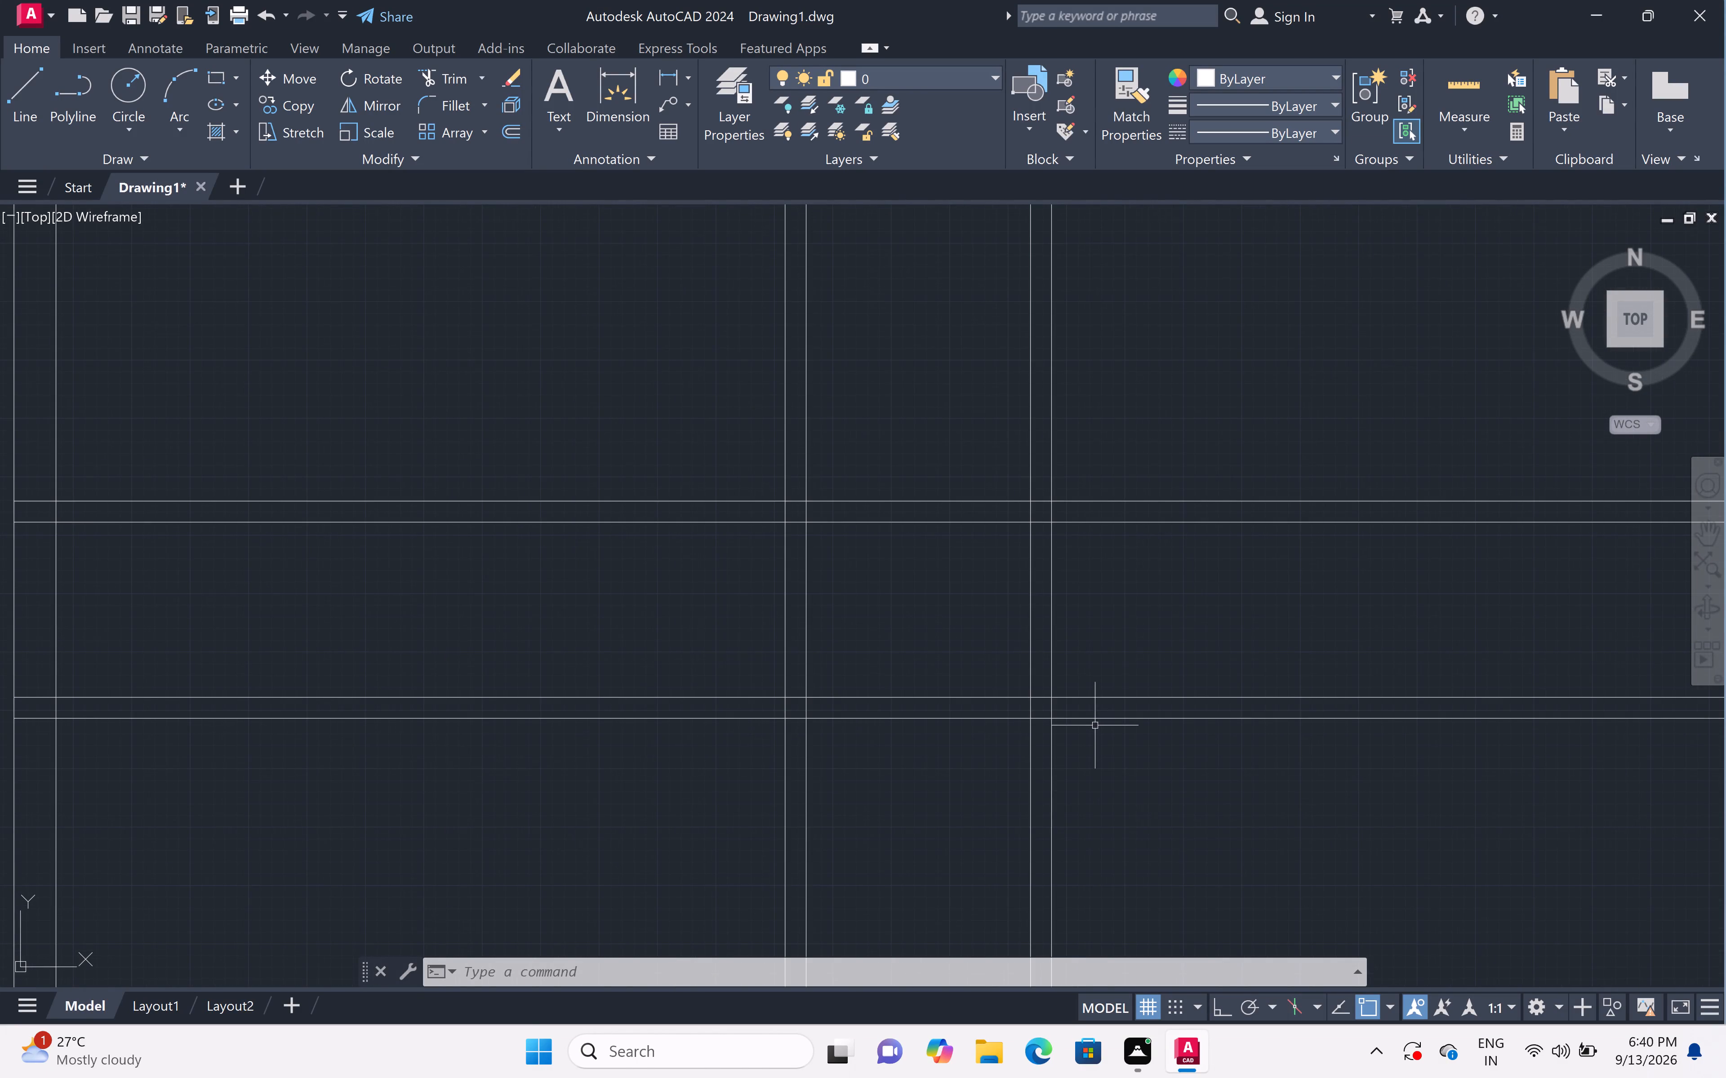
{"action": "type", "text": "tr"}
{"action": "key", "text": "space"}
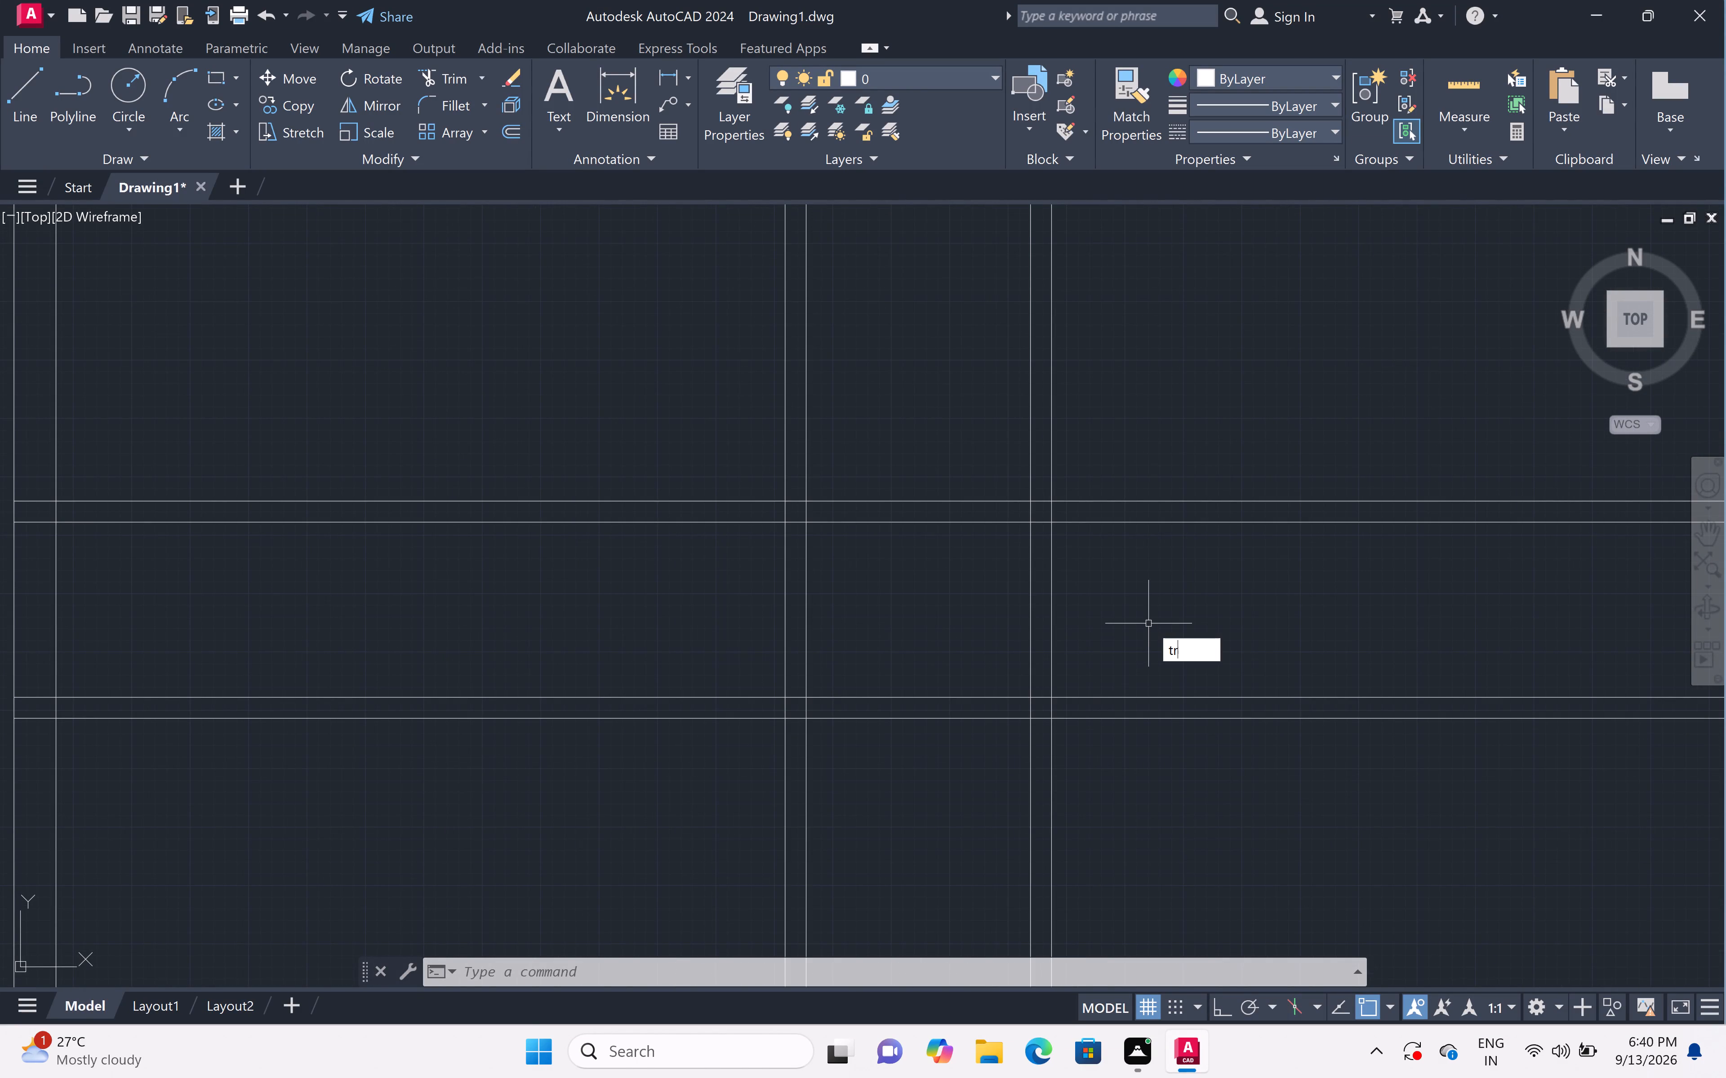
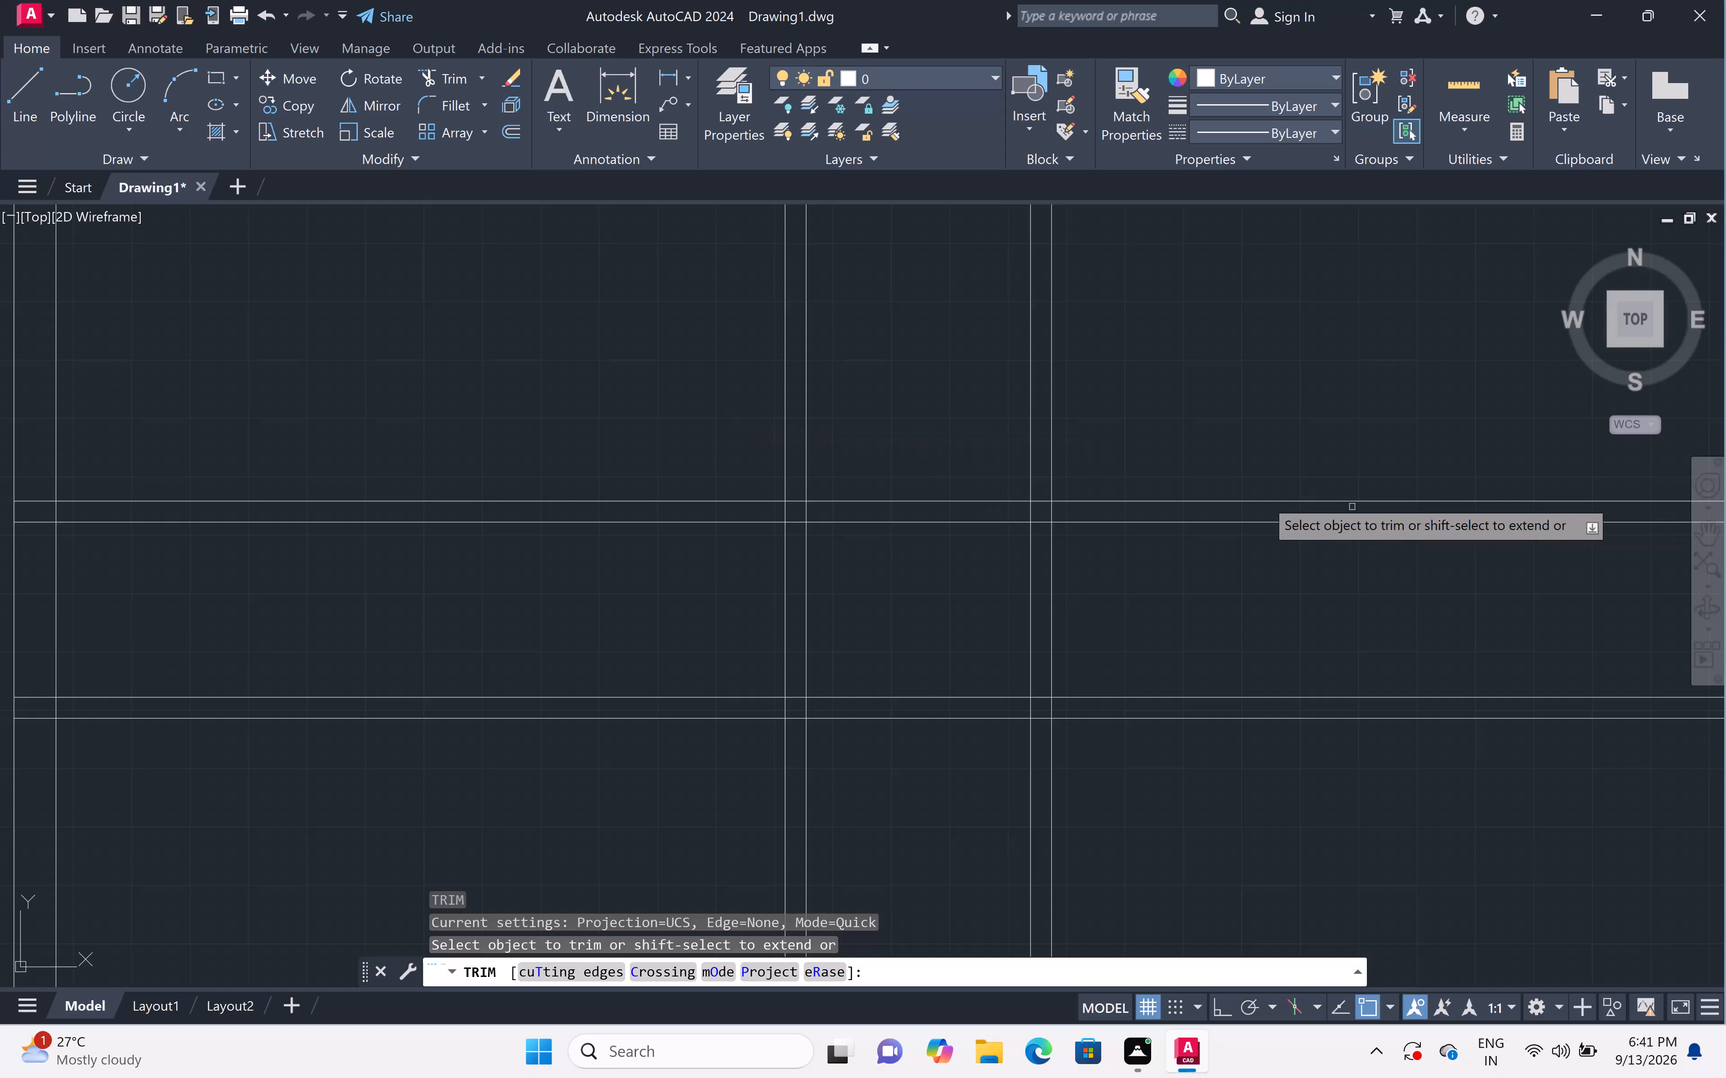
Trim the lower horizontal partition across the 4' space, the first vertical partition below it, and the upper horizontal partition inside the corner room.
{"action": "scroll", "coordinate": [1239, 556], "scroll_direction": "down", "scroll_amount": 1}
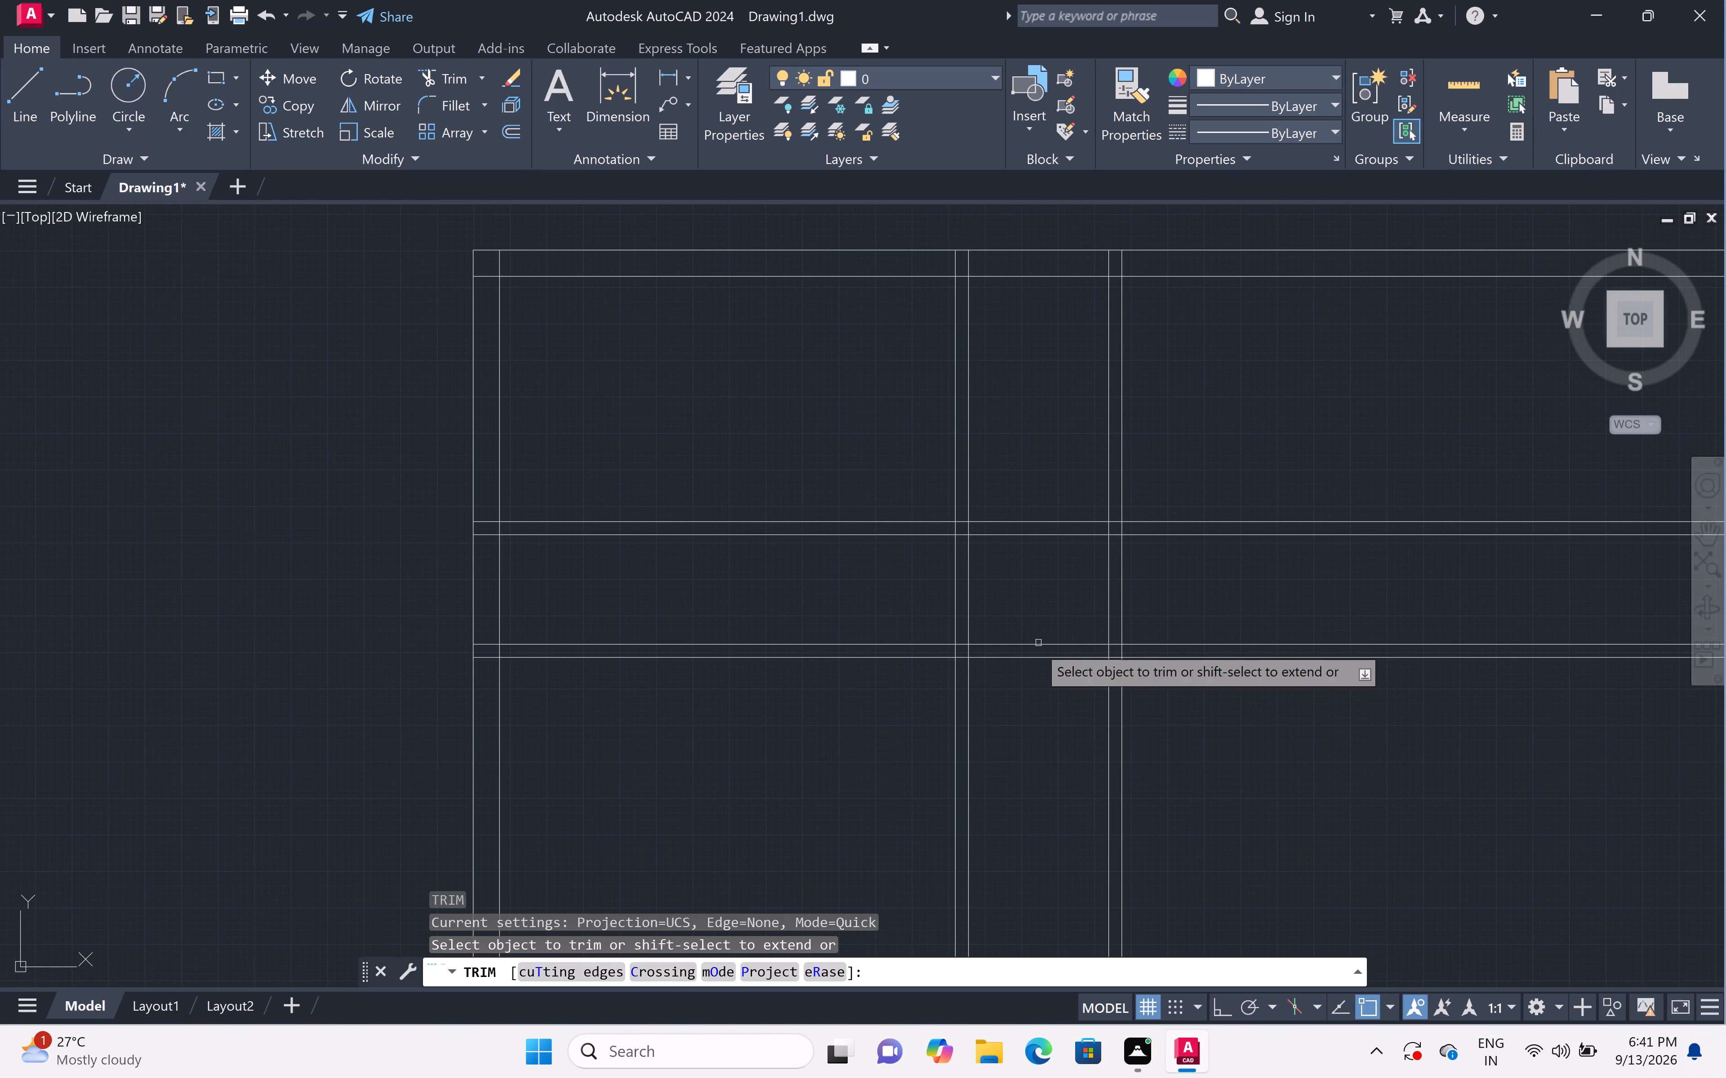
{"action": "left_click", "coordinate": [1053, 608]}
{"action": "left_click", "coordinate": [1031, 731]}
{"action": "left_click_drag", "start_coordinate": [1030, 731], "coordinate": [1019, 731]}
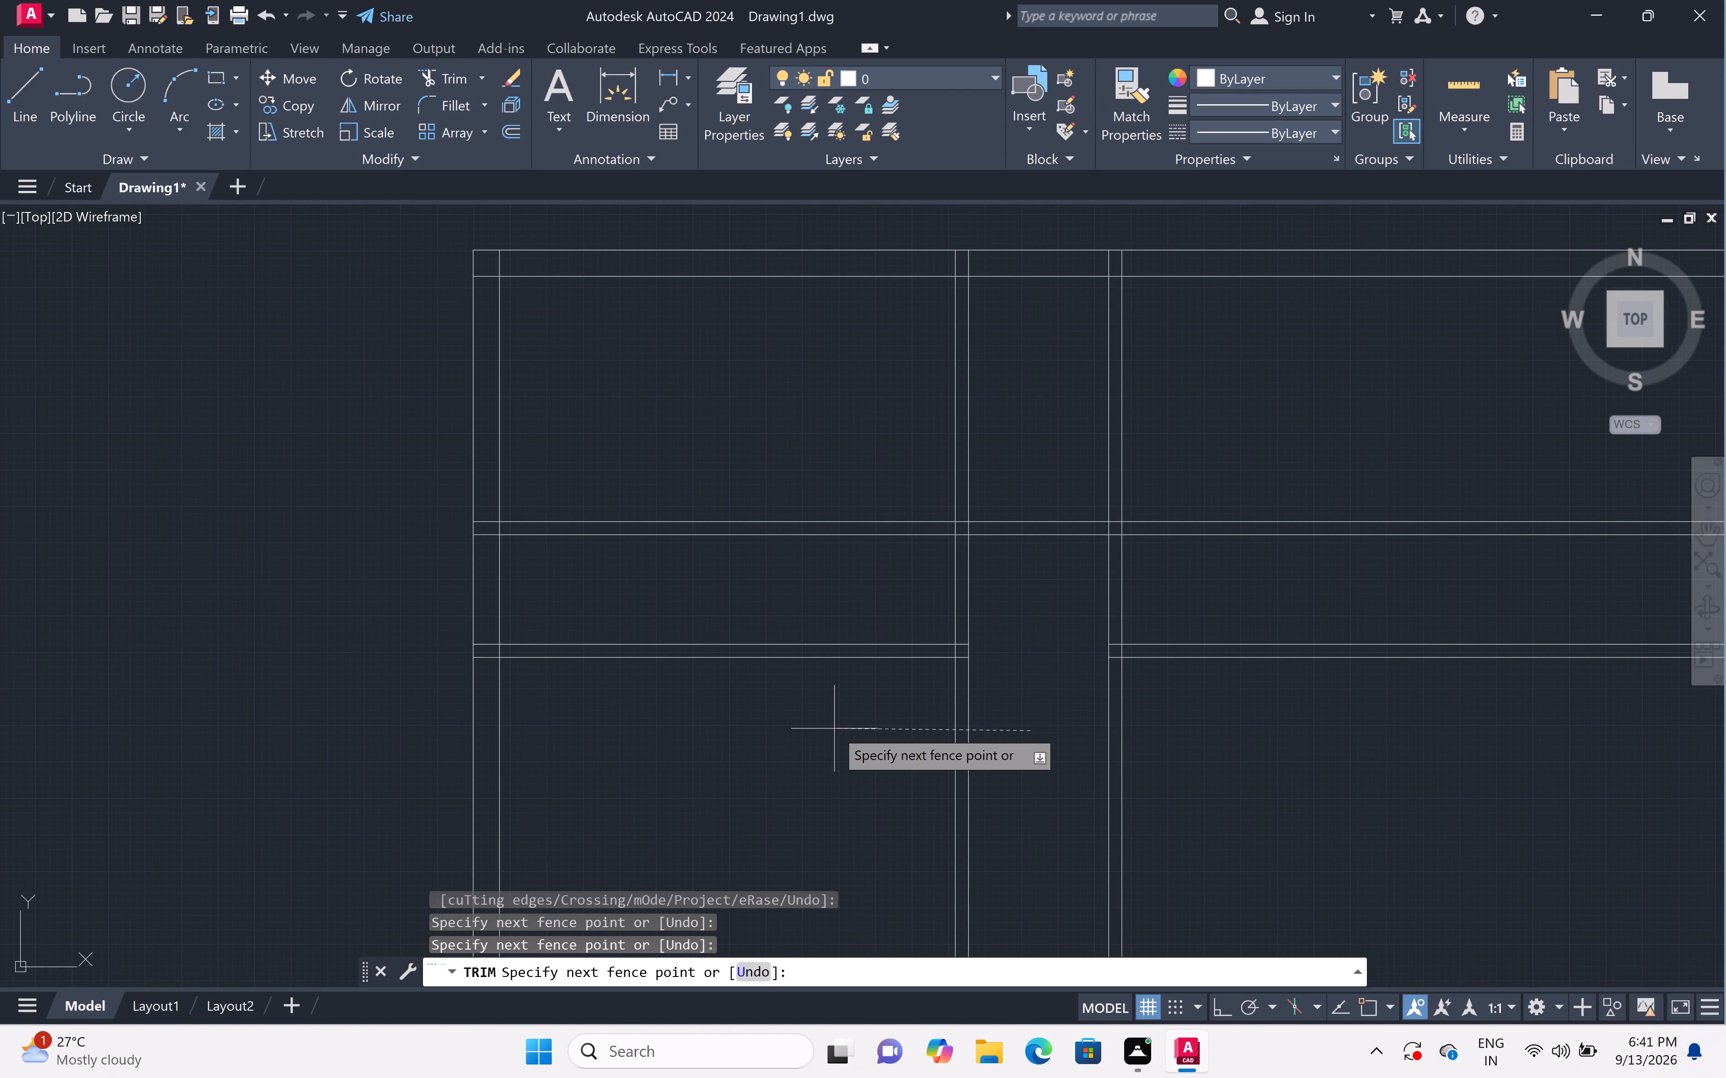
{"action": "left_click", "coordinate": [833, 729]}
{"action": "left_click", "coordinate": [710, 475]}
{"action": "left_click", "coordinate": [706, 561]}
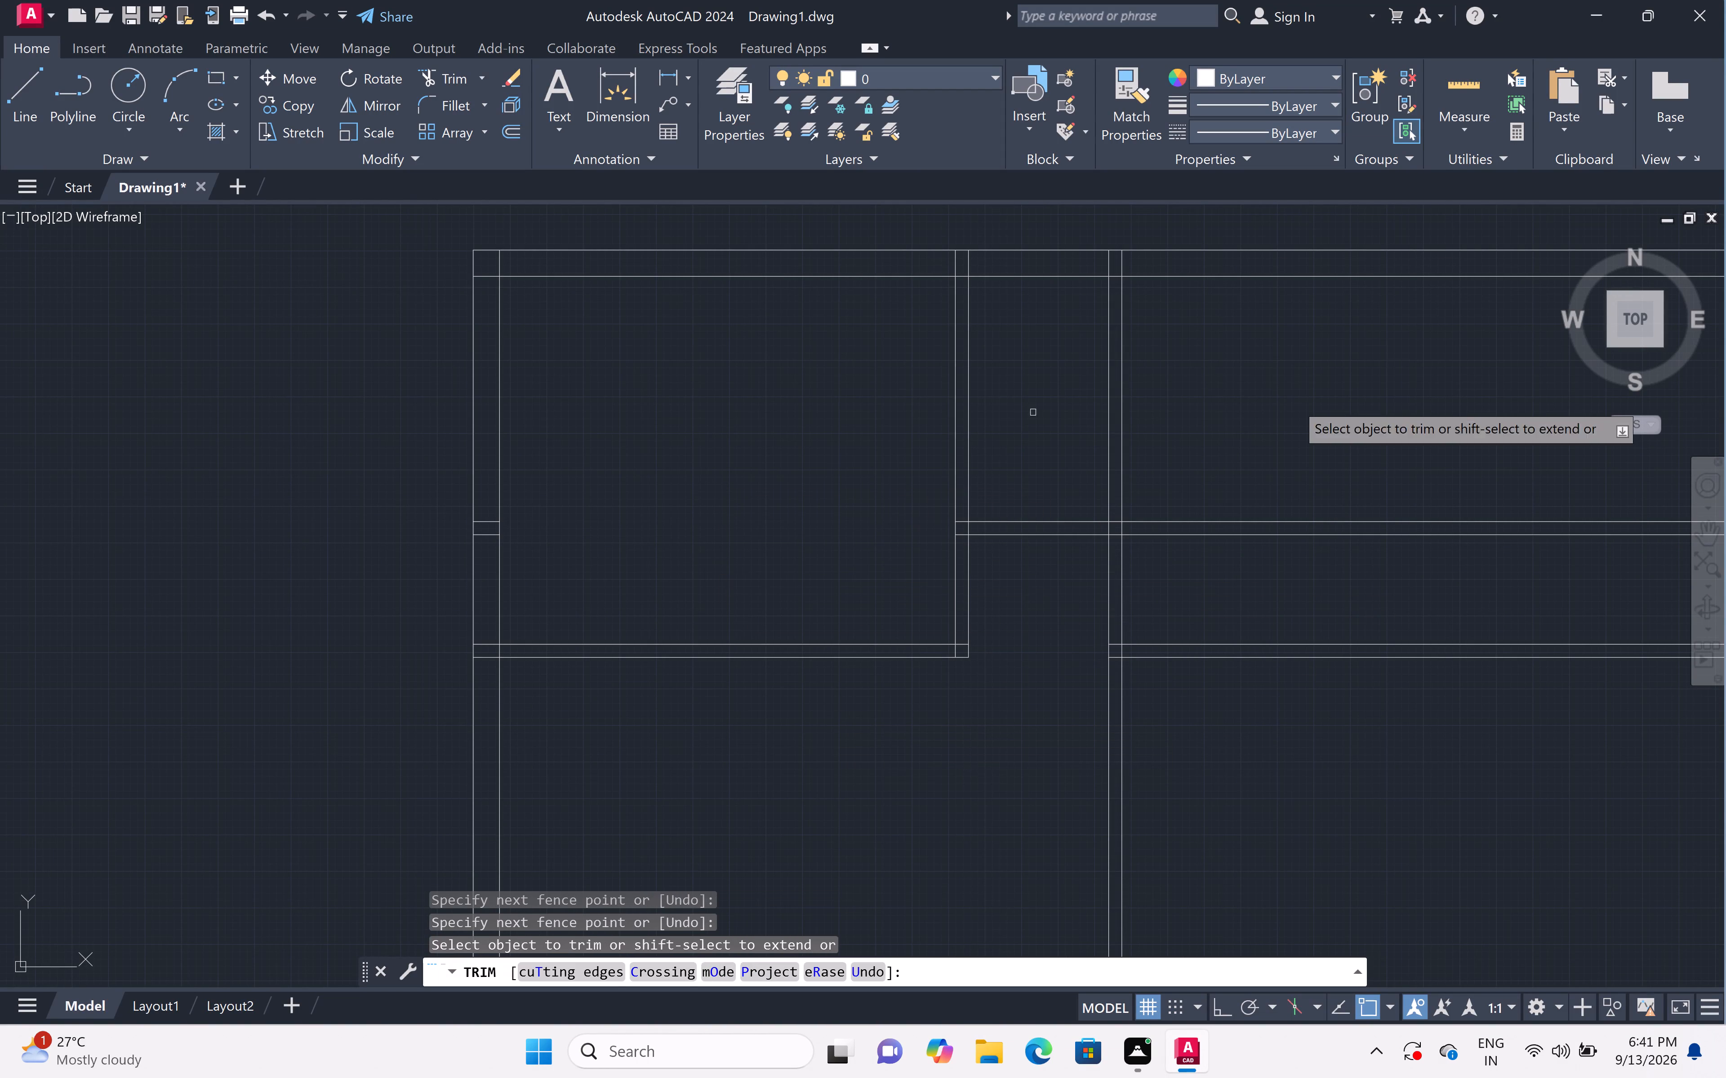
Trim away both horizontal partitions extending east of the second vertical partition.
{"action": "left_click", "coordinate": [1274, 495]}
{"action": "left_click_drag", "start_coordinate": [1254, 754], "coordinate": [1252, 750]}
{"action": "scroll", "coordinate": [1203, 563], "scroll_direction": "down", "scroll_amount": 2}
{"action": "middle_click_drag", "start_coordinate": [1287, 546], "coordinate": [1130, 568]}
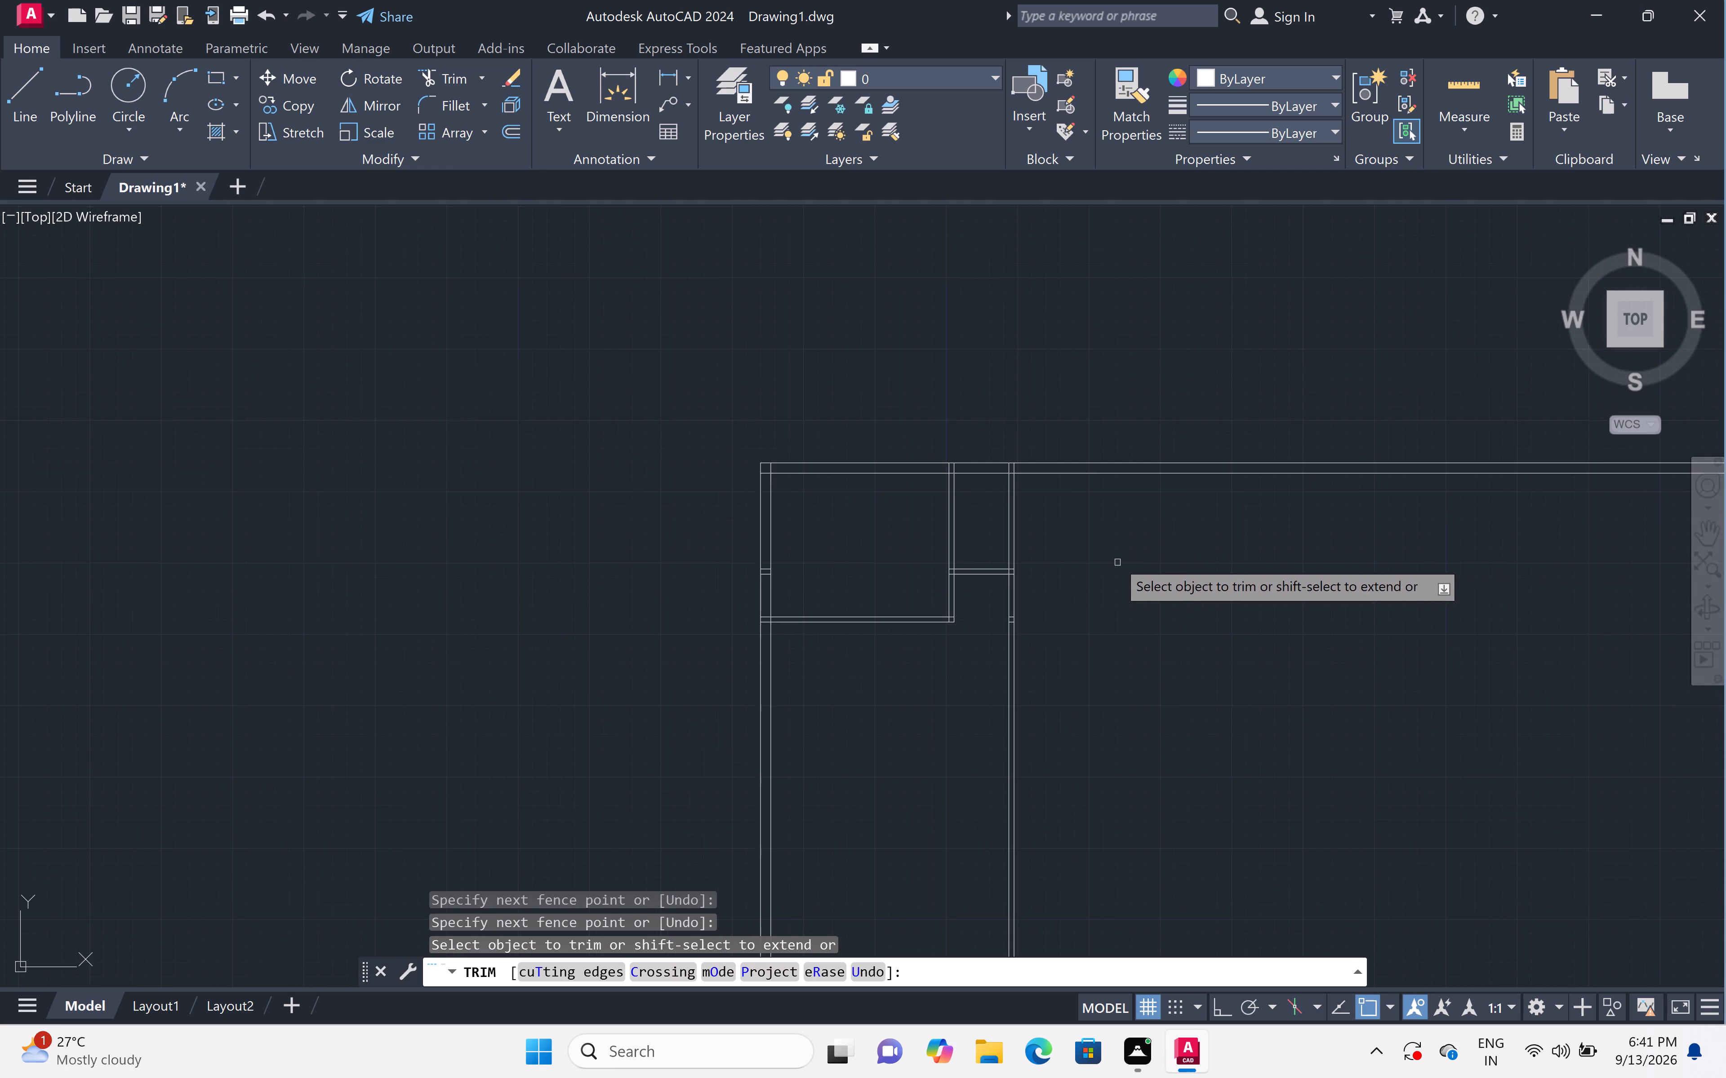
{"action": "scroll", "coordinate": [1116, 560], "scroll_direction": "up", "scroll_amount": 3}
{"action": "scroll", "coordinate": [1118, 557], "scroll_direction": "down", "scroll_amount": 2}
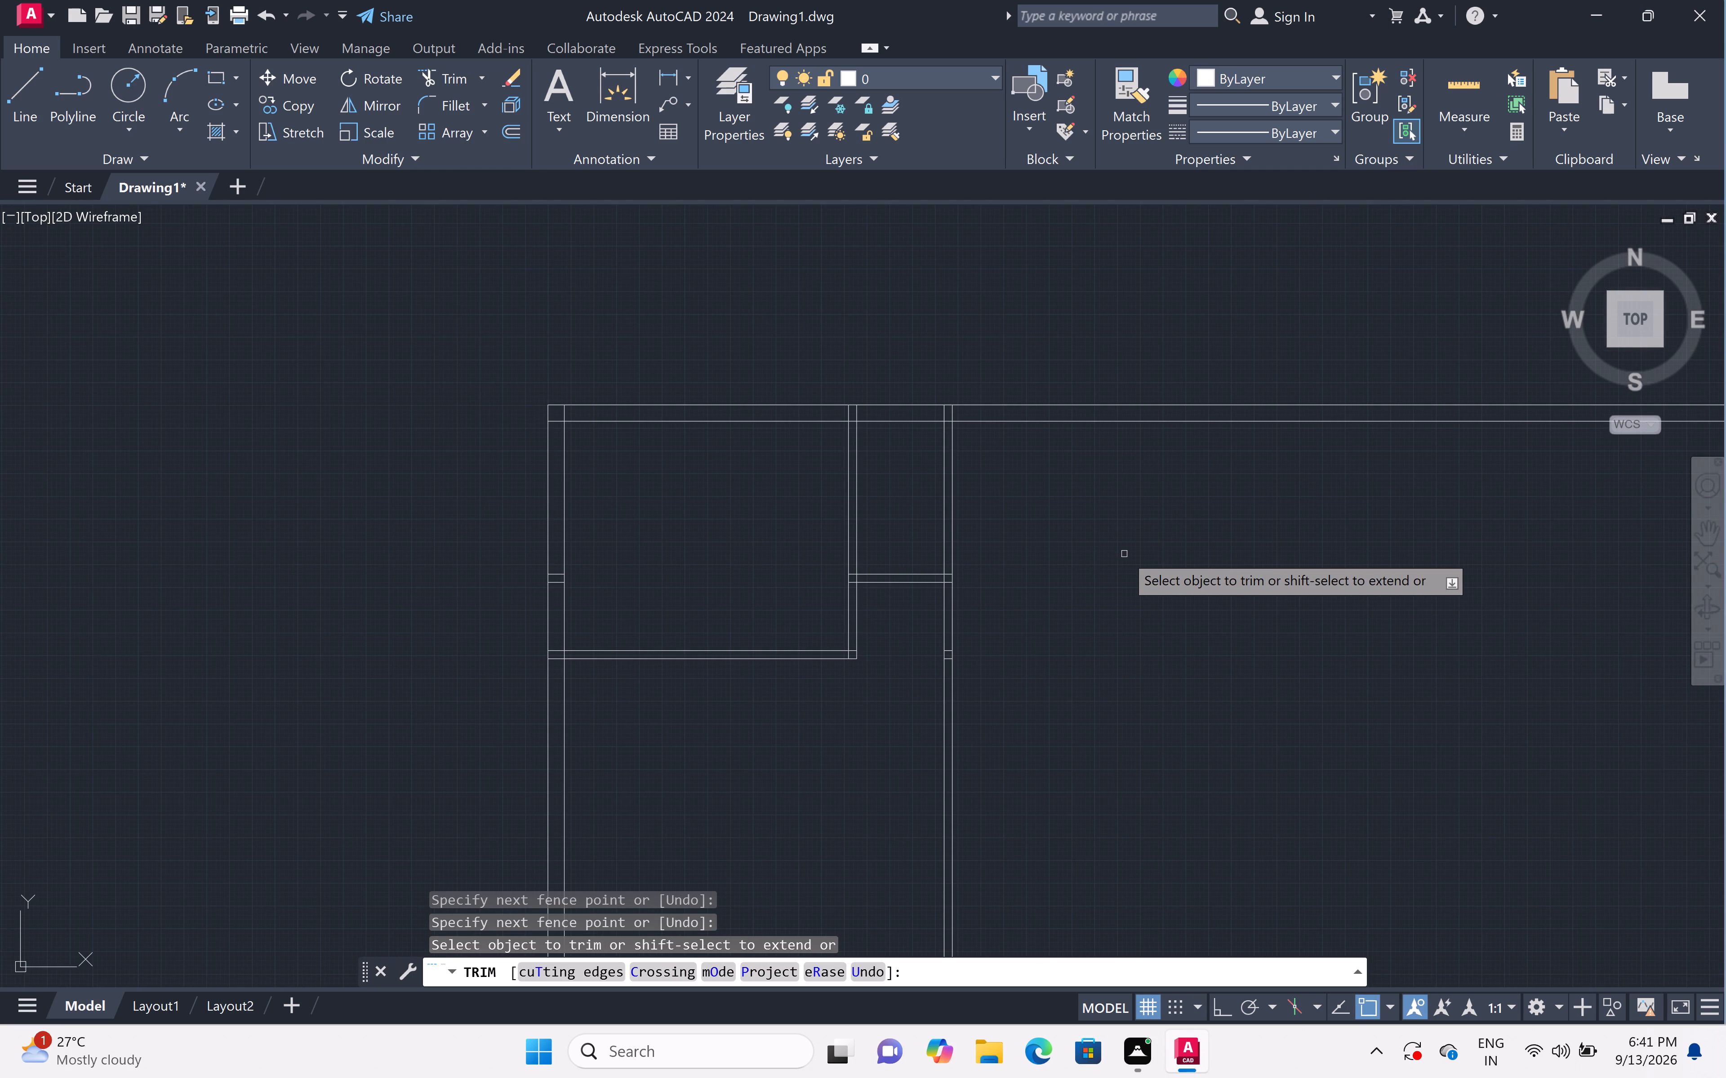
{"action": "key", "text": "Escape"}
Offset the inner line of the top outer wall 10'6" downward into the plan.
{"action": "key", "text": "o"}
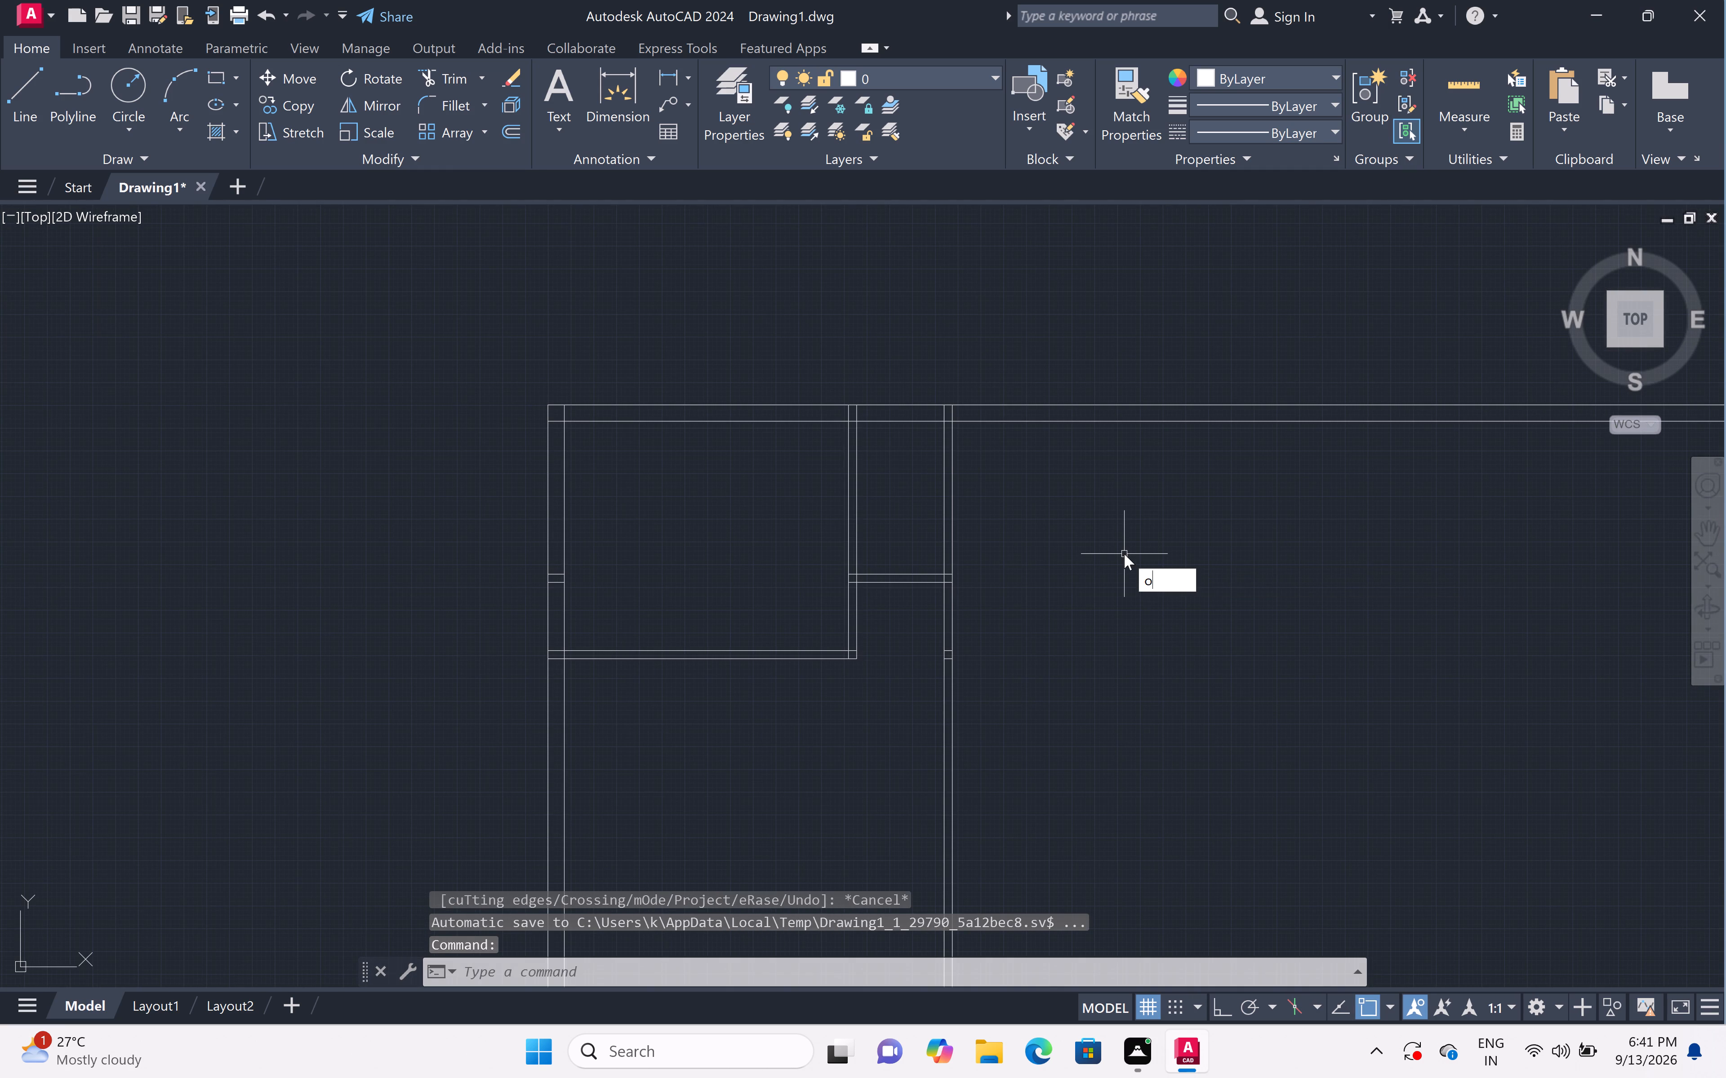
{"action": "key", "text": "f"}
{"action": "type", "text": "f"}
{"action": "key", "text": "space"}
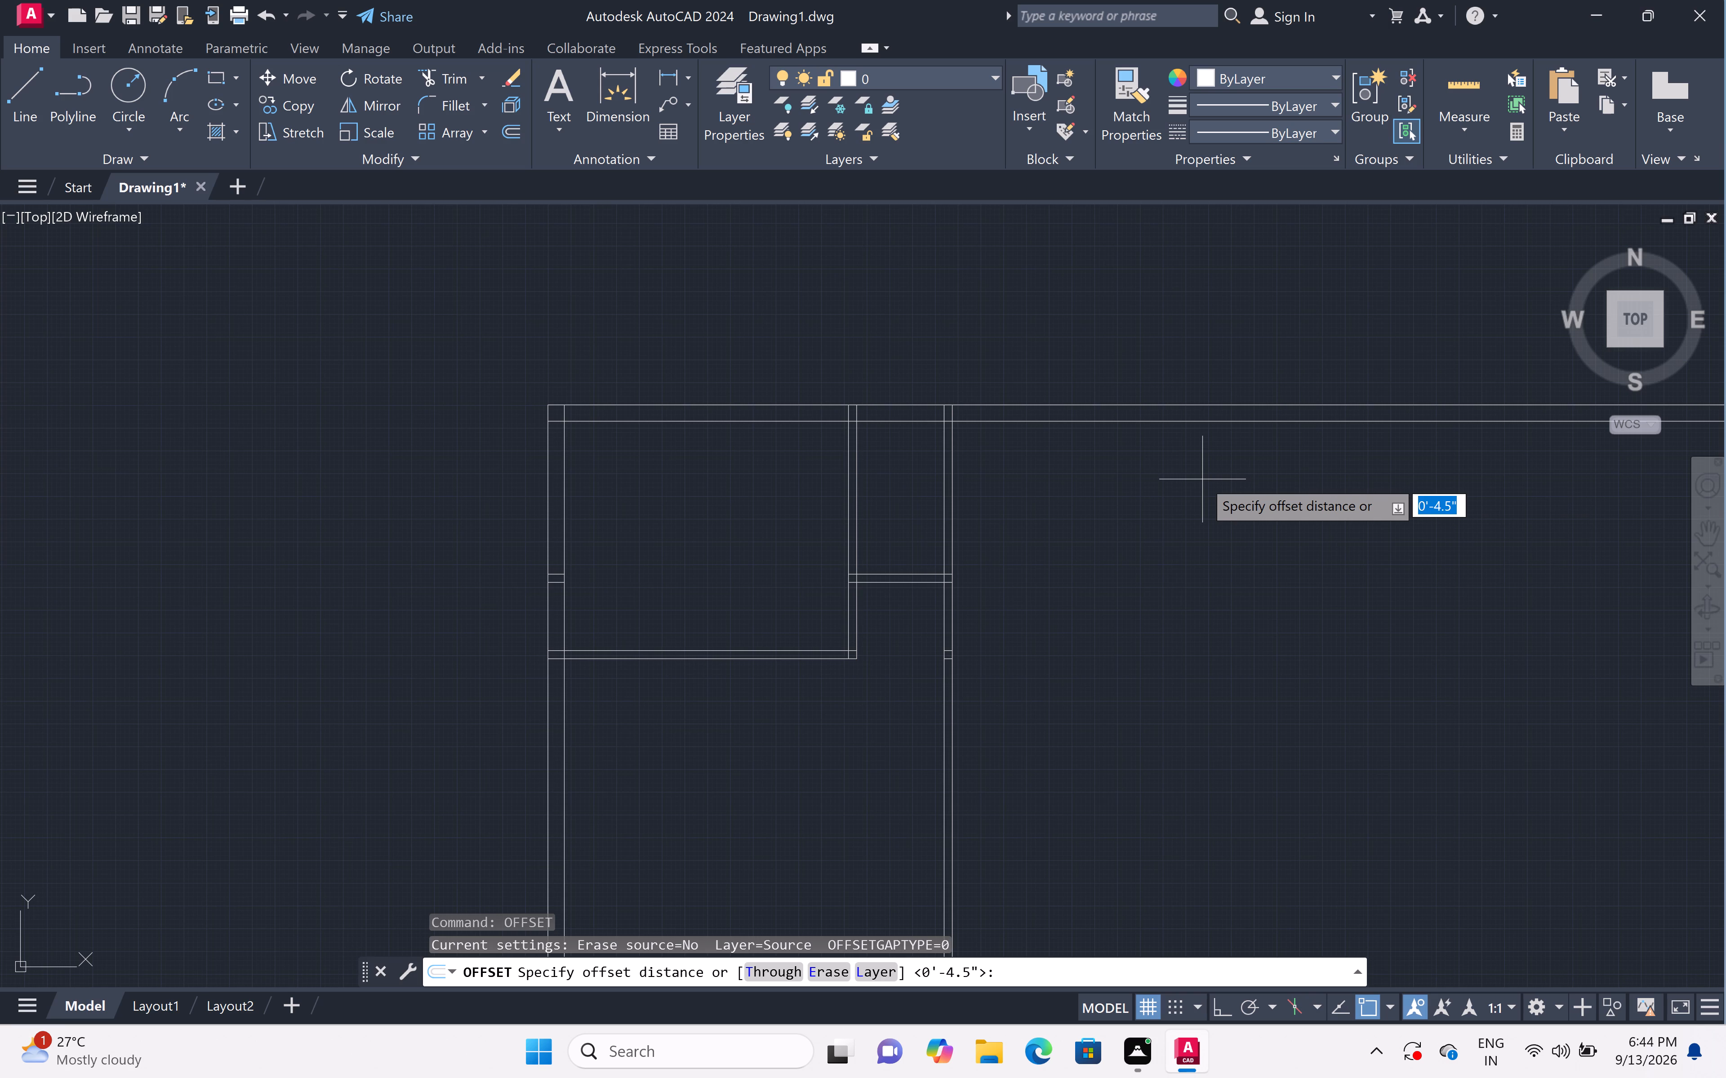
{"action": "key", "text": "1"}
{"action": "type", "text": "0'"}
{"action": "type", "text": "6\""}
{"action": "key", "text": "space"}
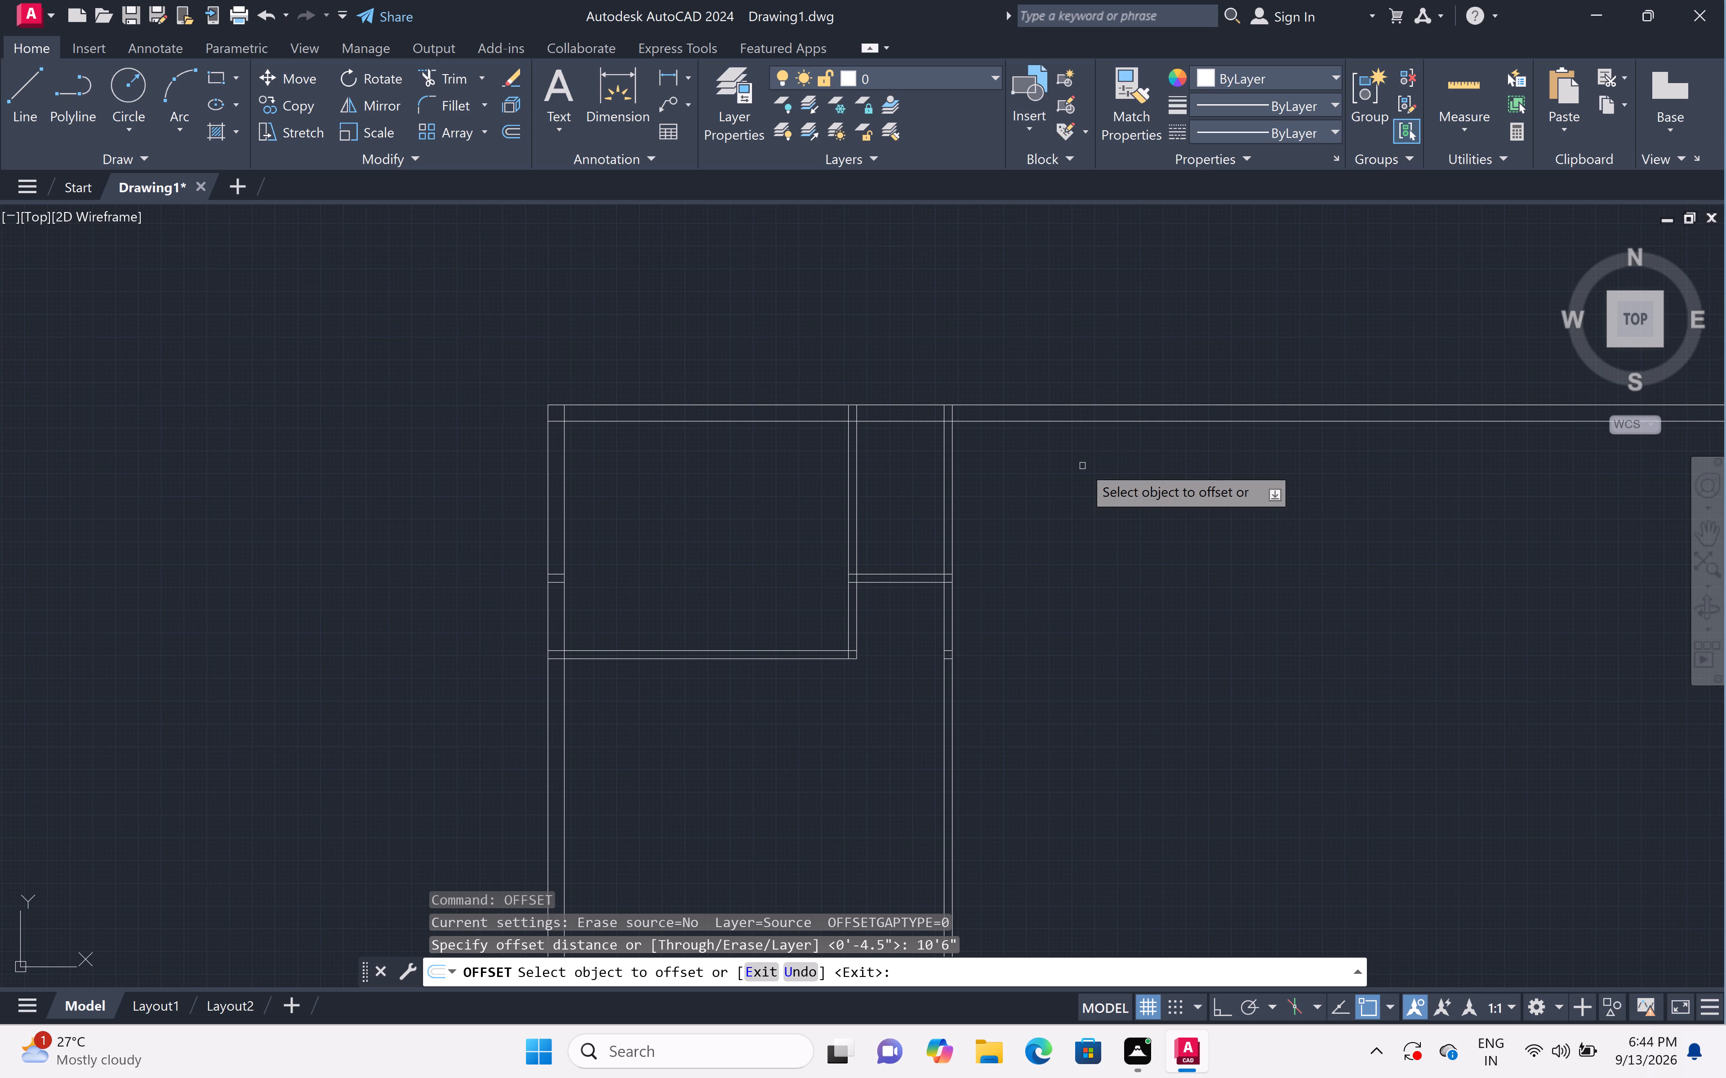
{"action": "left_click", "coordinate": [1068, 423]}
{"action": "double_click", "coordinate": [1071, 538]}
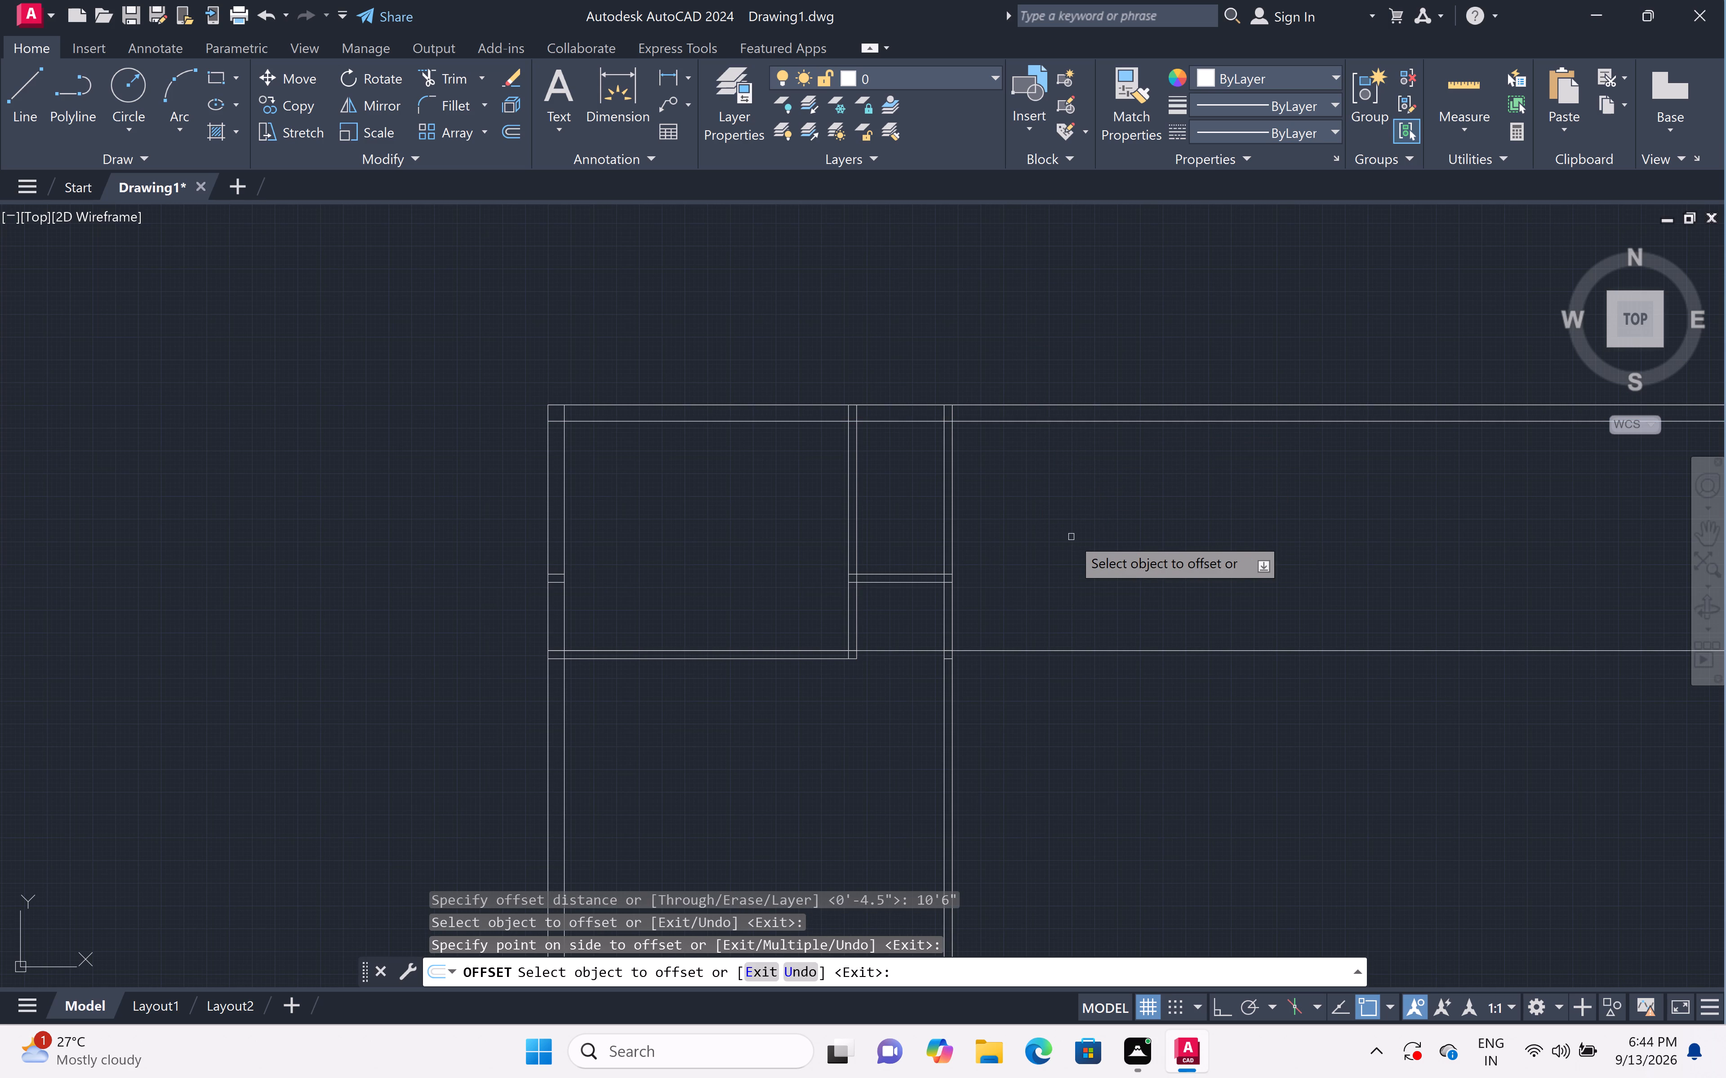
{"action": "key", "text": "space"}
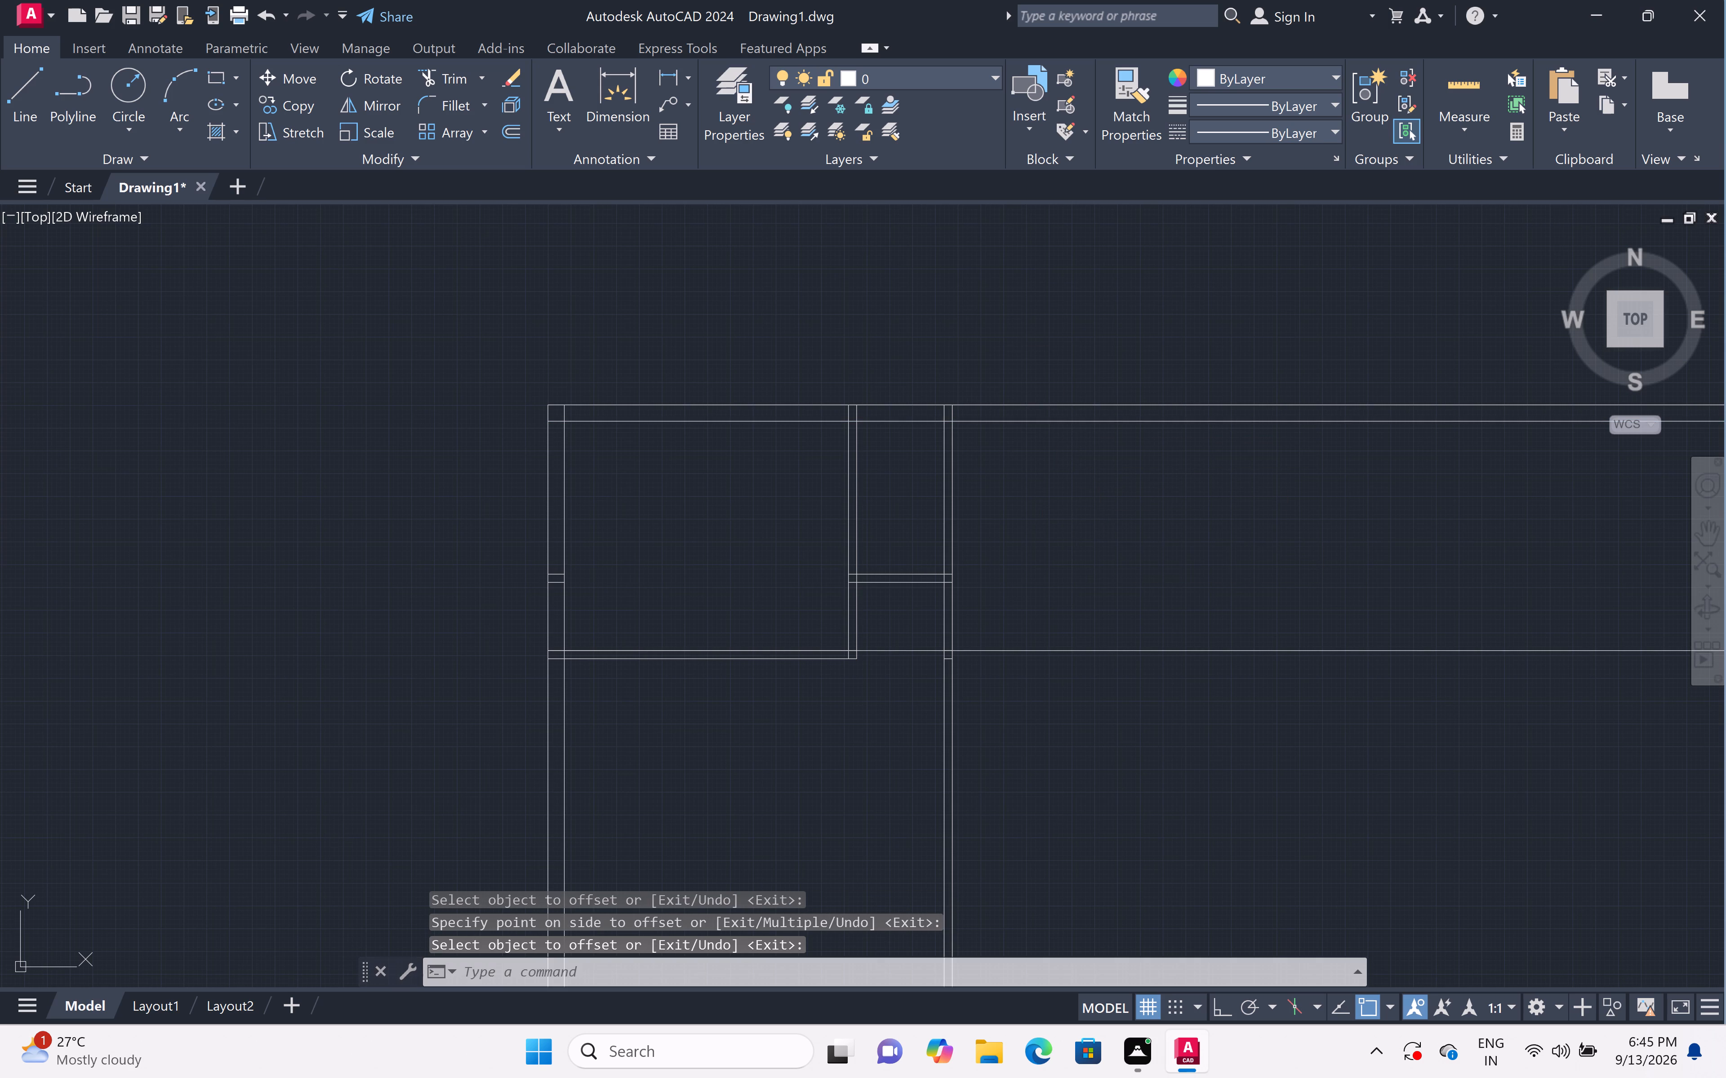
Offset the east line of the second vertical partition 4' to the east.
{"action": "key", "text": "space"}
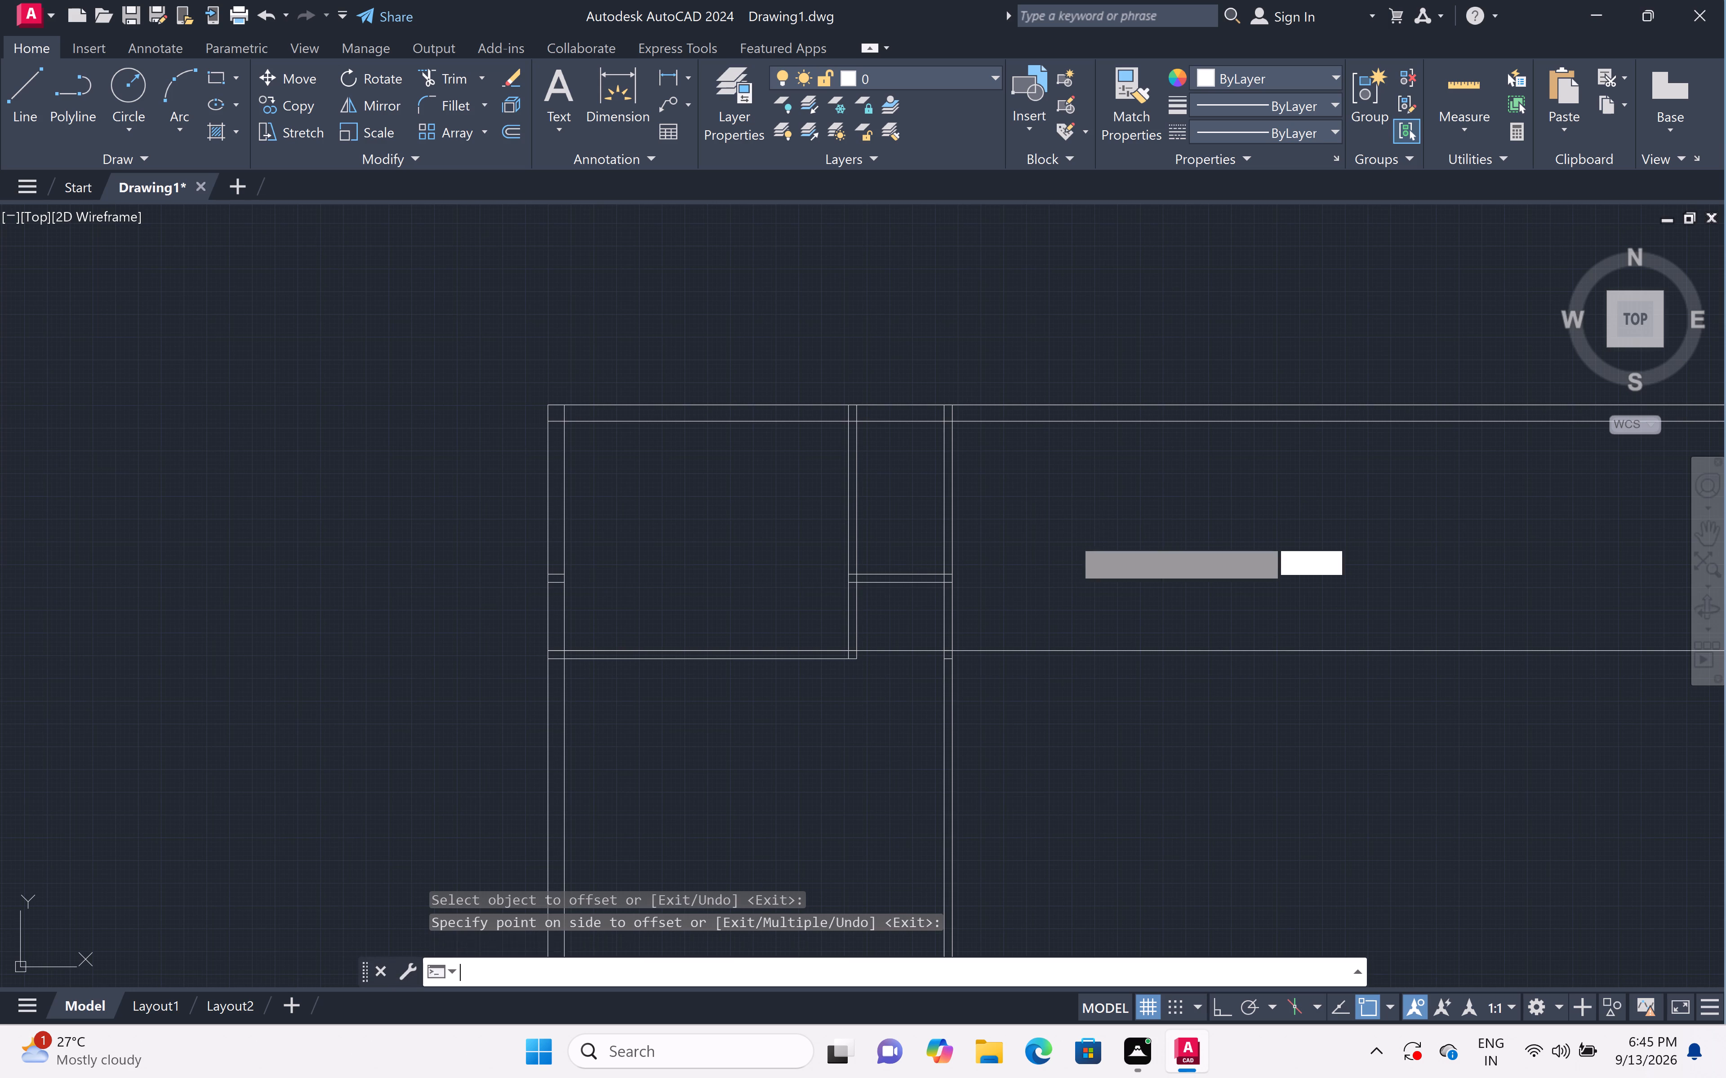
{"action": "key", "text": "4"}
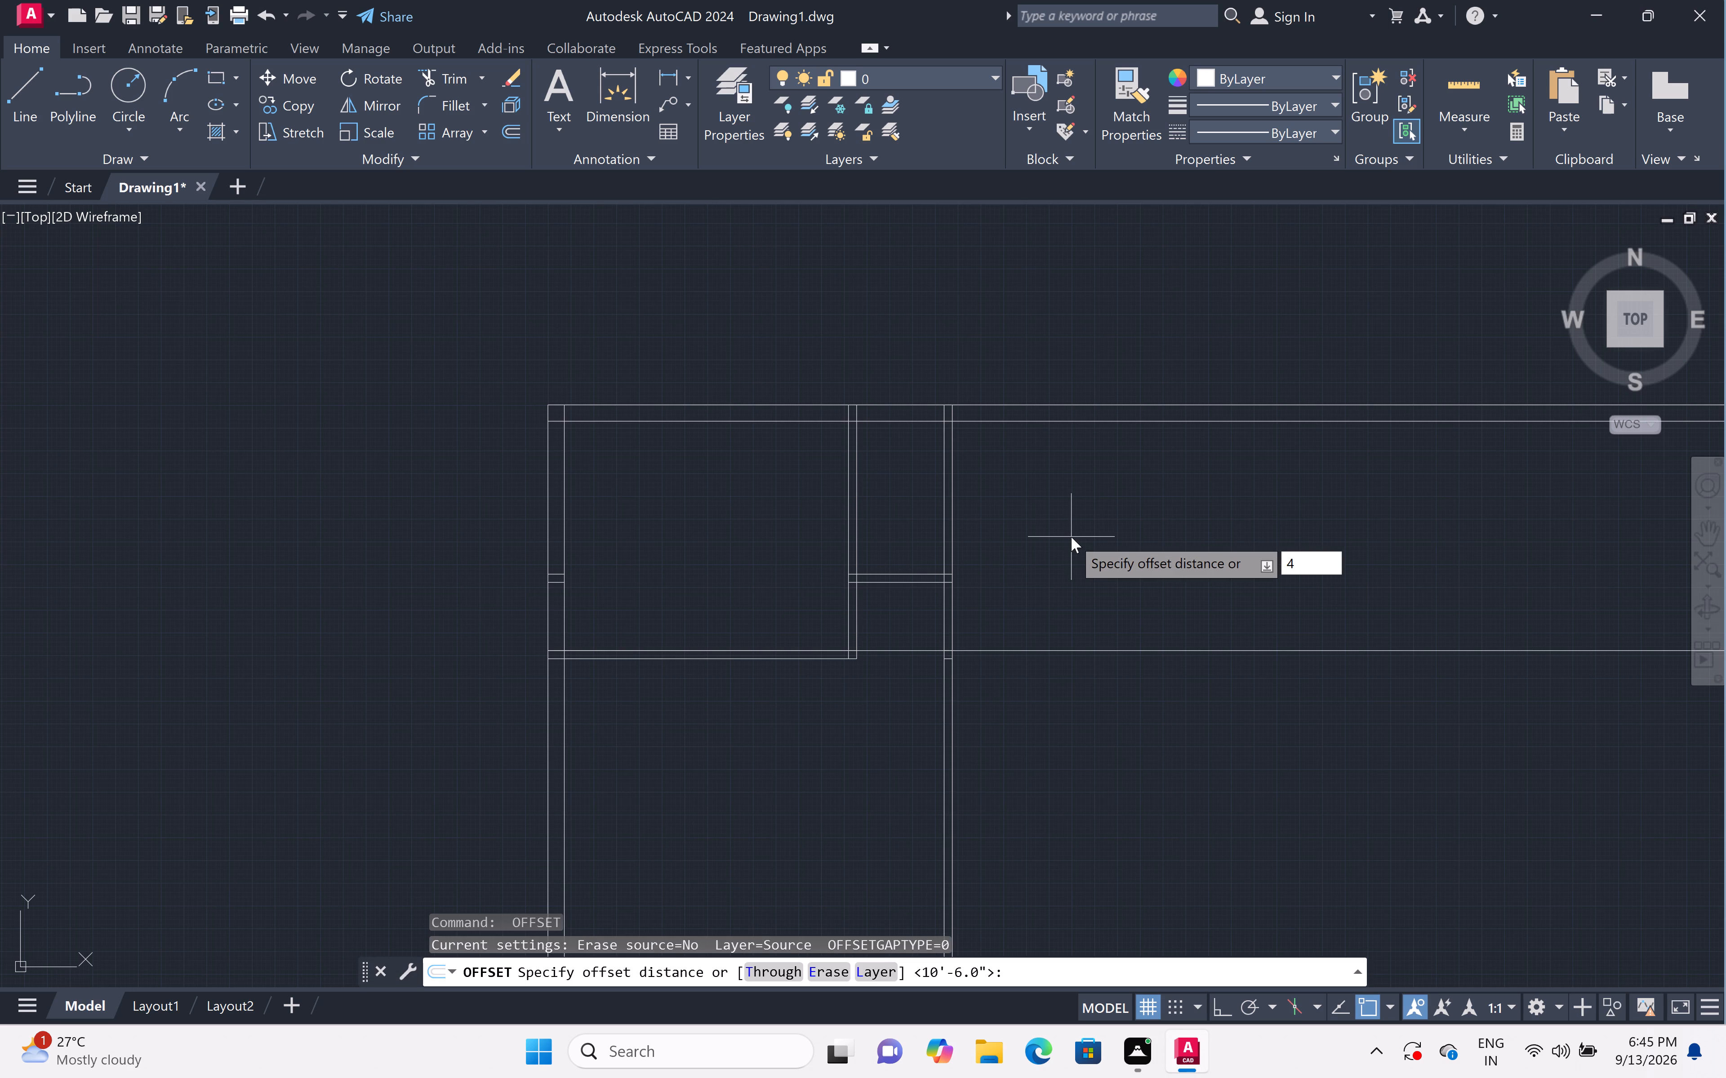
{"action": "type", "text": "'"}
{"action": "key", "text": "space"}
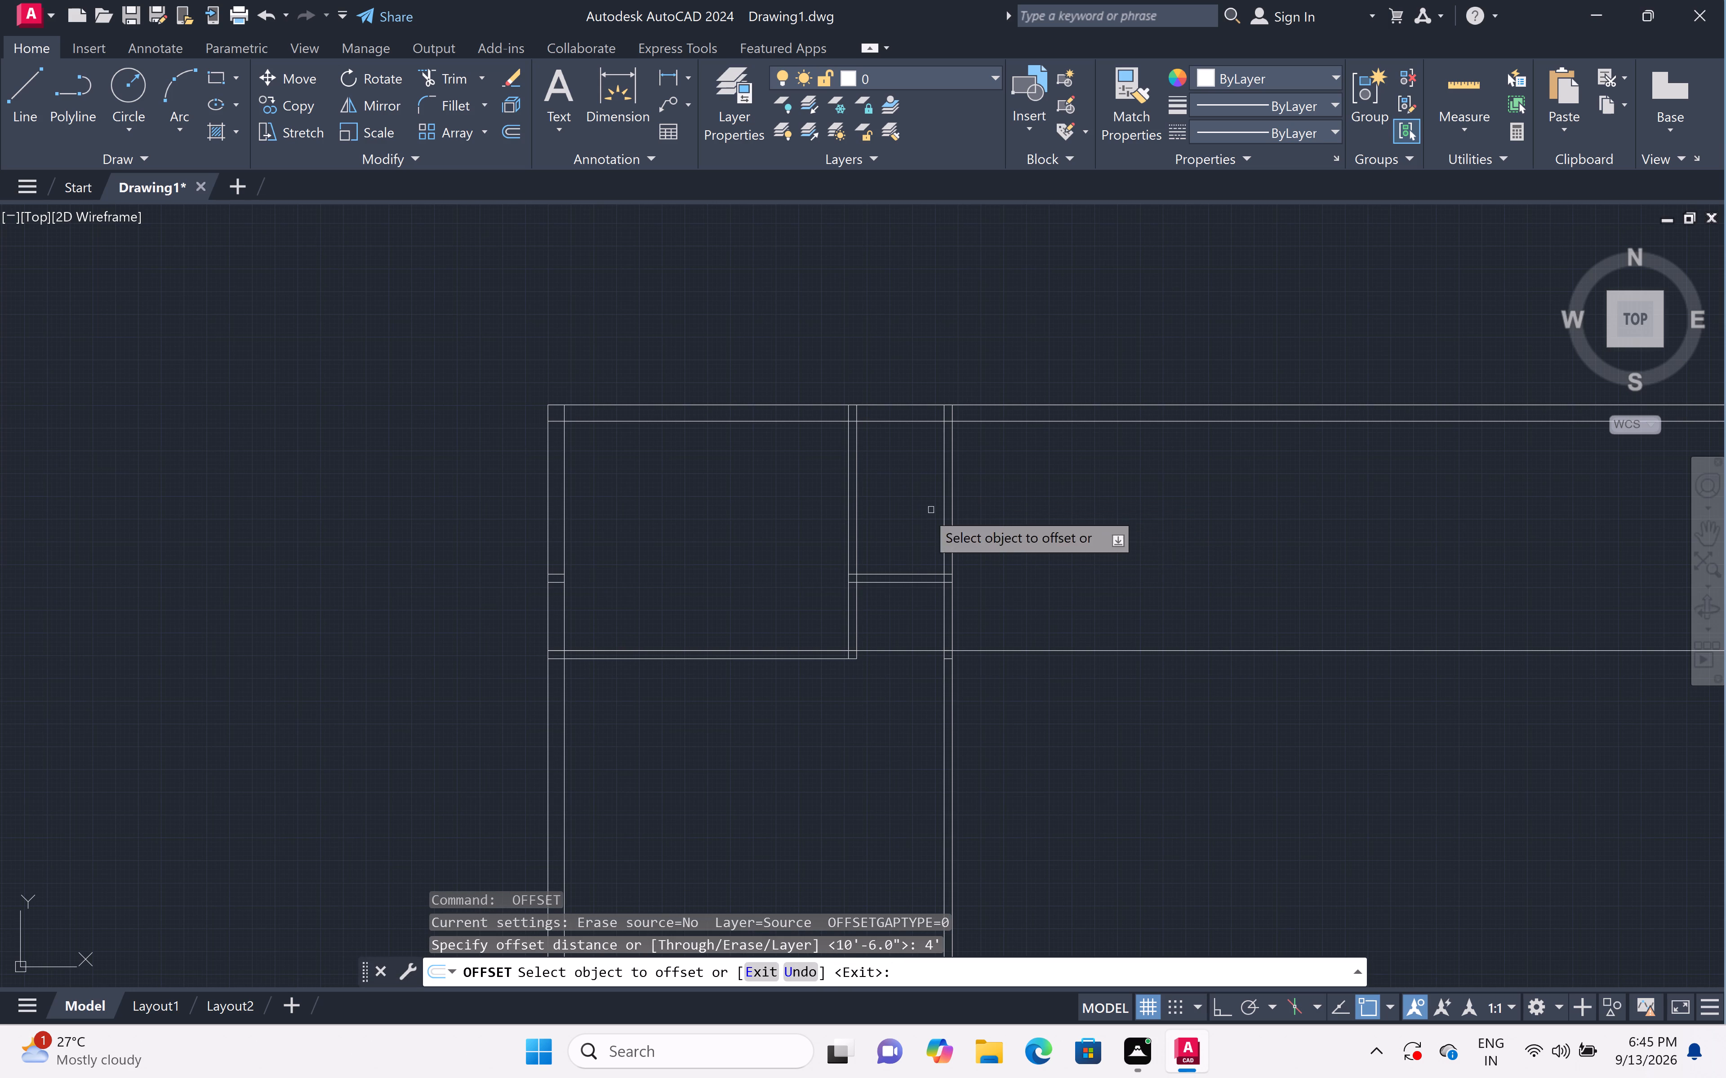
{"action": "left_click", "coordinate": [954, 495]}
{"action": "left_click", "coordinate": [1358, 502]}
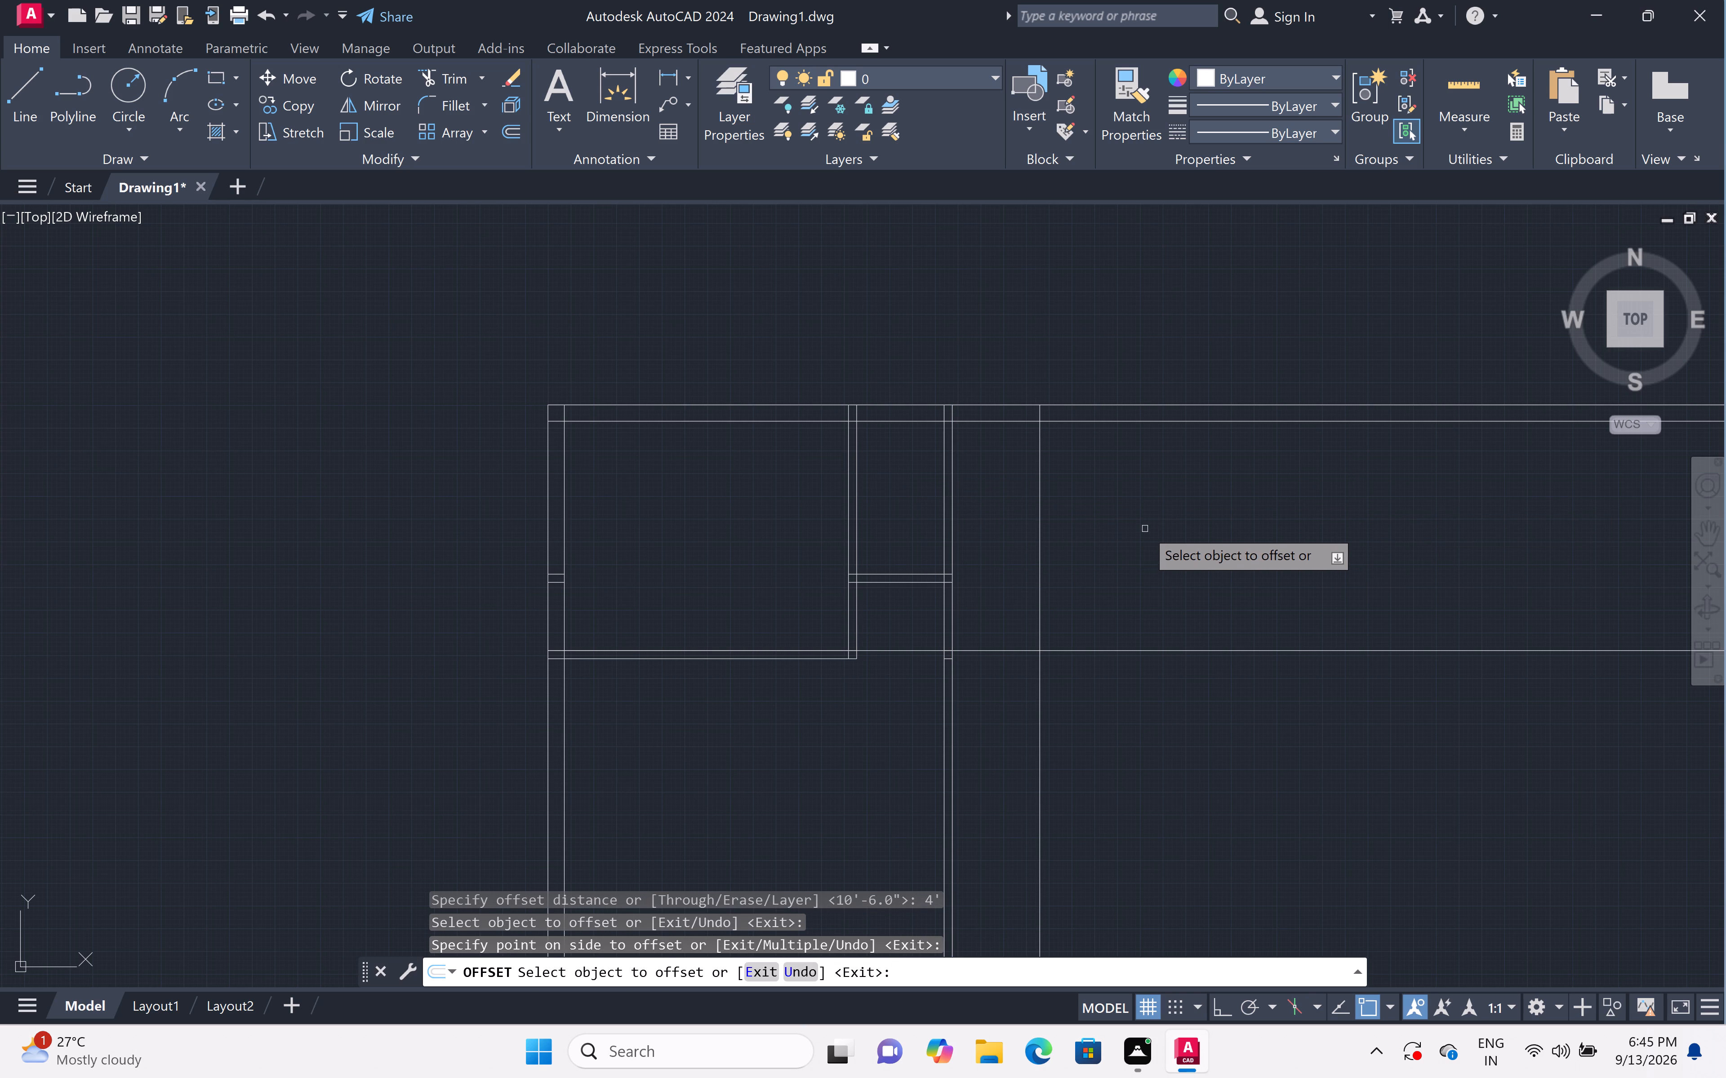
{"action": "key", "text": "space"}
Offset the new horizontal line 4.5" downward and the new vertical line 4.5" eastward to give both partitions their thickness.
{"action": "key", "text": "space"}
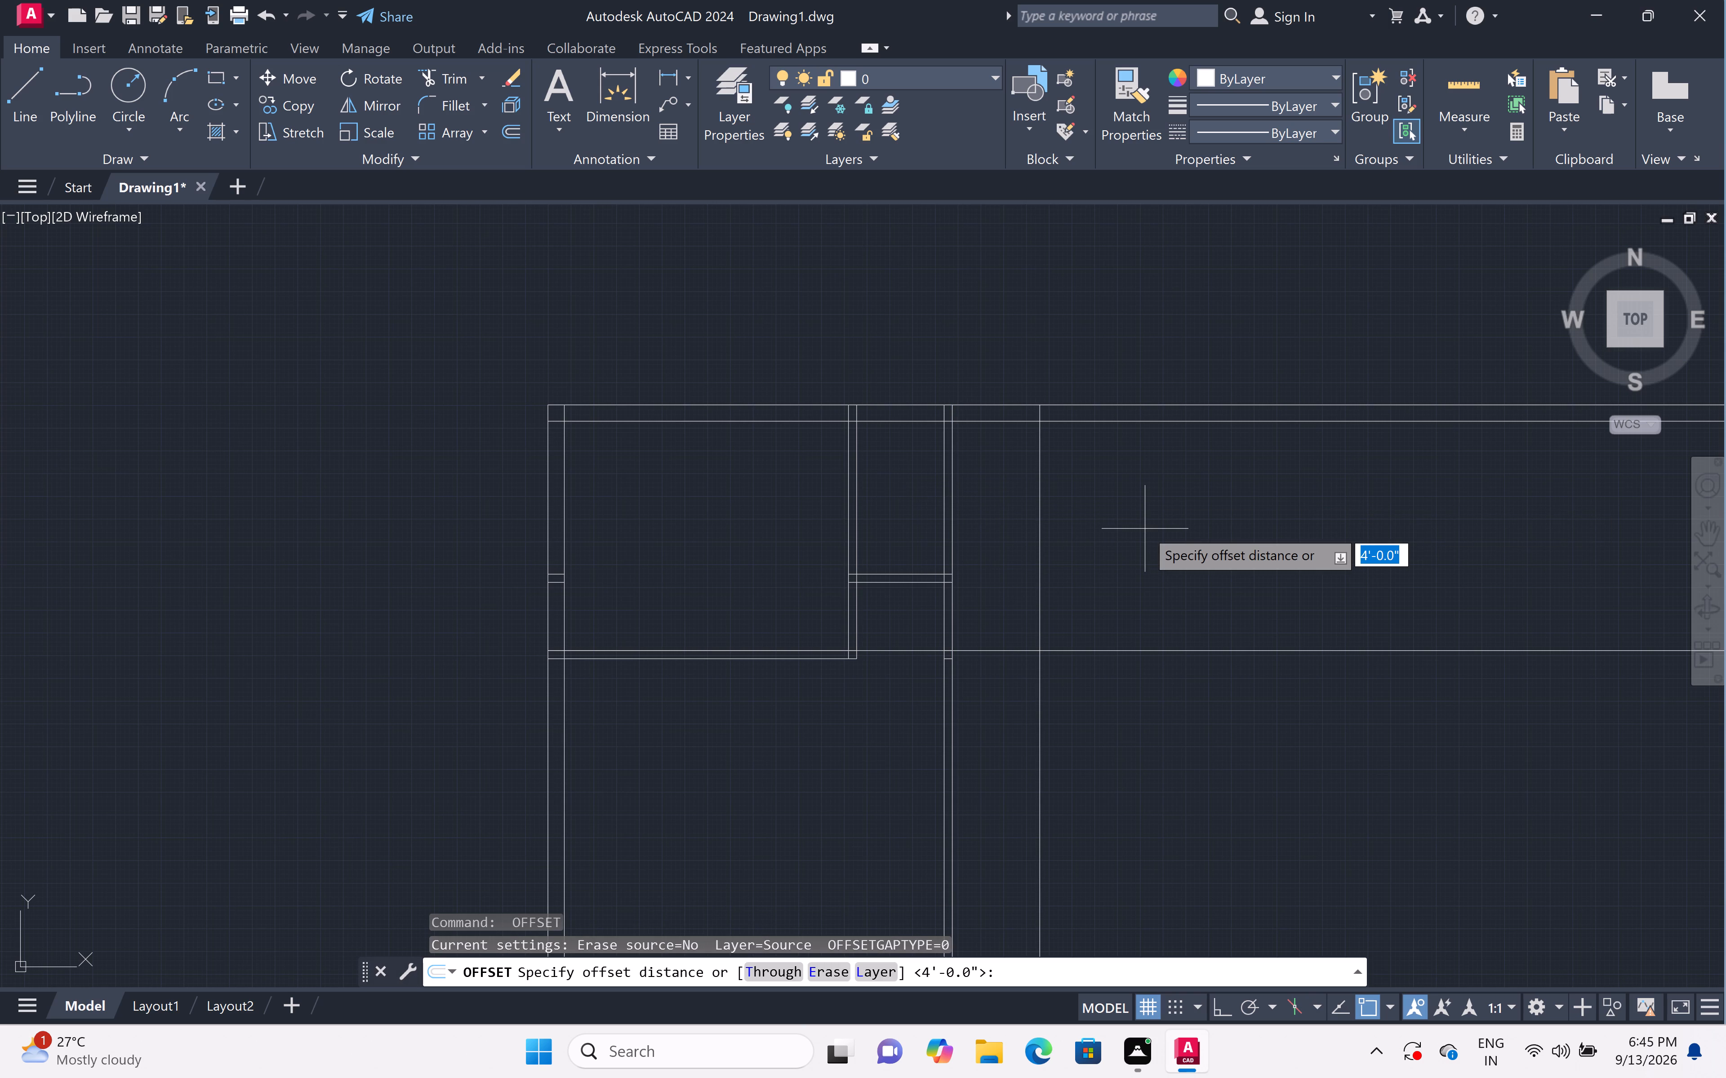
{"action": "key", "text": "4"}
{"action": "key", "text": "period"}
{"action": "key", "text": "5"}
{"action": "key", "text": "shift+quotedbl"}
{"action": "key", "text": "space"}
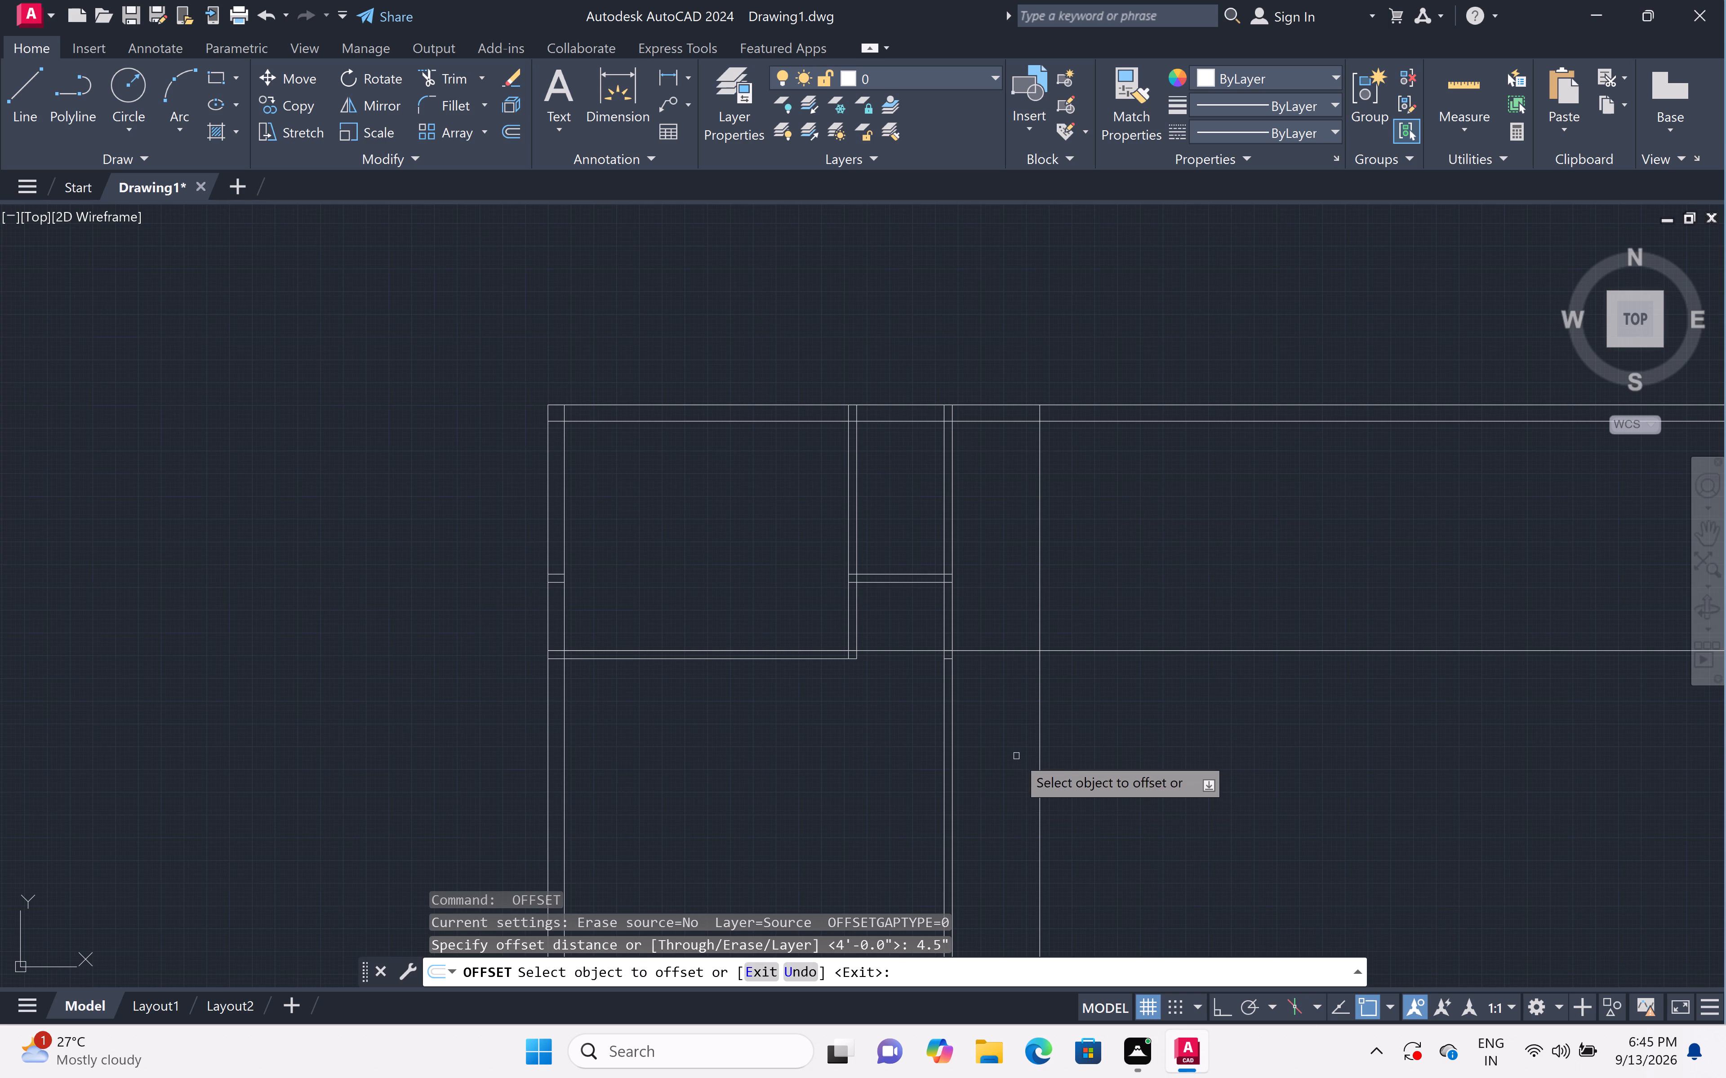
{"action": "left_click", "coordinate": [1004, 650]}
{"action": "left_click", "coordinate": [1006, 725]}
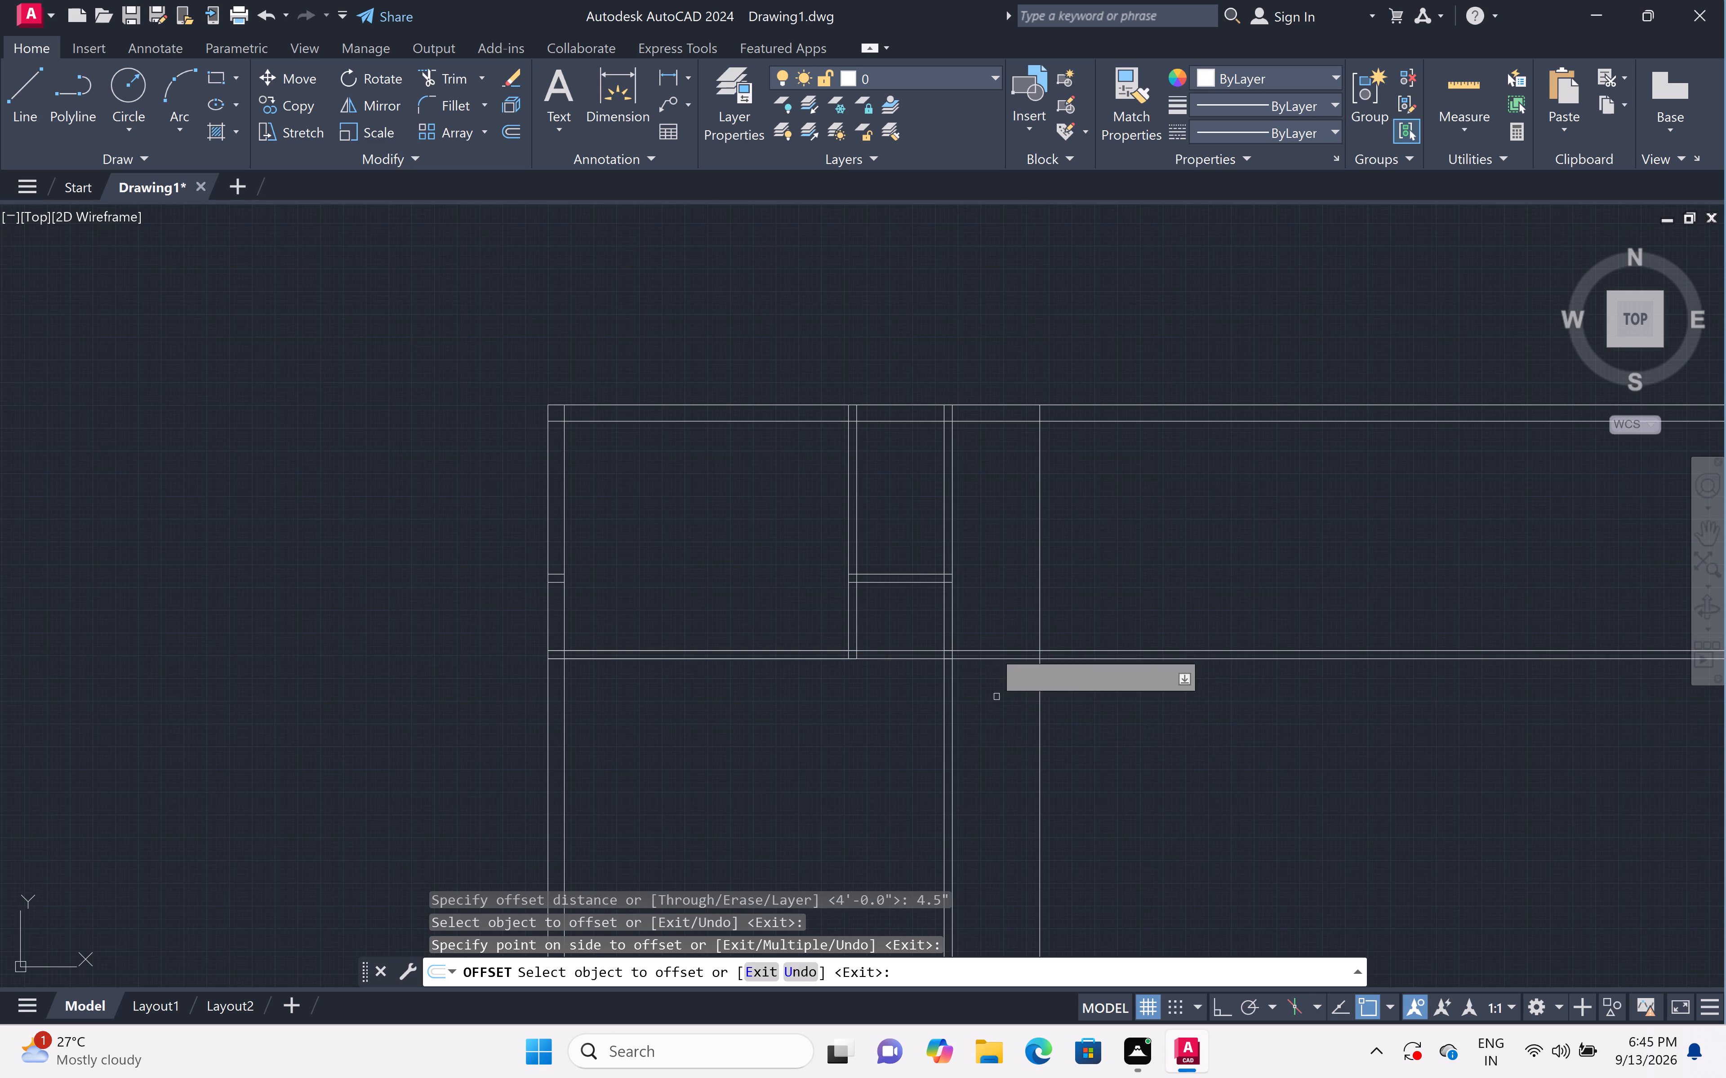
{"action": "left_click", "coordinate": [1040, 592]}
{"action": "left_click", "coordinate": [1377, 577]}
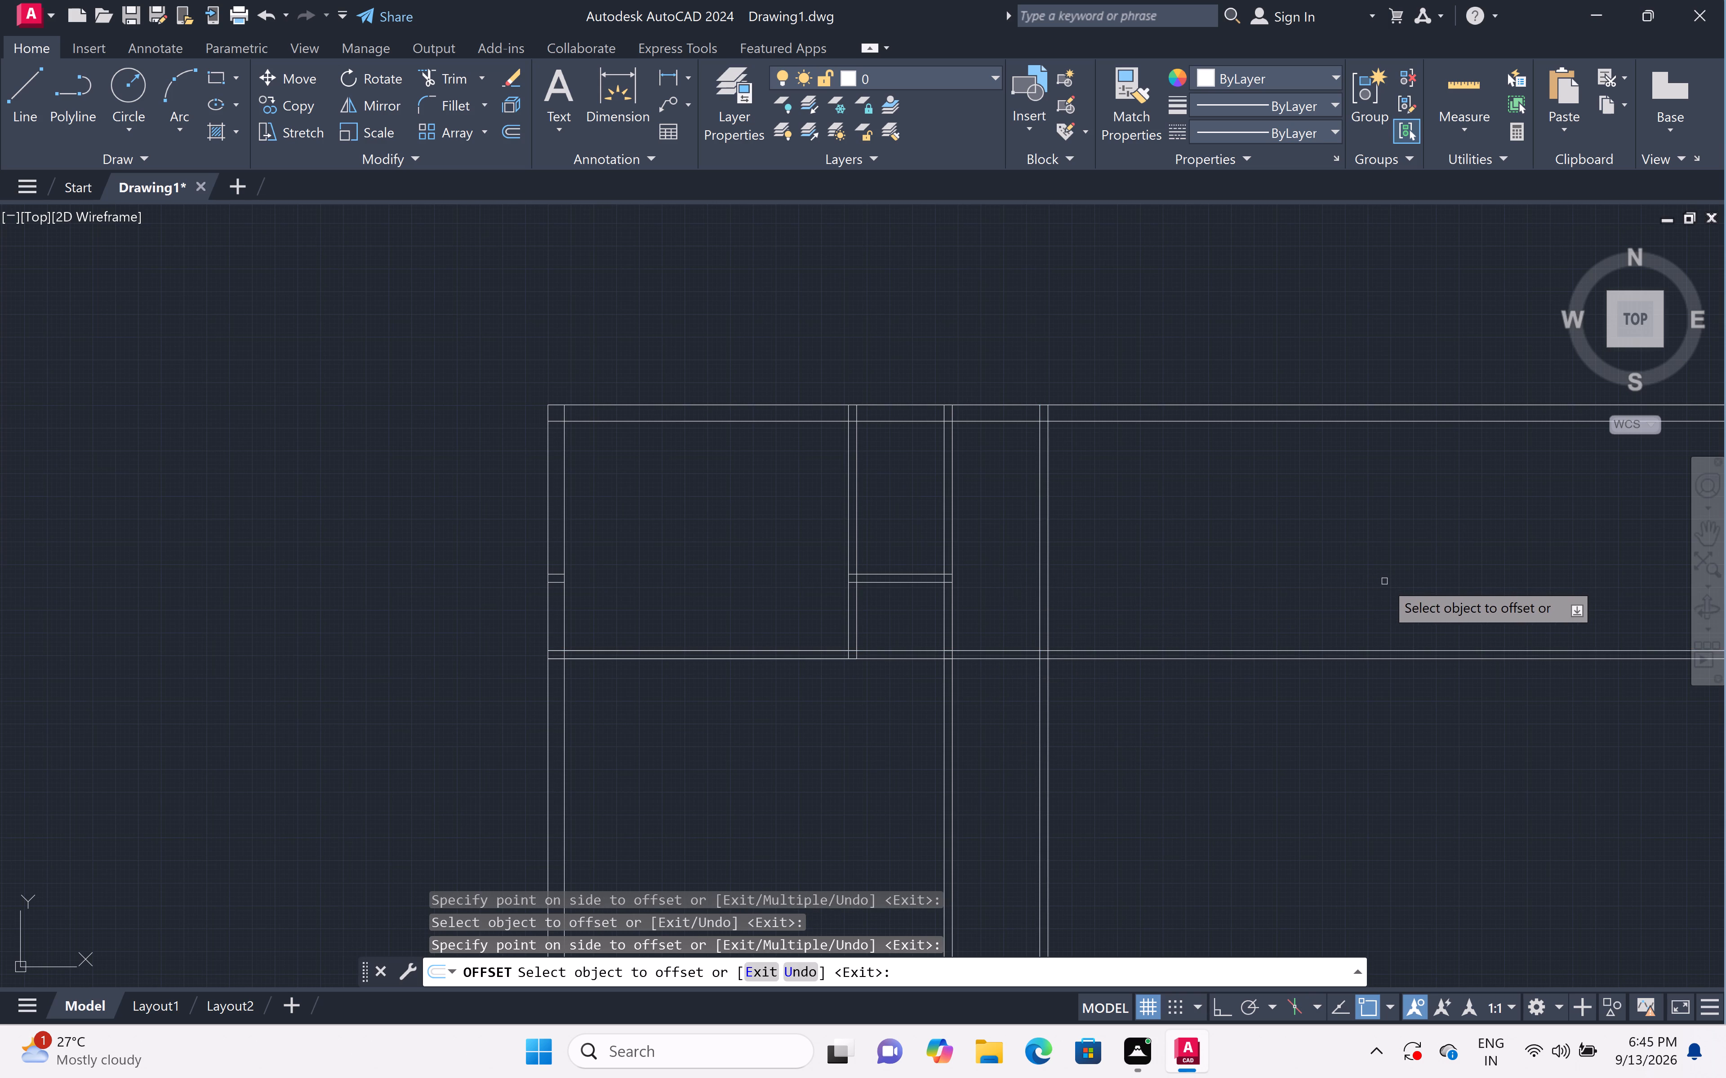
{"action": "key", "text": "space"}
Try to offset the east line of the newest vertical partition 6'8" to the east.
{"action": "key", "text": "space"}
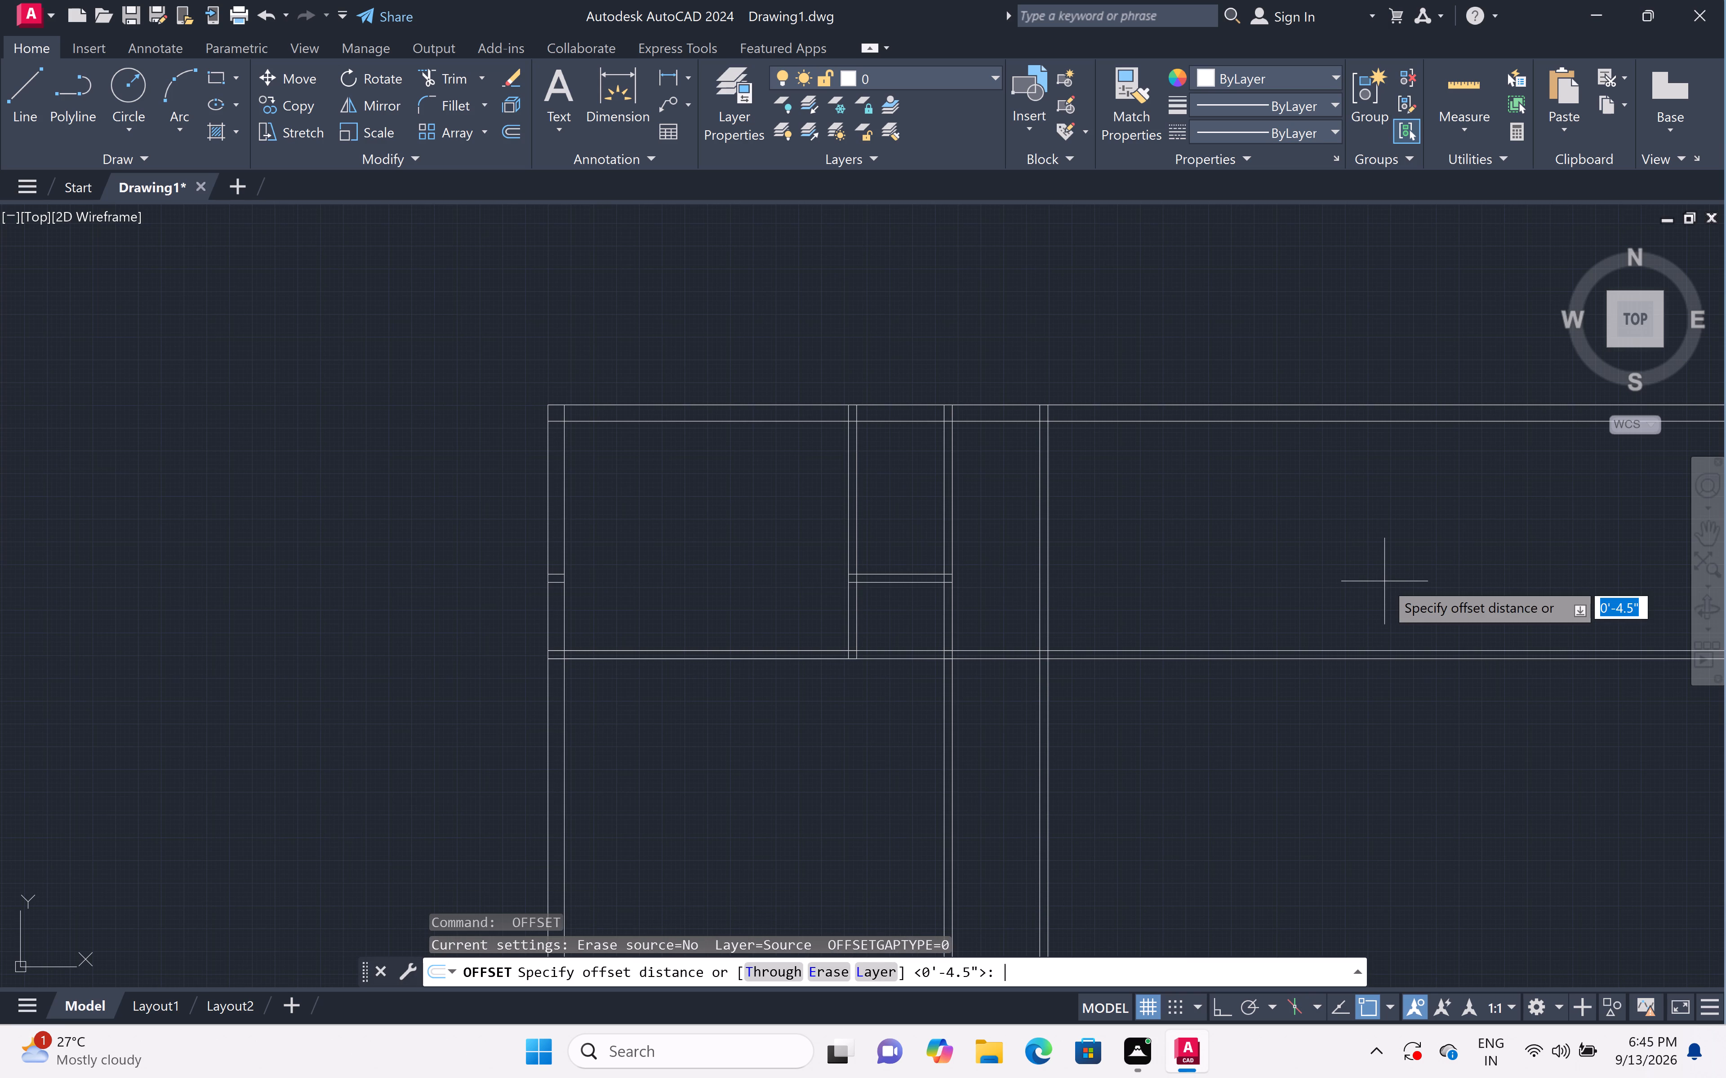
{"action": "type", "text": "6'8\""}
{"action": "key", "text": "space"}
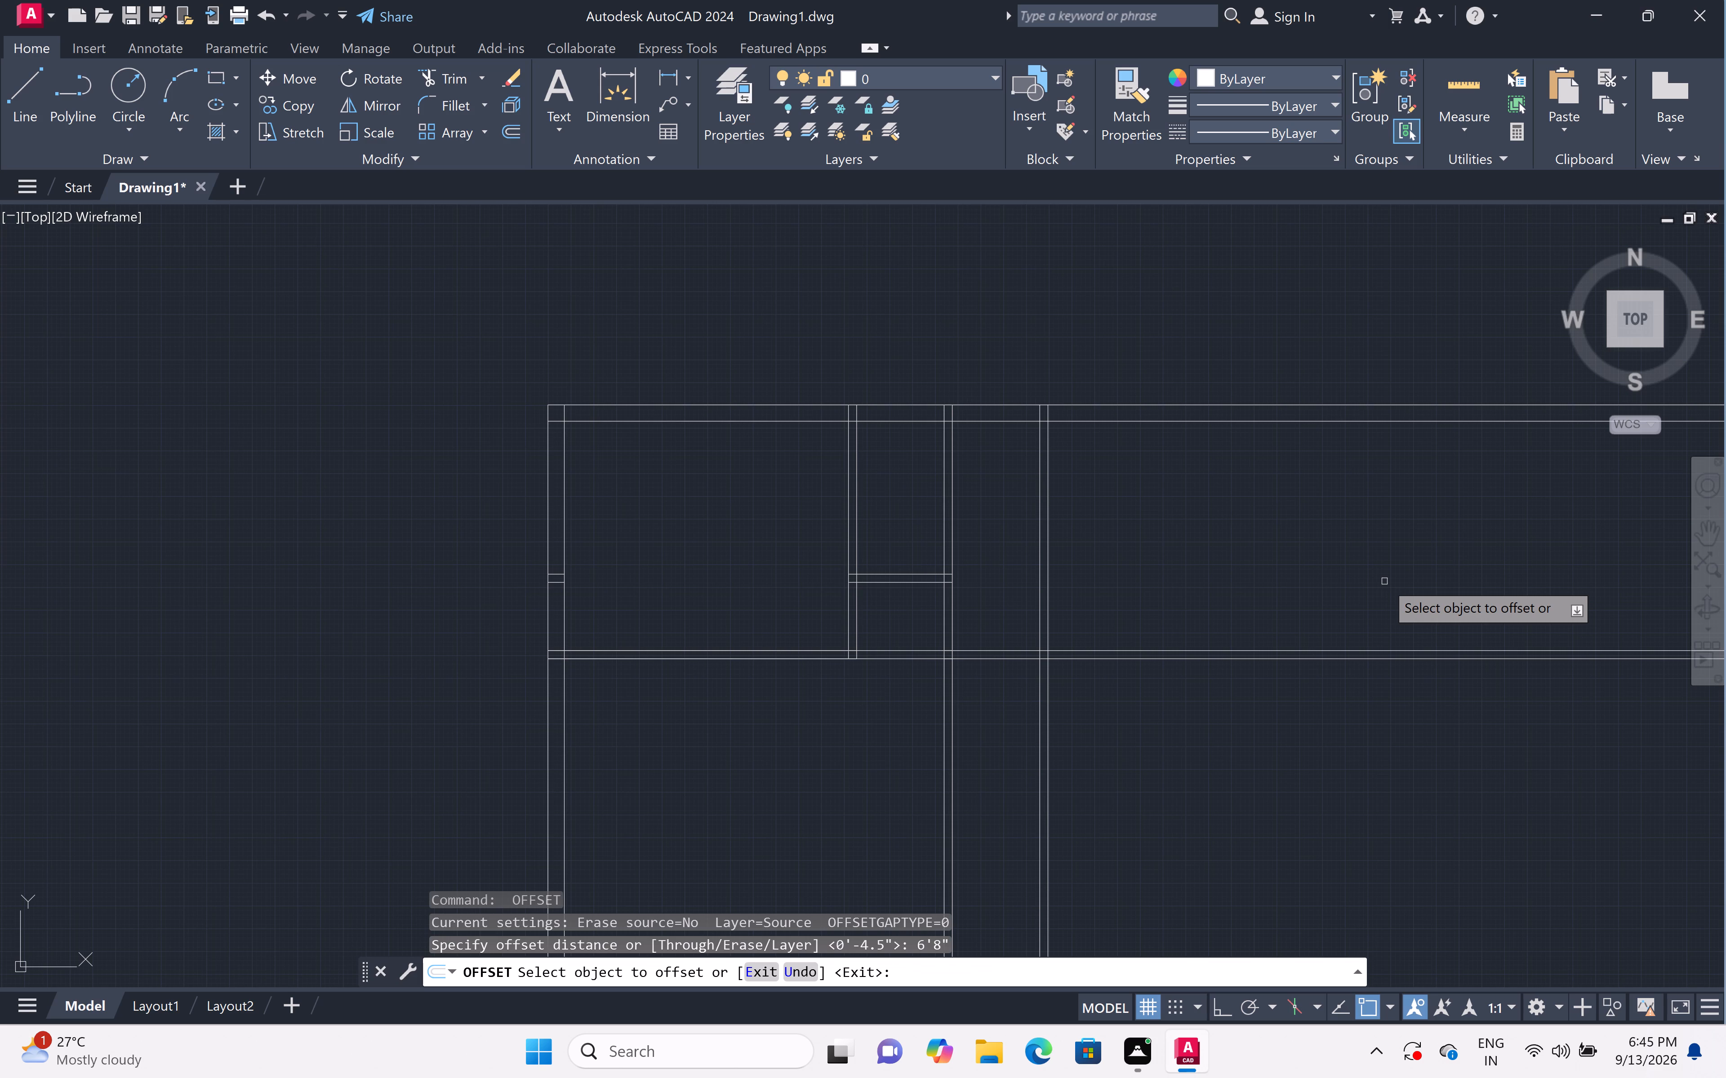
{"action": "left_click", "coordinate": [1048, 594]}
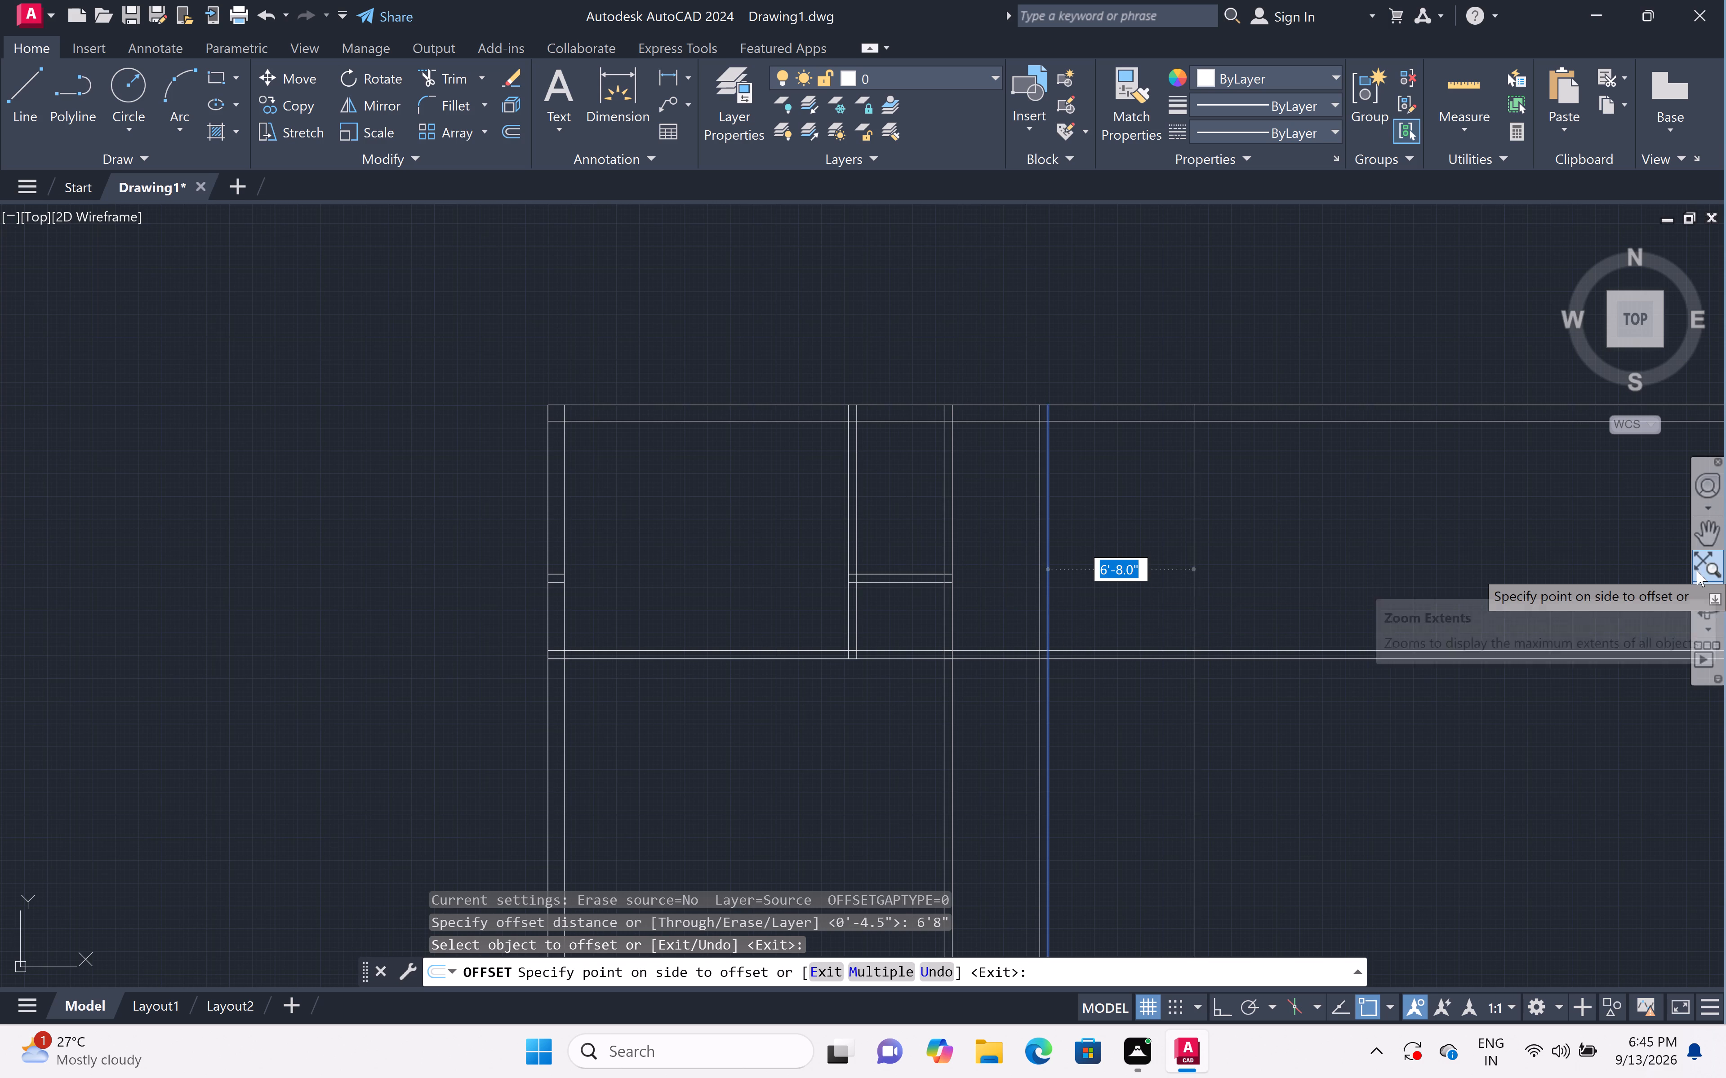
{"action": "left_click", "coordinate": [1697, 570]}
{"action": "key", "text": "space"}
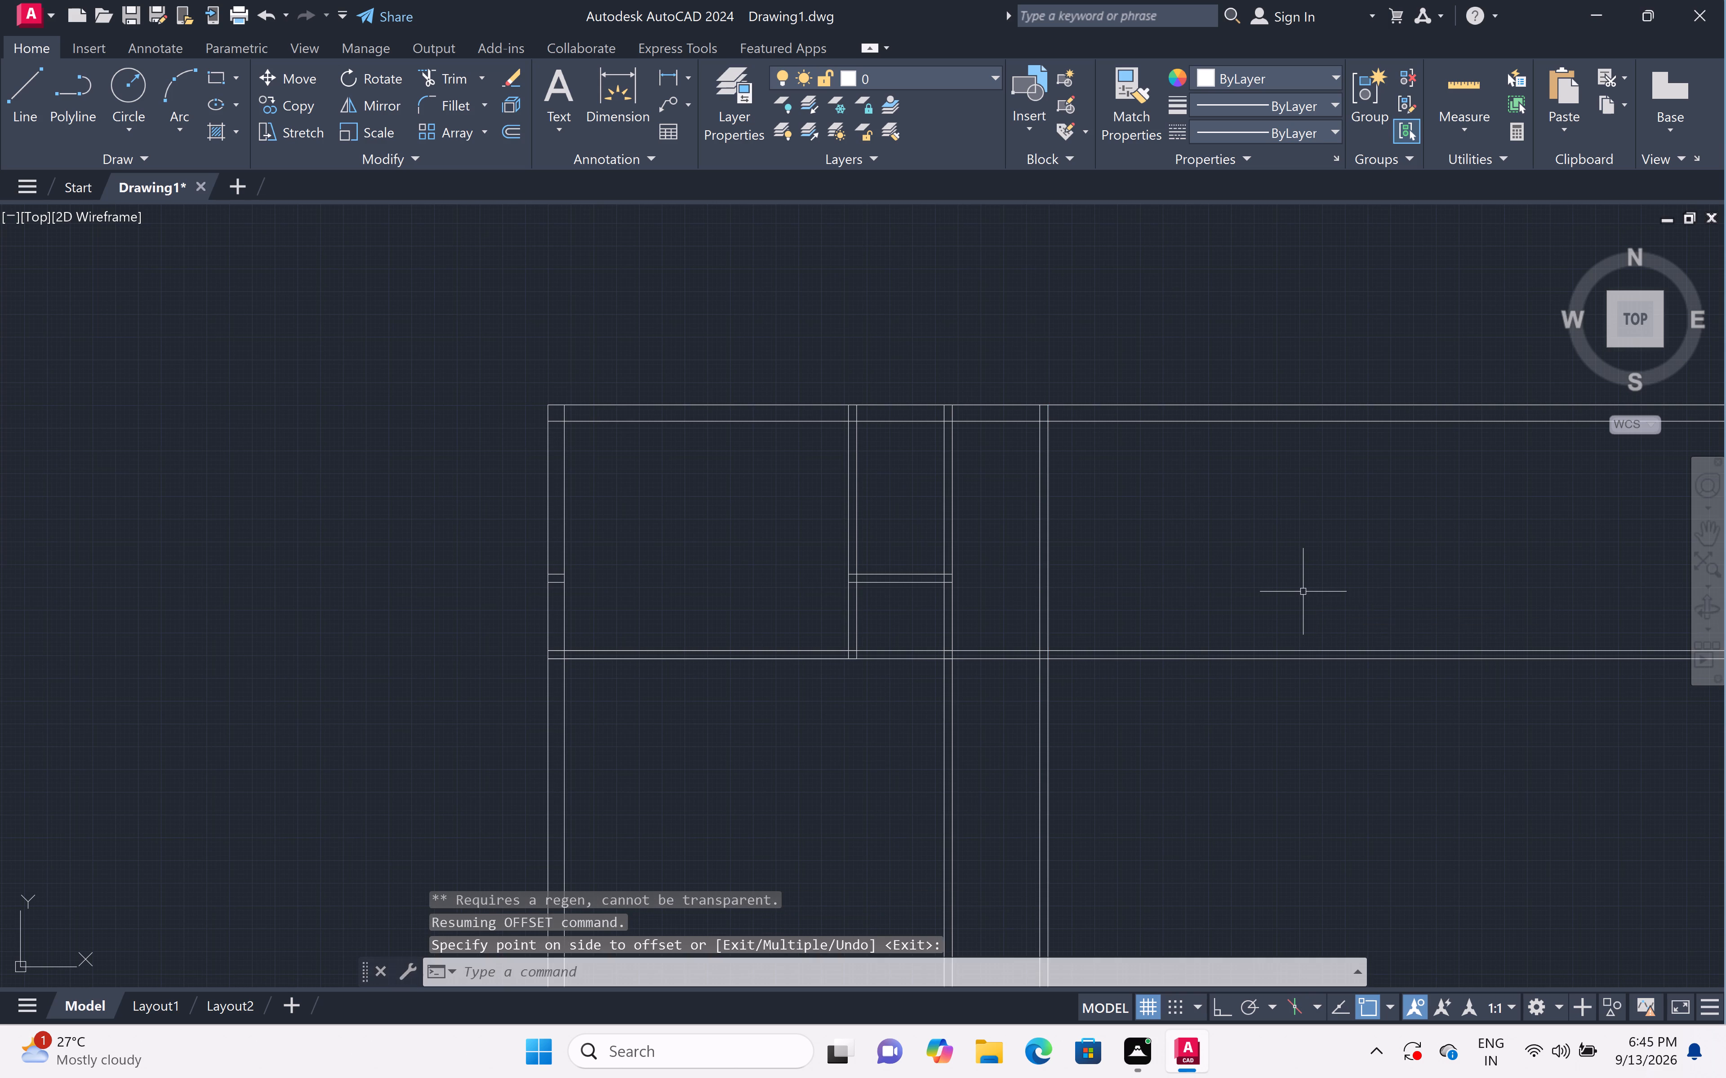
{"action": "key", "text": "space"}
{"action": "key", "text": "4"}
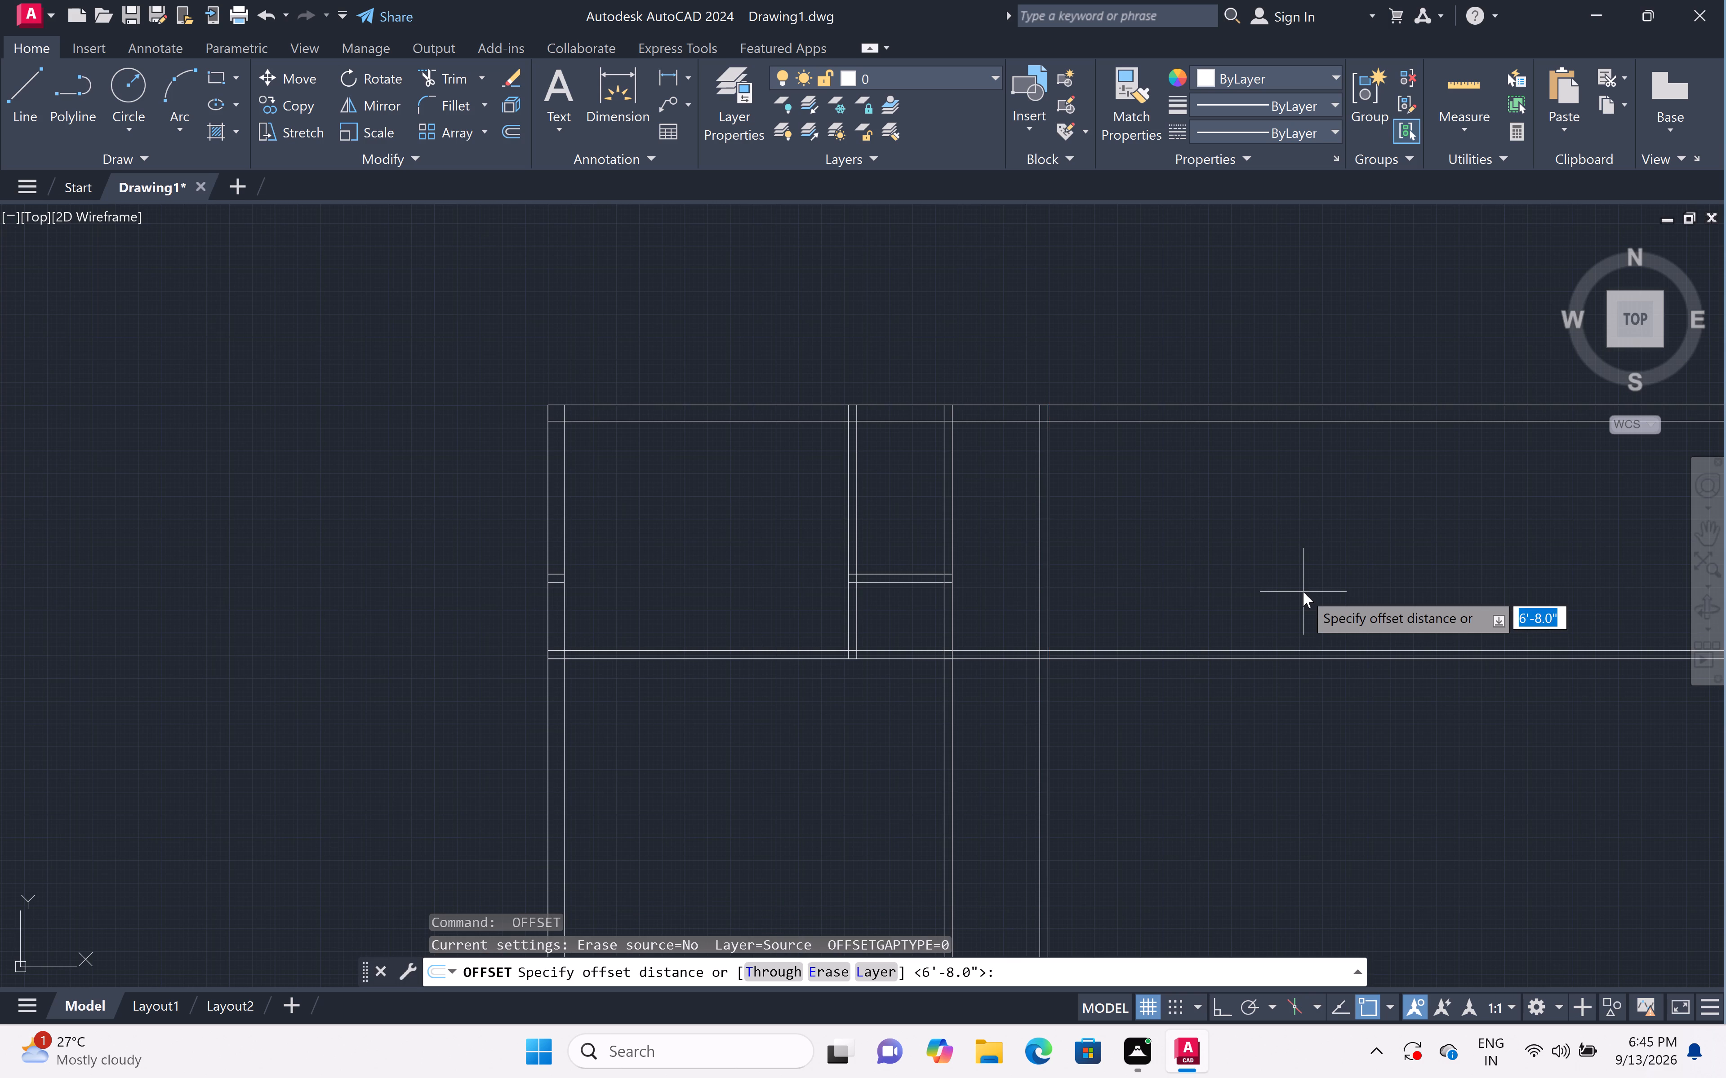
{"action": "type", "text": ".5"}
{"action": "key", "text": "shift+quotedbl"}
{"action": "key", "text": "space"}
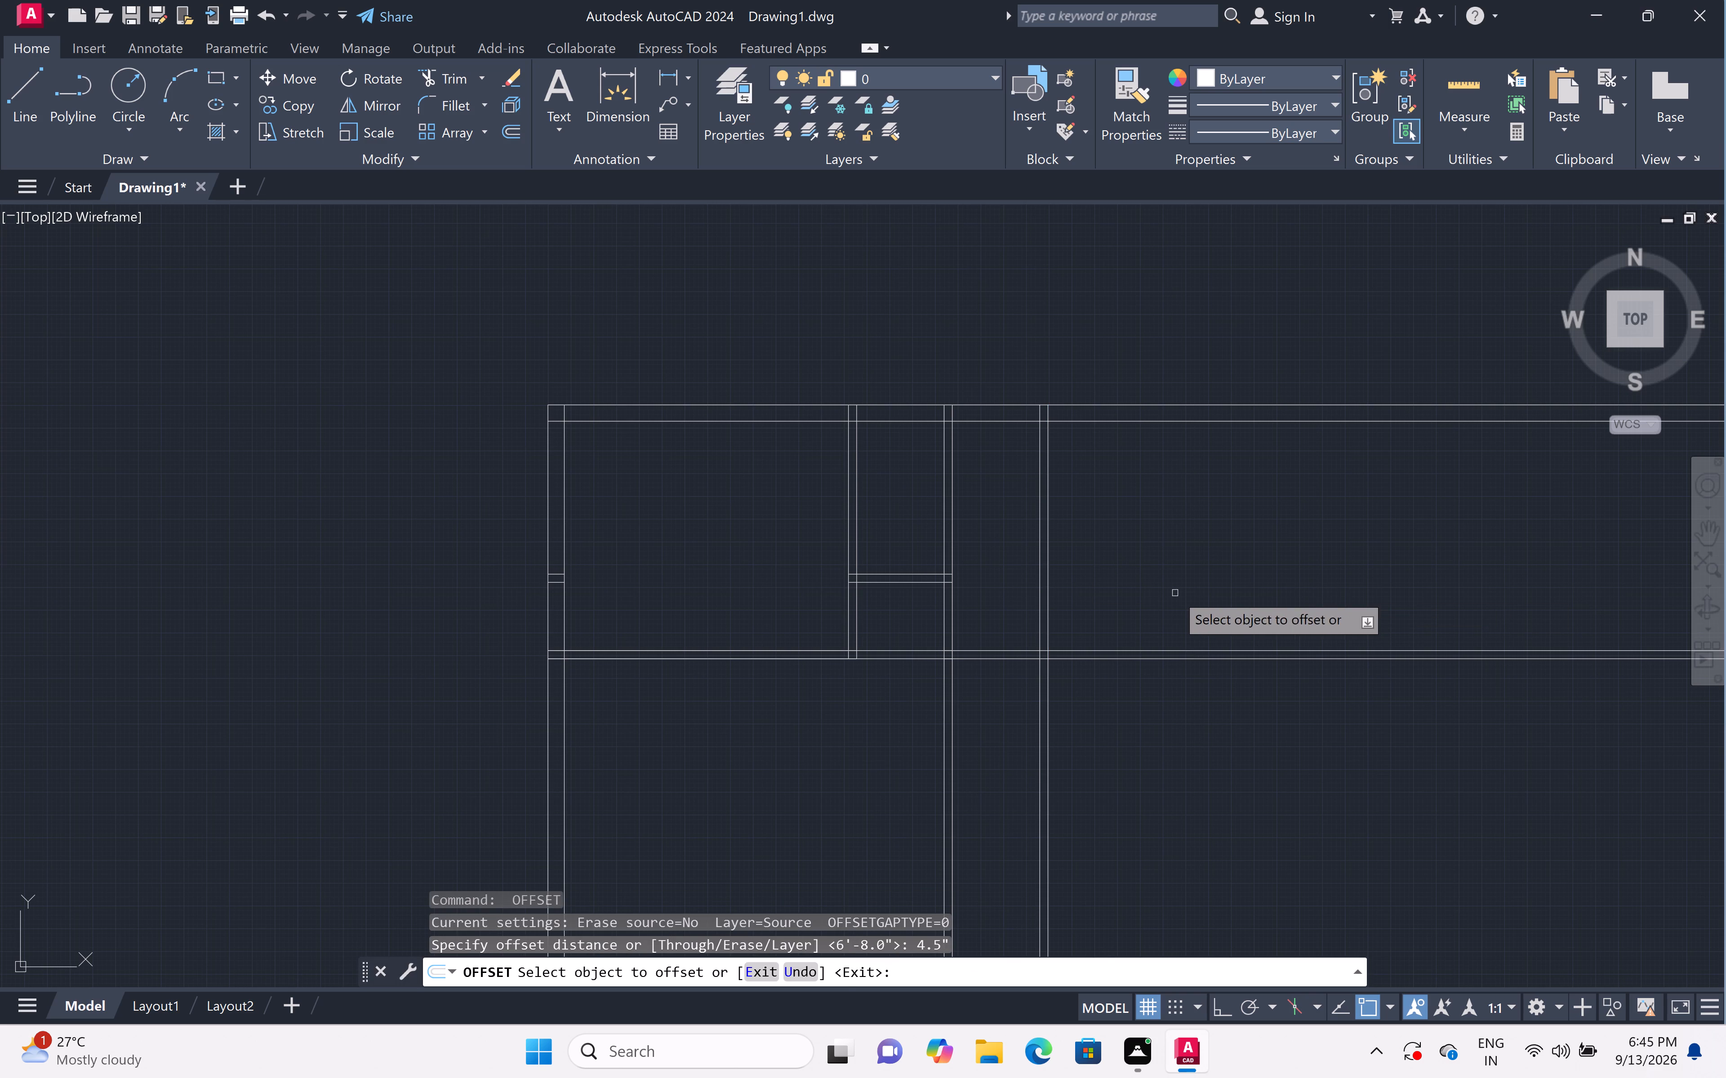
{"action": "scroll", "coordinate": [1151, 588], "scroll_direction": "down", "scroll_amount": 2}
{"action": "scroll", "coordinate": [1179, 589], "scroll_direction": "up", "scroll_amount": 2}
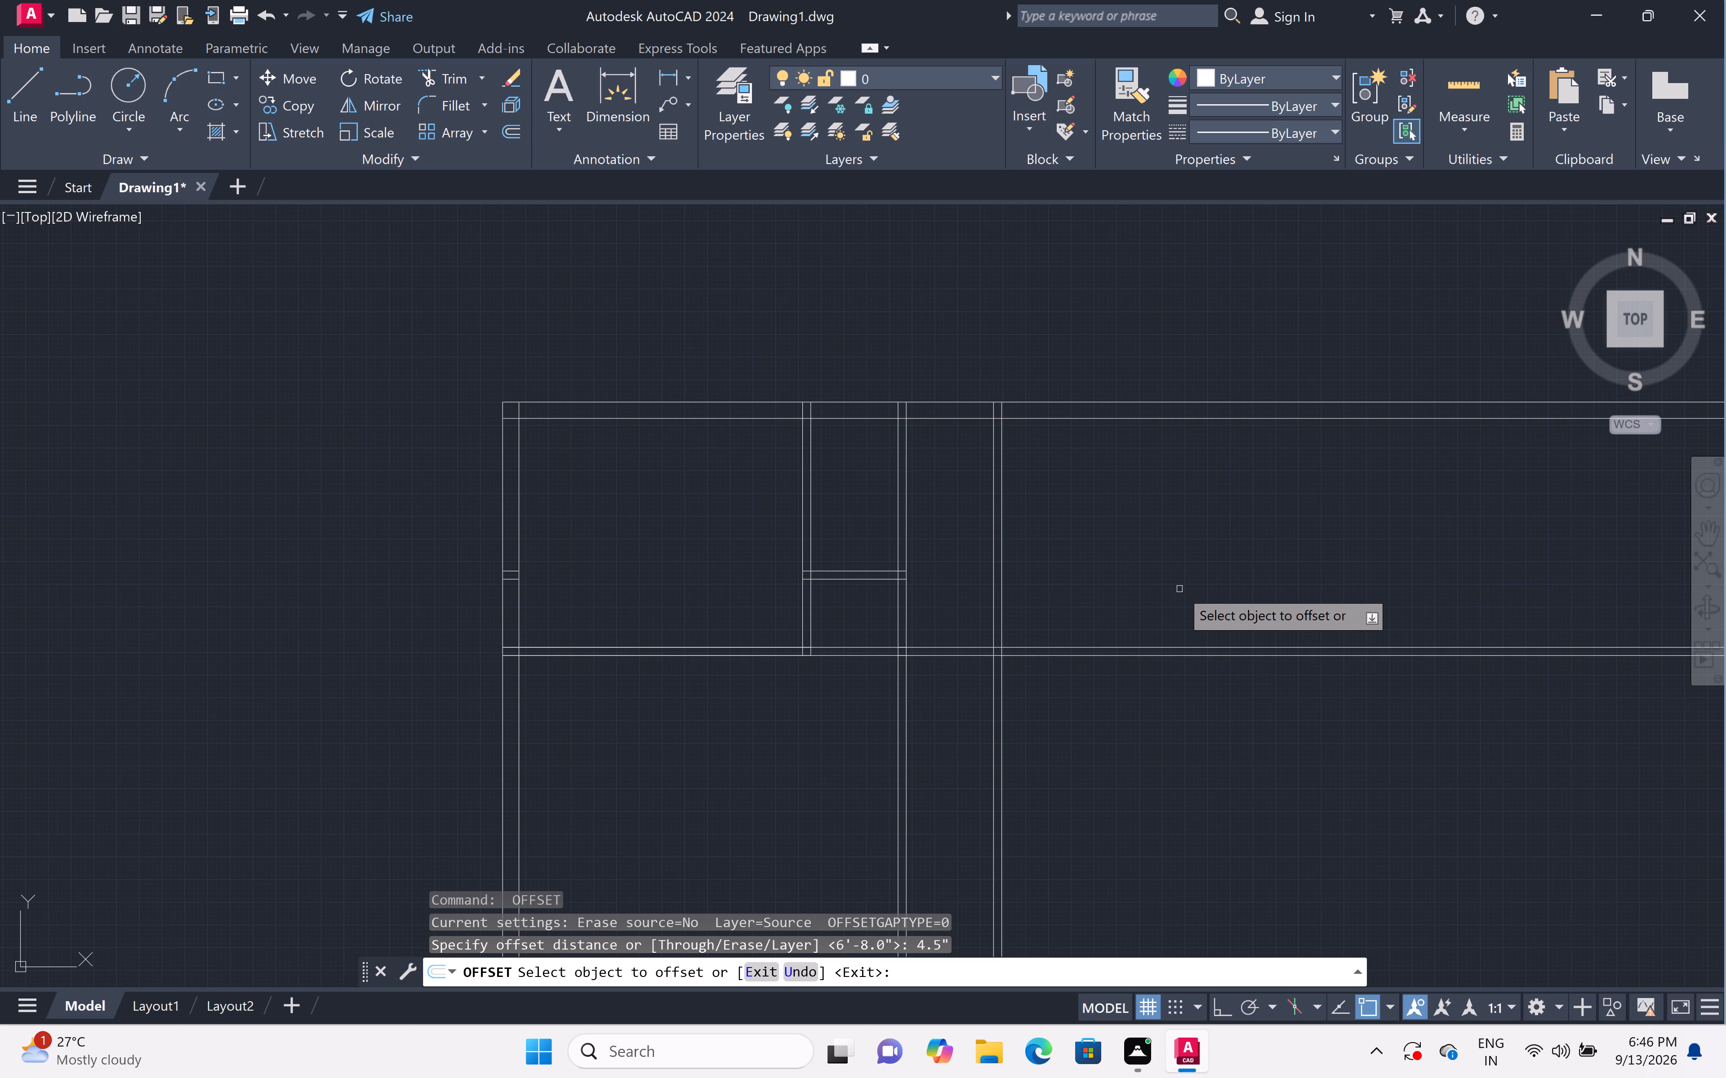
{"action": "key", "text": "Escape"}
Offset the east line of the newest full-height vertical partition 6'8" to the east.
{"action": "key", "text": "o"}
{"action": "type", "text": "ff"}
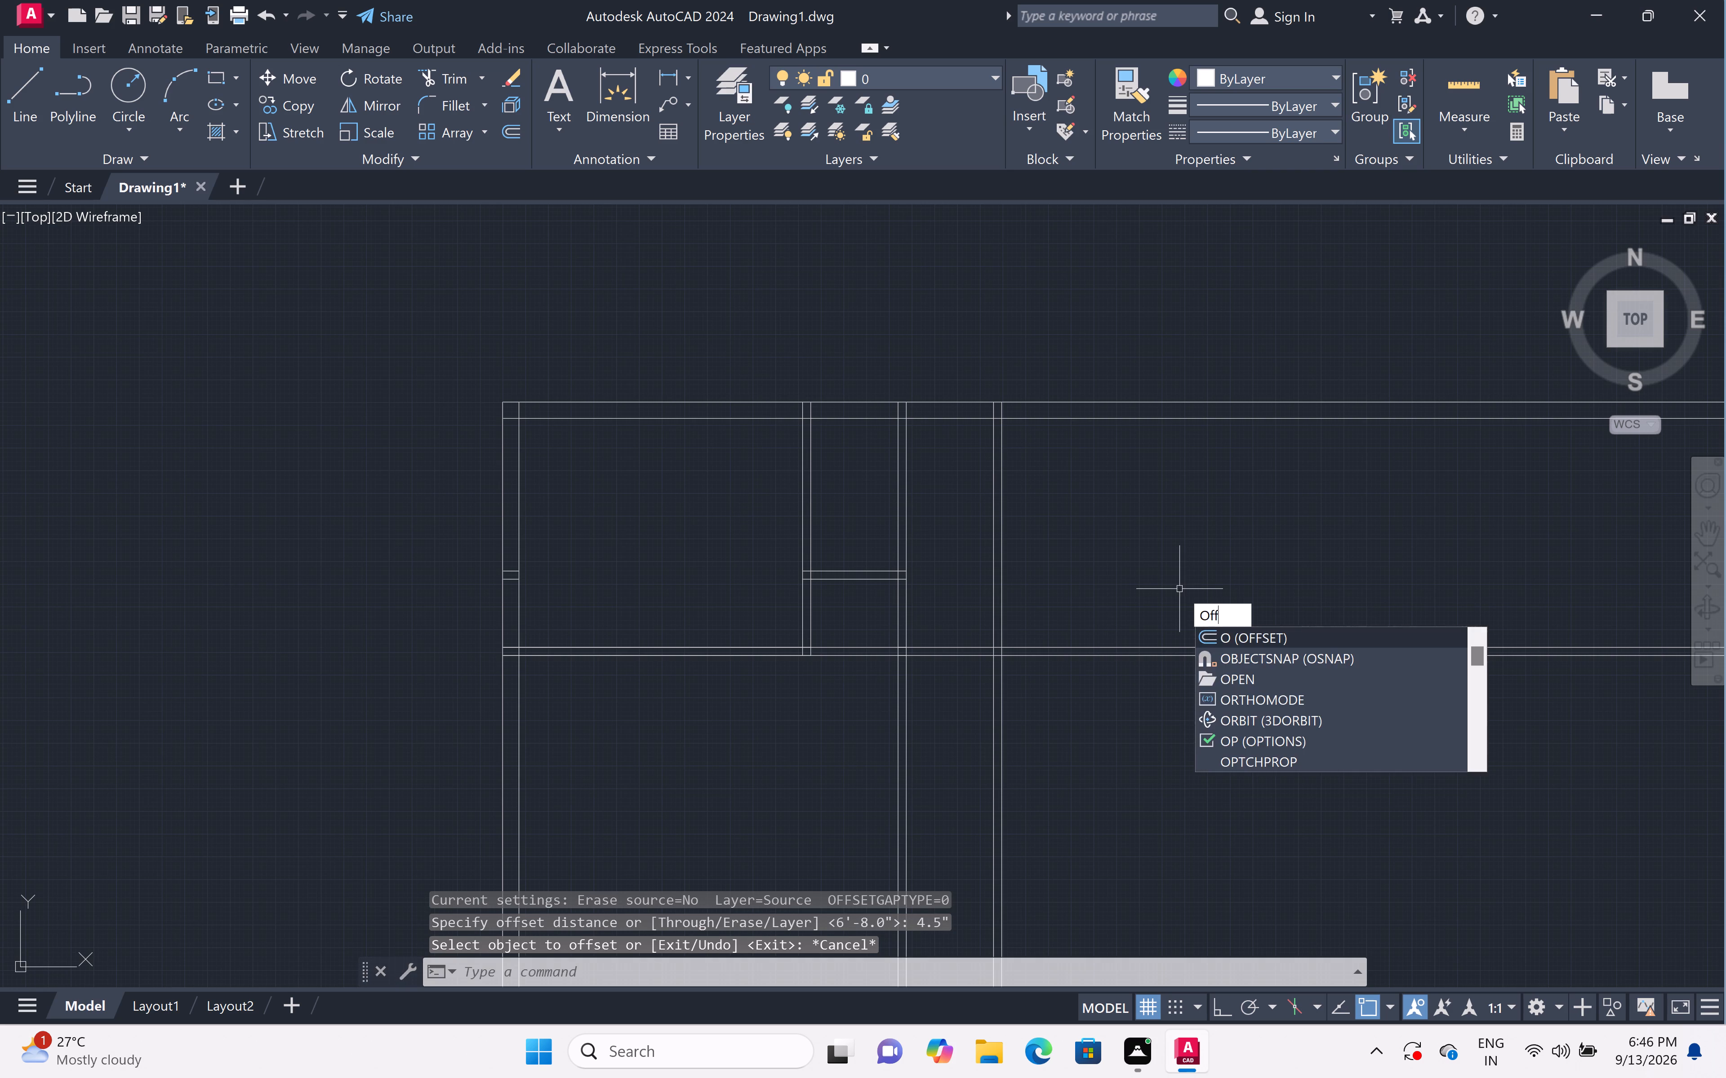
{"action": "key", "text": "space"}
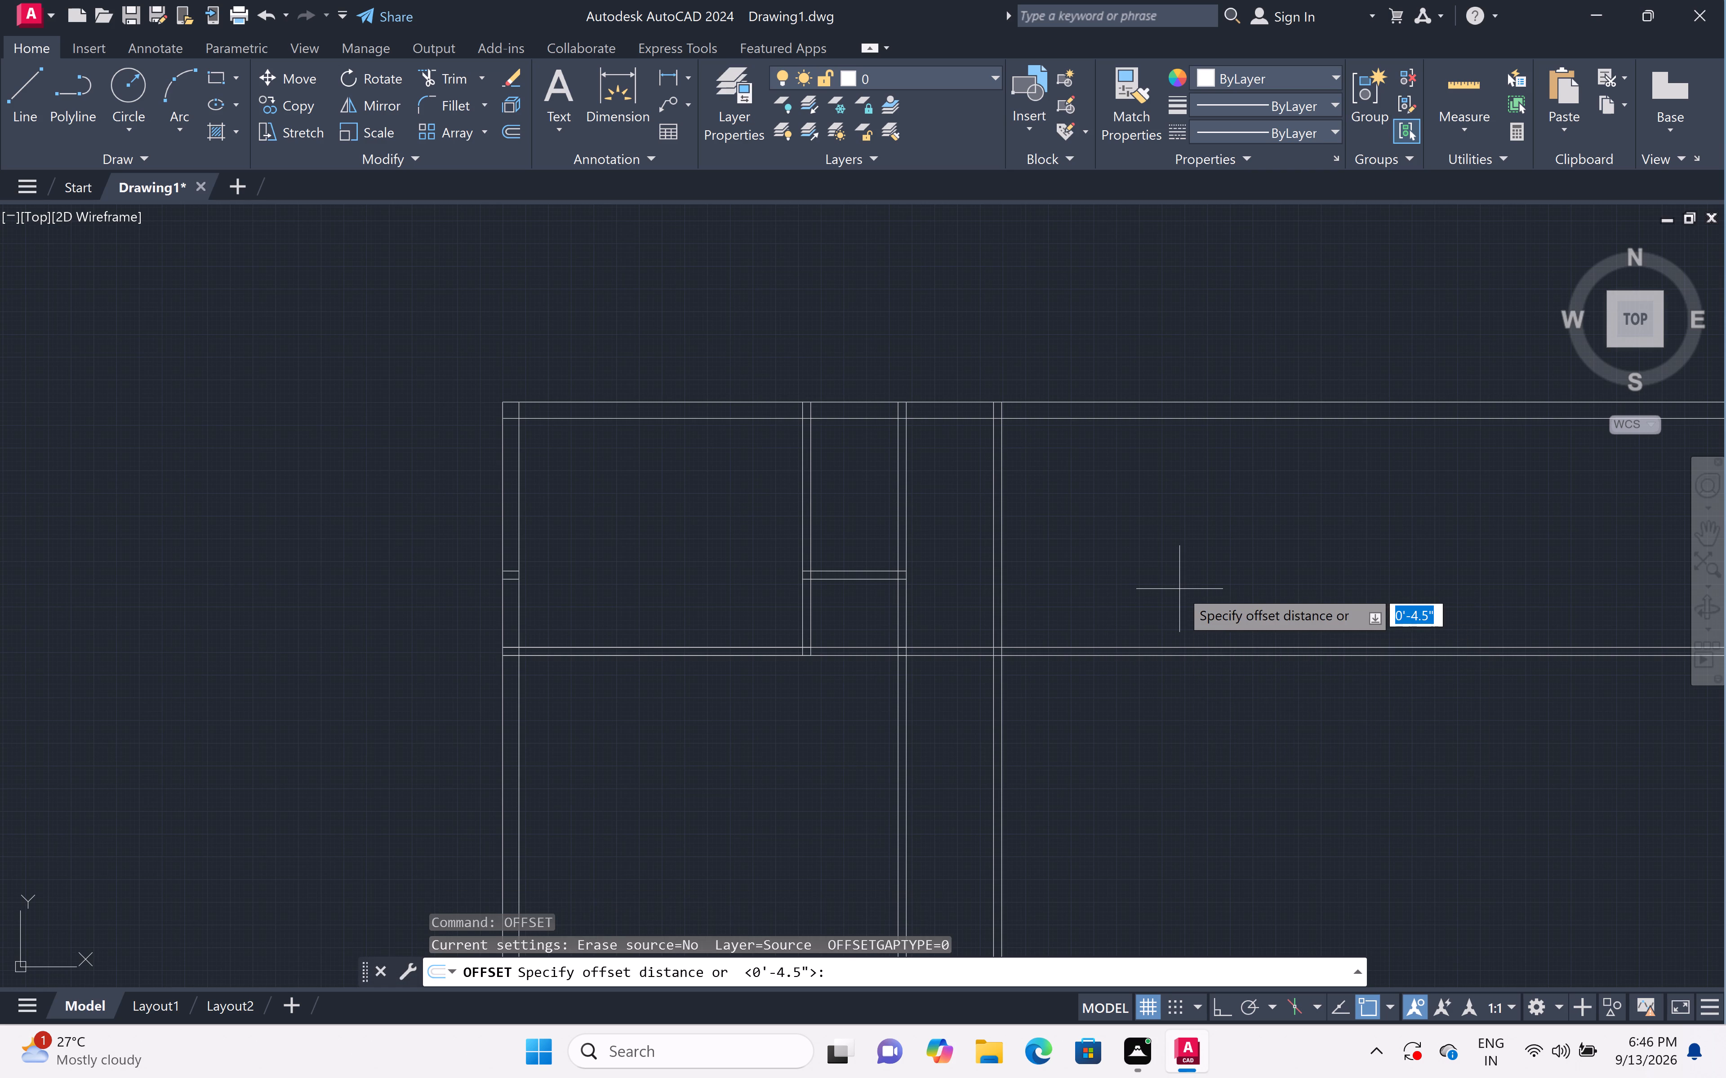
{"action": "type", "text": "6'"}
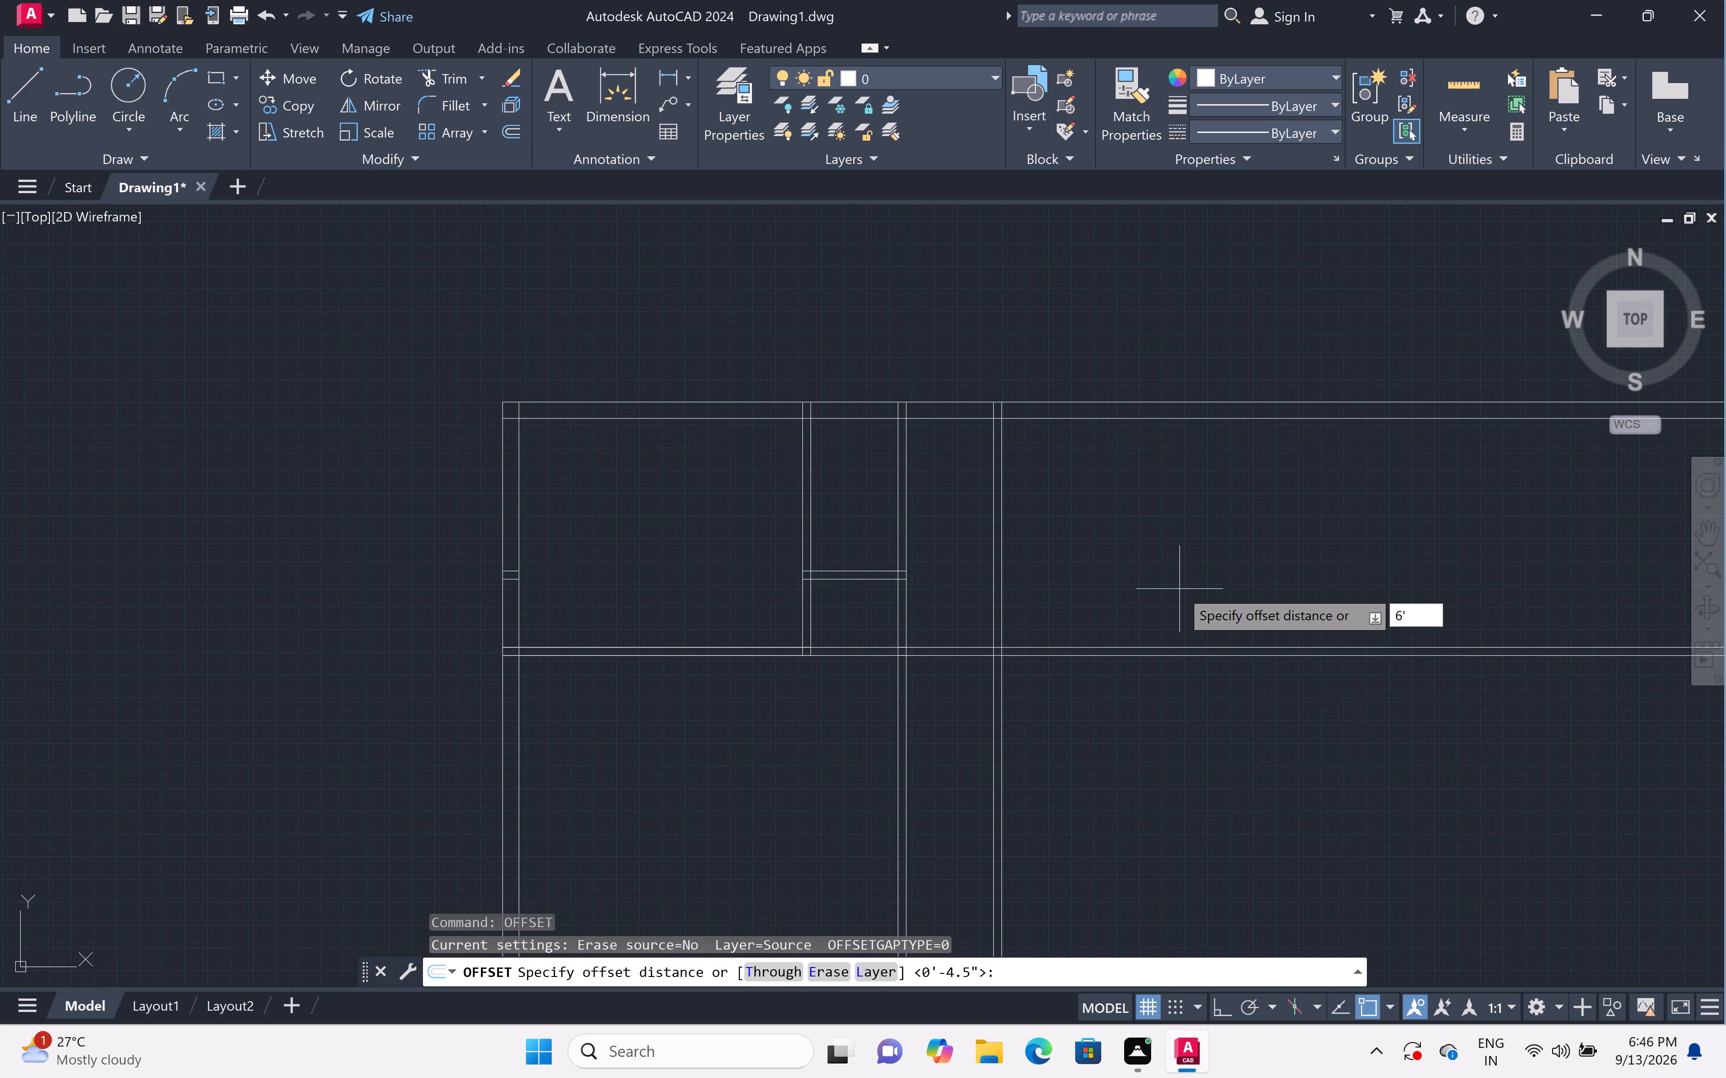
{"action": "type", "text": "8\""}
{"action": "key", "text": "space"}
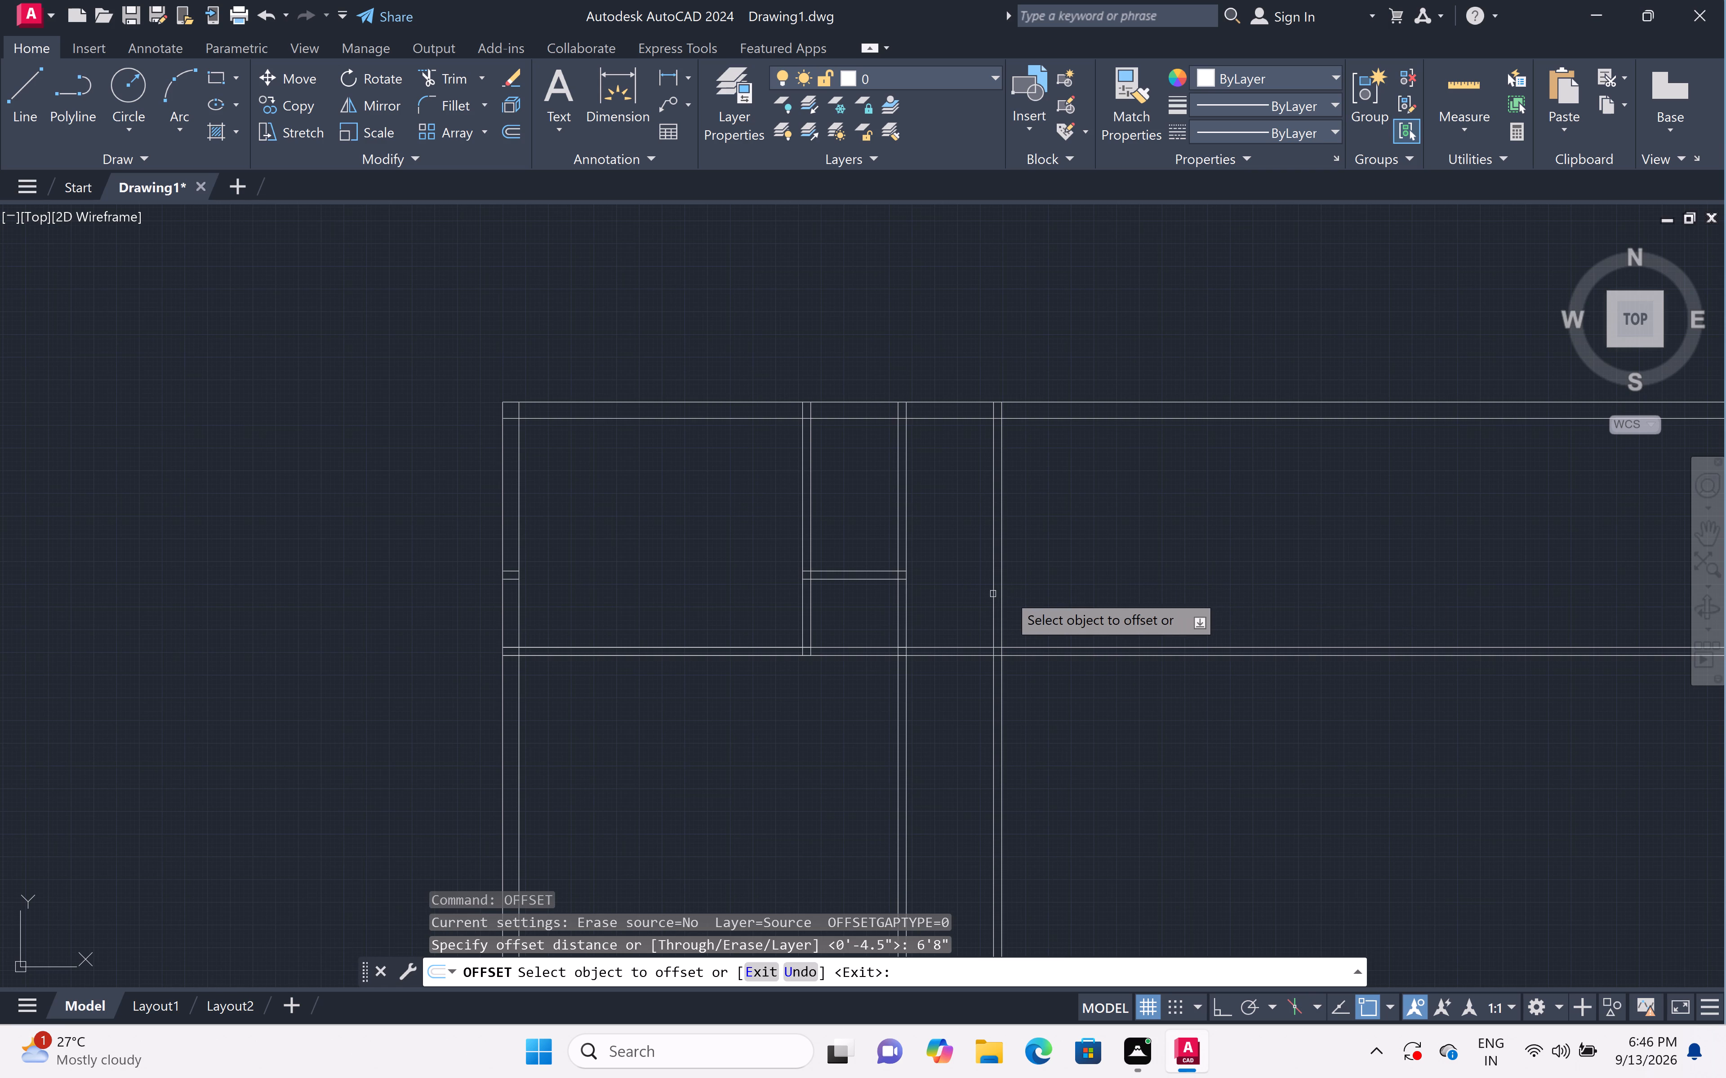
{"action": "left_click", "coordinate": [1005, 587]}
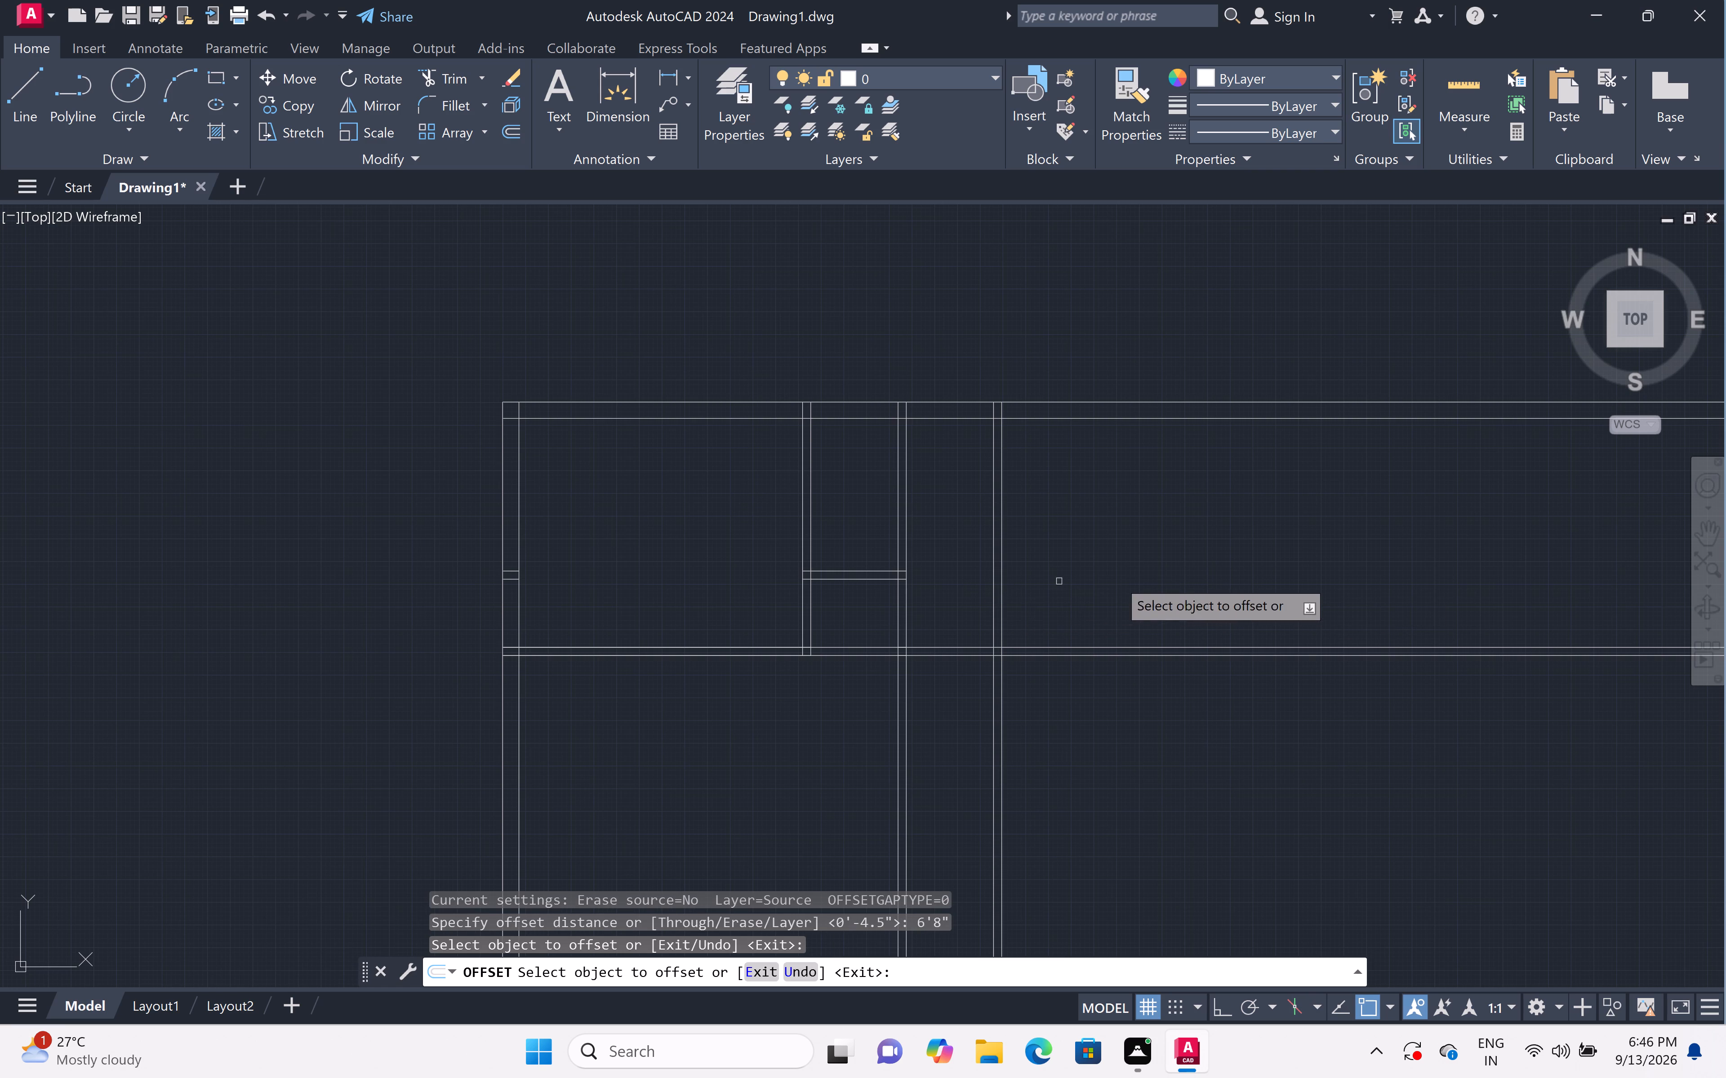
{"action": "left_click", "coordinate": [1002, 604]}
{"action": "left_click", "coordinate": [1461, 586]}
{"action": "key", "text": "space"}
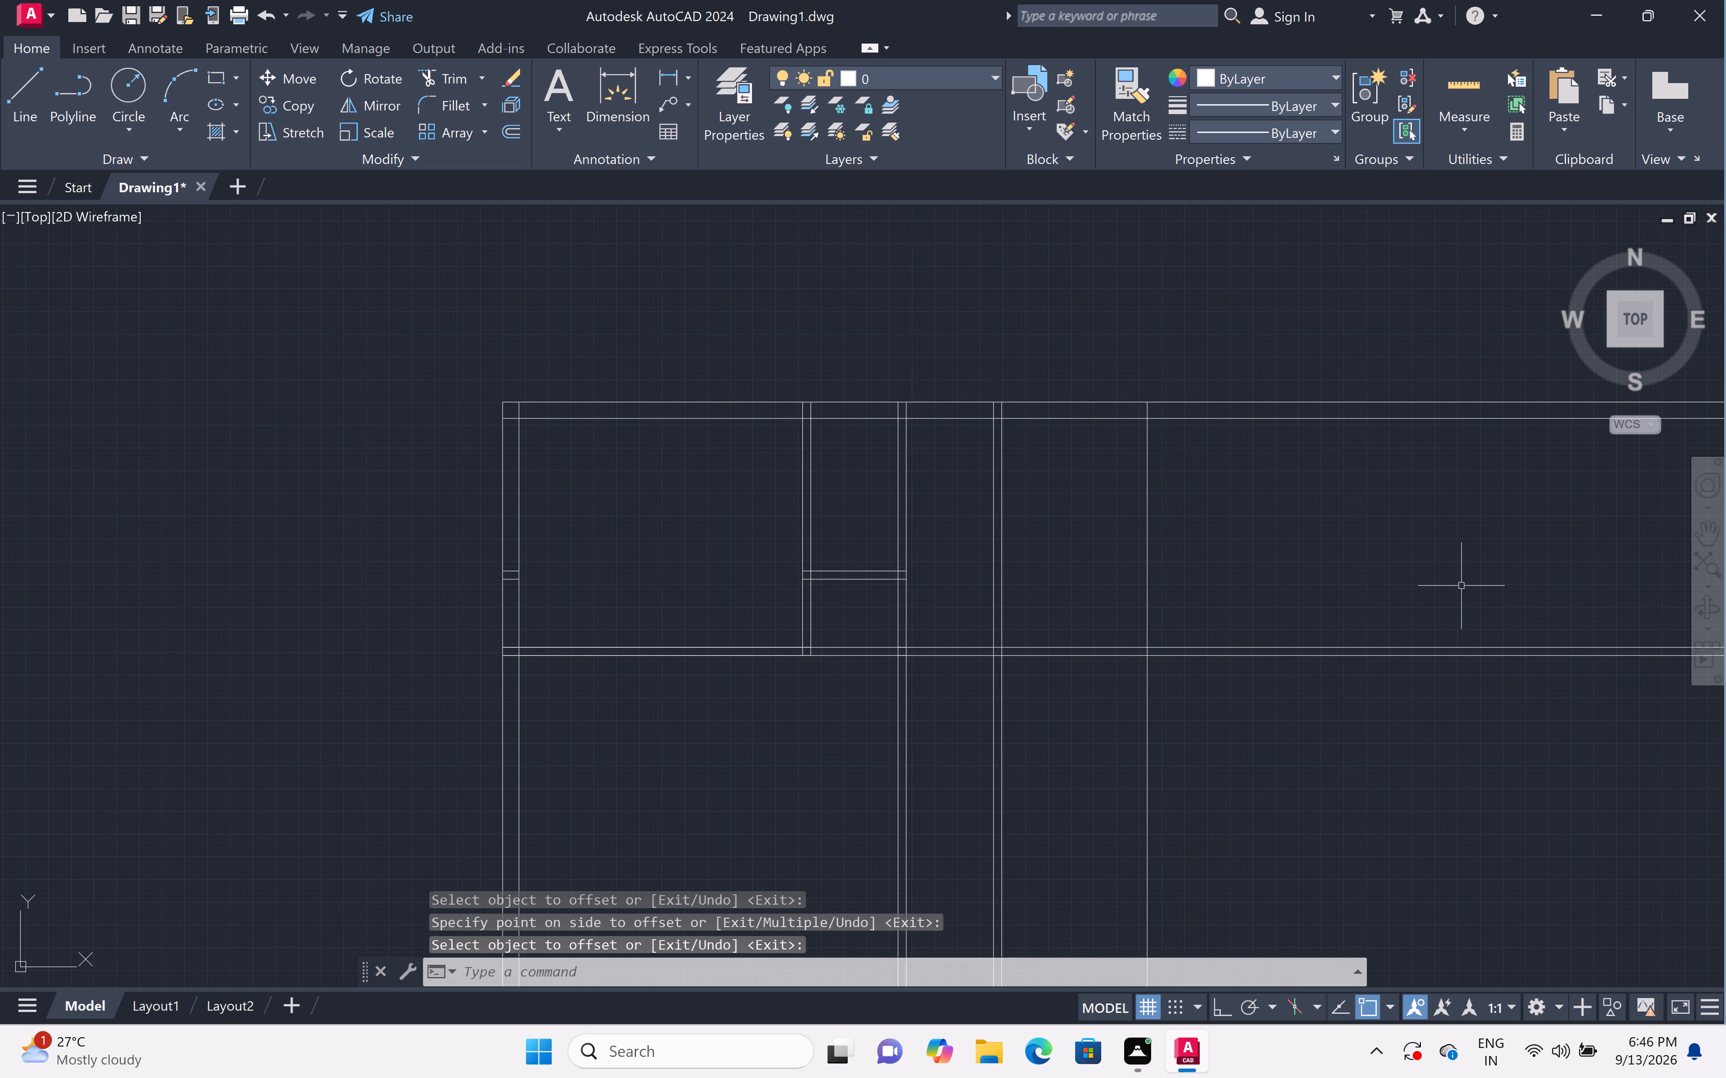
Offset the new vertical line 4.5" eastward to give the partition its thickness.
{"action": "key", "text": "space"}
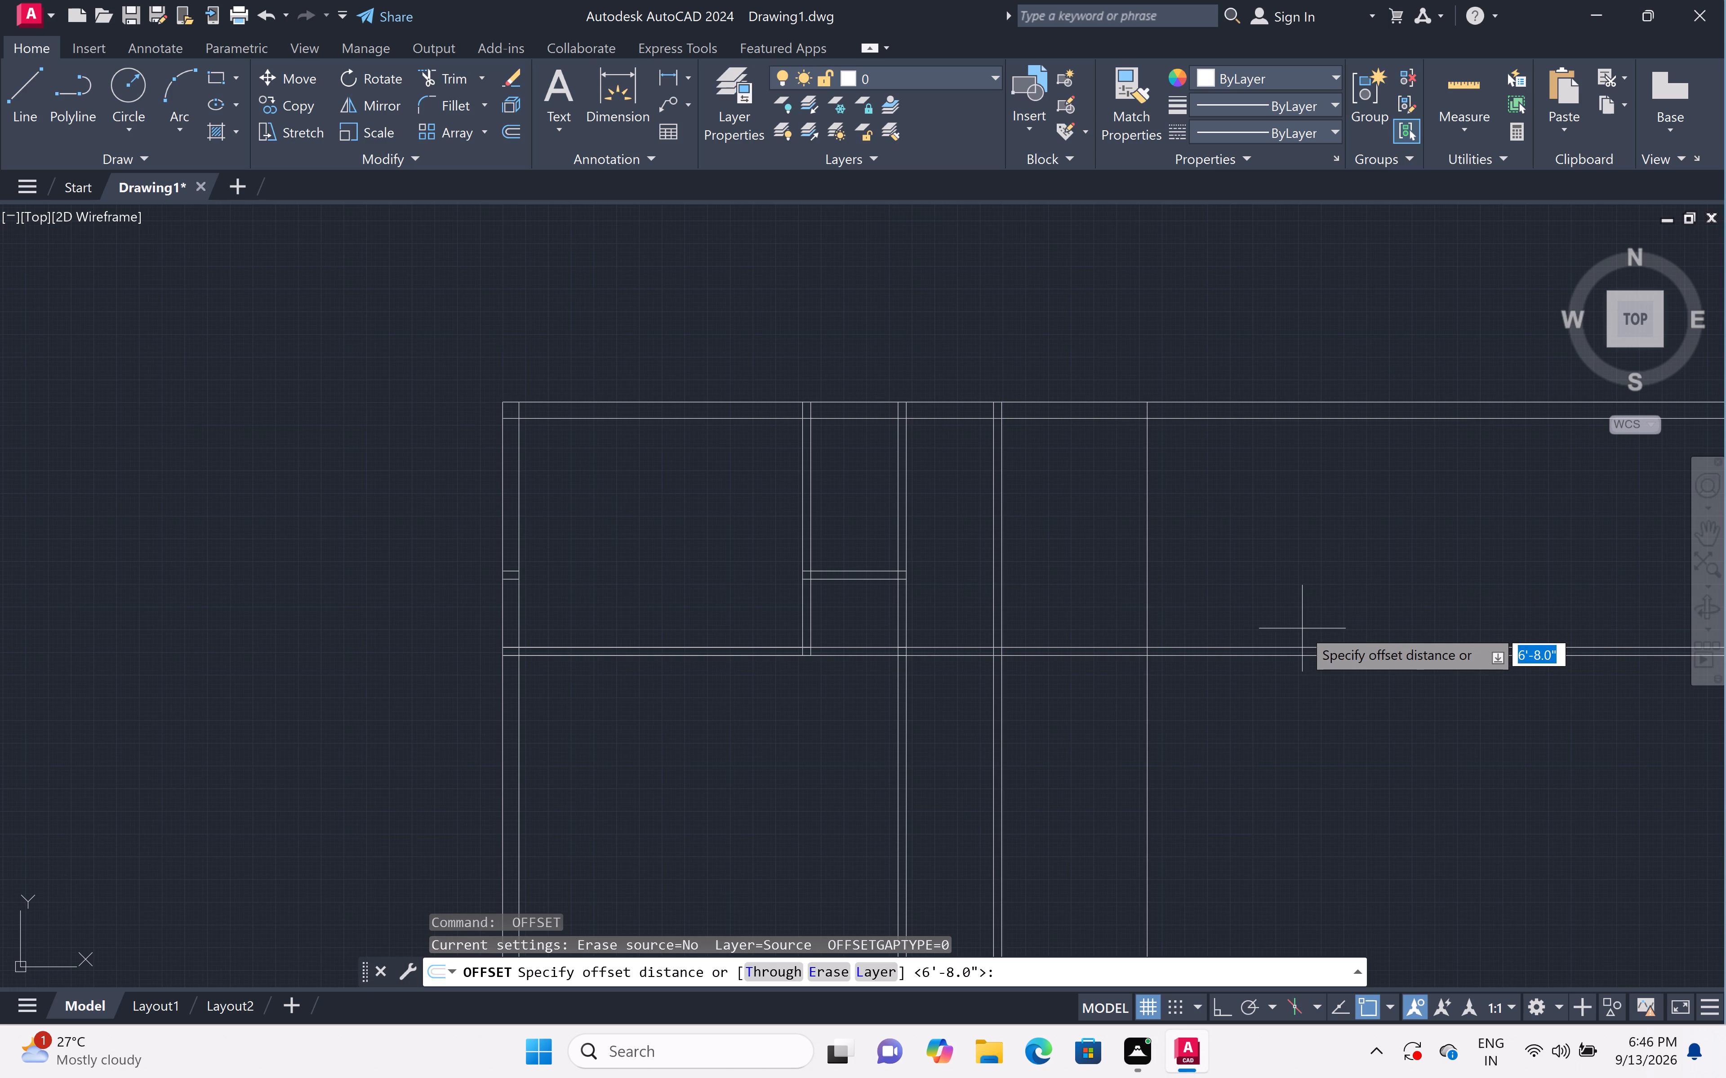
{"action": "key", "text": "4"}
{"action": "key", "text": "period"}
{"action": "key", "text": "5"}
{"action": "type", "text": "\""}
{"action": "key", "text": "space"}
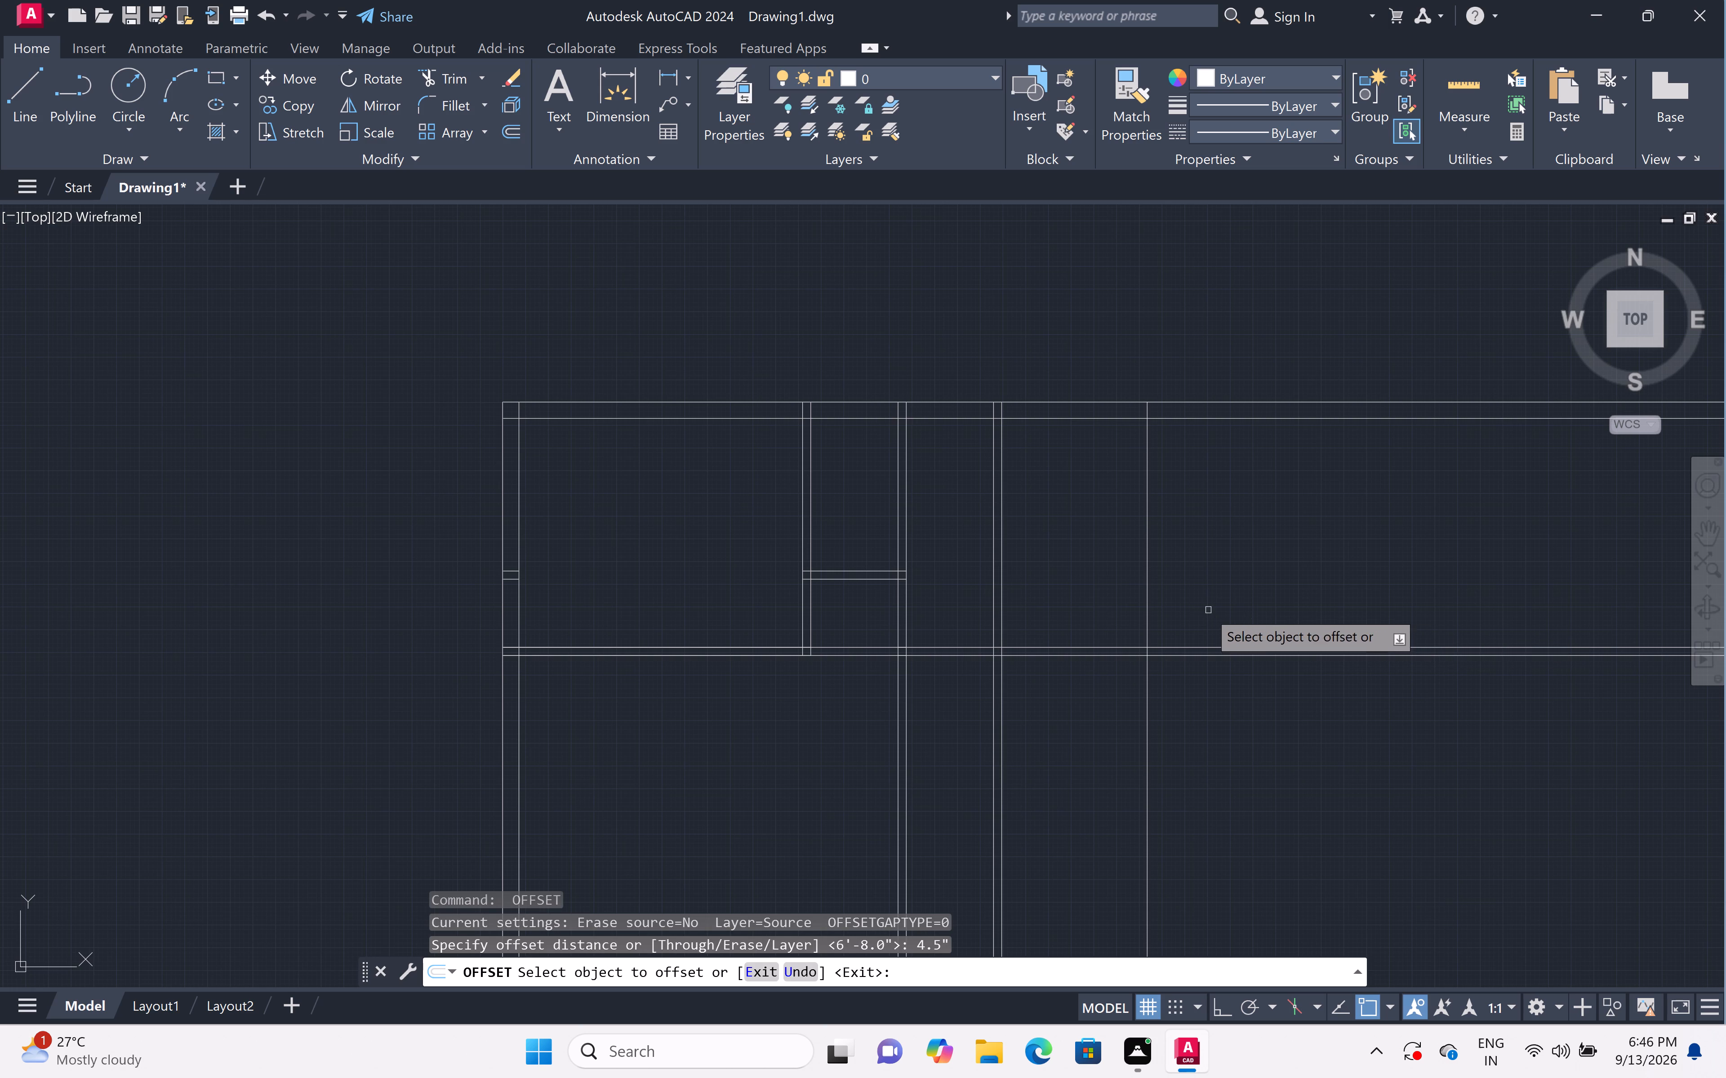
{"action": "left_click", "coordinate": [1147, 592]}
{"action": "left_click", "coordinate": [1244, 595]}
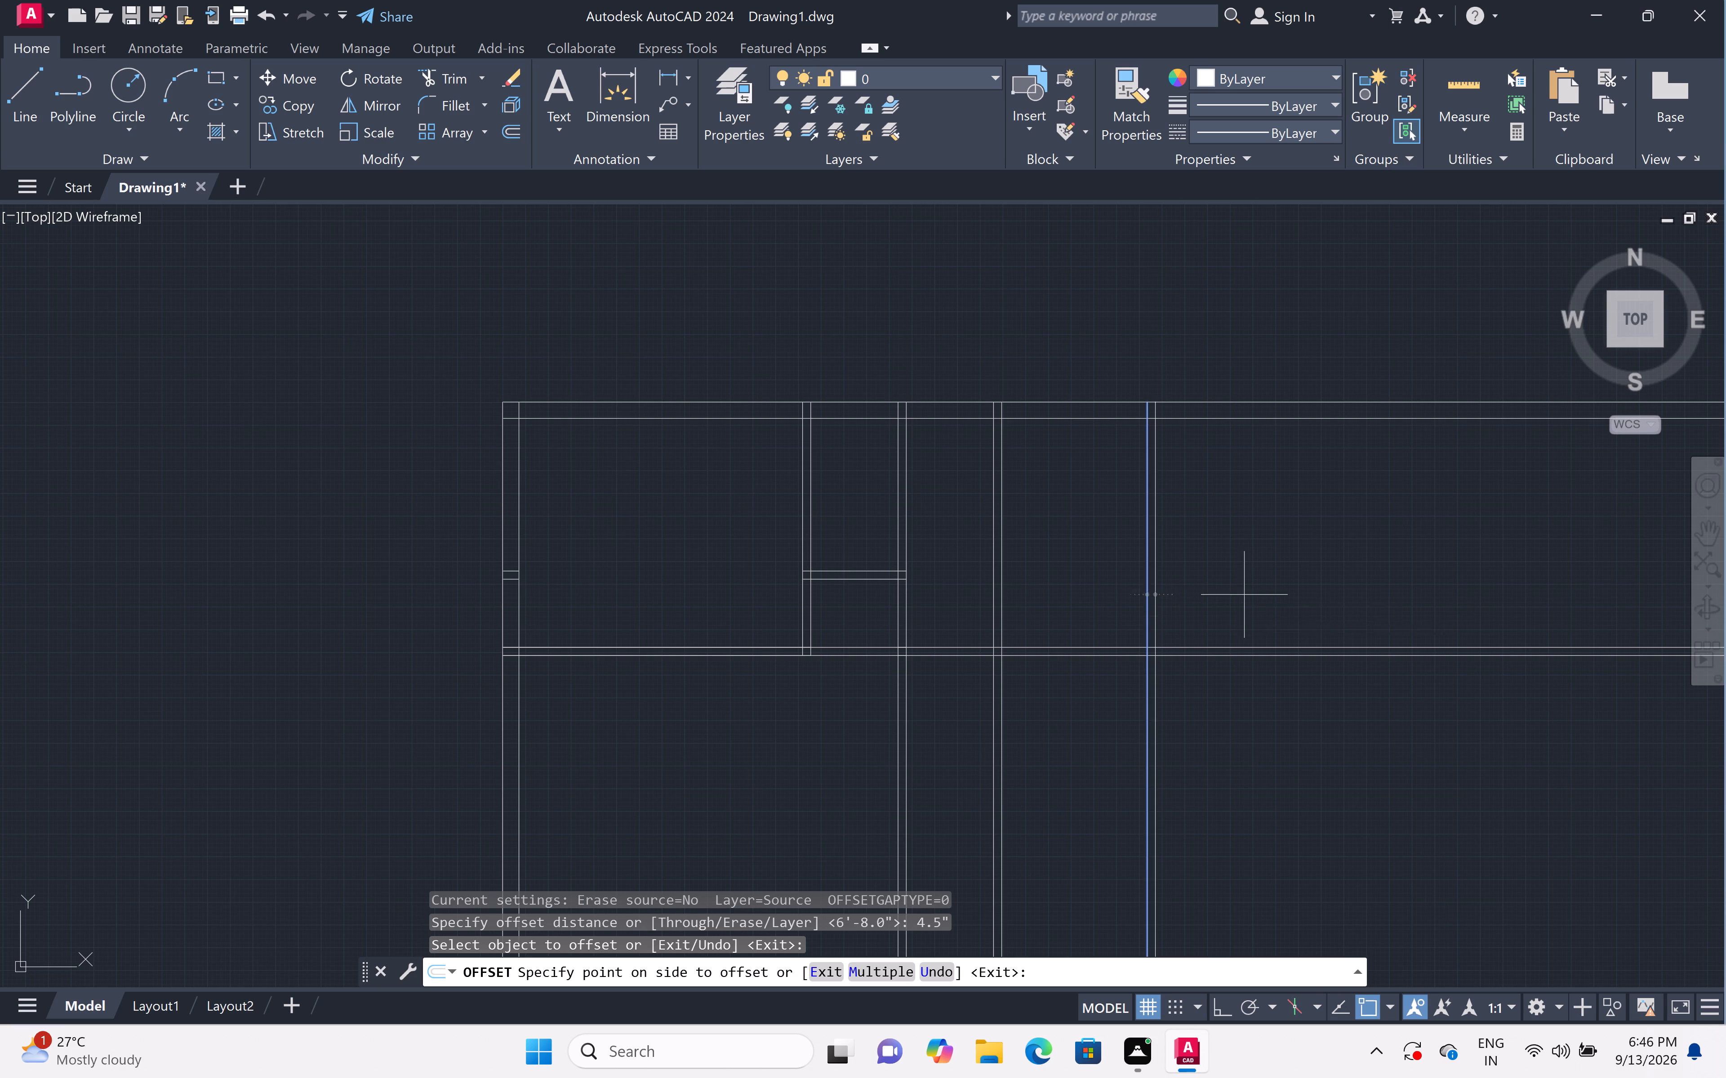
{"action": "scroll", "coordinate": [1244, 594], "scroll_direction": "down", "scroll_amount": 1}
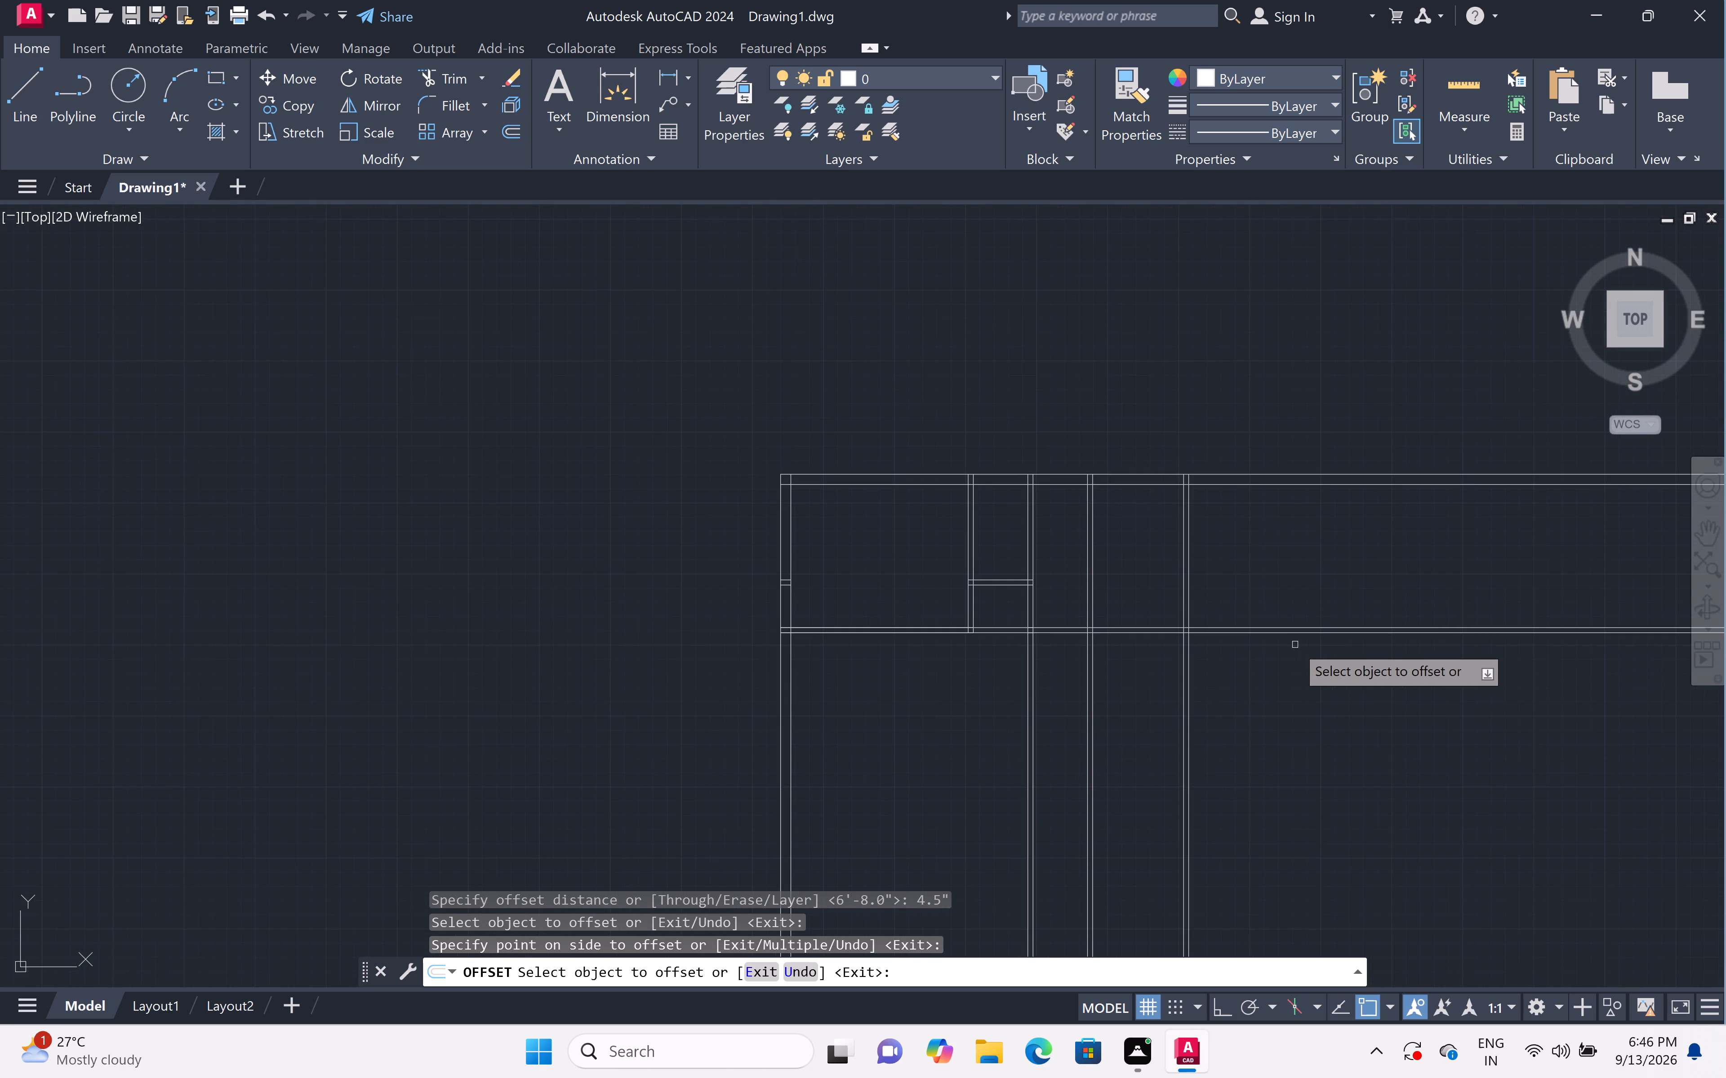
{"action": "middle_click", "coordinate": [1294, 644]}
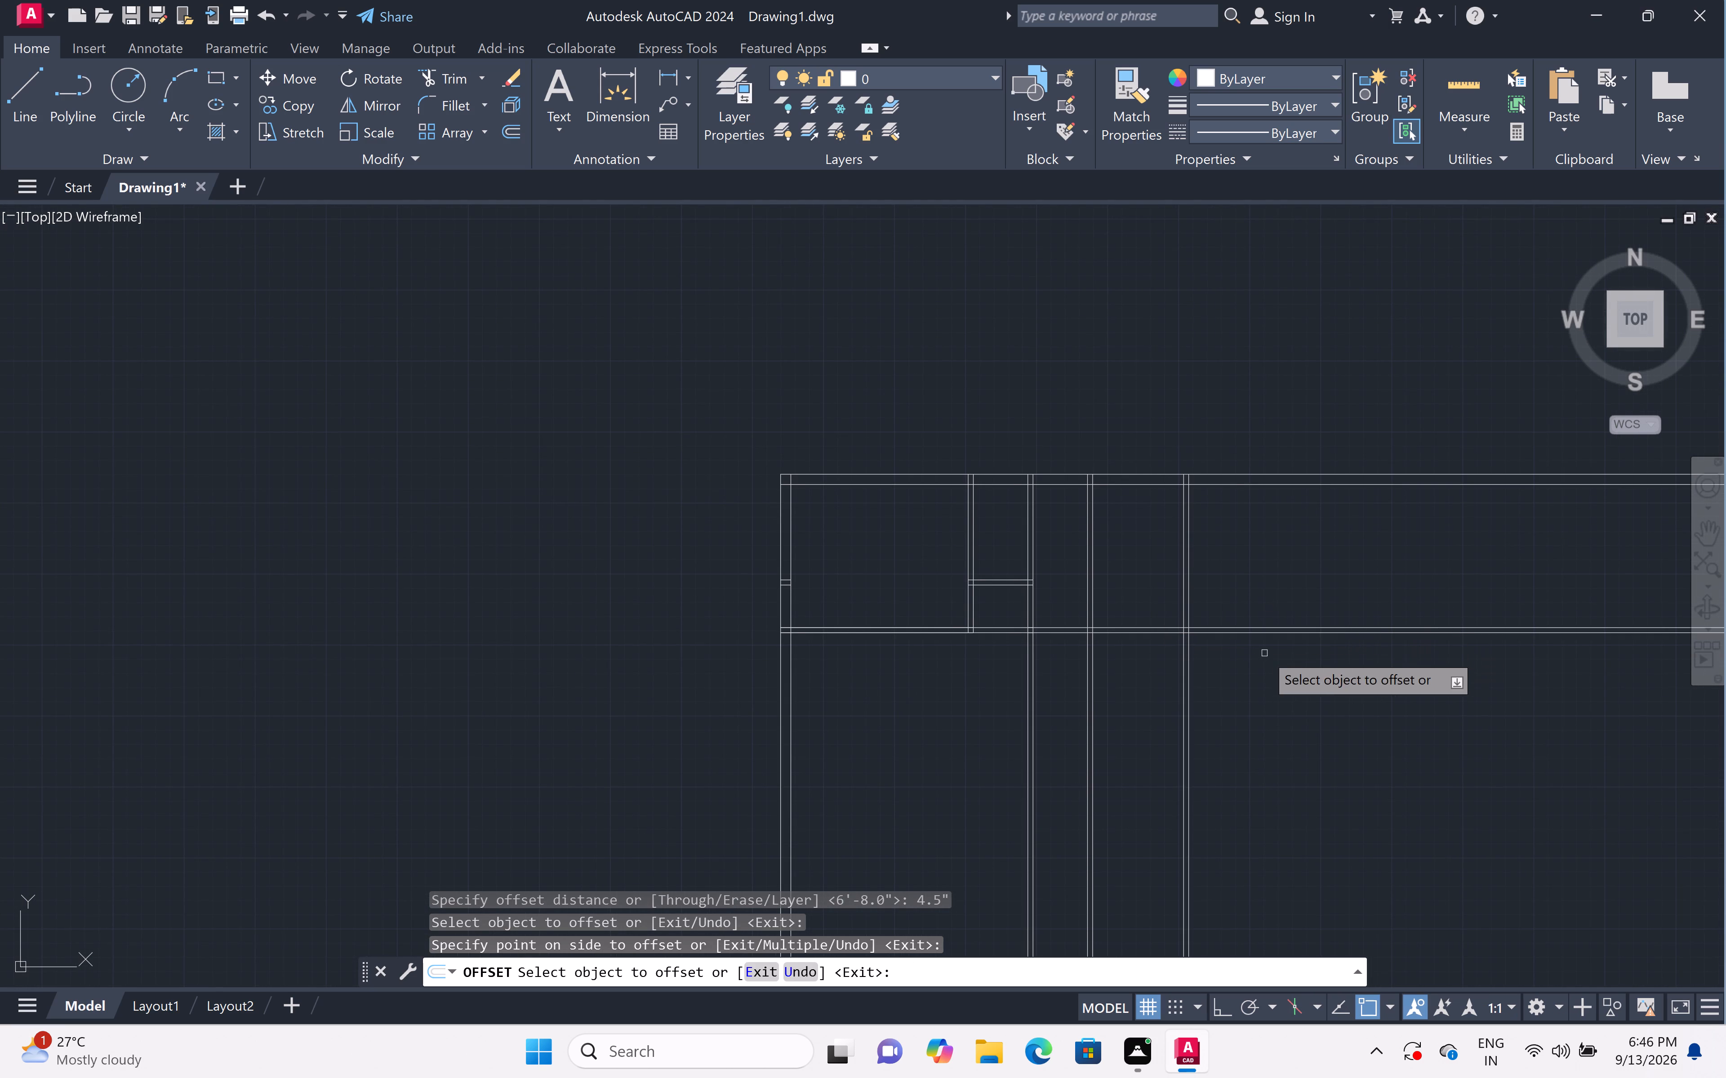
{"action": "middle_click_drag", "start_coordinate": [1264, 654], "coordinate": [1096, 541]}
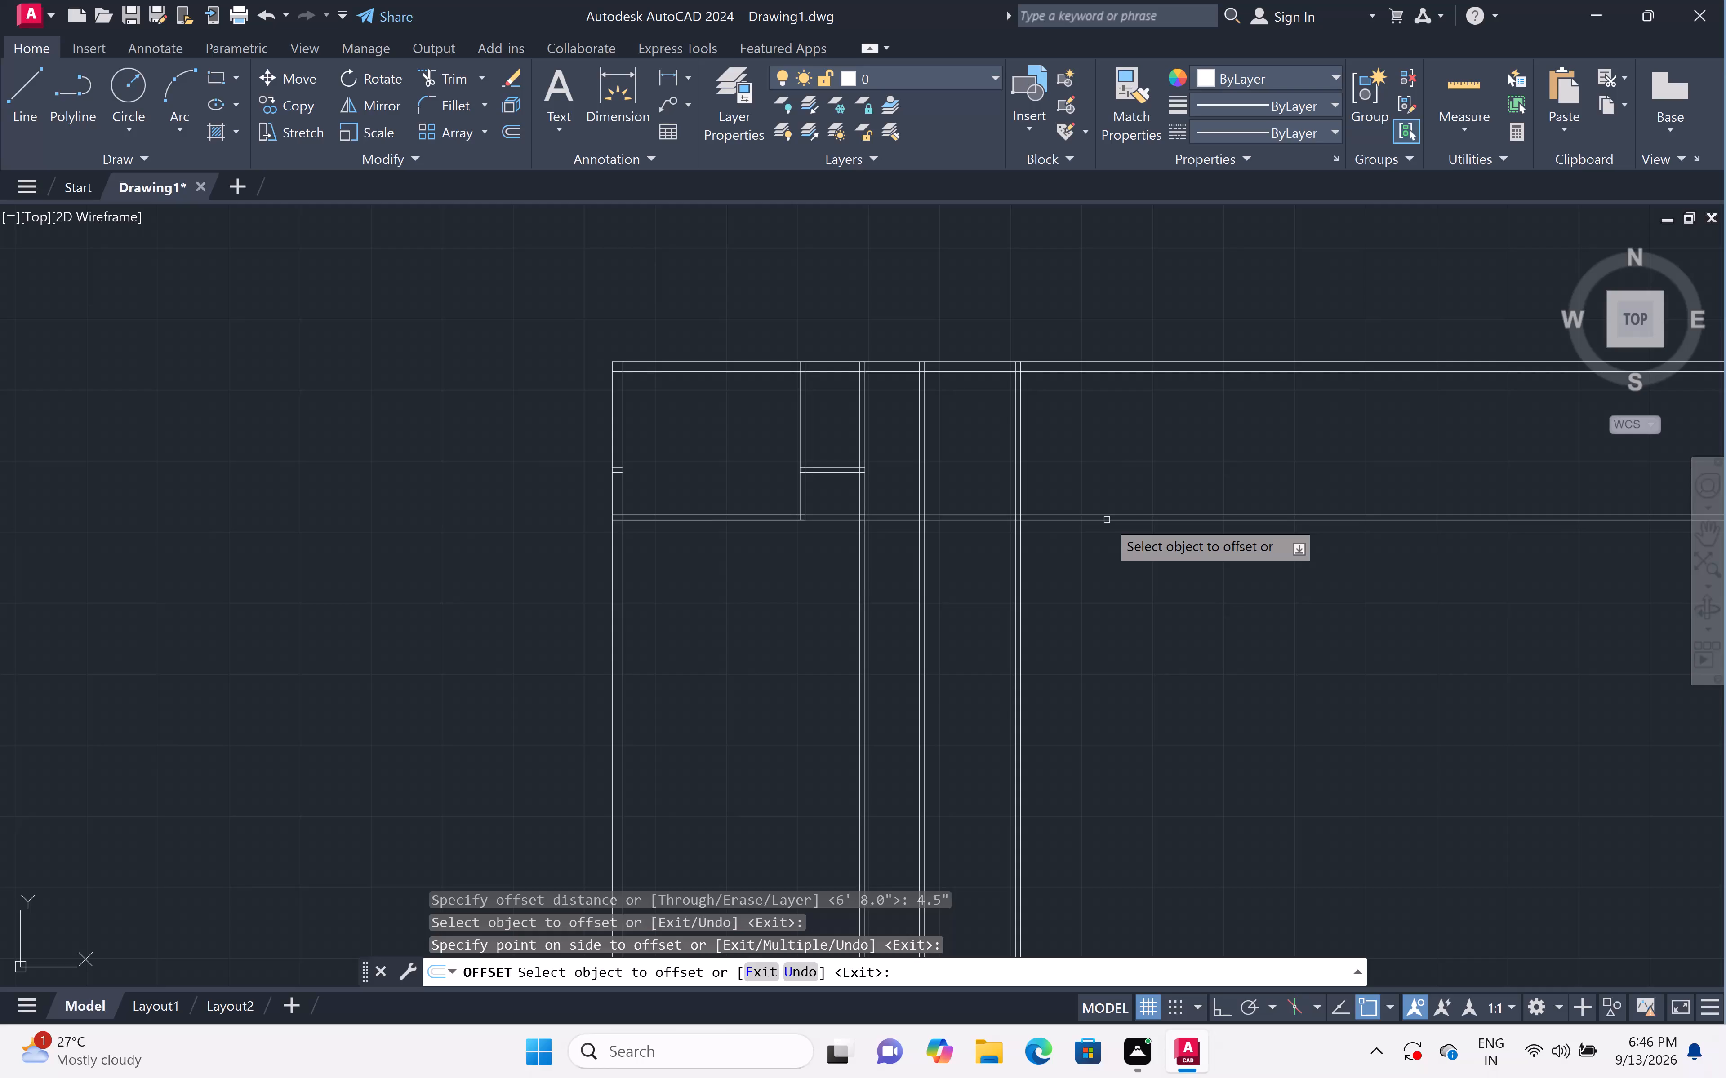
{"action": "key", "text": "space"}
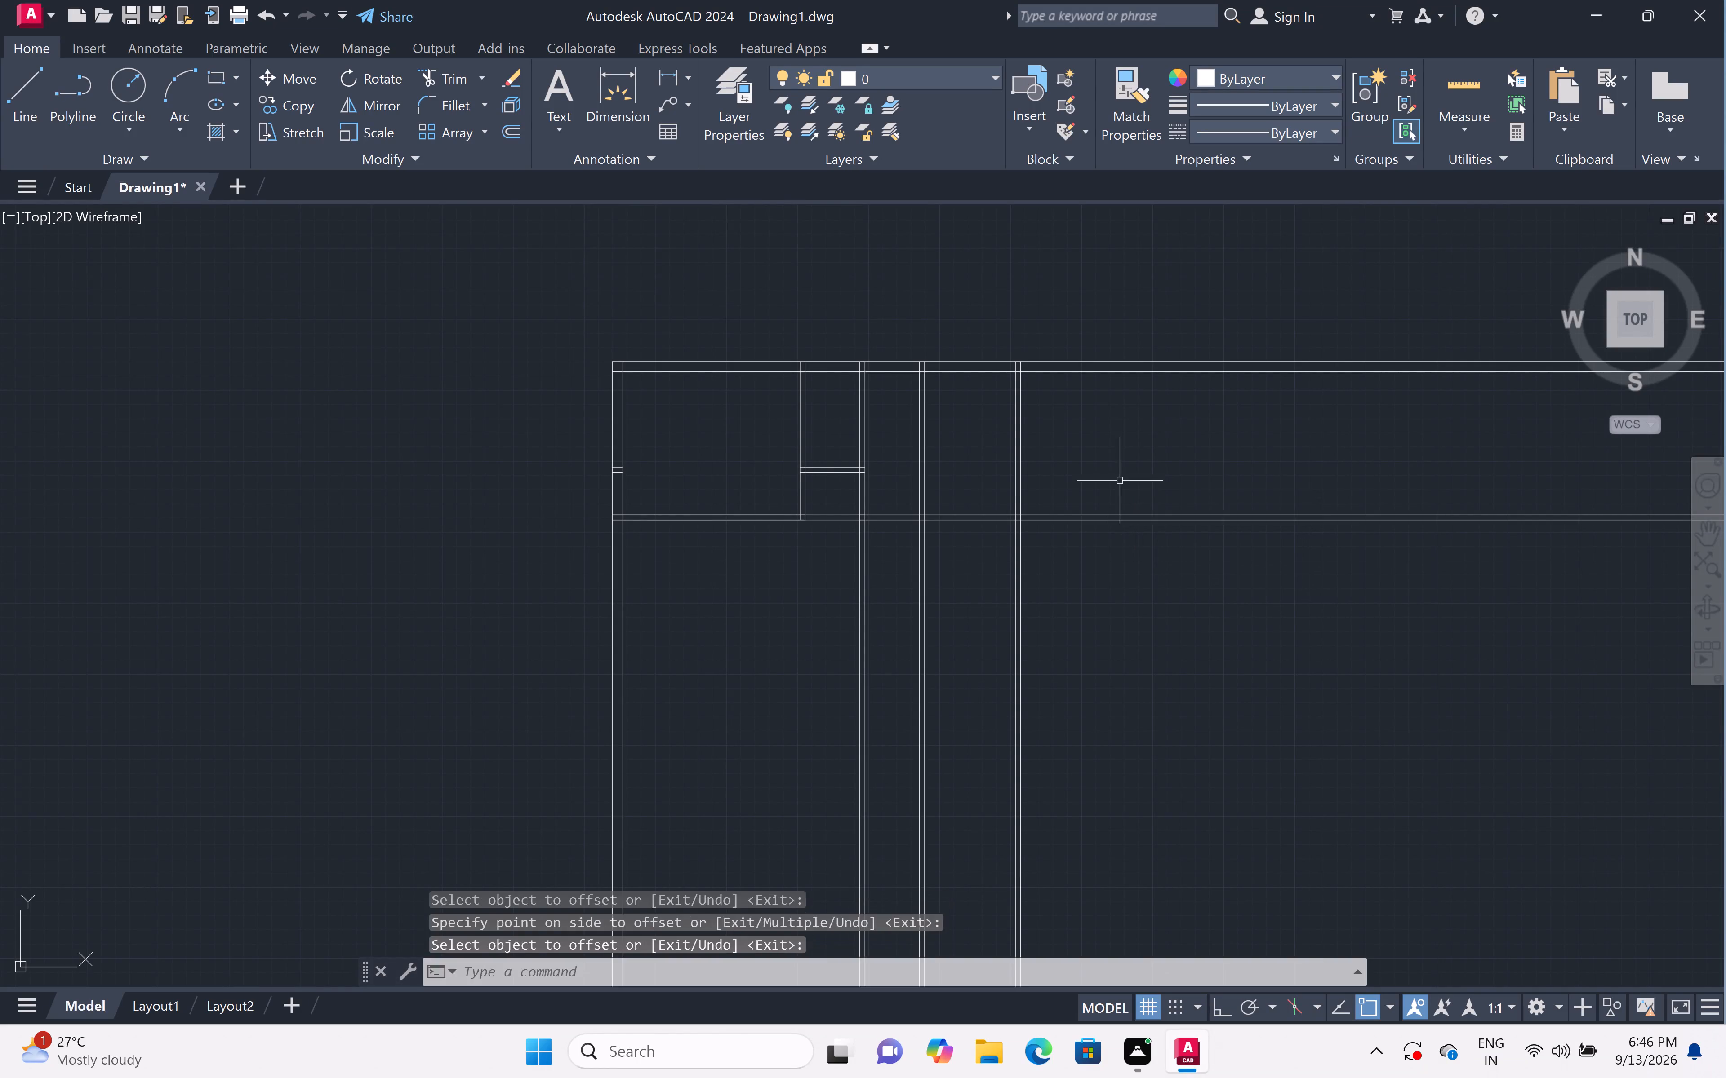
Offset the east line of the newest vertical partition 9' to the east.
{"action": "key", "text": "space"}
{"action": "type", "text": "9'"}
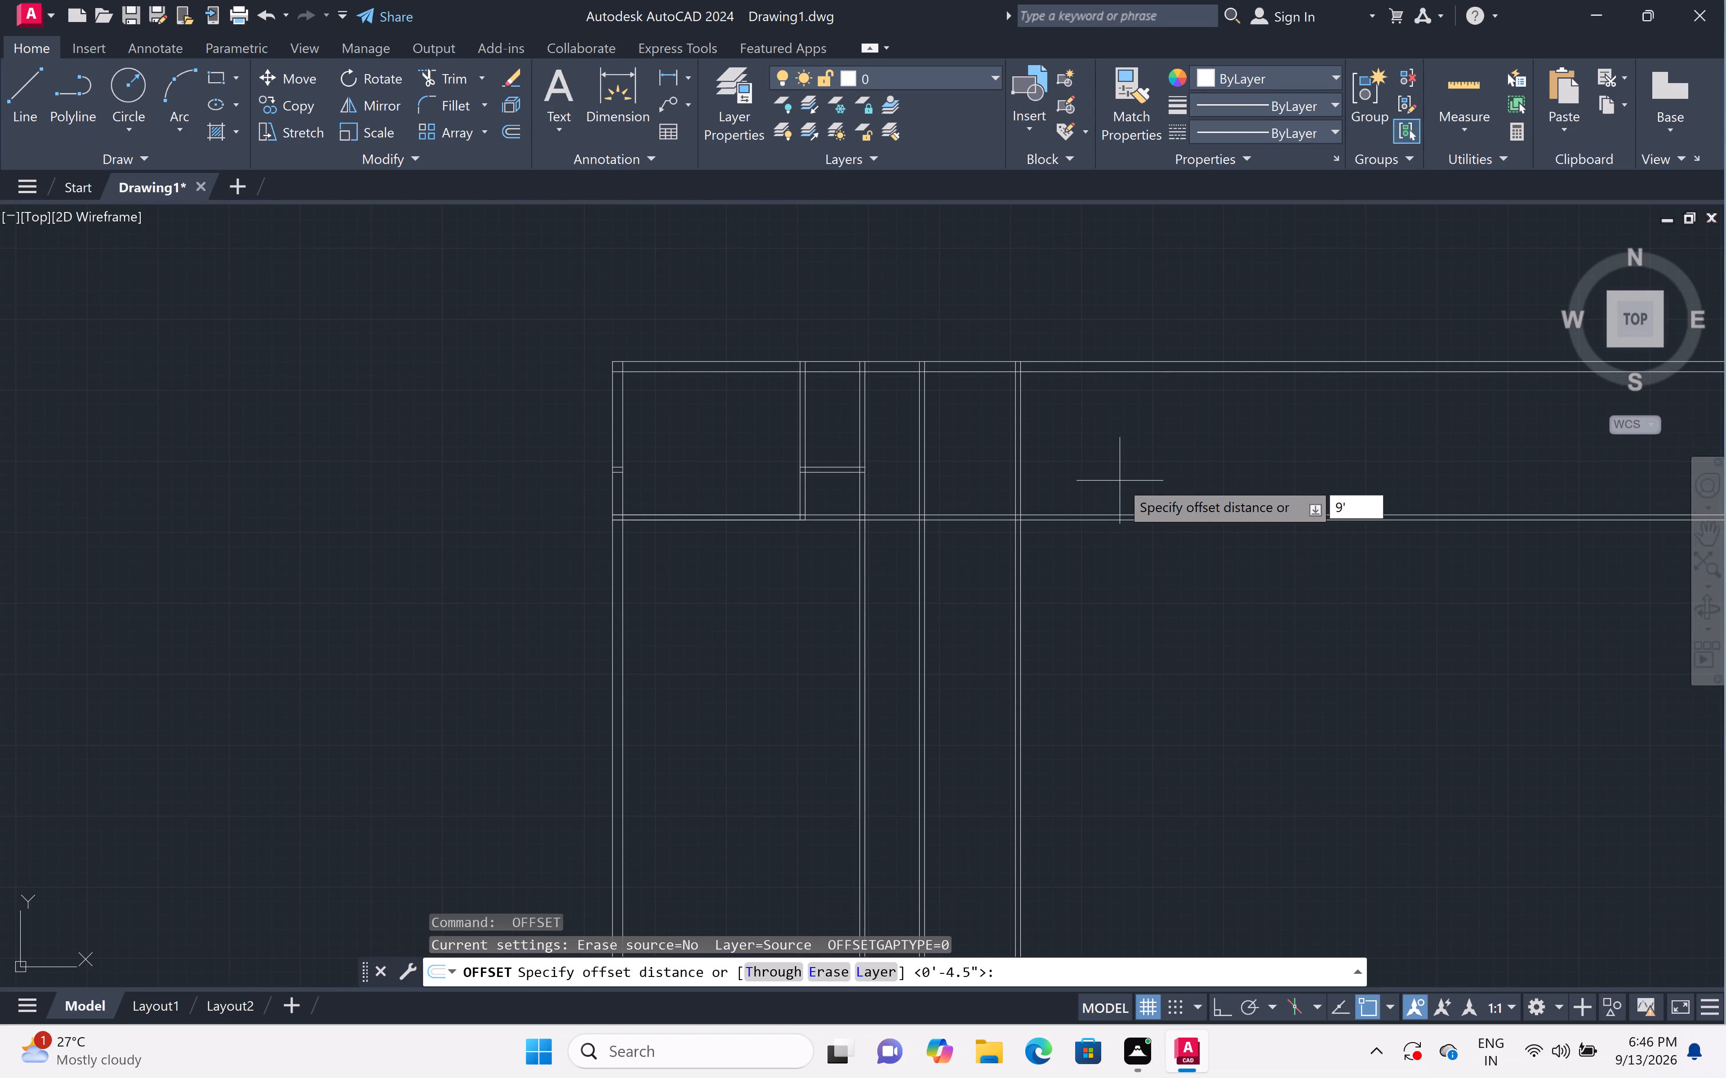
{"action": "key", "text": "space"}
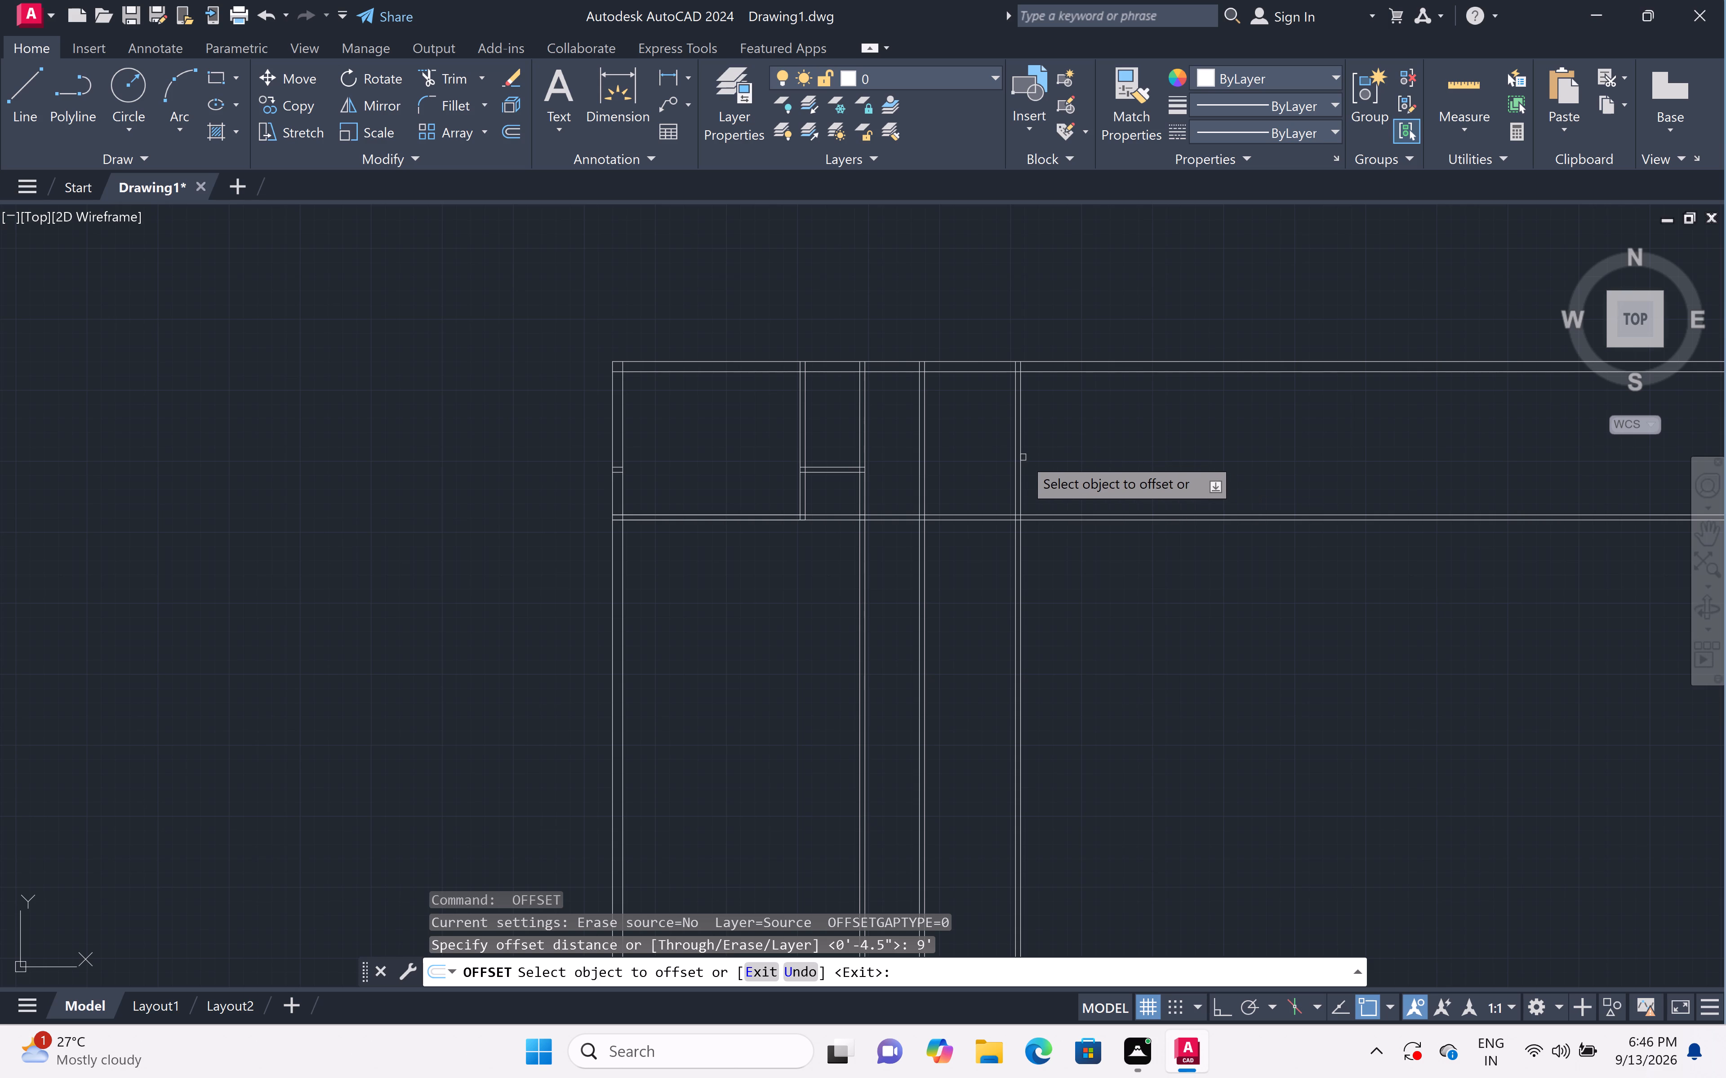
{"action": "double_click", "coordinate": [1021, 457]}
{"action": "left_click", "coordinate": [1331, 460]}
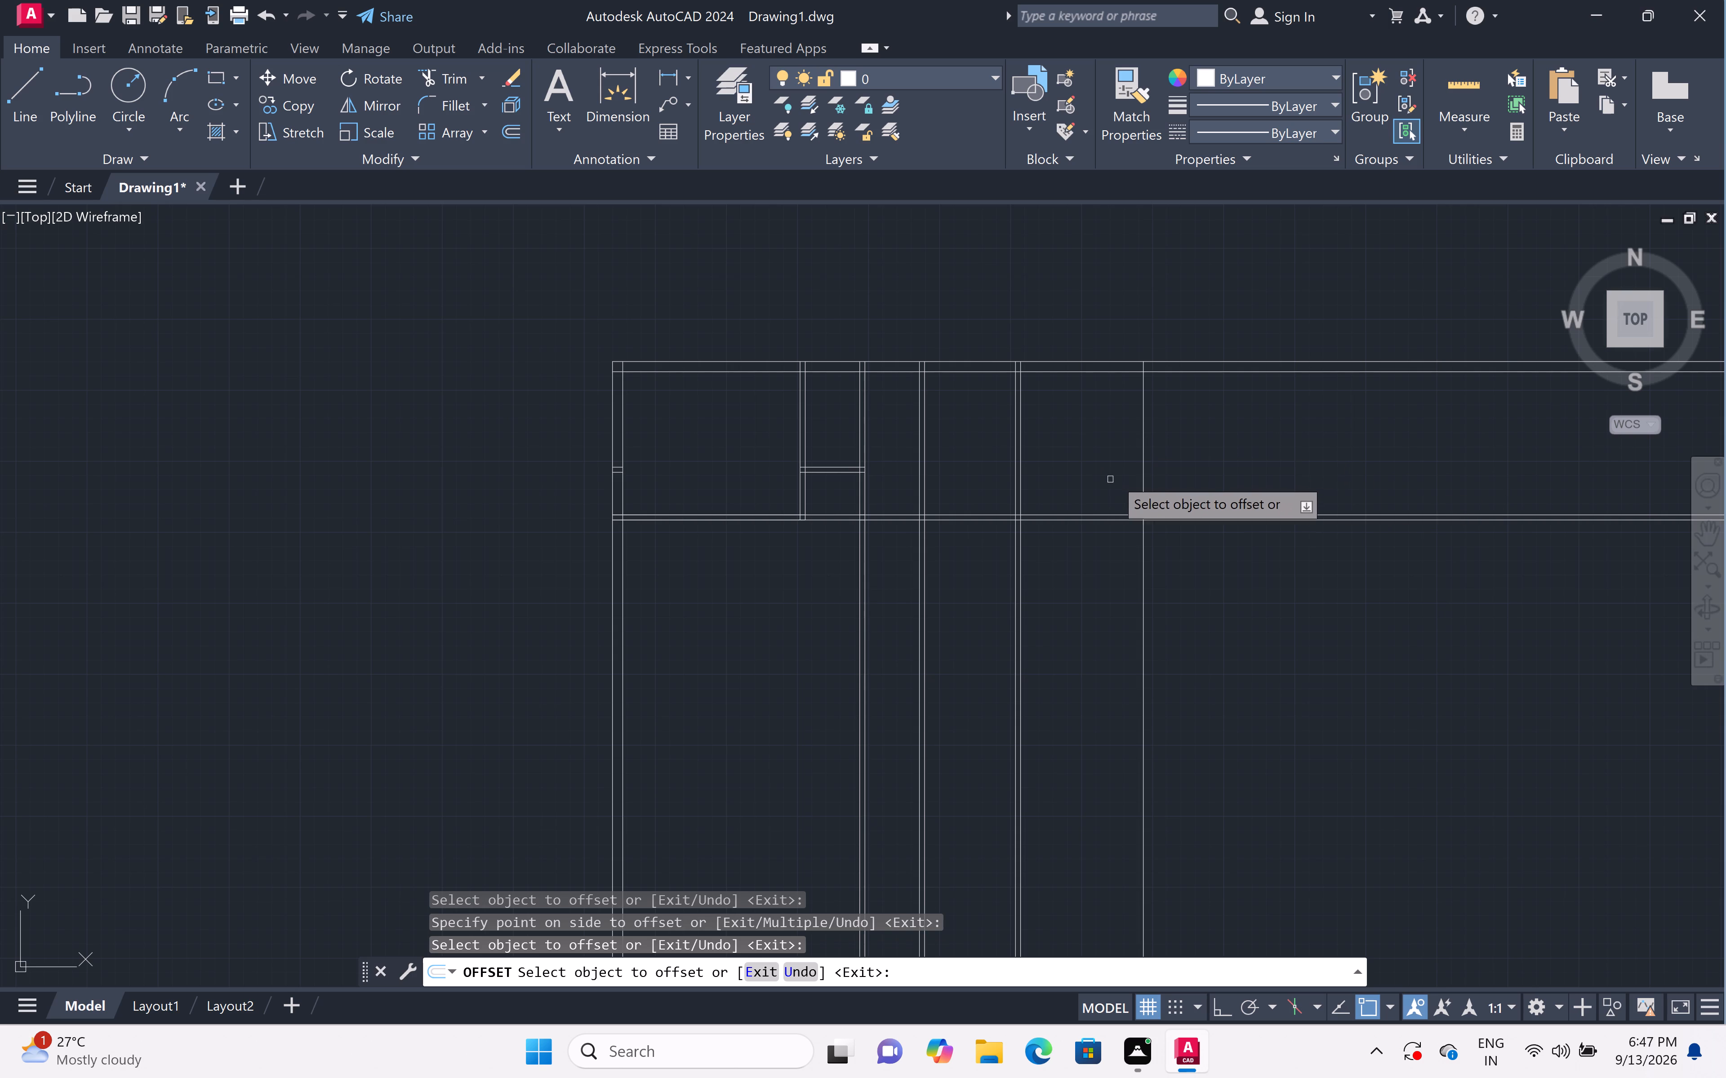
{"action": "key", "text": "space"}
Offset the inner line of the top outer wall 14' downward into the plan.
{"action": "key", "text": "space"}
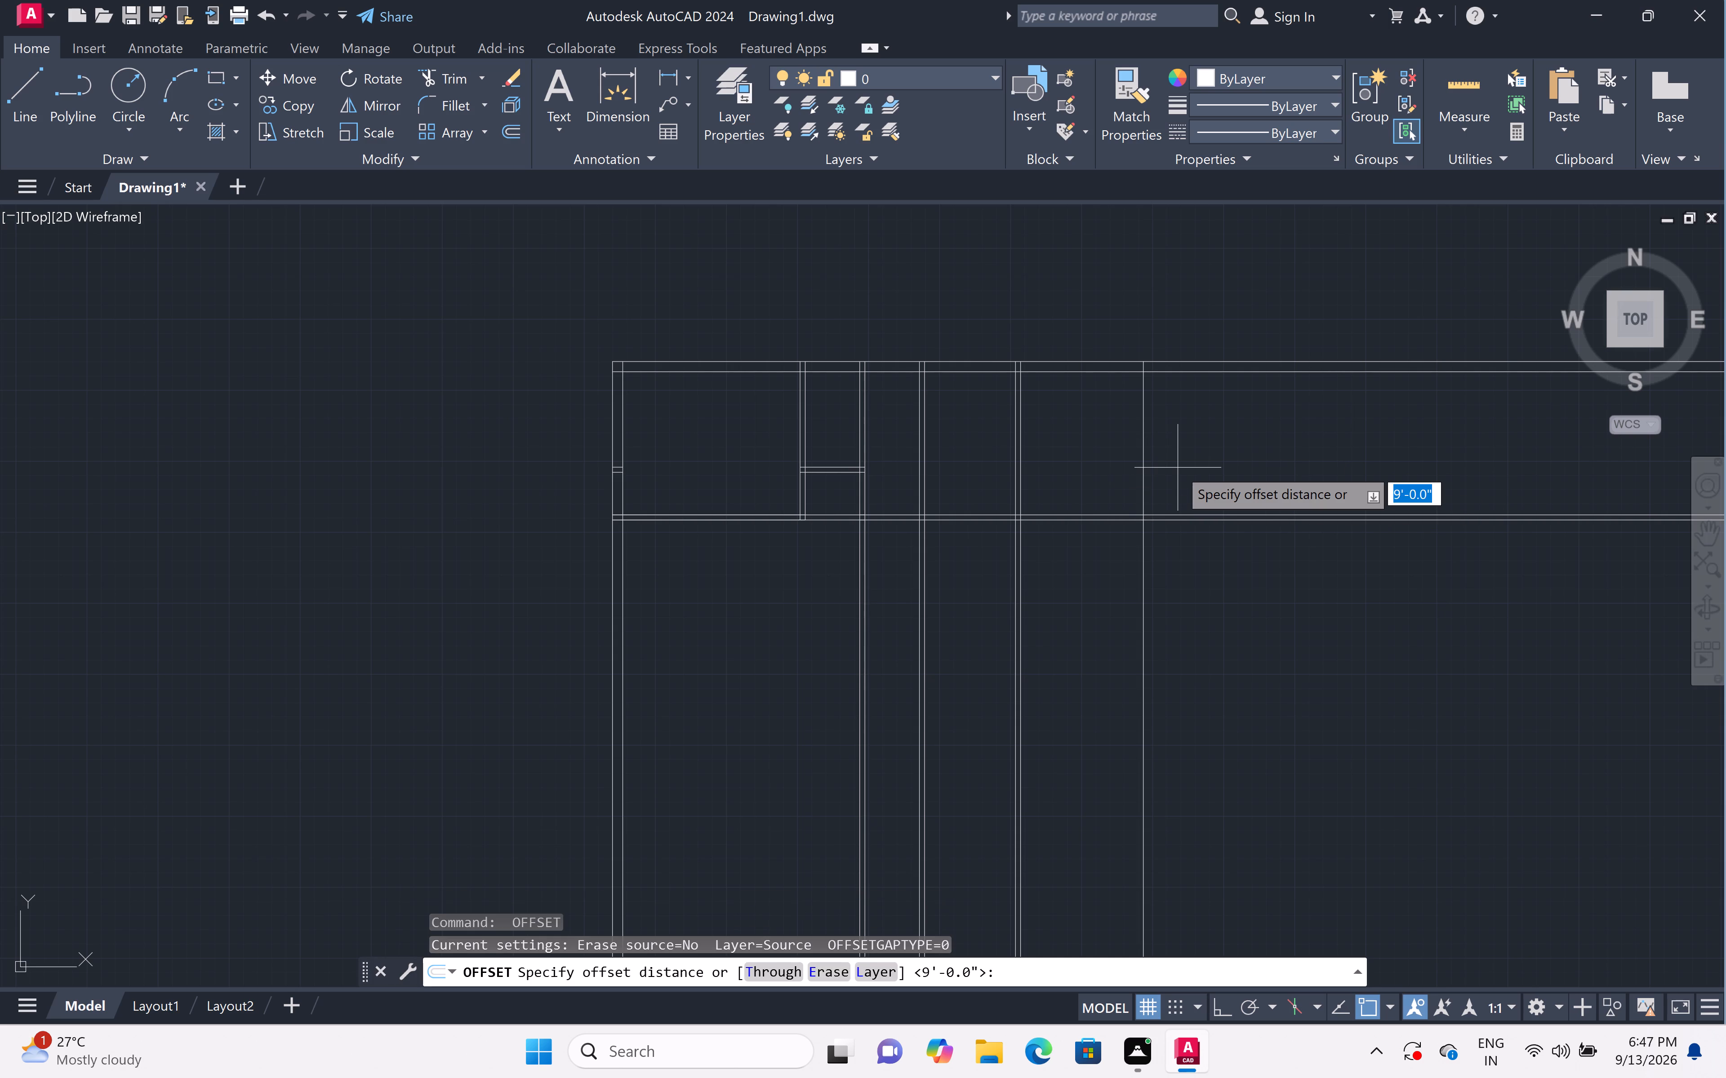
{"action": "type", "text": "14'"}
{"action": "key", "text": "space"}
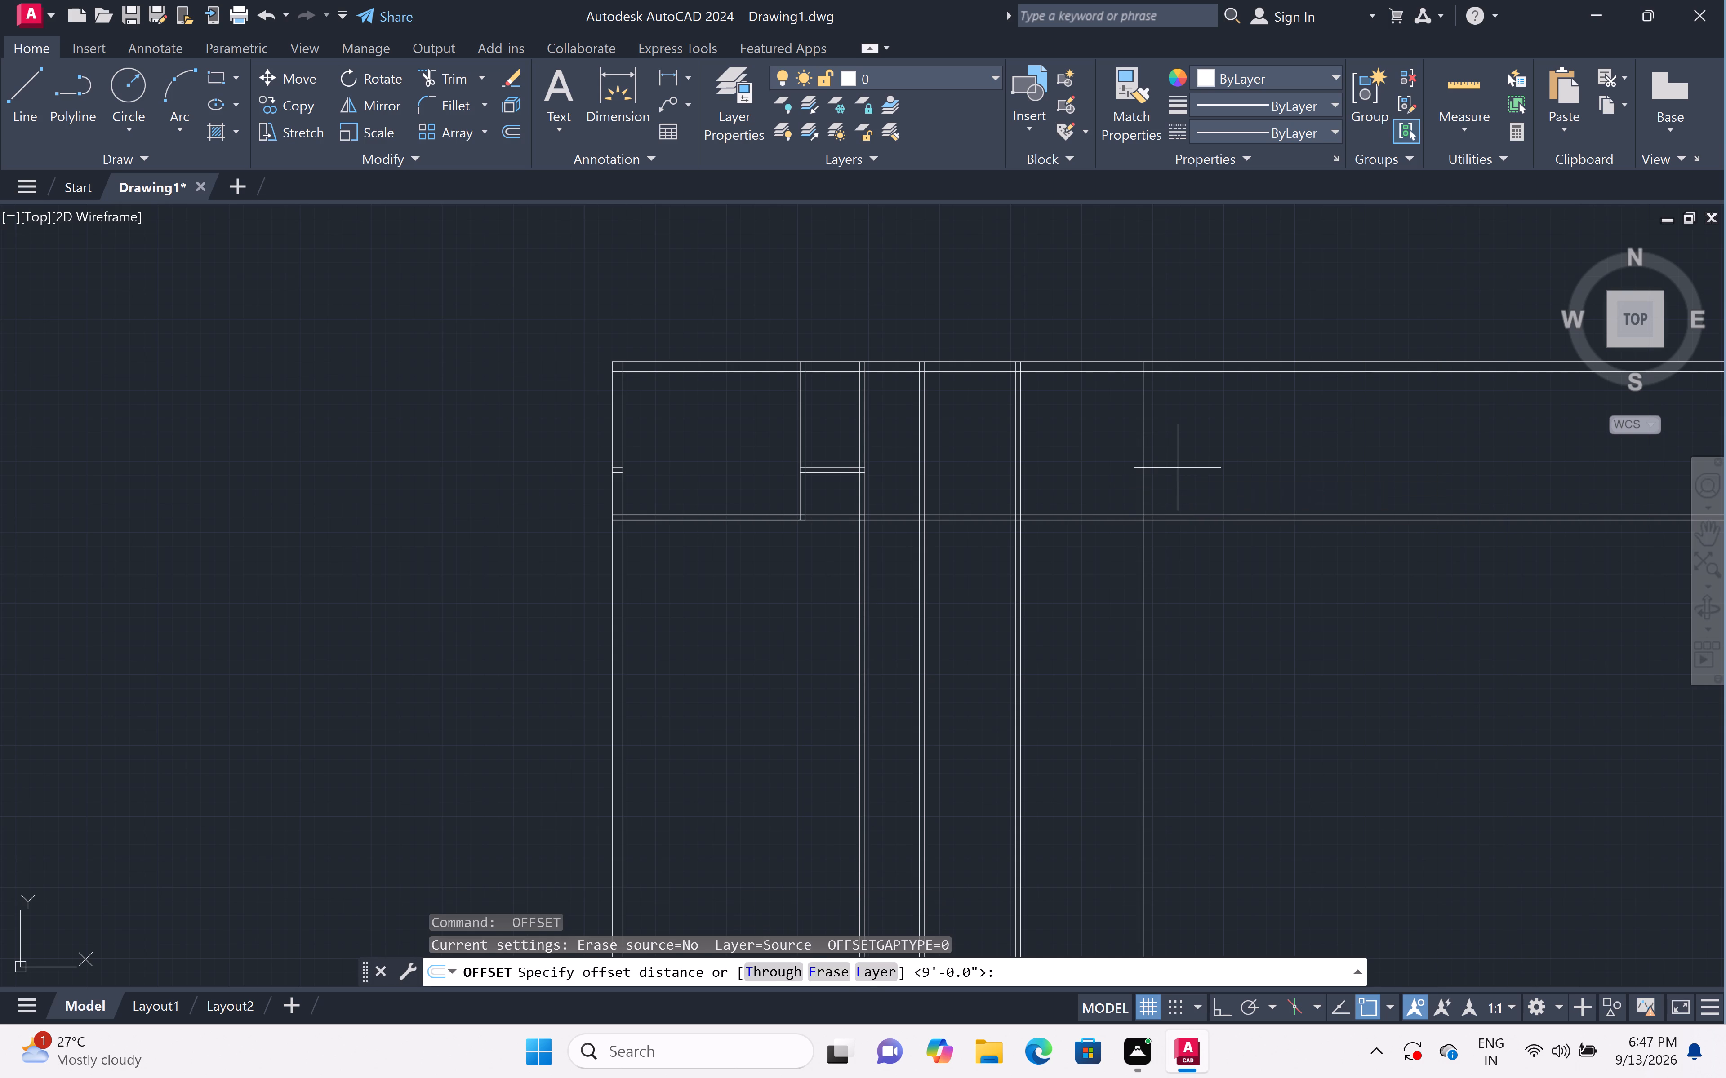
{"action": "left_click", "coordinate": [1063, 371]}
{"action": "double_click", "coordinate": [1116, 706]}
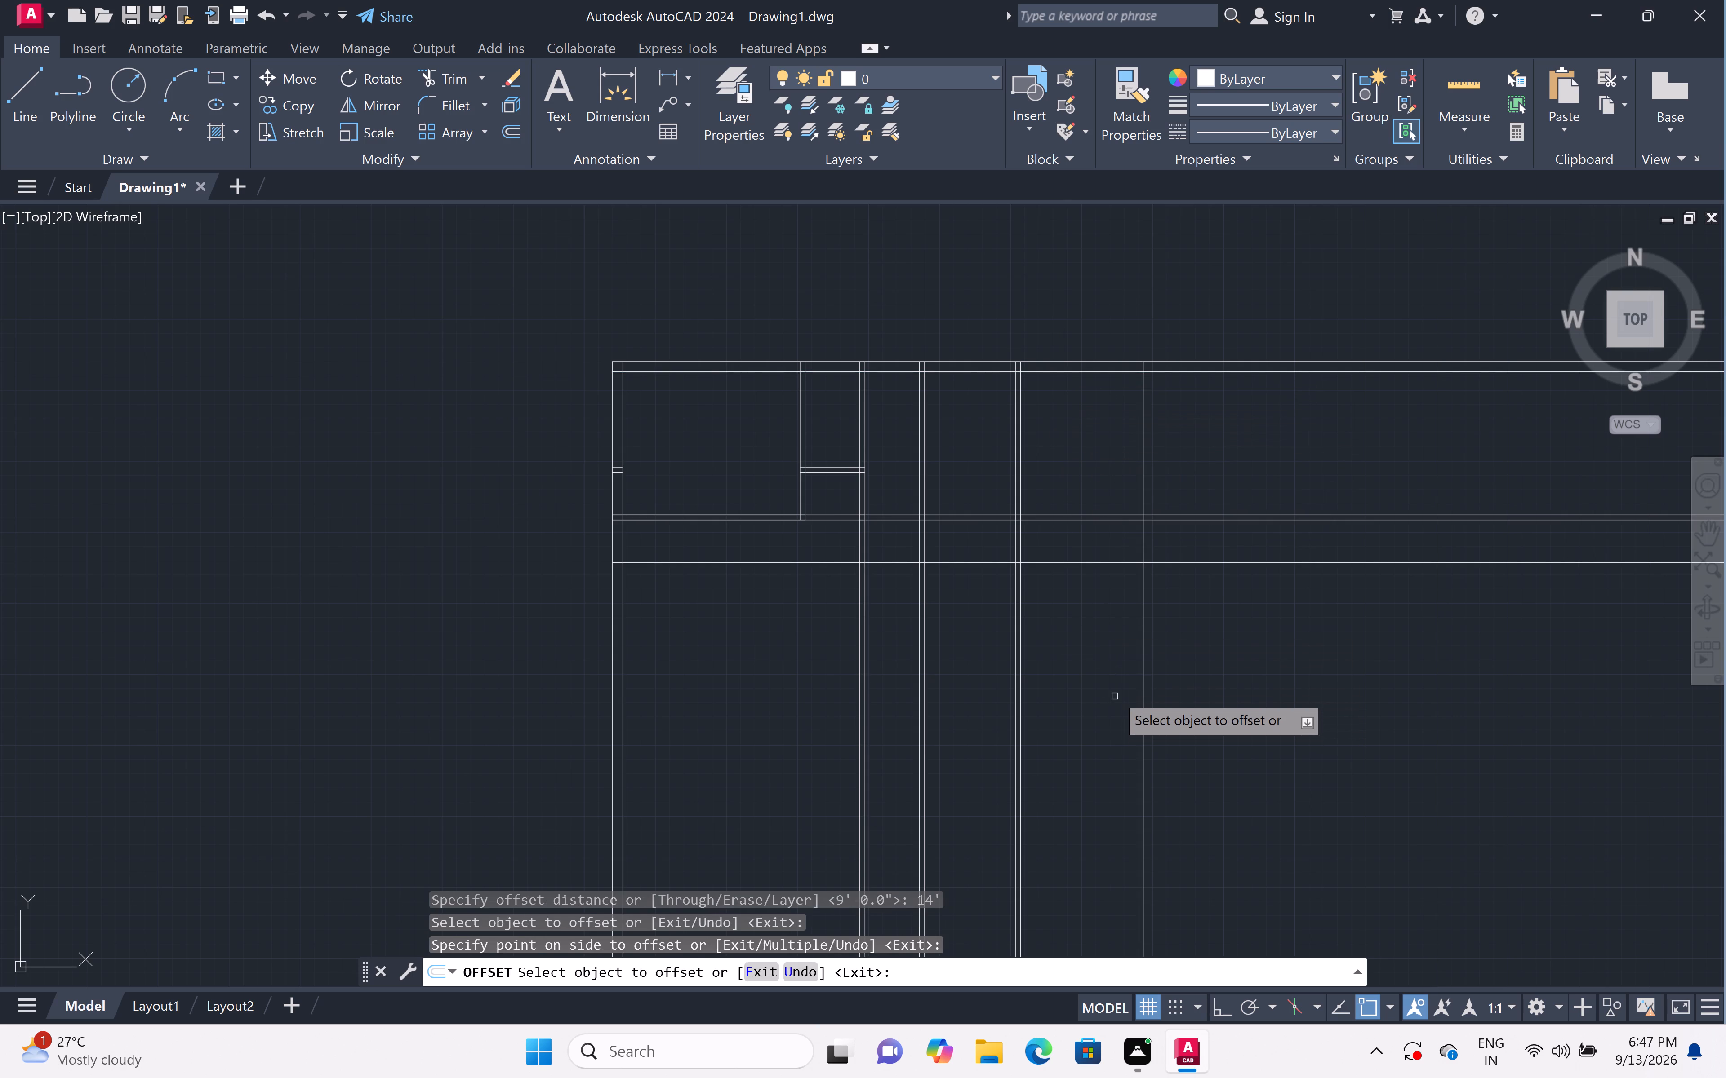
{"action": "key", "text": "Escape"}
Trim both horizontal partition lines between the easternmost vertical partition and the new vertical line 9' east of it.
{"action": "type", "text": "tr"}
{"action": "key", "text": "space"}
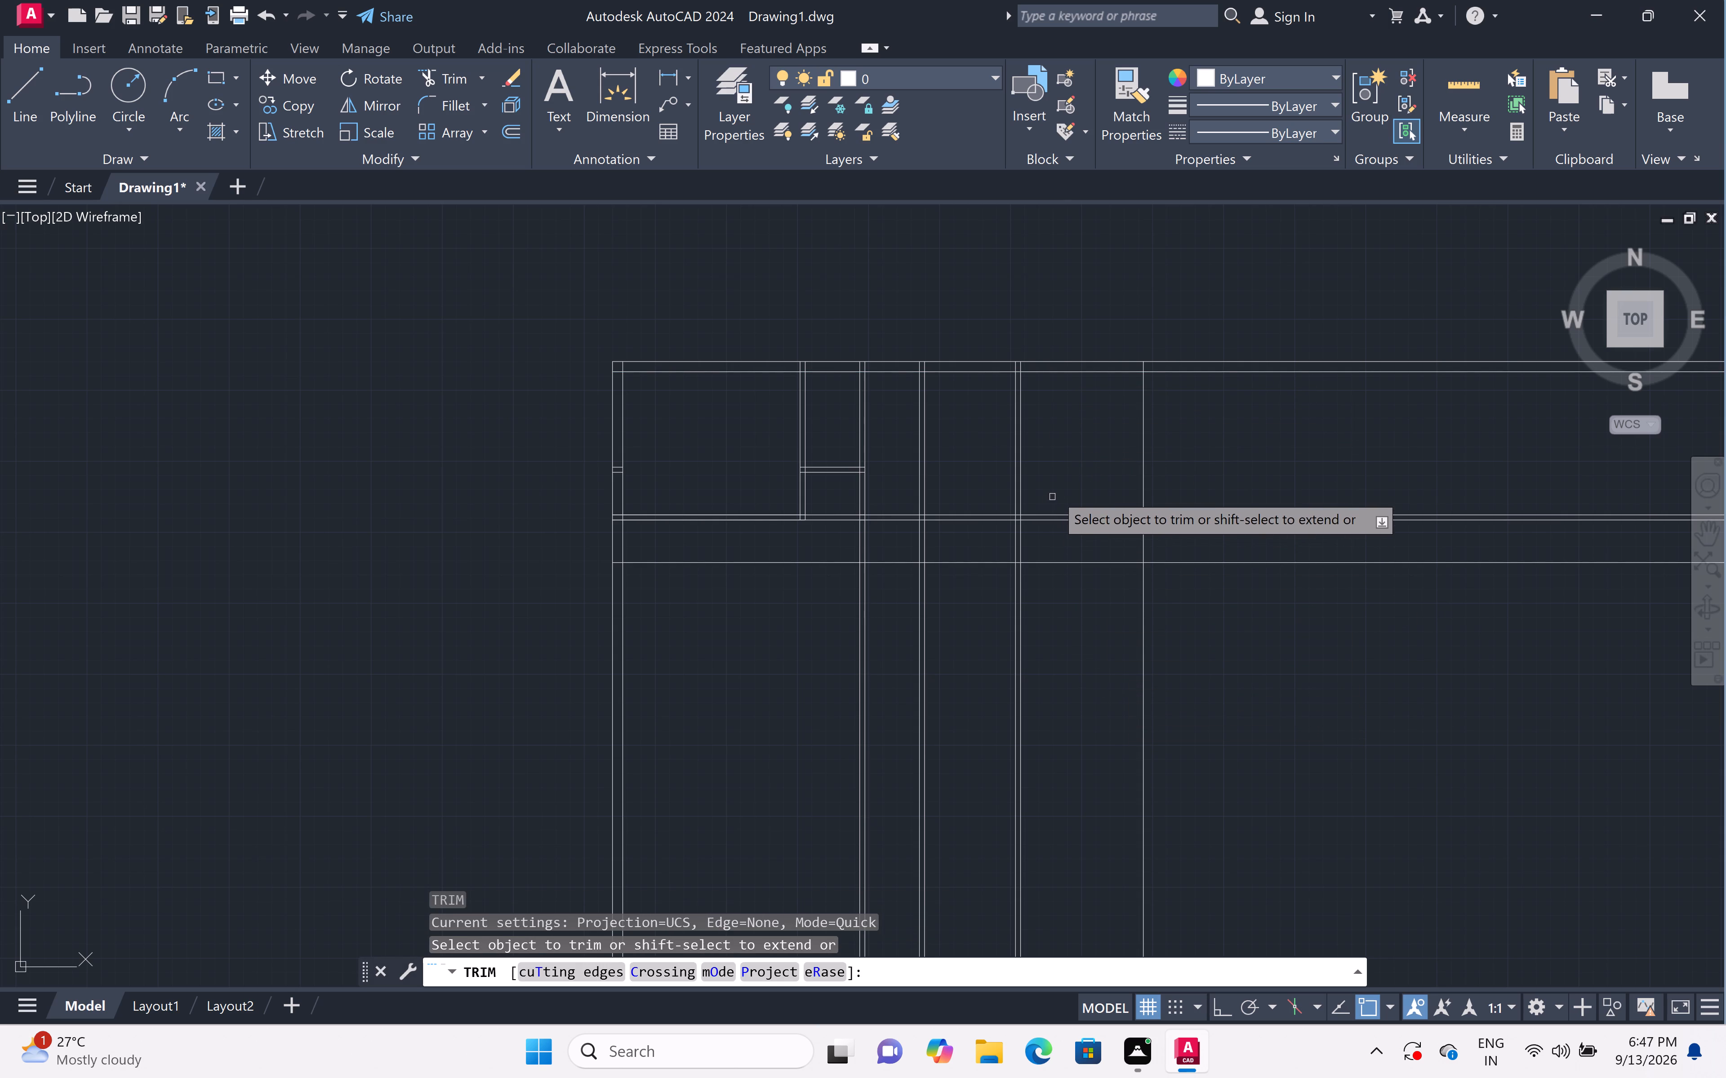
{"action": "left_click", "coordinate": [1057, 489]}
{"action": "left_click", "coordinate": [1066, 534]}
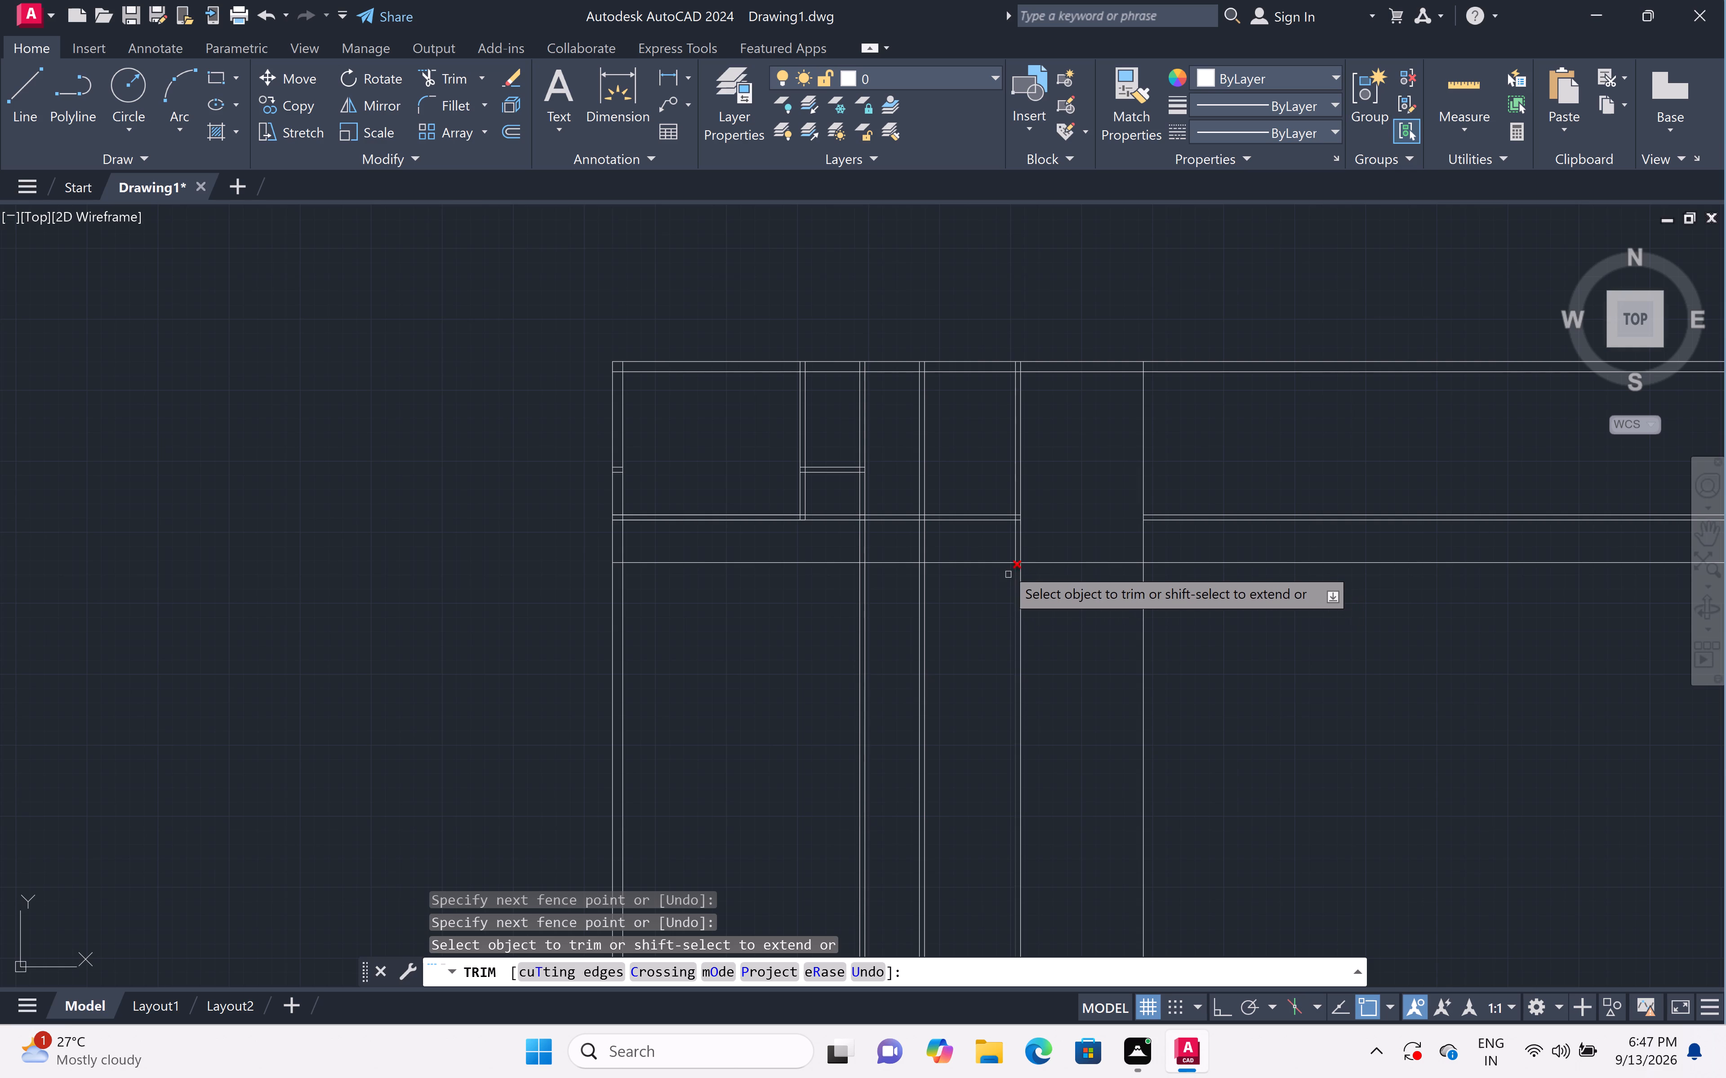
Trim away the new lower horizontal line everywhere west of the easternmost vertical partition, including the piece inside the neighbouring partition.
{"action": "scroll", "coordinate": [1004, 563], "scroll_direction": "up", "scroll_amount": 5}
{"action": "left_click", "coordinate": [1048, 523]}
{"action": "left_click", "coordinate": [1050, 607]}
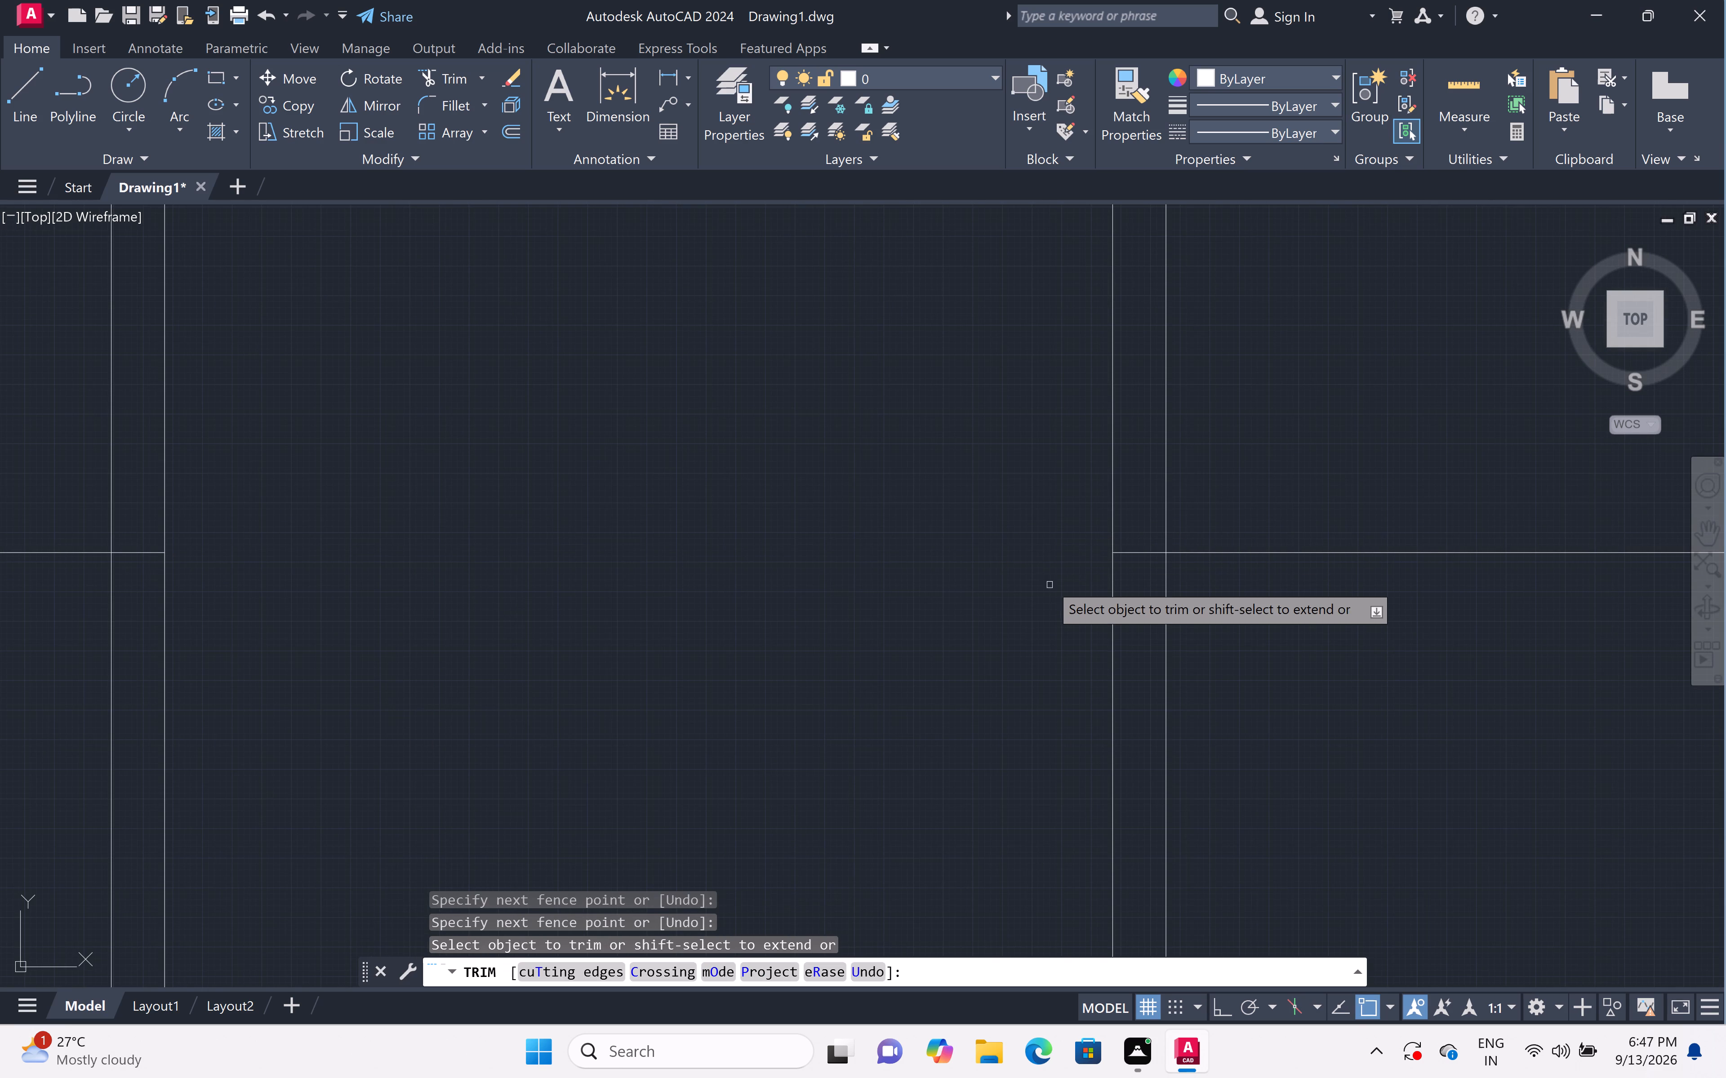
{"action": "scroll", "coordinate": [1048, 581], "scroll_direction": "down", "scroll_amount": 7}
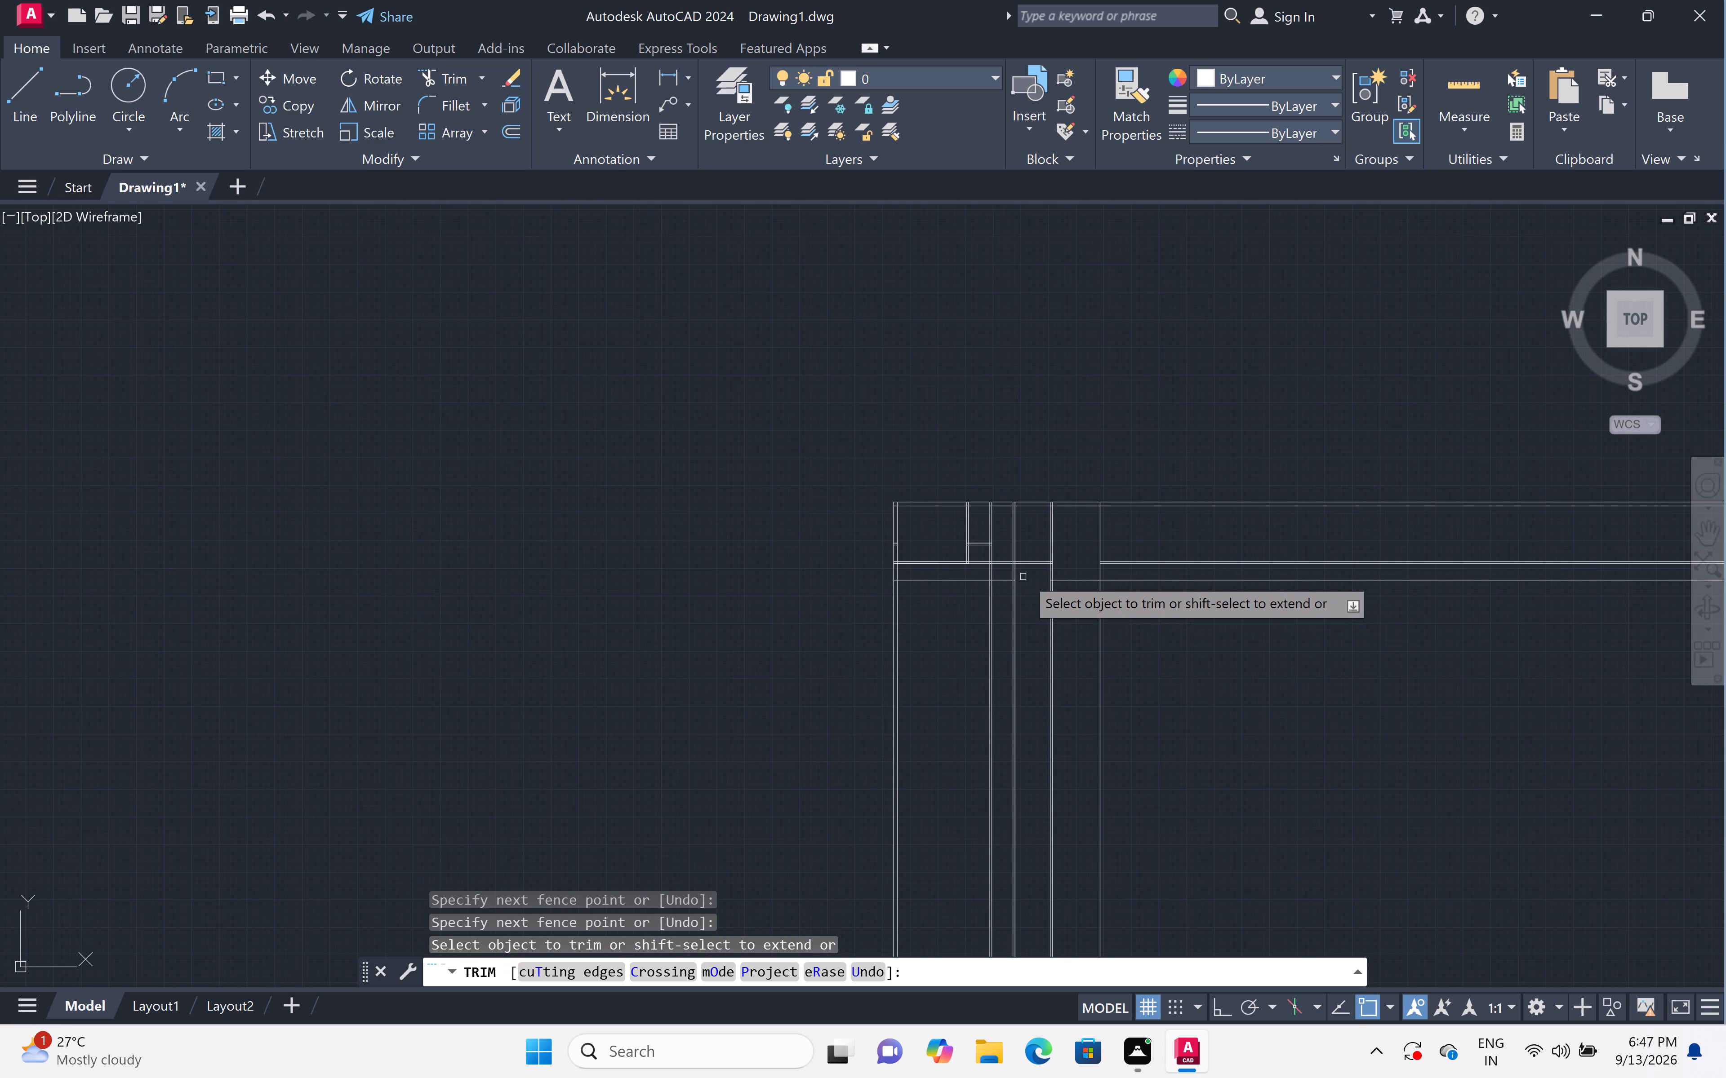
{"action": "scroll", "coordinate": [1025, 577], "scroll_direction": "up", "scroll_amount": 6}
{"action": "scroll", "coordinate": [796, 598], "scroll_direction": "up", "scroll_amount": 2}
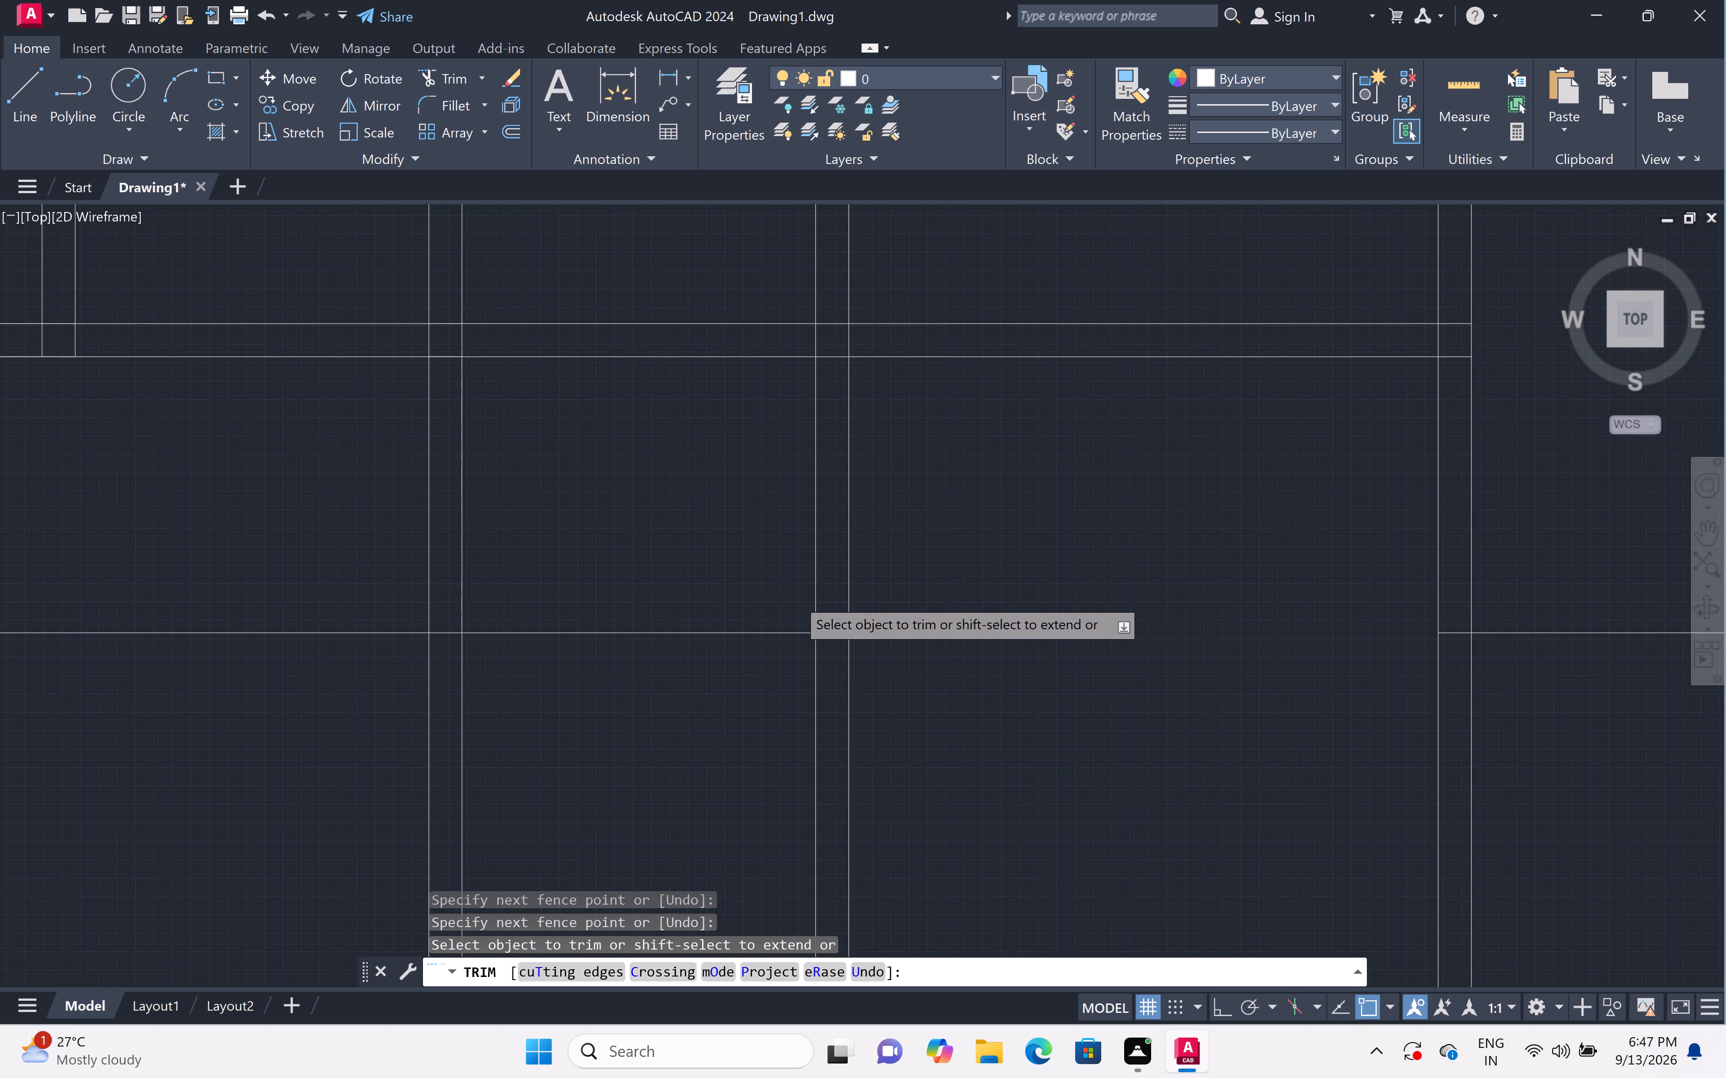
{"action": "scroll", "coordinate": [796, 598], "scroll_direction": "up", "scroll_amount": 2}
{"action": "left_click", "coordinate": [827, 726]}
{"action": "left_click", "coordinate": [818, 894]}
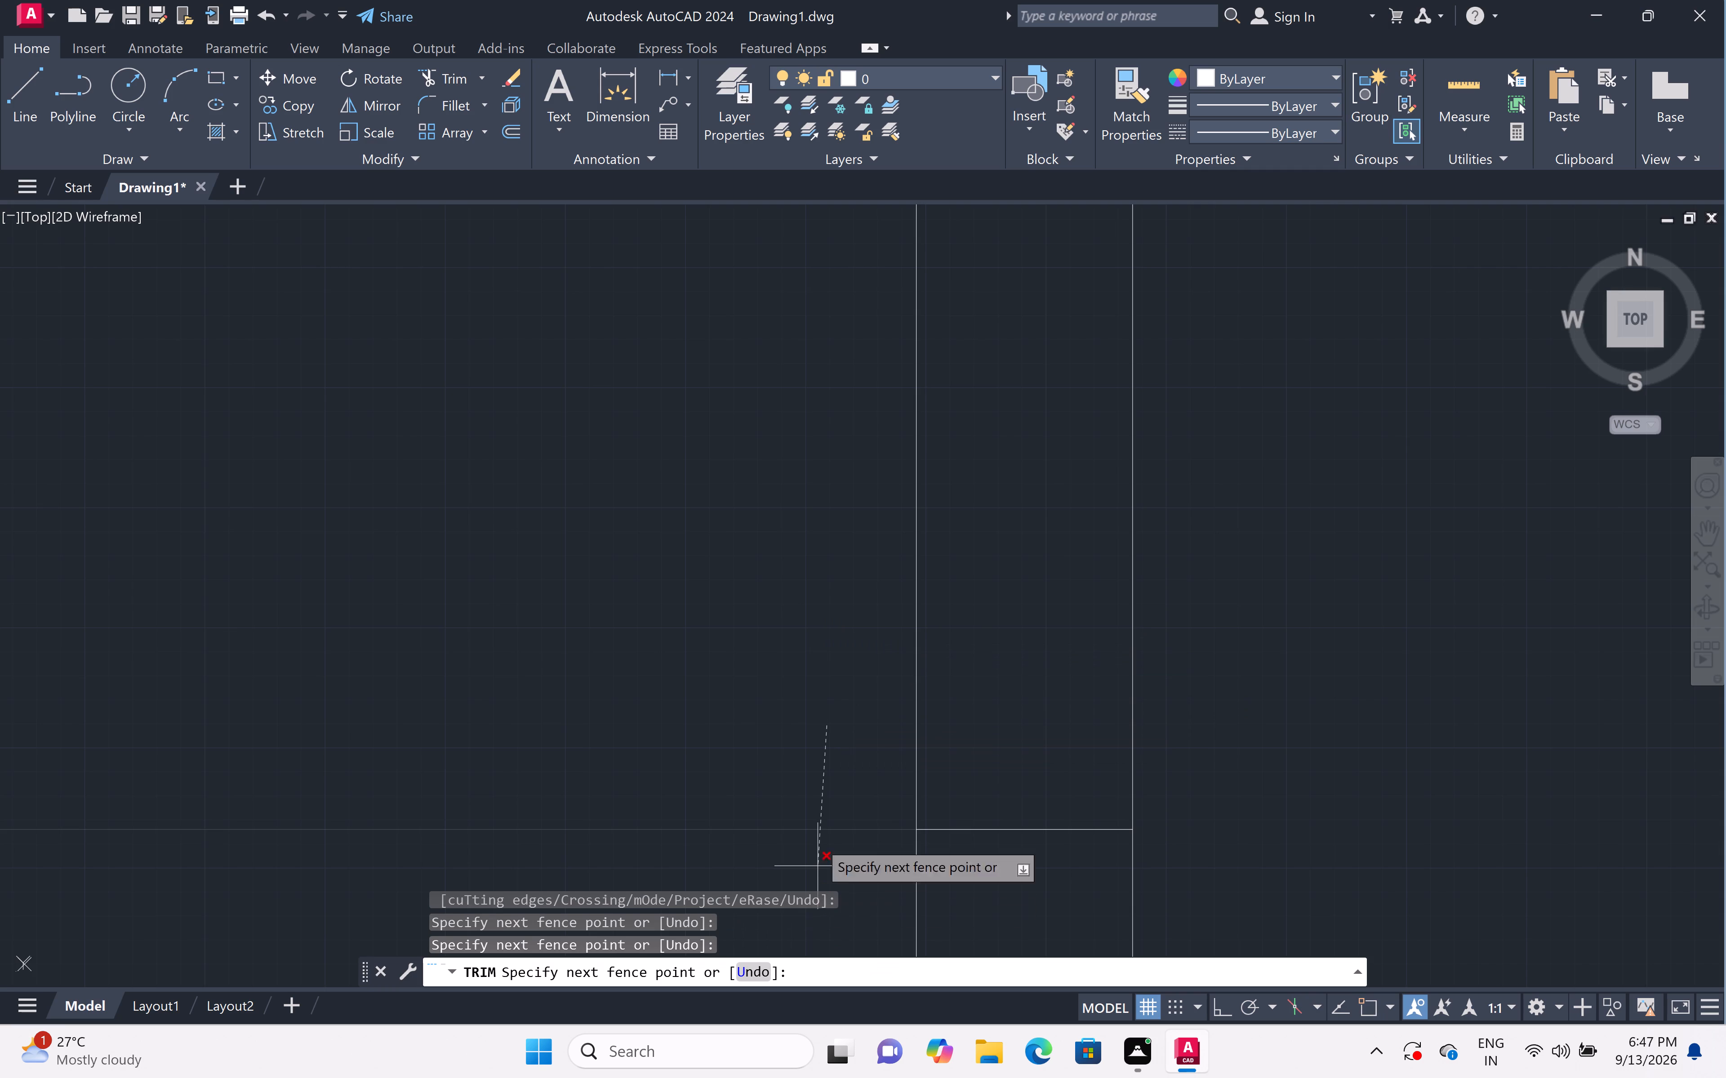
{"action": "scroll", "coordinate": [829, 764], "scroll_direction": "down", "scroll_amount": 5}
{"action": "scroll", "coordinate": [829, 800], "scroll_direction": "up", "scroll_amount": 4}
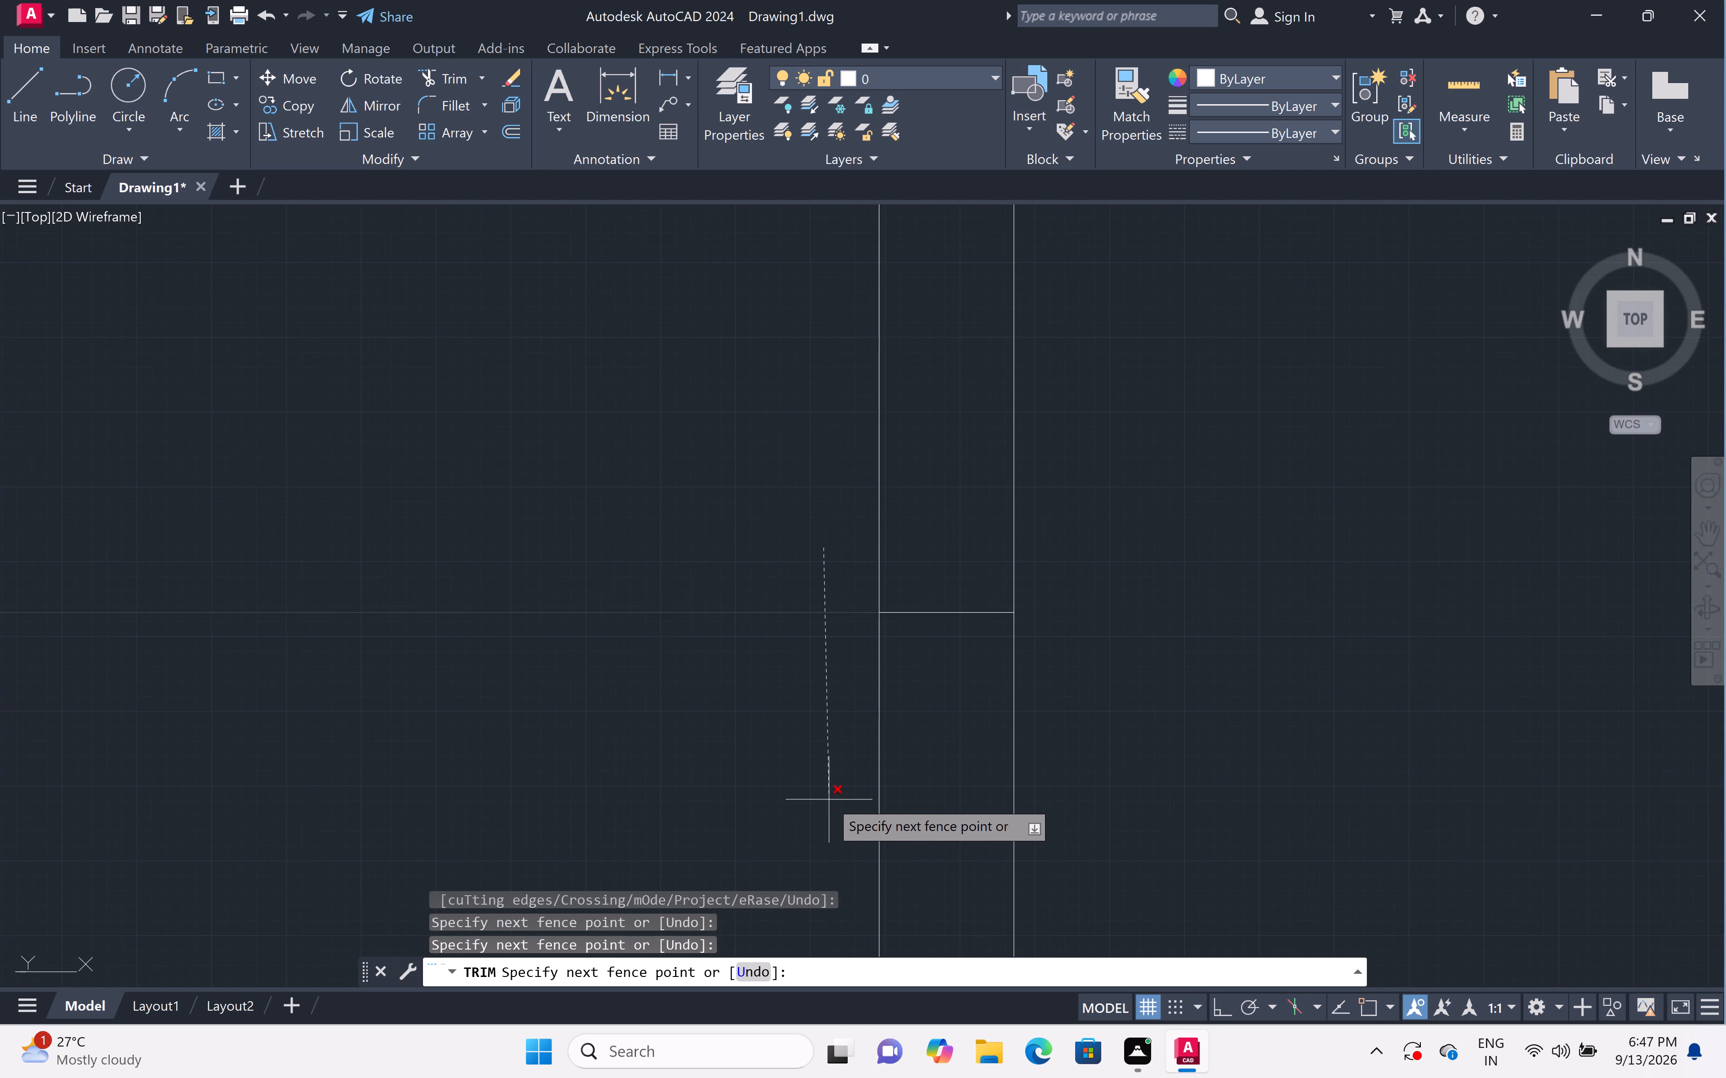
{"action": "scroll", "coordinate": [829, 800], "scroll_direction": "up", "scroll_amount": 1}
{"action": "left_click", "coordinate": [827, 797]}
{"action": "scroll", "coordinate": [827, 744], "scroll_direction": "down", "scroll_amount": 6}
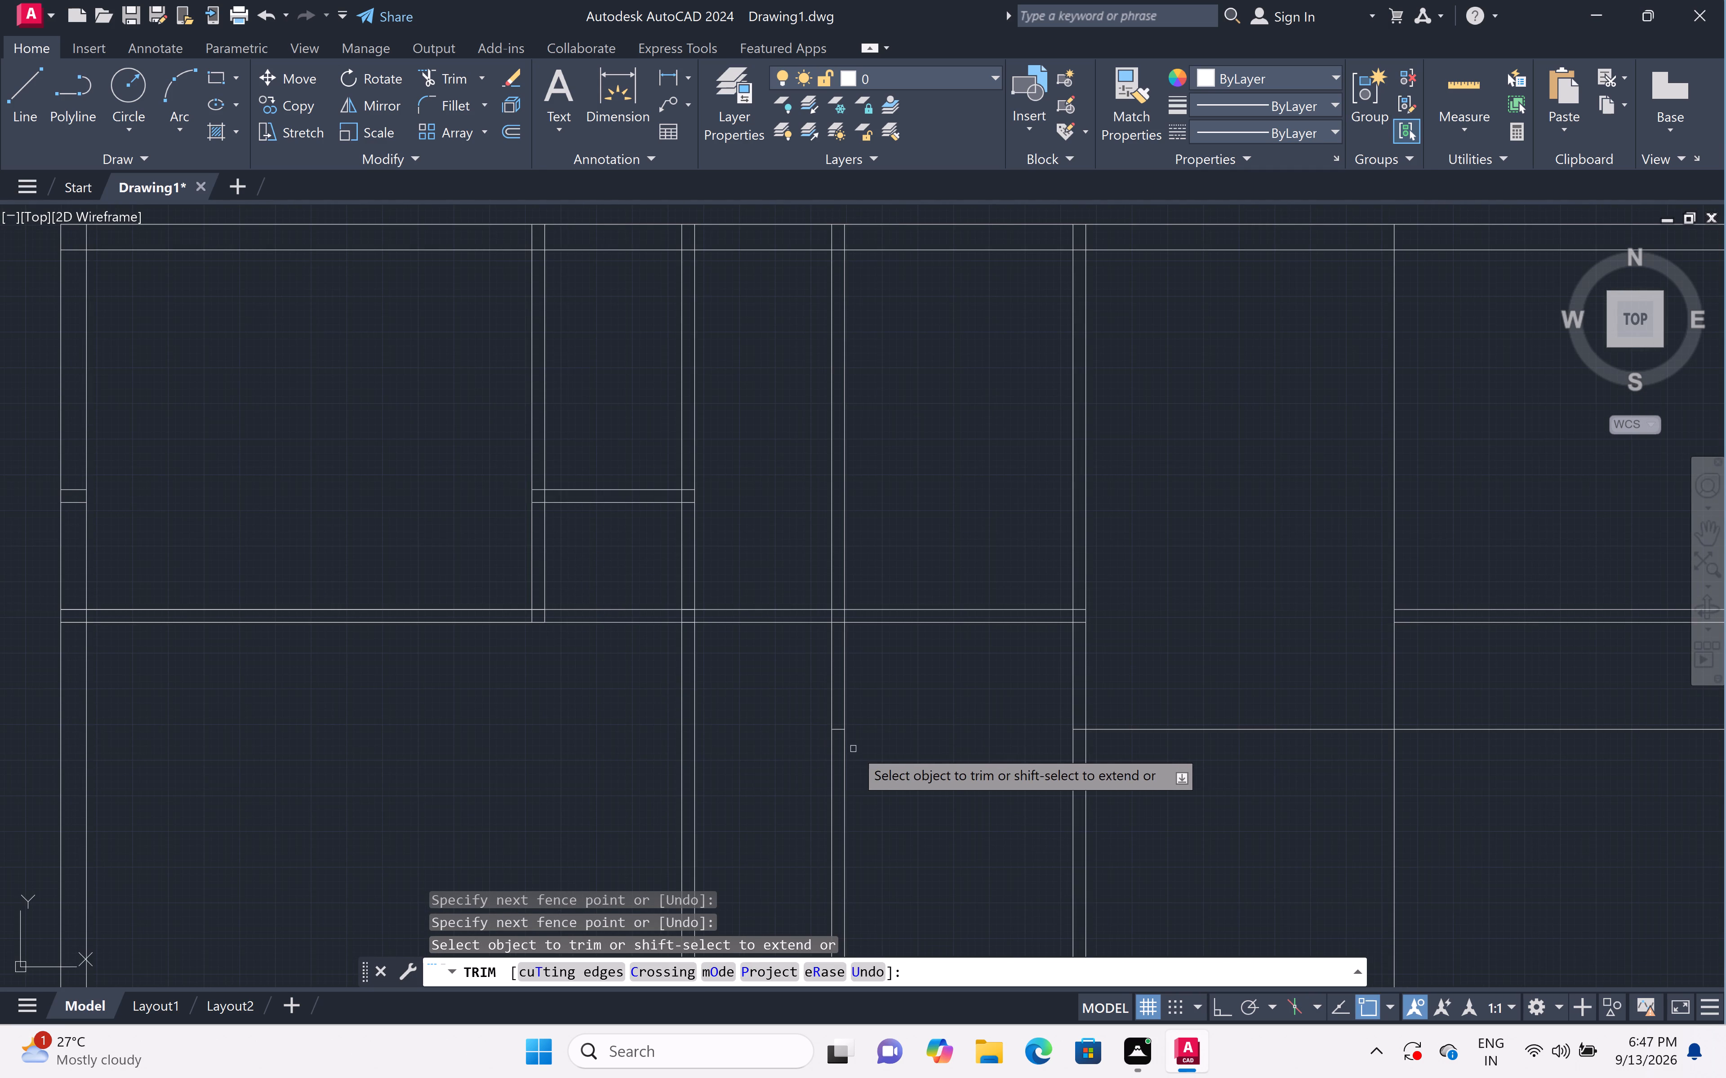
{"action": "scroll", "coordinate": [837, 729], "scroll_direction": "up", "scroll_amount": 3}
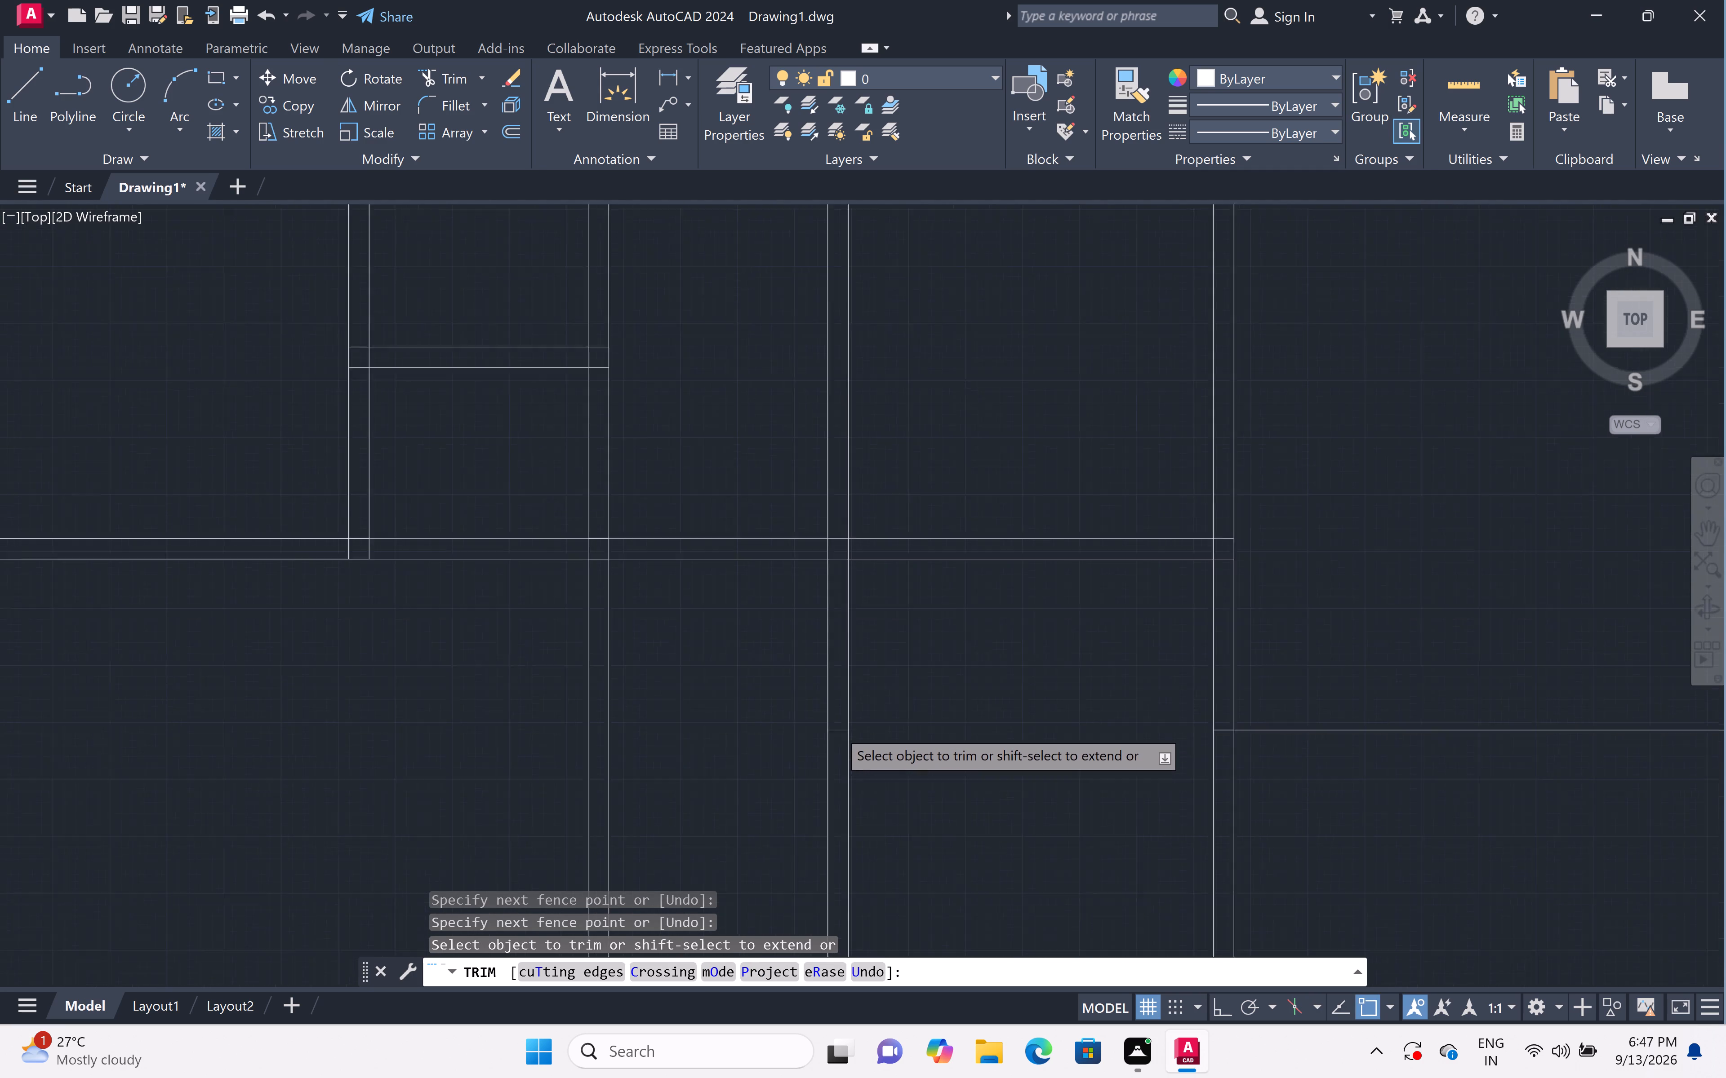
{"action": "scroll", "coordinate": [837, 729], "scroll_direction": "up", "scroll_amount": 2}
{"action": "left_click", "coordinate": [841, 714]}
{"action": "left_click", "coordinate": [841, 761]}
{"action": "scroll", "coordinate": [844, 716], "scroll_direction": "down", "scroll_amount": 7}
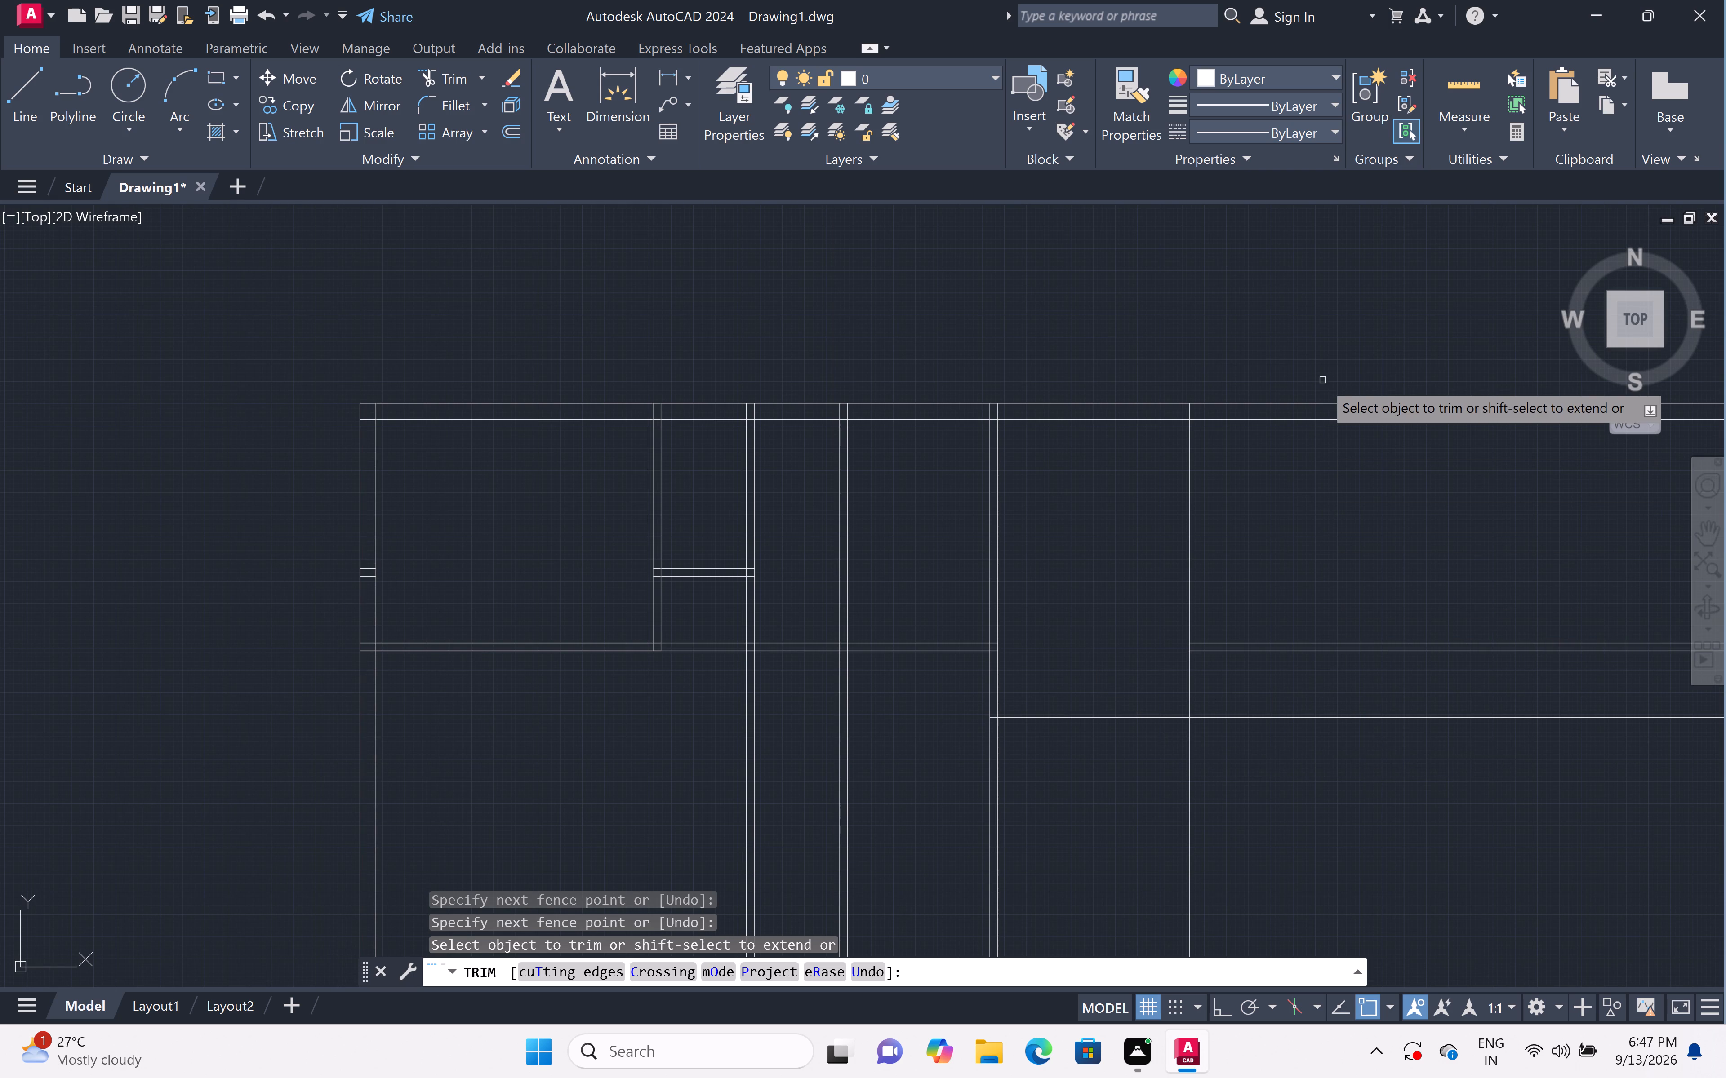
Trim all horizontal wall and partition lines extending east beyond the easternmost vertical line.
{"action": "left_click", "coordinate": [1299, 349]}
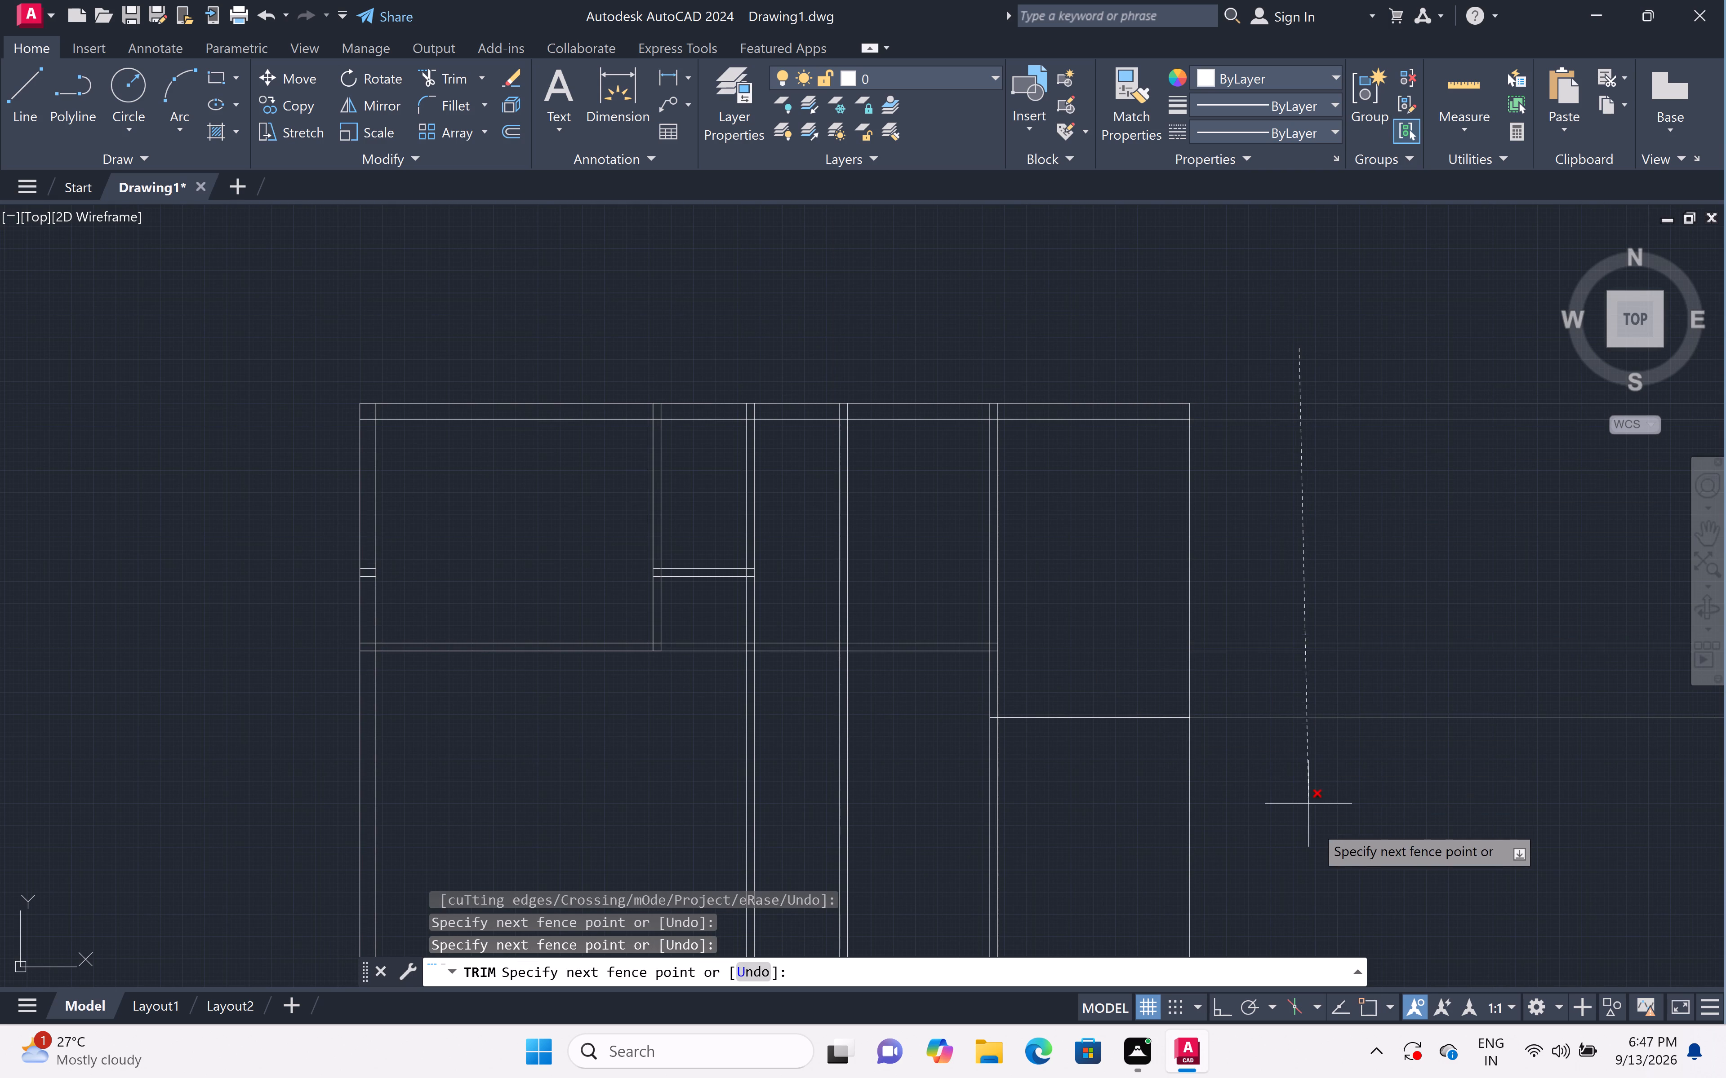
{"action": "left_click", "coordinate": [1316, 829]}
{"action": "key", "text": "Escape"}
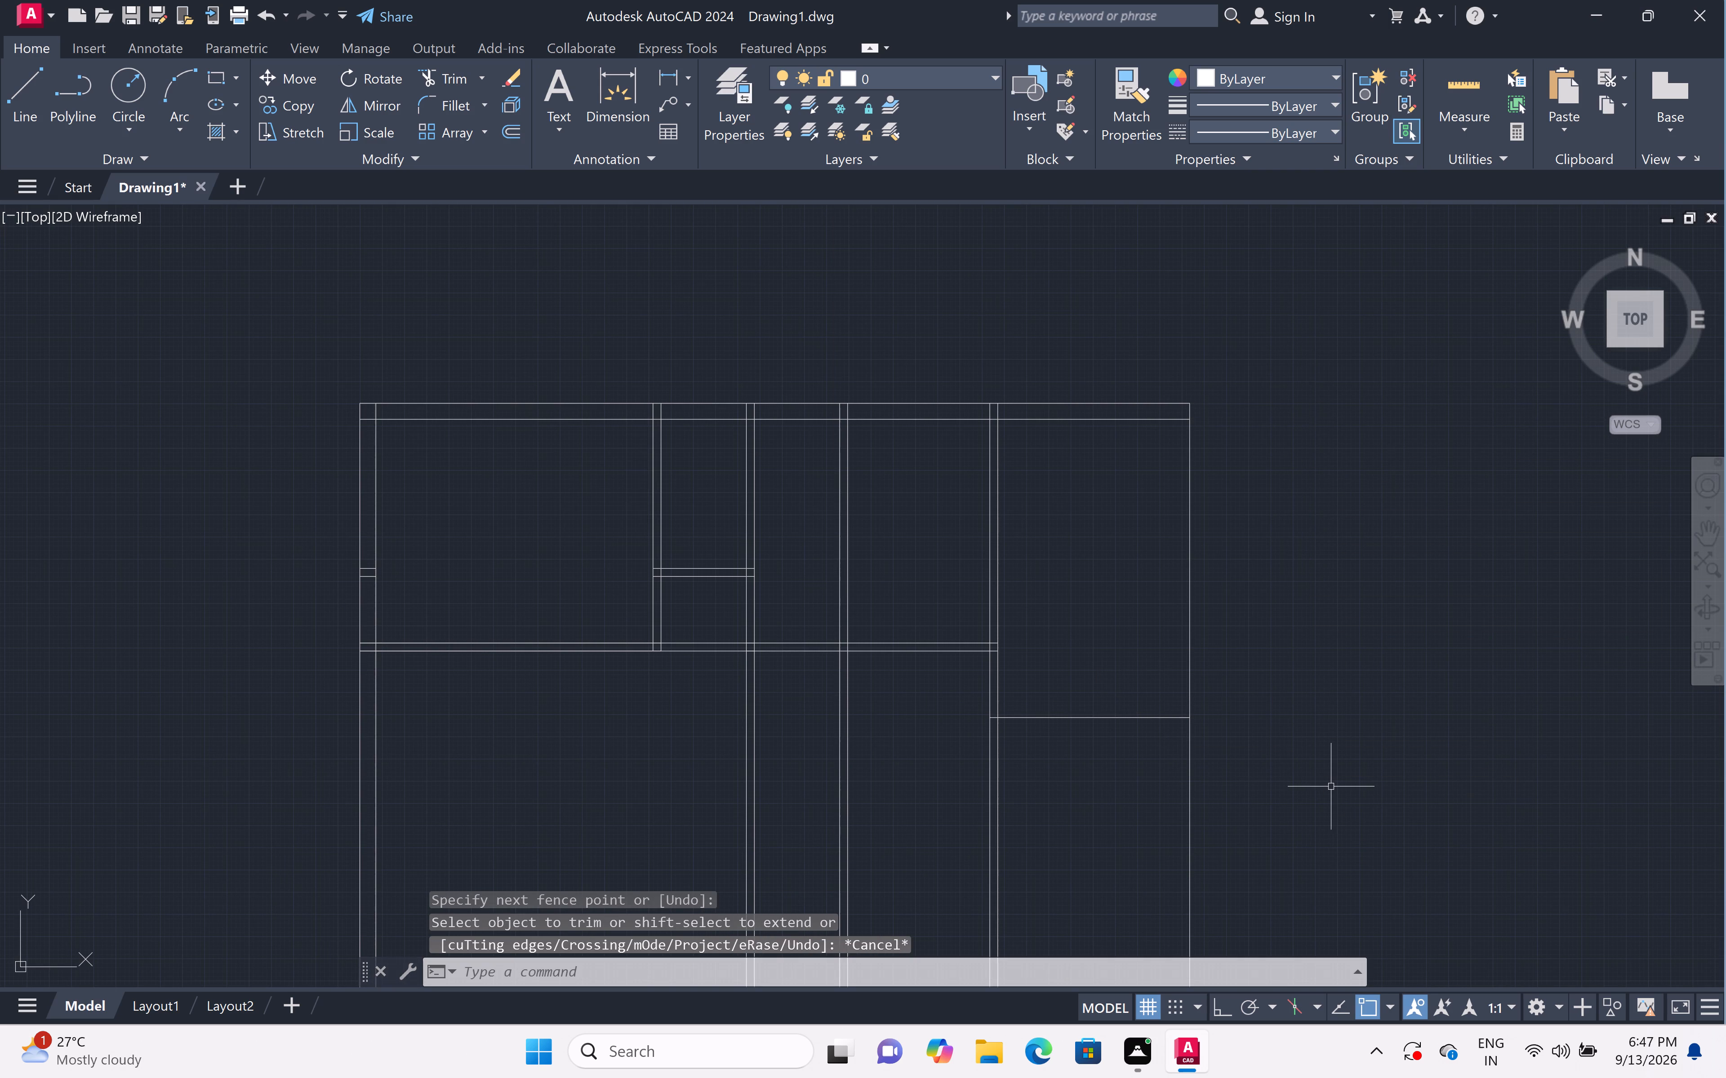
Offset the easternmost vertical line 9" outward to the east to form the outer wall.
{"action": "type", "text": "off"}
{"action": "key", "text": "space"}
{"action": "type", "text": "9\""}
{"action": "key", "text": "space"}
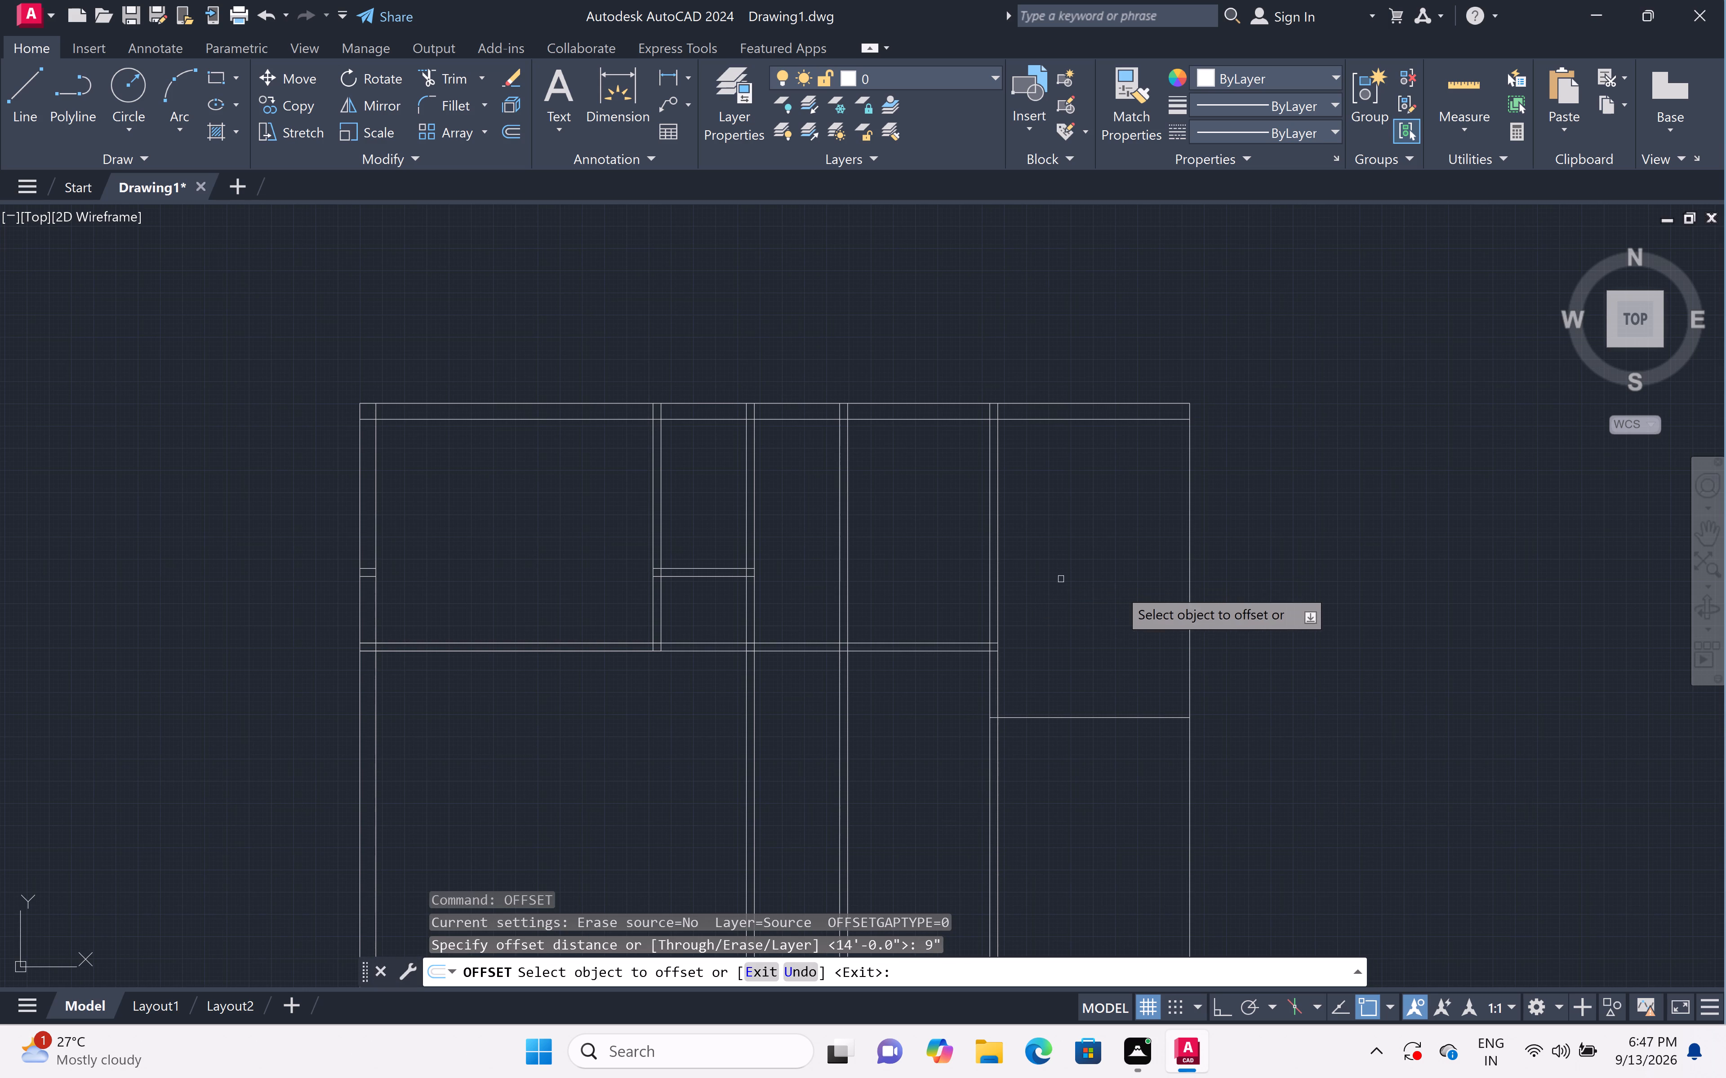
{"action": "left_click", "coordinate": [1188, 606]}
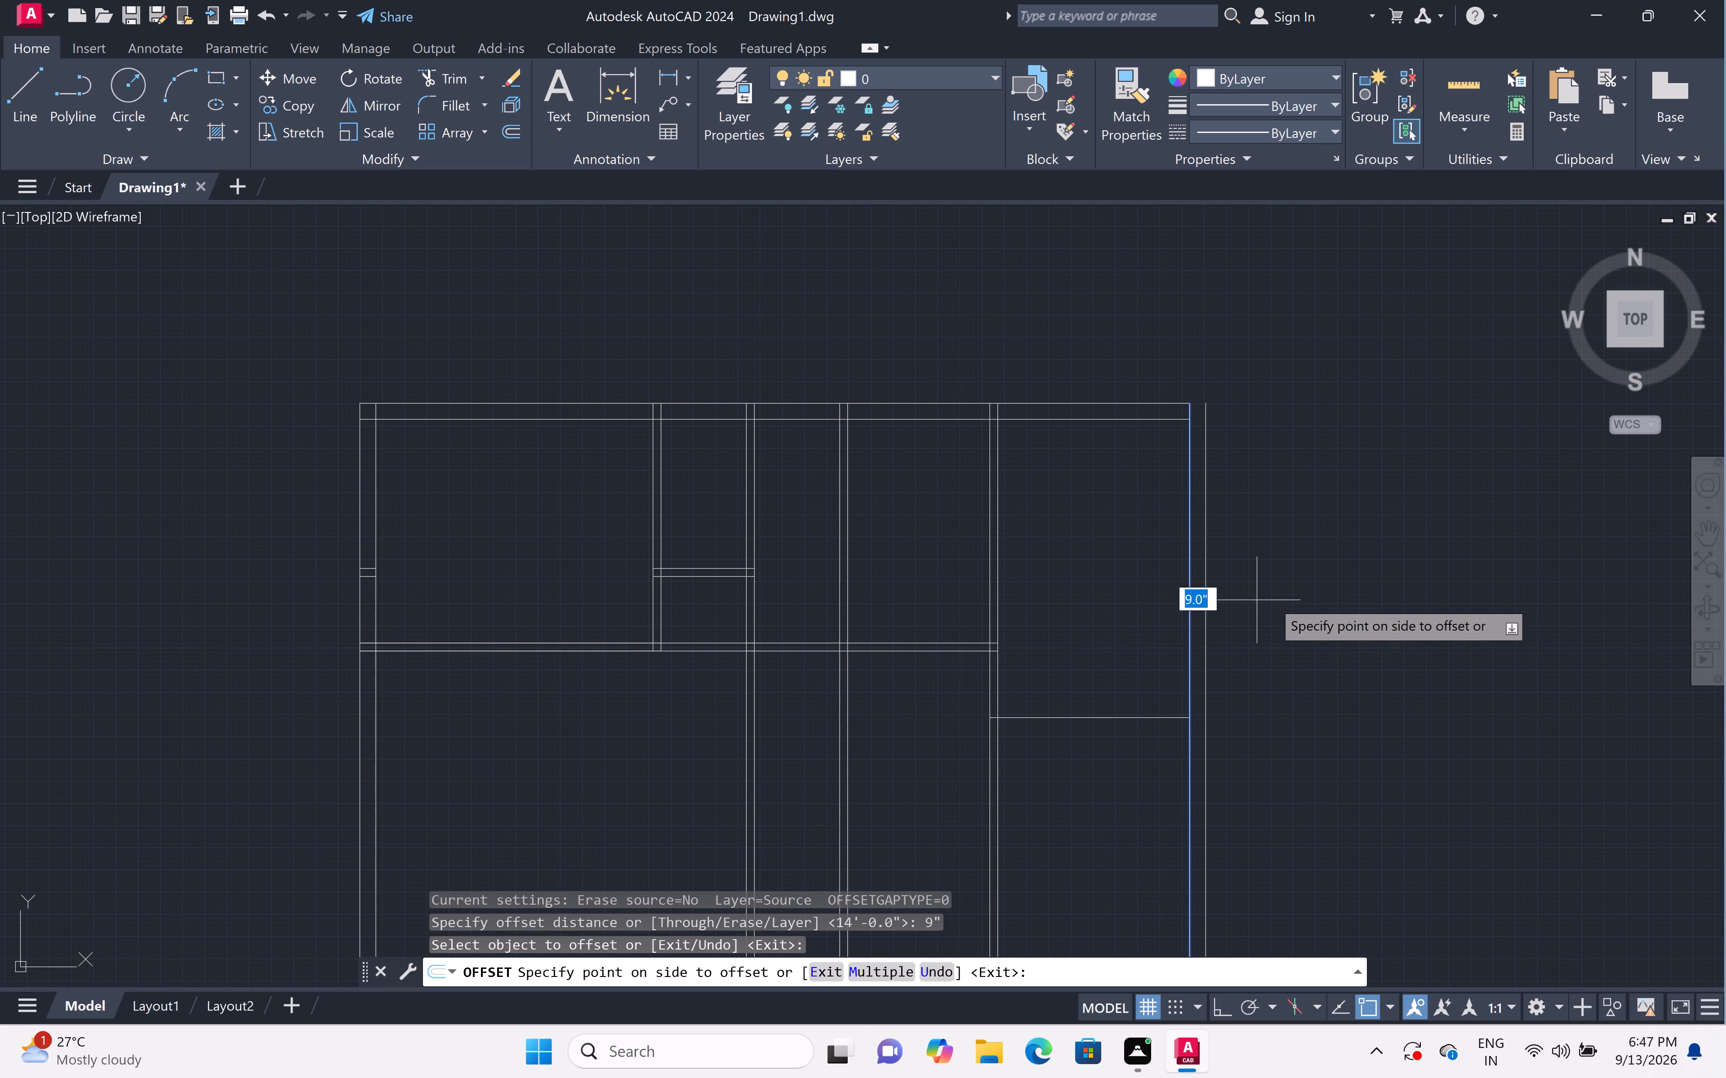
{"action": "left_click", "coordinate": [1316, 599]}
{"action": "key", "text": "Escape"}
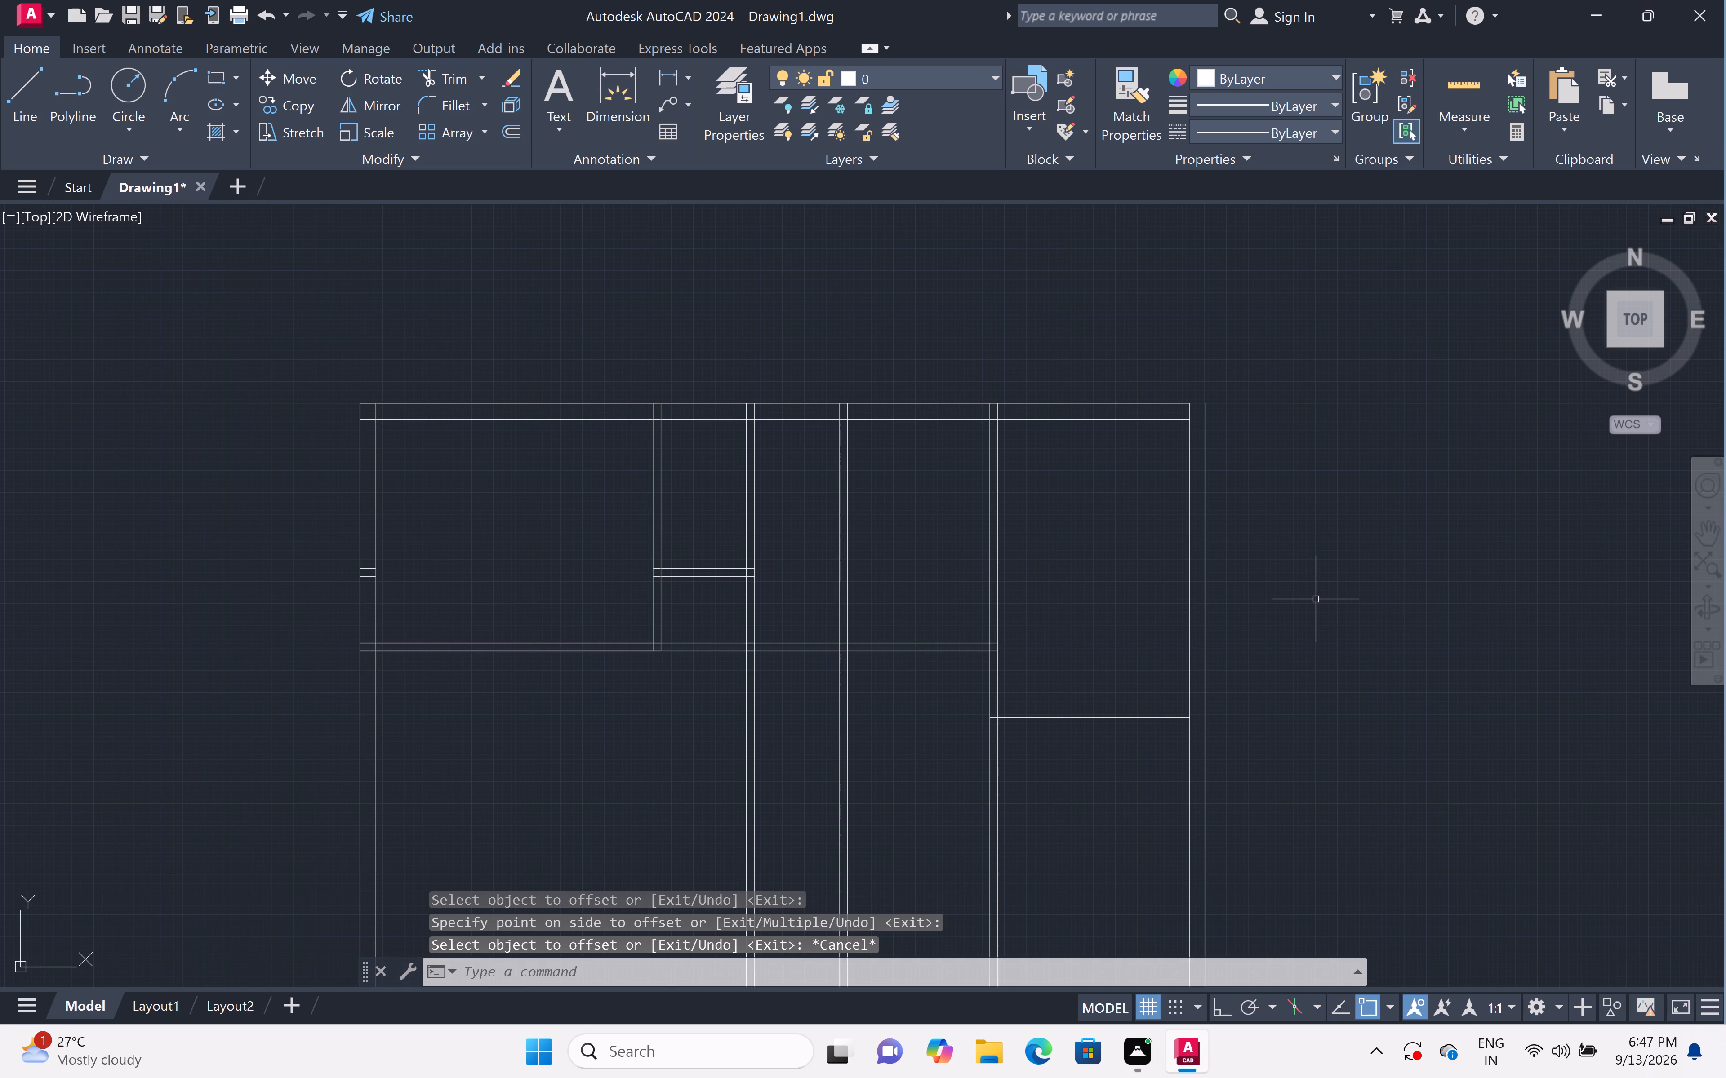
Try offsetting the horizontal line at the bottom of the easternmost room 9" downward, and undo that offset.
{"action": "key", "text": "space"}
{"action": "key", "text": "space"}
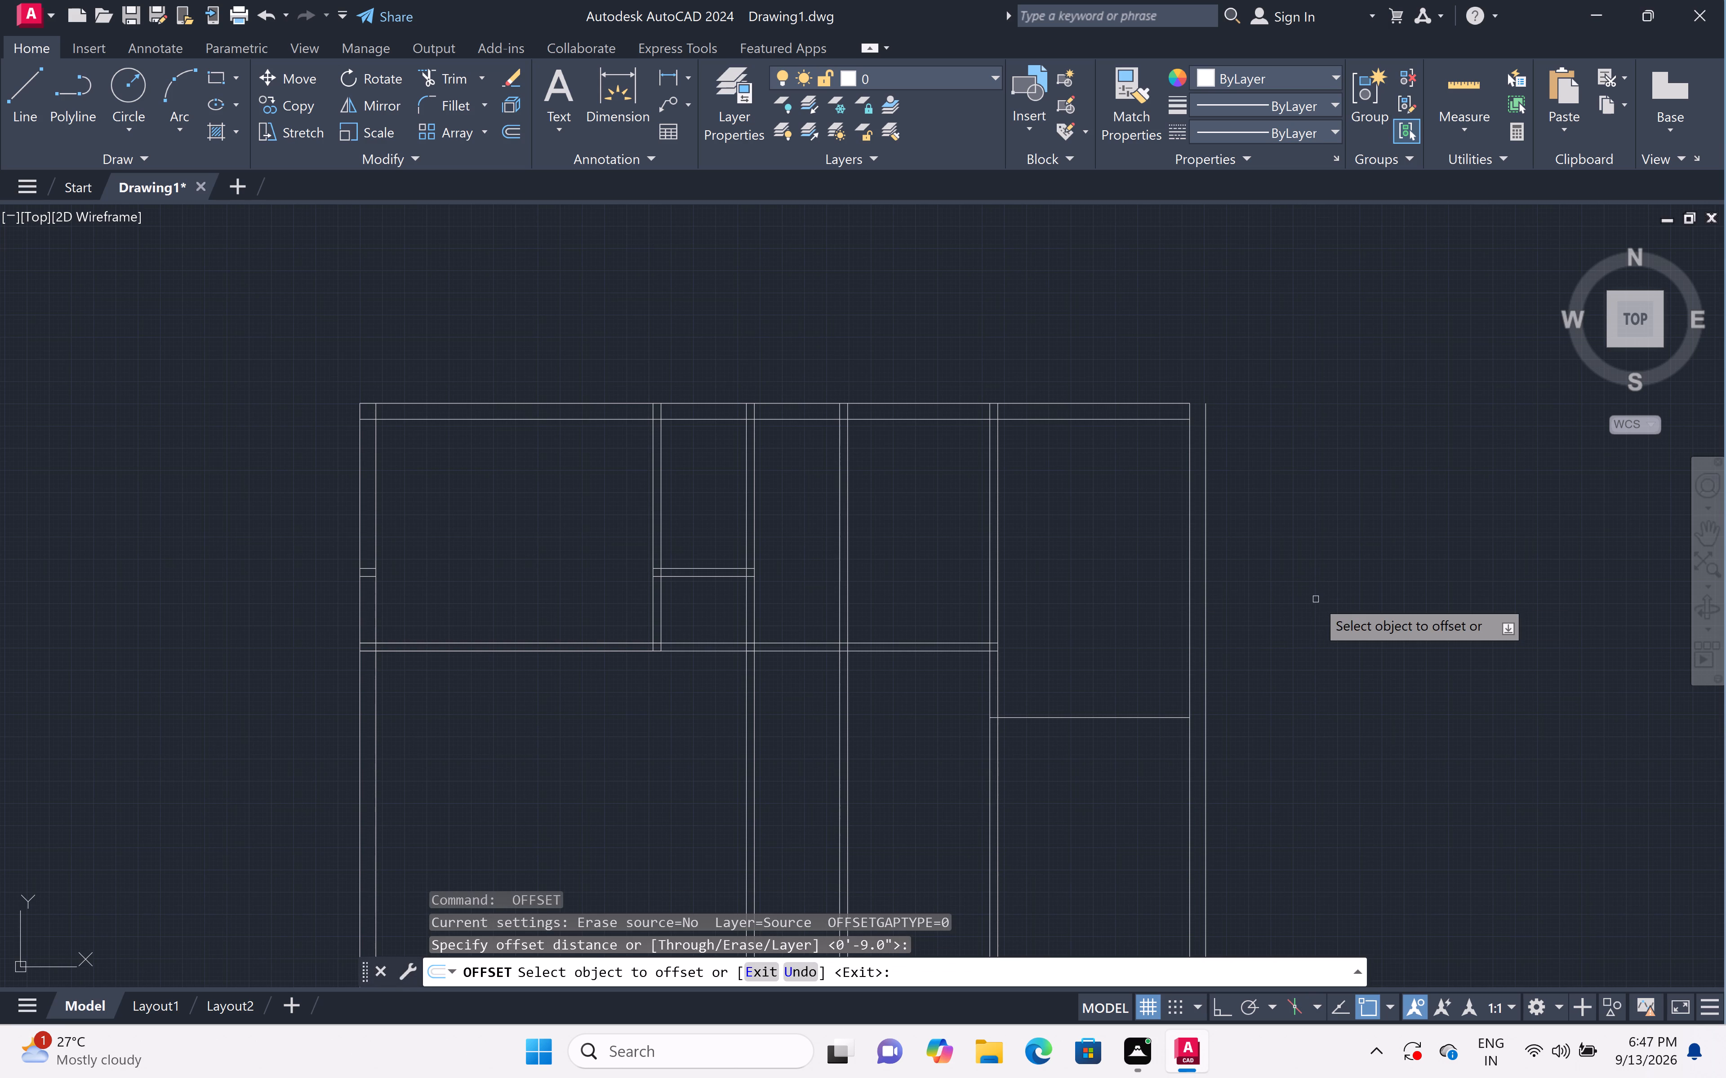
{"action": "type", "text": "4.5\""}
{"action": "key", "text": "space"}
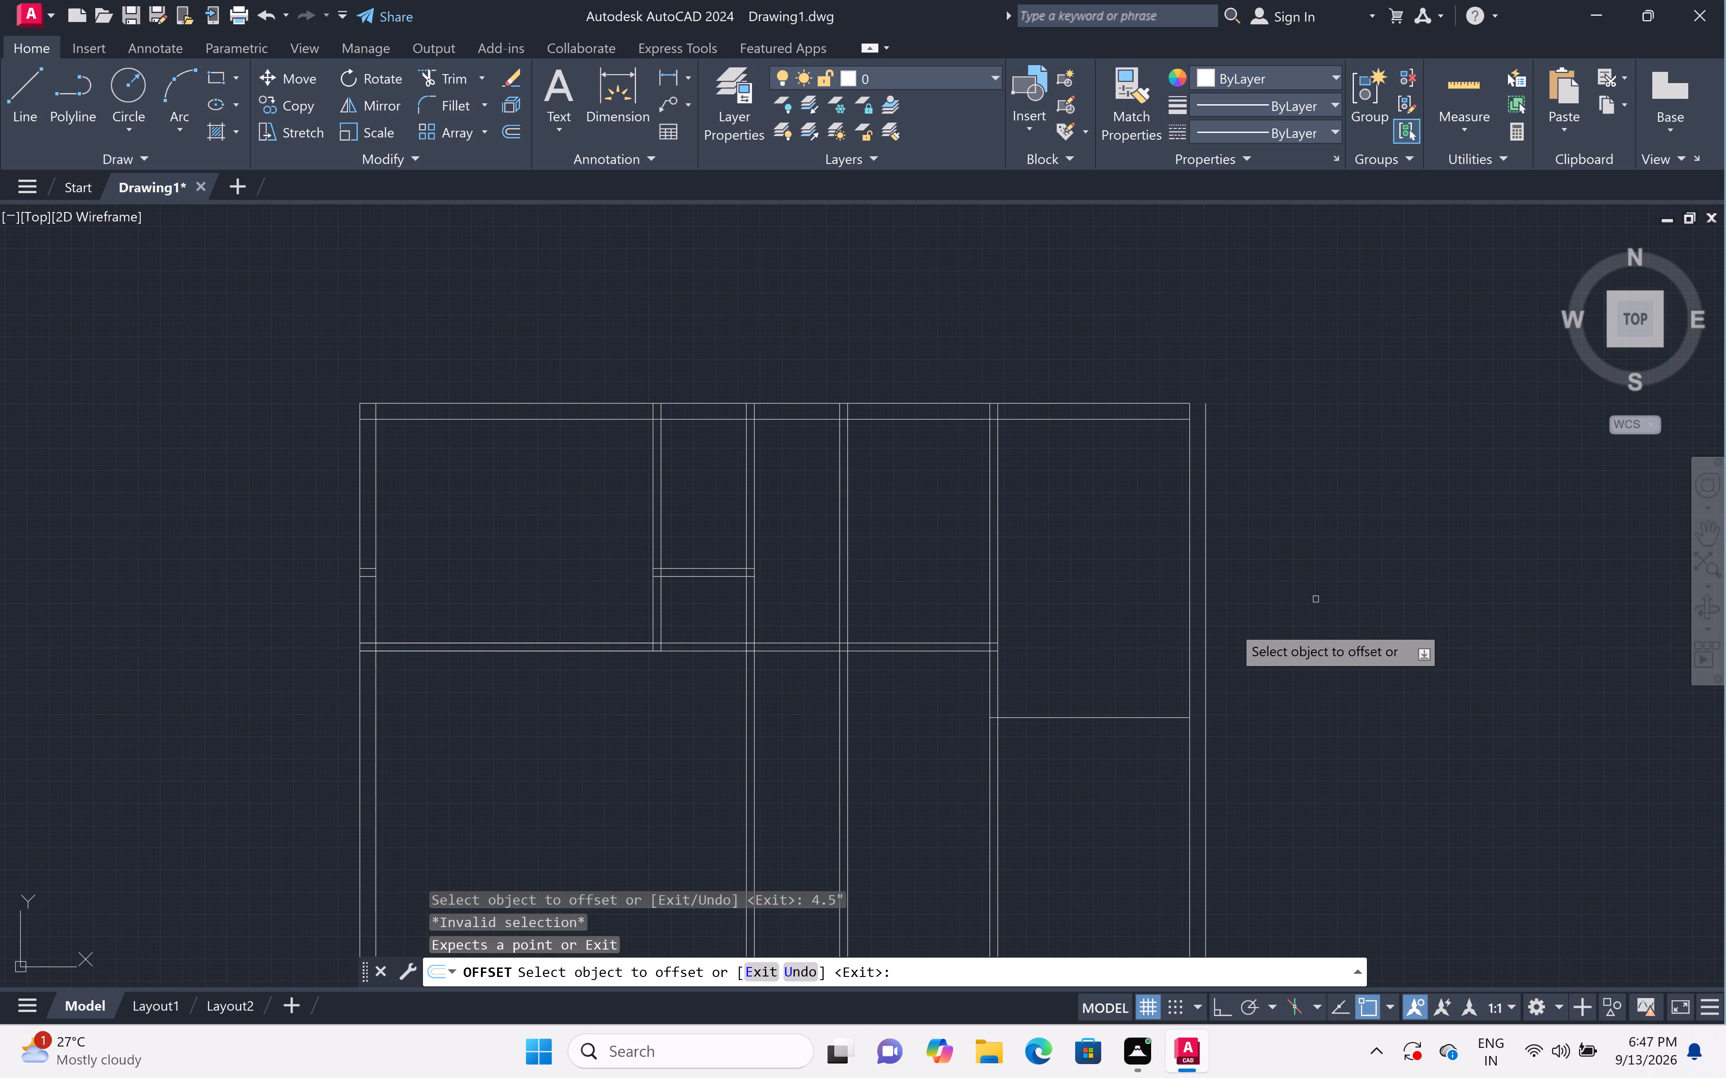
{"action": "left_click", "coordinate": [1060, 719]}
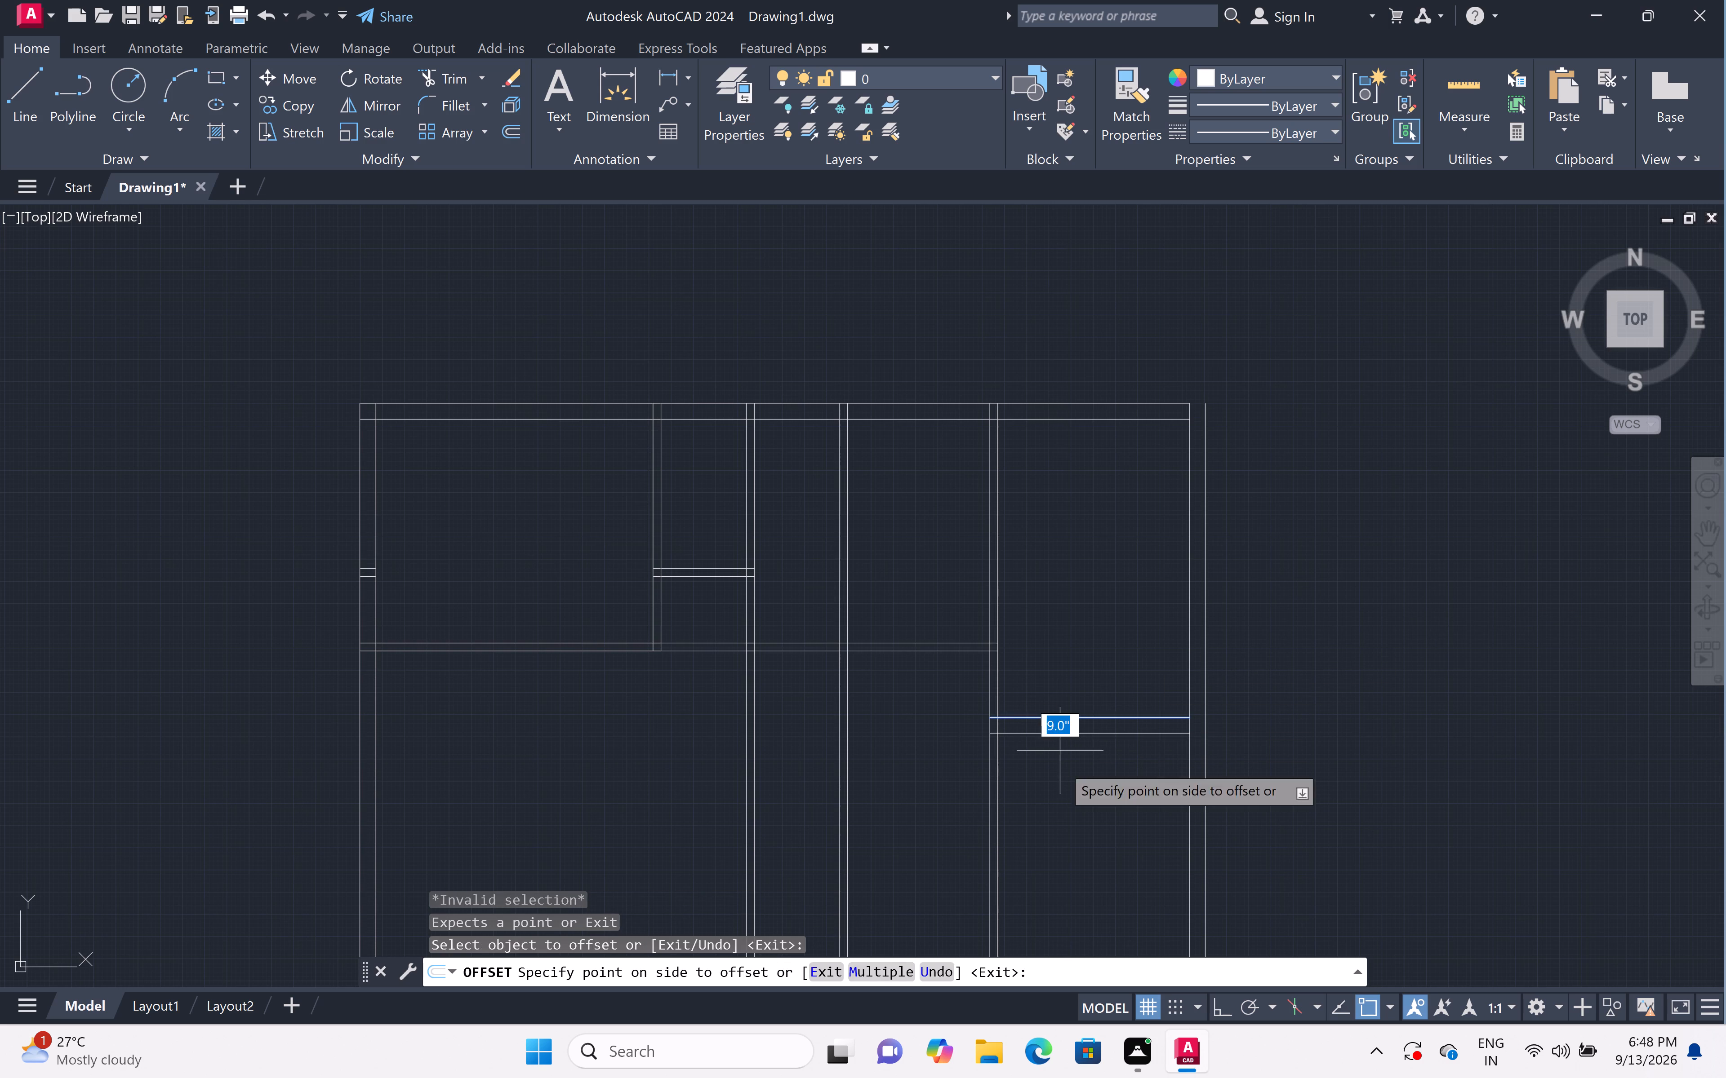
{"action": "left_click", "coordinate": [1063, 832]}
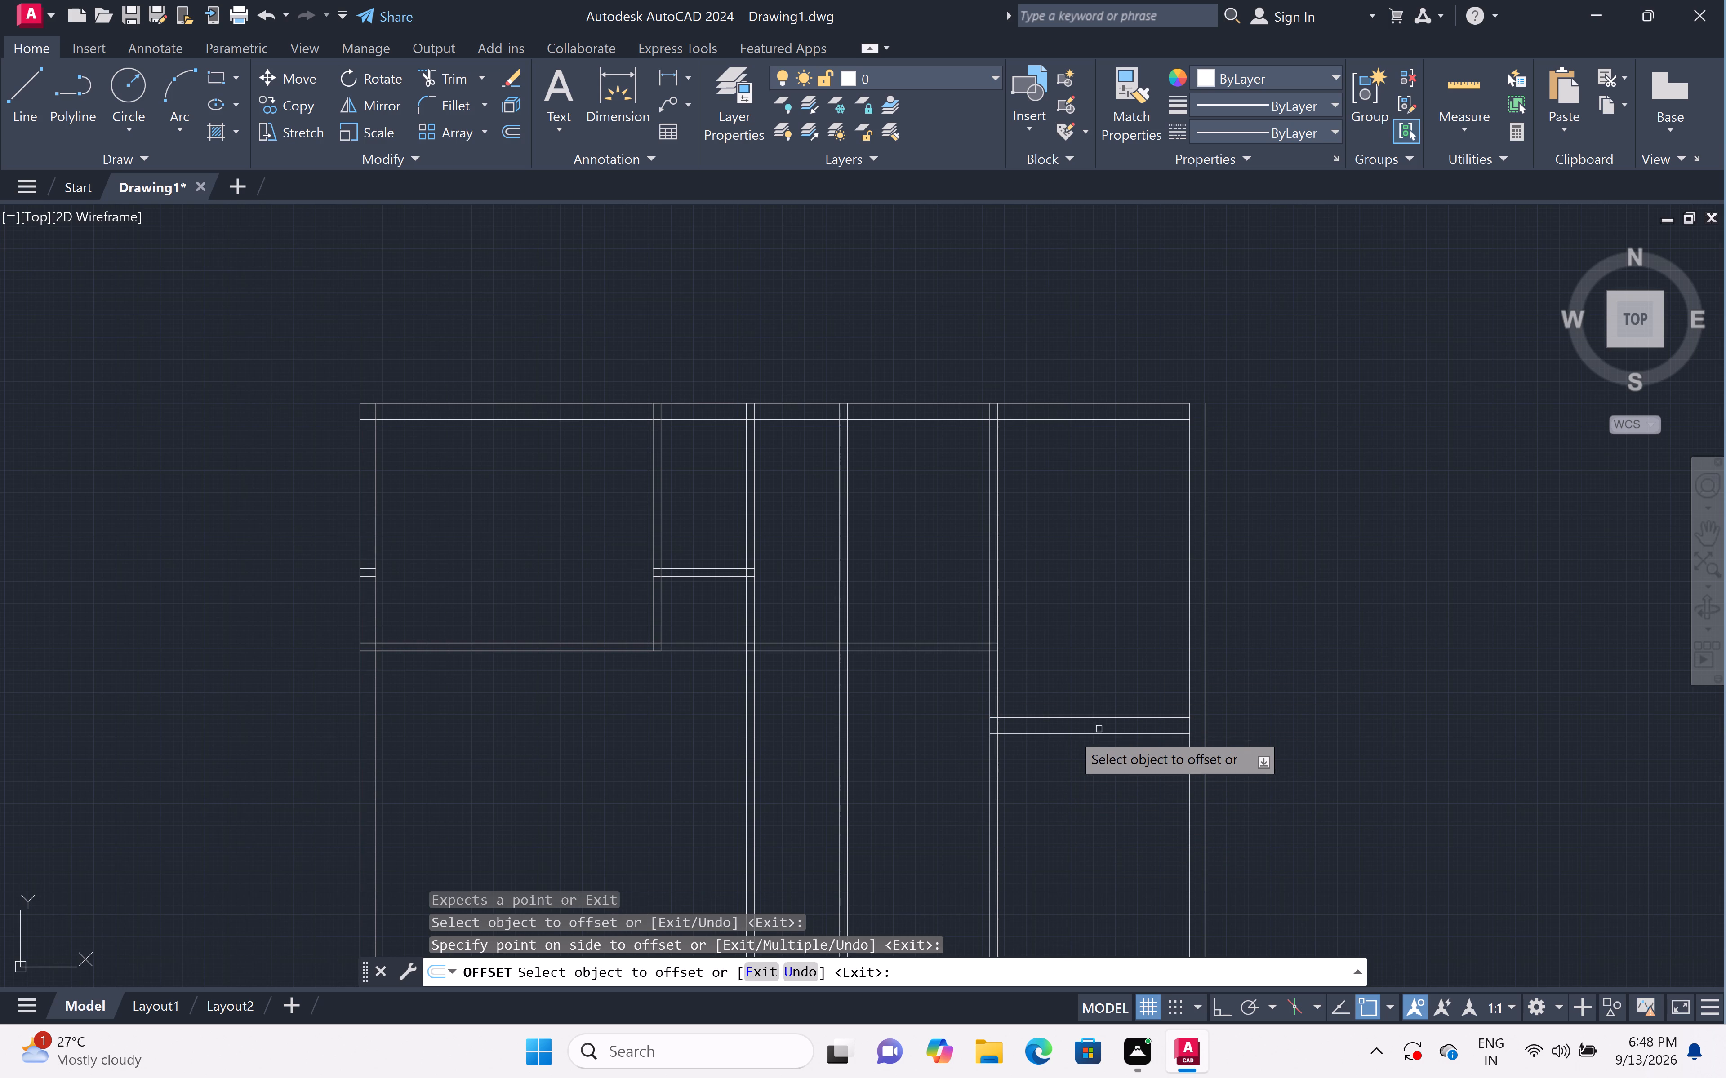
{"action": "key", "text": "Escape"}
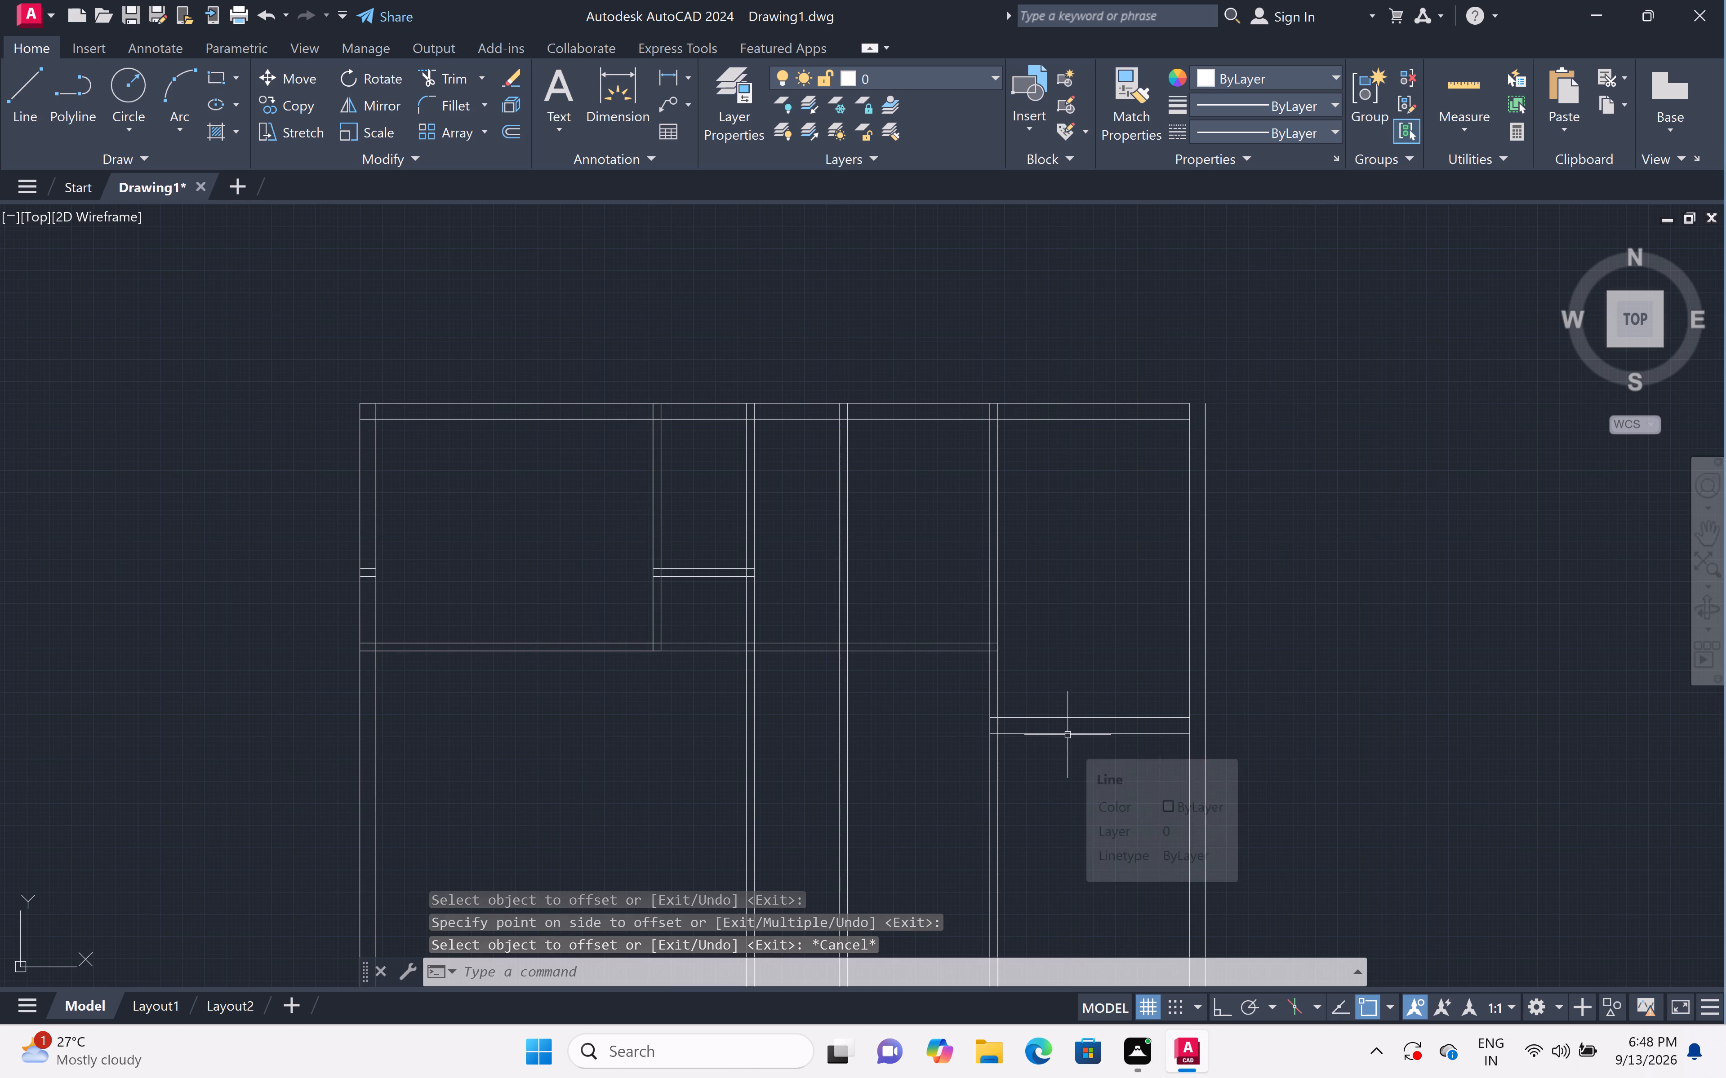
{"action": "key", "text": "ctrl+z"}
Offset the horizontal line at the bottom of the easternmost room 4.5" downward to form a partition.
{"action": "type", "text": "off 4"}
{"action": "type", "text": ".5\""}
{"action": "key", "text": "space"}
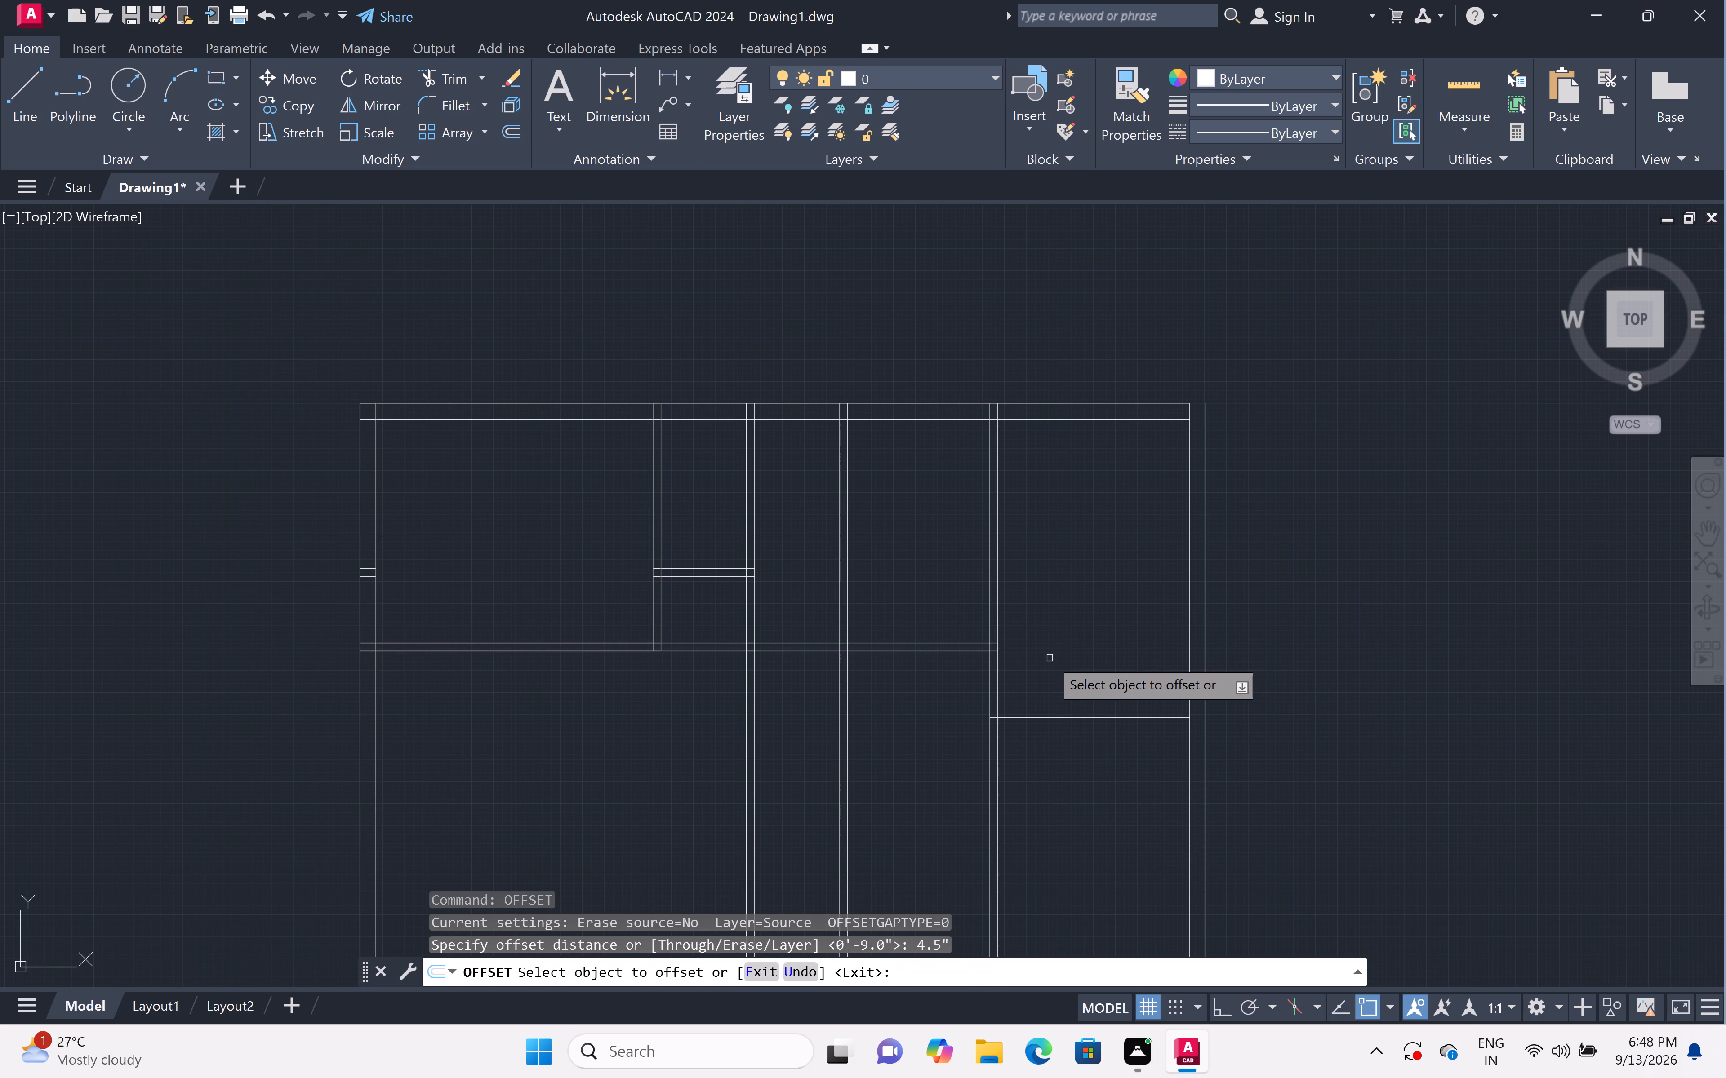
{"action": "left_click", "coordinate": [1046, 718]}
{"action": "left_click", "coordinate": [1065, 786]}
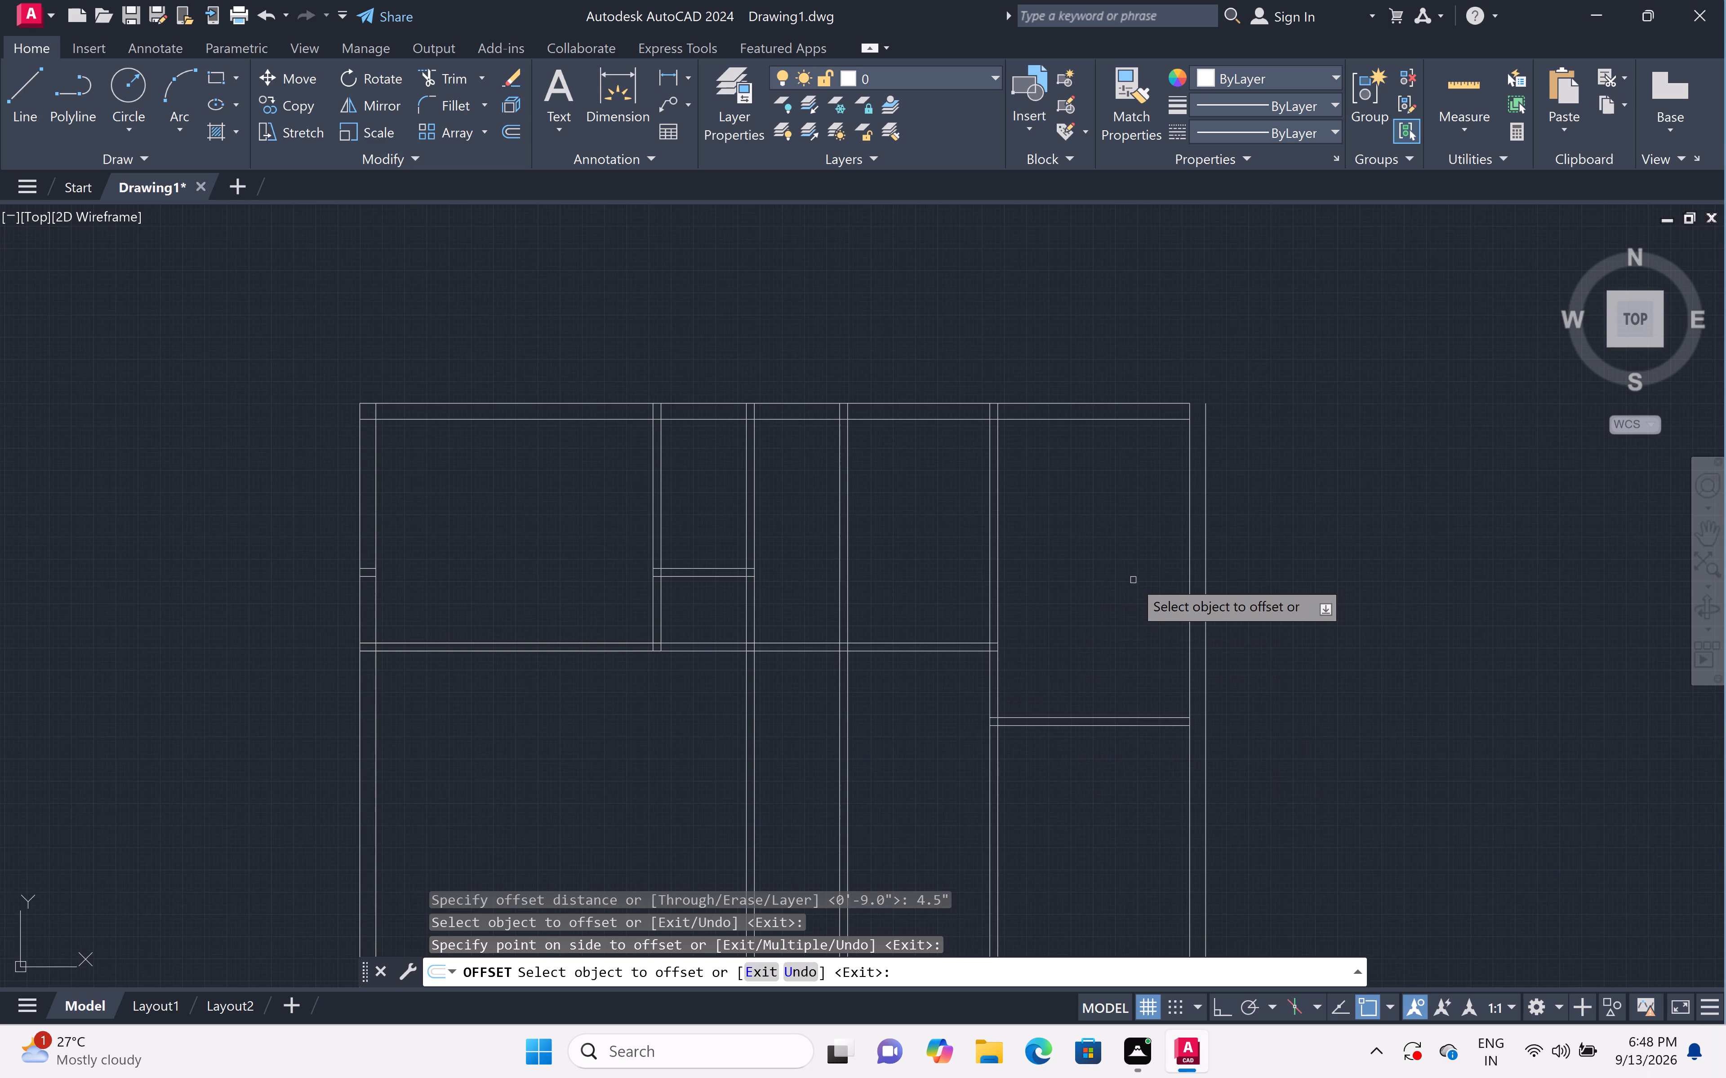
{"action": "key", "text": "Escape"}
Extend both top outer wall lines and both lines of the easternmost room's bottom partition to the outer east wall line.
{"action": "type", "text": "ex"}
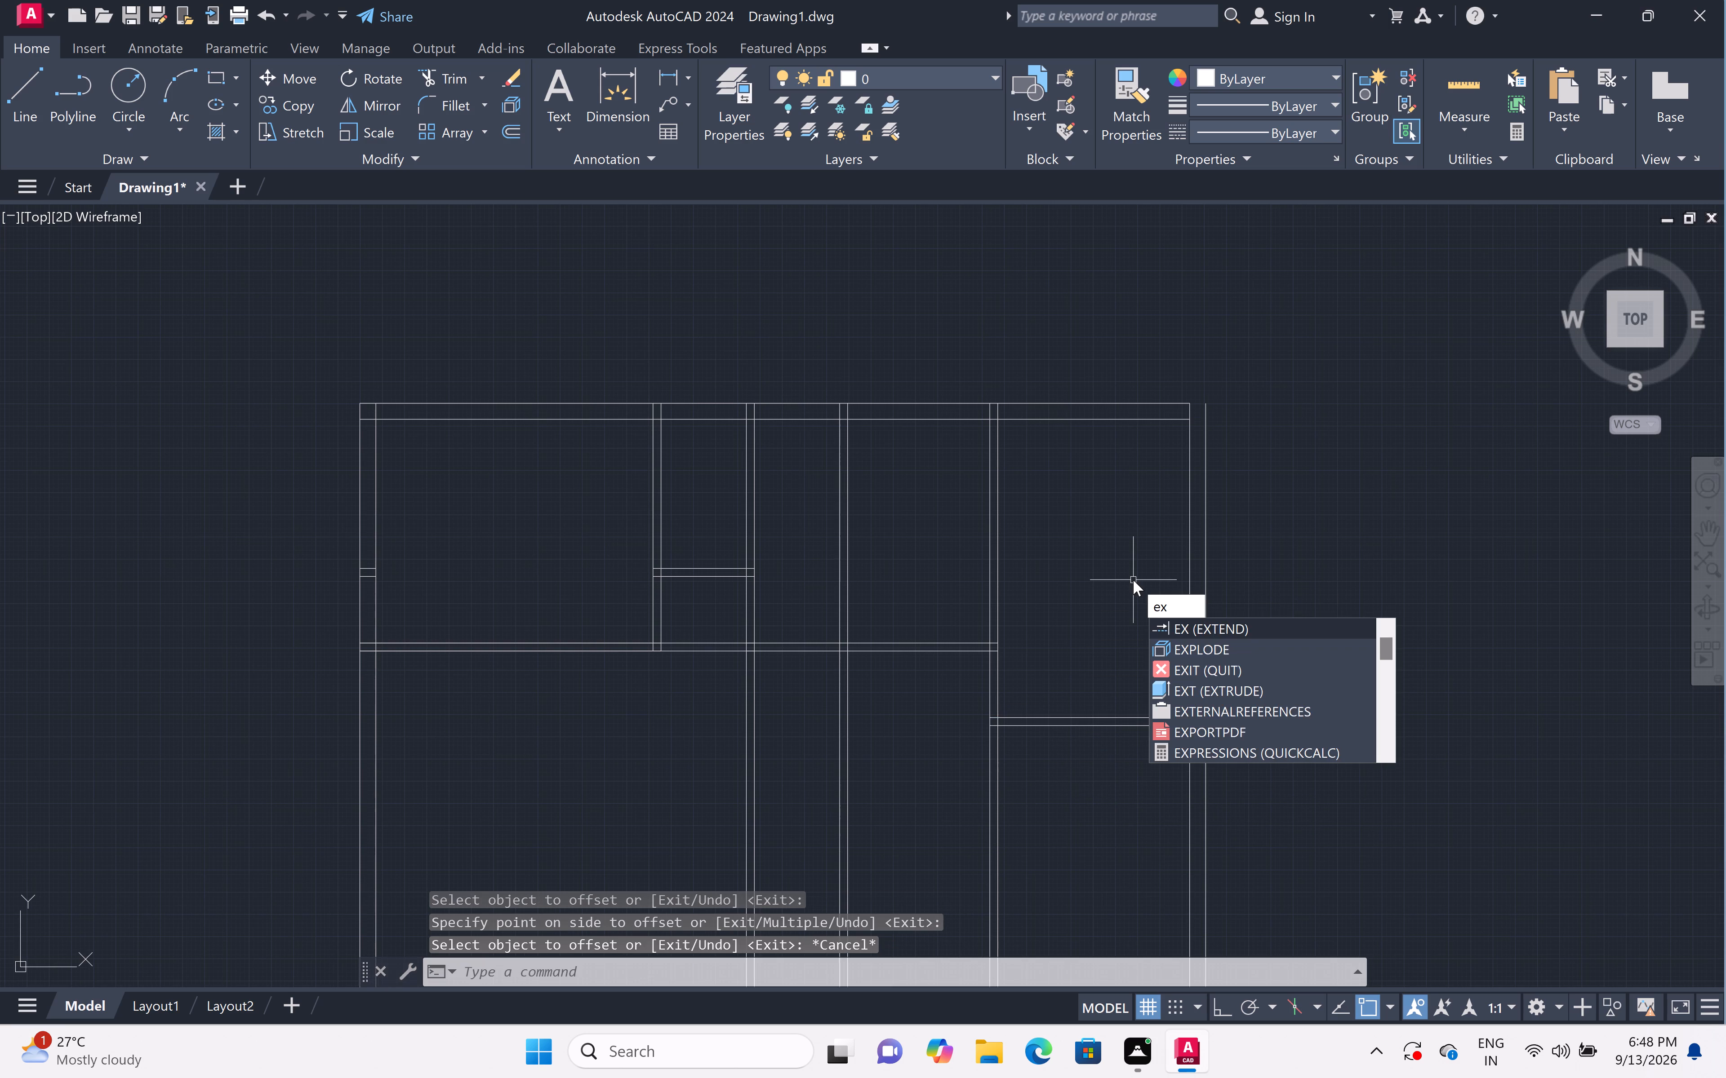
{"action": "key", "text": "space"}
{"action": "left_click_drag", "start_coordinate": [1125, 362], "coordinate": [1119, 370]}
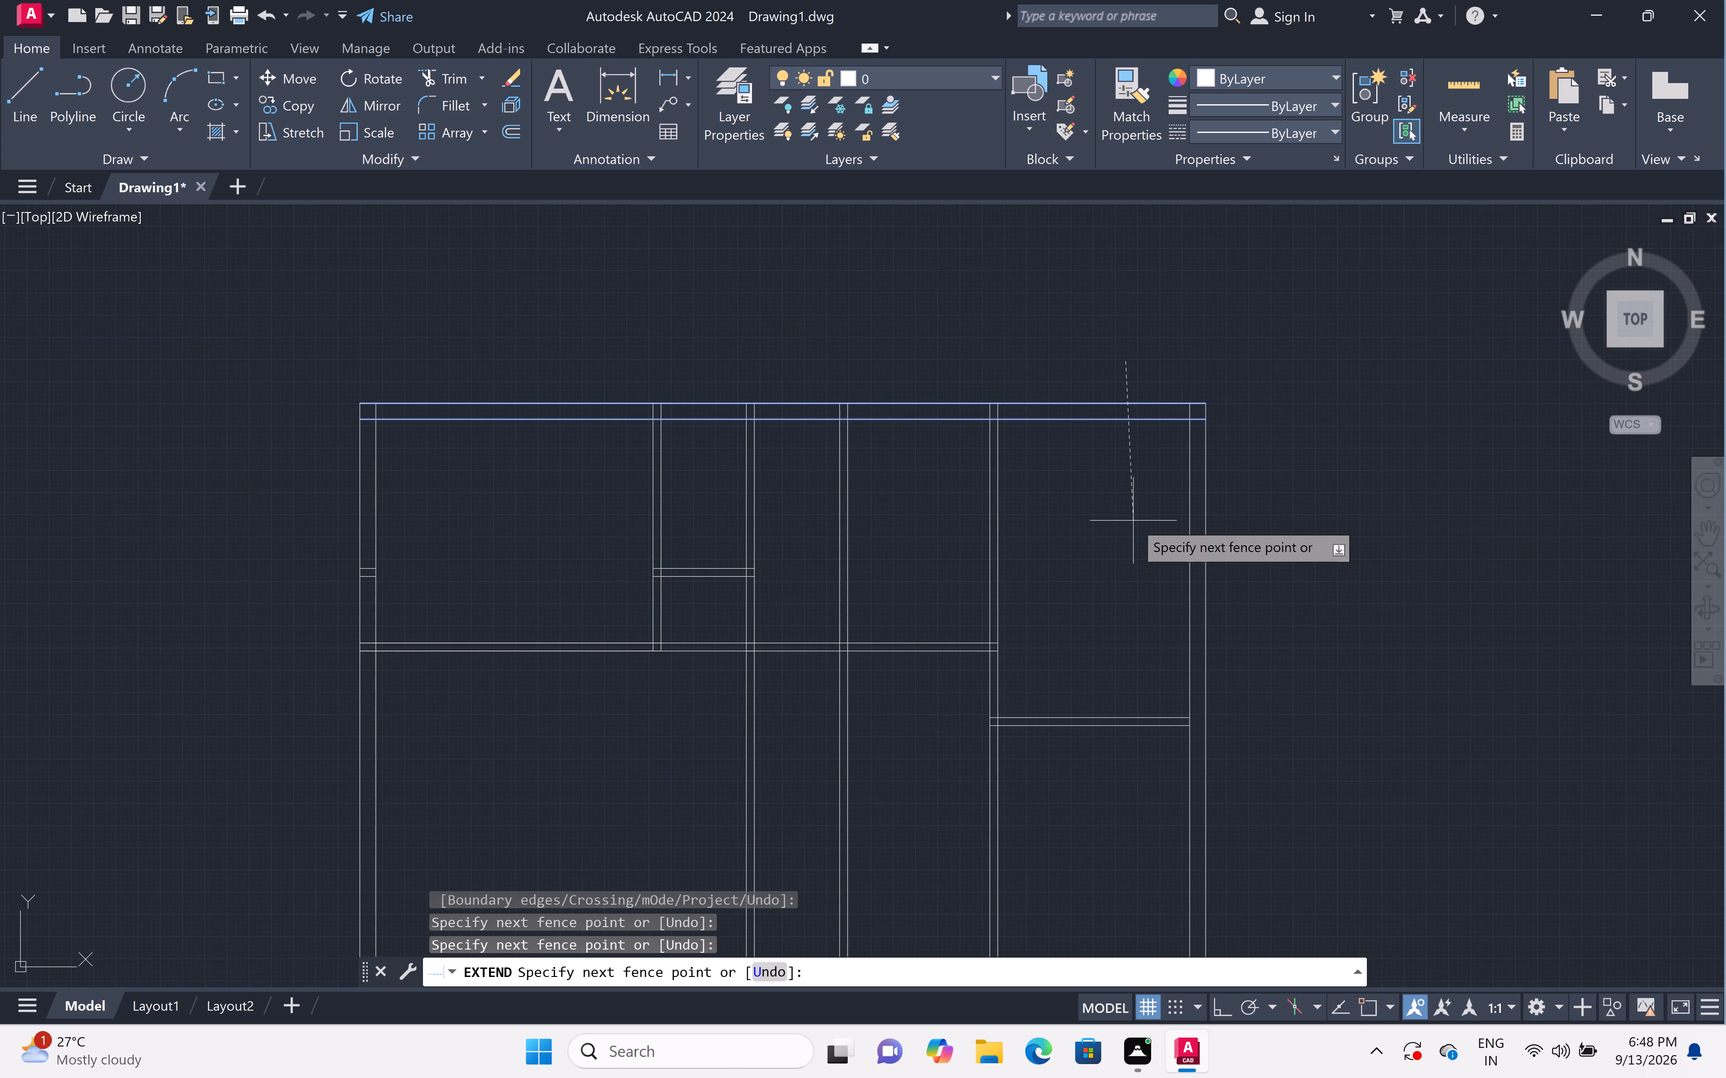
{"action": "left_click", "coordinate": [1114, 782]}
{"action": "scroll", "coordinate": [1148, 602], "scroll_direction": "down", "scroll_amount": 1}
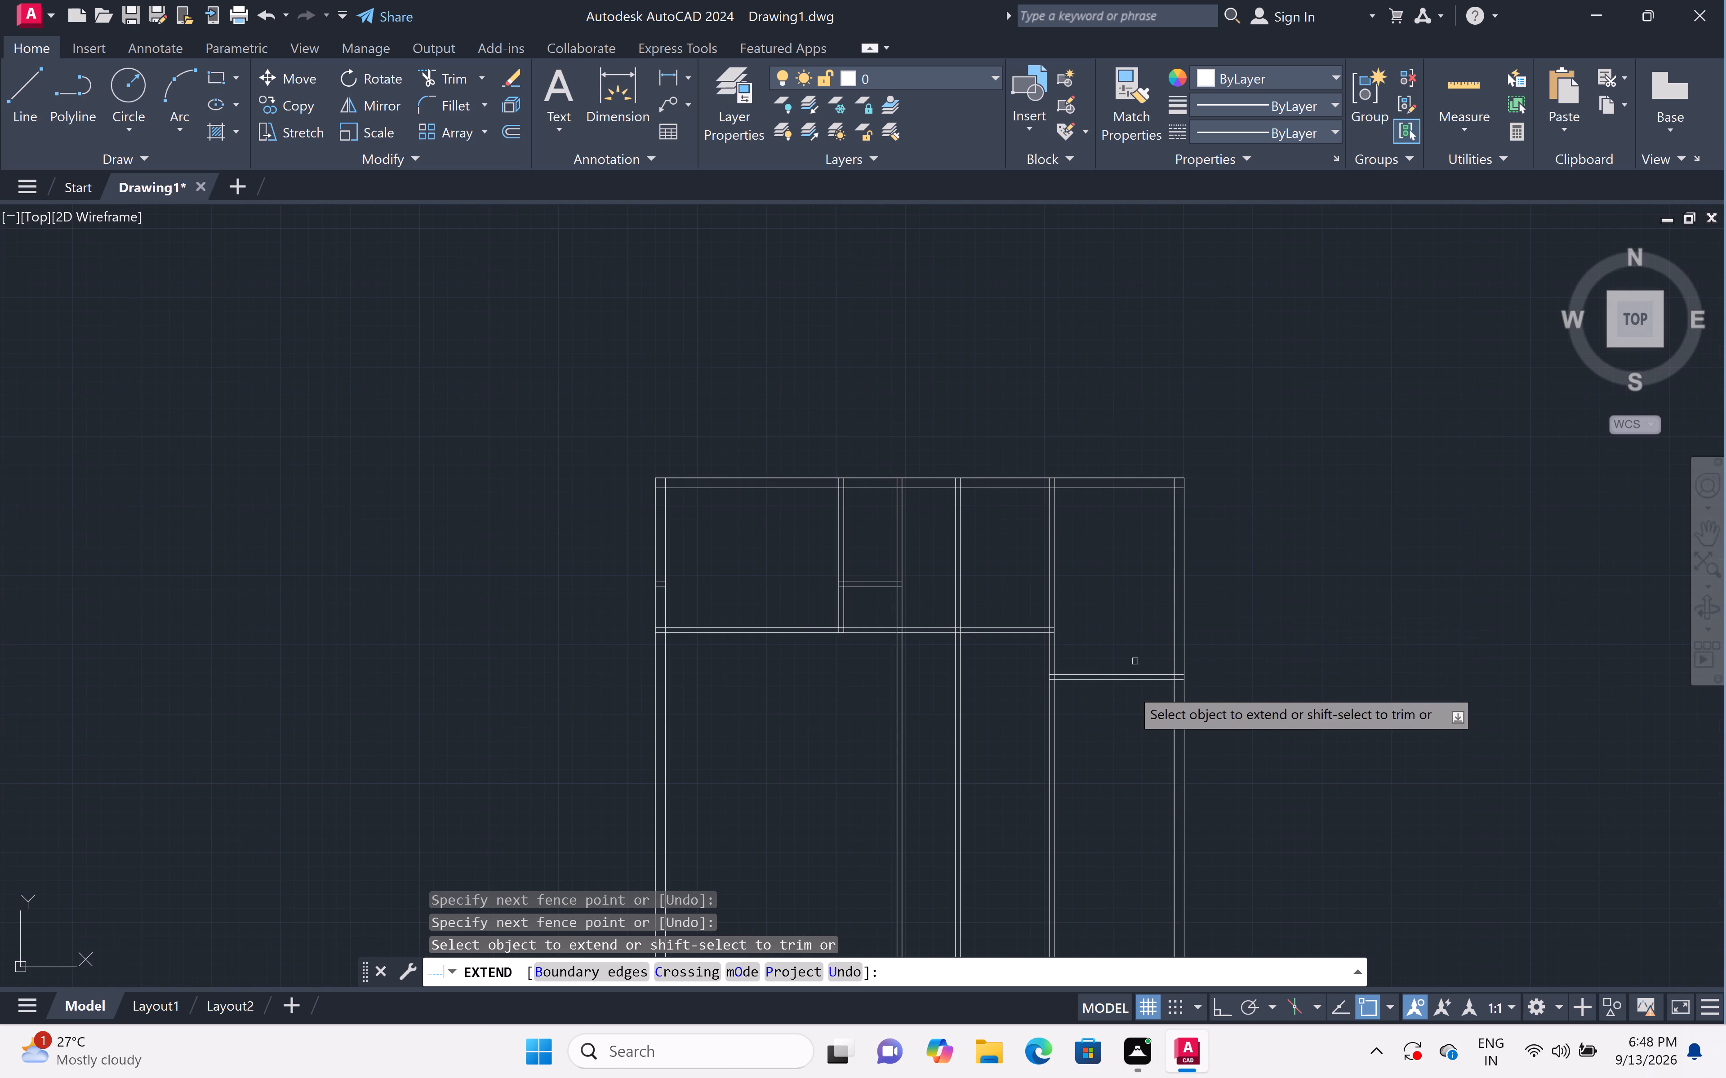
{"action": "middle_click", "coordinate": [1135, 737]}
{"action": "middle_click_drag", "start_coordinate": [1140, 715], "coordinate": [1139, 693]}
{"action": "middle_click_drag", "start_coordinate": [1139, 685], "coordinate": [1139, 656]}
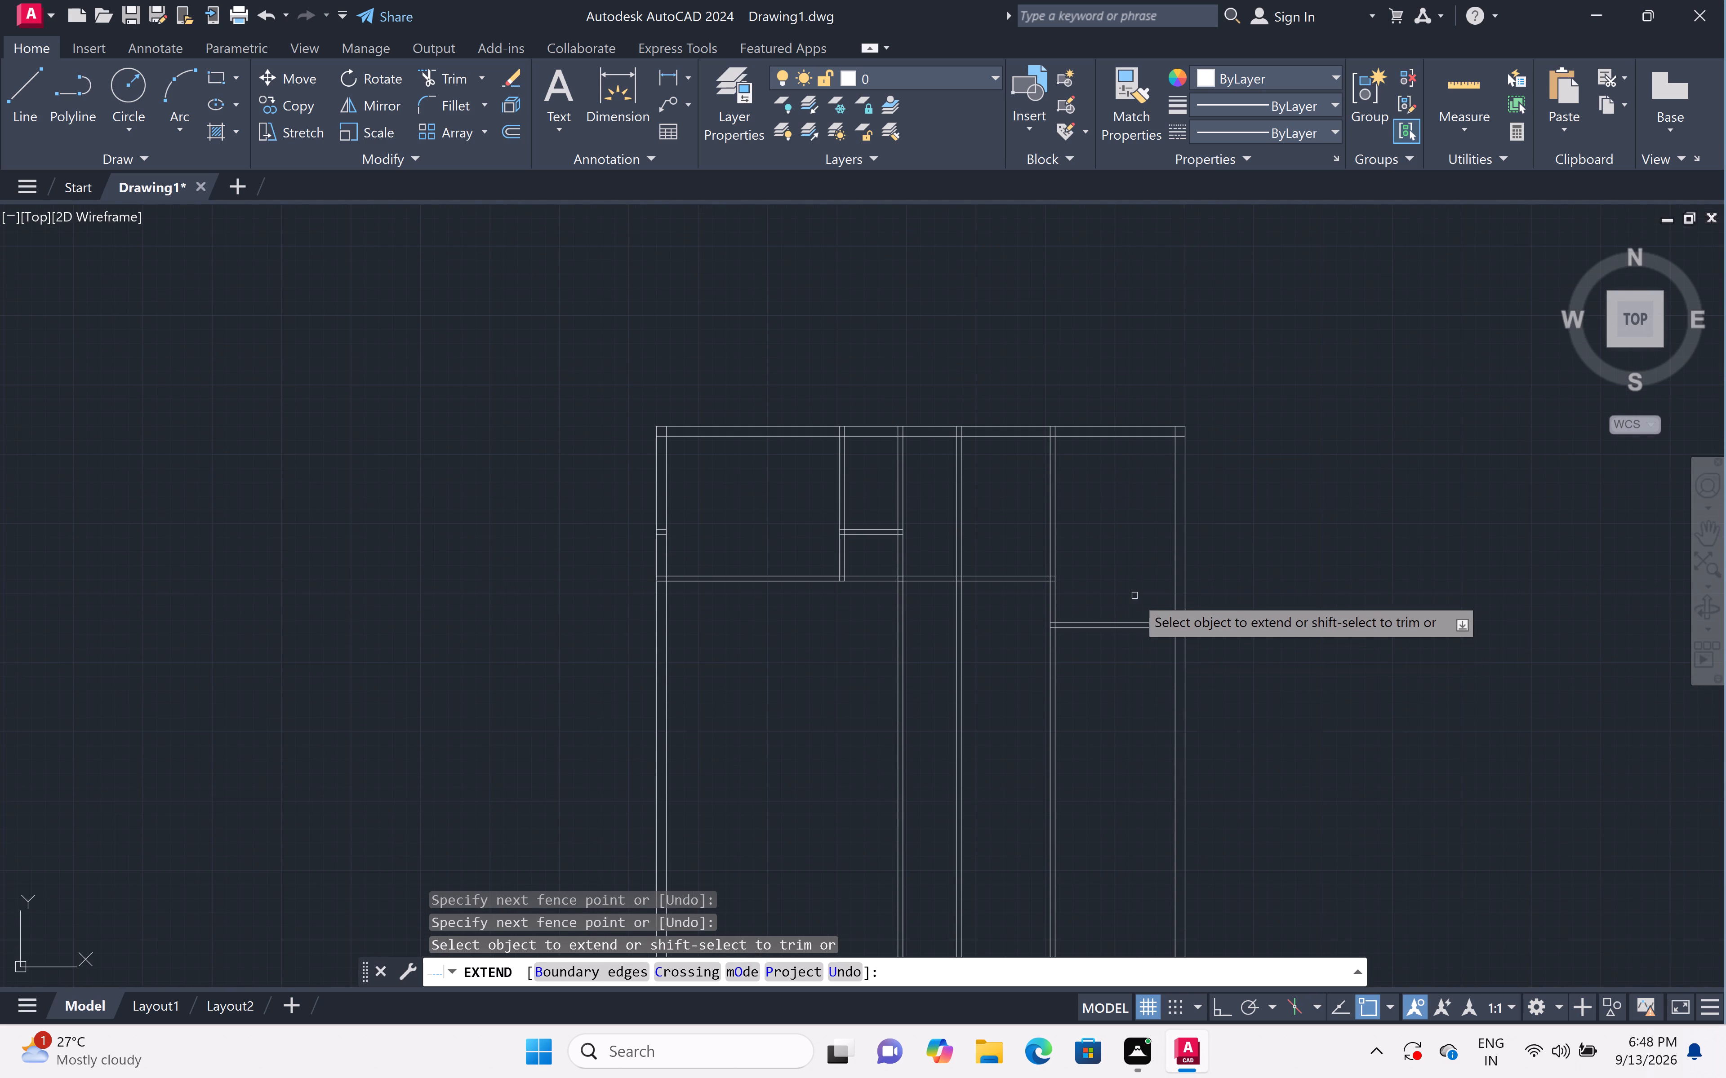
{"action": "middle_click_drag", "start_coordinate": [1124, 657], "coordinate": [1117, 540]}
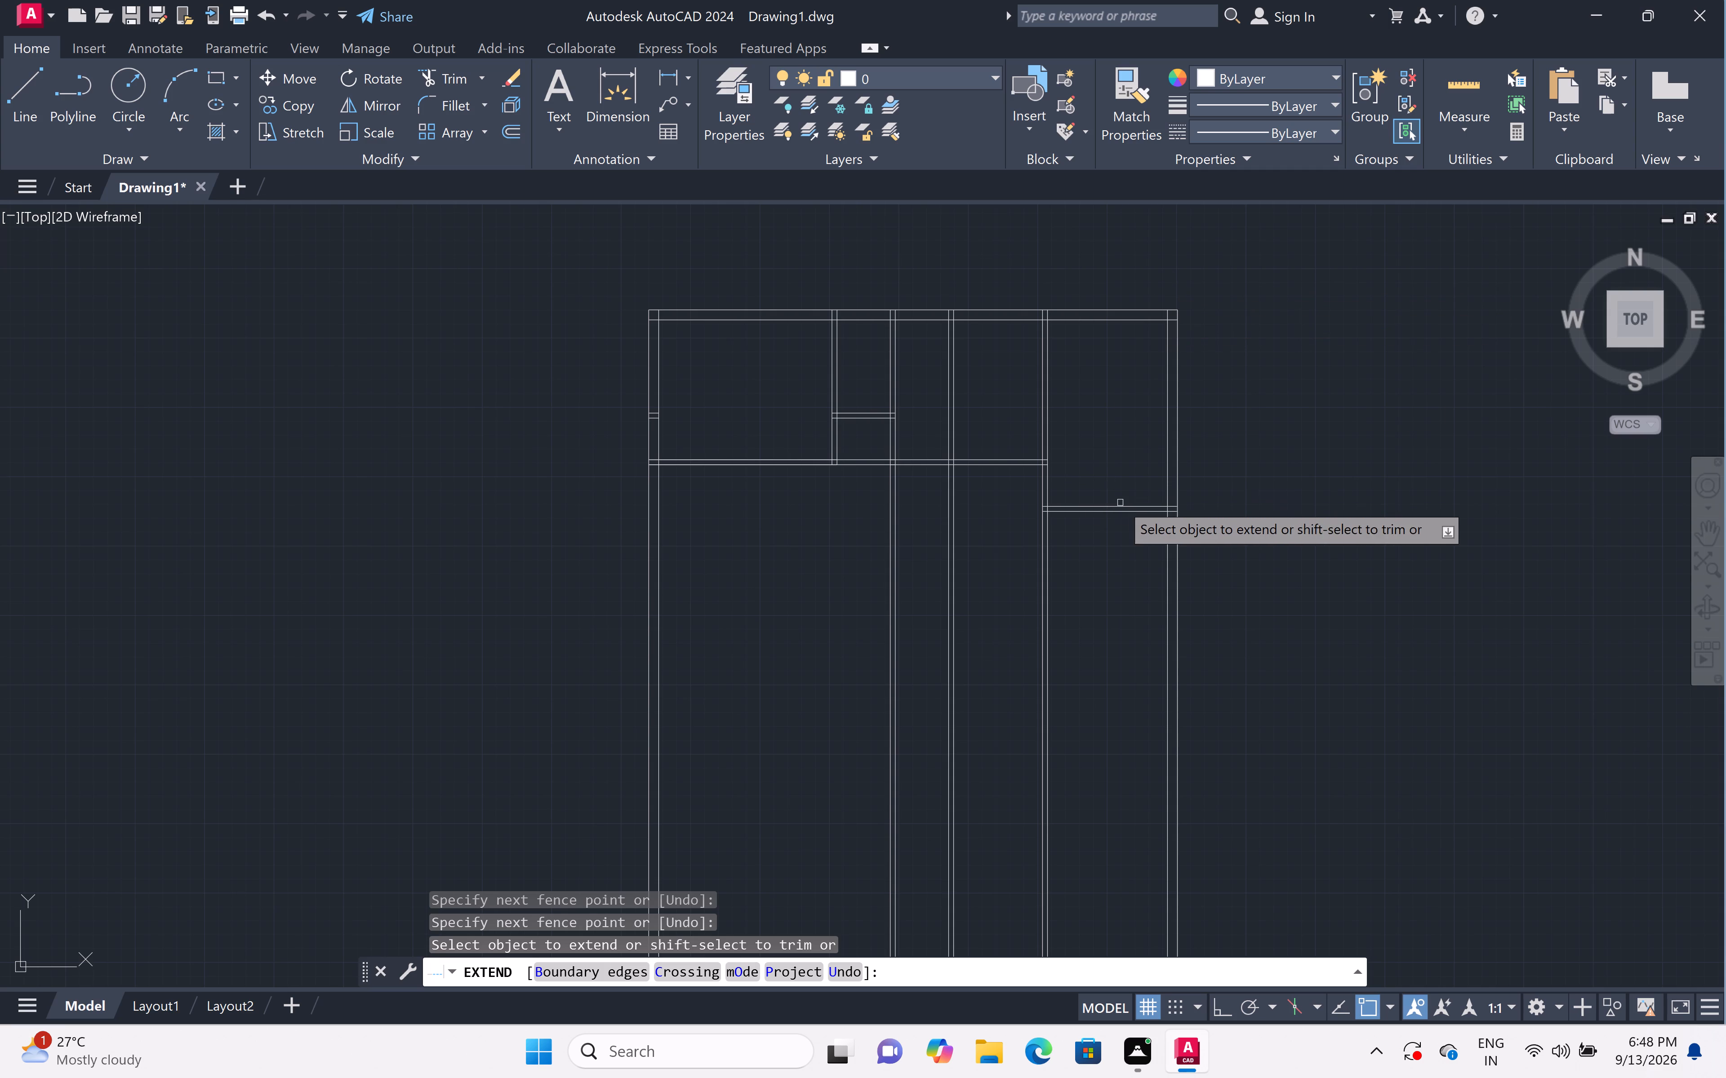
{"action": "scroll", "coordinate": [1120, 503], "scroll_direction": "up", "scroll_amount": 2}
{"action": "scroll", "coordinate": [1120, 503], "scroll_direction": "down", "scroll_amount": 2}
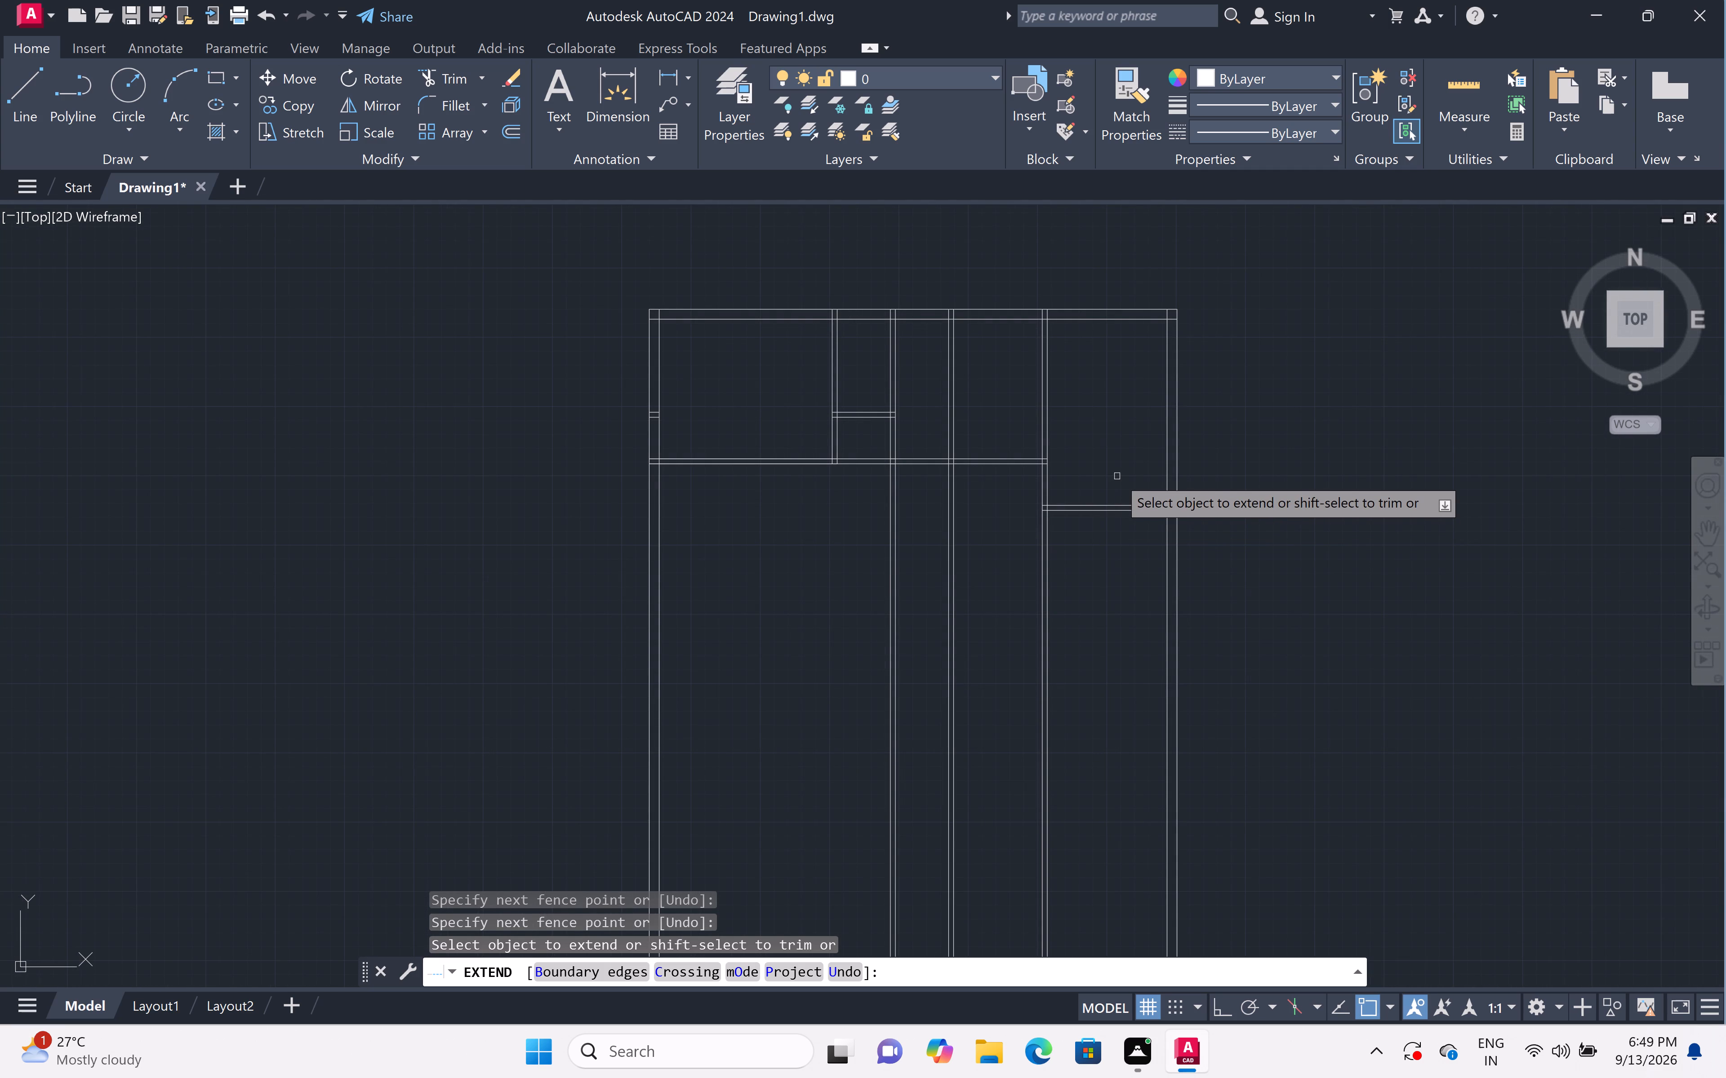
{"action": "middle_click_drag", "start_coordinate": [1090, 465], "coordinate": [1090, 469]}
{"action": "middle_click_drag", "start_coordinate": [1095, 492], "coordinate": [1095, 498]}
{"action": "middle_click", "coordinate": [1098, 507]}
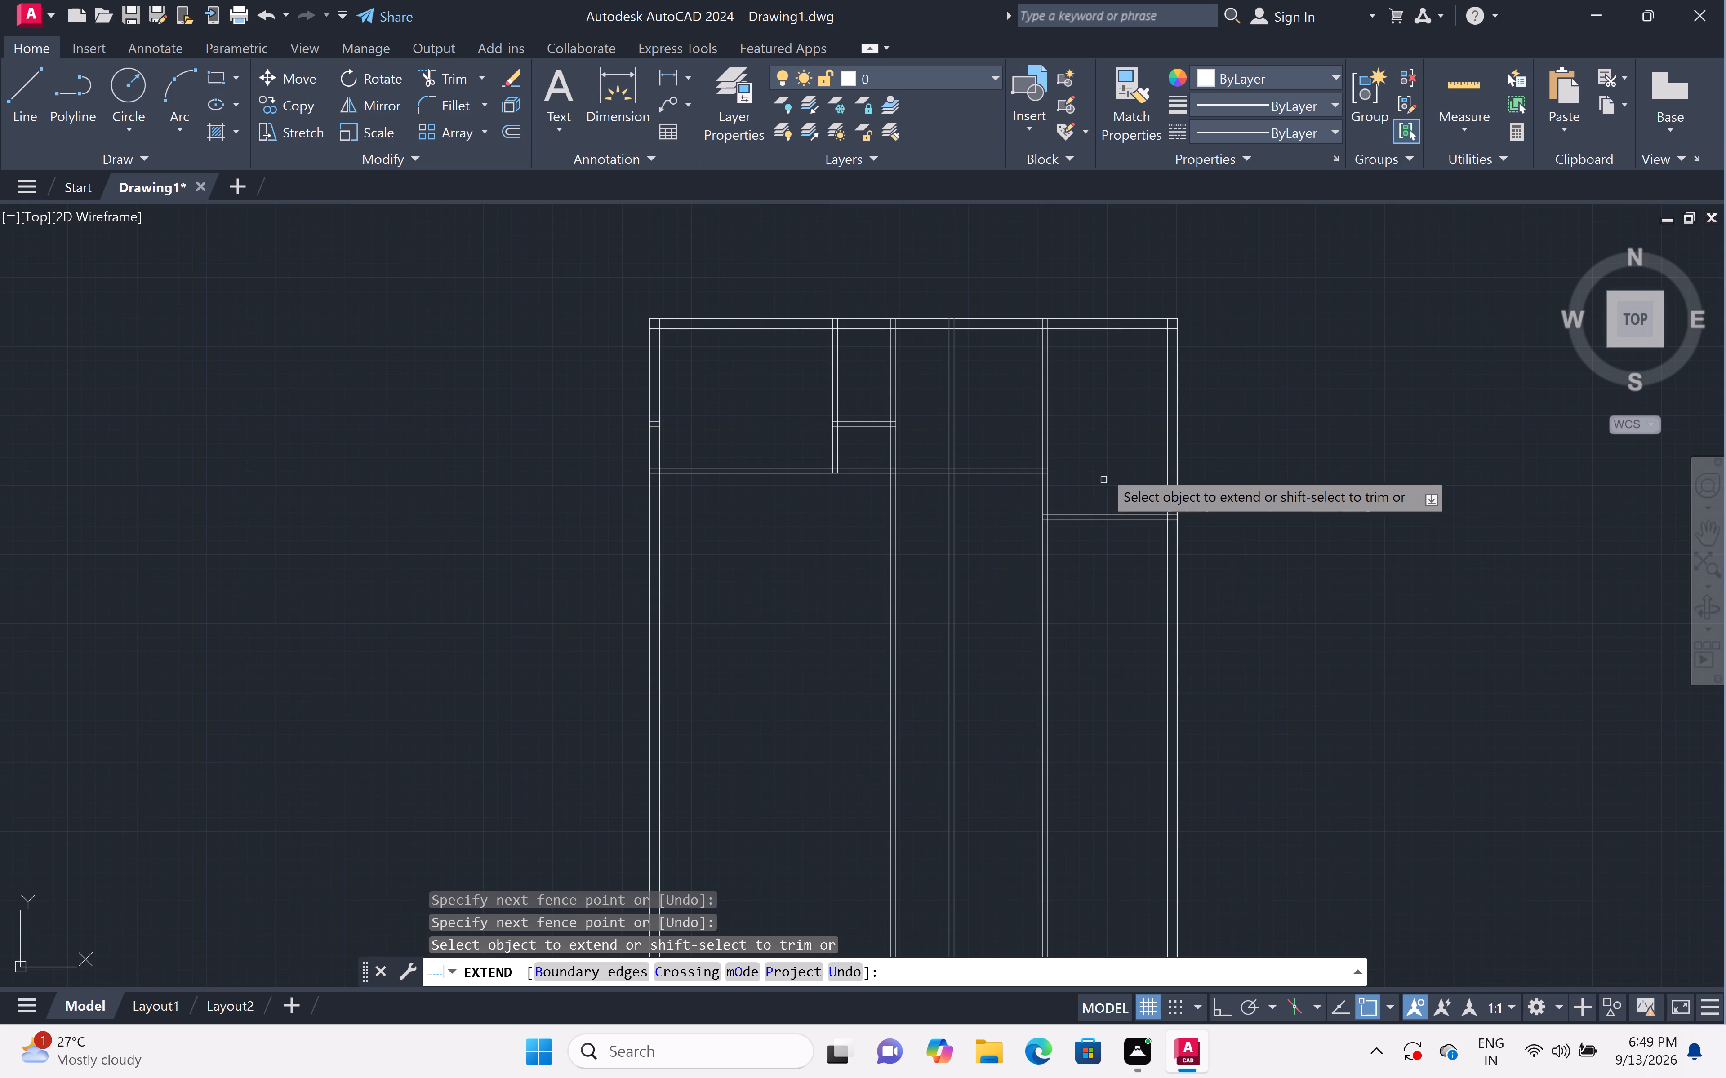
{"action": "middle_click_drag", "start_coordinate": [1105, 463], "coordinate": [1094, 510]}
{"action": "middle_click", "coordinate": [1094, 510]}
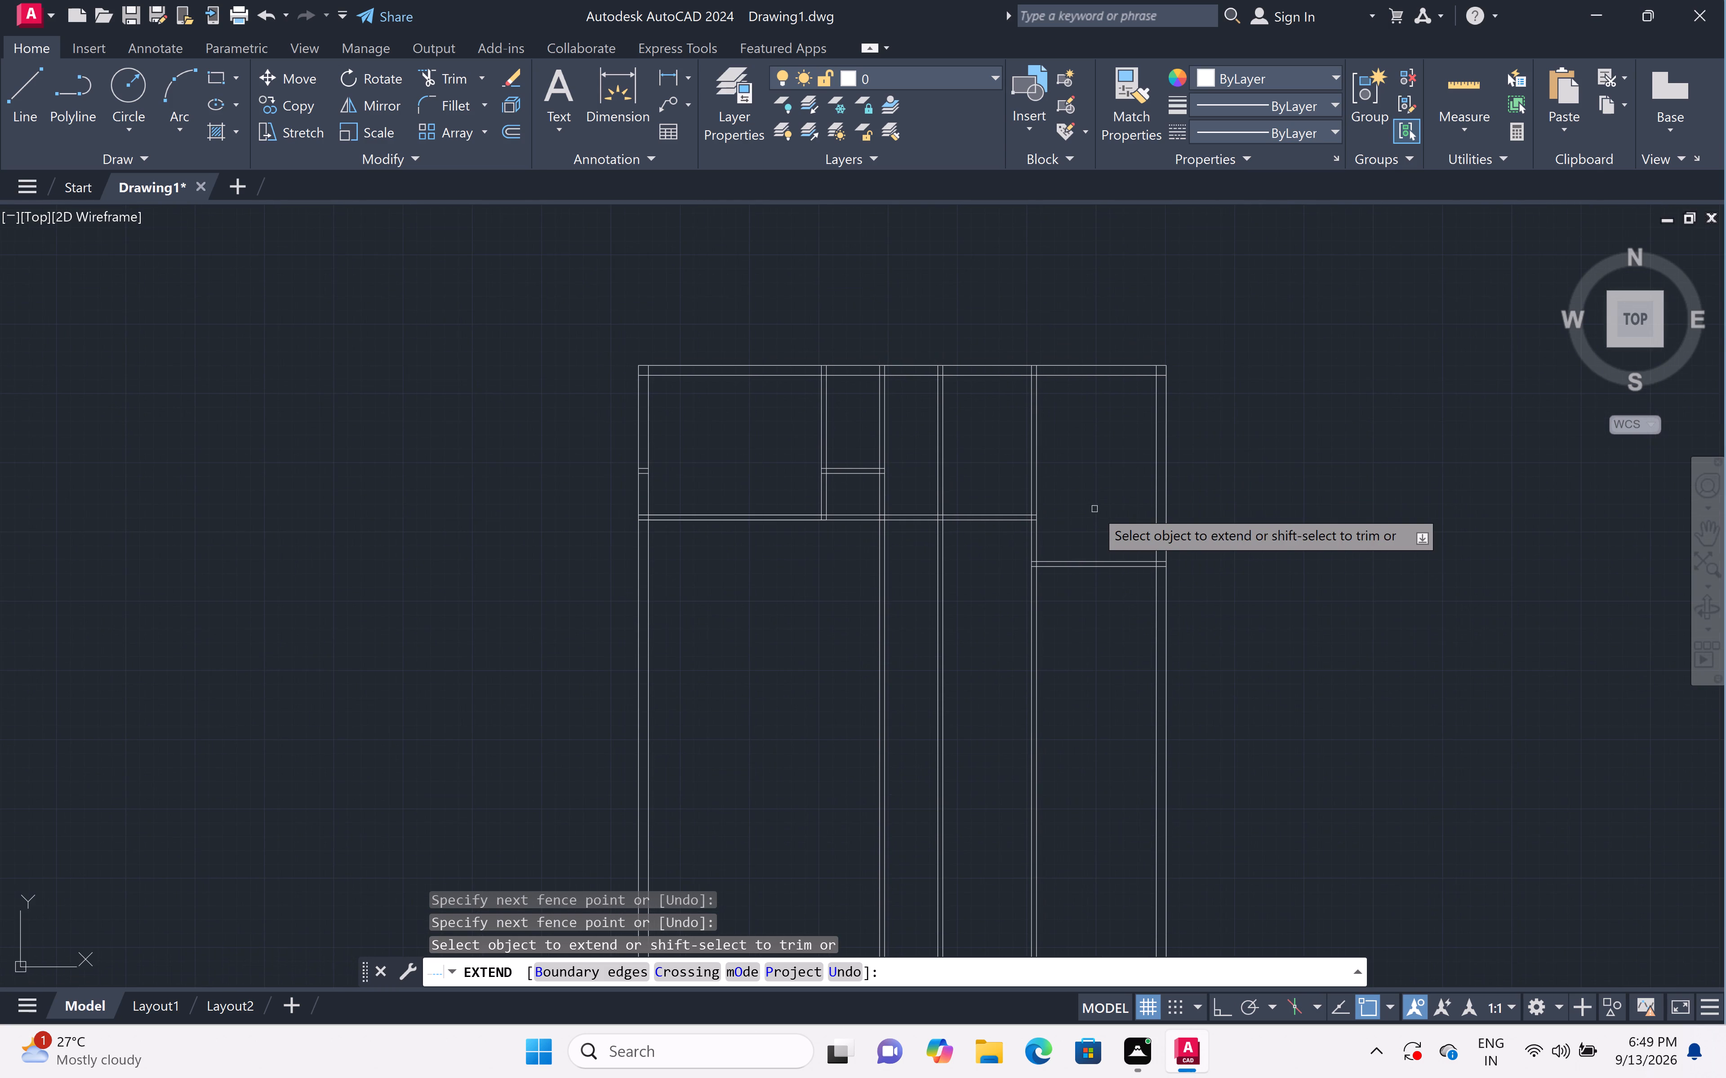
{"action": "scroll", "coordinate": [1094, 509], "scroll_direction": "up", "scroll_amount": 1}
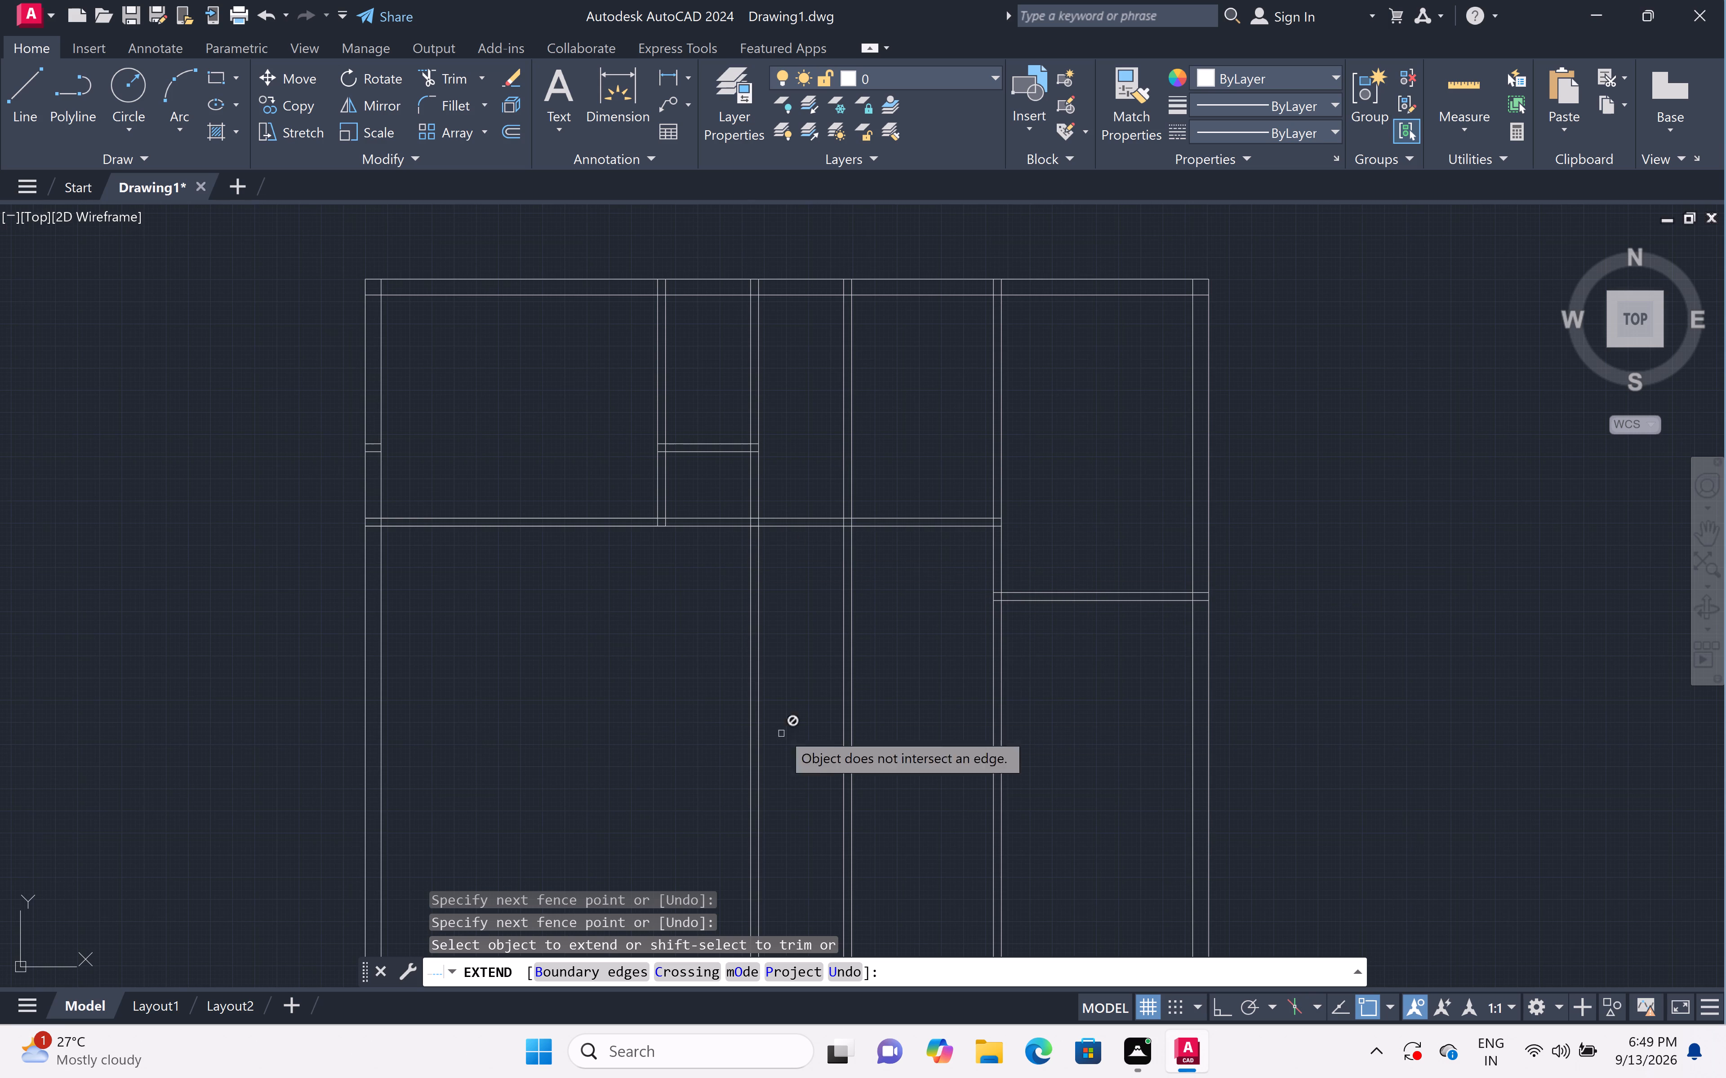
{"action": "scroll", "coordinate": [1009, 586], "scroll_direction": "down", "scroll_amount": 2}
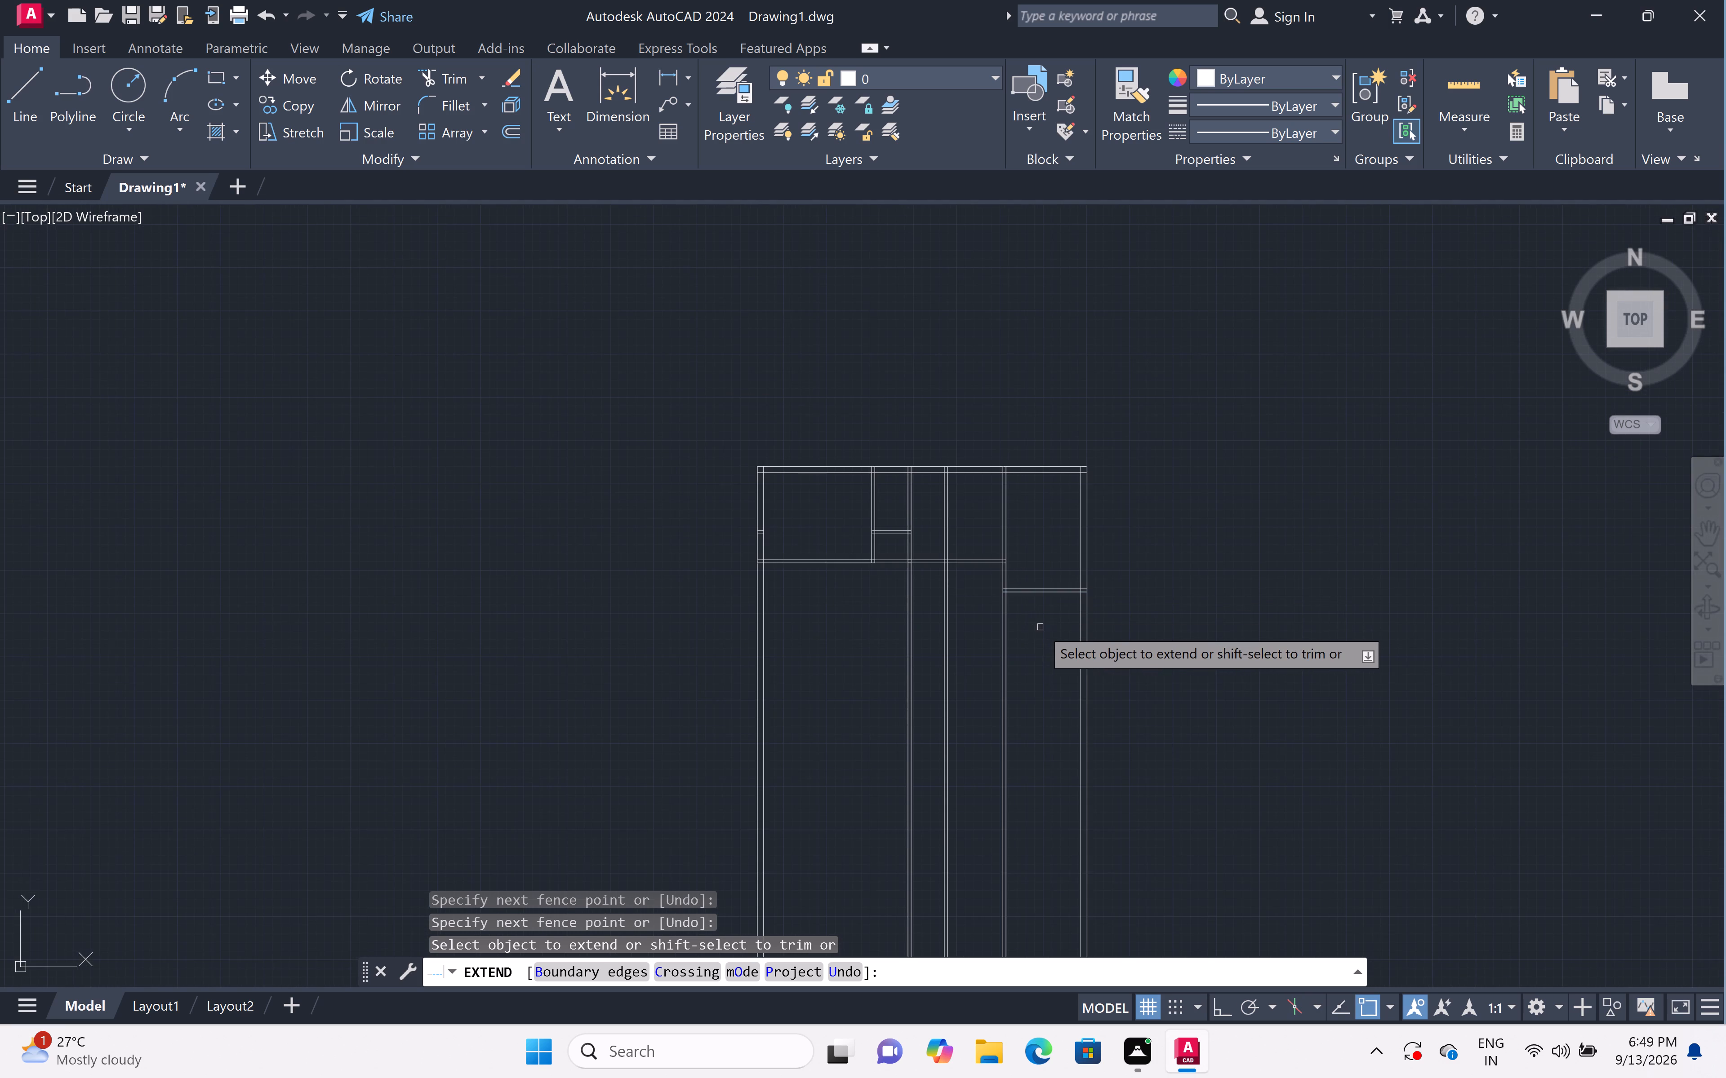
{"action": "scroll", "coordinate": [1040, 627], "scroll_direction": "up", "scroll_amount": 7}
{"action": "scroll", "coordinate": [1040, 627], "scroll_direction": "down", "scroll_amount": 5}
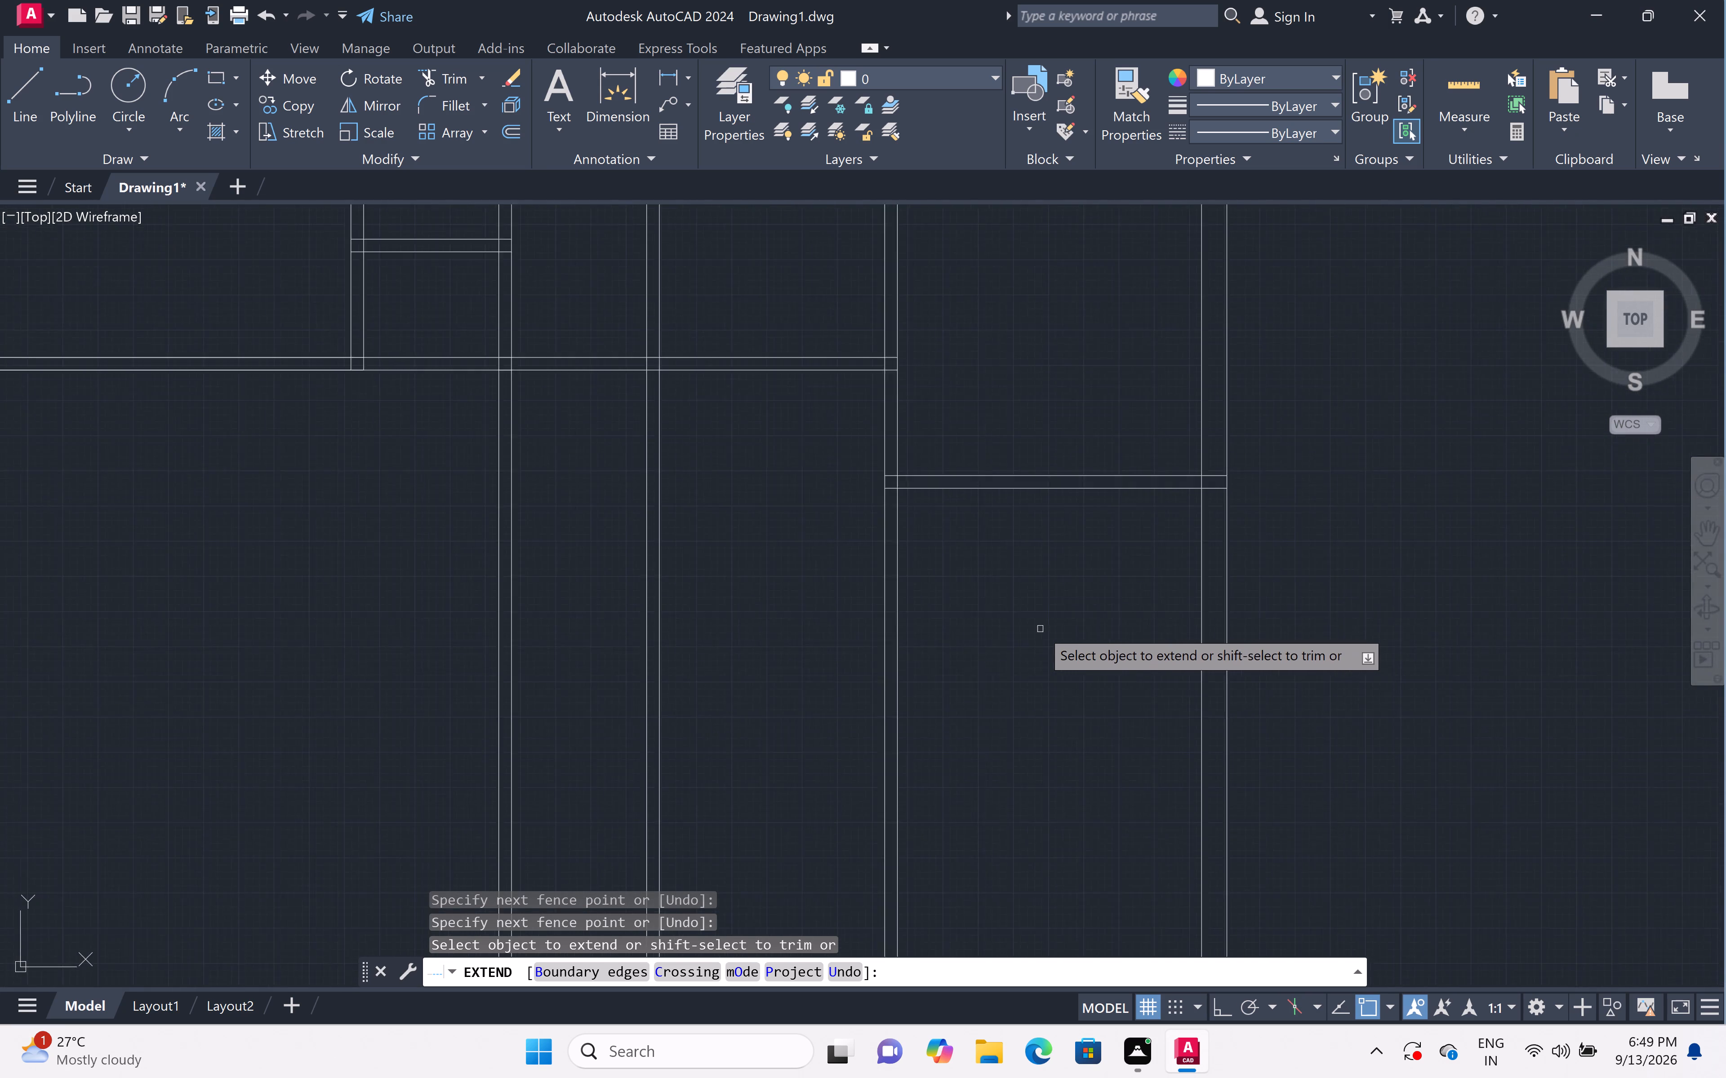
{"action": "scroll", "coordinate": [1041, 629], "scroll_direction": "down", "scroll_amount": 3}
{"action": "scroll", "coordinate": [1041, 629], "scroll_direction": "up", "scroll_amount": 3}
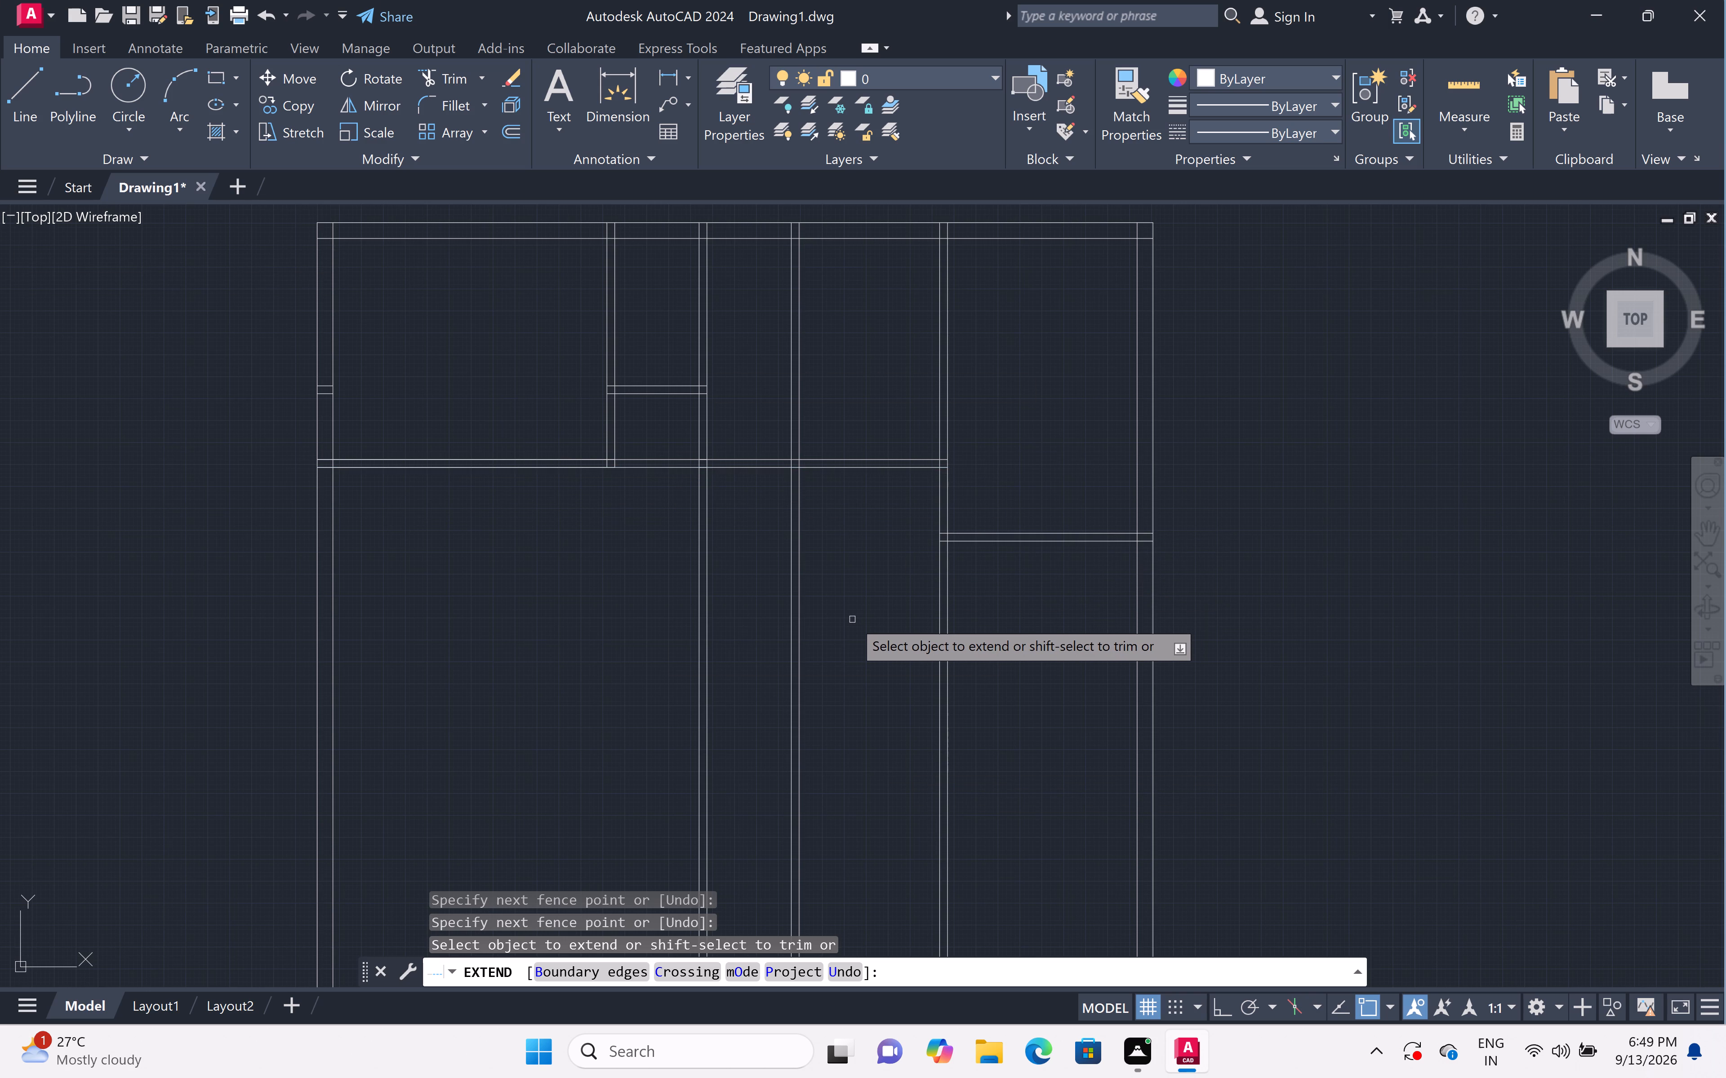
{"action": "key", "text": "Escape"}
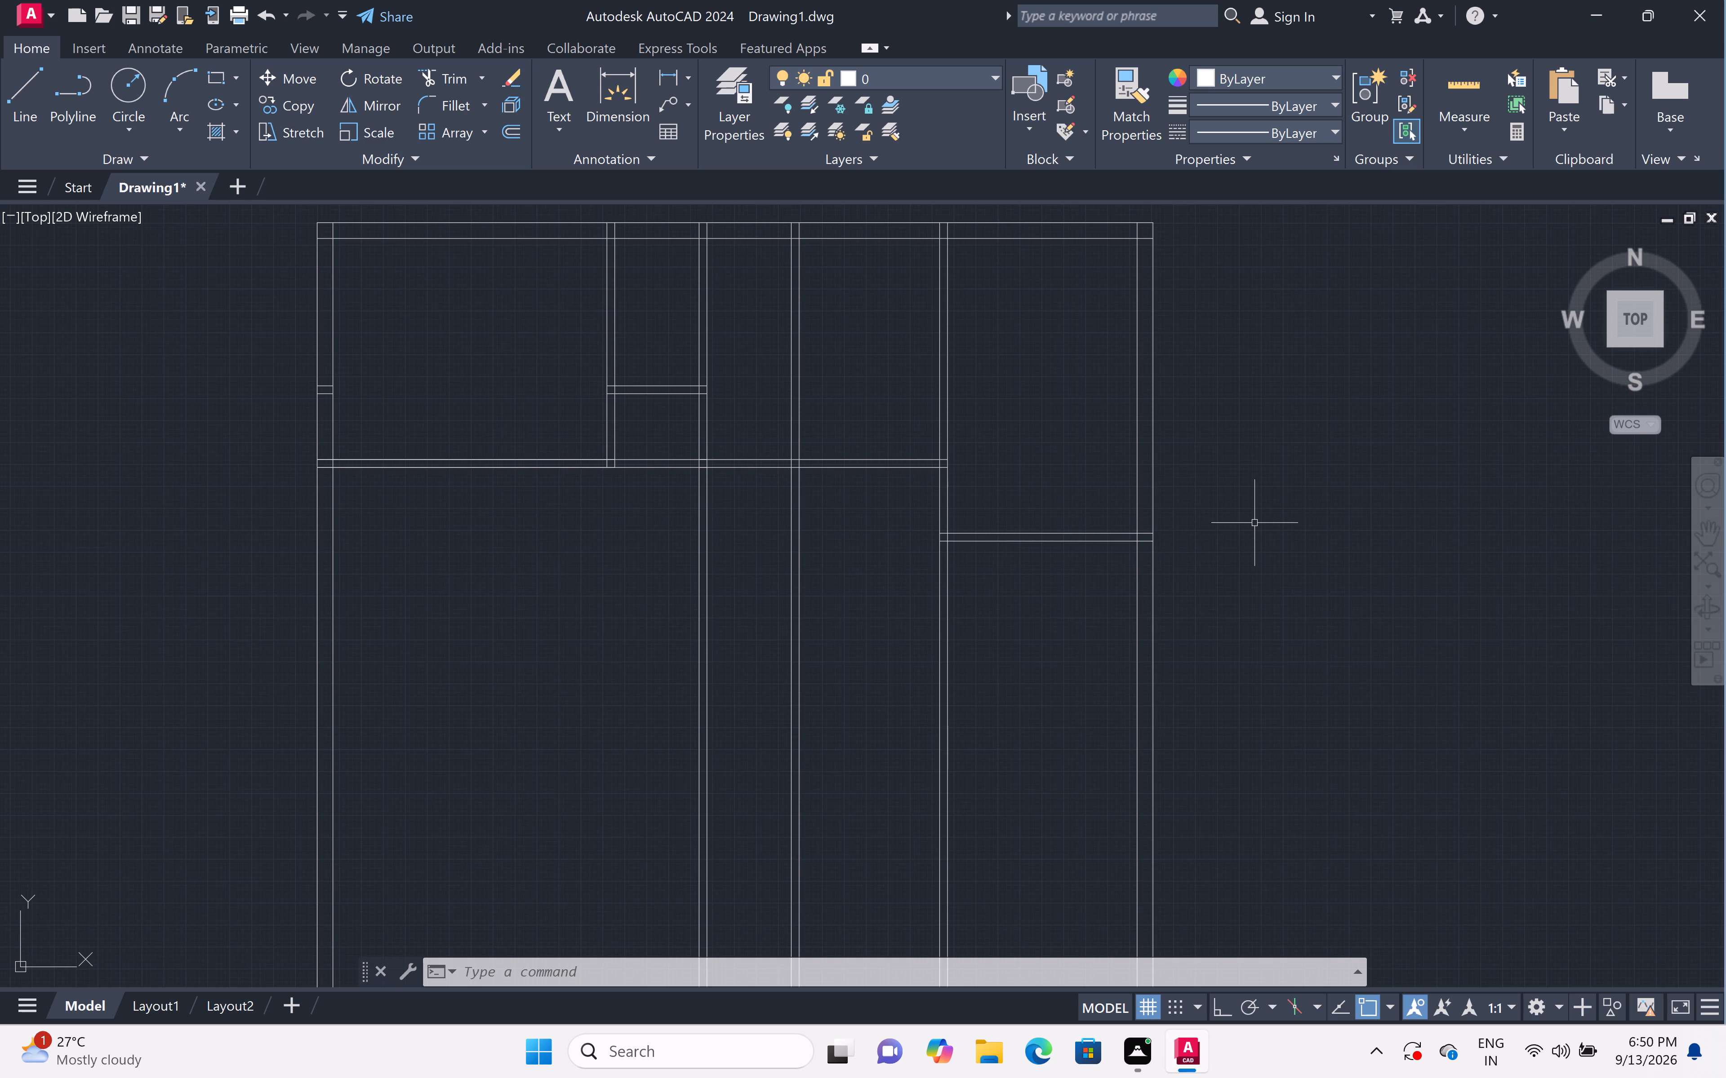
Offset the lower line of the easternmost room's bottom partition 13'11" downward.
{"action": "type", "text": "off"}
{"action": "key", "text": "space"}
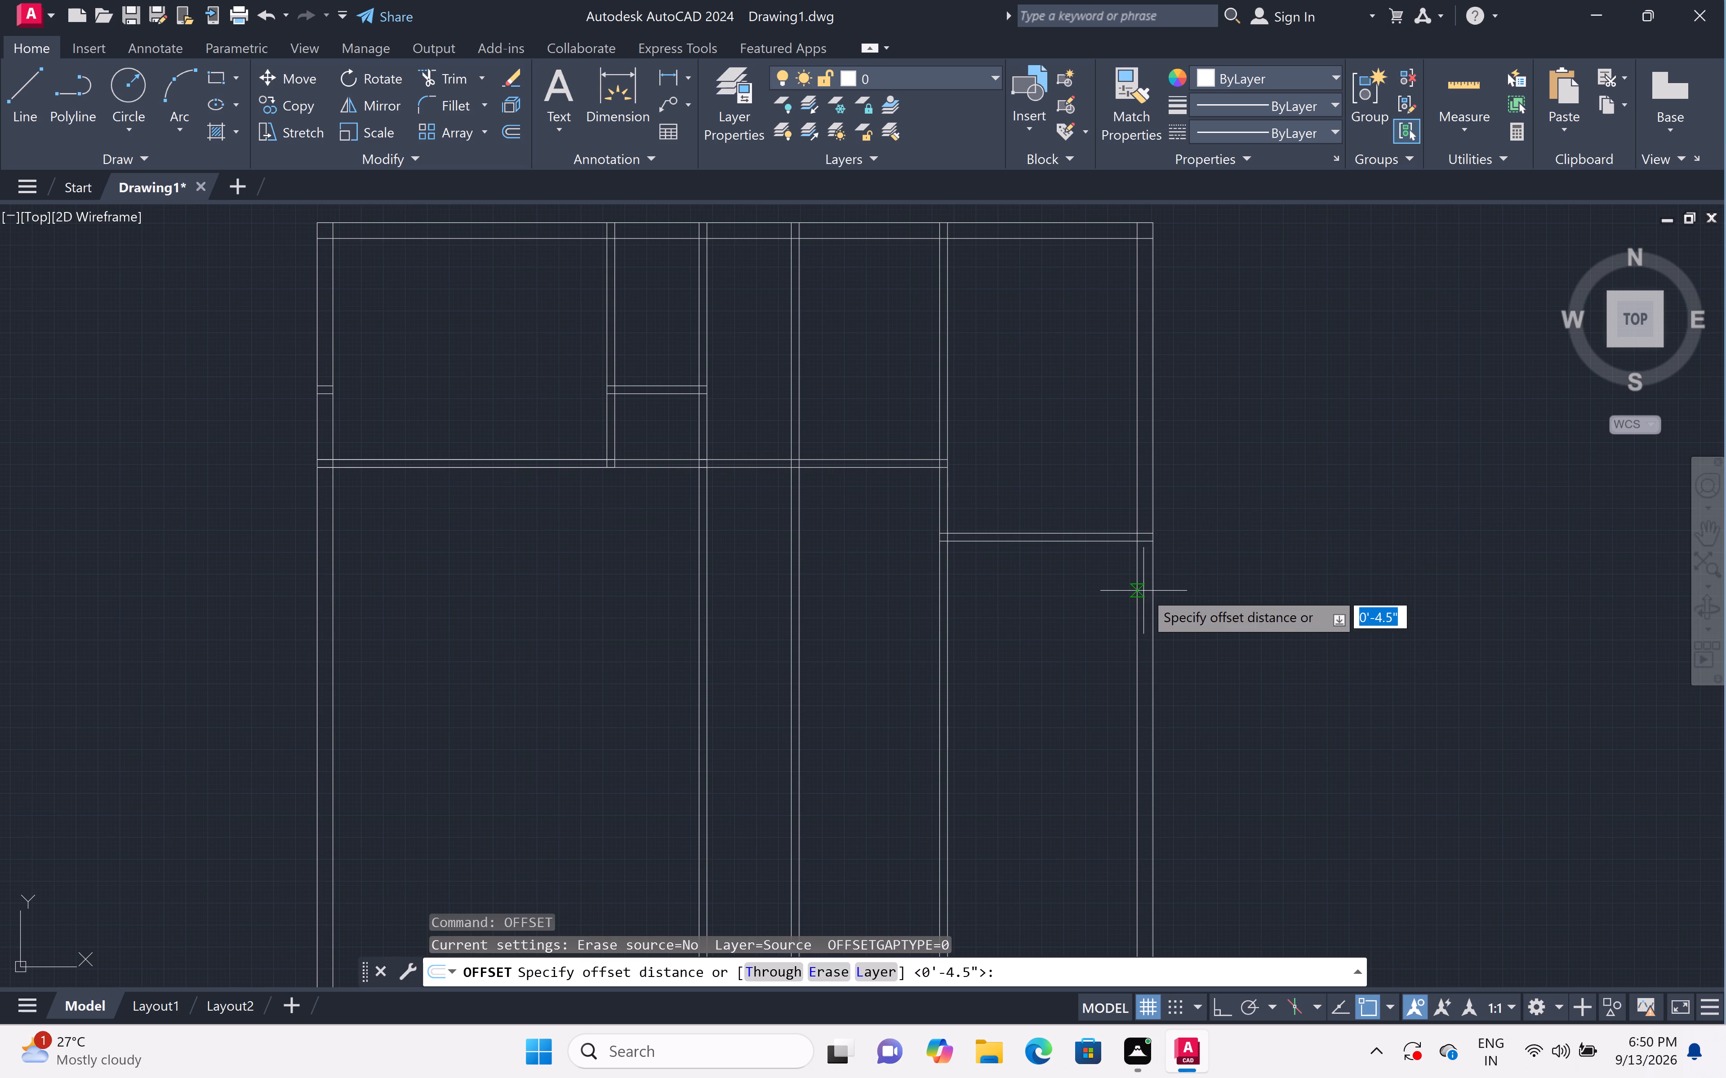
{"action": "scroll", "coordinate": [1064, 618], "scroll_direction": "down", "scroll_amount": 1}
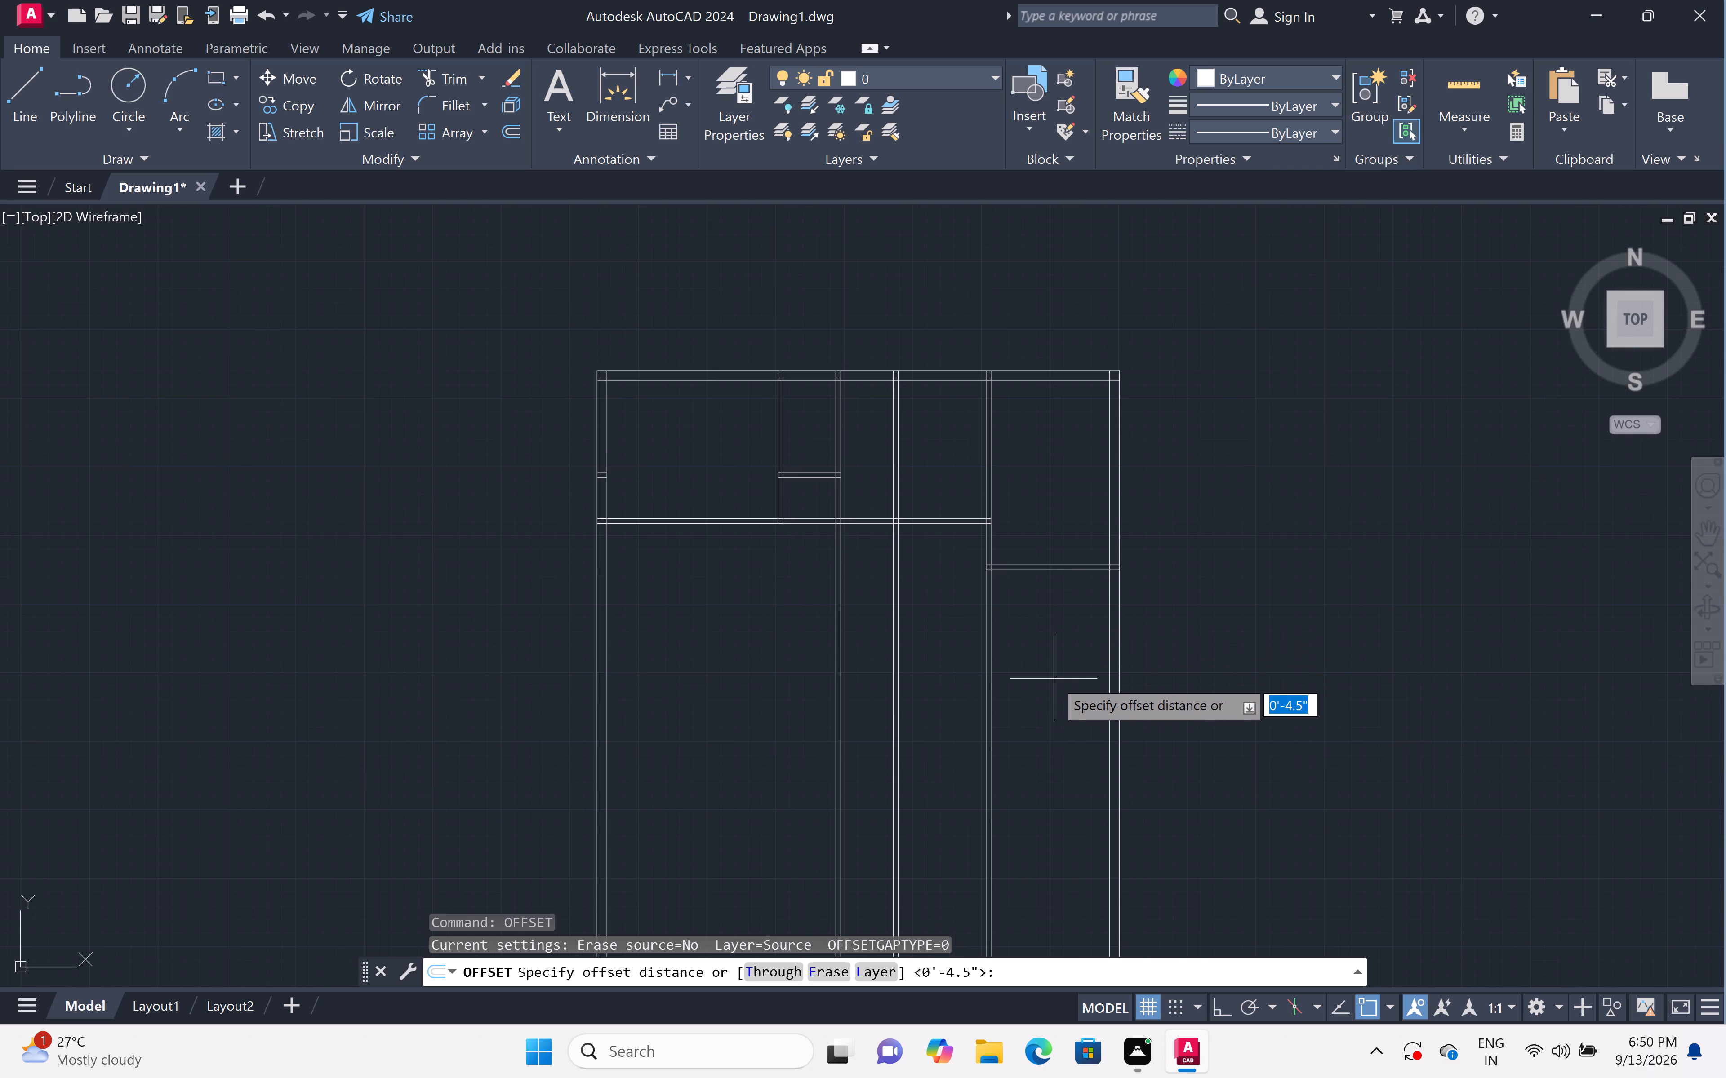
{"action": "scroll", "coordinate": [1054, 679], "scroll_direction": "up", "scroll_amount": 1}
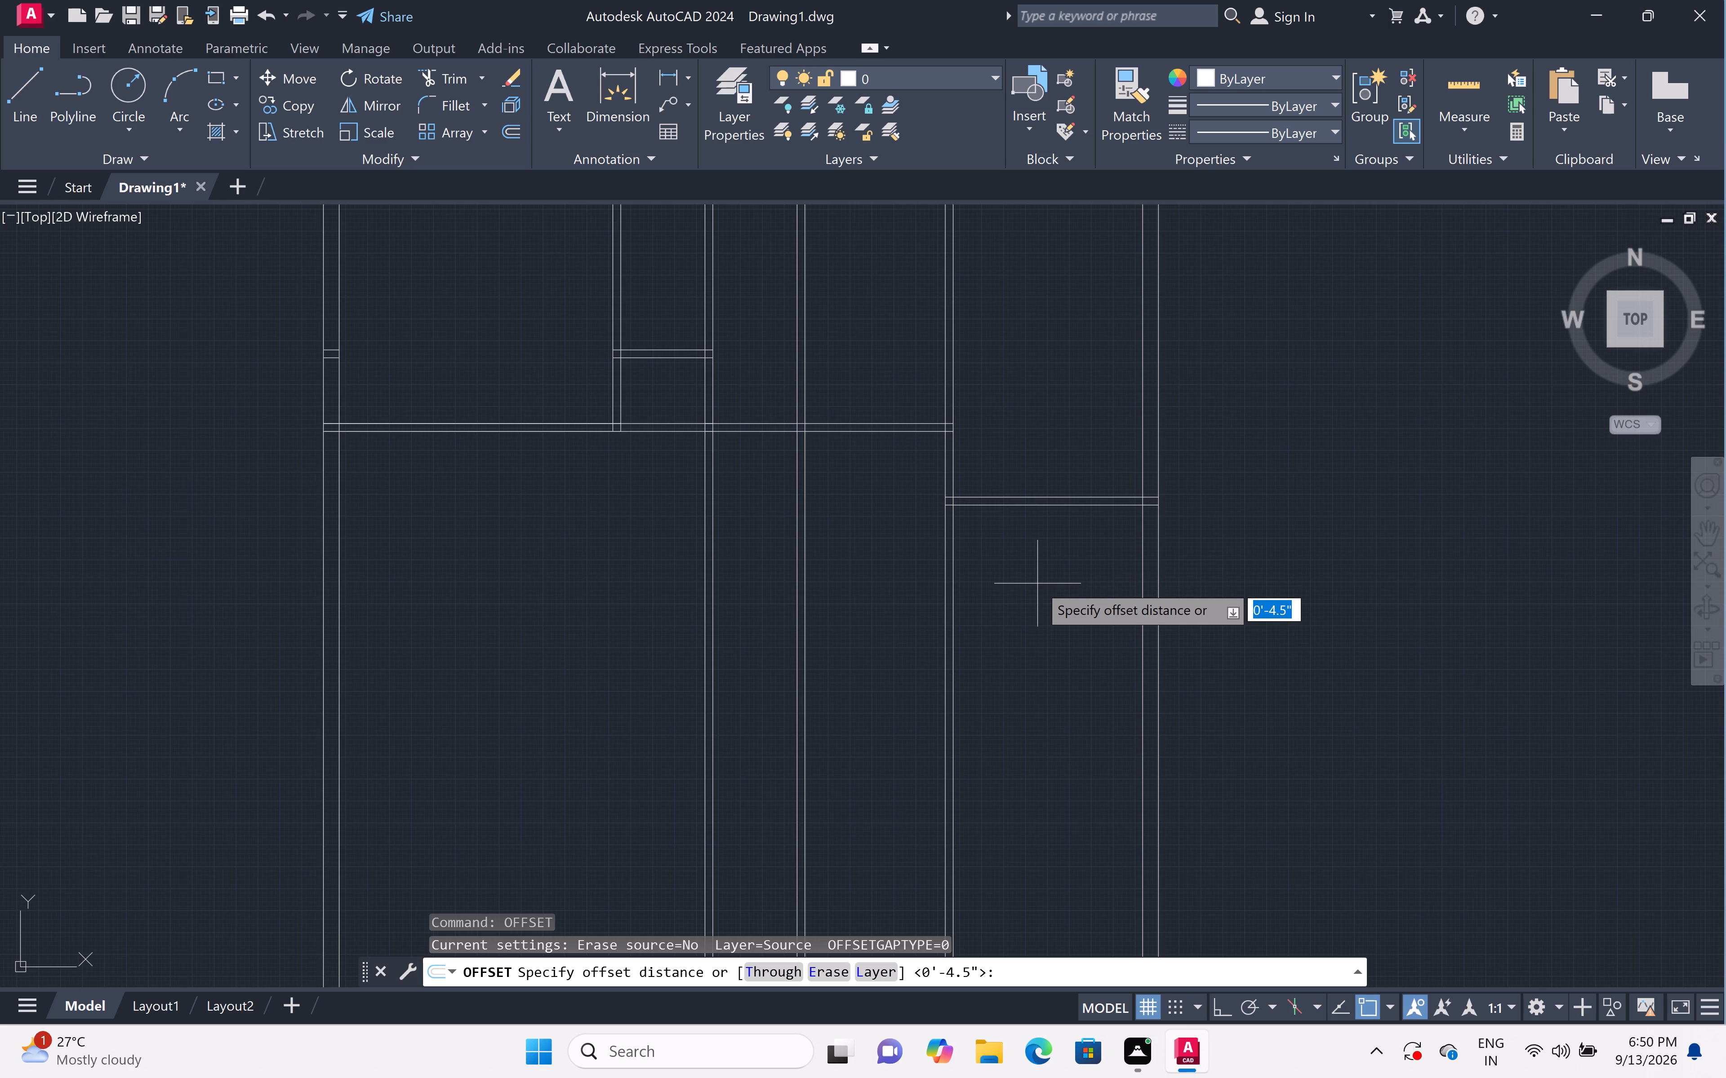
{"action": "scroll", "coordinate": [1015, 583], "scroll_direction": "up", "scroll_amount": 1}
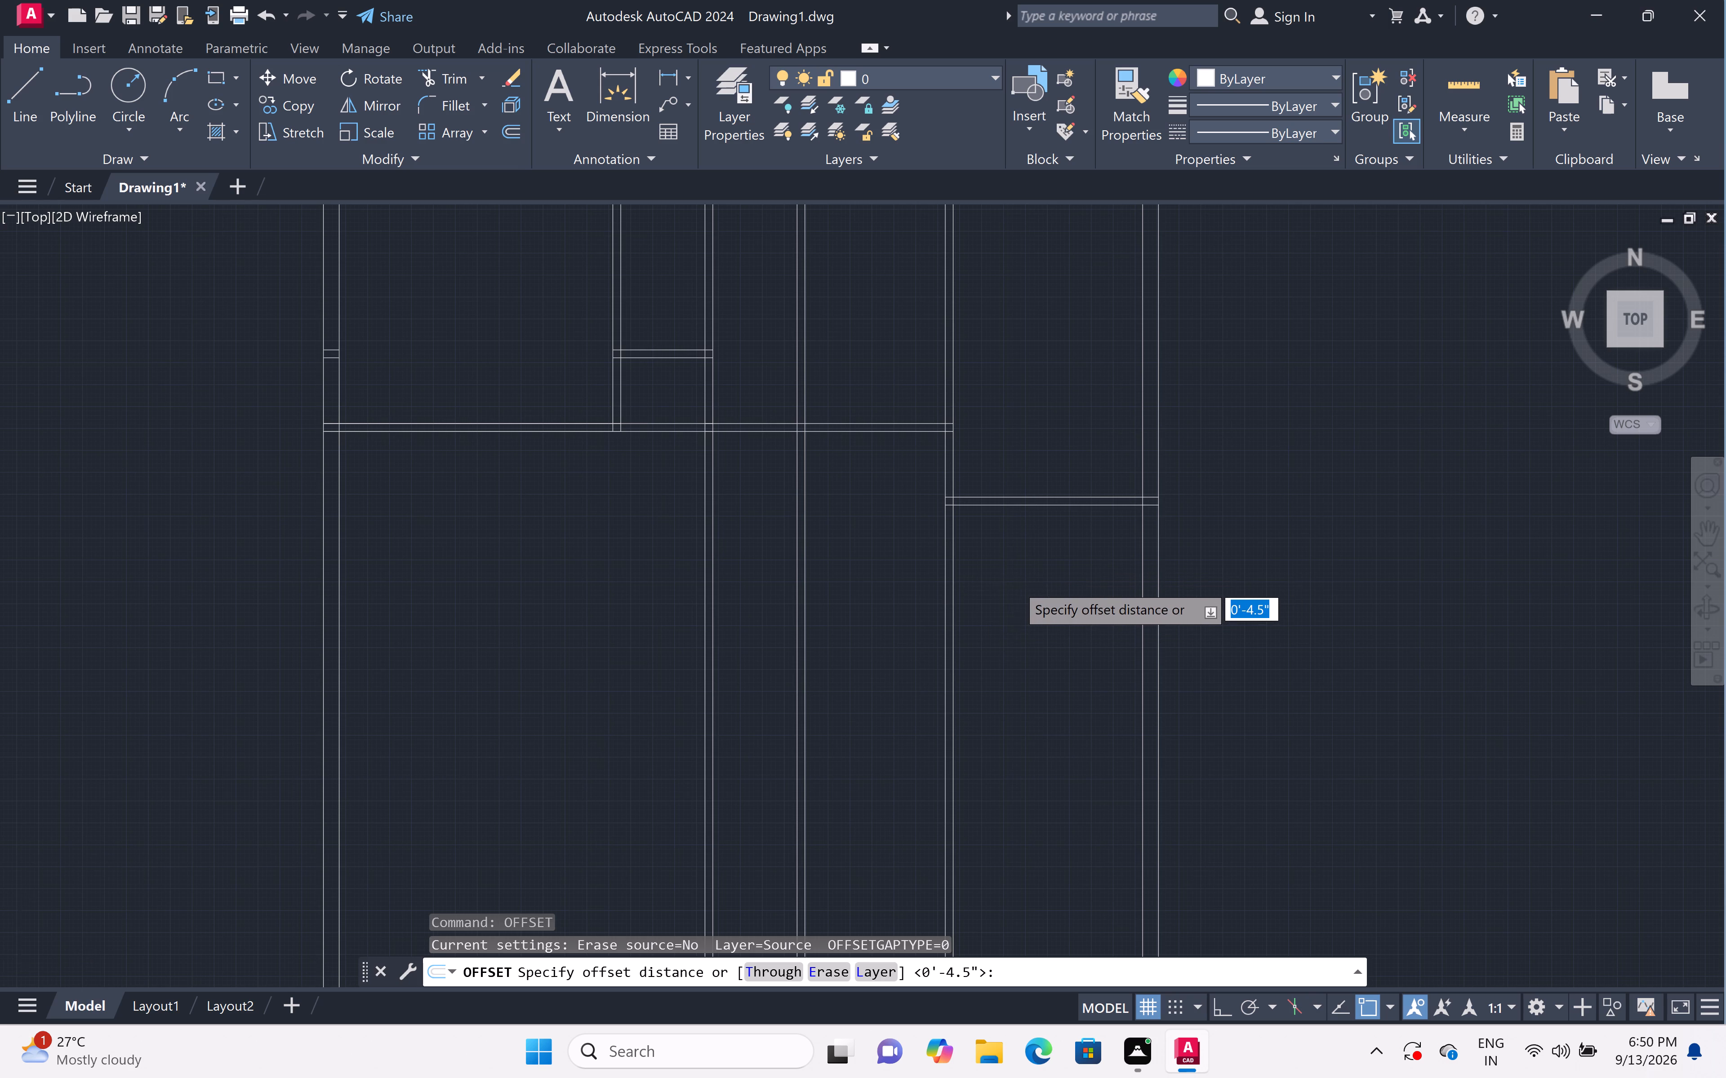
{"action": "middle_click_drag", "start_coordinate": [1040, 680], "coordinate": [1085, 572]}
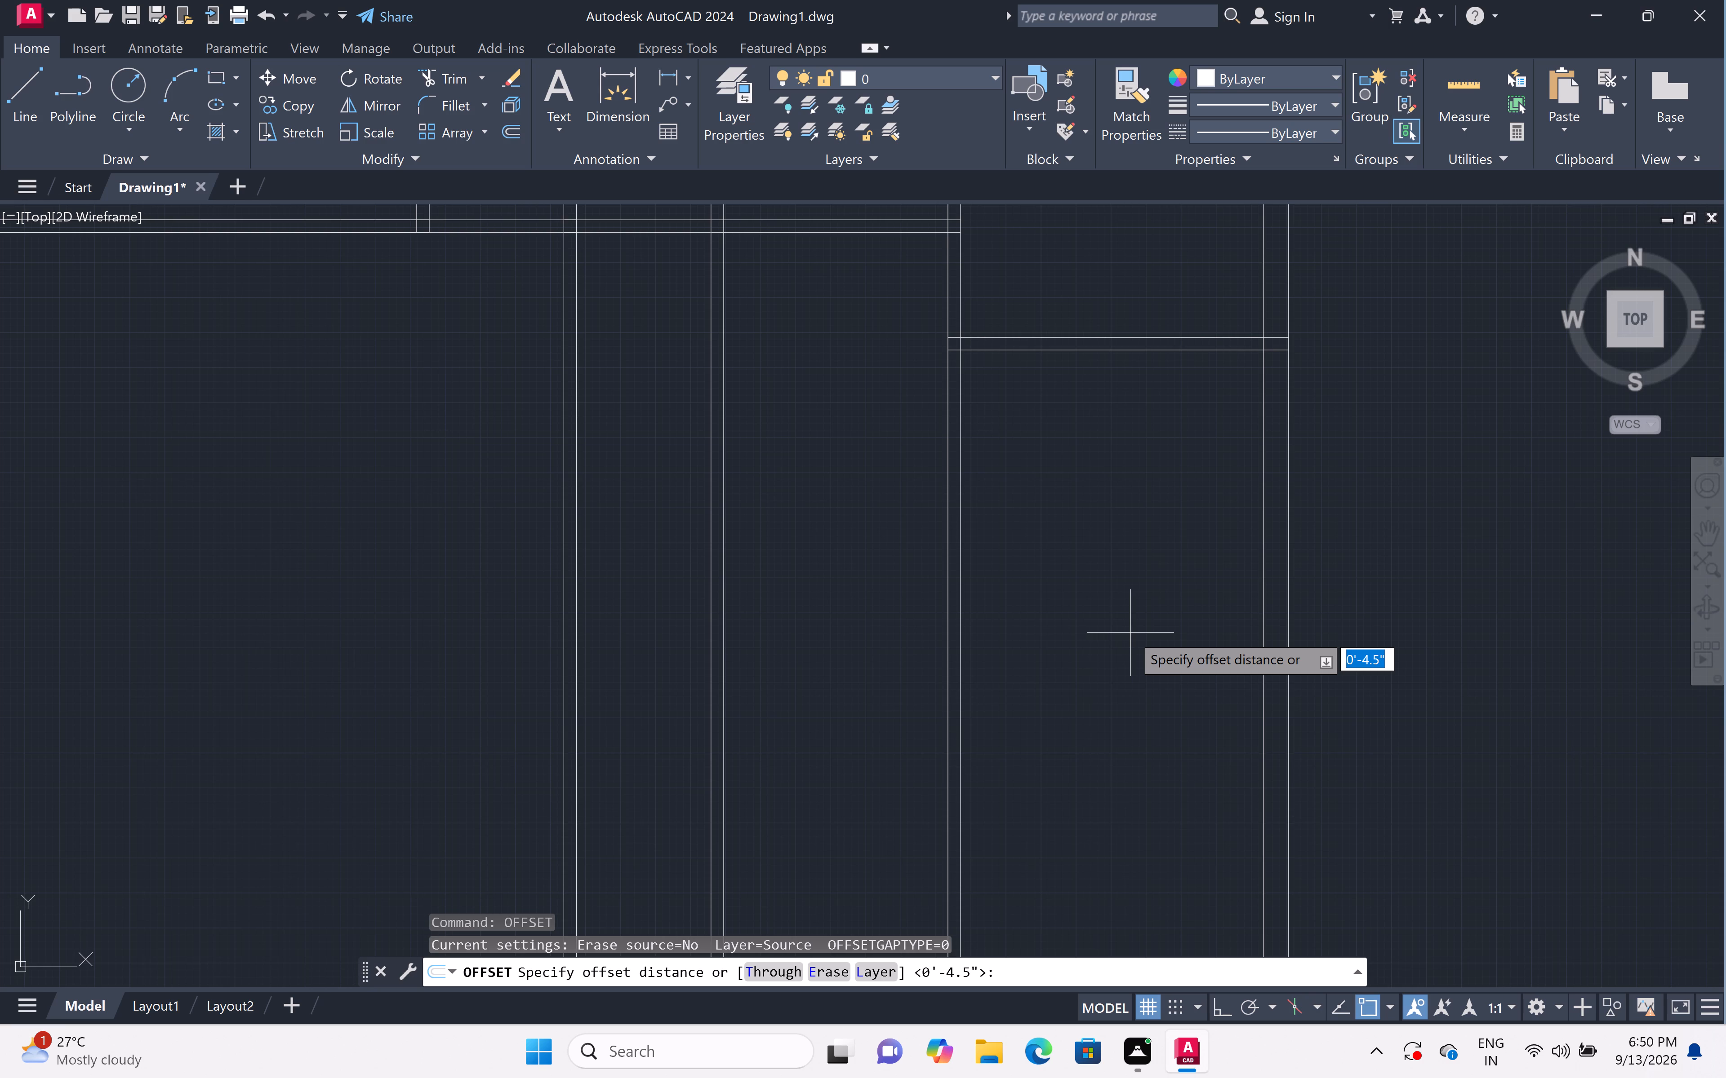
{"action": "type", "text": "13'"}
{"action": "type", "text": "11\""}
{"action": "key", "text": "space"}
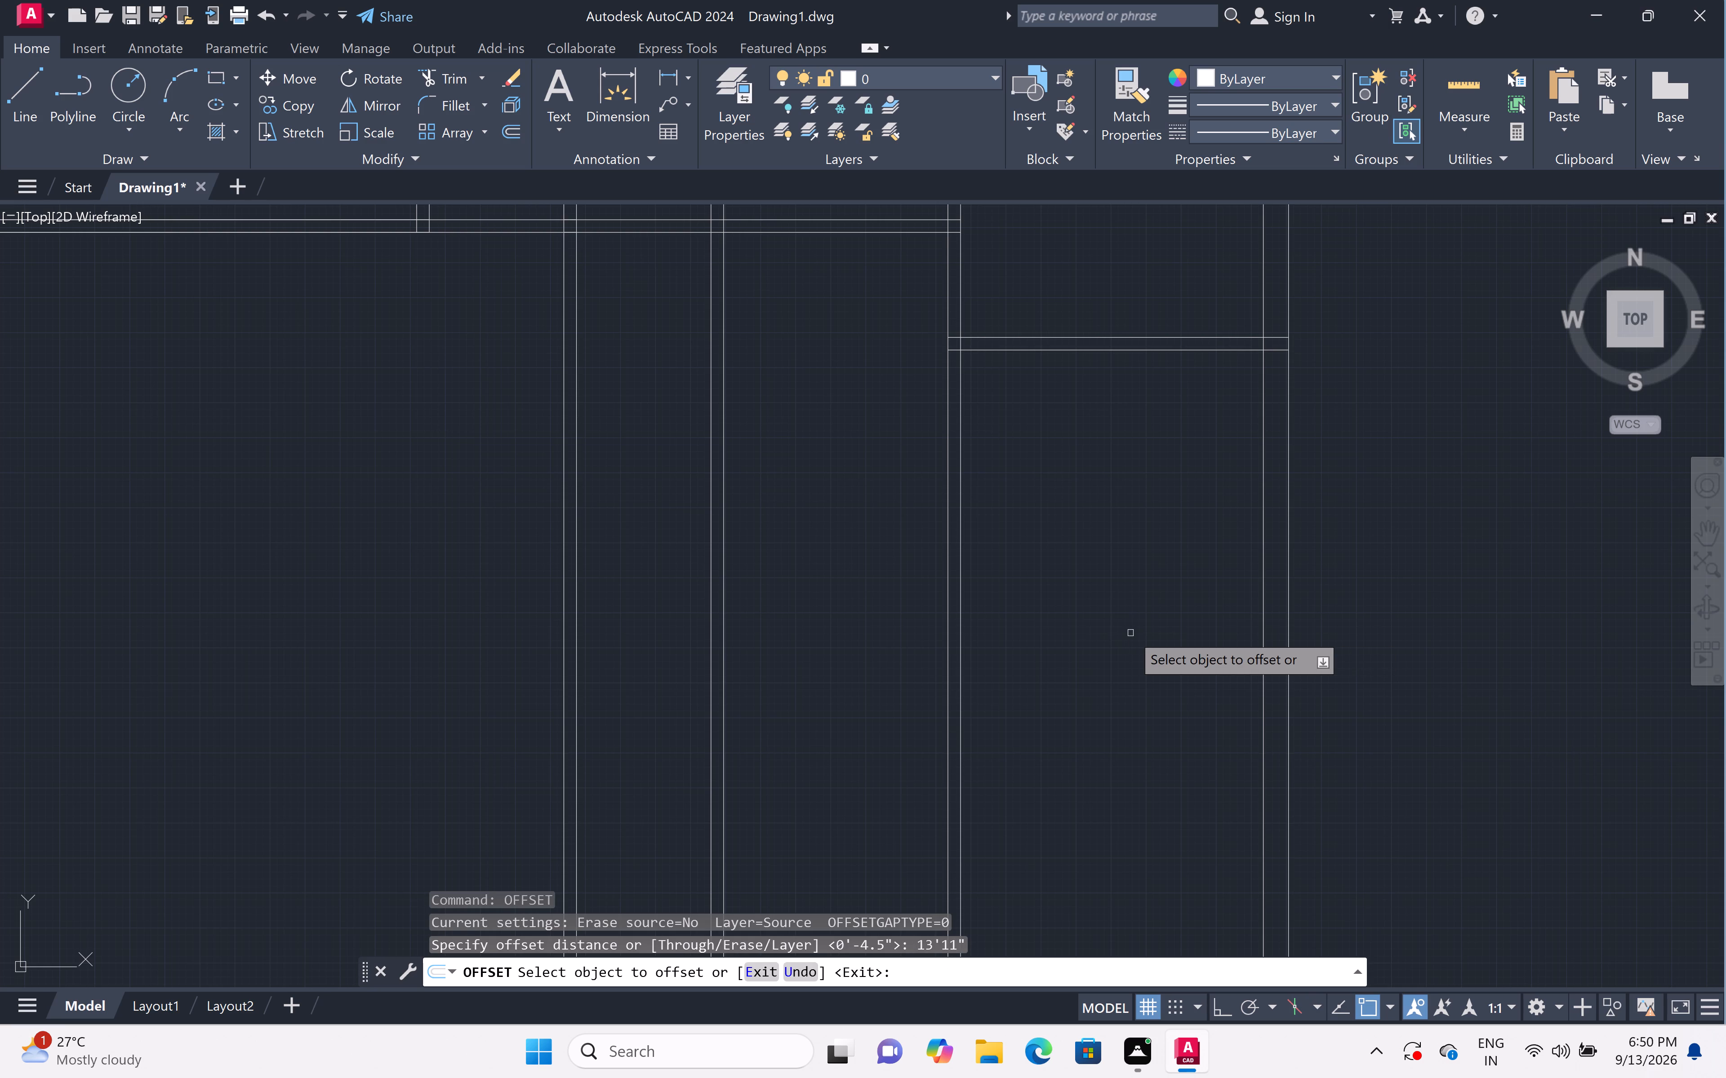
{"action": "left_click", "coordinate": [1100, 352]}
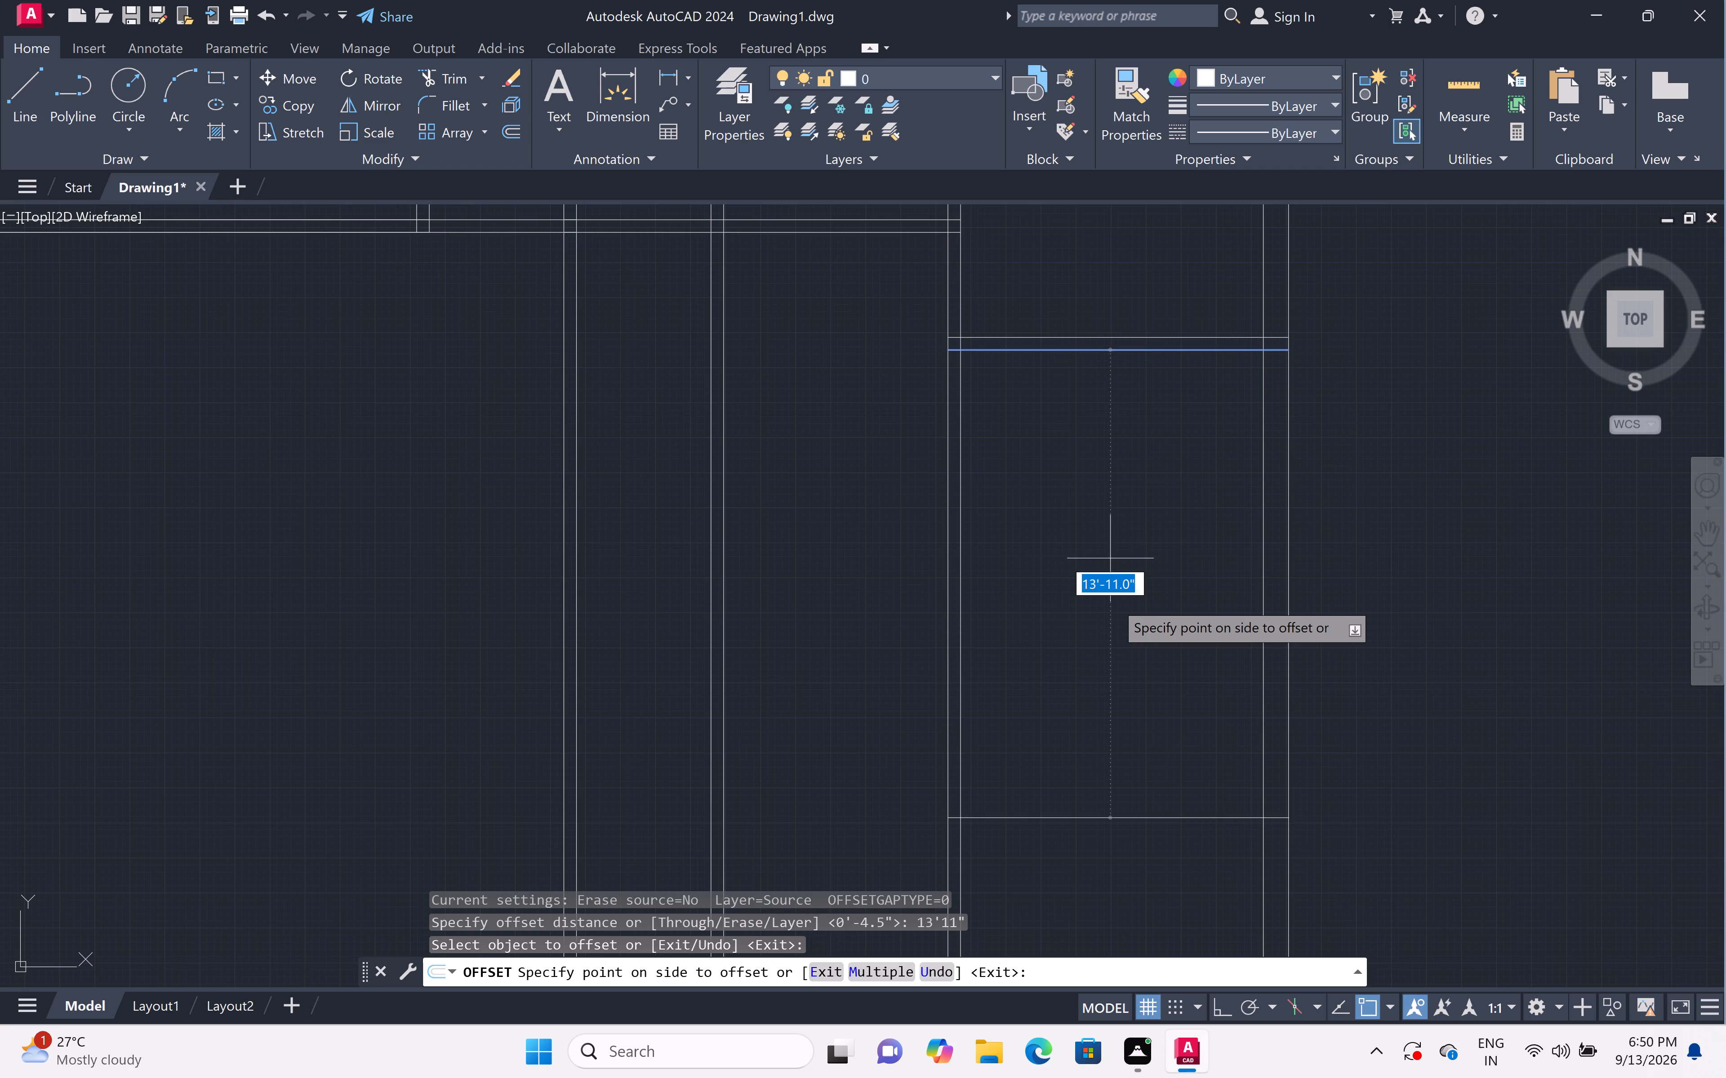
{"action": "left_click", "coordinate": [1112, 610]}
{"action": "scroll", "coordinate": [1125, 595], "scroll_direction": "down", "scroll_amount": 2}
{"action": "key", "text": "space"}
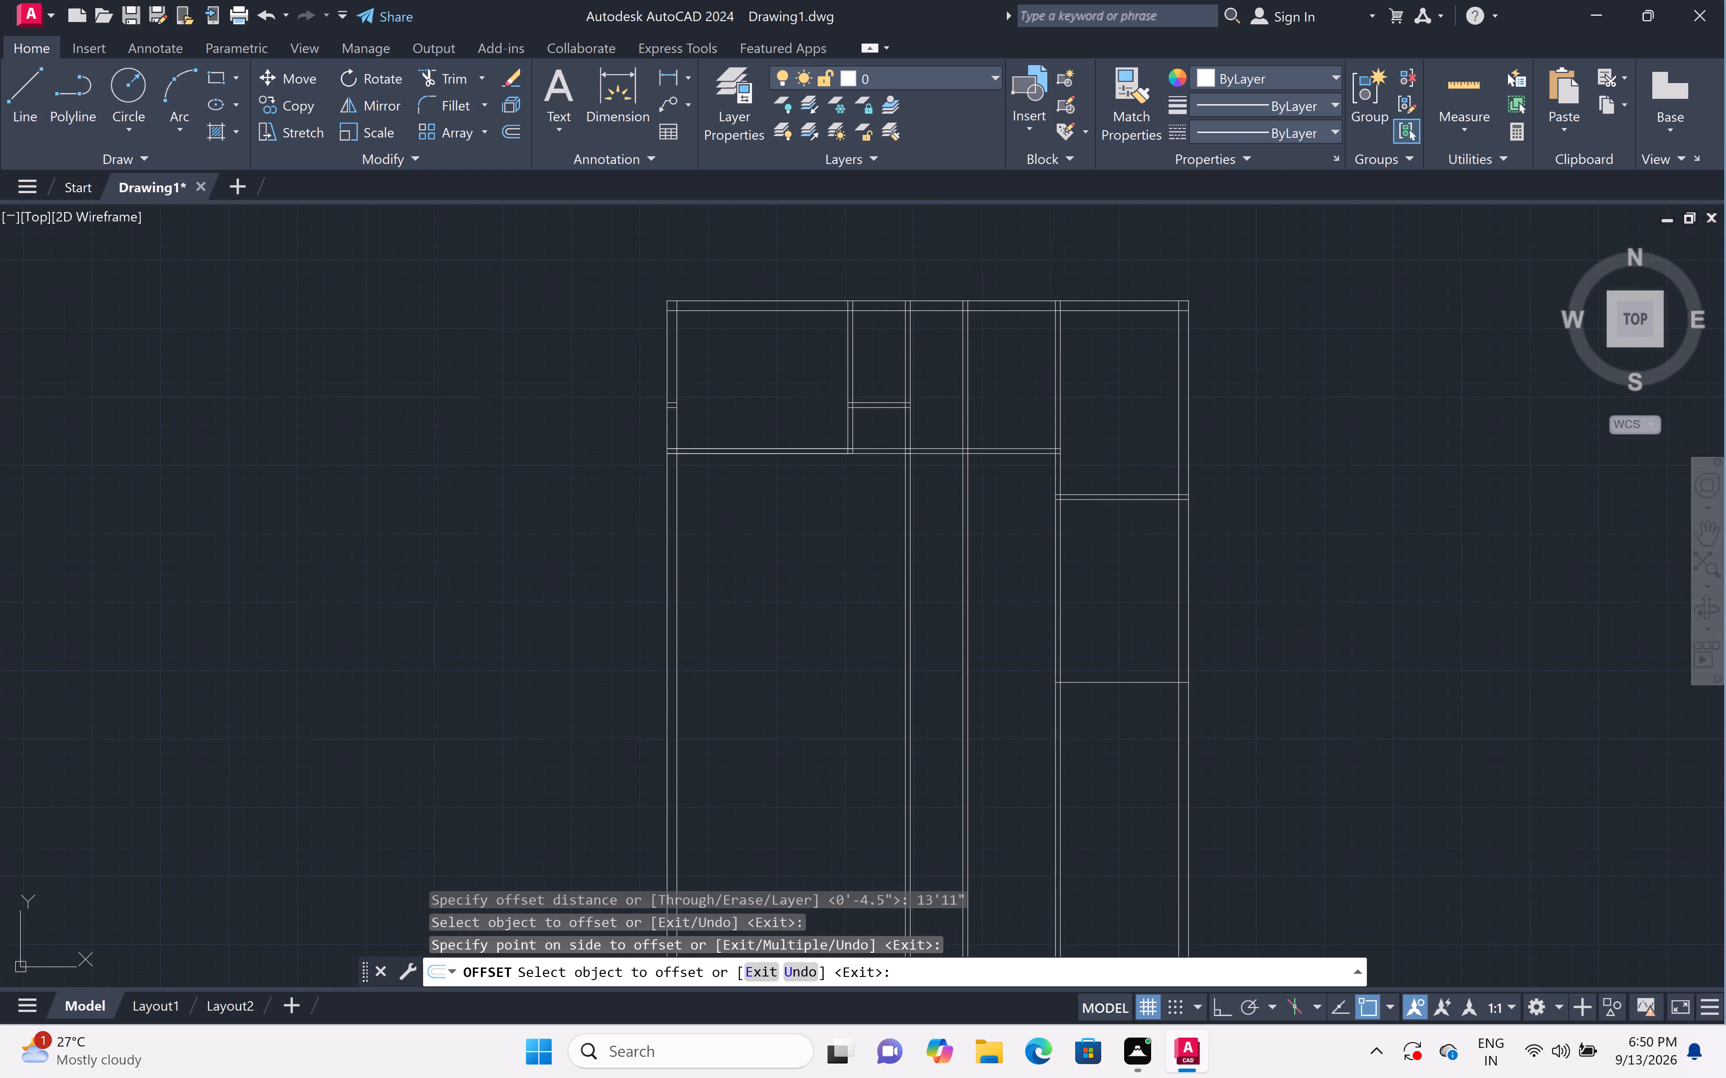
Offset the new horizontal line at the bottom of the second eastern room 9" downward to form the outer wall.
{"action": "key", "text": "space"}
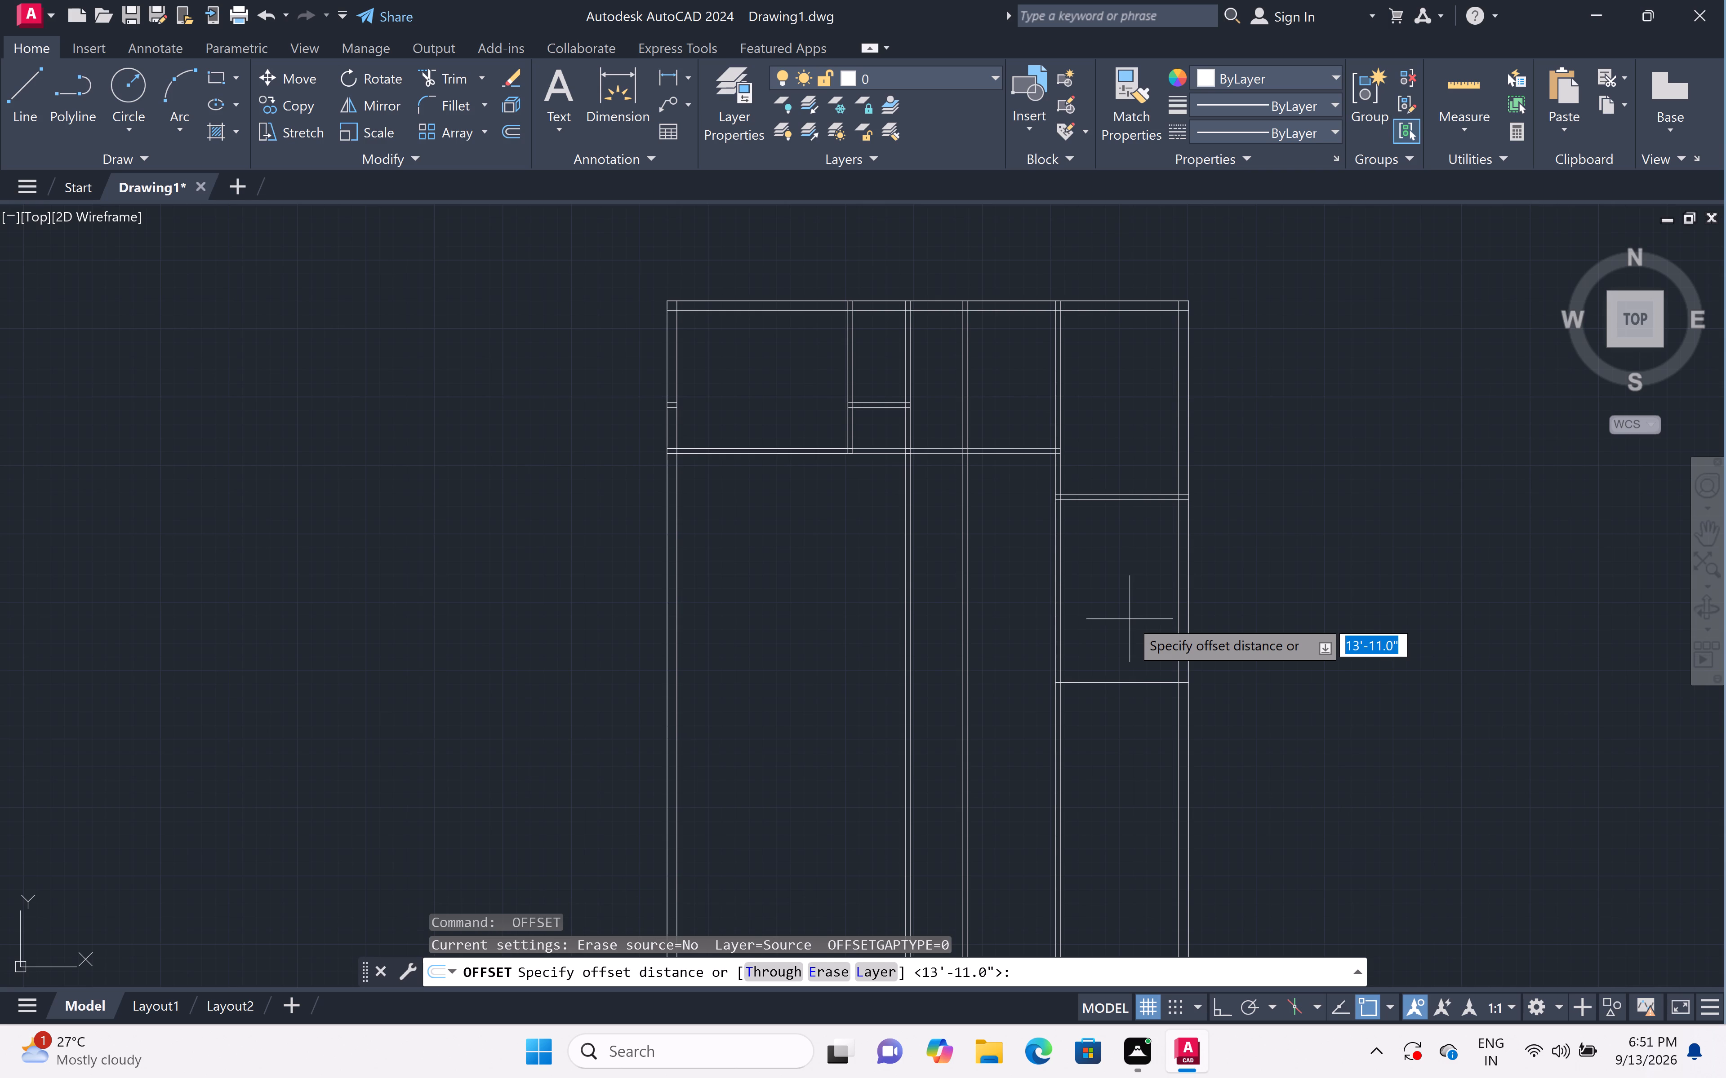
{"action": "type", "text": "9\""}
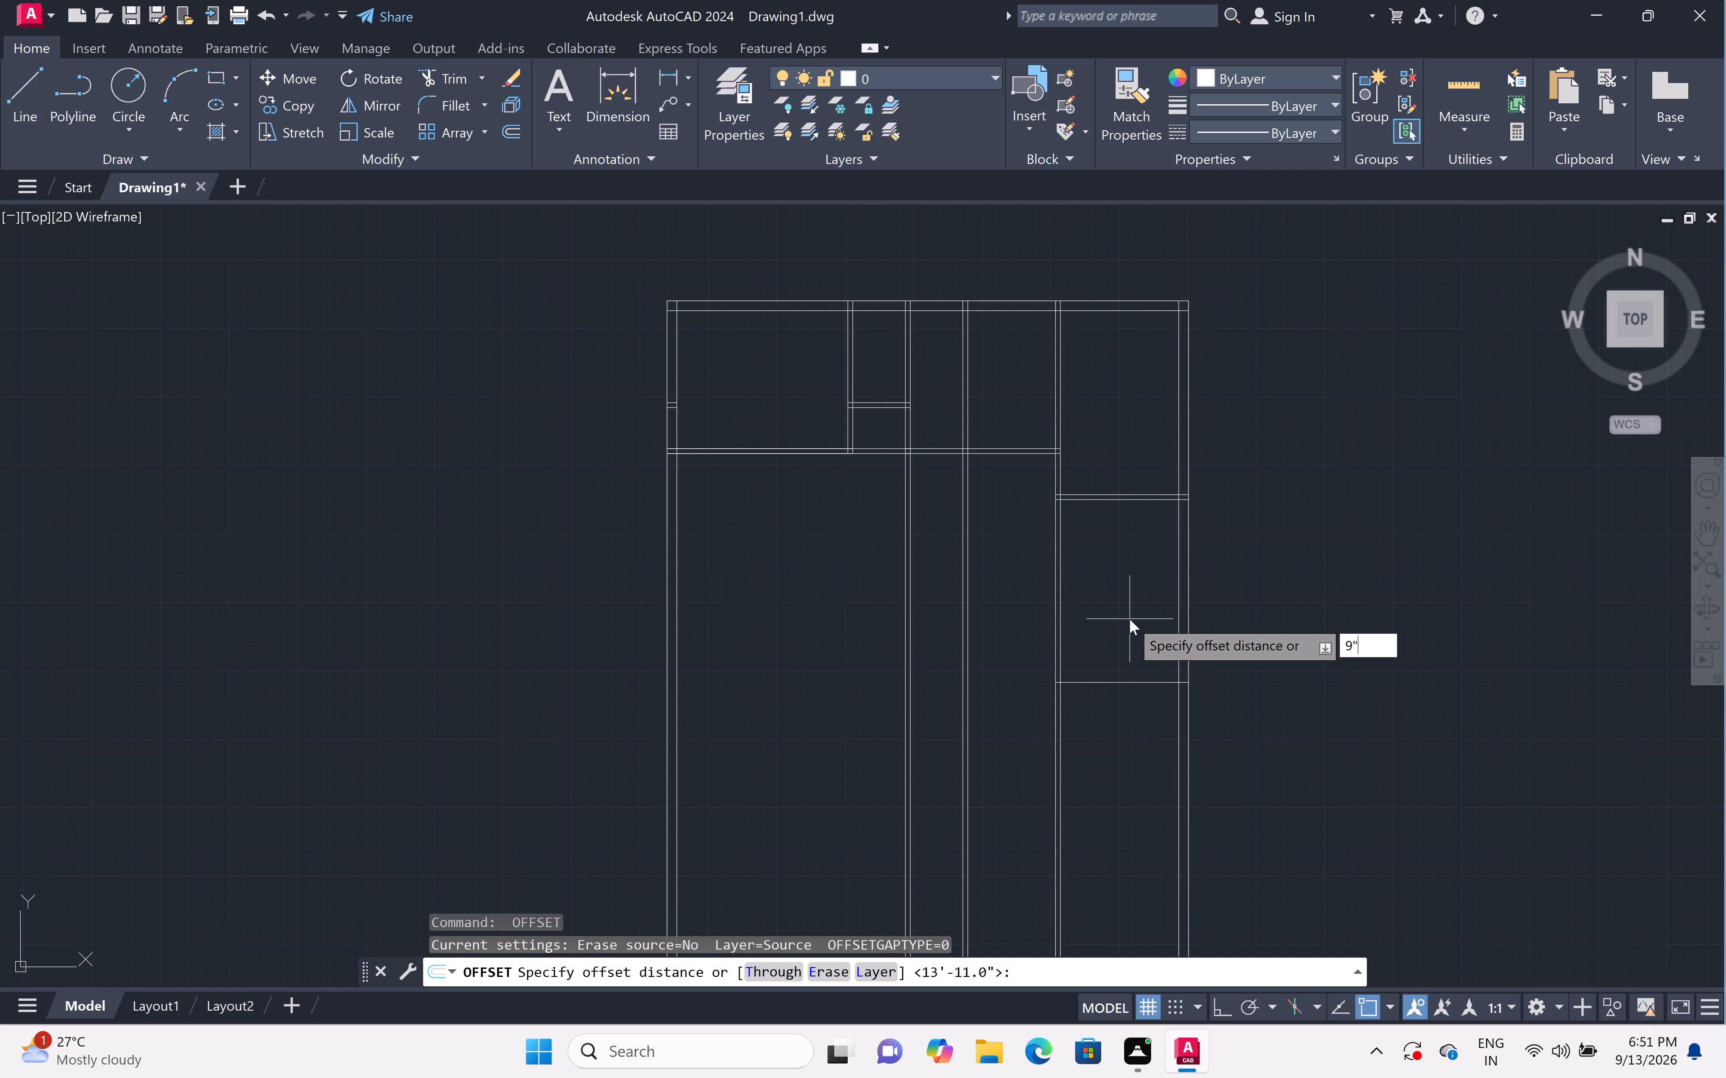
{"action": "key", "text": "space"}
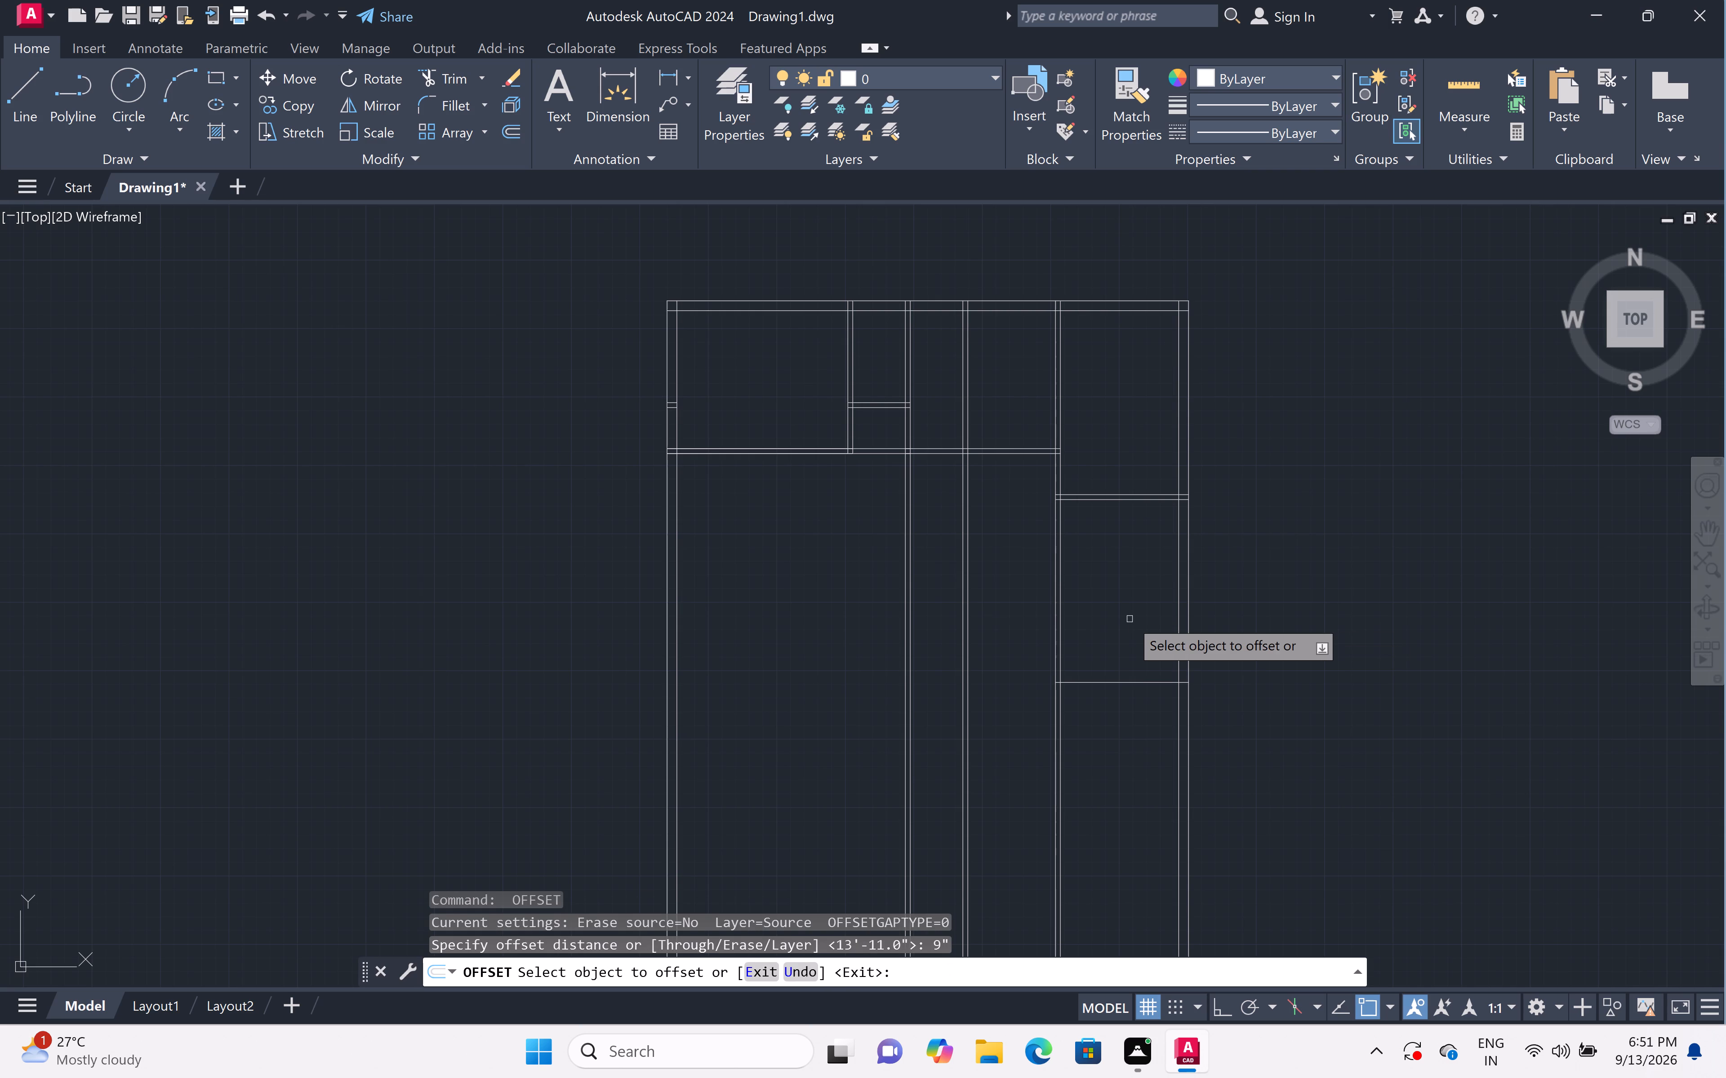
{"action": "left_click", "coordinate": [1135, 682]}
{"action": "left_click", "coordinate": [1128, 754]}
{"action": "key", "text": "Escape"}
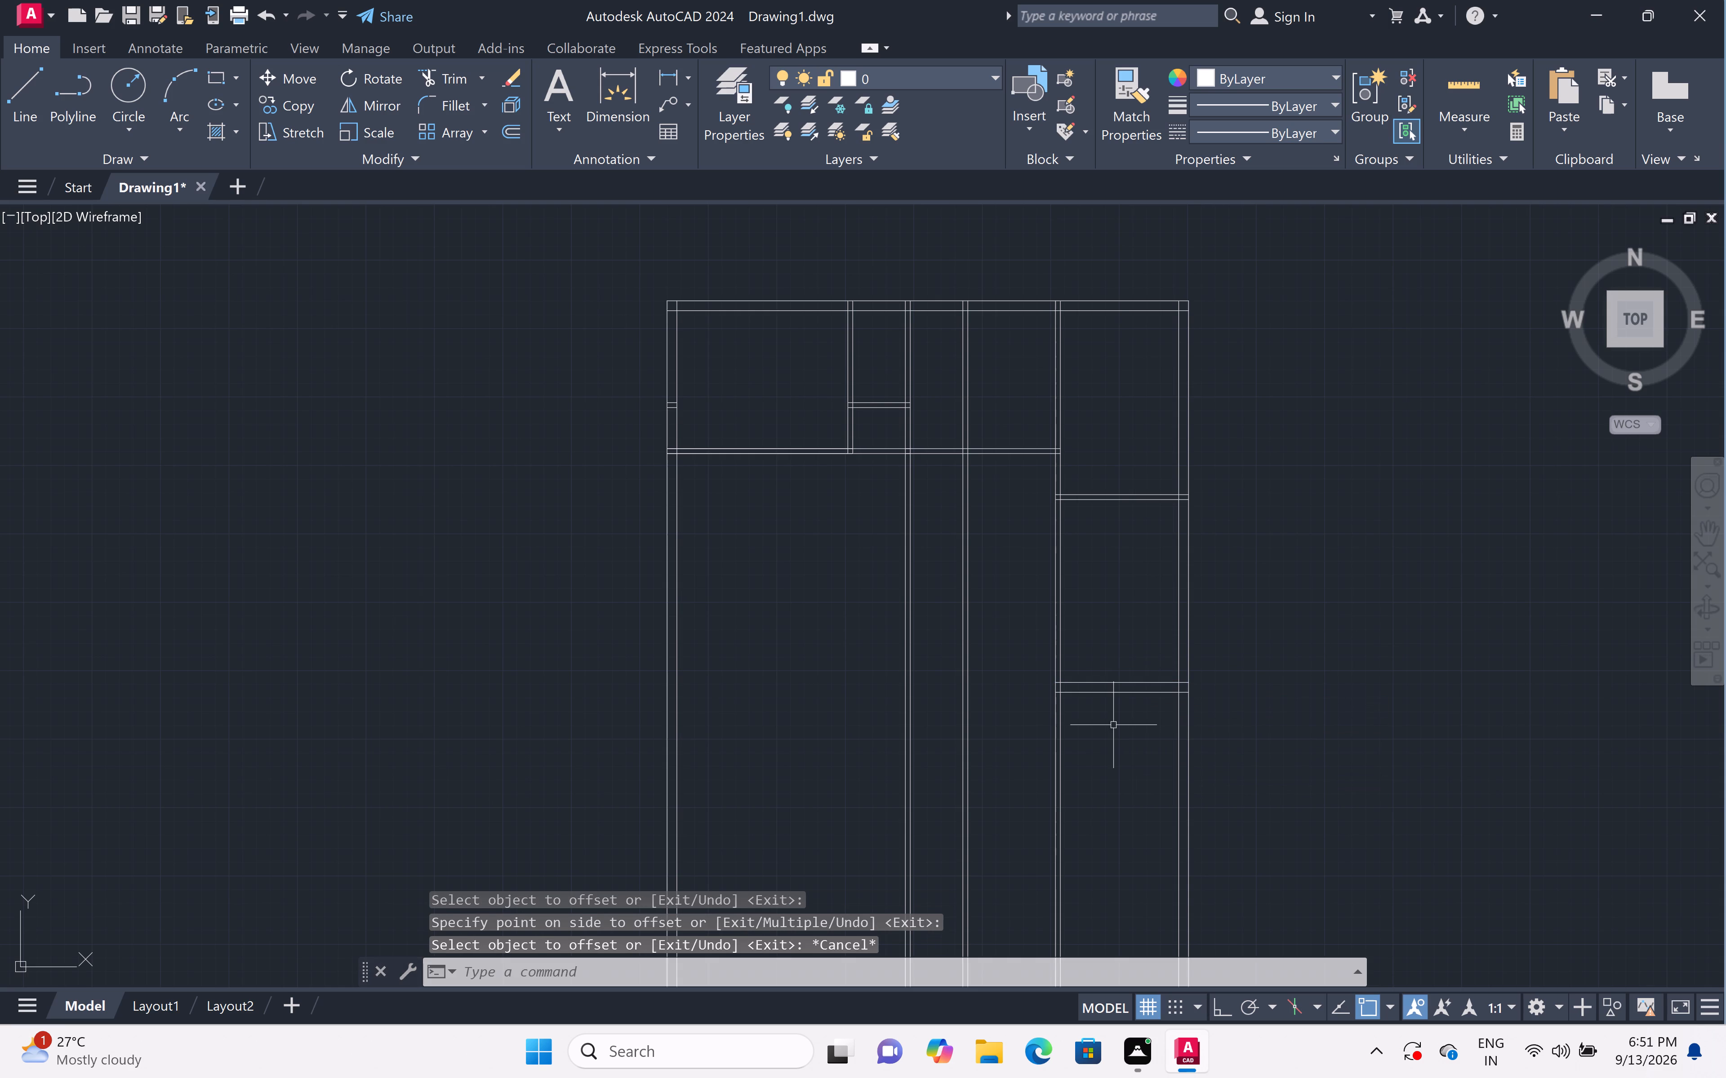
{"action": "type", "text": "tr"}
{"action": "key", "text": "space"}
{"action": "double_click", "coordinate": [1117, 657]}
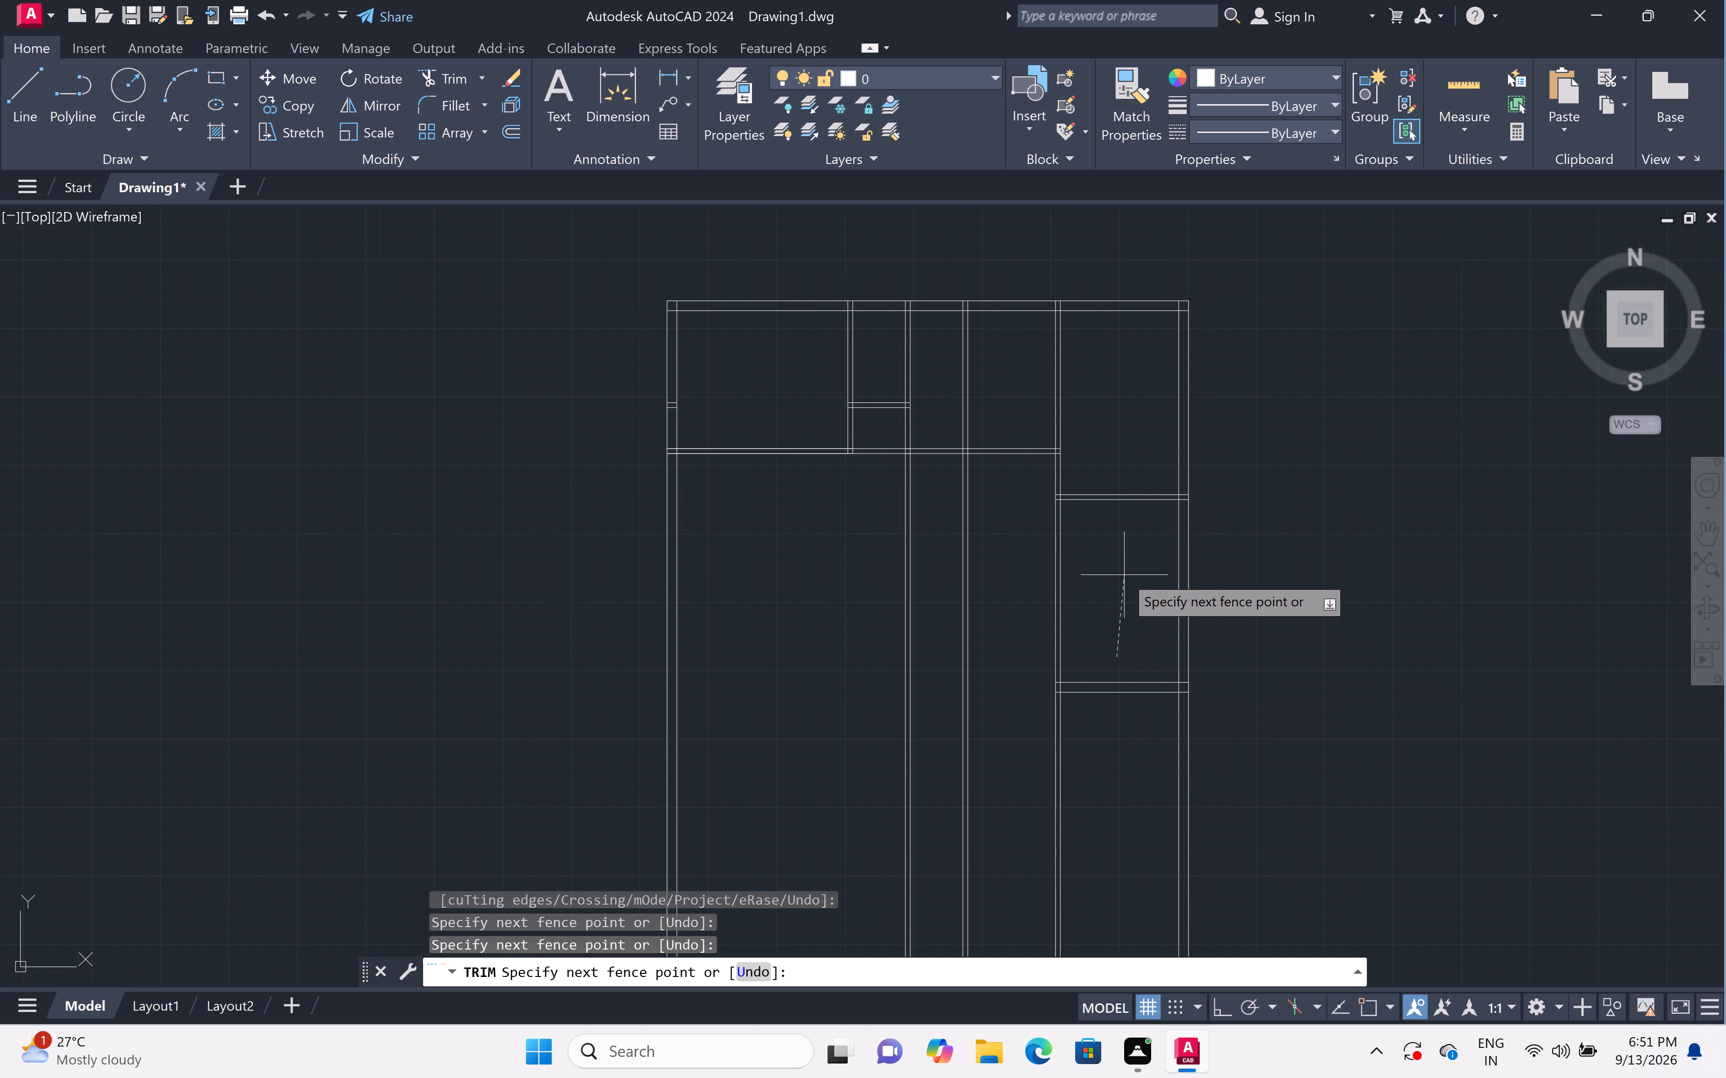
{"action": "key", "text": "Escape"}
Extend both lines of the southern outer wall westward across the plan to the outer west wall line.
{"action": "type", "text": "ex"}
{"action": "key", "text": "space"}
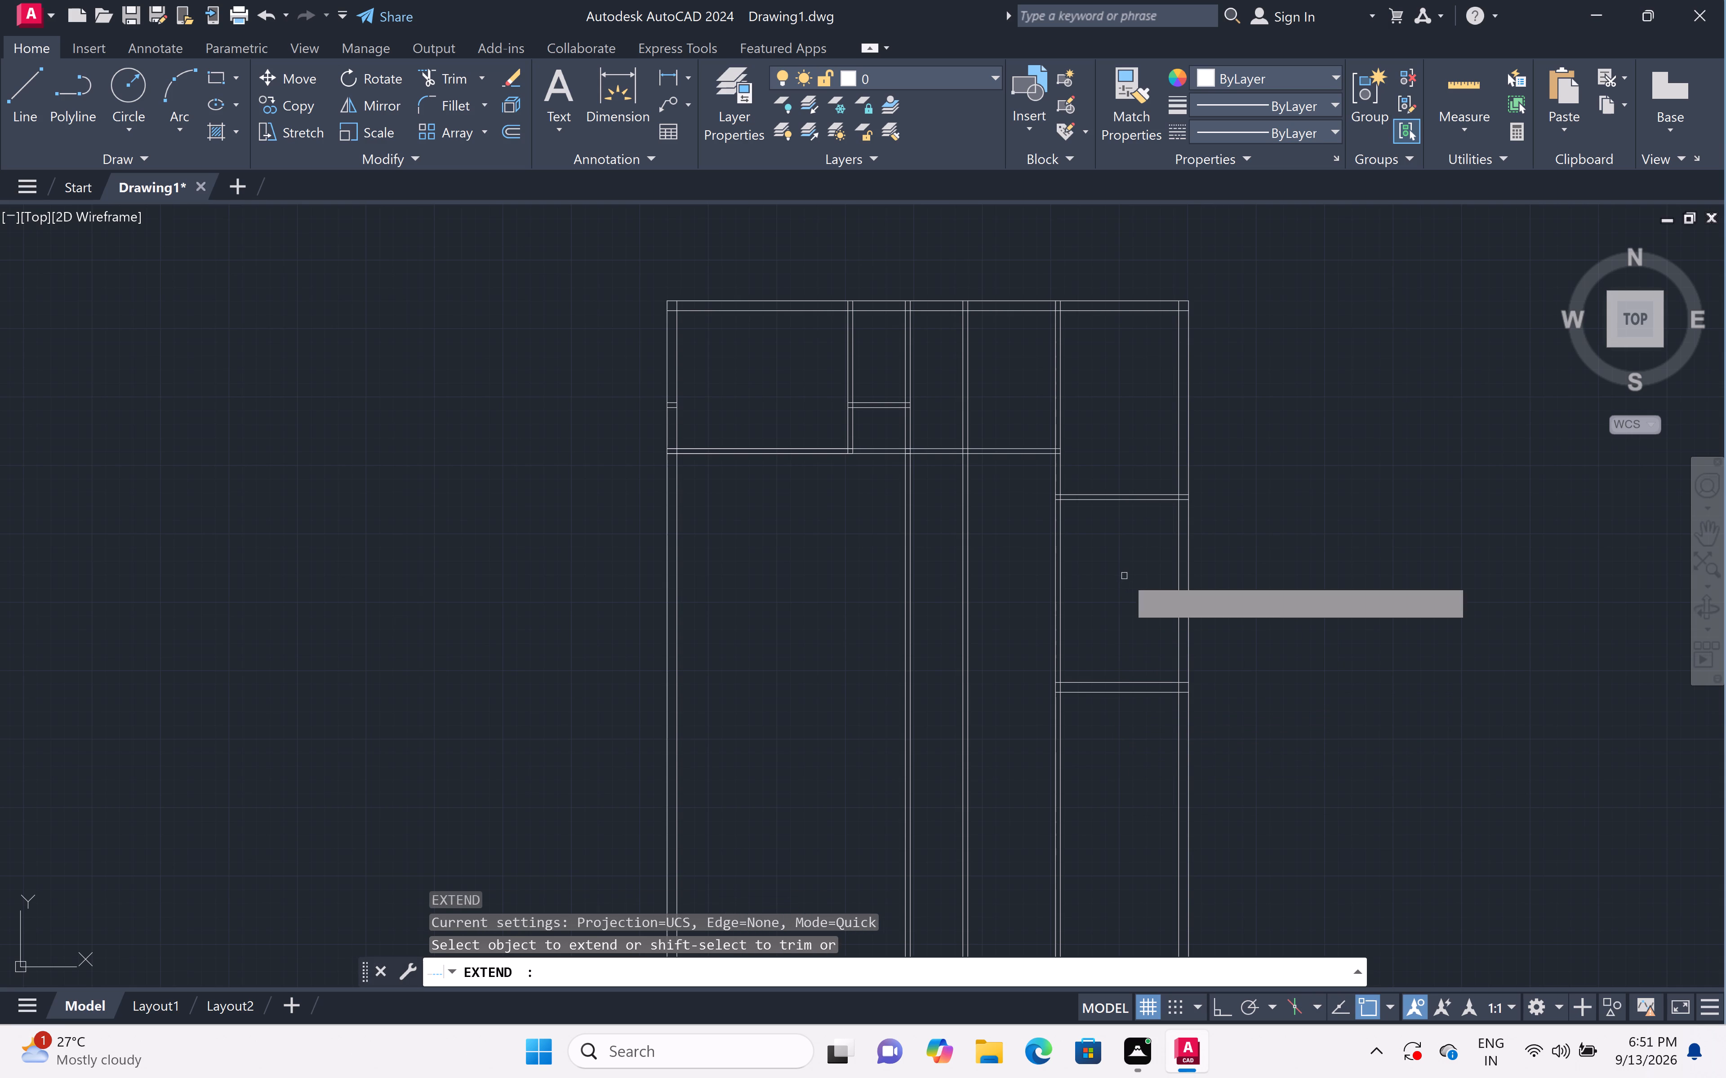
{"action": "left_click", "coordinate": [1106, 644]}
{"action": "left_click", "coordinate": [1107, 808]}
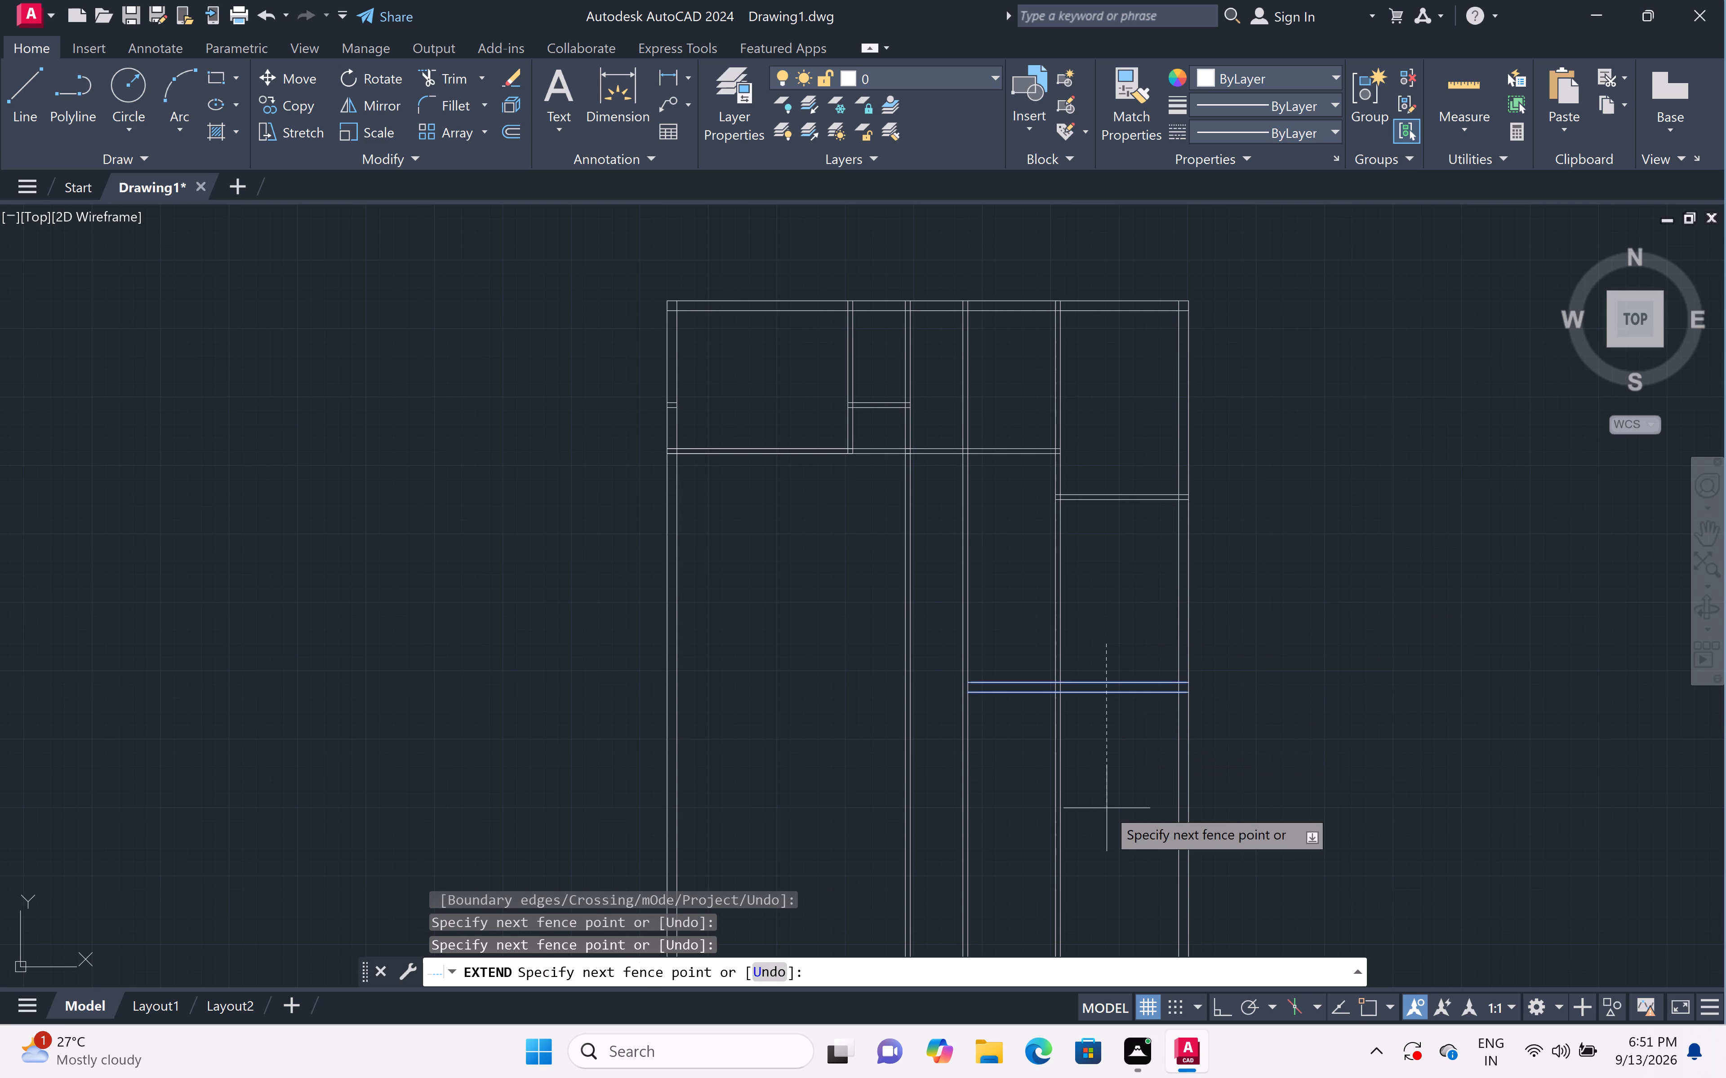
{"action": "left_click", "coordinate": [1011, 645]}
{"action": "left_click", "coordinate": [1012, 721]}
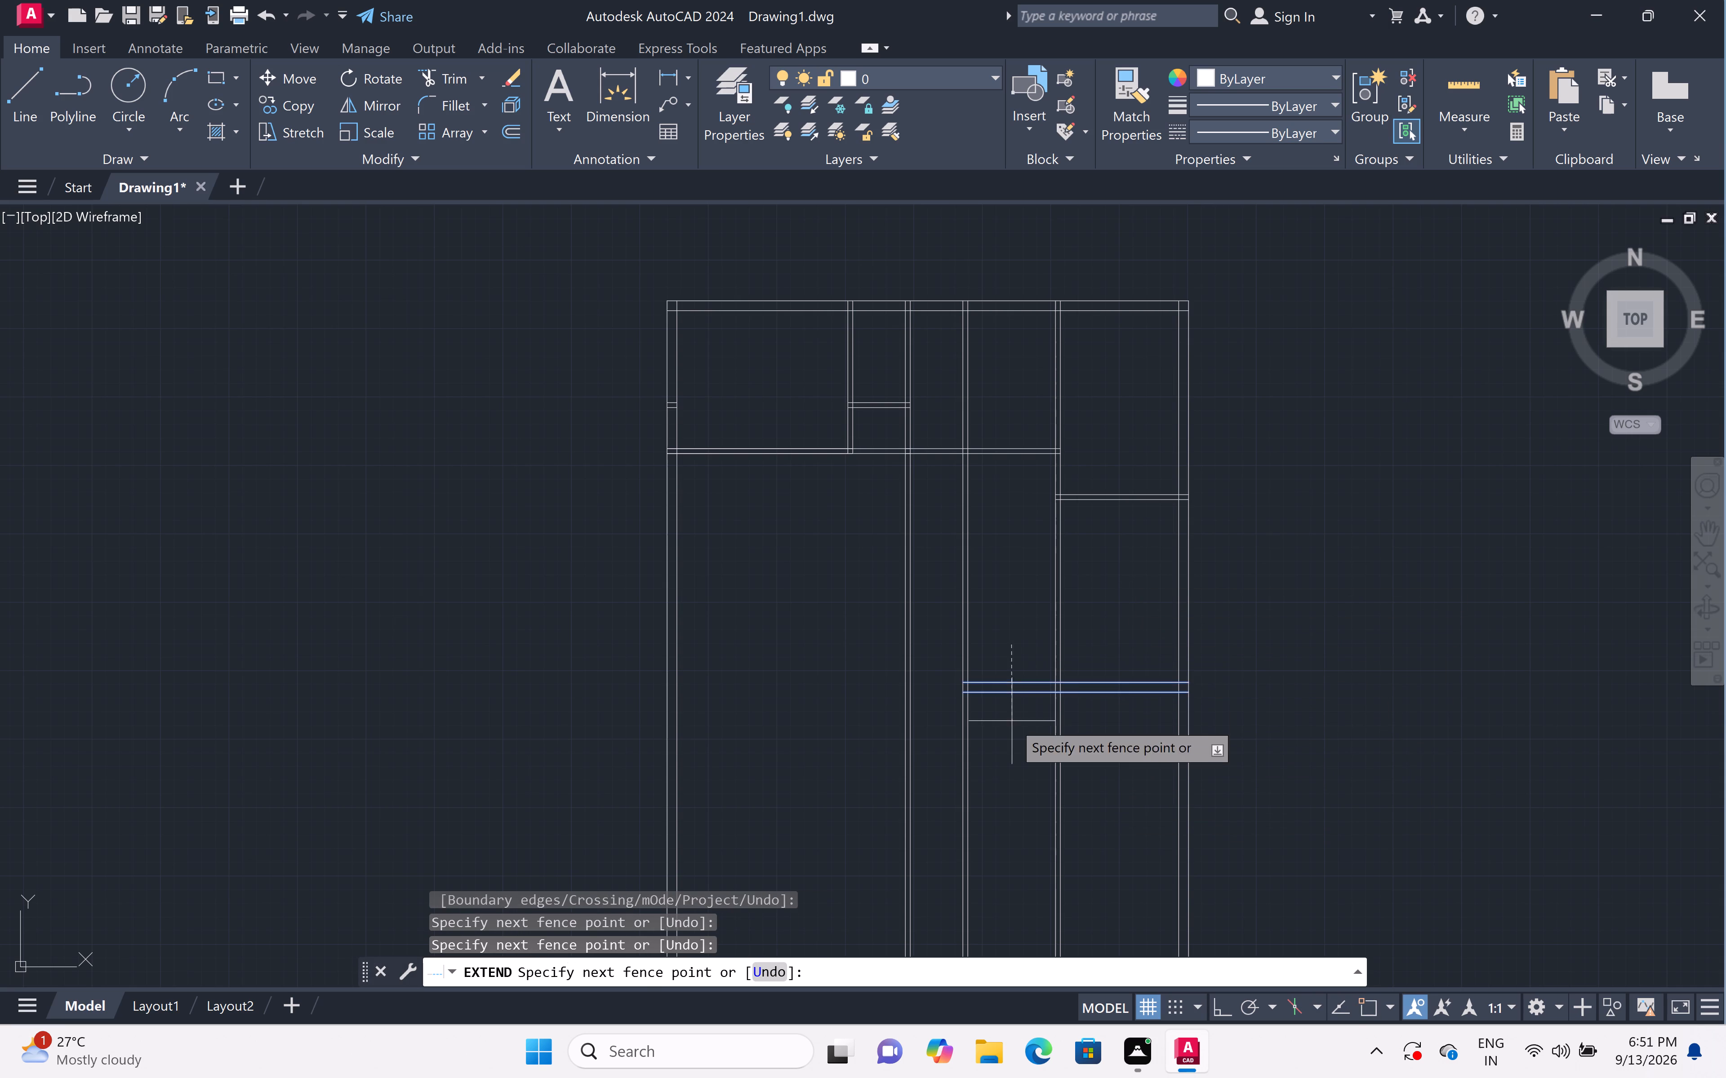
{"action": "double_click", "coordinate": [996, 660]}
{"action": "left_click", "coordinate": [996, 737]}
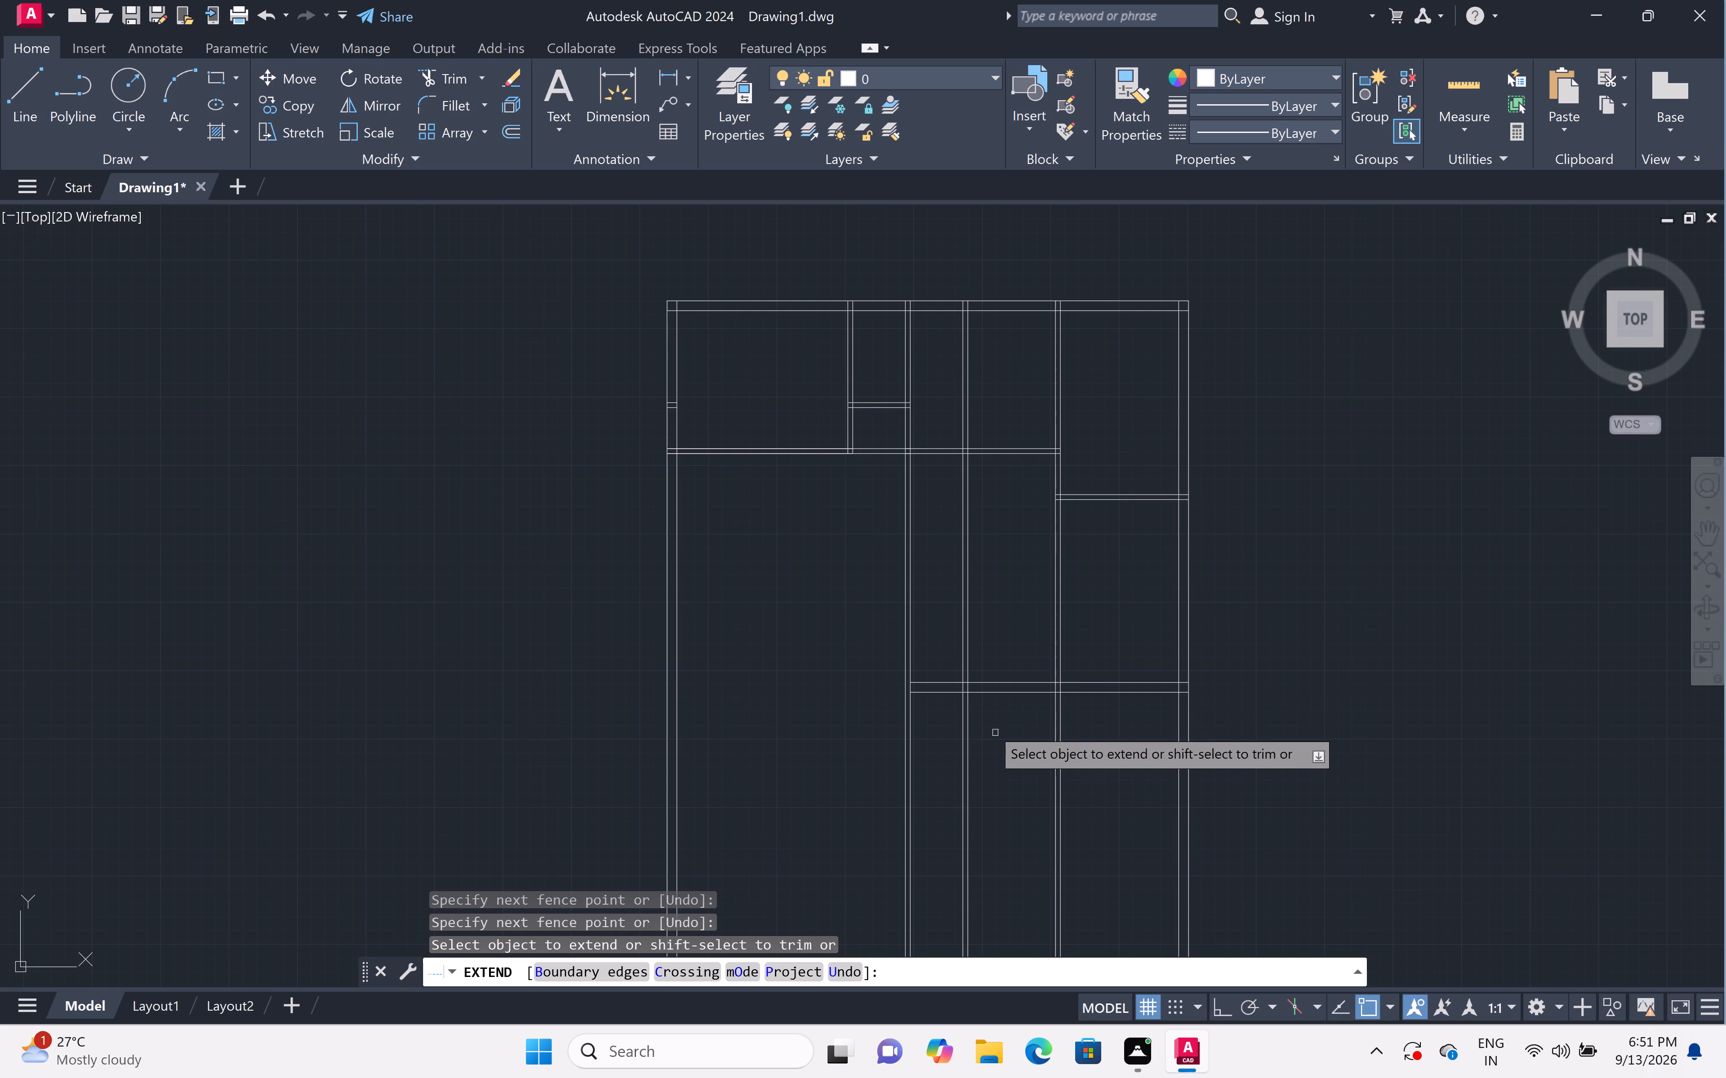
{"action": "left_click", "coordinate": [945, 654]}
{"action": "left_click", "coordinate": [942, 703]}
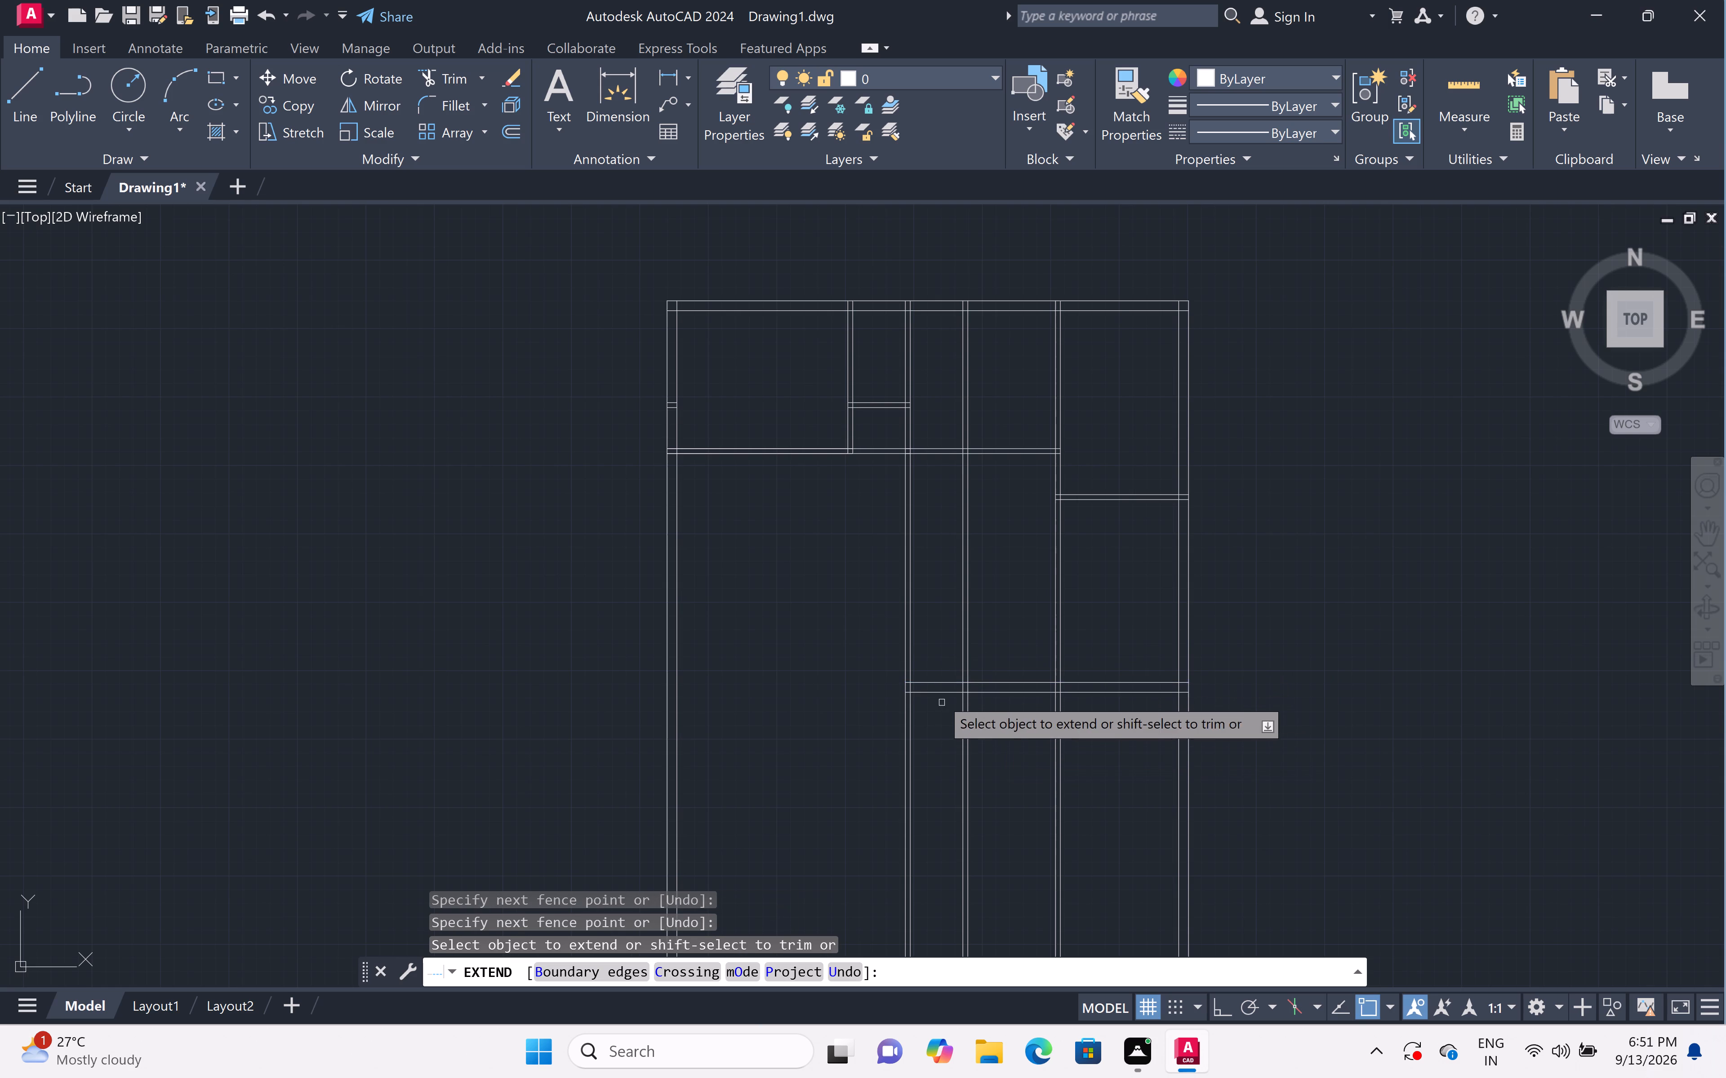
{"action": "double_click", "coordinate": [923, 661]}
{"action": "left_click", "coordinate": [927, 792]}
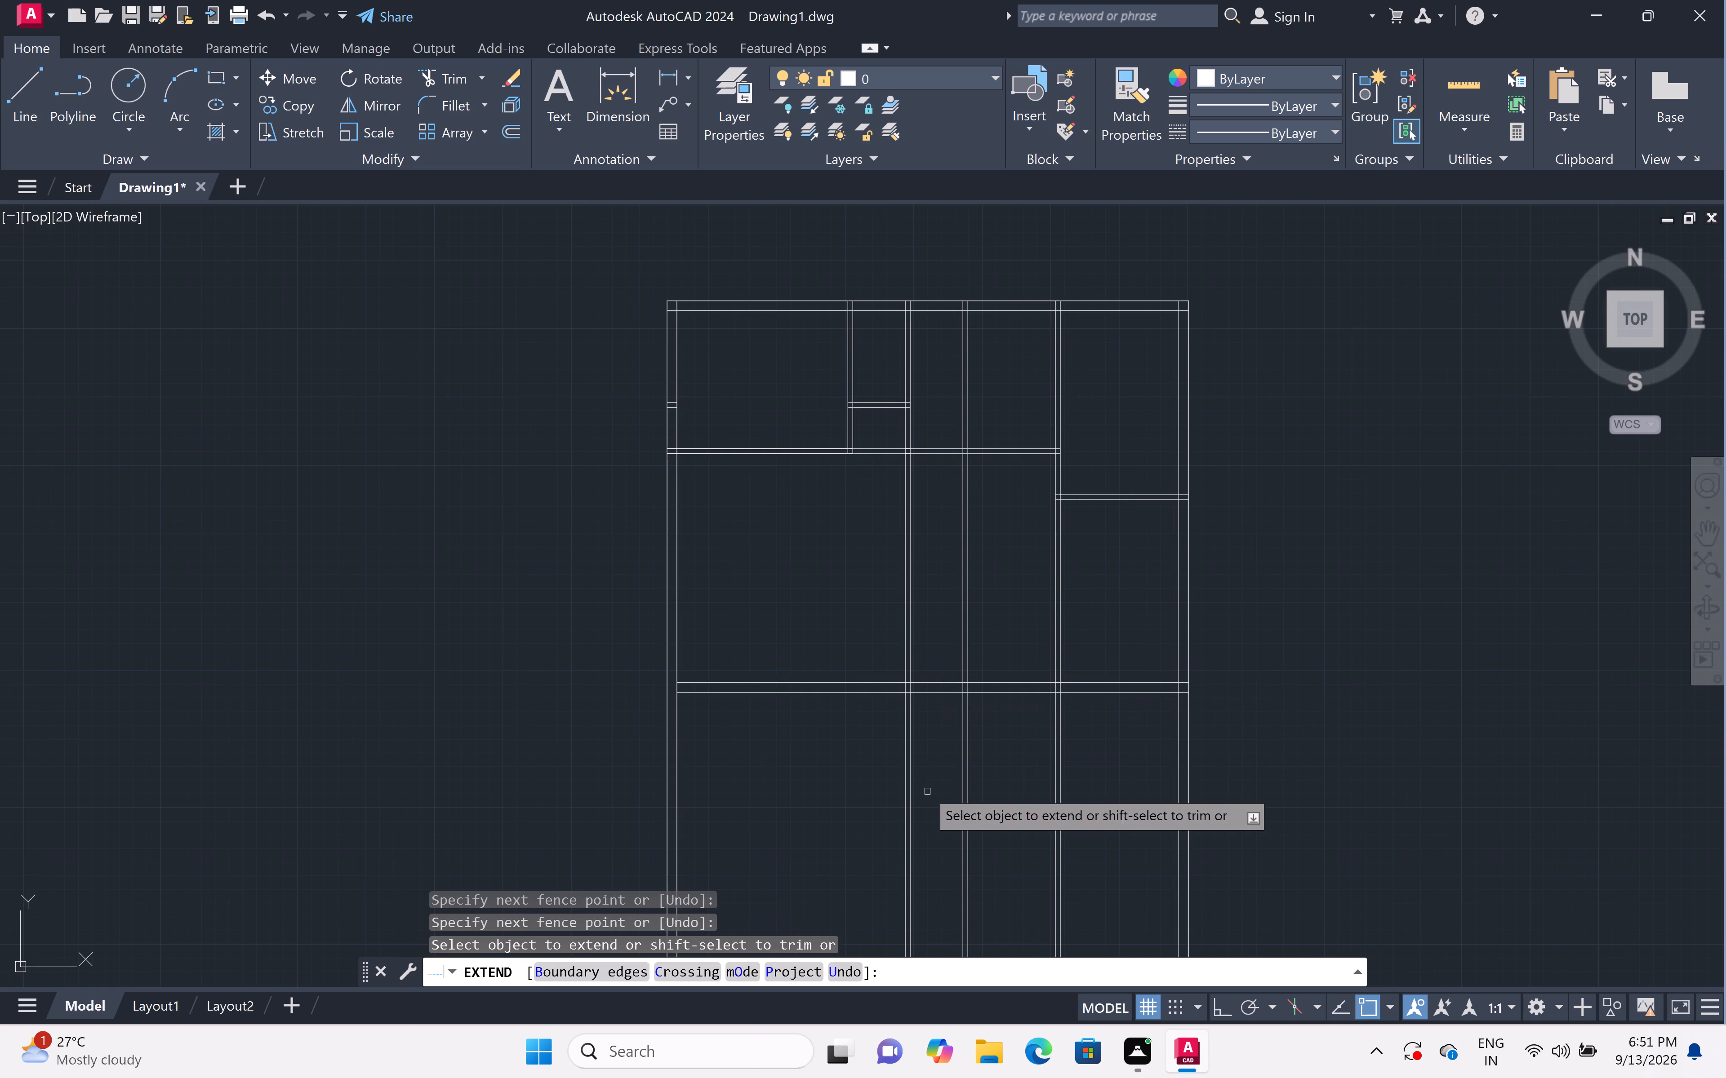
{"action": "double_click", "coordinate": [779, 639]}
{"action": "left_click_drag", "start_coordinate": [779, 639], "coordinate": [749, 778]}
{"action": "left_click", "coordinate": [749, 778]}
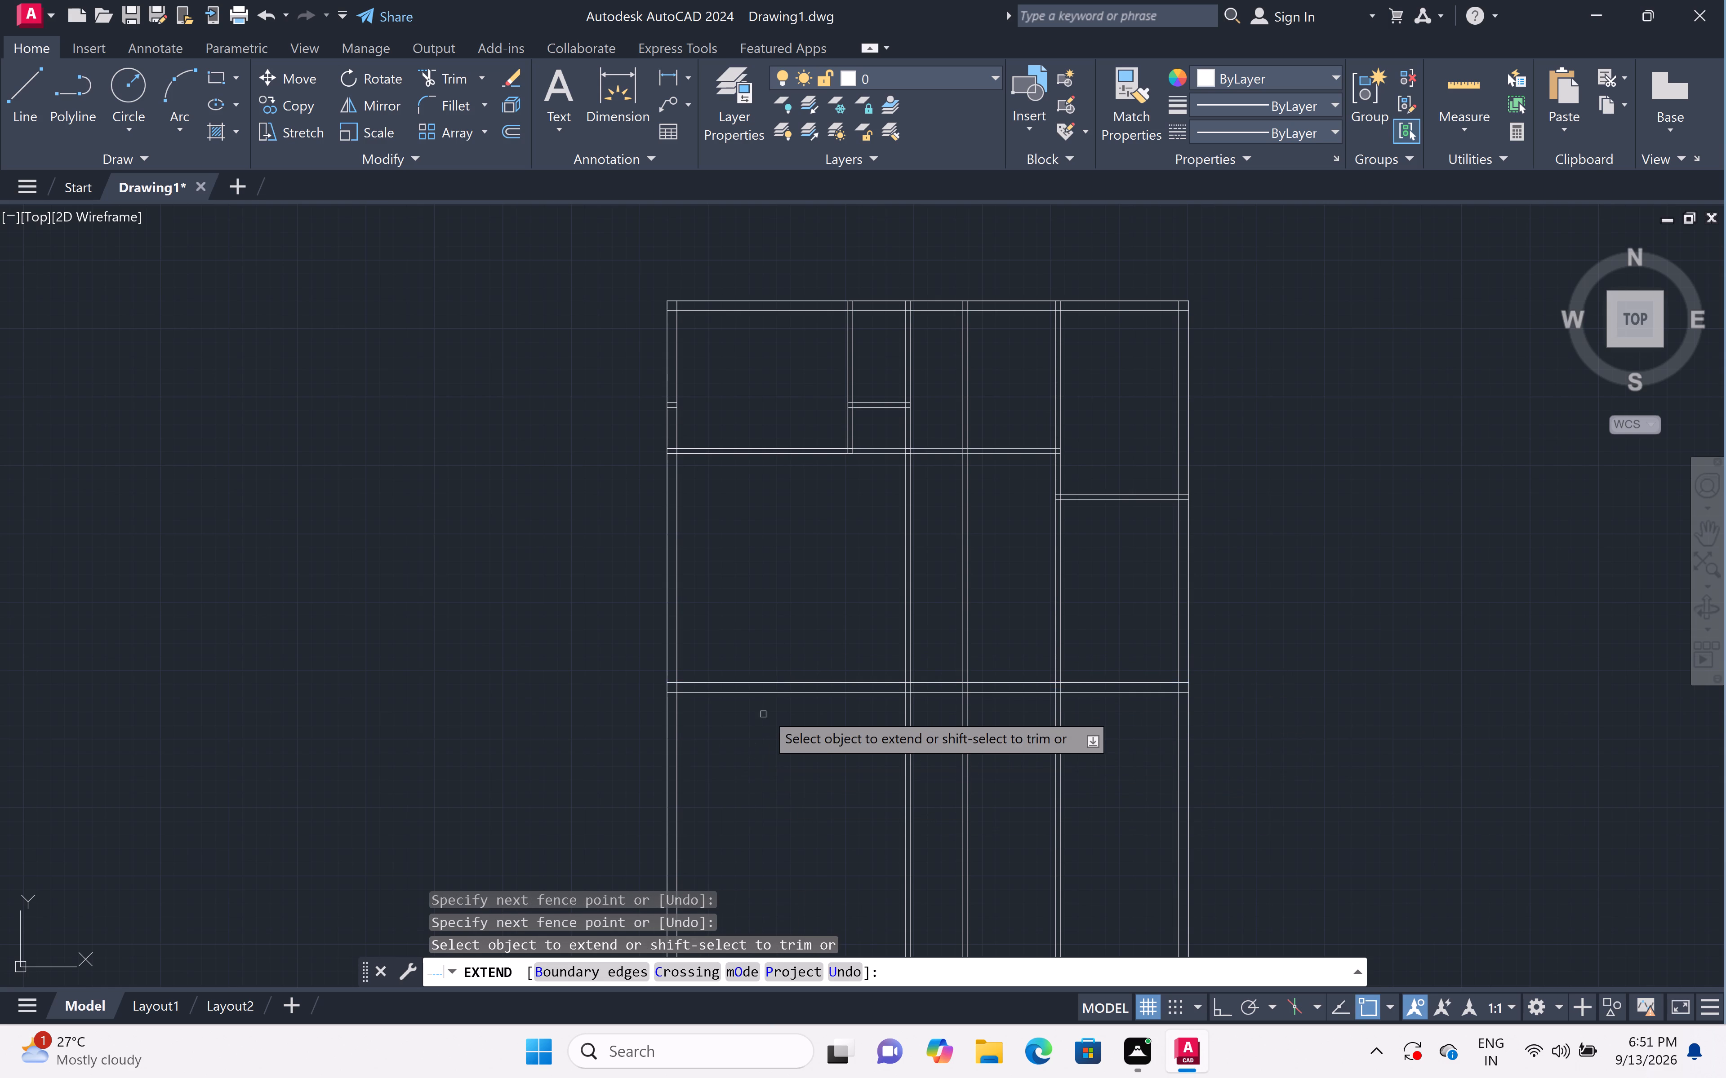
{"action": "key", "text": "Escape"}
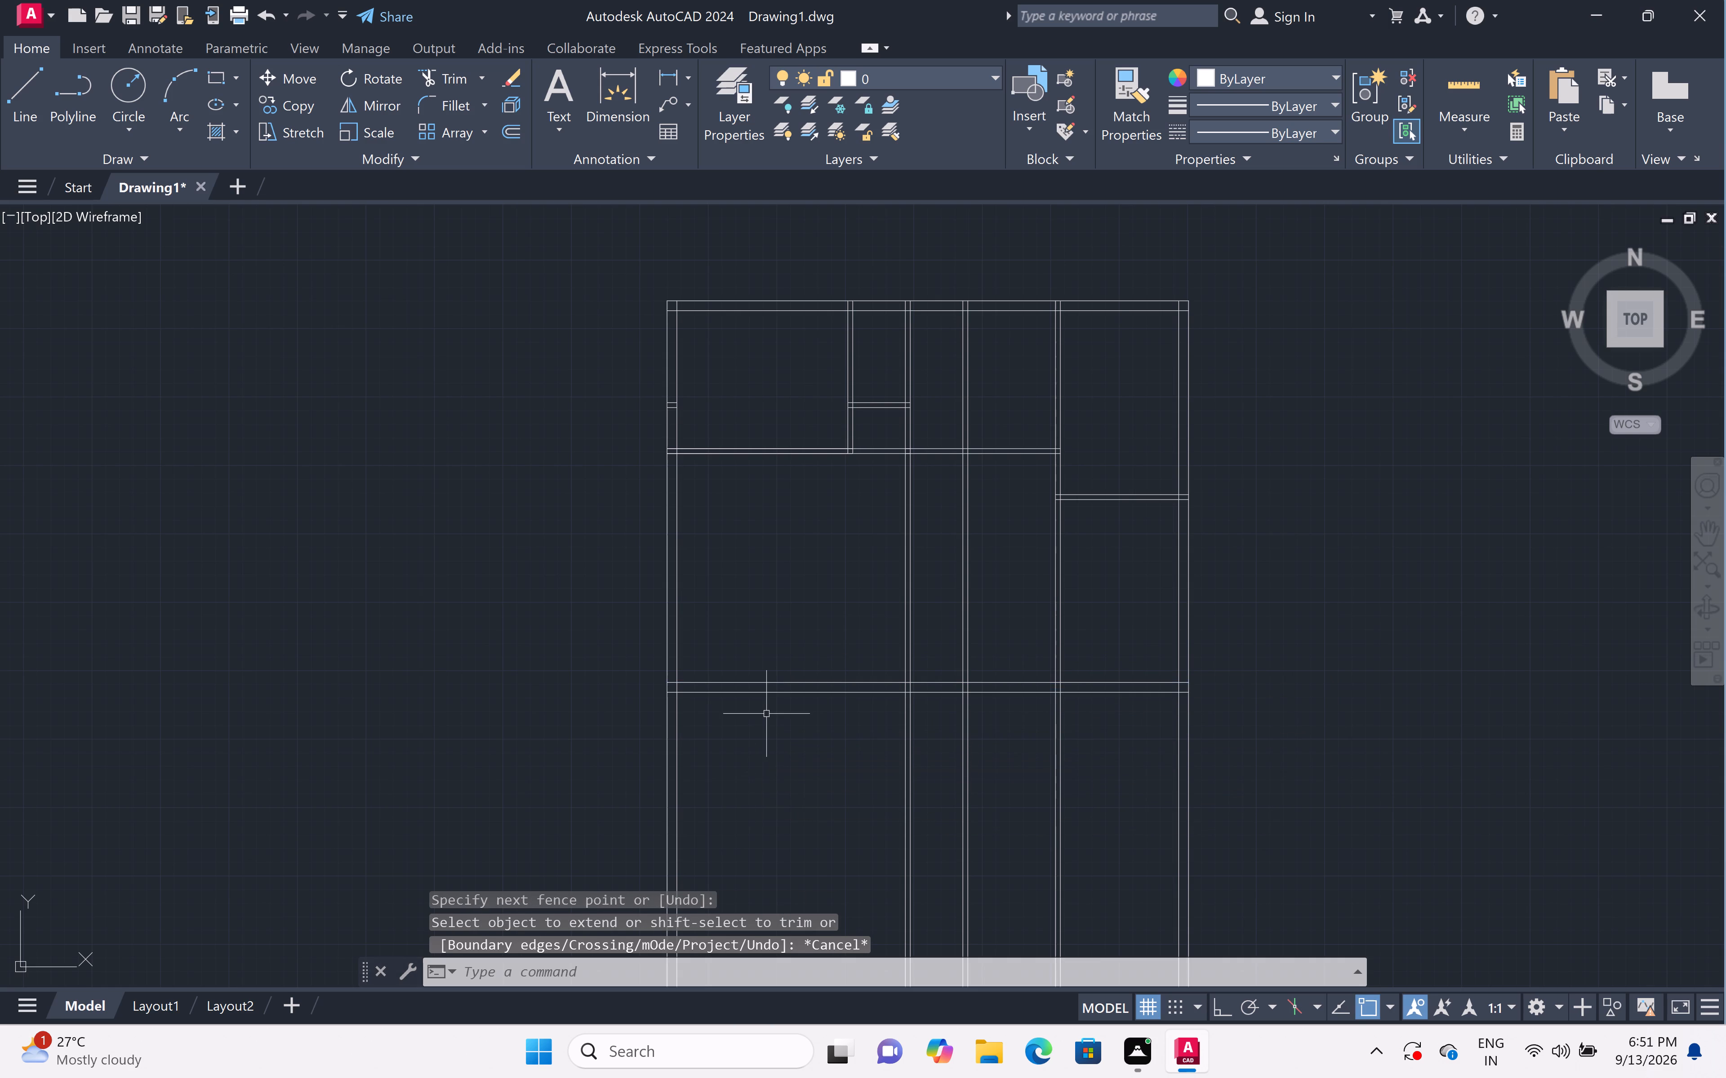
Trim off all vertical wall and partition lines that project below the southern outer wall.
{"action": "type", "text": "tr"}
{"action": "key", "text": "space"}
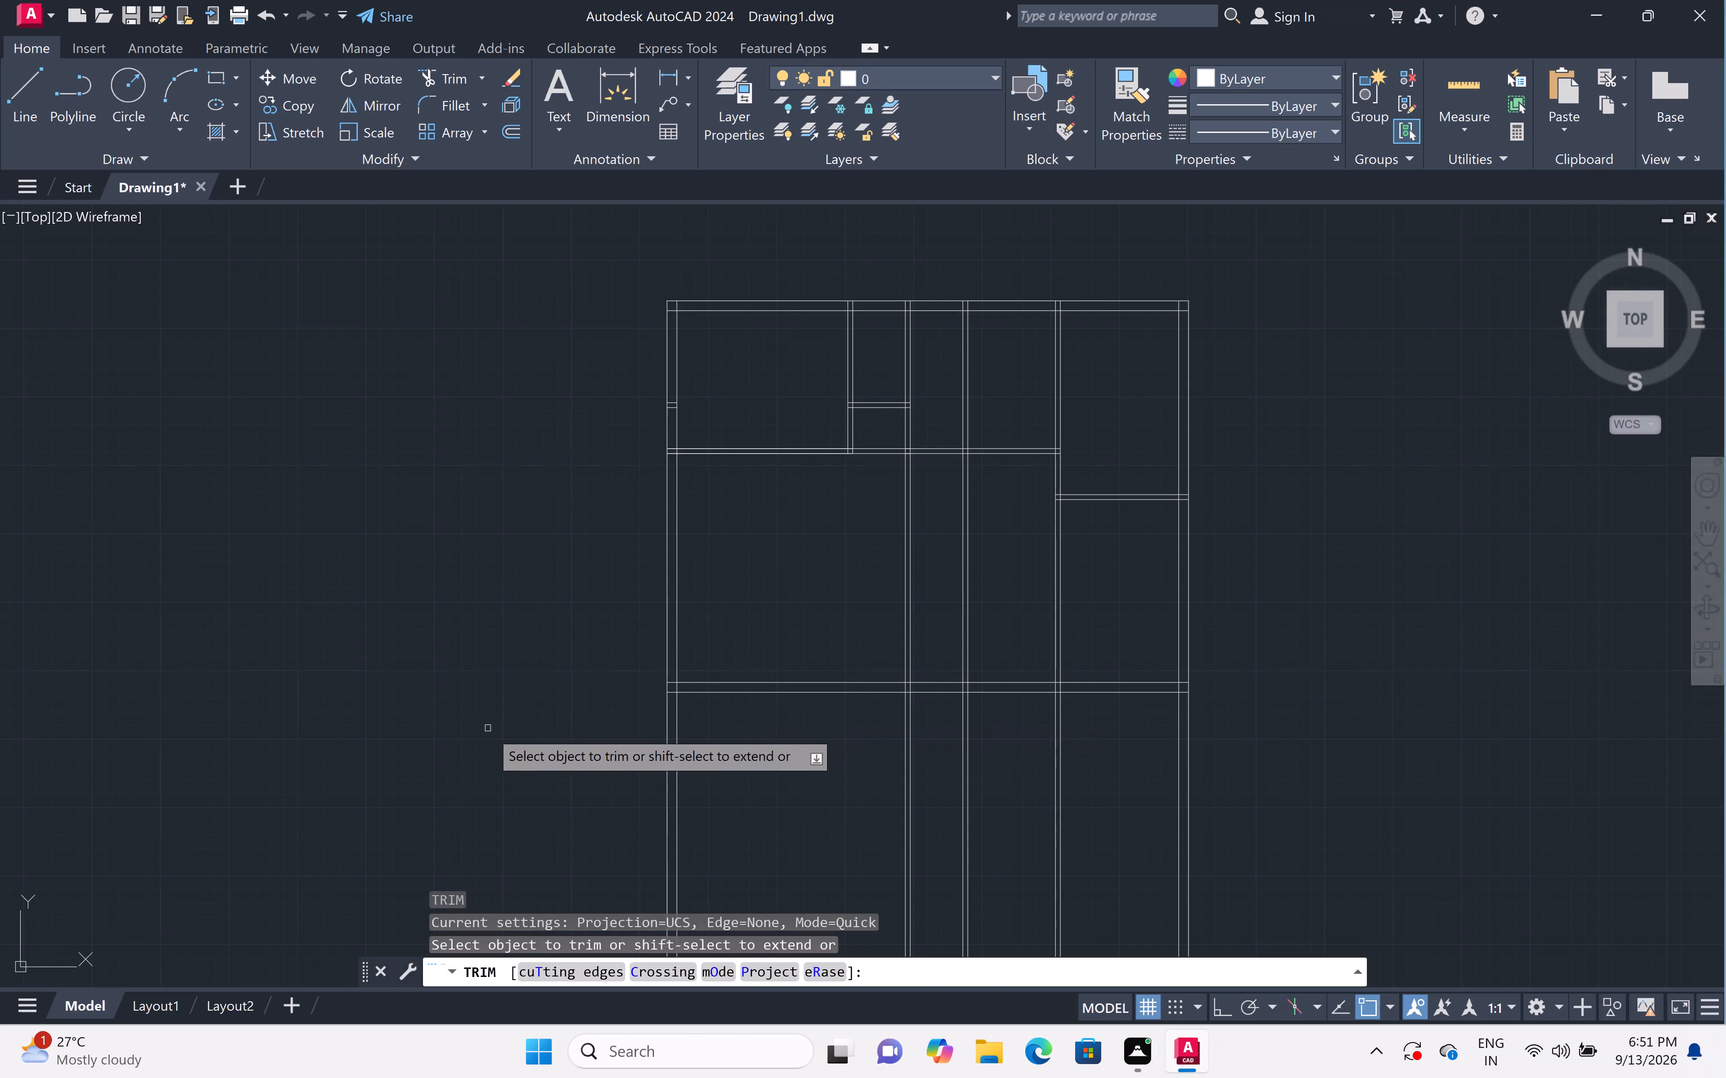
{"action": "double_click", "coordinate": [572, 766]}
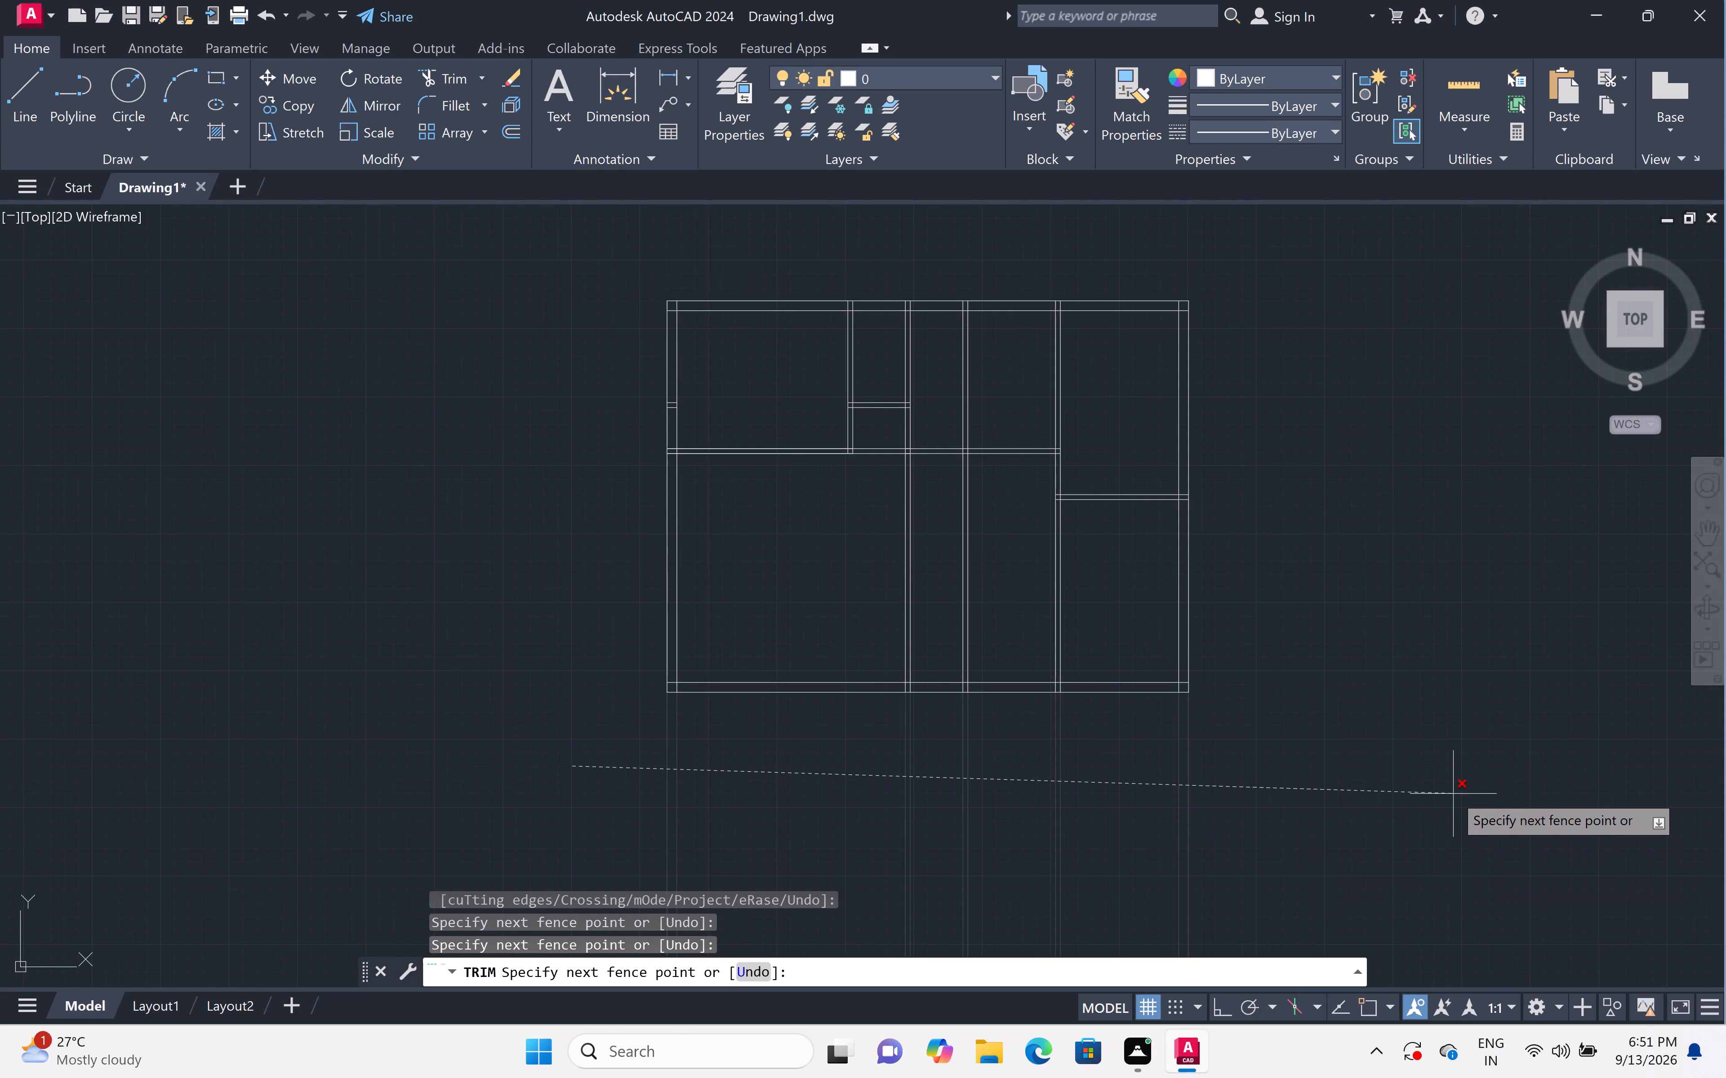
{"action": "left_click", "coordinate": [1434, 759]}
Trim both horizontal partition lines spanning the gap directly below the small room east of the northwest room.
{"action": "scroll", "coordinate": [1434, 758], "scroll_direction": "down", "scroll_amount": 2}
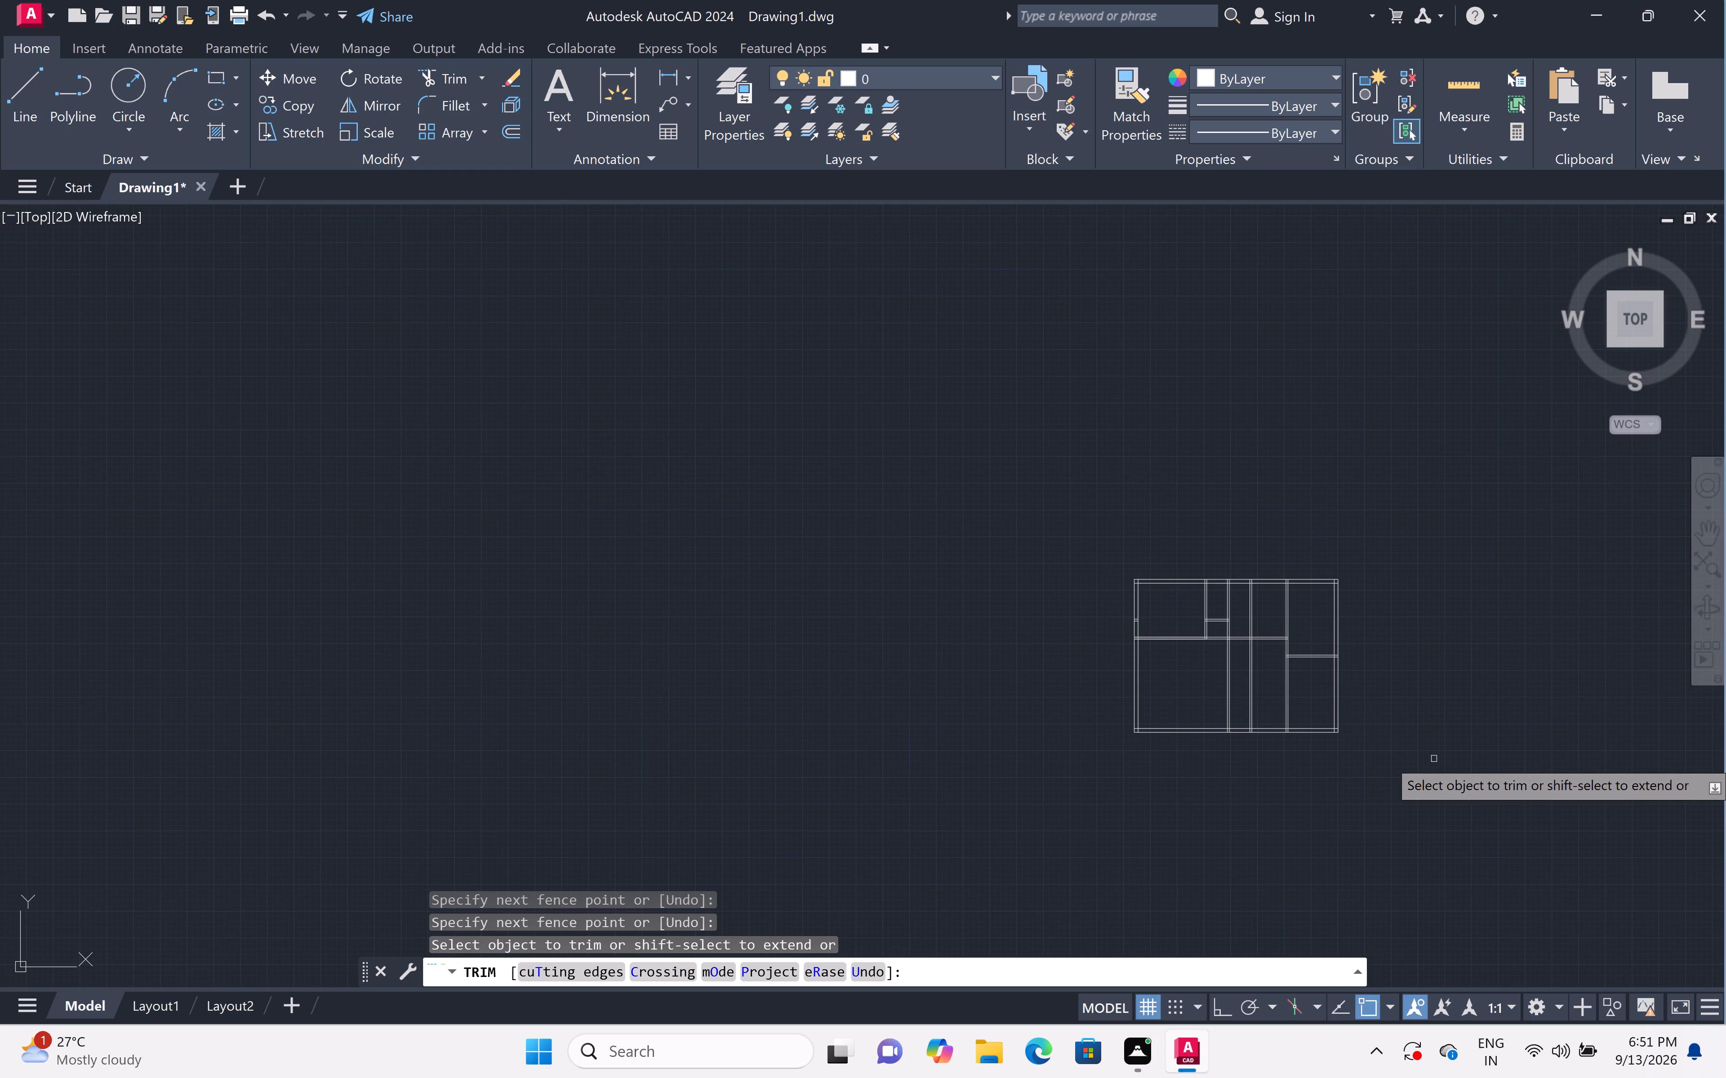
{"action": "middle_click_drag", "start_coordinate": [1432, 763], "coordinate": [1022, 613]}
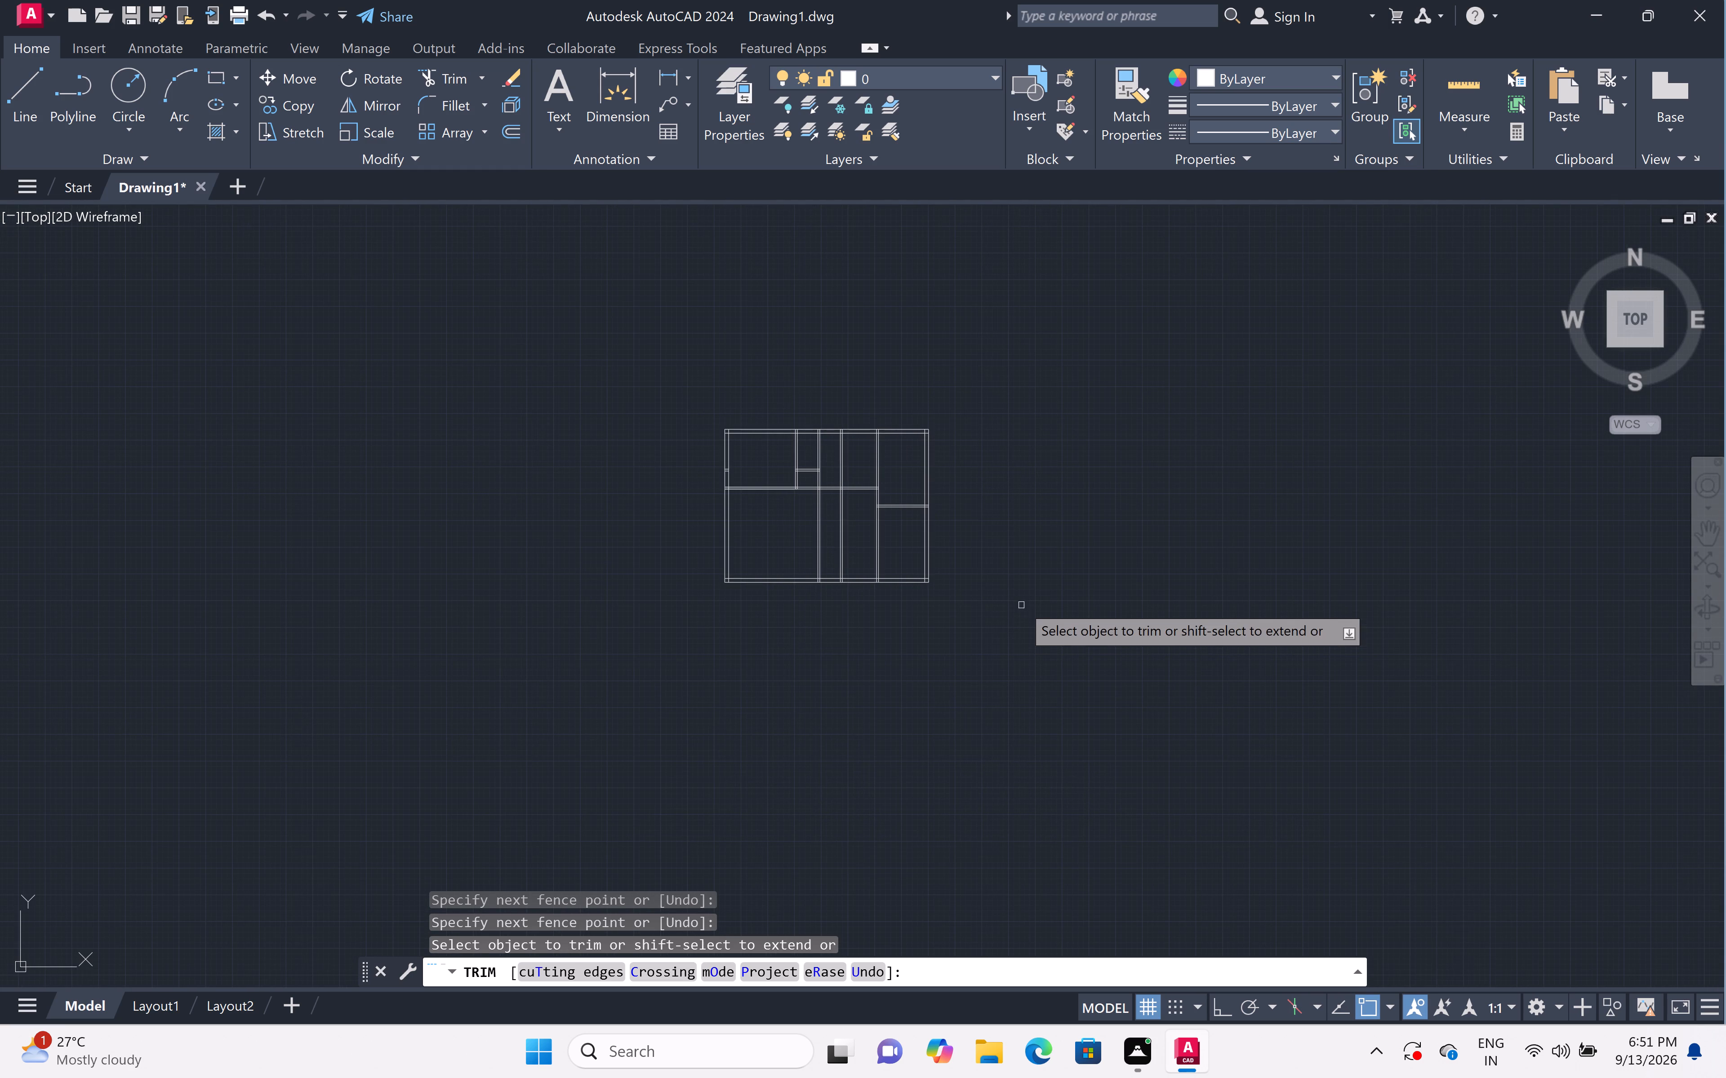
{"action": "middle_click_drag", "start_coordinate": [973, 590], "coordinate": [1026, 564]}
{"action": "scroll", "coordinate": [1026, 564], "scroll_direction": "up", "scroll_amount": 2}
{"action": "middle_click", "coordinate": [1019, 535]}
{"action": "middle_click_drag", "start_coordinate": [1025, 558], "coordinate": [1046, 603]}
{"action": "middle_click_drag", "start_coordinate": [1049, 610], "coordinate": [1054, 618]}
{"action": "middle_click", "coordinate": [1055, 622]}
{"action": "middle_click_drag", "start_coordinate": [1031, 579], "coordinate": [1042, 640]}
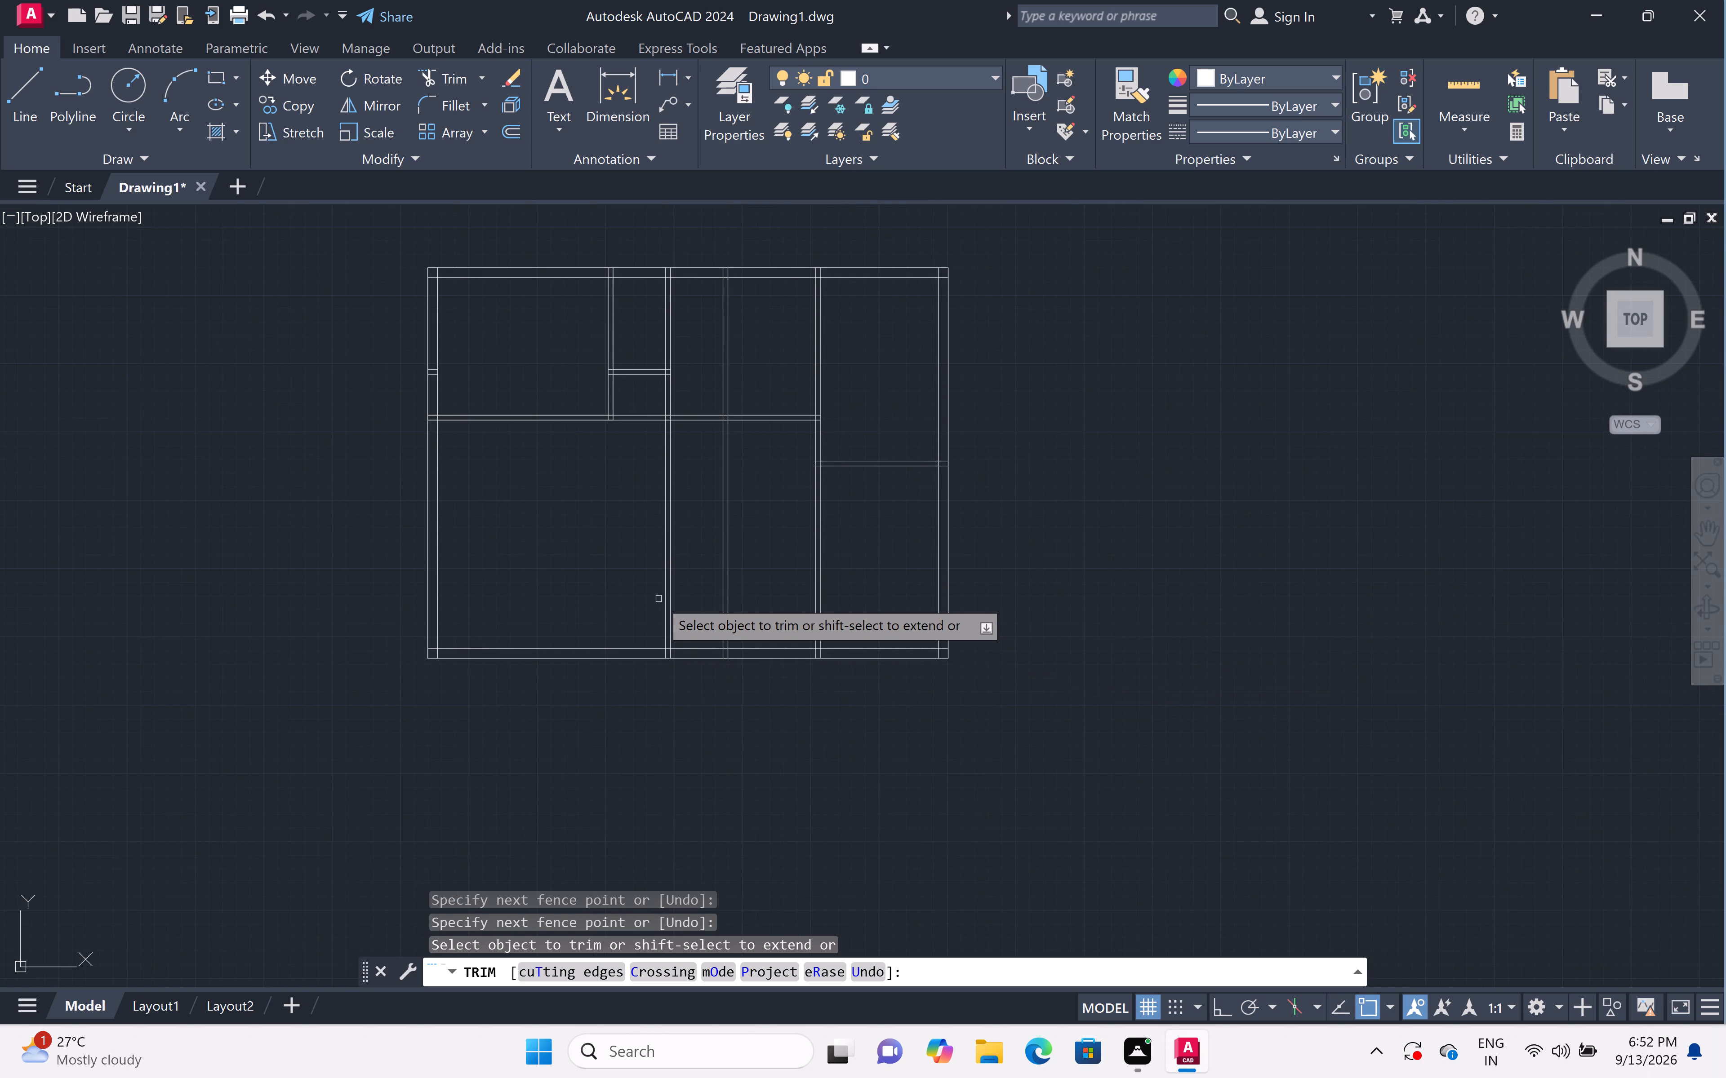
{"action": "scroll", "coordinate": [636, 428], "scroll_direction": "up", "scroll_amount": 2}
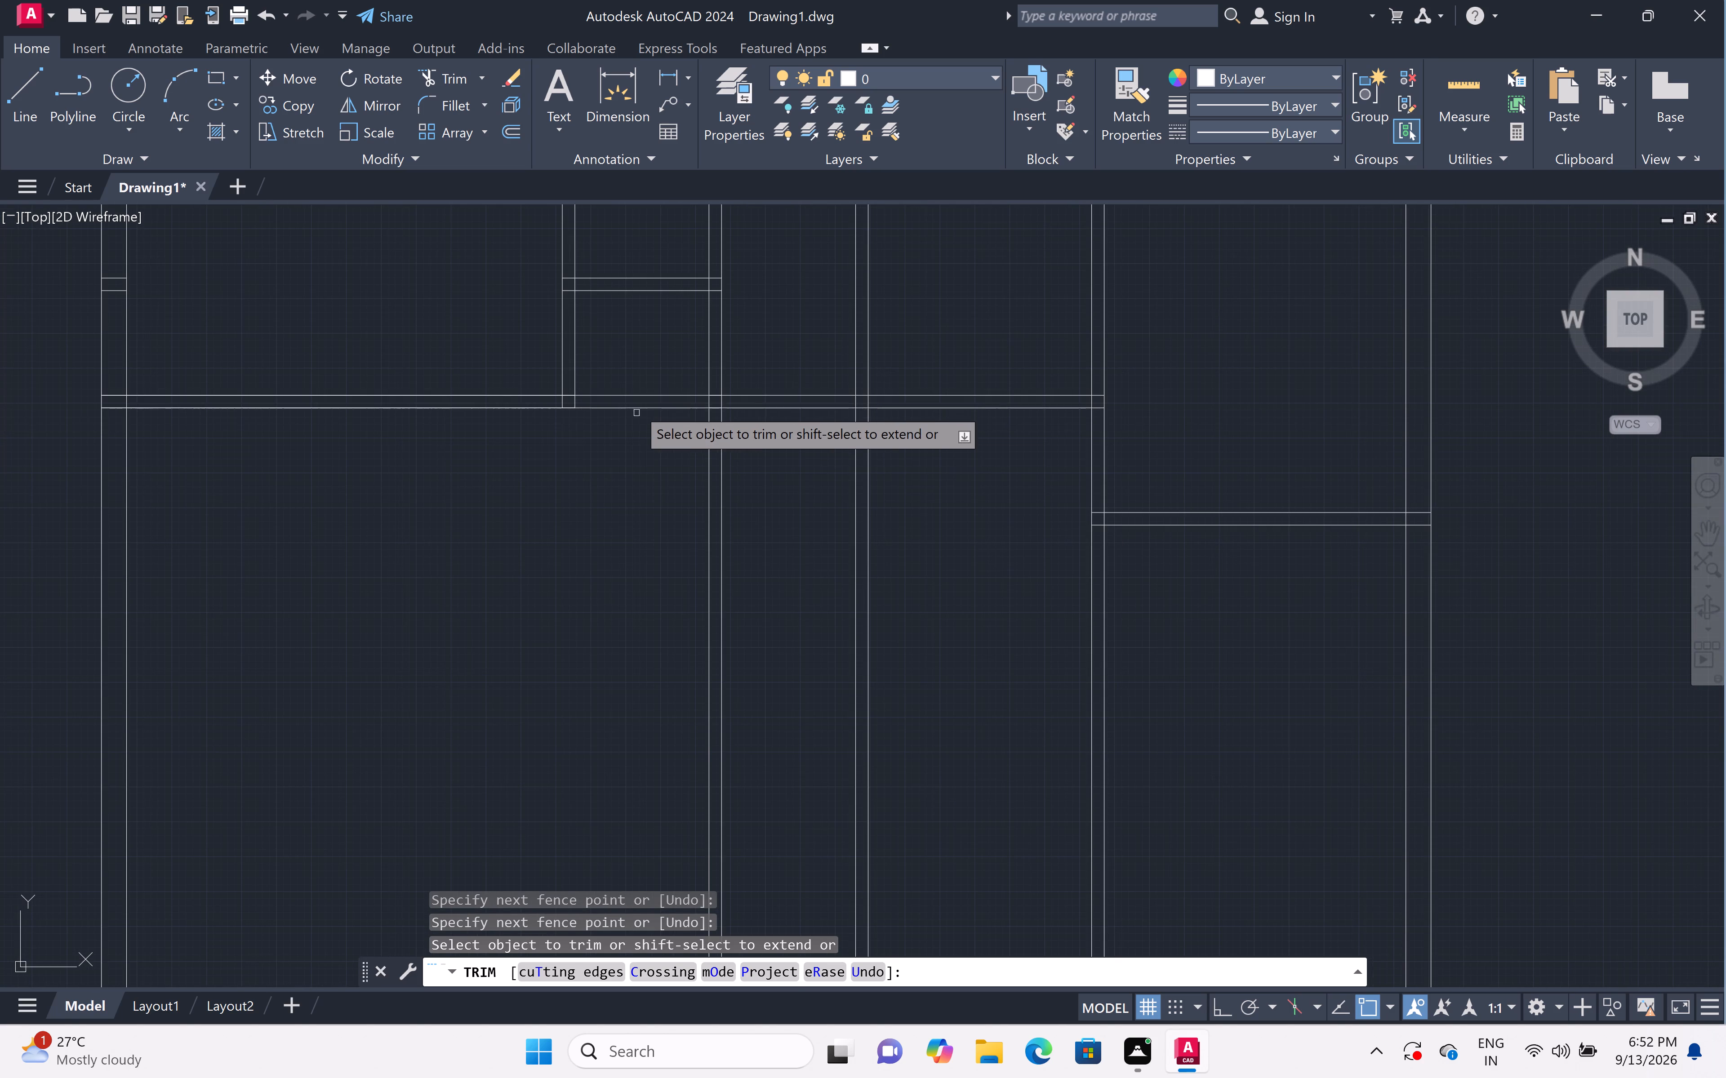
{"action": "left_click", "coordinate": [635, 389]}
{"action": "left_click", "coordinate": [634, 429]}
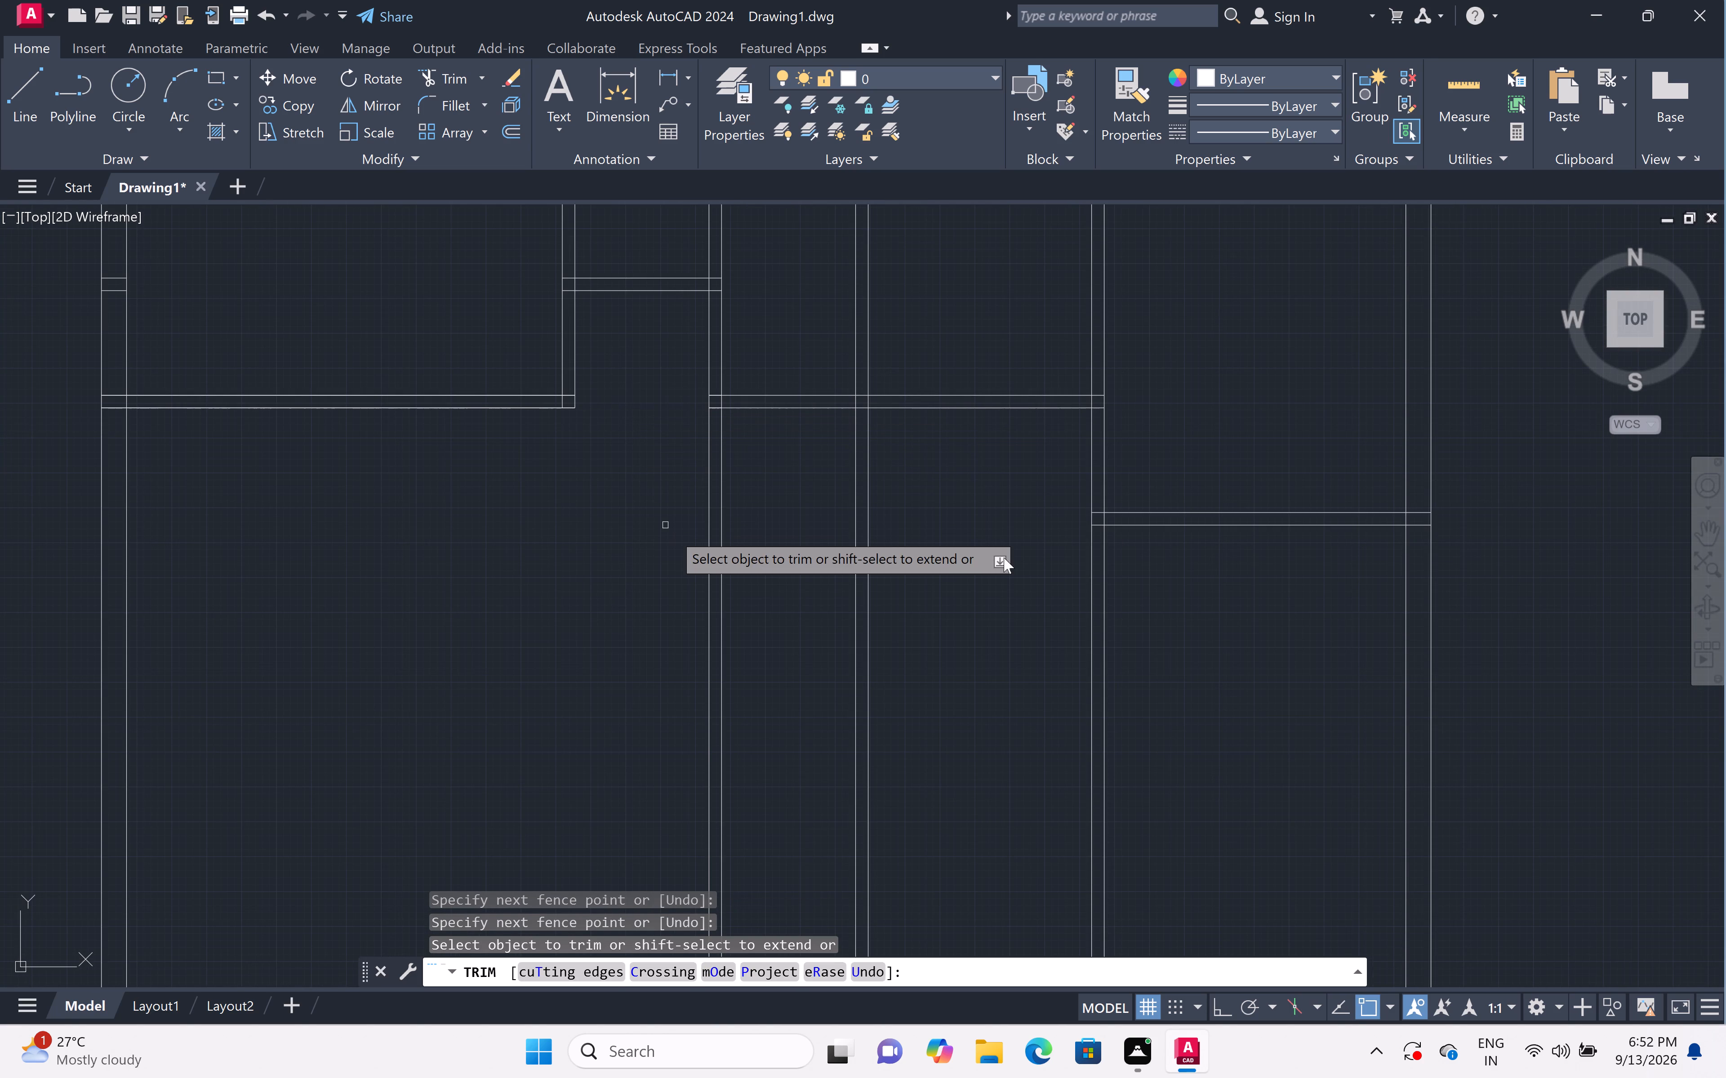
Trim the two central pairs of vertical partition lines between the horizontal partition and the southern outer wall.
{"action": "left_click", "coordinate": [948, 542]}
{"action": "left_click", "coordinate": [607, 539]}
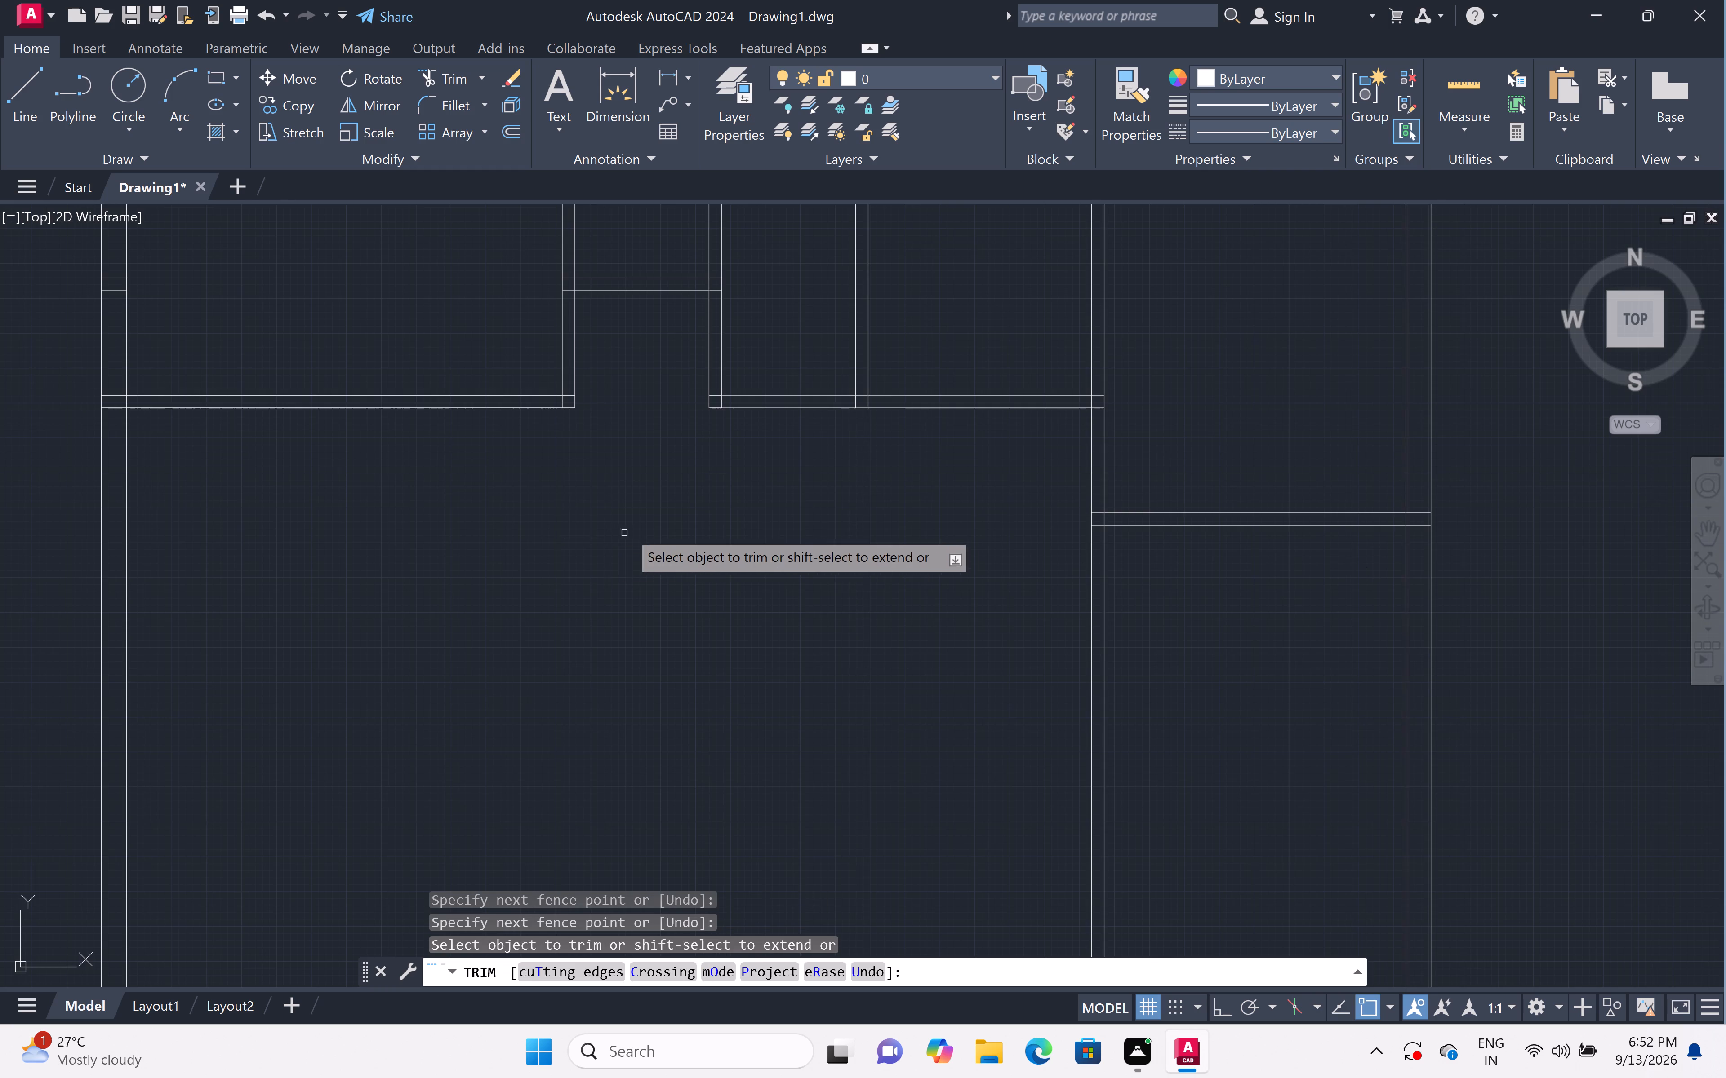
{"action": "scroll", "coordinate": [637, 530], "scroll_direction": "down", "scroll_amount": 2}
{"action": "key", "text": "Escape"}
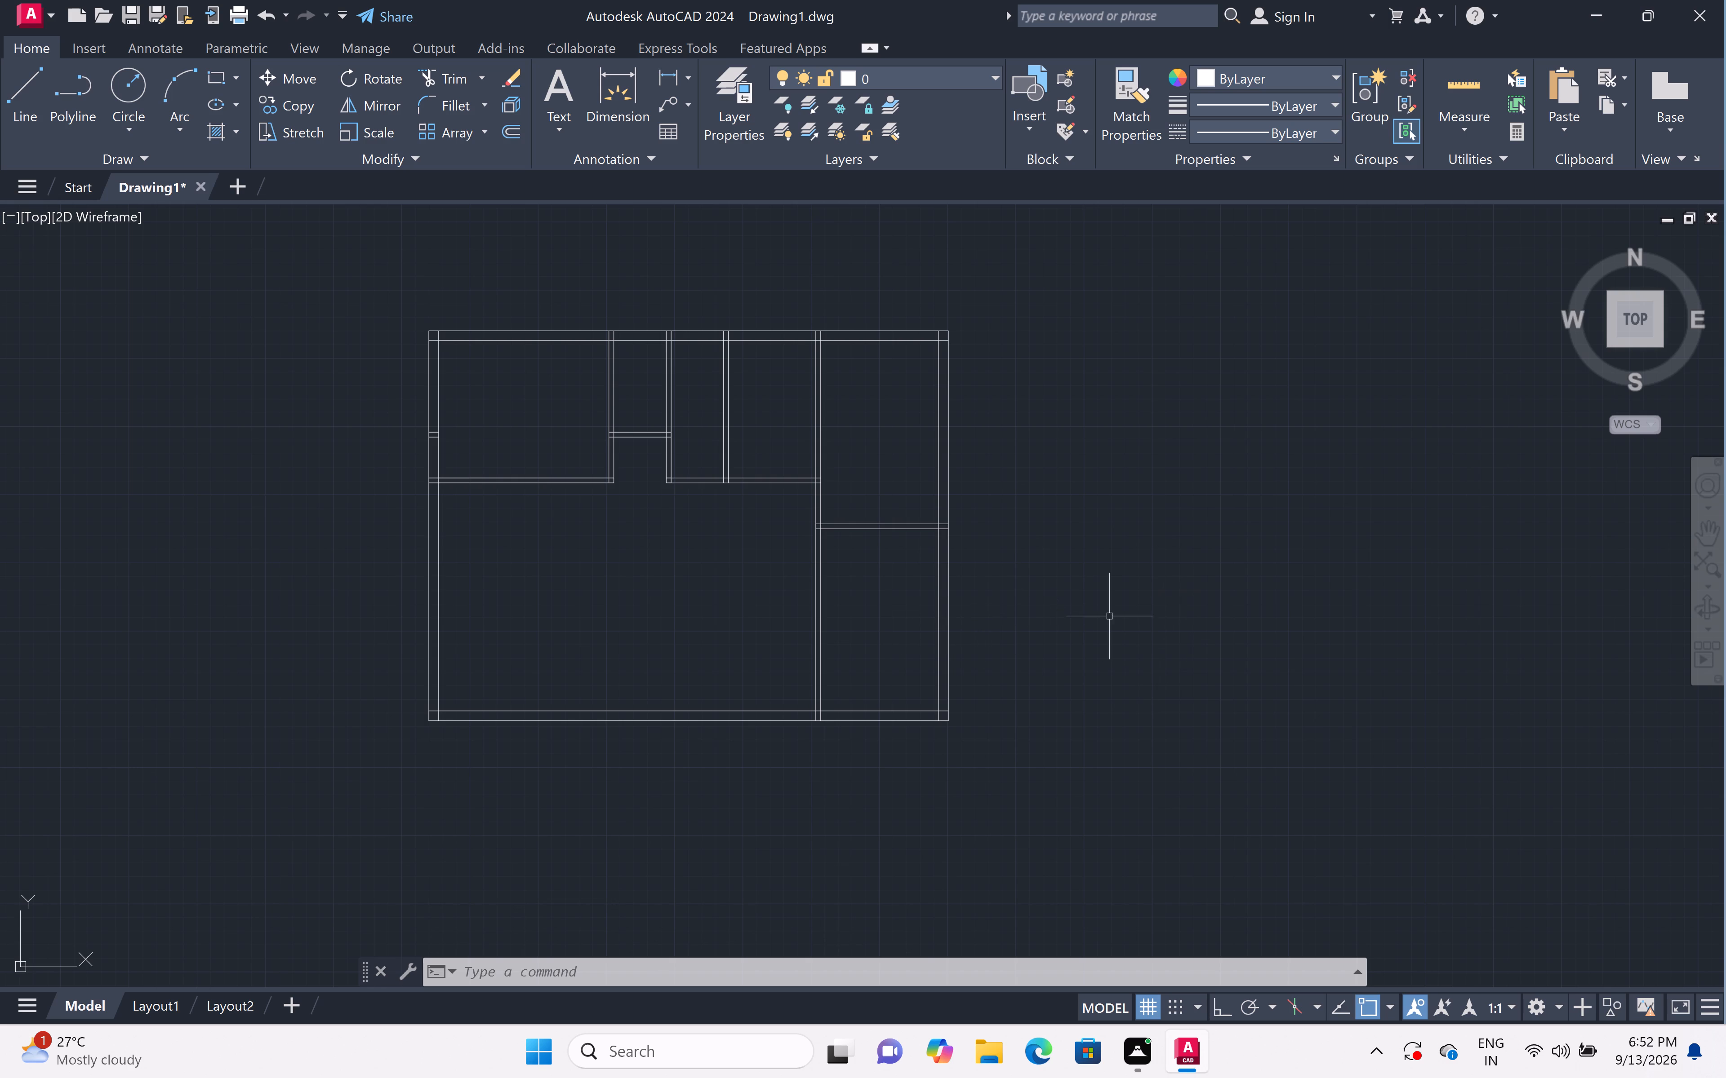
Offset the inner line of the southern outer wall 10'6" upward.
{"action": "middle_click_drag", "start_coordinate": [1007, 623], "coordinate": [1198, 620]}
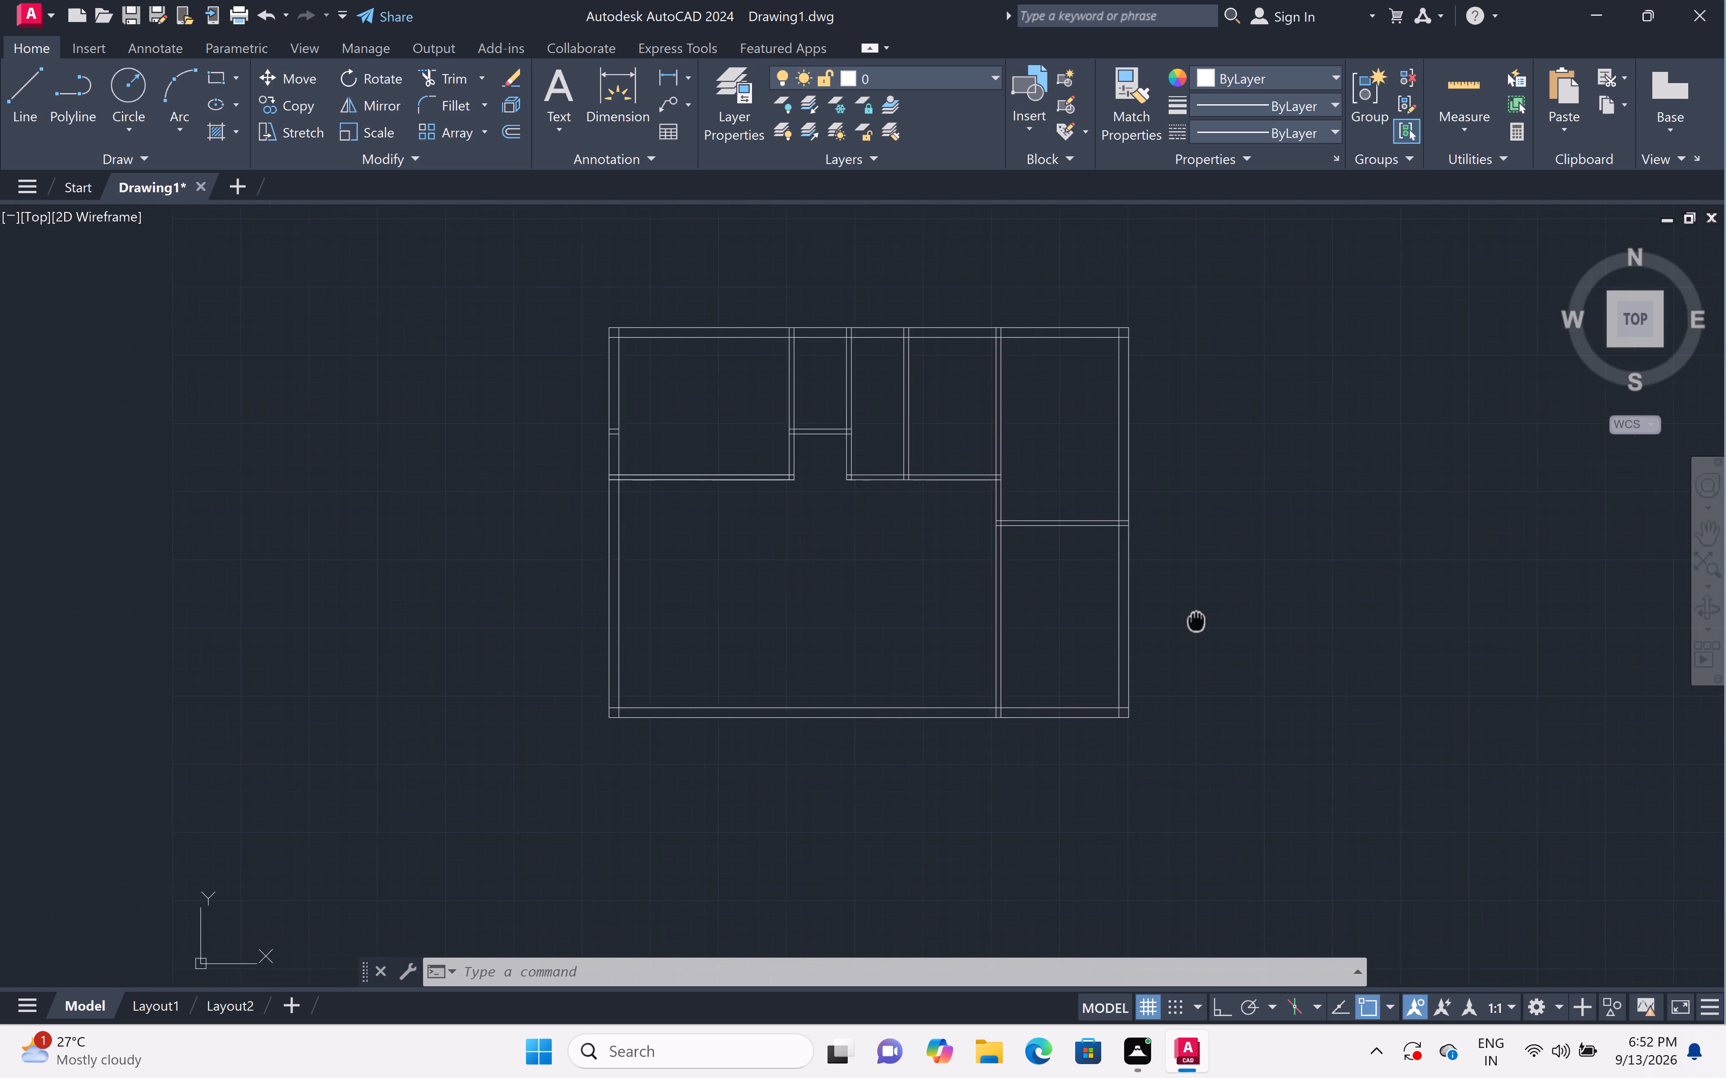
{"action": "middle_click_drag", "start_coordinate": [1198, 620], "coordinate": [1264, 624]}
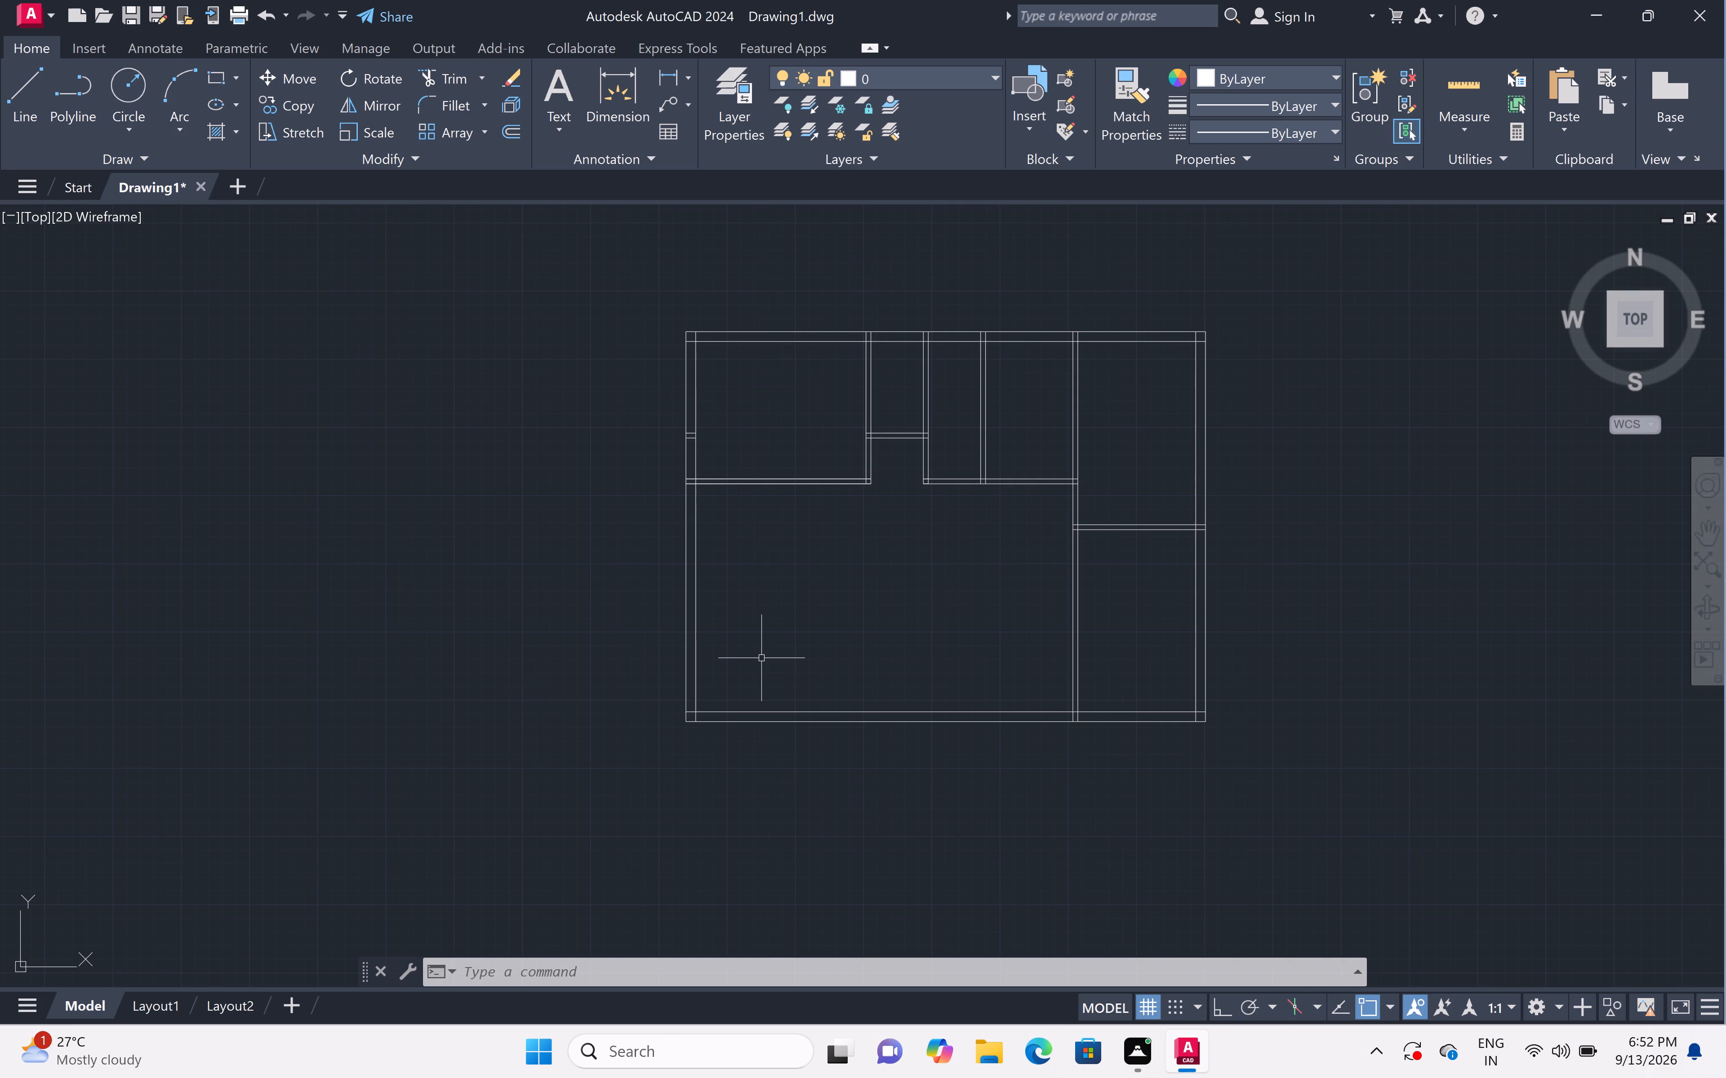
{"action": "scroll", "coordinate": [770, 656], "scroll_direction": "down", "scroll_amount": 2}
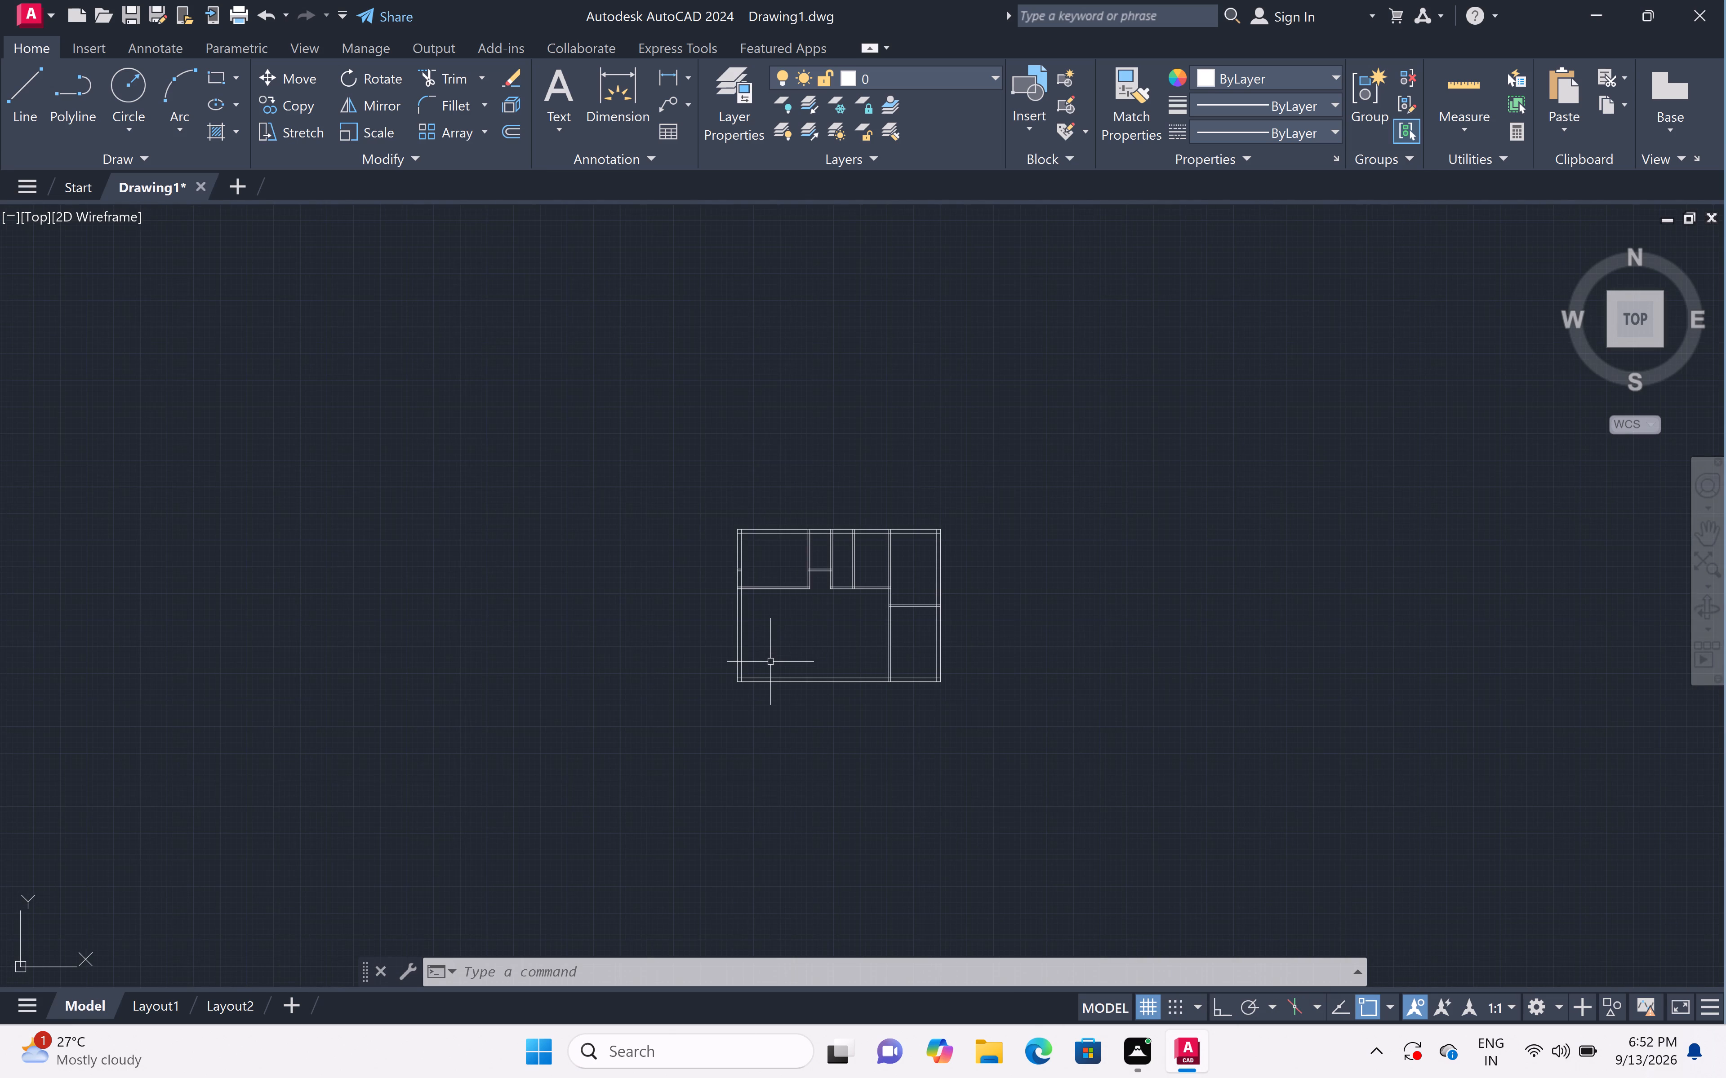
{"action": "scroll", "coordinate": [770, 662], "scroll_direction": "up", "scroll_amount": 3}
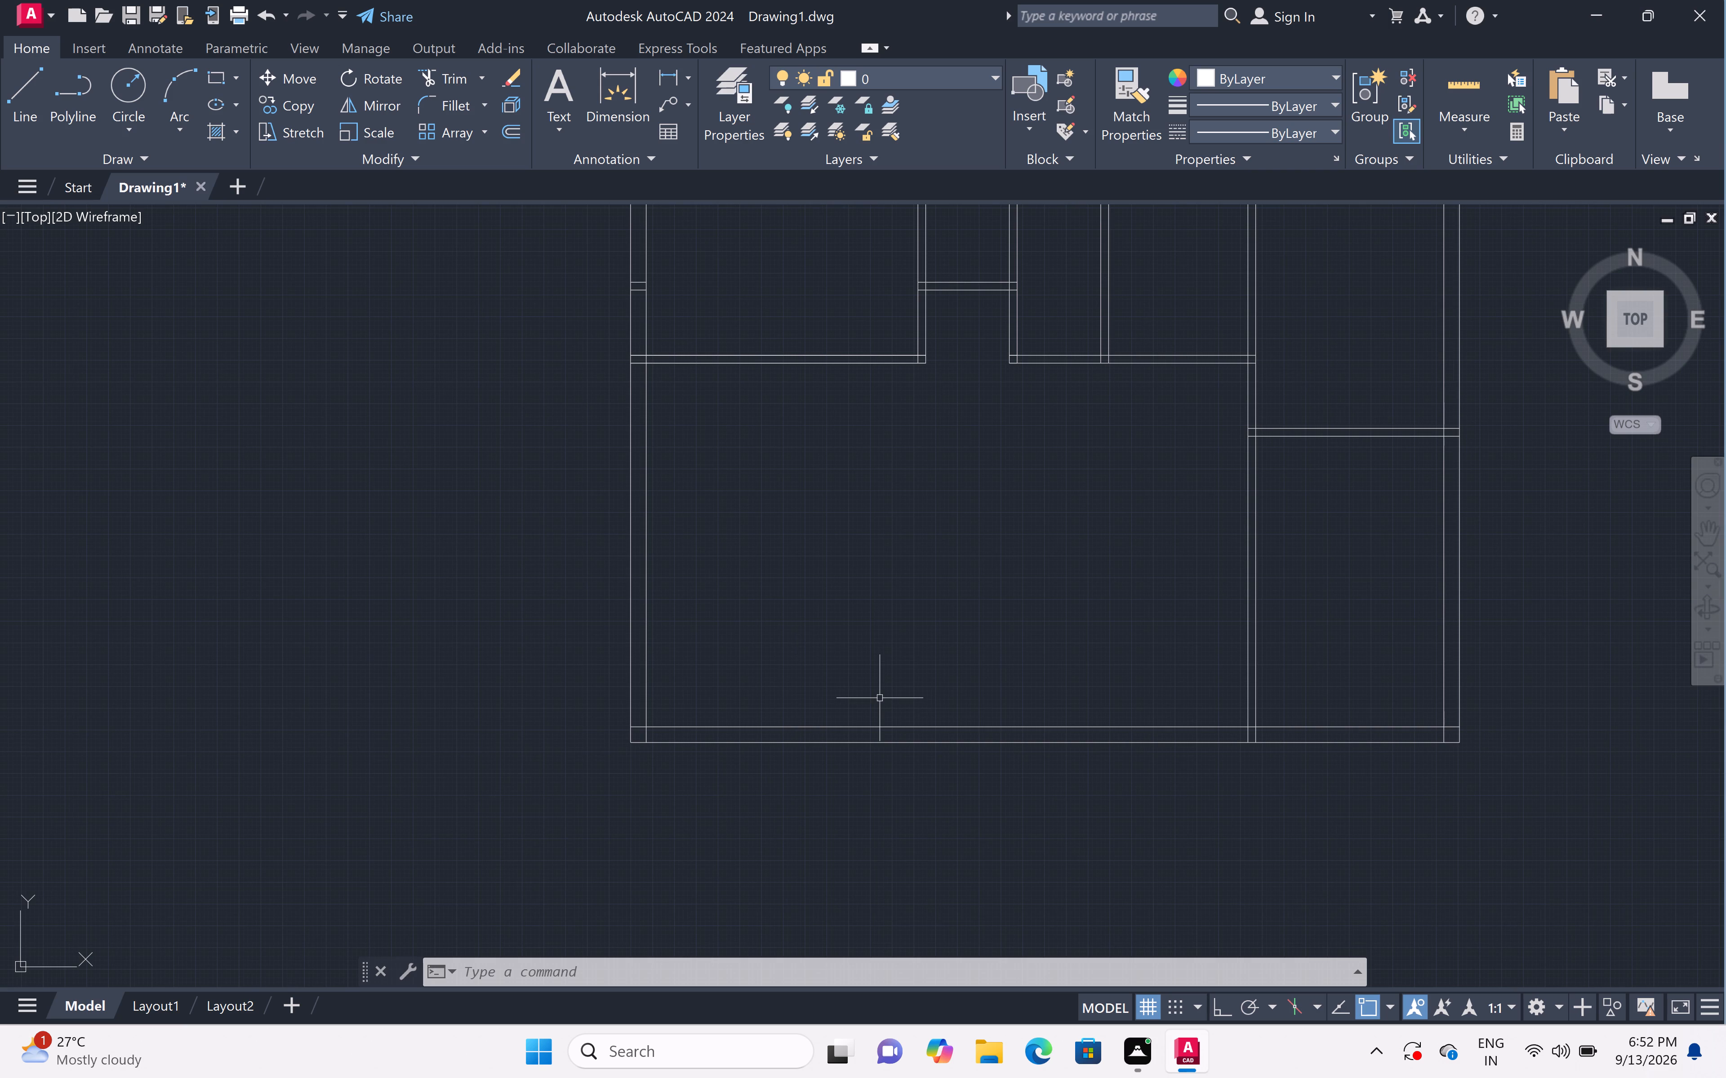
{"action": "type", "text": "oo"}
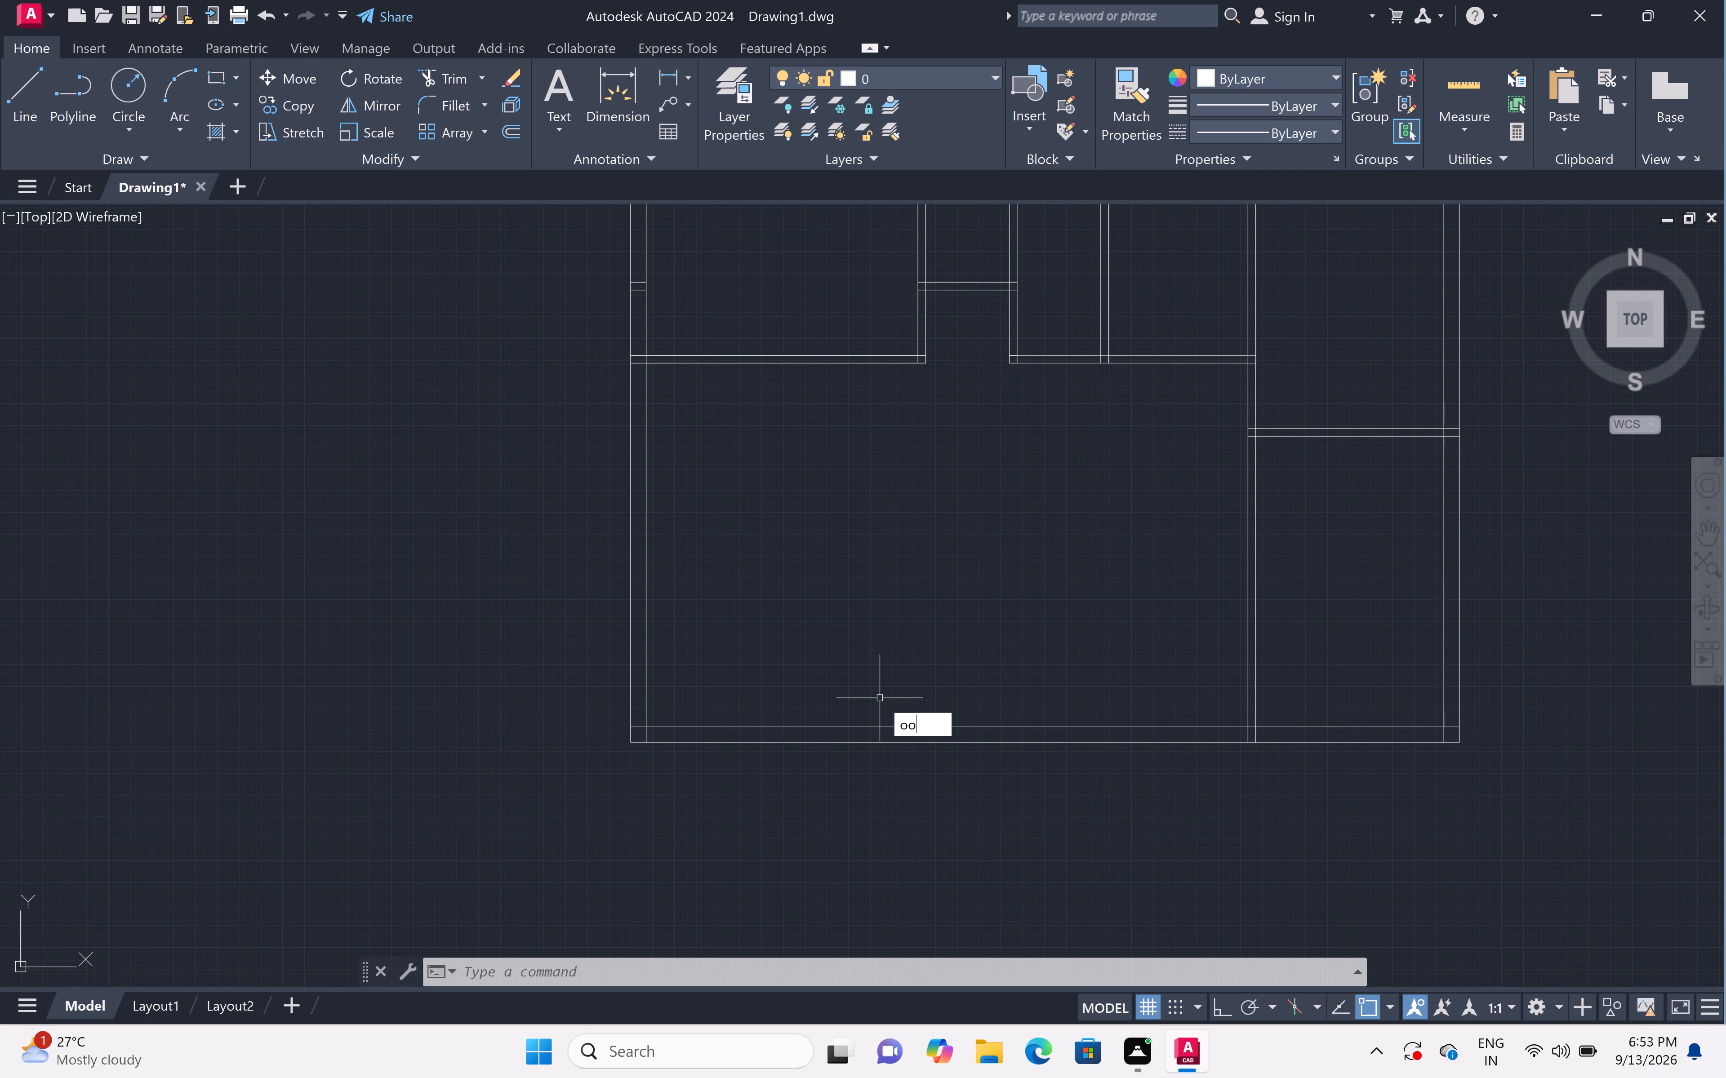
{"action": "key", "text": "f"}
{"action": "key", "text": "BackSpace"}
{"action": "key", "text": "BackSpace"}
{"action": "type", "text": "ff"}
{"action": "key", "text": "space"}
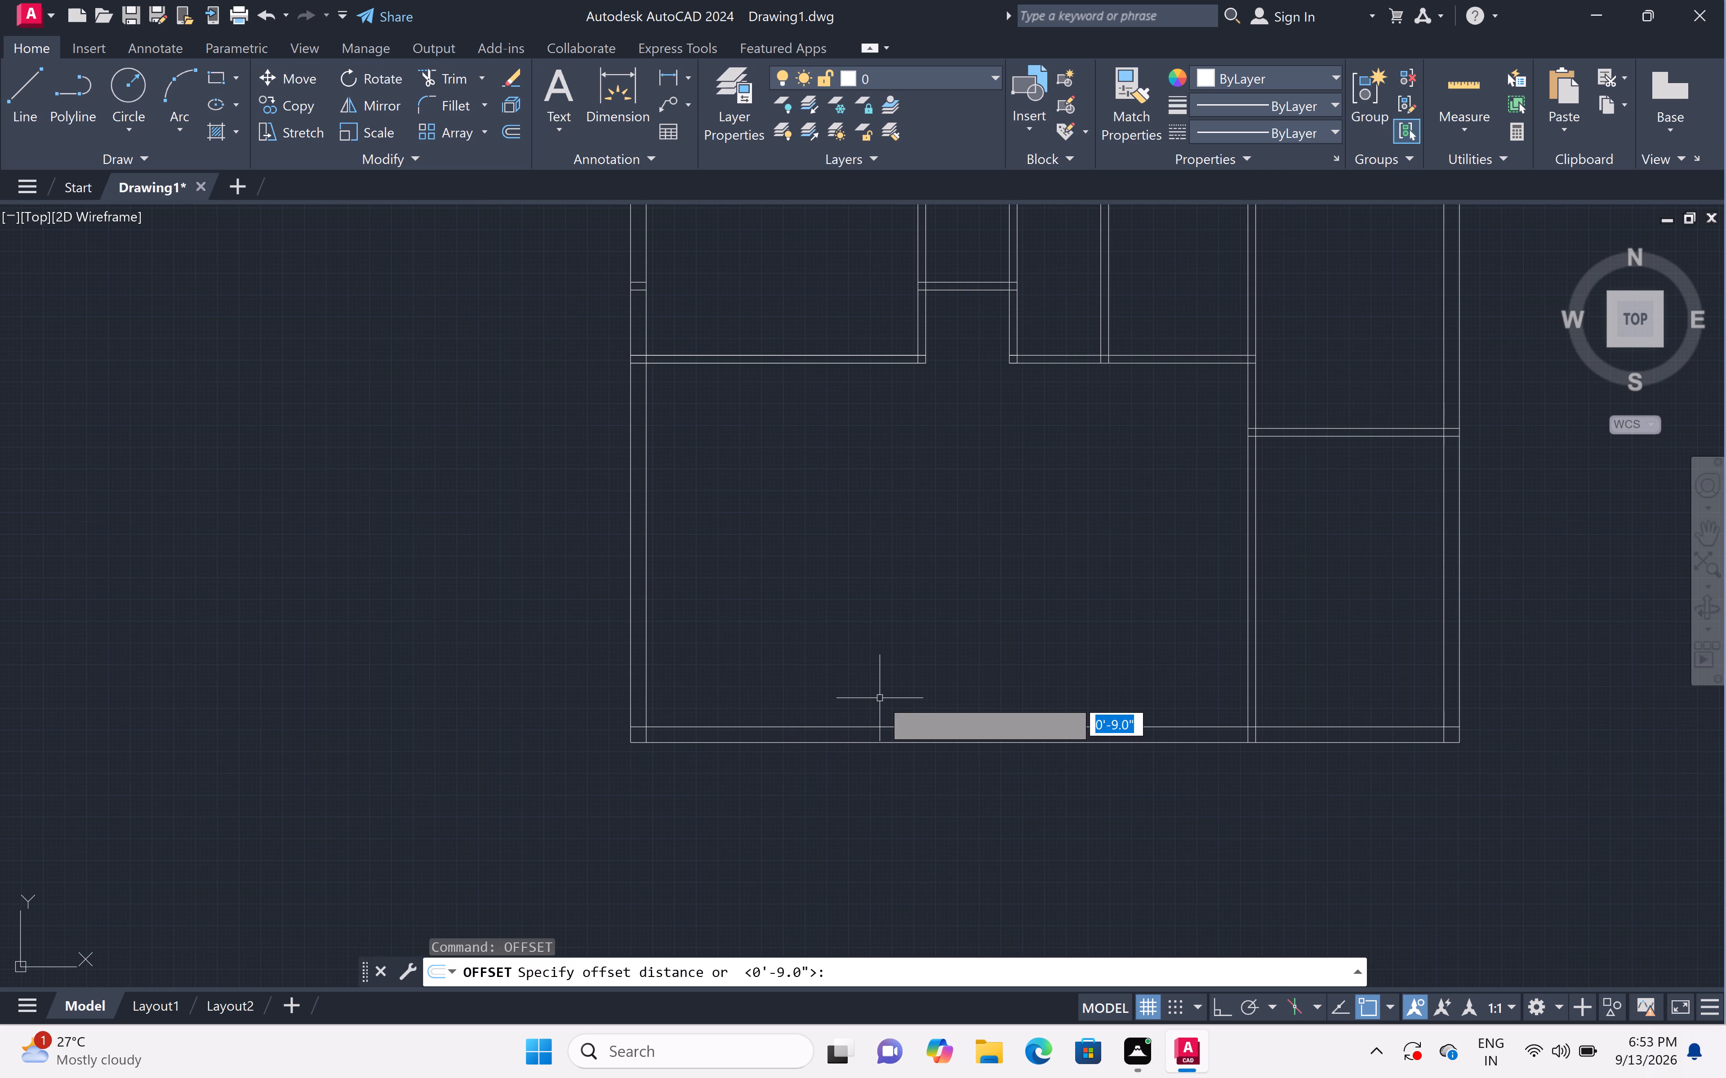
{"action": "type", "text": "10'"}
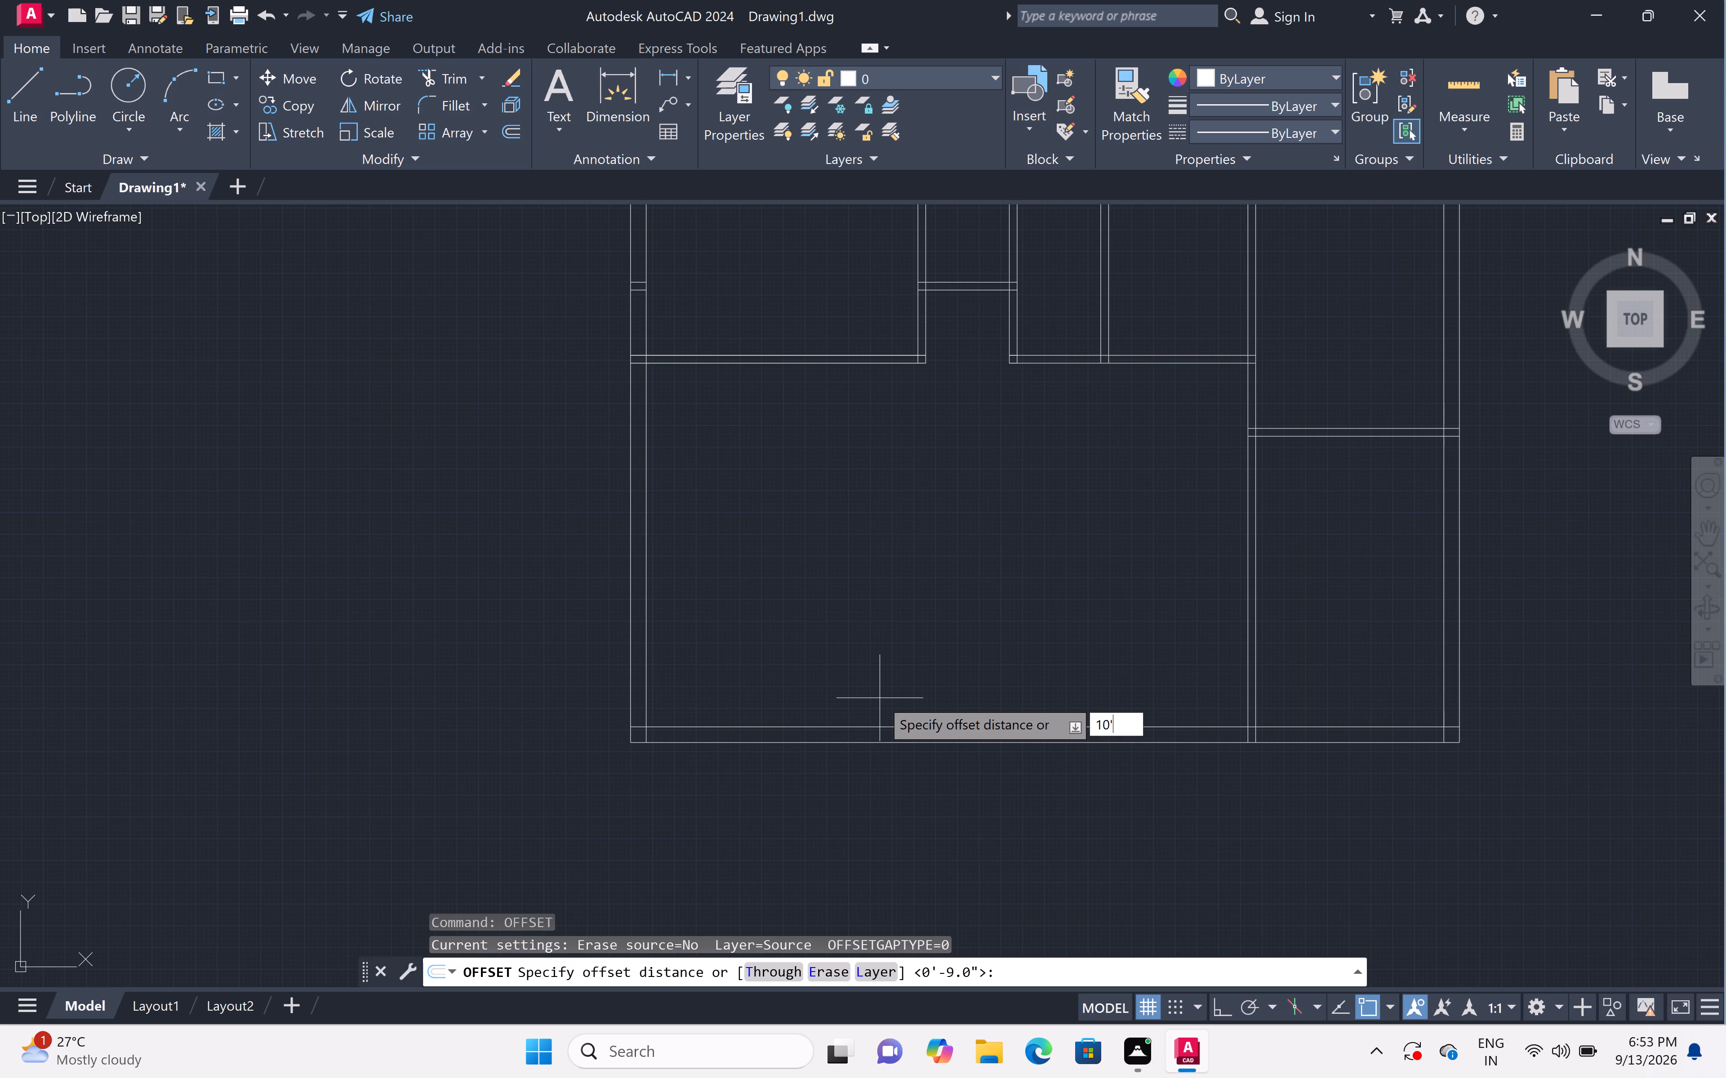
{"action": "type", "text": "6\""}
{"action": "key", "text": "space"}
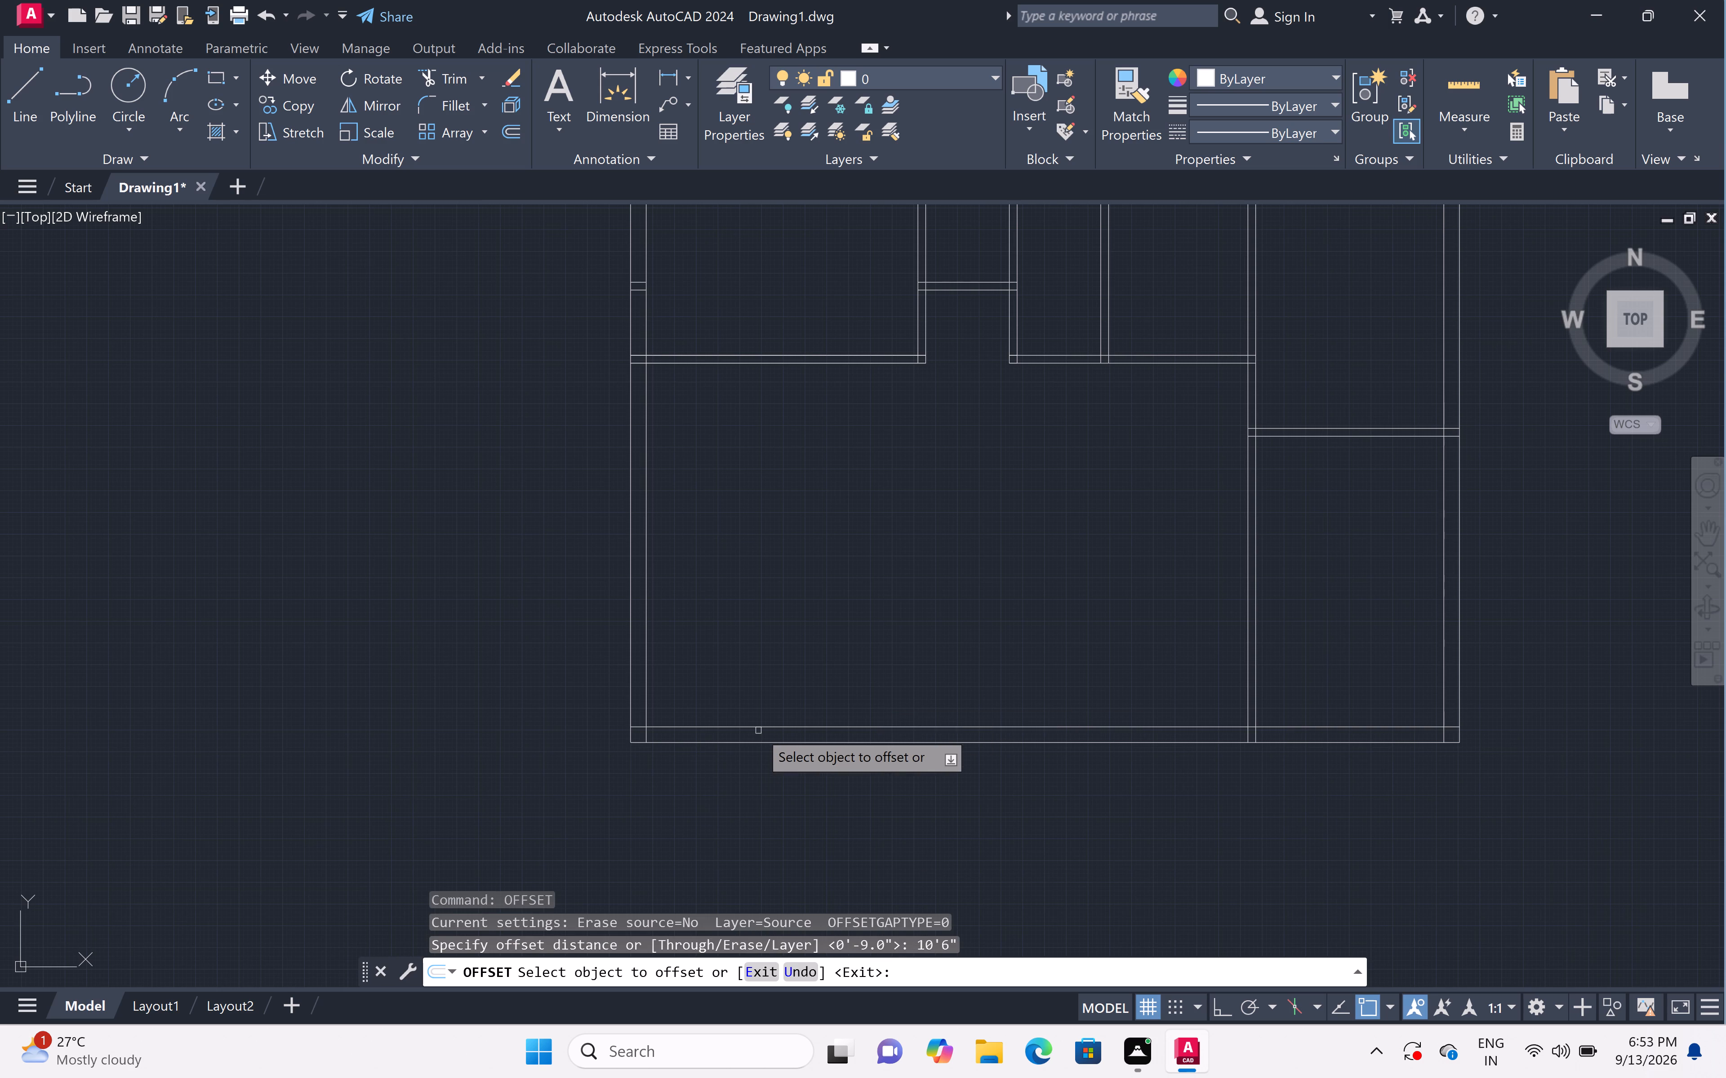
{"action": "left_click", "coordinate": [758, 725]}
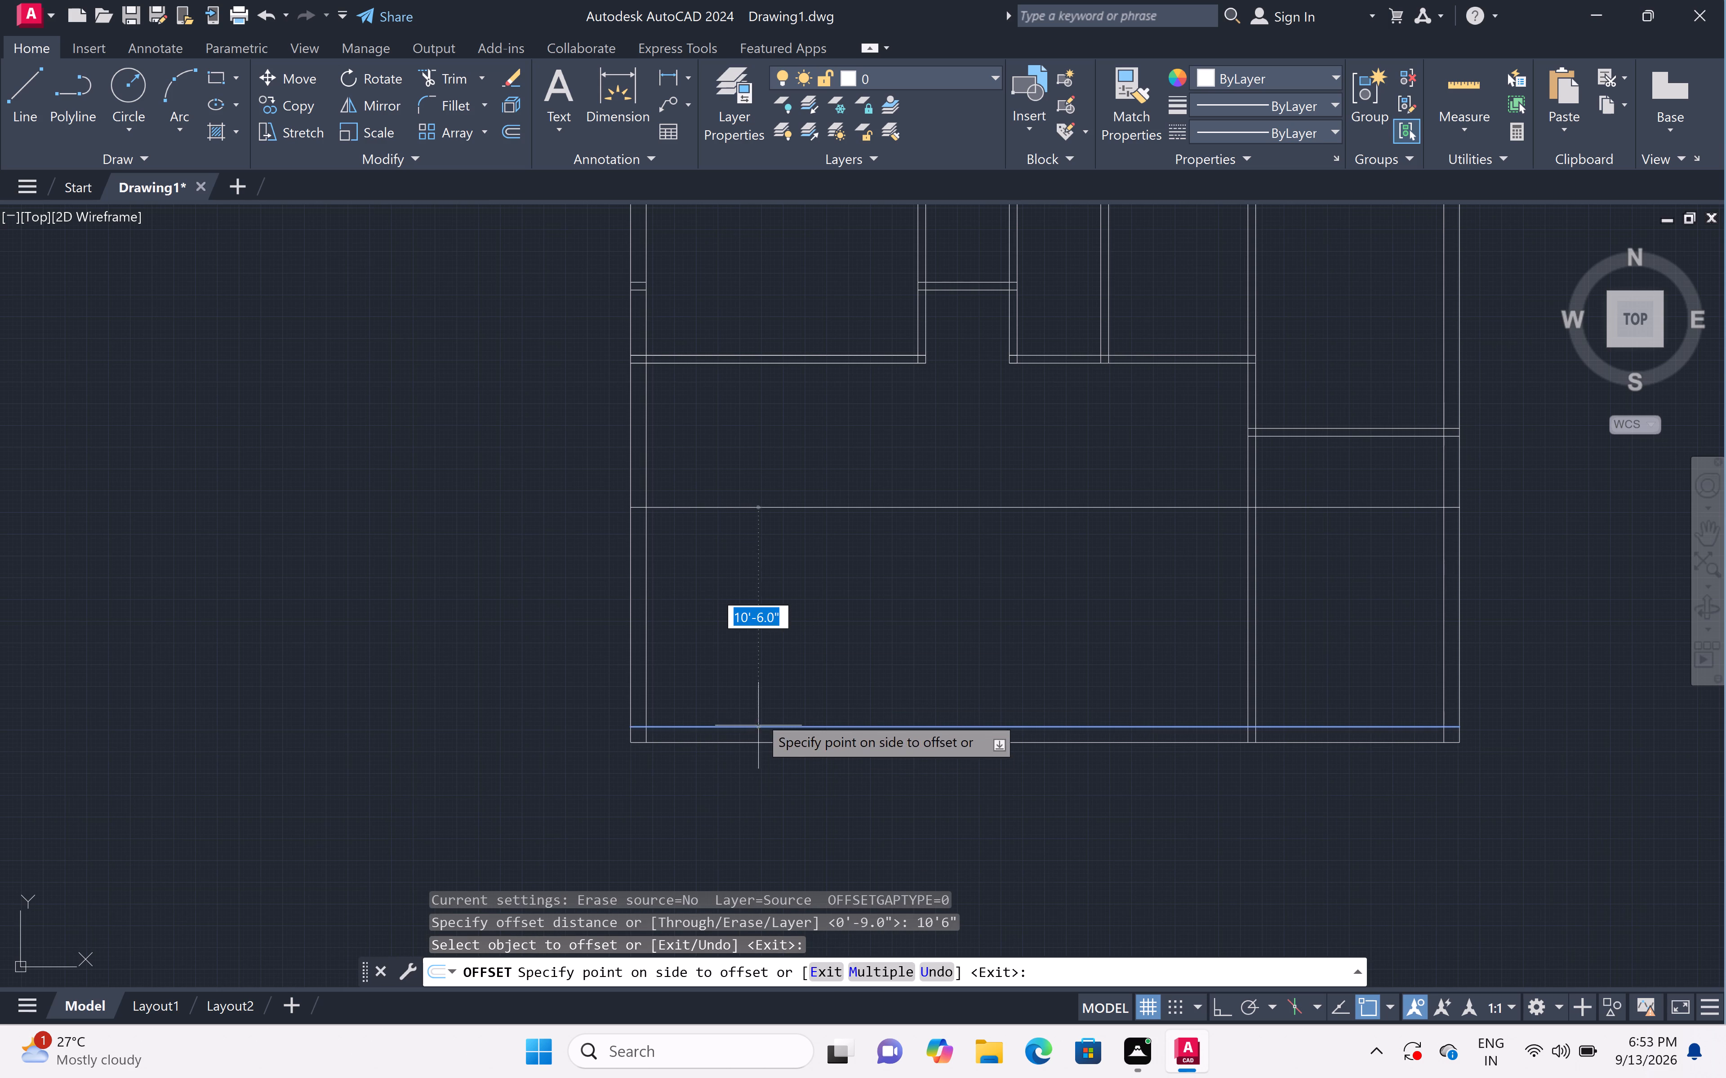
{"action": "left_click", "coordinate": [734, 541]}
{"action": "key", "text": "space"}
Offset the new horizontal line above the southern wall 4.5" upward to form a partition.
{"action": "key", "text": "space"}
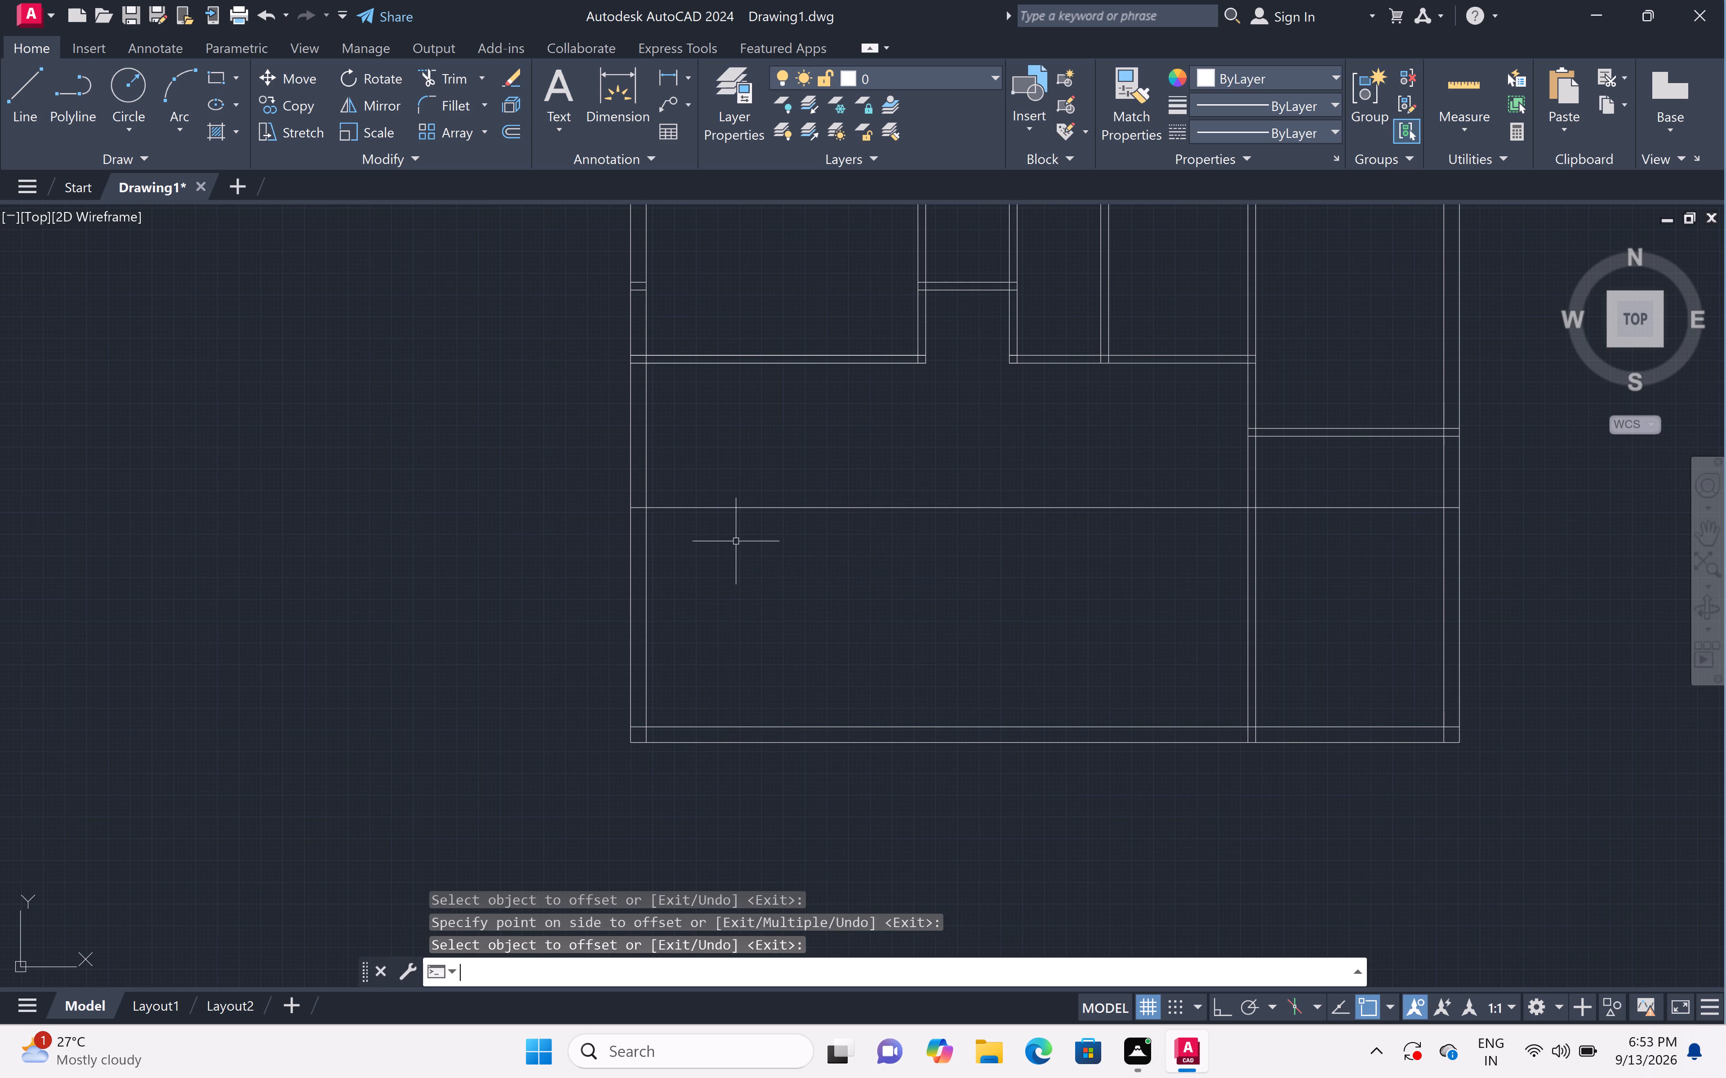
{"action": "type", "text": "4."}
{"action": "key", "text": "5"}
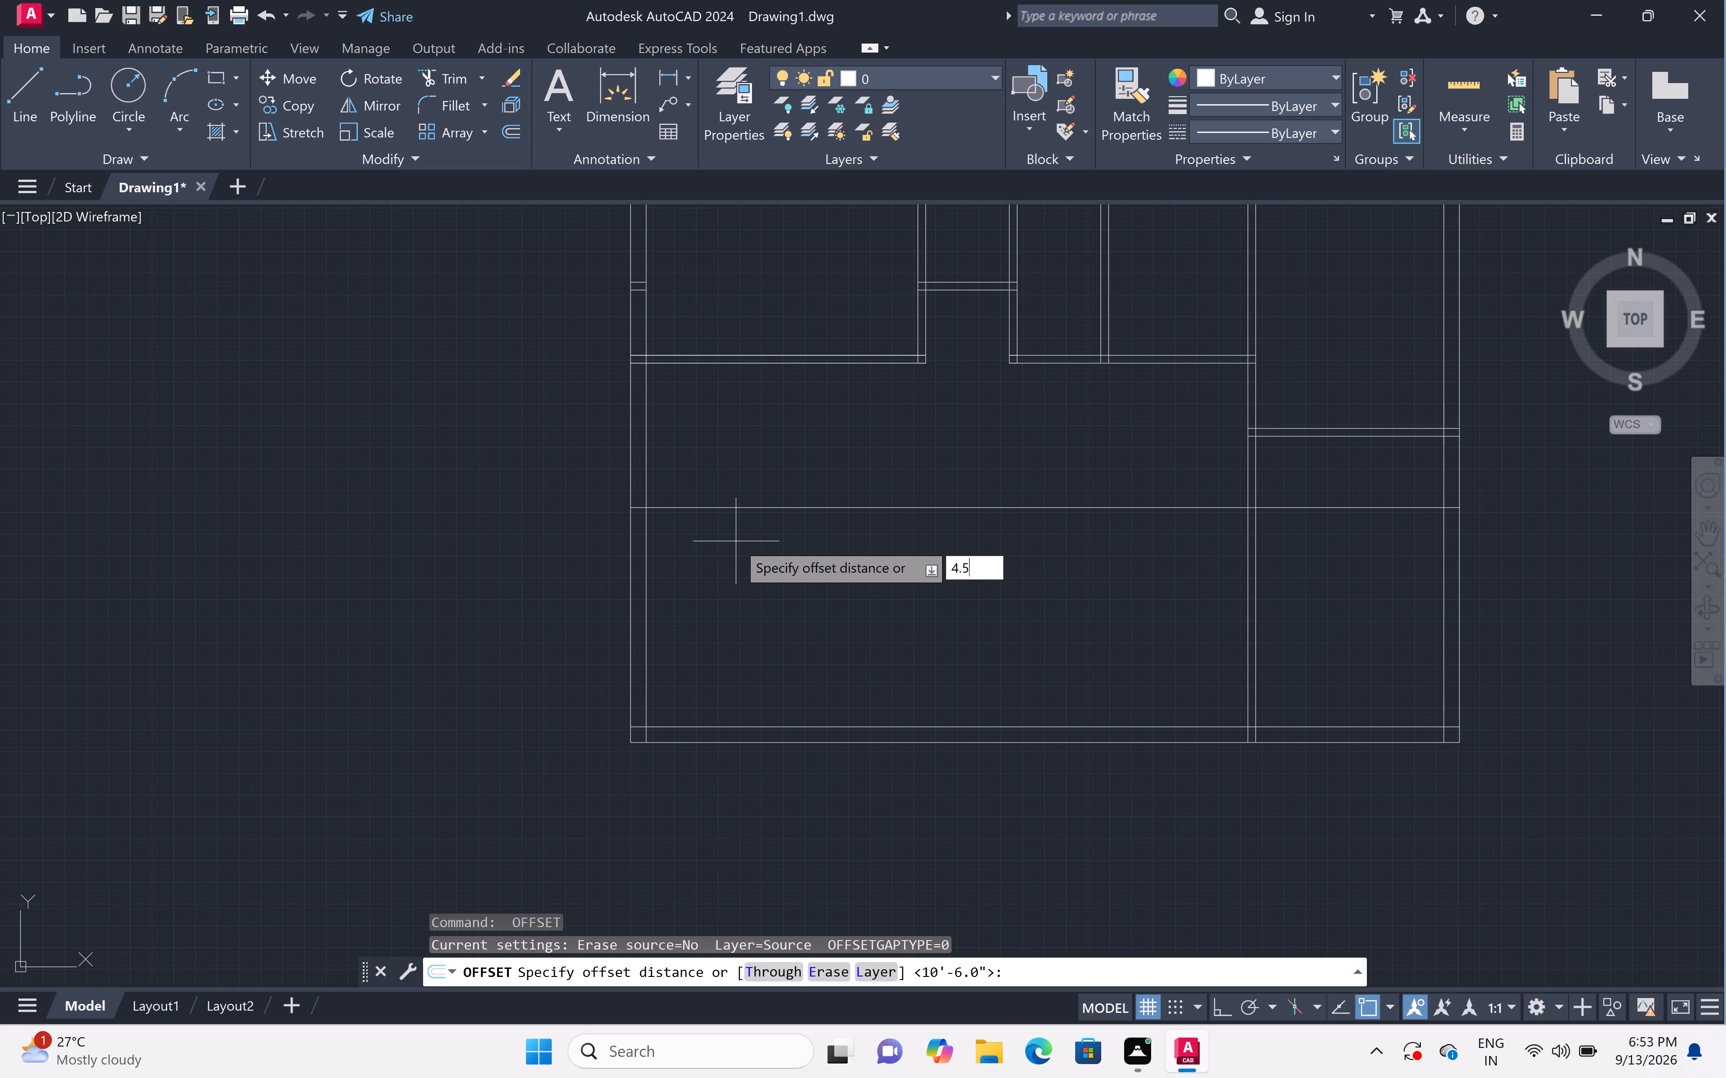
{"action": "key", "text": "shift+quotedbl"}
{"action": "key", "text": "space"}
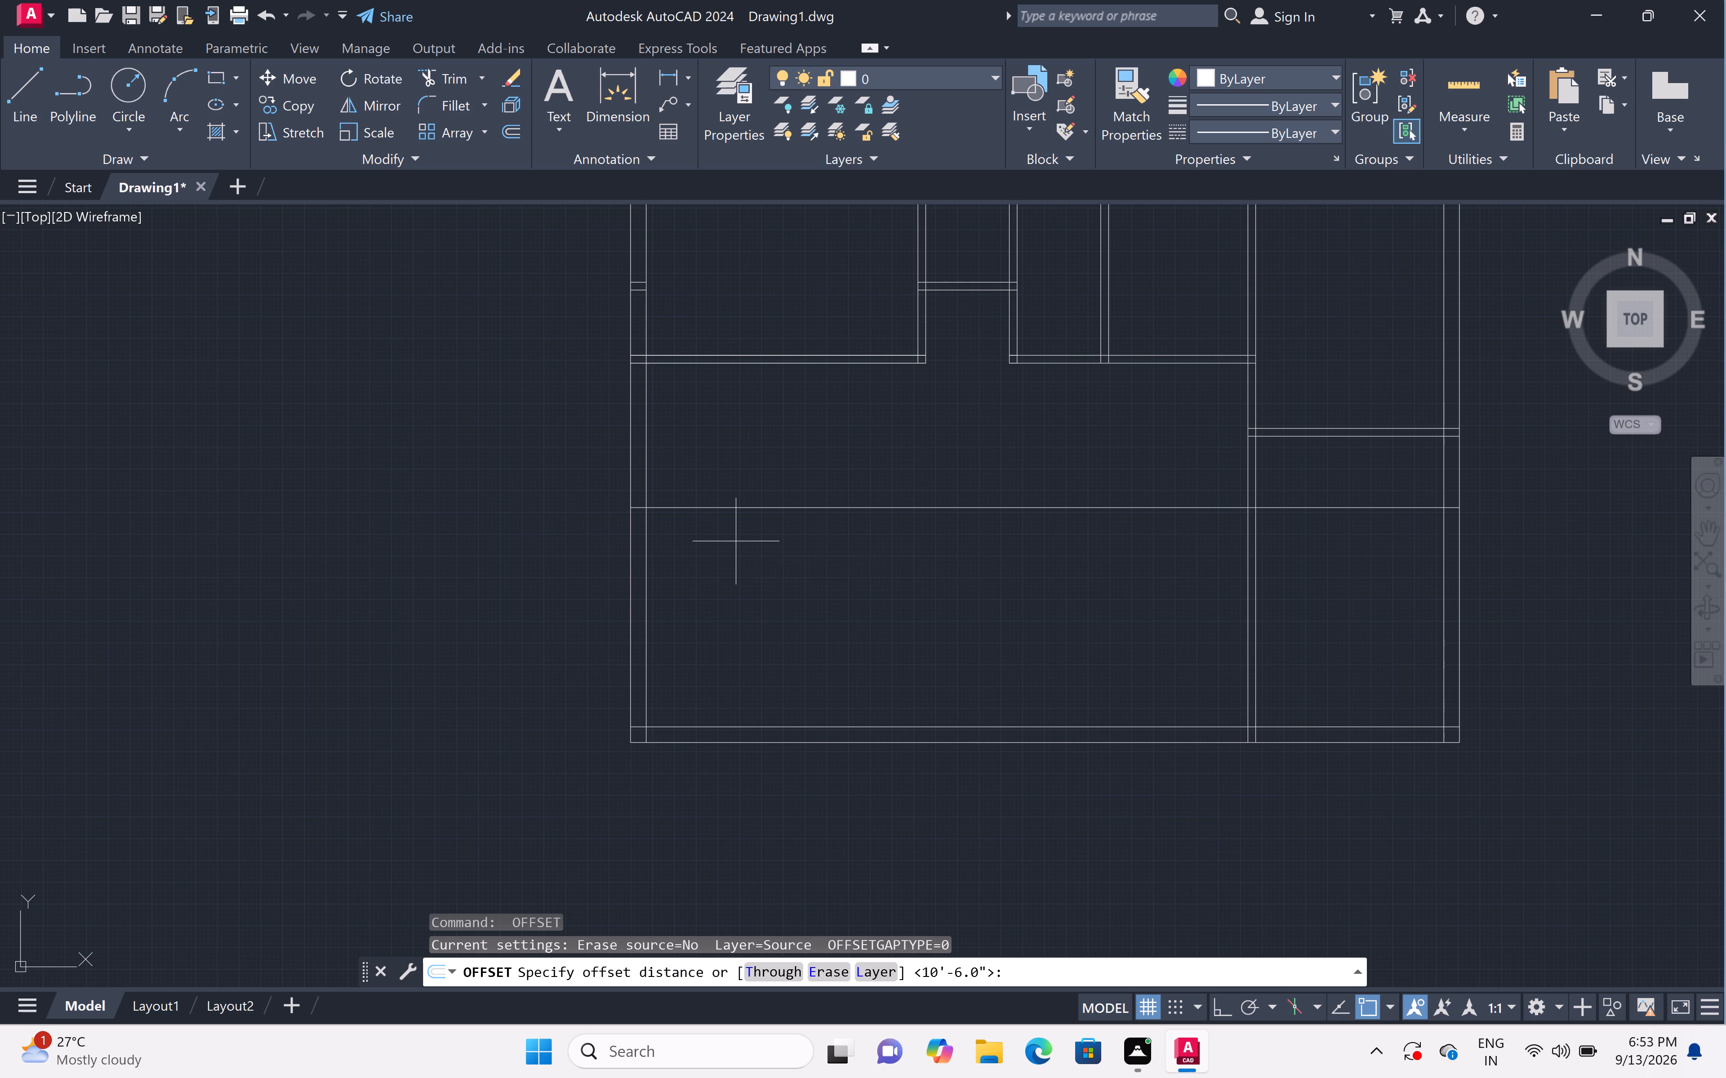
{"action": "double_click", "coordinate": [753, 507]}
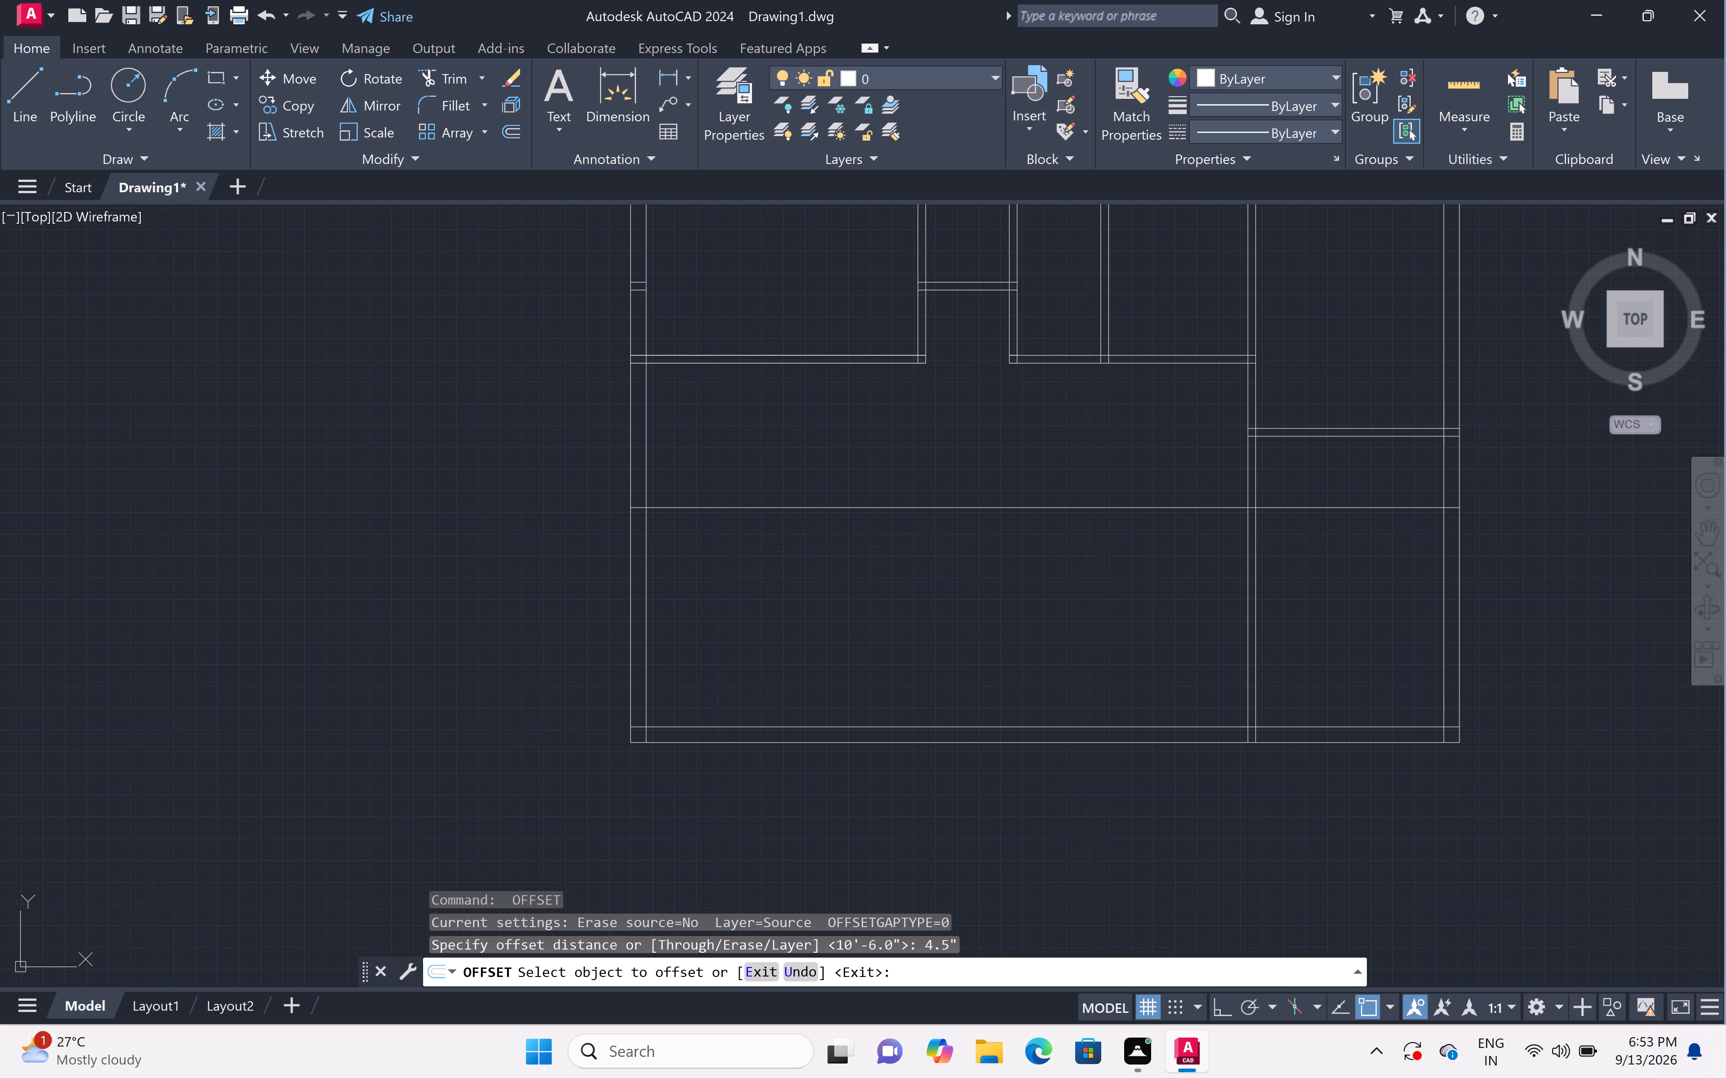
{"action": "double_click", "coordinate": [764, 412]}
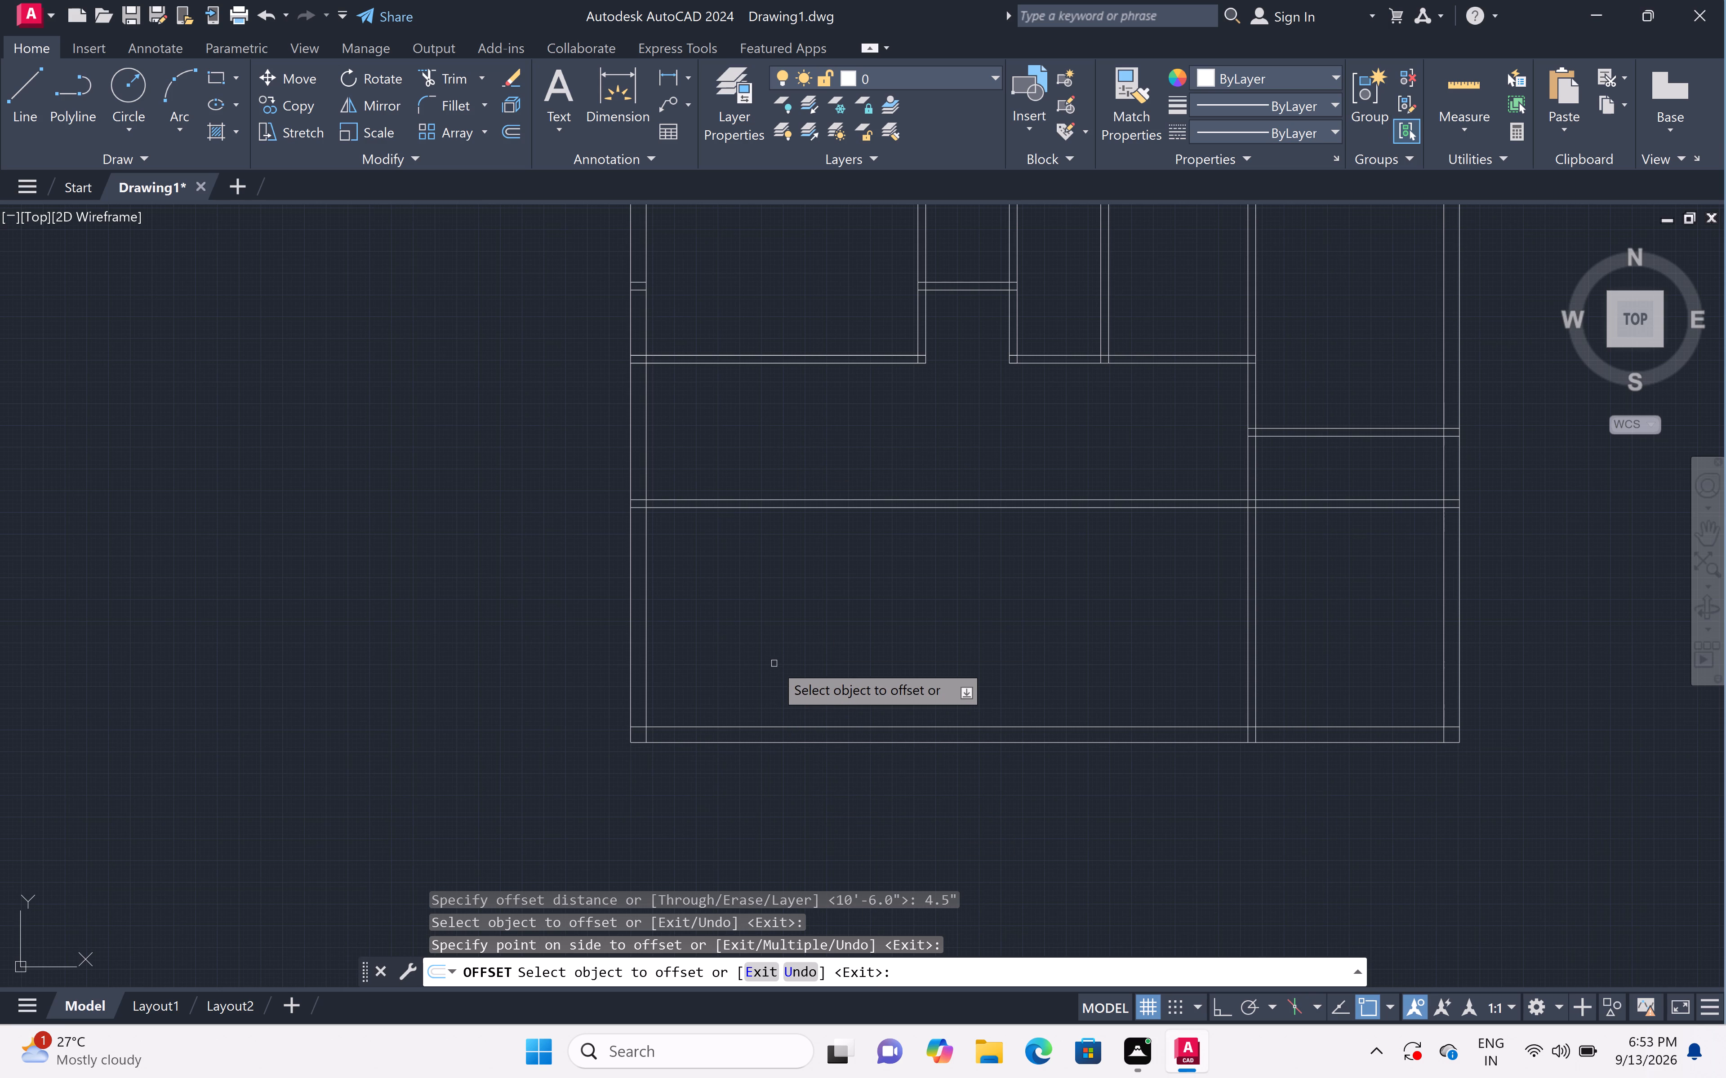
{"action": "key", "text": "space"}
Offset the inner line of the western outer wall 14'11" to the east.
{"action": "key", "text": "space"}
{"action": "key", "text": "1"}
{"action": "type", "text": "4'11\""}
{"action": "key", "text": "space"}
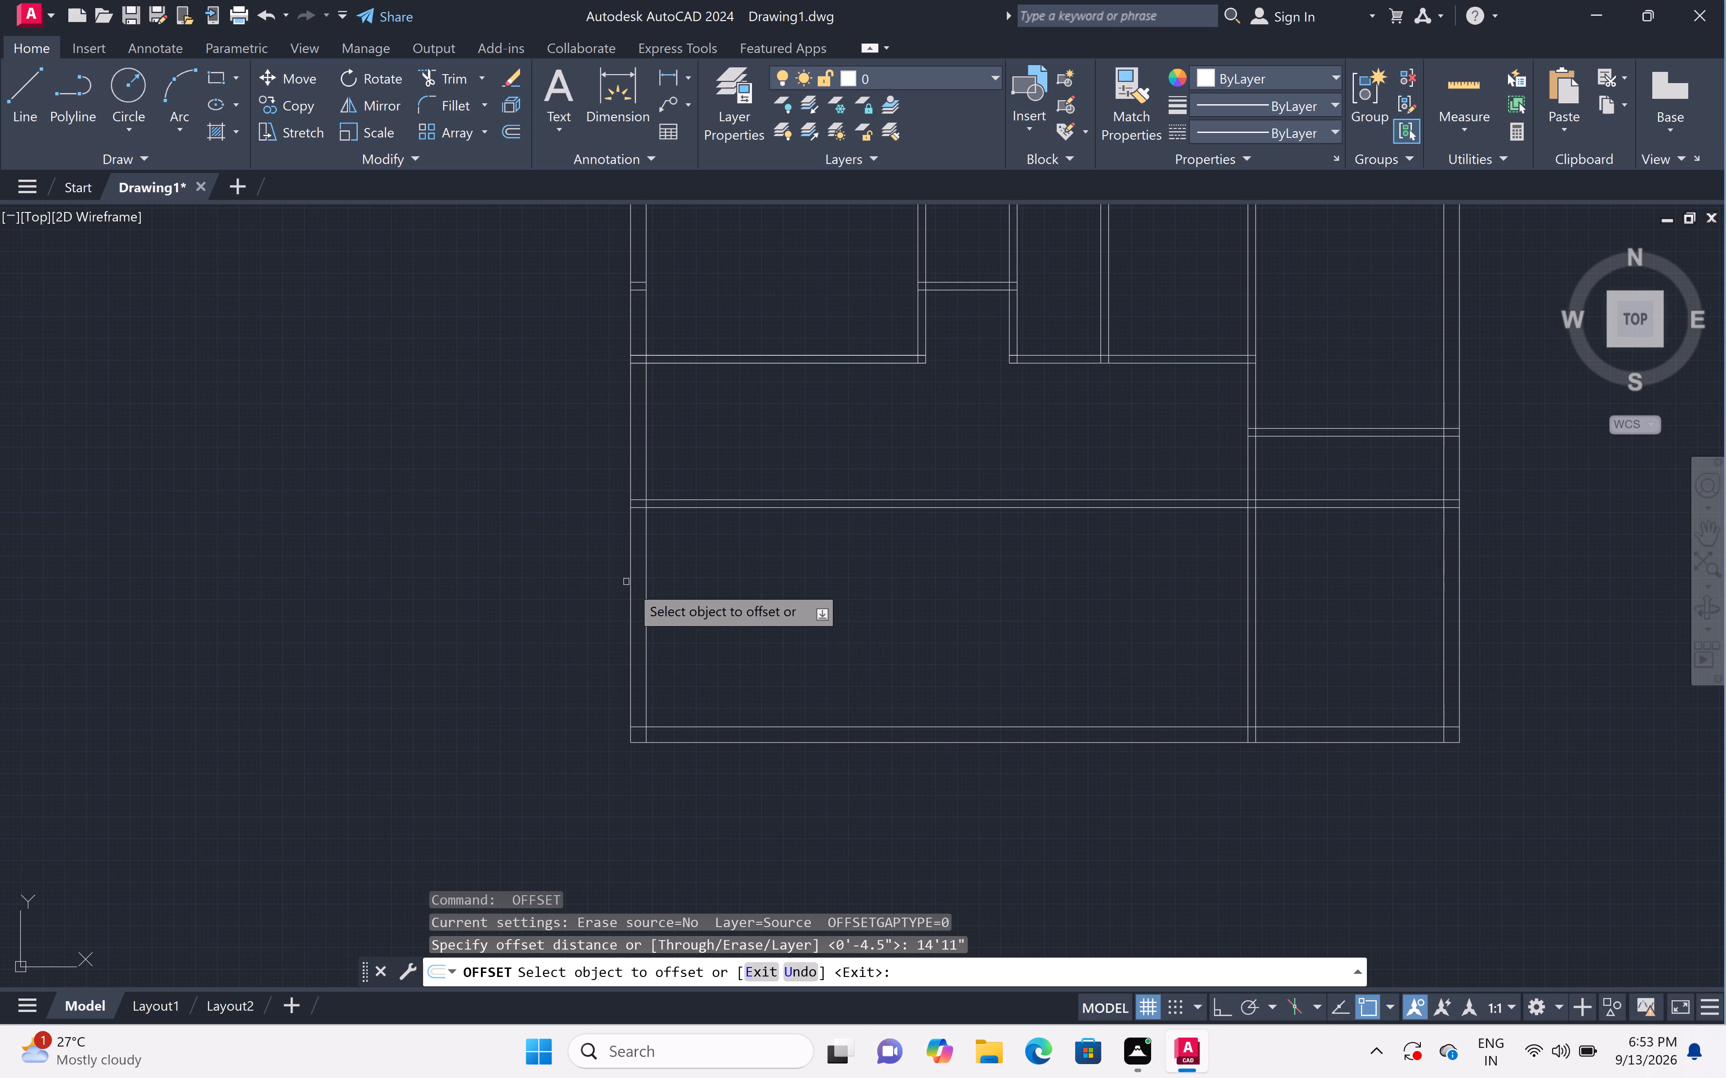
{"action": "left_click", "coordinate": [645, 596]}
{"action": "left_click", "coordinate": [1243, 611]}
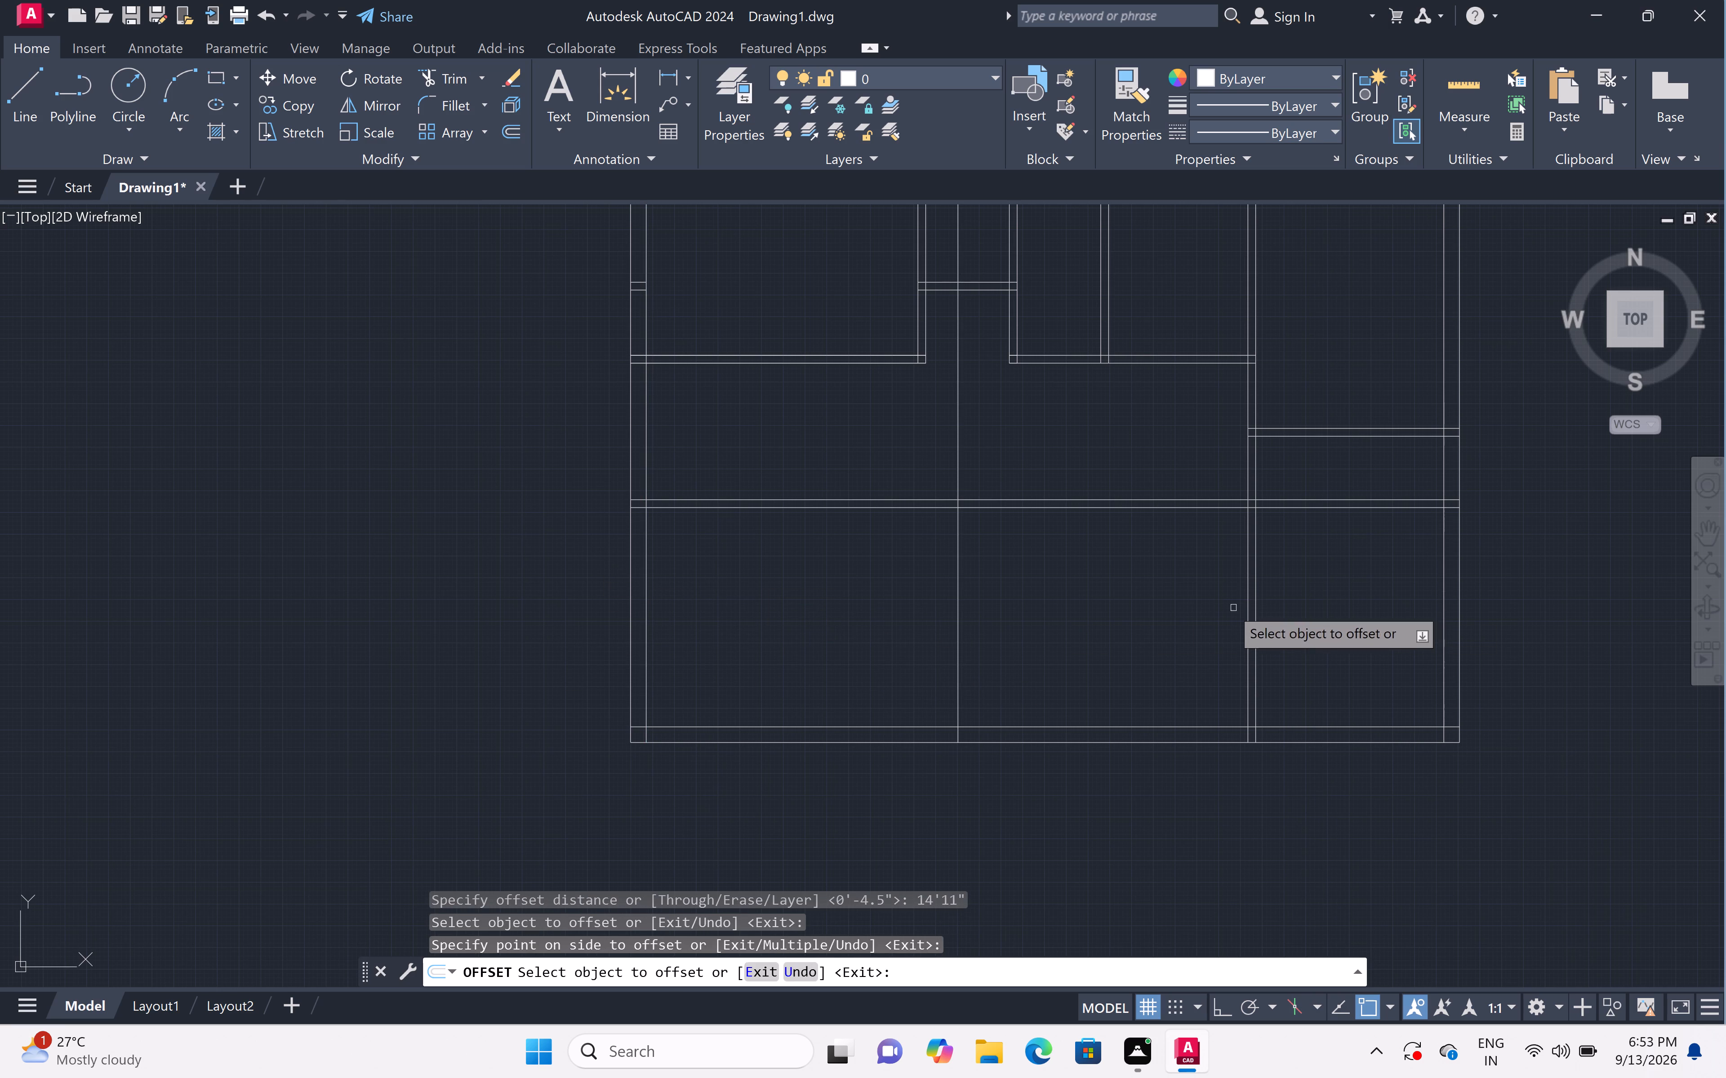
Offset the new vertical line 4.5" to the east to form a partition.
{"action": "key", "text": "space"}
{"action": "key", "text": "space"}
{"action": "type", "text": "4"}
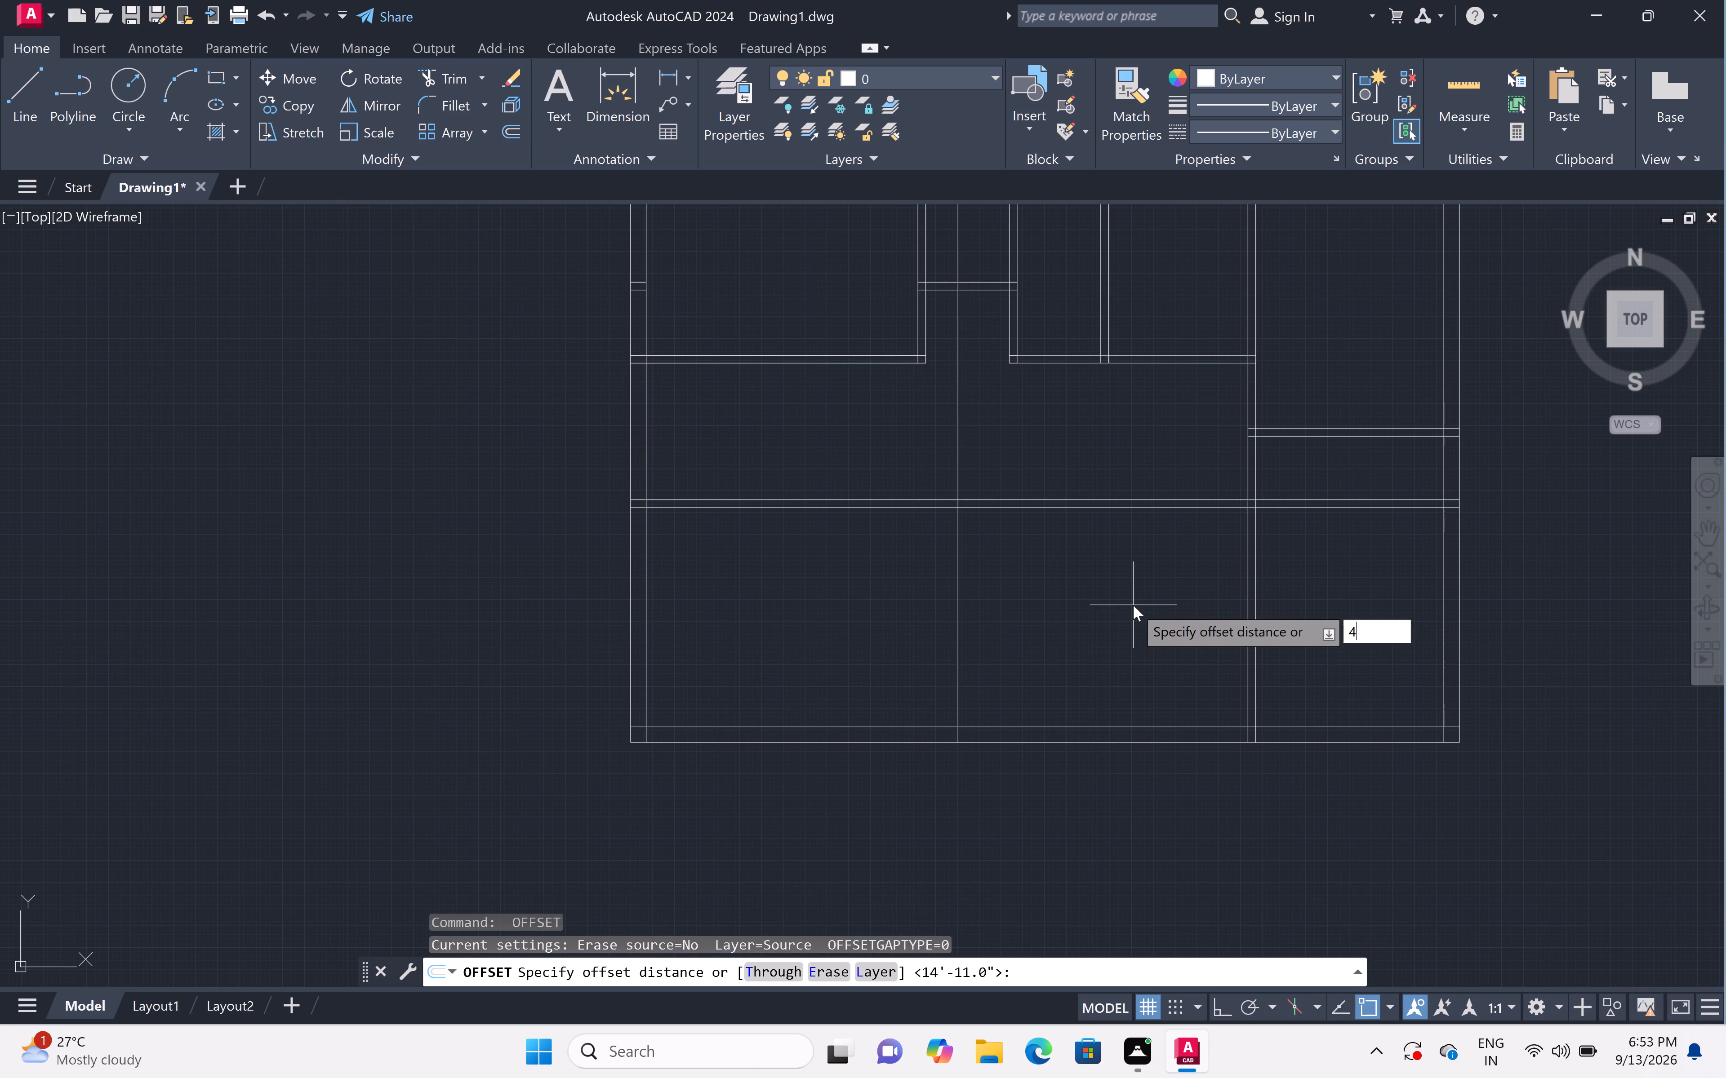
{"action": "type", "text": ".5"}
{"action": "type", "text": "\""}
{"action": "key", "text": "space"}
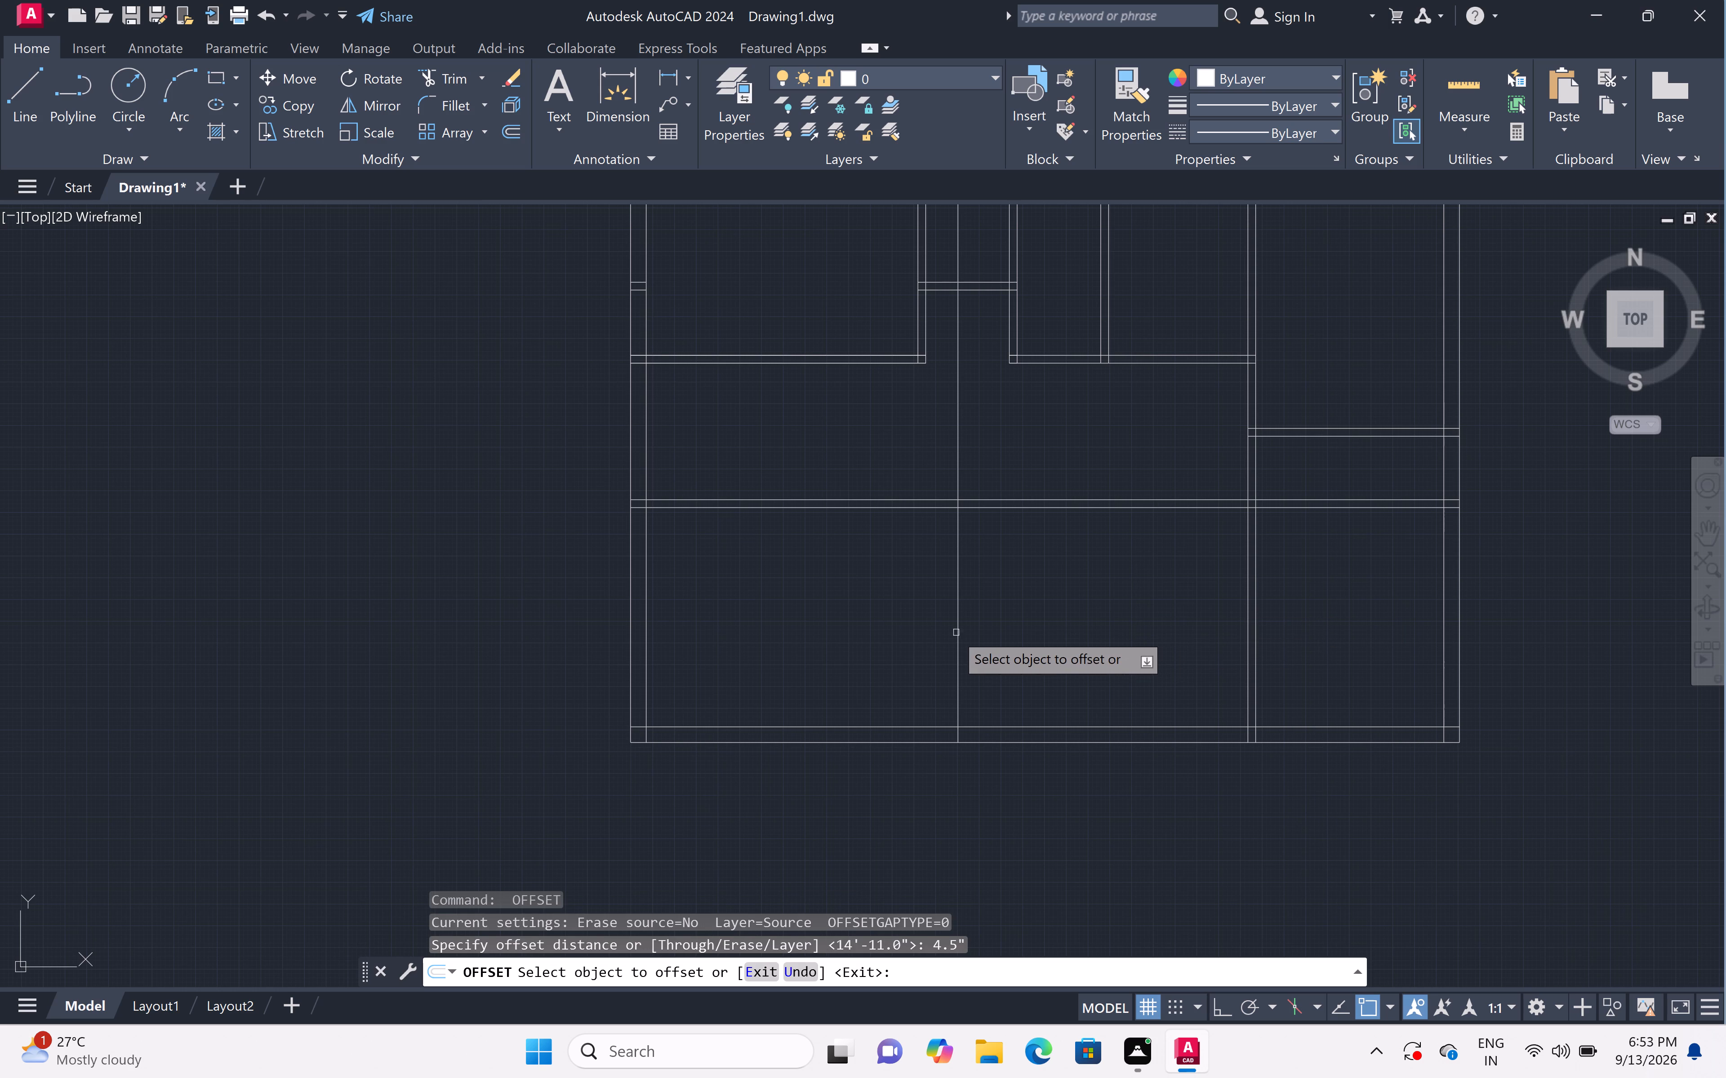
{"action": "left_click", "coordinate": [958, 636]}
{"action": "left_click", "coordinate": [1113, 642]}
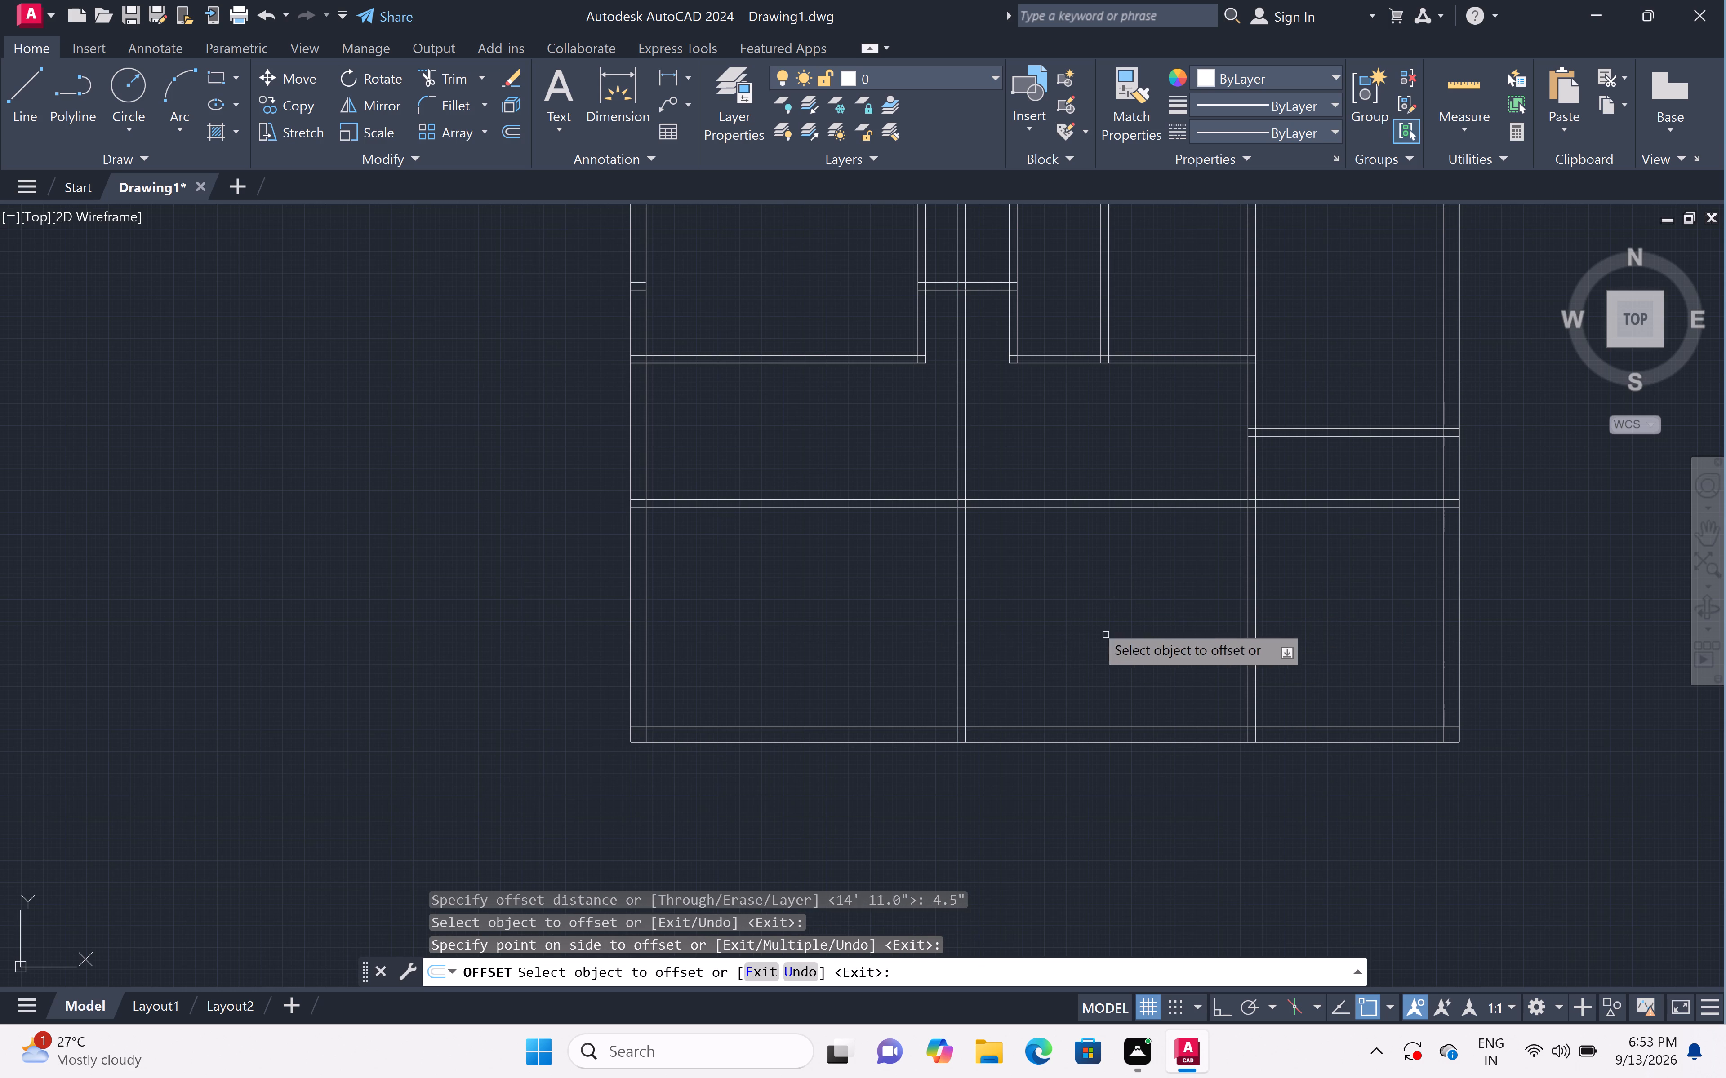
Trim both lines of the new vertical partition above the lower horizontal partition.
{"action": "scroll", "coordinate": [979, 482], "scroll_direction": "up", "scroll_amount": 3}
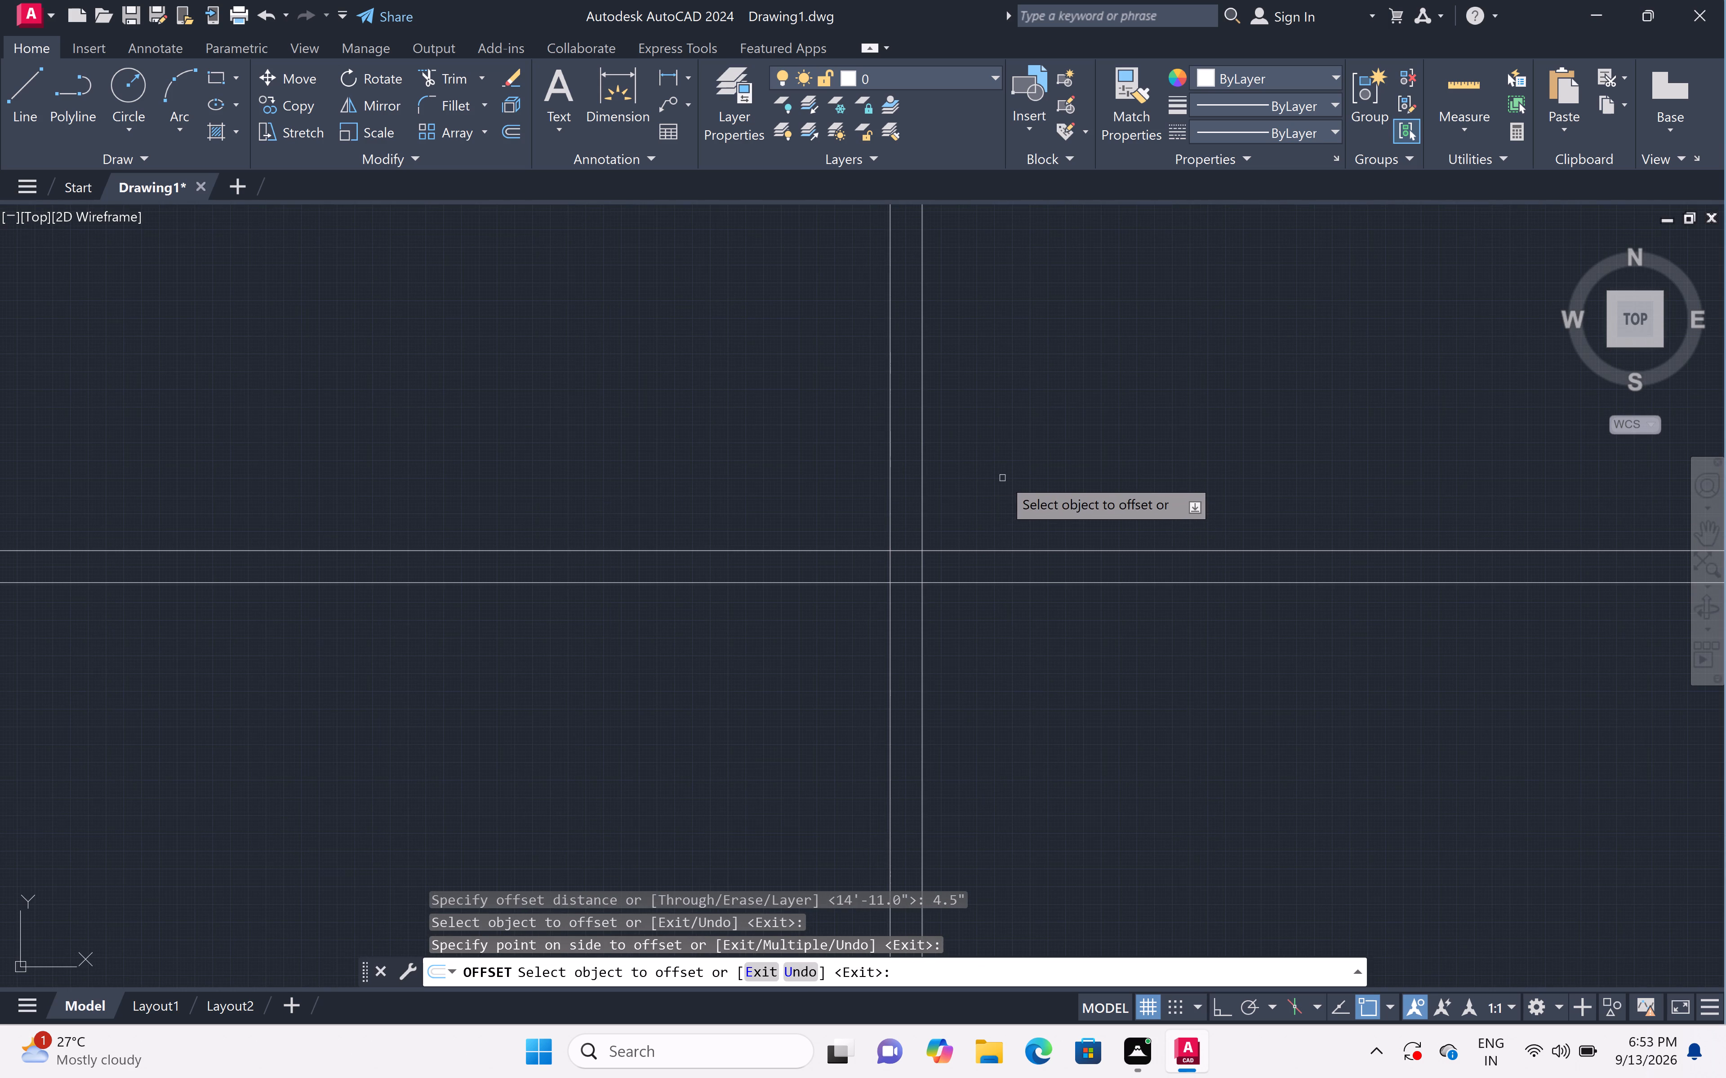
{"action": "key", "text": "Escape"}
{"action": "type", "text": "tr"}
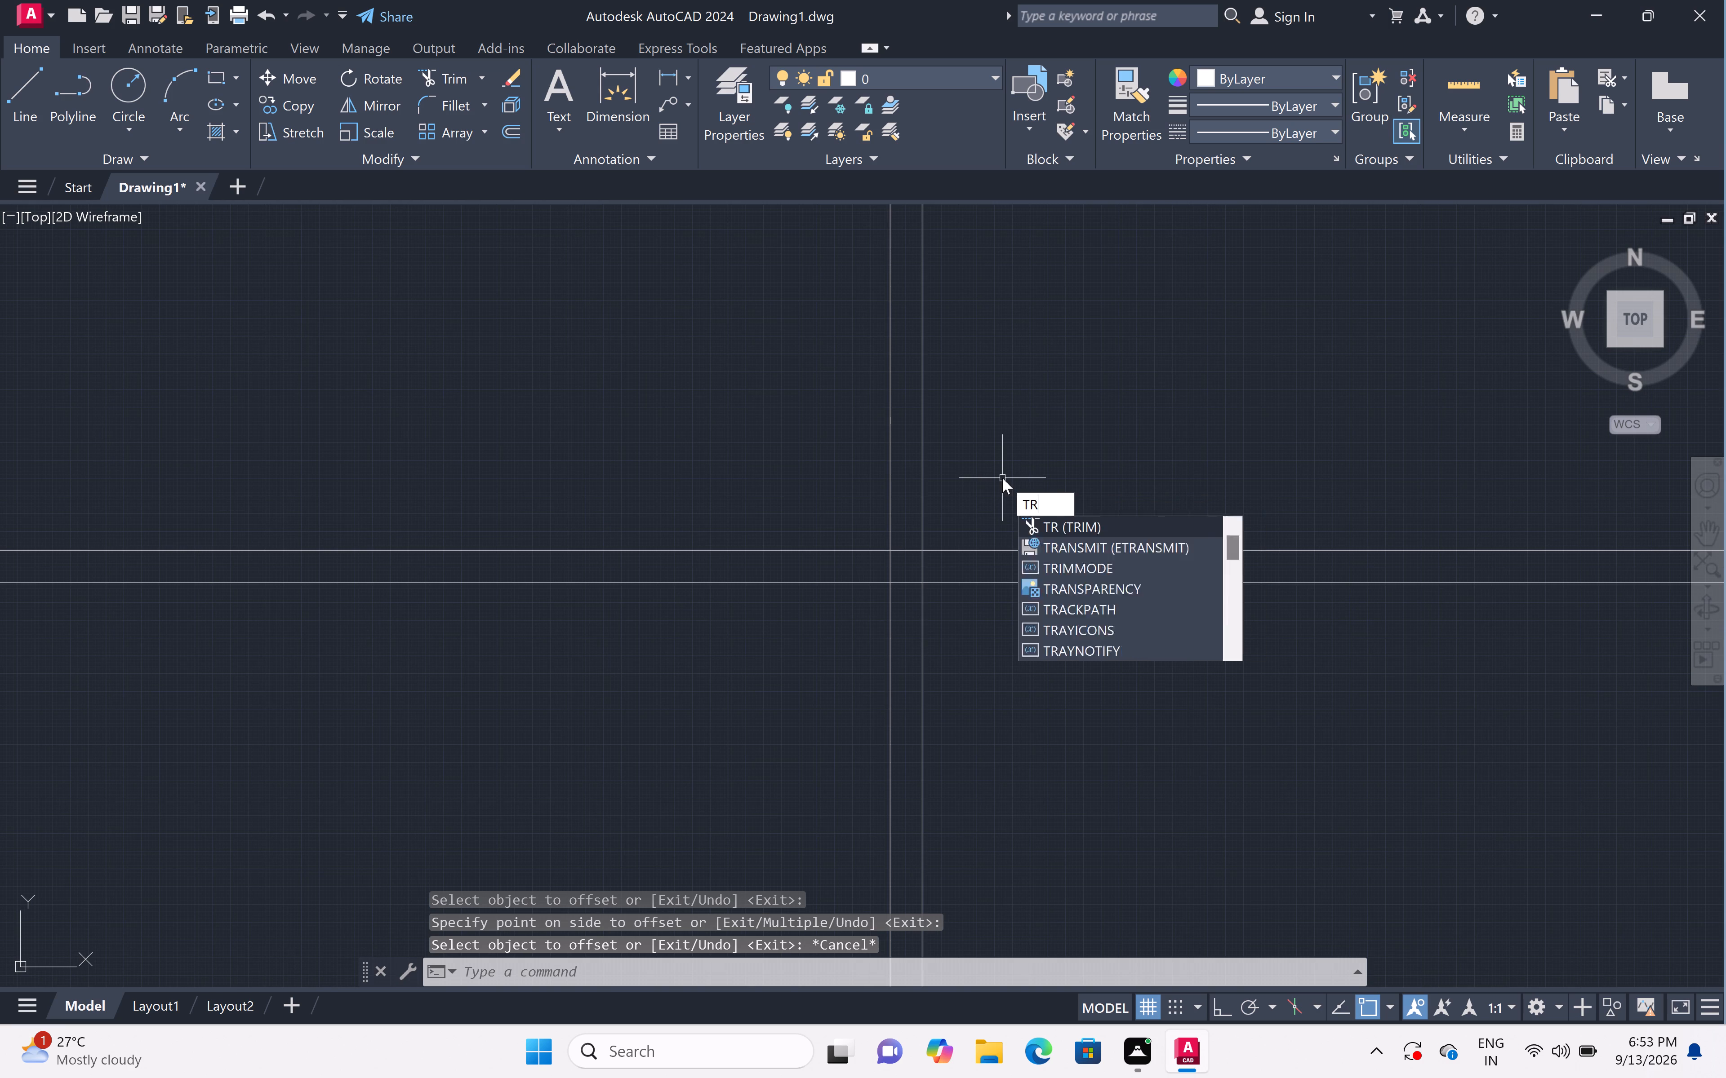
{"action": "key", "text": "space"}
{"action": "left_click", "coordinate": [1001, 479]}
{"action": "left_click", "coordinate": [747, 495]}
{"action": "scroll", "coordinate": [851, 473], "scroll_direction": "down", "scroll_amount": 4}
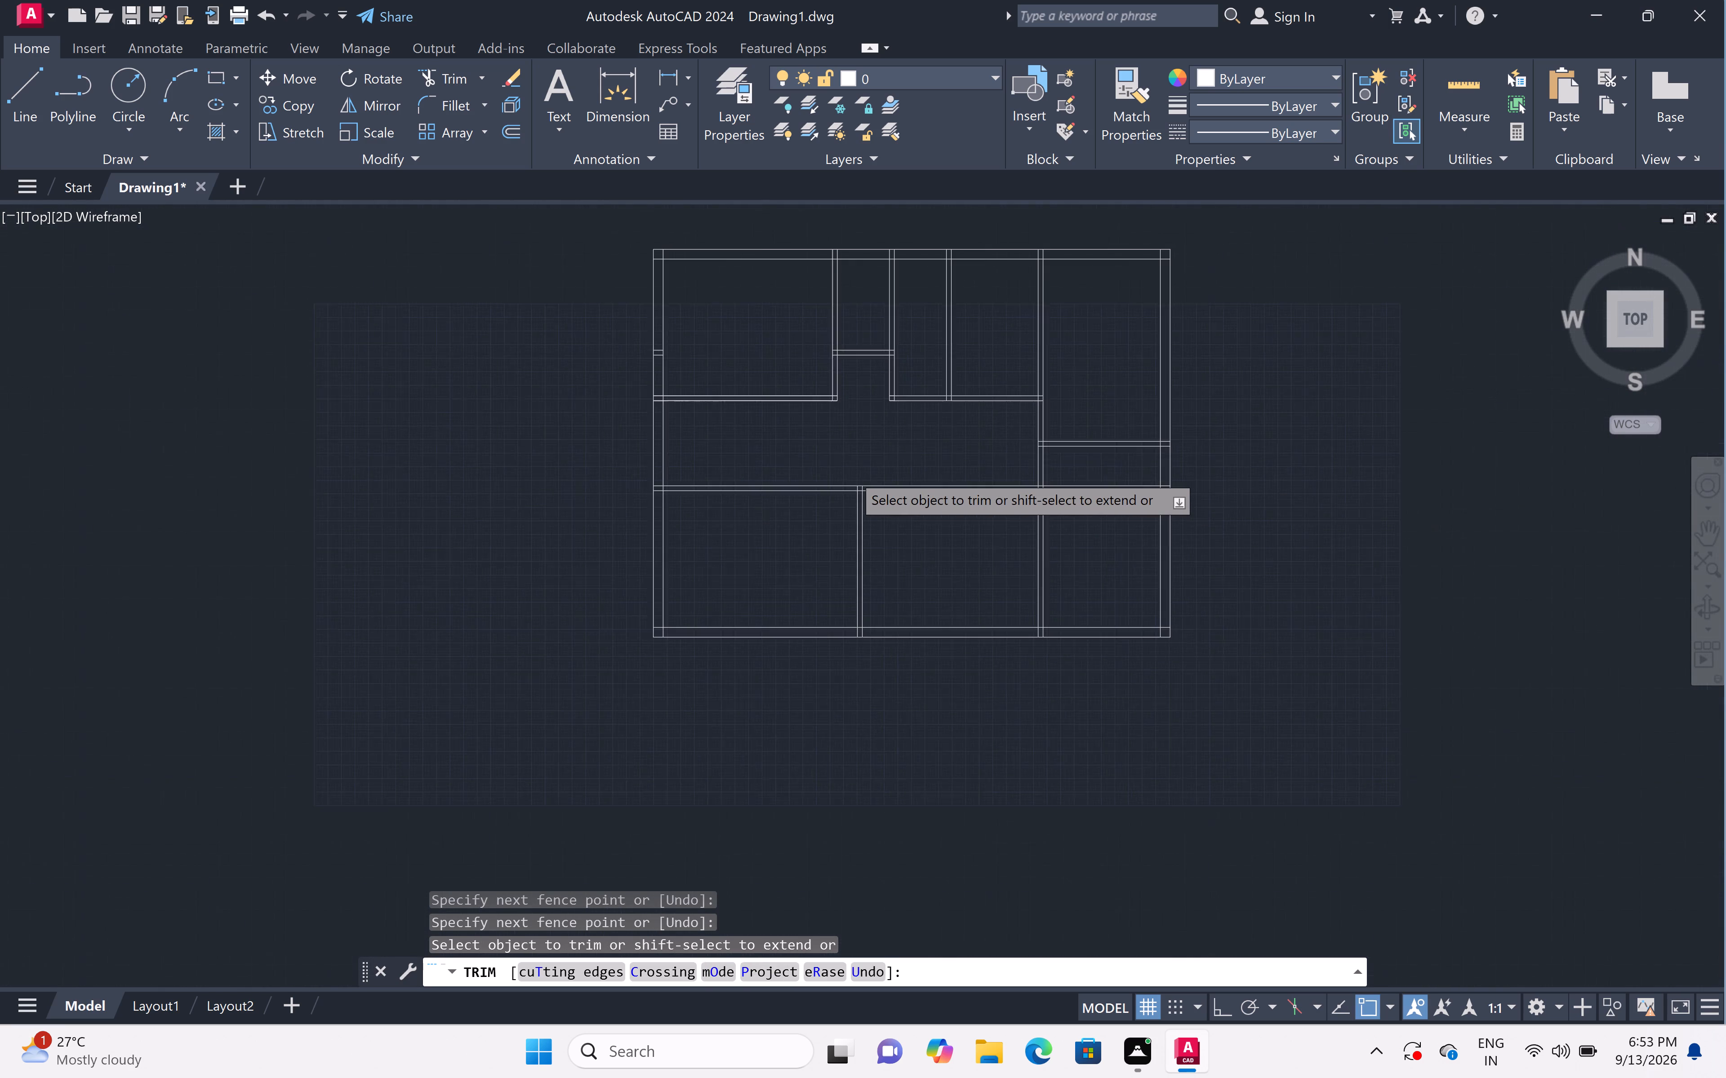
Trim both lower horizontal partition lines east of the new vertical partition, closing off the southwest room's corner.
{"action": "scroll", "coordinate": [948, 459], "scroll_direction": "up", "scroll_amount": 4}
{"action": "scroll", "coordinate": [550, 593], "scroll_direction": "up", "scroll_amount": 2}
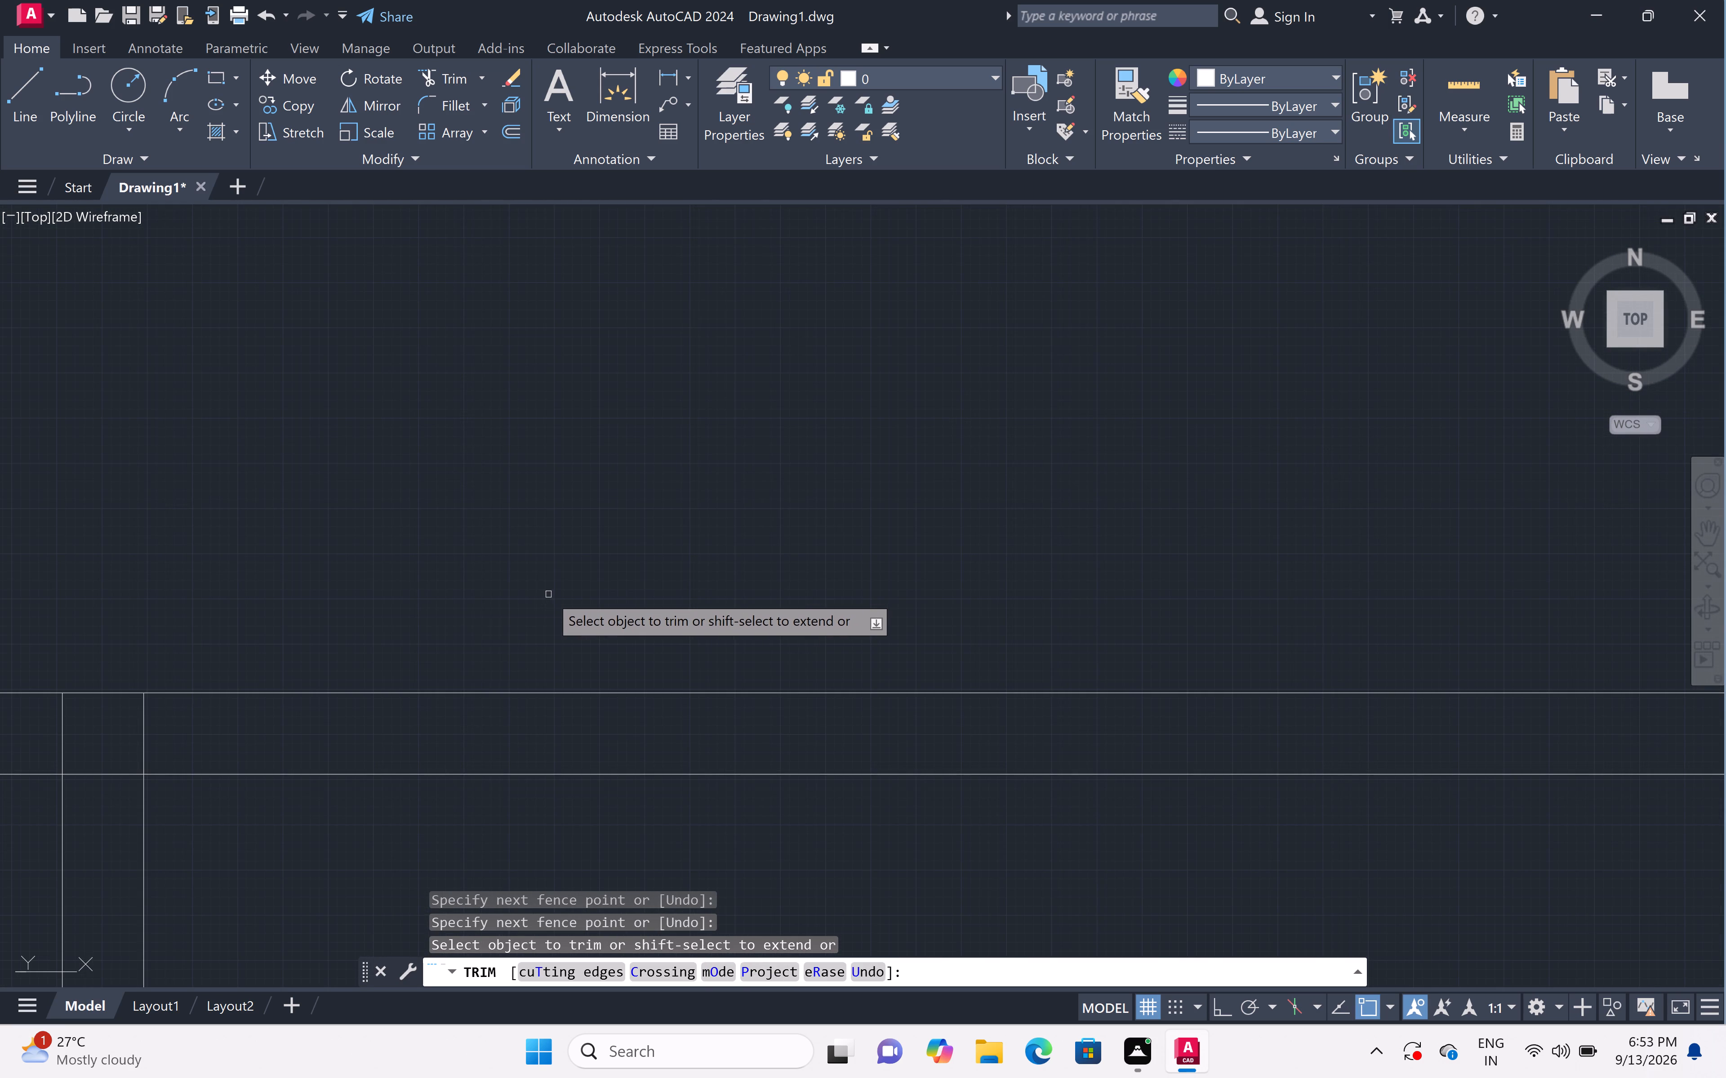
{"action": "left_click", "coordinate": [351, 634]}
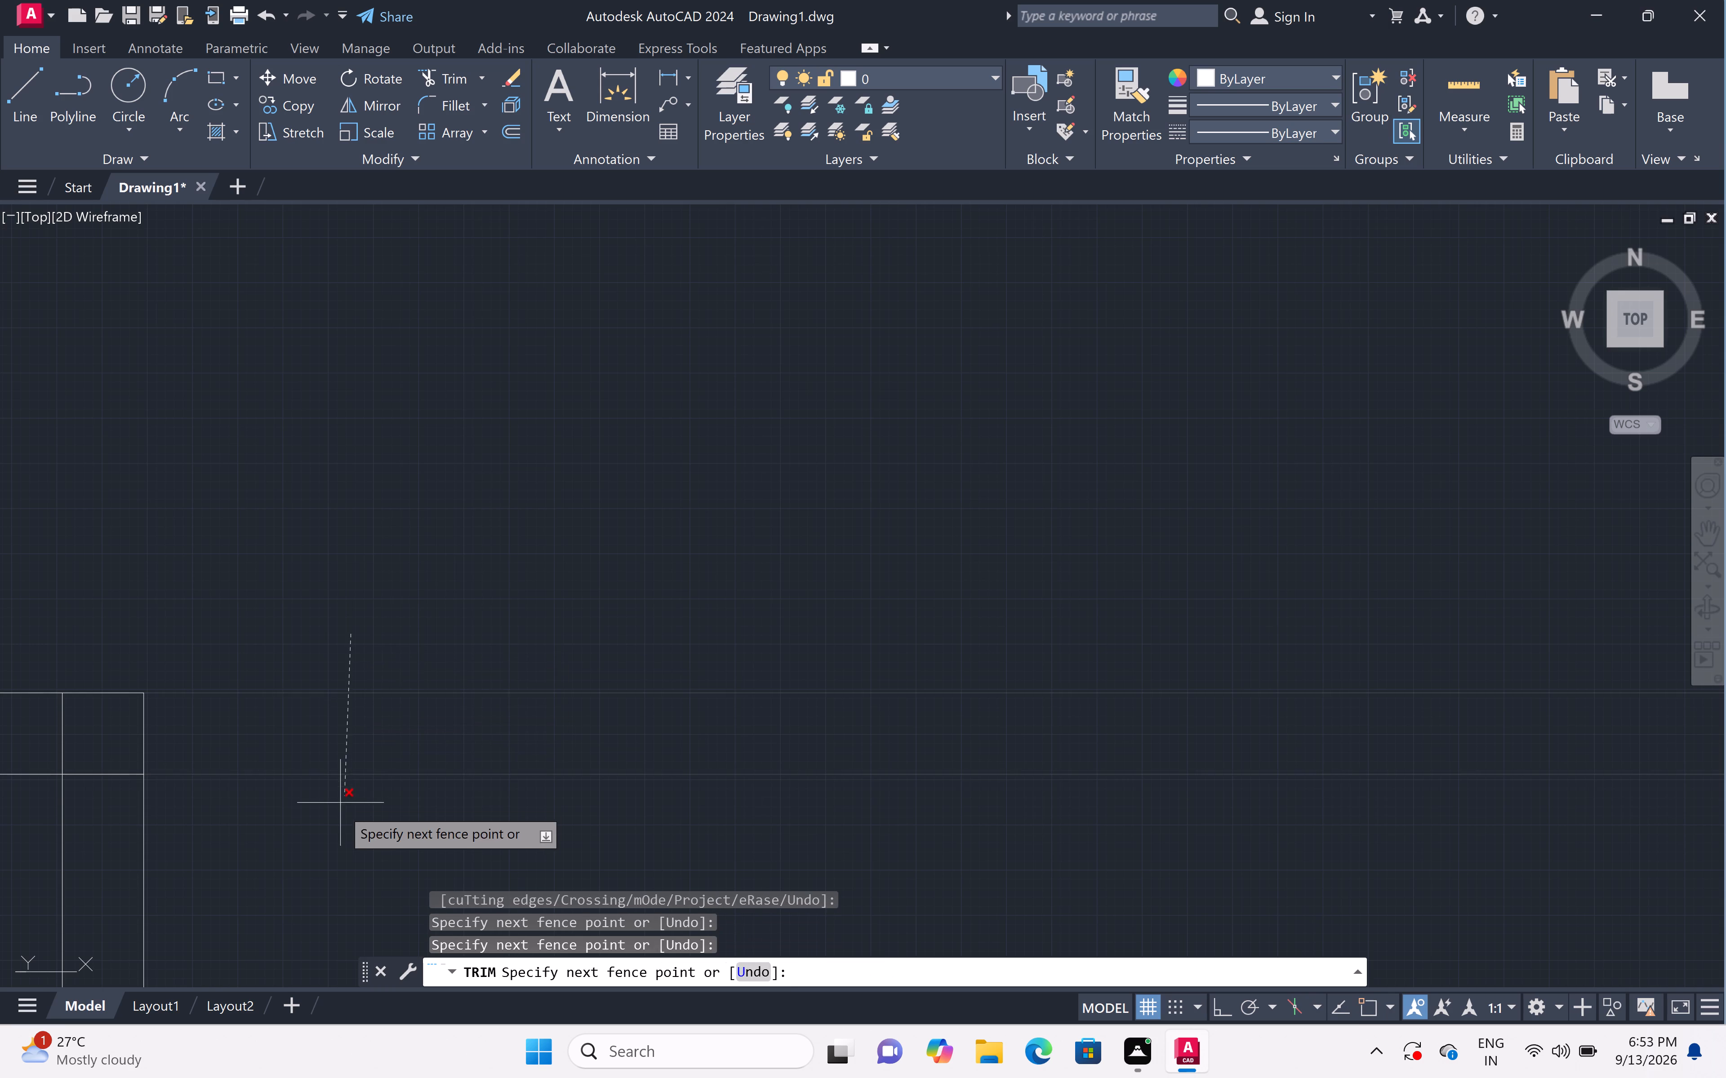
{"action": "left_click", "coordinate": [338, 811]}
{"action": "scroll", "coordinate": [376, 728], "scroll_direction": "down", "scroll_amount": 5}
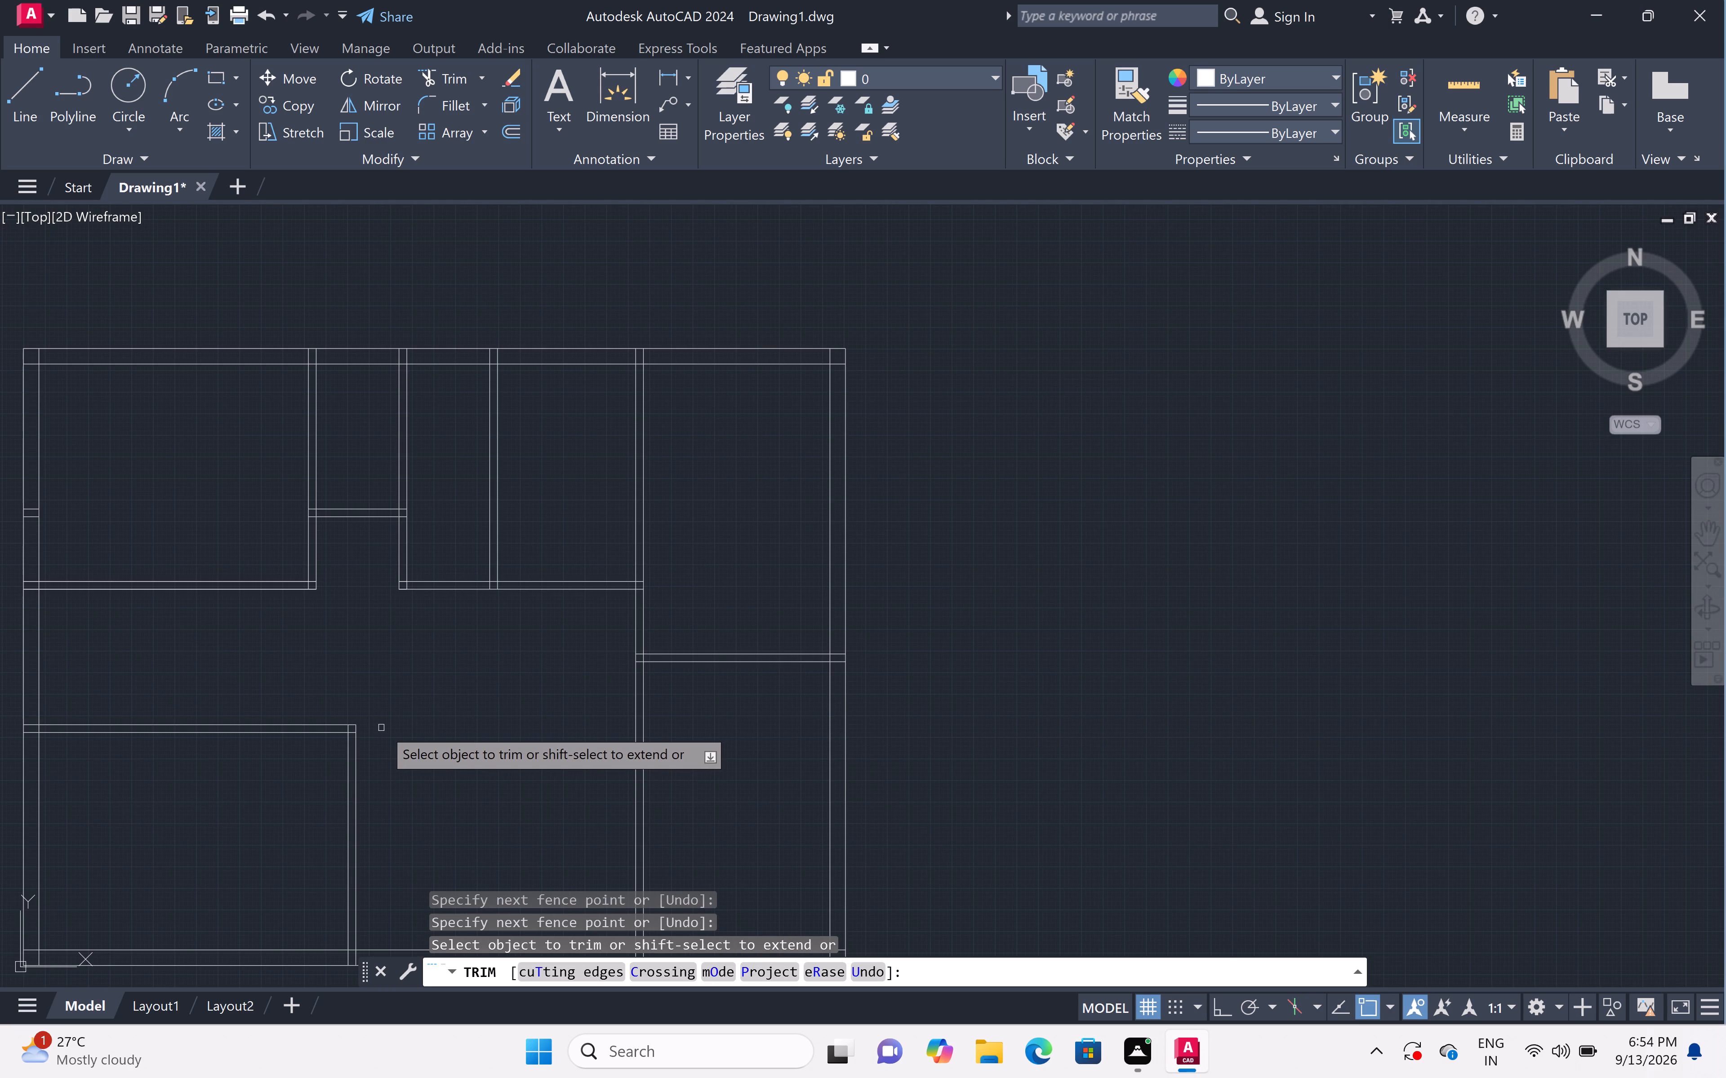
{"action": "middle_click", "coordinate": [405, 735]}
{"action": "middle_click_drag", "start_coordinate": [405, 735], "coordinate": [808, 618]}
{"action": "scroll", "coordinate": [505, 666], "scroll_direction": "down", "scroll_amount": 1}
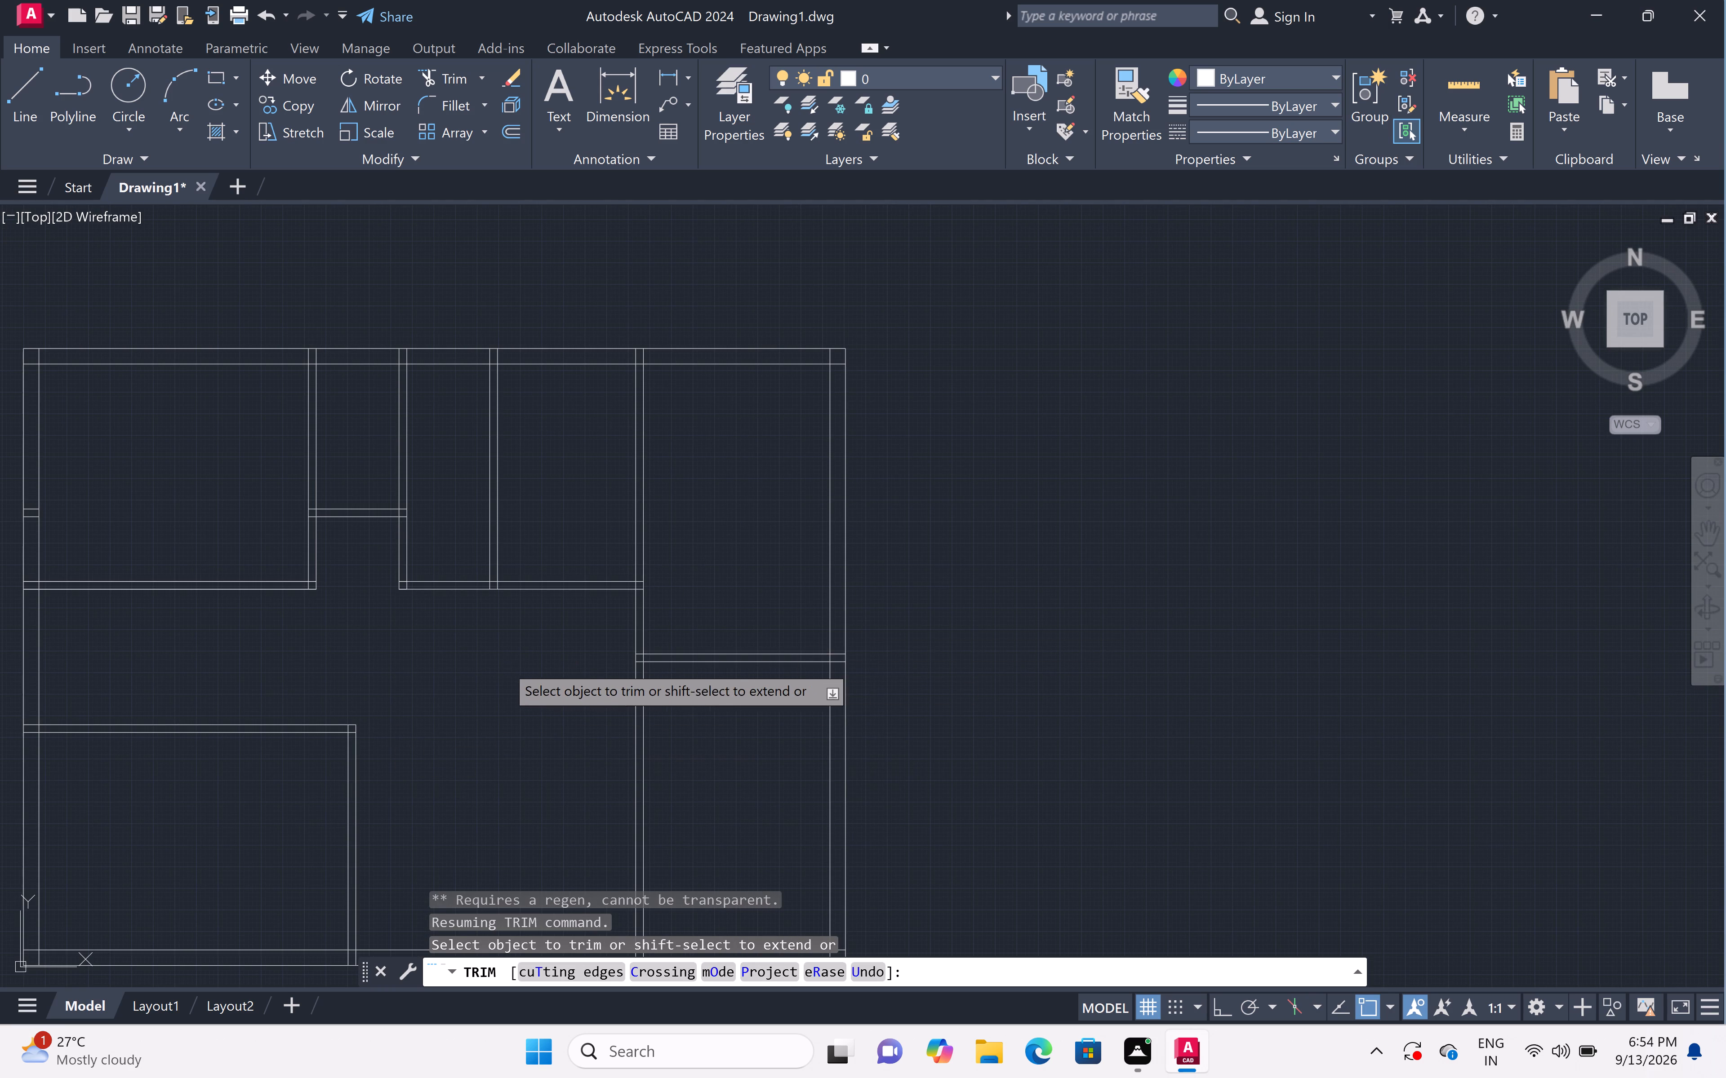
{"action": "middle_click_drag", "start_coordinate": [492, 691], "coordinate": [958, 531]}
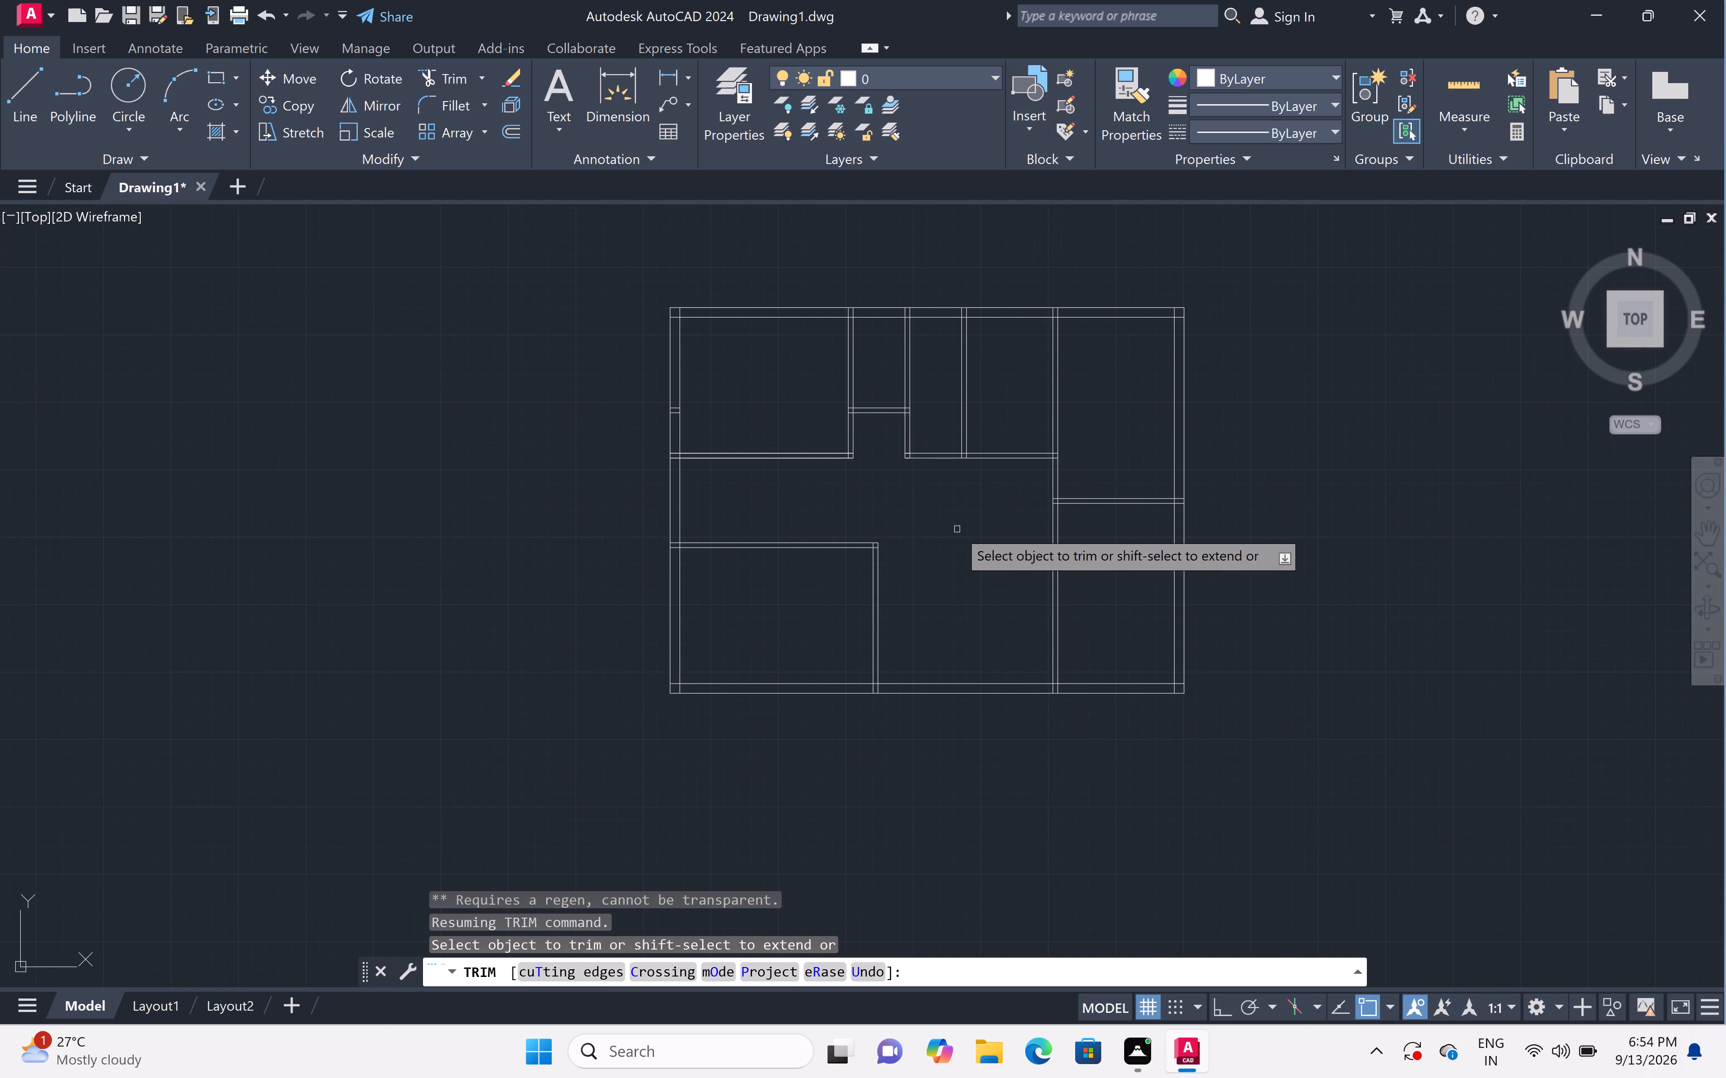
{"action": "key", "text": "Escape"}
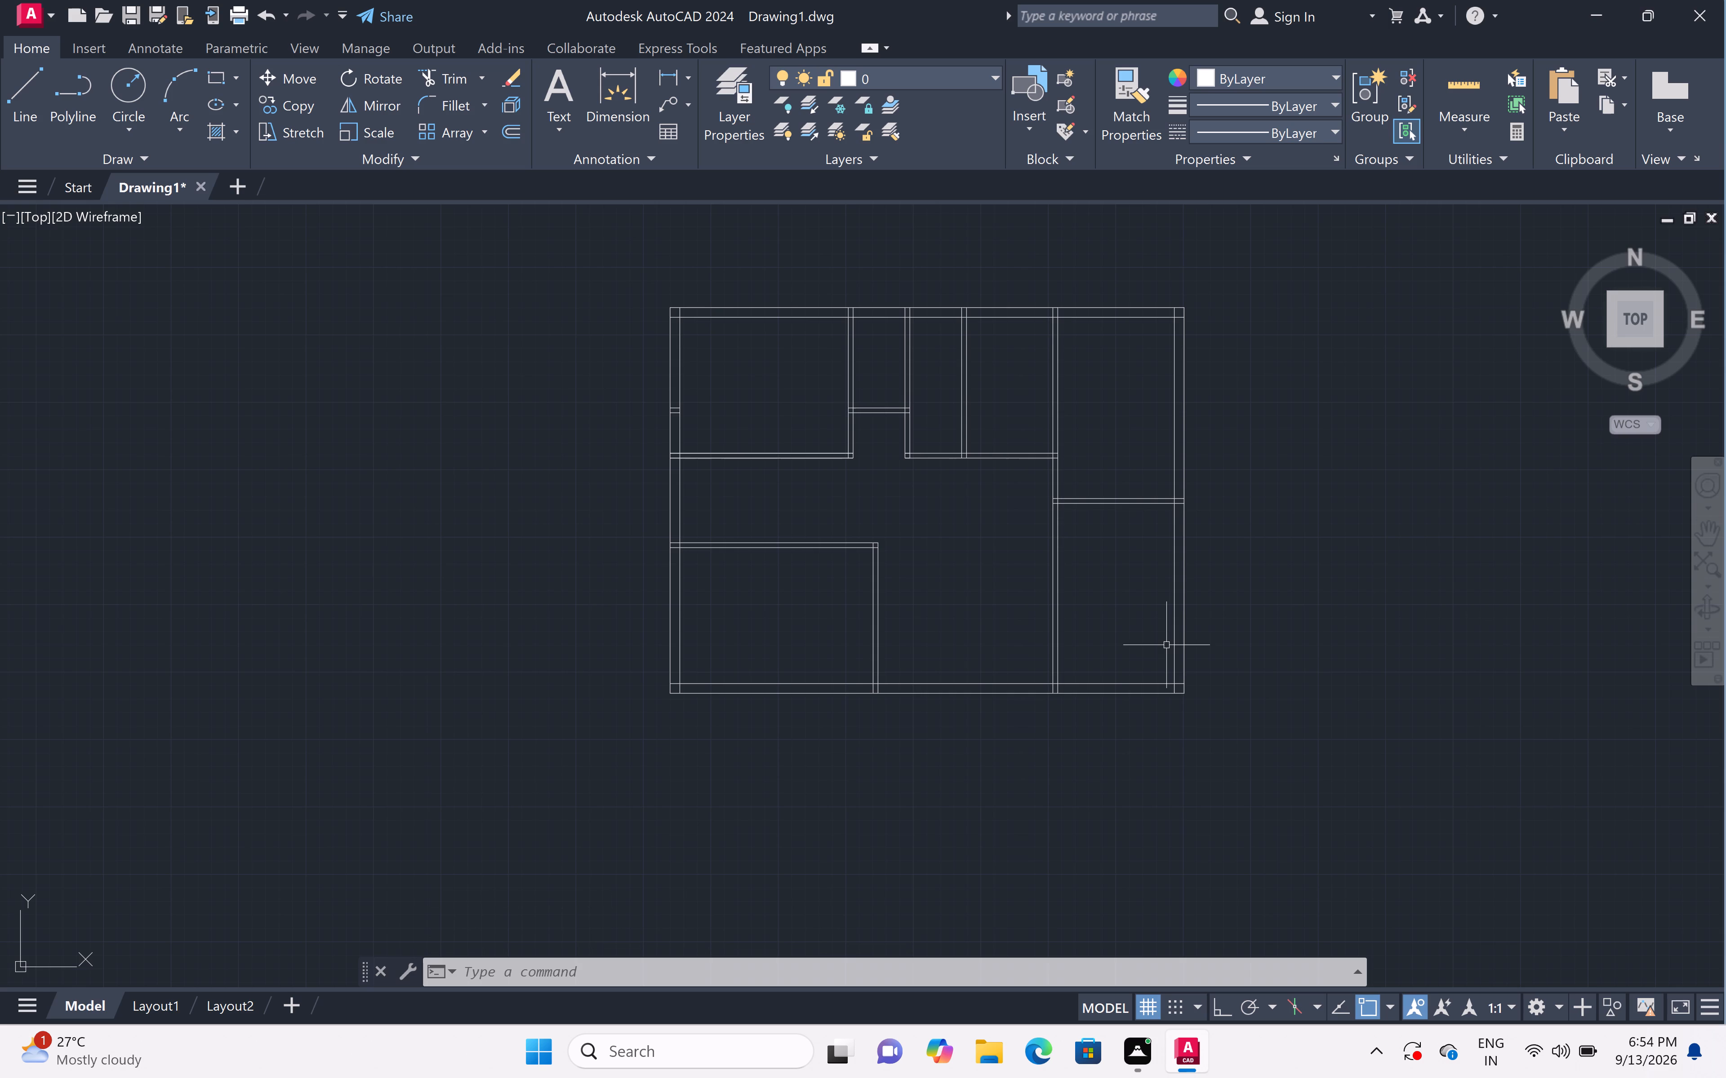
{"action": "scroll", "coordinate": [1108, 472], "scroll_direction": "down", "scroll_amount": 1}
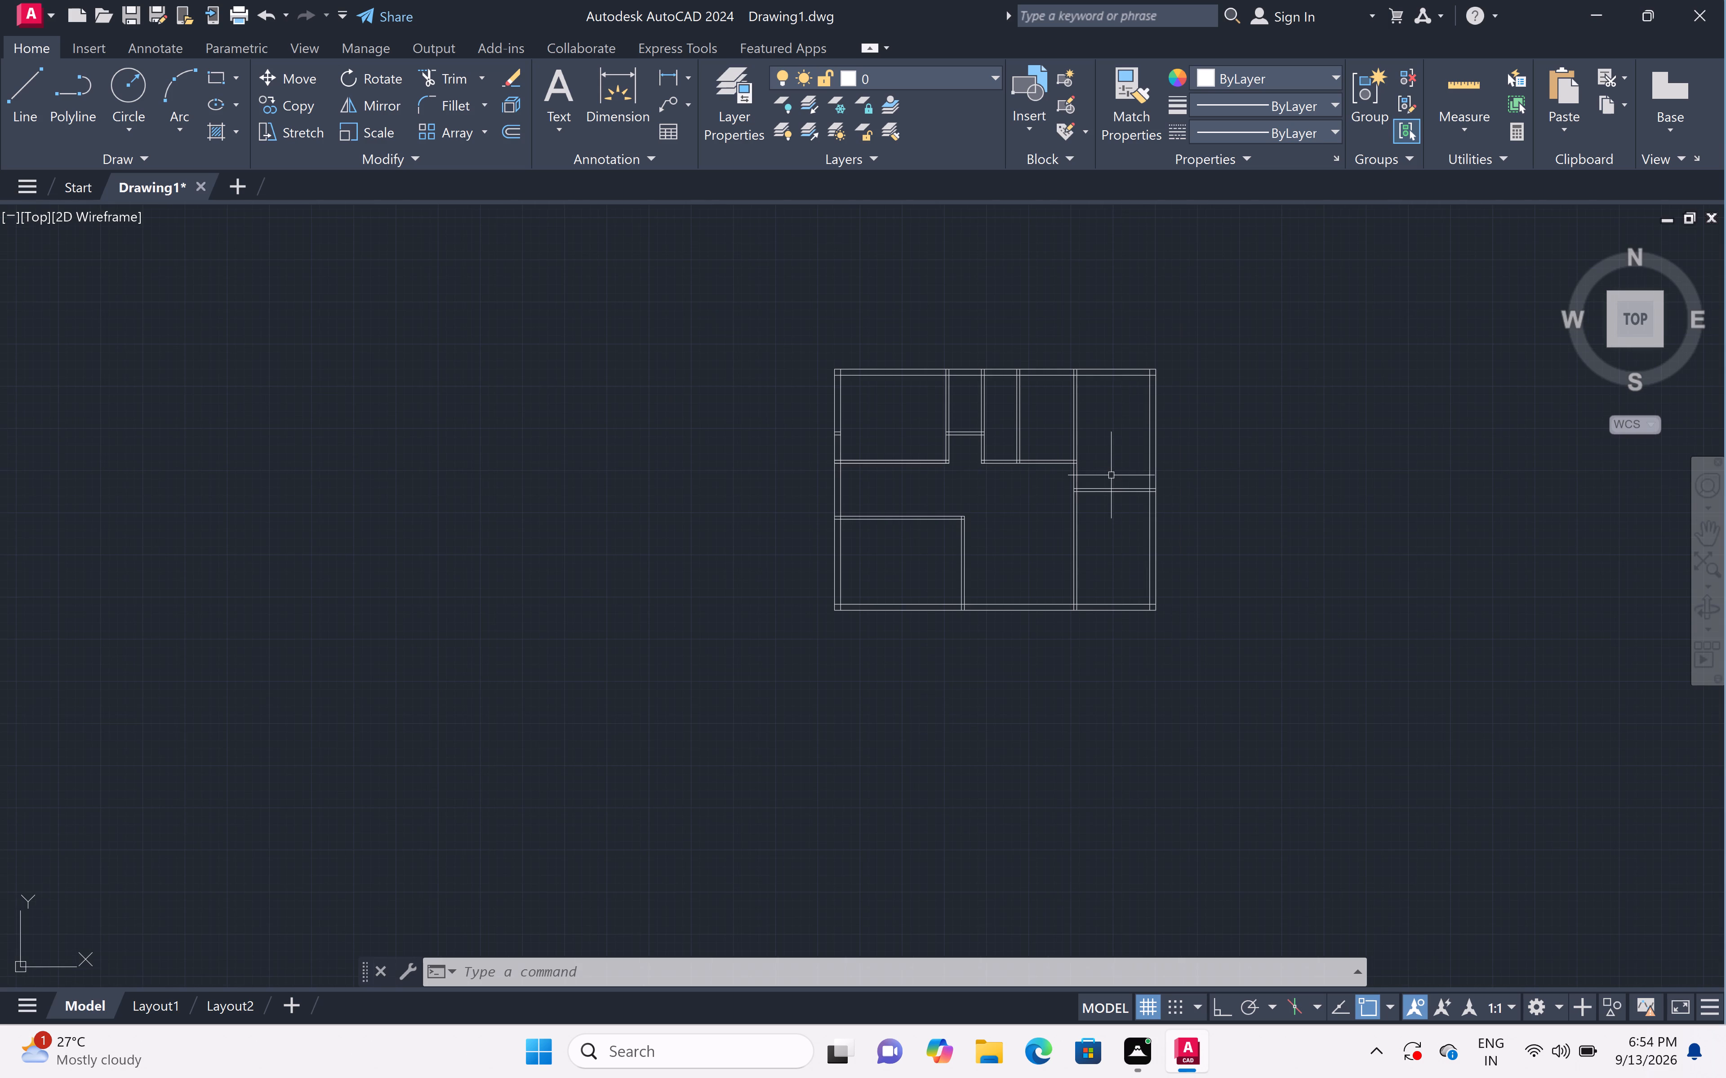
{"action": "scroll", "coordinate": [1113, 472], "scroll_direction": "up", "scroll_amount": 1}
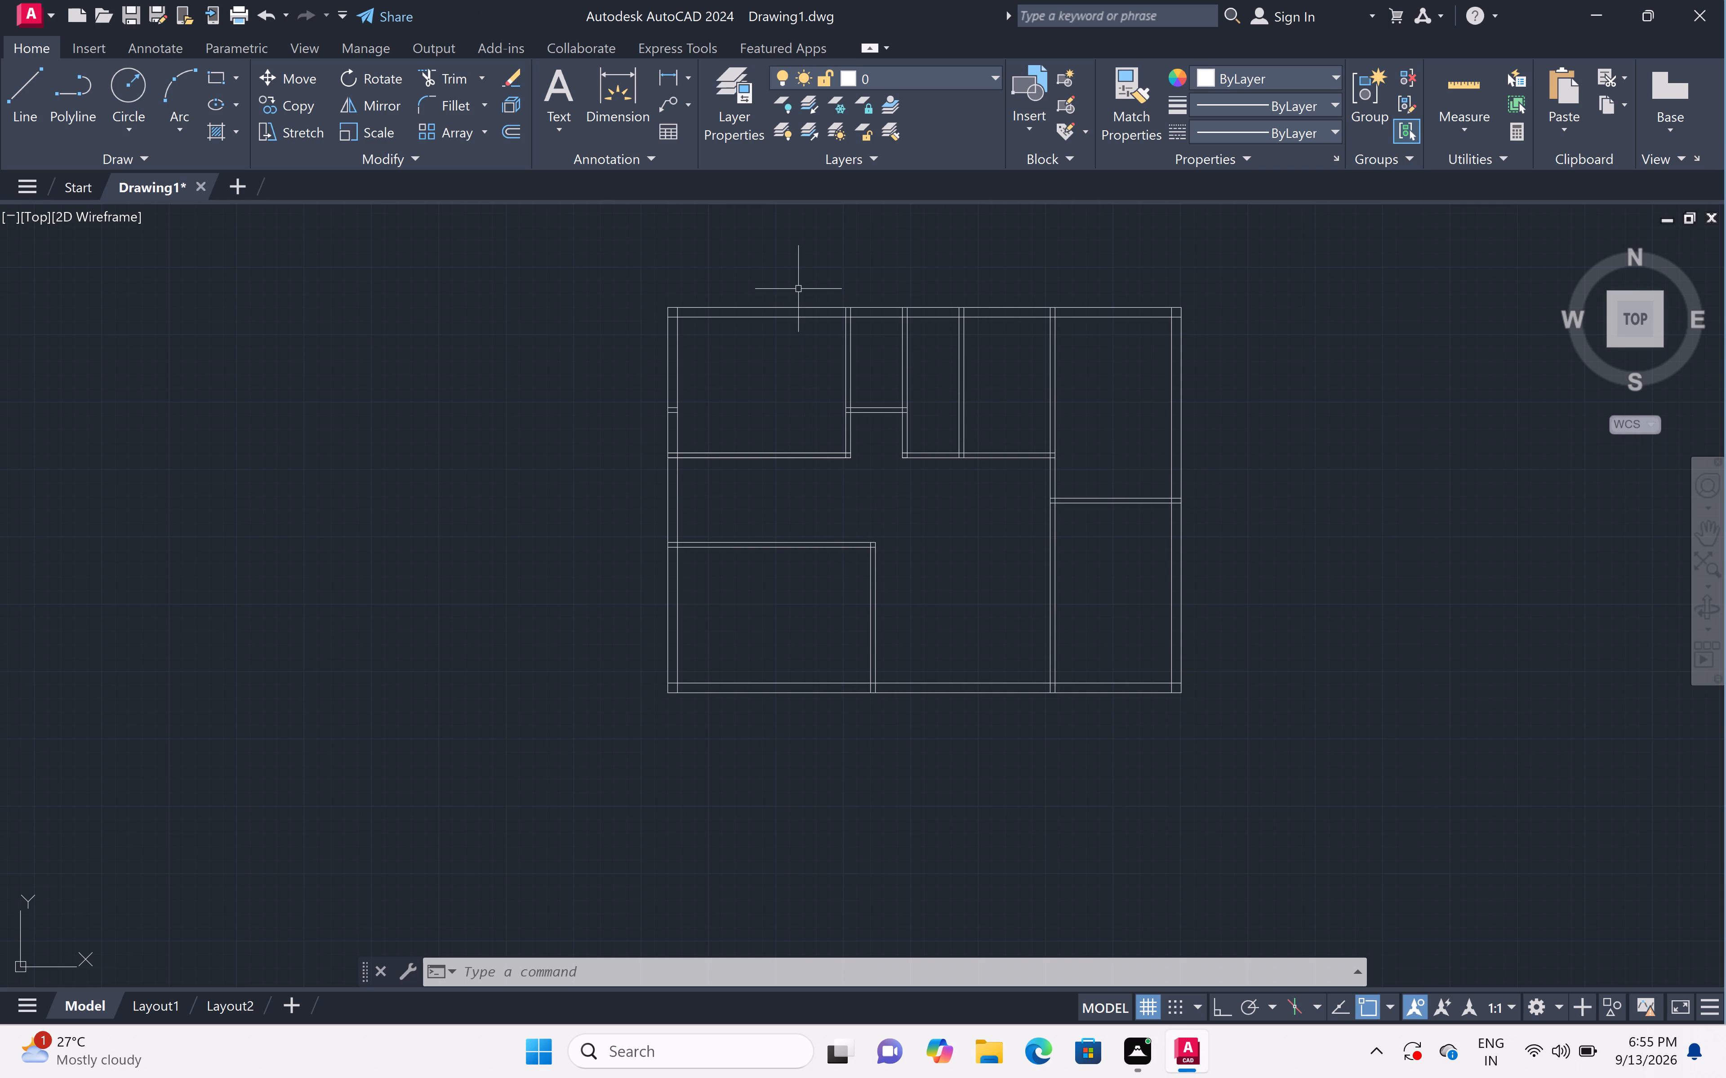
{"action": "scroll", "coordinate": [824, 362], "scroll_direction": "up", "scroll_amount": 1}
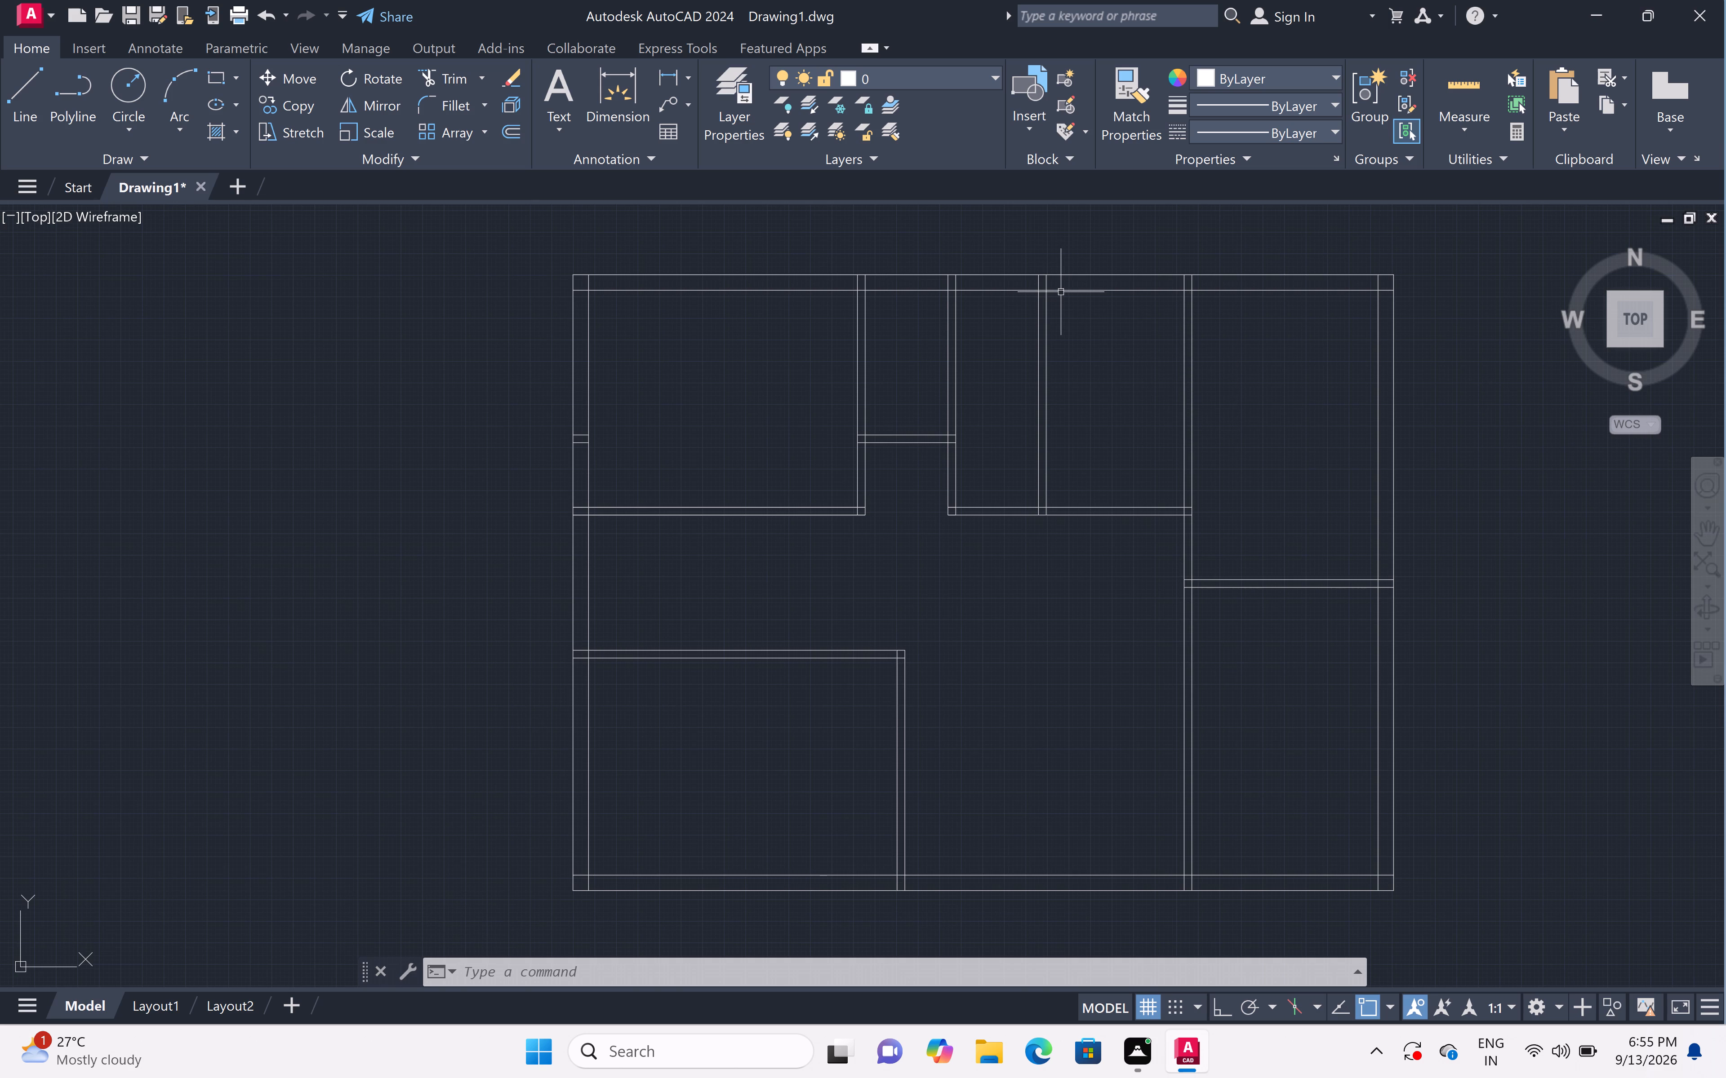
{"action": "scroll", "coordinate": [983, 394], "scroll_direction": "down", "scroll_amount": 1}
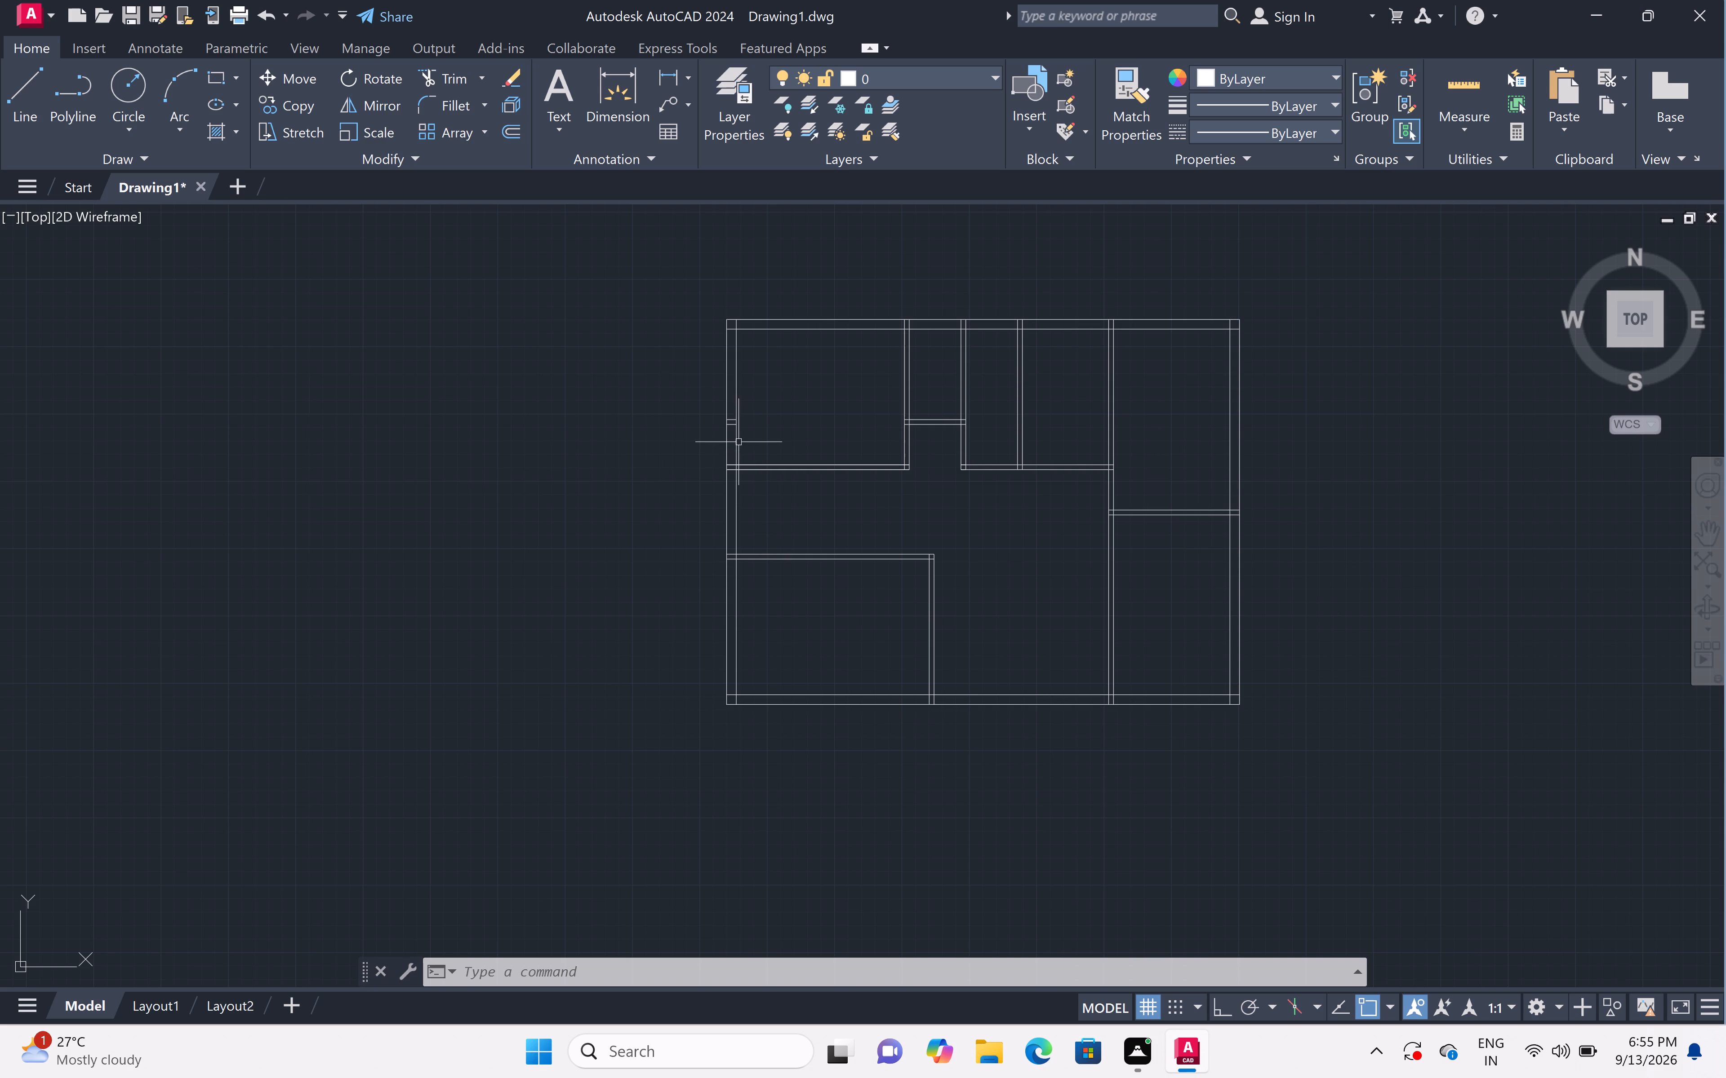
Trim the two leftover short horizontal segments inside the western outer wall beside the northwest room.
{"action": "scroll", "coordinate": [730, 428], "scroll_direction": "up", "scroll_amount": 3}
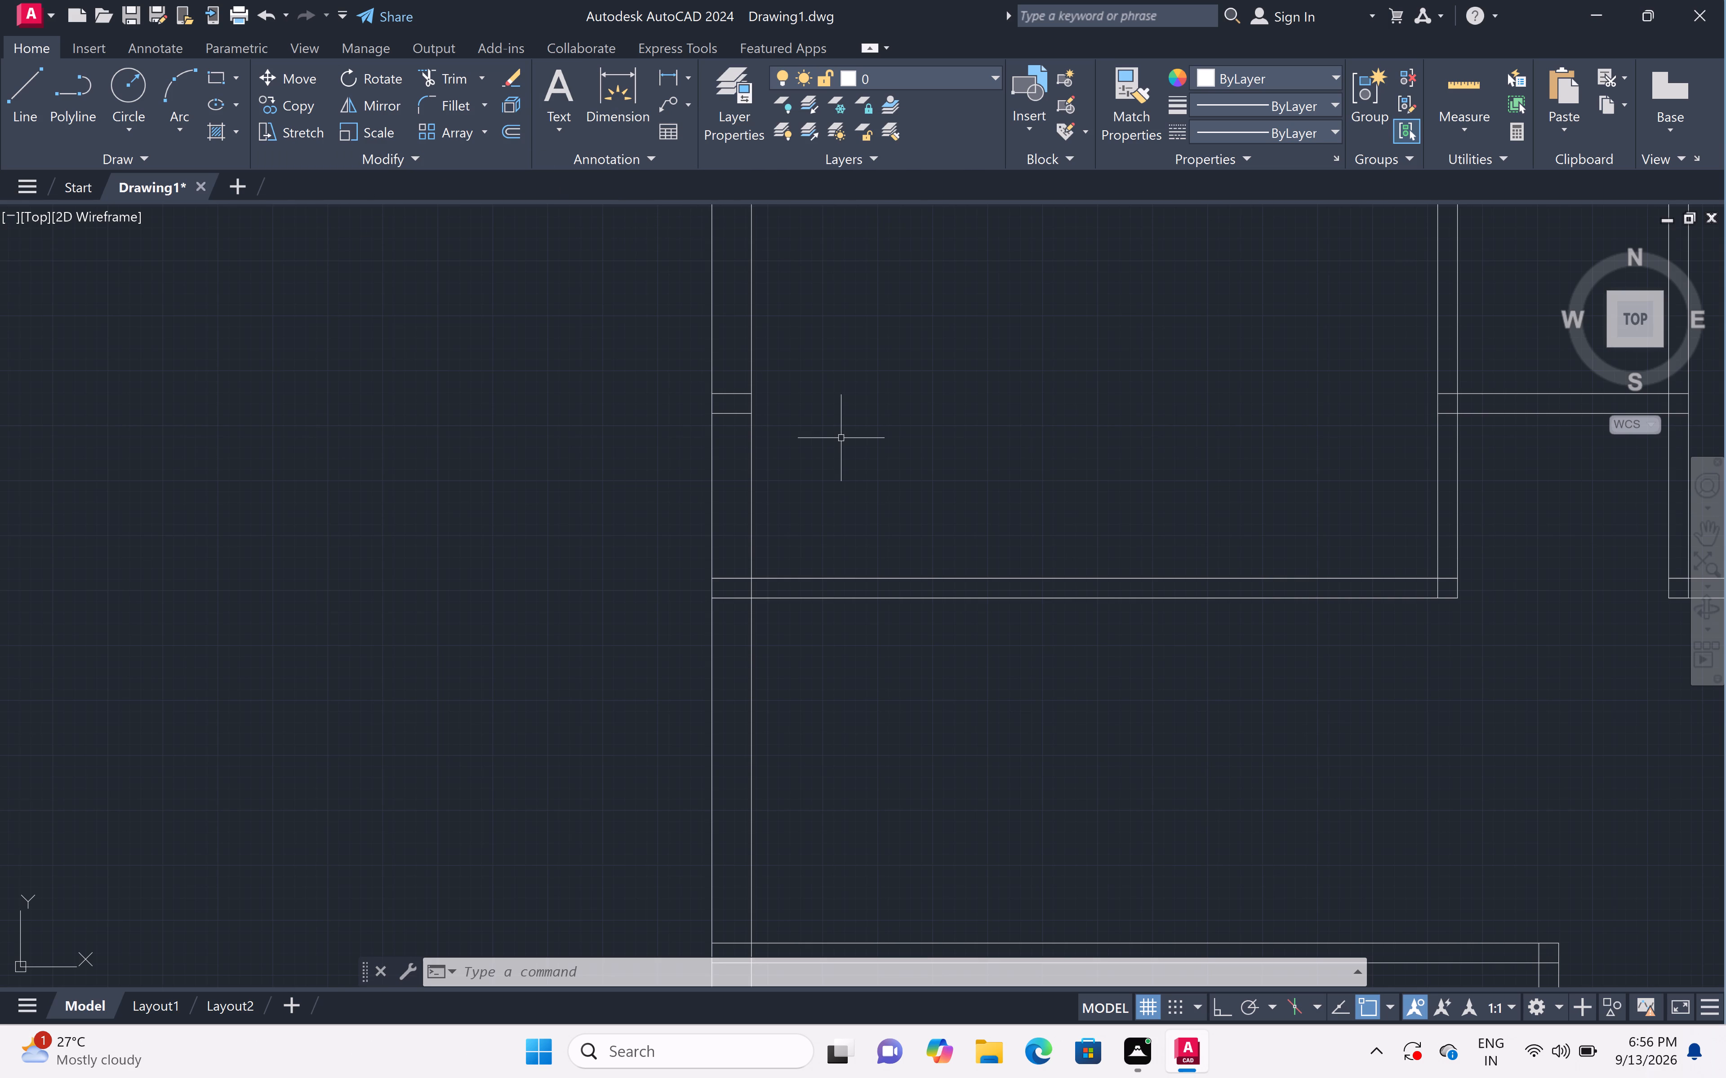
{"action": "type", "text": "tr"}
{"action": "key", "text": "space"}
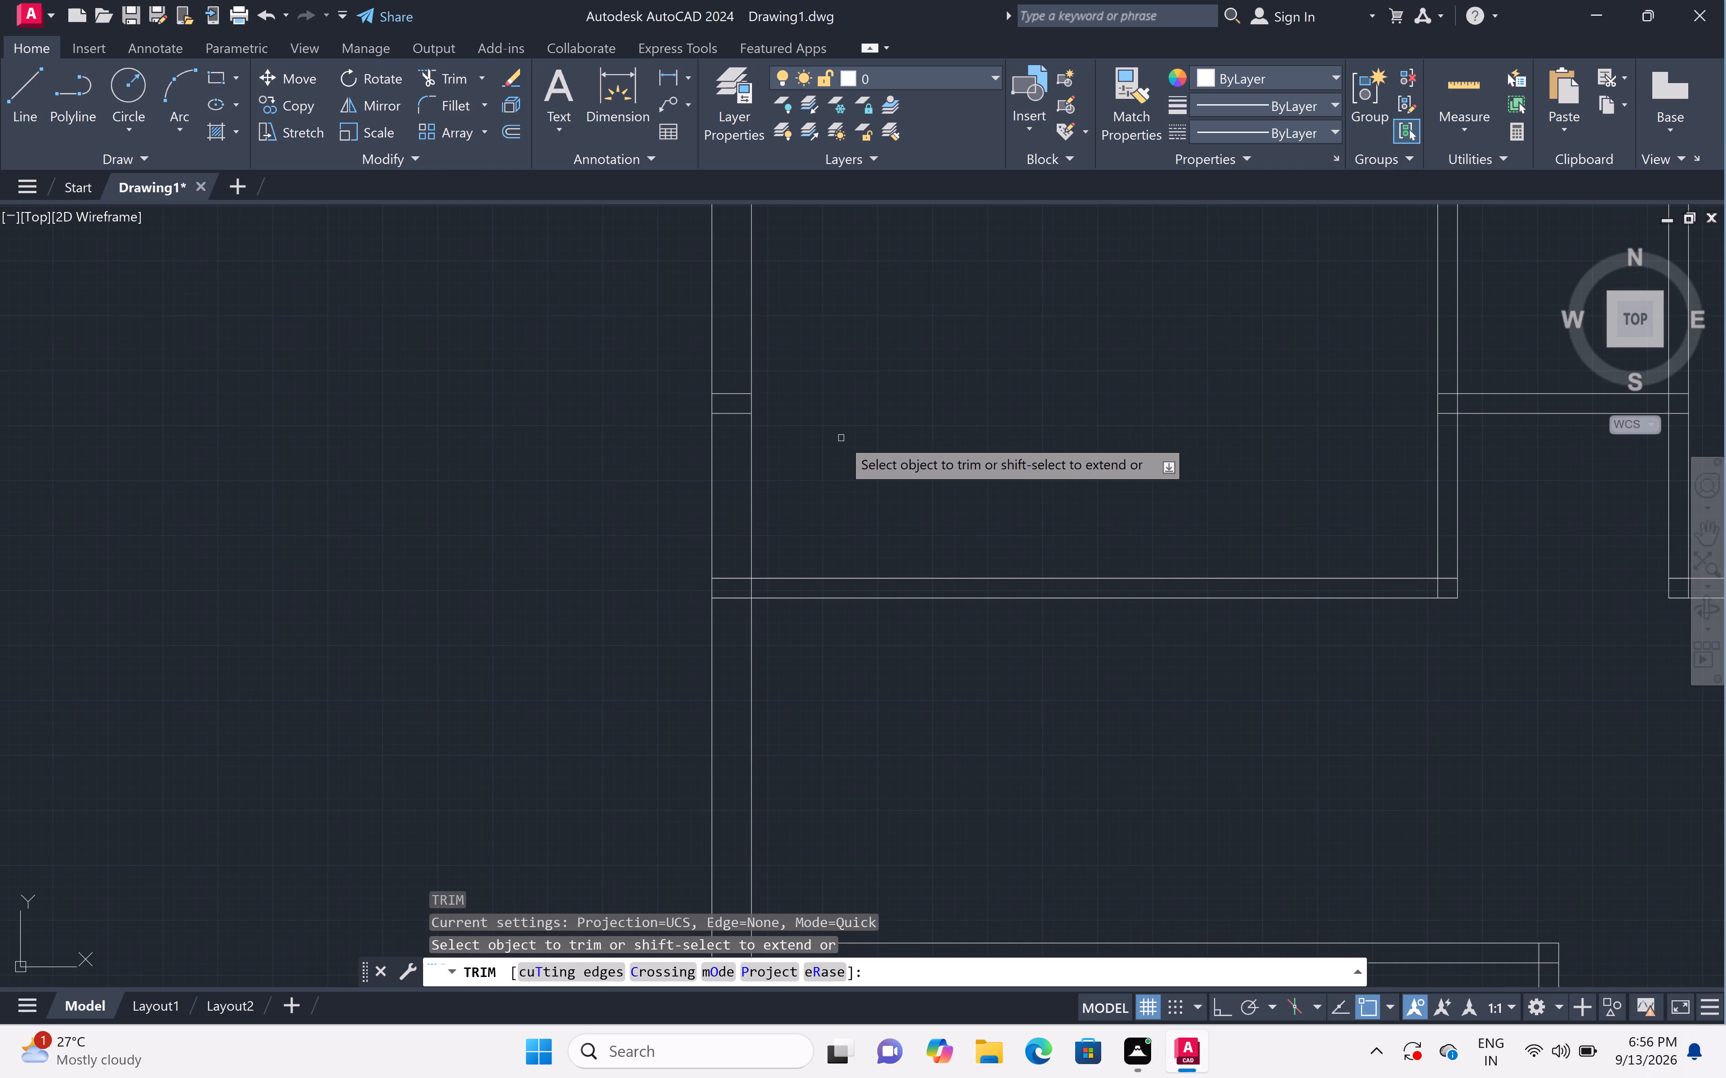
{"action": "left_click", "coordinate": [736, 373]}
{"action": "left_click", "coordinate": [737, 447]}
{"action": "scroll", "coordinate": [804, 340], "scroll_direction": "down", "scroll_amount": 1}
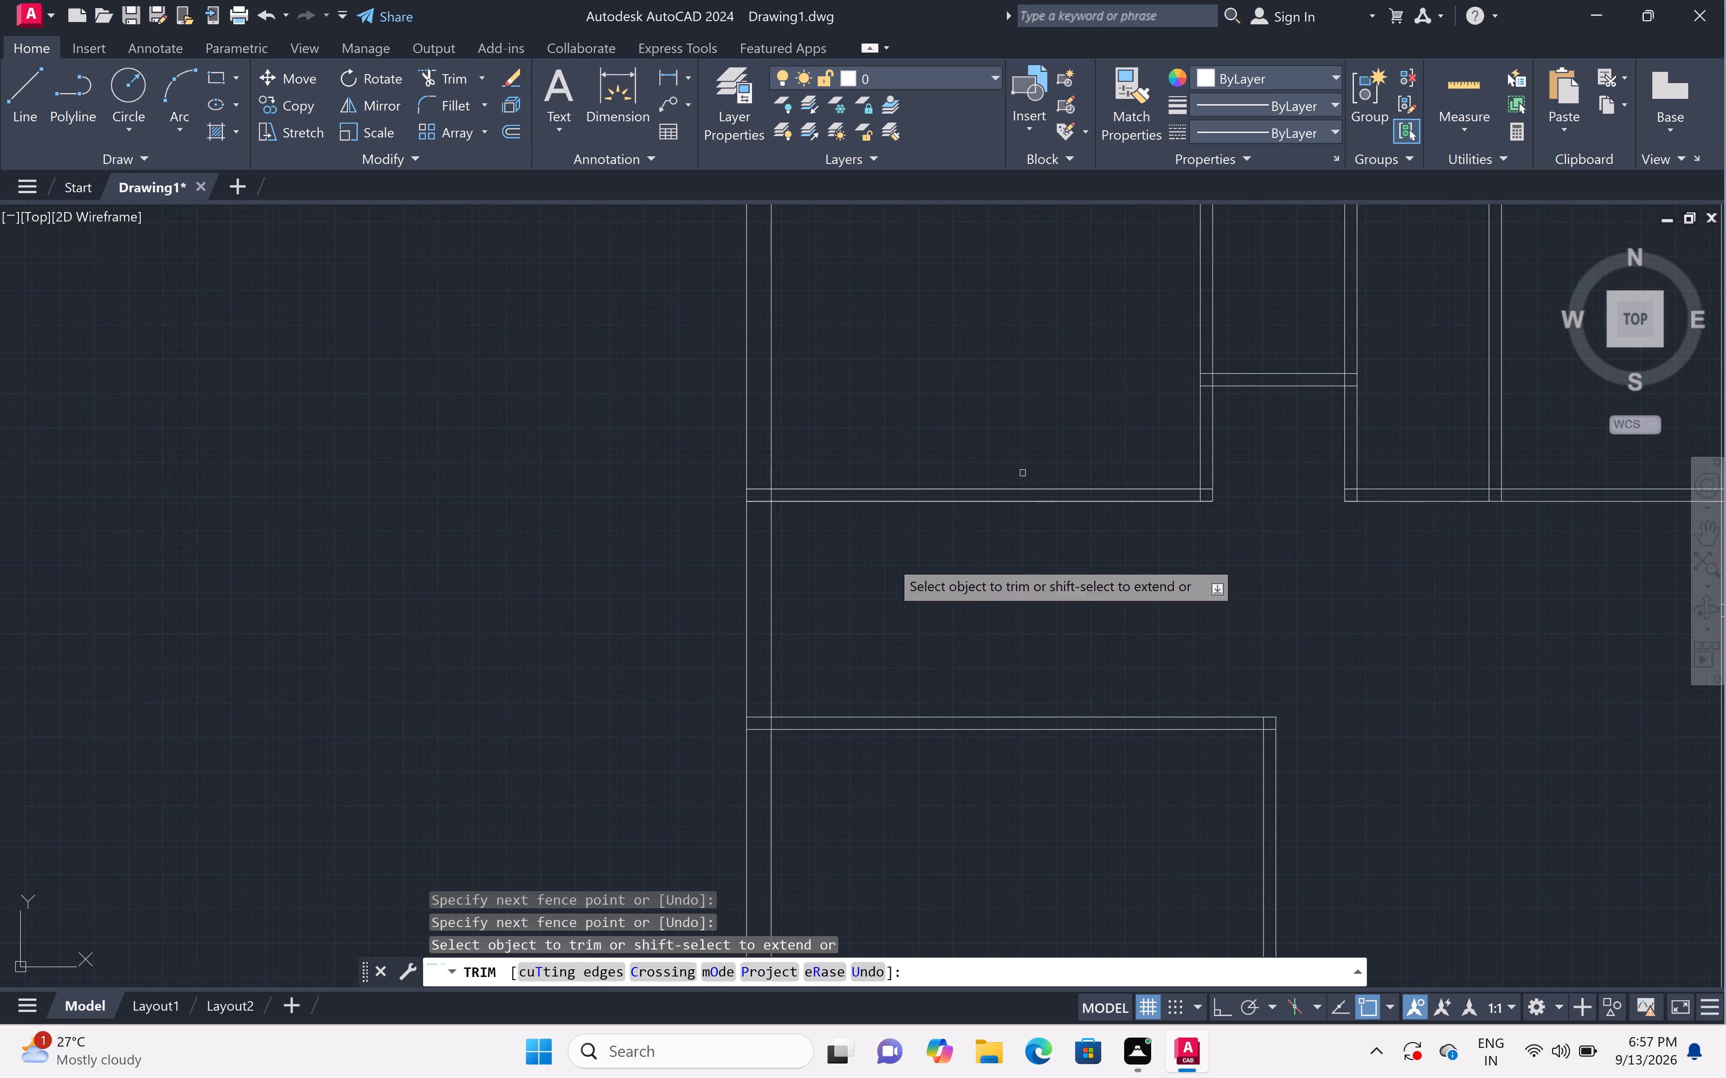
{"action": "scroll", "coordinate": [904, 570], "scroll_direction": "down", "scroll_amount": 2}
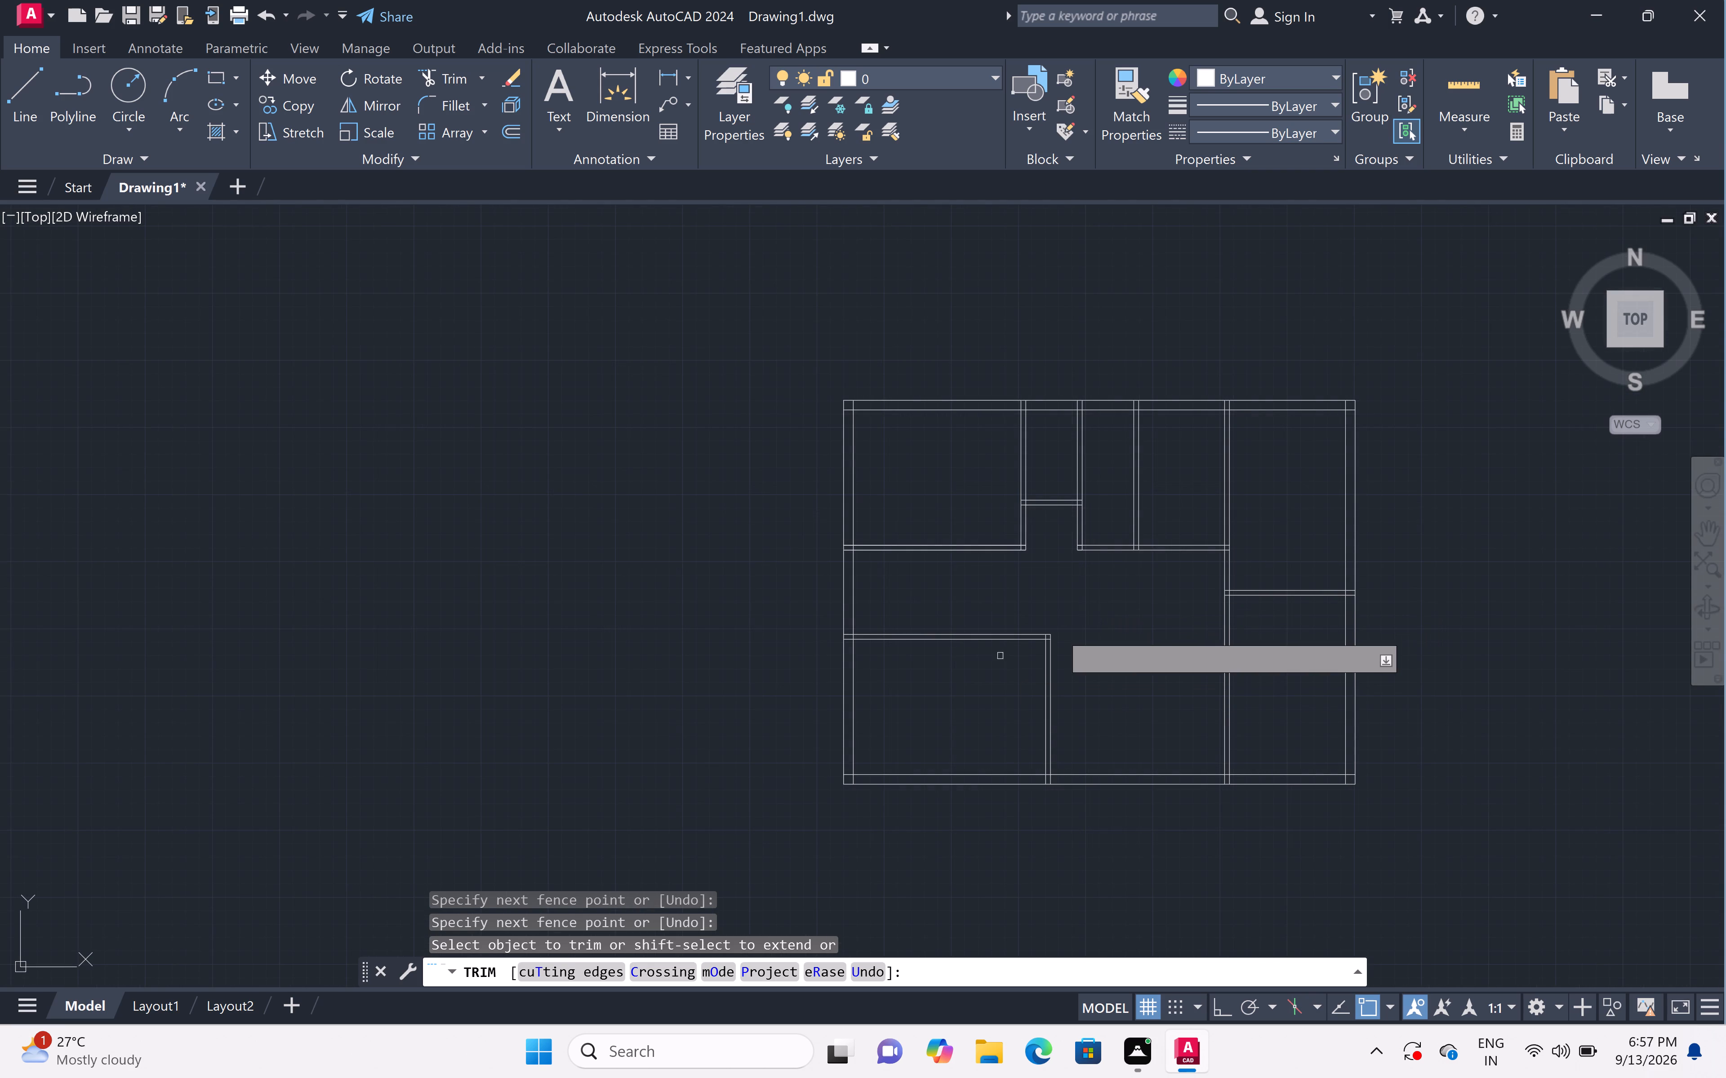
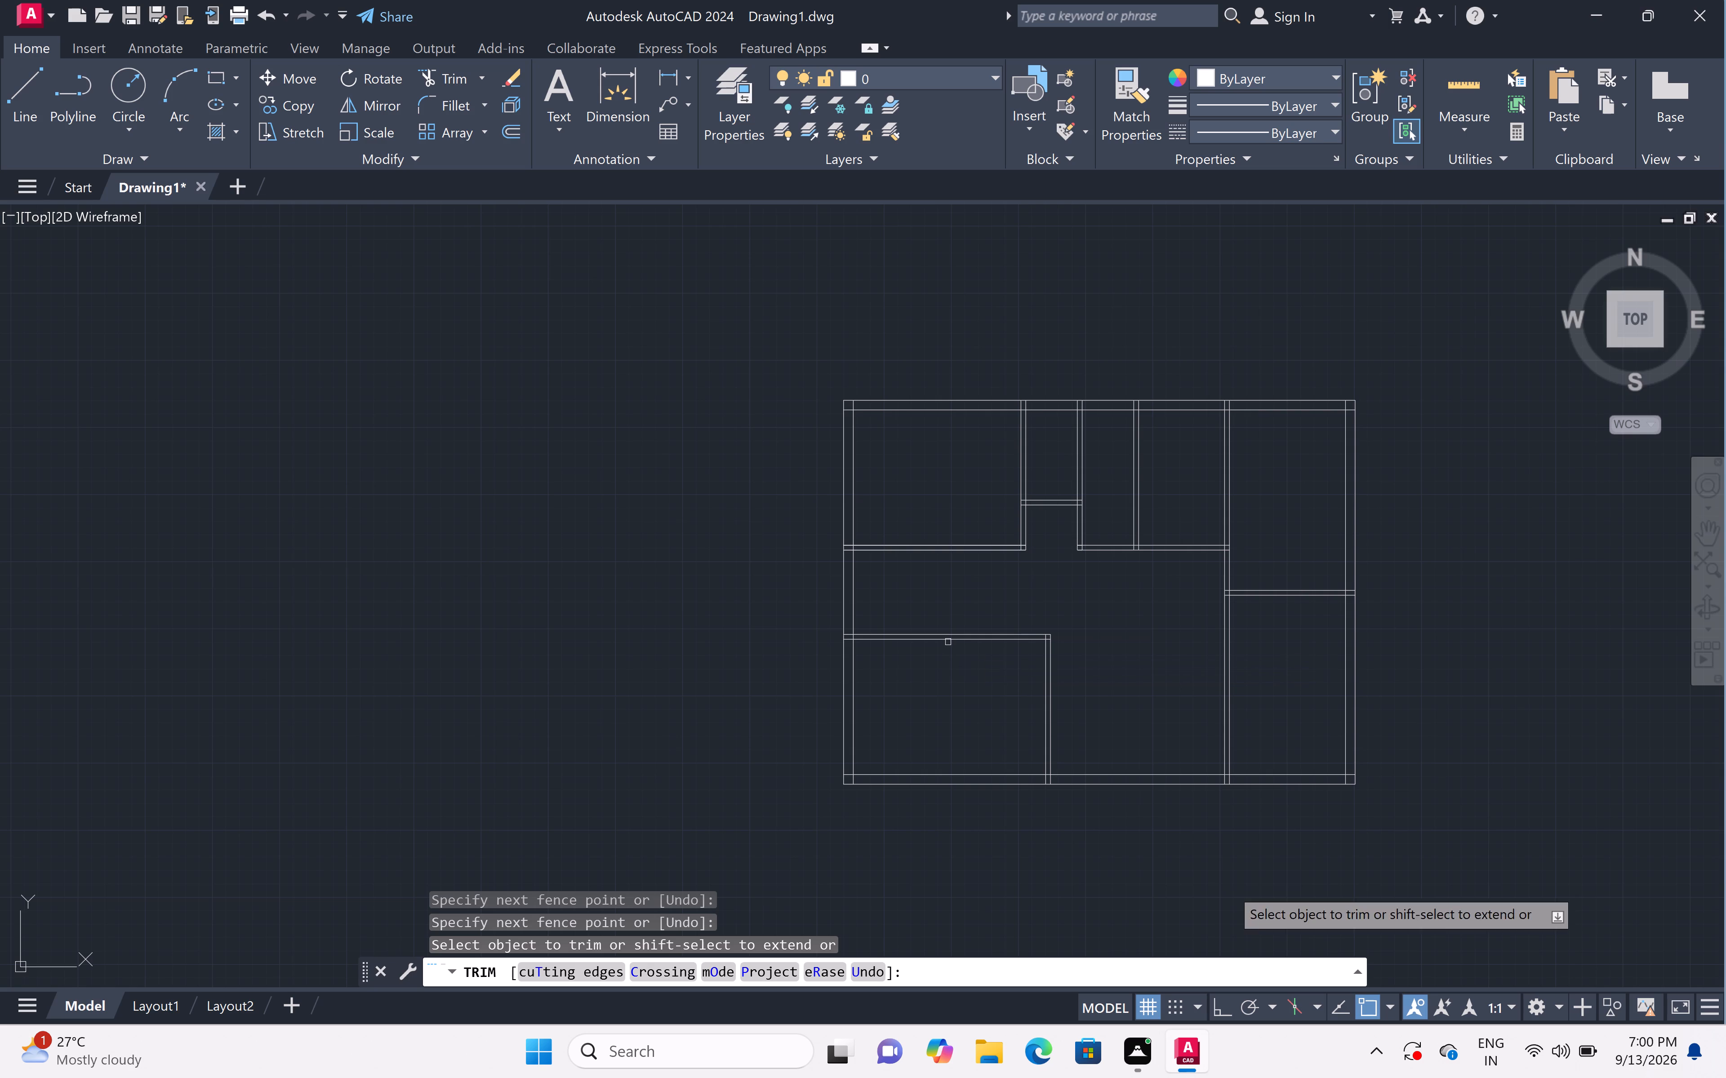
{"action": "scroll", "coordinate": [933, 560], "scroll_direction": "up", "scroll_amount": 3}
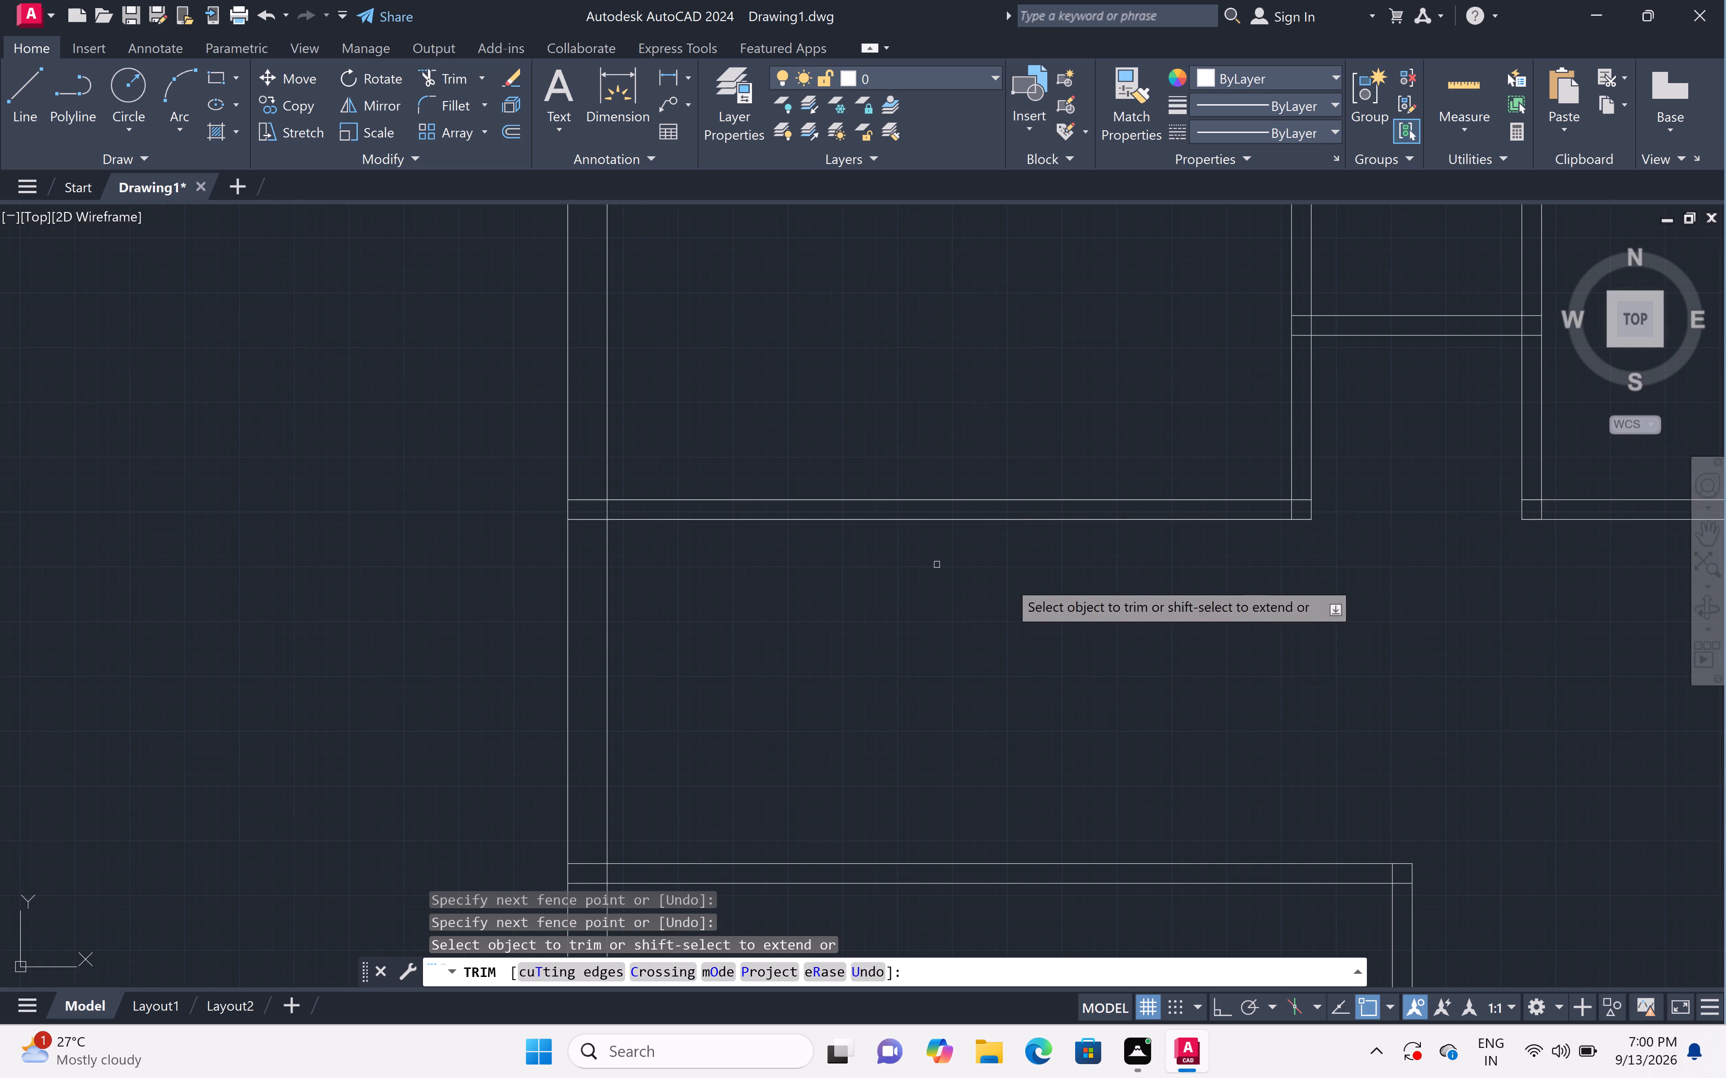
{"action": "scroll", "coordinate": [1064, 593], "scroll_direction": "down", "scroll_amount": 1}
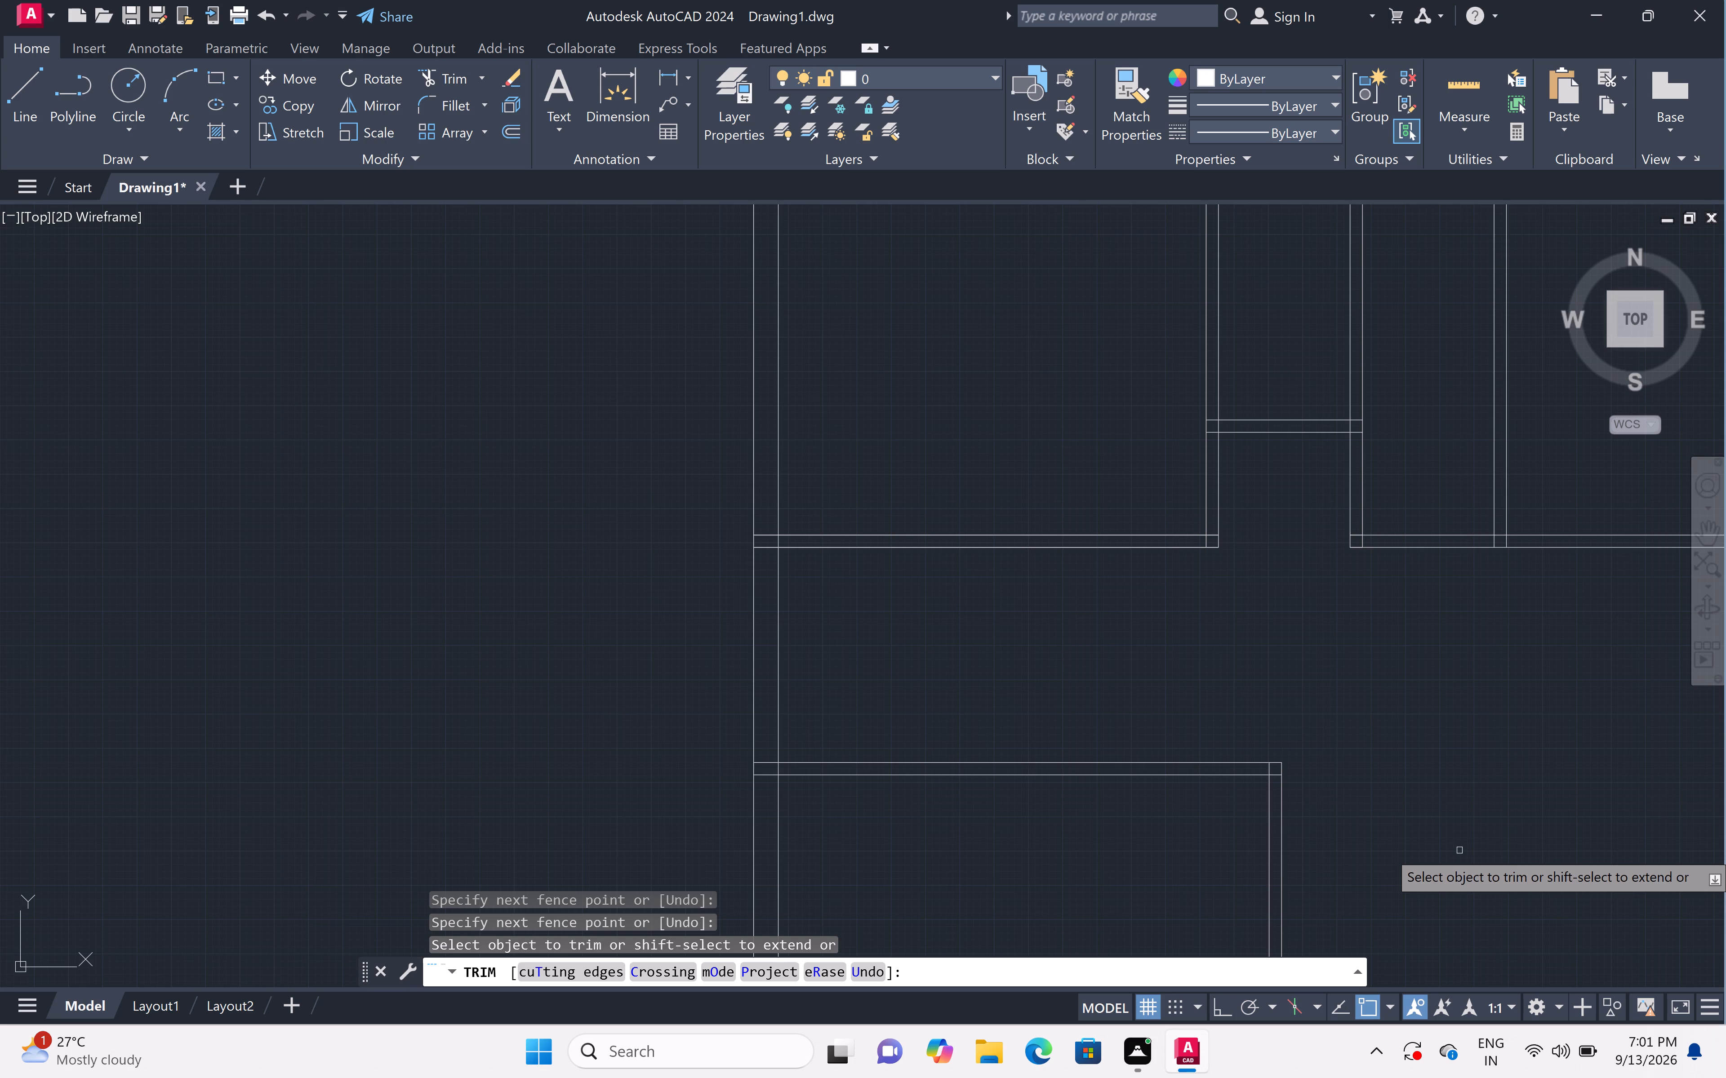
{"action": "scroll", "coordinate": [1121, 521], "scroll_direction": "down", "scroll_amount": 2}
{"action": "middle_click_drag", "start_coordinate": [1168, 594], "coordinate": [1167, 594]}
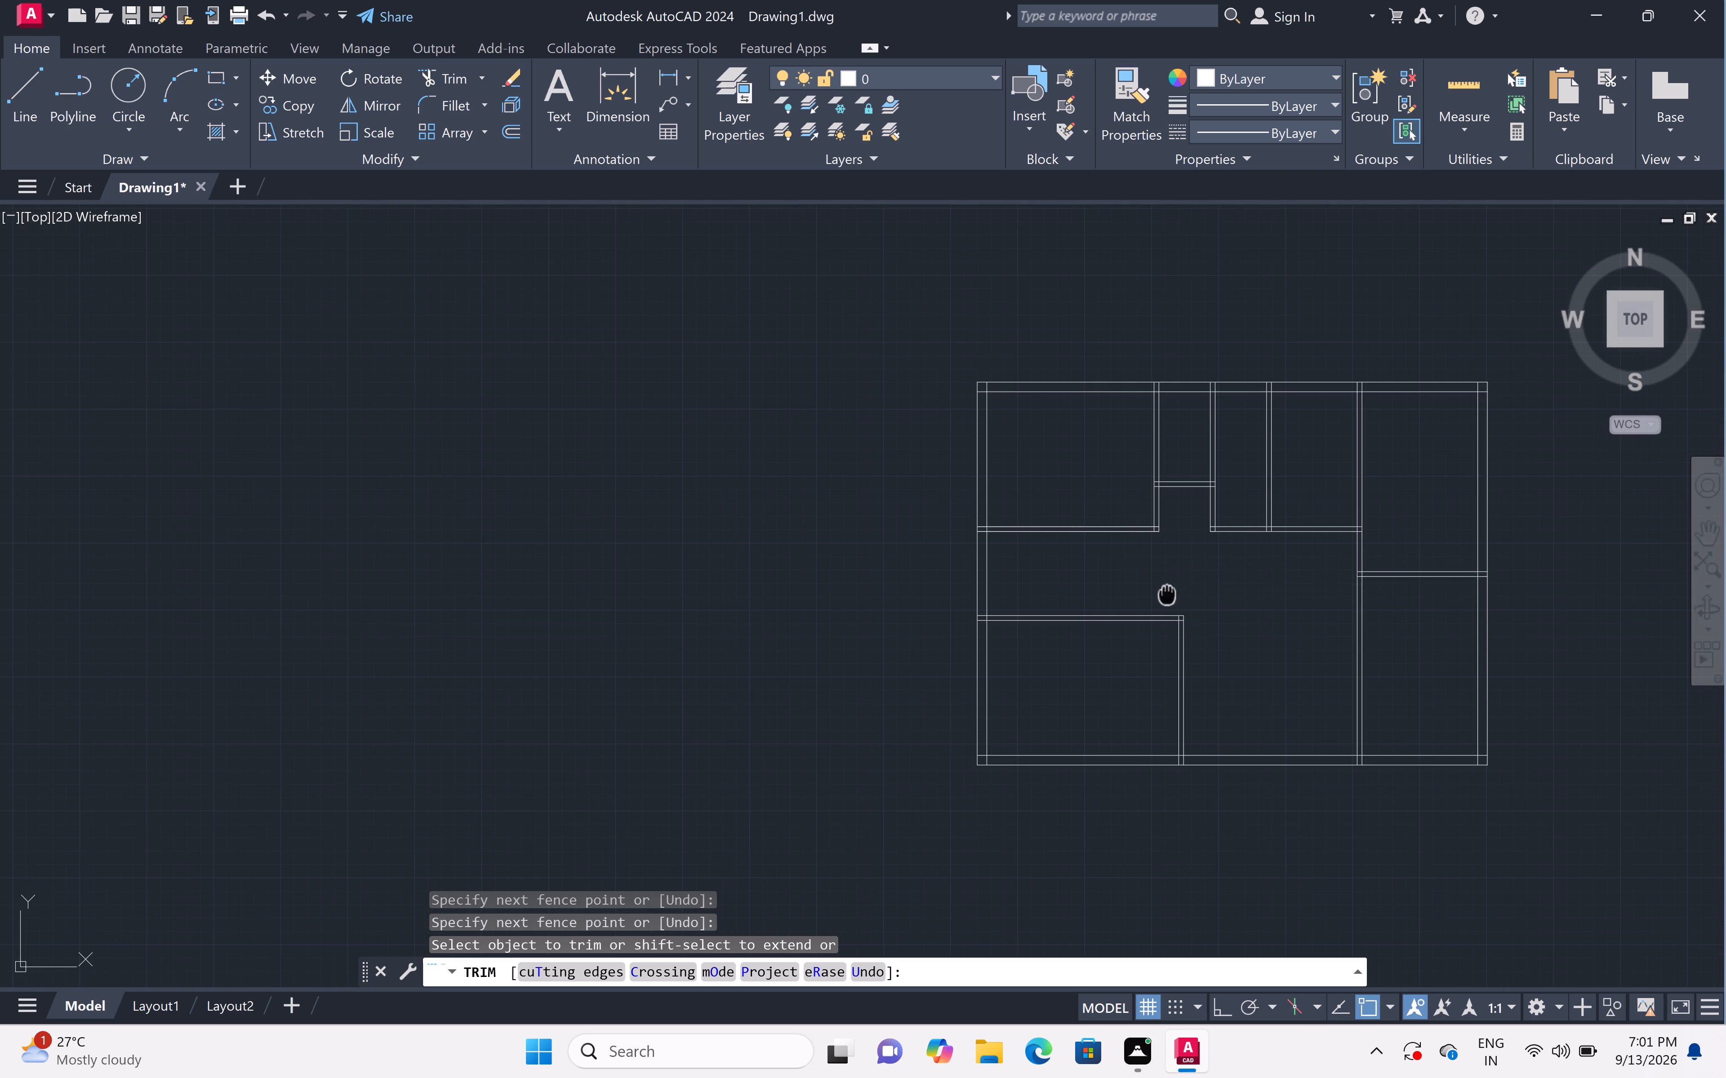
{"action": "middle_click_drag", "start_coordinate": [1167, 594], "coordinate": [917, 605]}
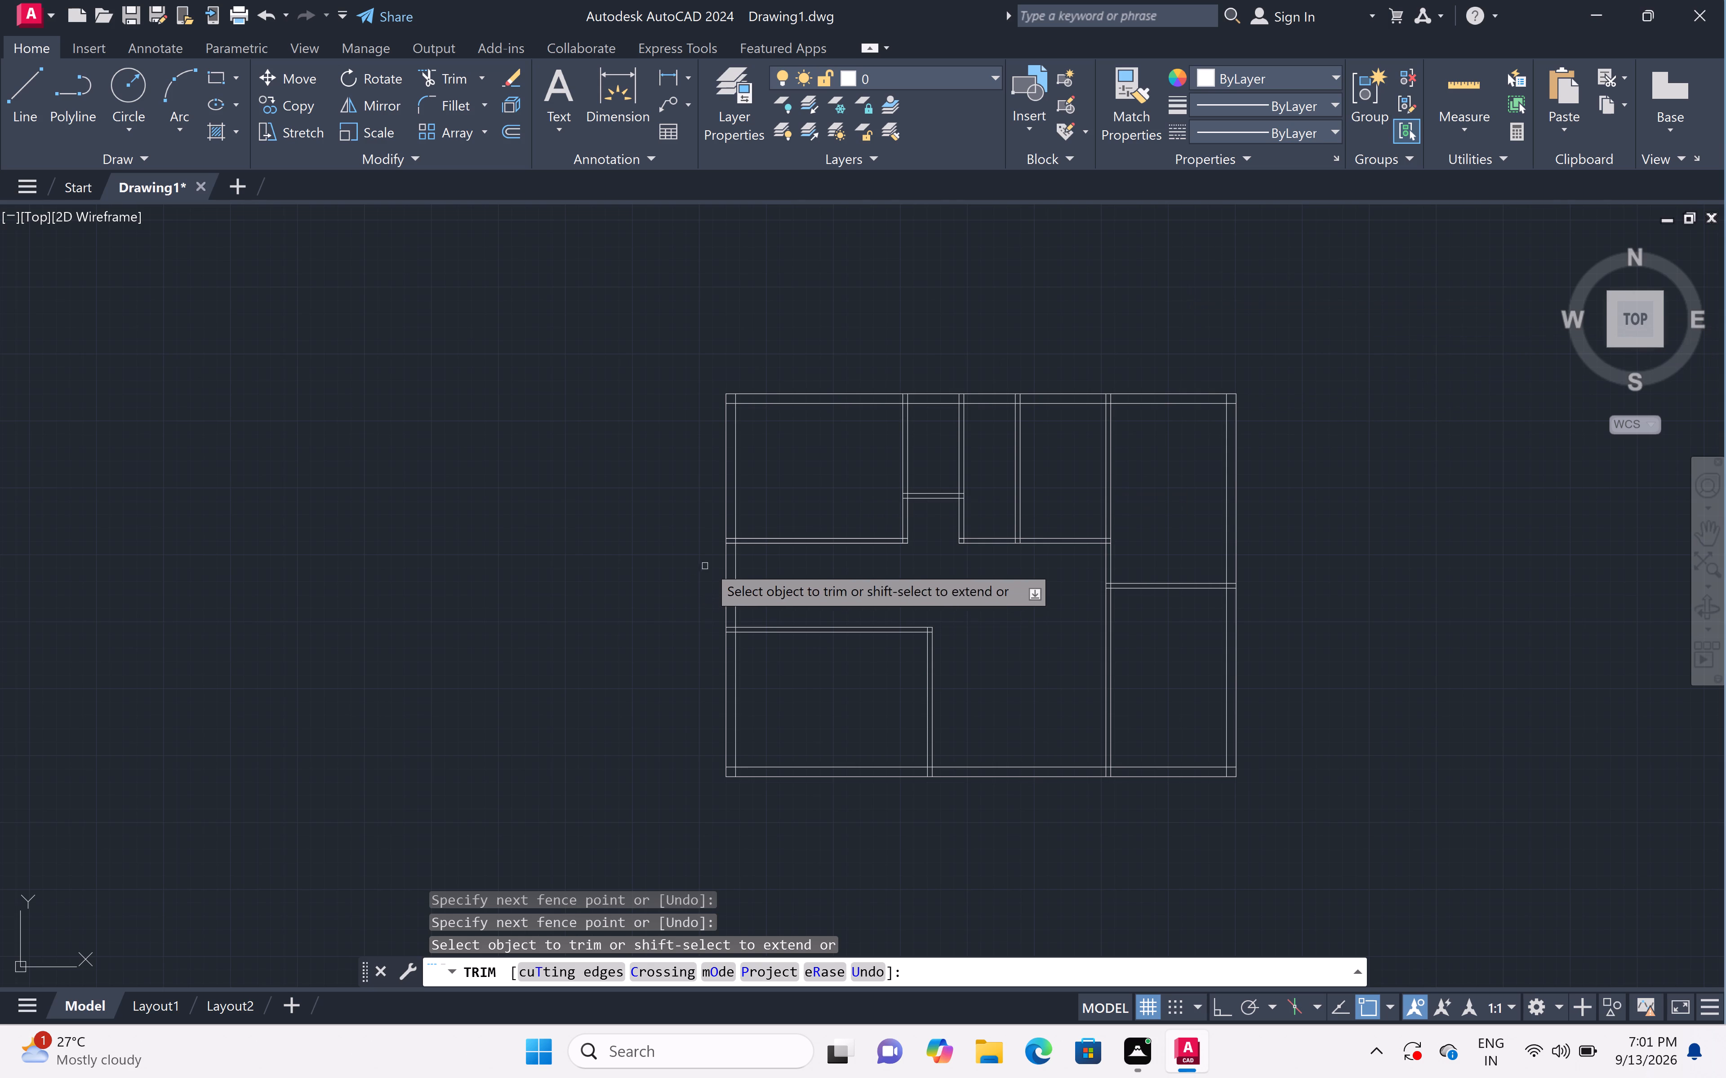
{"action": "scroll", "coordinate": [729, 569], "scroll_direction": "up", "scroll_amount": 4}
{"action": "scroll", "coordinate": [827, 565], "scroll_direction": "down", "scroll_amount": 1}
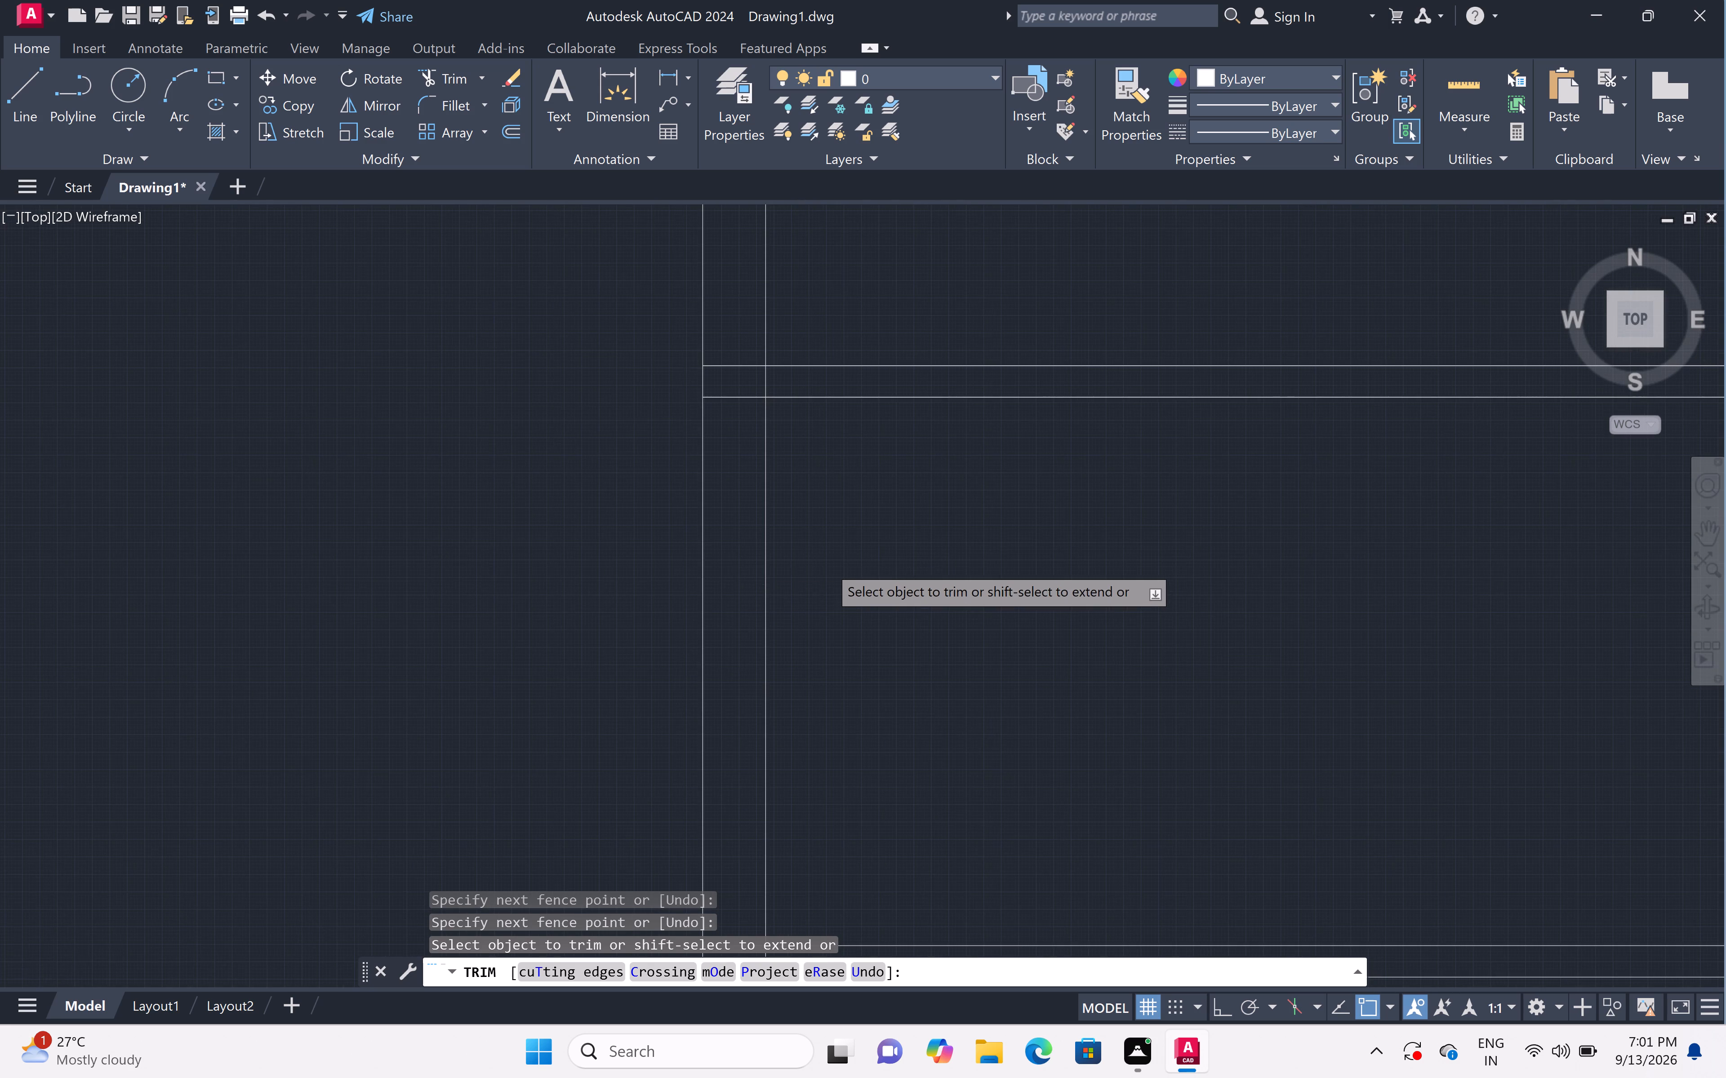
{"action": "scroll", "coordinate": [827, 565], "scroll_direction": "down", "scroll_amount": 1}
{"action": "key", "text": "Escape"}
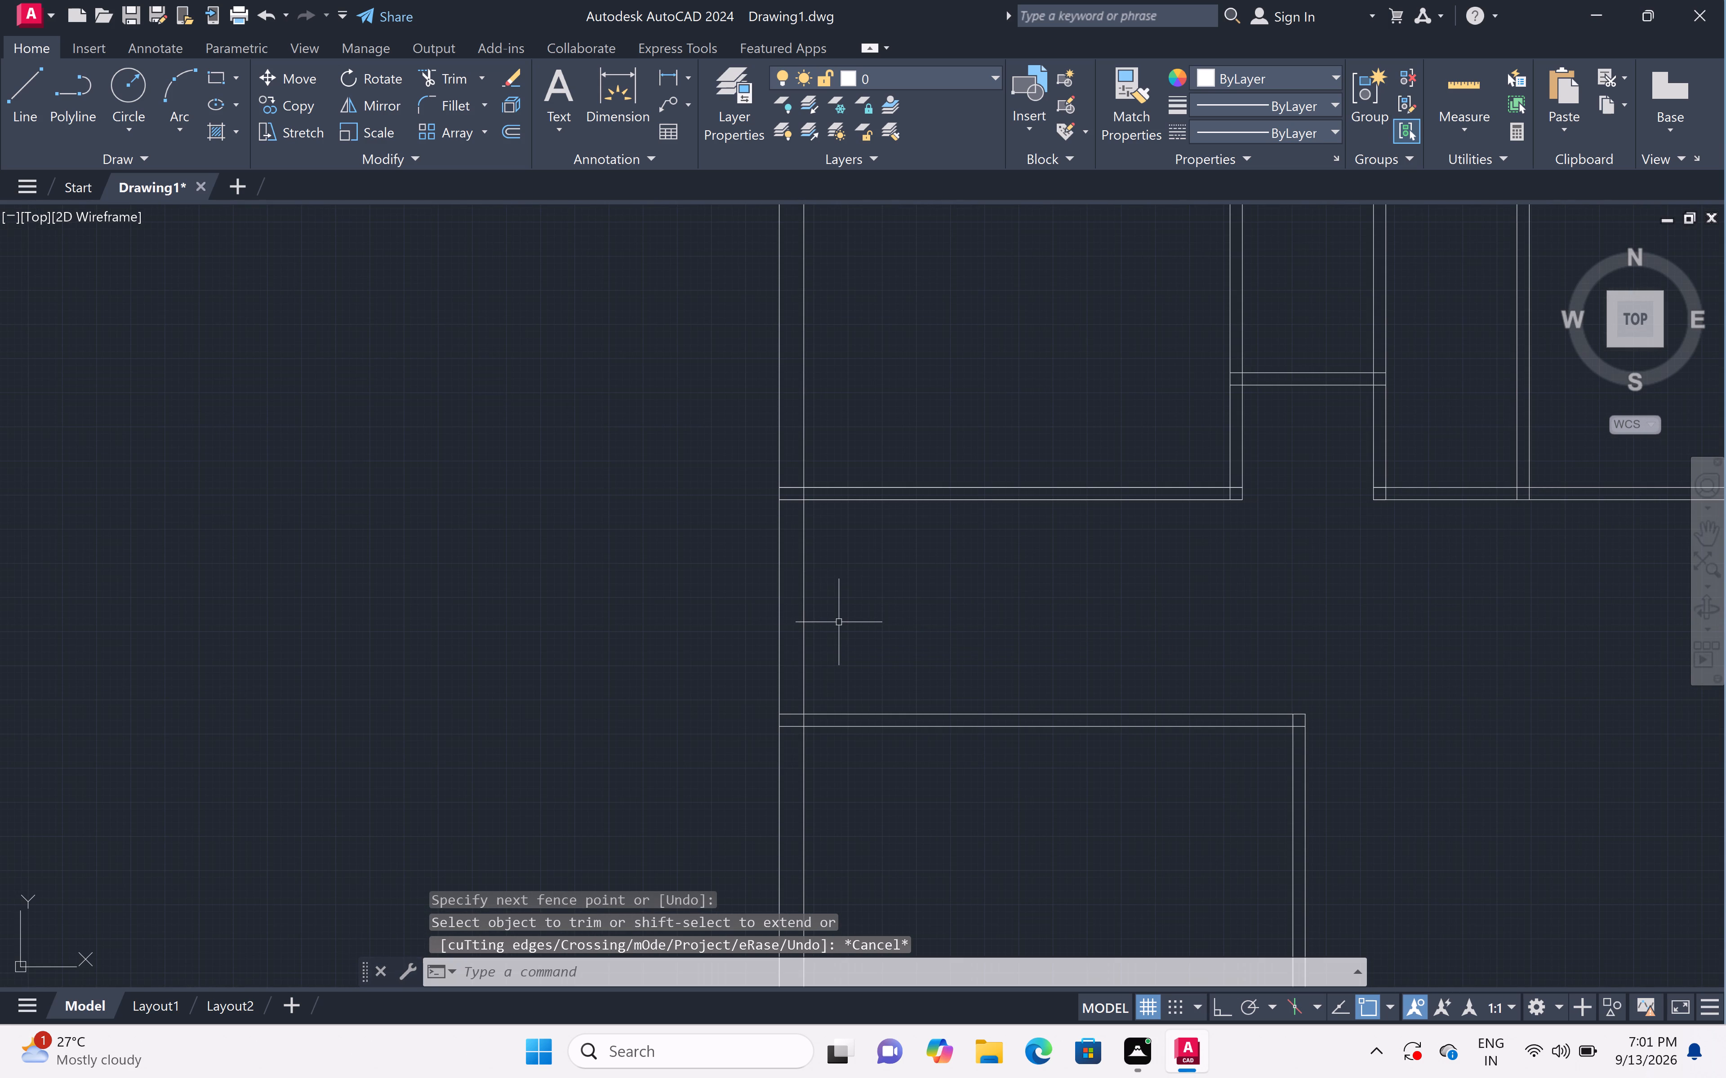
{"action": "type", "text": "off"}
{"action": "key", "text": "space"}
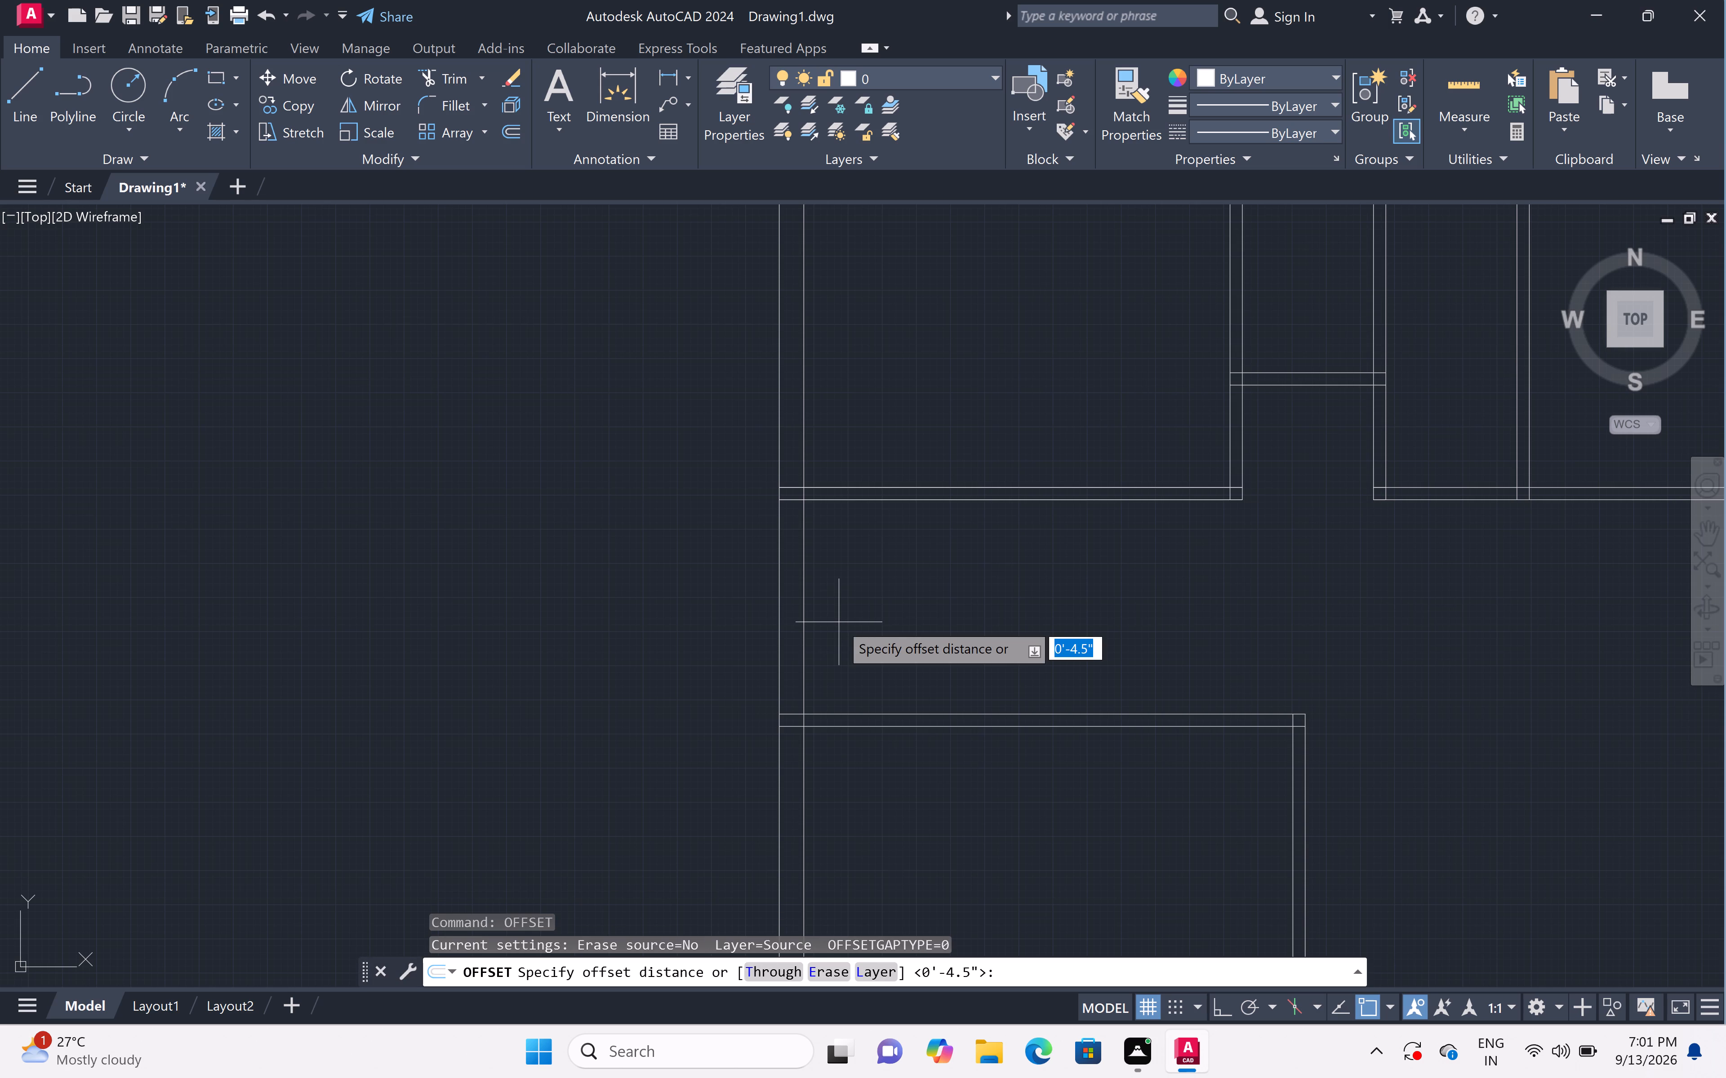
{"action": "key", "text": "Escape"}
Draw a 1'8" line due west from where the northwest room's lower partition line meets the western wall's inner face.
{"action": "key", "text": "l"}
{"action": "key", "text": "space"}
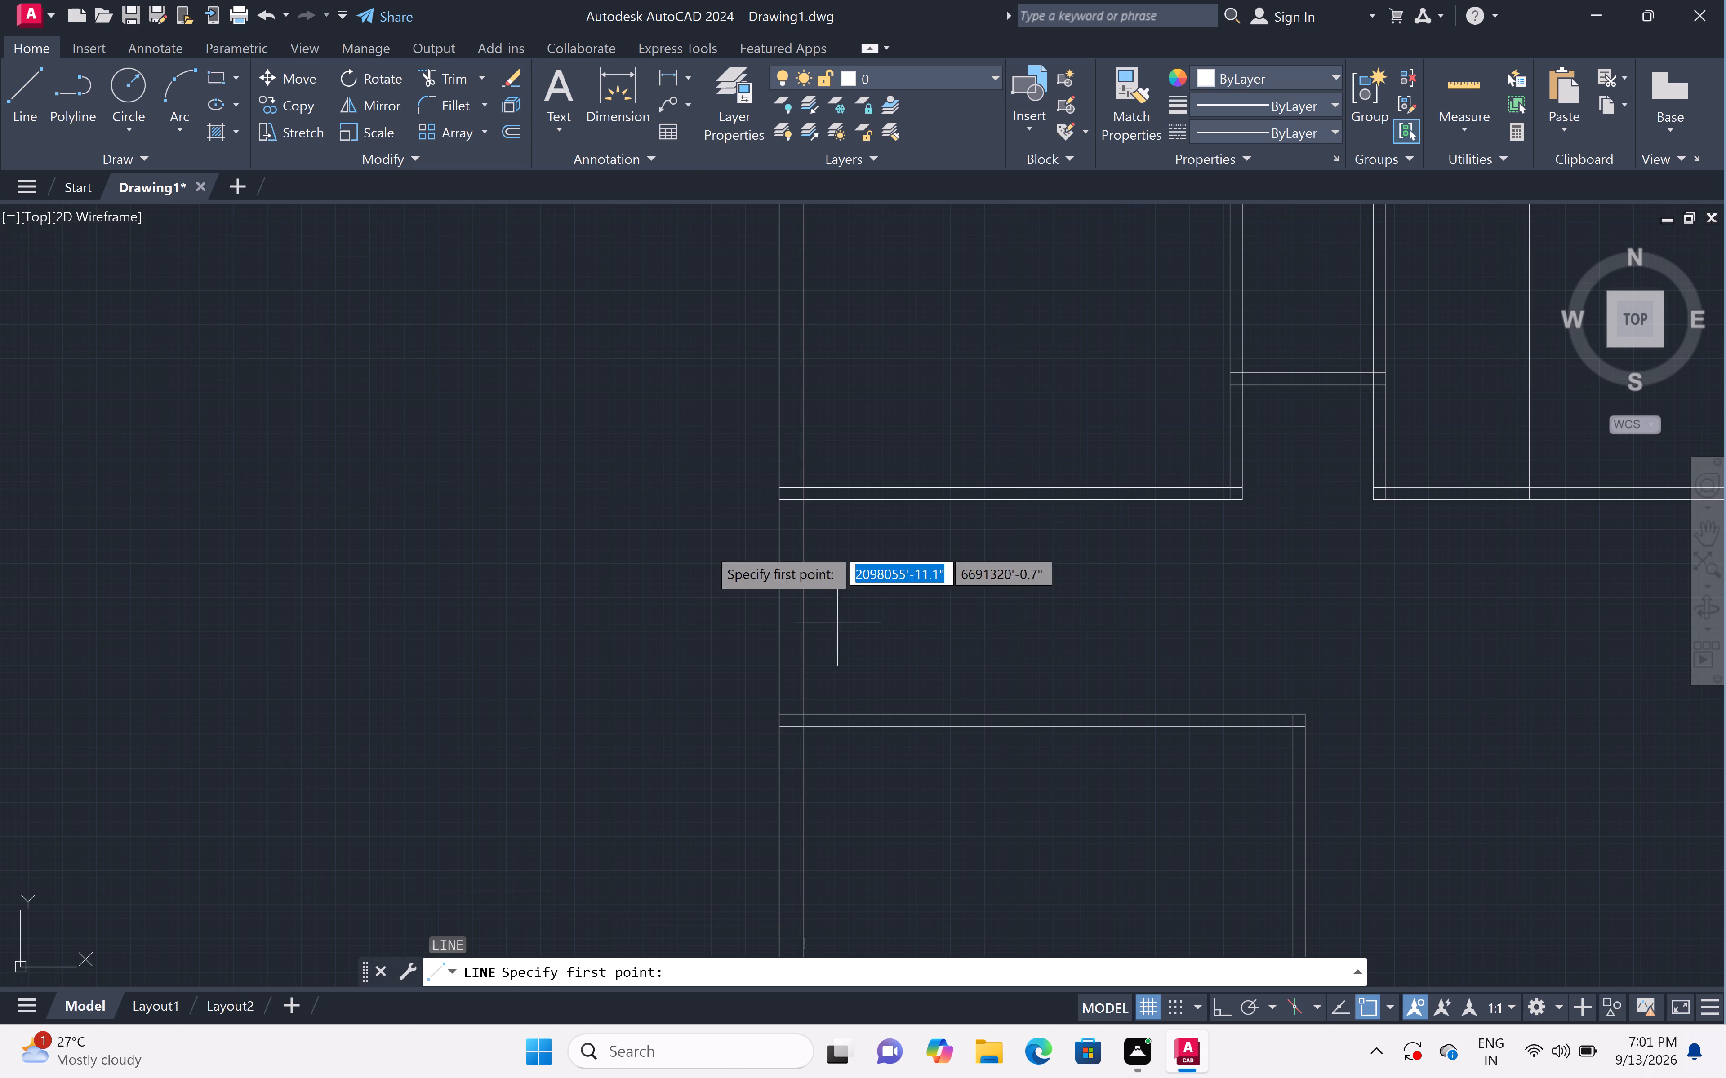
{"action": "left_click", "coordinate": [810, 504]}
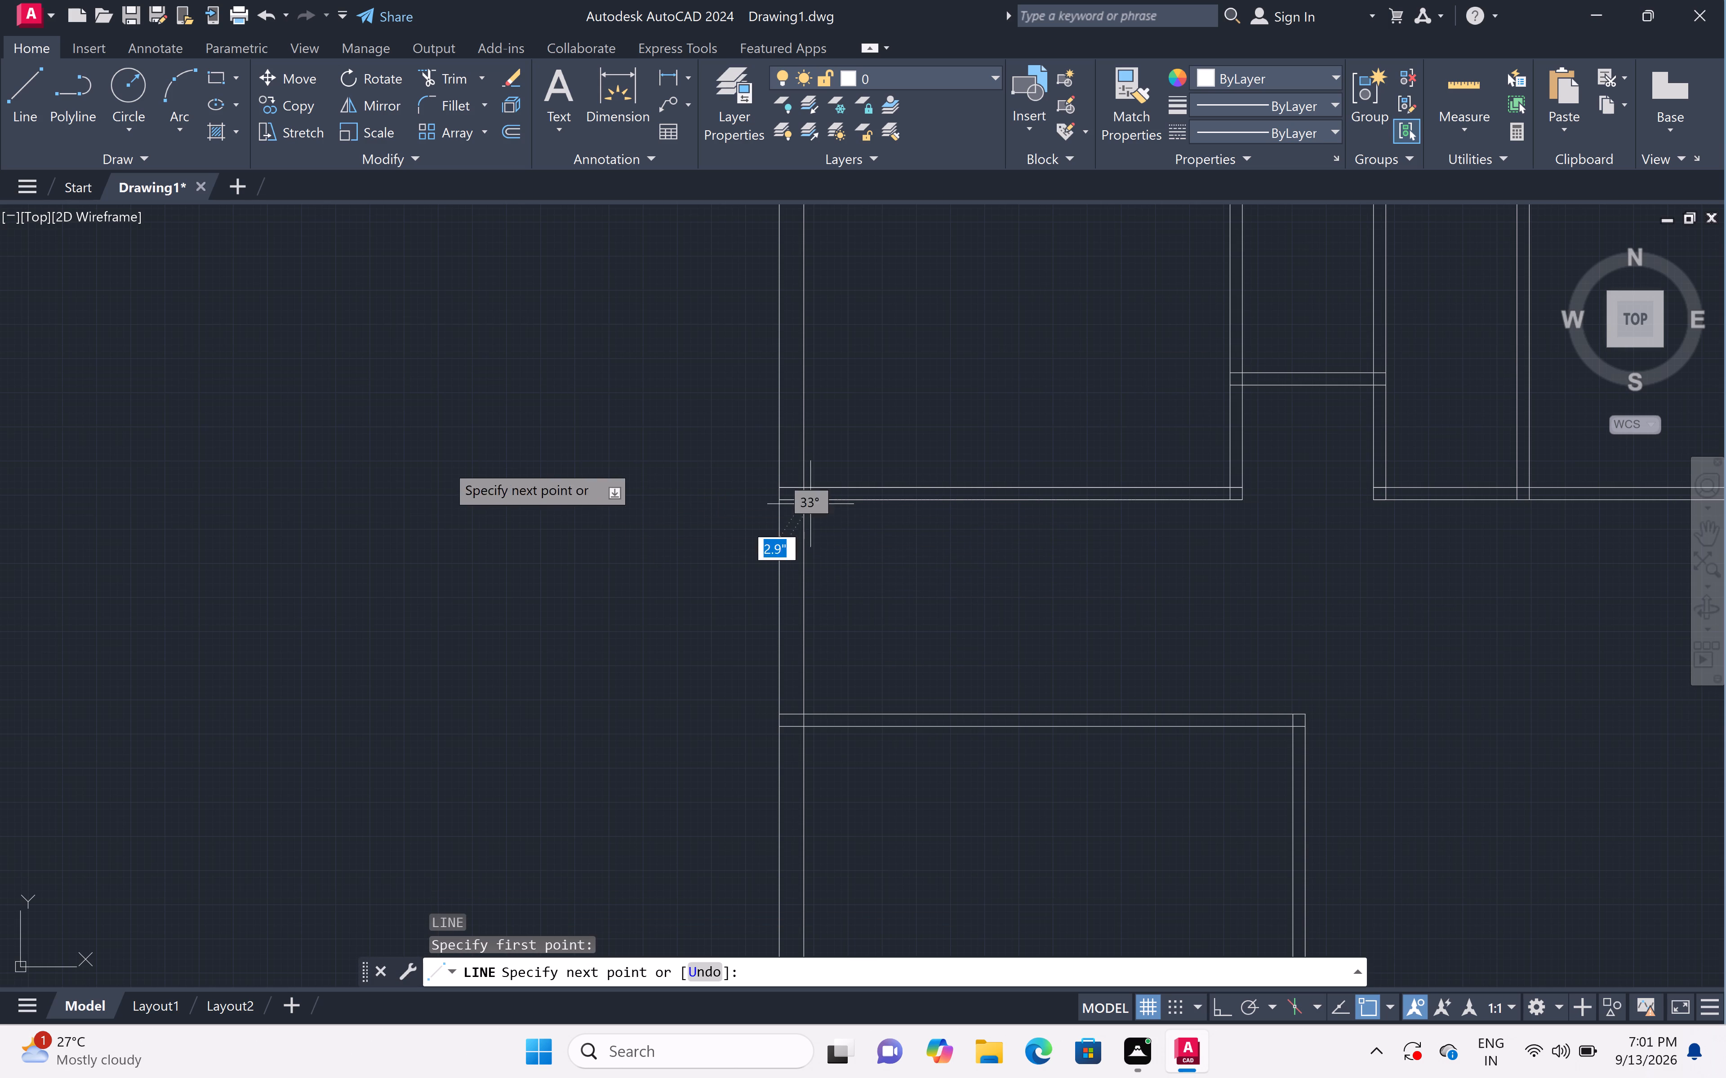
{"action": "key", "text": "F8"}
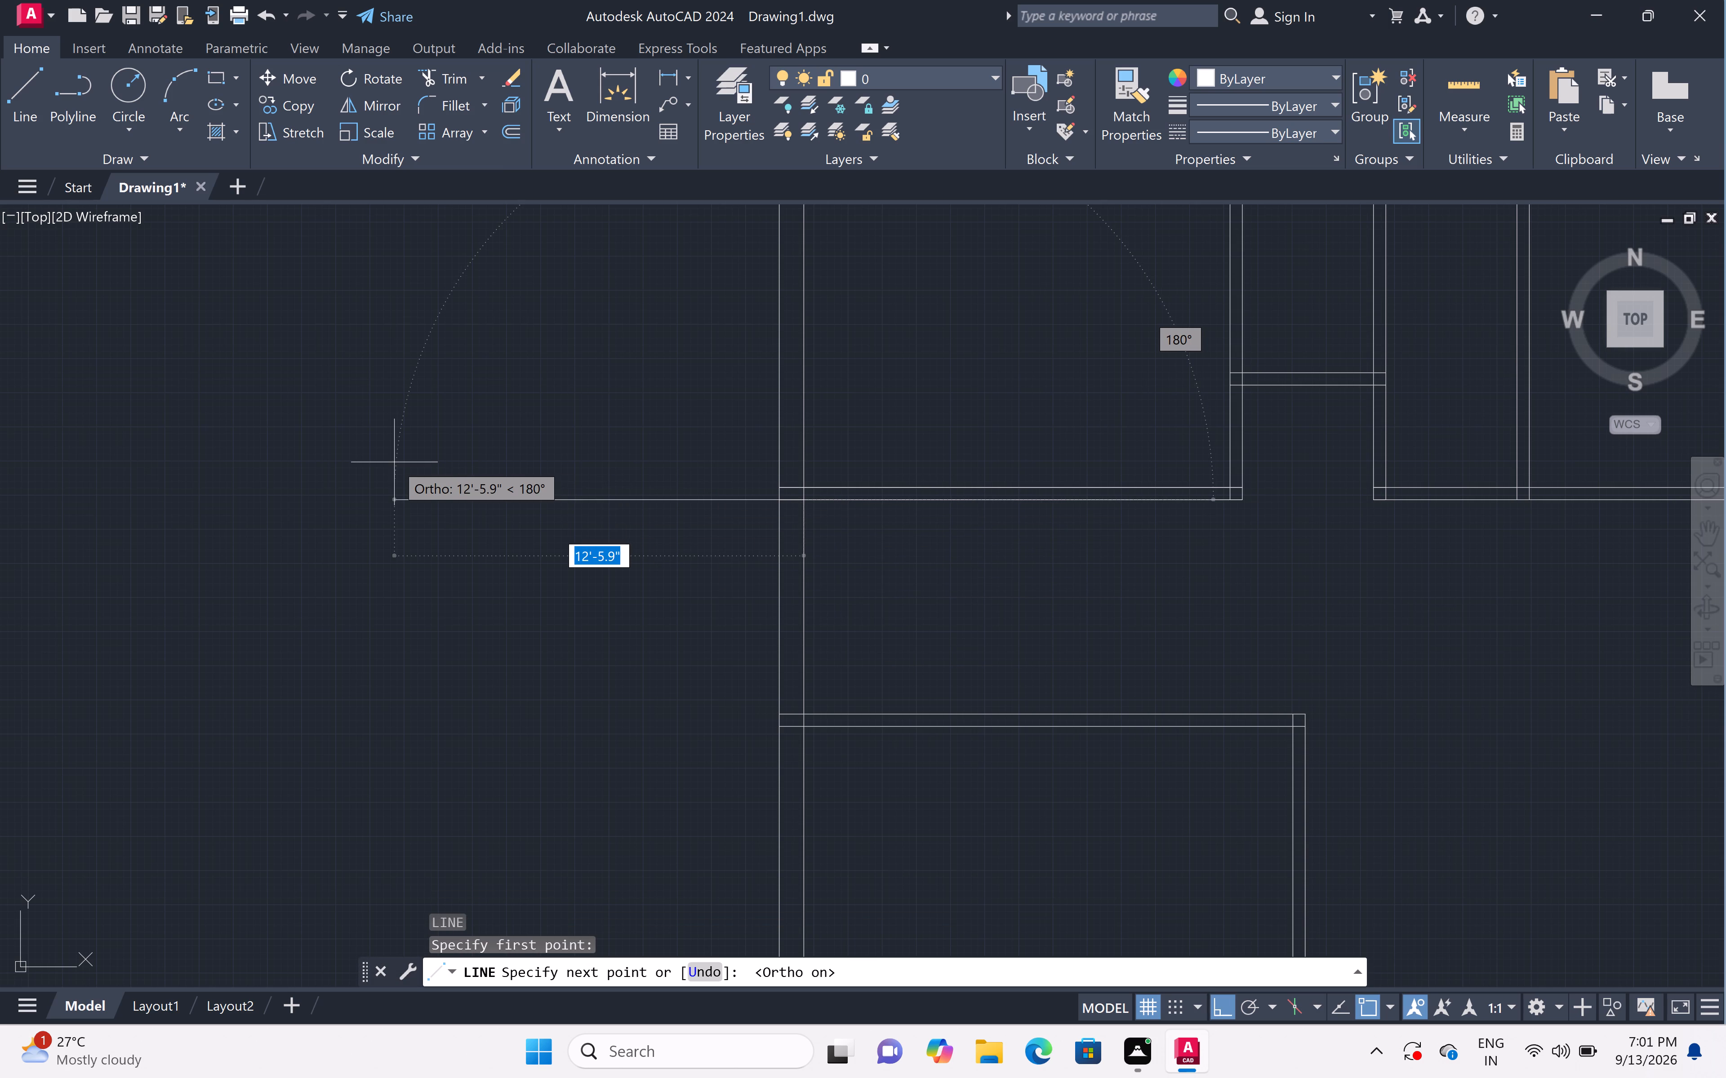
{"action": "type", "text": "1'8\""}
{"action": "key", "text": "space"}
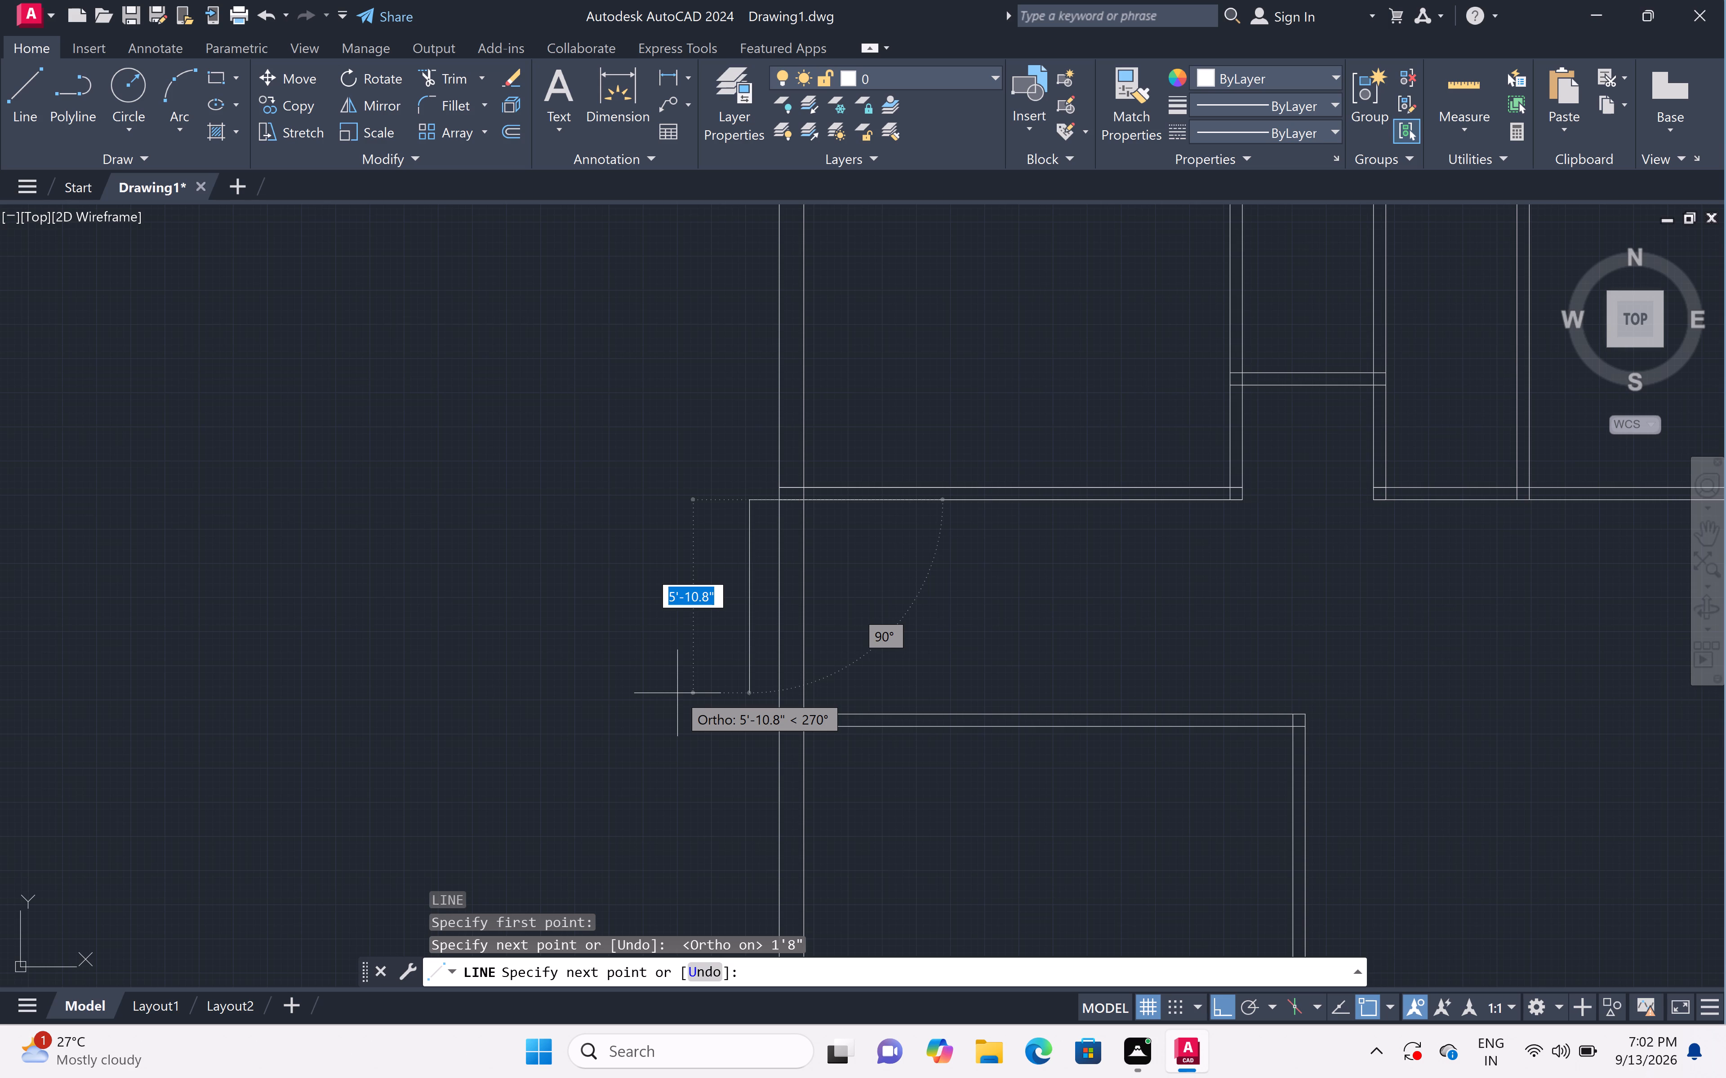
{"action": "key", "text": "Escape"}
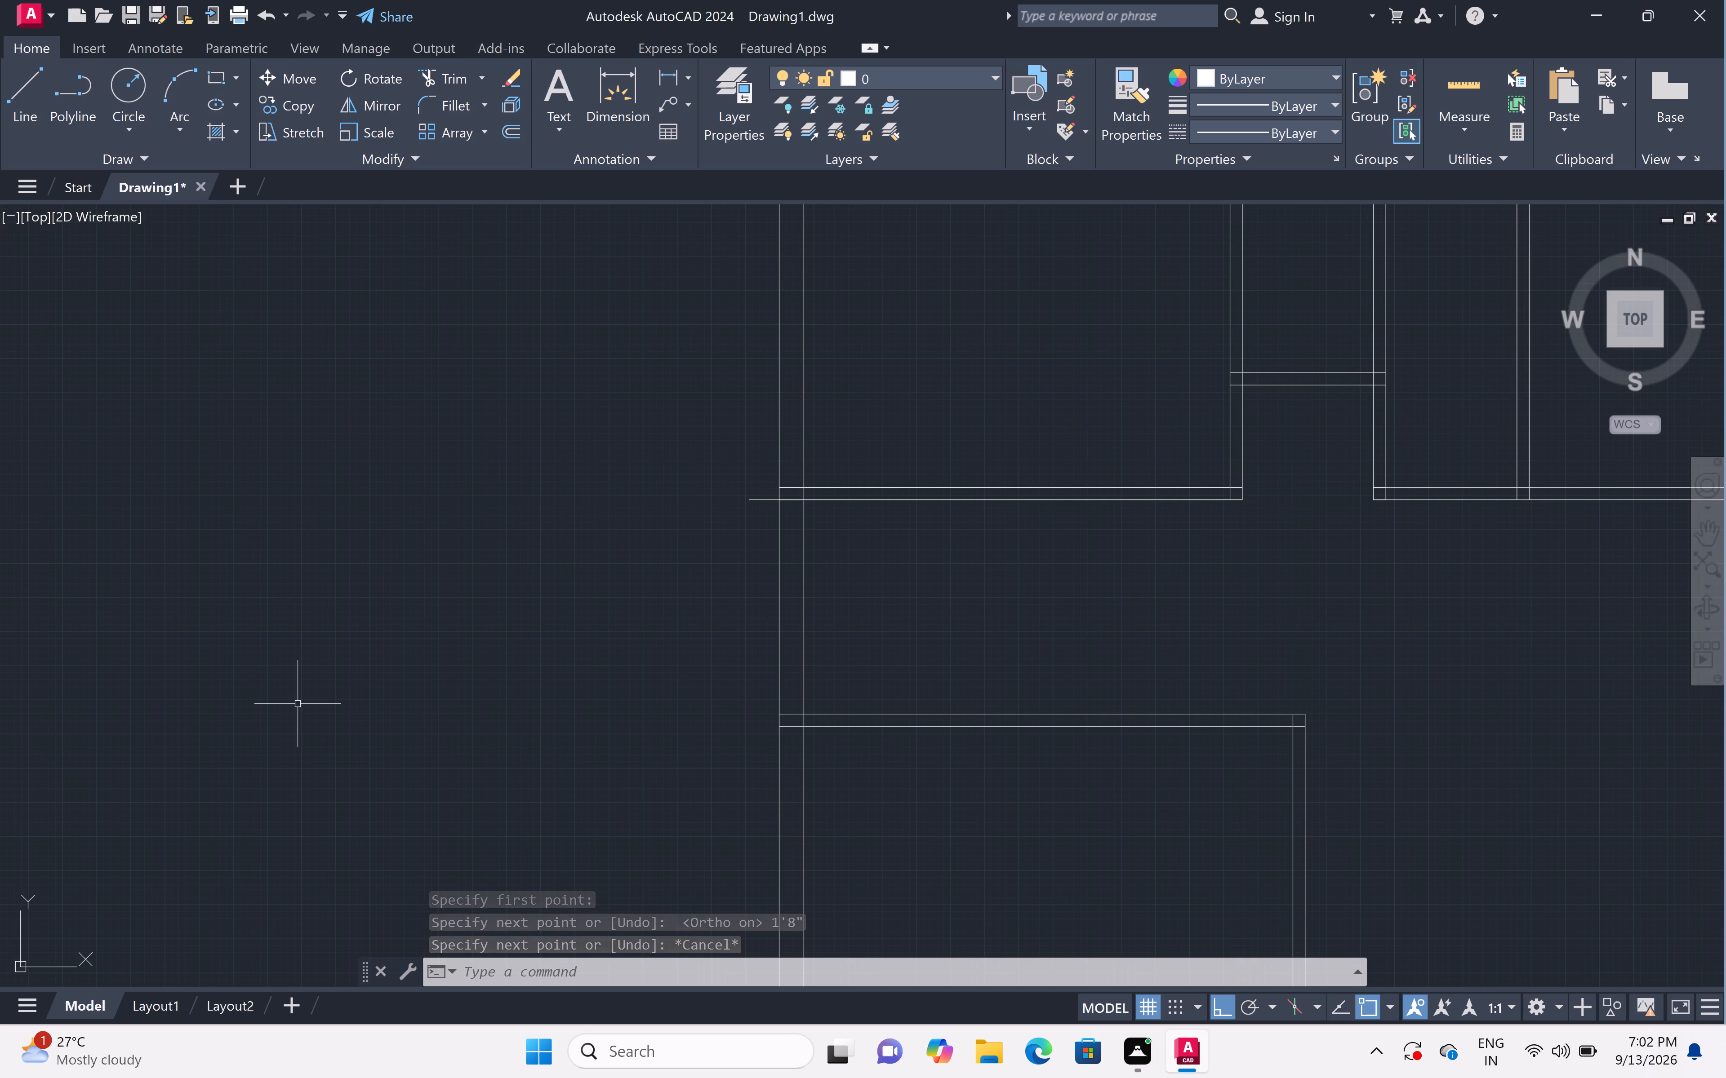
{"action": "key", "text": "Escape"}
Trim both western outer wall lines between the northwest and southwest rooms' horizontal partitions.
{"action": "type", "text": "tr"}
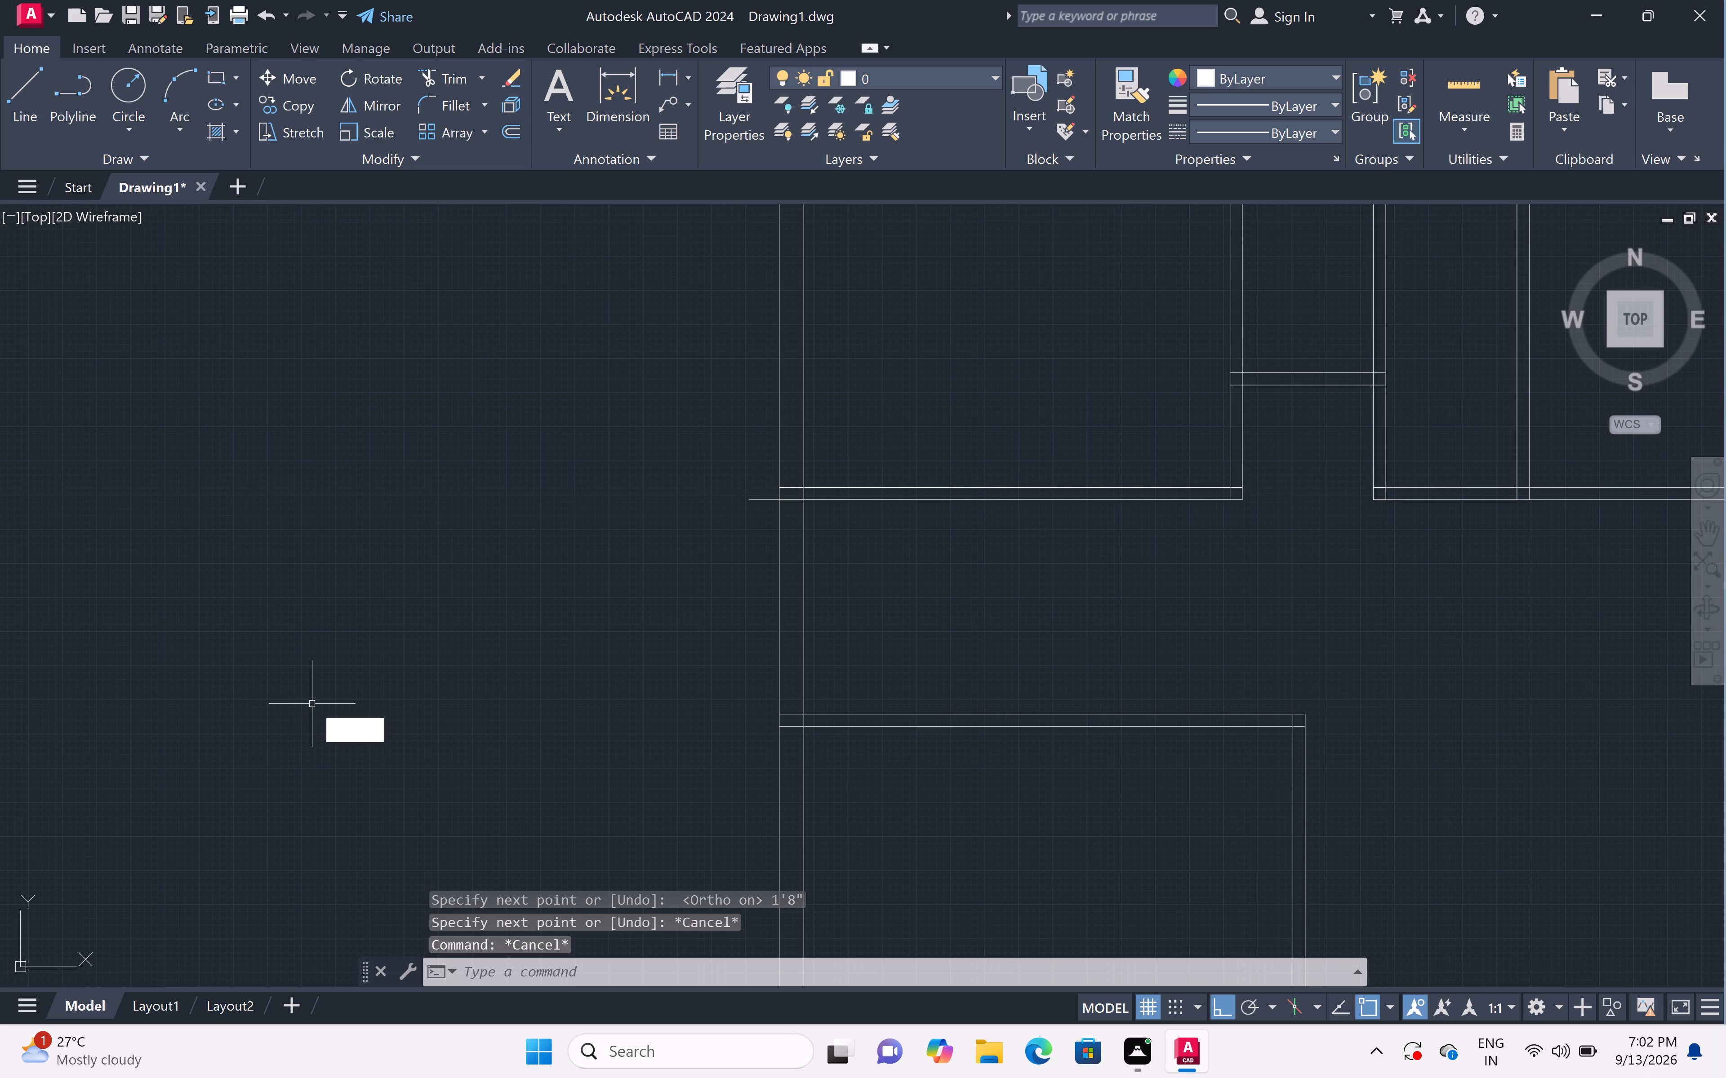
{"action": "key", "text": "space"}
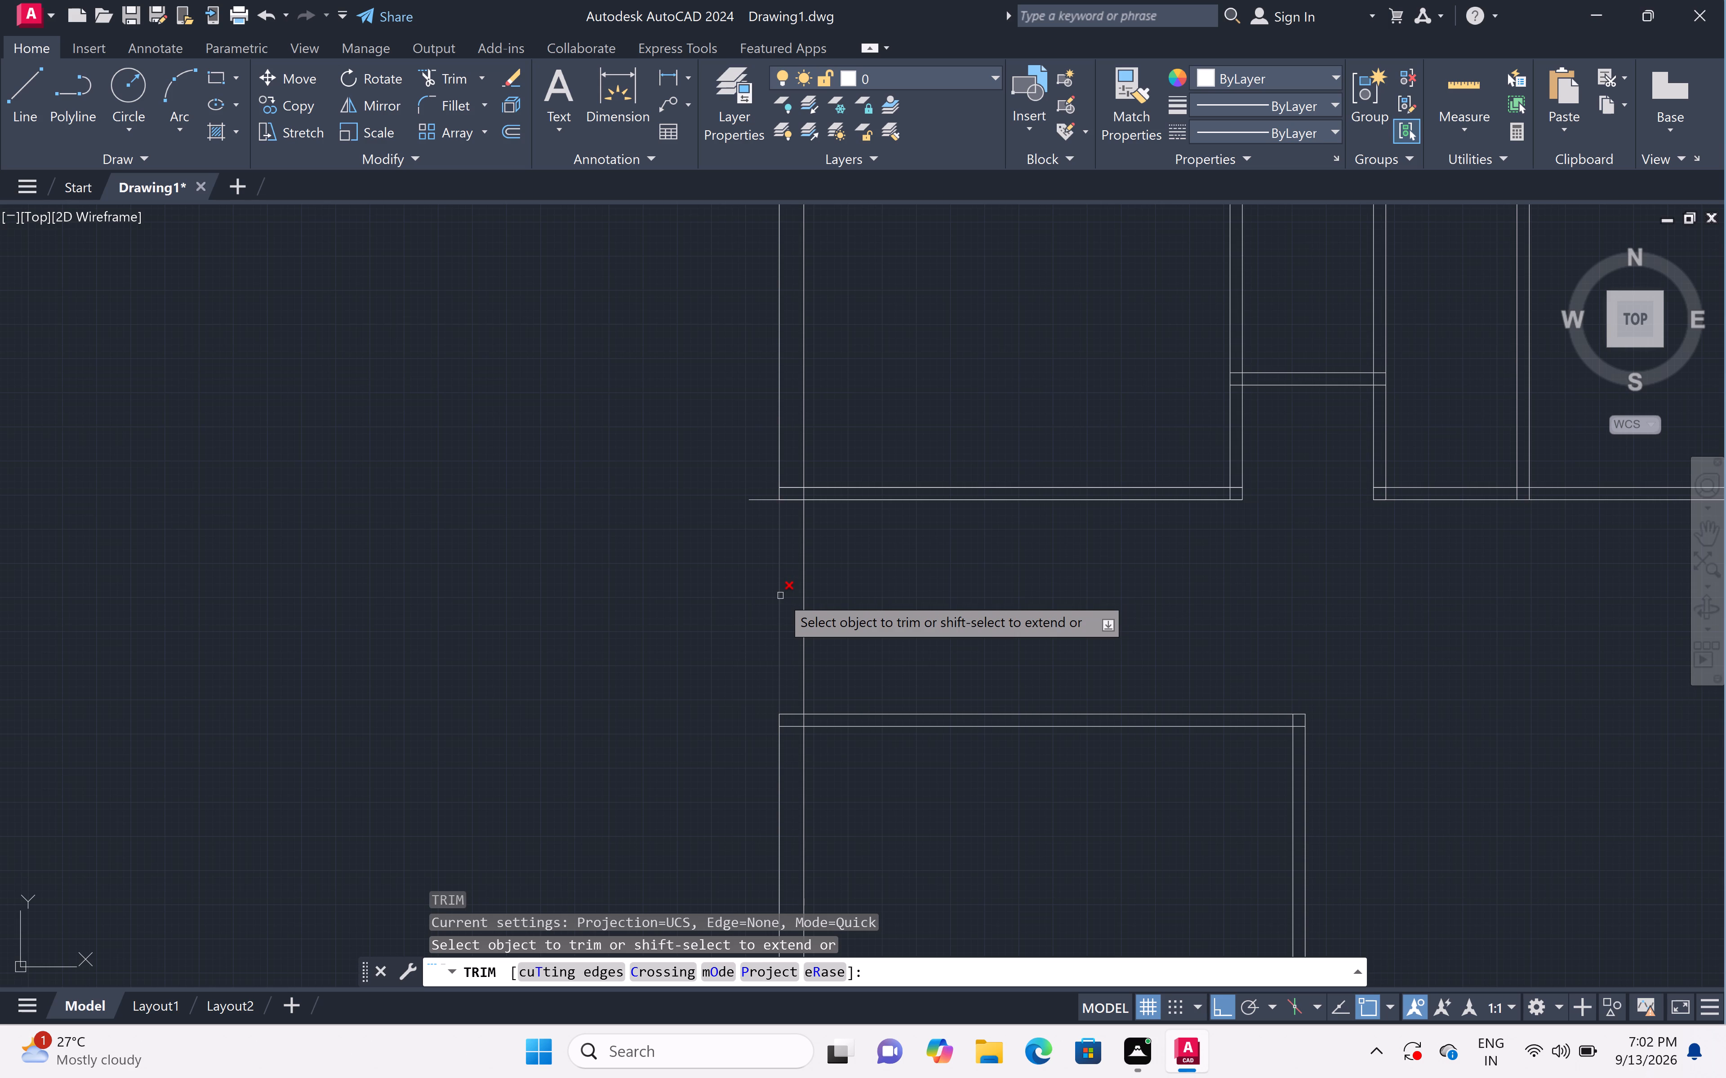
{"action": "left_click", "coordinate": [780, 596]}
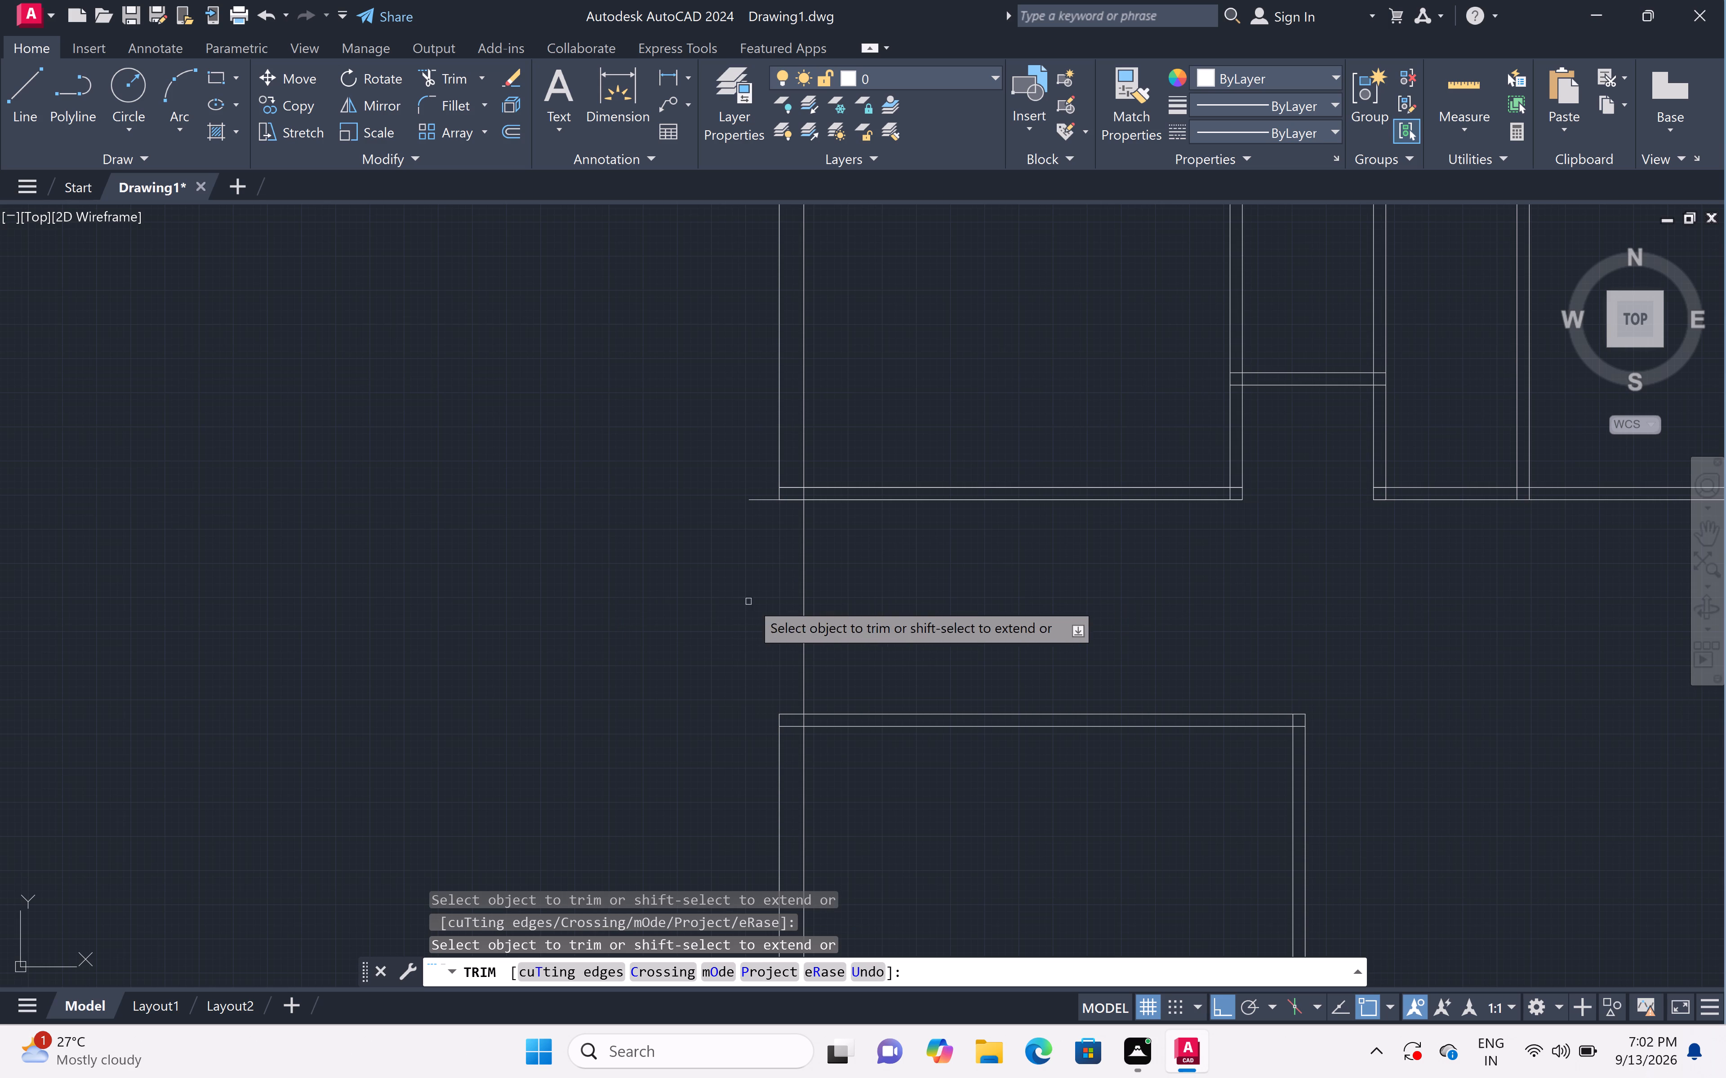
{"action": "left_click", "coordinate": [804, 618]}
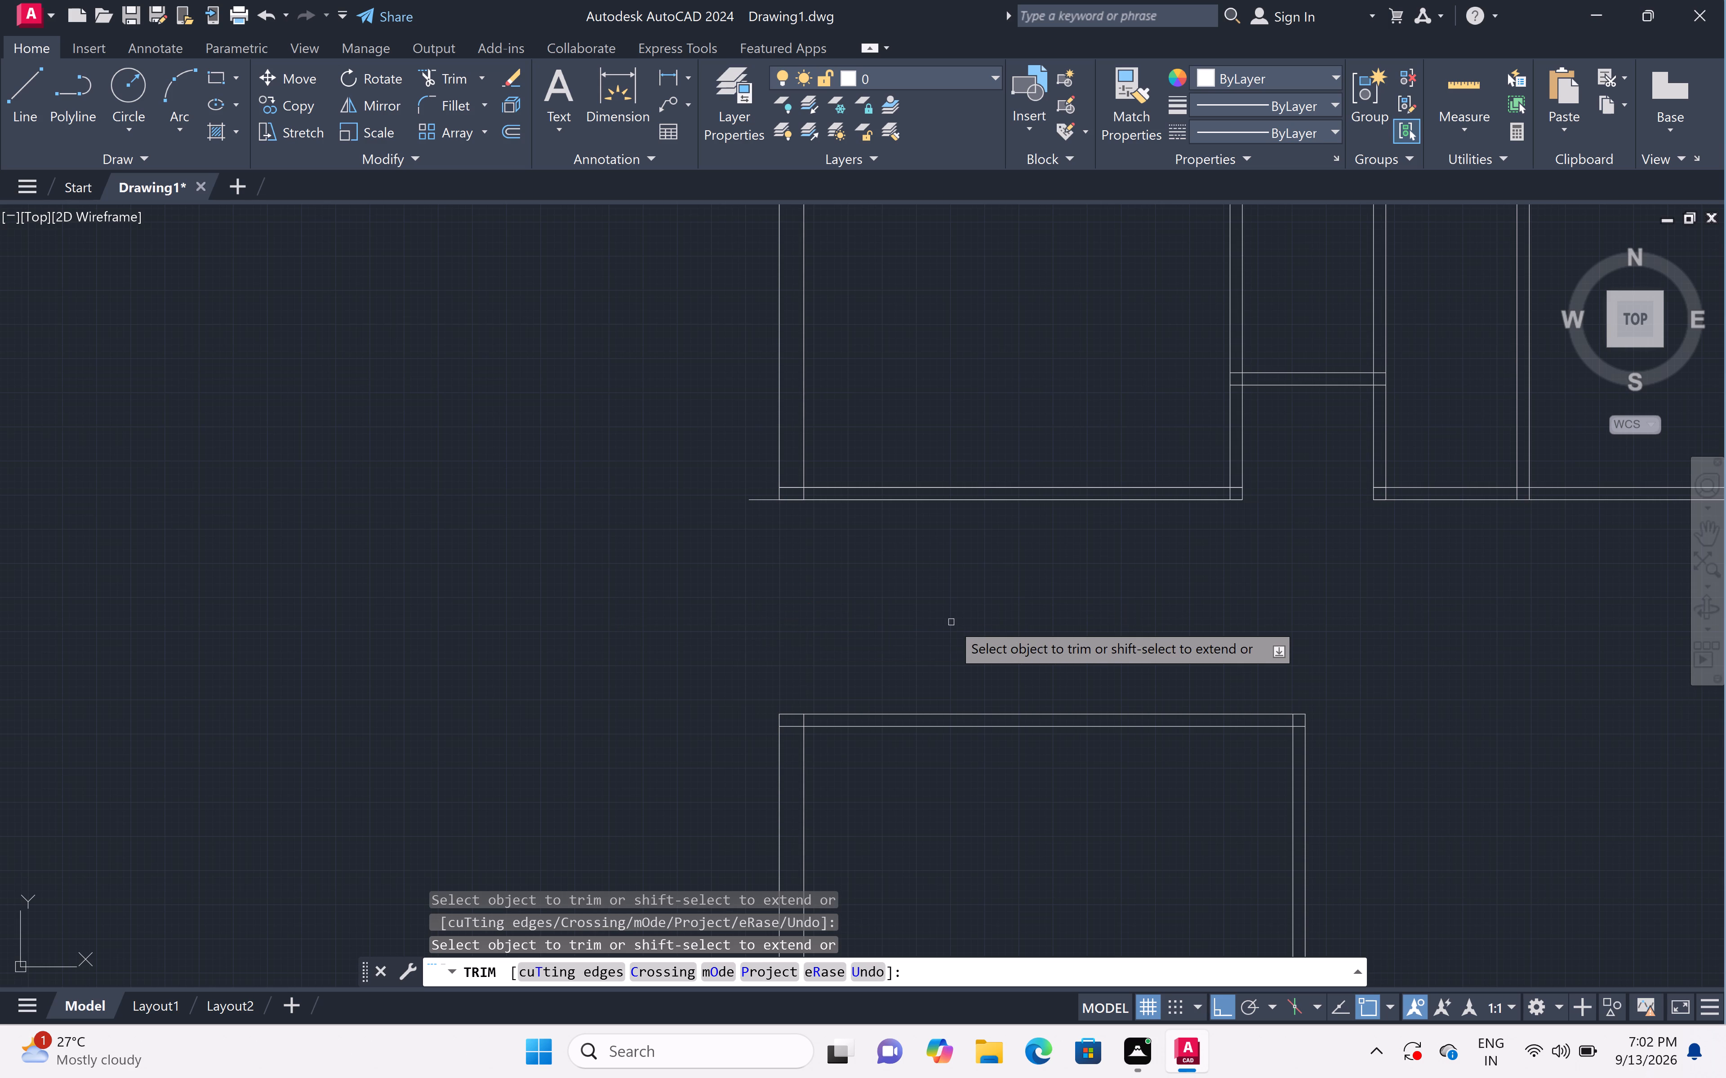
{"action": "type", "text": "l"}
{"action": "key", "text": "space"}
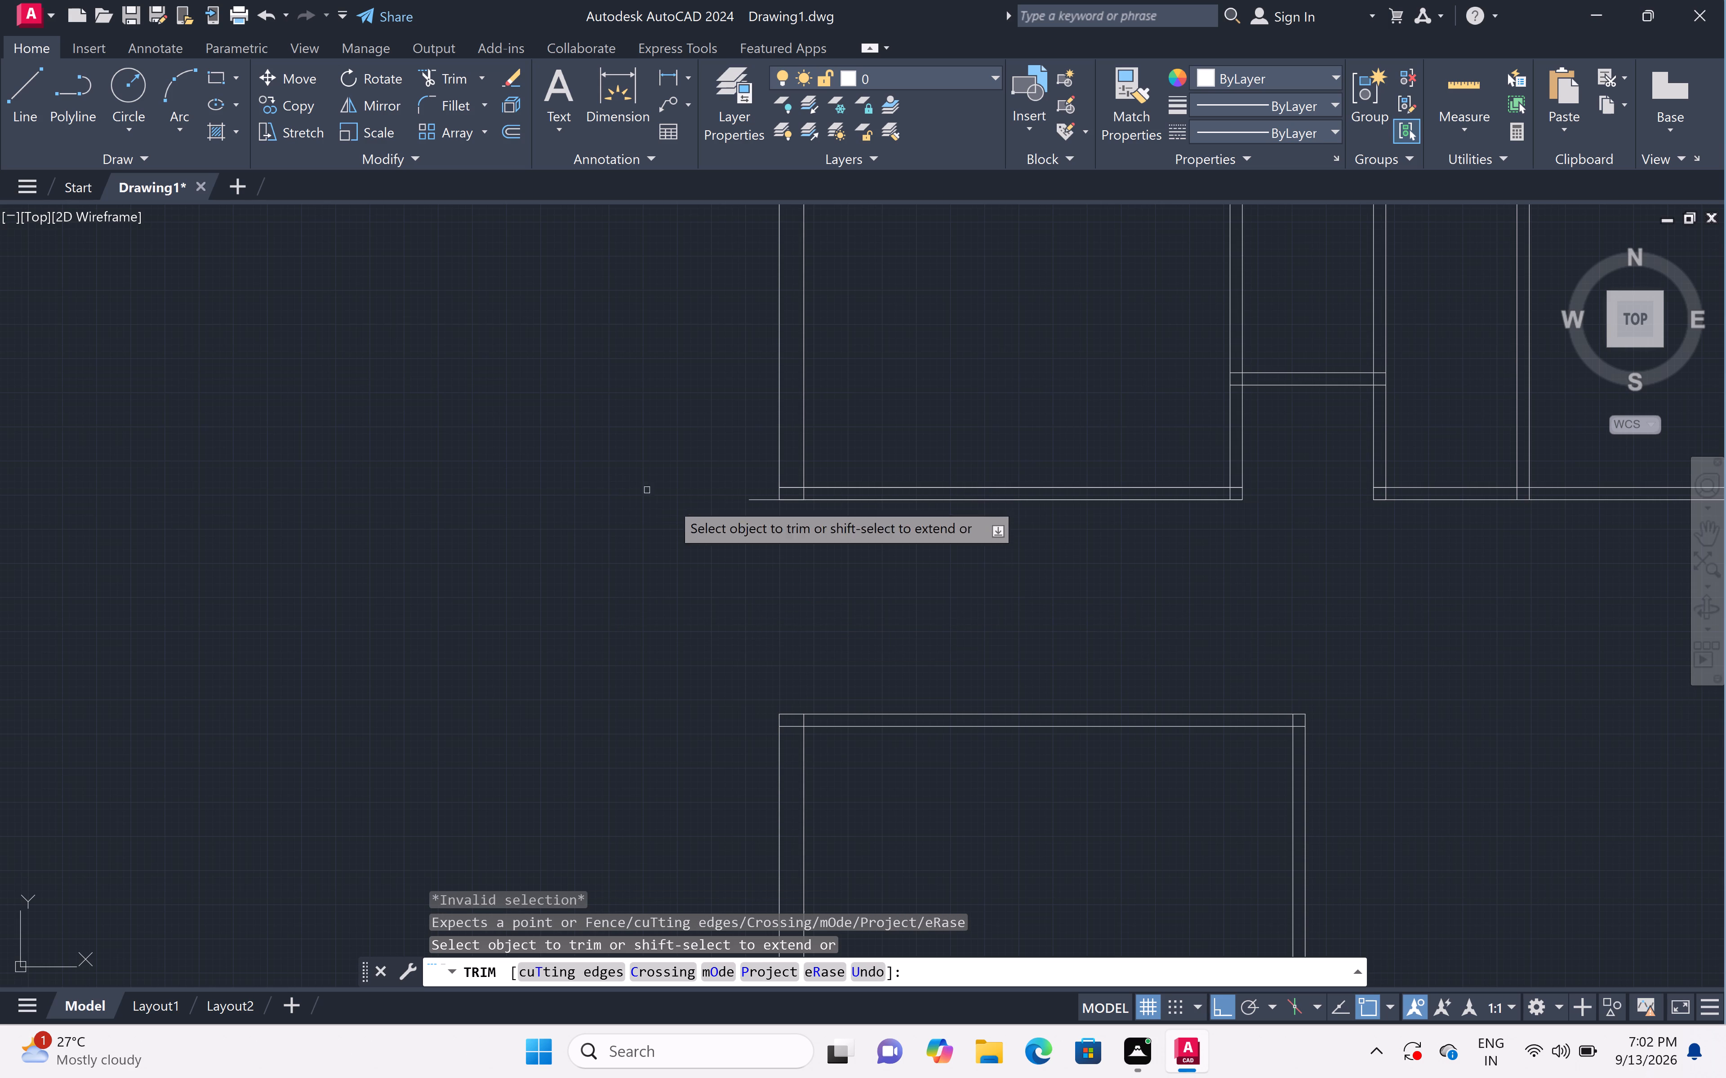
{"action": "key", "text": "Escape"}
Draw a vertical line about 6'-6.5" long south from the stub's west end, level with the southwest room's upper partition line.
{"action": "type", "text": "l"}
{"action": "key", "text": "space"}
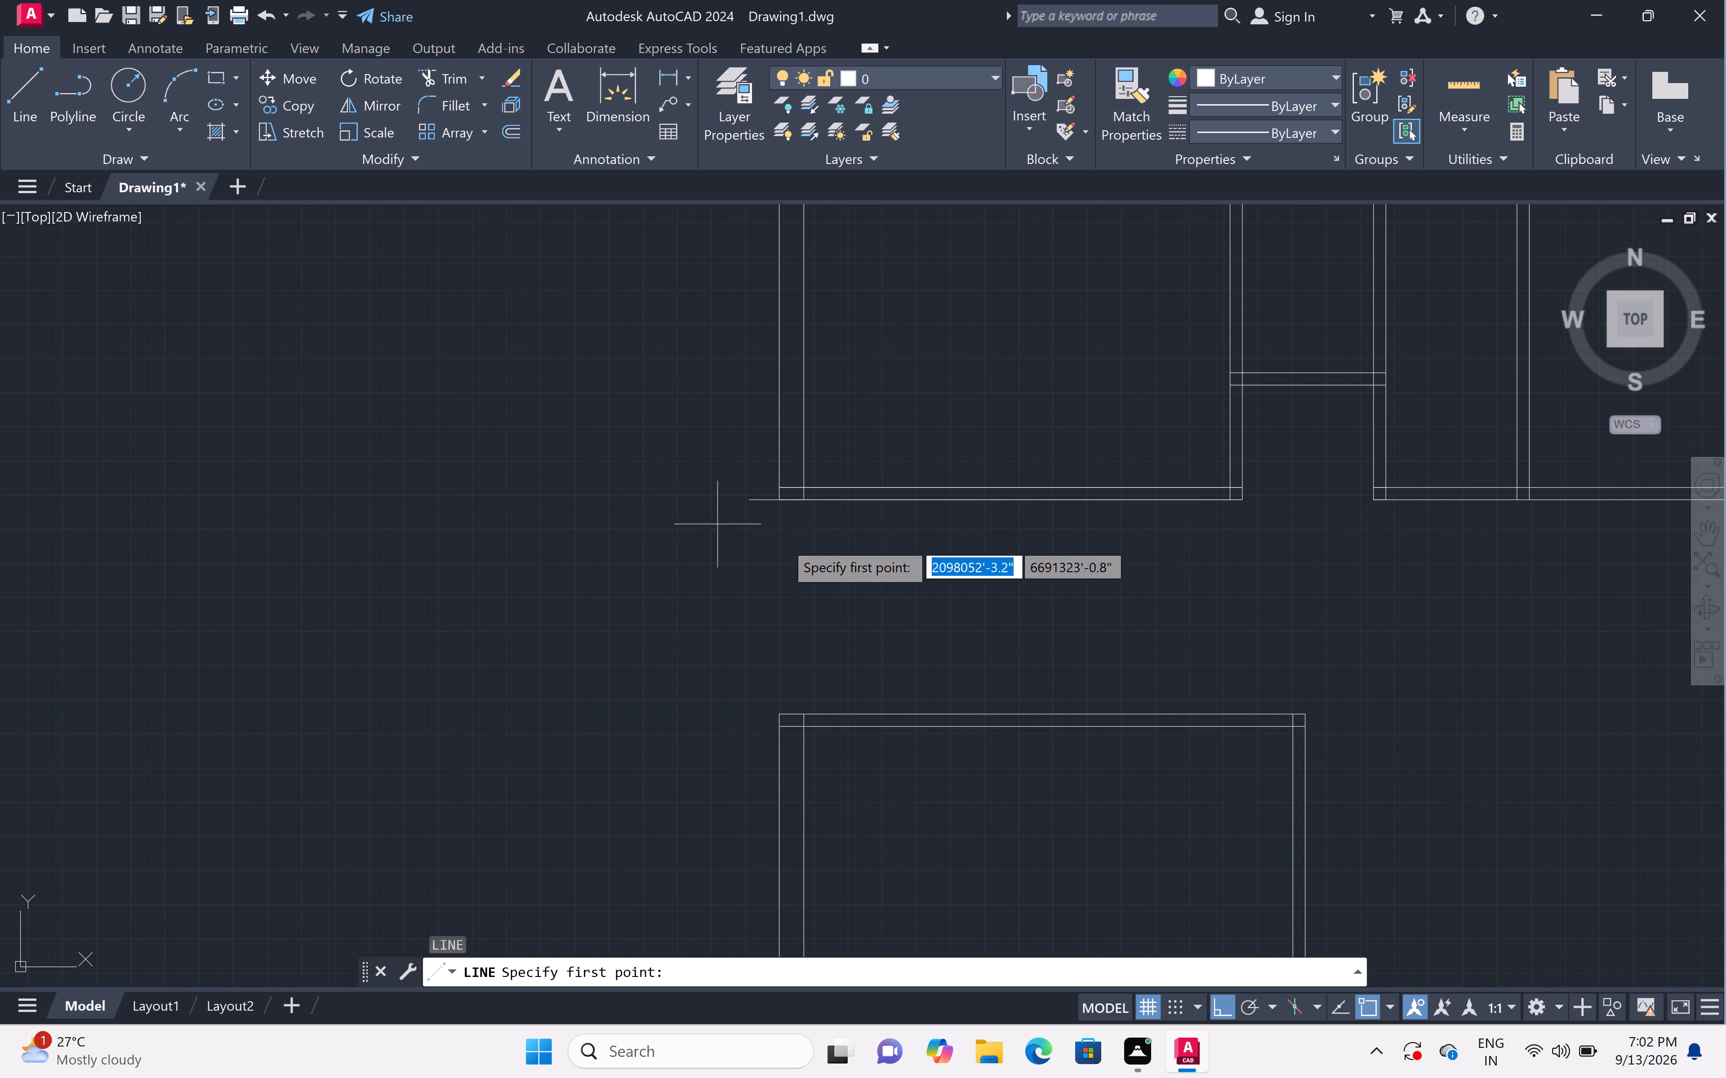
{"action": "double_click", "coordinate": [747, 506]}
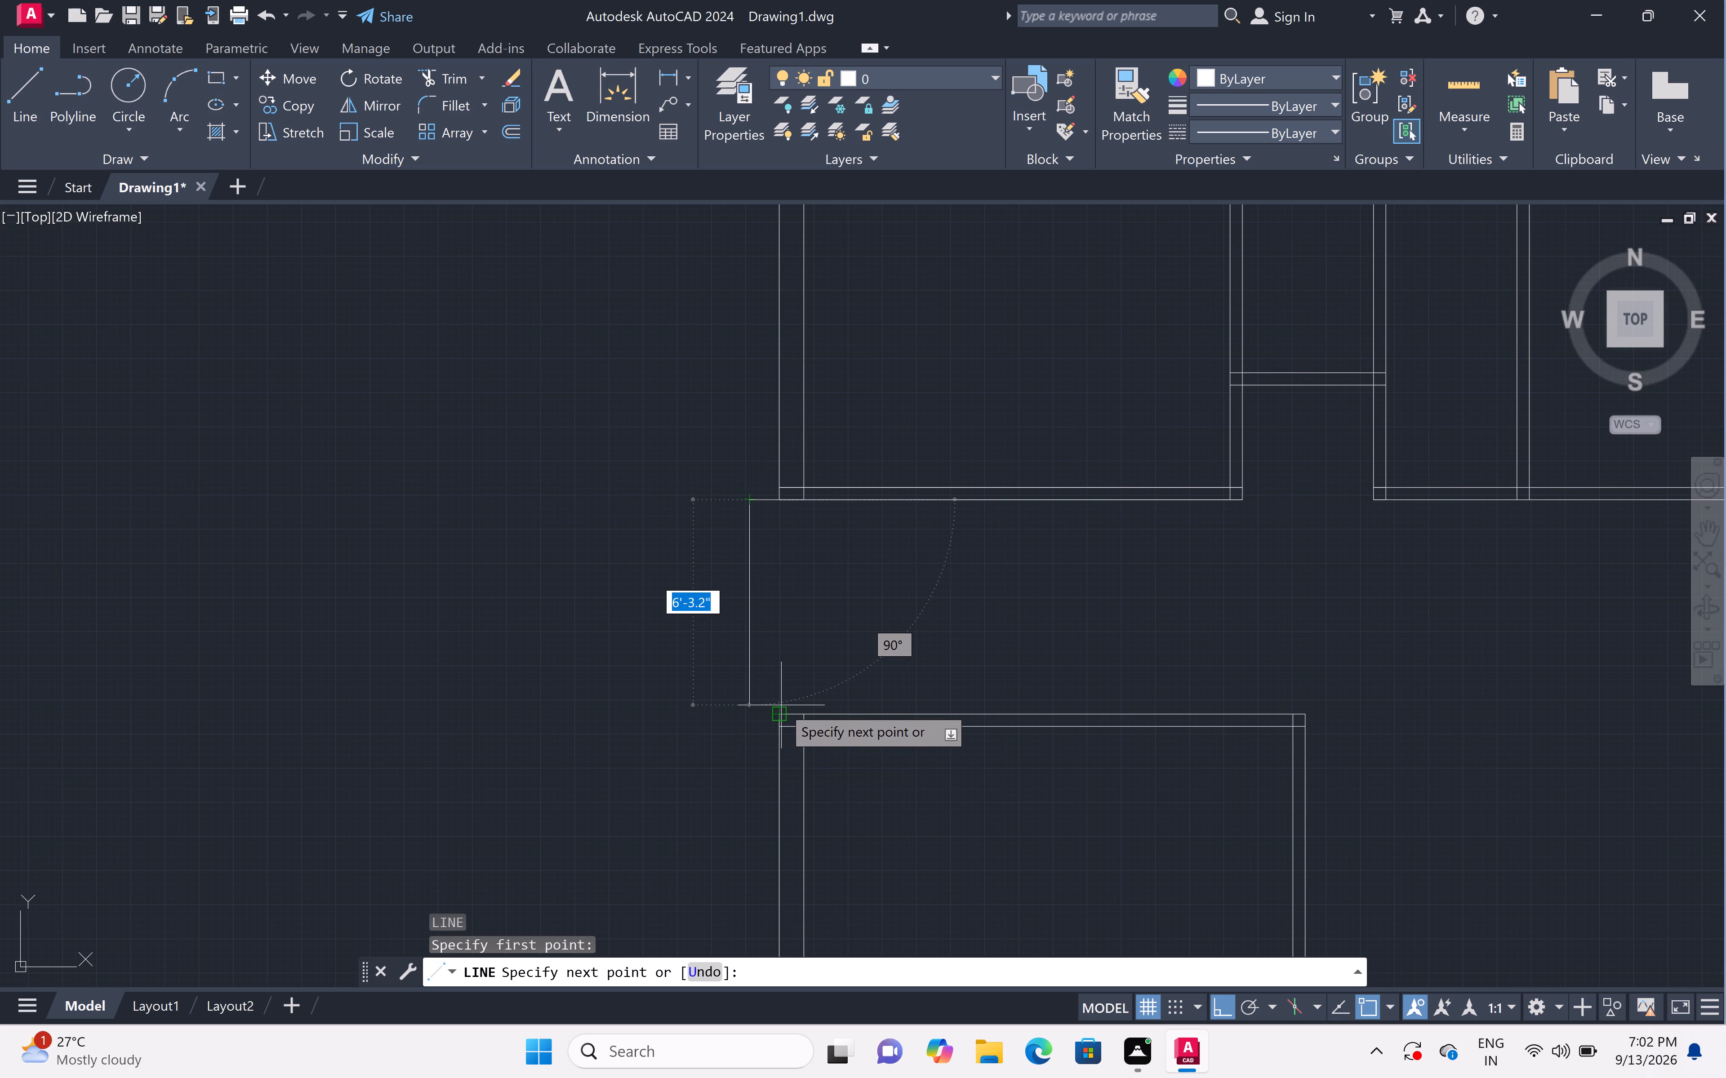
{"action": "left_click", "coordinate": [750, 715]}
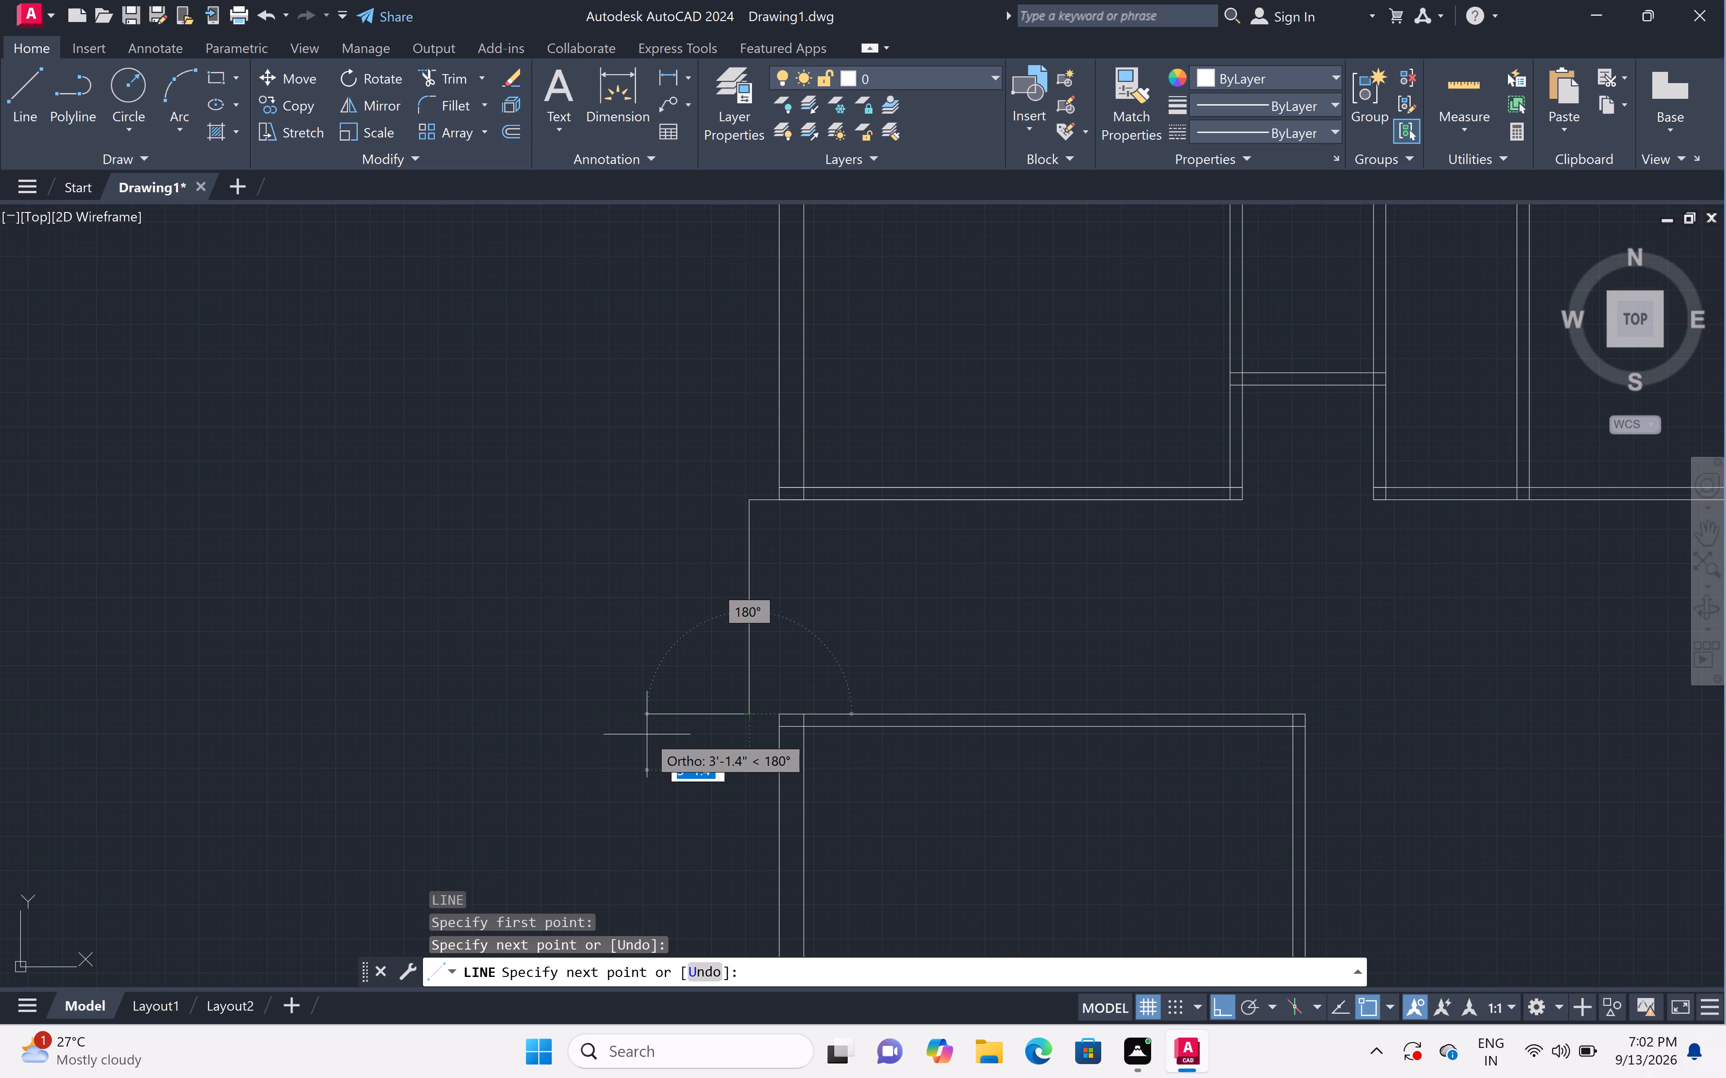
{"action": "scroll", "coordinate": [750, 652], "scroll_direction": "up", "scroll_amount": 2}
{"action": "scroll", "coordinate": [752, 653], "scroll_direction": "down", "scroll_amount": 1}
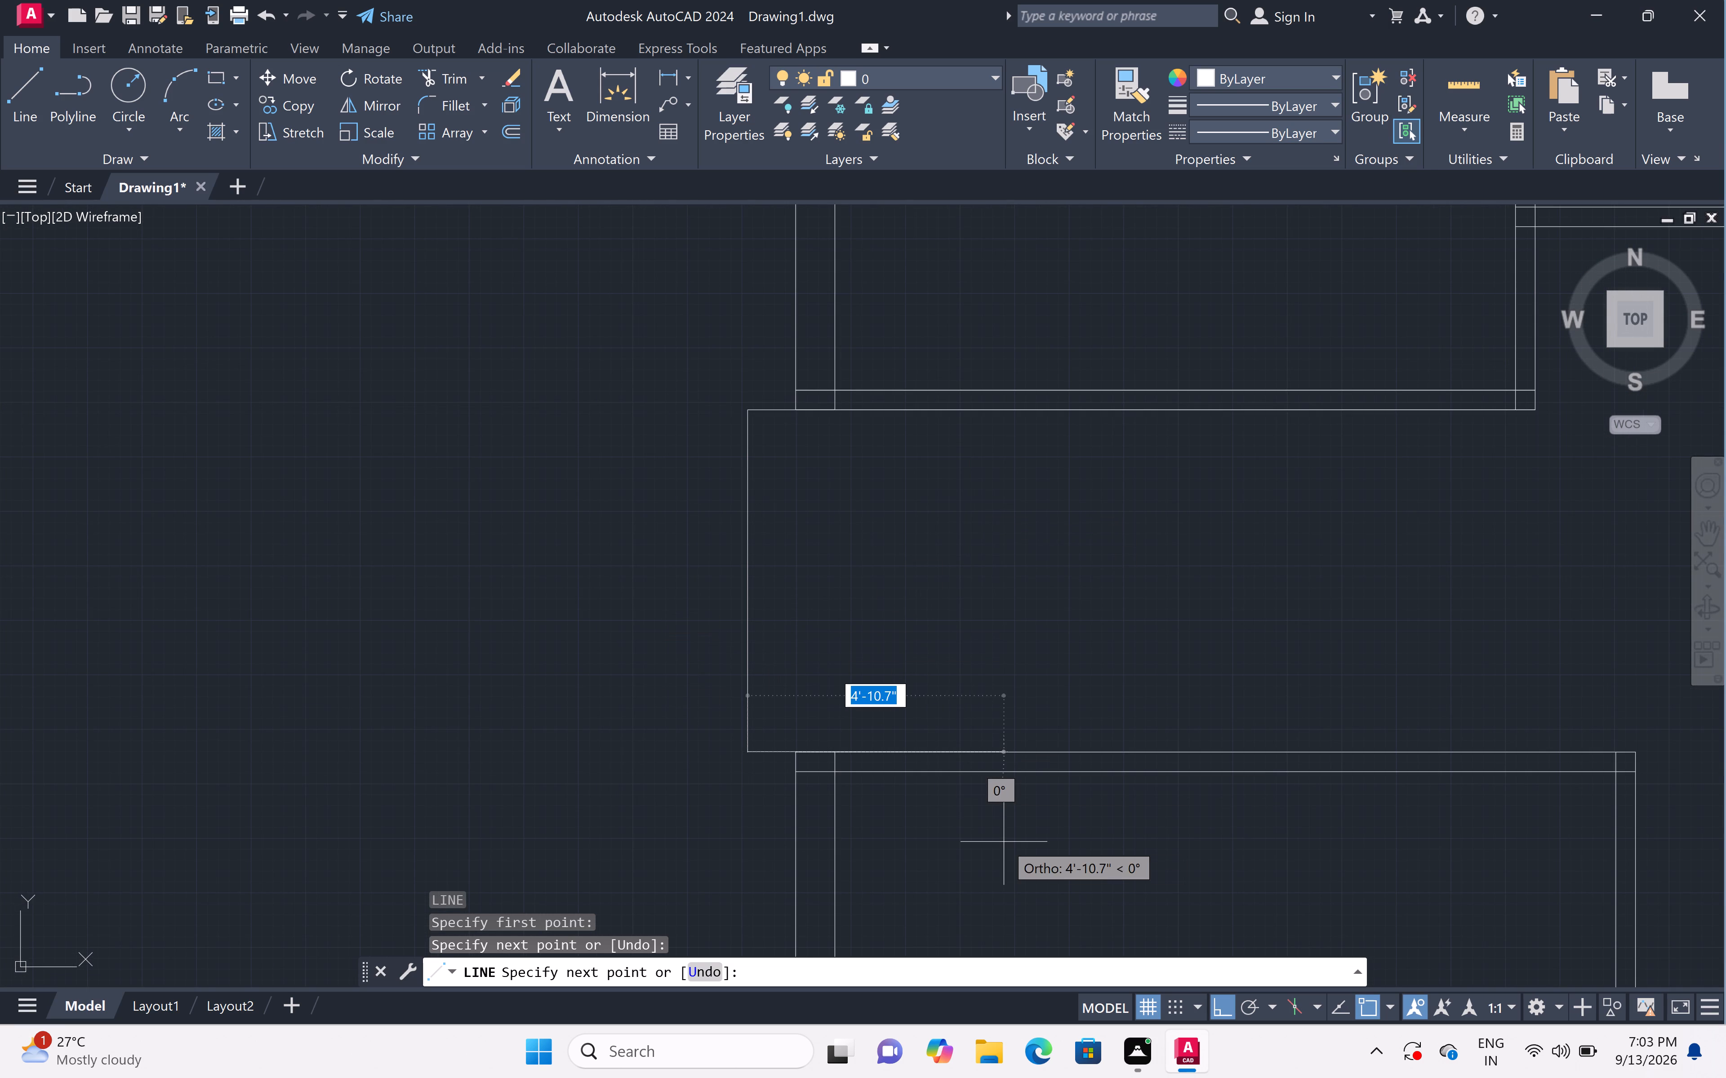
{"action": "key", "text": "Escape"}
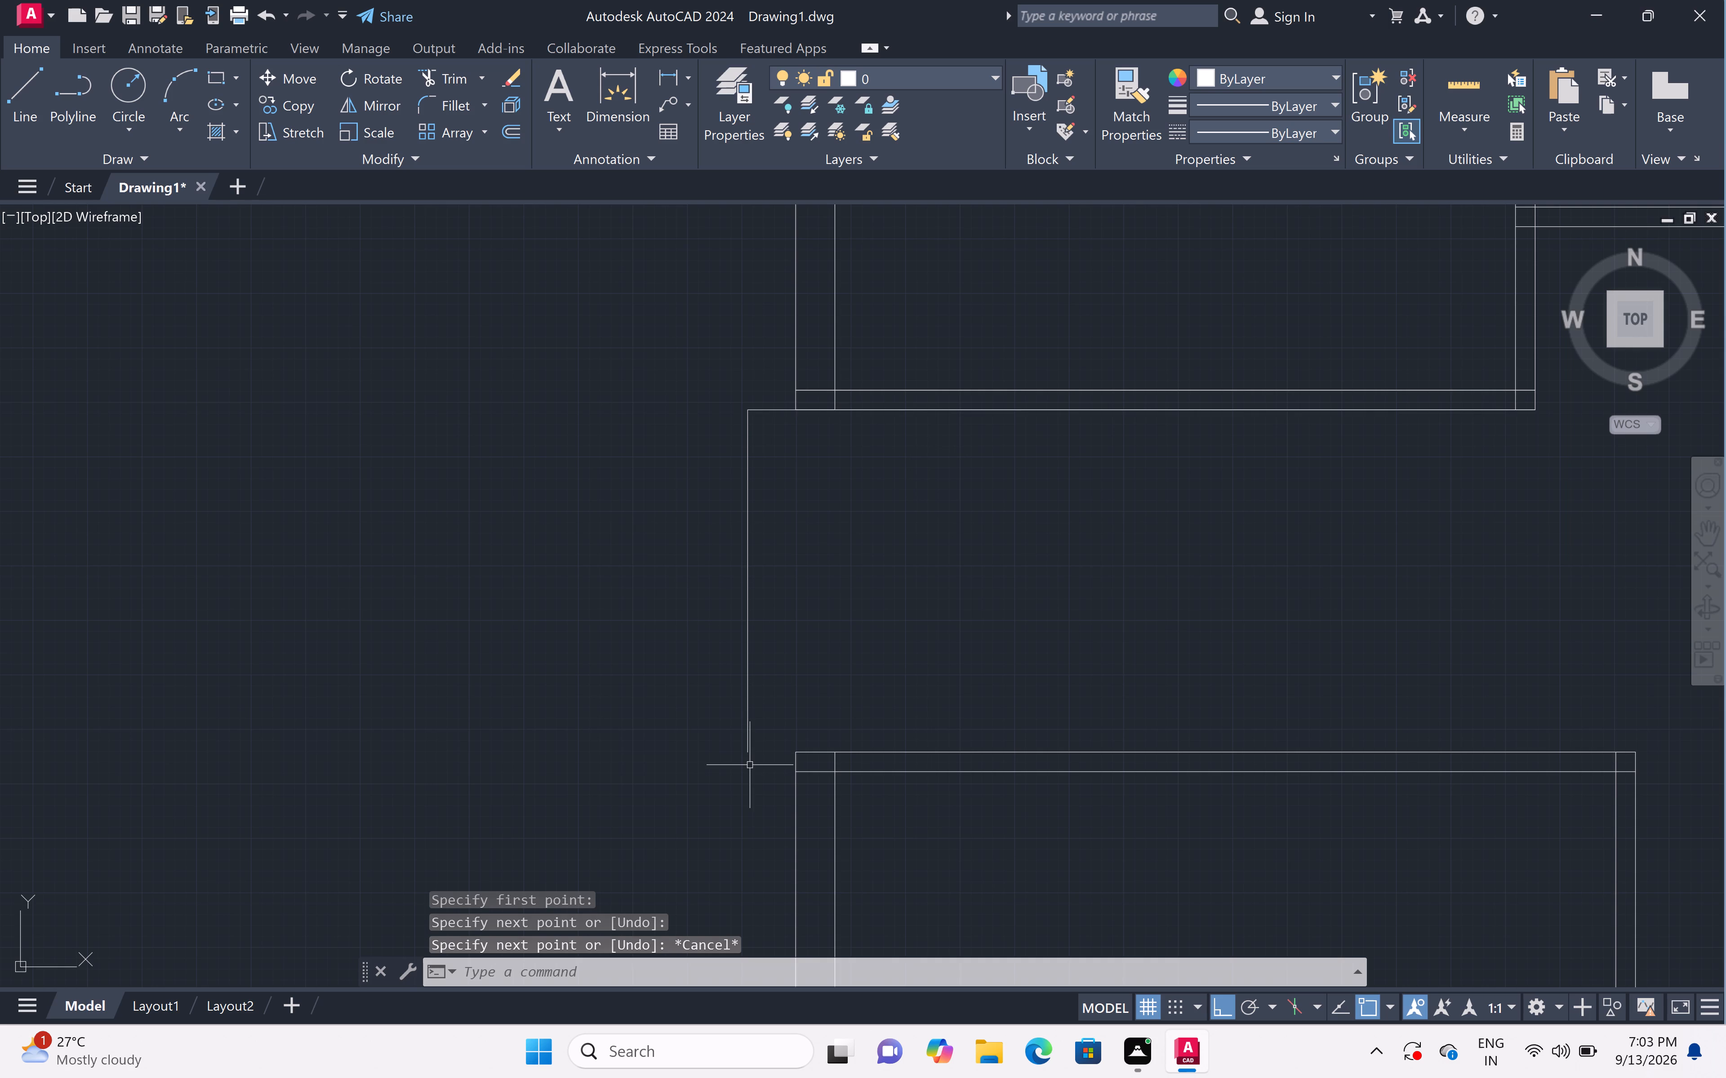
Draw a horizontal line about 1'-8" long from the new vertical line's south end east to the western wall's inner face.
{"action": "key", "text": "l"}
{"action": "key", "text": "space"}
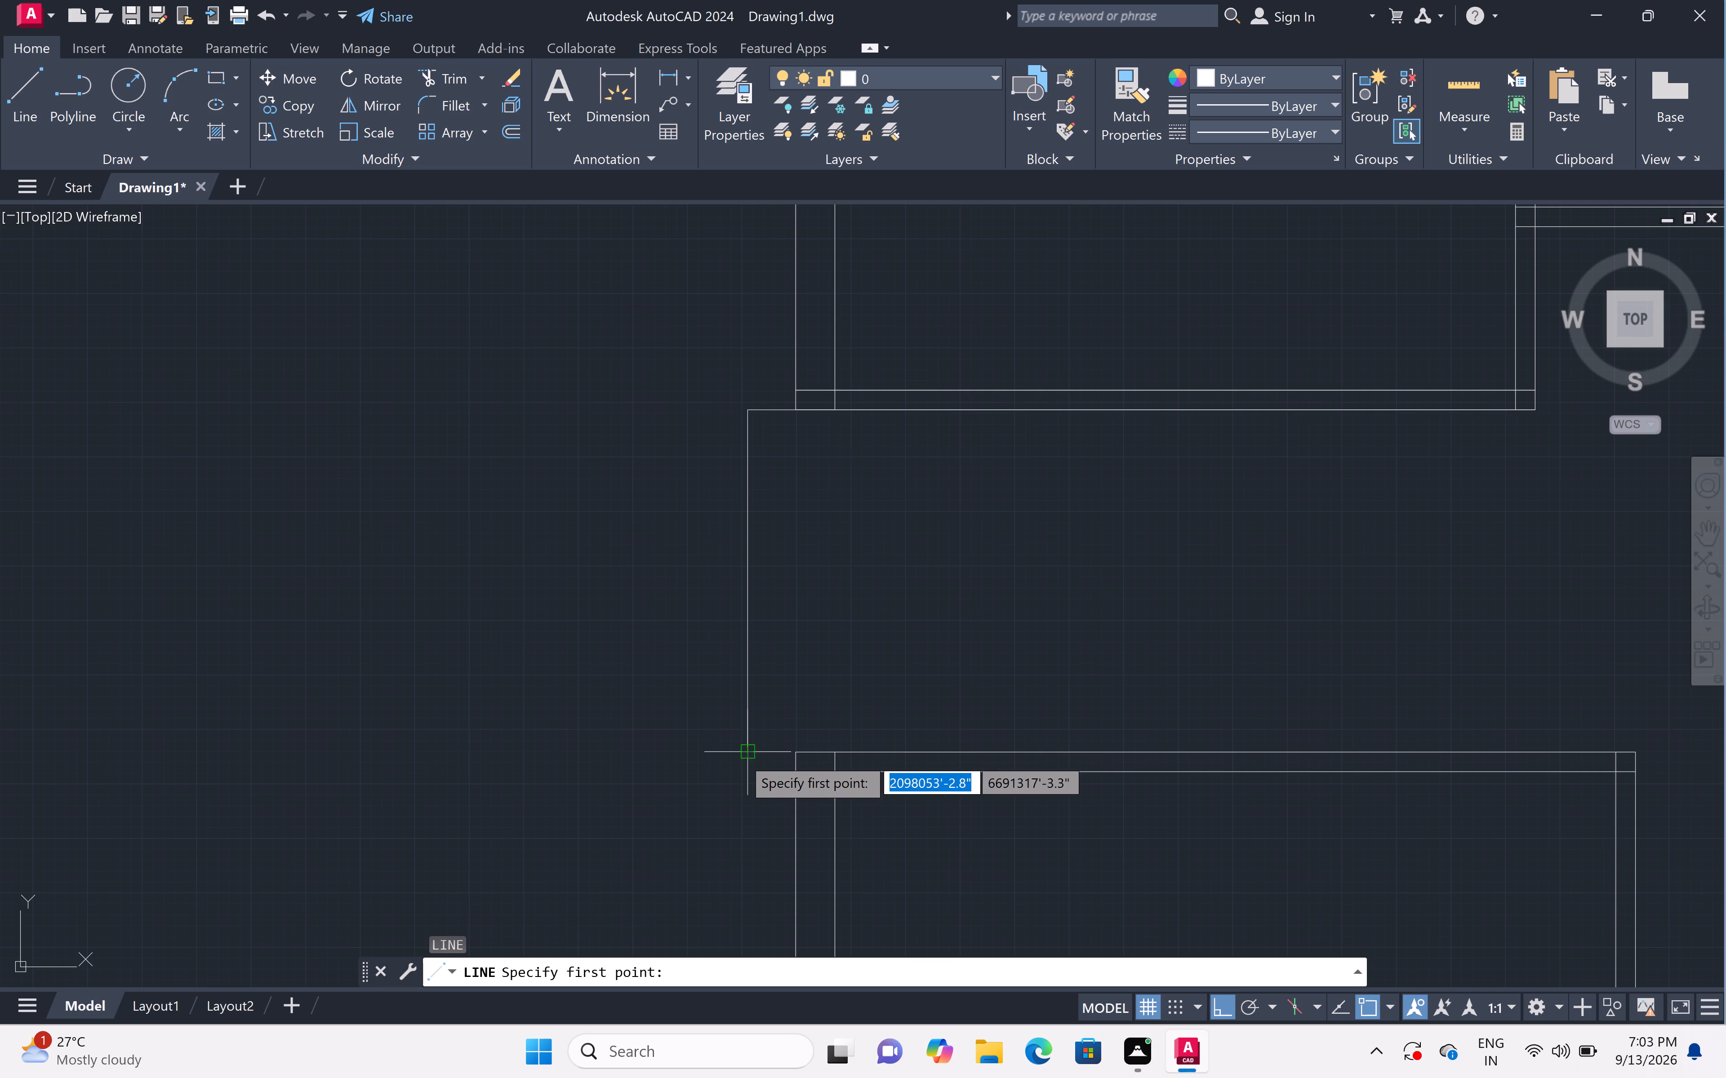
{"action": "double_click", "coordinate": [742, 747]}
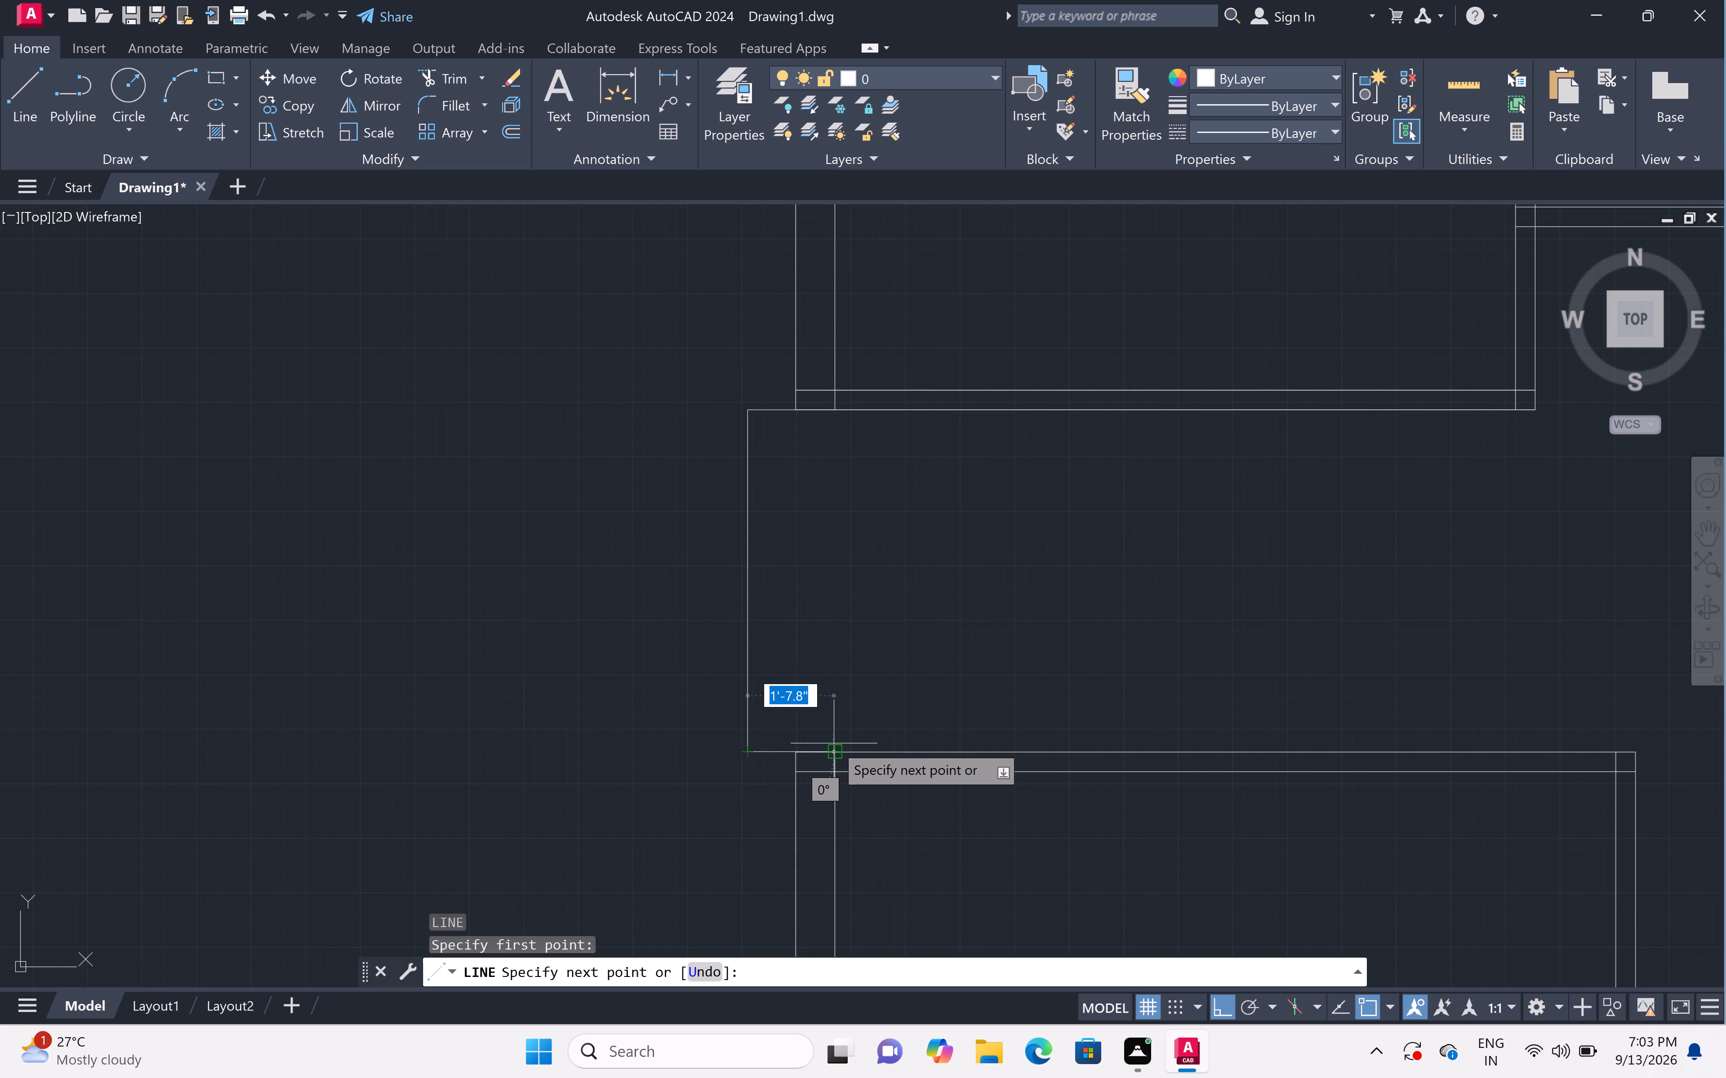
{"action": "left_click", "coordinate": [839, 751]}
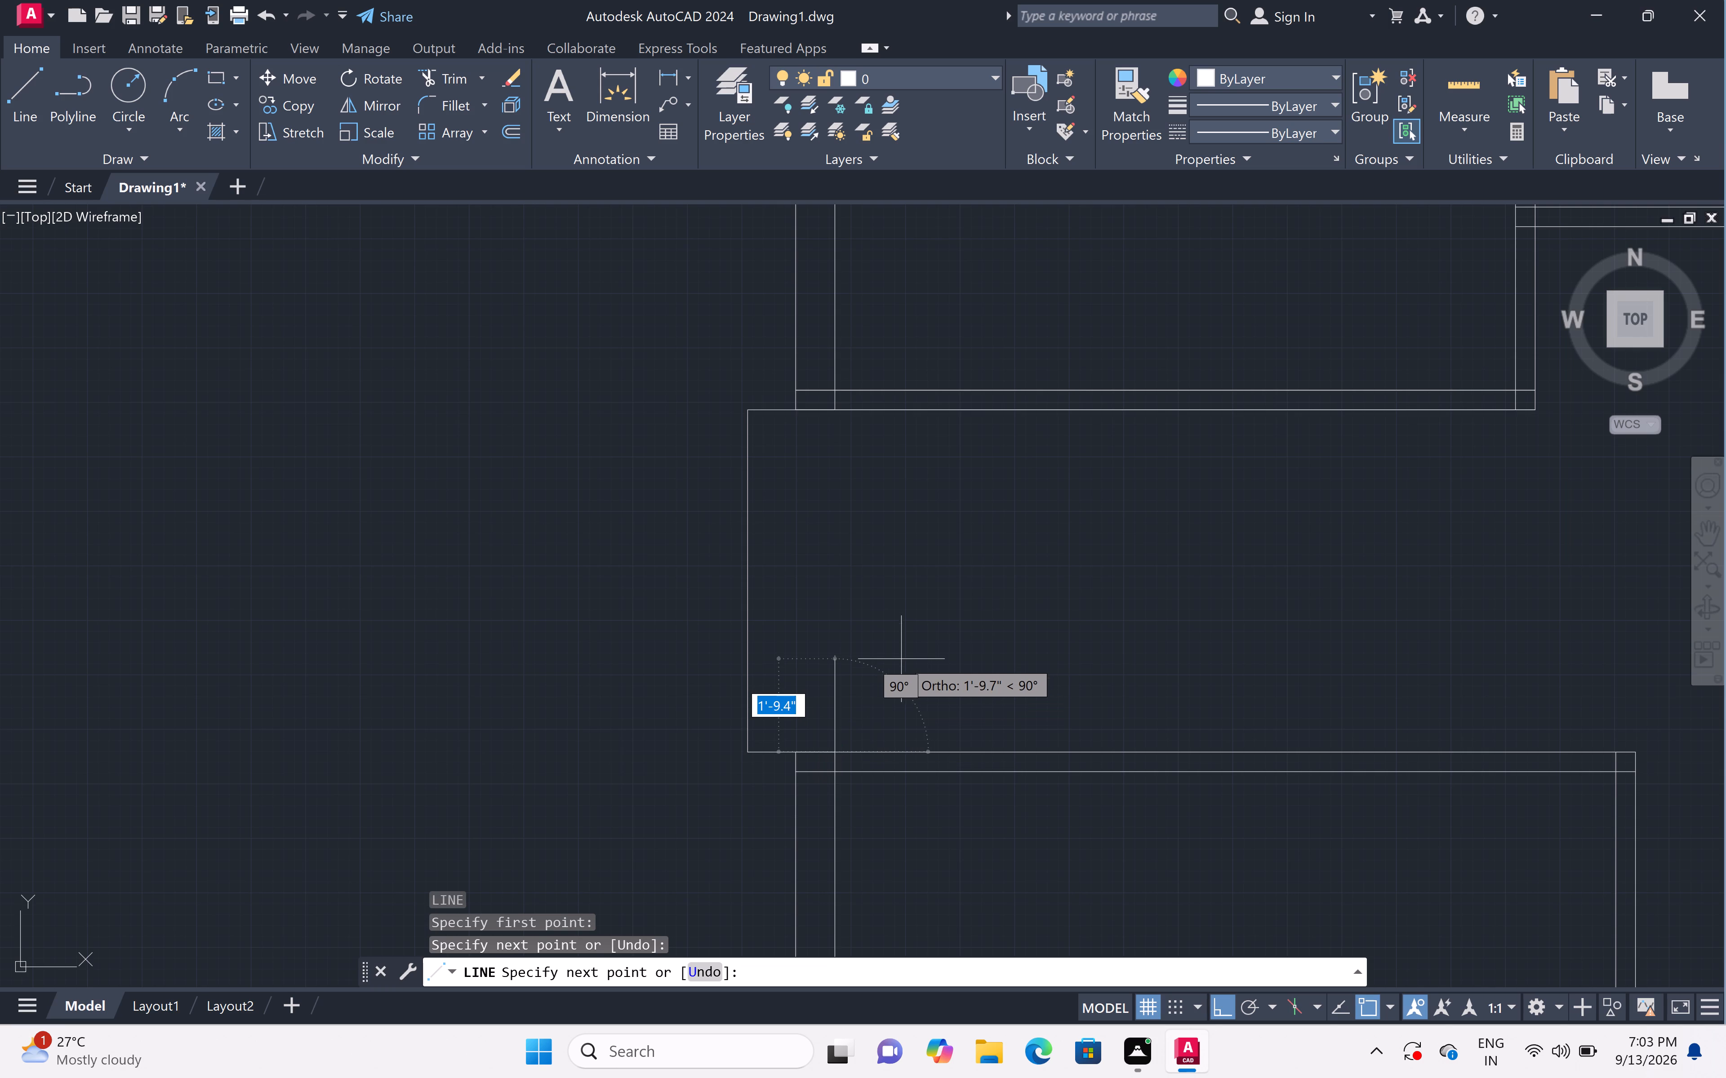
{"action": "key", "text": "Escape"}
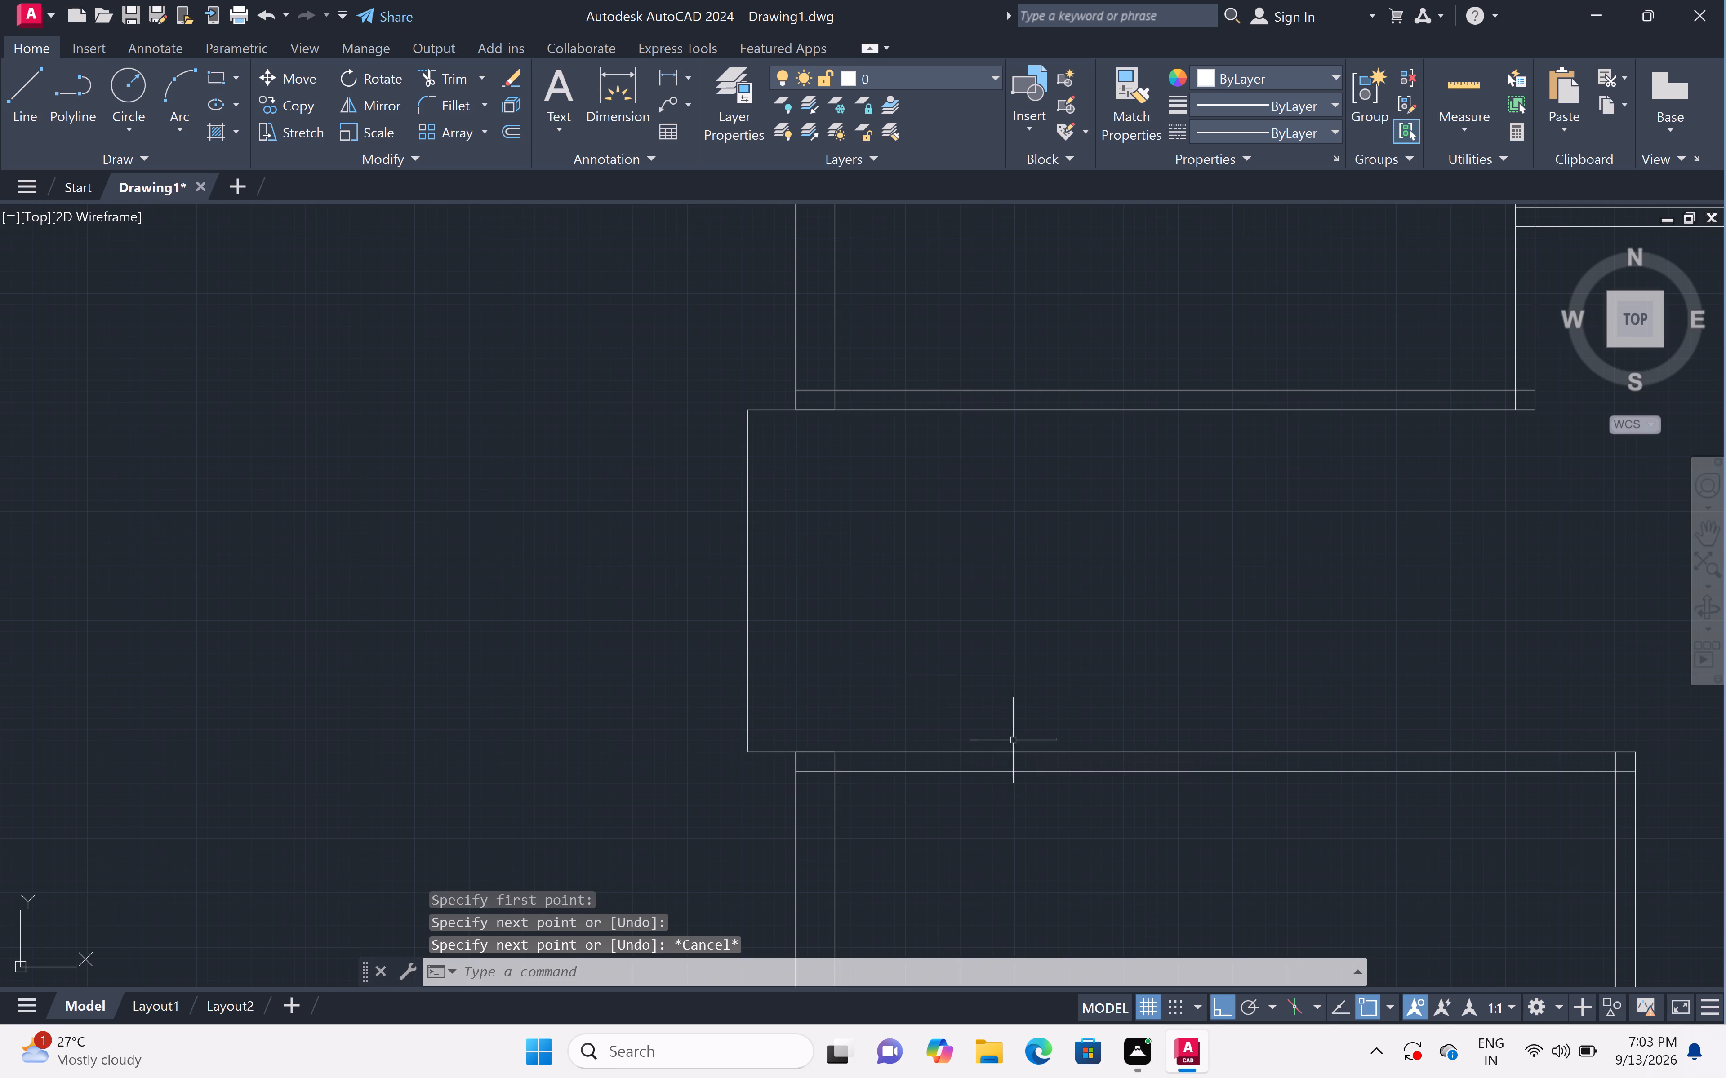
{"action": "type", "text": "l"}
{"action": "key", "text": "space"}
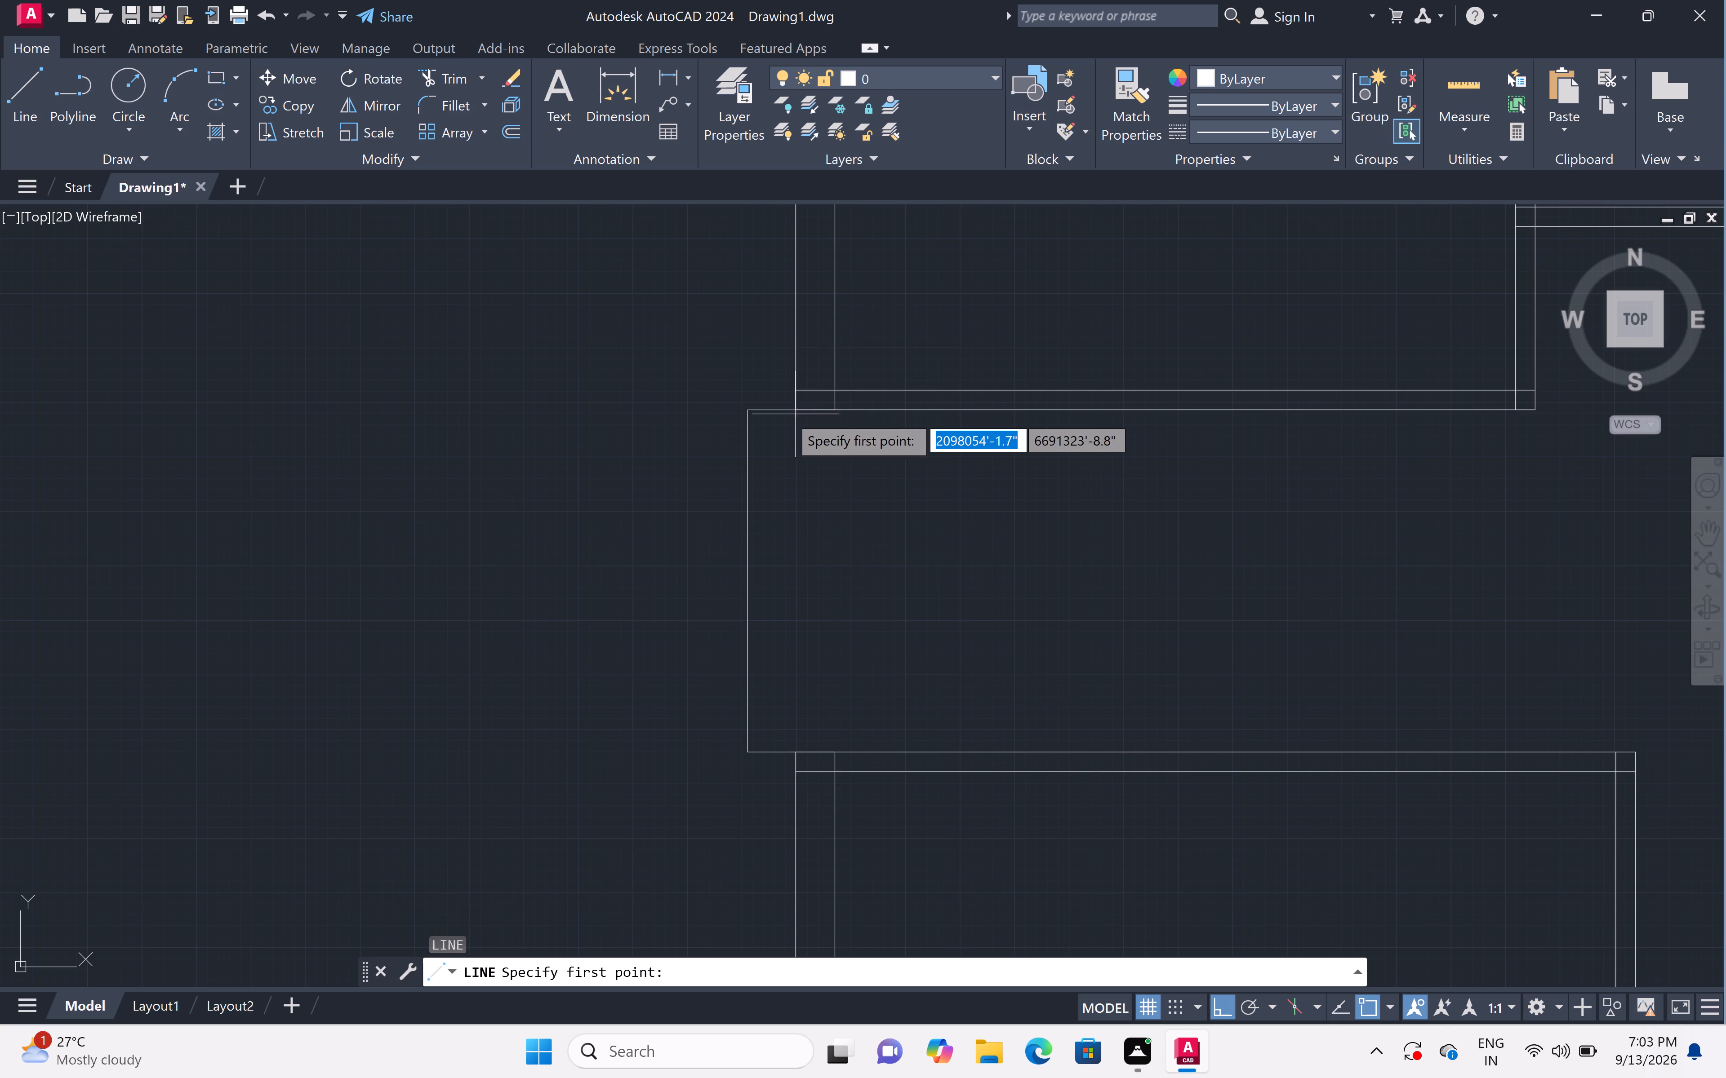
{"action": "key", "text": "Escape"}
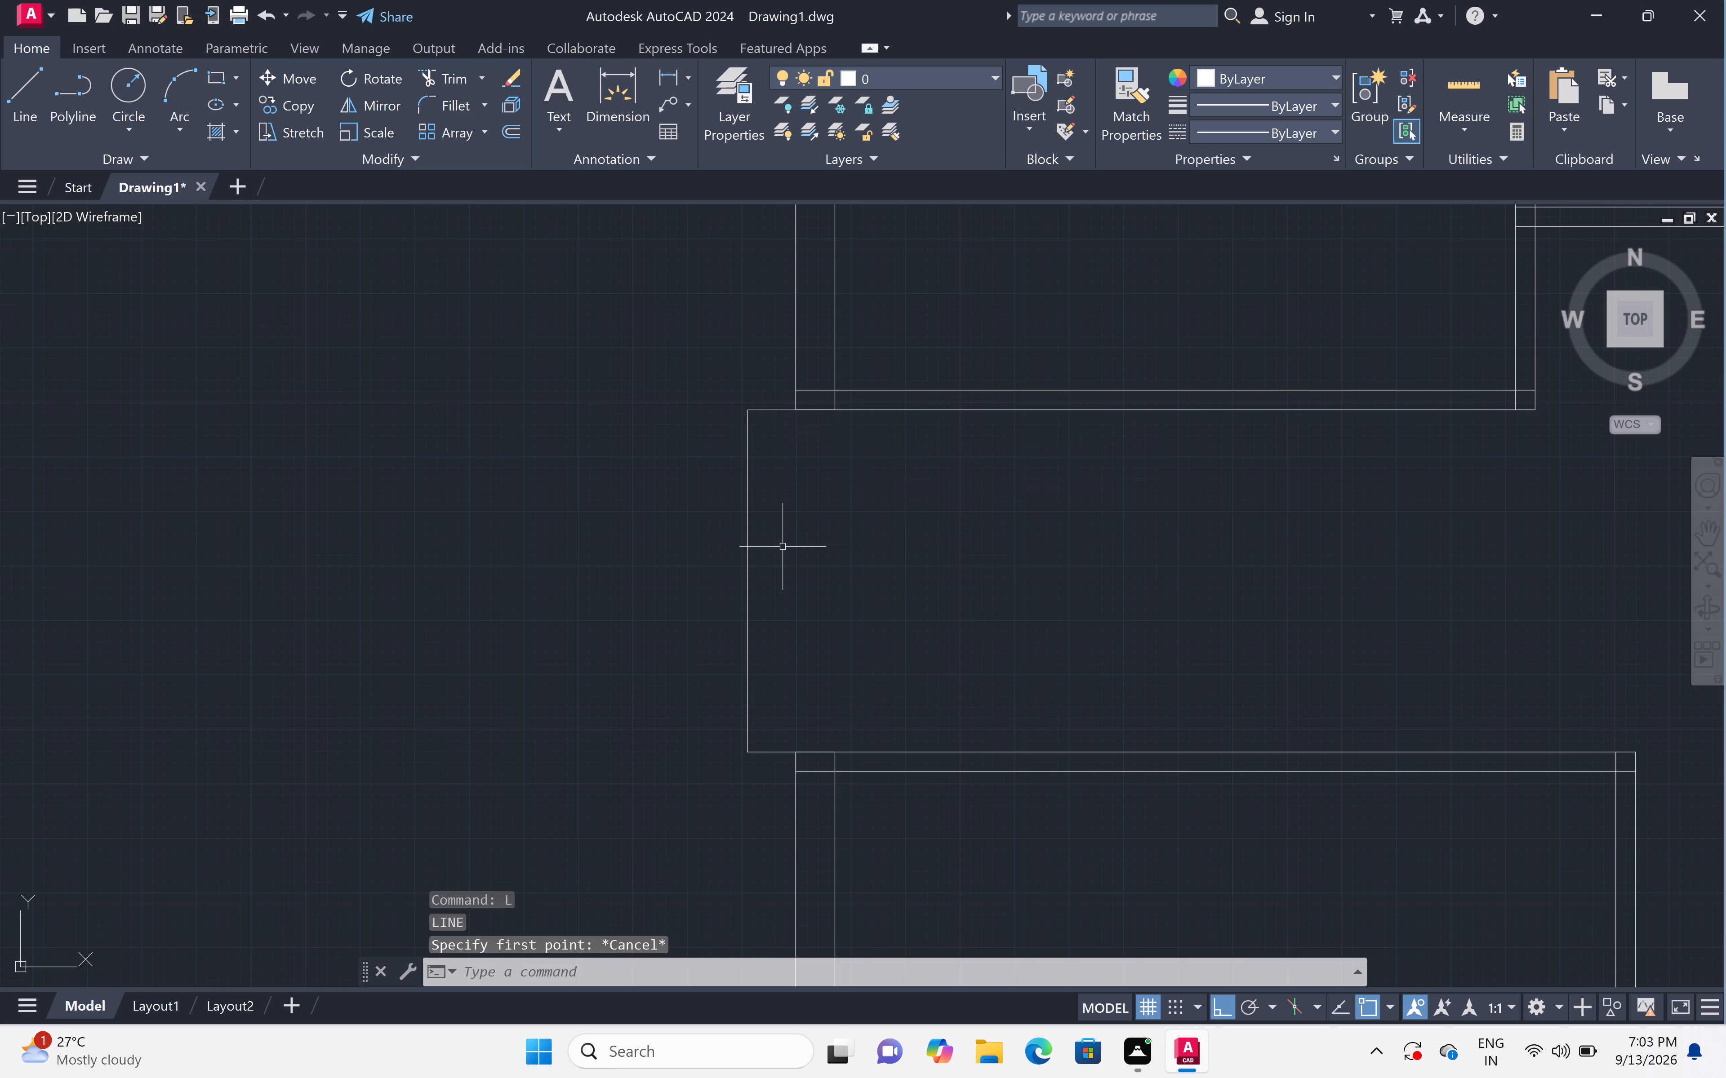
Offset the projection's three lines 4.5" outward: the vertical one west, the lower one south and the upper one north.
{"action": "type", "text": "off 4"}
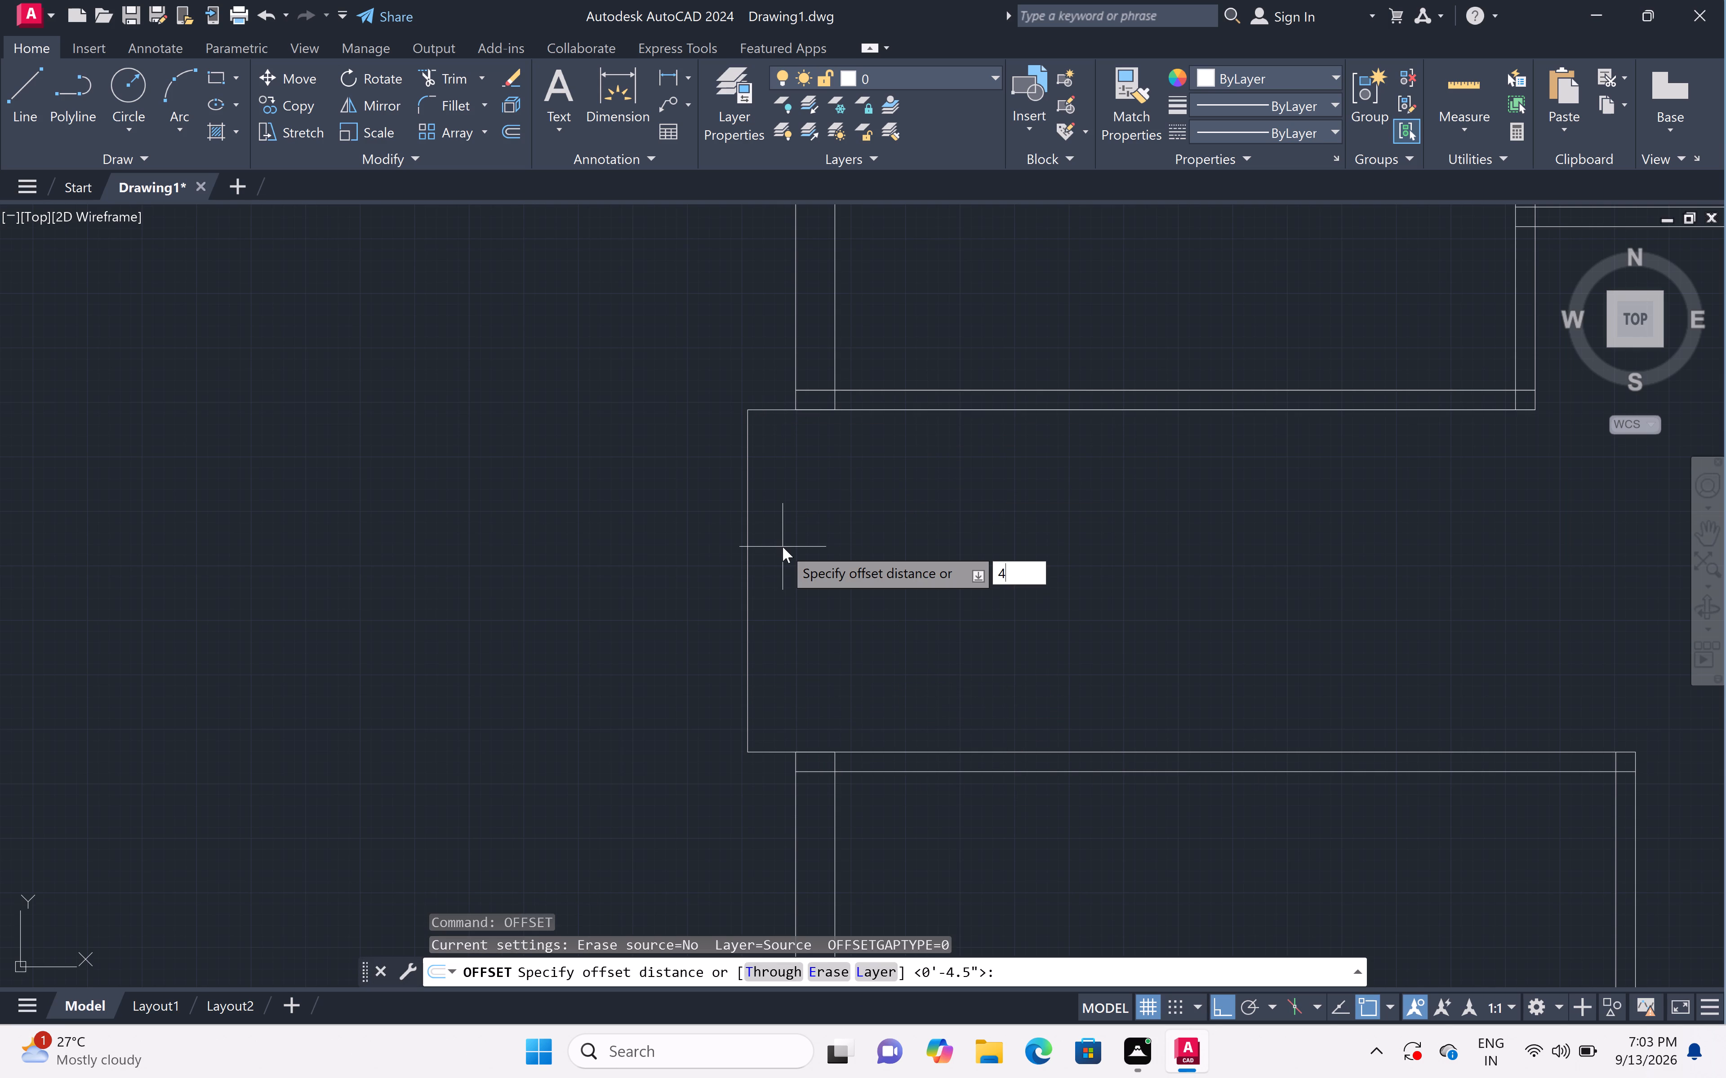
{"action": "type", "text": ".5\""}
{"action": "key", "text": "space"}
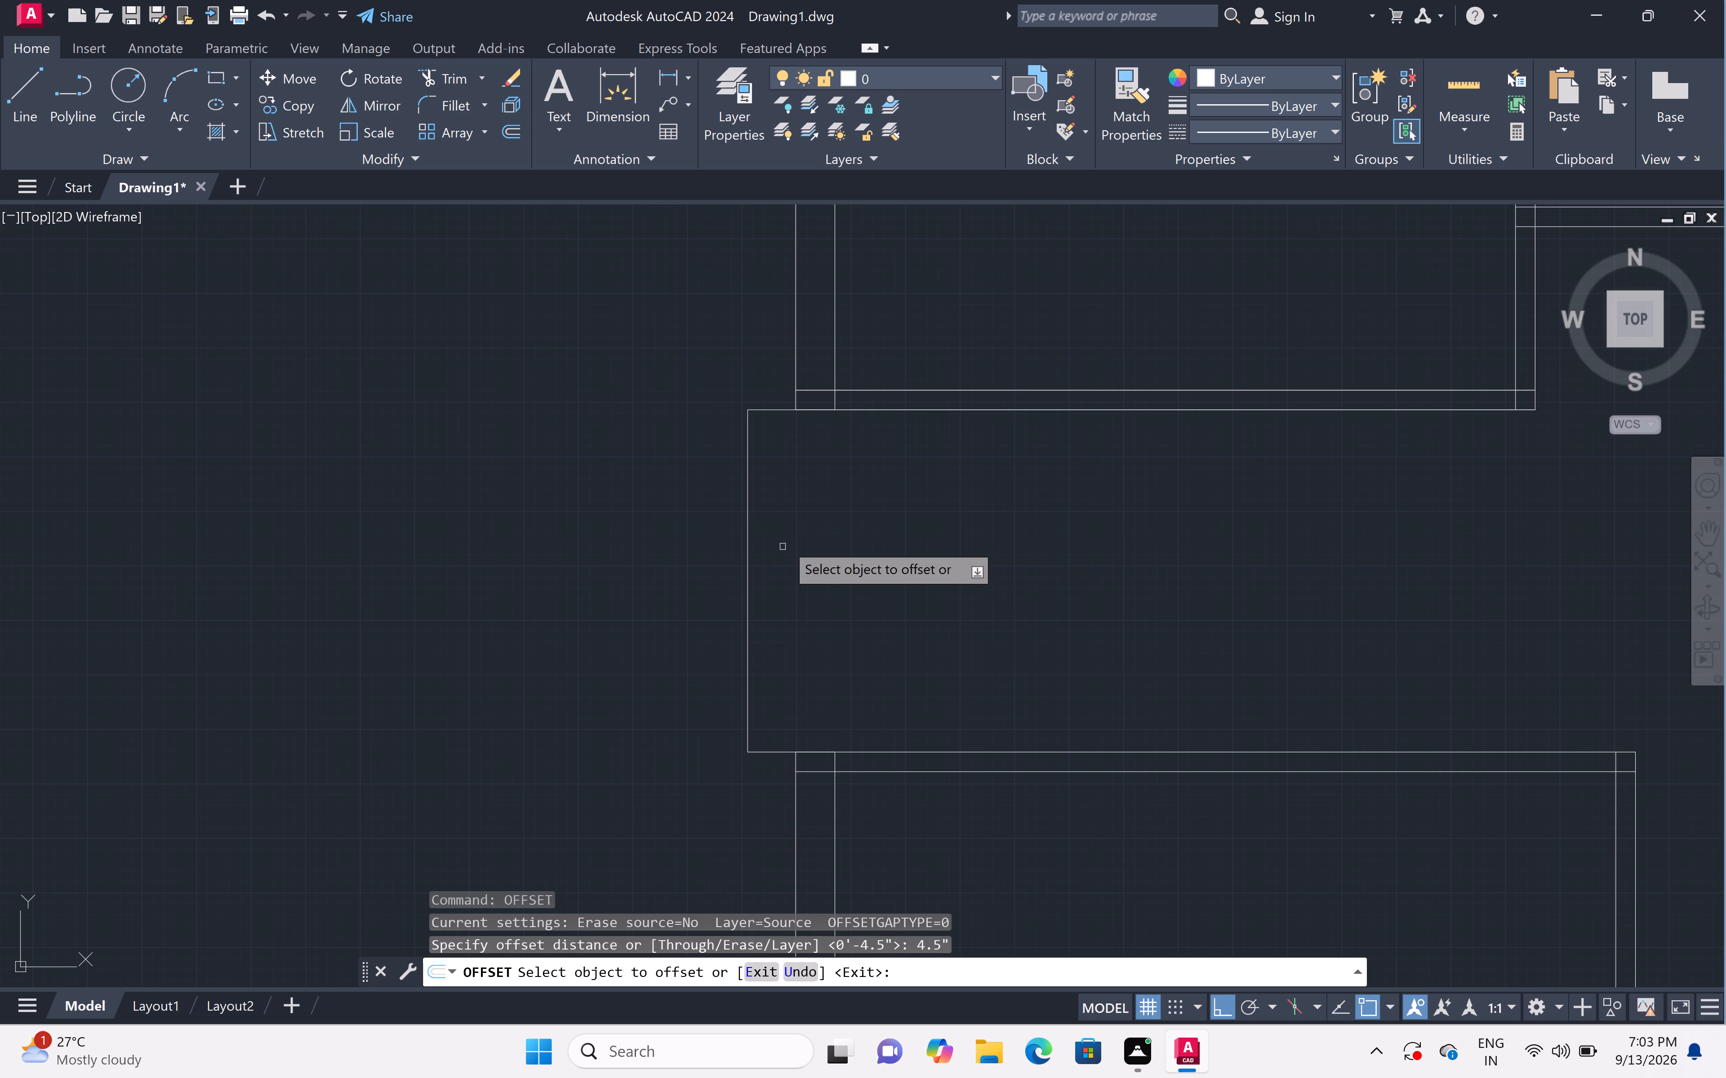
{"action": "left_click", "coordinate": [747, 571]}
{"action": "left_click", "coordinate": [423, 566]}
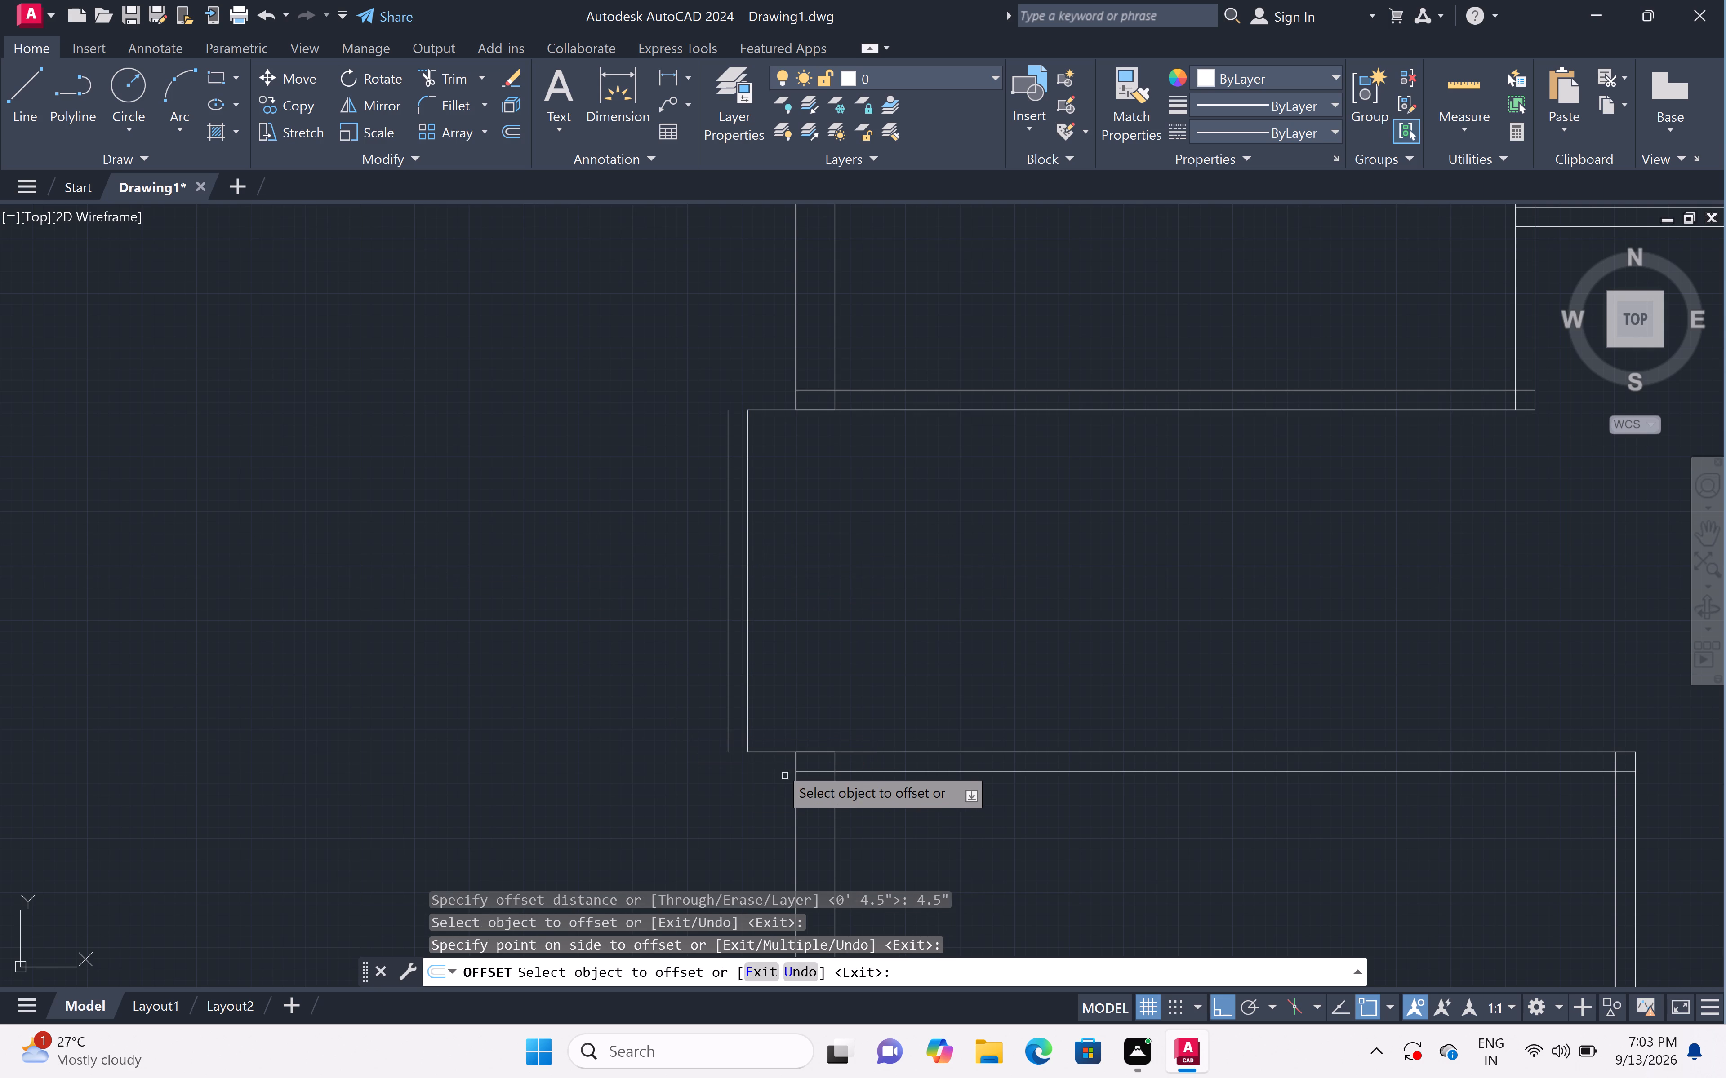
{"action": "double_click", "coordinate": [774, 754]}
{"action": "left_click", "coordinate": [769, 874]}
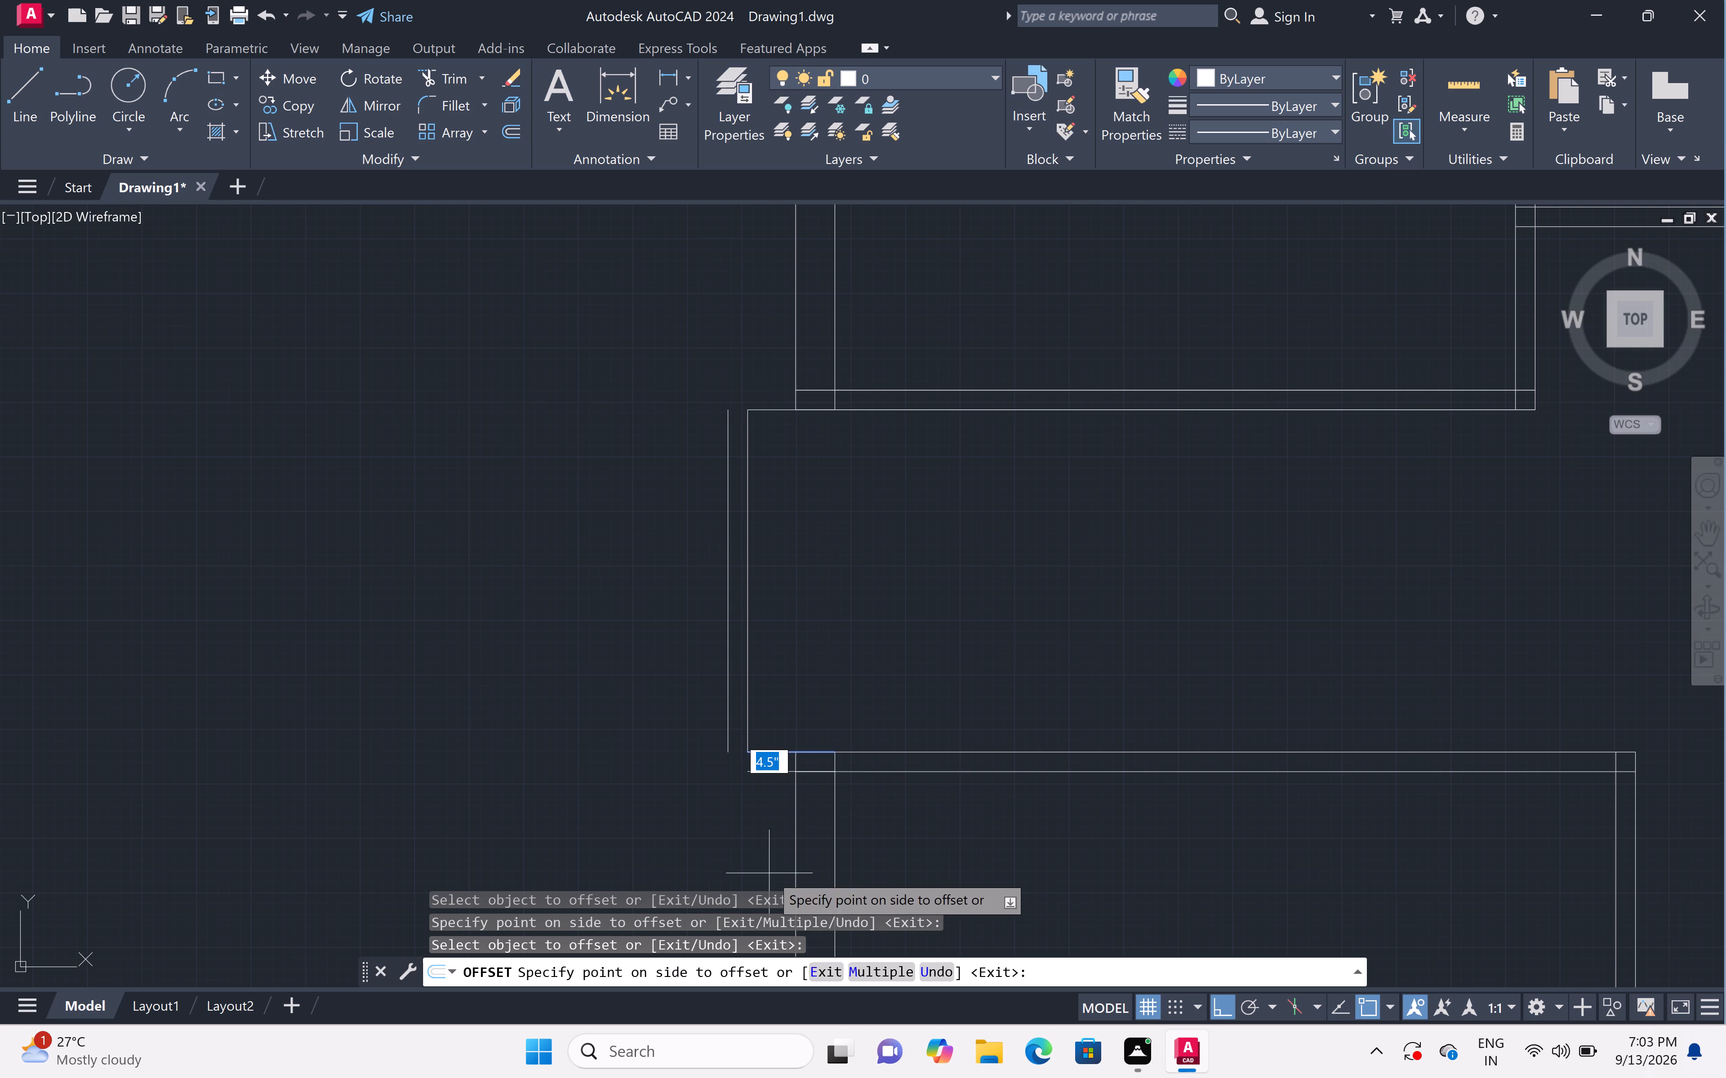
{"action": "left_click", "coordinate": [772, 411]}
{"action": "left_click", "coordinate": [764, 332]}
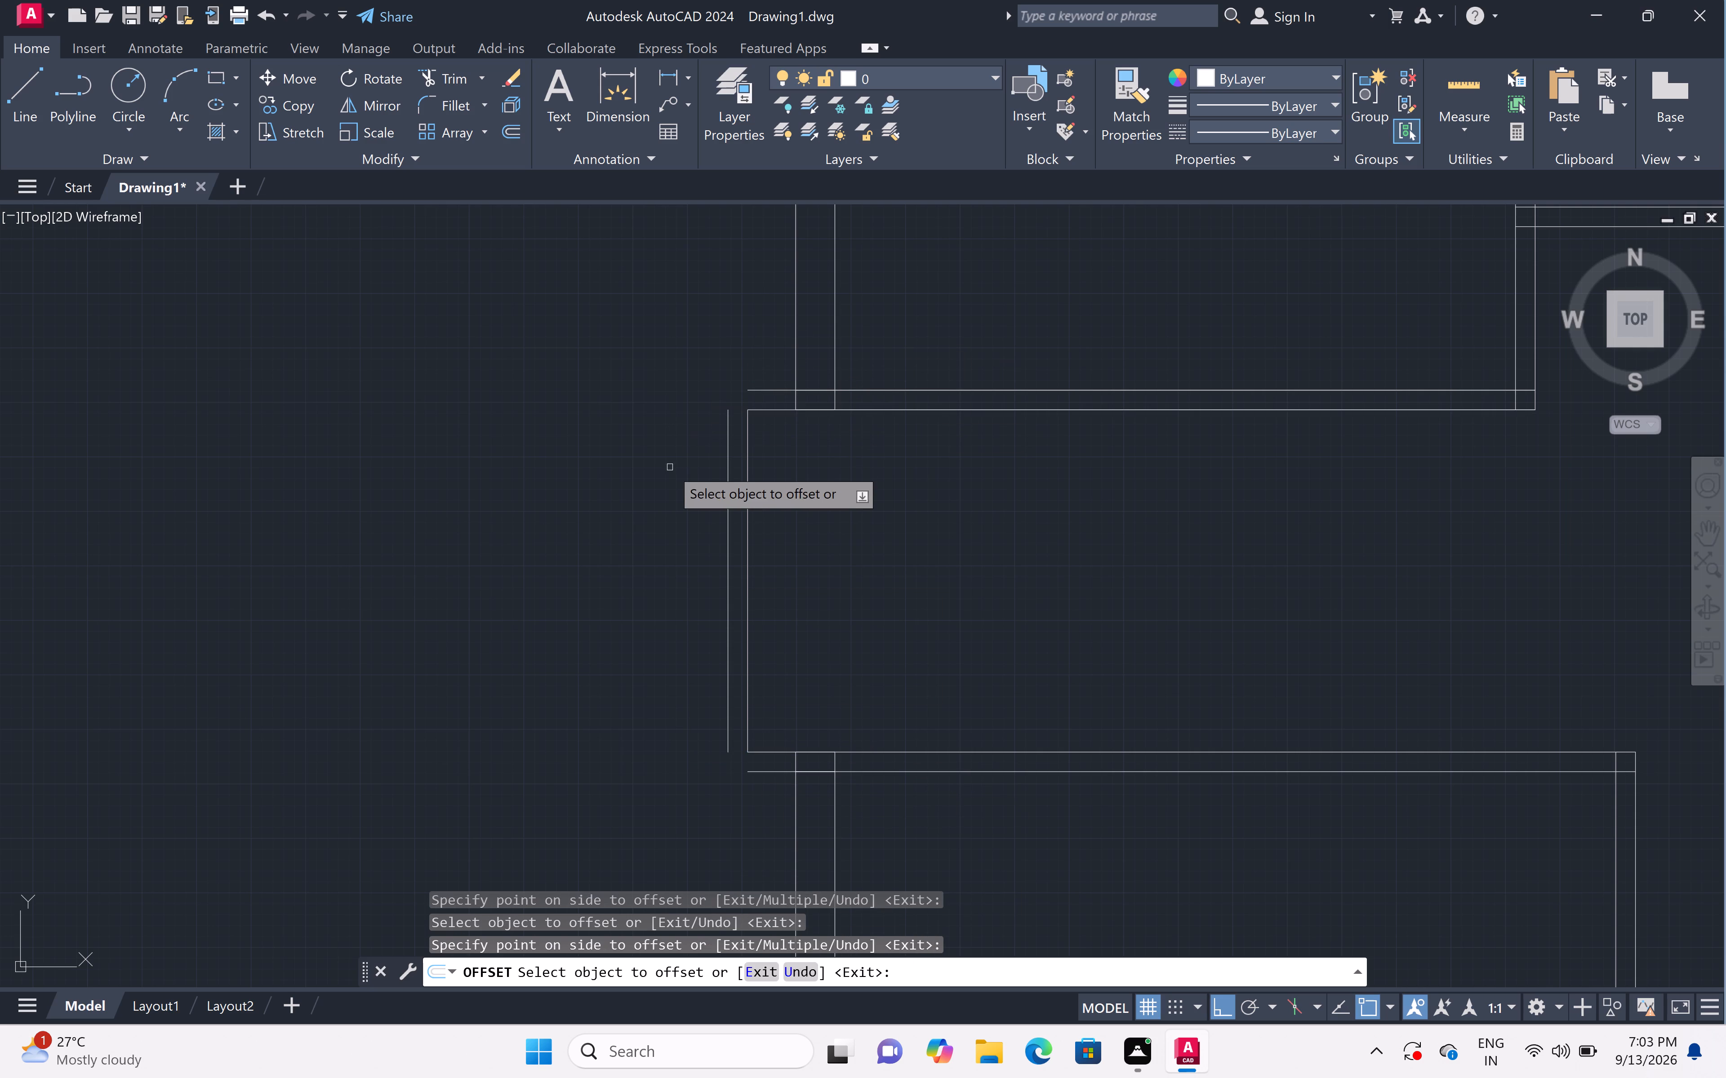
{"action": "key", "text": "Escape"}
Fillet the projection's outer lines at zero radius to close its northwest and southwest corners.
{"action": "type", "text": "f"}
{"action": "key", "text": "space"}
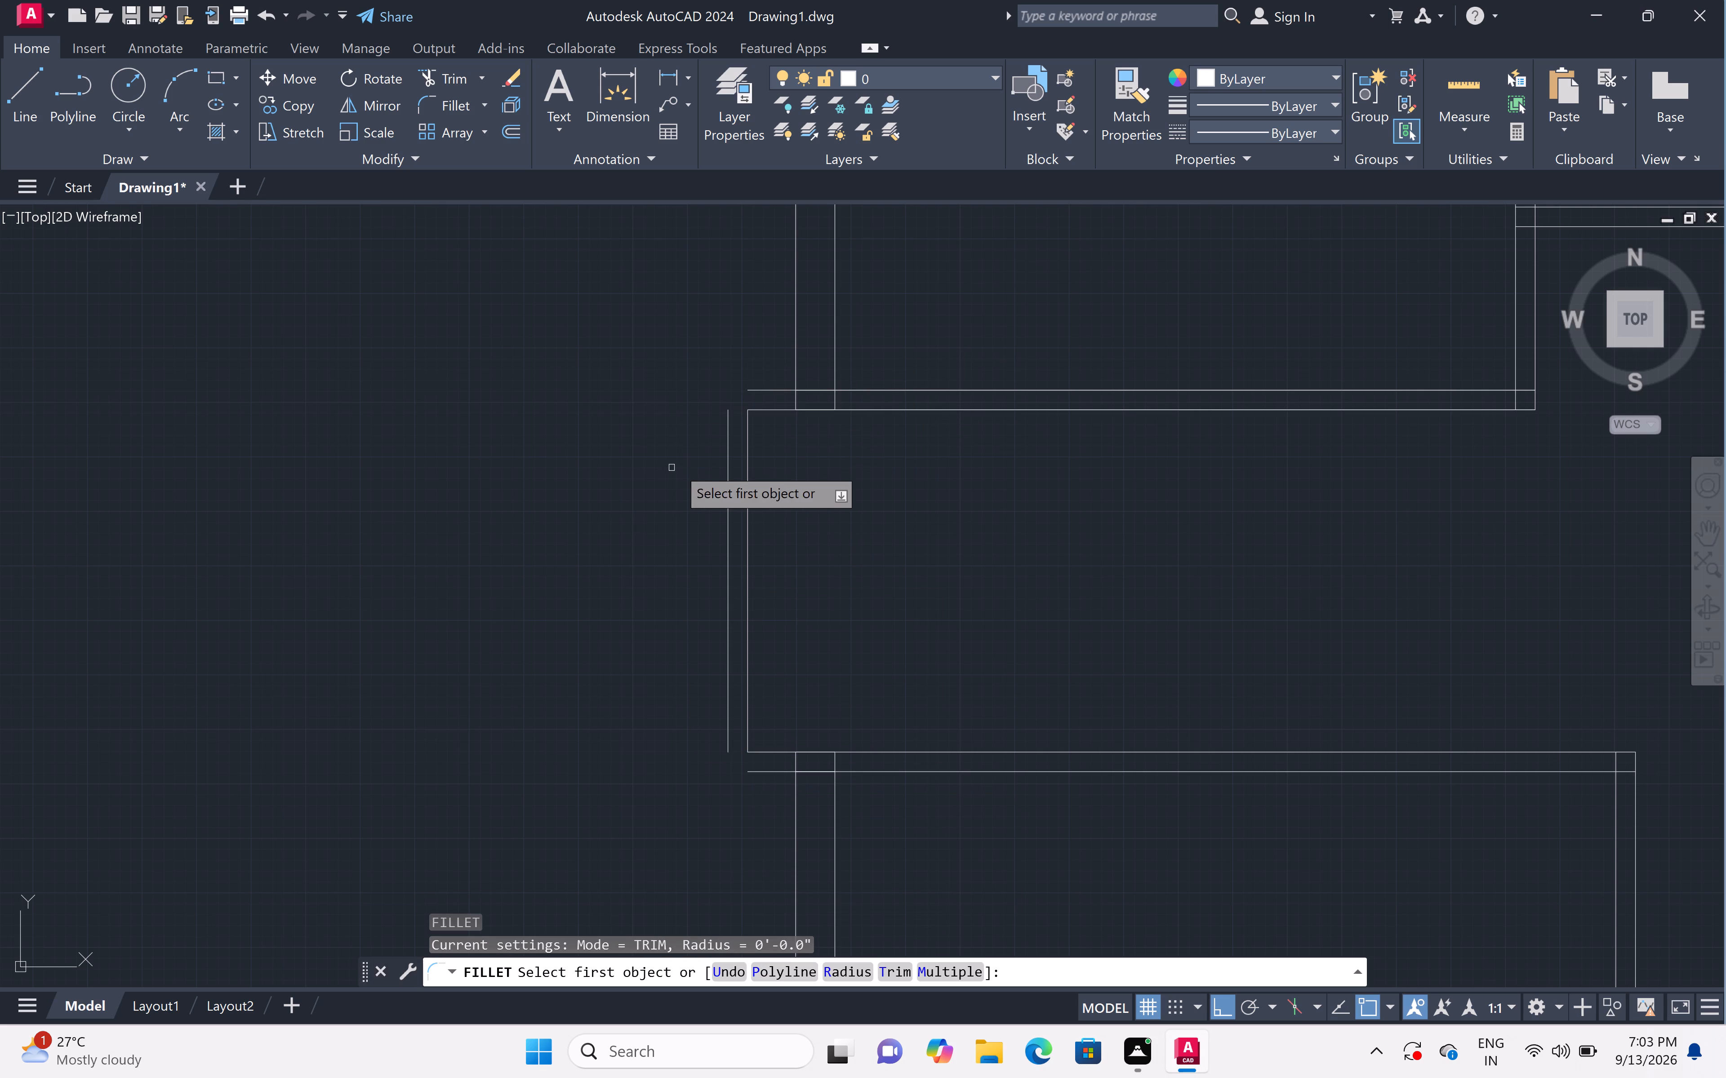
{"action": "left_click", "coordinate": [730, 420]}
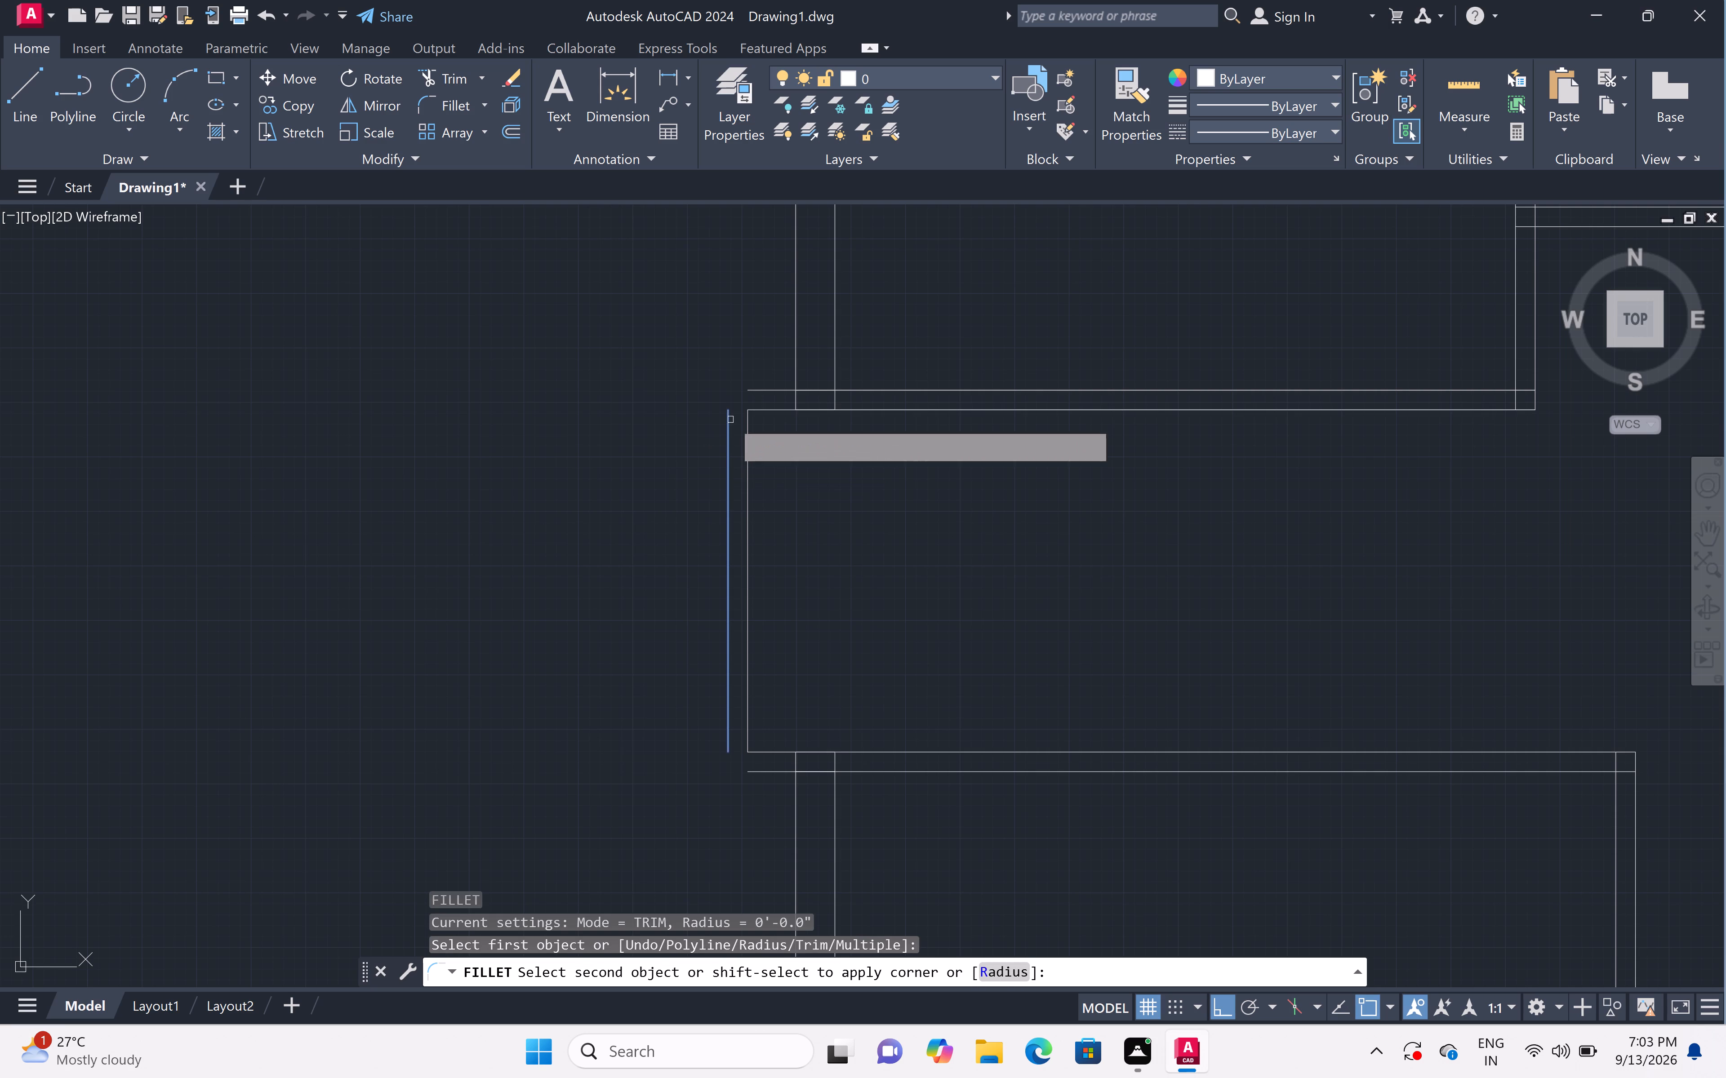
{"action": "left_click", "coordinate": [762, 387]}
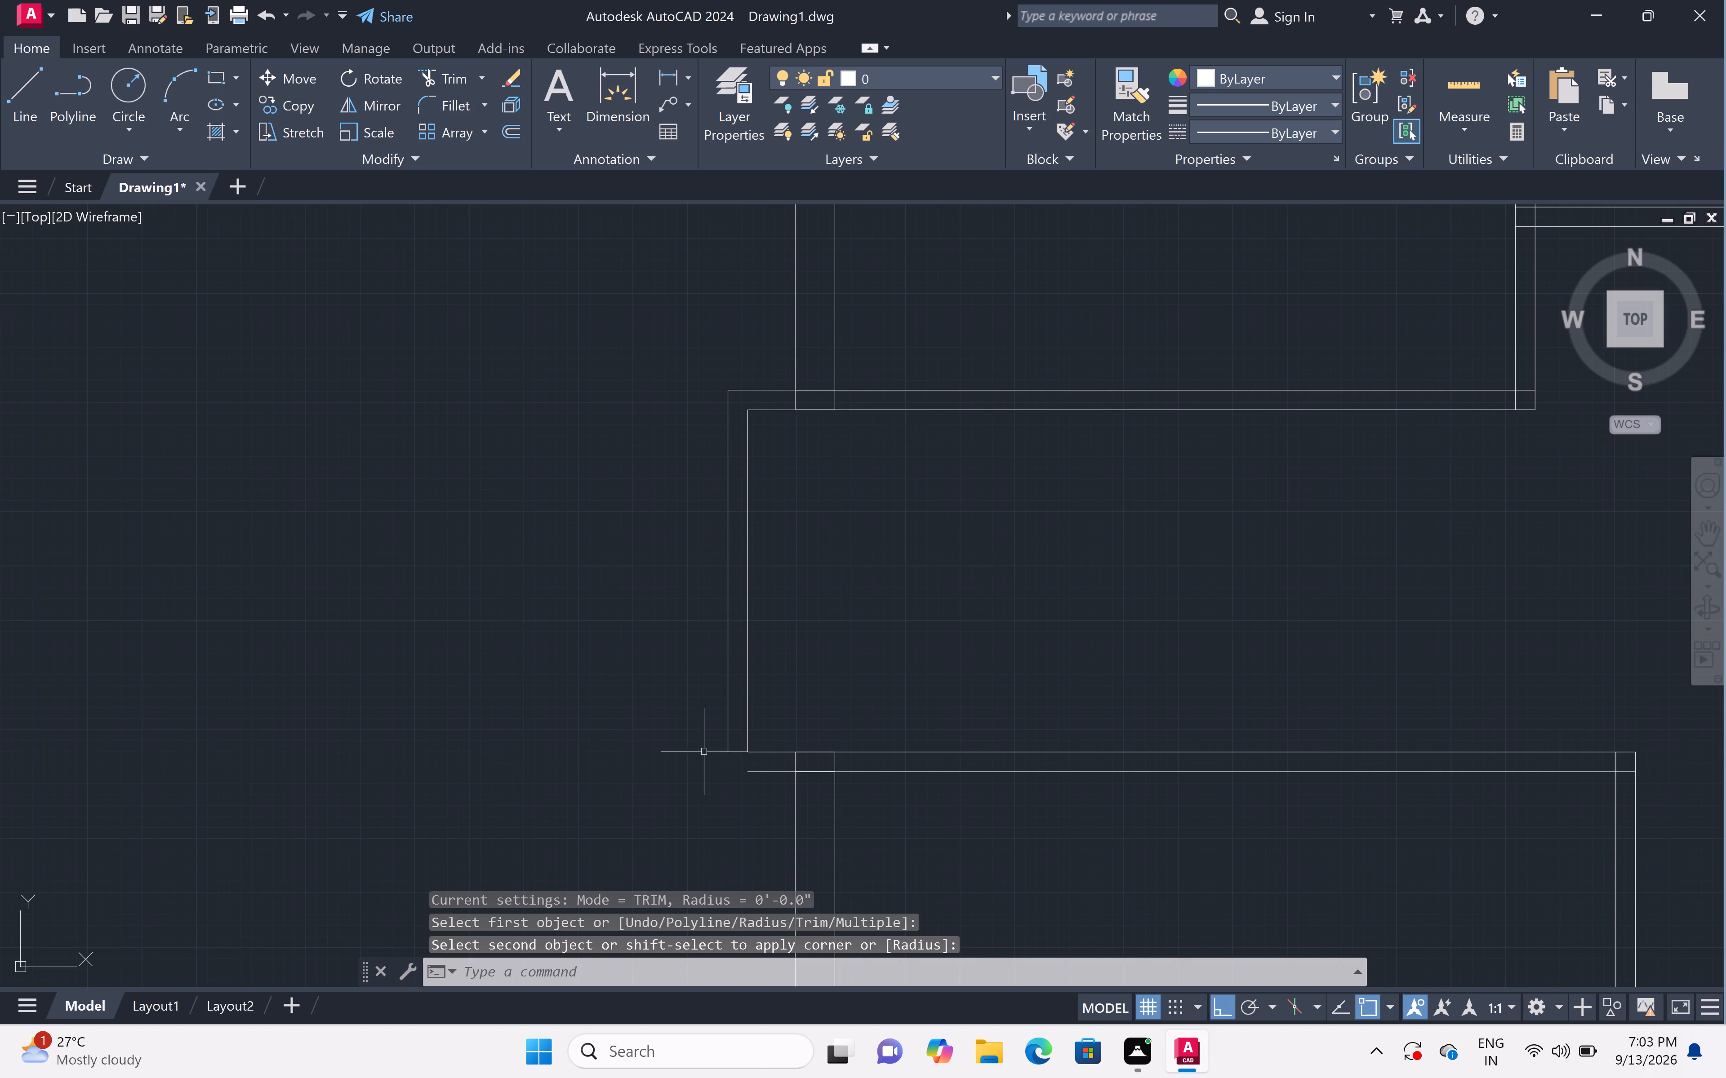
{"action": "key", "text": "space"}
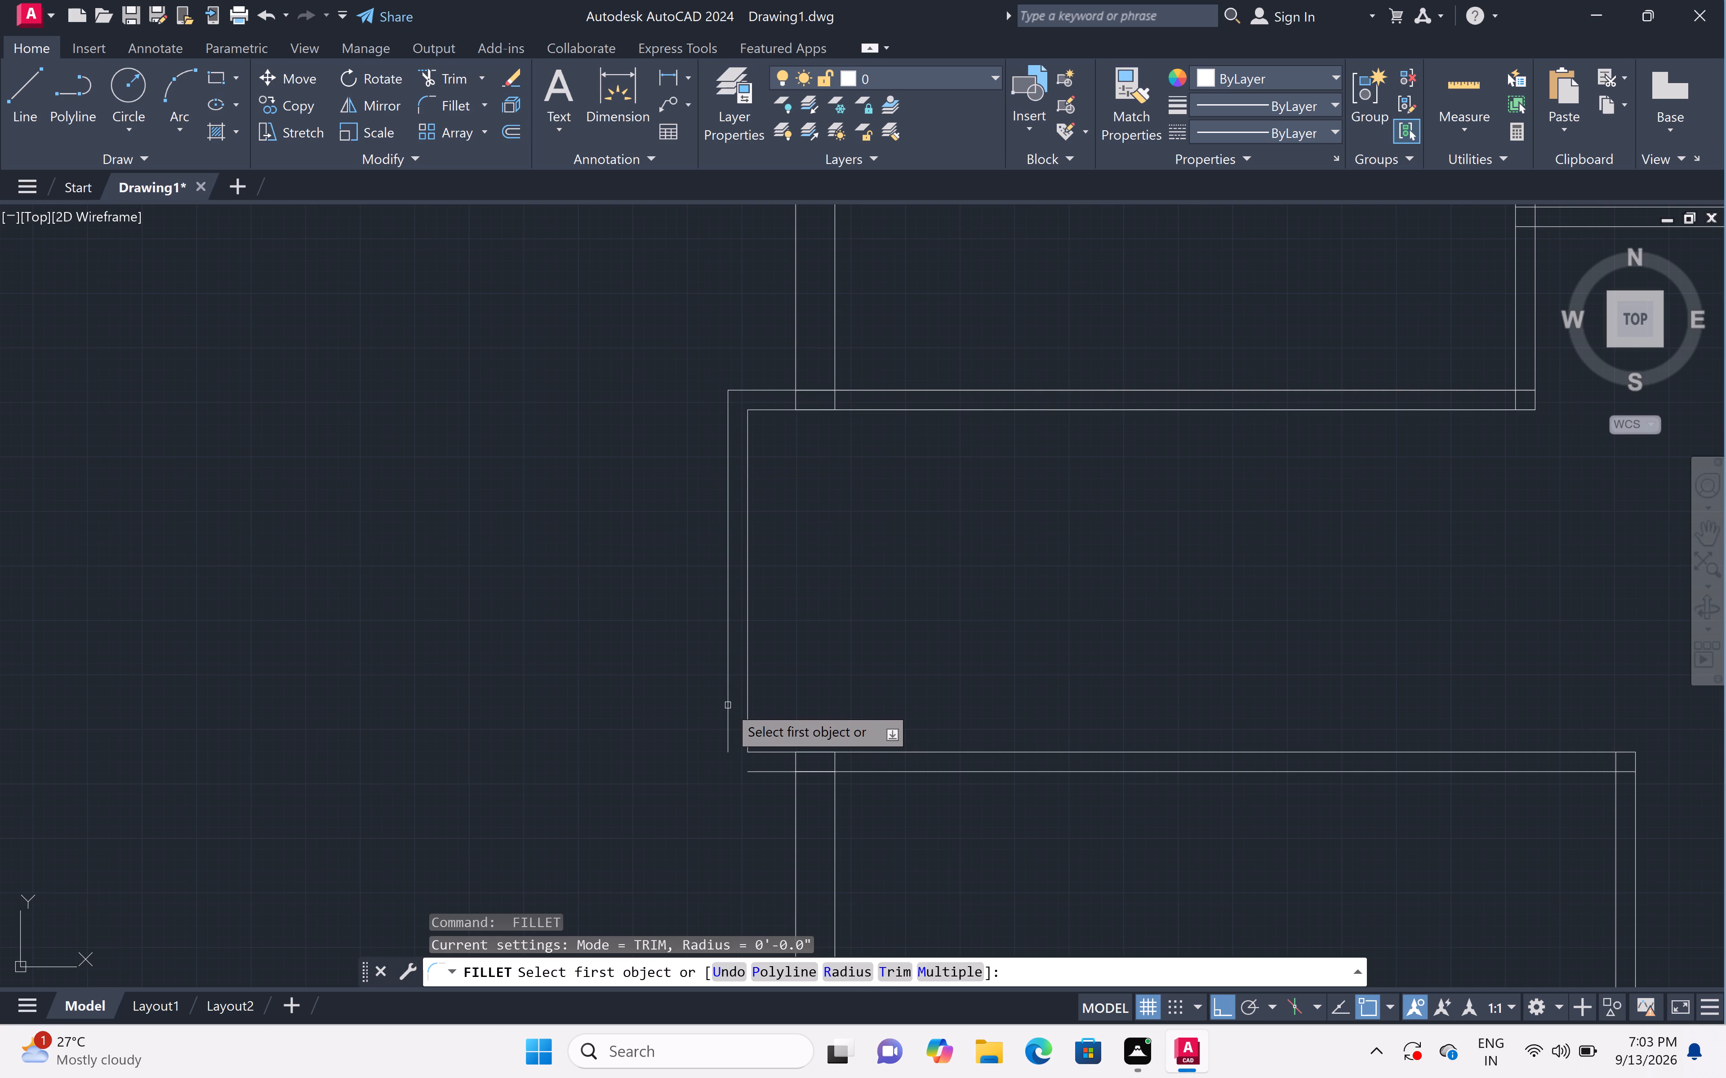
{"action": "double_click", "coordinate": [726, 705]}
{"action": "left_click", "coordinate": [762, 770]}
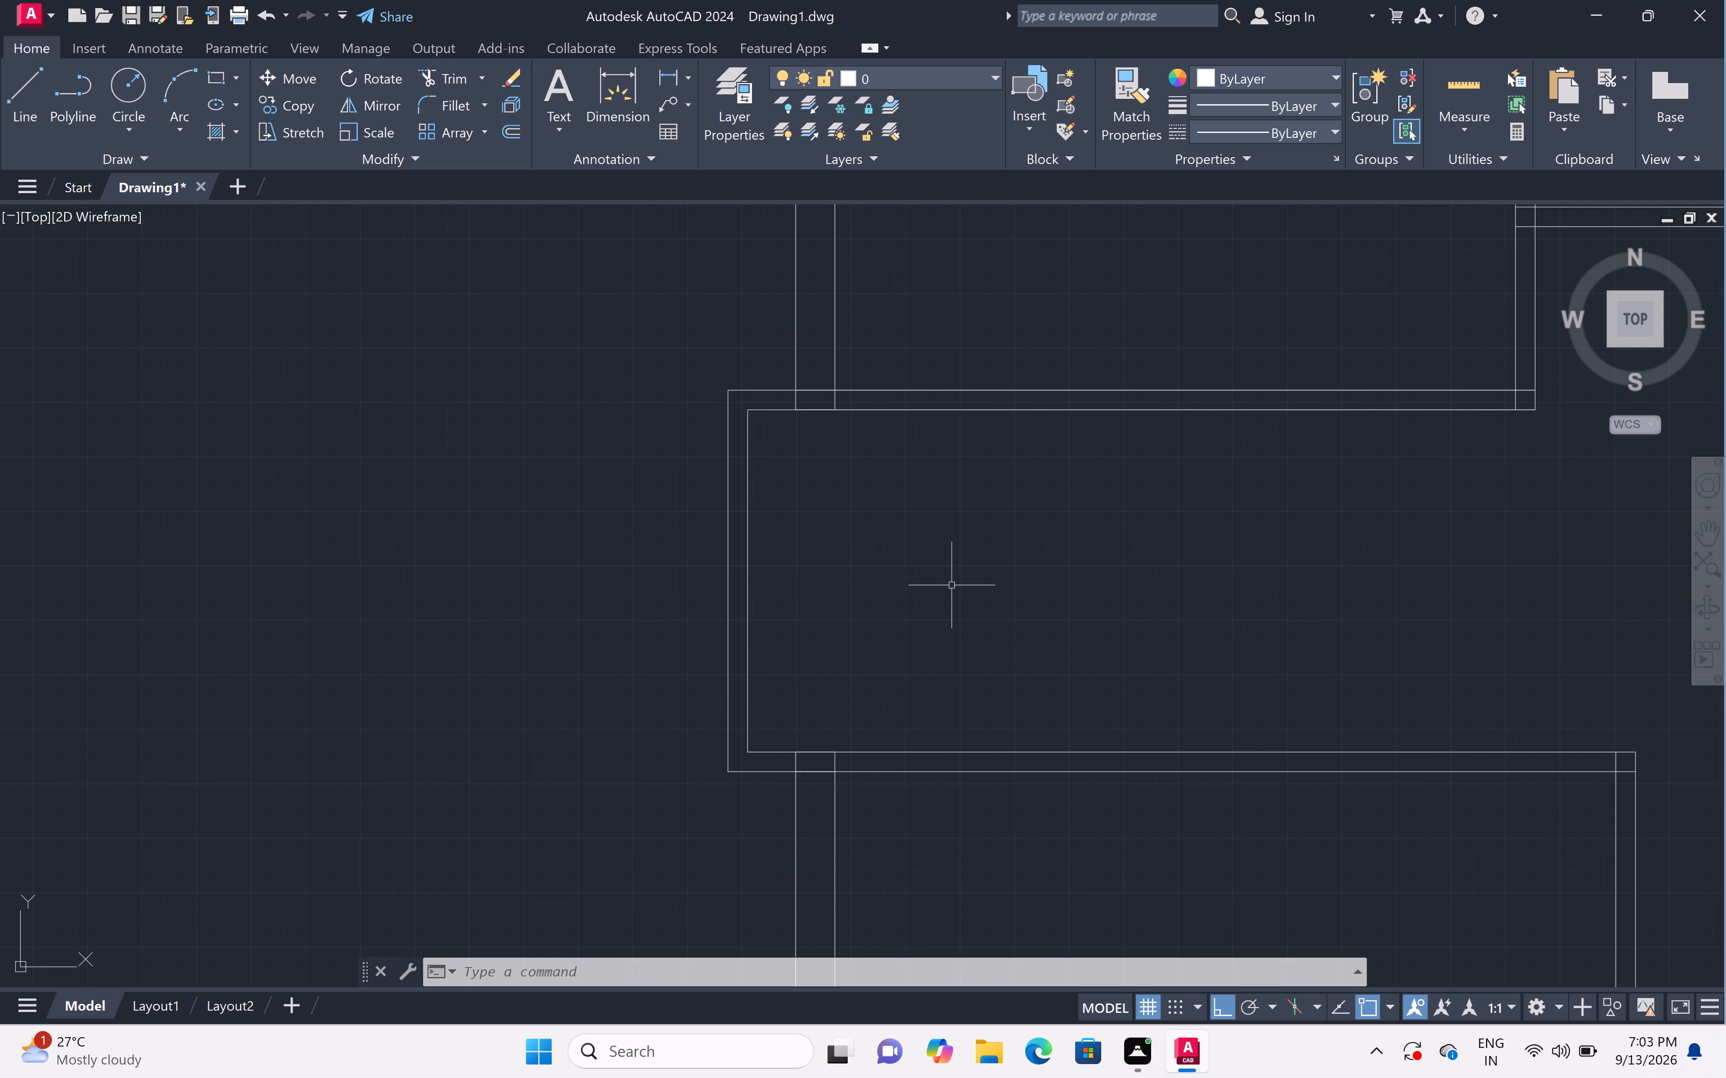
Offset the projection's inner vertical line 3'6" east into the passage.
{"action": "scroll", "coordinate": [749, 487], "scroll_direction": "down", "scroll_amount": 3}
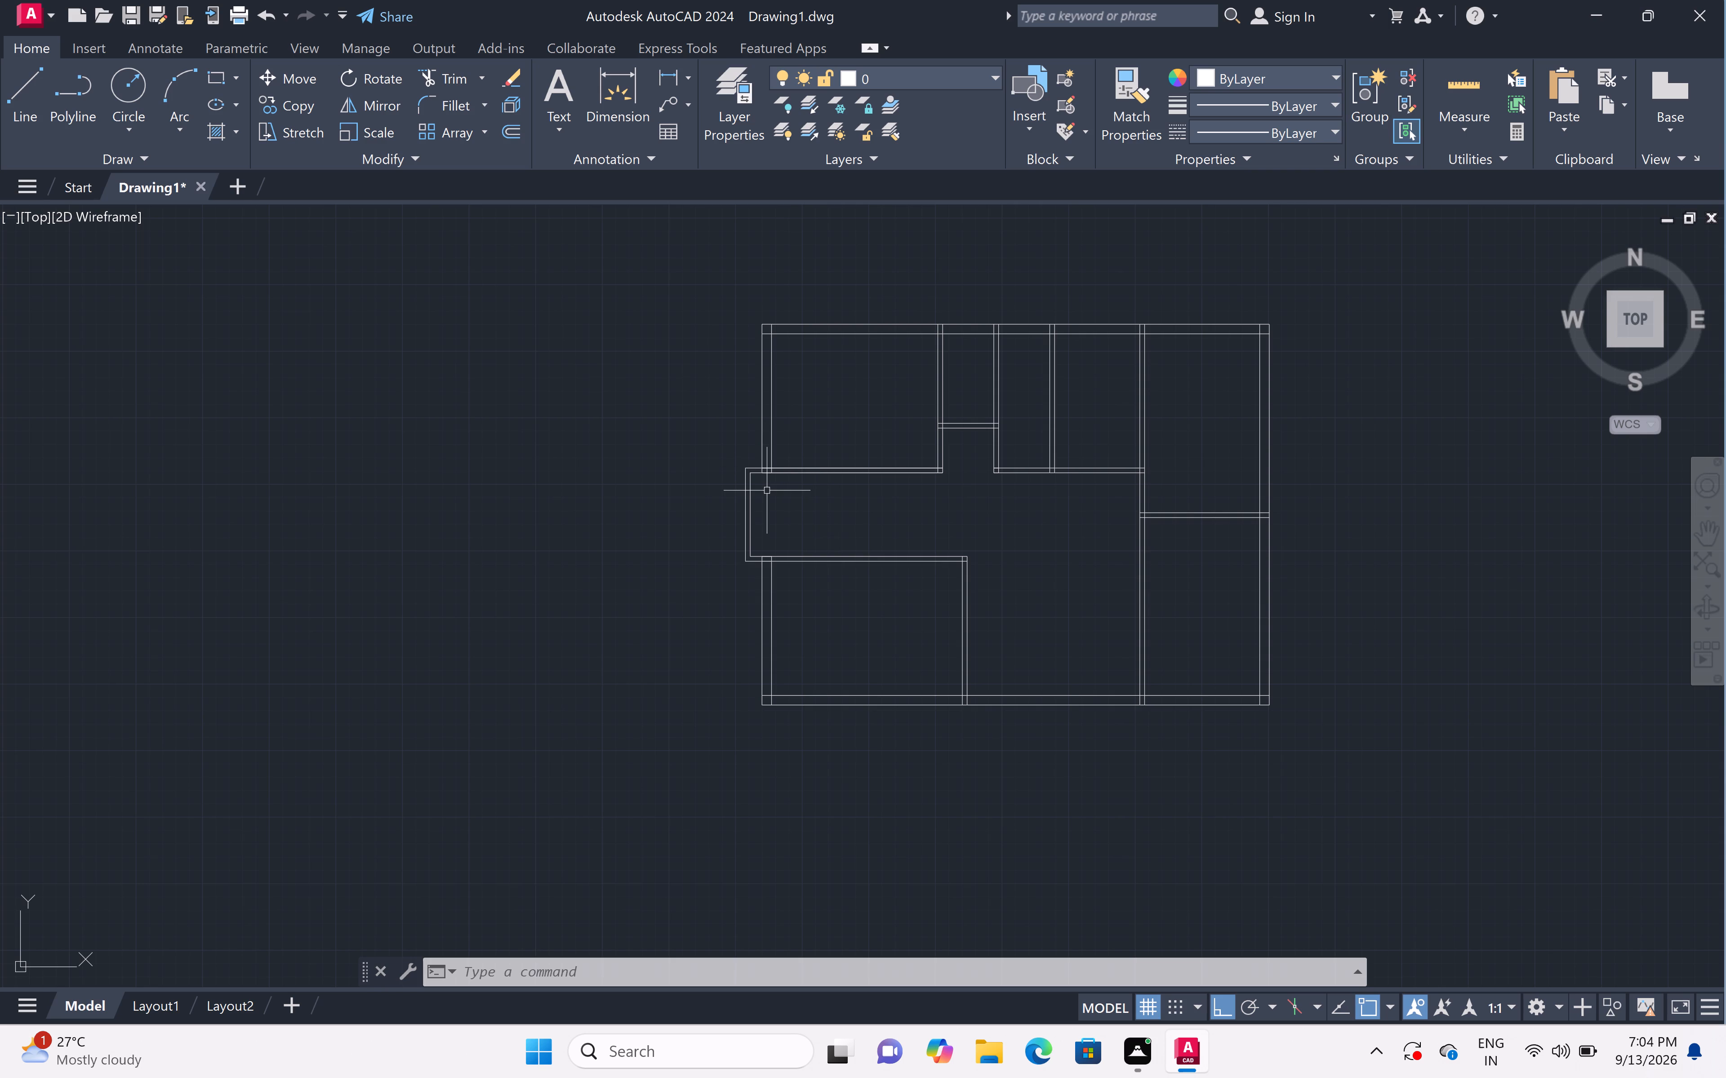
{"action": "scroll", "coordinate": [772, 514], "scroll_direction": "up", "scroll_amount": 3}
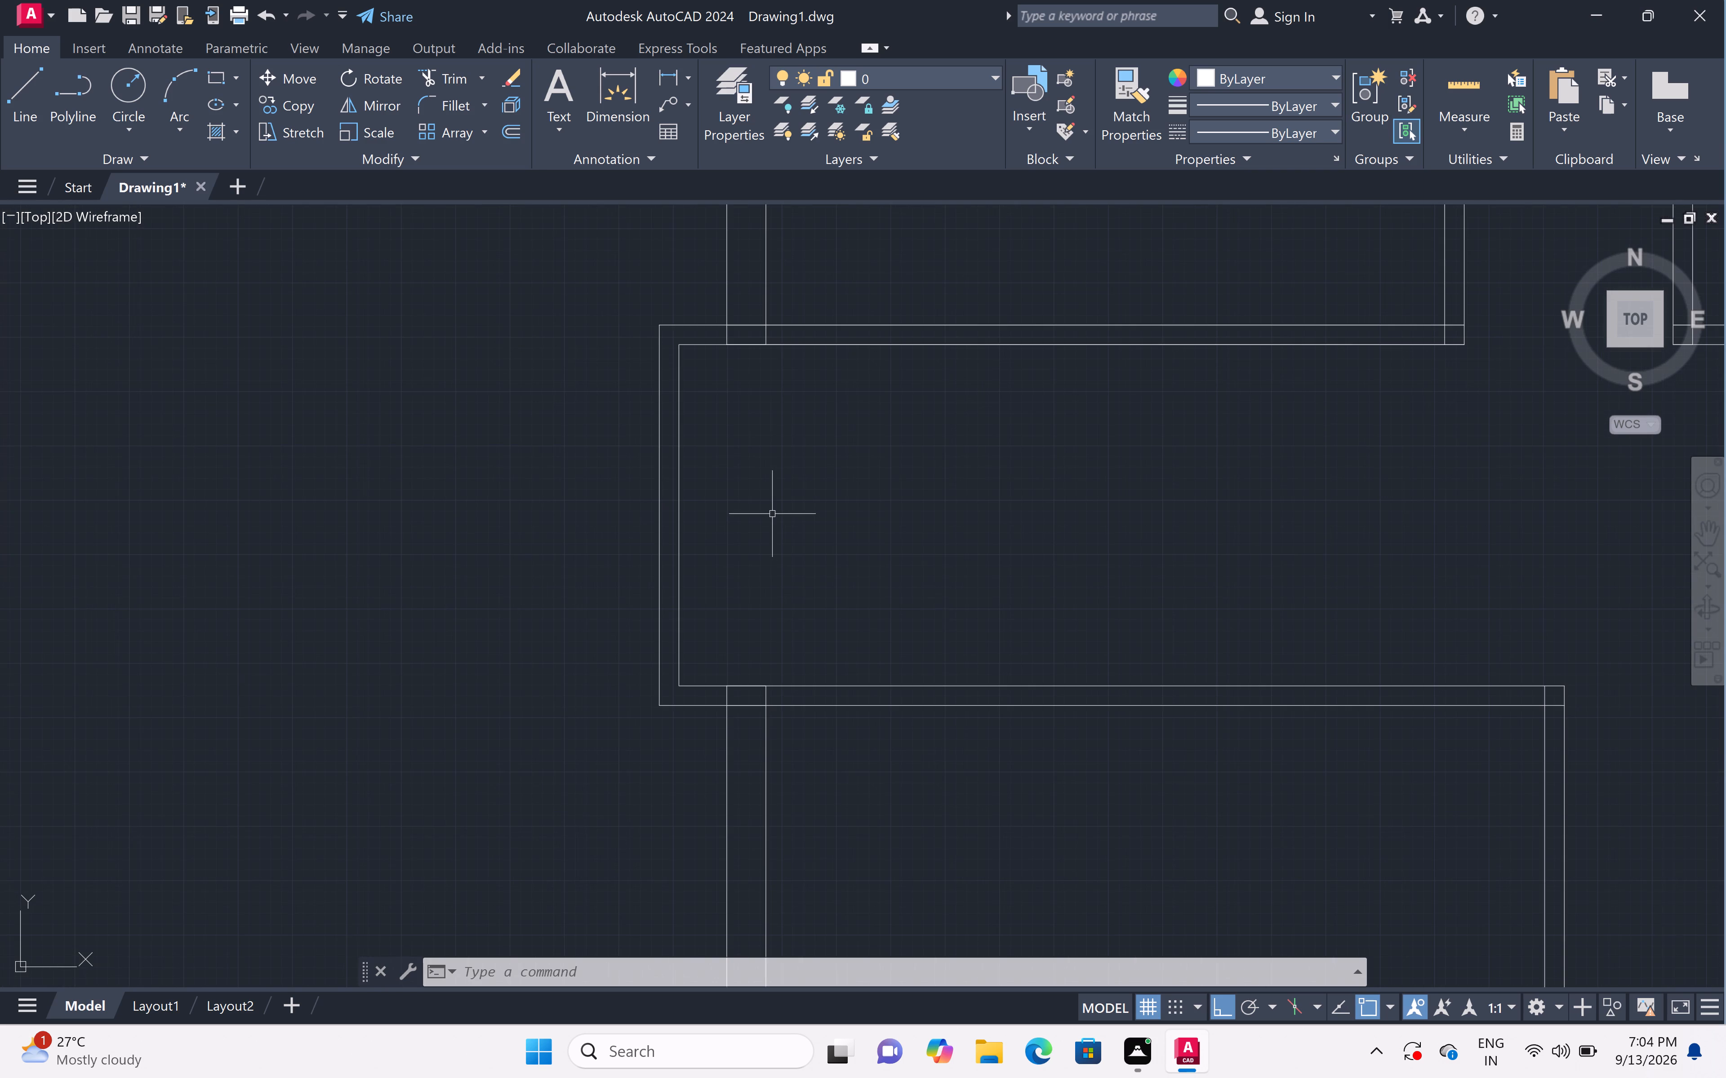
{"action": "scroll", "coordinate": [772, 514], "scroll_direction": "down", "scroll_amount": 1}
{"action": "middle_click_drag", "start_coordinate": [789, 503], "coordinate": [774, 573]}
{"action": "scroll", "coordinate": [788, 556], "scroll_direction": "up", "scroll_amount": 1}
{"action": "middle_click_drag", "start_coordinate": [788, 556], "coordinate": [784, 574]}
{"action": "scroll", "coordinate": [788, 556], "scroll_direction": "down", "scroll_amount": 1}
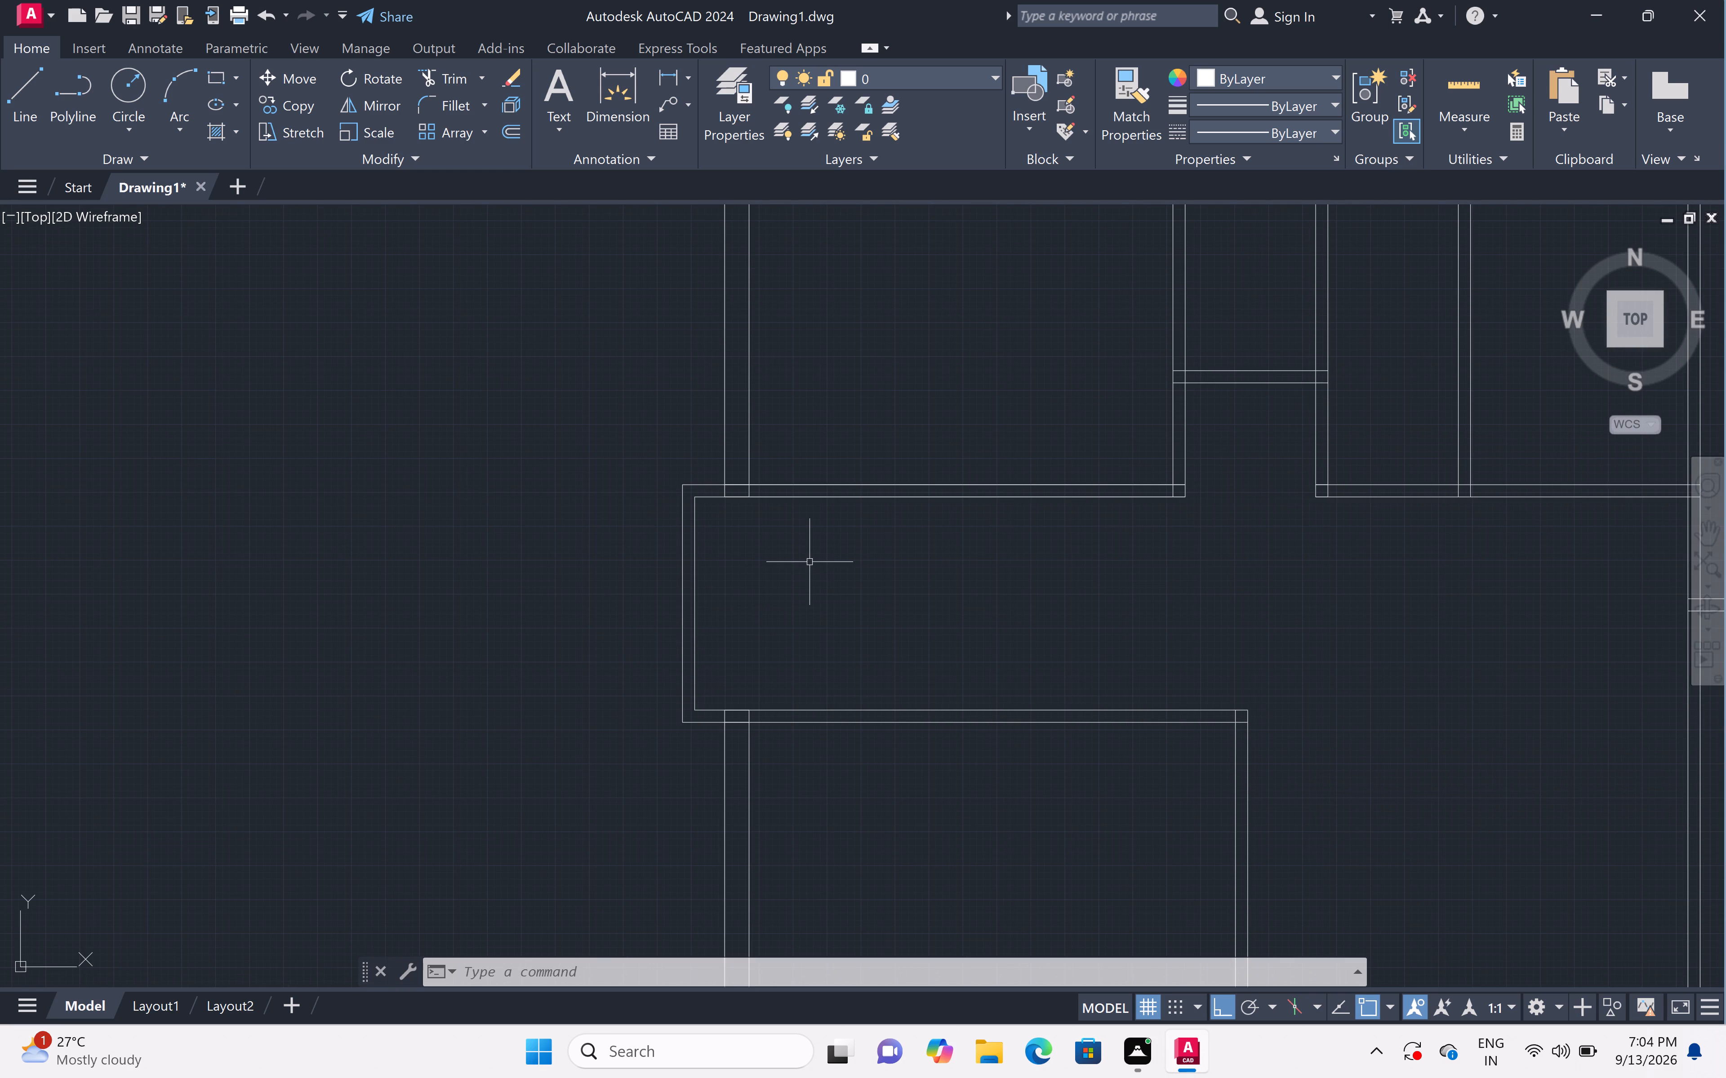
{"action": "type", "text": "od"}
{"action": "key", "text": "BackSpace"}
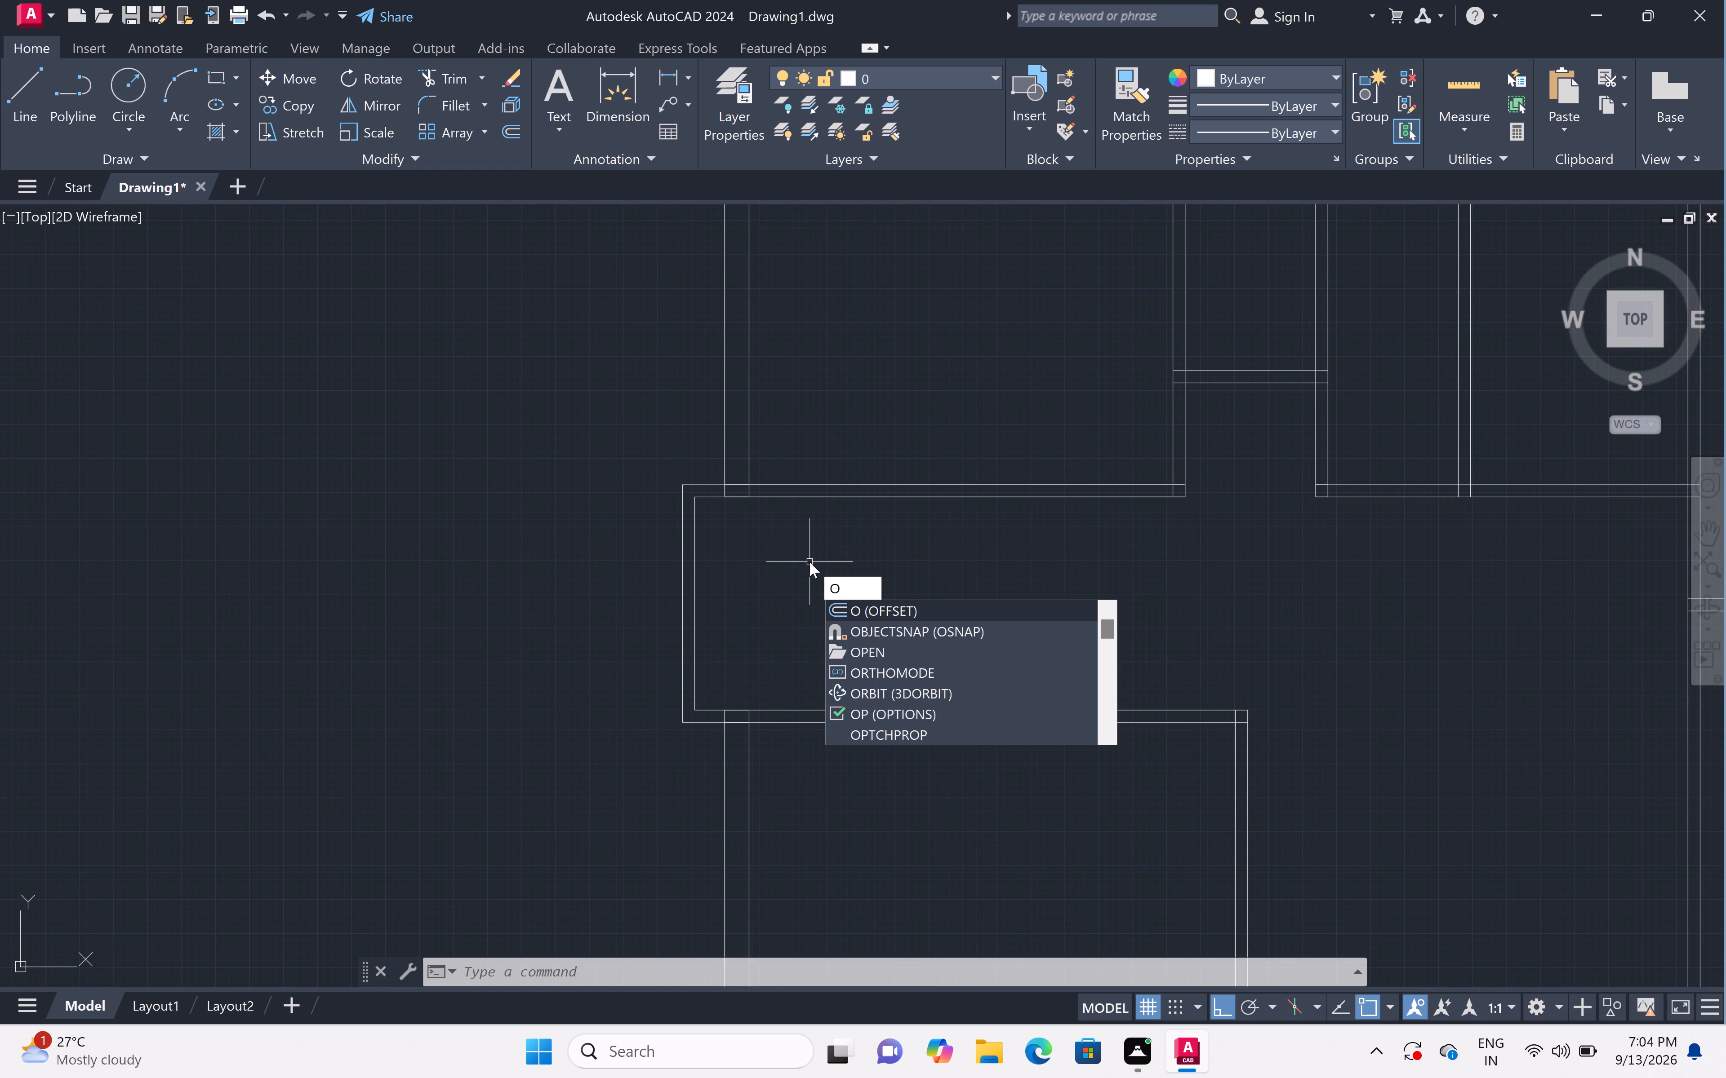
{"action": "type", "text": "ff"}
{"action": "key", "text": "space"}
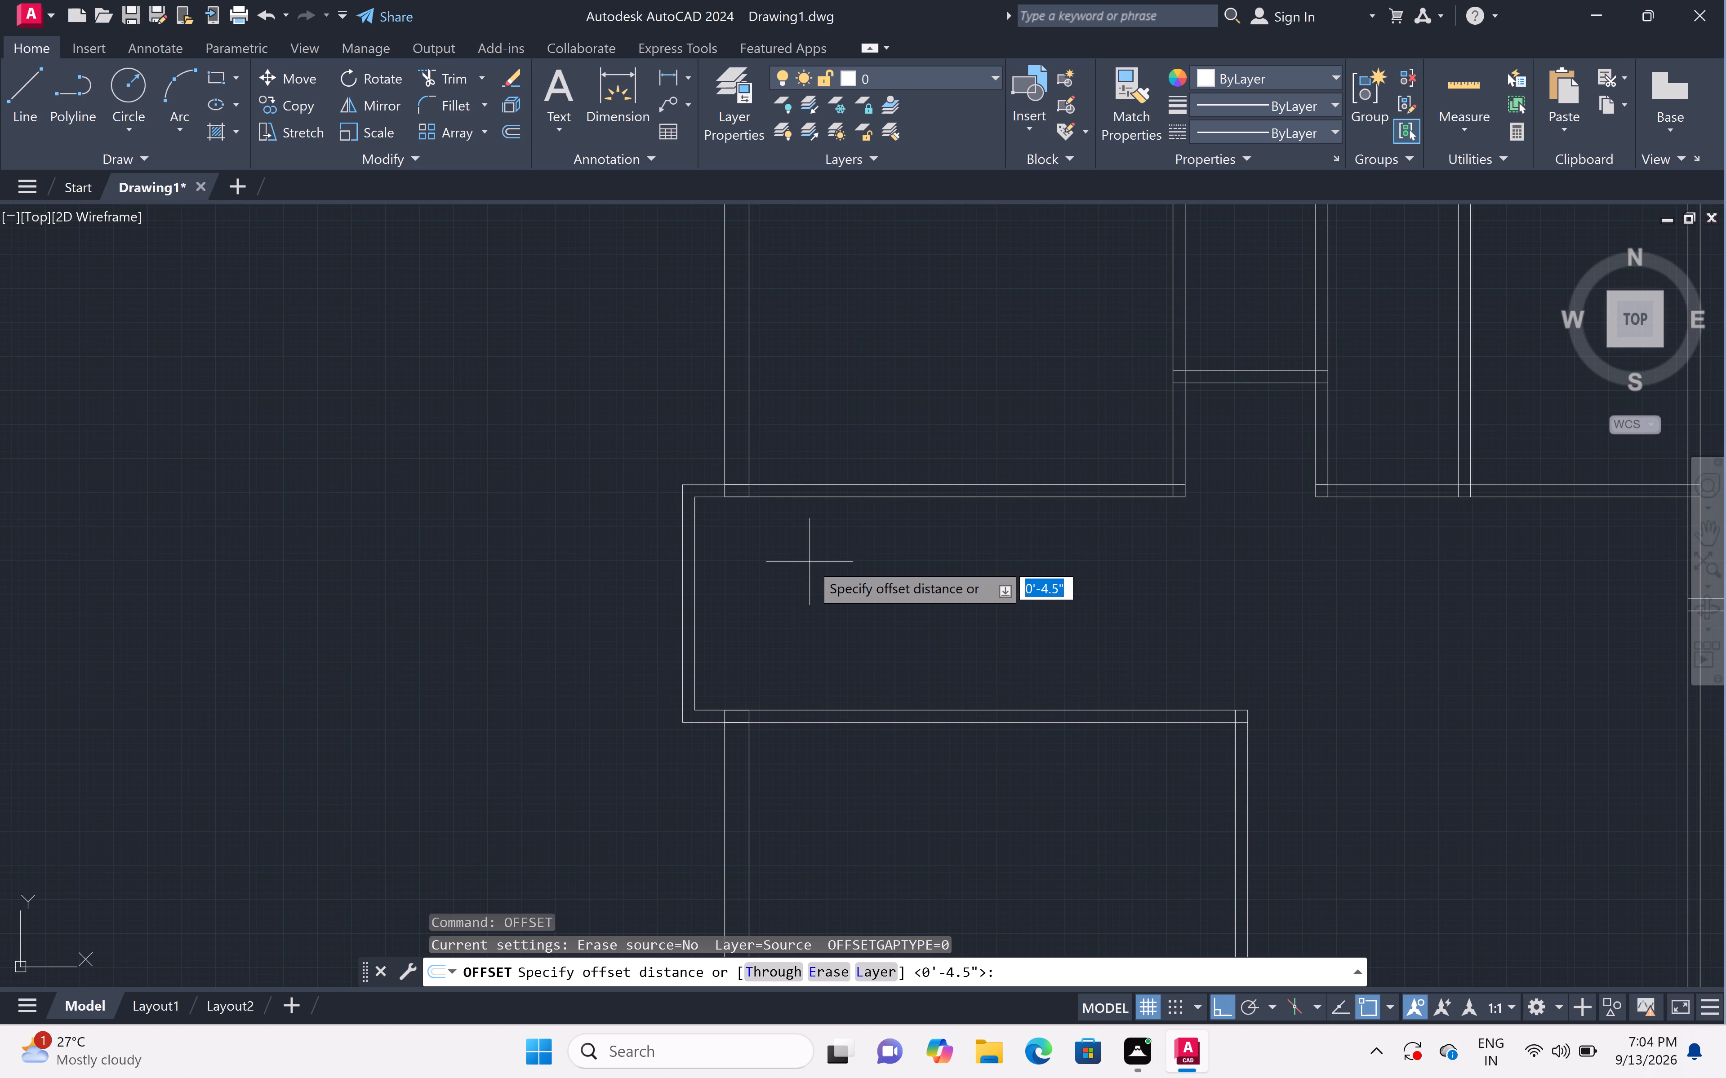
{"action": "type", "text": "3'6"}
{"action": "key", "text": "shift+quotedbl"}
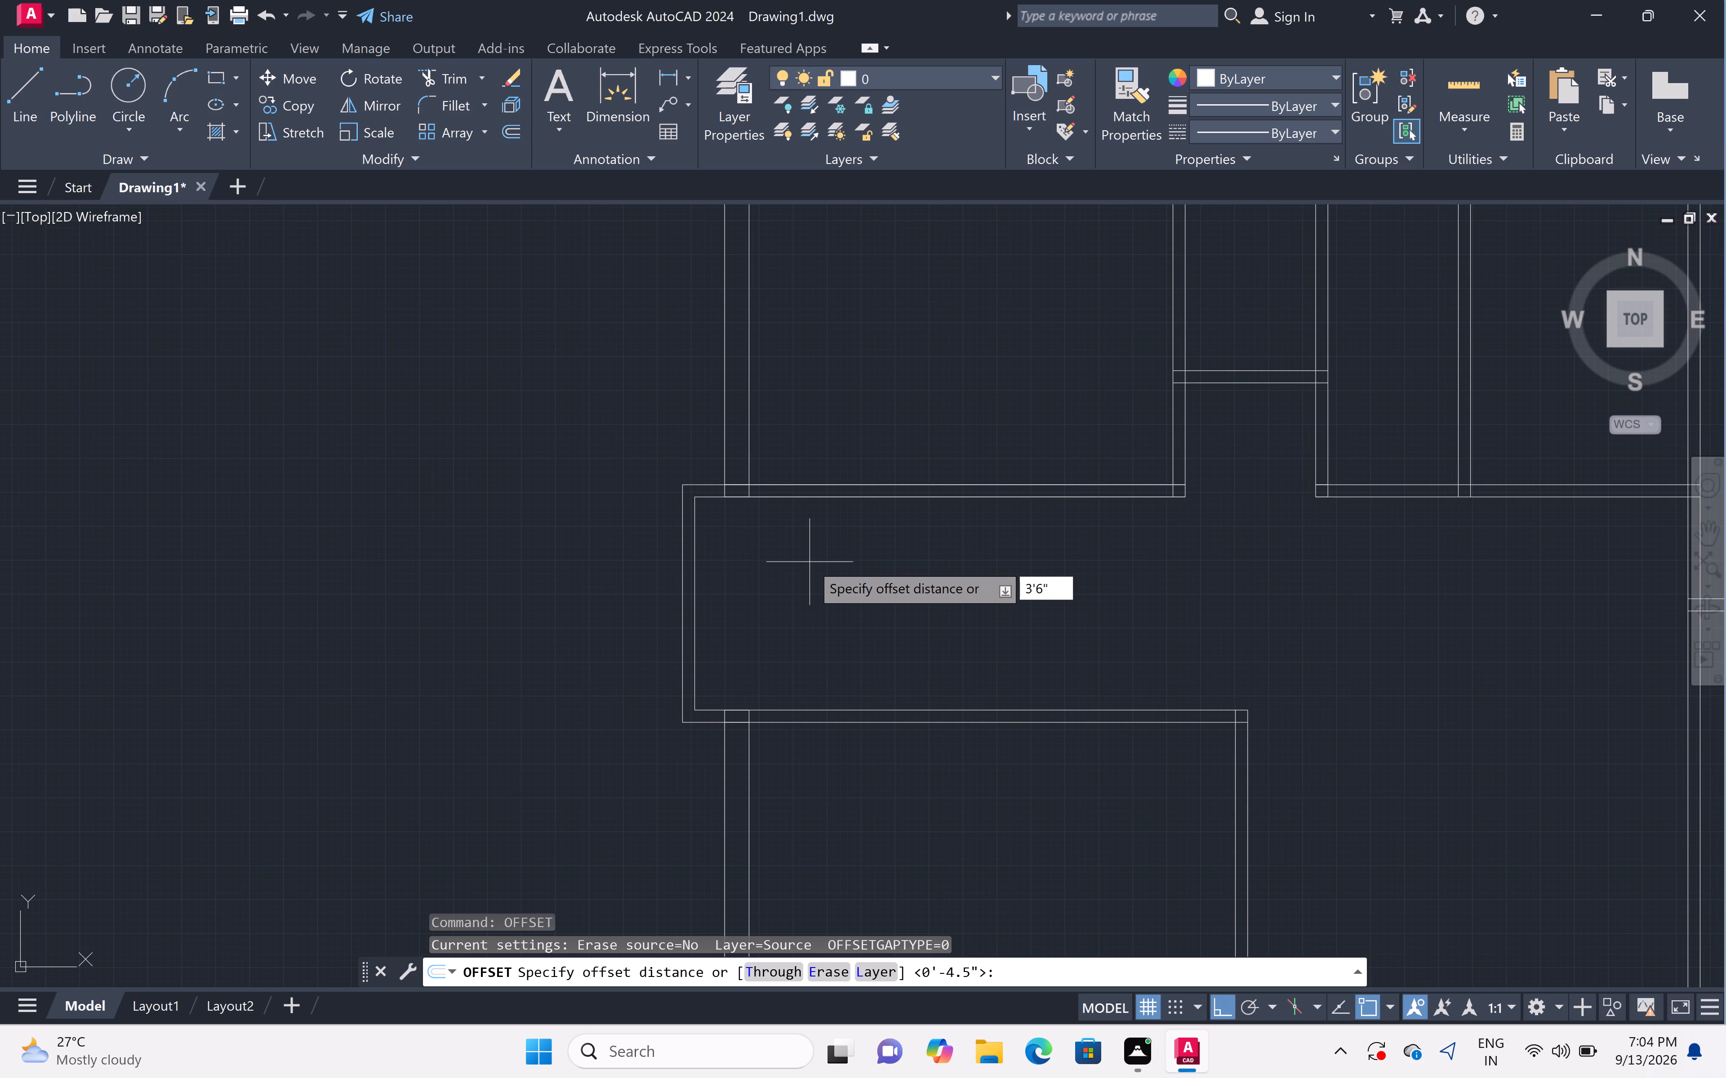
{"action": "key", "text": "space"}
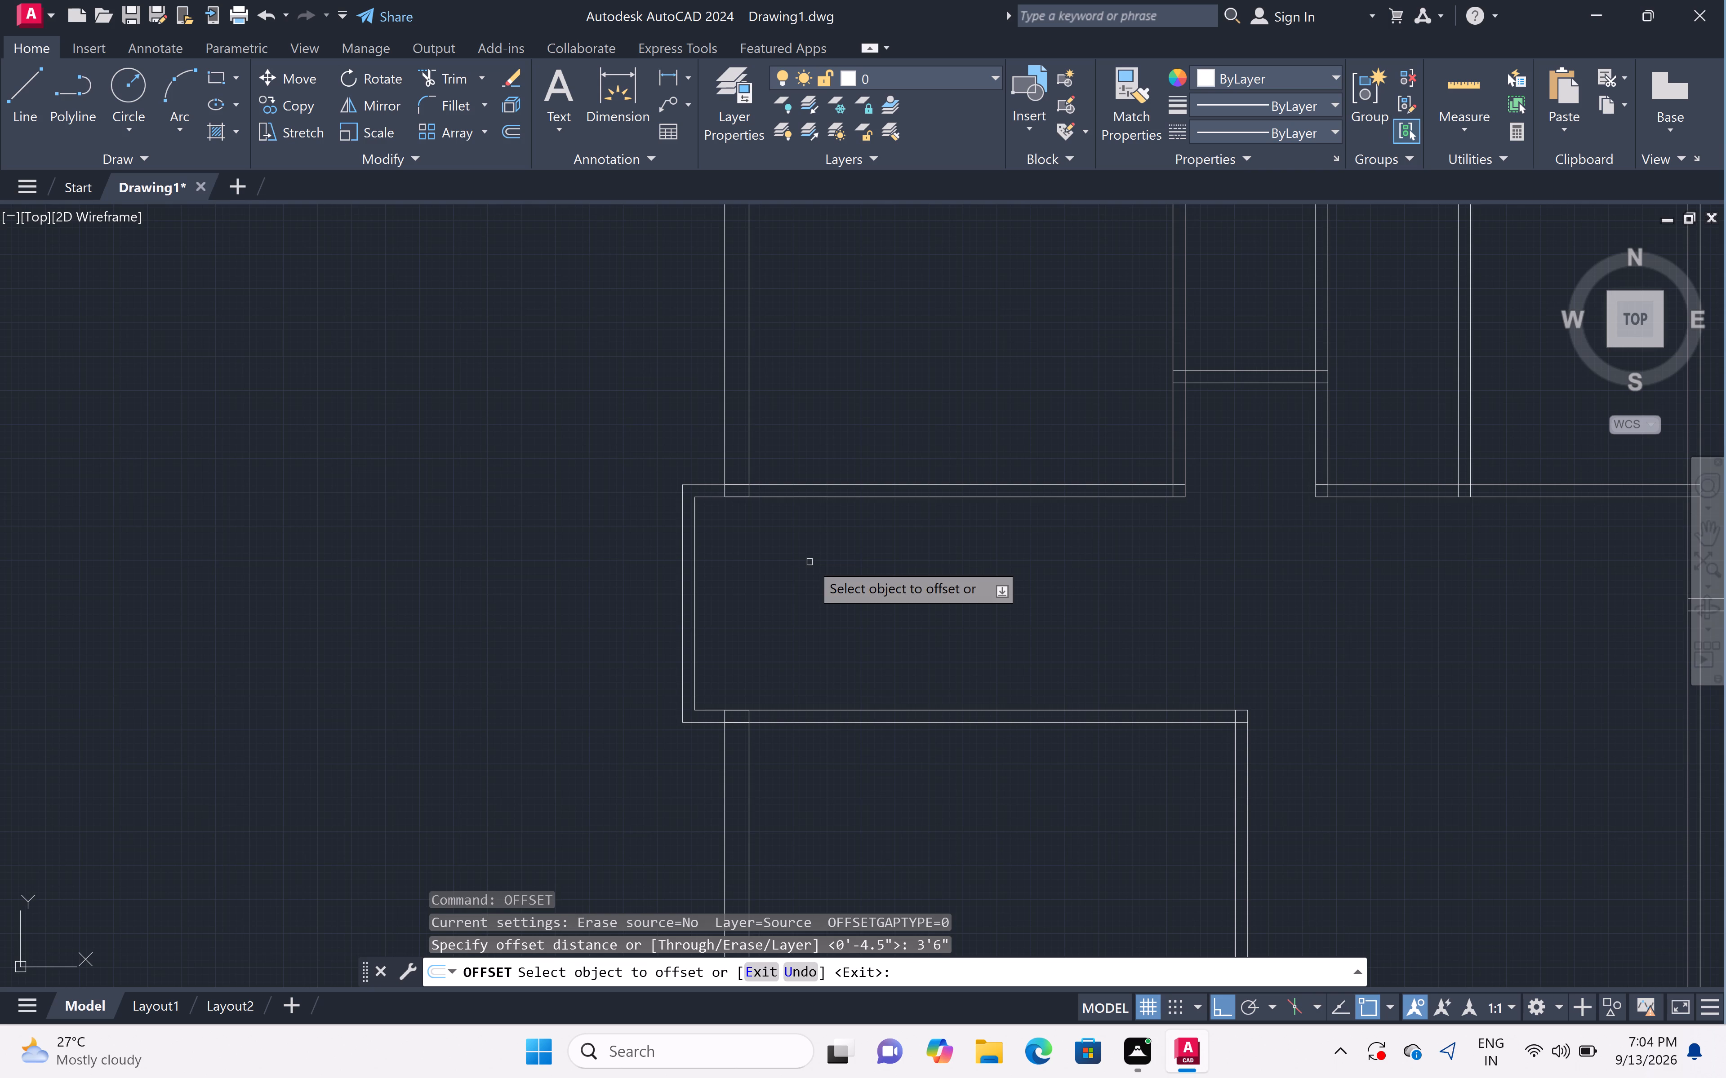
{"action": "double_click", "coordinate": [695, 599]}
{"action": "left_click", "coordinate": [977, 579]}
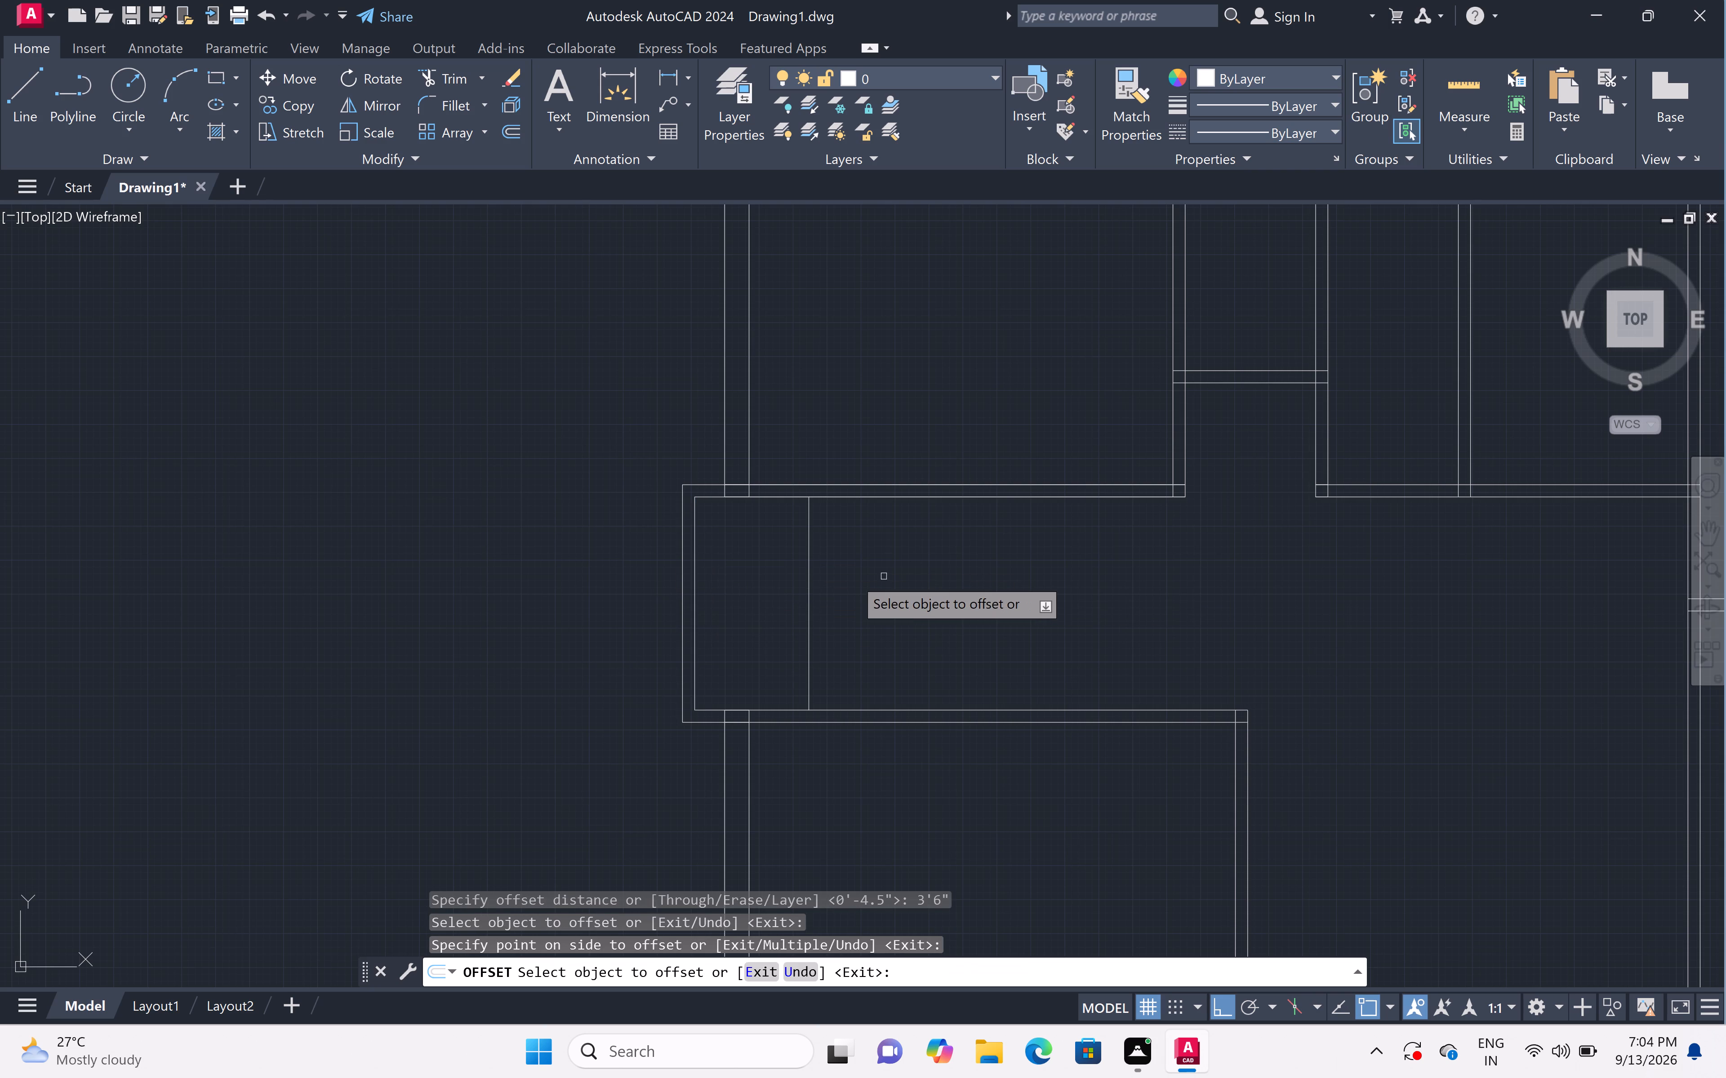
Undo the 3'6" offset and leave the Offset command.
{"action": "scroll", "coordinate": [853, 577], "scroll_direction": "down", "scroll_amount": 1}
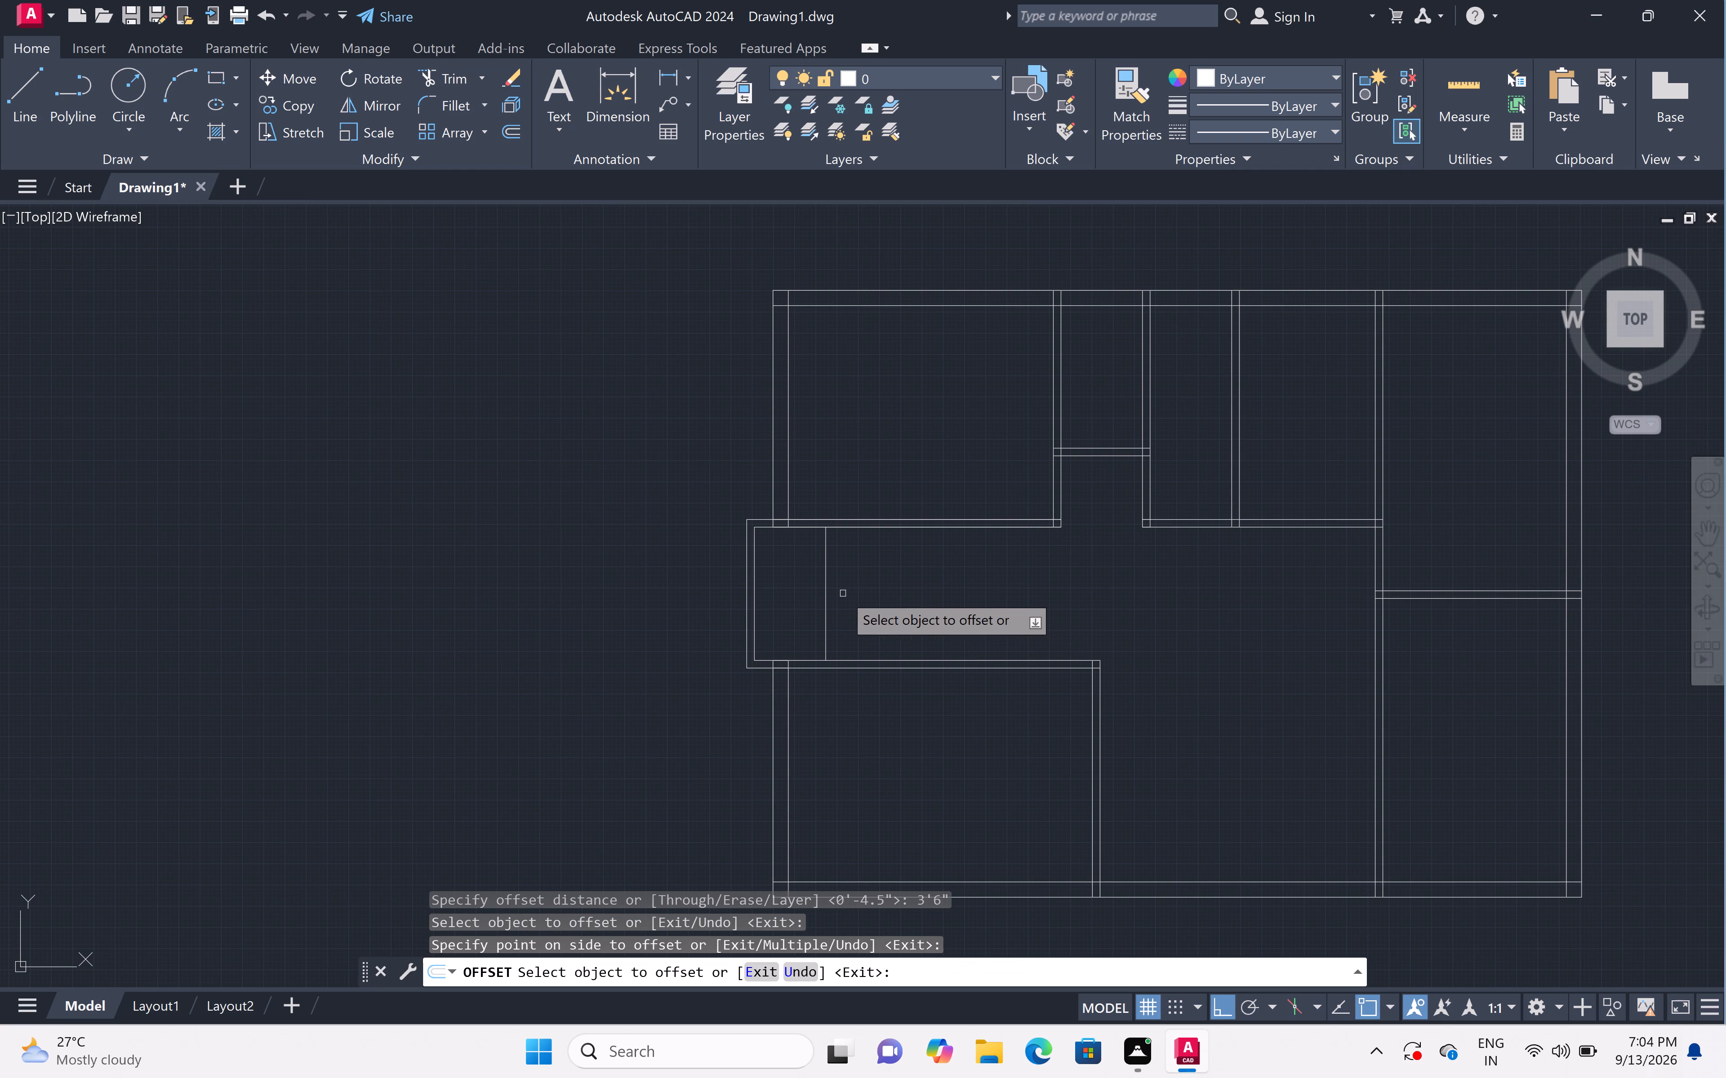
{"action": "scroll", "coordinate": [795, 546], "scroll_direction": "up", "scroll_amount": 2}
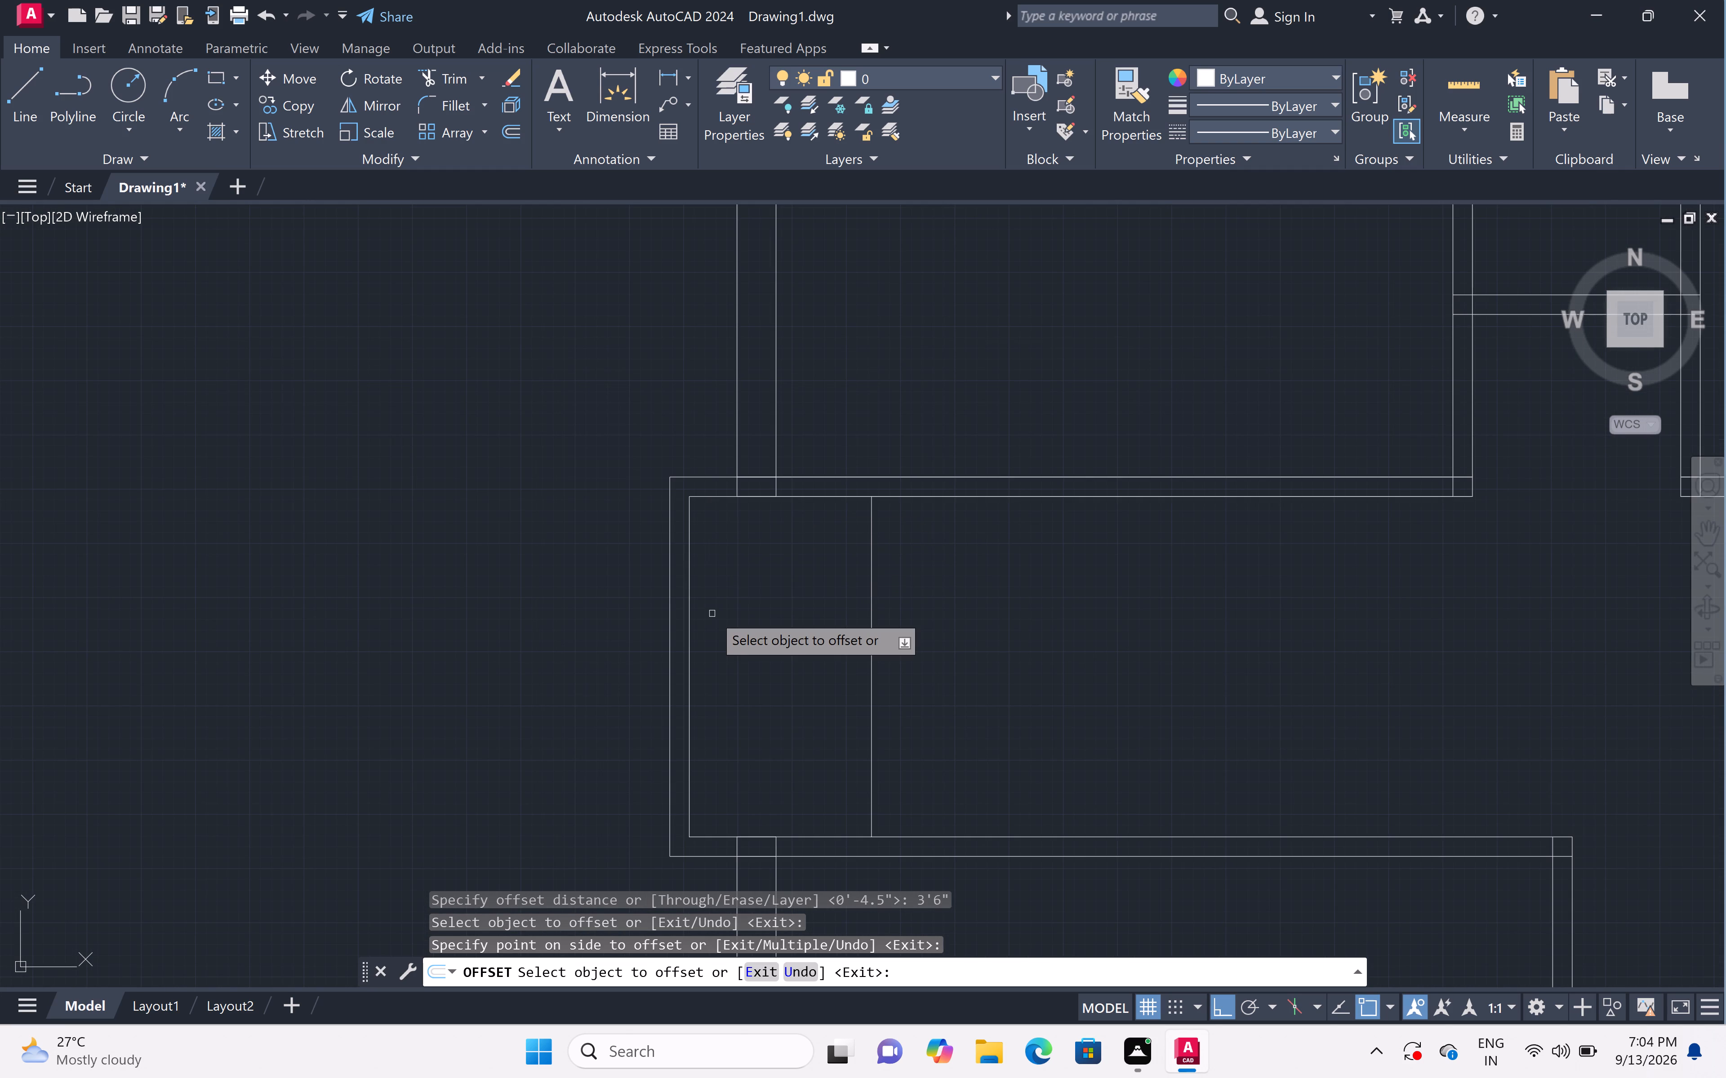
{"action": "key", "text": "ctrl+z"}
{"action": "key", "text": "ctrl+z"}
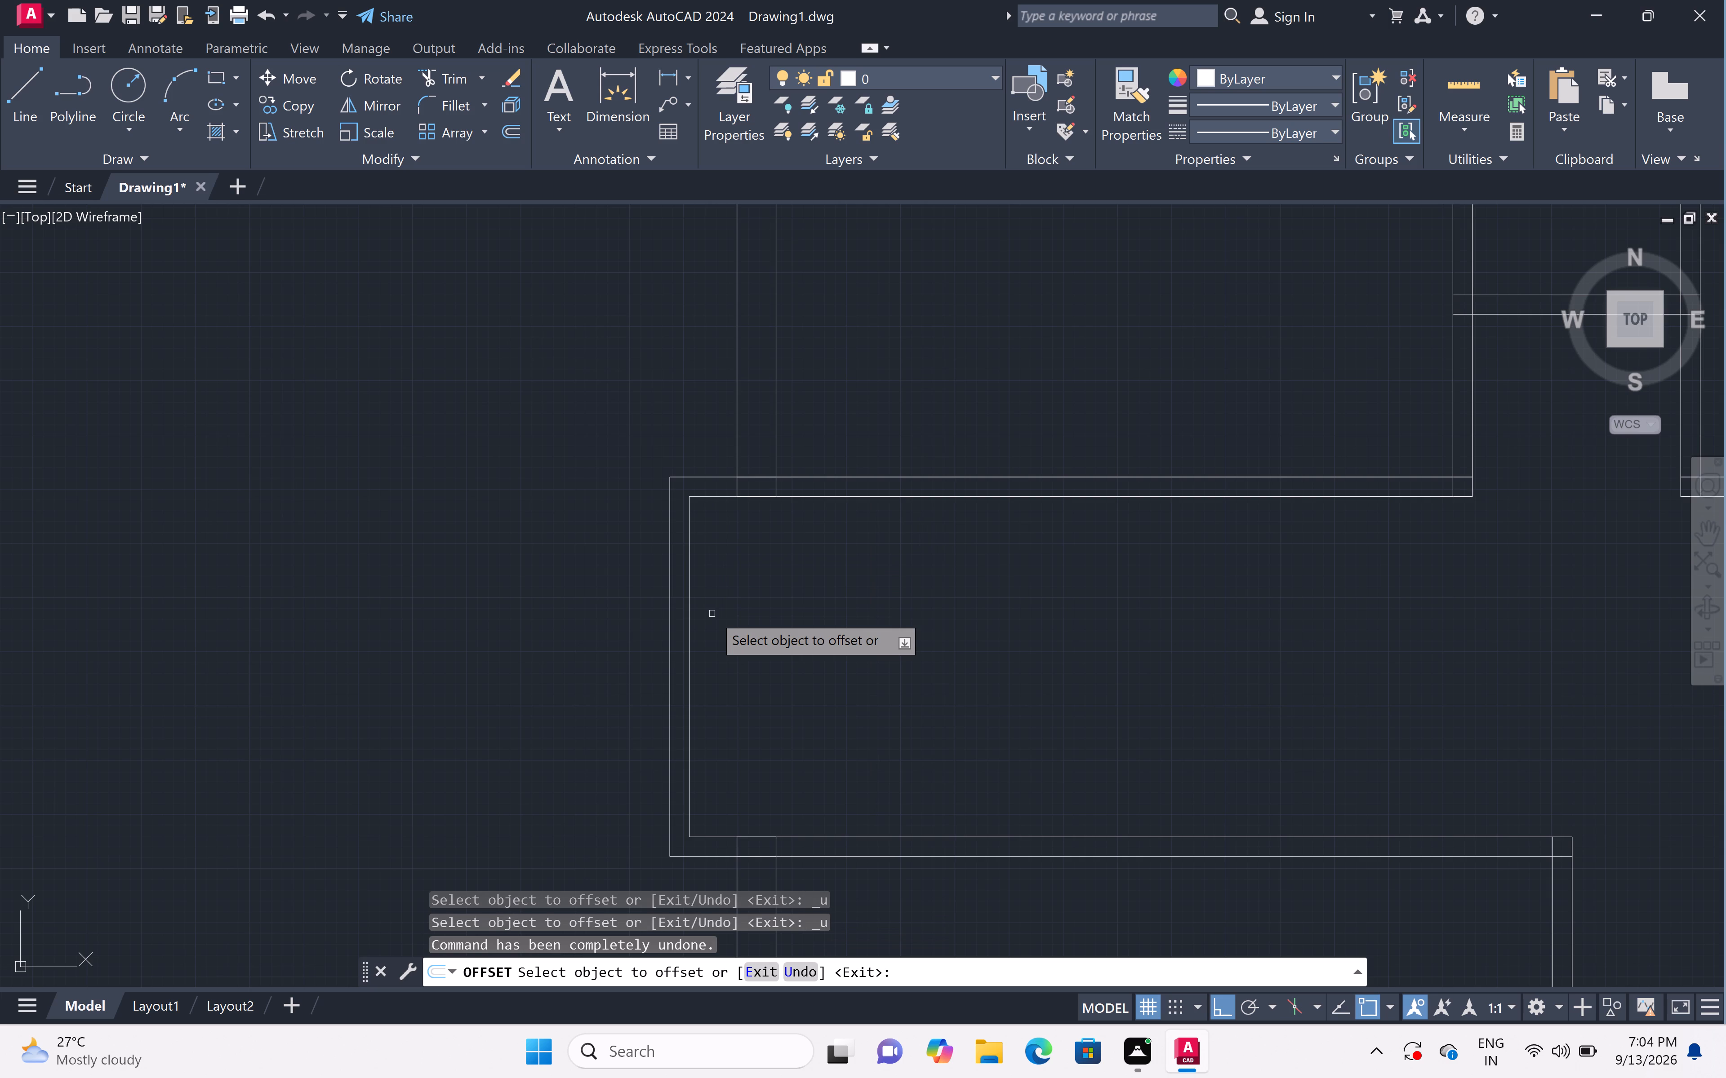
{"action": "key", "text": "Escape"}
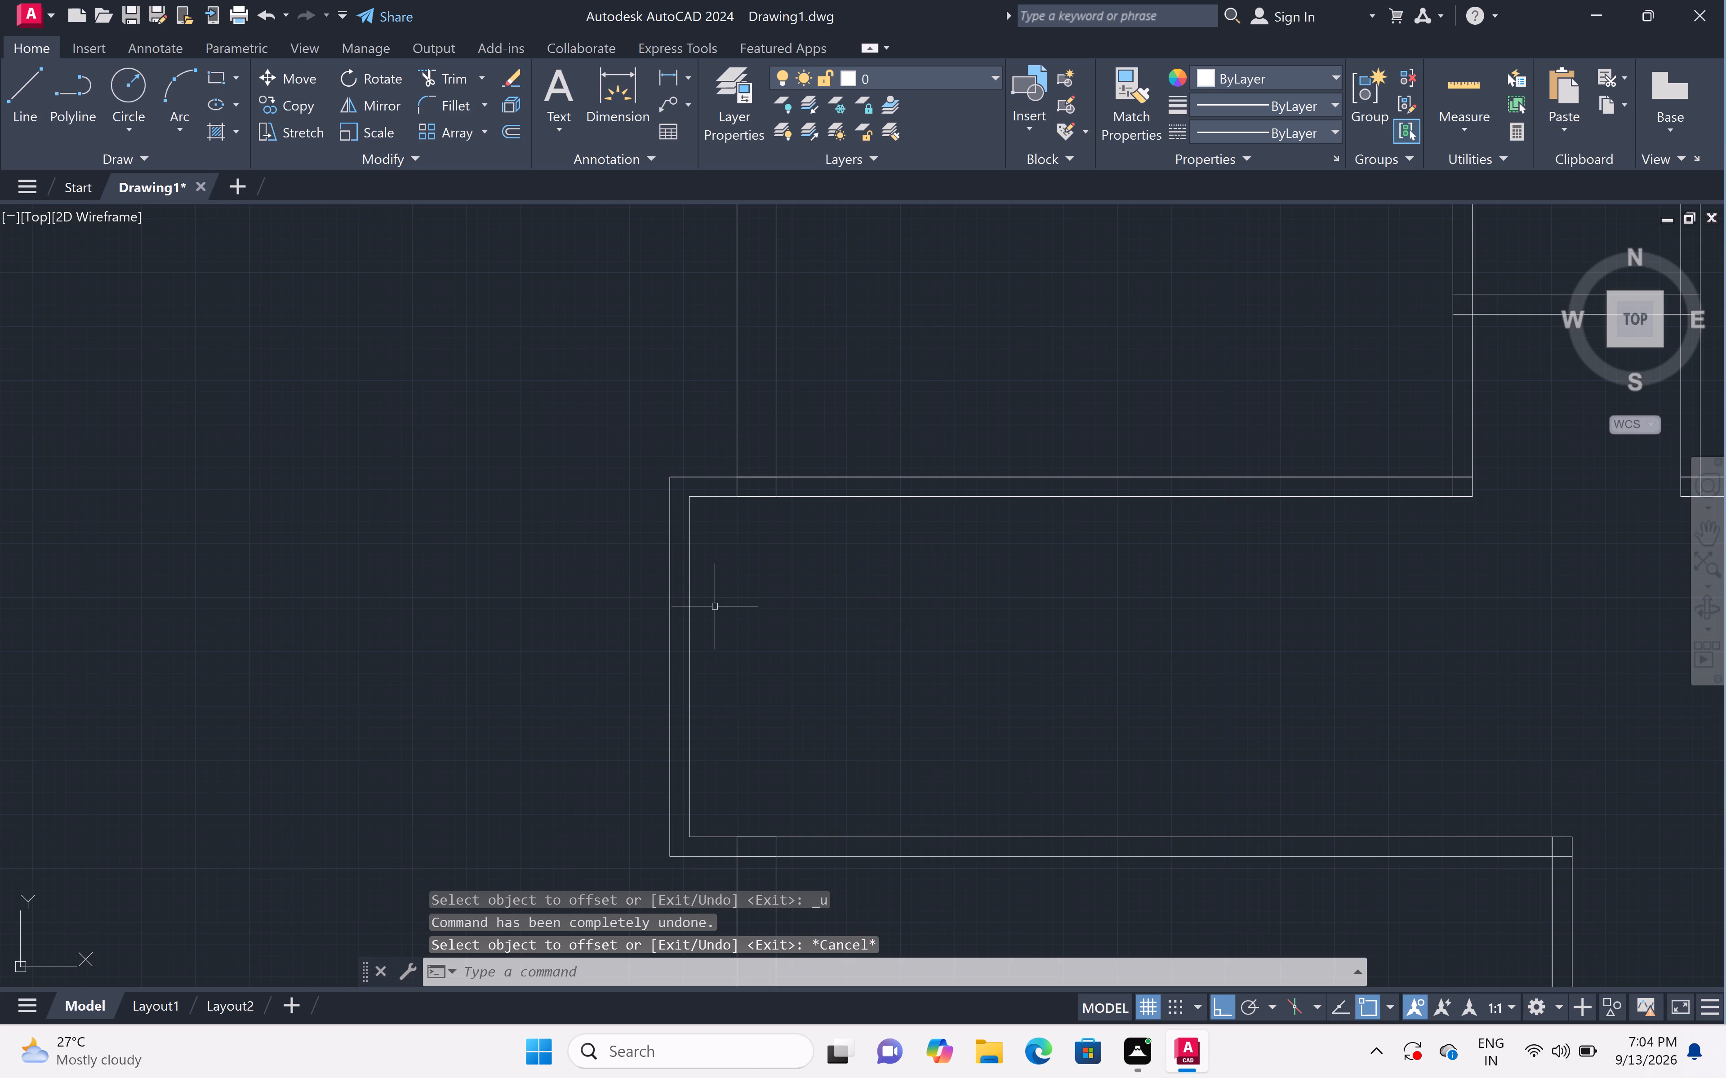
Trim away all the double-line walls of the projection west of the main outer wall face.
{"action": "type", "text": "tr"}
{"action": "key", "text": "space"}
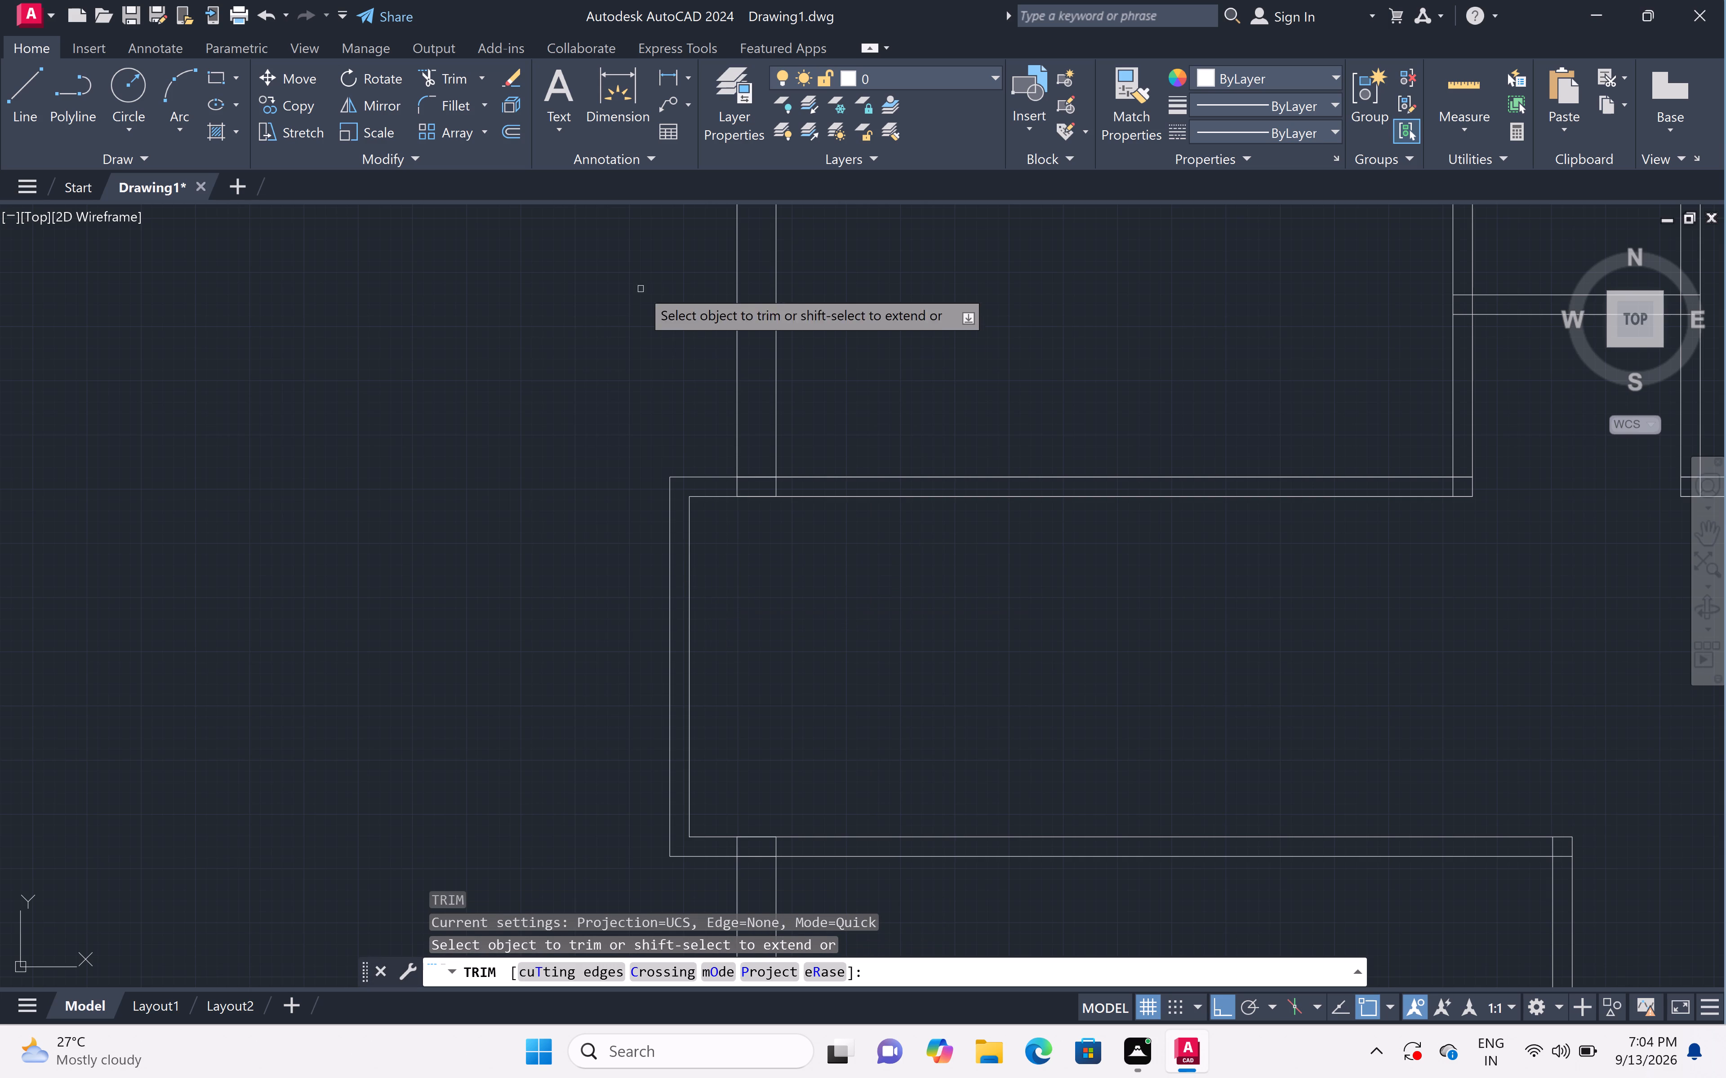
{"action": "left_click", "coordinate": [708, 464]}
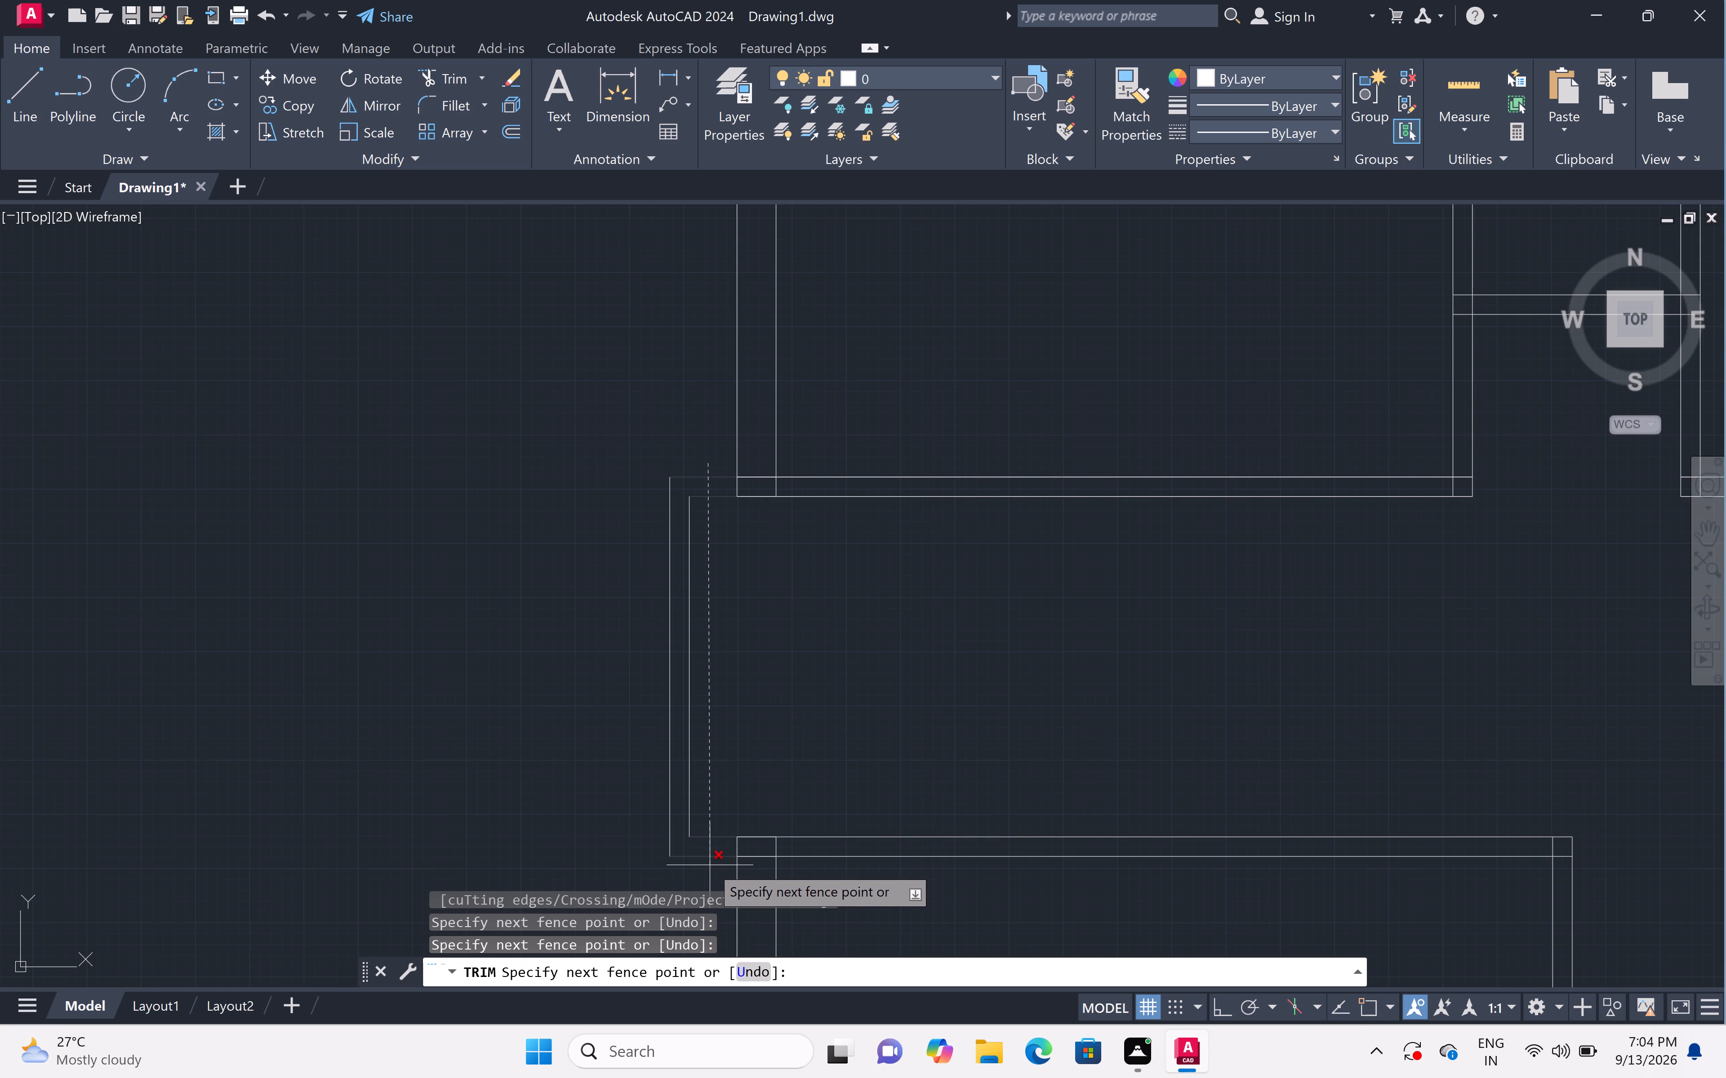
{"action": "left_click", "coordinate": [709, 870]}
{"action": "left_click", "coordinate": [721, 713]}
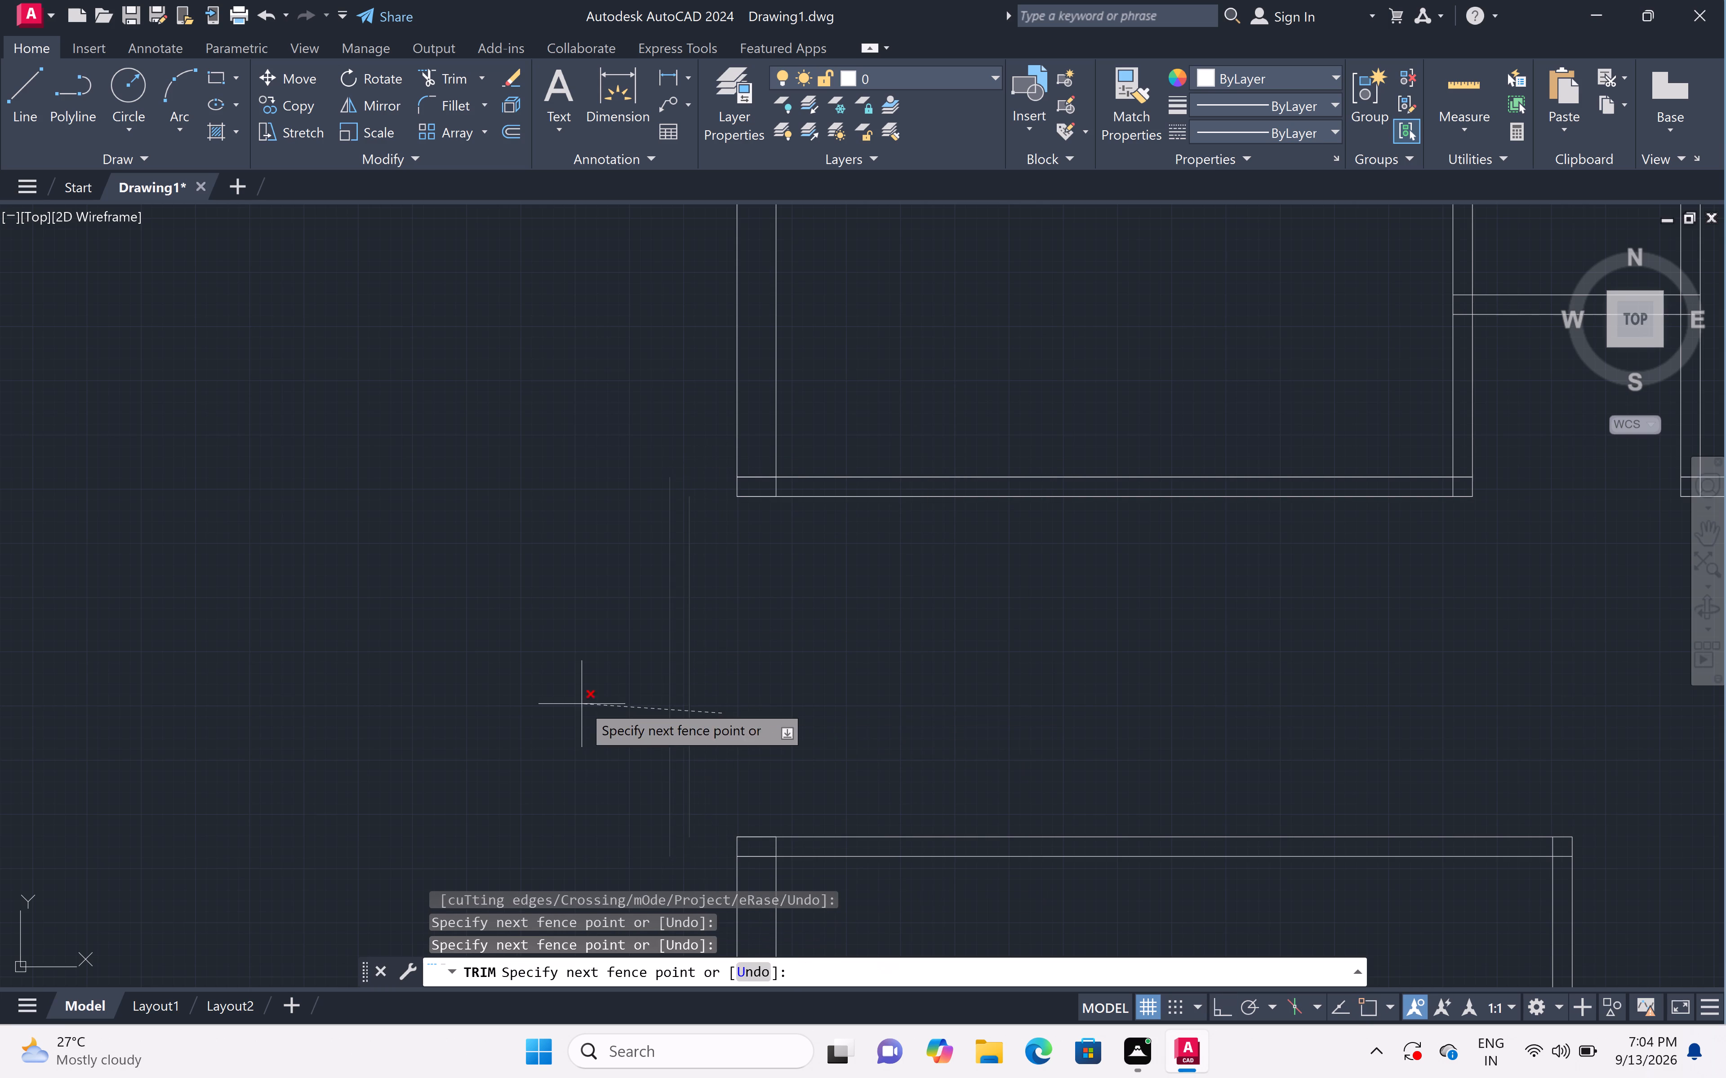
{"action": "left_click", "coordinate": [580, 704]}
{"action": "key", "text": "Escape"}
Draw a 1'8" horizontal line west from the northwest room's outer southwest corner.
{"action": "scroll", "coordinate": [667, 654], "scroll_direction": "down", "scroll_amount": 1}
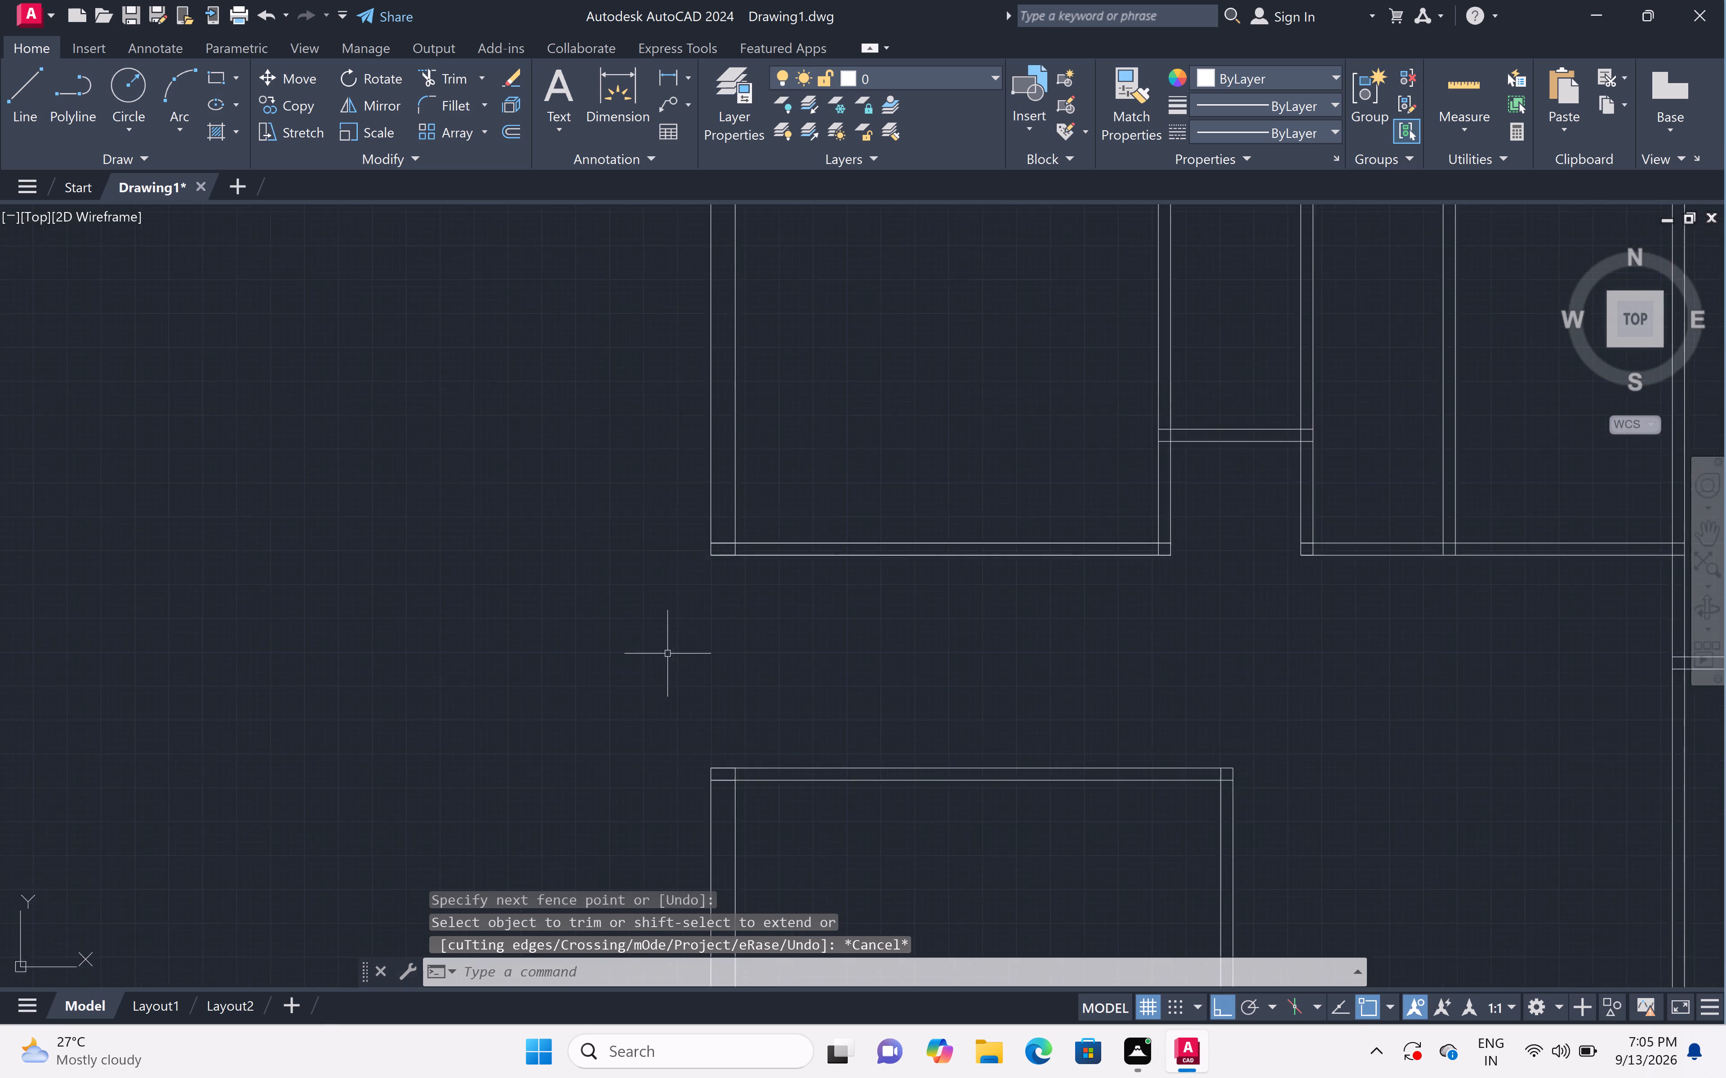
{"action": "scroll", "coordinate": [701, 656], "scroll_direction": "up", "scroll_amount": 1}
{"action": "middle_click_drag", "start_coordinate": [758, 675], "coordinate": [741, 622]}
{"action": "middle_click_drag", "start_coordinate": [743, 598], "coordinate": [747, 583]}
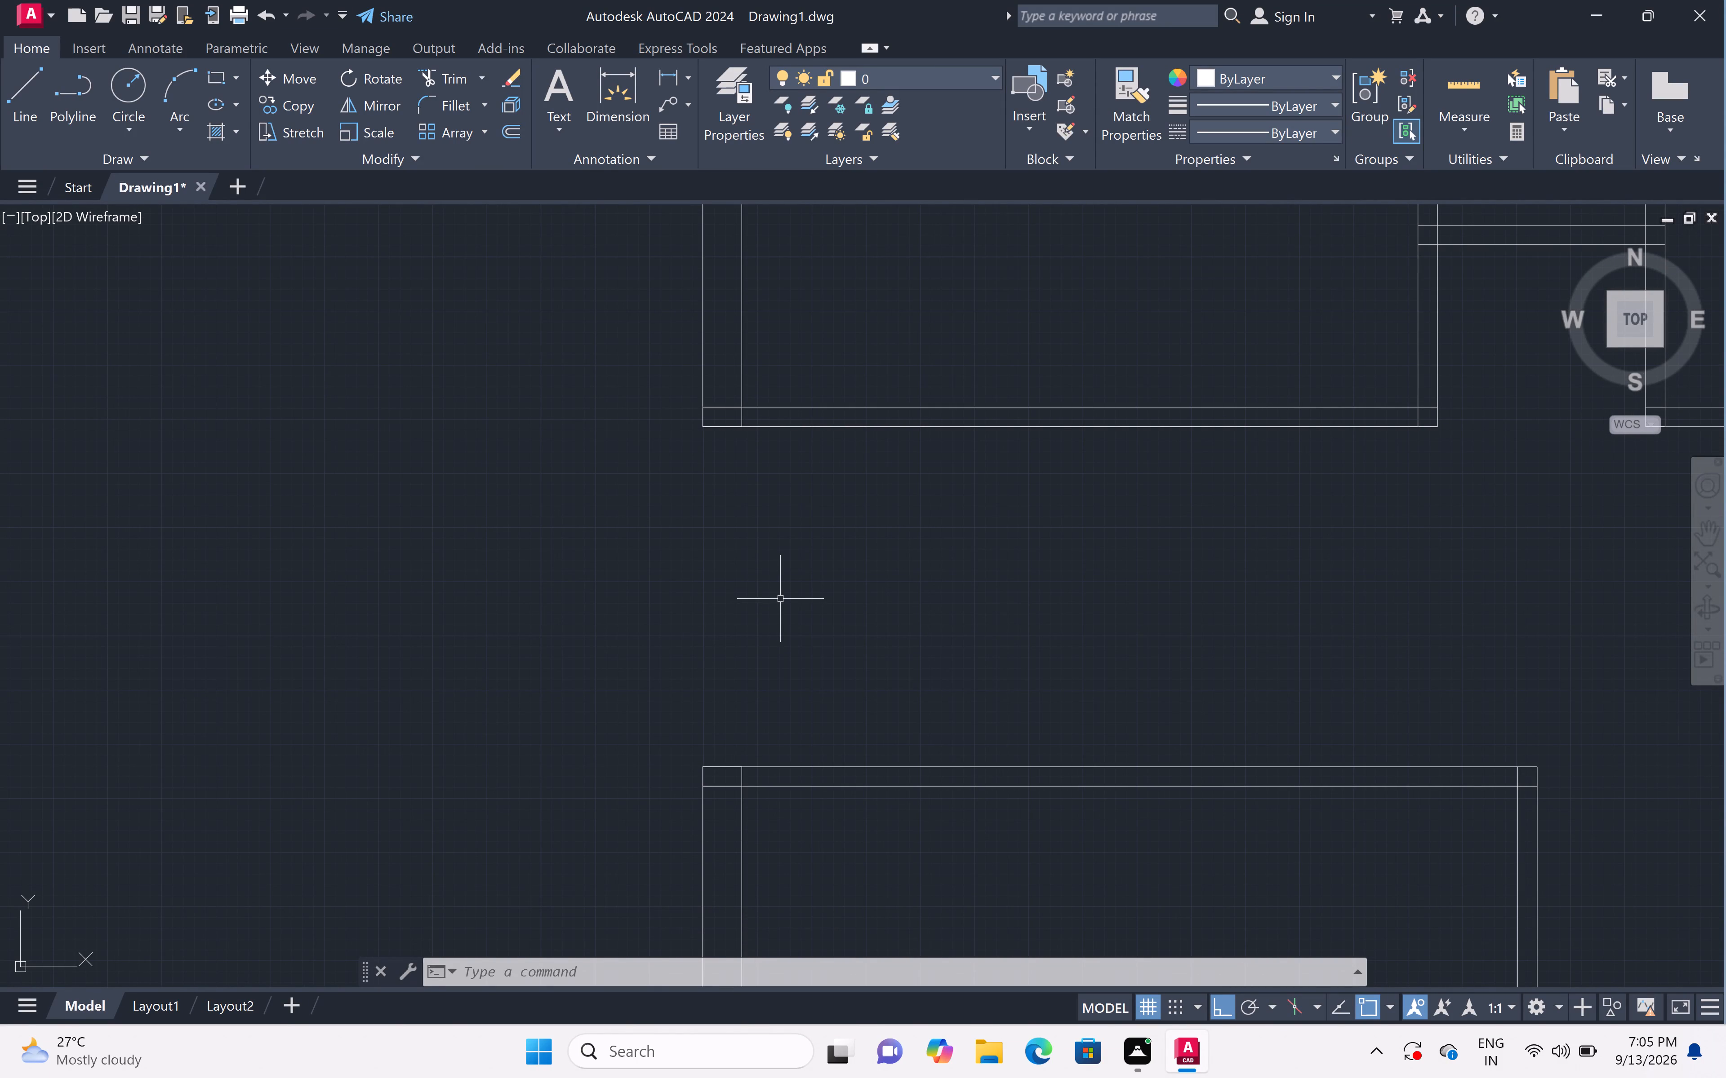
{"action": "type", "text": "l"}
{"action": "key", "text": "space"}
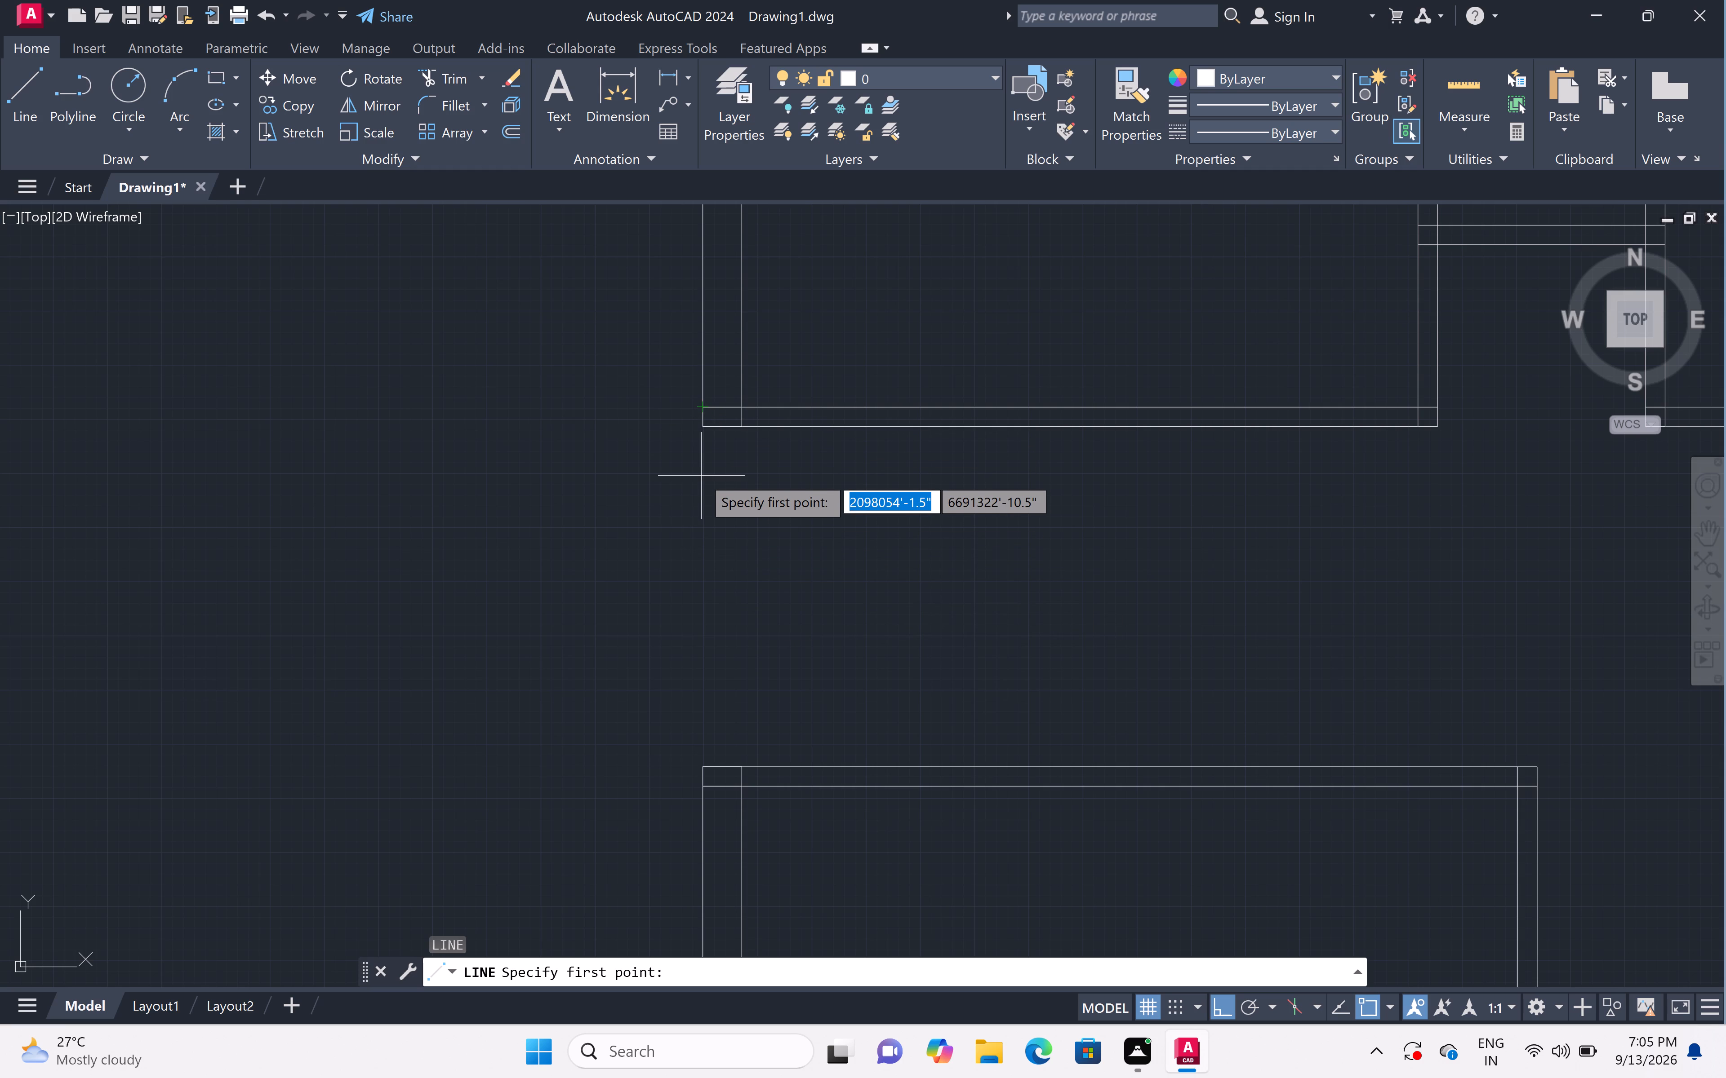
{"action": "left_click", "coordinate": [707, 428]}
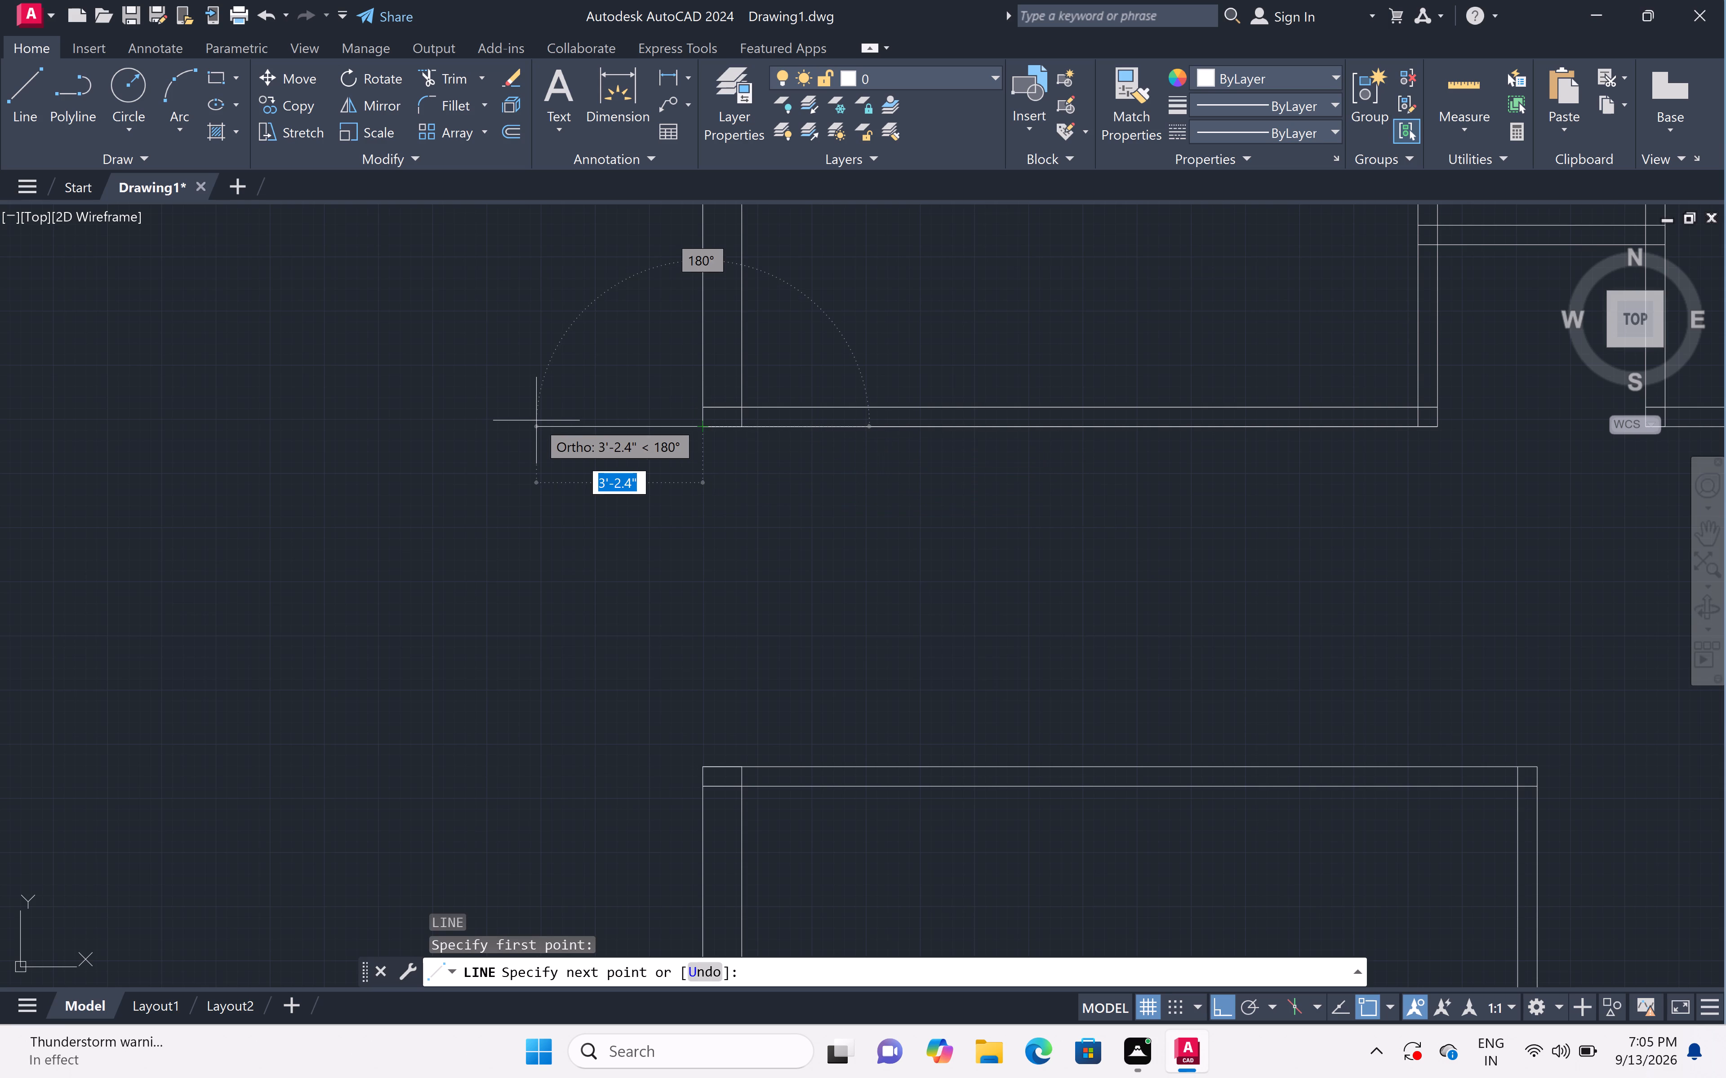
{"action": "key", "text": "9"}
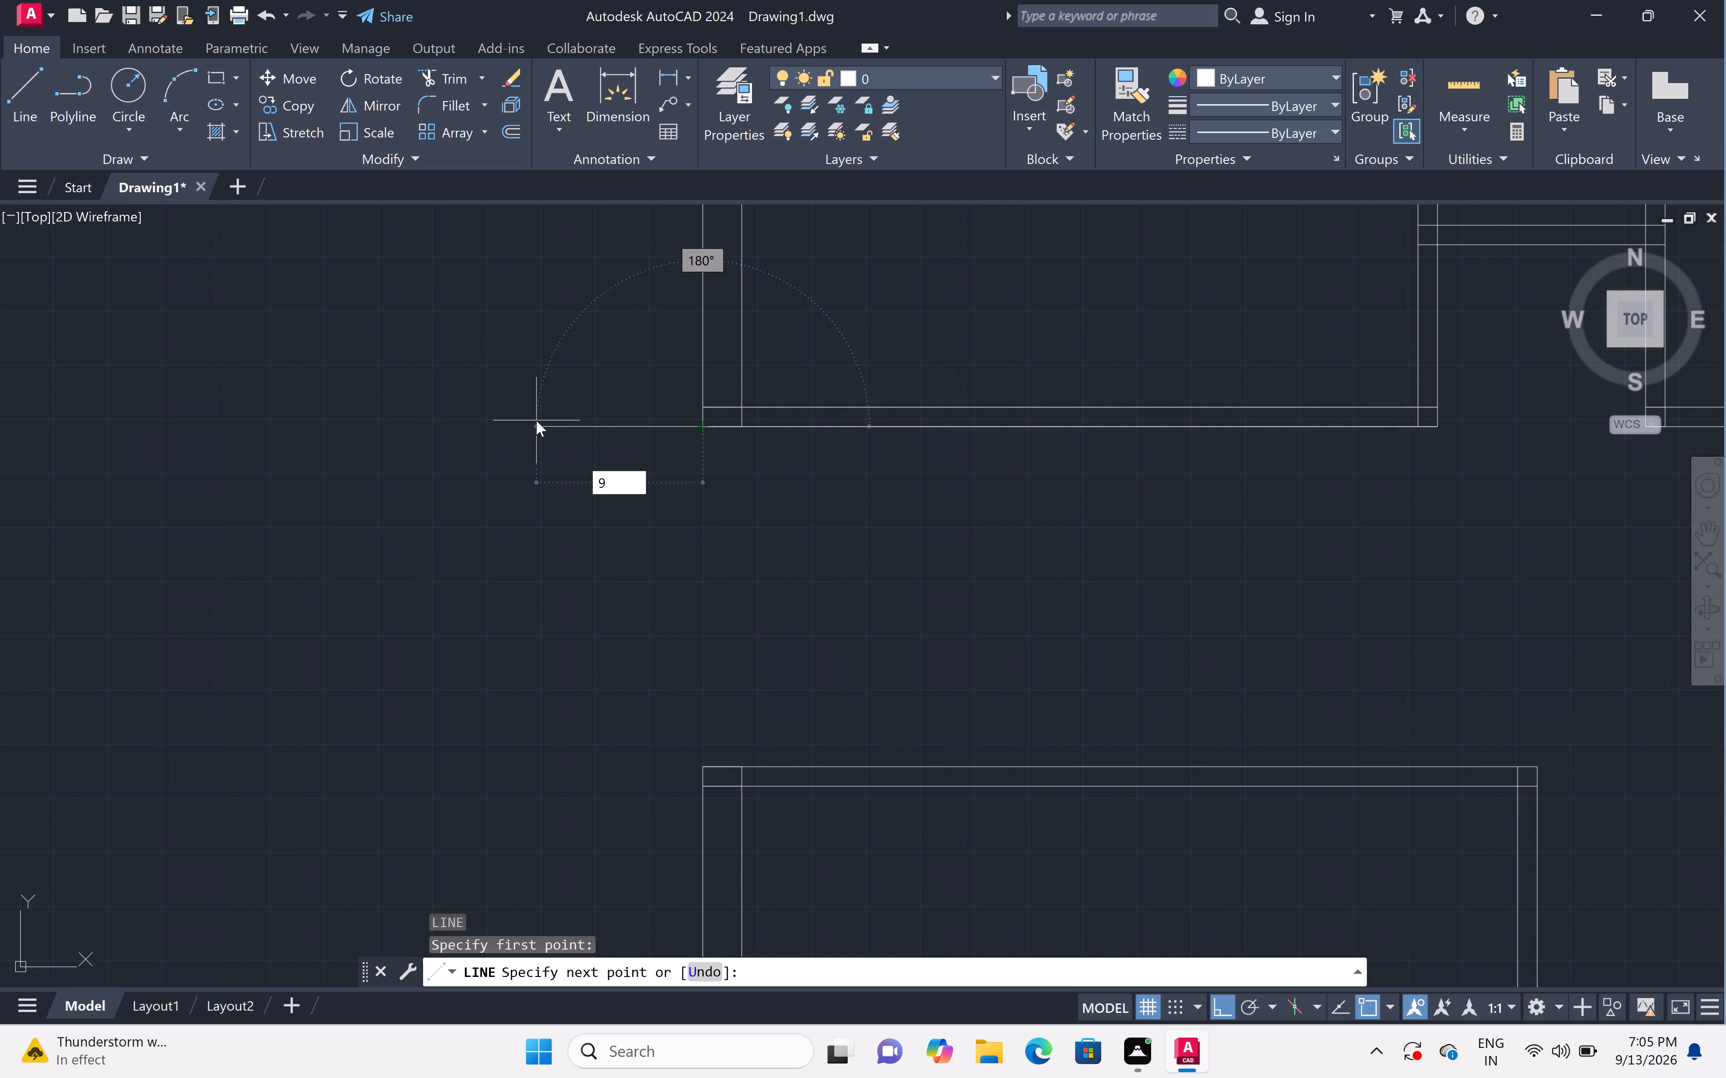
{"action": "key", "text": "BackSpace"}
{"action": "key", "text": "1"}
{"action": "key", "text": "apostrophe"}
{"action": "key", "text": "8"}
{"action": "key", "text": "shift+quotedbl"}
{"action": "key", "text": "space"}
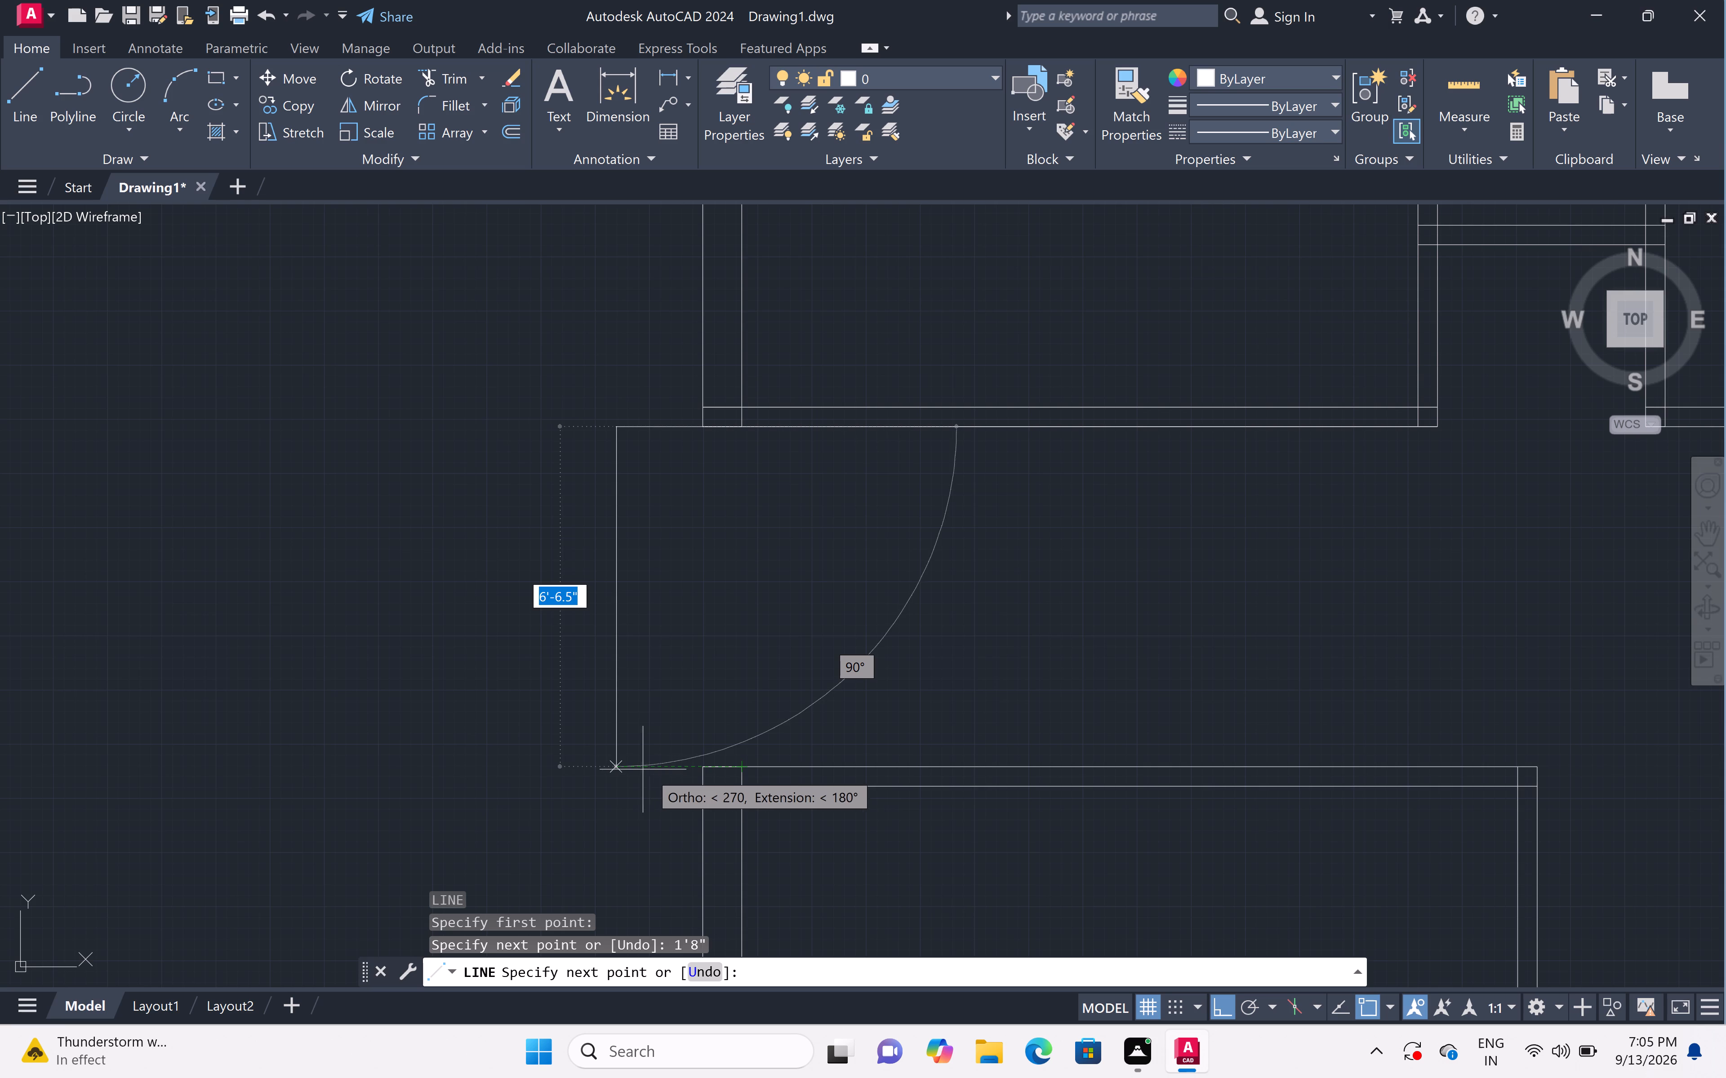
Continue the line about 6'-6.5" south, then east to the southwest room's outer northwest corner, closing the projection's outline.
{"action": "left_click", "coordinate": [614, 765]}
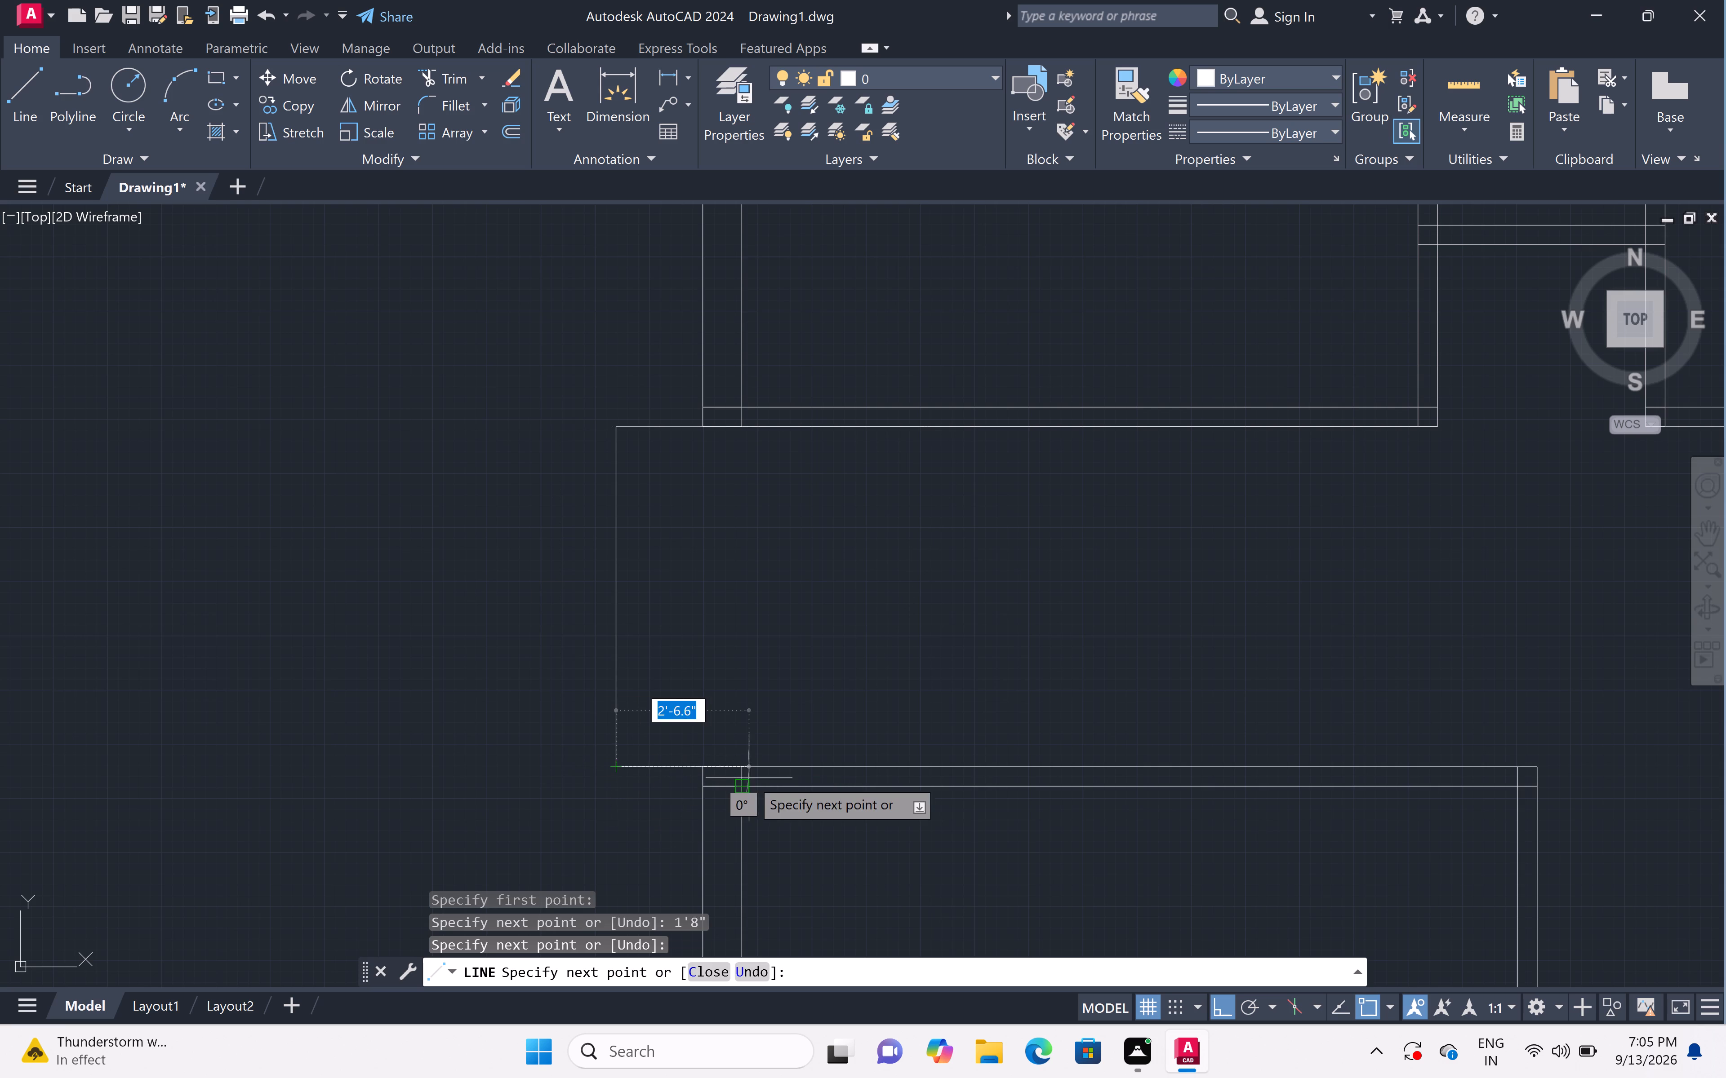
{"action": "left_click", "coordinate": [704, 764]}
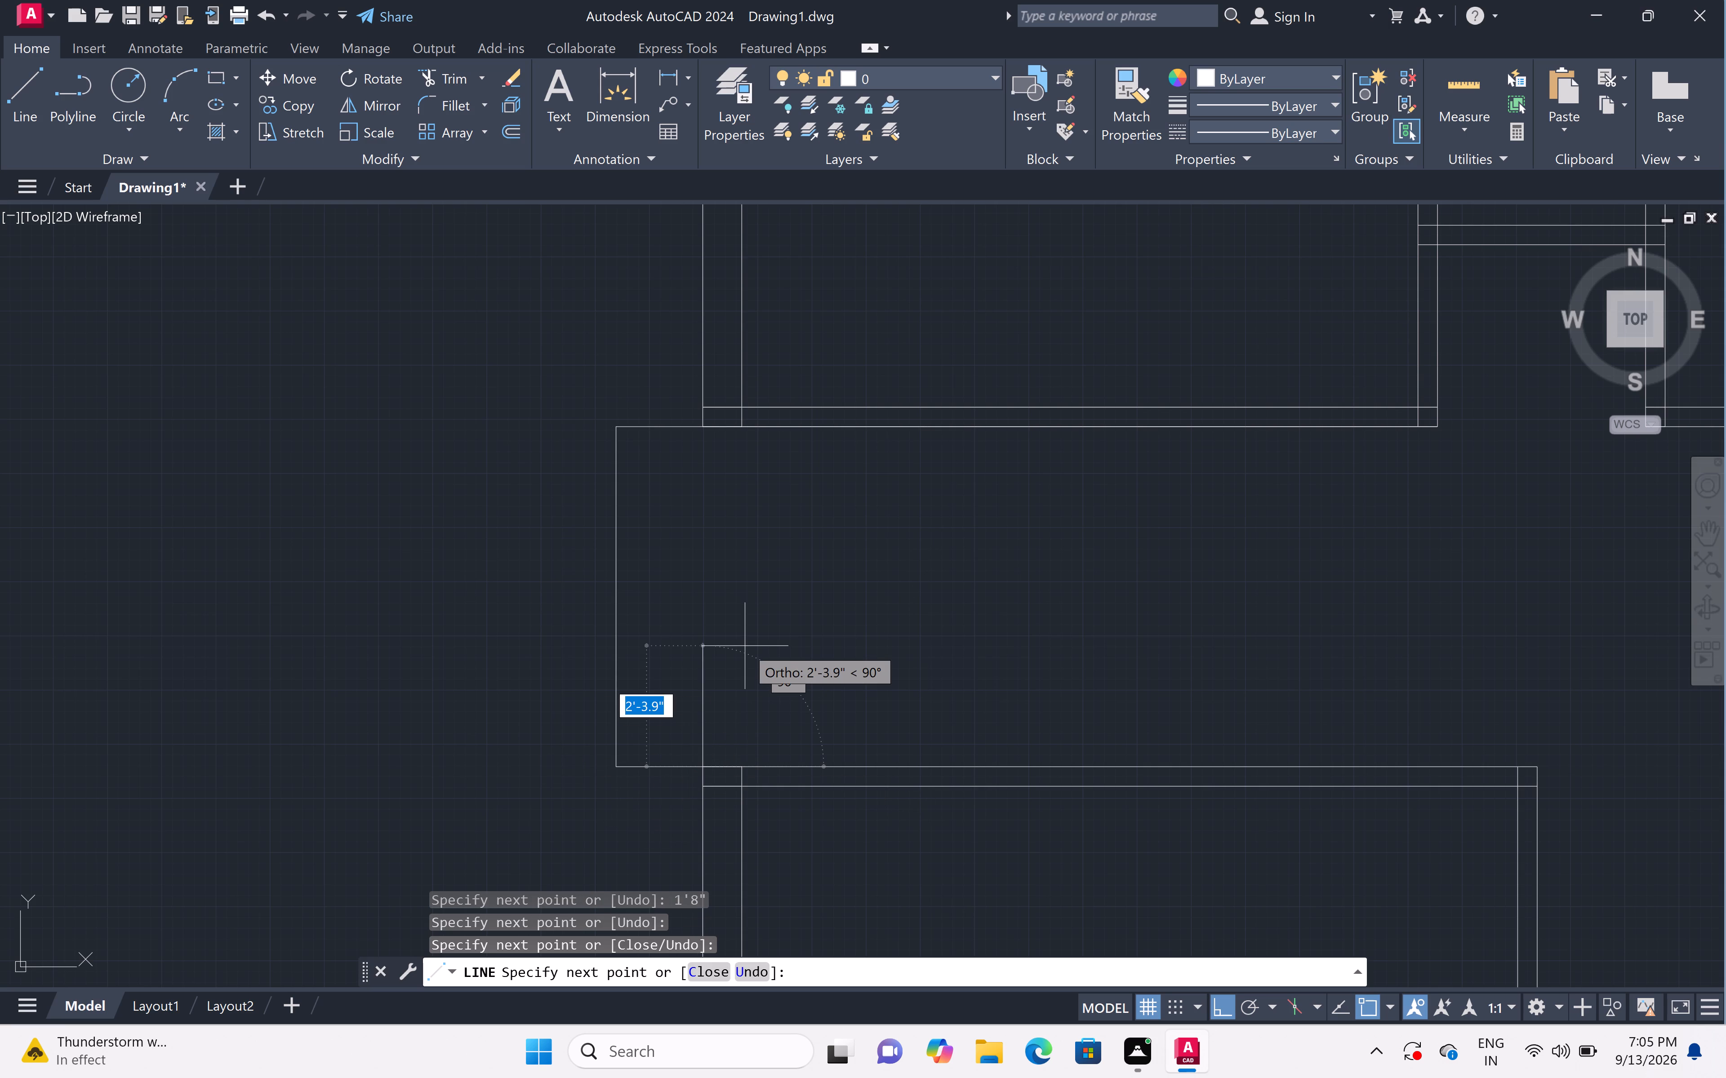
{"action": "key", "text": "space"}
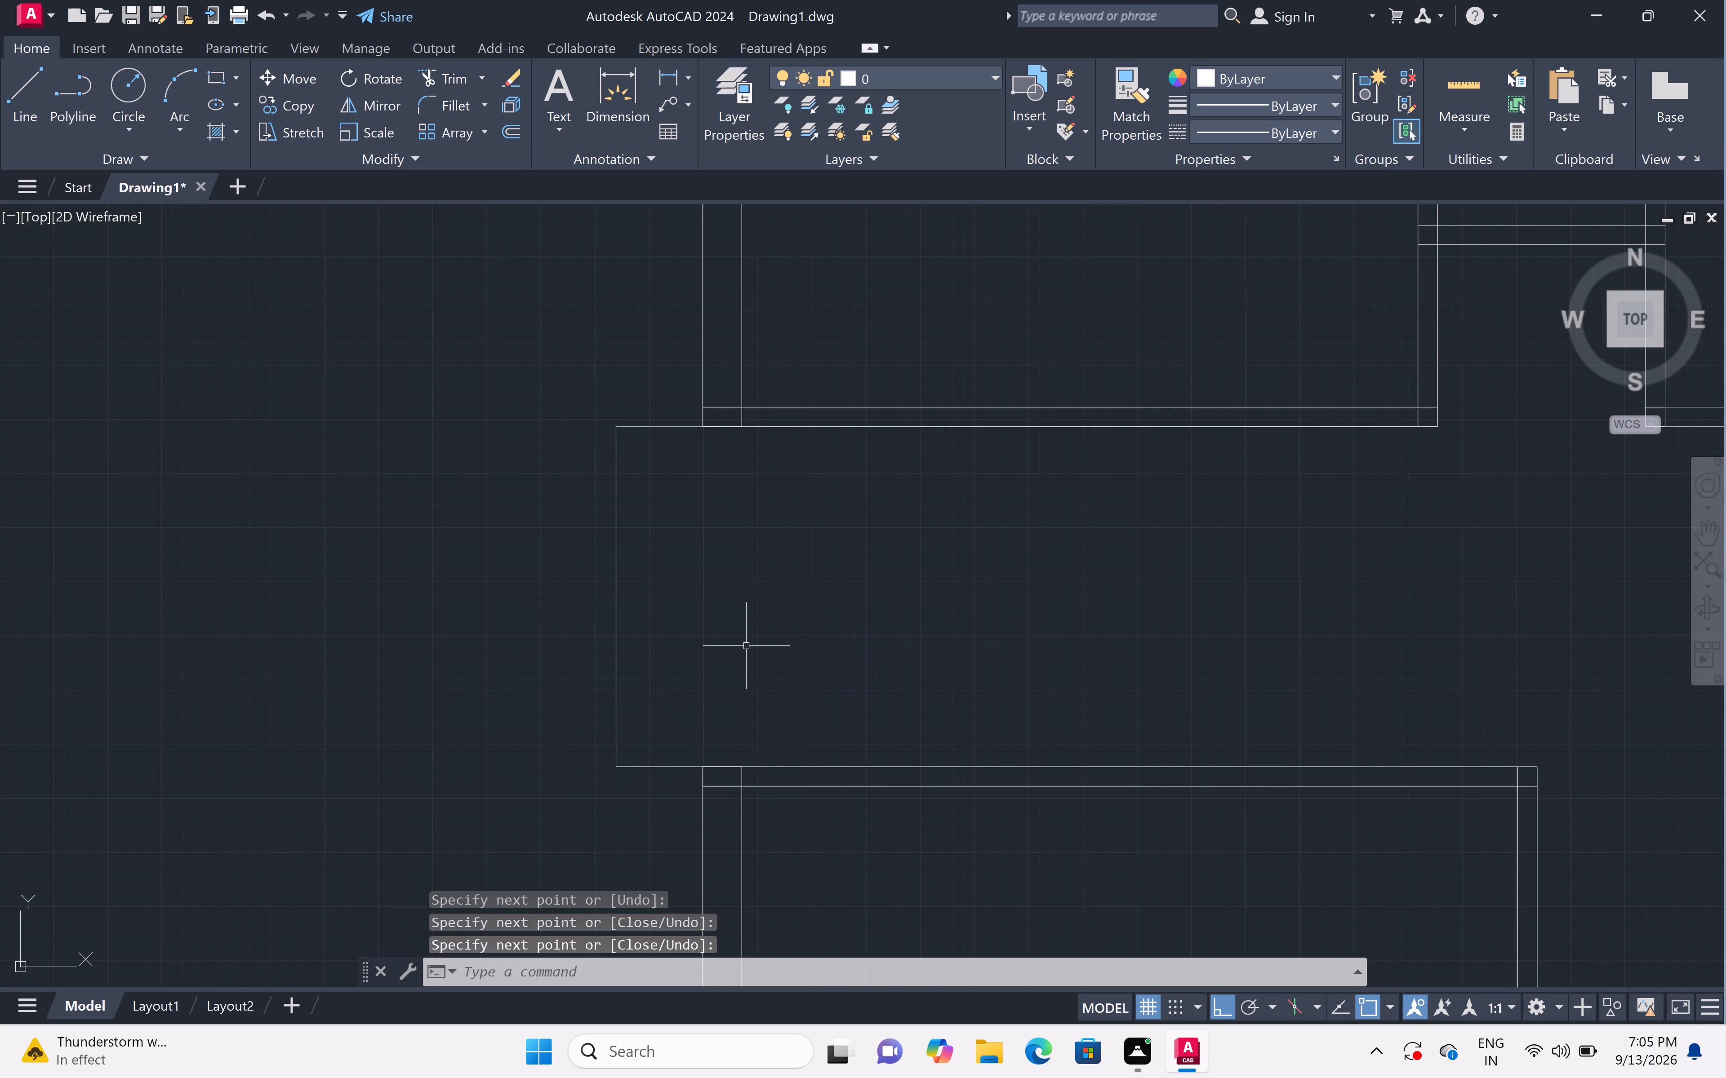
Offset the west projection's vertical line and its two short horizontal lines 4.5" outward to form the wall thickness.
{"action": "type", "text": "off"}
{"action": "key", "text": "space"}
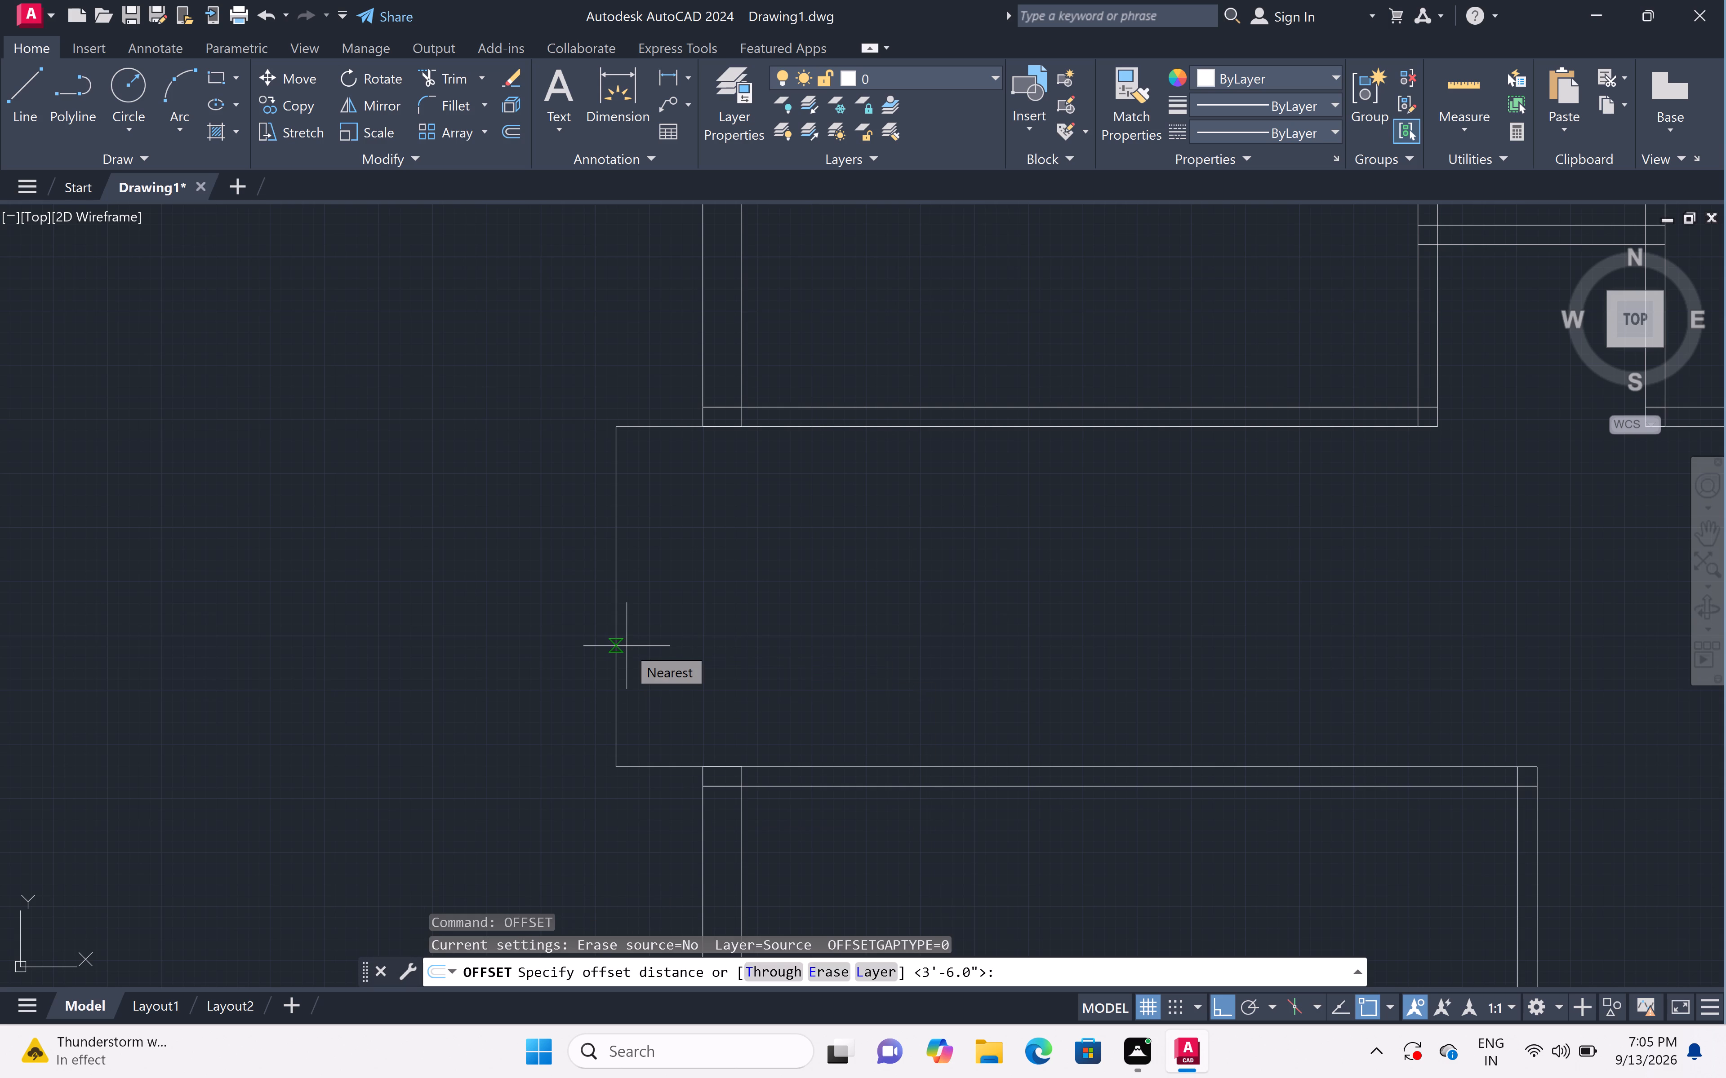
{"action": "key", "text": "1"}
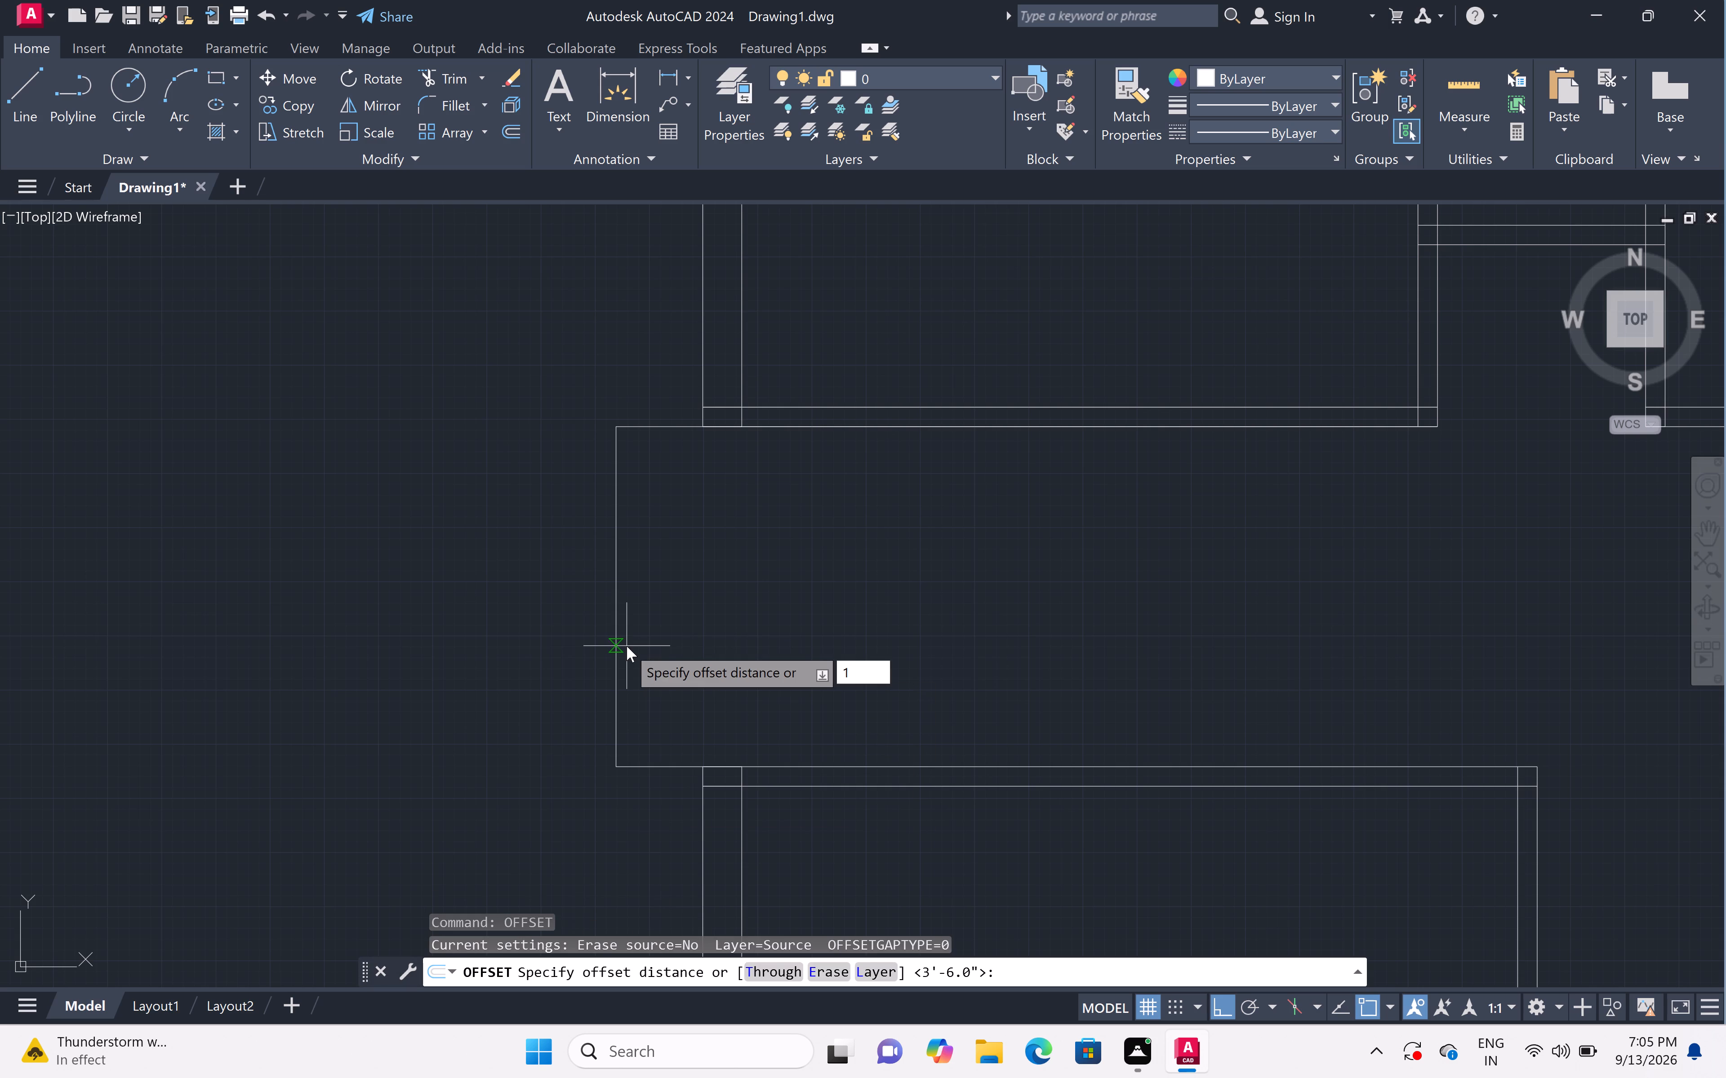
{"action": "key", "text": "0"}
{"action": "key", "text": "BackSpace"}
{"action": "key", "text": "BackSpace"}
{"action": "key", "text": "4"}
{"action": "type", "text": ".5"}
{"action": "key", "text": "shift+quotedbl"}
{"action": "key", "text": "space"}
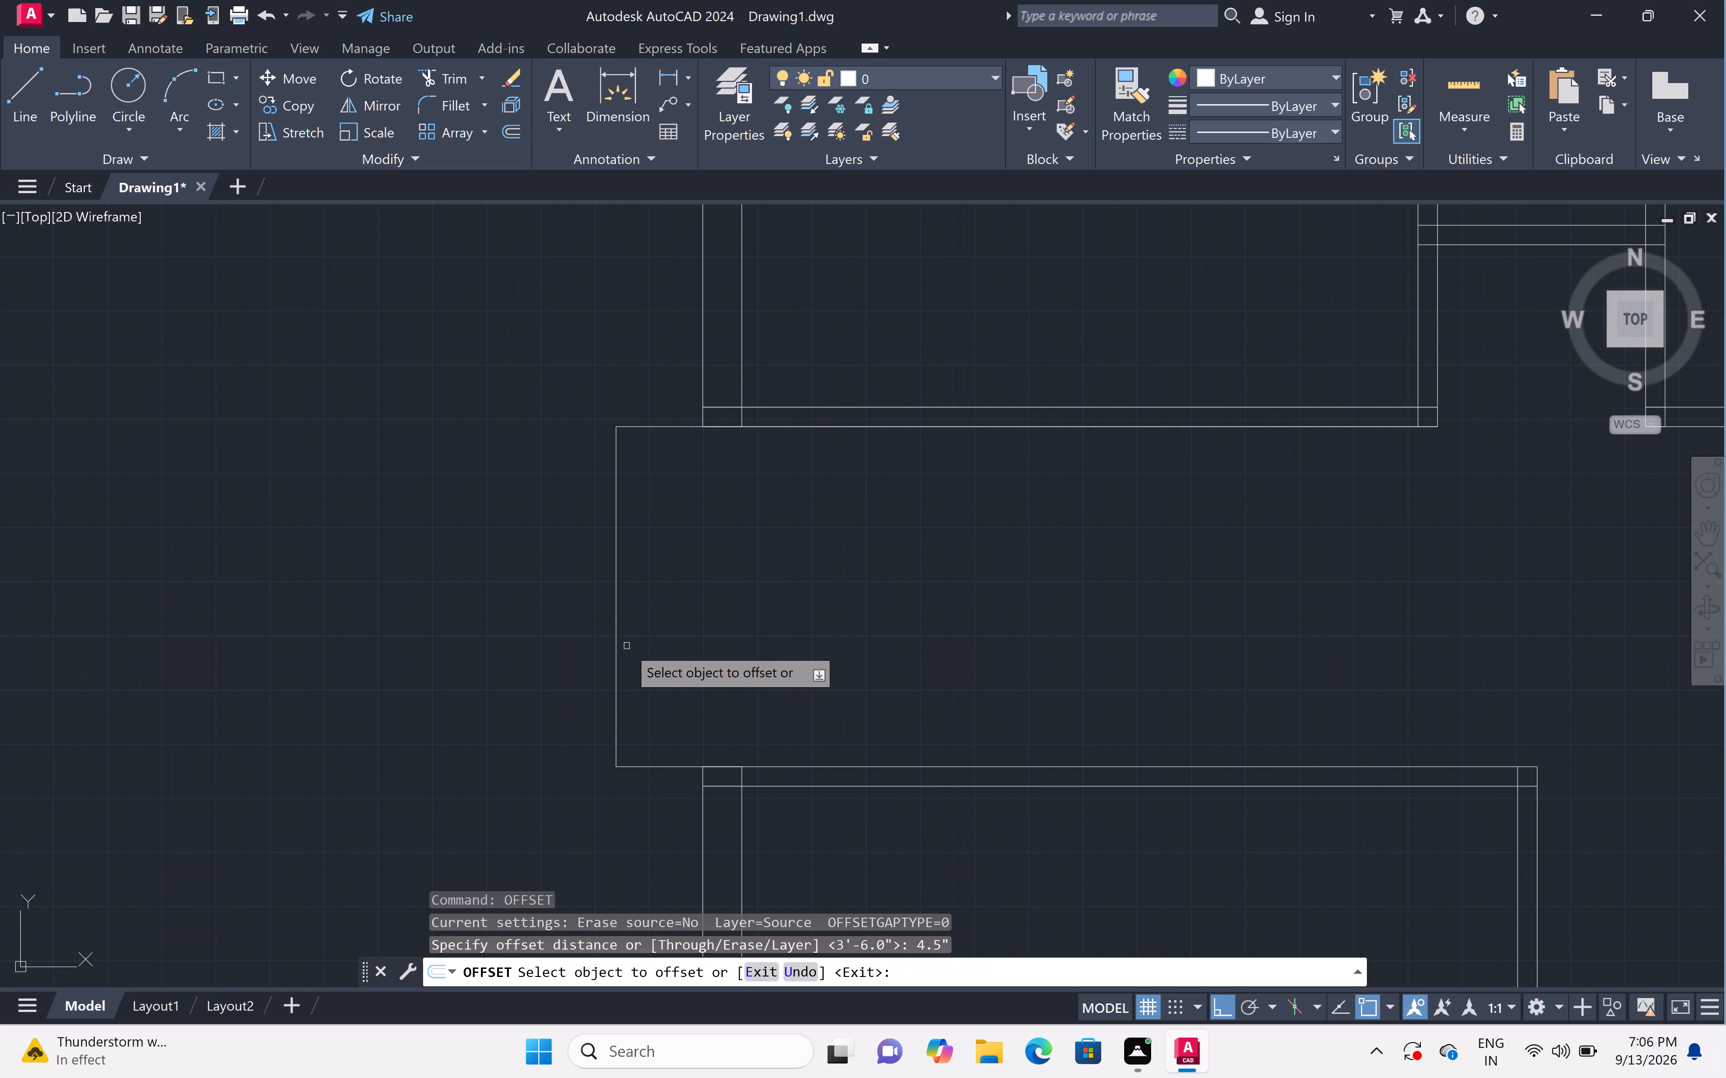
{"action": "left_click", "coordinate": [615, 667]}
{"action": "left_click", "coordinate": [384, 626]}
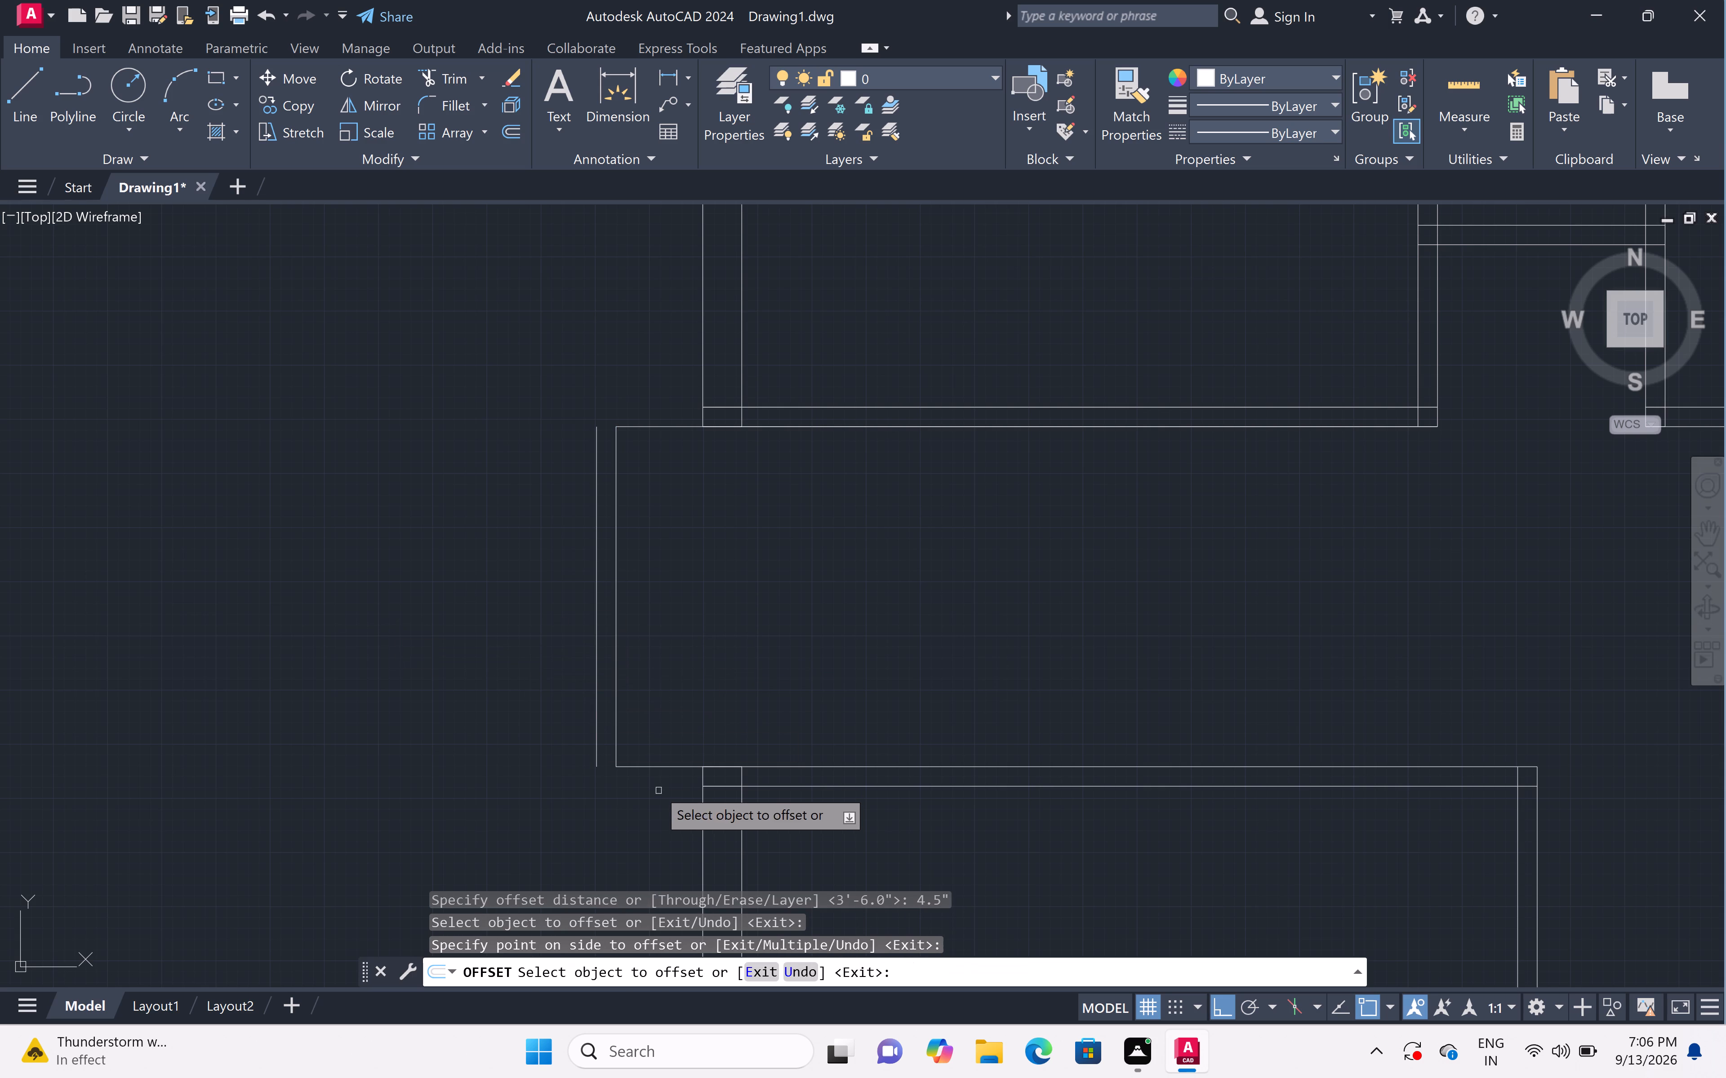
{"action": "left_click", "coordinate": [643, 766]}
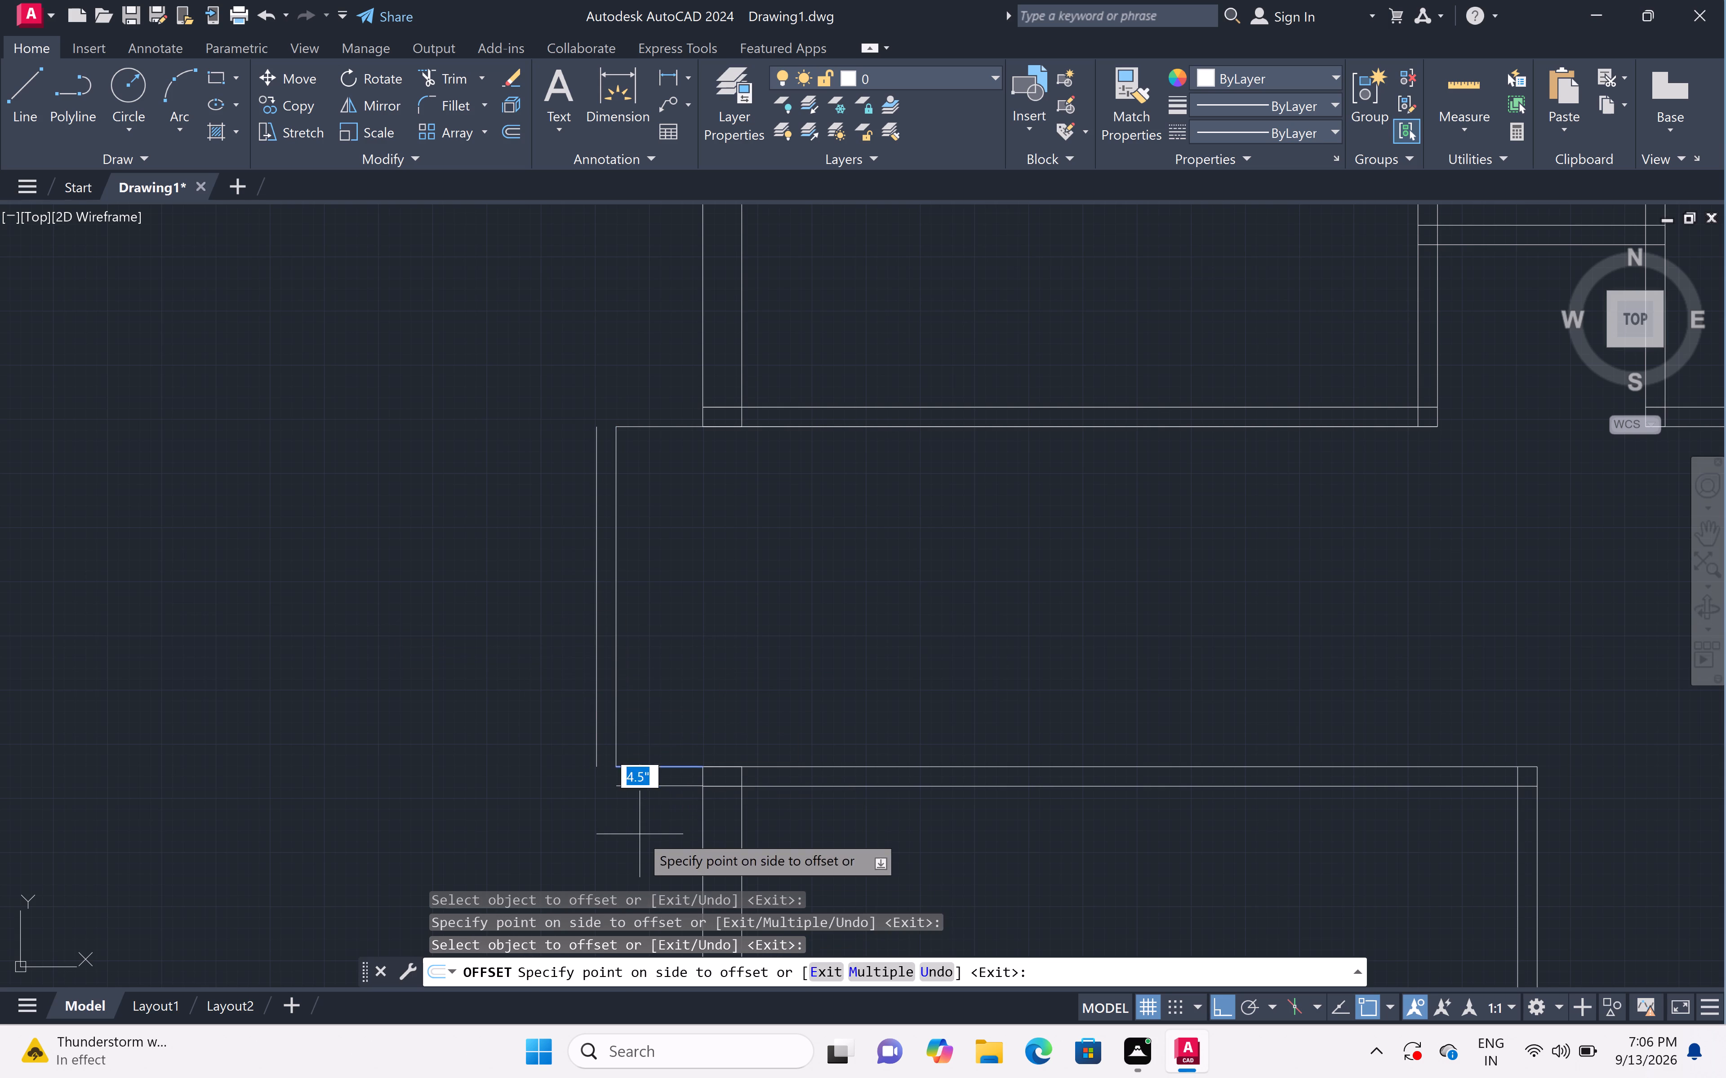
{"action": "left_click", "coordinate": [639, 834]}
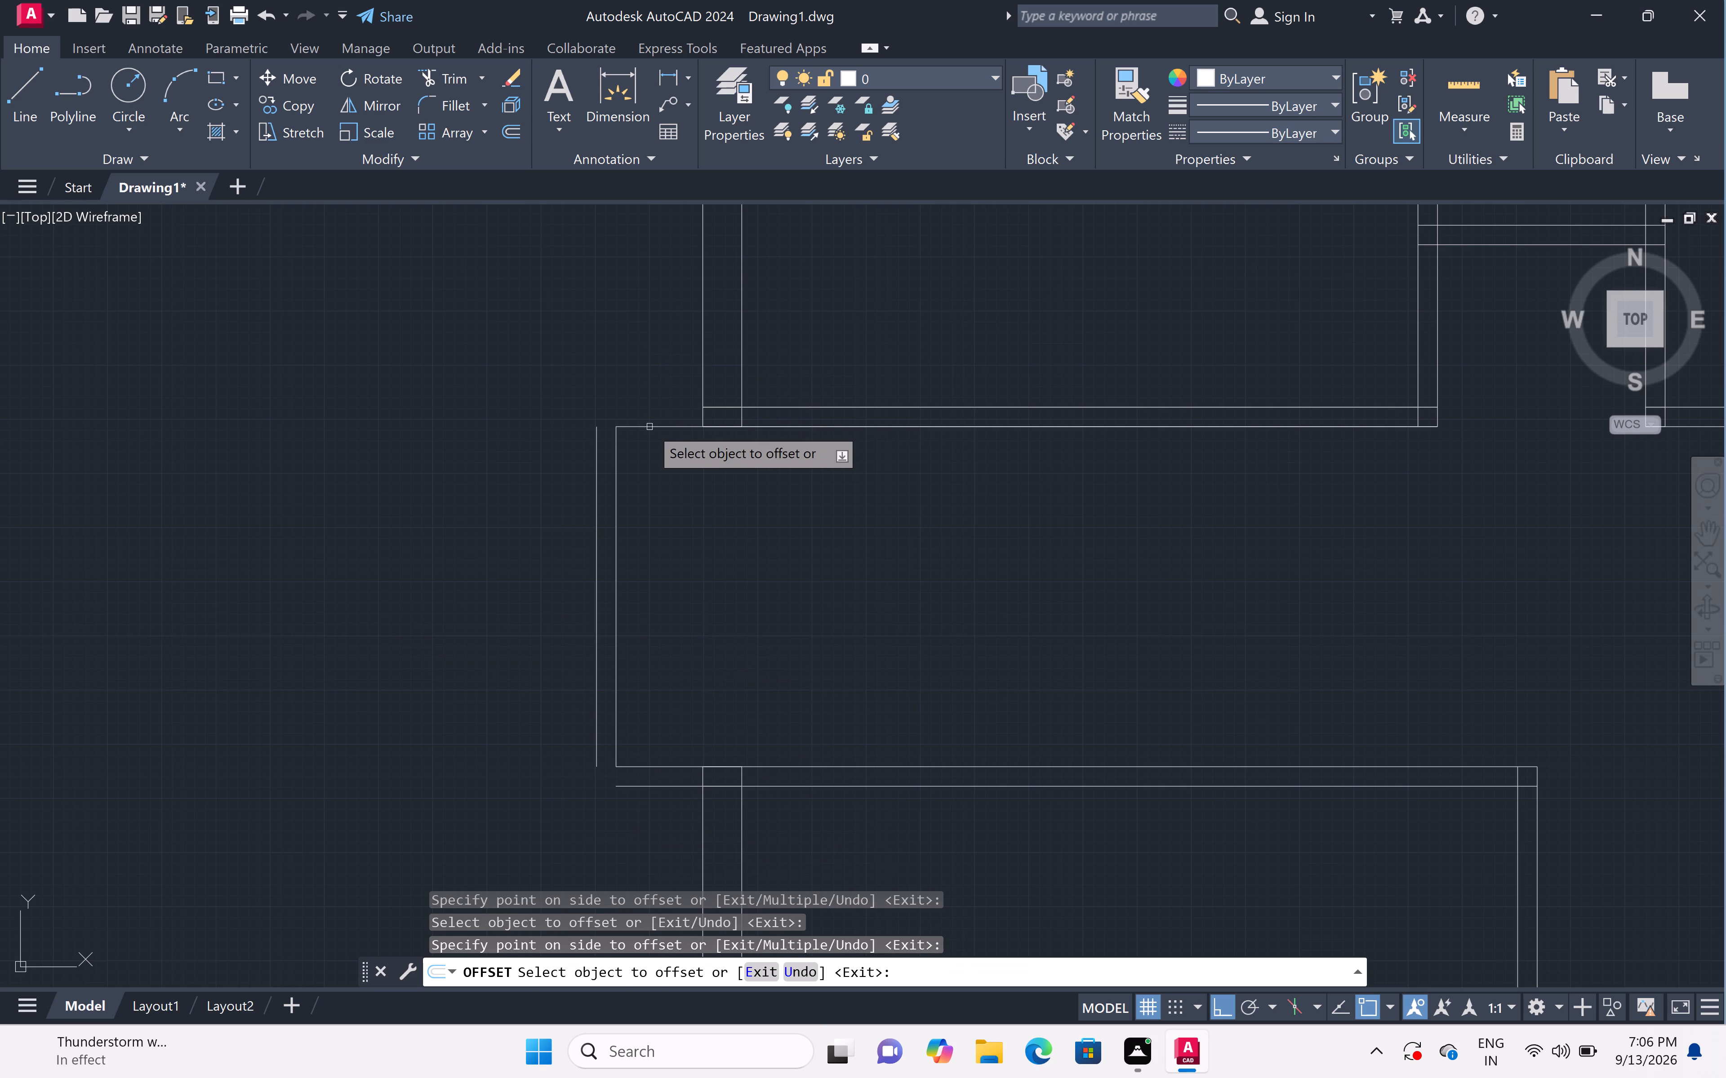
{"action": "left_click", "coordinate": [649, 427]}
{"action": "left_click", "coordinate": [640, 336]}
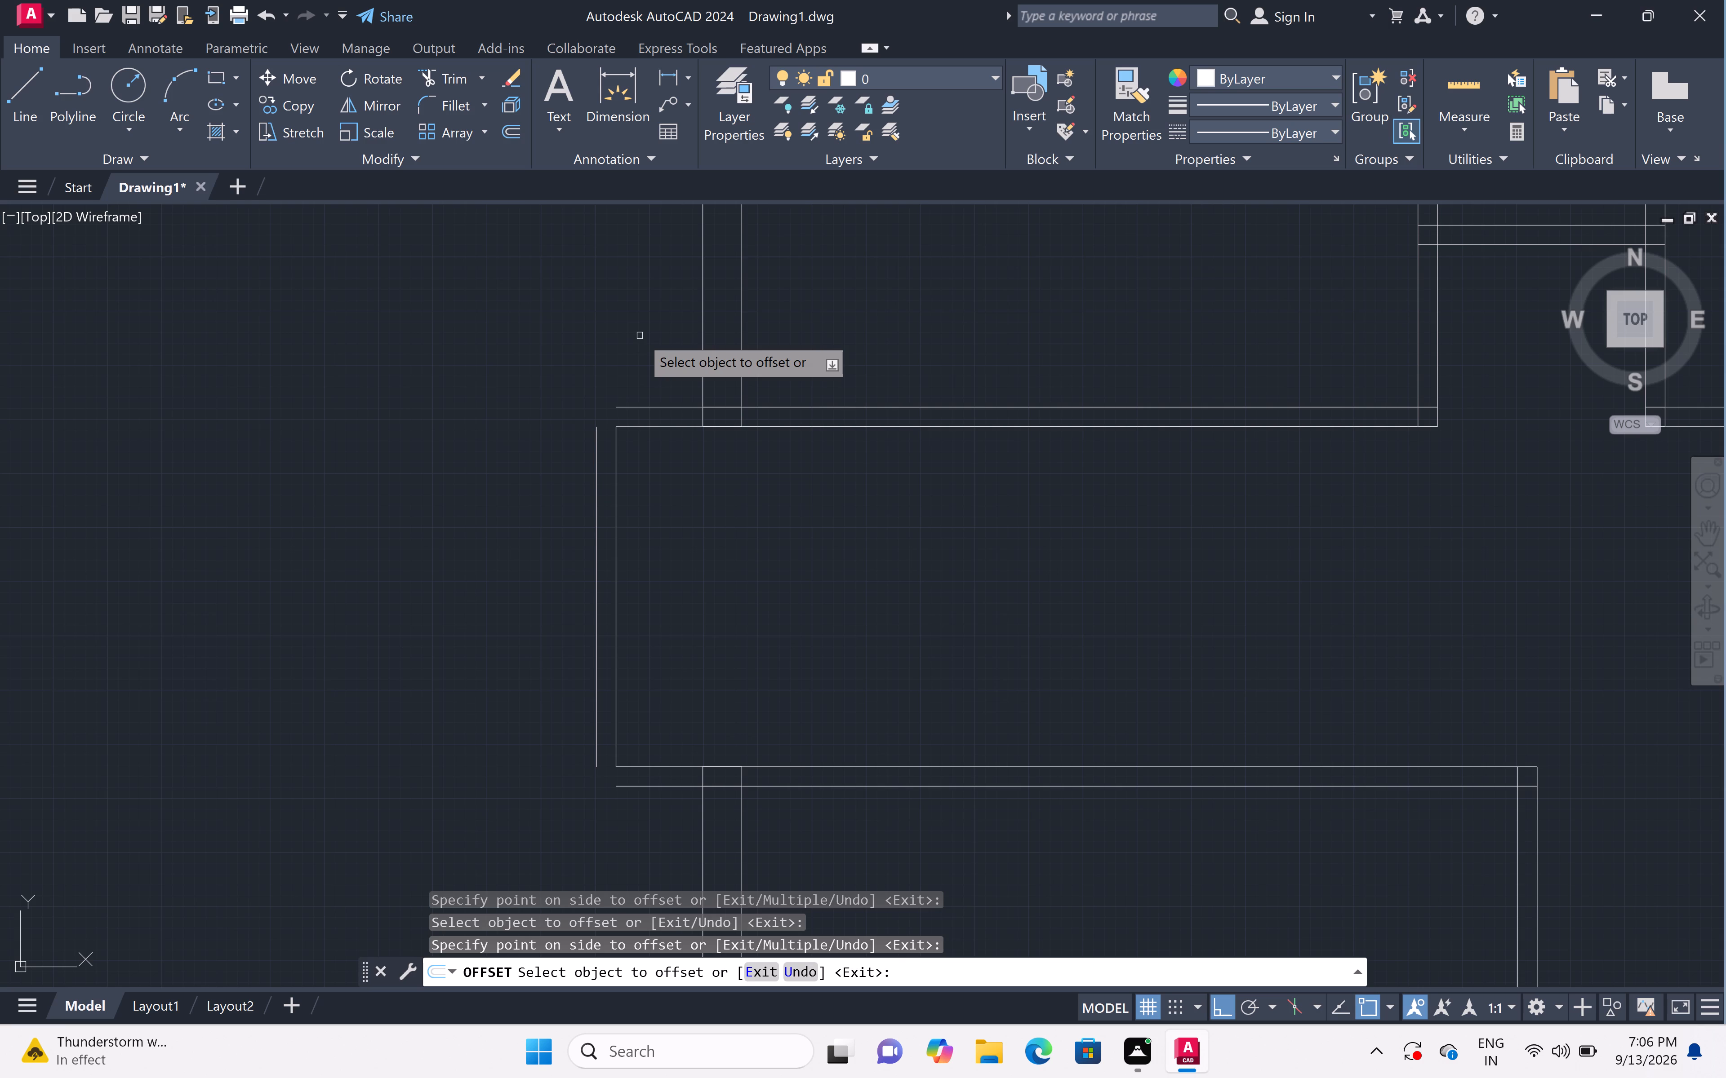
{"action": "key", "text": "Escape"}
Fillet the offset outer lines with zero radius to close the projection's northwest and southwest outer corners.
{"action": "type", "text": "f"}
{"action": "key", "text": "space"}
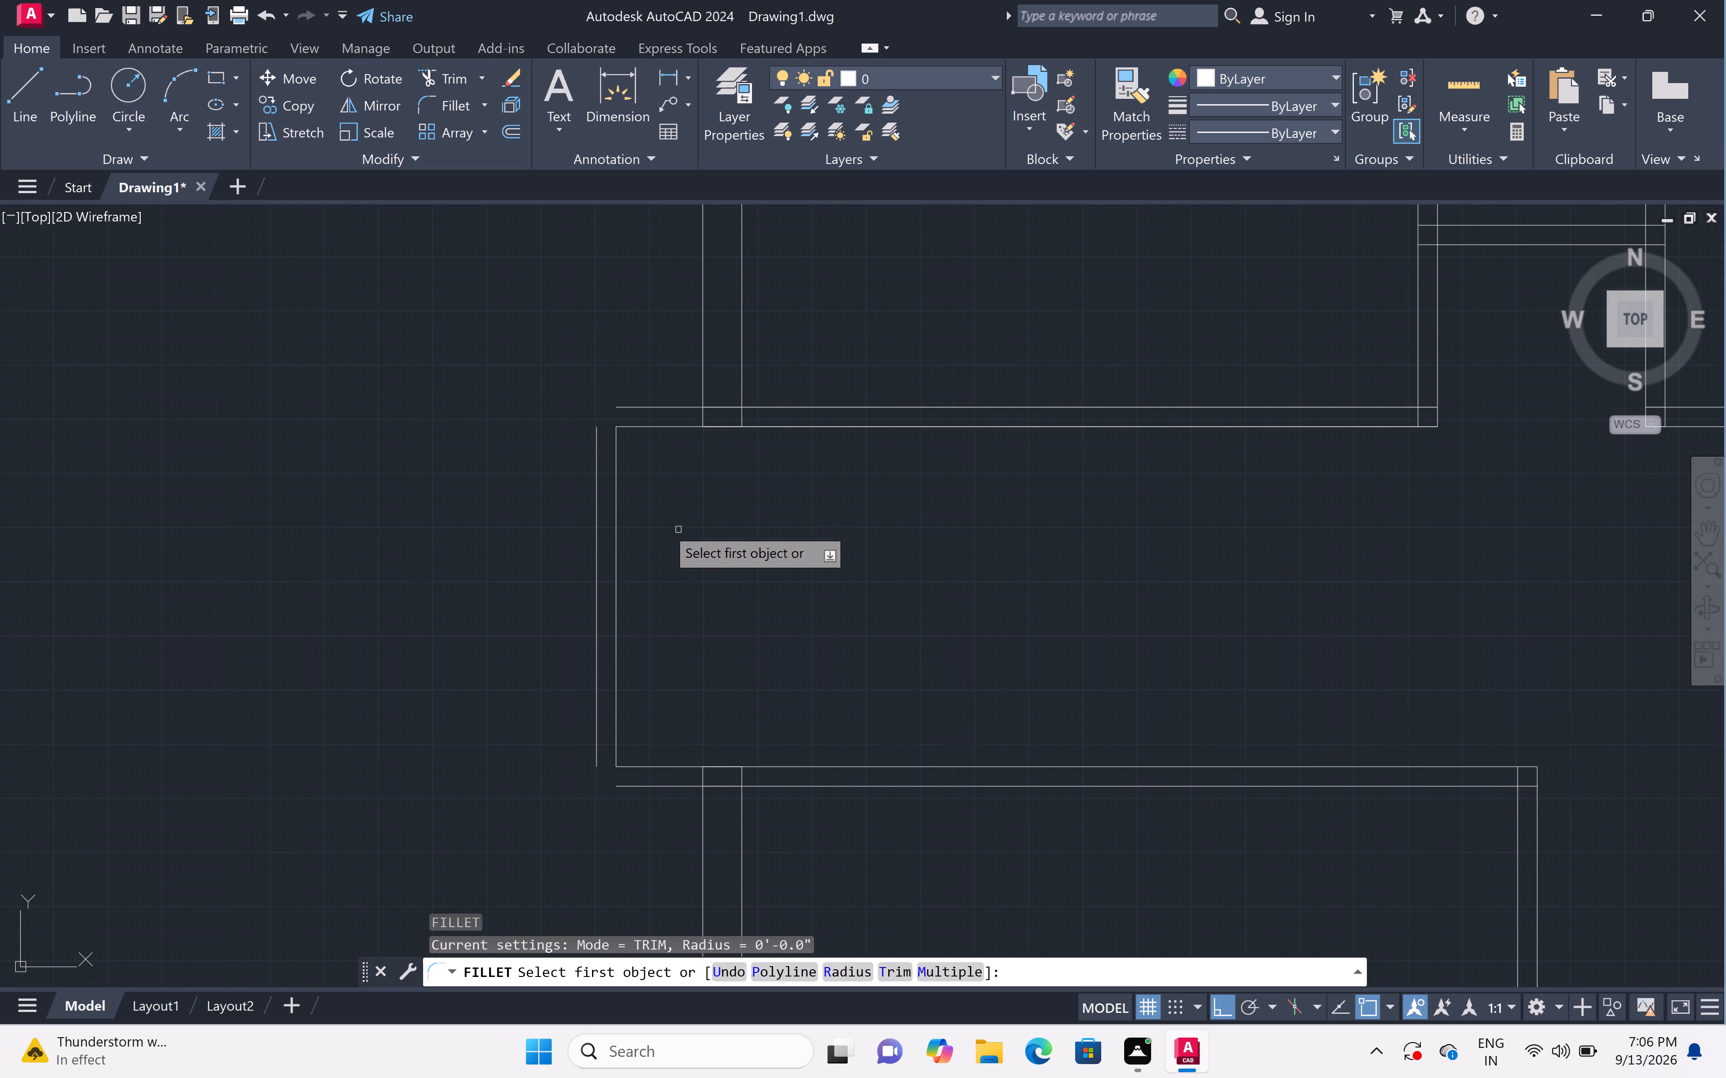
{"action": "left_click", "coordinate": [595, 445]}
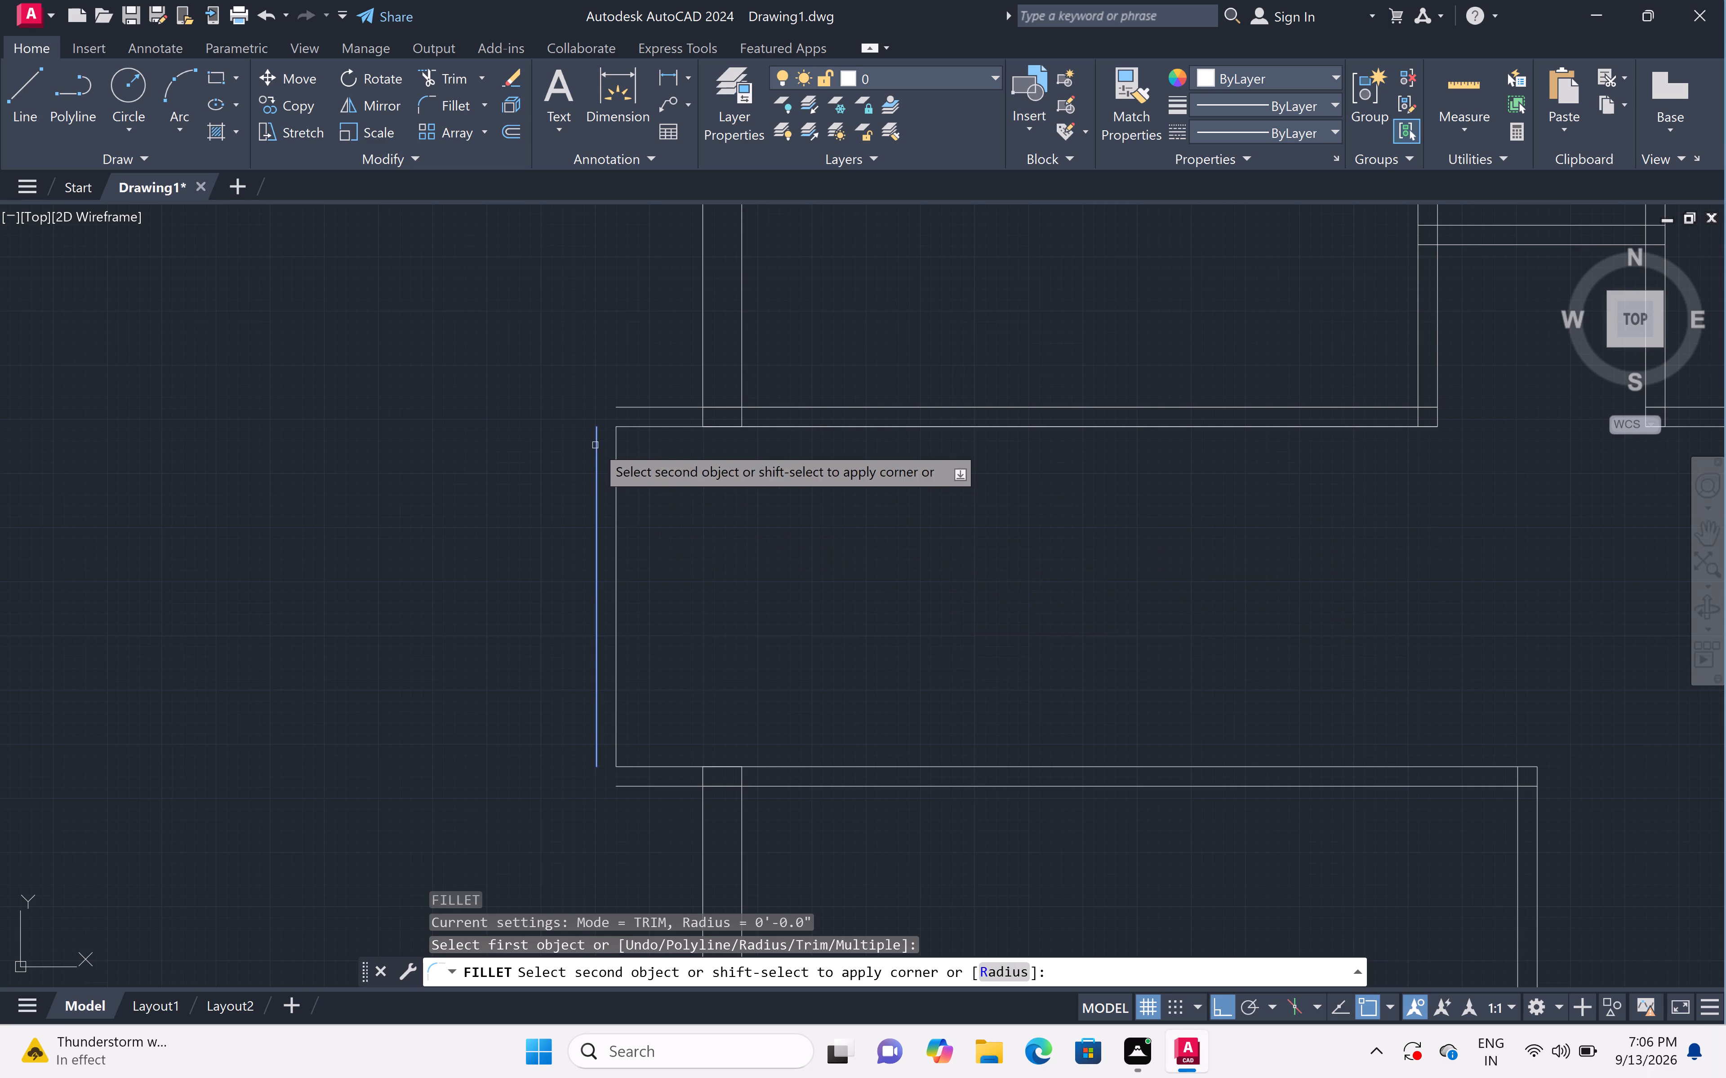
{"action": "left_click", "coordinate": [624, 406]}
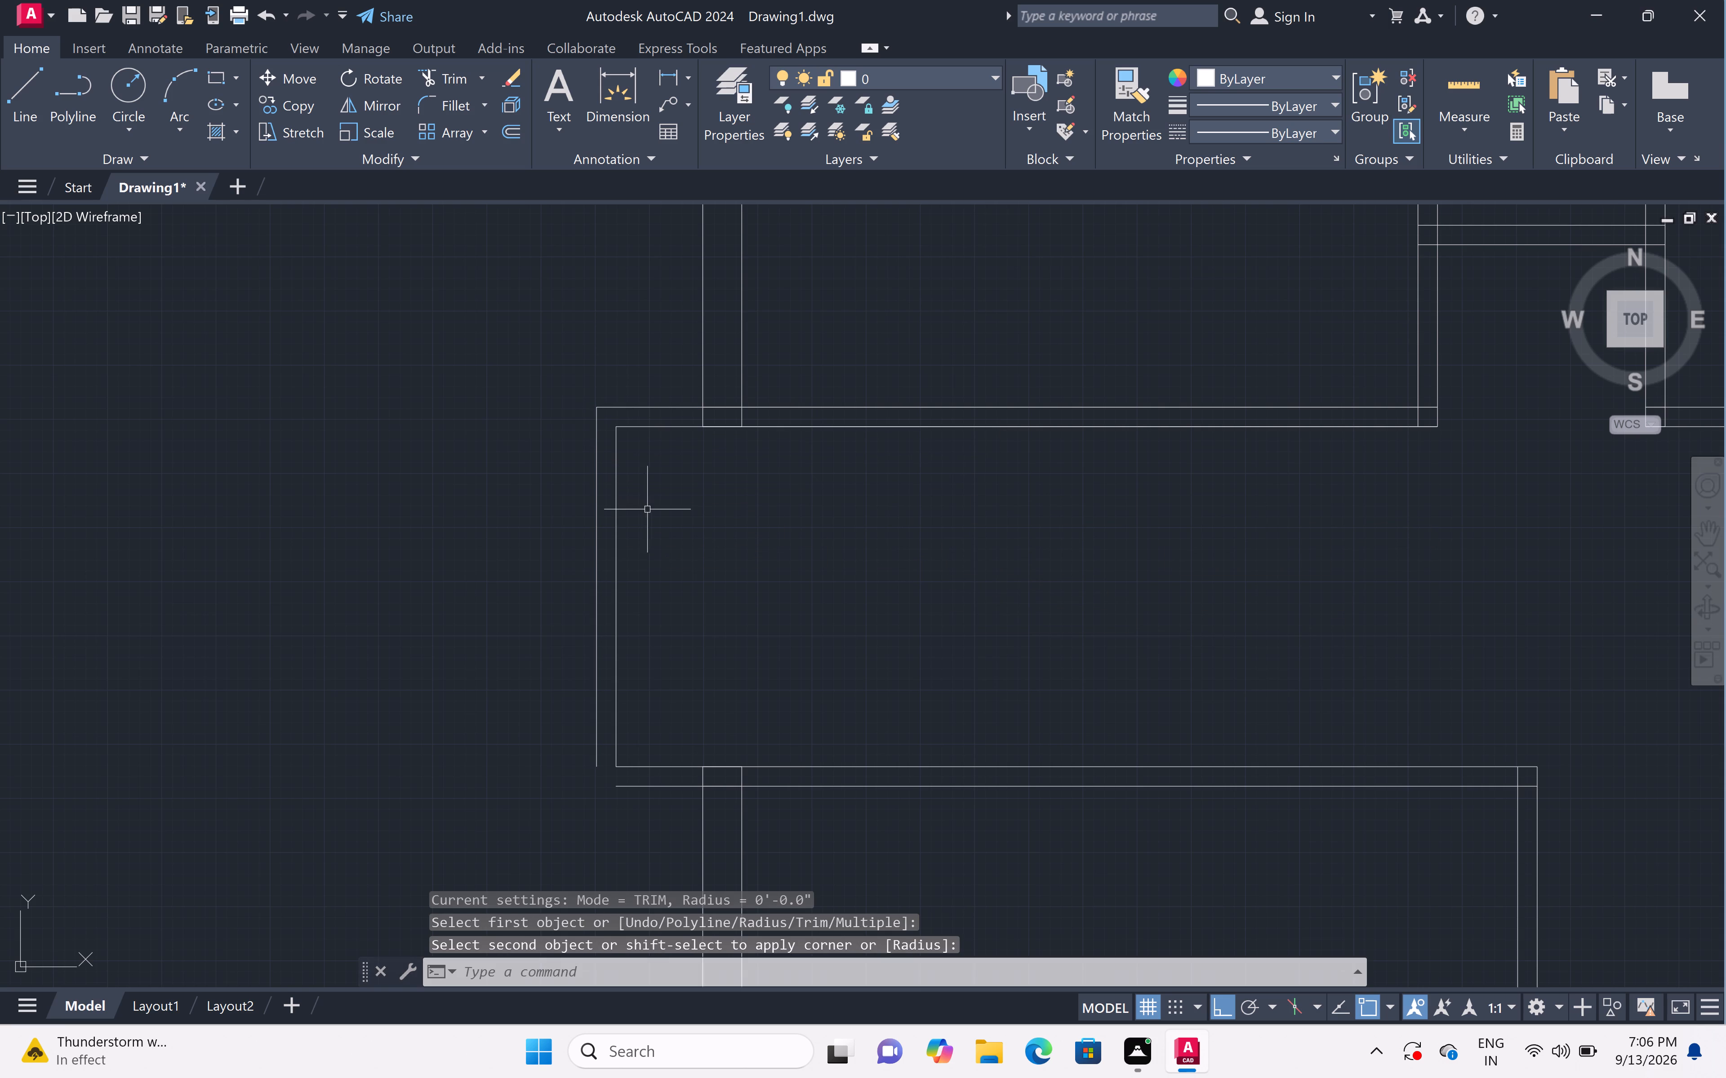
{"action": "key", "text": "space"}
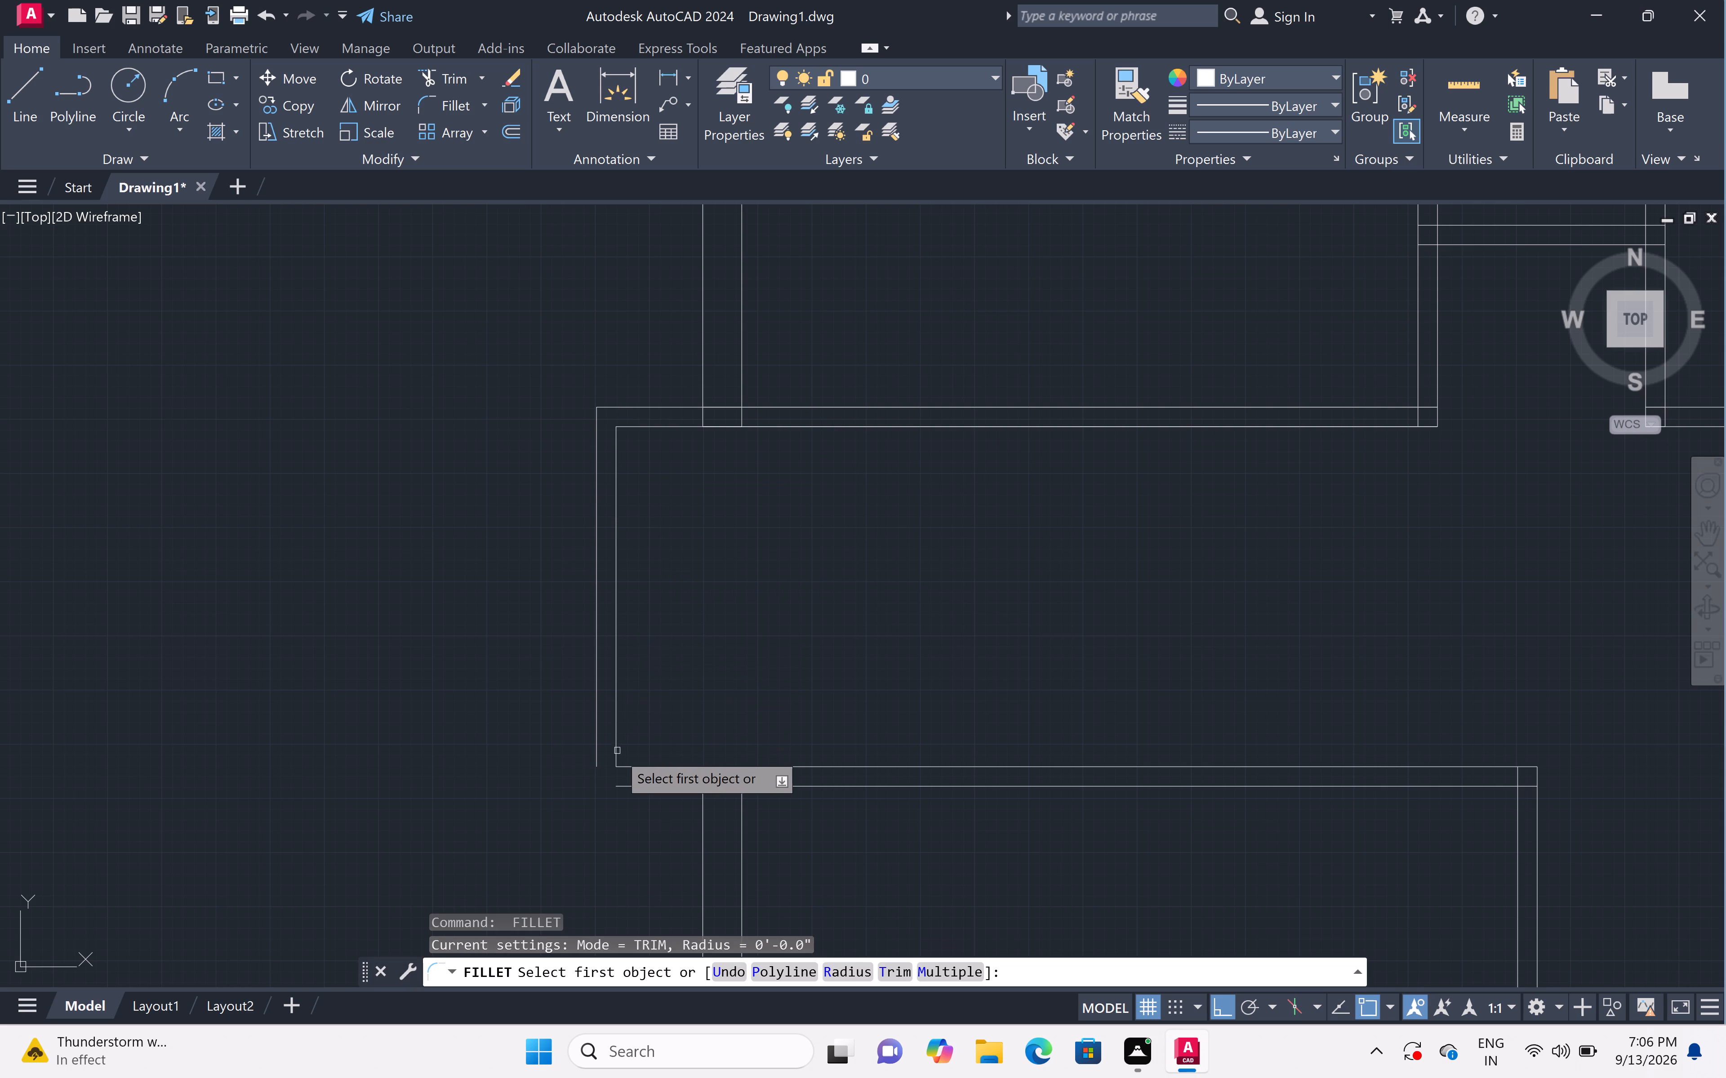
{"action": "left_click", "coordinate": [596, 745]}
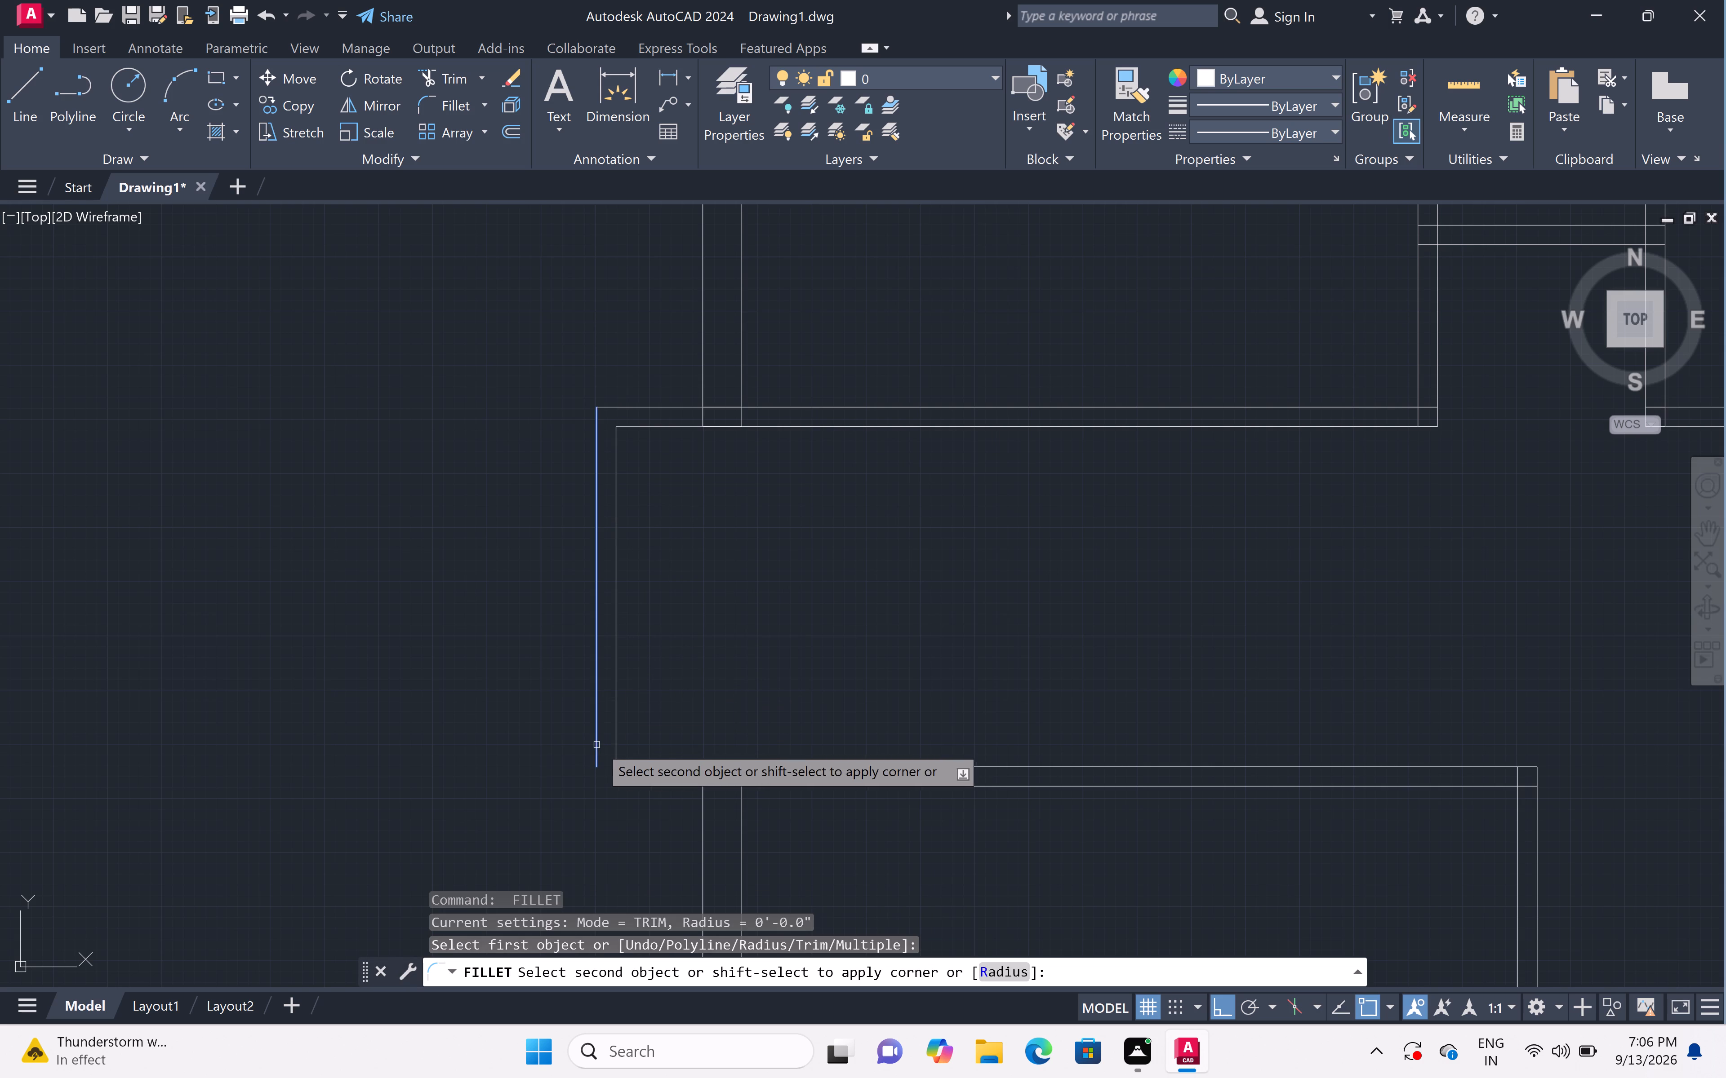
{"action": "left_click", "coordinate": [654, 787]}
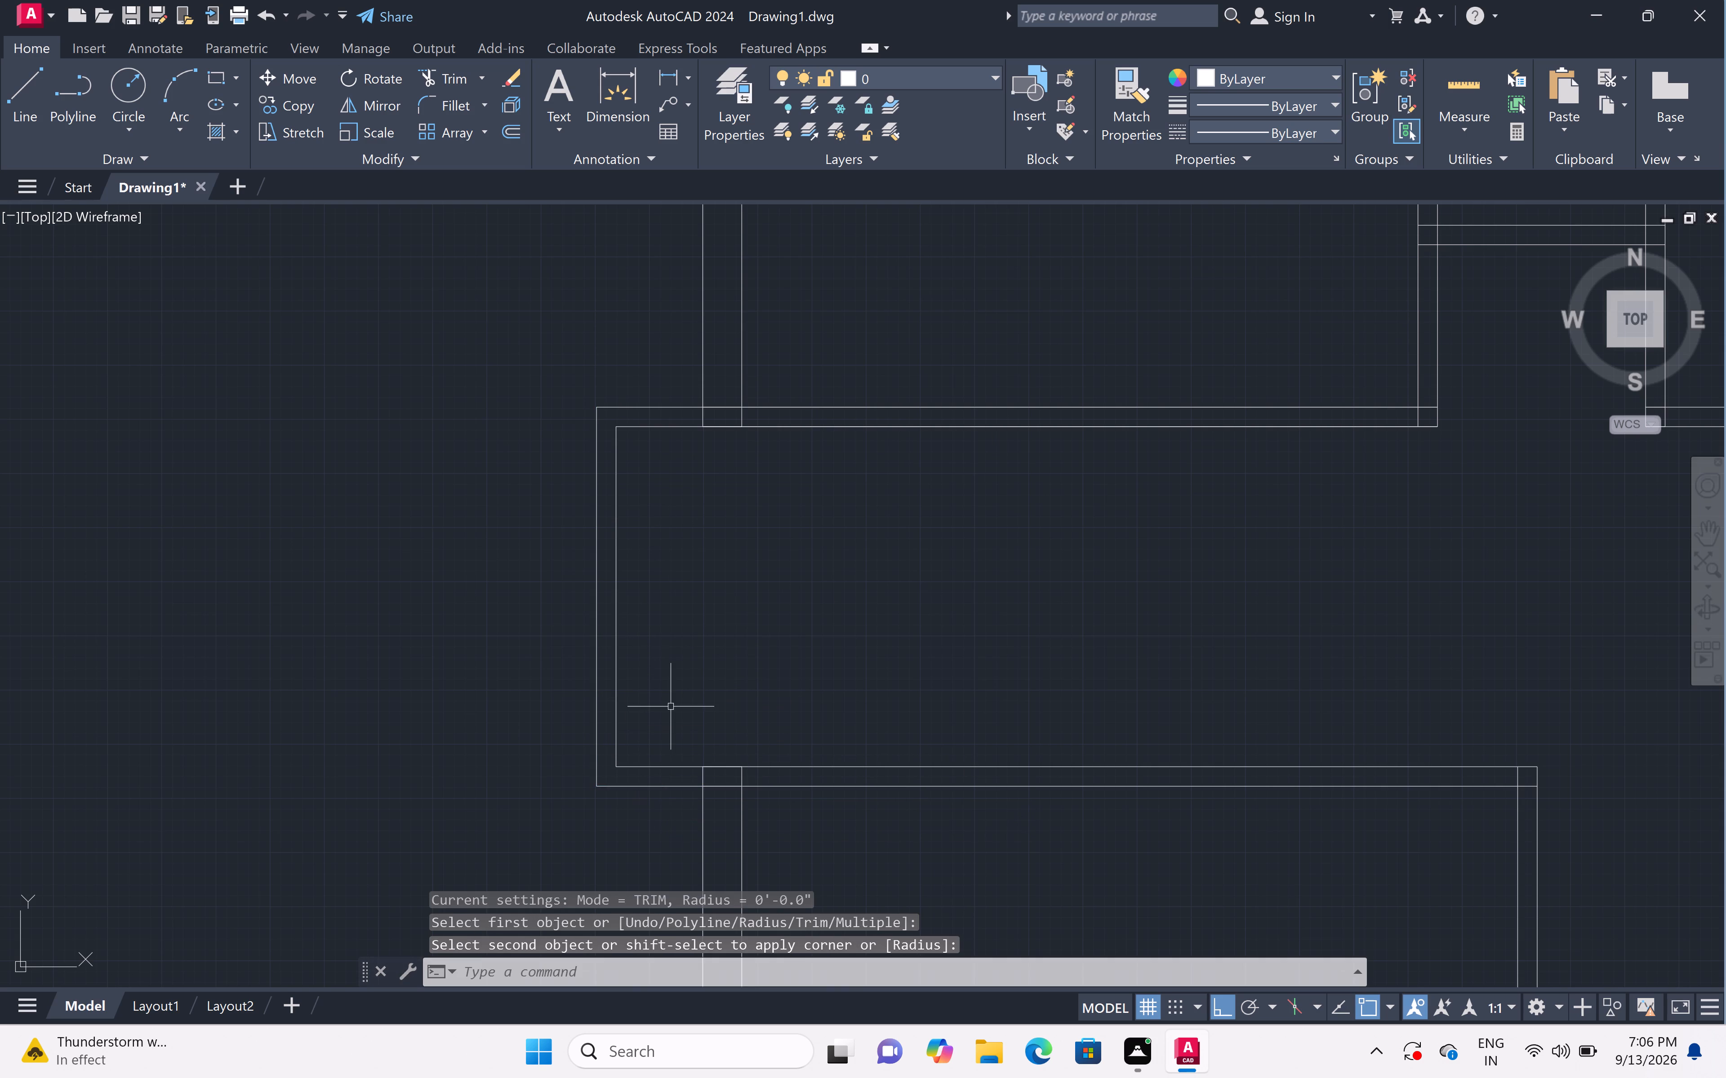
{"action": "key", "text": "Escape"}
Offset the inner face of the projection's west wall 3'6" east to mark the stair landing edge.
{"action": "scroll", "coordinate": [712, 645], "scroll_direction": "down", "scroll_amount": 2}
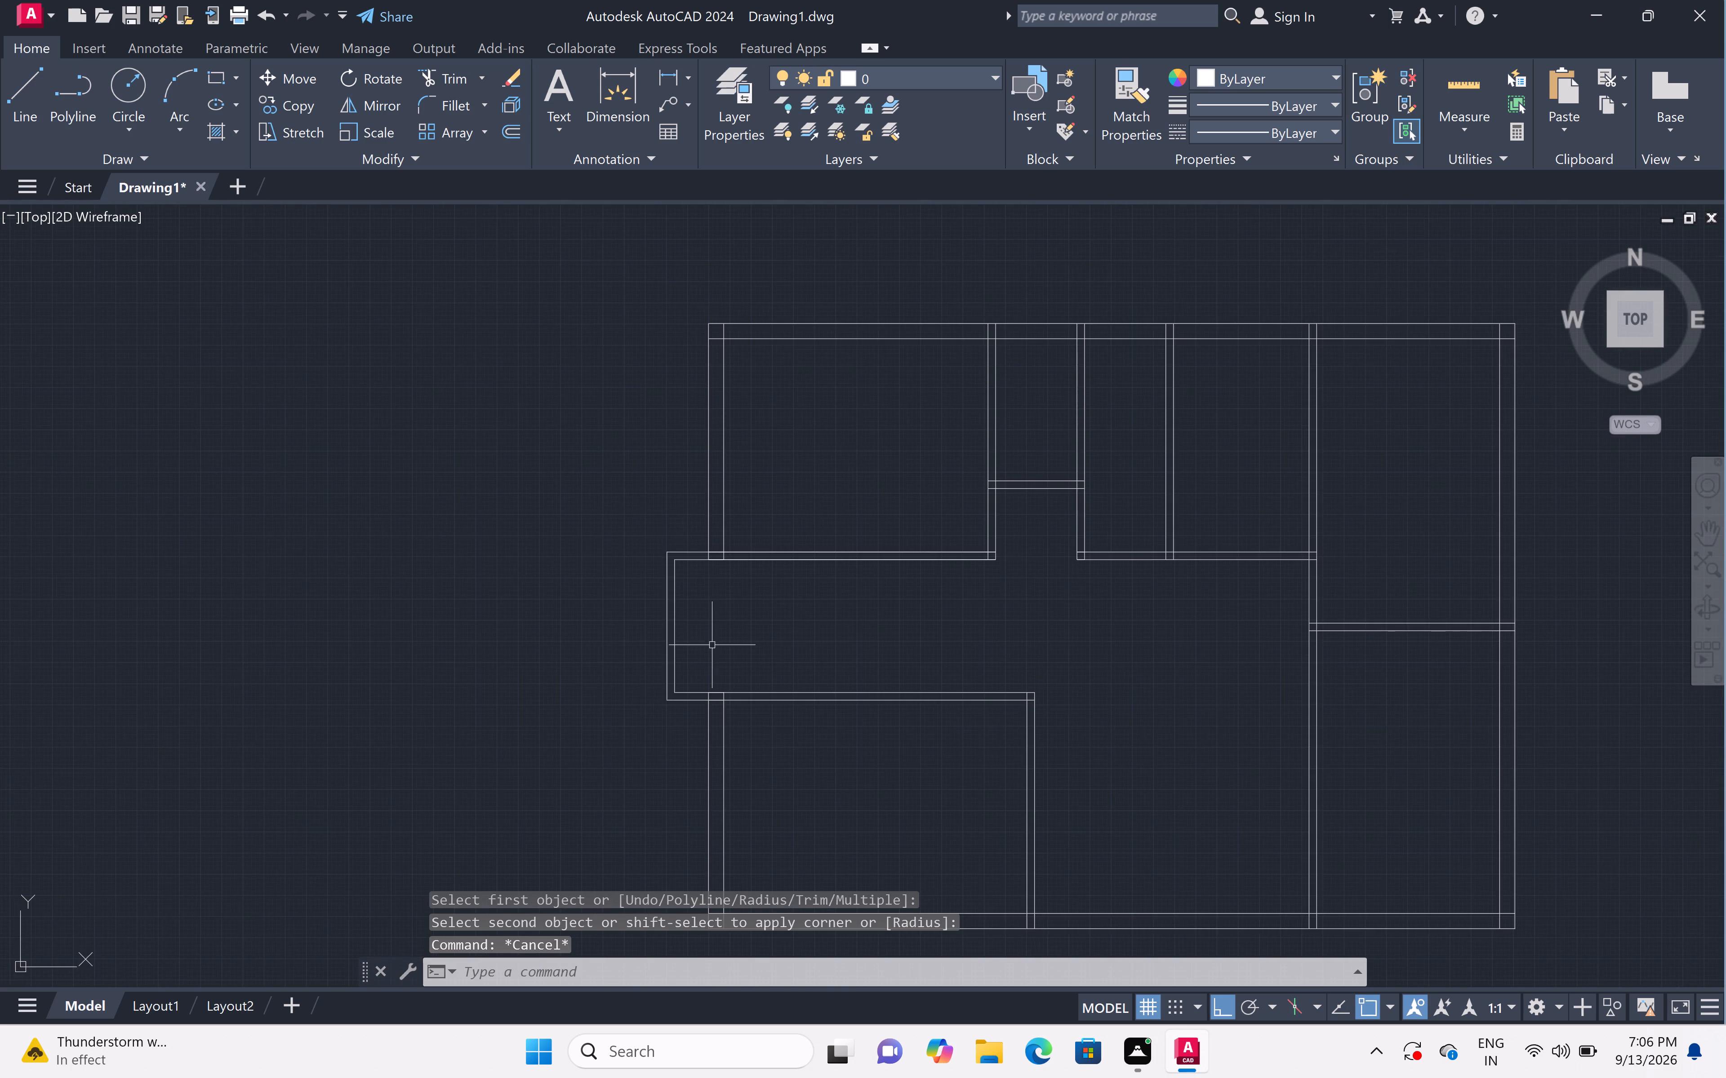
{"action": "scroll", "coordinate": [712, 645], "scroll_direction": "down", "scroll_amount": 1}
{"action": "middle_click_drag", "start_coordinate": [927, 637], "coordinate": [926, 637]}
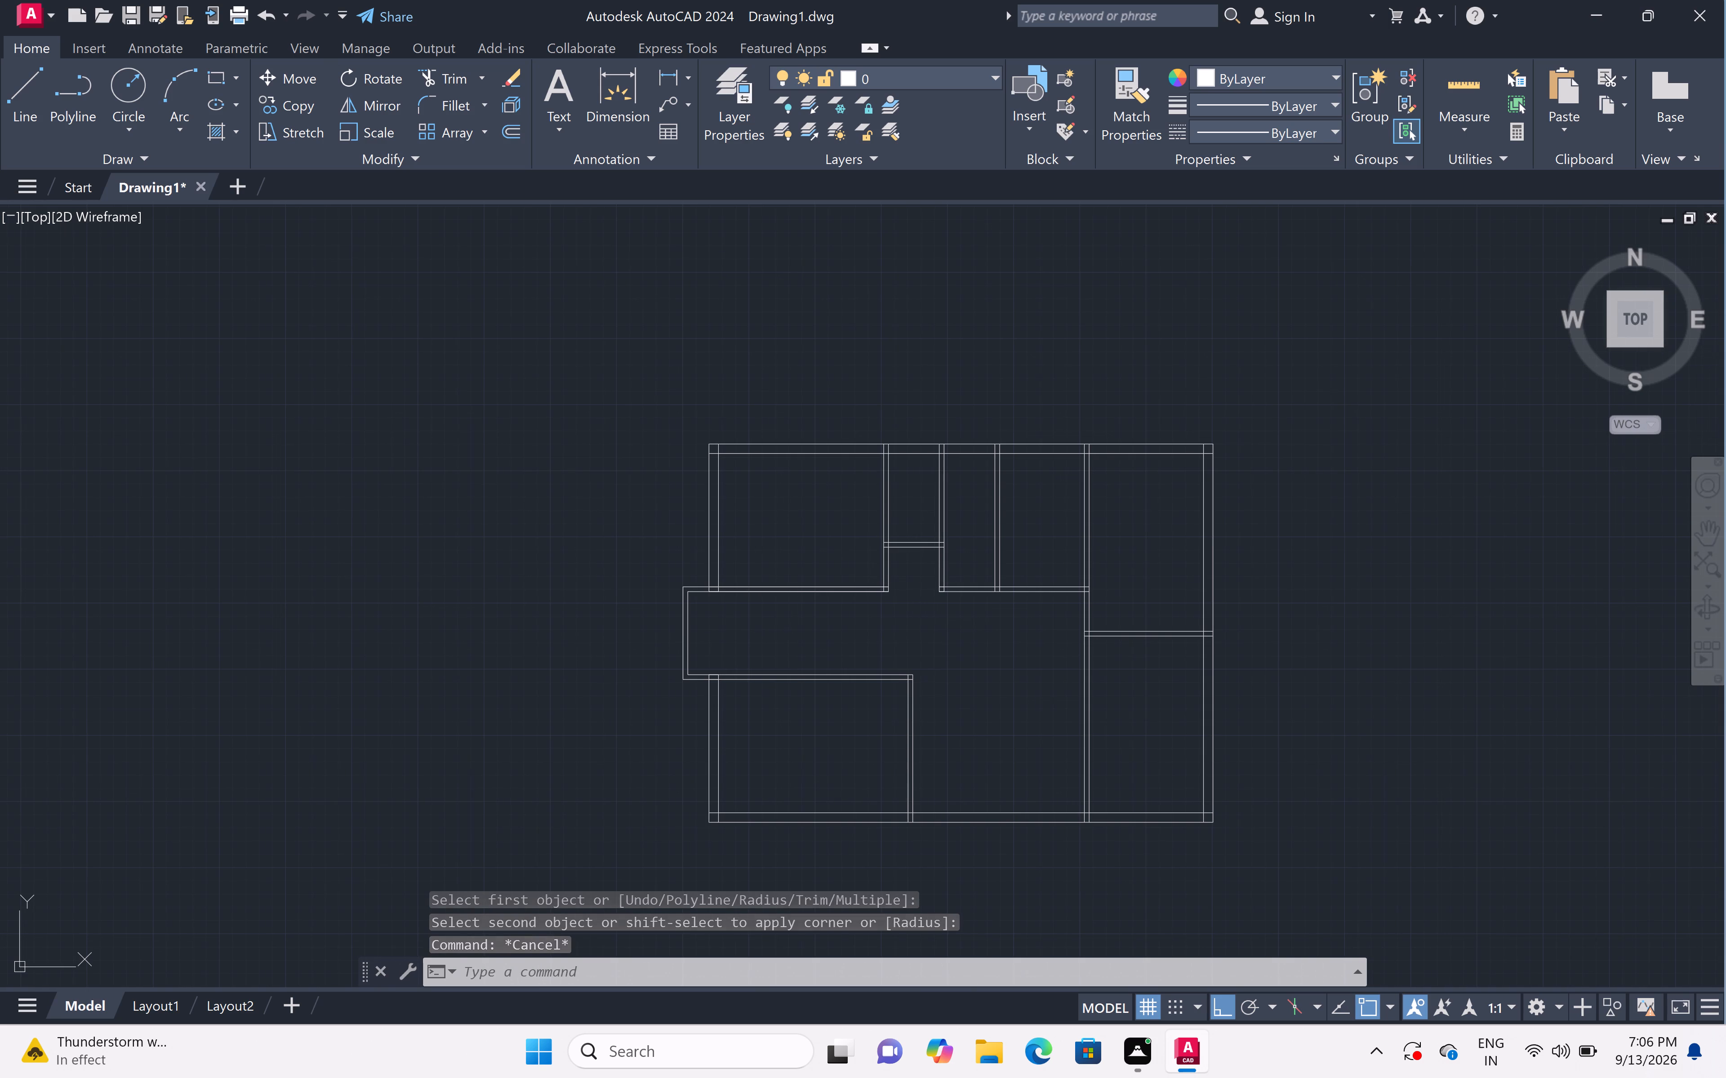
{"action": "middle_click_drag", "start_coordinate": [926, 637], "coordinate": [812, 573]}
{"action": "scroll", "coordinate": [586, 558], "scroll_direction": "up", "scroll_amount": 2}
{"action": "key", "text": "o"}
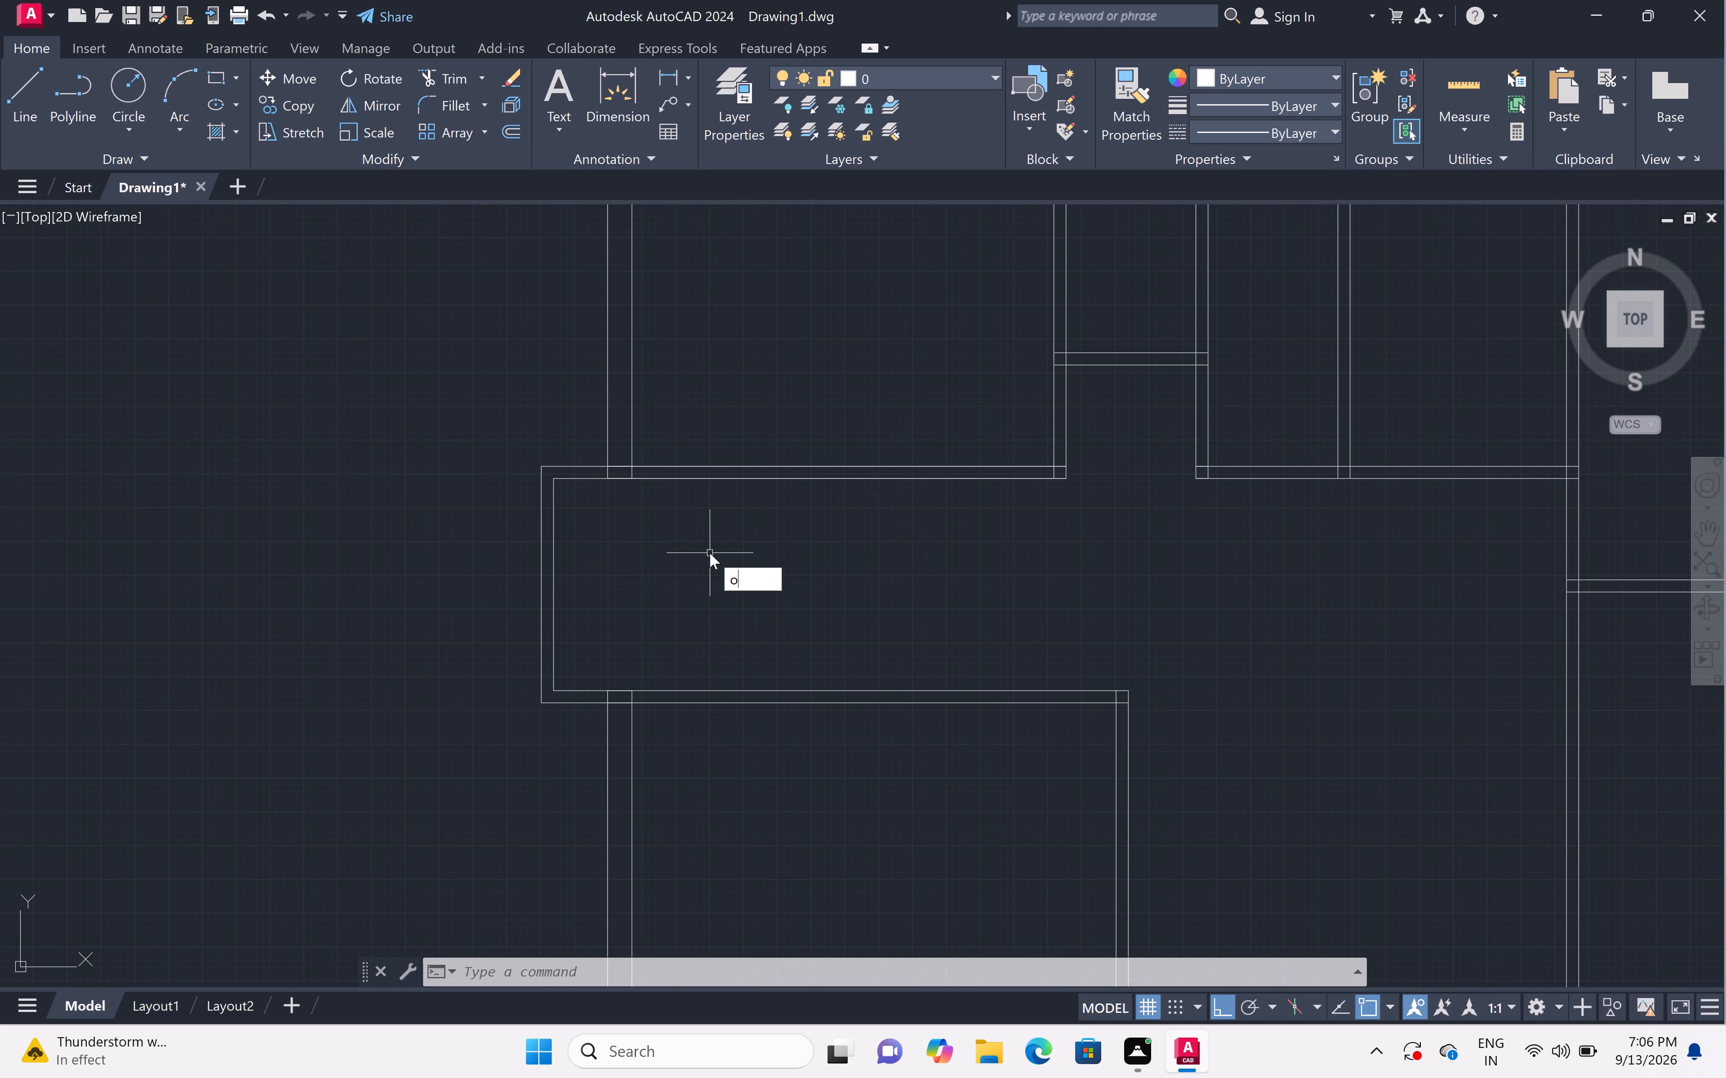
{"action": "type", "text": "ff"}
{"action": "key", "text": "space"}
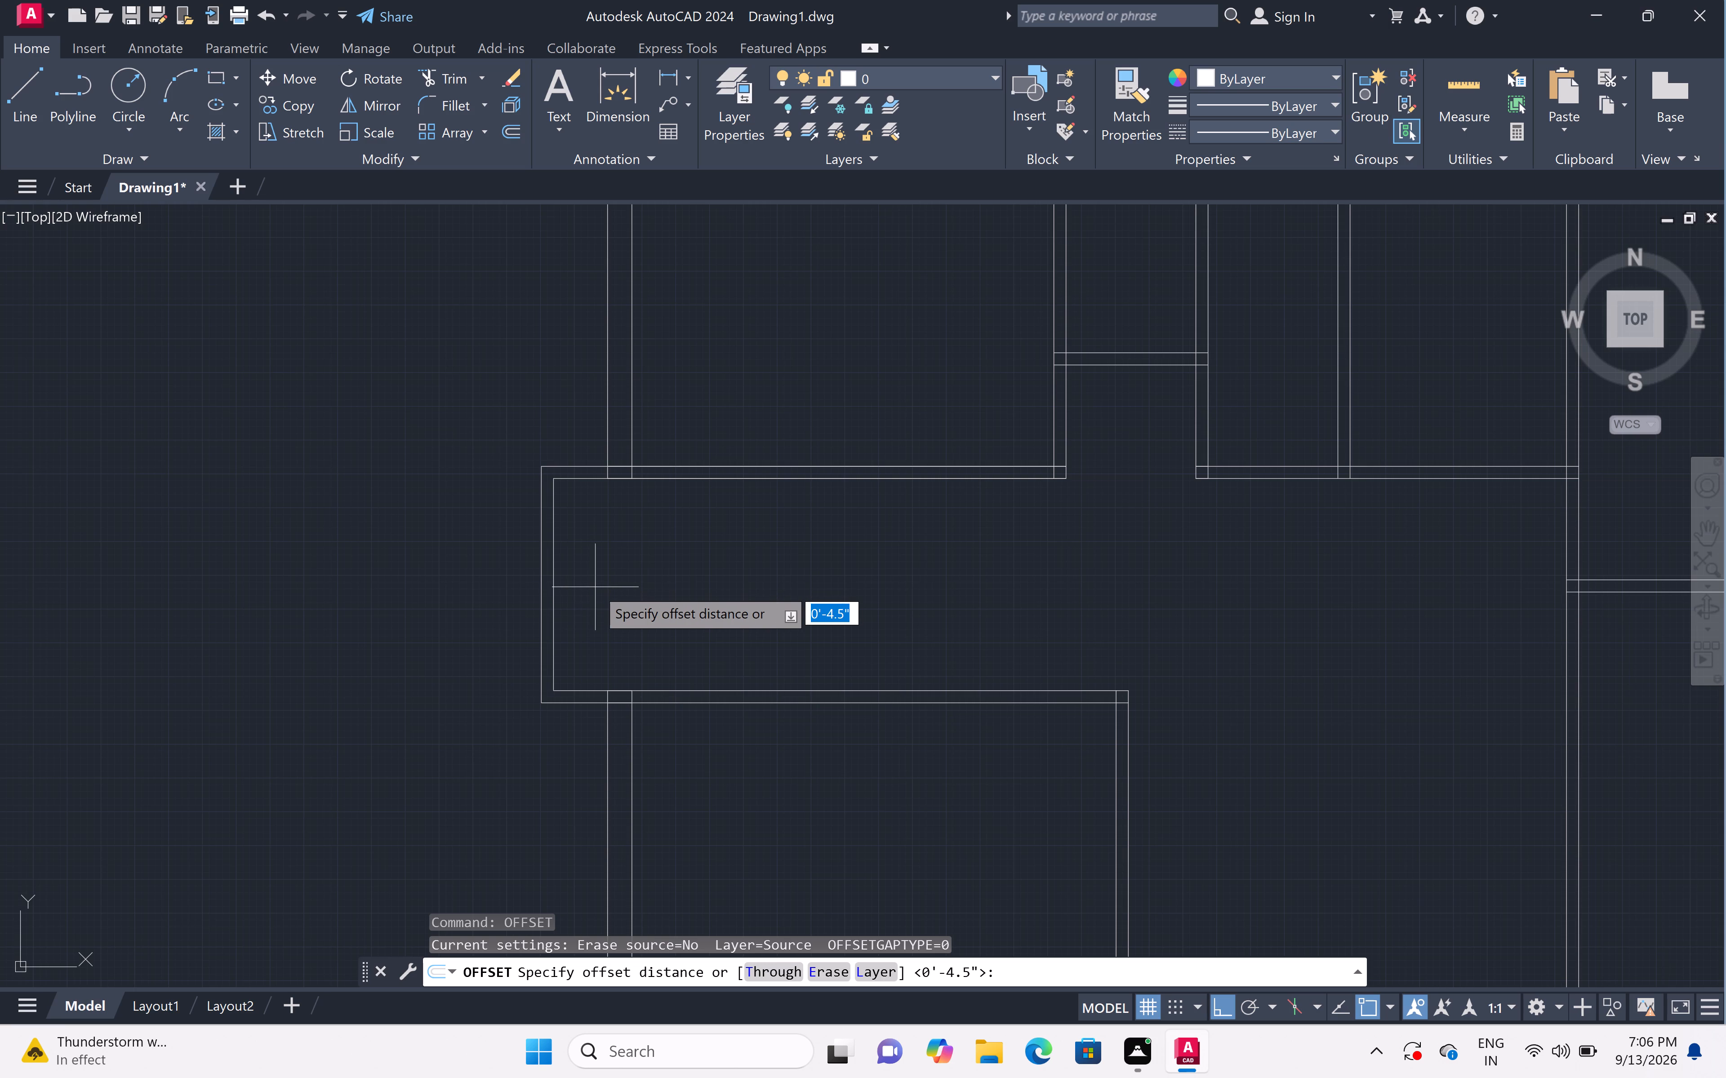
{"action": "key", "text": "3"}
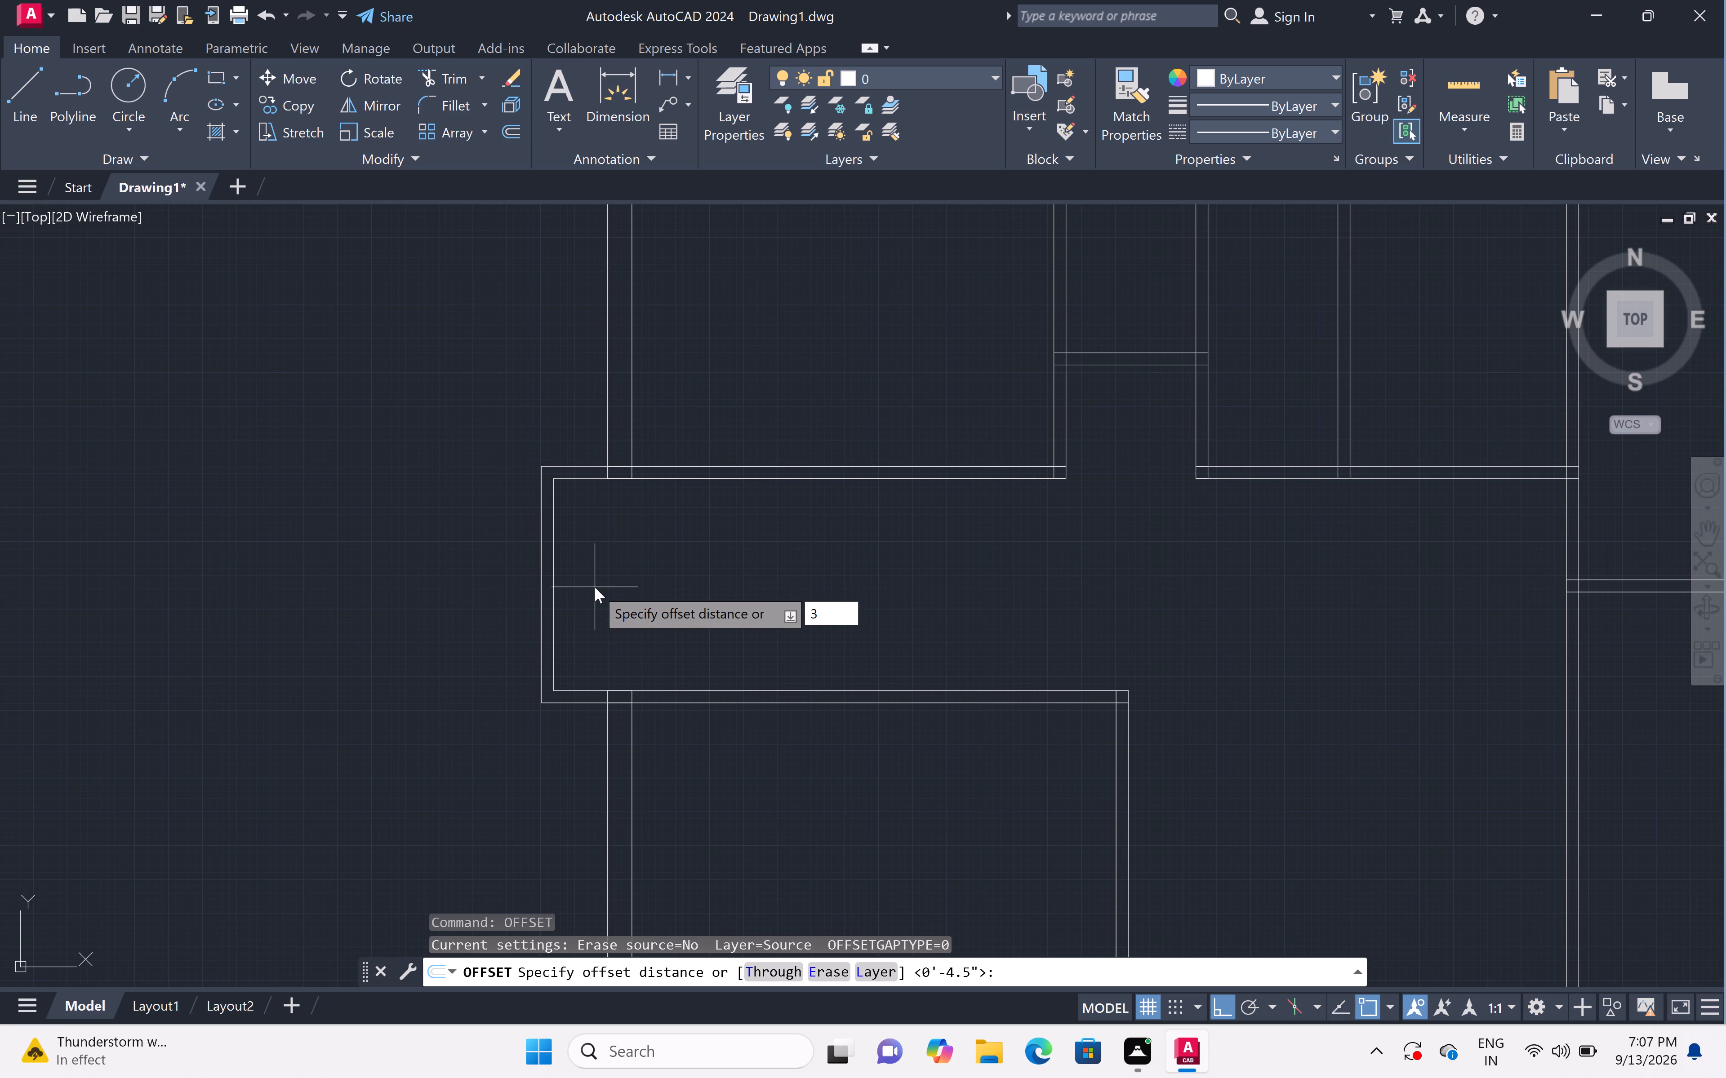
{"action": "type", "text": "'6\""}
{"action": "key", "text": "space"}
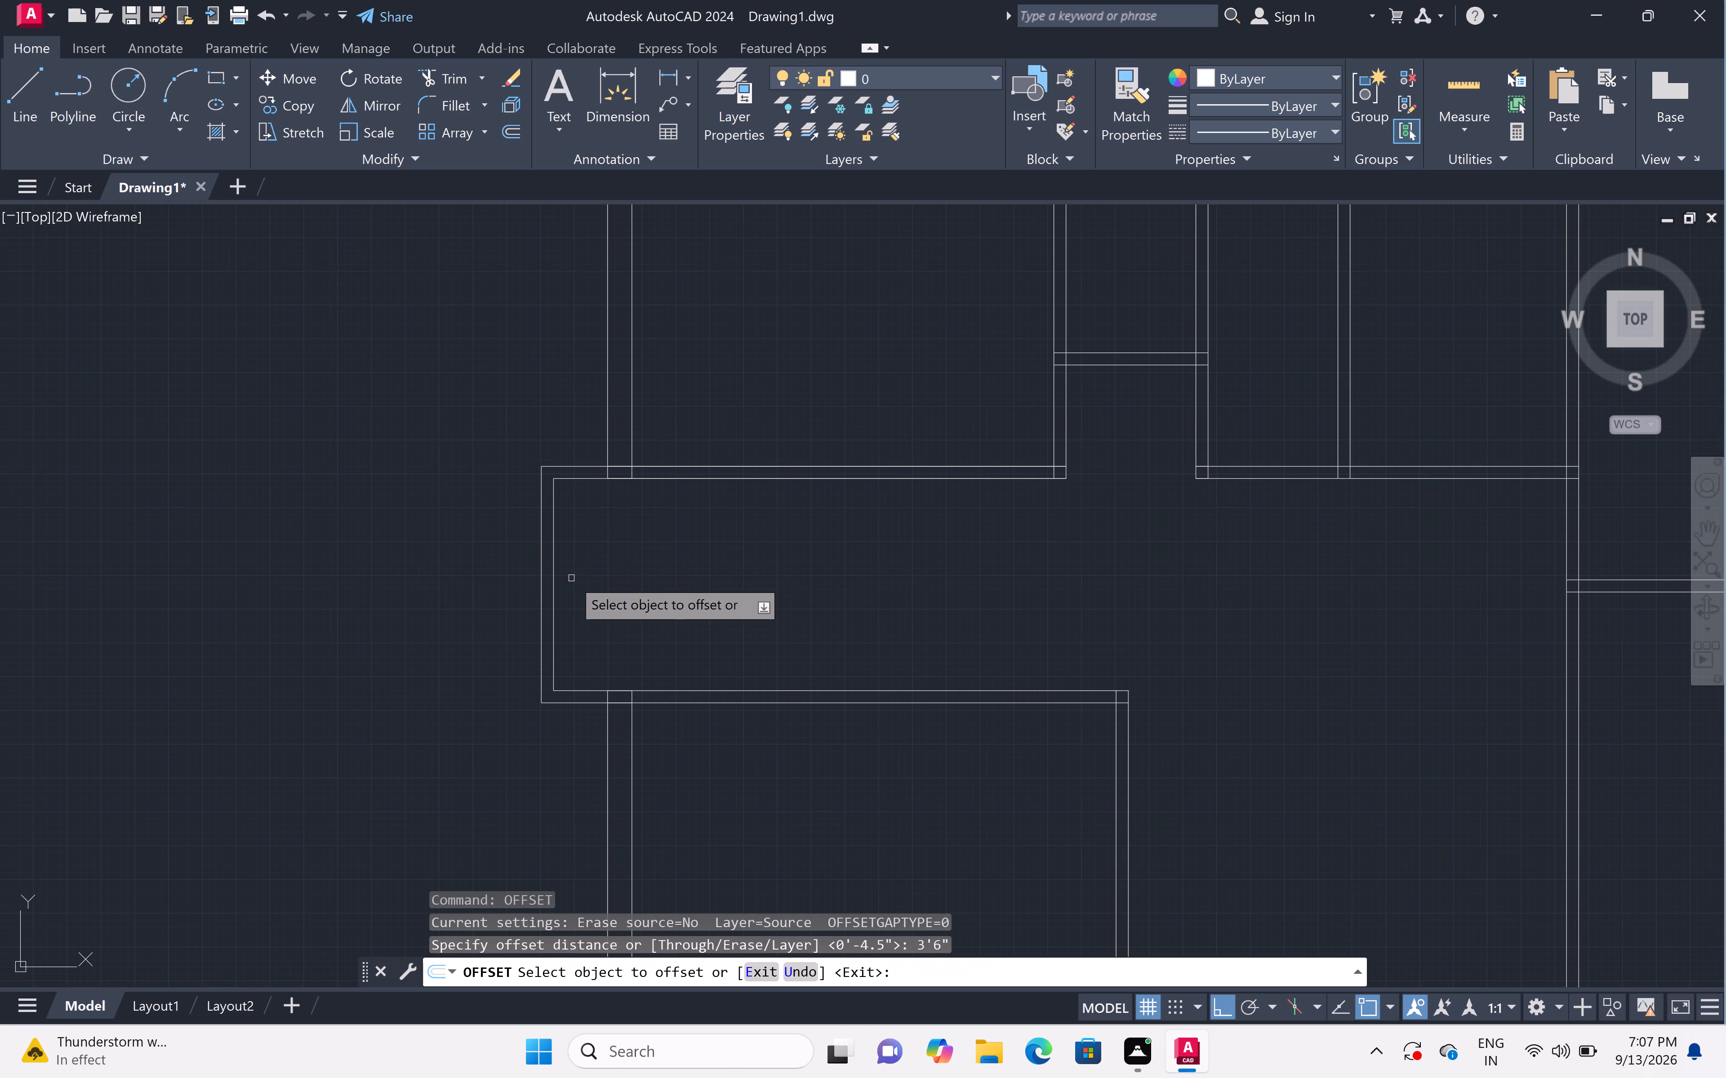
{"action": "left_click", "coordinate": [552, 566]}
{"action": "left_click", "coordinate": [1091, 565]}
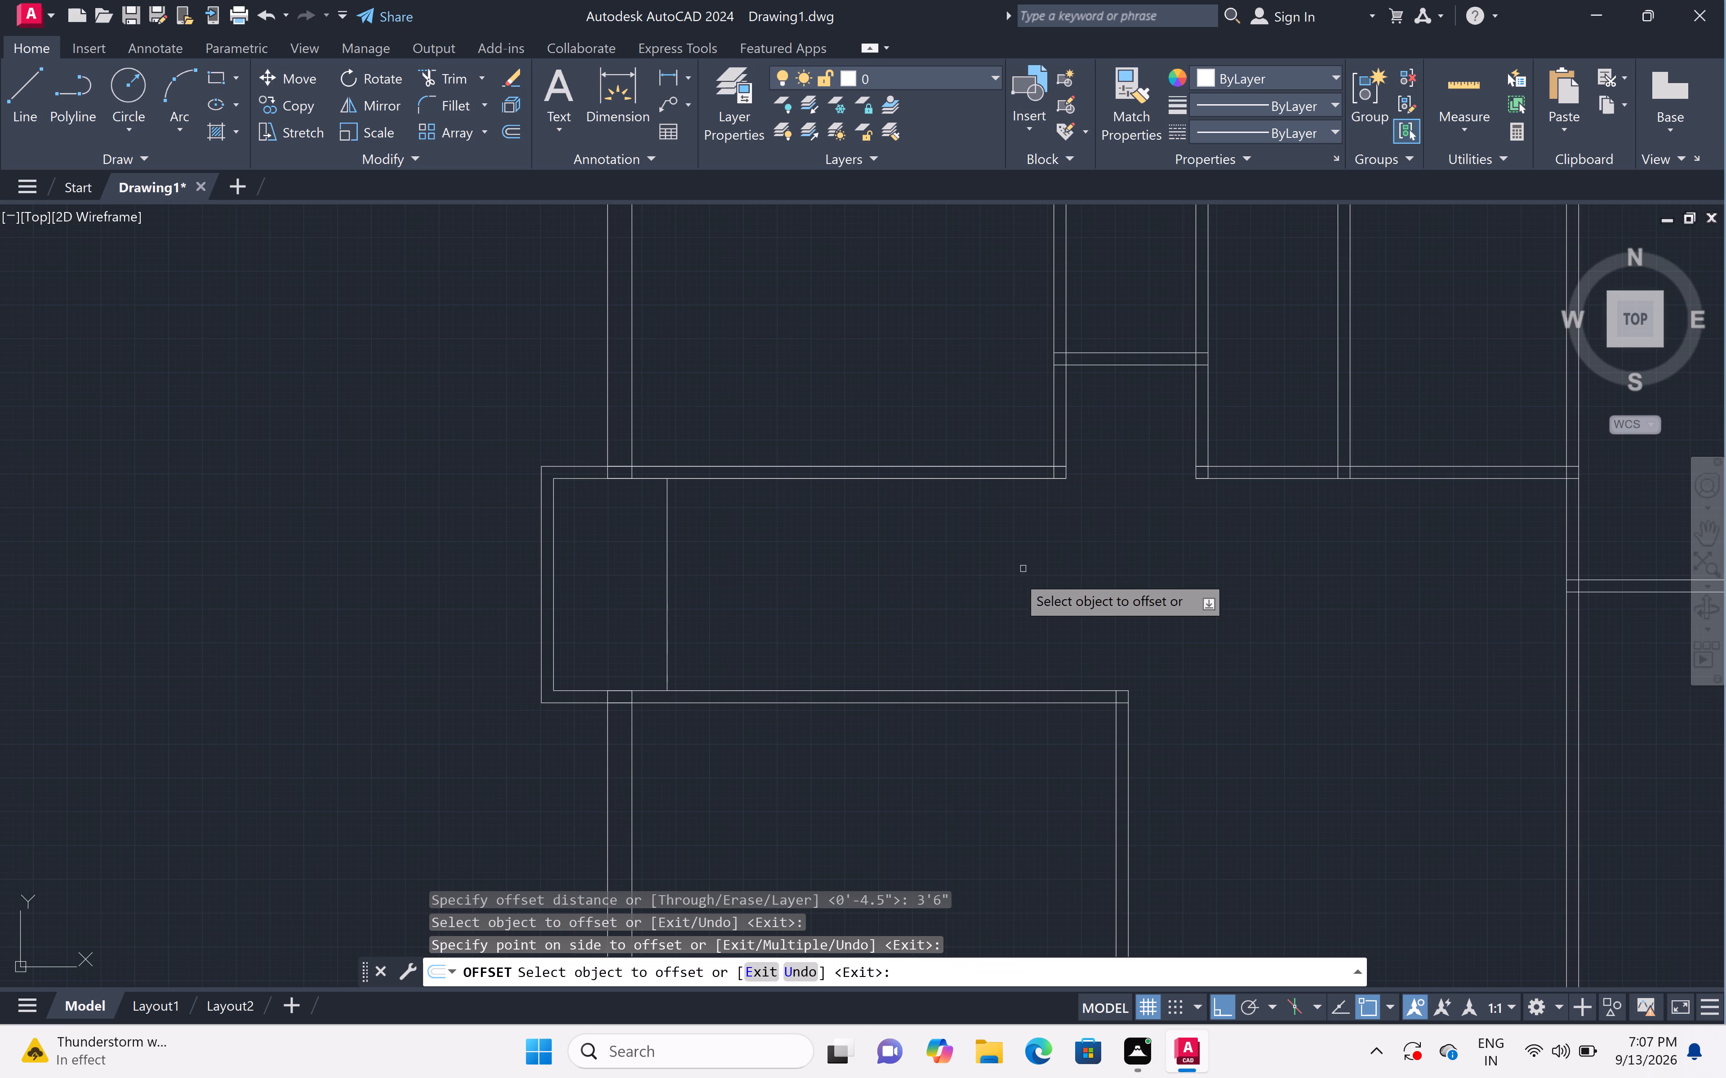
{"action": "key", "text": "space"}
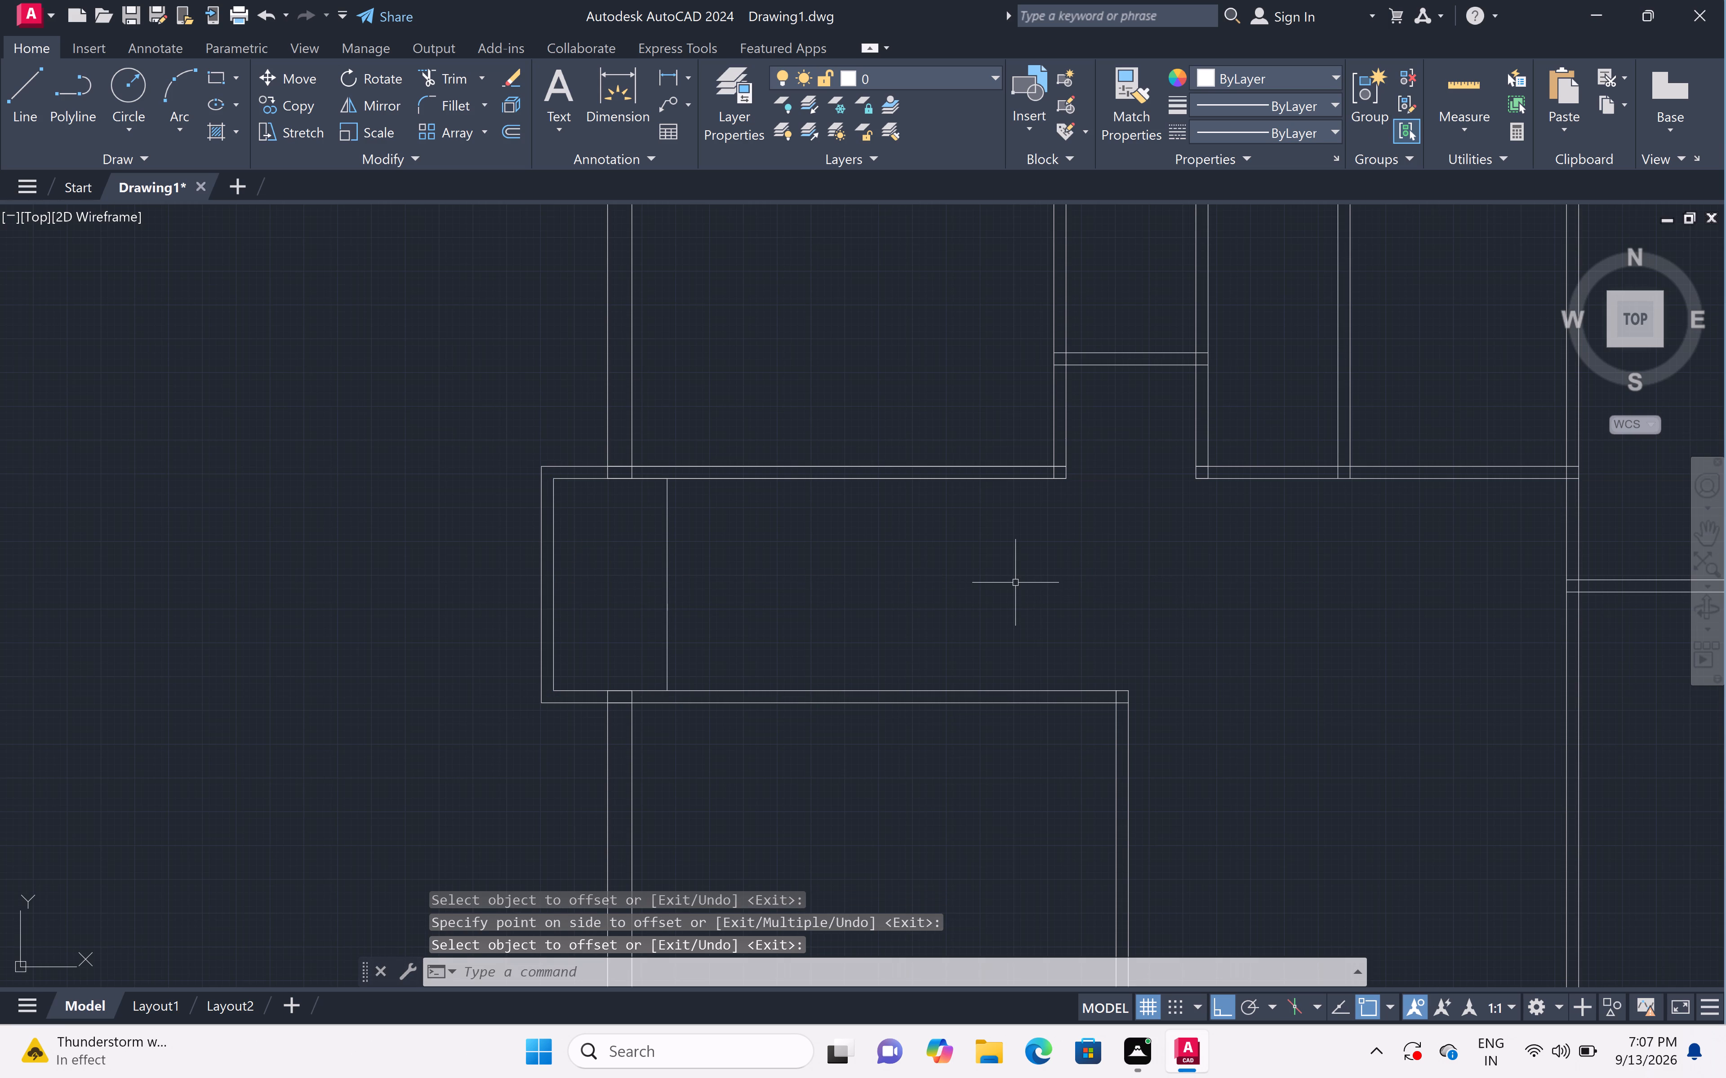
Offset the stair landing edge 10" east, repeating from each new line to draw the first four tread lines.
{"action": "type", "text": "off"}
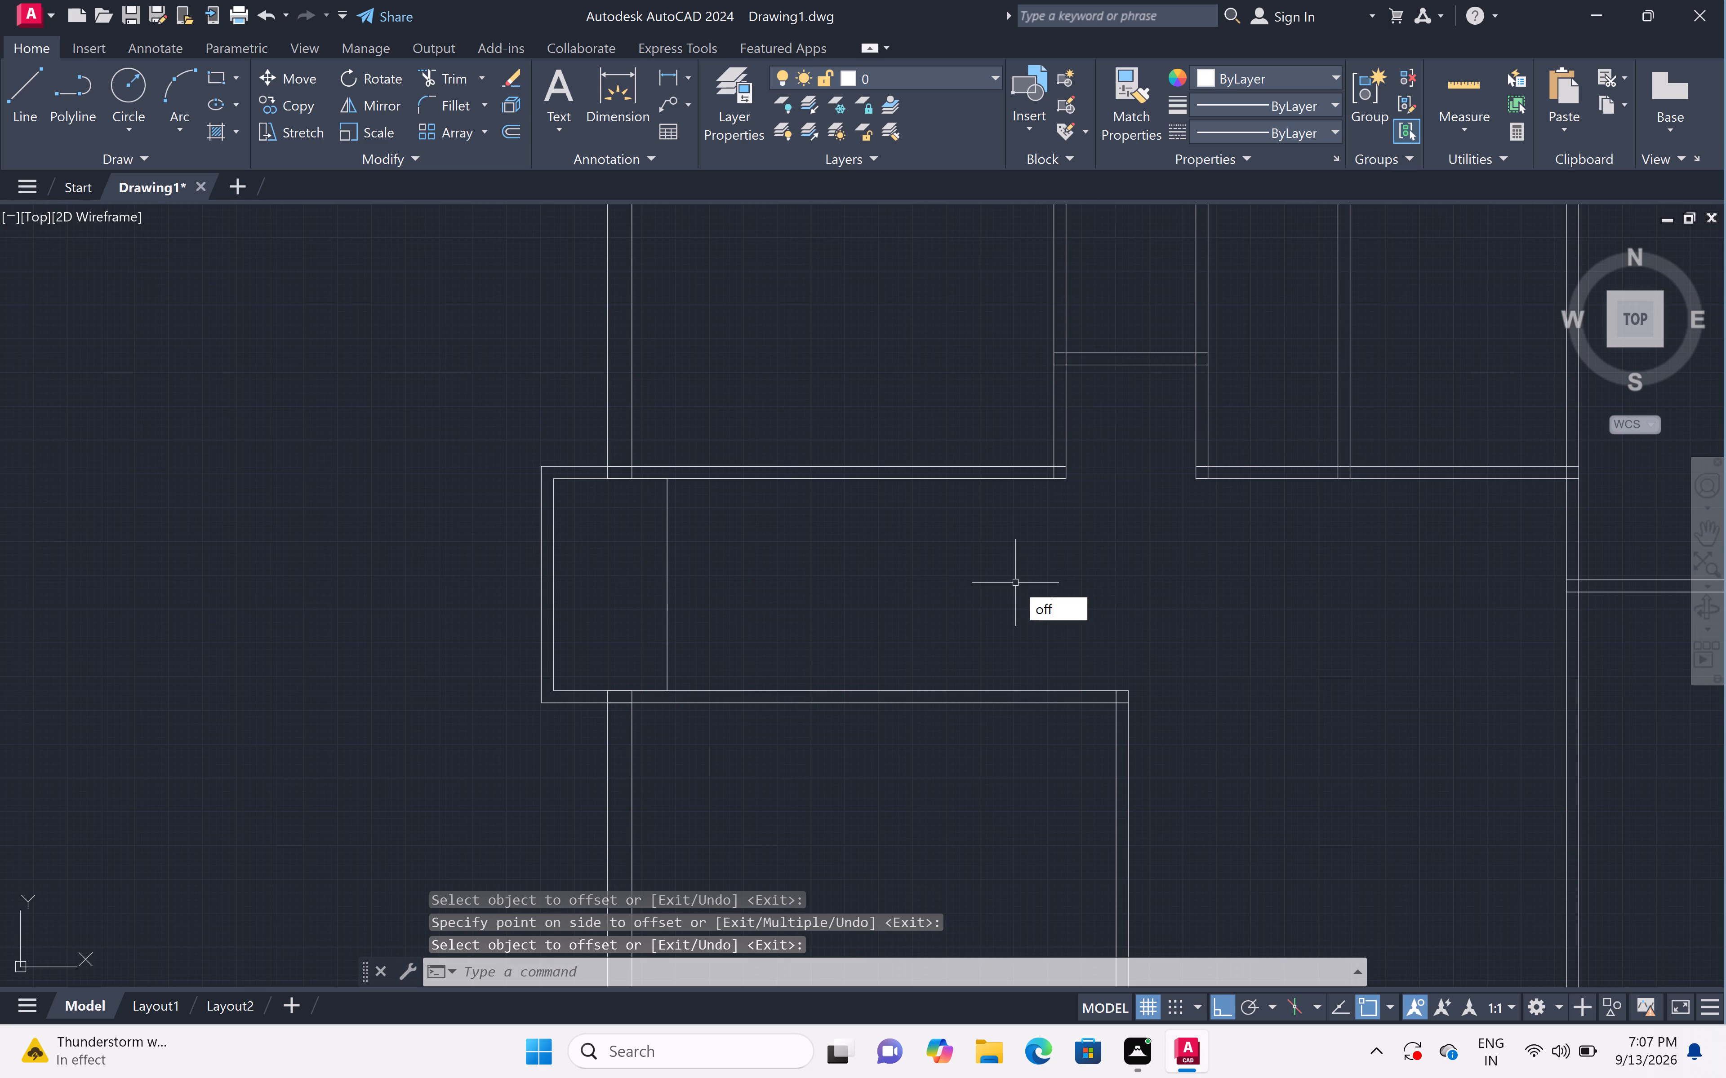
{"action": "key", "text": "space"}
{"action": "key", "text": "1"}
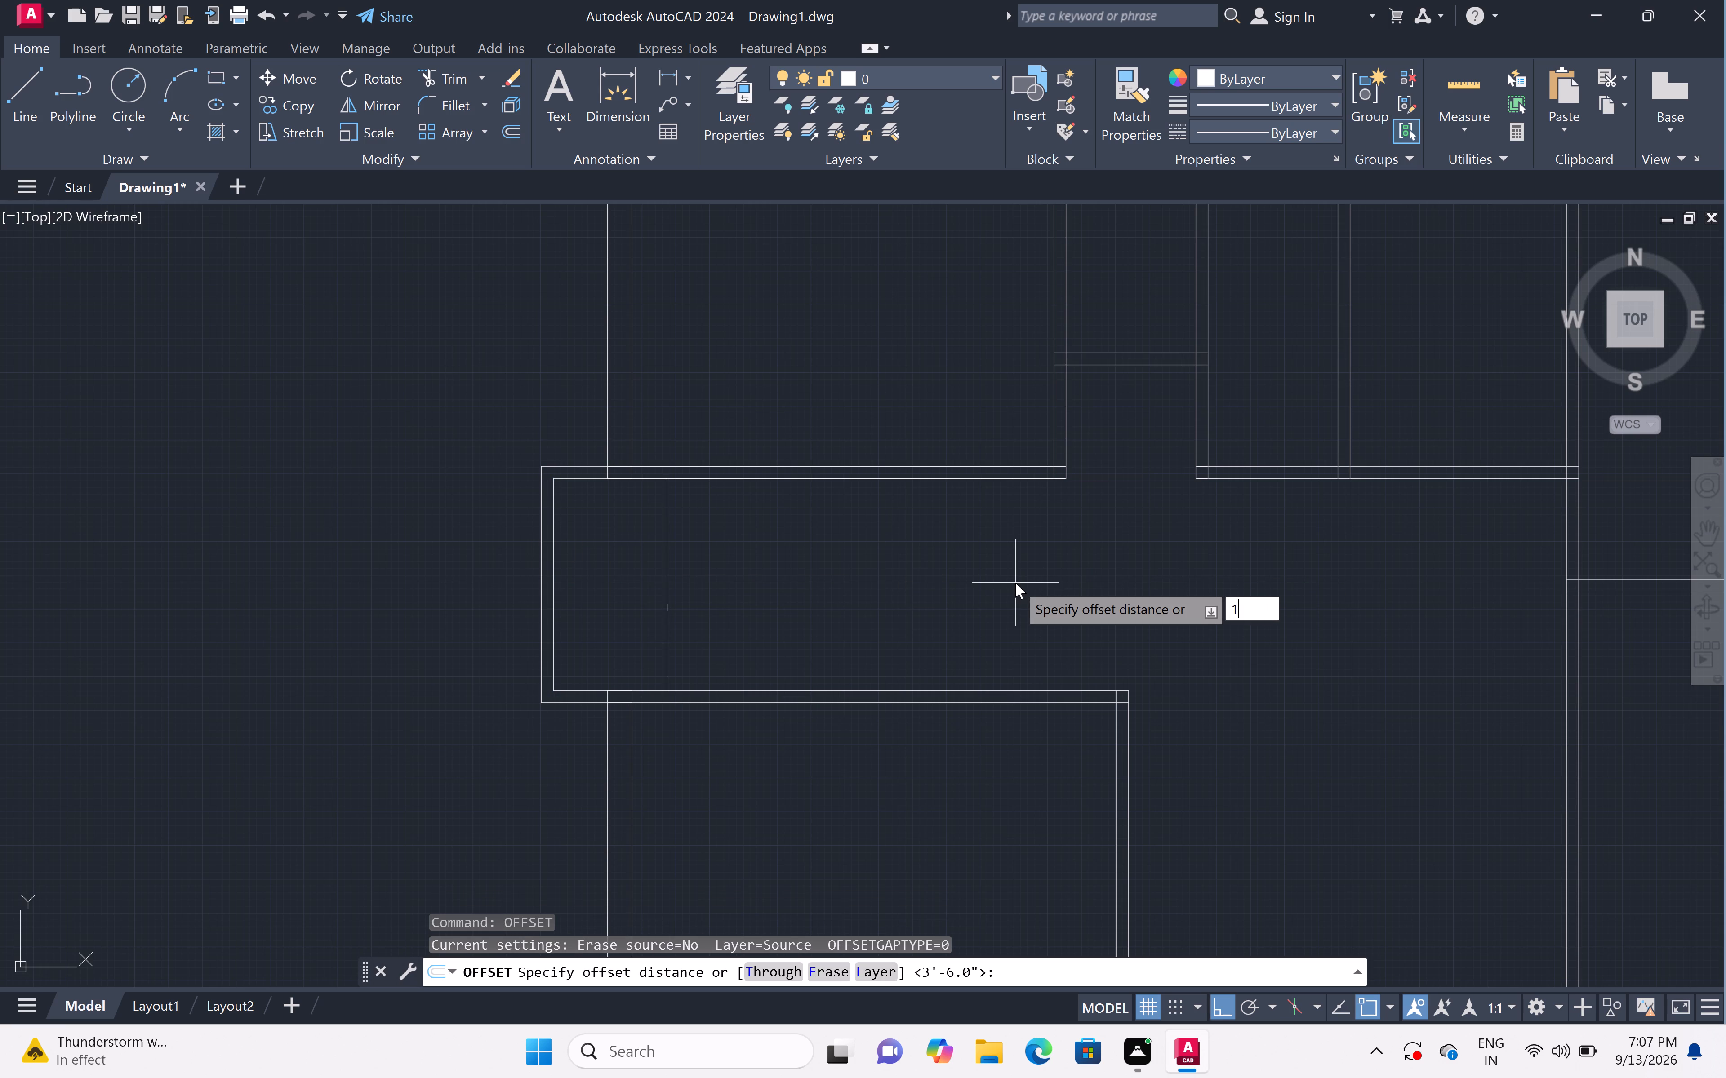
{"action": "key", "text": "0"}
{"action": "key", "text": "shift+quotedbl"}
{"action": "key", "text": "space"}
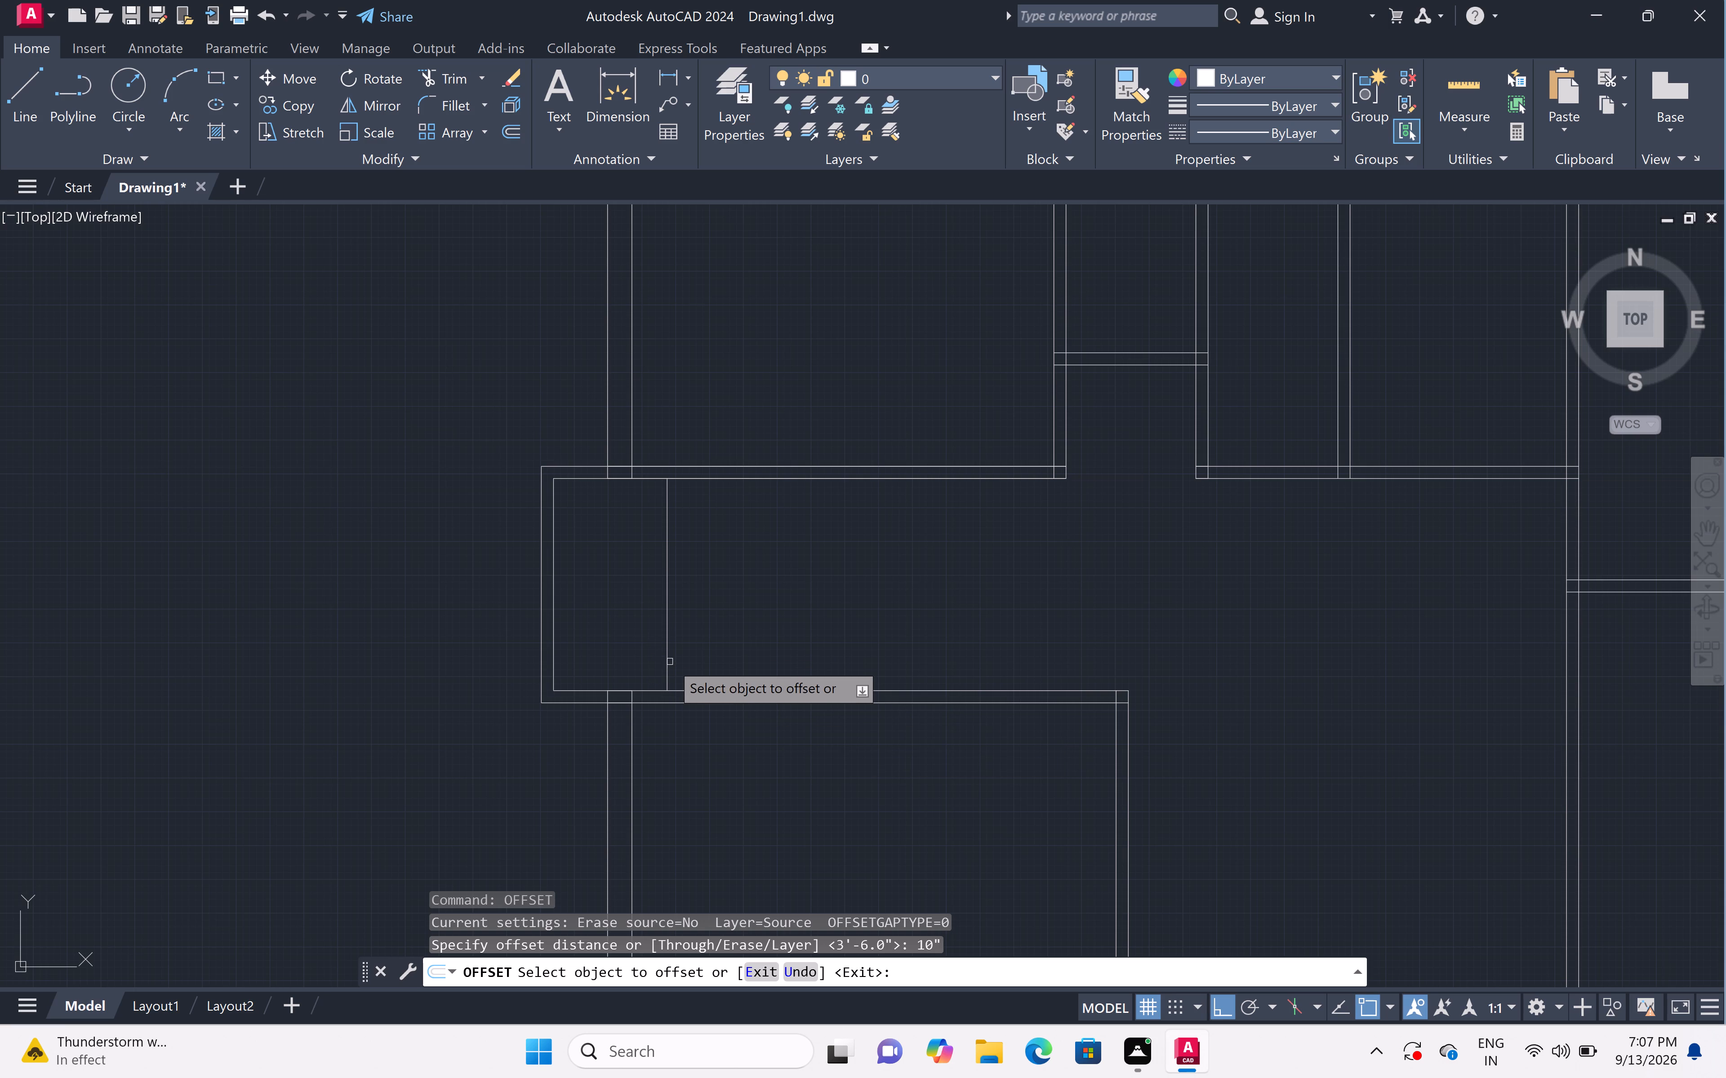
{"action": "left_click", "coordinate": [668, 660]}
{"action": "left_click", "coordinate": [1001, 675]}
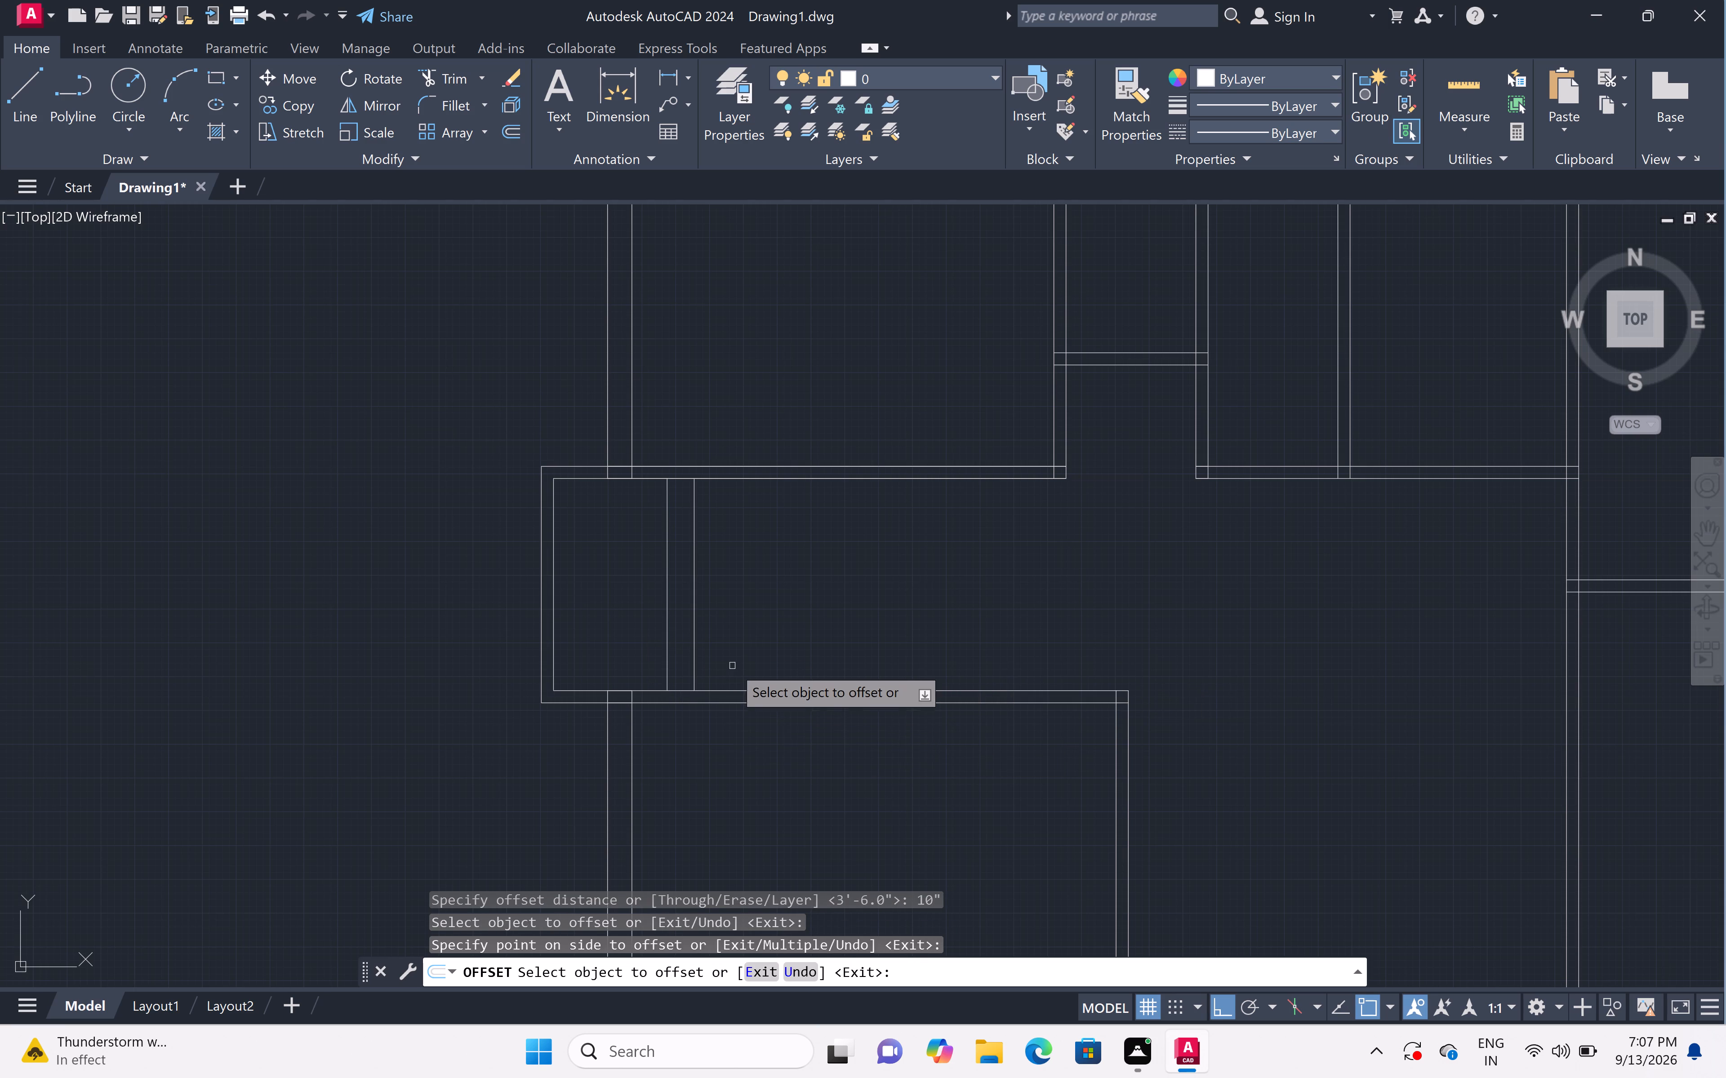
{"action": "scroll", "coordinate": [732, 666], "scroll_direction": "up", "scroll_amount": 2}
{"action": "scroll", "coordinate": [662, 660], "scroll_direction": "down", "scroll_amount": 1}
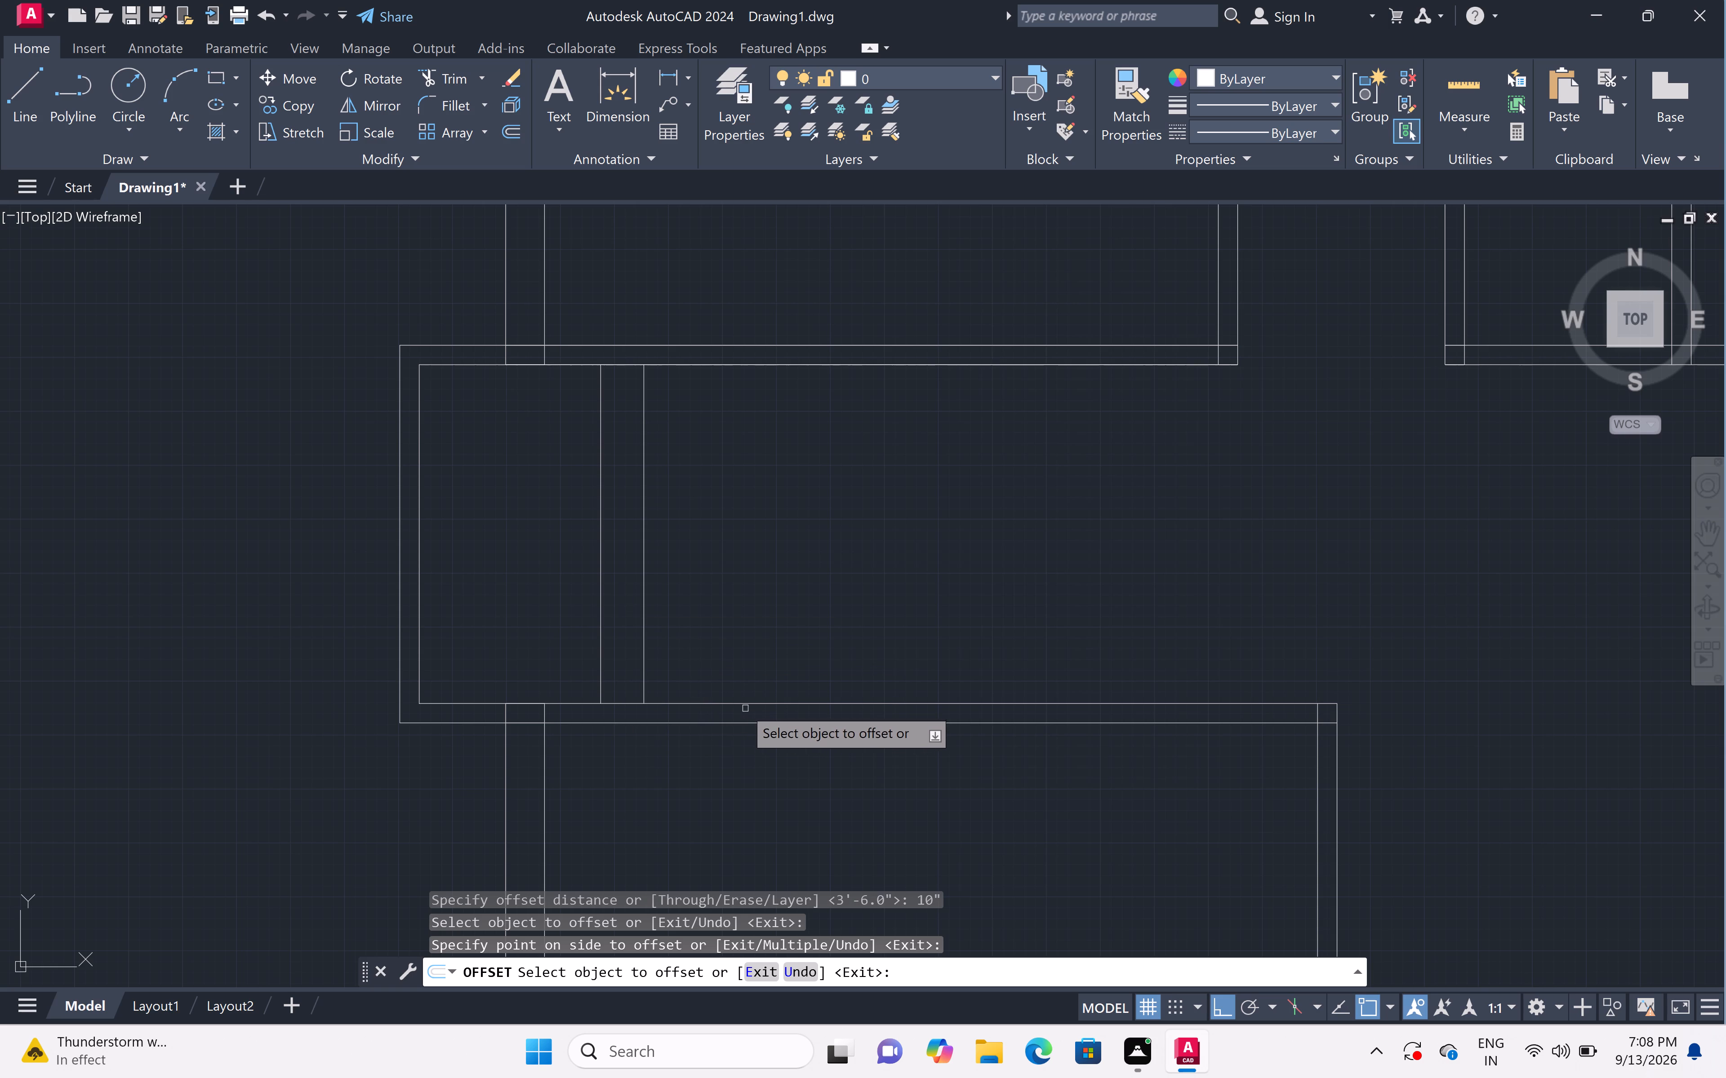
{"action": "left_click", "coordinate": [645, 666]}
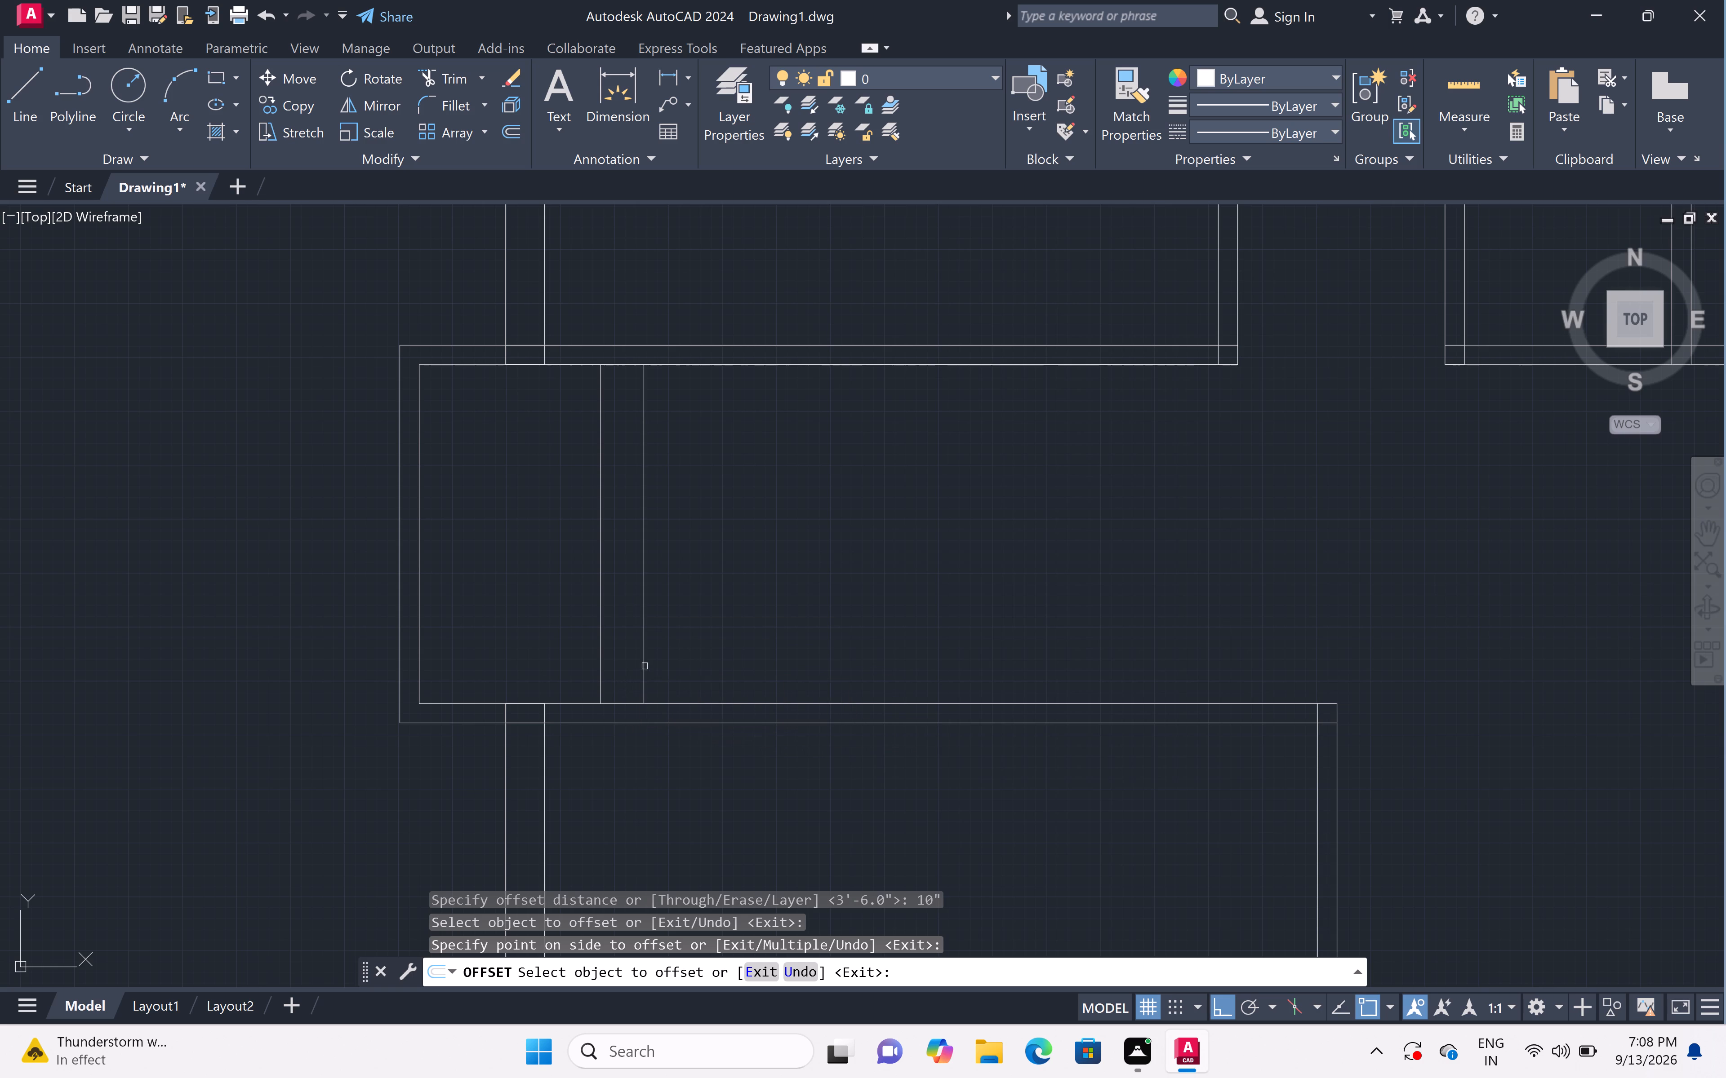
{"action": "left_click", "coordinate": [729, 657]}
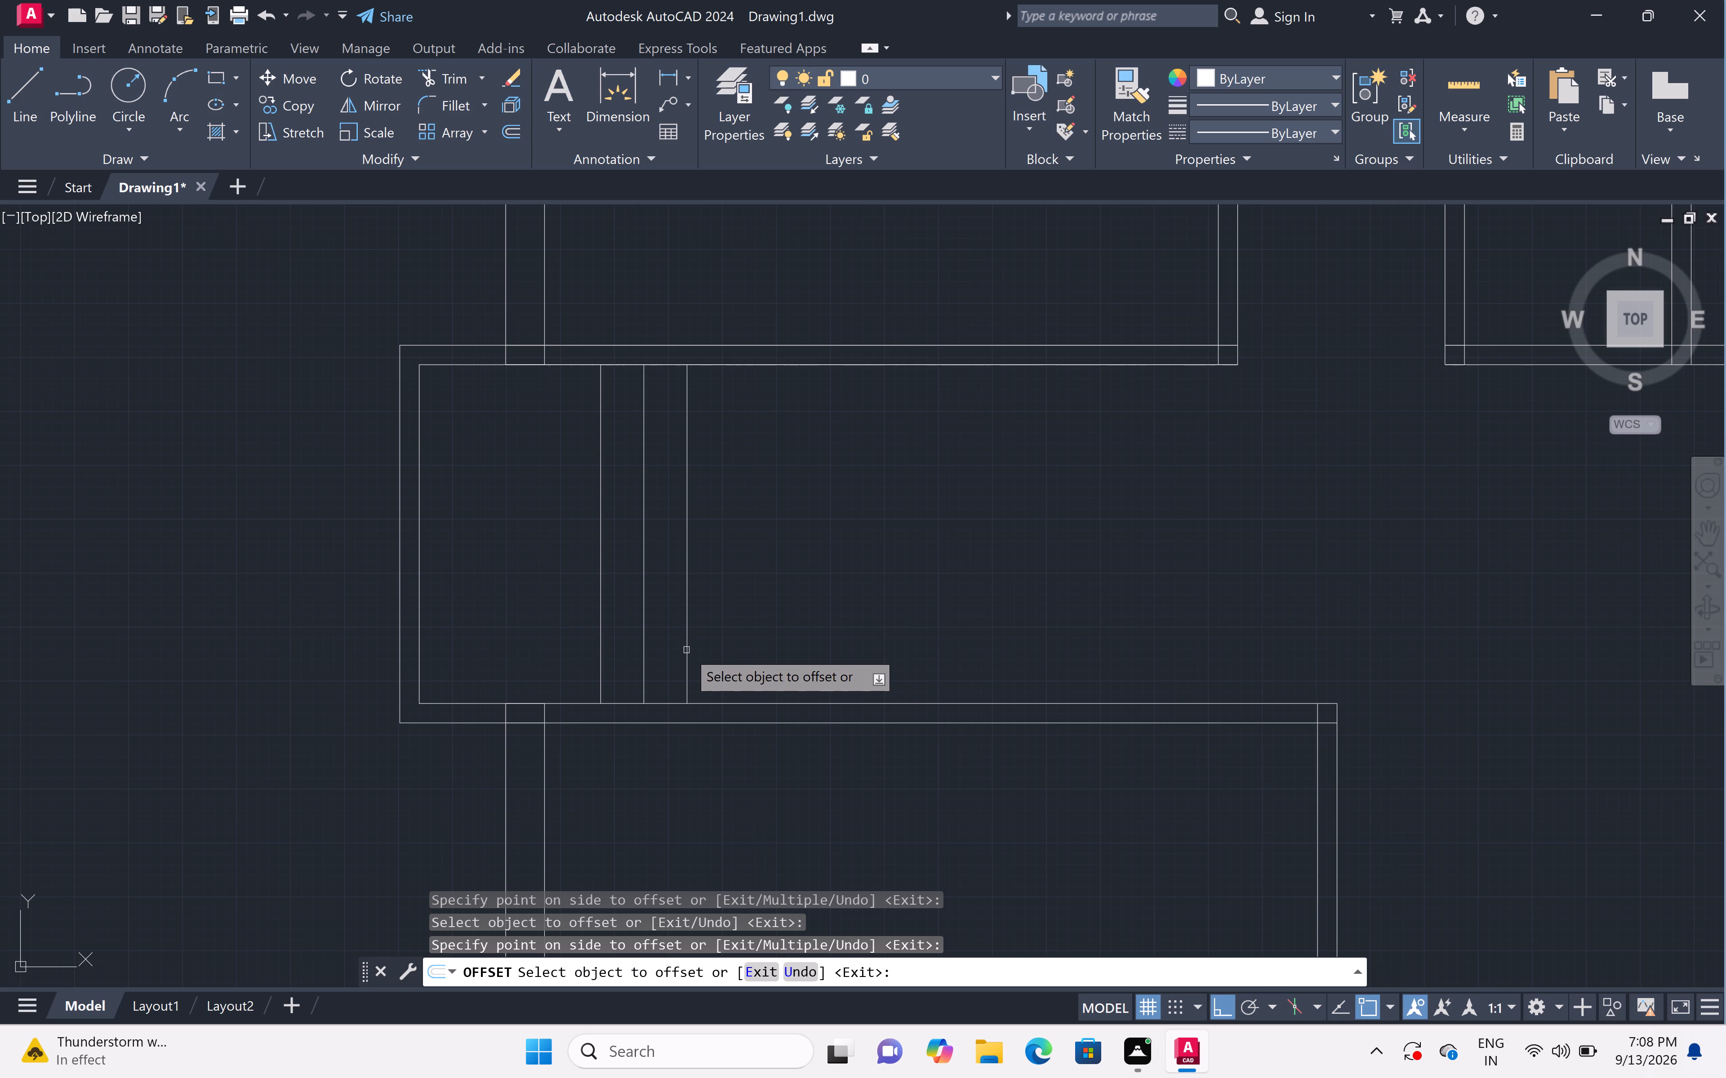
{"action": "left_click", "coordinate": [689, 653]}
{"action": "left_click", "coordinate": [847, 651]}
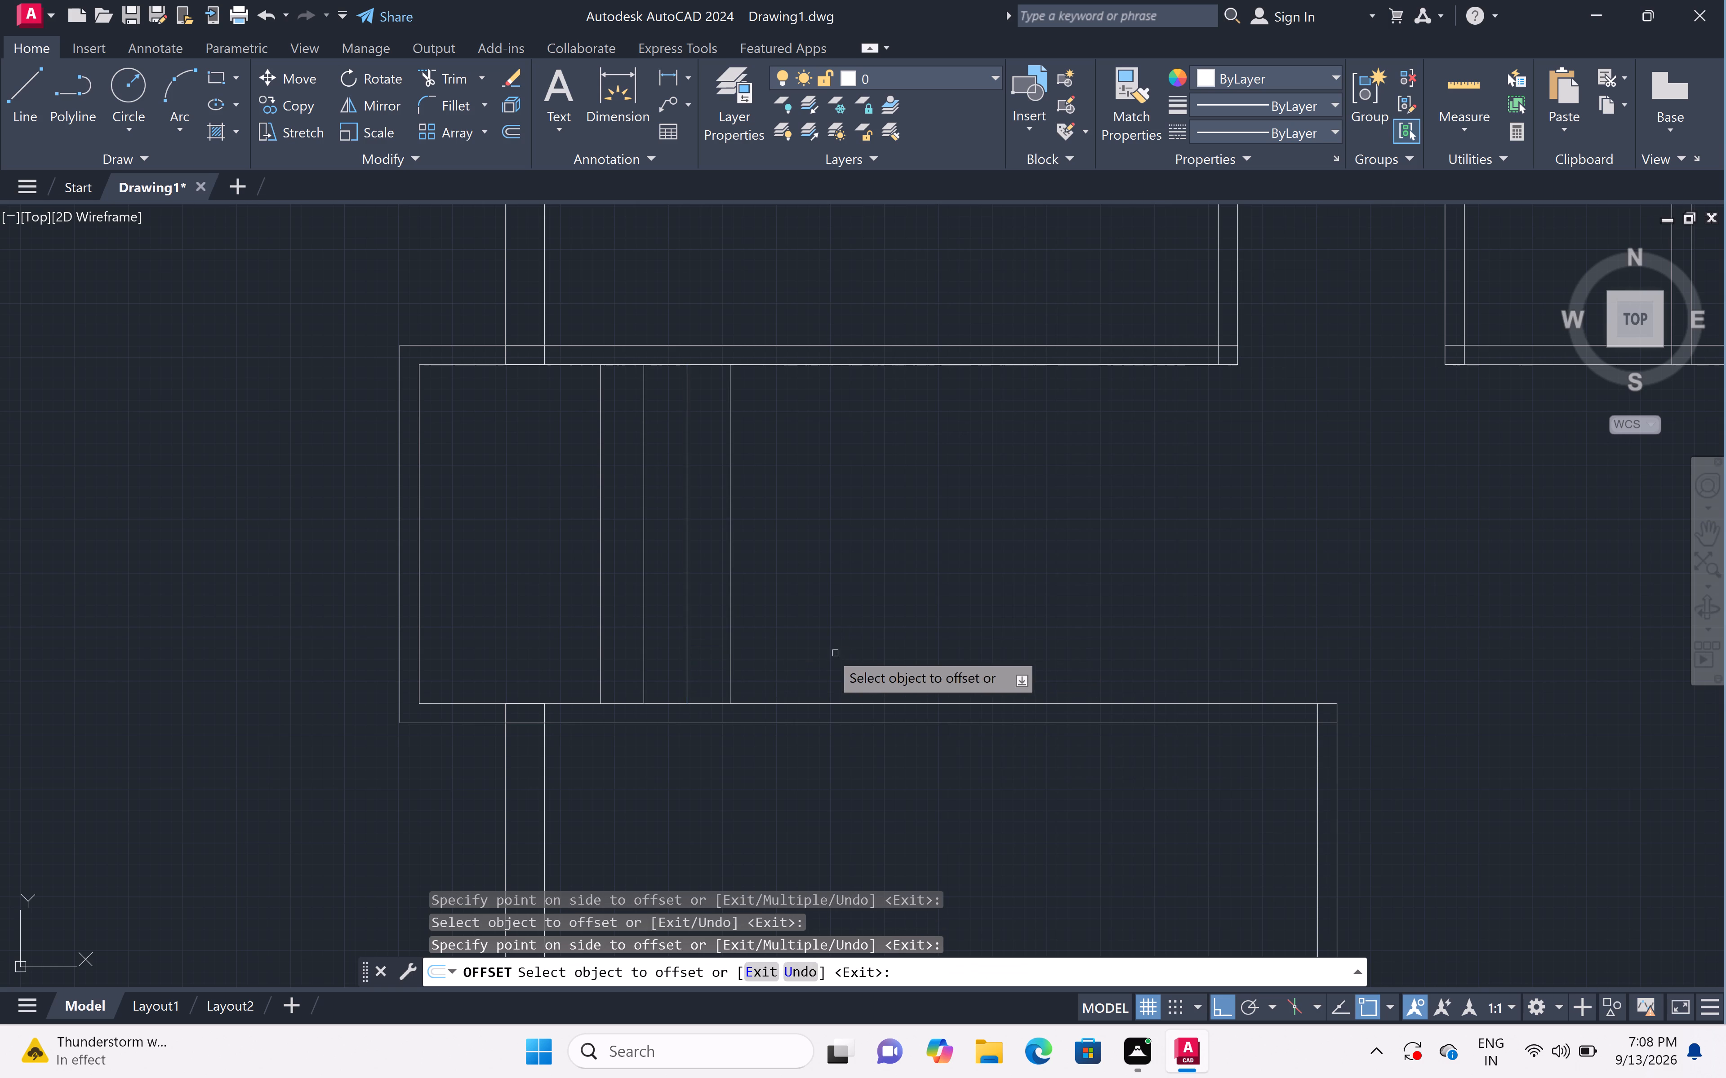
{"action": "left_click", "coordinate": [732, 649]}
{"action": "left_click", "coordinate": [843, 645]}
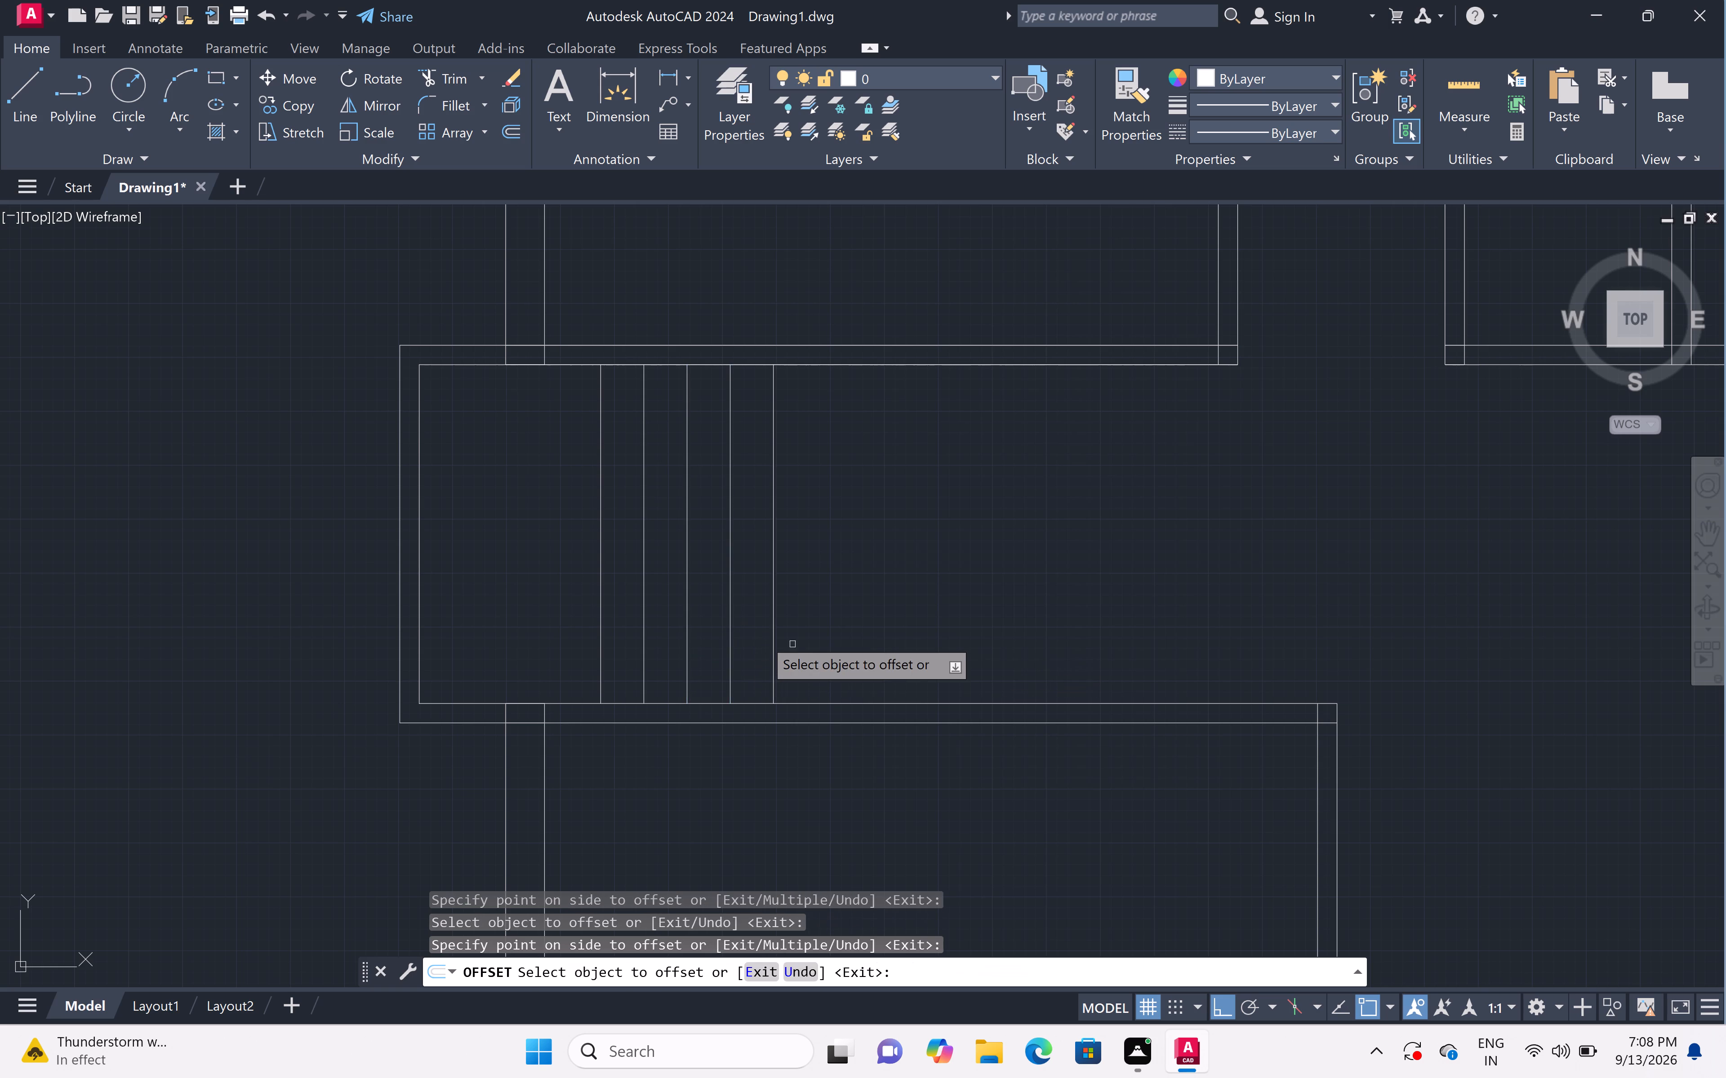
Continue offsetting the easternmost tread line 10" east to add six more tread lines.
{"action": "left_click", "coordinate": [775, 646]}
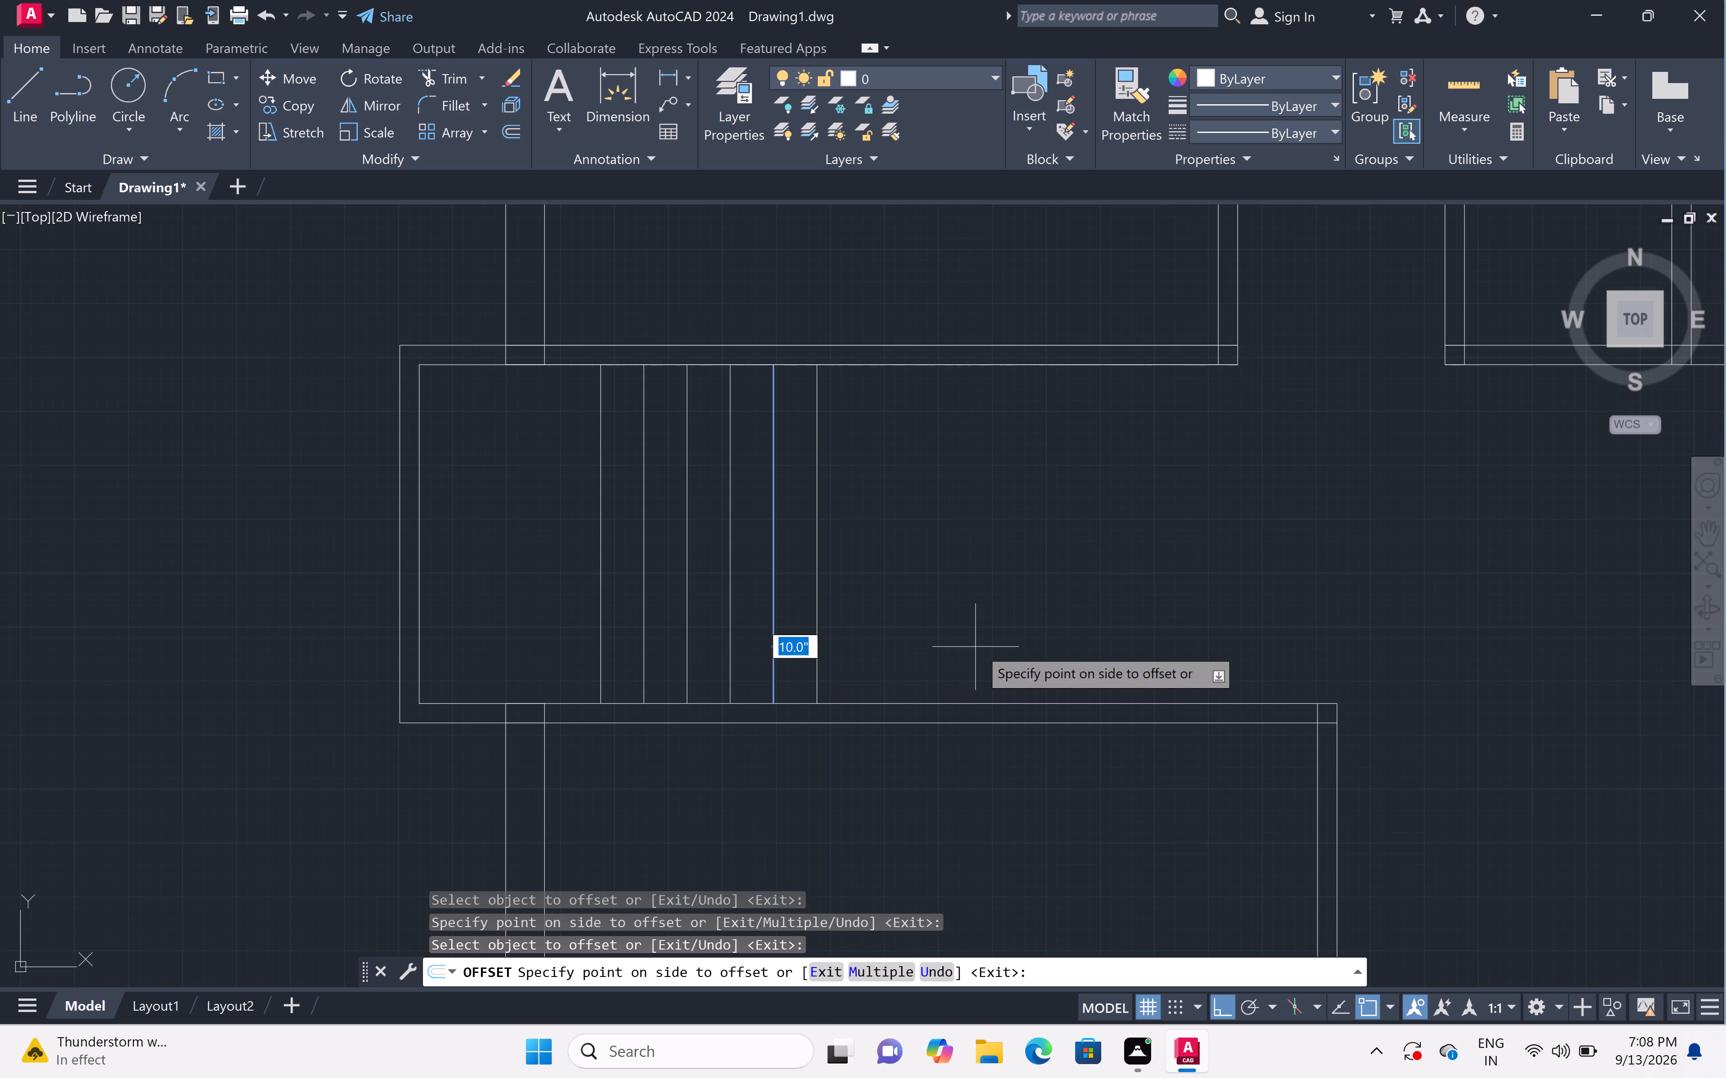
{"action": "left_click", "coordinate": [978, 647]}
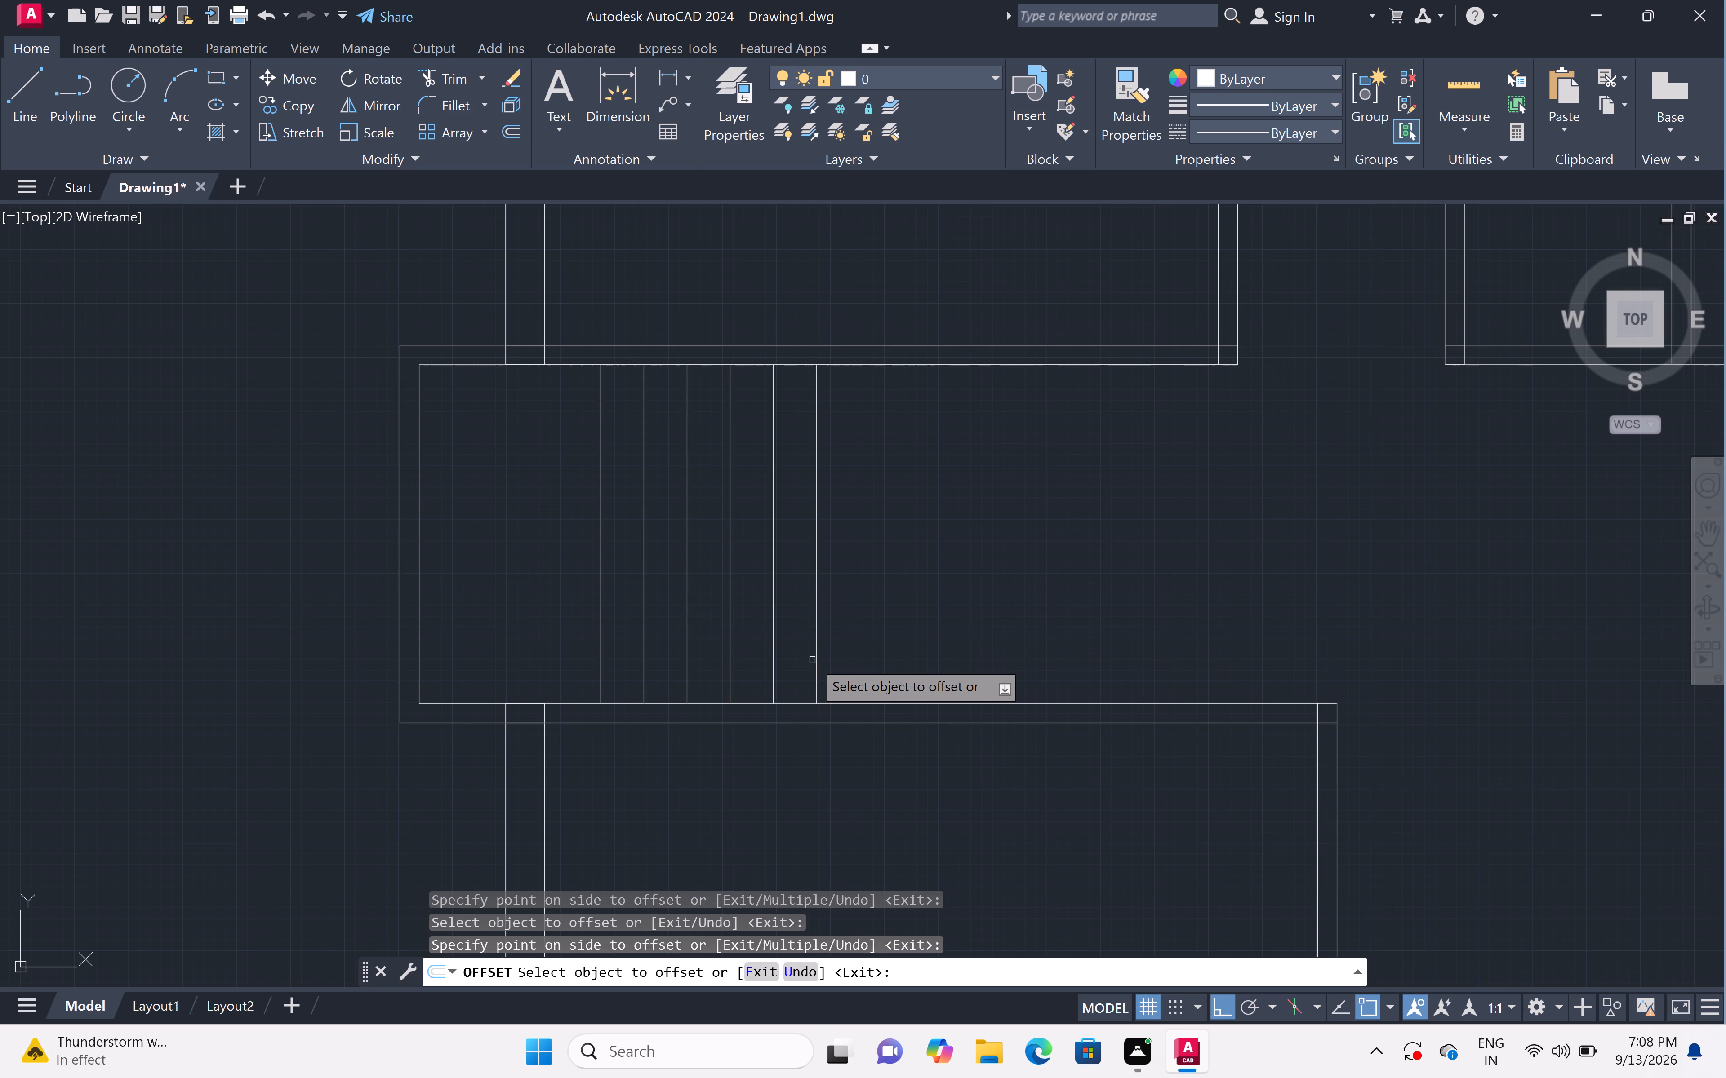
{"action": "left_click", "coordinate": [819, 662]}
{"action": "left_click", "coordinate": [979, 656]}
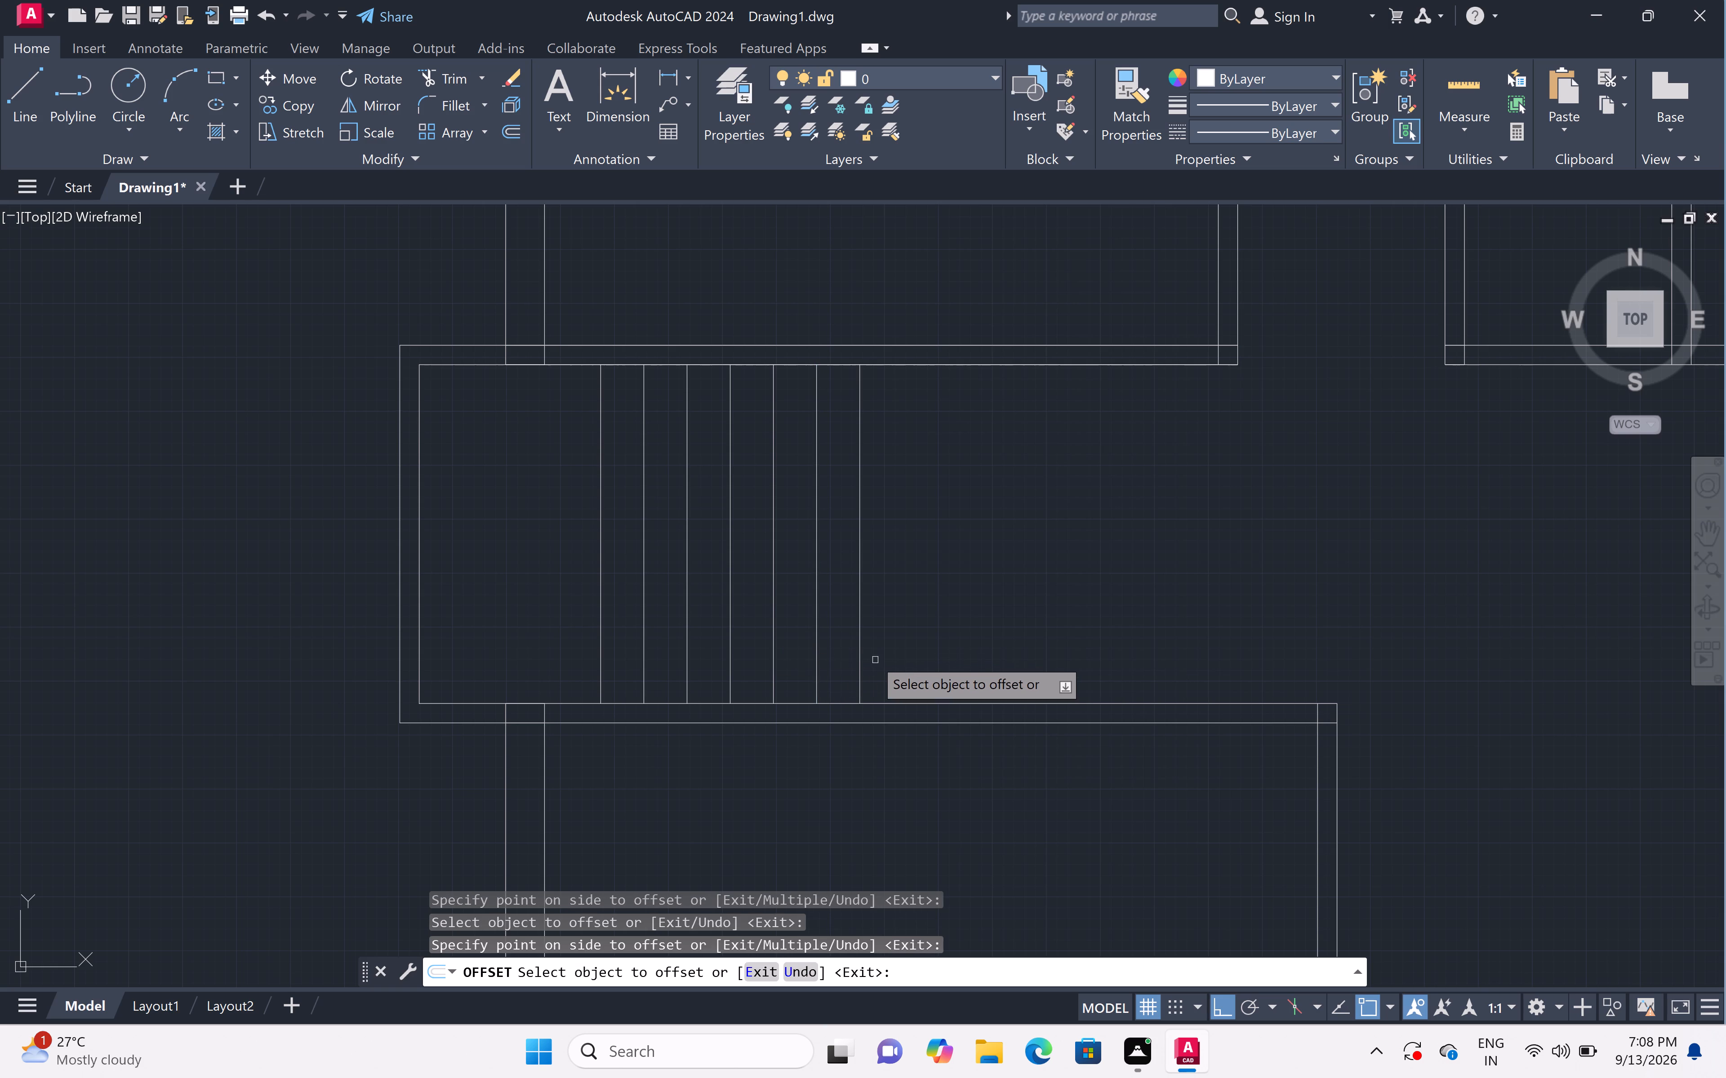
{"action": "left_click", "coordinate": [860, 638]}
{"action": "left_click", "coordinate": [1159, 627]}
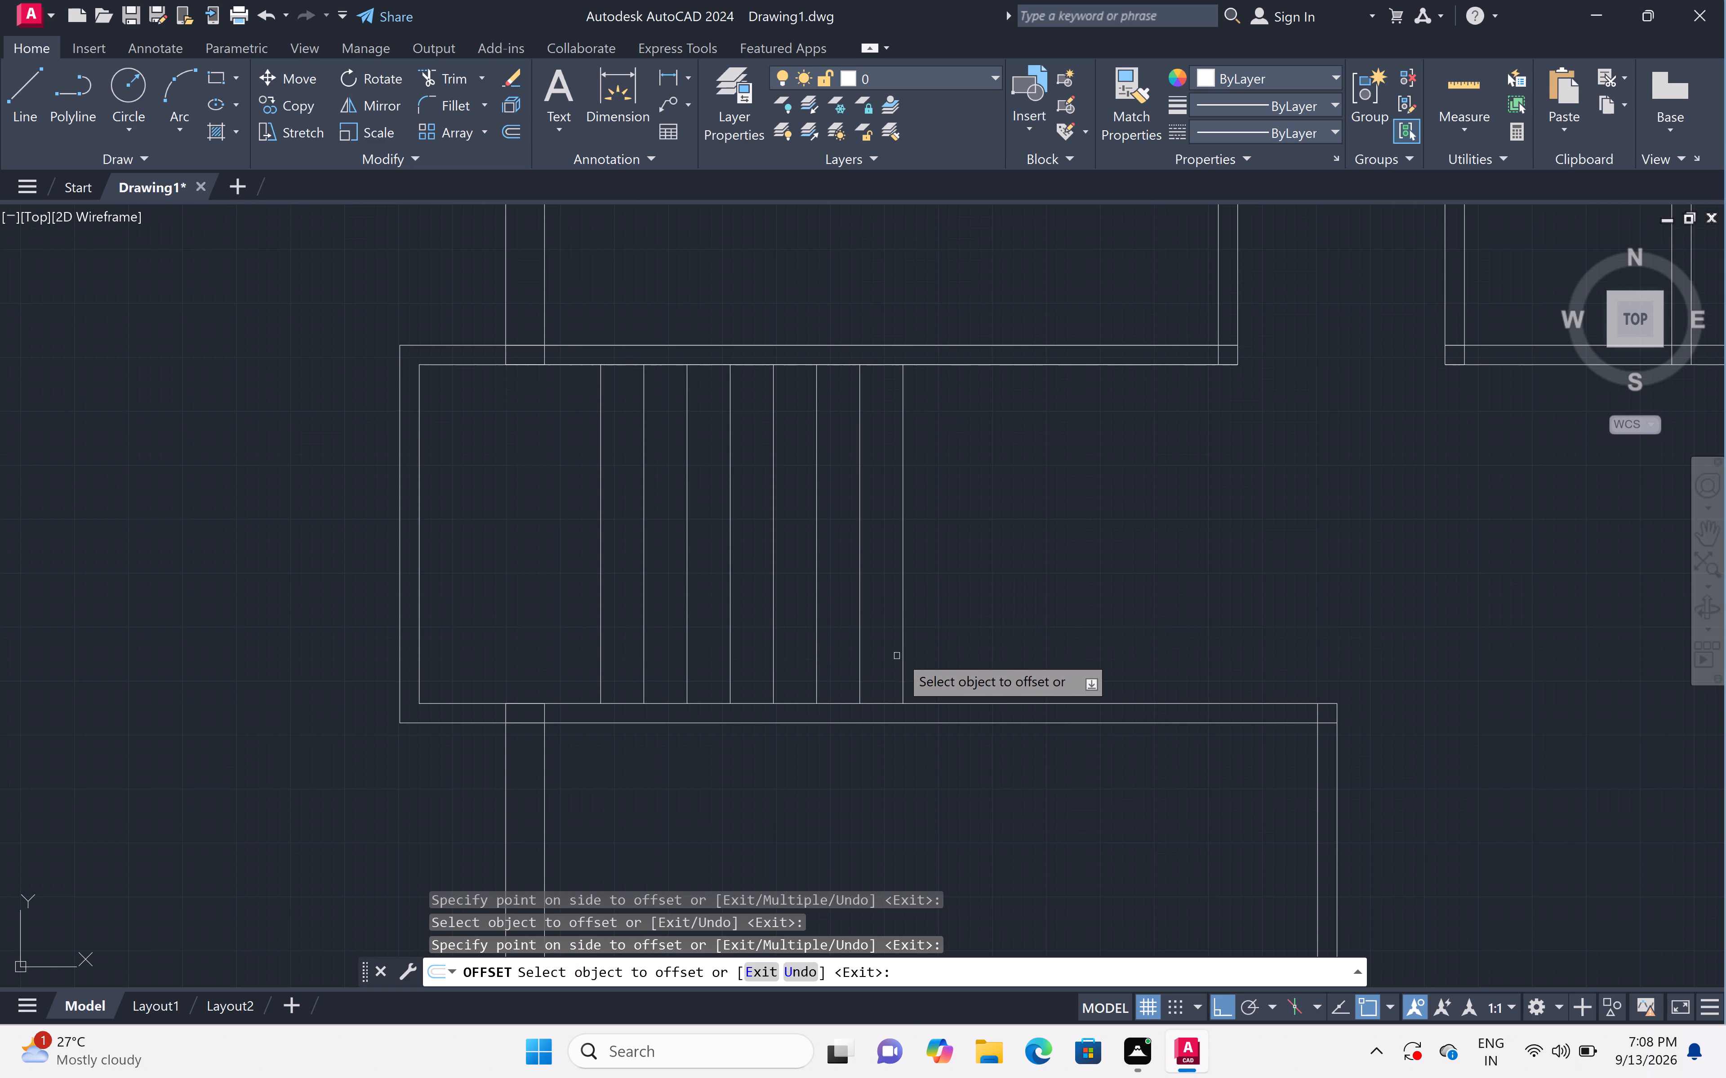
{"action": "left_click", "coordinate": [903, 658]}
{"action": "left_click", "coordinate": [1137, 657]}
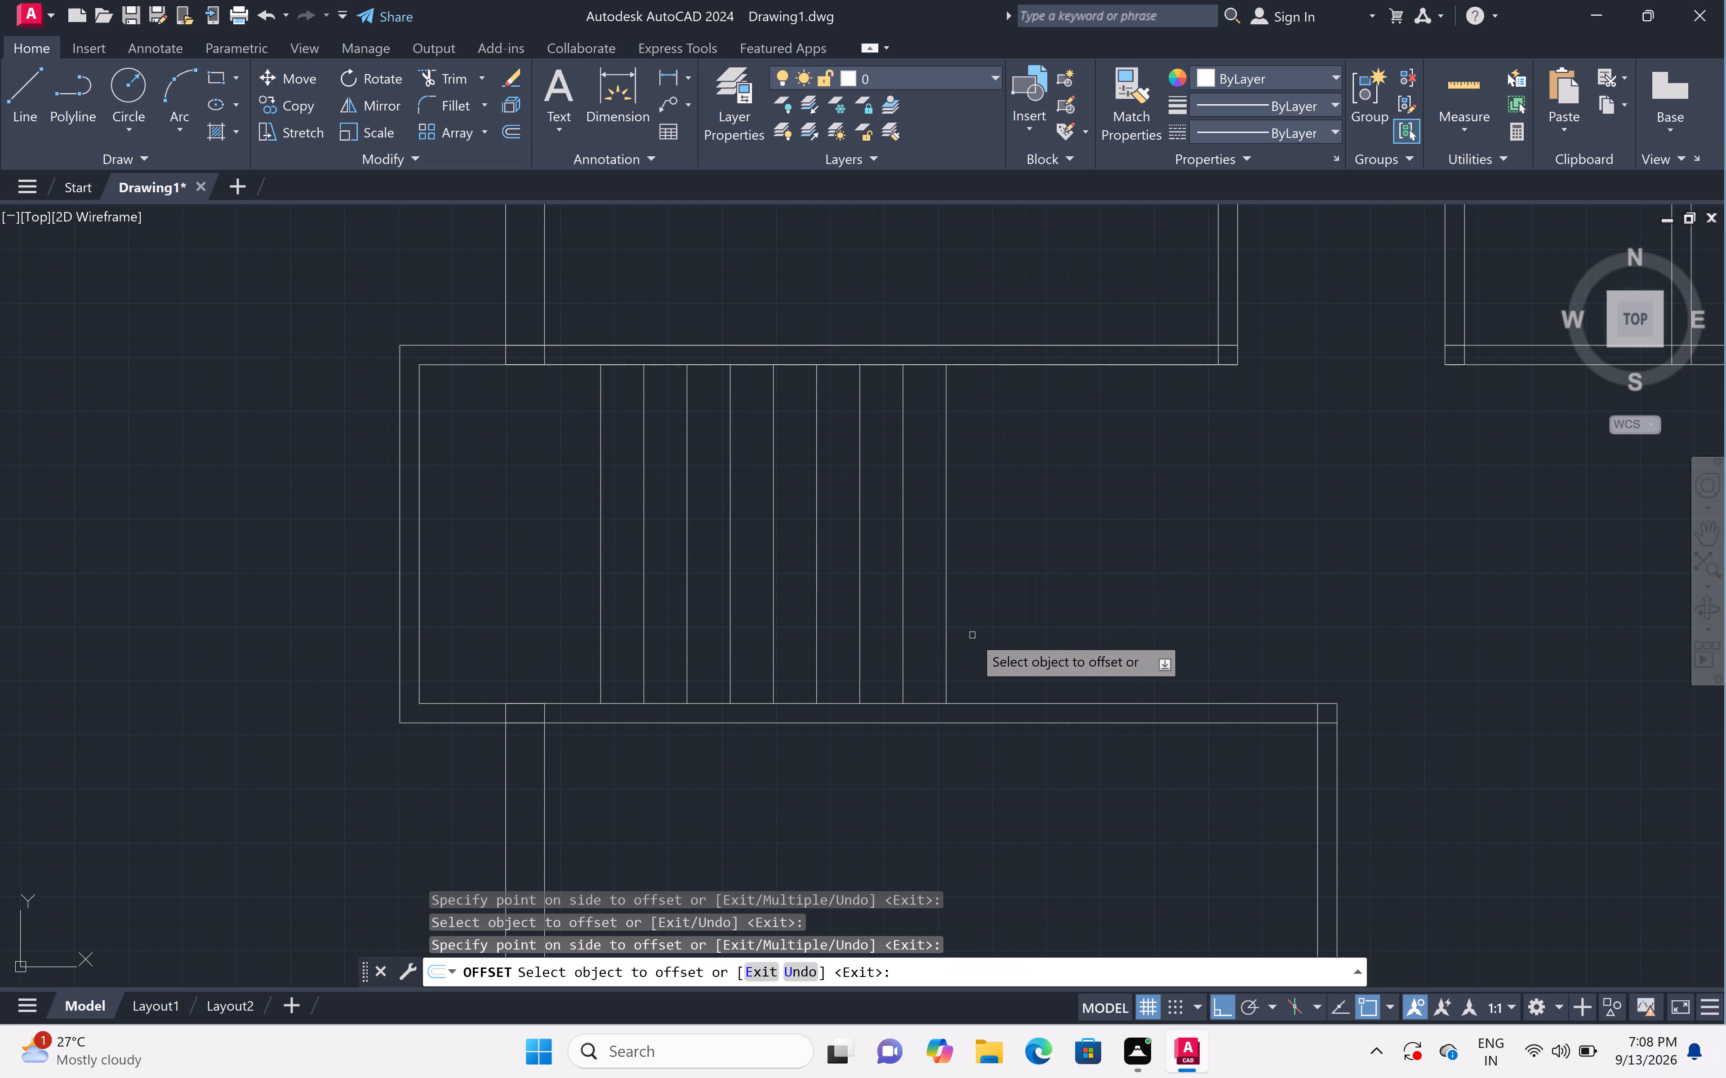
{"action": "left_click", "coordinate": [948, 686]}
{"action": "left_click", "coordinate": [1110, 689]}
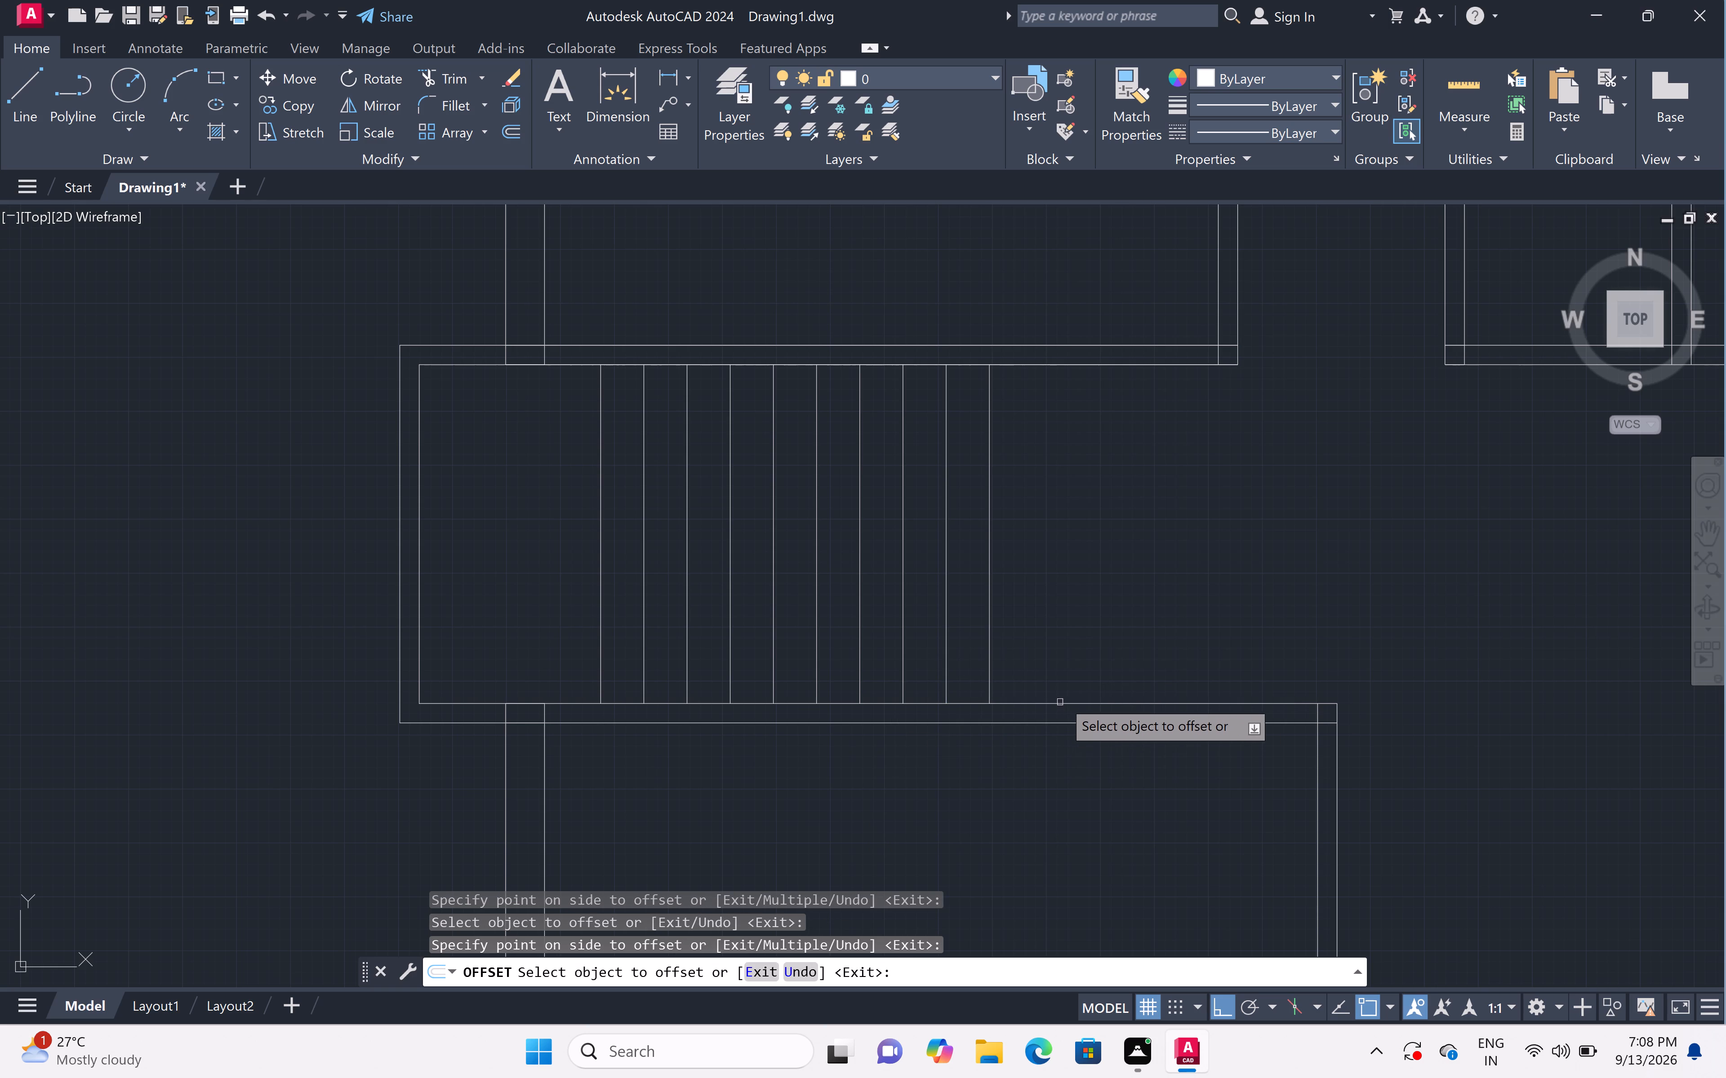
{"action": "scroll", "coordinate": [1066, 692], "scroll_direction": "down", "scroll_amount": 2}
{"action": "scroll", "coordinate": [1049, 687], "scroll_direction": "up", "scroll_amount": 3}
{"action": "scroll", "coordinate": [1019, 663], "scroll_direction": "down", "scroll_amount": 1}
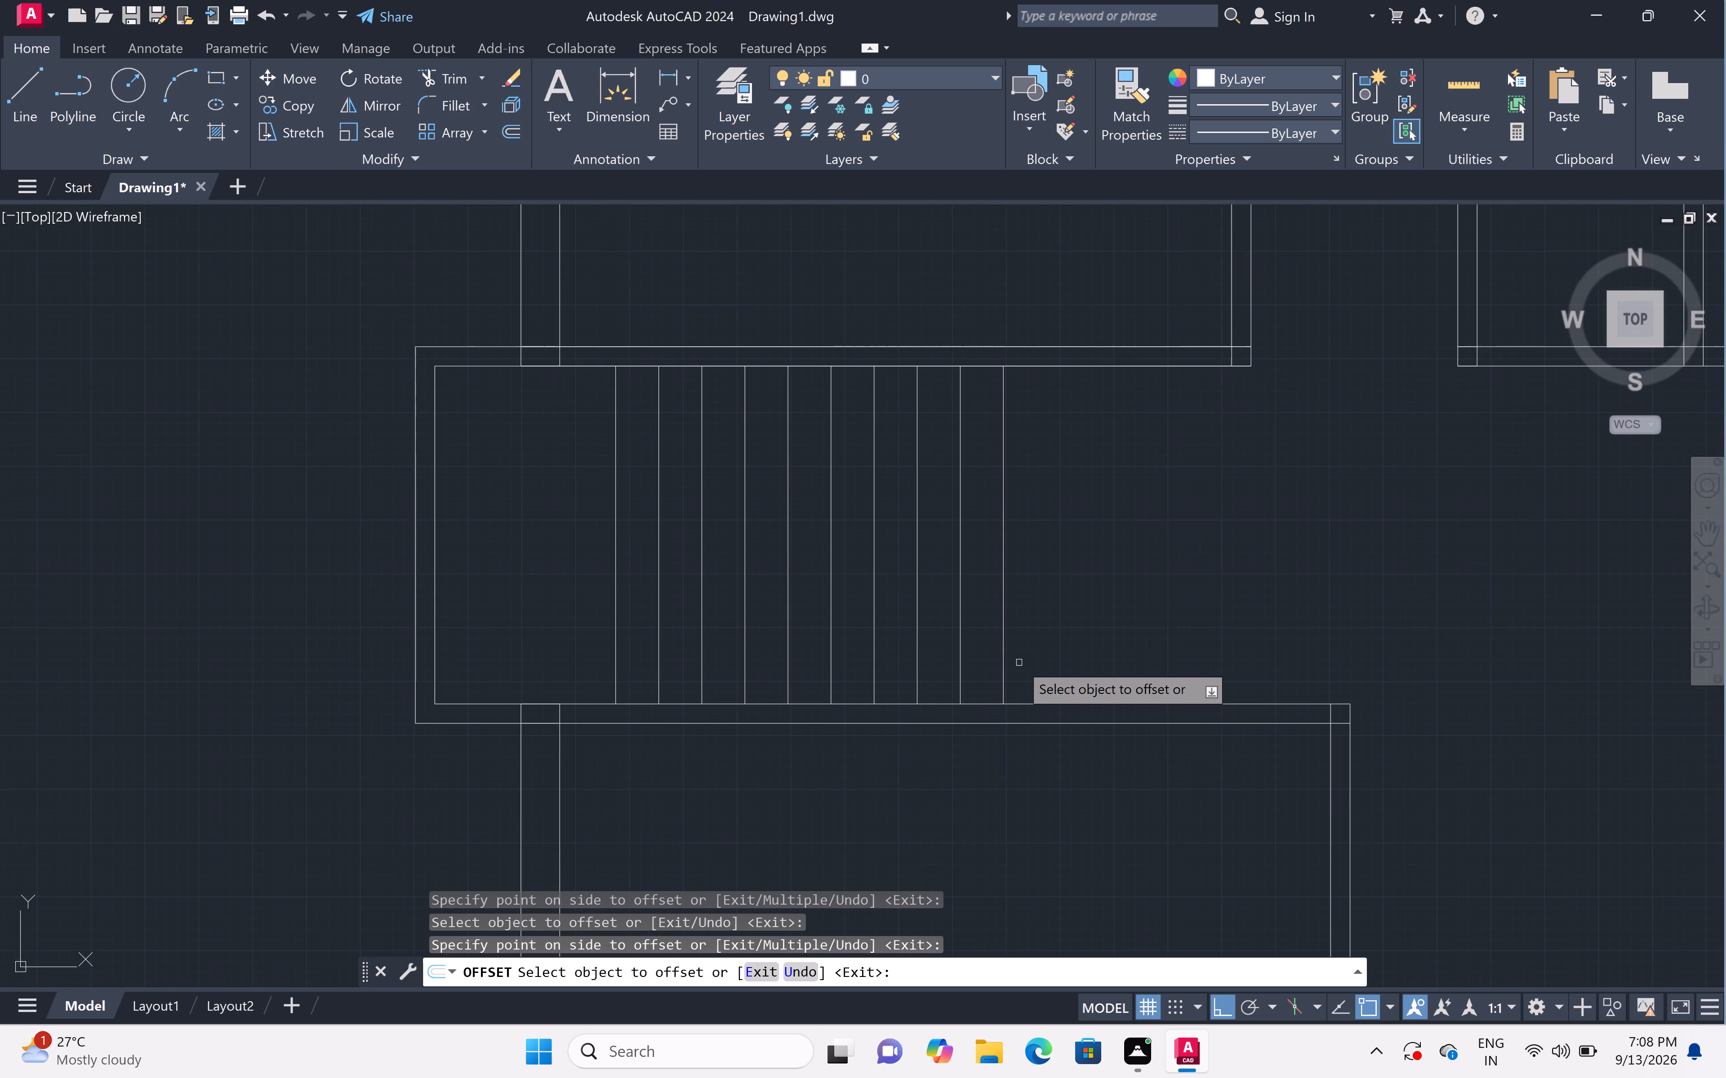
{"action": "left_click", "coordinate": [1003, 635]}
{"action": "left_click", "coordinate": [1117, 631]}
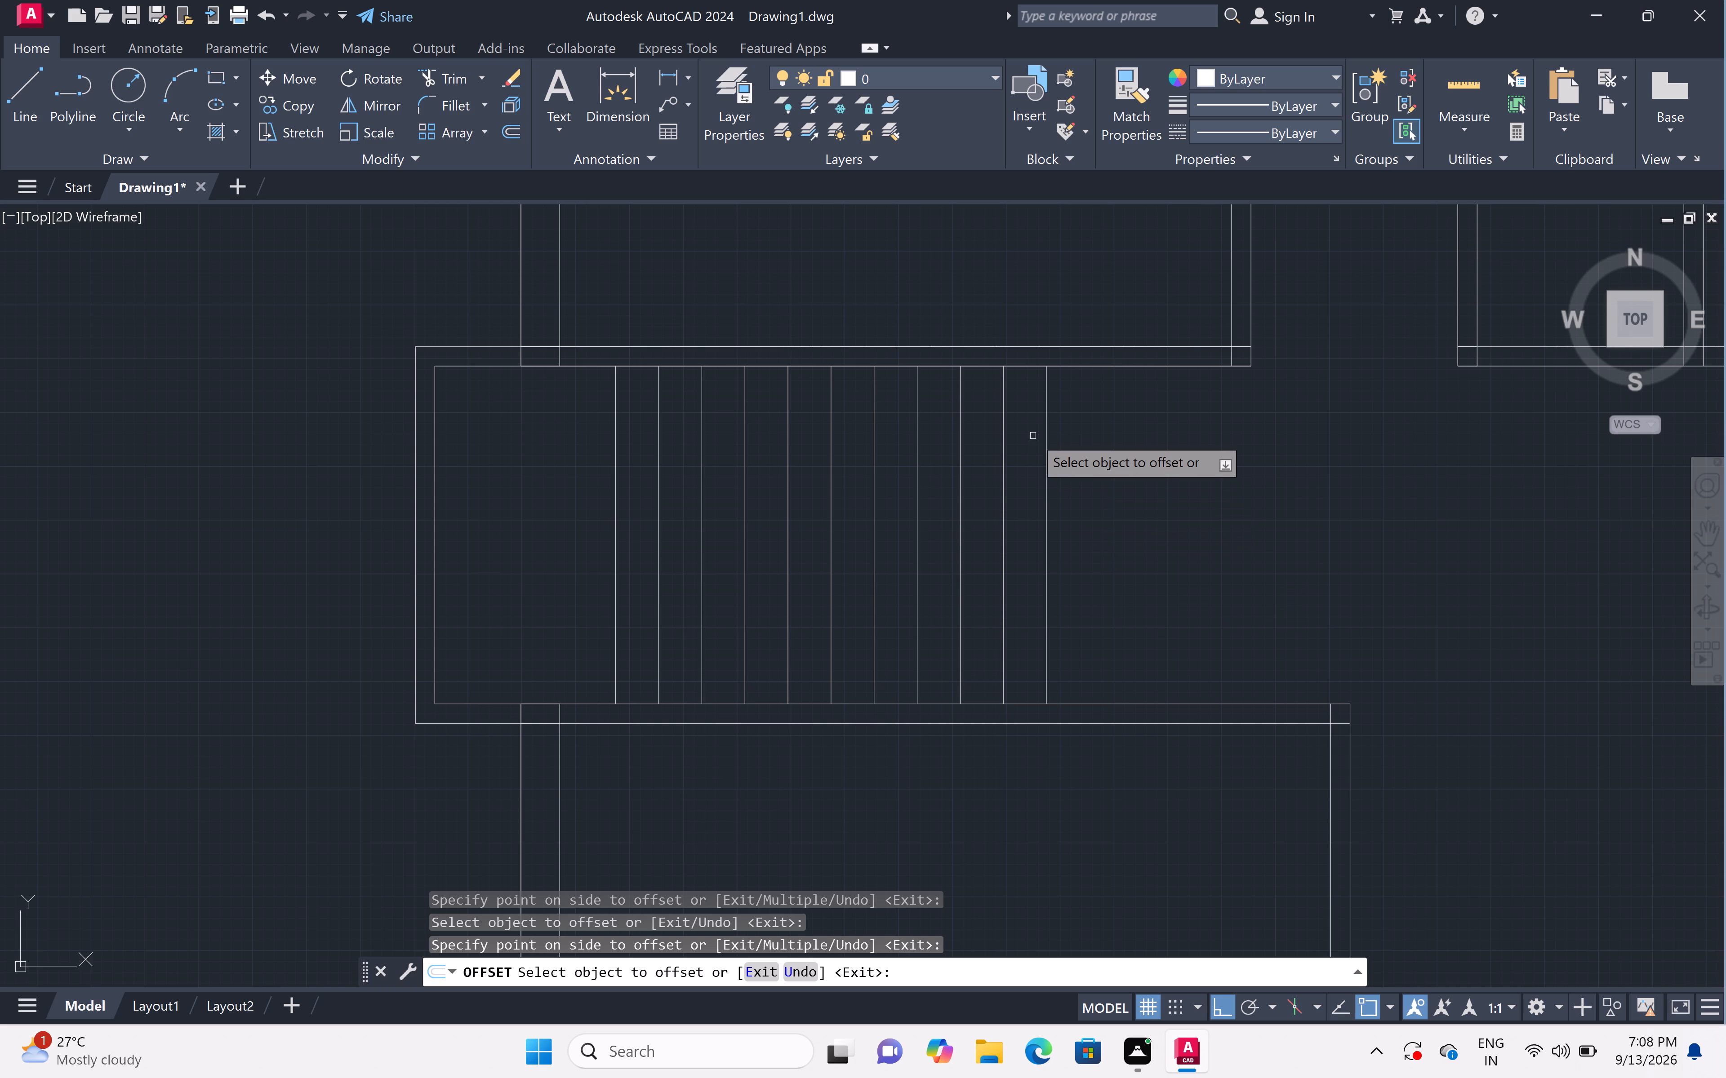
Add two more tread lines at 10" spacing on the east end of the stair flight.
{"action": "scroll", "coordinate": [944, 307], "scroll_direction": "up", "scroll_amount": 1}
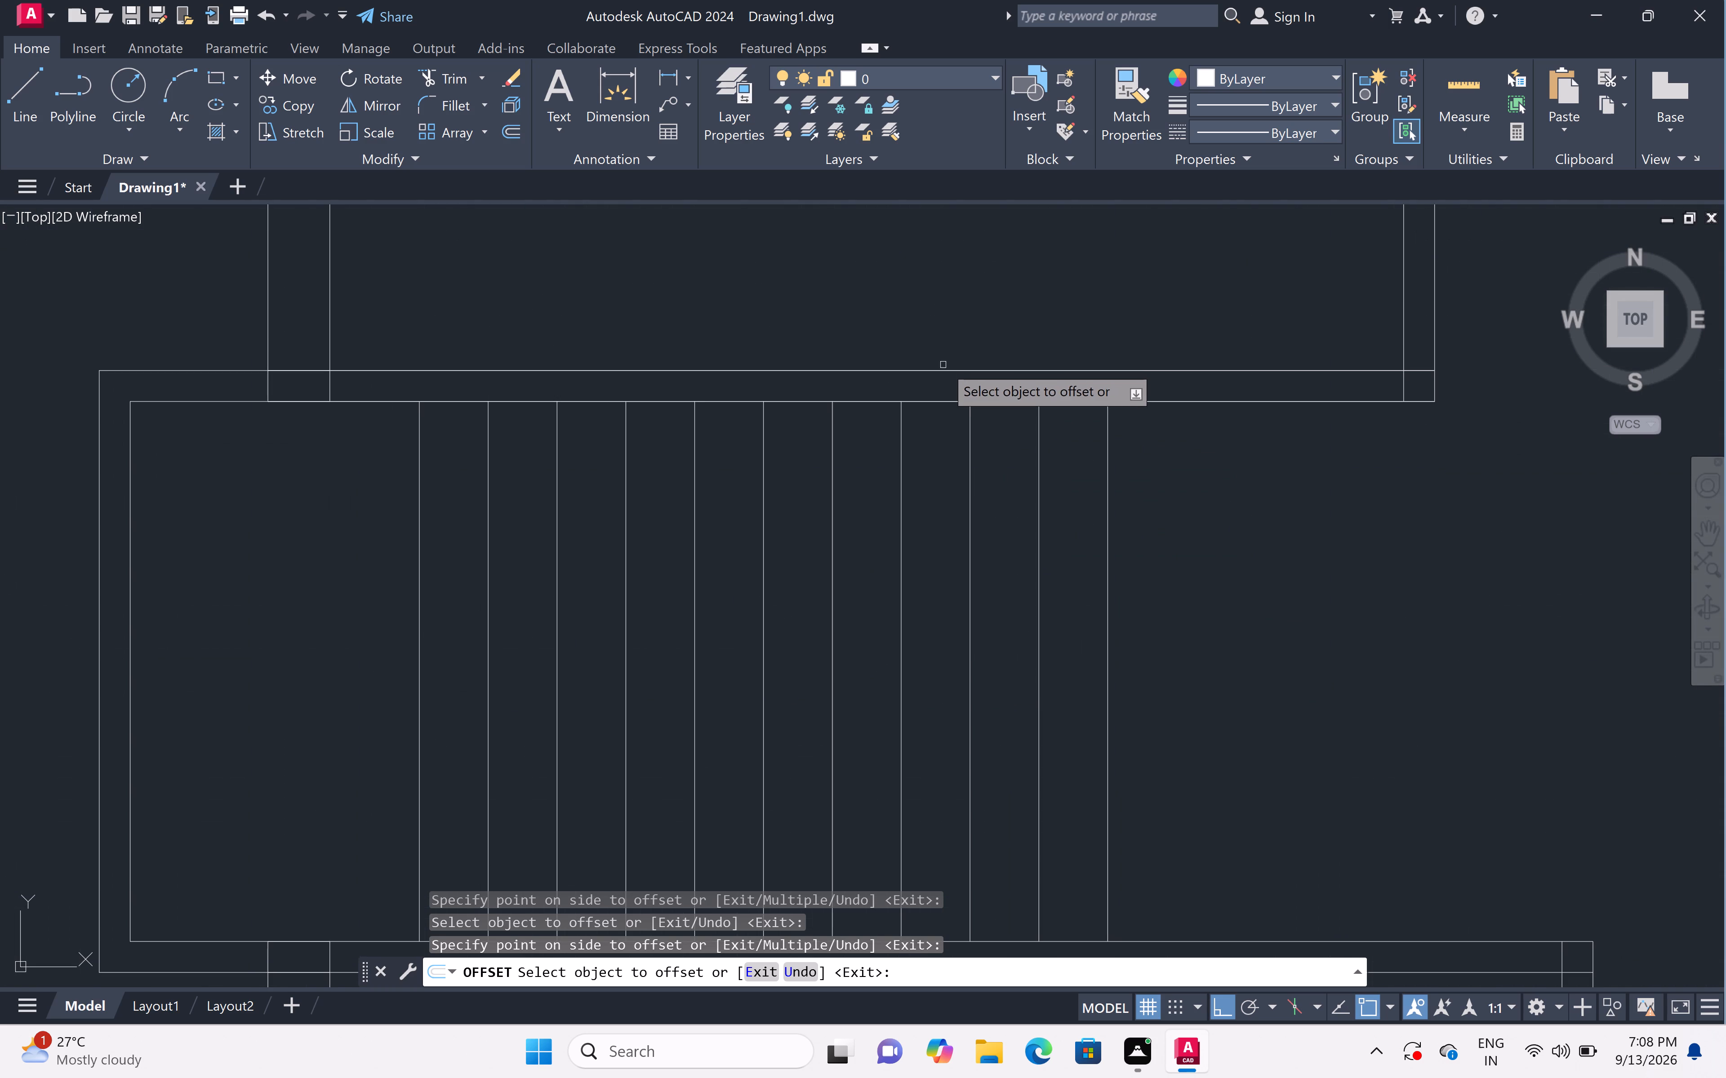
{"action": "scroll", "coordinate": [995, 400], "scroll_direction": "down", "scroll_amount": 1}
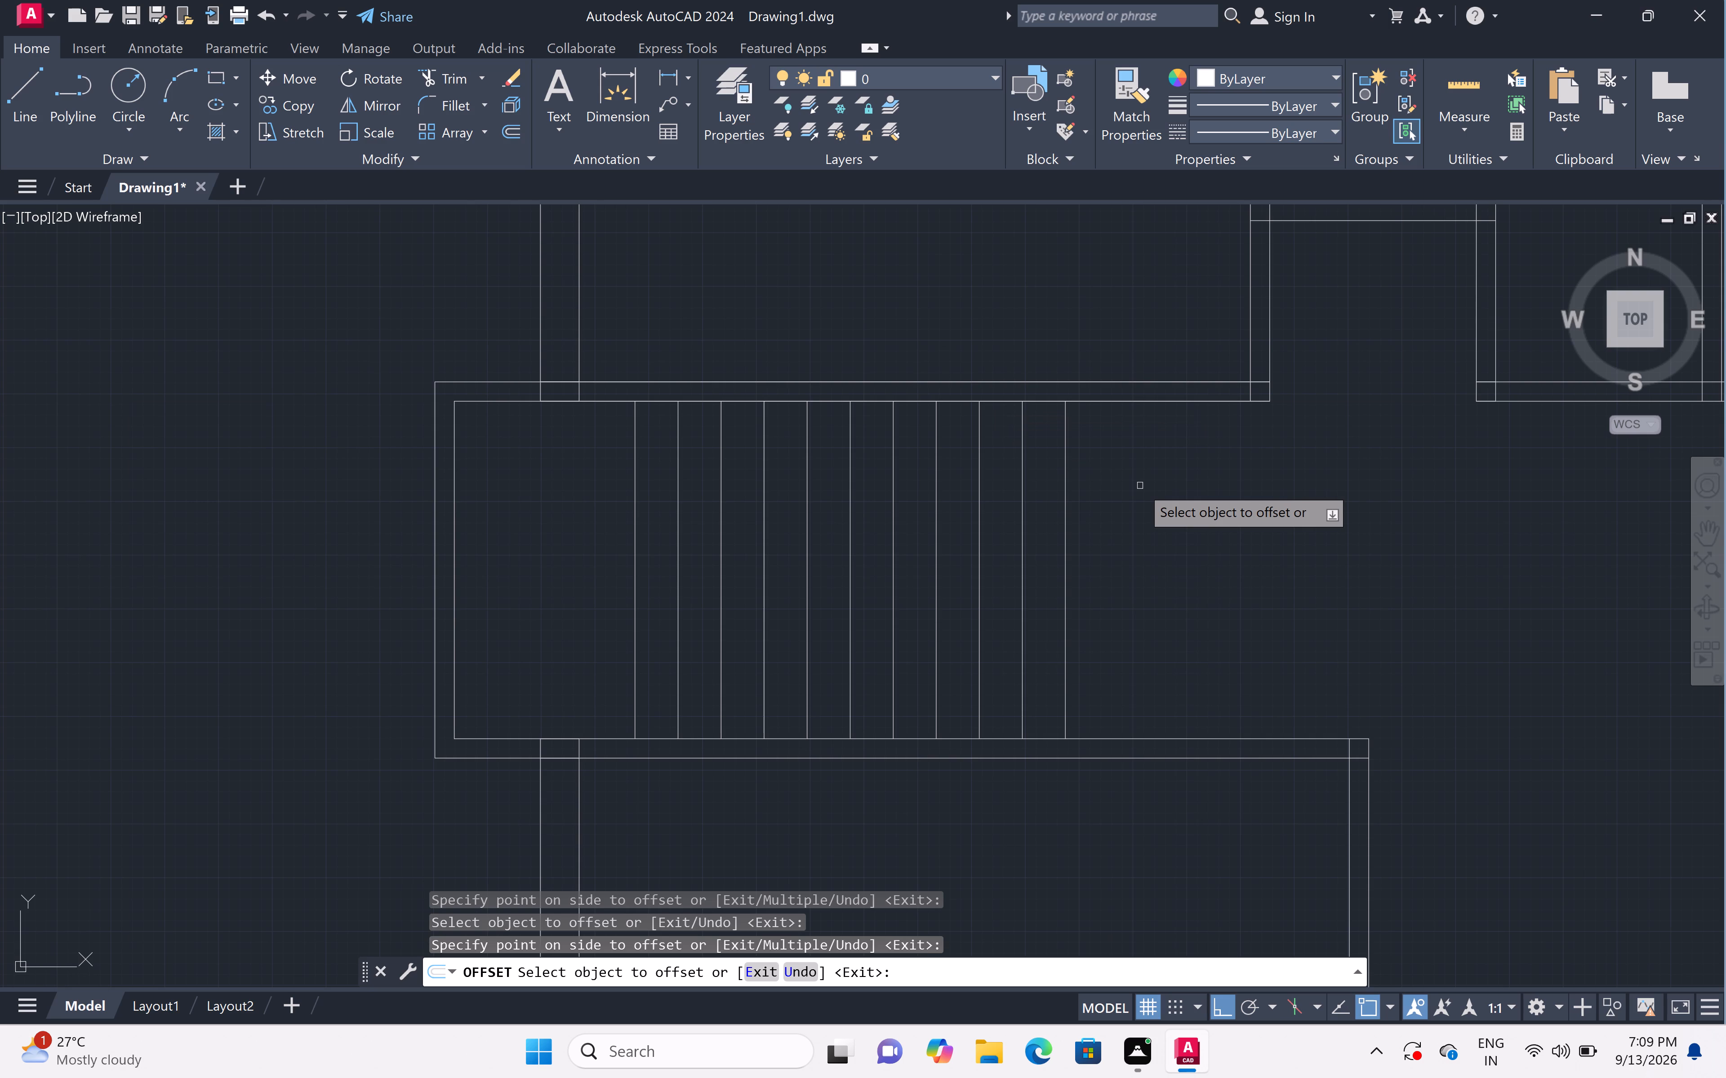
{"action": "scroll", "coordinate": [1140, 475], "scroll_direction": "down", "scroll_amount": 4}
{"action": "middle_click_drag", "start_coordinate": [1221, 500], "coordinate": [1213, 498]}
{"action": "middle_click_drag", "start_coordinate": [1134, 501], "coordinate": [897, 515]}
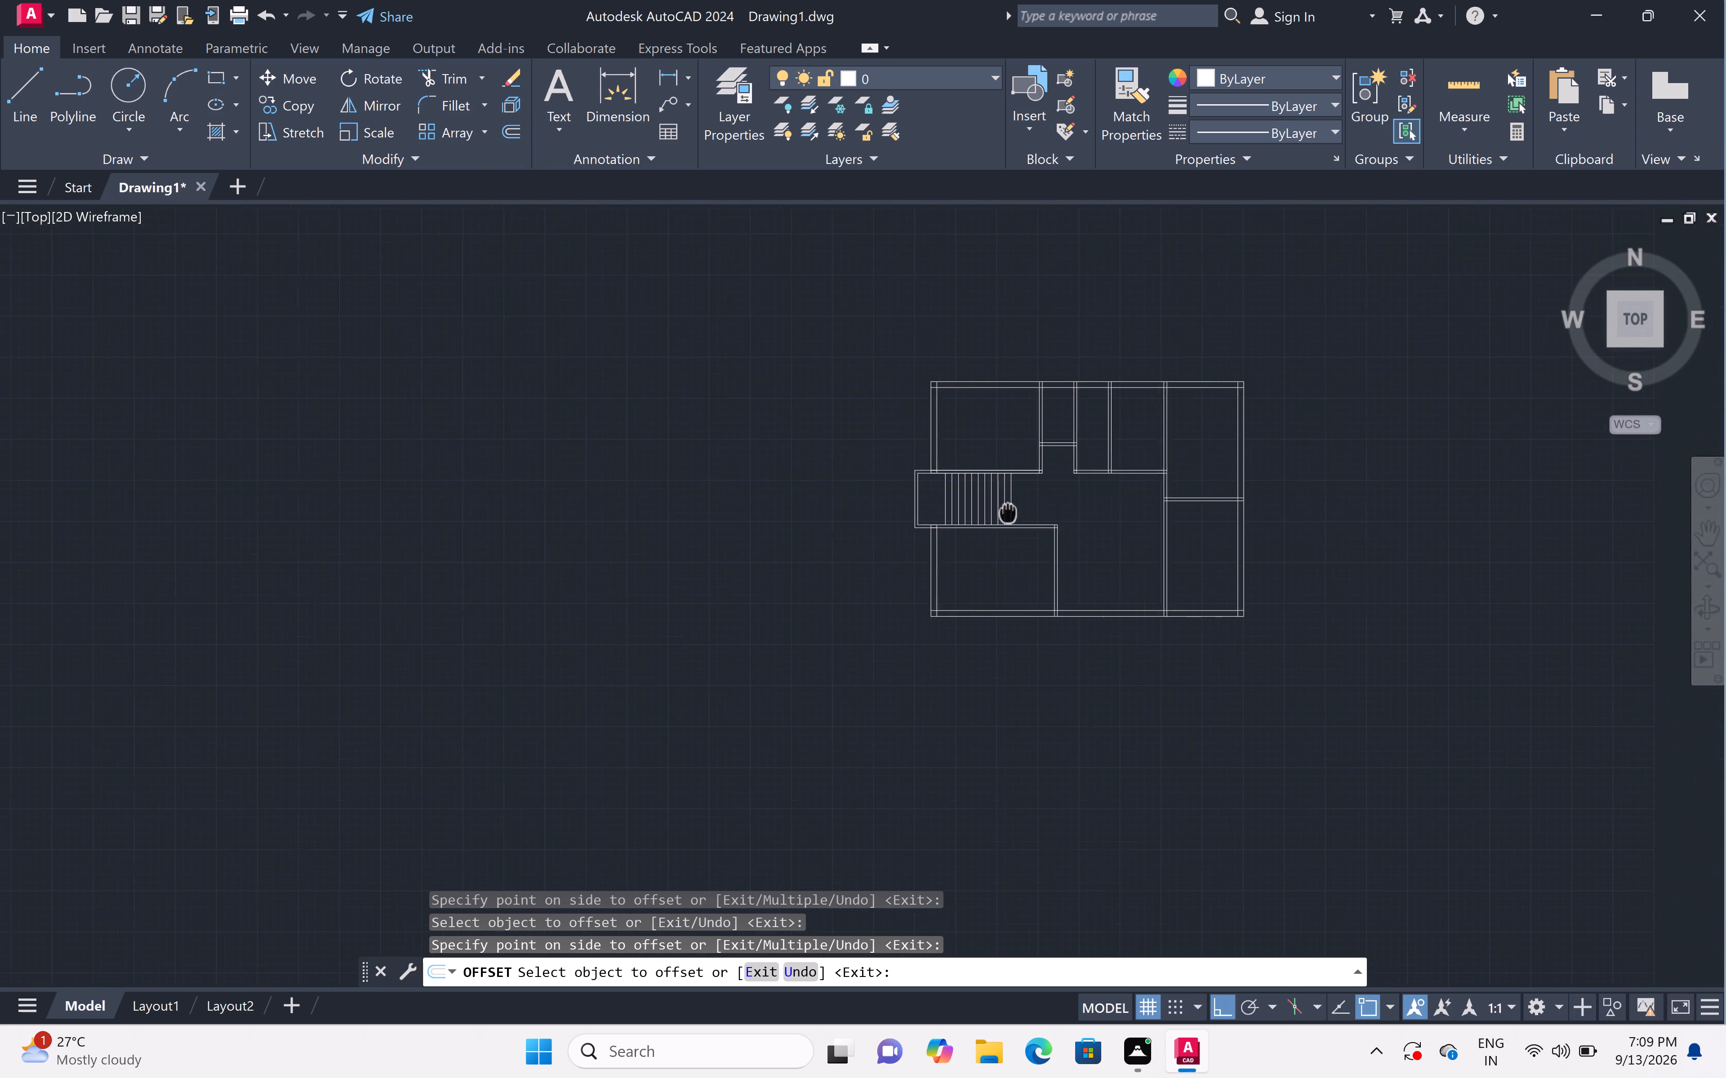
{"action": "middle_click_drag", "start_coordinate": [897, 515], "coordinate": [843, 521]}
{"action": "scroll", "coordinate": [843, 521], "scroll_direction": "up", "scroll_amount": 1}
{"action": "middle_click_drag", "start_coordinate": [848, 519], "coordinate": [851, 532]}
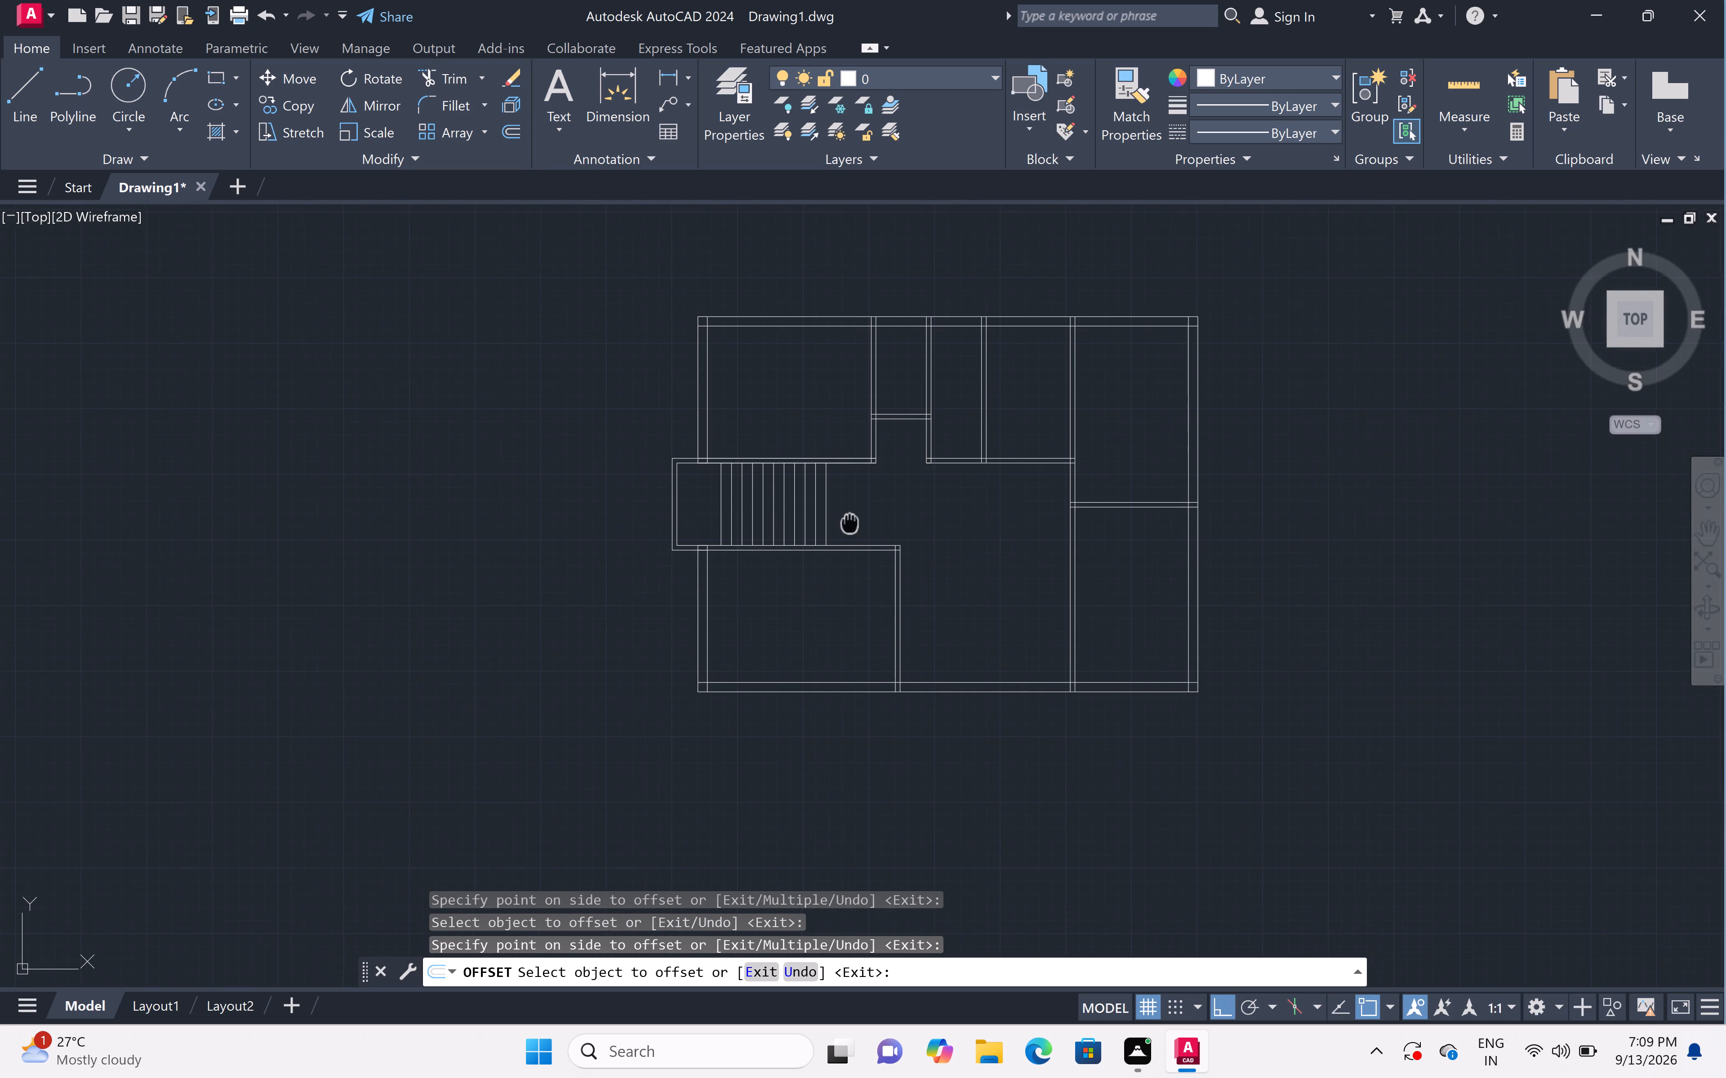
{"action": "middle_click_drag", "start_coordinate": [851, 532], "coordinate": [851, 557]}
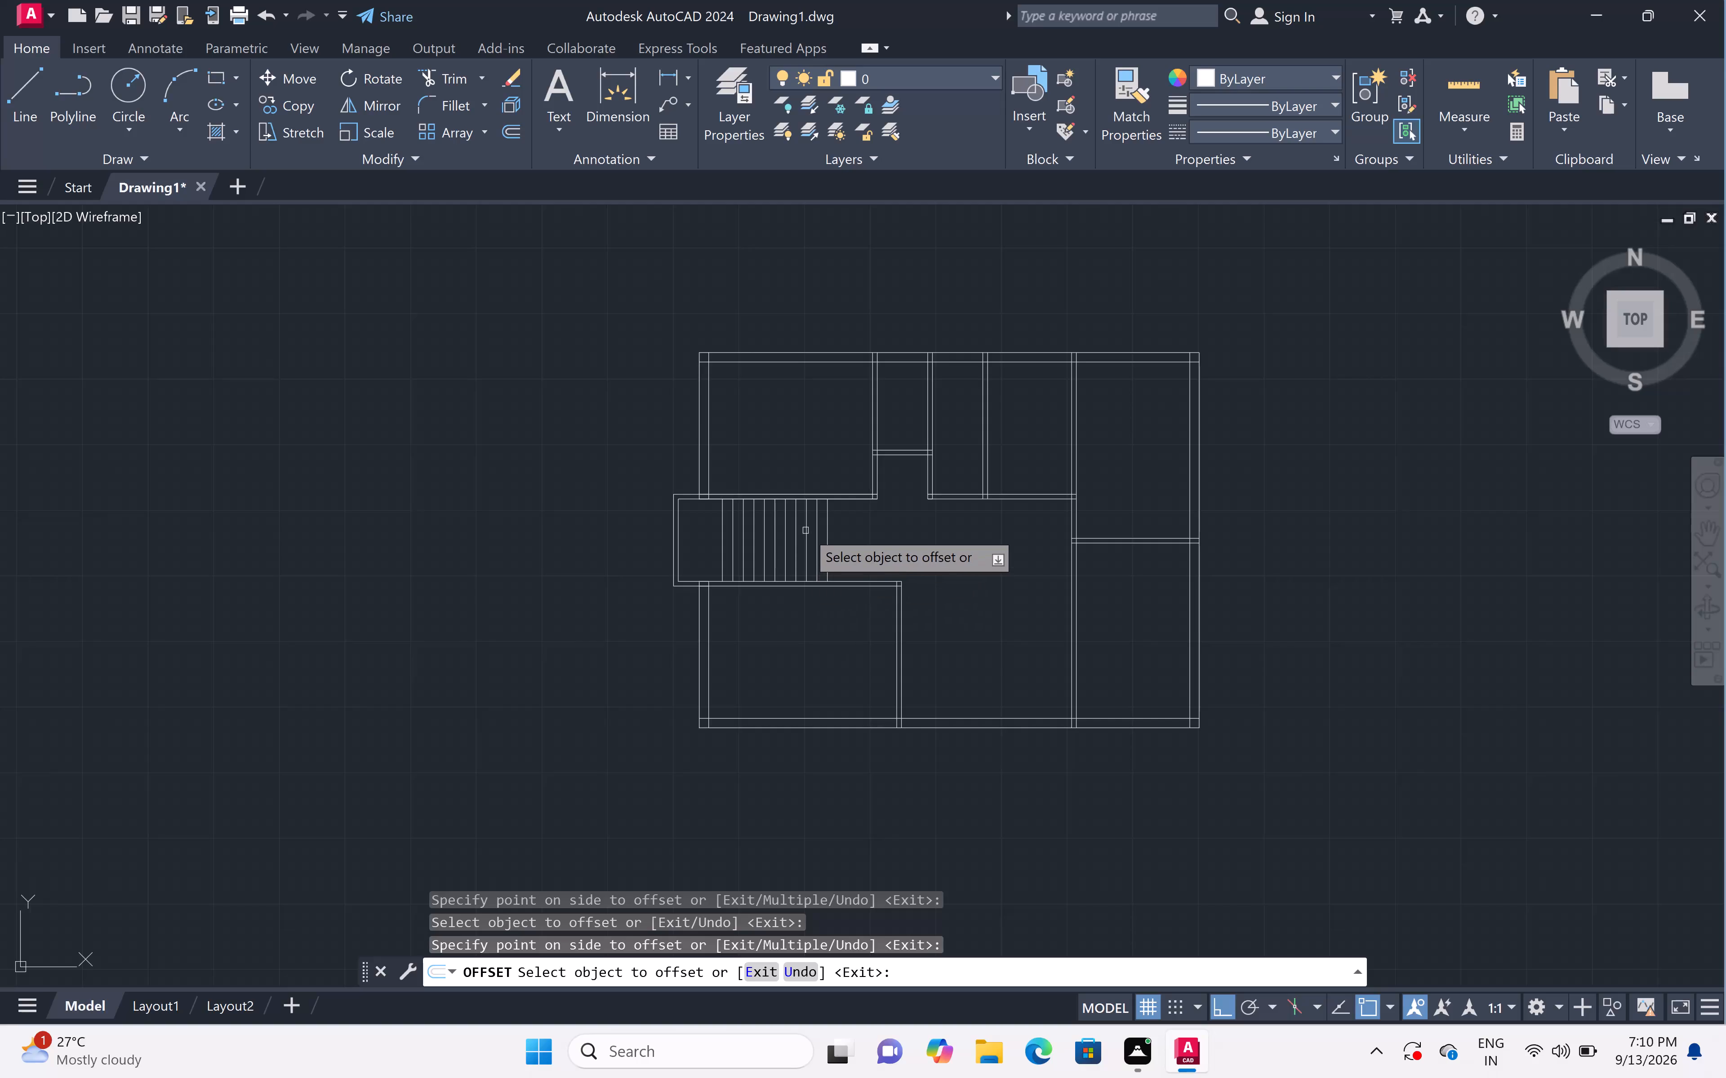
{"action": "double_click", "coordinate": [827, 544]}
{"action": "left_click", "coordinate": [891, 549]}
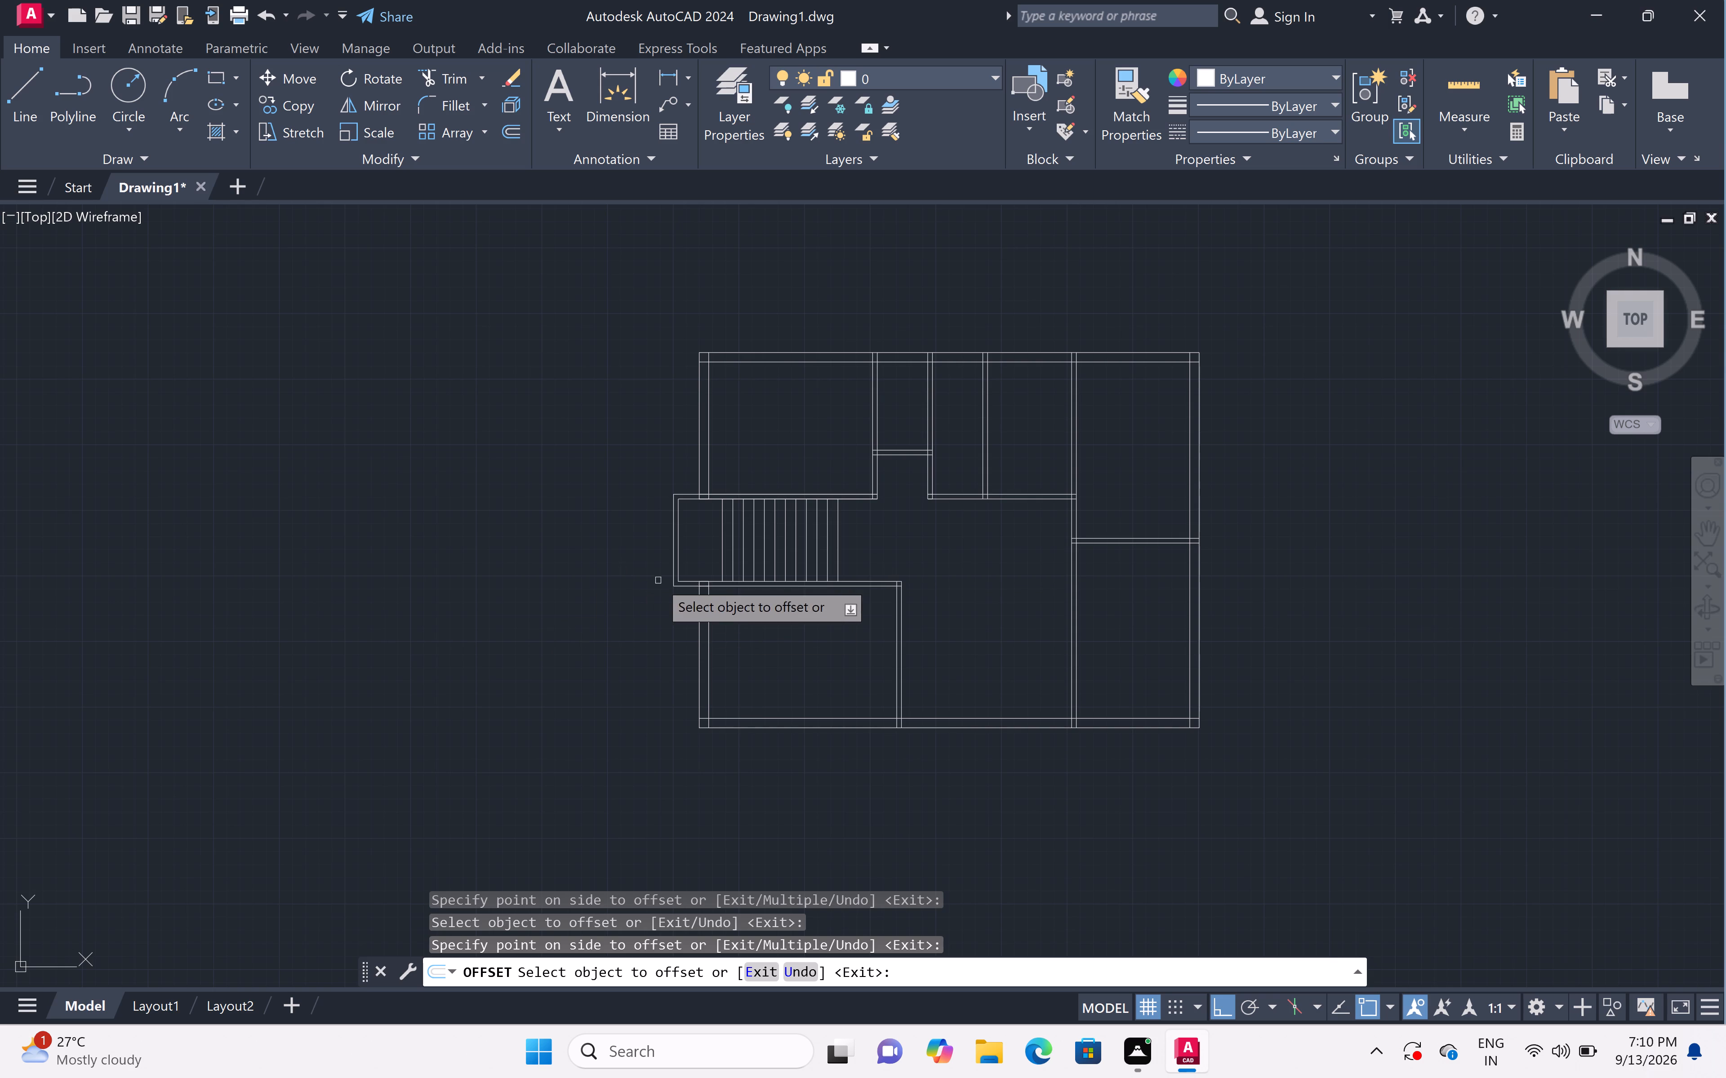
{"action": "scroll", "coordinate": [687, 568], "scroll_direction": "up", "scroll_amount": 3}
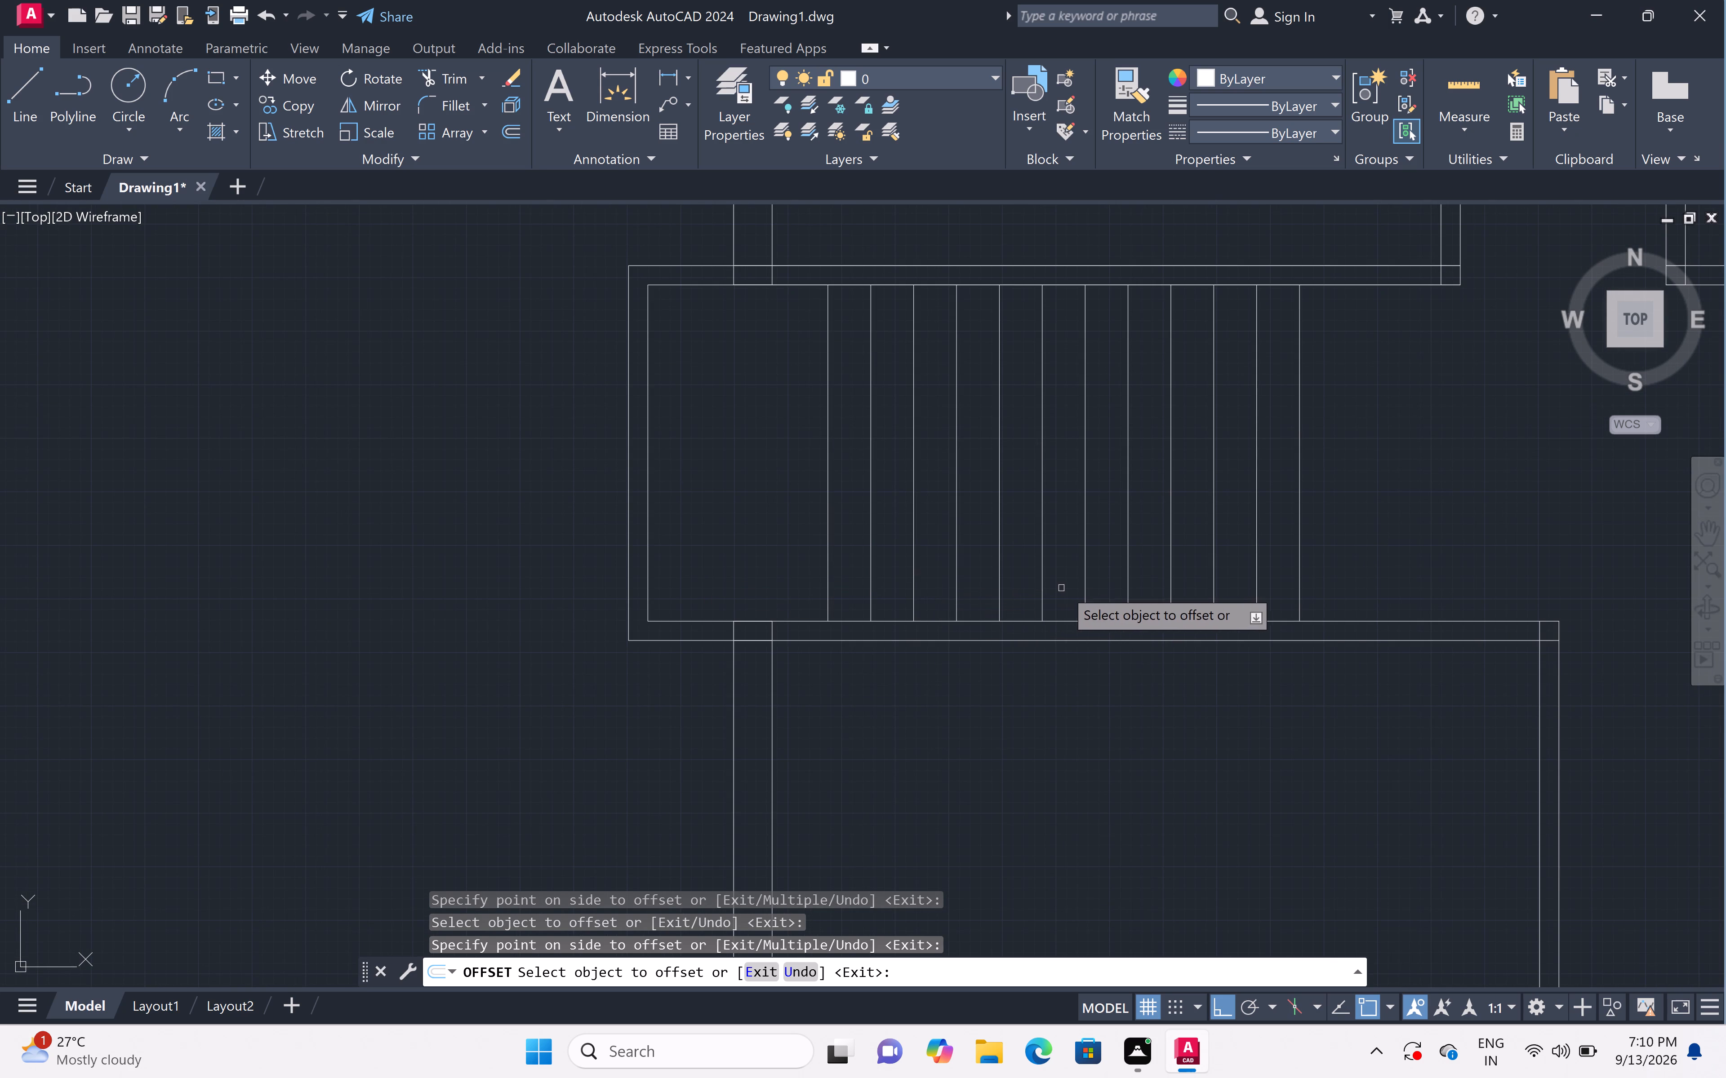
{"action": "left_click", "coordinate": [1302, 571]}
{"action": "left_click", "coordinate": [1442, 564]}
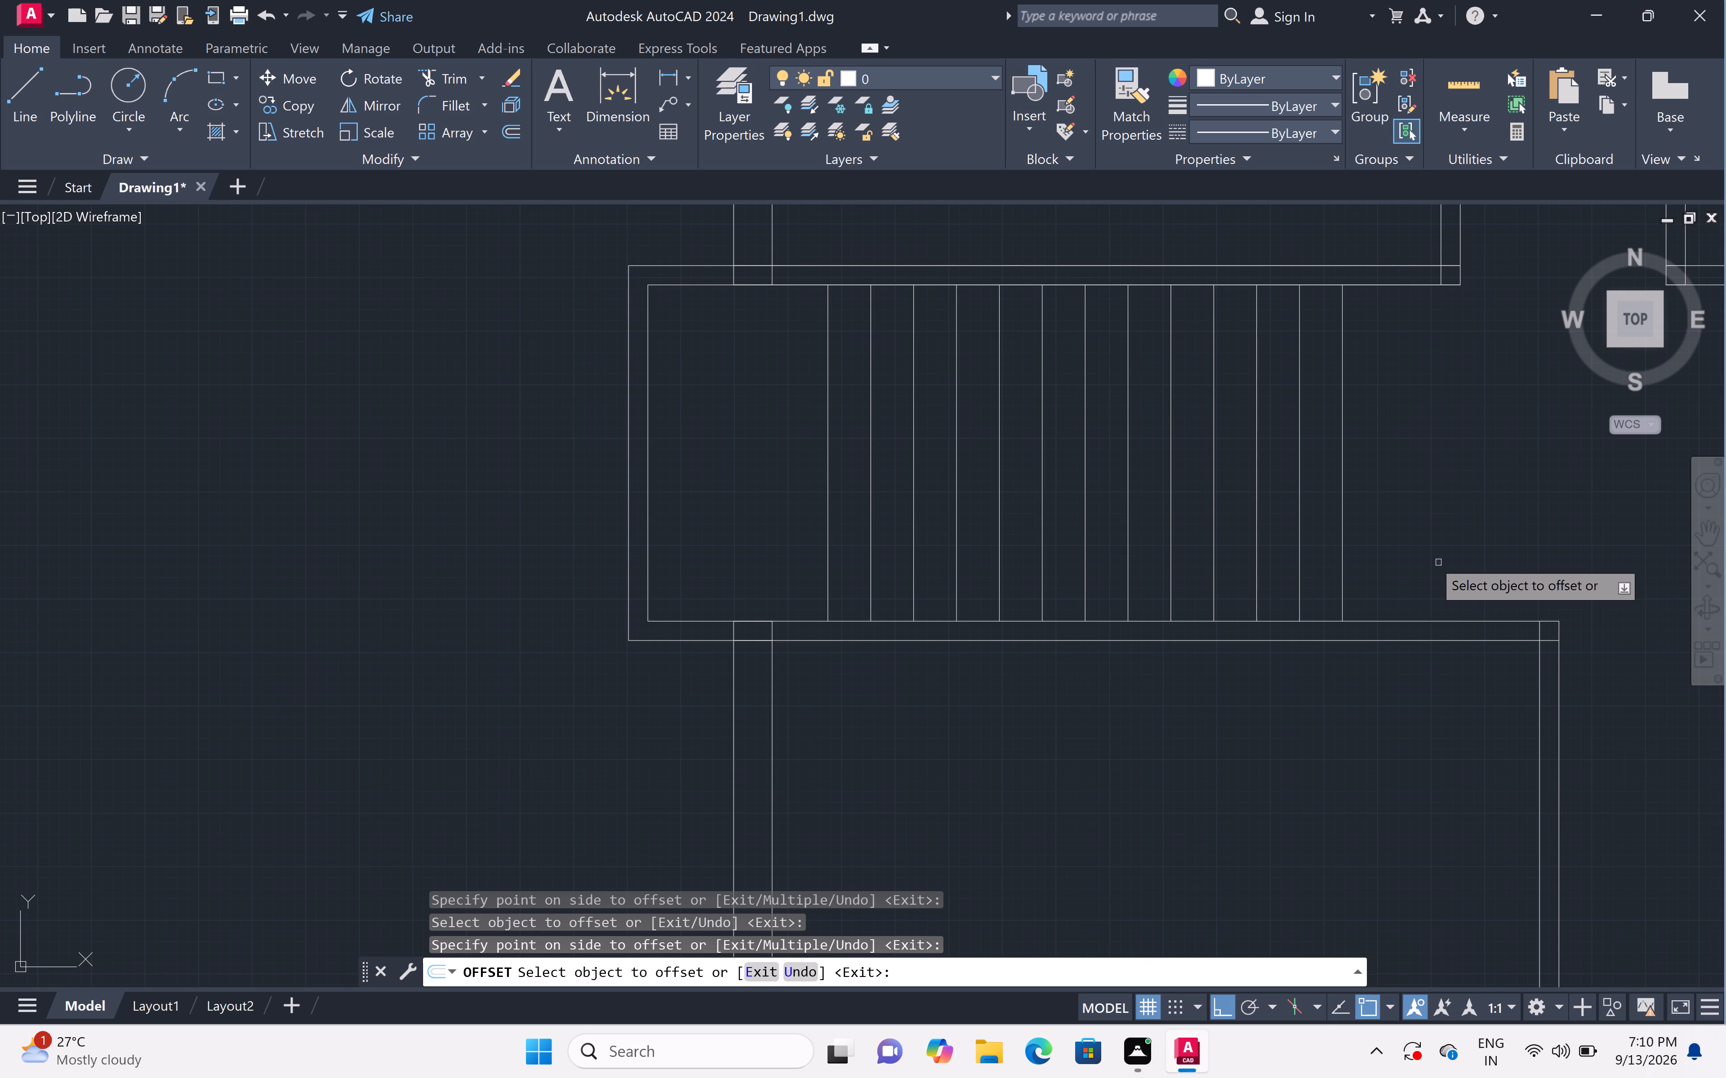
{"action": "key", "text": "Escape"}
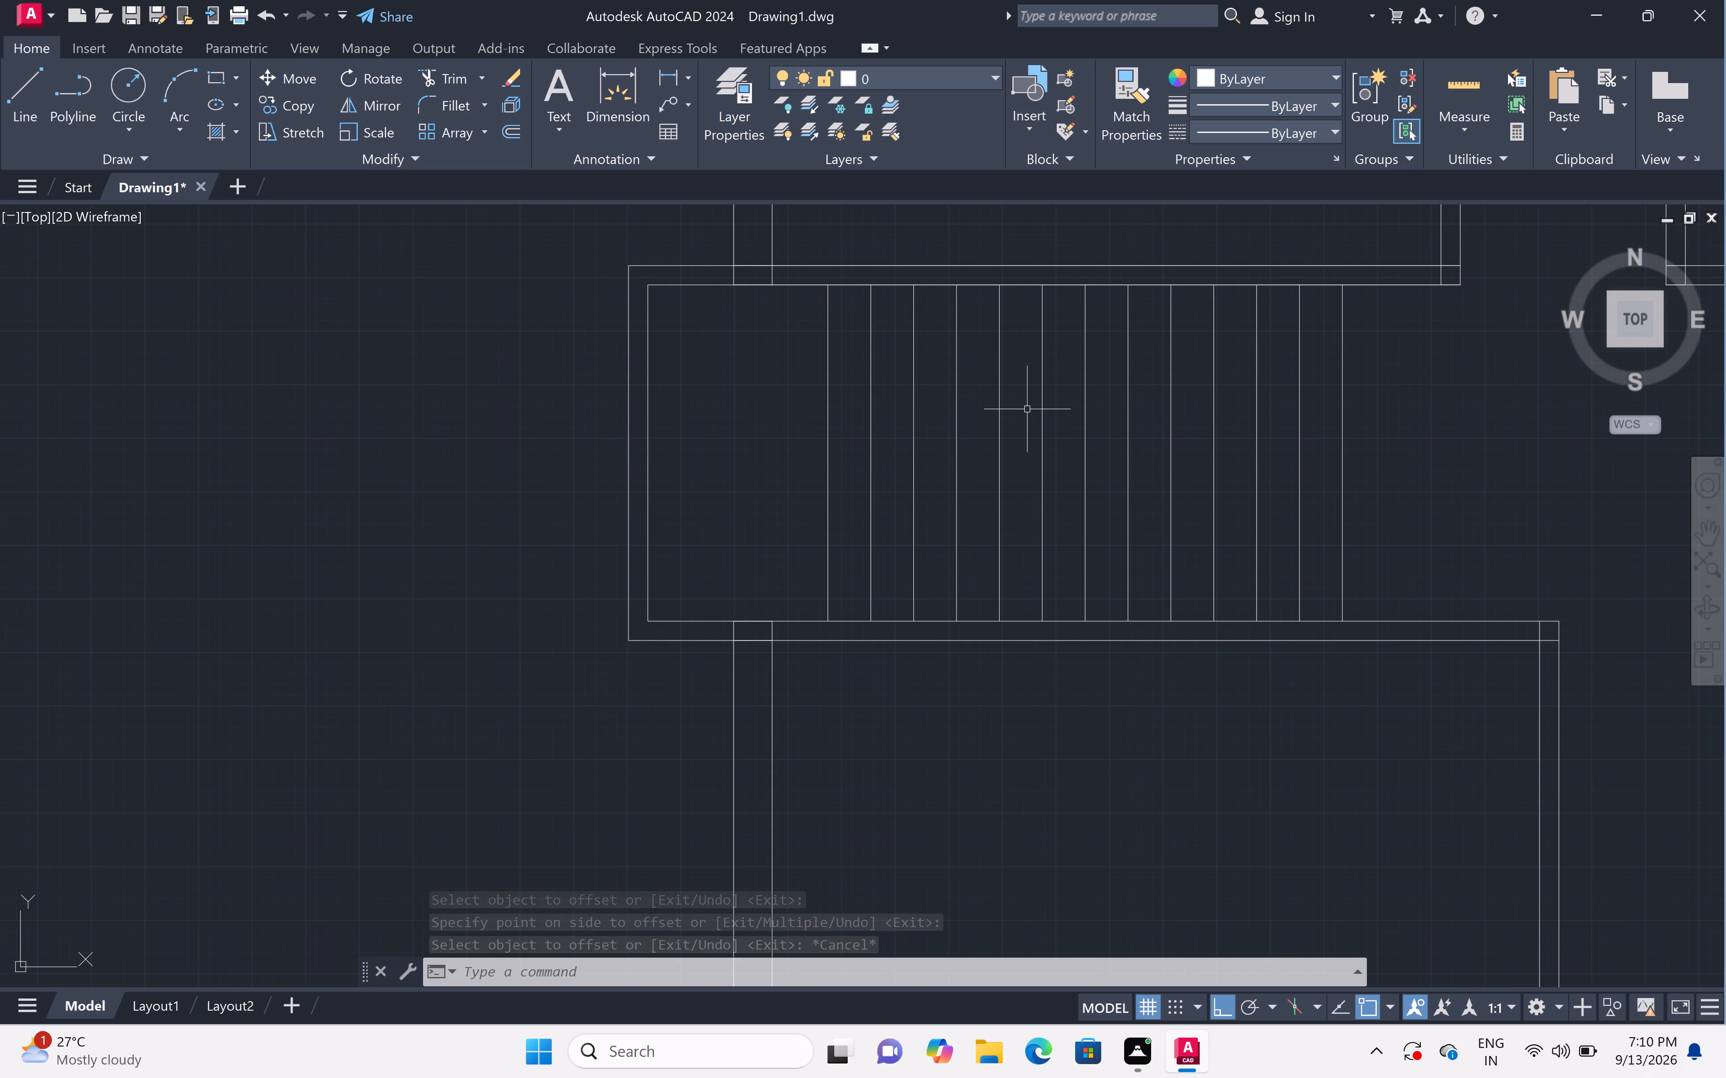
Offset the inner faces of the stair's north and south walls 3' inward to mark the flight widths and central gap.
{"action": "key", "text": "o"}
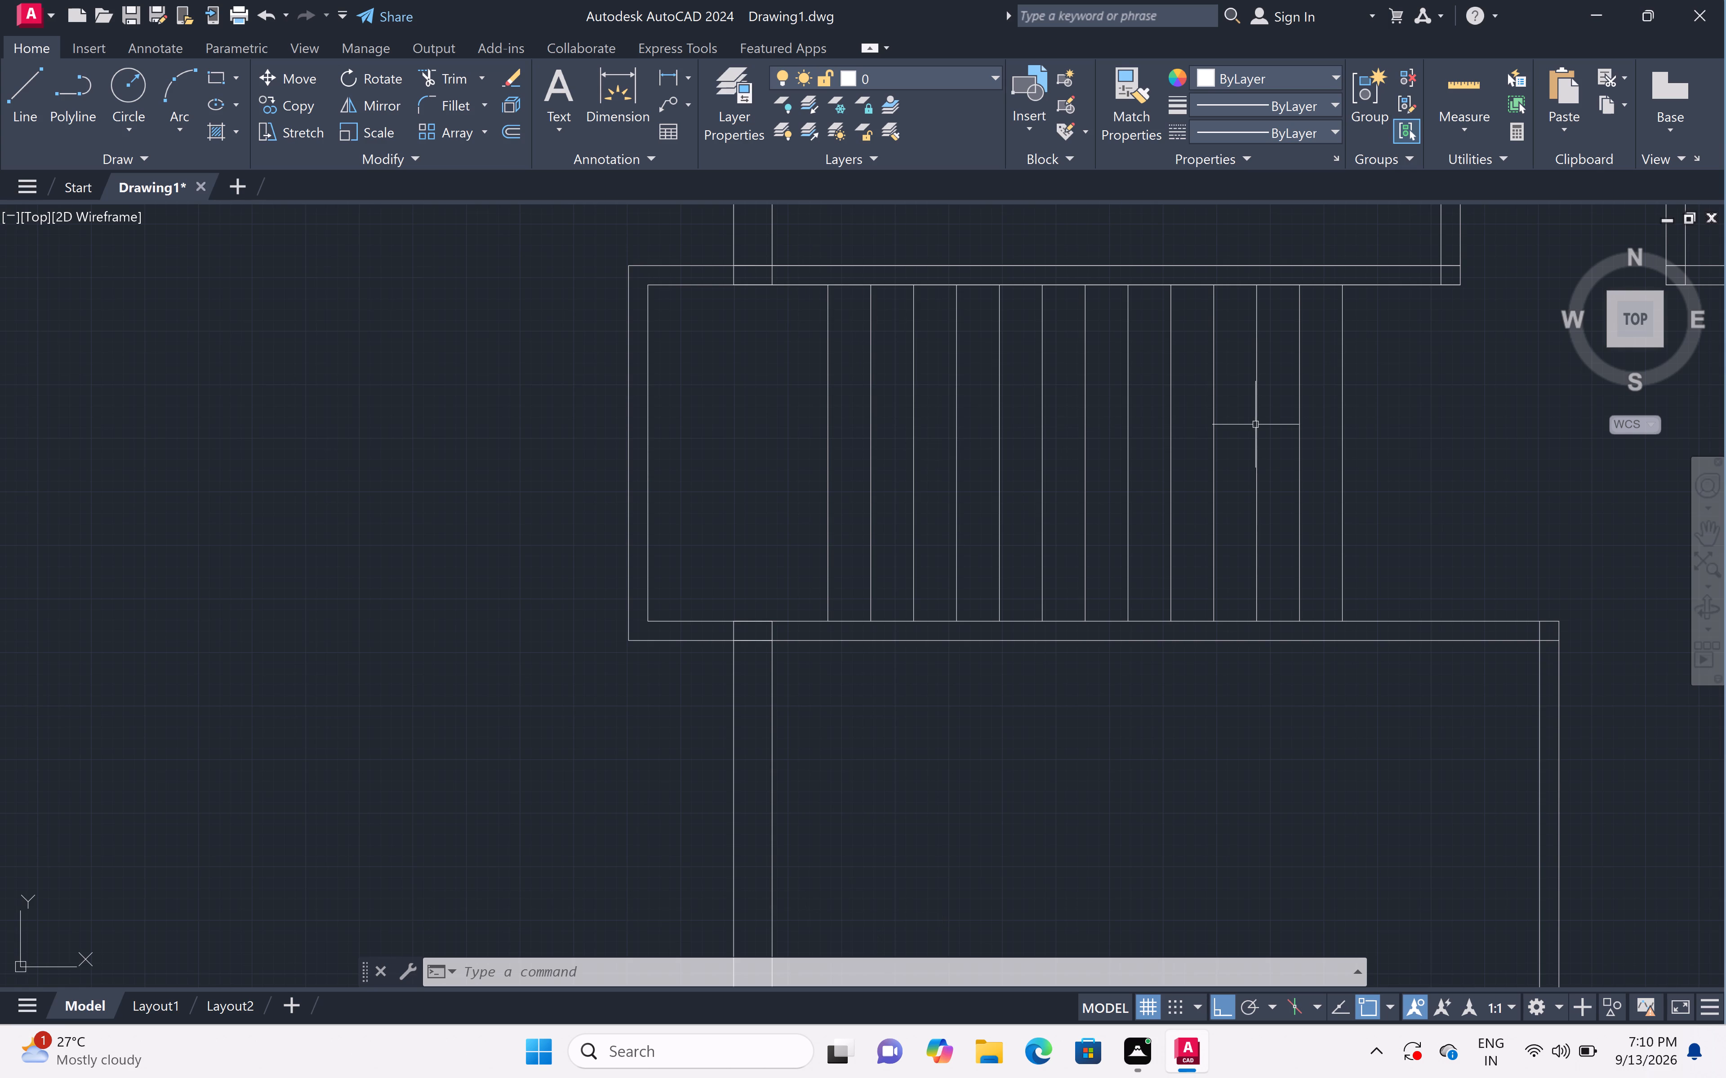
{"action": "type", "text": "ff"}
{"action": "key", "text": "space"}
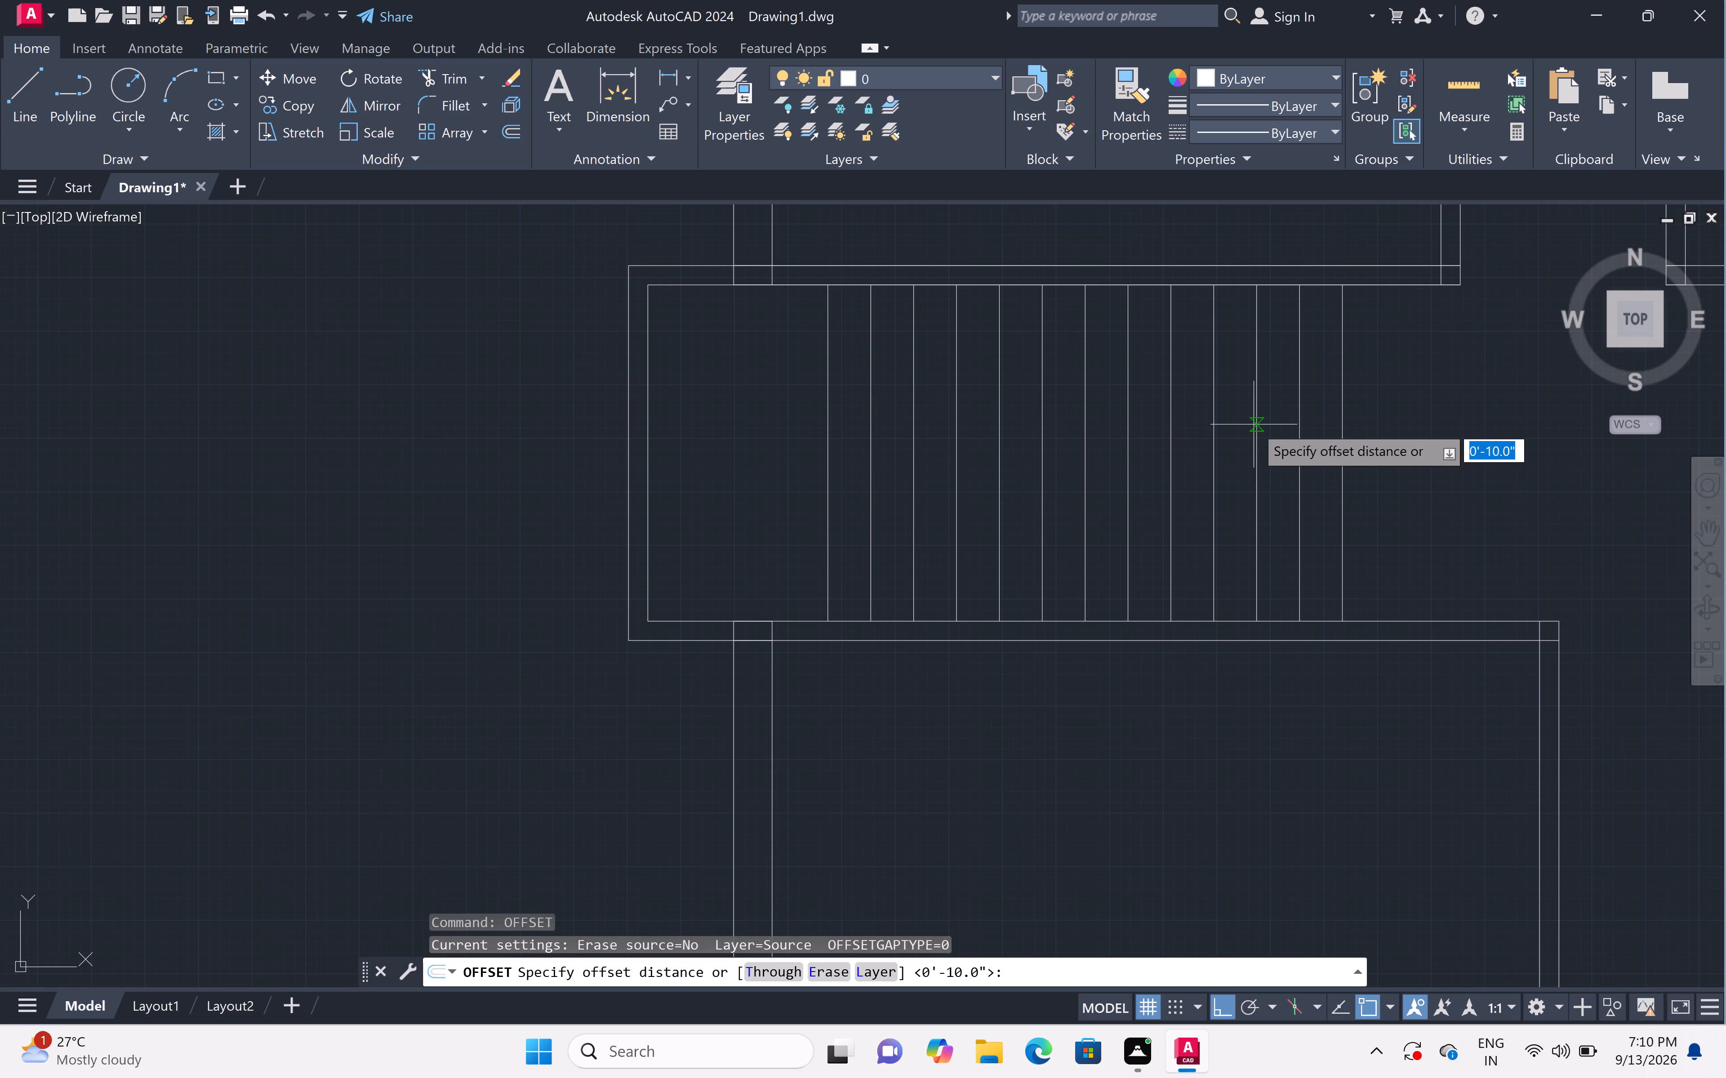
{"action": "key", "text": "3"}
{"action": "key", "text": "apostrophe"}
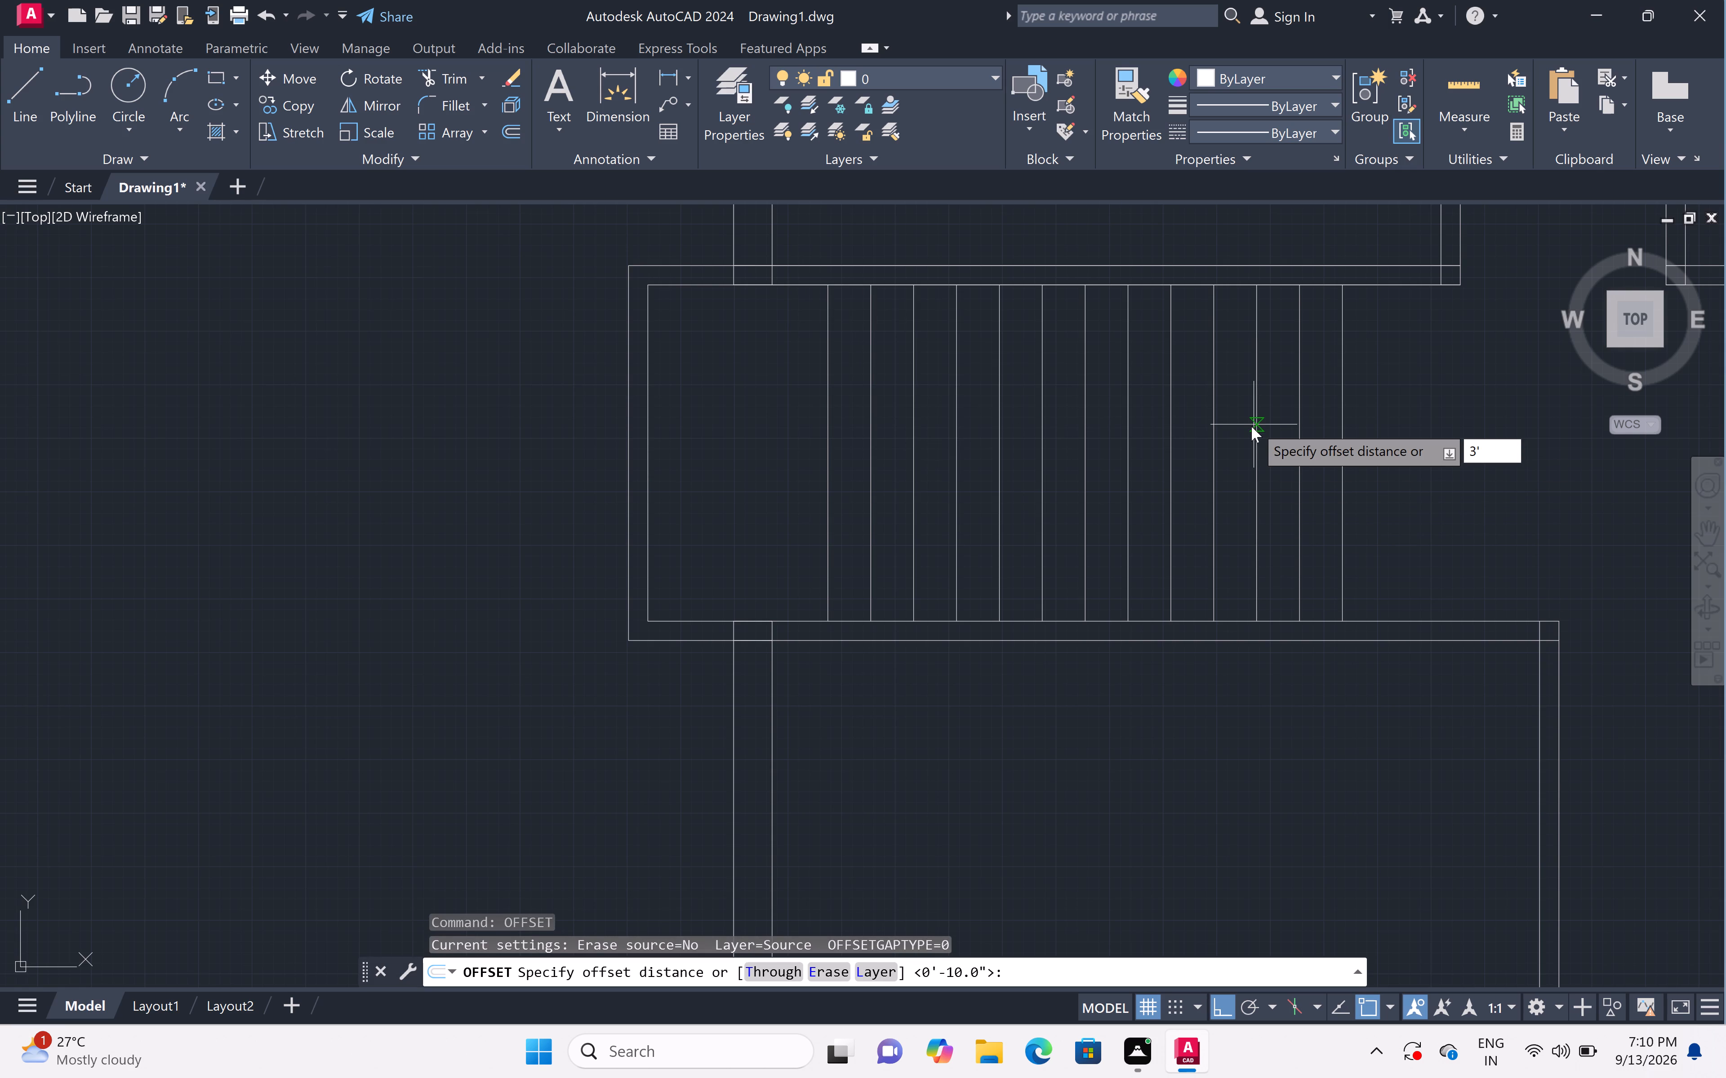
{"action": "key", "text": "space"}
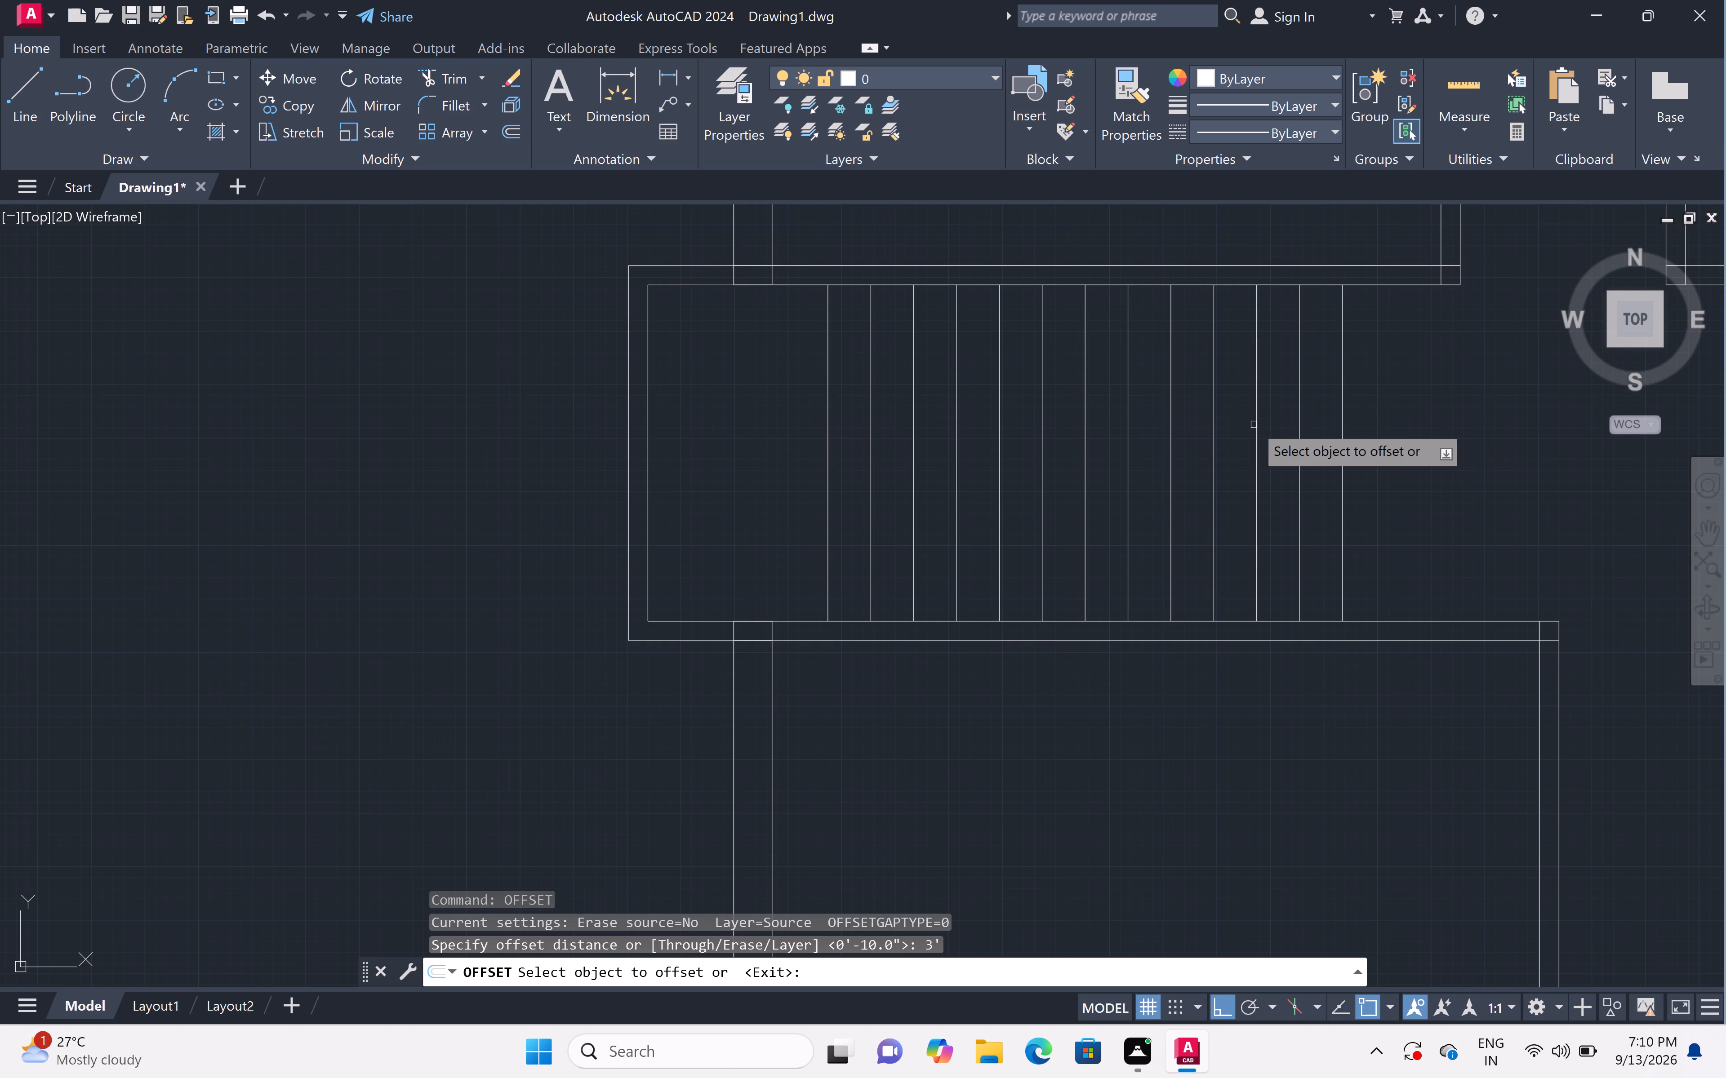
{"action": "left_click", "coordinate": [1095, 286]}
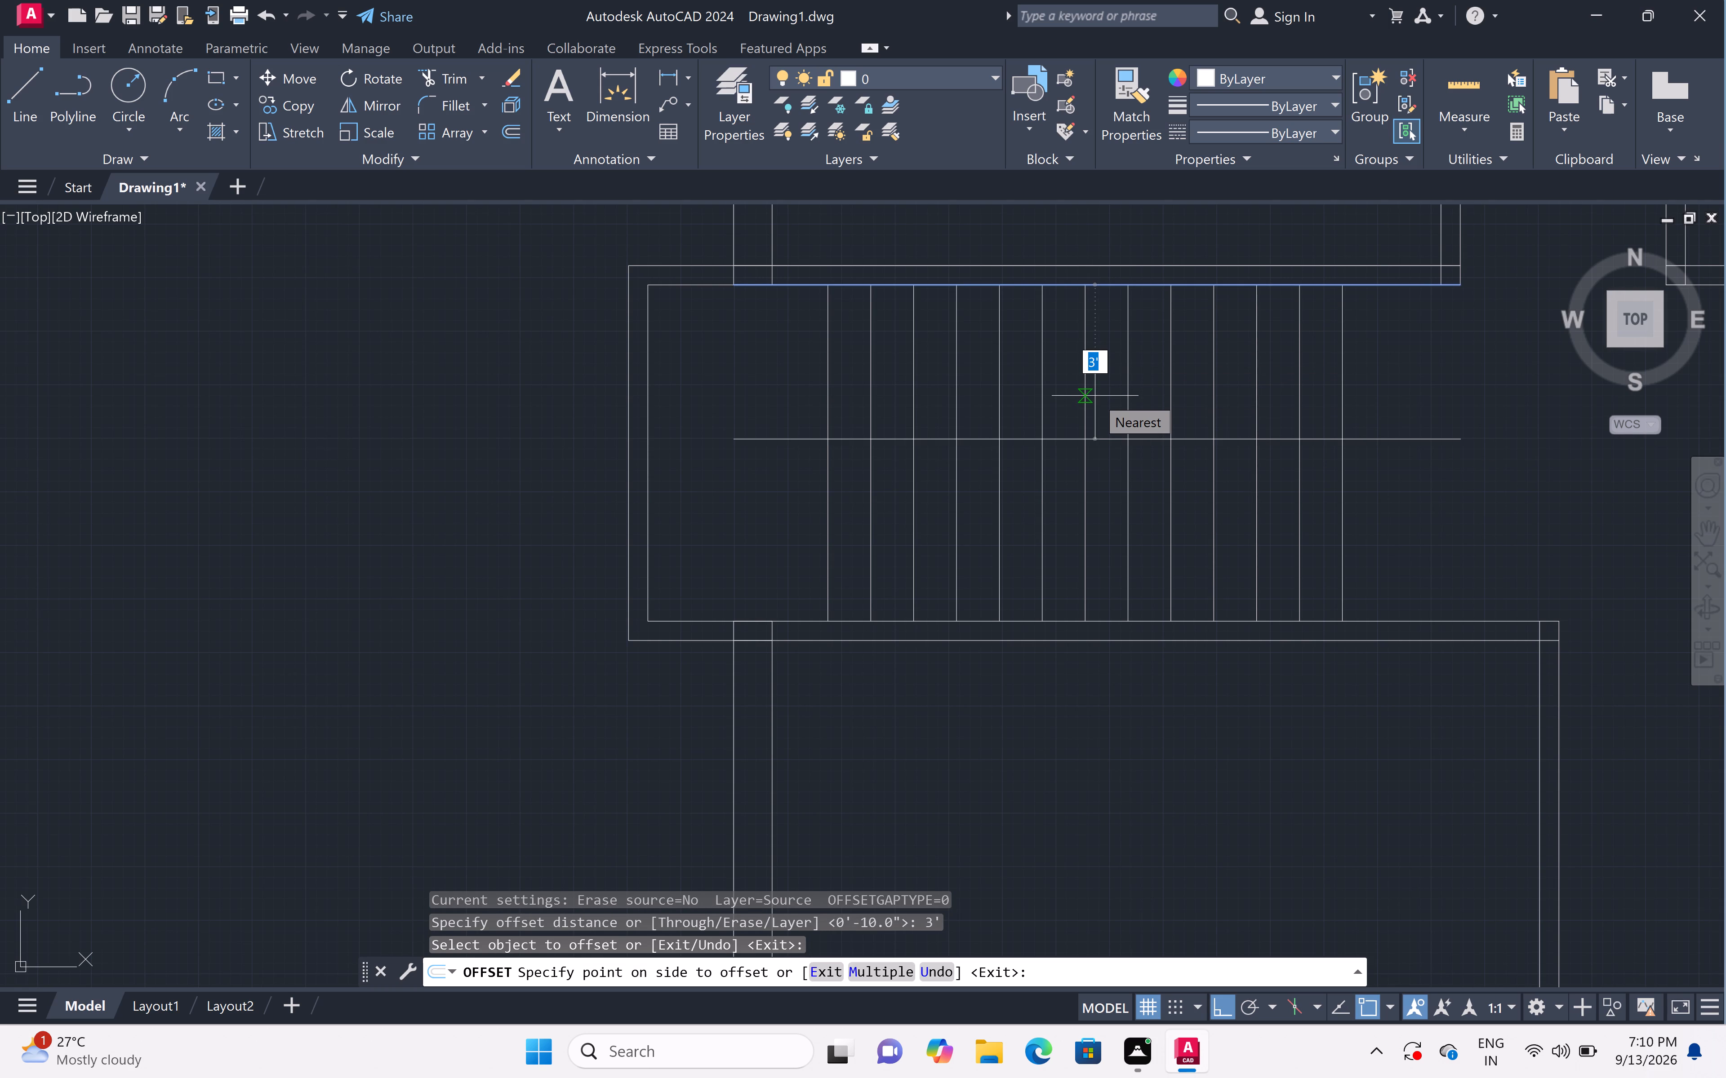
{"action": "left_click", "coordinate": [1095, 396]}
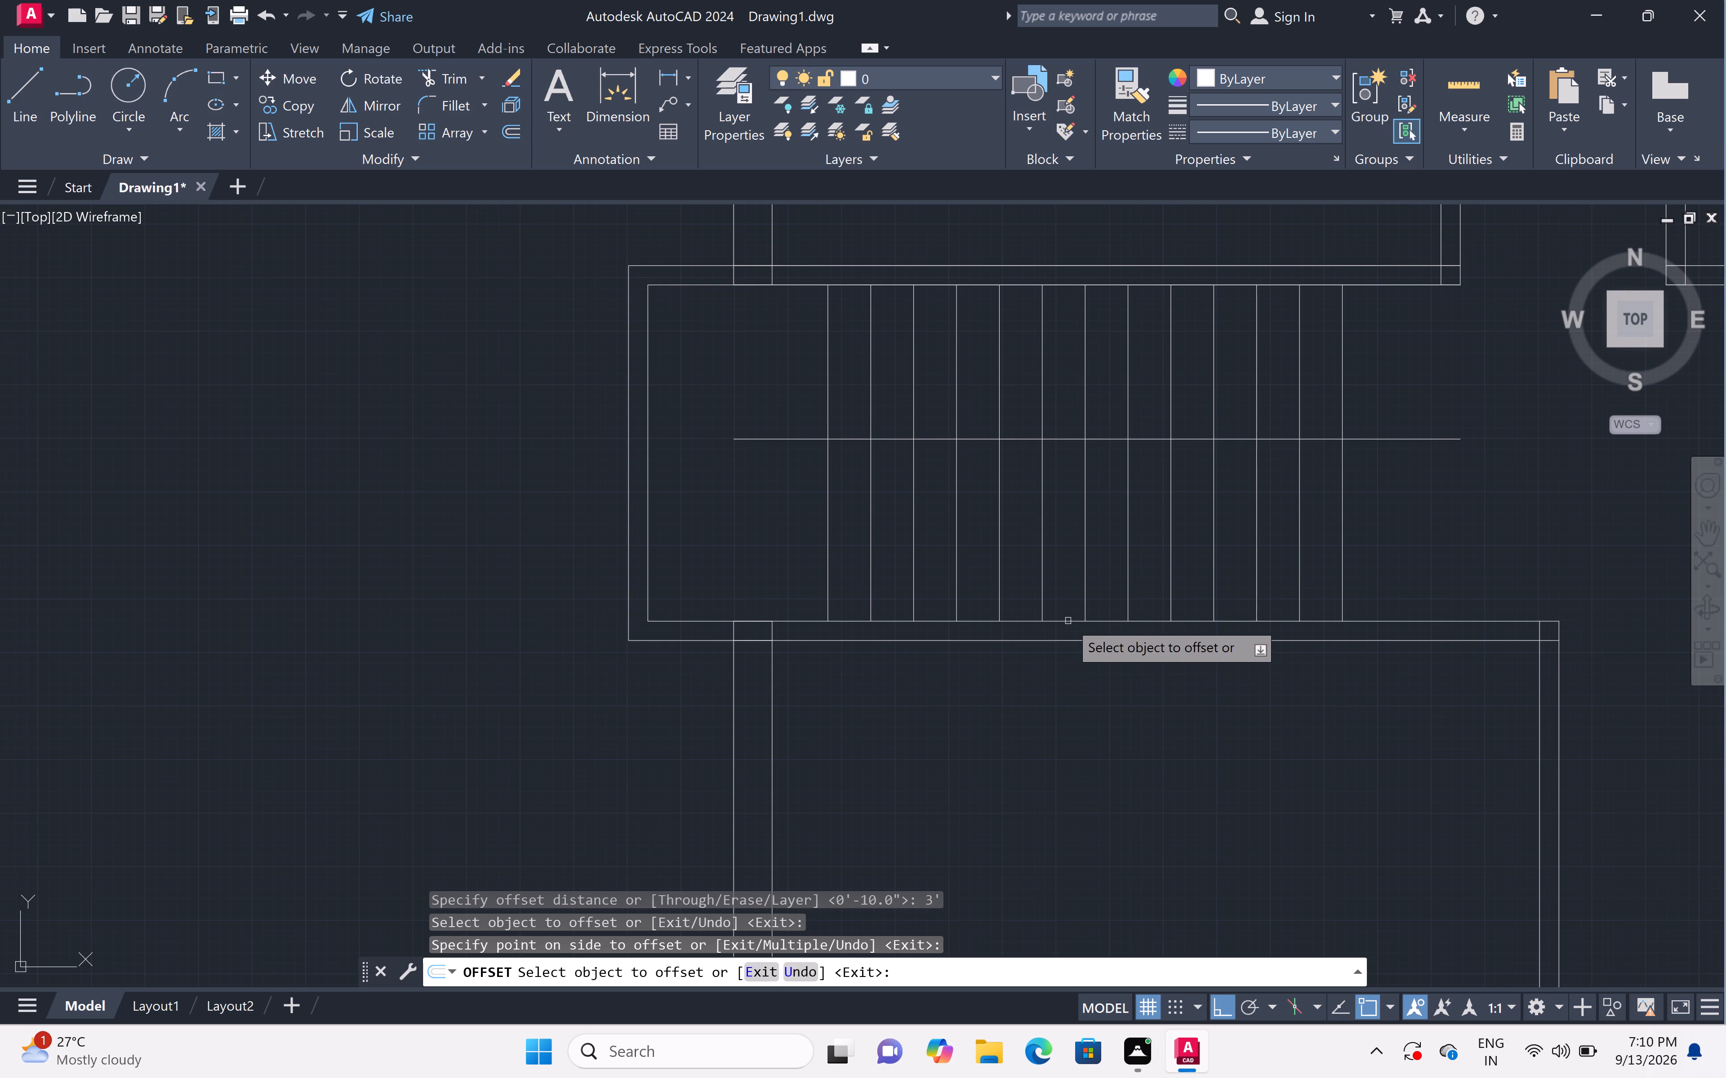
{"action": "left_click", "coordinate": [1068, 621]}
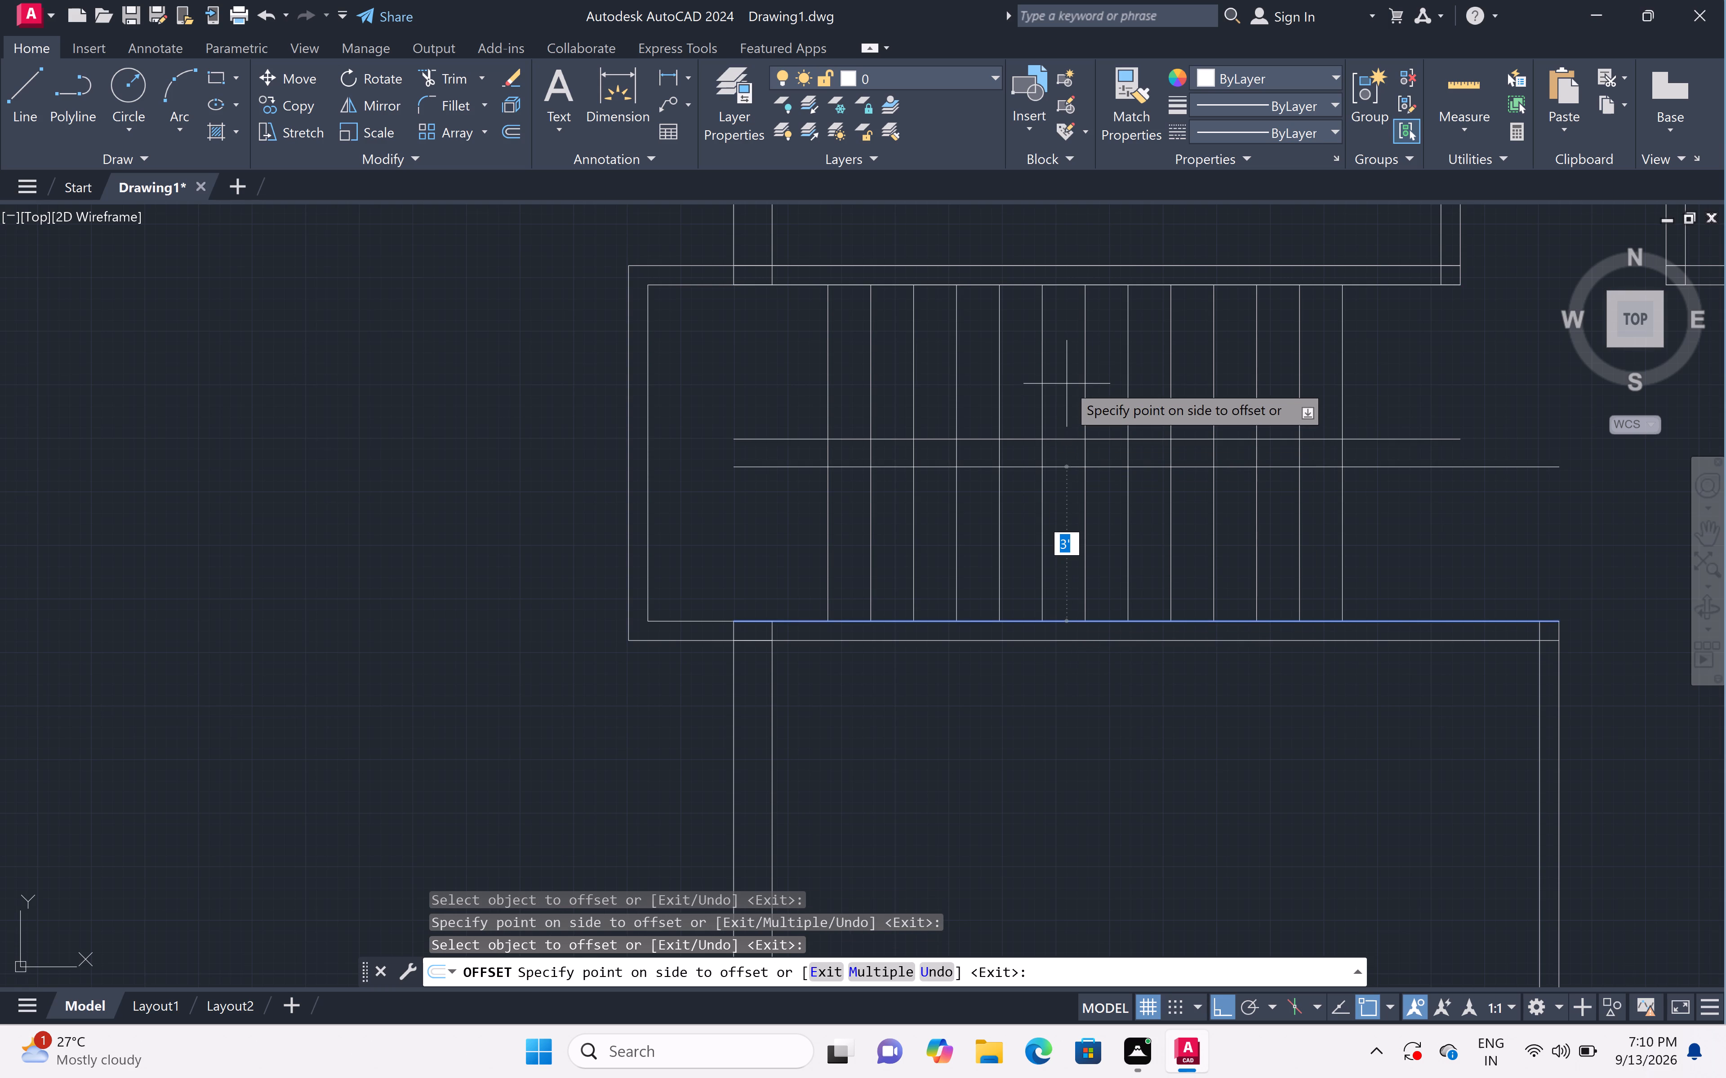
{"action": "left_click", "coordinate": [1067, 384]}
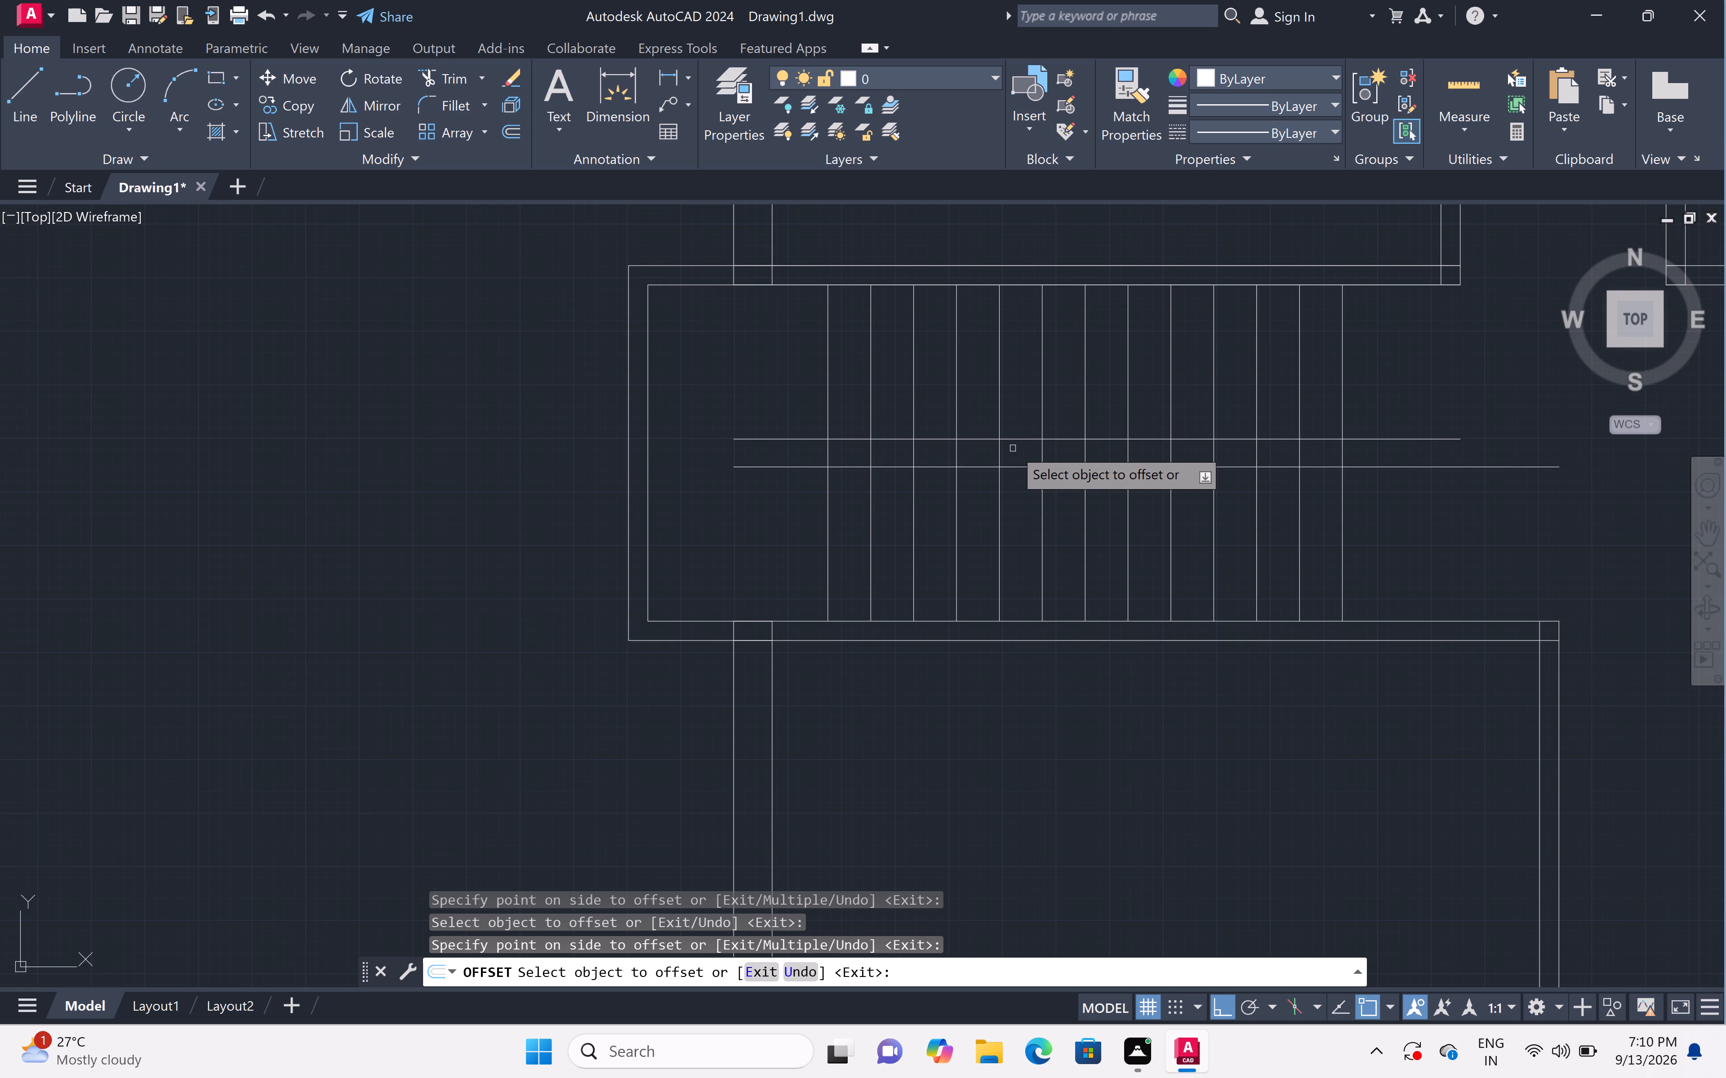
Trim the two central stair gap lines back to the landing edge on the west and the last tread line on the east.
{"action": "scroll", "coordinate": [1013, 442], "scroll_direction": "up", "scroll_amount": 2}
{"action": "scroll", "coordinate": [1013, 442], "scroll_direction": "down", "scroll_amount": 1}
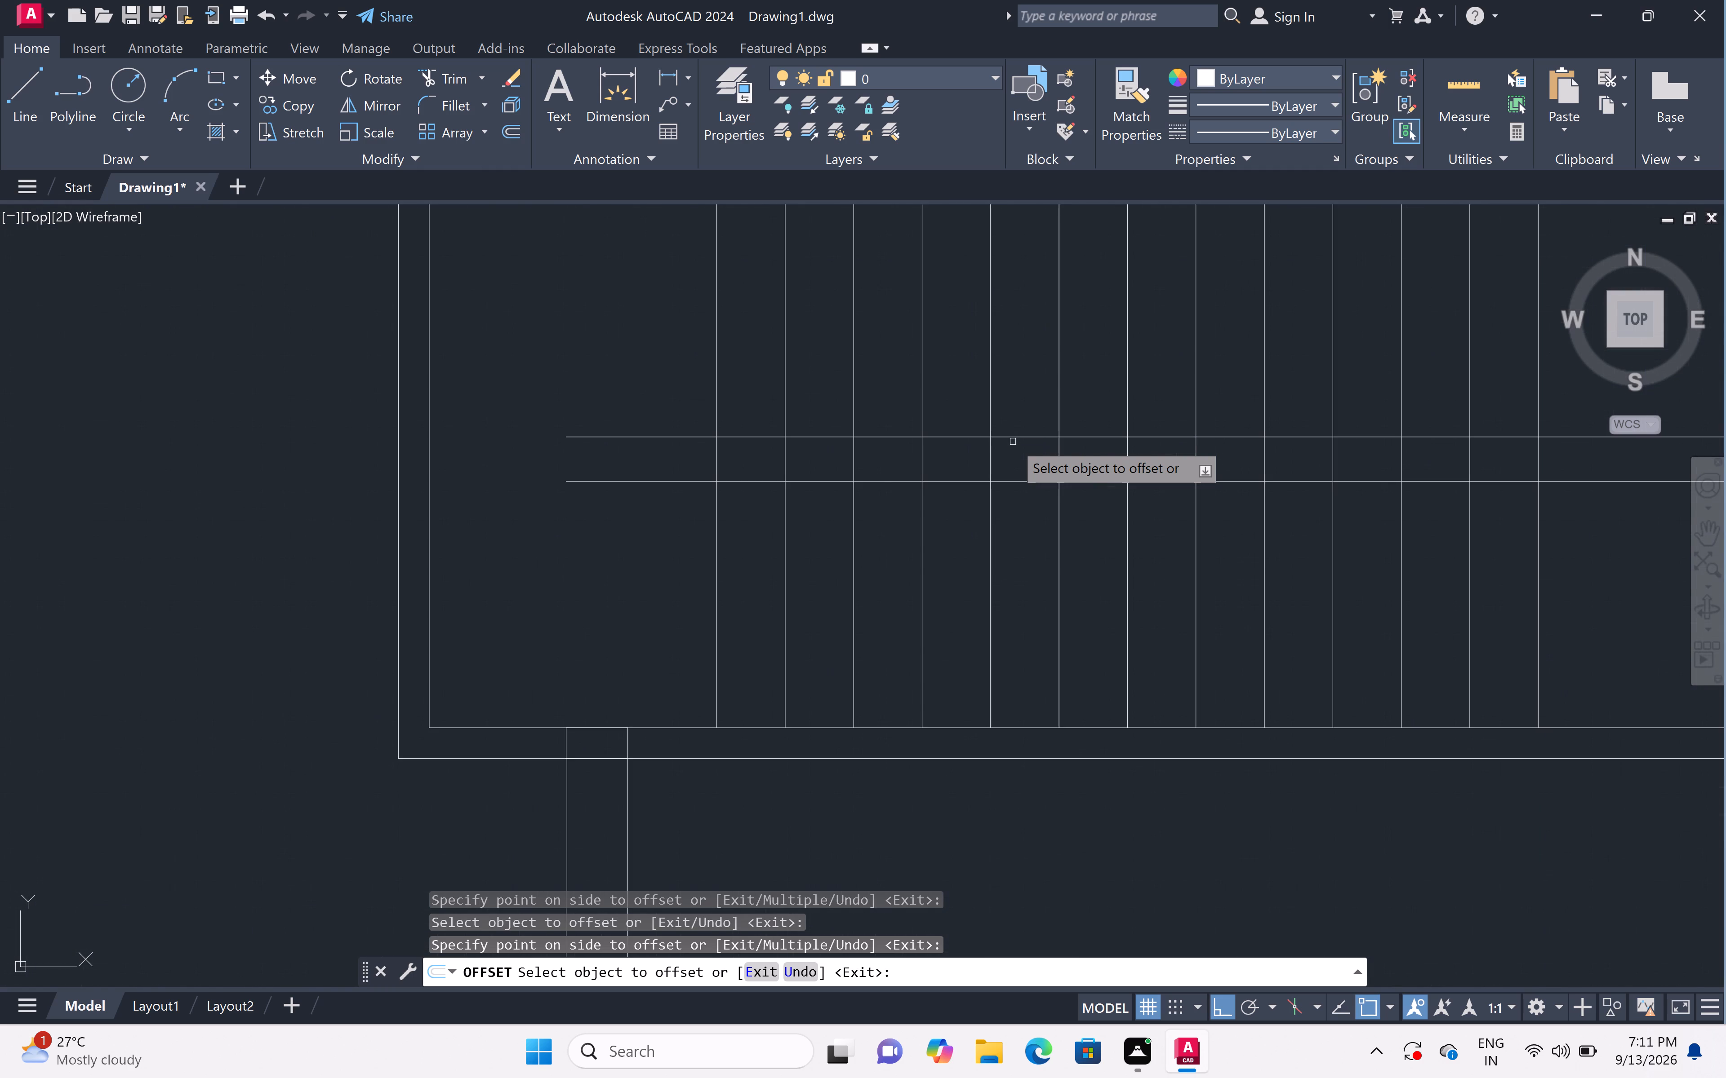
{"action": "scroll", "coordinate": [1013, 443], "scroll_direction": "down", "scroll_amount": 2}
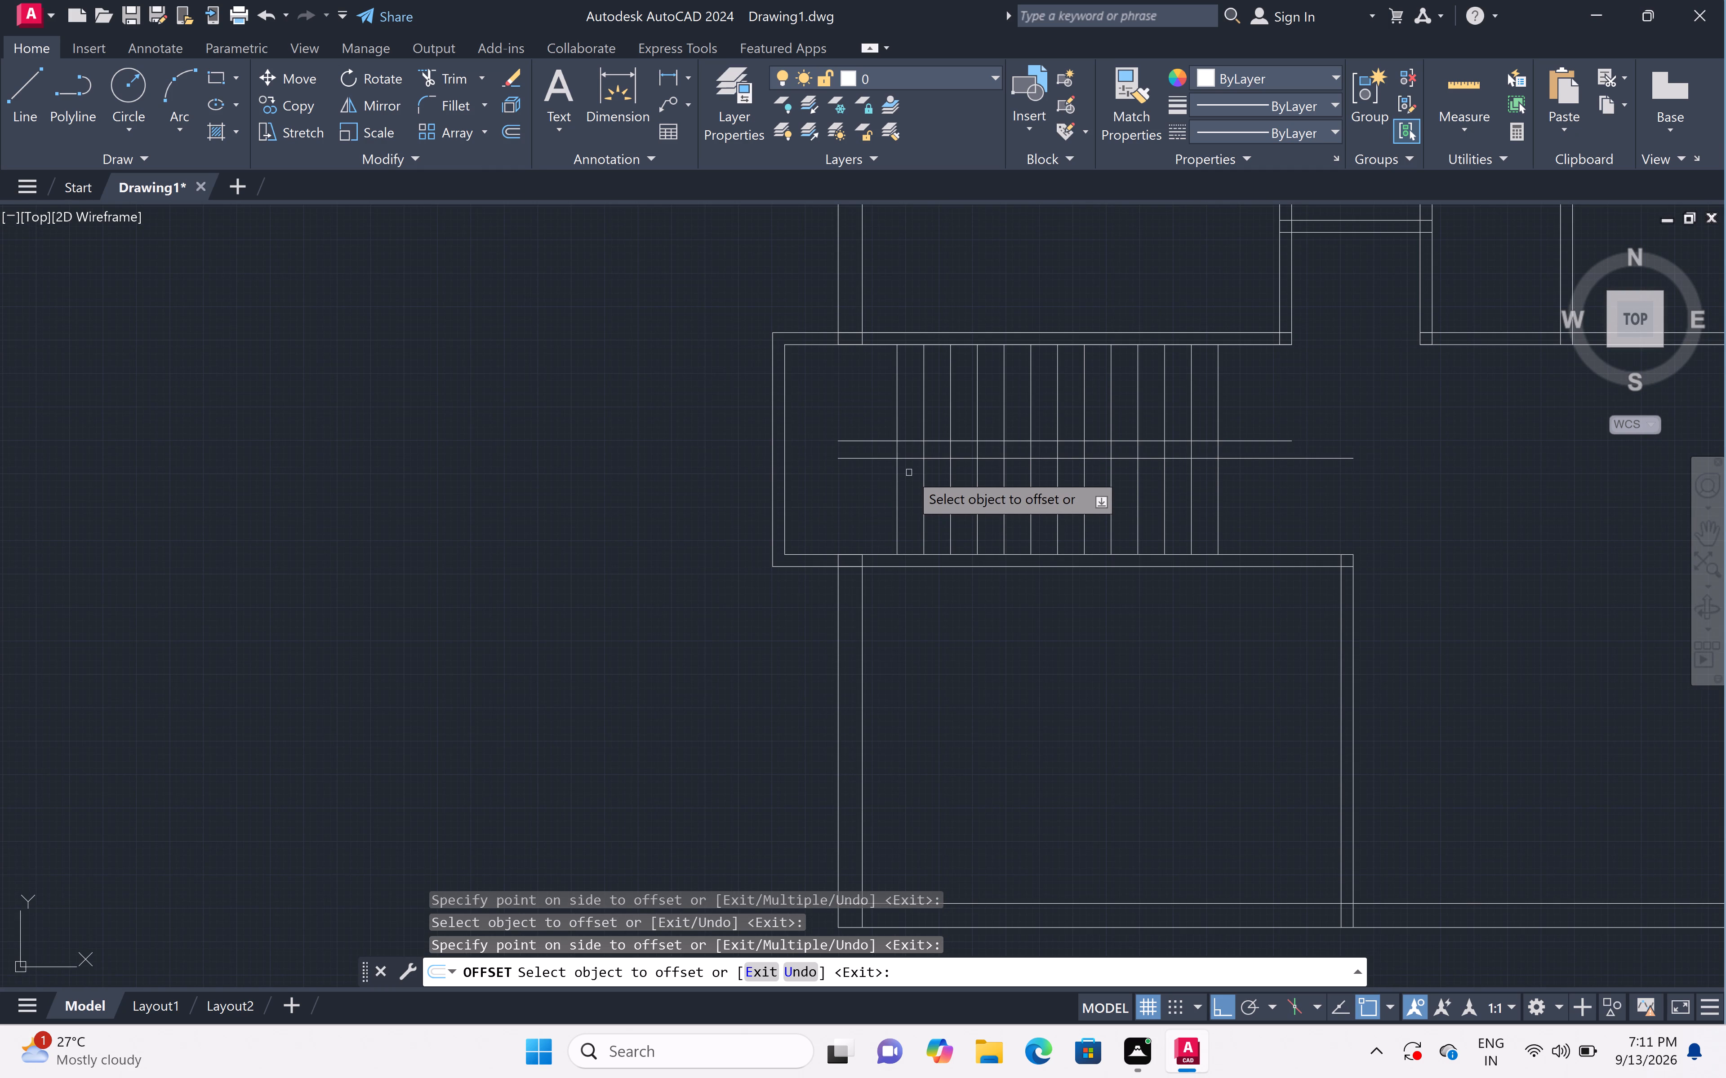
{"action": "scroll", "coordinate": [891, 451], "scroll_direction": "up", "scroll_amount": 1}
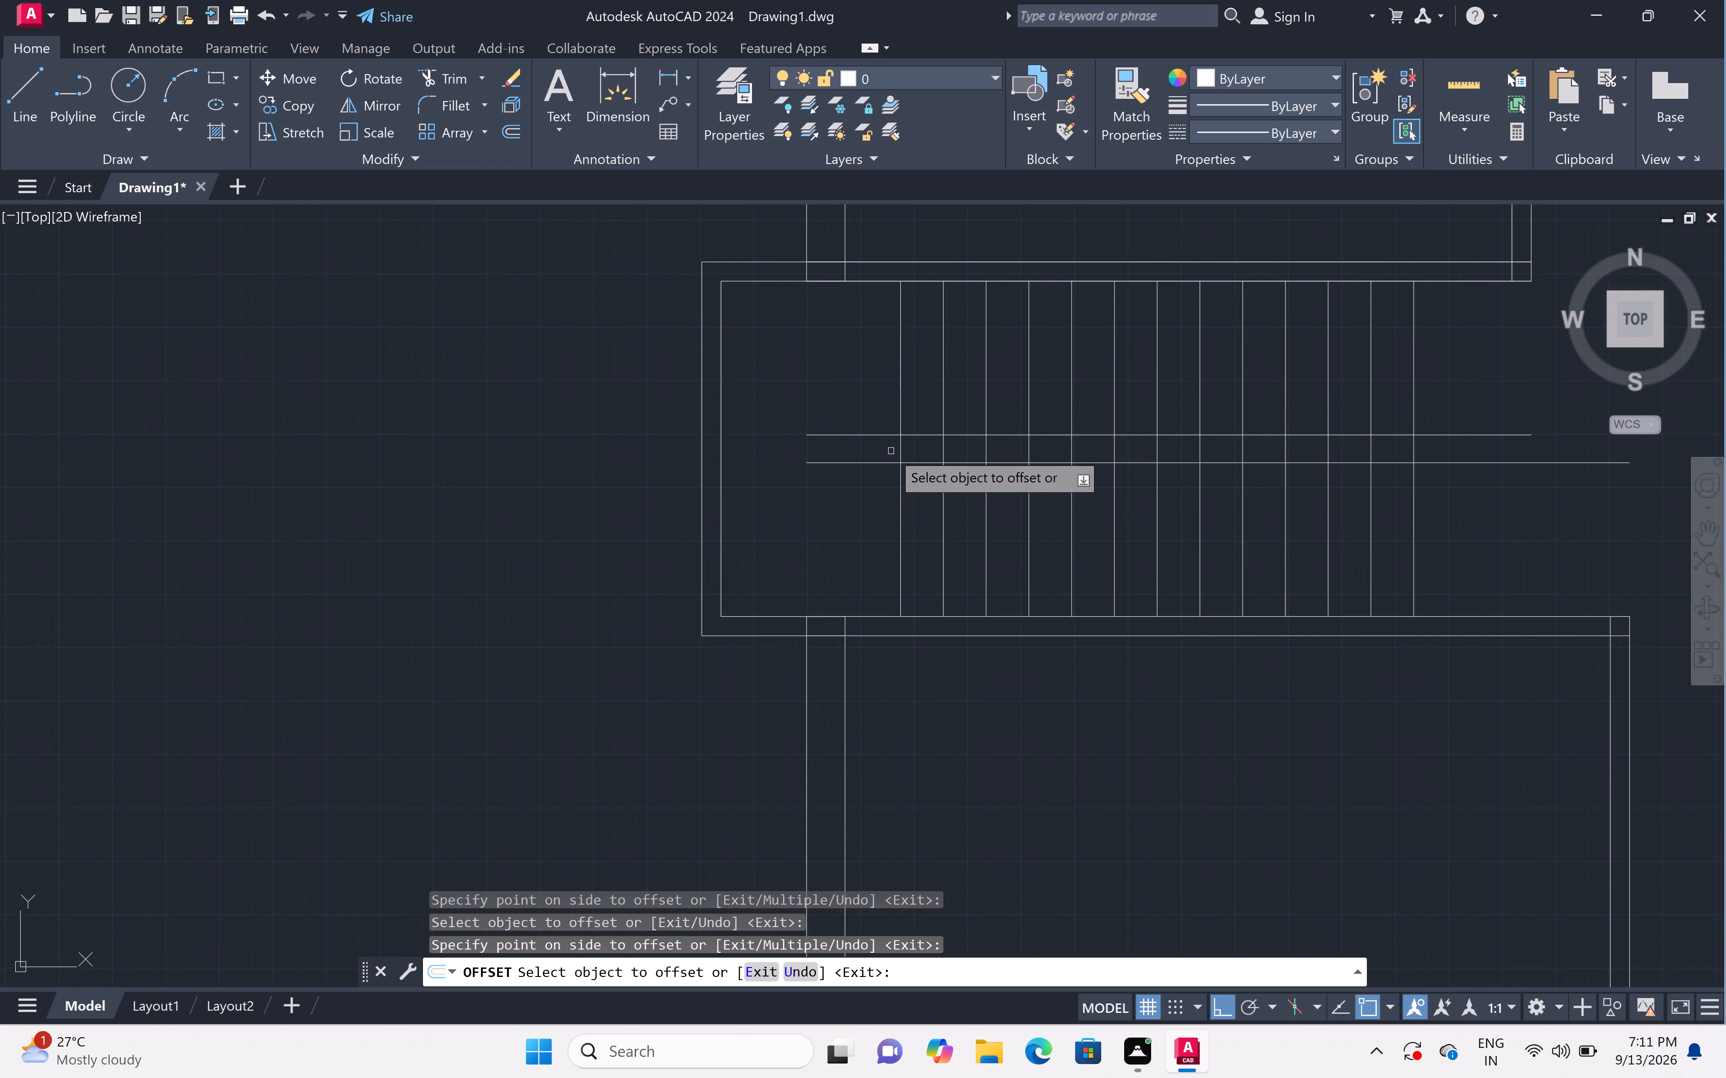
{"action": "scroll", "coordinate": [891, 451], "scroll_direction": "up", "scroll_amount": 1}
{"action": "key", "text": "Escape"}
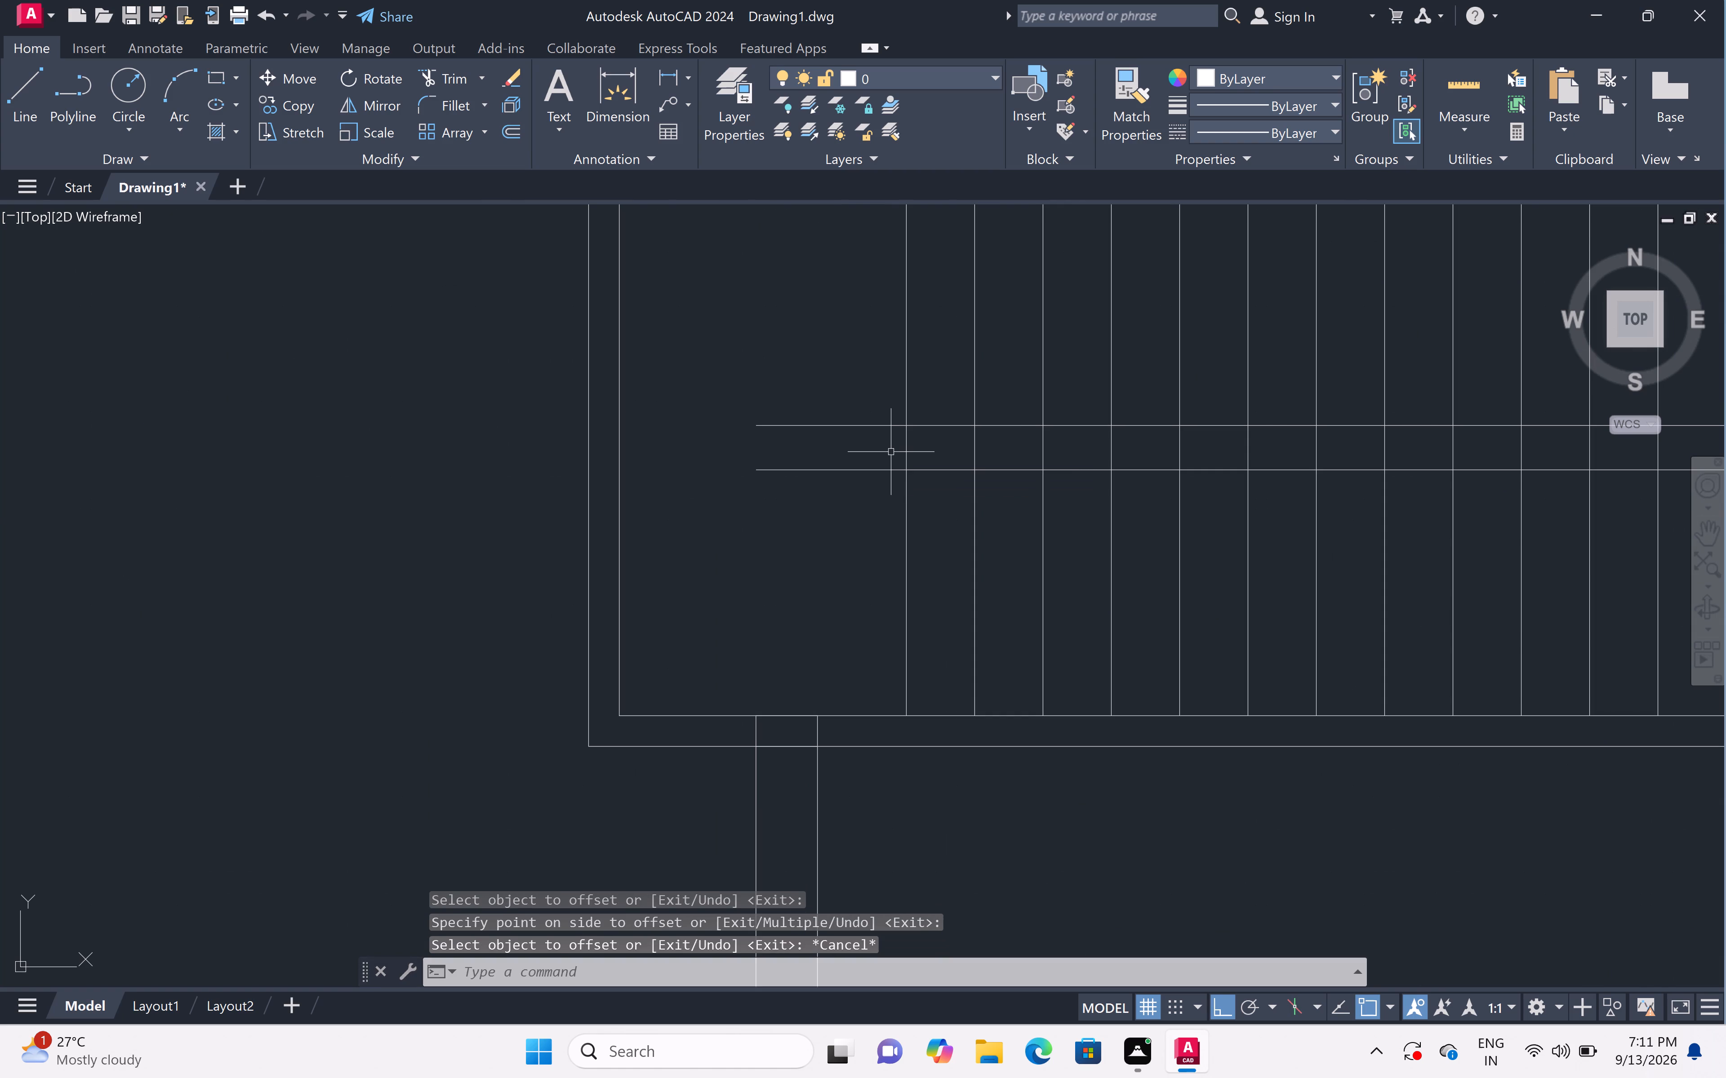
{"action": "type", "text": "tr"}
{"action": "key", "text": "space"}
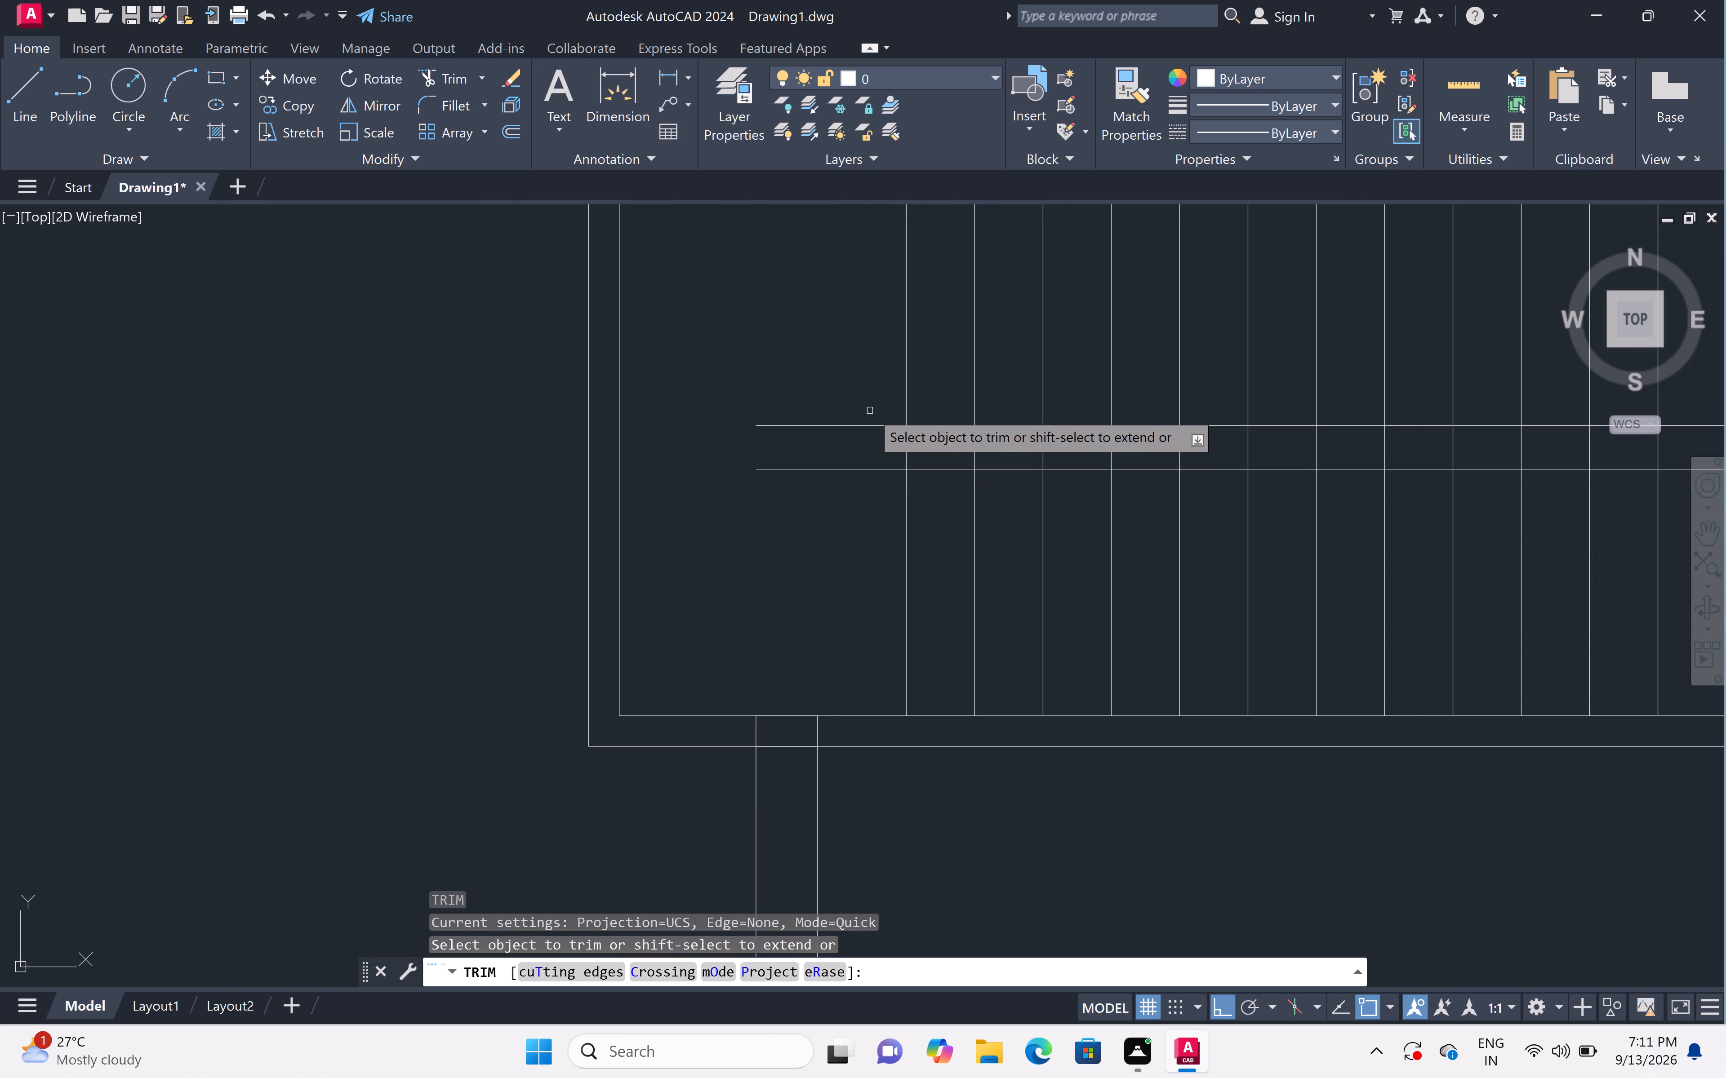
{"action": "left_click", "coordinate": [863, 416]}
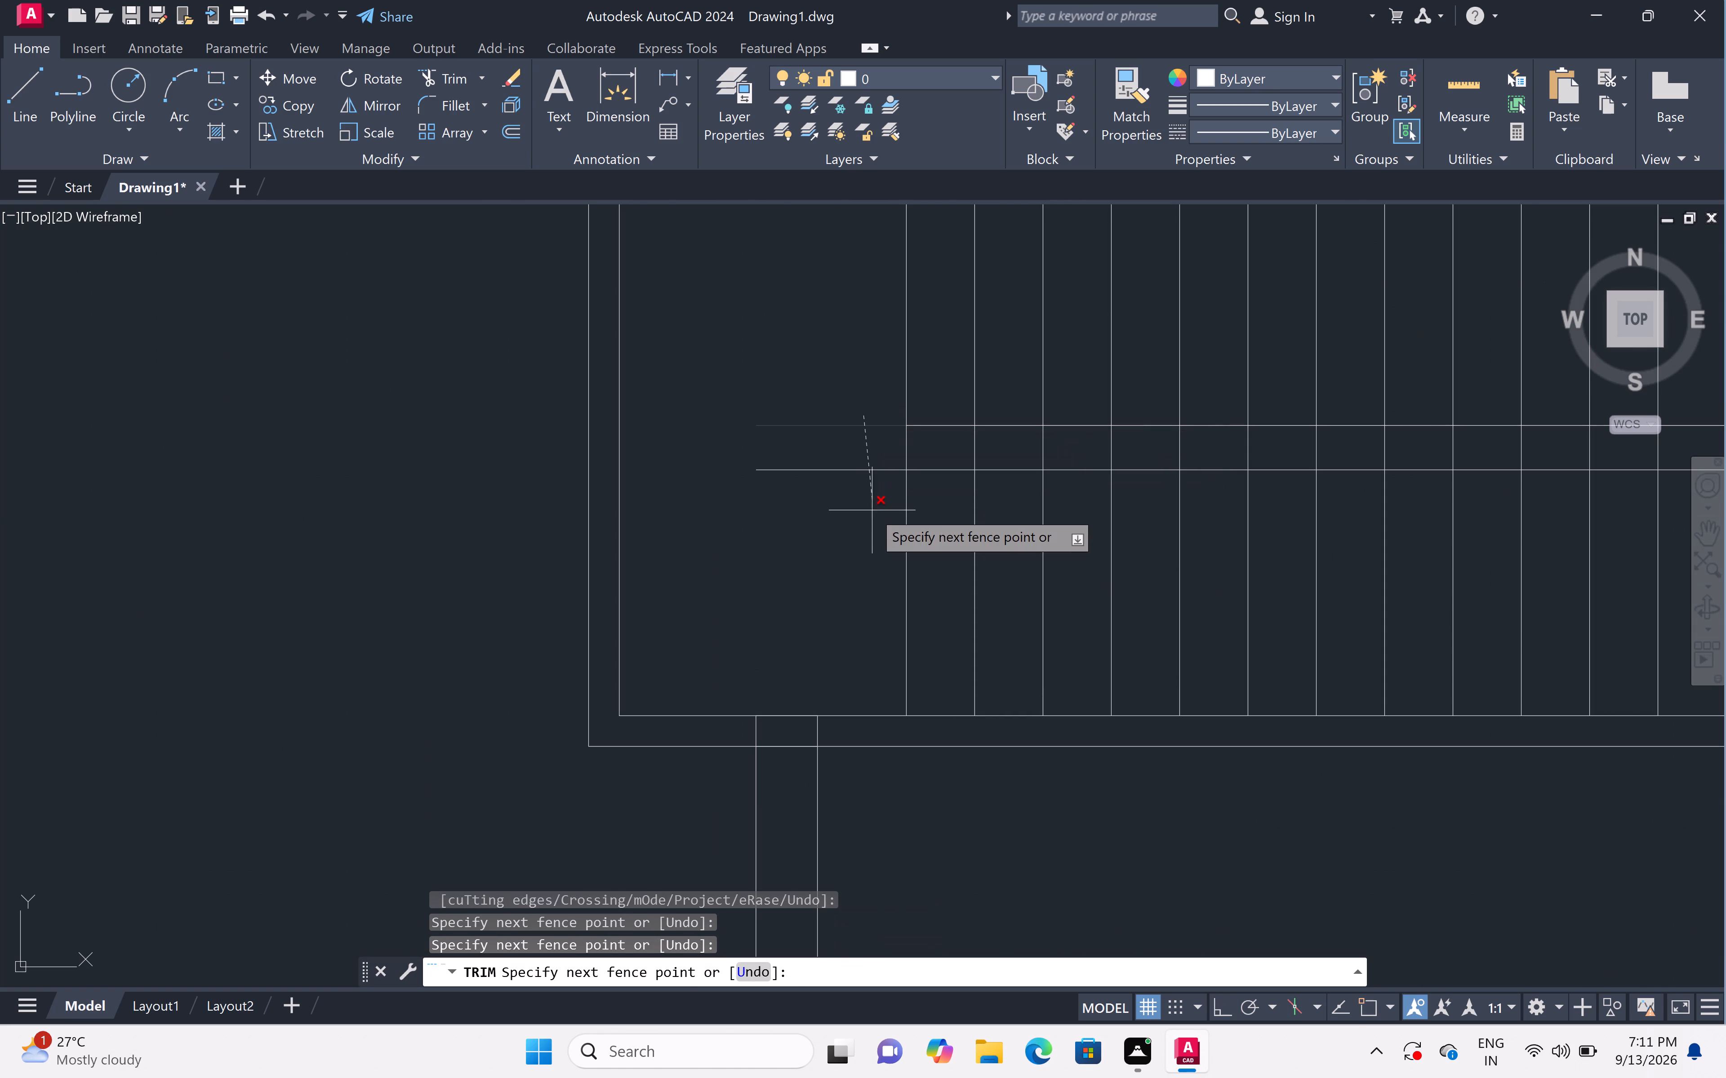
{"action": "left_click", "coordinate": [872, 511]}
{"action": "scroll", "coordinate": [1273, 465], "scroll_direction": "down", "scroll_amount": 3}
{"action": "scroll", "coordinate": [1406, 474], "scroll_direction": "up", "scroll_amount": 3}
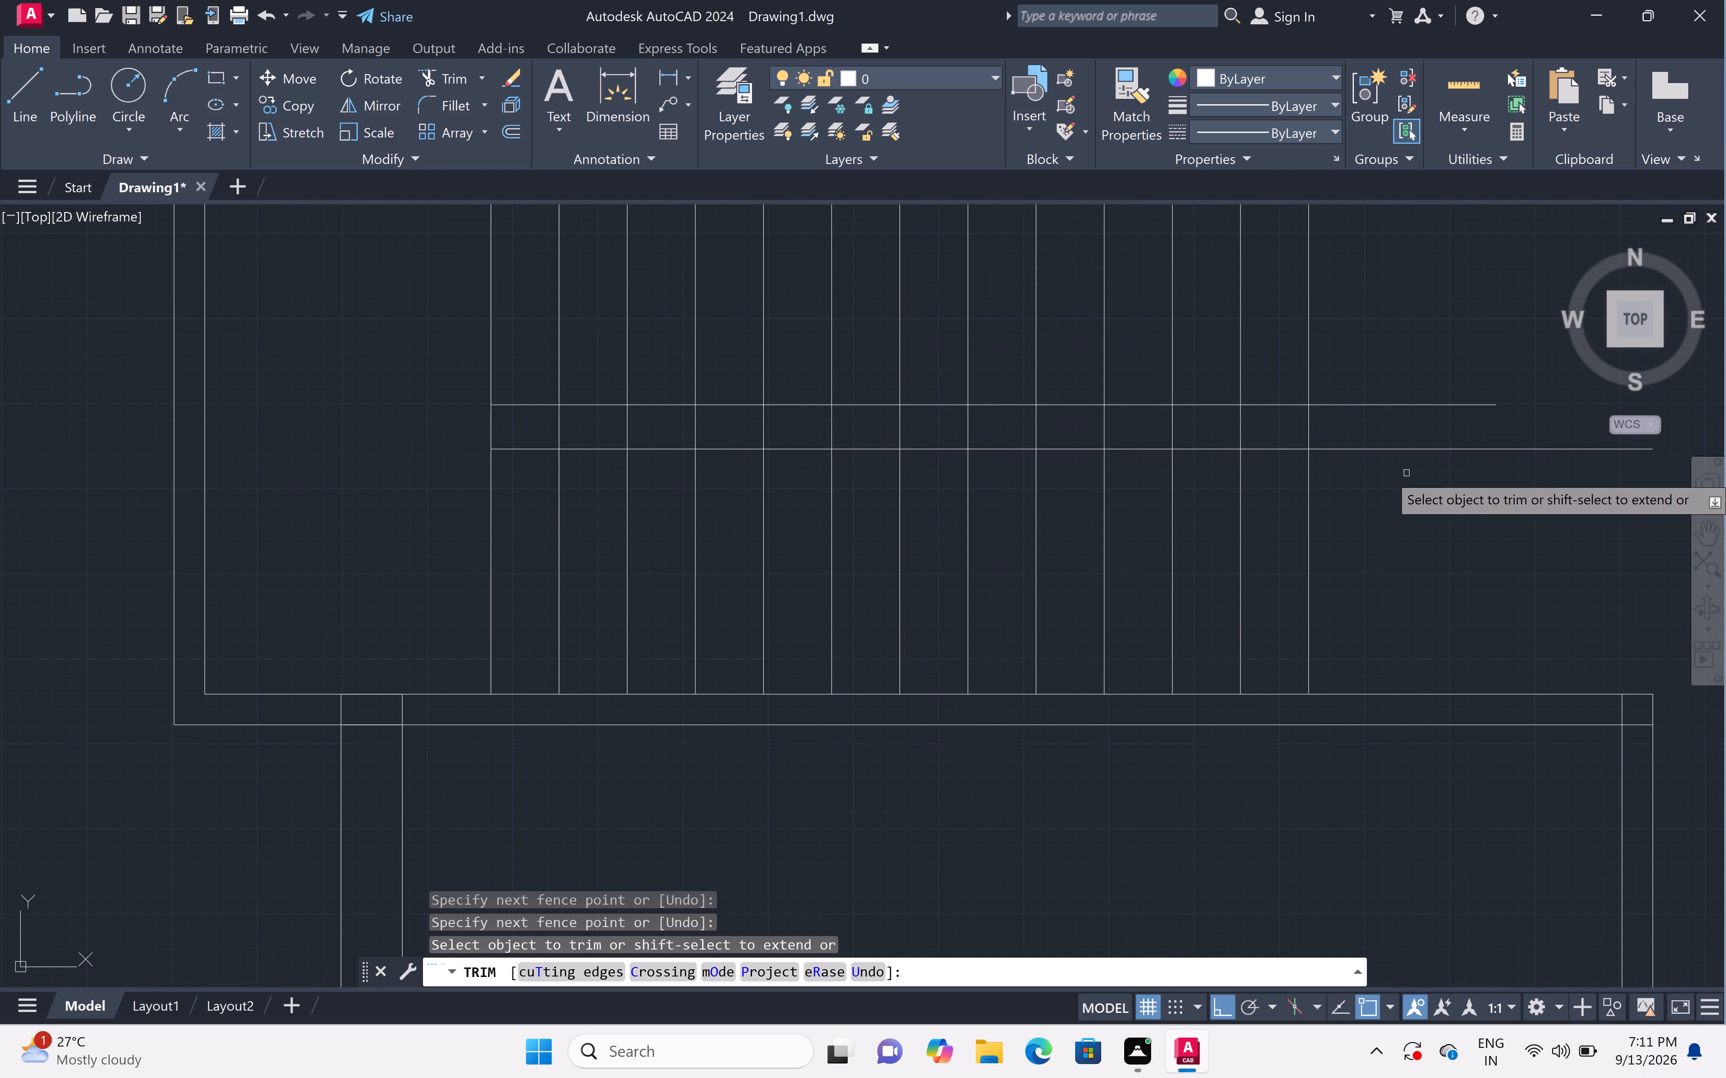
{"action": "left_click", "coordinate": [1437, 370]}
{"action": "left_click", "coordinate": [1442, 491]}
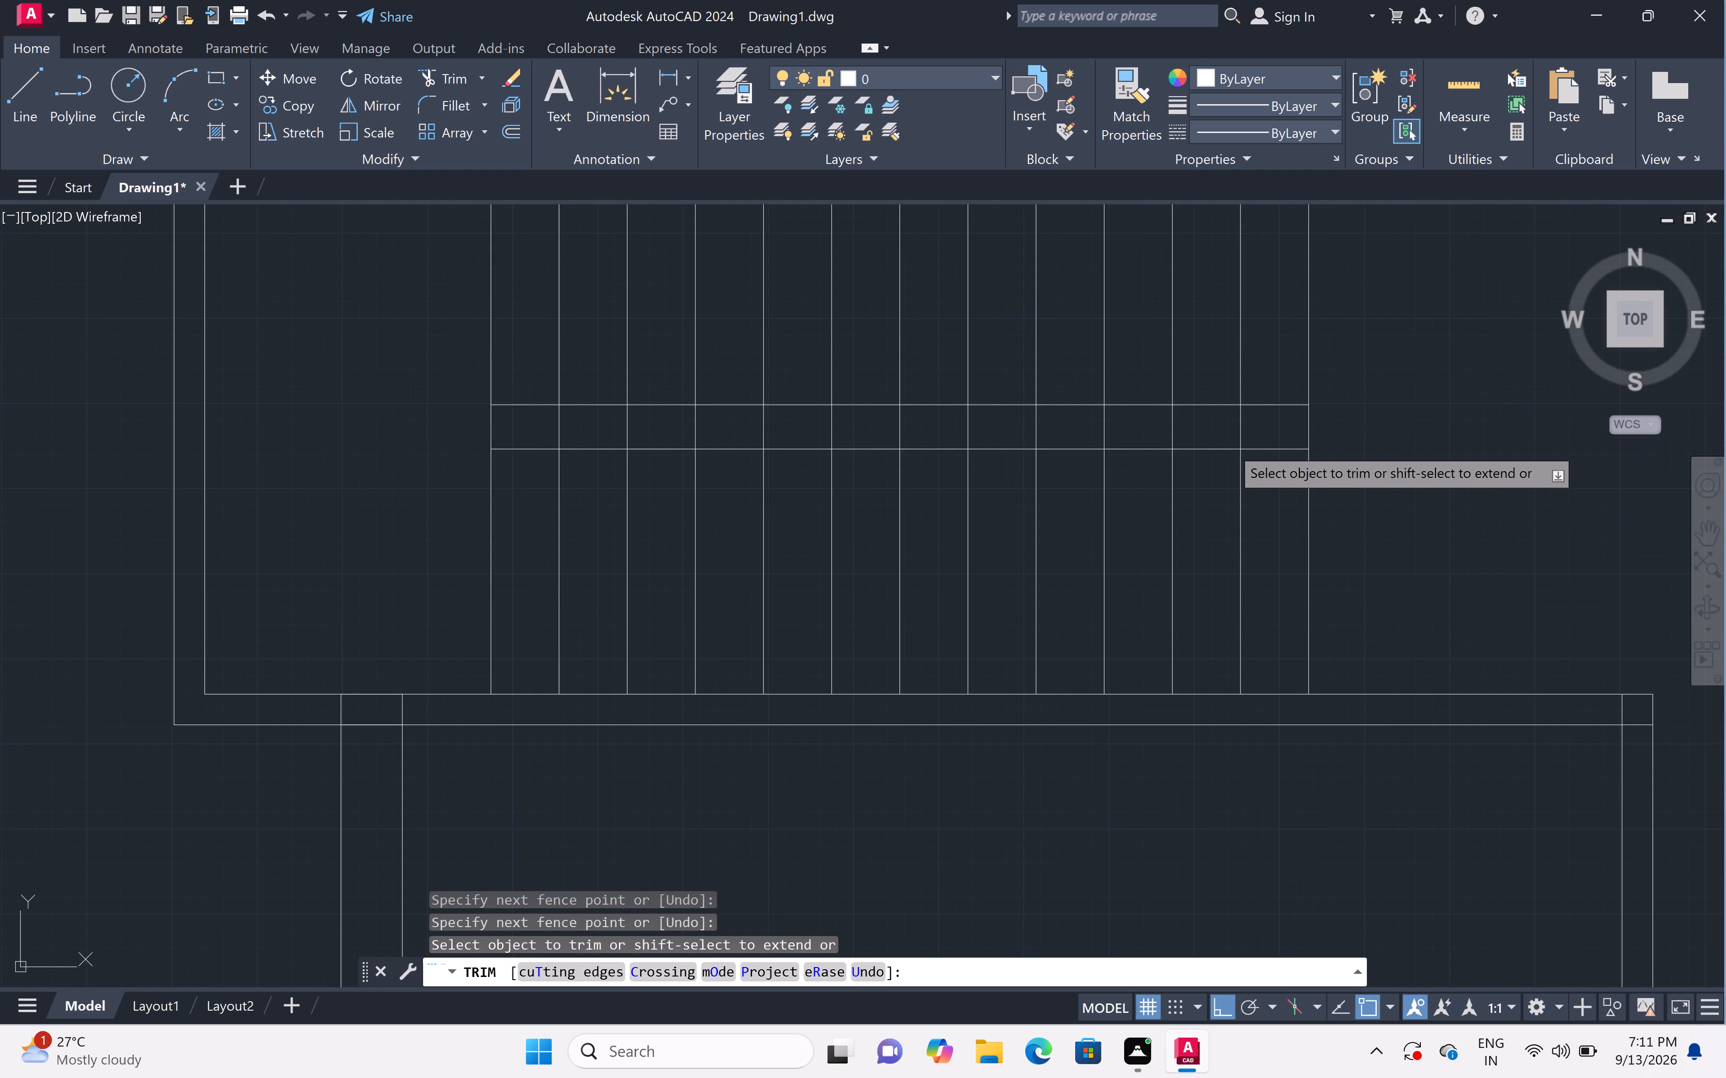
Trim the four easternmost tread lines out of the north flight.
{"action": "scroll", "coordinate": [1146, 428], "scroll_direction": "down", "scroll_amount": 1}
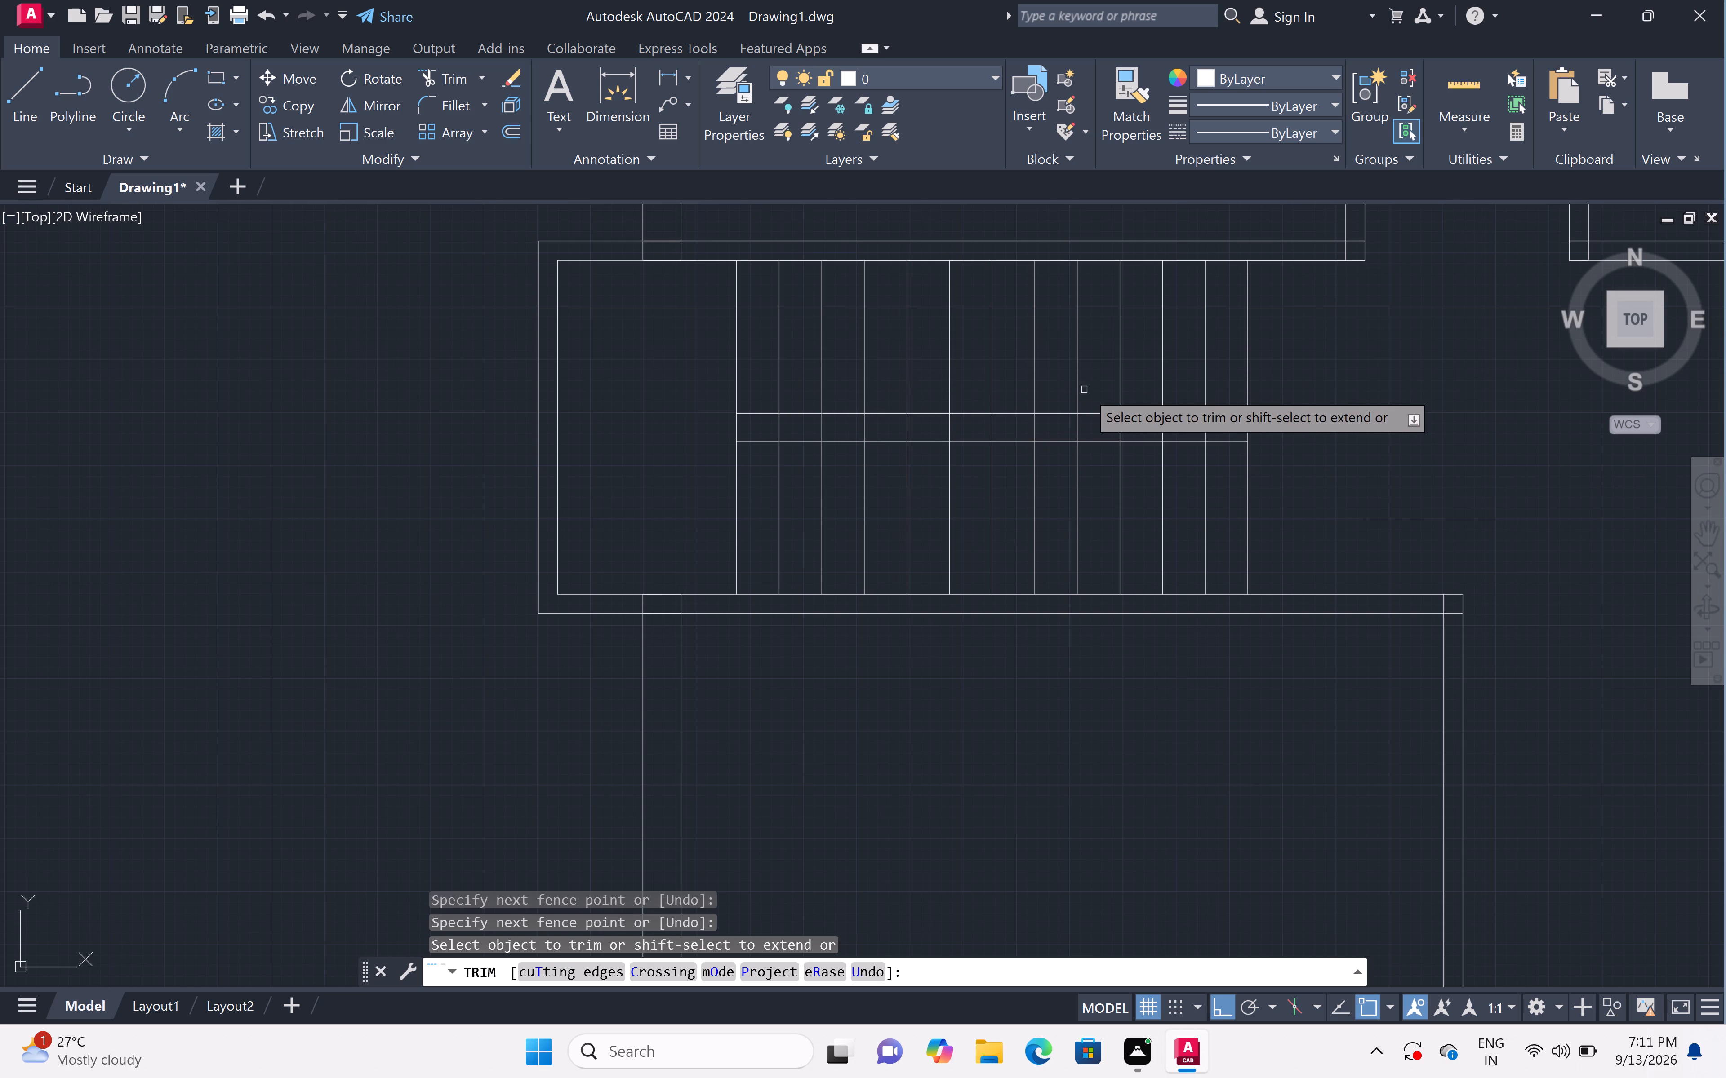
{"action": "double_click", "coordinate": [1112, 361]}
{"action": "left_click", "coordinate": [1442, 389]}
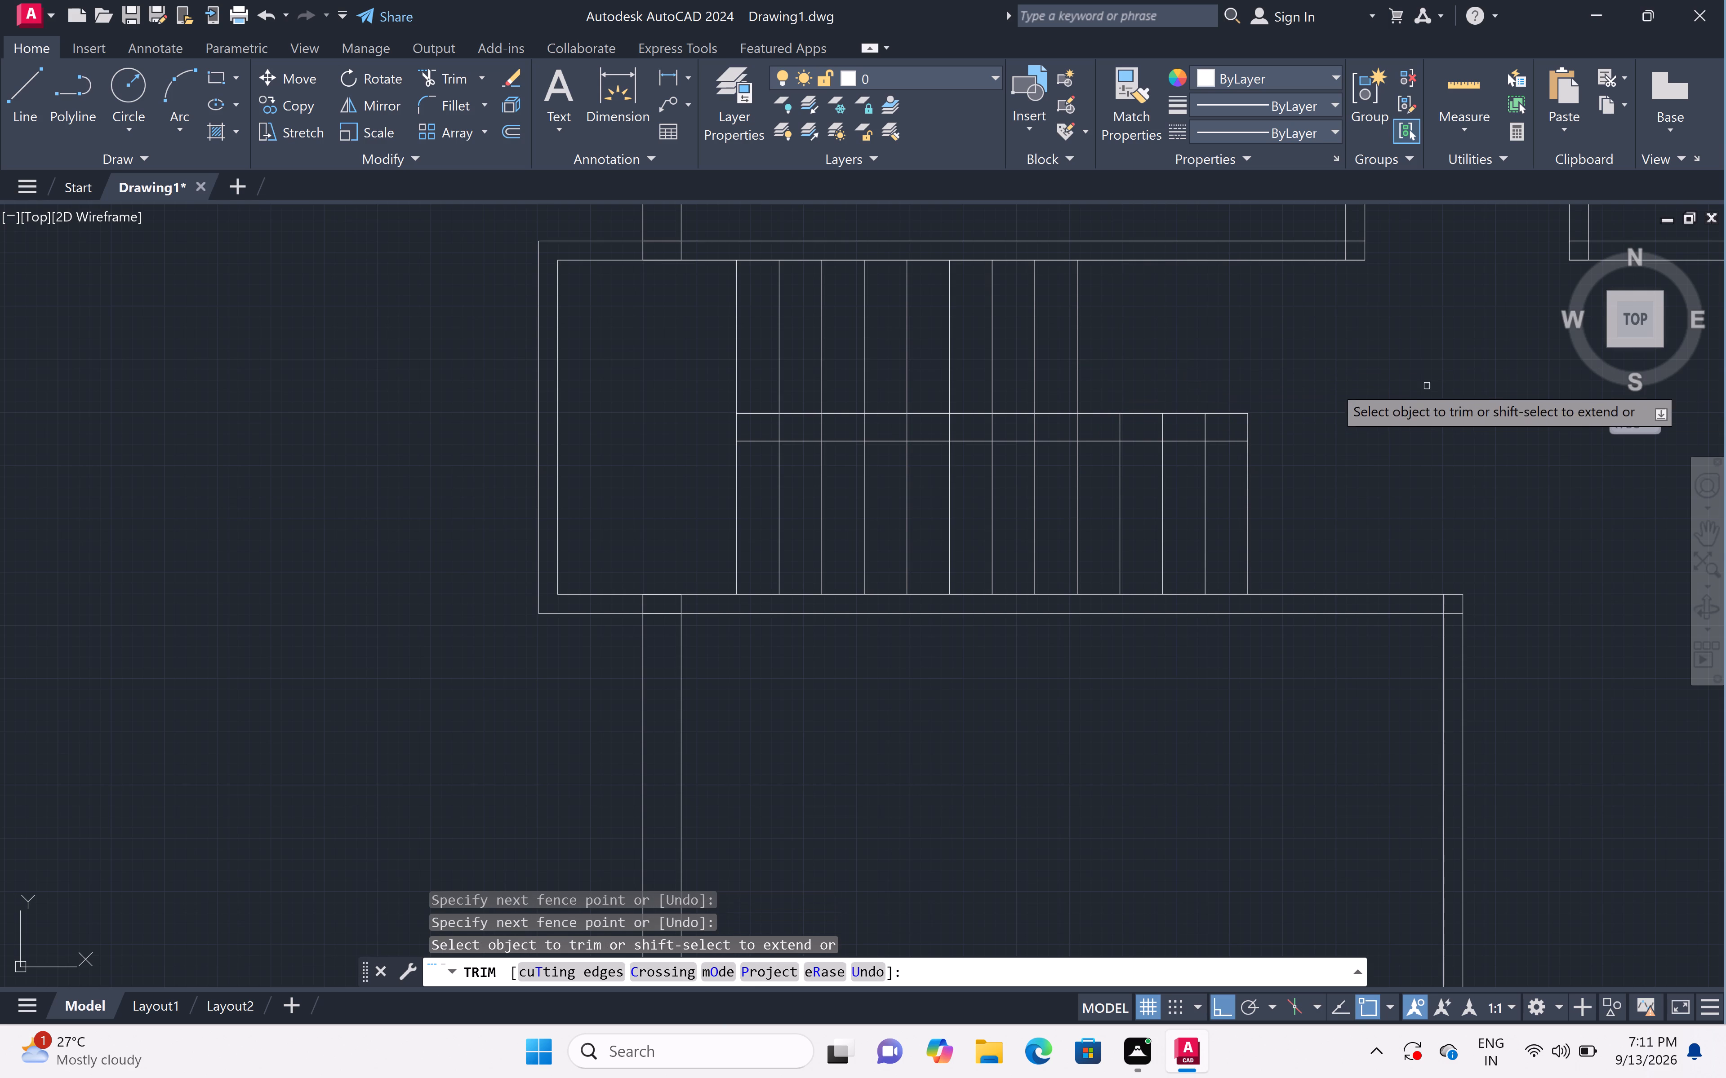
Trim the tread lines out of the central gap between the flights, keeping the landing edge.
{"action": "scroll", "coordinate": [1192, 421], "scroll_direction": "up", "scroll_amount": 1}
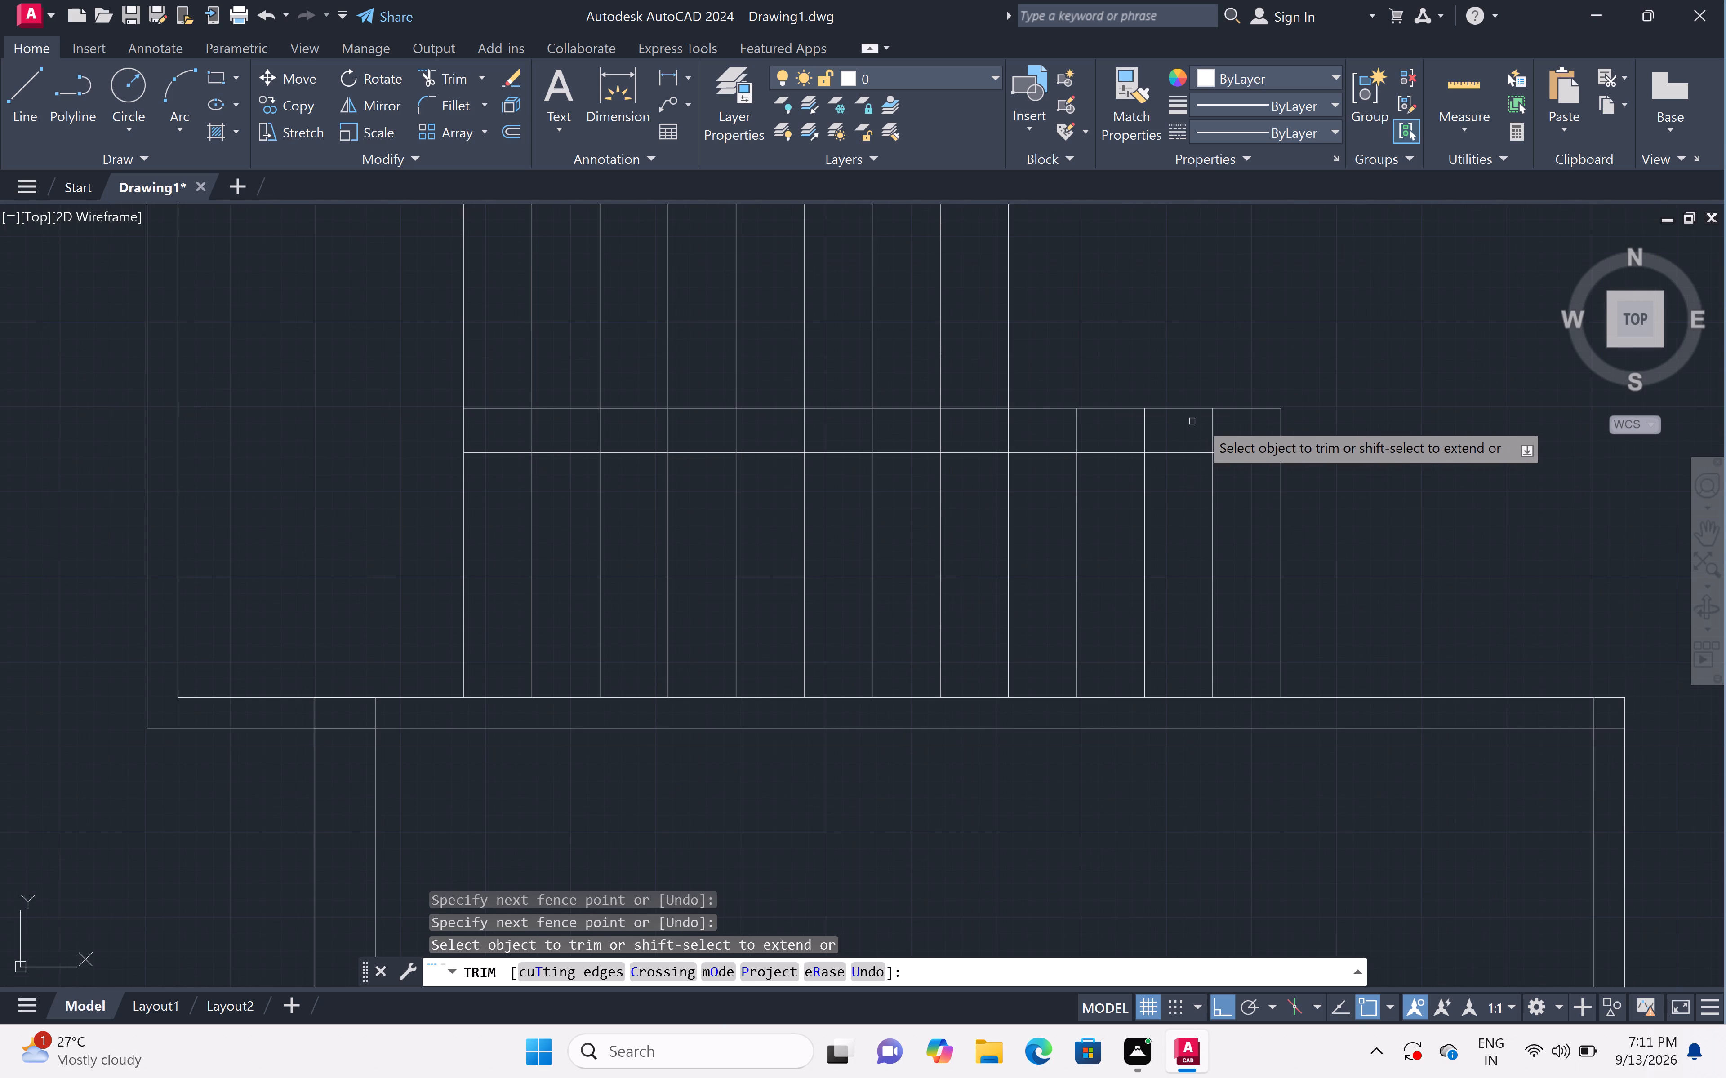
{"action": "double_click", "coordinate": [1229, 423]}
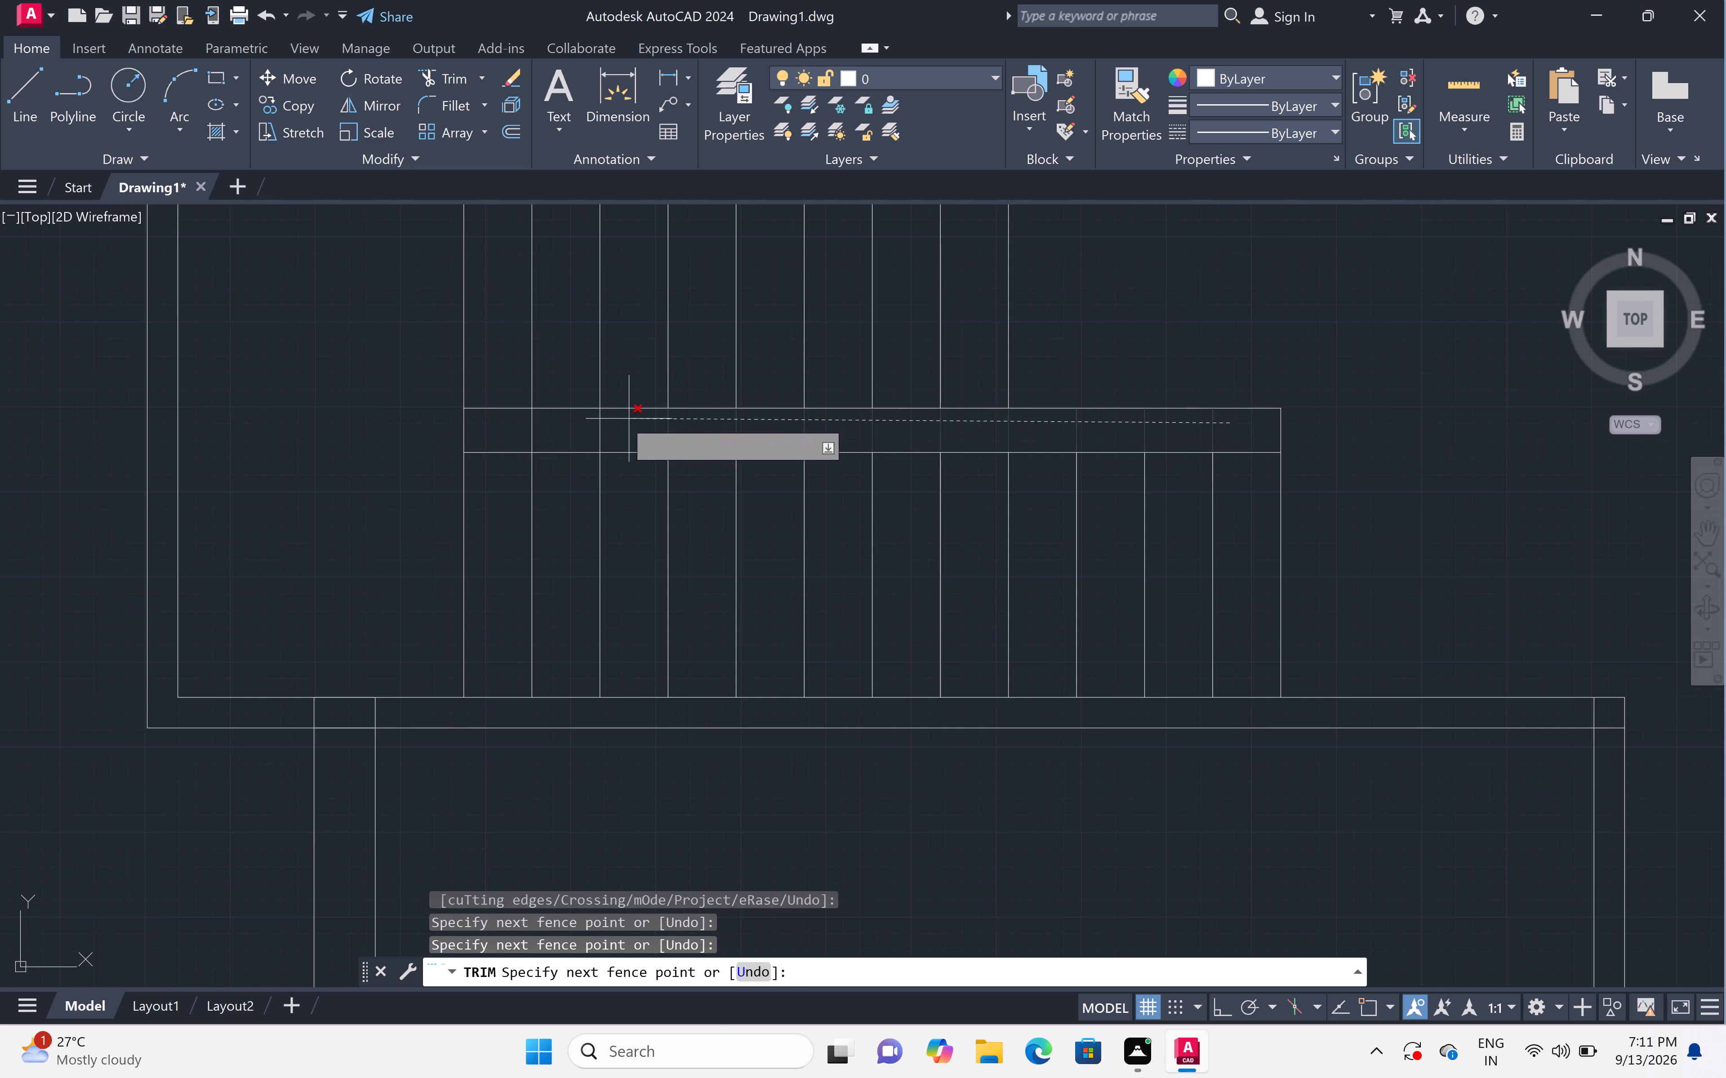
{"action": "left_click", "coordinate": [504, 432]}
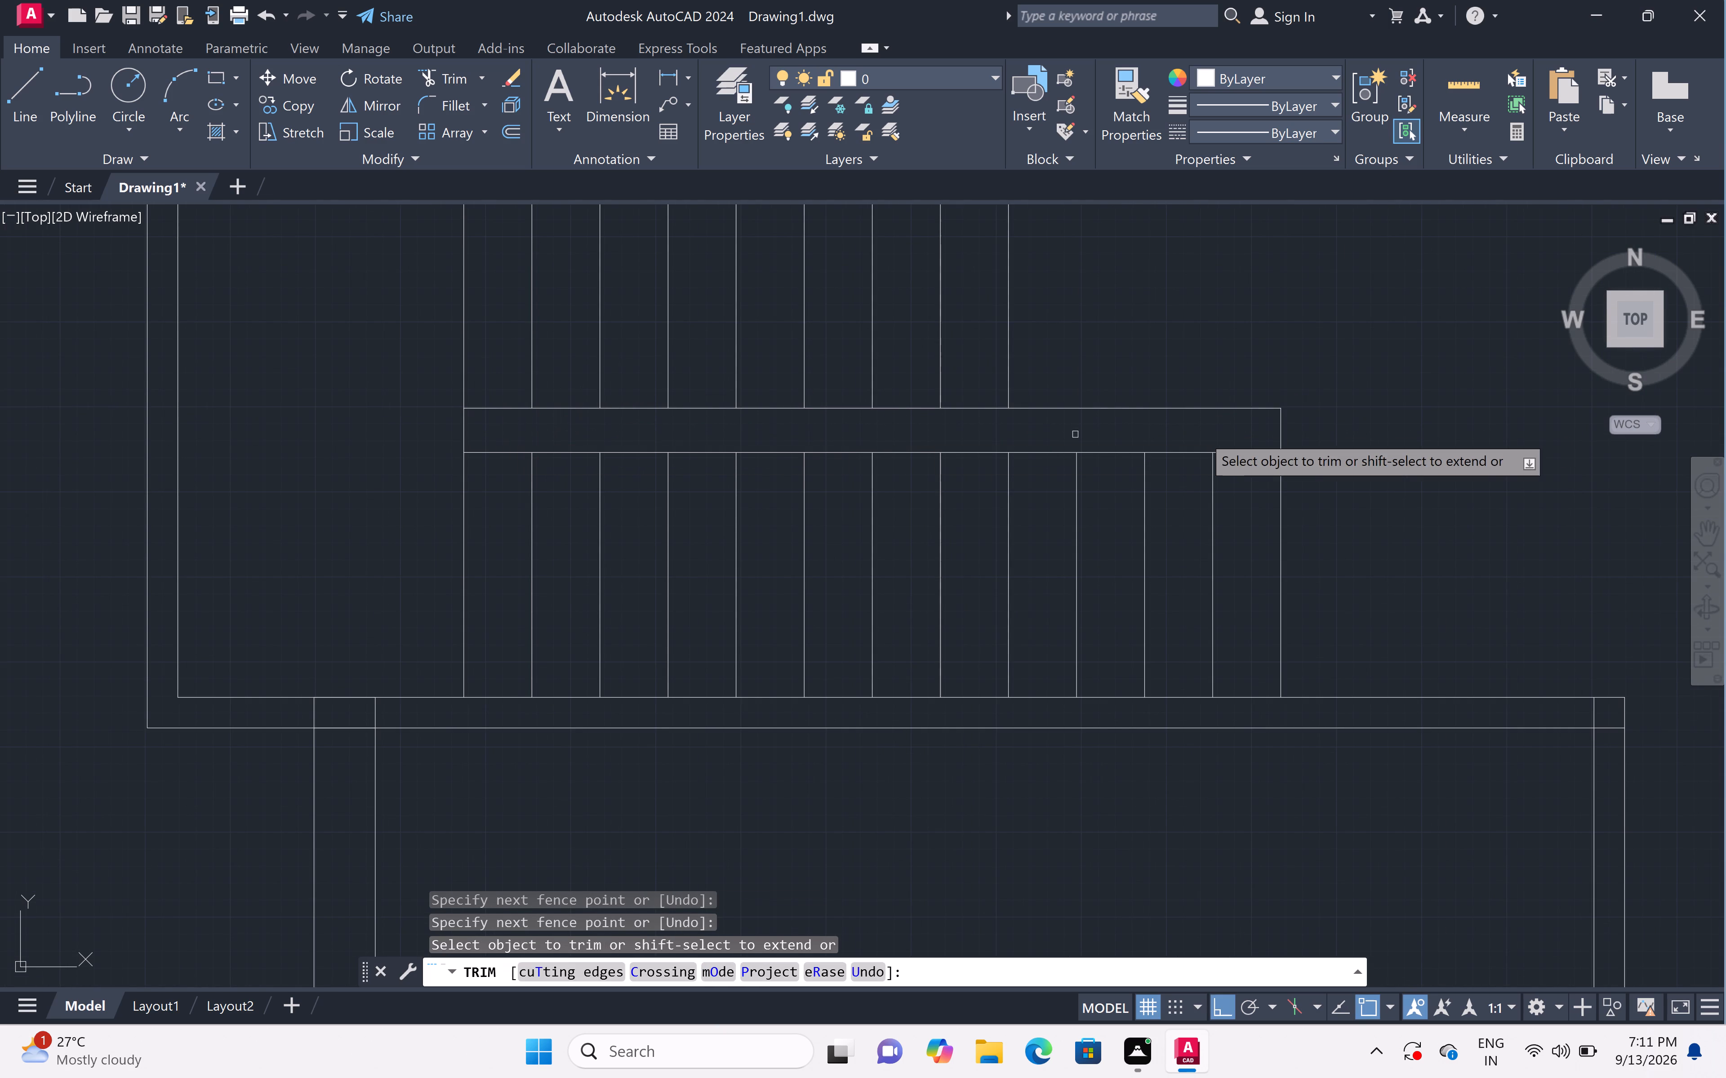
{"action": "double_click", "coordinate": [1255, 426]}
{"action": "left_click", "coordinate": [1357, 431]}
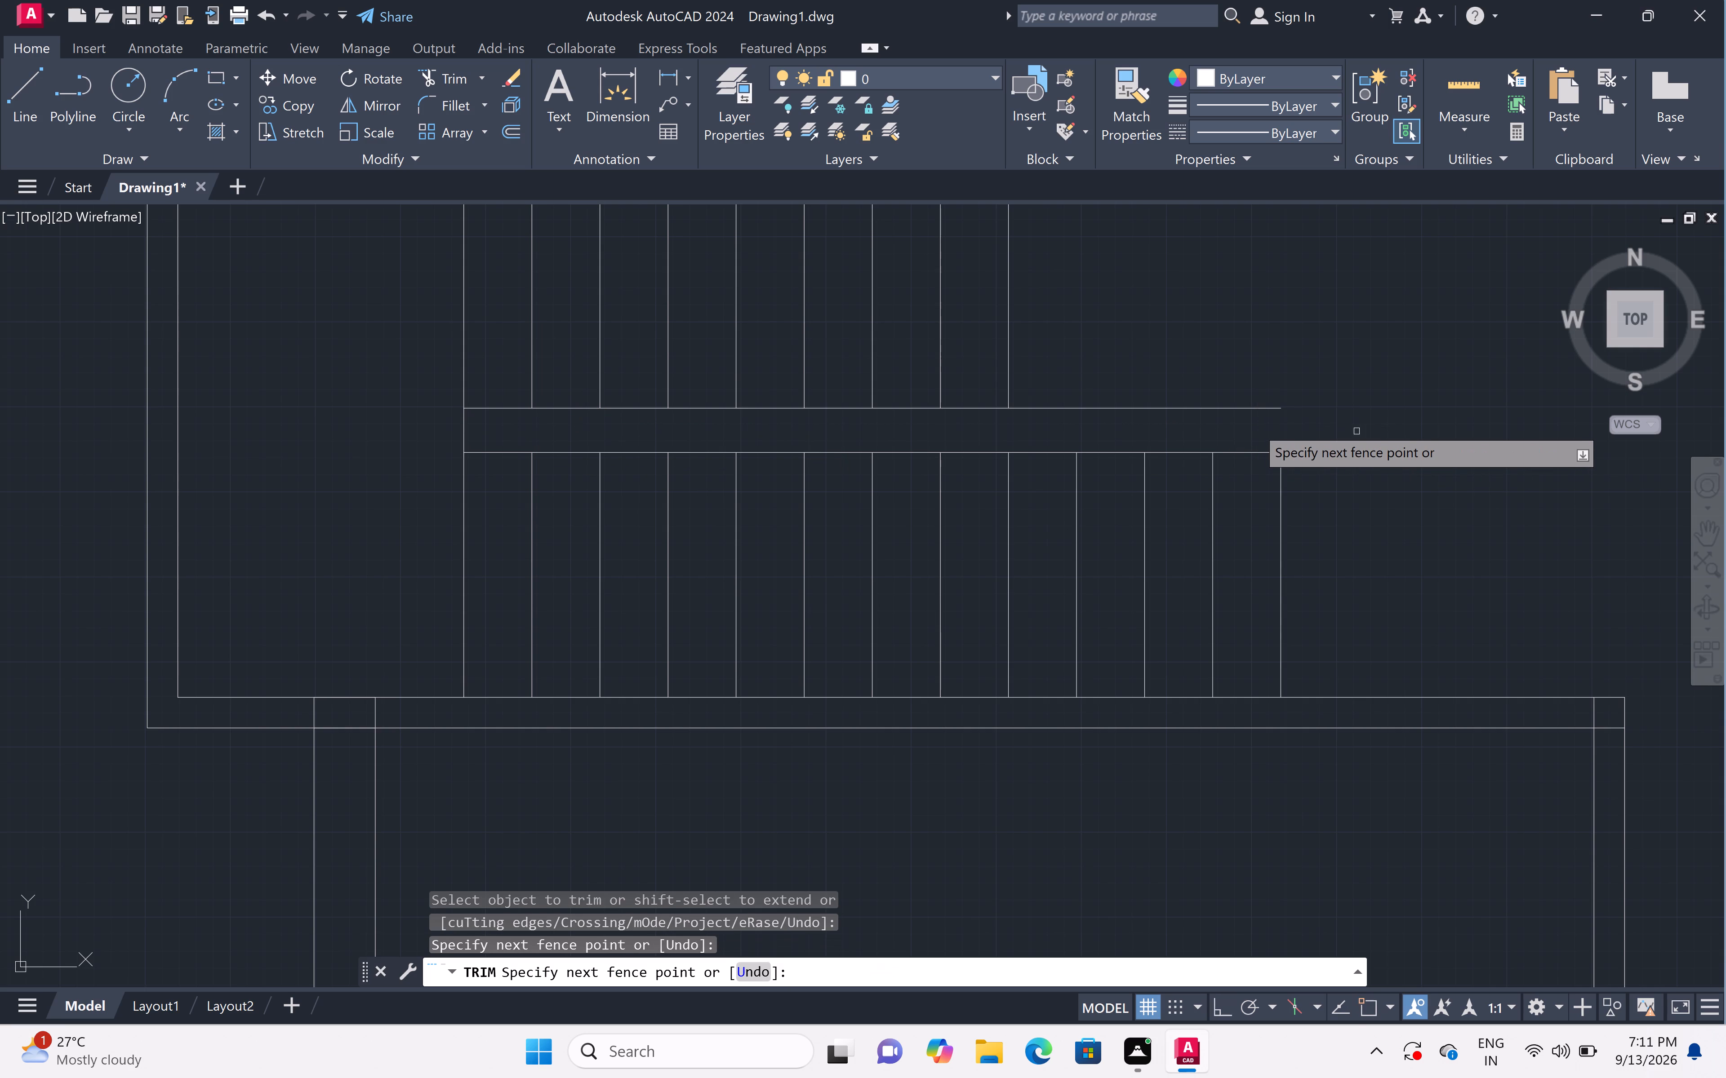
{"action": "left_click_drag", "start_coordinate": [1356, 431], "coordinate": [1351, 429]}
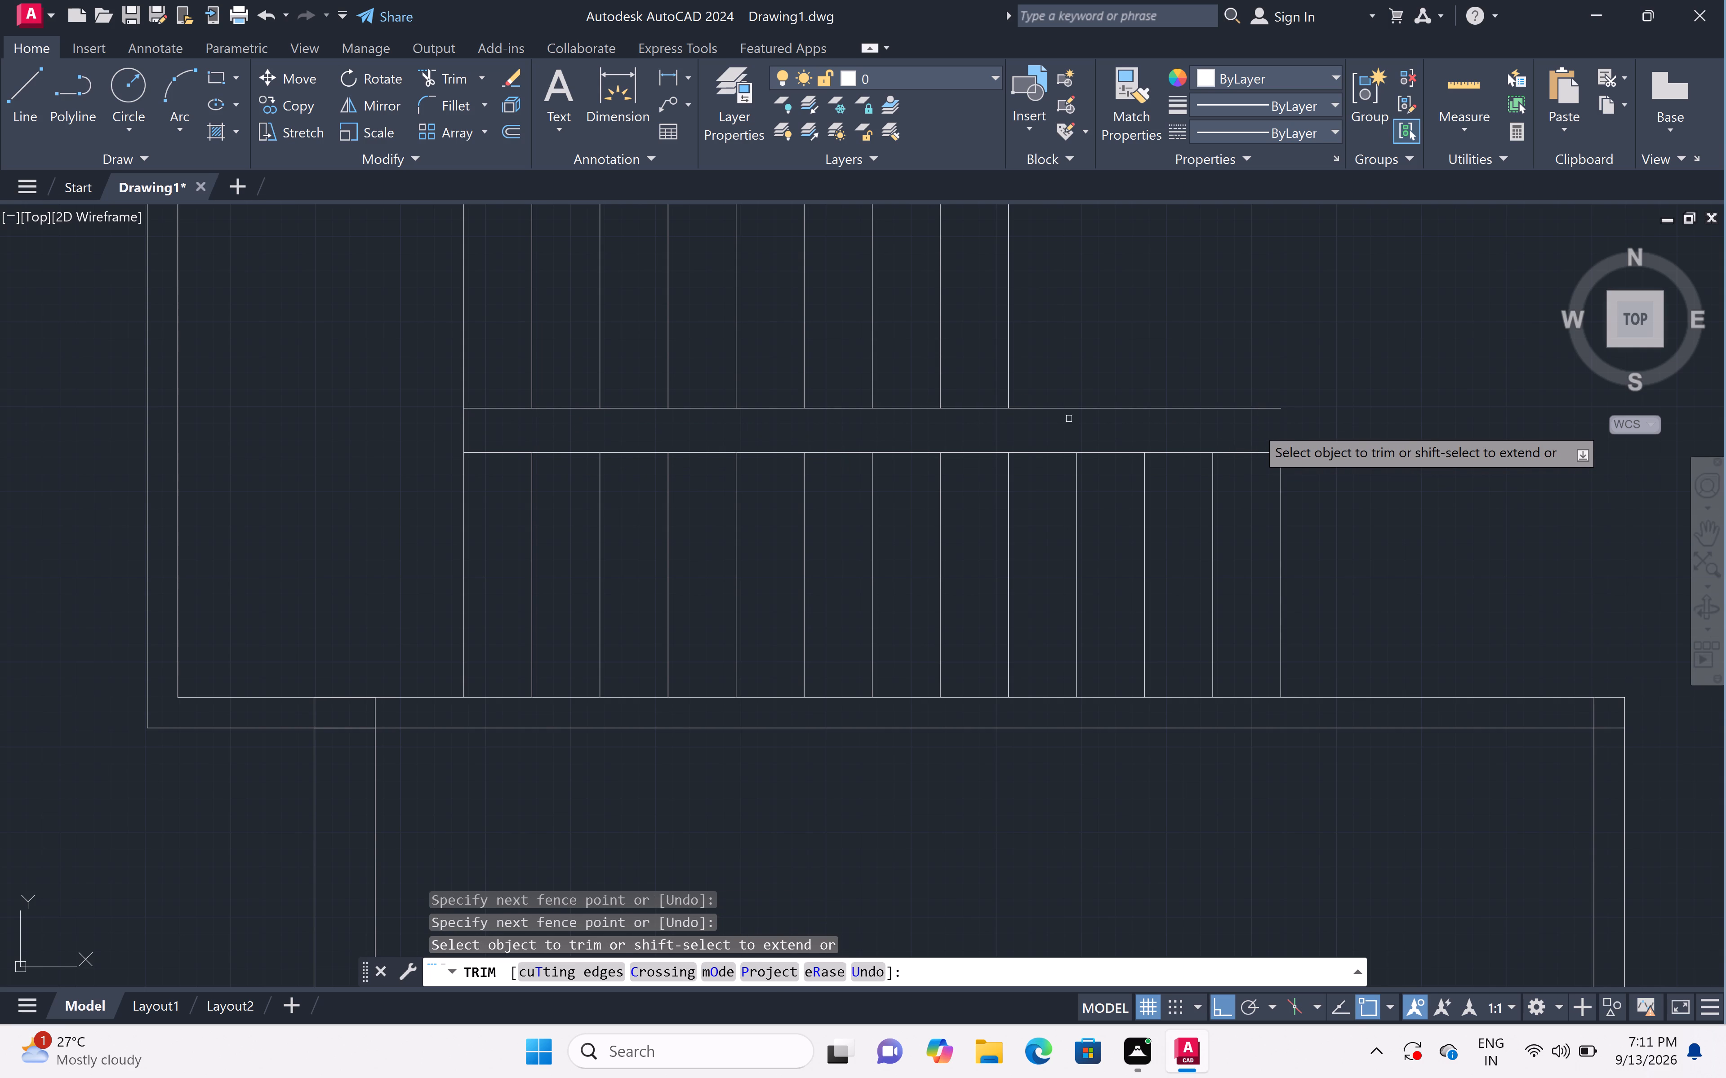
Trim the gap's north line back to the last tread of the north flight.
{"action": "left_click", "coordinate": [1068, 406]}
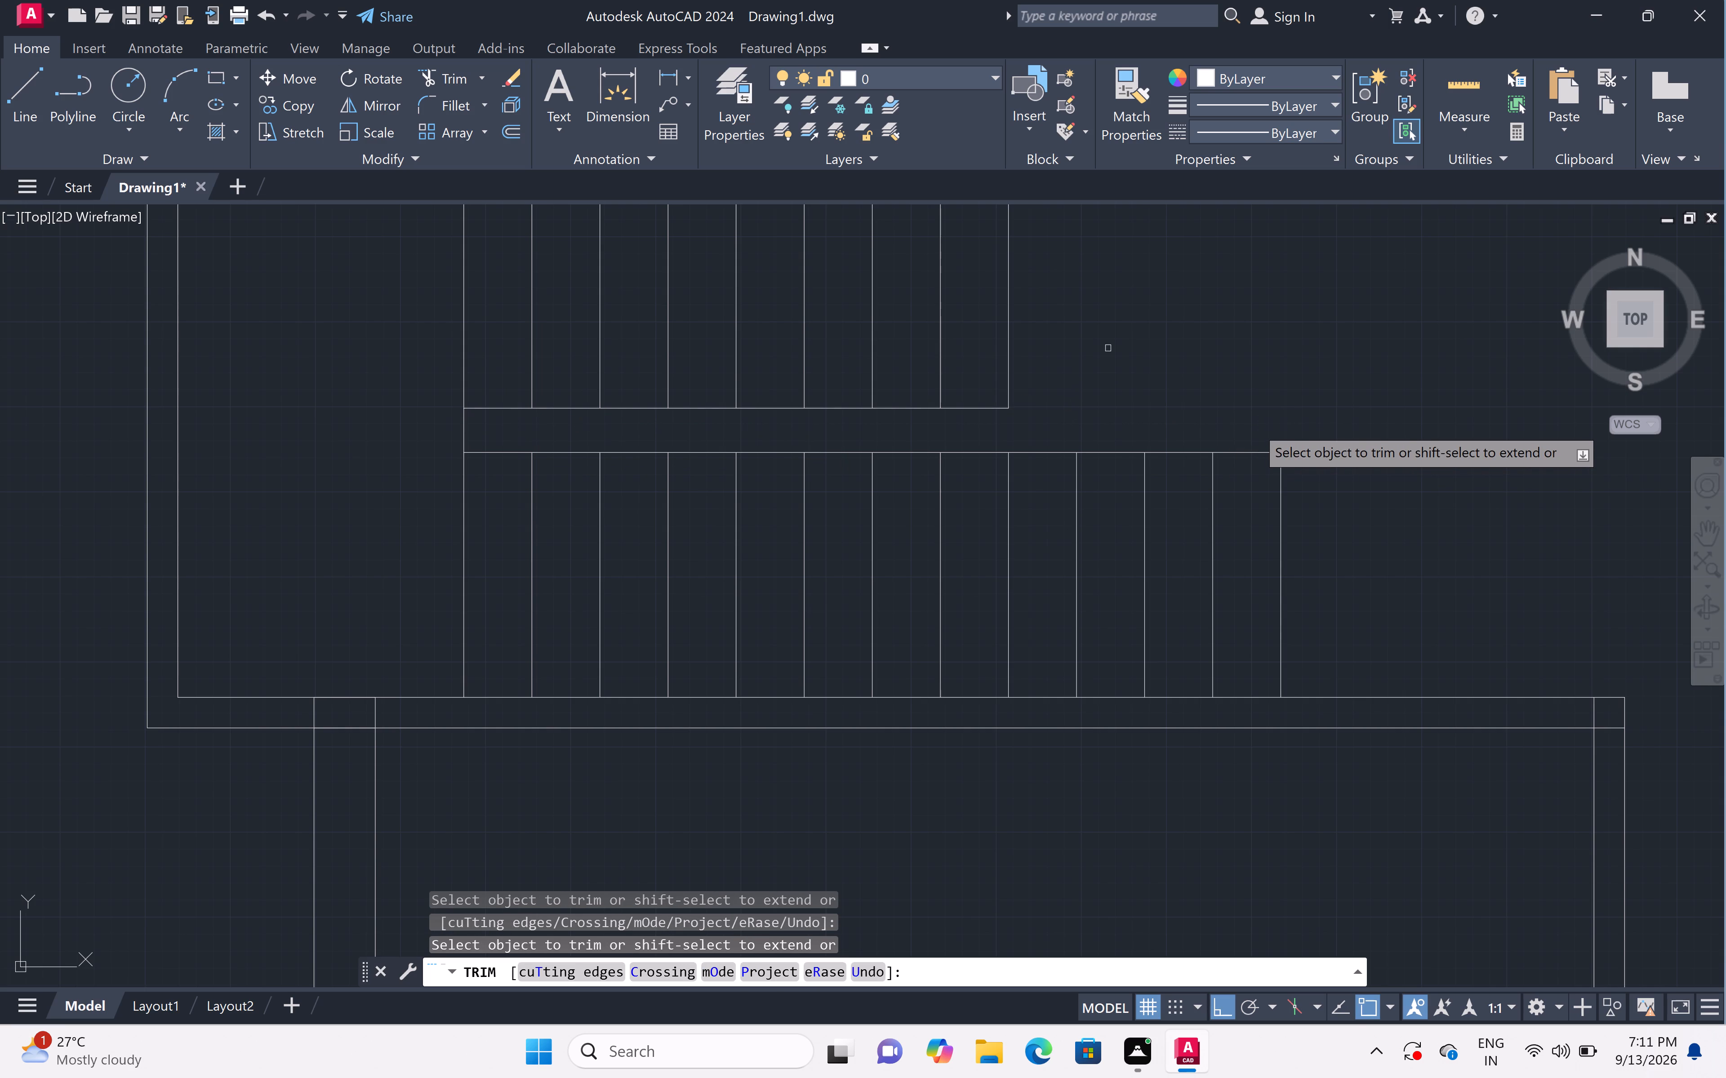
{"action": "key", "text": "Escape"}
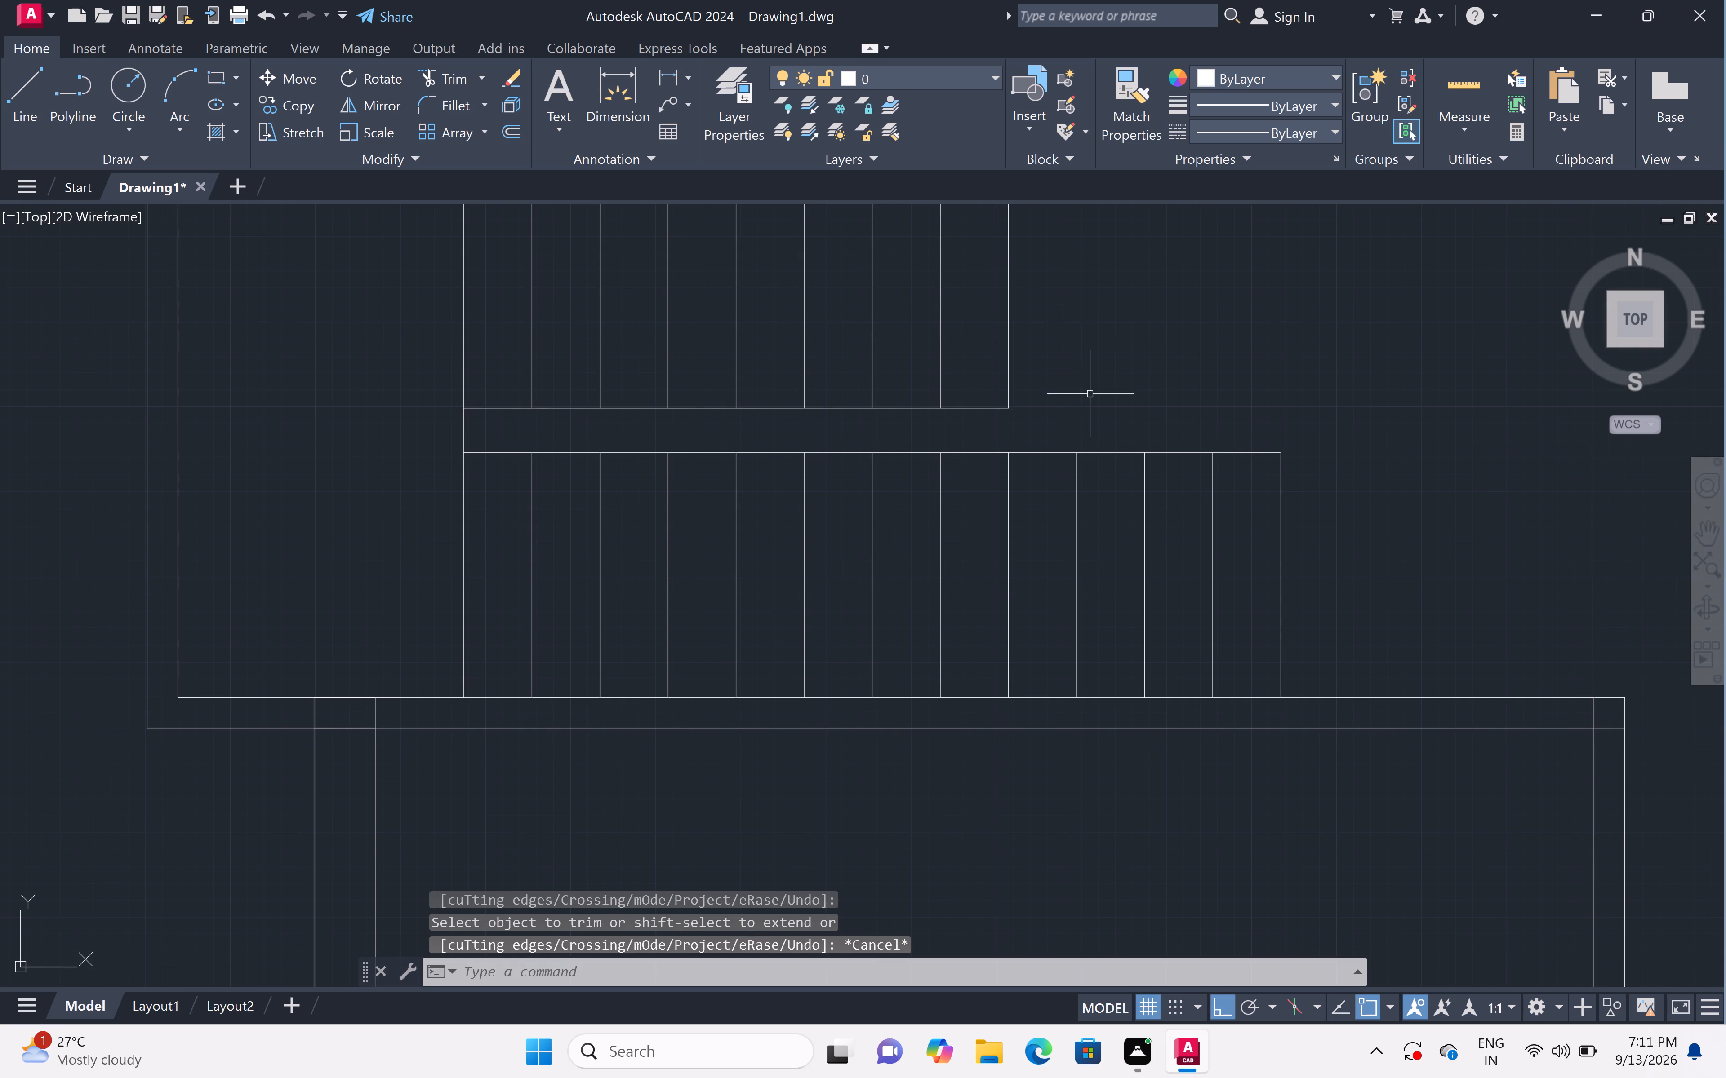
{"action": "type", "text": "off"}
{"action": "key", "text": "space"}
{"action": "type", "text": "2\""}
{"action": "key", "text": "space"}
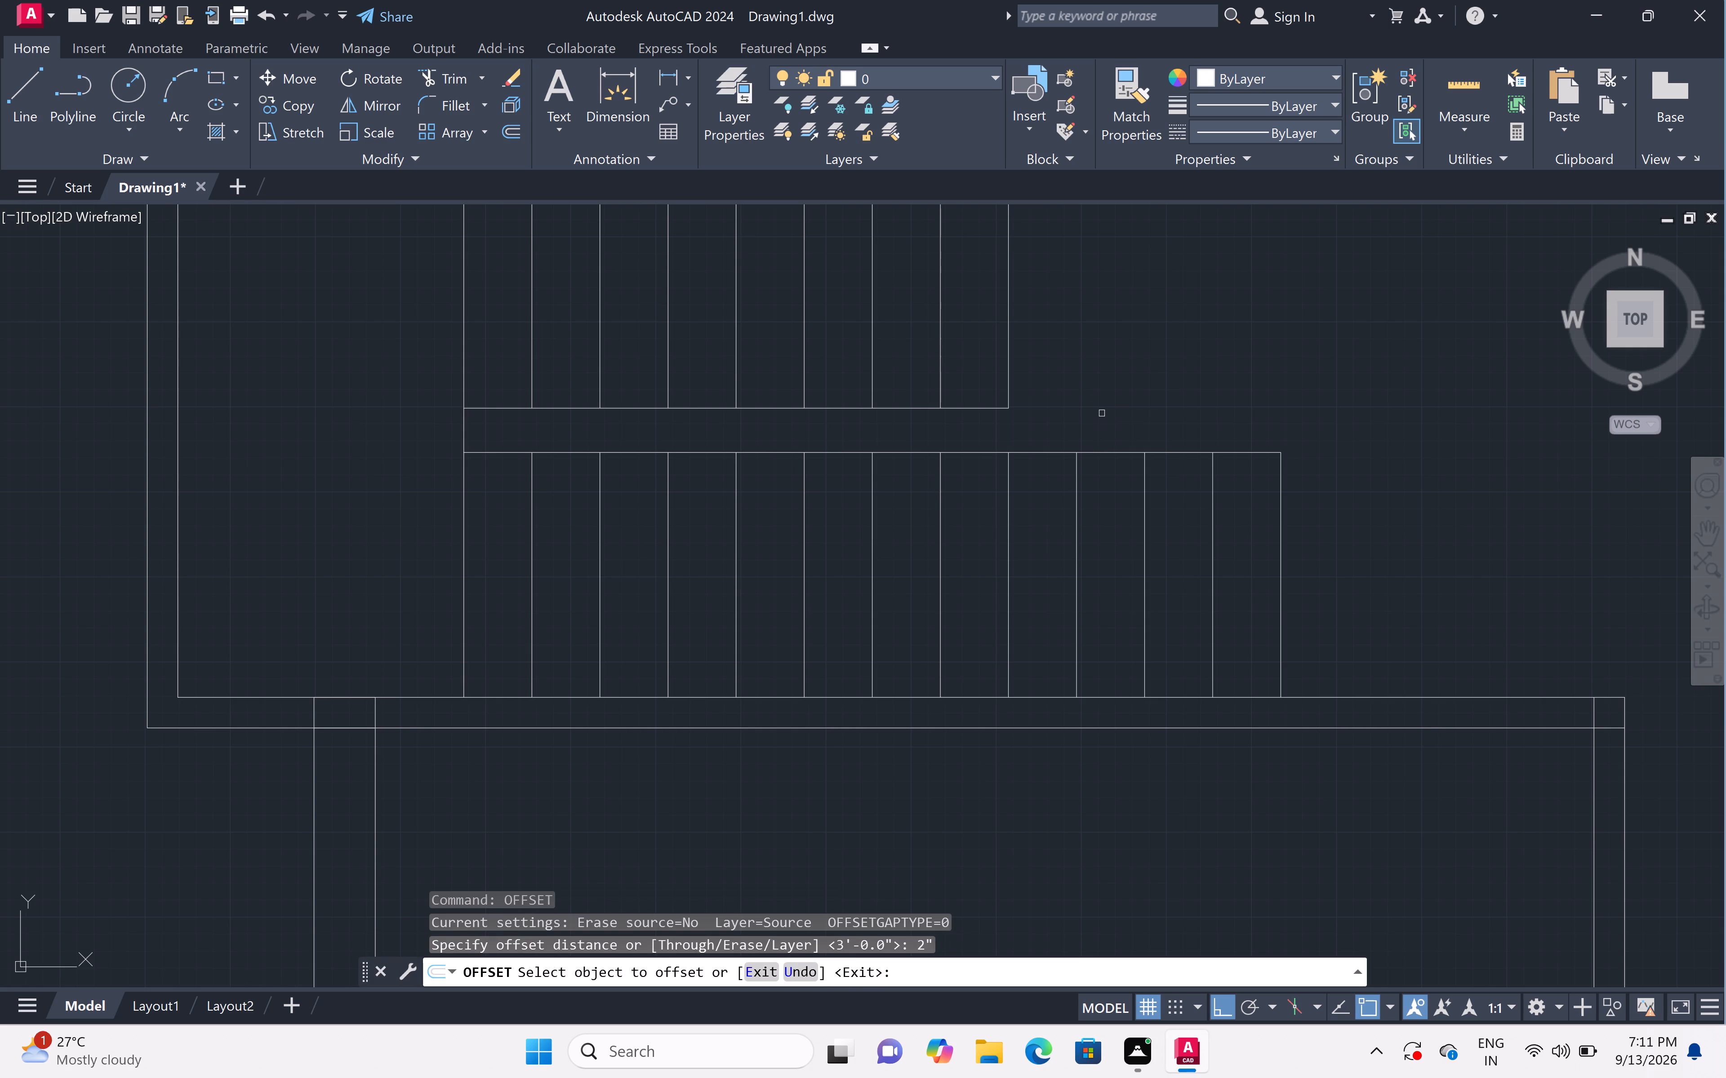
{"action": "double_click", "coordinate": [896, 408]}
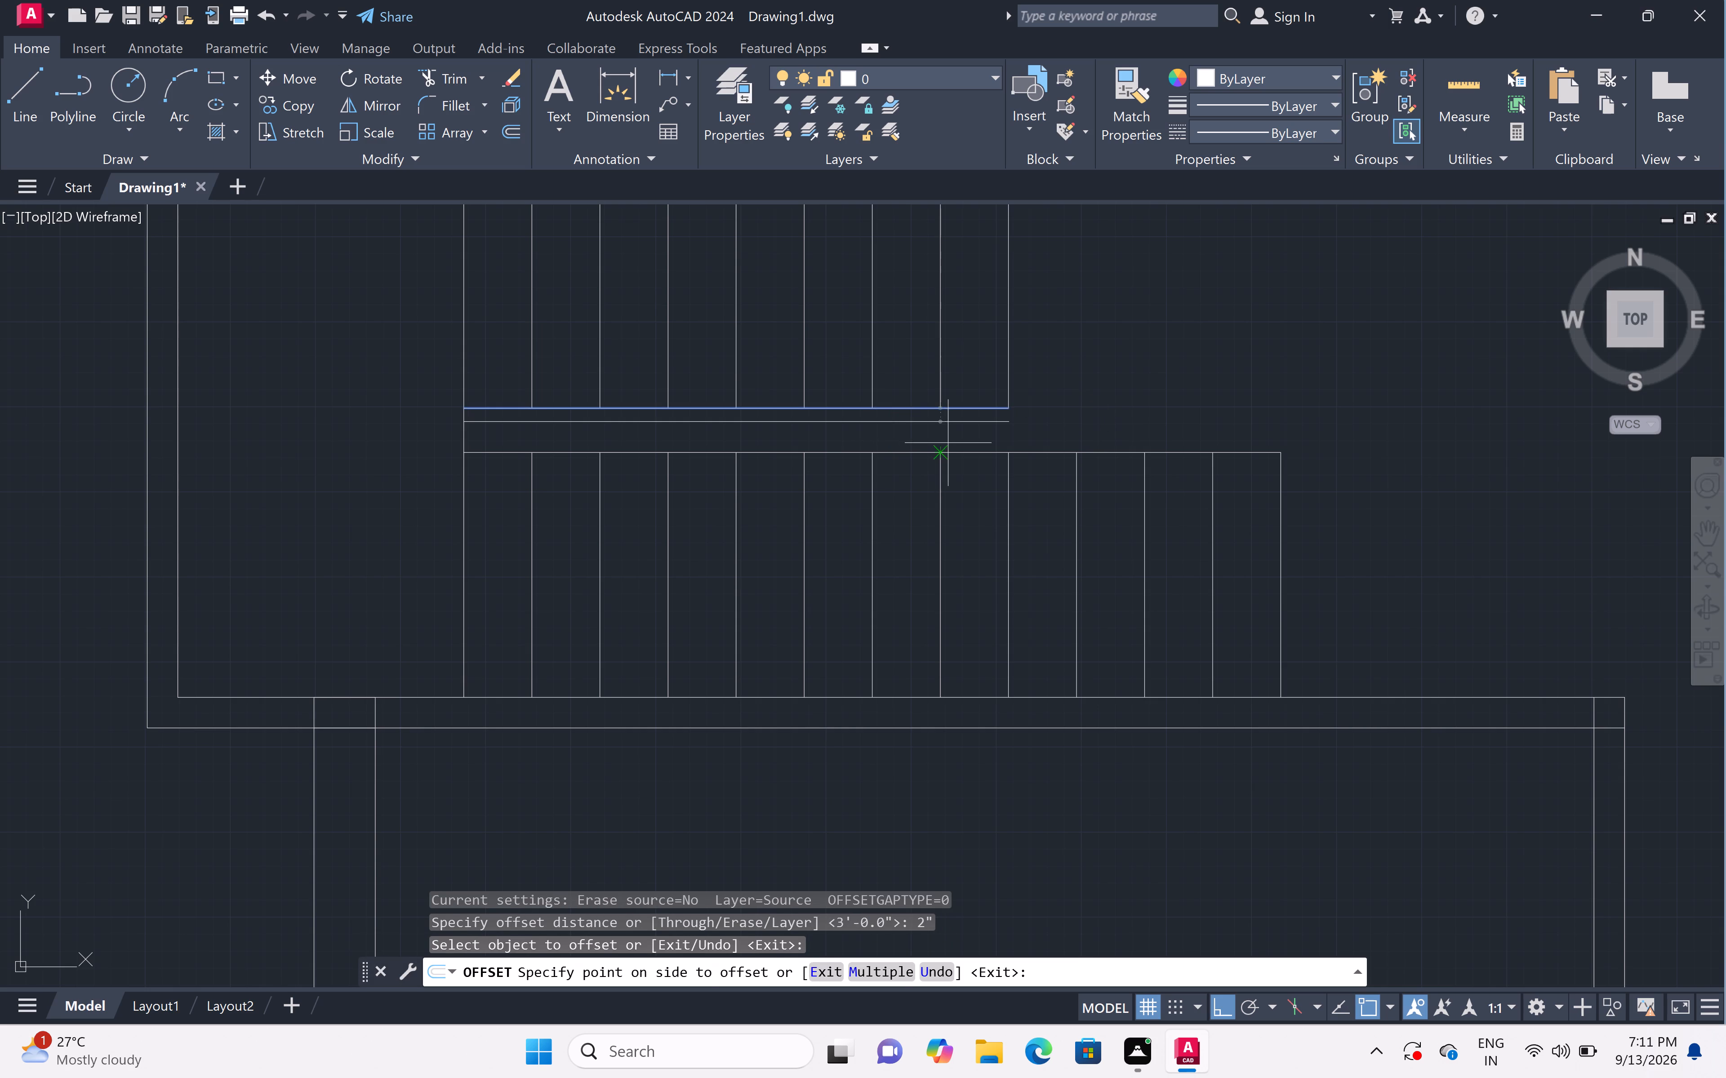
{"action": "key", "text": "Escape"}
Offset the gap's north line, south line and west landing edge 1" into the gap between the flights.
{"action": "type", "text": "off 1\""}
{"action": "key", "text": "space"}
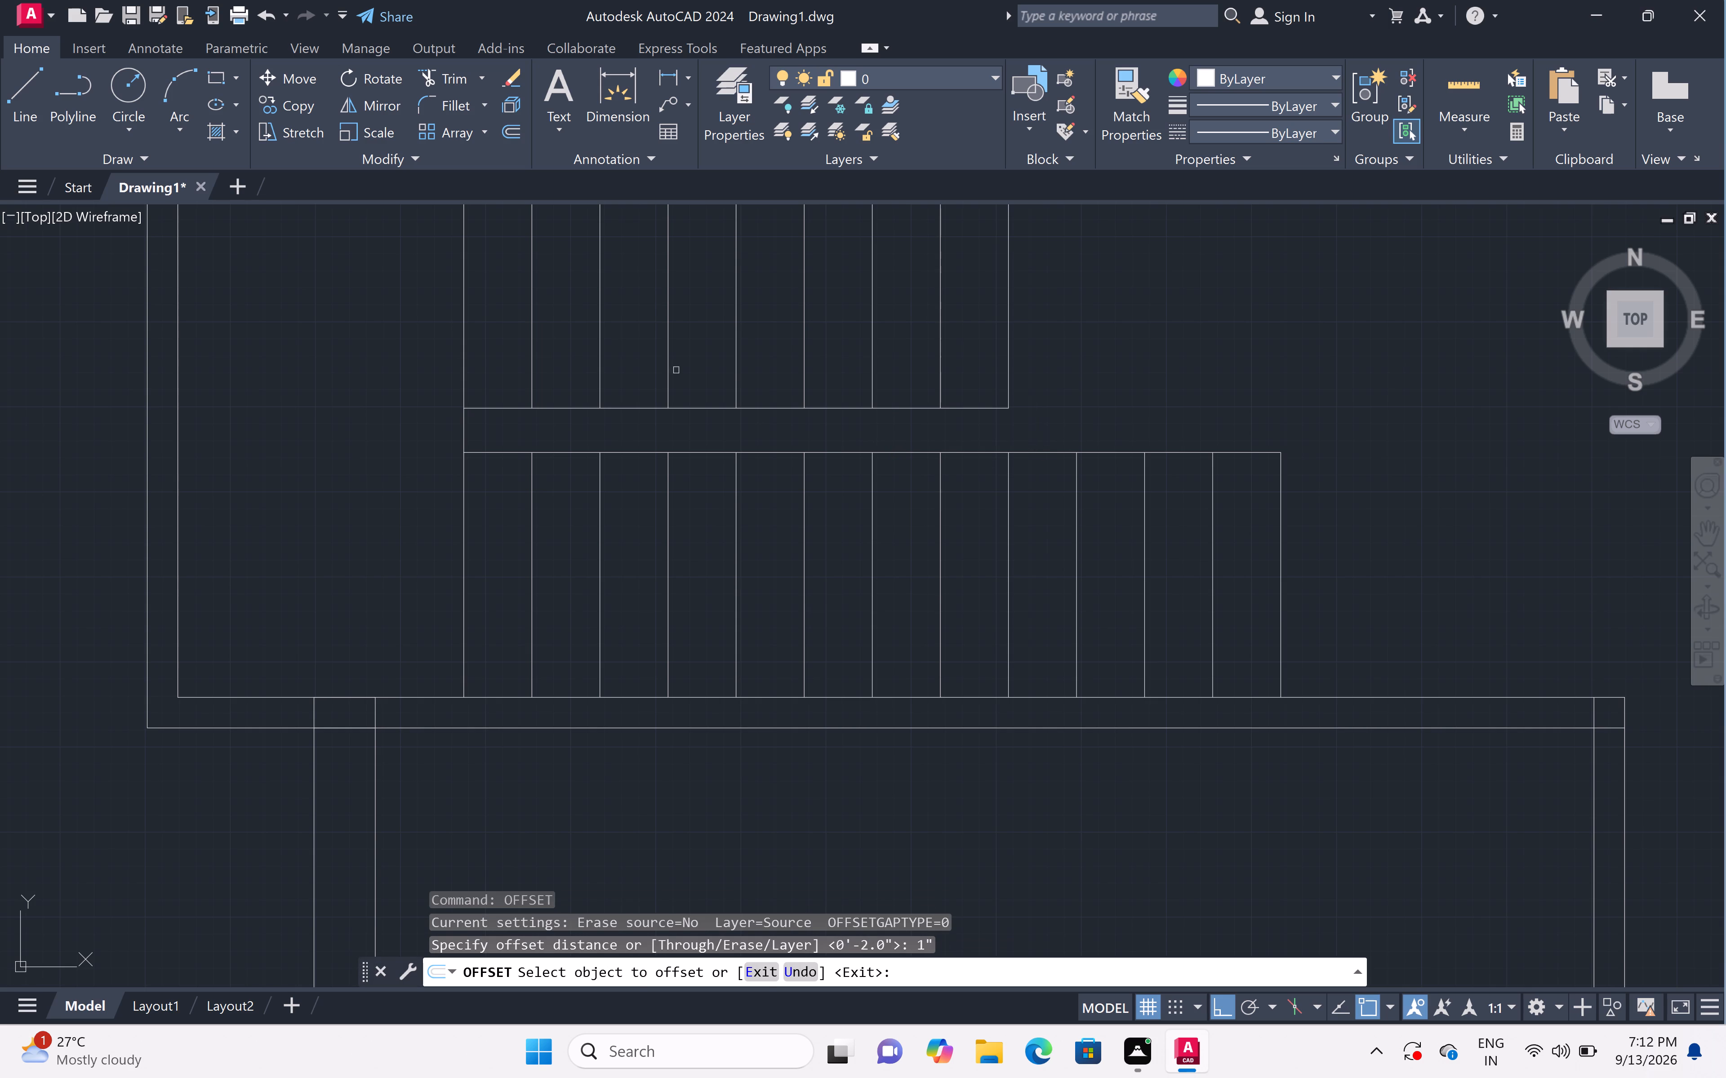
{"action": "left_click", "coordinate": [689, 407]}
{"action": "left_click", "coordinate": [685, 432]}
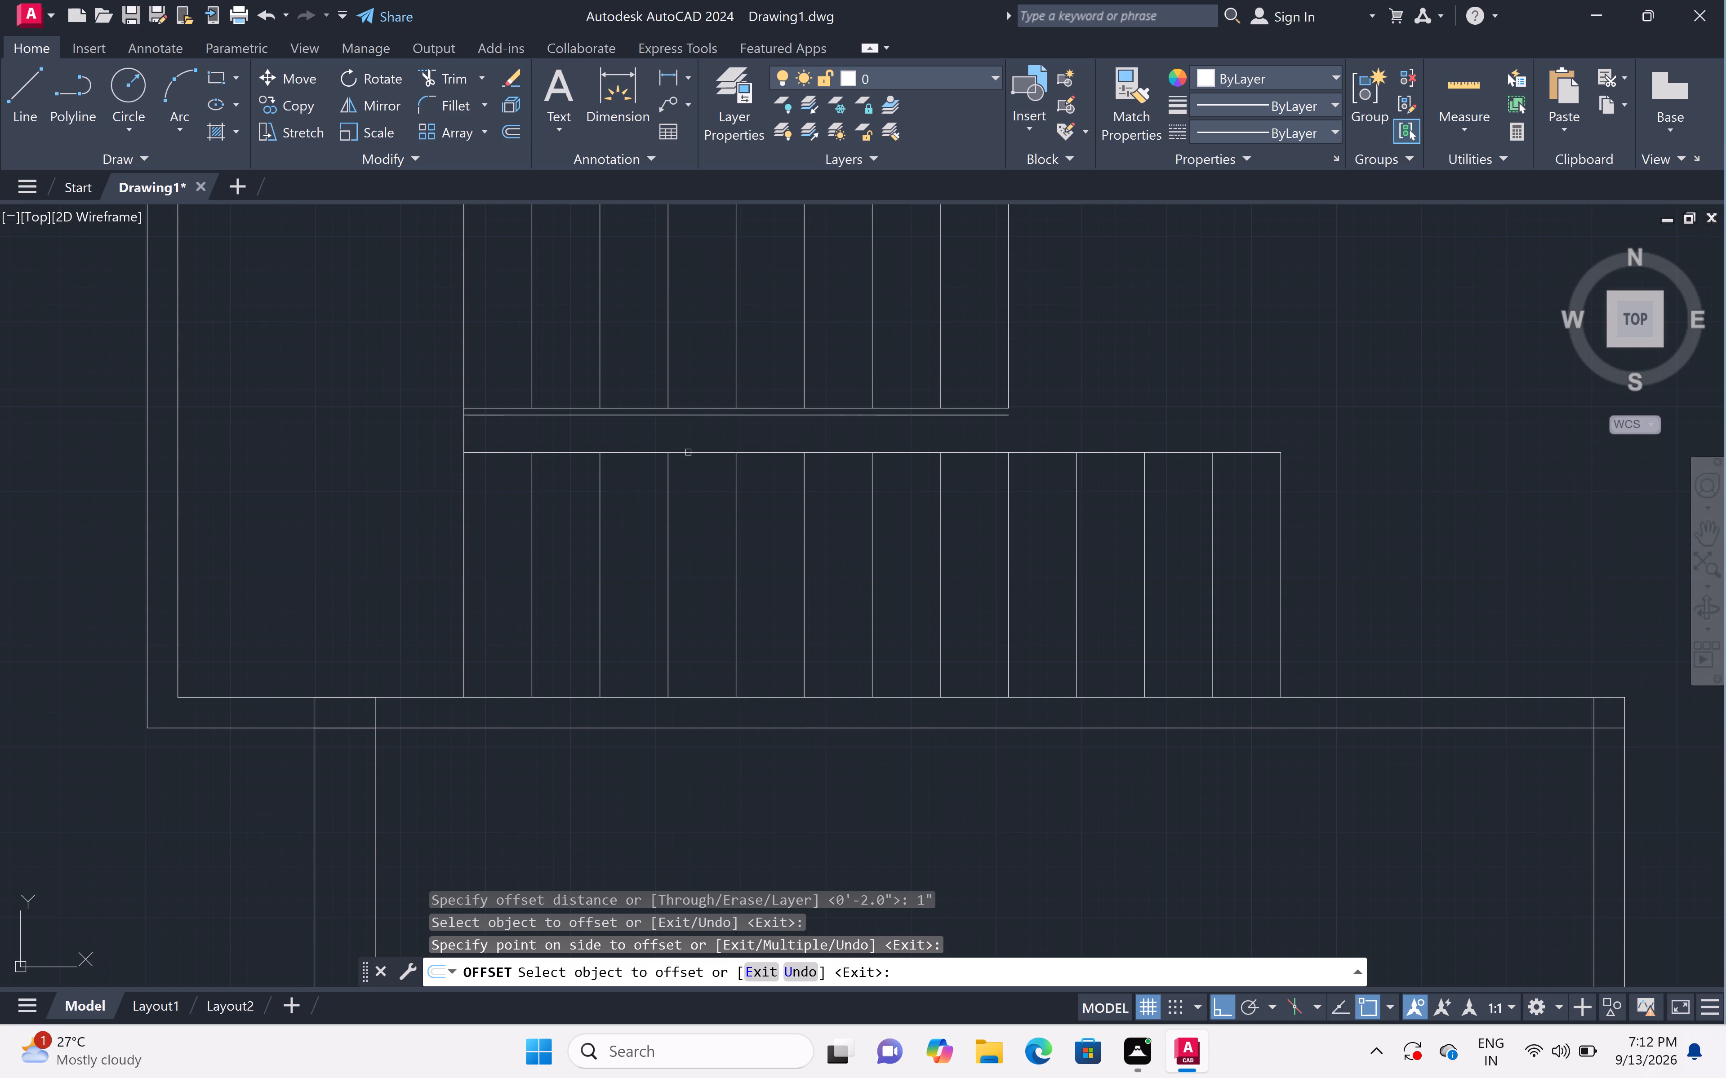
{"action": "left_click", "coordinate": [690, 452]}
{"action": "left_click", "coordinate": [704, 416]}
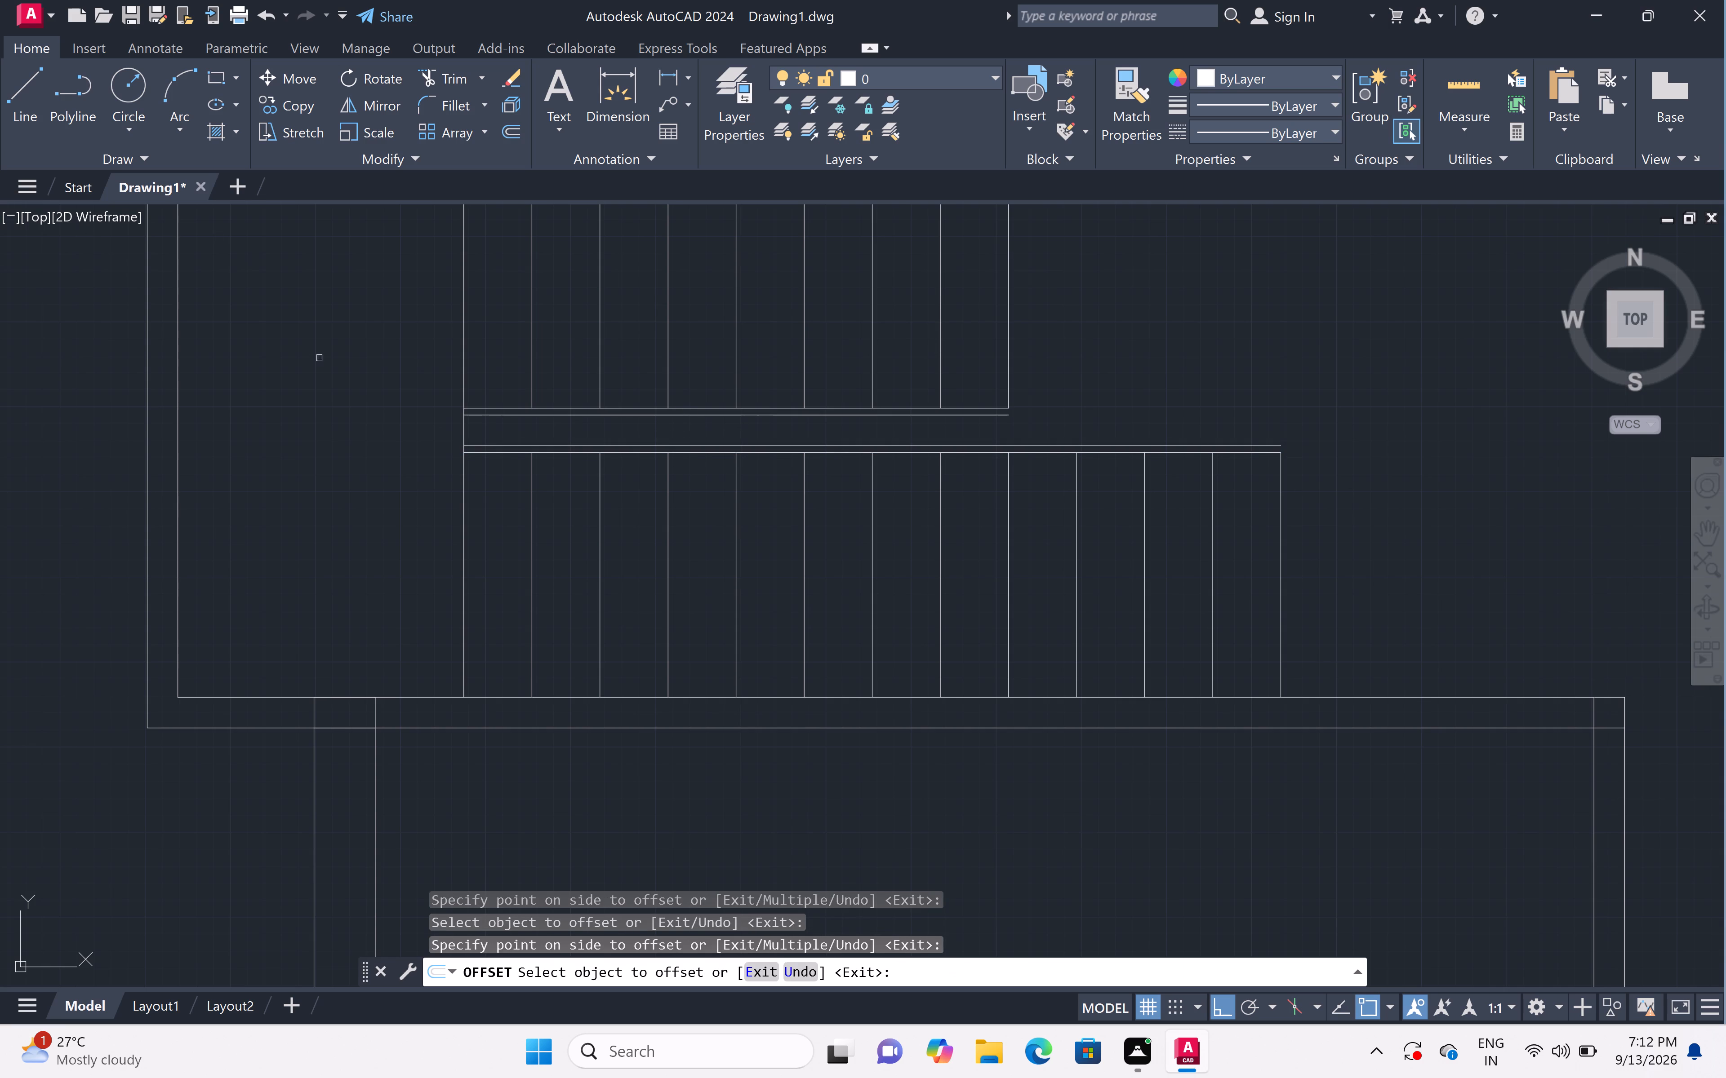
{"action": "scroll", "coordinate": [463, 441], "scroll_direction": "up", "scroll_amount": 4}
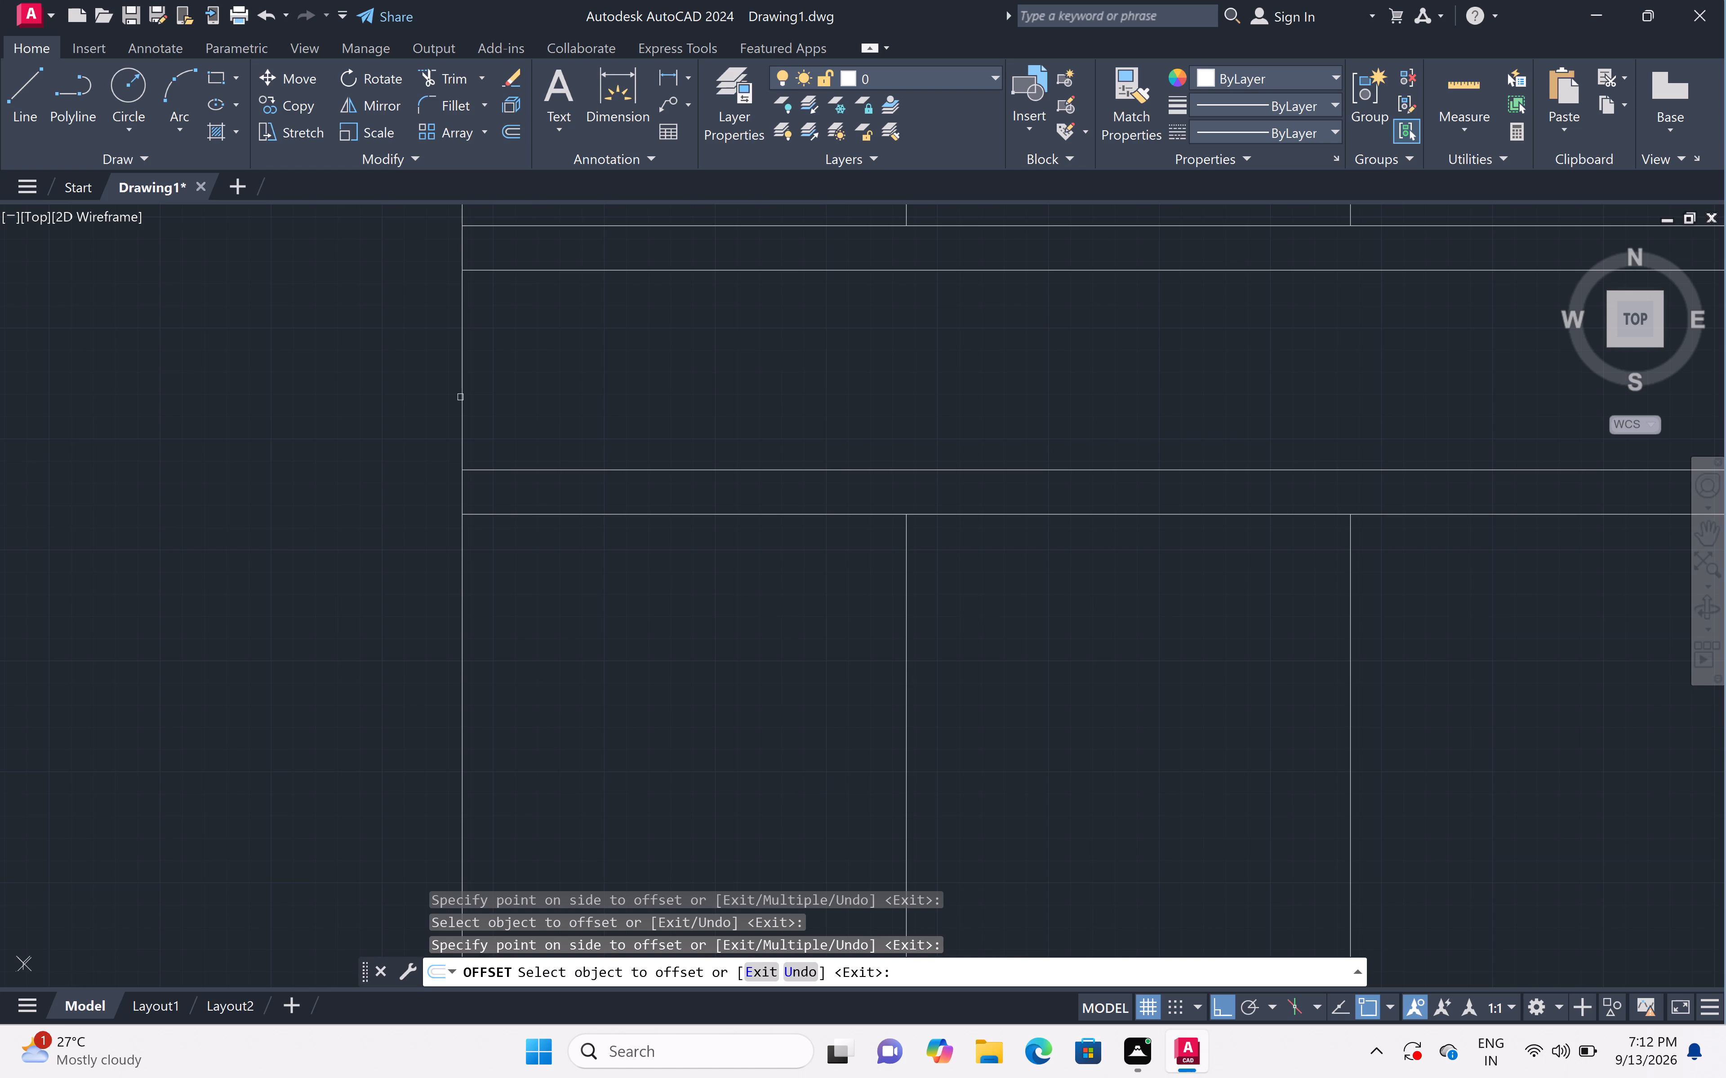
{"action": "left_click", "coordinate": [462, 398]}
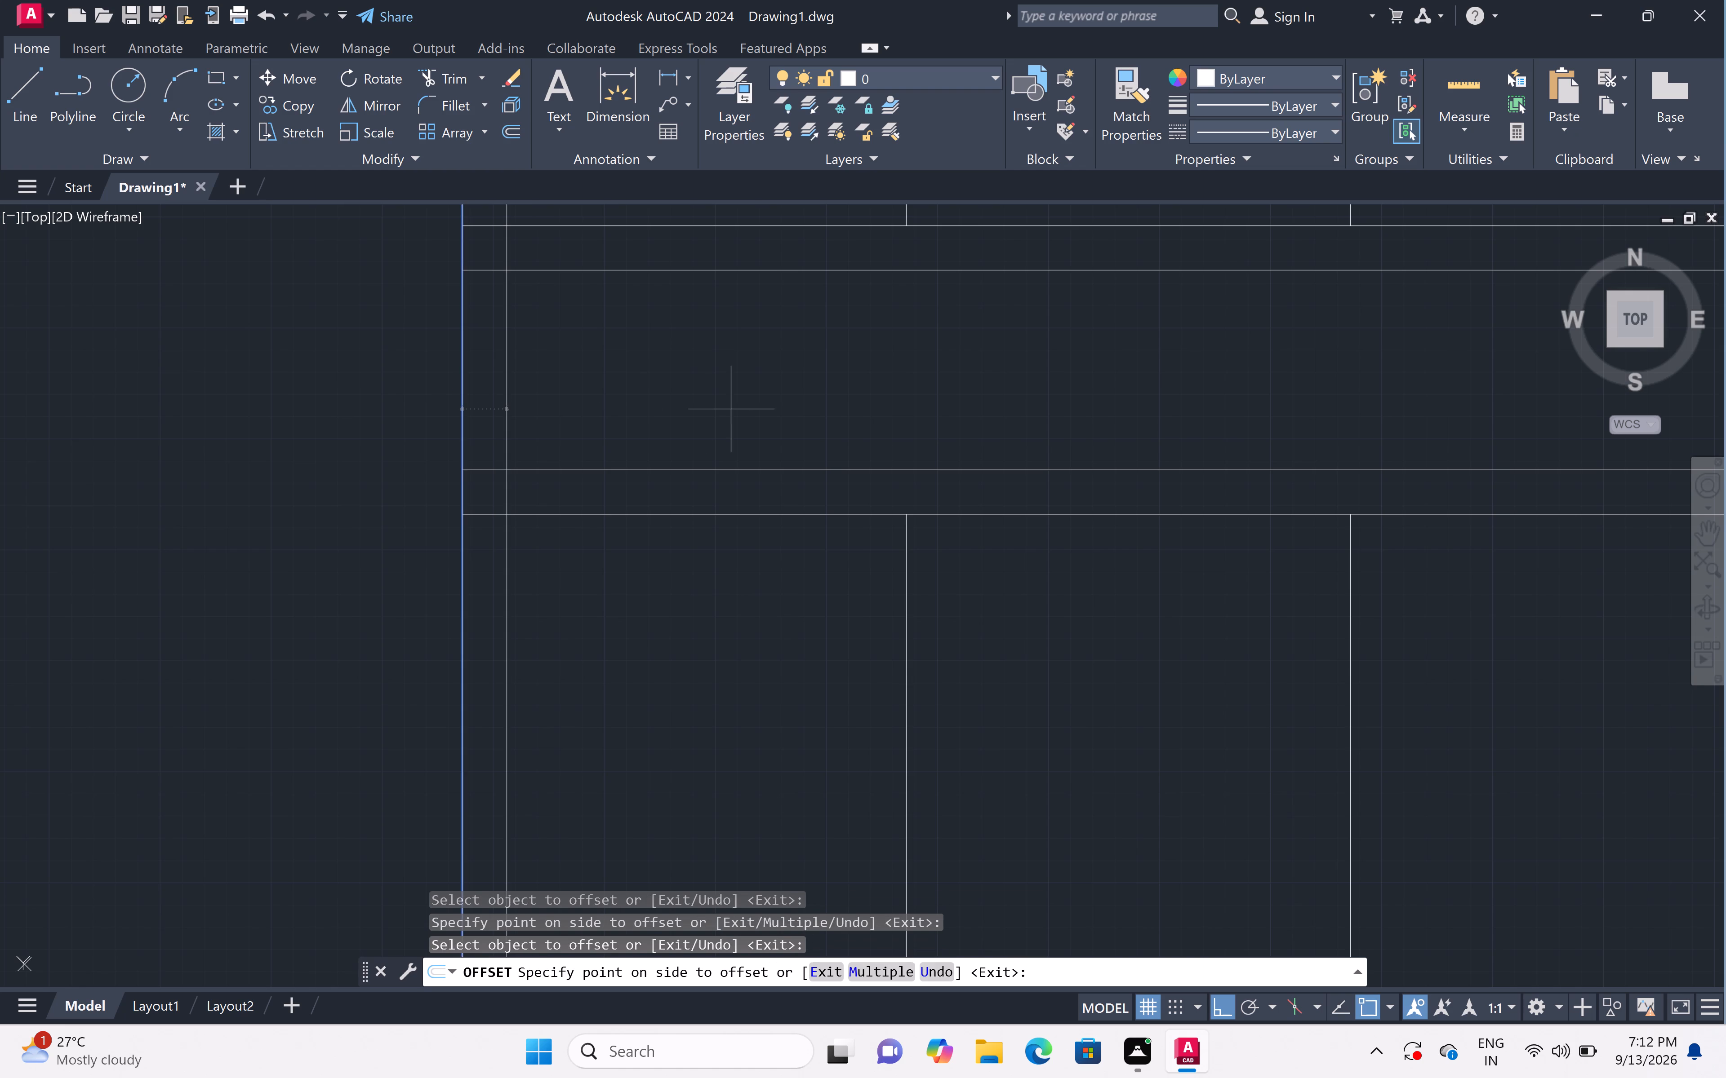
{"action": "left_click", "coordinate": [731, 409]}
{"action": "scroll", "coordinate": [688, 375], "scroll_direction": "down", "scroll_amount": 3}
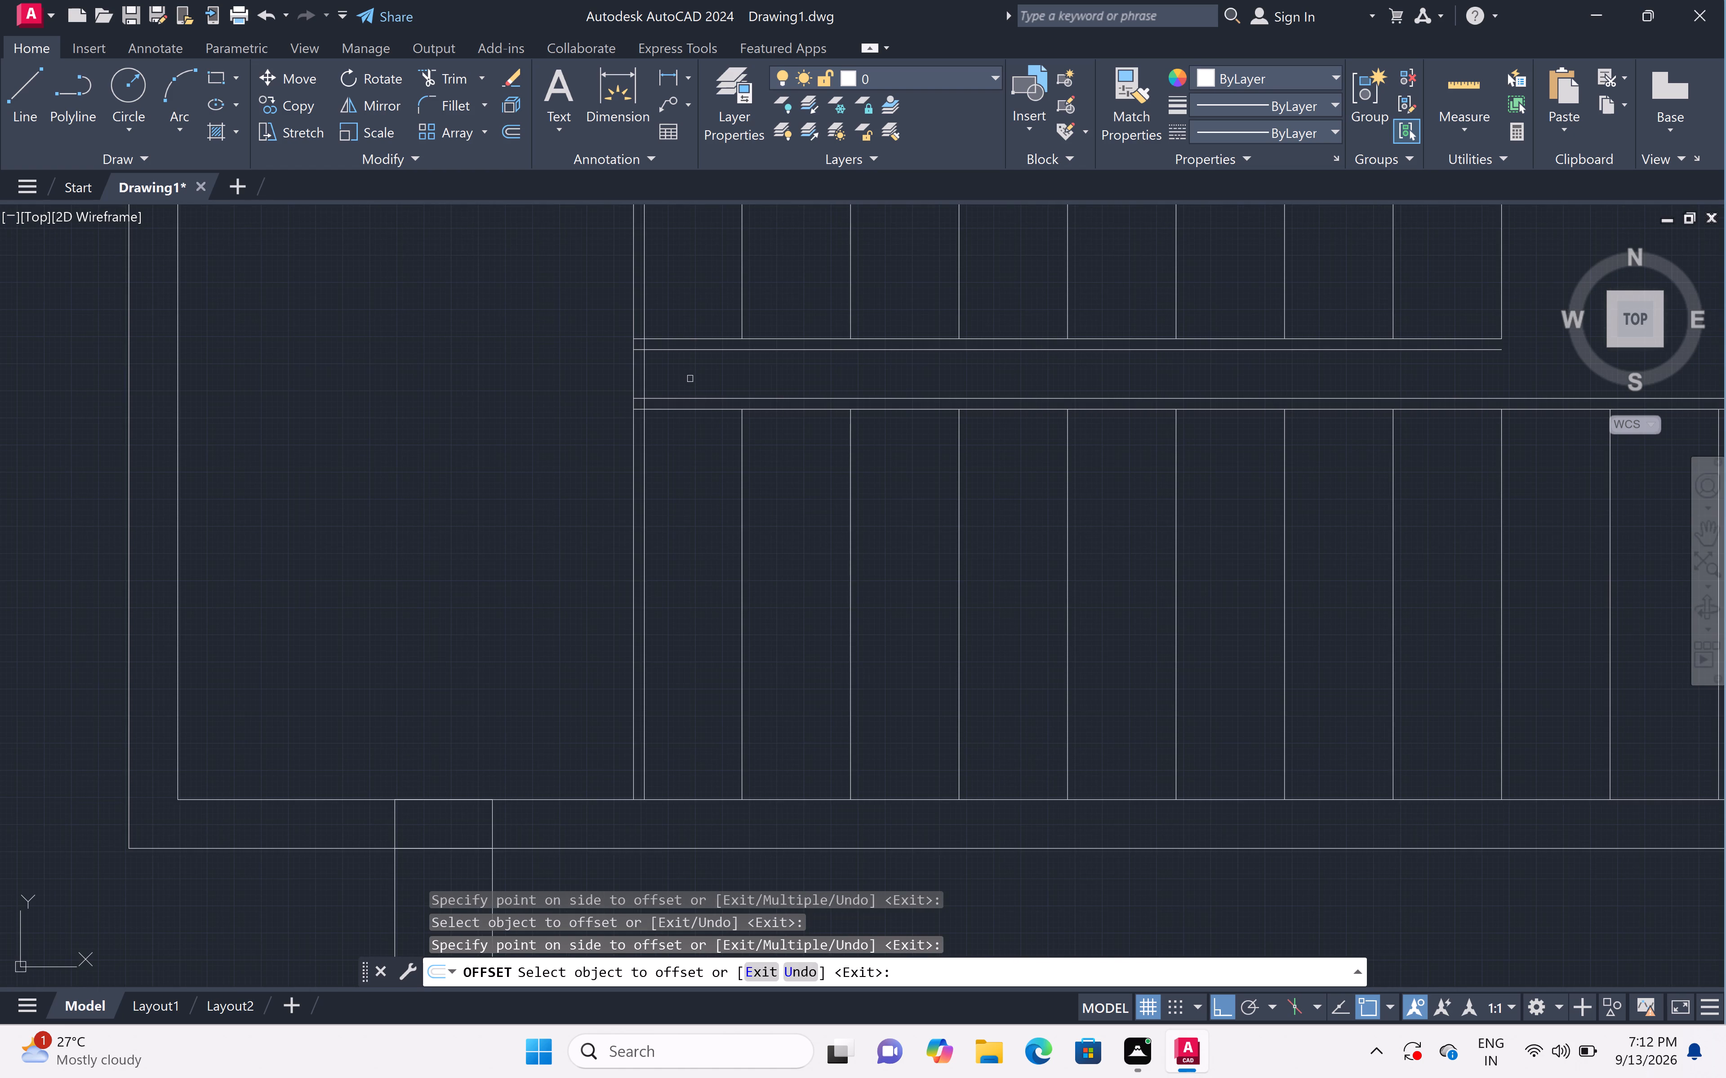
{"action": "key", "text": "Escape"}
Trim the 1" offset lines where they overrun each other at the gap's west end, leaving two clean inner corners.
{"action": "type", "text": "tr"}
{"action": "key", "text": "space"}
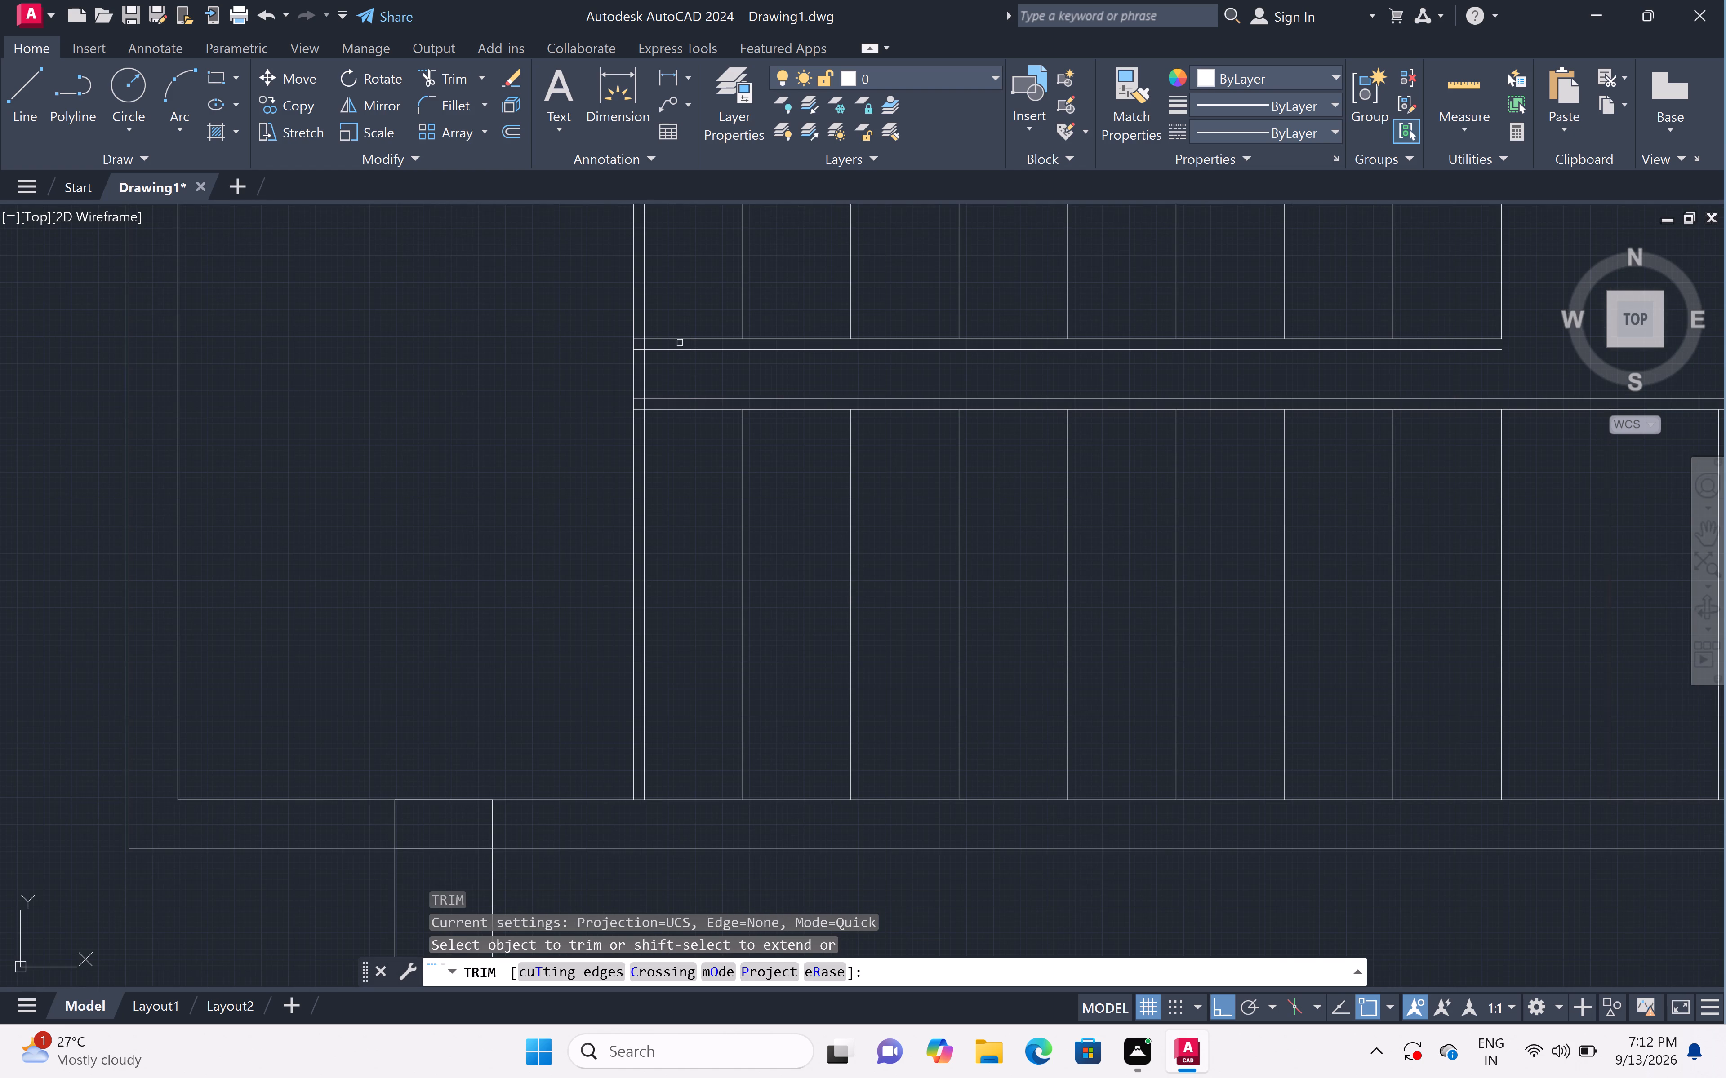
{"action": "left_click", "coordinate": [642, 290]}
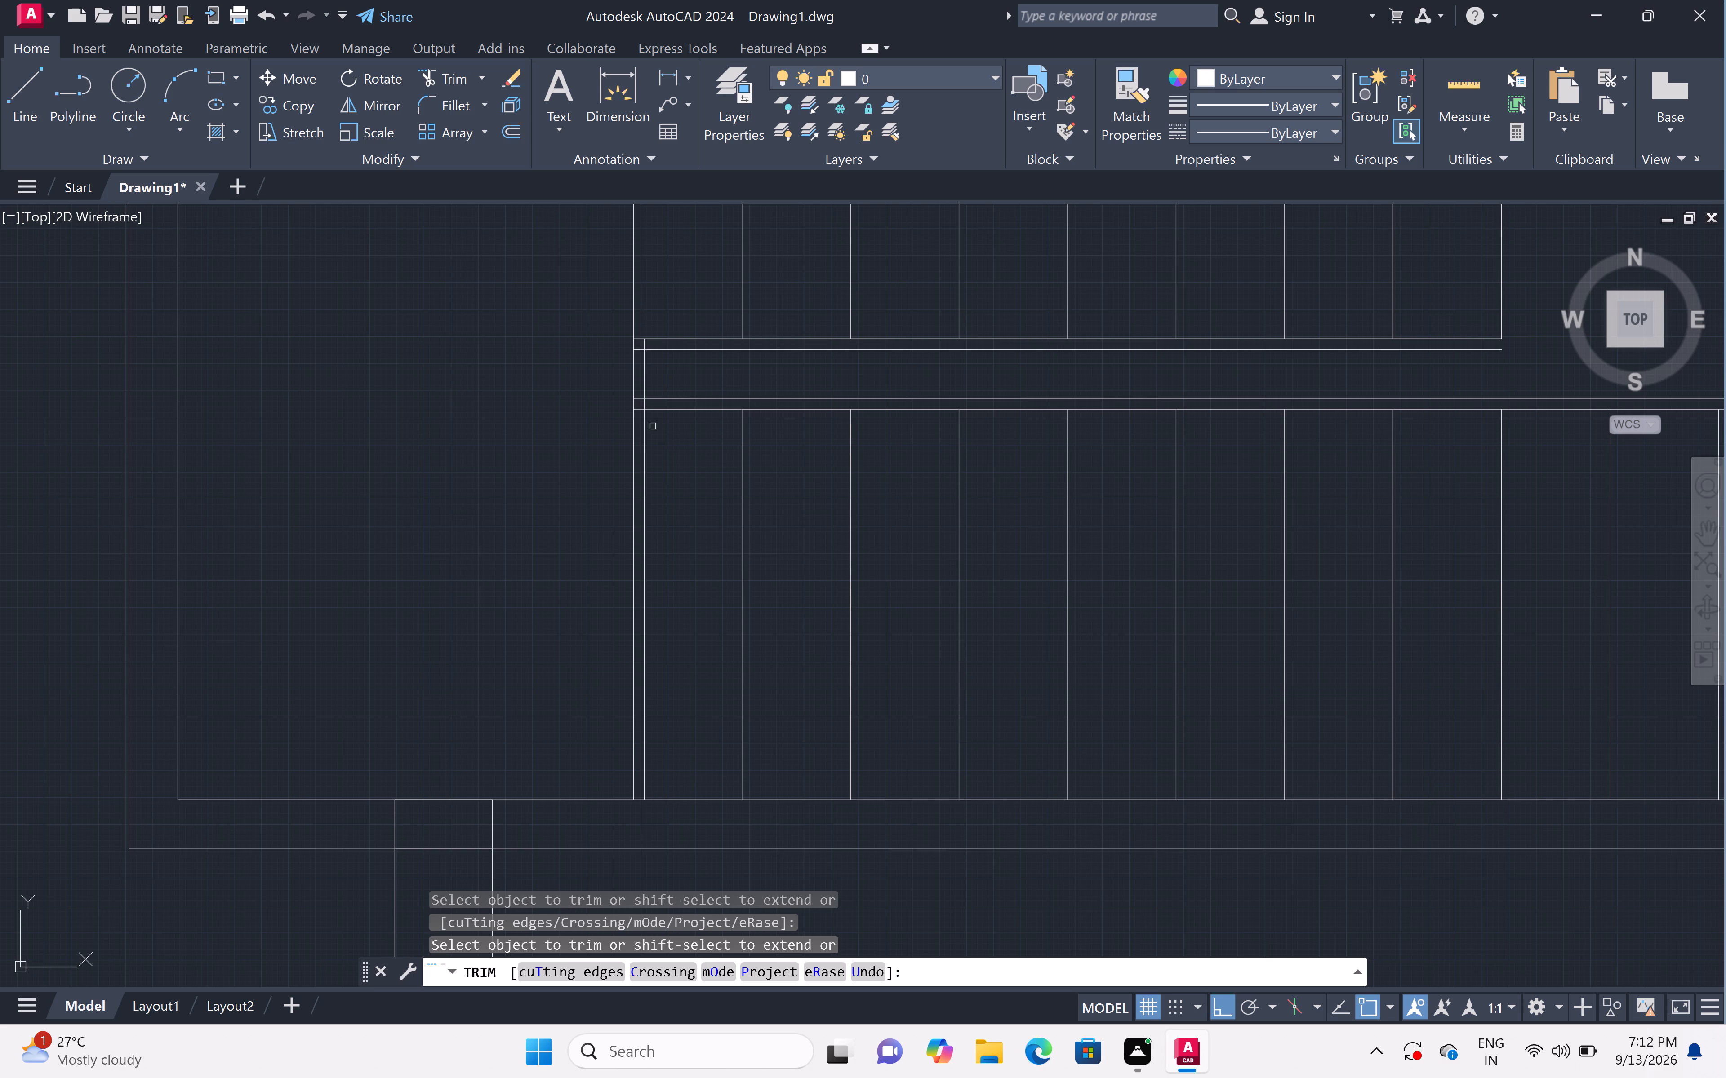
{"action": "left_click", "coordinate": [644, 455]}
{"action": "scroll", "coordinate": [640, 398], "scroll_direction": "up", "scroll_amount": 4}
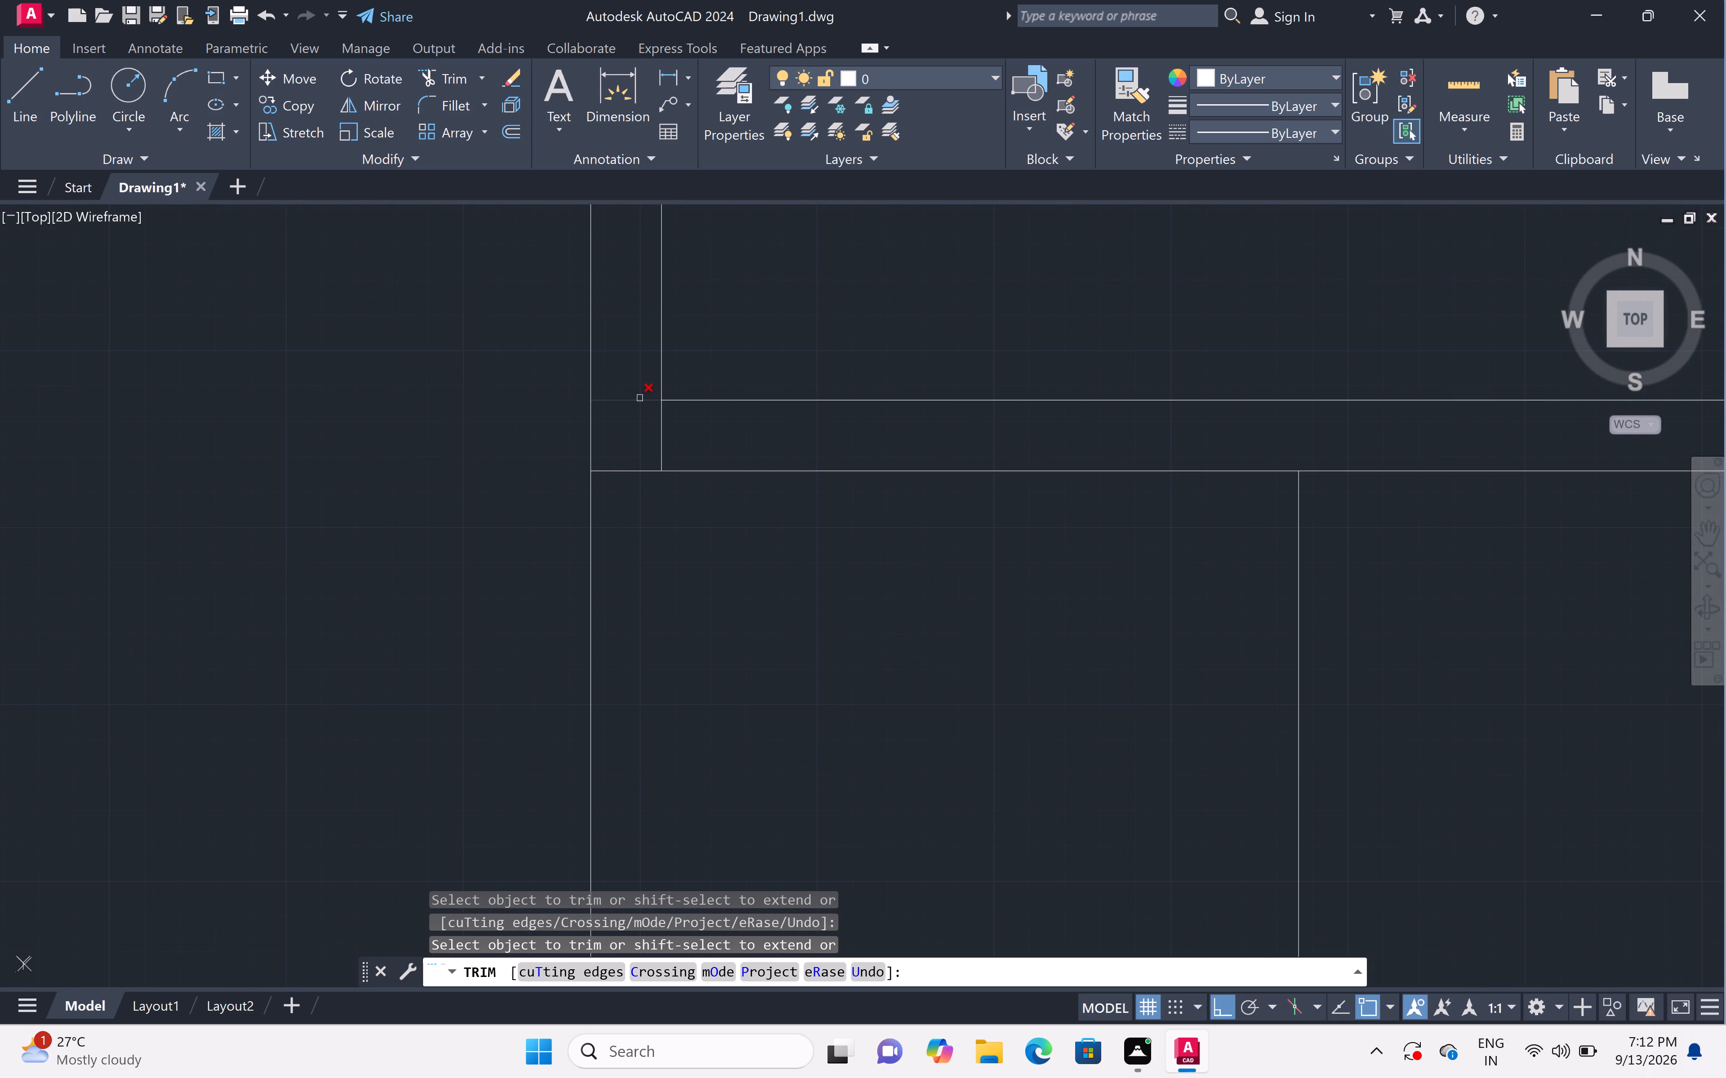
{"action": "left_click", "coordinate": [640, 398]}
{"action": "left_click", "coordinate": [662, 432]}
{"action": "scroll", "coordinate": [664, 400], "scroll_direction": "down", "scroll_amount": 2}
{"action": "middle_click_drag", "start_coordinate": [706, 343], "coordinate": [708, 512]}
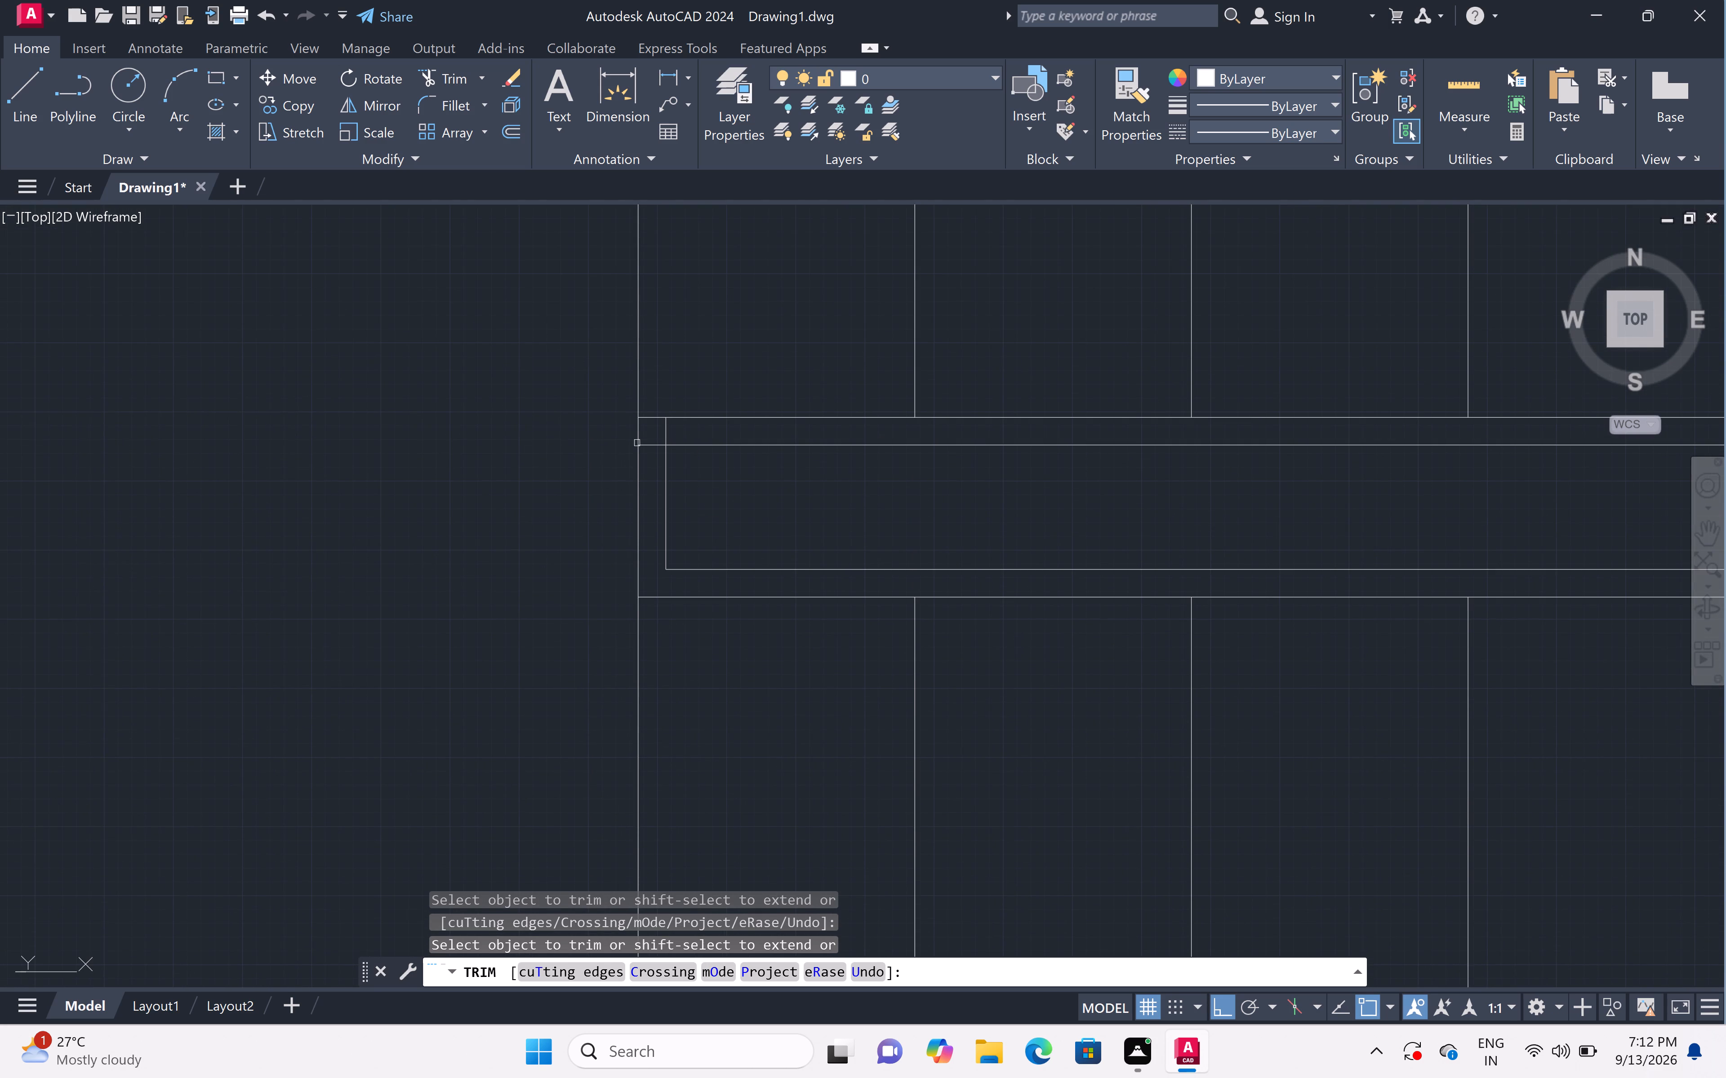
{"action": "scroll", "coordinate": [667, 429], "scroll_direction": "up", "scroll_amount": 3}
{"action": "left_click", "coordinate": [631, 433]}
{"action": "left_click", "coordinate": [741, 424]}
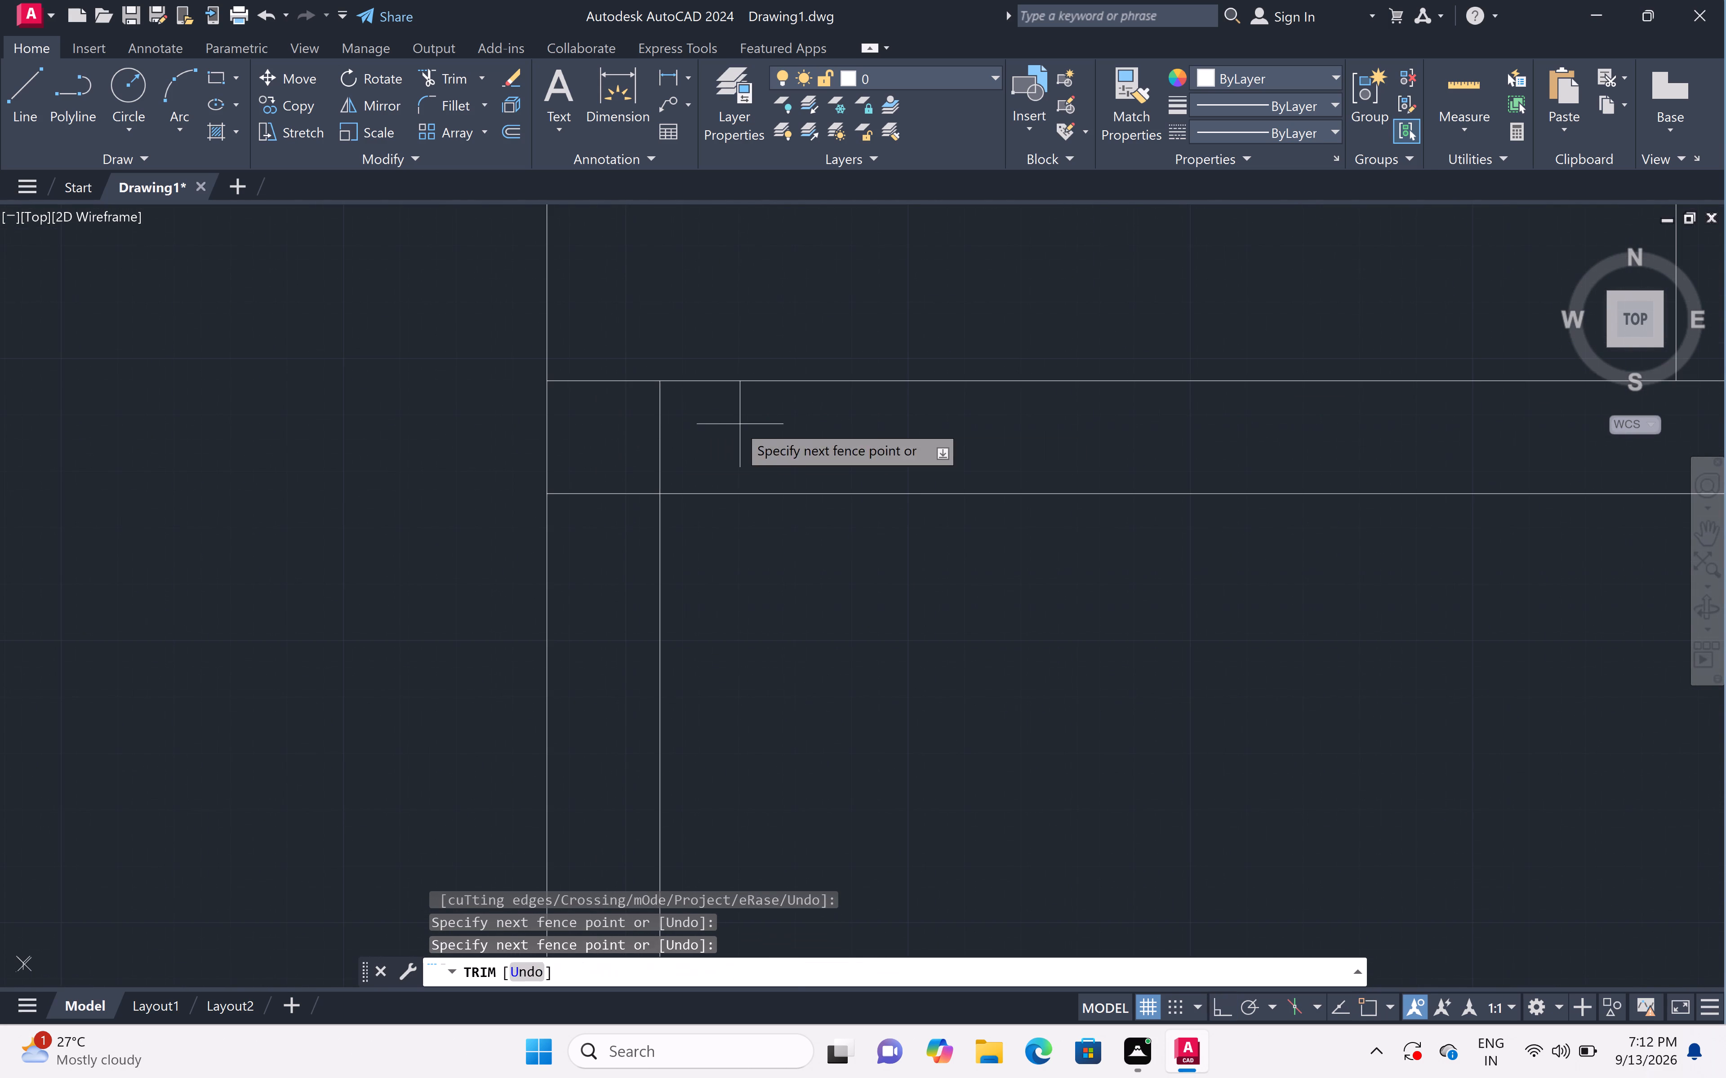
{"action": "double_click", "coordinate": [617, 442]}
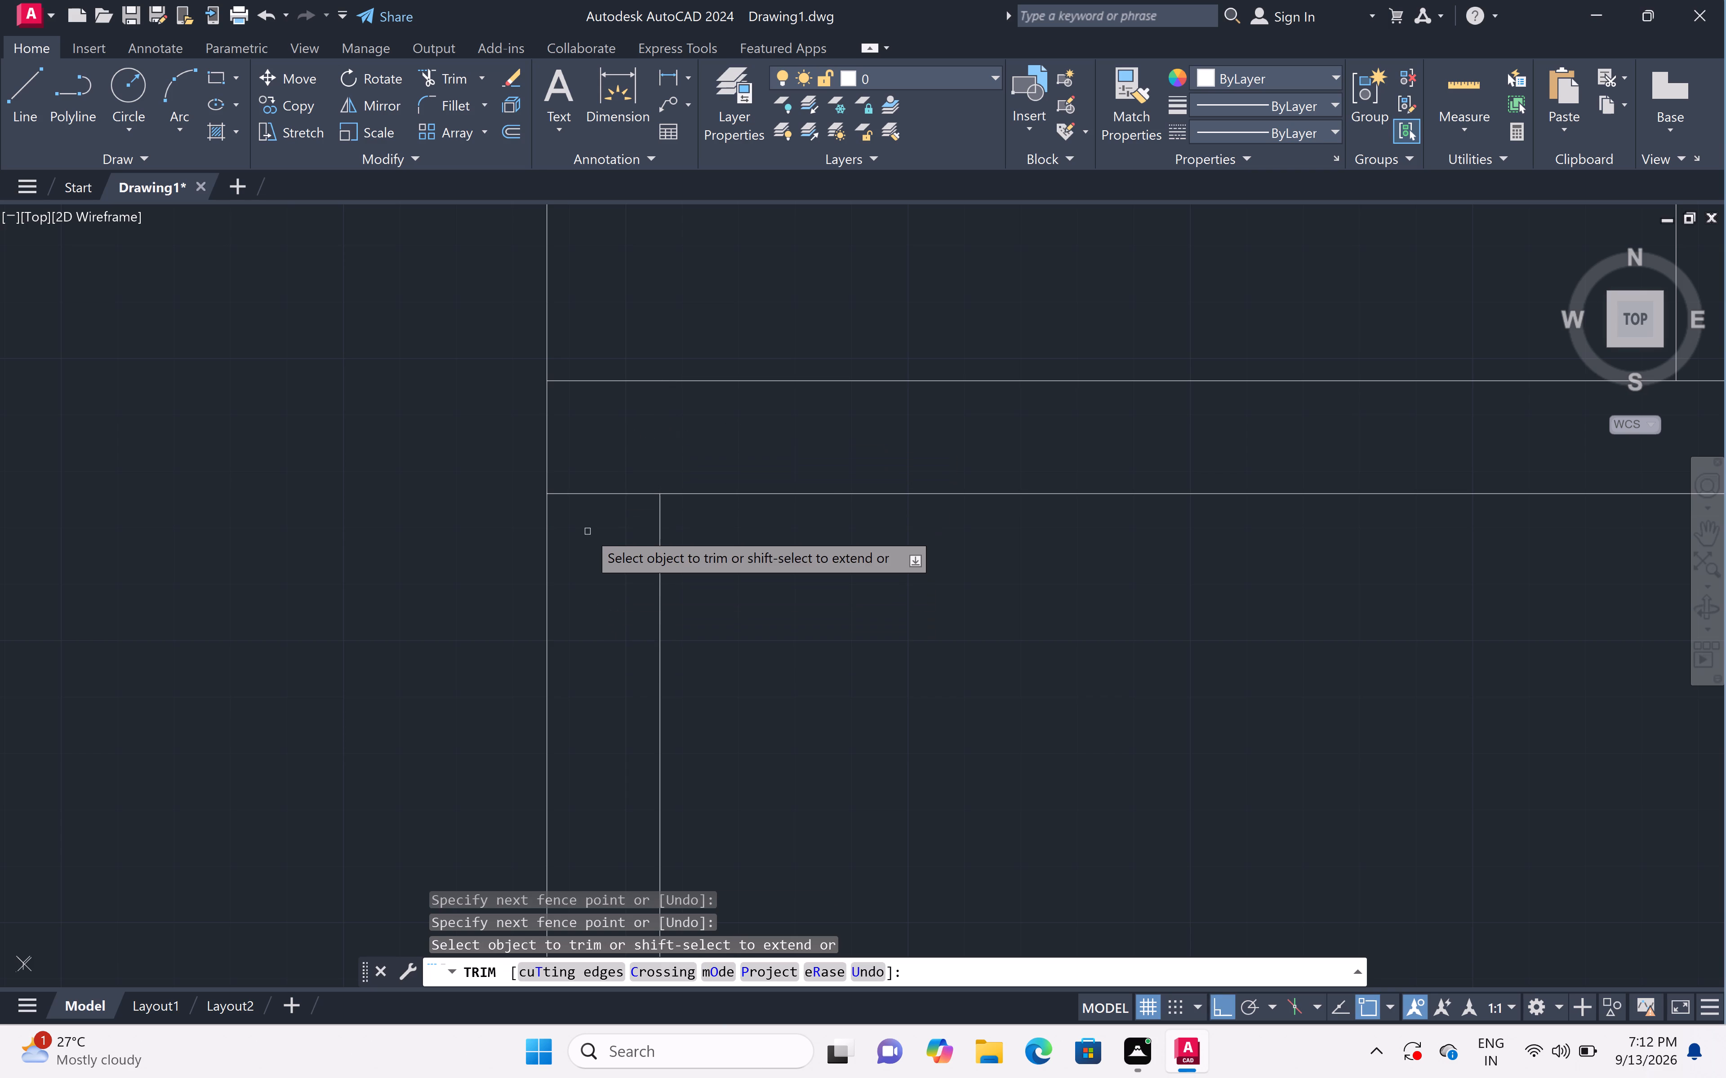
{"action": "left_click", "coordinate": [601, 495]}
Draw a 1" line closing the east end of the north gap edging at the north flight's last tread.
{"action": "scroll", "coordinate": [630, 467], "scroll_direction": "down", "scroll_amount": 5}
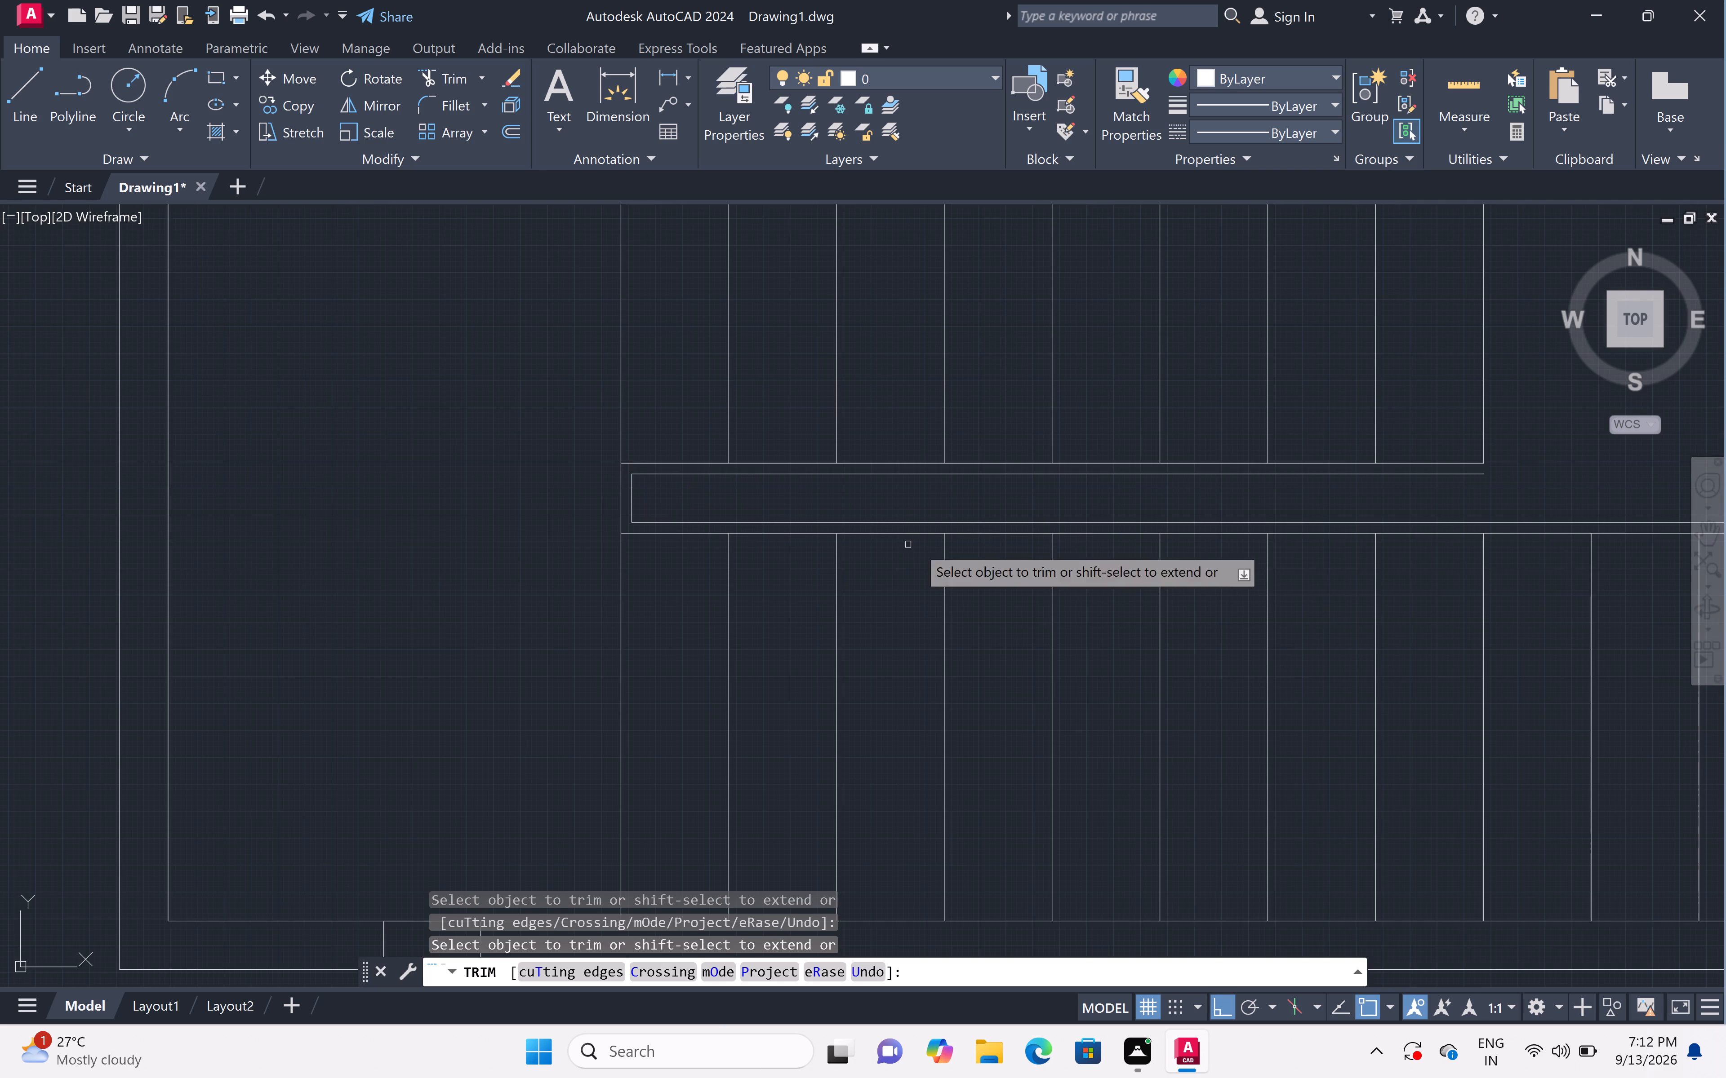
{"action": "middle_click_drag", "start_coordinate": [1281, 504], "coordinate": [1281, 505]}
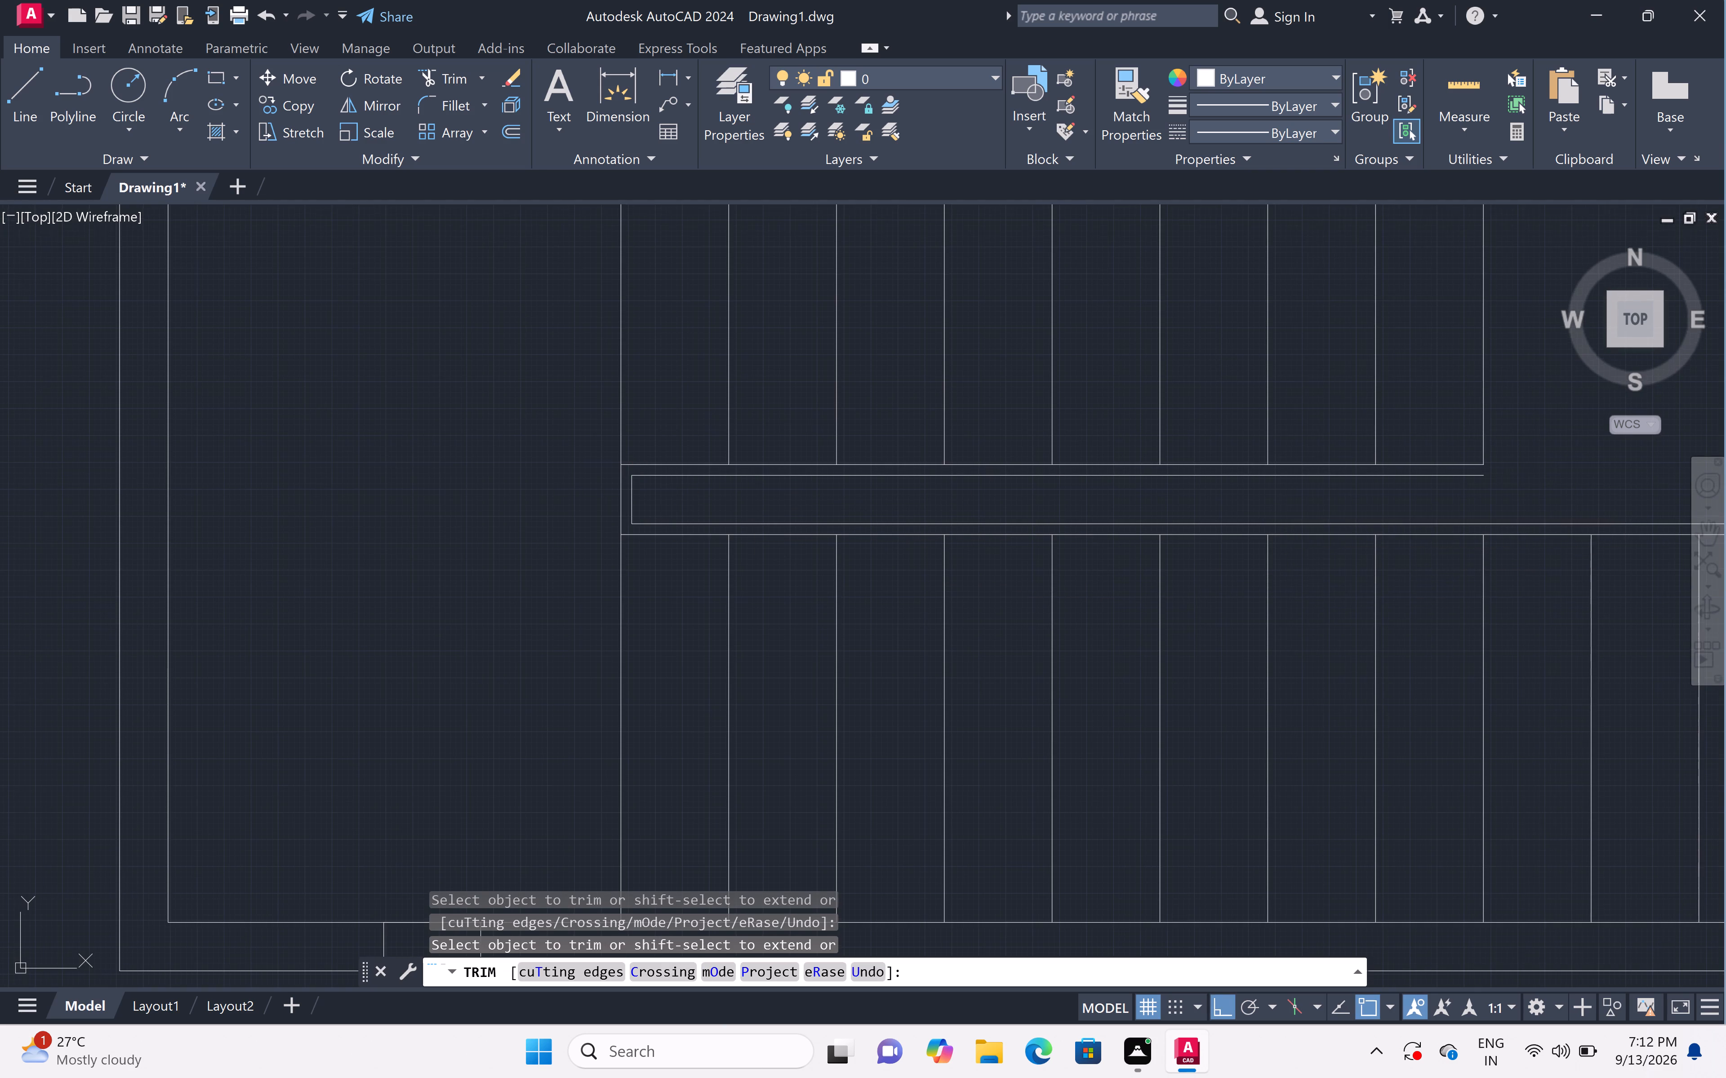
{"action": "middle_click_drag", "start_coordinate": [1281, 505], "coordinate": [486, 536]}
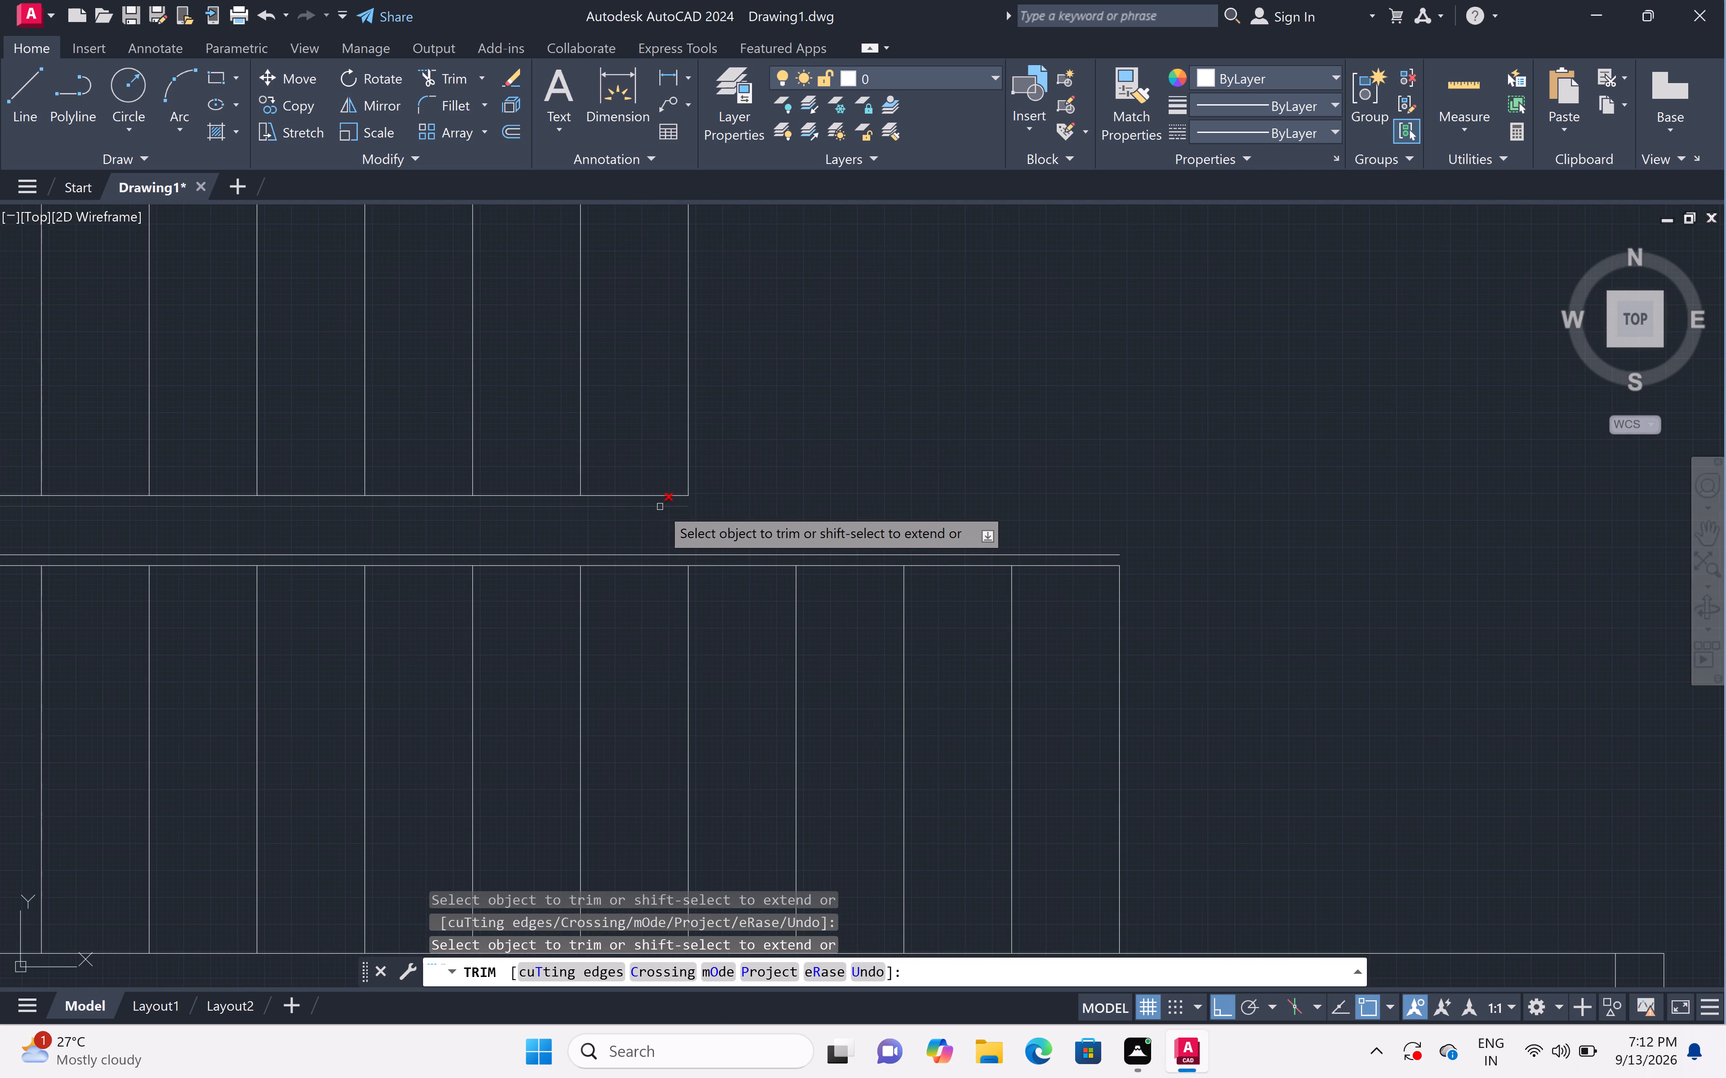
{"action": "key", "text": "Escape"}
{"action": "type", "text": "l"}
{"action": "key", "text": "space"}
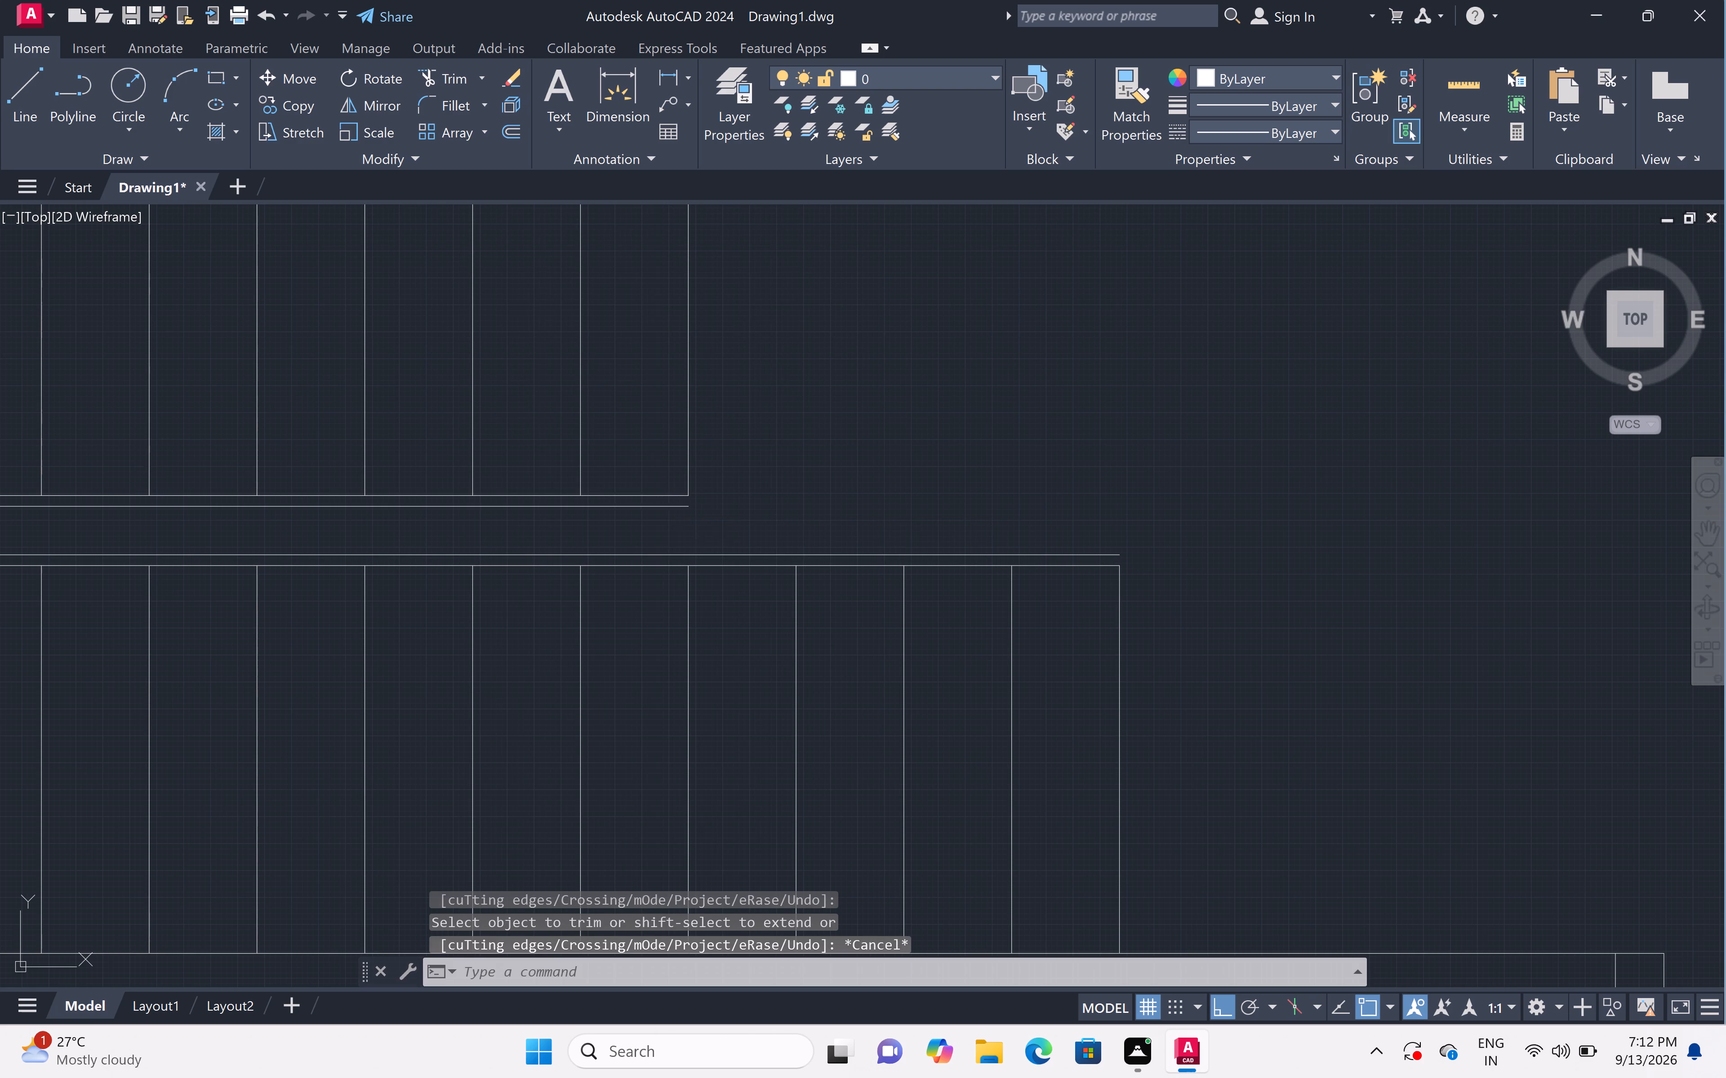
{"action": "scroll", "coordinate": [695, 501], "scroll_direction": "up", "scroll_amount": 3}
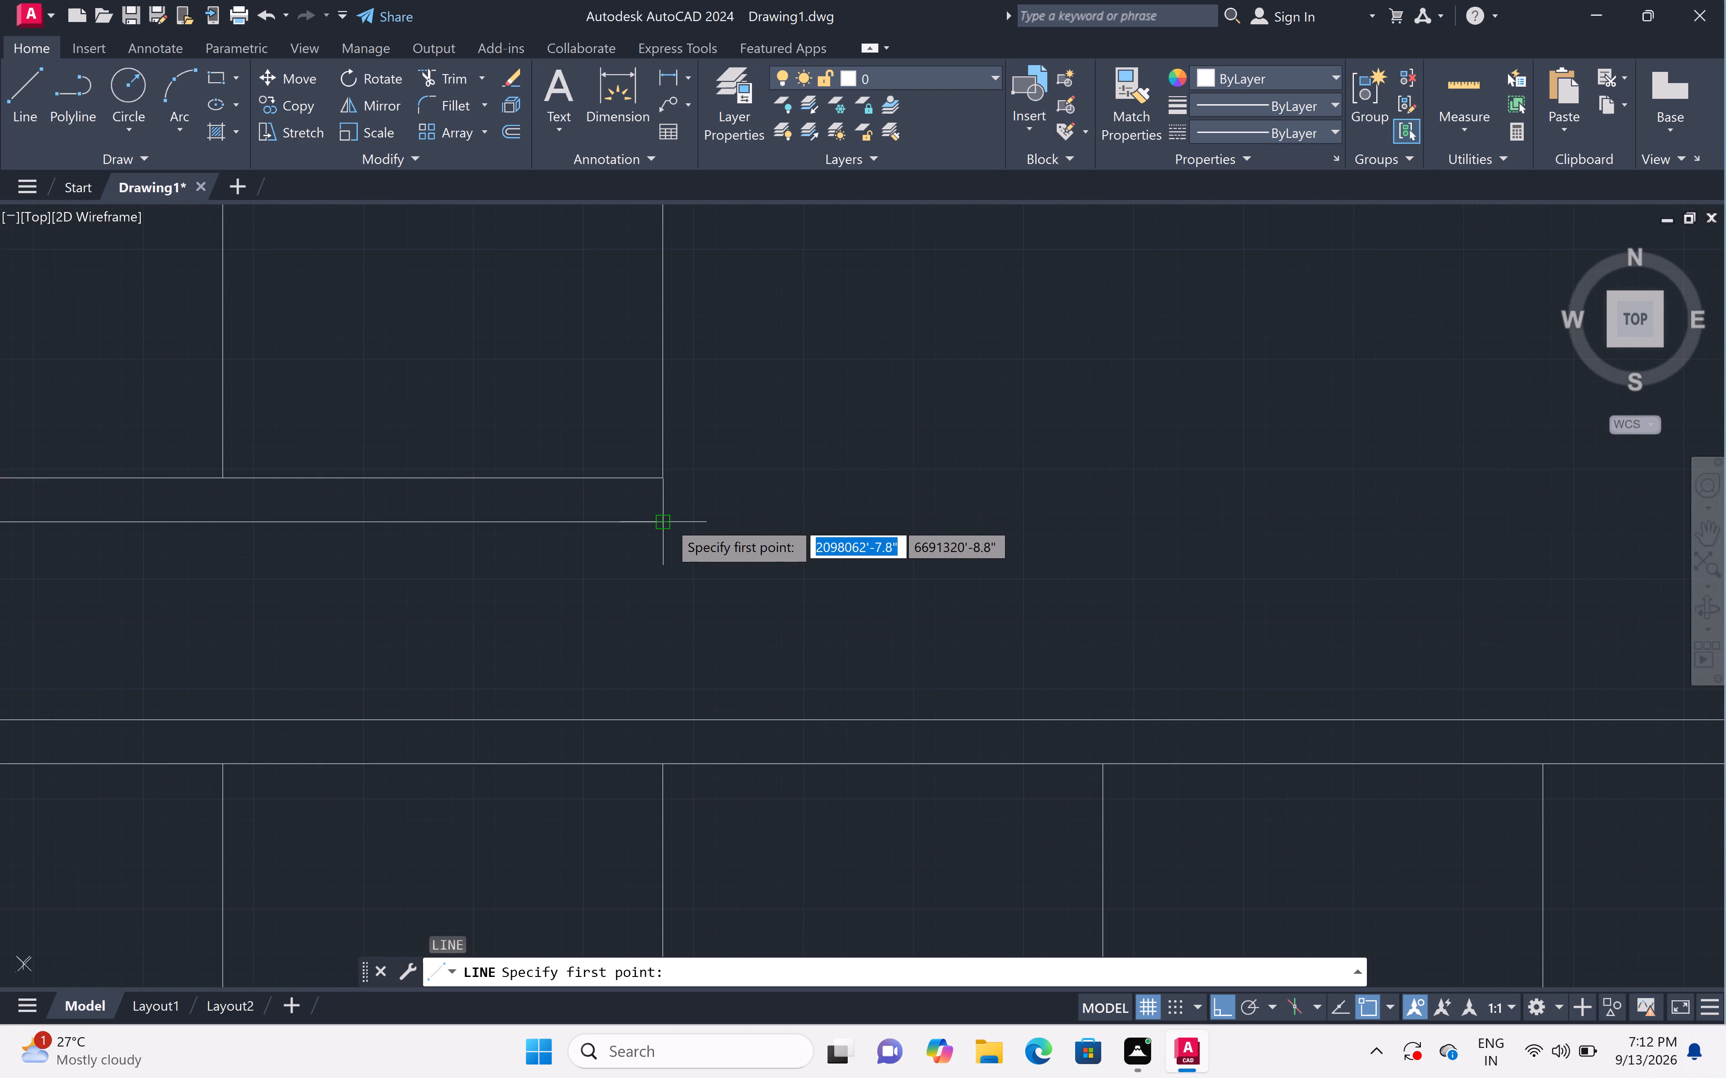
{"action": "left_click", "coordinate": [667, 521]}
{"action": "left_click", "coordinate": [662, 472]}
{"action": "key", "text": "space"}
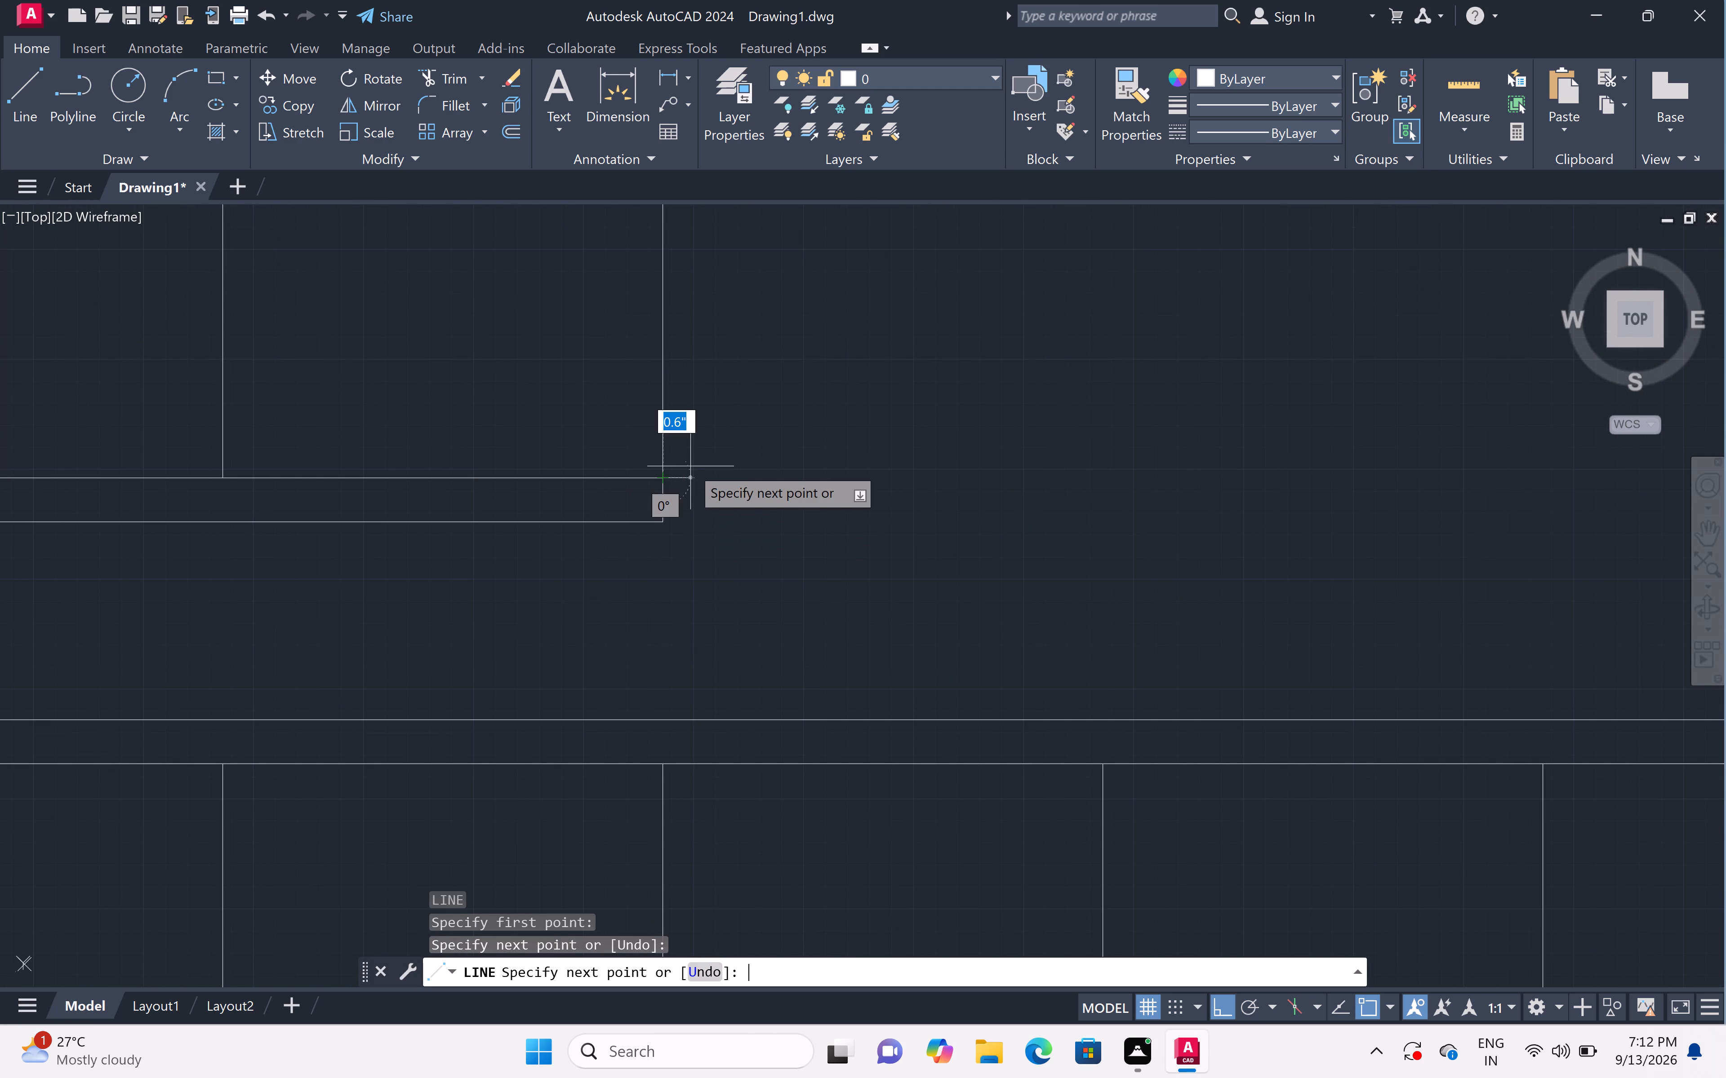
Draw a 1" line closing the east end of the south gap edging at the south flight's last tread.
{"action": "scroll", "coordinate": [694, 466], "scroll_direction": "down", "scroll_amount": 5}
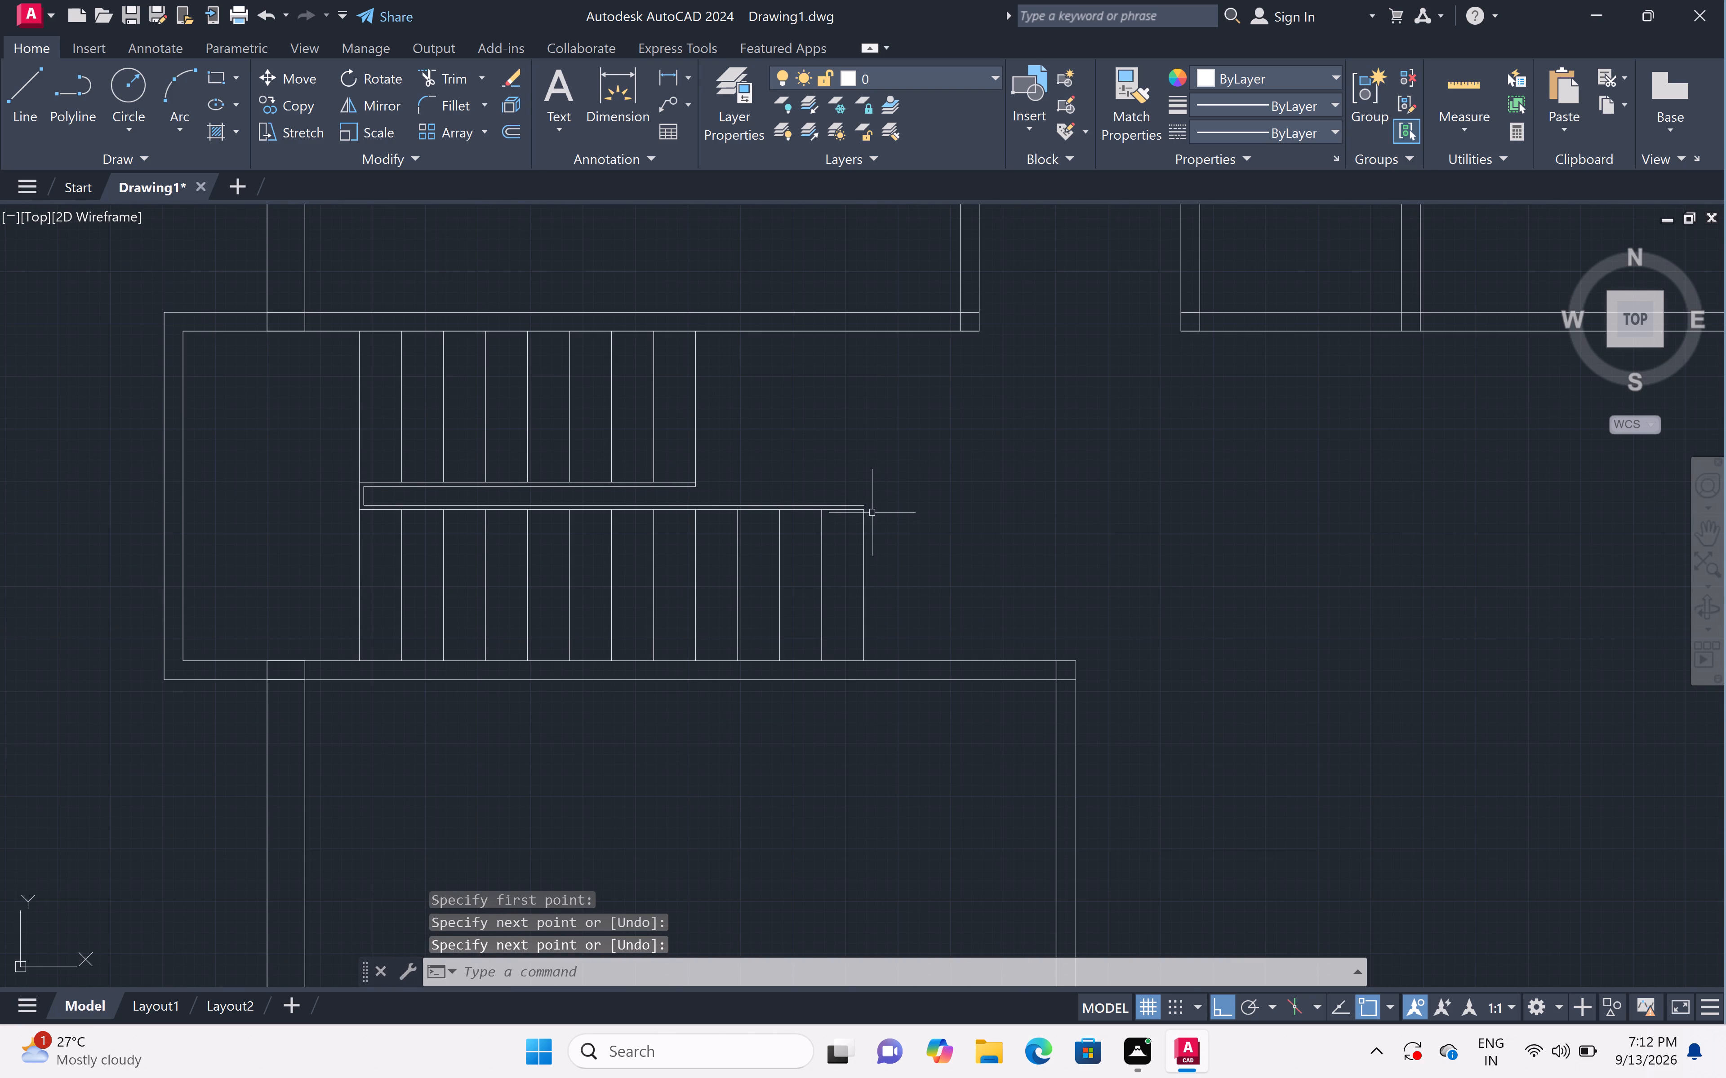
{"action": "scroll", "coordinate": [869, 508], "scroll_direction": "up", "scroll_amount": 5}
{"action": "key", "text": "l"}
{"action": "key", "text": "space"}
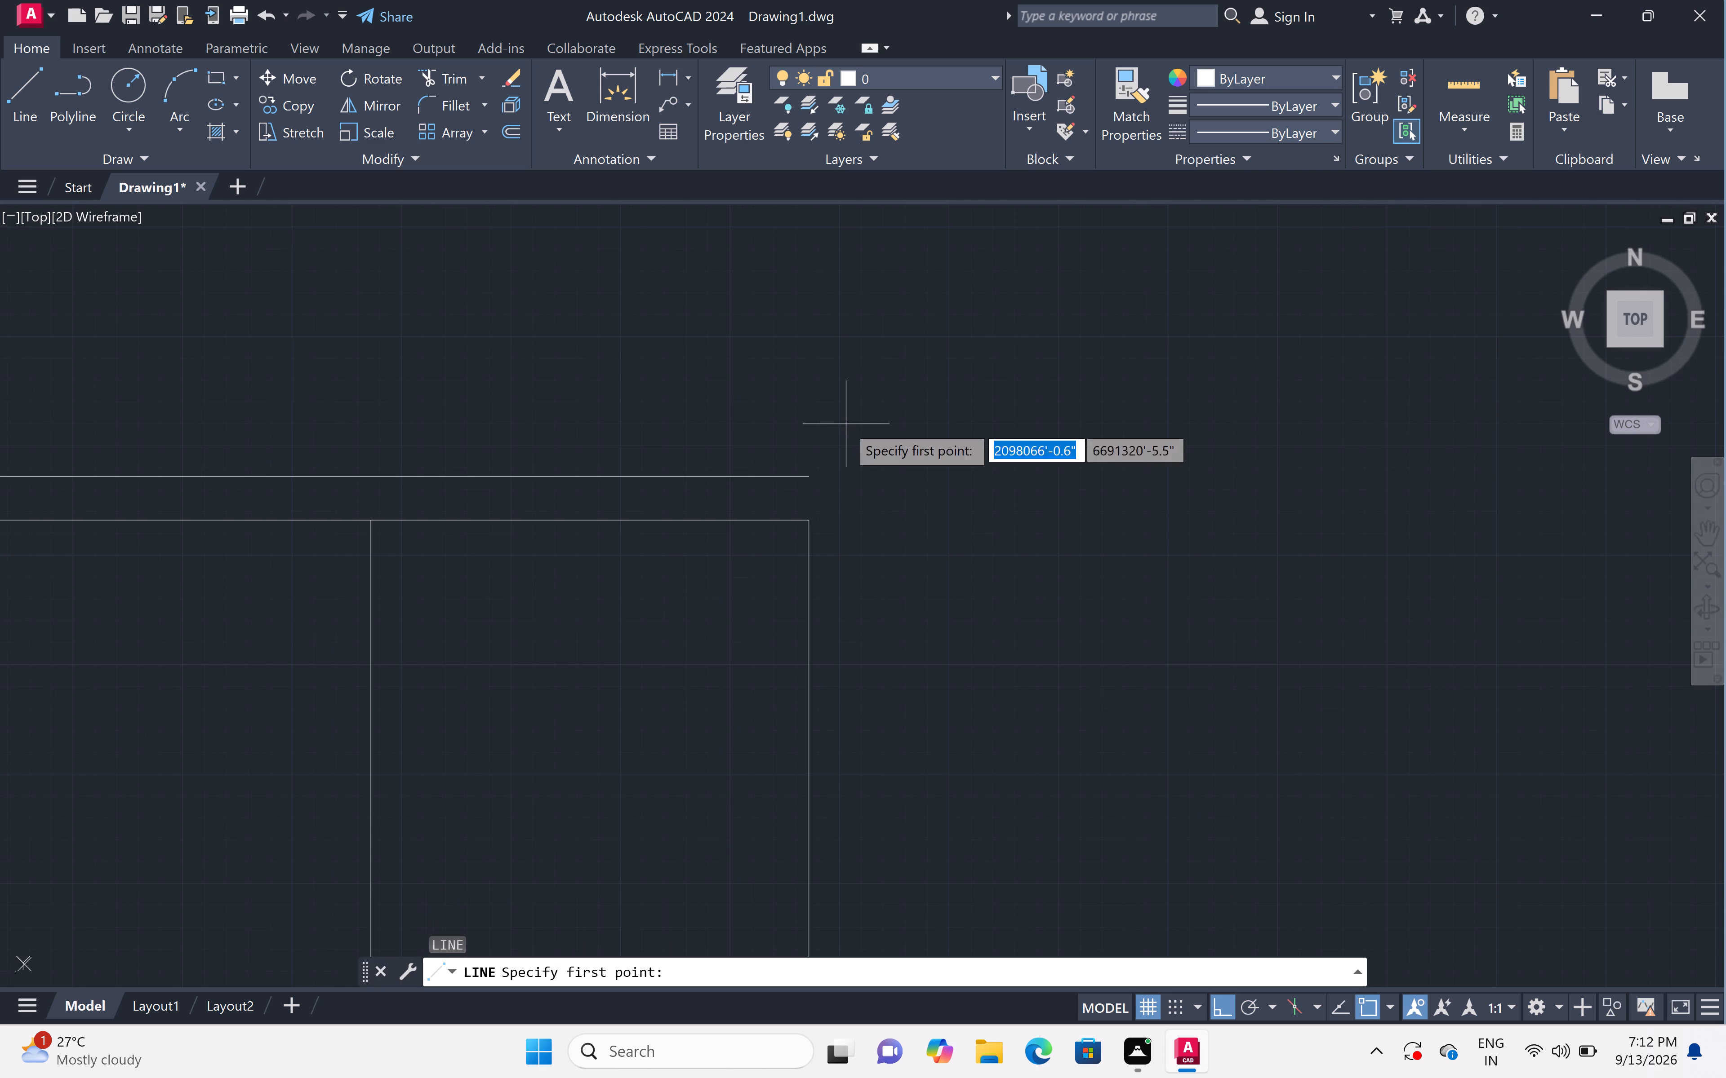
{"action": "left_click", "coordinate": [802, 478]}
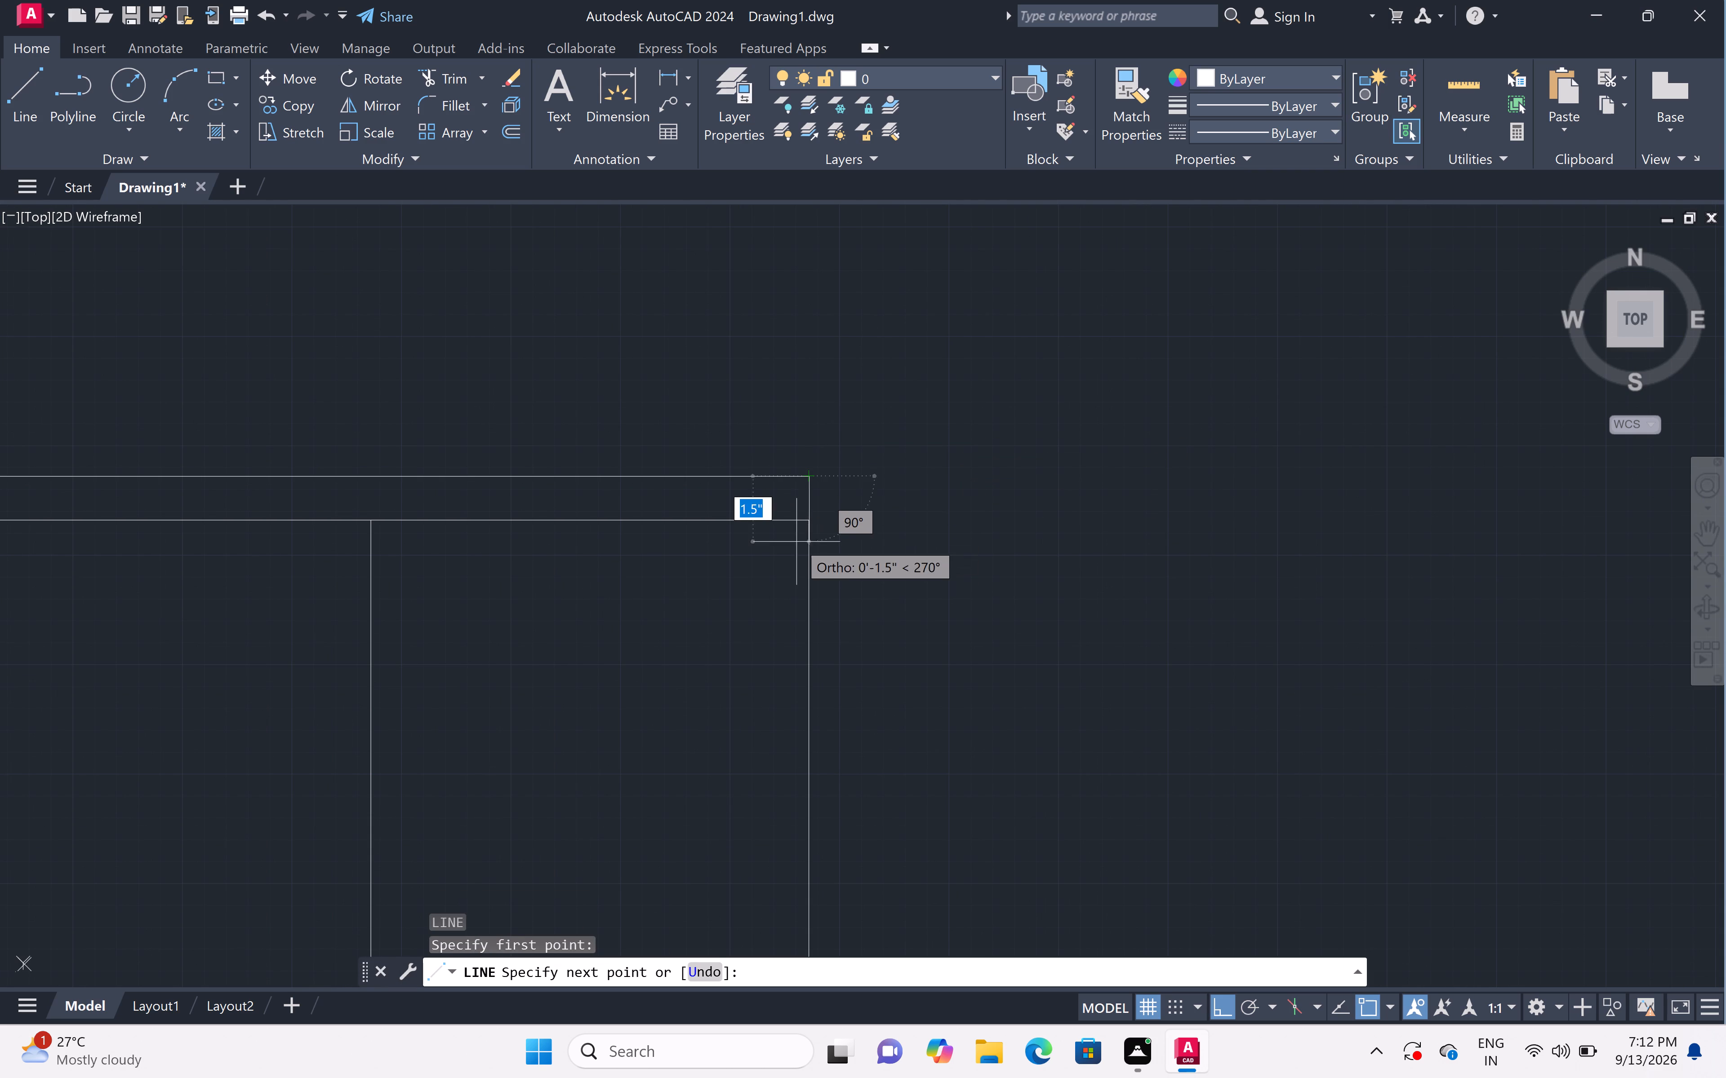
{"action": "left_click", "coordinate": [815, 515]}
{"action": "key", "text": "space"}
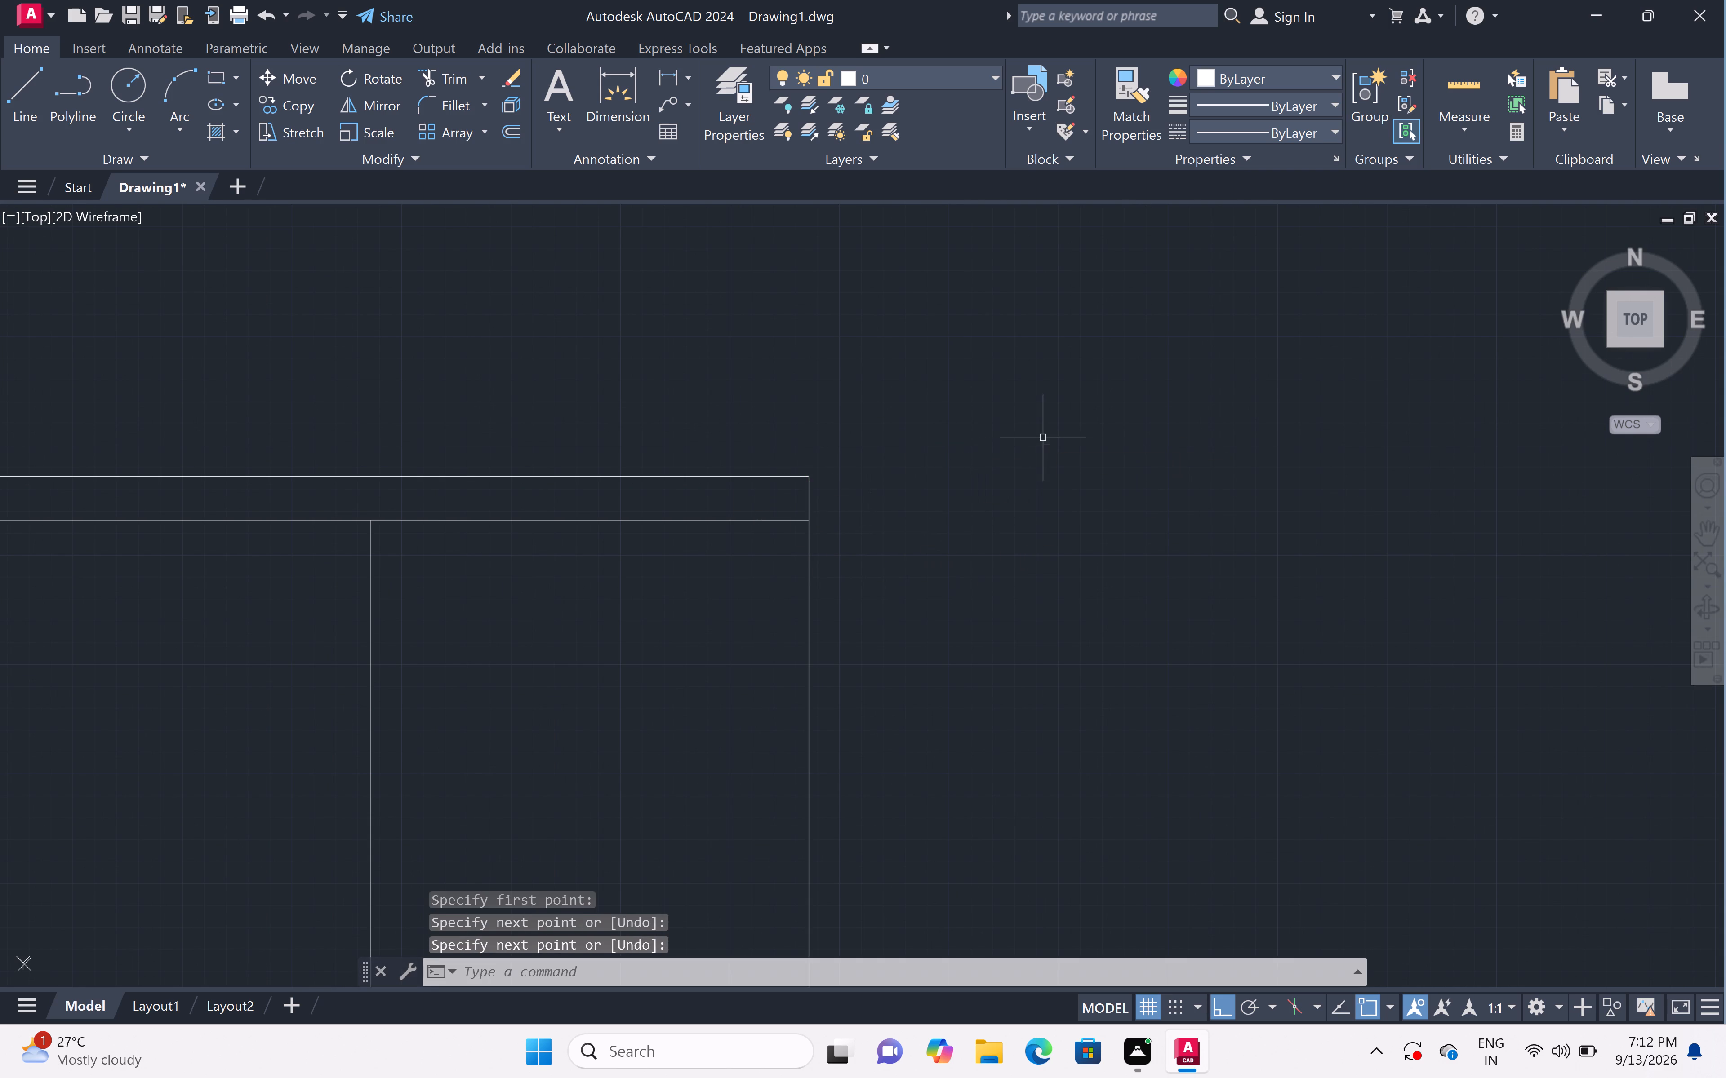
Examine the overall floor plan, checking the staircase and the surrounding rooms and partitions.
{"action": "scroll", "coordinate": [1043, 437], "scroll_direction": "down", "scroll_amount": 6}
{"action": "middle_click", "coordinate": [1065, 424]}
{"action": "middle_click", "coordinate": [1065, 424]}
{"action": "middle_click_drag", "start_coordinate": [1068, 427], "coordinate": [1128, 514]}
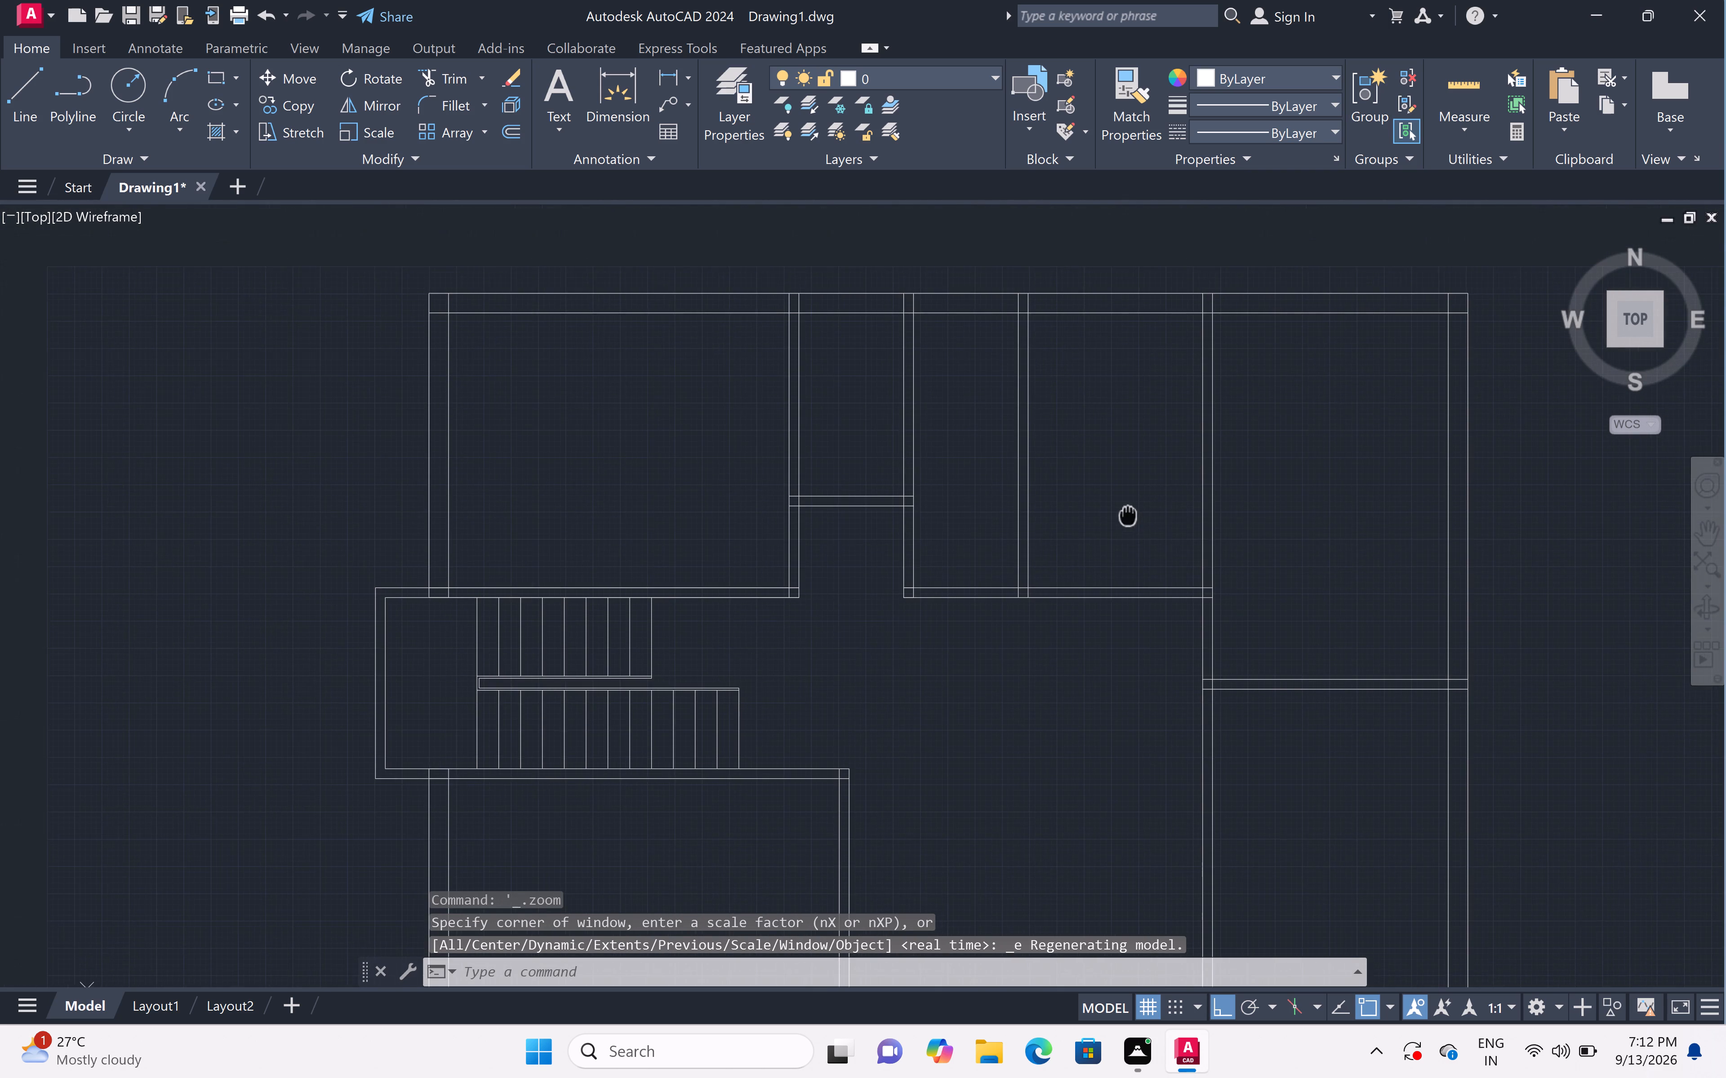
{"action": "scroll", "coordinate": [1133, 508], "scroll_direction": "down", "scroll_amount": 2}
{"action": "scroll", "coordinate": [909, 585], "scroll_direction": "up", "scroll_amount": 1}
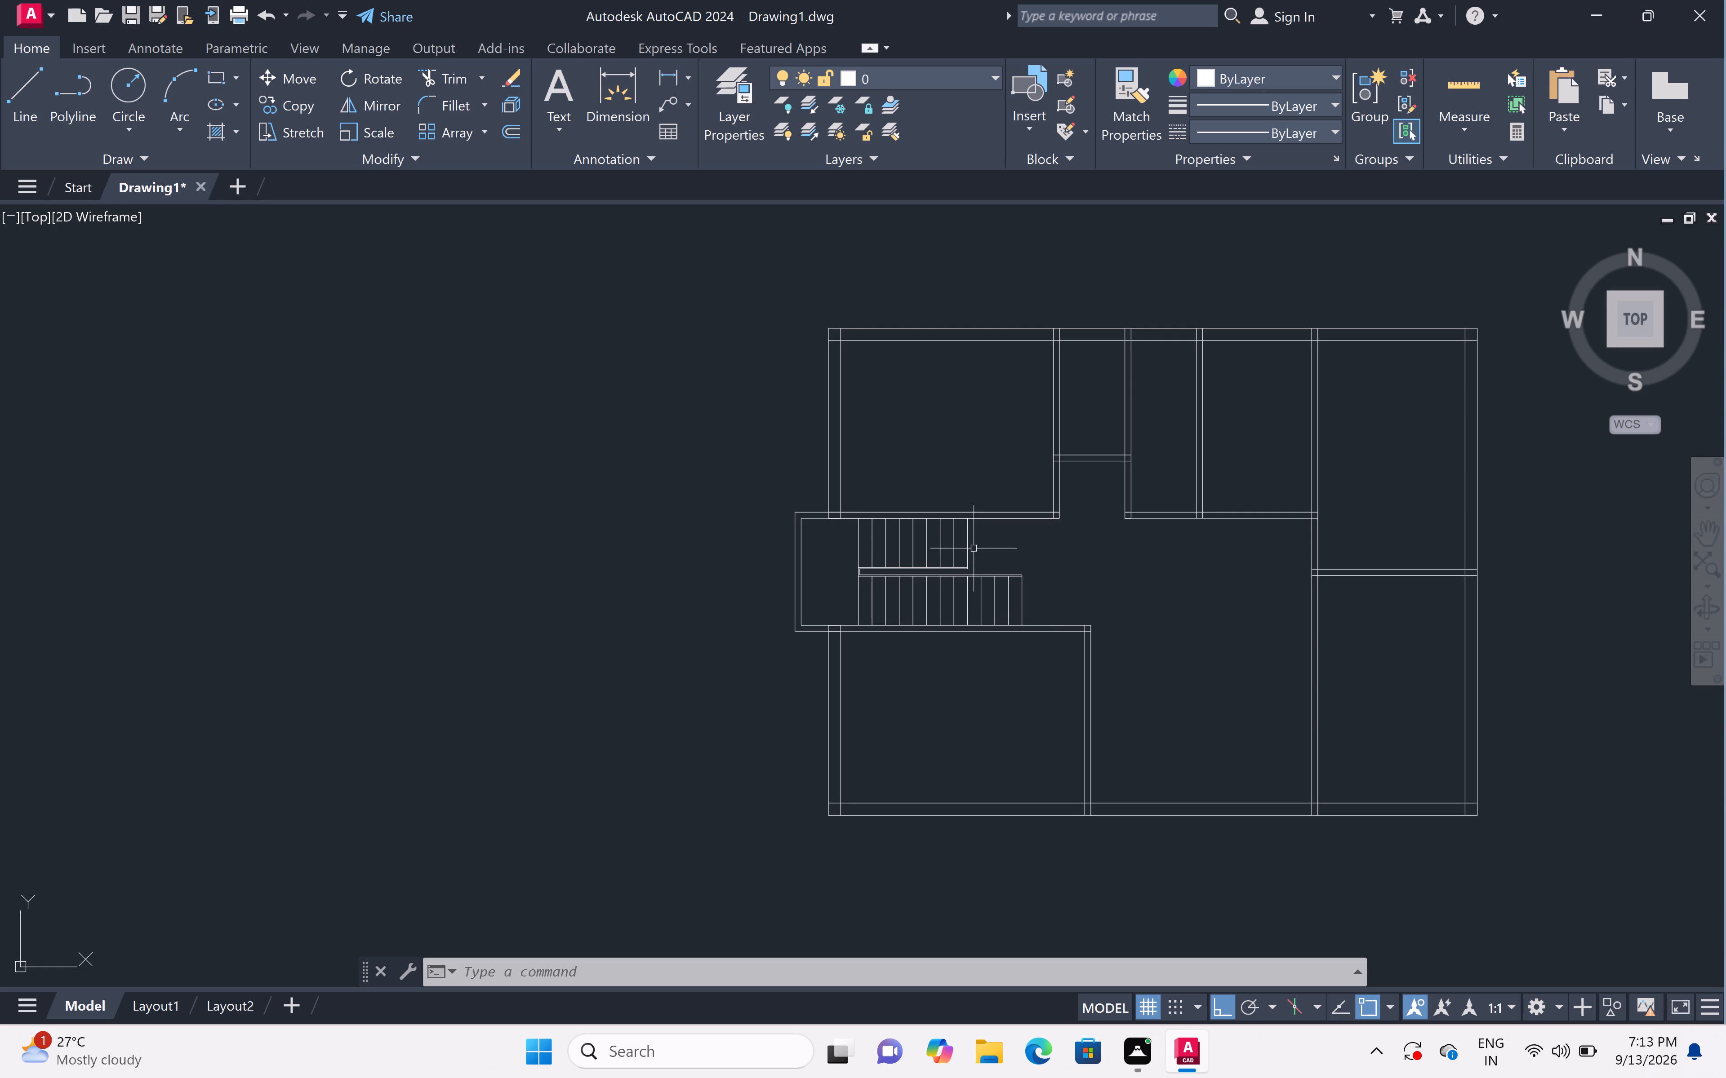
{"action": "scroll", "coordinate": [952, 454], "scroll_direction": "up", "scroll_amount": 2}
{"action": "scroll", "coordinate": [952, 454], "scroll_direction": "down", "scroll_amount": 1}
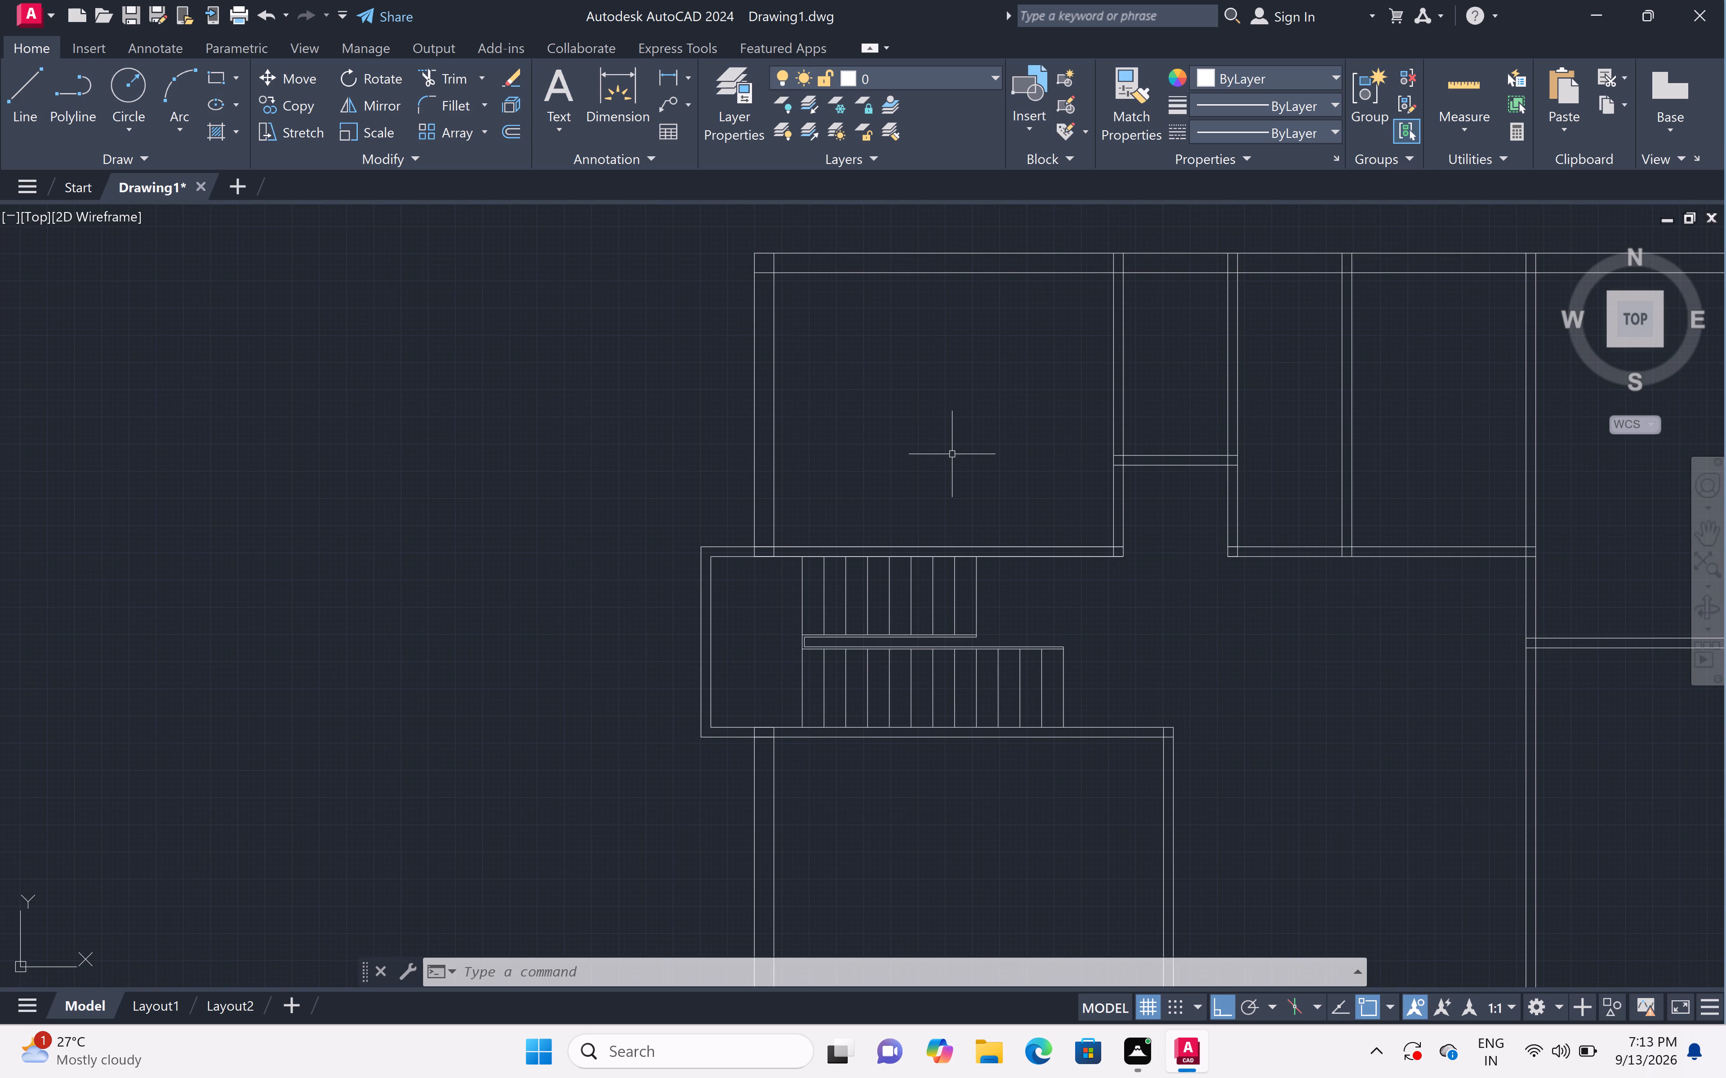
{"action": "middle_click_drag", "start_coordinate": [950, 454], "coordinate": [436, 486]}
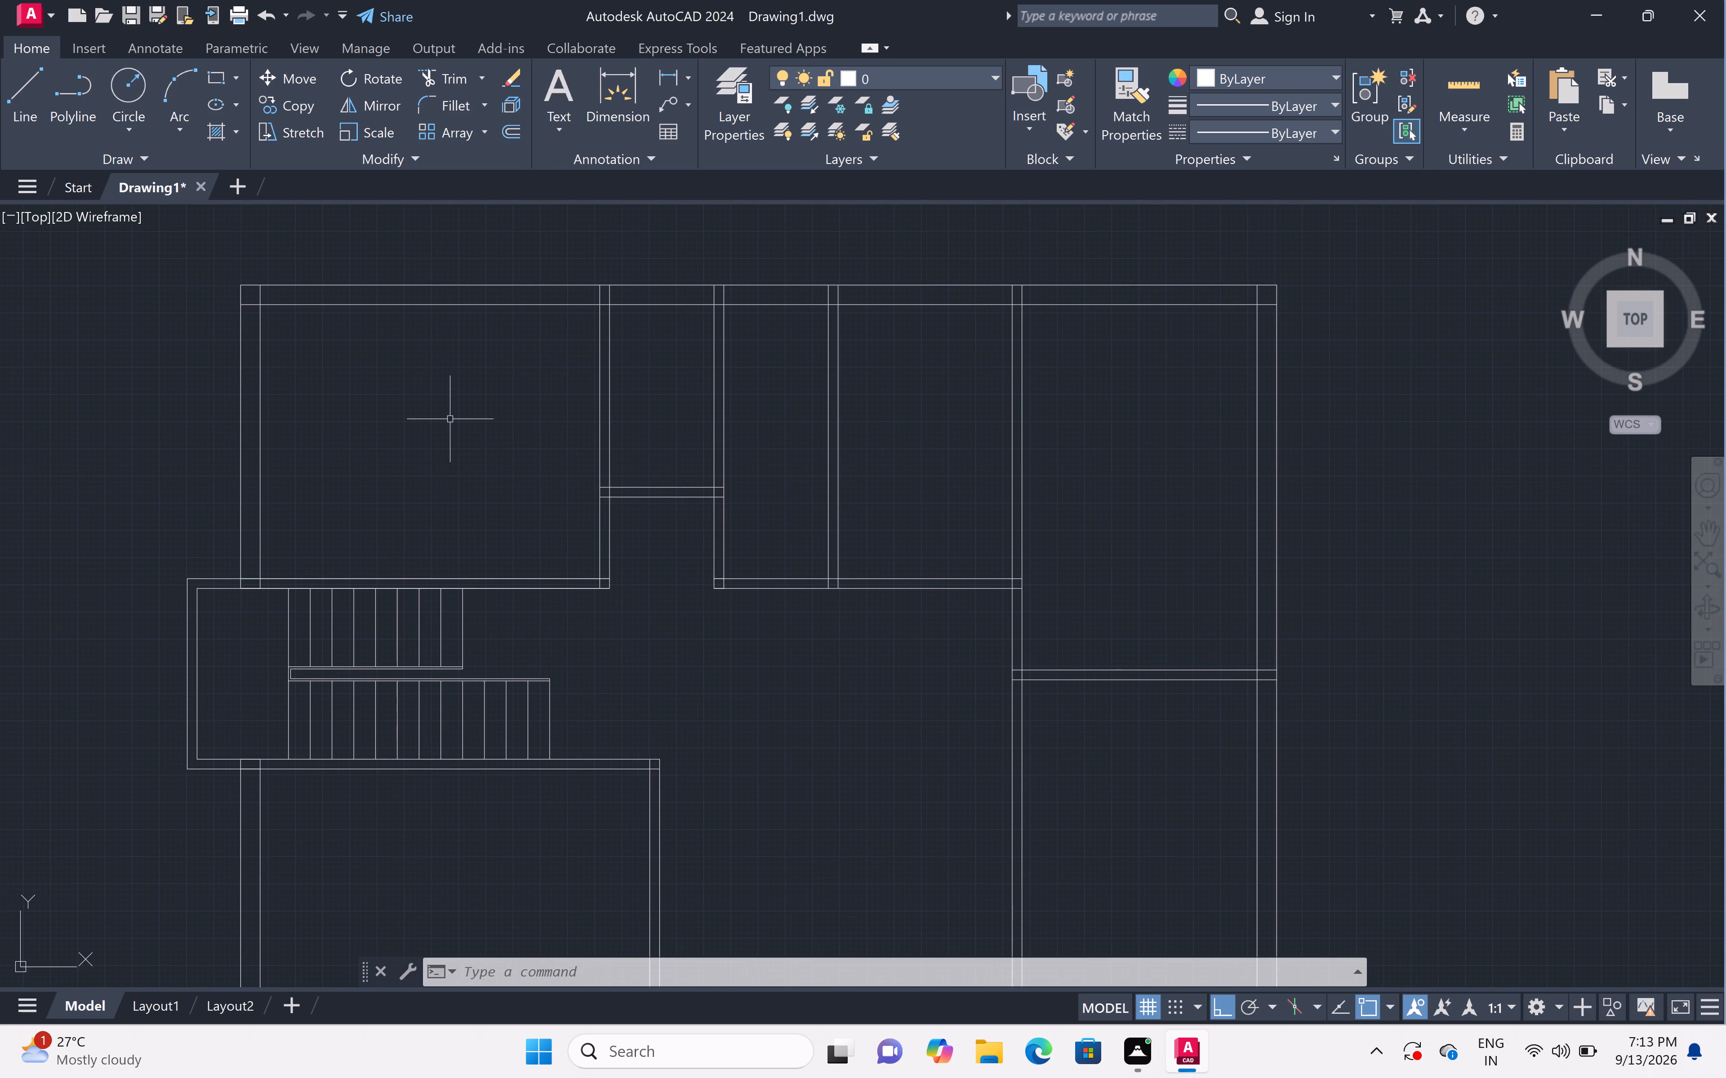
{"action": "middle_click_drag", "start_coordinate": [454, 384], "coordinate": [636, 411]}
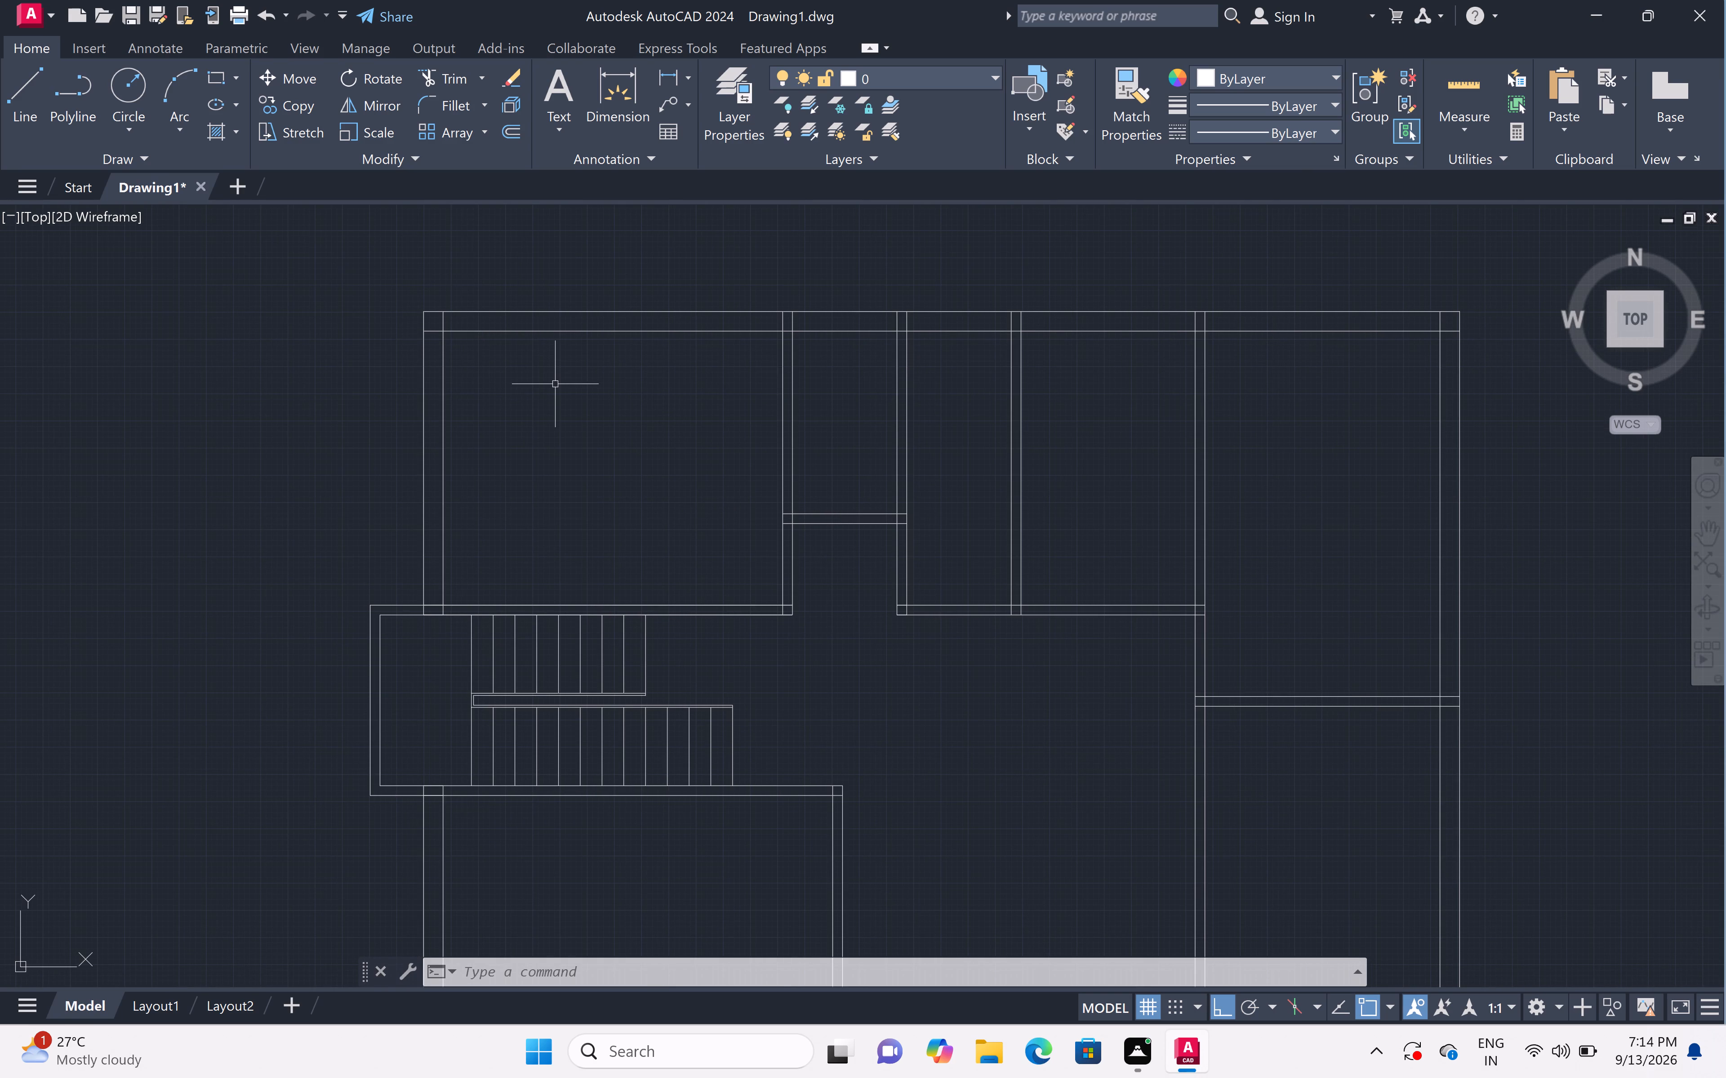
{"action": "scroll", "coordinate": [555, 384], "scroll_direction": "down", "scroll_amount": 1}
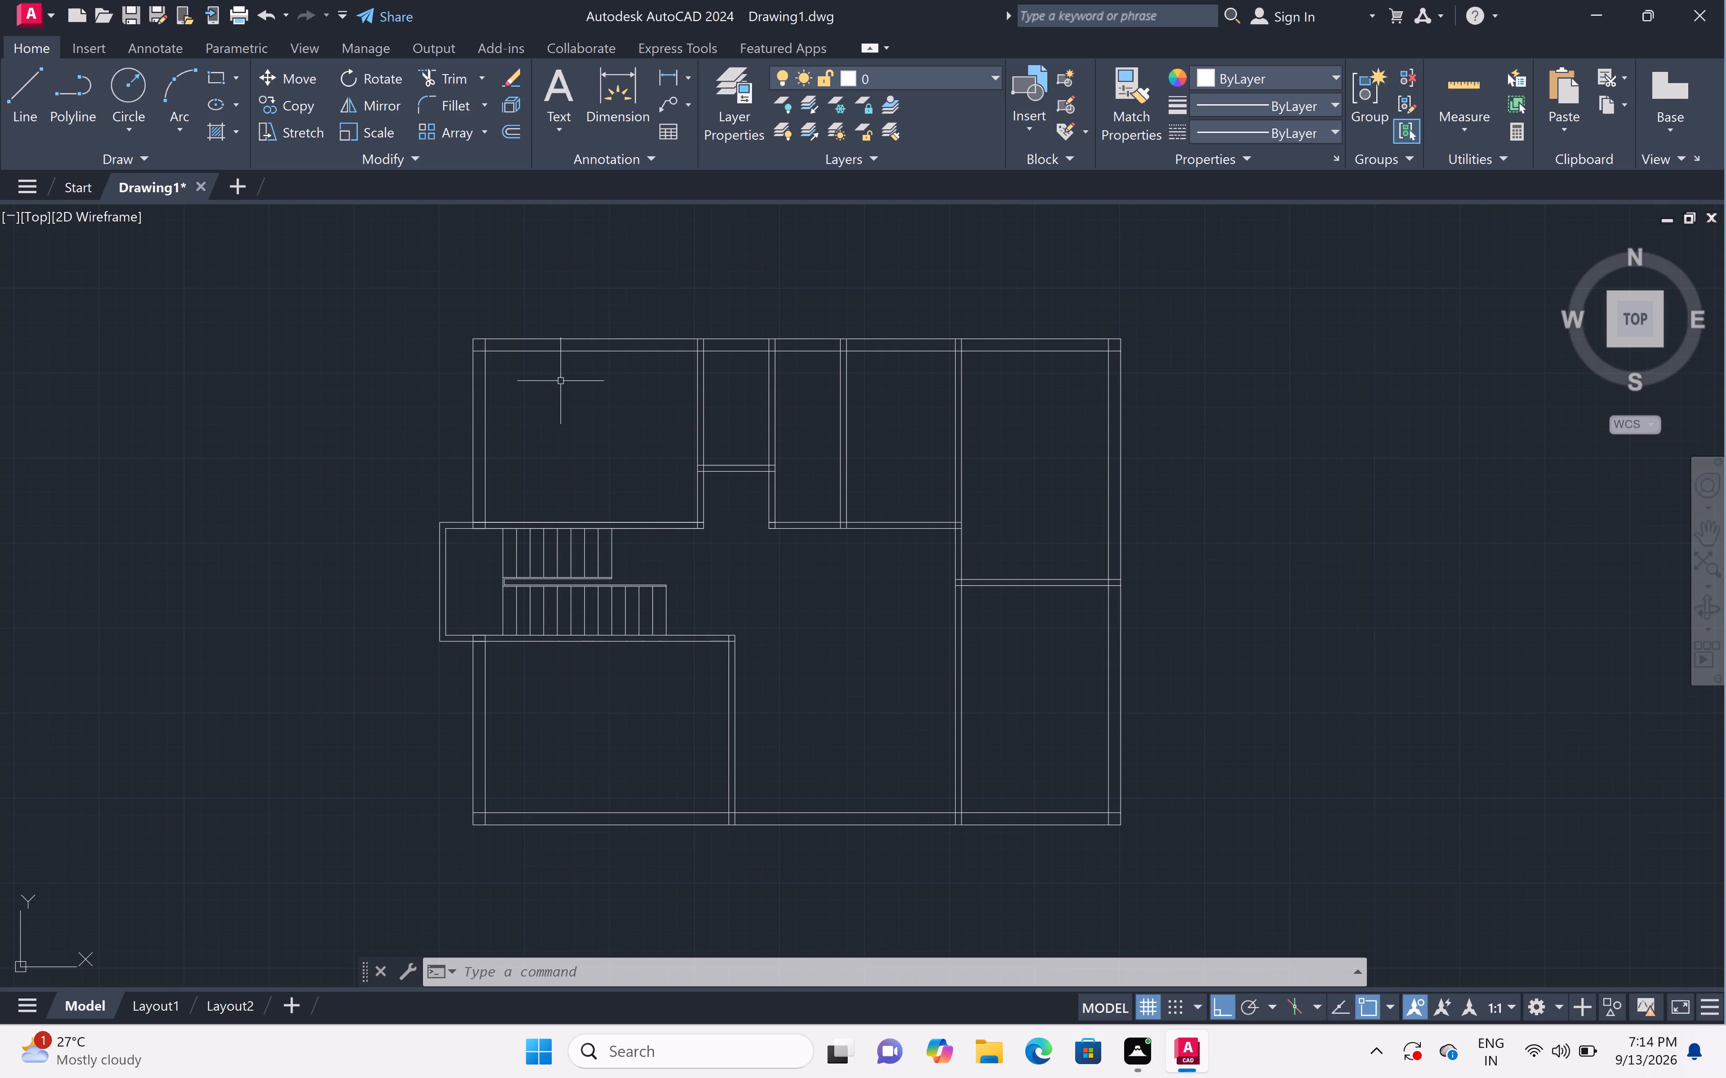
{"action": "scroll", "coordinate": [565, 377], "scroll_direction": "up", "scroll_amount": 1}
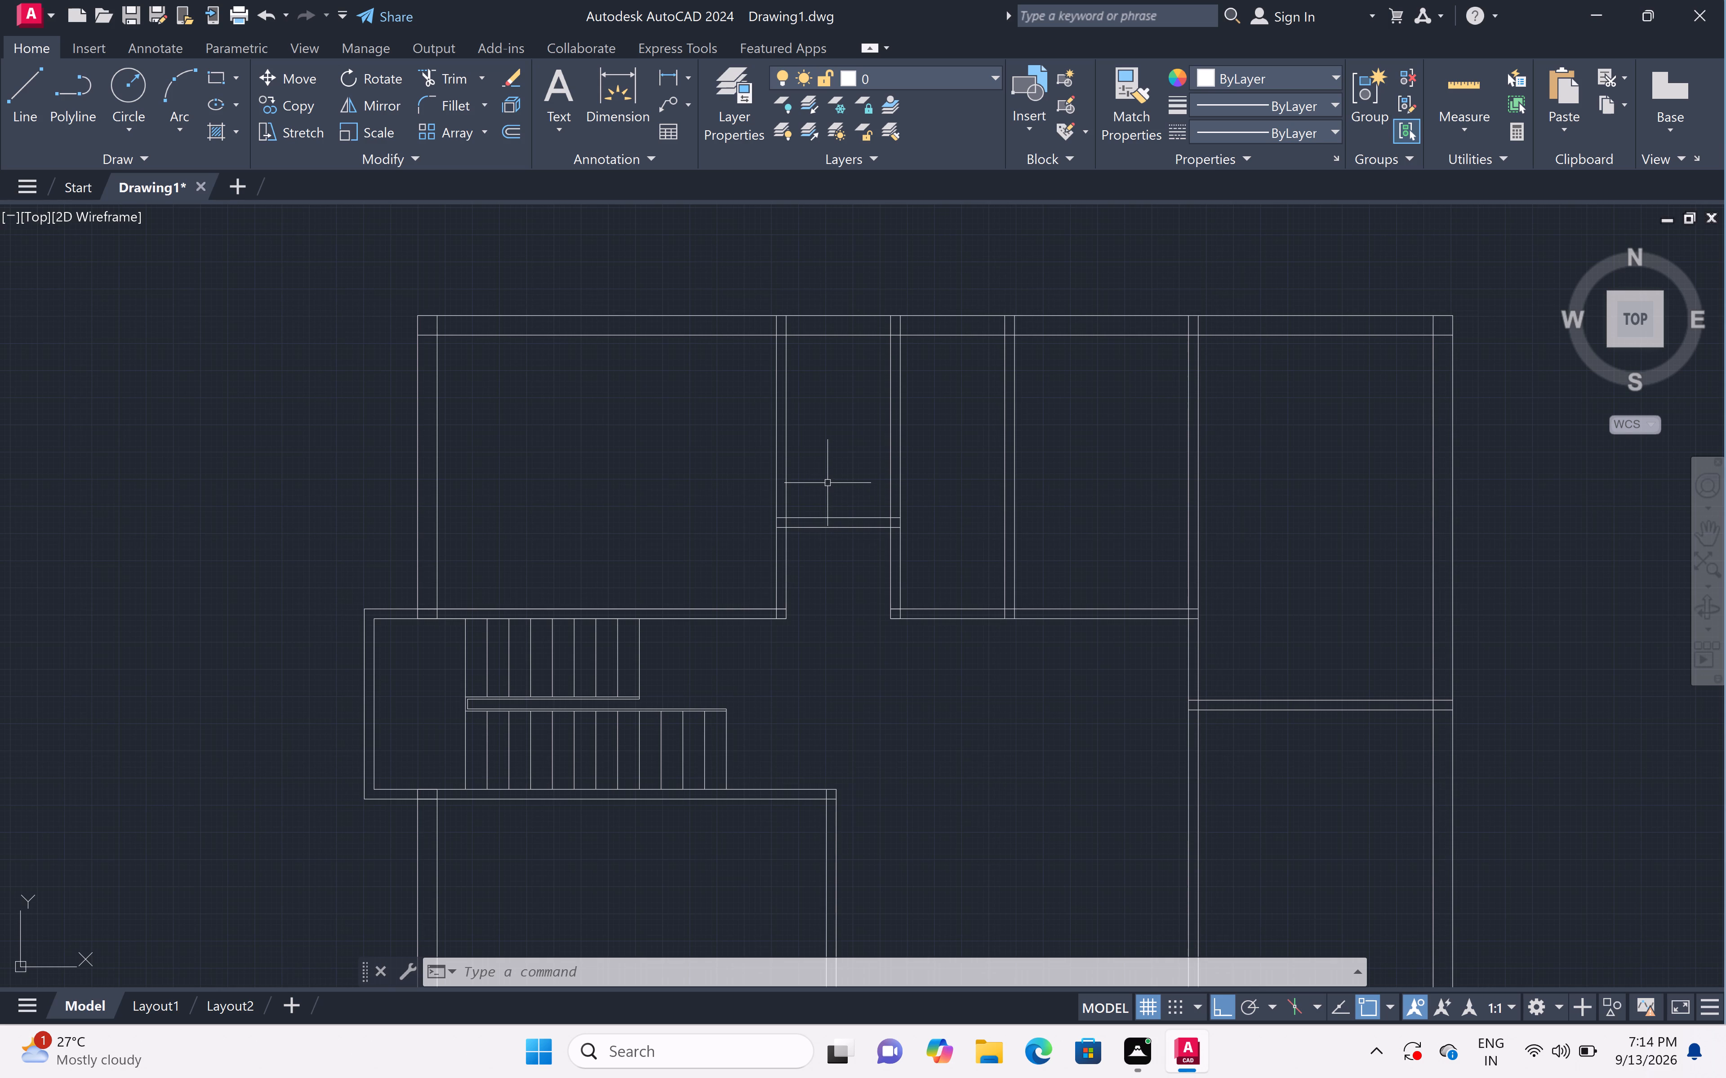
{"action": "scroll", "coordinate": [849, 451], "scroll_direction": "down", "scroll_amount": 1}
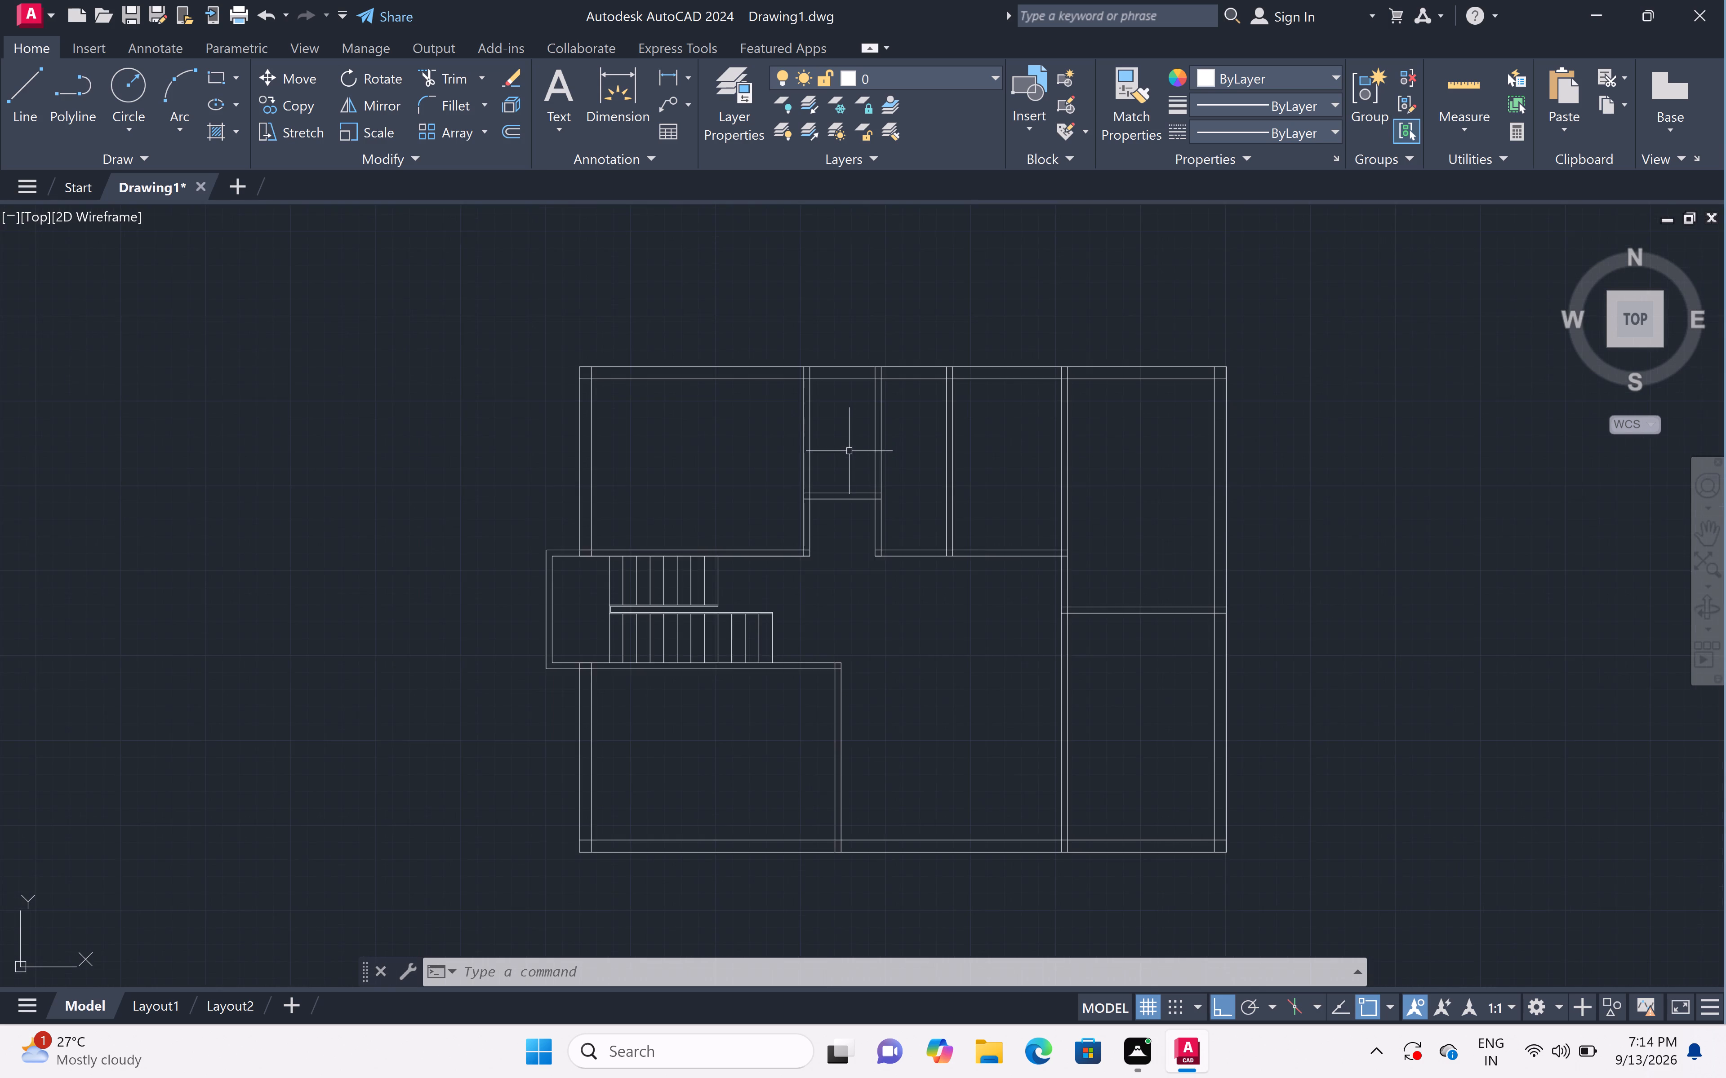
{"action": "scroll", "coordinate": [847, 456], "scroll_direction": "down", "scroll_amount": 3}
{"action": "scroll", "coordinate": [845, 462], "scroll_direction": "up", "scroll_amount": 4}
{"action": "scroll", "coordinate": [844, 466], "scroll_direction": "down", "scroll_amount": 1}
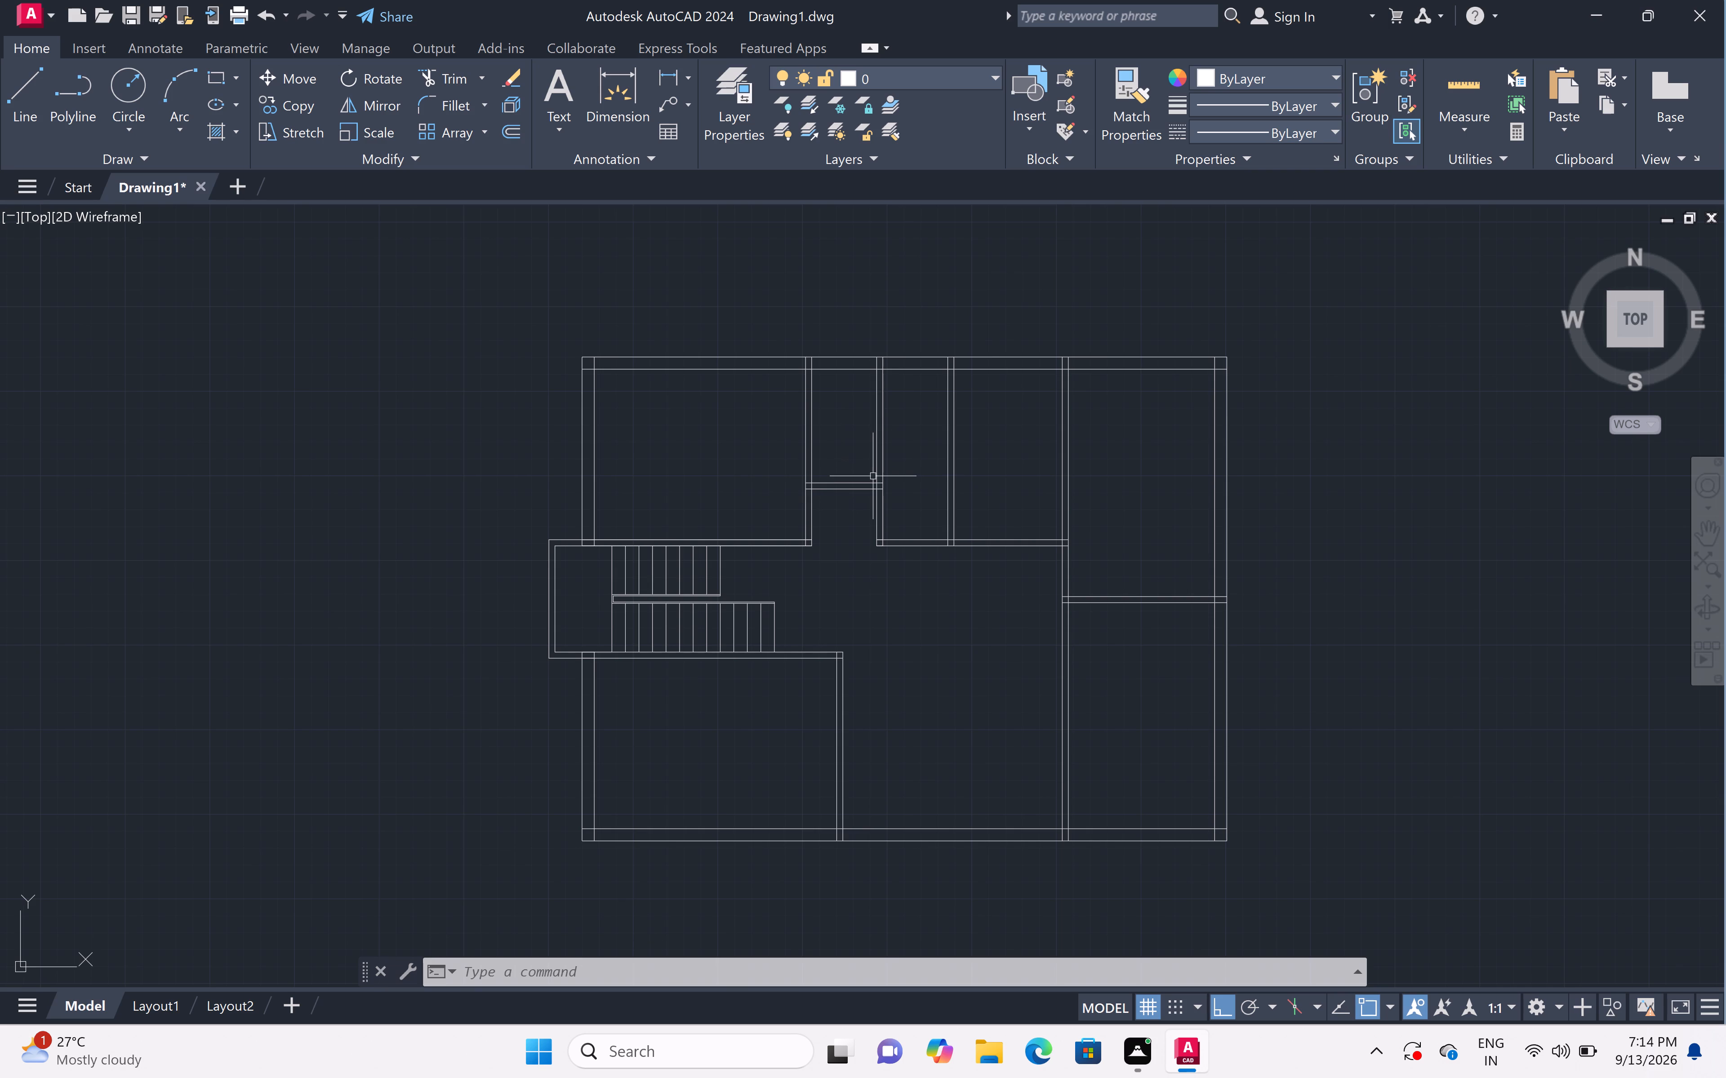
{"action": "scroll", "coordinate": [872, 477], "scroll_direction": "down", "scroll_amount": 1}
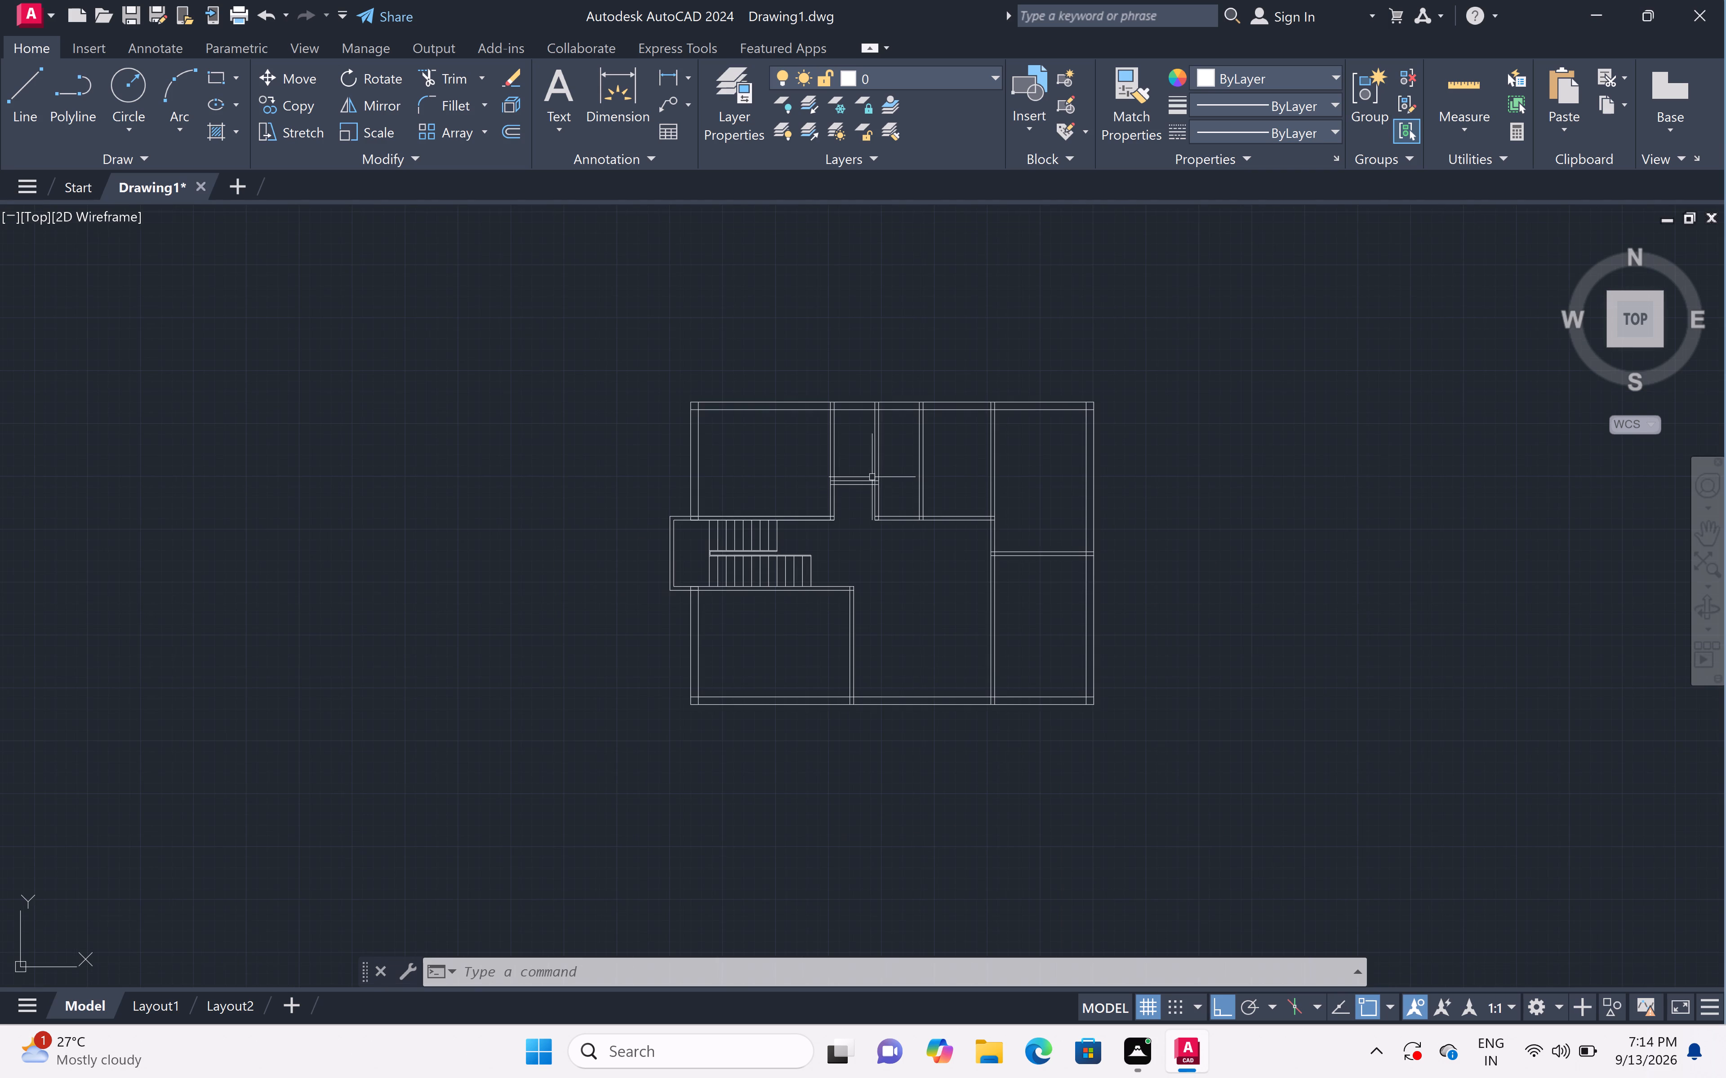
{"action": "scroll", "coordinate": [872, 477], "scroll_direction": "up", "scroll_amount": 2}
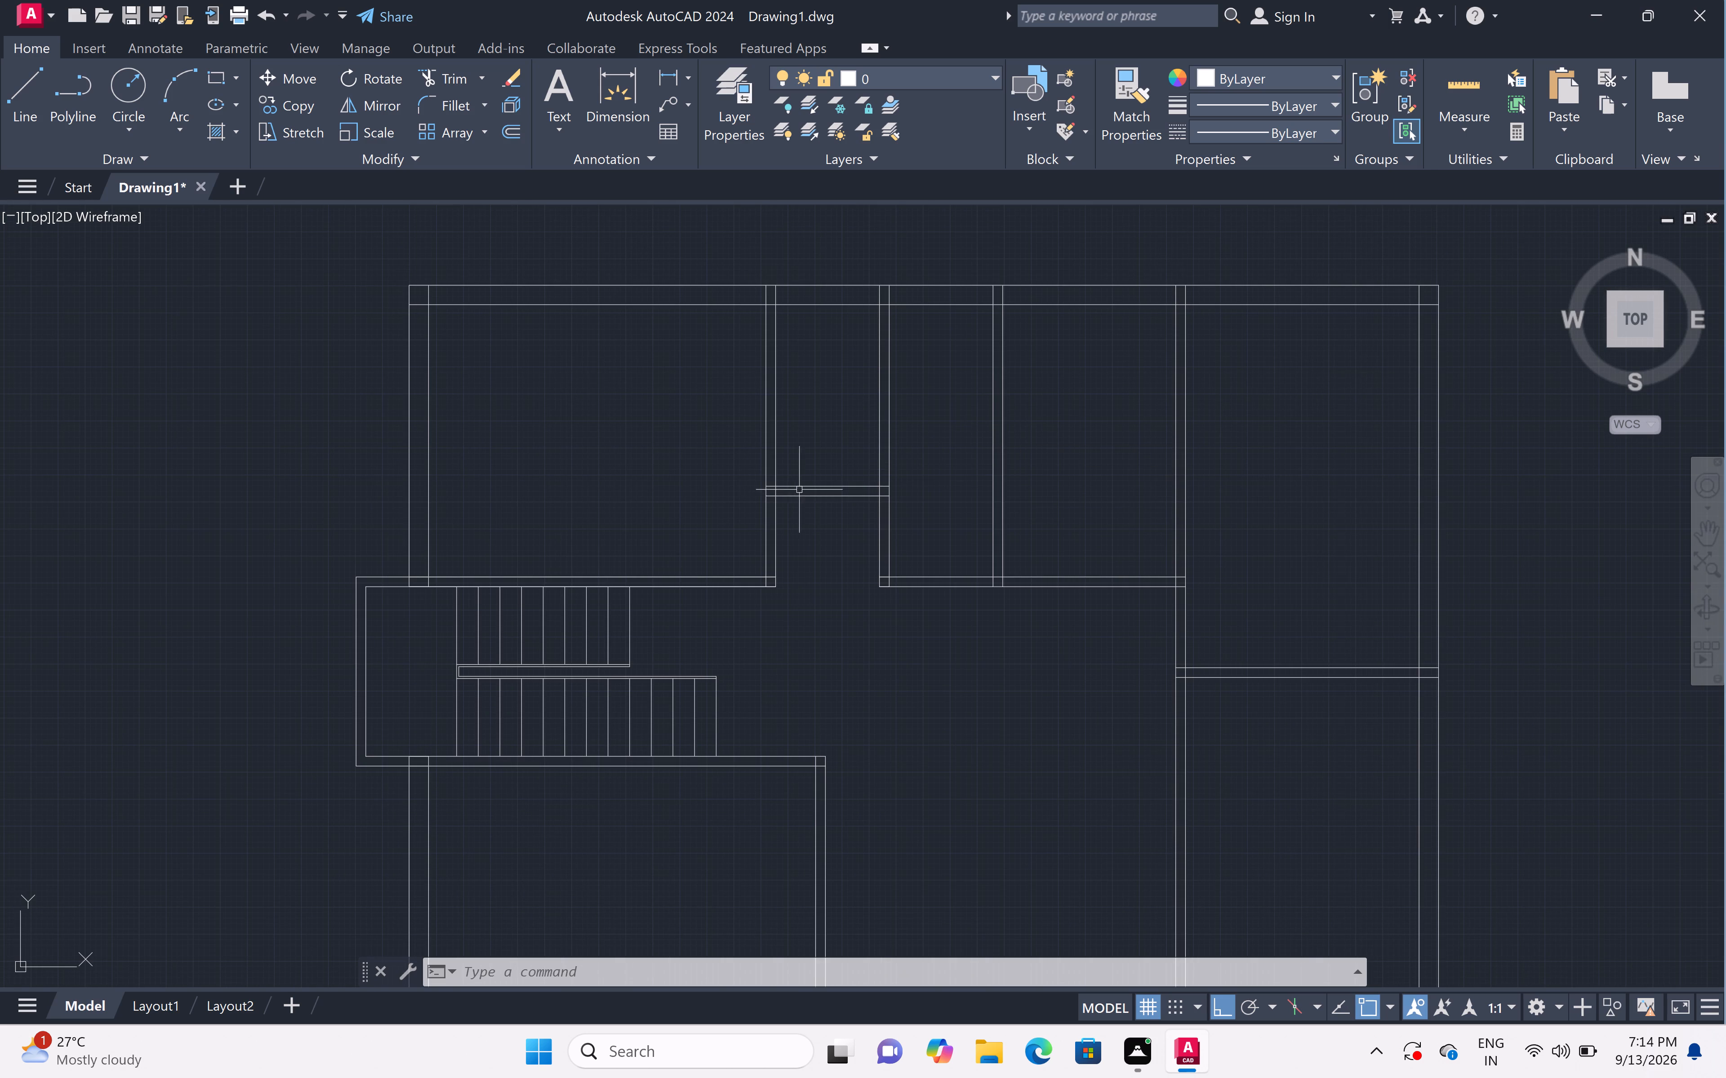
{"action": "scroll", "coordinate": [856, 515], "scroll_direction": "down", "scroll_amount": 1}
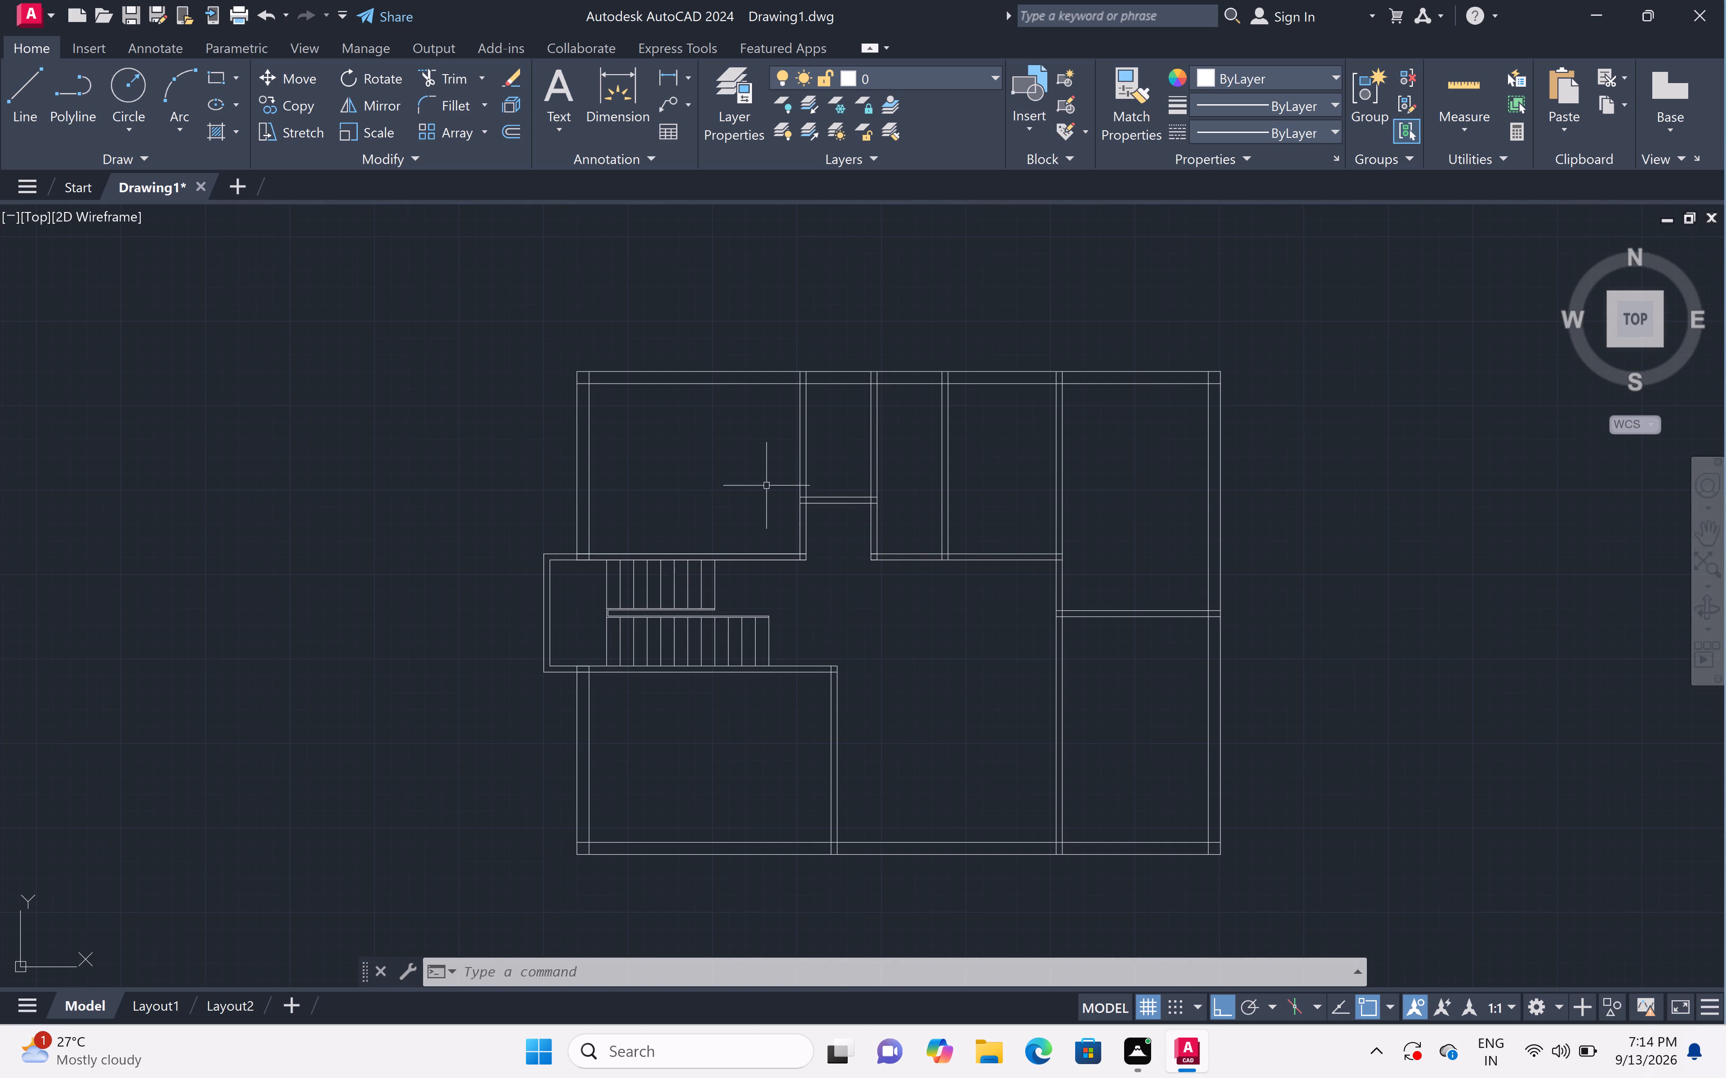
{"action": "scroll", "coordinate": [744, 505], "scroll_direction": "up", "scroll_amount": 2}
{"action": "scroll", "coordinate": [744, 505], "scroll_direction": "down", "scroll_amount": 1}
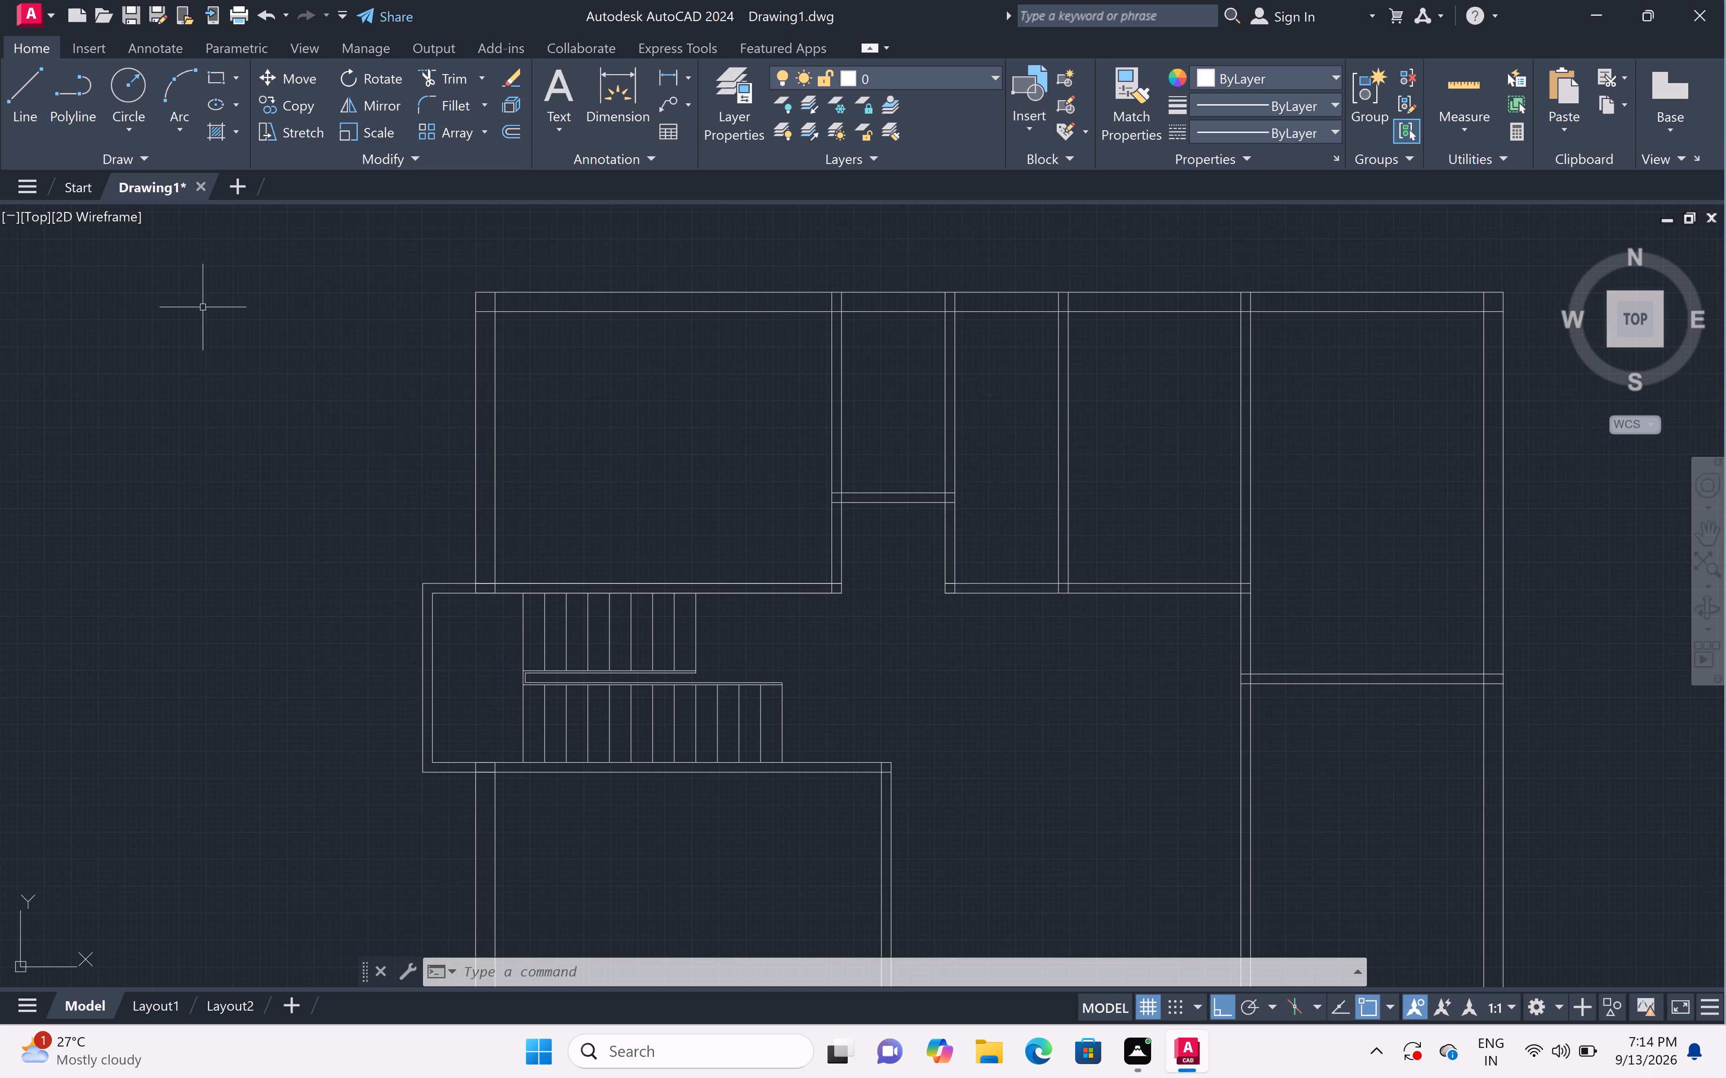
Start a new line with the Line command.
{"action": "type", "text": "l"}
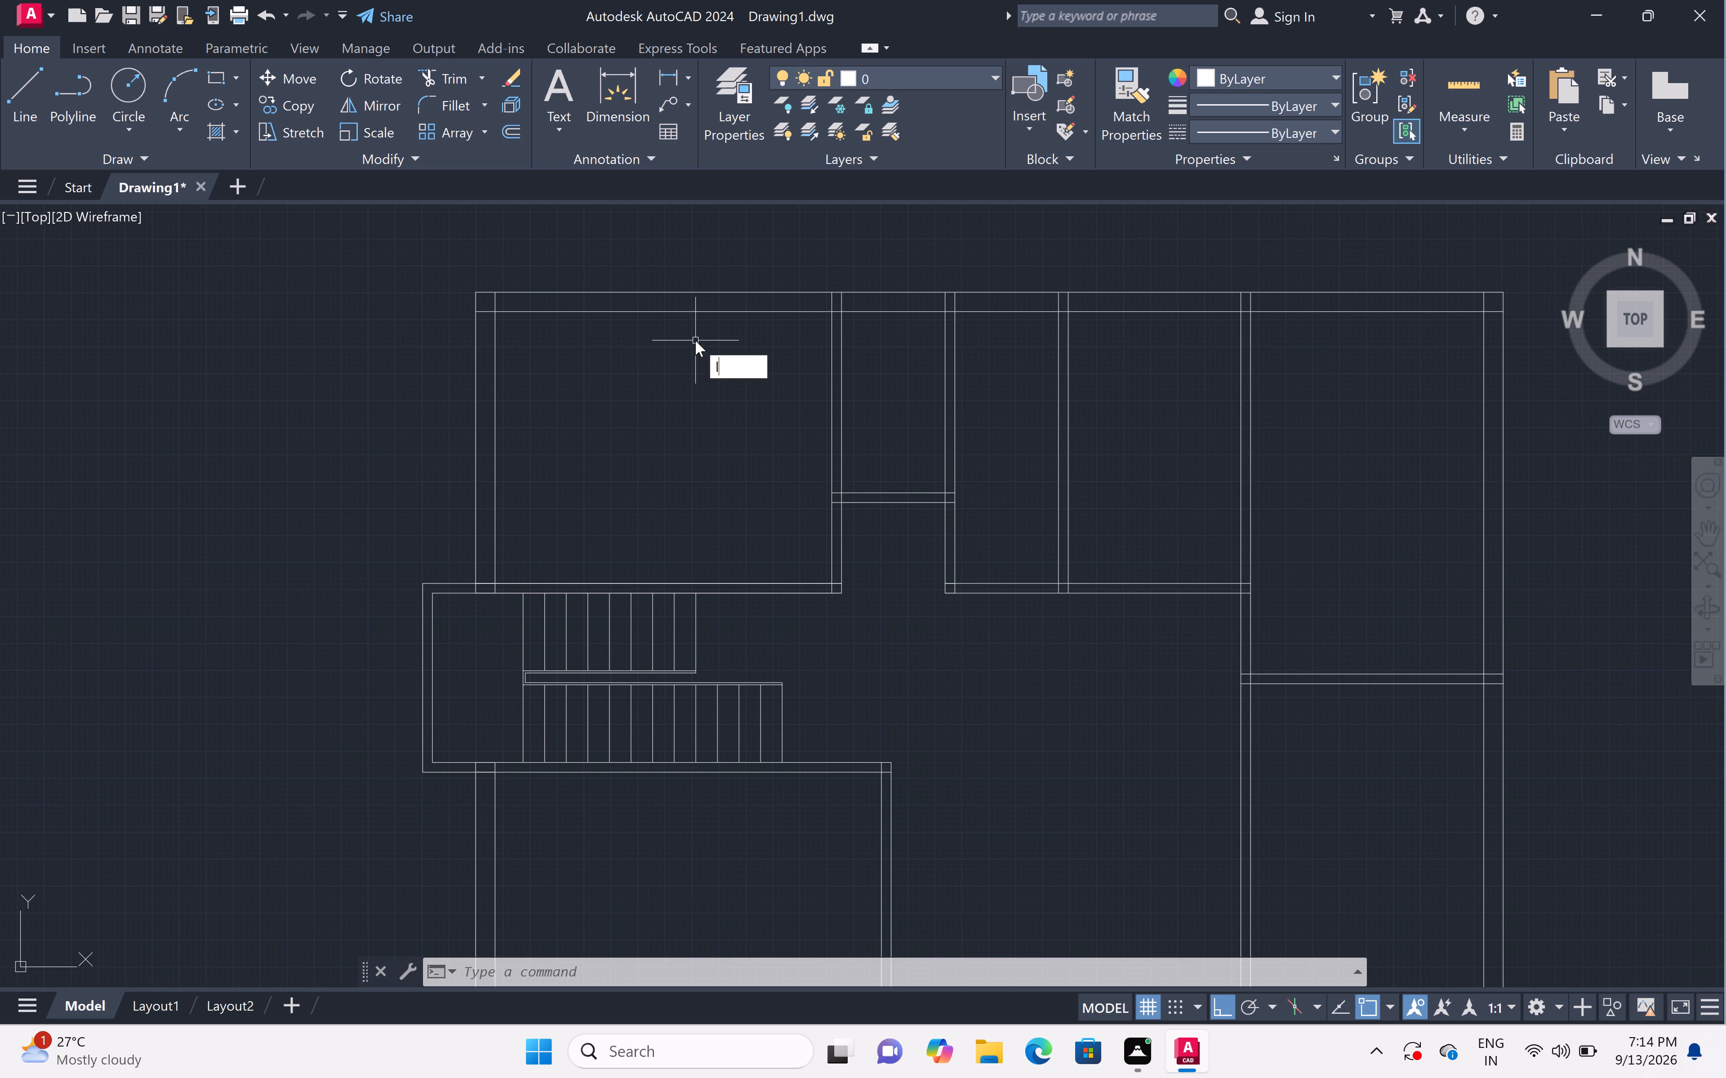
{"action": "key", "text": "space"}
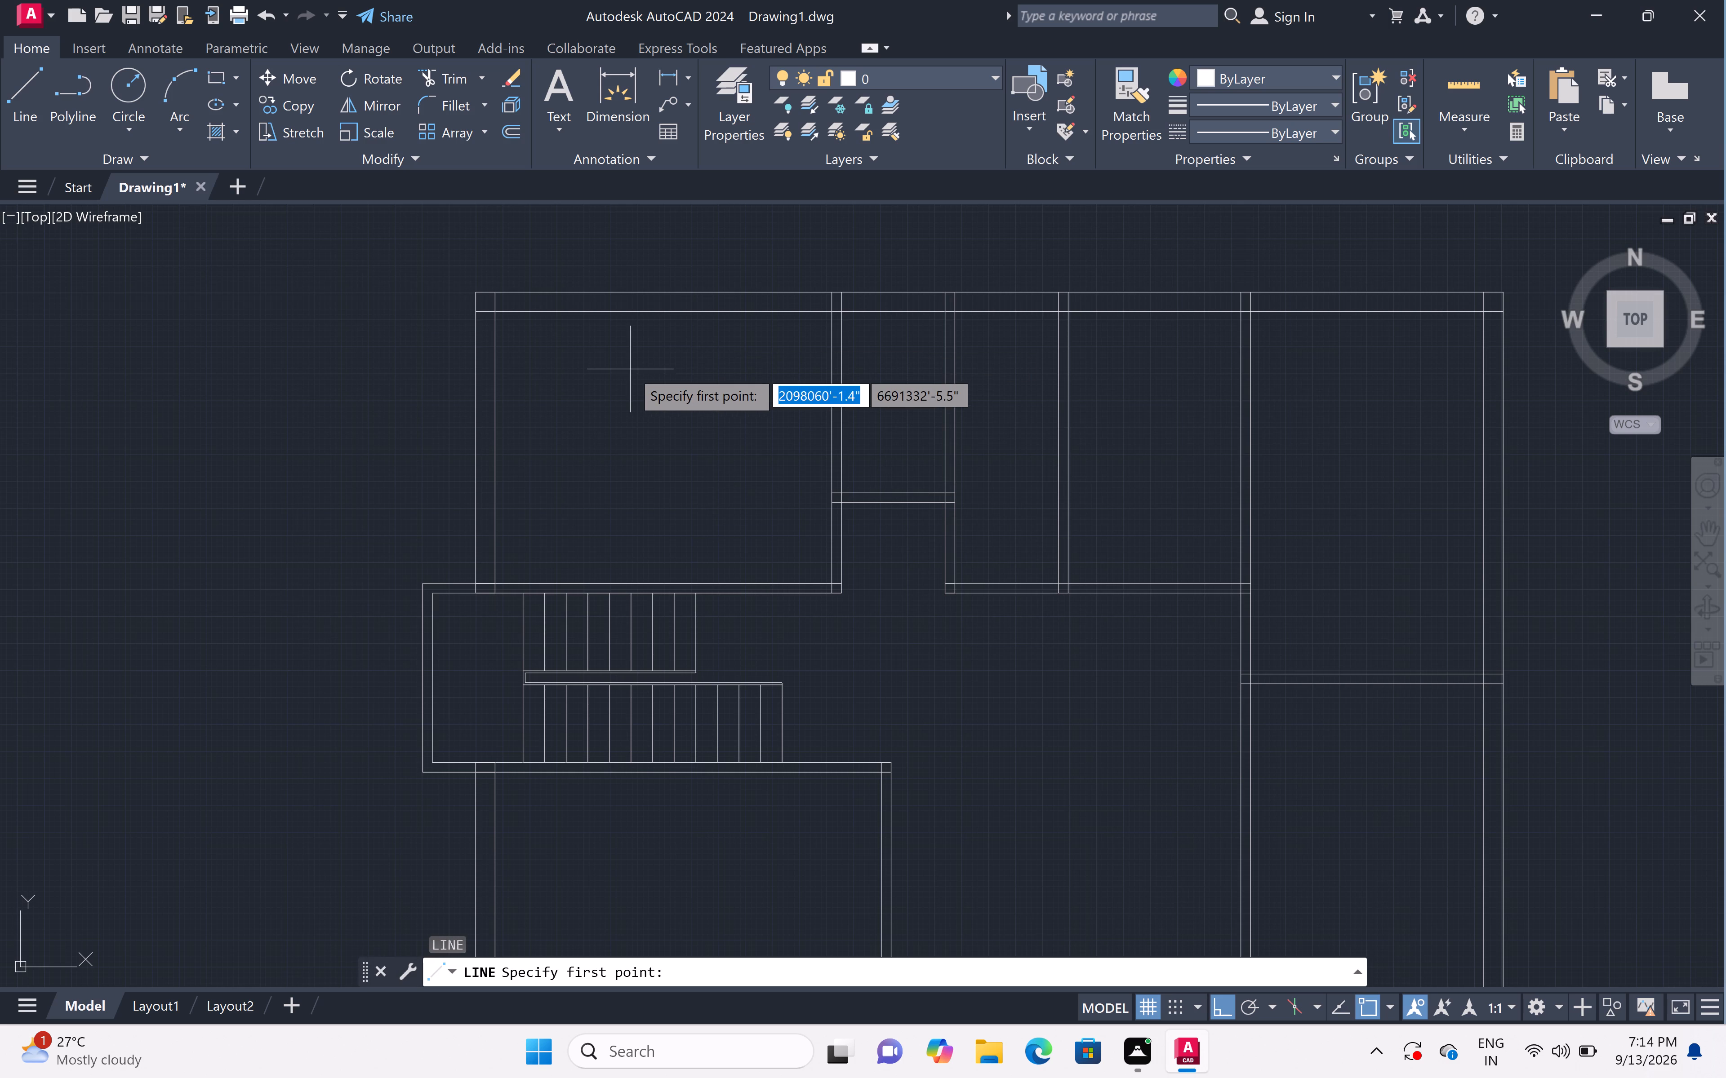
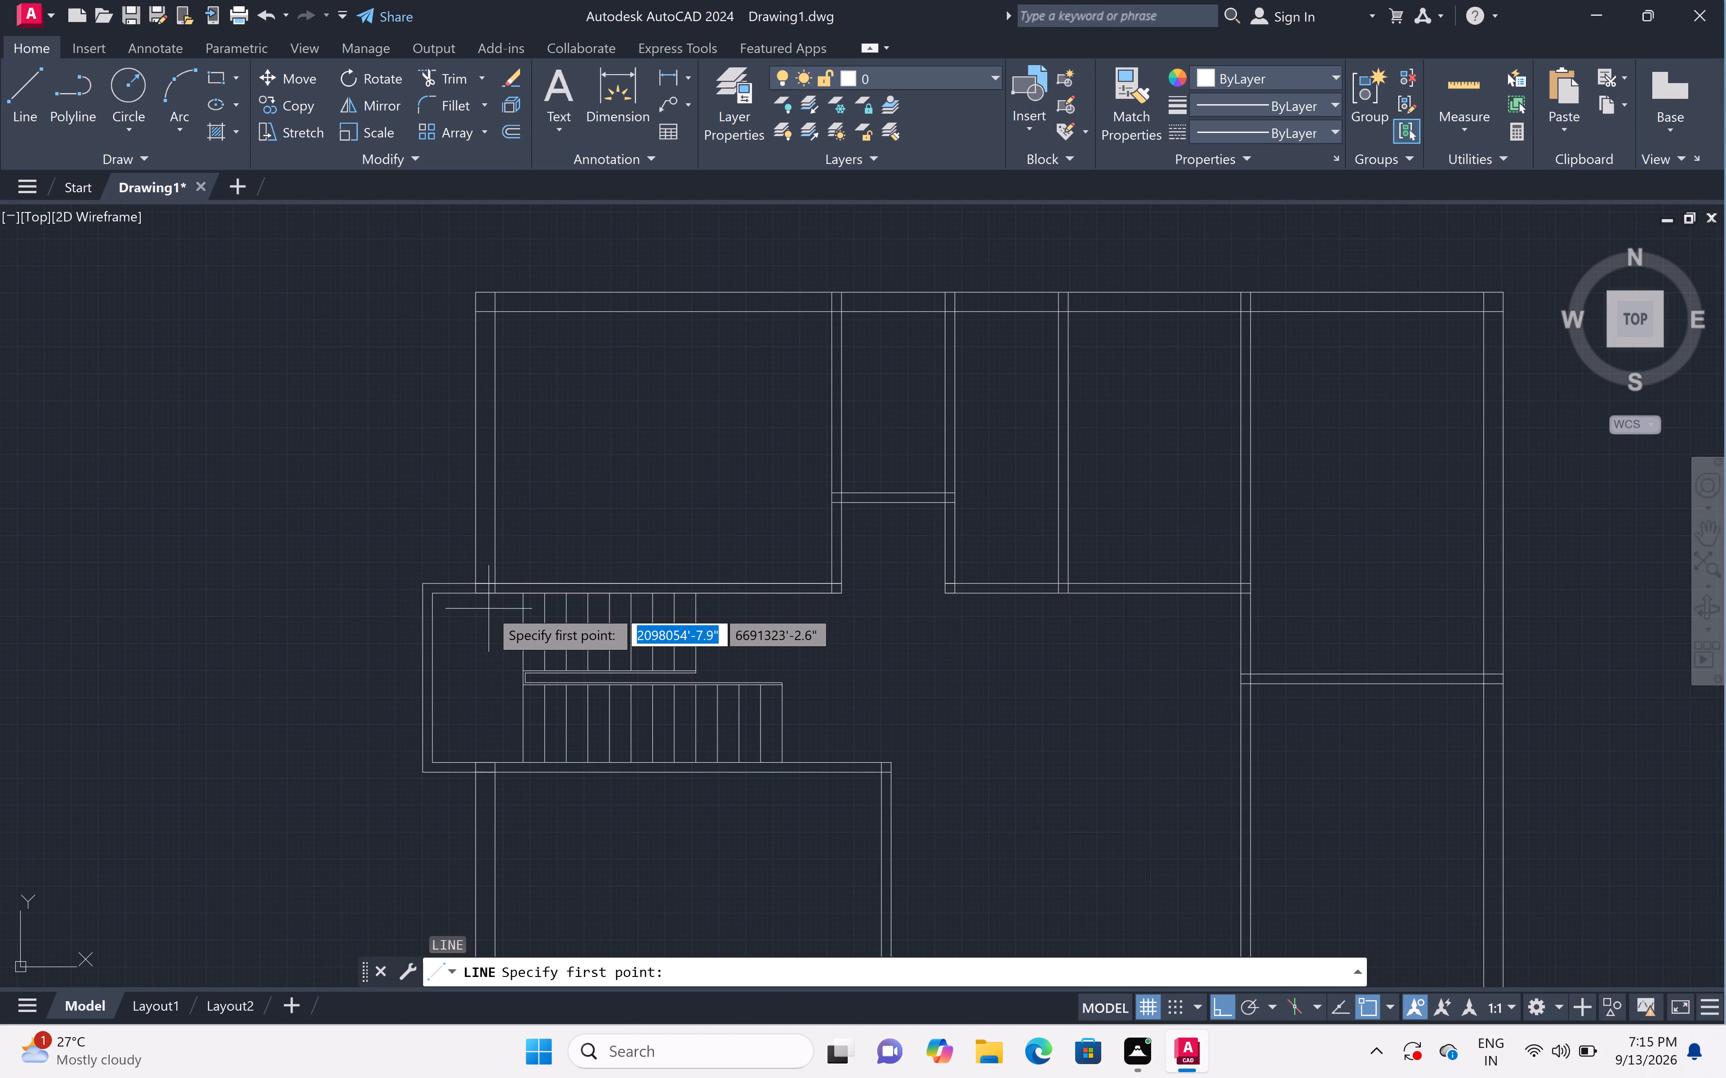
Draw a 9" by 9" column outline where the west wall meets the staircase's north wall, running from the wall's outer face.
{"action": "scroll", "coordinate": [480, 601], "scroll_direction": "up", "scroll_amount": 4}
{"action": "type", "text": "l"}
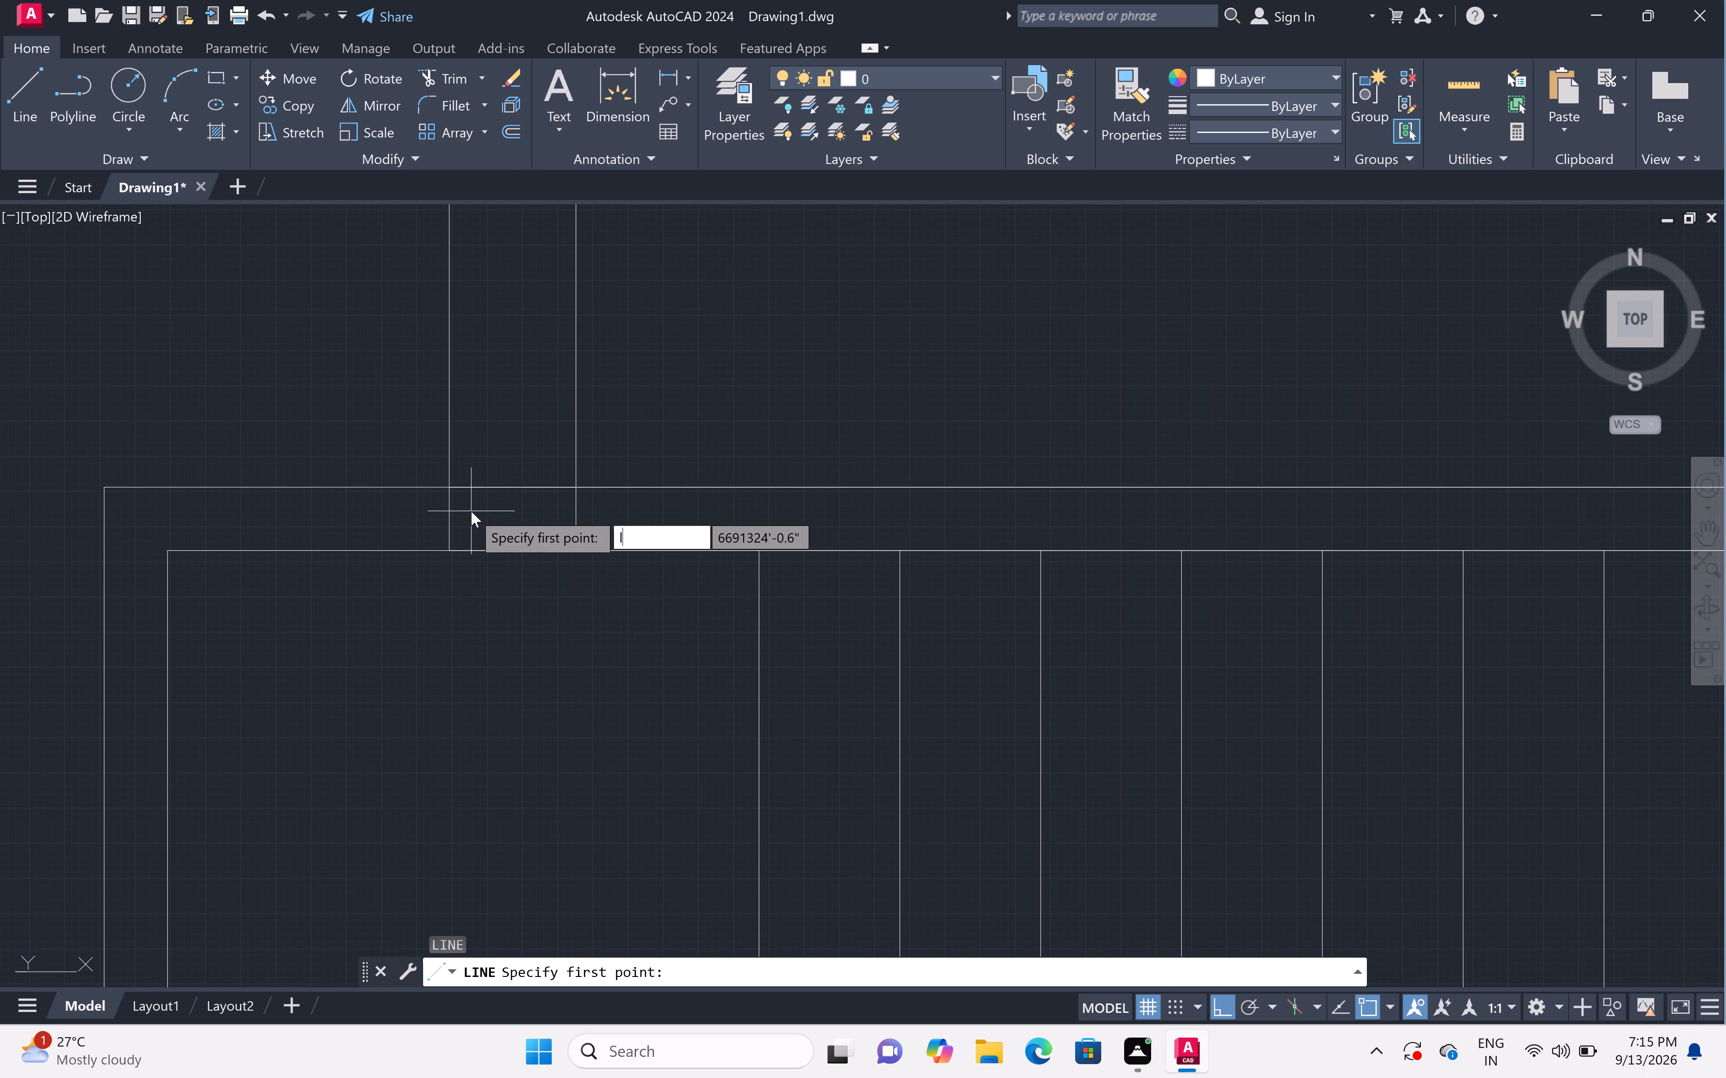
{"action": "key", "text": "space"}
{"action": "key", "text": "Escape"}
{"action": "type", "text": "l"}
{"action": "key", "text": "space"}
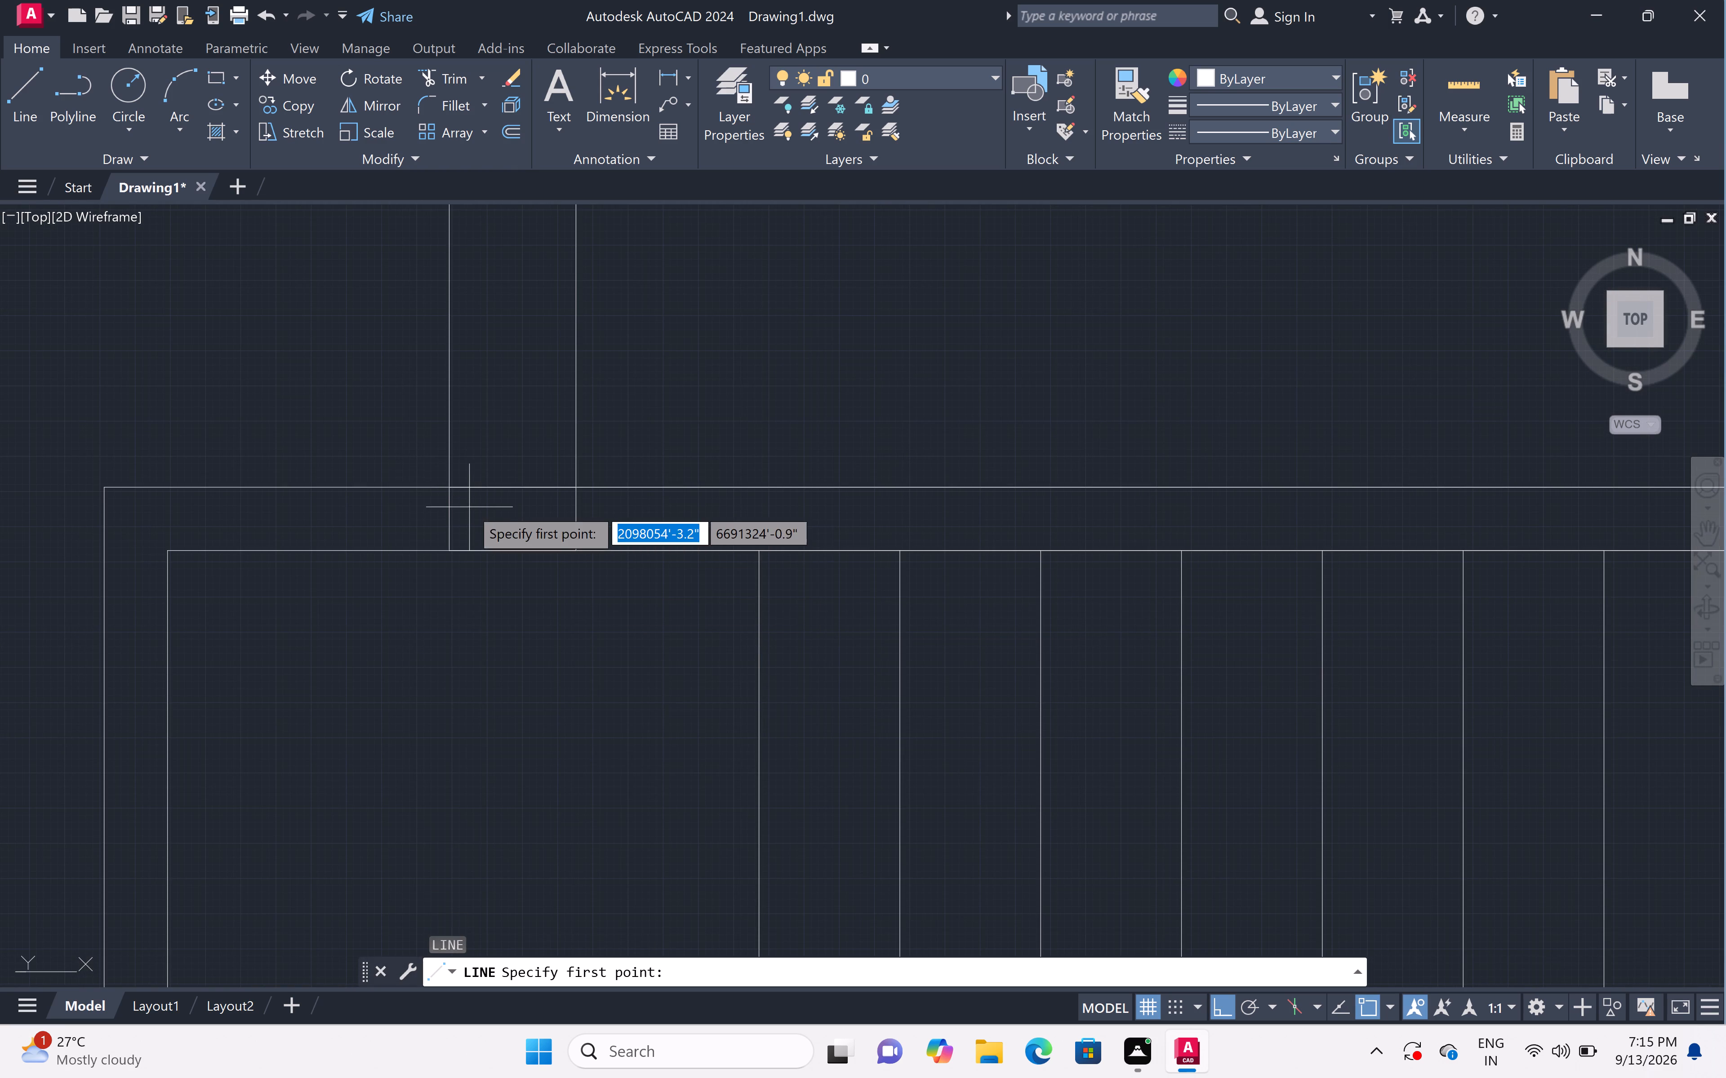
{"action": "double_click", "coordinate": [443, 485]}
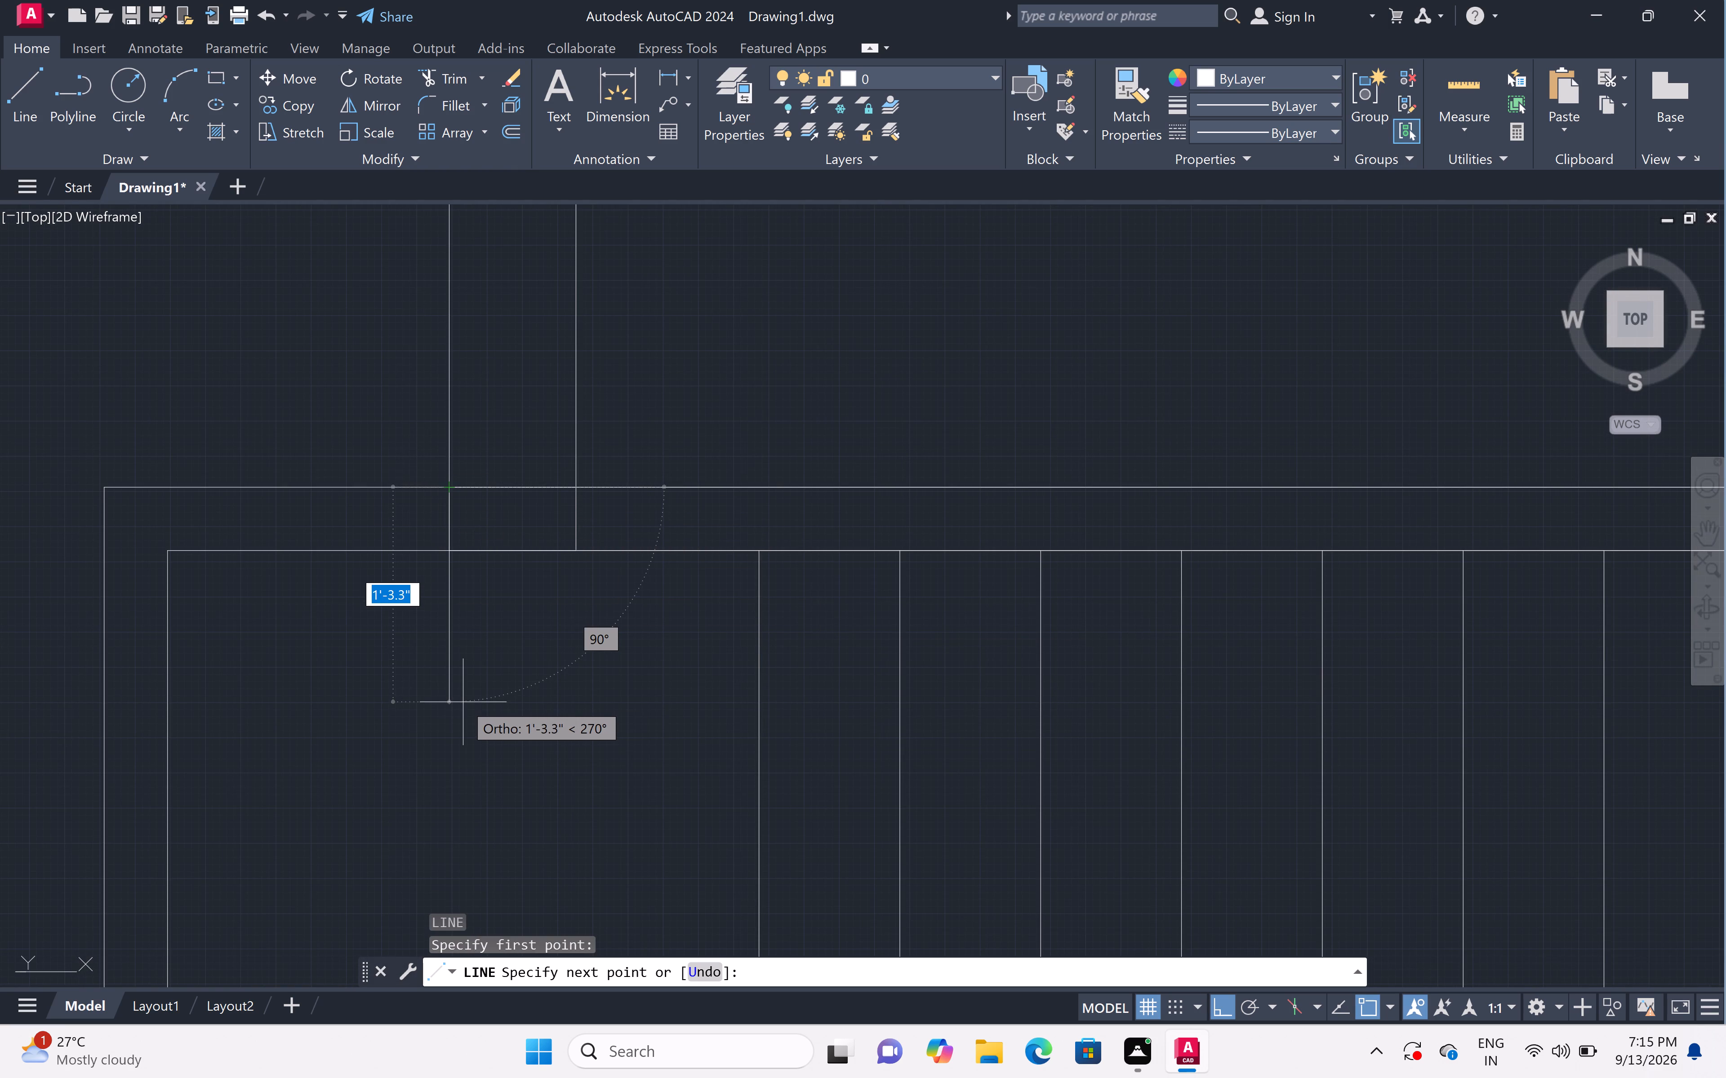
{"action": "type", "text": "9\""}
{"action": "key", "text": "space"}
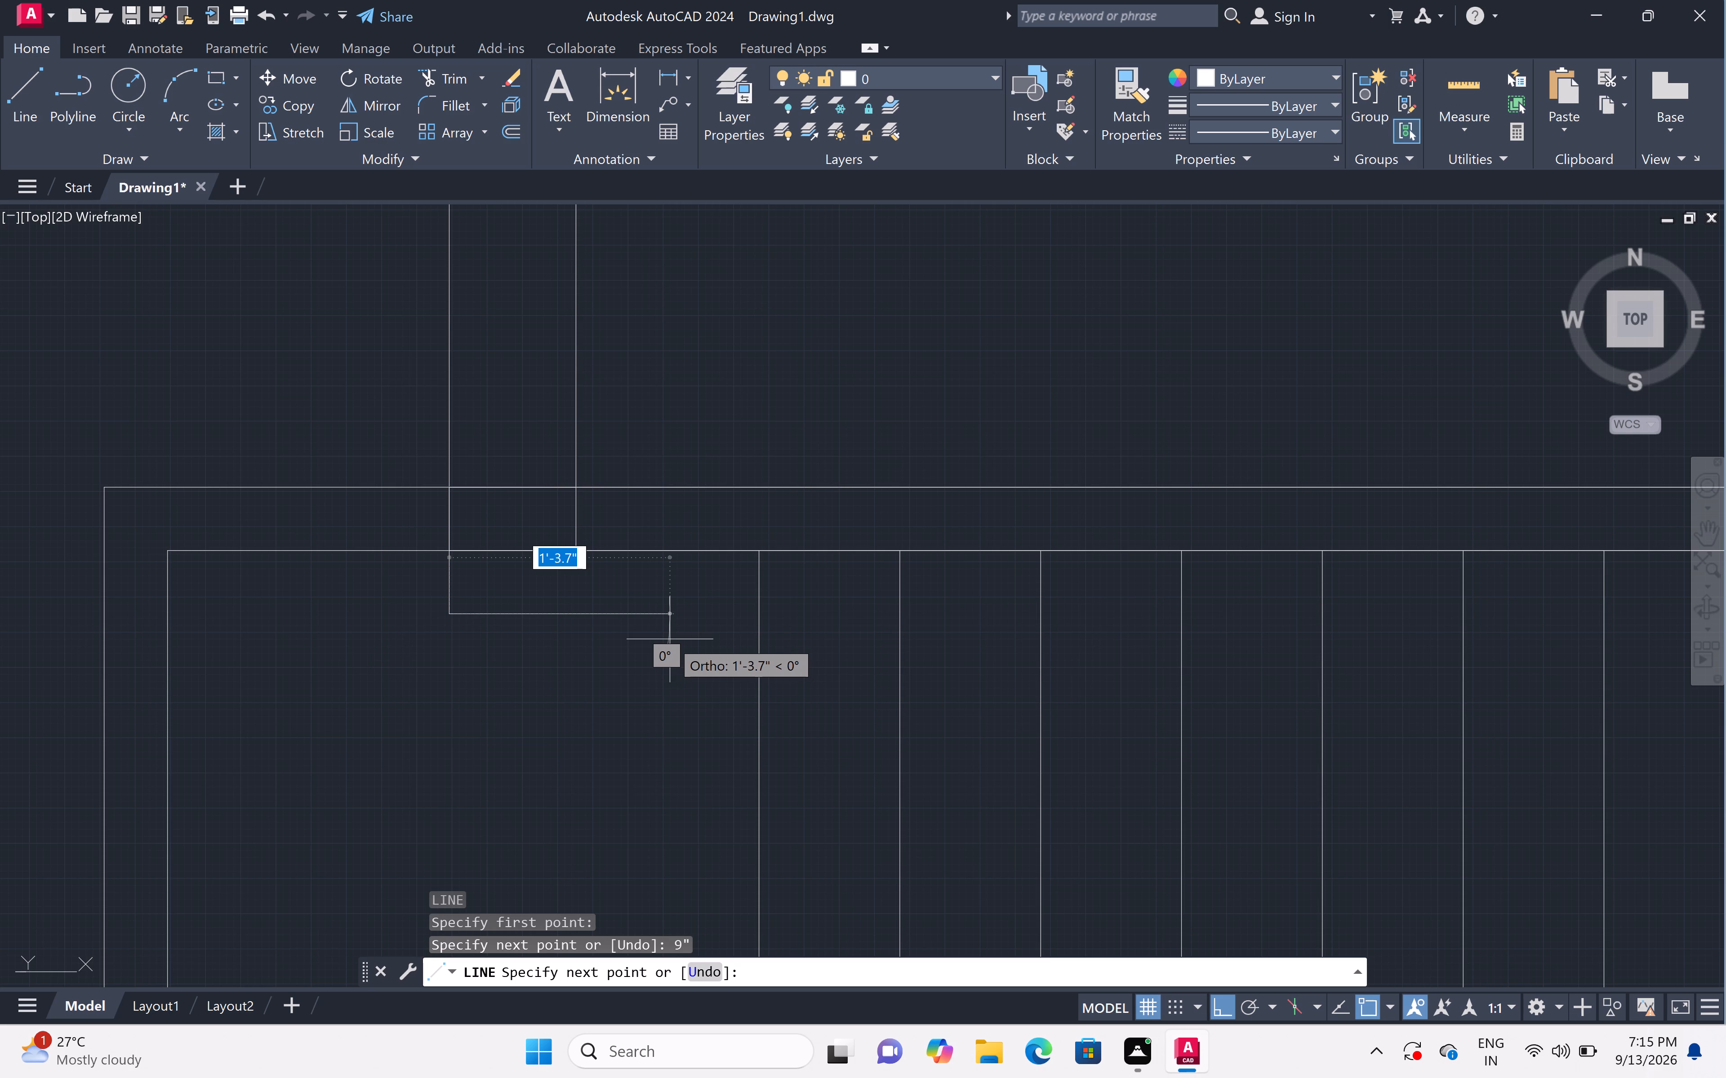
{"action": "type", "text": "9\""}
{"action": "key", "text": "space"}
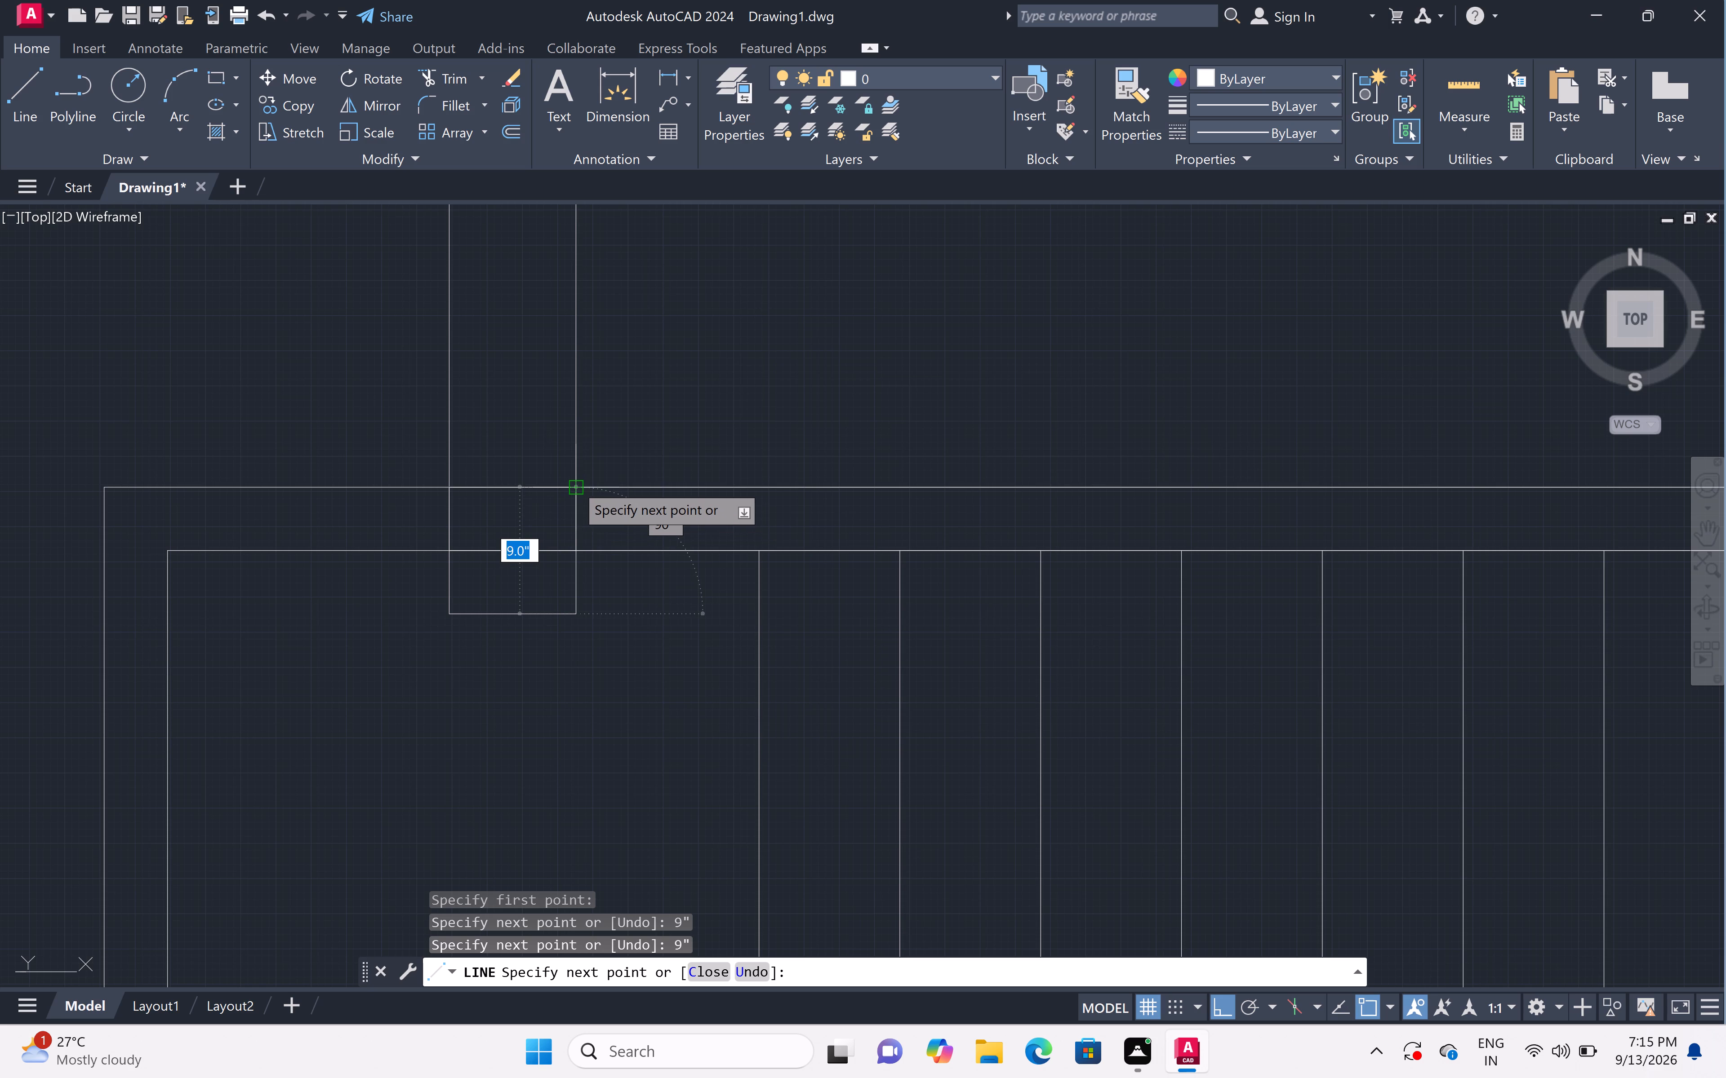
{"action": "left_click", "coordinate": [574, 483]}
{"action": "key", "text": "Escape"}
Trim the wall lines inside the 9" column at the staircase's northwest wall junction.
{"action": "type", "text": "tr"}
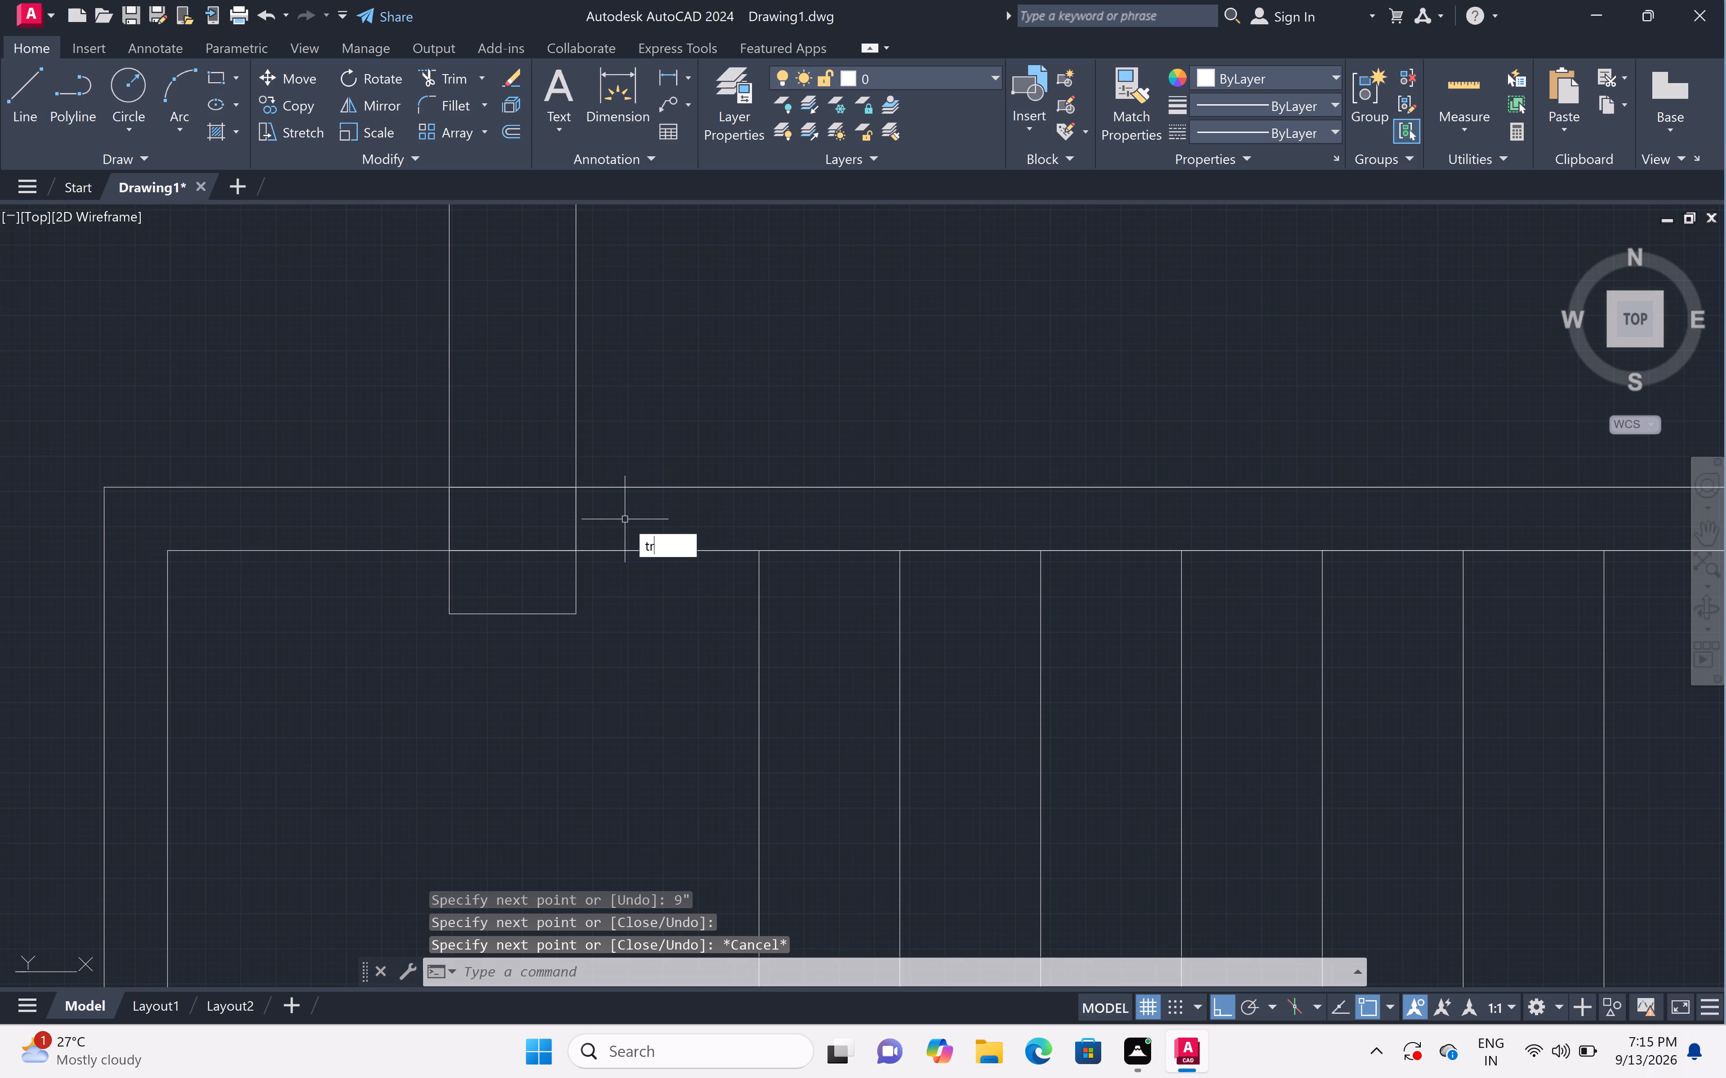
{"action": "key", "text": "space"}
{"action": "left_click", "coordinate": [500, 515]}
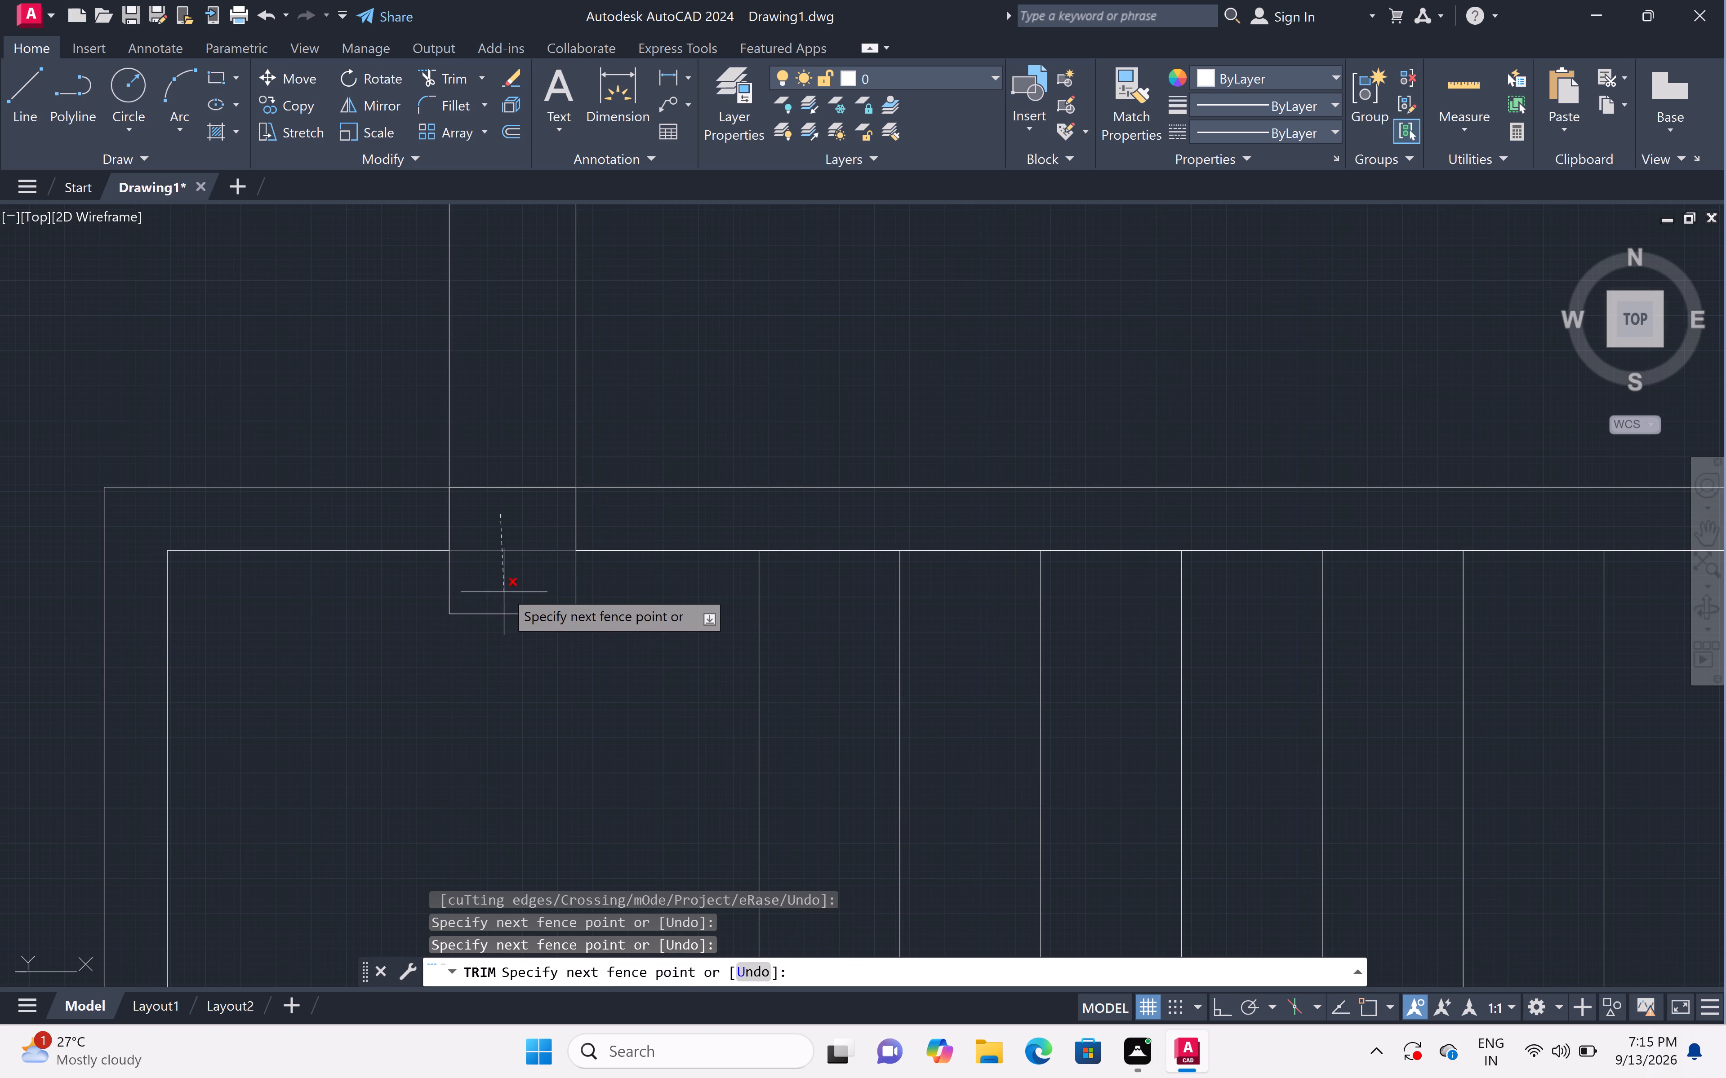
{"action": "left_click", "coordinate": [503, 587]}
{"action": "scroll", "coordinate": [503, 551], "scroll_direction": "down", "scroll_amount": 5}
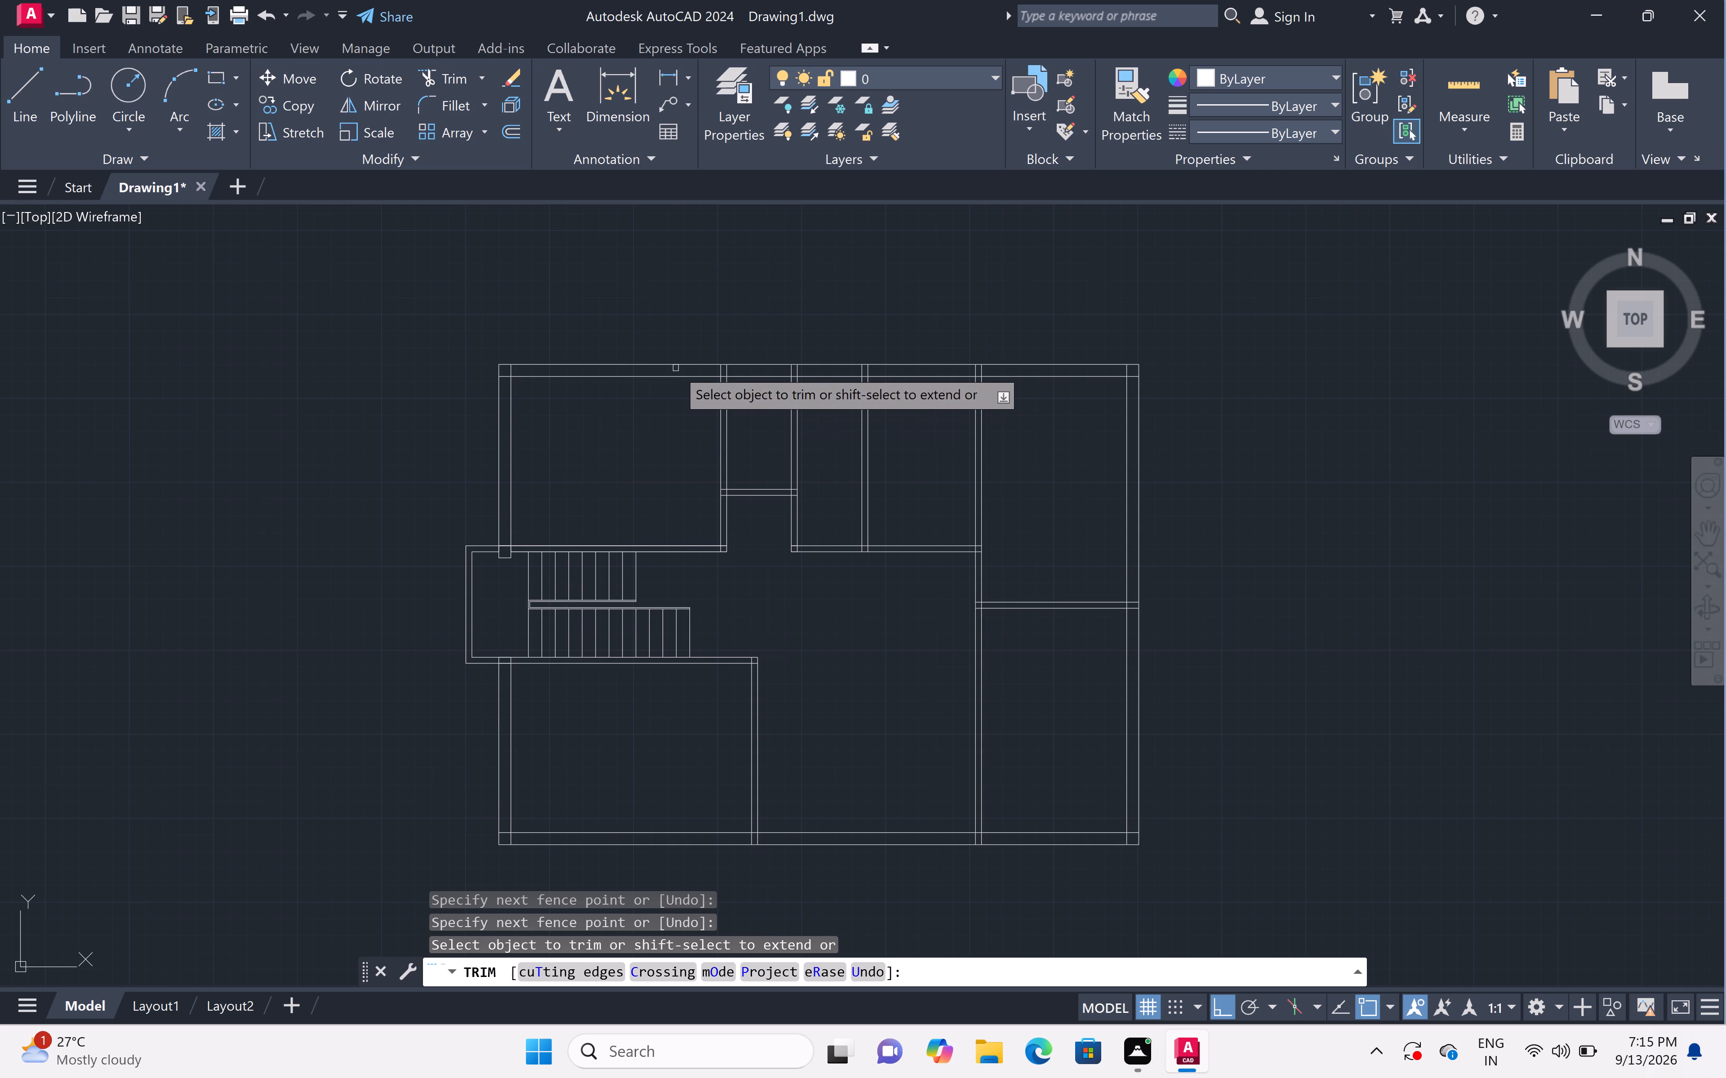
{"action": "scroll", "coordinate": [730, 375], "scroll_direction": "up", "scroll_amount": 4}
{"action": "key", "text": "Escape"}
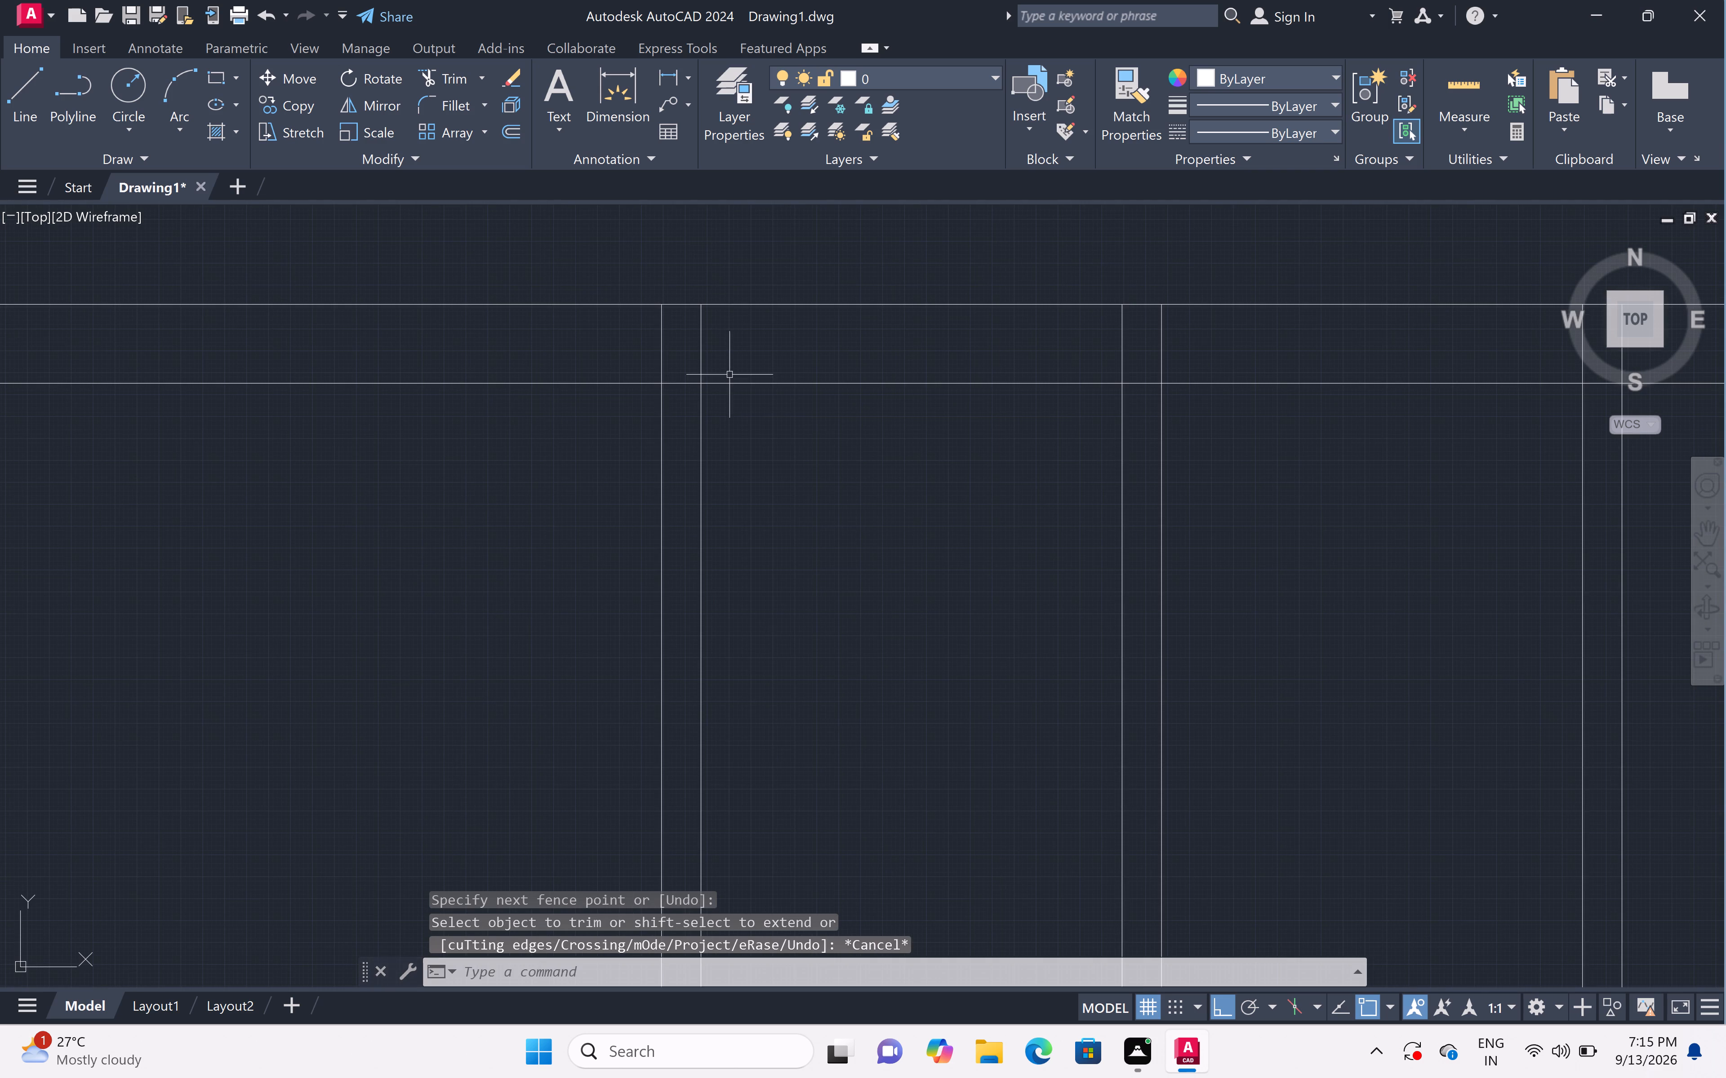
Outline a 9" column in the north wall at the westernmost partition, extending 9" west from the partition's east face.
{"action": "type", "text": "l"}
{"action": "key", "text": "space"}
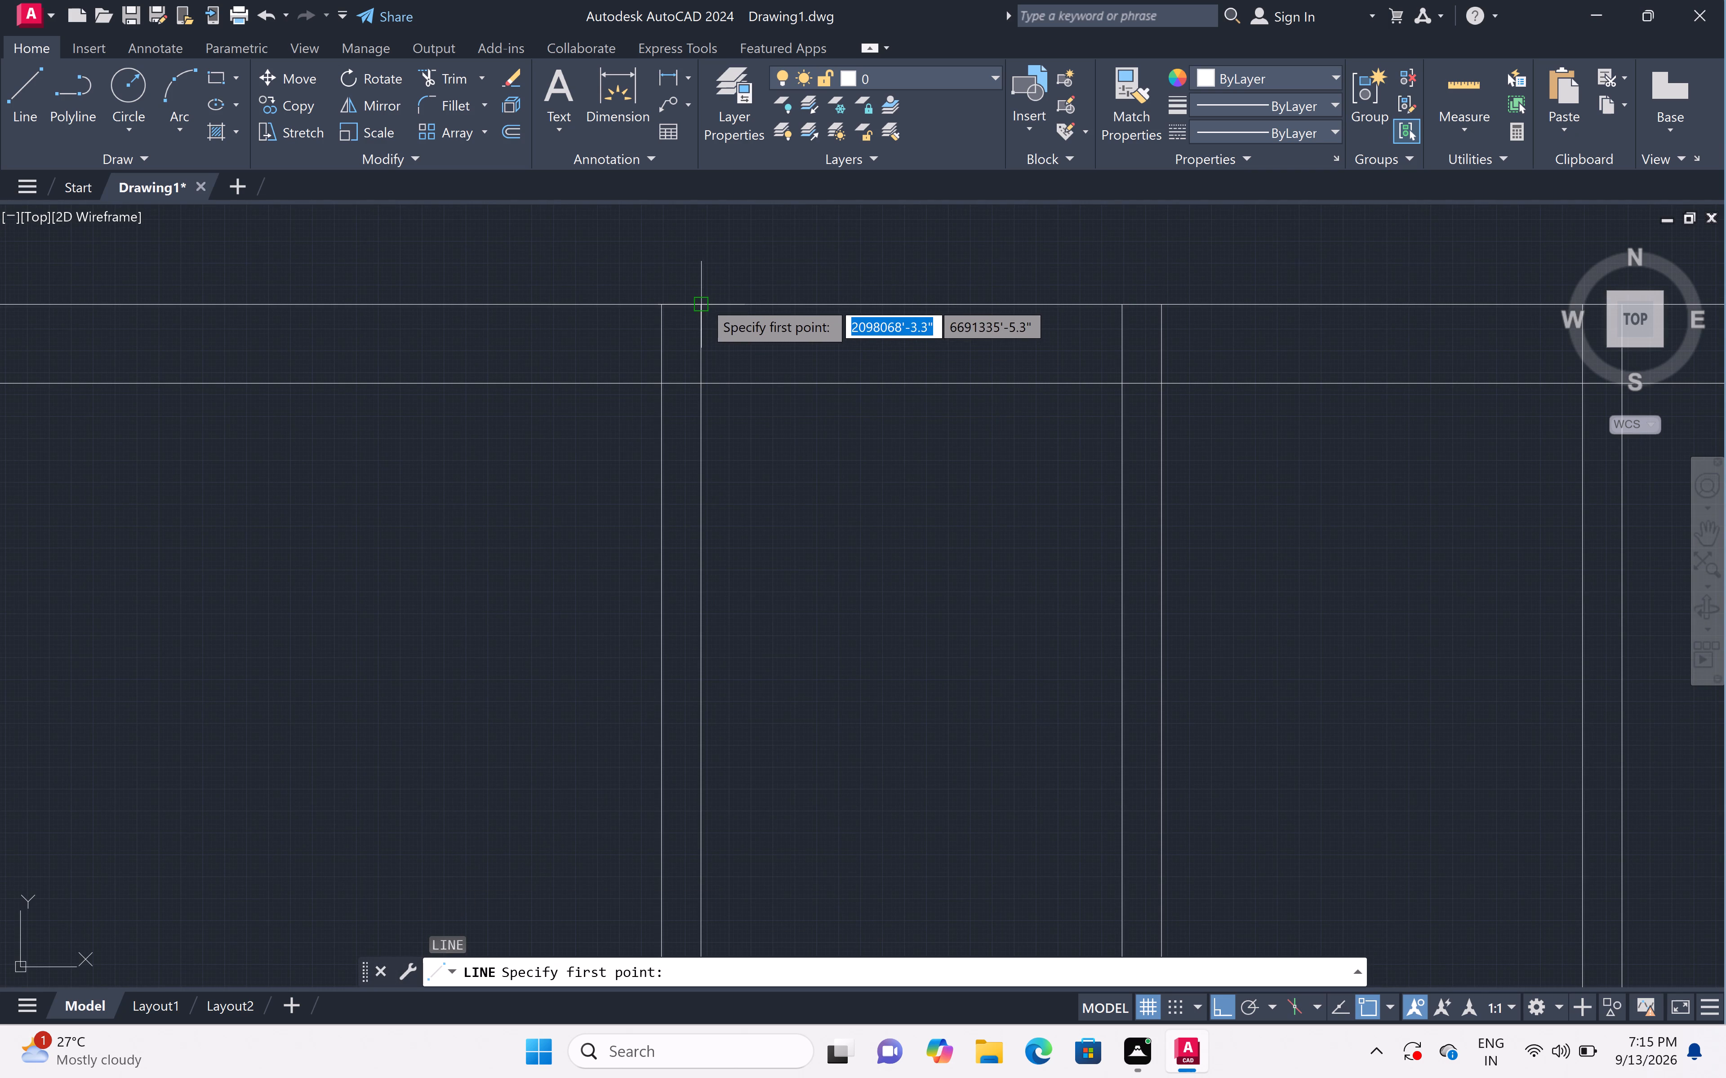
{"action": "left_click", "coordinate": [703, 300]}
{"action": "type", "text": "9\""}
{"action": "key", "text": "space"}
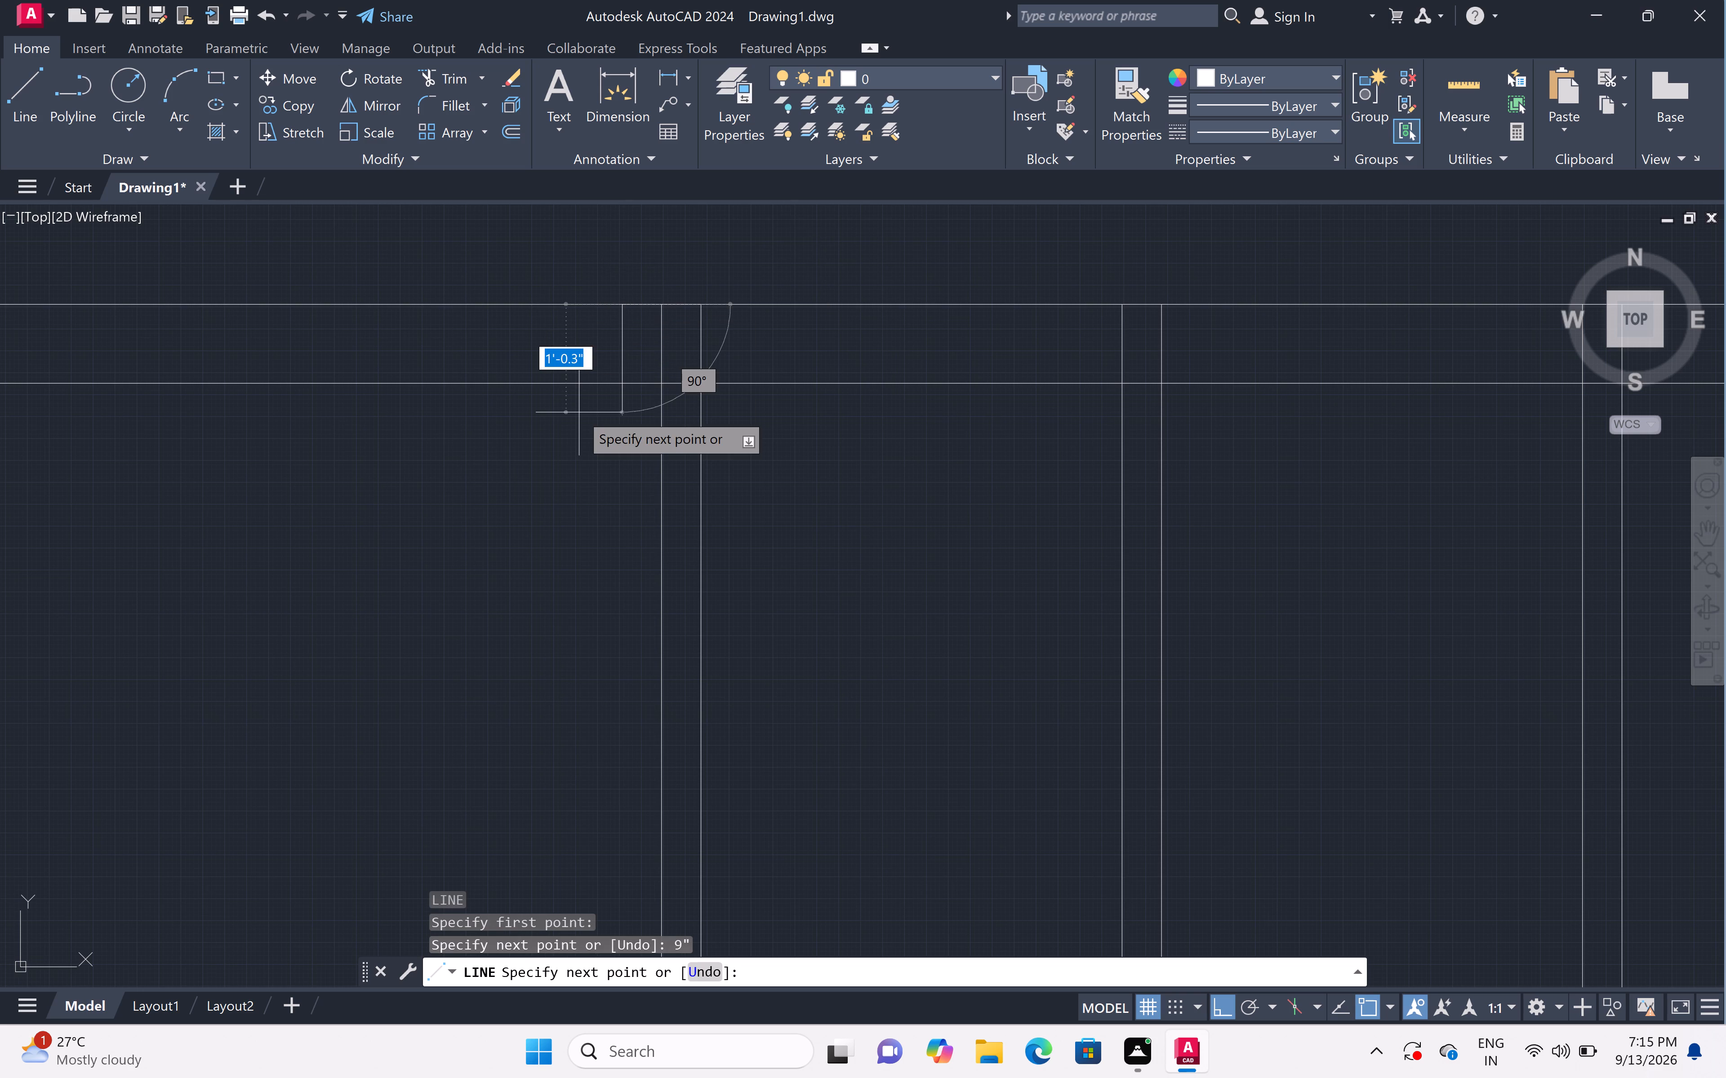
{"action": "left_click", "coordinate": [624, 389]}
{"action": "key", "text": "Escape"}
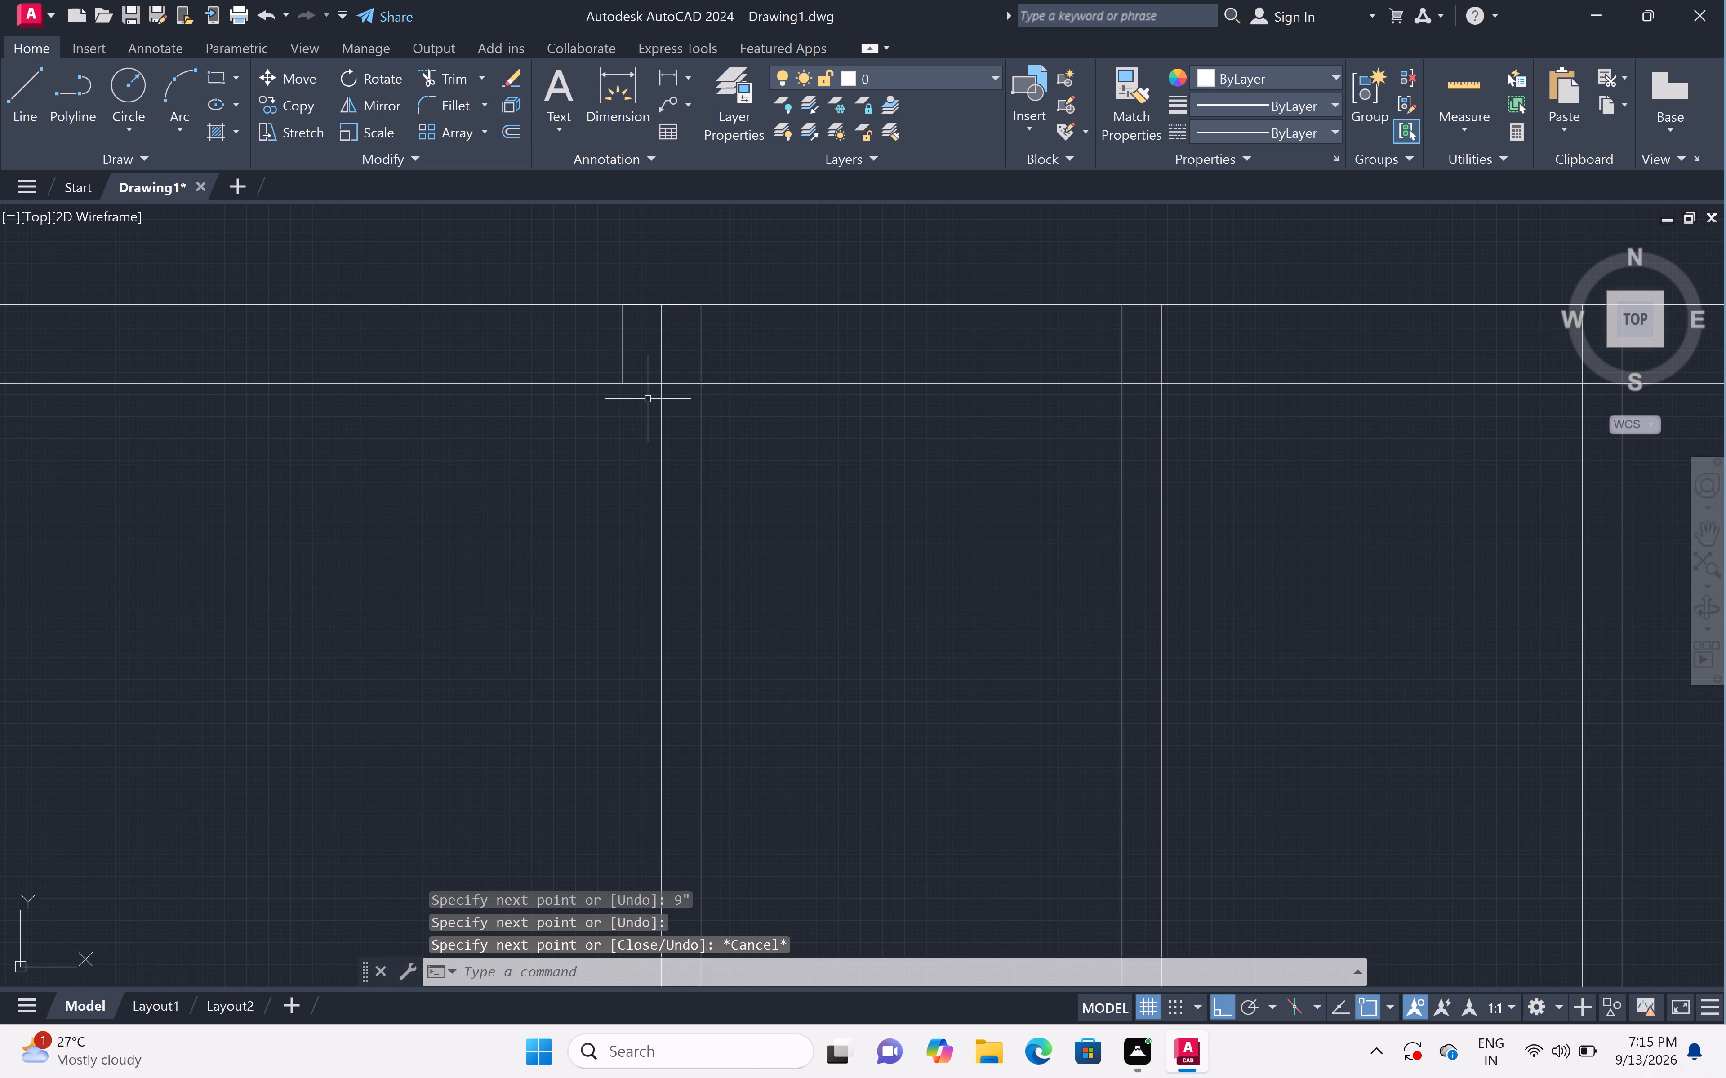
Trim the partition's west face line inside the new north wall column.
{"action": "type", "text": "tr"}
{"action": "key", "text": "space"}
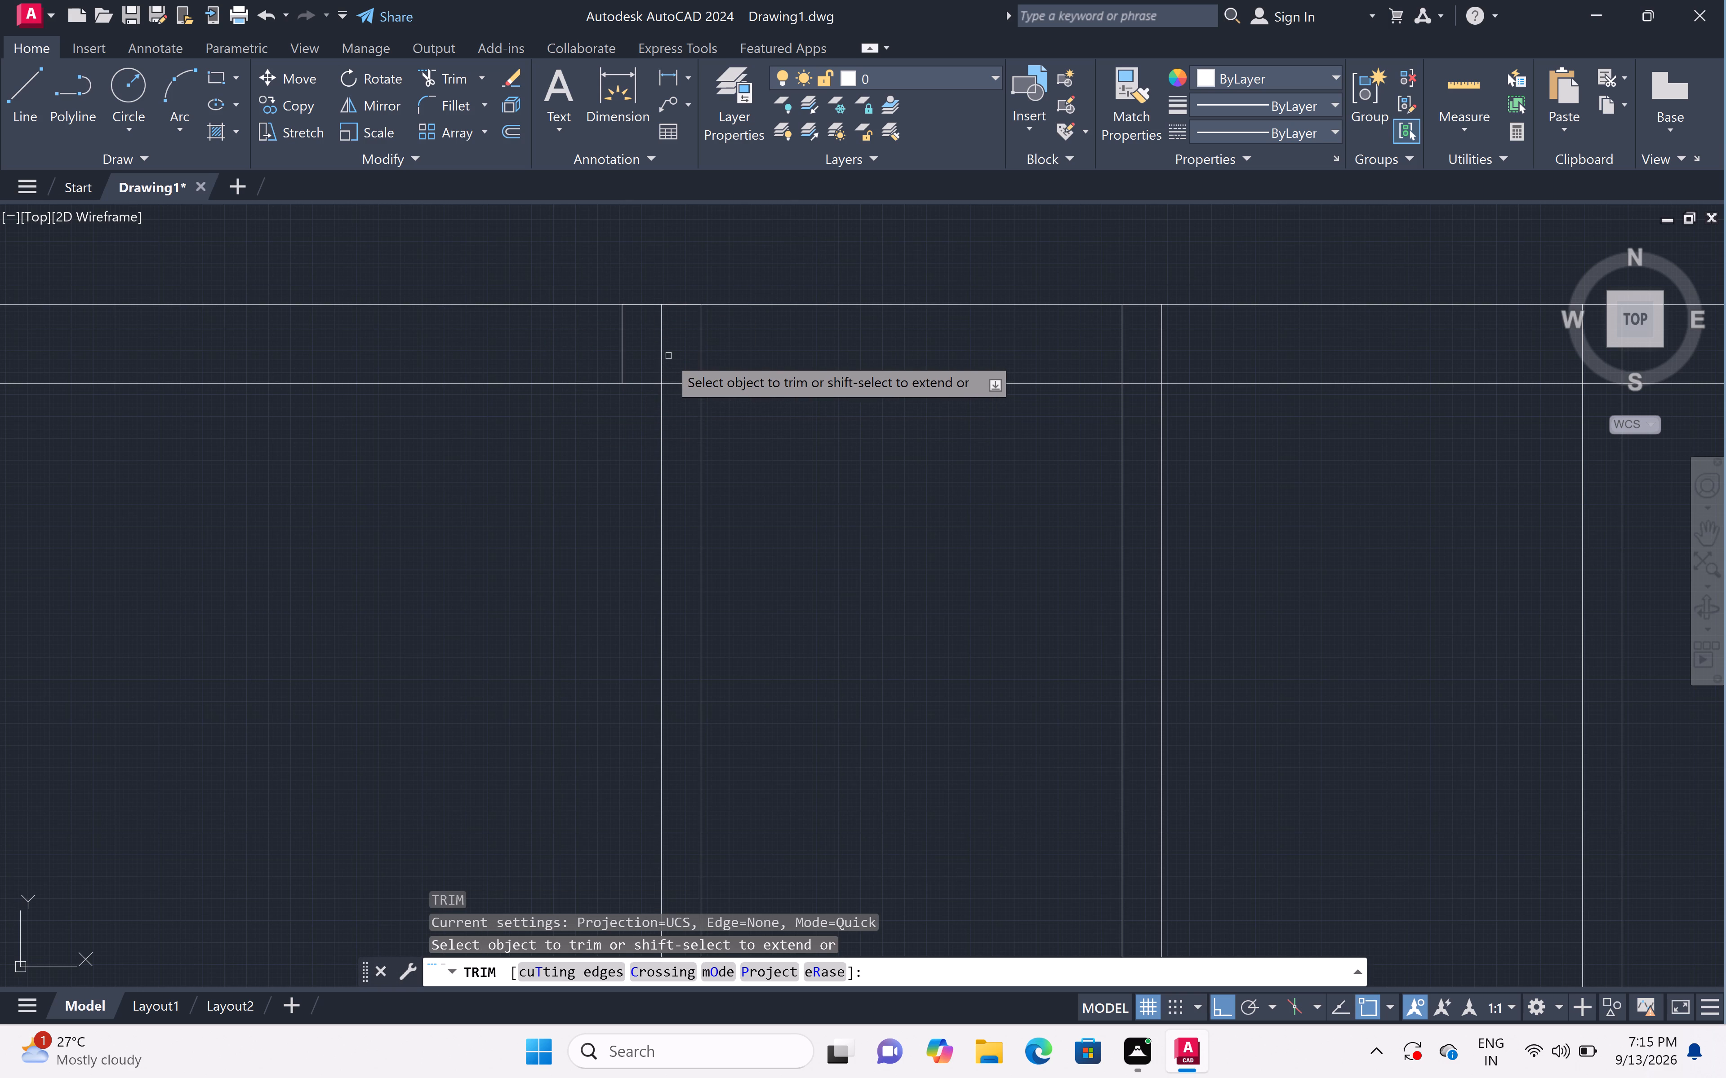
{"action": "left_click", "coordinate": [662, 353]}
{"action": "scroll", "coordinate": [745, 389], "scroll_direction": "down", "scroll_amount": 3}
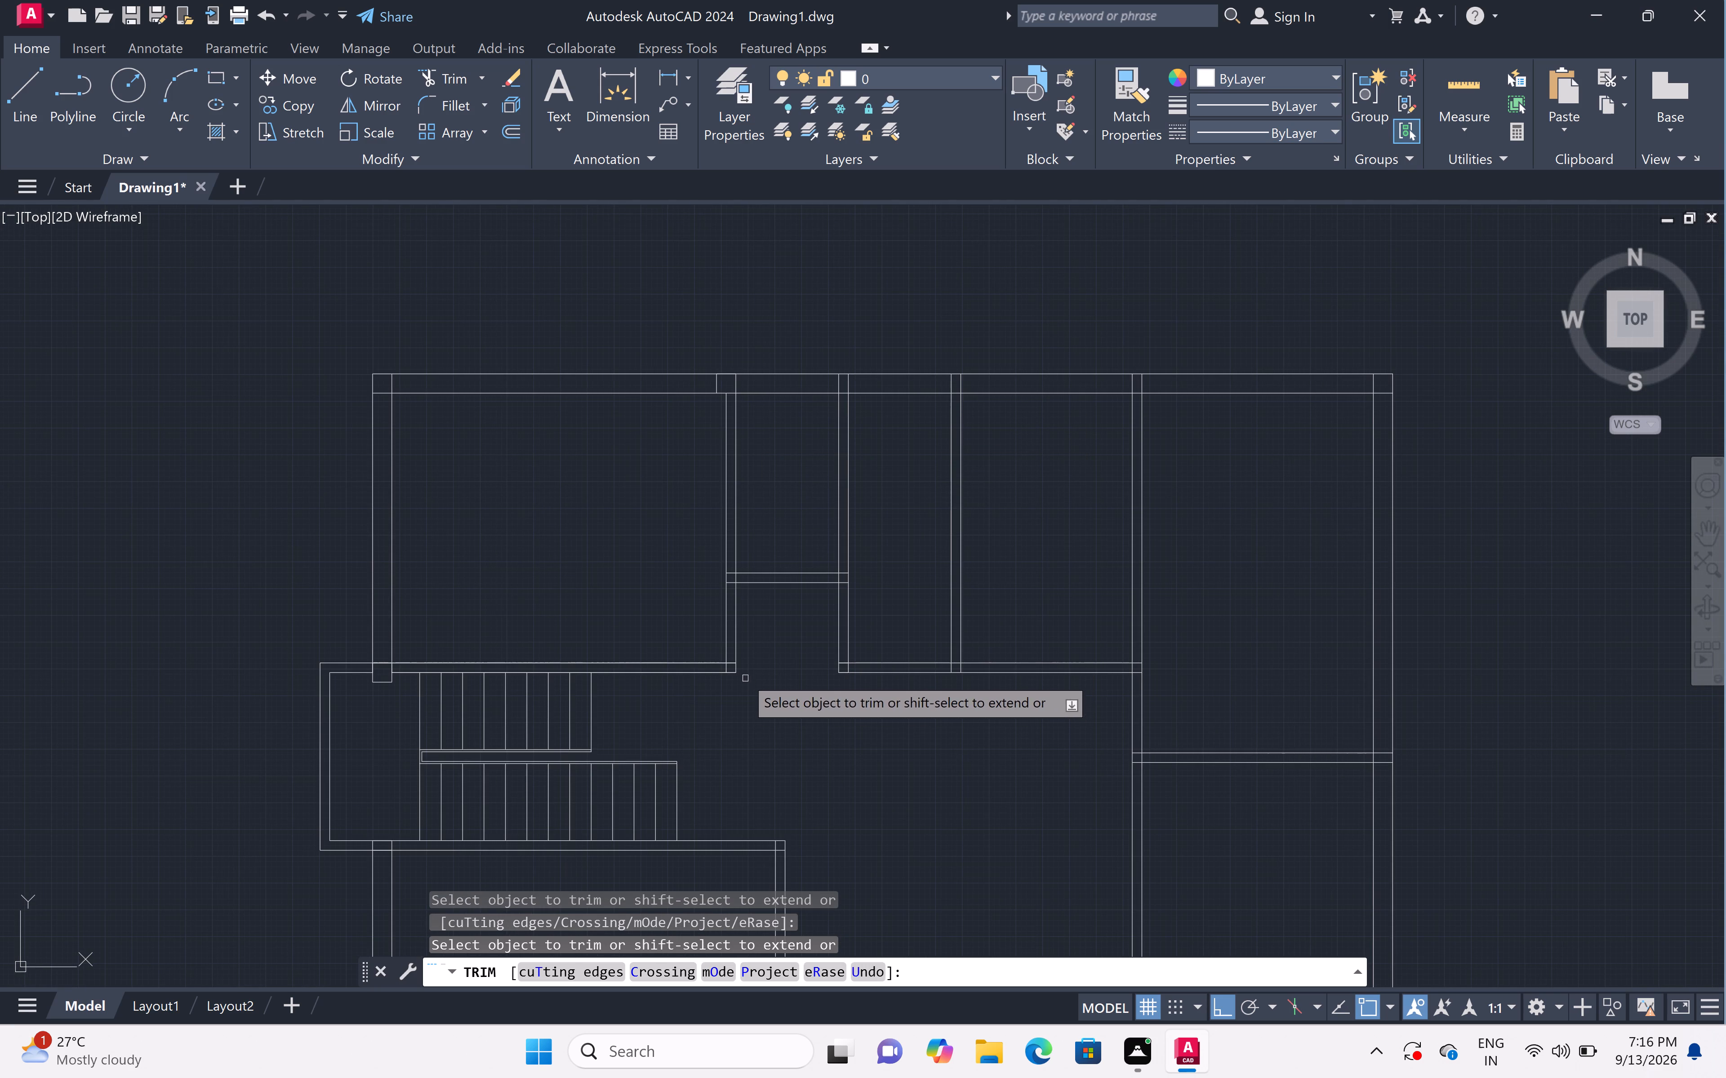
{"action": "scroll", "coordinate": [730, 671], "scroll_direction": "up", "scroll_amount": 3}
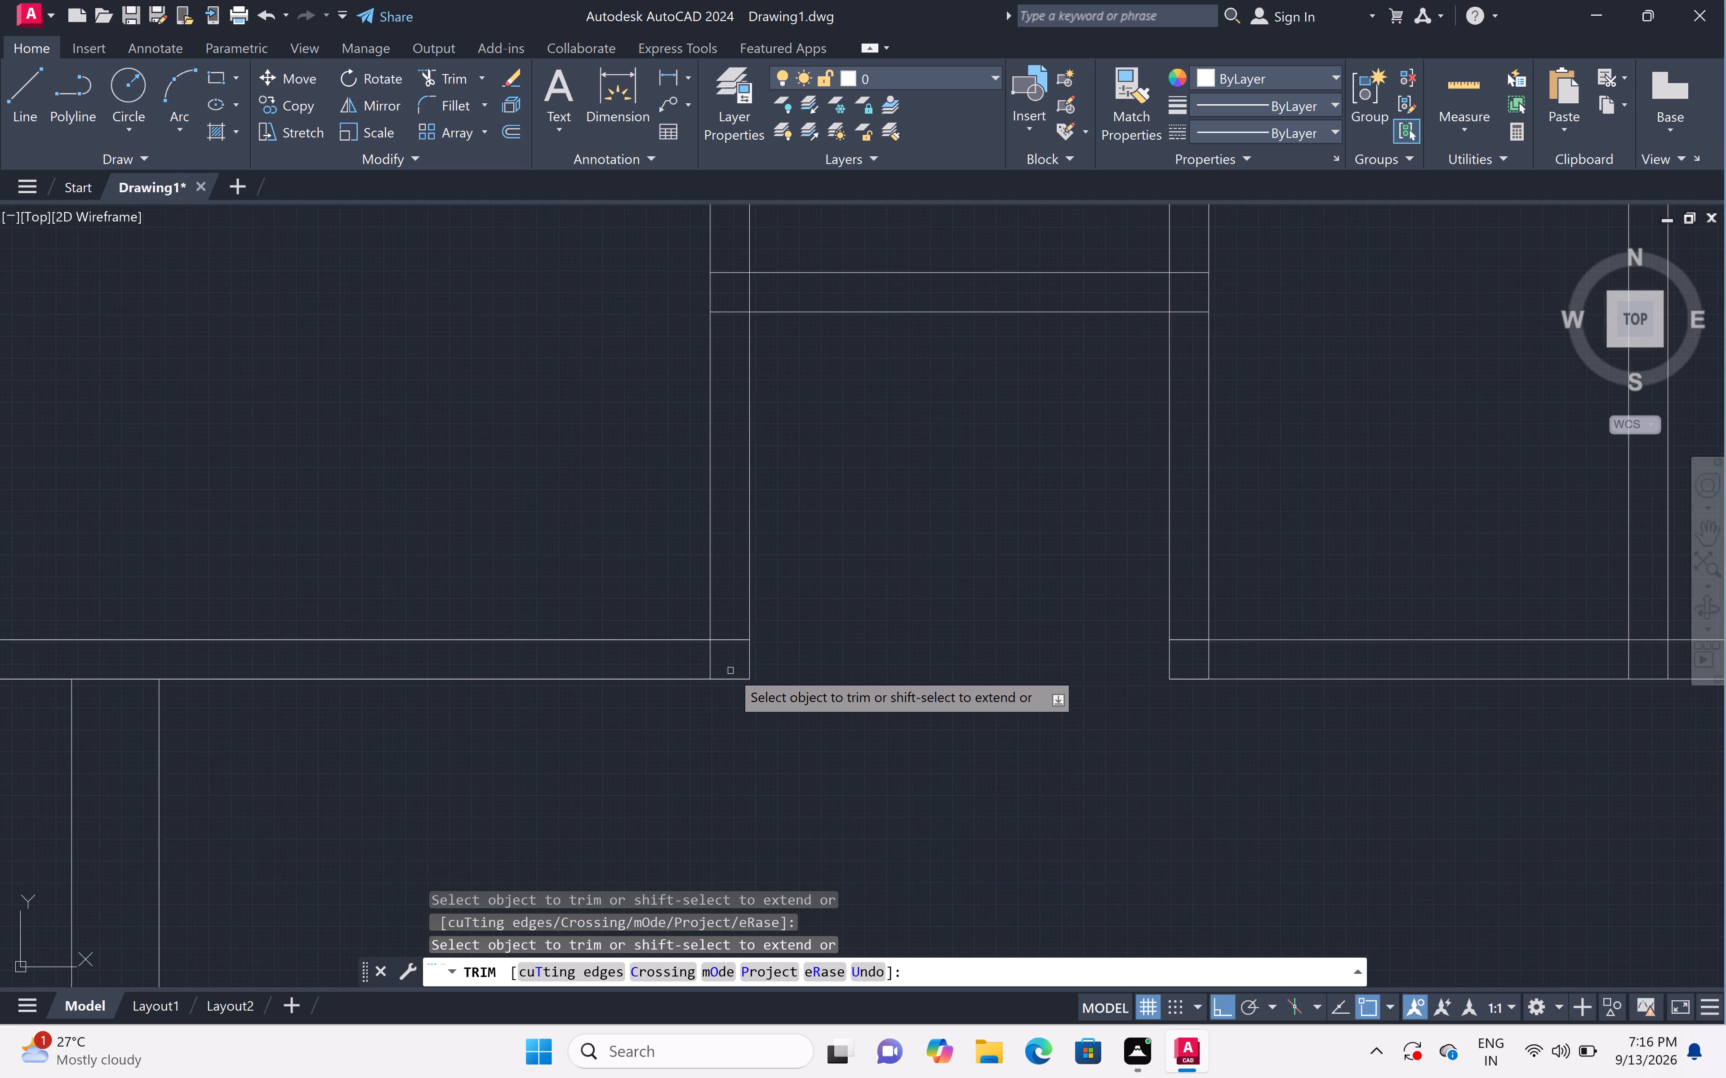
{"action": "scroll", "coordinate": [730, 671], "scroll_direction": "up", "scroll_amount": 1}
{"action": "key", "text": "Escape"}
Draw a 9" square column at the east end of the staircase's north wall, flush with the partition's east face.
{"action": "type", "text": "l"}
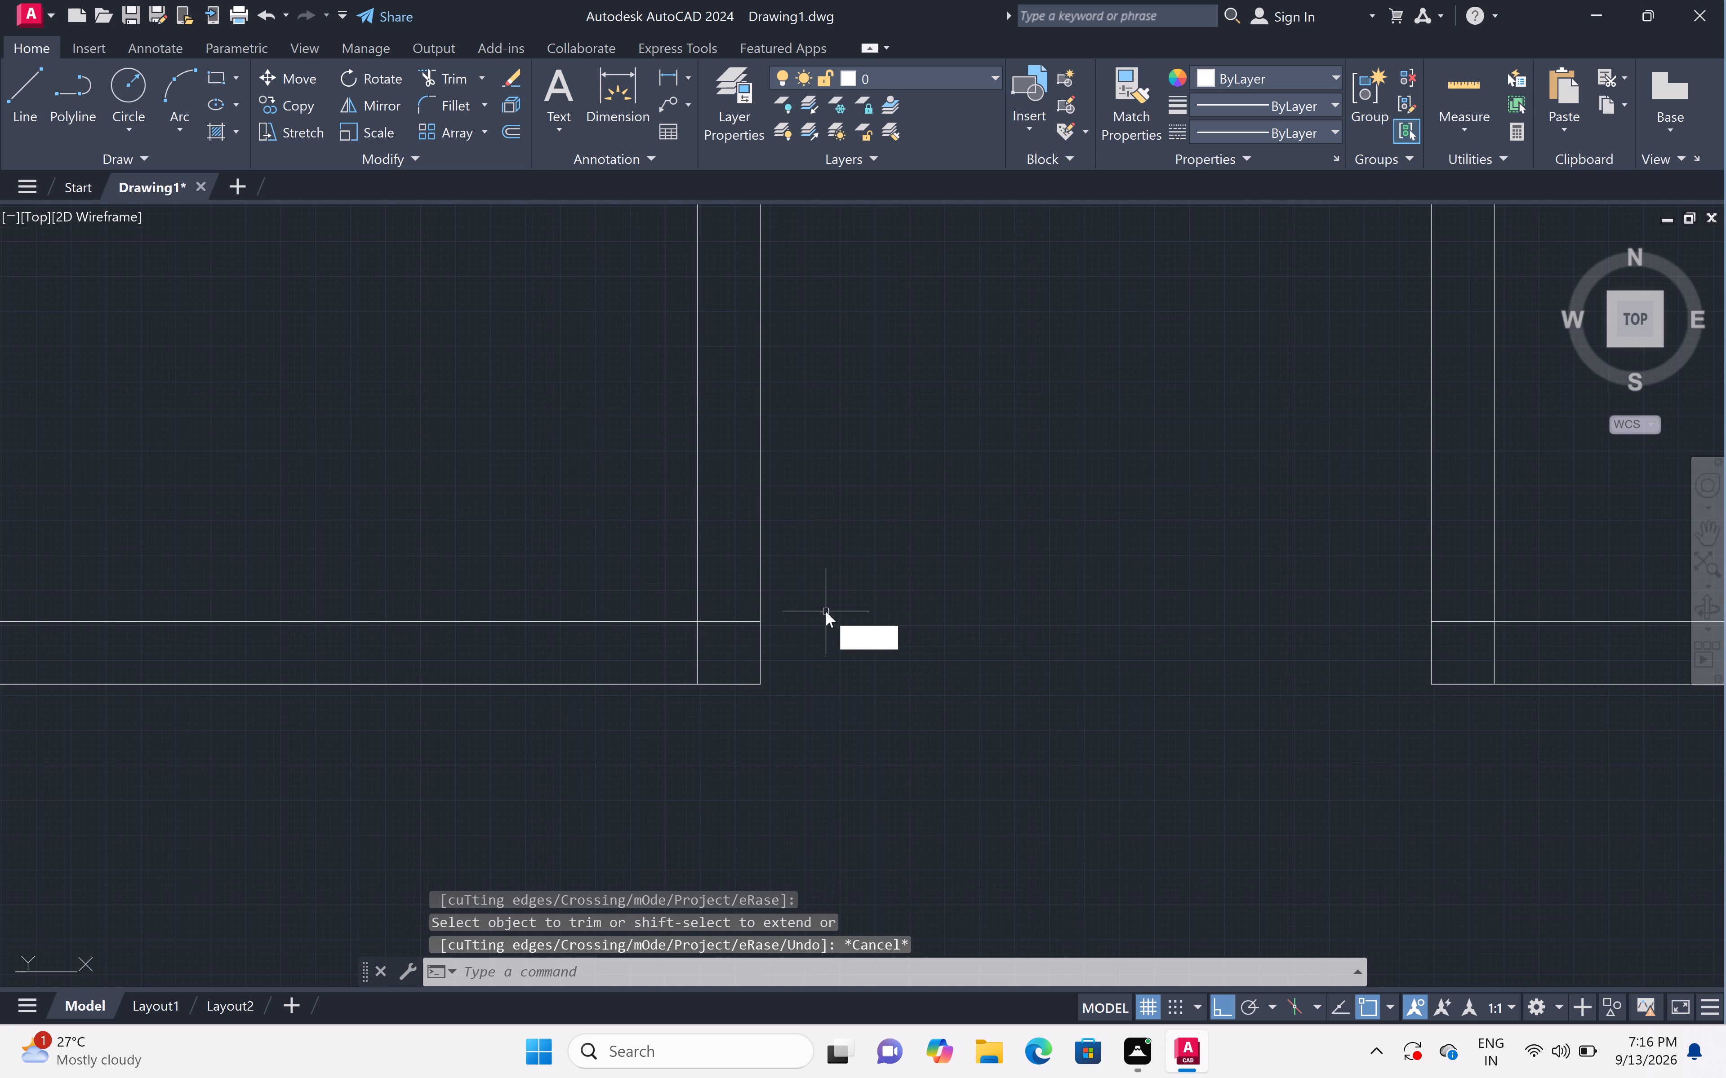
{"action": "key", "text": "space"}
{"action": "left_click", "coordinate": [758, 622]}
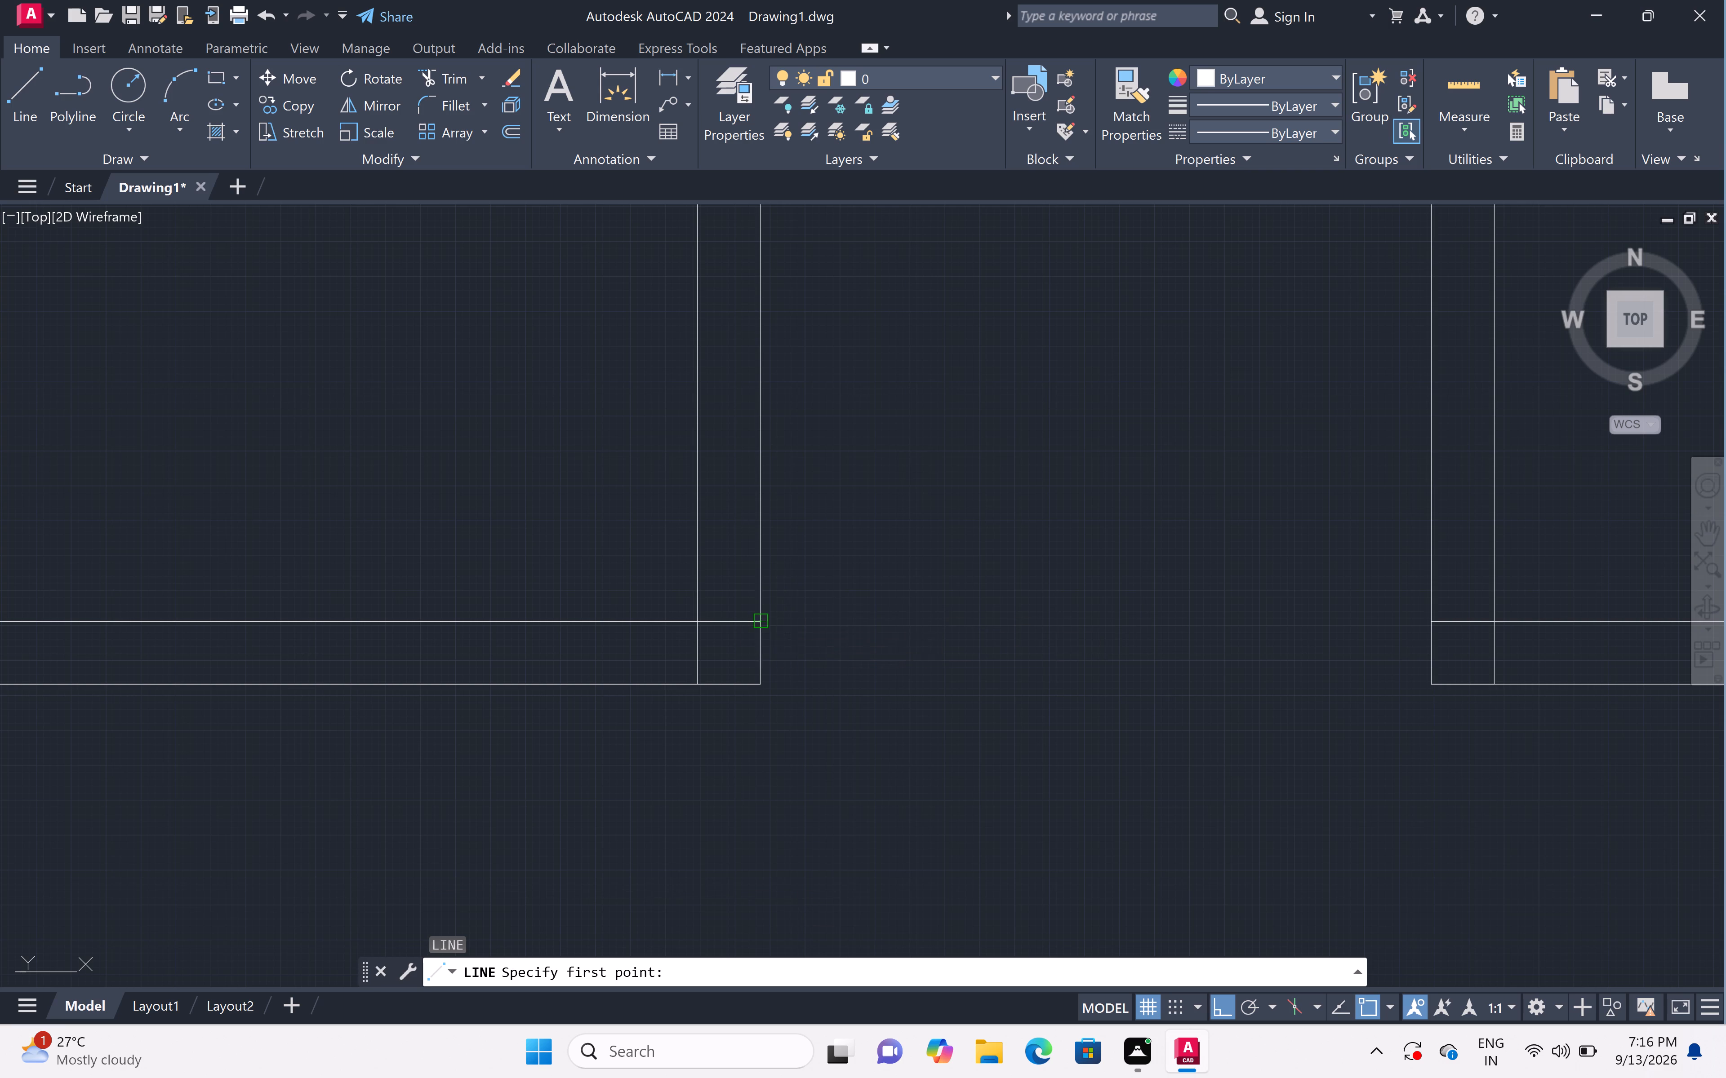
{"action": "type", "text": "9\""}
{"action": "key", "text": "space"}
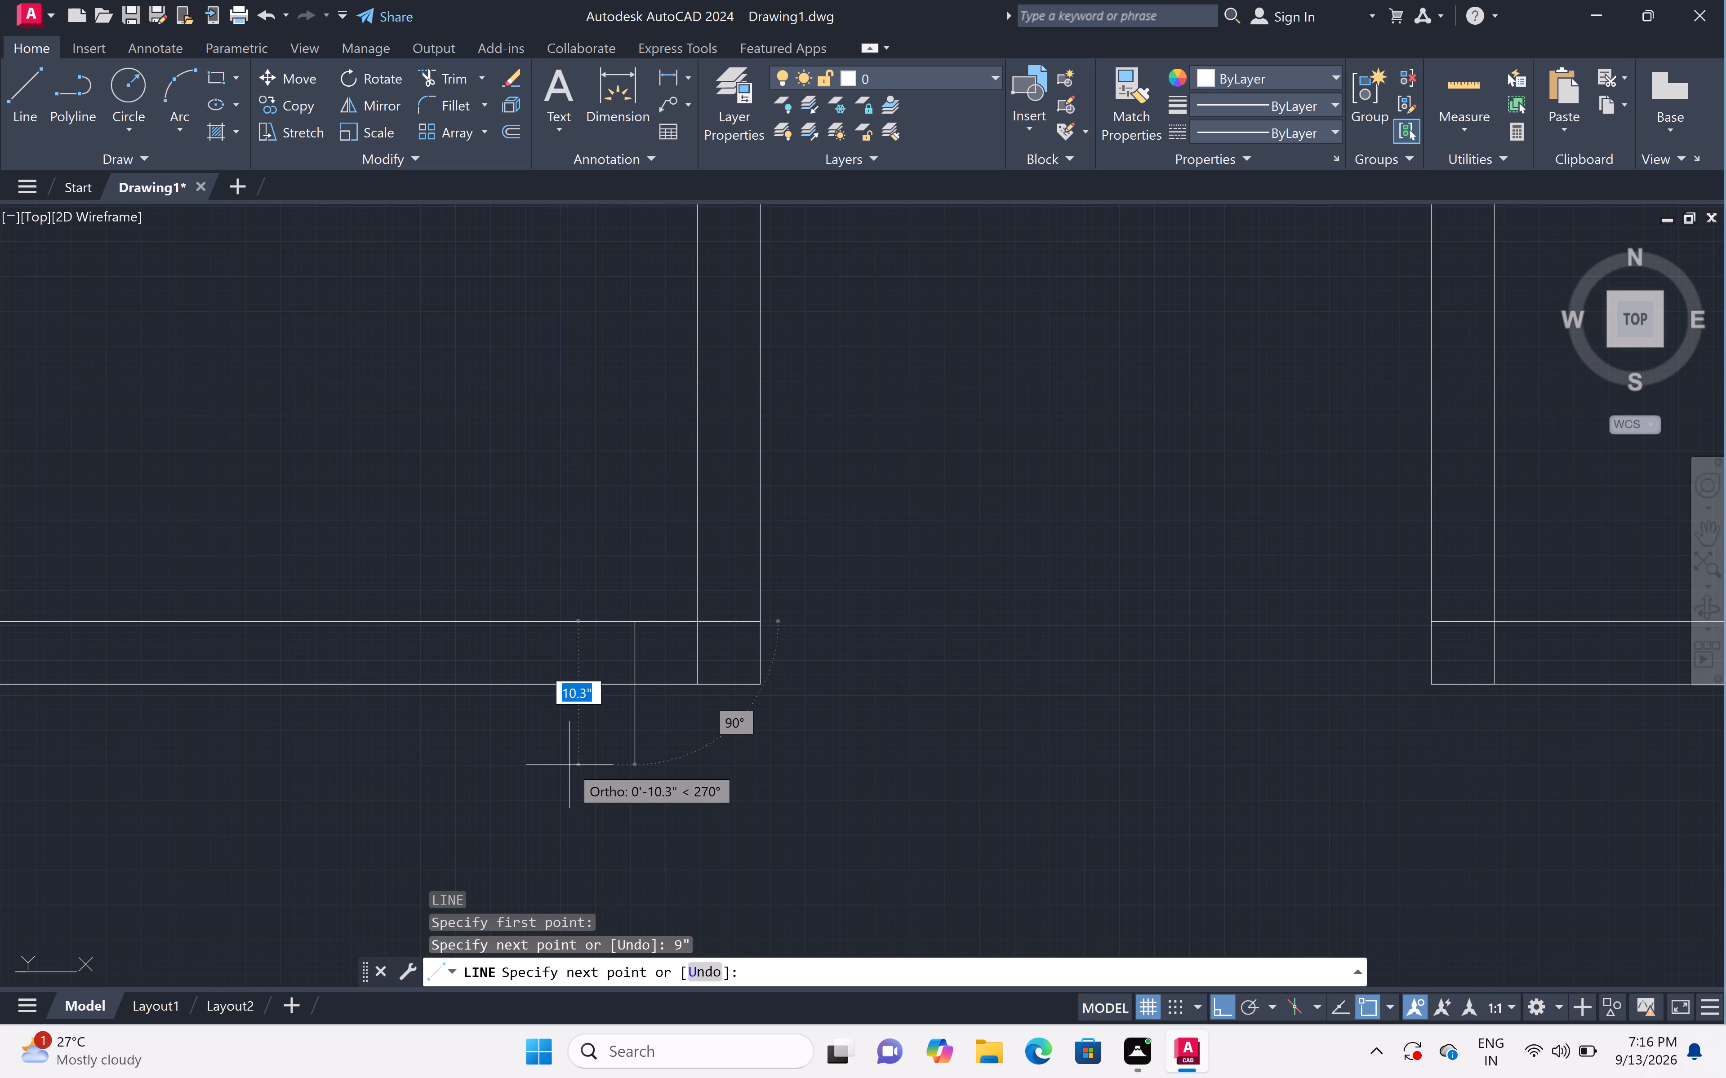
{"action": "key", "text": "9"}
{"action": "type", "text": "\""}
{"action": "key", "text": "space"}
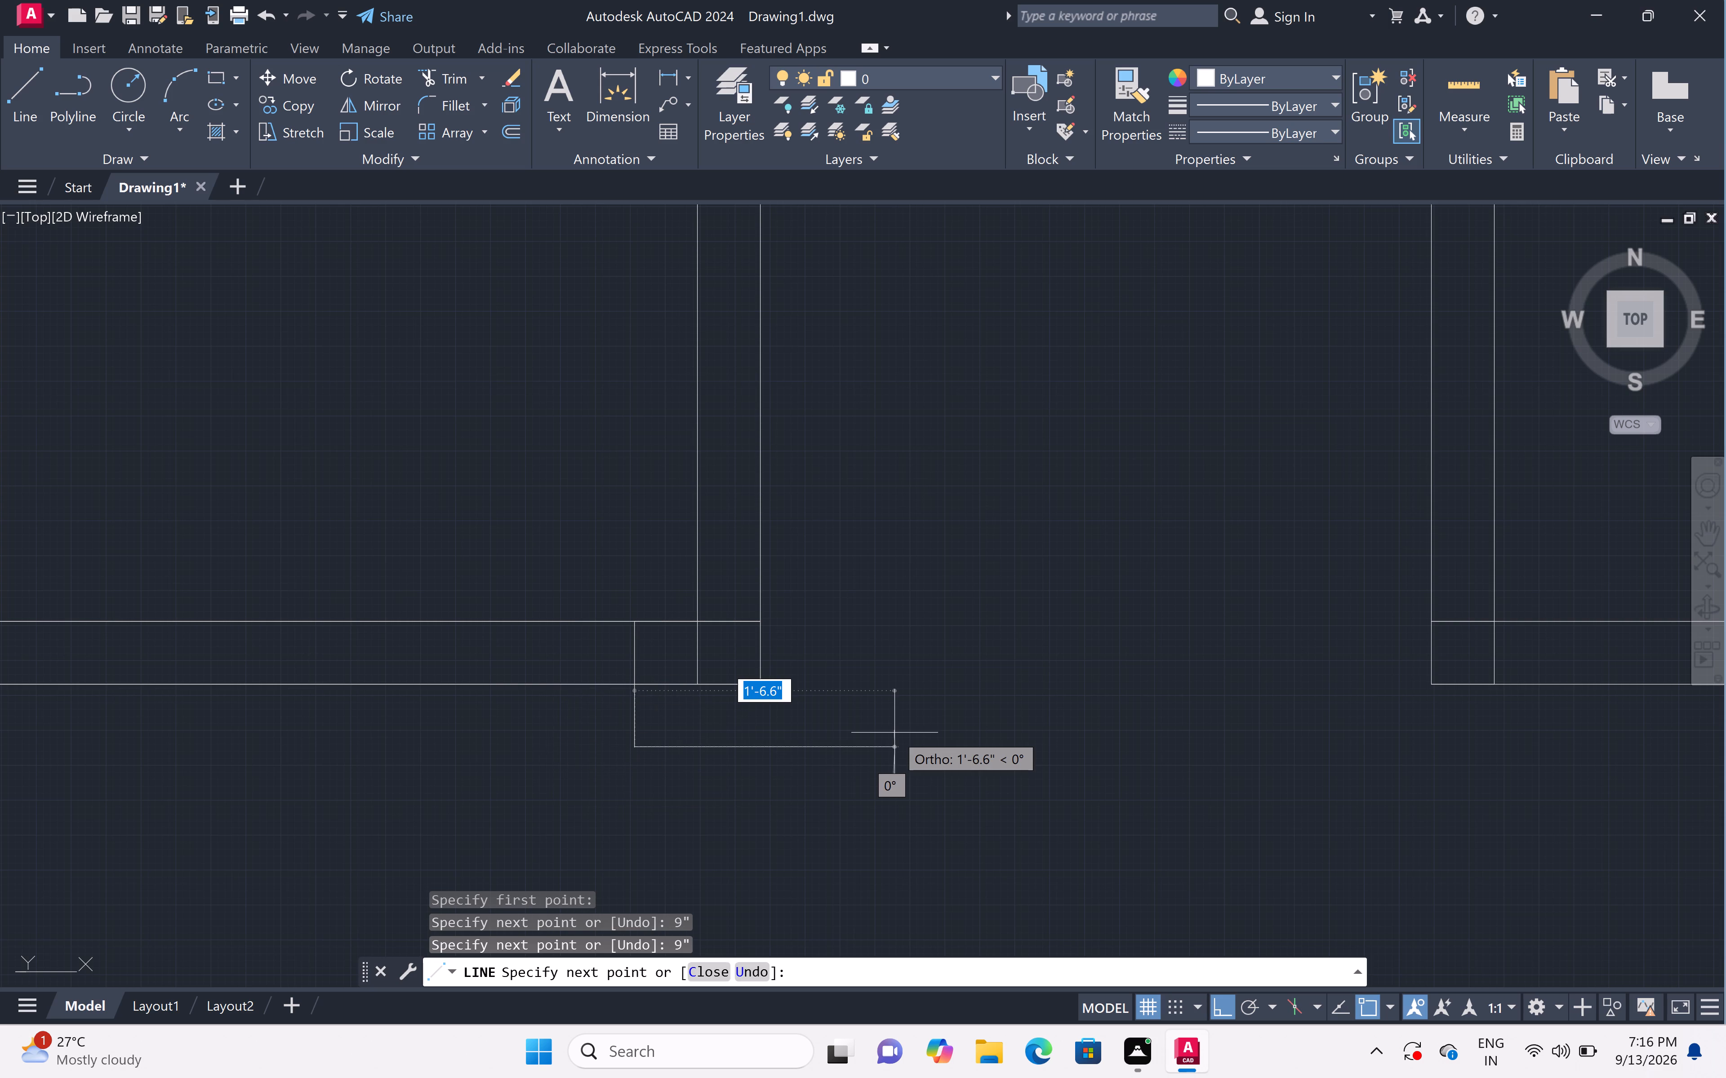
{"action": "key", "text": "9"}
{"action": "key", "text": "shift+quotedbl"}
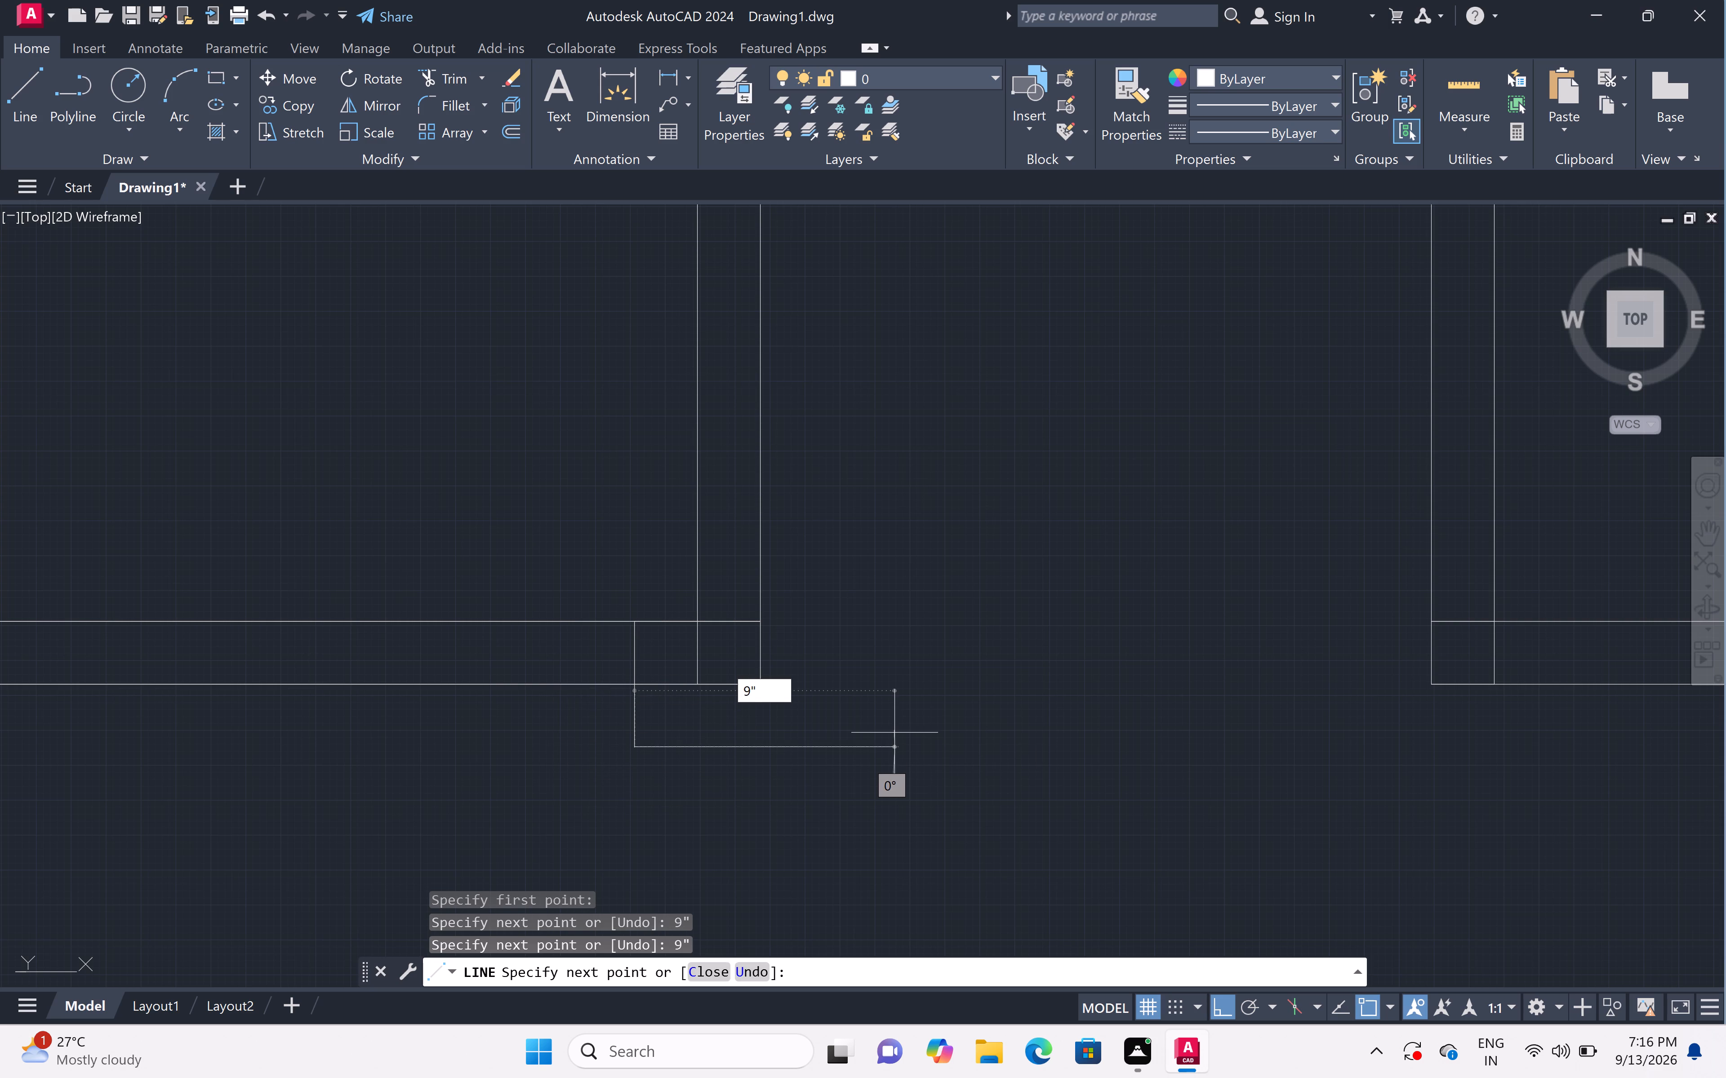
{"action": "key", "text": "space"}
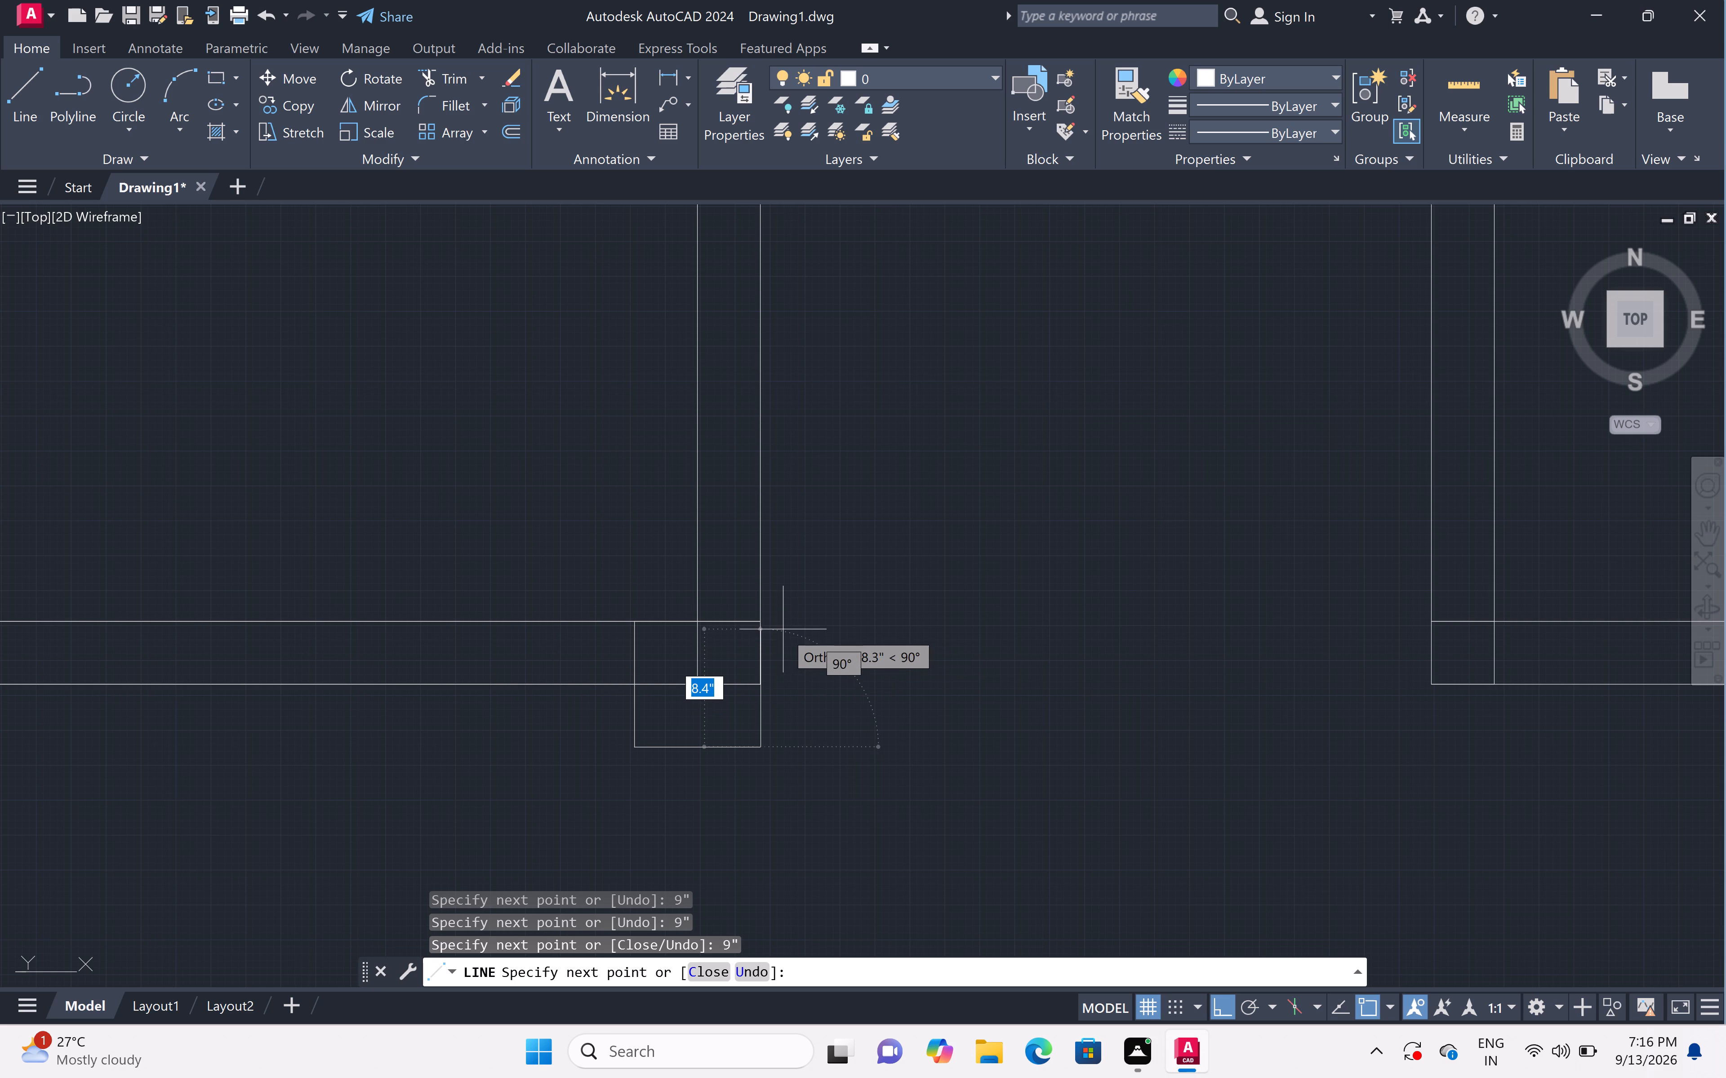
{"action": "left_click", "coordinate": [763, 626]}
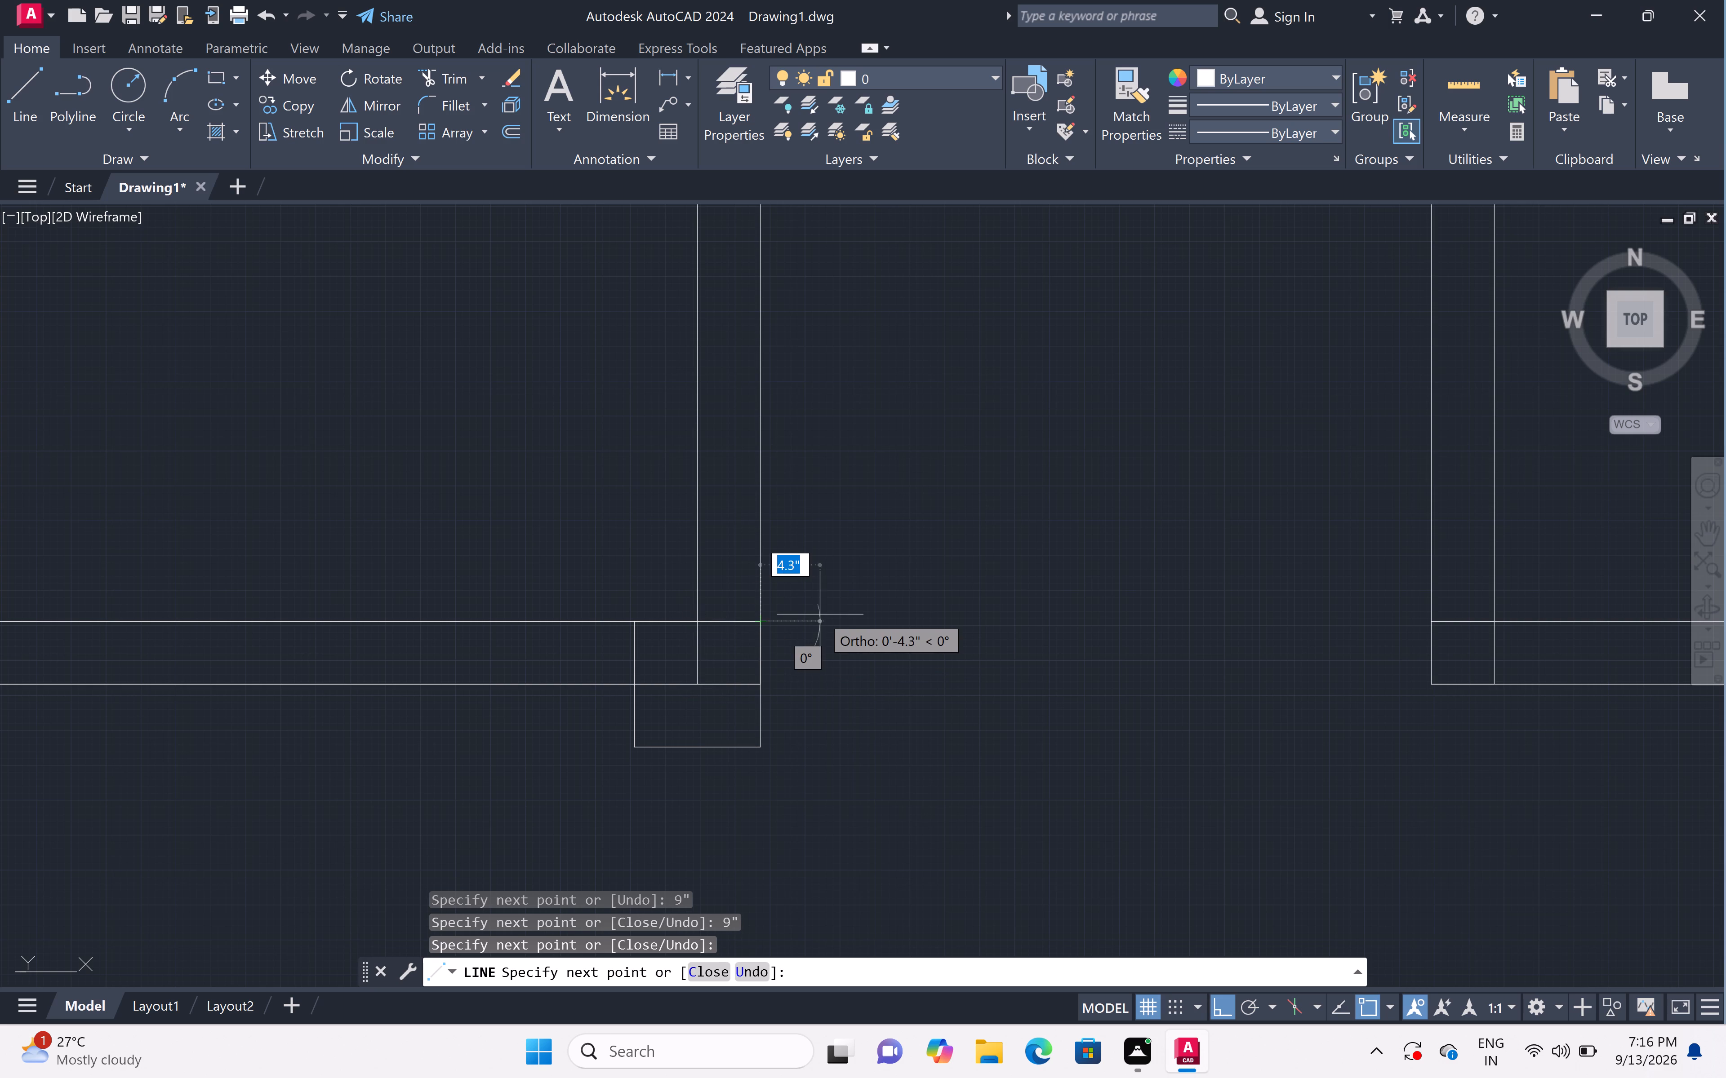
{"action": "key", "text": "Escape"}
Trim the partition and wall lines inside the column at the east end of the staircase's north wall.
{"action": "key", "text": "t"}
{"action": "key", "text": "r"}
{"action": "key", "text": "space"}
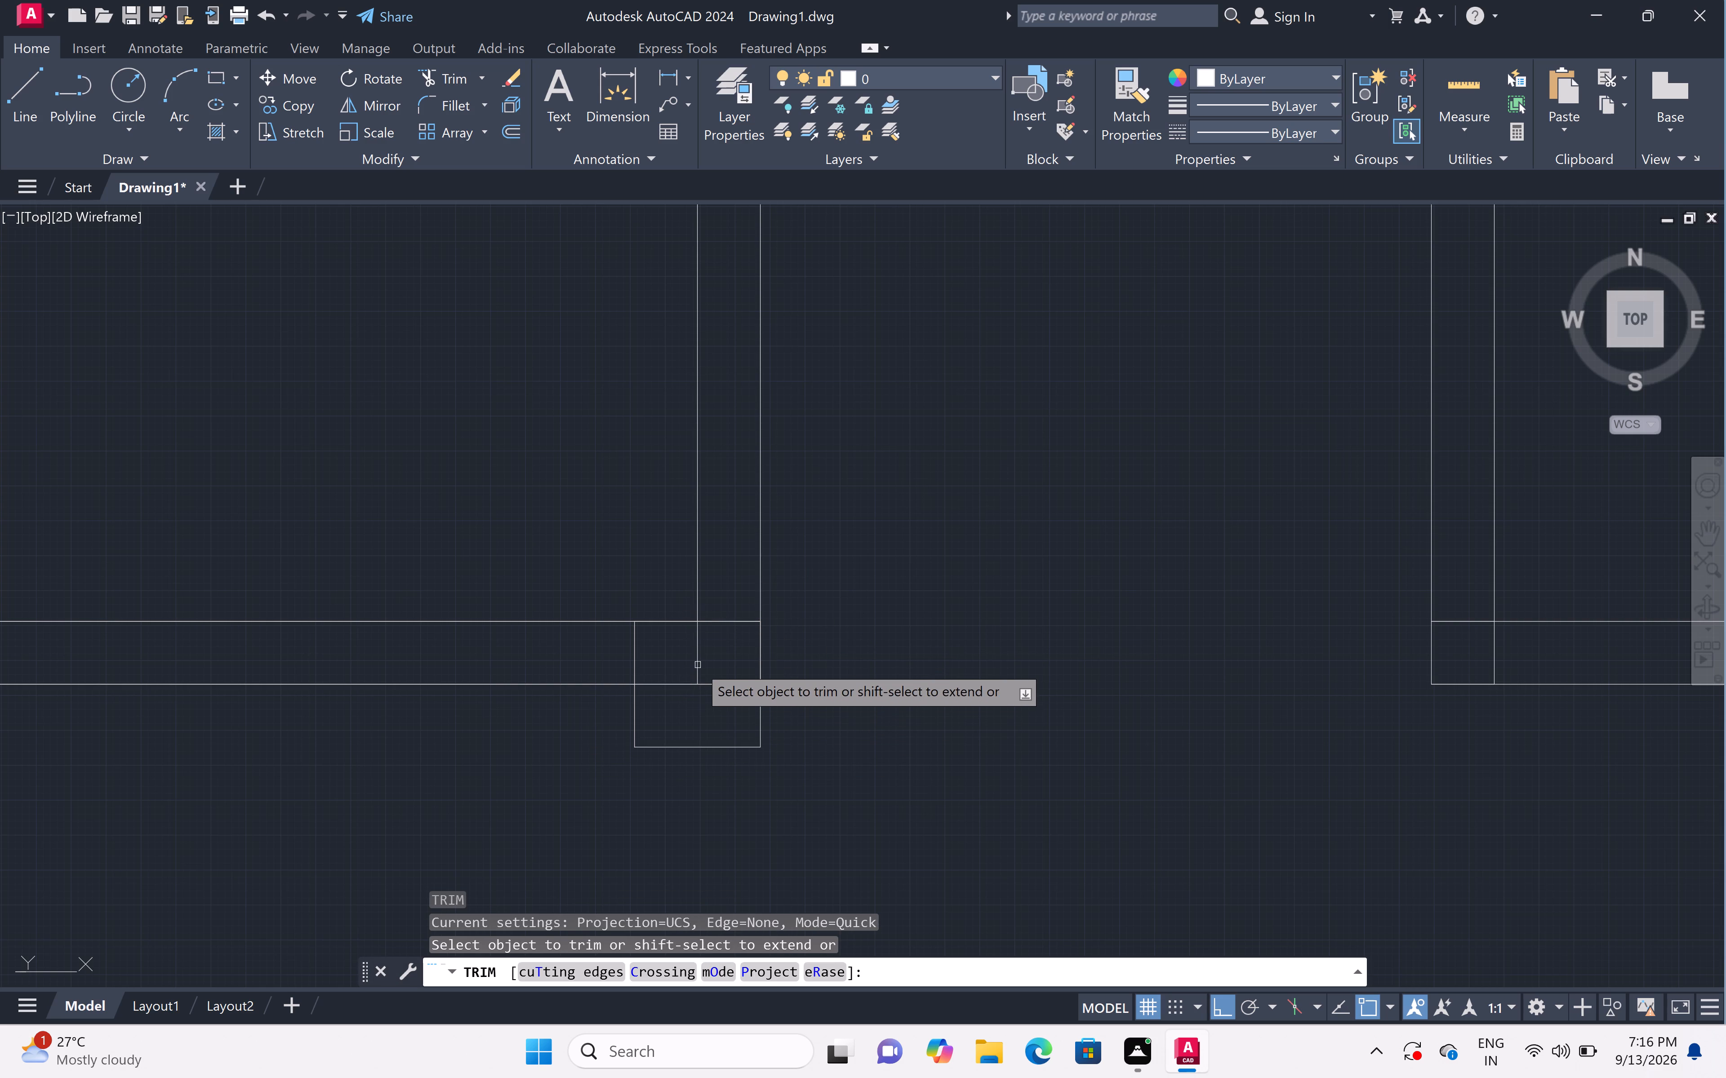
{"action": "left_click", "coordinate": [705, 654]}
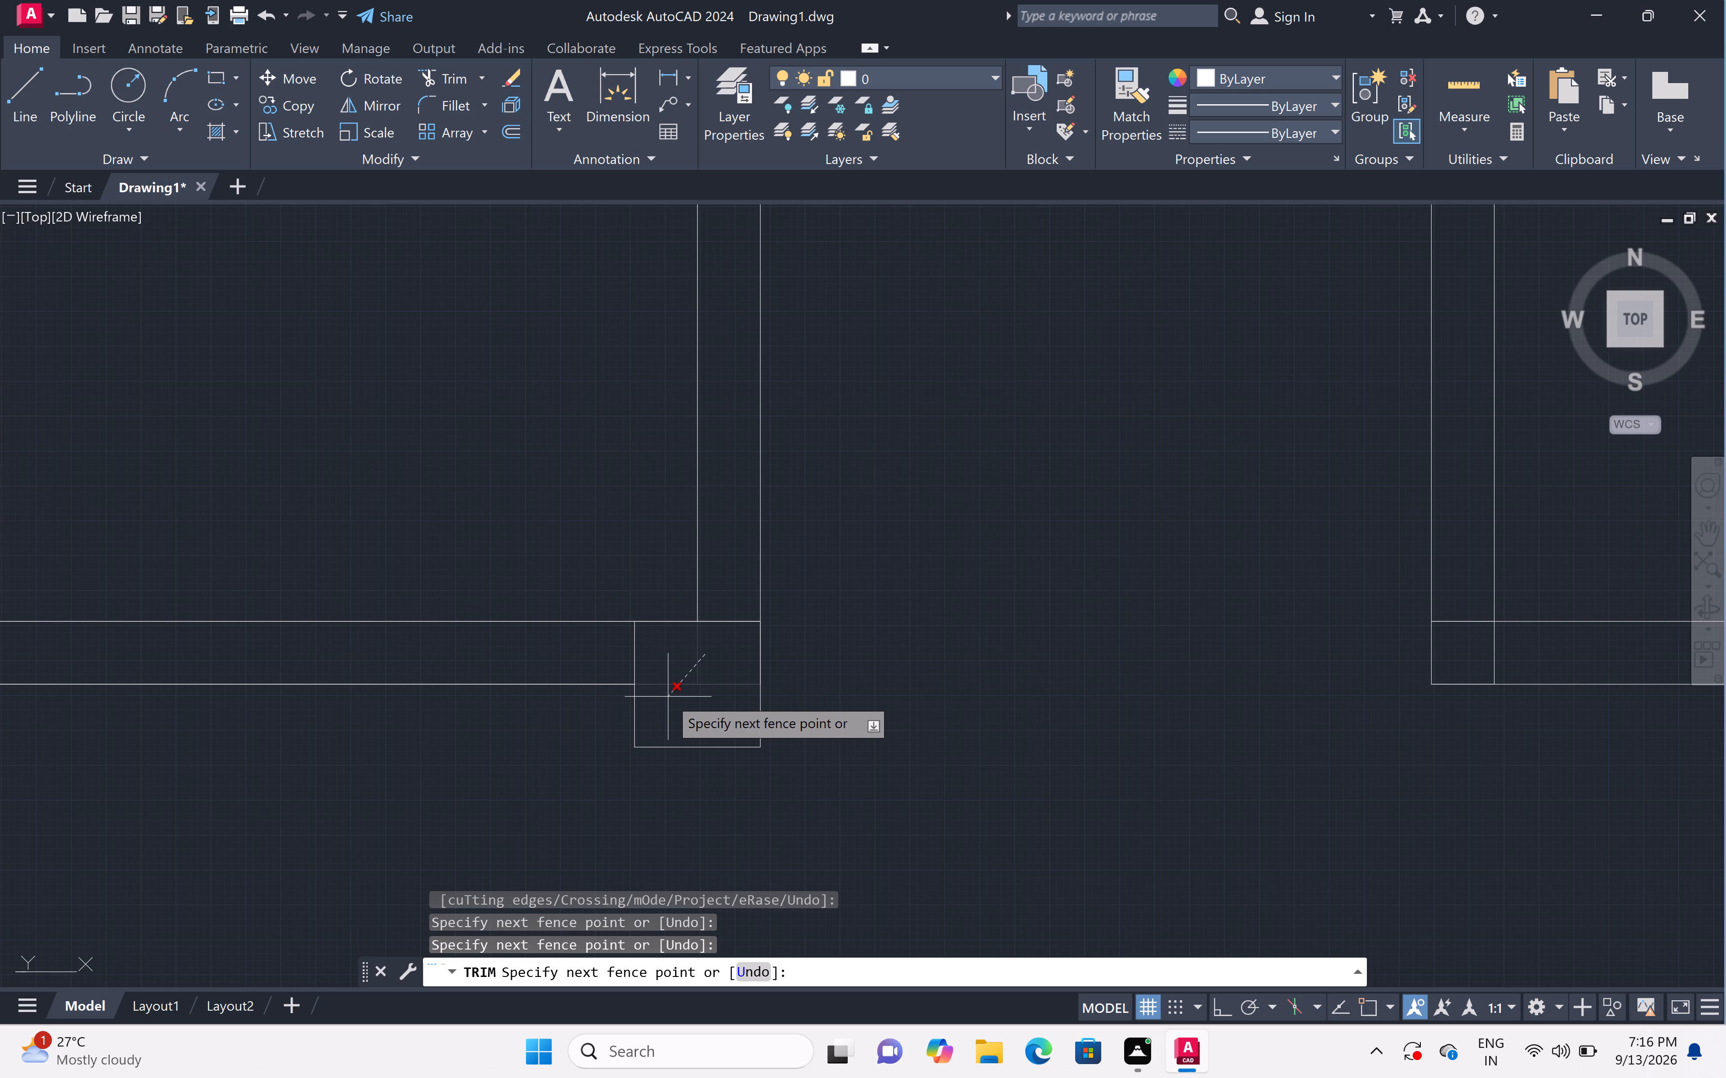
{"action": "left_click", "coordinate": [668, 697]}
{"action": "scroll", "coordinate": [731, 668], "scroll_direction": "down", "scroll_amount": 4}
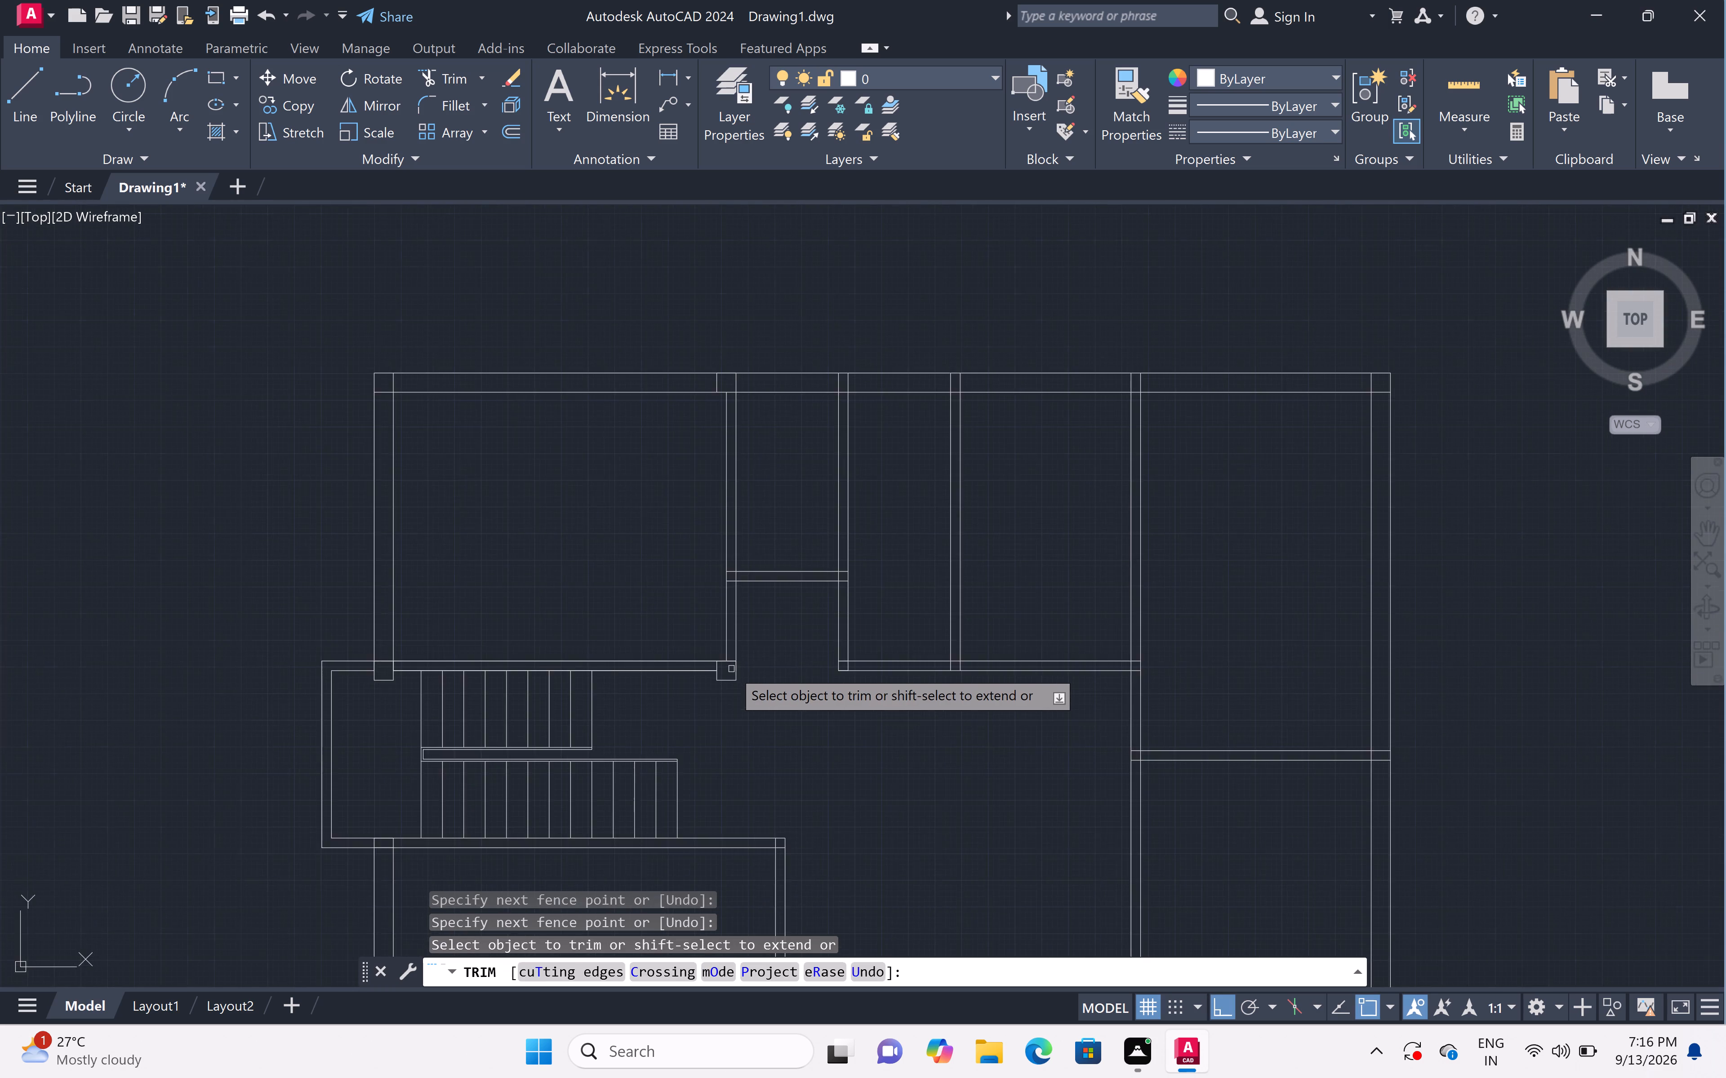
{"action": "scroll", "coordinate": [731, 669], "scroll_direction": "down", "scroll_amount": 1}
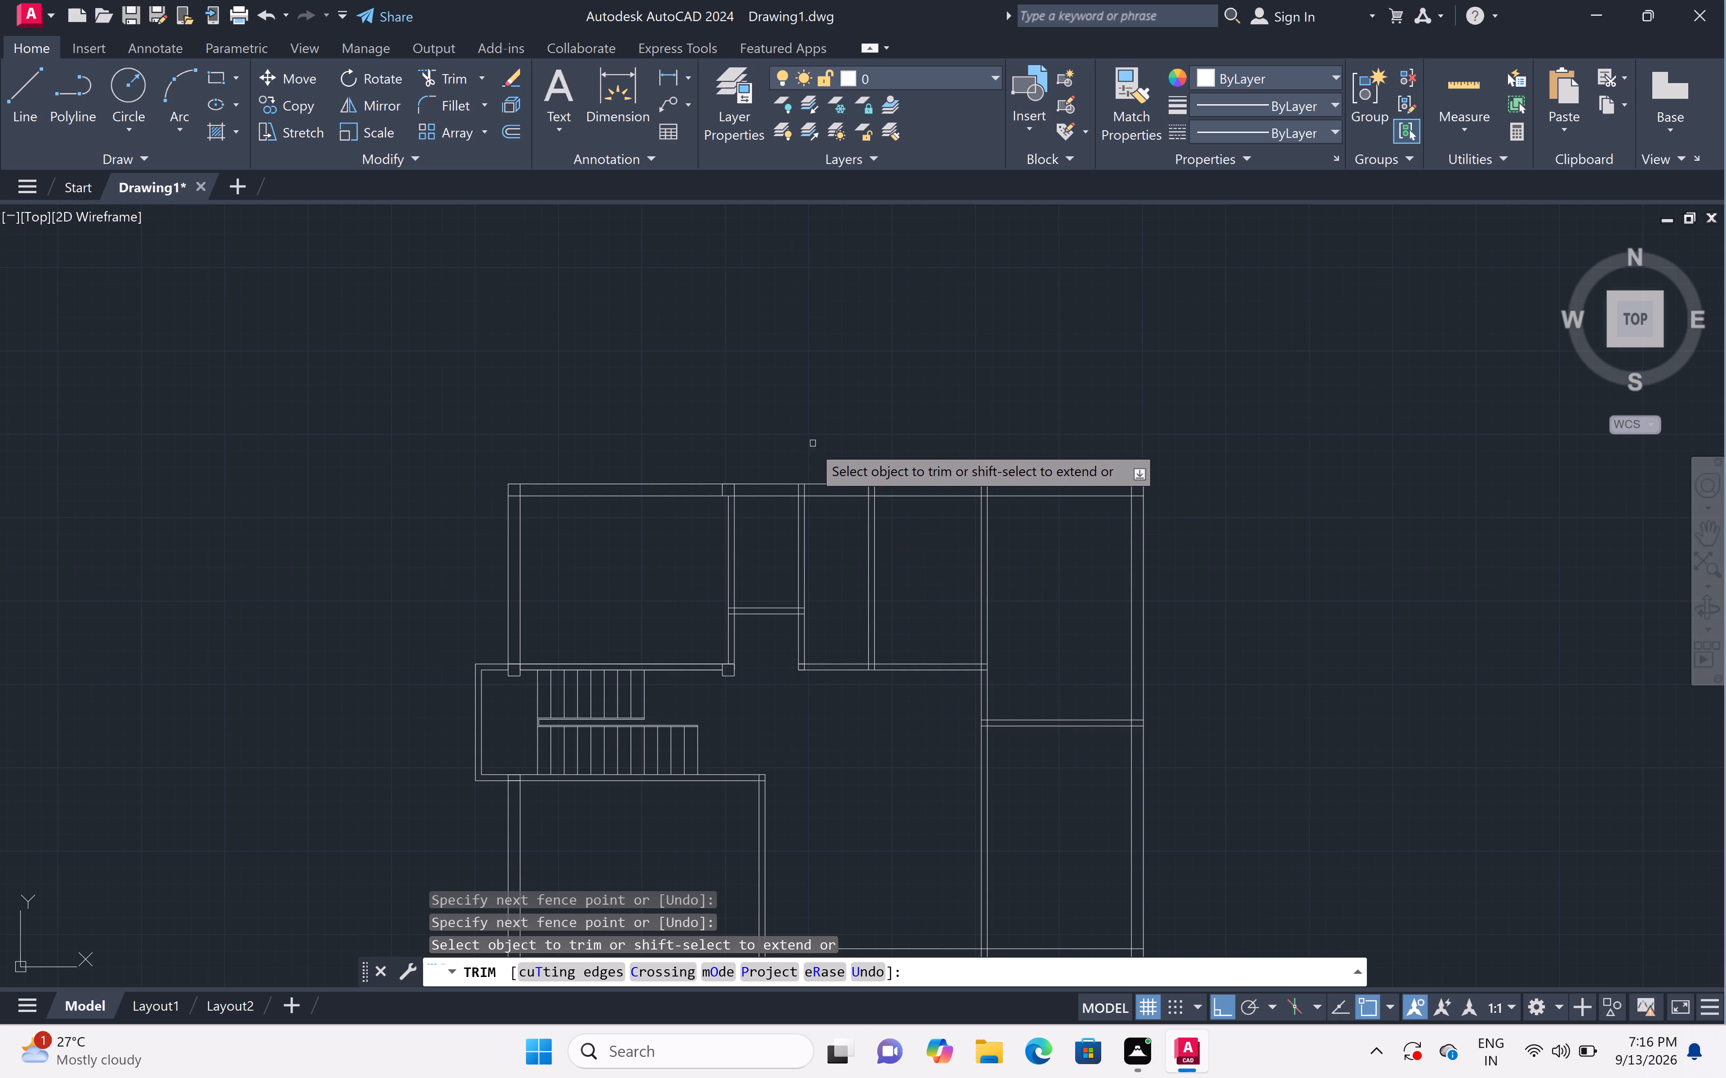
{"action": "scroll", "coordinate": [799, 495], "scroll_direction": "up", "scroll_amount": 4}
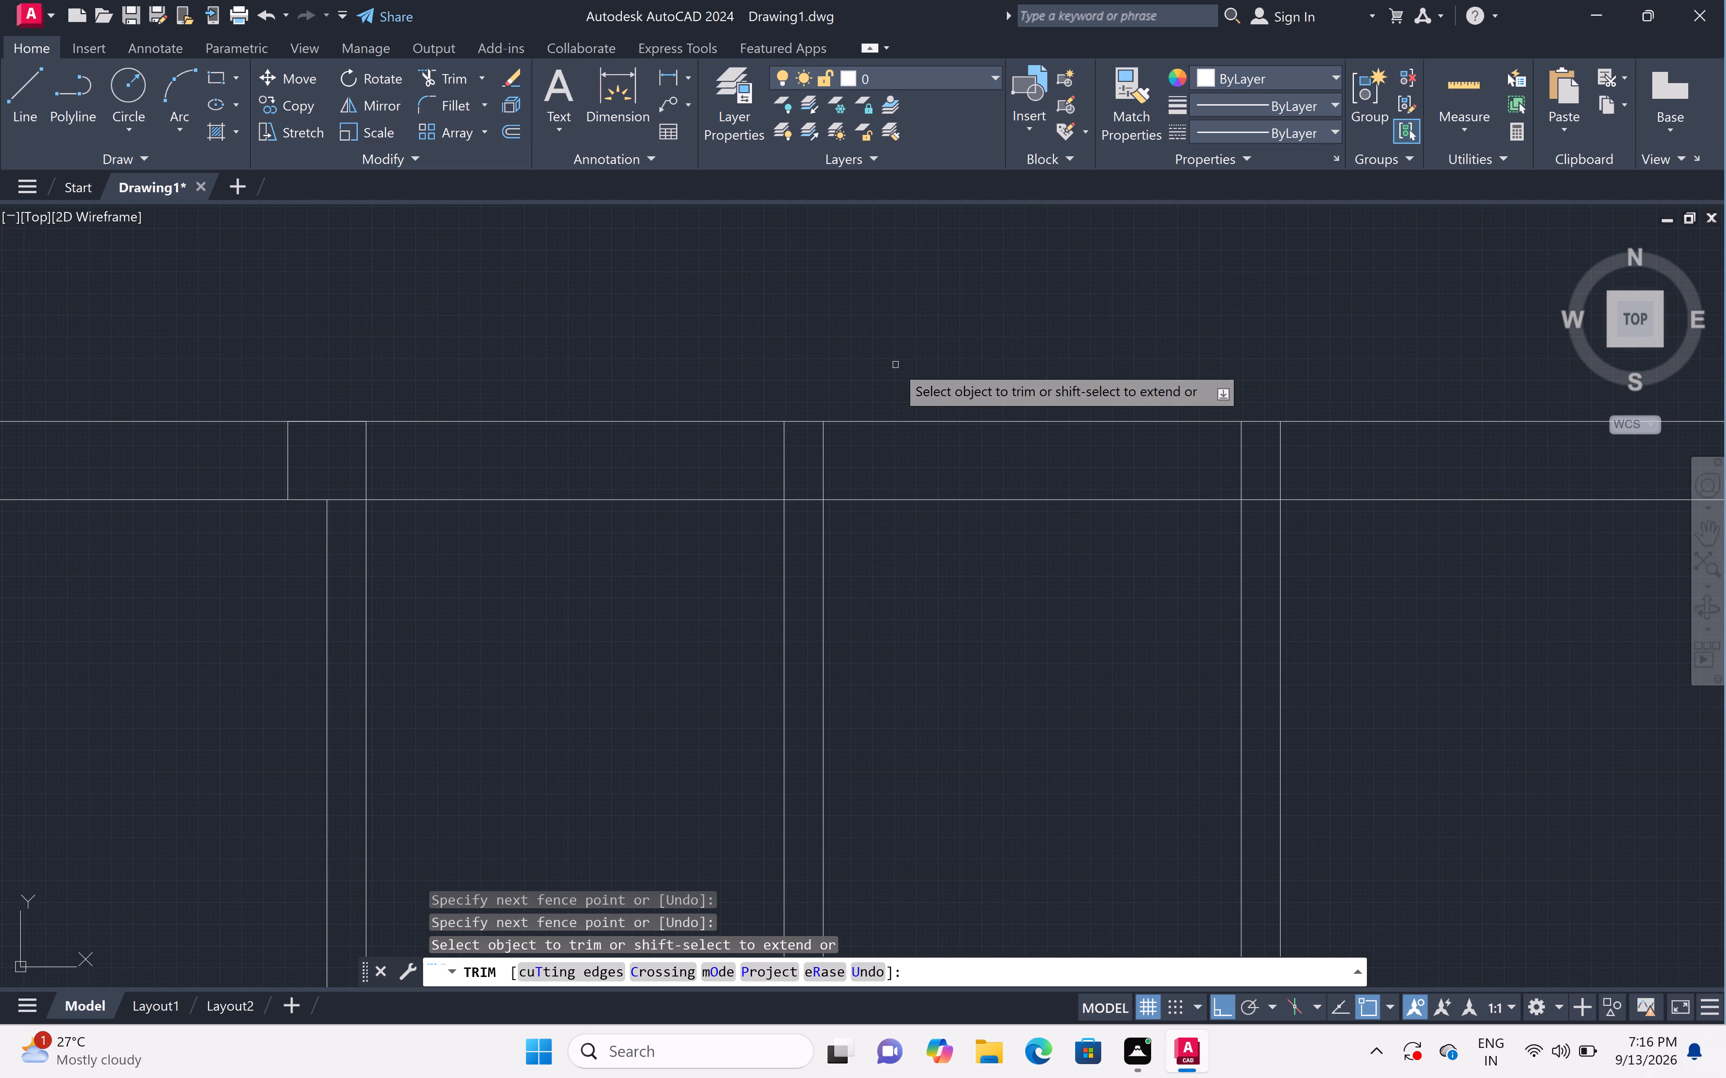
{"action": "key", "text": "Escape"}
Outline a 9" column in the north wall at the second partition from the west, extending 9" east from the partition's west face.
{"action": "key", "text": "l"}
{"action": "key", "text": "space"}
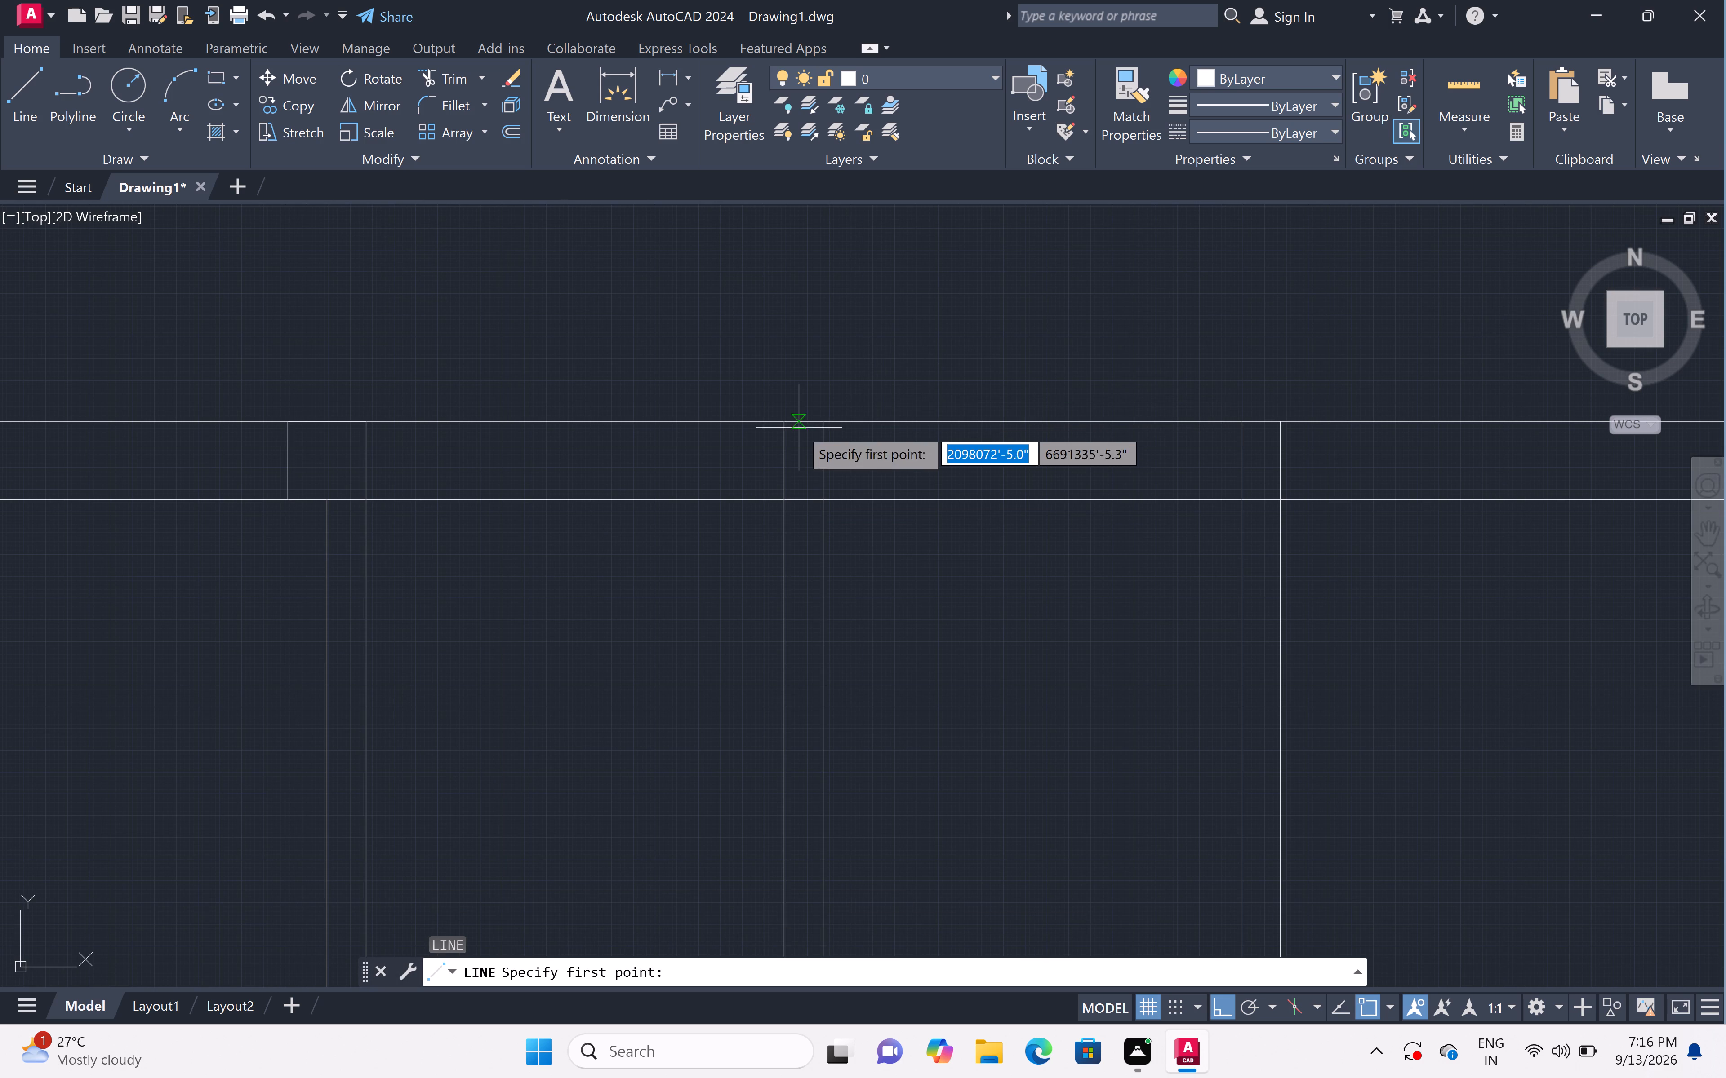
{"action": "left_click", "coordinate": [778, 428]}
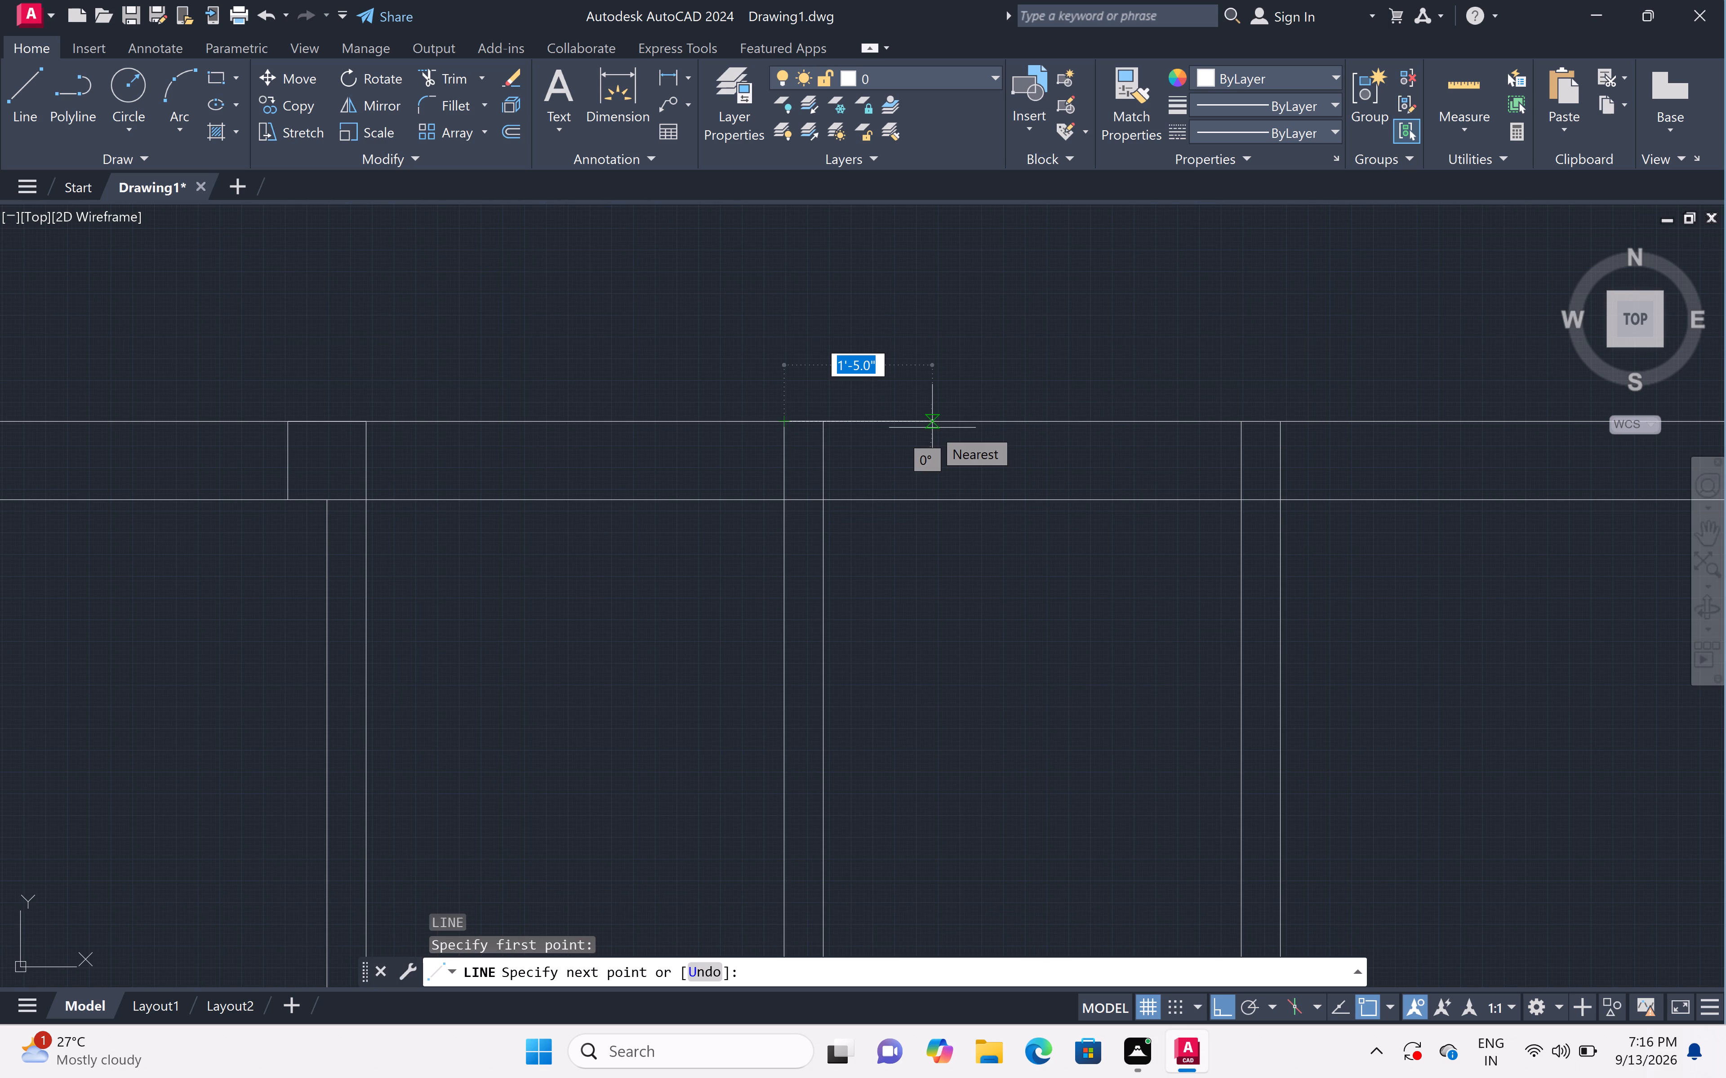
{"action": "key", "text": "9"}
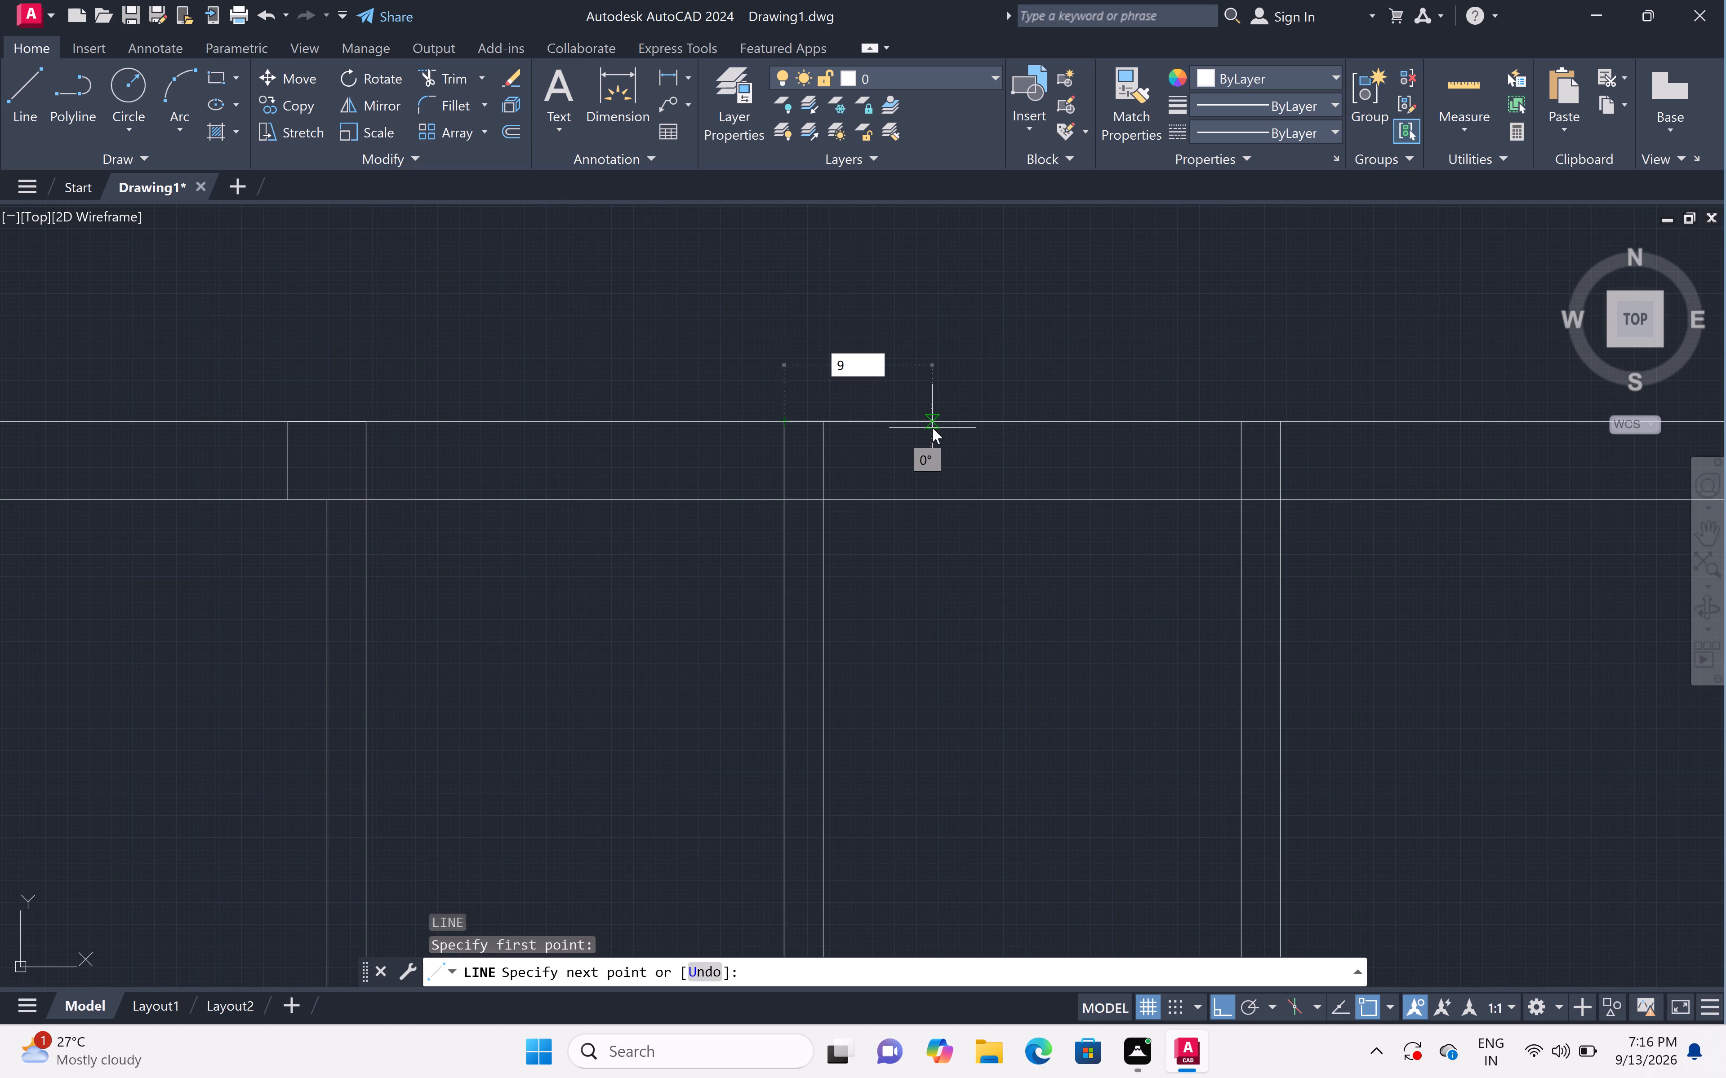
{"action": "key", "text": "shift+quotedbl"}
{"action": "key", "text": "space"}
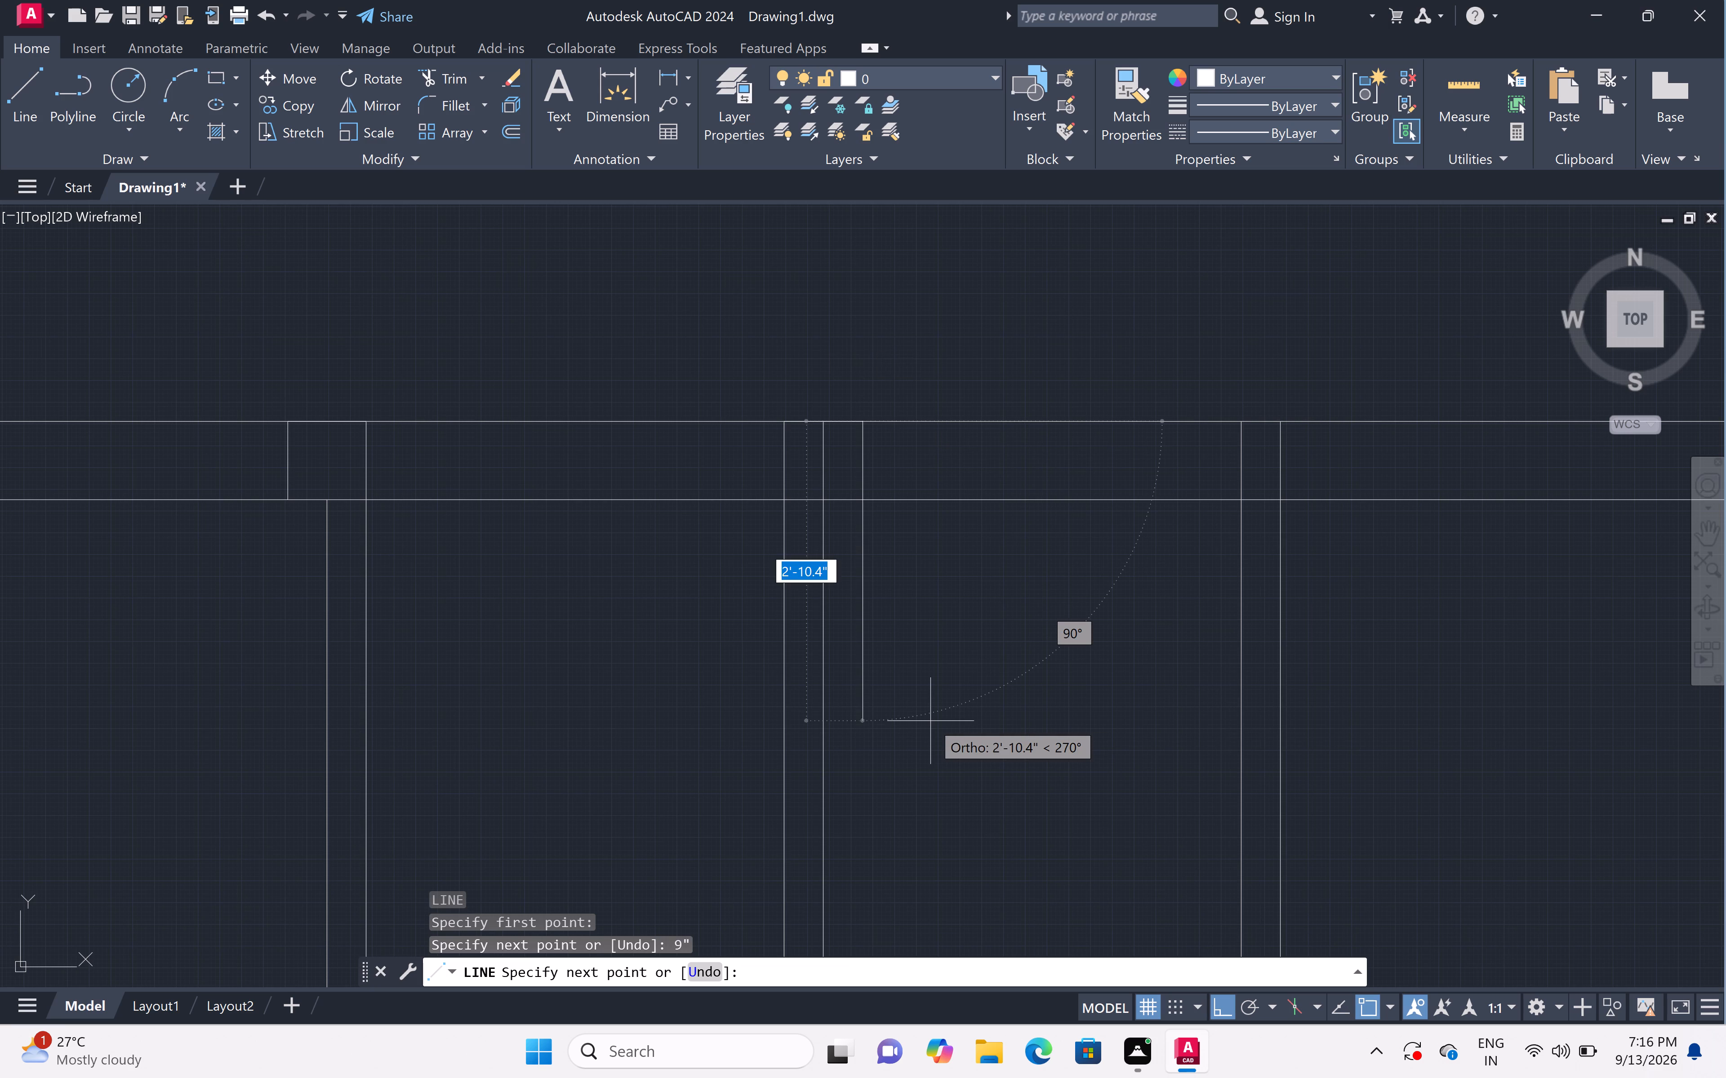
{"action": "type", "text": "9\""}
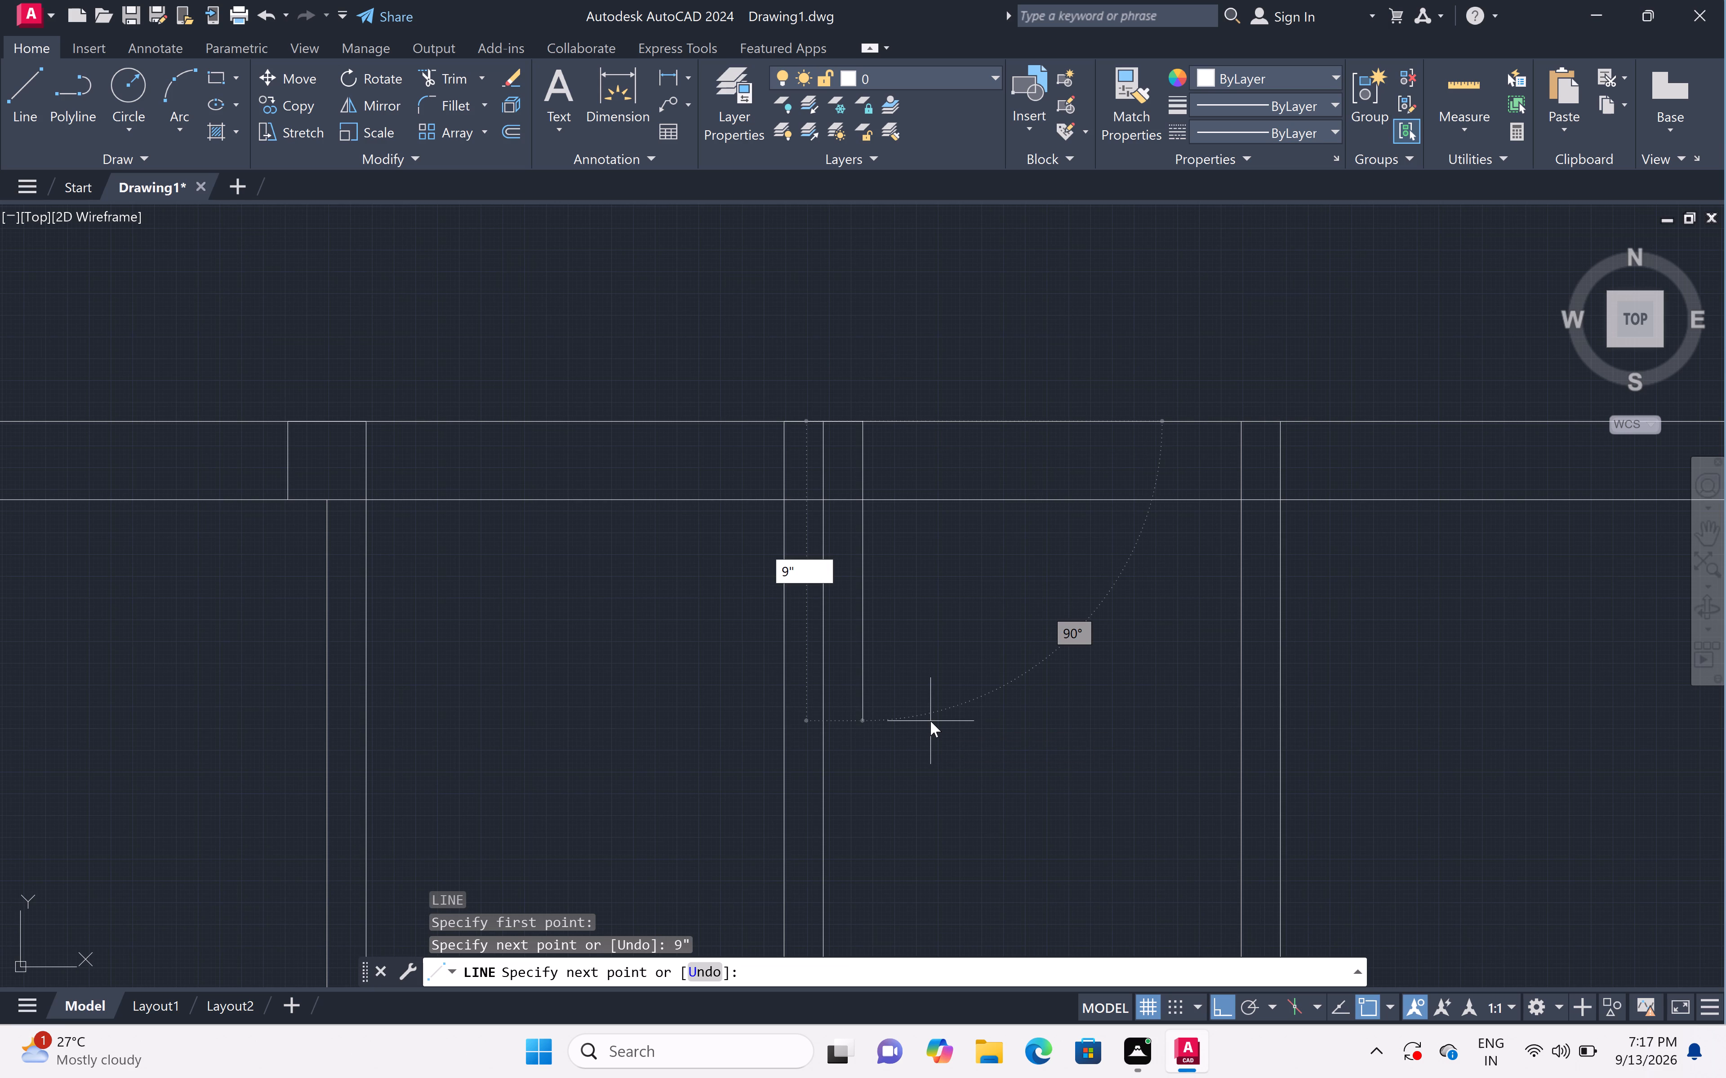
{"action": "key", "text": "space"}
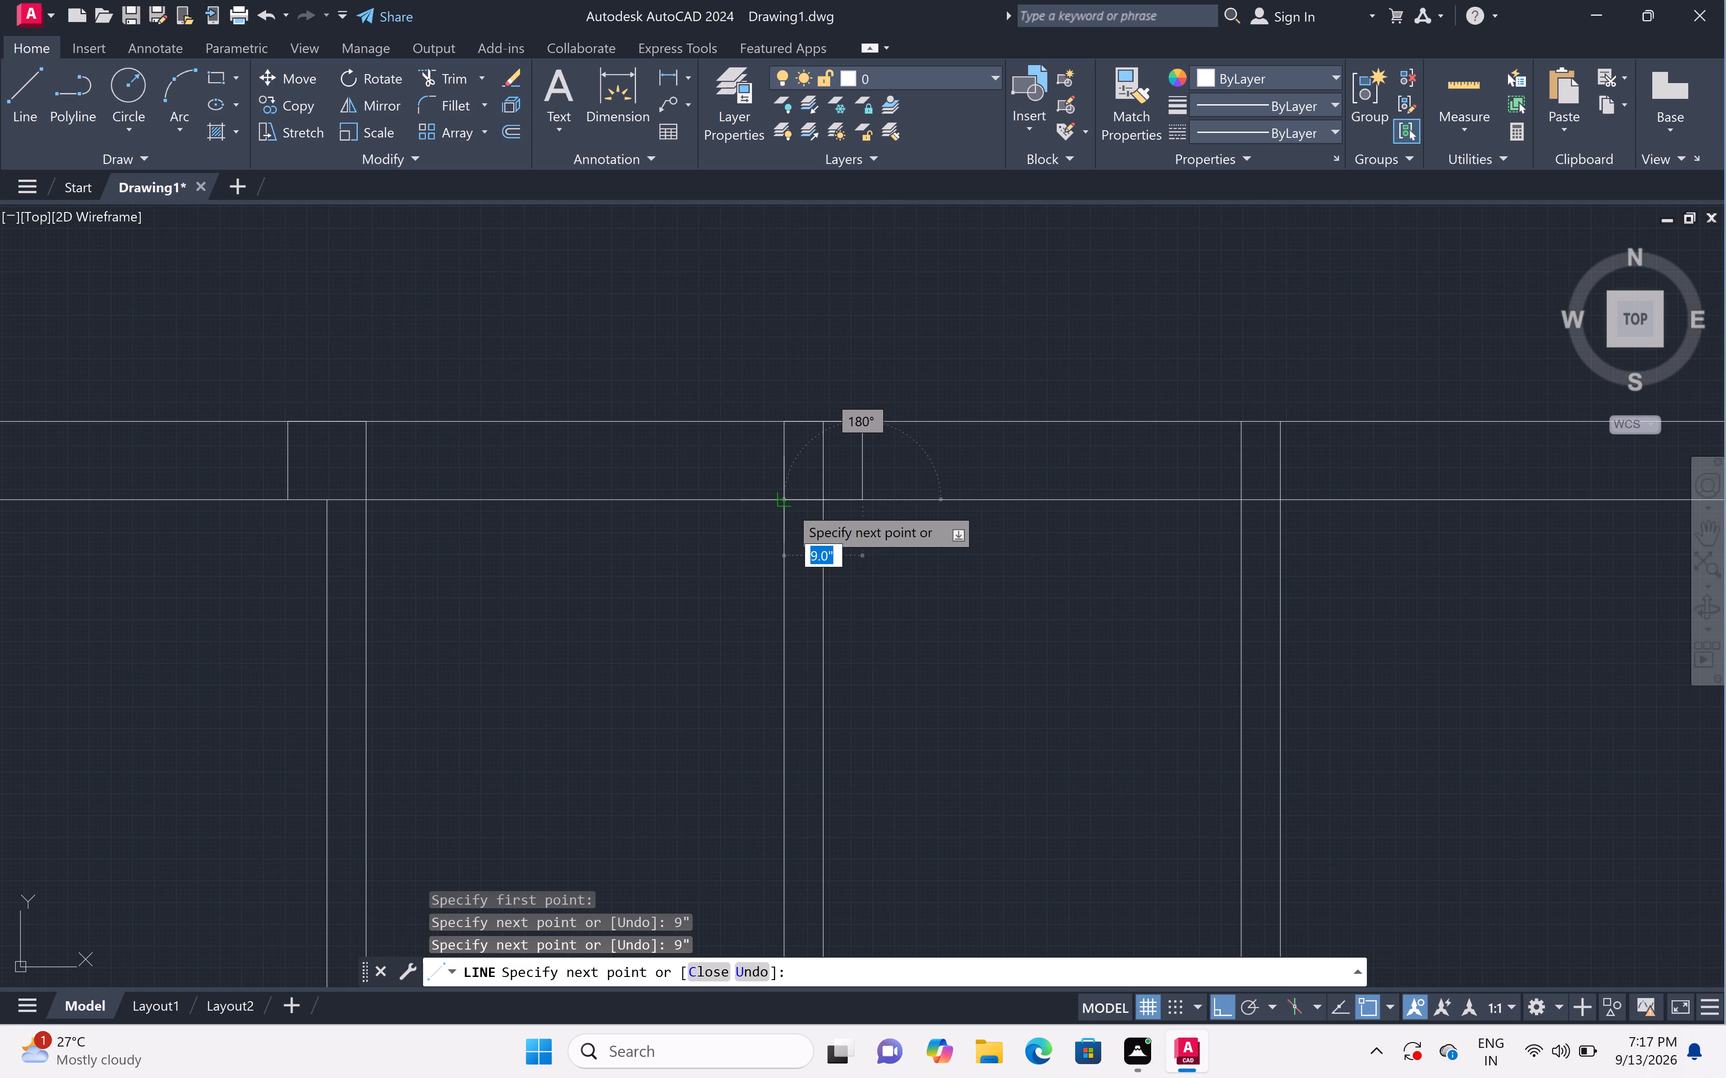
{"action": "left_click", "coordinate": [789, 506]}
{"action": "key", "text": "space"}
Trim the second partition's east face line inside its new north wall column.
{"action": "type", "text": "tr"}
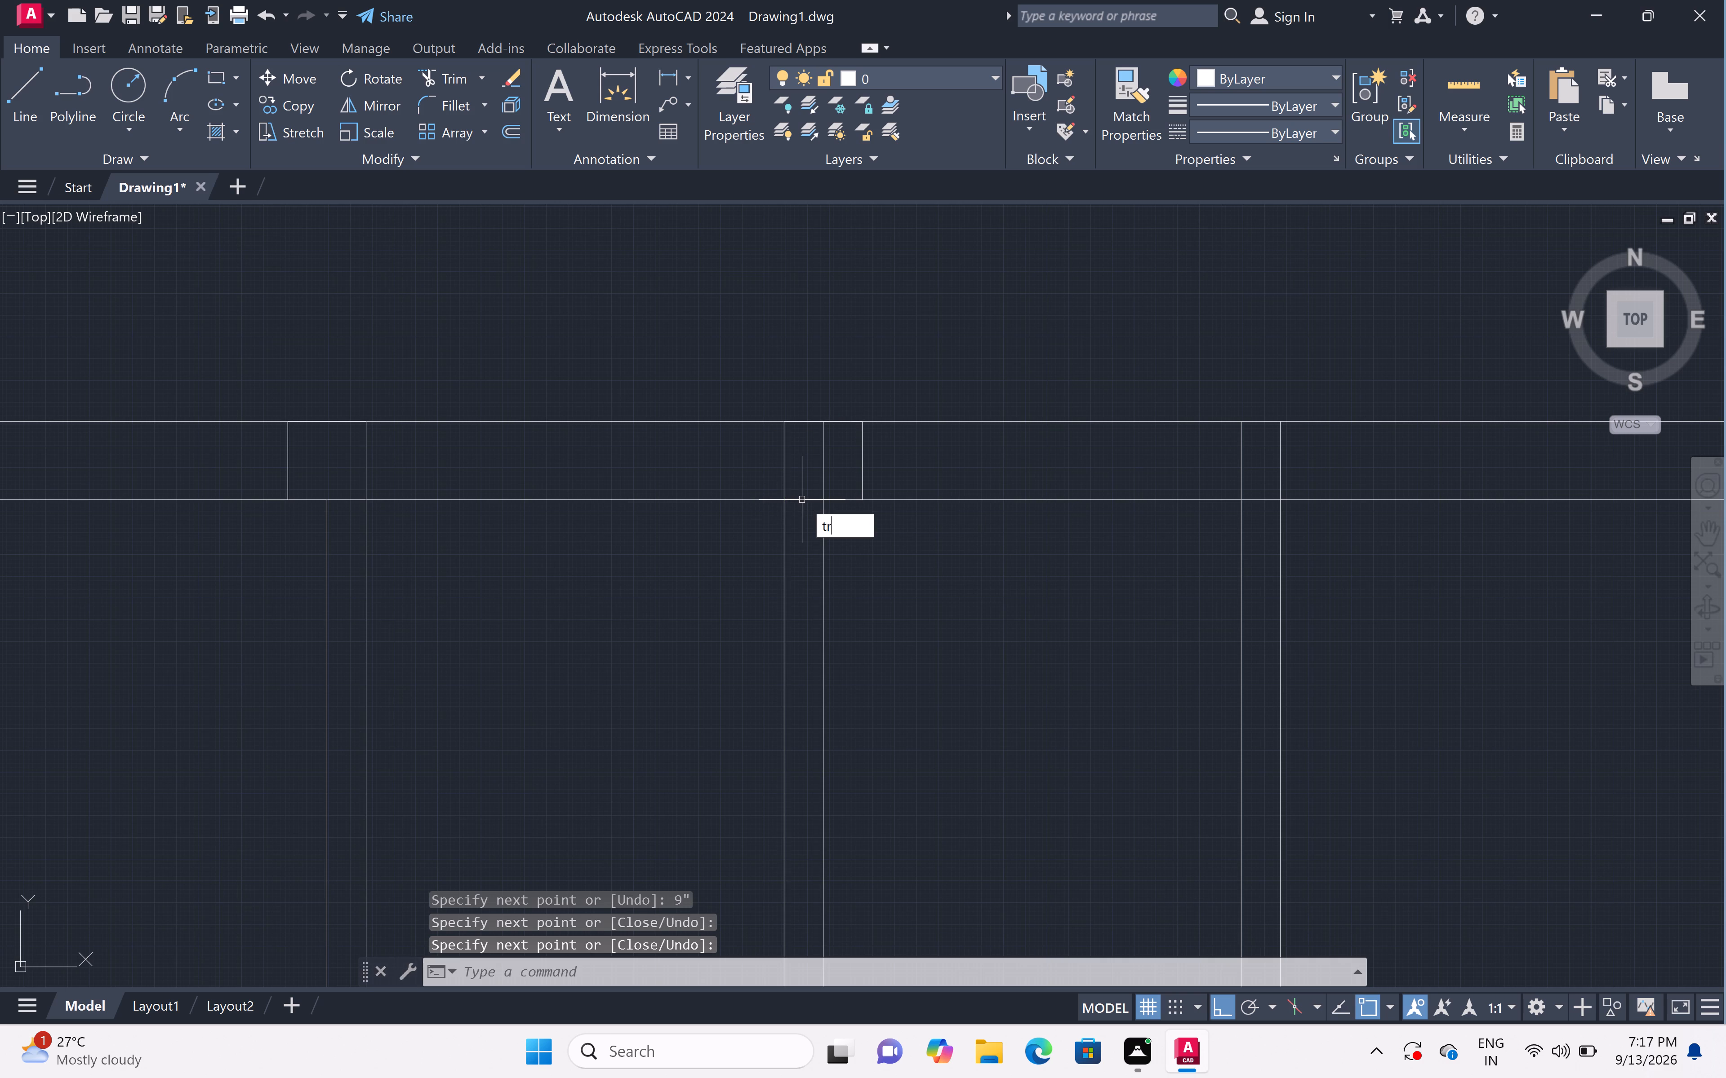
{"action": "key", "text": "space"}
{"action": "left_click", "coordinate": [825, 475]}
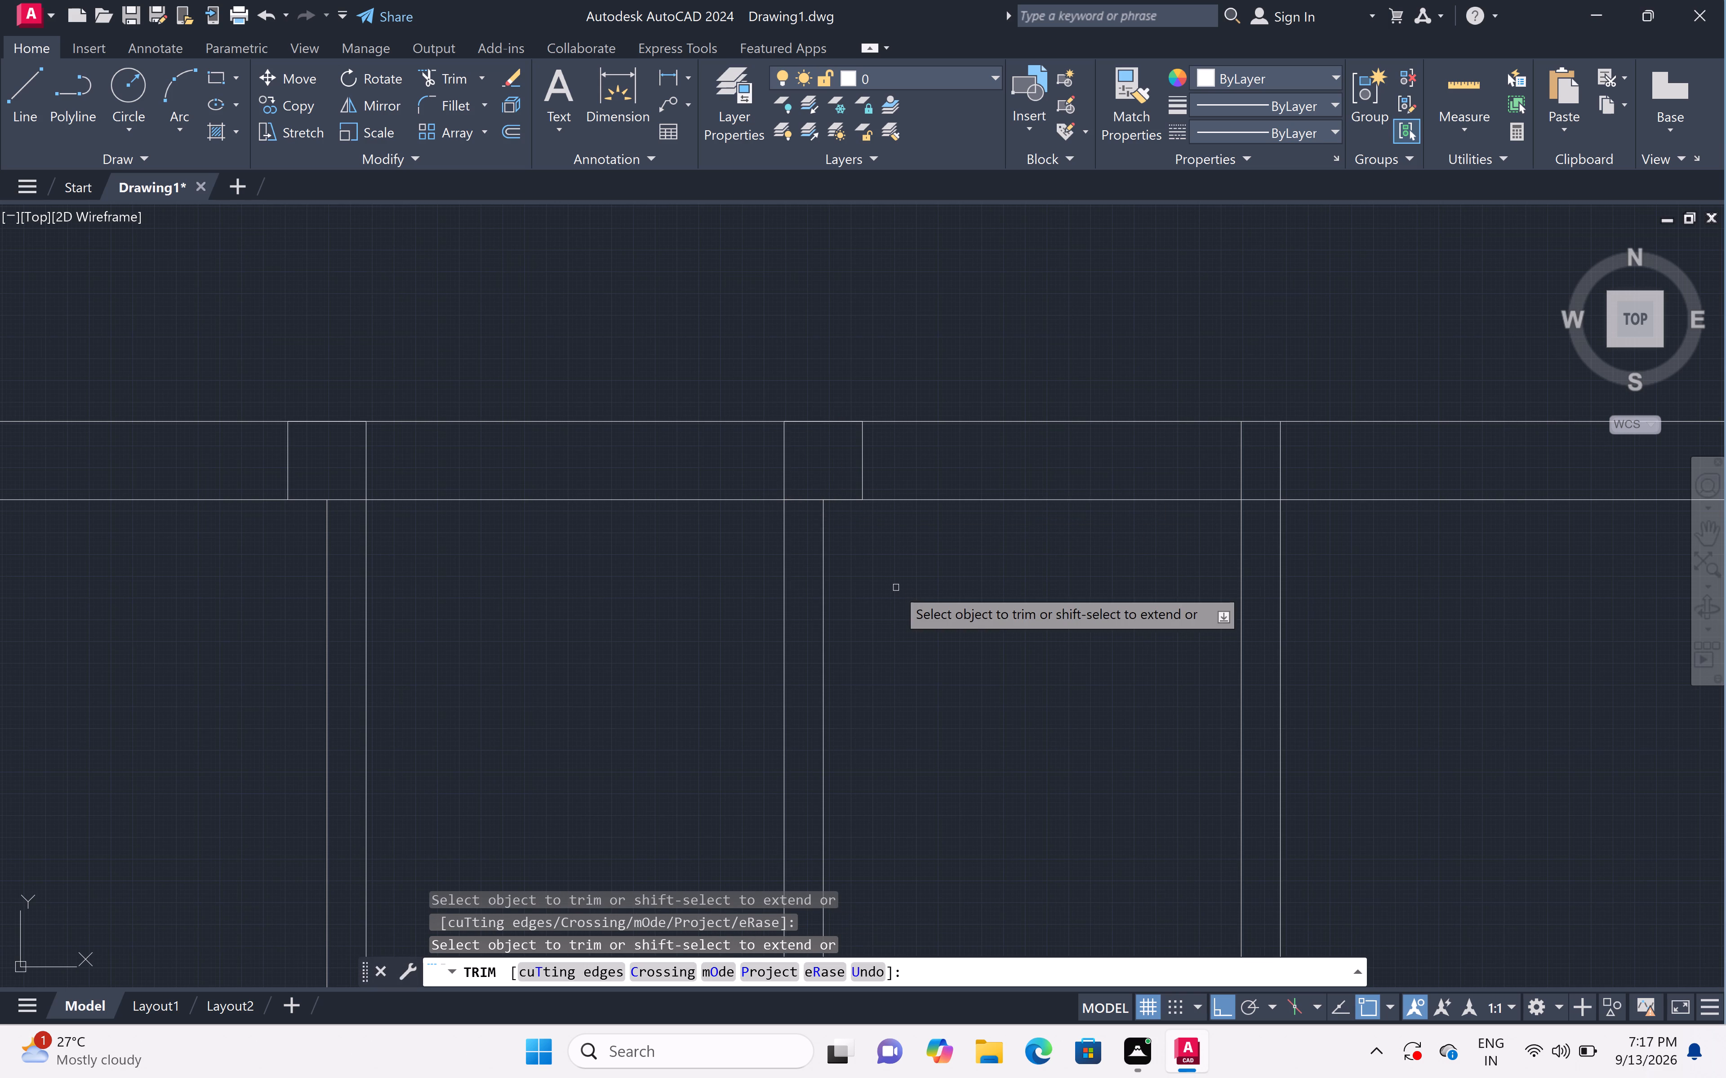
{"action": "key", "text": "space"}
Outline a 9" column in the north wall at the easternmost partition, extending 9" east from the partition's west face.
{"action": "scroll", "coordinate": [901, 586], "scroll_direction": "down", "scroll_amount": 4}
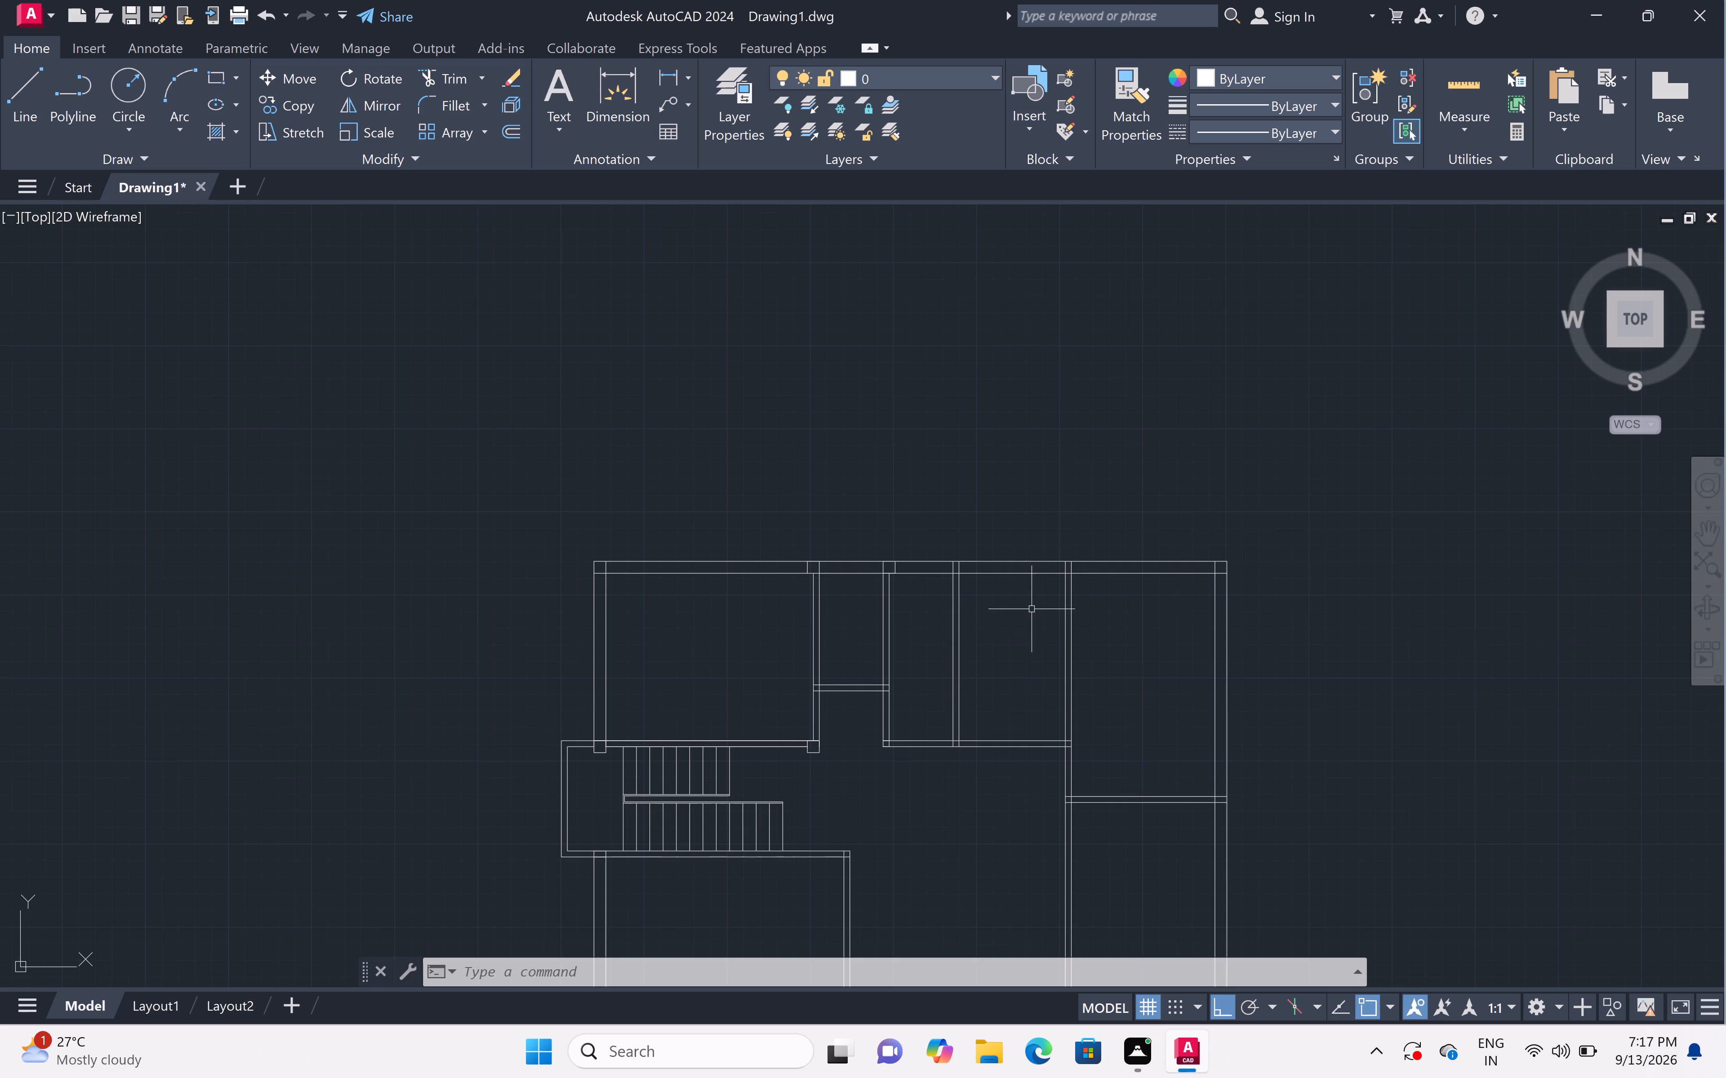
{"action": "scroll", "coordinate": [1070, 566], "scroll_direction": "up", "scroll_amount": 3}
{"action": "type", "text": "l"}
{"action": "key", "text": "space"}
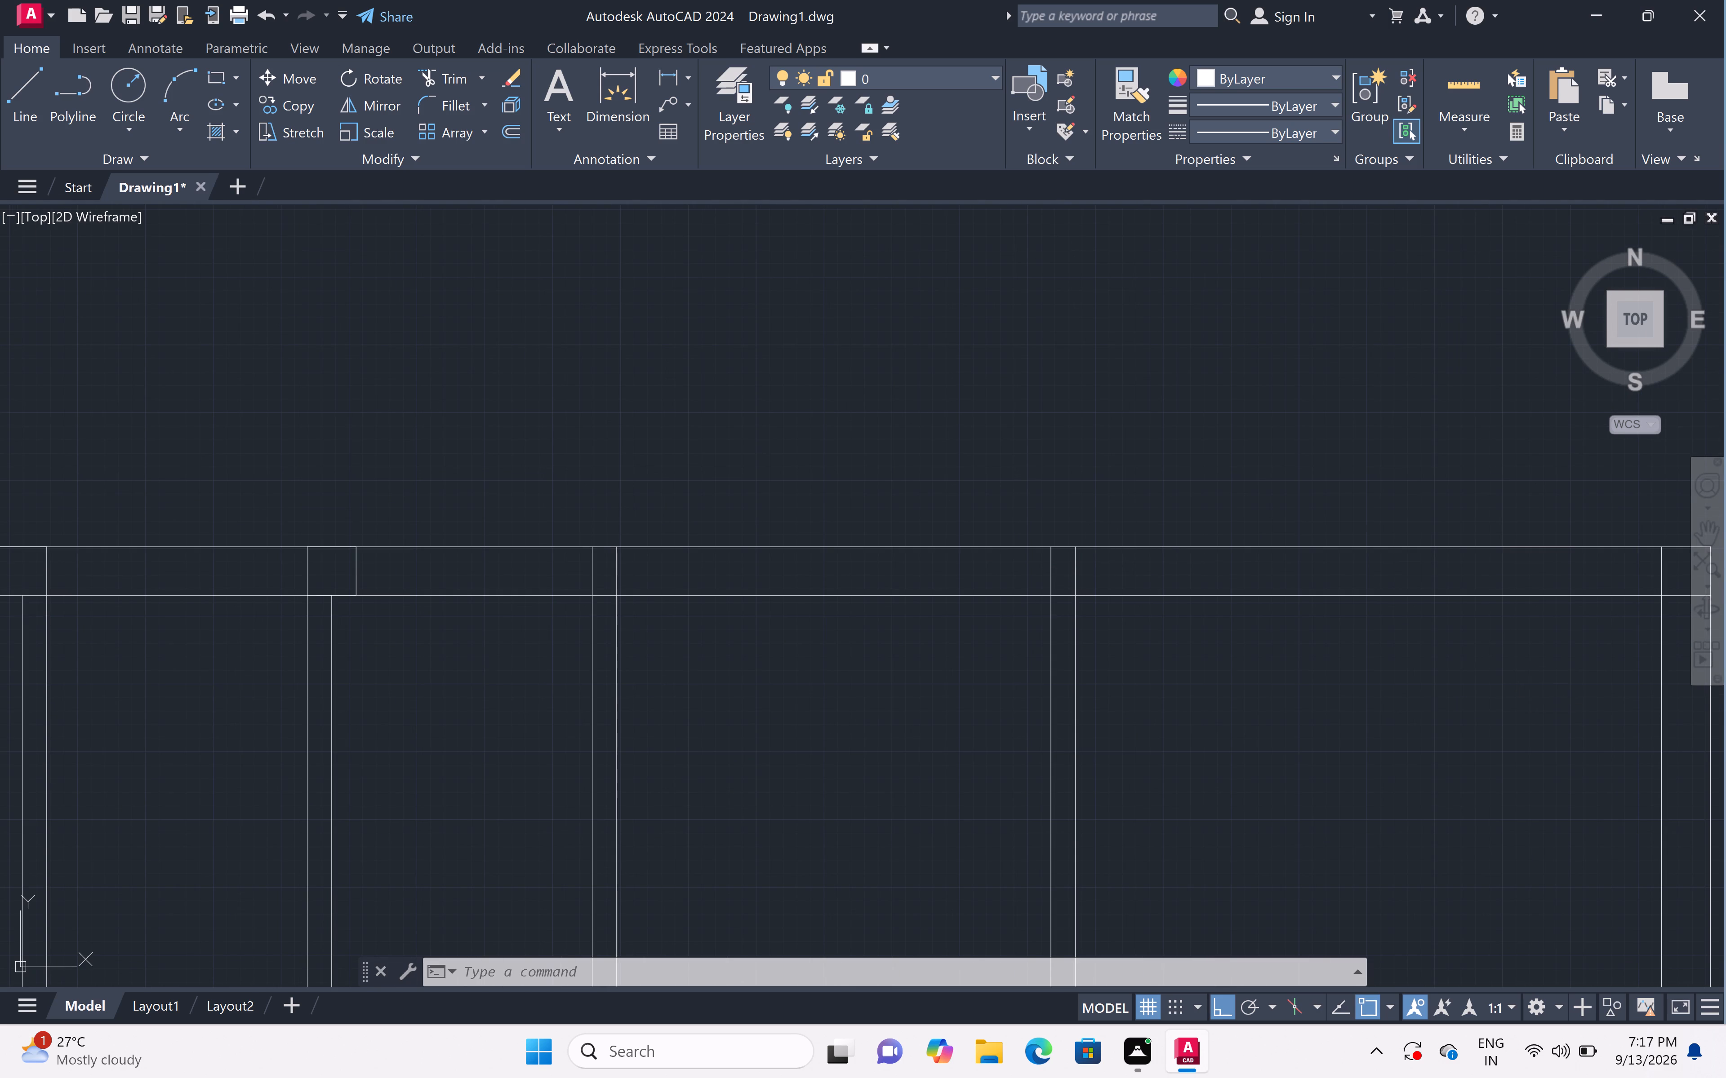
{"action": "left_click", "coordinate": [1047, 553]}
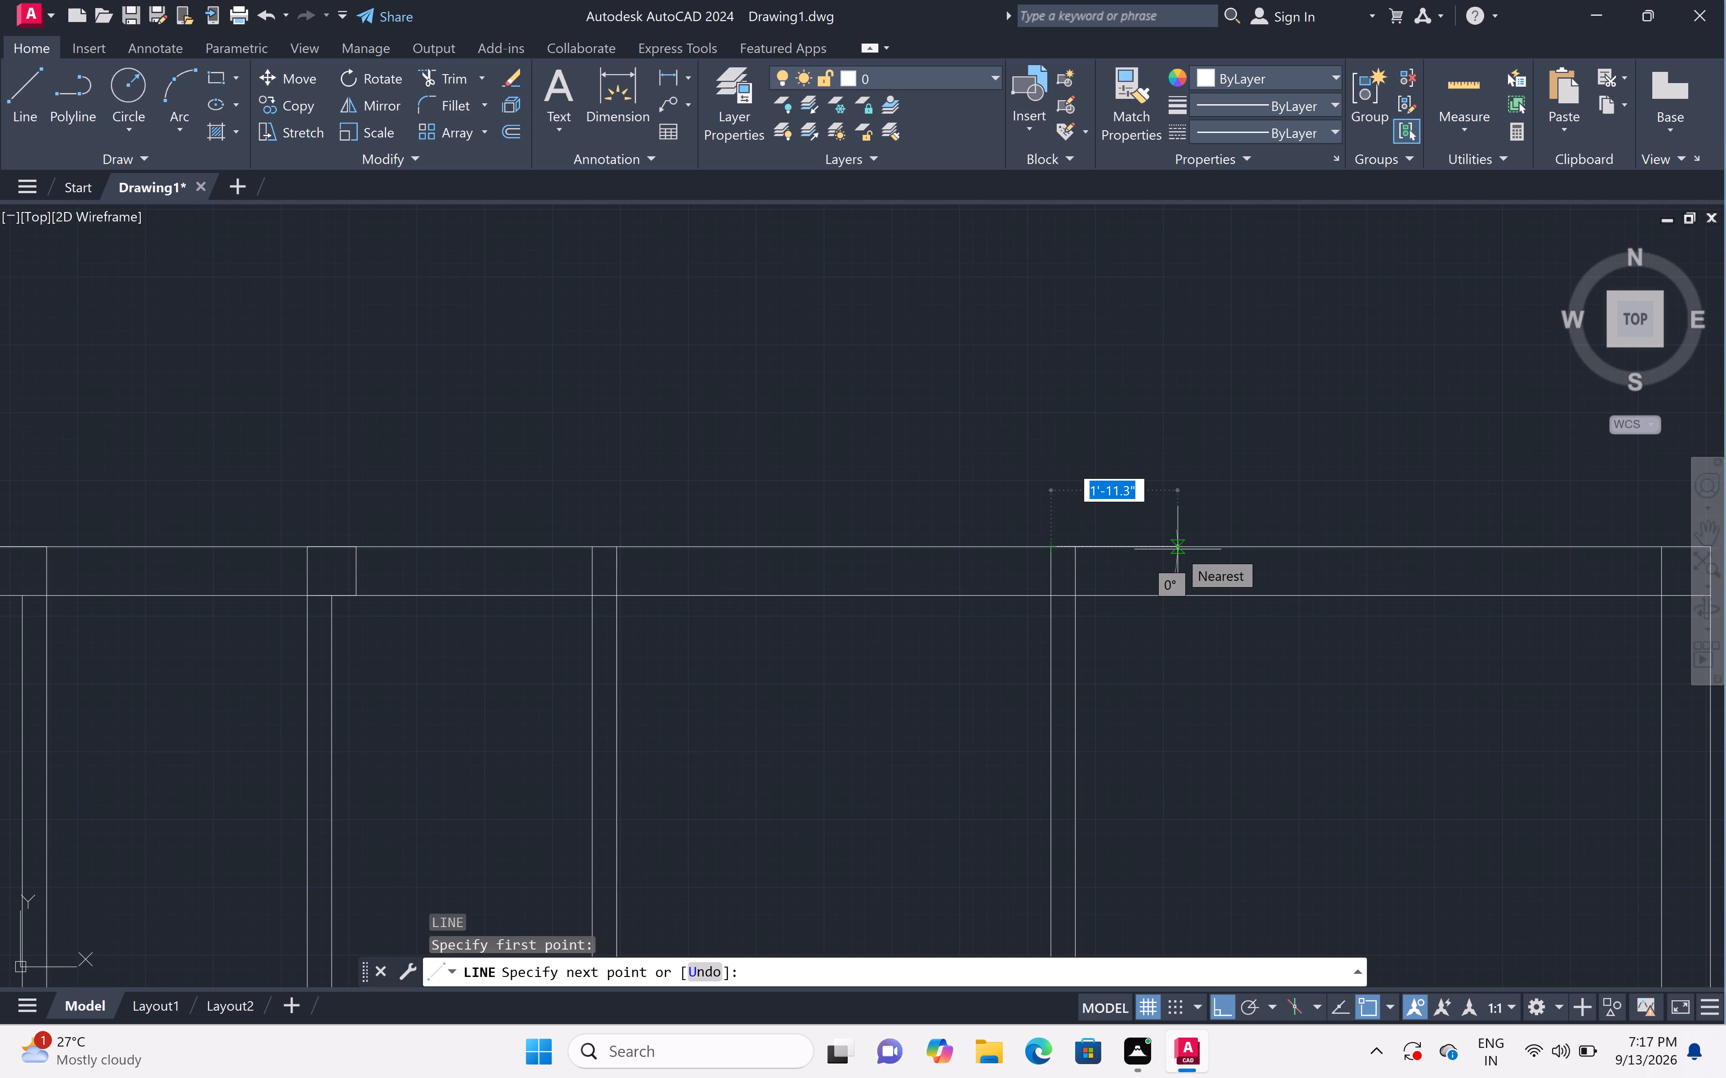
{"action": "key", "text": "9"}
{"action": "key", "text": "shift+quotedbl"}
{"action": "key", "text": "space"}
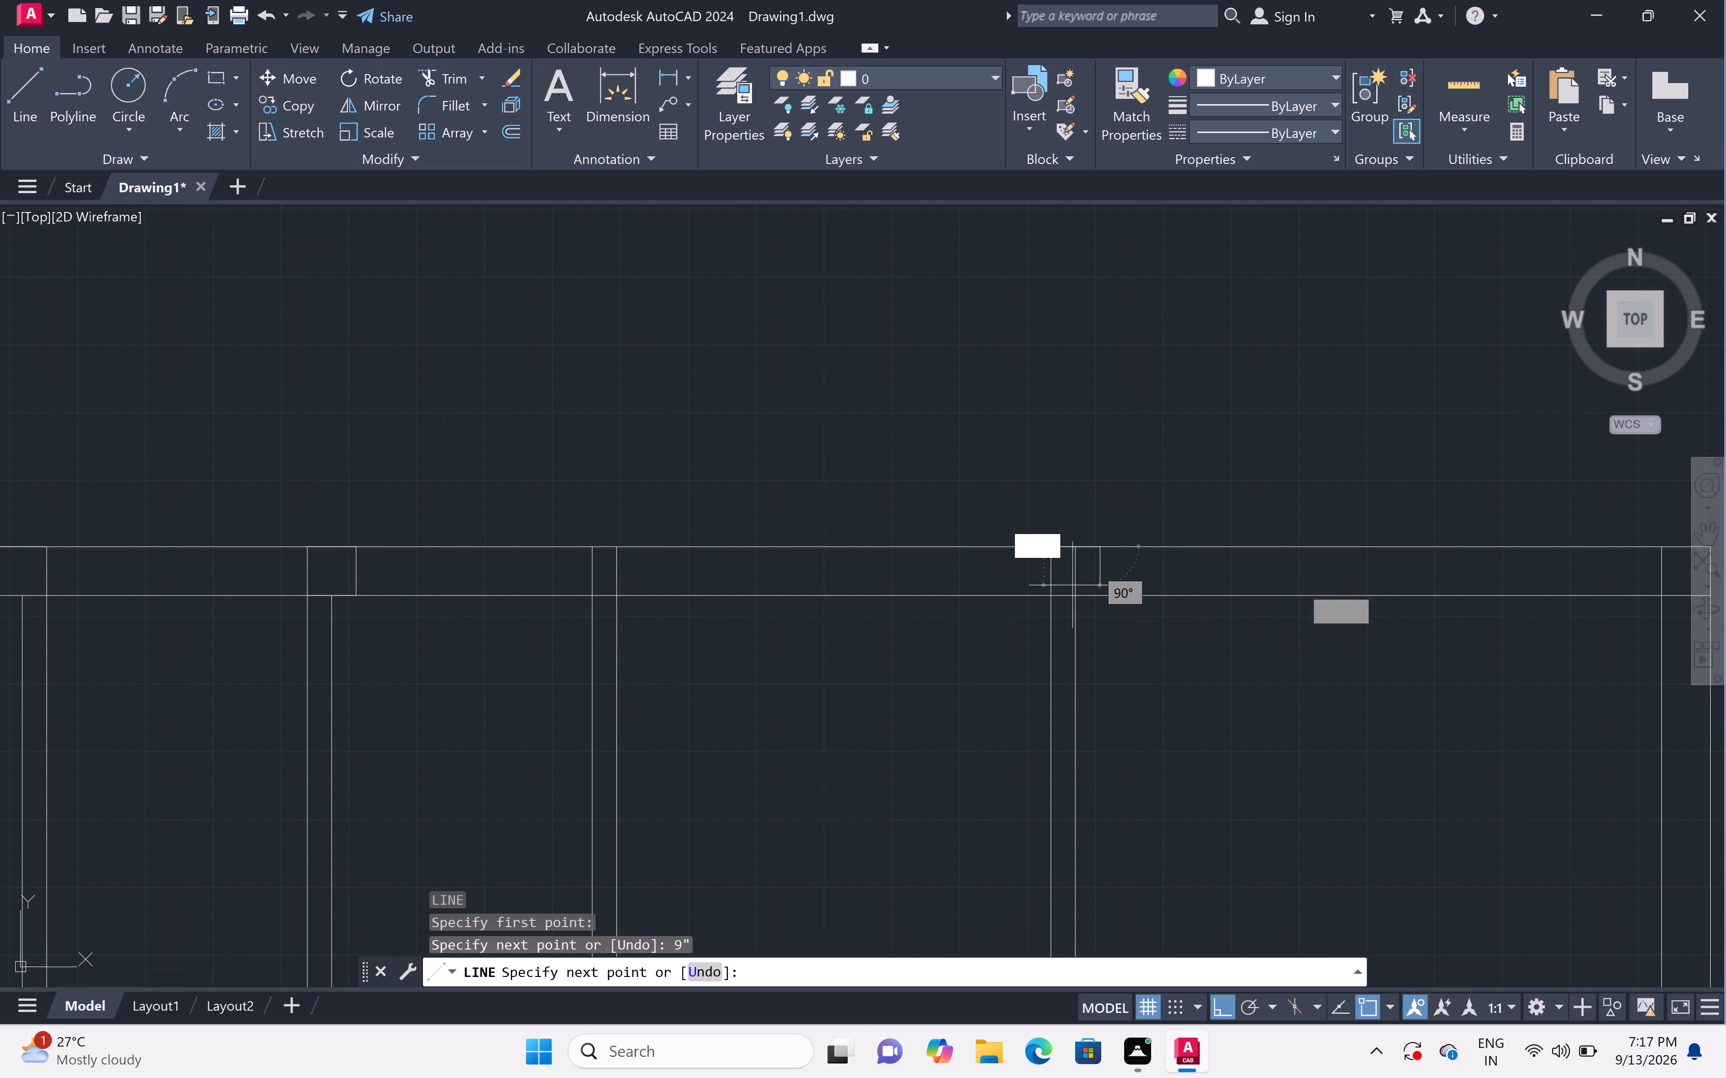
{"action": "scroll", "coordinate": [1081, 597], "scroll_direction": "up", "scroll_amount": 2}
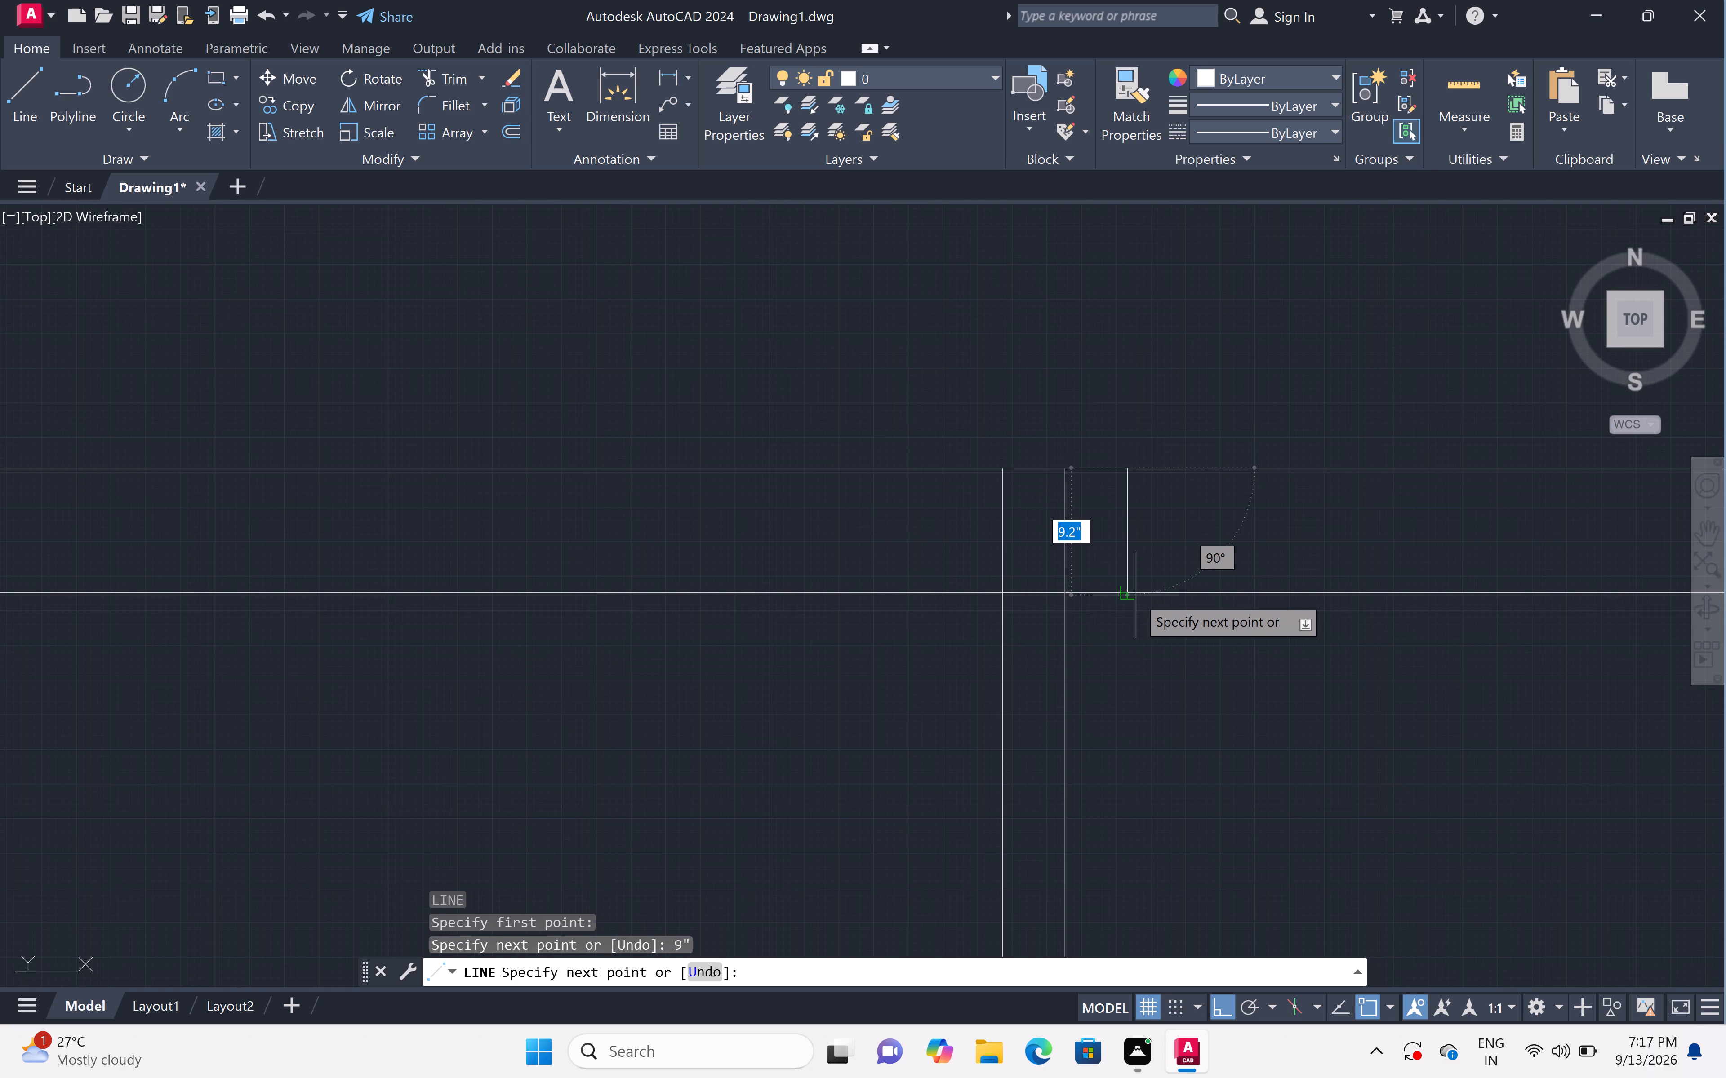
{"action": "double_click", "coordinate": [1126, 594]}
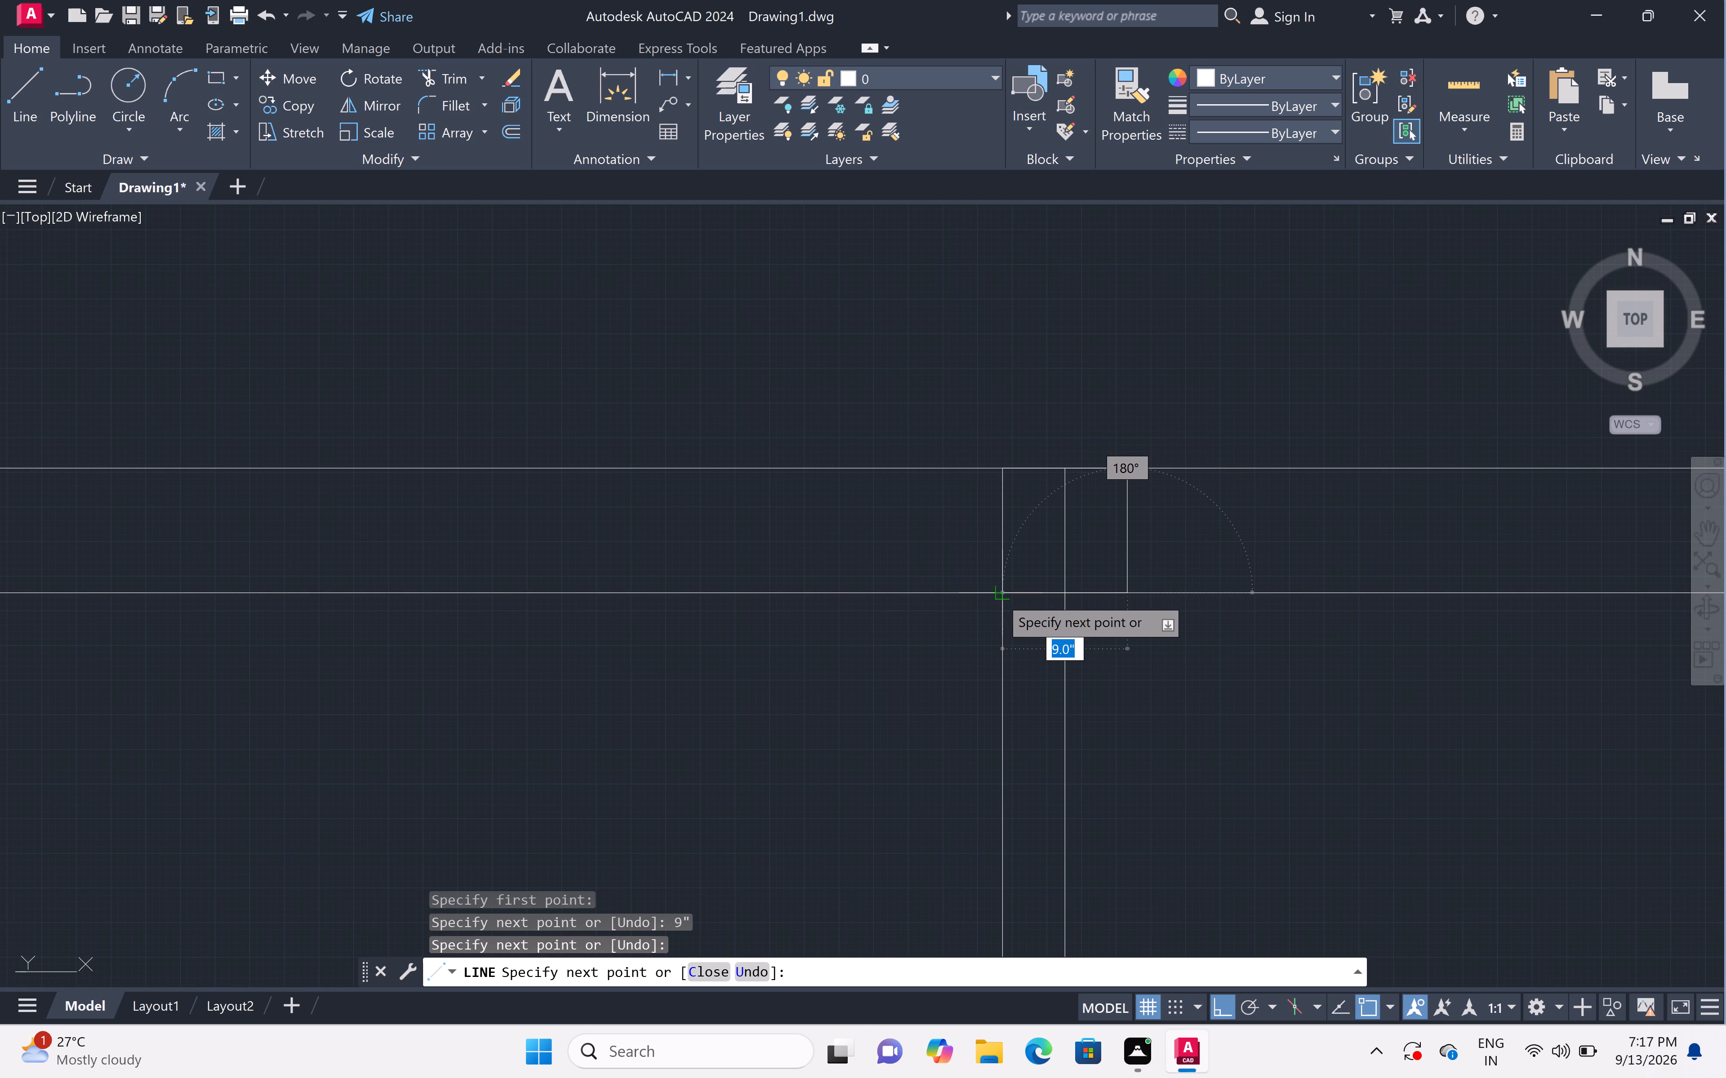
{"action": "left_click", "coordinate": [998, 596]}
{"action": "key", "text": "Escape"}
Trim the easternmost partition's east face line inside its new north wall column.
{"action": "type", "text": "tr"}
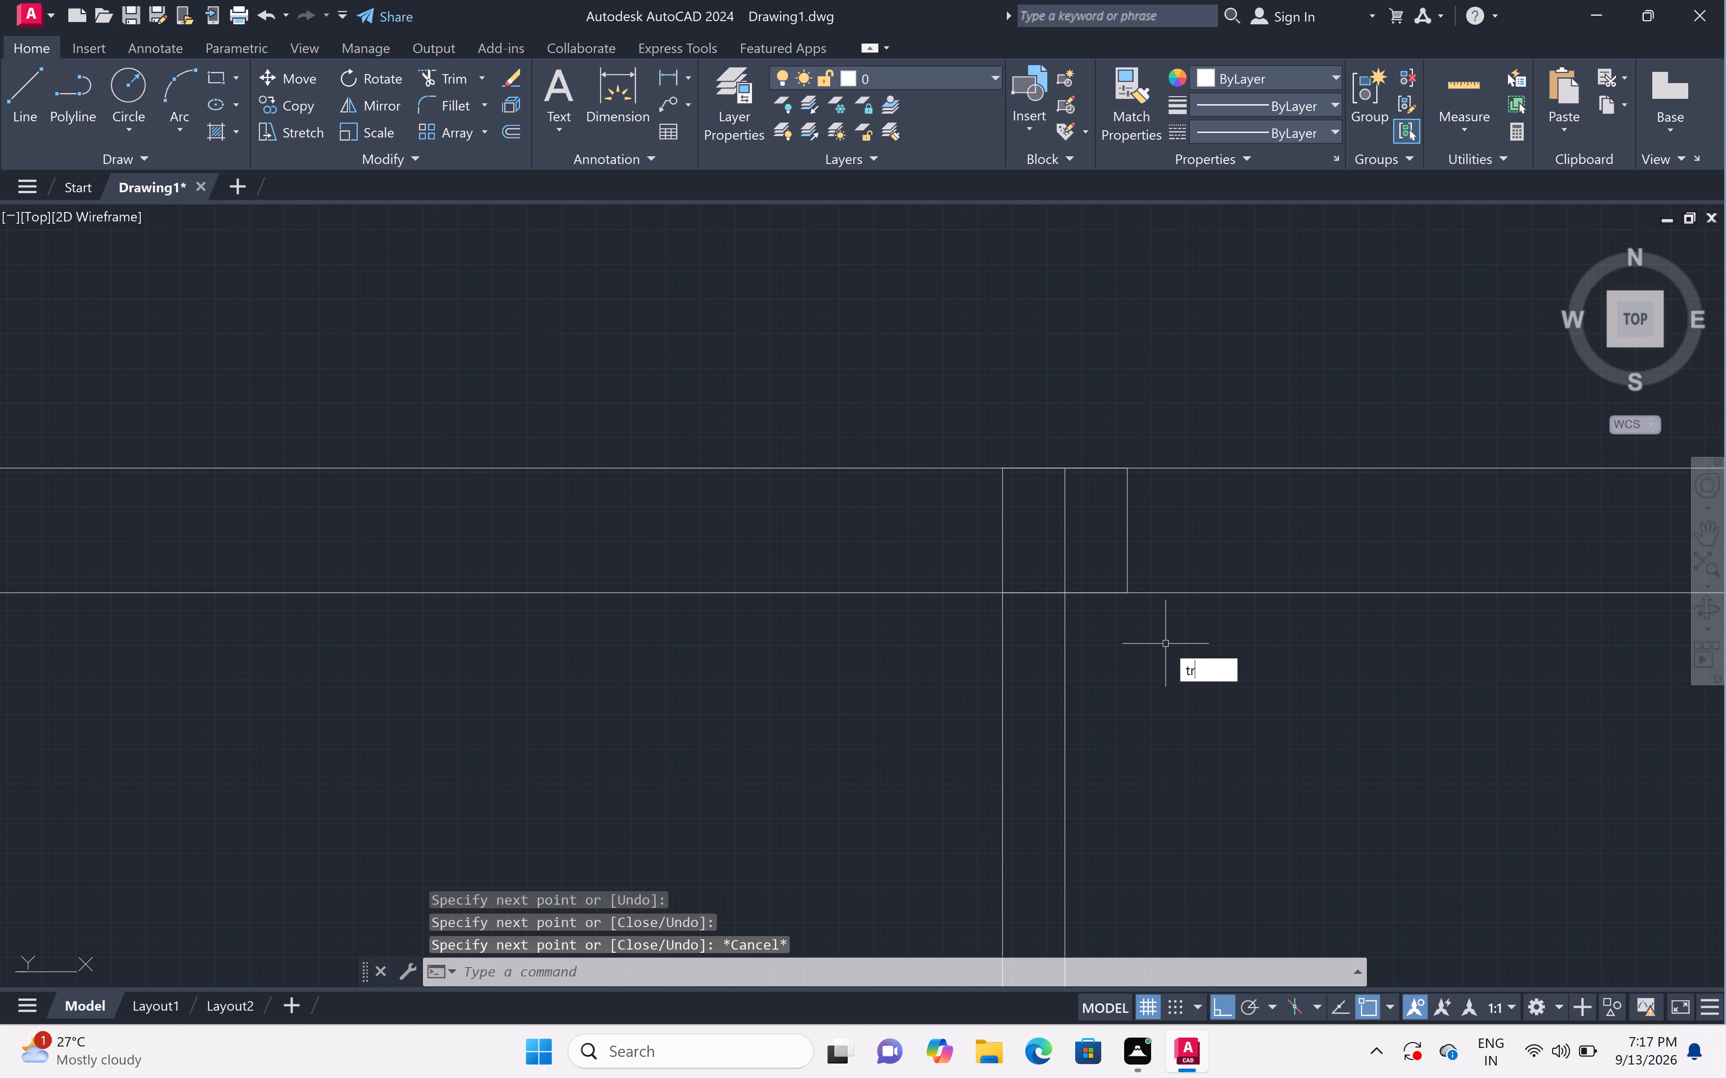
{"action": "key", "text": "space"}
{"action": "left_click", "coordinate": [1065, 533]}
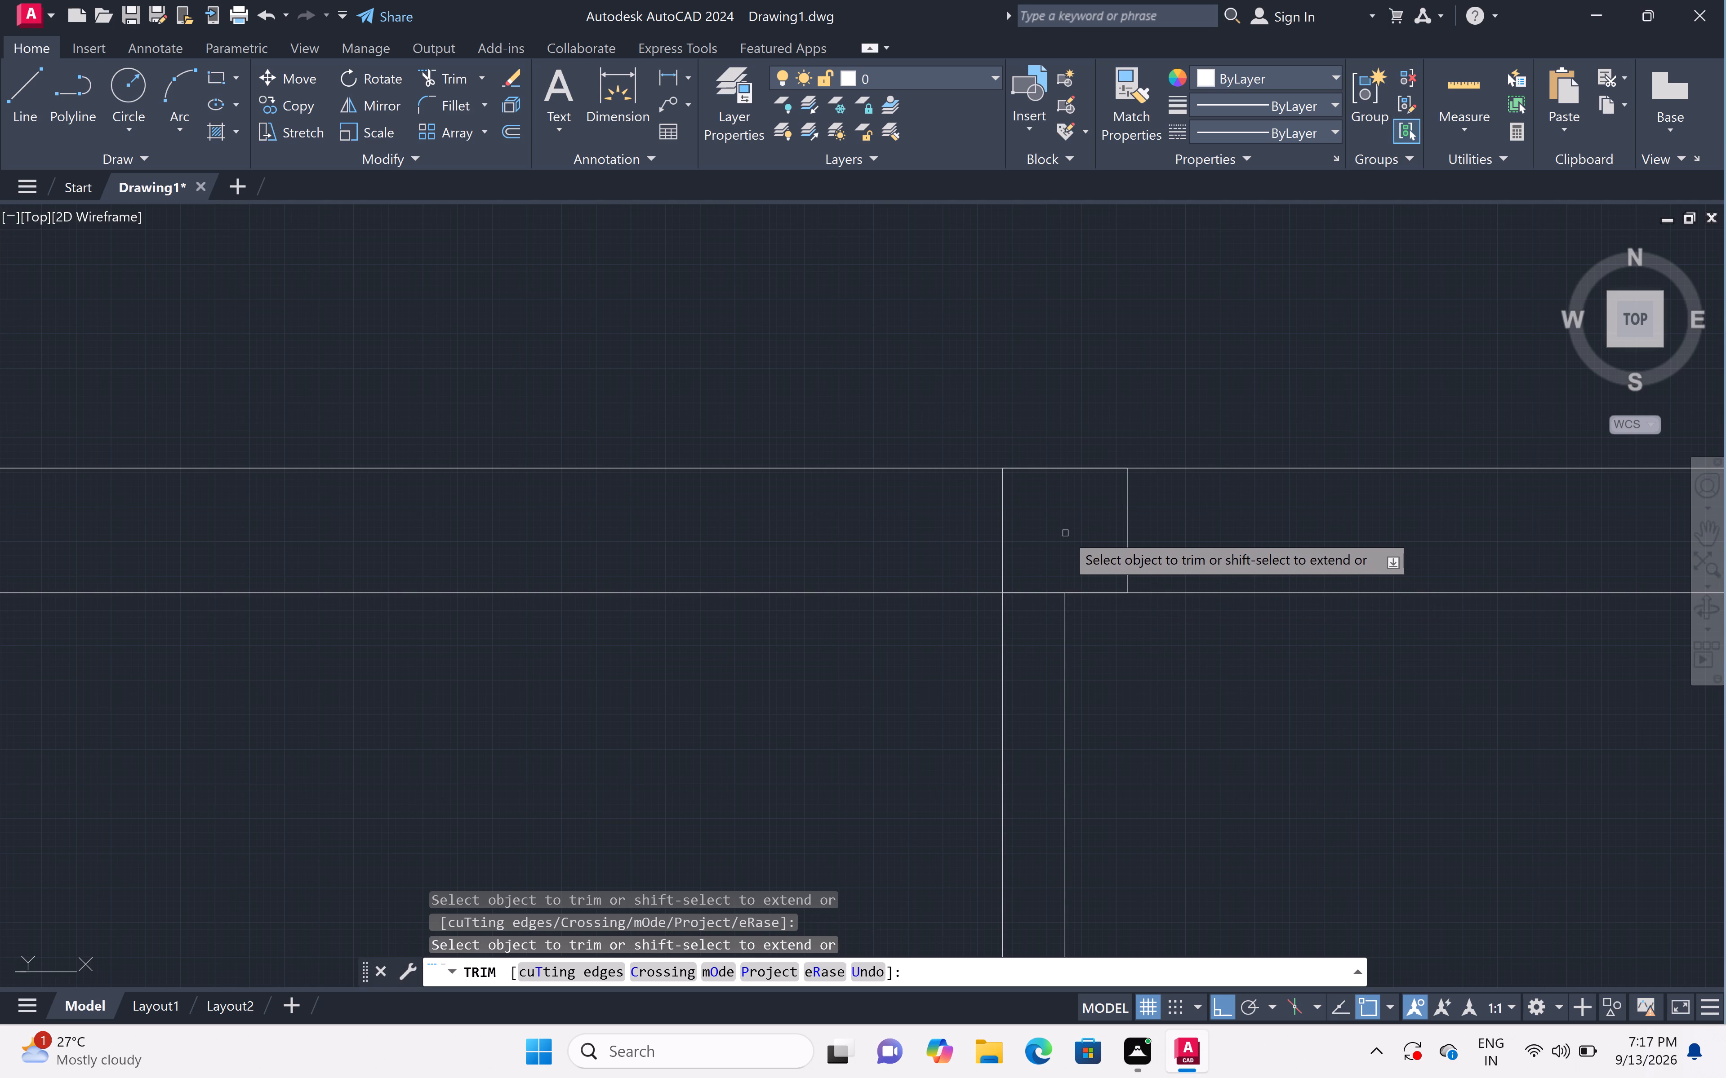
{"action": "scroll", "coordinate": [1070, 522], "scroll_direction": "down", "scroll_amount": 4}
{"action": "key", "text": "Escape"}
Draw a 9" square column at the west end of the east rooms' cross partition, flush with its north face and the easternmost partition's west face.
{"action": "scroll", "coordinate": [1098, 616], "scroll_direction": "down", "scroll_amount": 1}
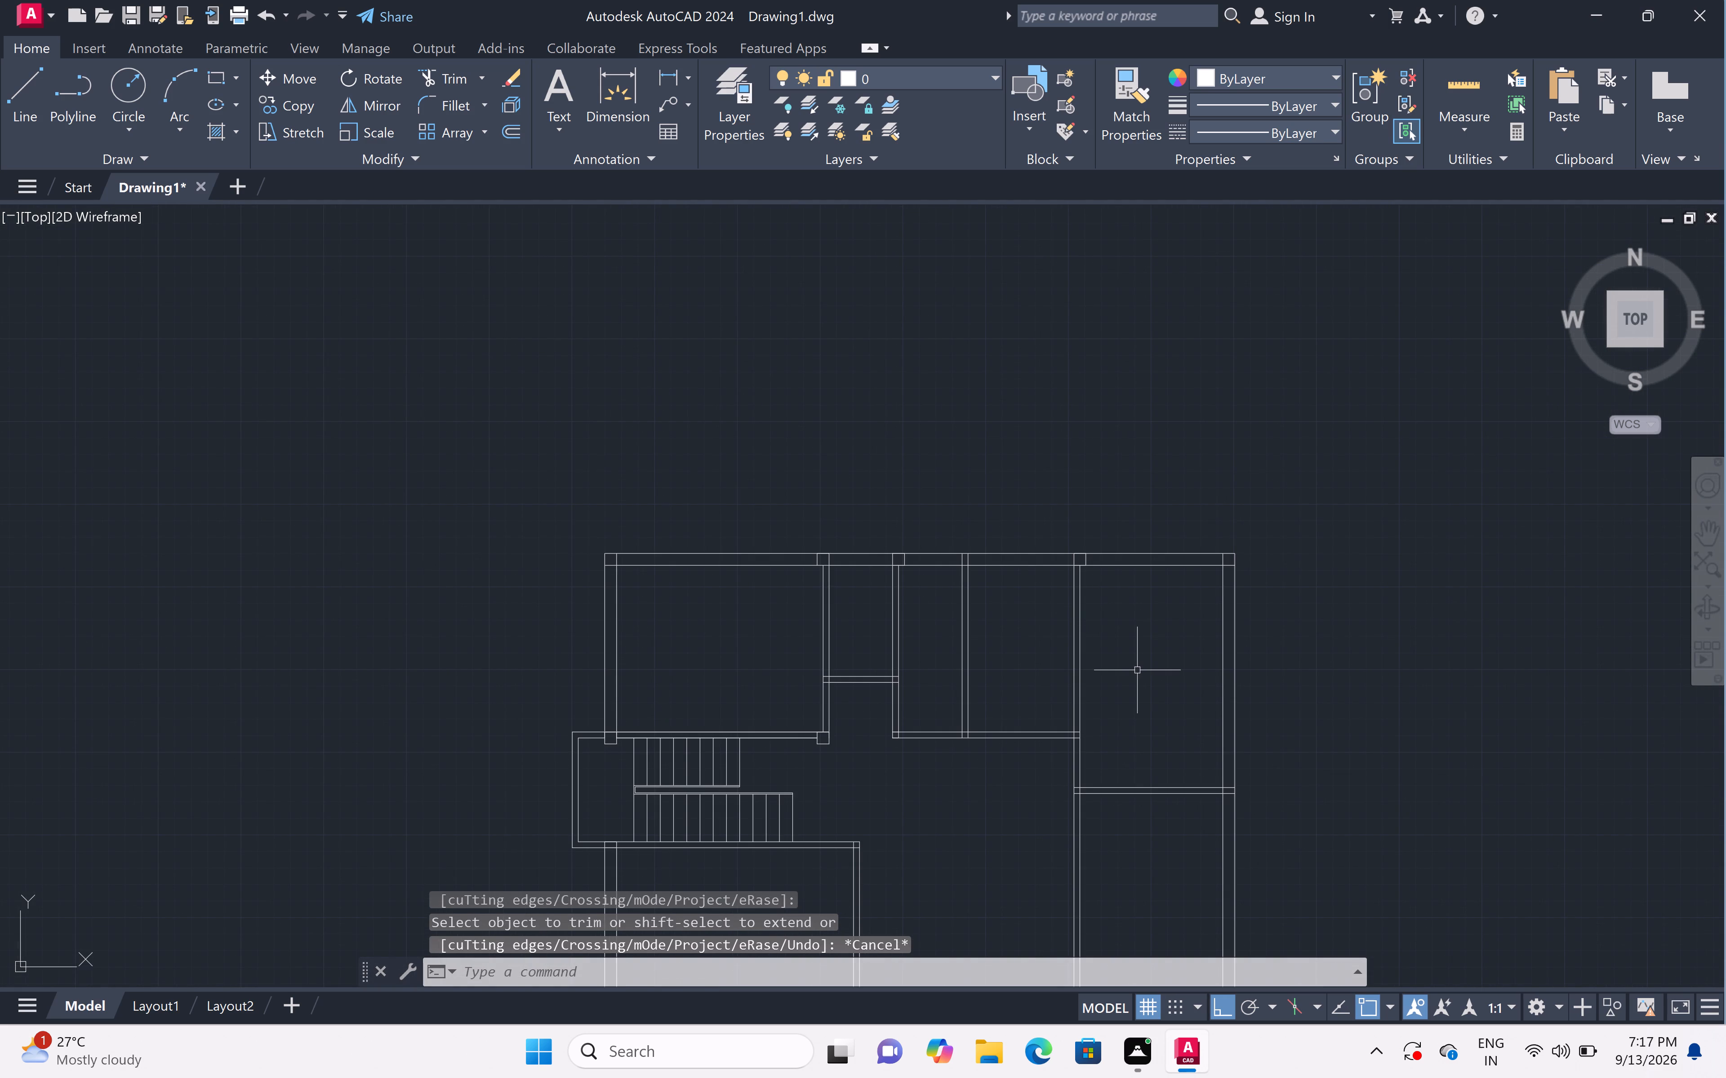
{"action": "middle_click_drag", "start_coordinate": [1137, 670], "coordinate": [1125, 598]}
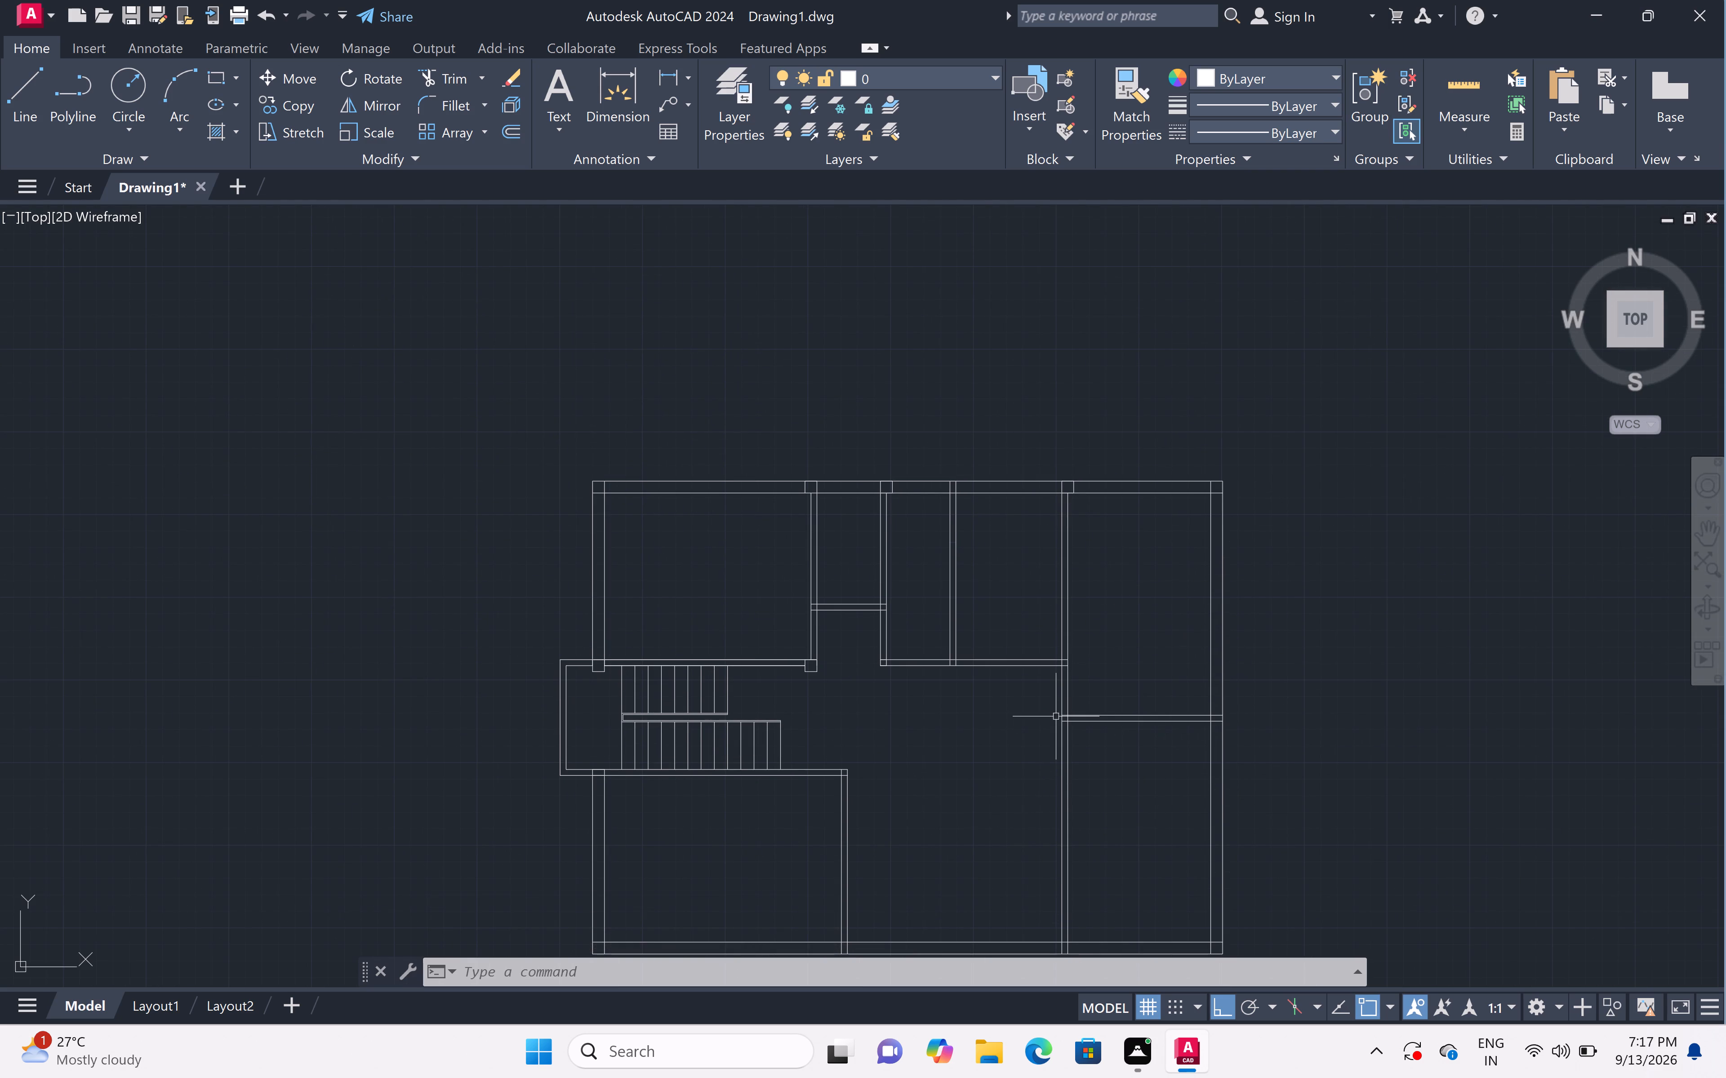
{"action": "scroll", "coordinate": [1064, 725], "scroll_direction": "up", "scroll_amount": 3}
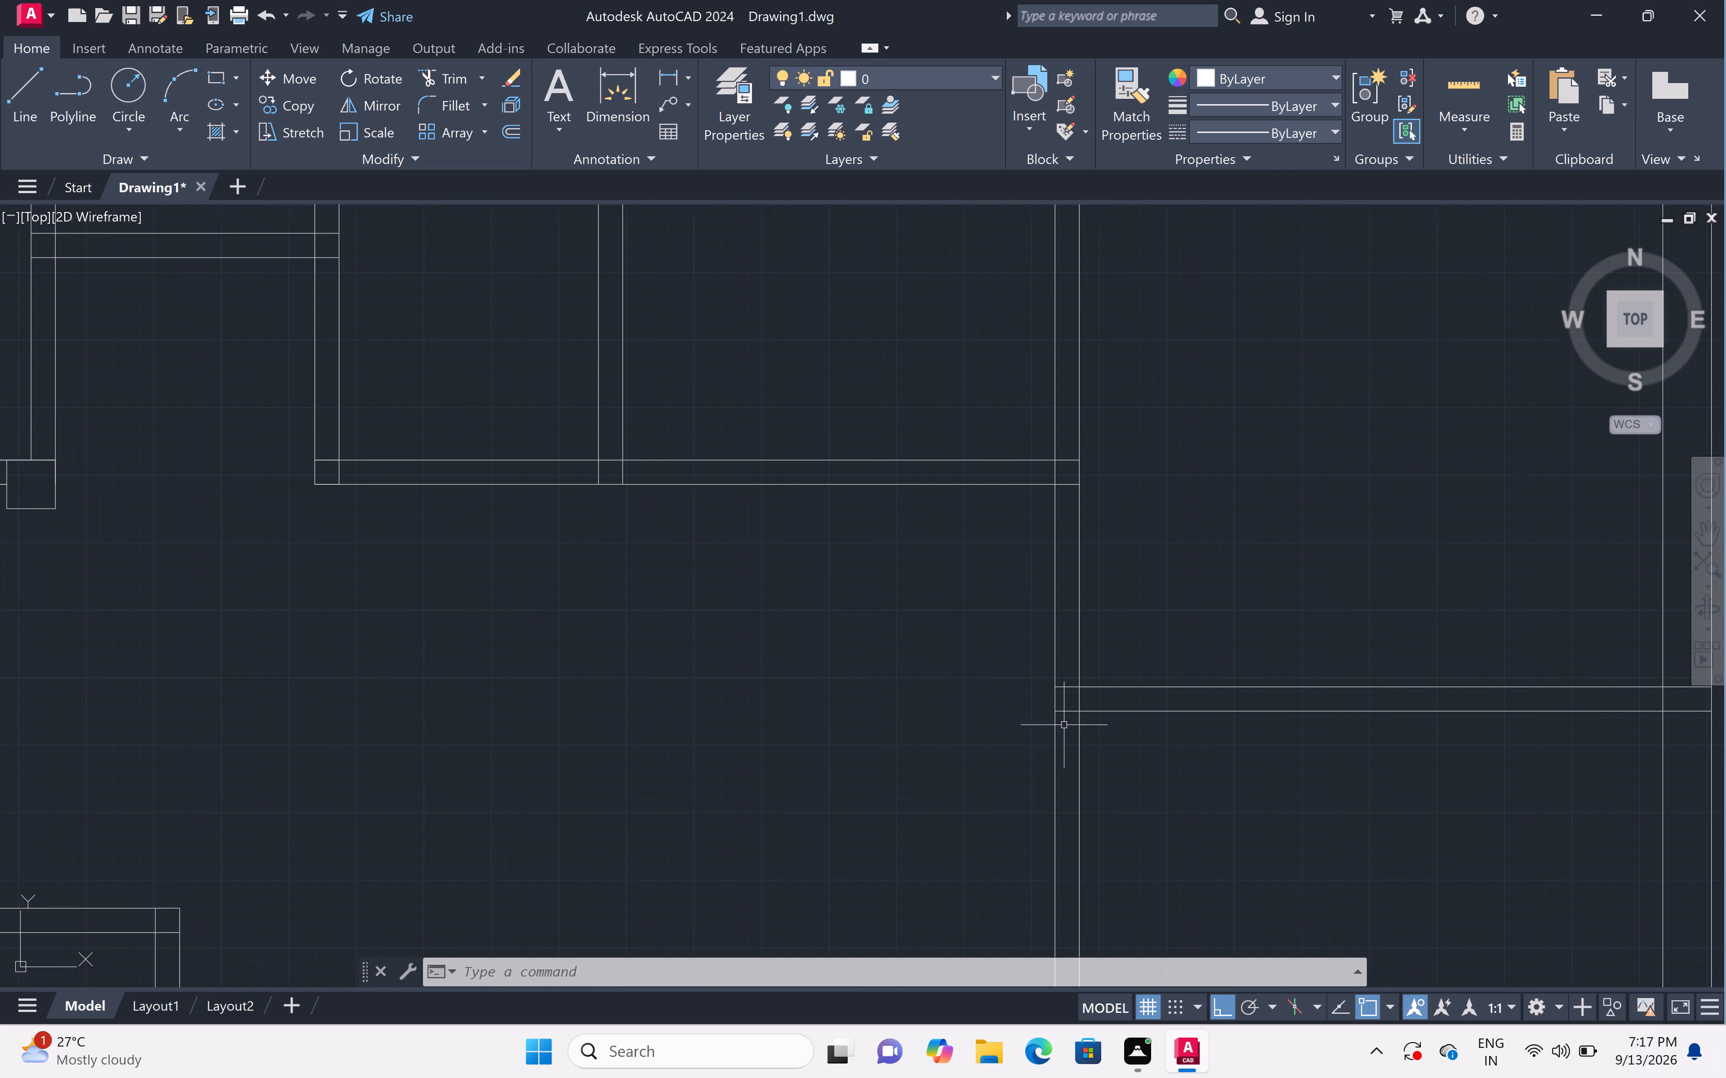
{"action": "type", "text": "l"}
{"action": "key", "text": "space"}
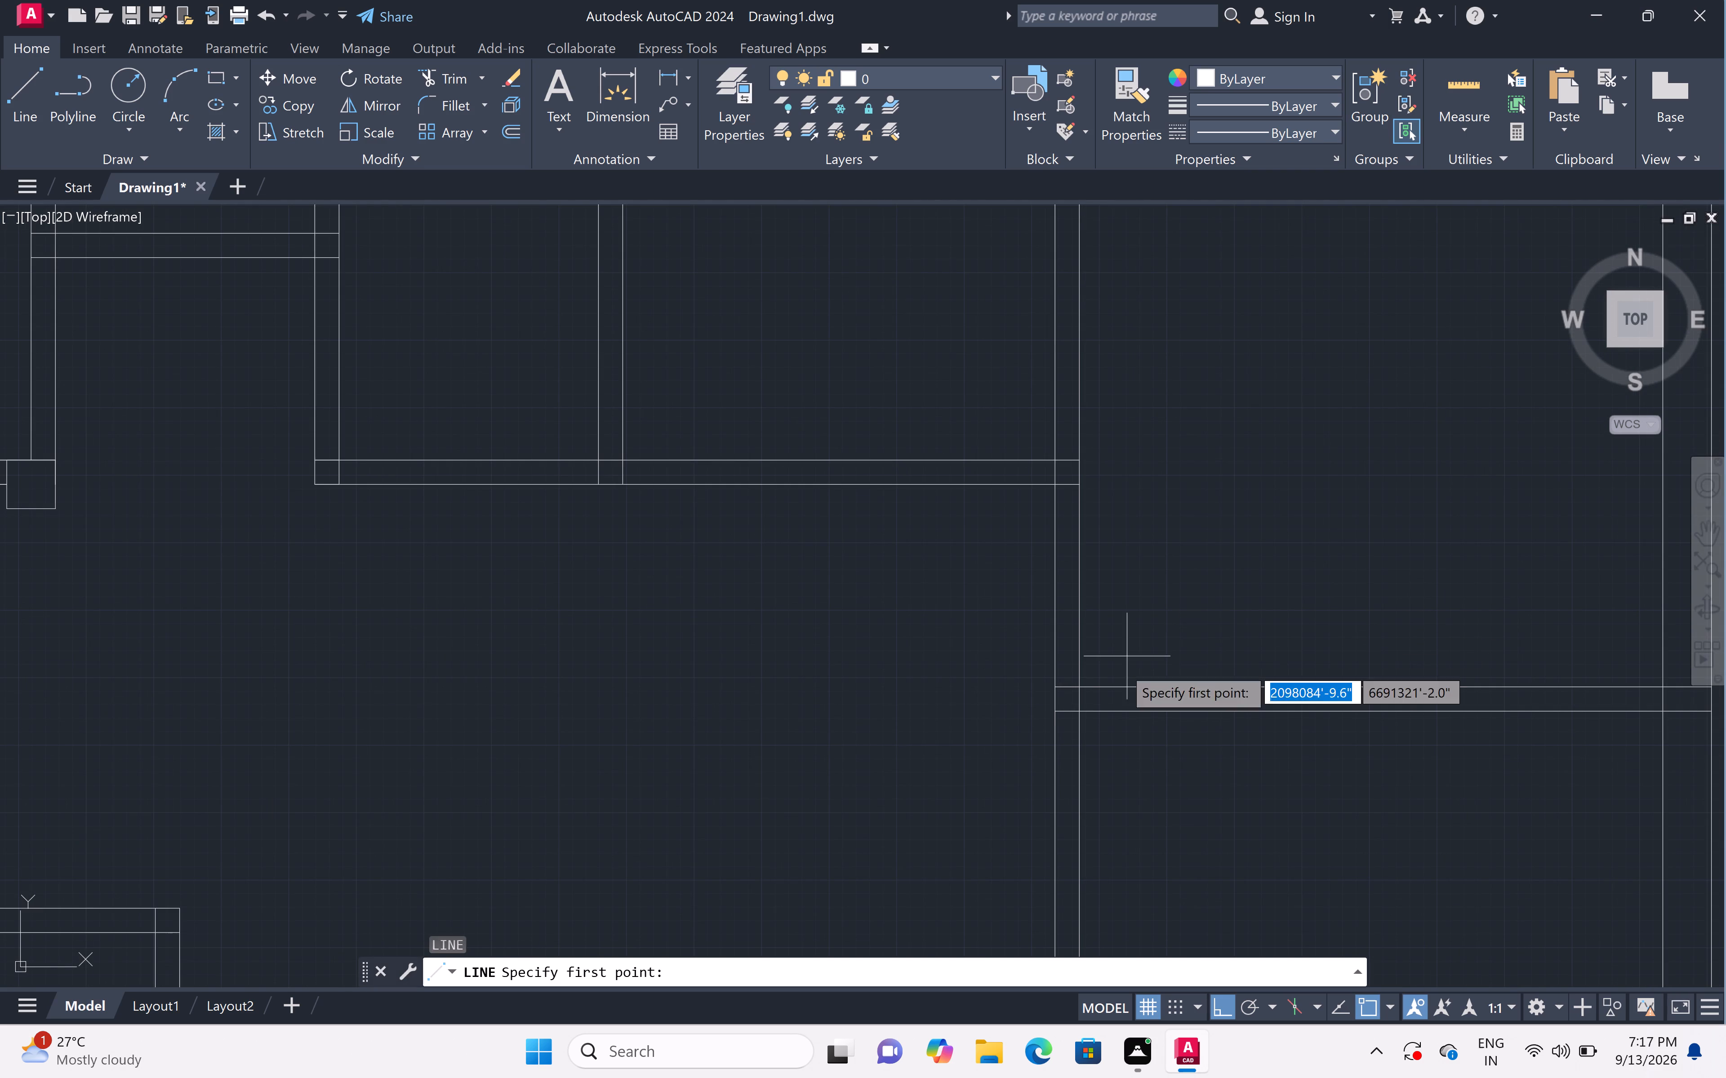
{"action": "left_click", "coordinate": [1057, 687]}
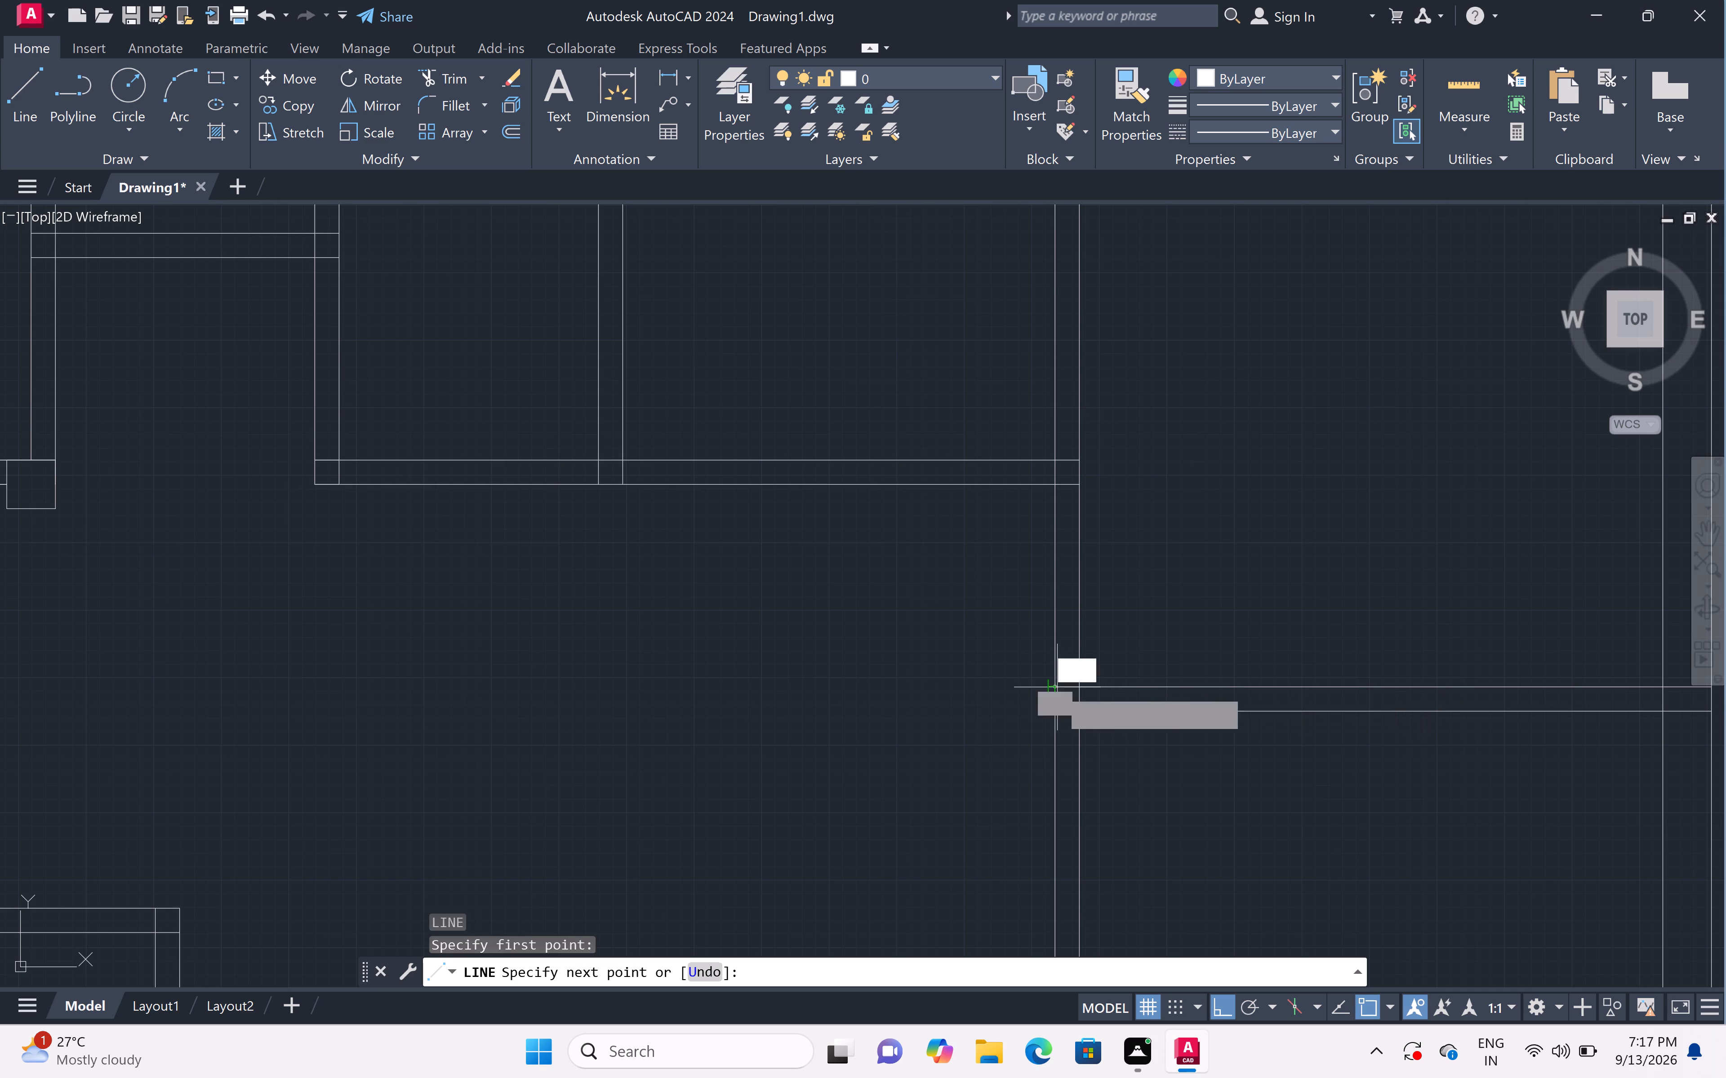
{"action": "type", "text": "9\""}
{"action": "key", "text": "space"}
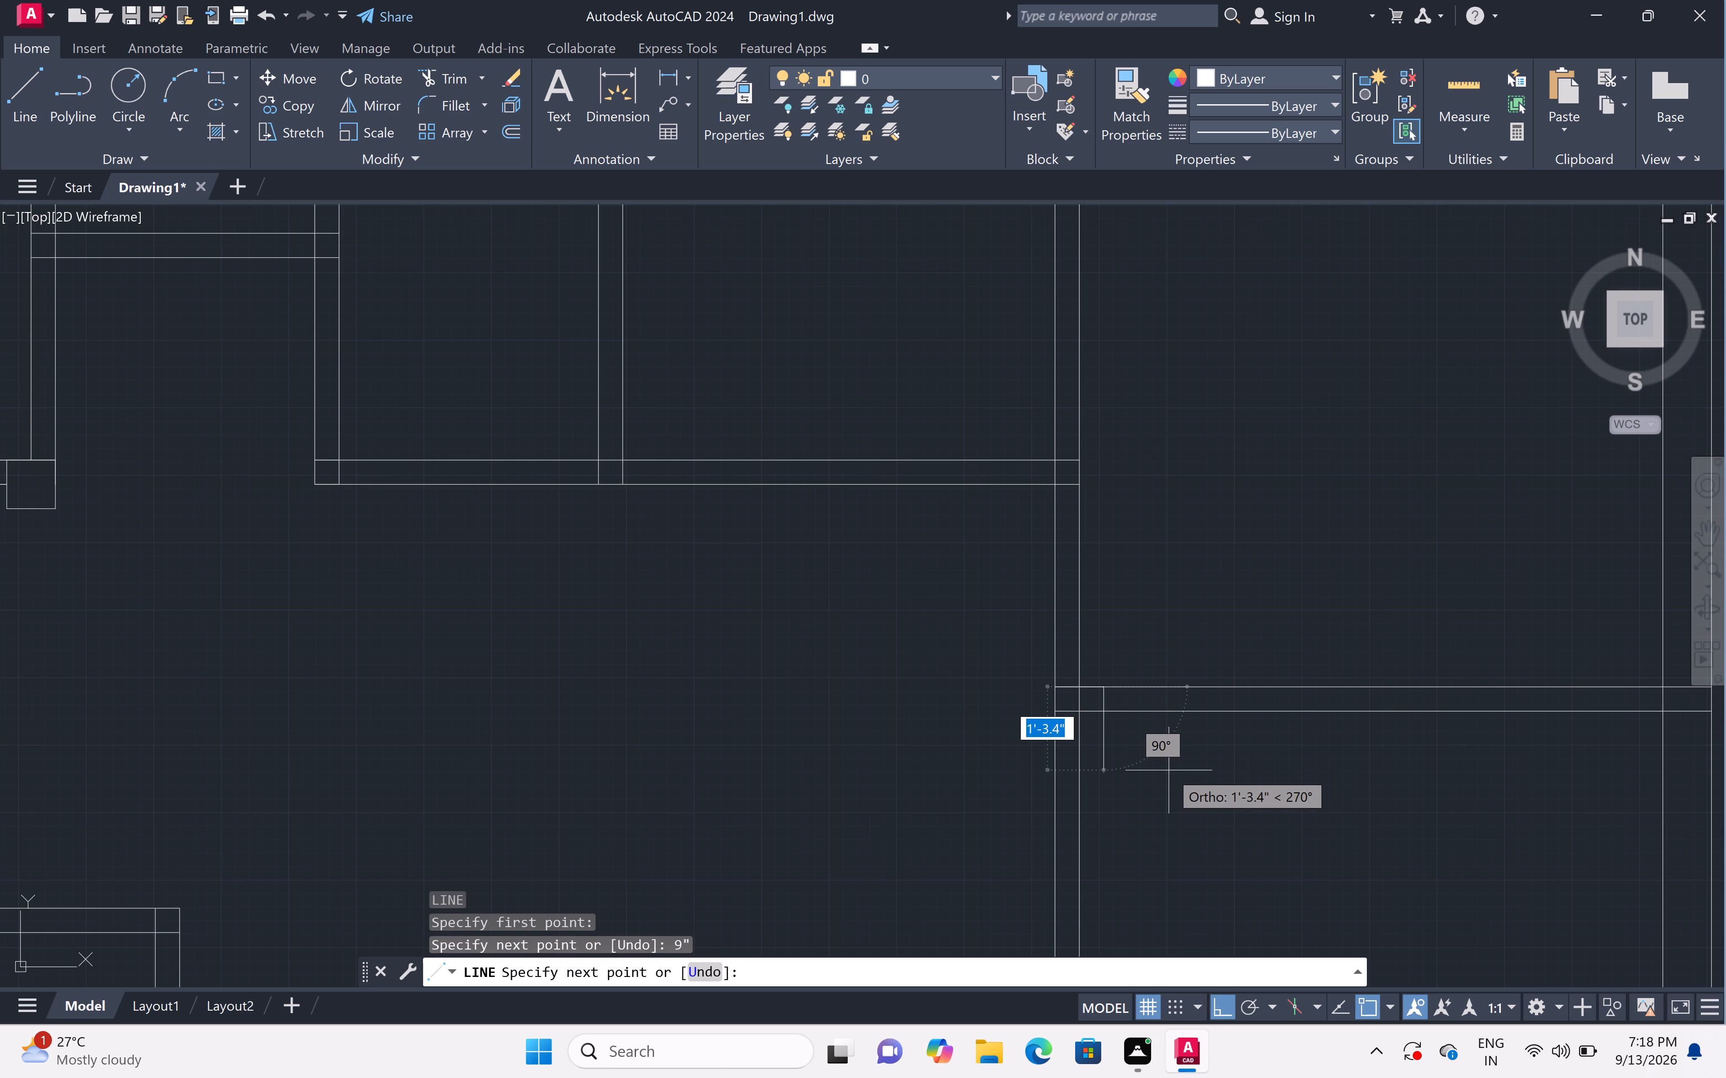
{"action": "type", "text": "9\""}
{"action": "key", "text": "space"}
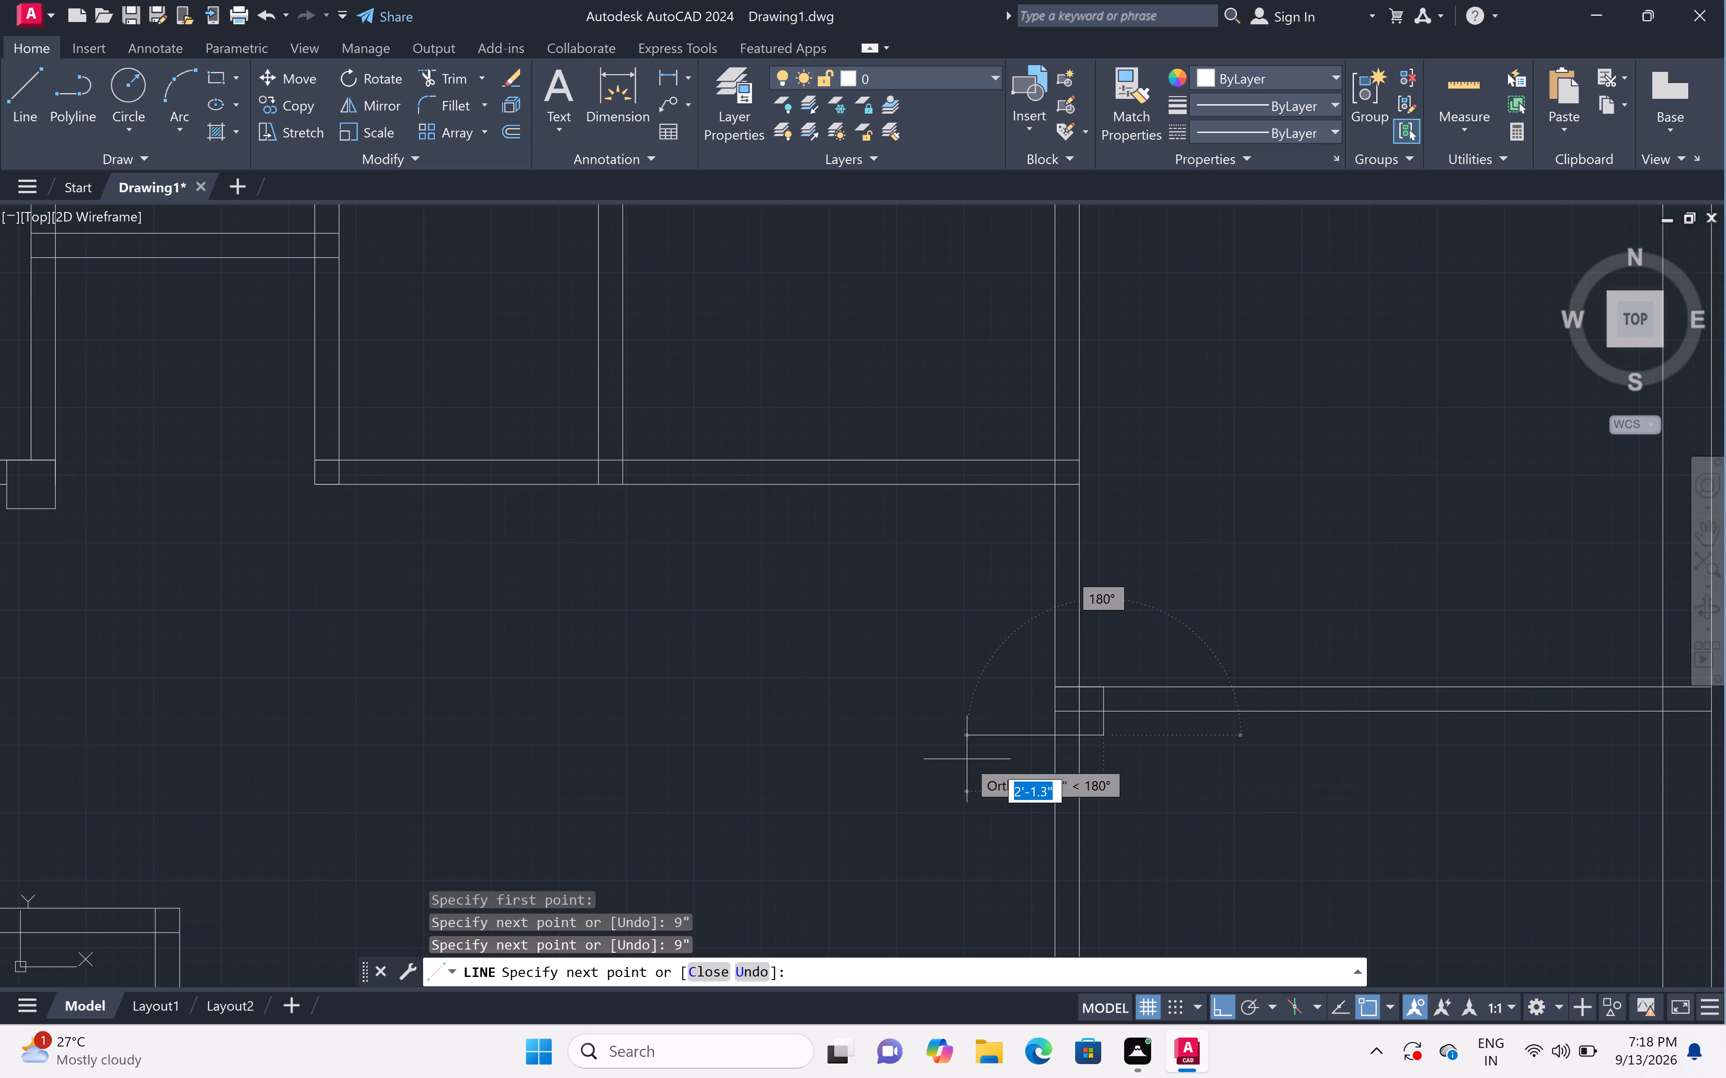
{"action": "type", "text": "9\""}
{"action": "key", "text": "space"}
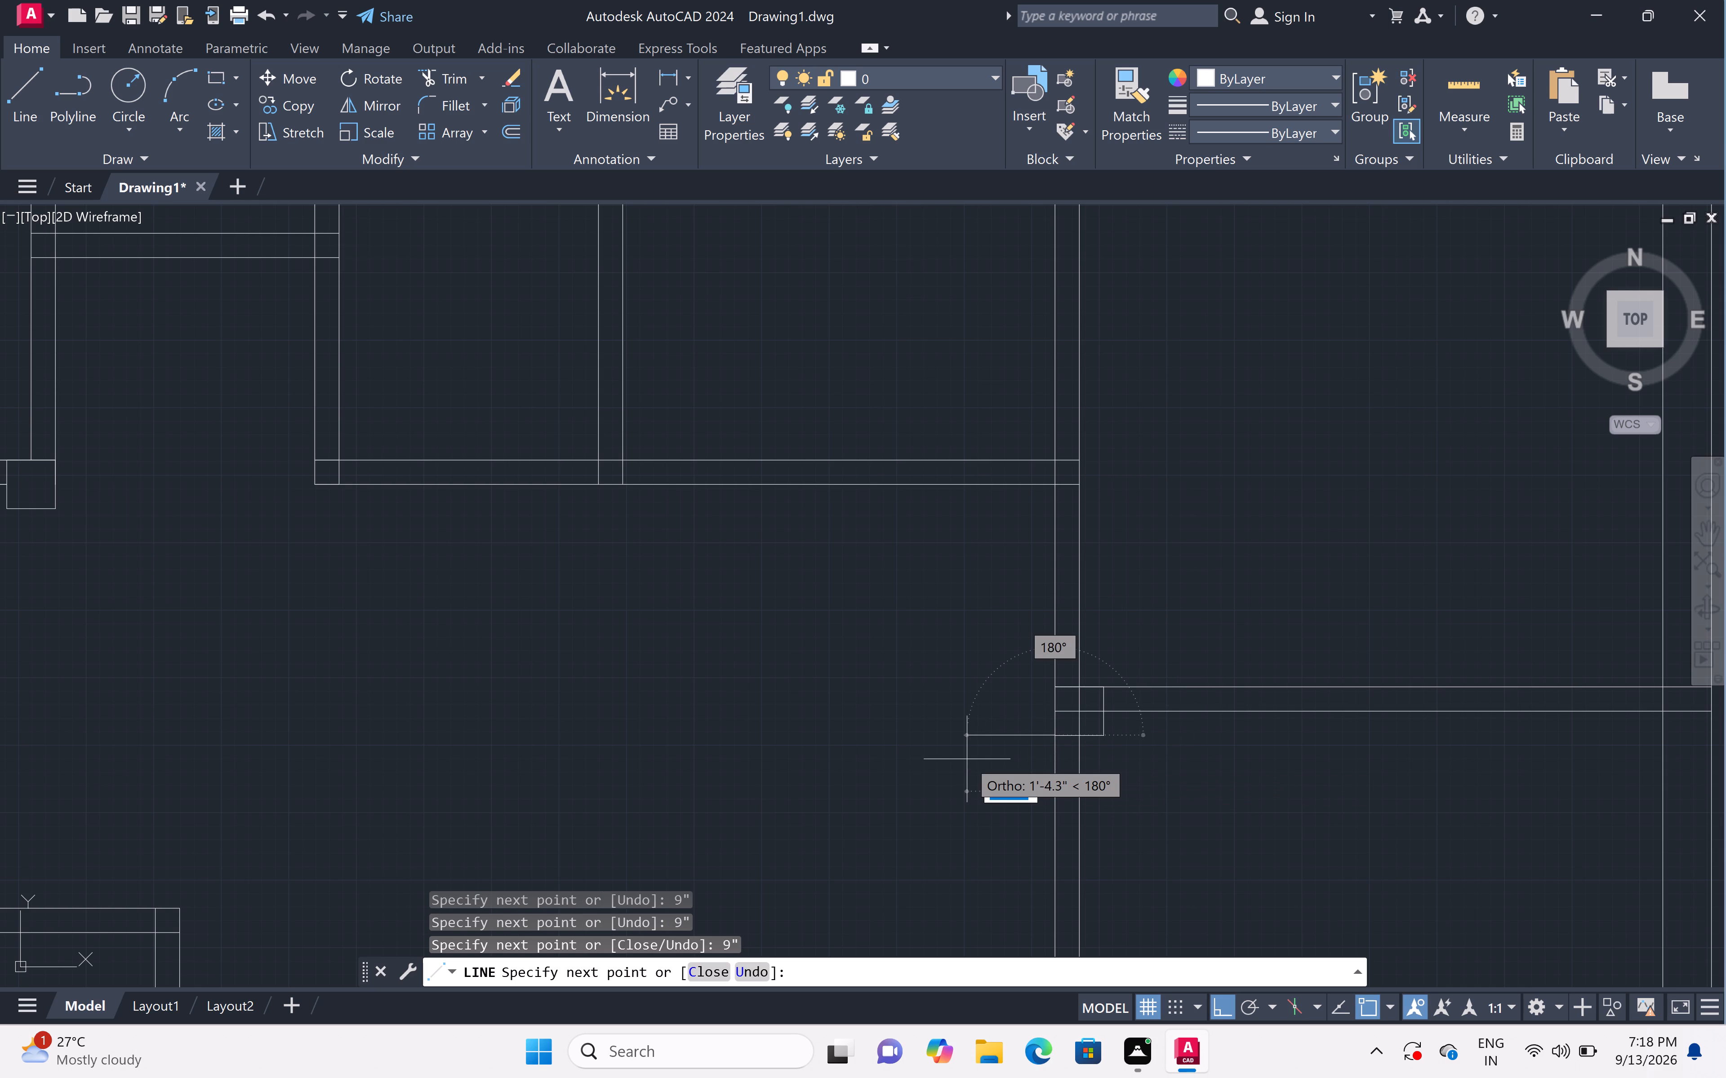
{"action": "left_click", "coordinate": [1055, 684]}
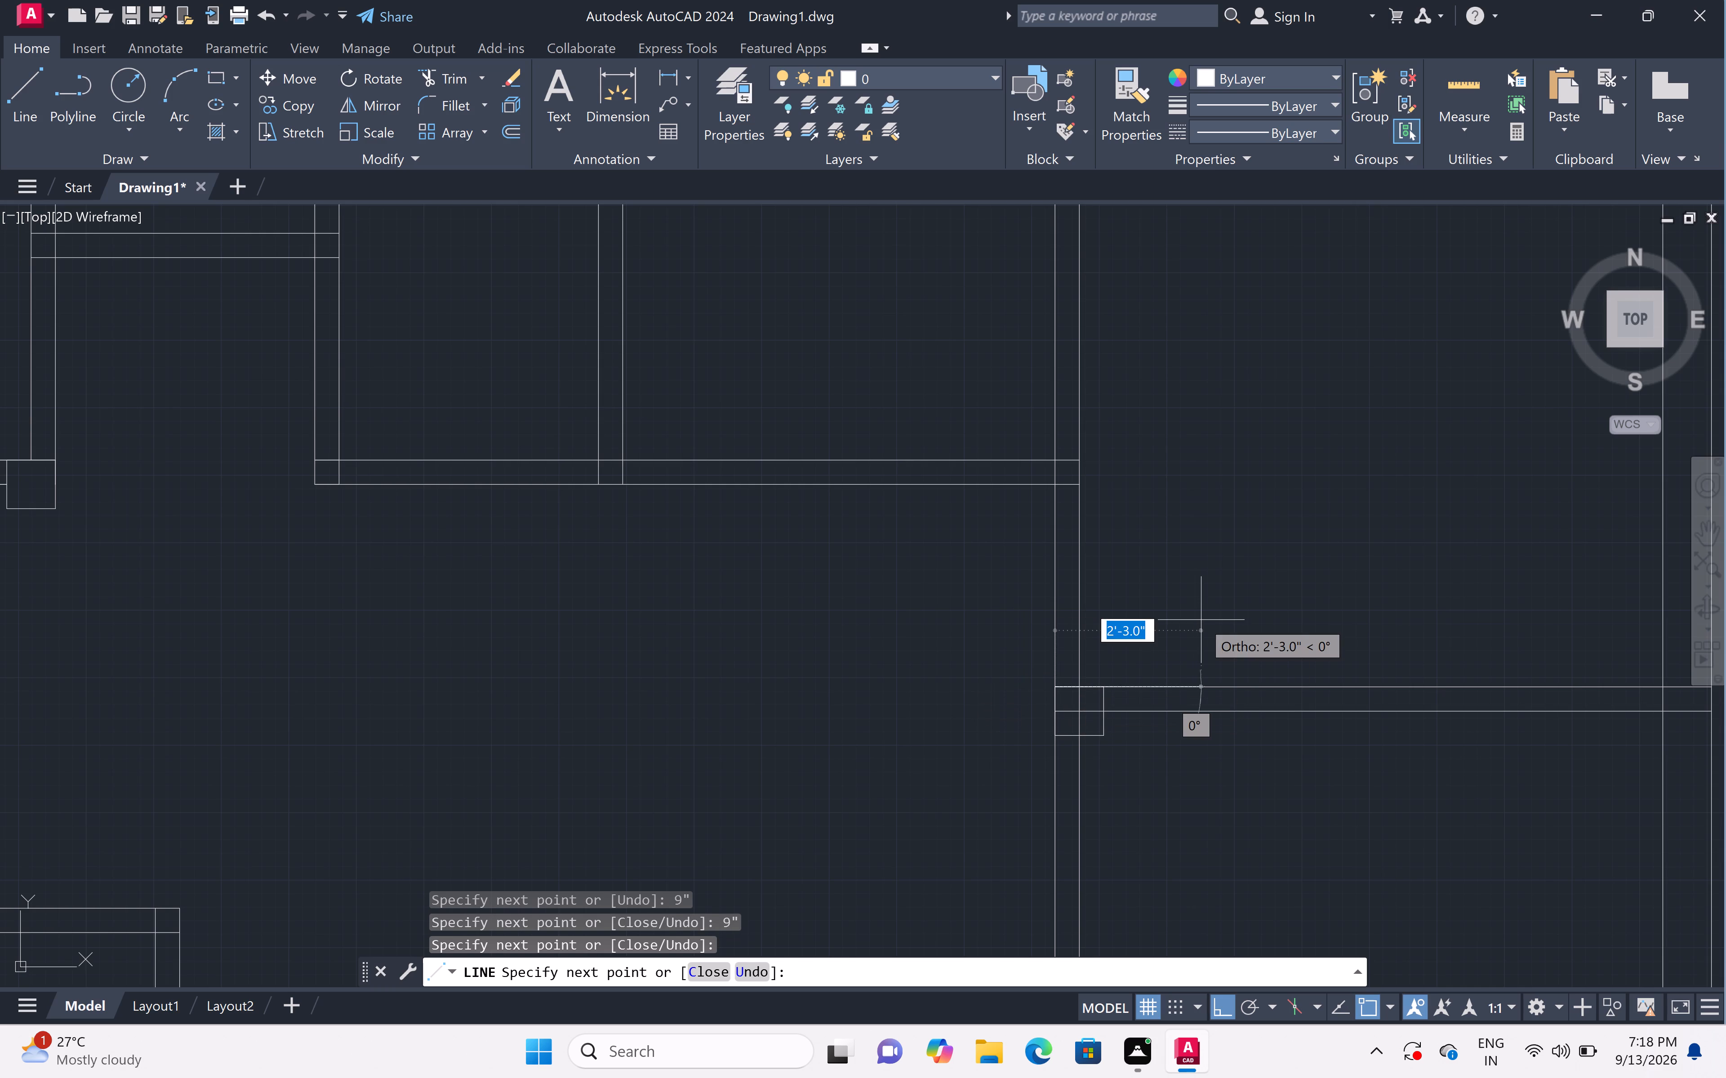
{"action": "key", "text": "Escape"}
Trim the partition lines inside the column at the west end of the east rooms' cross partition.
{"action": "type", "text": "tr"}
{"action": "key", "text": "space"}
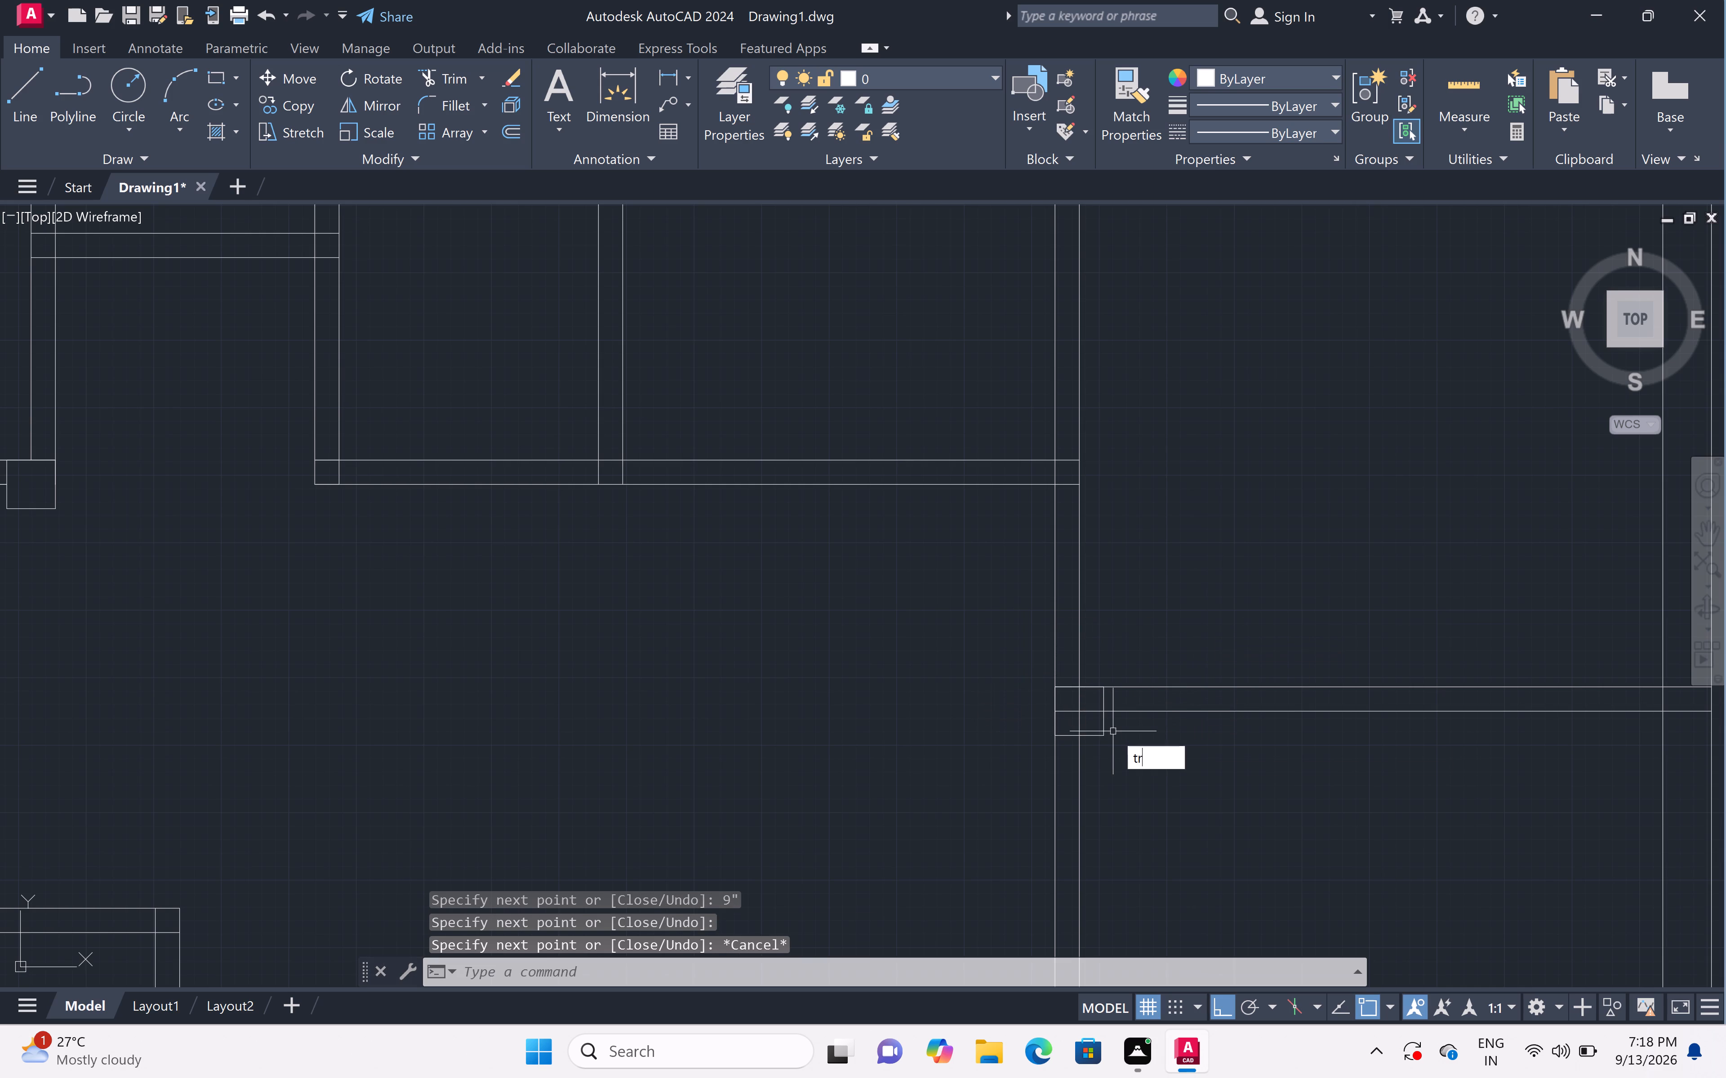
{"action": "double_click", "coordinate": [1071, 717]}
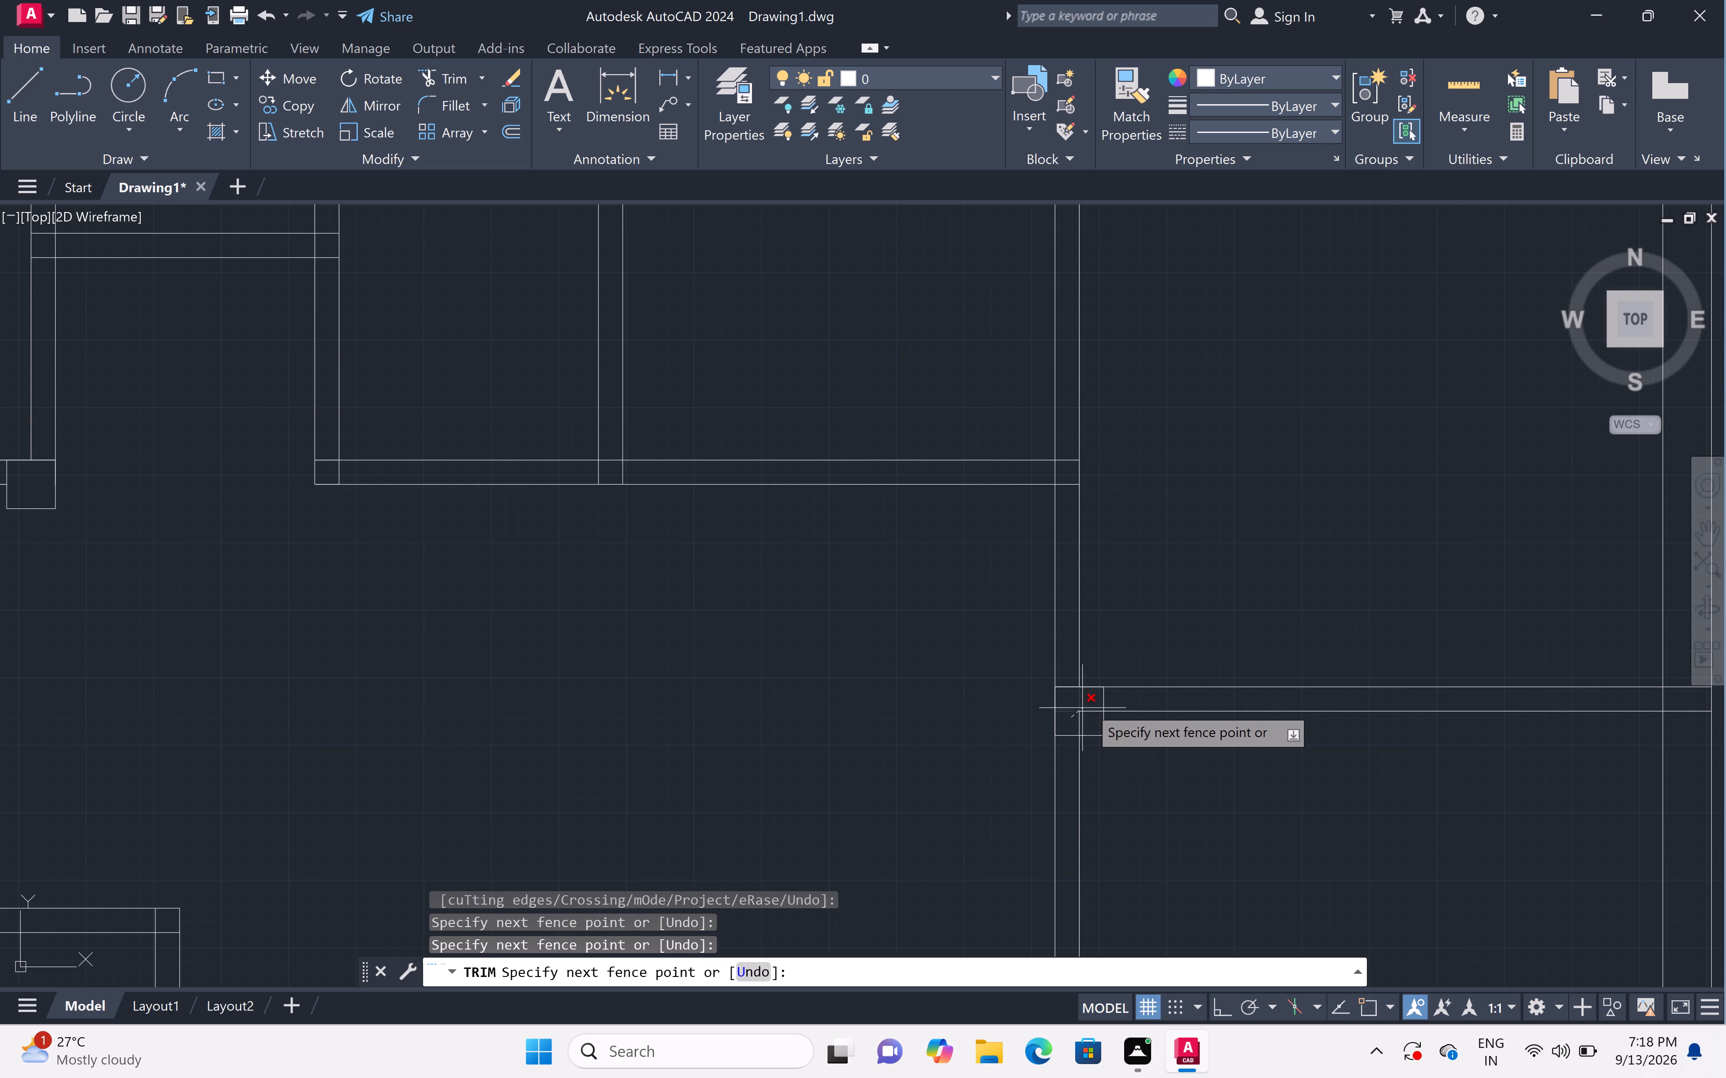
{"action": "left_click", "coordinate": [1089, 705]}
{"action": "left_click", "coordinate": [1084, 697]}
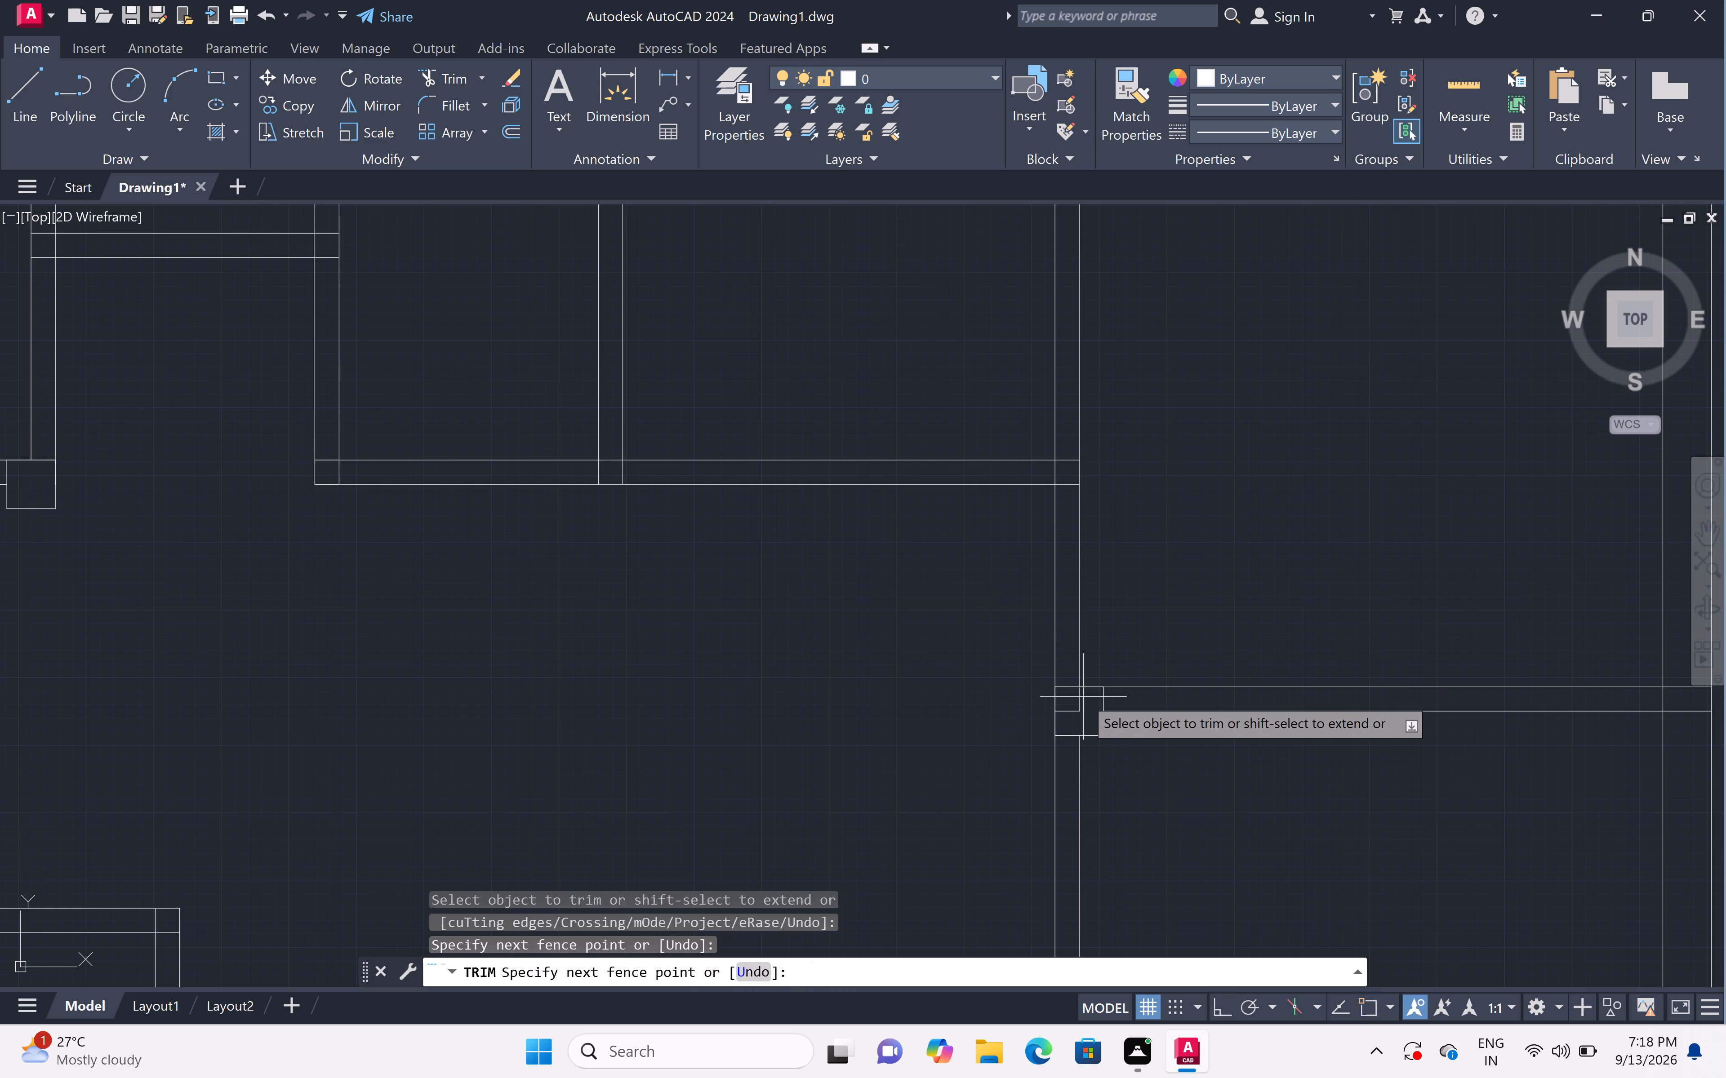
{"action": "left_click", "coordinate": [1067, 718]}
{"action": "scroll", "coordinate": [1081, 706], "scroll_direction": "down", "scroll_amount": 1}
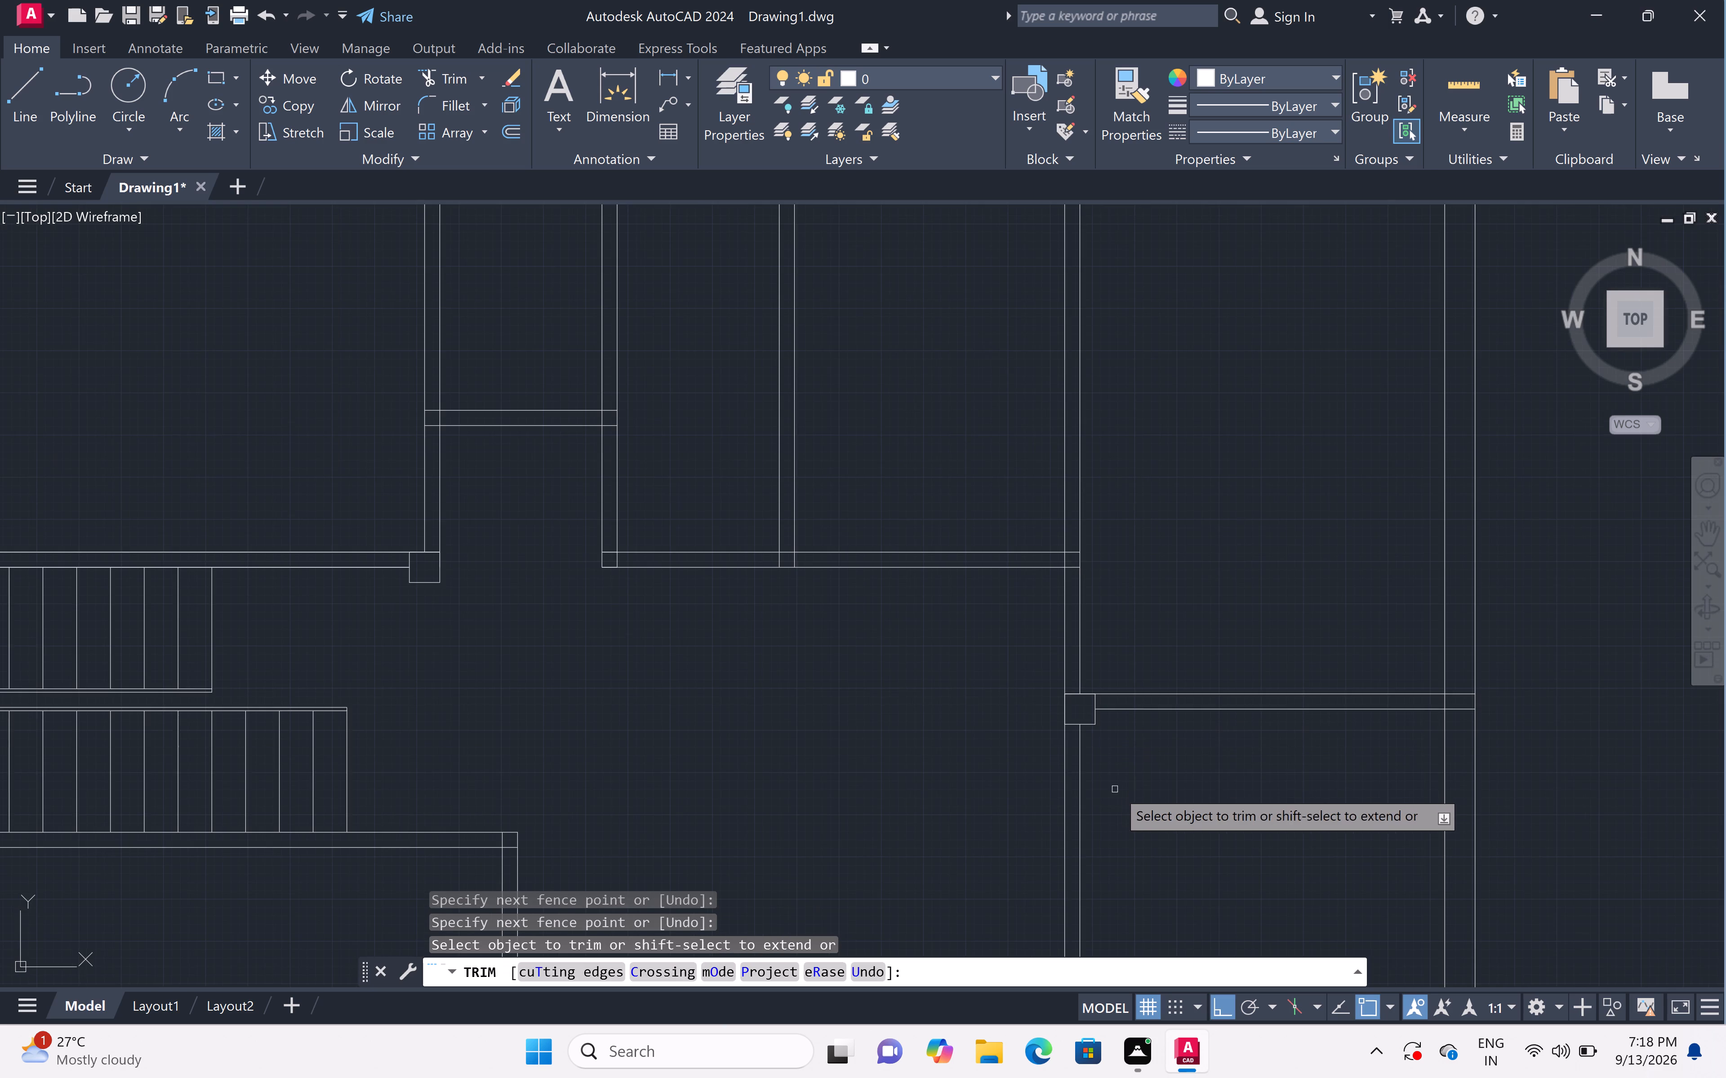
{"action": "scroll", "coordinate": [1119, 788], "scroll_direction": "down", "scroll_amount": 2}
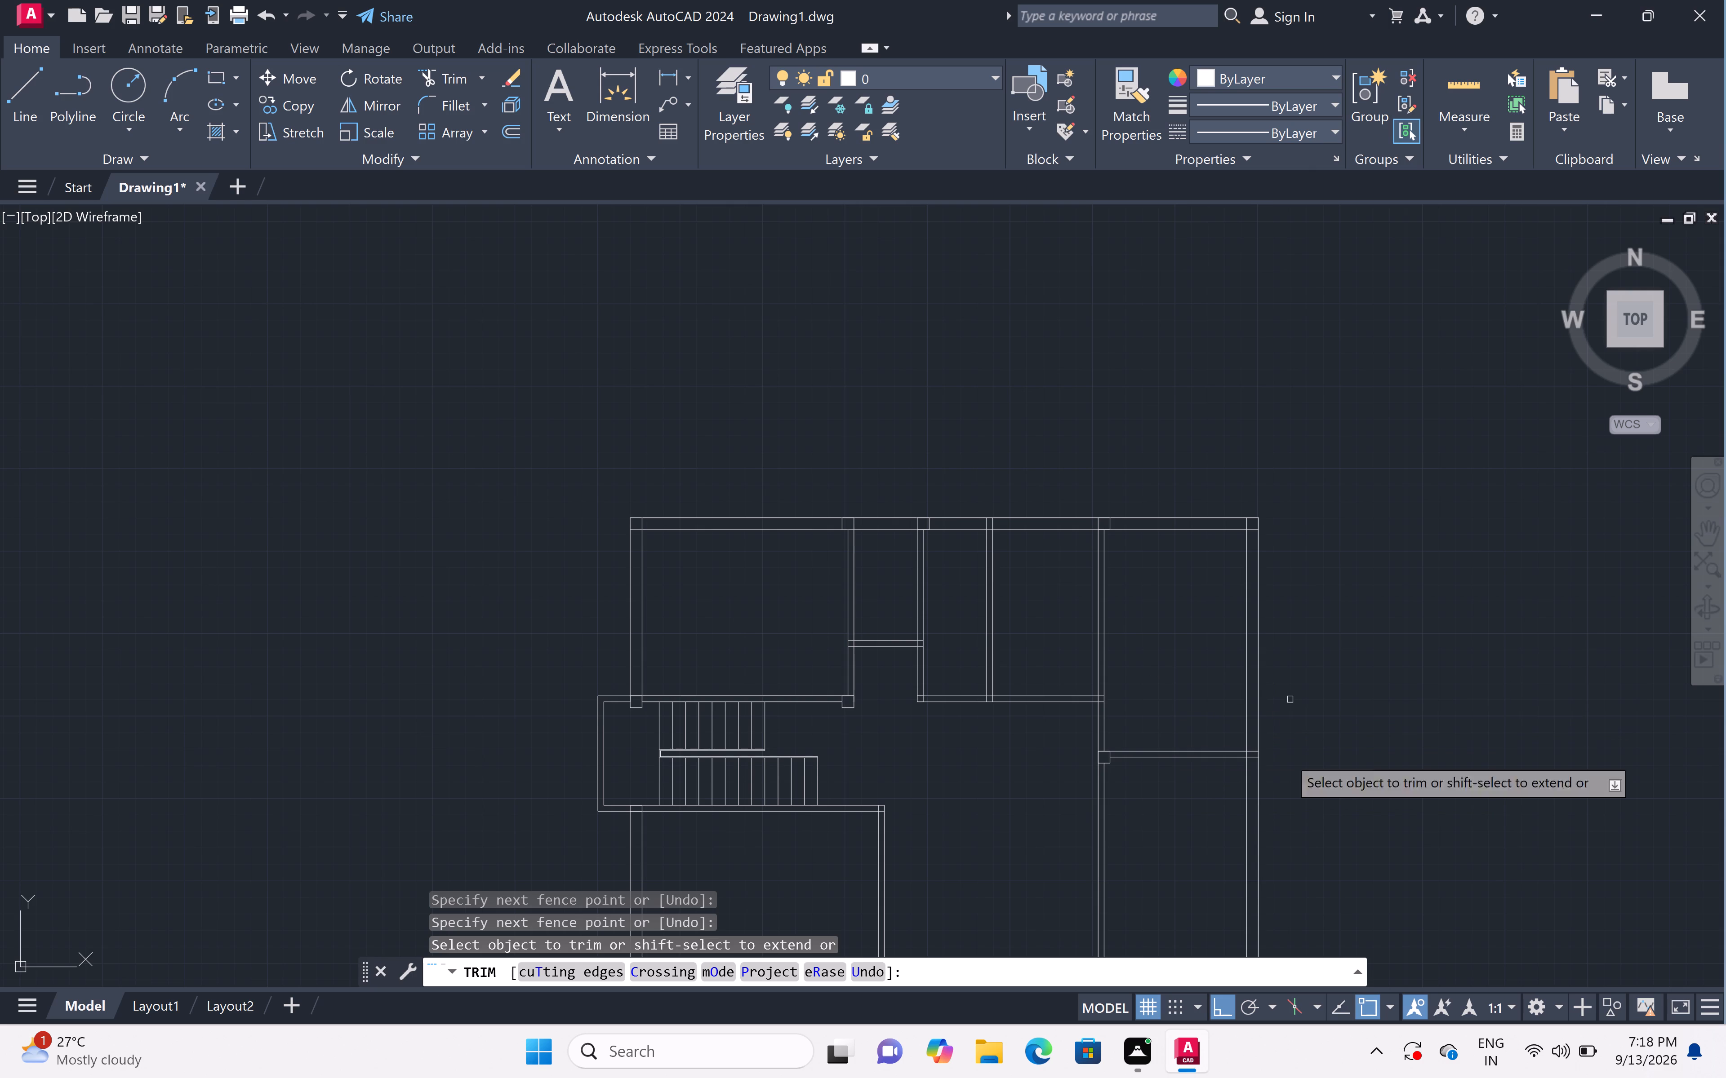
{"action": "scroll", "coordinate": [1257, 738], "scroll_direction": "up", "scroll_amount": 4}
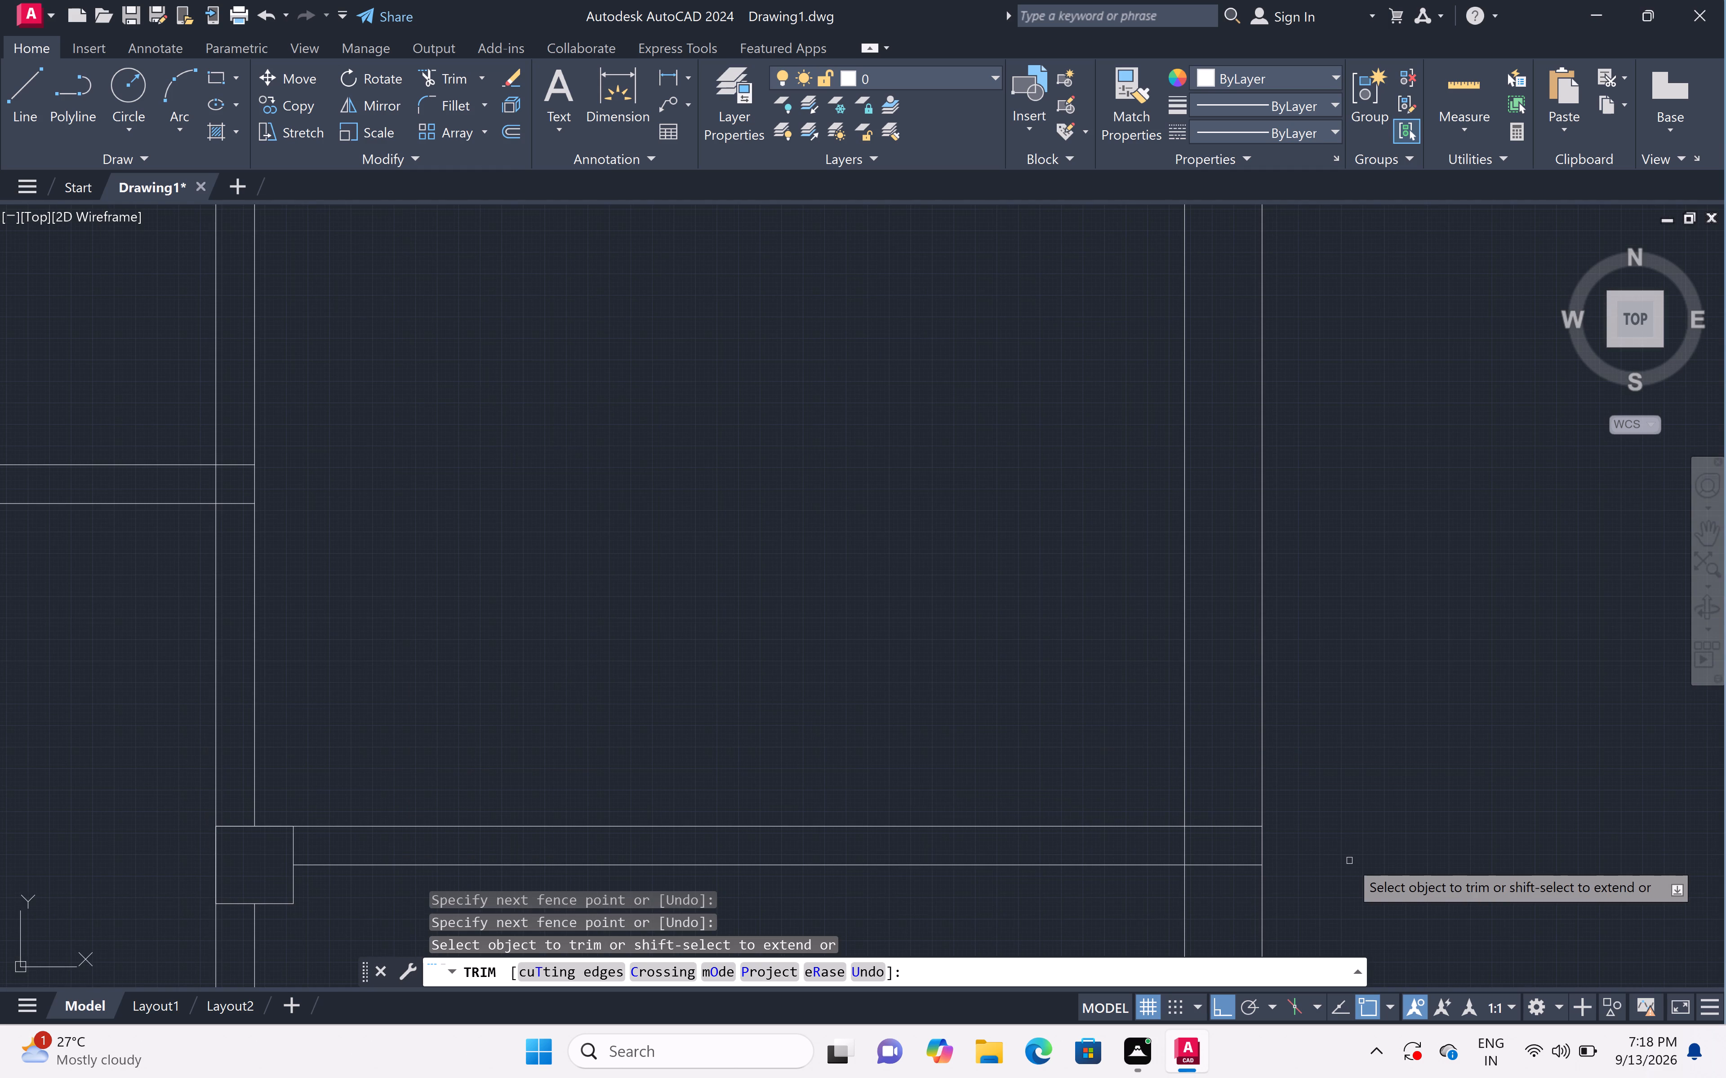
{"action": "key", "text": "Escape"}
Draw a 9" square column in the east wall at the cross partition's east end, flush with the partition's north face.
{"action": "middle_click_drag", "start_coordinate": [1348, 865], "coordinate": [1315, 675]}
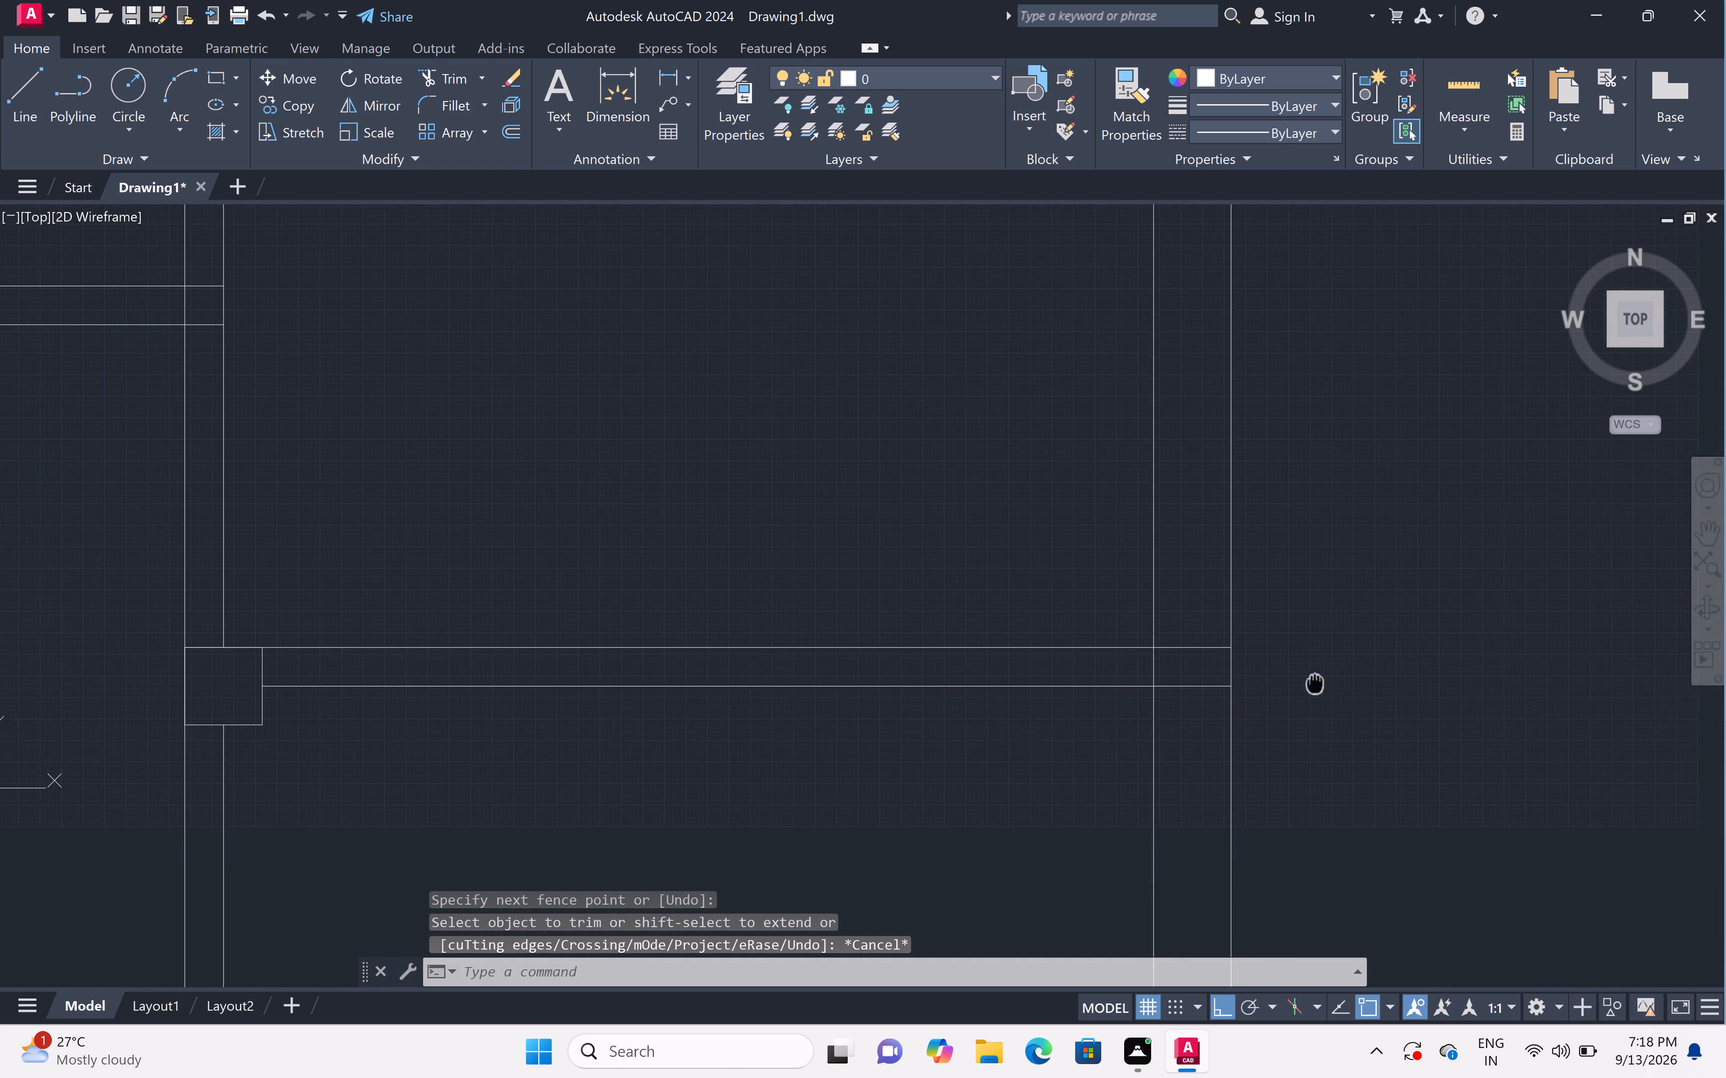
{"action": "type", "text": "l"}
{"action": "key", "text": "space"}
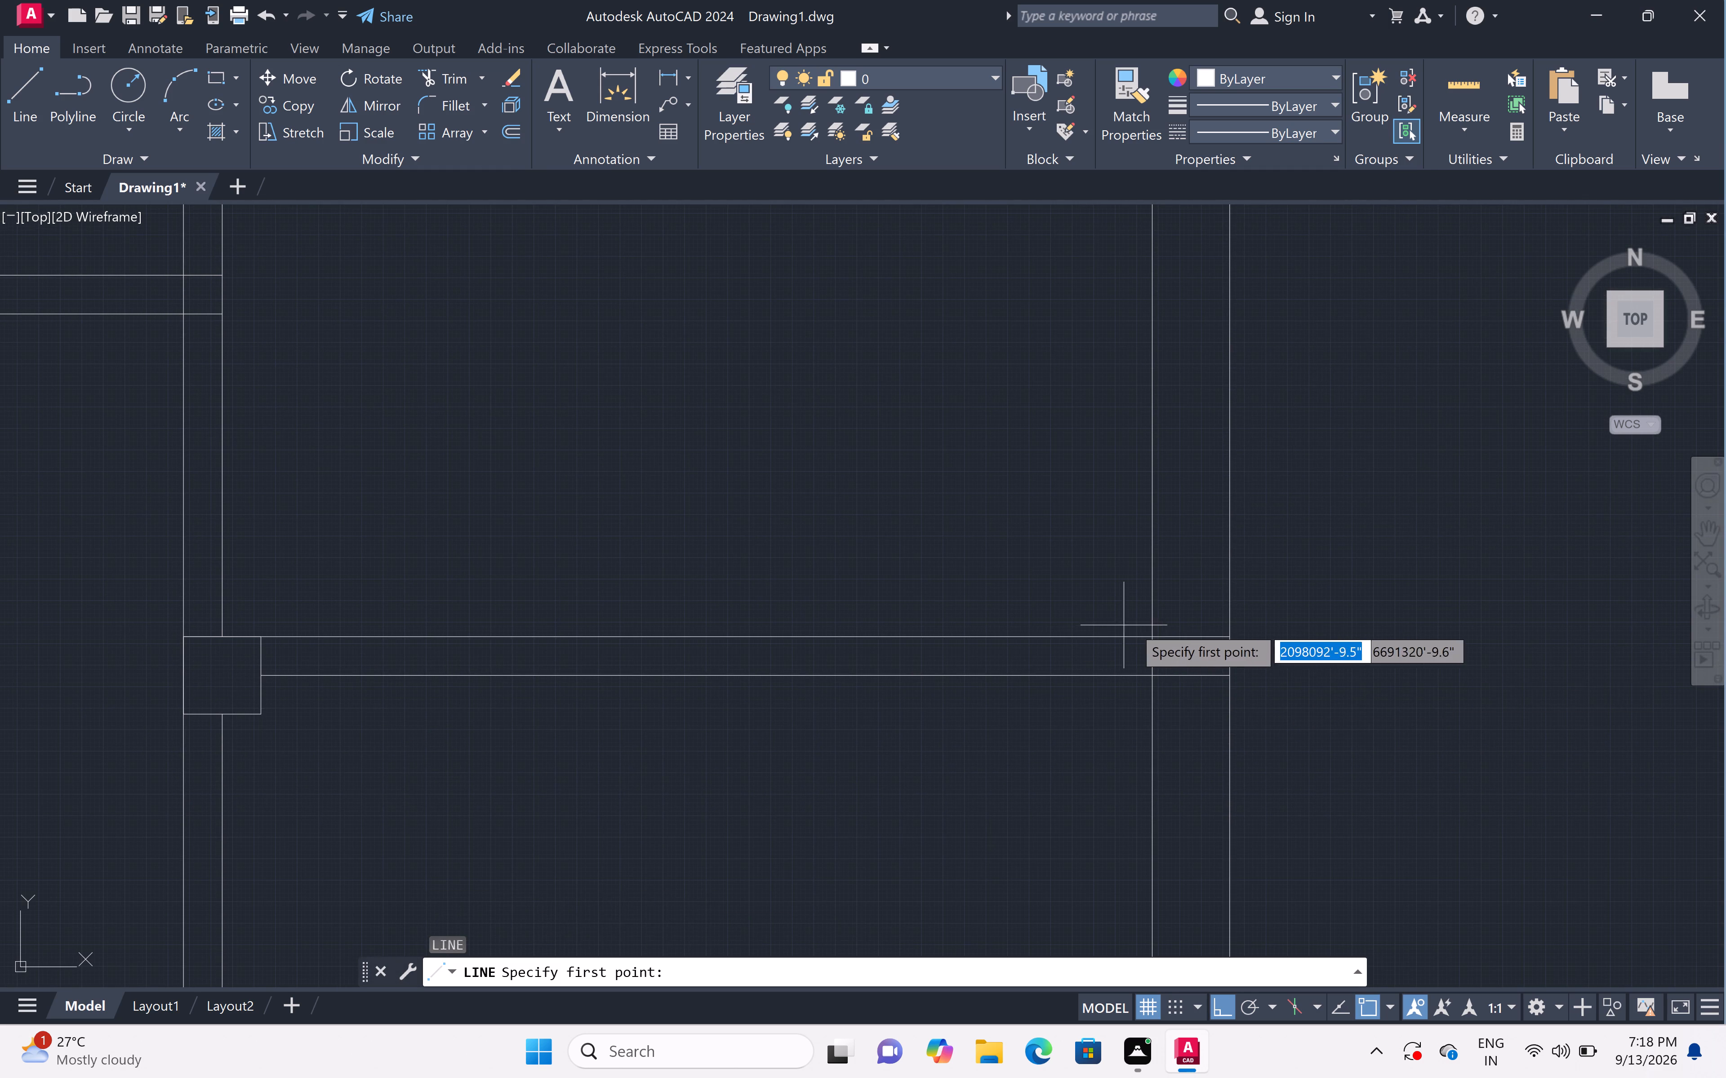
{"action": "left_click", "coordinate": [1228, 632]}
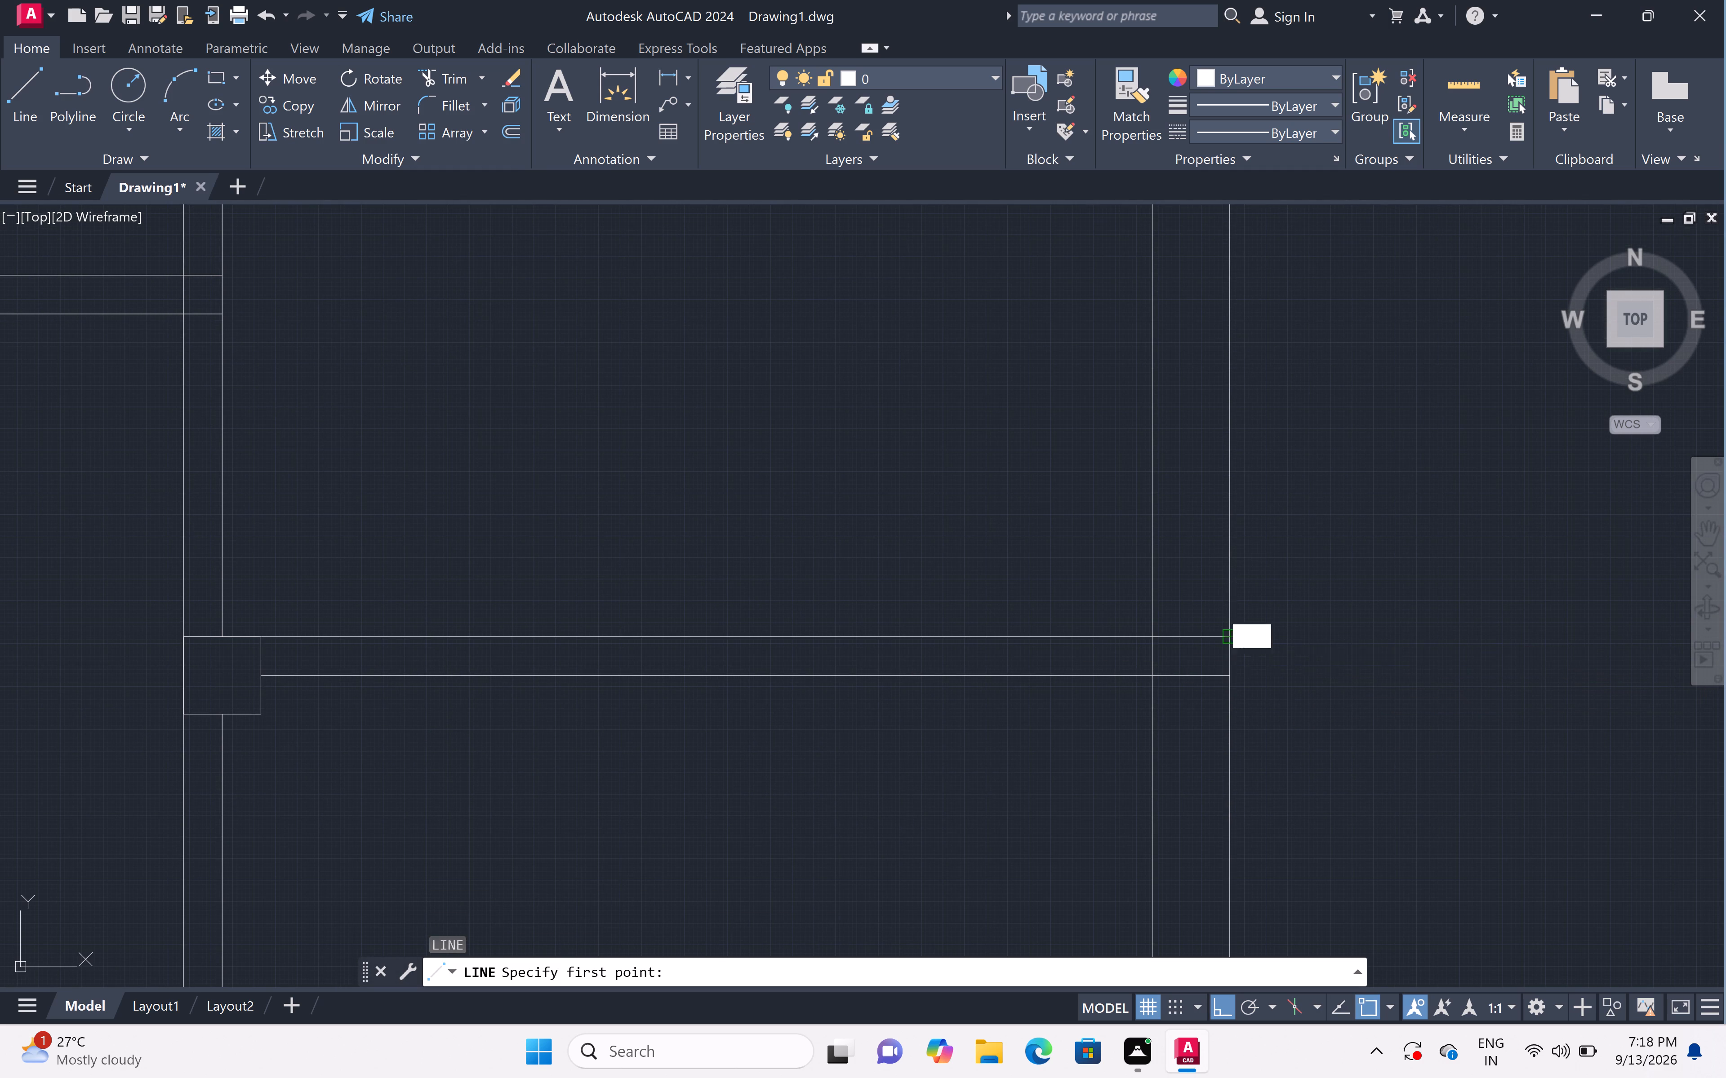
{"action": "type", "text": "9\""}
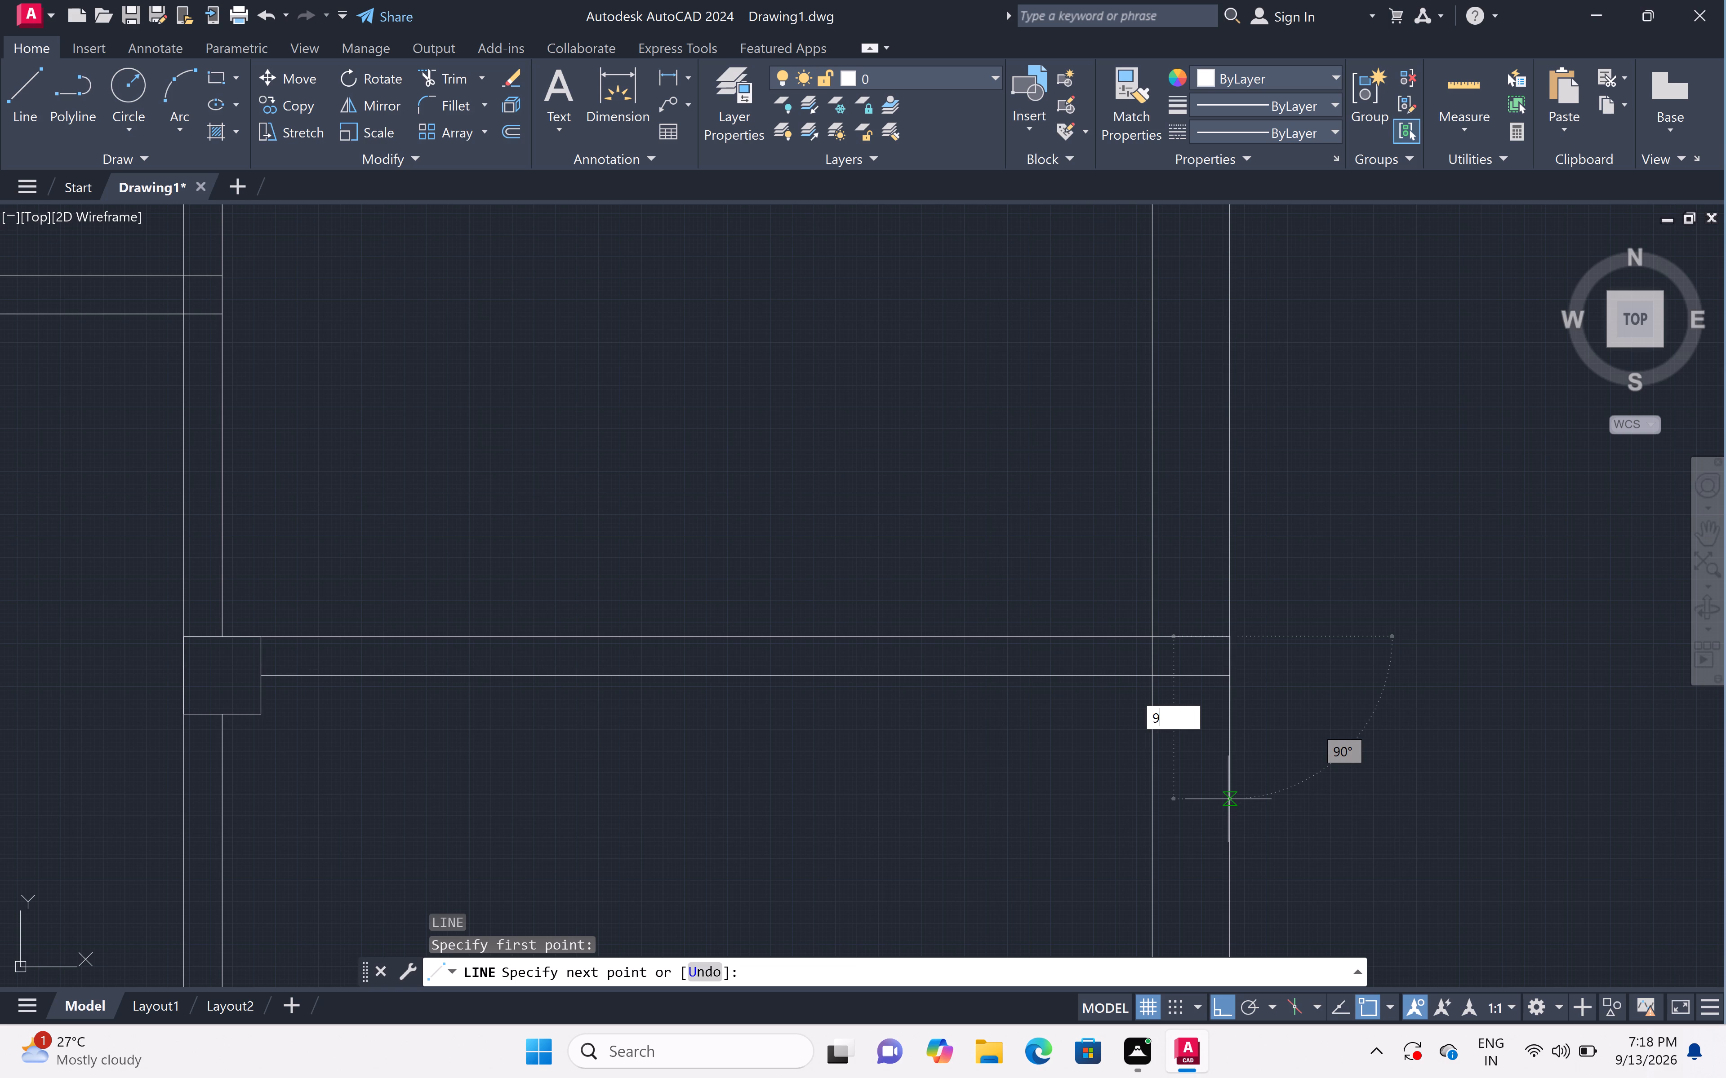
{"action": "key", "text": "space"}
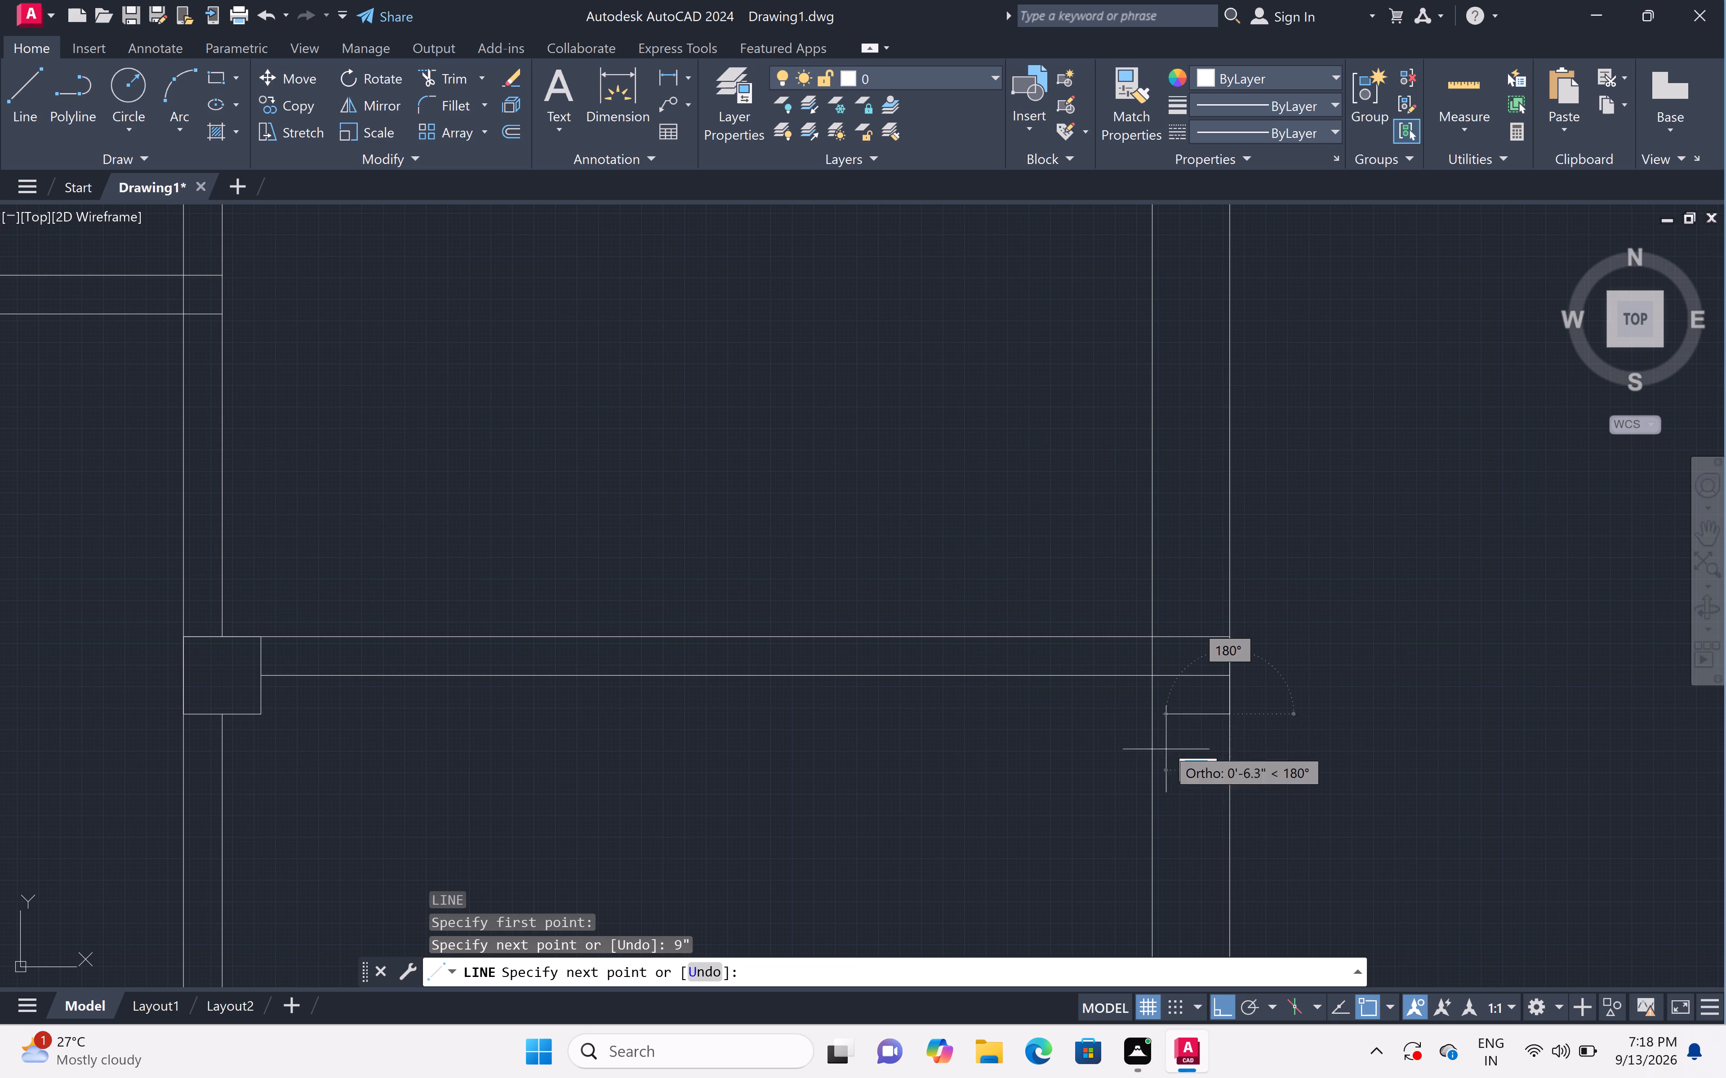
{"action": "left_click", "coordinate": [1149, 720]}
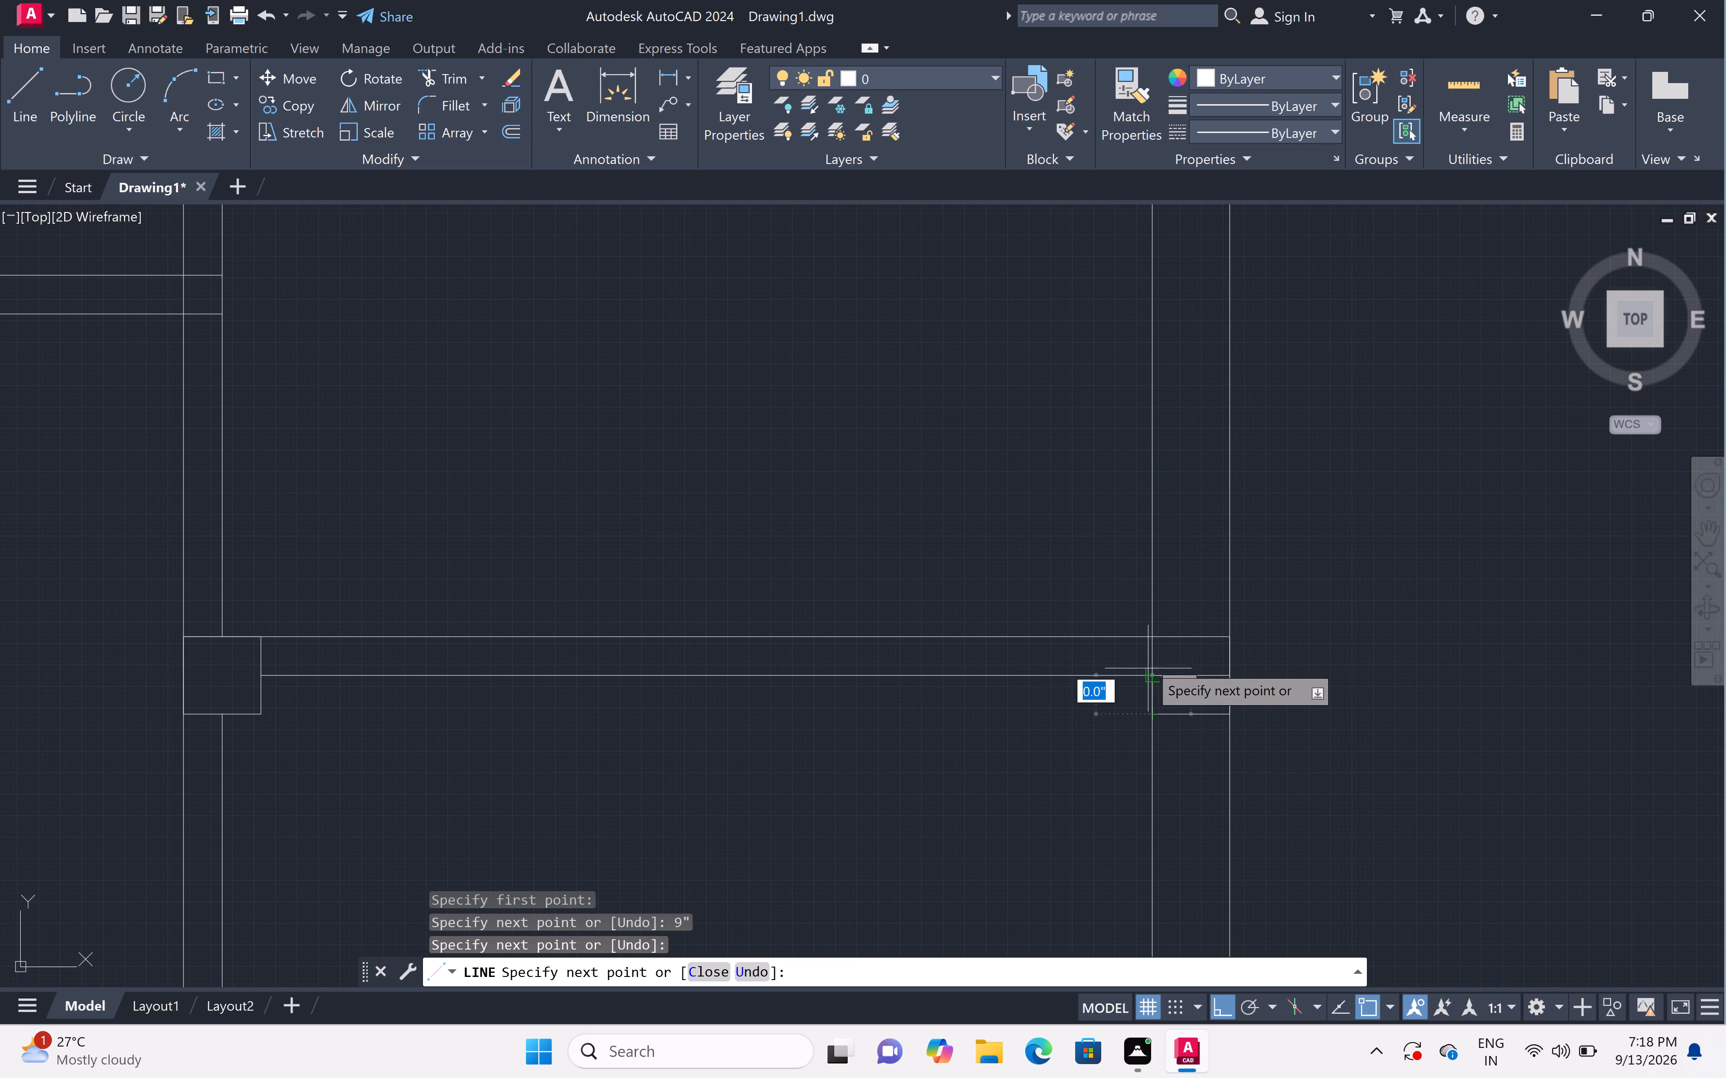
{"action": "left_click", "coordinate": [1148, 637]}
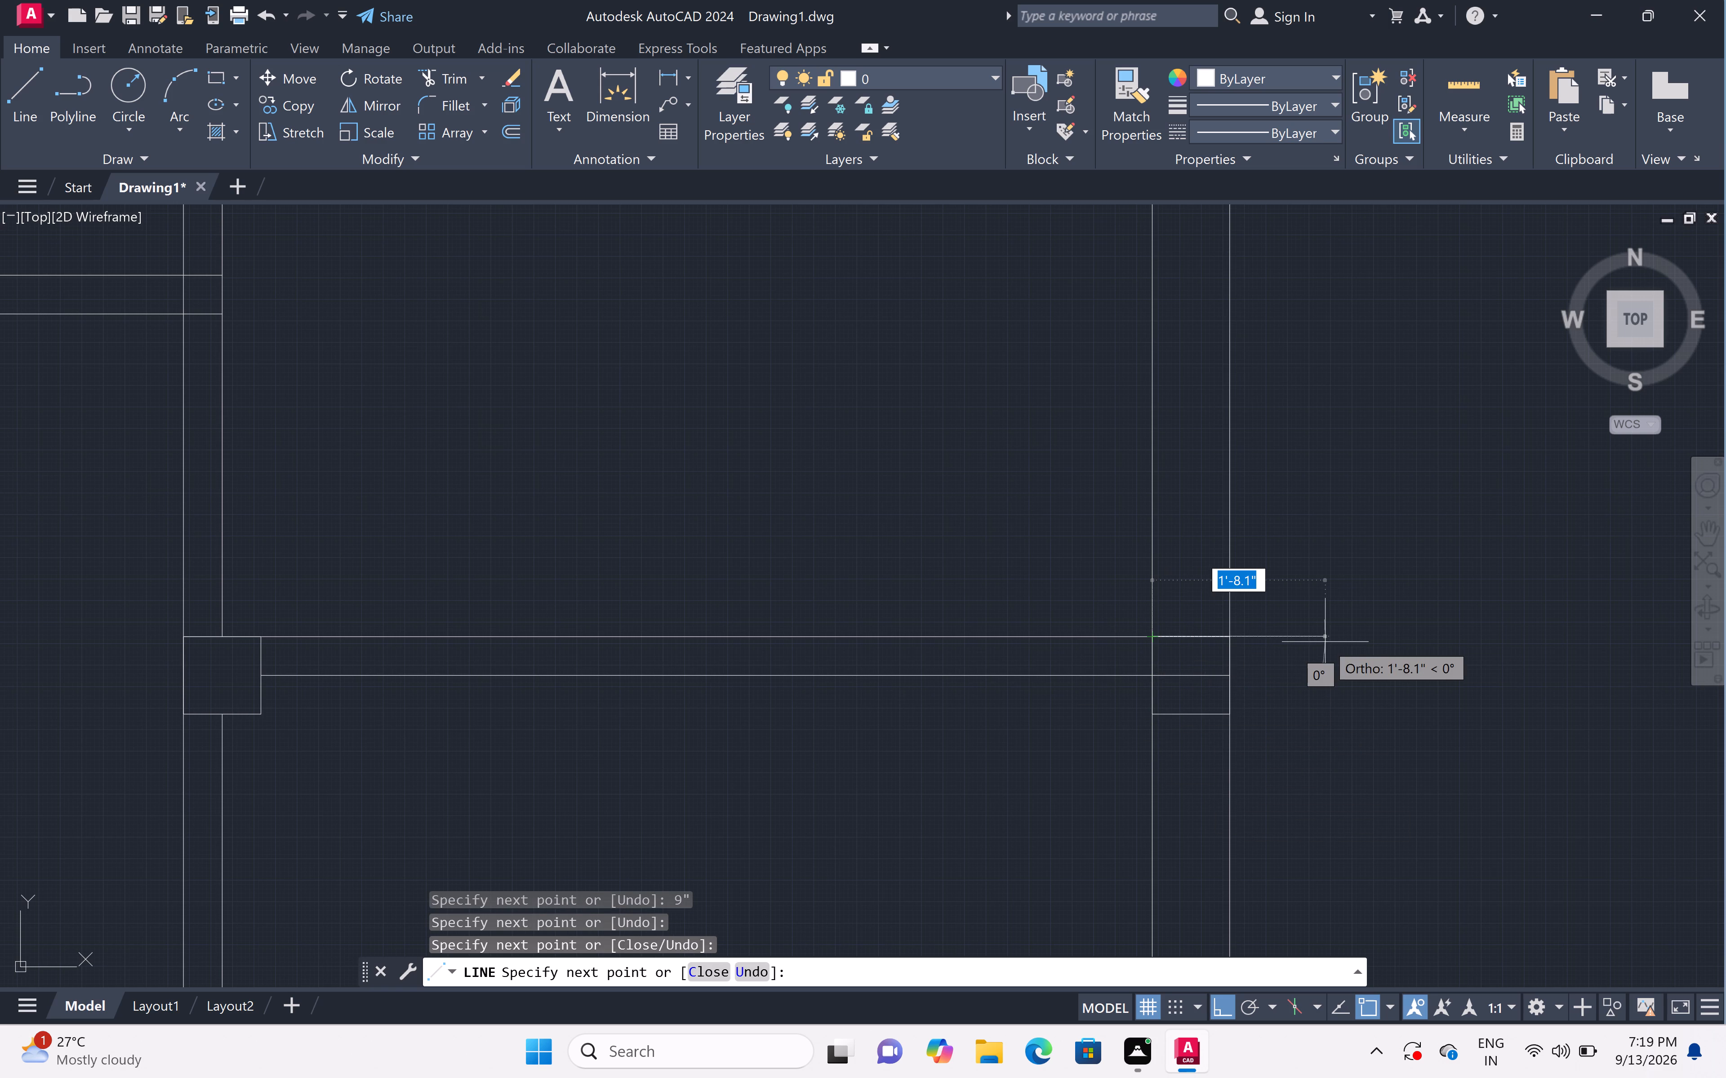
{"action": "key", "text": "Escape"}
Trim the cross partition's south face line inside the new east wall column.
{"action": "type", "text": "tr"}
{"action": "key", "text": "space"}
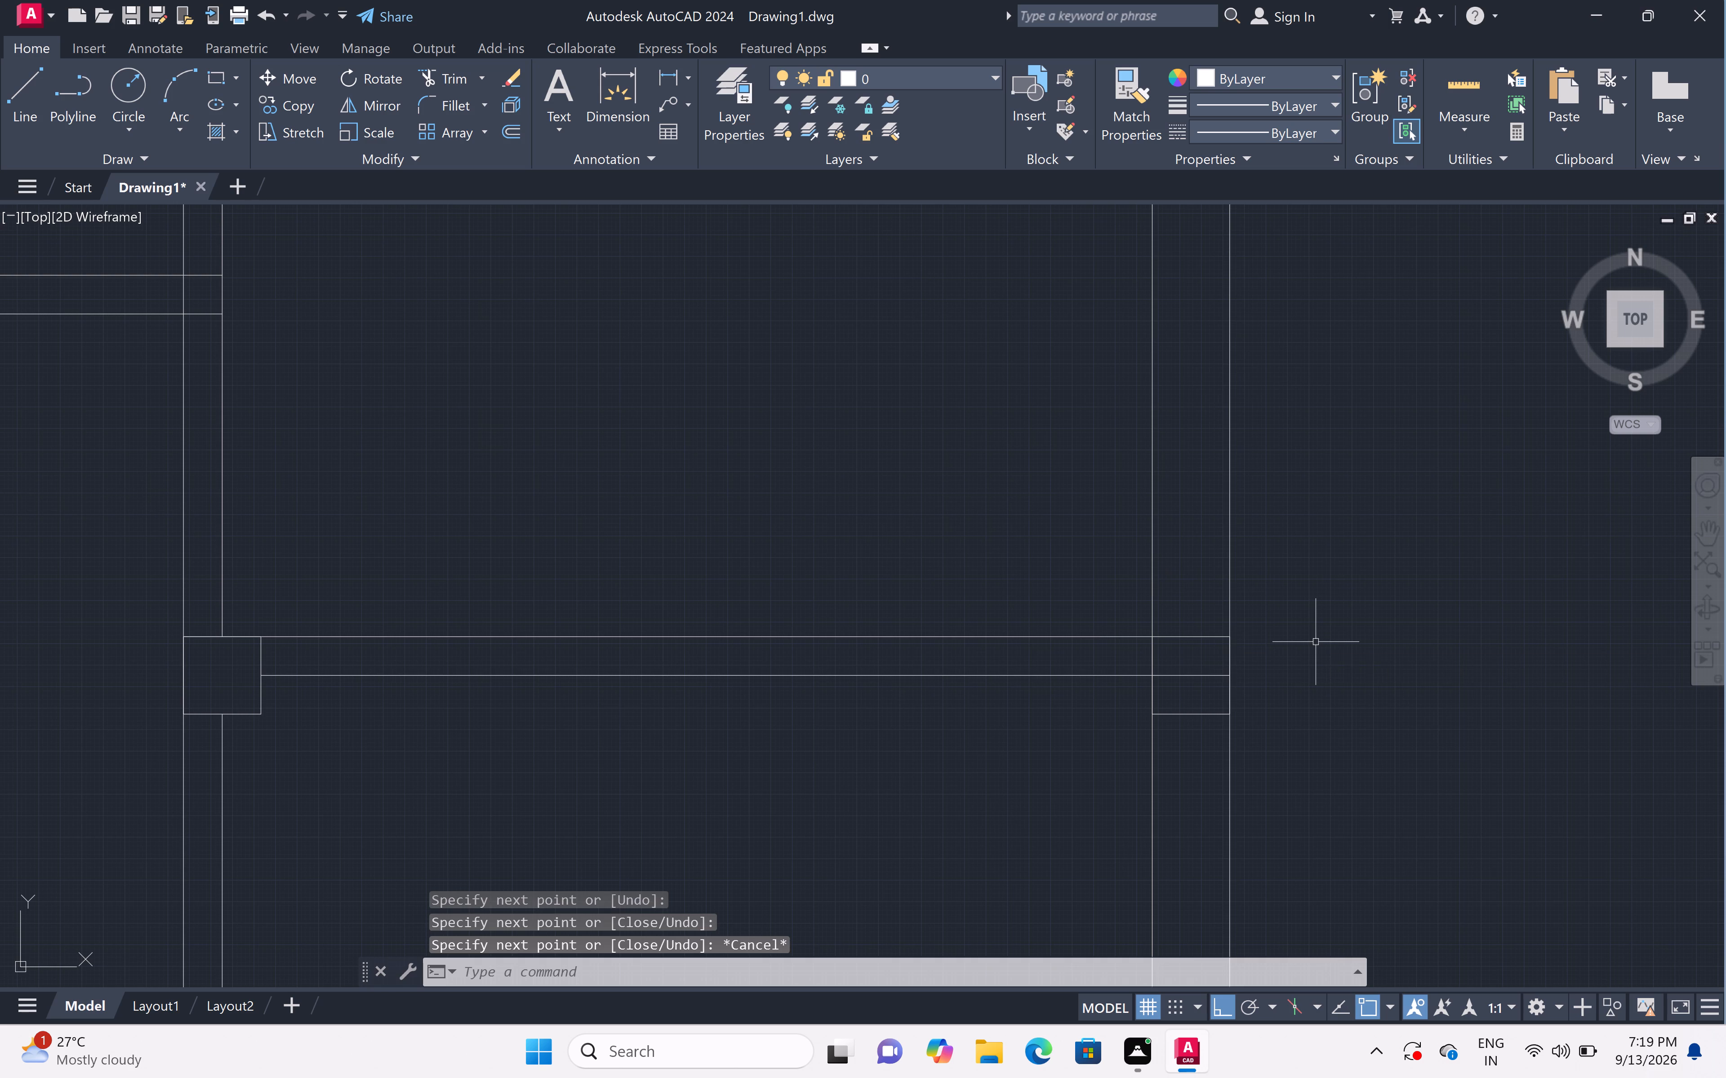
{"action": "left_click", "coordinate": [1191, 678]}
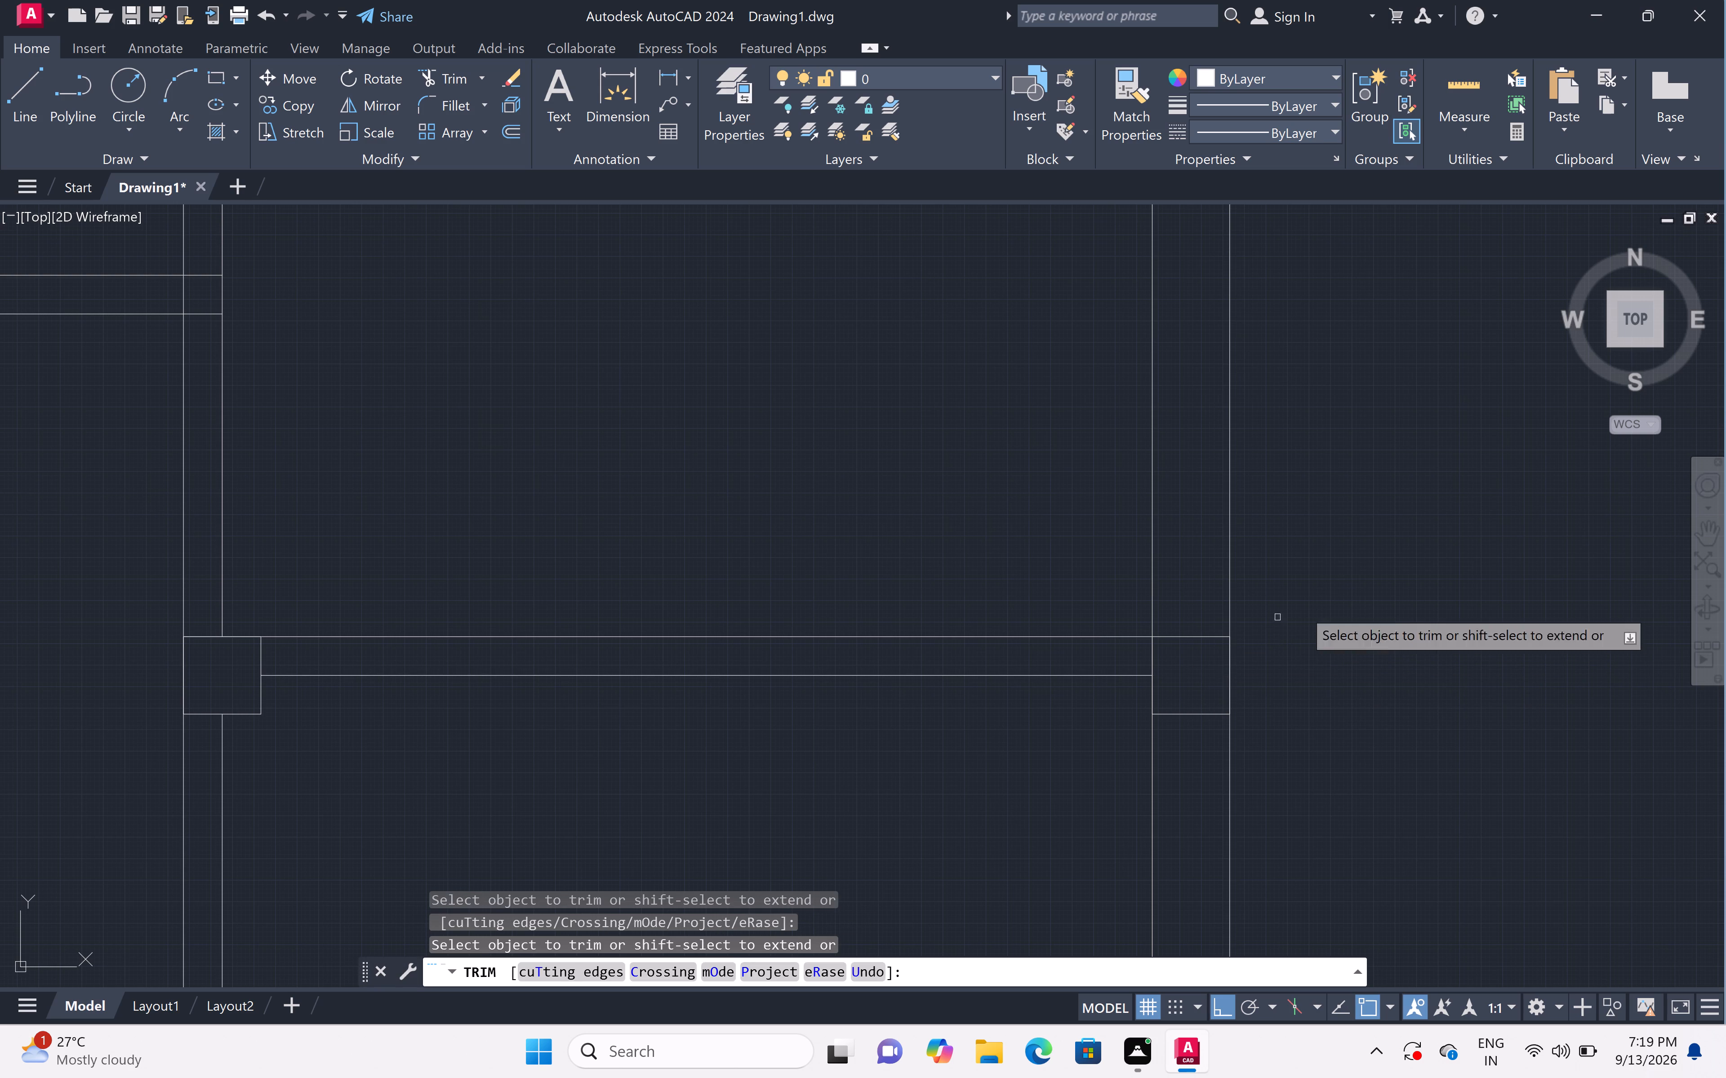
{"action": "key", "text": "Escape"}
Outline a 9" column in the south wall at the easternmost partition, extending 9" east from the partition's west face.
{"action": "scroll", "coordinate": [1374, 601], "scroll_direction": "down", "scroll_amount": 4}
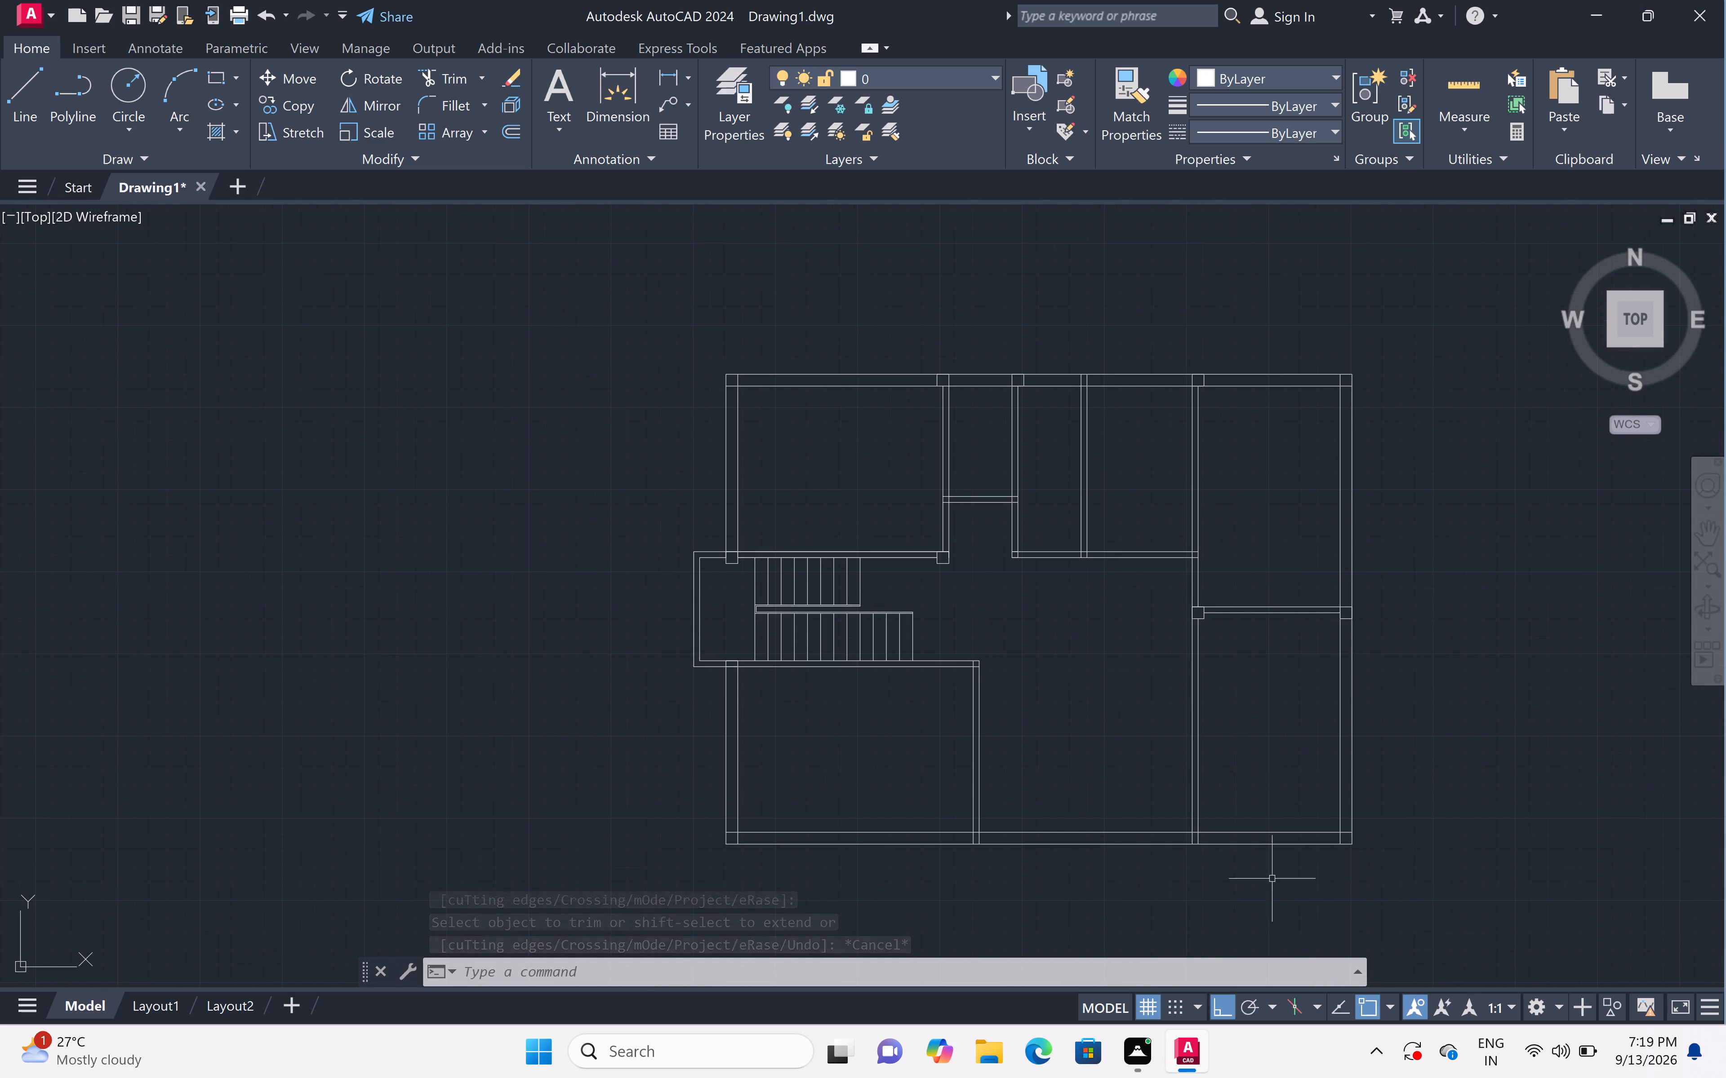
{"action": "scroll", "coordinate": [1208, 847], "scroll_direction": "up", "scroll_amount": 3}
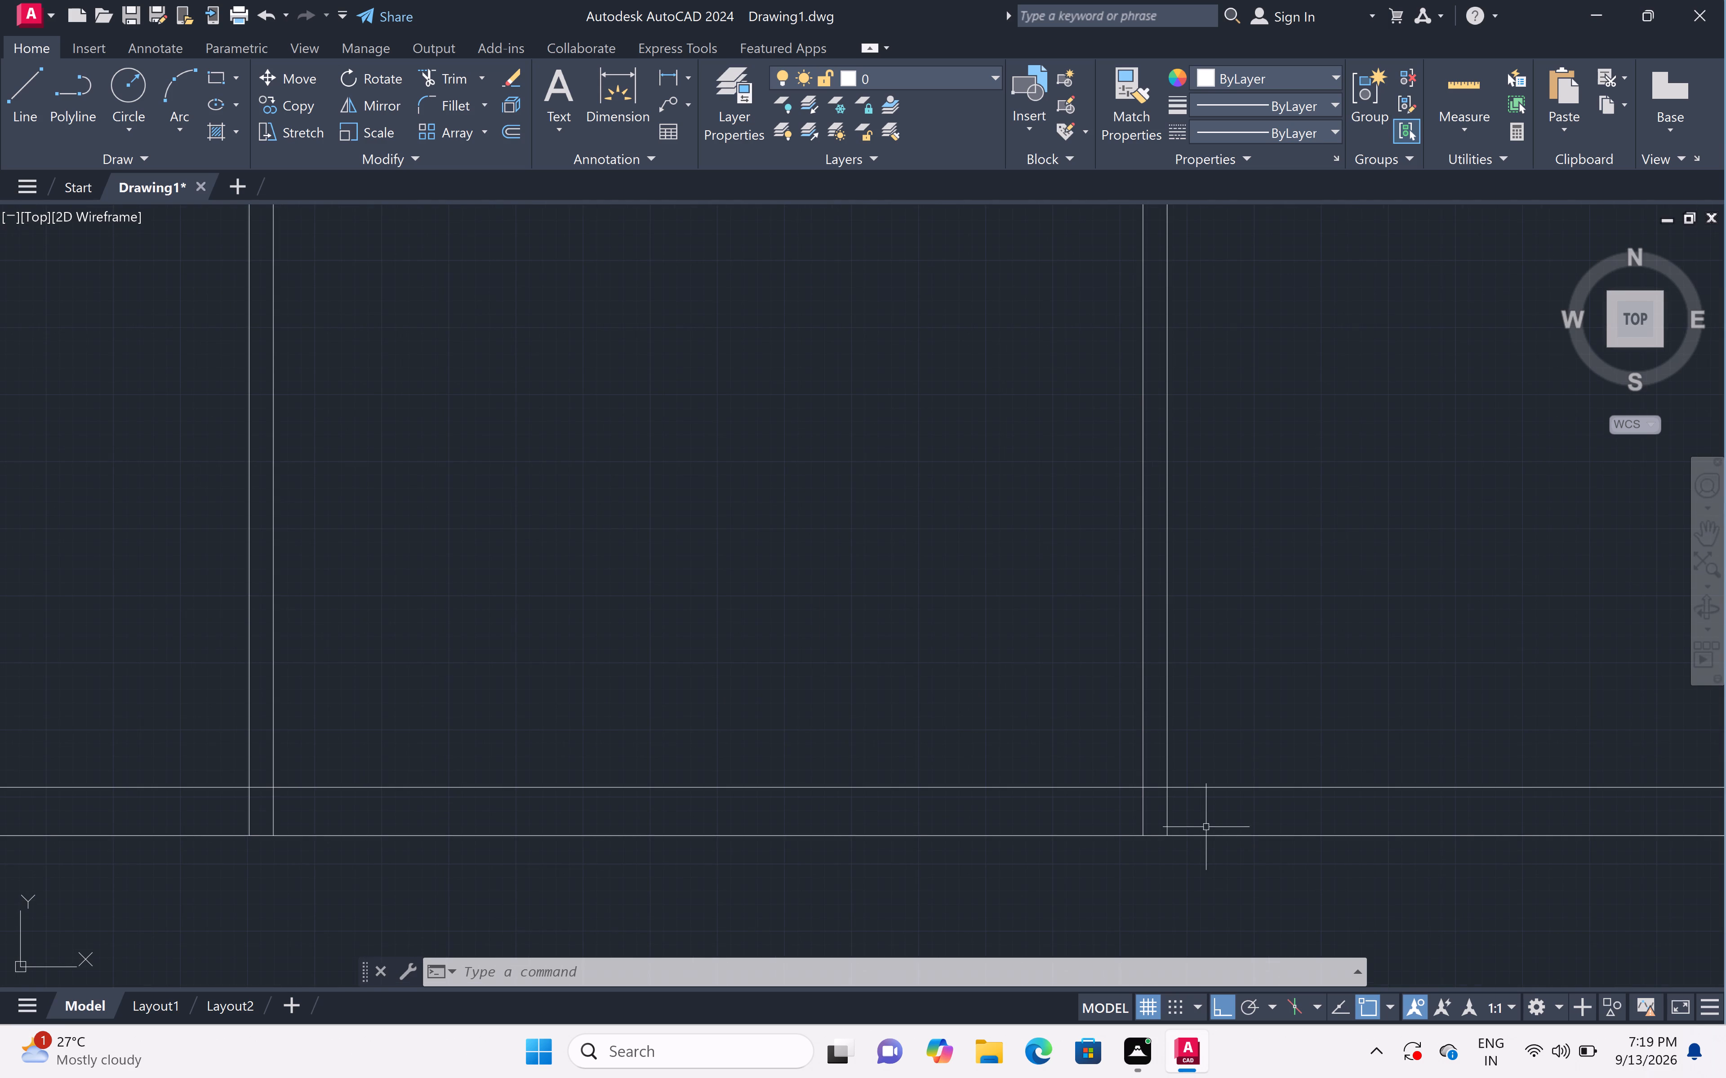
{"action": "type", "text": "l"}
{"action": "key", "text": "space"}
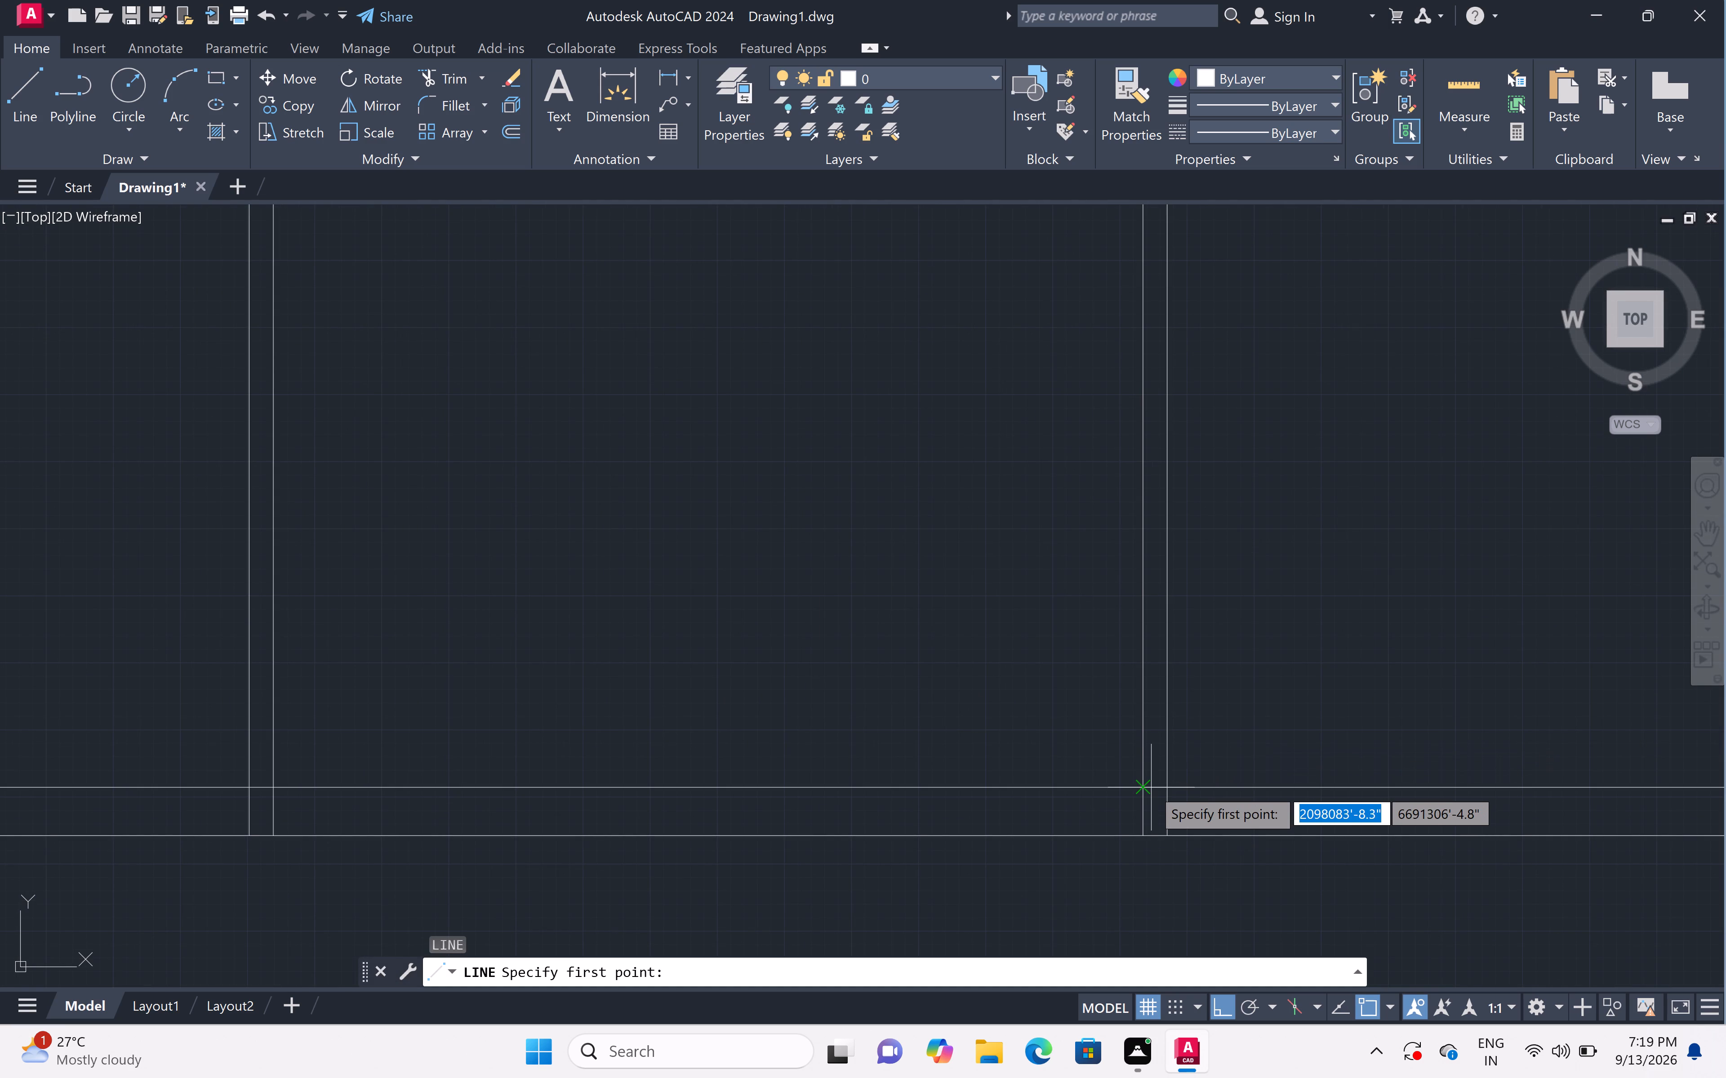
{"action": "left_click", "coordinate": [1145, 790]}
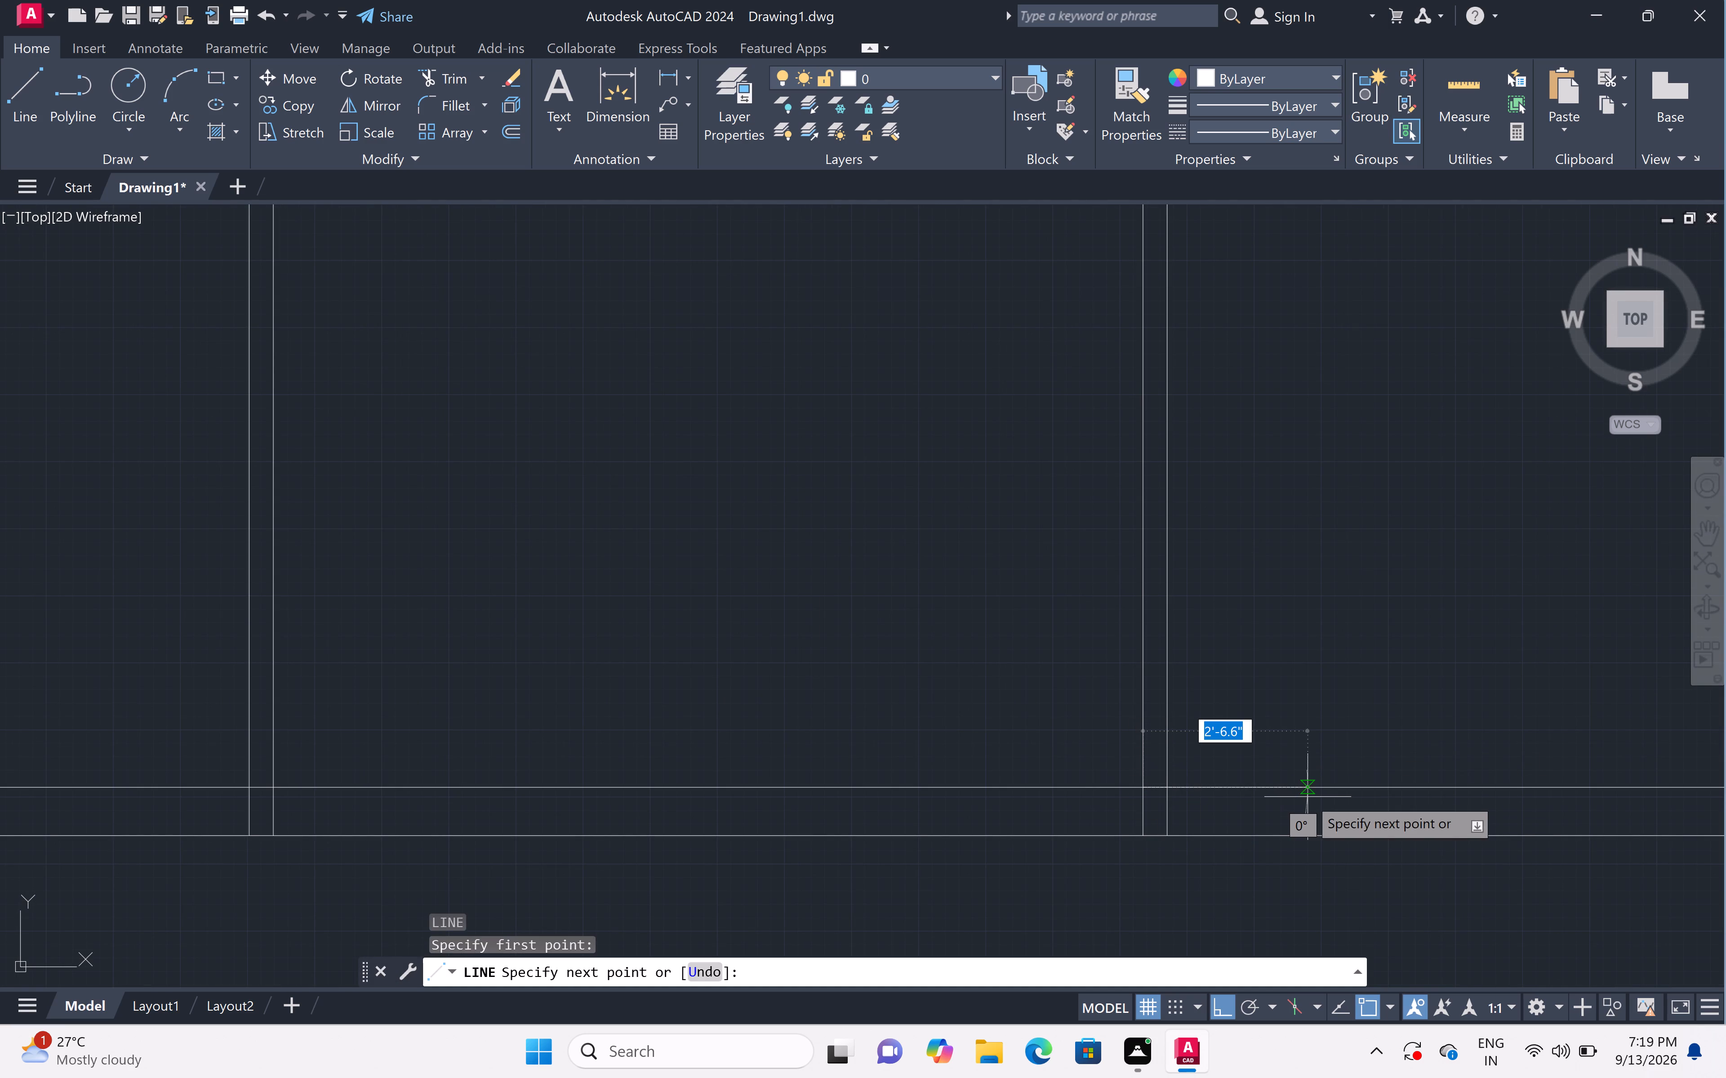
{"action": "key", "text": "9"}
{"action": "key", "text": "shift+quotedbl"}
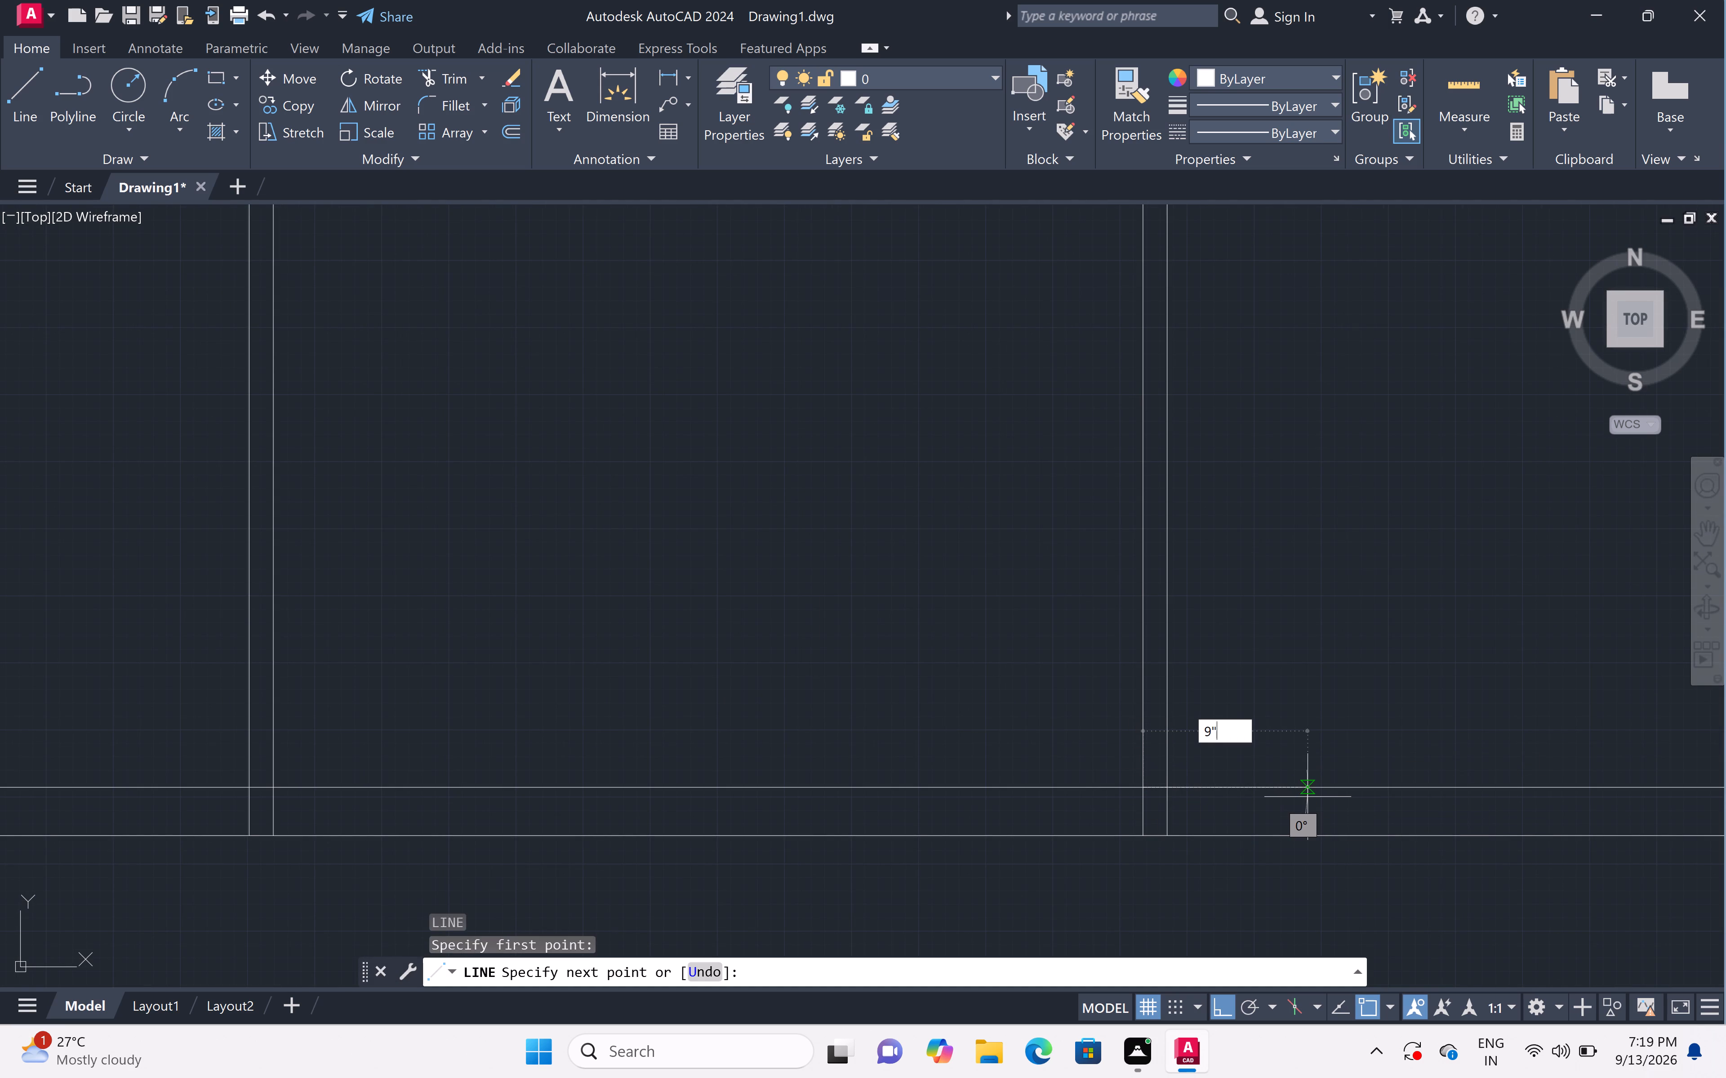
{"action": "key", "text": "space"}
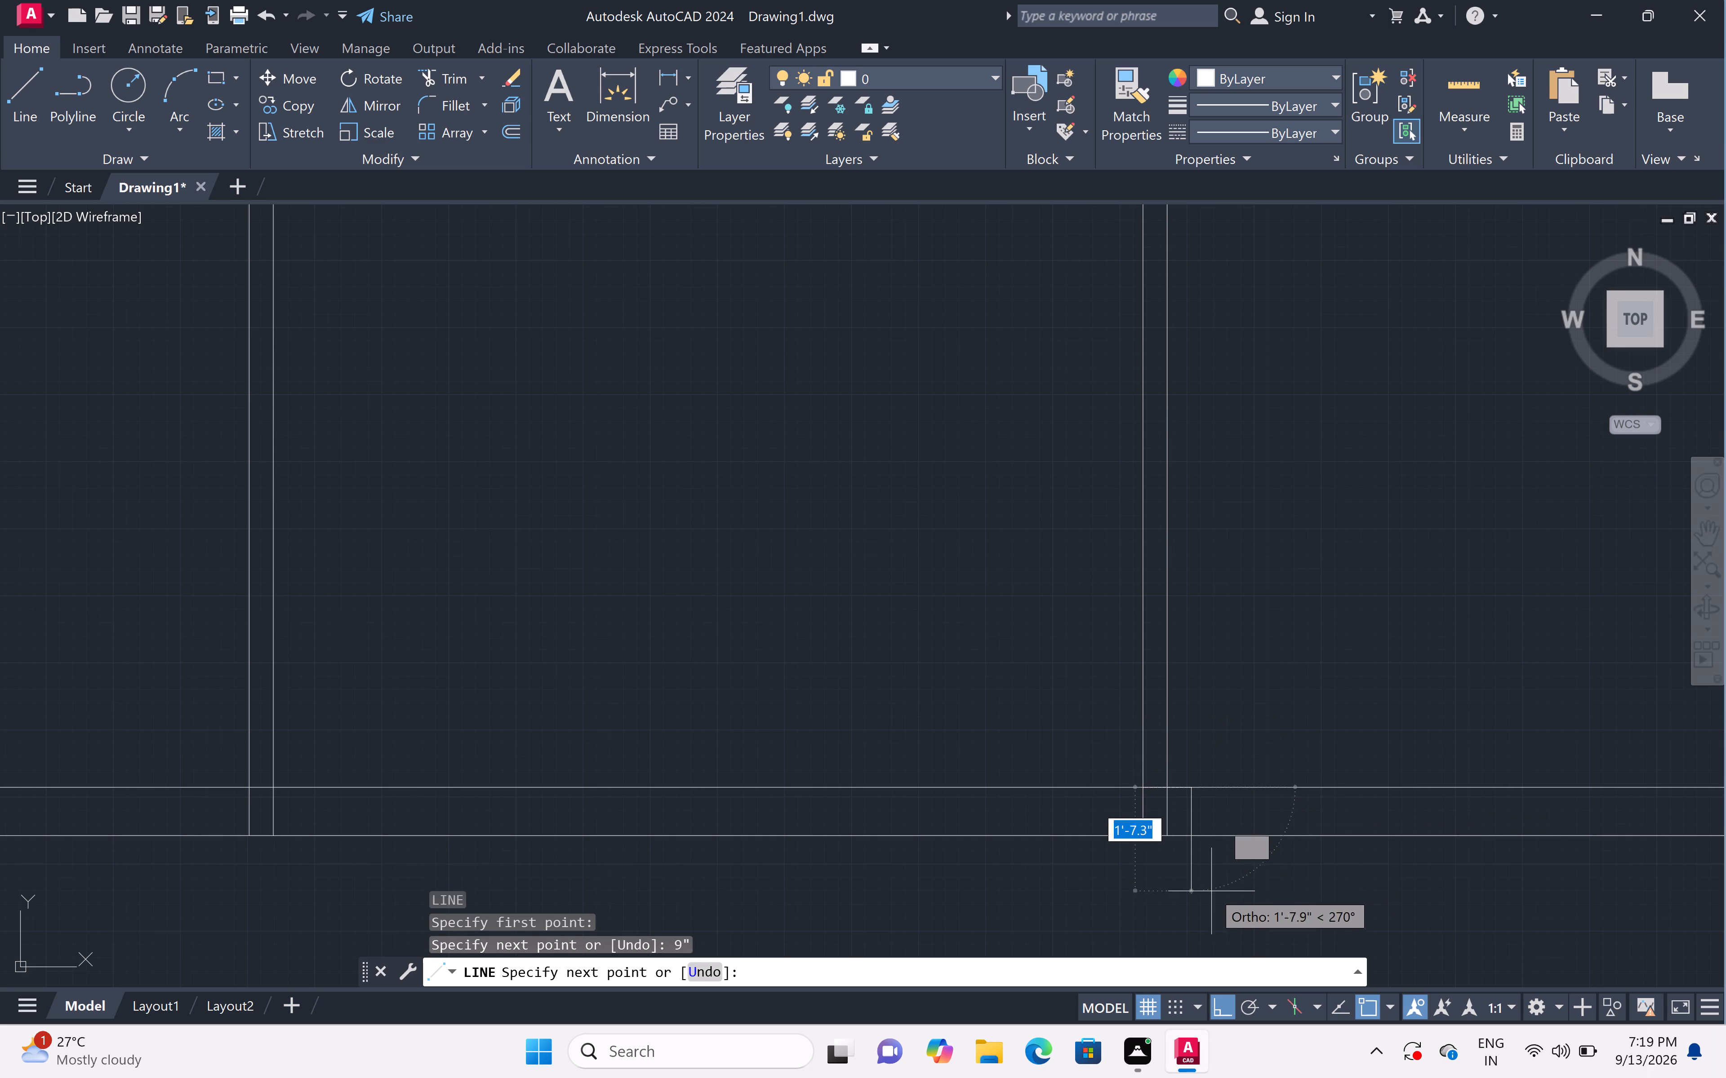
{"action": "left_click", "coordinate": [1193, 838]}
{"action": "key", "text": "Escape"}
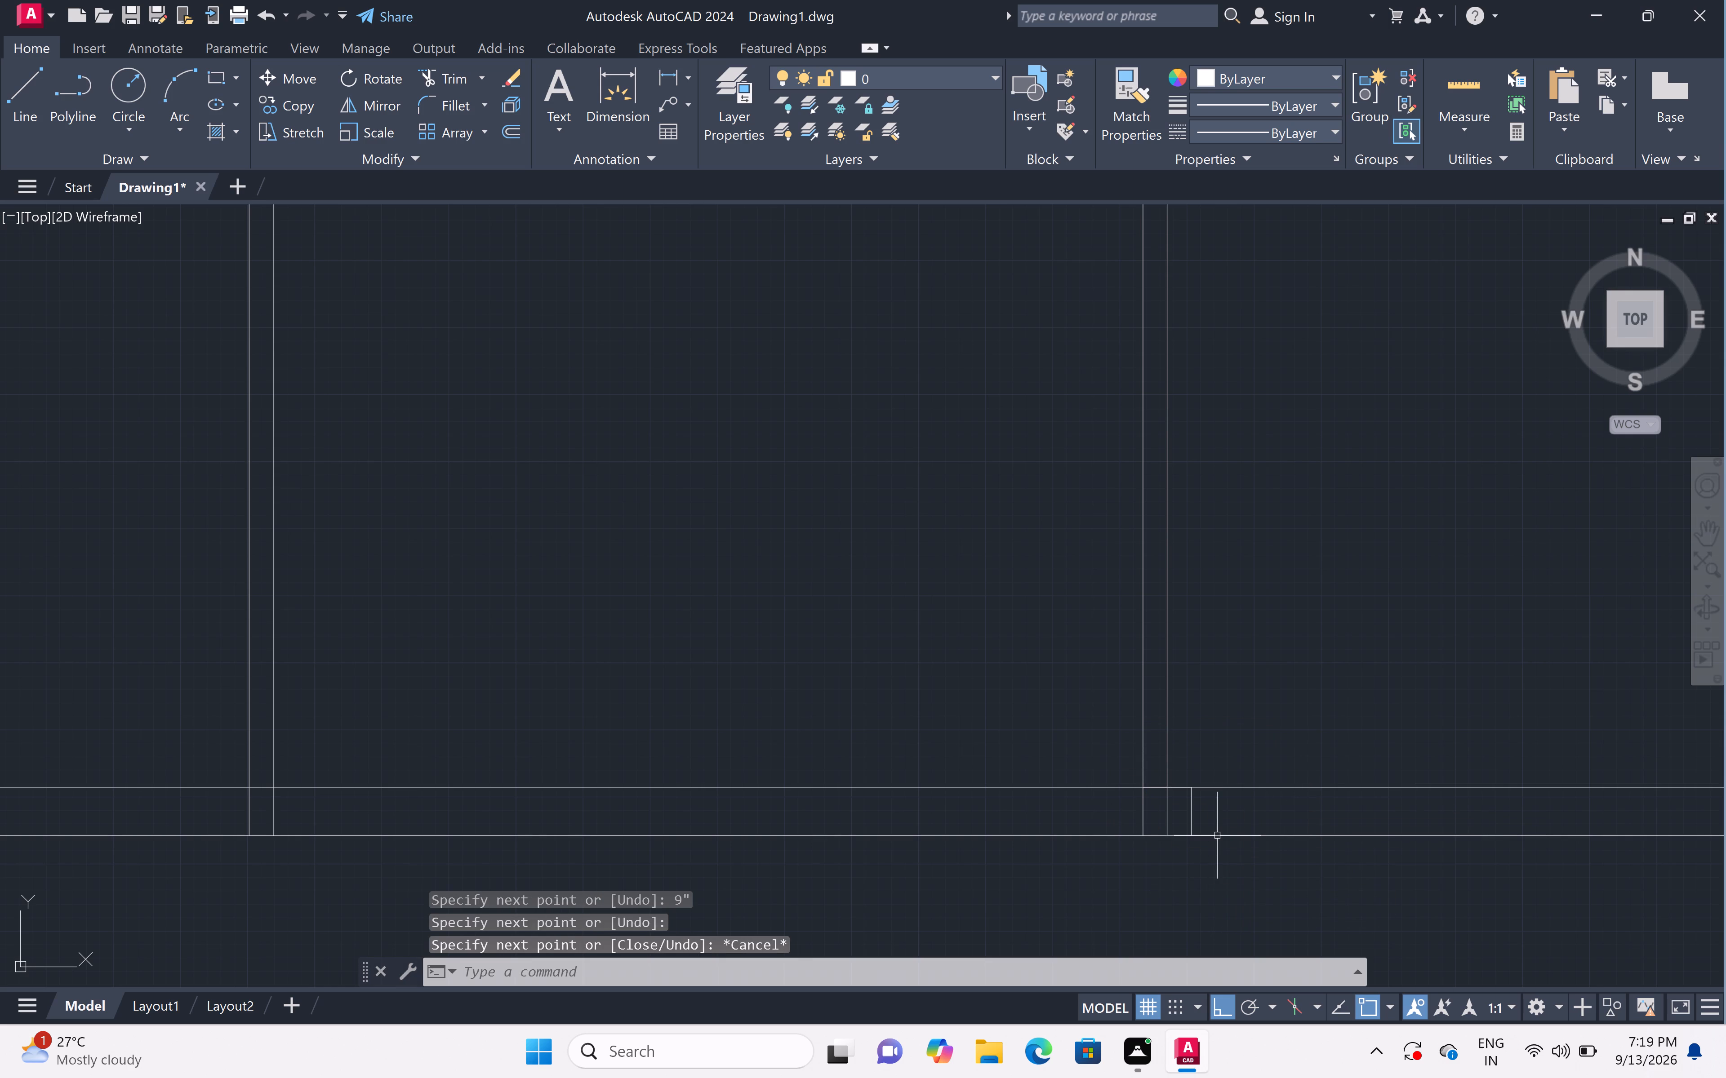
Trim the easternmost partition's east face line inside its new south wall column.
{"action": "type", "text": "tr"}
{"action": "key", "text": "space"}
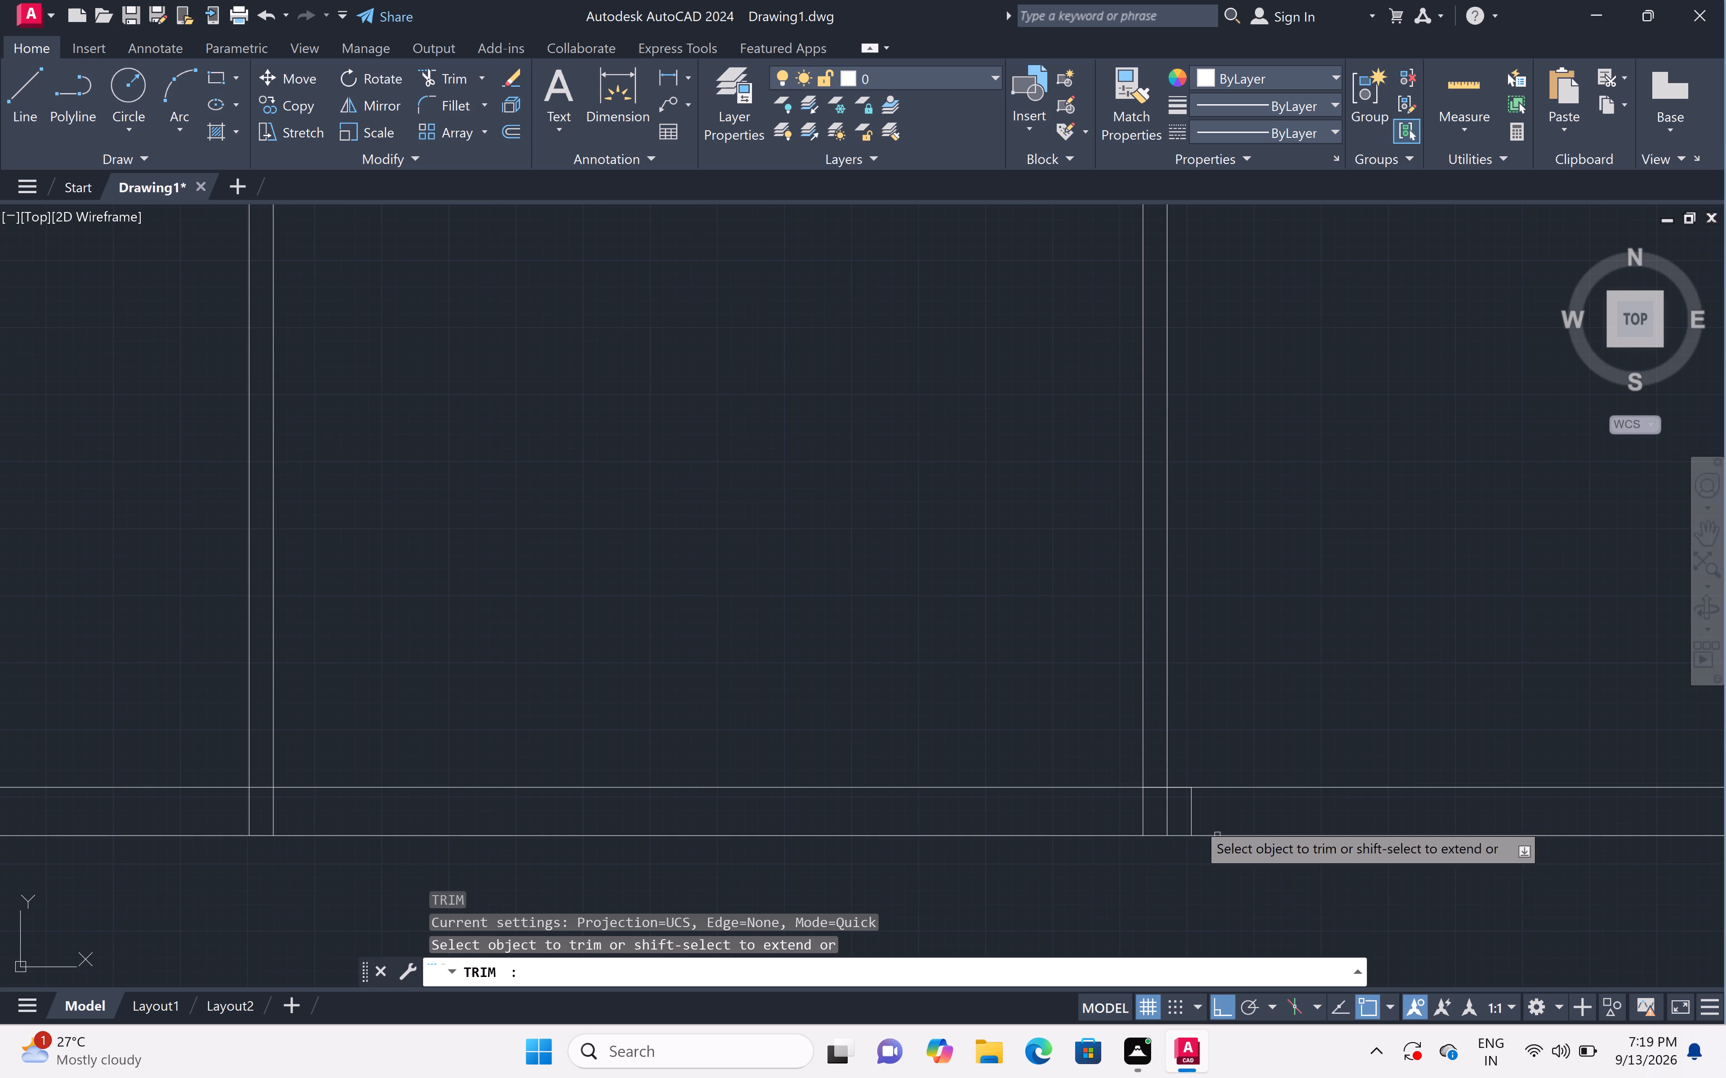
{"action": "left_click", "coordinate": [1169, 808]}
{"action": "scroll", "coordinate": [1272, 636], "scroll_direction": "down", "scroll_amount": 2}
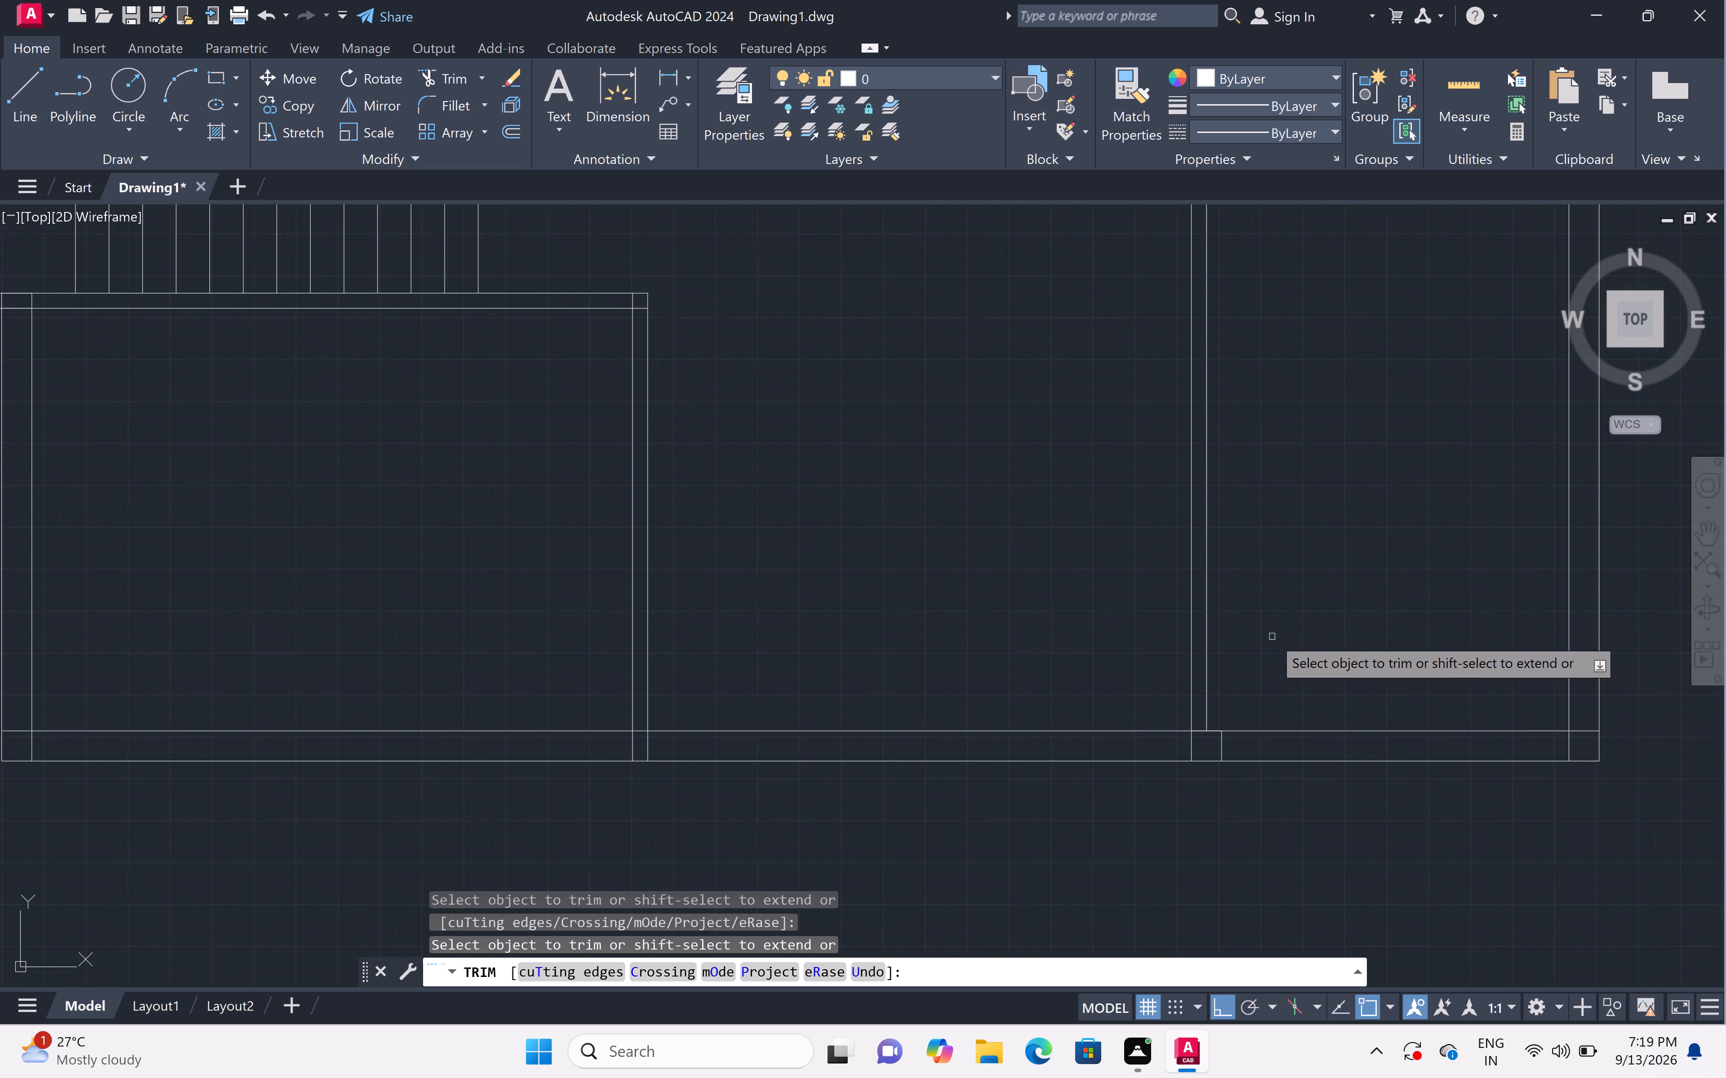
{"action": "scroll", "coordinate": [1272, 636], "scroll_direction": "down", "scroll_amount": 1}
{"action": "key", "text": "Escape"}
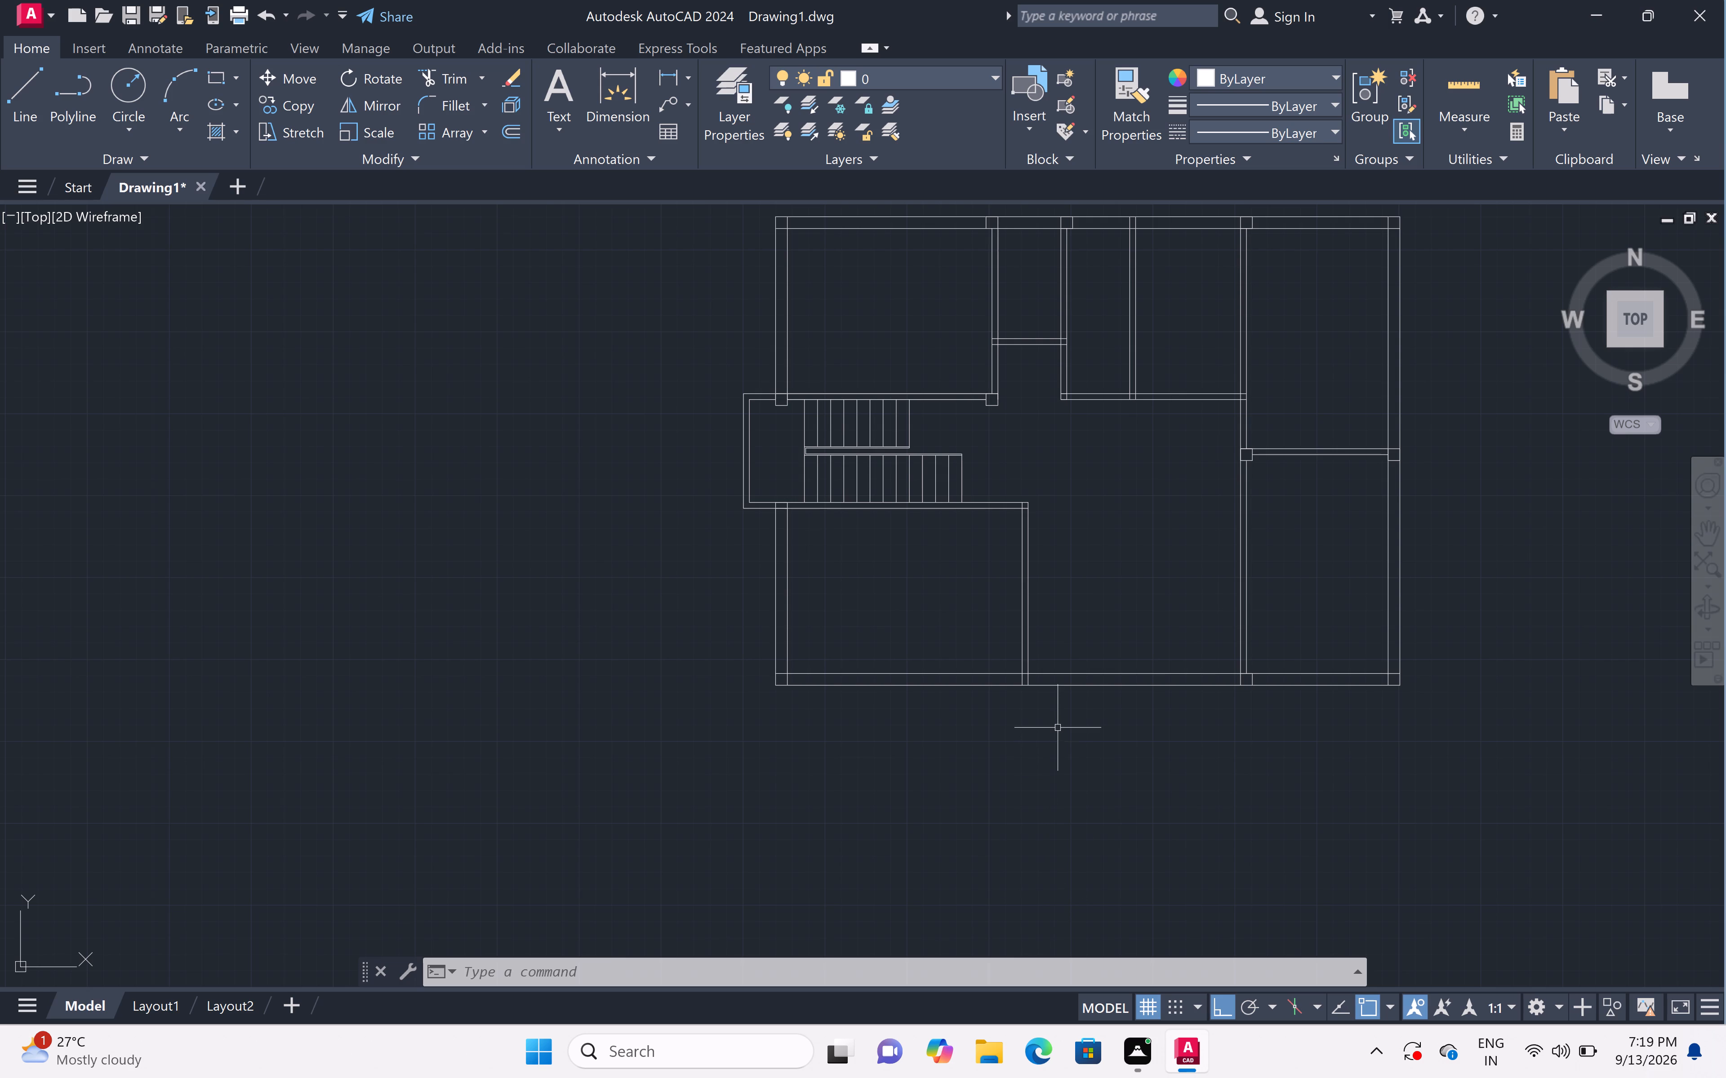
Outline a 9" column in the south wall at the southwest room's east partition, extending 9" west from the partition's east face.
{"action": "scroll", "coordinate": [1020, 672], "scroll_direction": "up", "scroll_amount": 3}
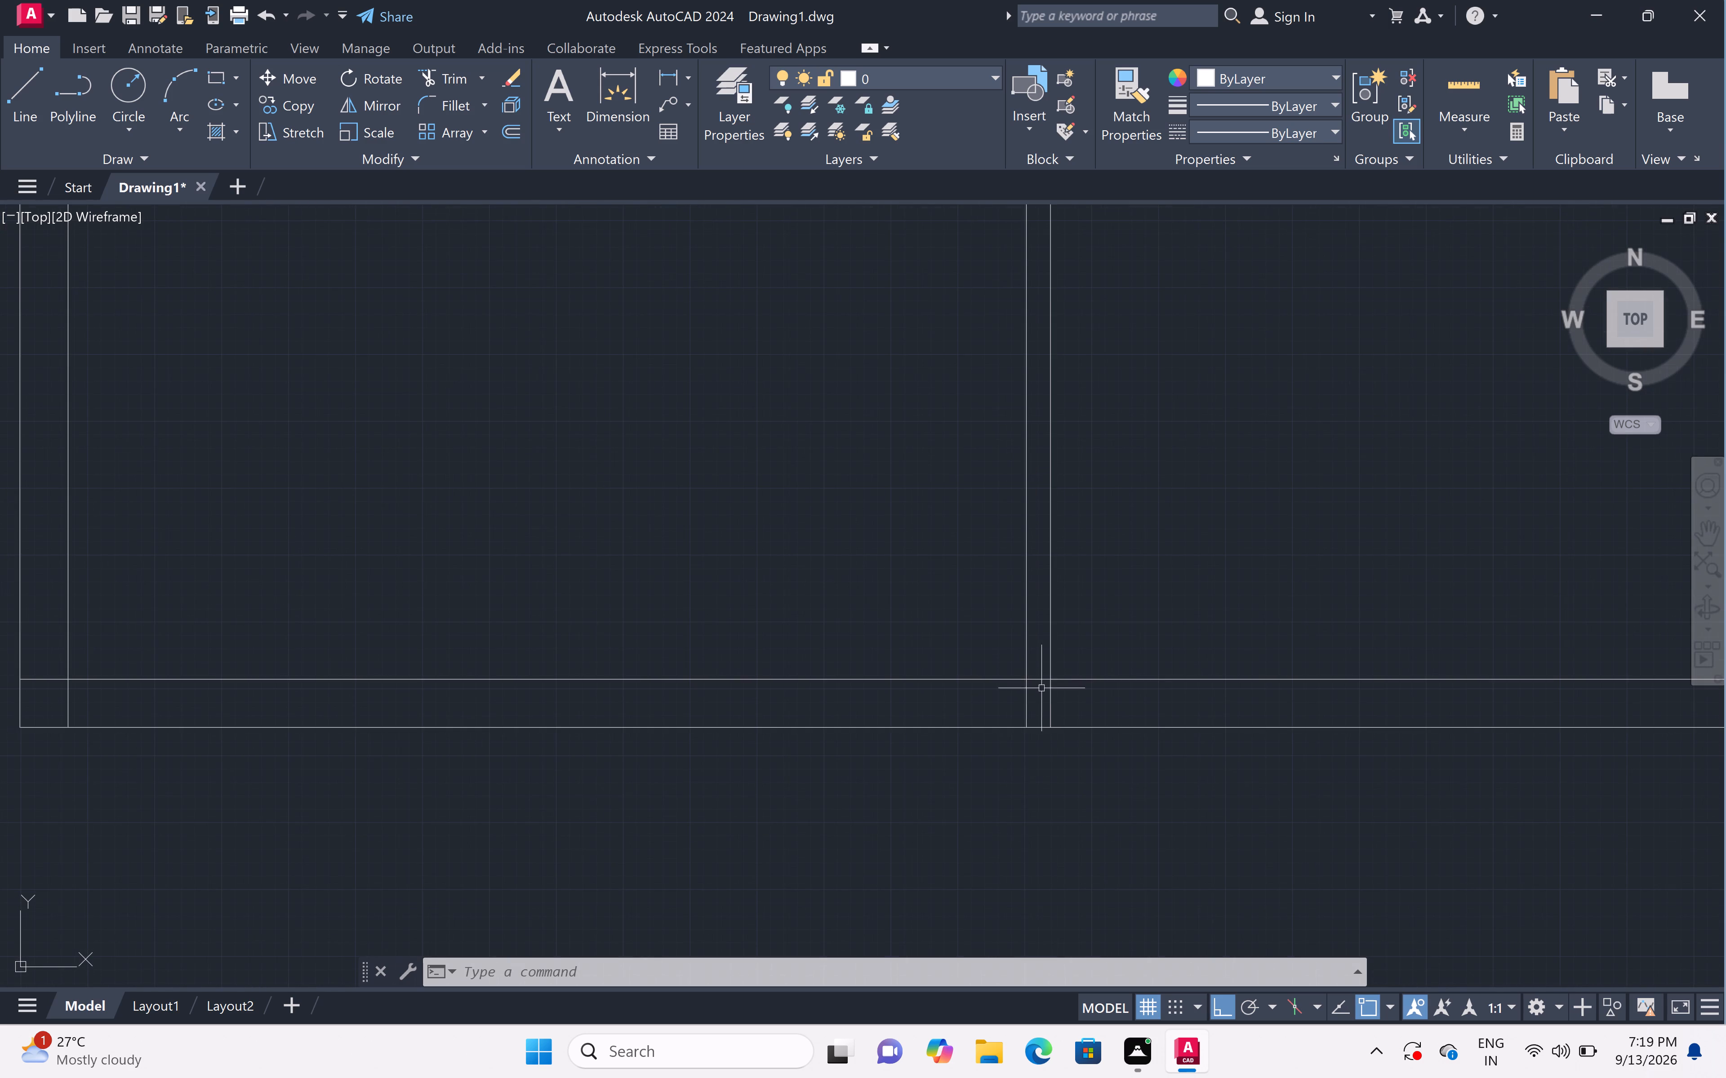
{"action": "type", "text": "l"}
{"action": "key", "text": "space"}
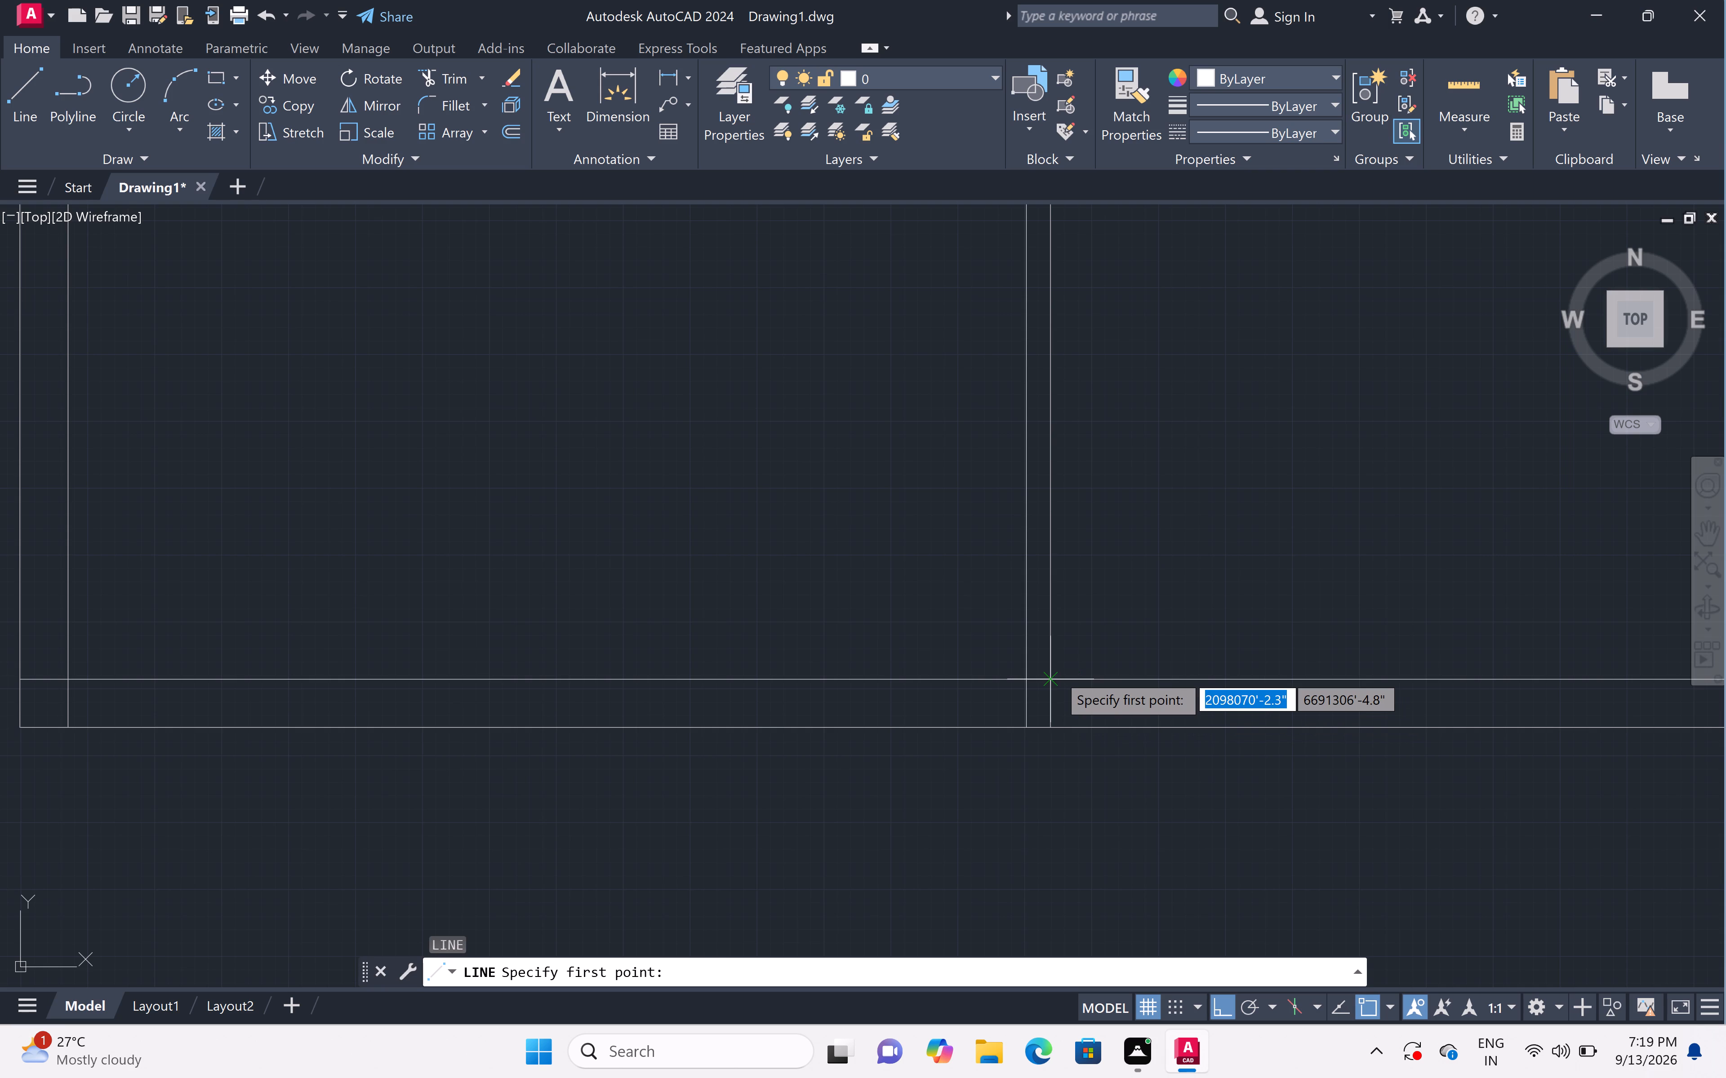
{"action": "left_click", "coordinate": [1057, 673]}
{"action": "left_click", "coordinate": [1049, 723]}
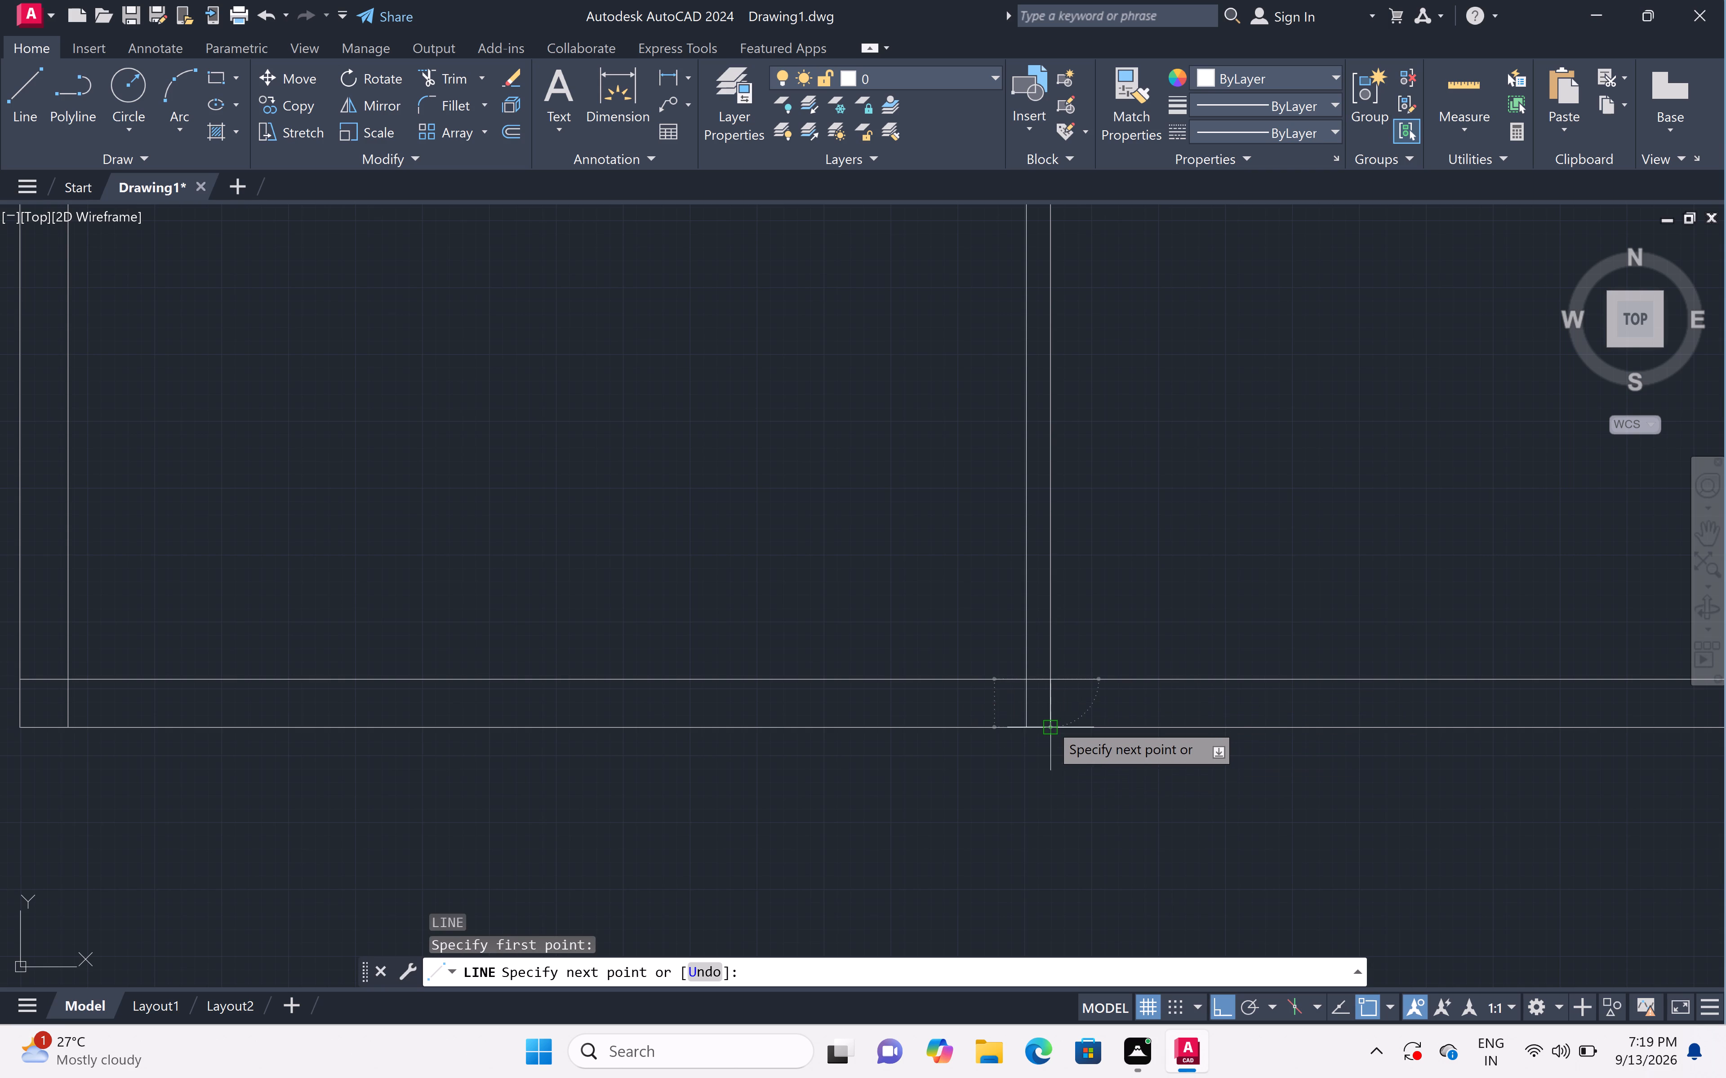
{"action": "key", "text": "9"}
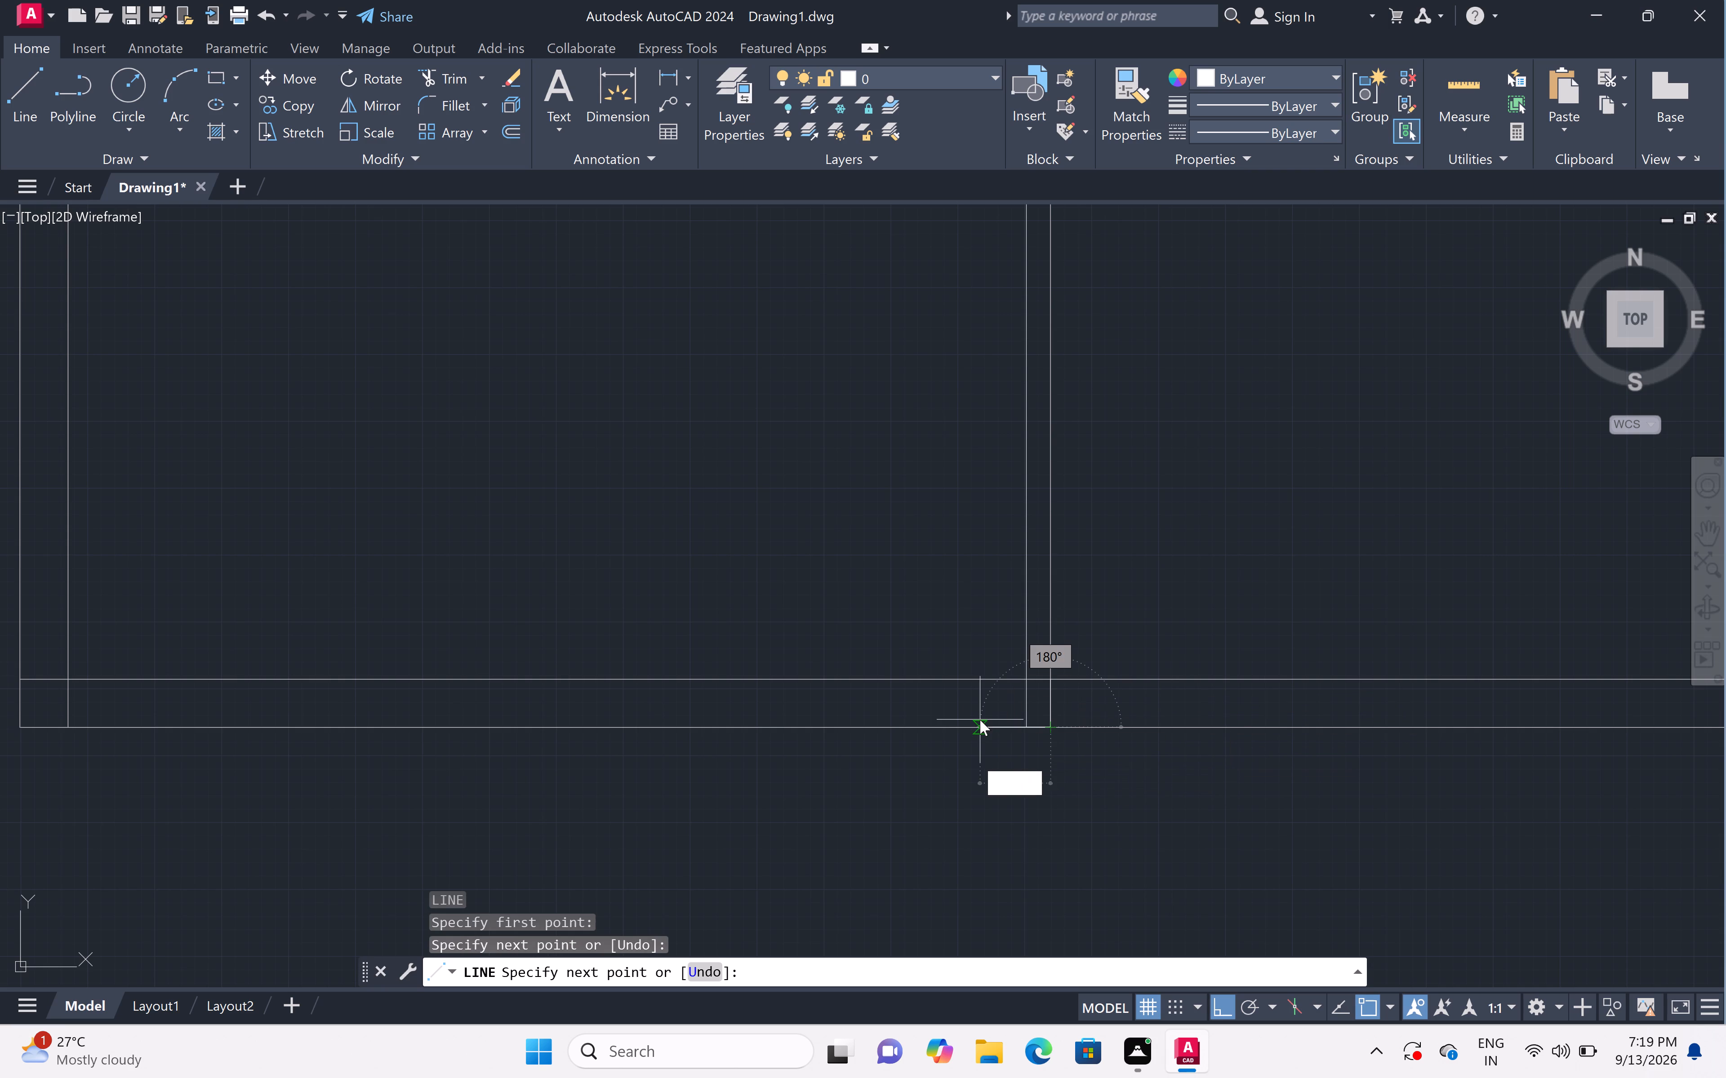
{"action": "key", "text": "shift+quotedbl"}
{"action": "key", "text": "space"}
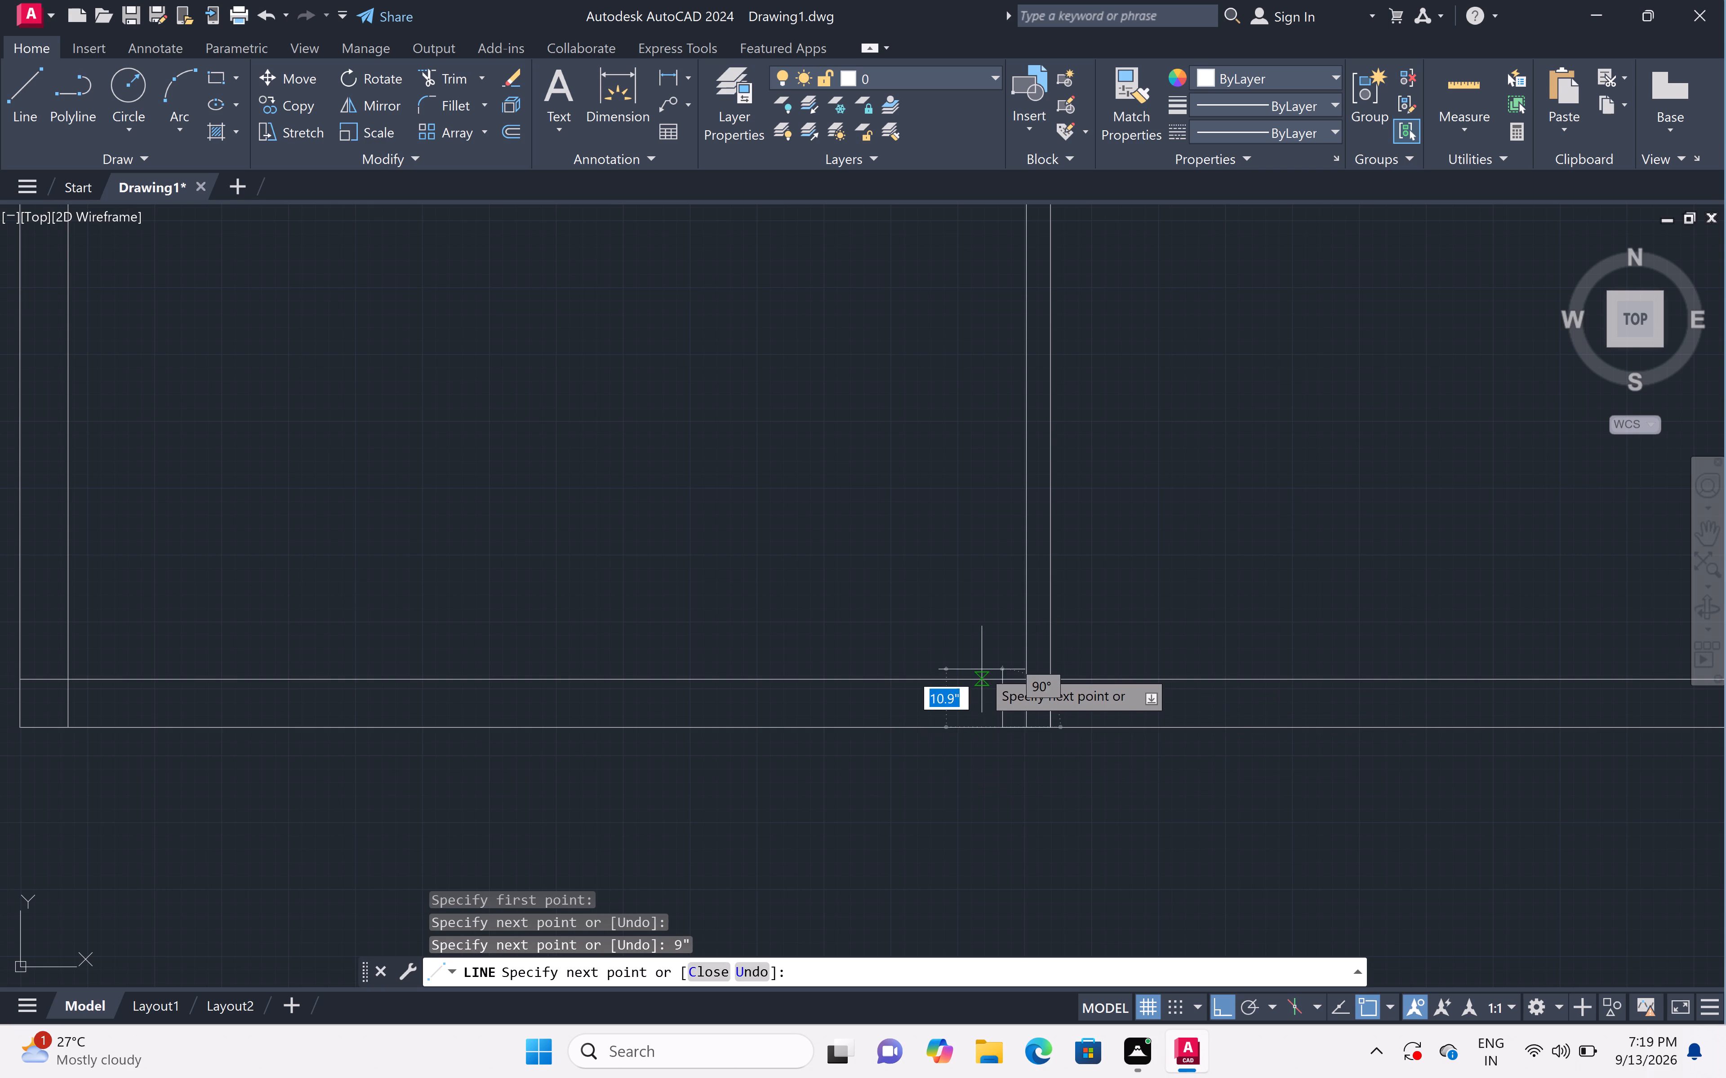
{"action": "double_click", "coordinate": [996, 679]}
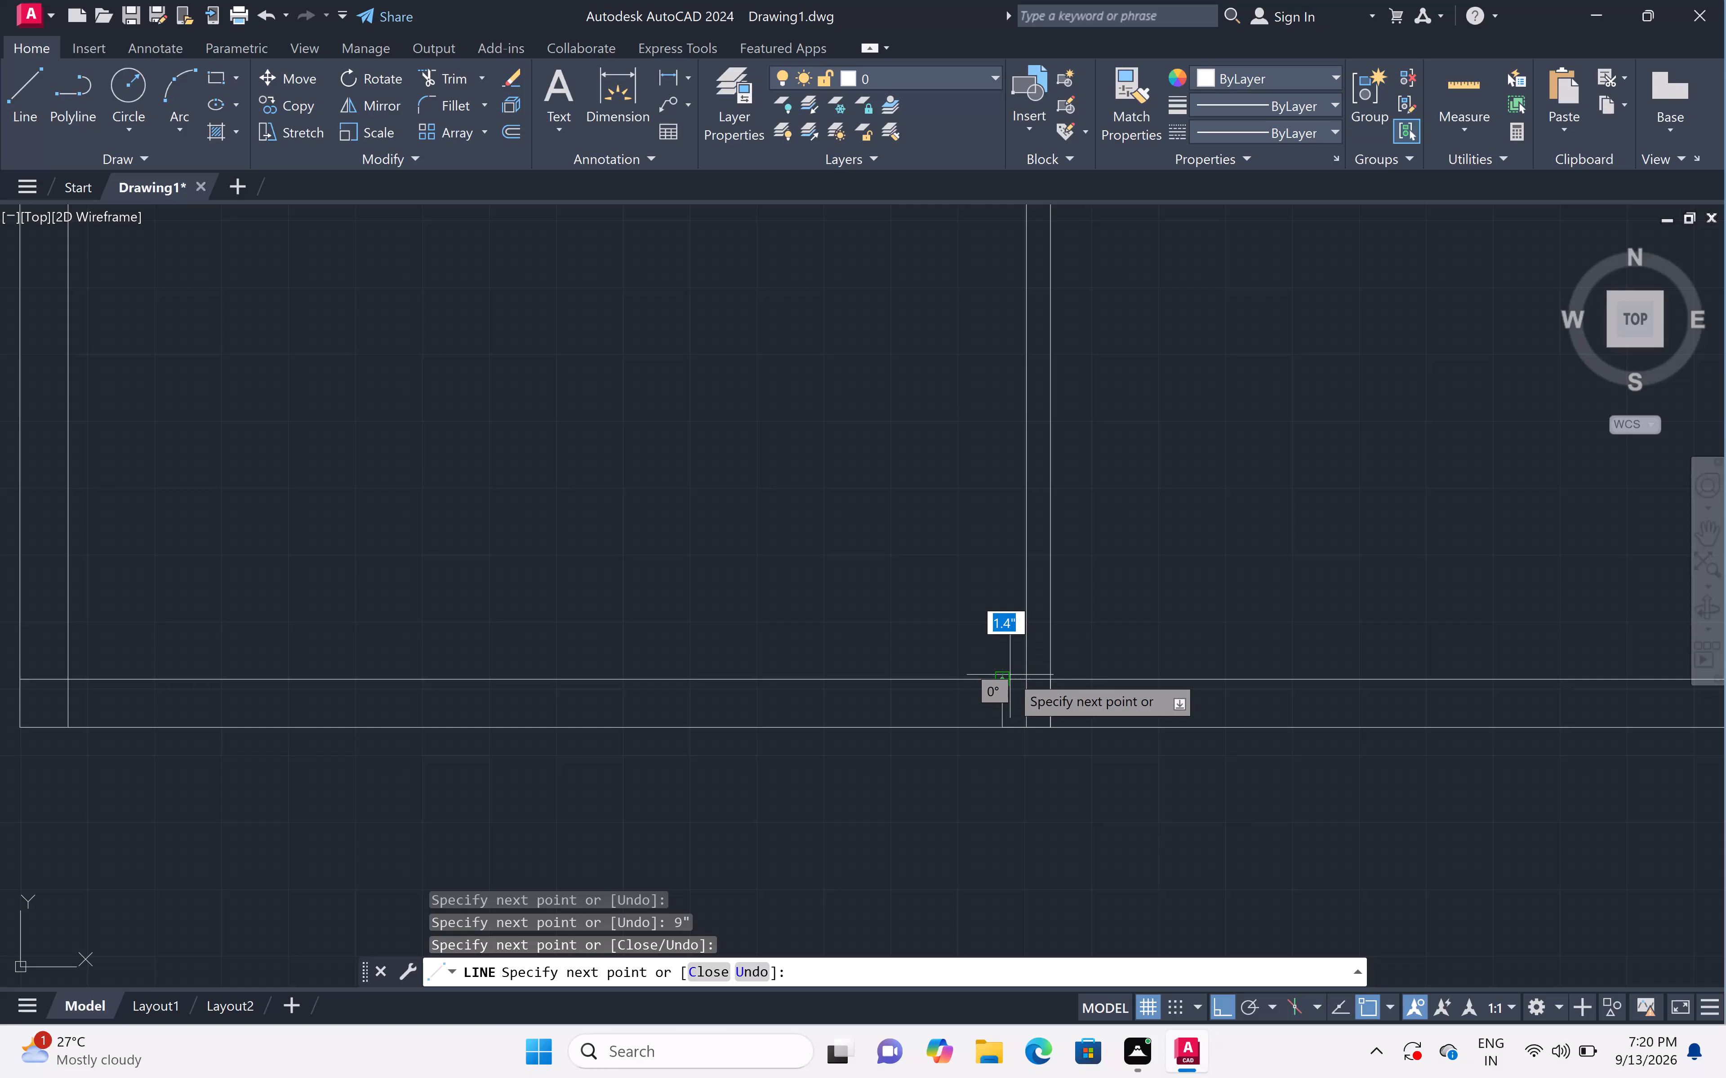
{"action": "double_click", "coordinate": [1052, 679]}
{"action": "type", "text": "btr"}
{"action": "key", "text": "space"}
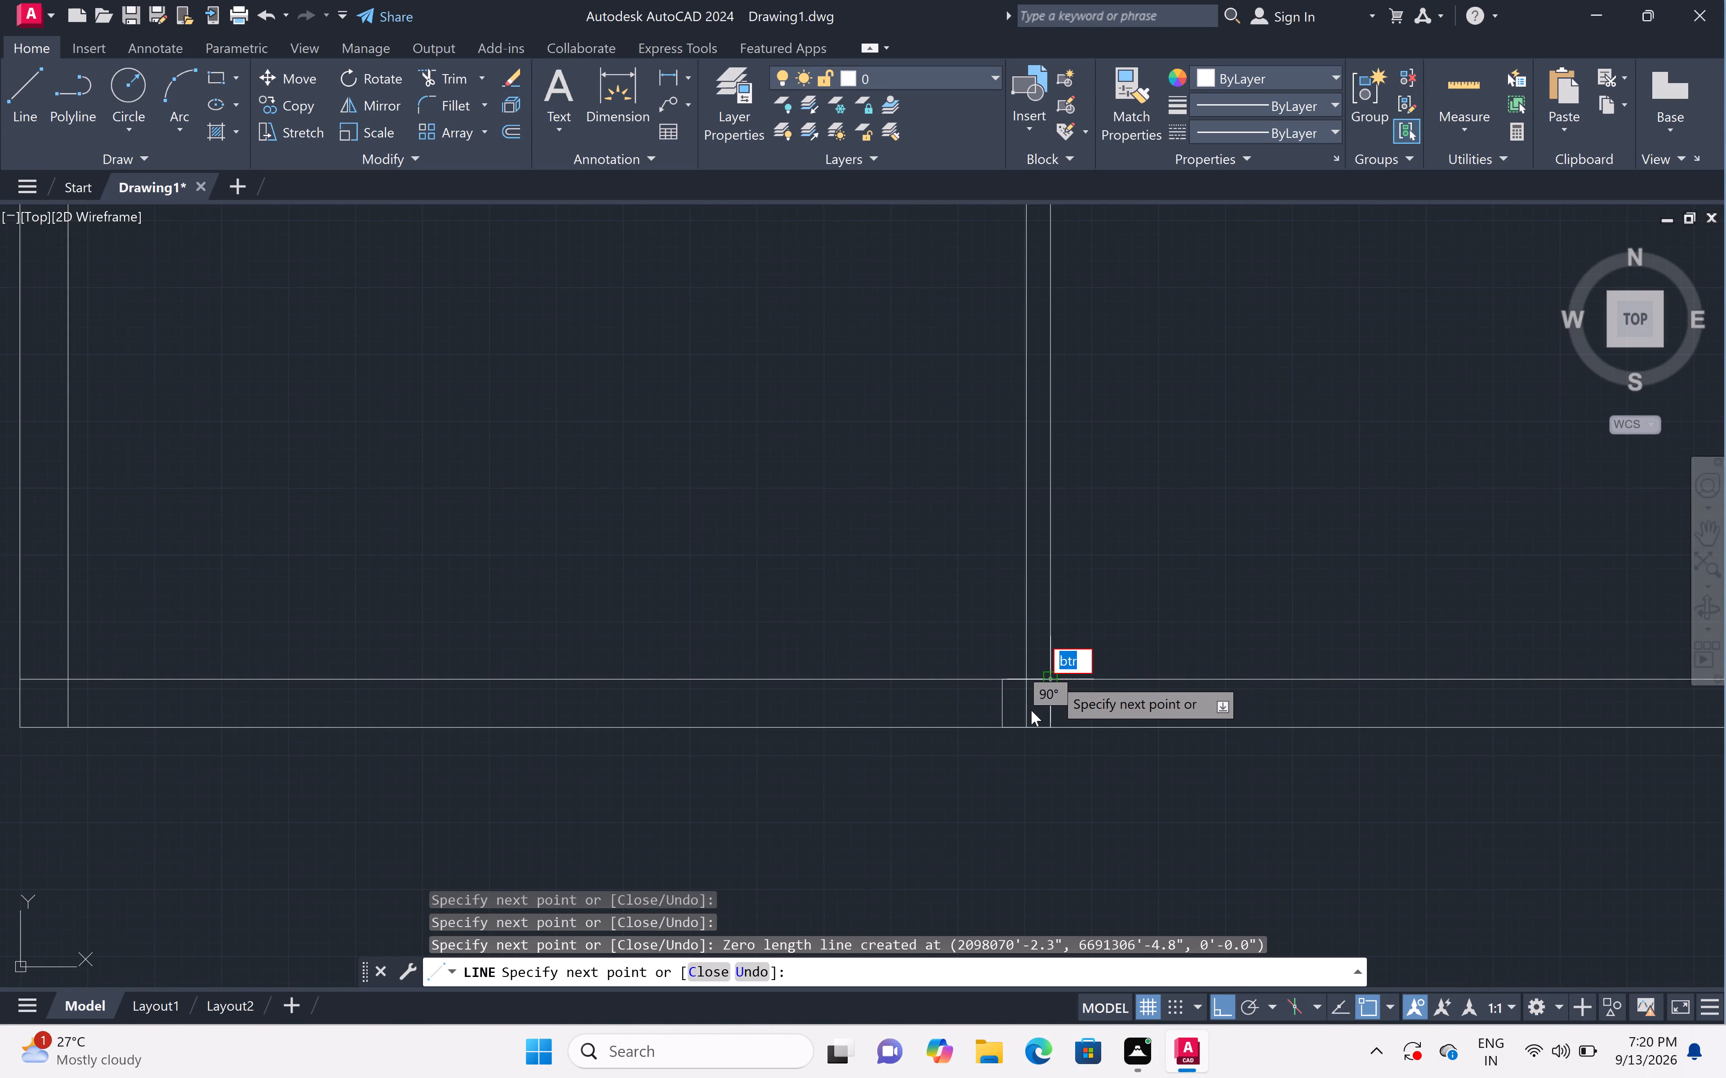
{"action": "key", "text": "Escape"}
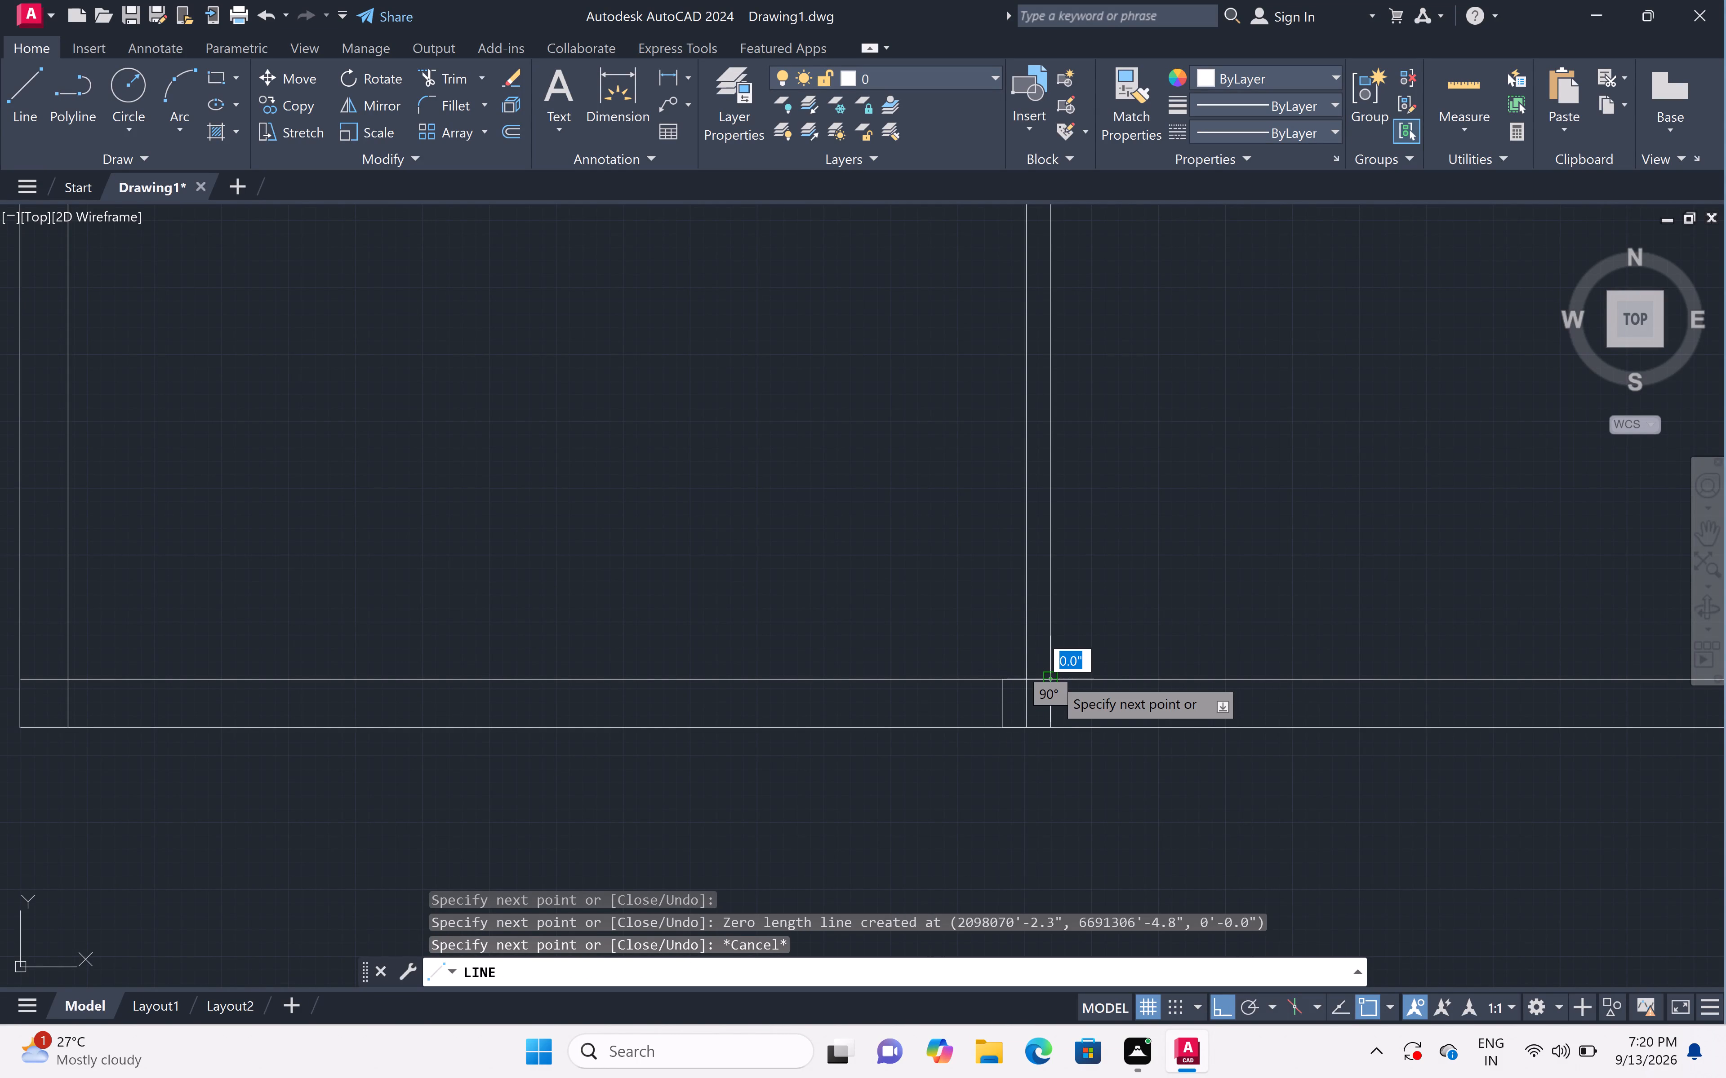
Trim the southwest room's east partition's west face line inside its new south wall column.
{"action": "type", "text": "tr"}
{"action": "key", "text": "Escape"}
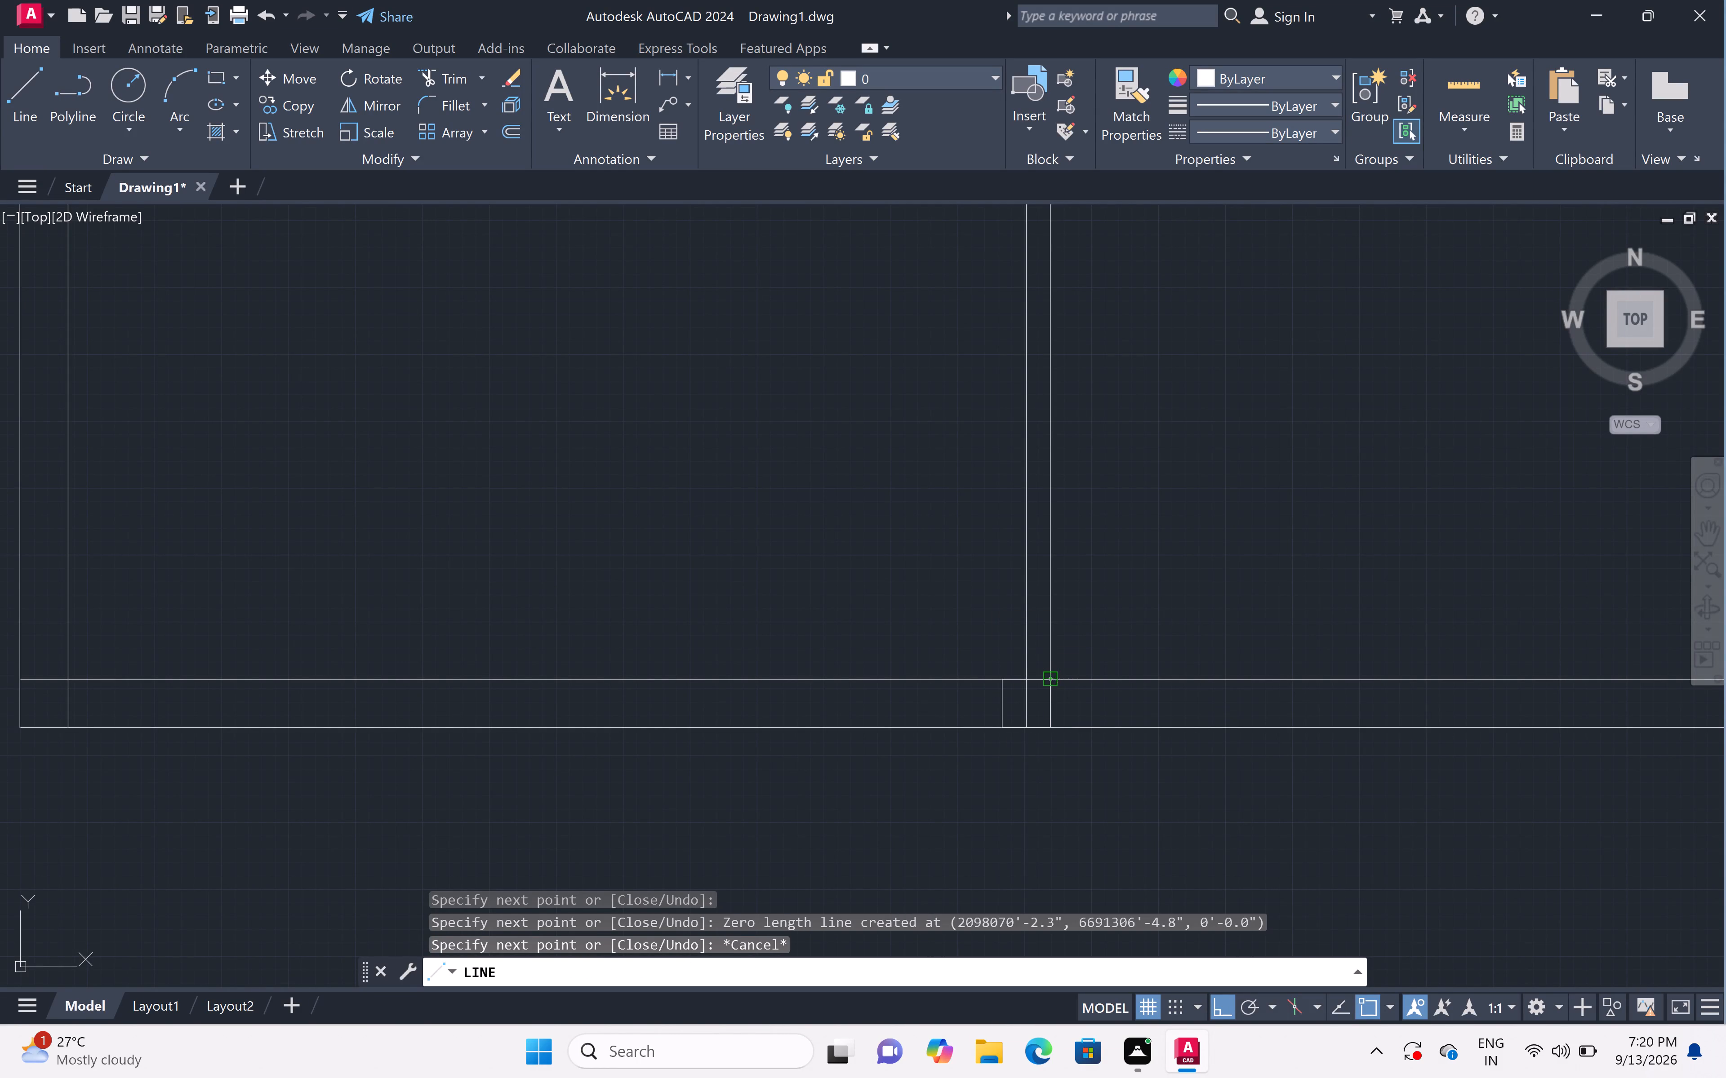
{"action": "type", "text": "tr"}
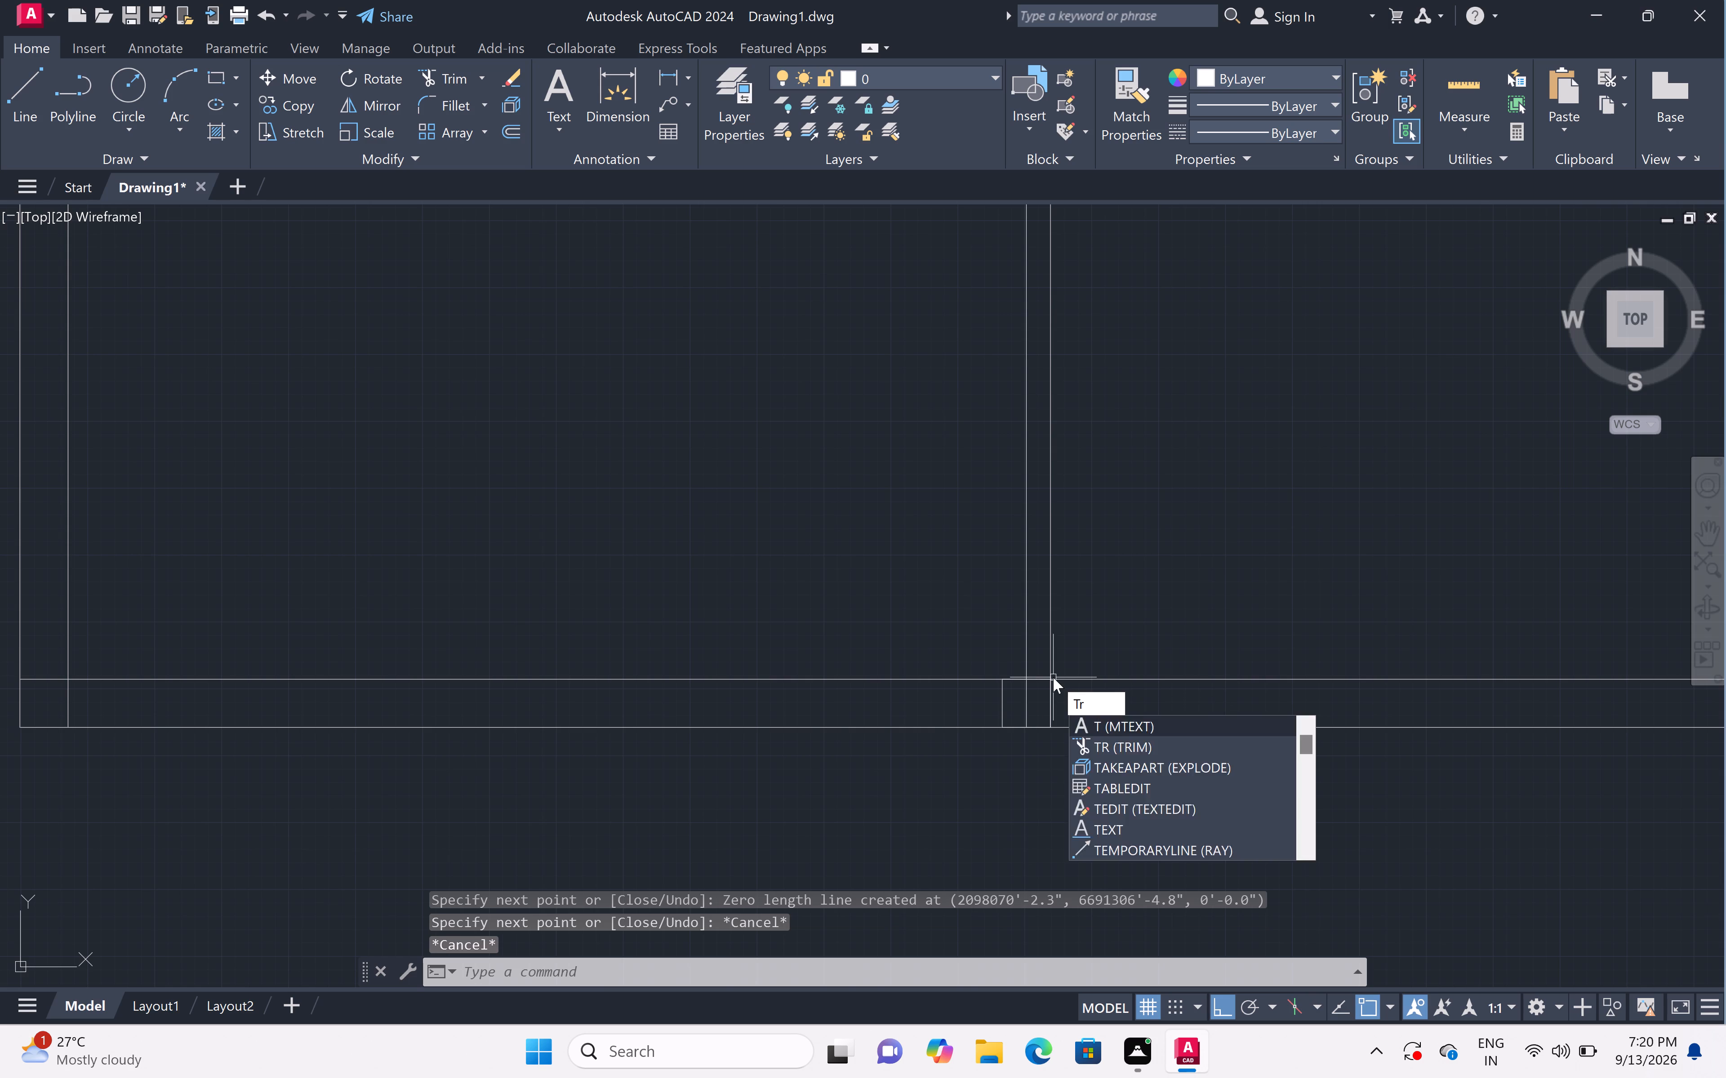
{"action": "key", "text": "space"}
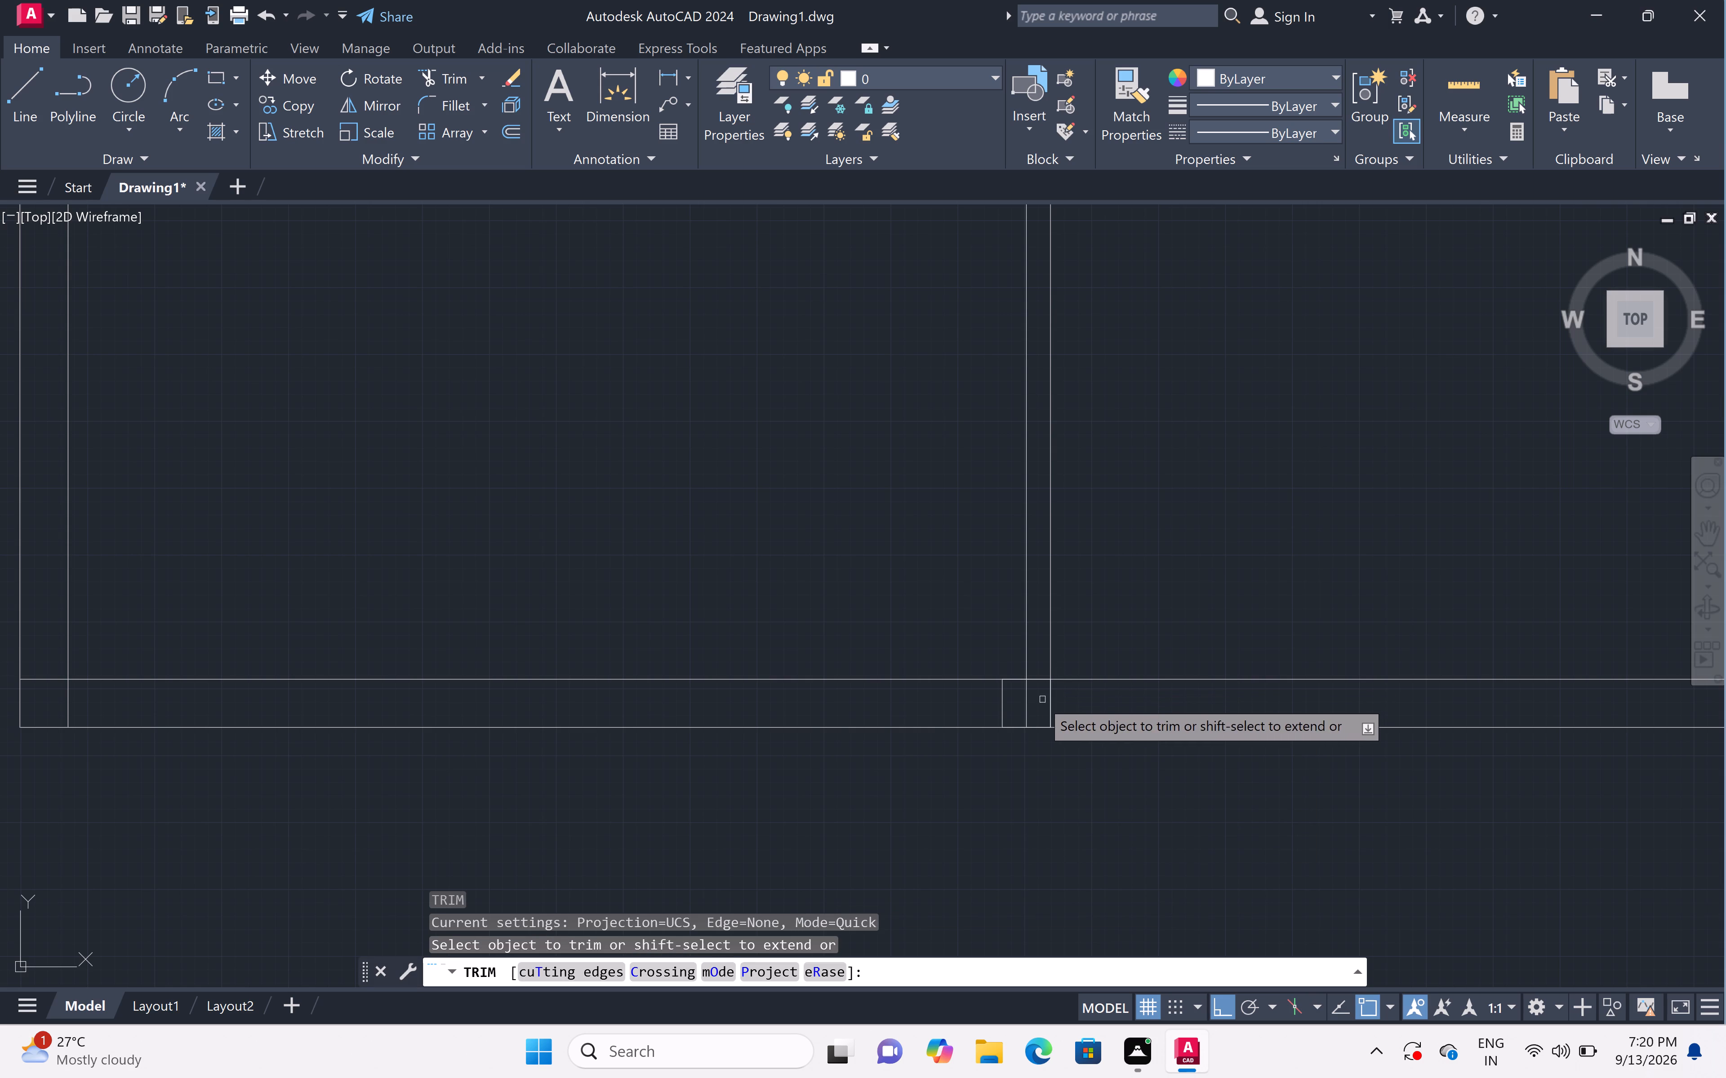
{"action": "left_click", "coordinate": [1026, 697]}
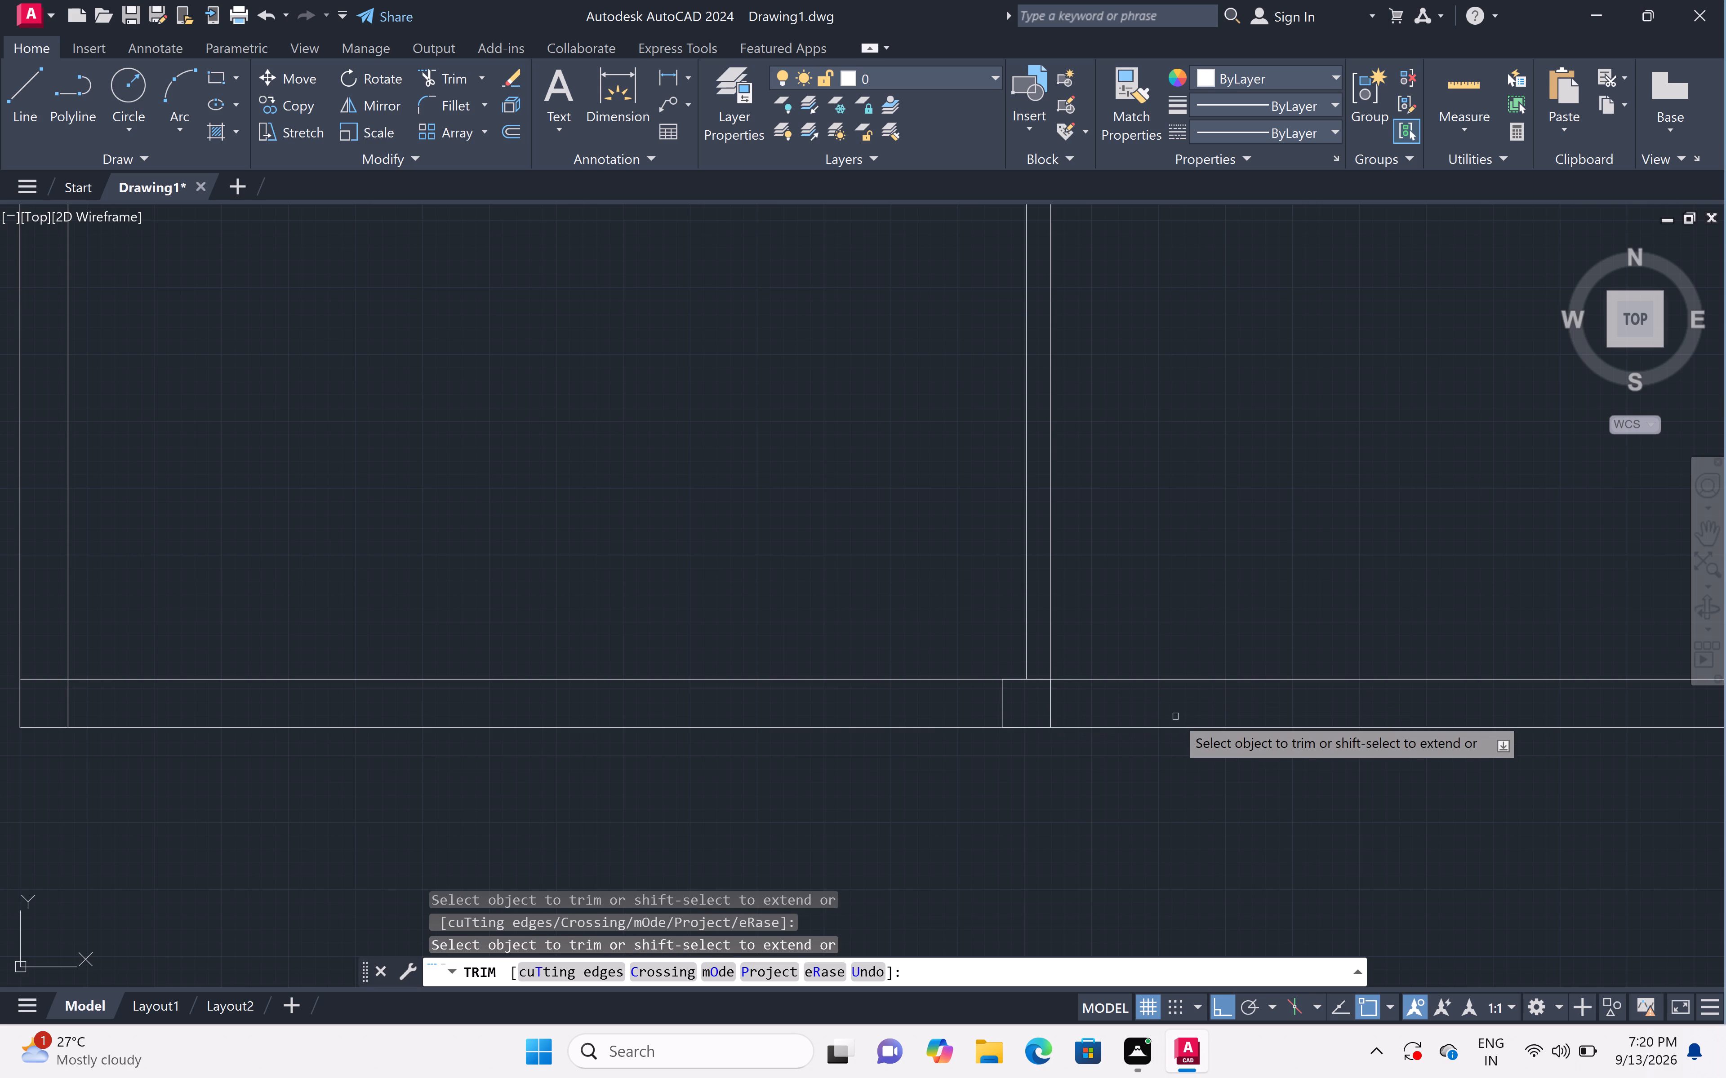
{"action": "key", "text": "Escape"}
{"action": "key", "text": "space"}
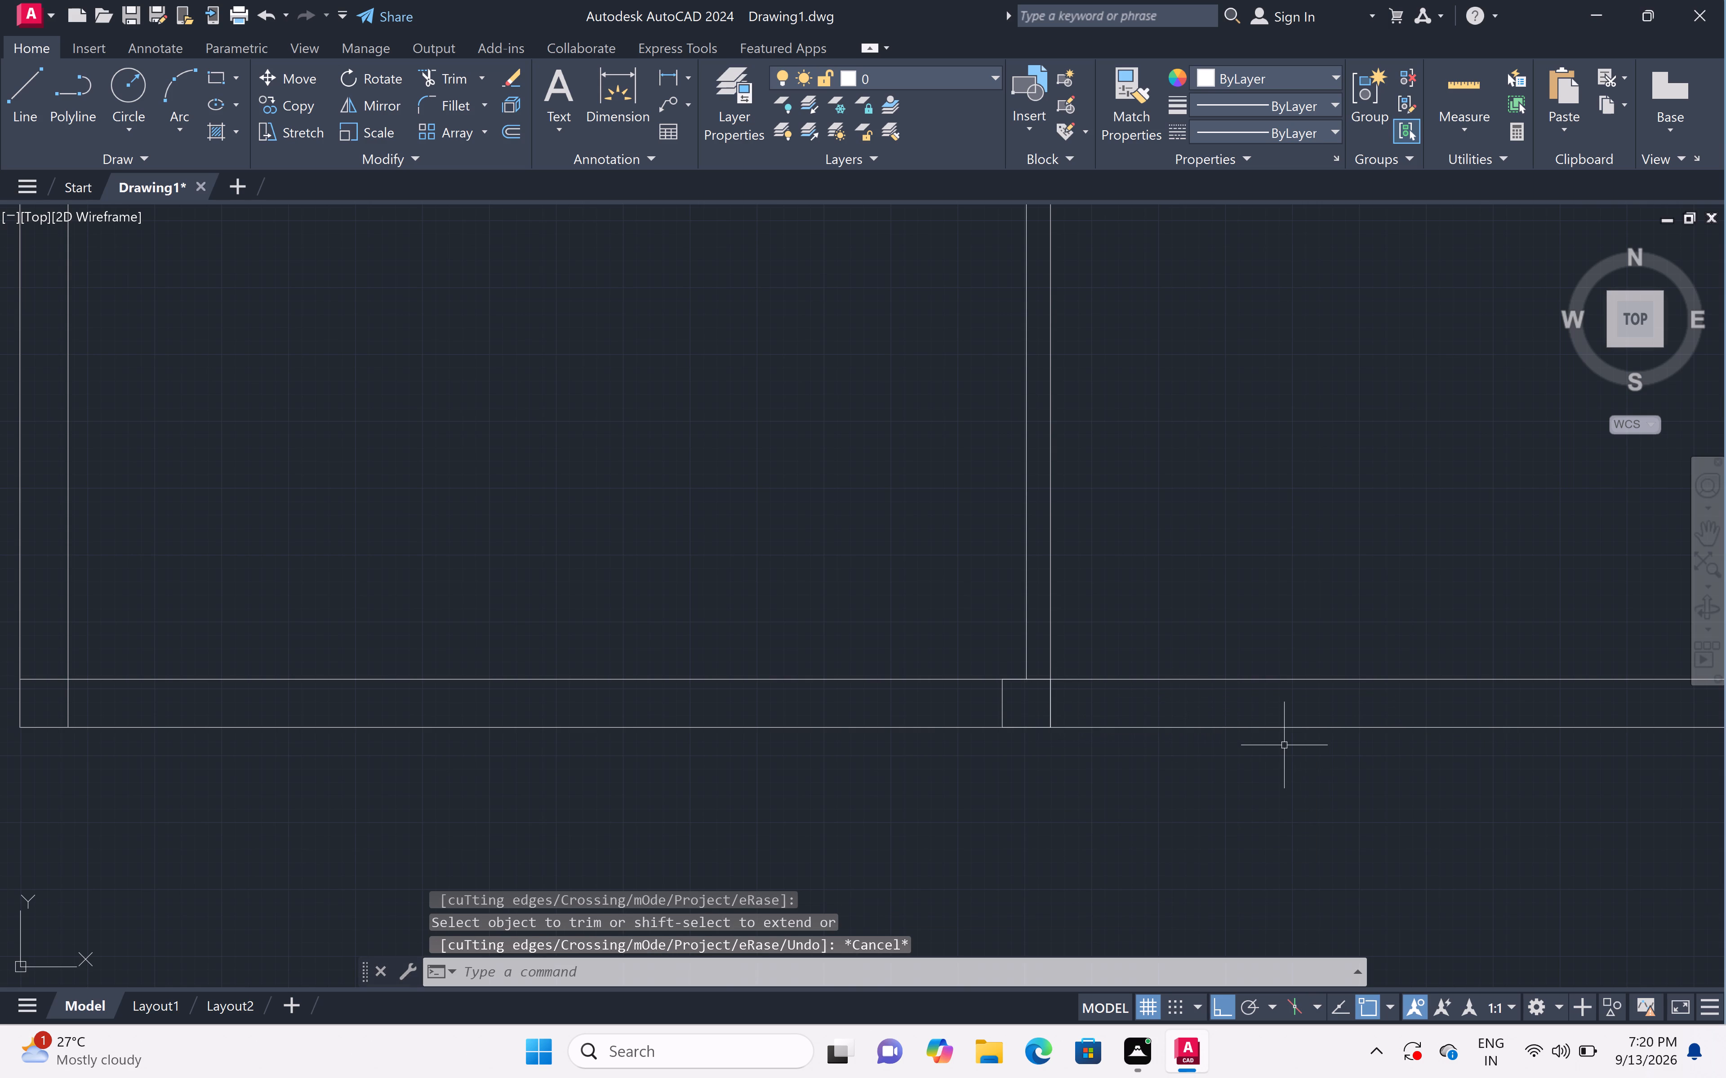
{"action": "key", "text": "Escape"}
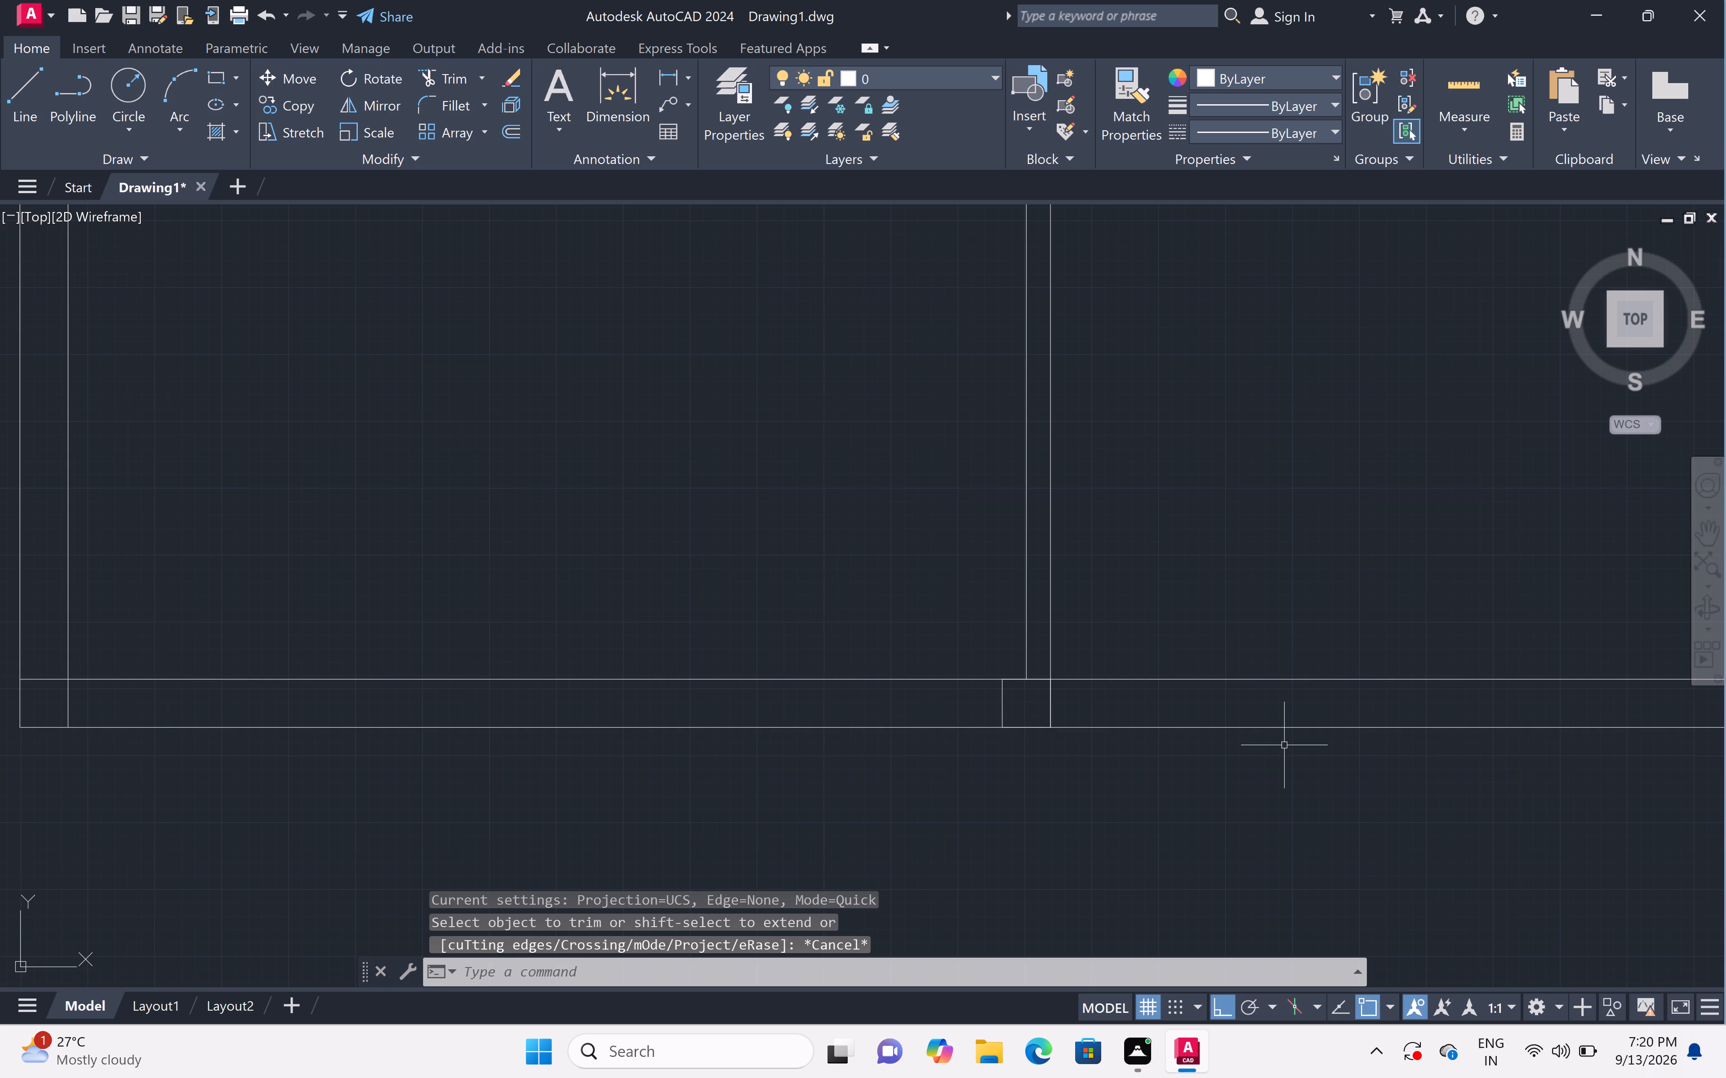
Draw a line 3' plus 6" east along the south wall's outer face from the southwest room's column, and north across the wall.
{"action": "type", "text": "l"}
{"action": "key", "text": "space"}
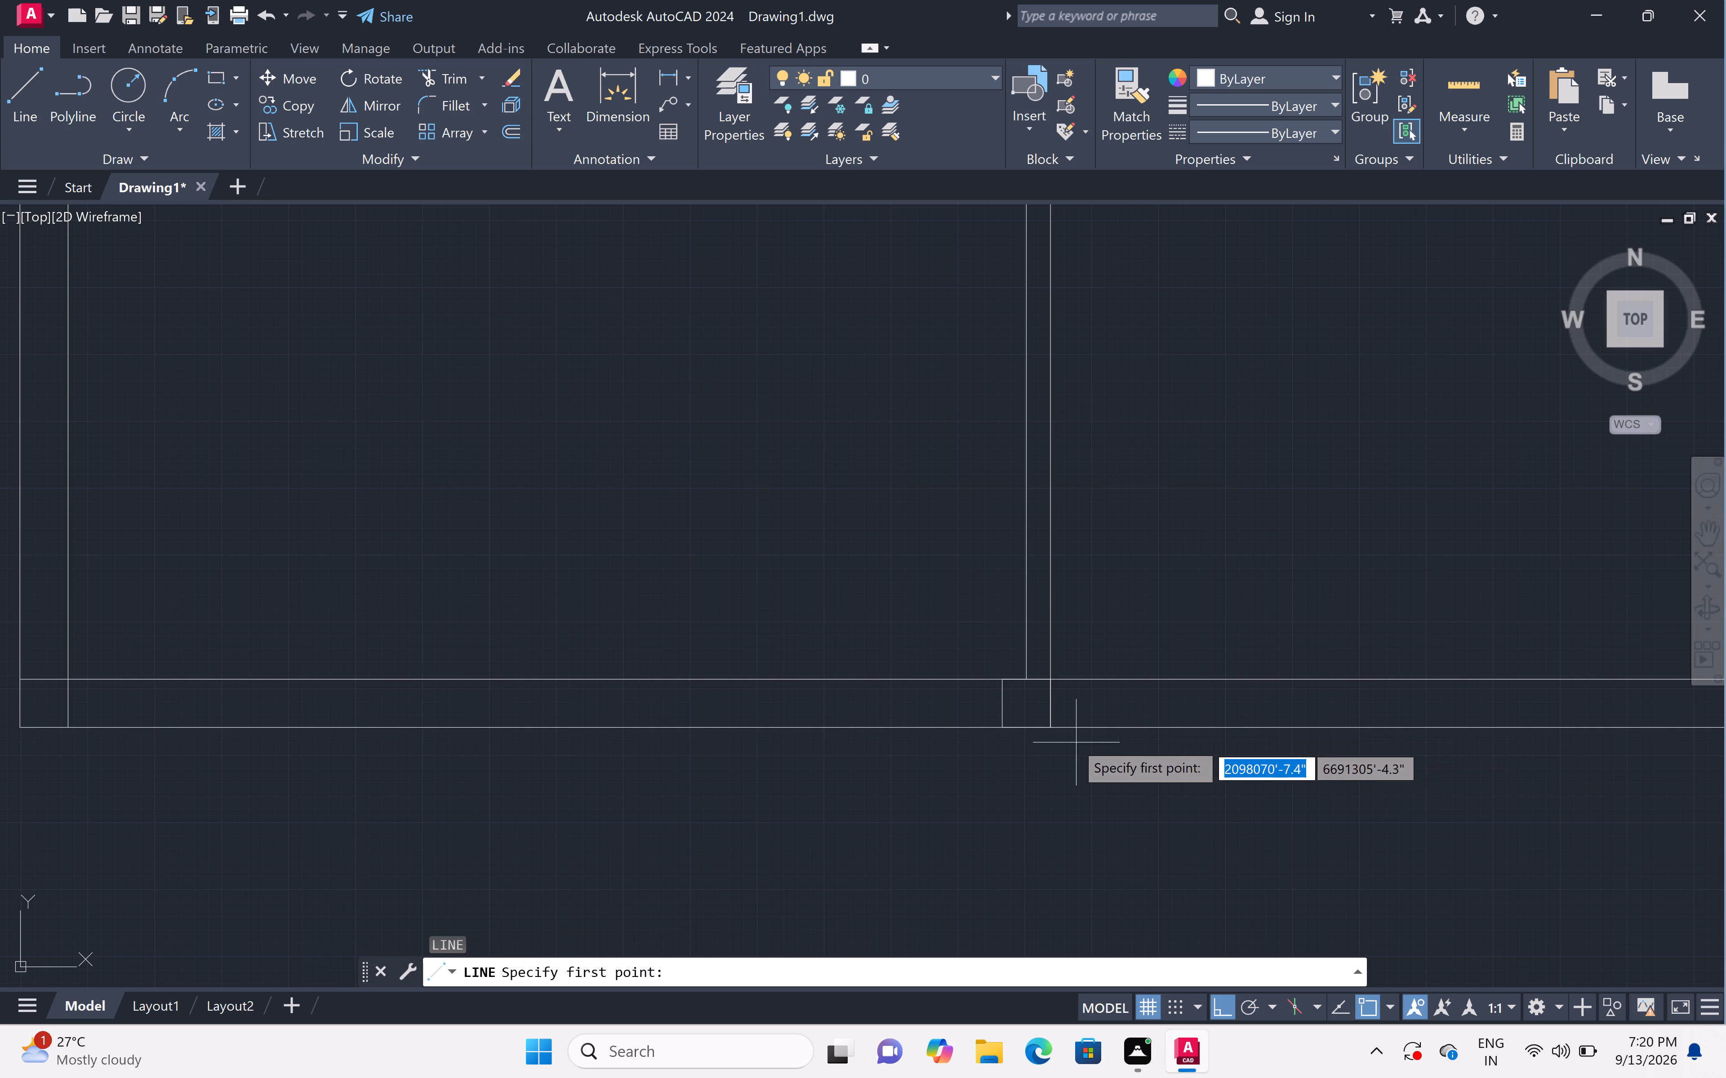
{"action": "left_click", "coordinate": [1051, 725]}
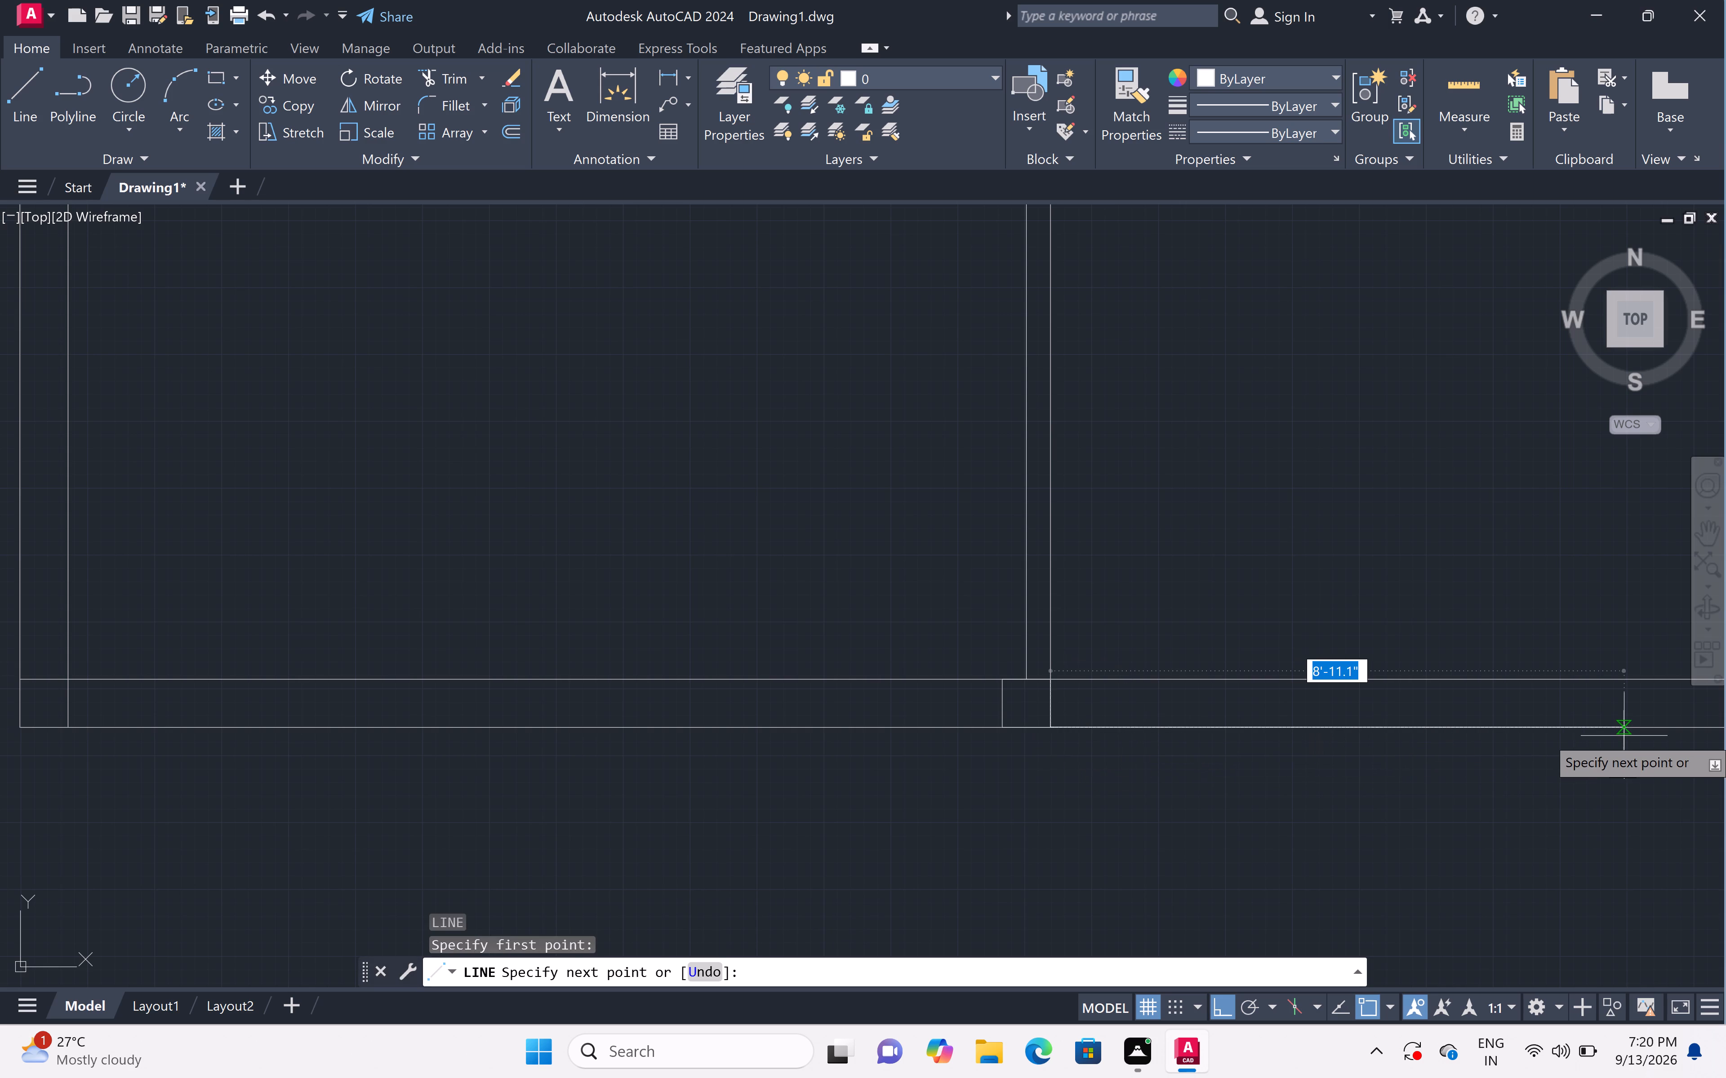
{"action": "type", "text": "3'"}
{"action": "key", "text": "space"}
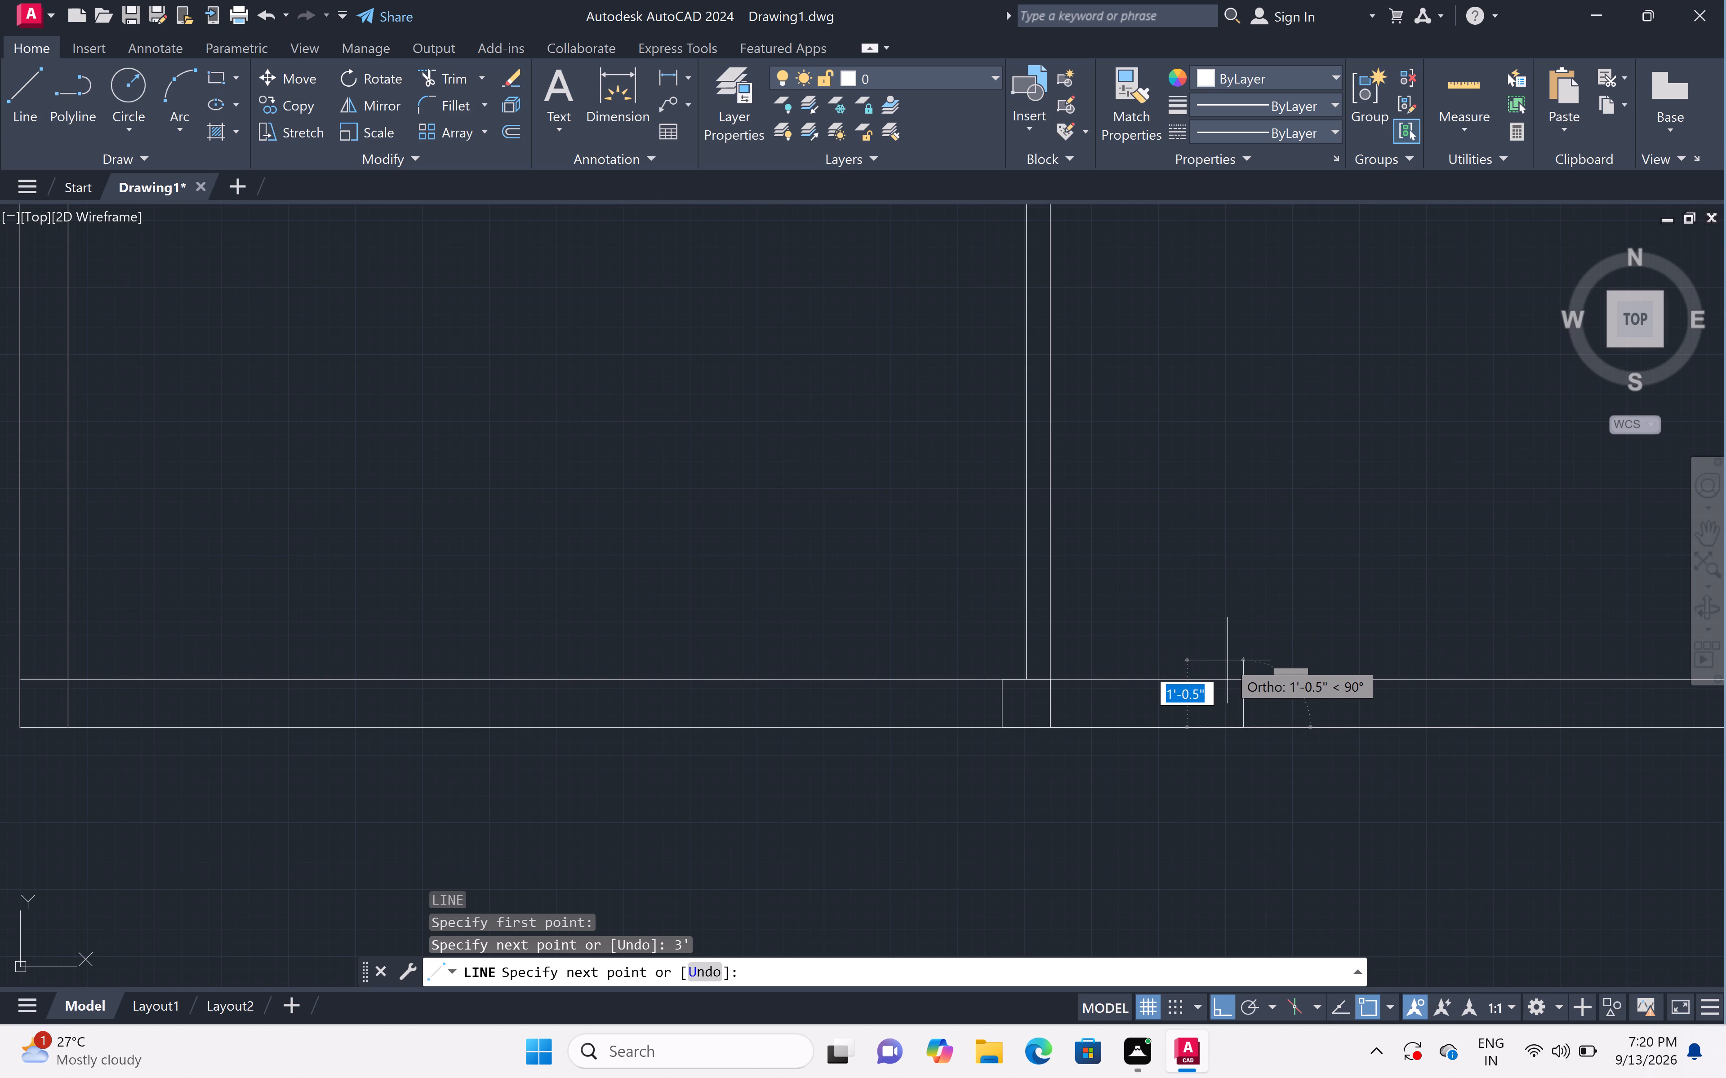
{"action": "scroll", "coordinate": [1304, 742], "scroll_direction": "down", "scroll_amount": 1}
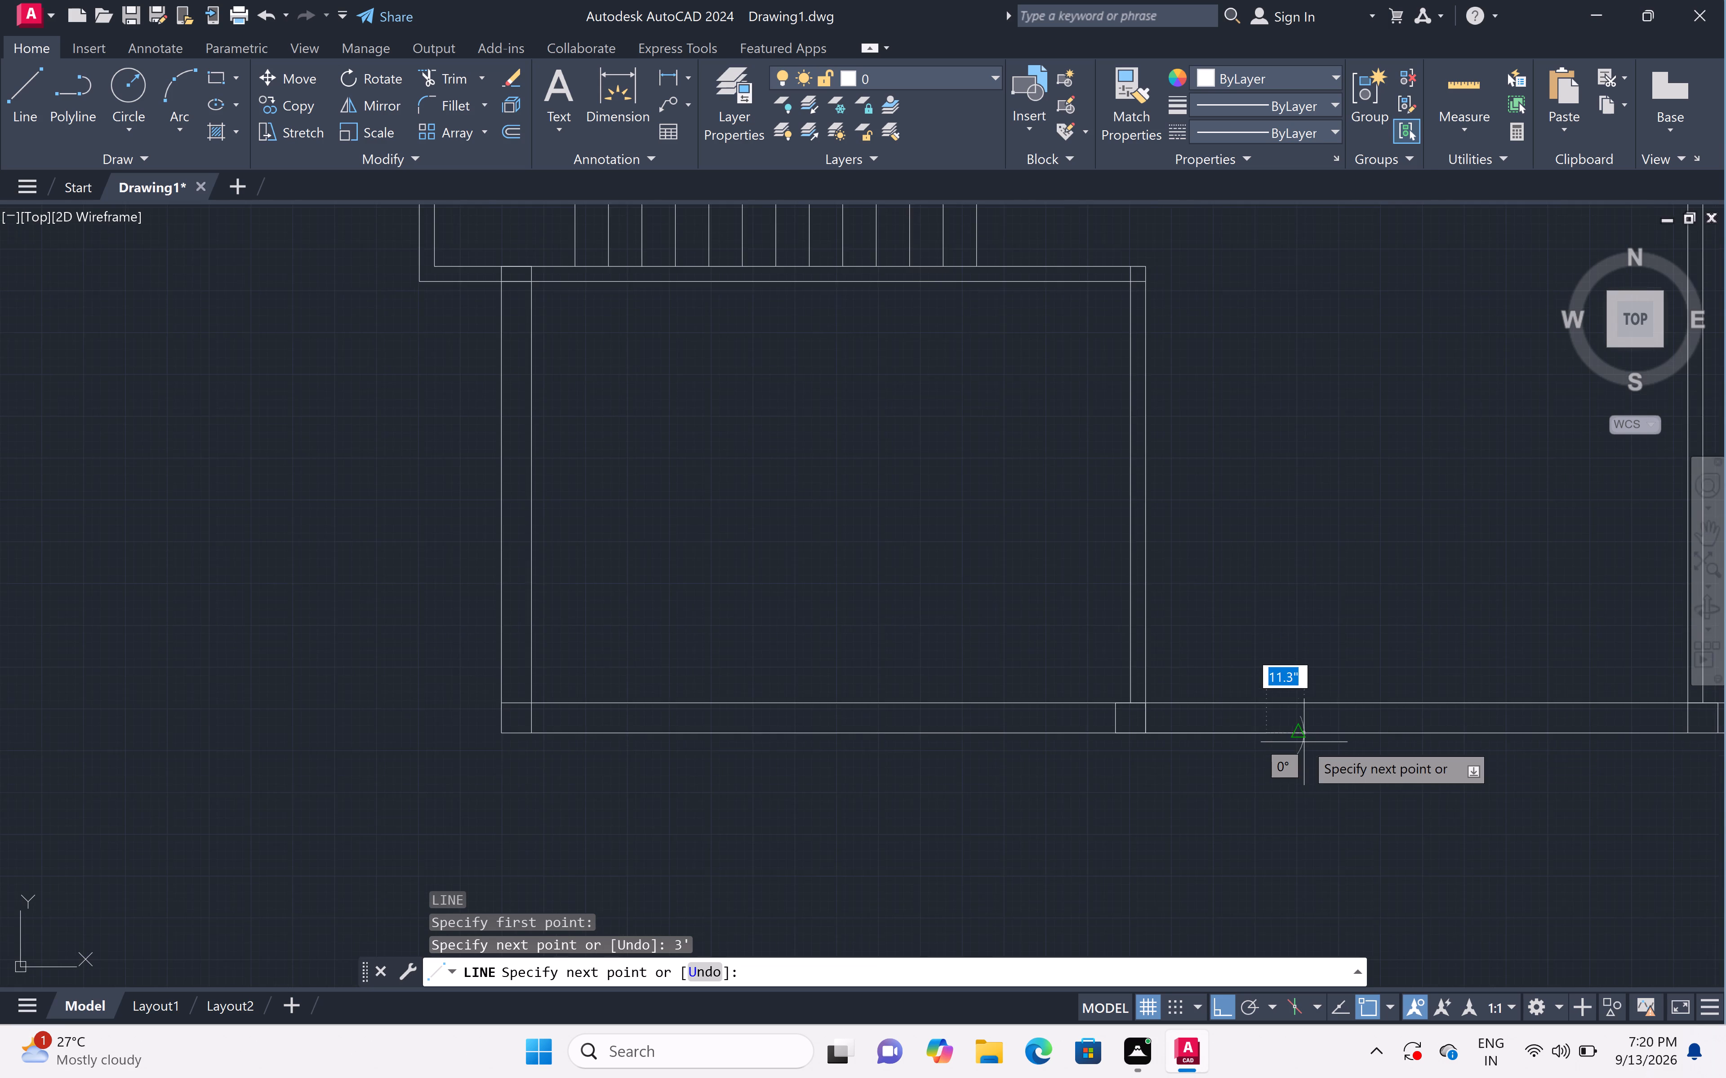
{"action": "scroll", "coordinate": [1304, 742], "scroll_direction": "down", "scroll_amount": 1}
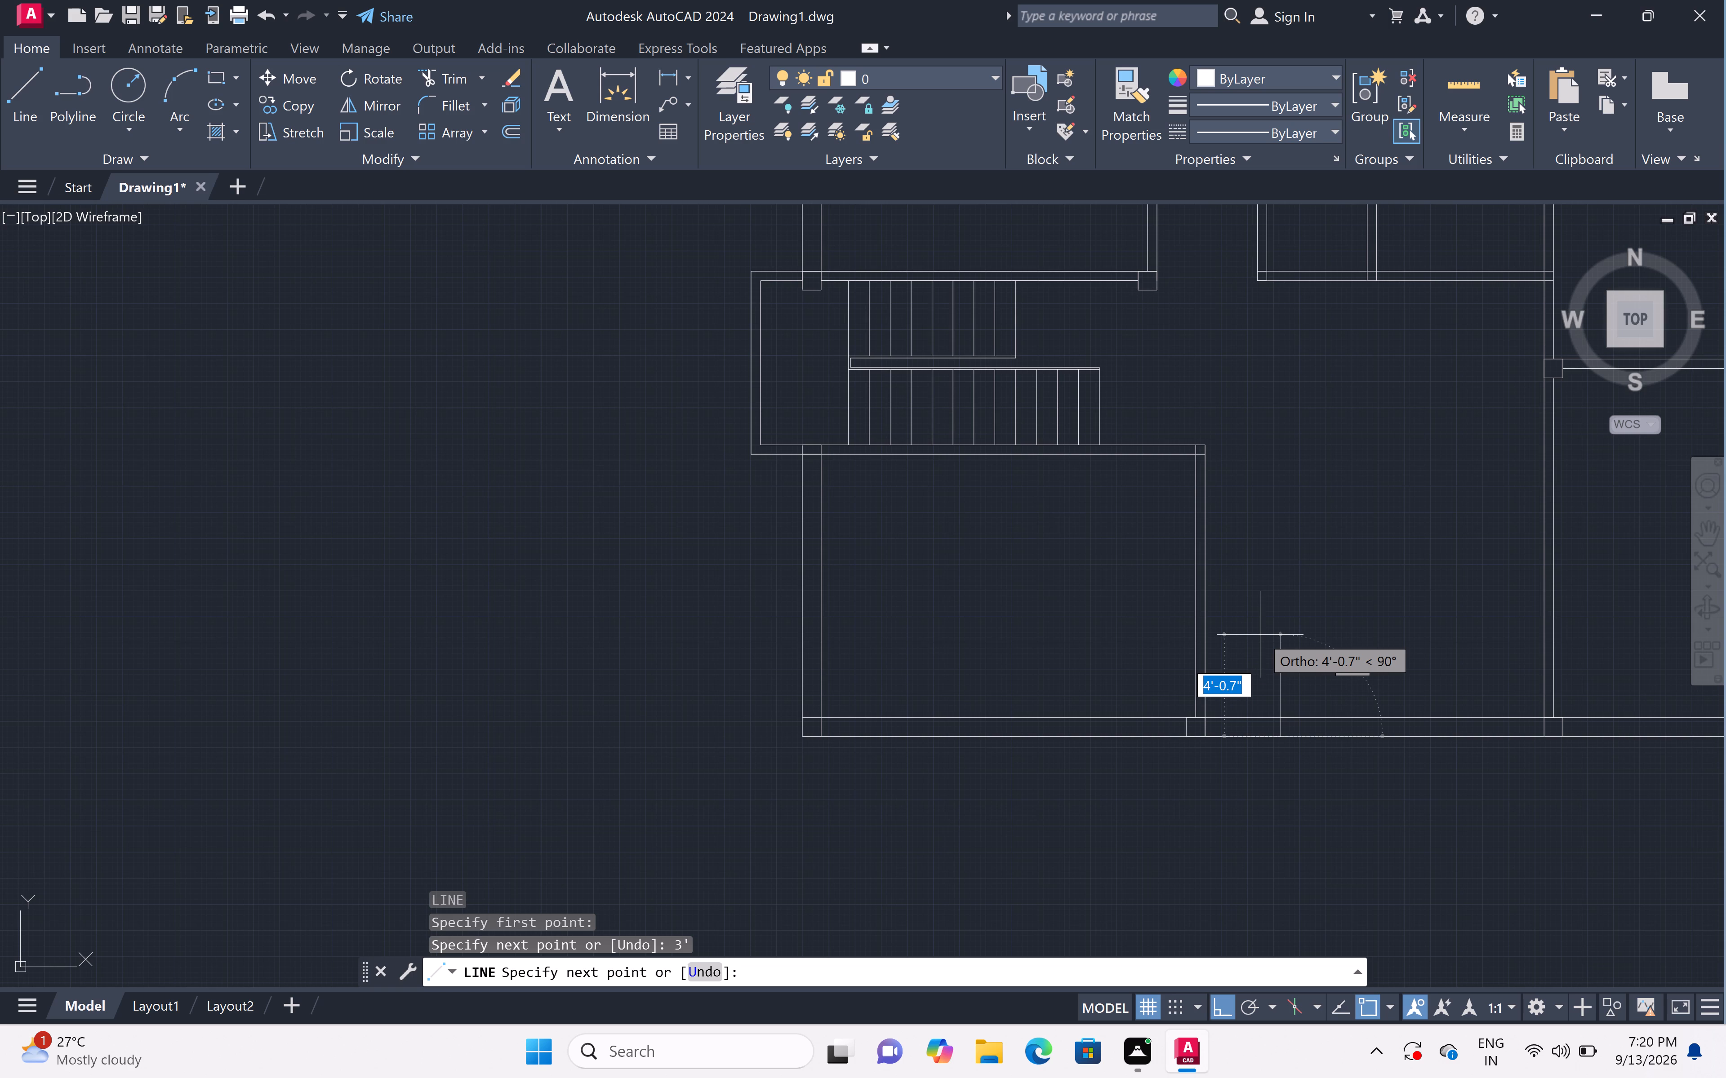
{"action": "scroll", "coordinate": [1335, 745], "scroll_direction": "up", "scroll_amount": 4}
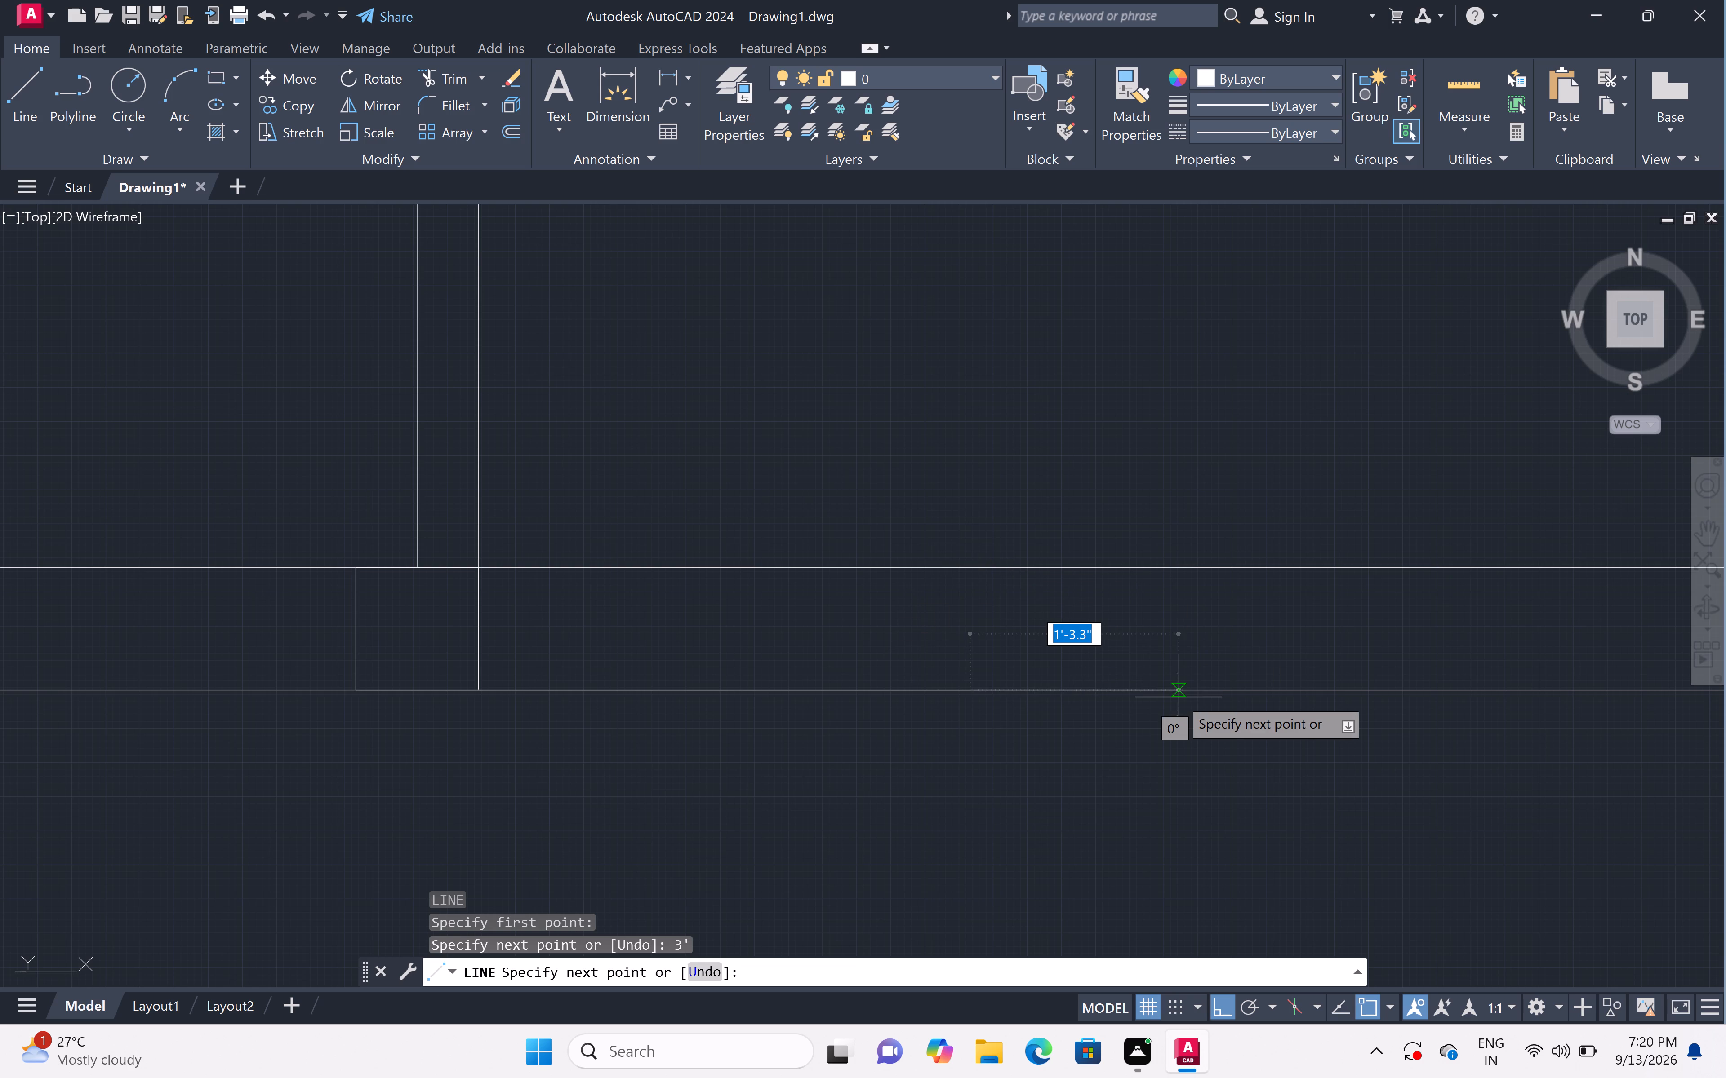
{"action": "type", "text": "6\""}
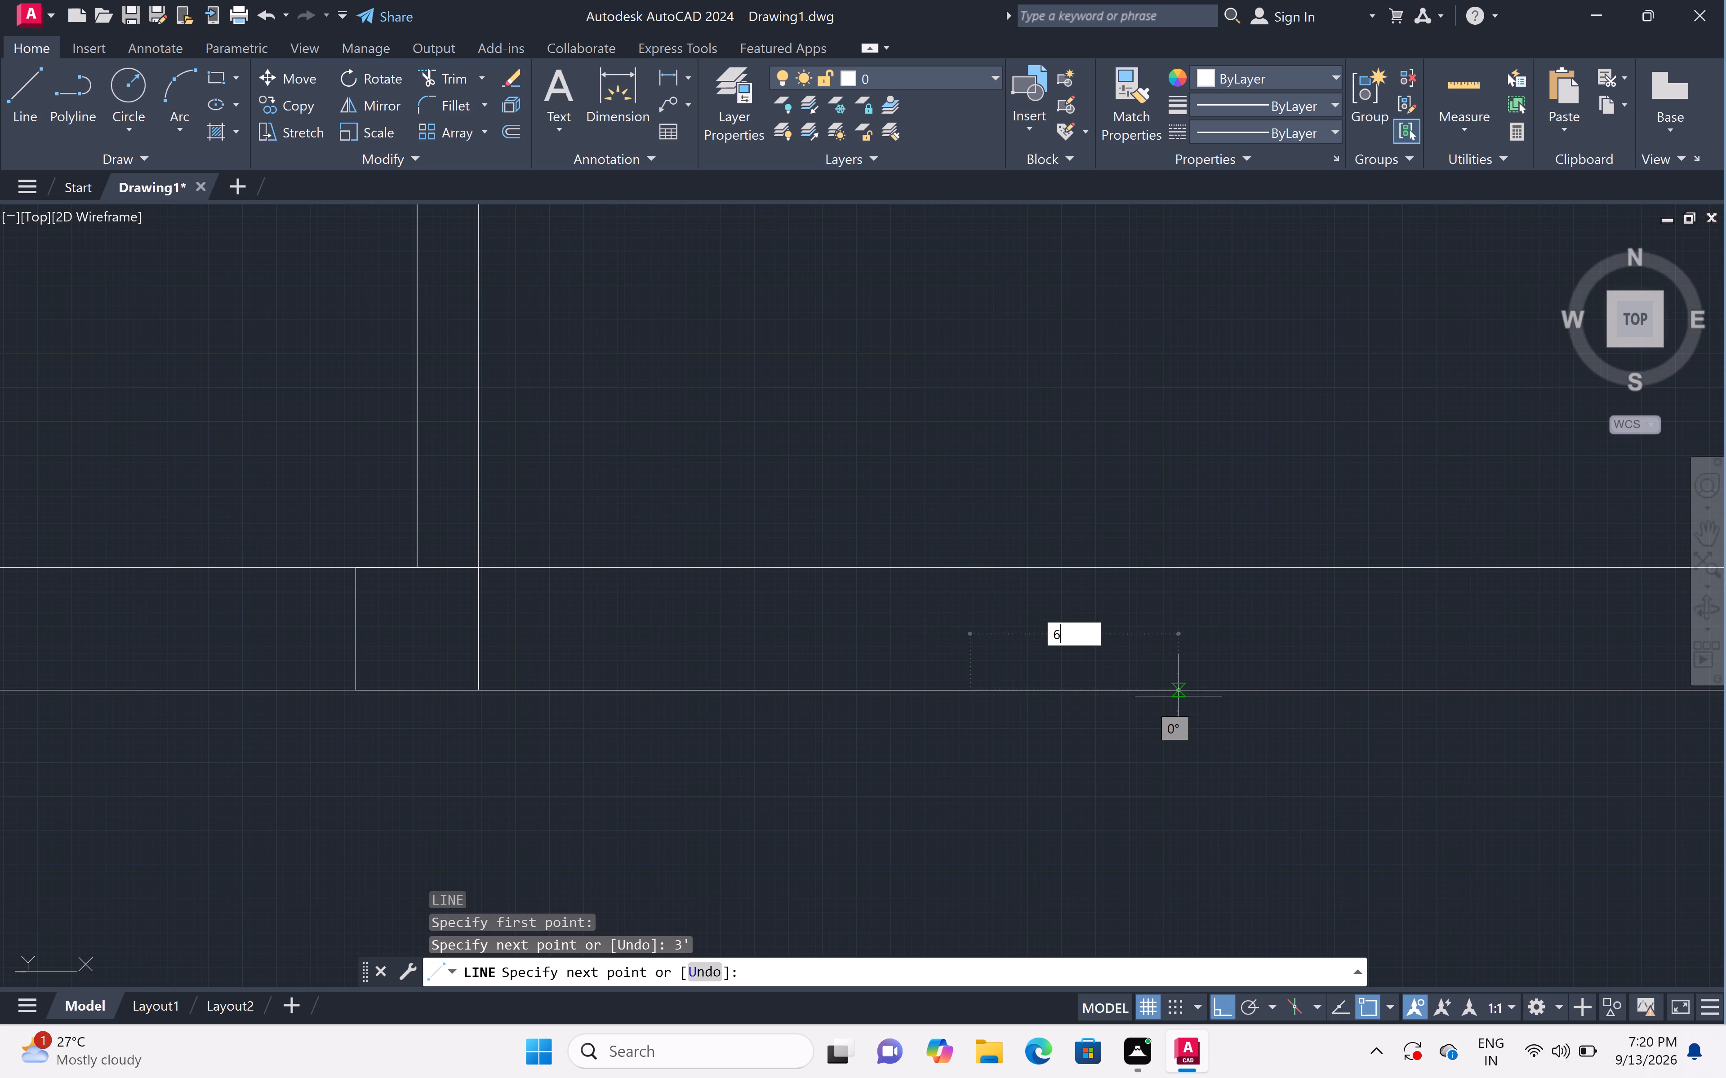
{"action": "key", "text": "space"}
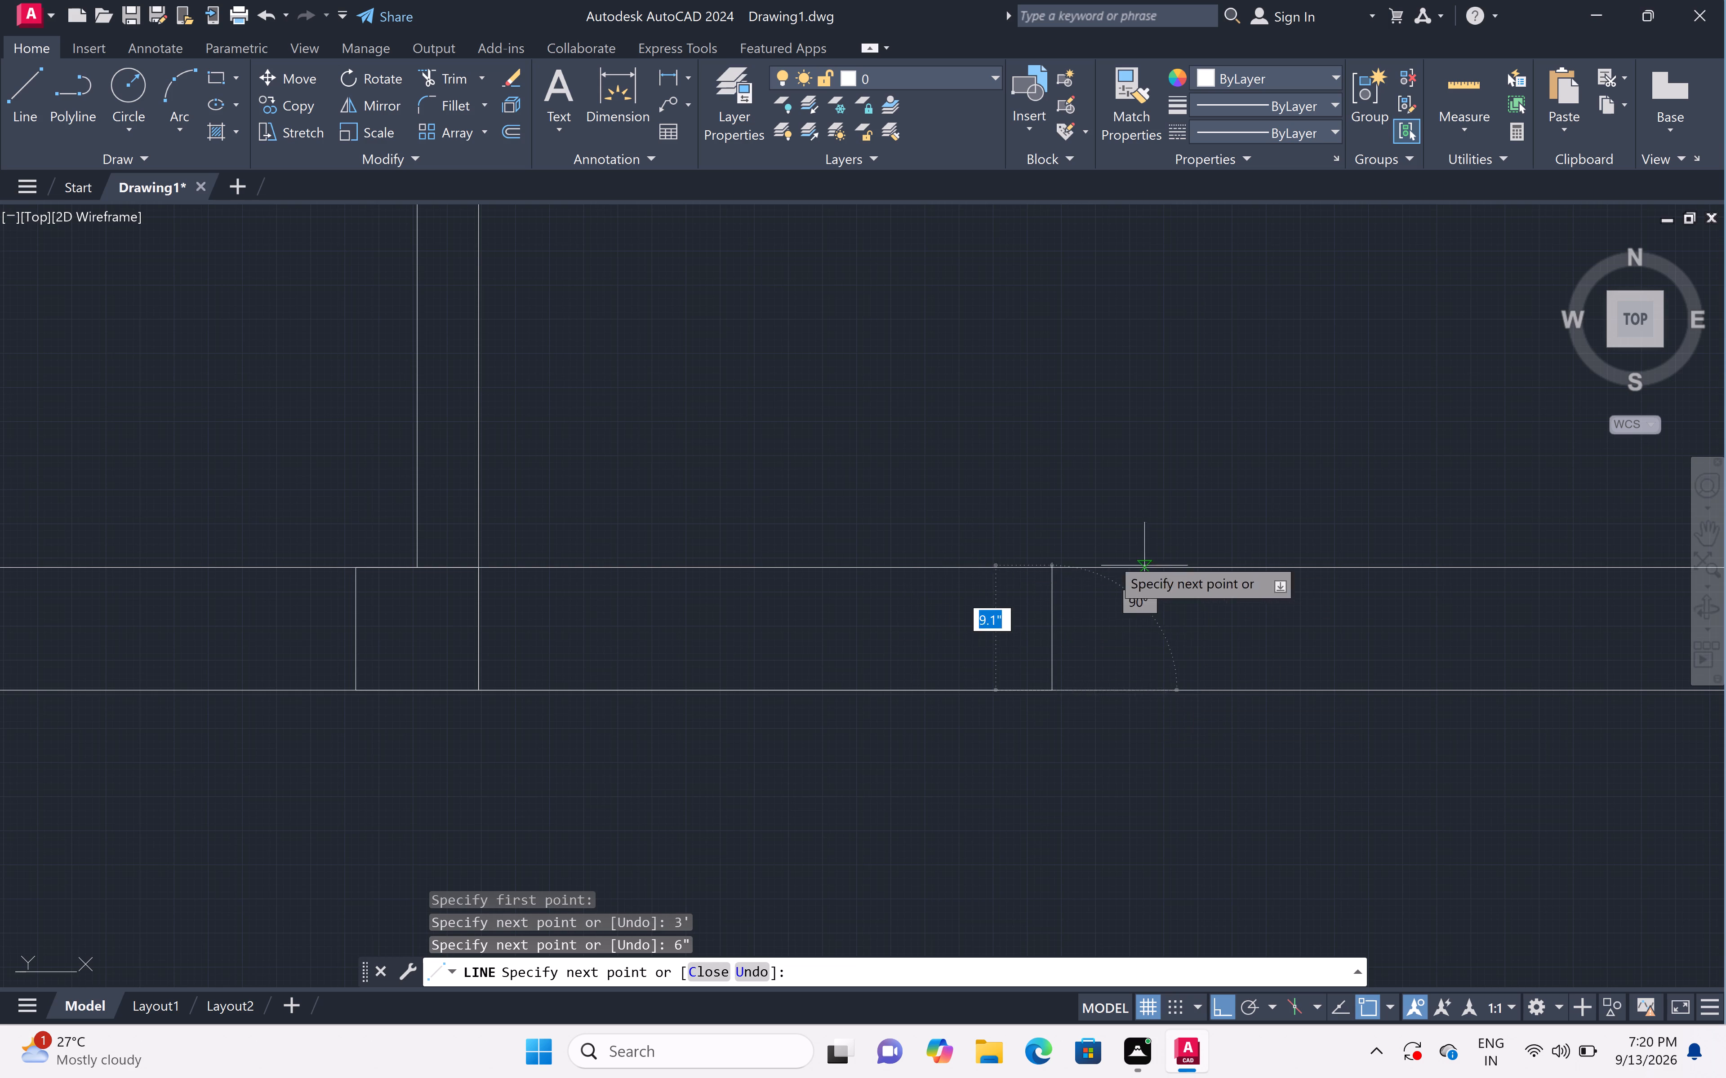
{"action": "double_click", "coordinate": [1045, 570]}
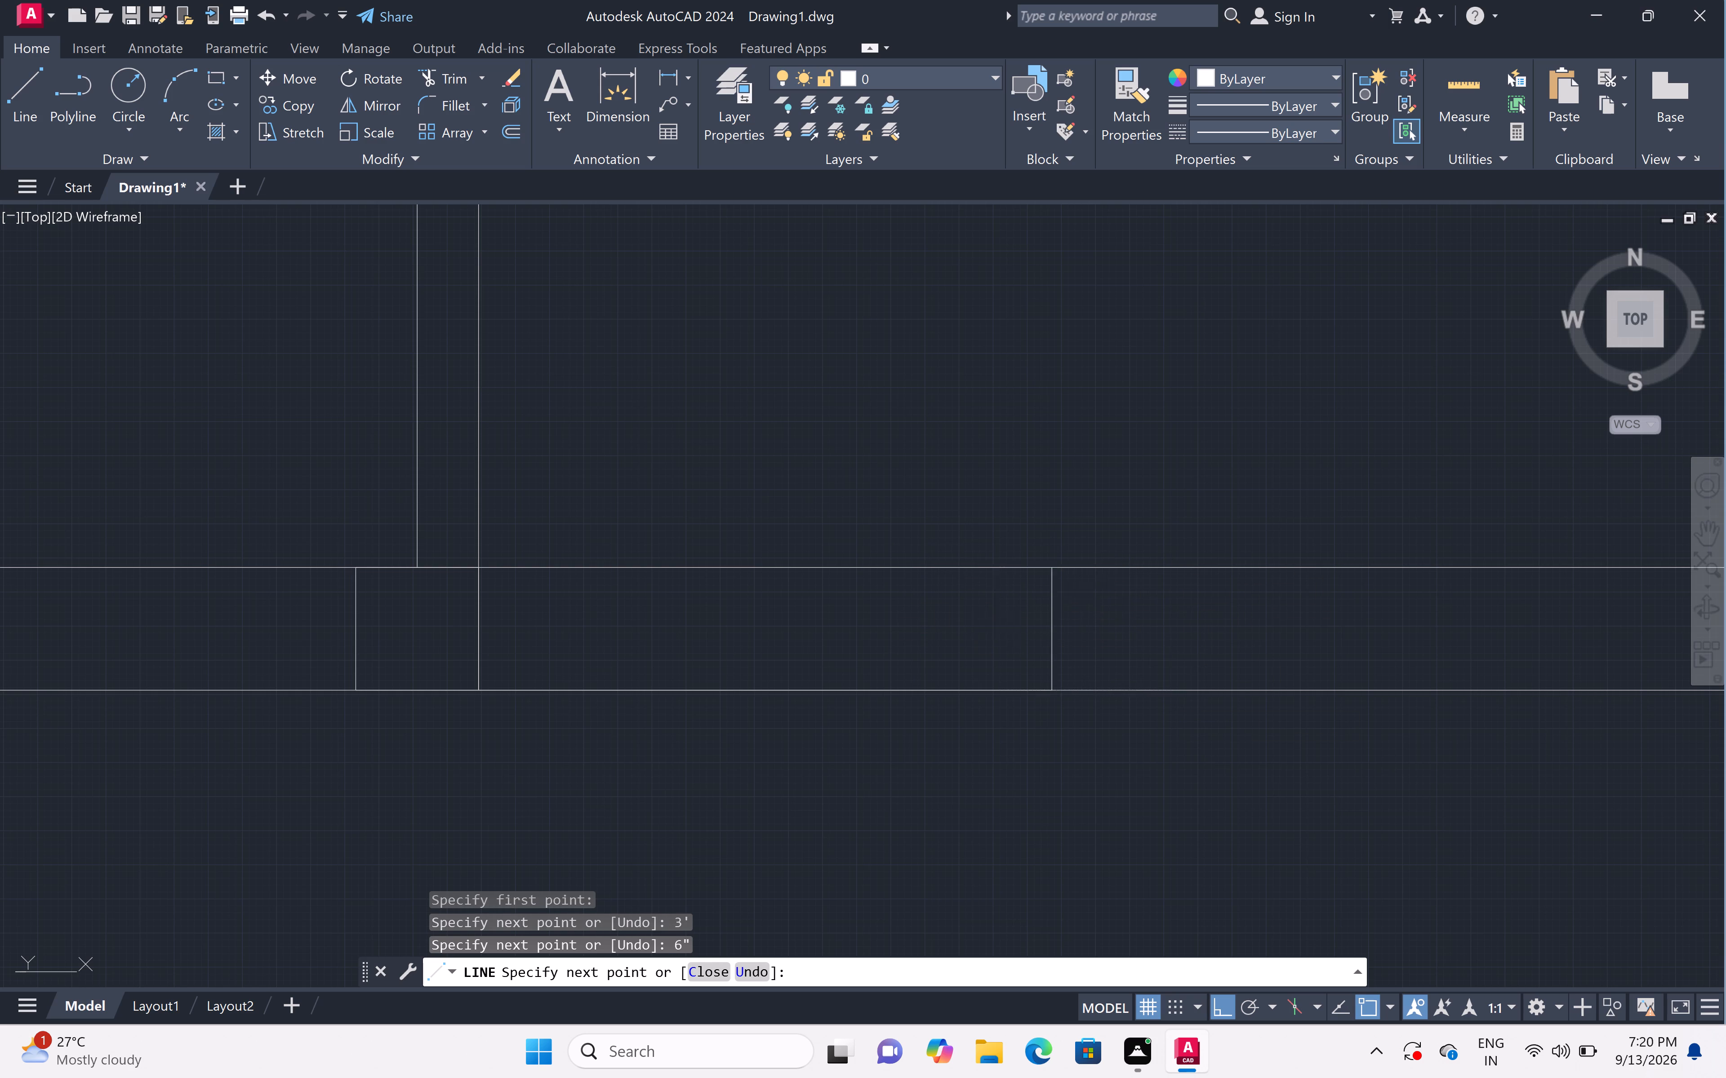
{"action": "key", "text": "space"}
Outline a 9" column in the south wall, extending 9" east from the new line across the wall.
{"action": "scroll", "coordinate": [1148, 505], "scroll_direction": "down", "scroll_amount": 3}
{"action": "scroll", "coordinate": [1183, 572], "scroll_direction": "down", "scroll_amount": 1}
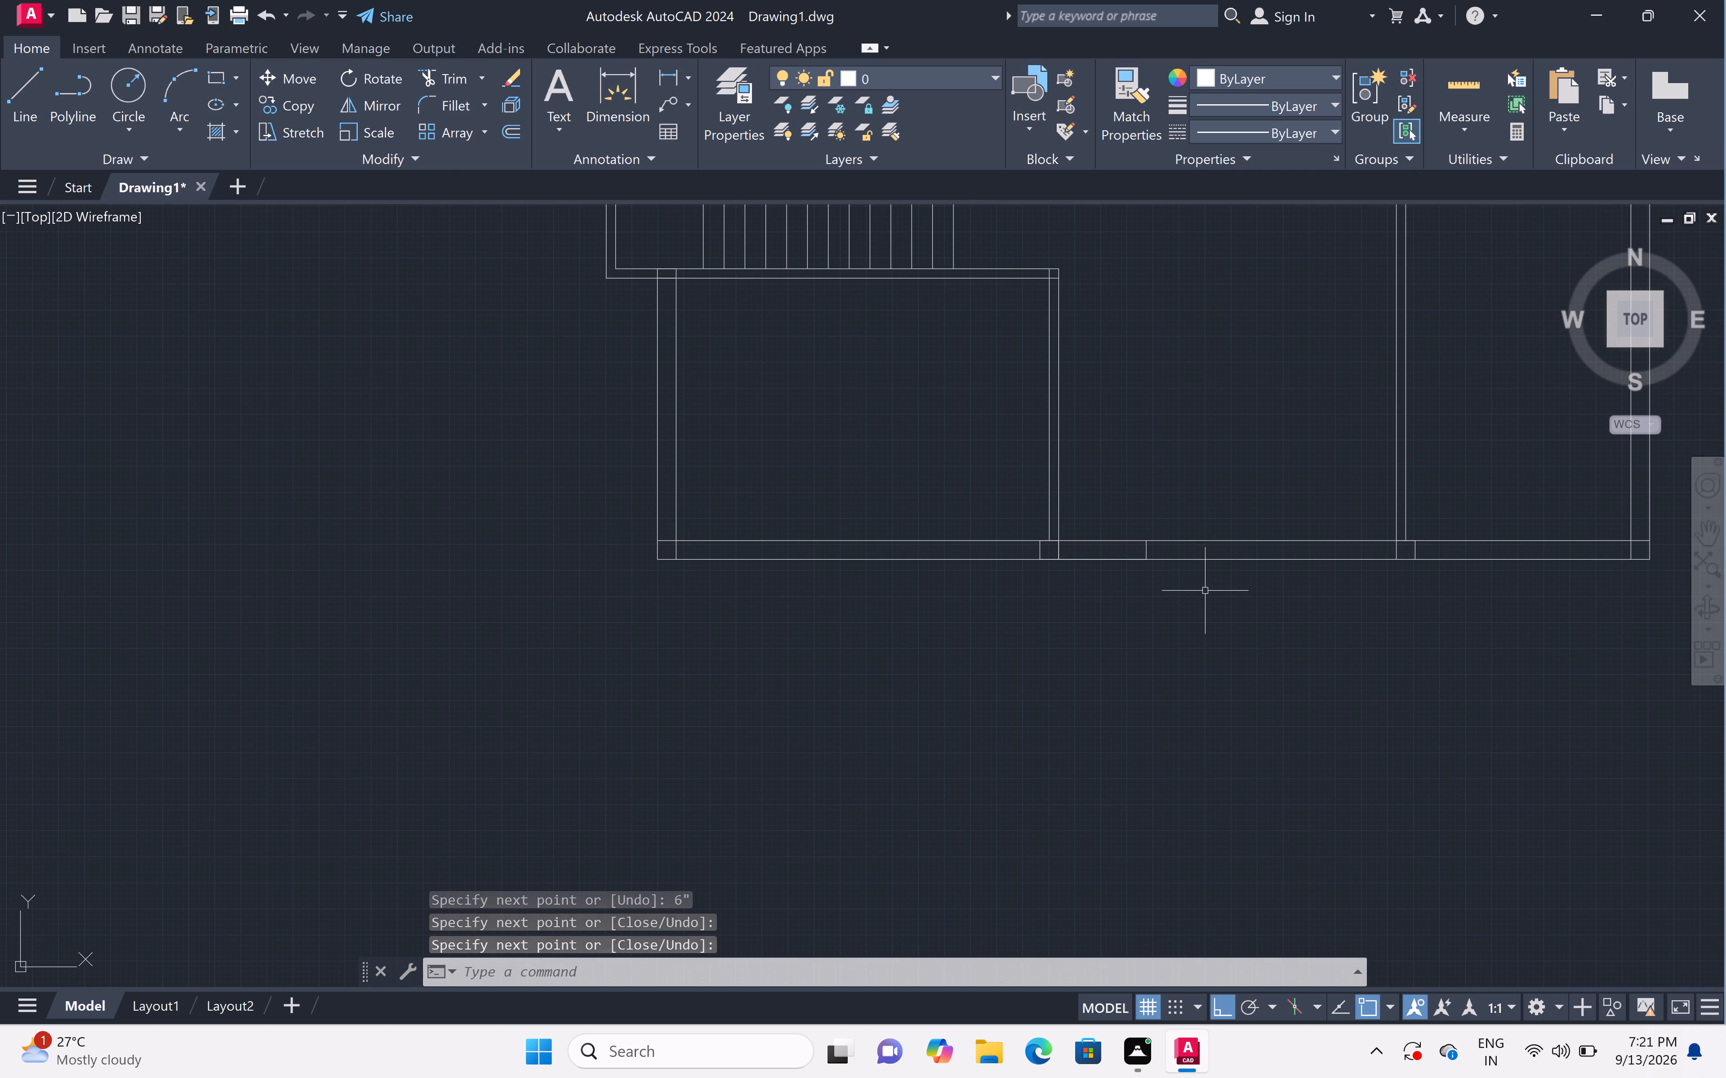
{"action": "scroll", "coordinate": [1167, 534], "scroll_direction": "up", "scroll_amount": 3}
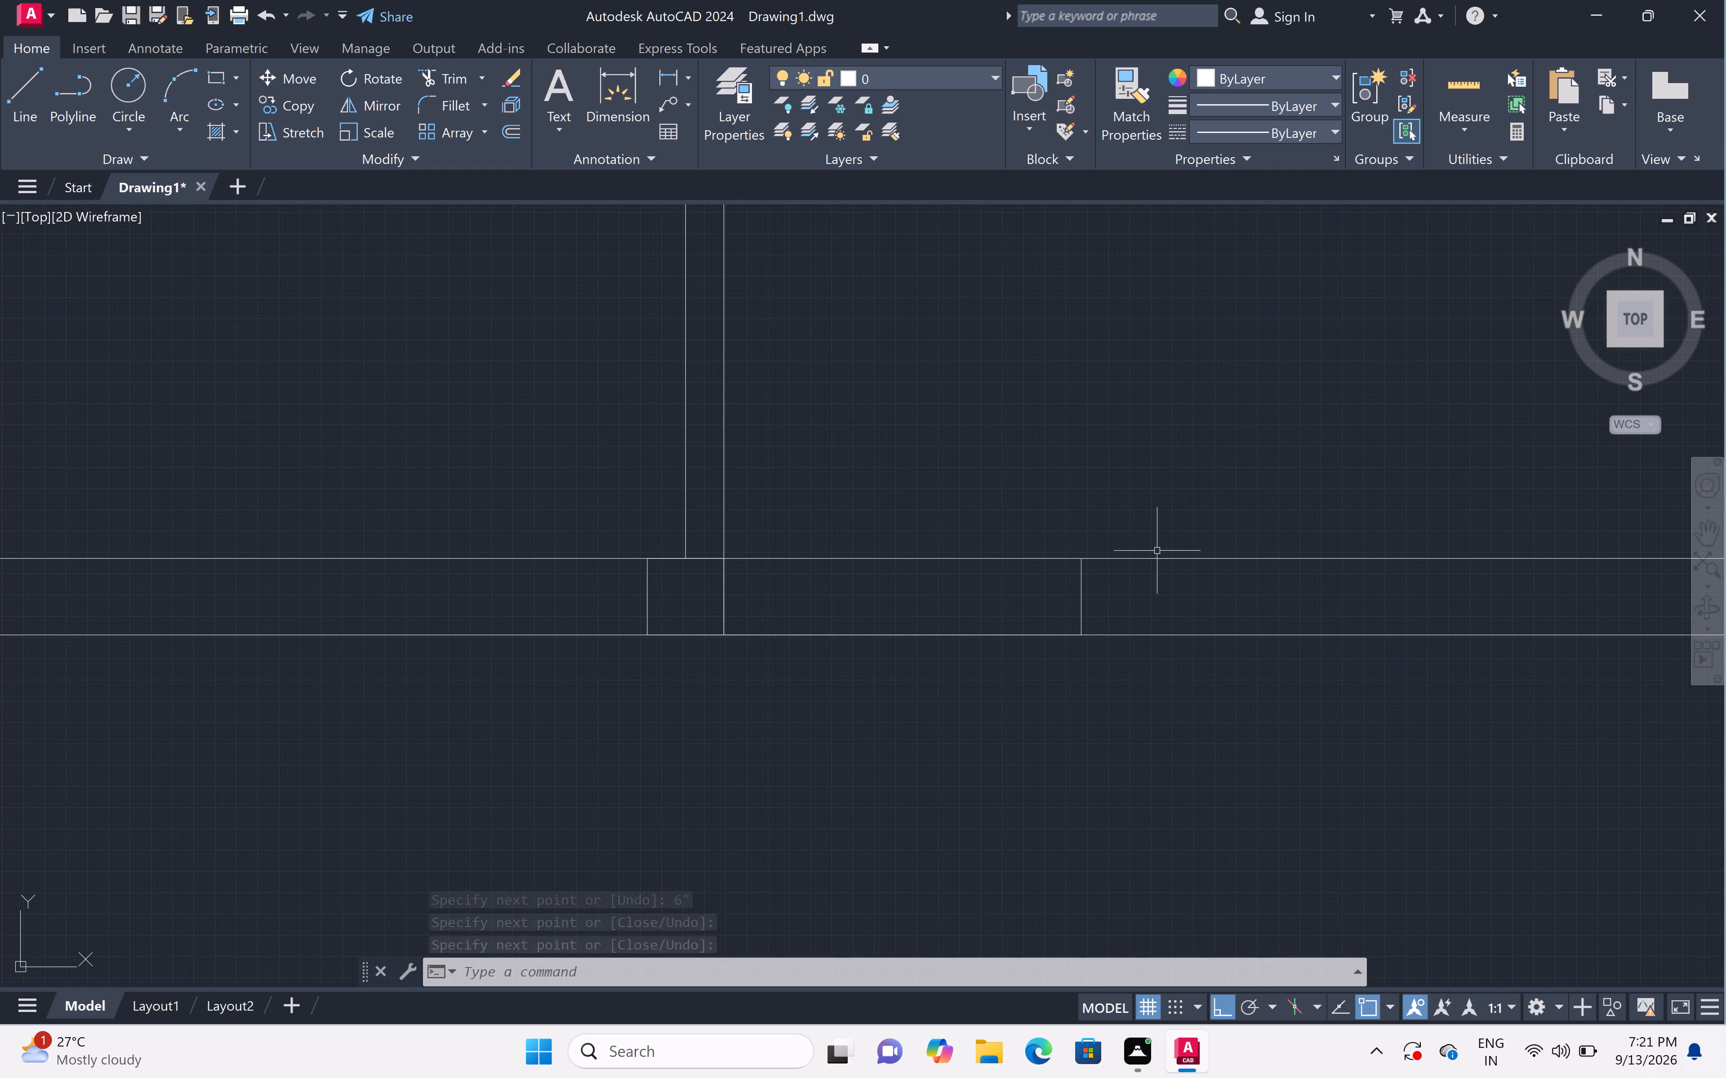
{"action": "type", "text": "l"}
{"action": "key", "text": "space"}
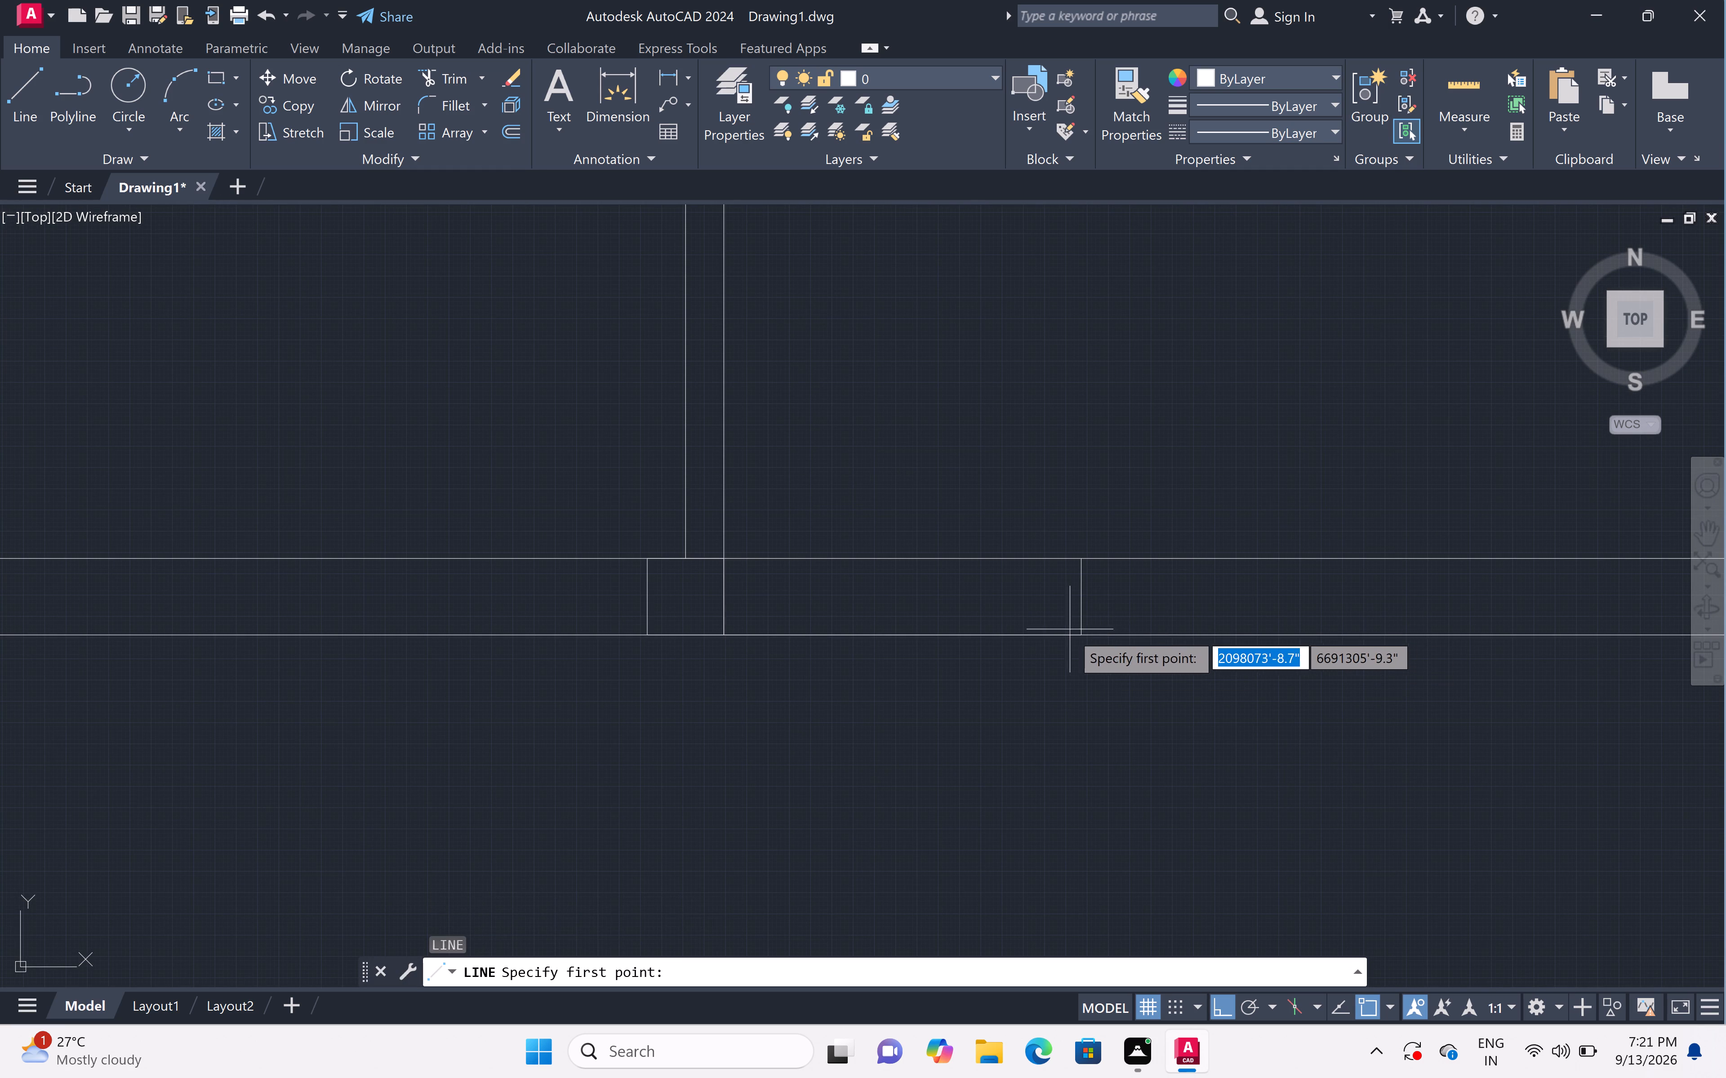
{"action": "left_click", "coordinate": [1082, 635]}
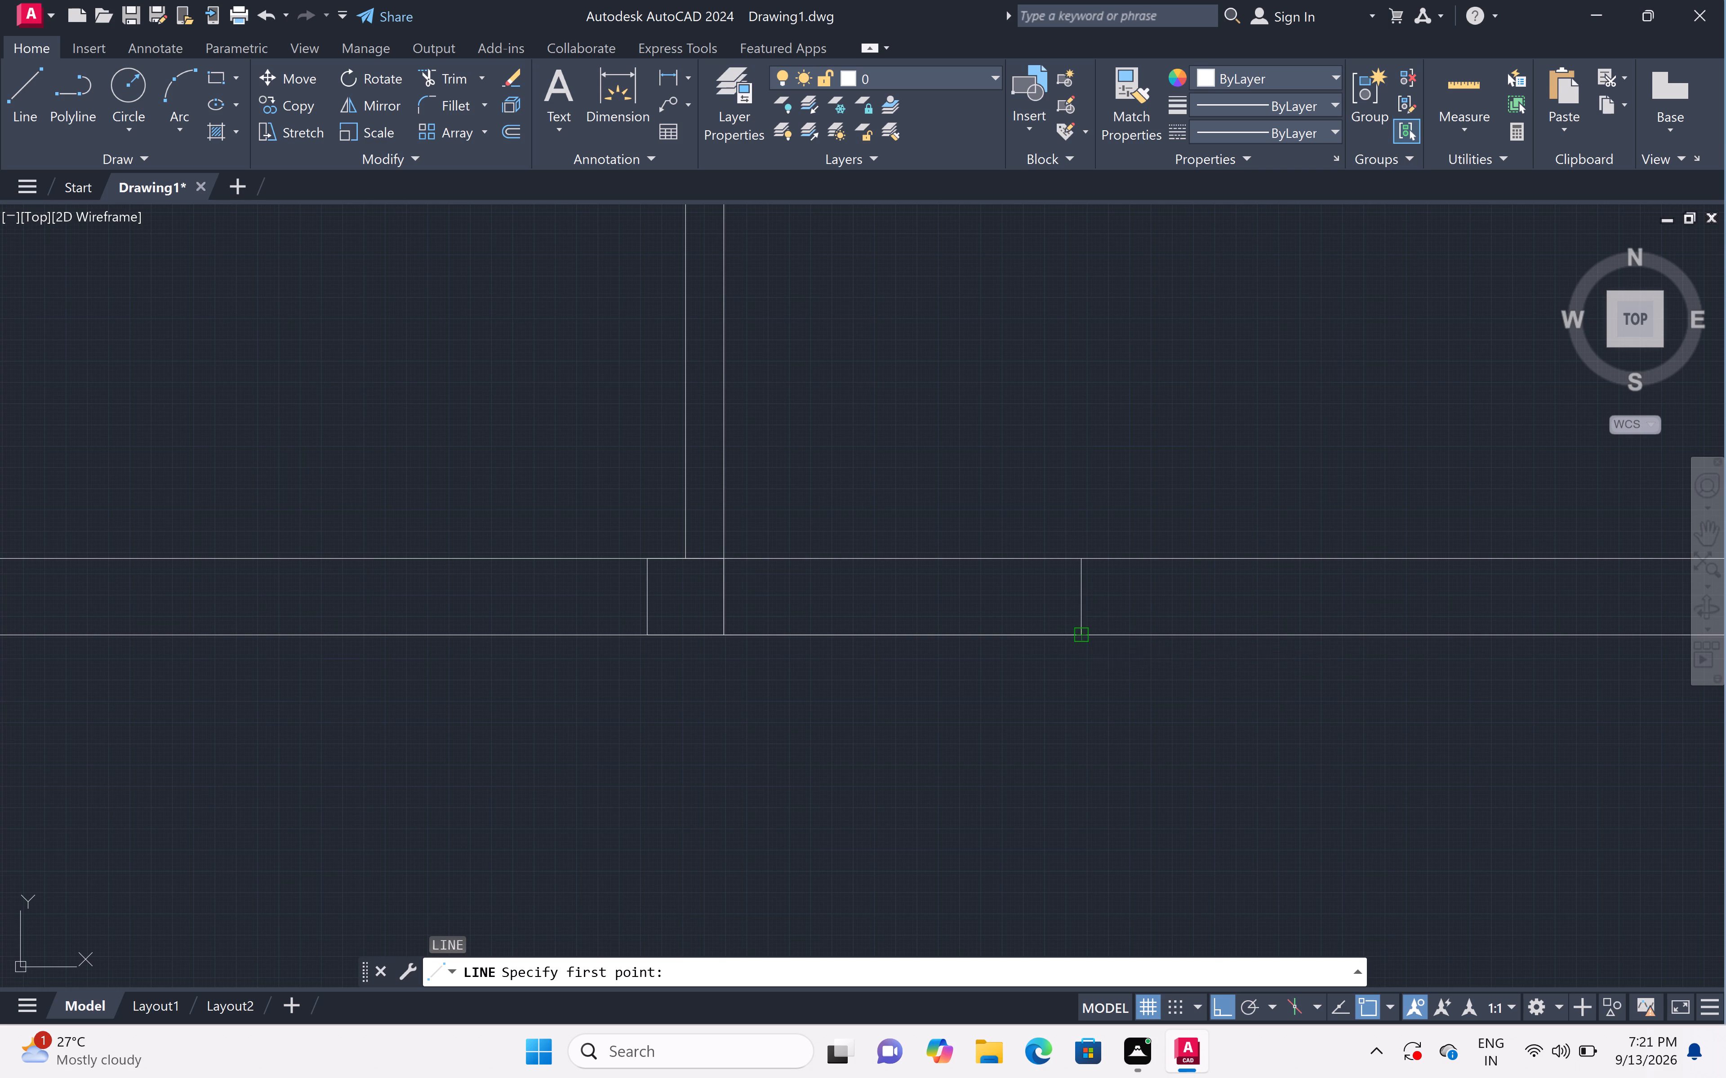
{"action": "type", "text": "9\""}
{"action": "key", "text": "space"}
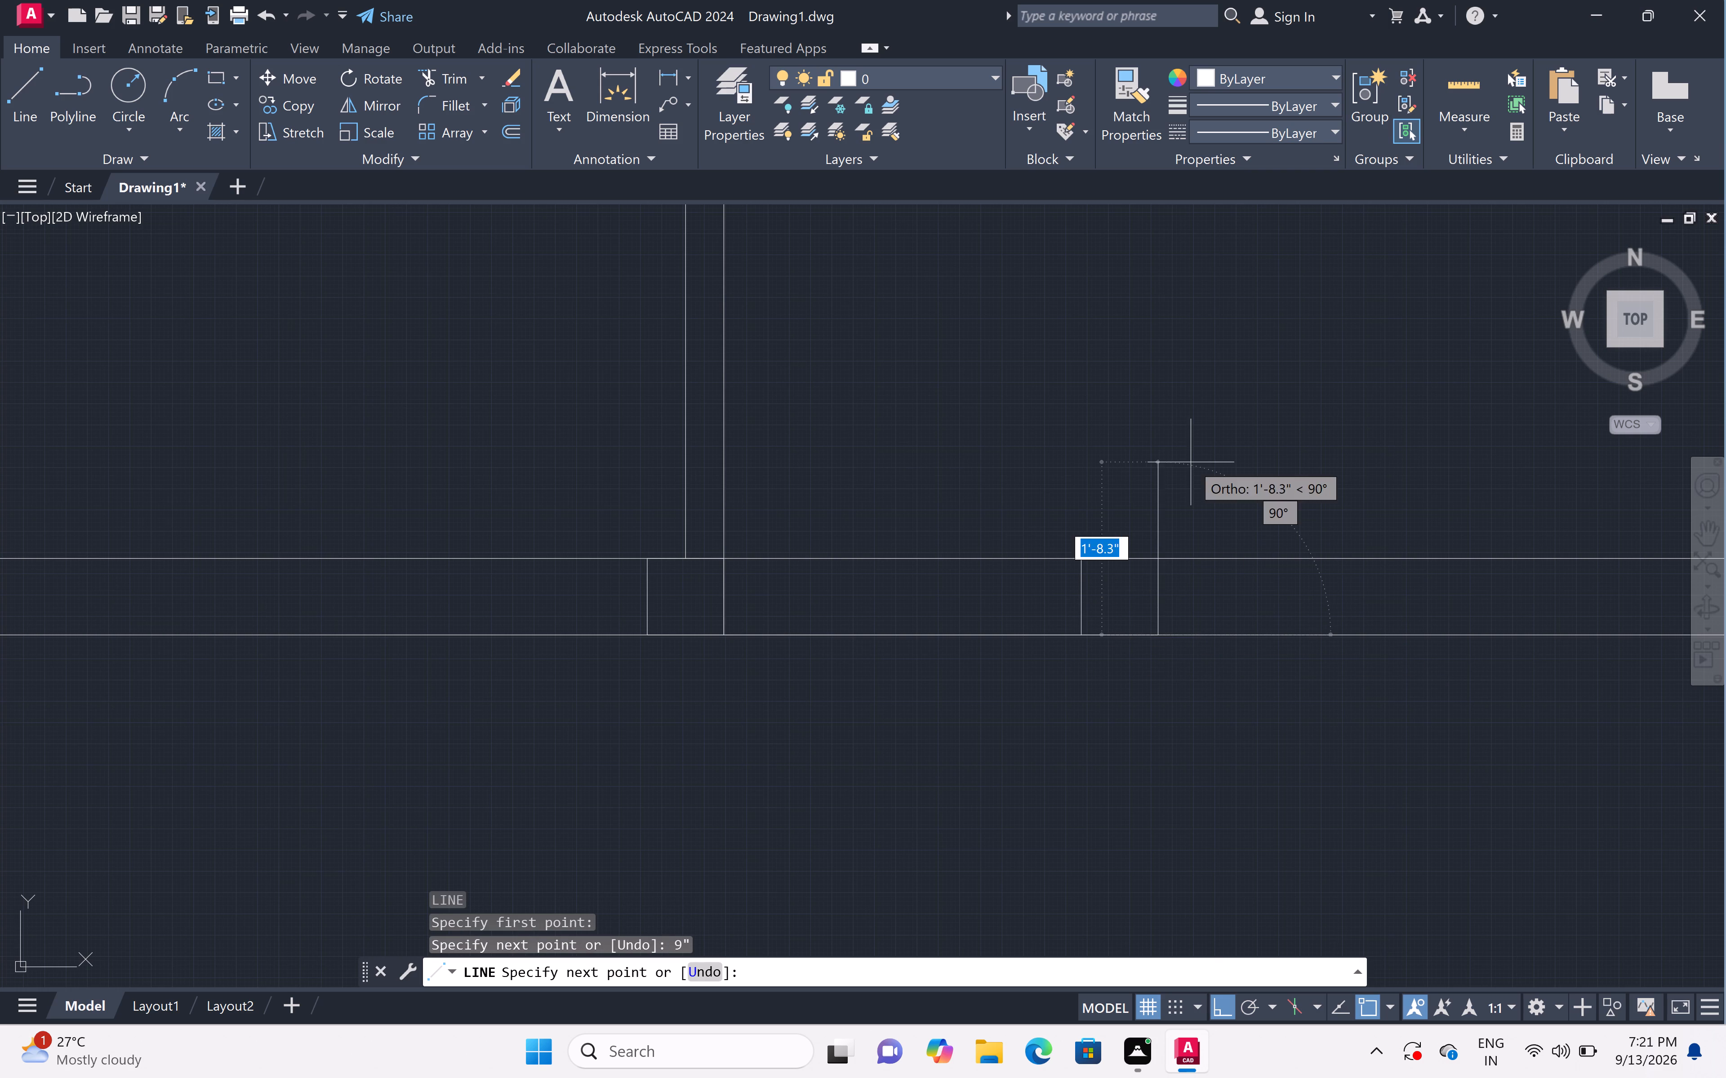
{"action": "left_click", "coordinate": [1153, 560]}
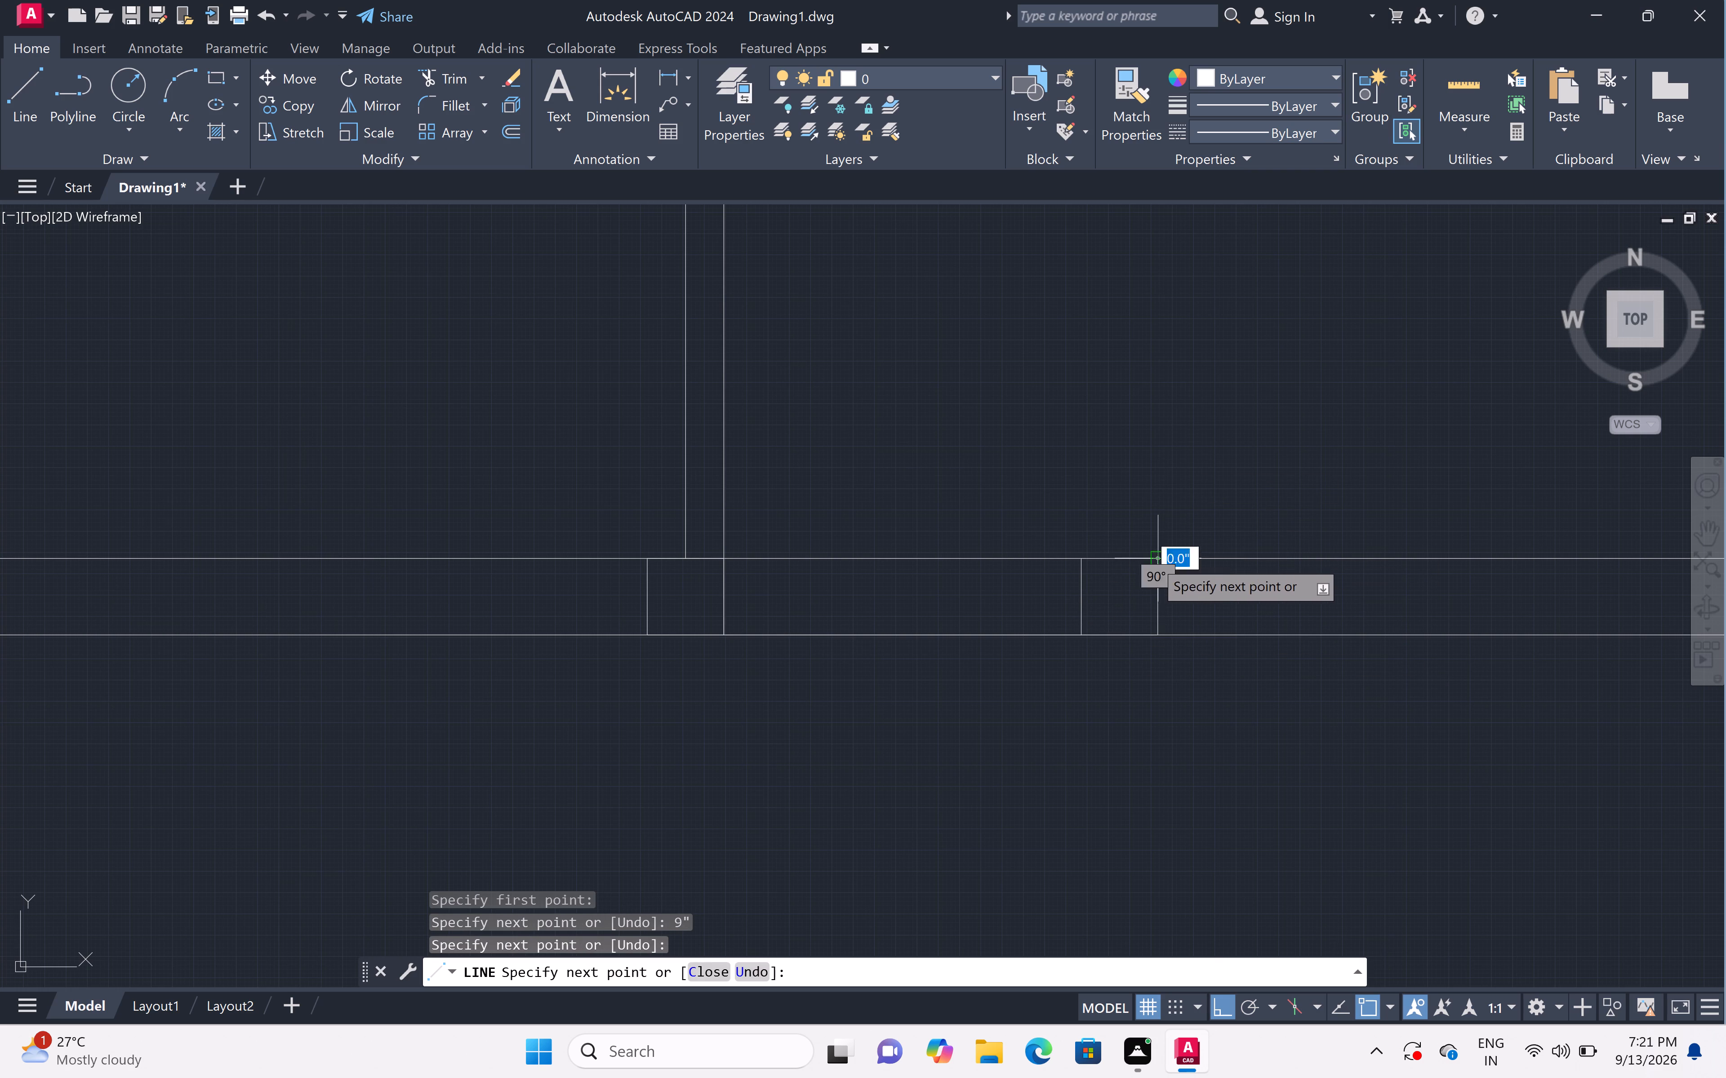
{"action": "key", "text": "space"}
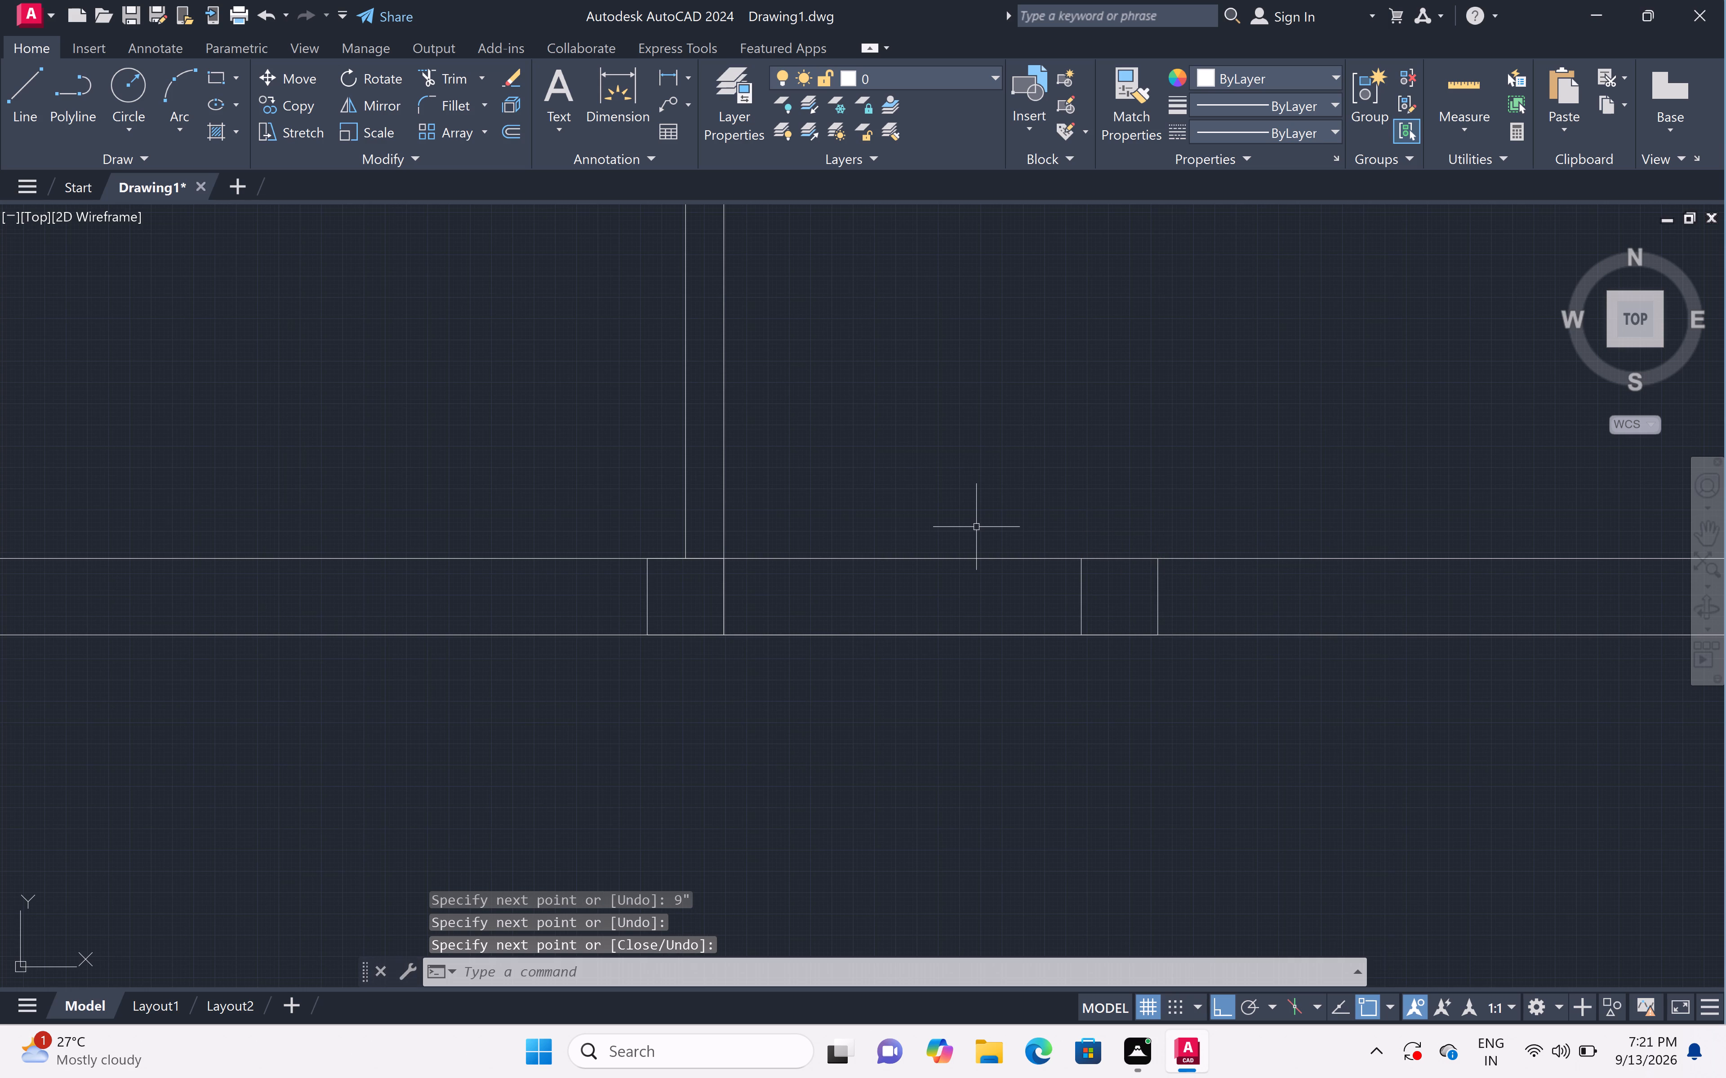
Trim the south wall's inner face line between the southwest room's east column and the new column.
{"action": "type", "text": "tr"}
{"action": "key", "text": "space"}
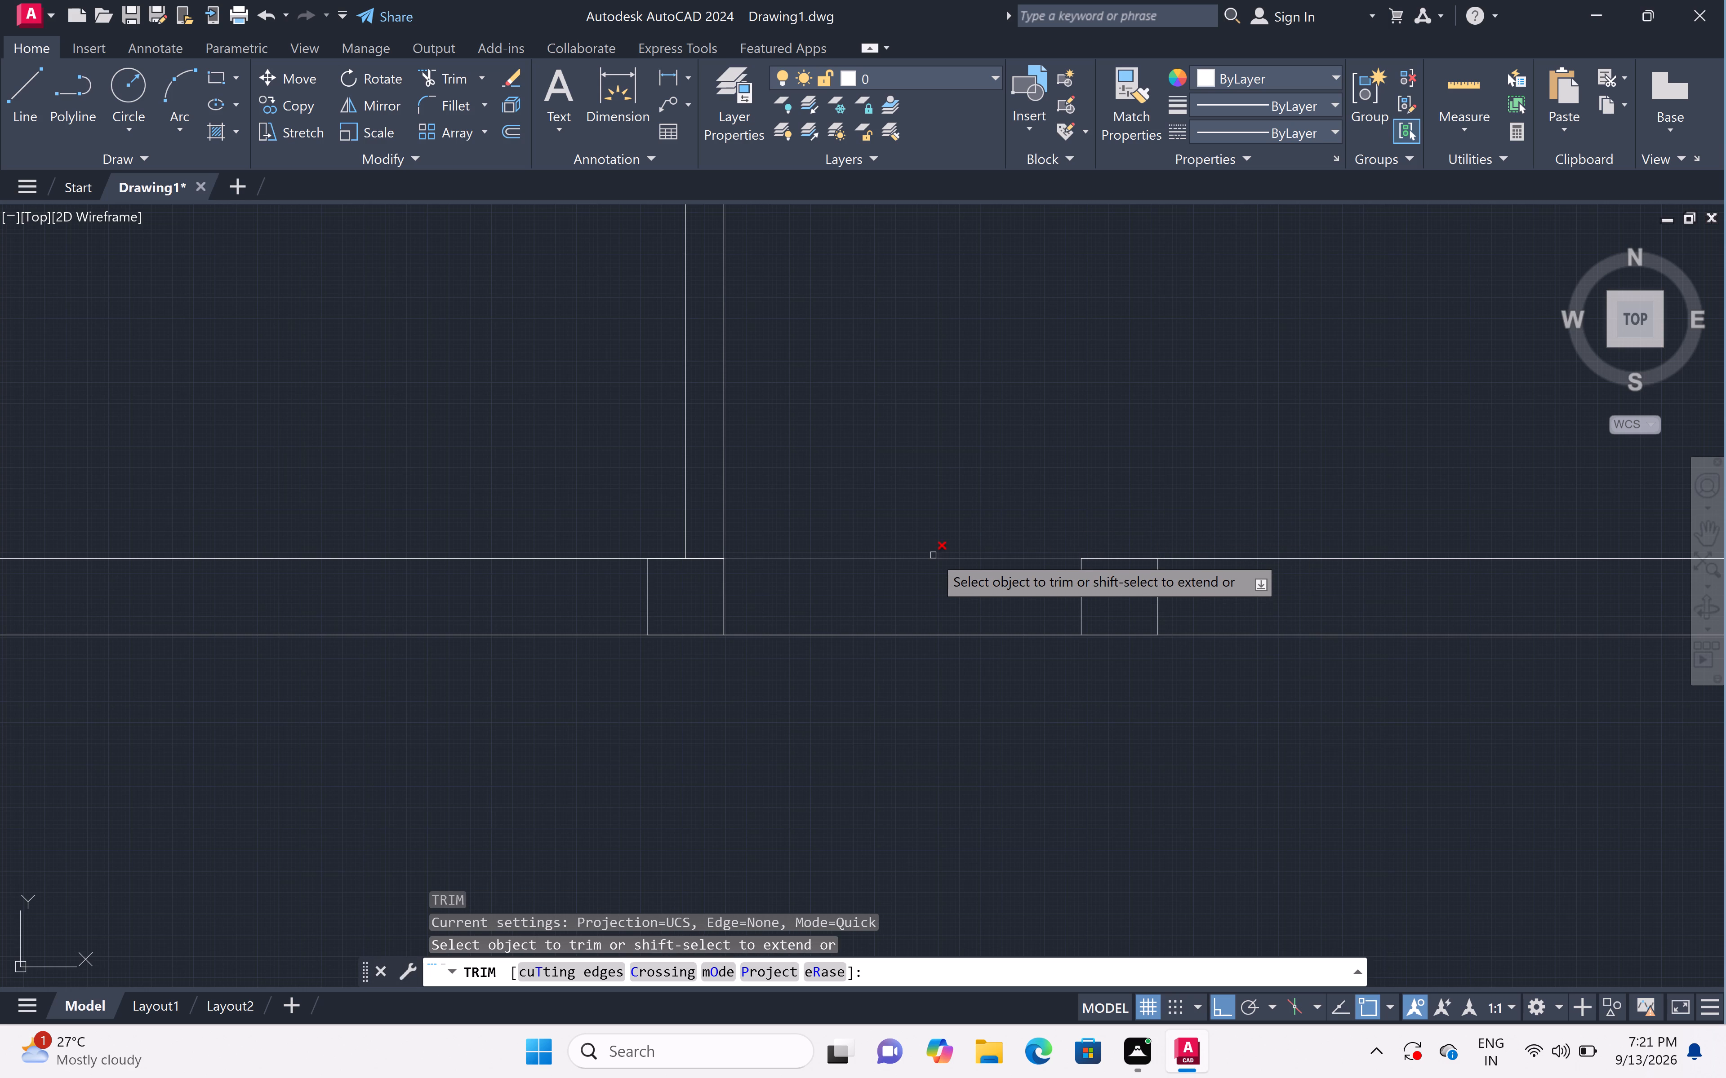
{"action": "left_click", "coordinate": [933, 555]}
{"action": "key", "text": "Escape"}
Outline a 9" by 9" column where the southwest room's west wall meets the staircase's south wall, extending south from that wall's inner face.
{"action": "scroll", "coordinate": [1045, 454], "scroll_direction": "down", "scroll_amount": 5}
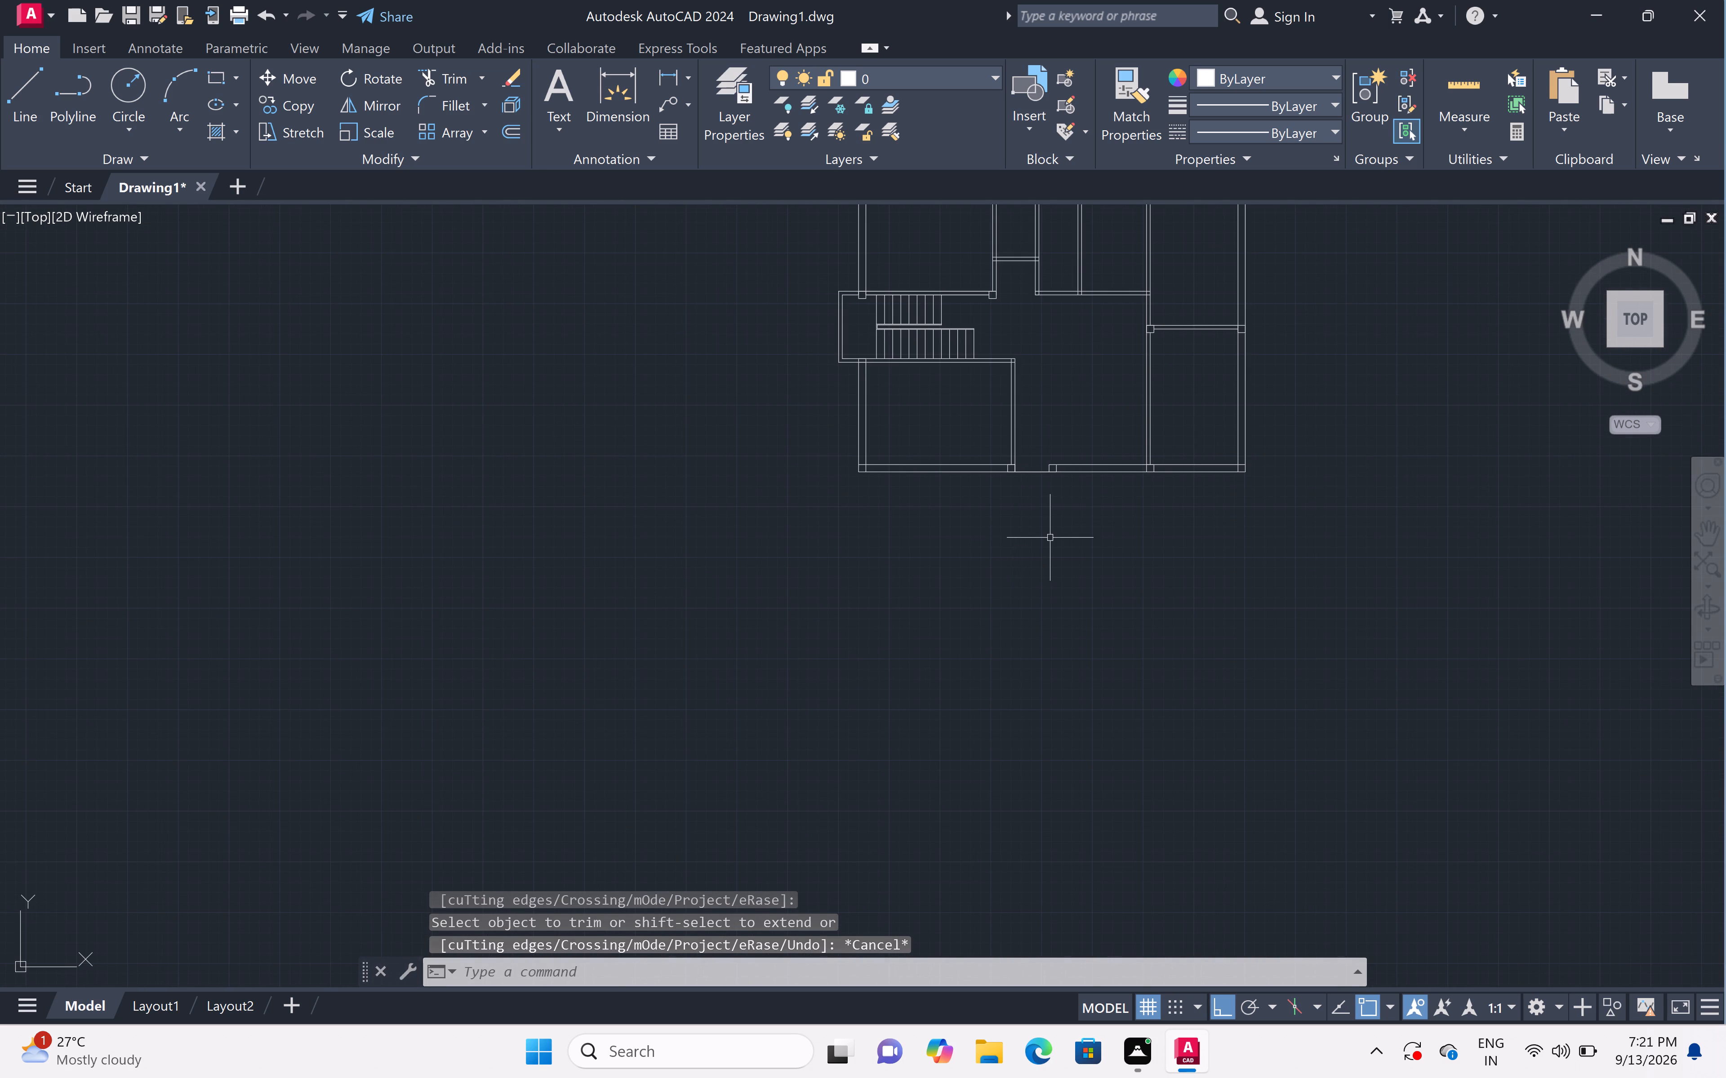
{"action": "scroll", "coordinate": [1050, 538], "scroll_direction": "up", "scroll_amount": 1}
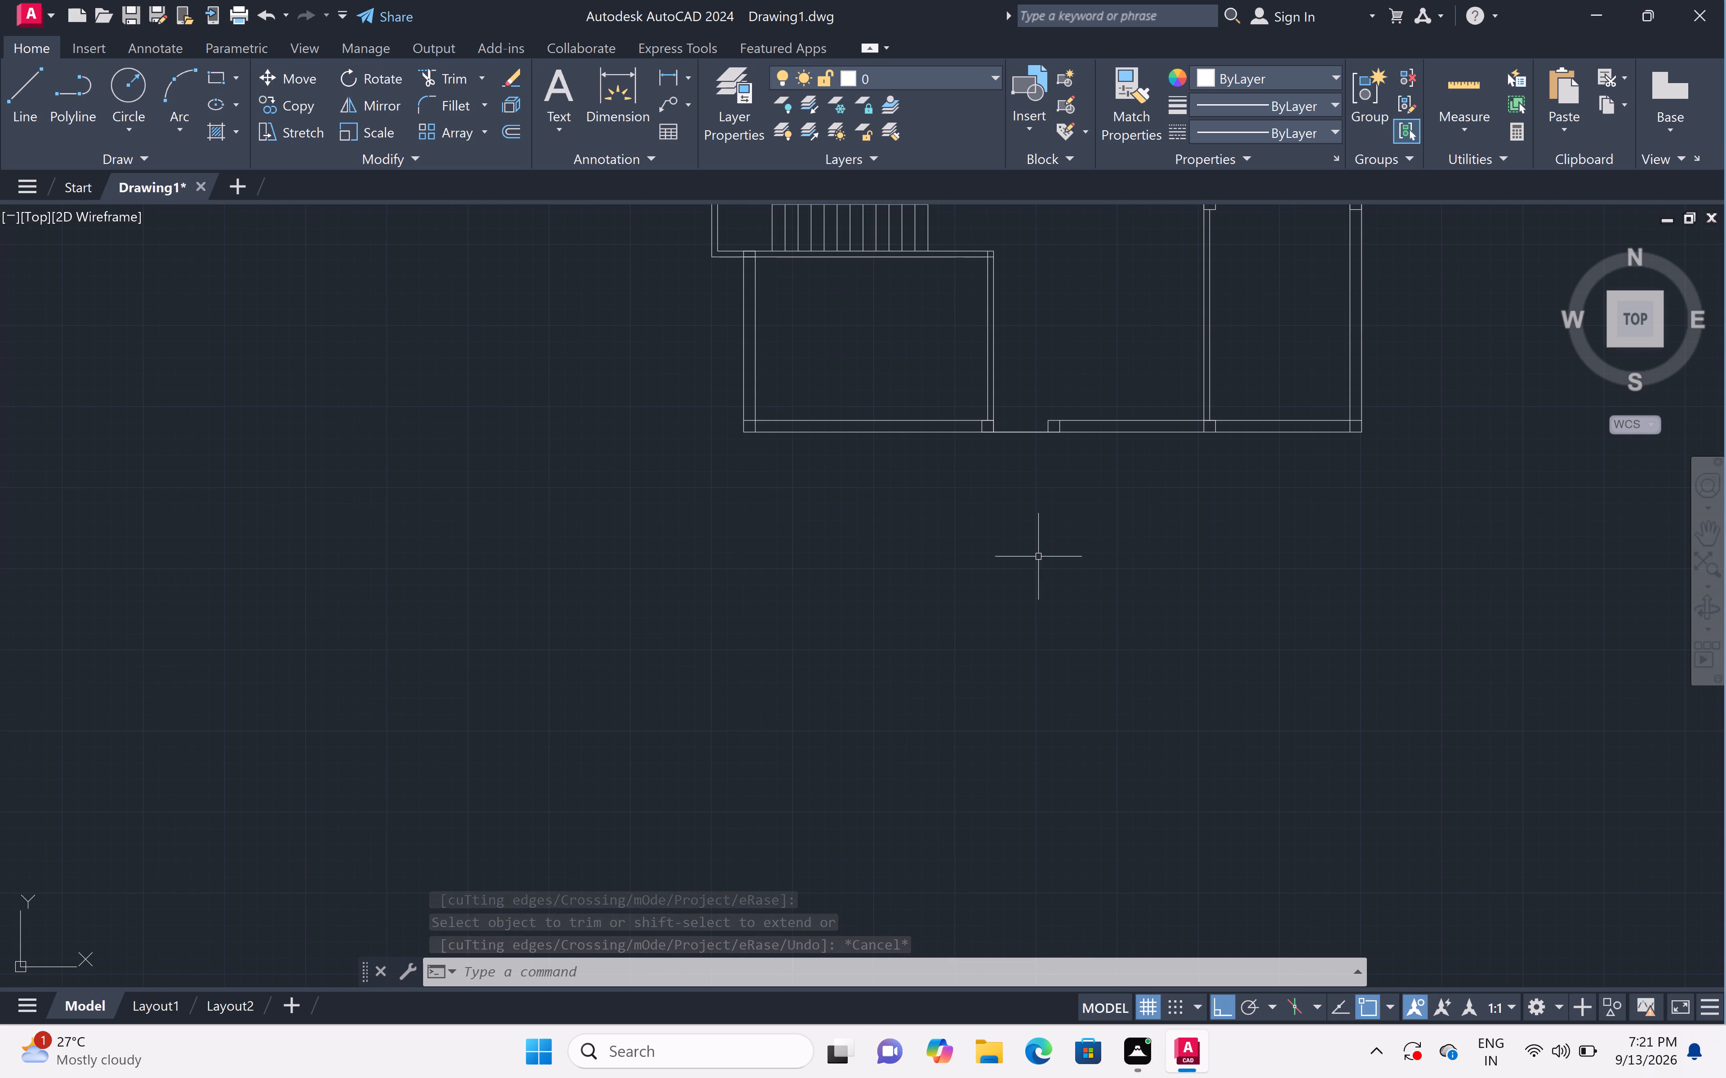
{"action": "scroll", "coordinate": [845, 515], "scroll_direction": "down", "scroll_amount": 1}
{"action": "middle_click_drag", "start_coordinate": [845, 516], "coordinate": [942, 642]}
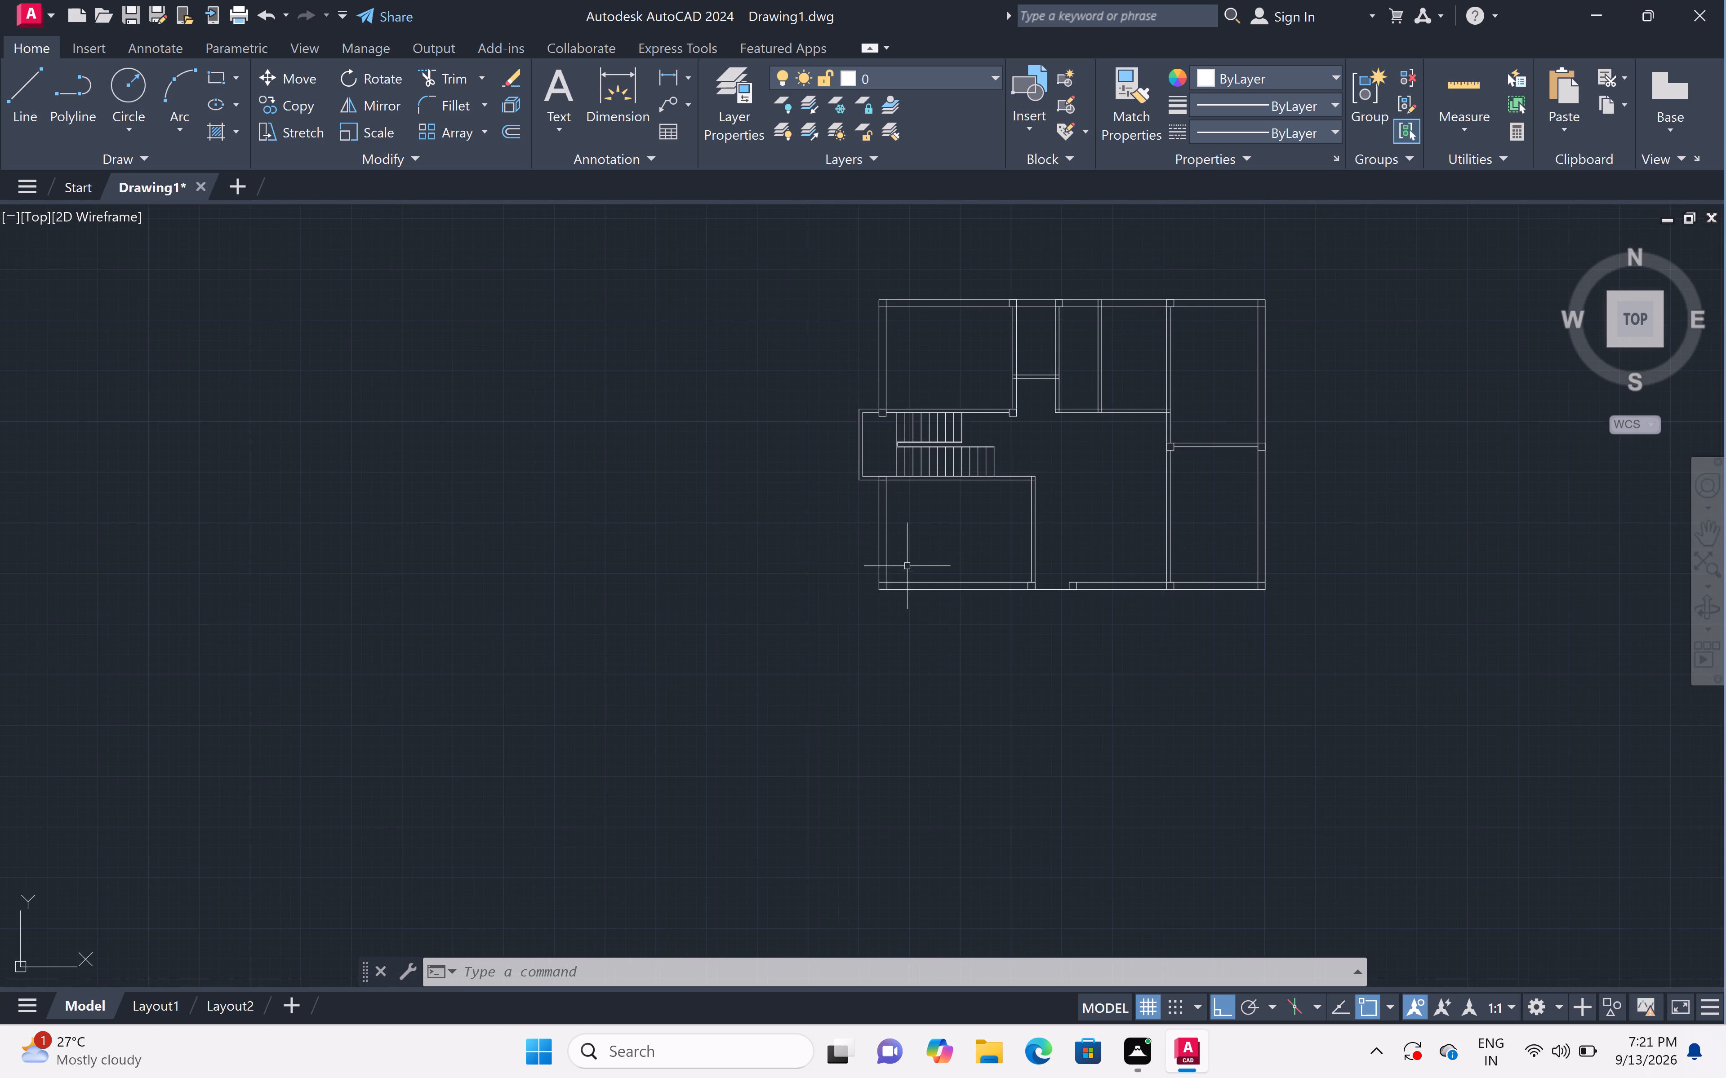
{"action": "scroll", "coordinate": [881, 473], "scroll_direction": "up", "scroll_amount": 4}
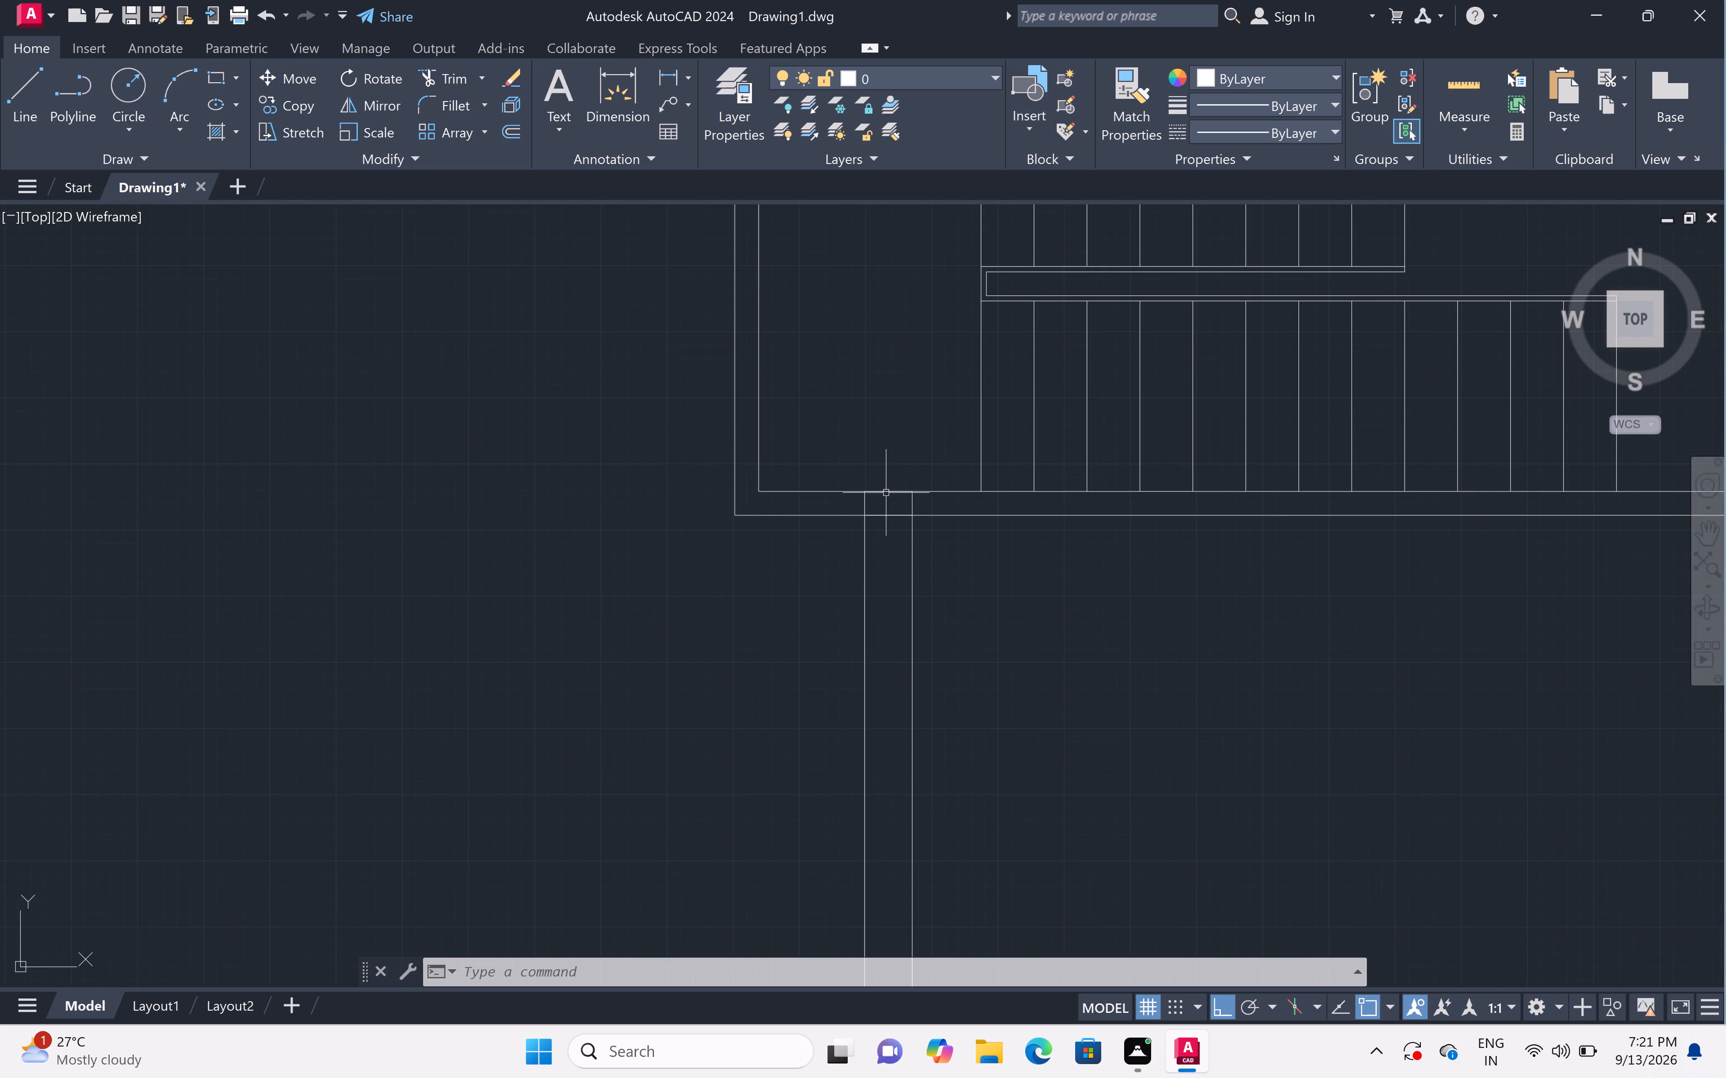
{"action": "scroll", "coordinate": [892, 516], "scroll_direction": "up", "scroll_amount": 1}
{"action": "type", "text": "l"}
{"action": "key", "text": "space"}
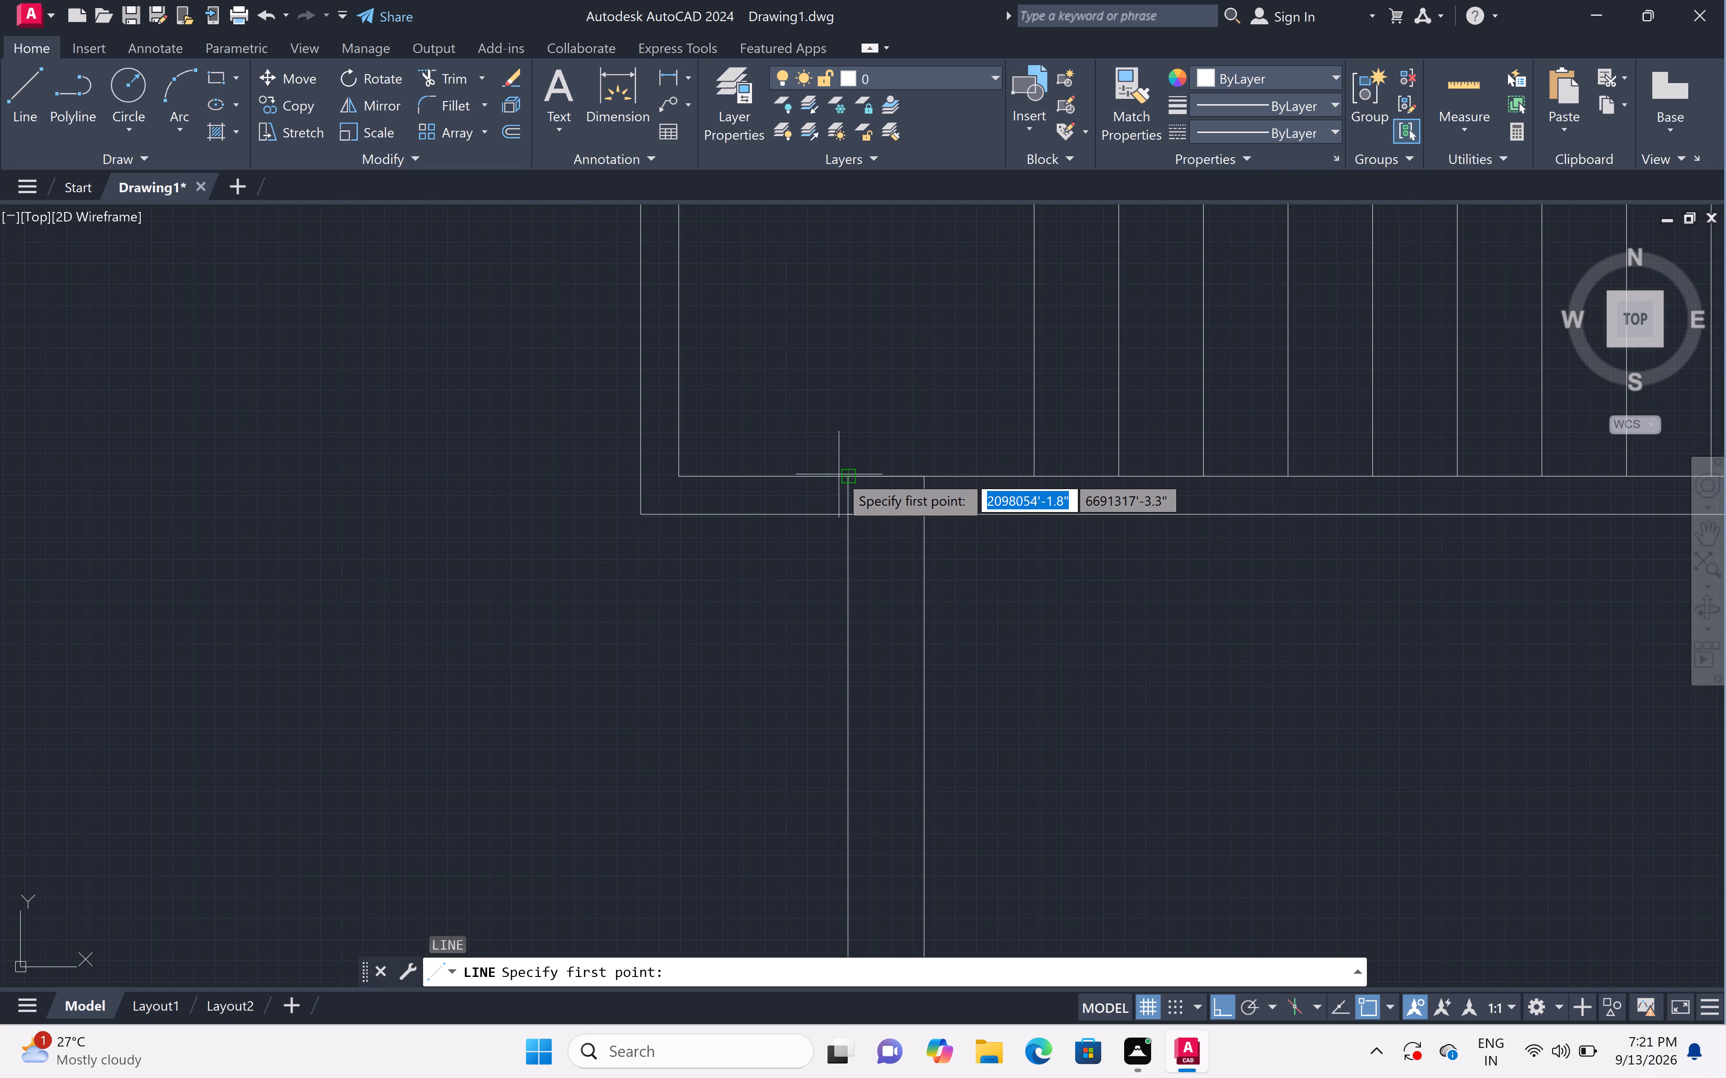
{"action": "left_click", "coordinate": [849, 480]}
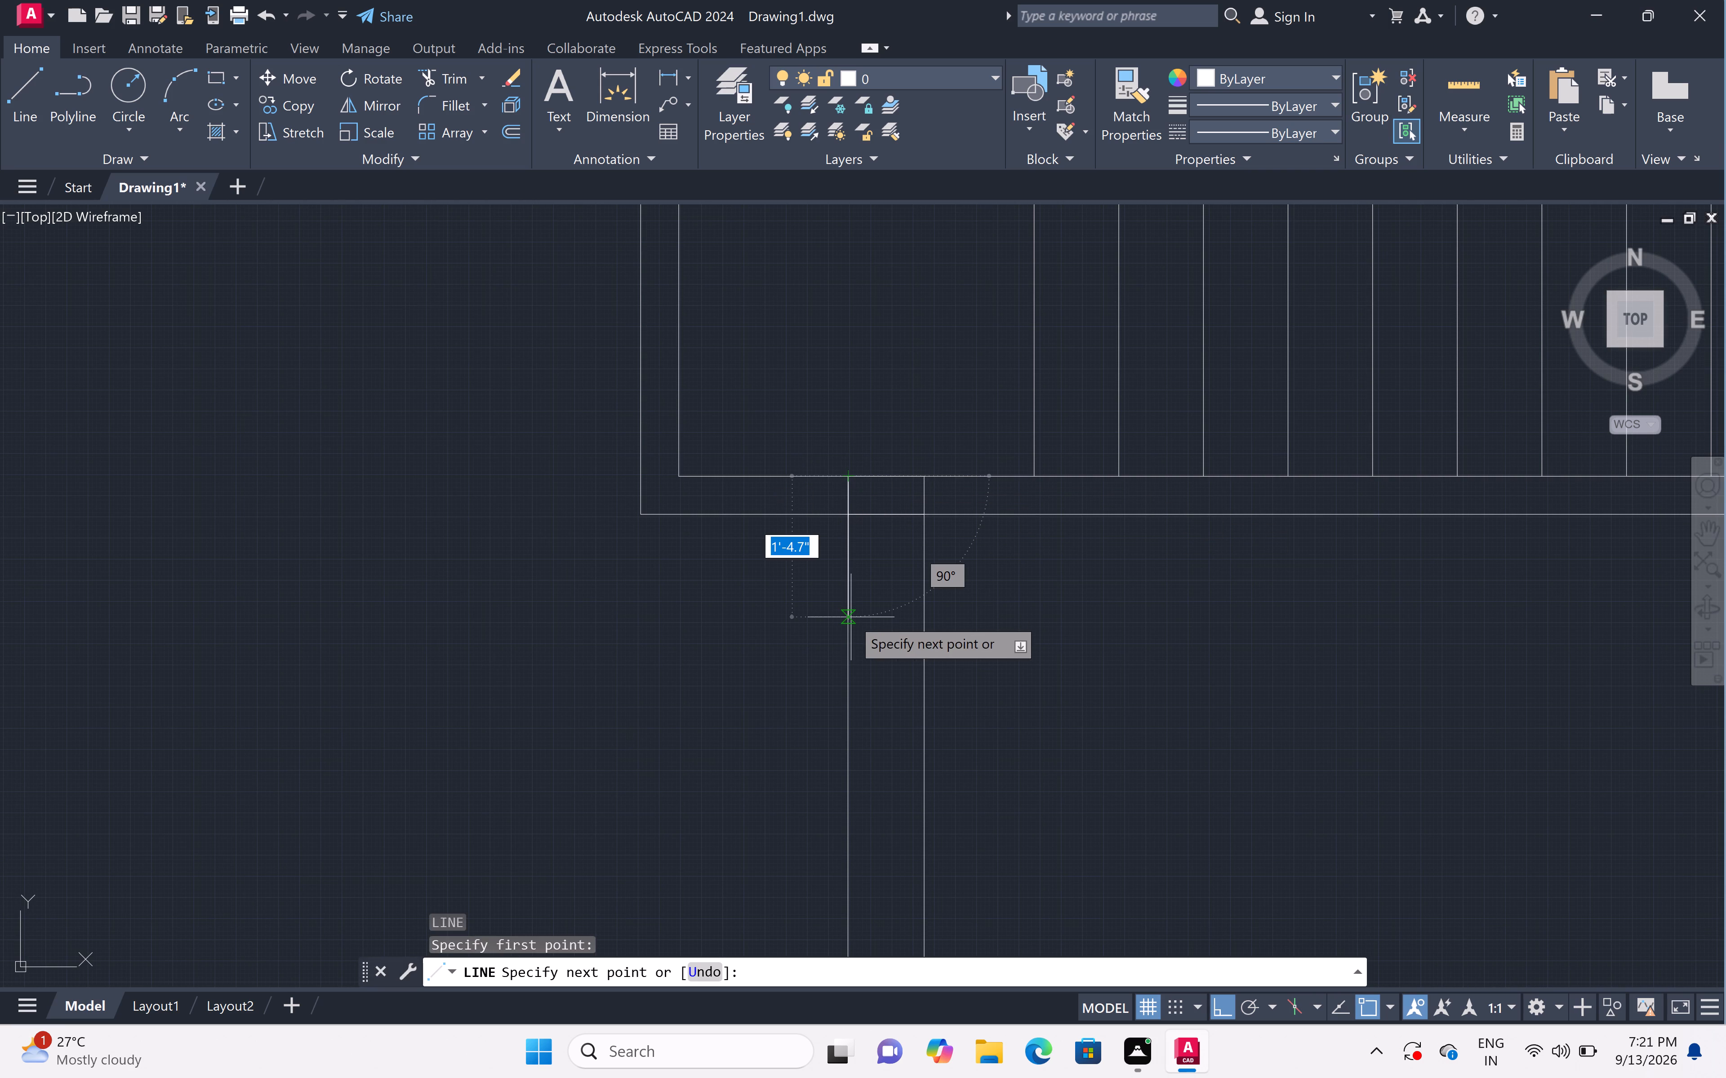
{"action": "key", "text": "6"}
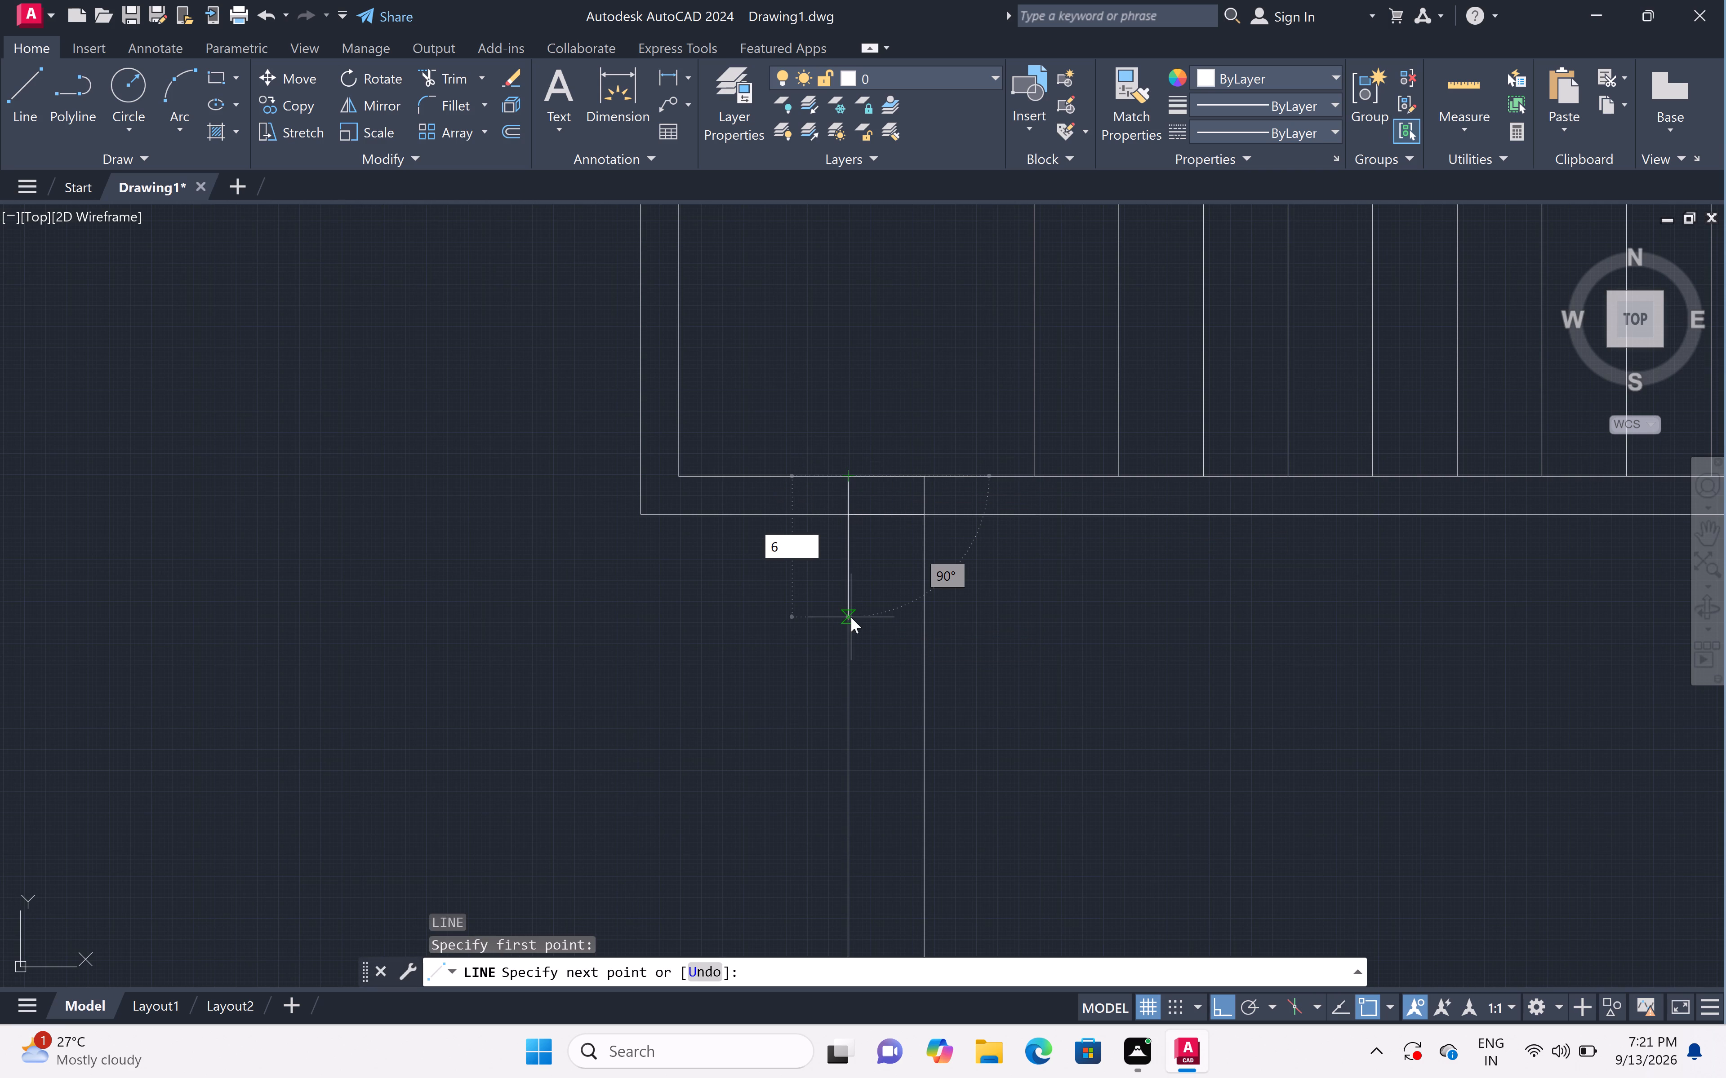
{"action": "key", "text": "shift+quotedbl"}
{"action": "key", "text": "BackSpace"}
{"action": "key", "text": "BackSpace"}
{"action": "key", "text": "9"}
{"action": "key", "text": "shift+quotedbl"}
{"action": "key", "text": "space"}
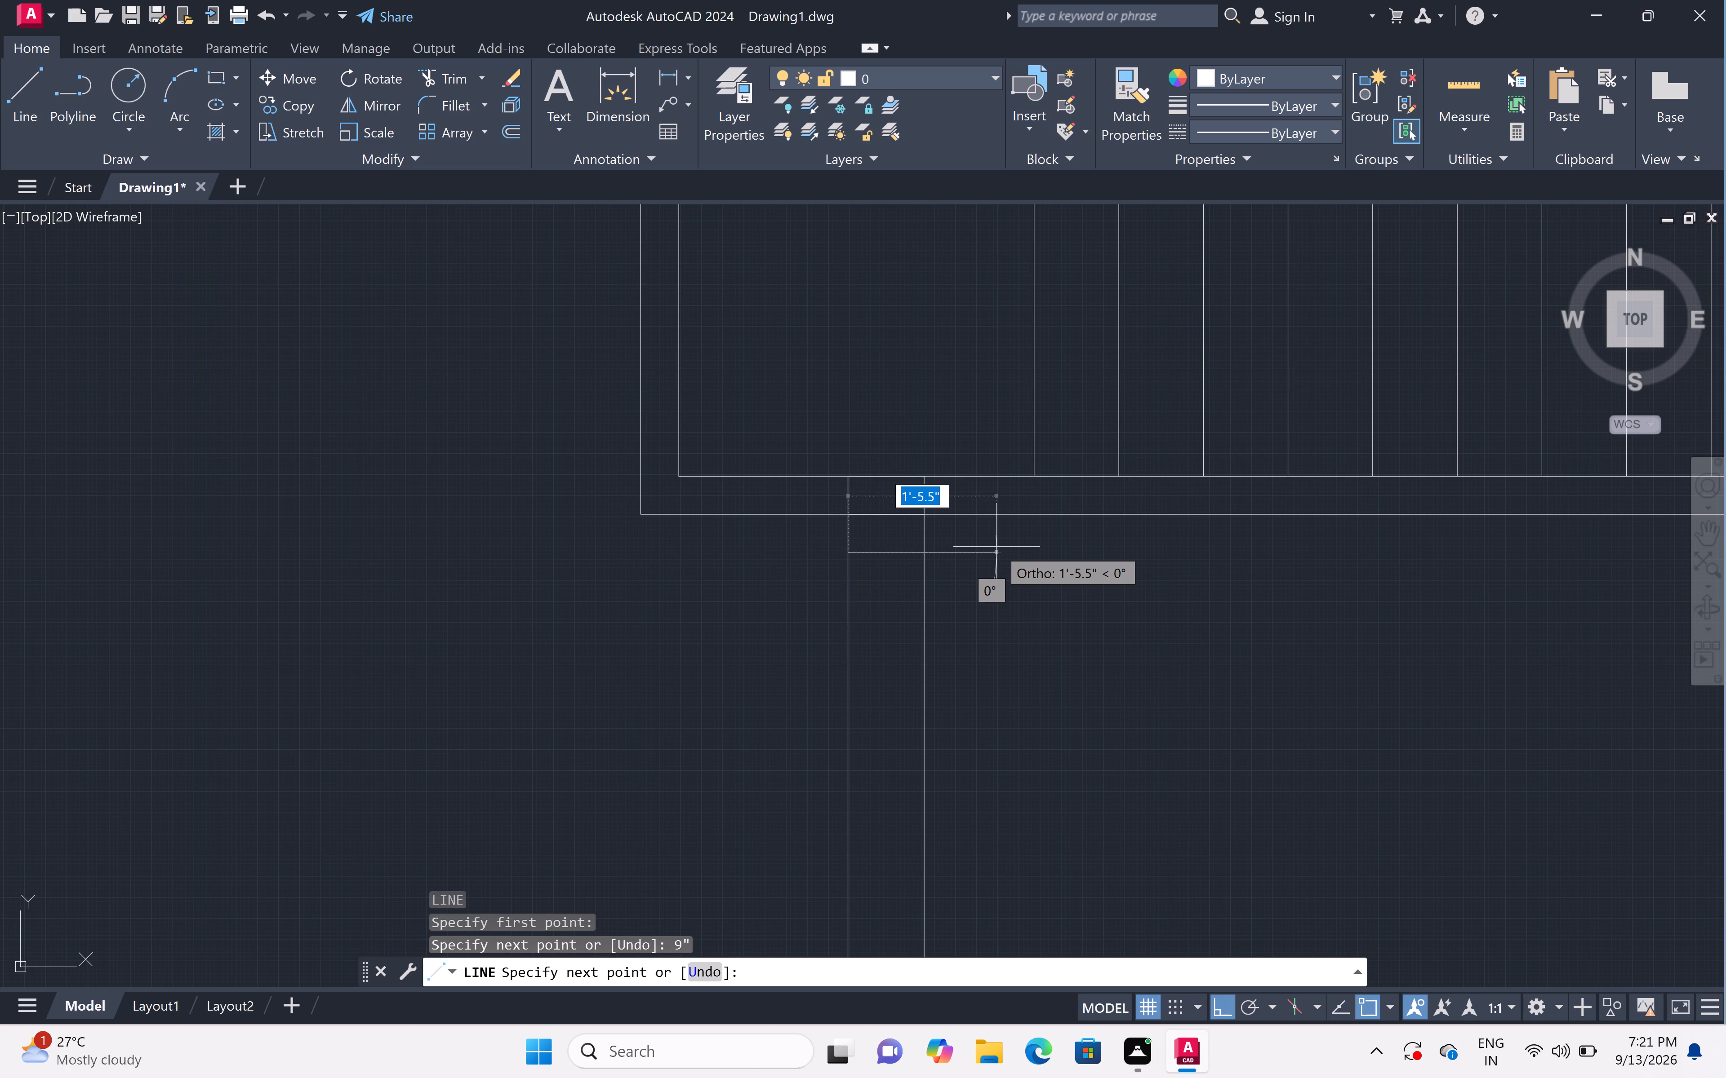
{"action": "type", "text": "9\""}
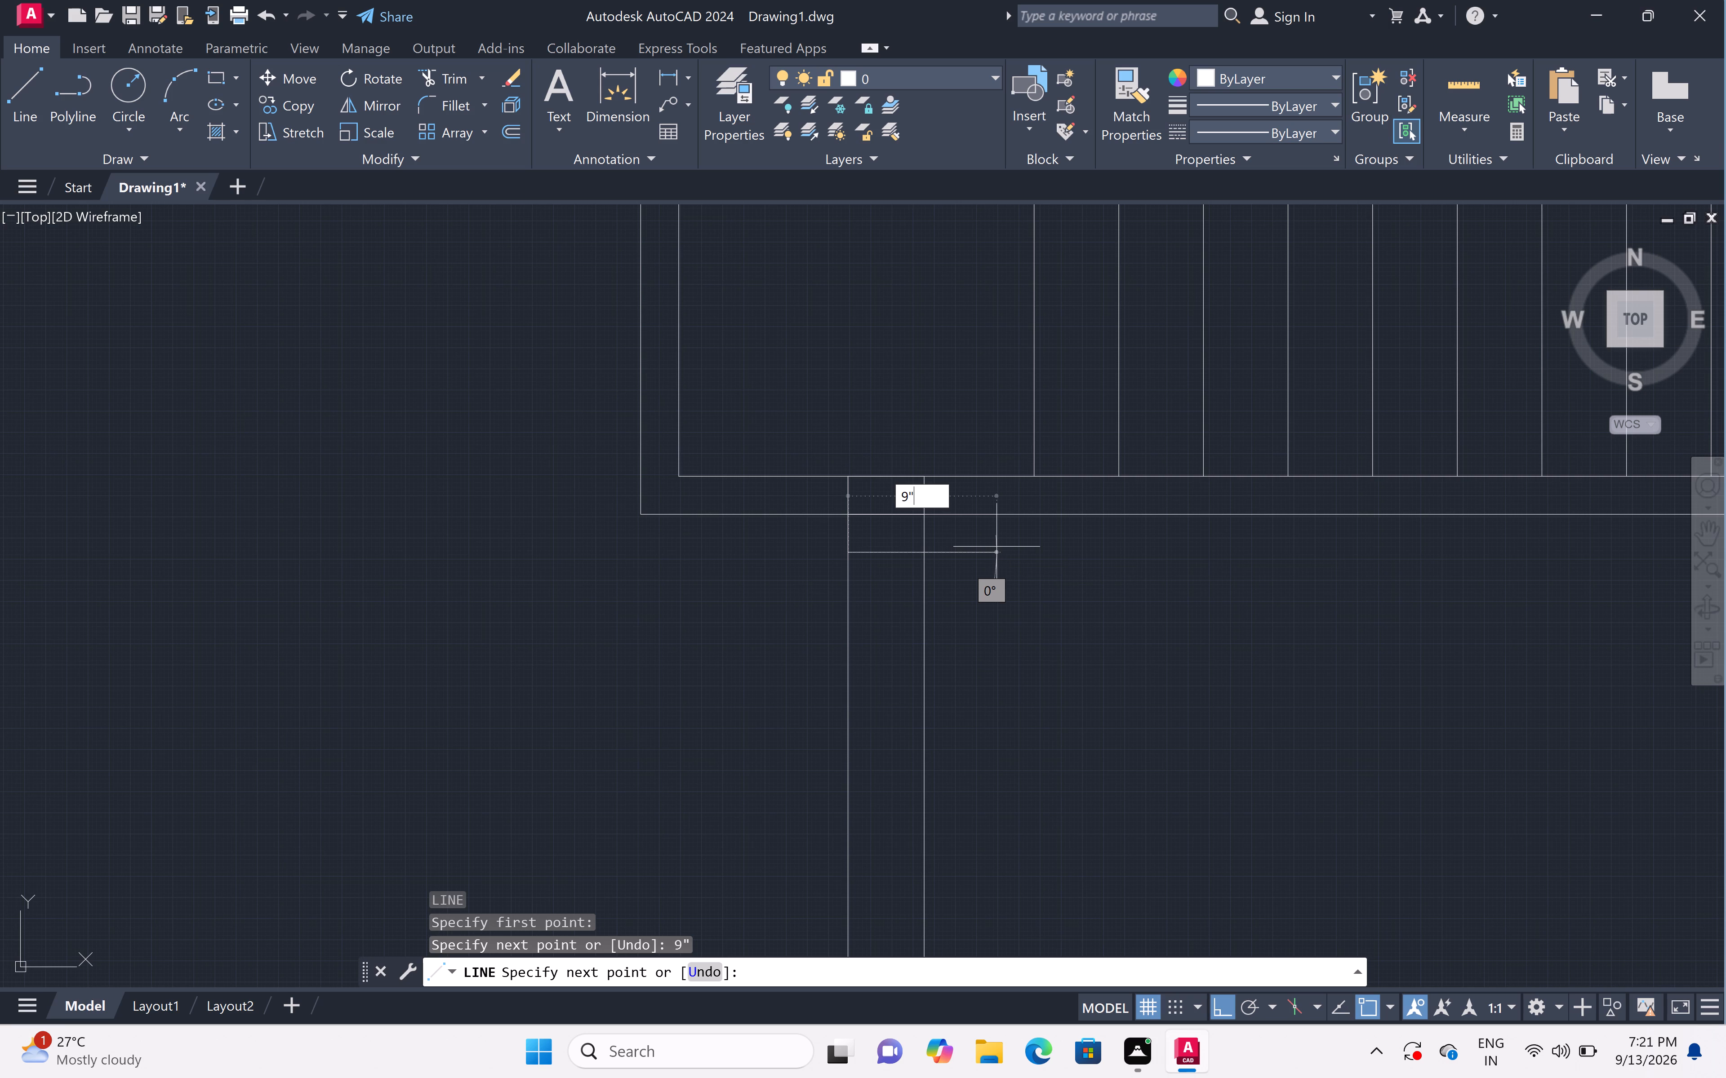
{"action": "key", "text": "space"}
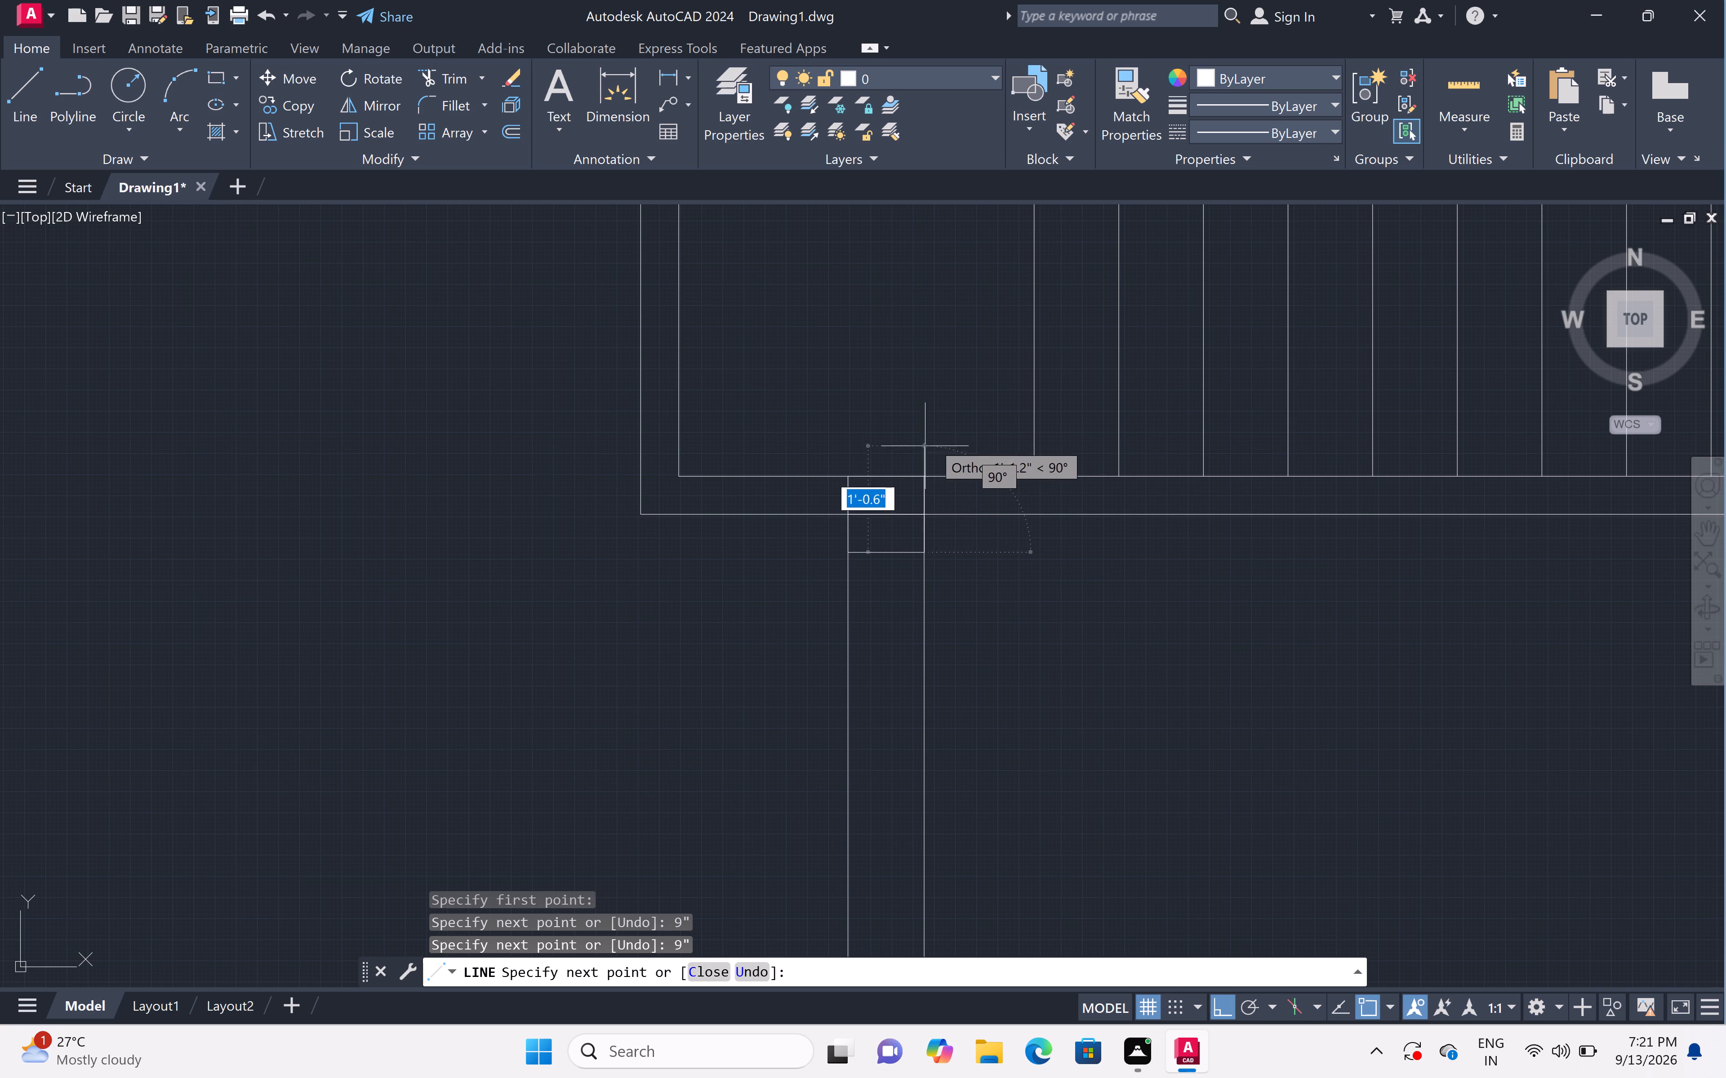
{"action": "left_click", "coordinate": [924, 476]}
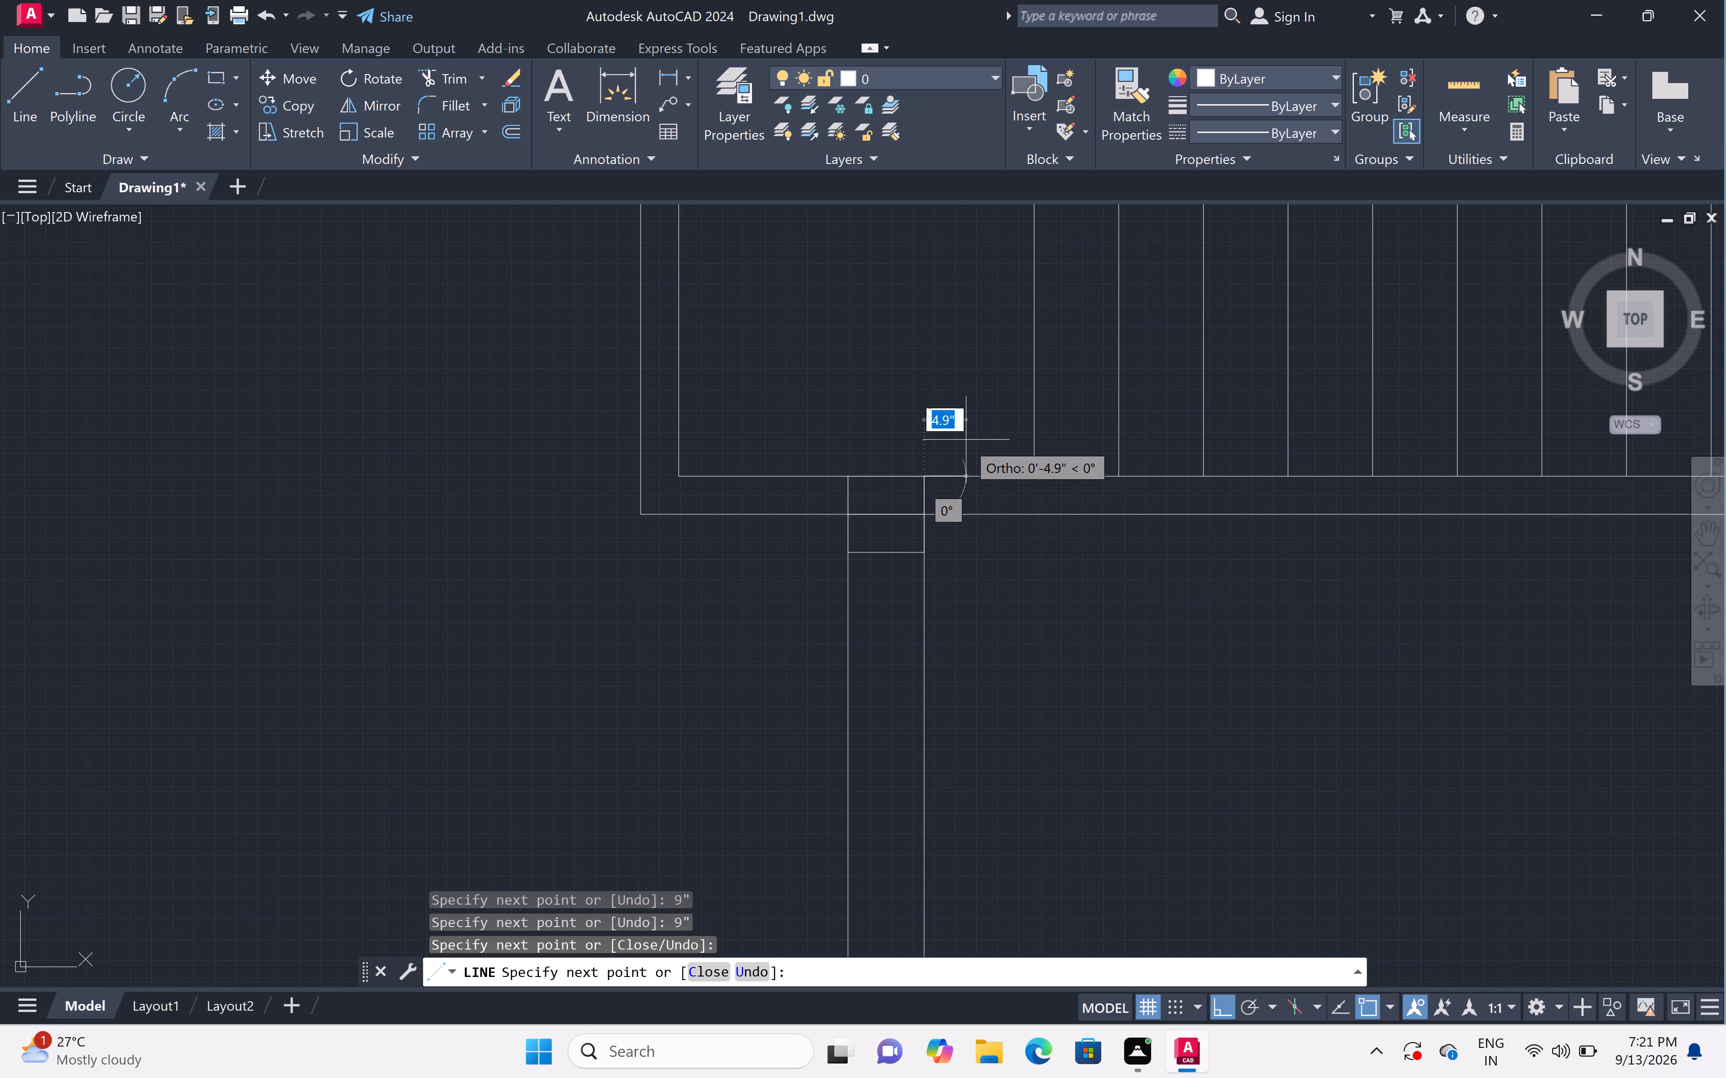
{"action": "key", "text": "Escape"}
Trim the staircase south wall's outer face line inside the new column at the southwest room's west wall.
{"action": "type", "text": "tr"}
{"action": "key", "text": "space"}
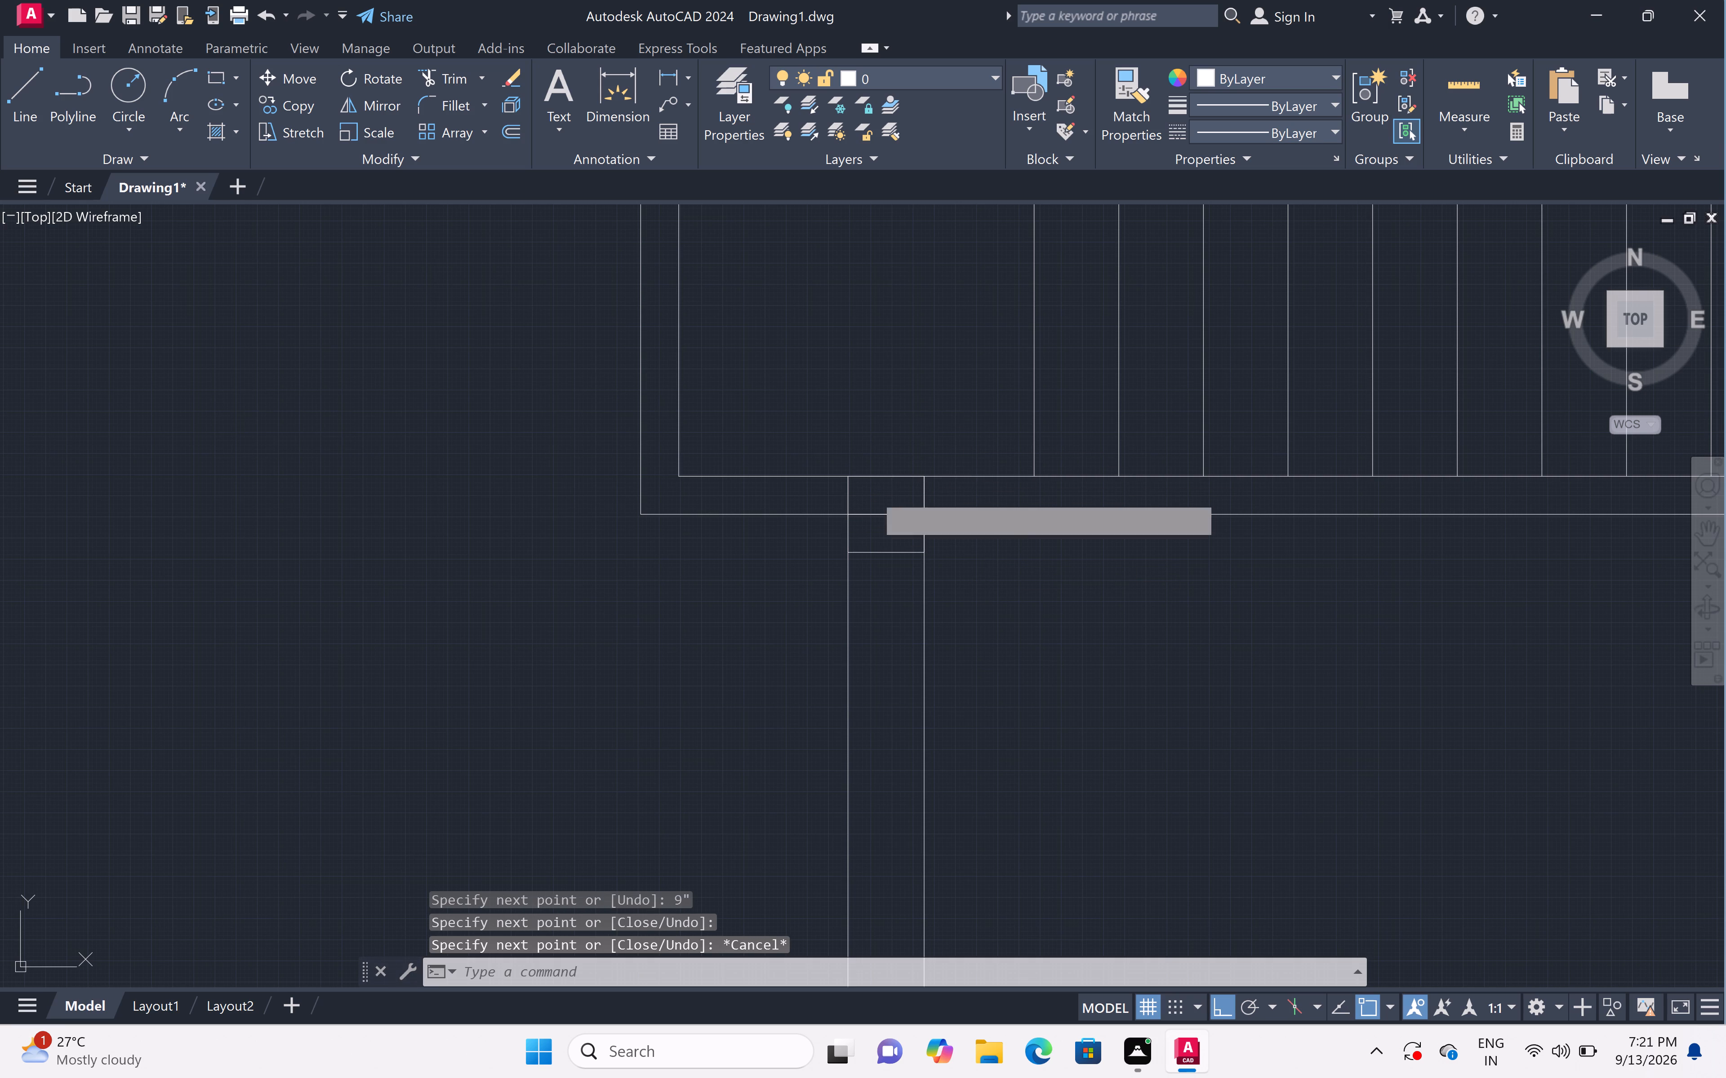
{"action": "left_click", "coordinate": [876, 516]}
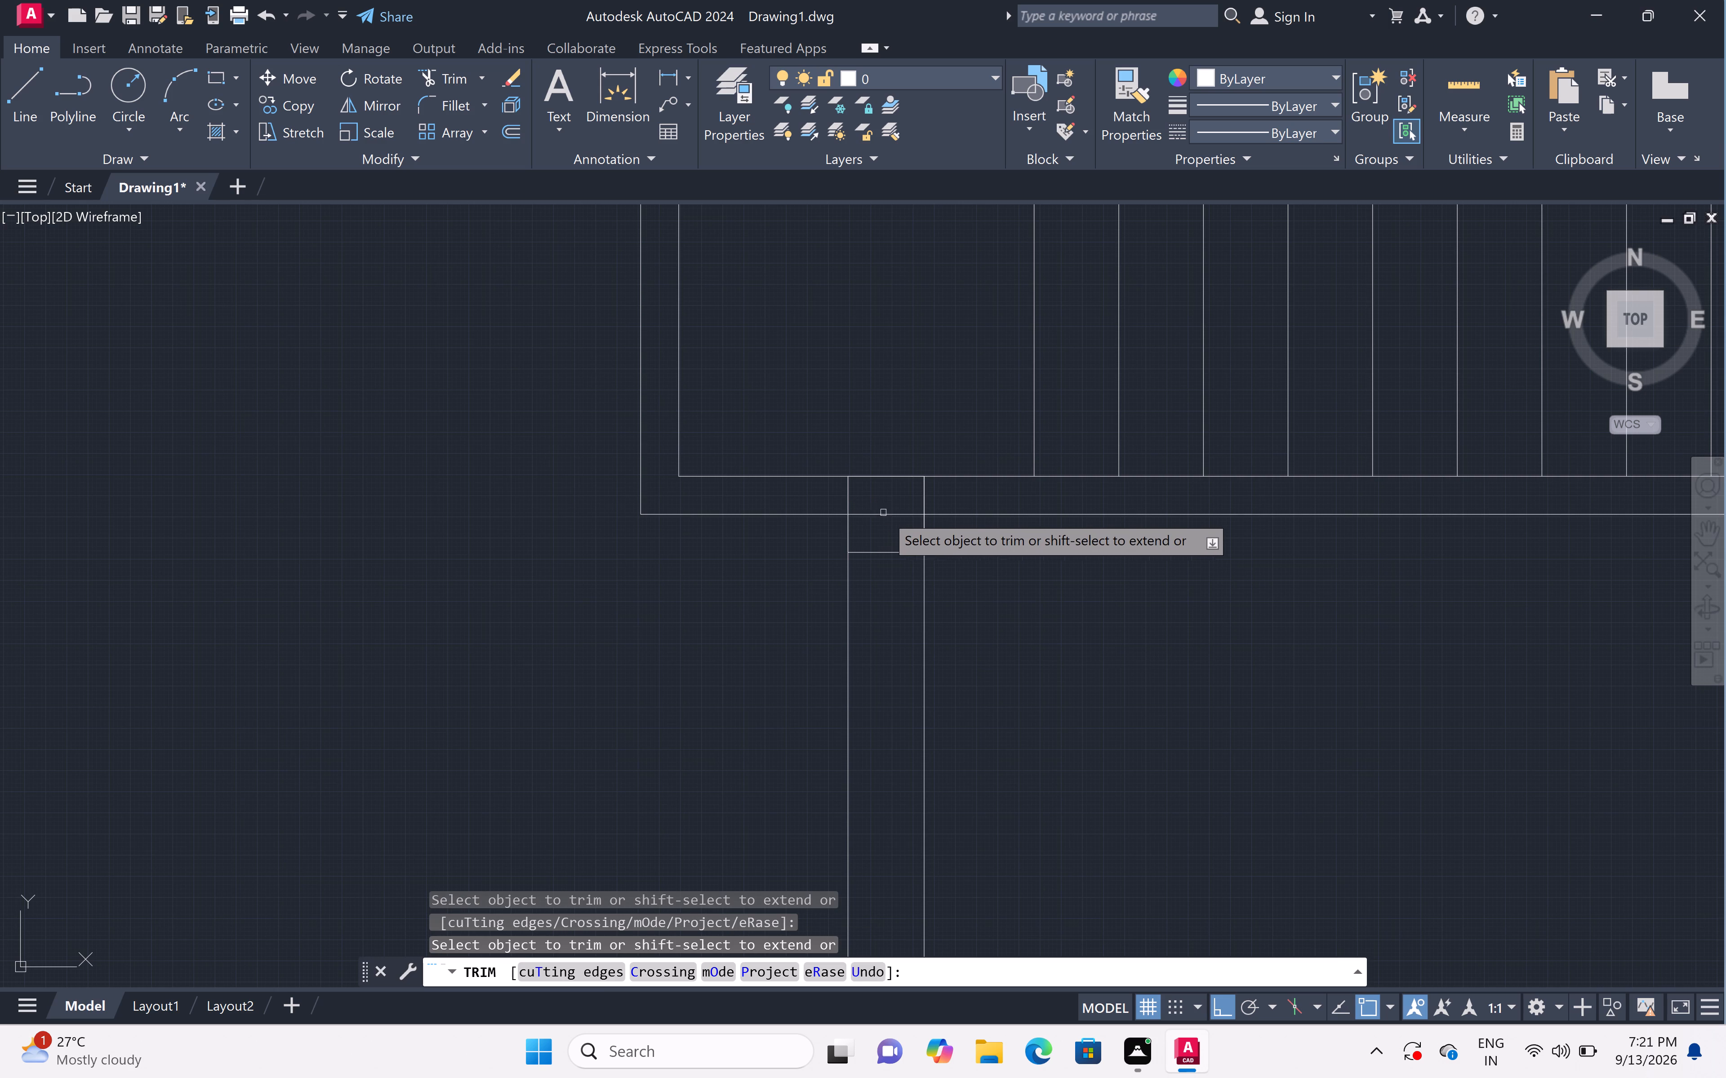
{"action": "left_click", "coordinate": [886, 516]}
{"action": "key", "text": "Escape"}
Outline a 9" by 9" column at the southwest room's northeast corner, extending west and south from the walls' outer corner.
{"action": "scroll", "coordinate": [980, 565], "scroll_direction": "down", "scroll_amount": 2}
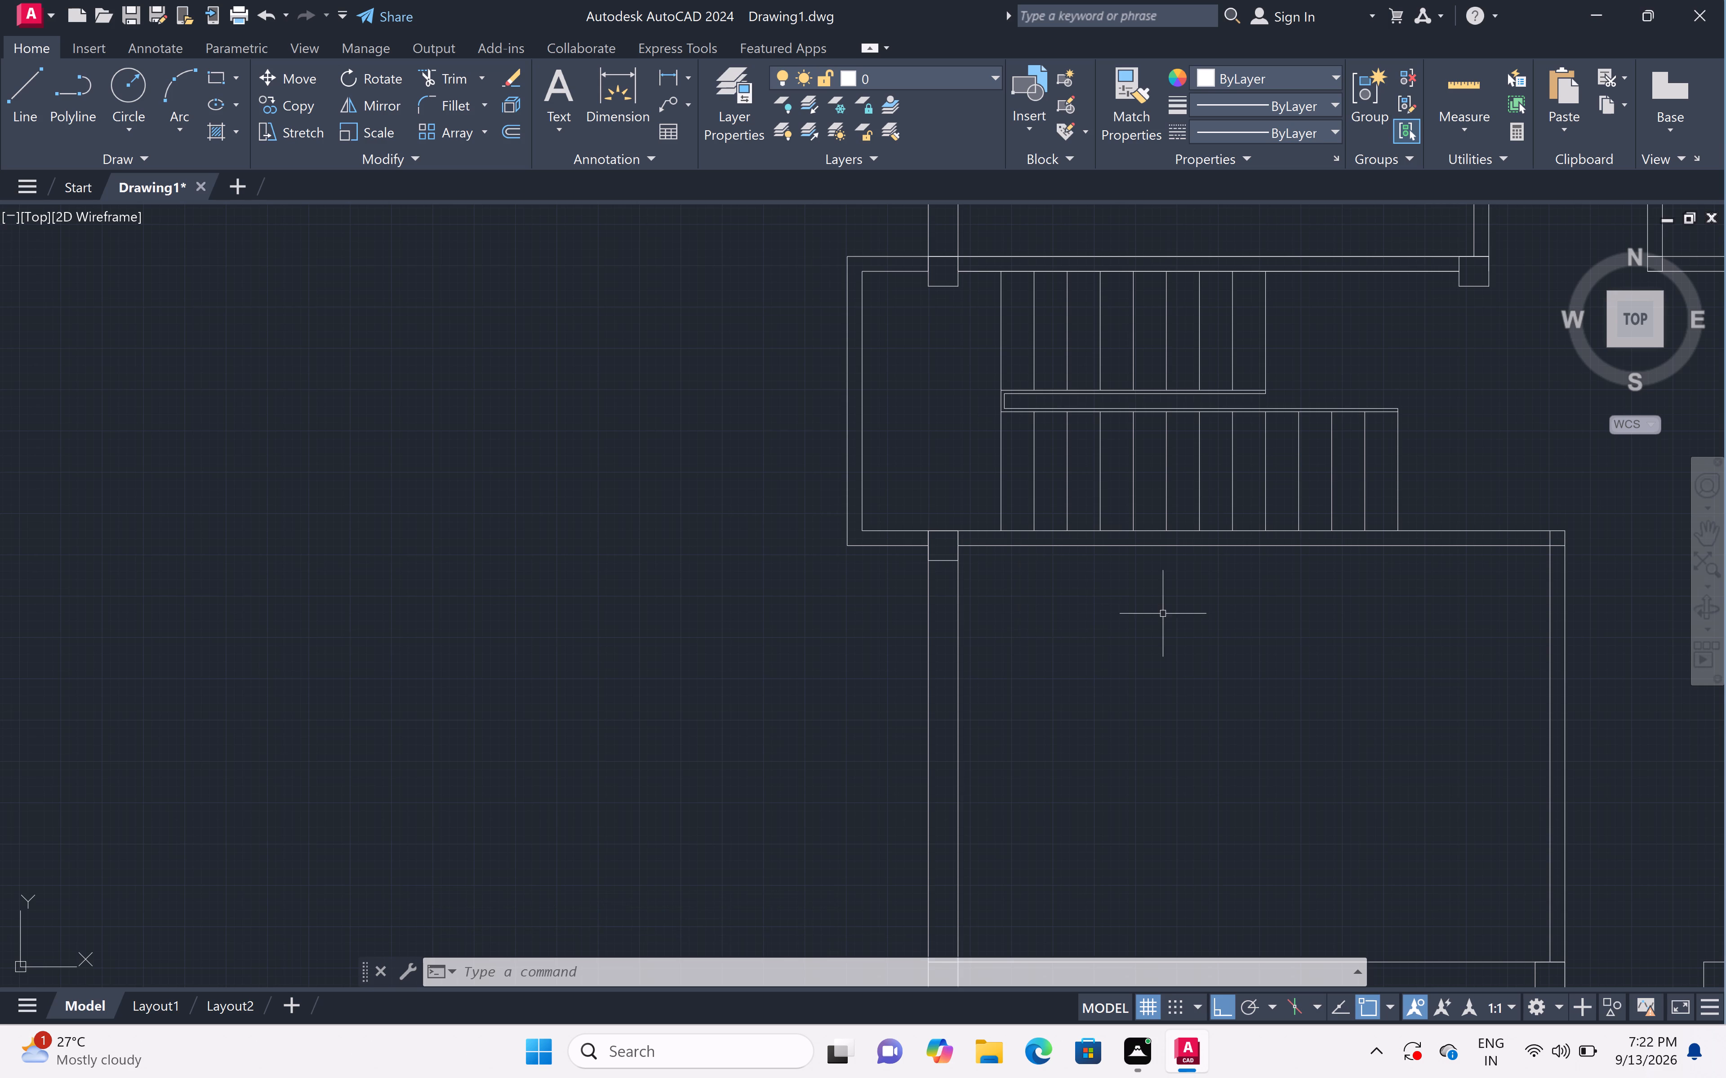
{"action": "scroll", "coordinate": [1360, 614], "scroll_direction": "down", "scroll_amount": 1}
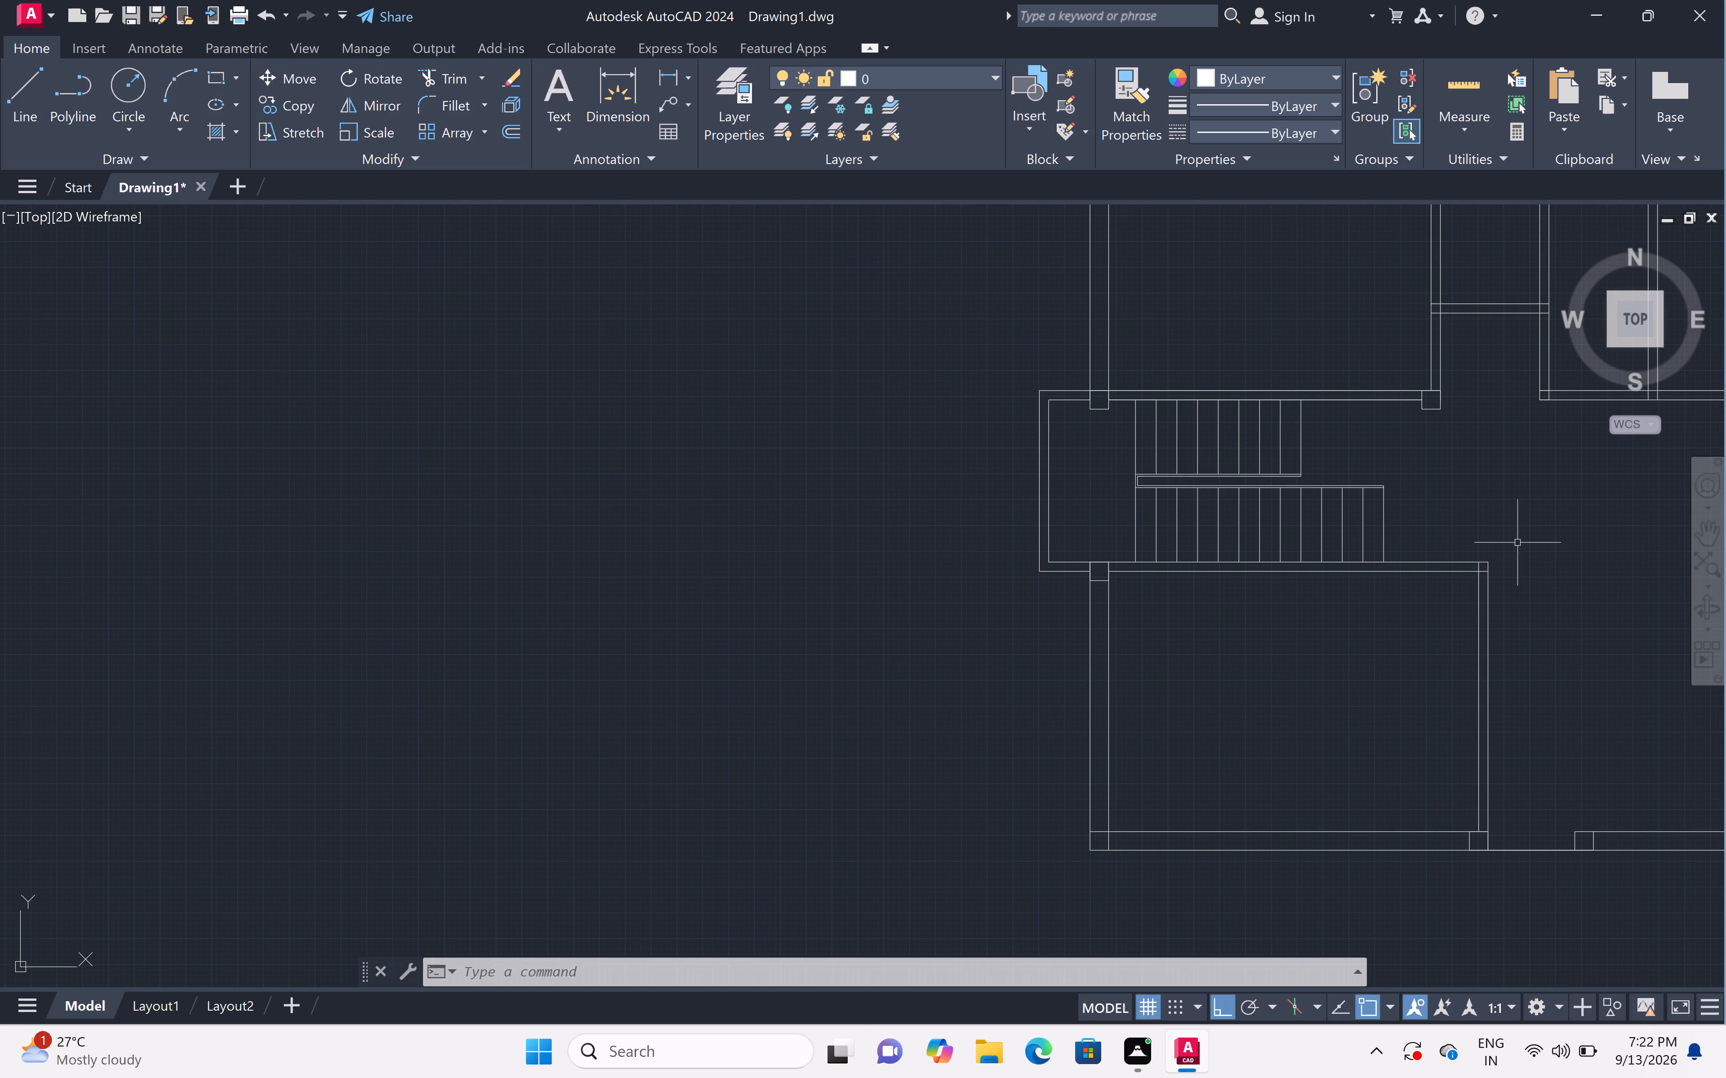
{"action": "scroll", "coordinate": [1487, 557], "scroll_direction": "up", "scroll_amount": 3}
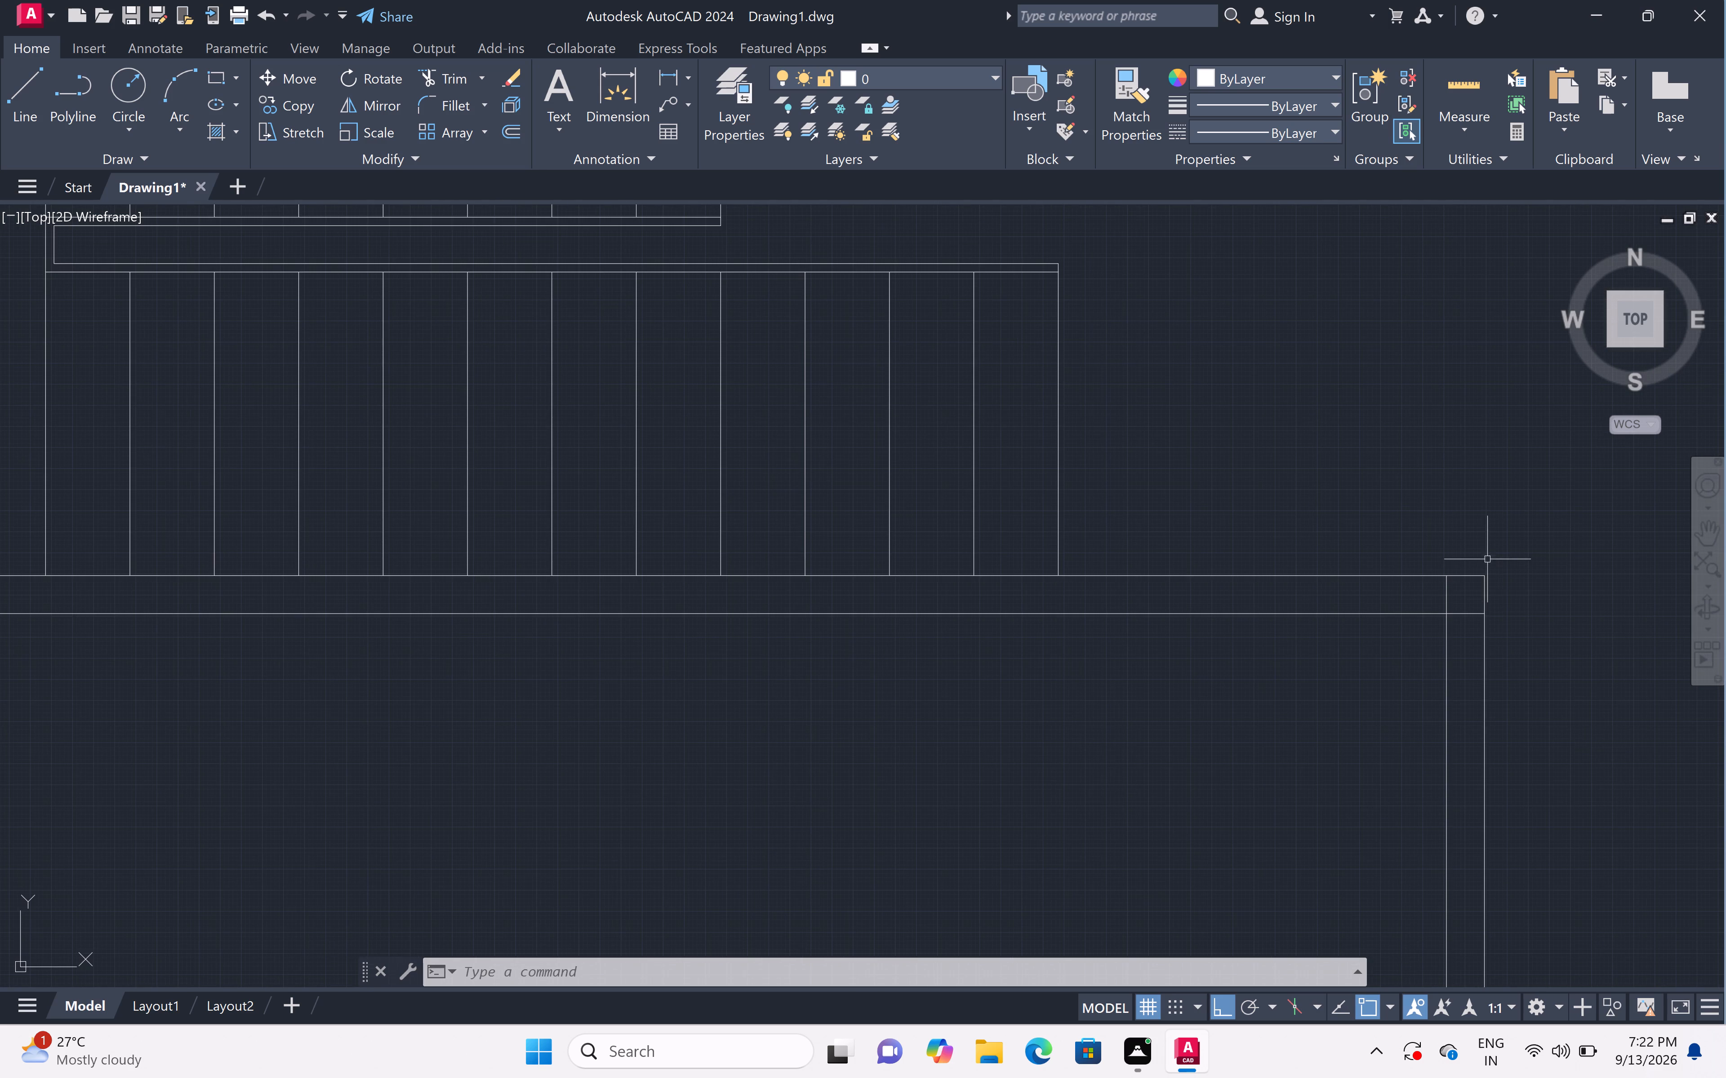
{"action": "type", "text": "l"}
{"action": "key", "text": "space"}
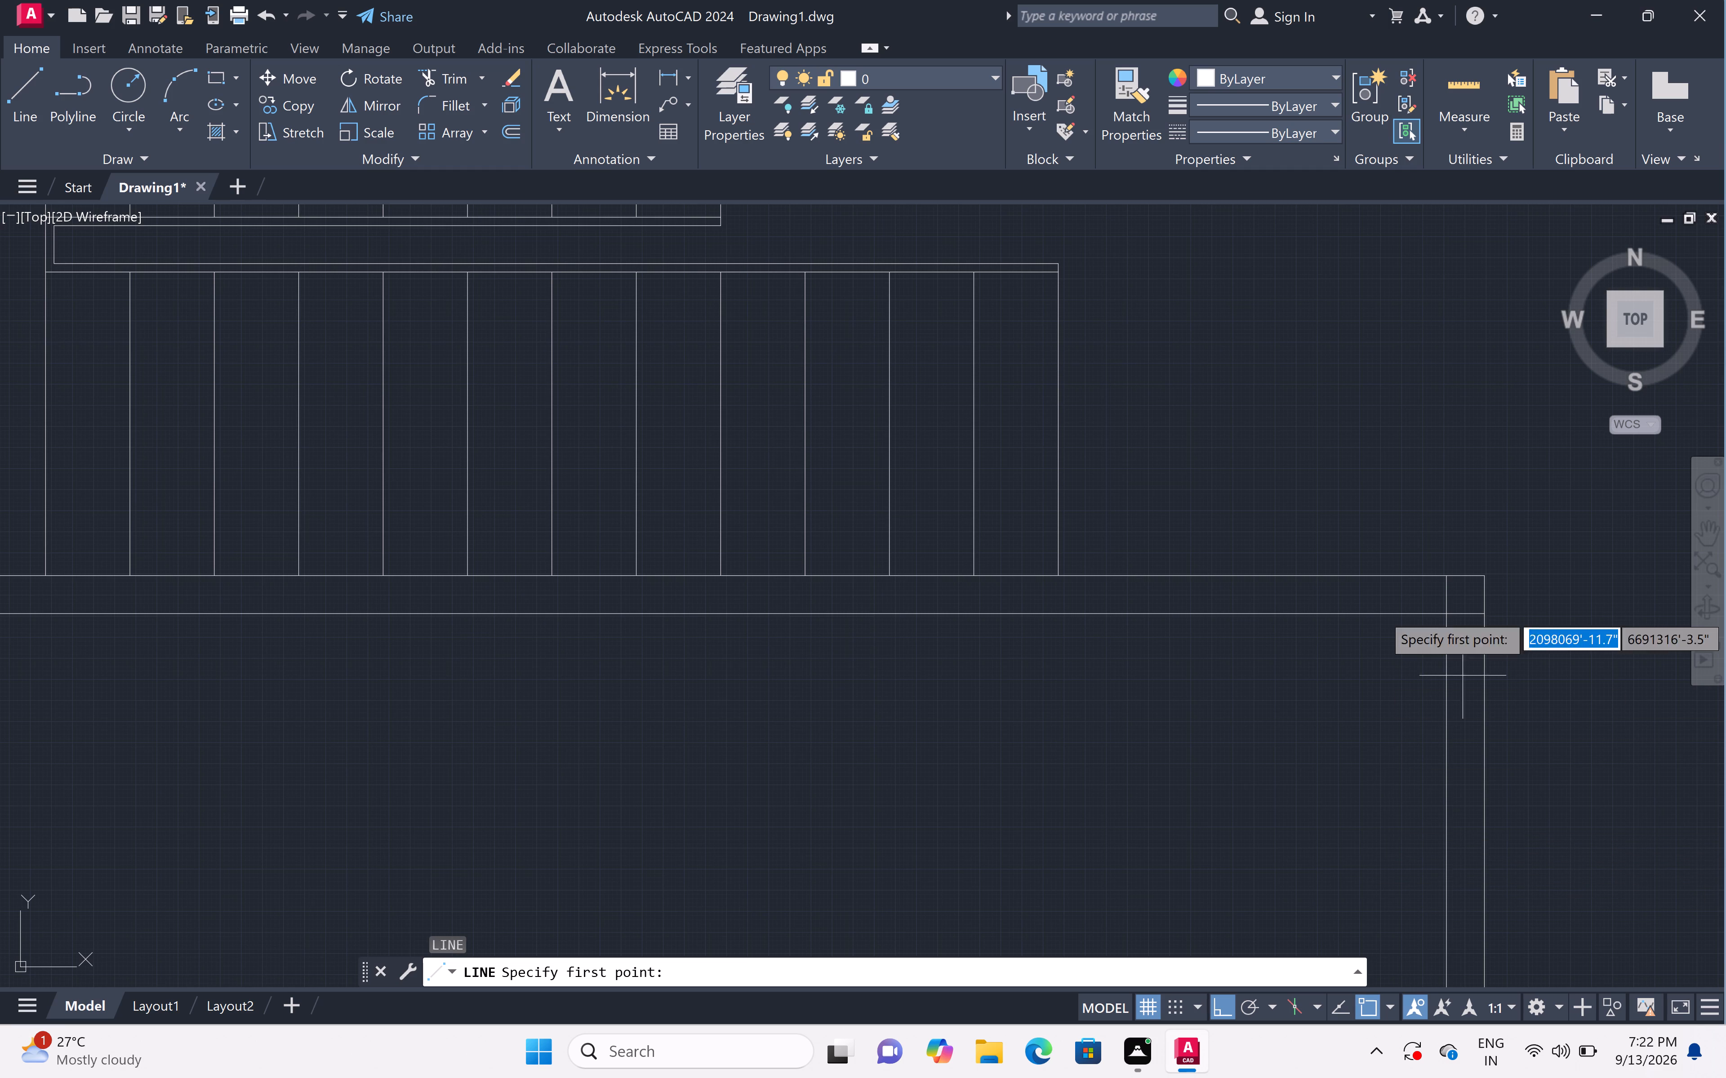
{"action": "double_click", "coordinate": [1481, 575]}
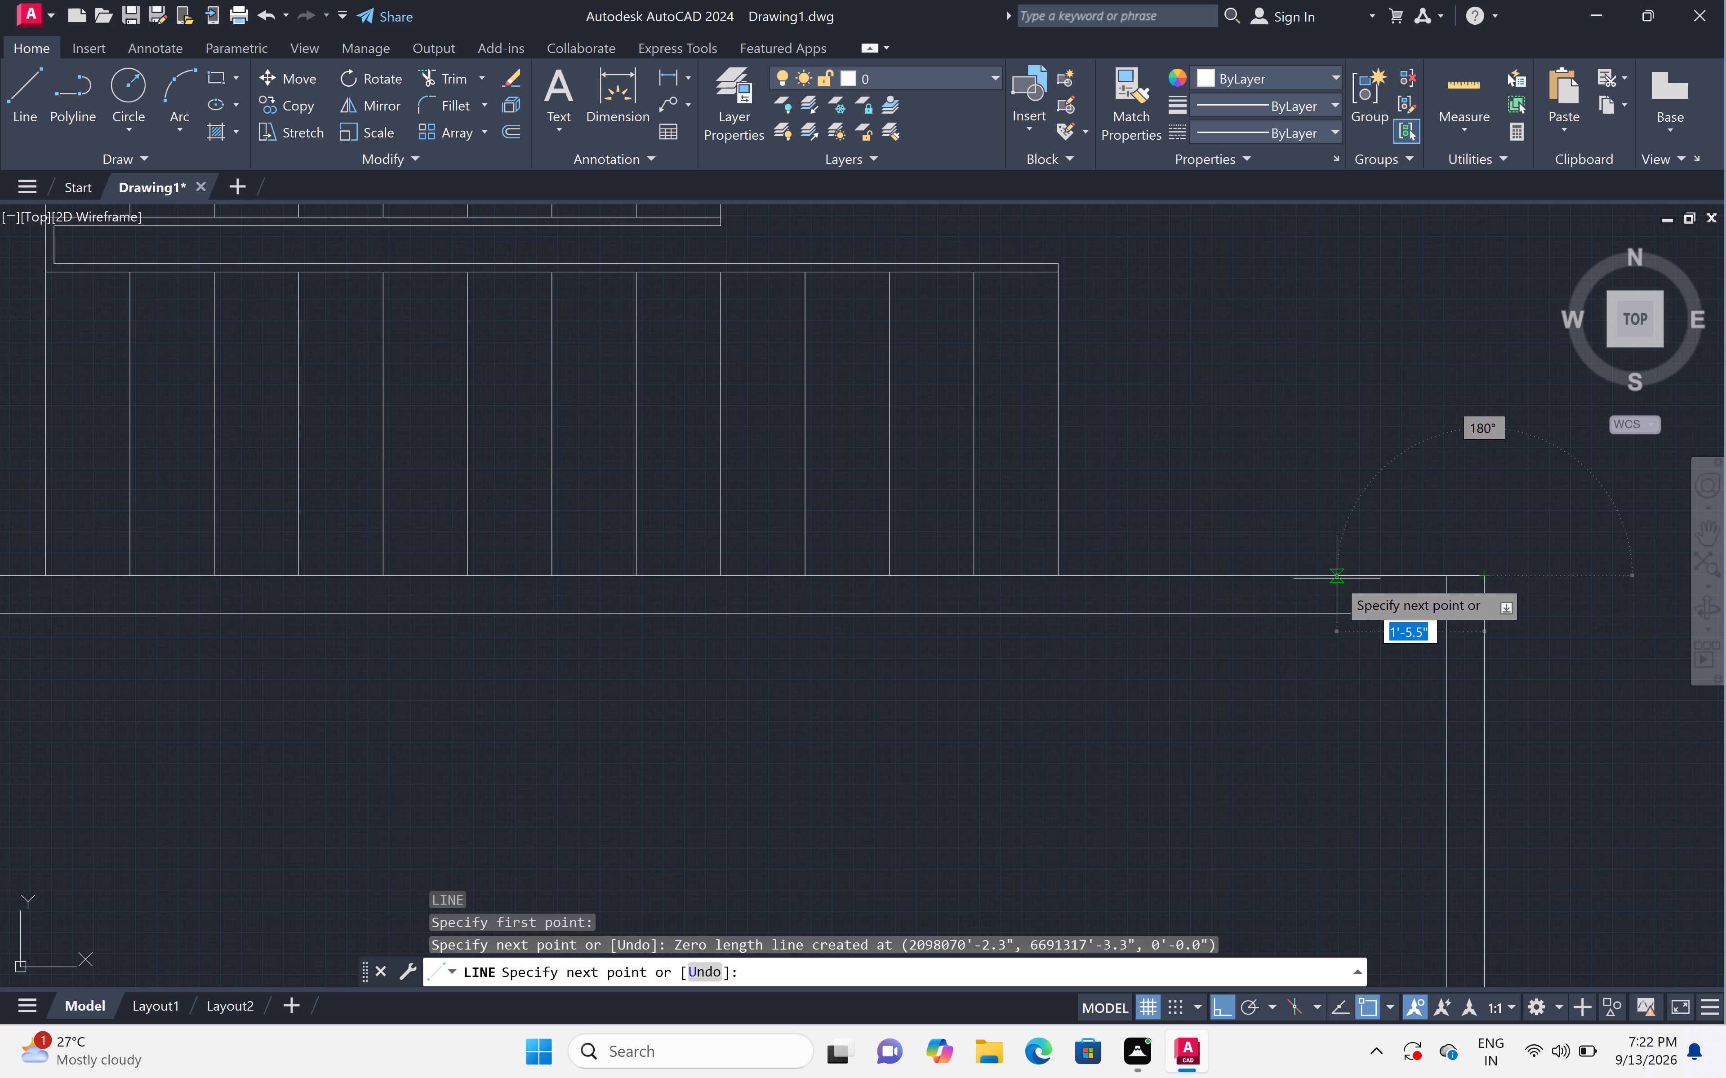
{"action": "key", "text": "9"}
{"action": "key", "text": "shift+quotedbl"}
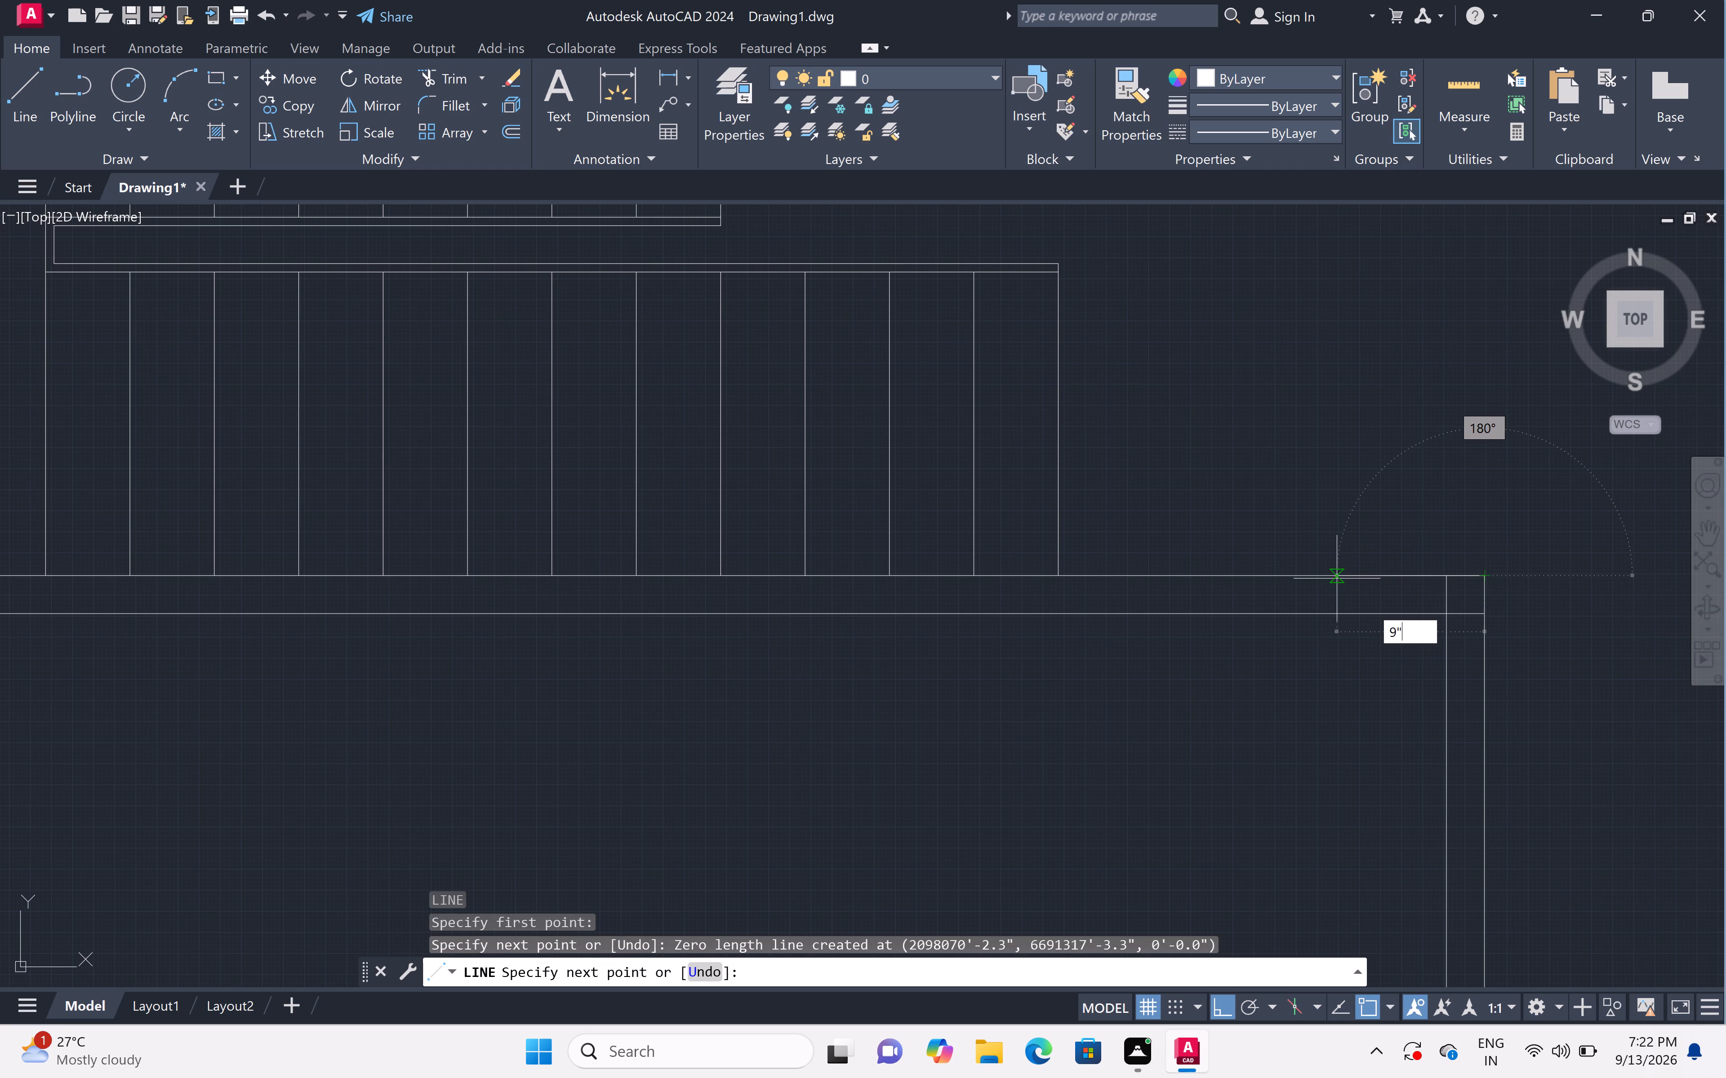
{"action": "key", "text": "space"}
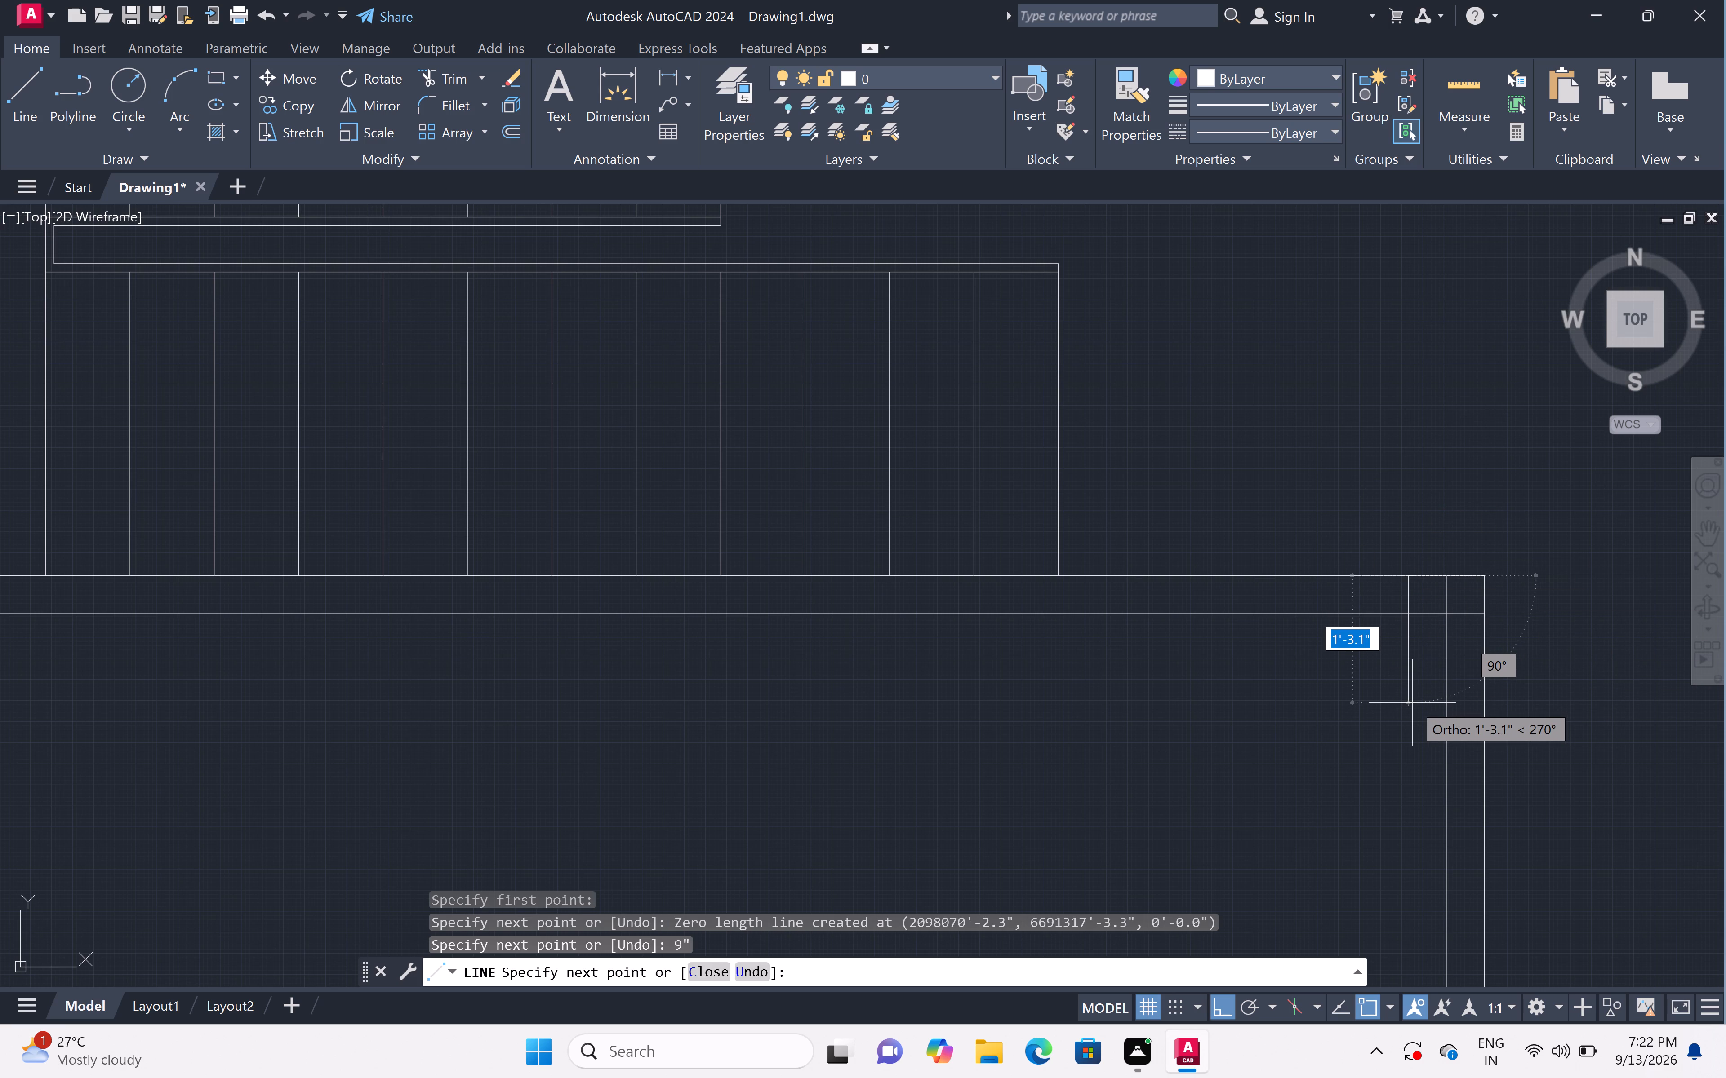
{"action": "key", "text": "9"}
{"action": "key", "text": "shift+quotedbl"}
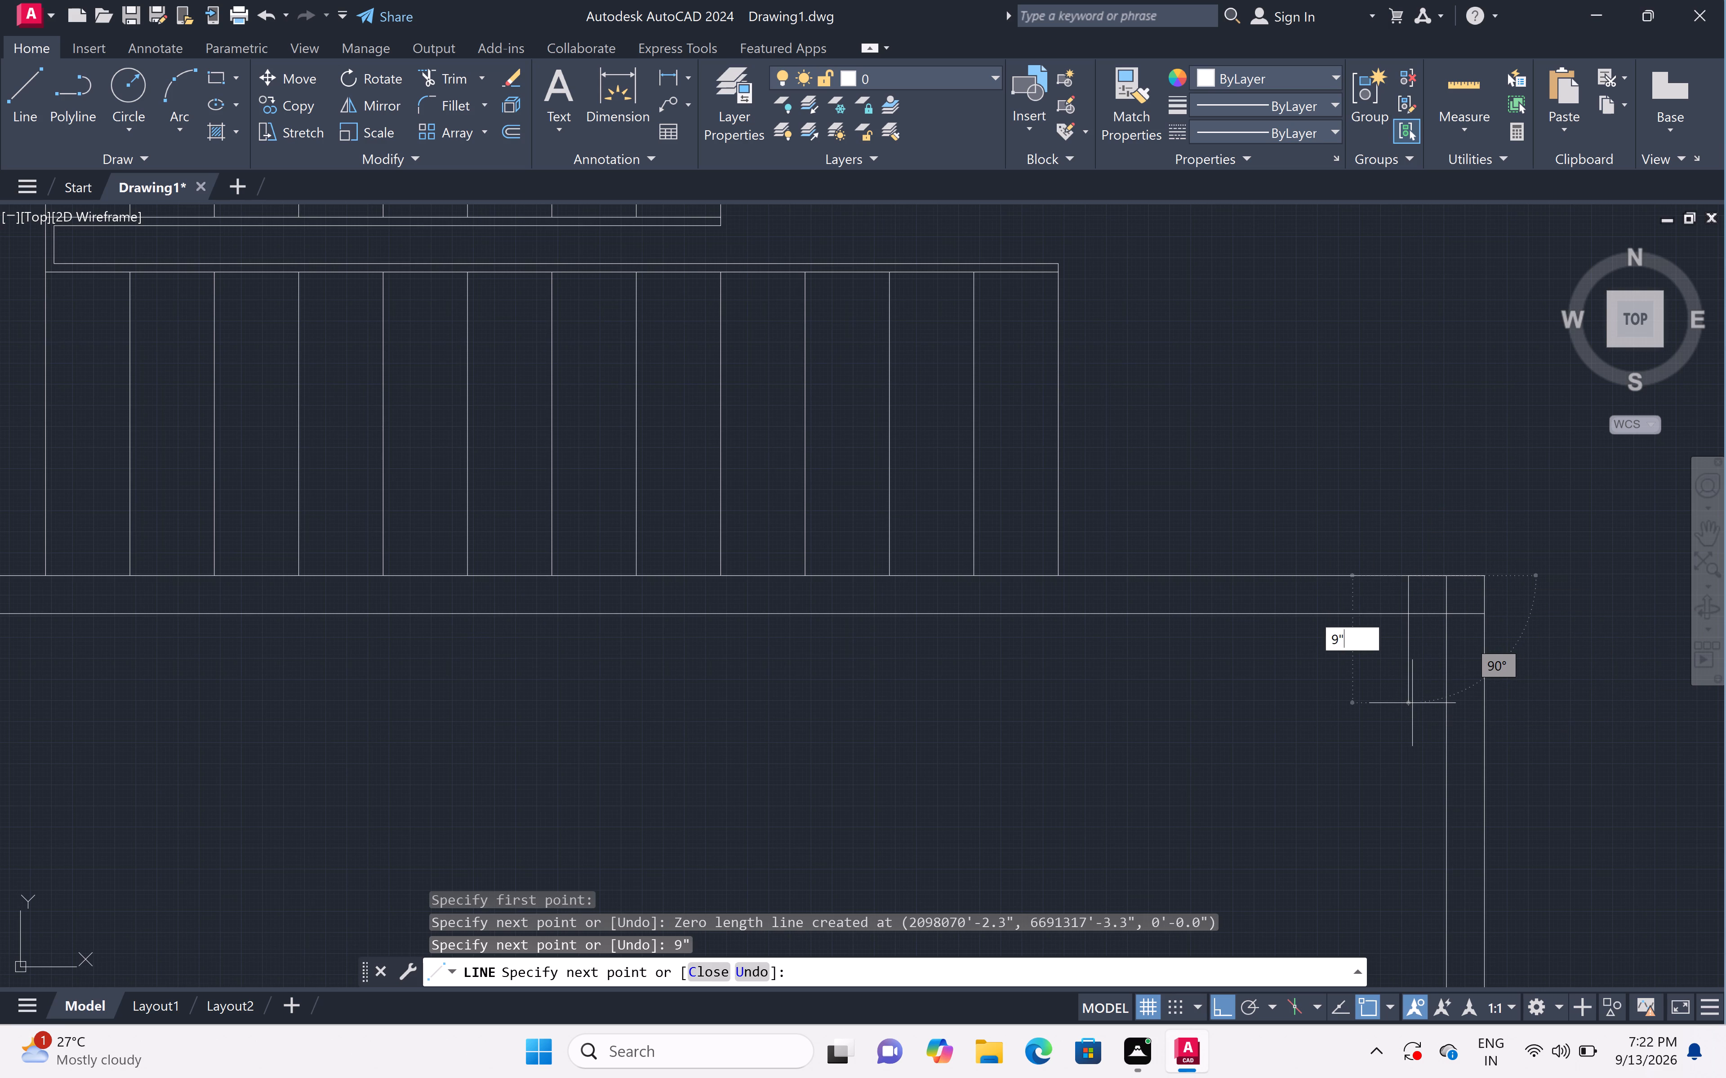
{"action": "key", "text": "space"}
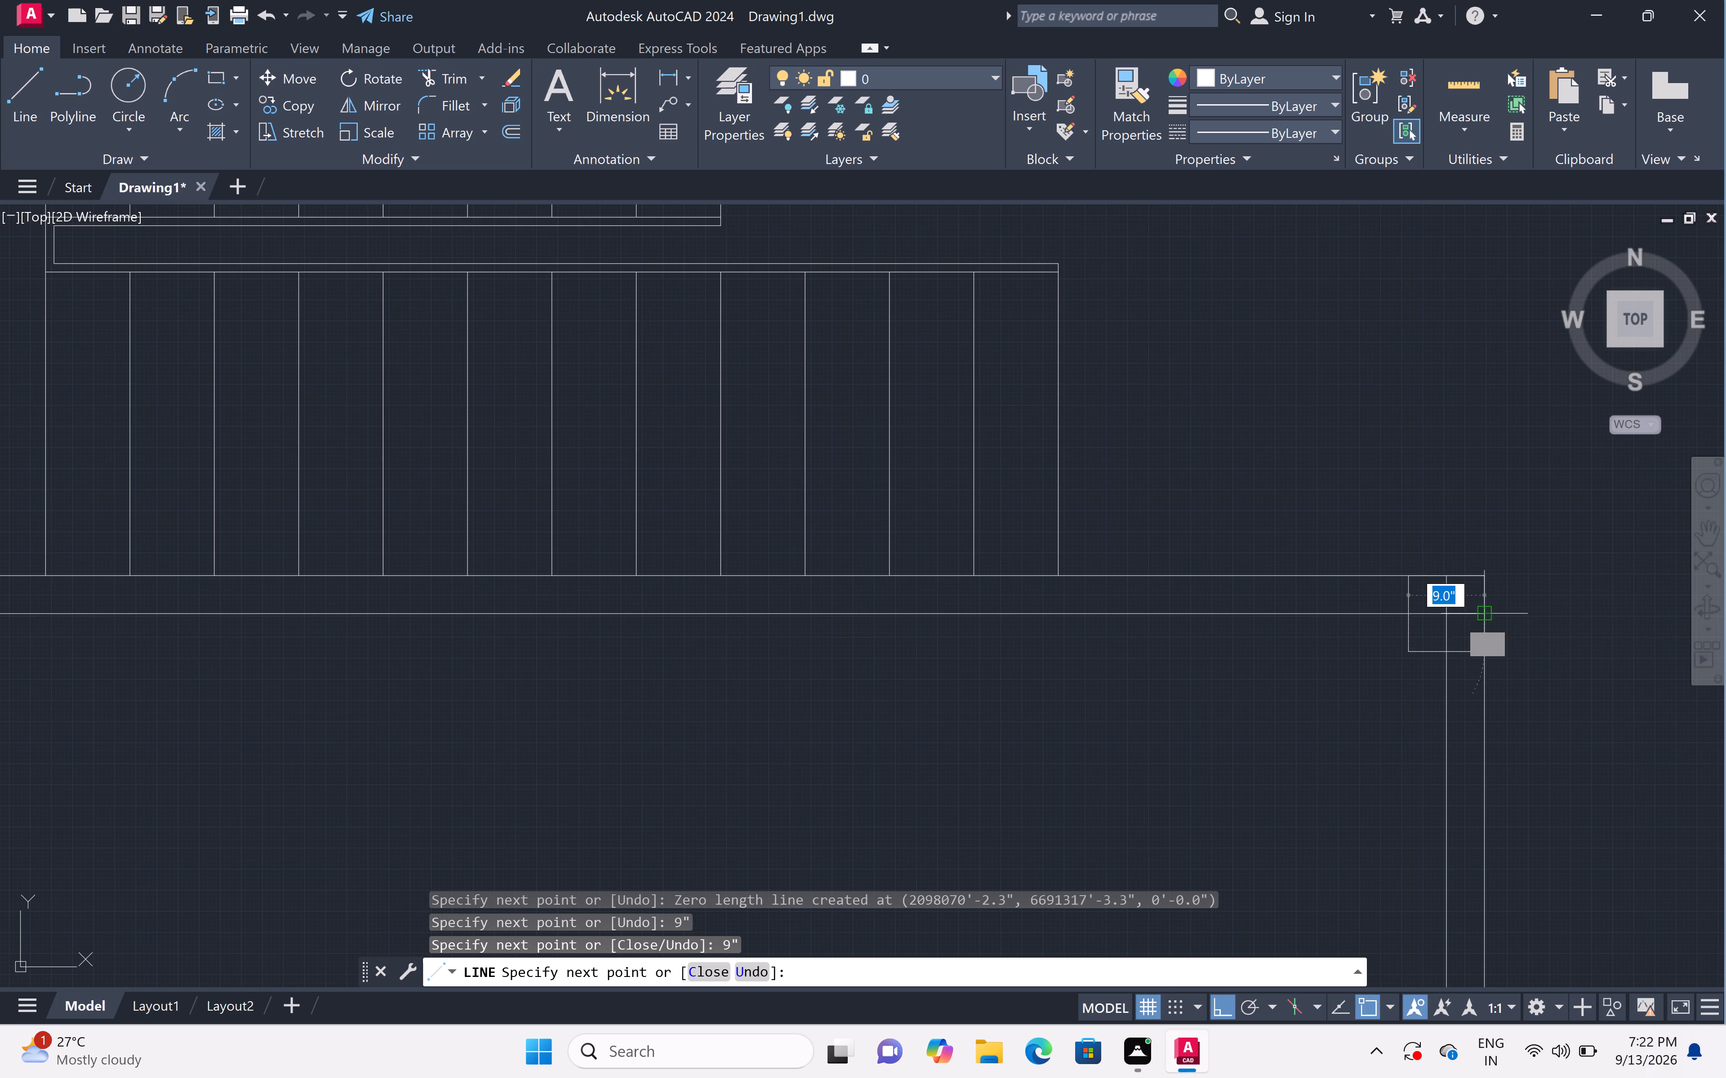
{"action": "left_click", "coordinate": [1489, 657]}
{"action": "left_click_drag", "start_coordinate": [1496, 657], "coordinate": [1501, 657]}
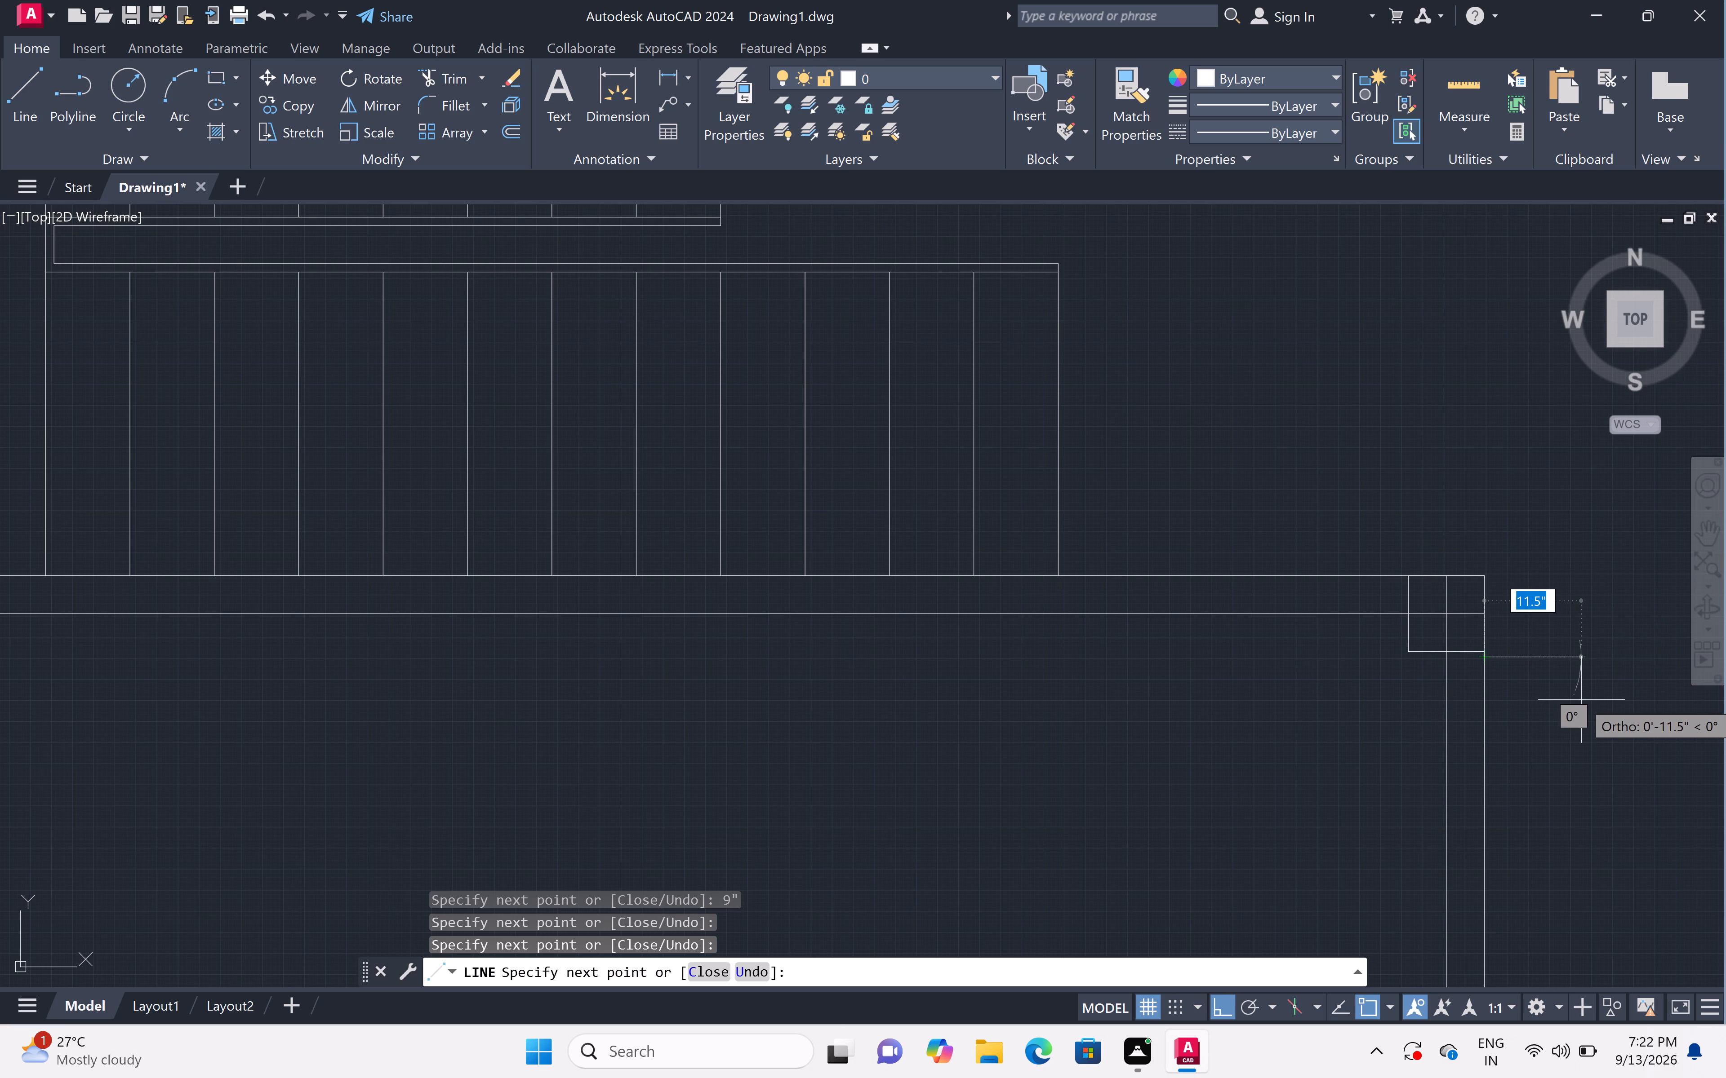
{"action": "key", "text": "Escape"}
Trim the inner wall face lines crossing inside the new column at the southwest room's northeast corner.
{"action": "type", "text": "tr"}
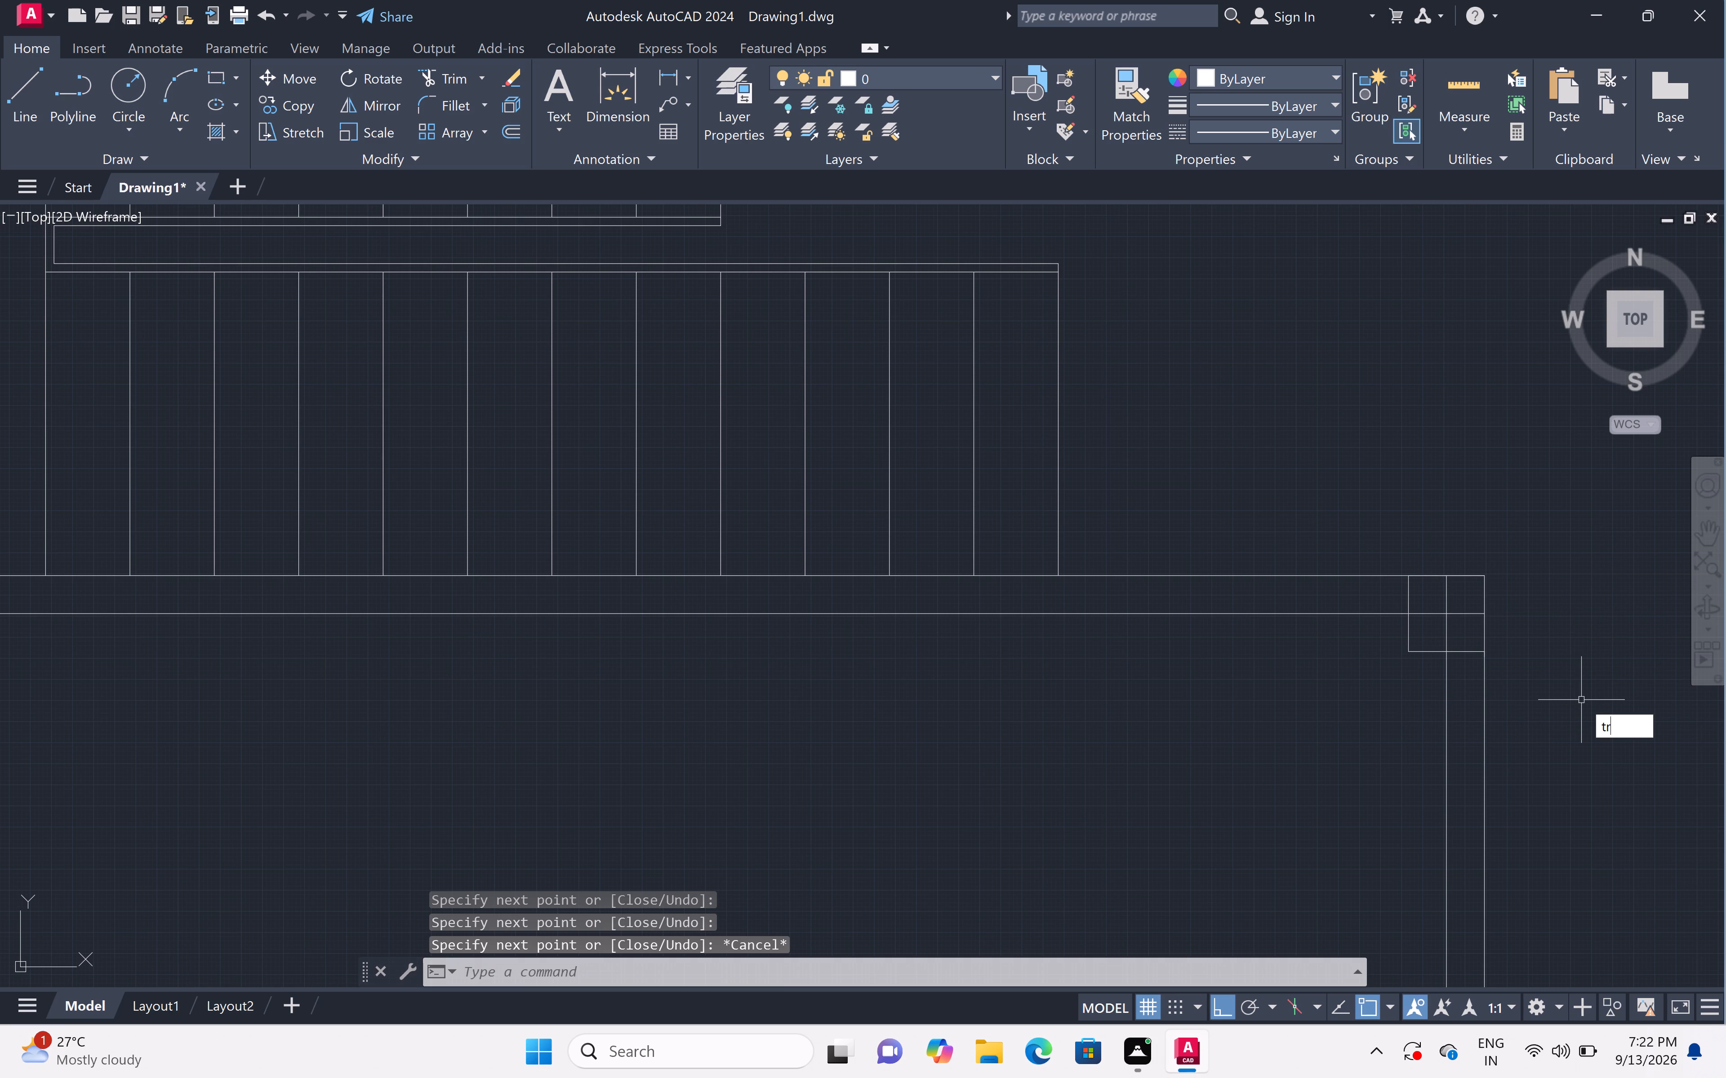
{"action": "key", "text": "space"}
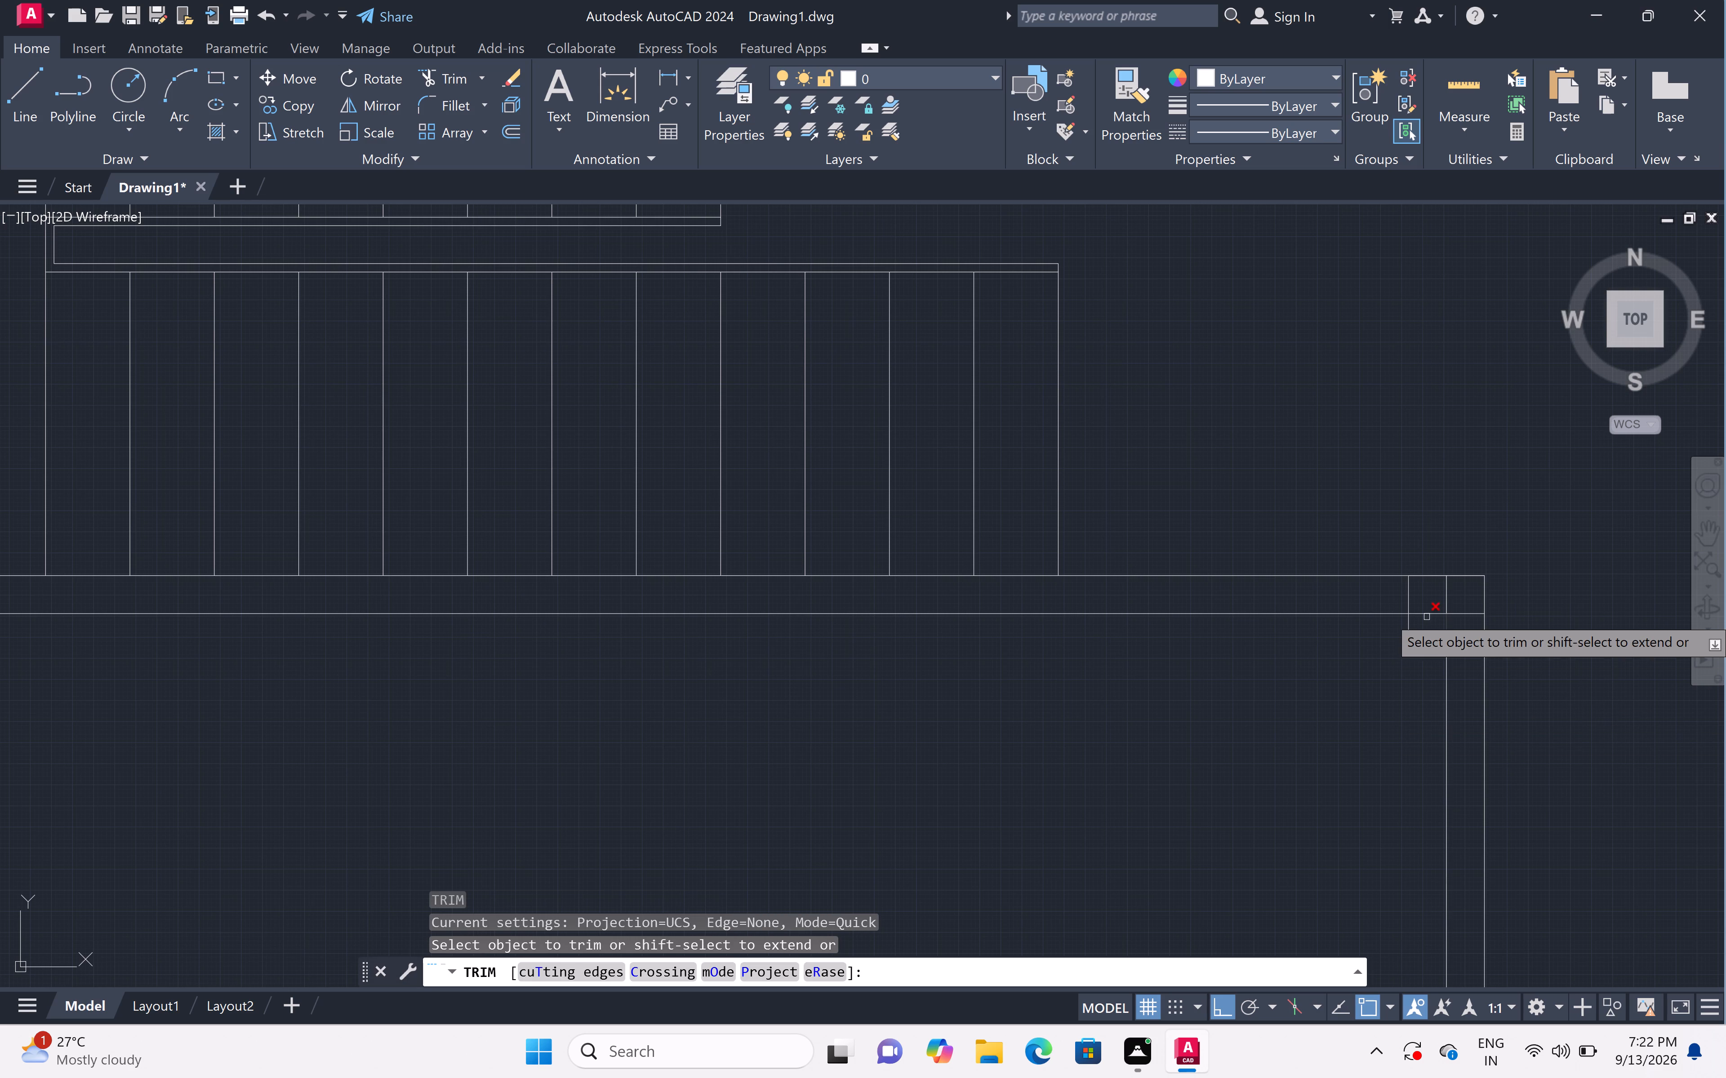
{"action": "scroll", "coordinate": [1455, 615], "scroll_direction": "up", "scroll_amount": 3}
{"action": "left_click", "coordinate": [1474, 577]}
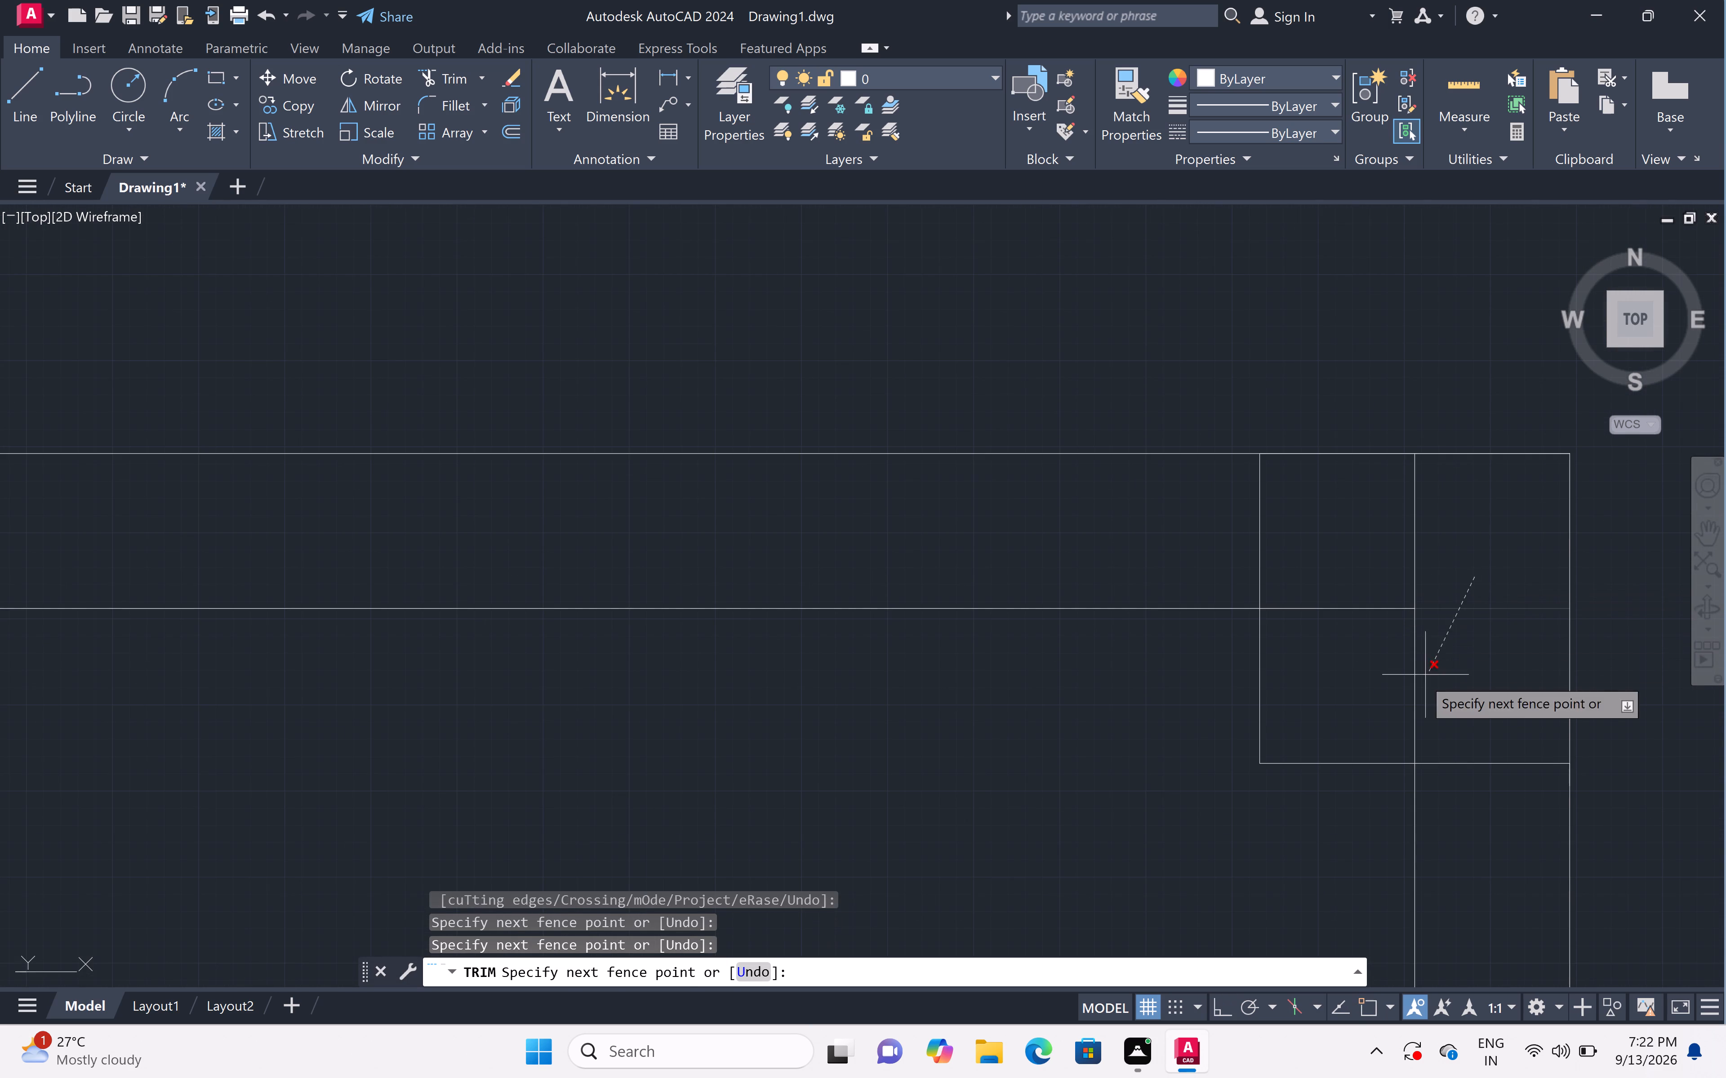
{"action": "double_click", "coordinate": [1388, 691]}
{"action": "left_click", "coordinate": [1443, 544]}
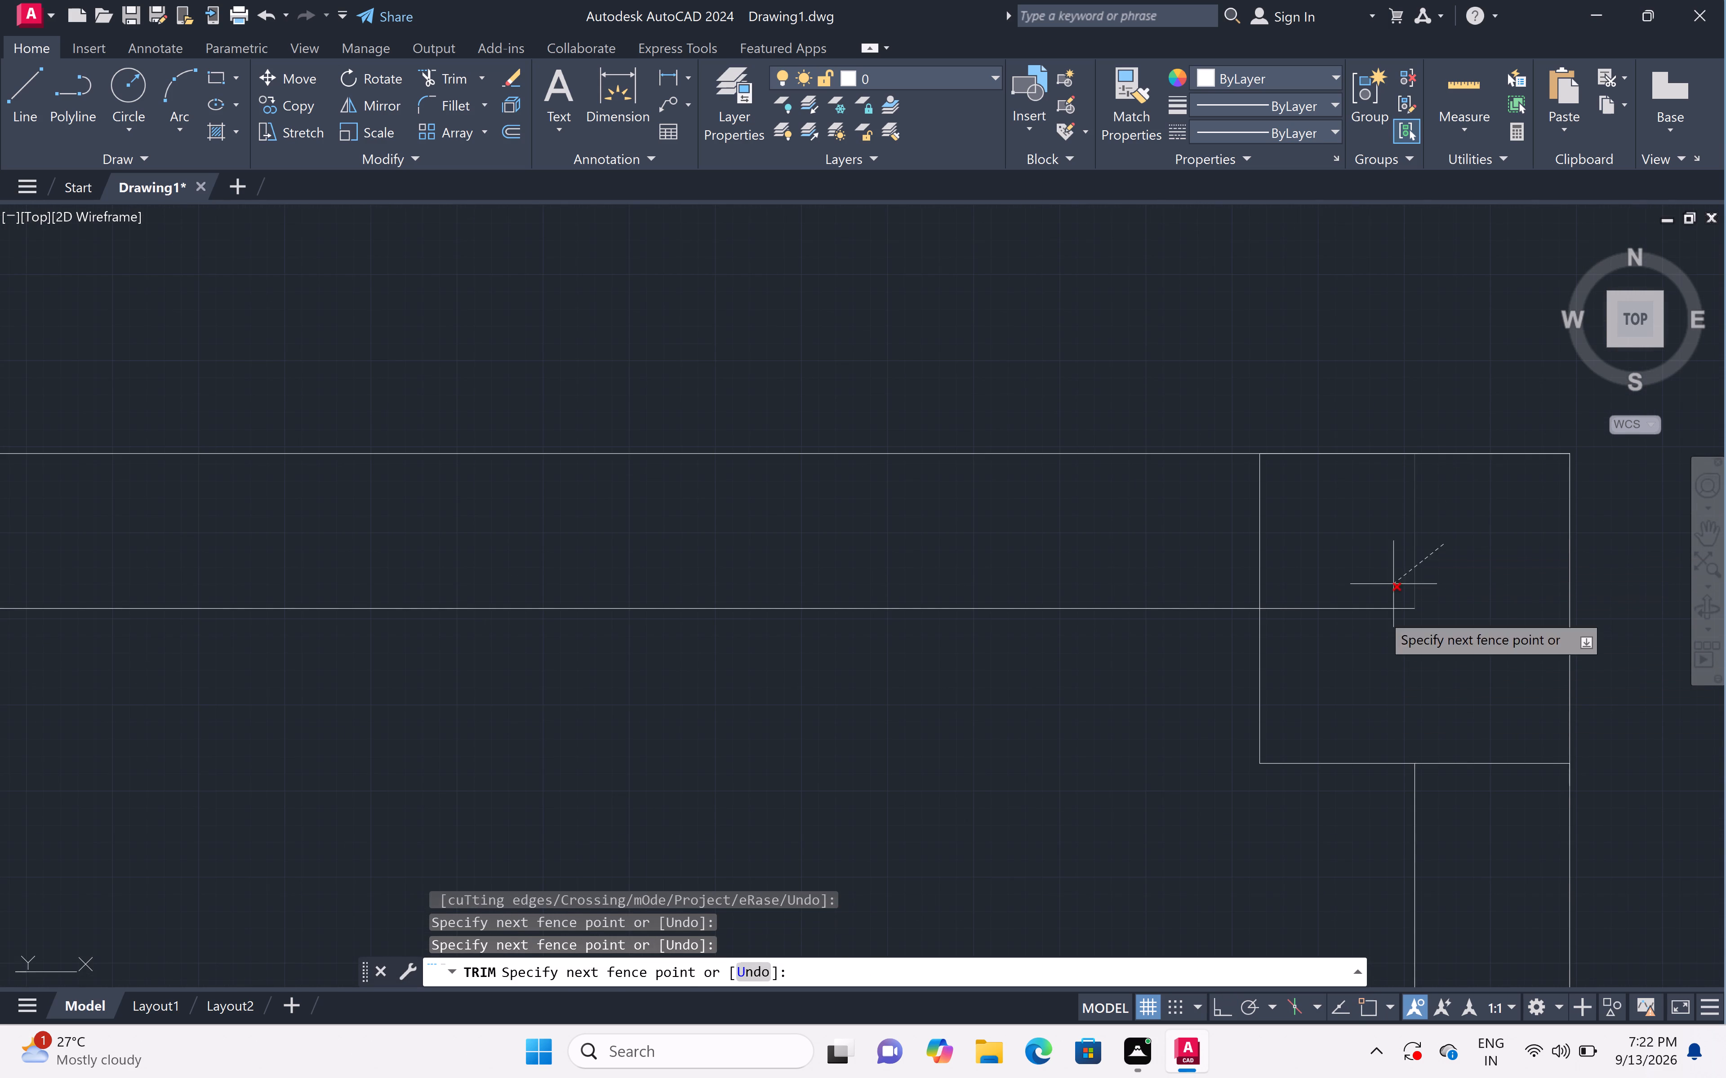
{"action": "left_click", "coordinate": [1357, 647]}
{"action": "scroll", "coordinate": [1370, 606], "scroll_direction": "down", "scroll_amount": 6}
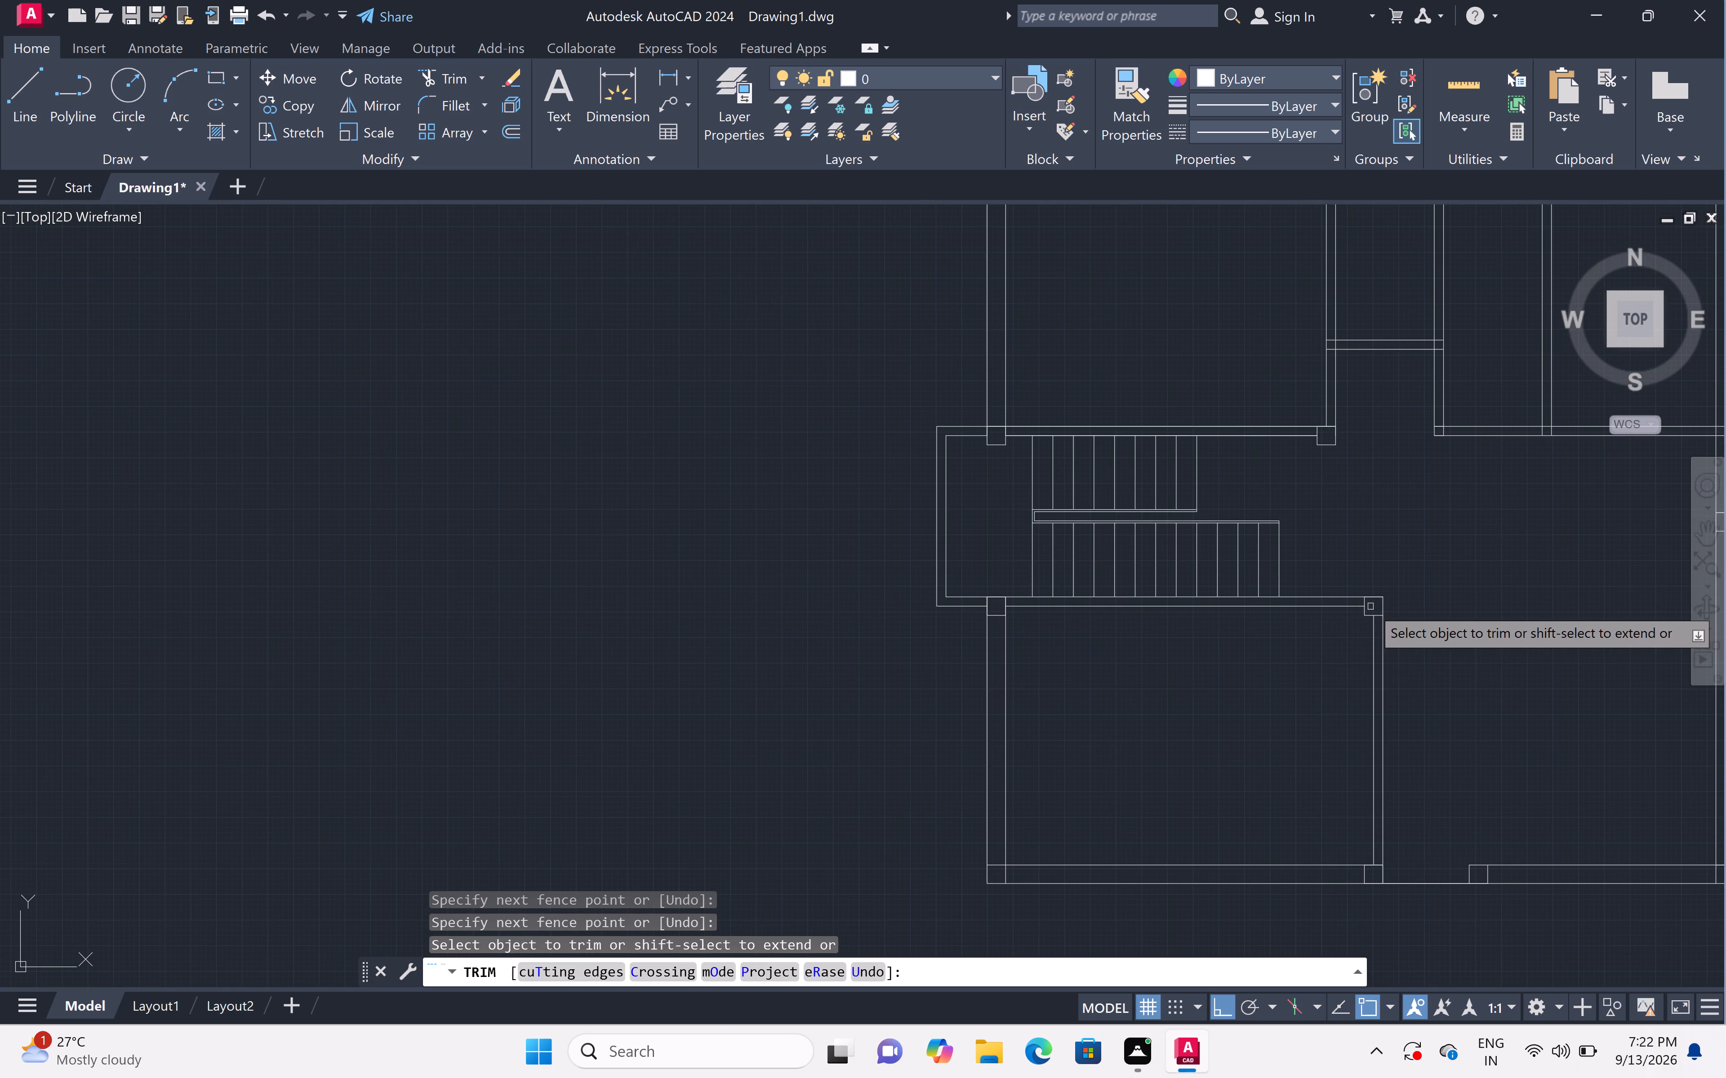
{"action": "key", "text": "Escape"}
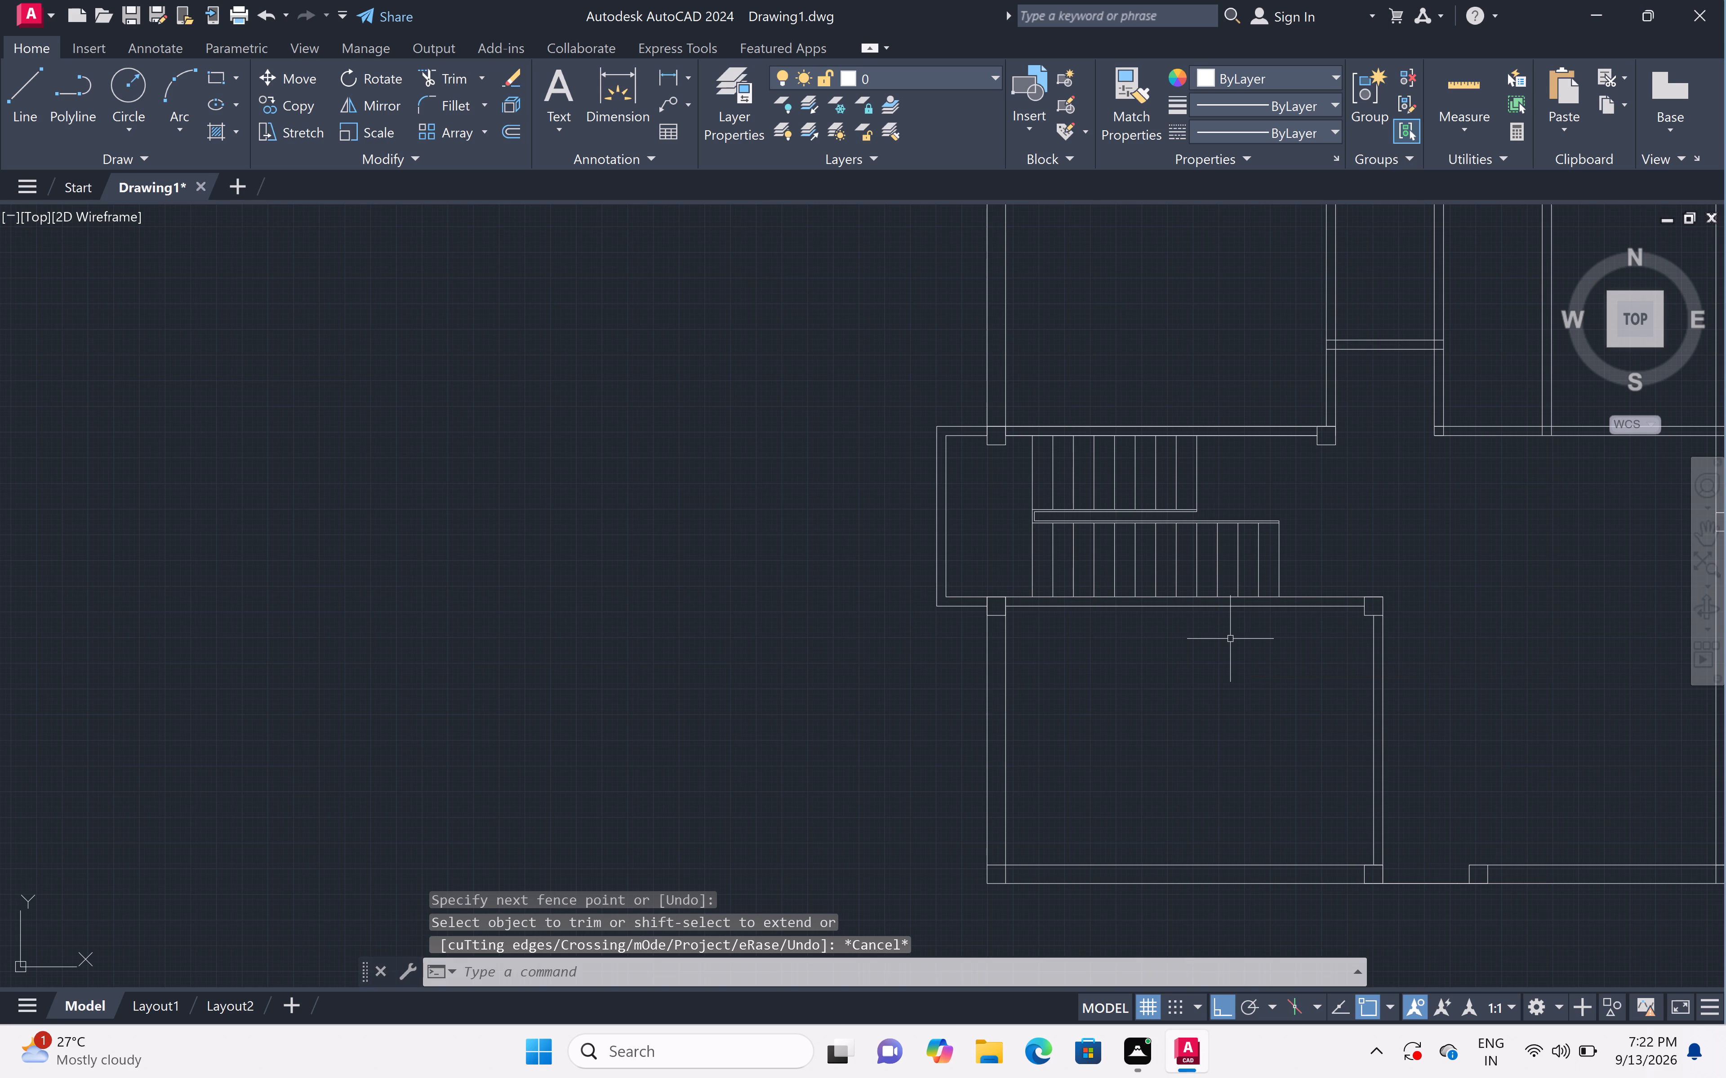
Hatch the northwest corner column and the three north wall junction columns with a solid fill in colour 99,100,102.
{"action": "scroll", "coordinate": [1247, 526], "scroll_direction": "down", "scroll_amount": 2}
{"action": "scroll", "coordinate": [1257, 375], "scroll_direction": "up", "scroll_amount": 1}
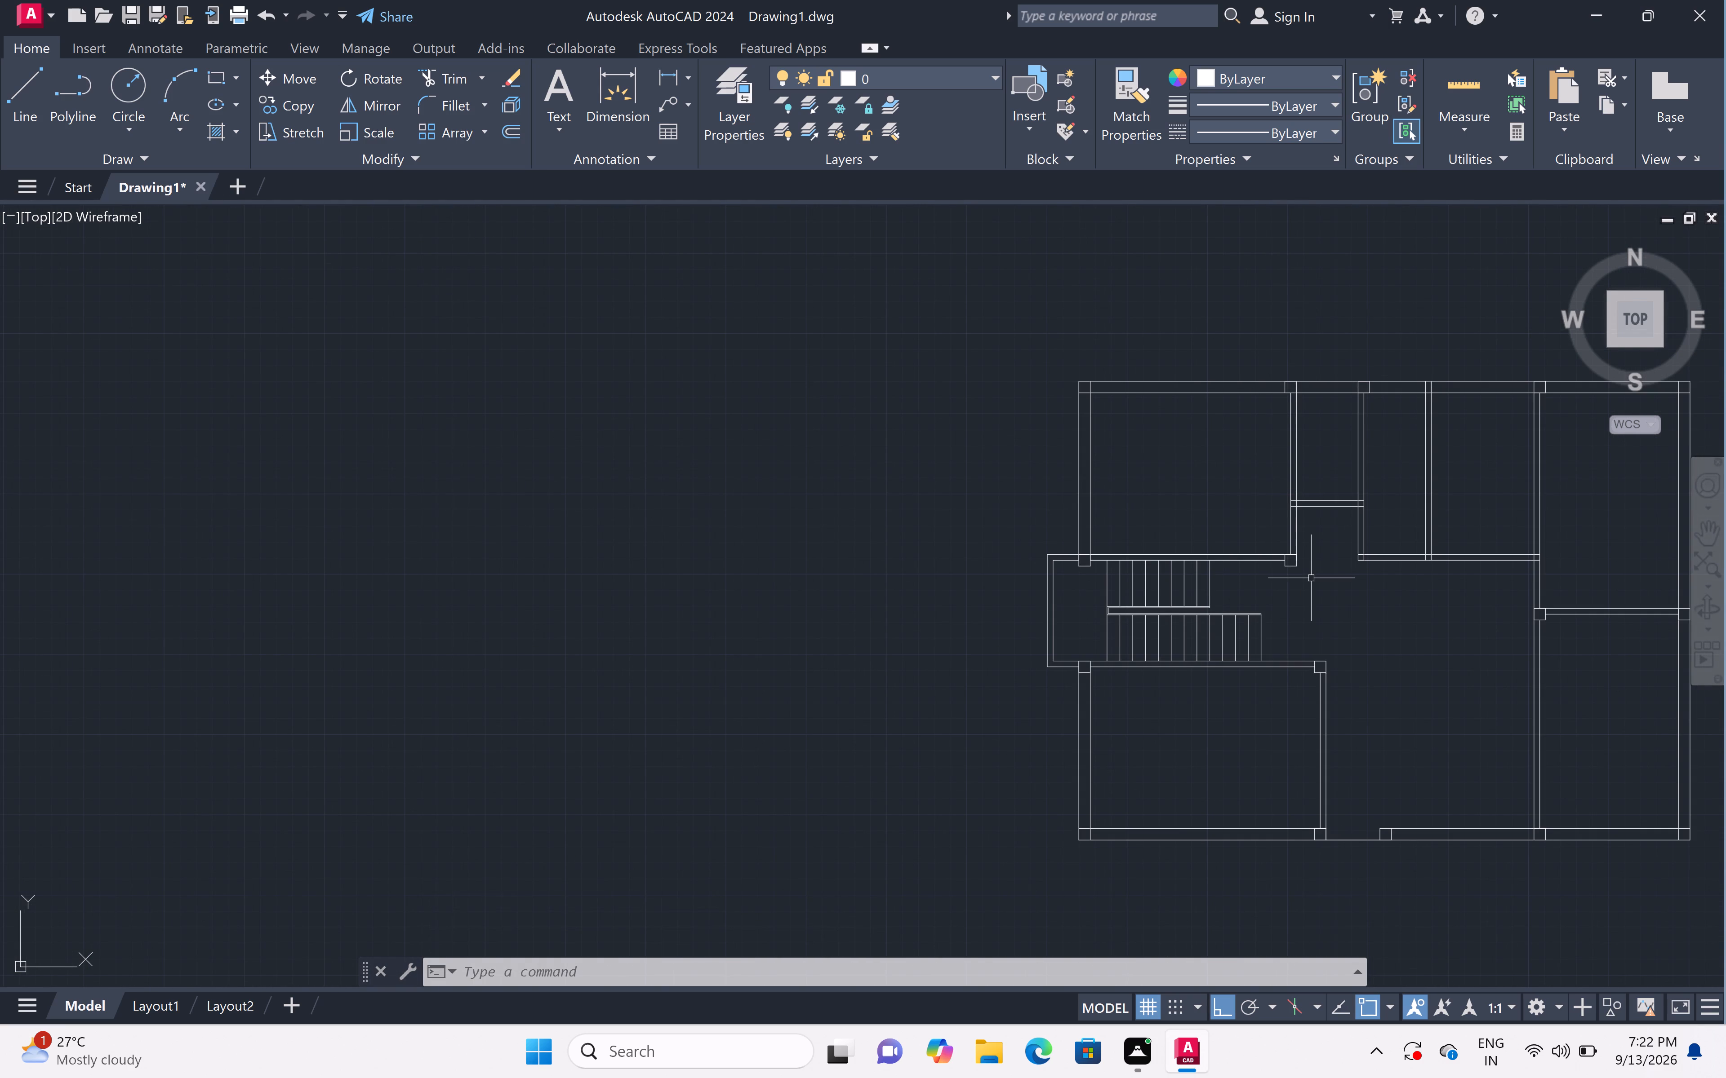
{"action": "type", "text": "h"}
{"action": "key", "text": "space"}
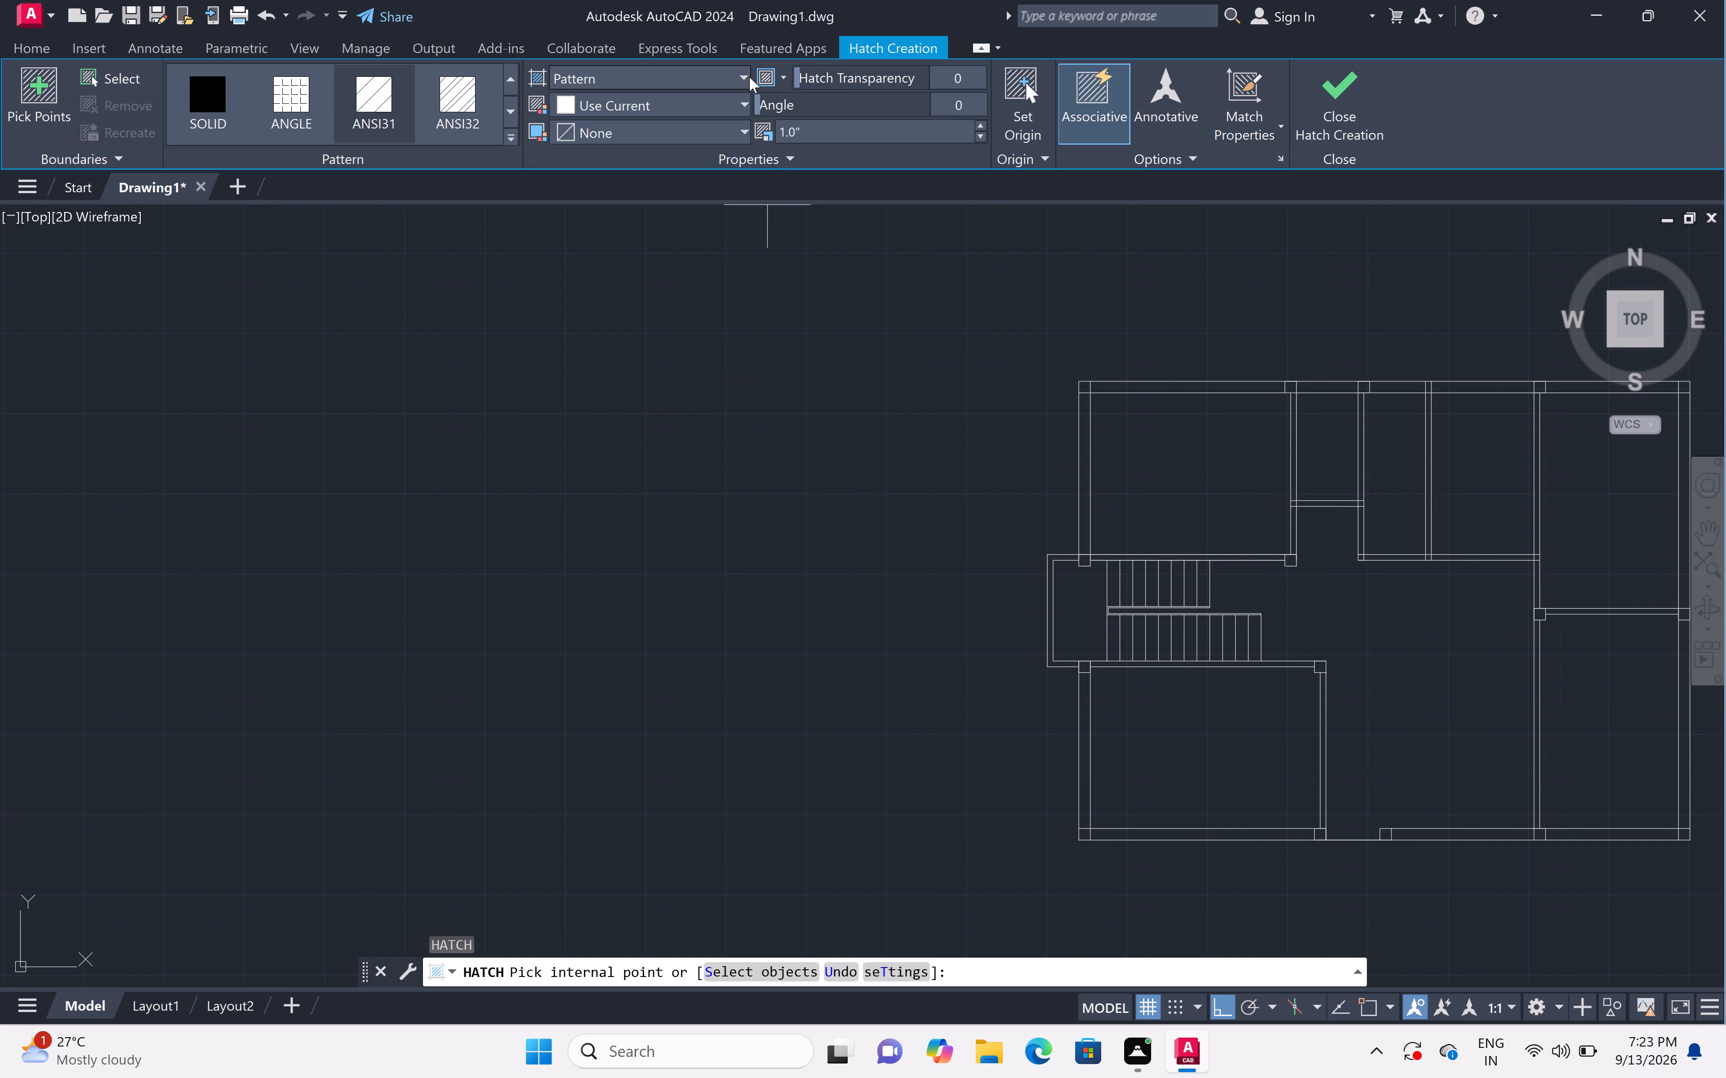
{"action": "left_click", "coordinate": [739, 70]}
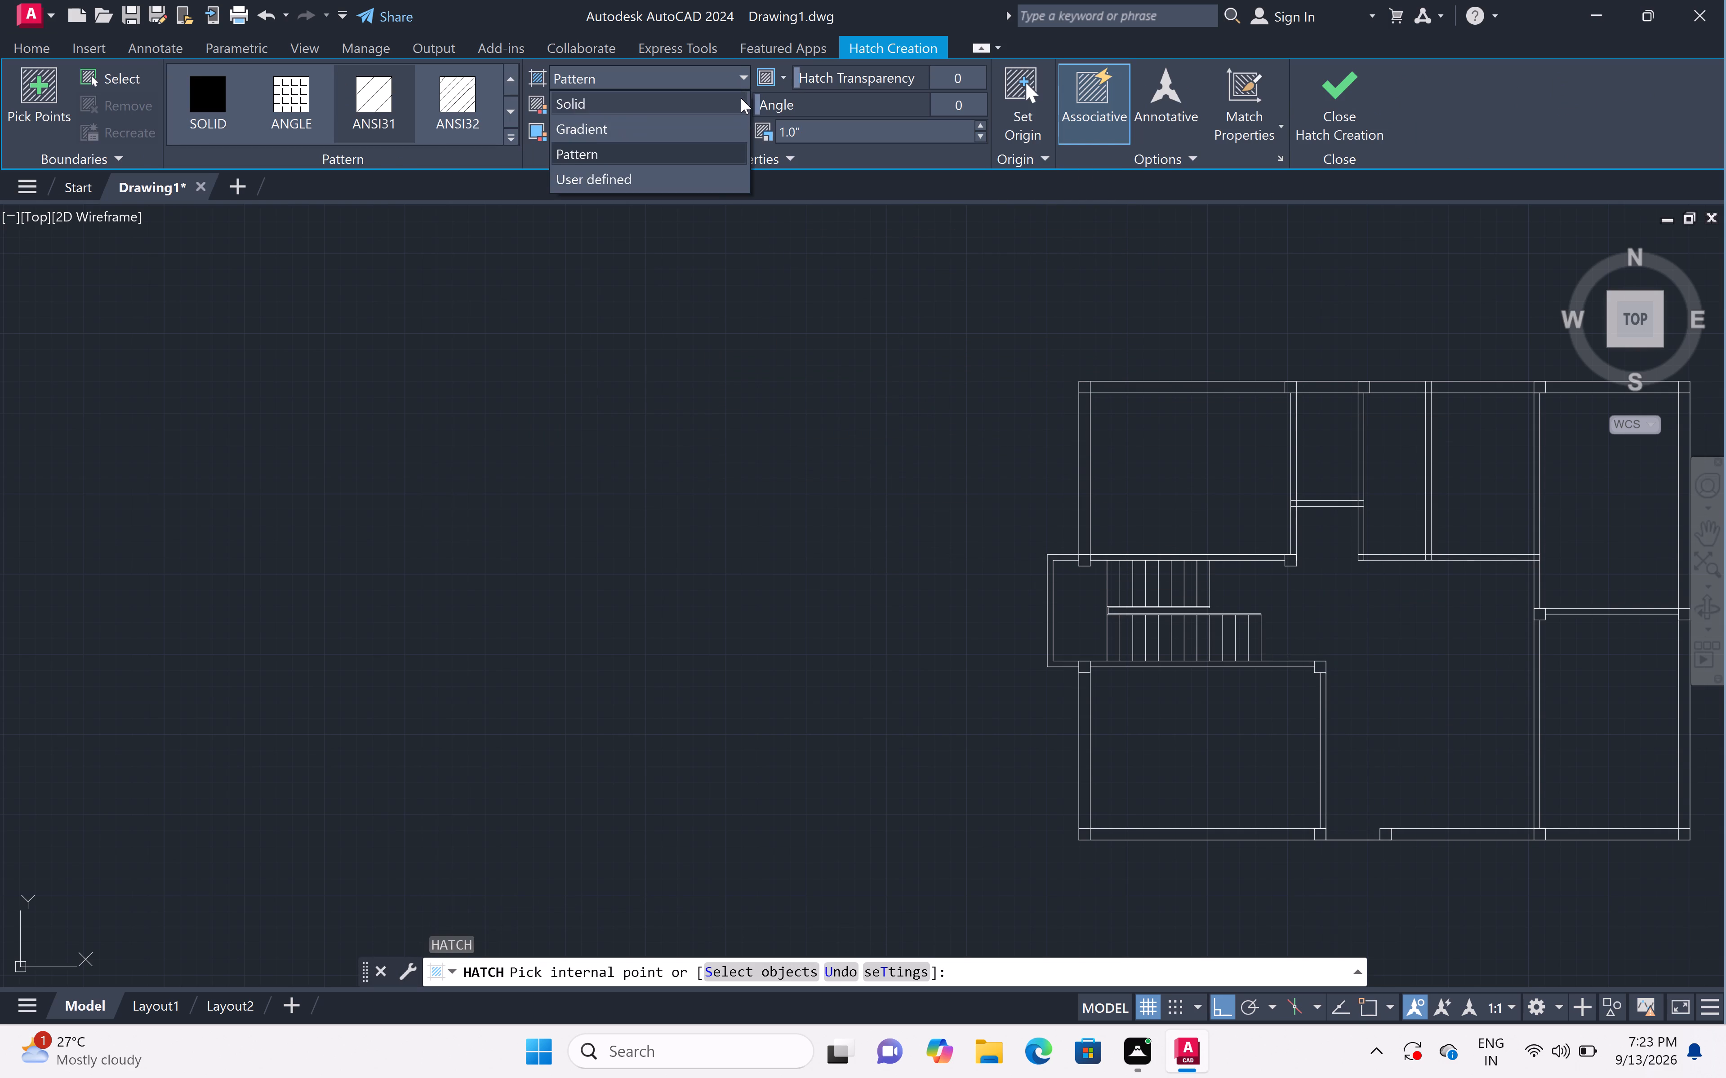
{"action": "double_click", "coordinate": [740, 104]}
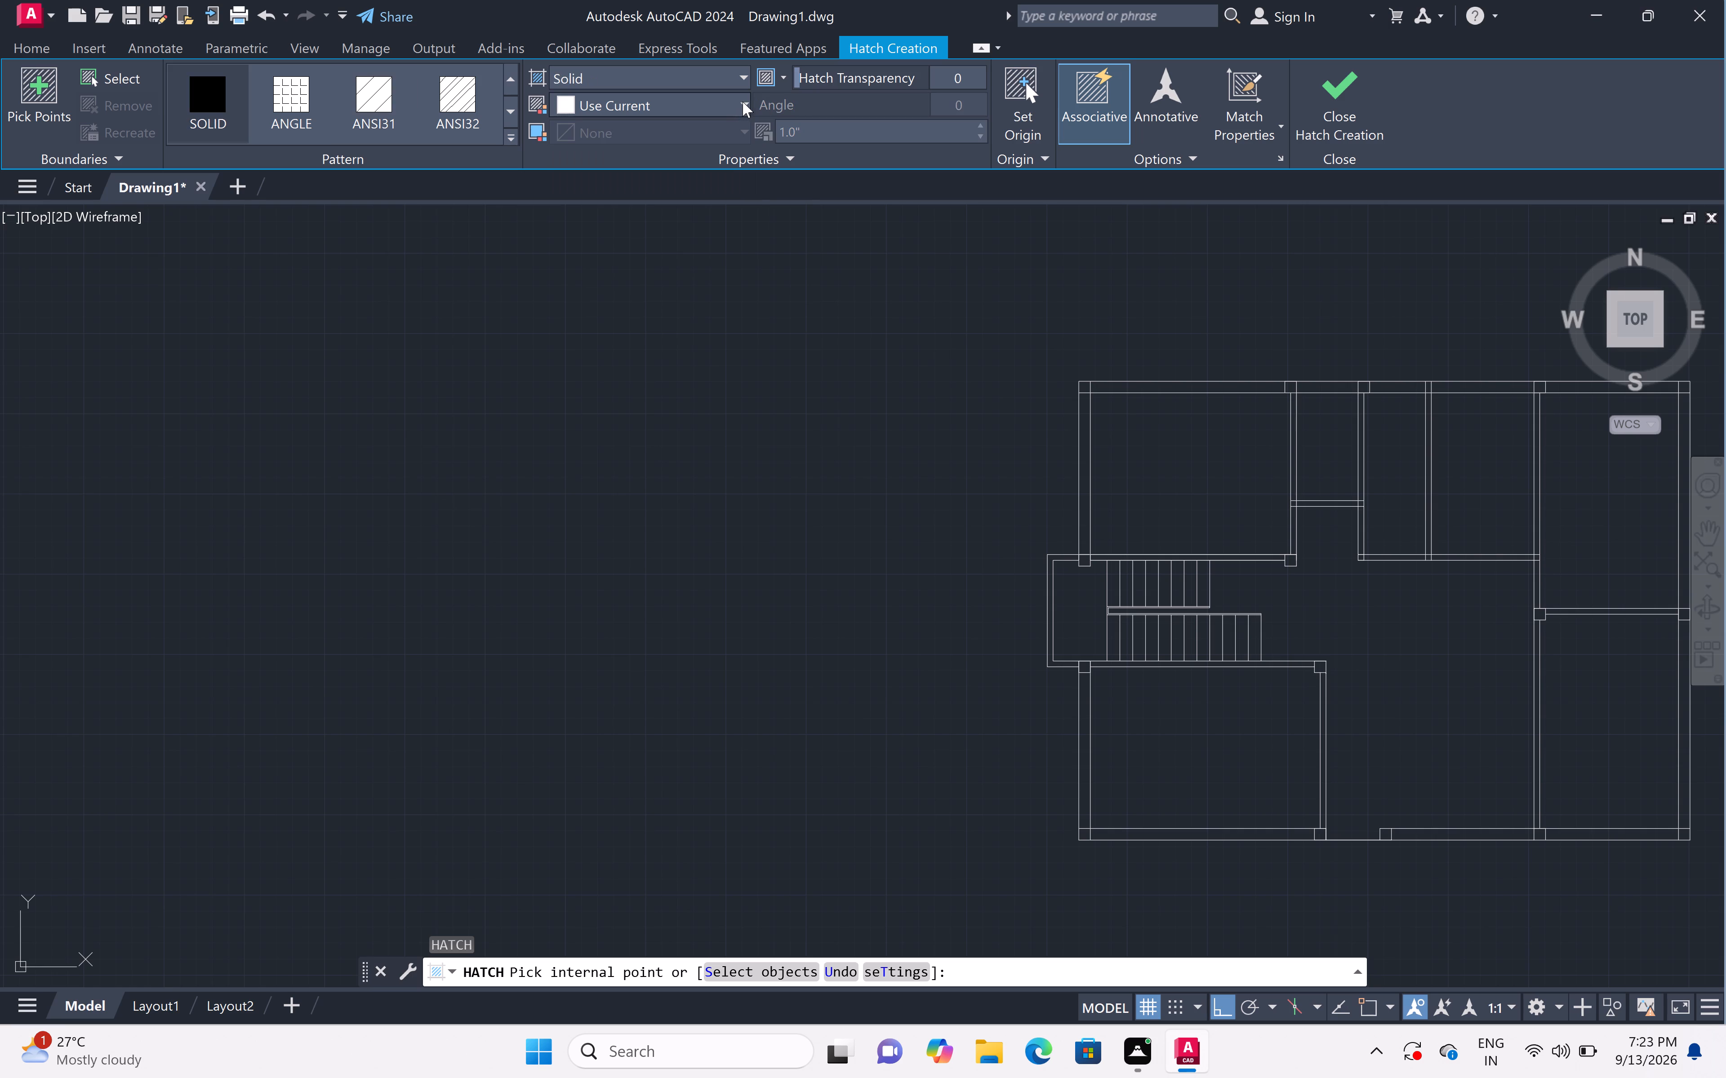
{"action": "left_click", "coordinate": [743, 102]}
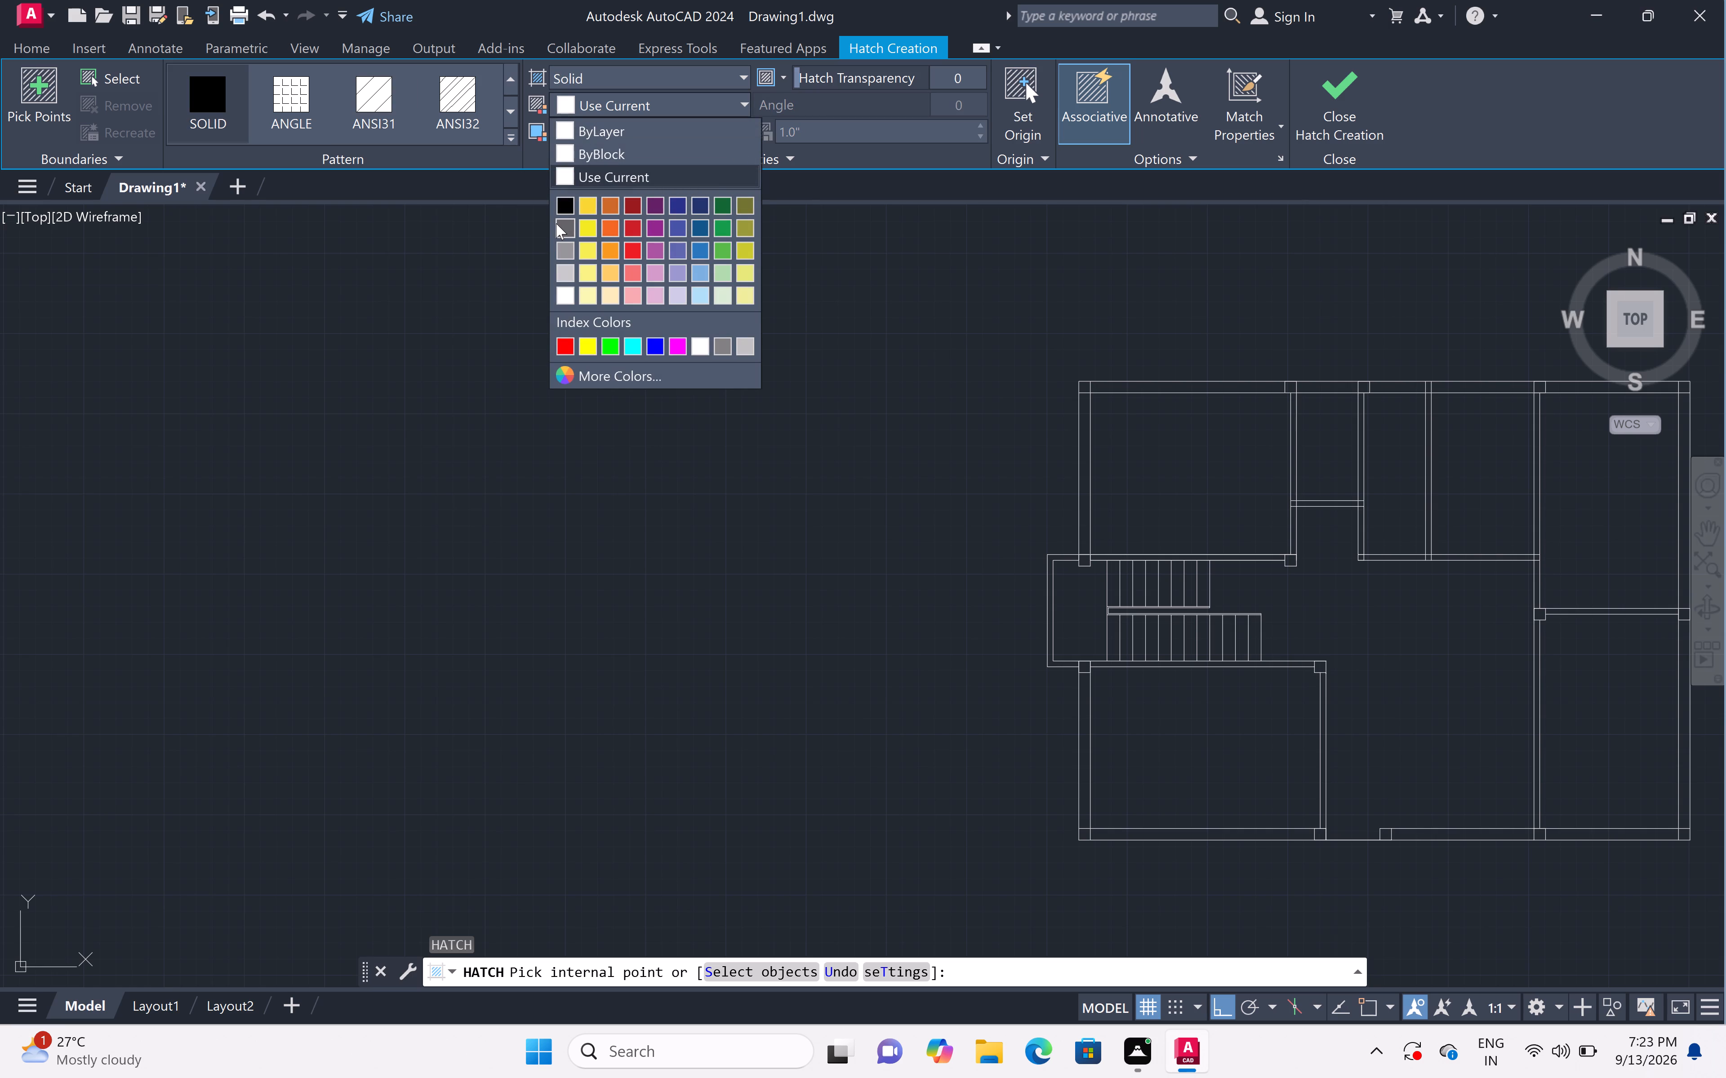
{"action": "left_click", "coordinate": [562, 228]}
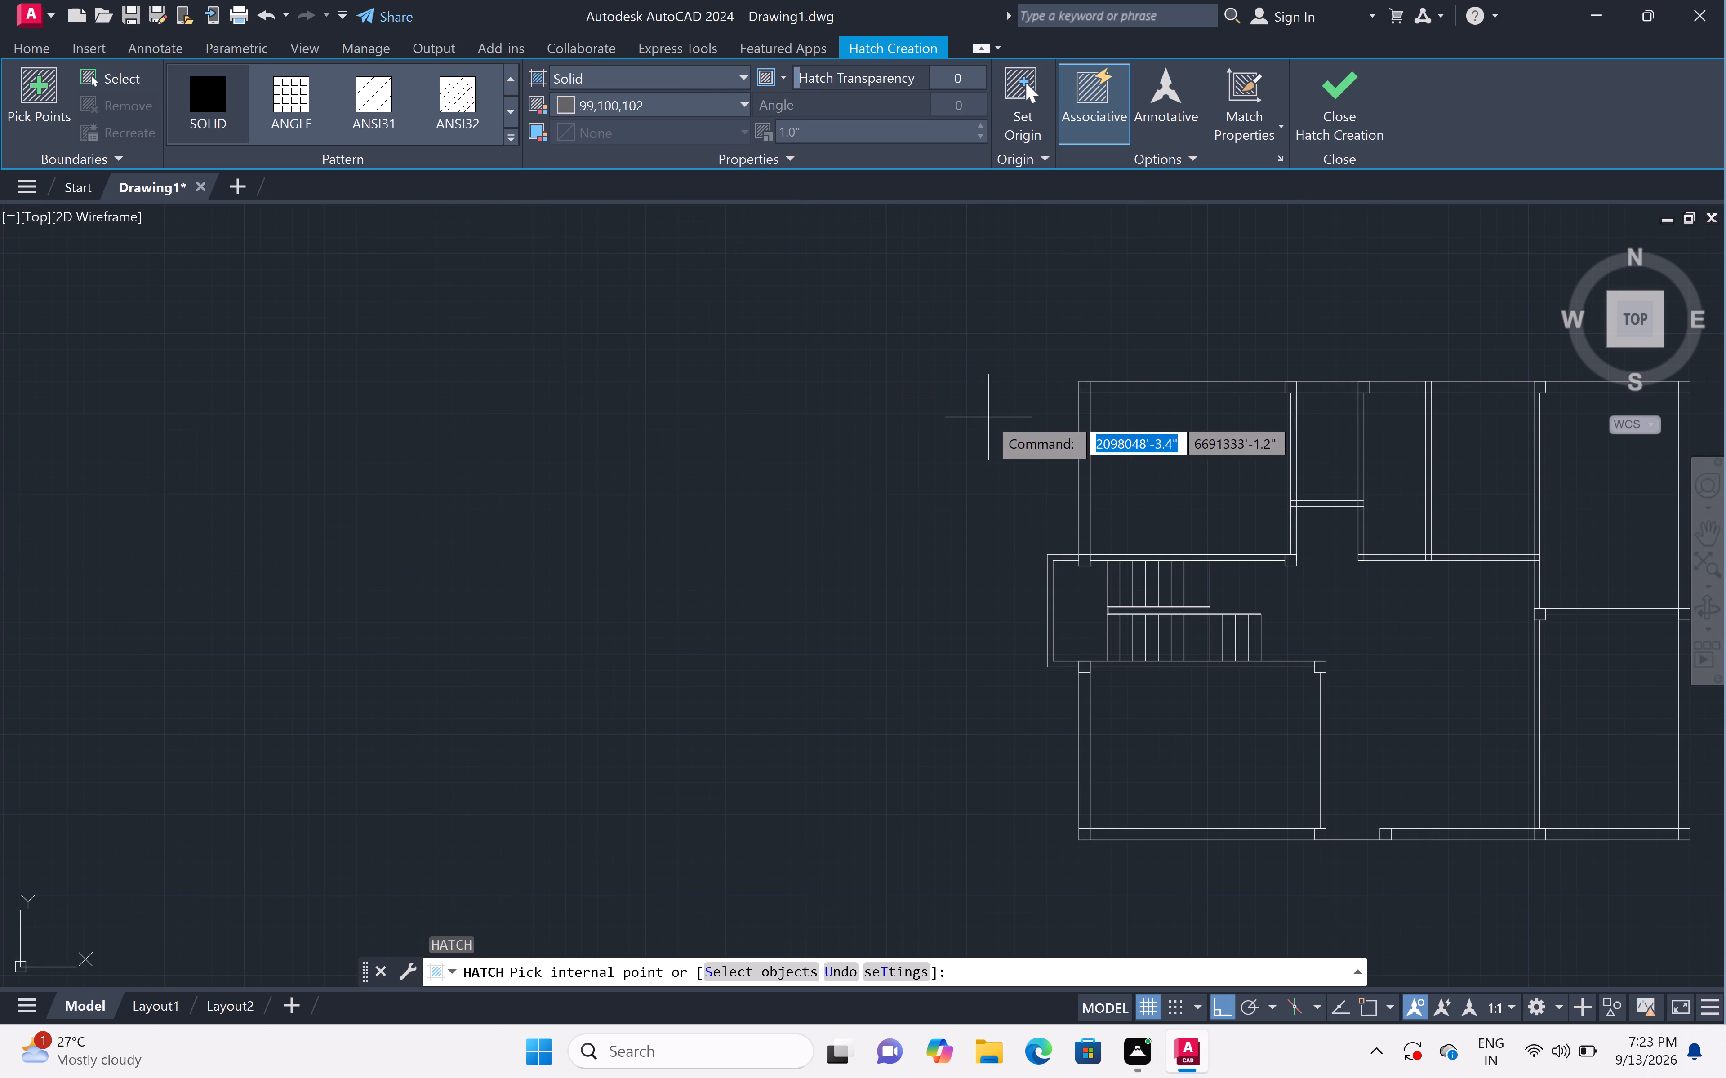
{"action": "middle_click_drag", "start_coordinate": [988, 417], "coordinate": [552, 358]}
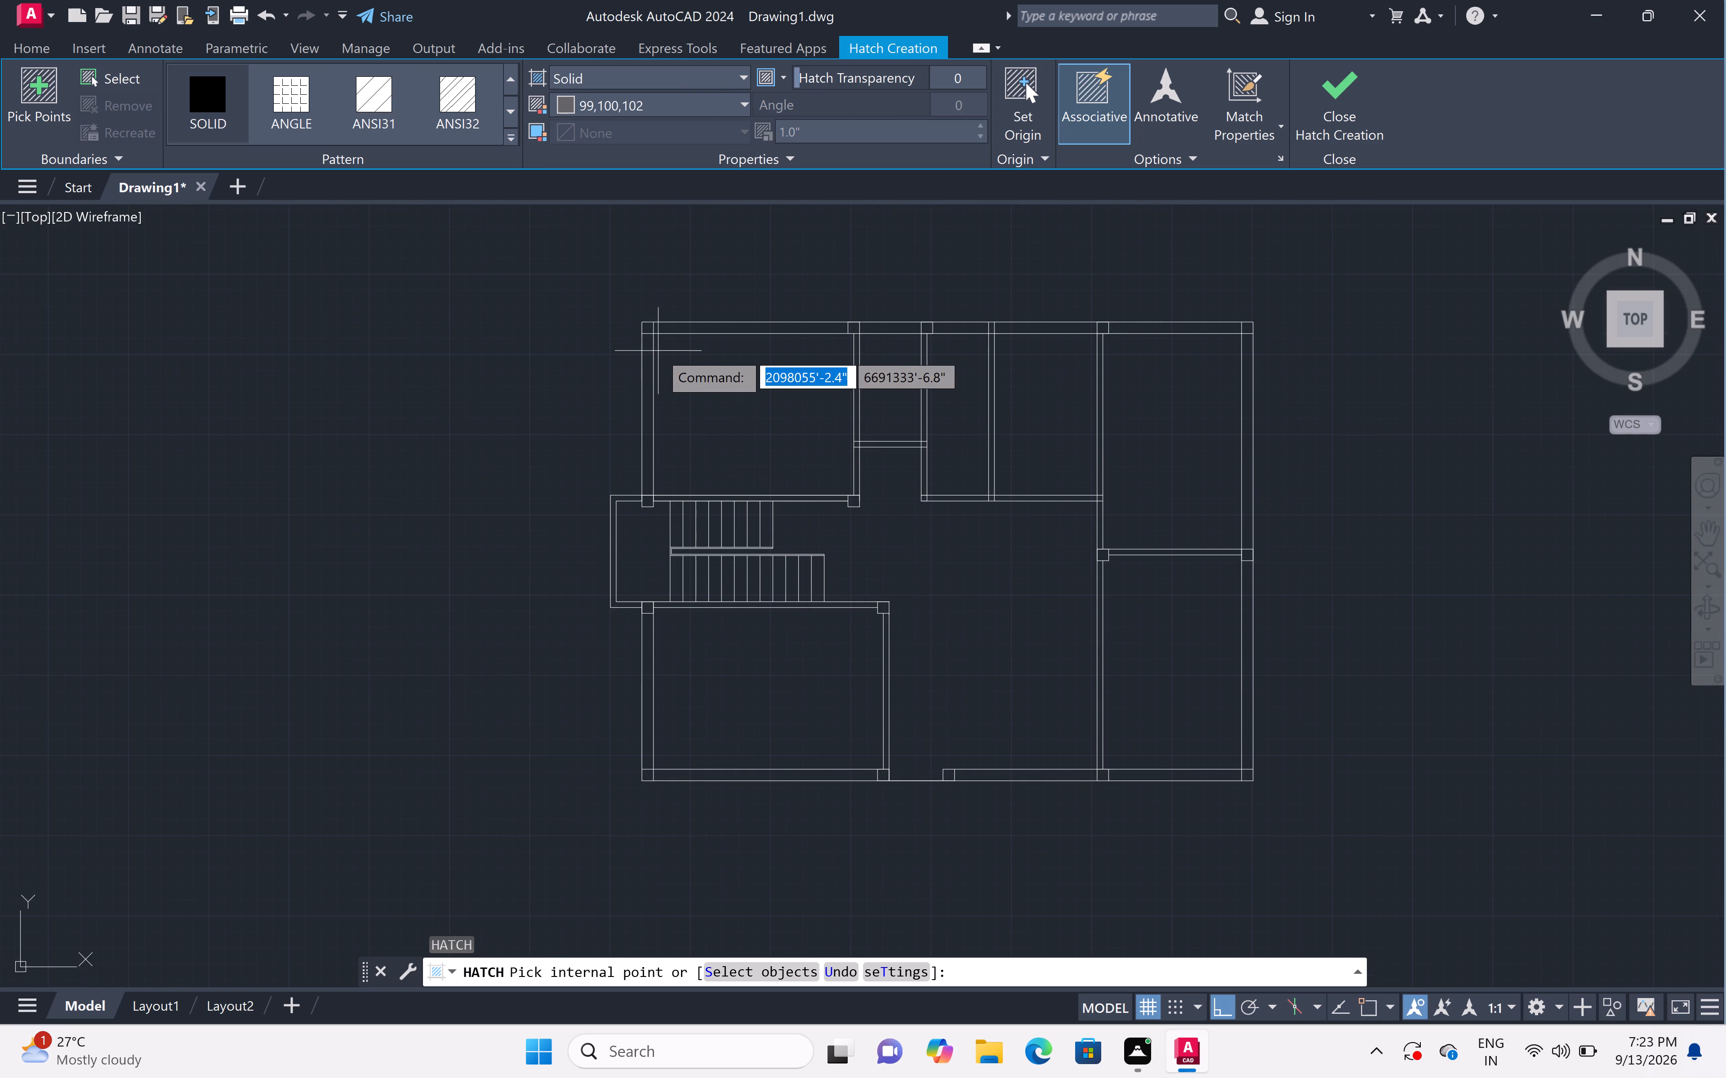
{"action": "scroll", "coordinate": [645, 331], "scroll_direction": "up", "scroll_amount": 3}
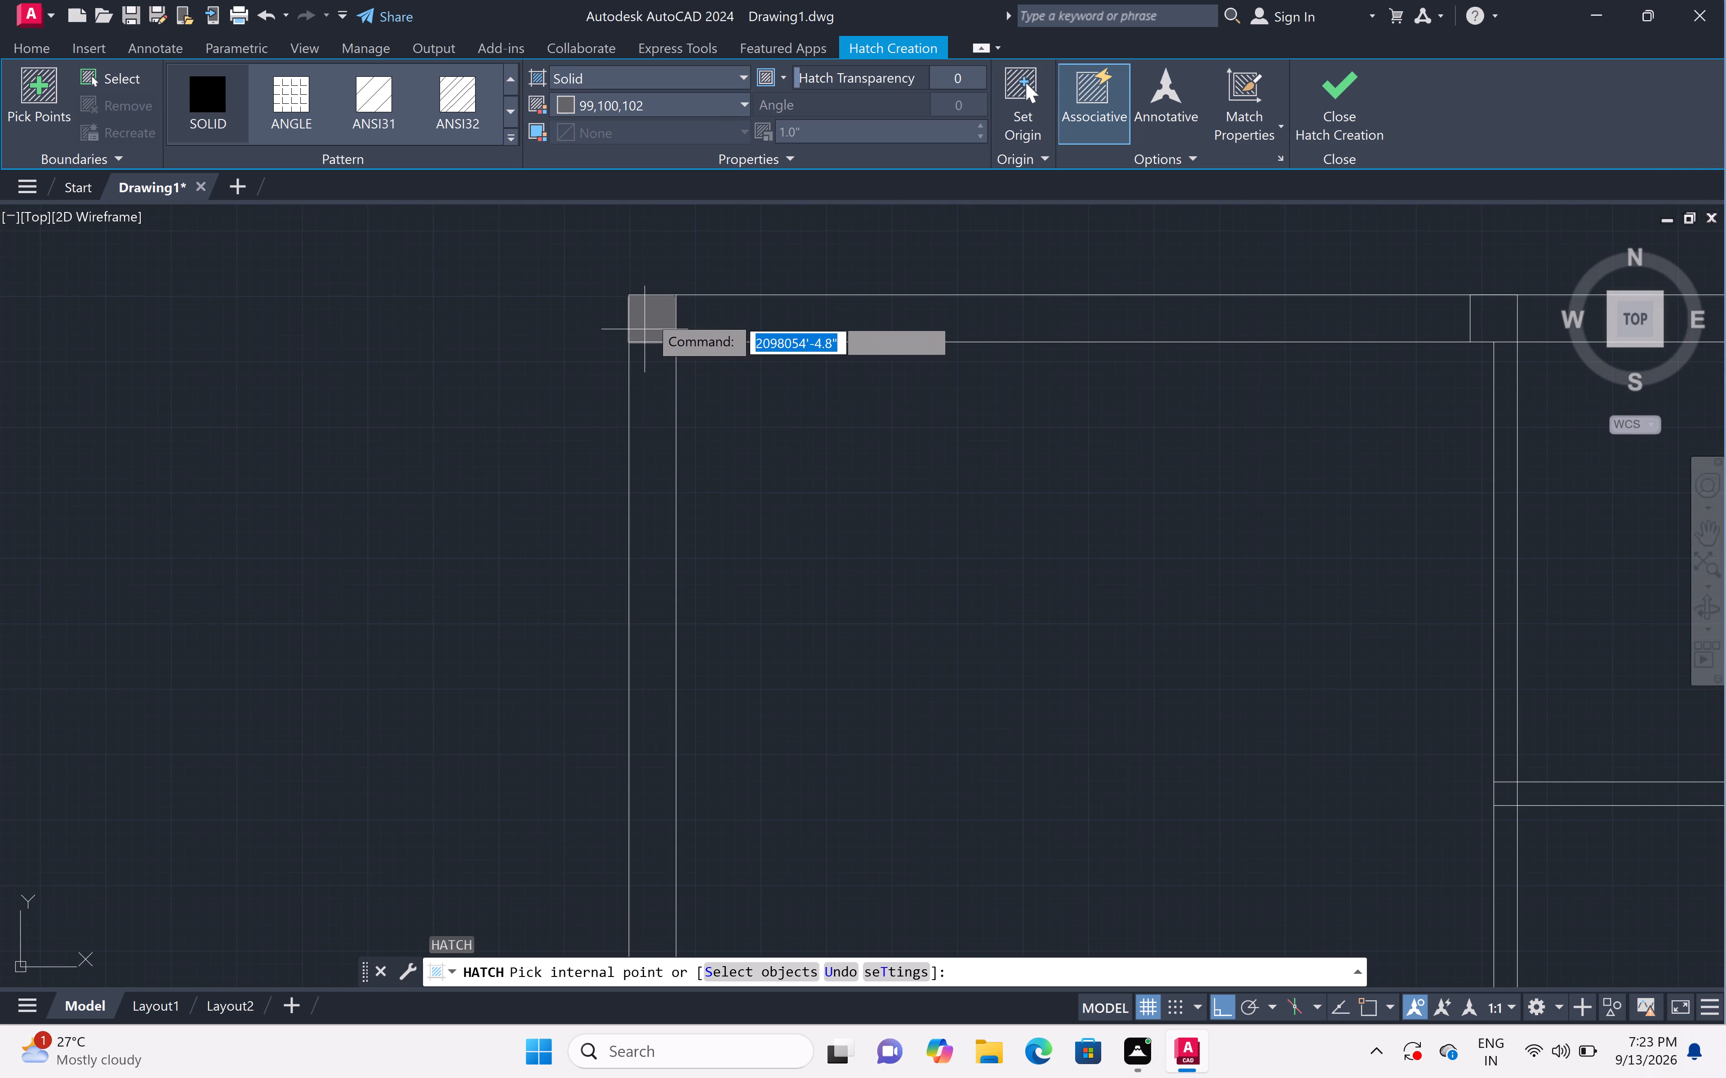
{"action": "left_click", "coordinate": [649, 315]}
{"action": "scroll", "coordinate": [702, 295], "scroll_direction": "down", "scroll_amount": 4}
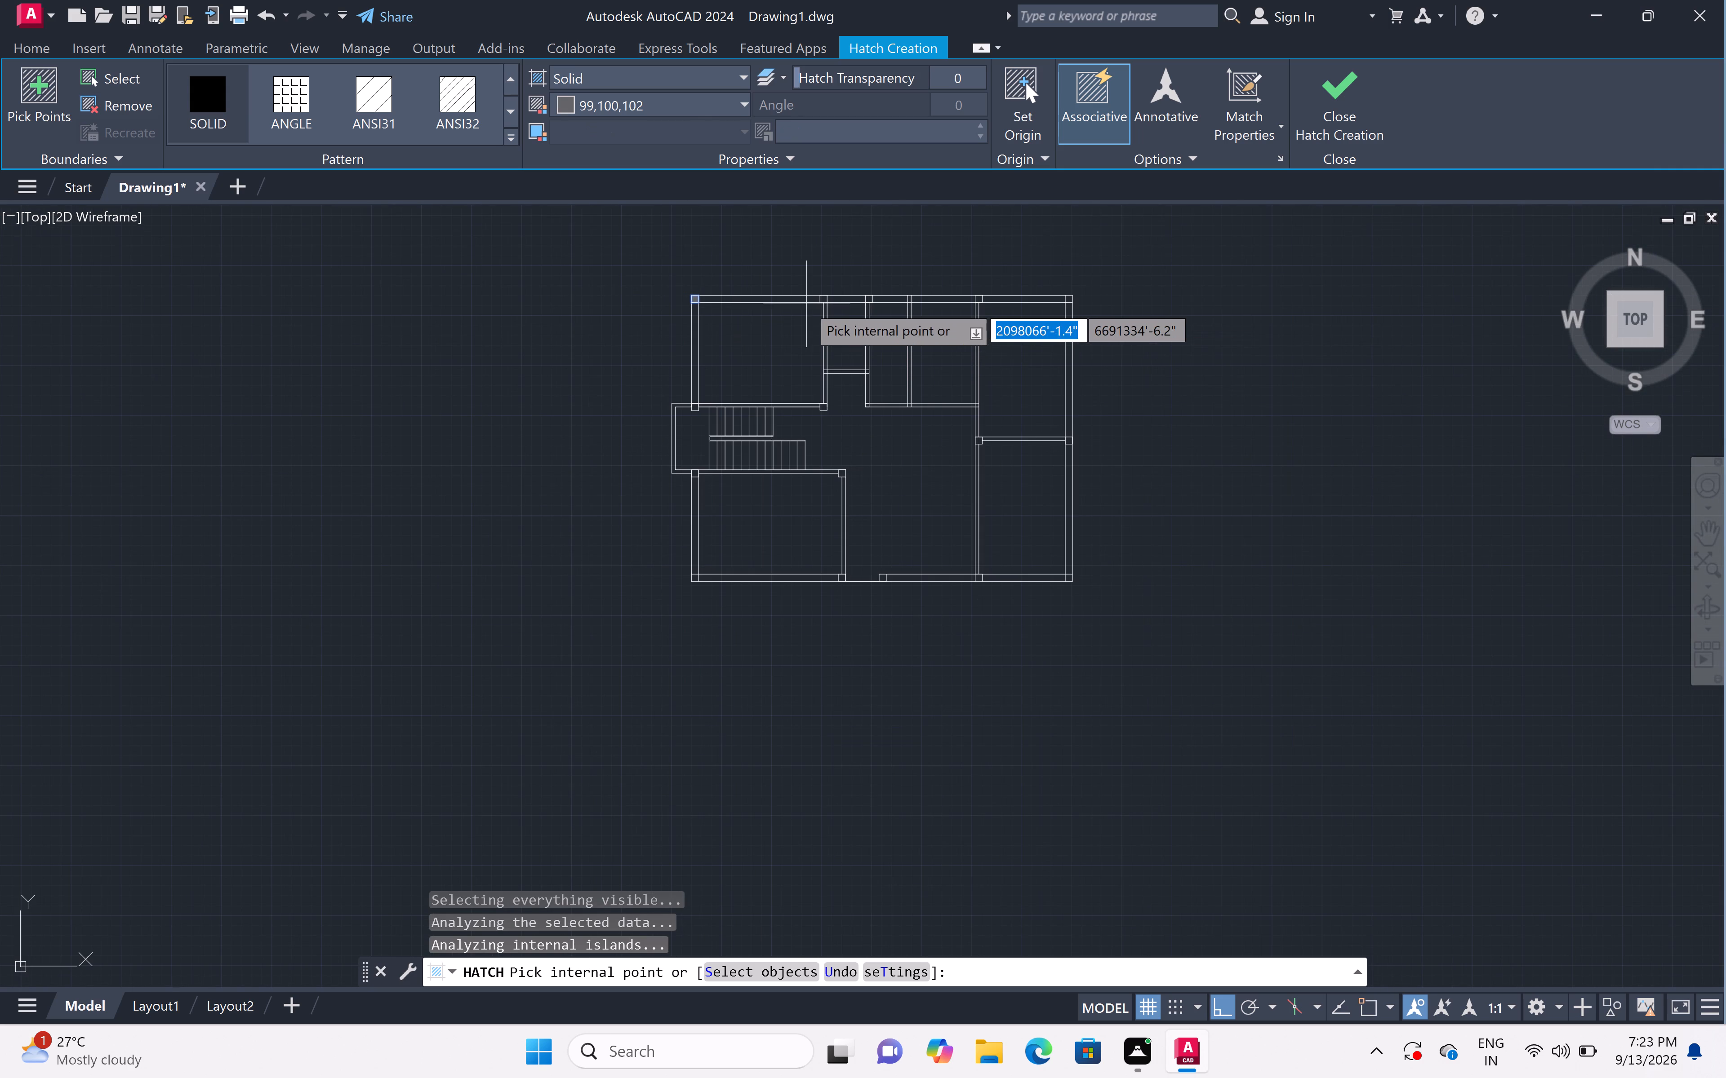
{"action": "scroll", "coordinate": [827, 299], "scroll_direction": "up", "scroll_amount": 3}
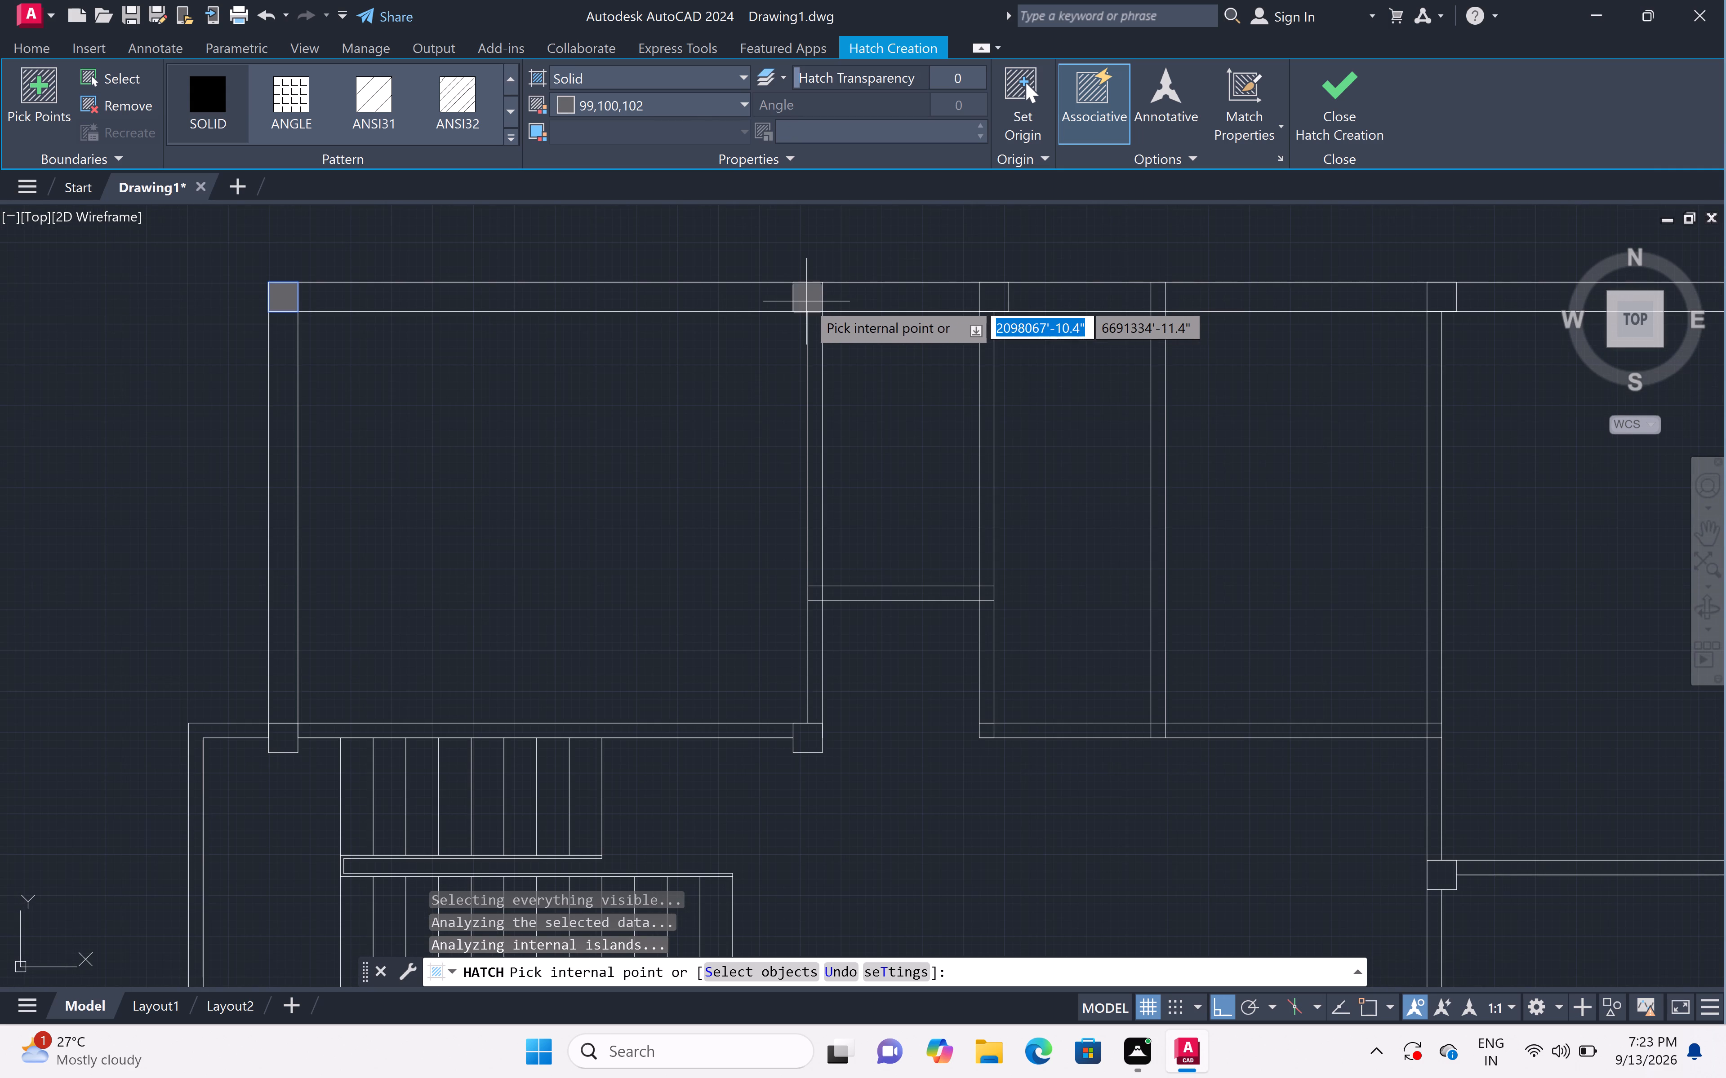
{"action": "left_click", "coordinate": [806, 301]}
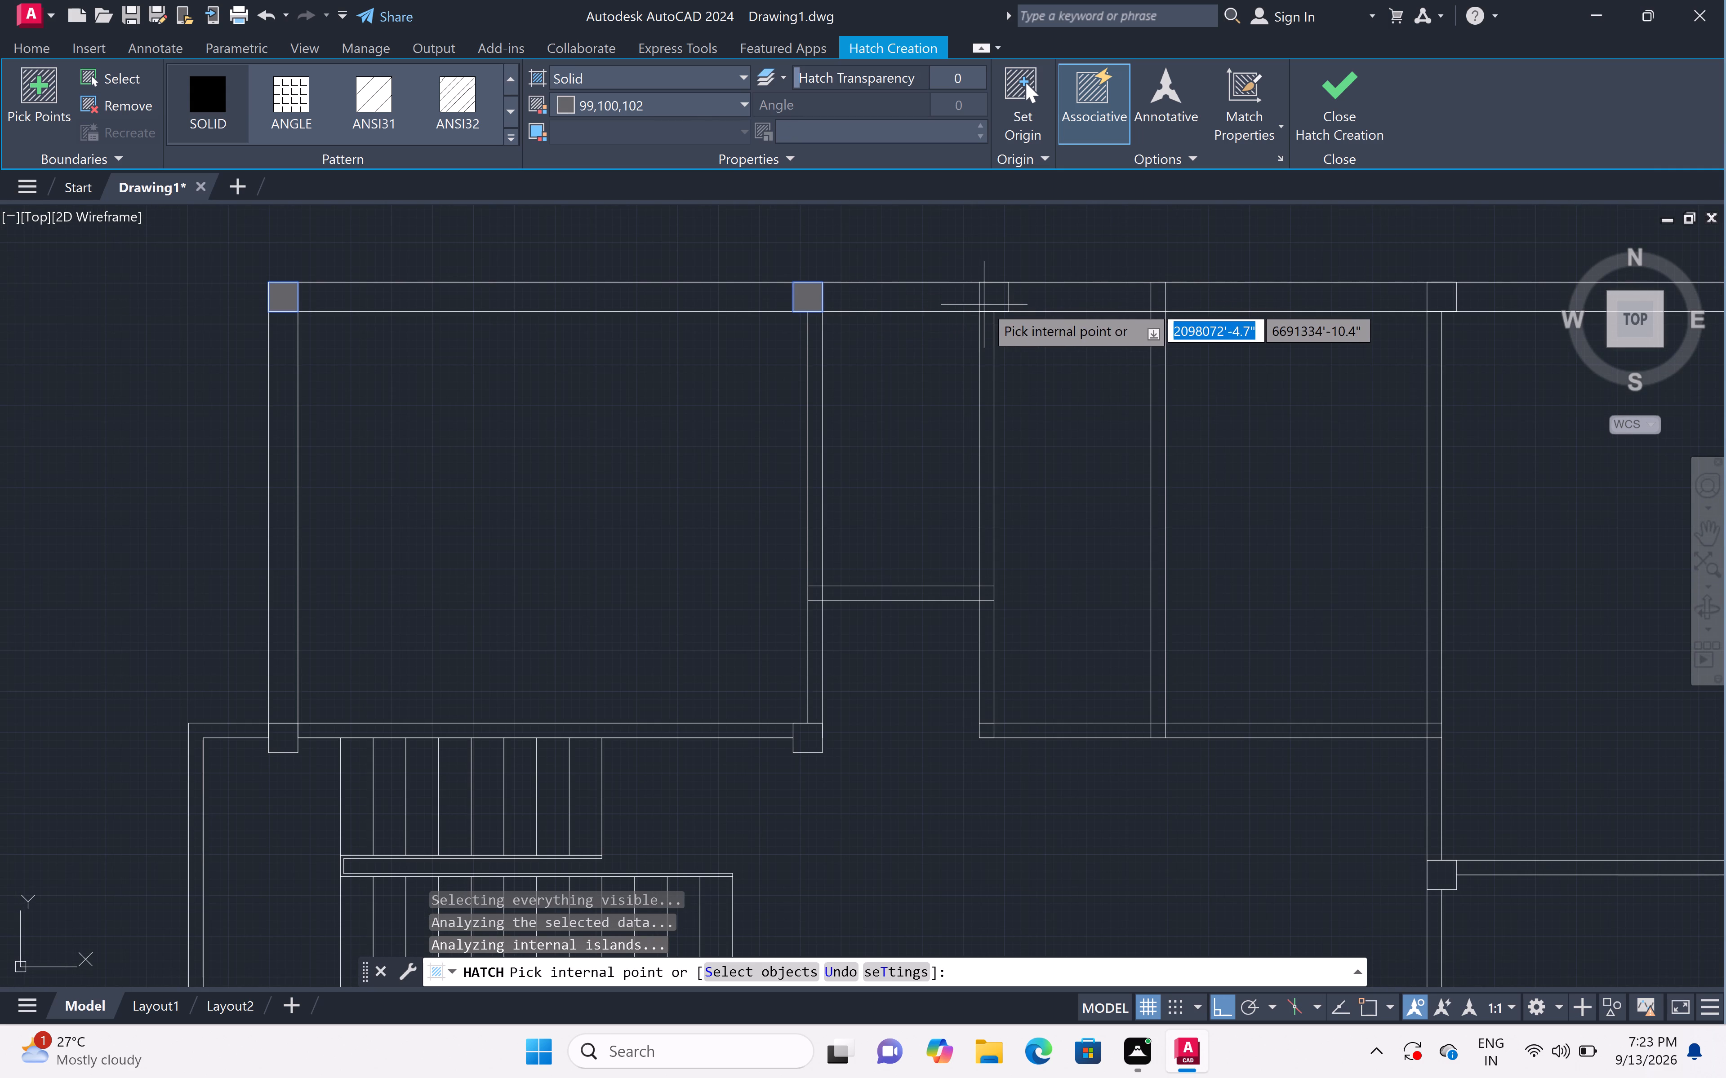
{"action": "left_click", "coordinate": [987, 301]}
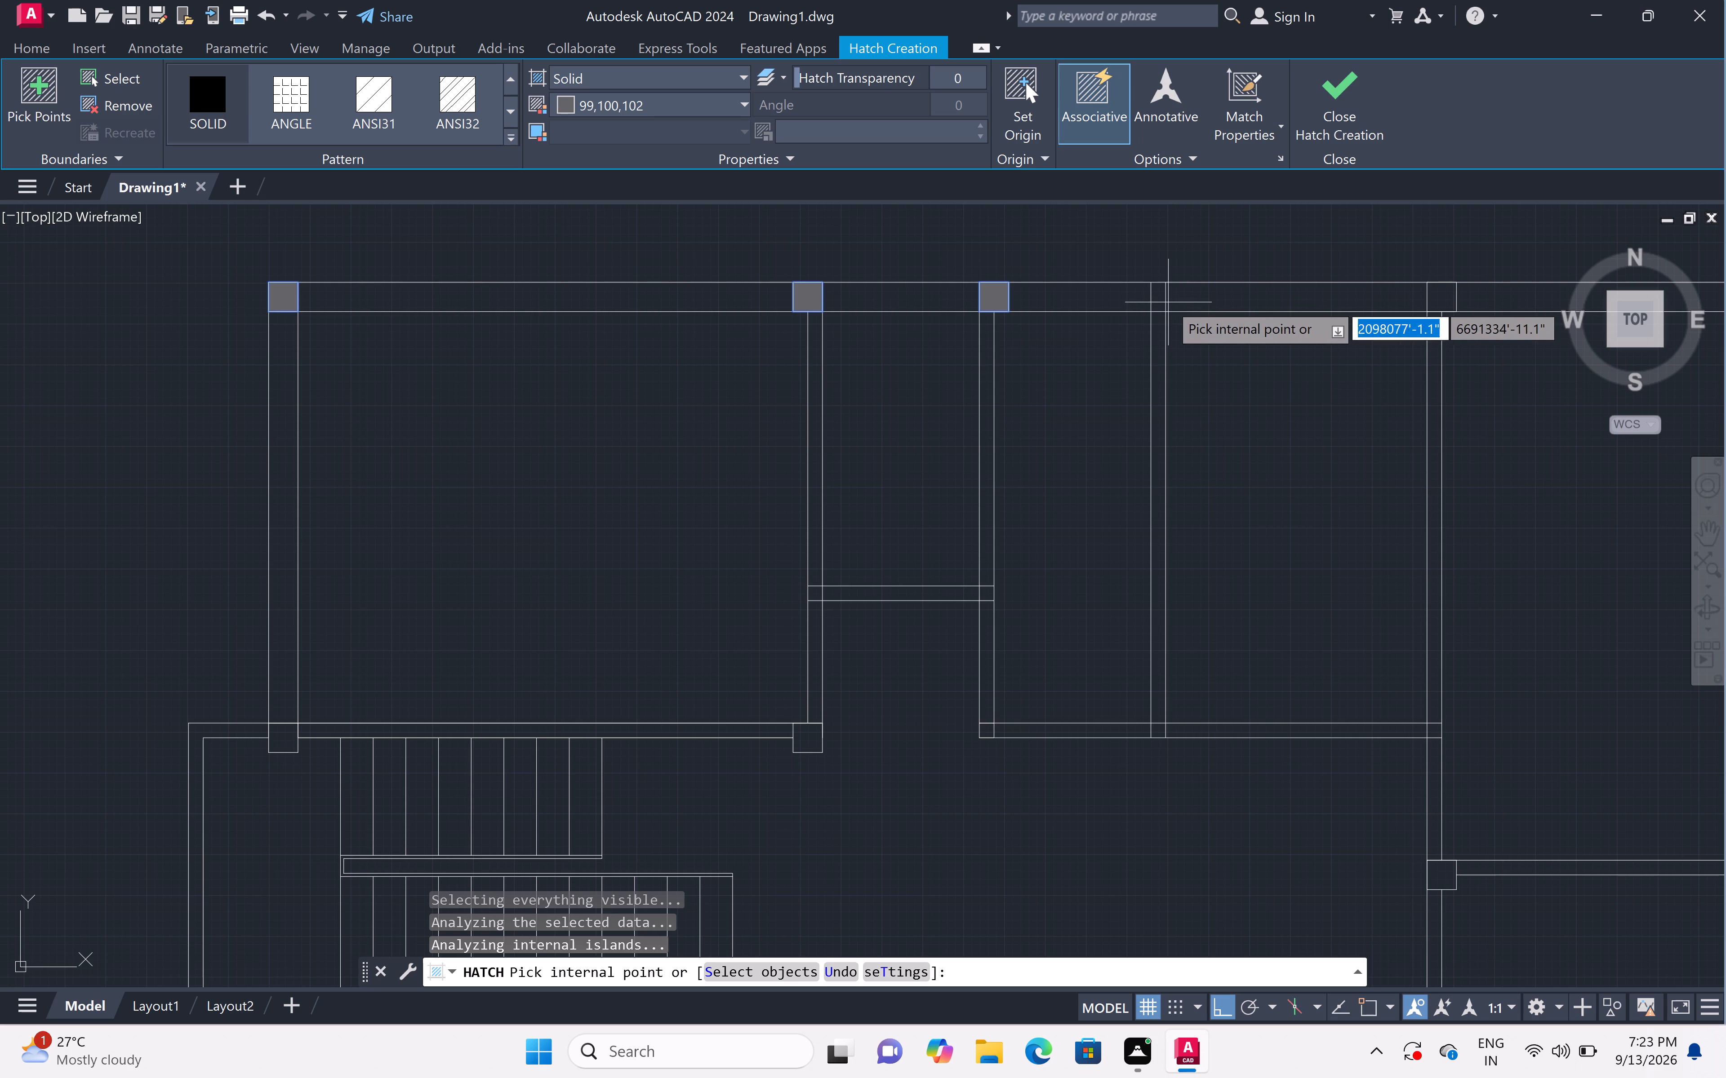
{"action": "left_click", "coordinate": [1432, 299]}
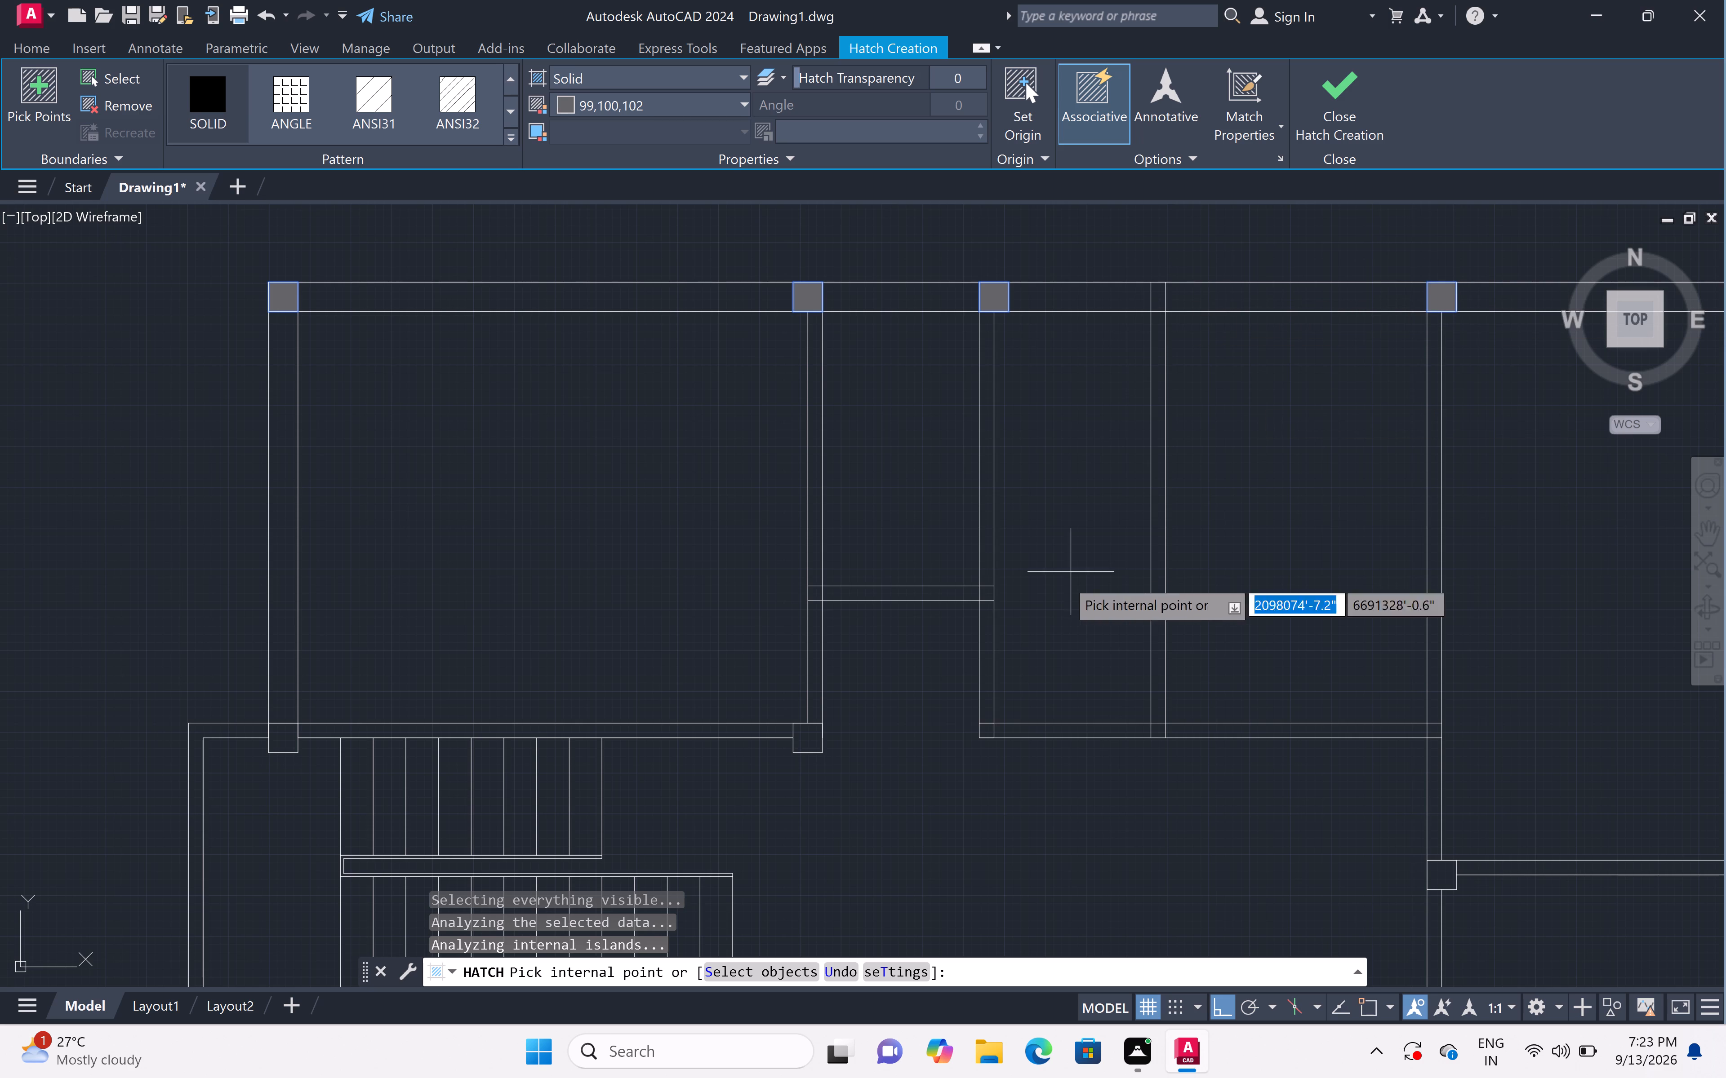
Hatch the columns at the northwest room's southeast and southwest corners with the solid fill in colour 99,100,102.
{"action": "left_click", "coordinate": [810, 742]}
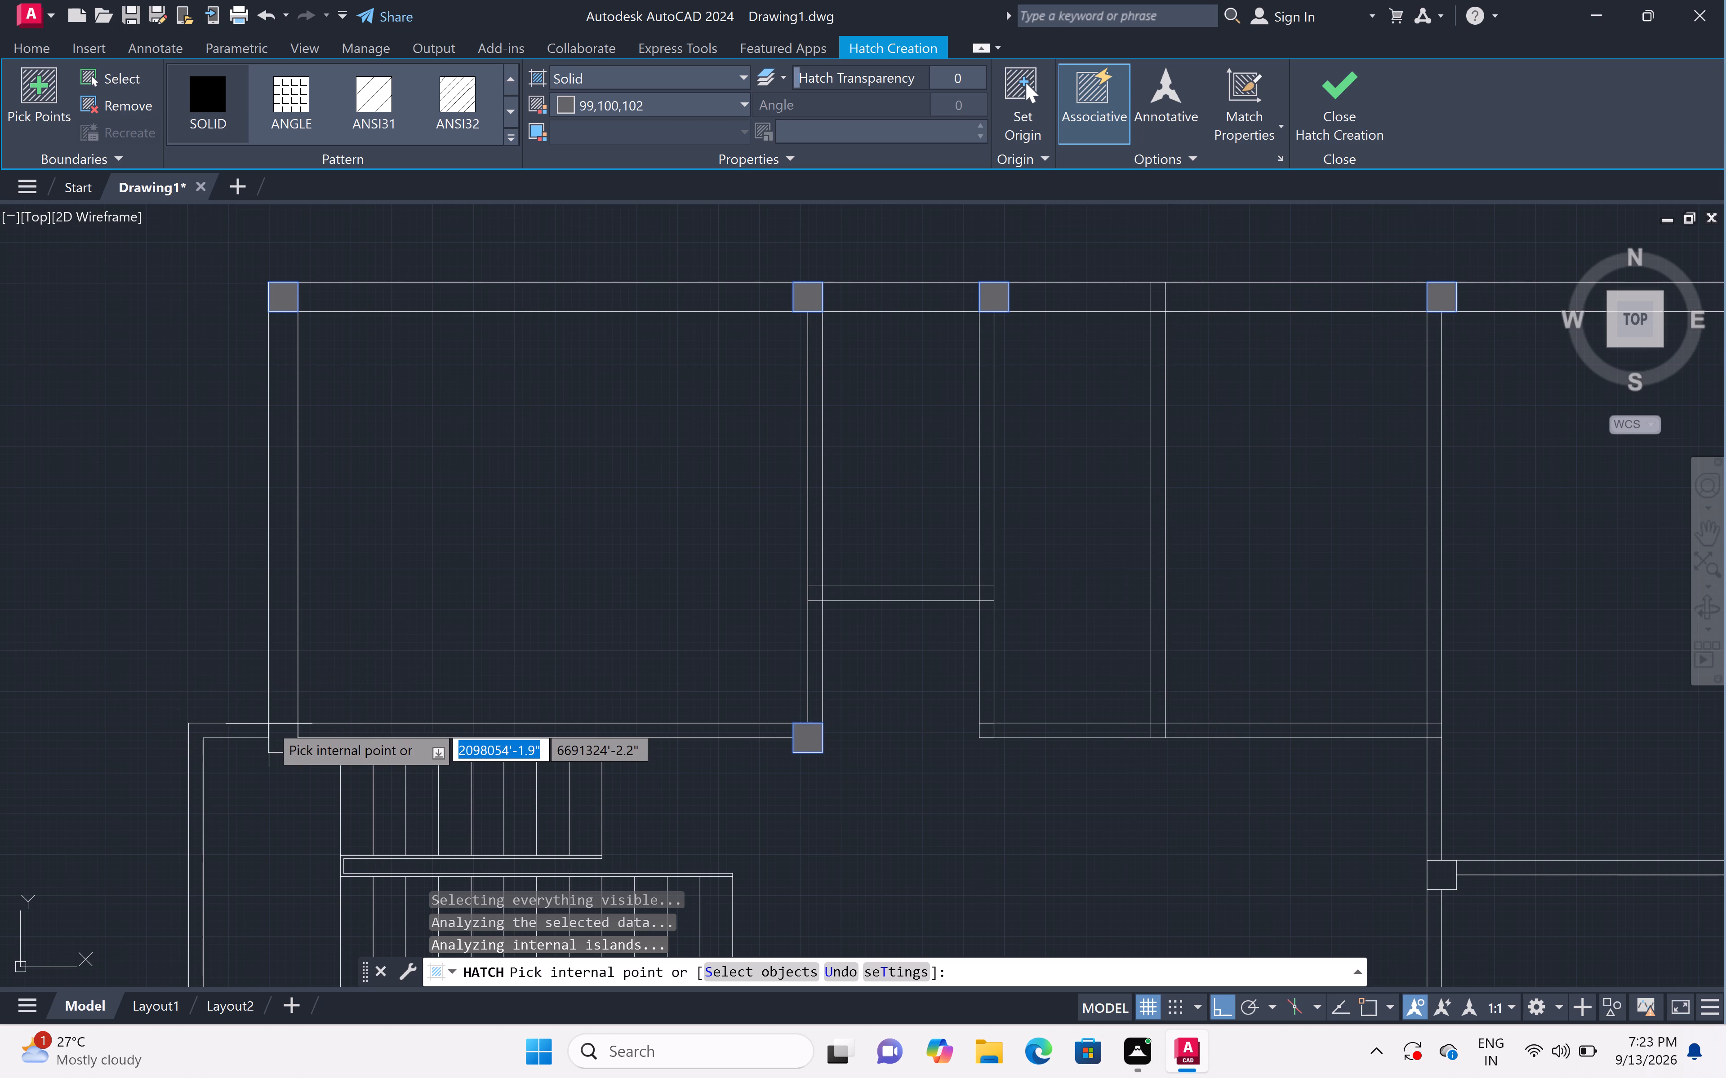
{"action": "left_click", "coordinate": [282, 733]}
Hatch the northeast corner column and the two columns at the ends of the east rooms' dividing partition with the same solid fill.
{"action": "scroll", "coordinate": [437, 559], "scroll_direction": "down", "scroll_amount": 2}
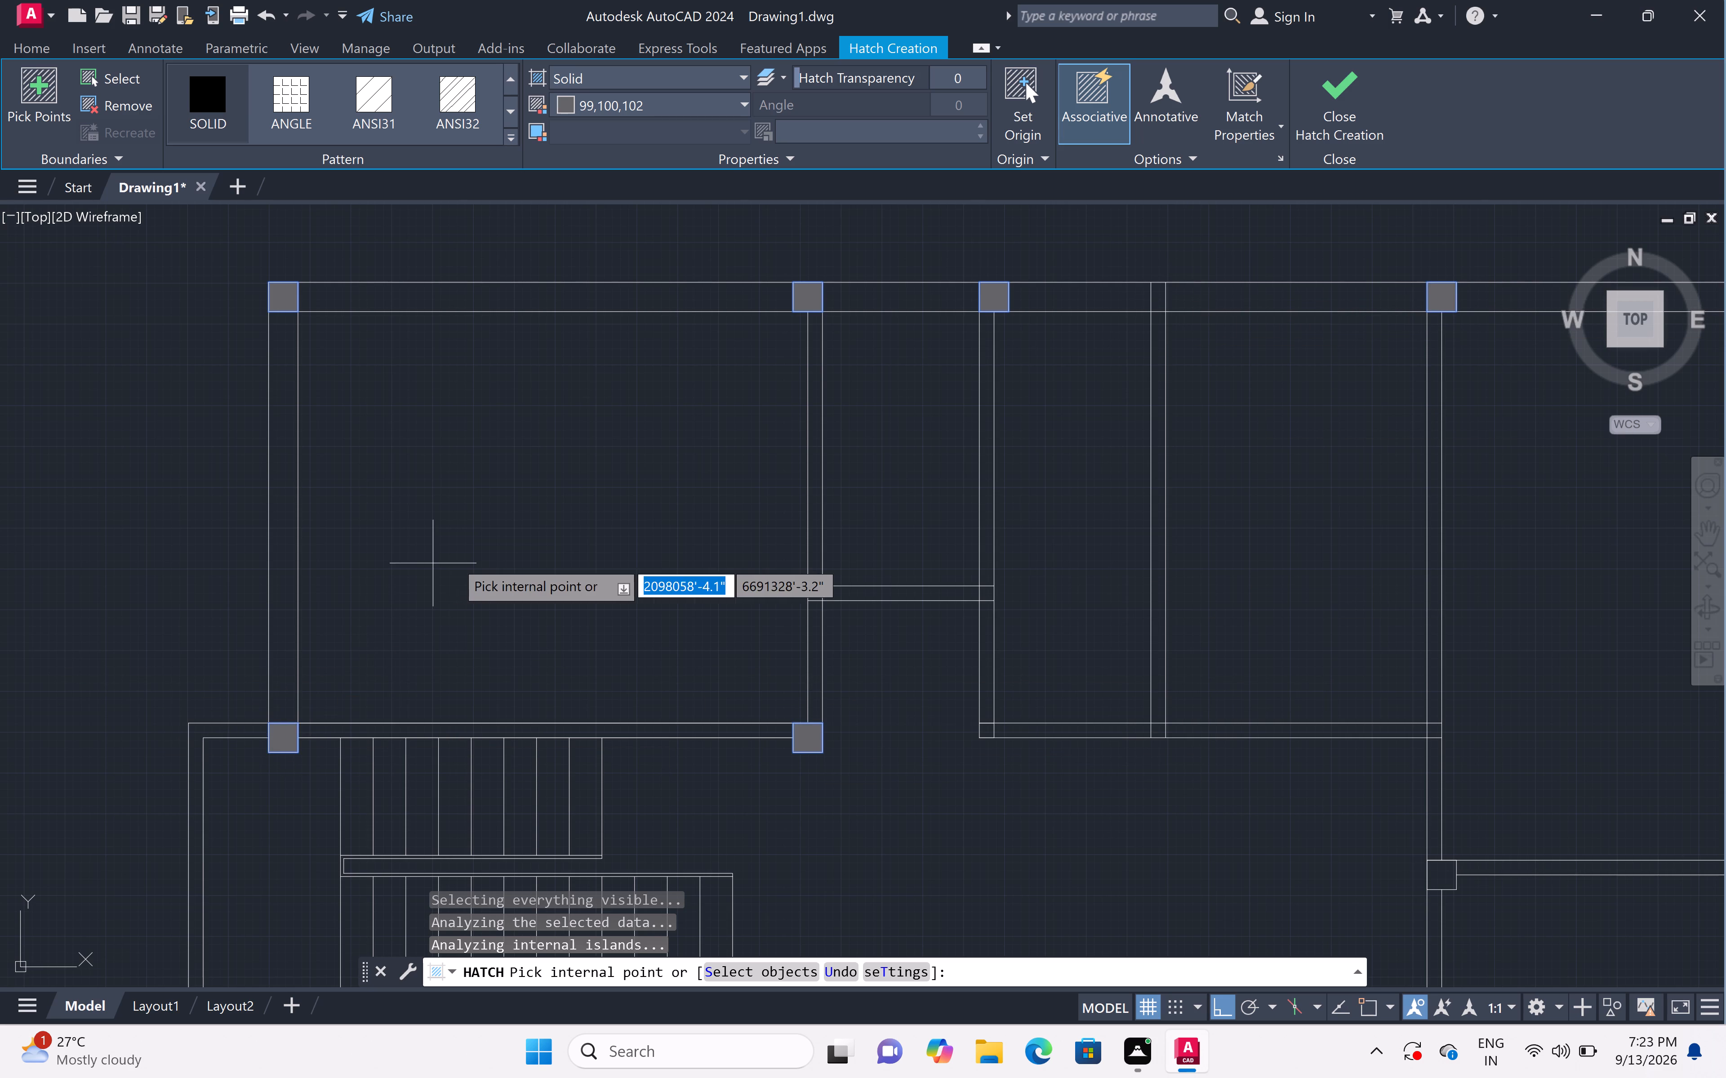
{"action": "scroll", "coordinate": [608, 534], "scroll_direction": "down", "scroll_amount": 1}
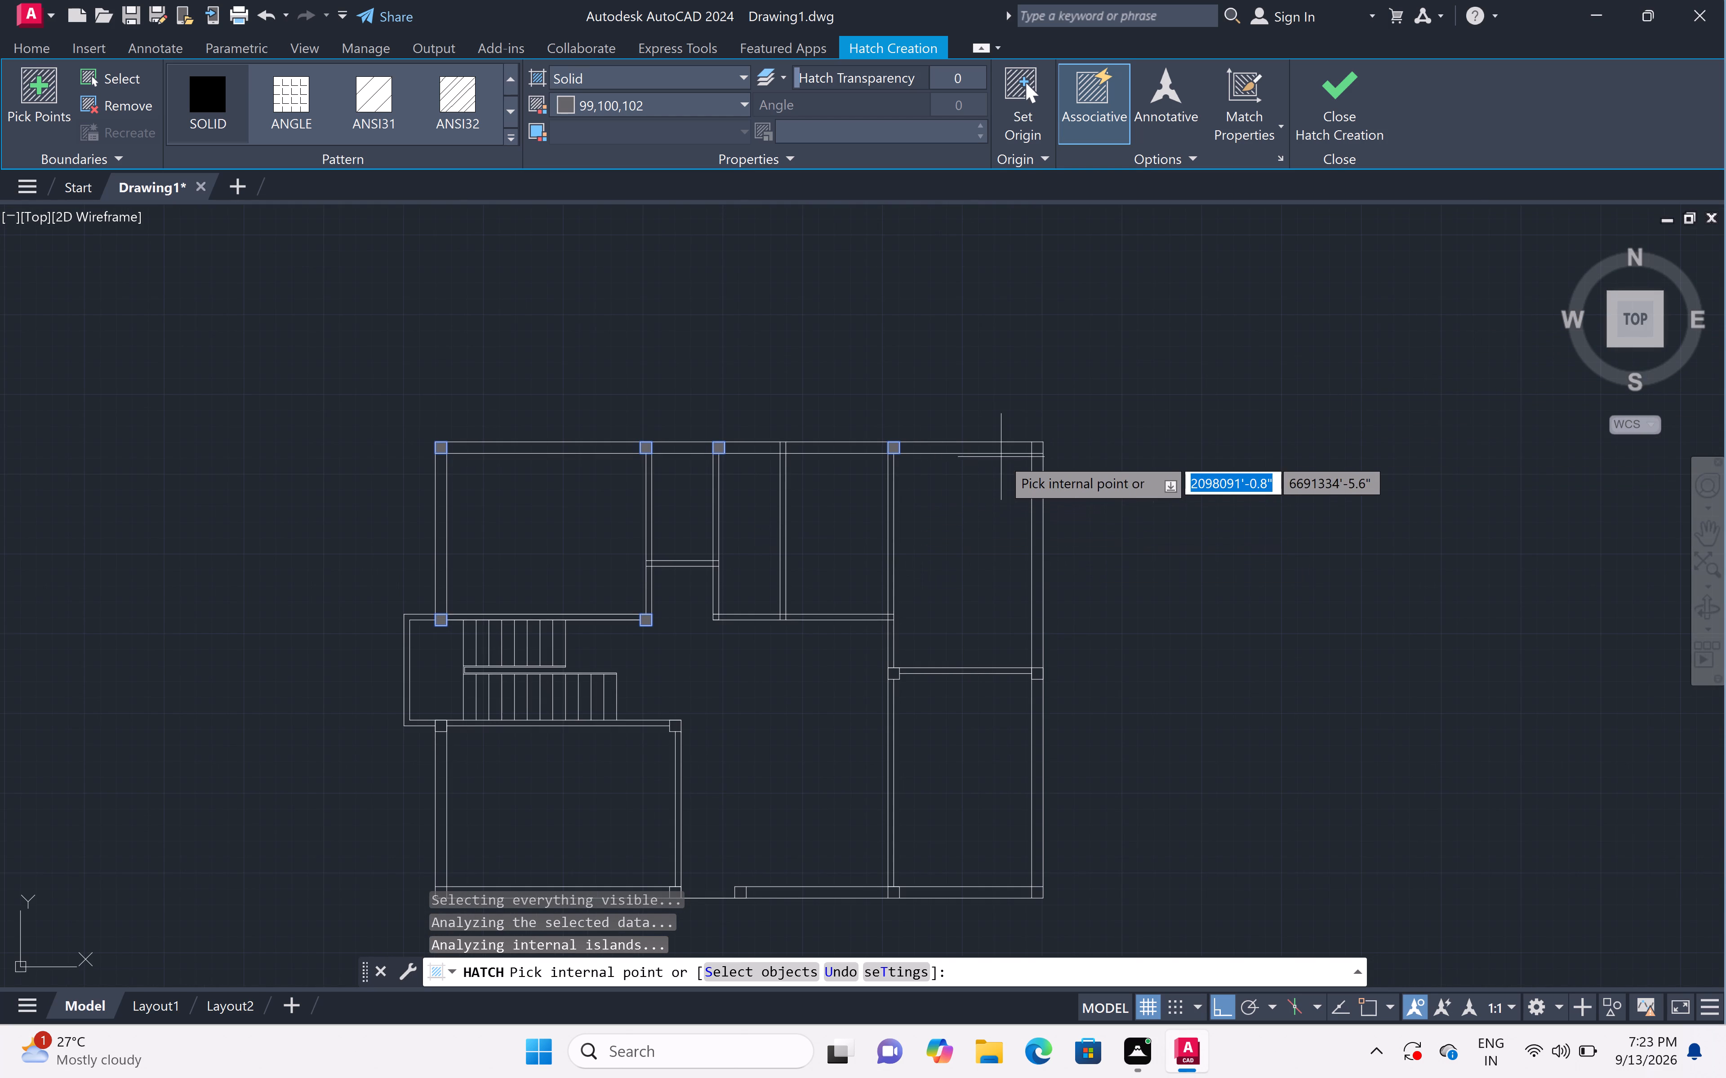
{"action": "scroll", "coordinate": [1031, 453], "scroll_direction": "up", "scroll_amount": 2}
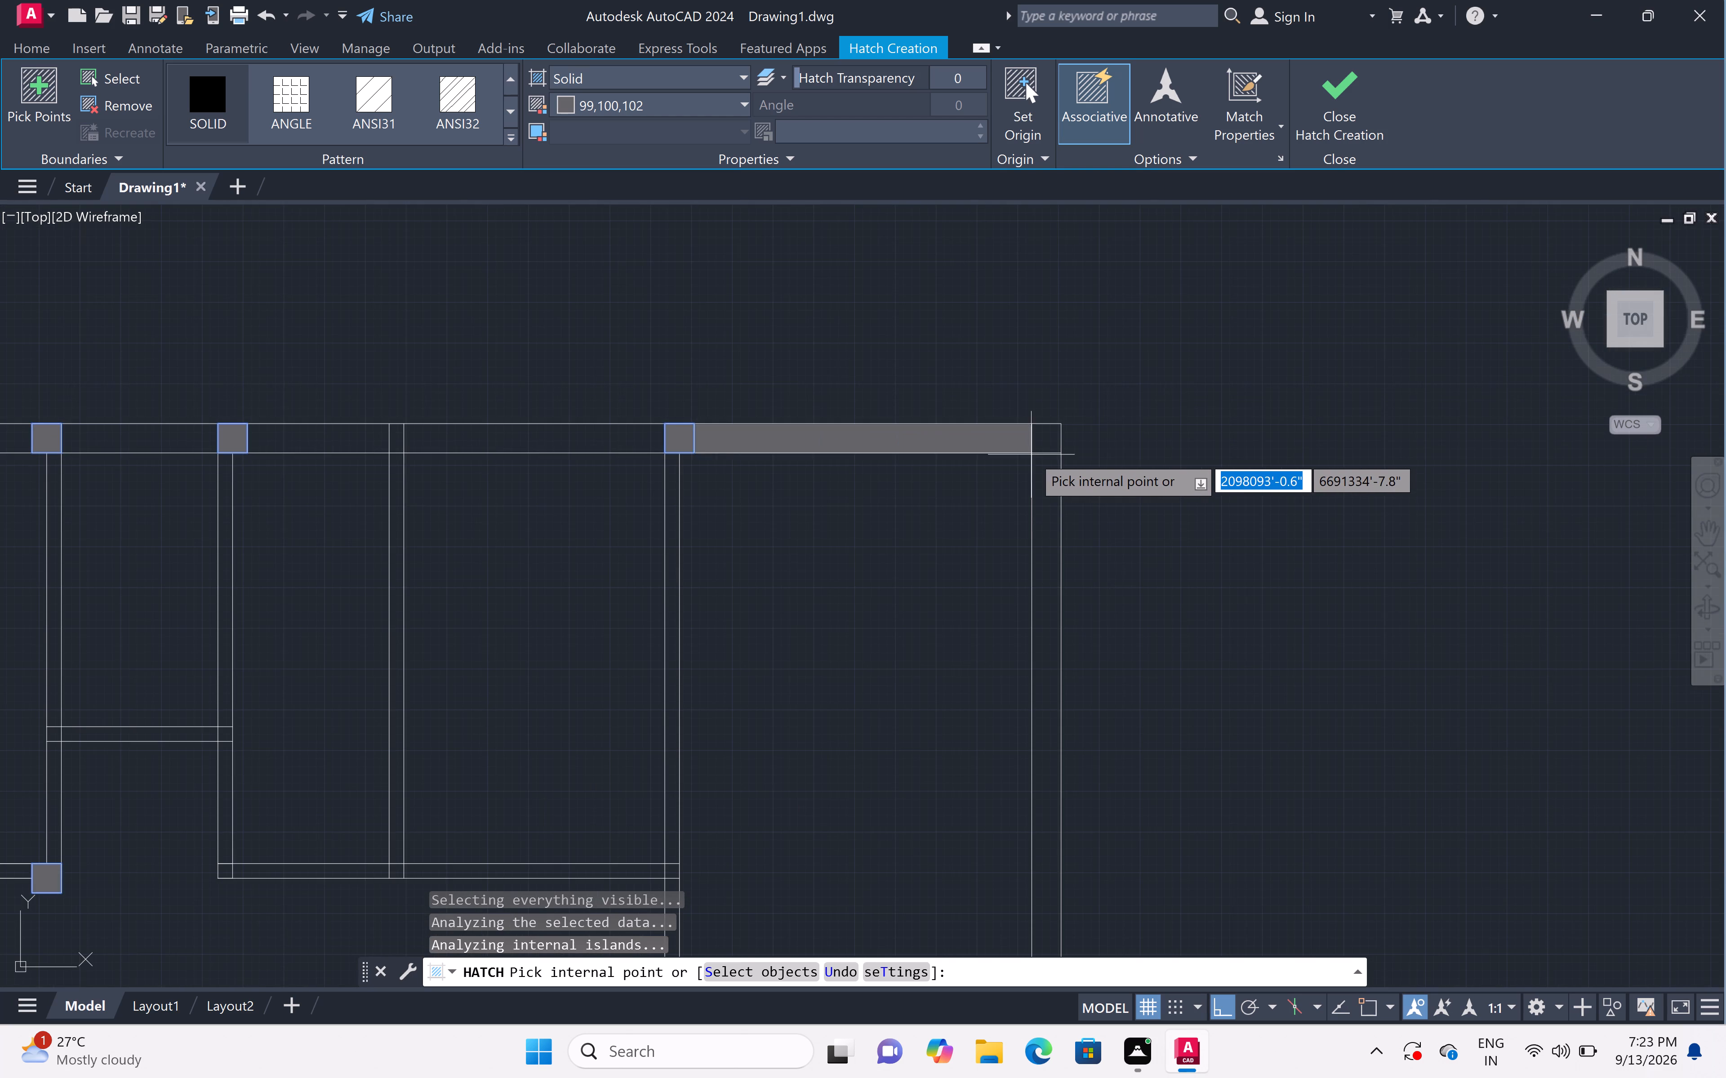
{"action": "left_click", "coordinate": [1045, 442]}
{"action": "scroll", "coordinate": [1065, 427], "scroll_direction": "down", "scroll_amount": 4}
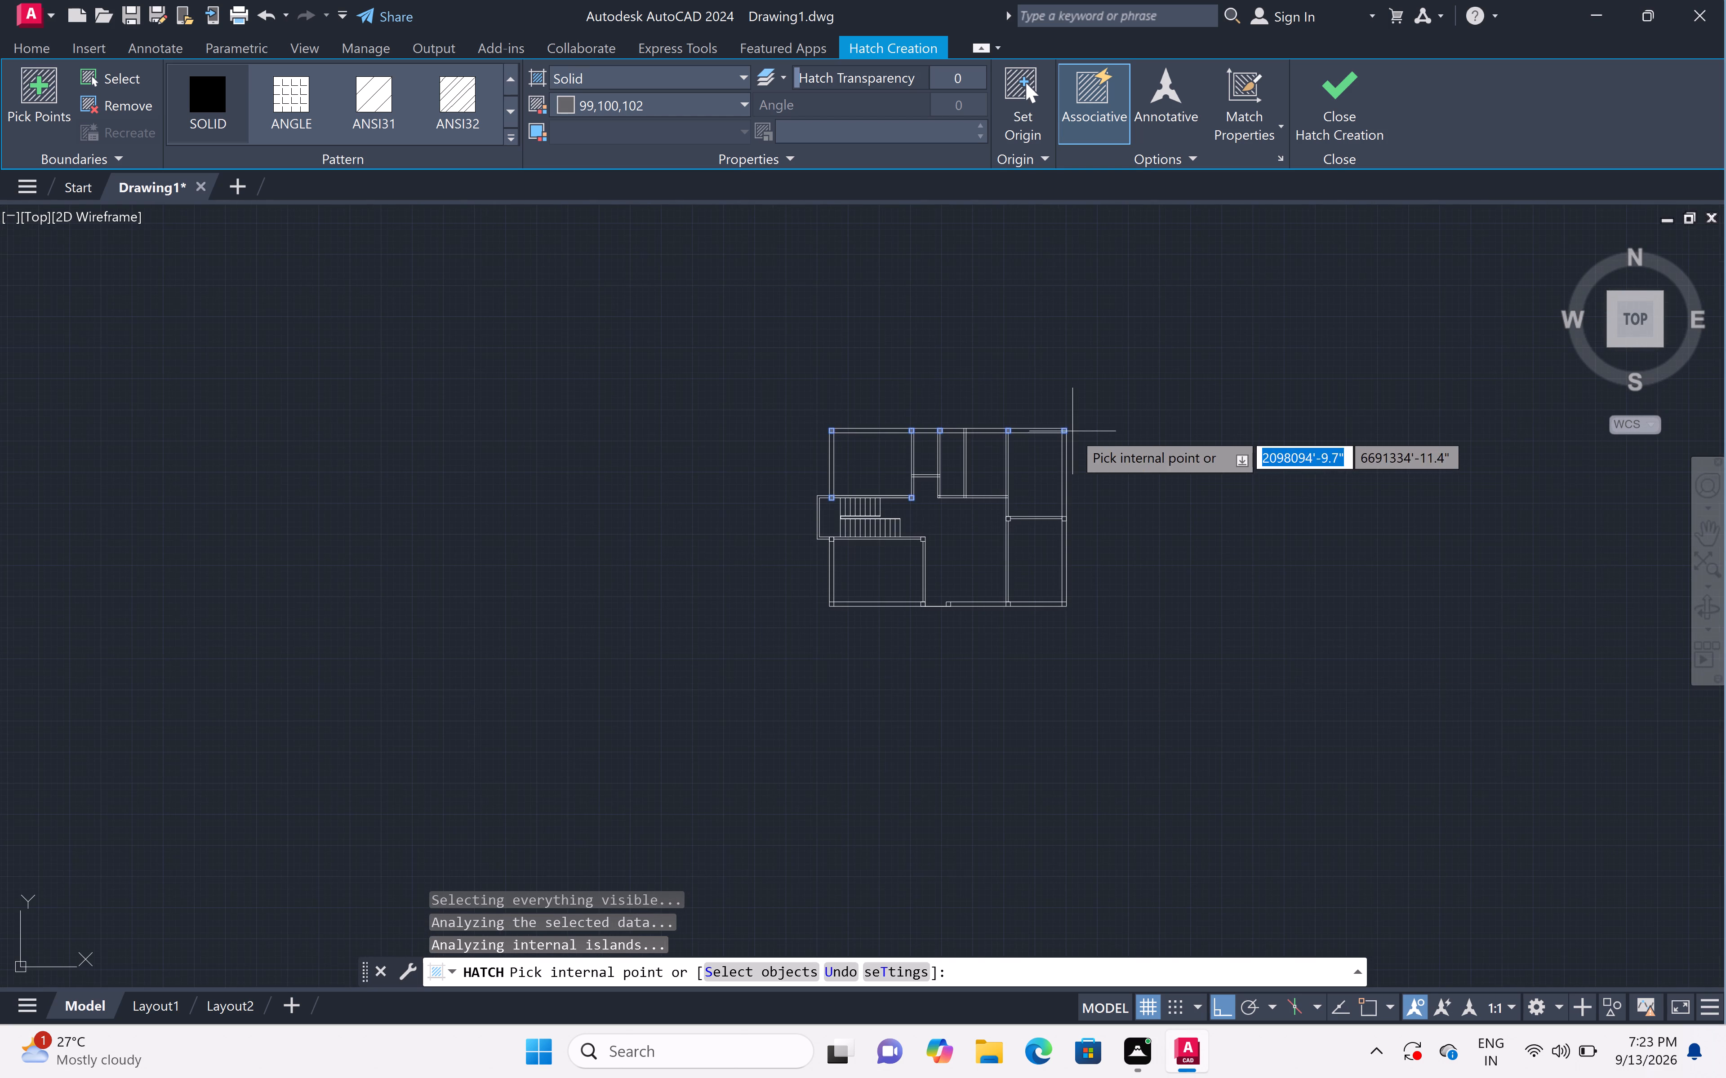
{"action": "scroll", "coordinate": [1068, 504], "scroll_direction": "up", "scroll_amount": 3}
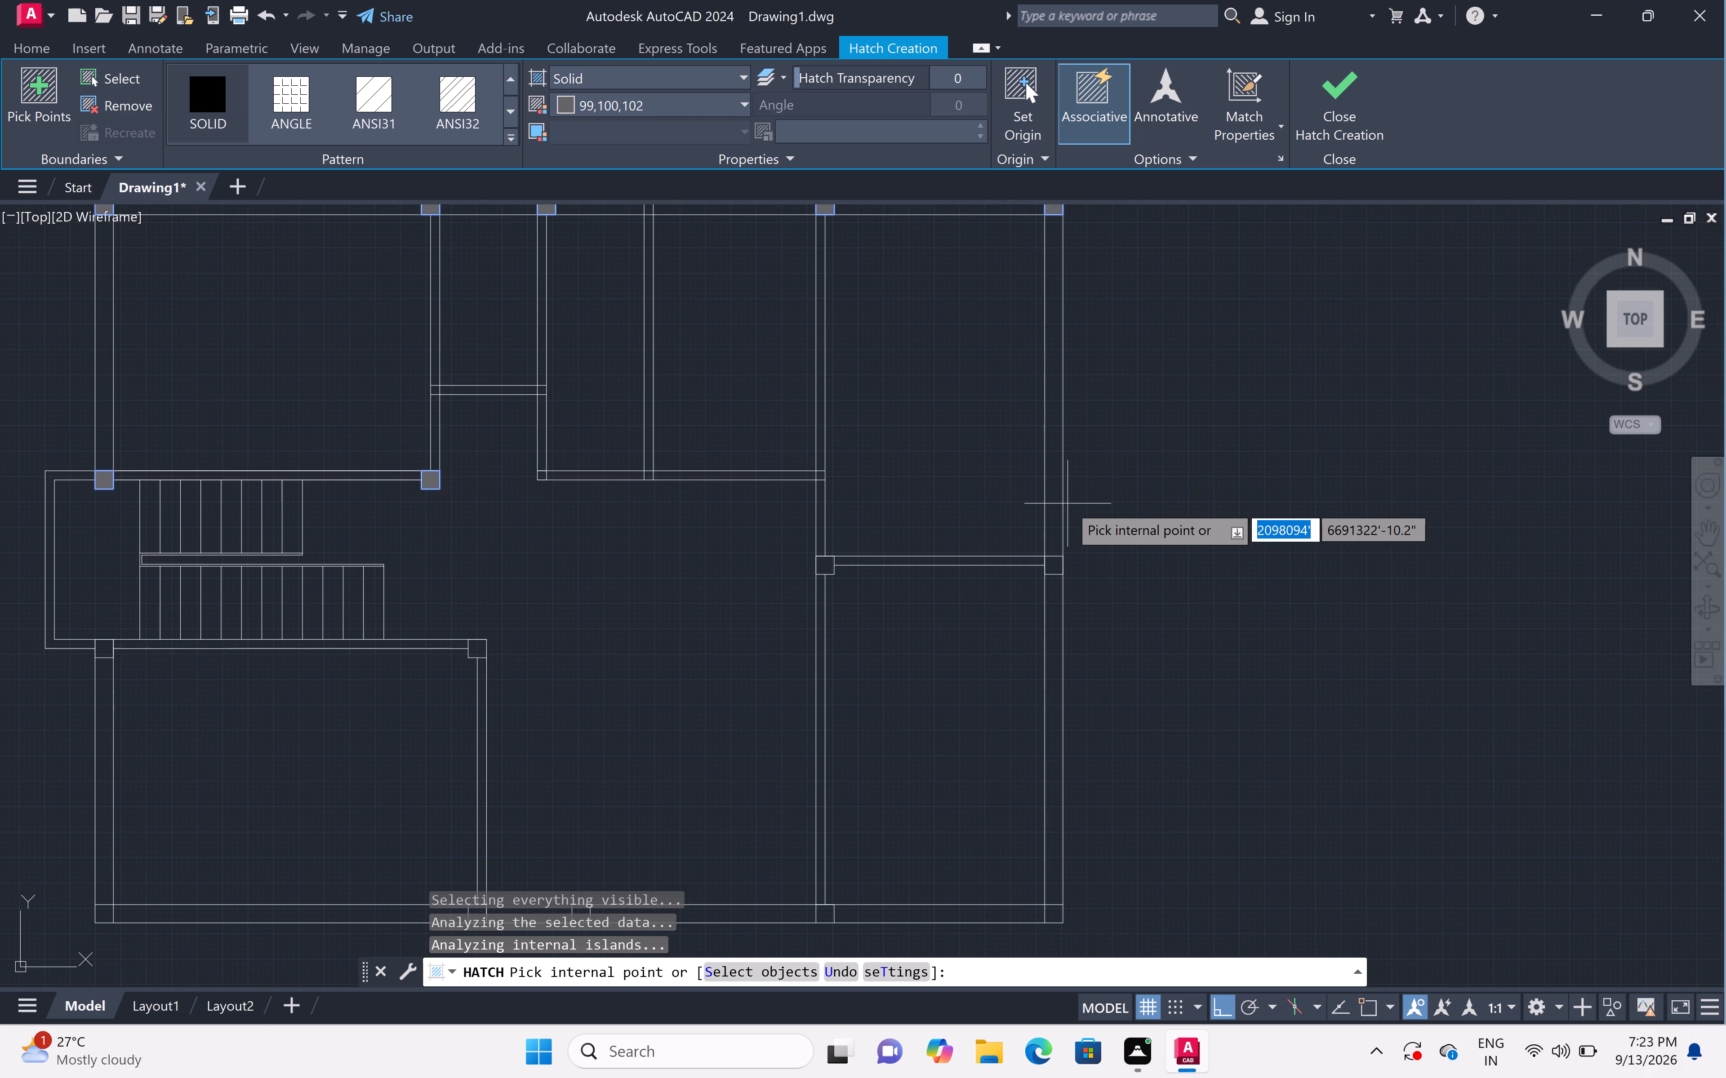
{"action": "scroll", "coordinate": [1043, 599], "scroll_direction": "up", "scroll_amount": 2}
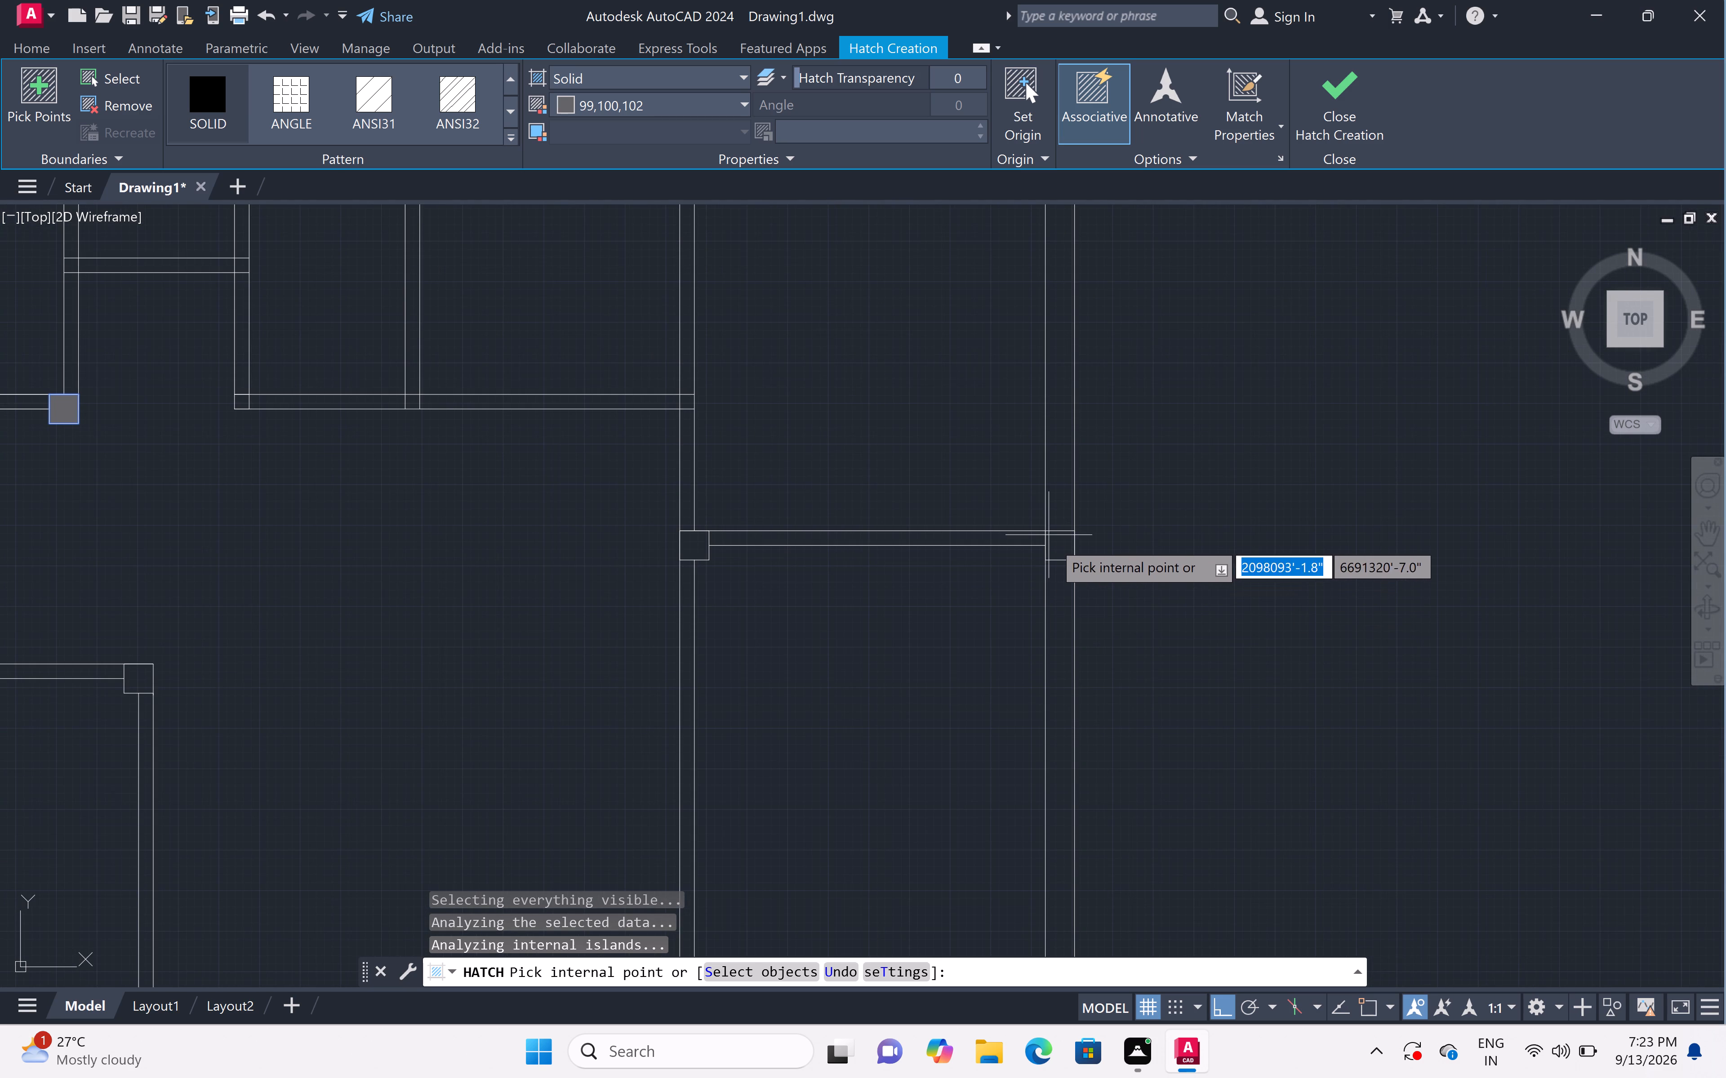
{"action": "left_click", "coordinate": [1054, 542]}
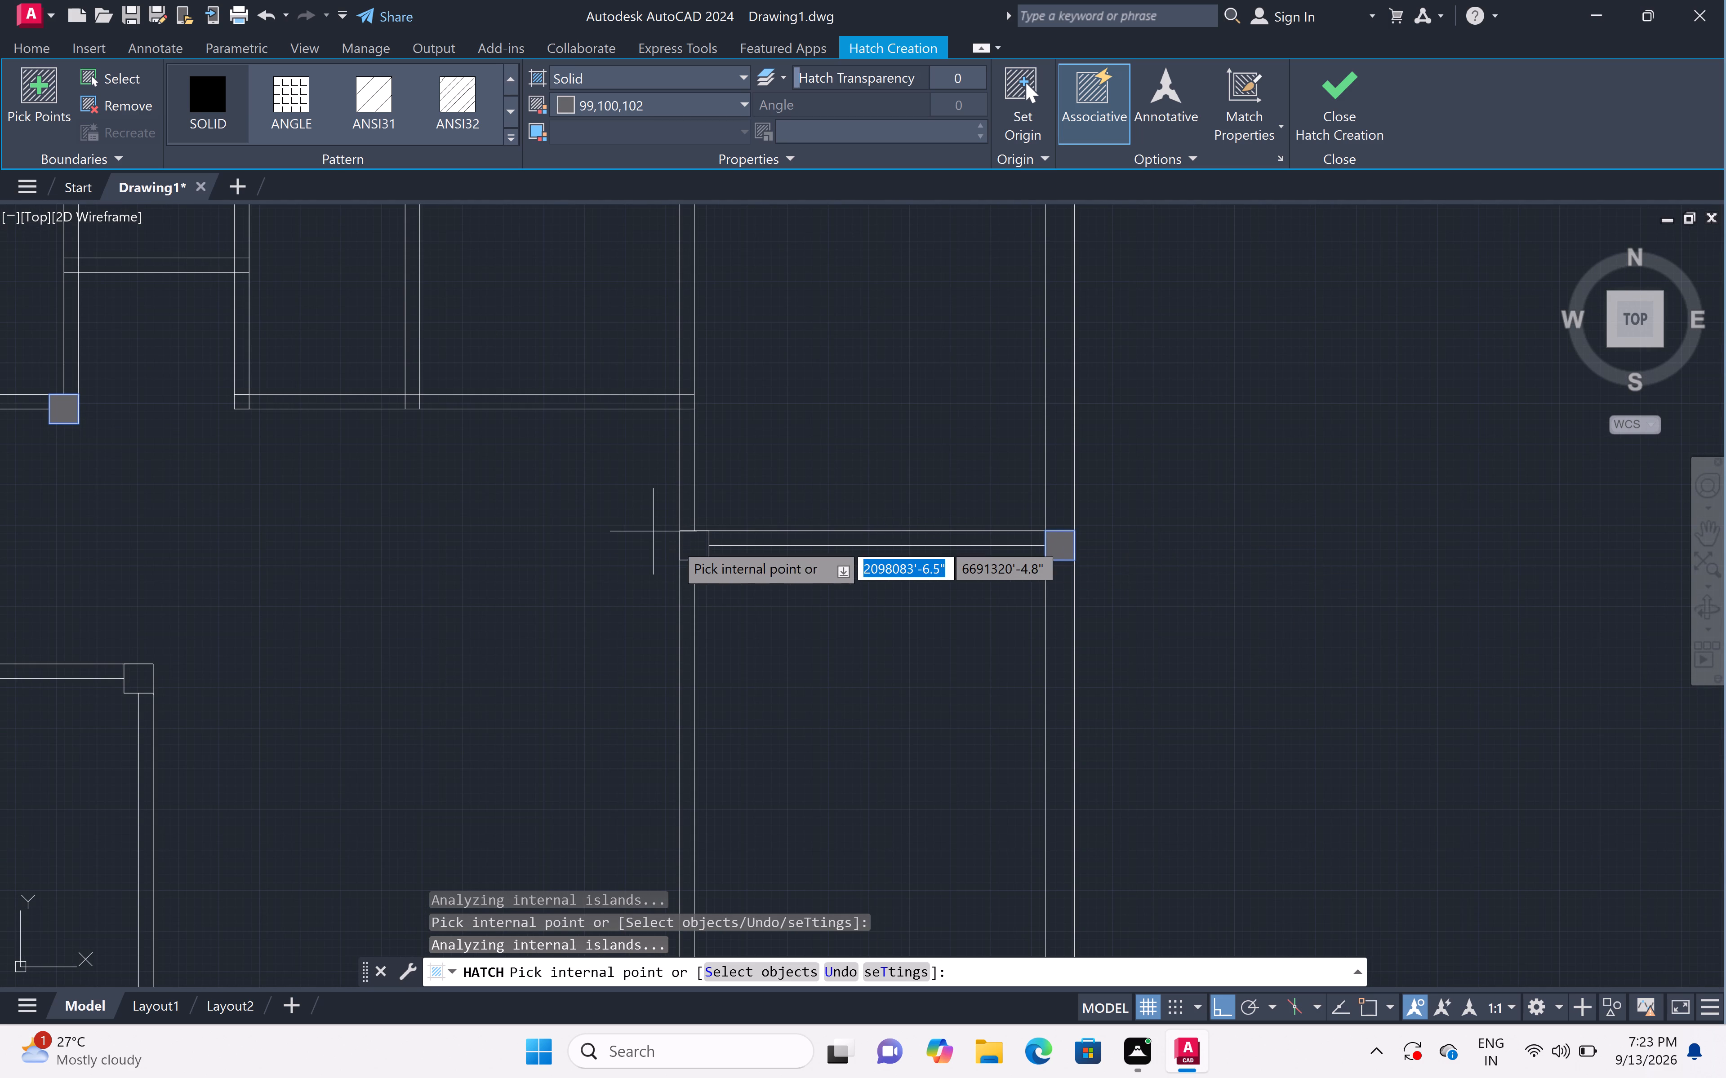
{"action": "double_click", "coordinate": [685, 544]}
Hatch the south wall columns at the southeast corner, the partition junction and both sides of the south opening with the solid grey fill.
{"action": "scroll", "coordinate": [772, 464], "scroll_direction": "down", "scroll_amount": 4}
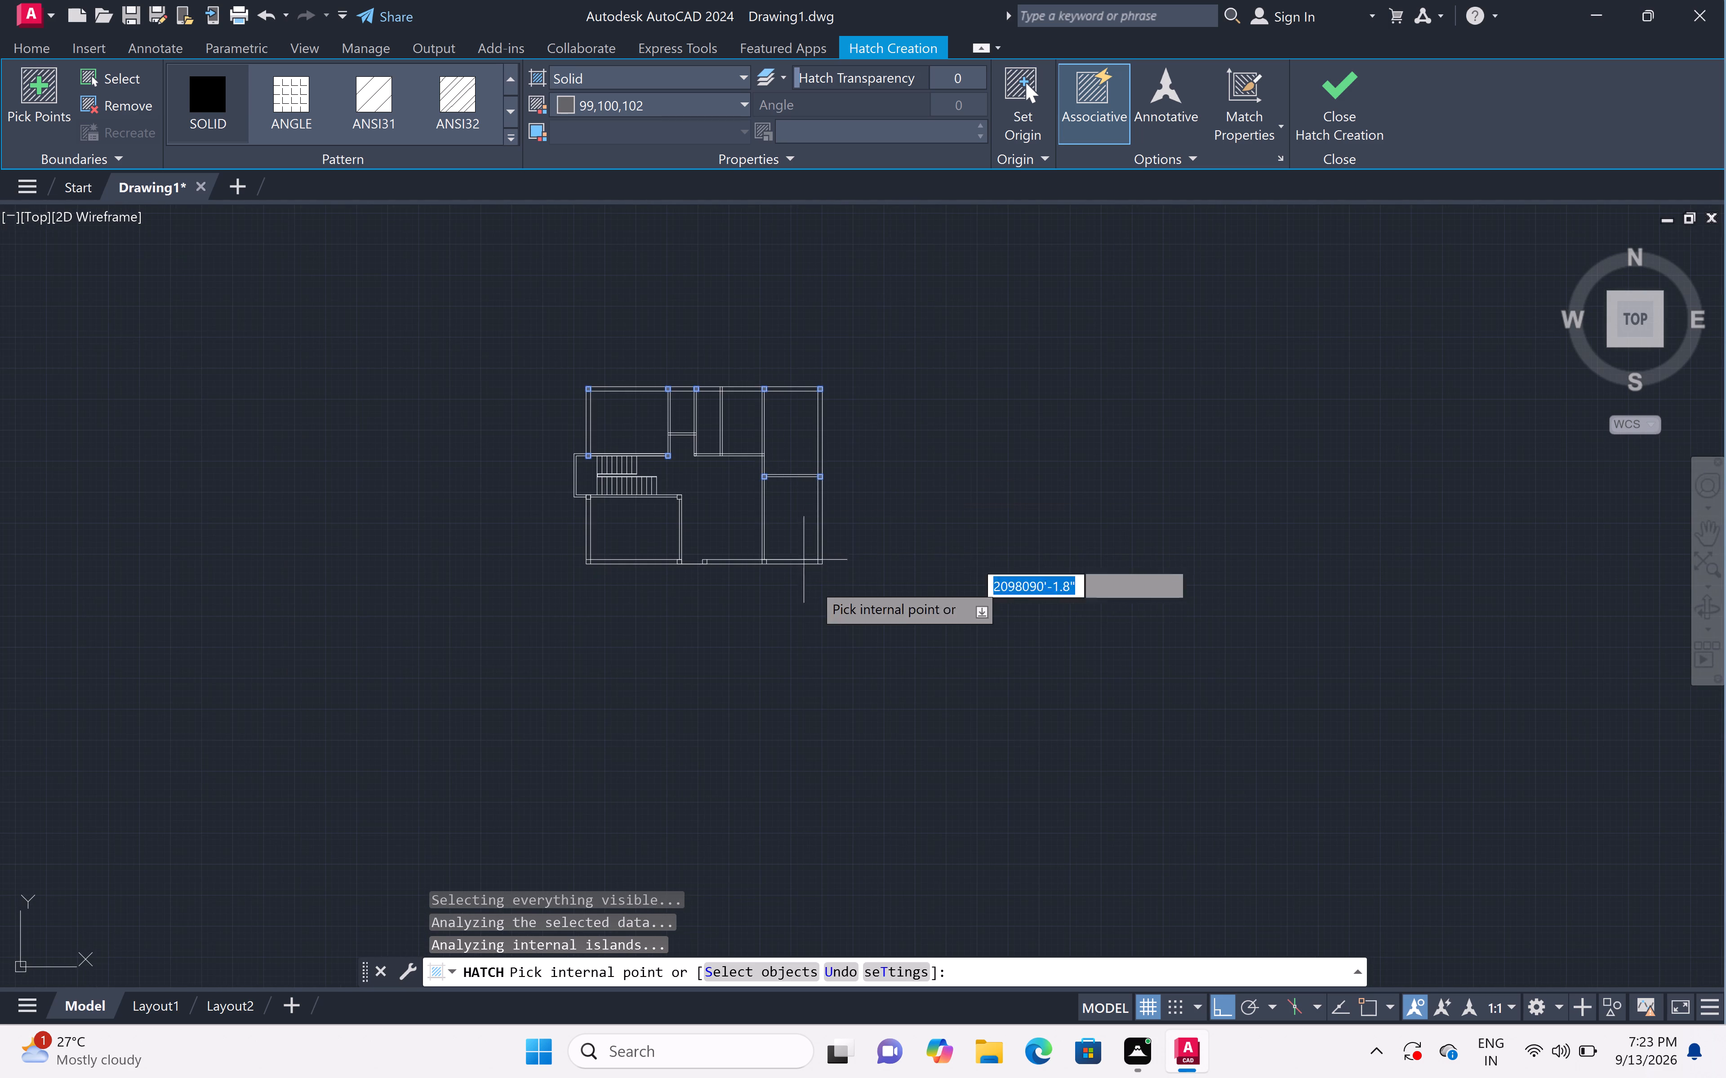
{"action": "scroll", "coordinate": [824, 561], "scroll_direction": "up", "scroll_amount": 5}
{"action": "left_click", "coordinate": [774, 568]}
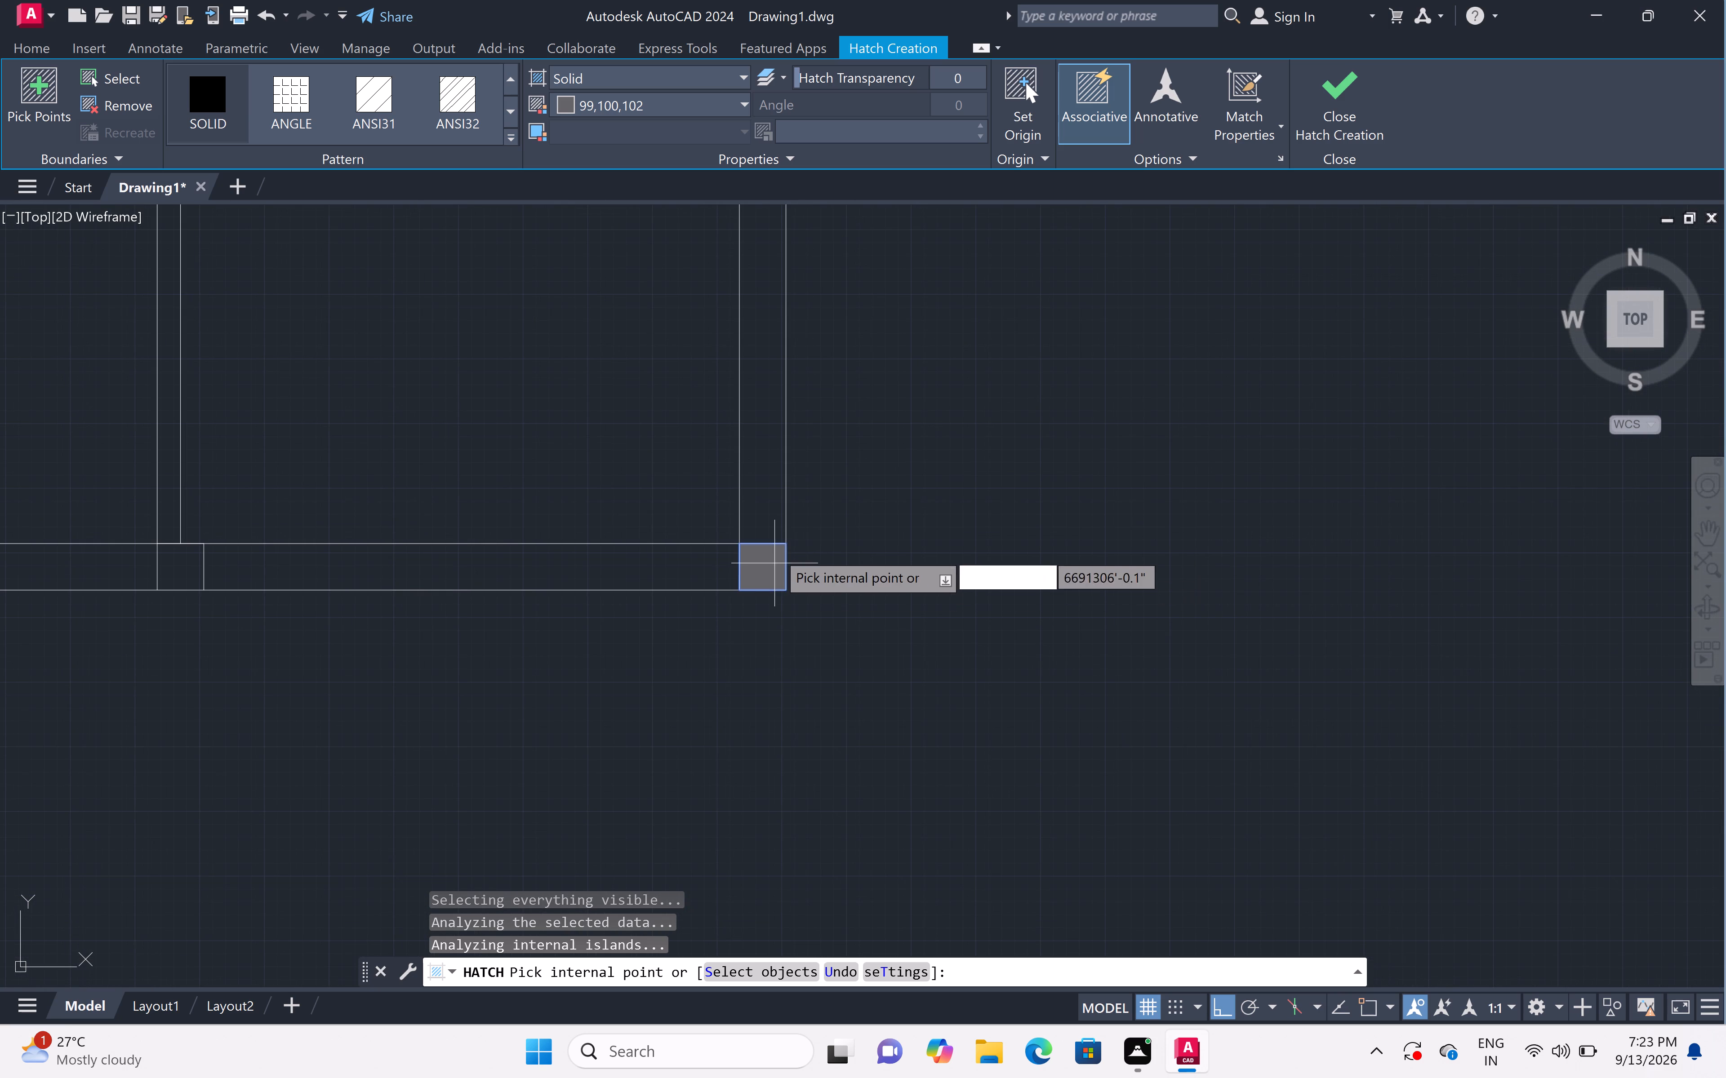
{"action": "scroll", "coordinate": [784, 530], "scroll_direction": "down", "scroll_amount": 4}
{"action": "scroll", "coordinate": [621, 538], "scroll_direction": "up", "scroll_amount": 2}
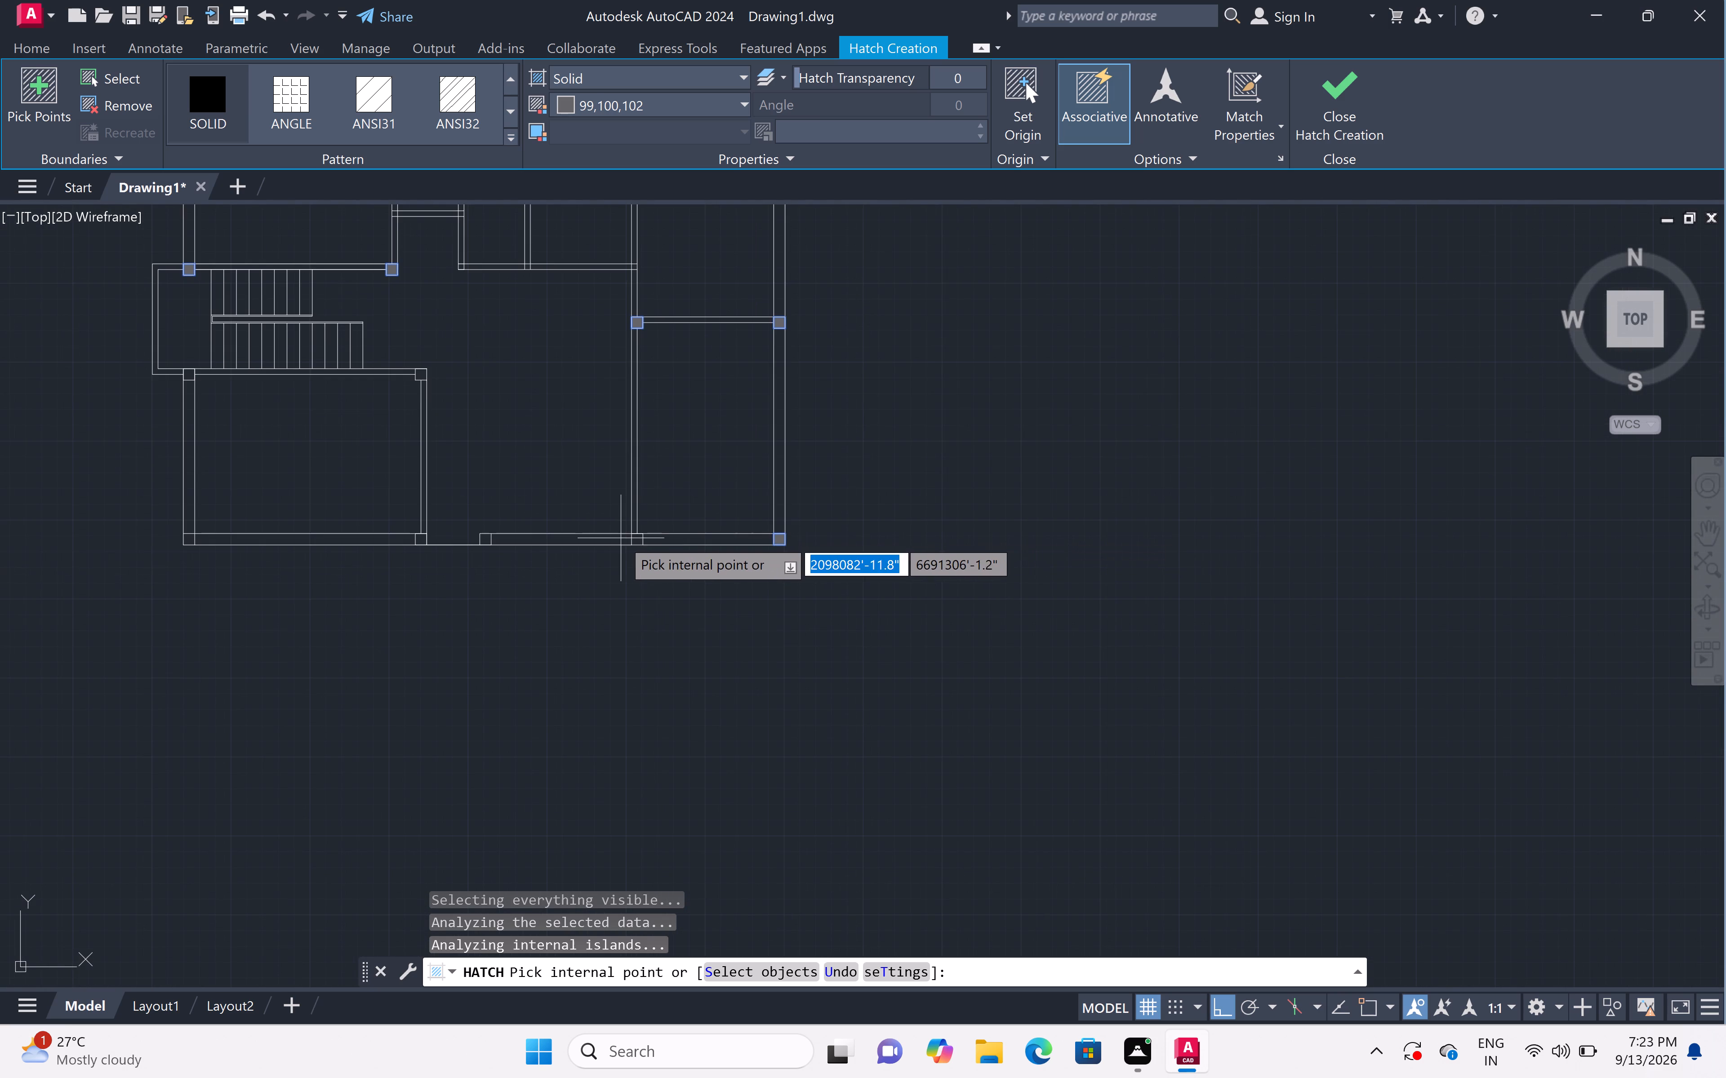
{"action": "scroll", "coordinate": [621, 538], "scroll_direction": "up", "scroll_amount": 2}
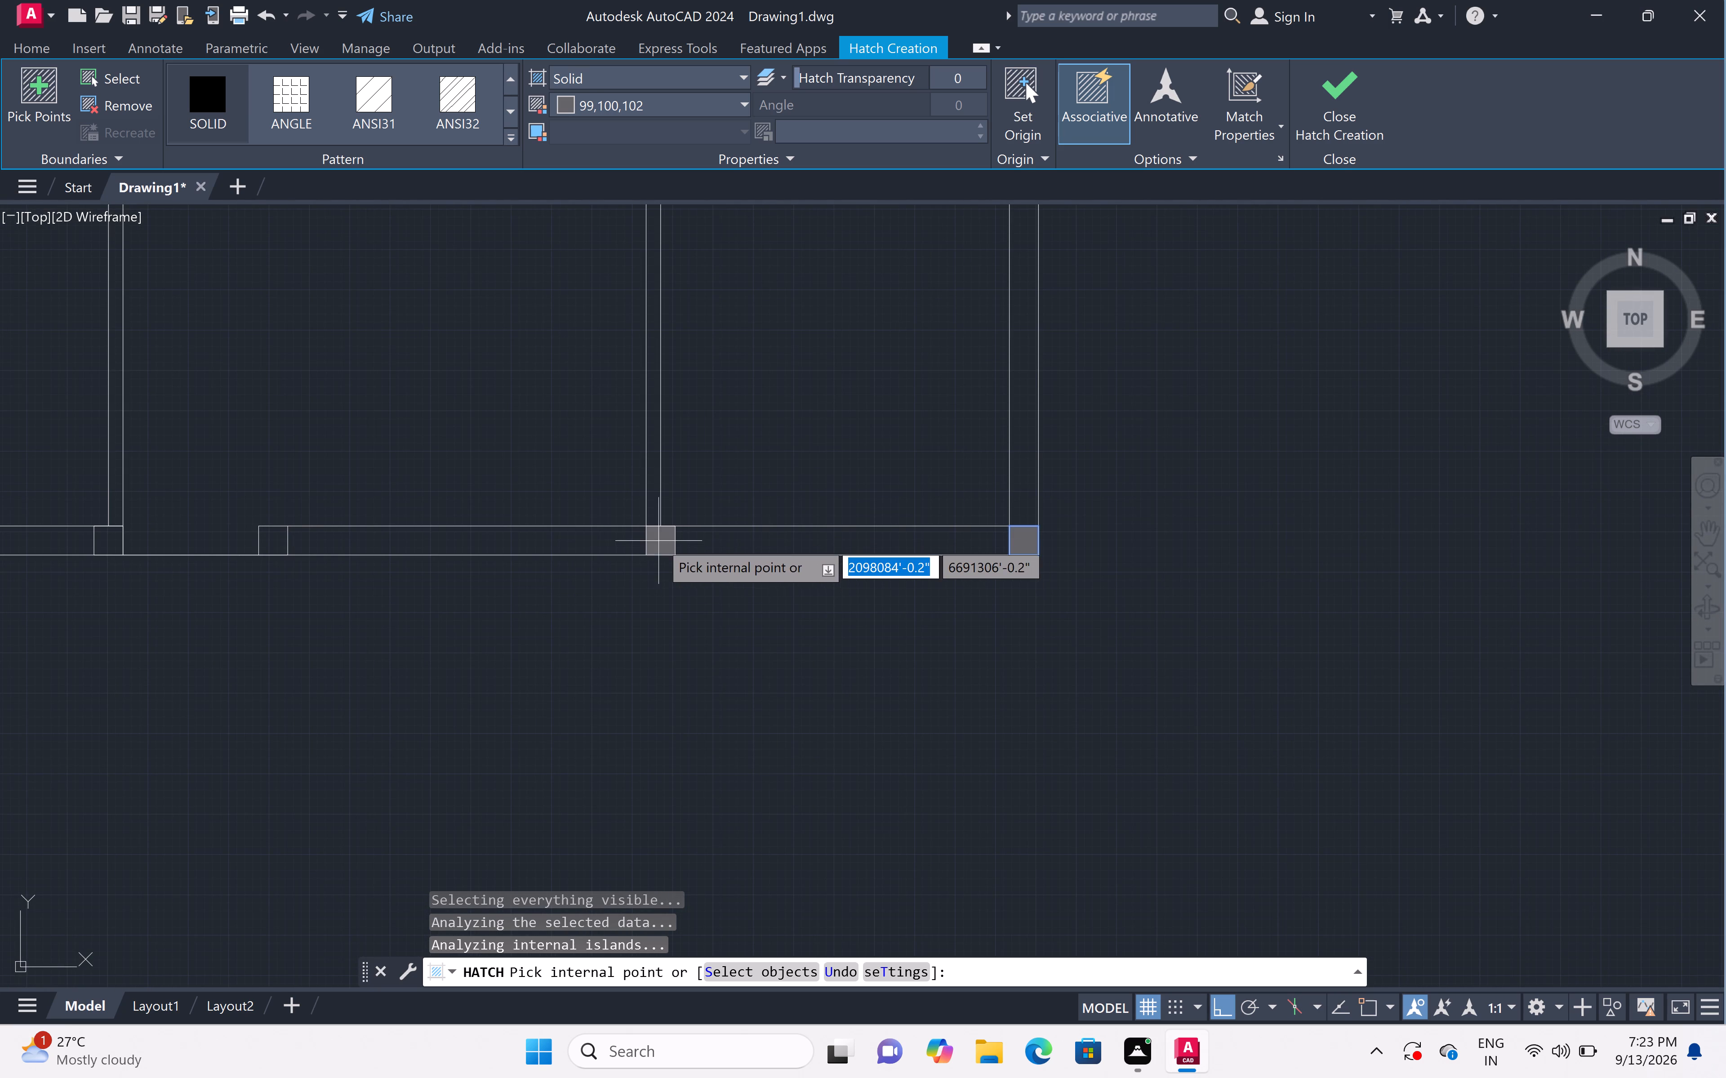
{"action": "left_click", "coordinate": [658, 541]}
{"action": "scroll", "coordinate": [672, 511], "scroll_direction": "down", "scroll_amount": 4}
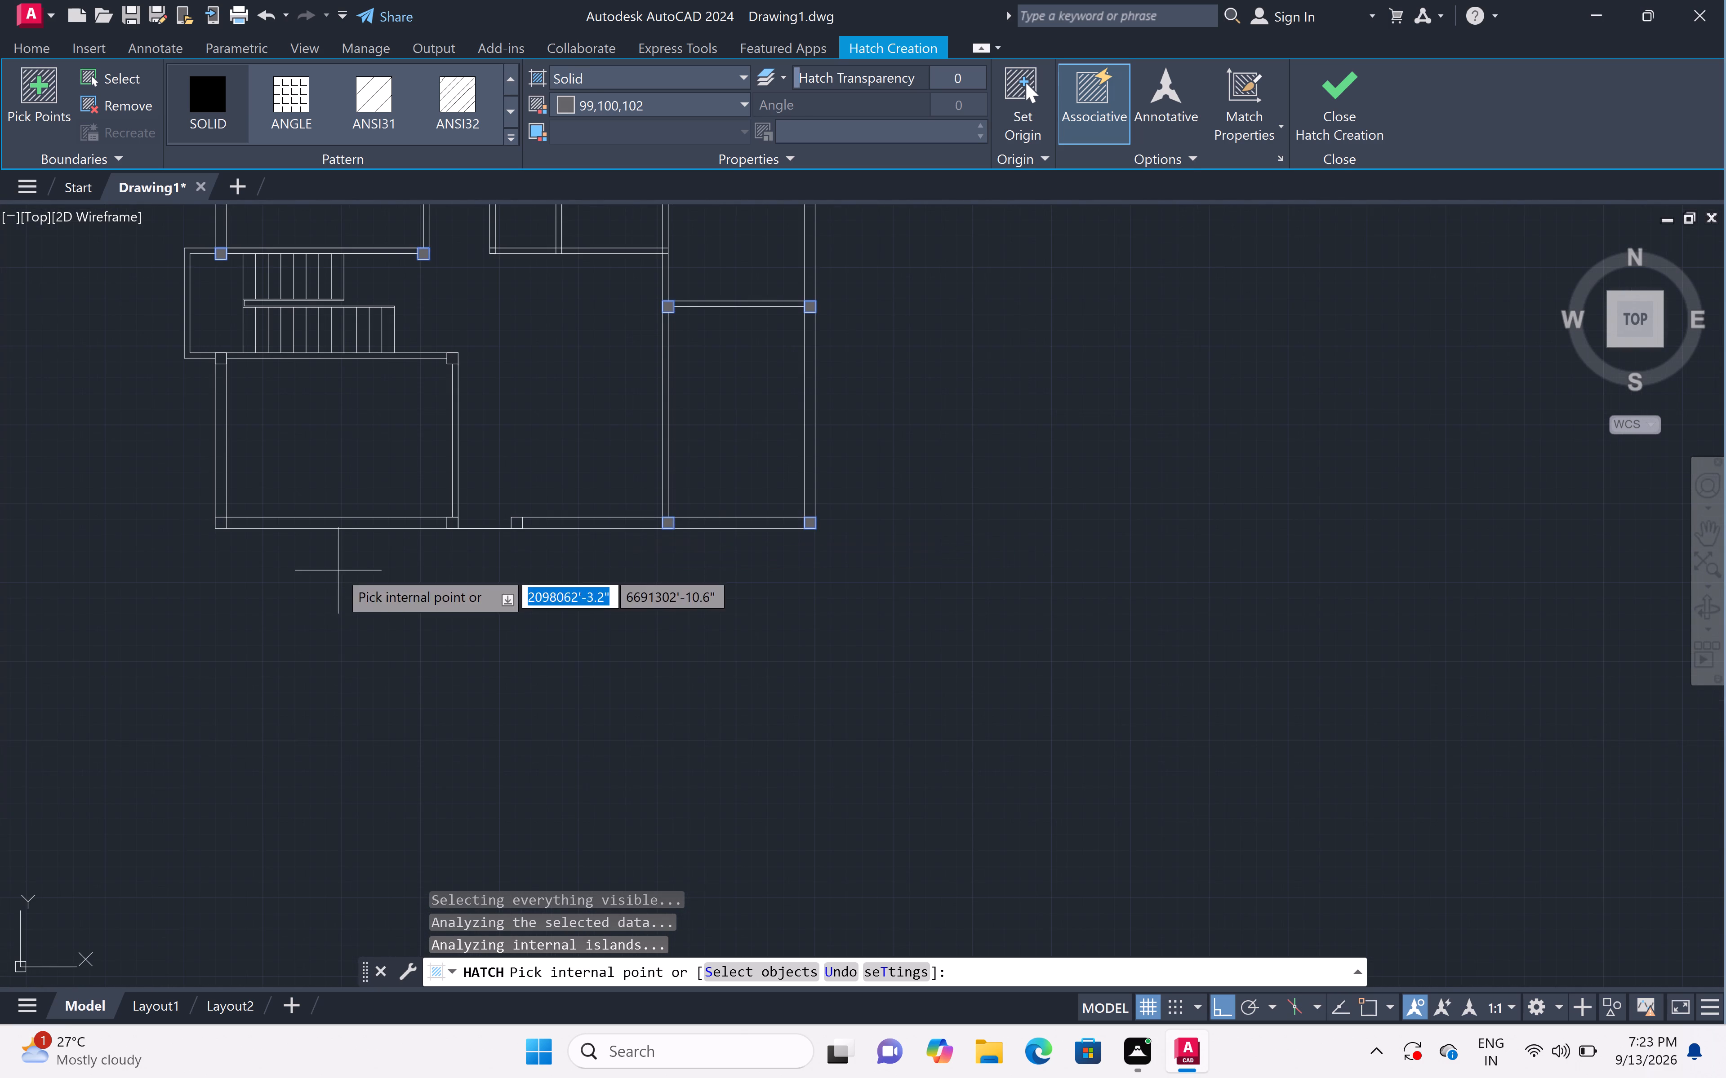
{"action": "scroll", "coordinate": [459, 521], "scroll_direction": "up", "scroll_amount": 4}
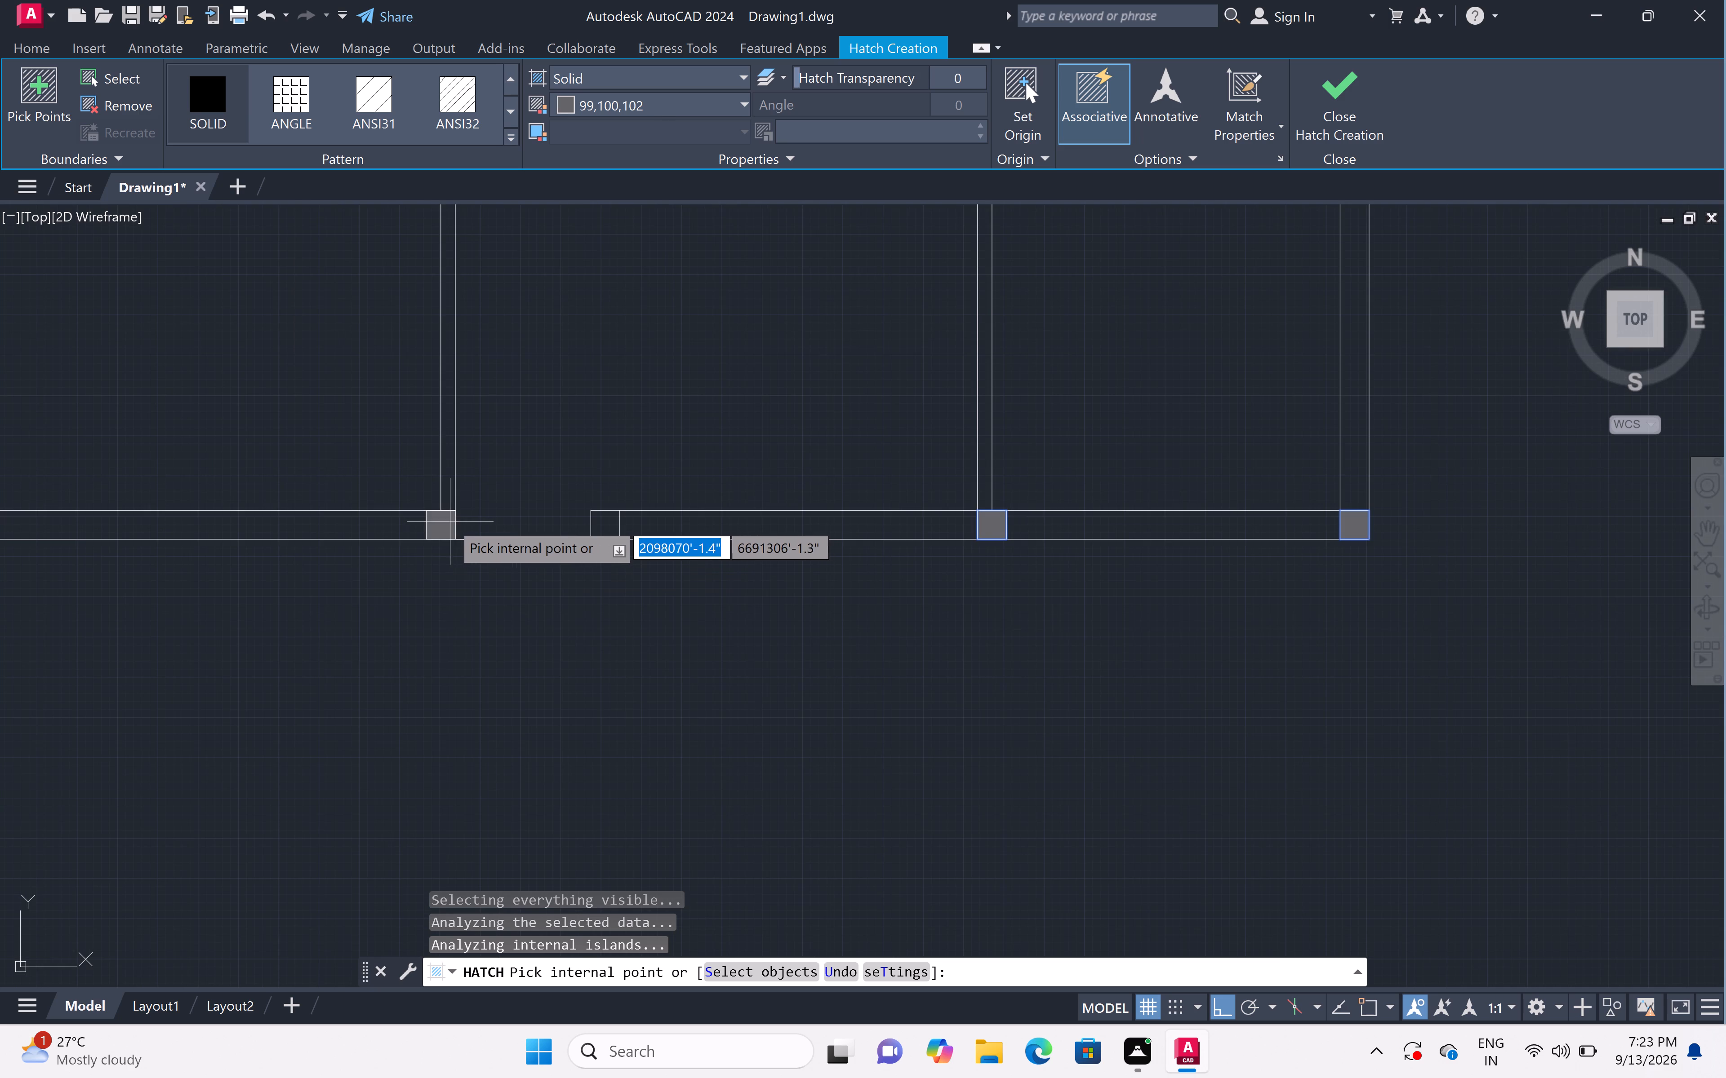
{"action": "left_click", "coordinate": [440, 526]}
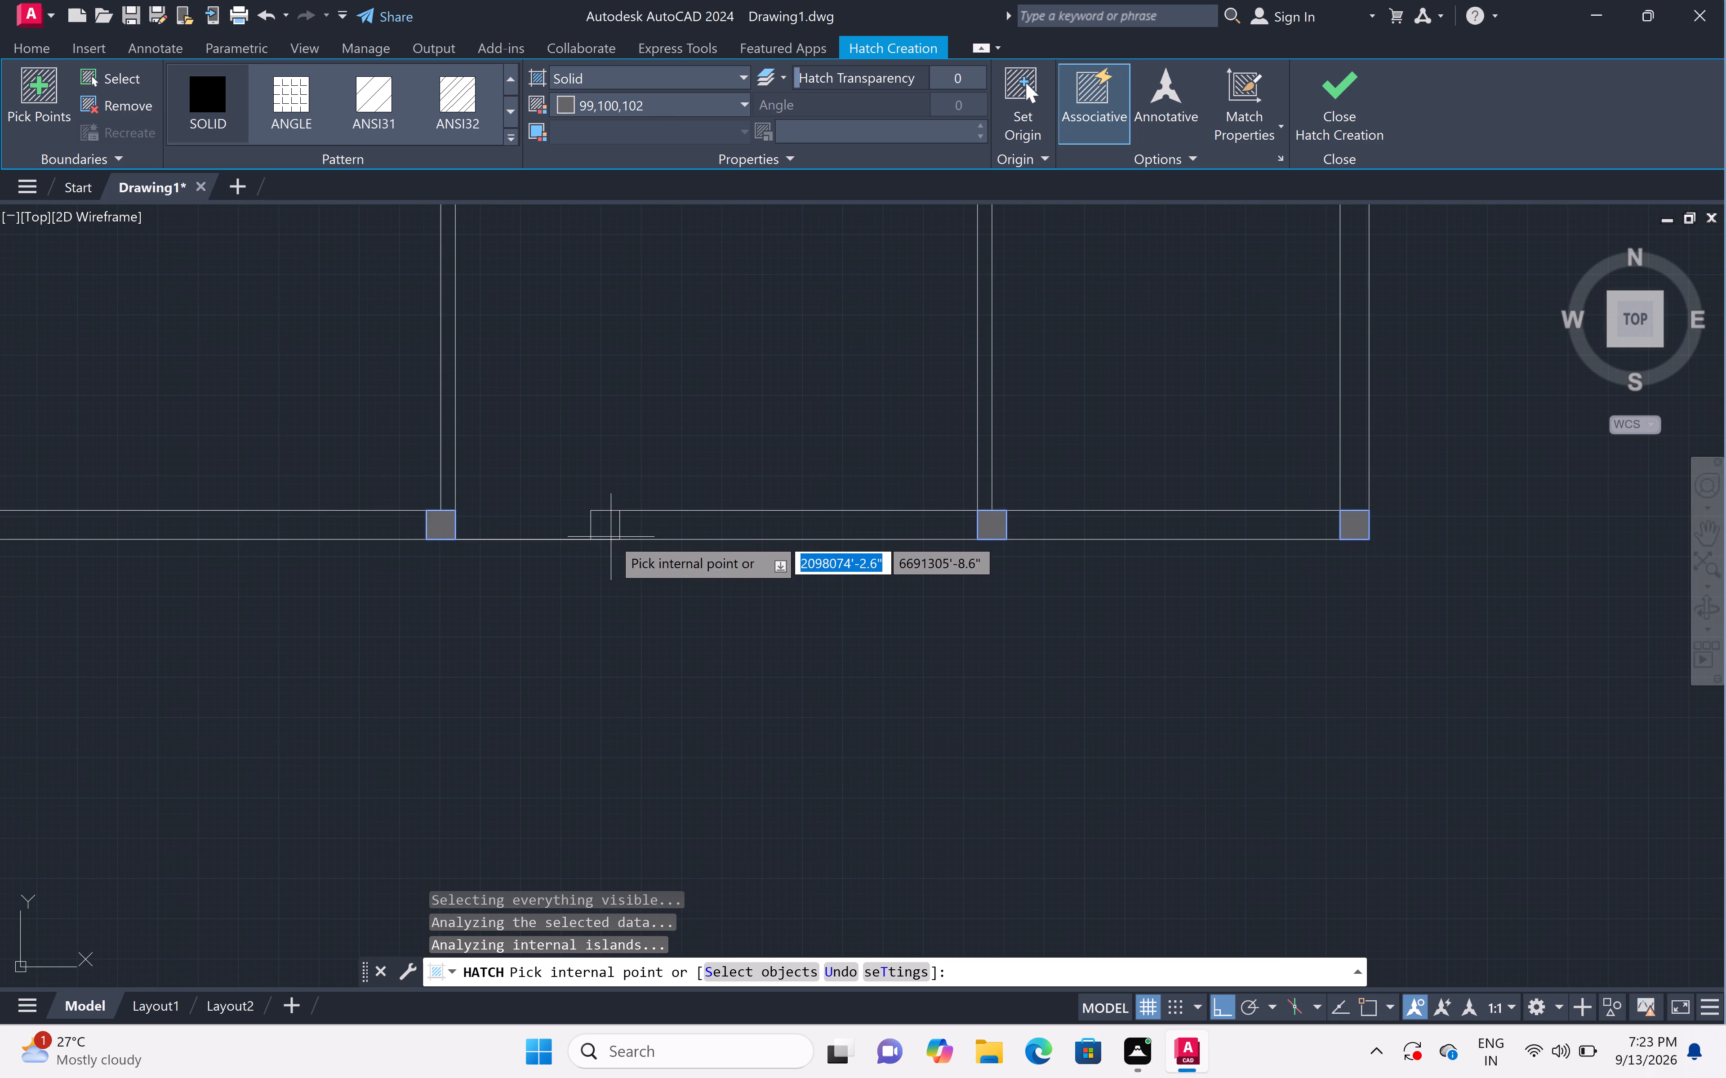
{"action": "left_click", "coordinate": [607, 532]}
Hatch the southwest room's northeast, northwest and southwest corner columns with the solid grey fill and finish hatching.
{"action": "scroll", "coordinate": [614, 501], "scroll_direction": "down", "scroll_amount": 5}
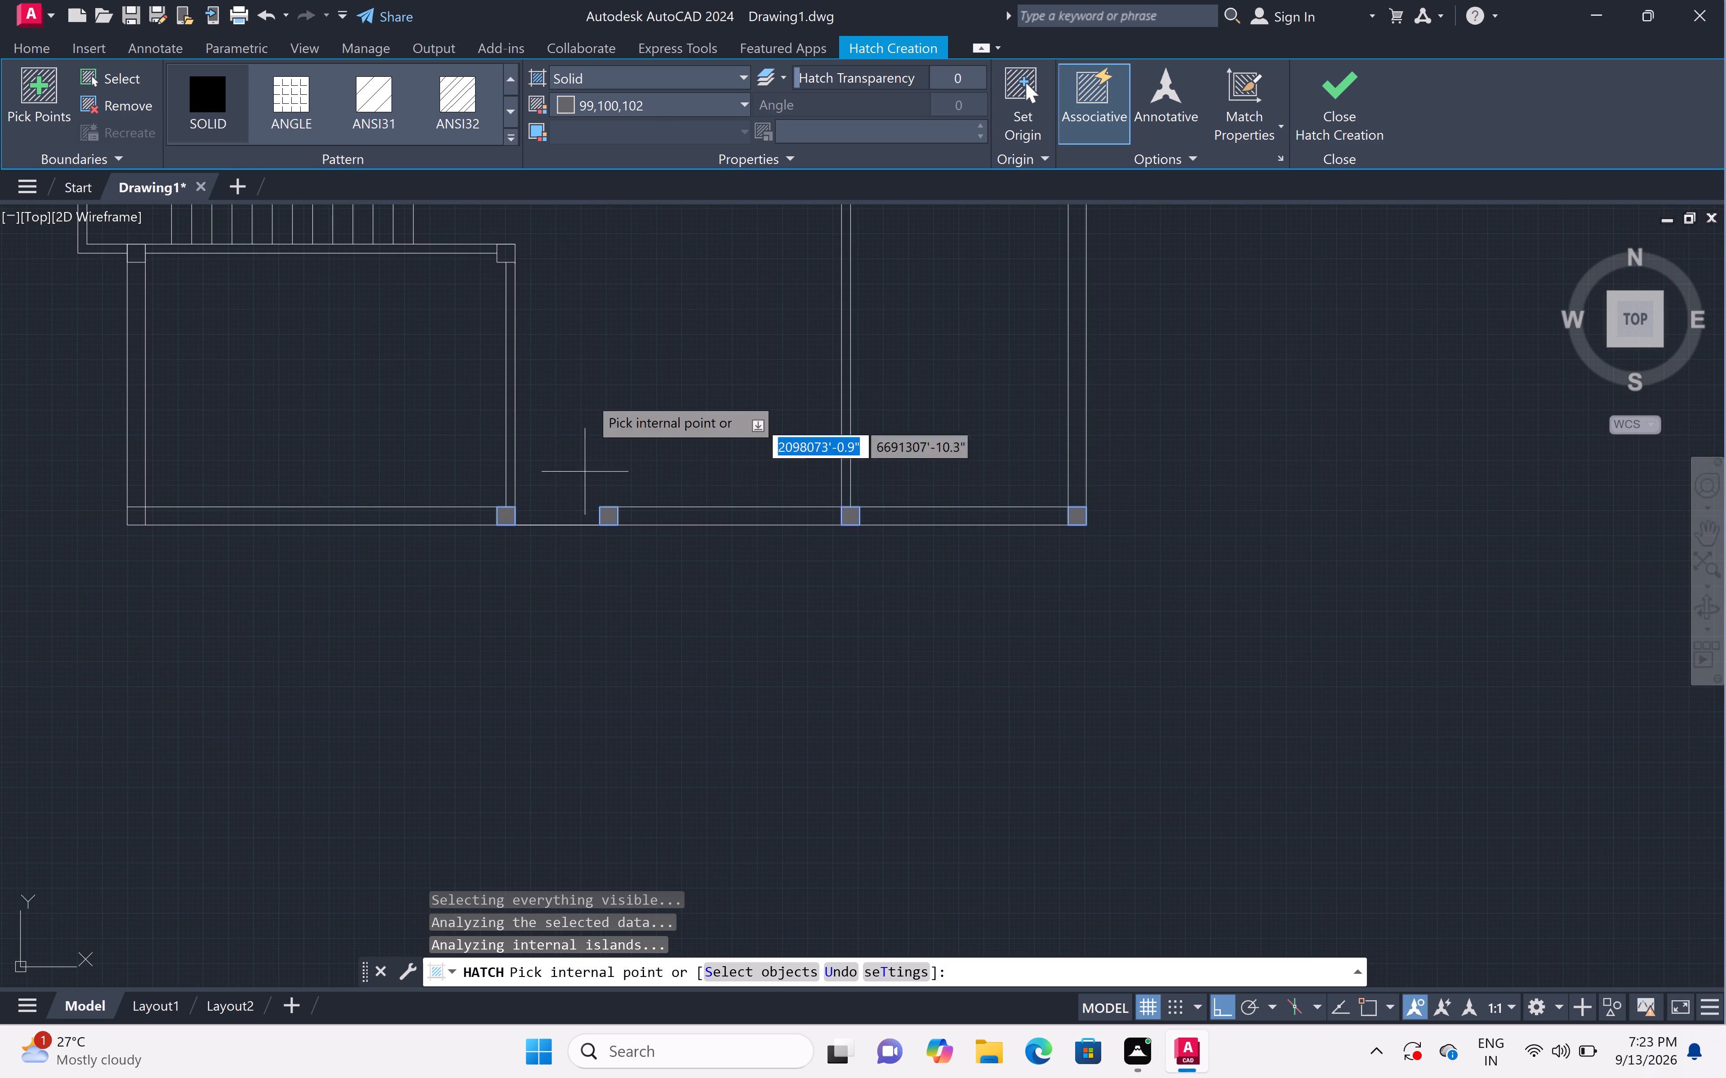
{"action": "scroll", "coordinate": [565, 342], "scroll_direction": "down", "scroll_amount": 1}
{"action": "middle_click_drag", "start_coordinate": [564, 341], "coordinate": [623, 490]}
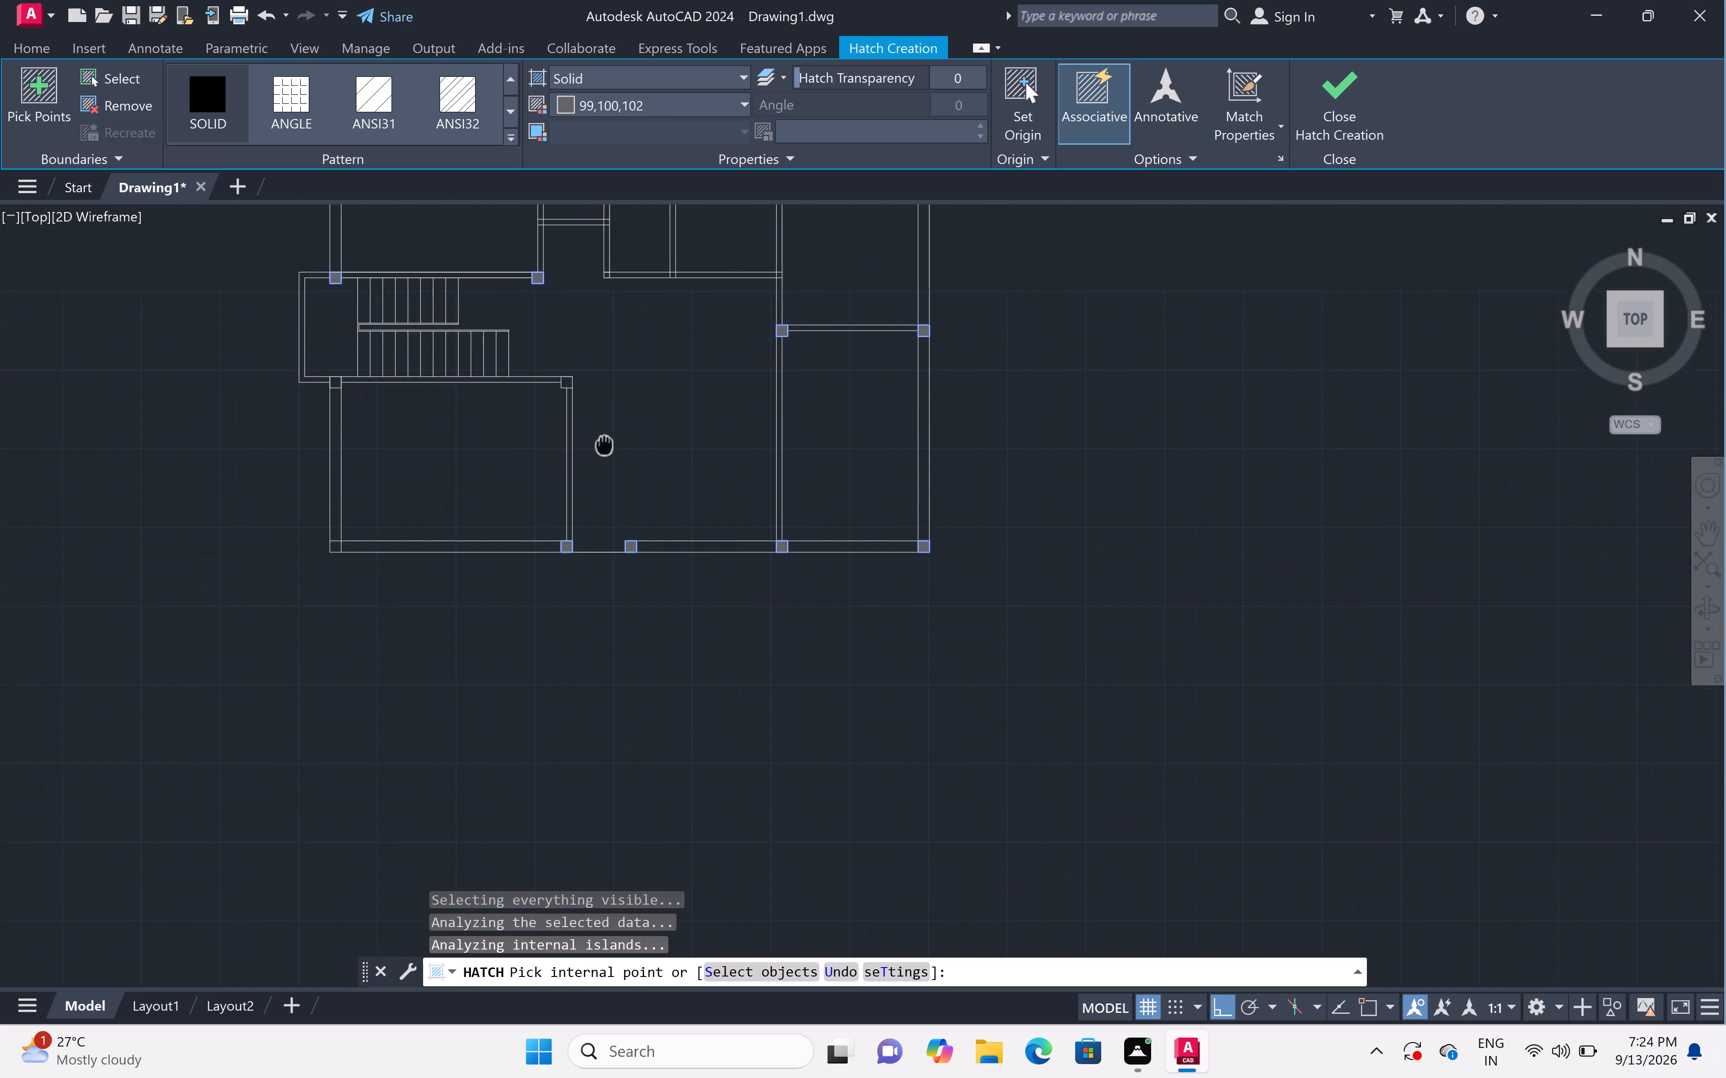
{"action": "middle_click_drag", "start_coordinate": [623, 490], "coordinate": [632, 510]}
{"action": "scroll", "coordinate": [607, 456], "scroll_direction": "up", "scroll_amount": 3}
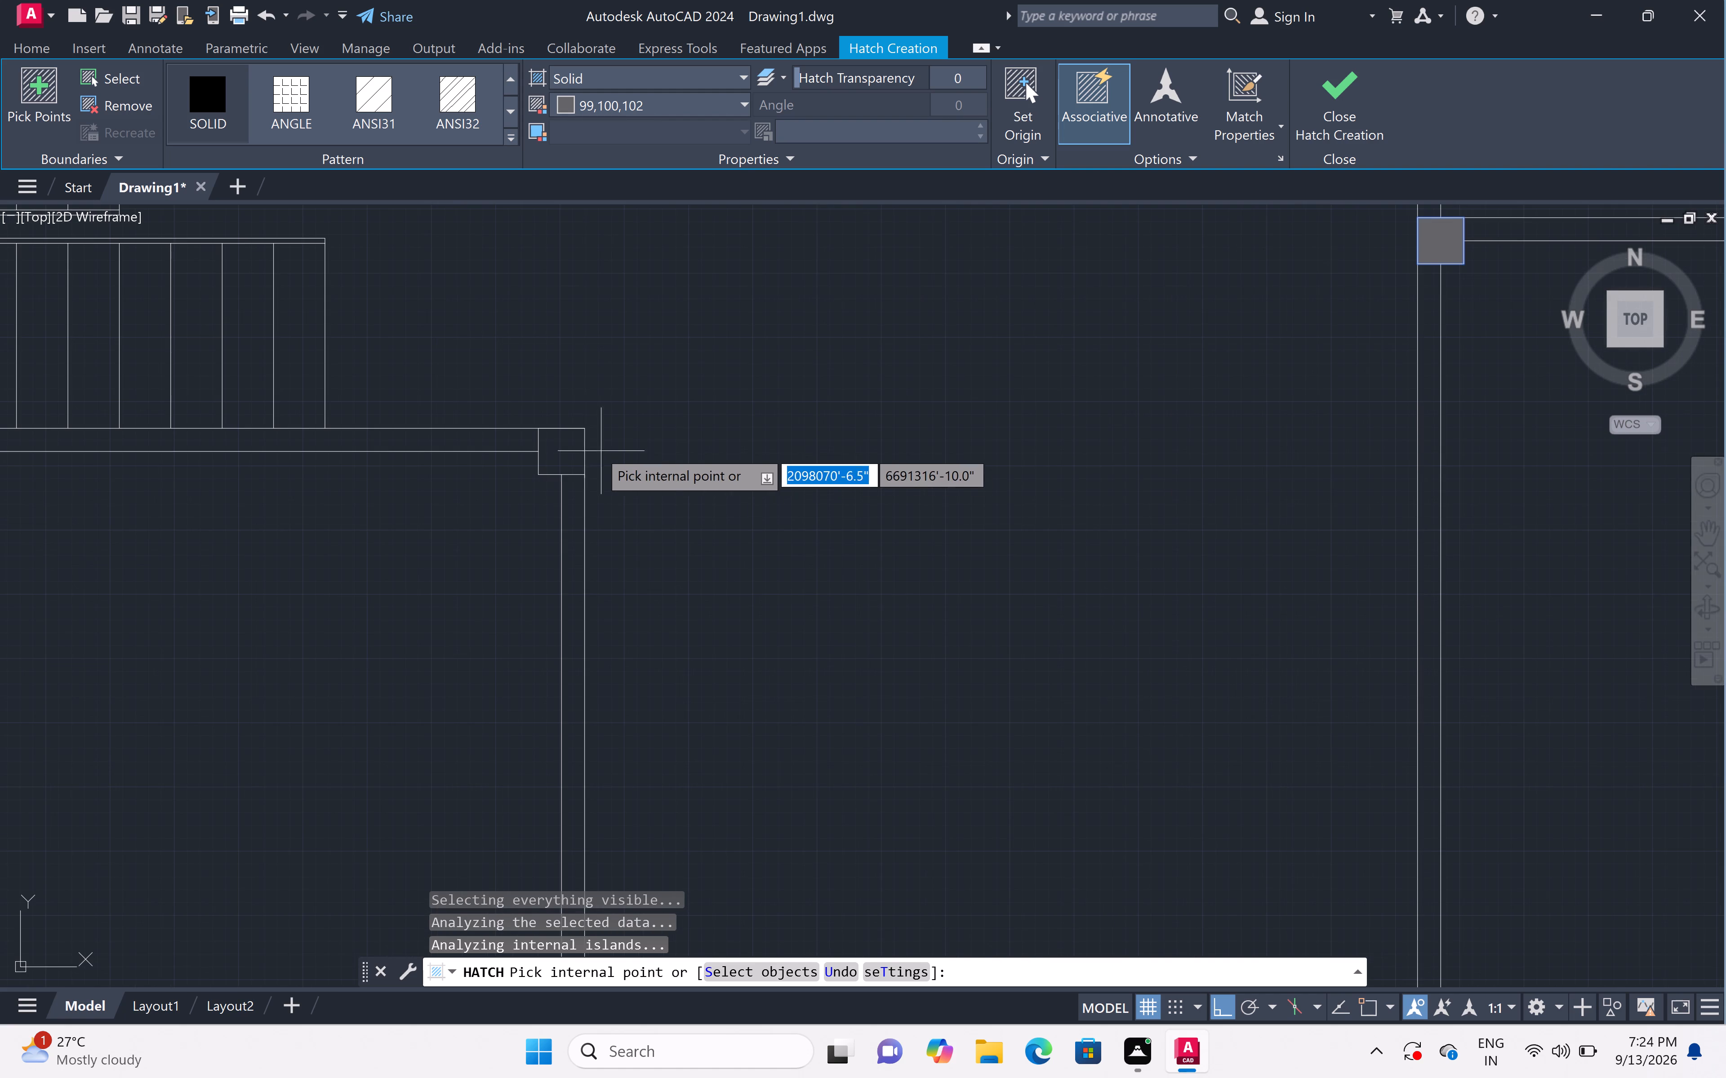
{"action": "left_click", "coordinate": [547, 442]}
{"action": "scroll", "coordinate": [596, 411], "scroll_direction": "down", "scroll_amount": 3}
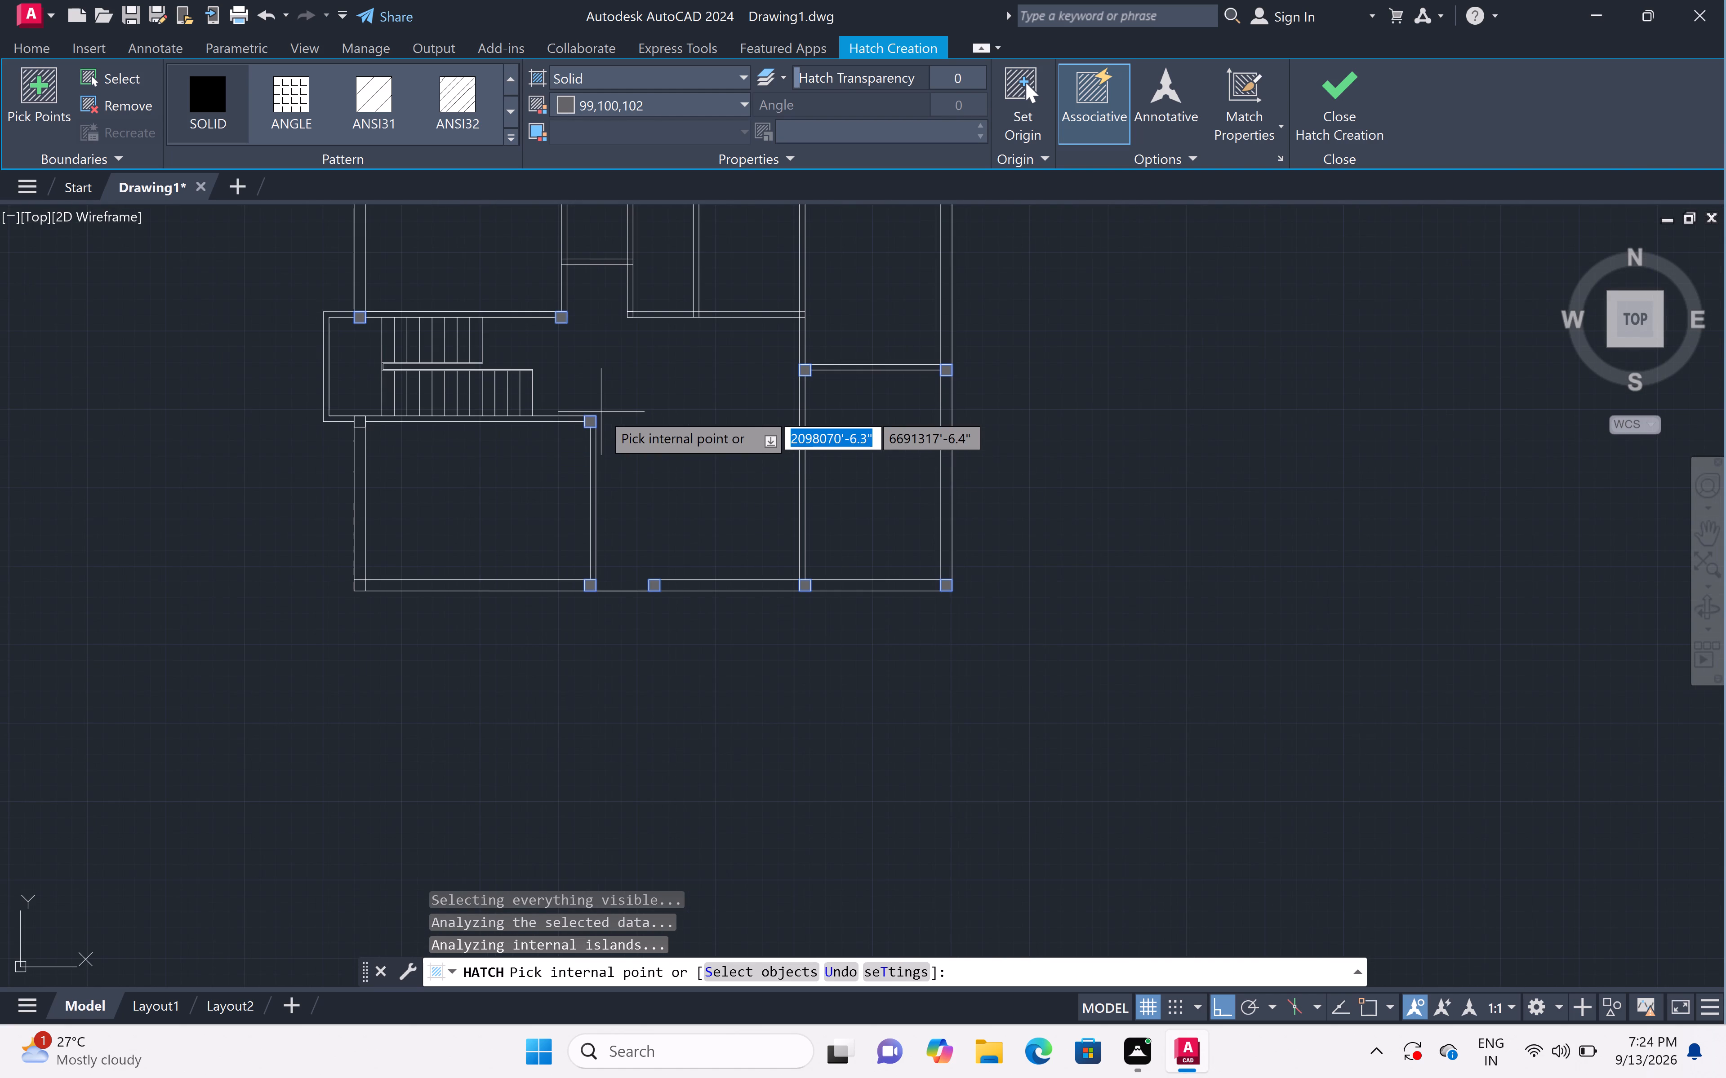
{"action": "scroll", "coordinate": [359, 419], "scroll_direction": "up", "scroll_amount": 3}
{"action": "left_click", "coordinate": [360, 419]}
{"action": "scroll", "coordinate": [459, 413], "scroll_direction": "down", "scroll_amount": 4}
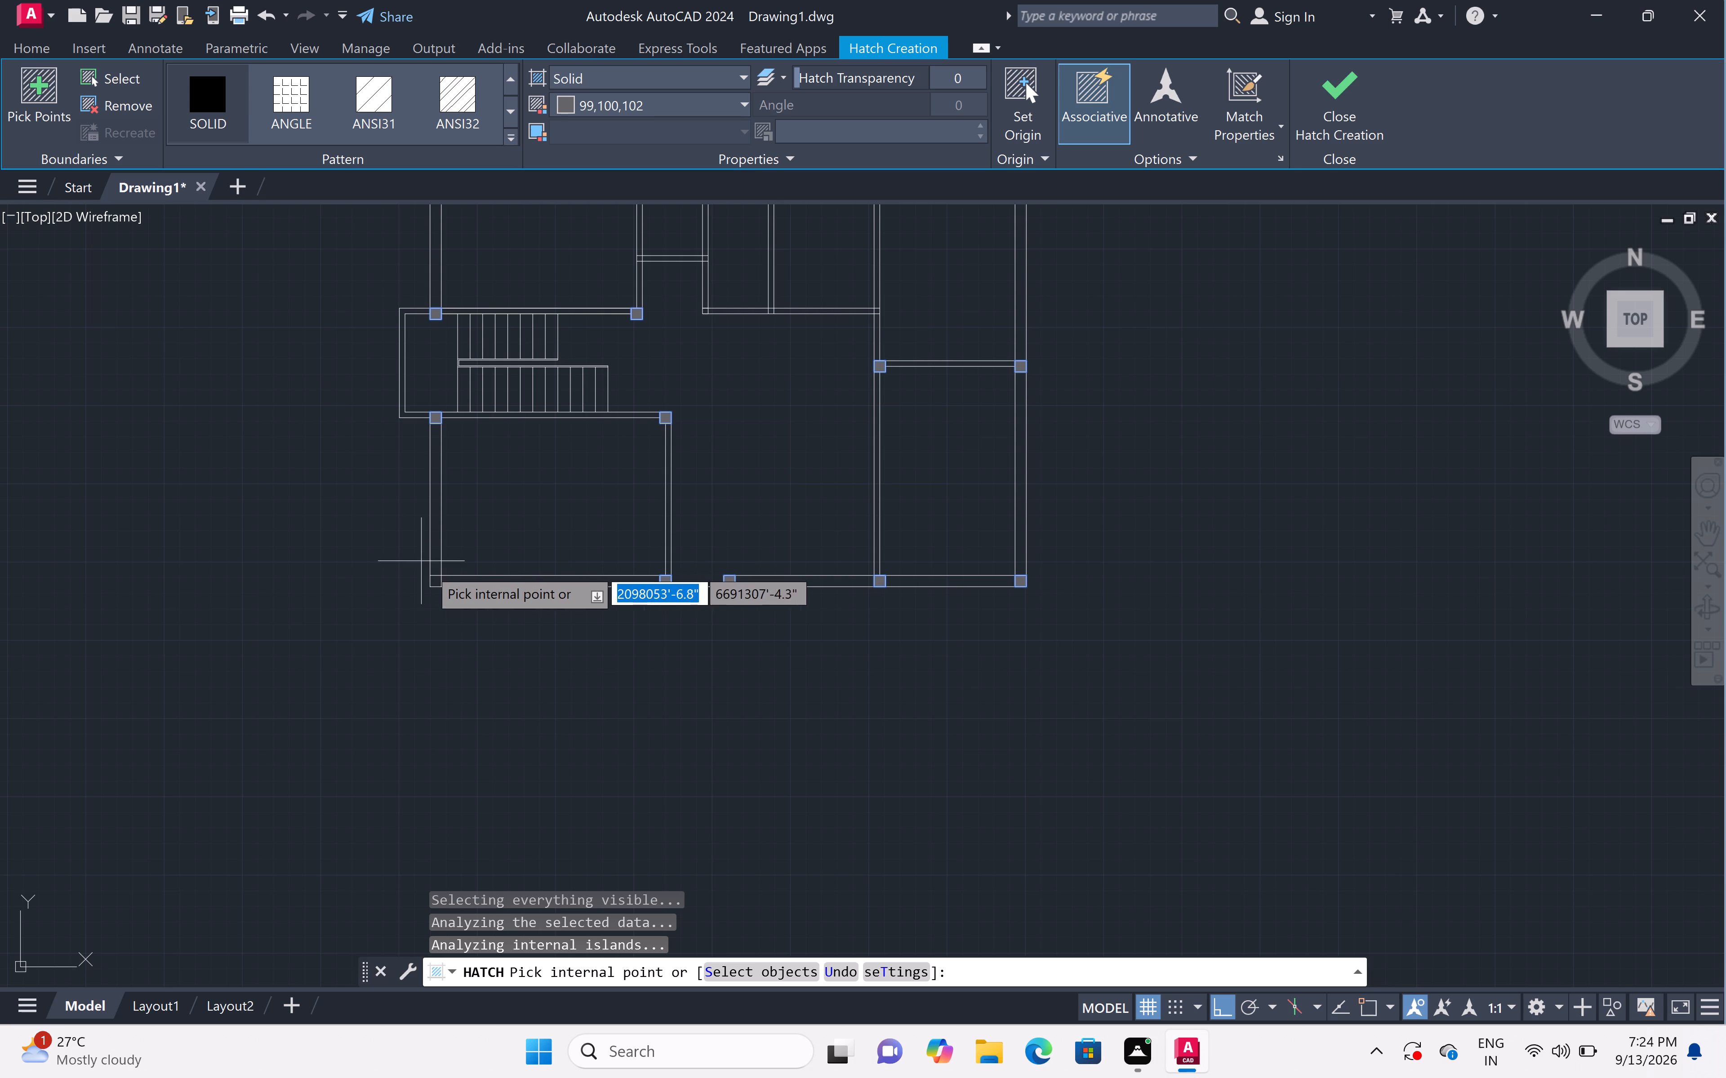
{"action": "scroll", "coordinate": [435, 578], "scroll_direction": "up", "scroll_amount": 4}
{"action": "left_click", "coordinate": [425, 566]}
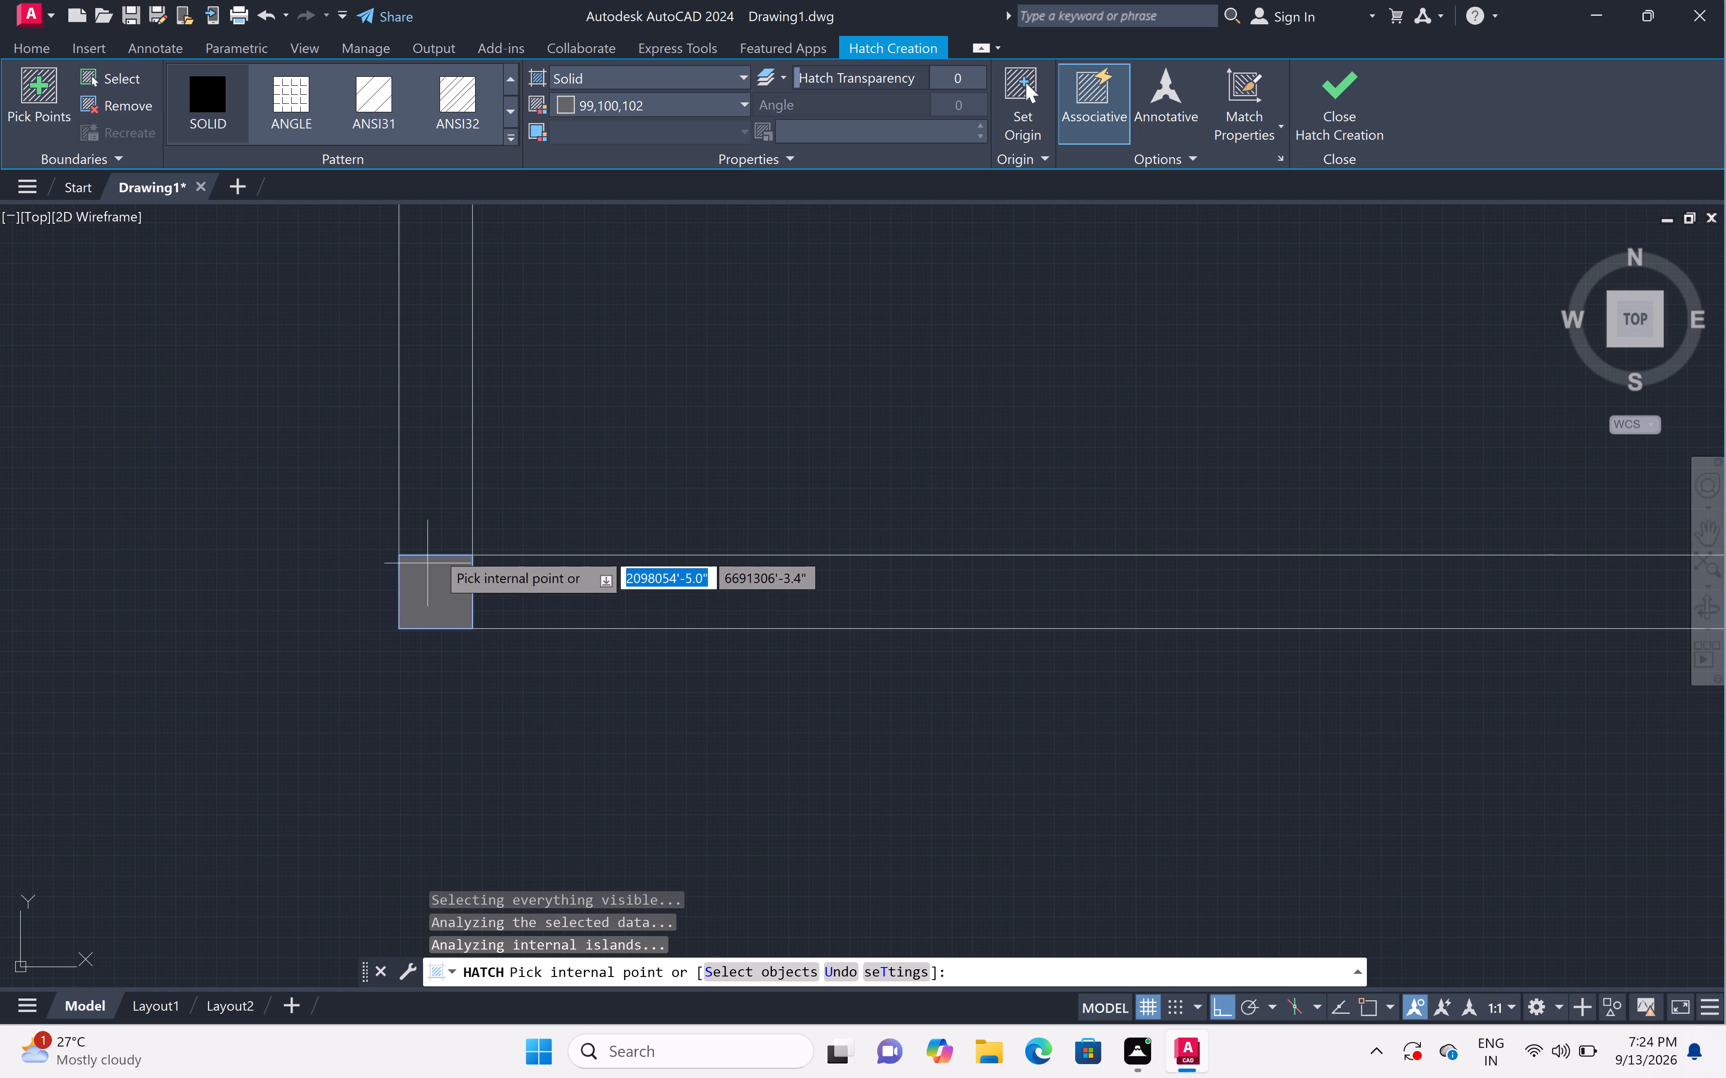
{"action": "scroll", "coordinate": [521, 490], "scroll_direction": "down", "scroll_amount": 10}
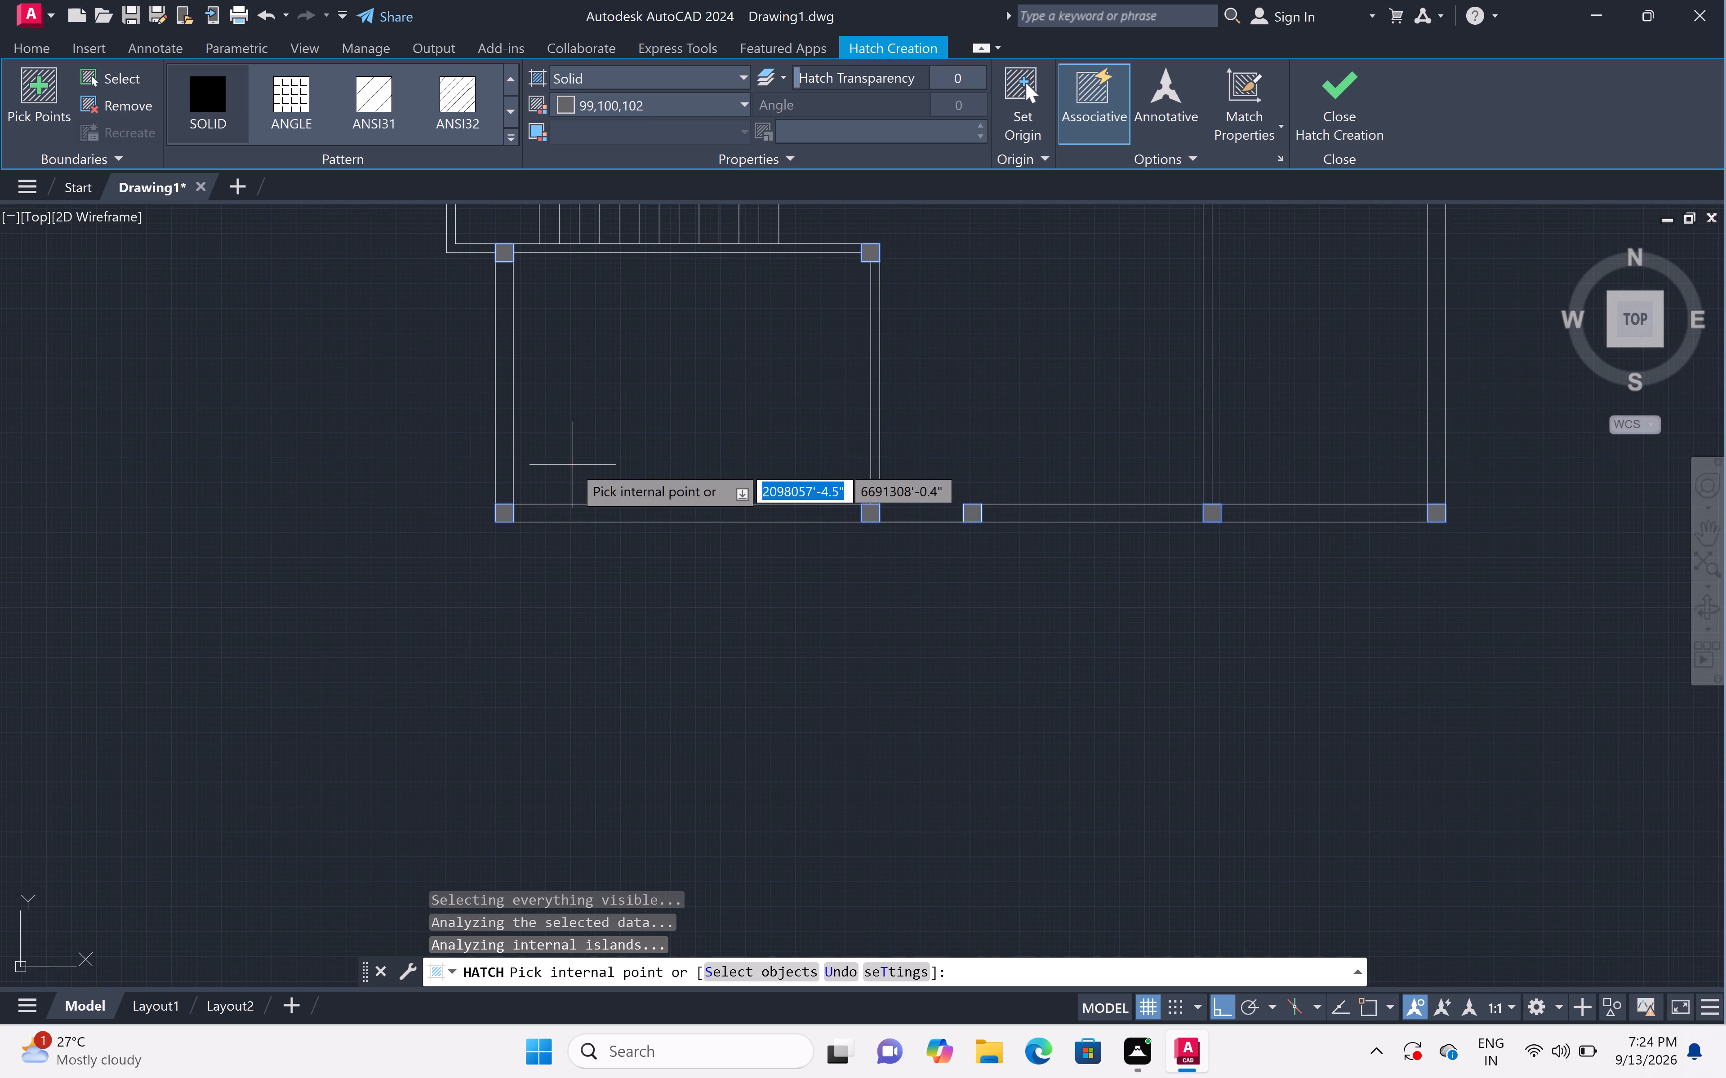
{"action": "scroll", "coordinate": [574, 464], "scroll_direction": "down", "scroll_amount": 5}
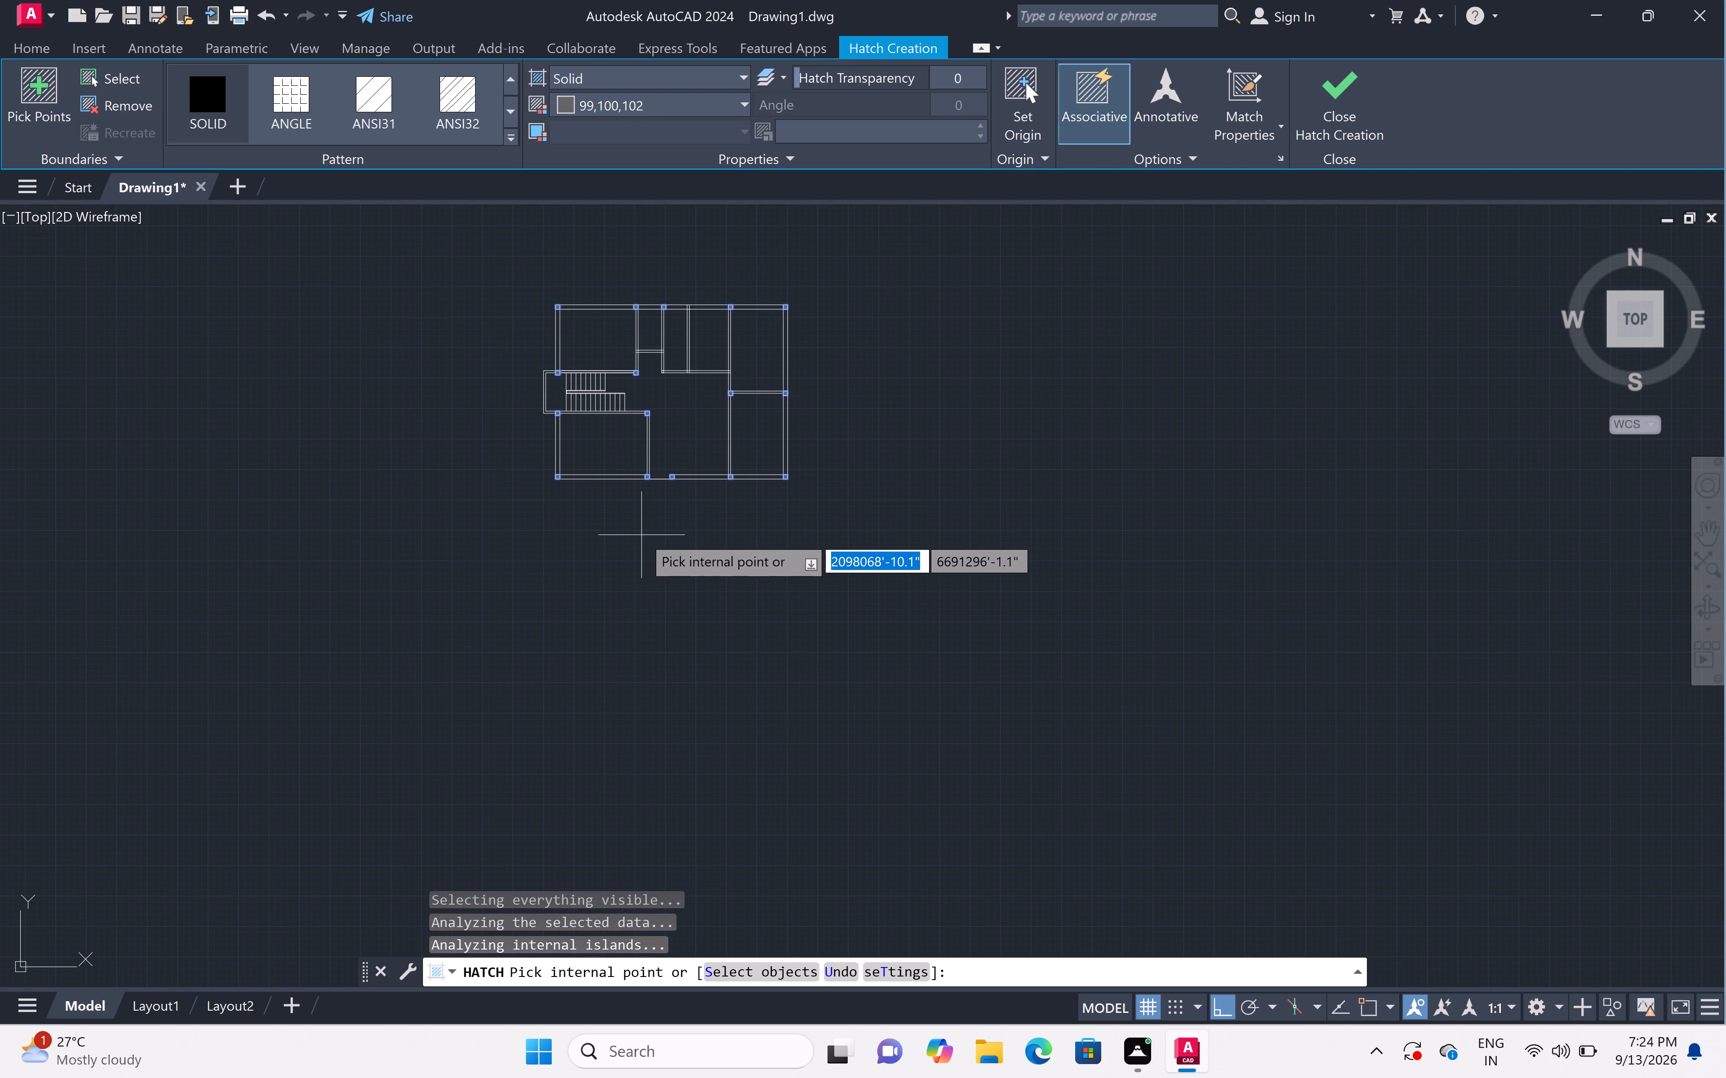
{"action": "key", "text": "Escape"}
Review the whole floor plan with its hatched columns, then the northwest room and north wall.
{"action": "scroll", "coordinate": [681, 481], "scroll_direction": "down", "scroll_amount": 1}
{"action": "middle_click_drag", "start_coordinate": [693, 427], "coordinate": [692, 429]}
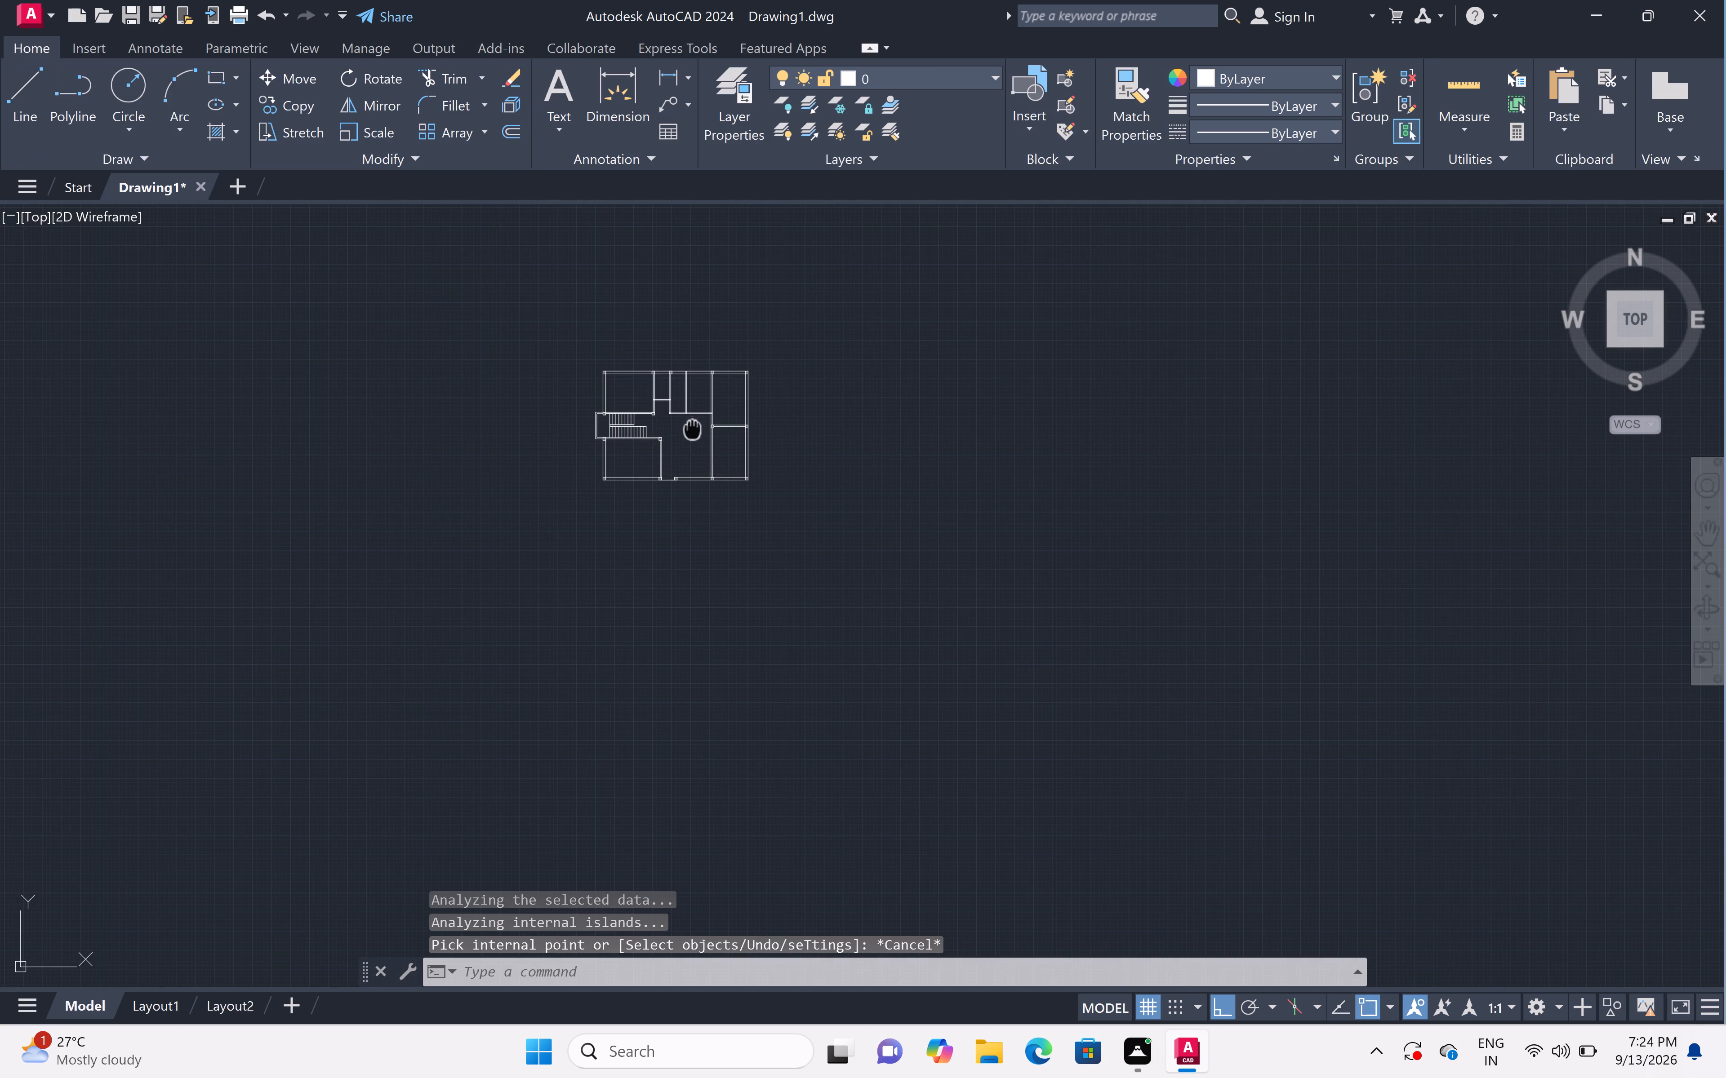
{"action": "middle_click_drag", "start_coordinate": [692, 429], "coordinate": [690, 508]}
{"action": "scroll", "coordinate": [690, 505], "scroll_direction": "up", "scroll_amount": 3}
{"action": "middle_click_drag", "start_coordinate": [690, 515], "coordinate": [762, 556]}
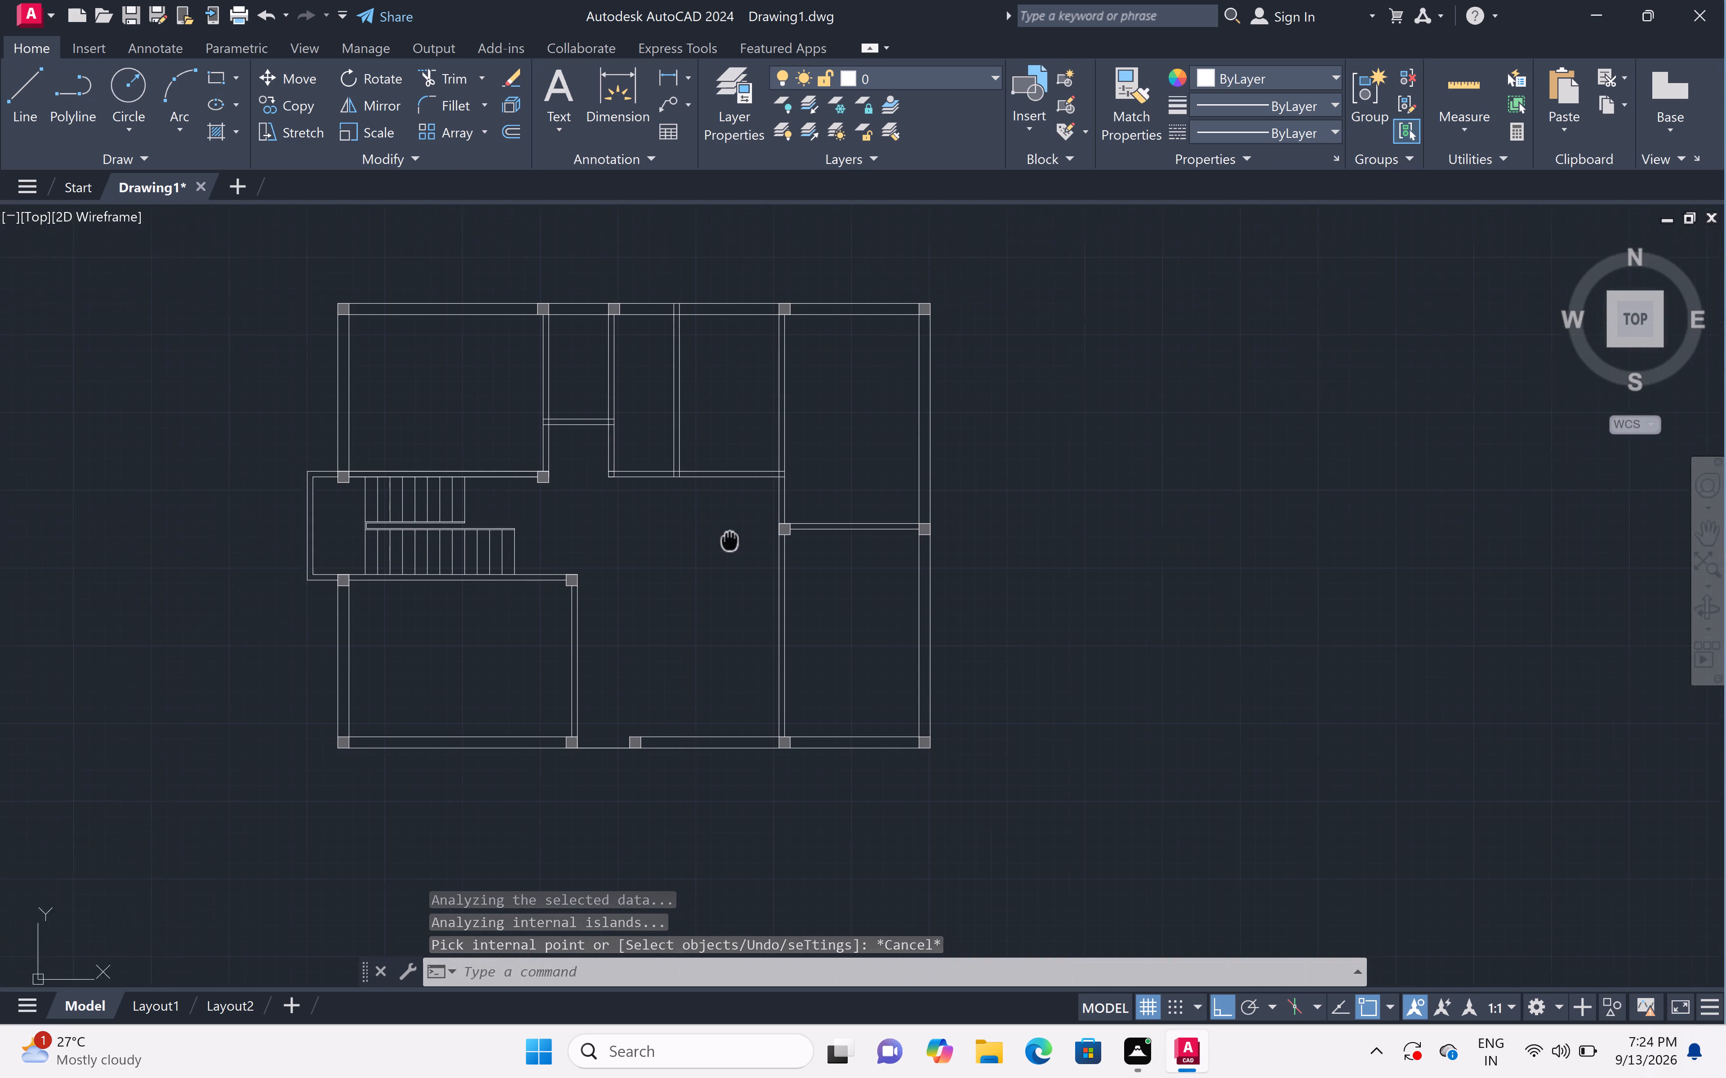
{"action": "middle_click_drag", "start_coordinate": [762, 556], "coordinate": [1006, 667]}
{"action": "middle_click", "coordinate": [1006, 667]}
{"action": "middle_click_drag", "start_coordinate": [1006, 666], "coordinate": [1005, 626]}
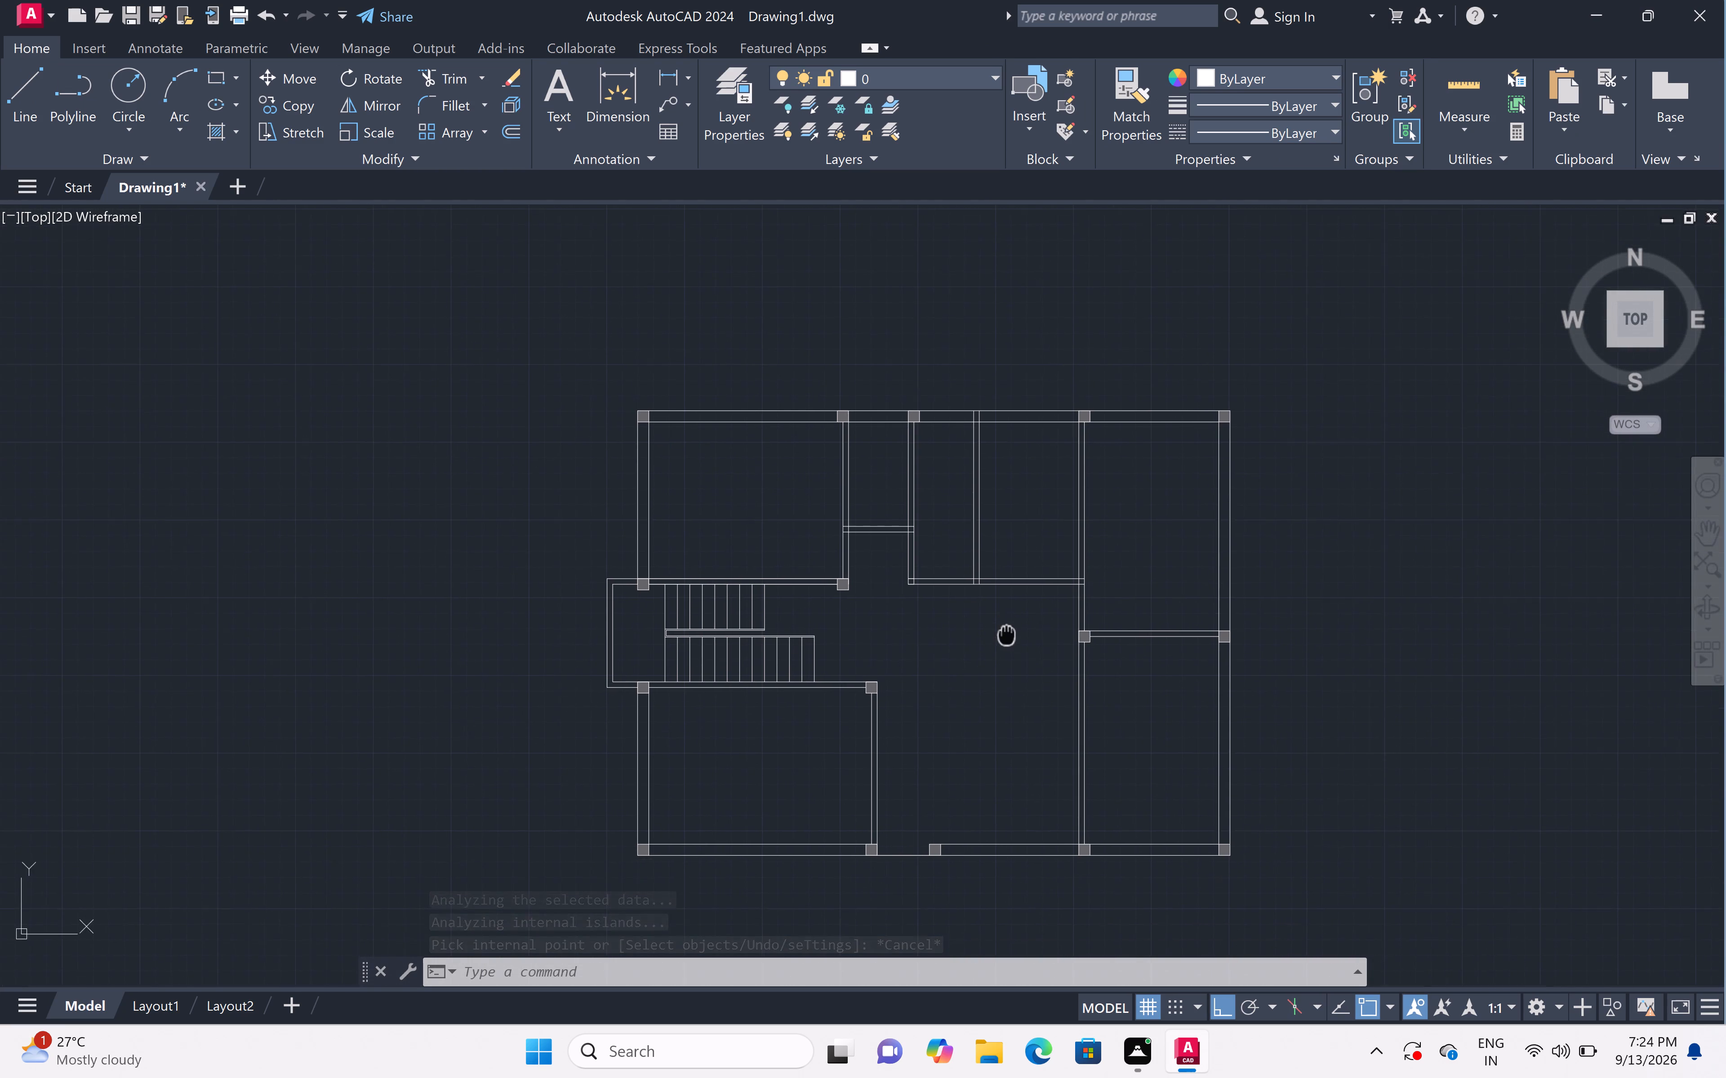
{"action": "middle_click_drag", "start_coordinate": [1005, 626], "coordinate": [991, 608]}
{"action": "middle_click", "coordinate": [990, 605]}
{"action": "middle_click_drag", "start_coordinate": [987, 625], "coordinate": [716, 553]}
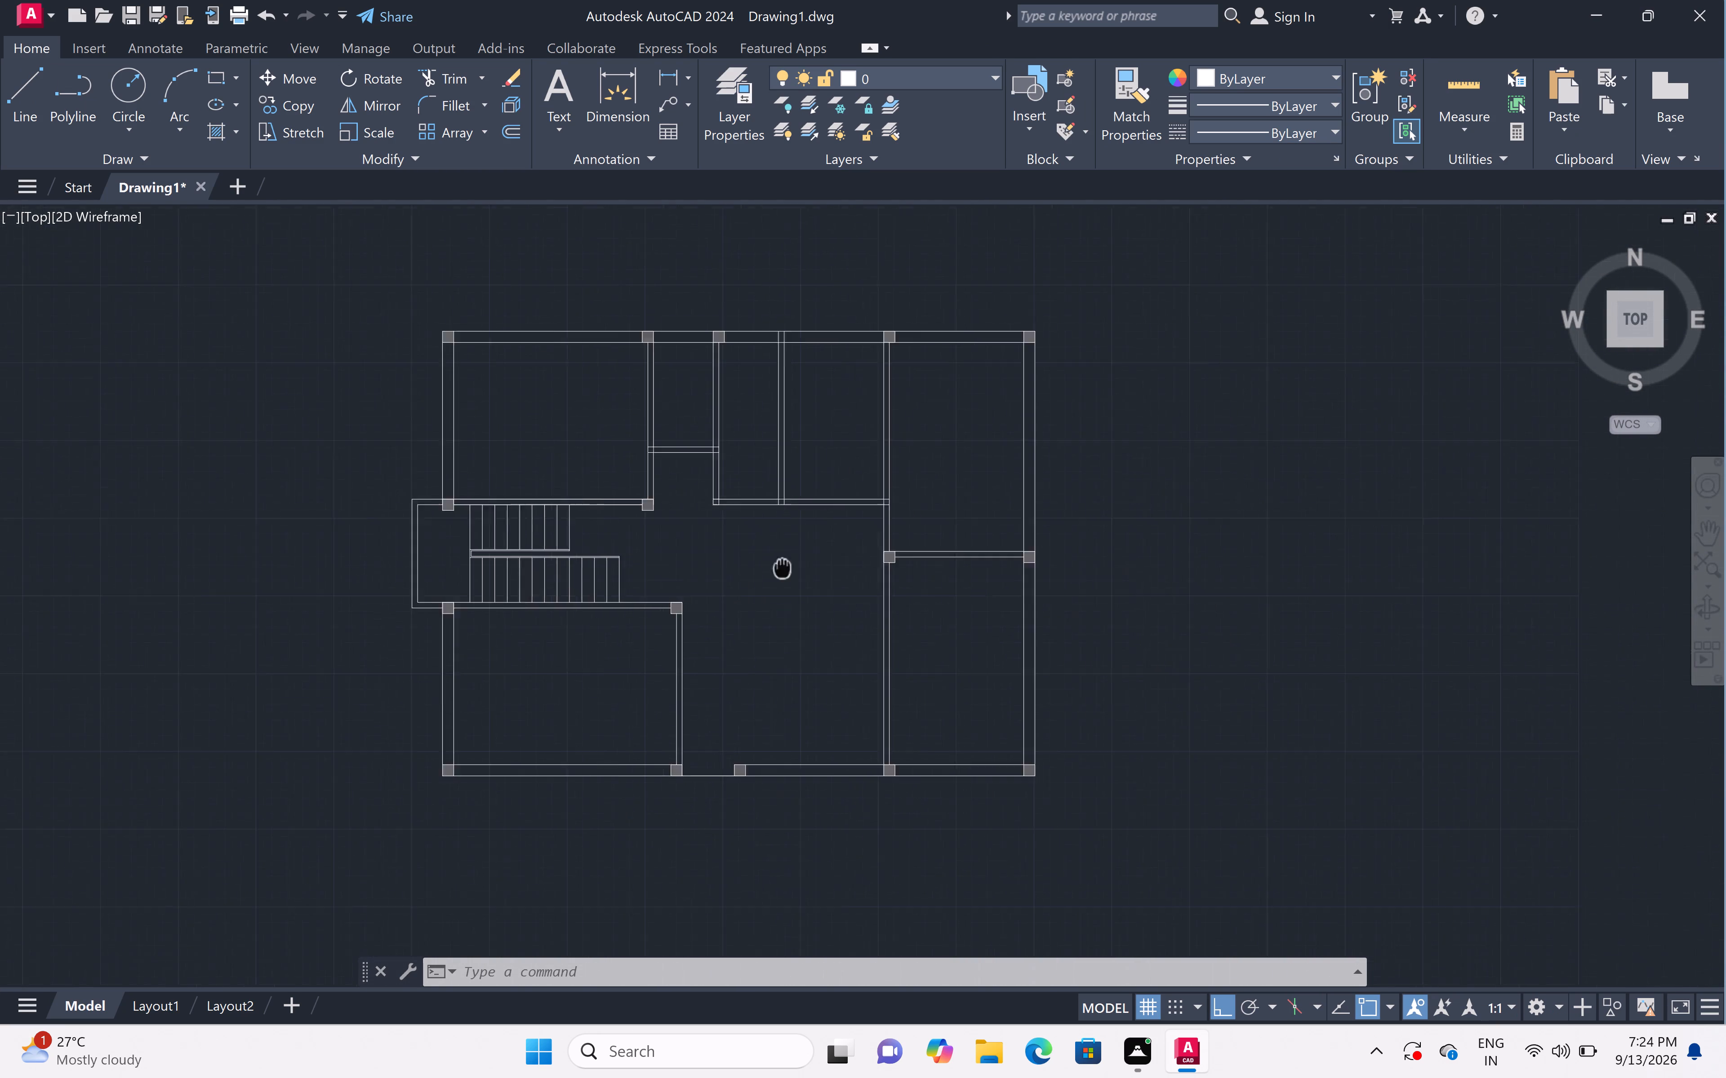
{"action": "middle_click_drag", "start_coordinate": [716, 553], "coordinate": [716, 553]}
{"action": "middle_click_drag", "start_coordinate": [716, 553], "coordinate": [775, 561]}
{"action": "middle_click_drag", "start_coordinate": [775, 561], "coordinate": [821, 600]}
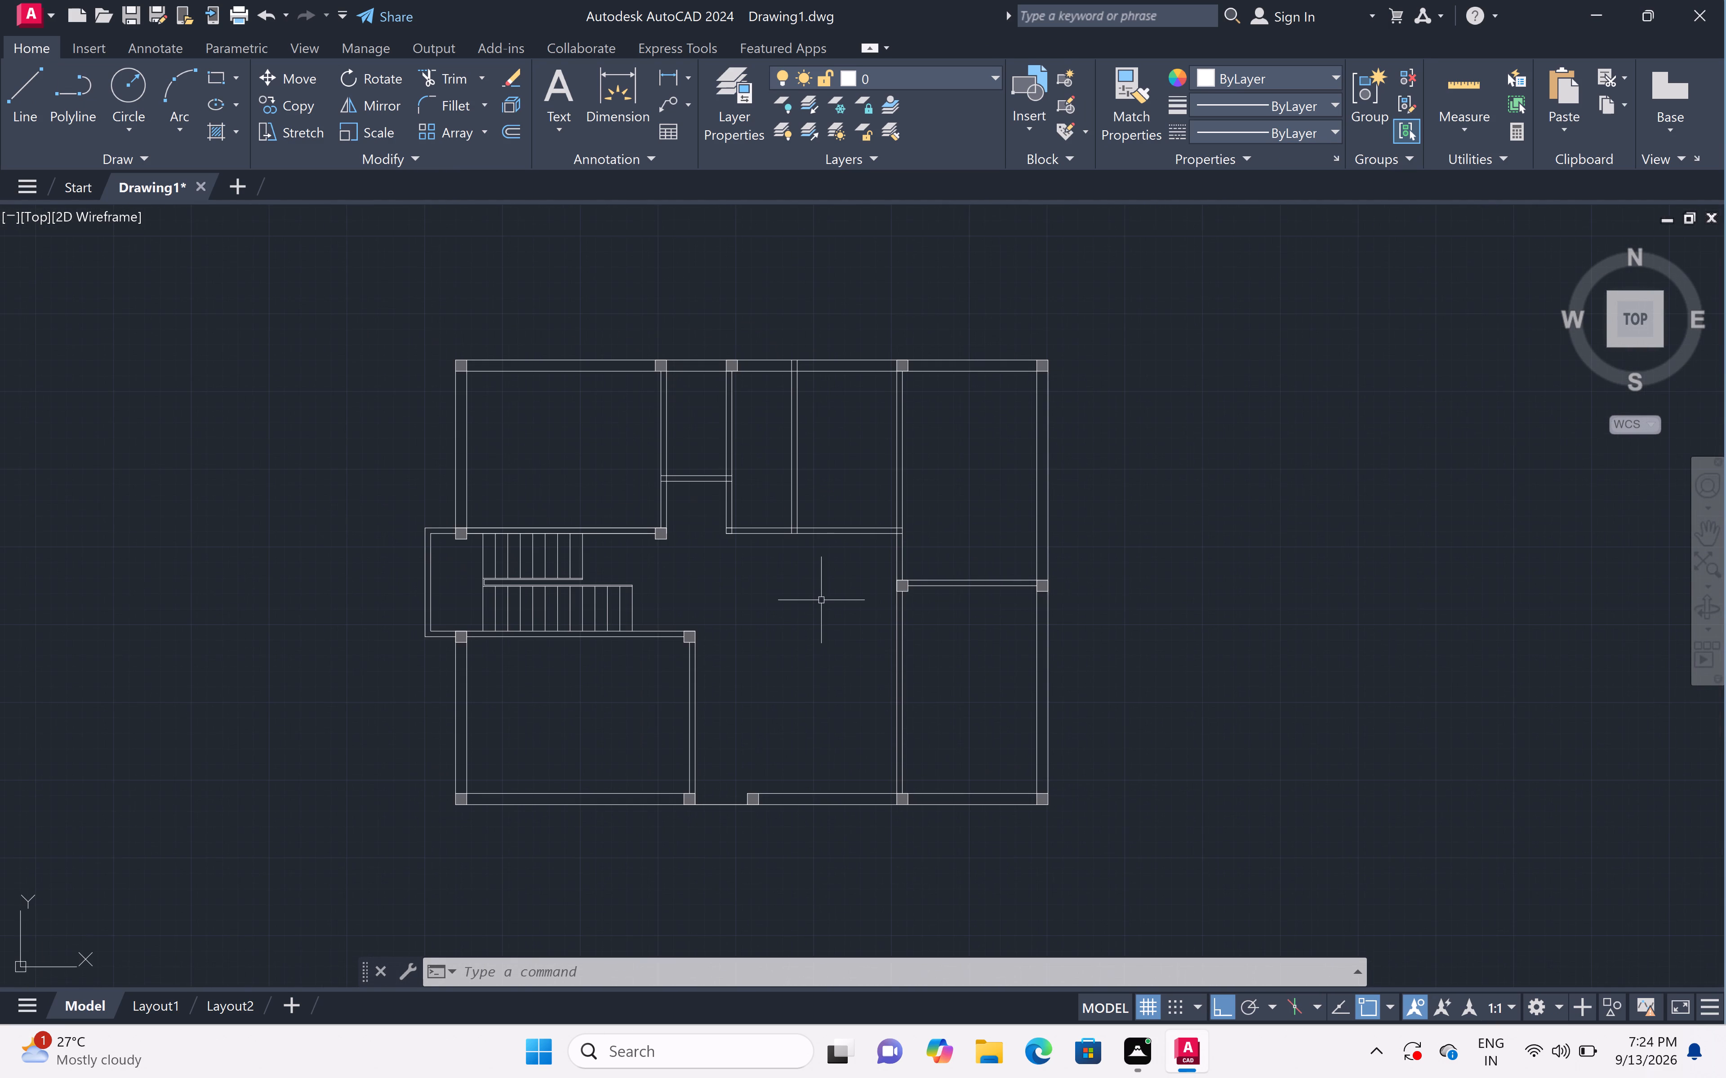
{"action": "middle_click_drag", "start_coordinate": [821, 599], "coordinate": [886, 580]}
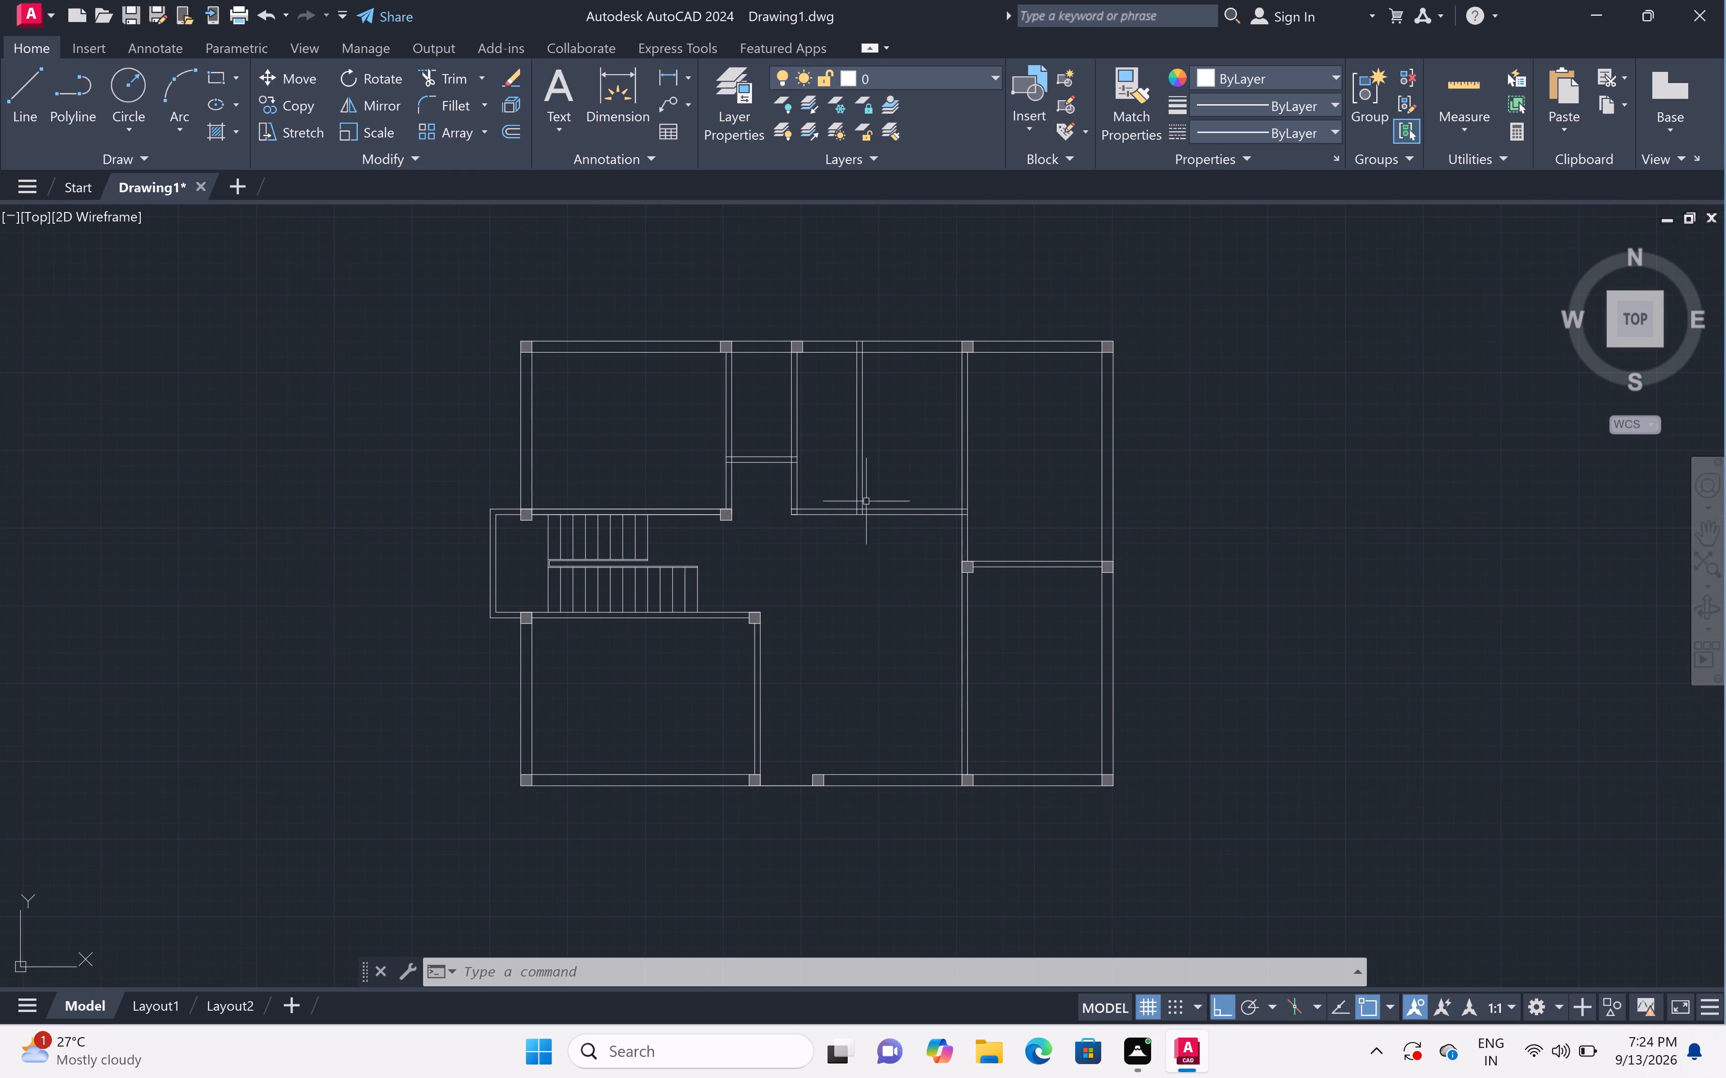
{"action": "scroll", "coordinate": [639, 338], "scroll_direction": "up", "scroll_amount": 1}
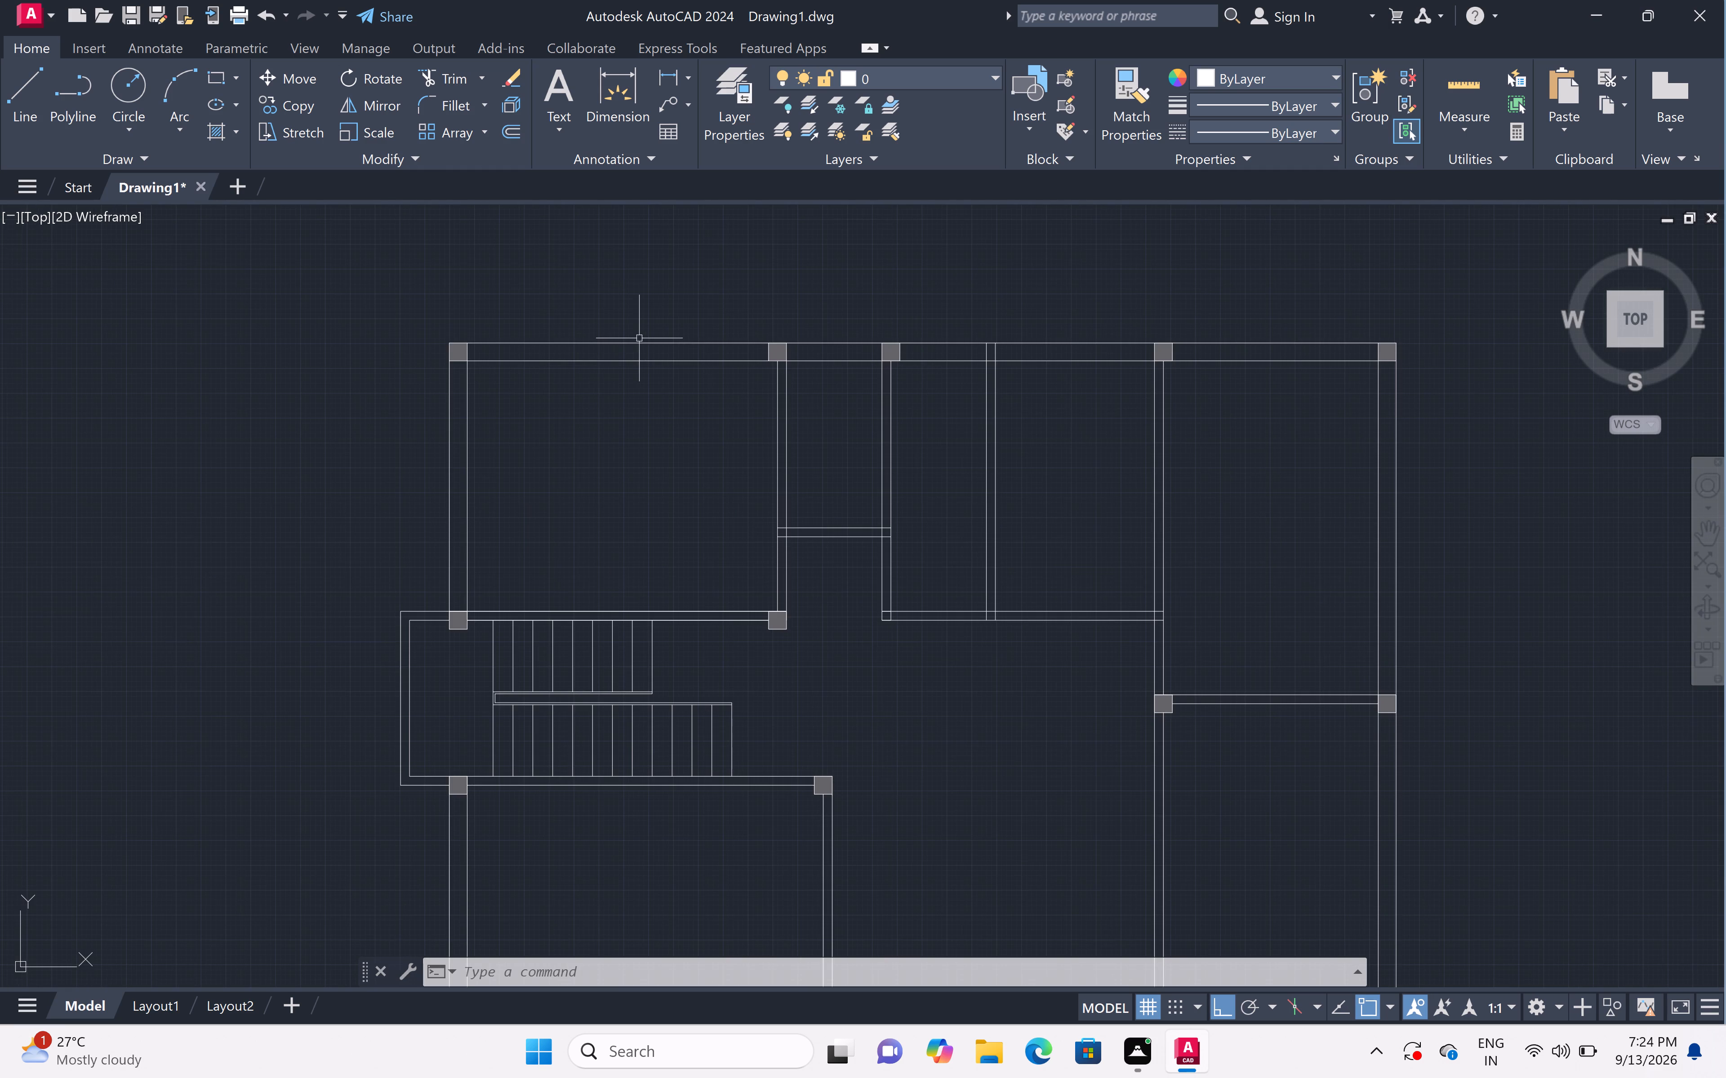
{"action": "scroll", "coordinate": [695, 348], "scroll_direction": "down", "scroll_amount": 1}
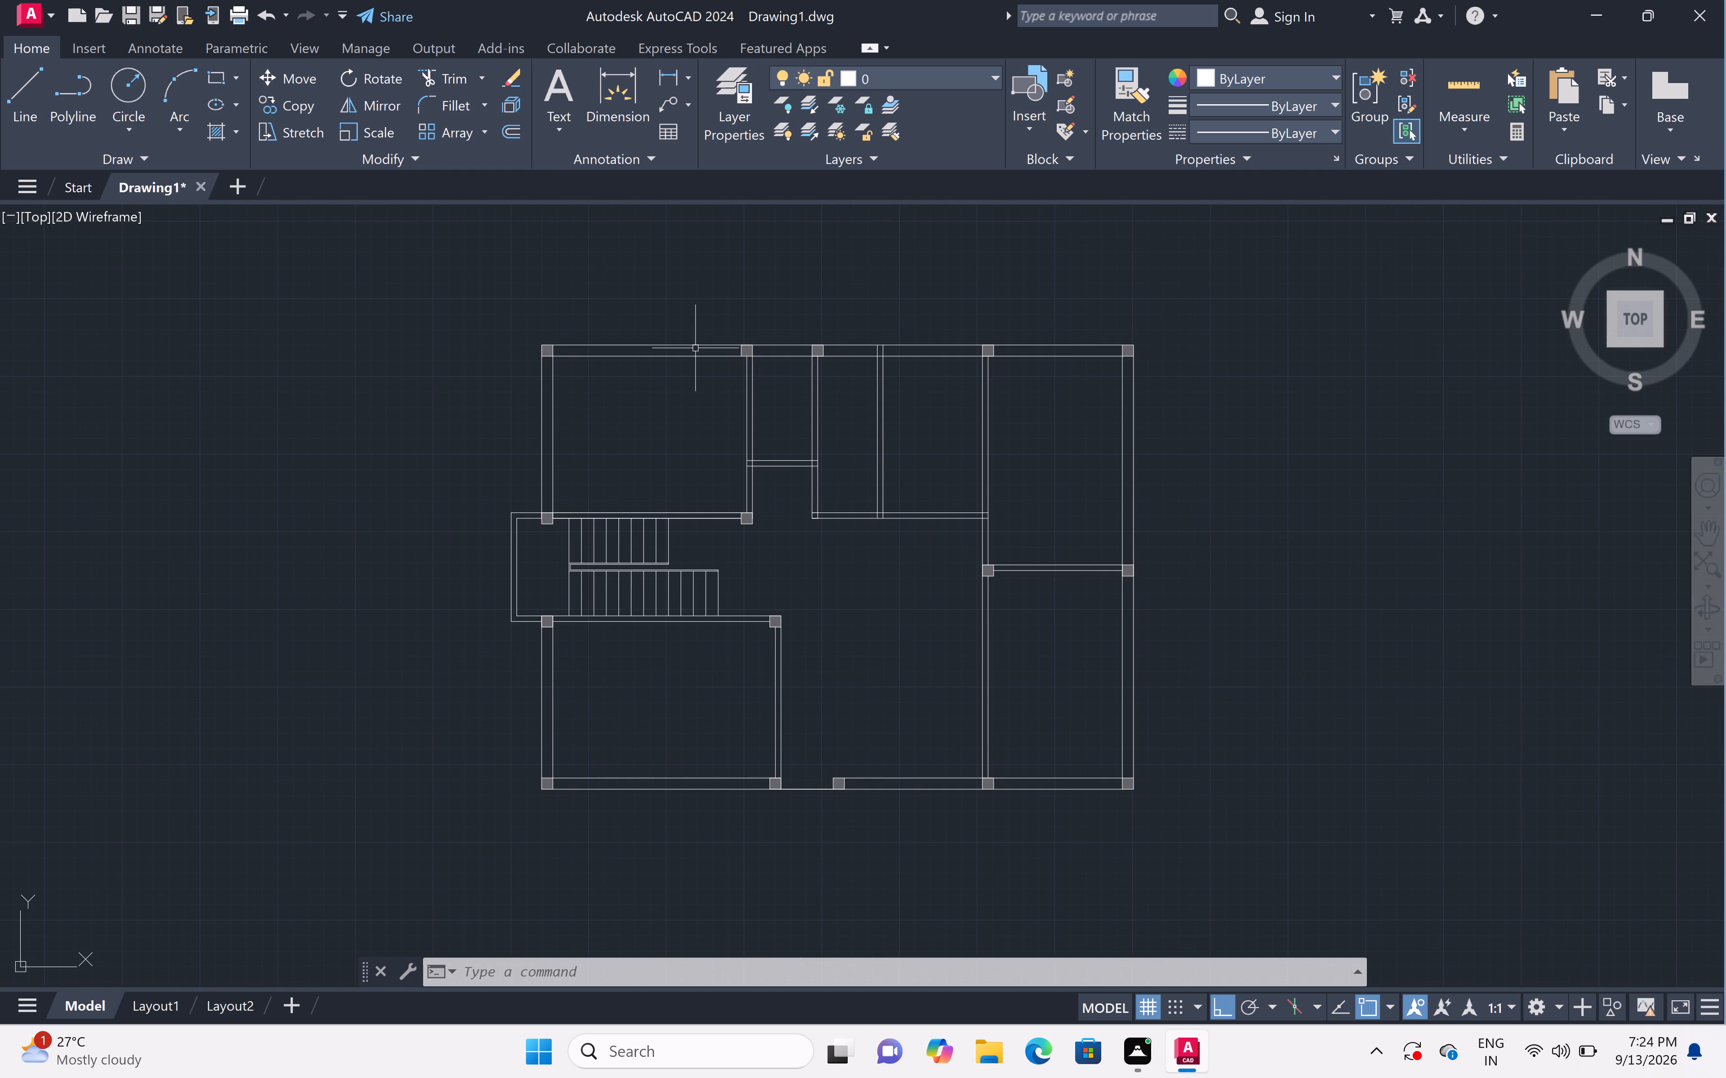
{"action": "scroll", "coordinate": [643, 332], "scroll_direction": "up", "scroll_amount": 3}
{"action": "scroll", "coordinate": [643, 332], "scroll_direction": "down", "scroll_amount": 2}
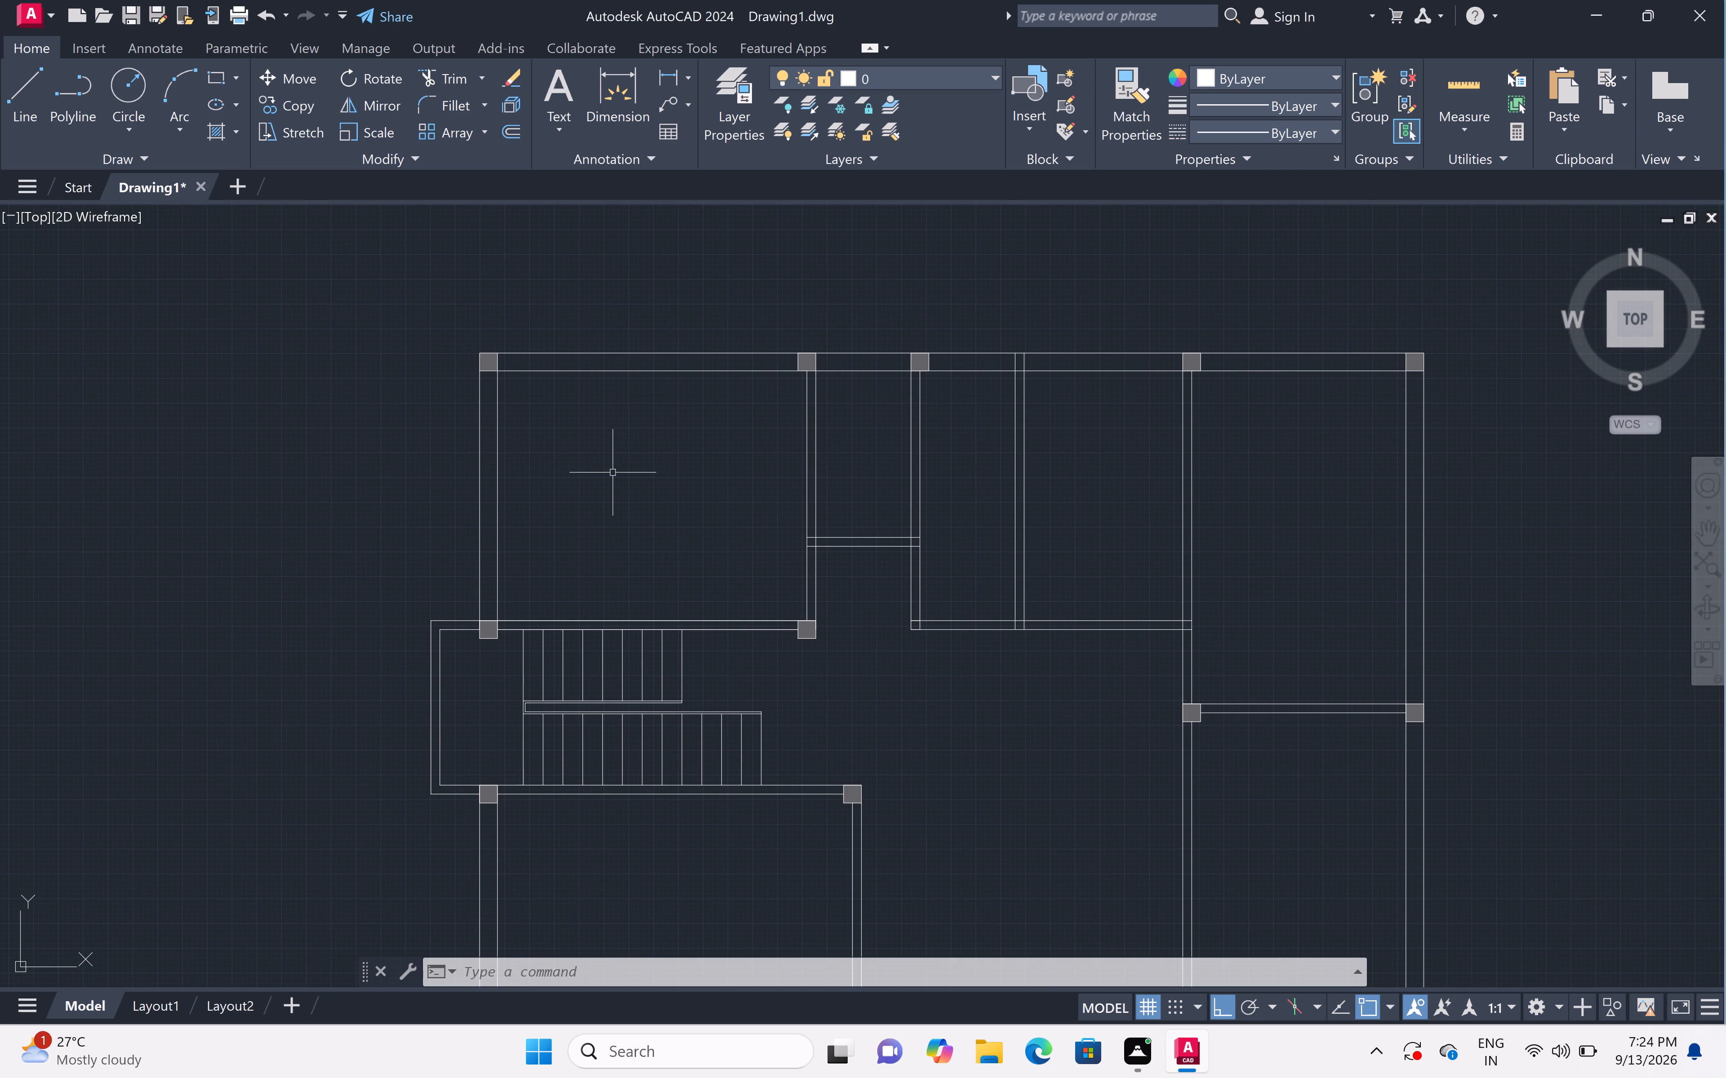
Start a line at the northwest room's north wall, between the two columns.
{"action": "type", "text": "l"}
{"action": "key", "text": "space"}
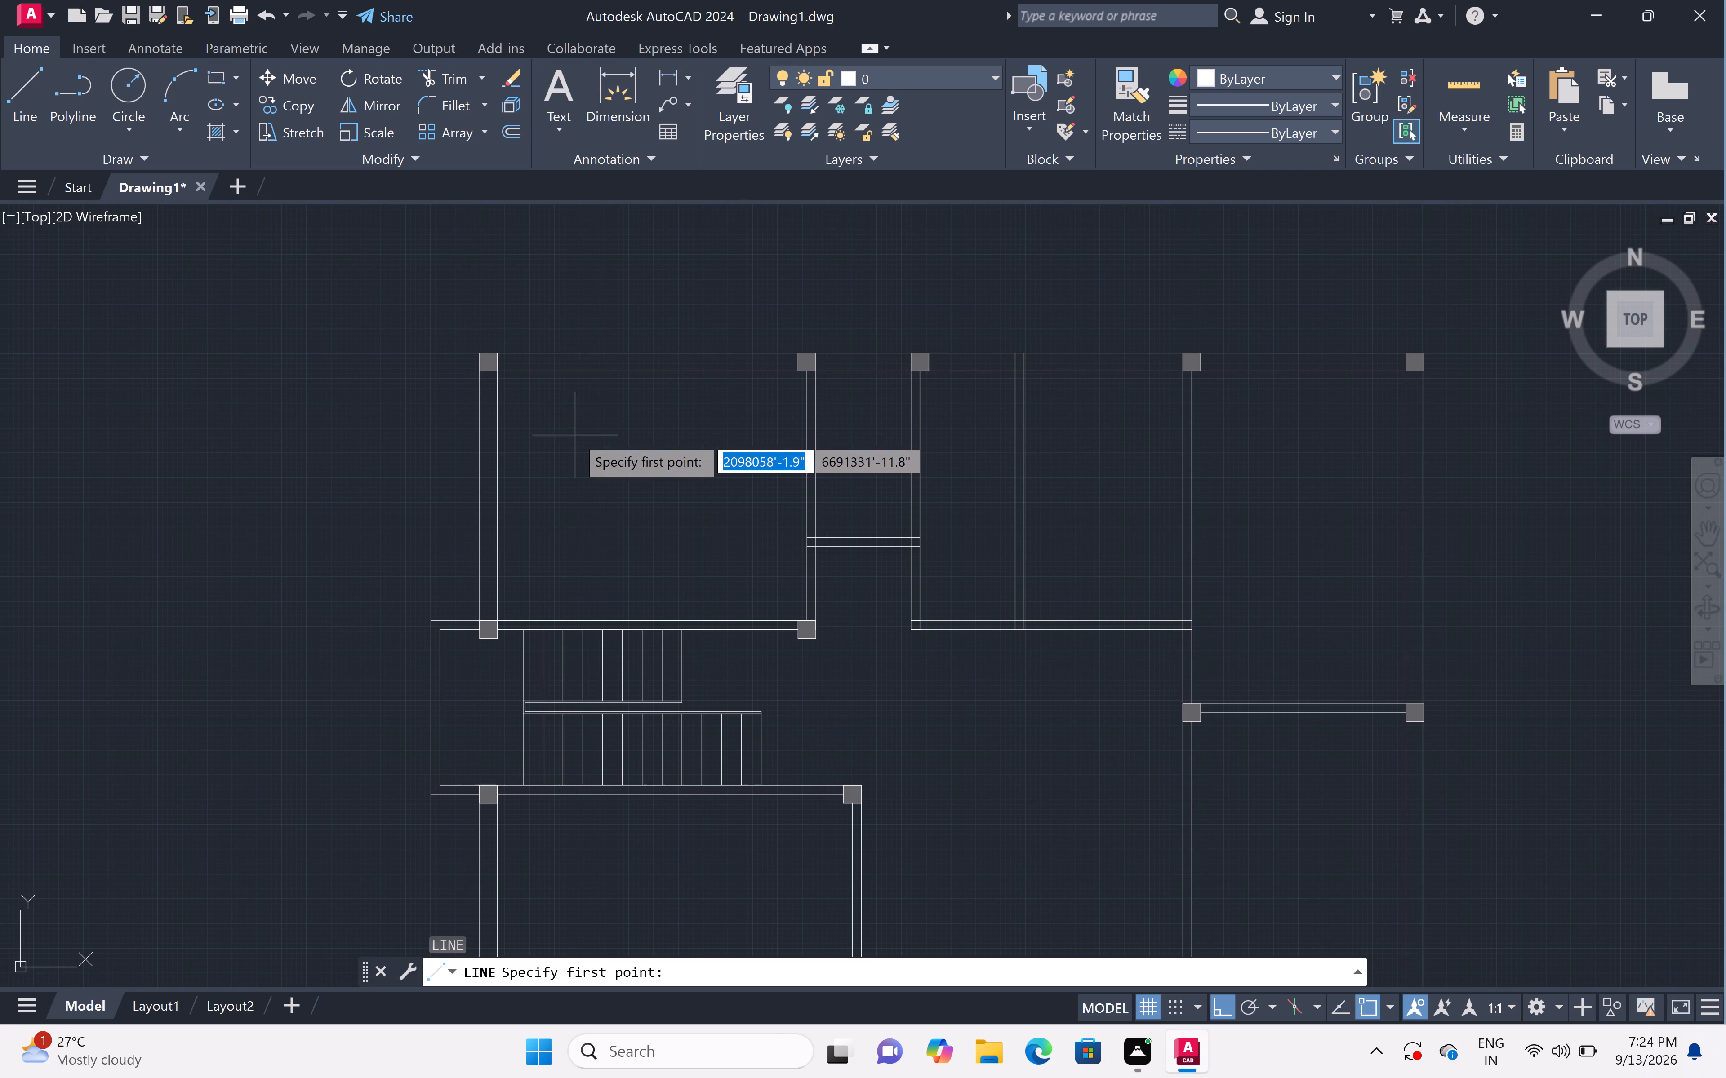
{"action": "scroll", "coordinate": [574, 340], "scroll_direction": "up", "scroll_amount": 2}
{"action": "scroll", "coordinate": [610, 358], "scroll_direction": "up", "scroll_amount": 1}
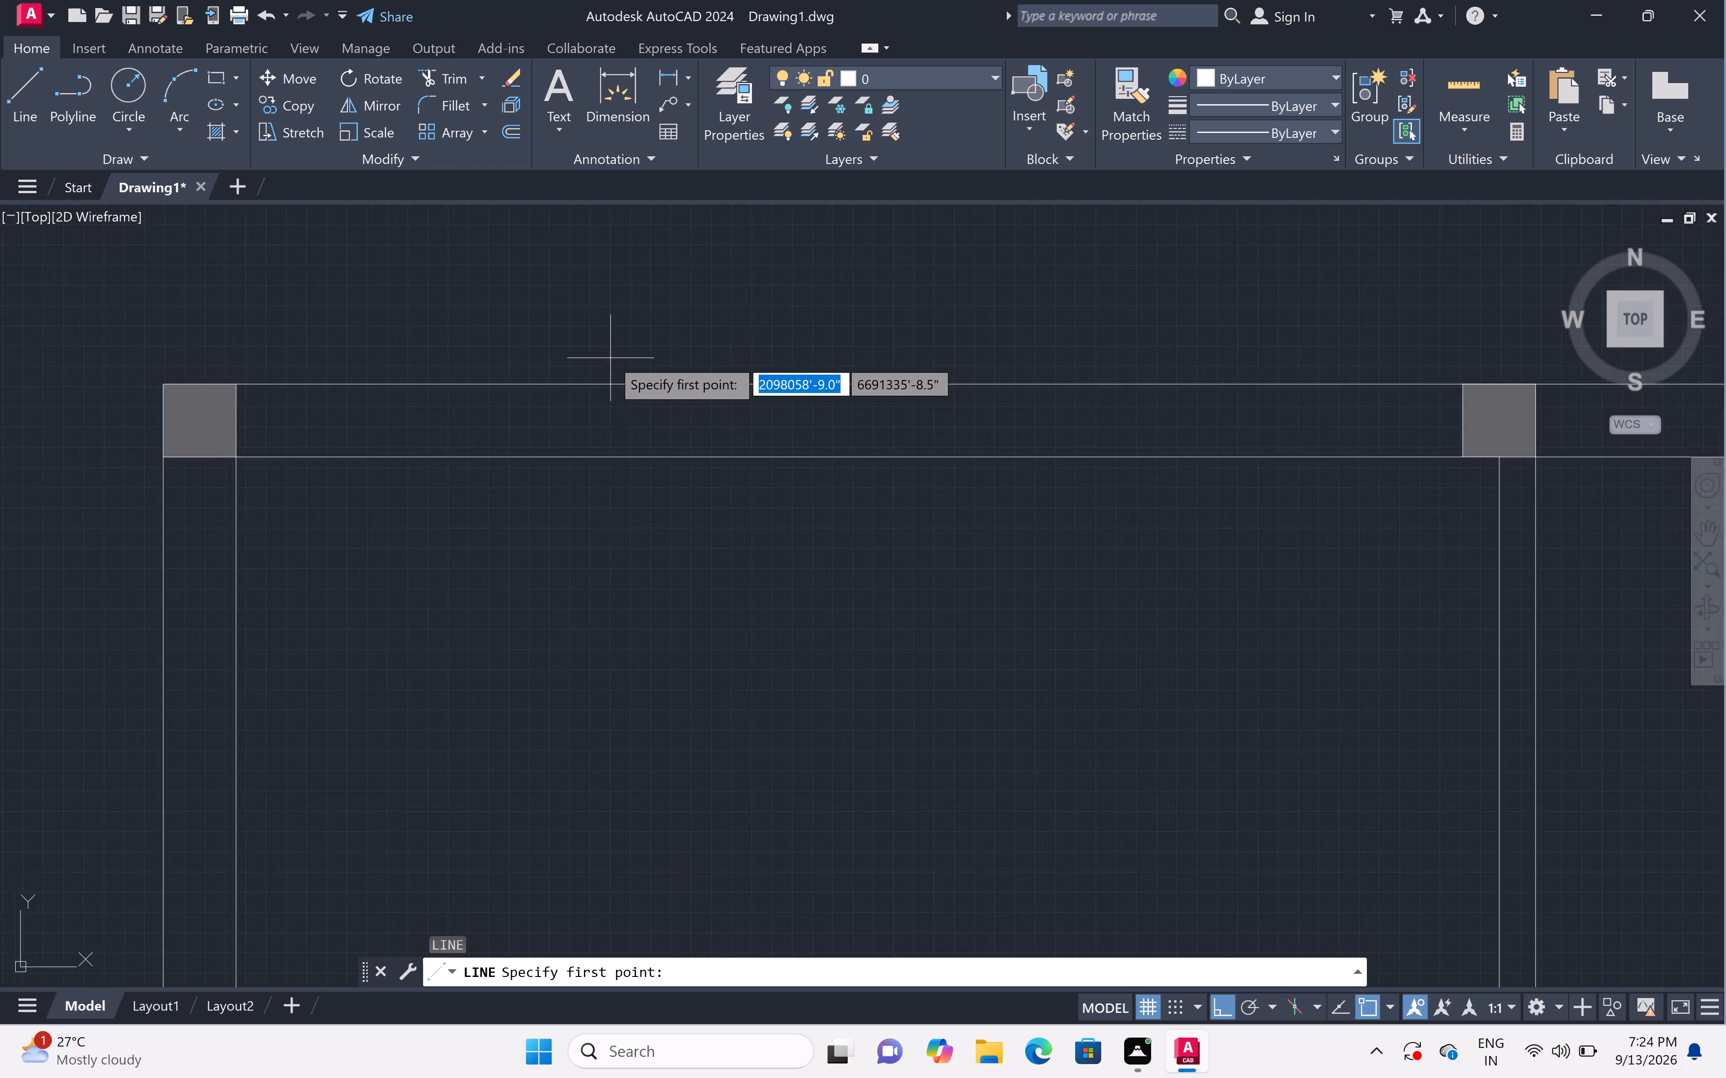
{"action": "scroll", "coordinate": [610, 358], "scroll_direction": "up", "scroll_amount": 2}
{"action": "scroll", "coordinate": [610, 358], "scroll_direction": "down", "scroll_amount": 2}
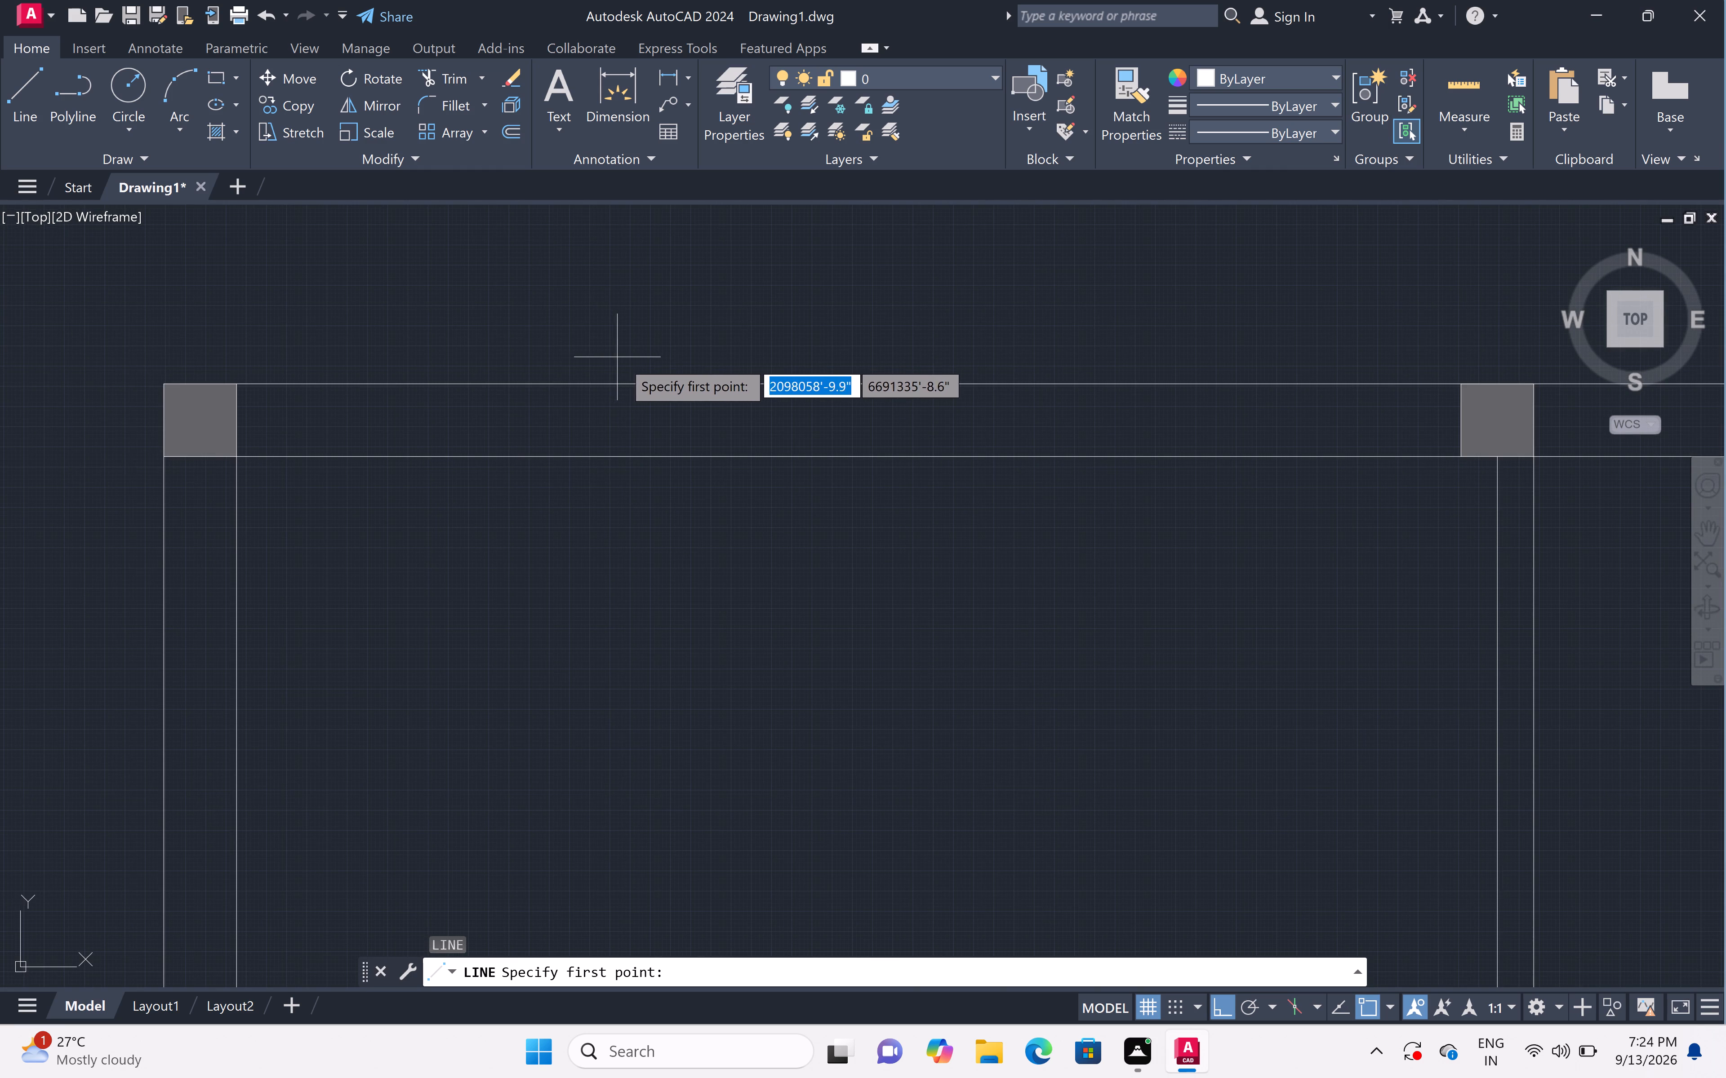
{"action": "scroll", "coordinate": [761, 347], "scroll_direction": "down", "scroll_amount": 1}
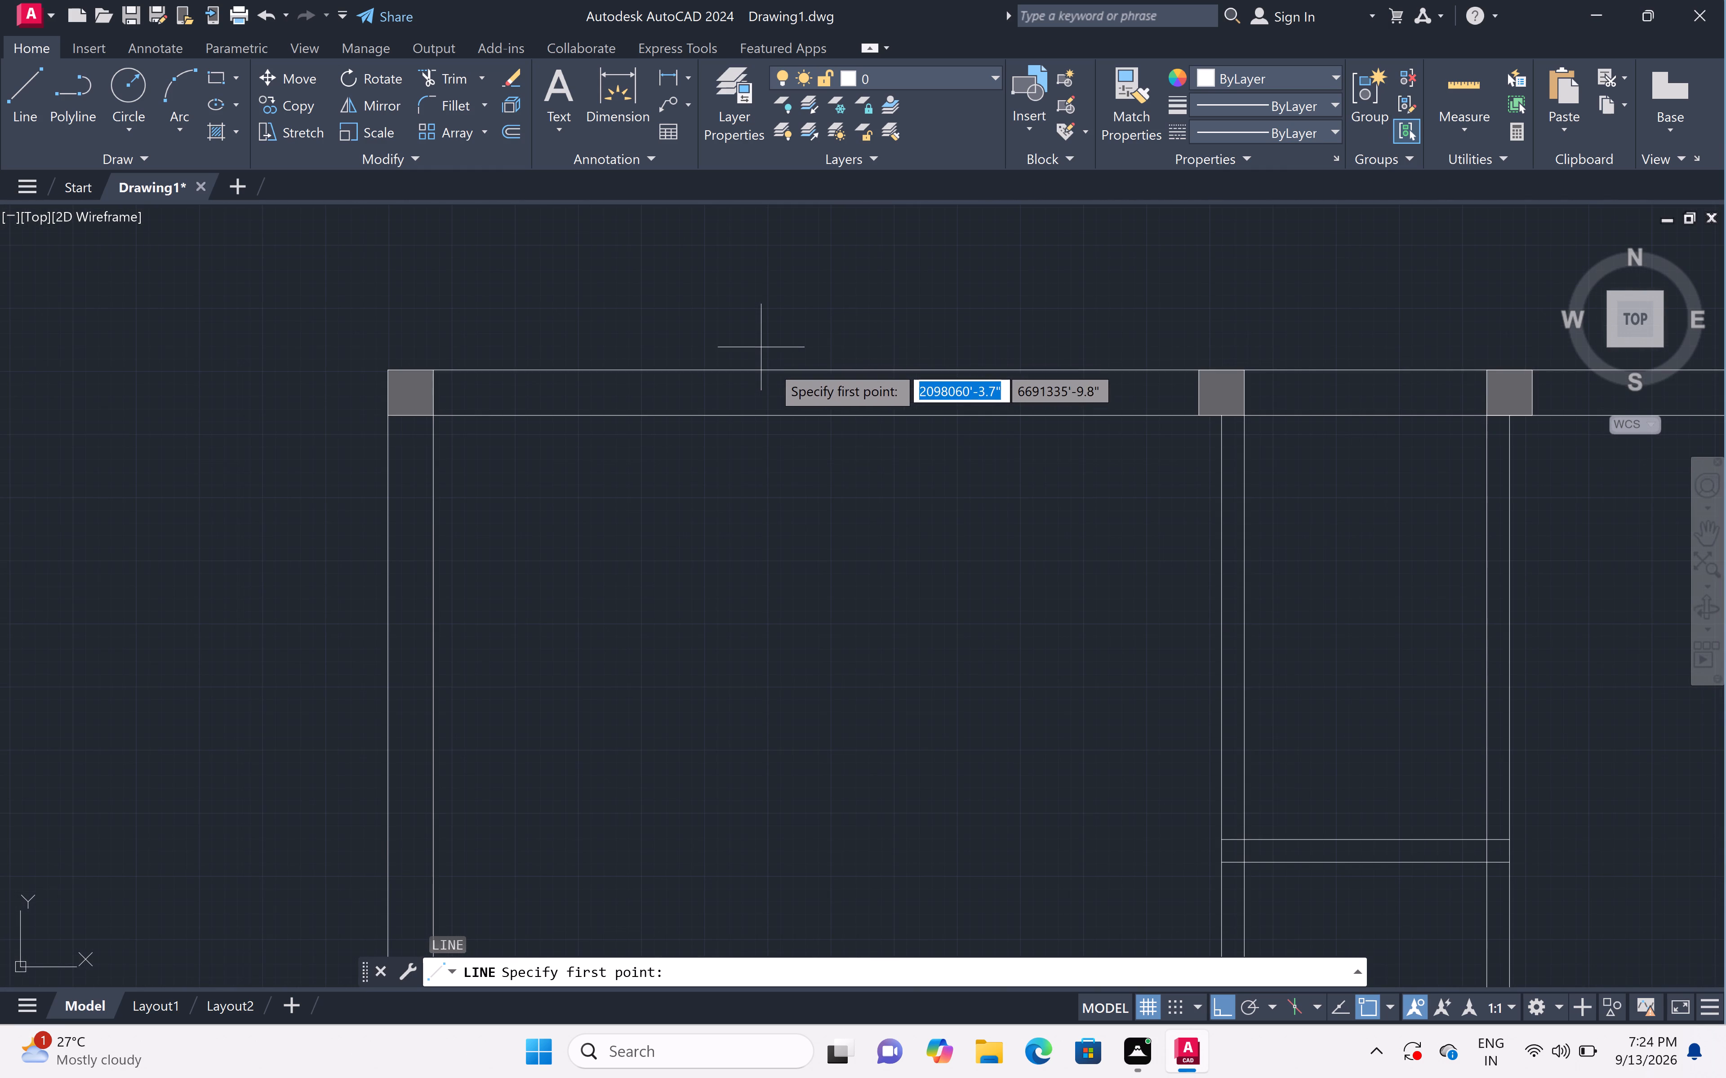
{"action": "scroll", "coordinate": [780, 467], "scroll_direction": "down", "scroll_amount": 2}
{"action": "scroll", "coordinate": [773, 388], "scroll_direction": "up", "scroll_amount": 2}
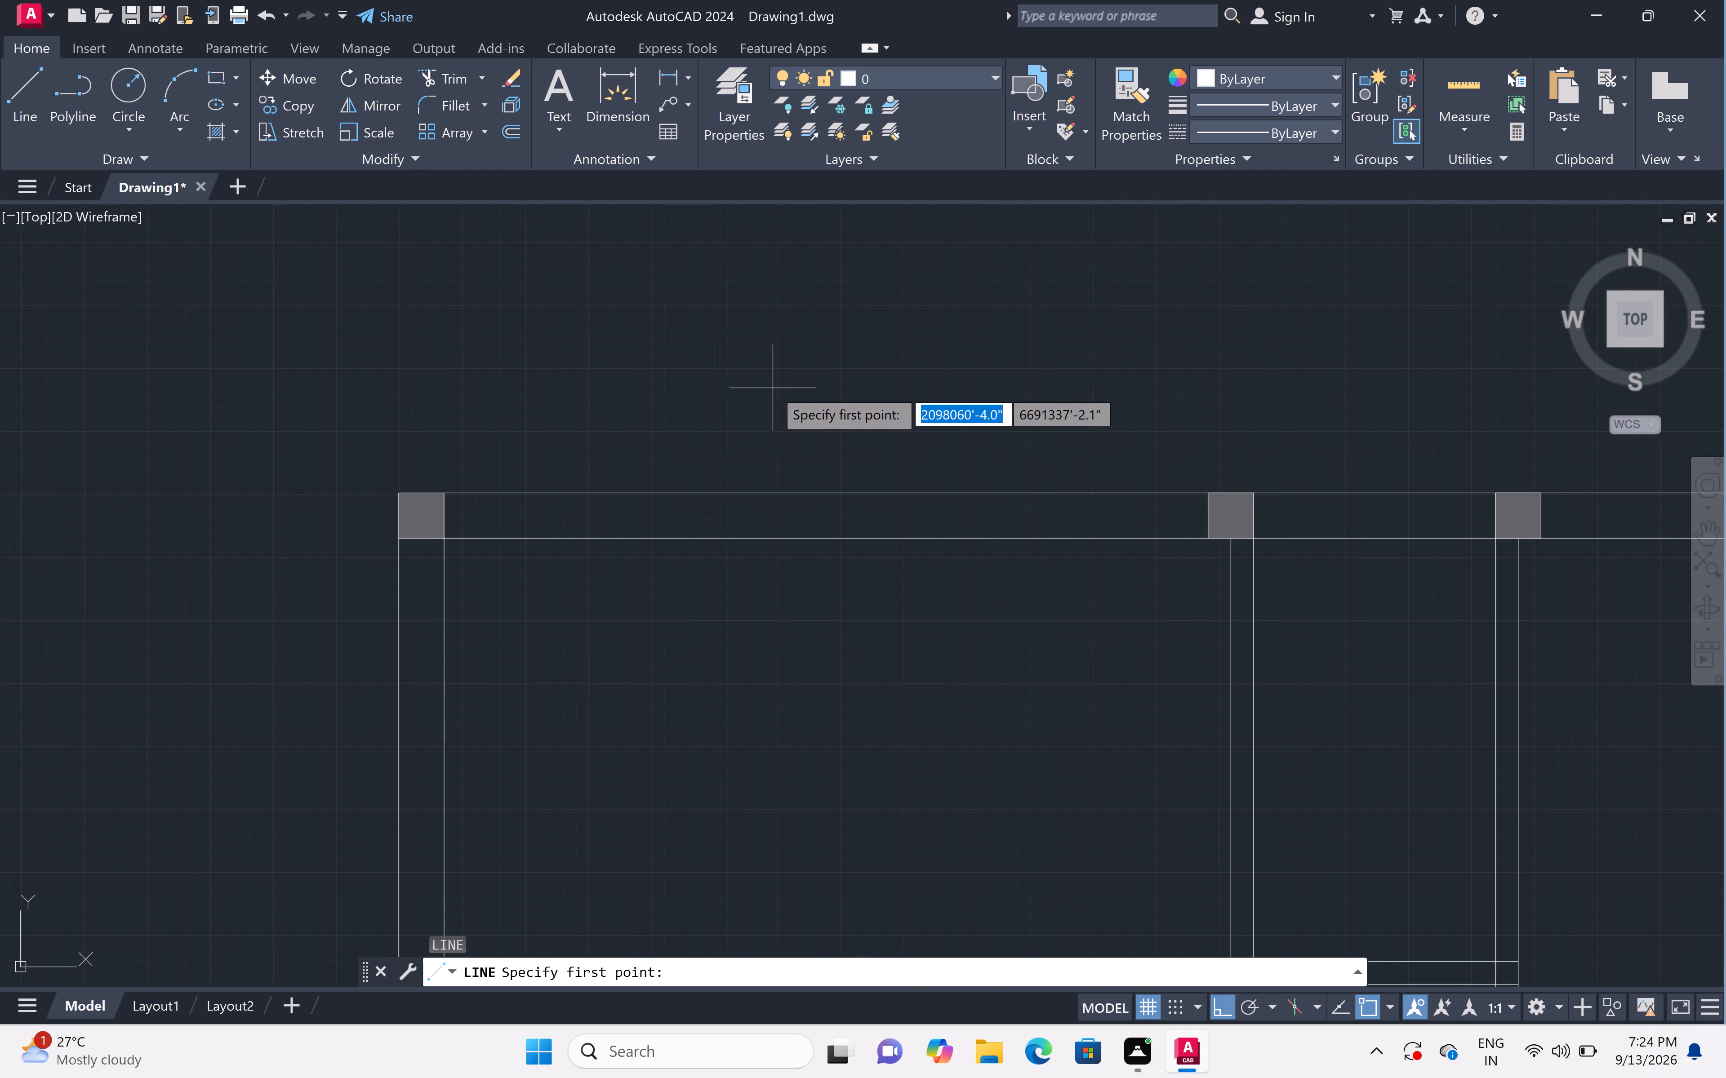
{"action": "middle_click", "coordinate": [762, 553]}
{"action": "middle_click_drag", "start_coordinate": [792, 545], "coordinate": [811, 460]}
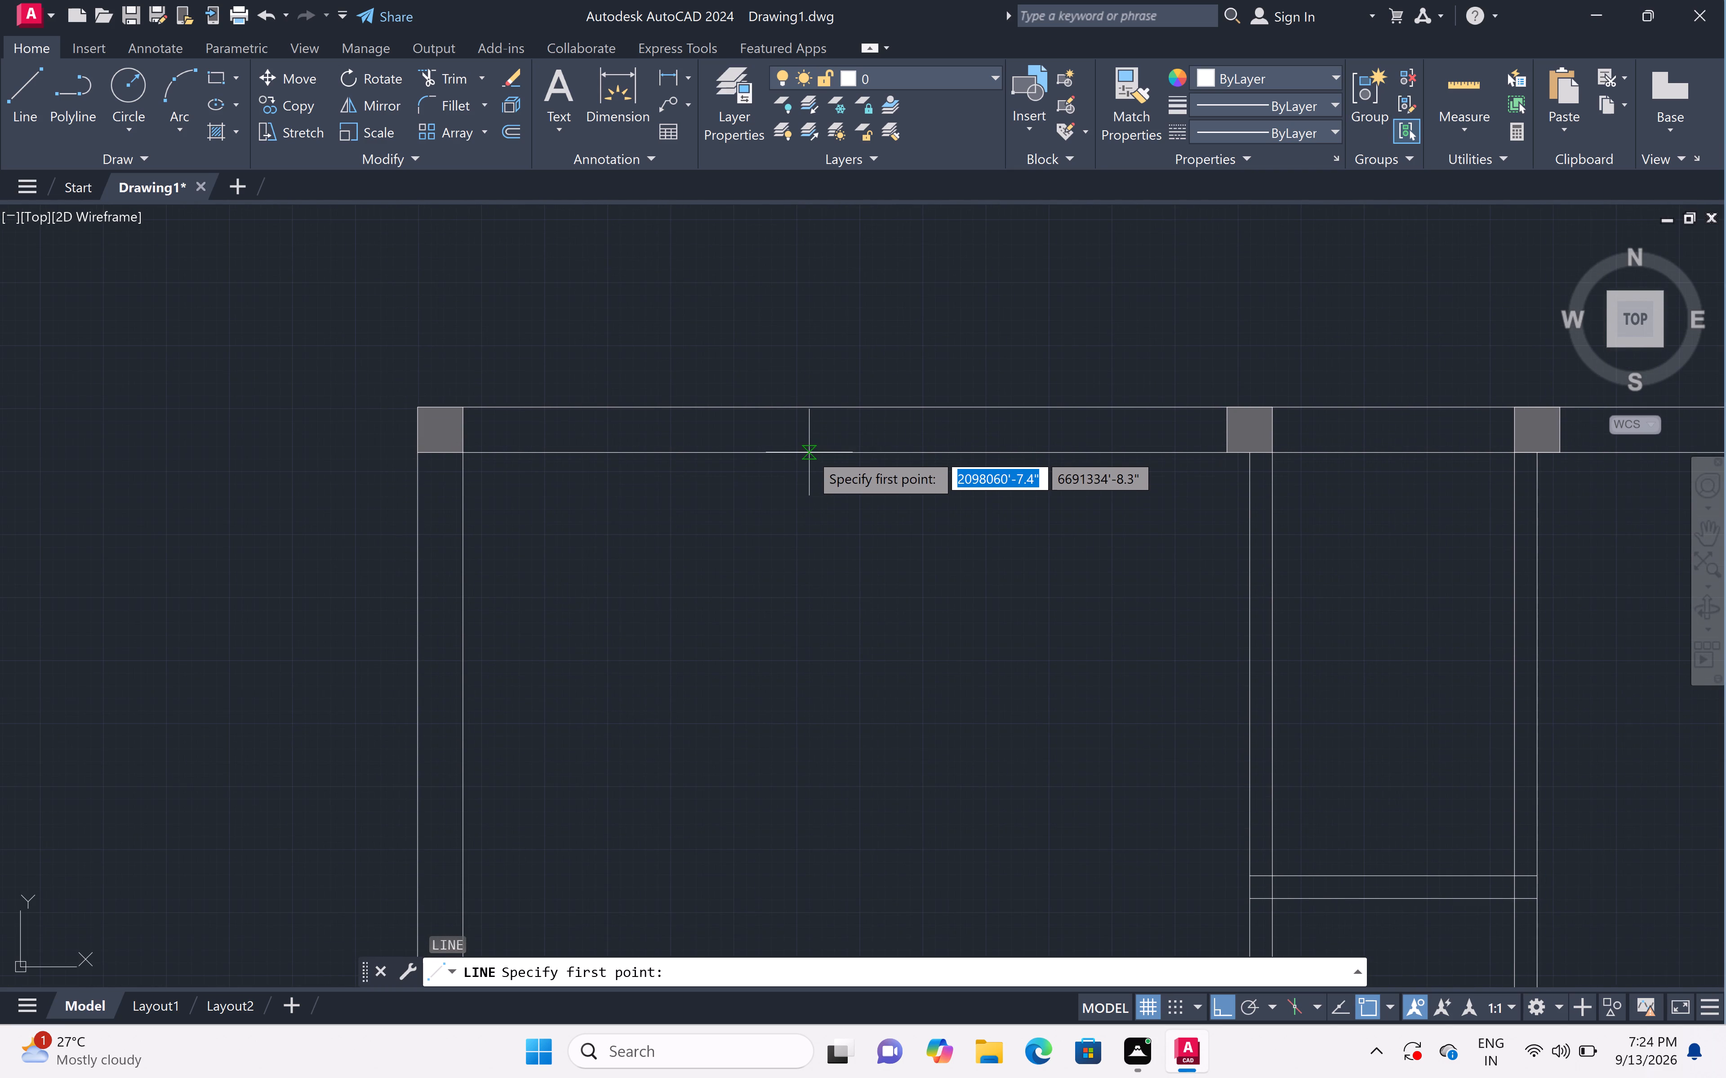
{"action": "scroll", "coordinate": [809, 454], "scroll_direction": "down", "scroll_amount": 1}
{"action": "scroll", "coordinate": [809, 455], "scroll_direction": "up", "scroll_amount": 1}
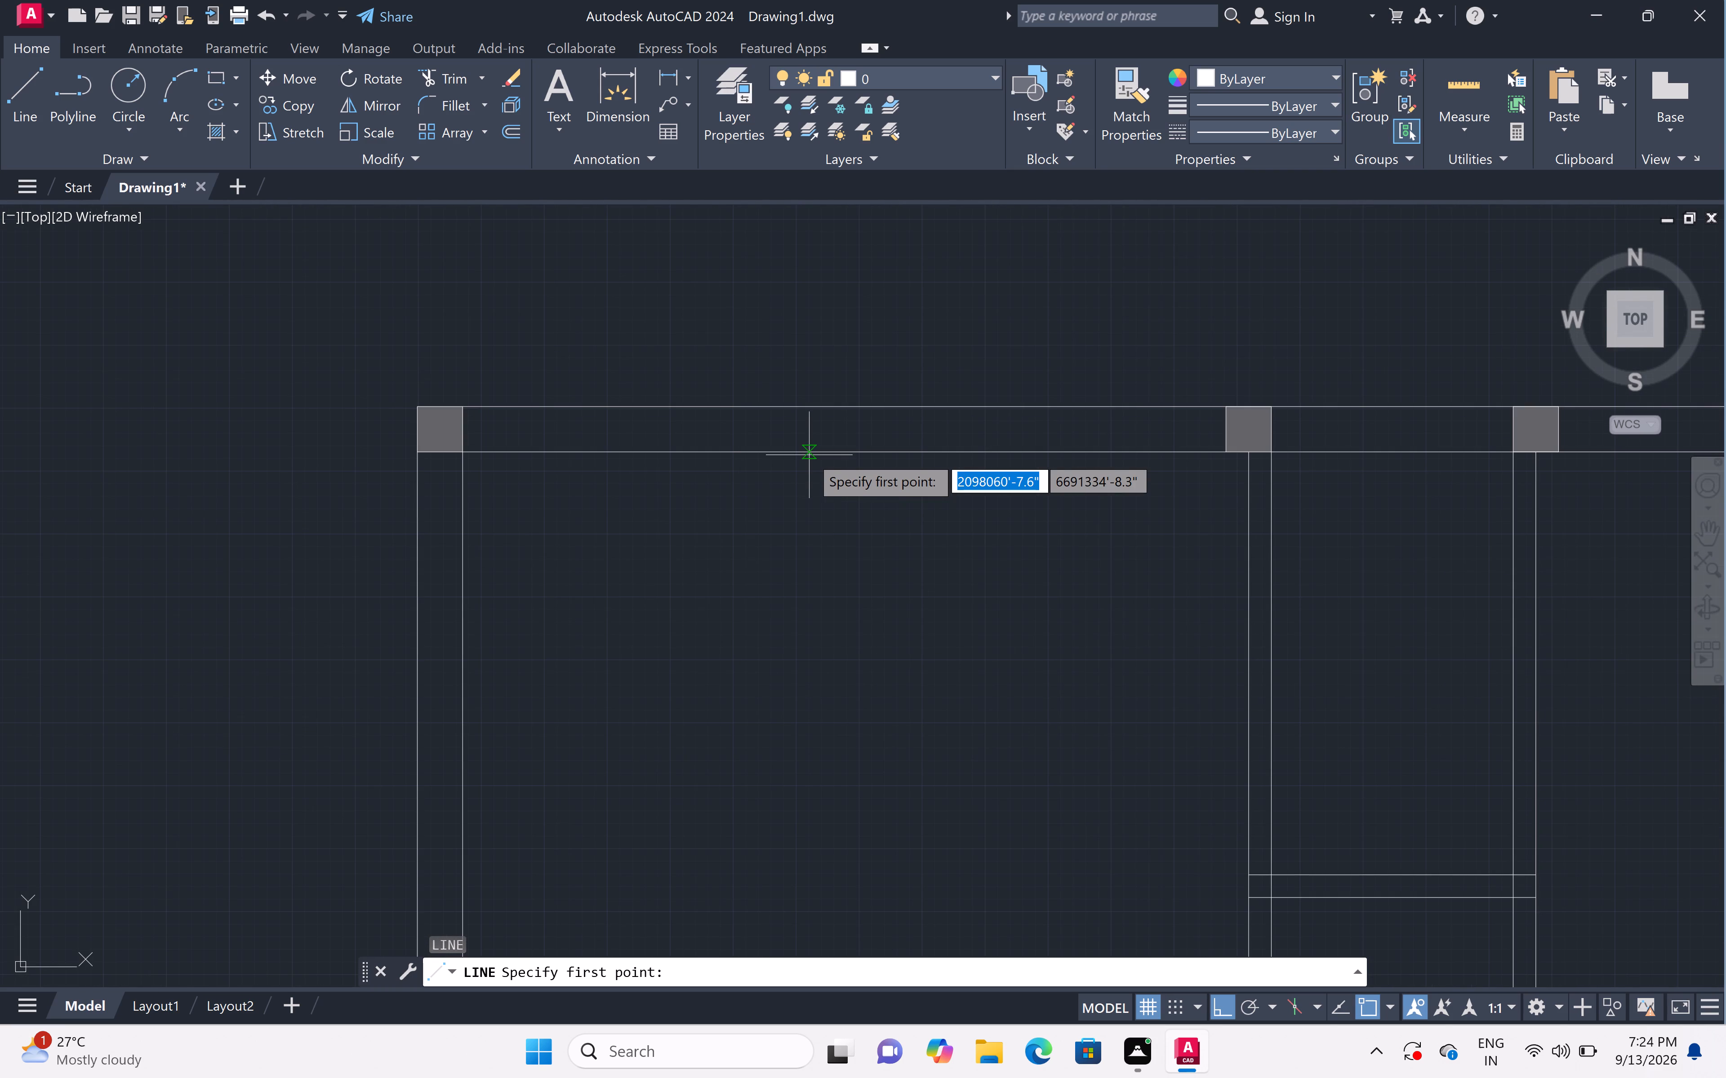
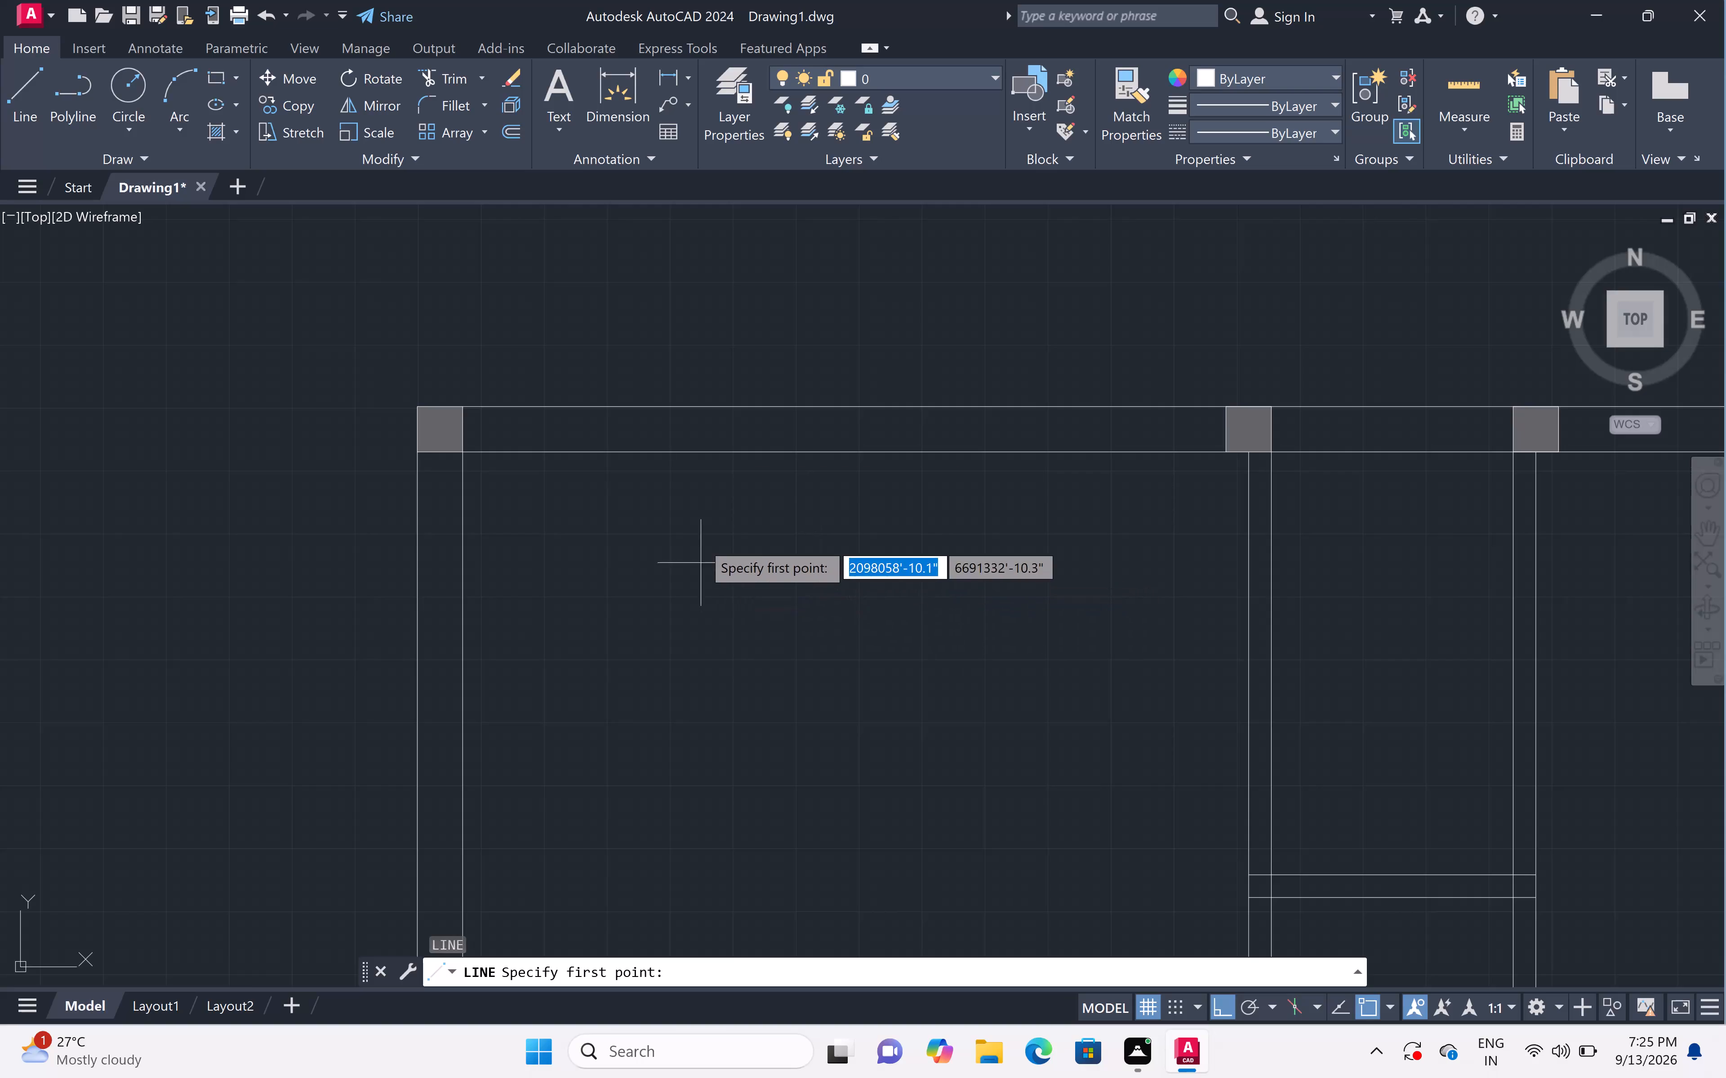
Draw a 5' long window outline across the full wall thickness in the northwest room's north wall, between the two columns.
{"action": "double_click", "coordinate": [646, 407]}
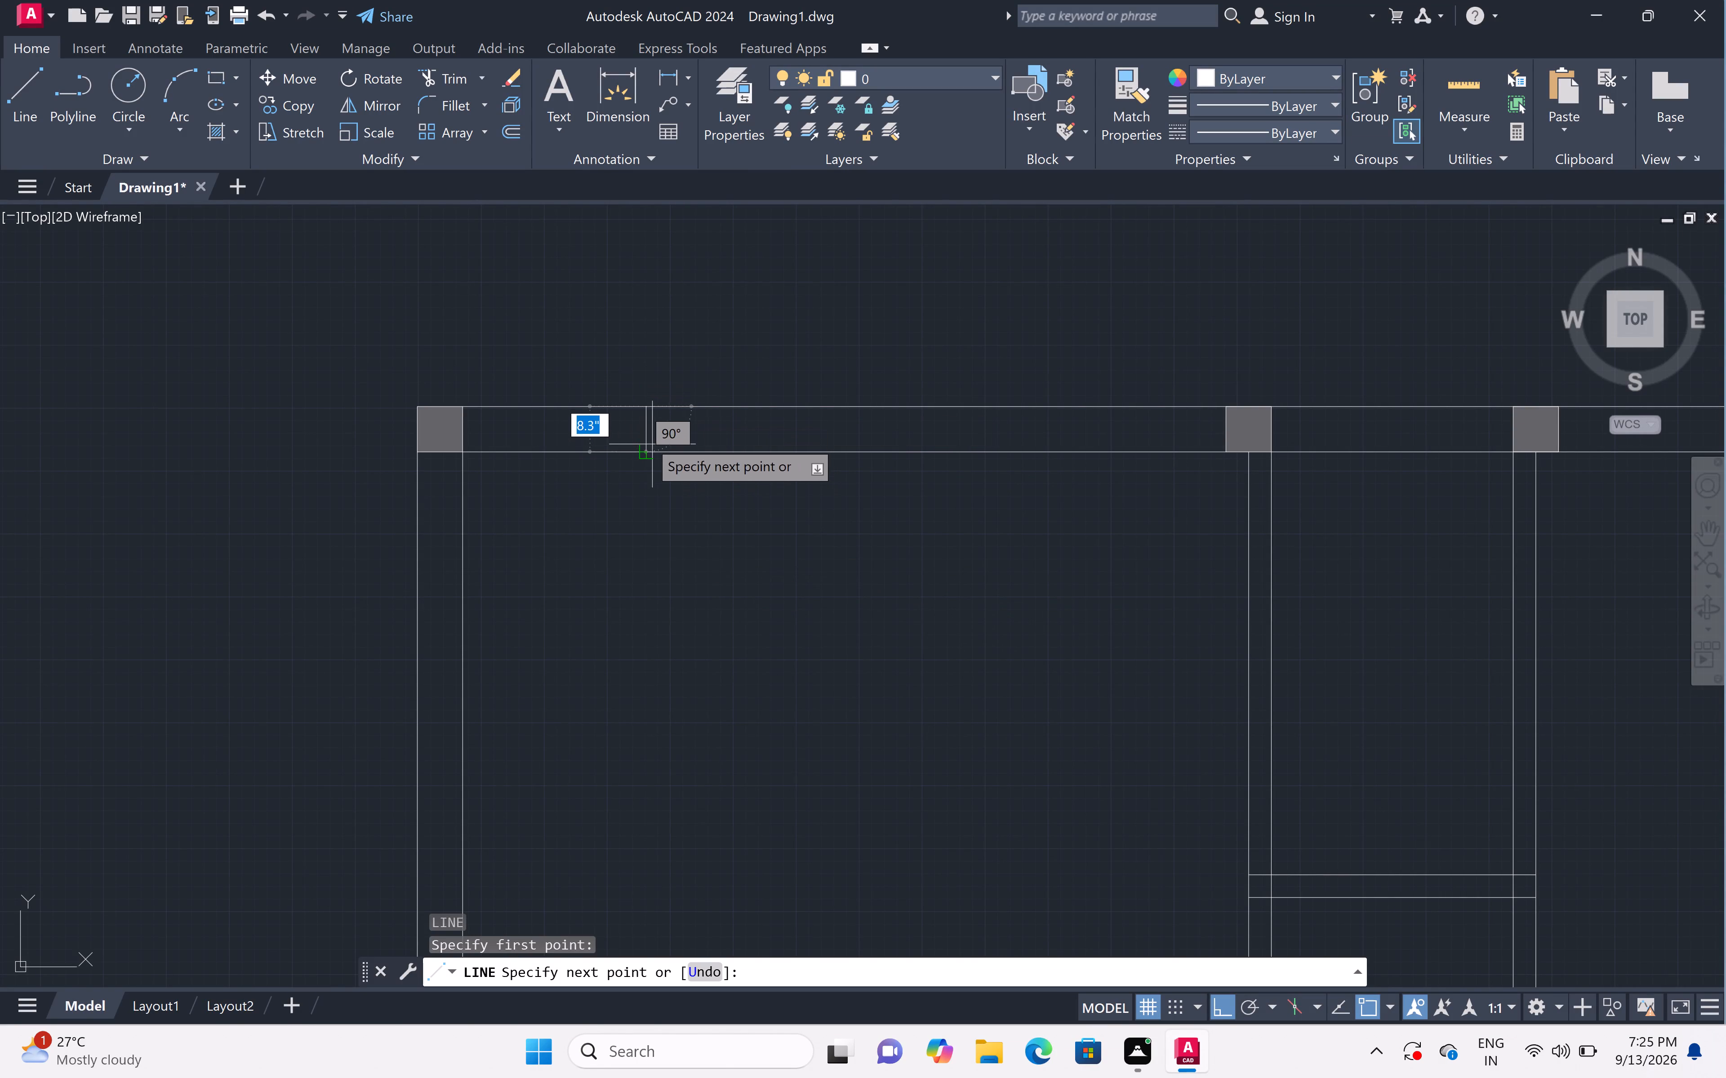
{"action": "left_click", "coordinate": [642, 449]}
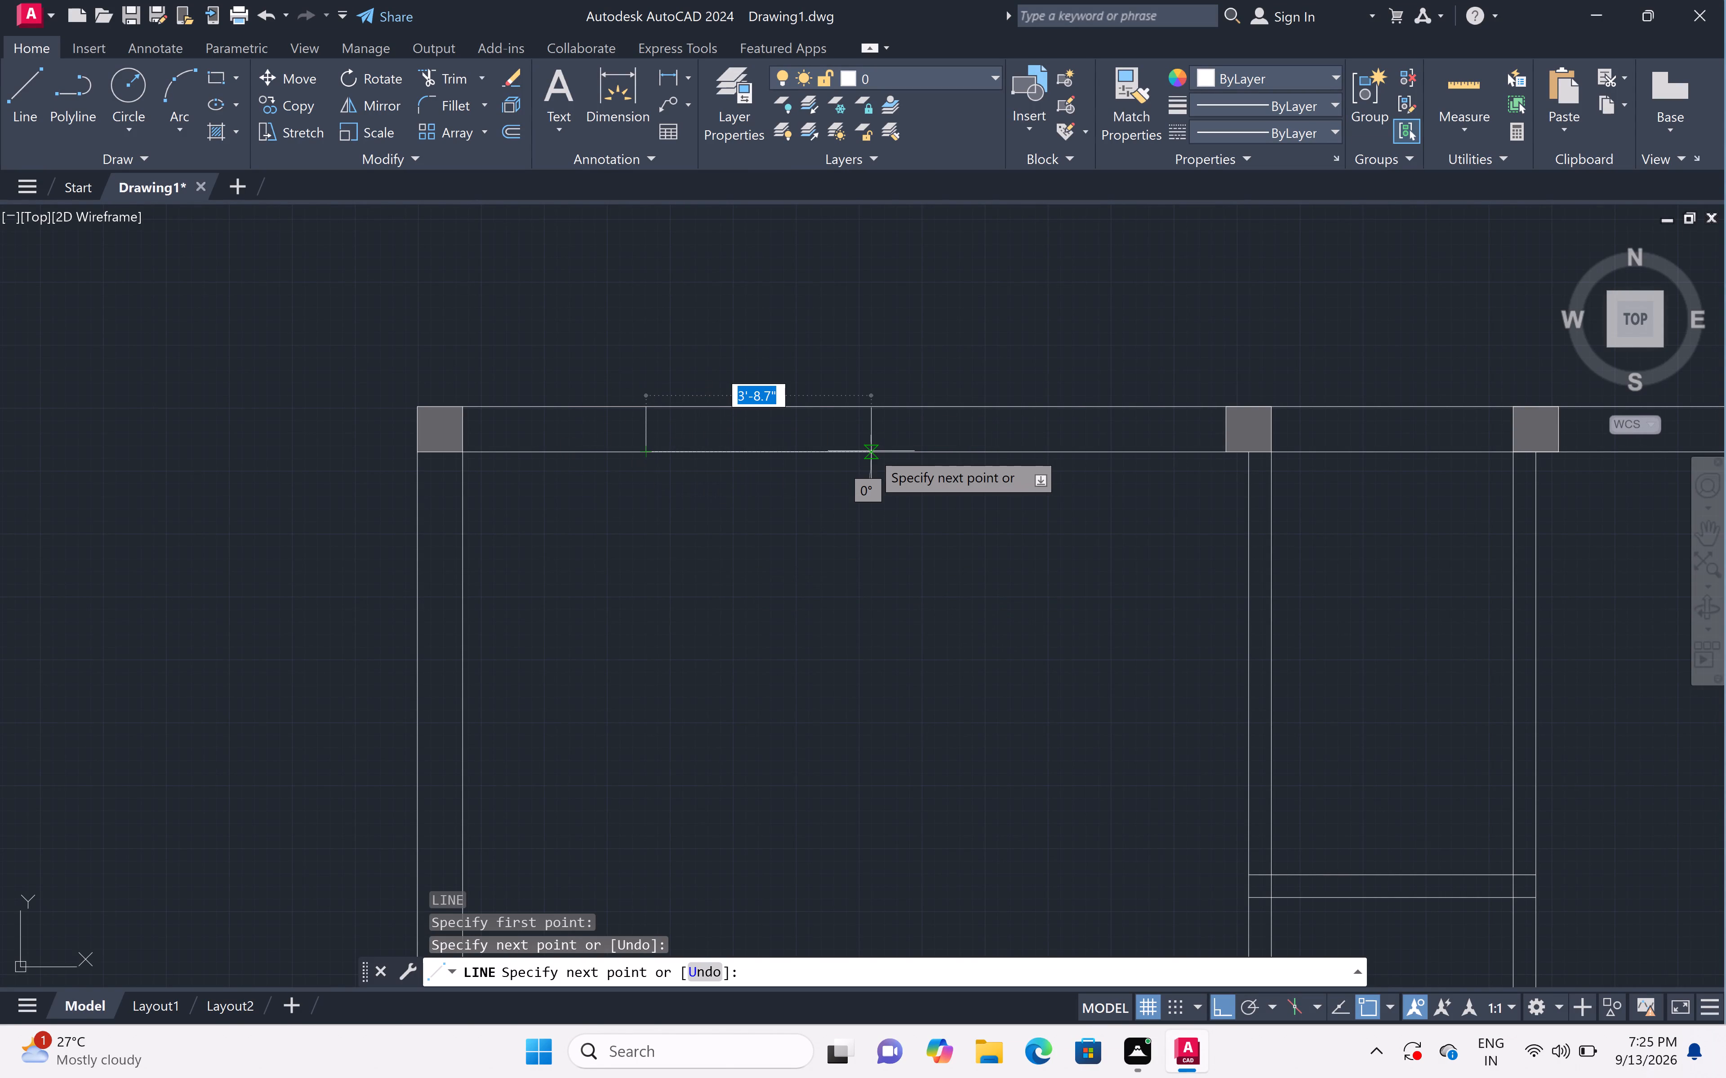
{"action": "key", "text": "5"}
{"action": "key", "text": "apostrophe"}
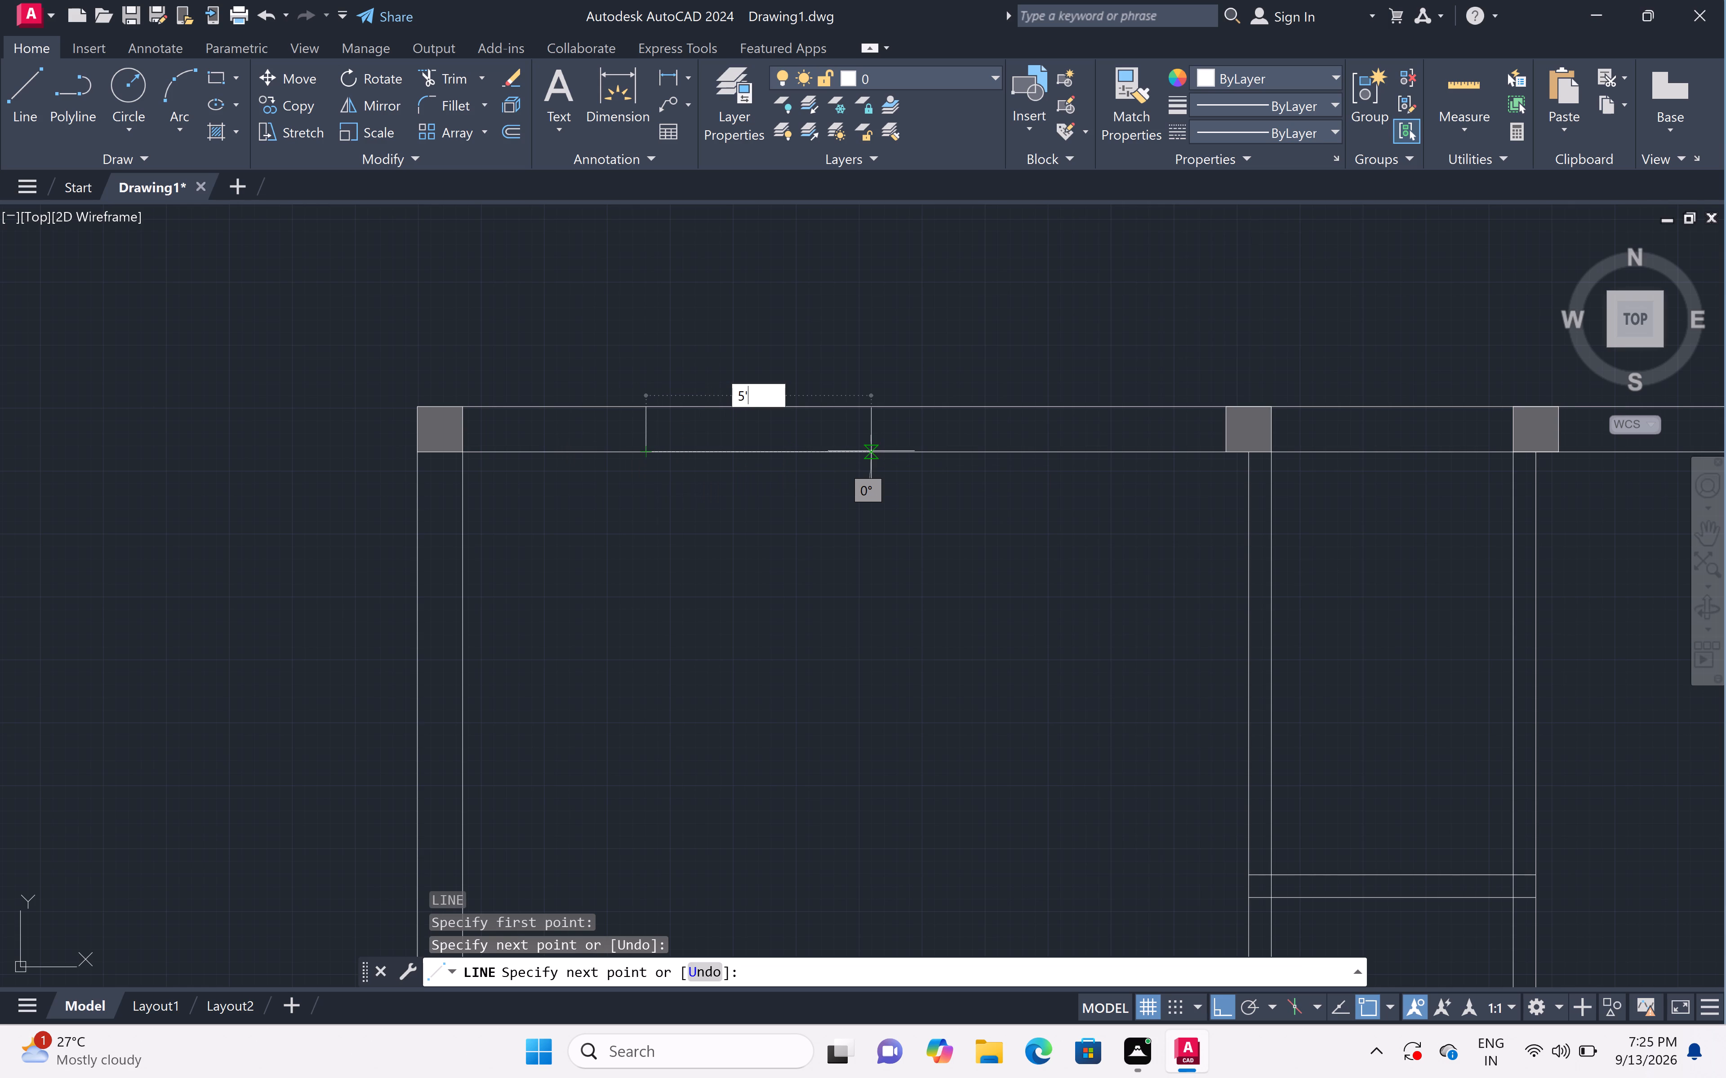
{"action": "key", "text": "space"}
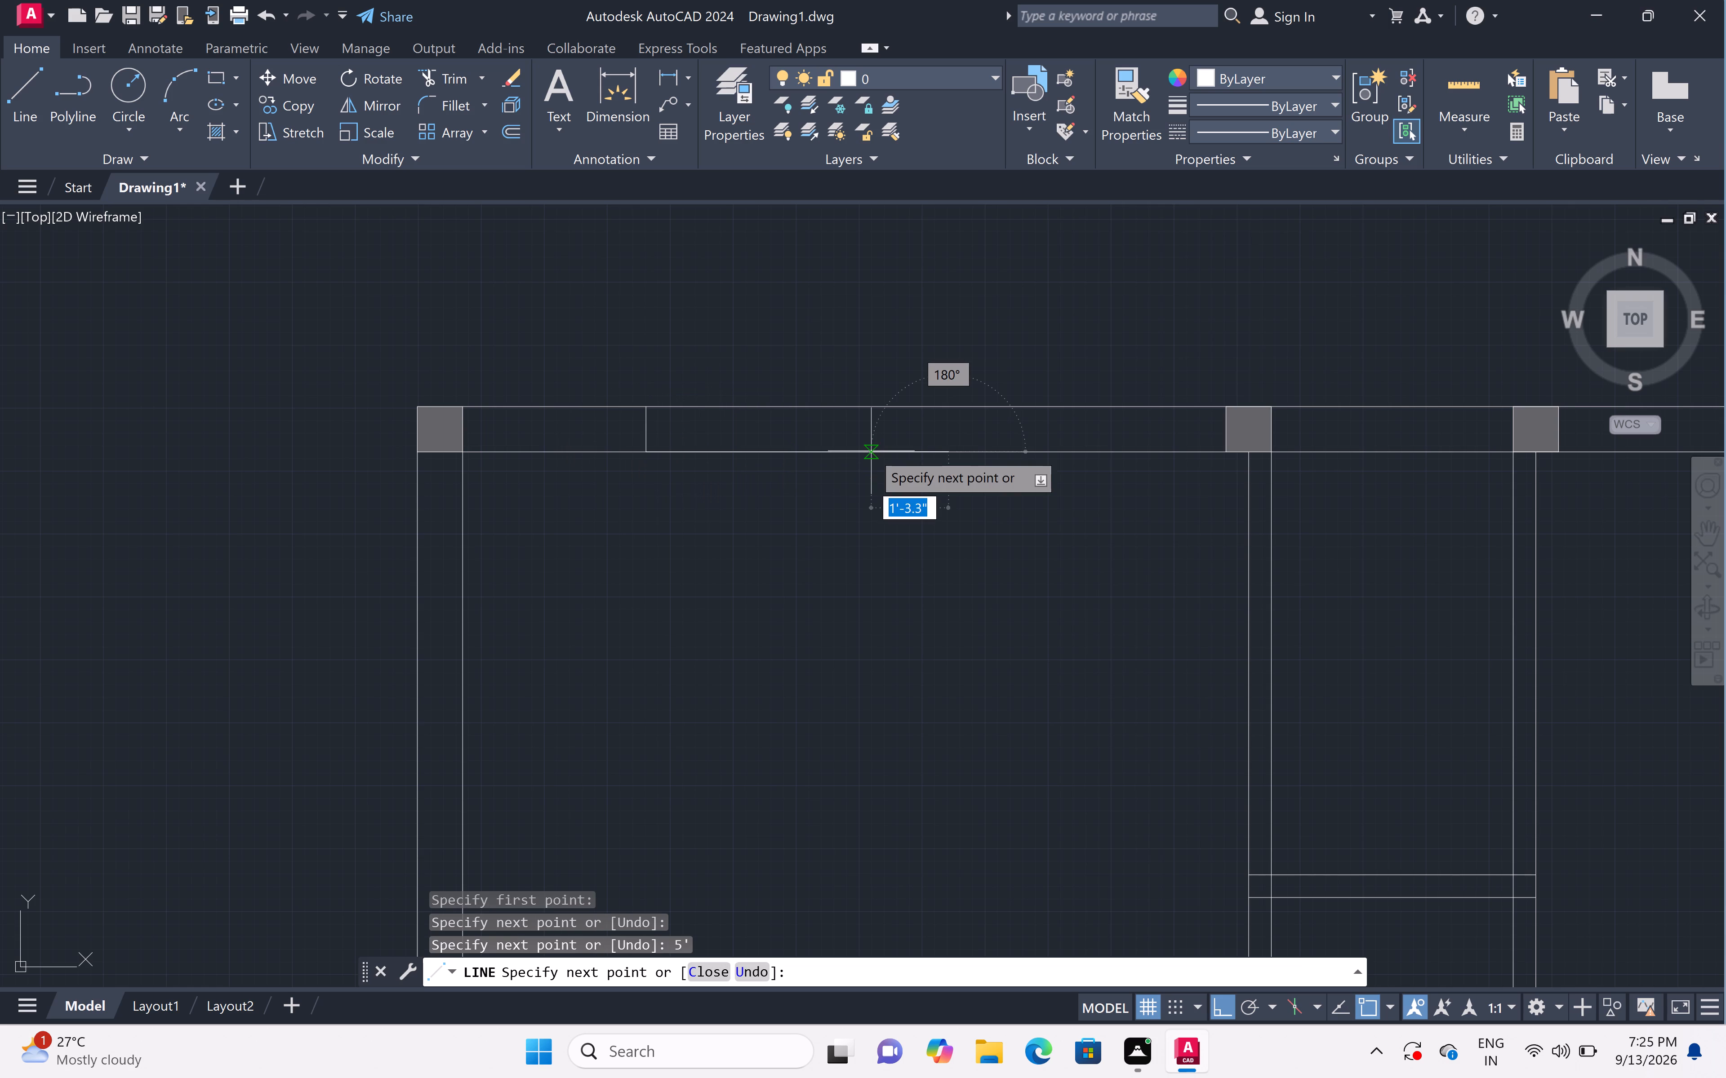
{"action": "scroll", "coordinate": [871, 451], "scroll_direction": "up", "scroll_amount": 1}
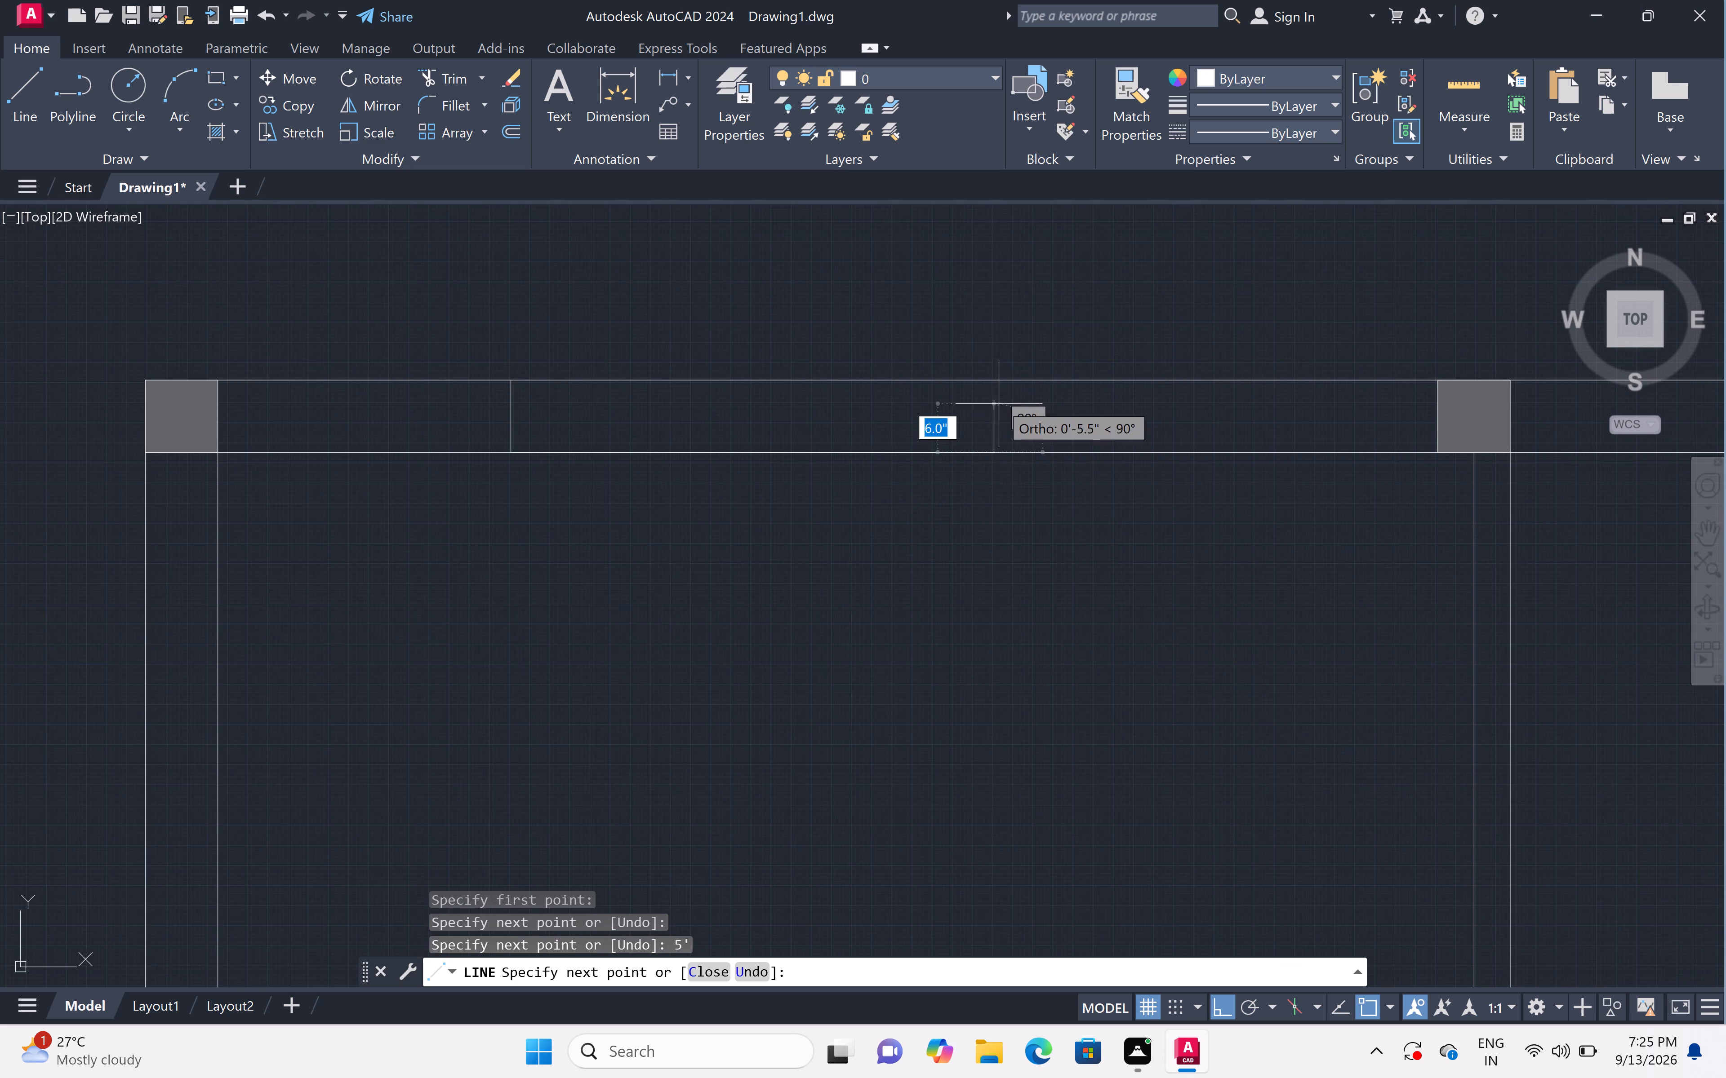
{"action": "double_click", "coordinate": [993, 382]}
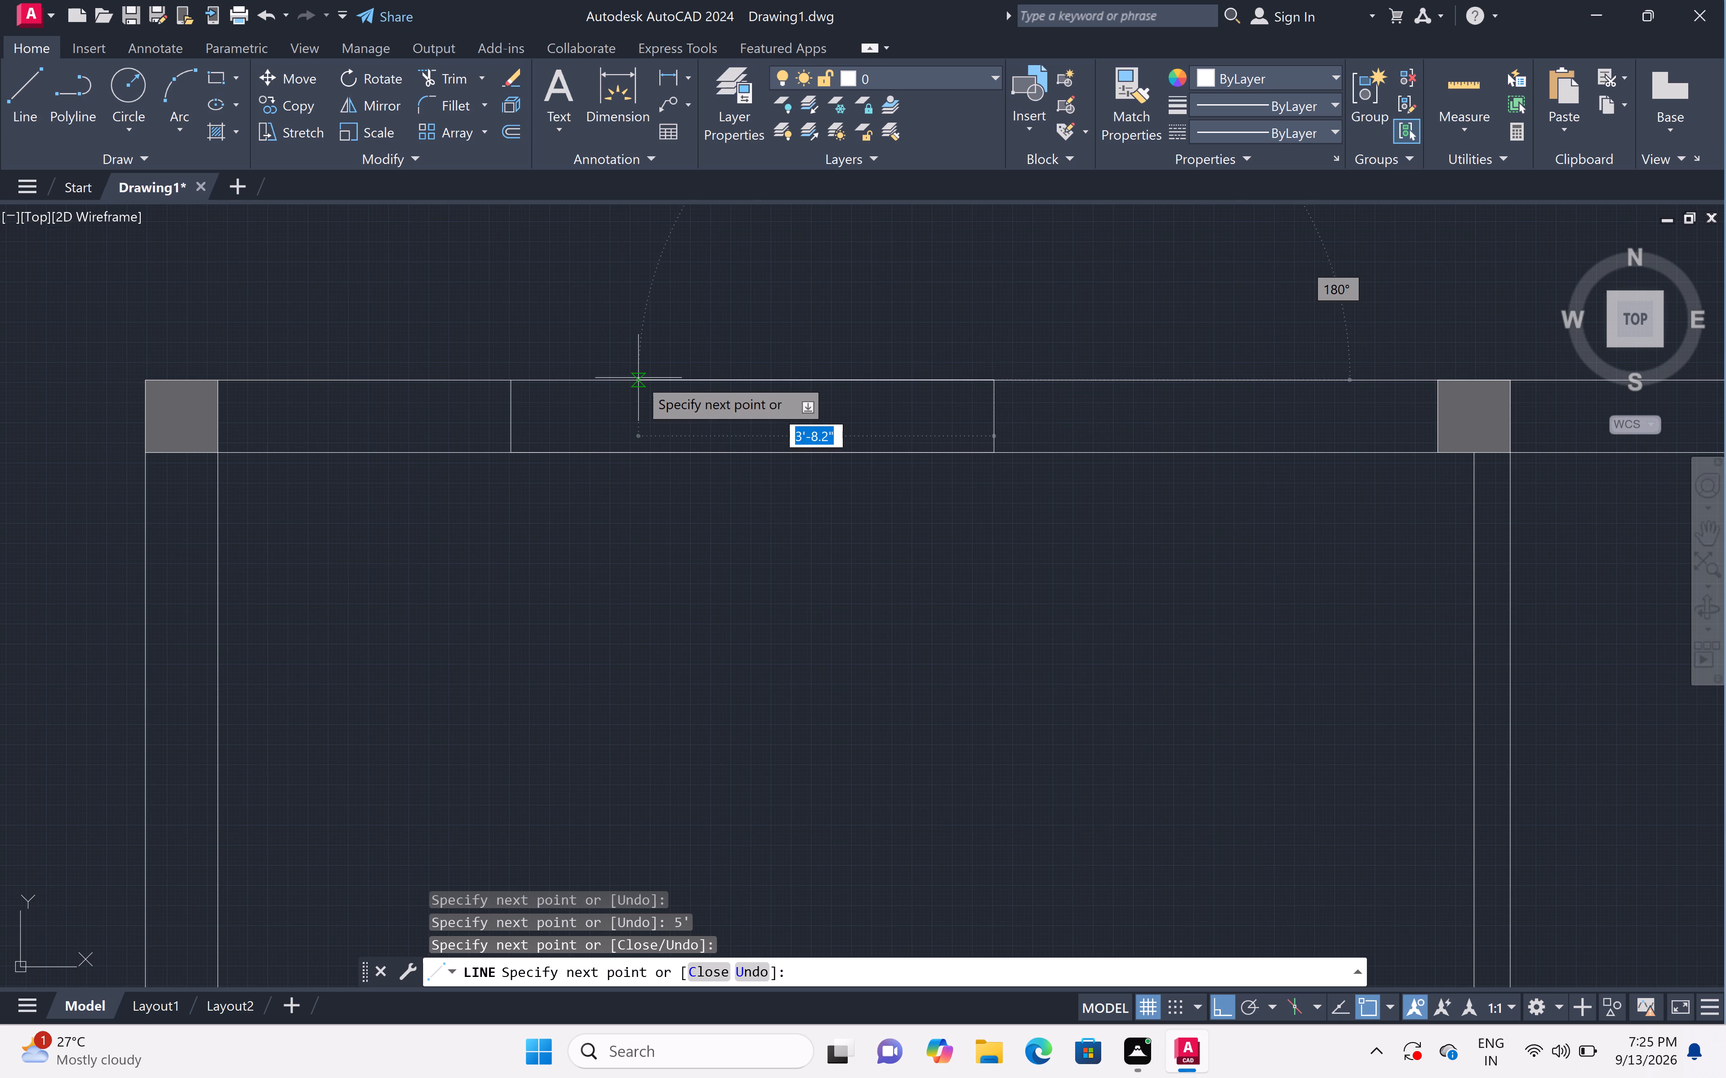
{"action": "left_click", "coordinate": [507, 381]}
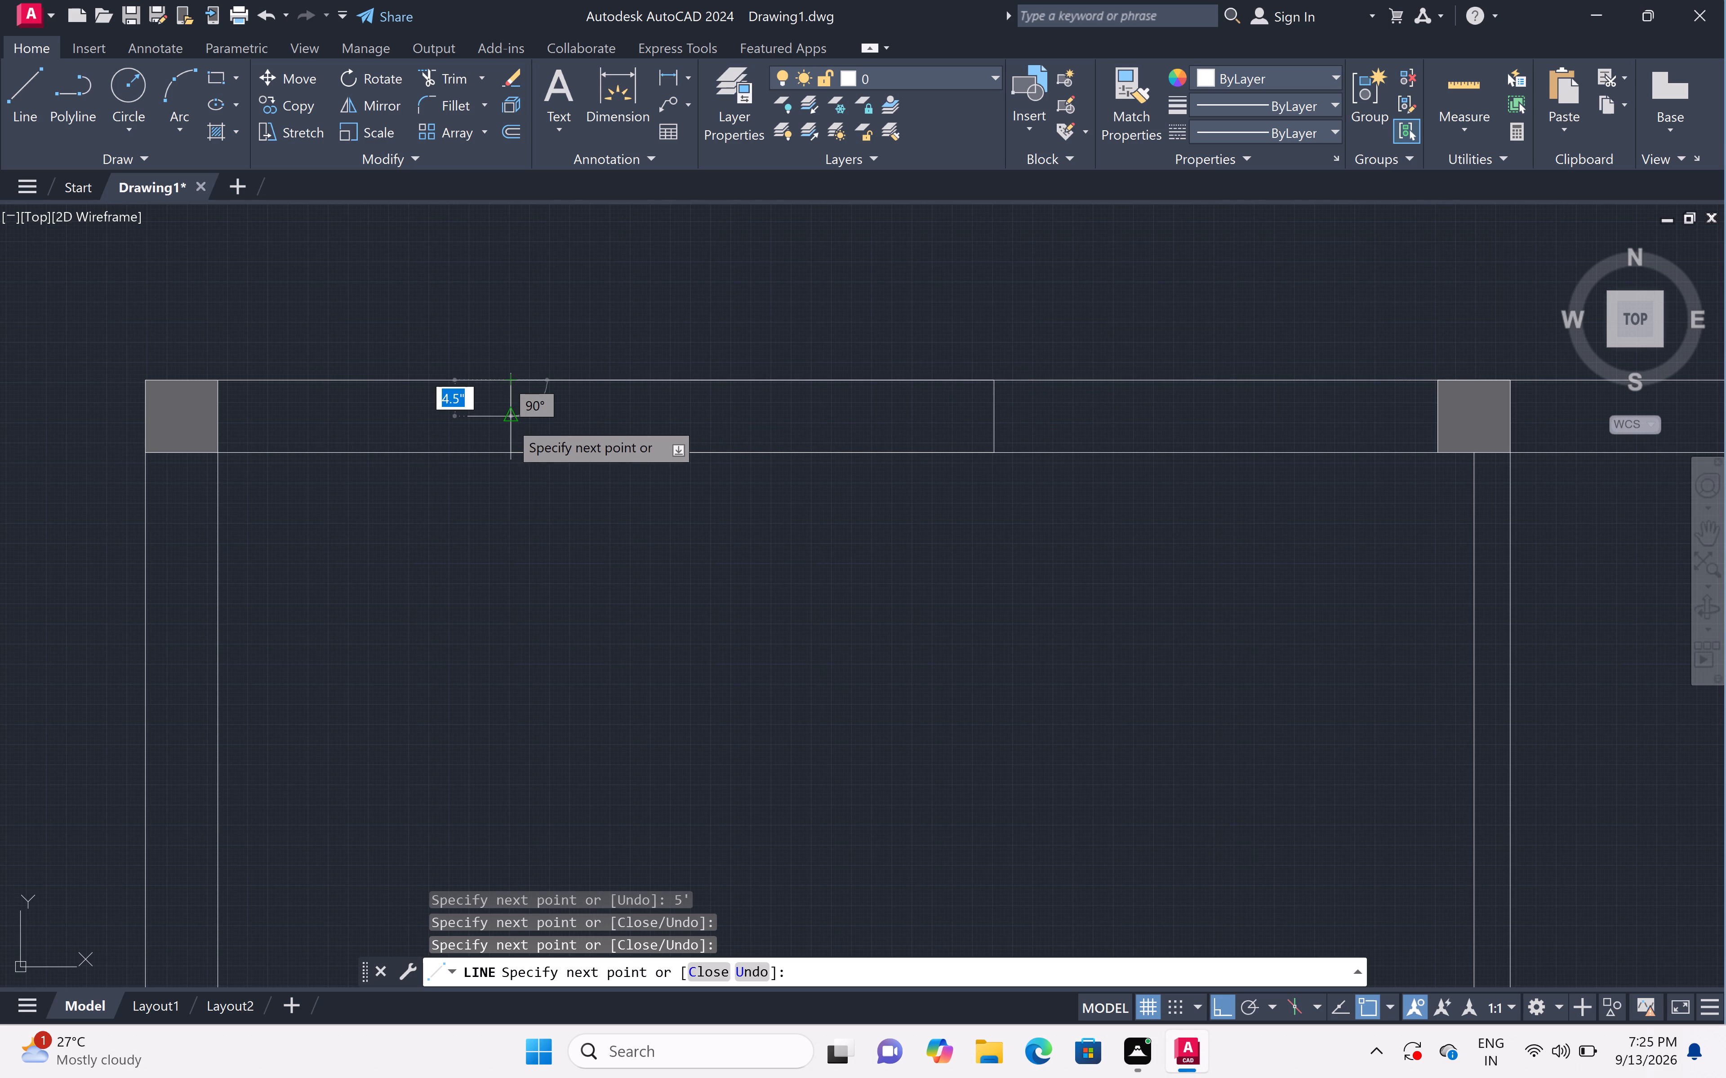
Draw the window's centre line between the midpoints of its two end lines and finish the line.
{"action": "left_click", "coordinate": [509, 421]}
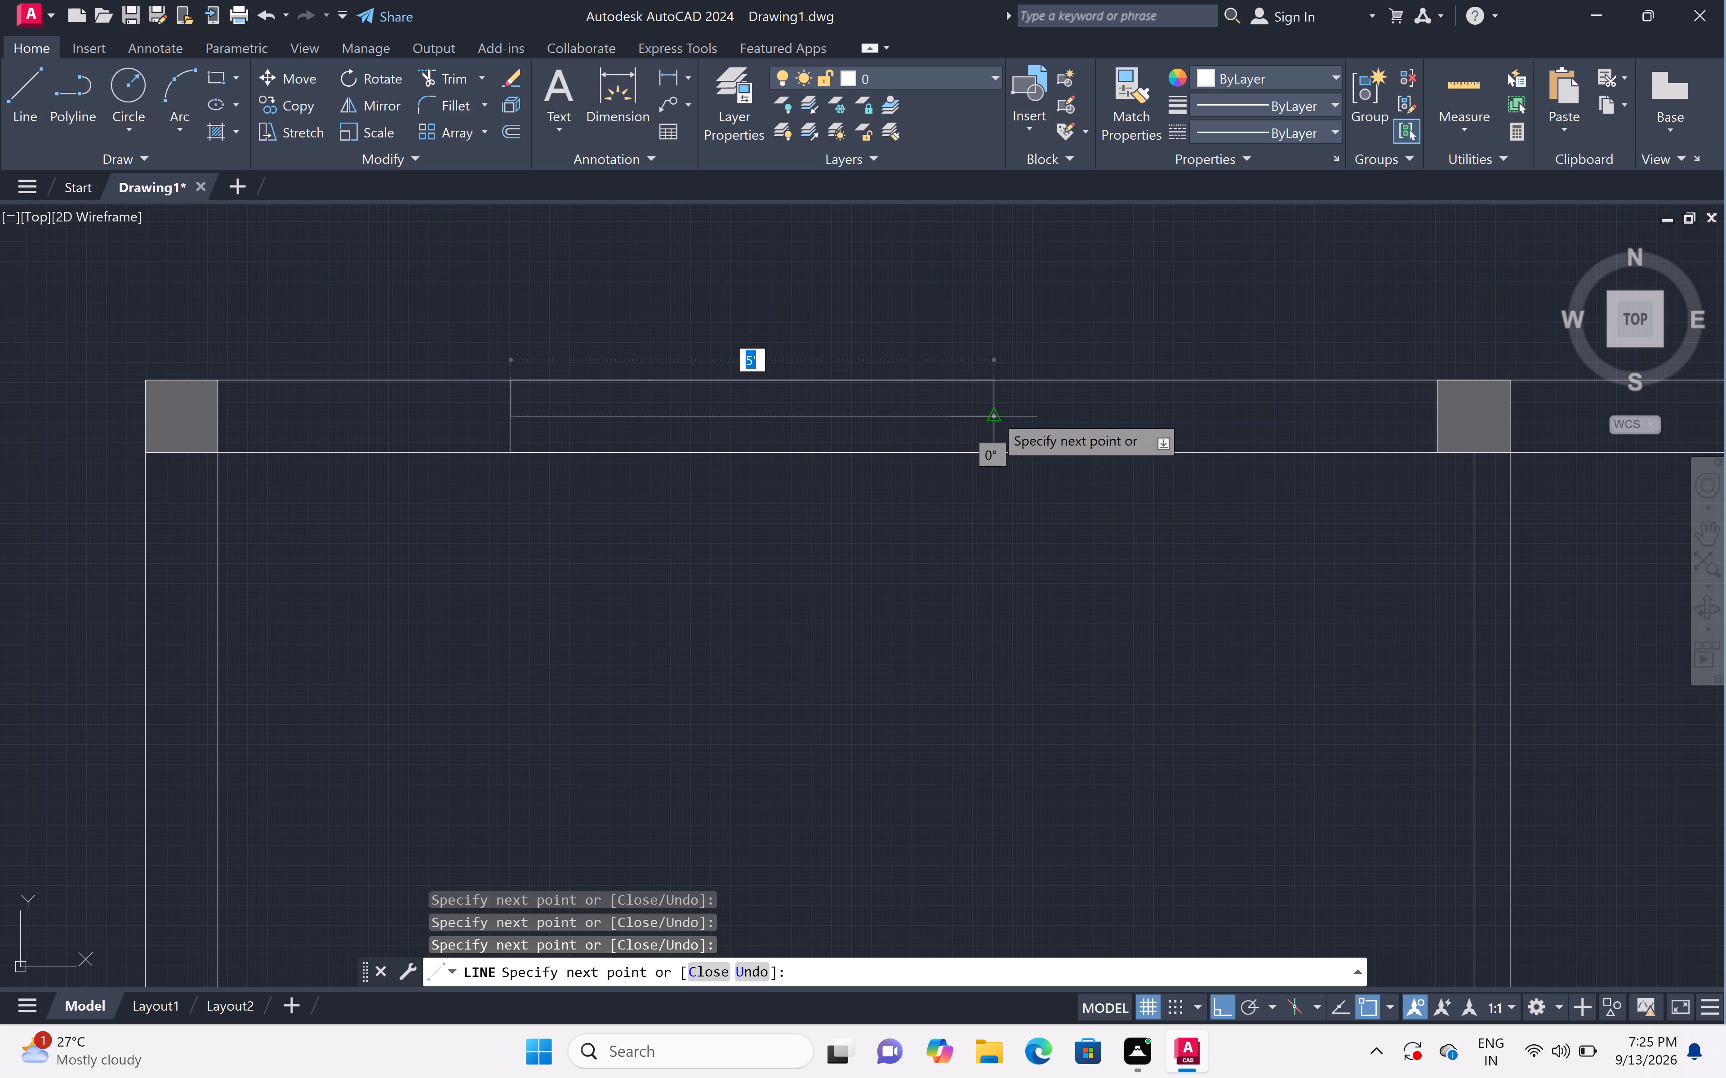
{"action": "left_click", "coordinate": [993, 414]}
{"action": "key", "text": "space"}
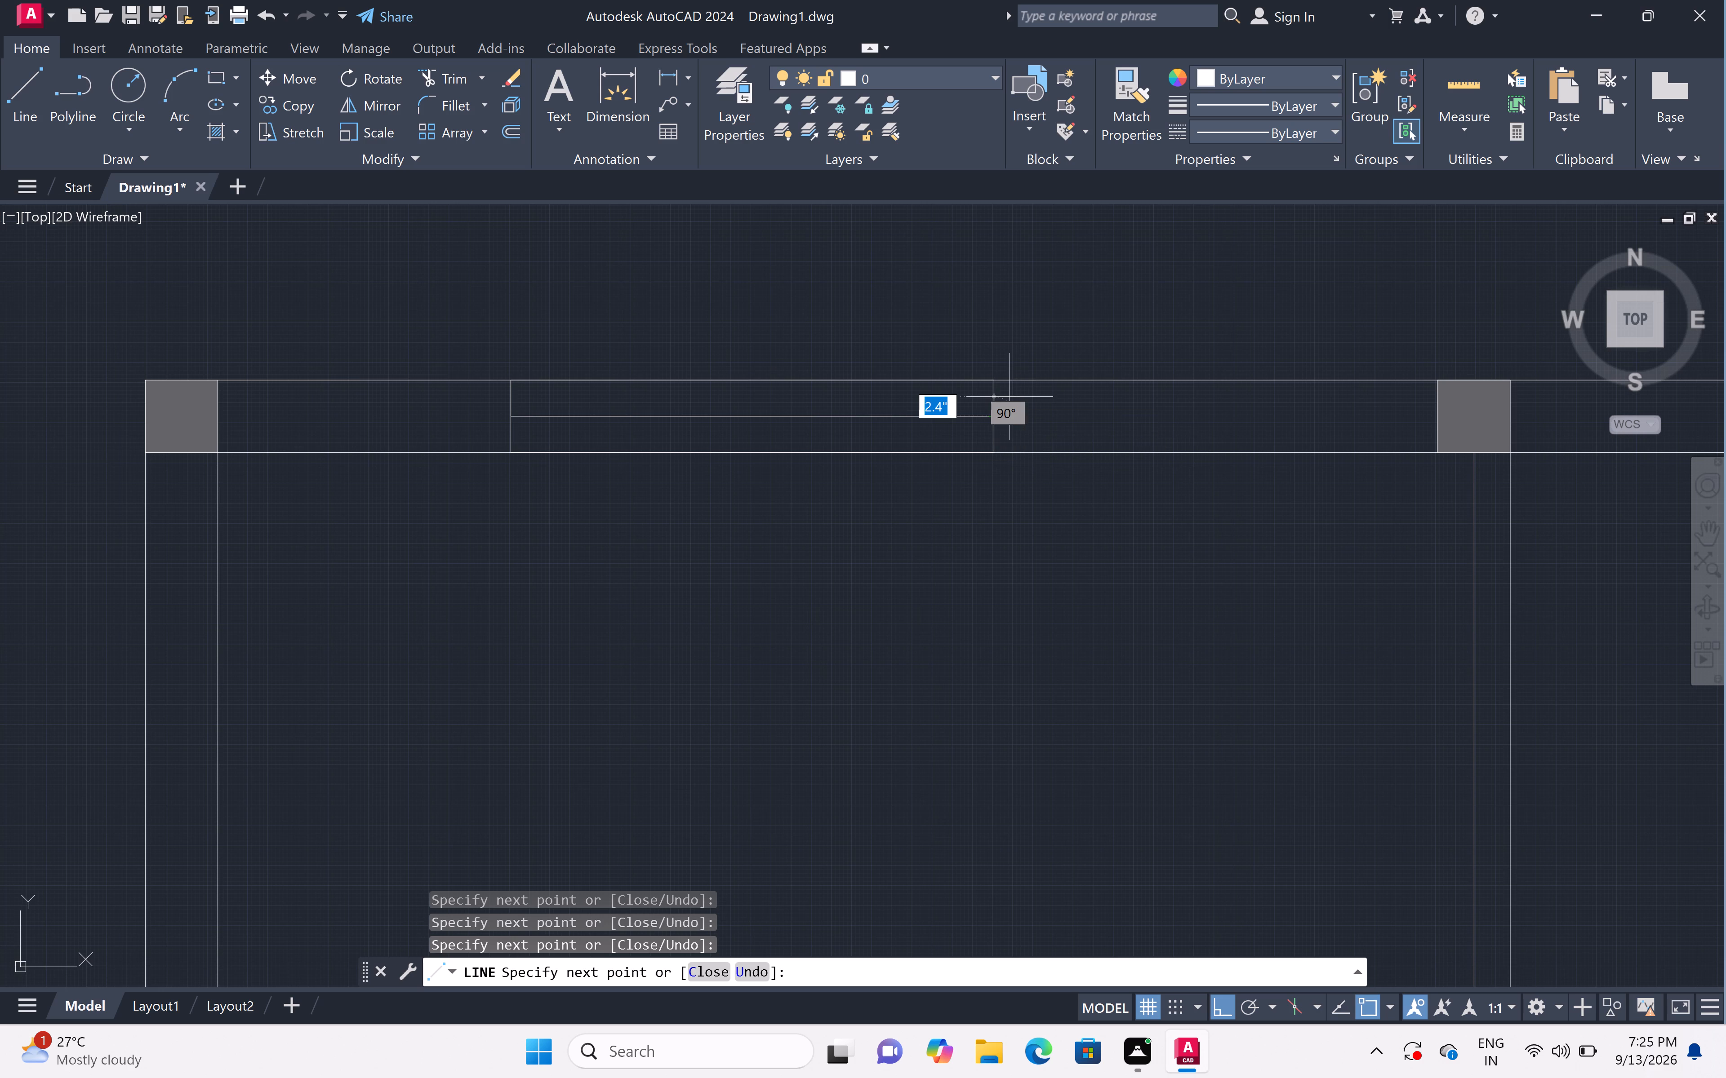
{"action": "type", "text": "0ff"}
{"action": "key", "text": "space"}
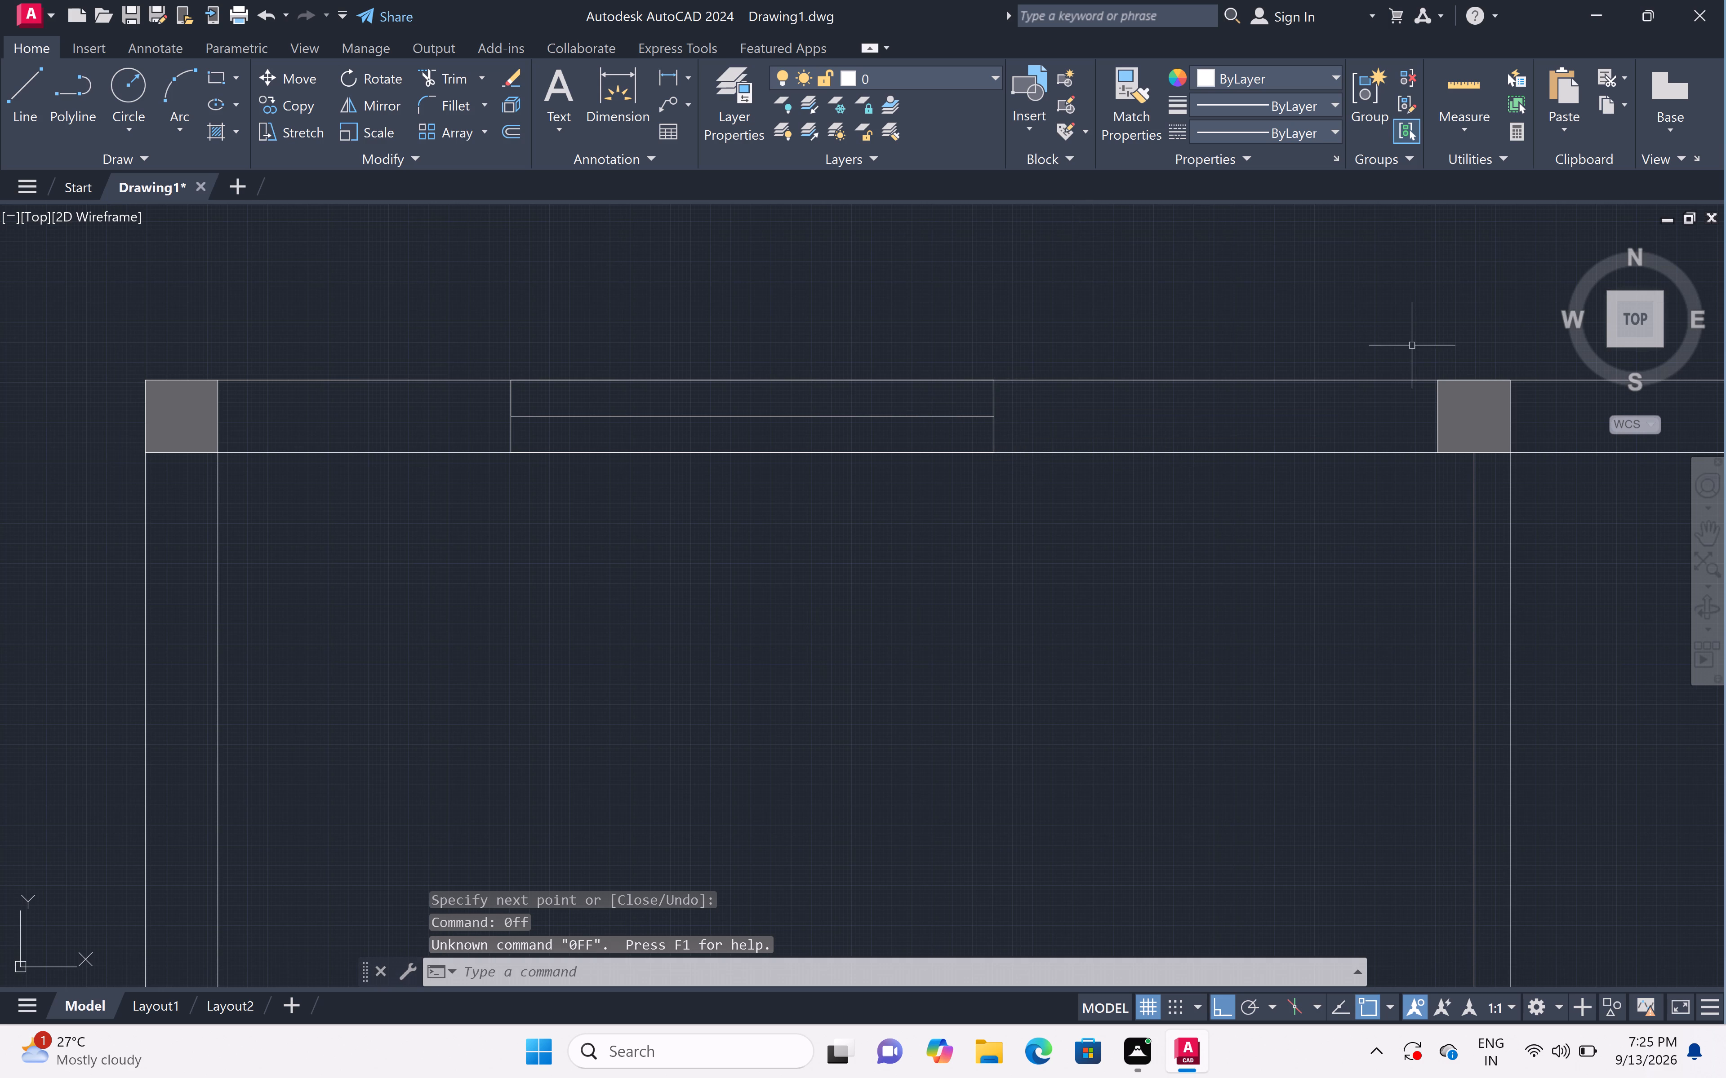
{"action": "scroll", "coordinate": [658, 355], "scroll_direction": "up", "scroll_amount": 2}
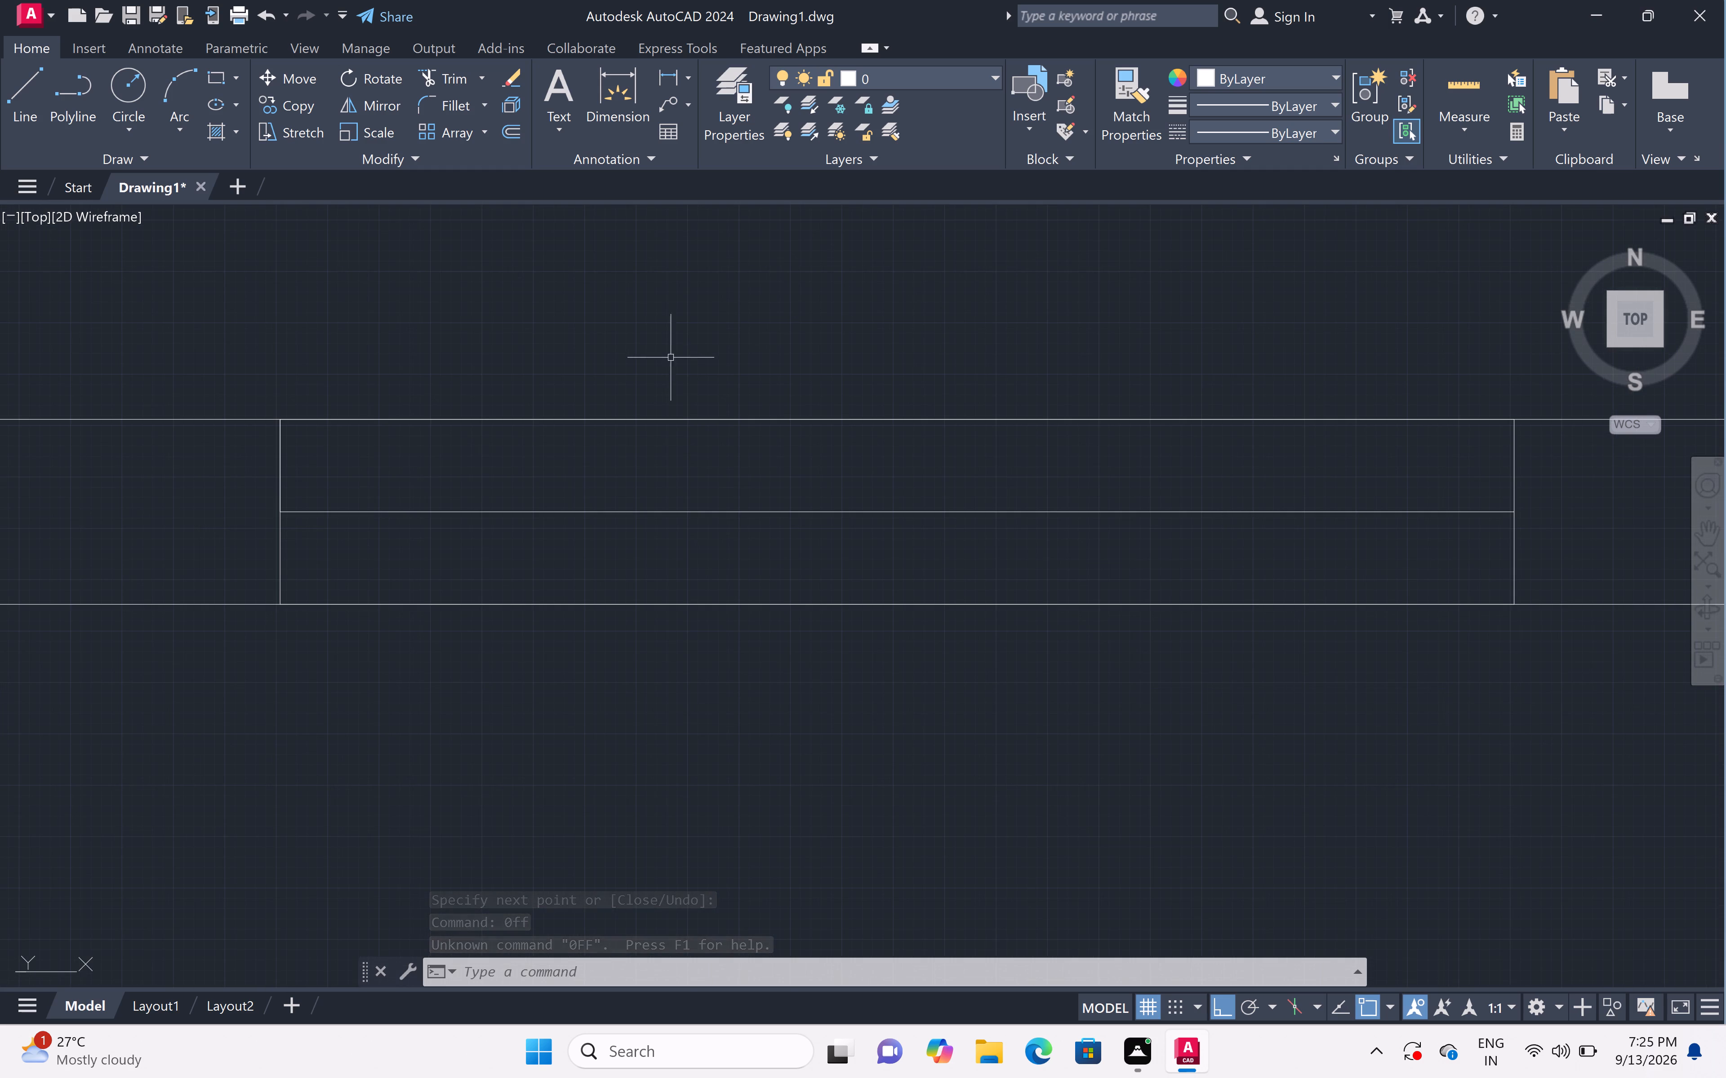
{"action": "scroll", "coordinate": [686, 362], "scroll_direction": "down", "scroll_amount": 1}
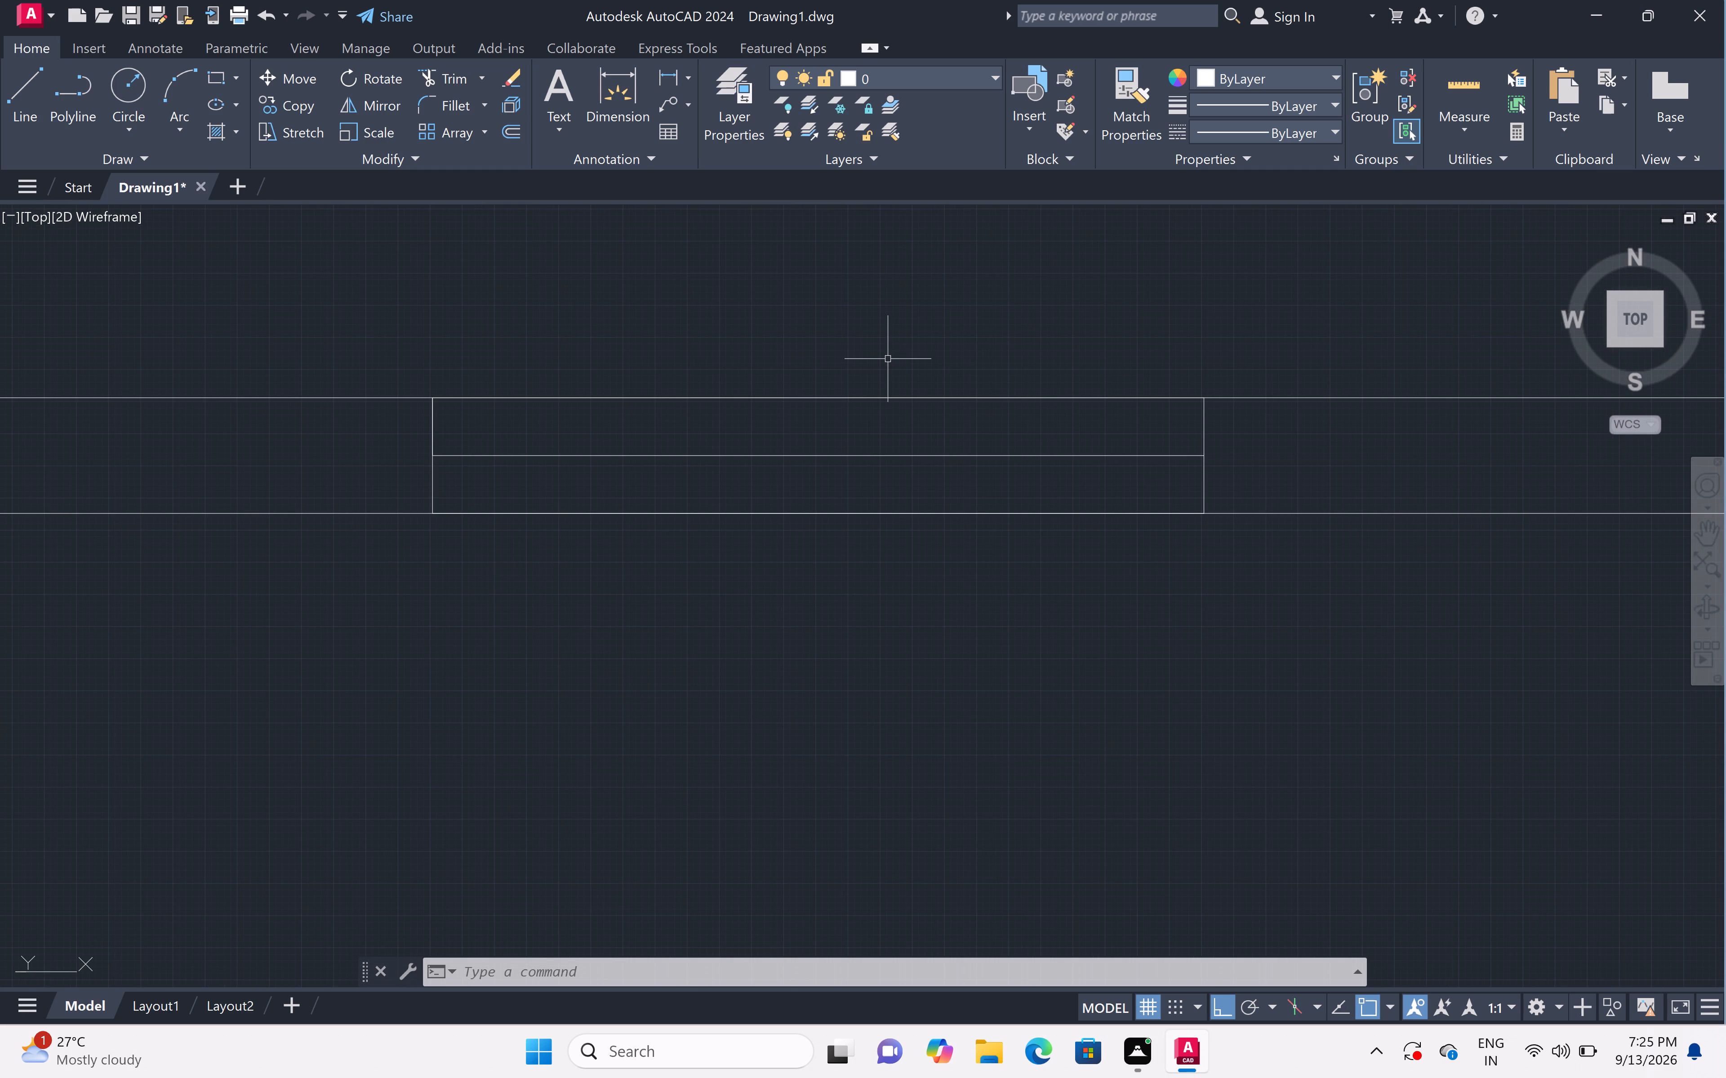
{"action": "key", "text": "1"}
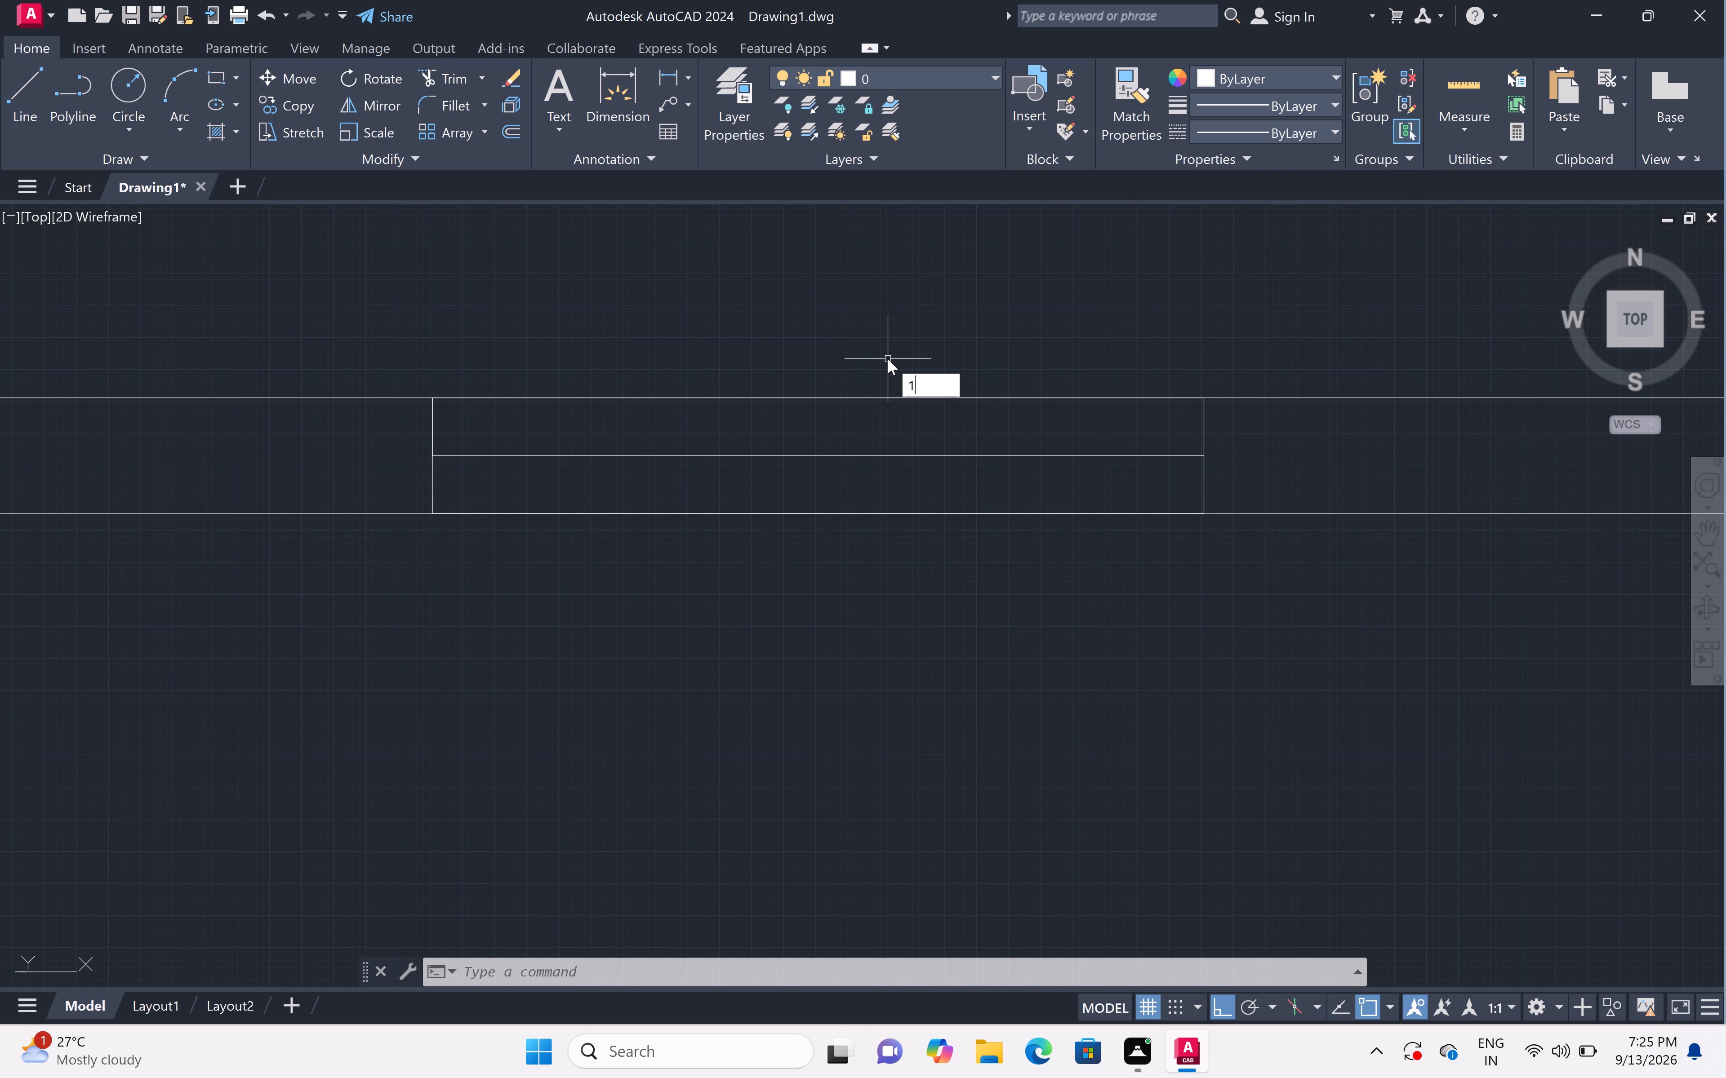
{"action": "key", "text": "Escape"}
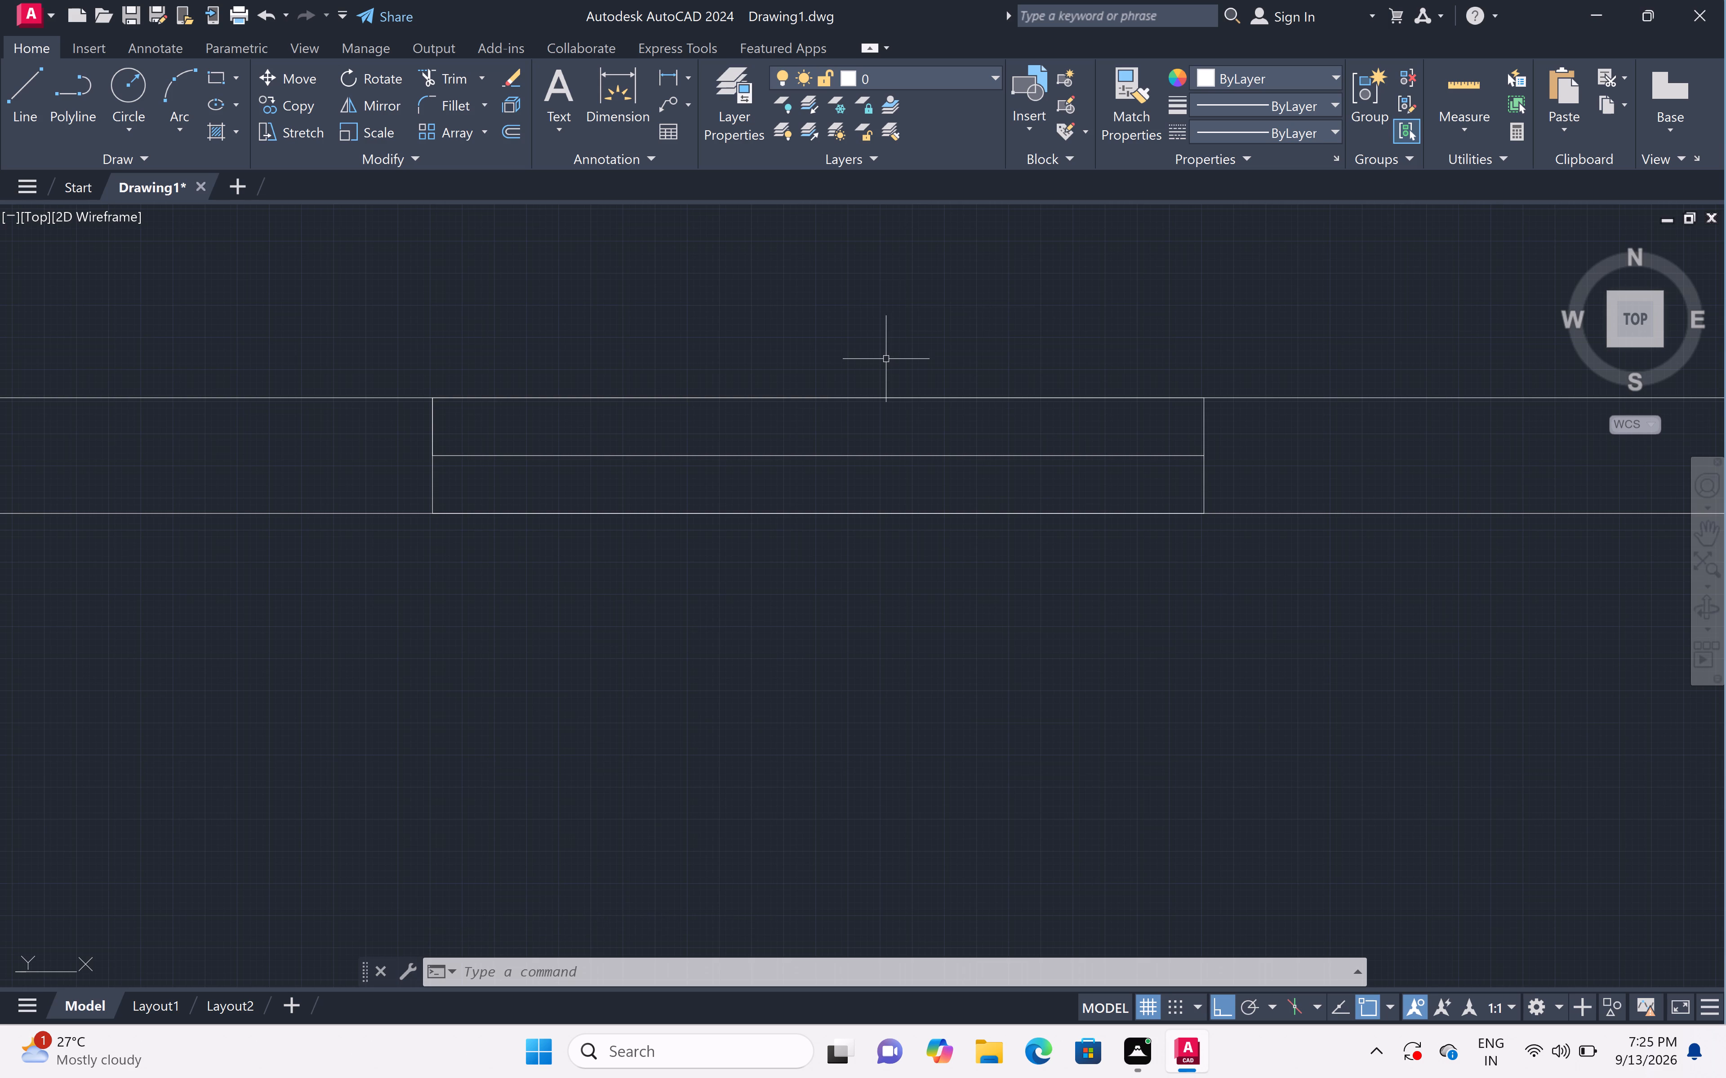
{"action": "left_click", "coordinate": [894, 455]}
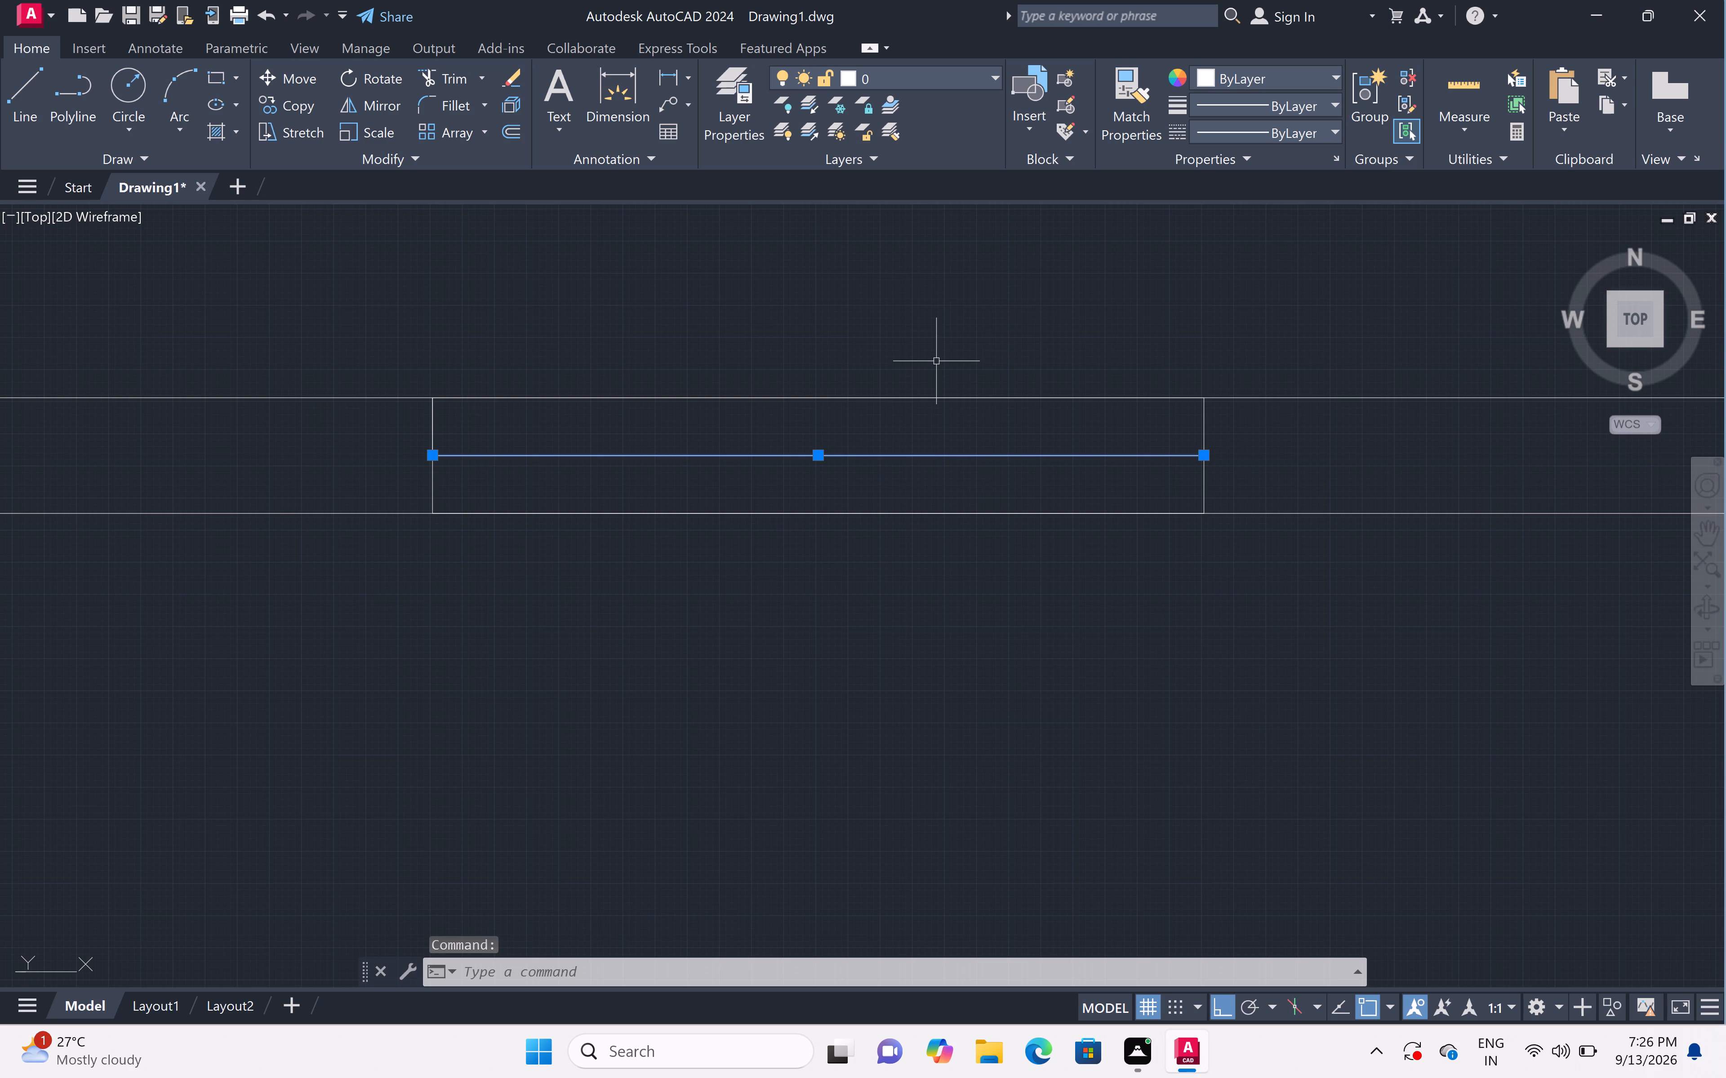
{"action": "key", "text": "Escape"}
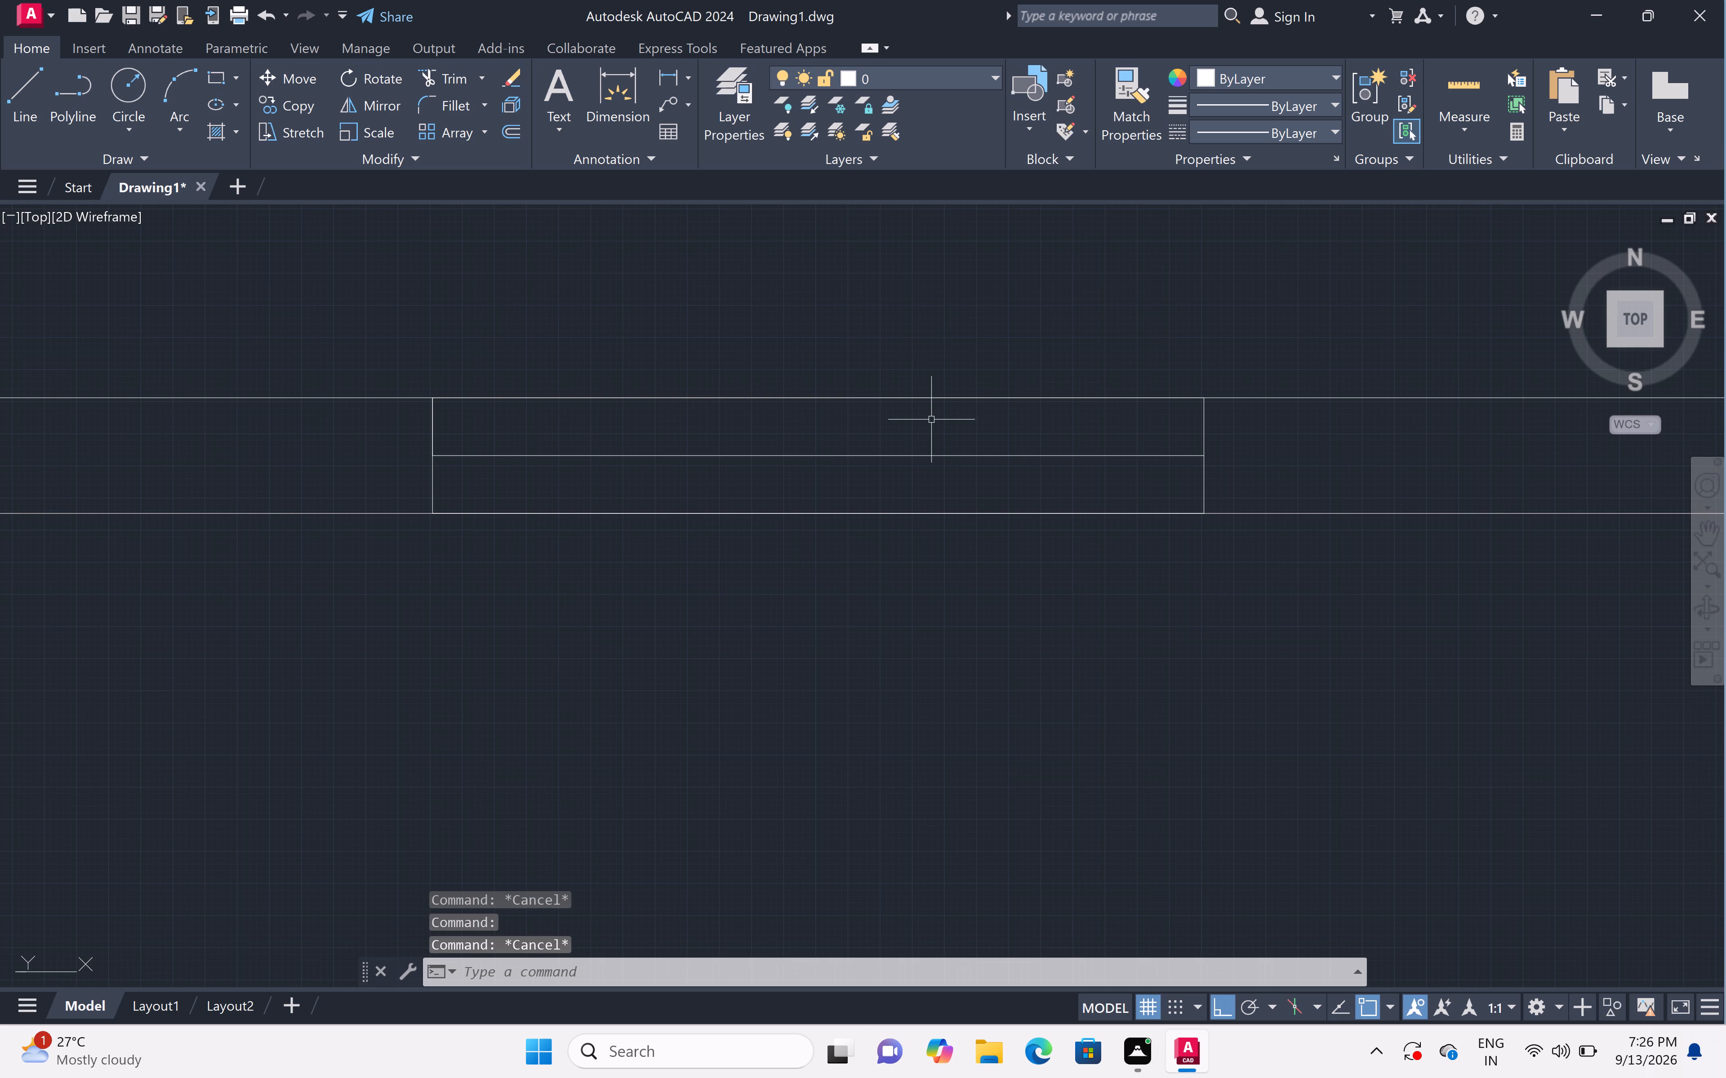
Review the whole floor plan and the new window in the northwest room's north wall.
{"action": "scroll", "coordinate": [931, 420], "scroll_direction": "up", "scroll_amount": 1}
{"action": "scroll", "coordinate": [931, 420], "scroll_direction": "down", "scroll_amount": 1}
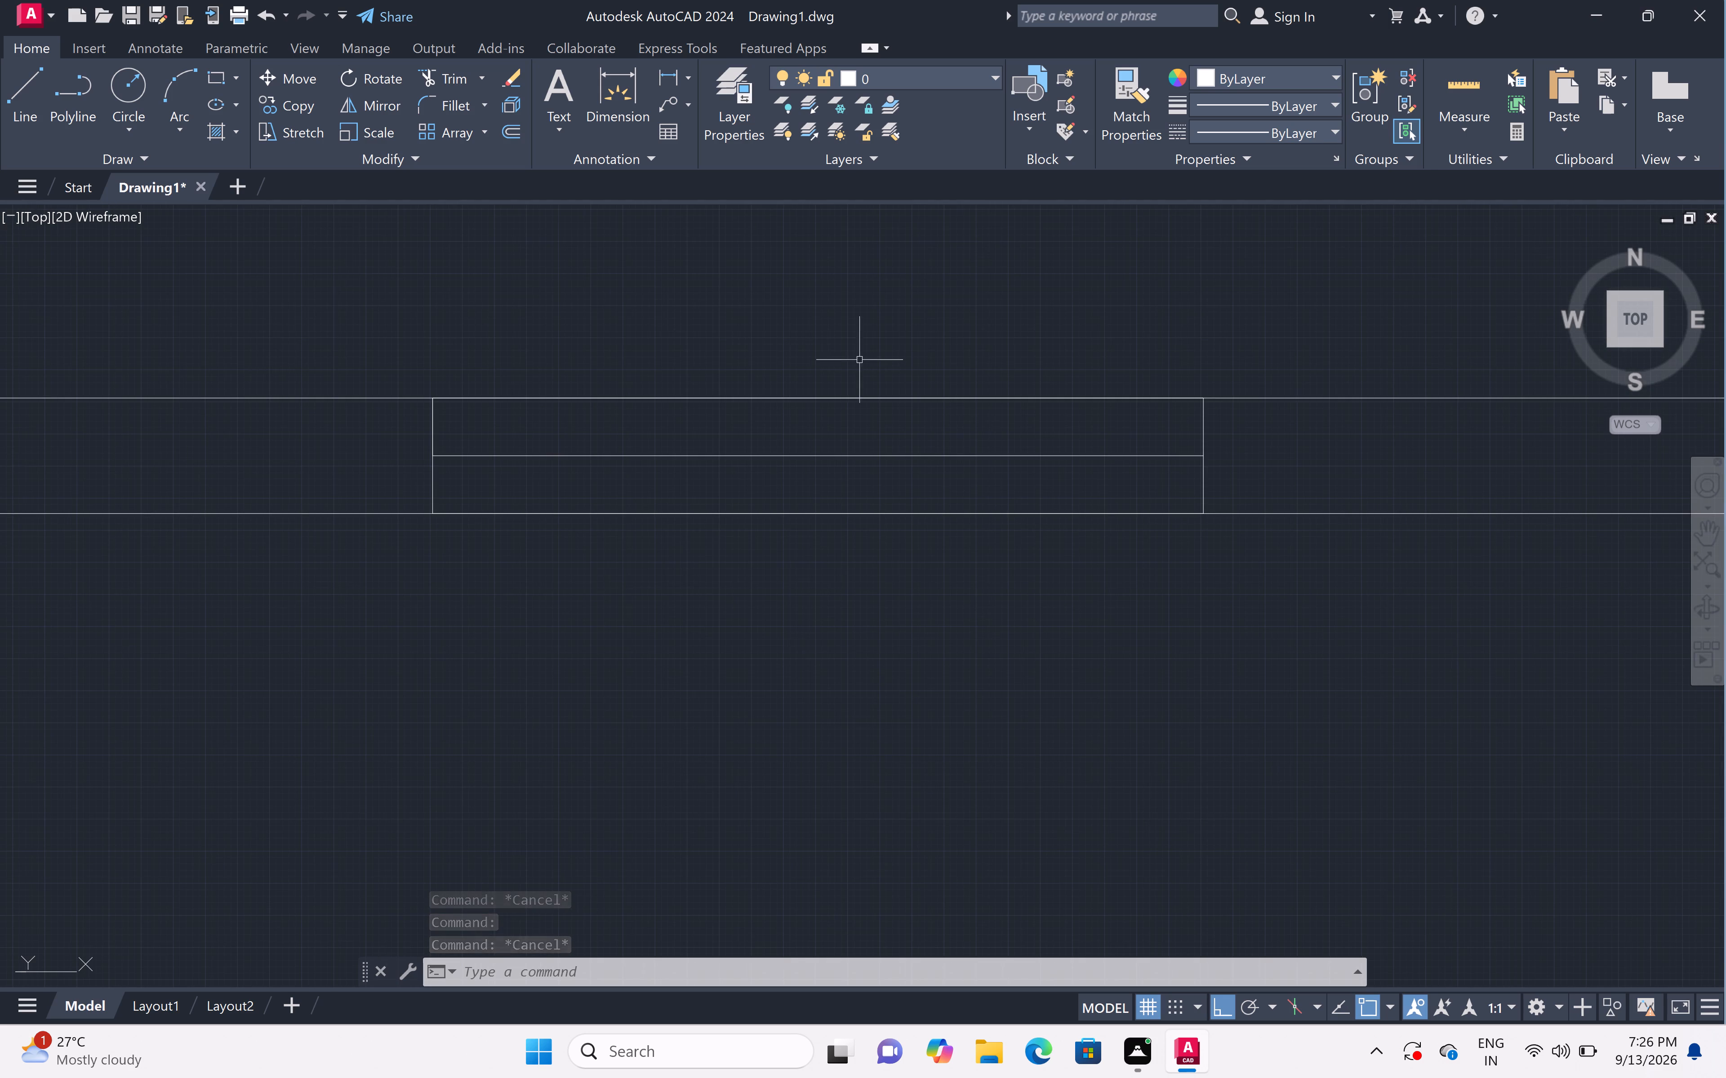
{"action": "scroll", "coordinate": [857, 348], "scroll_direction": "up", "scroll_amount": 1}
{"action": "middle_click", "coordinate": [892, 380]}
{"action": "middle_click_drag", "start_coordinate": [870, 437], "coordinate": [867, 496]}
{"action": "middle_click", "coordinate": [867, 496]}
{"action": "middle_click", "coordinate": [867, 496]}
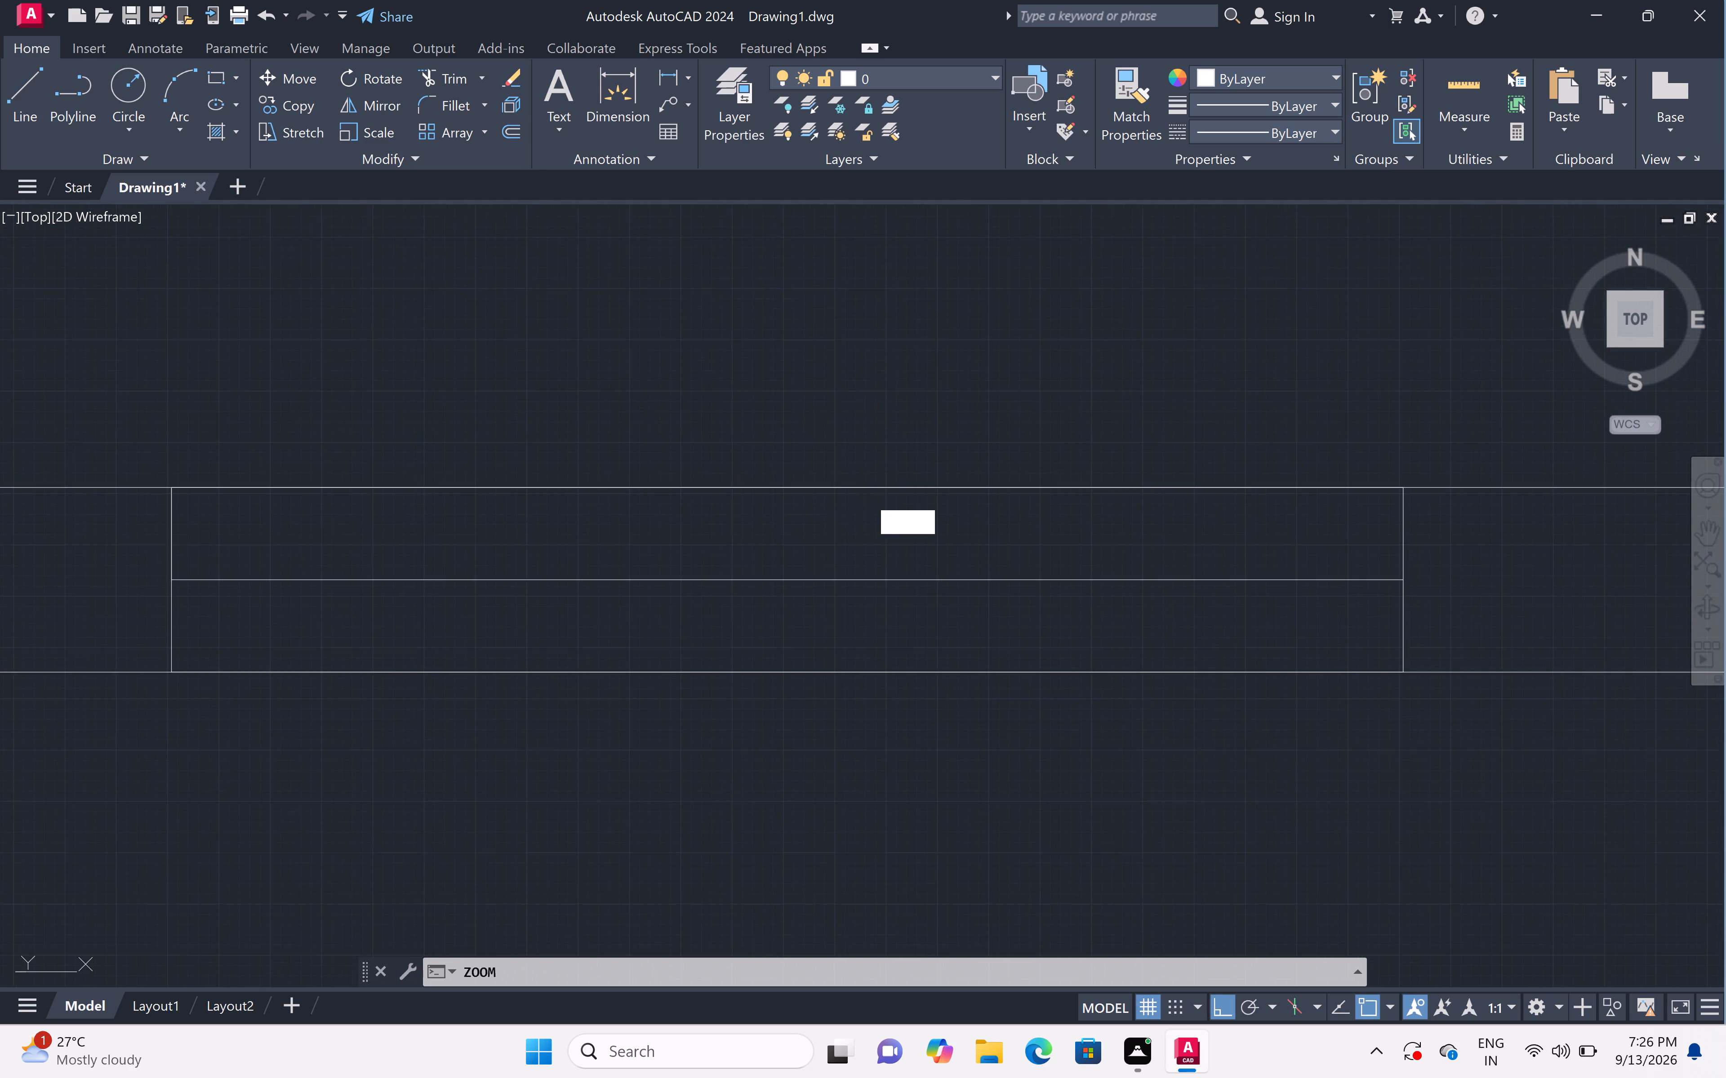
{"action": "middle_click_drag", "start_coordinate": [848, 325], "coordinate": [873, 360]}
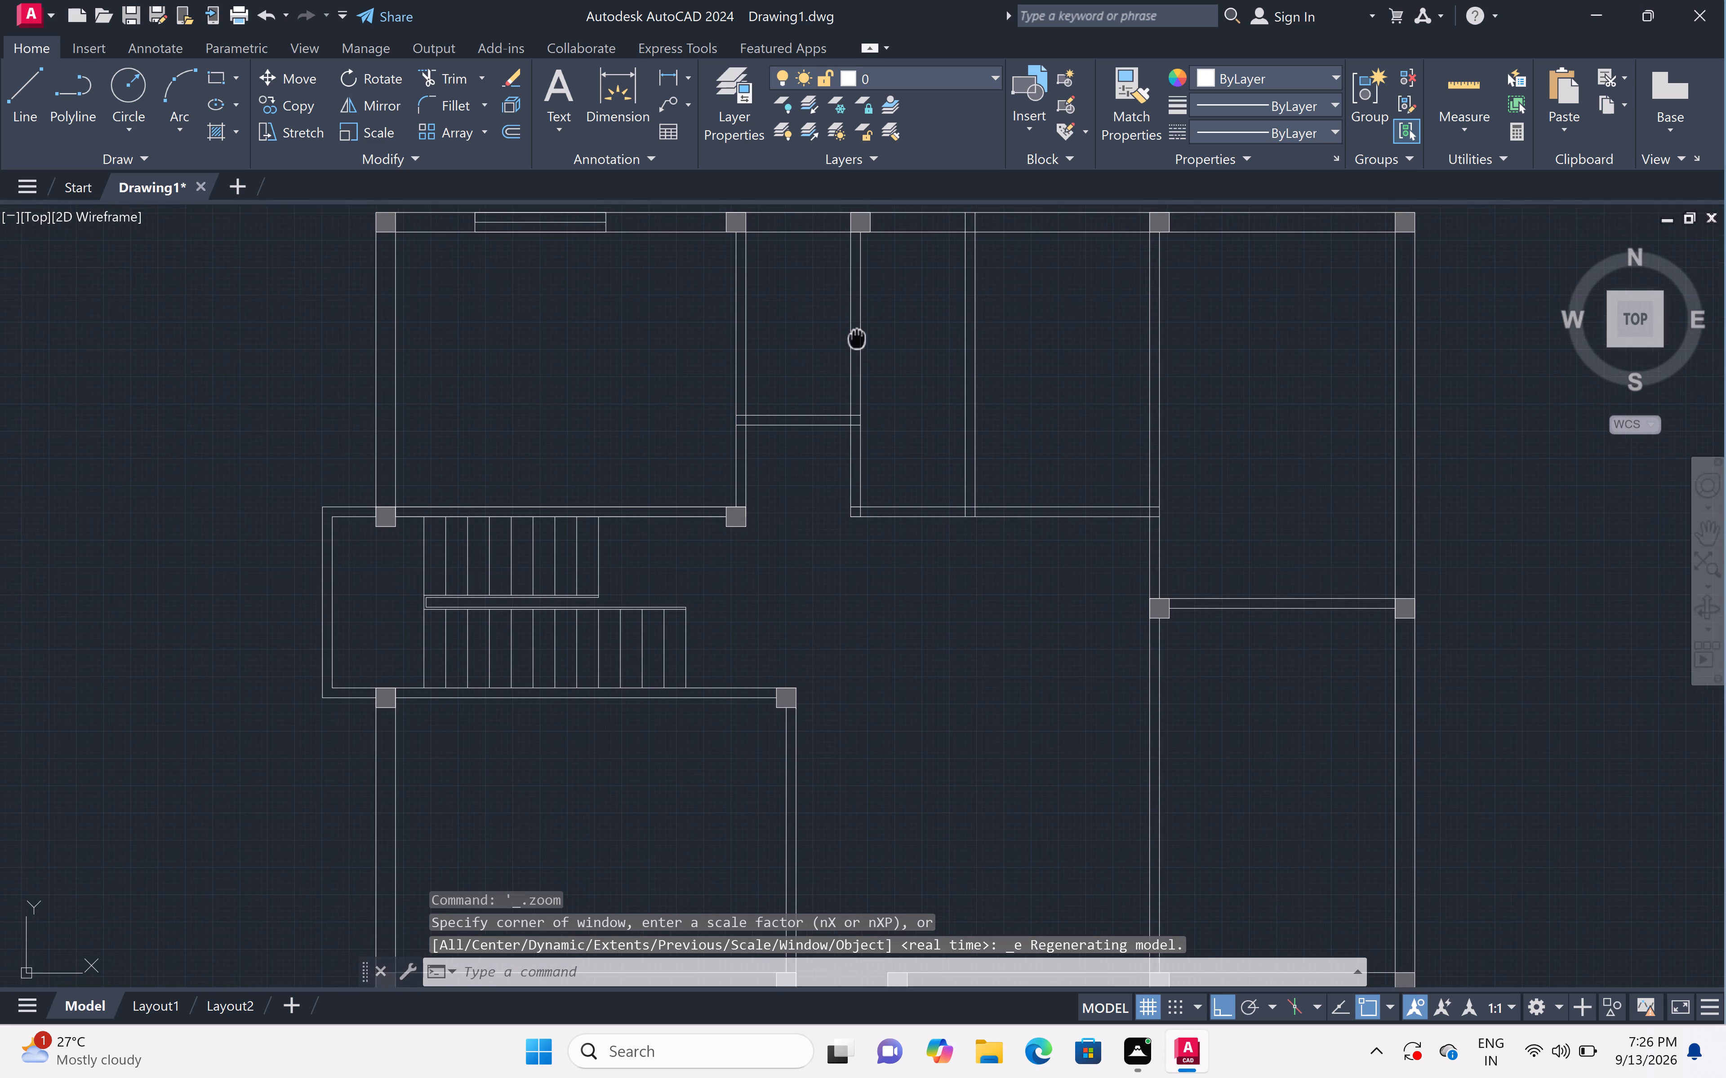
{"action": "middle_click_drag", "start_coordinate": [873, 360], "coordinate": [978, 512]}
{"action": "scroll", "coordinate": [636, 397], "scroll_direction": "up", "scroll_amount": 2}
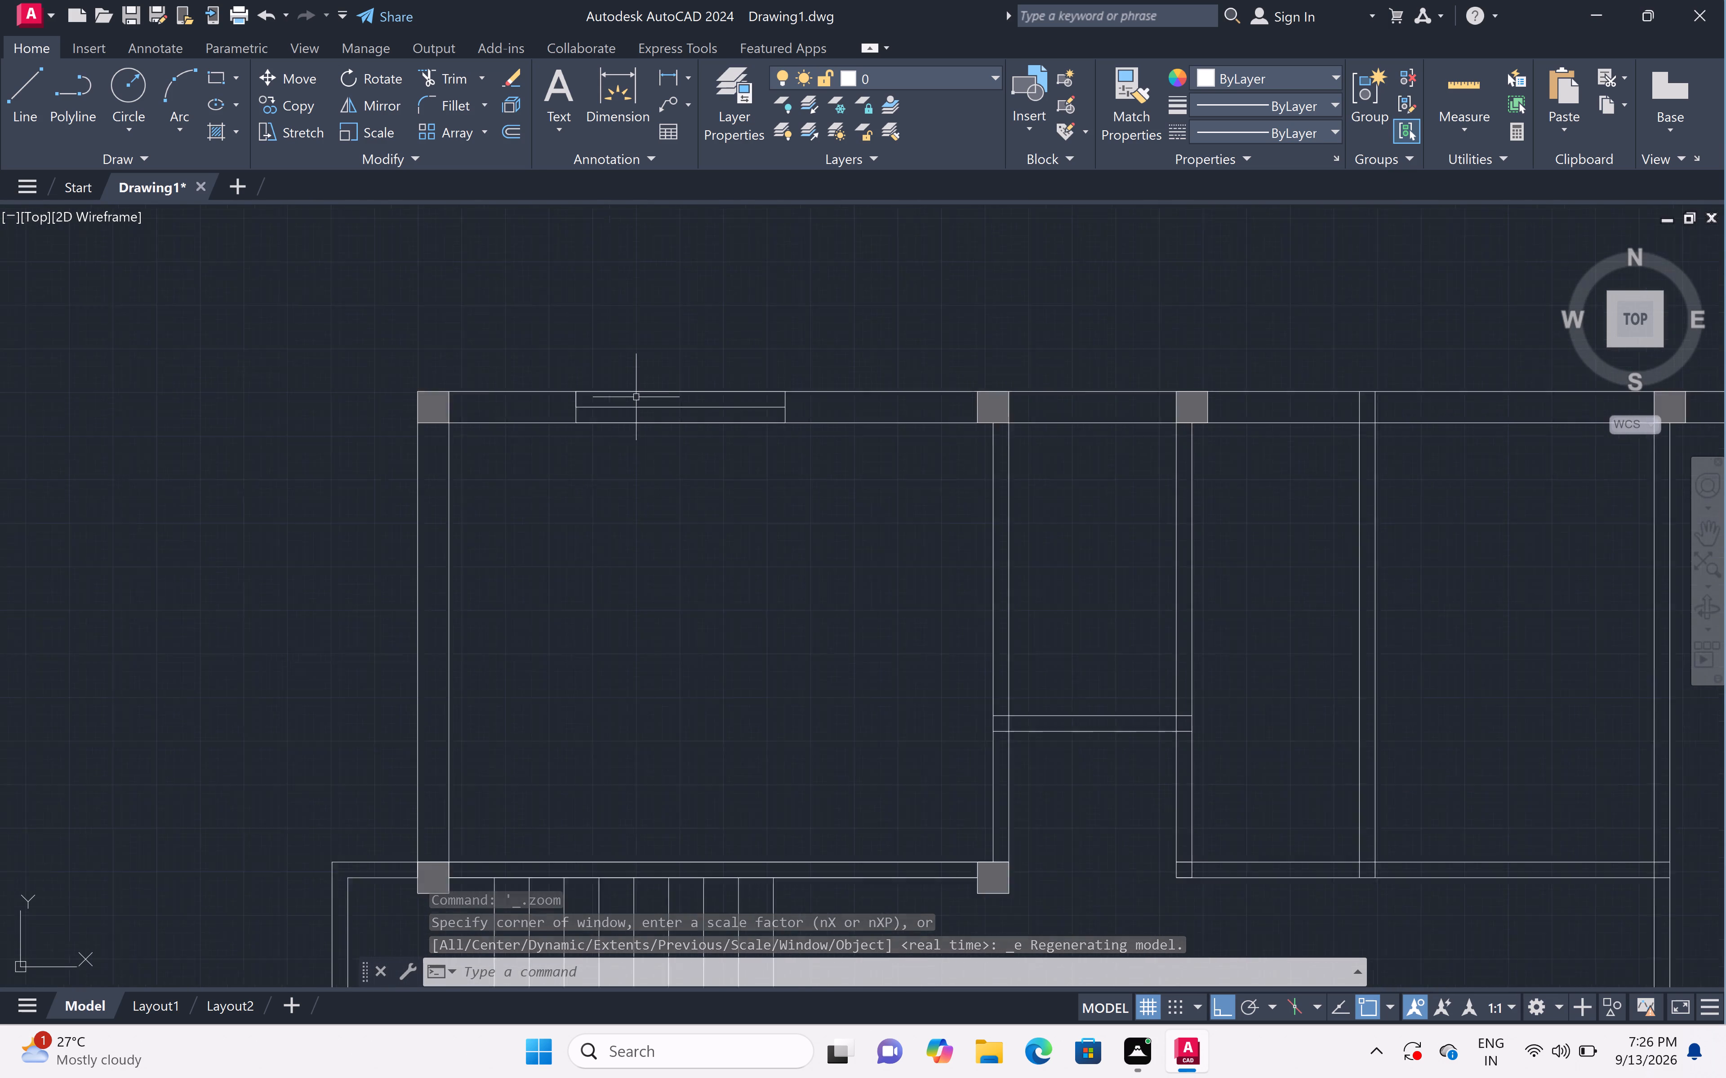
{"action": "scroll", "coordinate": [636, 397], "scroll_direction": "up", "scroll_amount": 2}
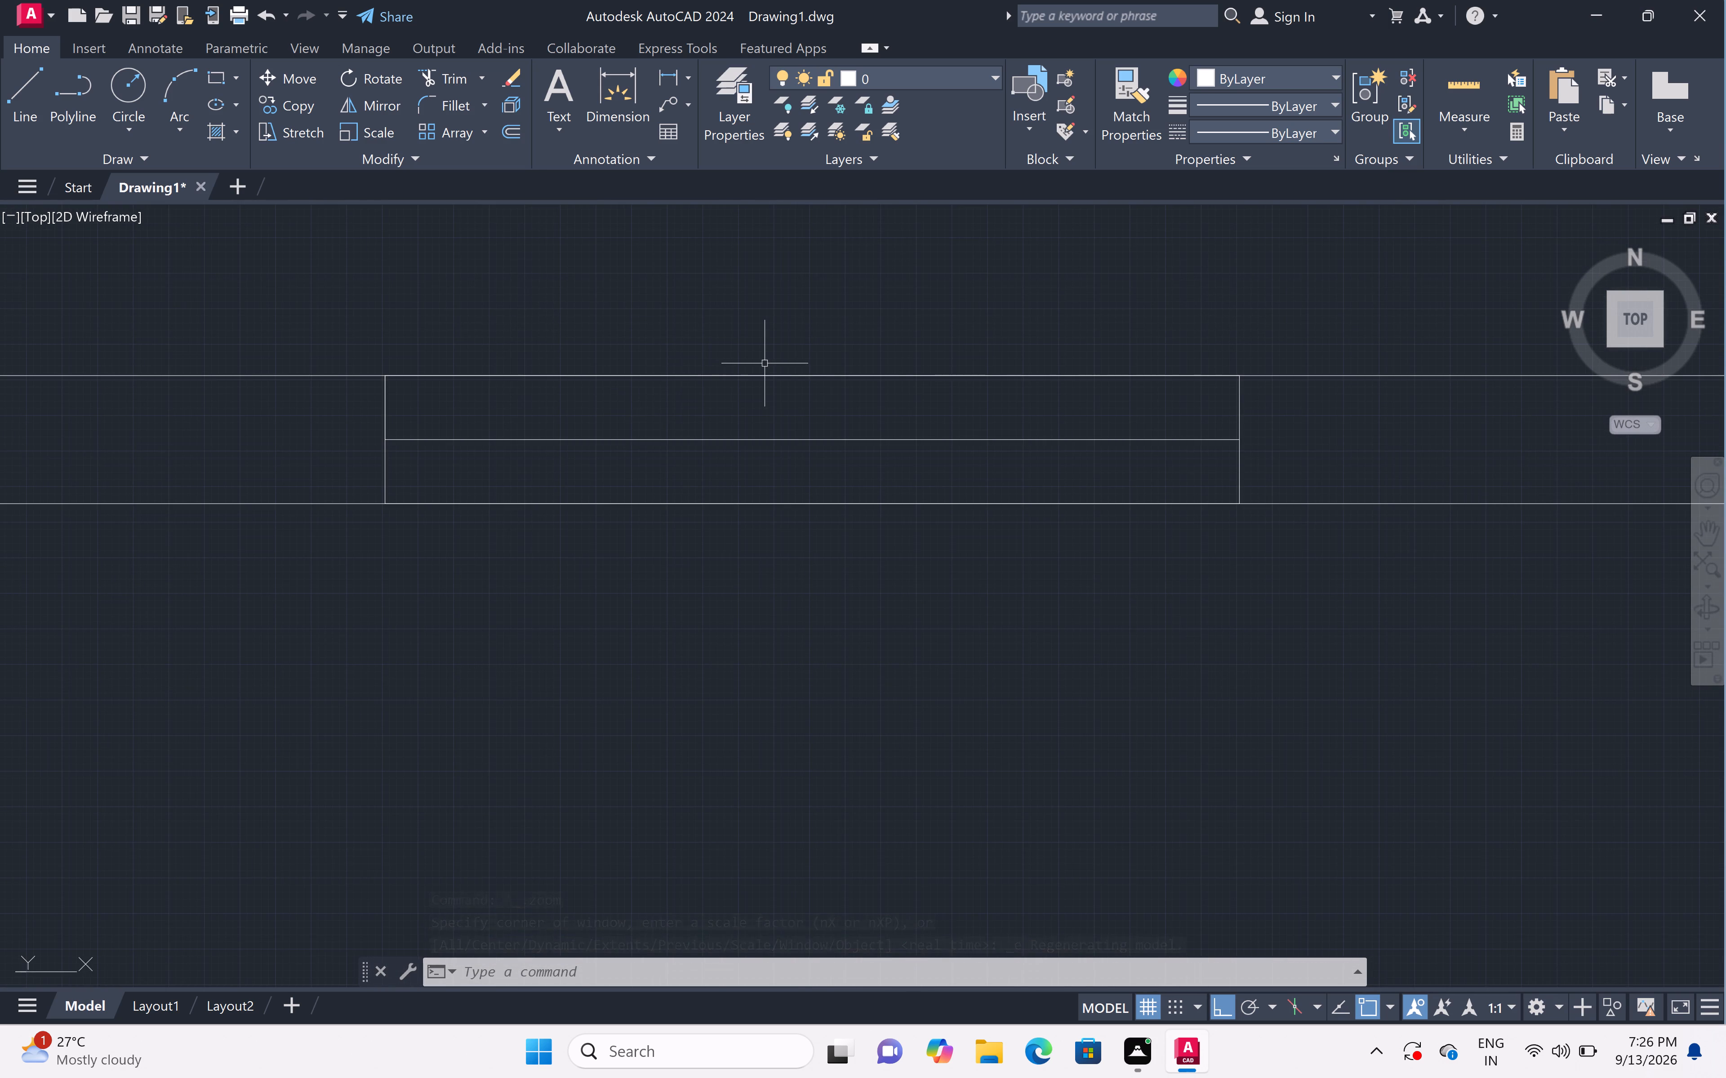
Offset the window outline's outer and inner long edges 2" inward, toward the centre line.
{"action": "type", "text": "off"}
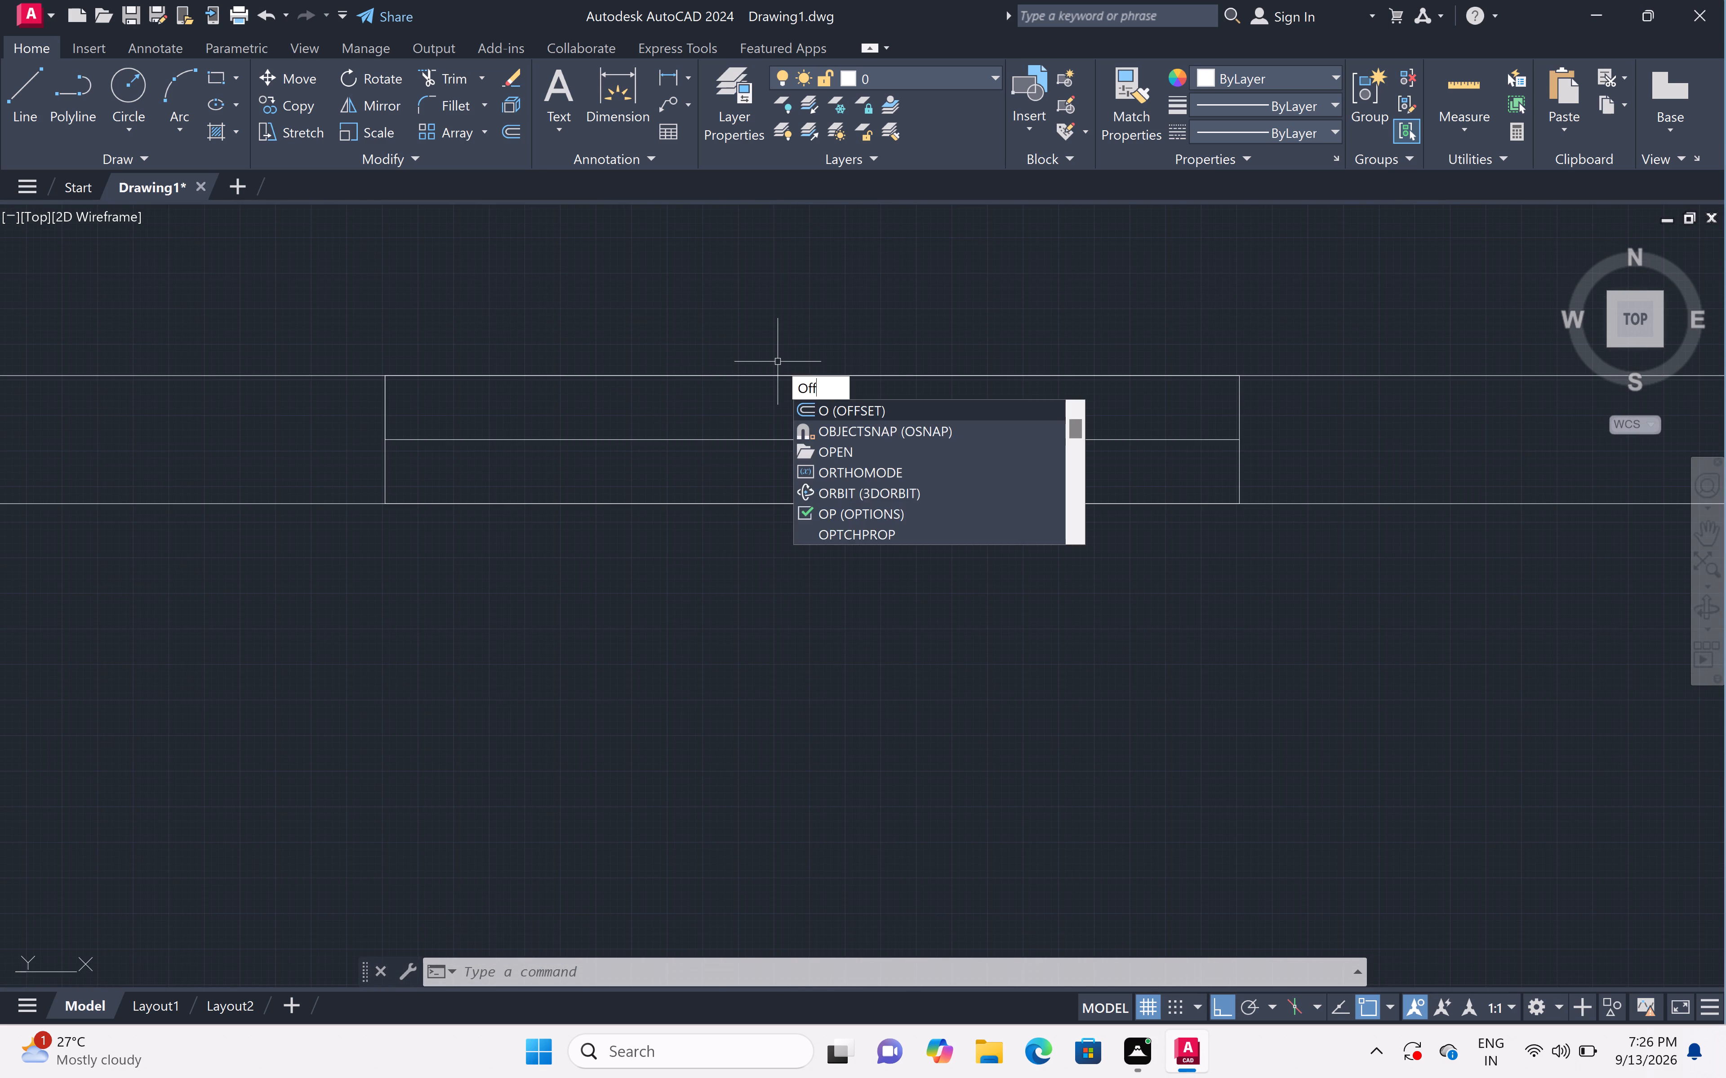
{"action": "key", "text": "space"}
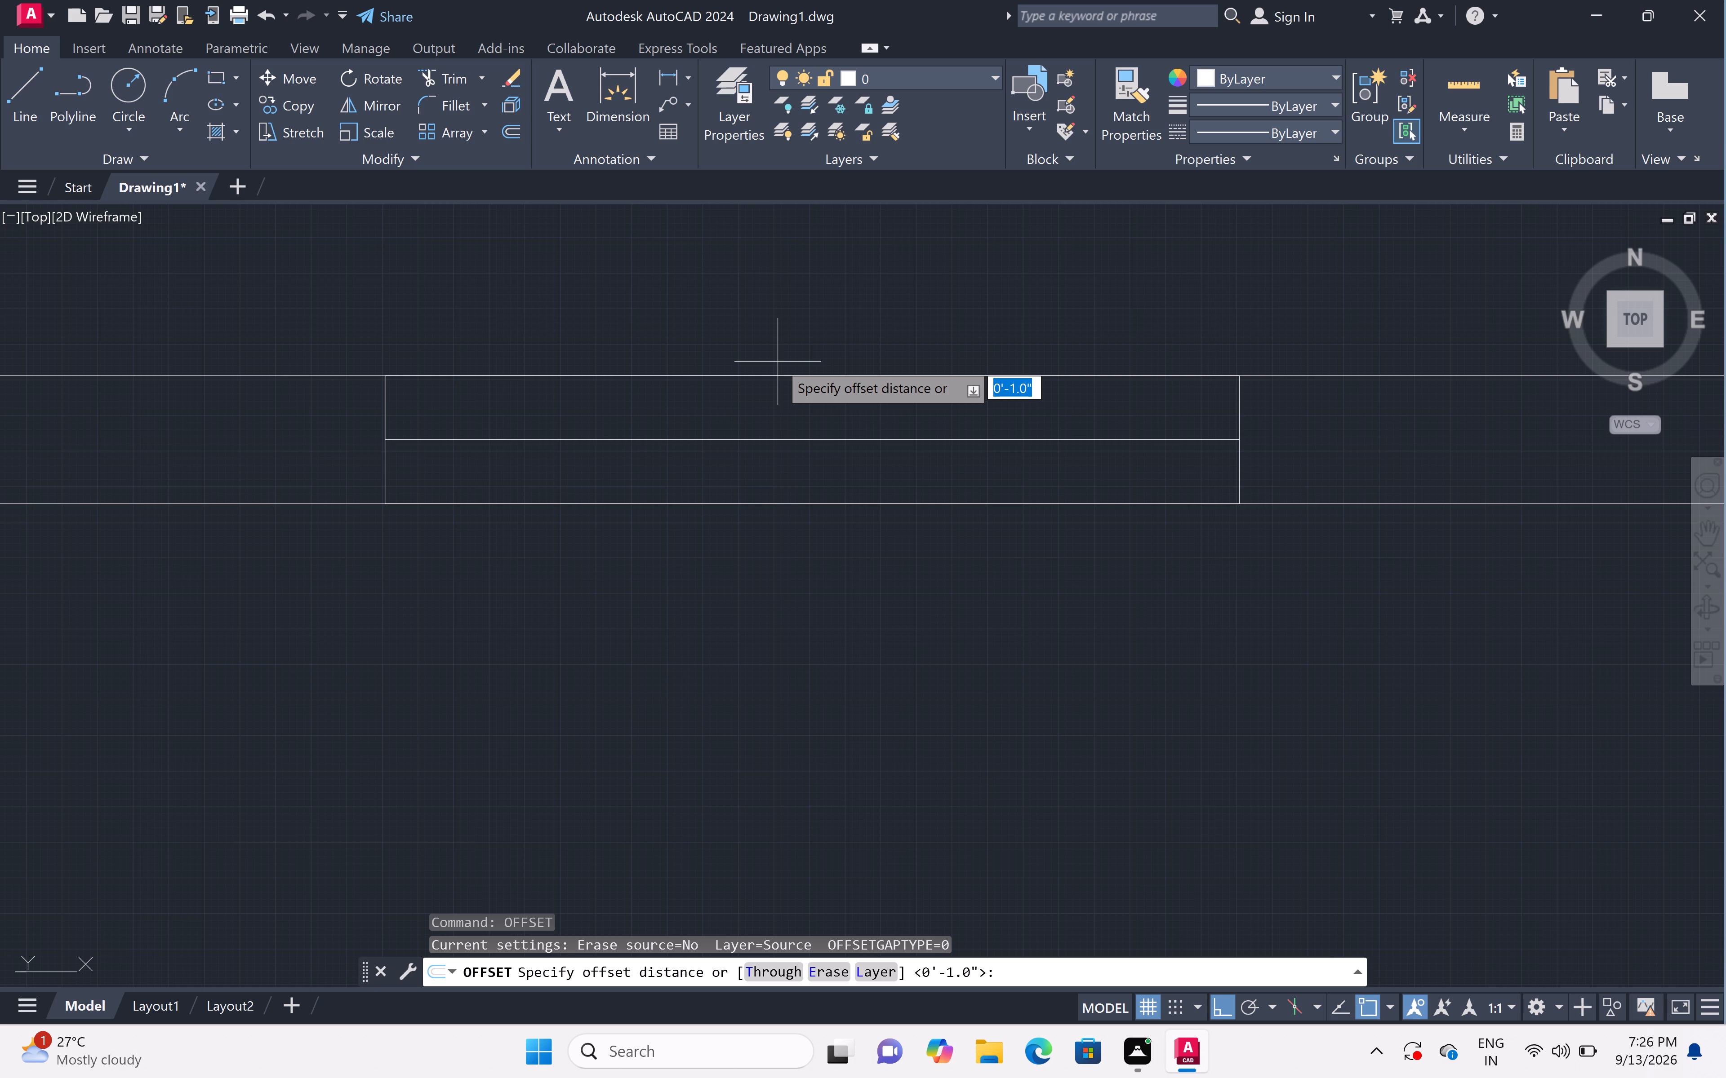
{"action": "key", "text": "Escape"}
{"action": "type", "text": "off"}
{"action": "key", "text": "space"}
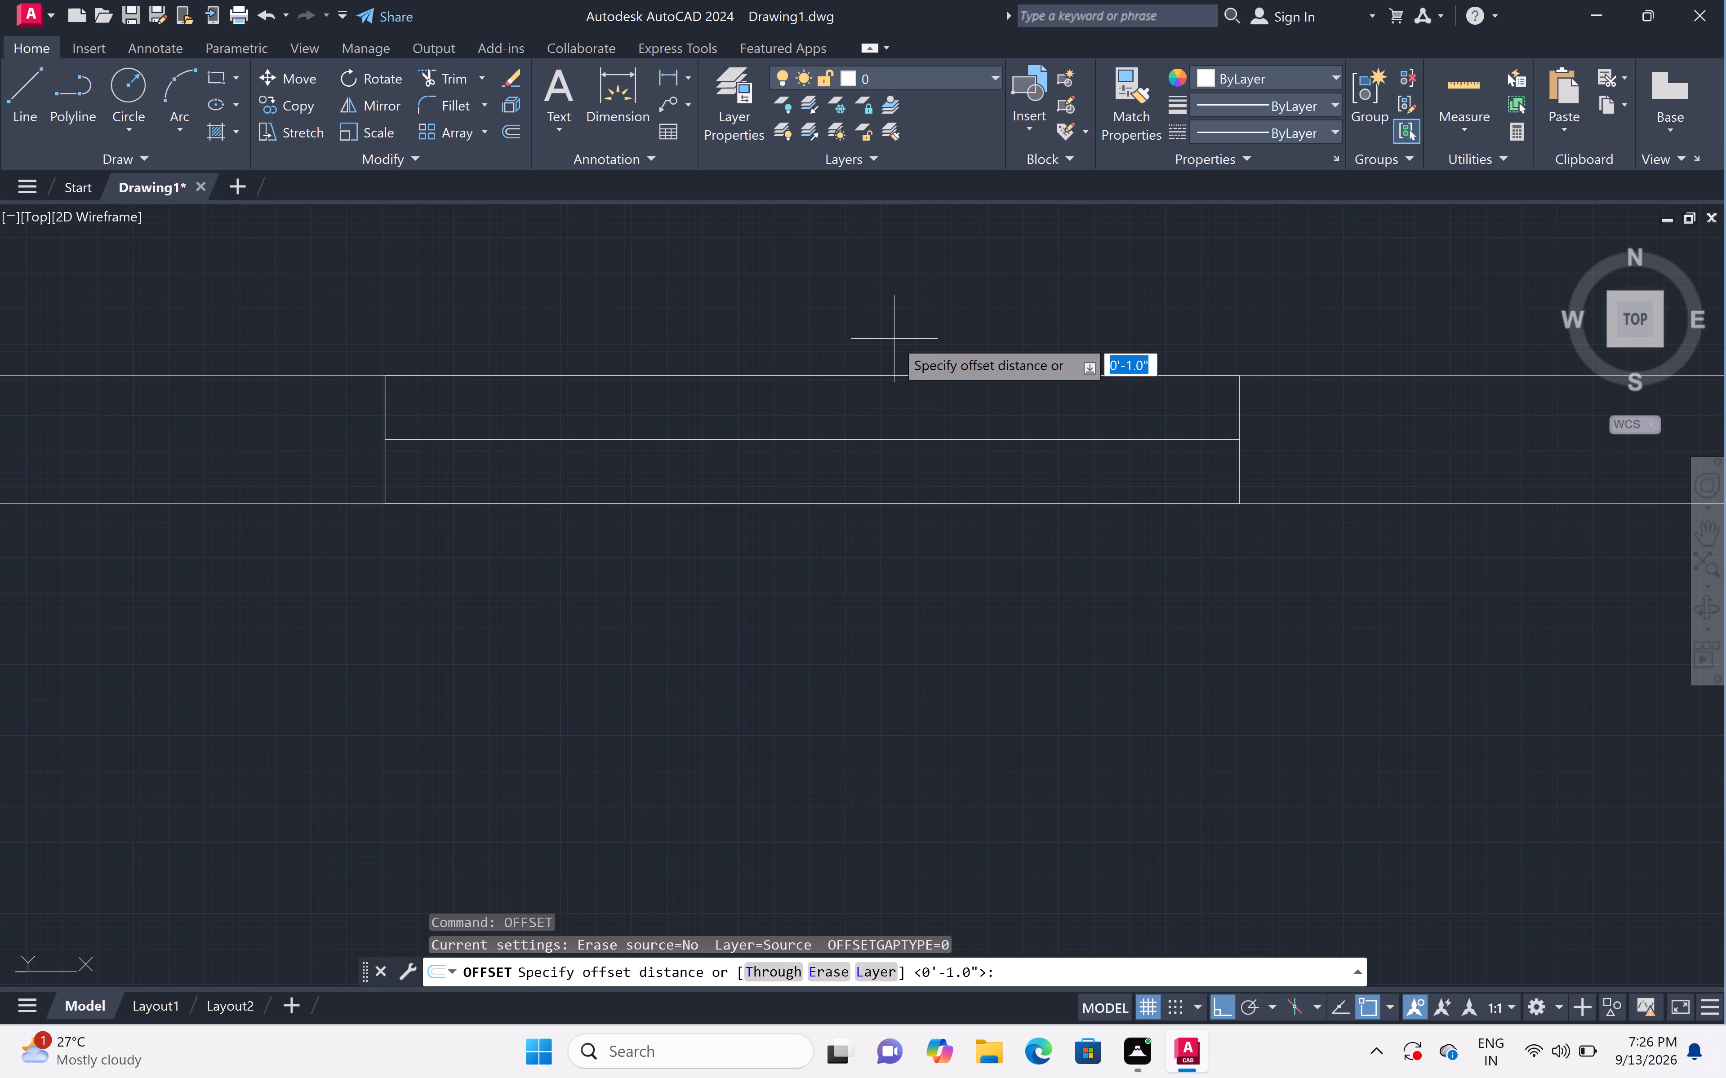
{"action": "scroll", "coordinate": [979, 350], "scroll_direction": "up", "scroll_amount": 1}
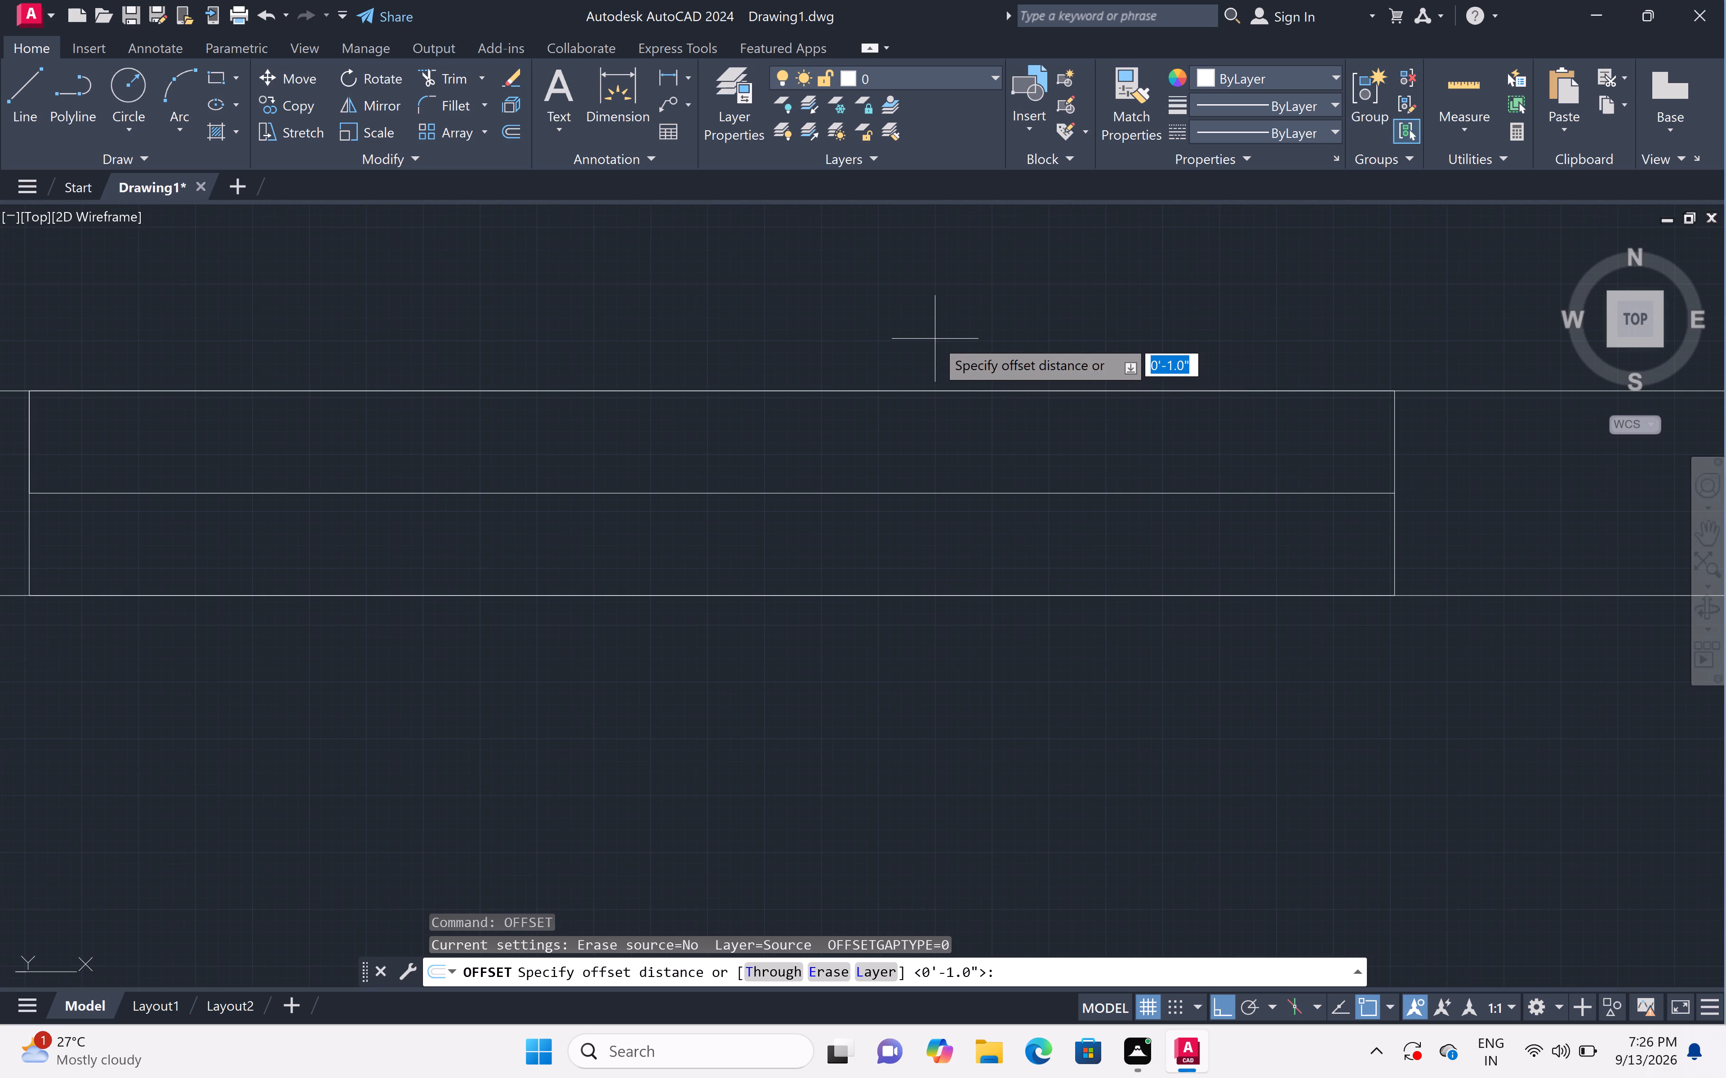
{"action": "middle_click_drag", "start_coordinate": [934, 340], "coordinate": [1068, 365]}
{"action": "scroll", "coordinate": [1069, 355], "scroll_direction": "down", "scroll_amount": 1}
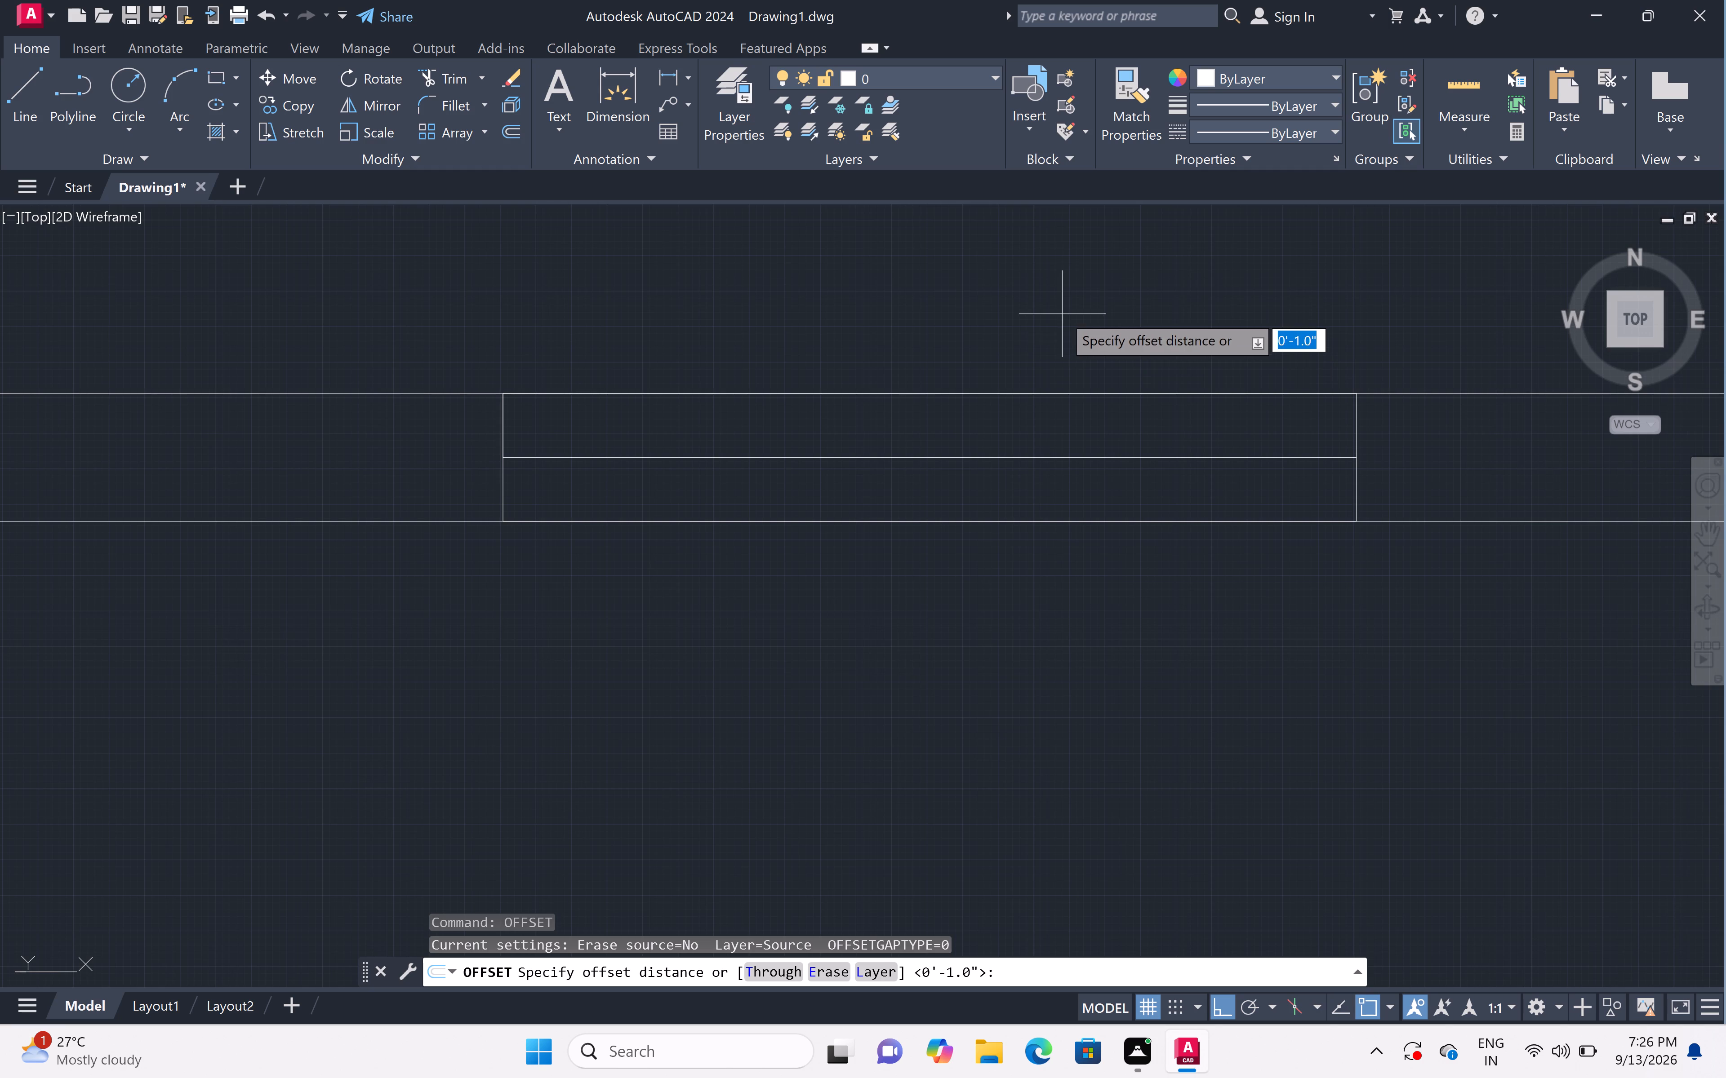
{"action": "middle_click_drag", "start_coordinate": [1062, 316], "coordinate": [1070, 370]}
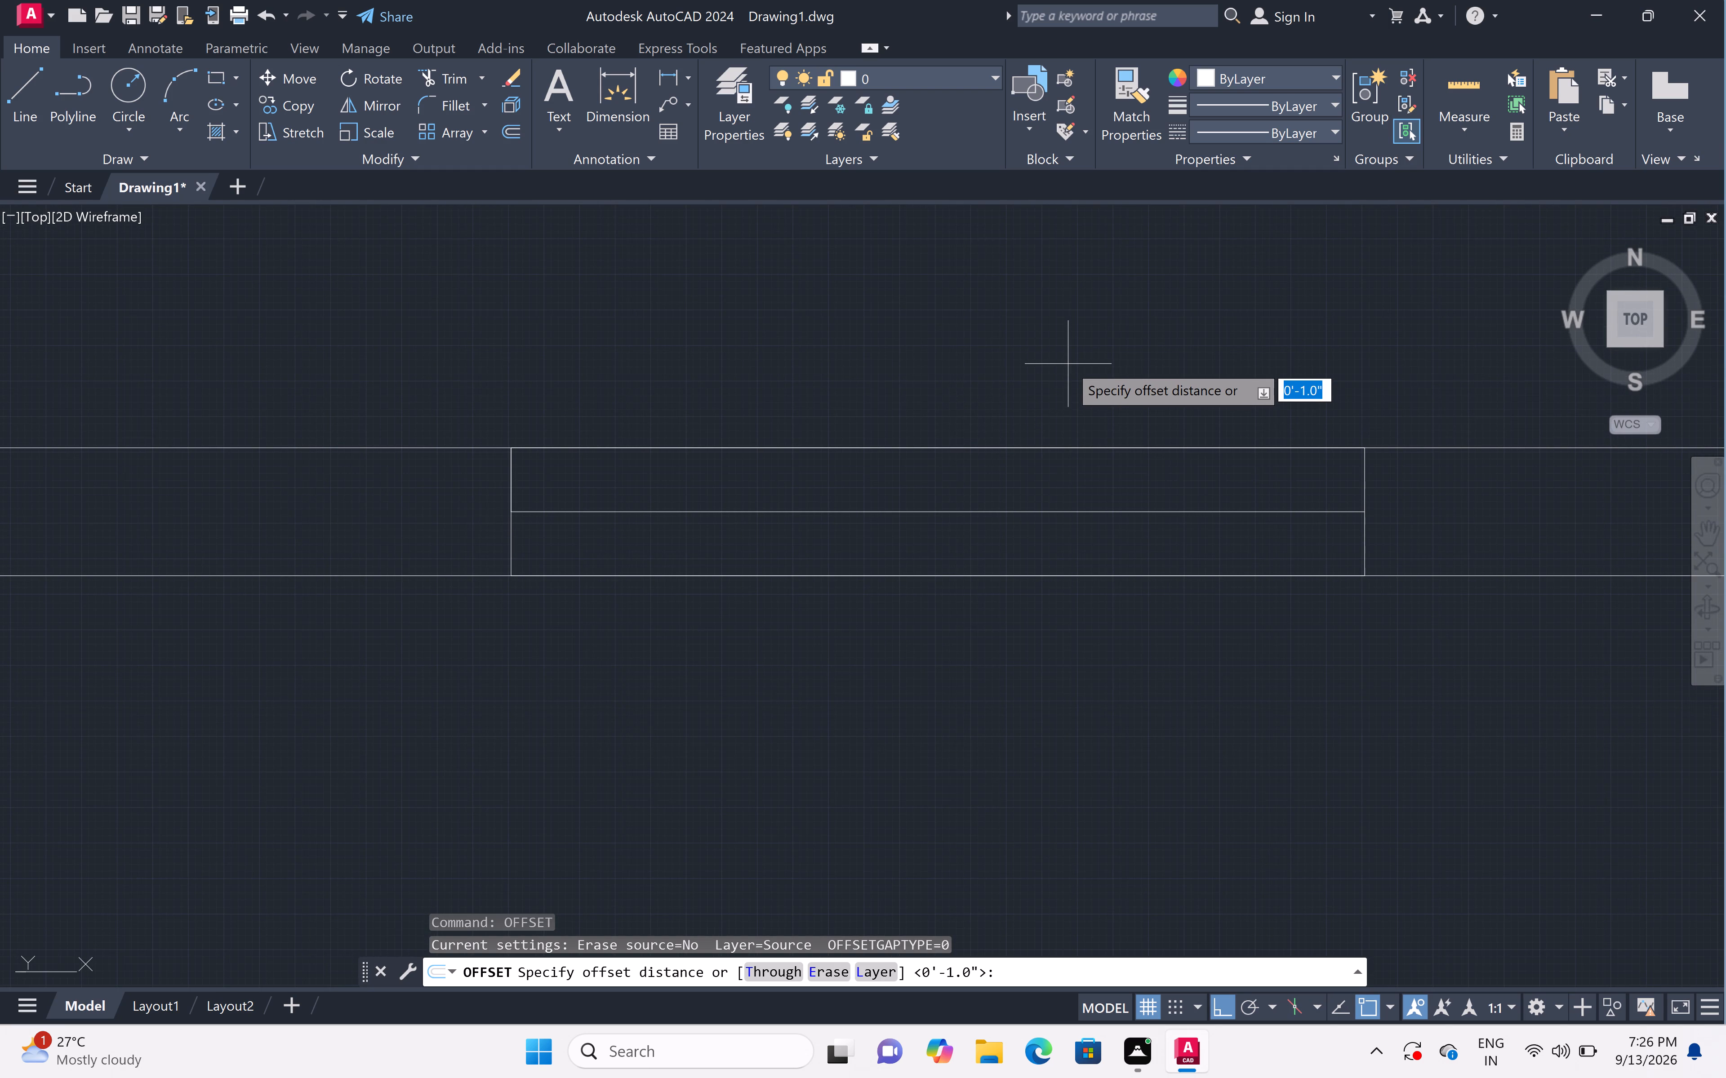
{"action": "key", "text": "2"}
{"action": "type", "text": "\""}
{"action": "key", "text": "space"}
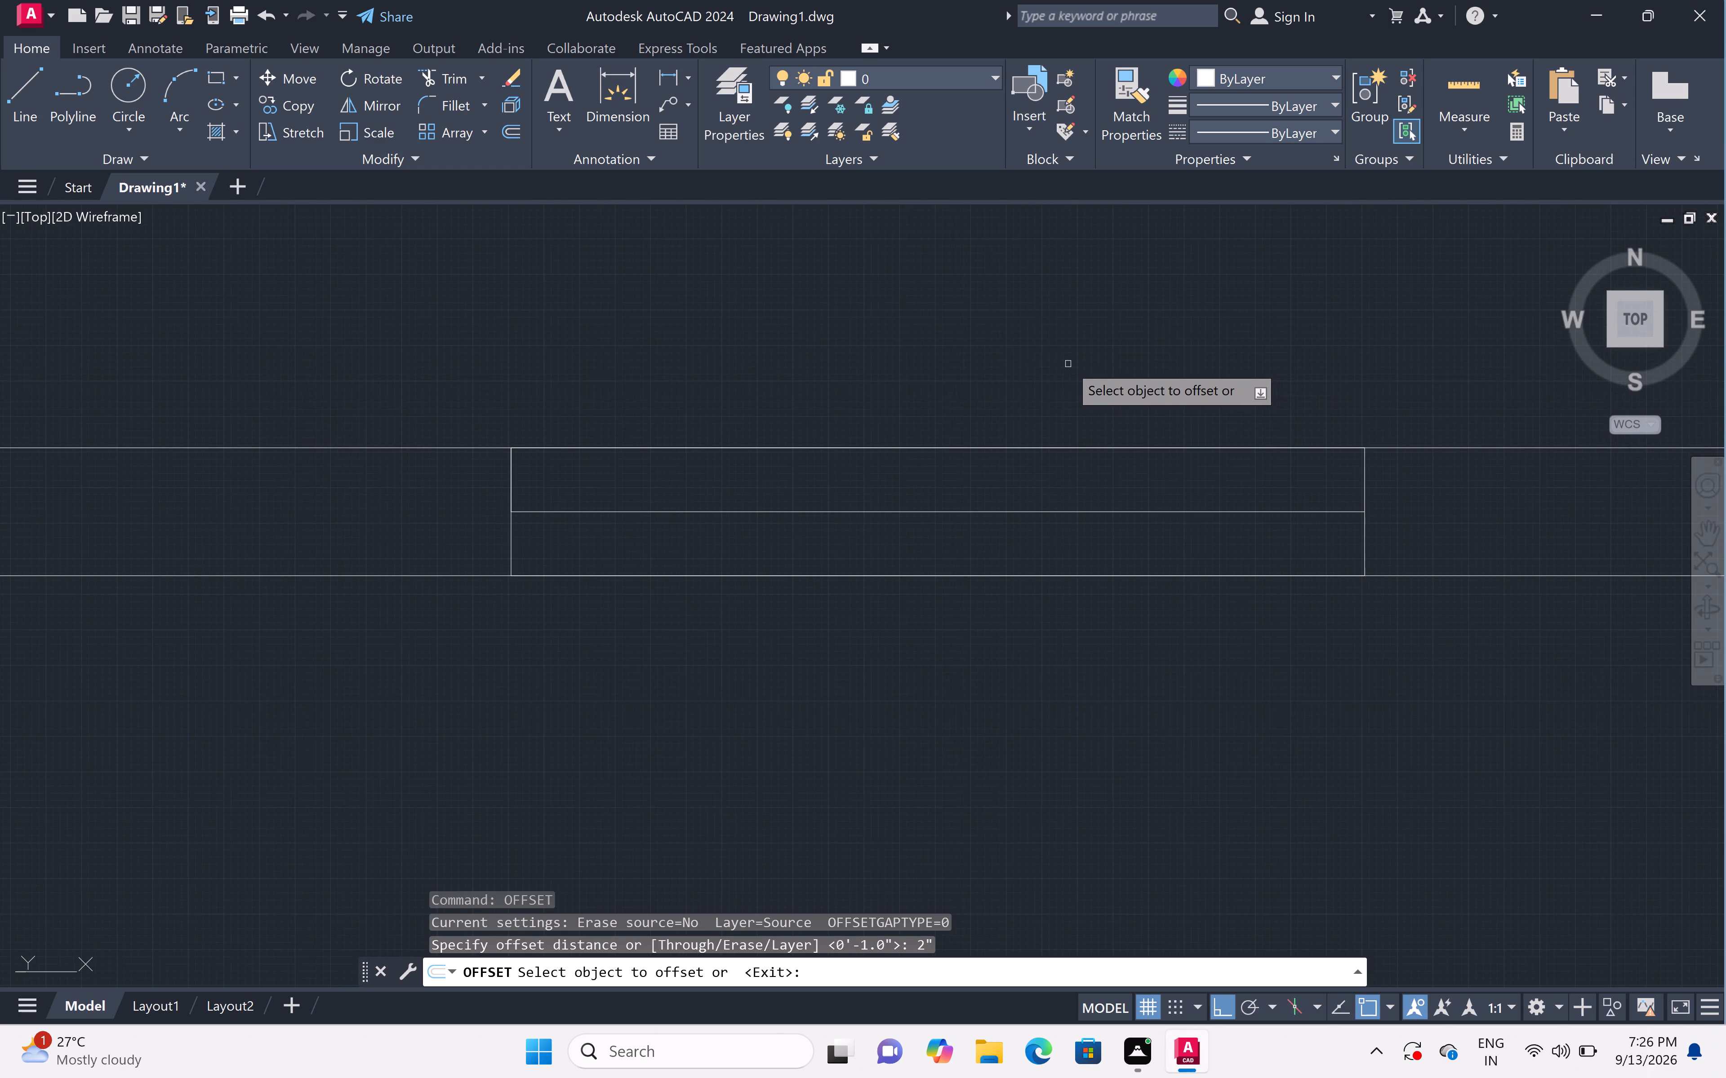
{"action": "left_click", "coordinate": [1042, 446]}
{"action": "left_click", "coordinate": [1042, 533]}
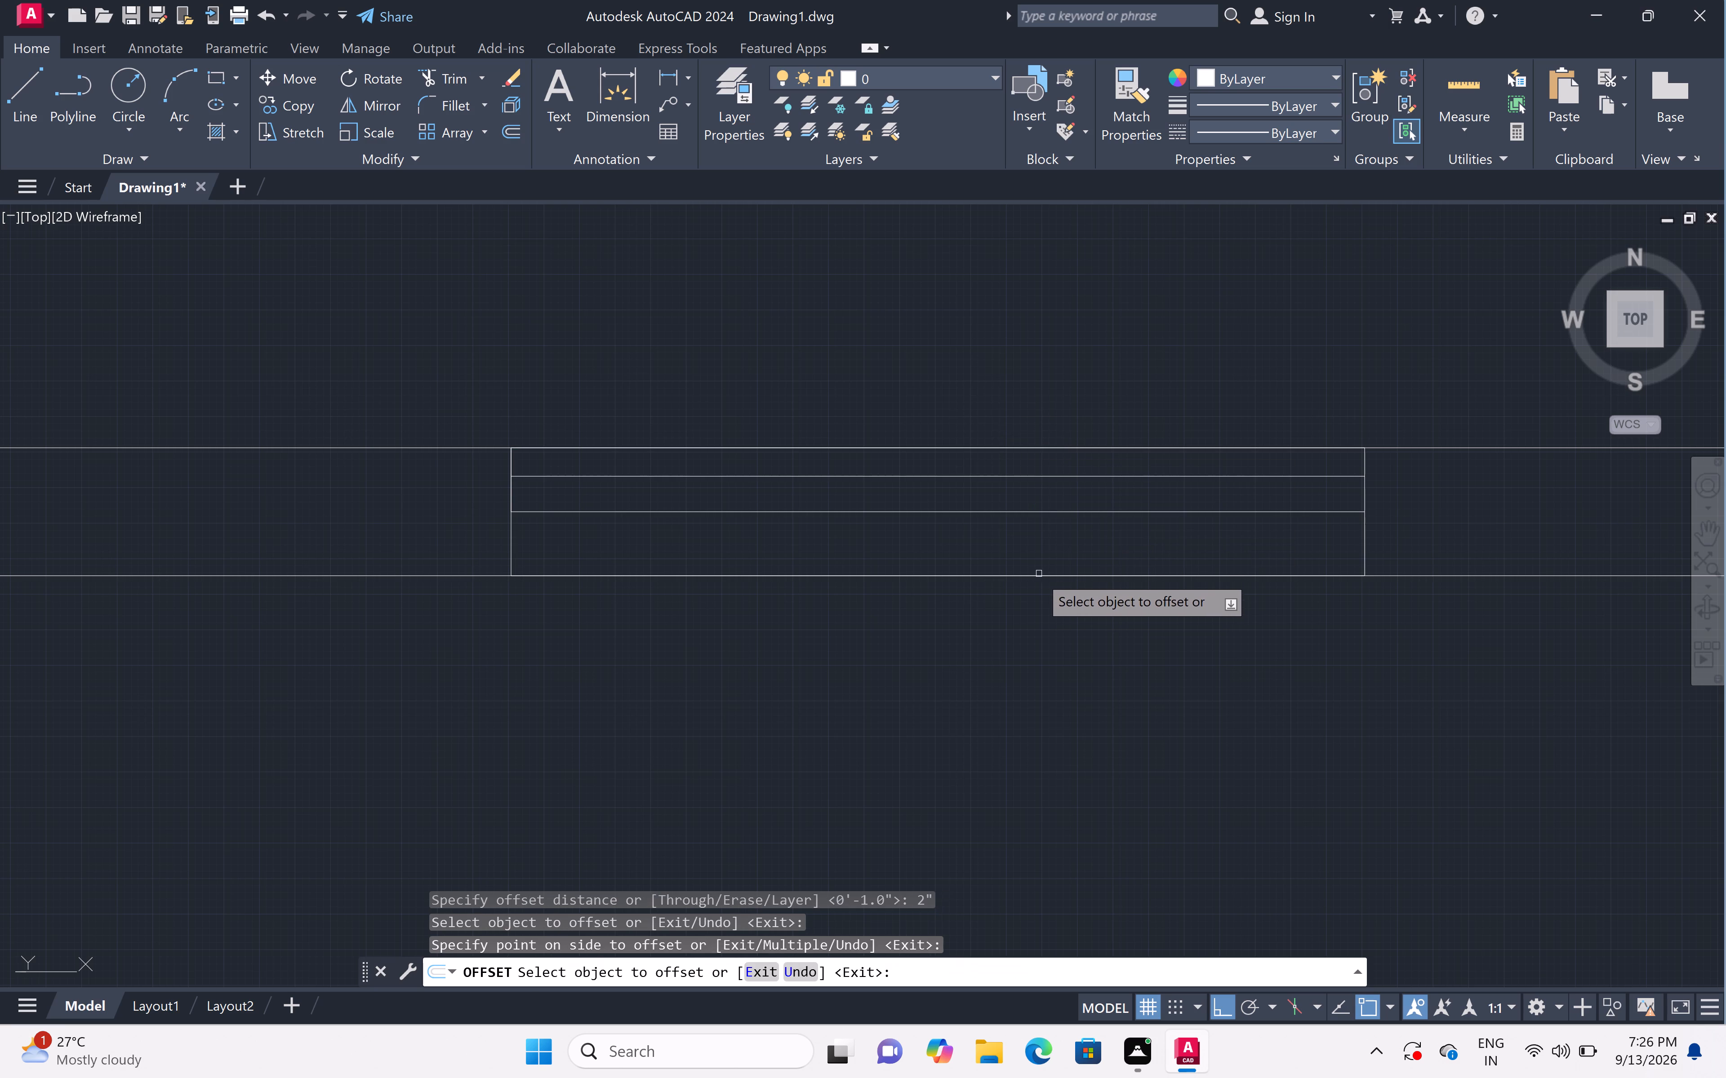
{"action": "left_click", "coordinate": [1038, 577]}
{"action": "left_click", "coordinate": [1032, 482]}
Examine the whole floor plan and the north wall east of the new window.
{"action": "scroll", "coordinate": [1044, 348], "scroll_direction": "down", "scroll_amount": 3}
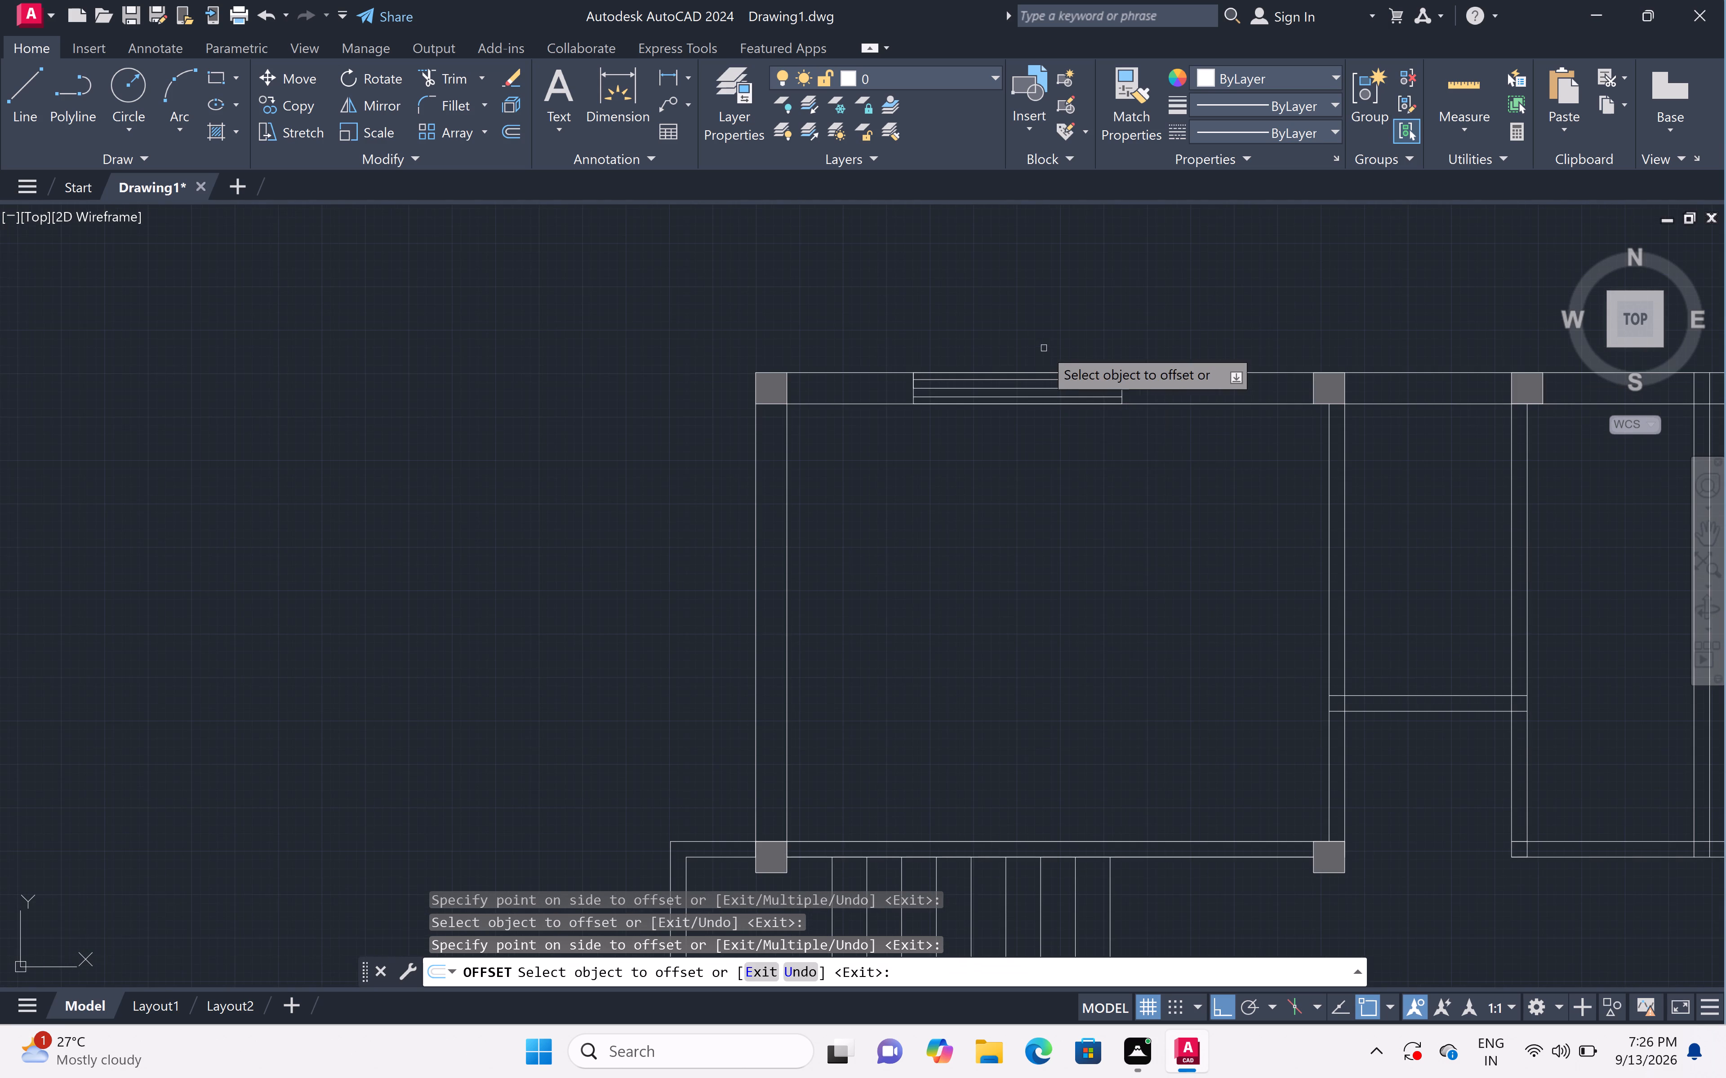
{"action": "scroll", "coordinate": [1049, 463], "scroll_direction": "down", "scroll_amount": 2}
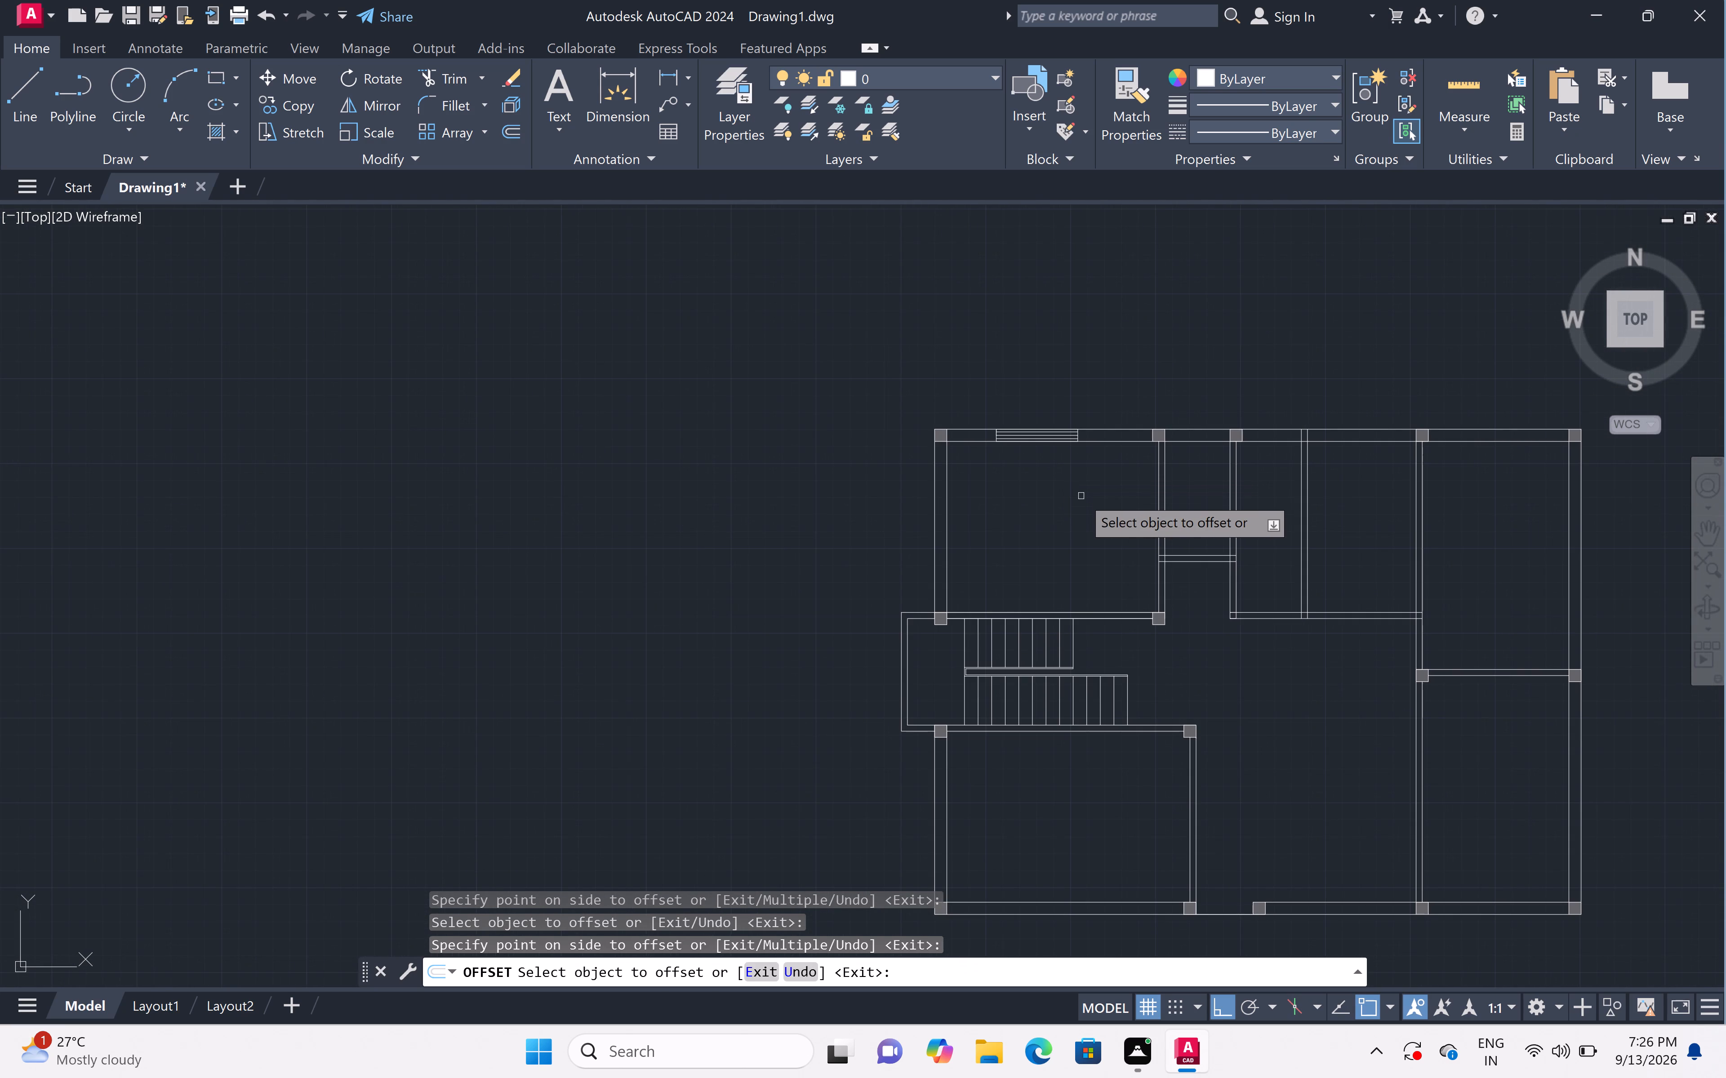
{"action": "middle_click", "coordinate": [1081, 496]}
{"action": "middle_click_drag", "start_coordinate": [1073, 495], "coordinate": [627, 477]}
{"action": "middle_click", "coordinate": [627, 477]}
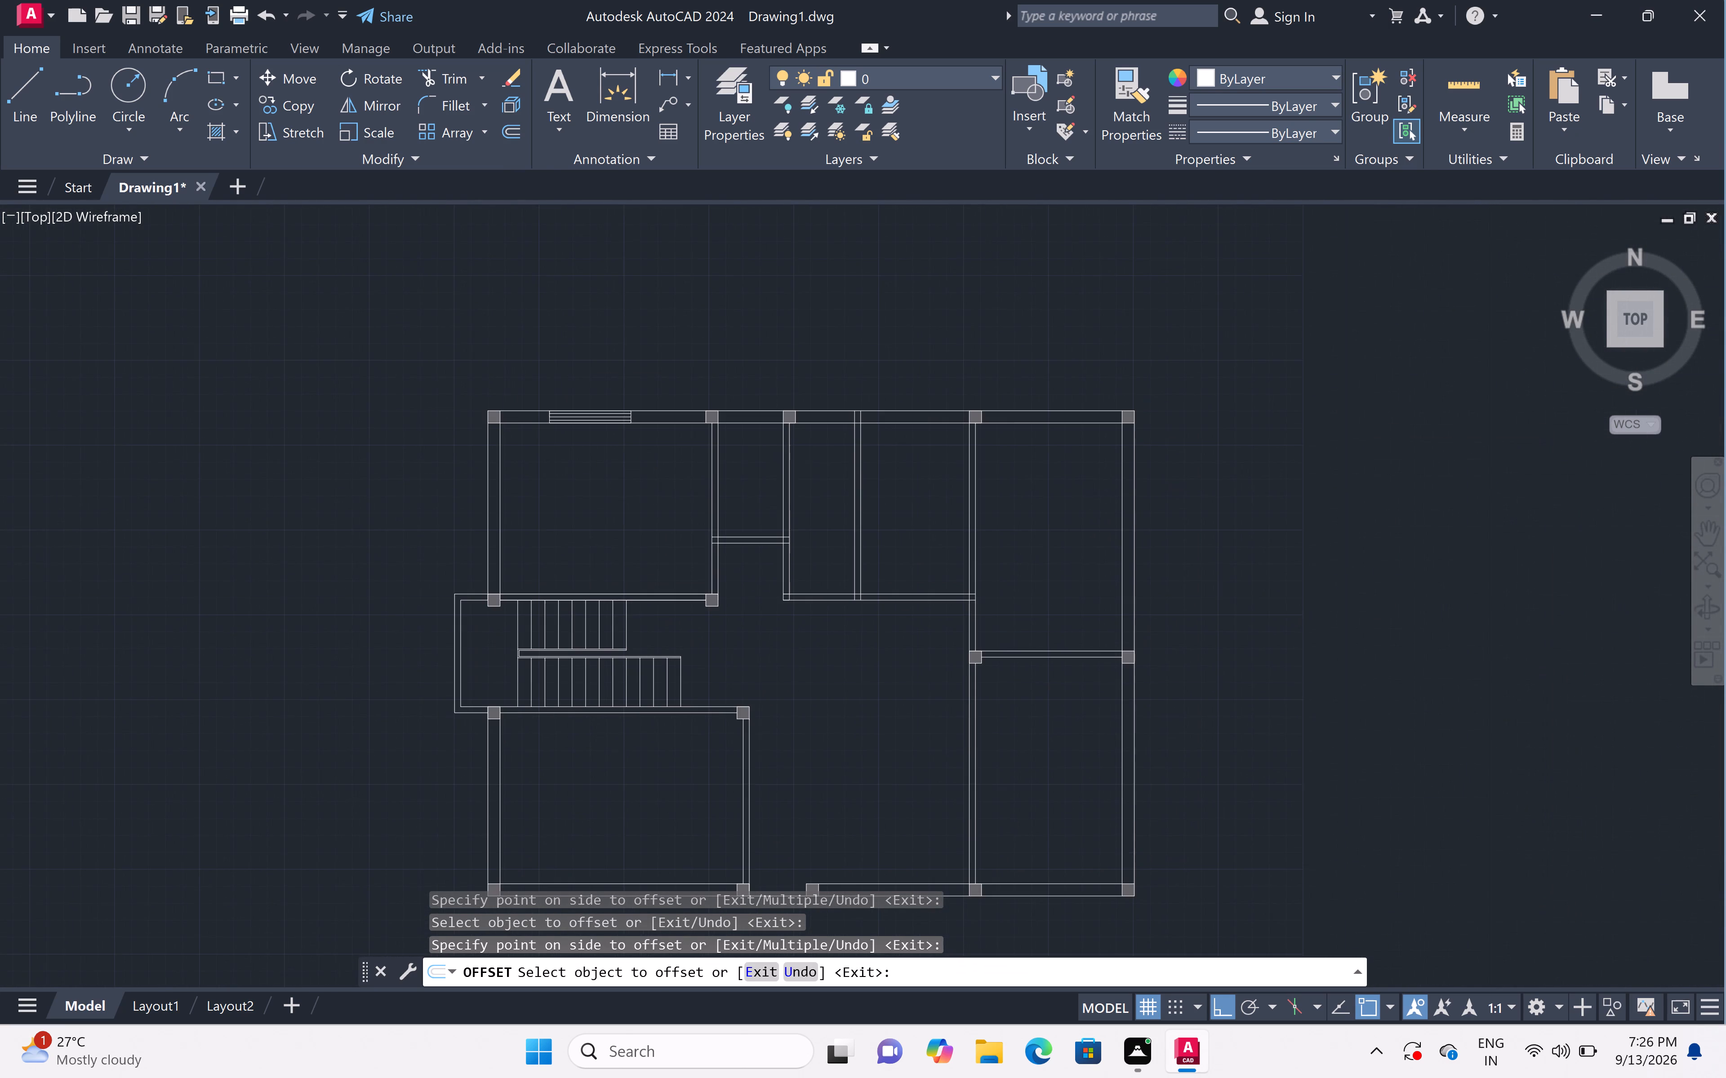
{"action": "scroll", "coordinate": [806, 413], "scroll_direction": "up", "scroll_amount": 2}
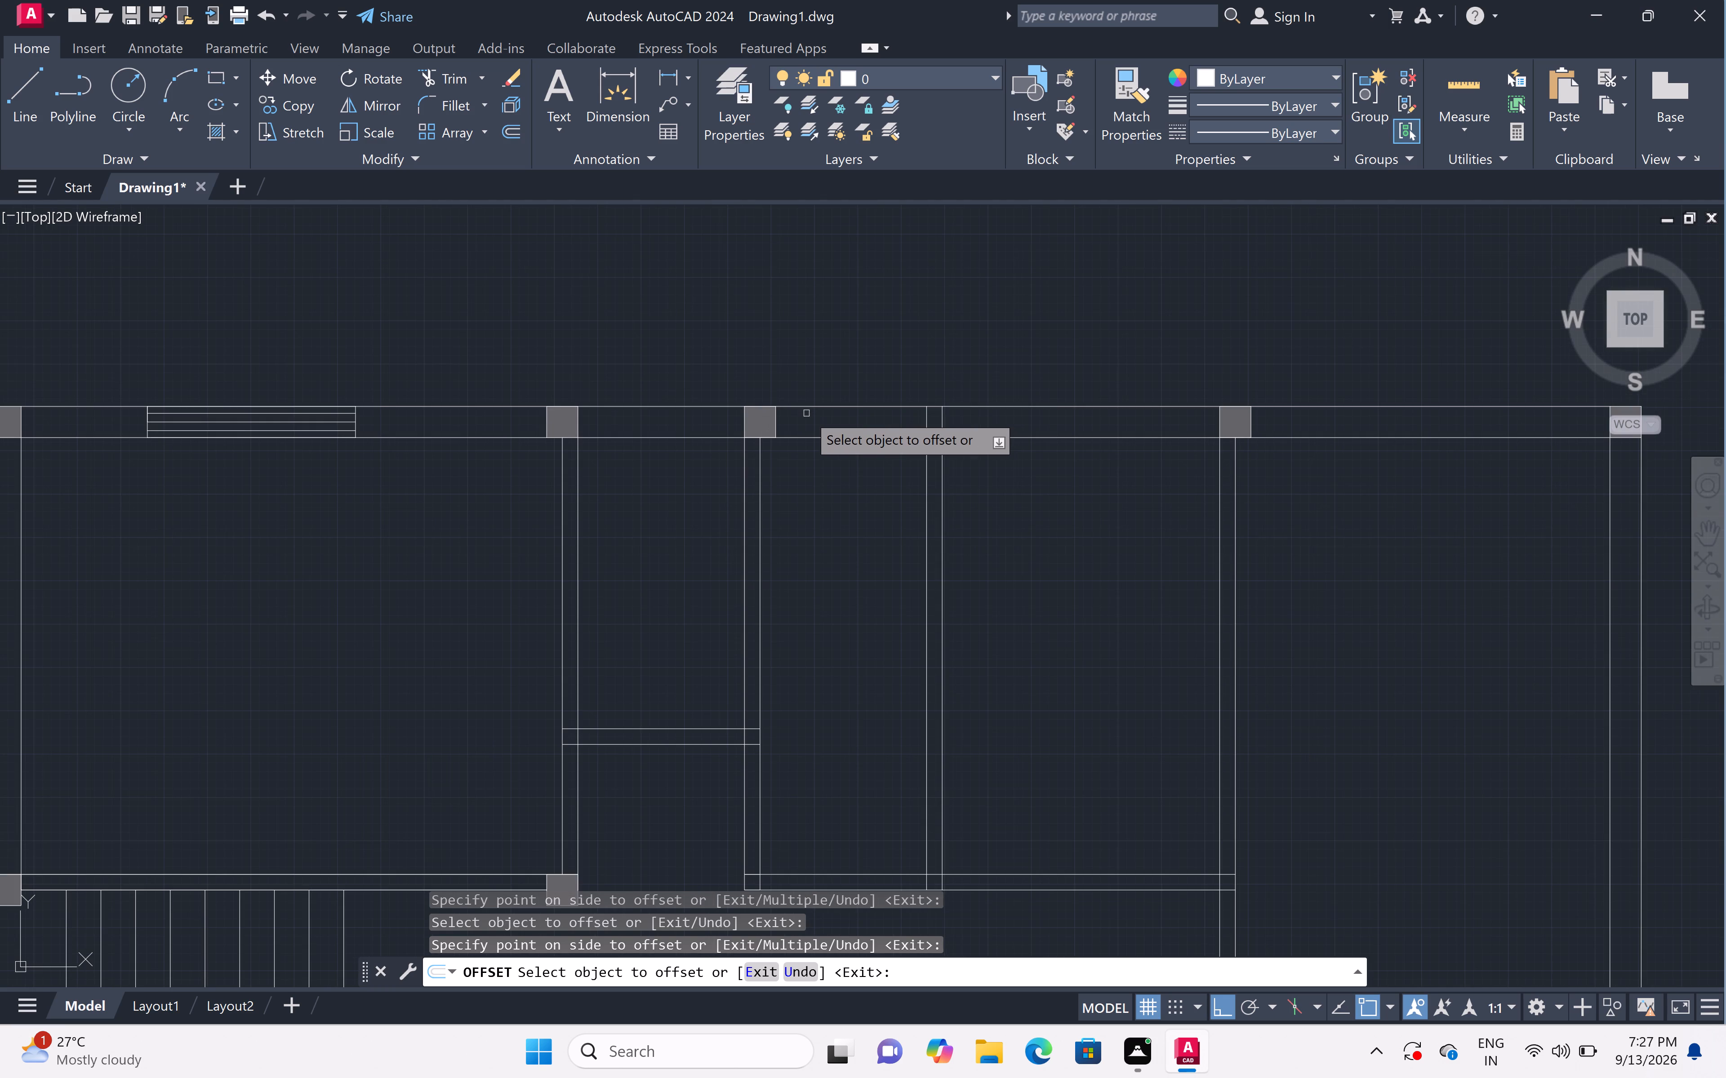
{"action": "scroll", "coordinate": [846, 392], "scroll_direction": "up", "scroll_amount": 2}
{"action": "scroll", "coordinate": [867, 389], "scroll_direction": "down", "scroll_amount": 1}
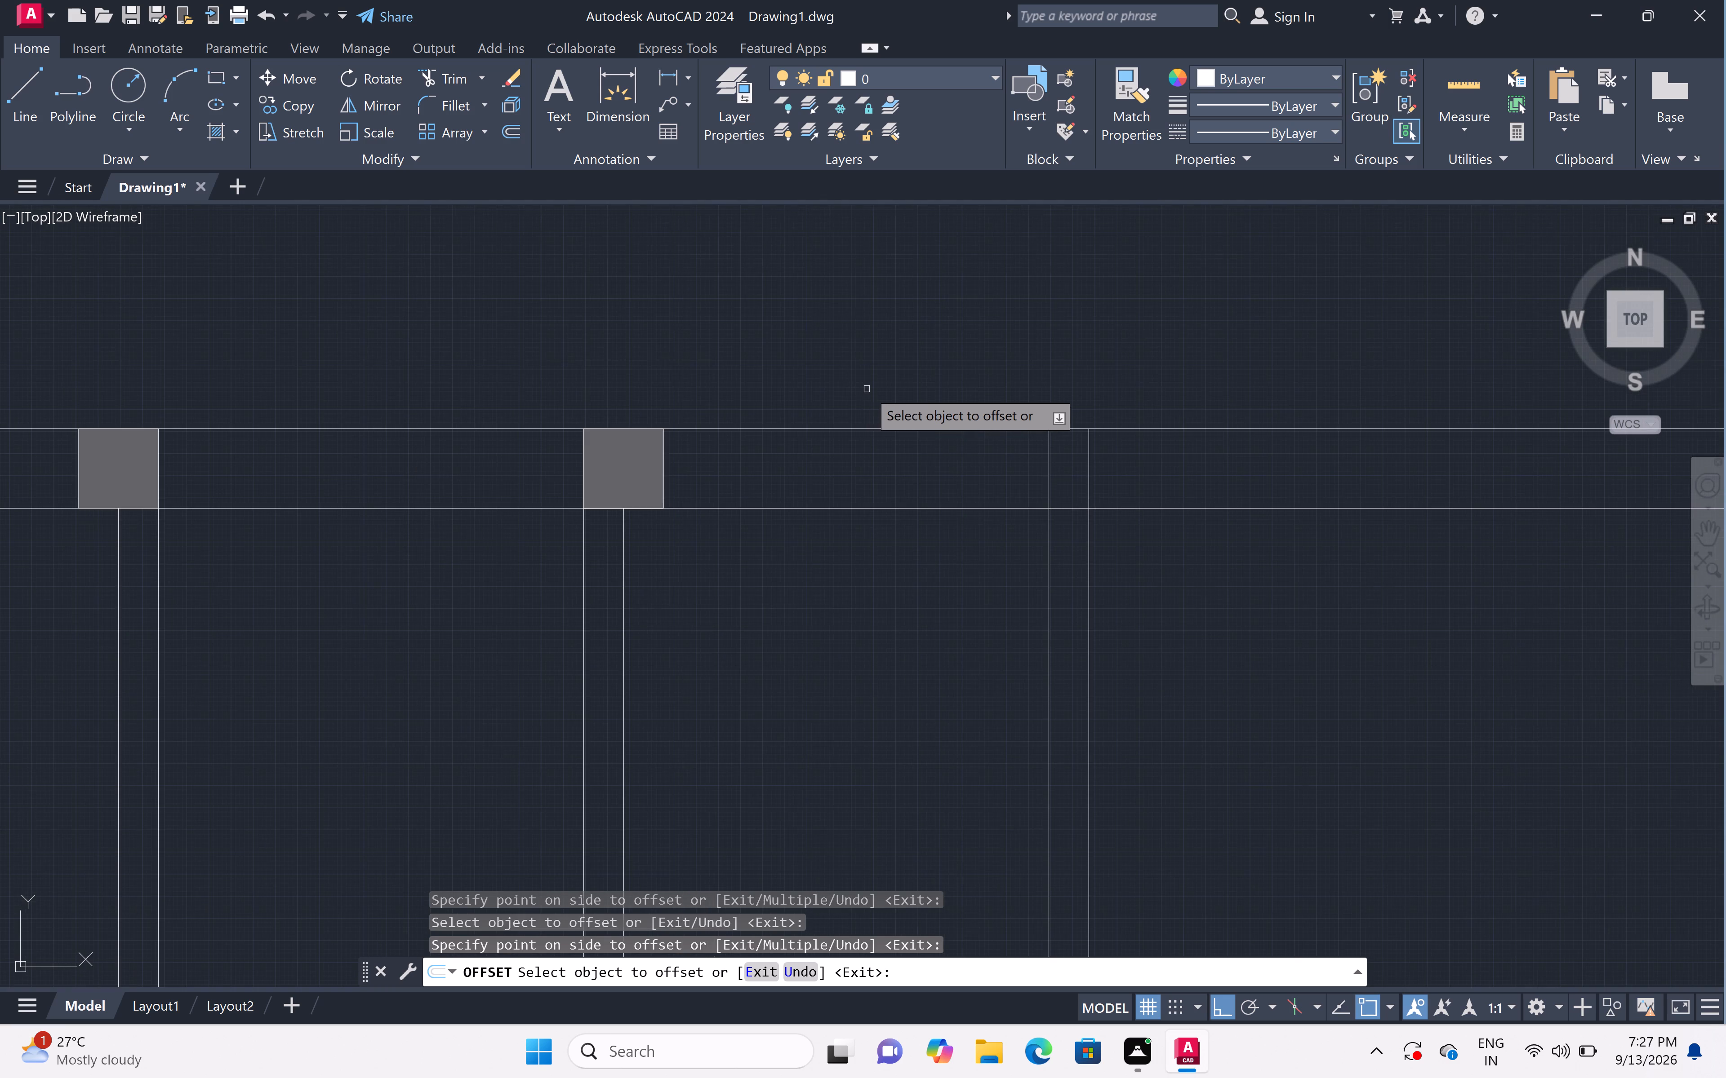
{"action": "scroll", "coordinate": [867, 389], "scroll_direction": "down", "scroll_amount": 1}
{"action": "scroll", "coordinate": [931, 374], "scroll_direction": "down", "scroll_amount": 1}
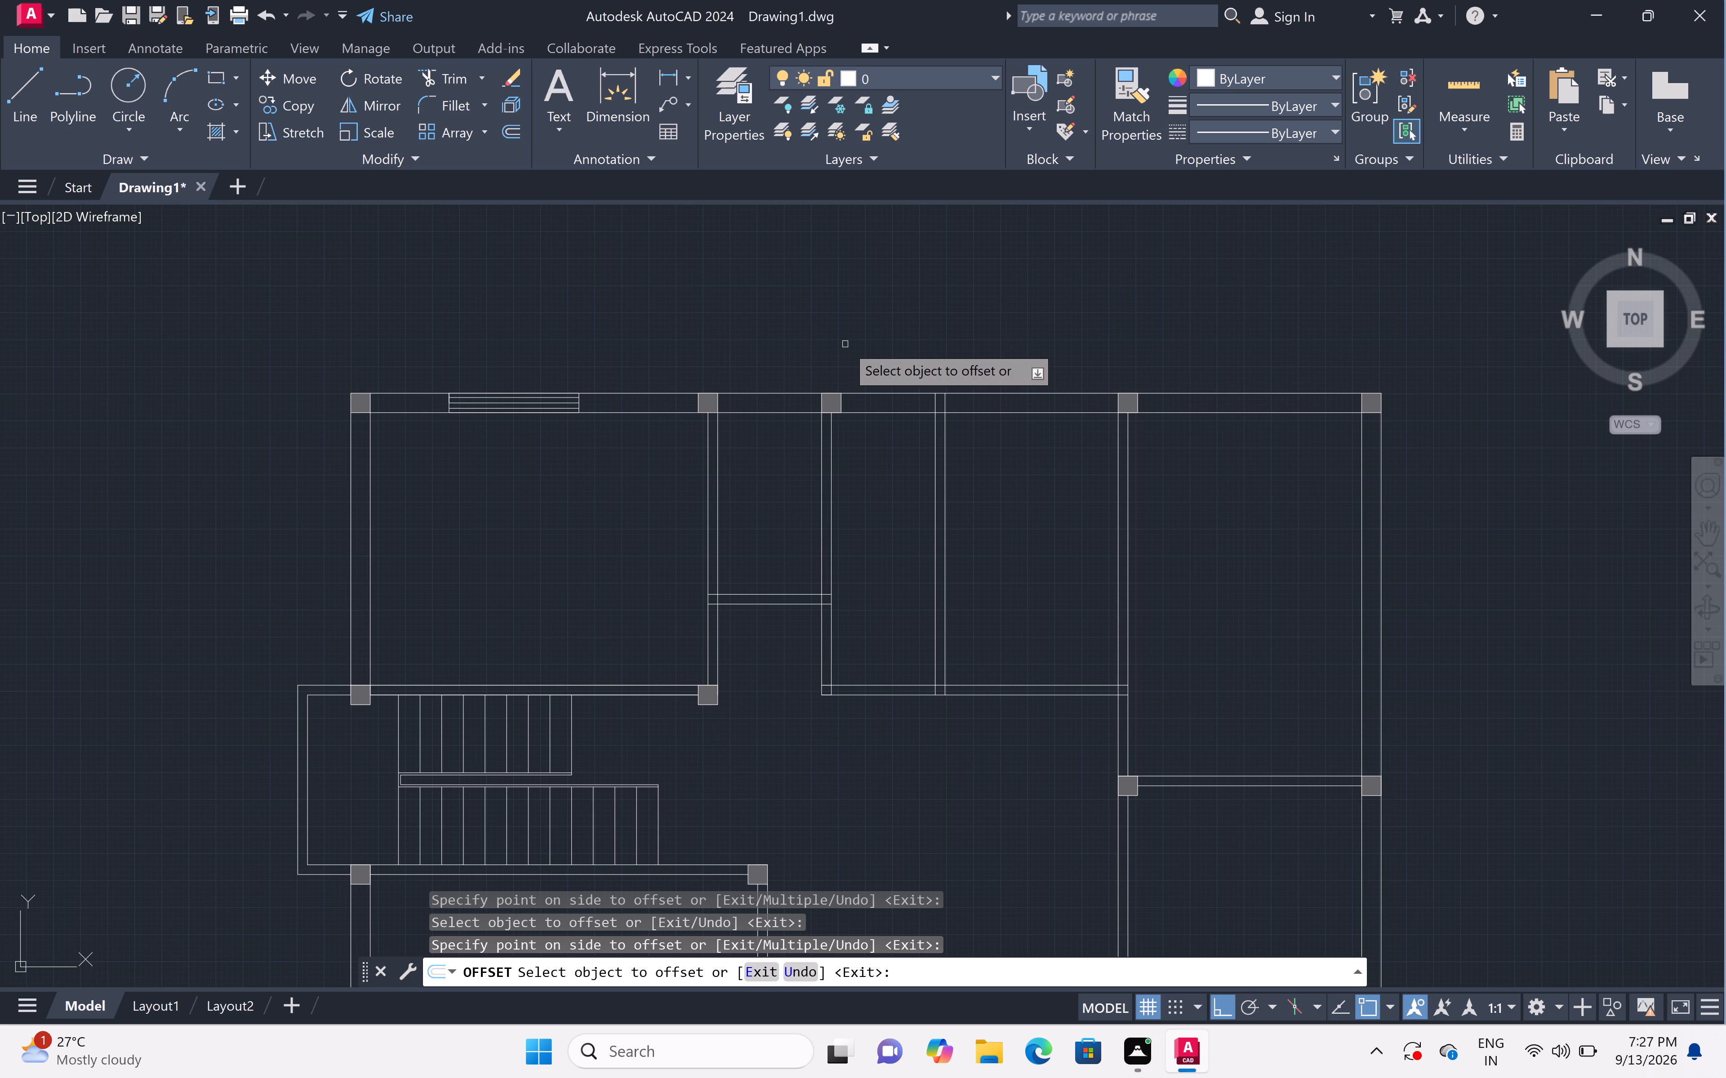
End the offset and review the finished window, the northwest room and the overall floor plan.
{"action": "key", "text": "Escape"}
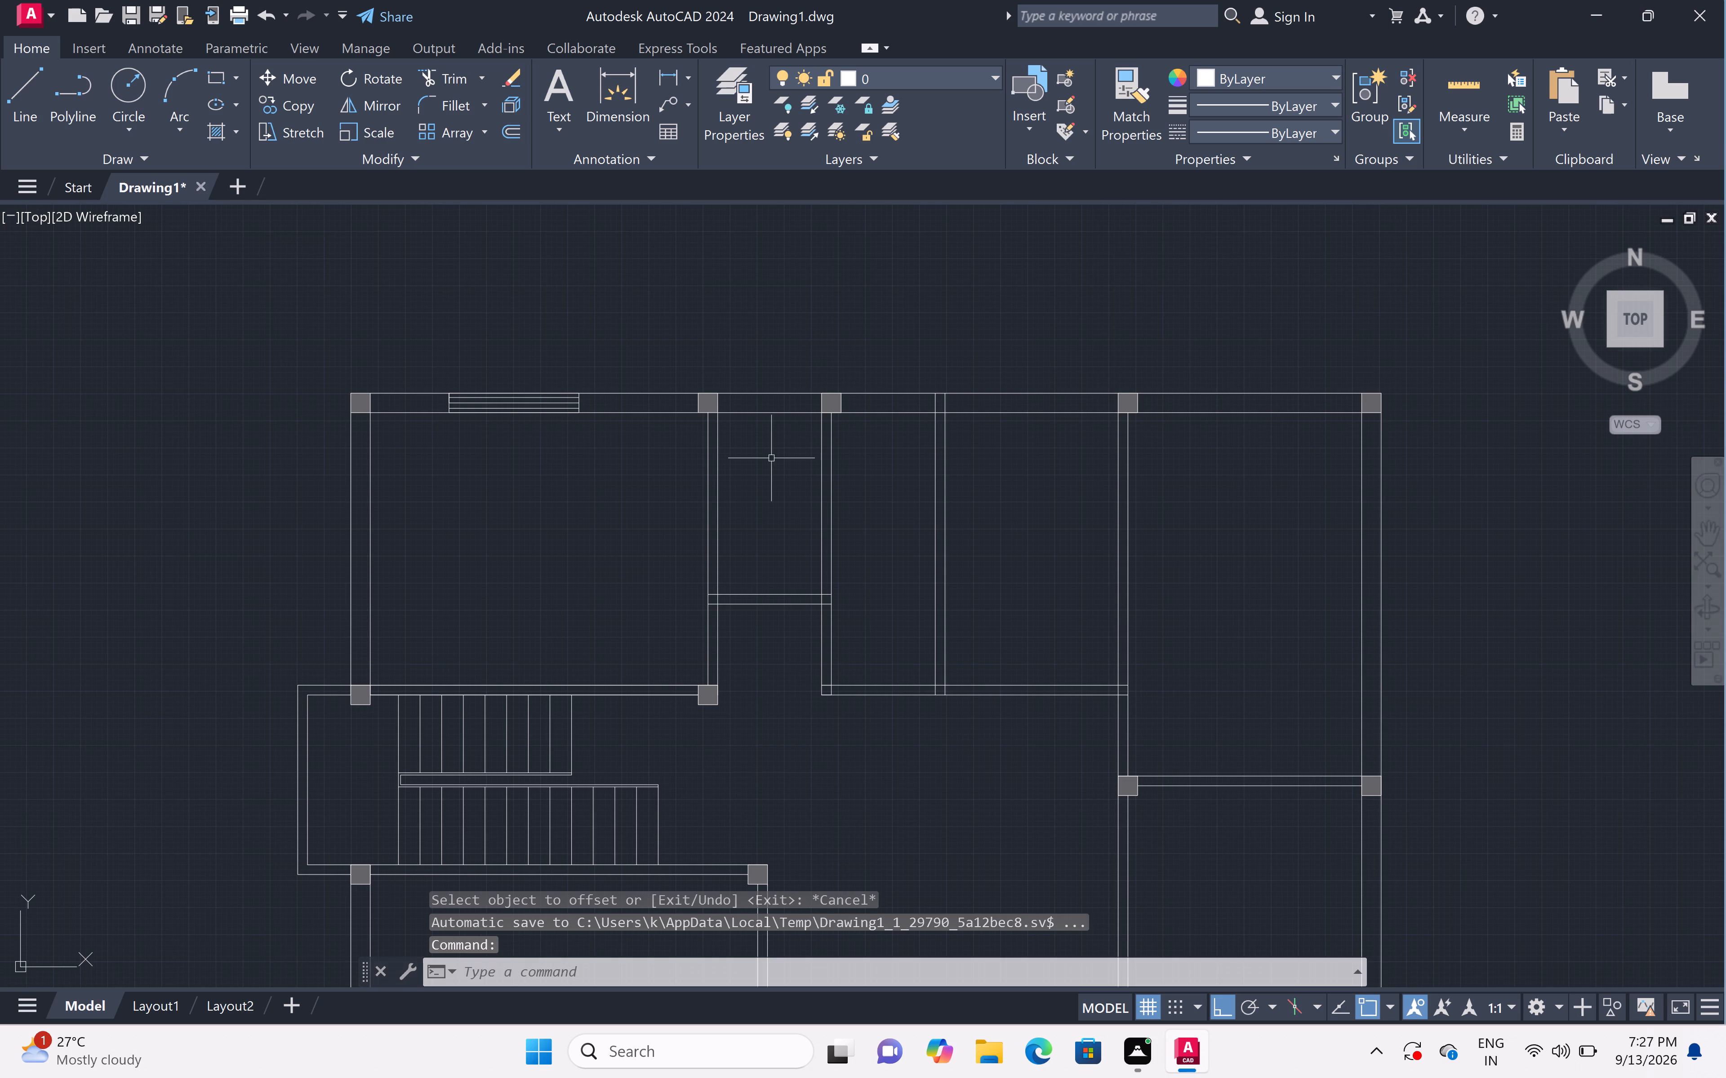
{"action": "scroll", "coordinate": [781, 409], "scroll_direction": "down", "scroll_amount": 1}
{"action": "scroll", "coordinate": [791, 403], "scroll_direction": "up", "scroll_amount": 3}
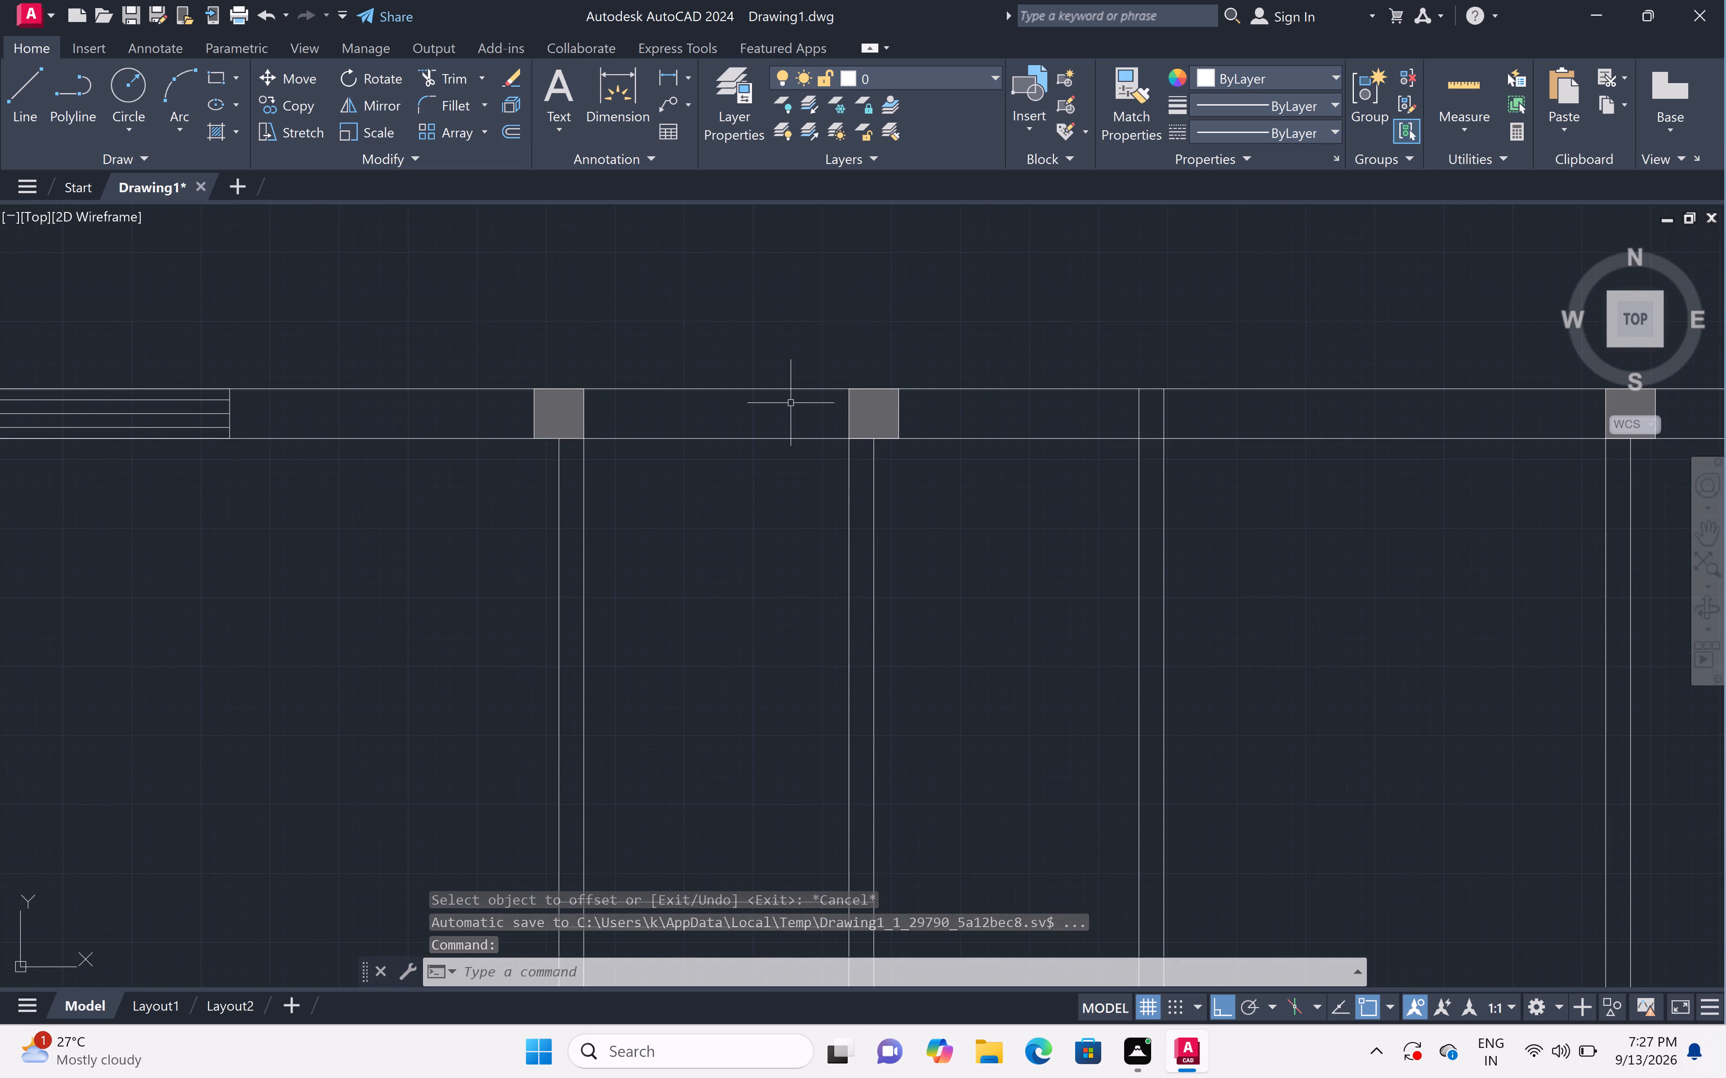
{"action": "scroll", "coordinate": [791, 403], "scroll_direction": "down", "scroll_amount": 1}
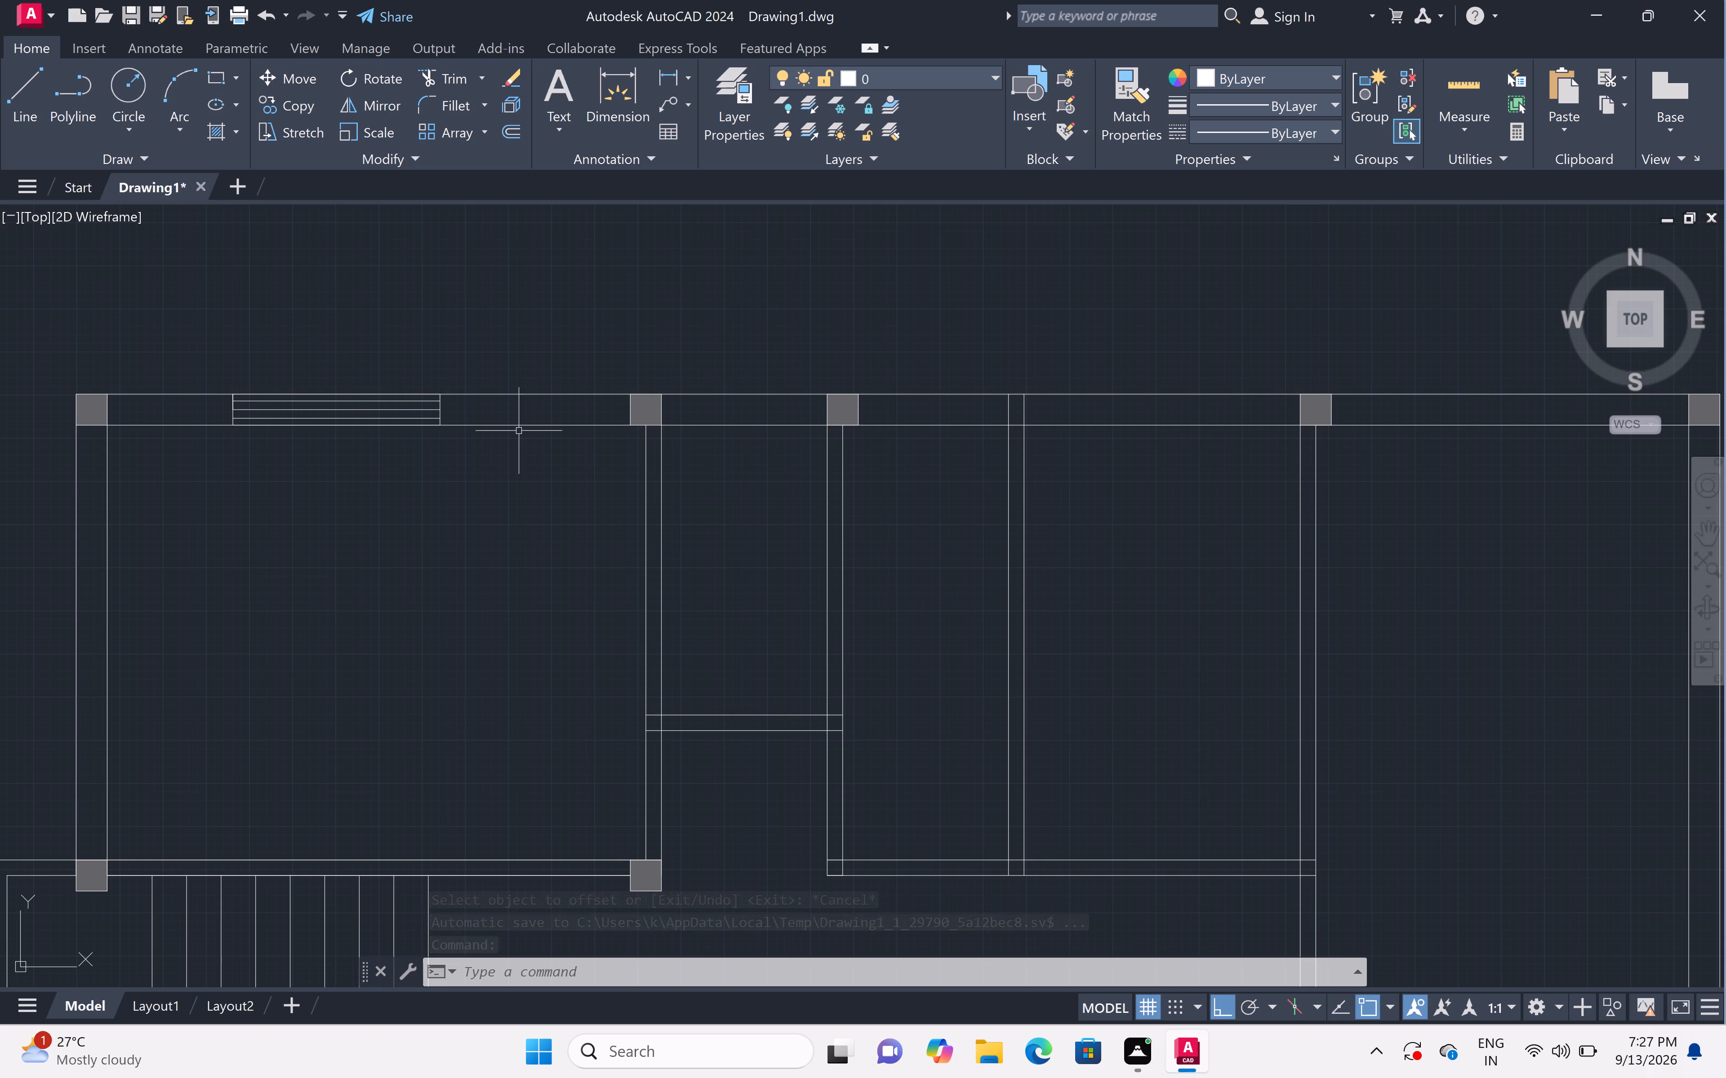
{"action": "scroll", "coordinate": [524, 431], "scroll_direction": "down", "scroll_amount": 1}
{"action": "scroll", "coordinate": [550, 467], "scroll_direction": "up", "scroll_amount": 1}
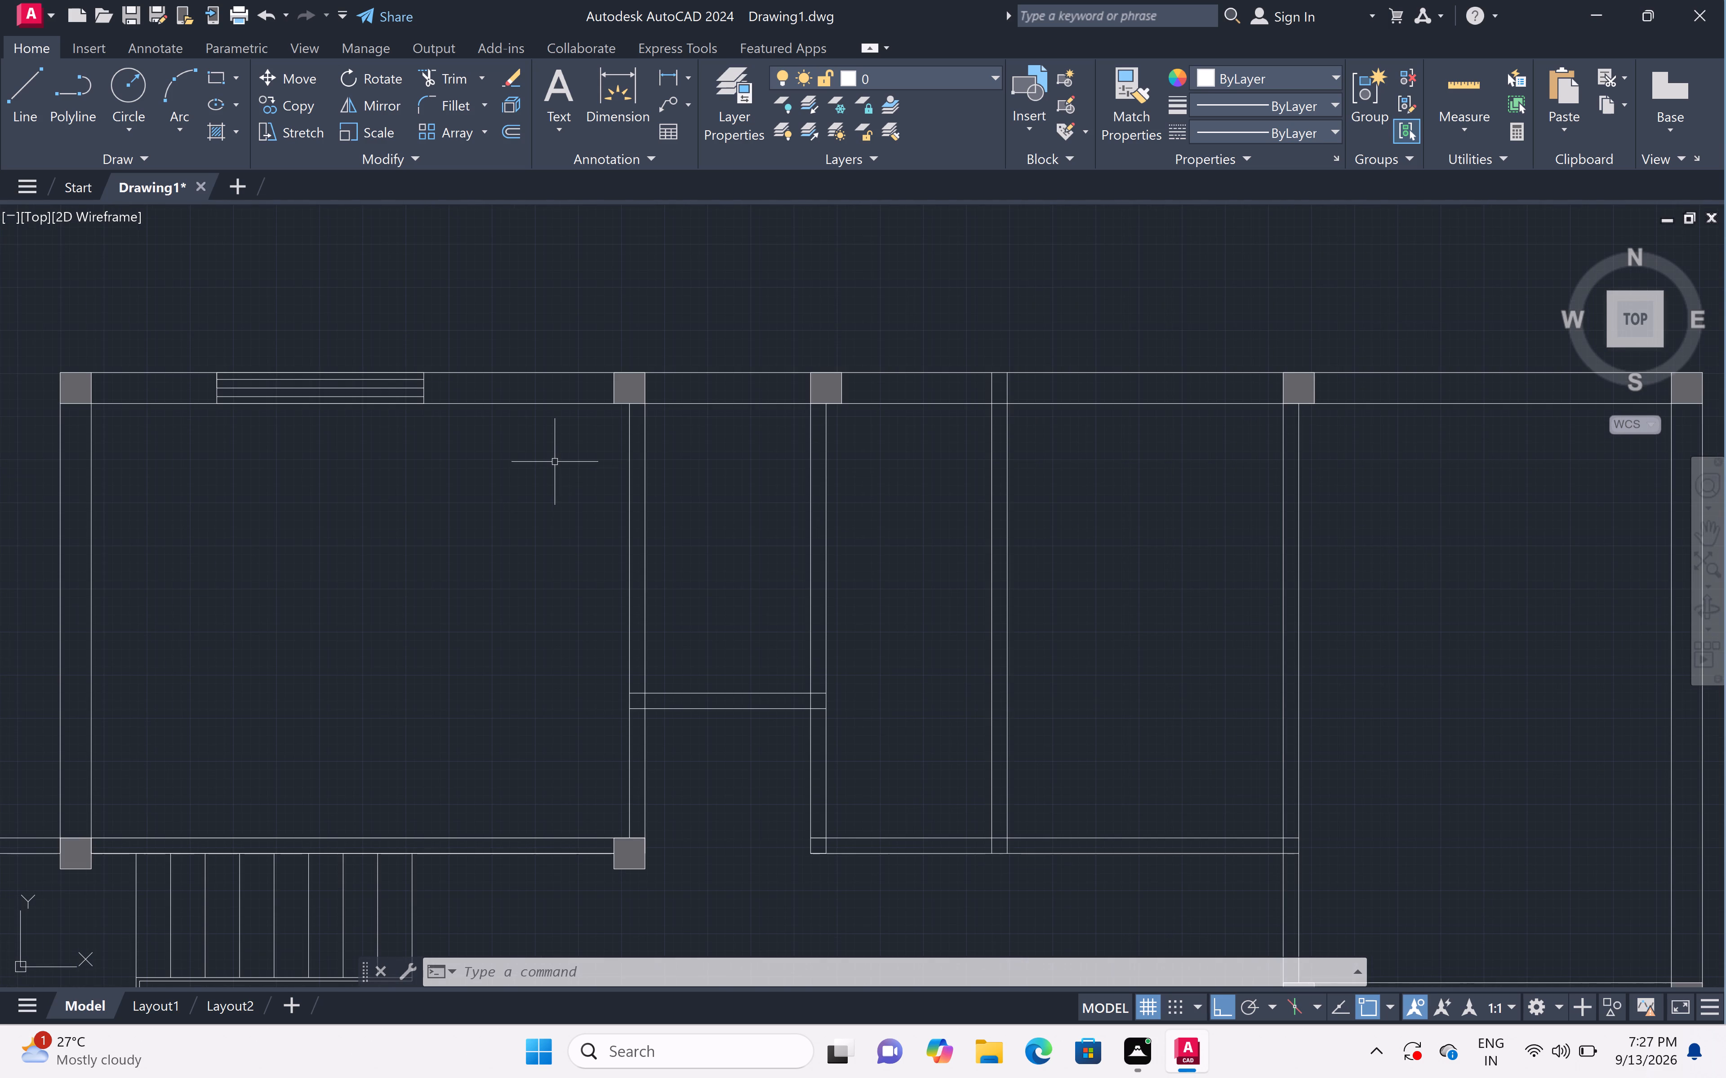
{"action": "middle_click", "coordinate": [556, 463]}
{"action": "middle_click_drag", "start_coordinate": [583, 518], "coordinate": [613, 573]}
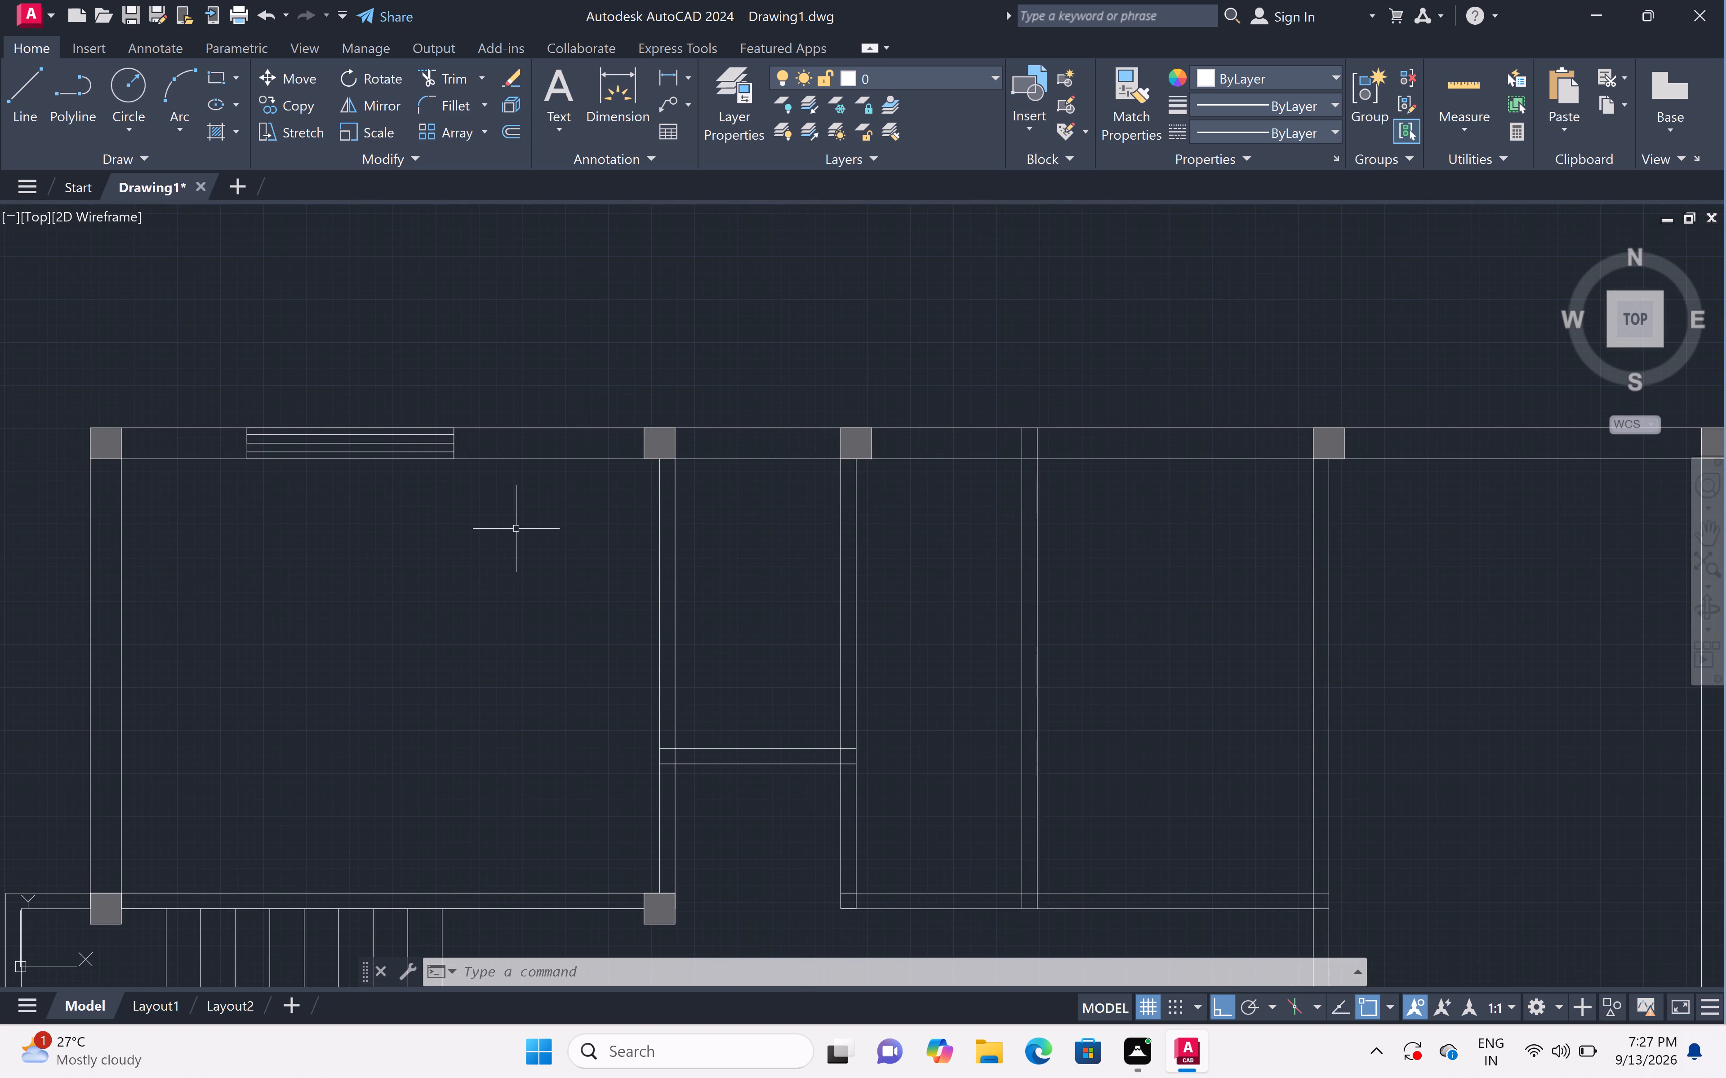
{"action": "middle_click_drag", "start_coordinate": [372, 541], "coordinate": [575, 536]}
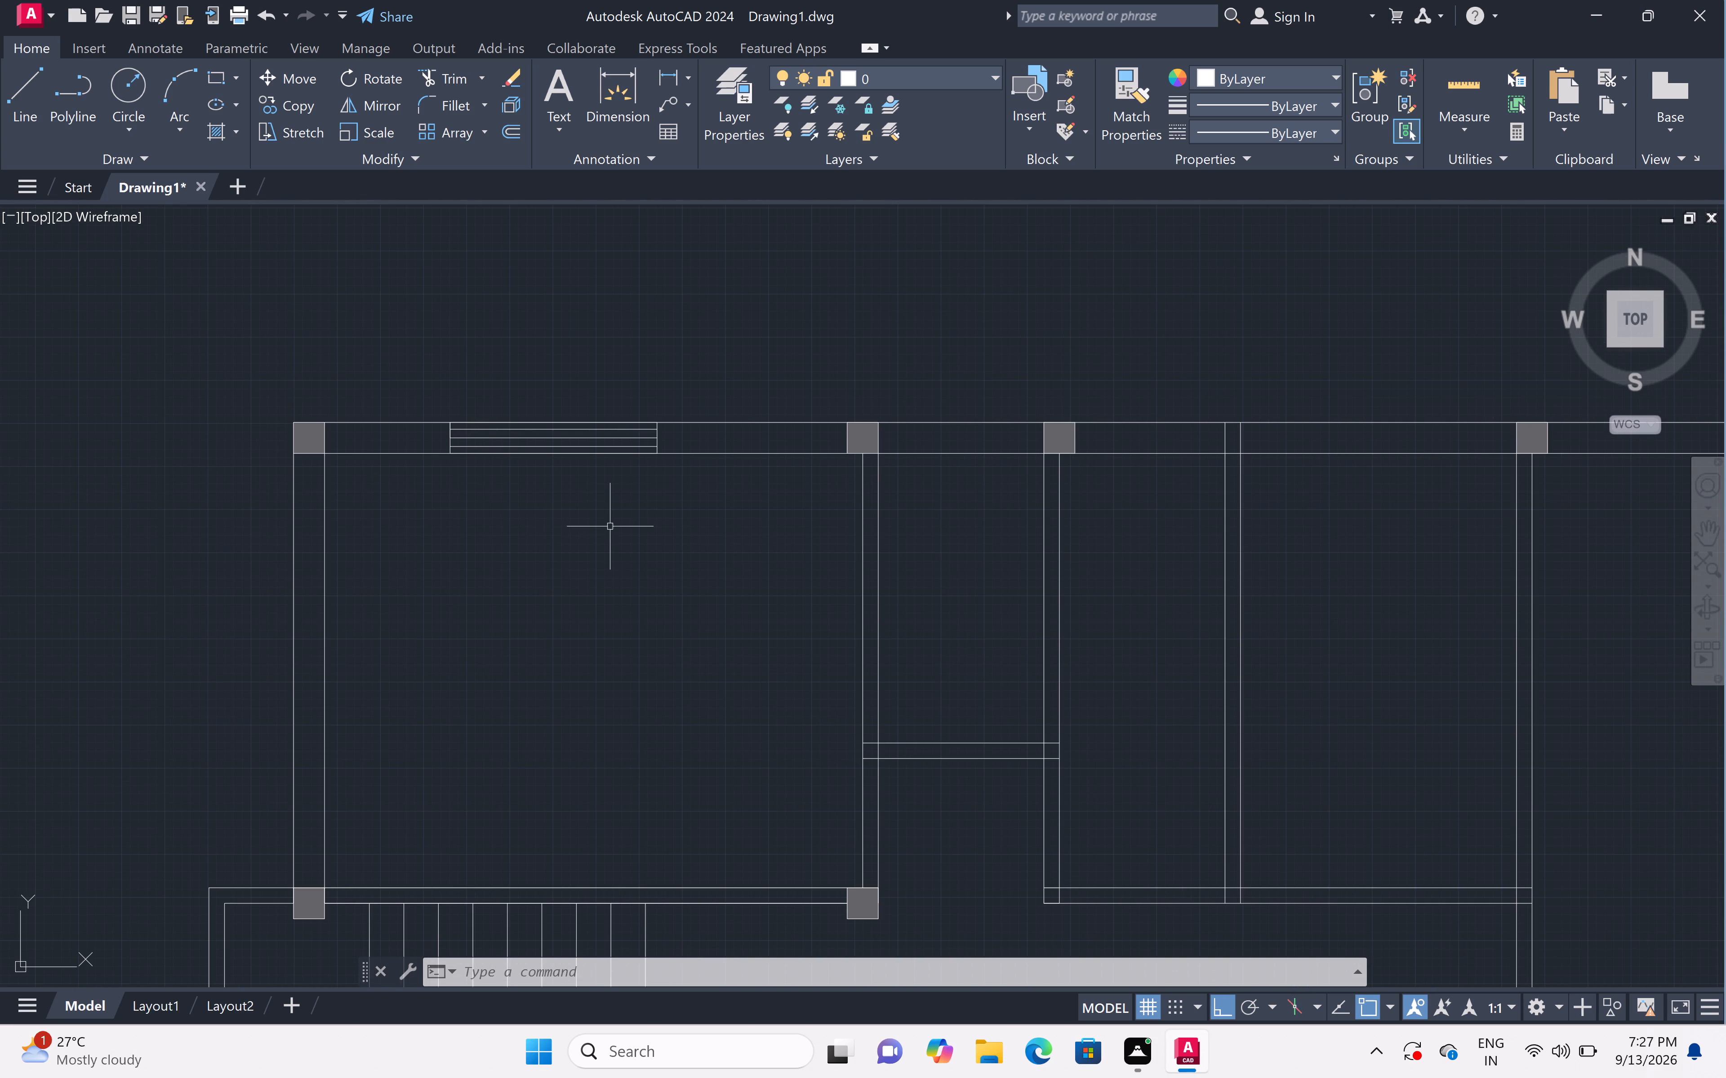
{"action": "middle_click_drag", "start_coordinate": [647, 633], "coordinate": [652, 633]}
{"action": "middle_click_drag", "start_coordinate": [652, 633], "coordinate": [712, 536]}
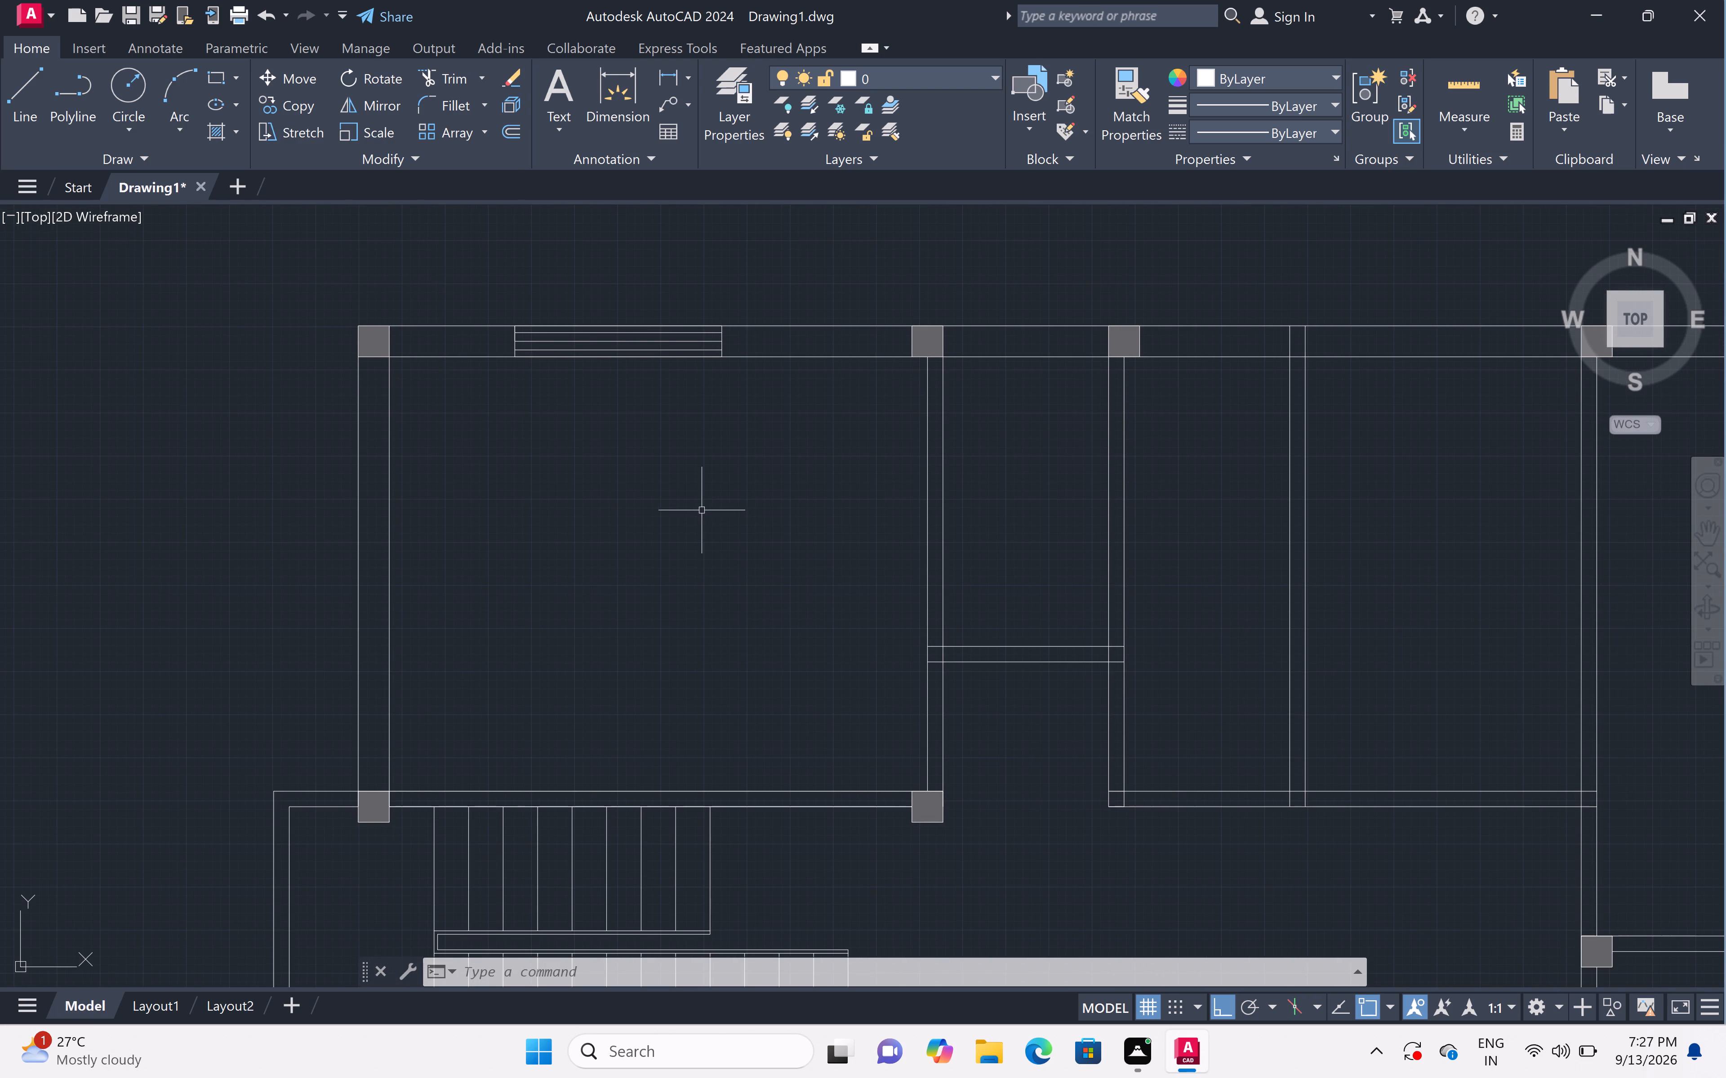
{"action": "scroll", "coordinate": [944, 499], "scroll_direction": "down", "scroll_amount": 1}
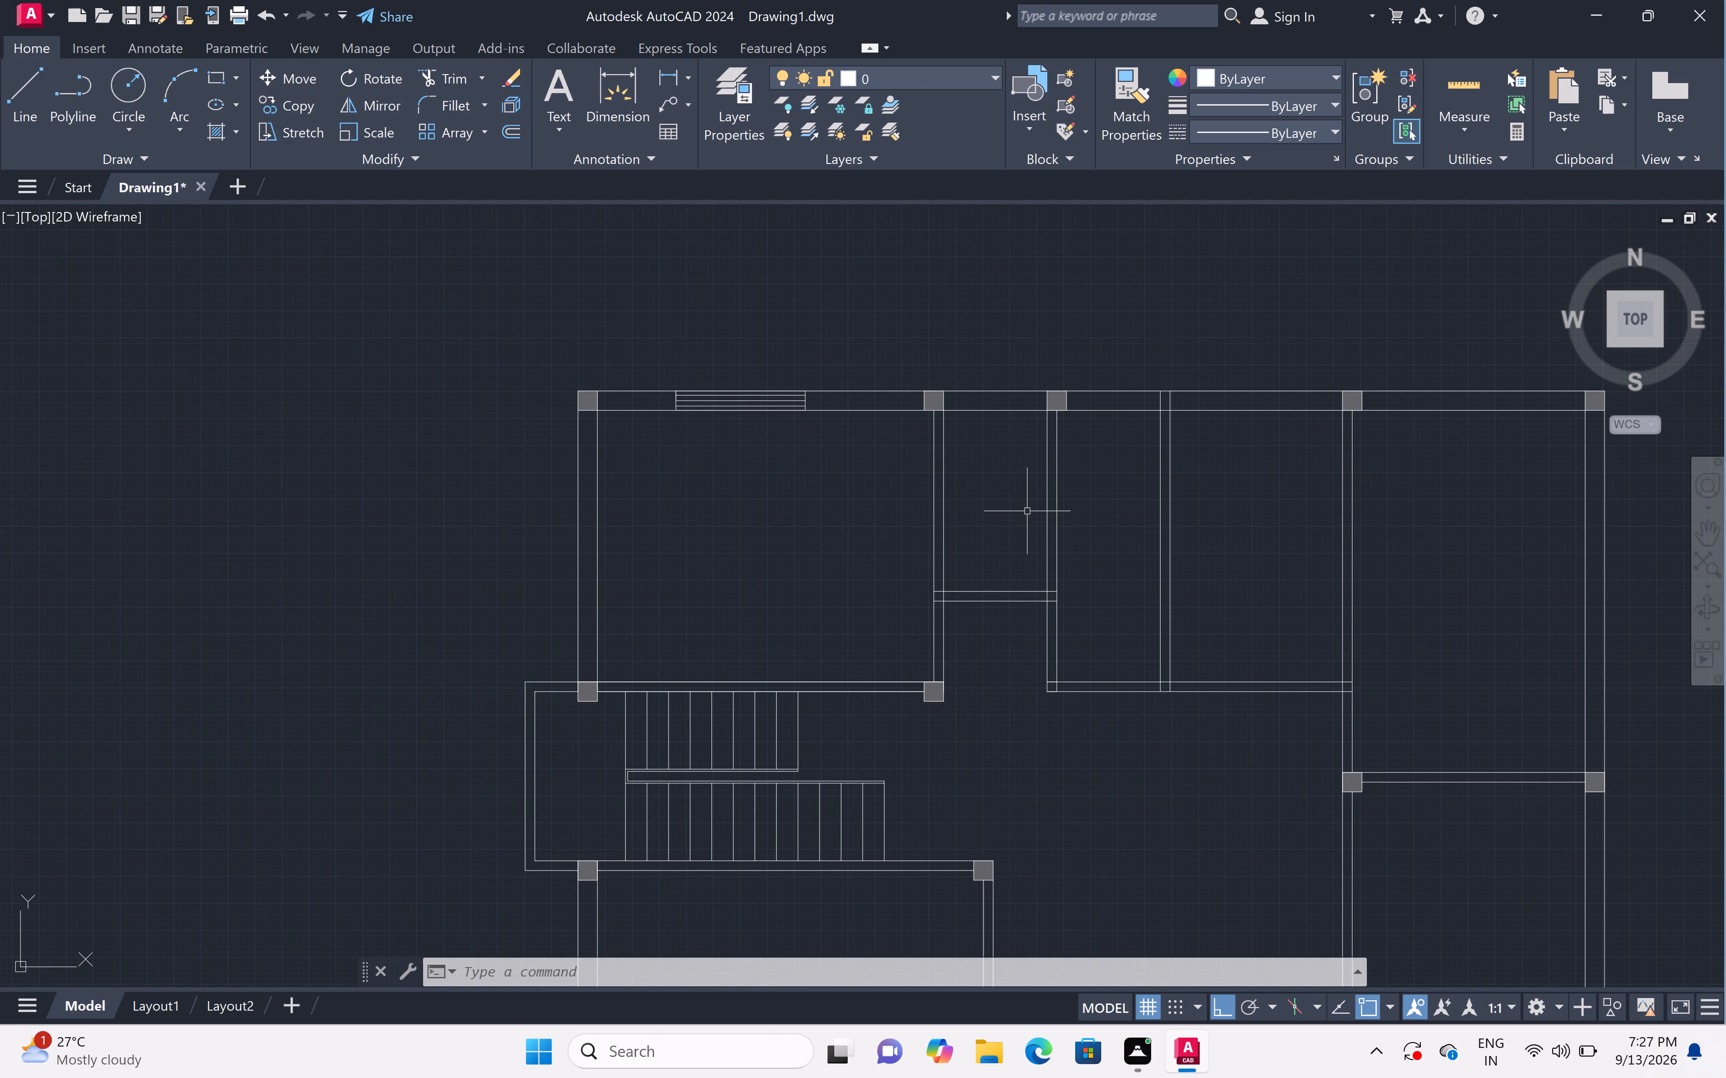
{"action": "scroll", "coordinate": [1054, 500], "scroll_direction": "down", "scroll_amount": 1}
{"action": "middle_click", "coordinate": [1158, 494]}
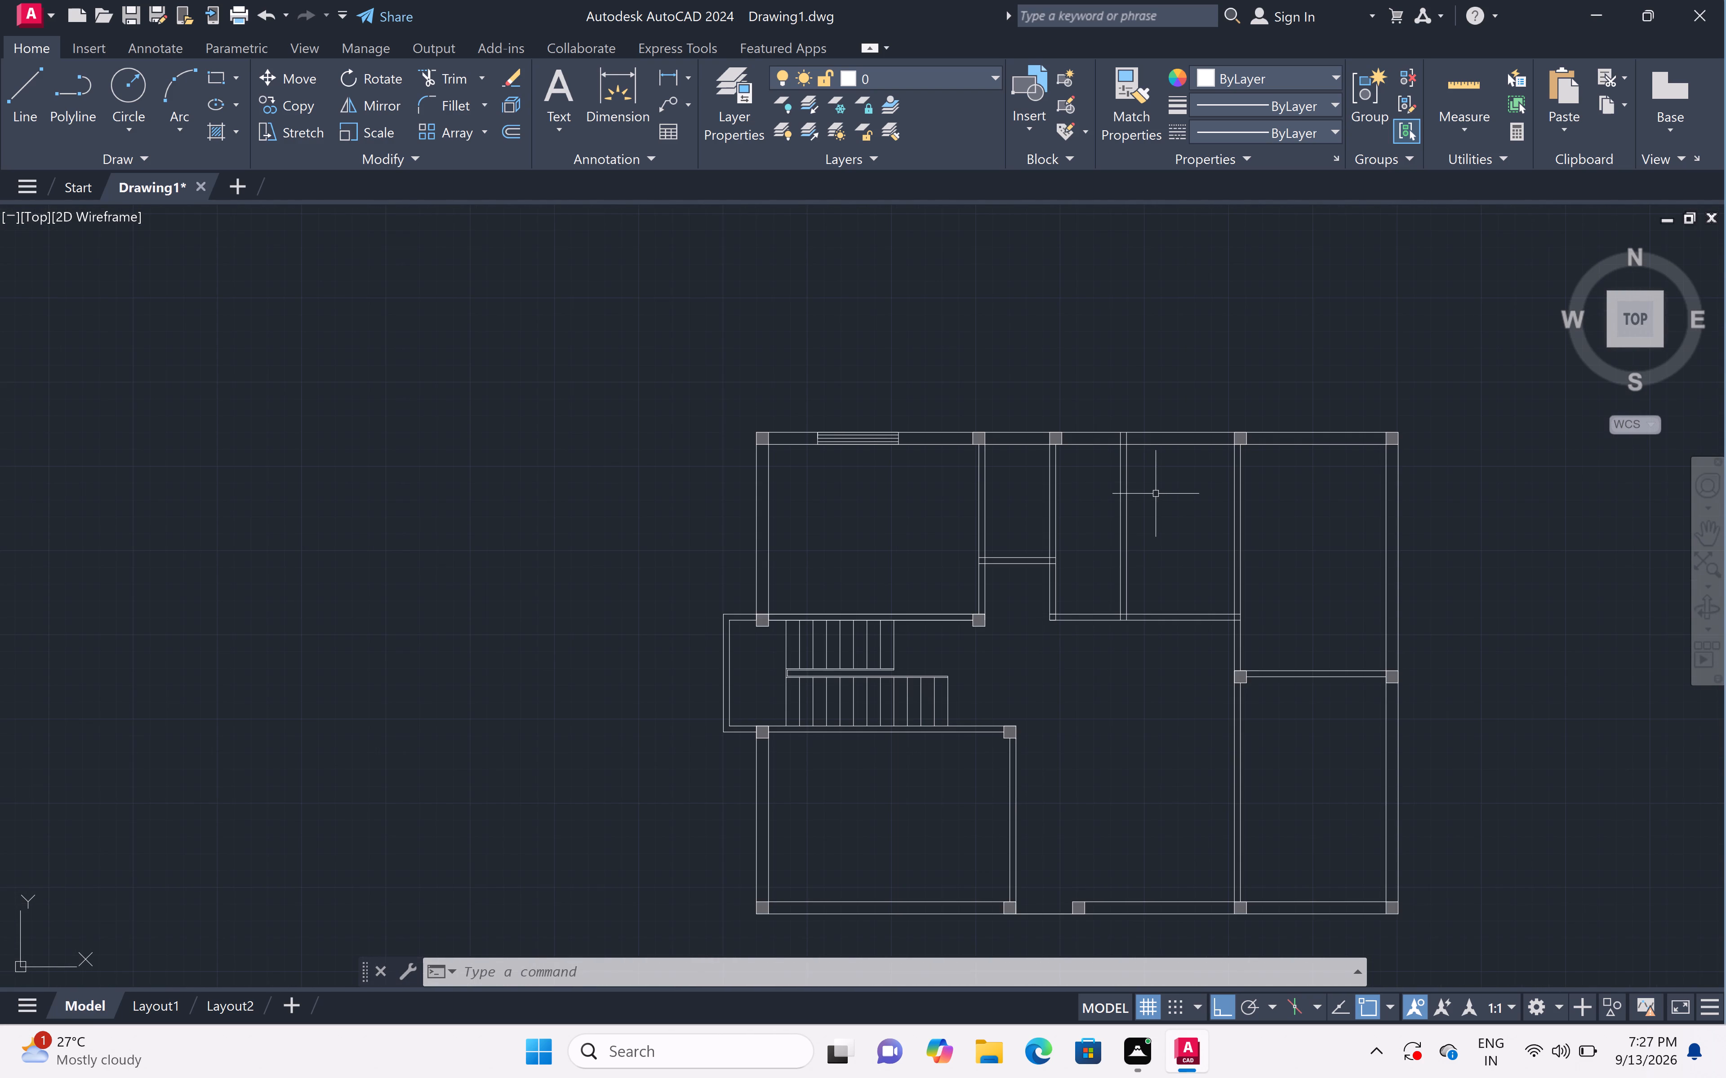
{"action": "middle_click", "coordinate": [870, 486]}
{"action": "middle_click_drag", "start_coordinate": [1111, 497], "coordinate": [989, 514]}
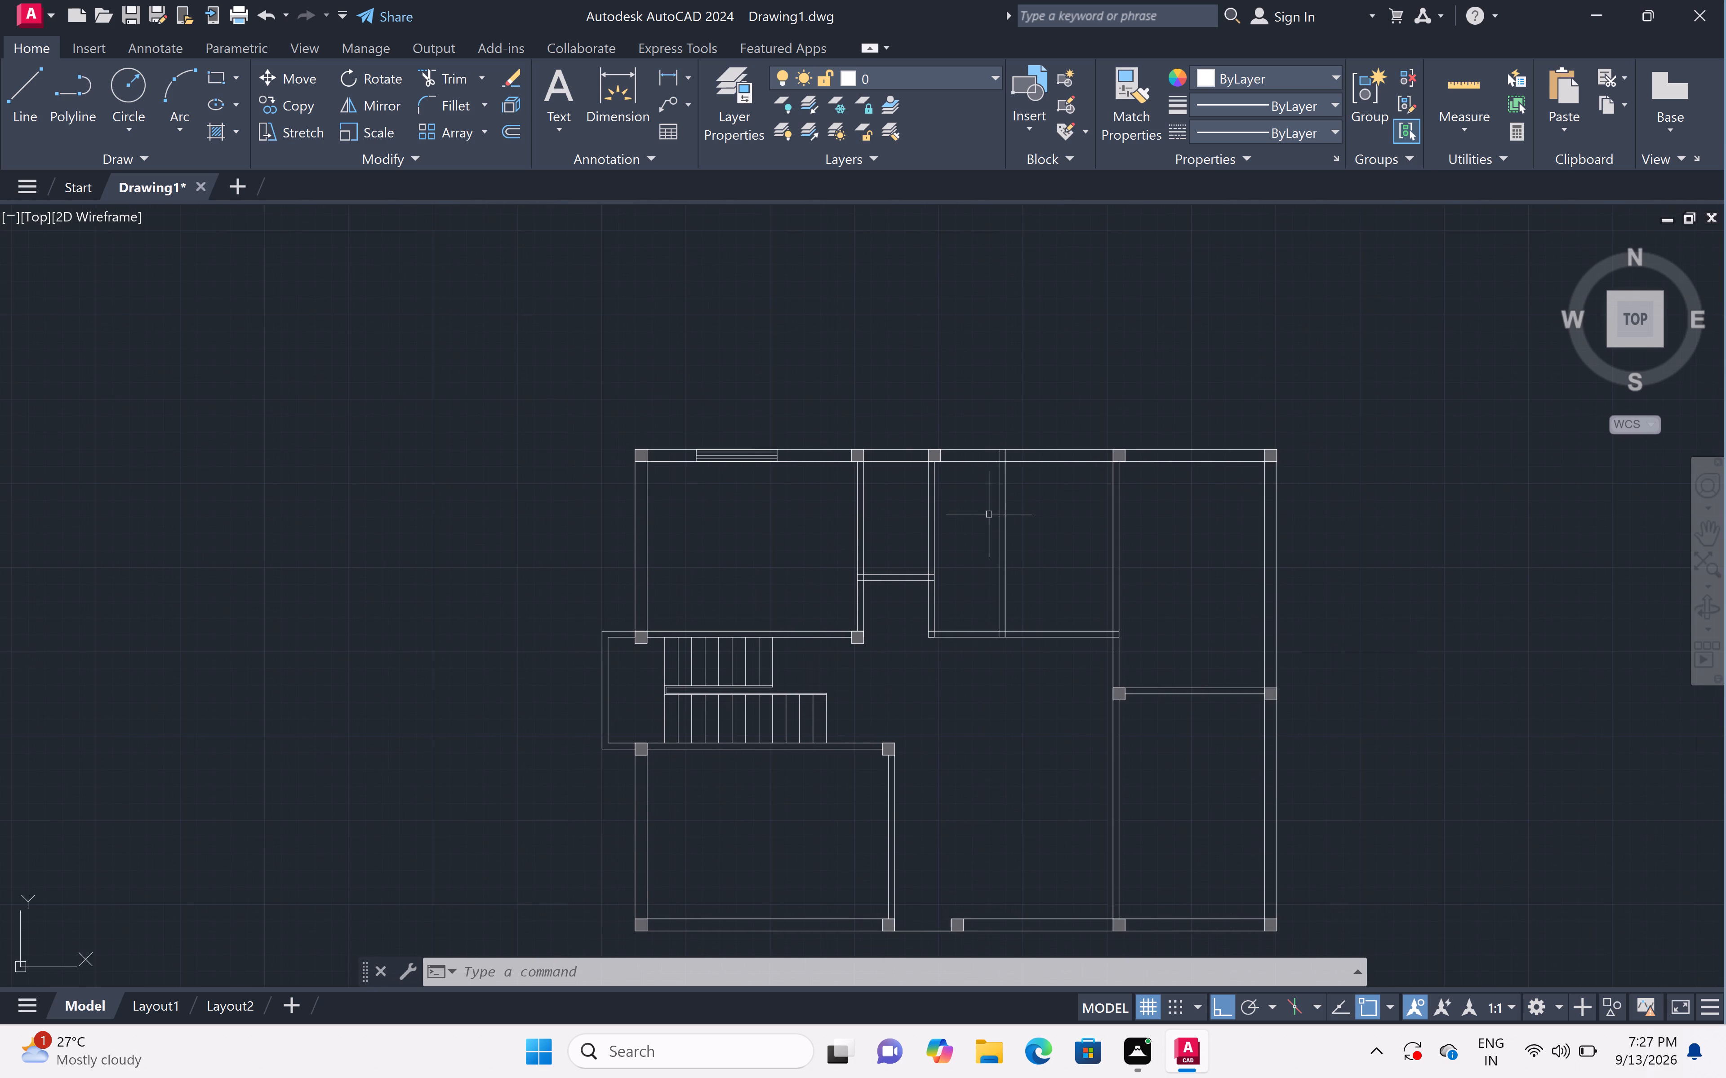
Examine the north wall and the small rooms between the northwest room and the northeast room.
{"action": "scroll", "coordinate": [985, 511], "scroll_direction": "up", "scroll_amount": 2}
{"action": "scroll", "coordinate": [985, 510], "scroll_direction": "down", "scroll_amount": 2}
{"action": "middle_click_drag", "start_coordinate": [989, 509], "coordinate": [968, 502]}
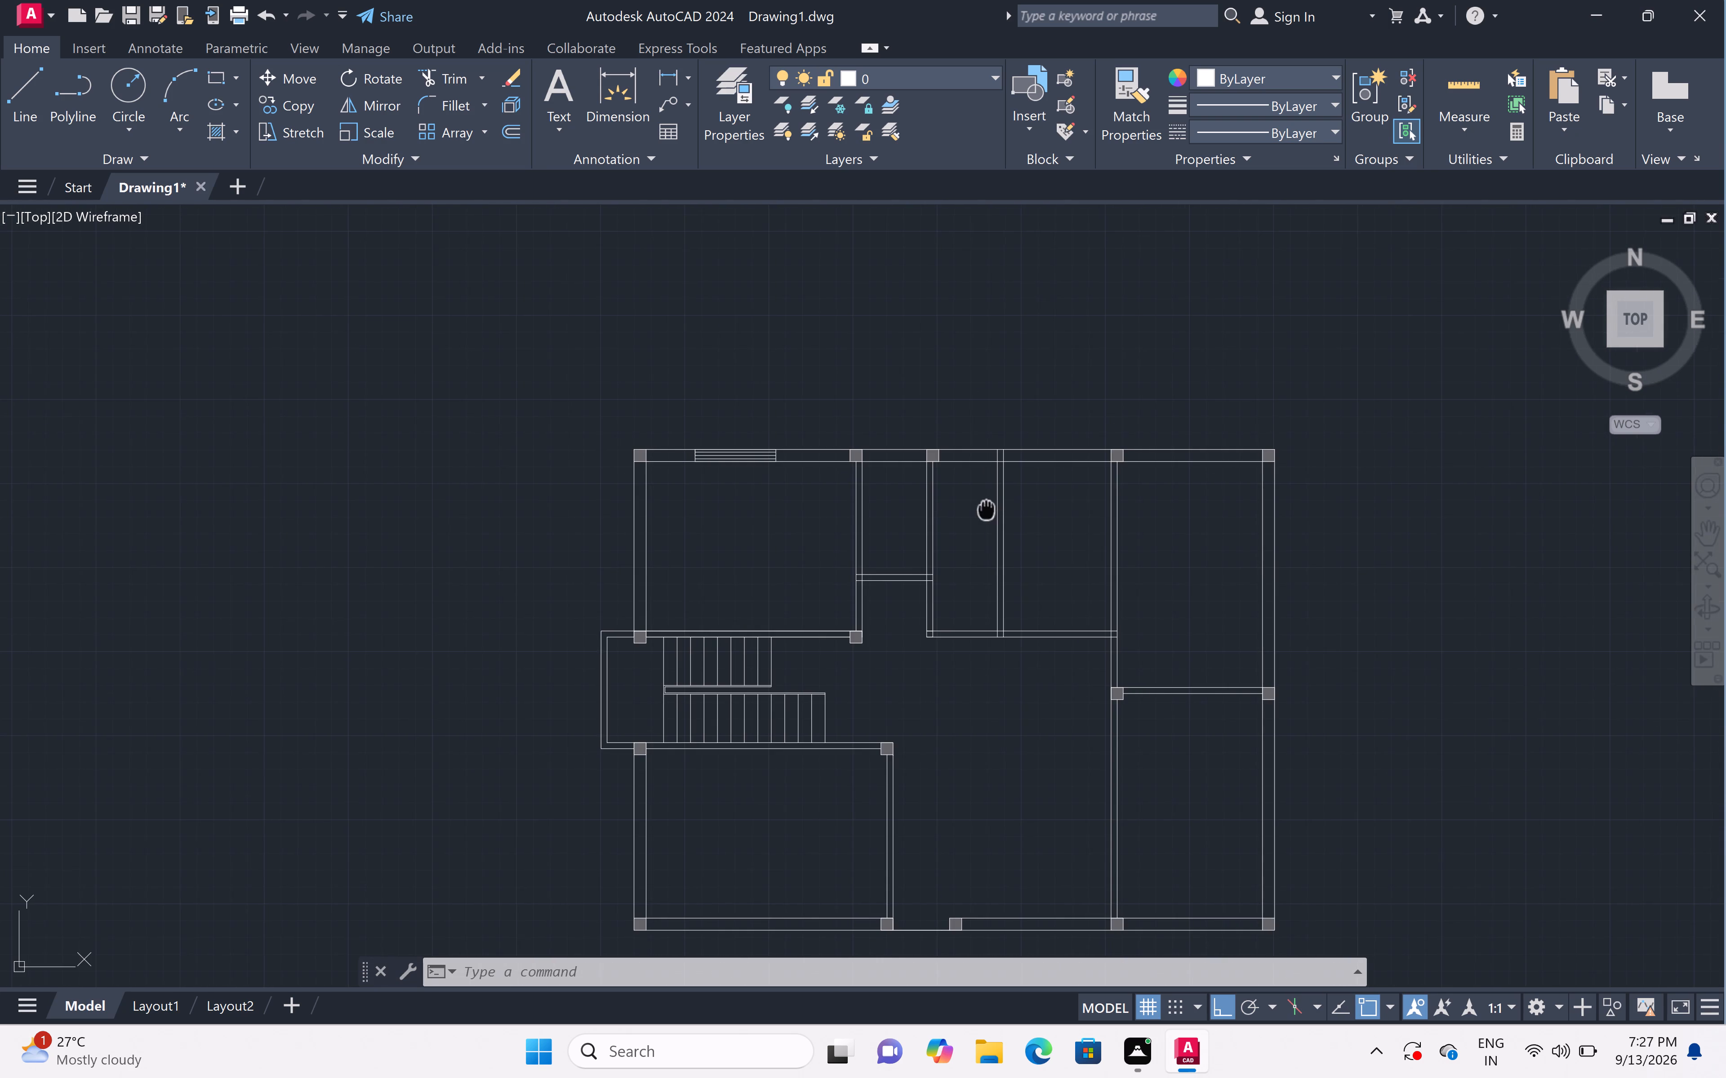
{"action": "middle_click_drag", "start_coordinate": [968, 502], "coordinate": [828, 489]}
{"action": "scroll", "coordinate": [828, 486], "scroll_direction": "up", "scroll_amount": 2}
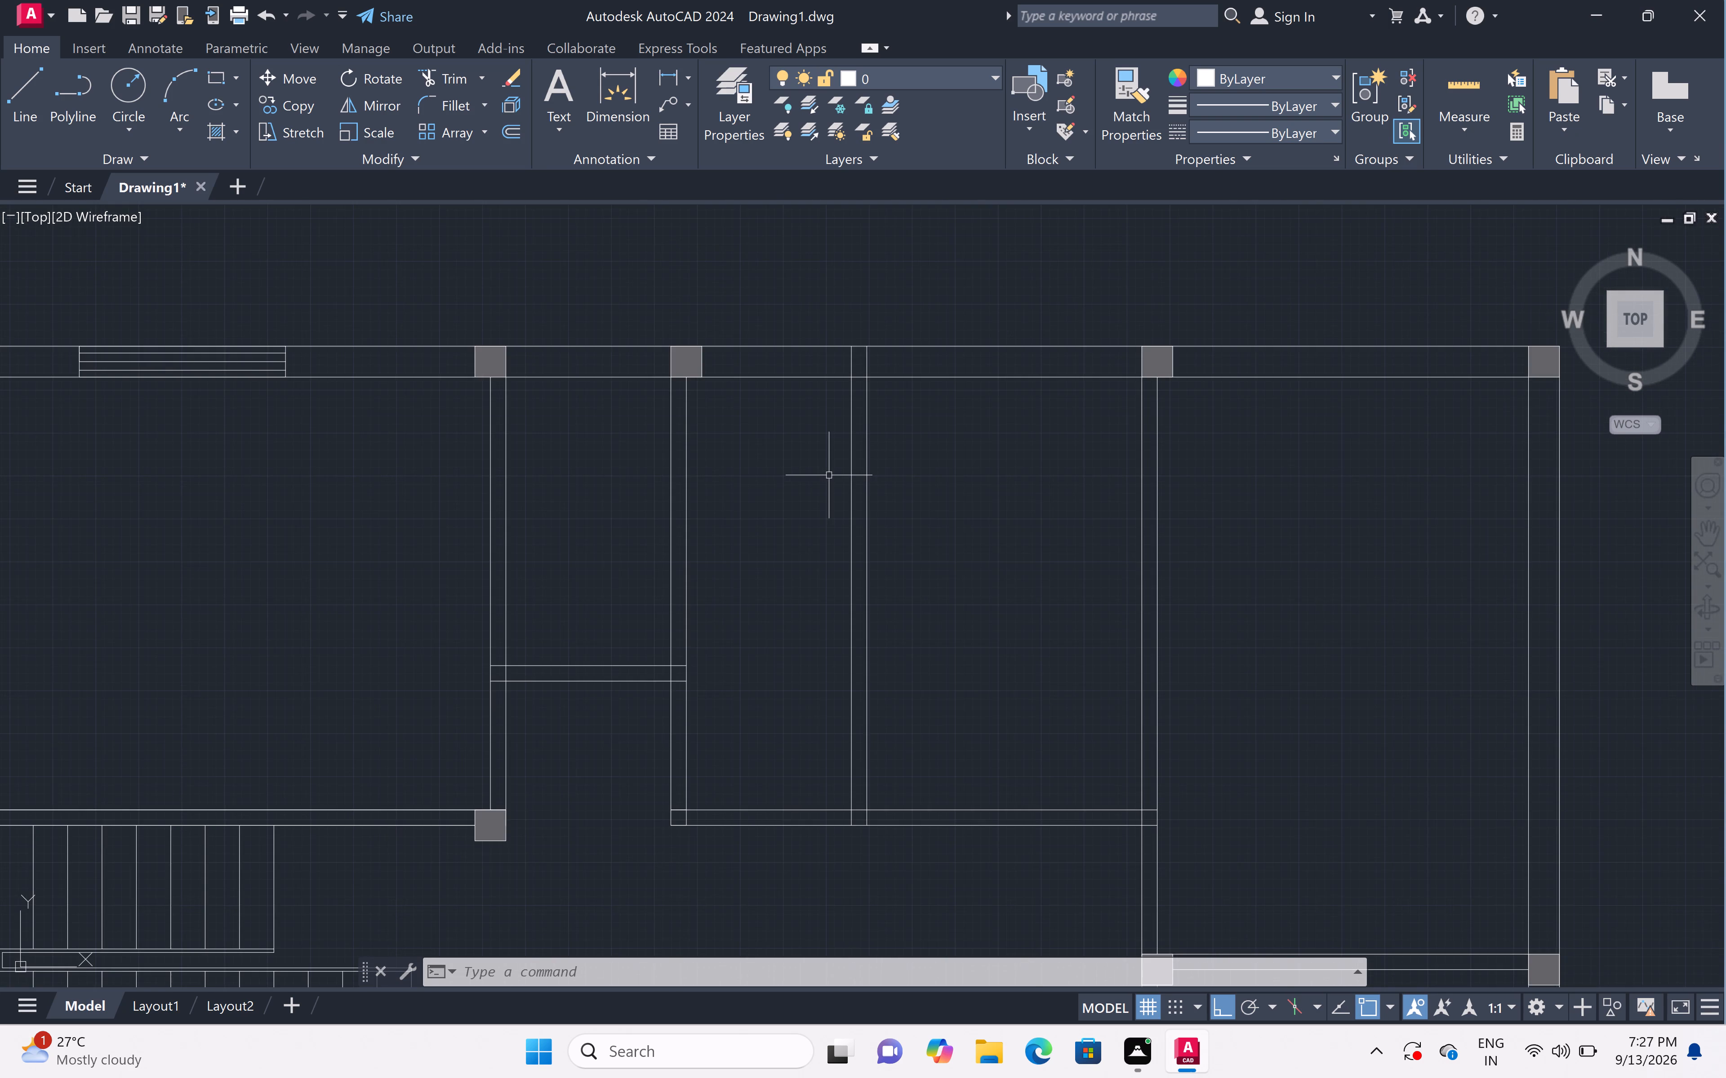
{"action": "scroll", "coordinate": [823, 463], "scroll_direction": "down", "scroll_amount": 1}
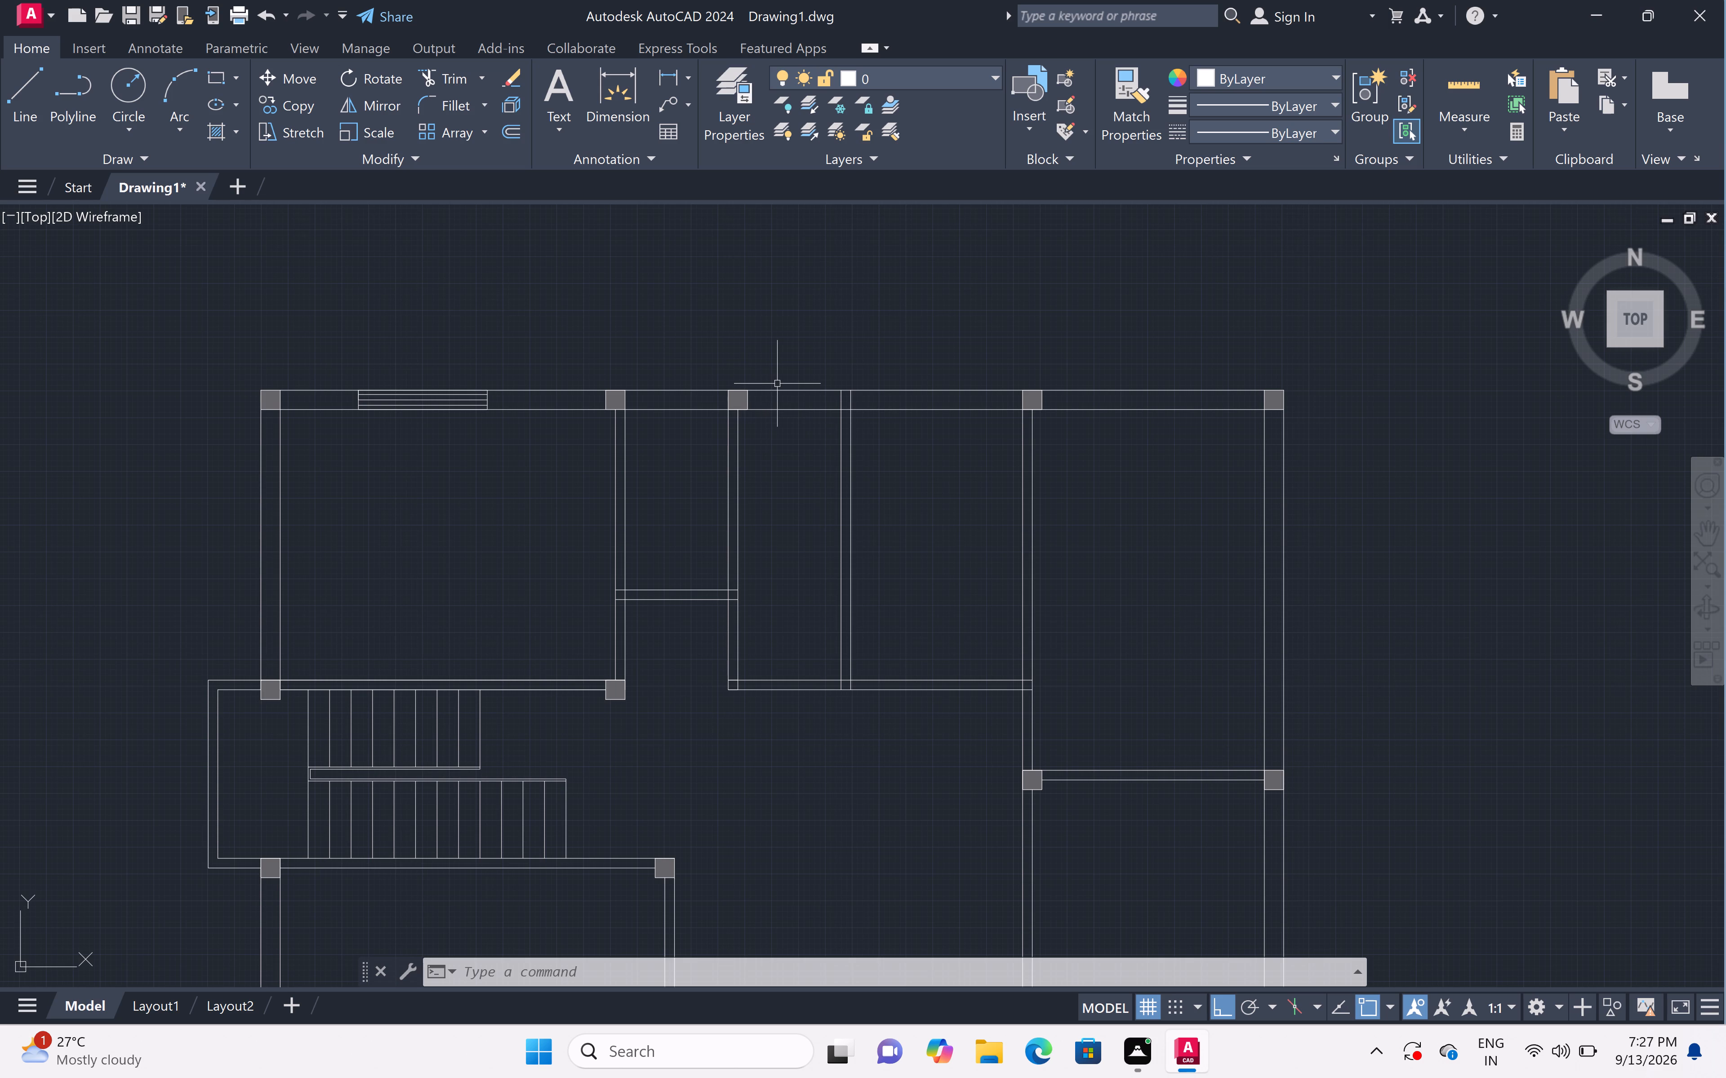
{"action": "scroll", "coordinate": [777, 384], "scroll_direction": "up", "scroll_amount": 2}
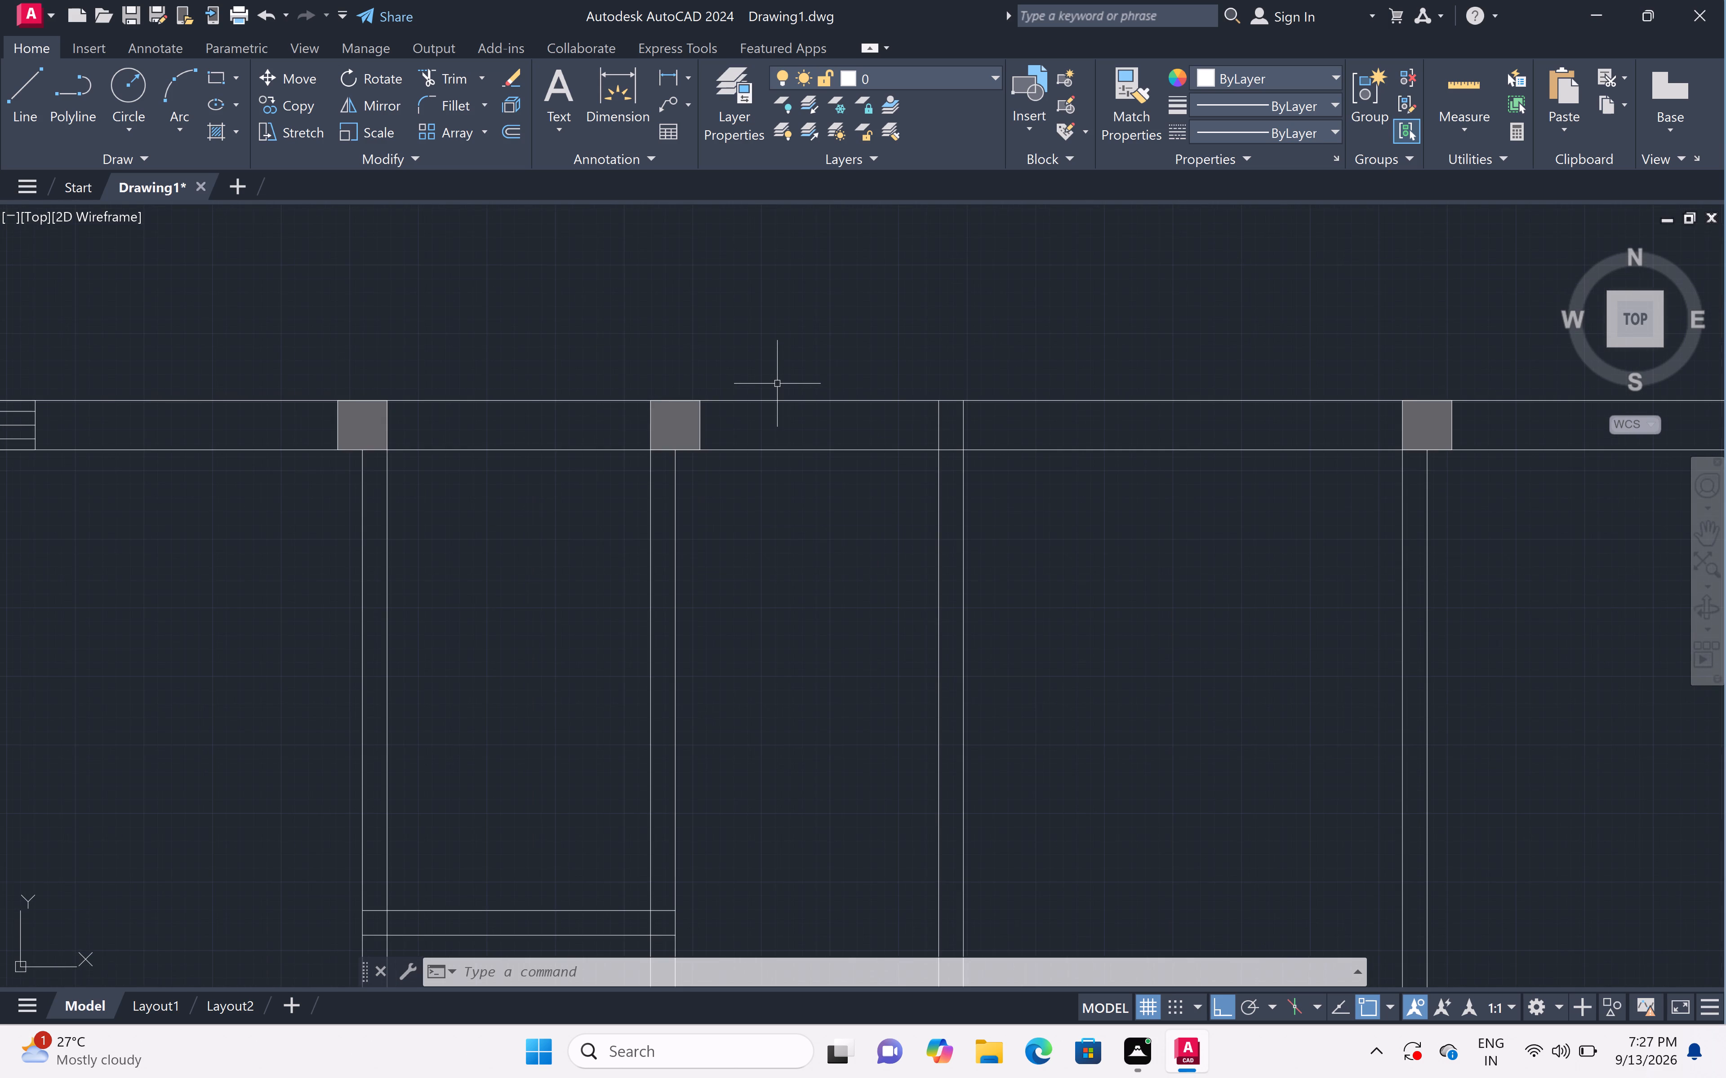
{"action": "scroll", "coordinate": [777, 384], "scroll_direction": "down", "scroll_amount": 2}
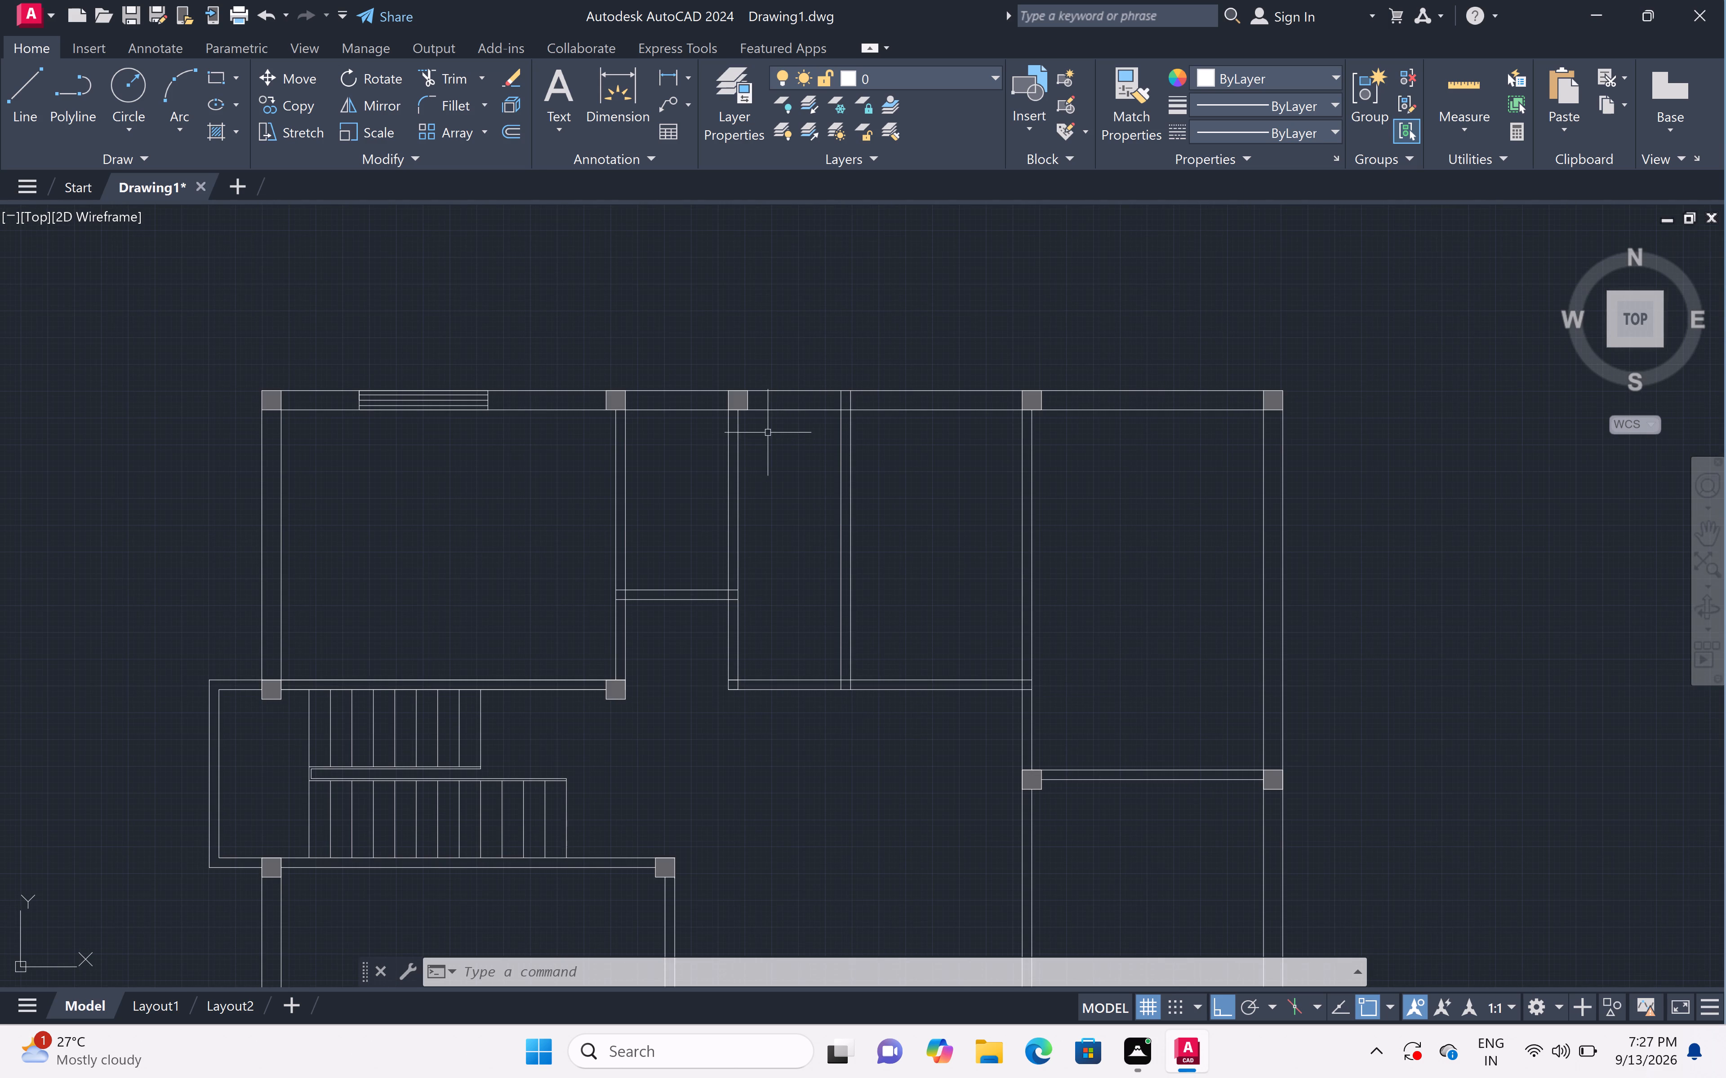
{"action": "scroll", "coordinate": [763, 381], "scroll_direction": "up", "scroll_amount": 2}
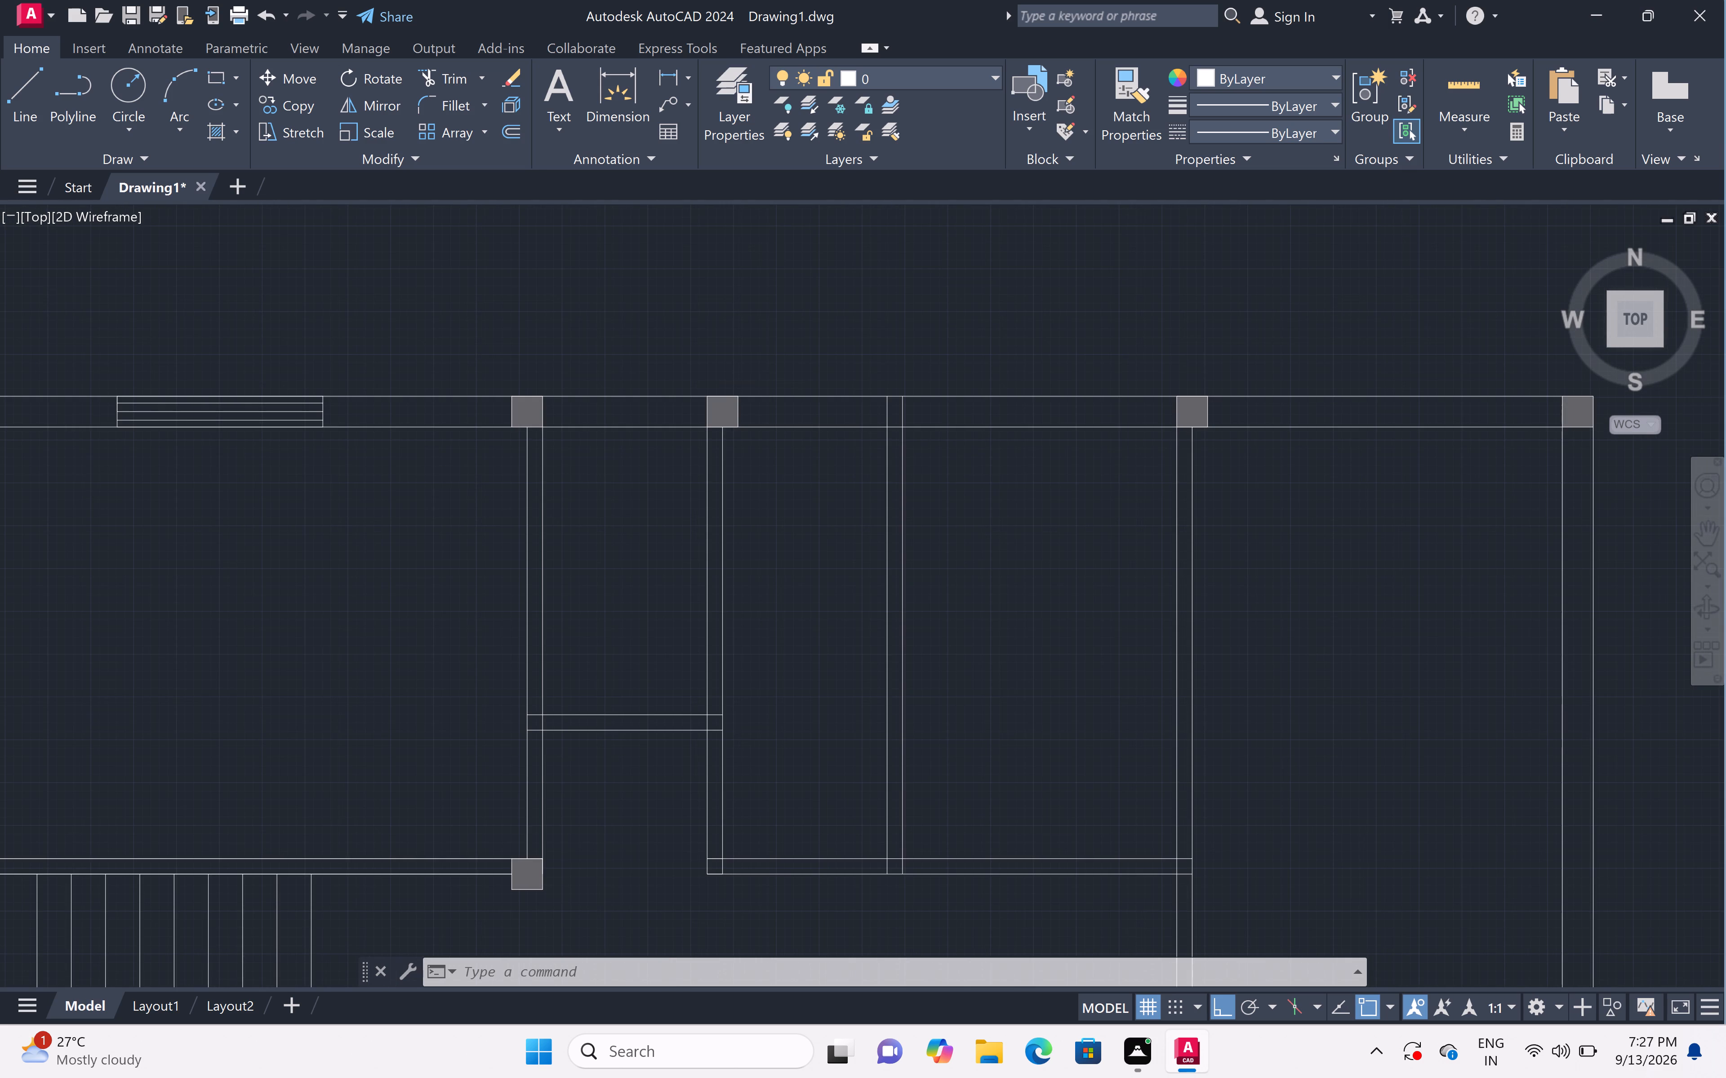
{"action": "scroll", "coordinate": [763, 381], "scroll_direction": "down", "scroll_amount": 3}
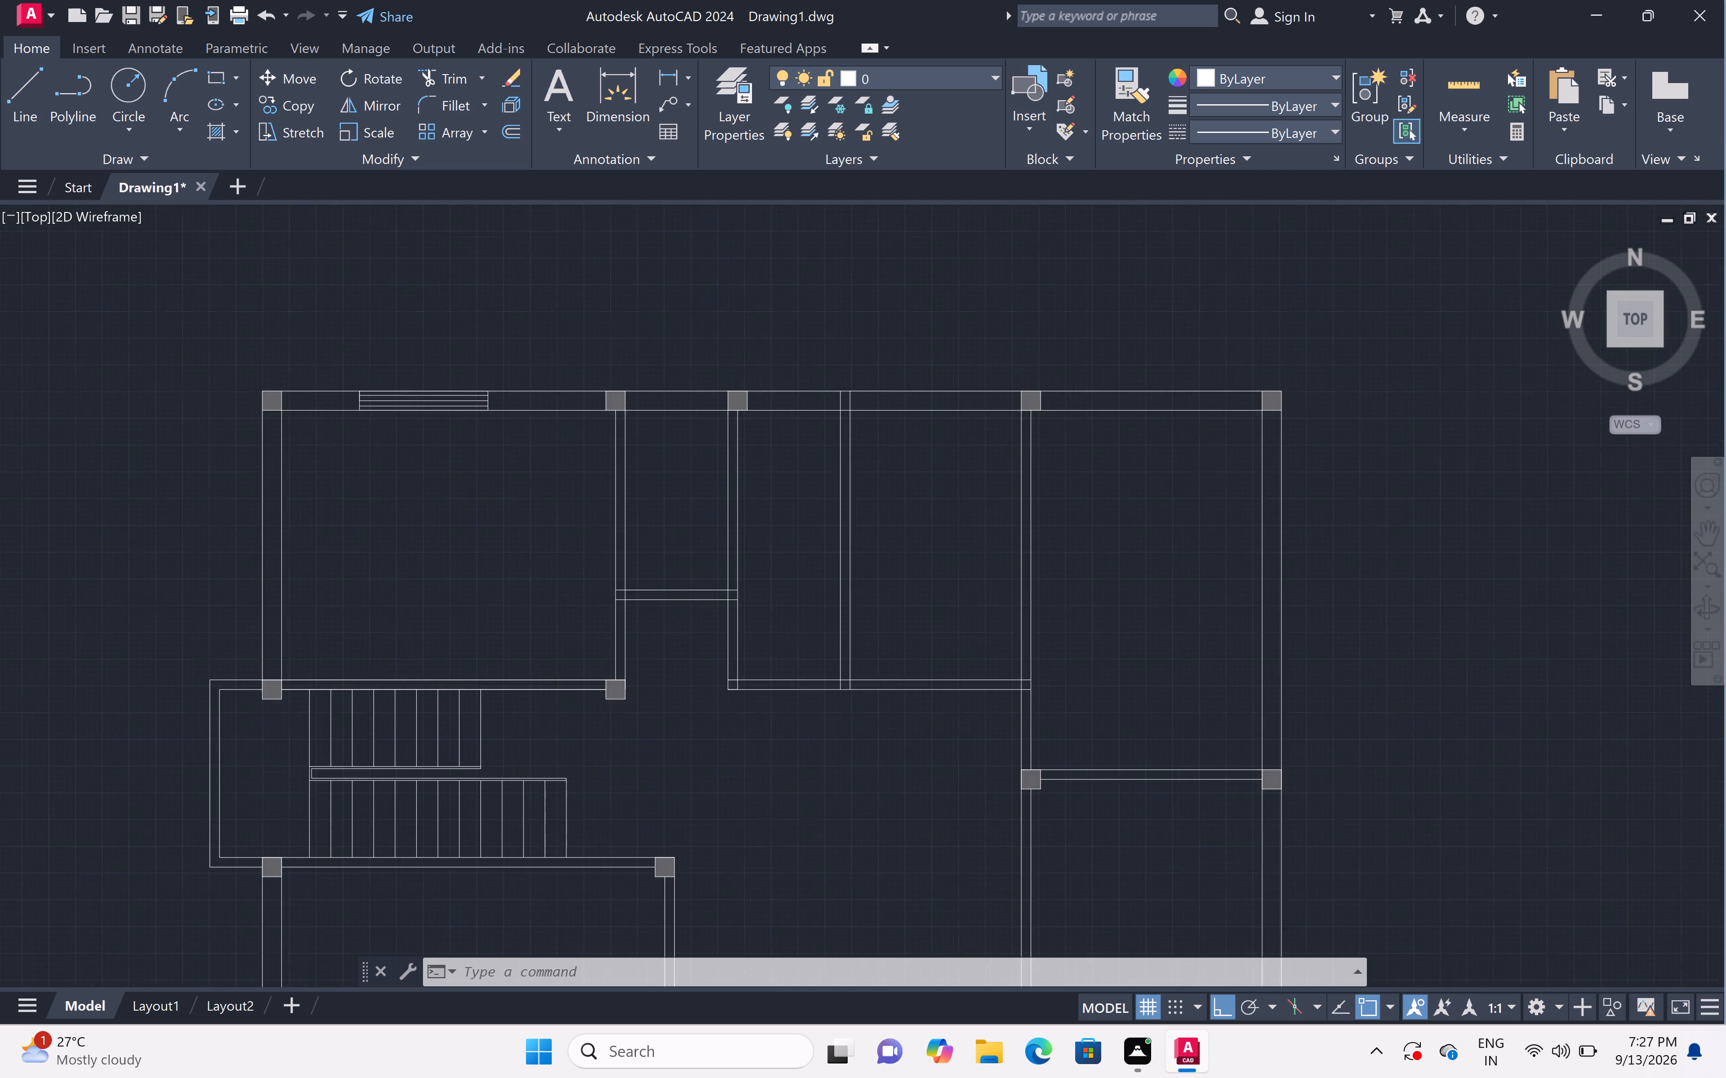
{"action": "scroll", "coordinate": [766, 384], "scroll_direction": "up", "scroll_amount": 1}
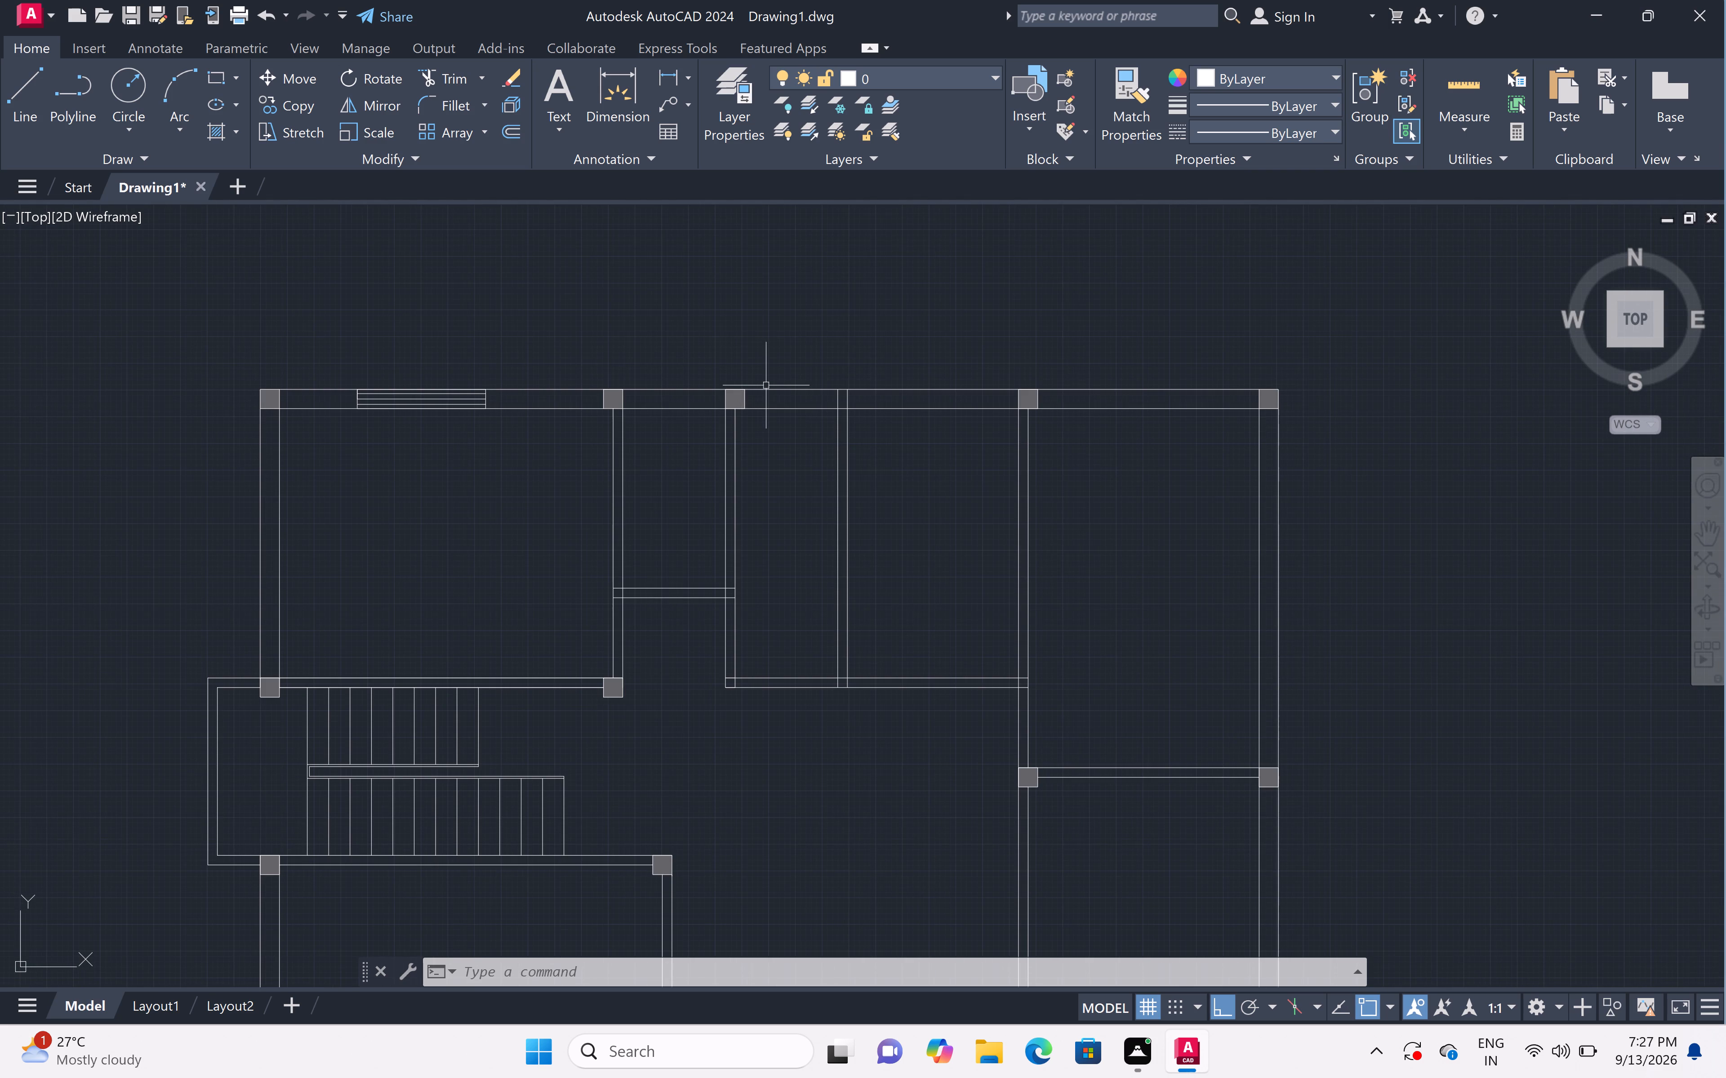
{"action": "scroll", "coordinate": [769, 386], "scroll_direction": "up", "scroll_amount": 1}
{"action": "scroll", "coordinate": [783, 404], "scroll_direction": "down", "scroll_amount": 1}
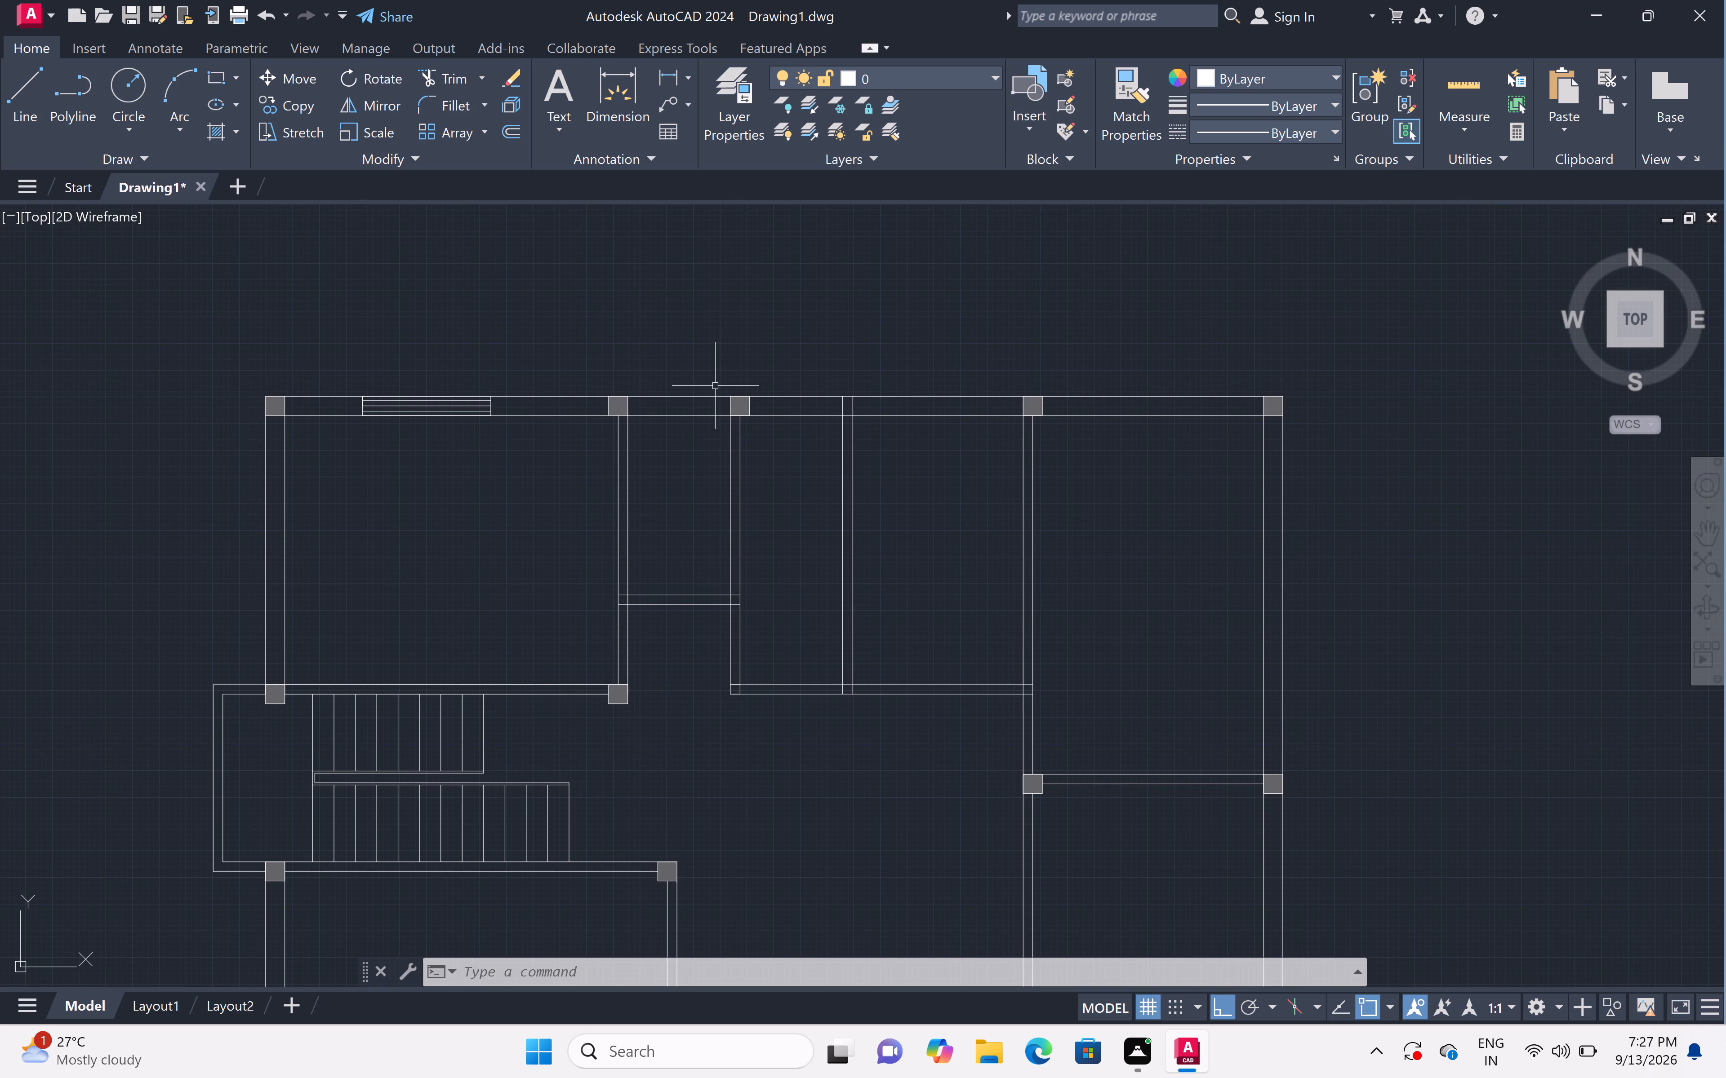
Inspect the third grey column from the west on the north wall and its surroundings.
{"action": "scroll", "coordinate": [734, 401], "scroll_direction": "up", "scroll_amount": 2}
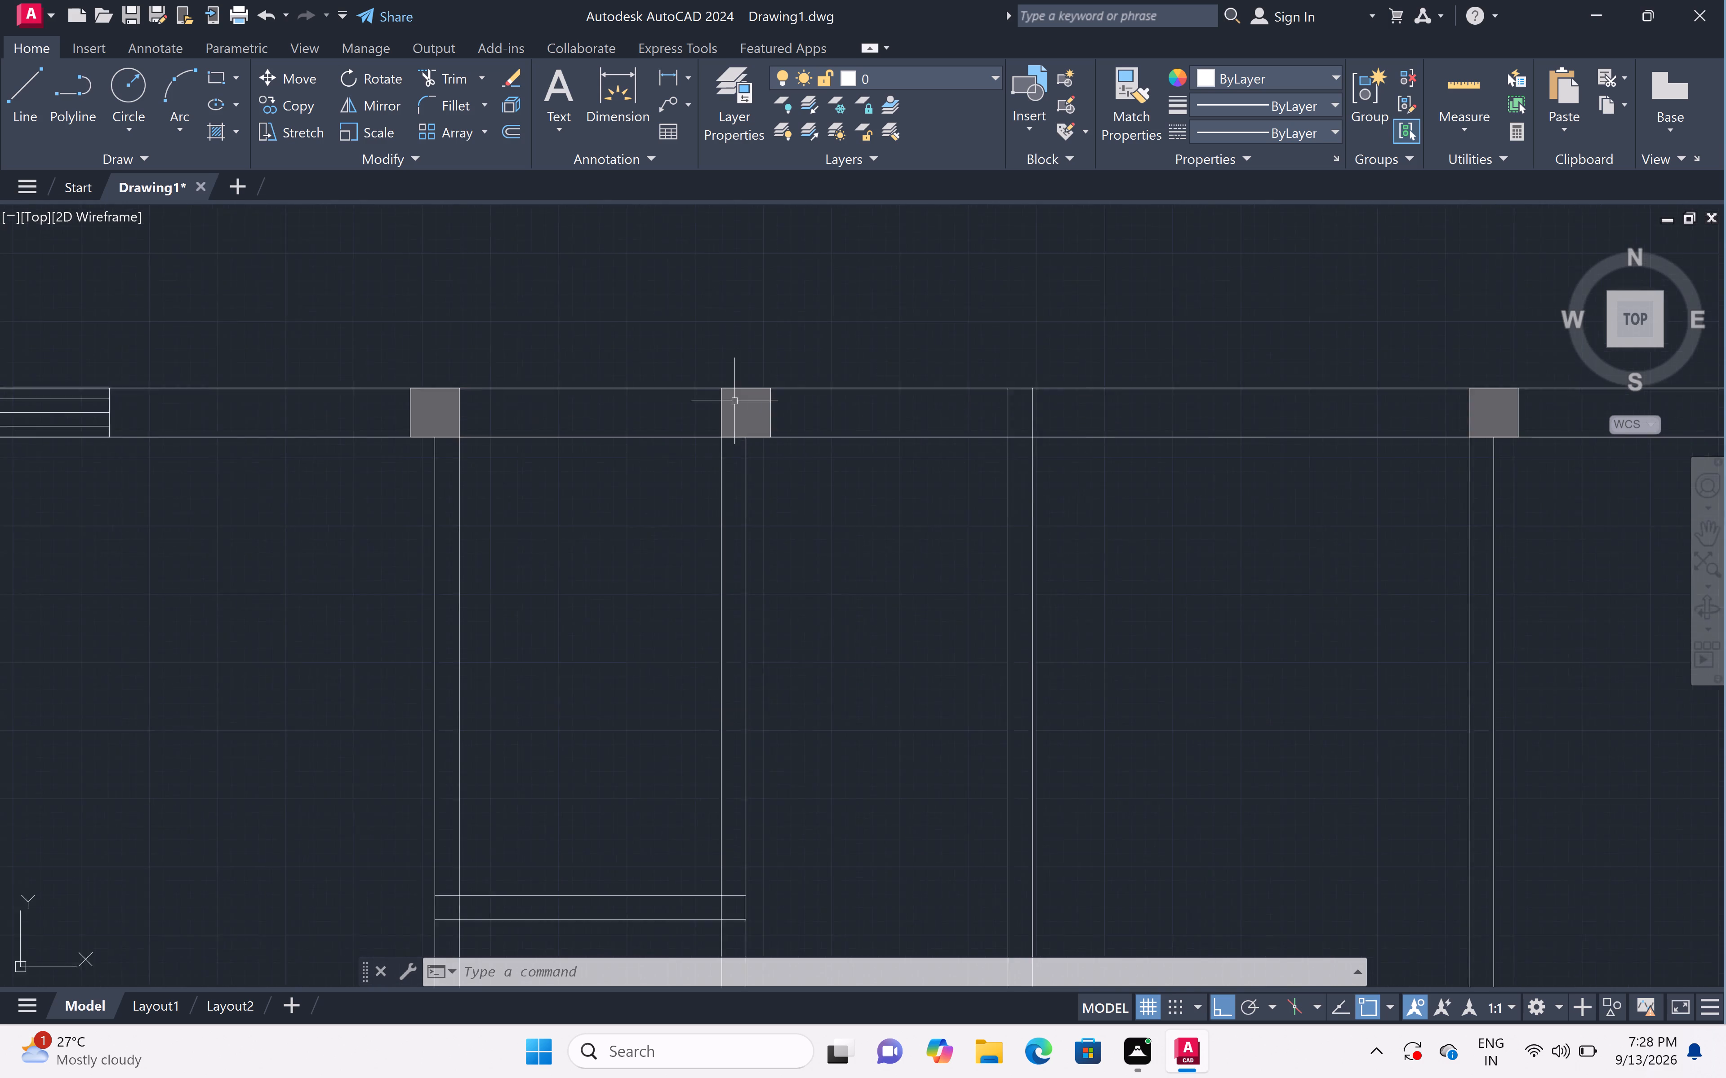
{"action": "scroll", "coordinate": [734, 401], "scroll_direction": "up", "scroll_amount": 1}
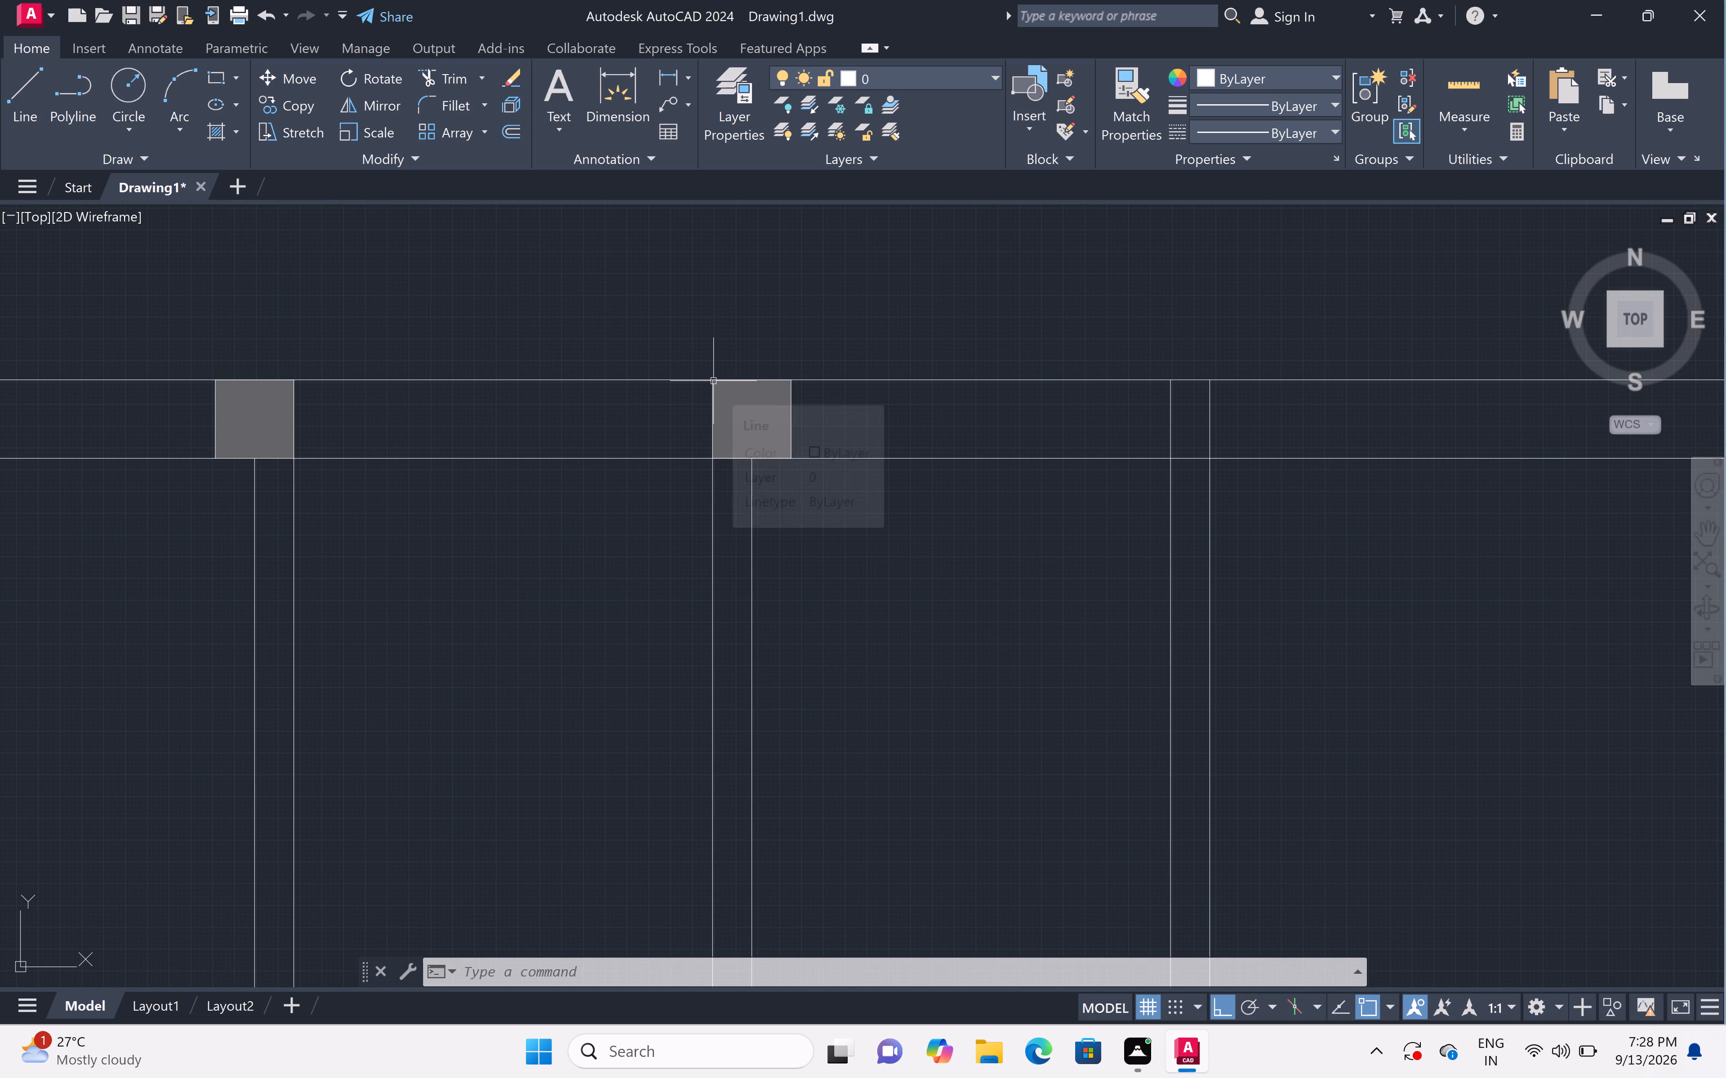
{"action": "scroll", "coordinate": [713, 381], "scroll_direction": "down", "scroll_amount": 1}
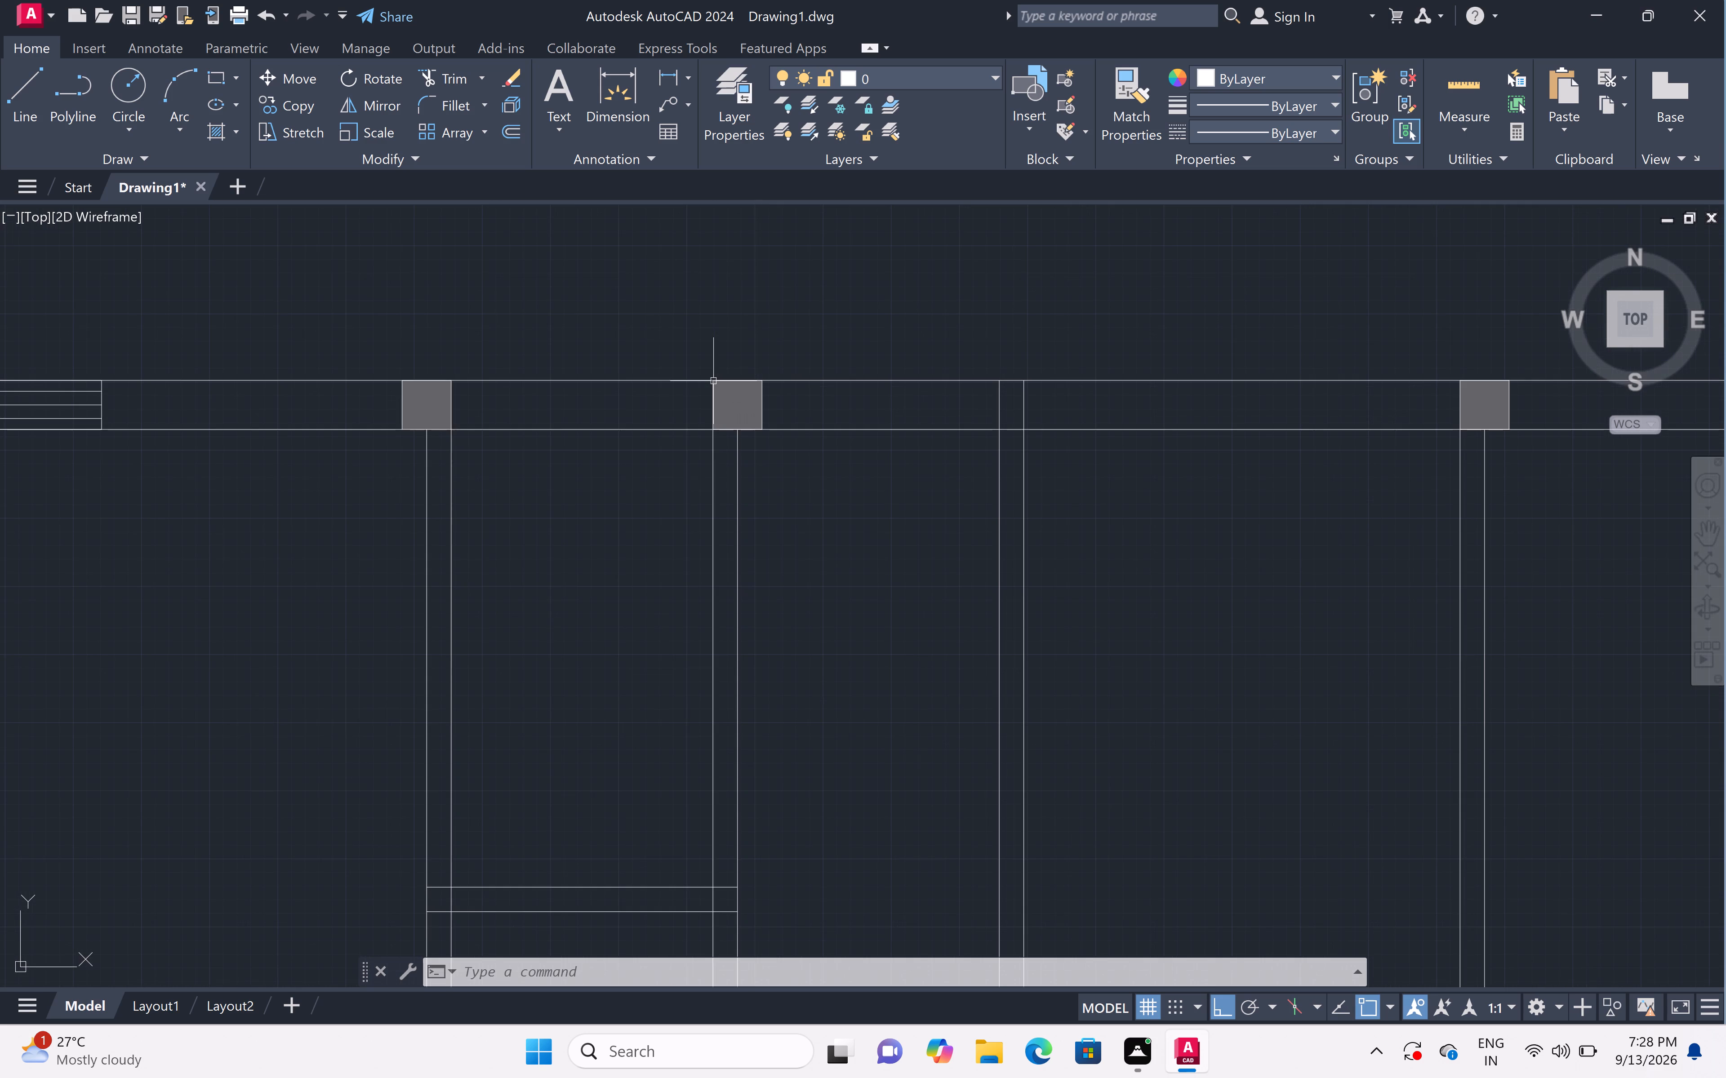
{"action": "scroll", "coordinate": [713, 381], "scroll_direction": "up", "scroll_amount": 3}
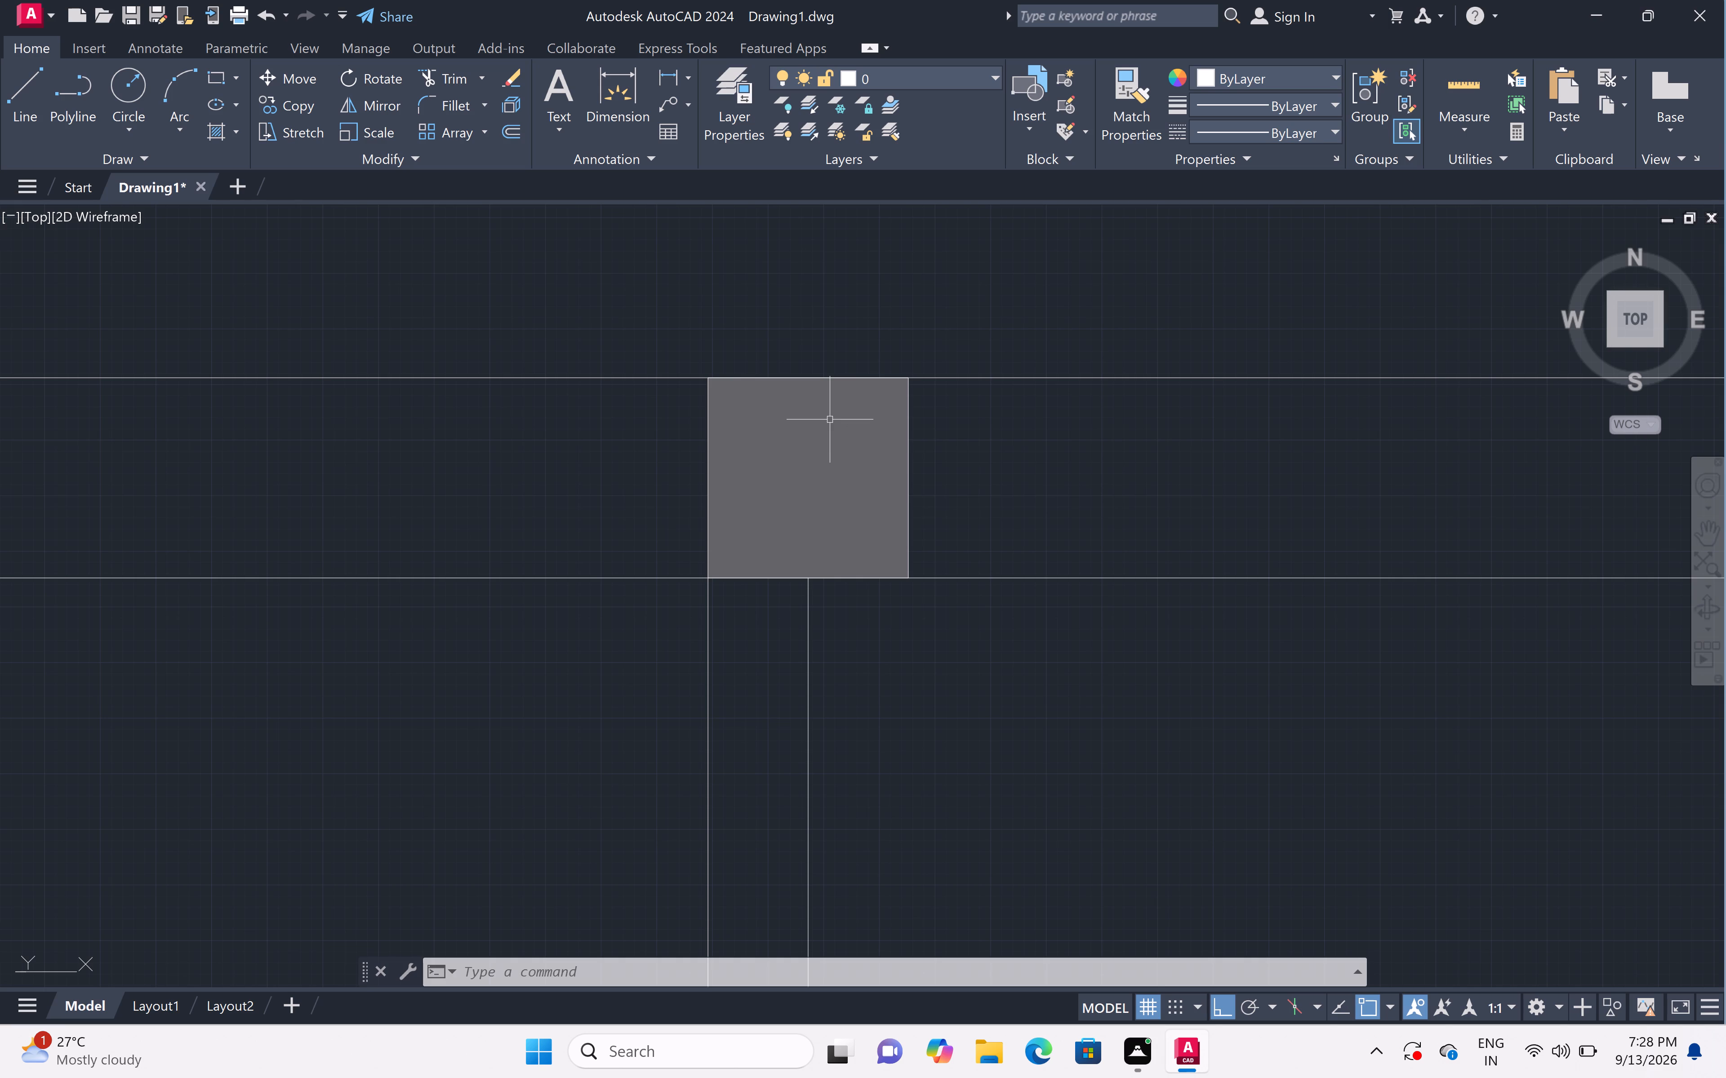
{"action": "scroll", "coordinate": [855, 434], "scroll_direction": "down", "scroll_amount": 1}
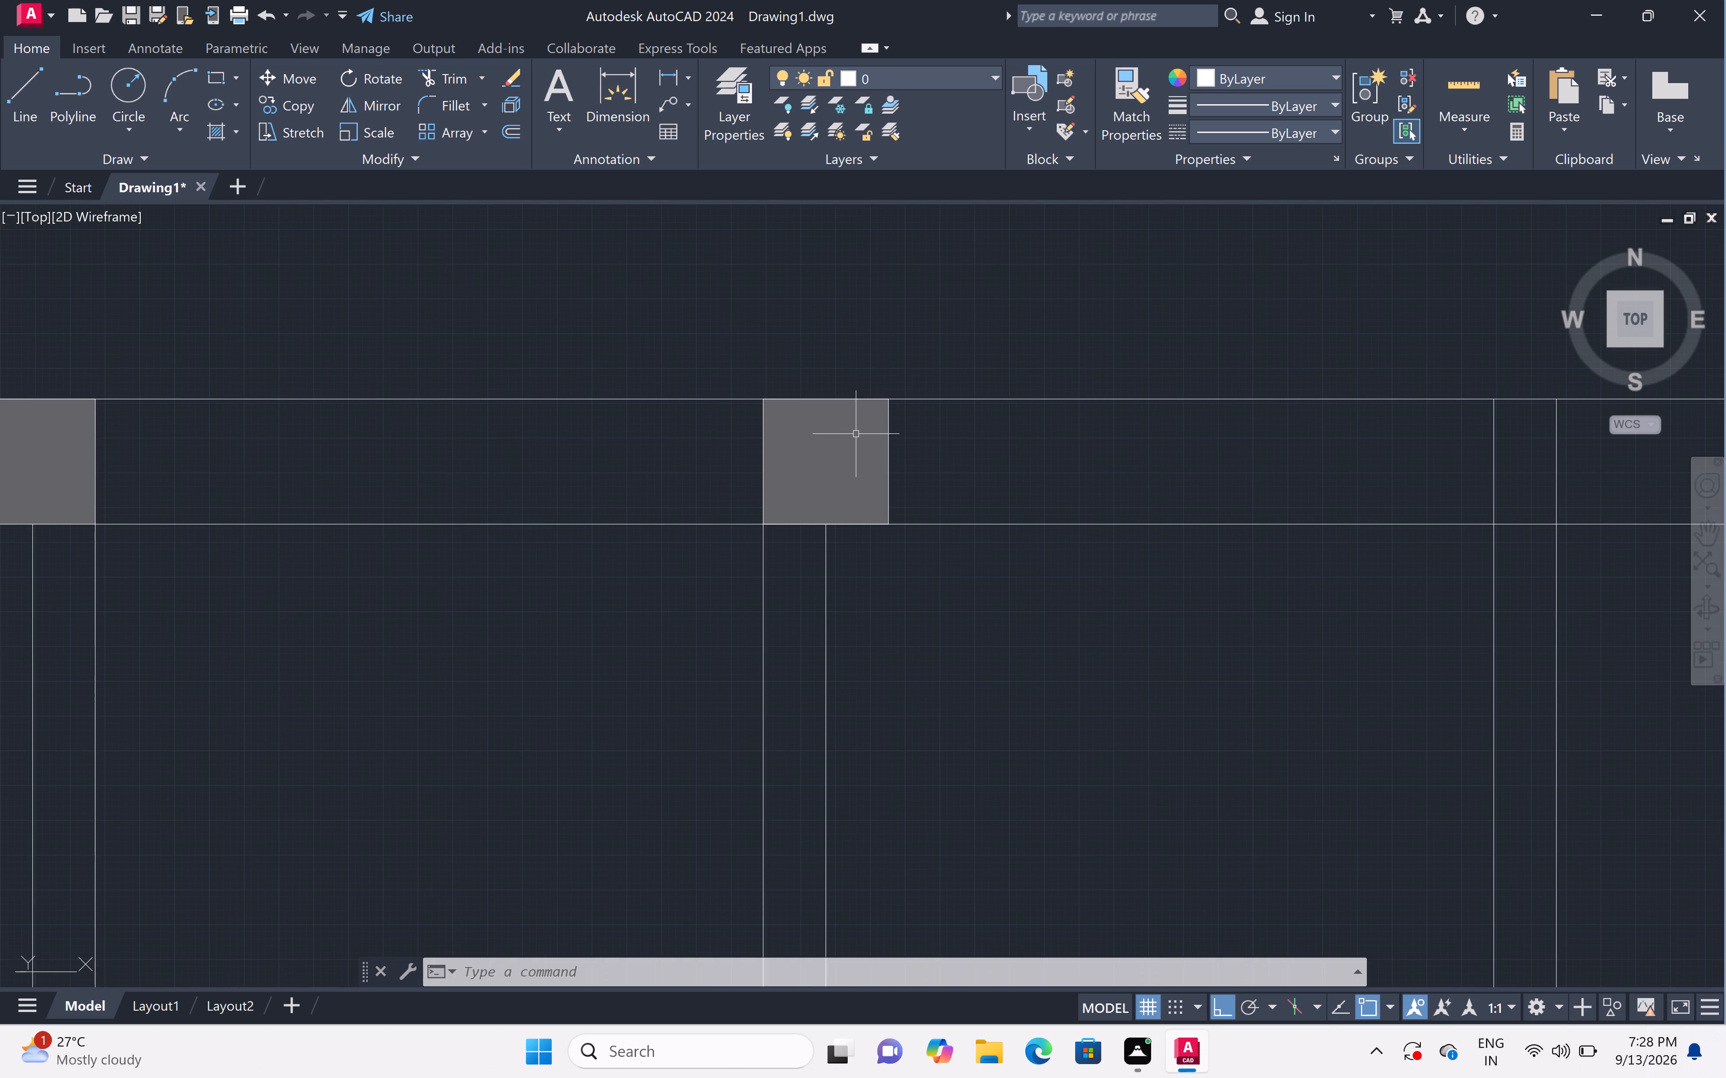
{"action": "scroll", "coordinate": [868, 442], "scroll_direction": "down", "scroll_amount": 2}
{"action": "scroll", "coordinate": [956, 497], "scroll_direction": "down", "scroll_amount": 2}
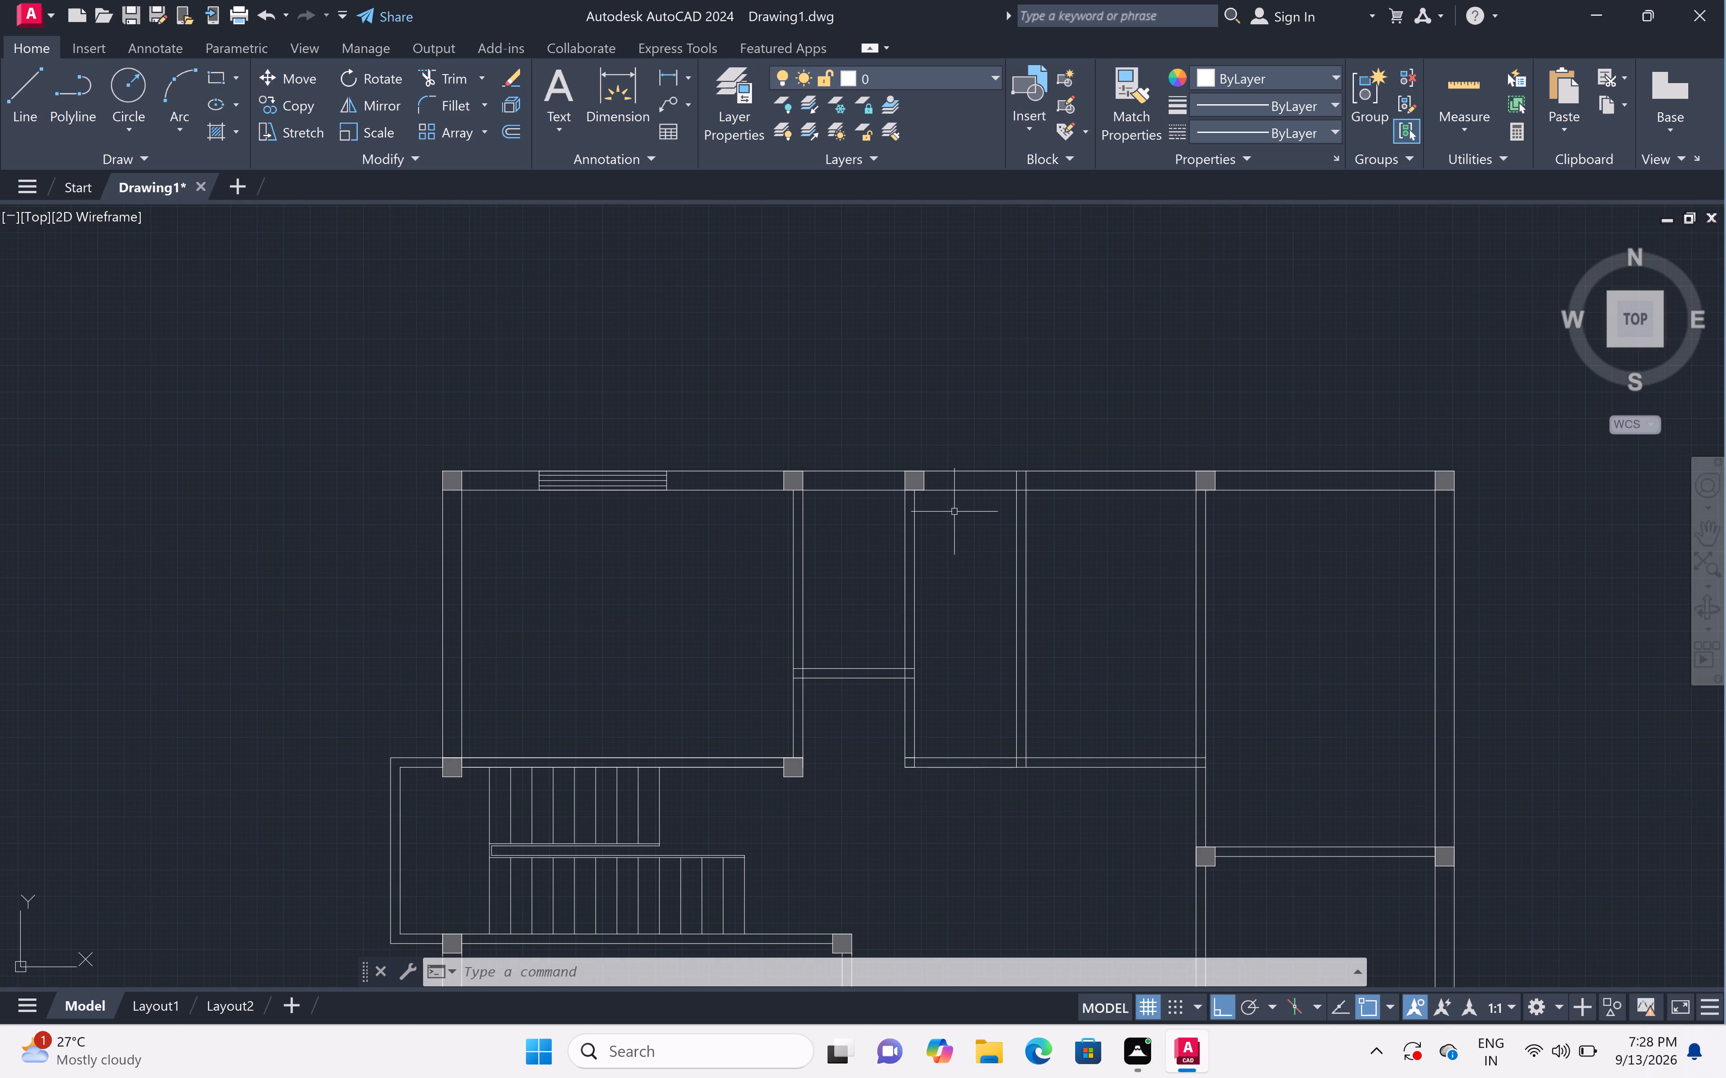
{"action": "scroll", "coordinate": [954, 512], "scroll_direction": "down", "scroll_amount": 2}
{"action": "scroll", "coordinate": [954, 513], "scroll_direction": "up", "scroll_amount": 3}
{"action": "scroll", "coordinate": [954, 513], "scroll_direction": "down", "scroll_amount": 2}
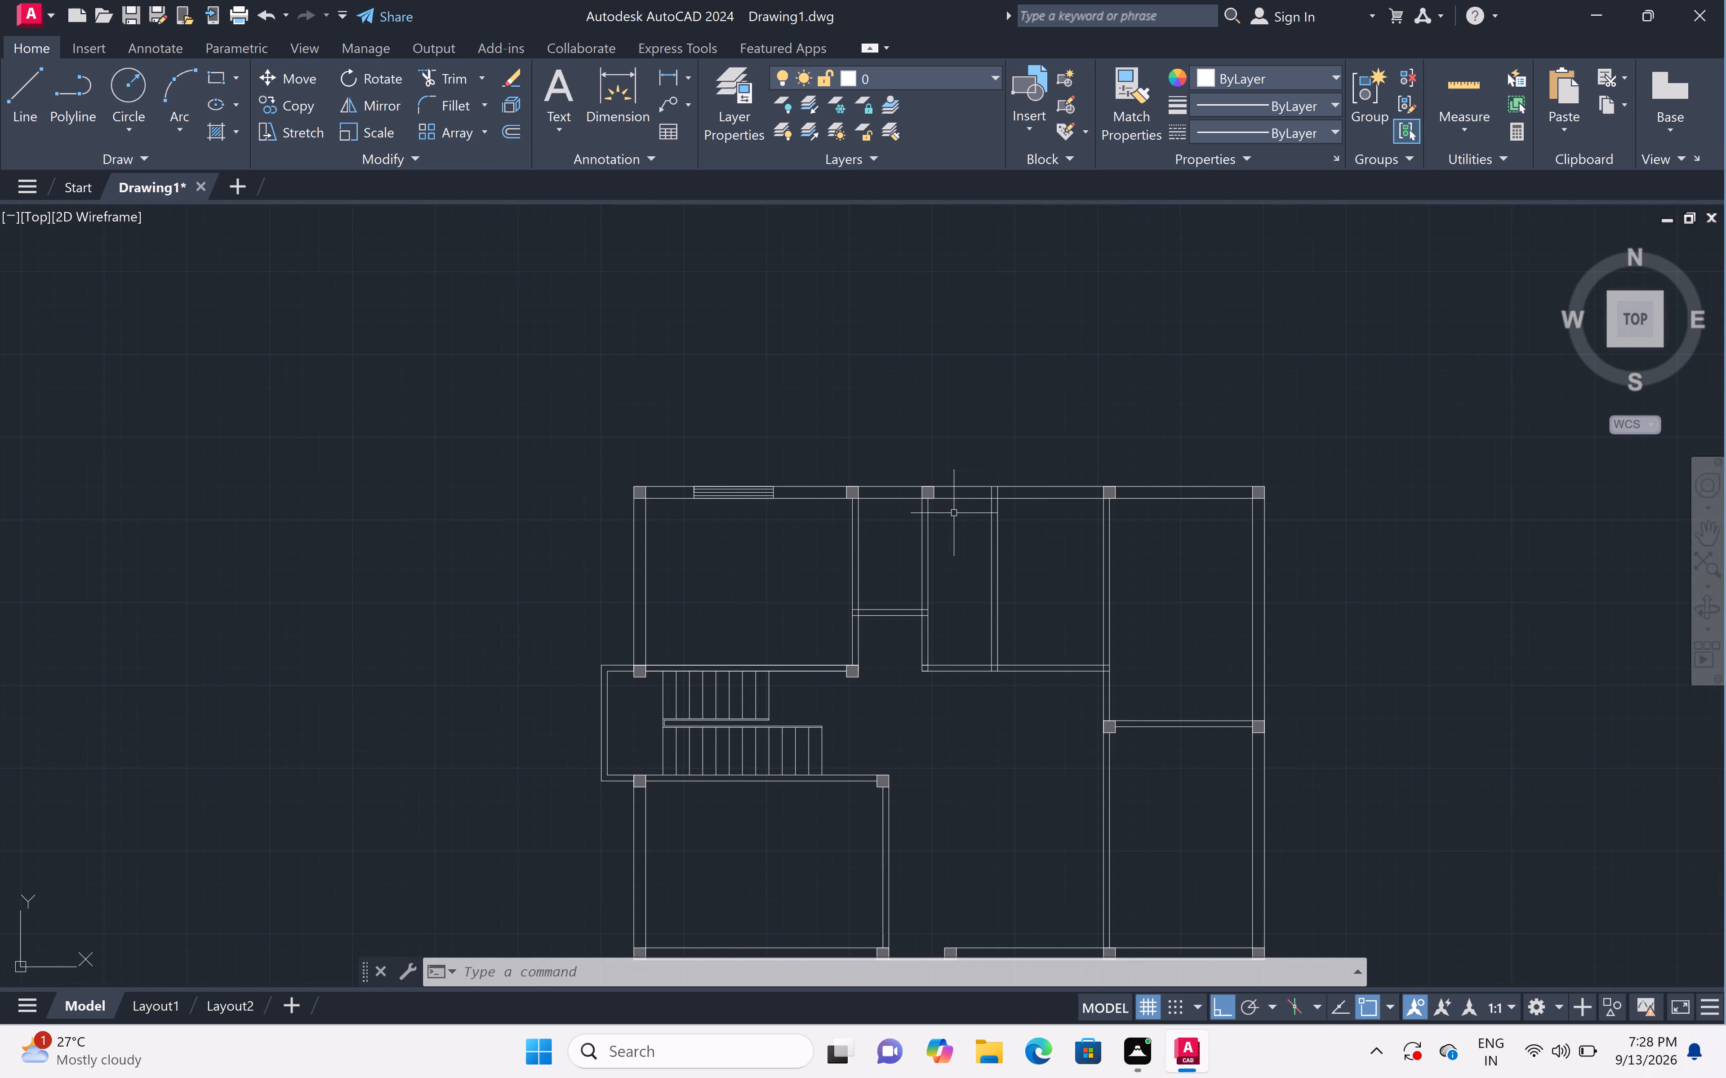
Examine where the partition east of the third grey column meets the north wall's outer line.
{"action": "scroll", "coordinate": [1047, 504], "scroll_direction": "up", "scroll_amount": 3}
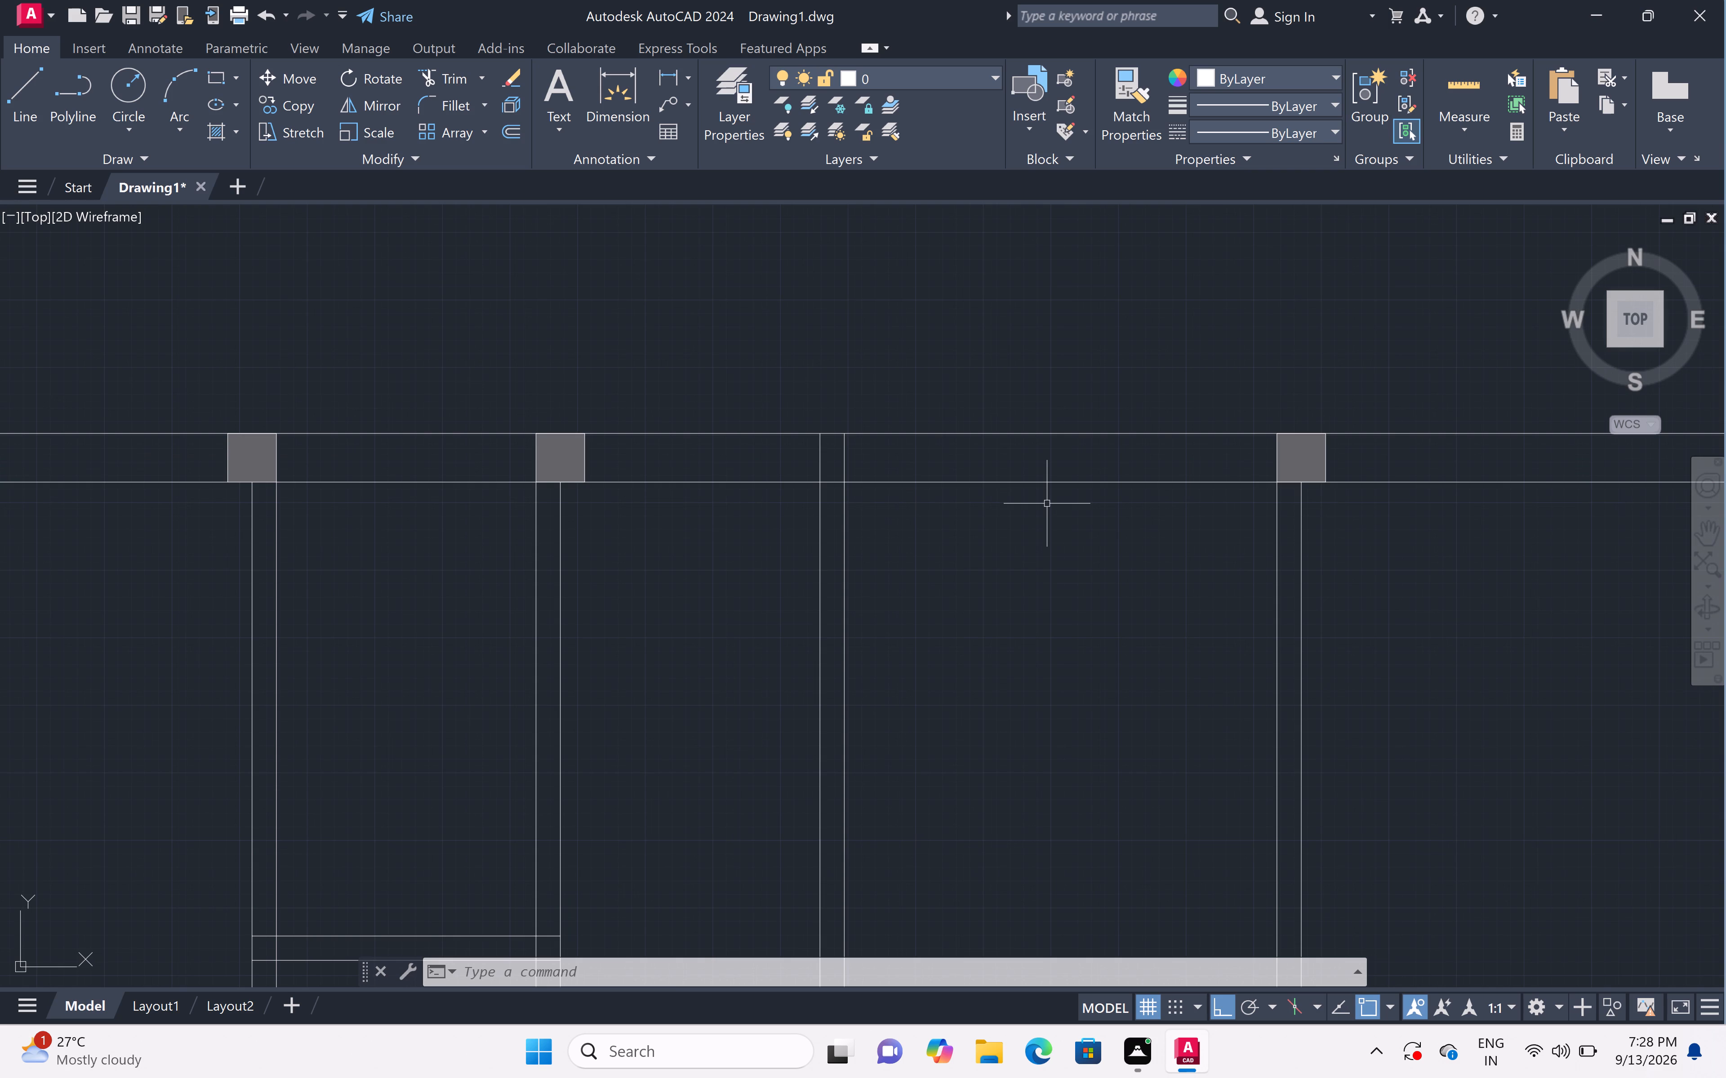
{"action": "scroll", "coordinate": [1032, 514], "scroll_direction": "down", "scroll_amount": 3}
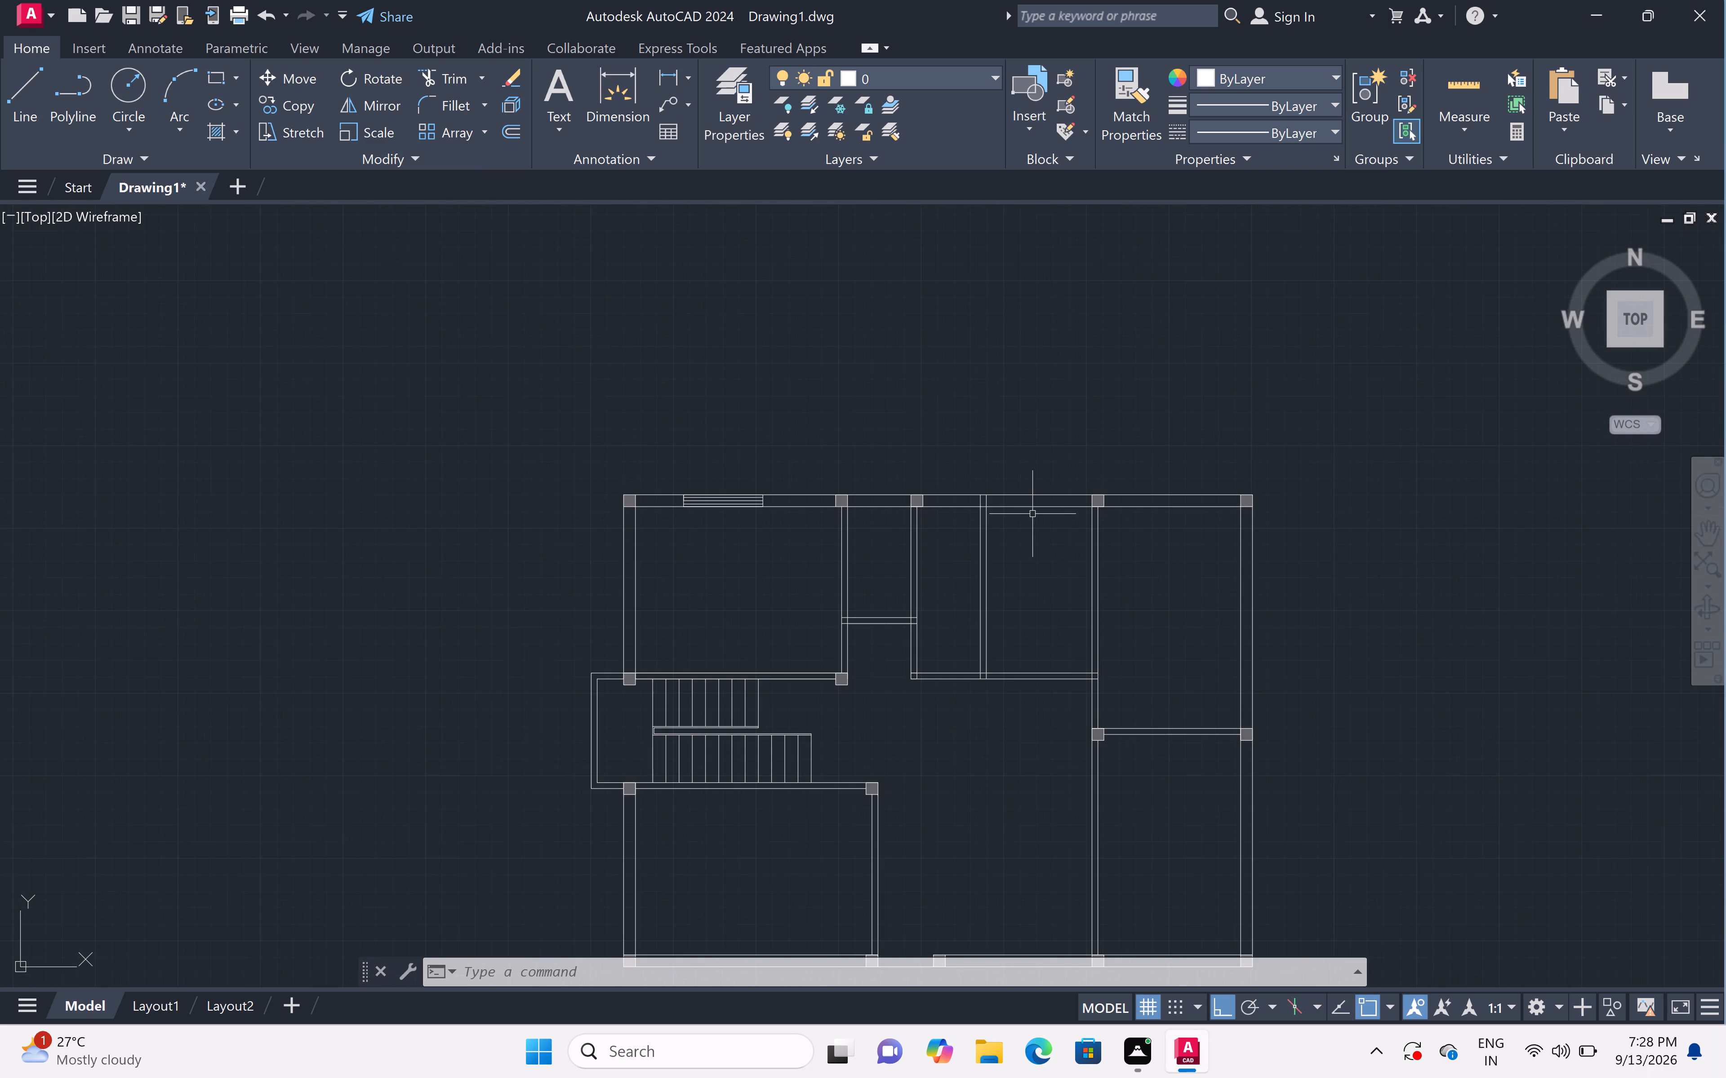
{"action": "scroll", "coordinate": [984, 504], "scroll_direction": "up", "scroll_amount": 3}
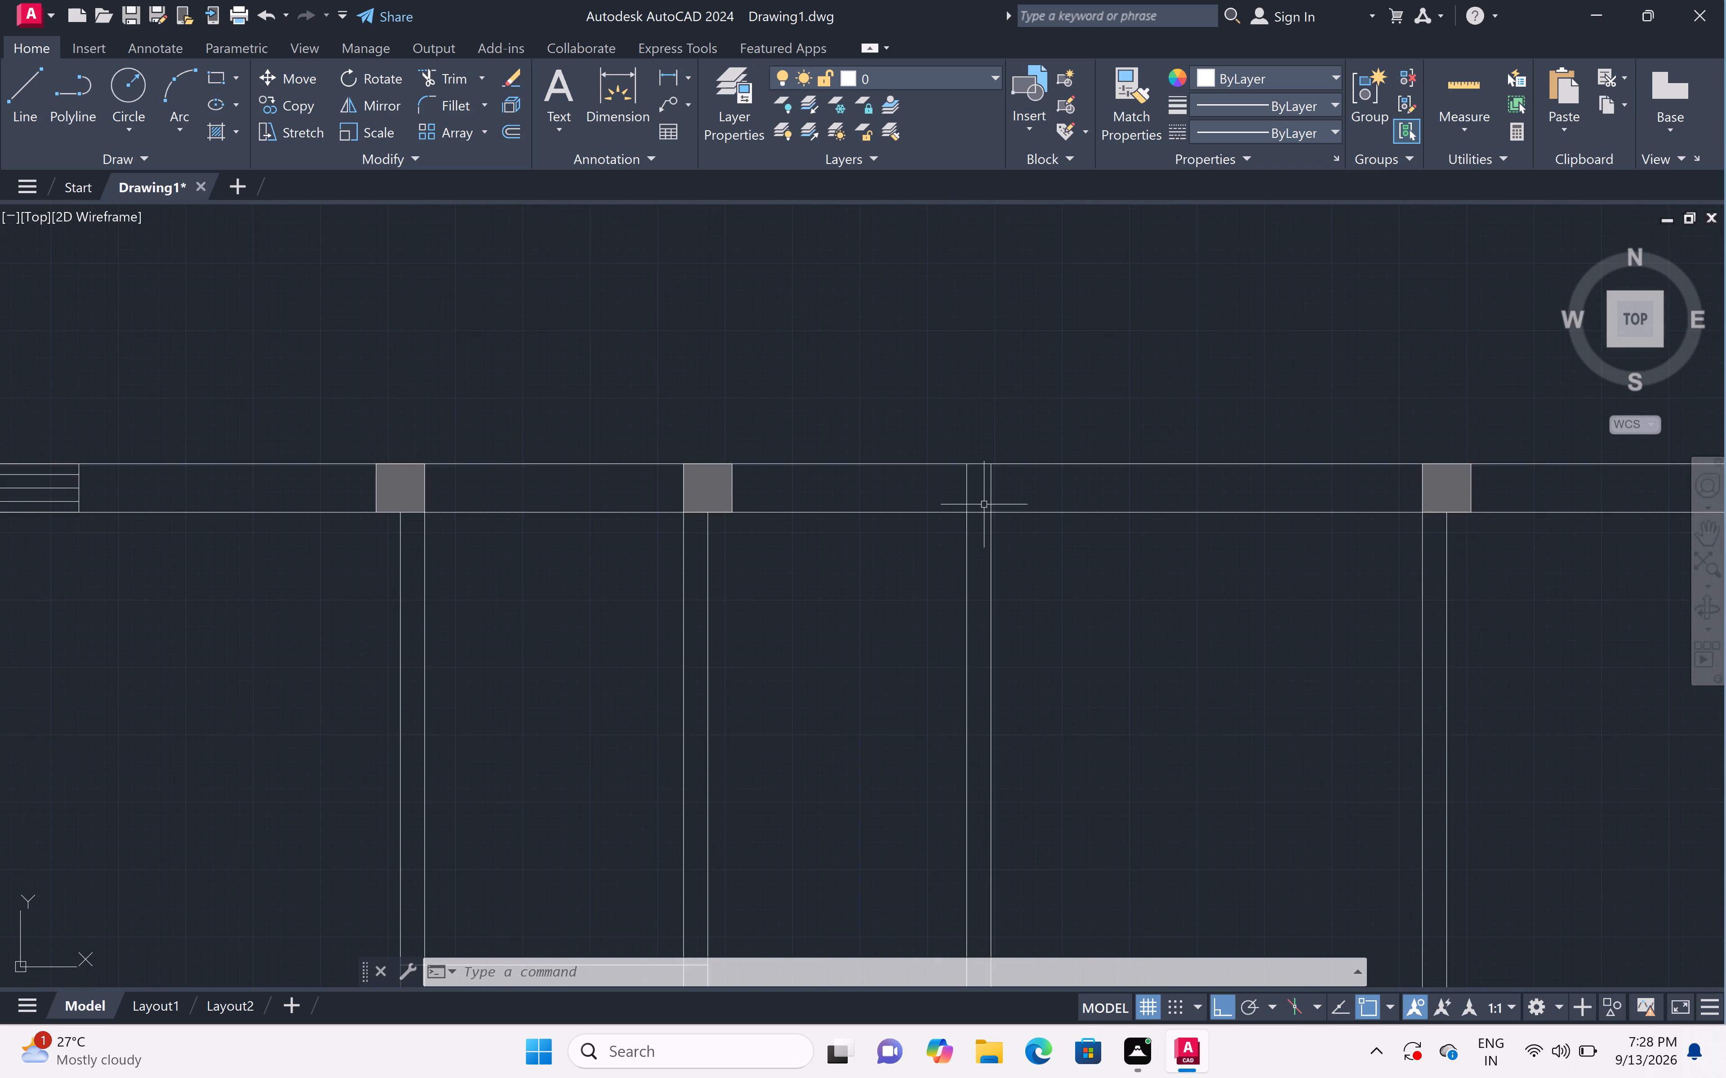
{"action": "scroll", "coordinate": [984, 504], "scroll_direction": "up", "scroll_amount": 1}
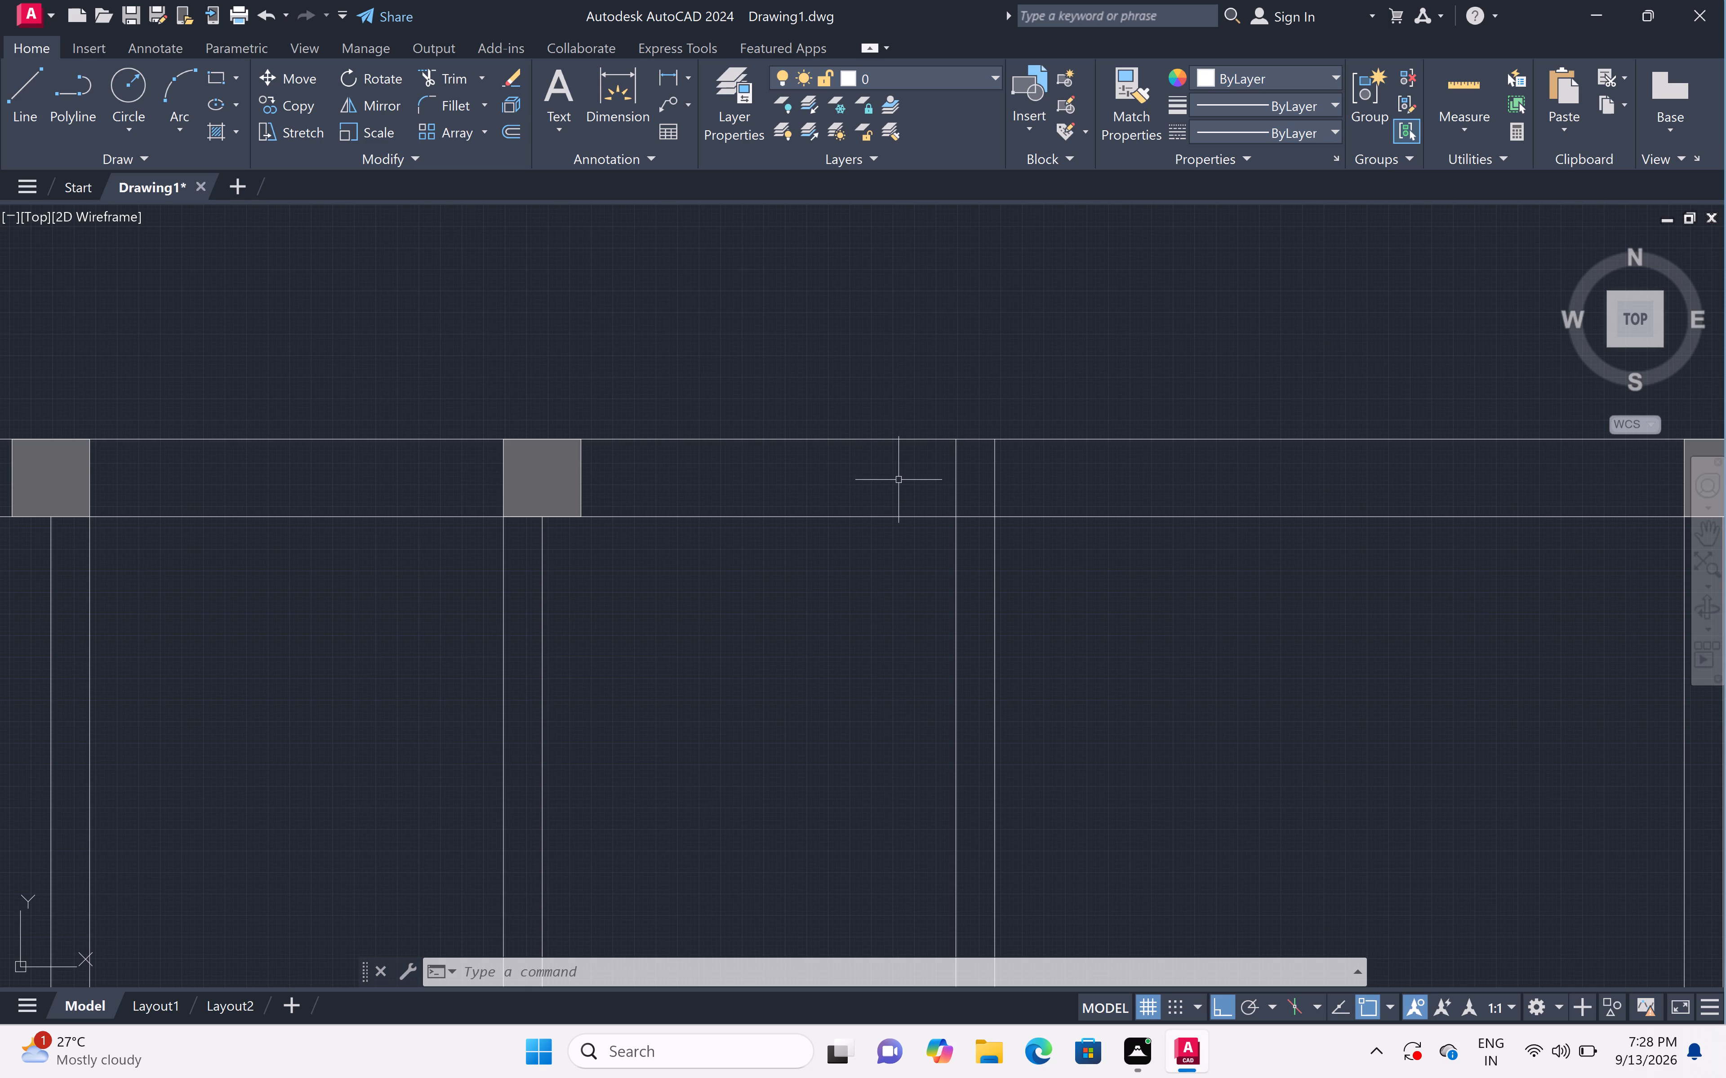
{"action": "scroll", "coordinate": [992, 480], "scroll_direction": "up", "scroll_amount": 1}
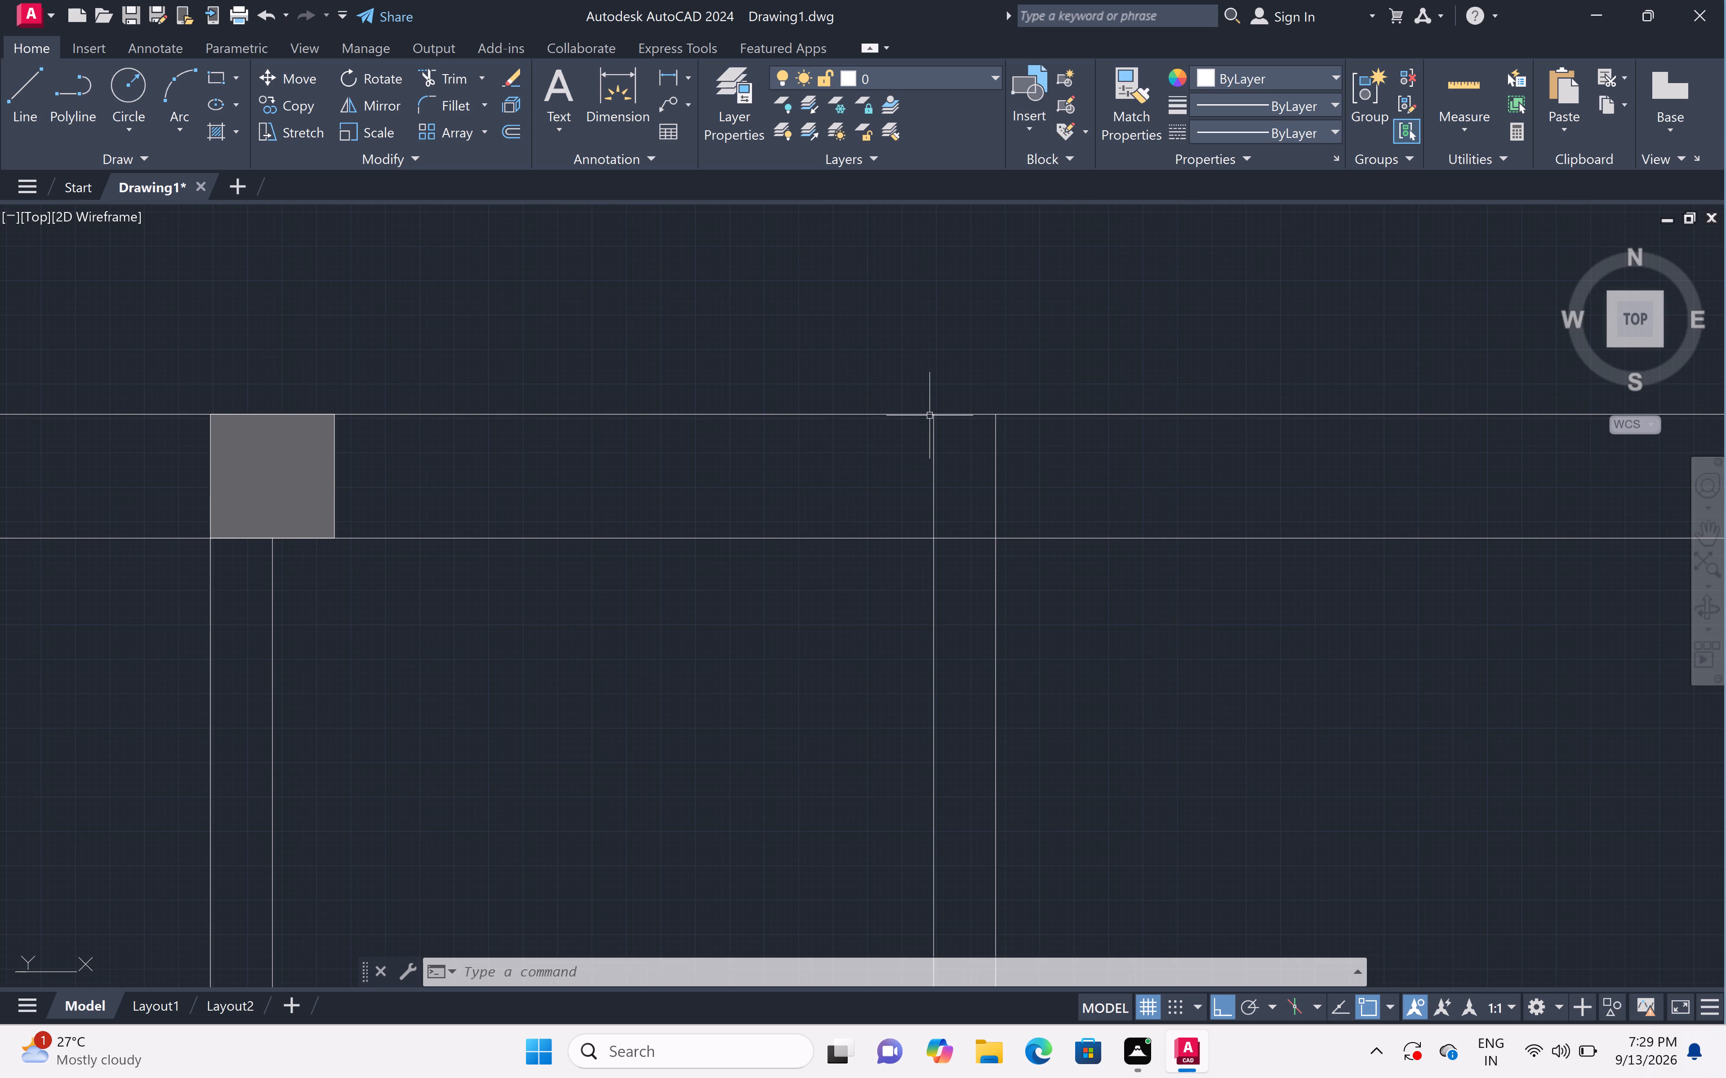
{"action": "scroll", "coordinate": [931, 415], "scroll_direction": "up", "scroll_amount": 5}
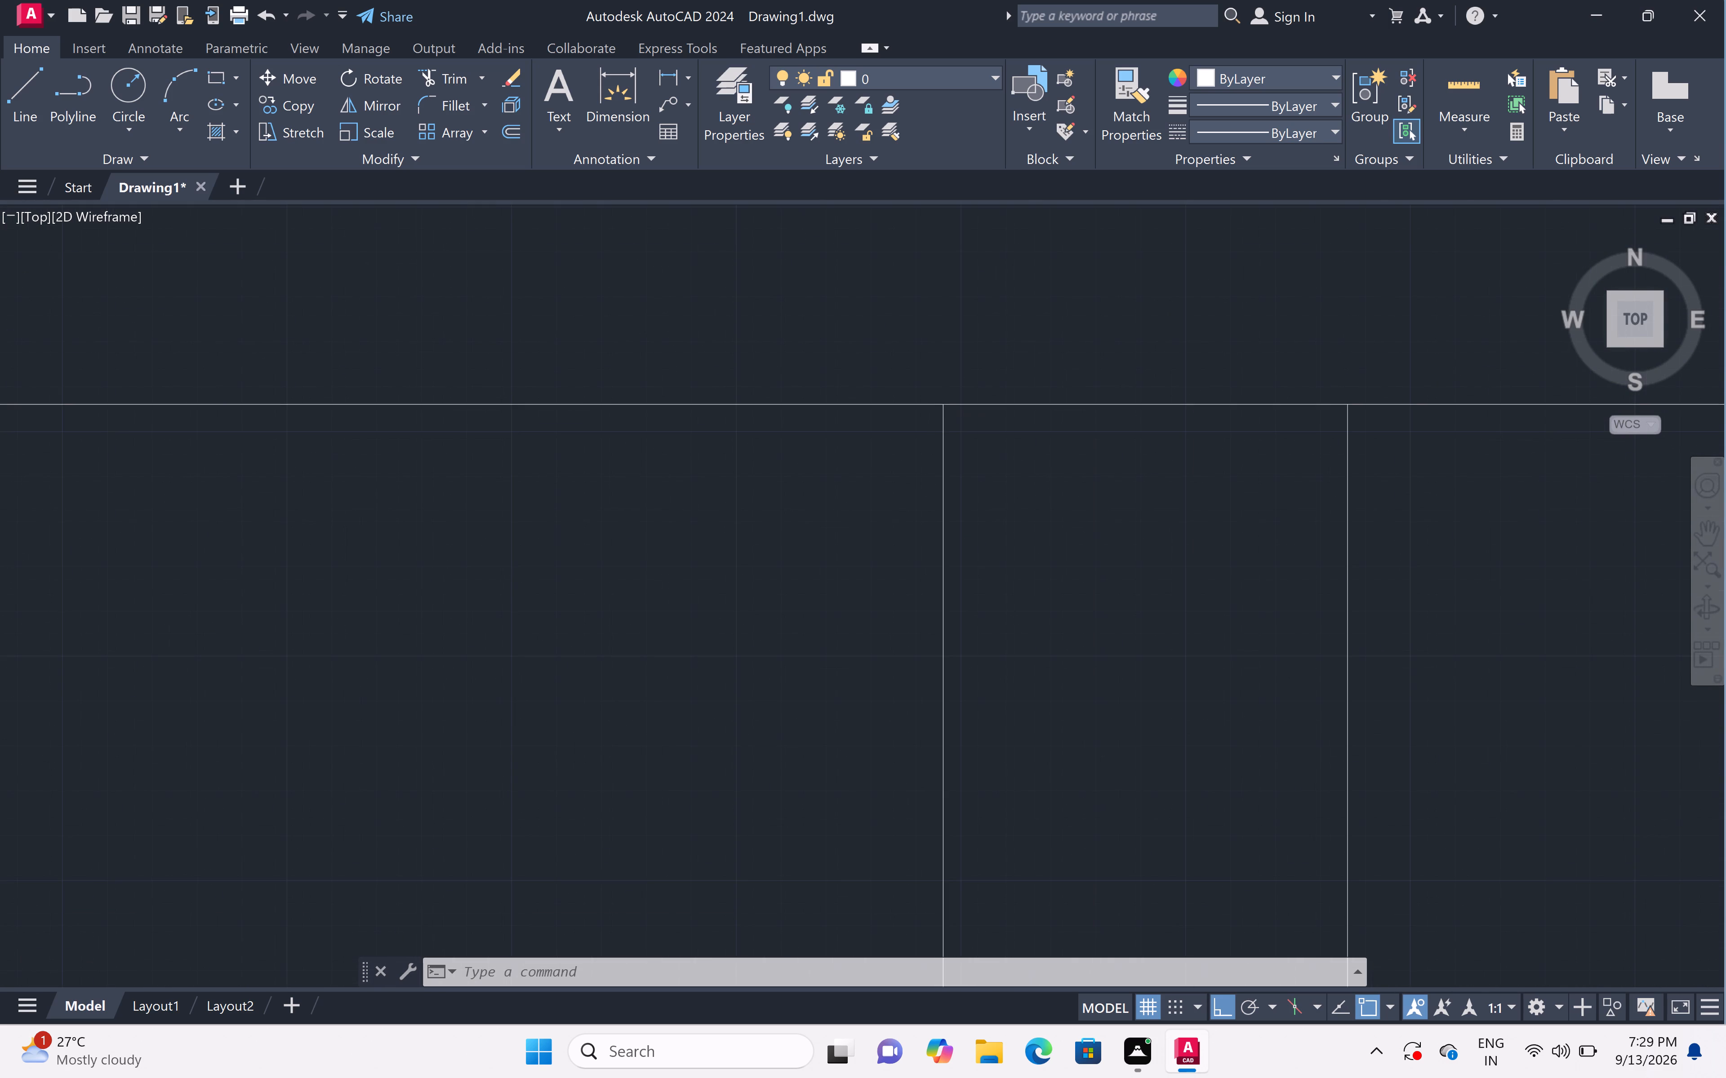
{"action": "scroll", "coordinate": [951, 400], "scroll_direction": "up", "scroll_amount": 1}
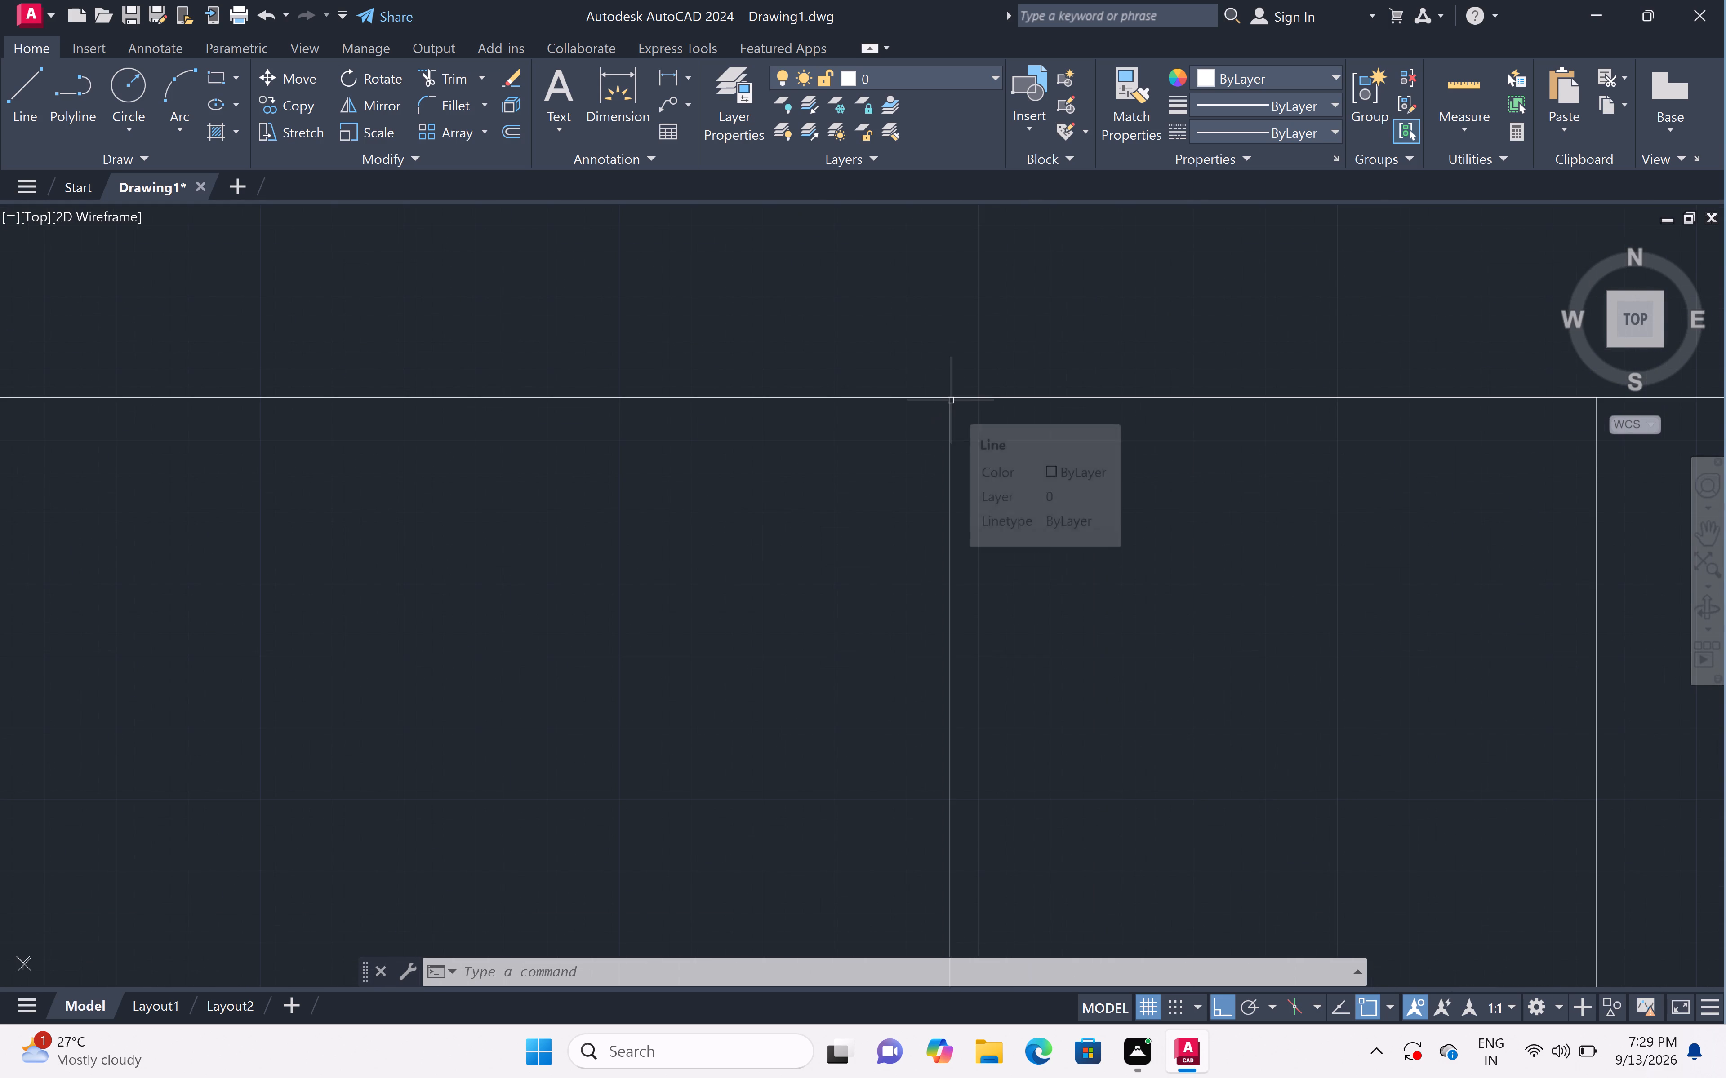
{"action": "scroll", "coordinate": [951, 400], "scroll_direction": "up", "scroll_amount": 5}
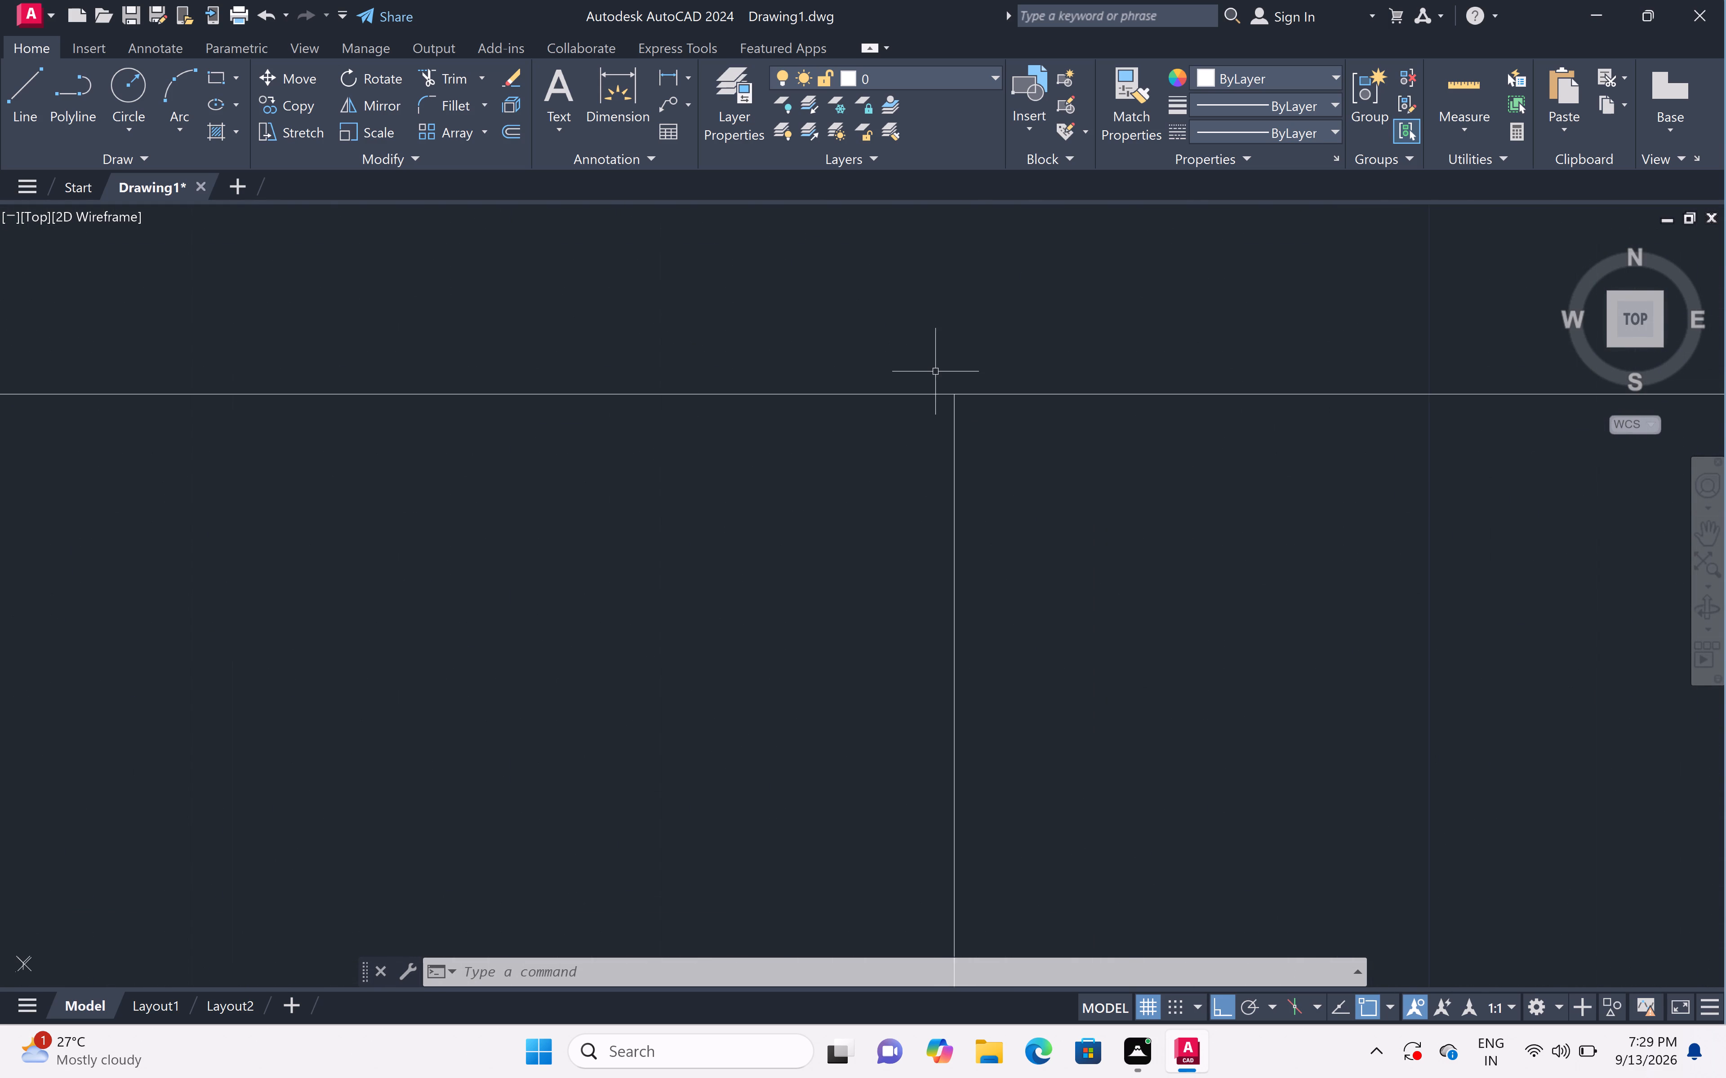
{"action": "scroll", "coordinate": [935, 373], "scroll_direction": "up", "scroll_amount": 1}
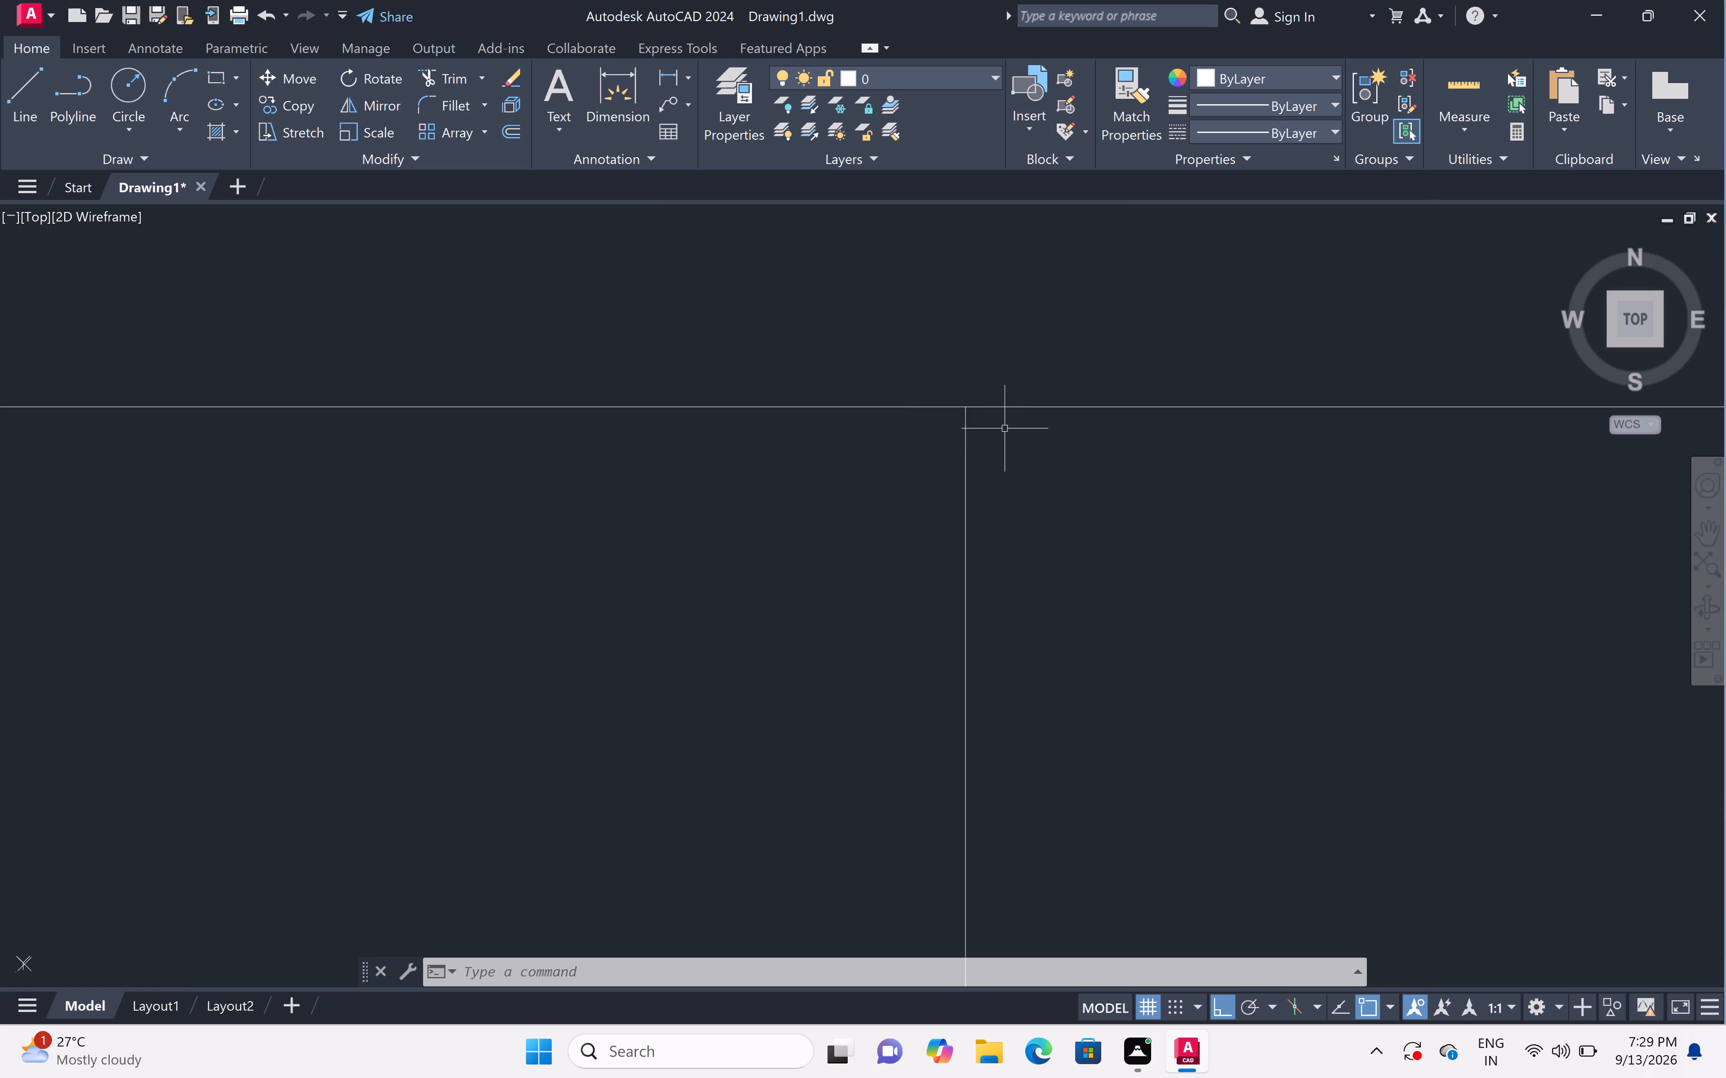
{"action": "scroll", "coordinate": [1005, 429], "scroll_direction": "down", "scroll_amount": 11}
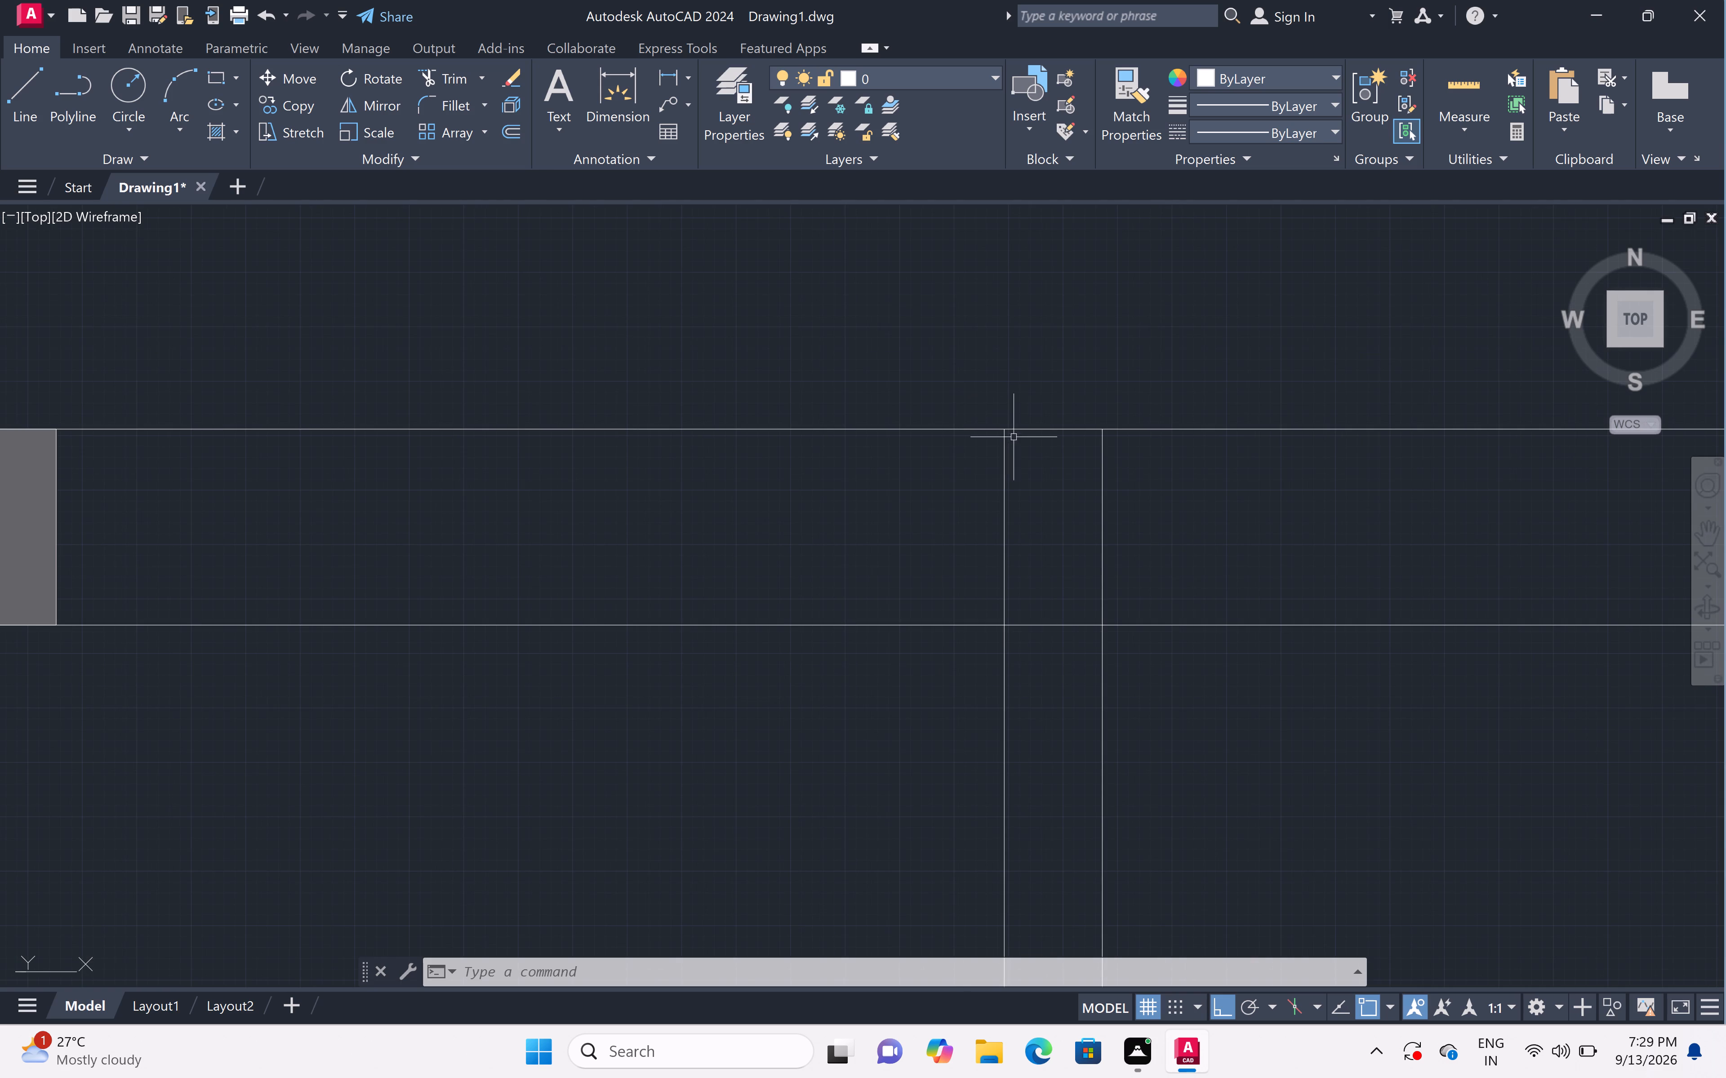
{"action": "middle_click", "coordinate": [1021, 451]}
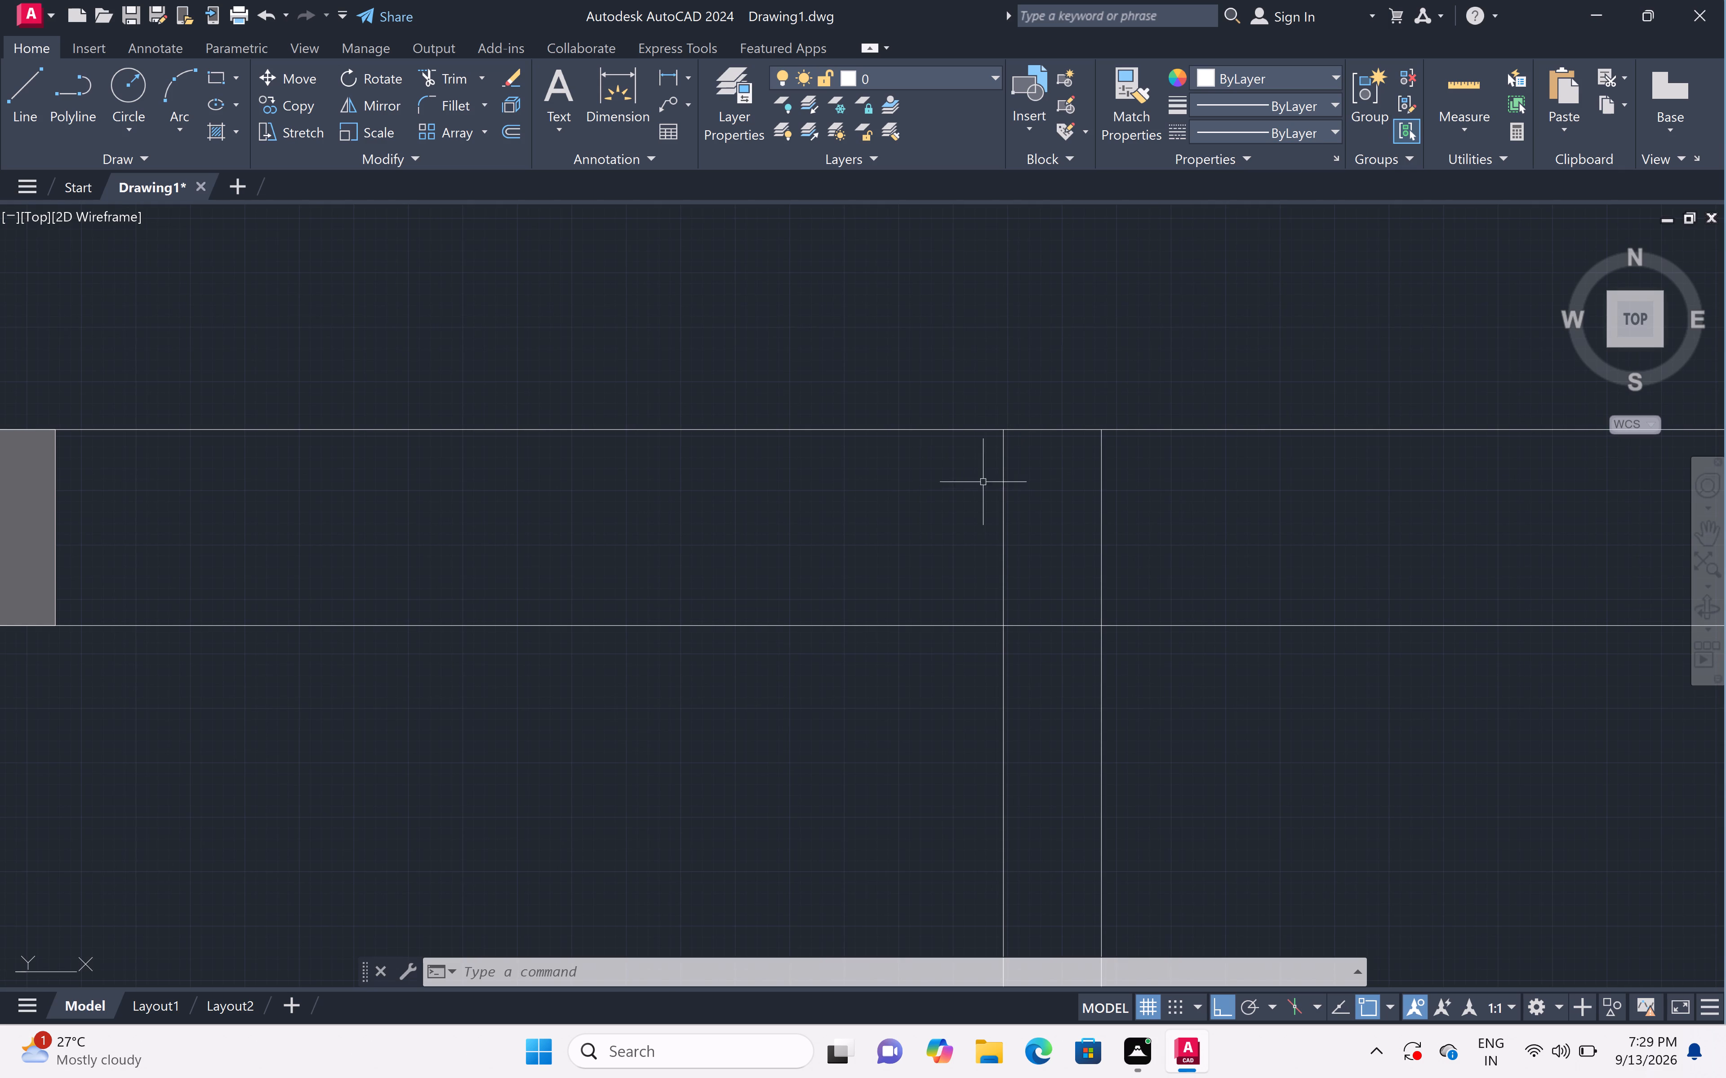
{"action": "middle_click", "coordinate": [1059, 514]}
{"action": "middle_click_drag", "start_coordinate": [1059, 514], "coordinate": [959, 516]}
{"action": "middle_click_drag", "start_coordinate": [979, 380], "coordinate": [952, 590]}
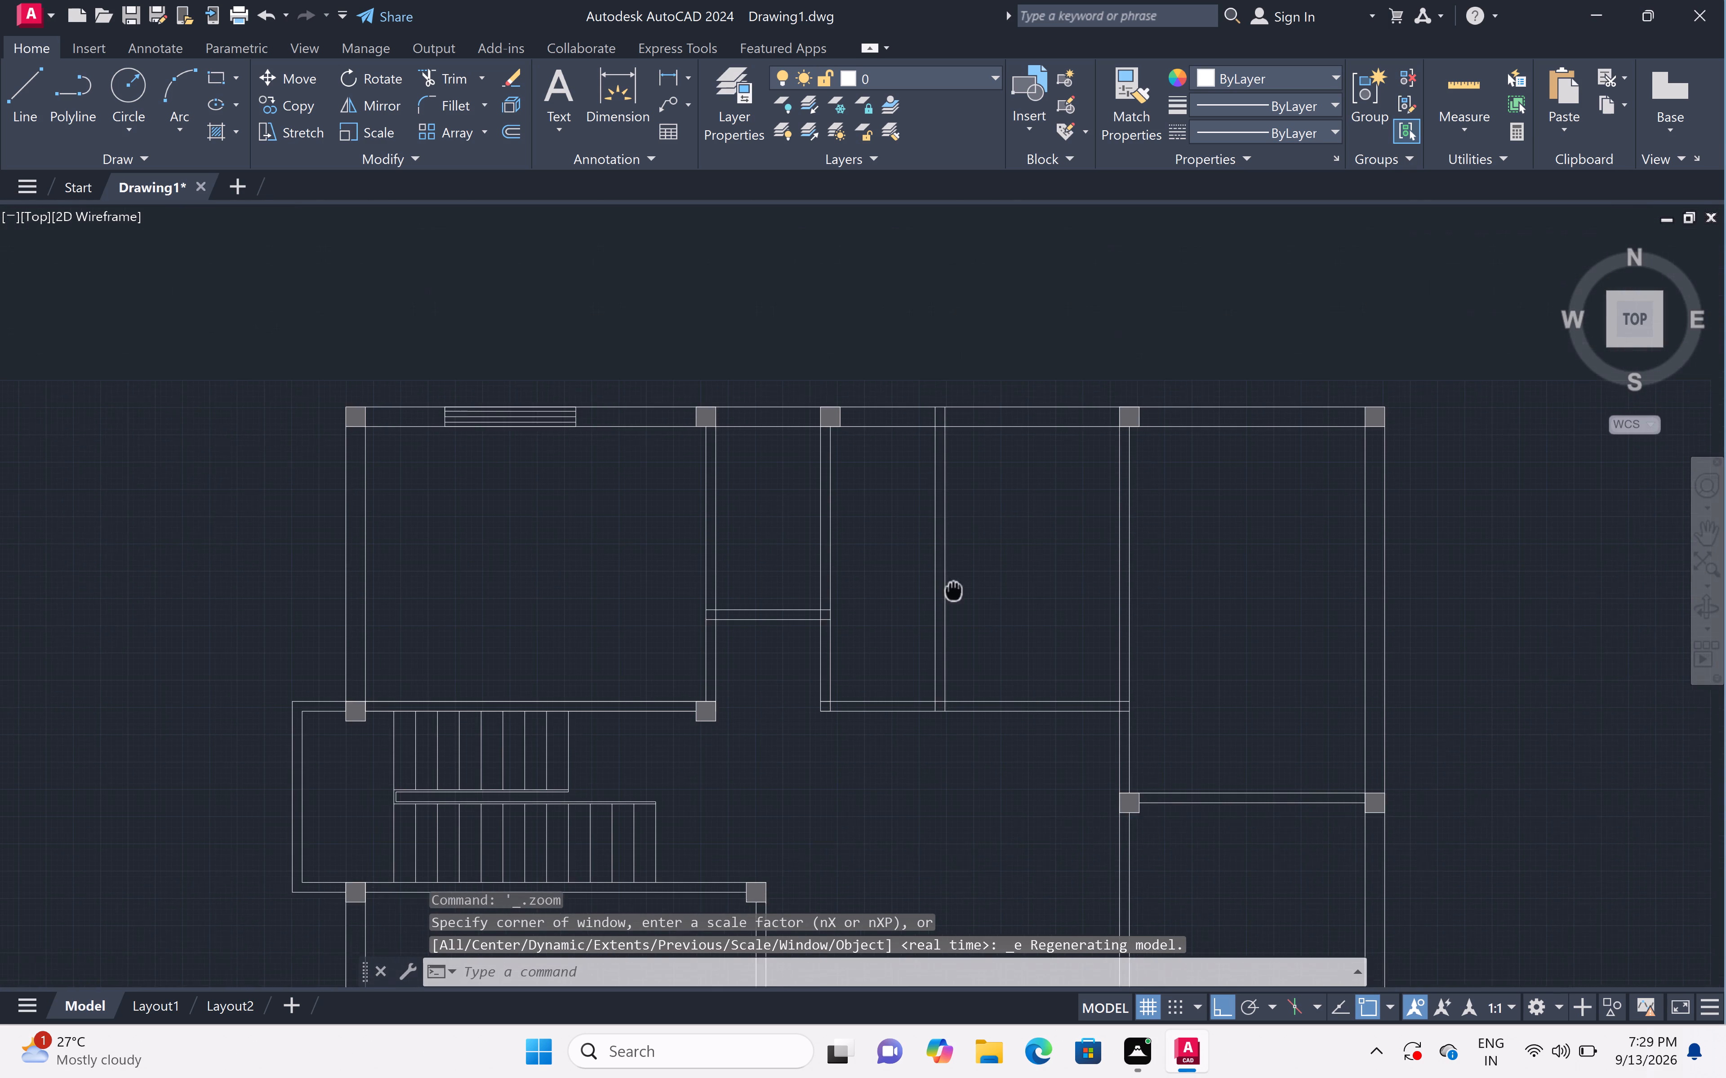
{"action": "middle_click_drag", "start_coordinate": [952, 590], "coordinate": [952, 590]}
Inspect the north wall between the third and fourth grey columns, around the partition lines crossing it.
{"action": "scroll", "coordinate": [942, 401], "scroll_direction": "up", "scroll_amount": 2}
{"action": "scroll", "coordinate": [942, 401], "scroll_direction": "down", "scroll_amount": 1}
{"action": "scroll", "coordinate": [942, 401], "scroll_direction": "up", "scroll_amount": 2}
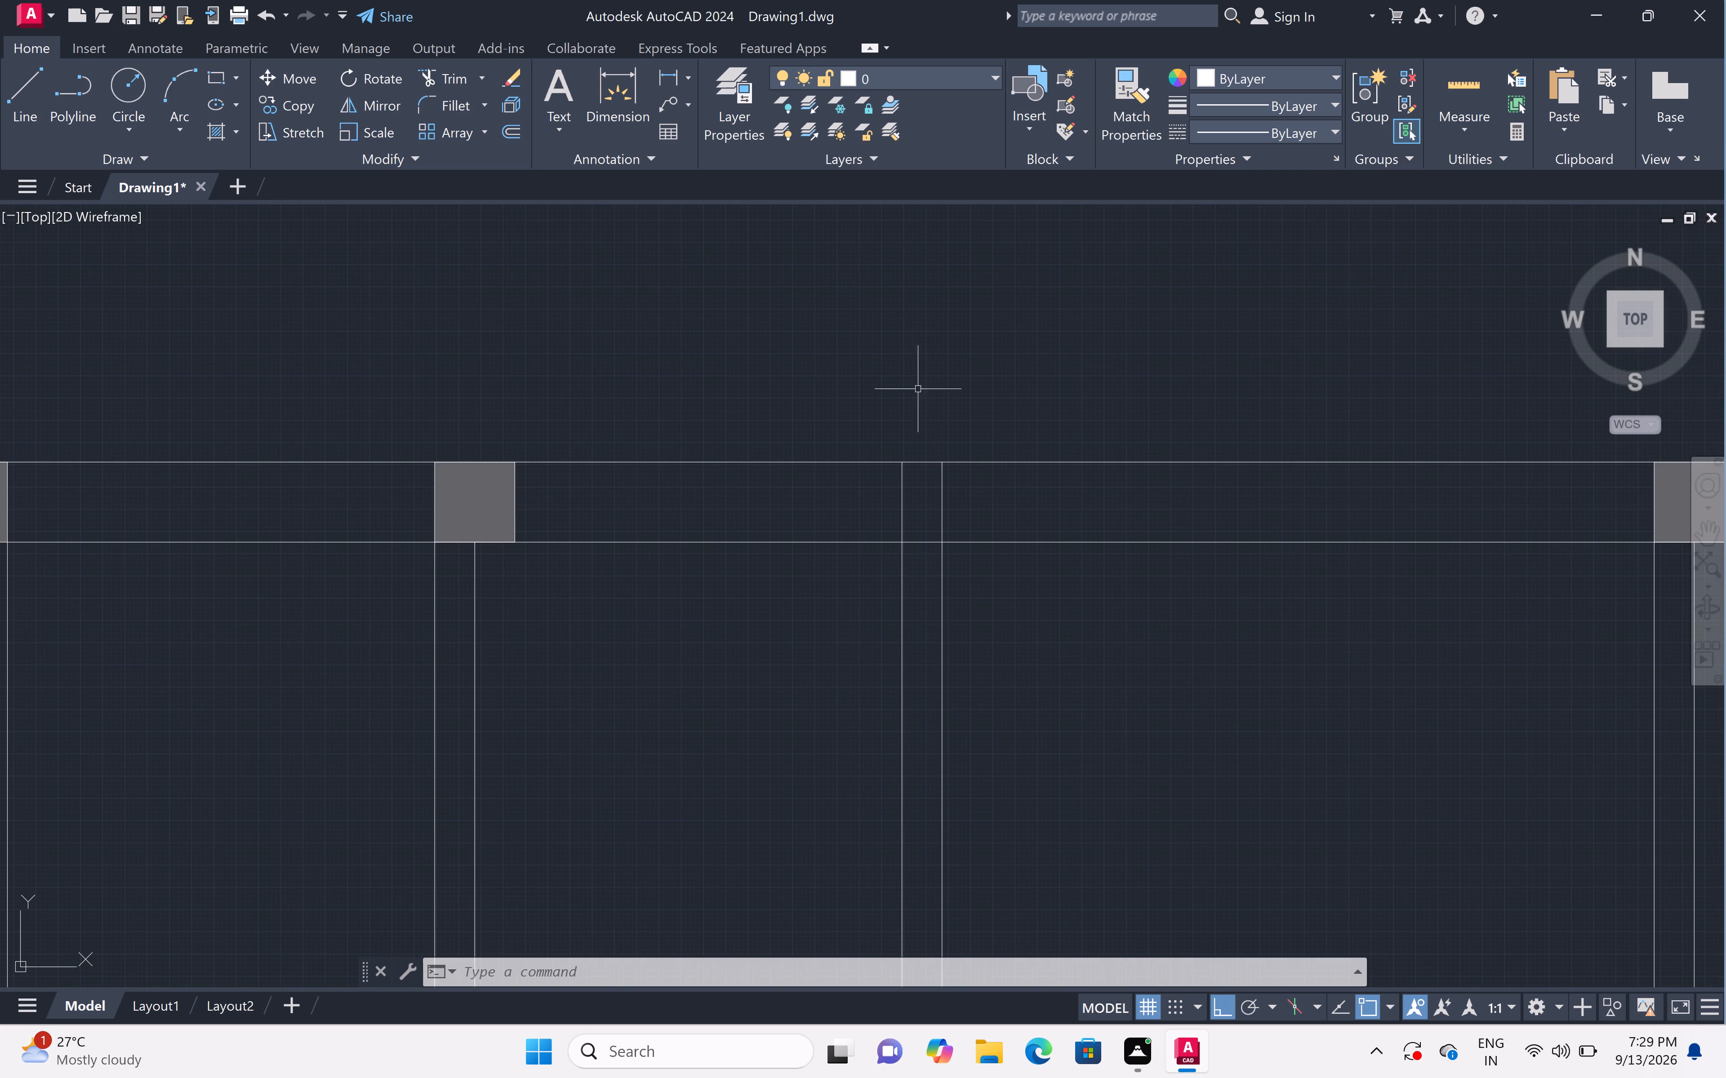
{"action": "scroll", "coordinate": [890, 447], "scroll_direction": "down", "scroll_amount": 1}
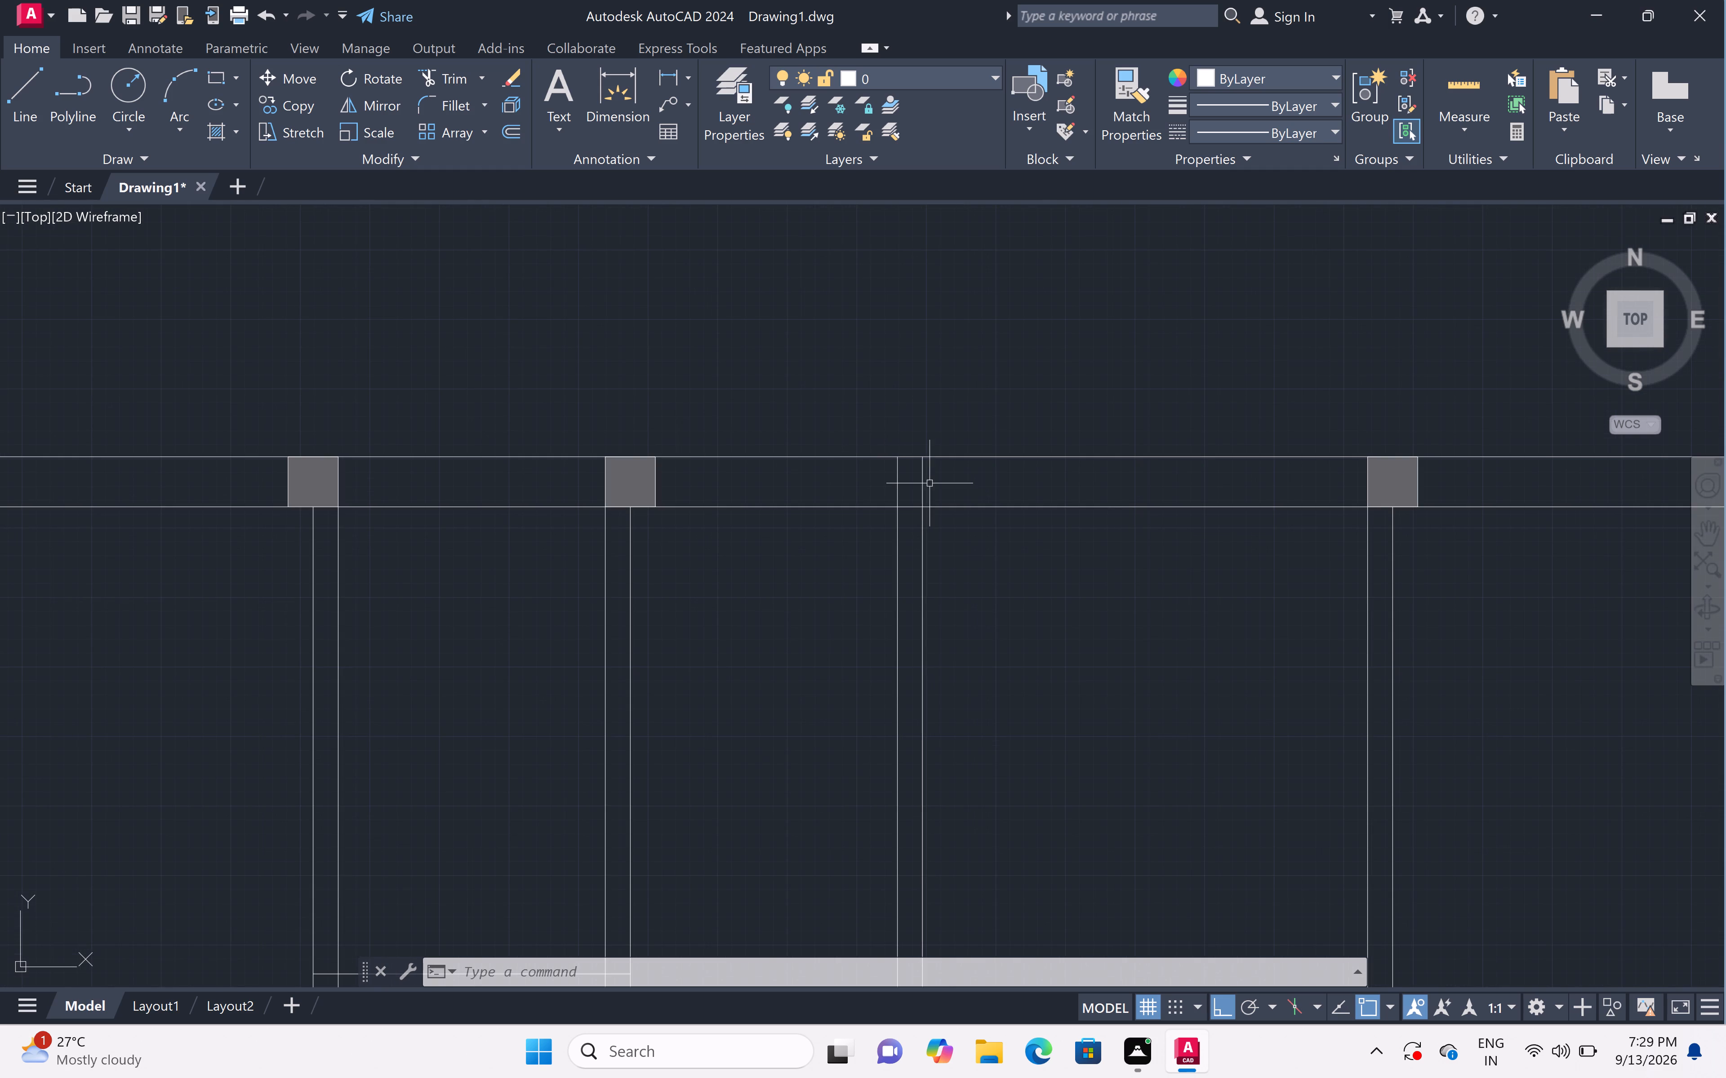
{"action": "scroll", "coordinate": [896, 462], "scroll_direction": "up", "scroll_amount": 1}
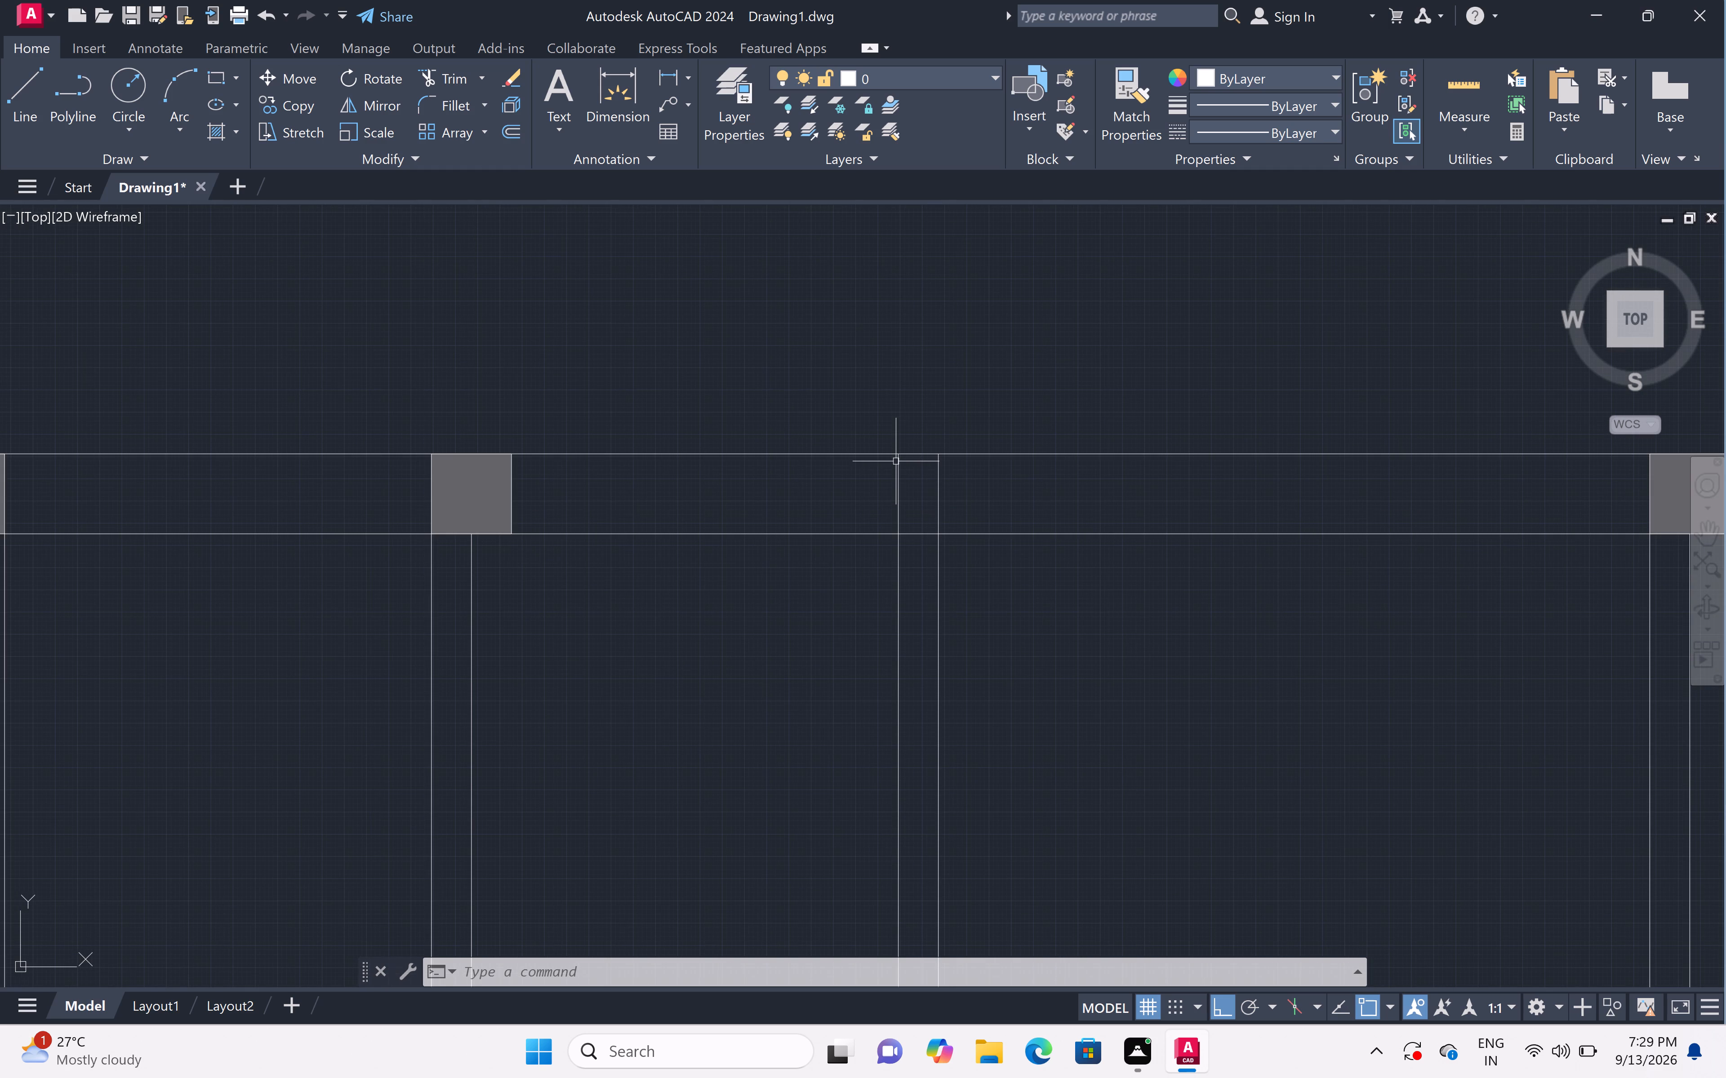
{"action": "scroll", "coordinate": [899, 452], "scroll_direction": "up", "scroll_amount": 1}
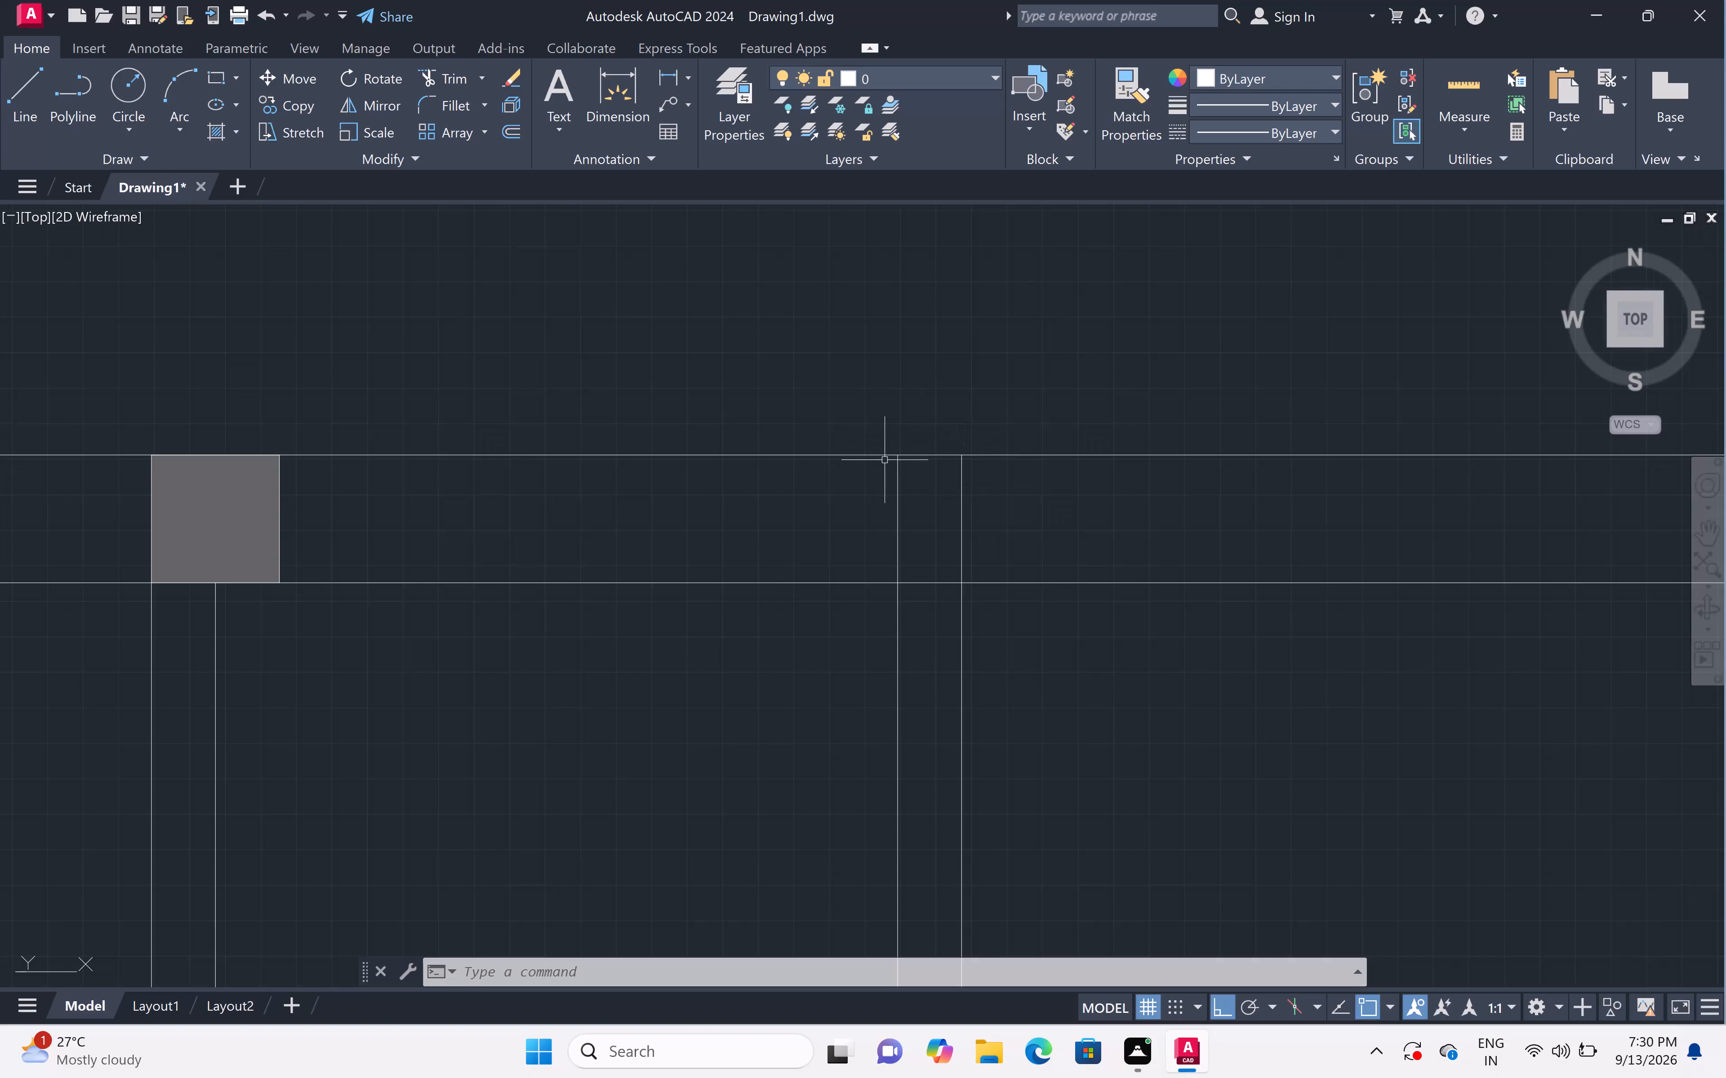
{"action": "scroll", "coordinate": [893, 452], "scroll_direction": "up", "scroll_amount": 1}
{"action": "scroll", "coordinate": [893, 455], "scroll_direction": "down", "scroll_amount": 1}
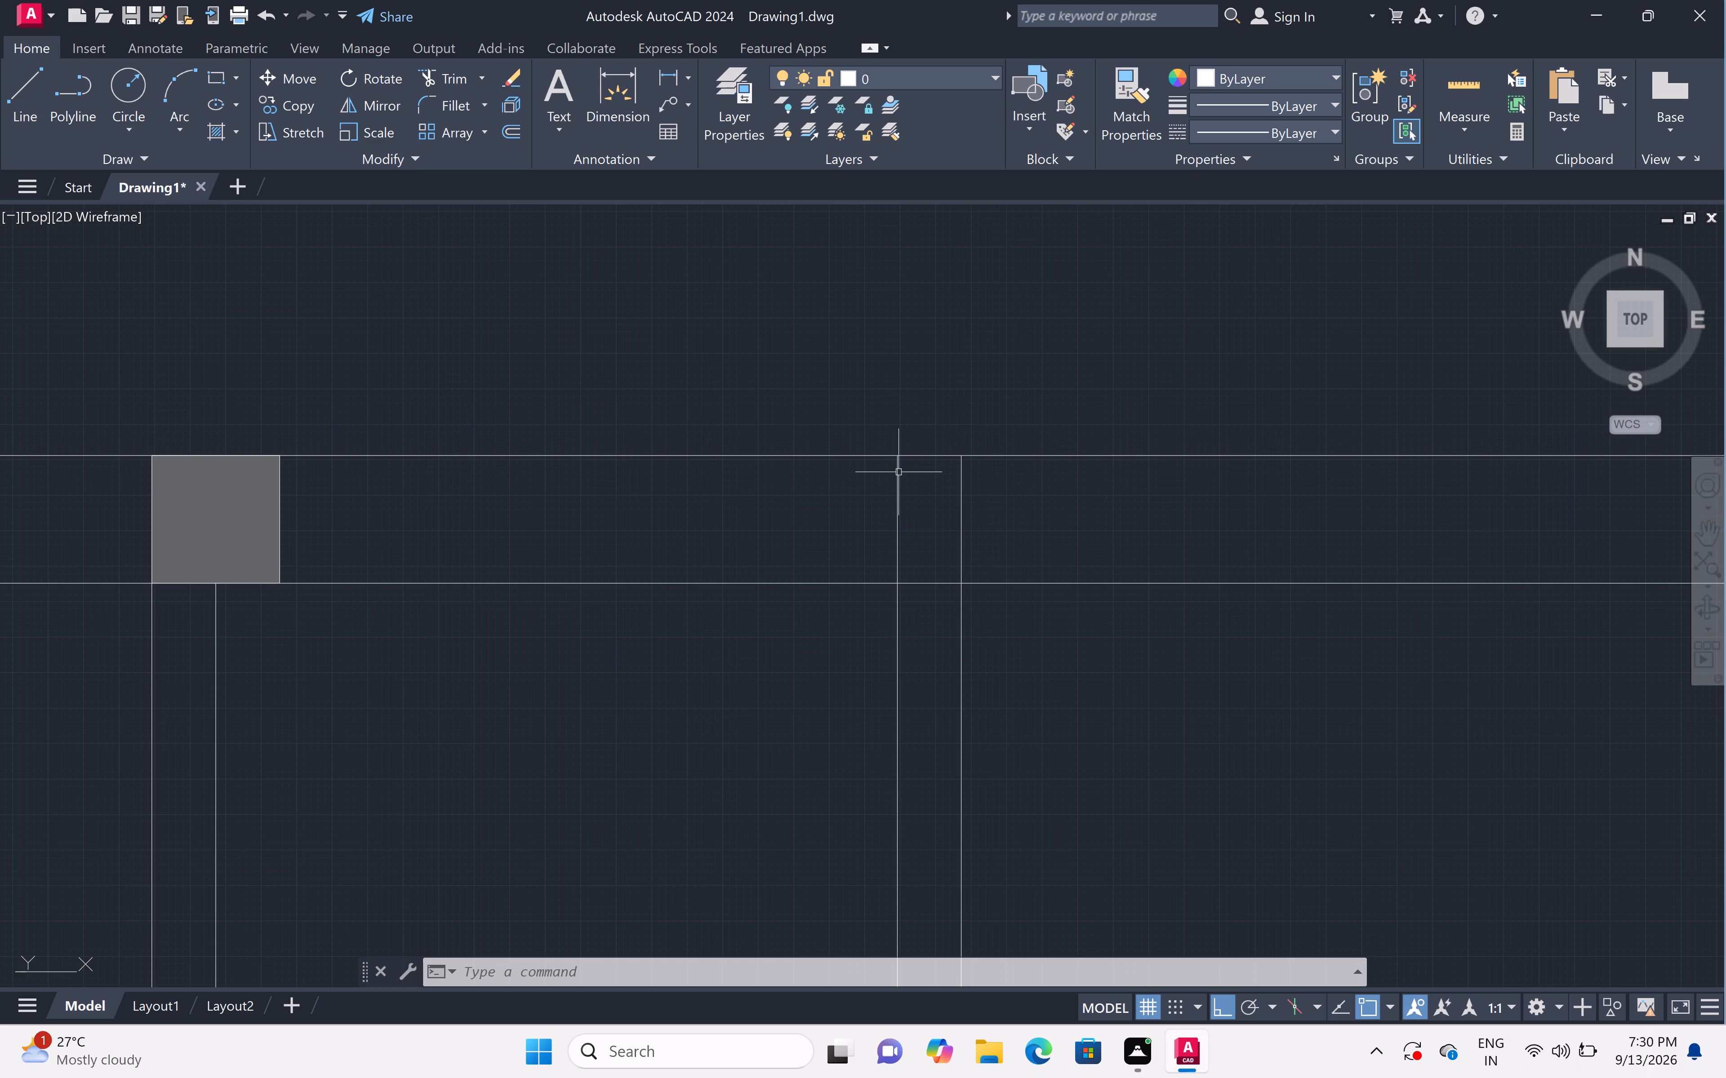
{"action": "scroll", "coordinate": [898, 454], "scroll_direction": "up", "scroll_amount": 2}
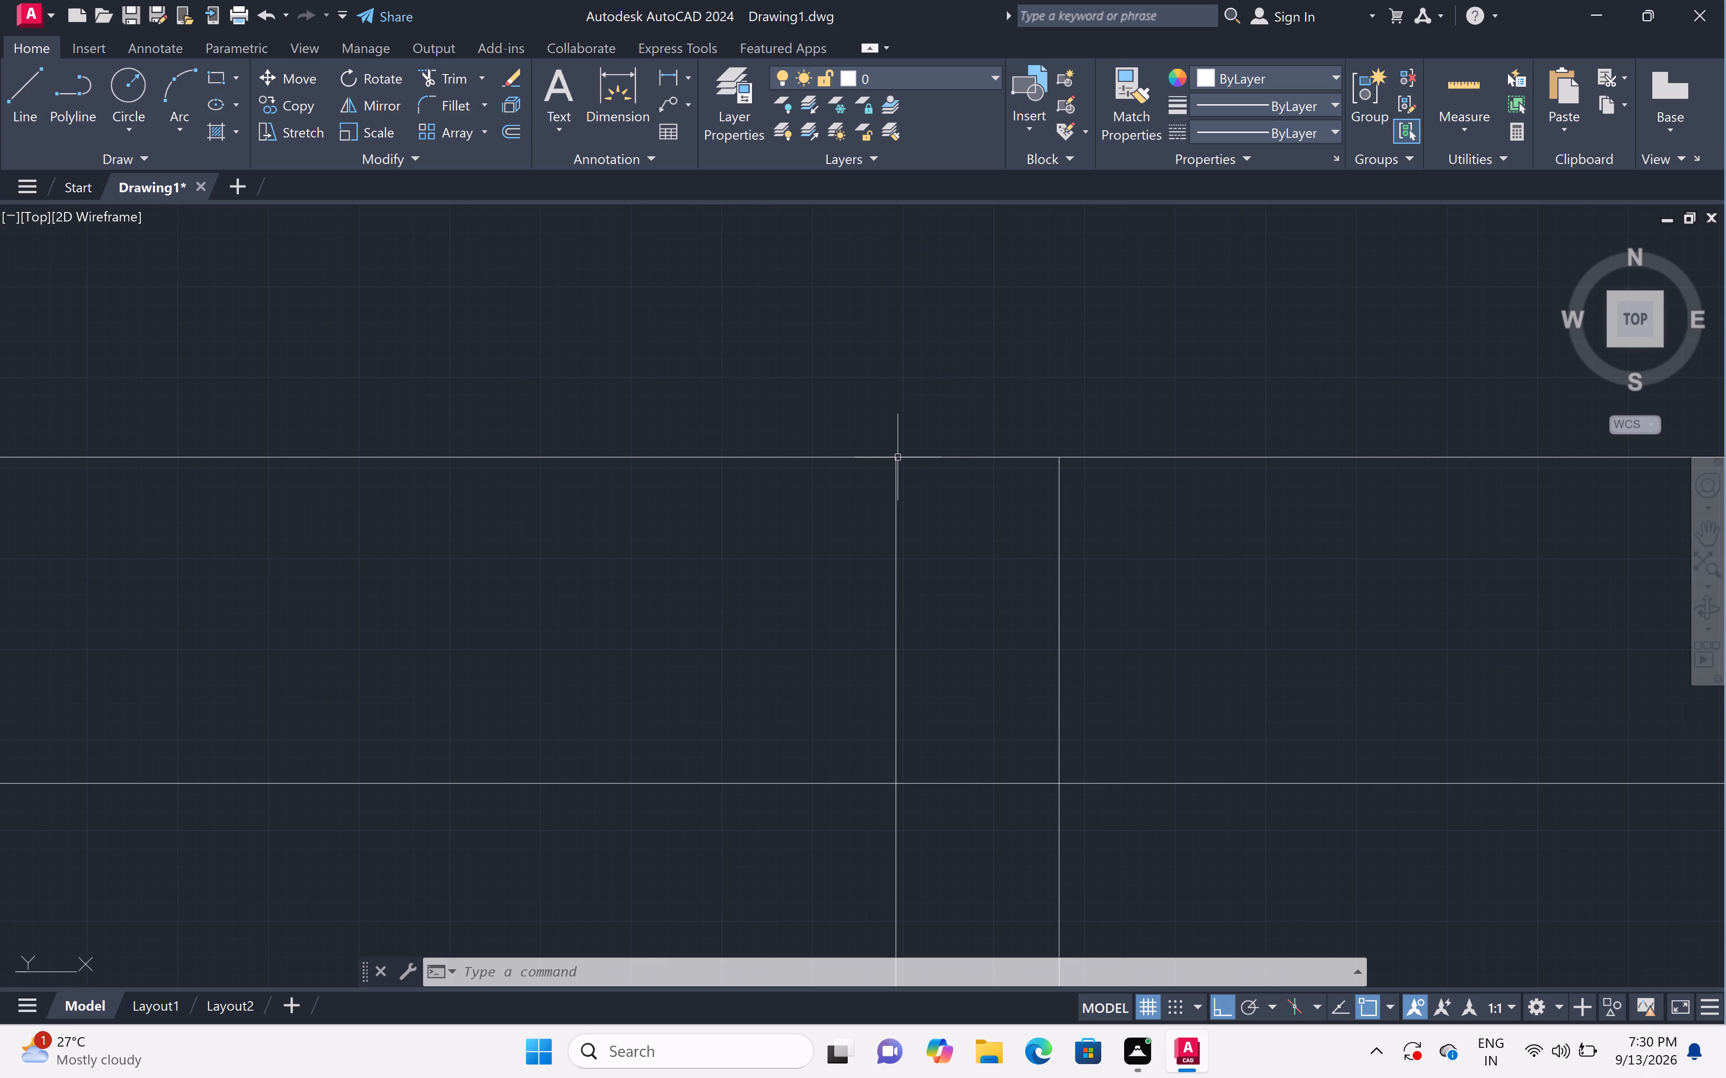
{"action": "scroll", "coordinate": [975, 437], "scroll_direction": "down", "scroll_amount": 1}
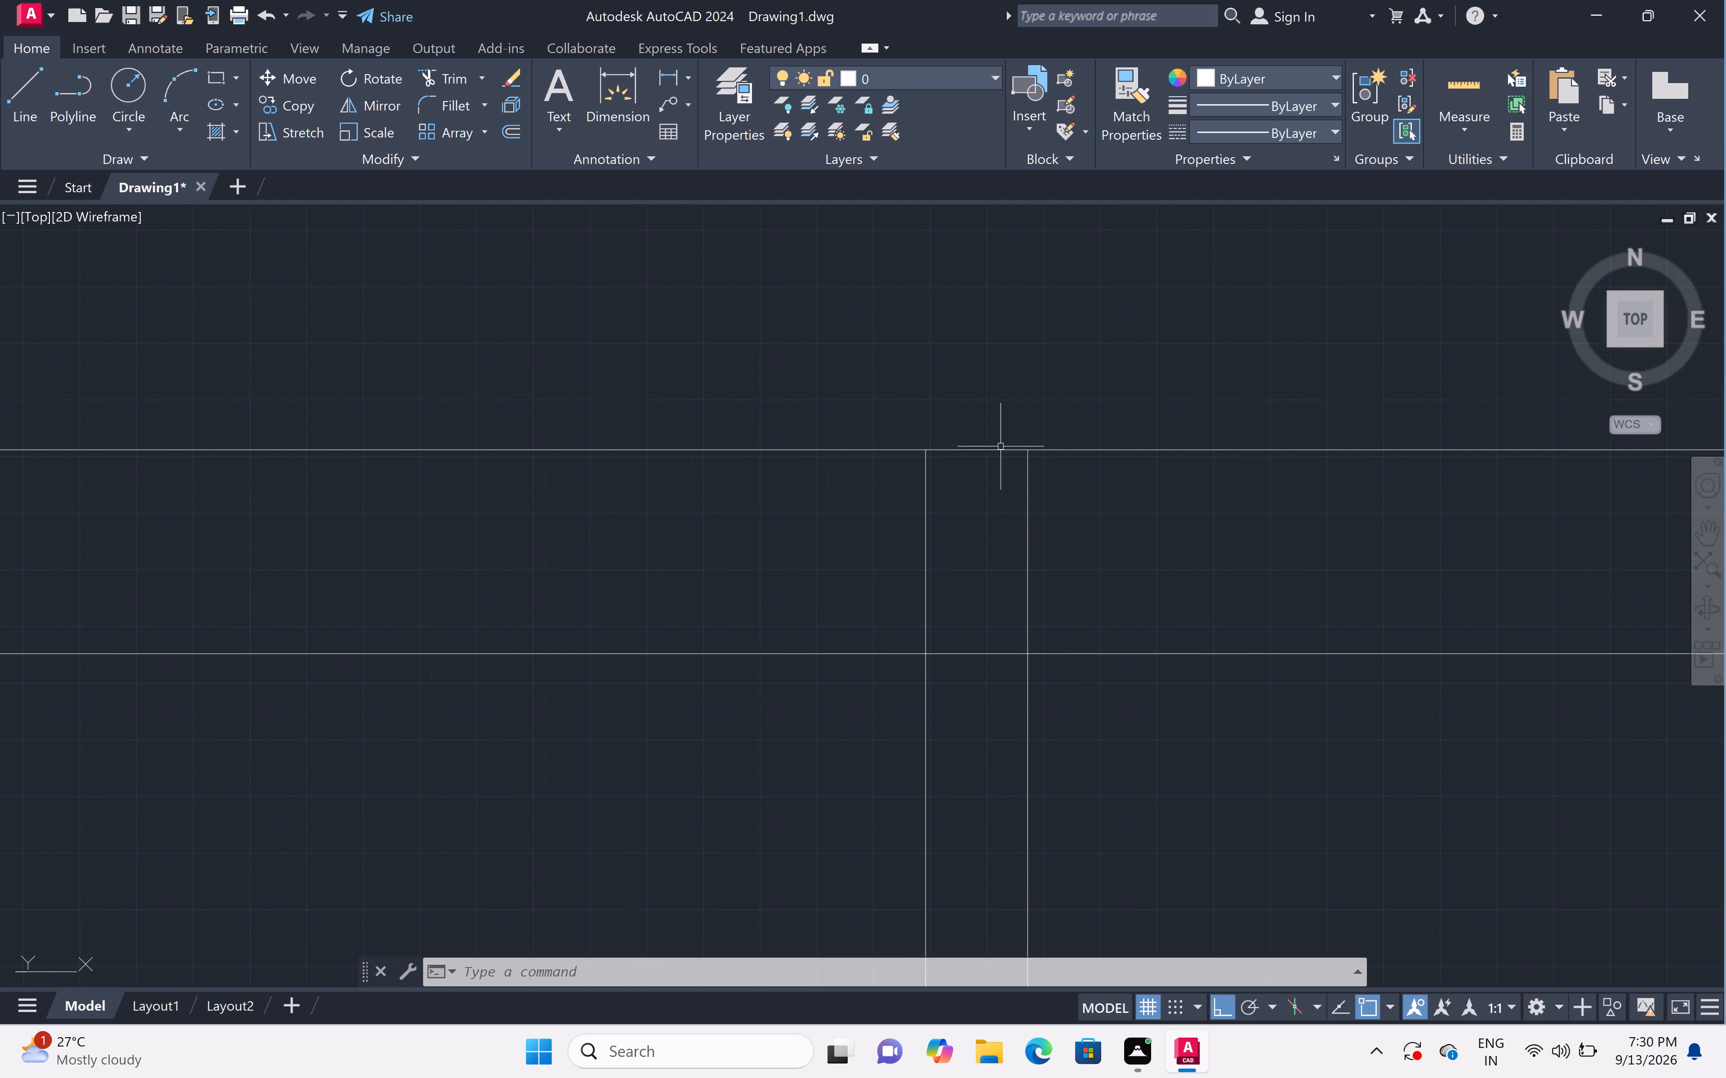
{"action": "middle_click_drag", "start_coordinate": [1095, 572], "coordinate": [1013, 576]}
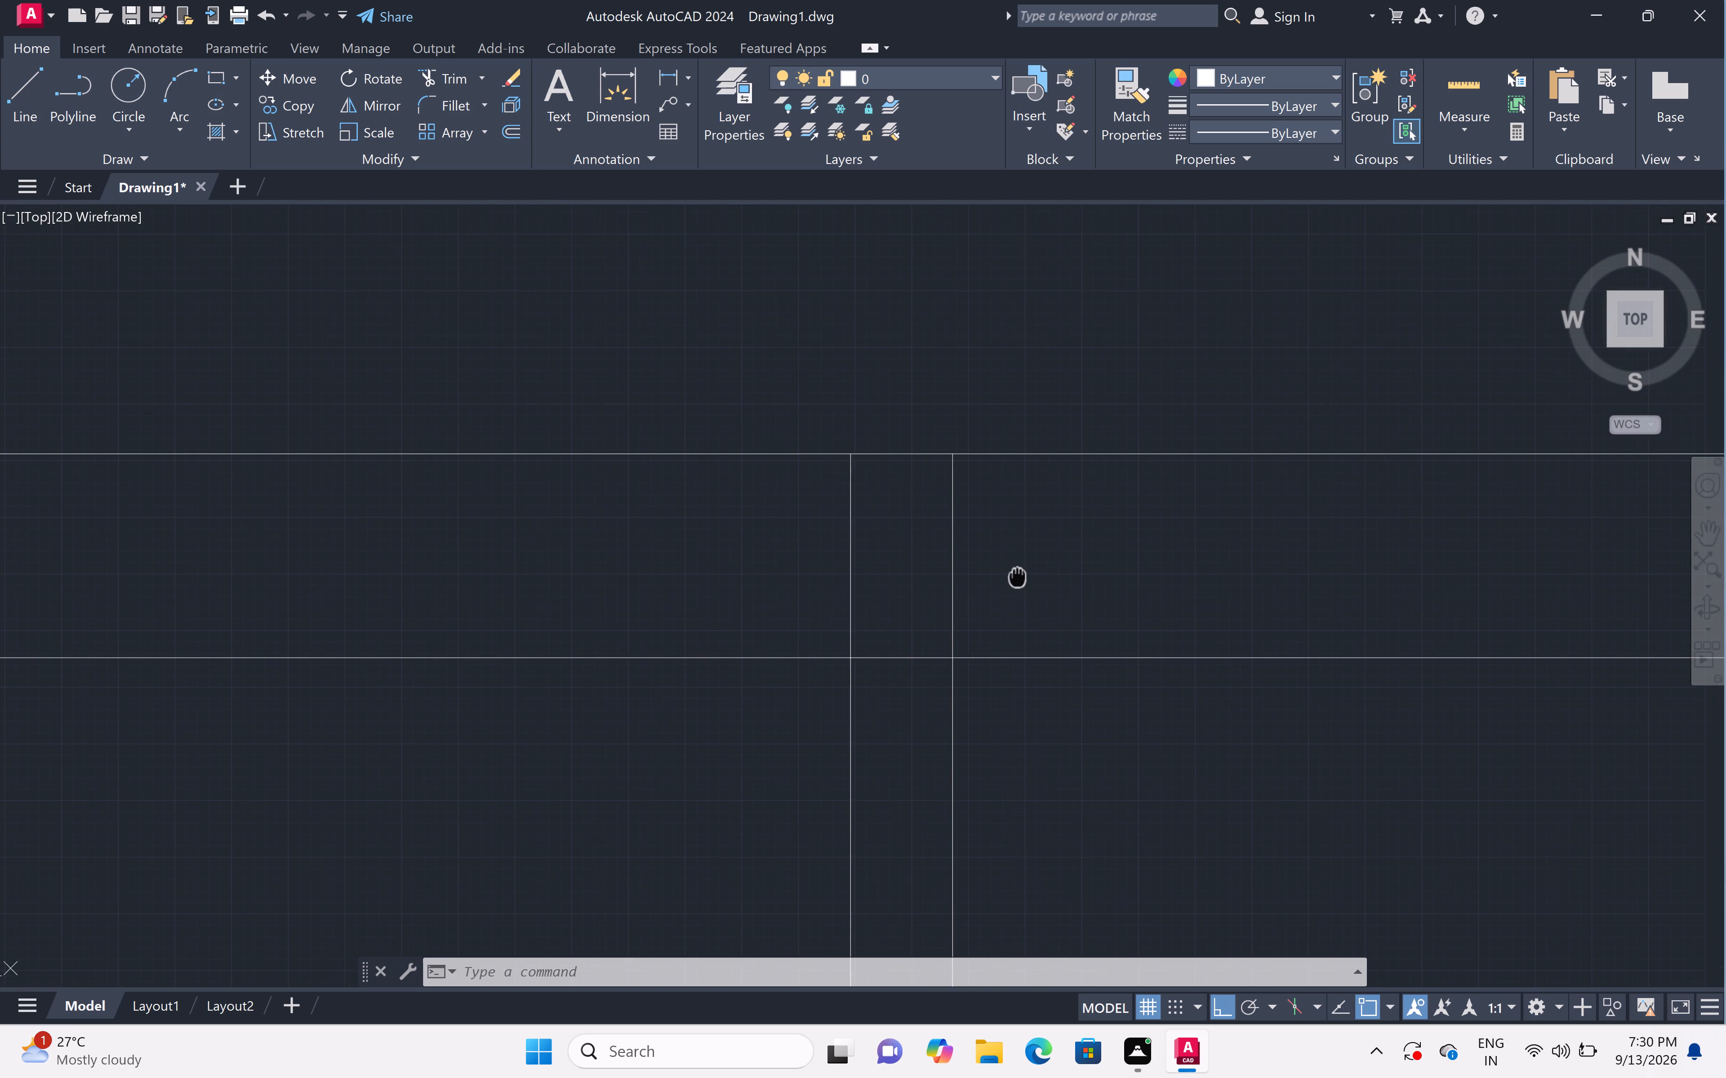
{"action": "middle_click_drag", "start_coordinate": [1013, 576], "coordinate": [1000, 578]}
{"action": "scroll", "coordinate": [1083, 577], "scroll_direction": "down", "scroll_amount": 1}
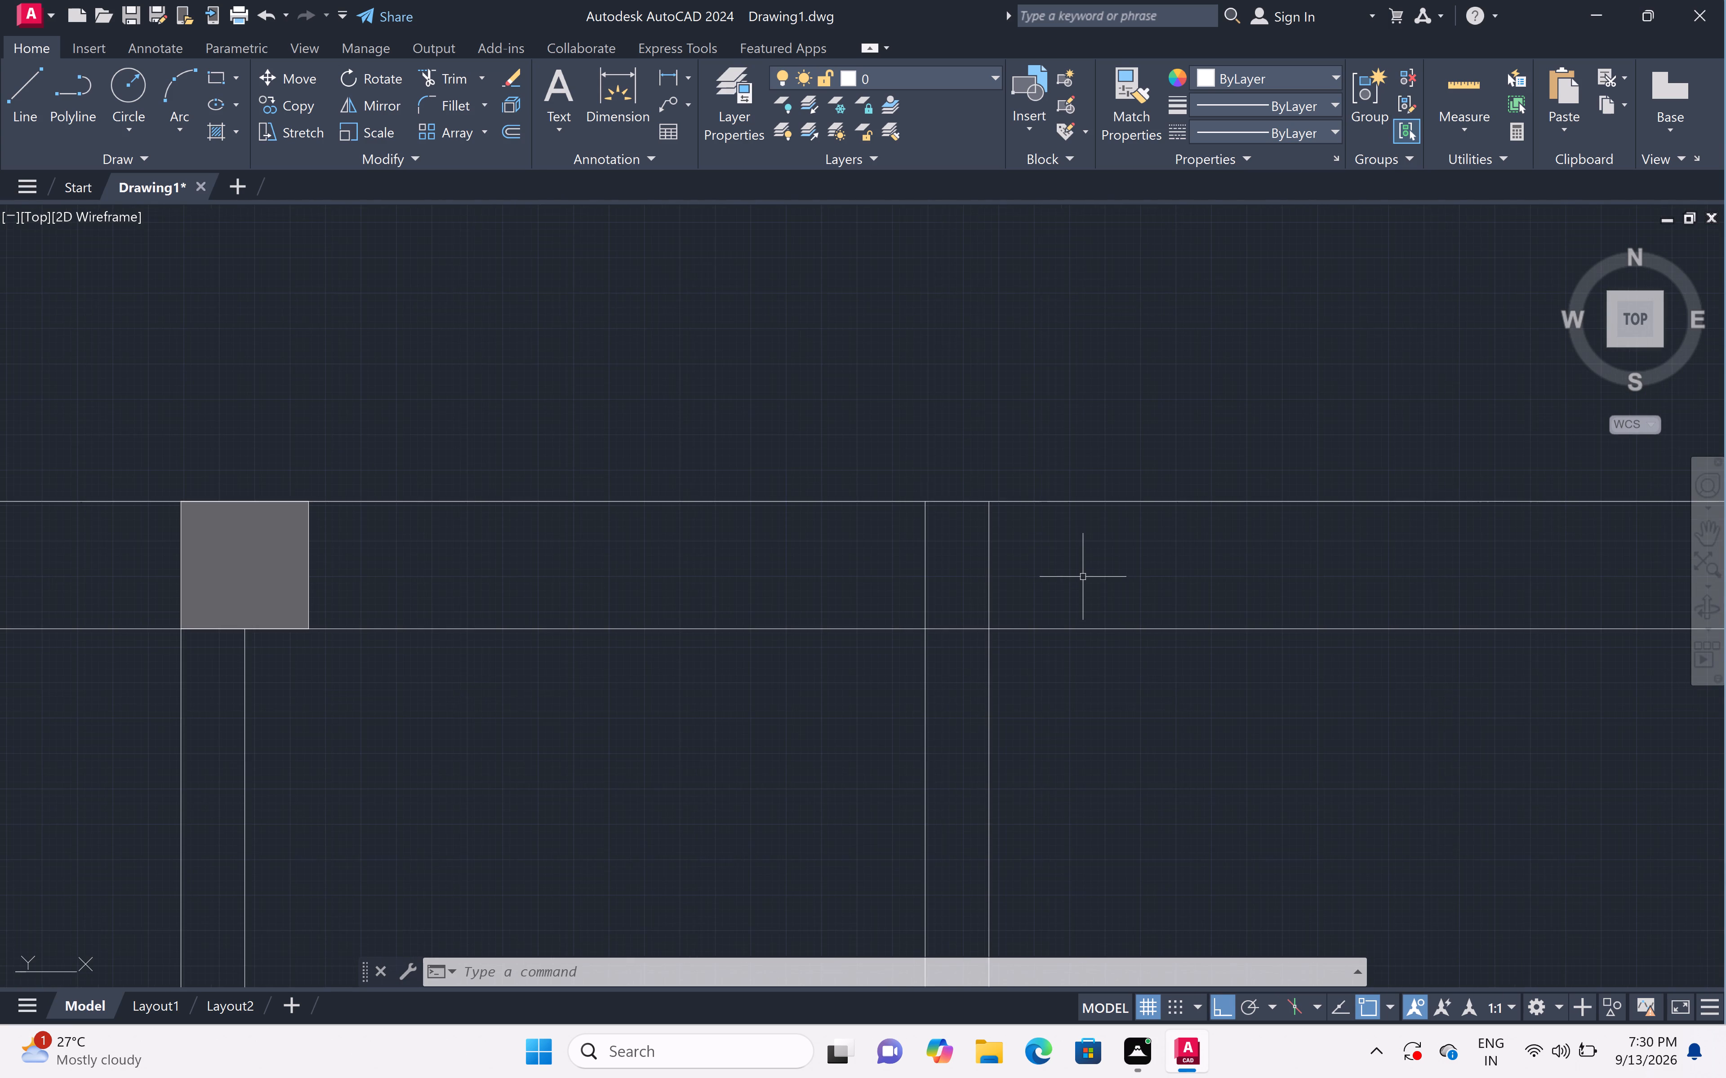
{"action": "middle_click", "coordinate": [1107, 574]}
{"action": "middle_click", "coordinate": [822, 636]}
{"action": "scroll", "coordinate": [949, 541], "scroll_direction": "up", "scroll_amount": 1}
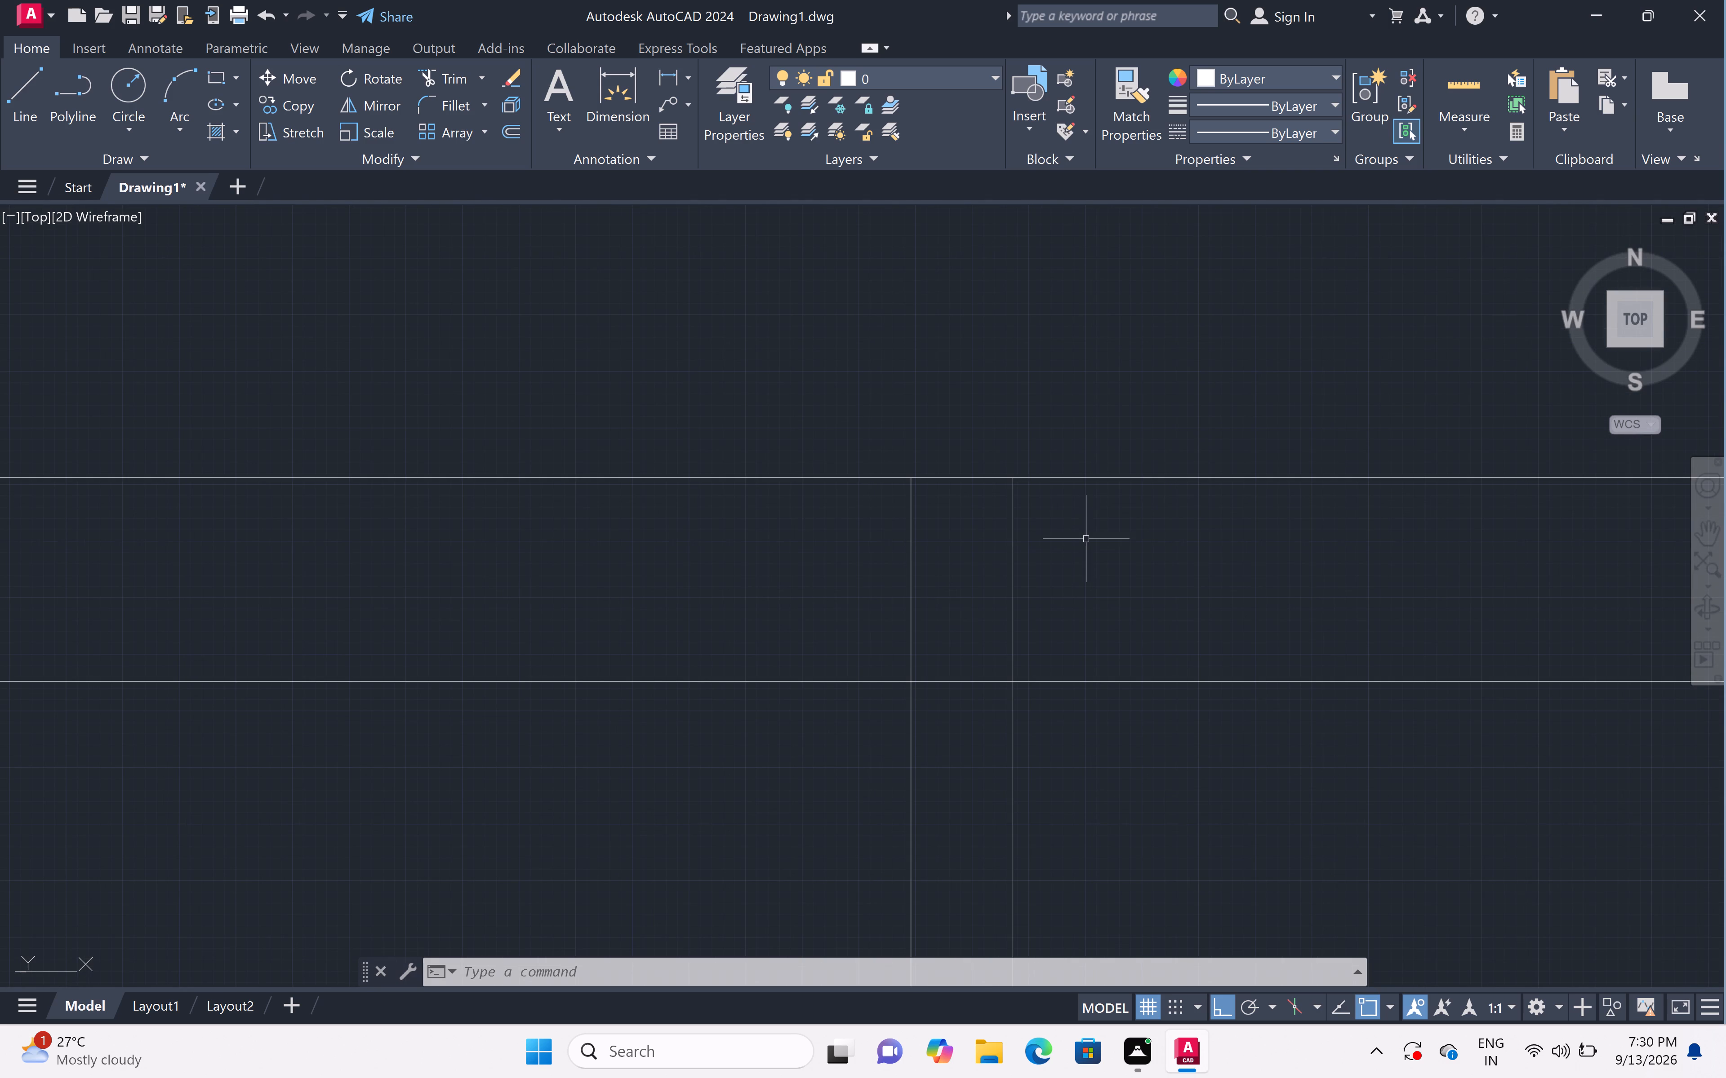
{"action": "middle_click", "coordinate": [1139, 538]}
{"action": "middle_click_drag", "start_coordinate": [1139, 539], "coordinate": [1099, 544]}
{"action": "middle_click", "coordinate": [1099, 544]}
{"action": "middle_click", "coordinate": [1099, 544]}
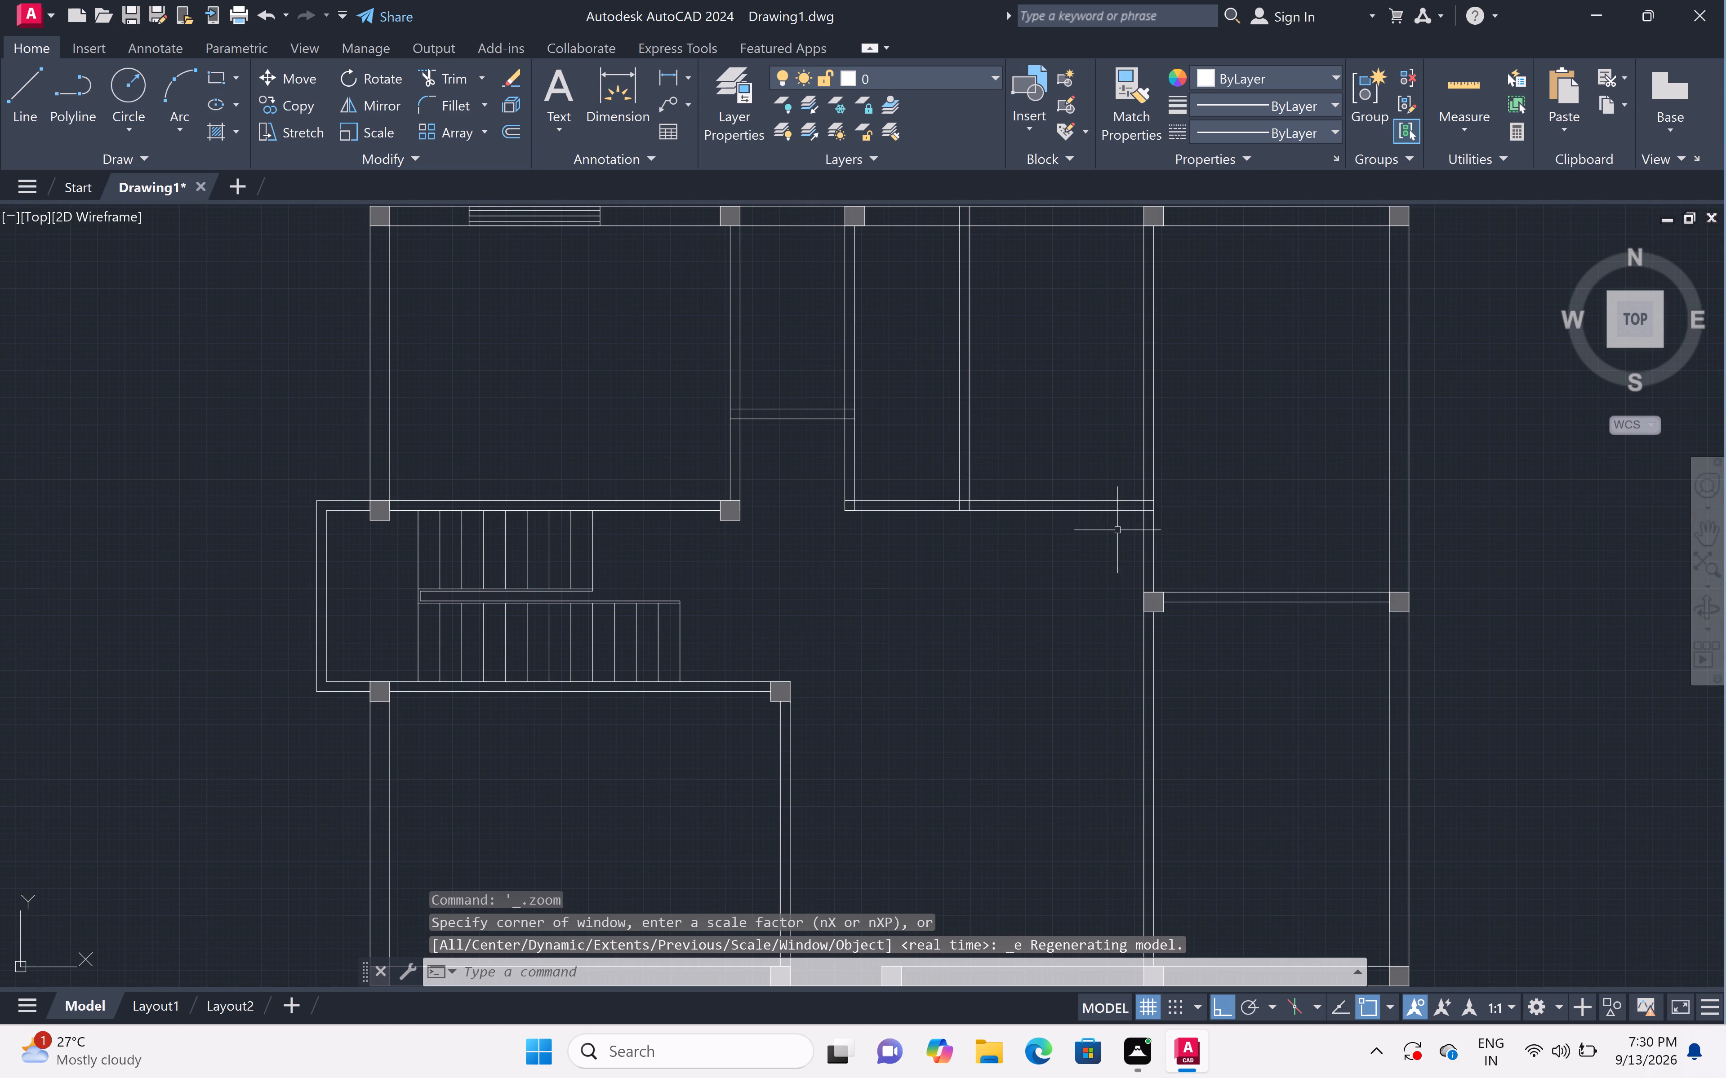
Recheck the partition's junction with the north wall and review the whole floor plan.
{"action": "scroll", "coordinate": [1064, 349], "scroll_direction": "up", "scroll_amount": 1}
{"action": "middle_click_drag", "start_coordinate": [1065, 352], "coordinate": [972, 839]}
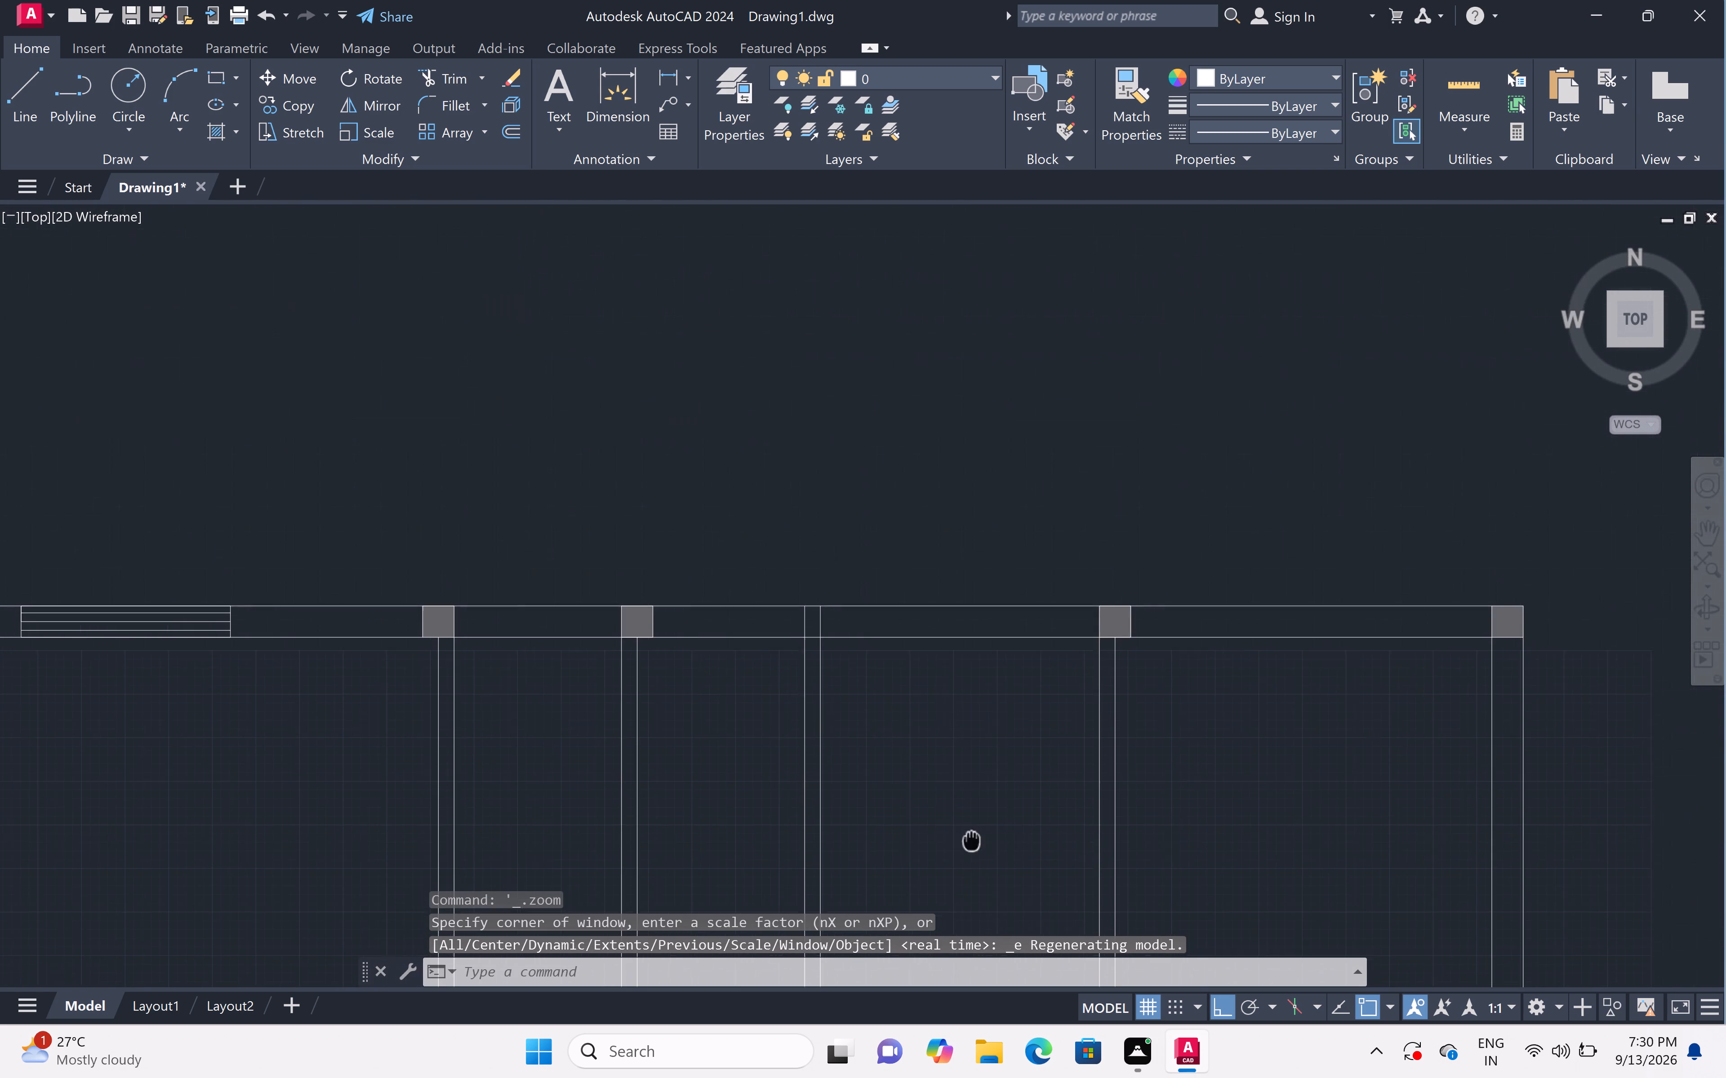
{"action": "scroll", "coordinate": [785, 626], "scroll_direction": "up", "scroll_amount": 2}
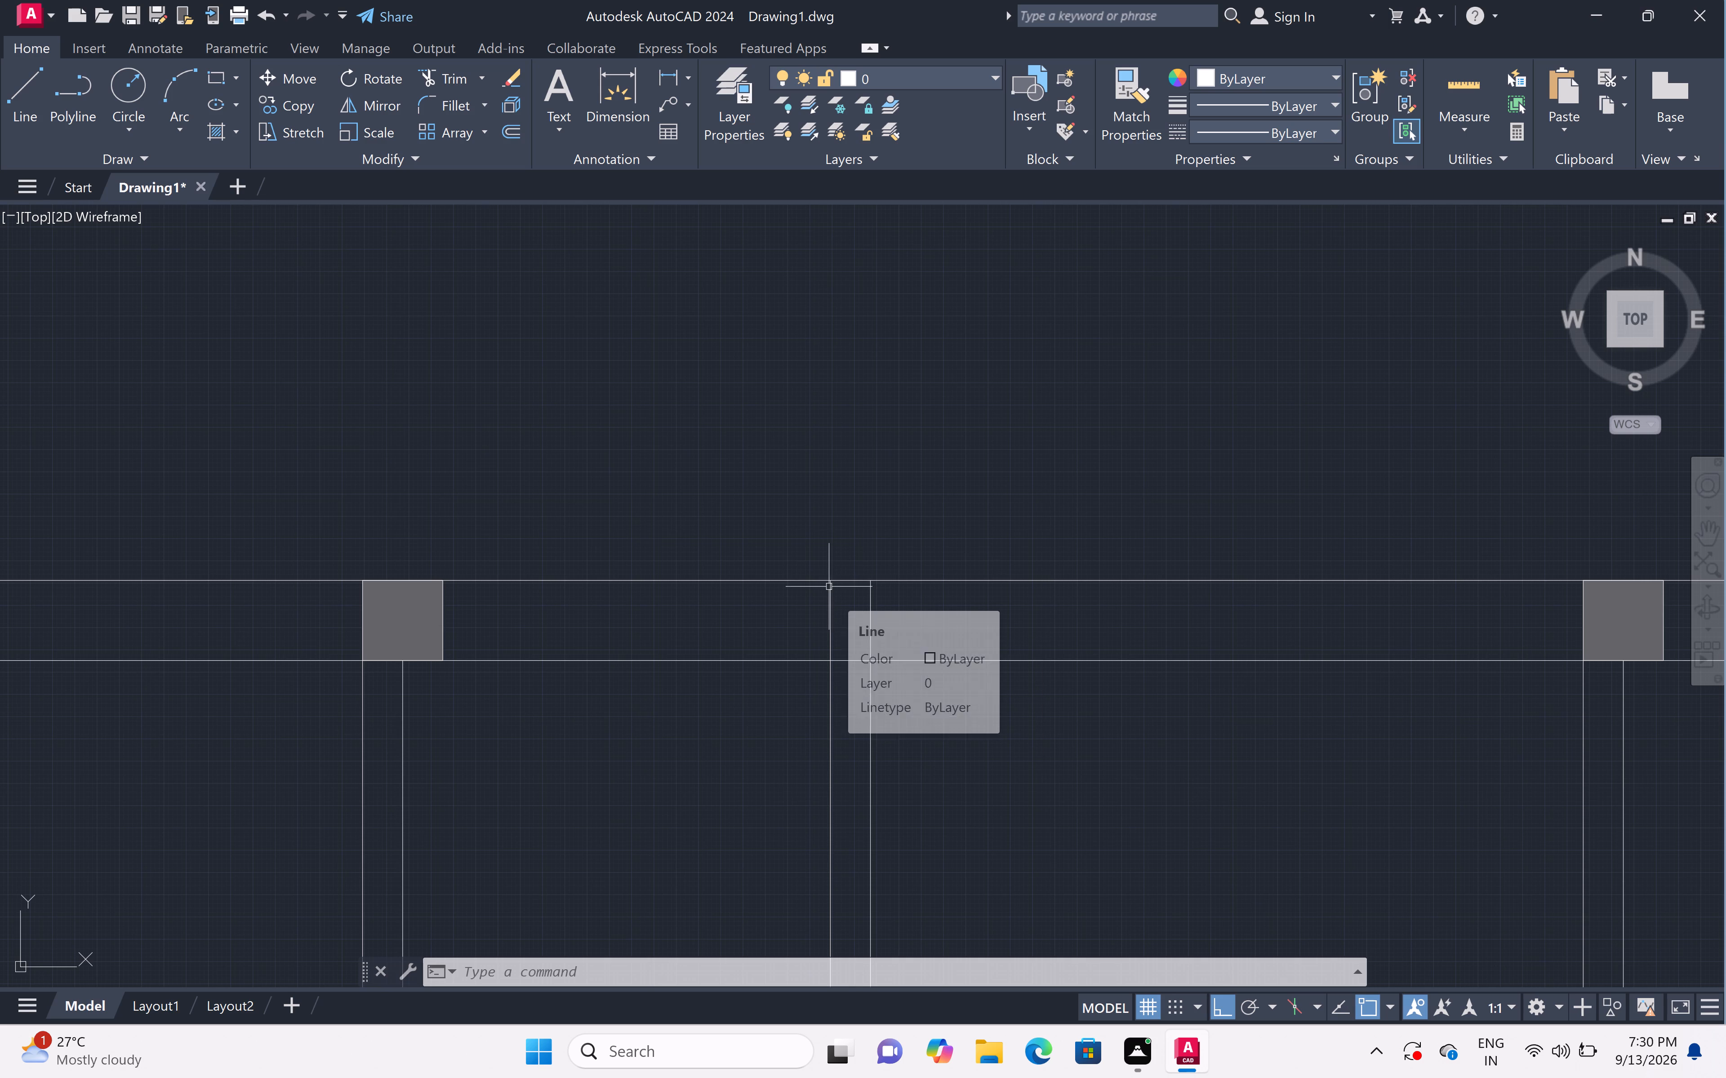
{"action": "scroll", "coordinate": [829, 587], "scroll_direction": "up", "scroll_amount": 2}
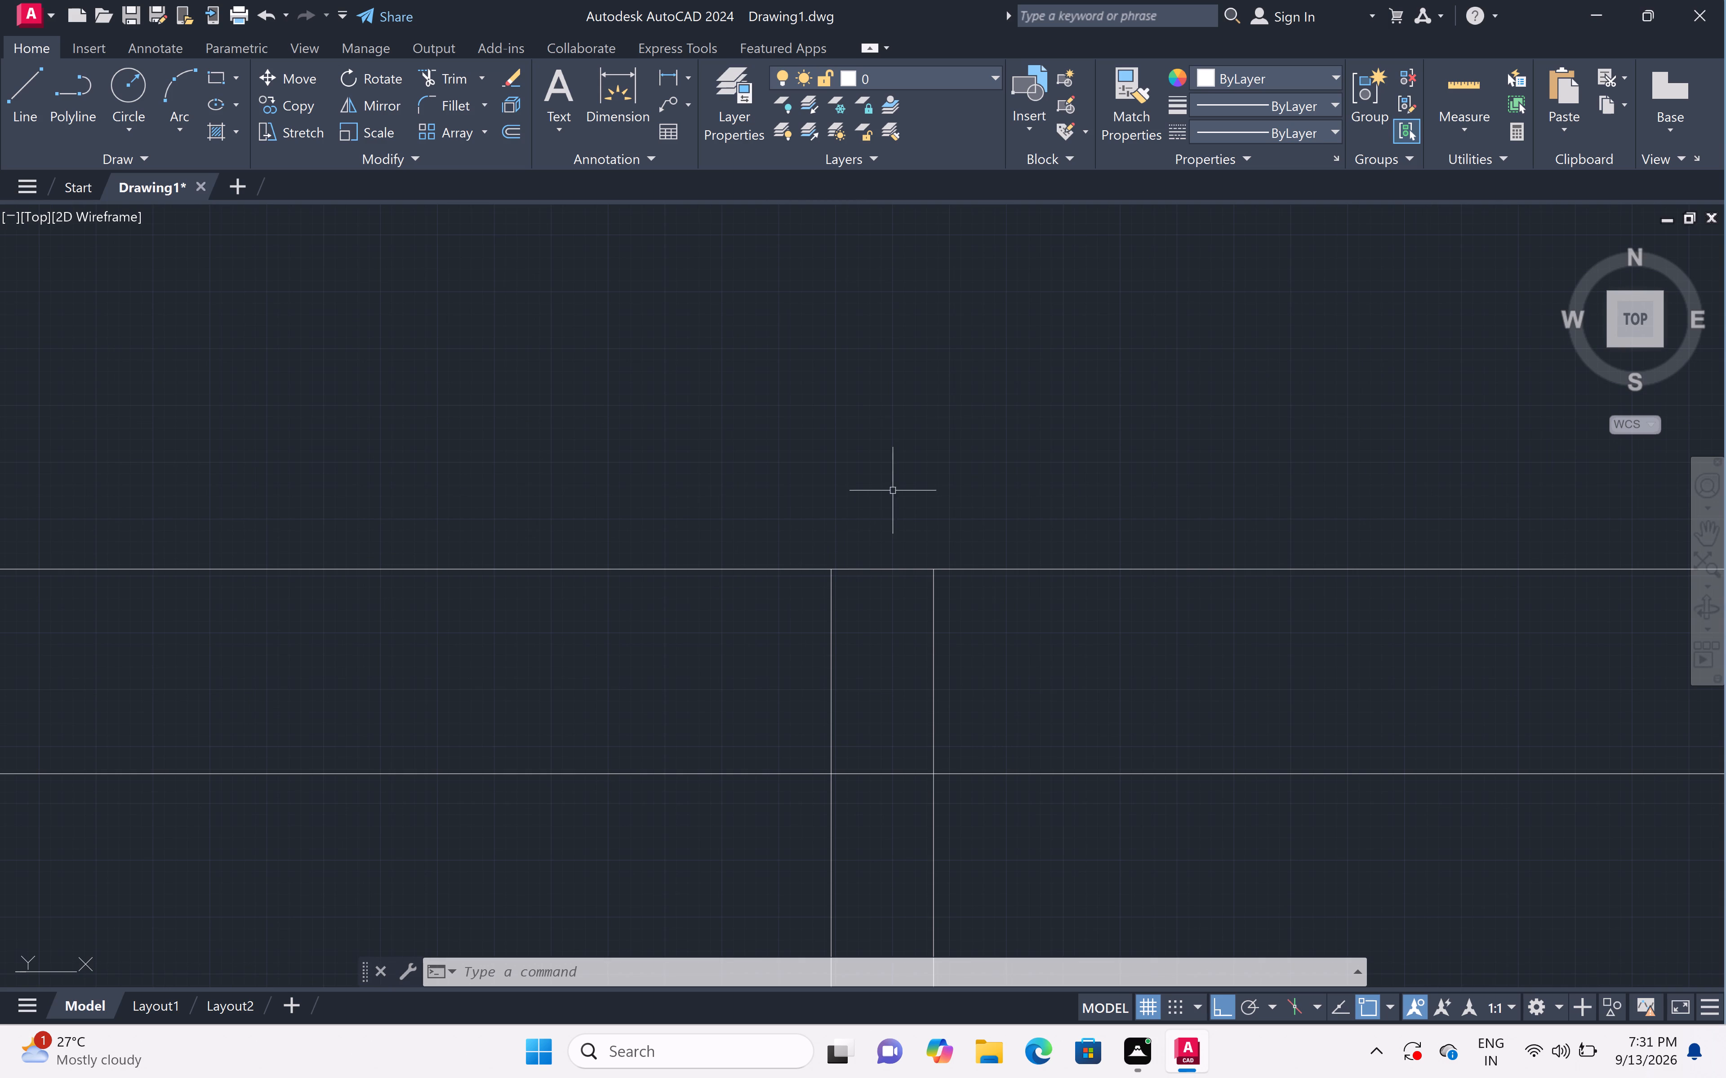
{"action": "scroll", "coordinate": [887, 503], "scroll_direction": "down", "scroll_amount": 3}
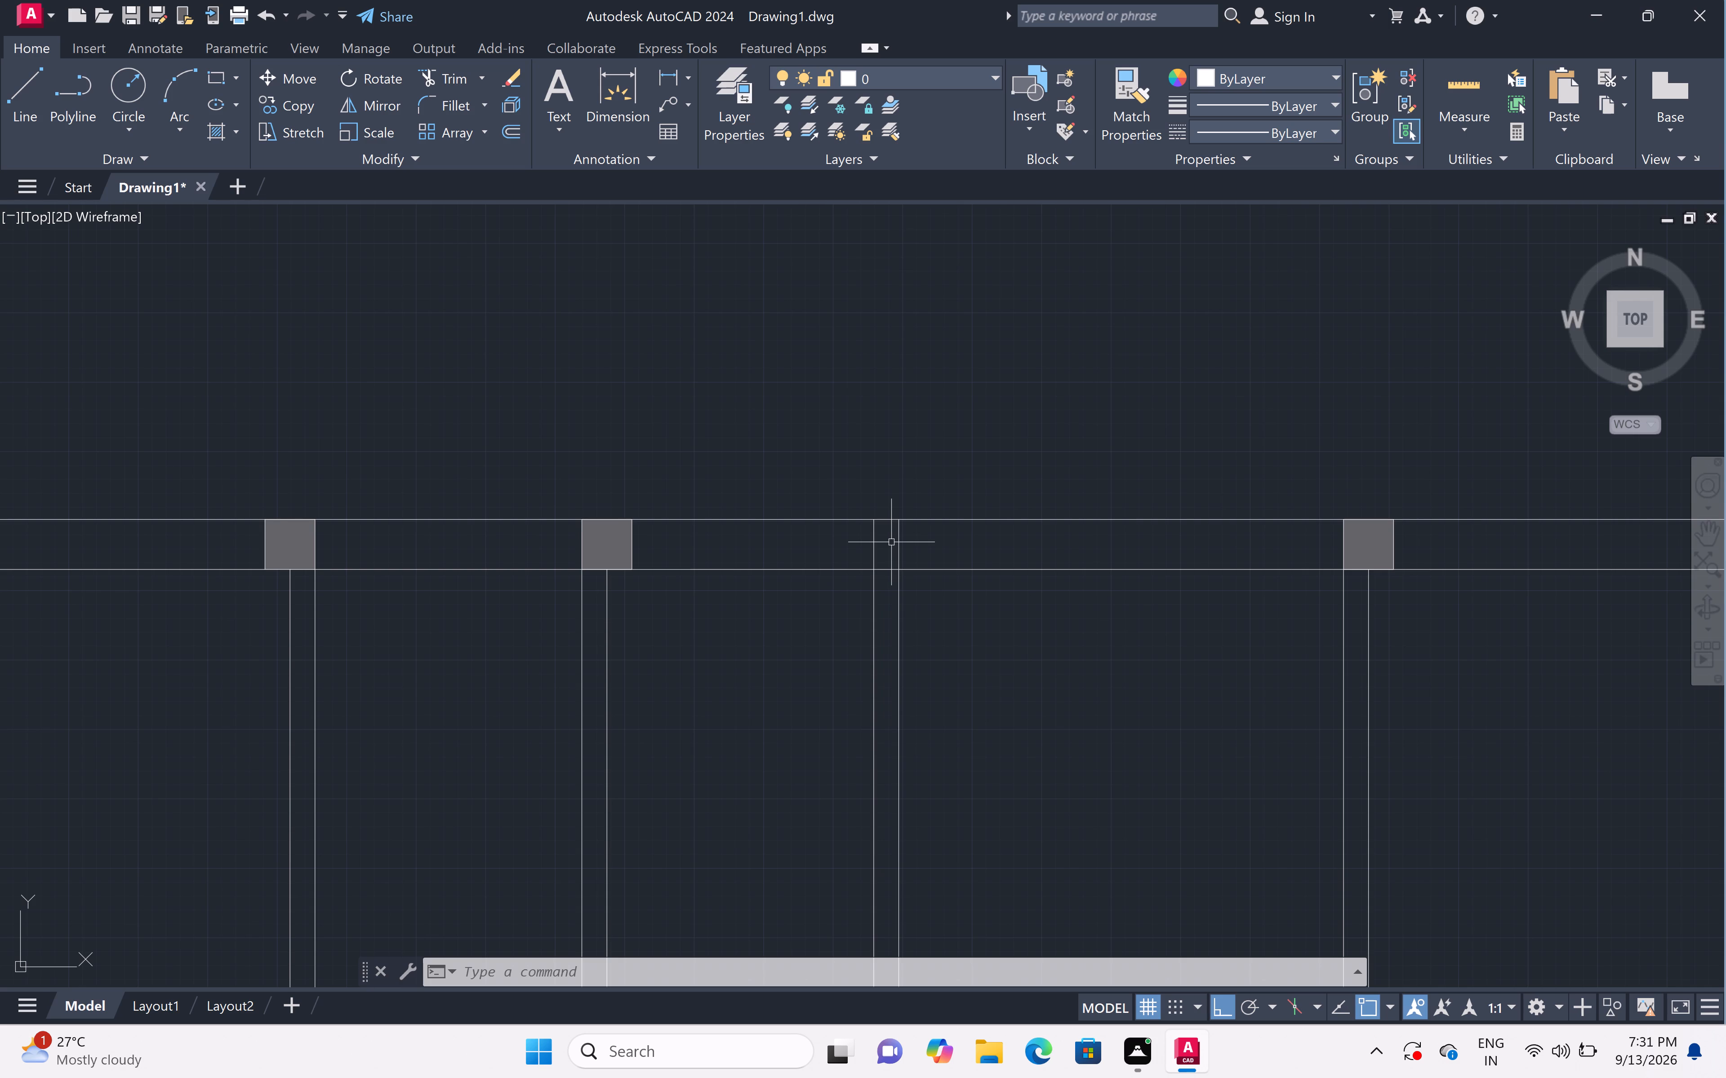
{"action": "scroll", "coordinate": [824, 523], "scroll_direction": "down", "scroll_amount": 5}
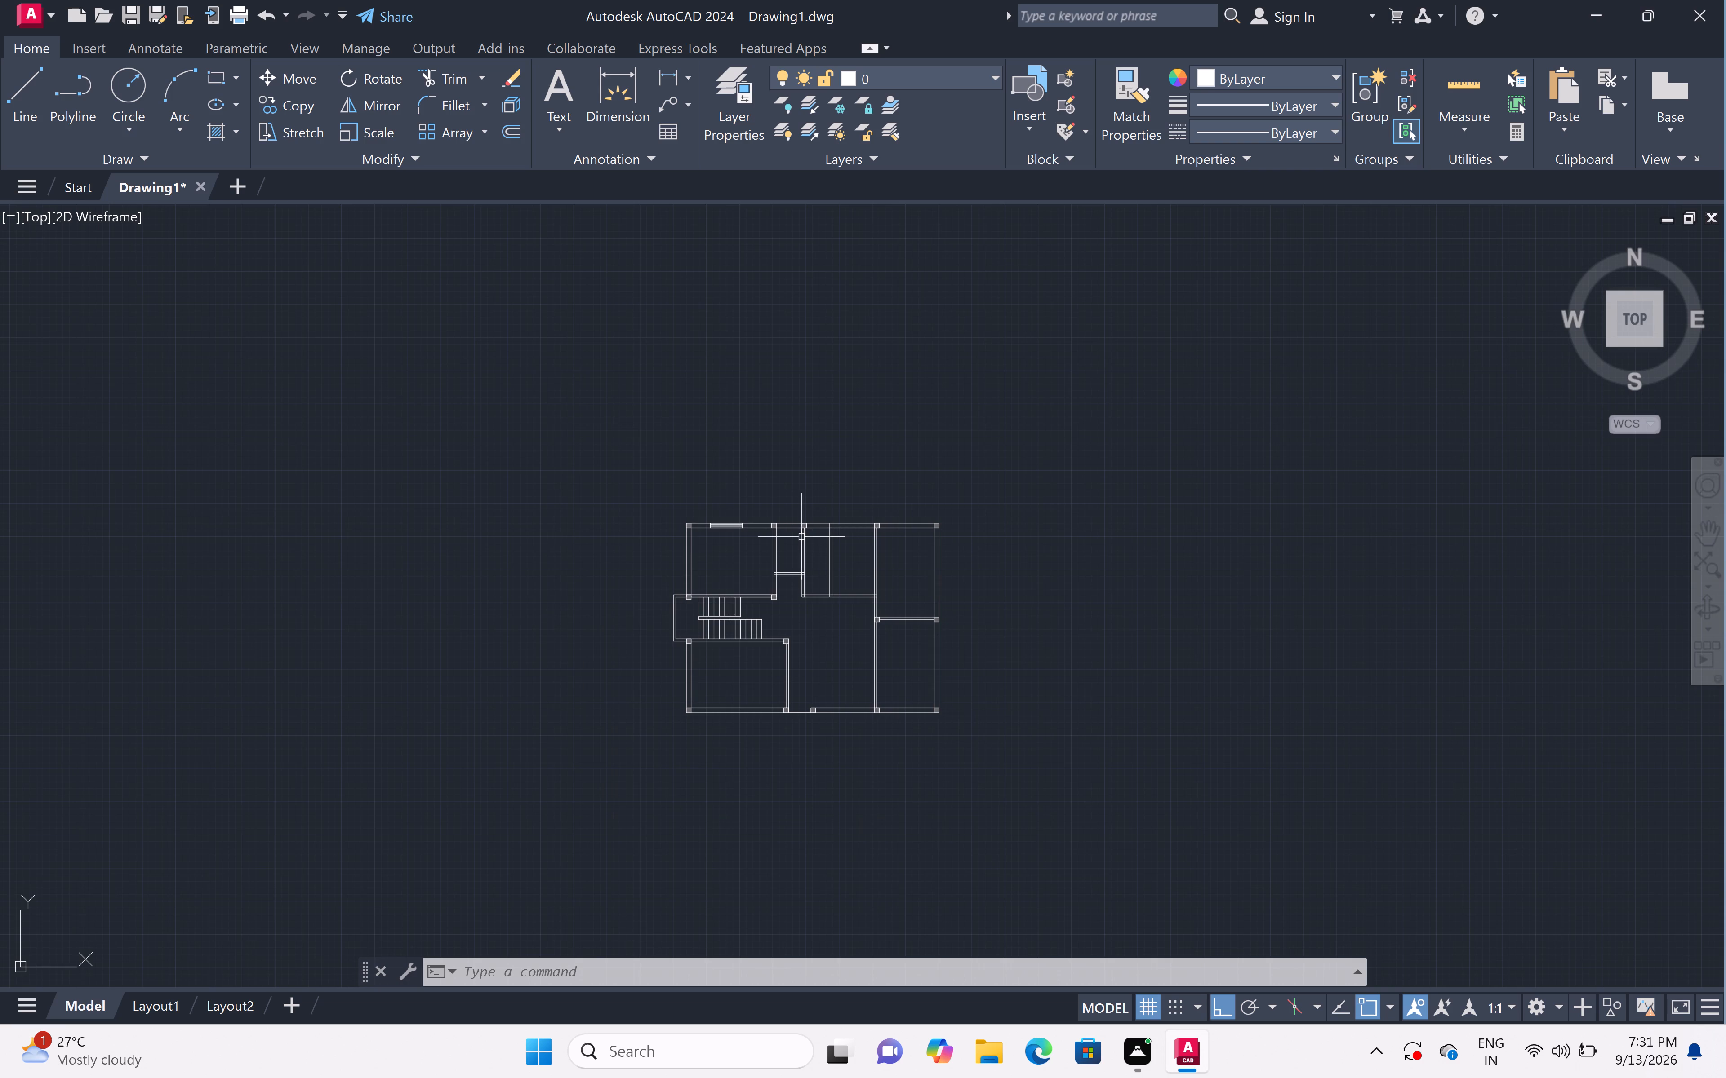
Draw a 2' wide window opening across the north wall's thickness between the second and third grey columns from the west.
{"action": "scroll", "coordinate": [785, 518], "scroll_direction": "up", "scroll_amount": 4}
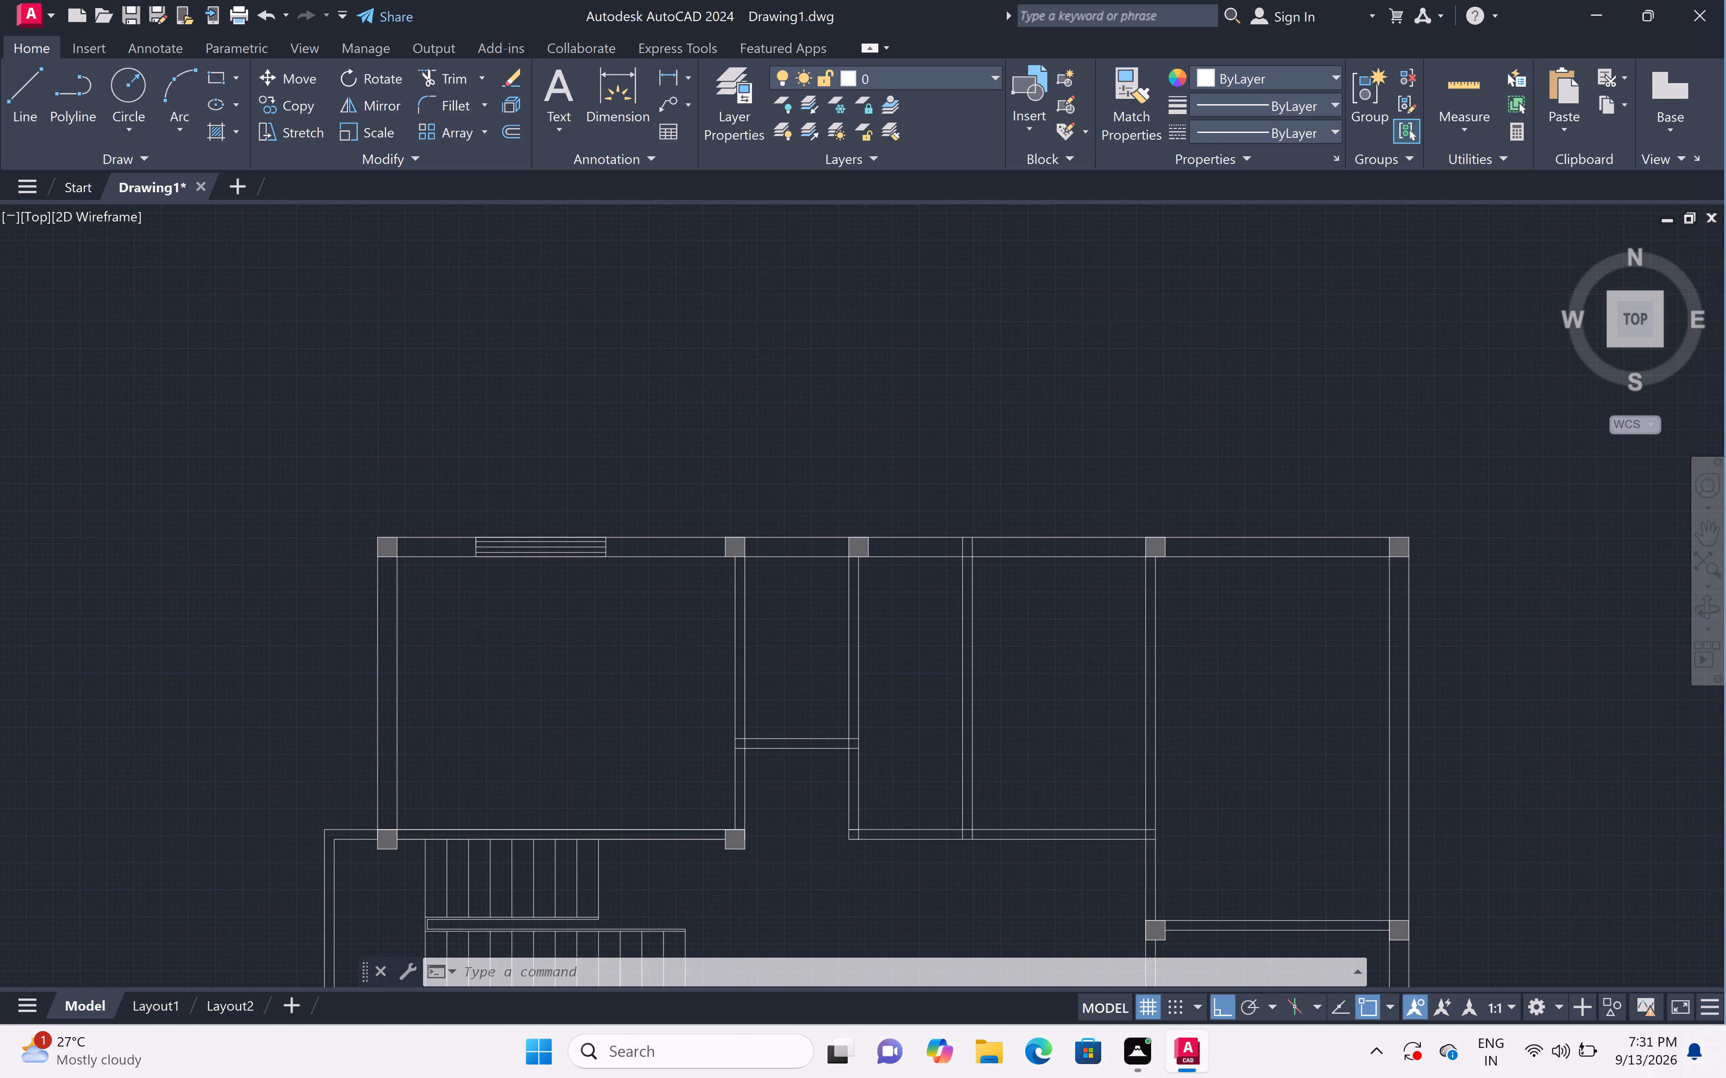
{"action": "scroll", "coordinate": [785, 517], "scroll_direction": "up", "scroll_amount": 1}
{"action": "type", "text": "l"}
{"action": "key", "text": "space"}
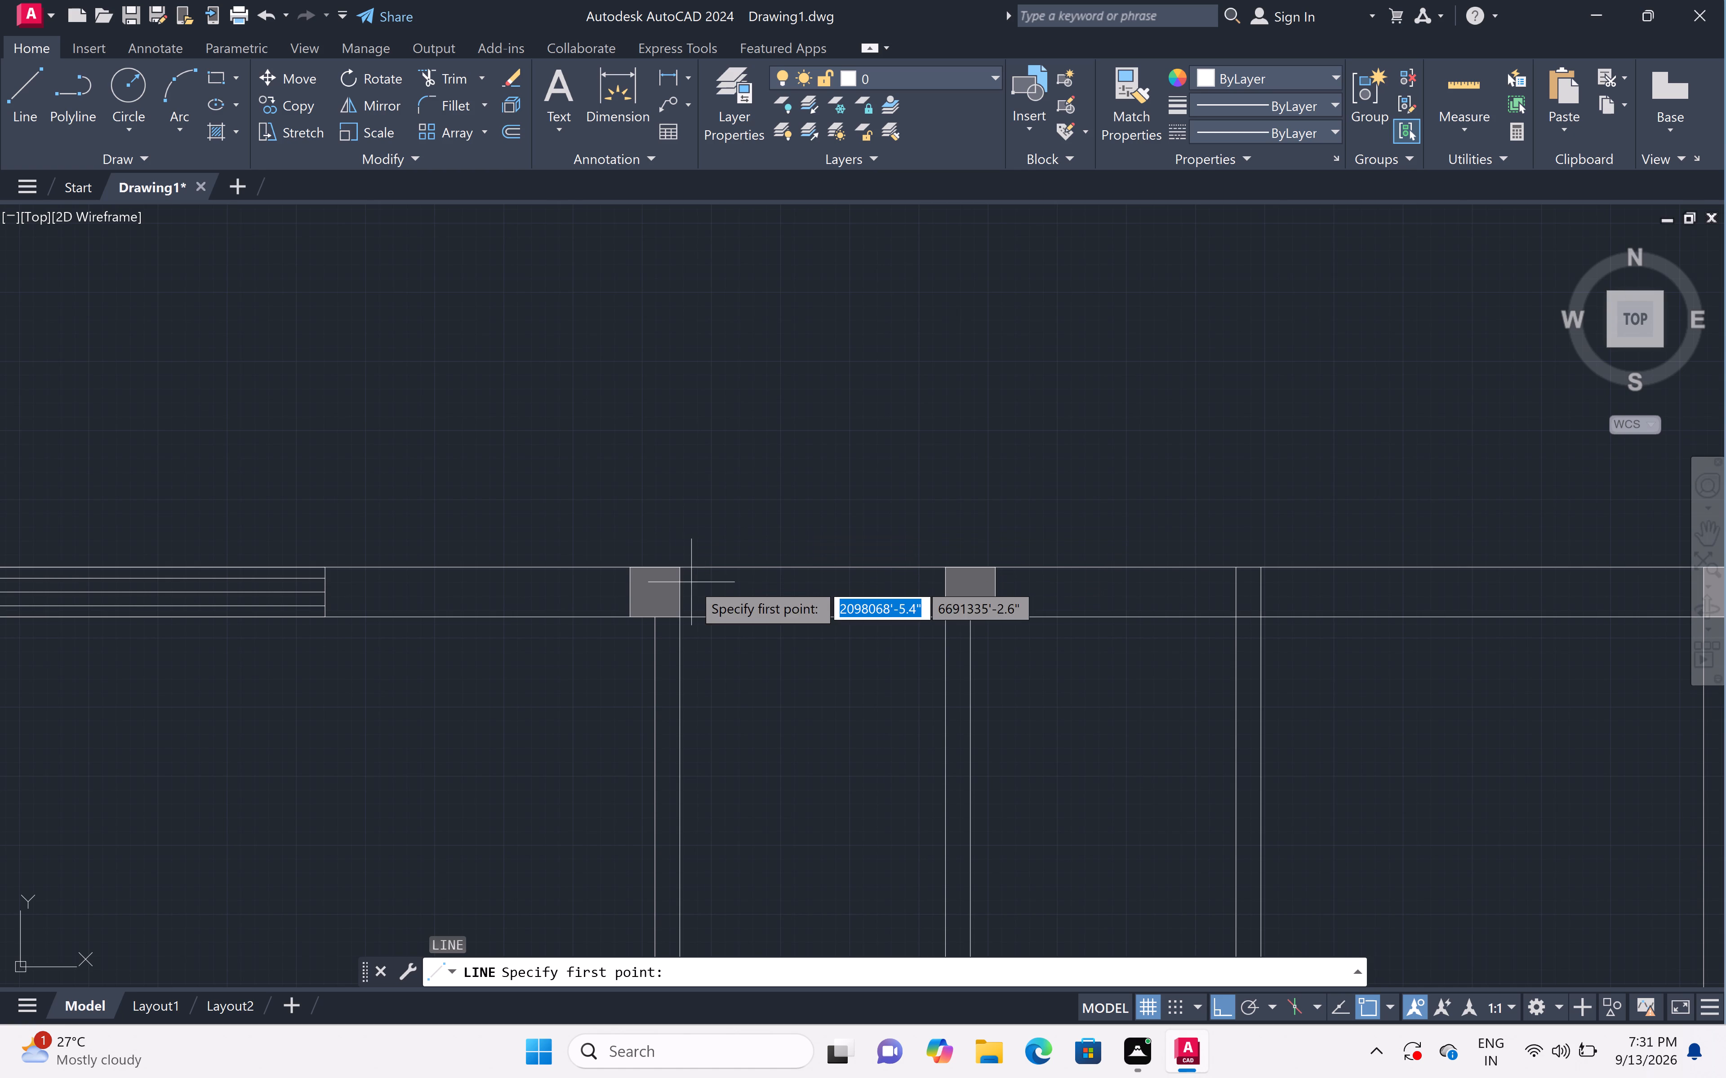
{"action": "left_click", "coordinate": [728, 567]}
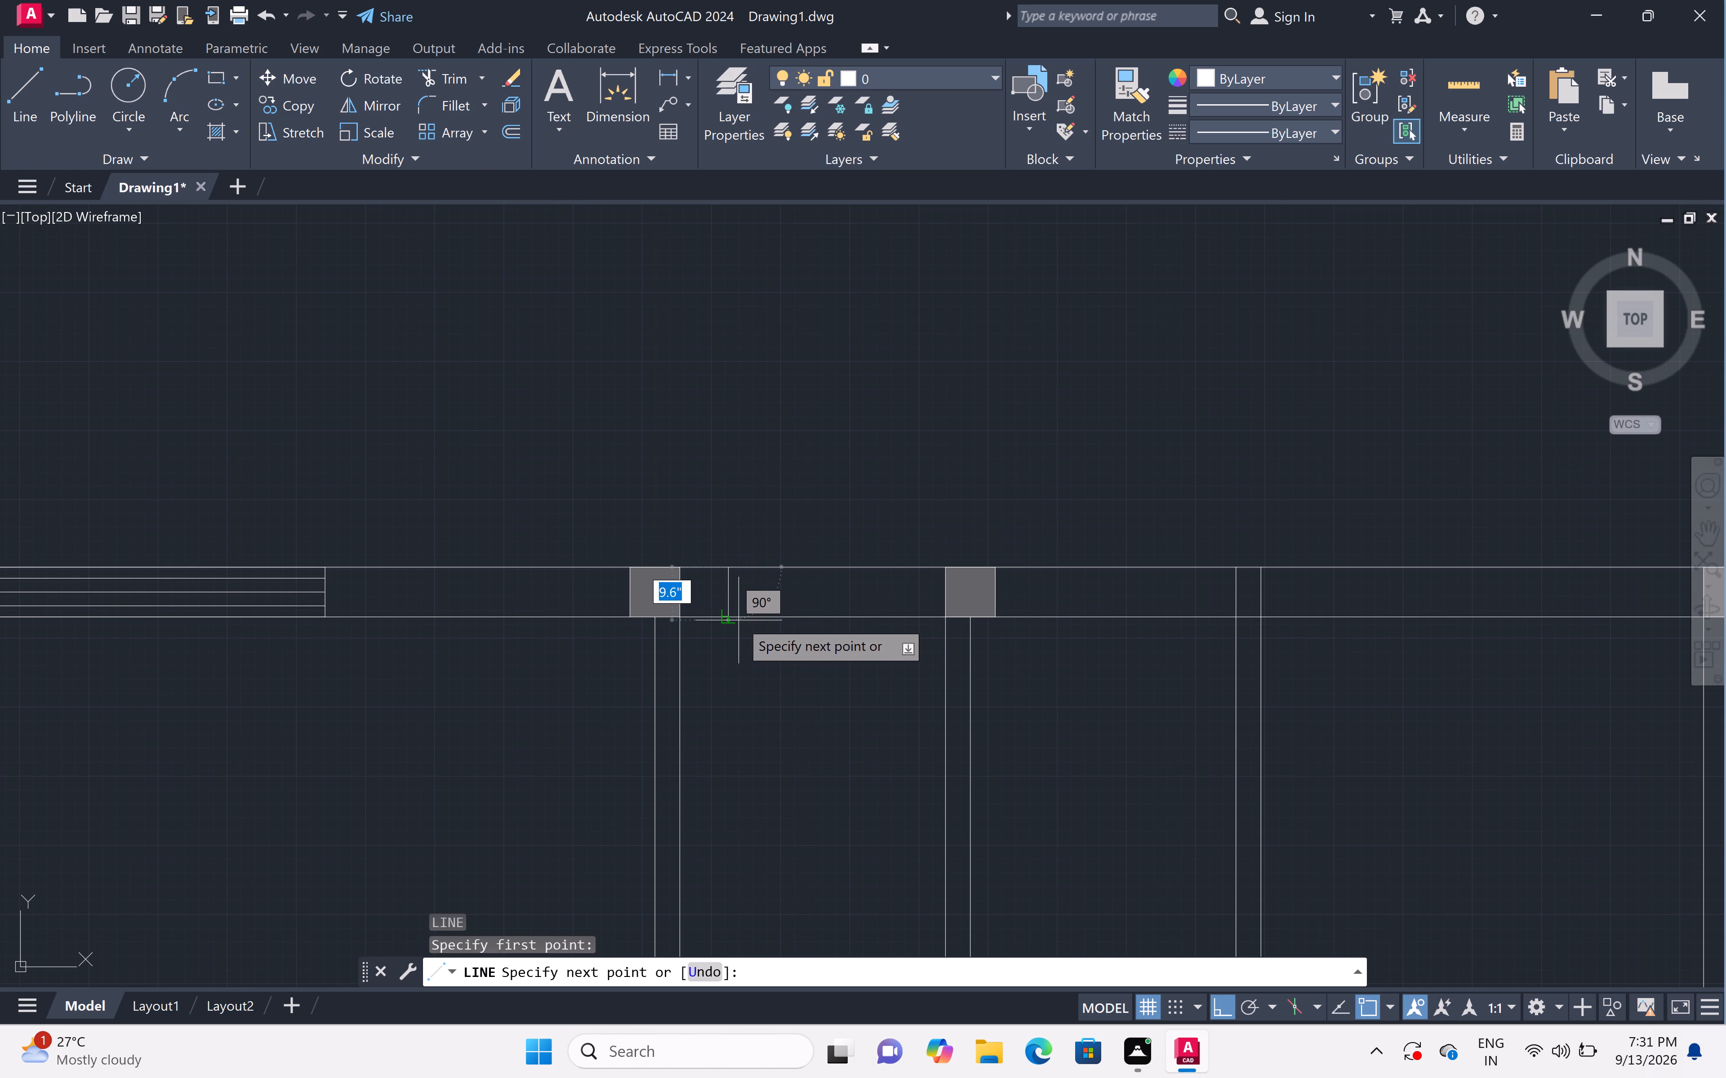
{"action": "left_click", "coordinate": [732, 610]}
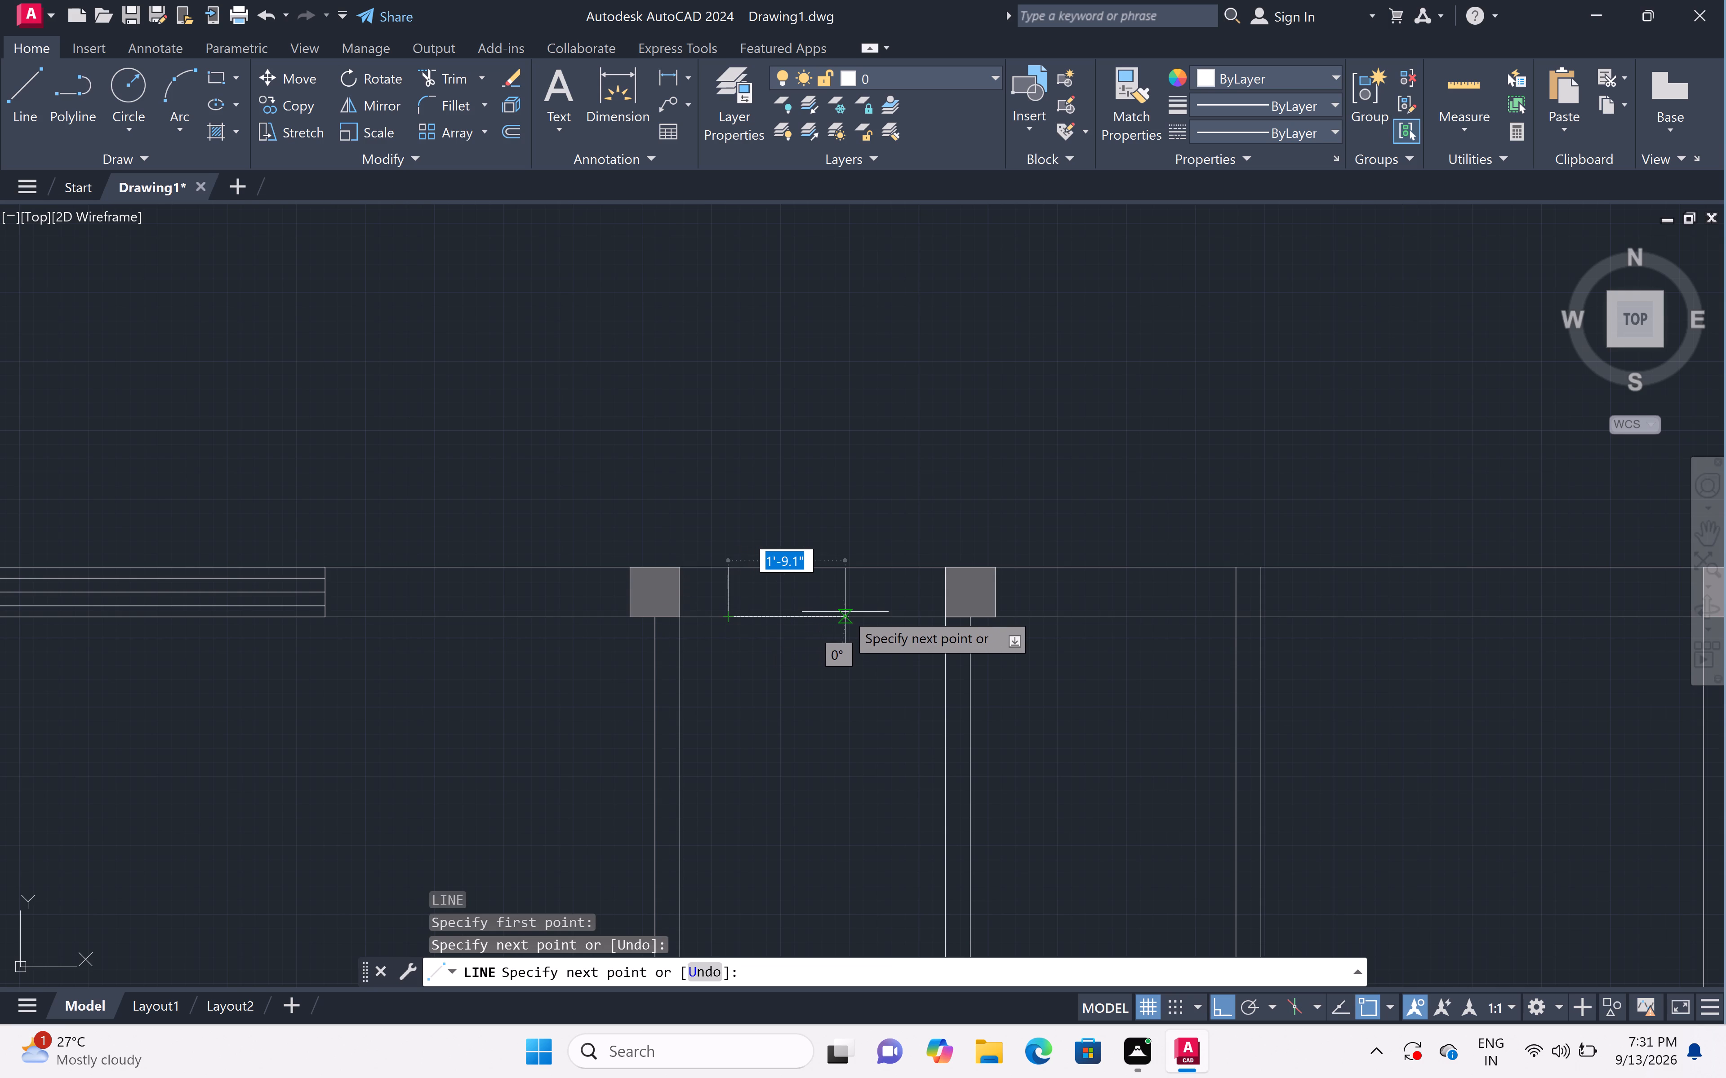
{"action": "key", "text": "2"}
{"action": "type", "text": "'"}
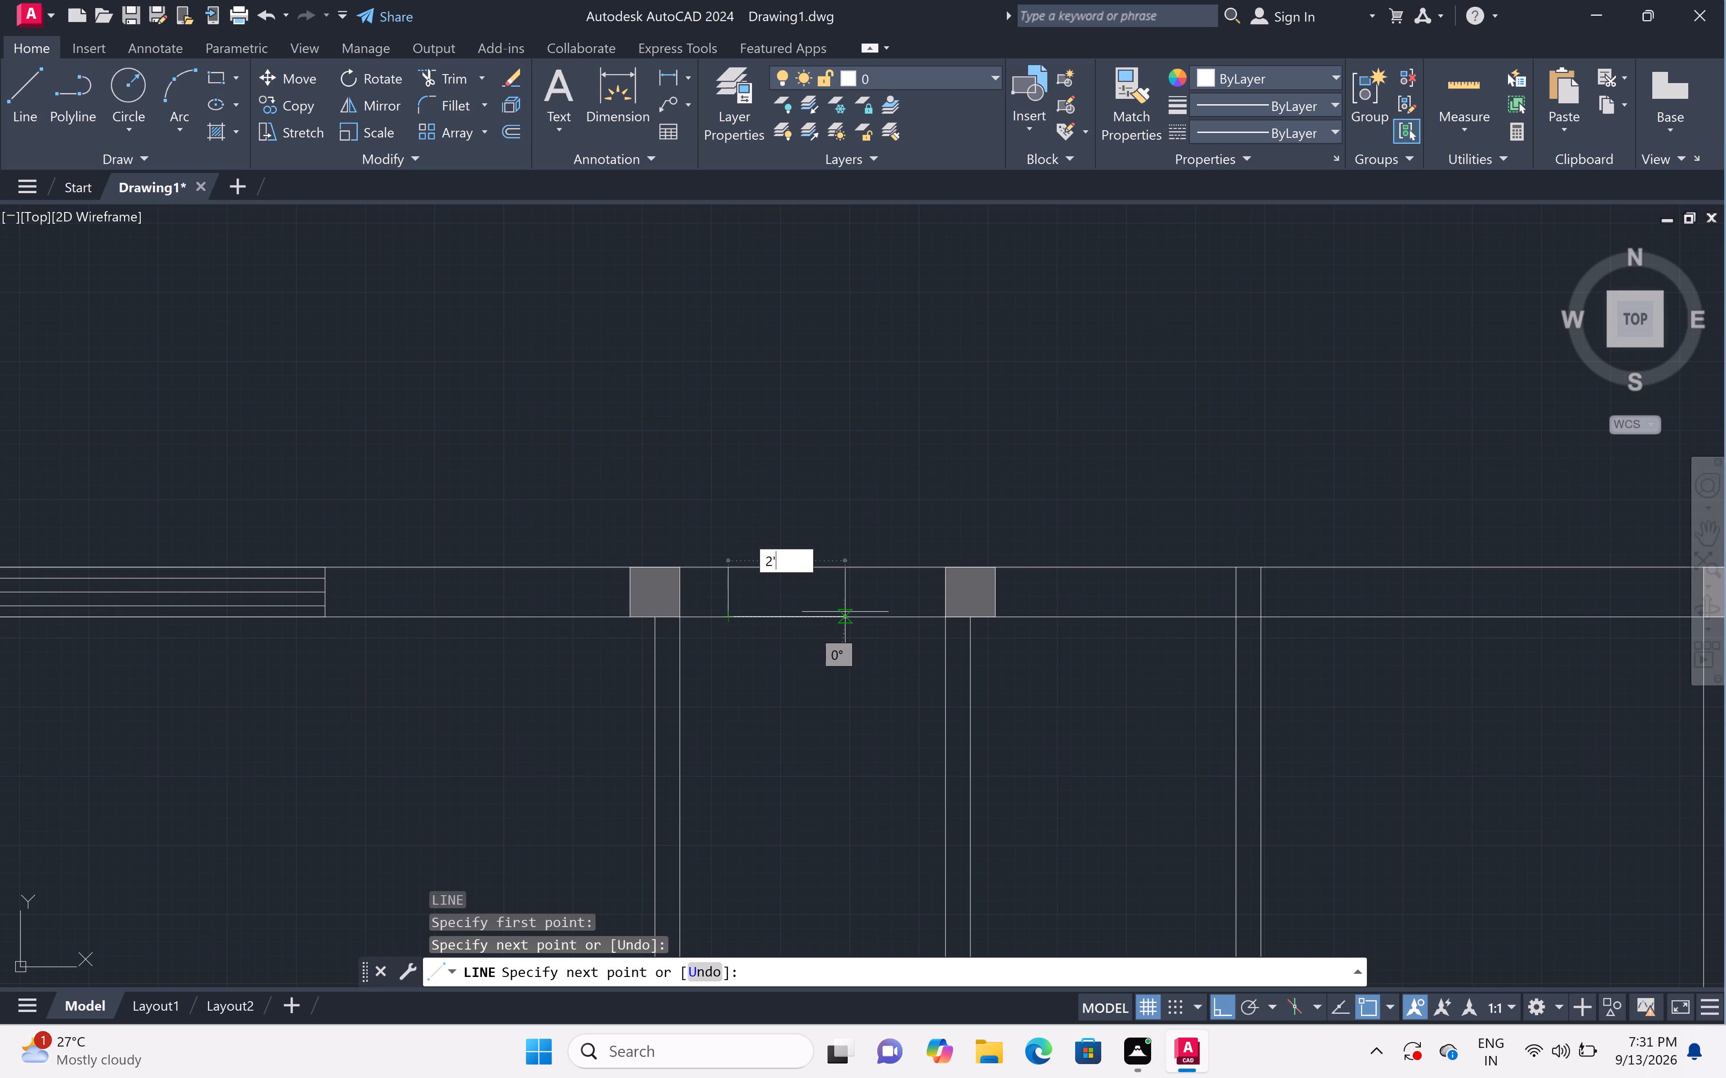
{"action": "key", "text": "space"}
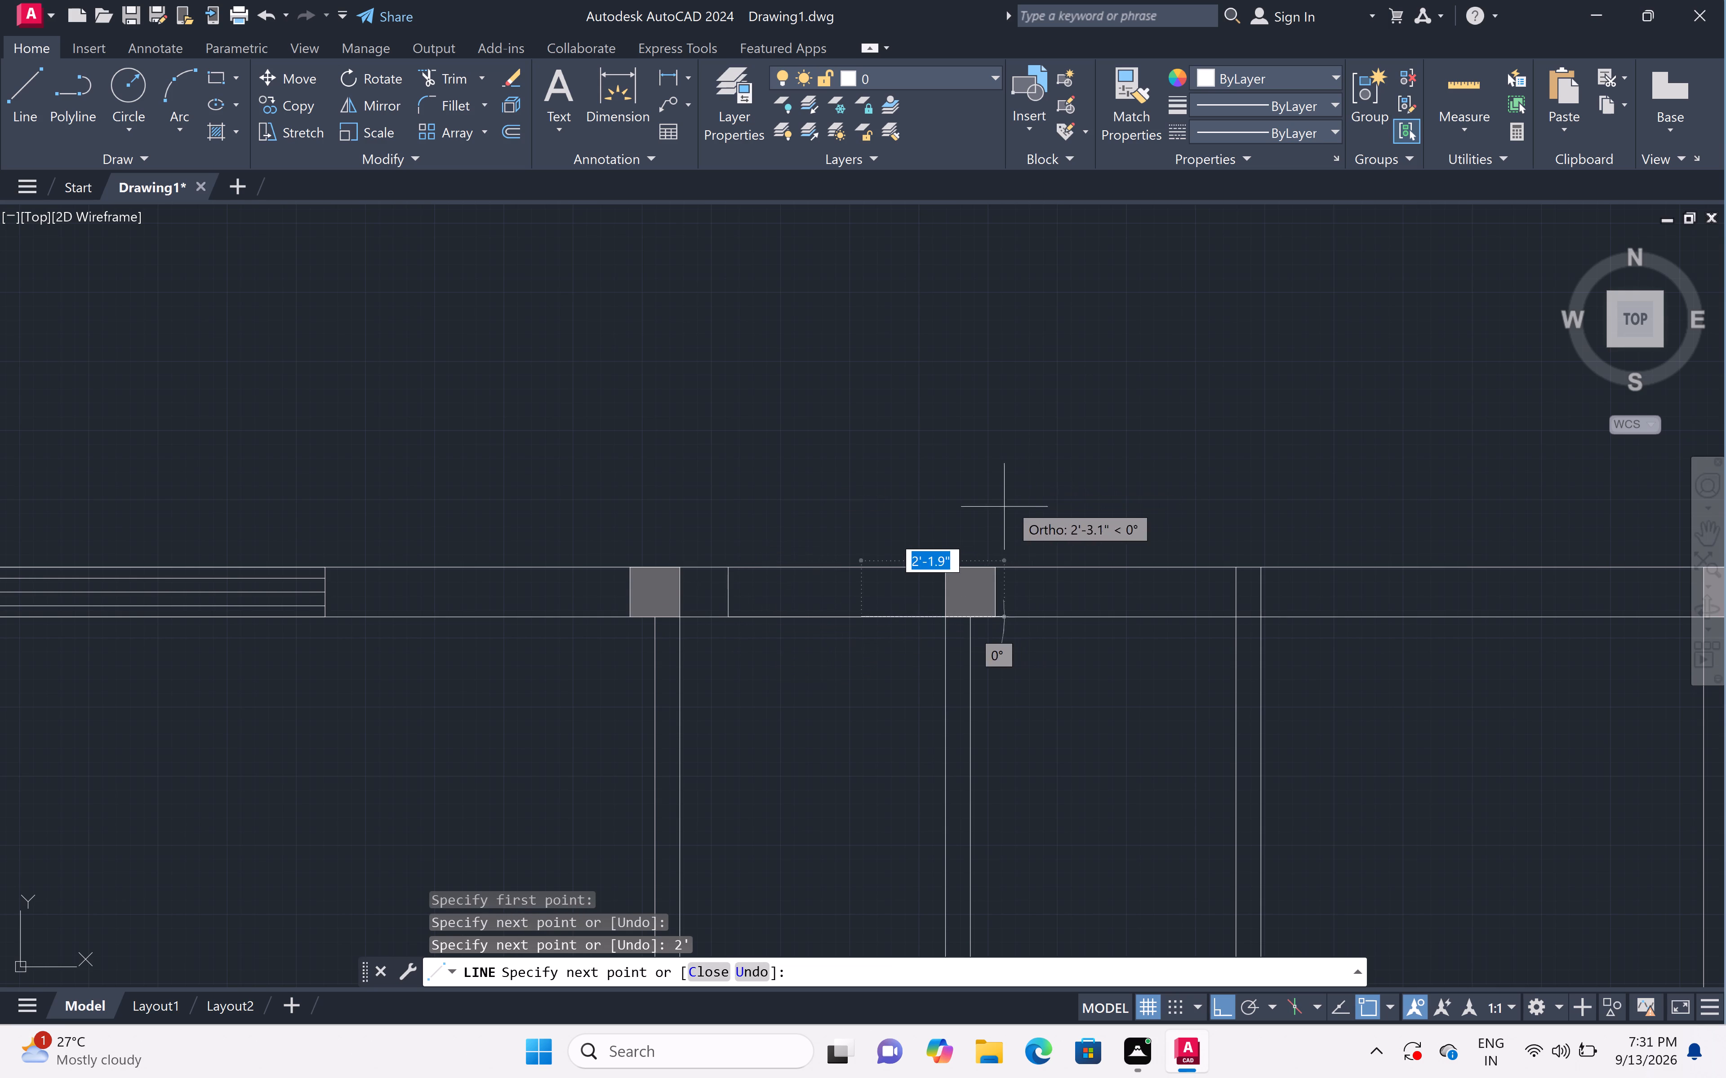
{"action": "left_click", "coordinate": [863, 563]}
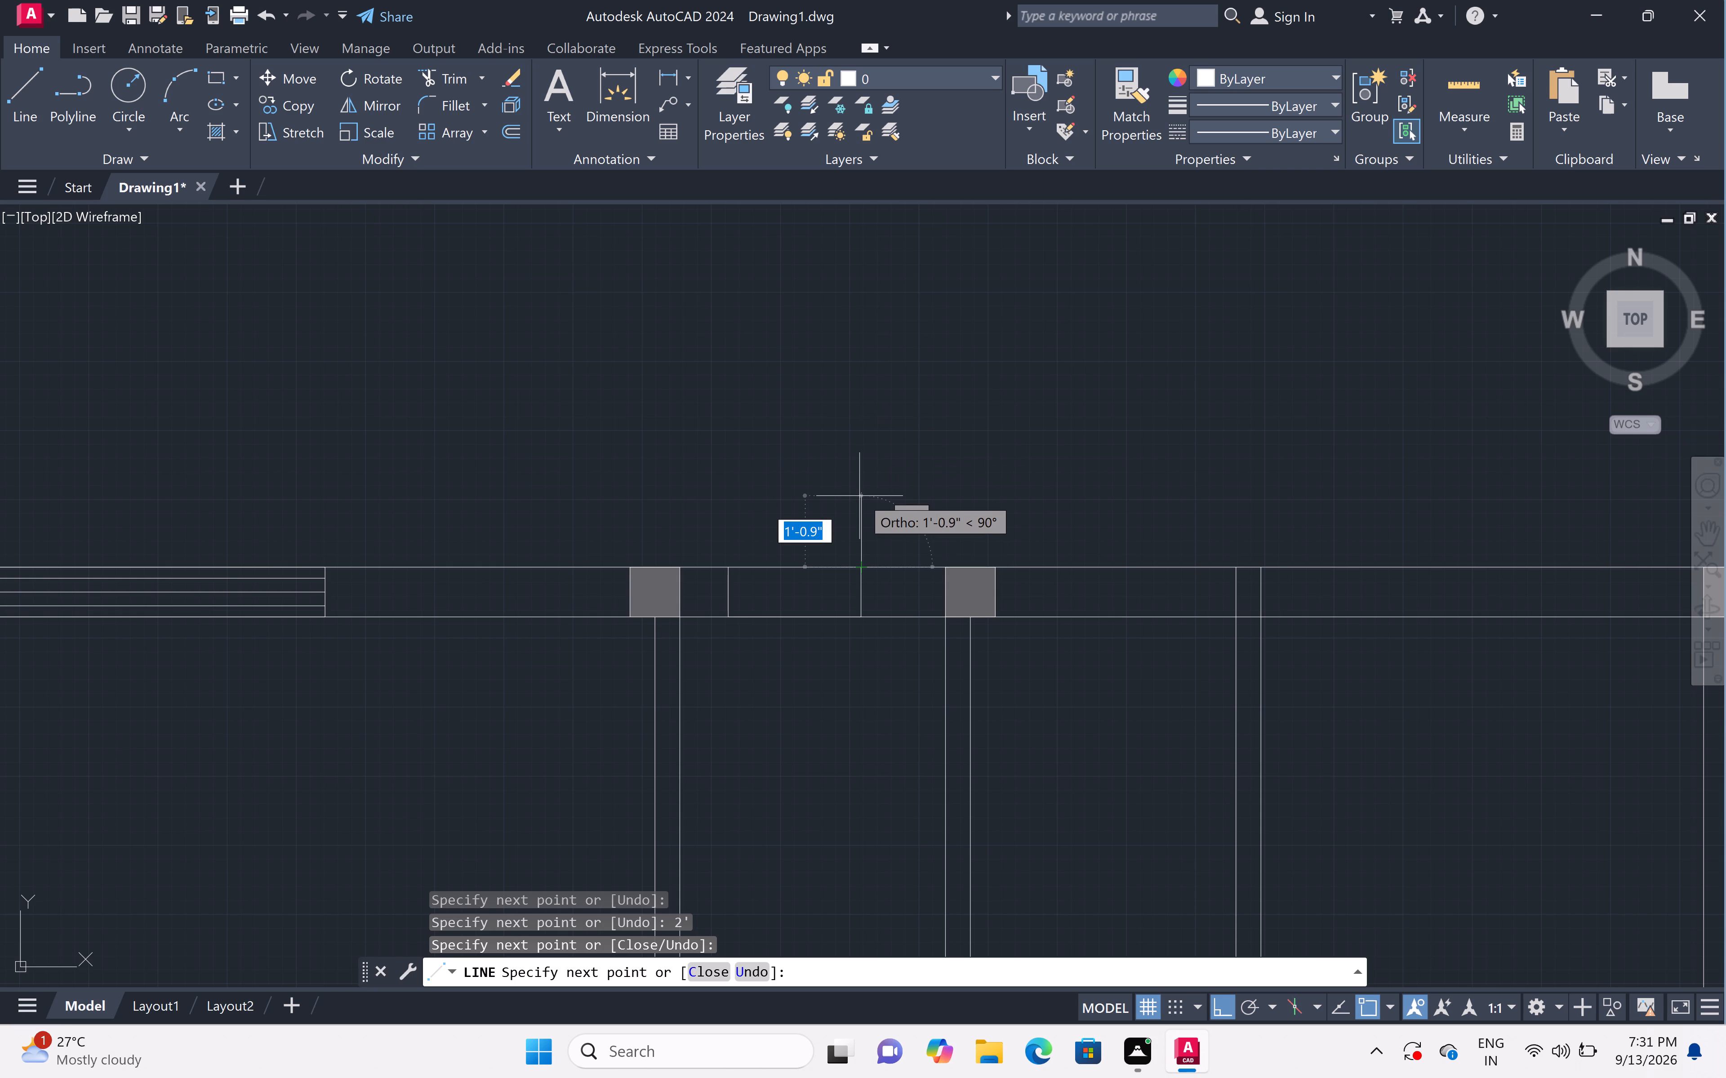
{"action": "key", "text": "Escape"}
Draw a horizontal centre line across the new window, joining the midpoints of its two side lines.
{"action": "scroll", "coordinate": [762, 595], "scroll_direction": "up", "scroll_amount": 1}
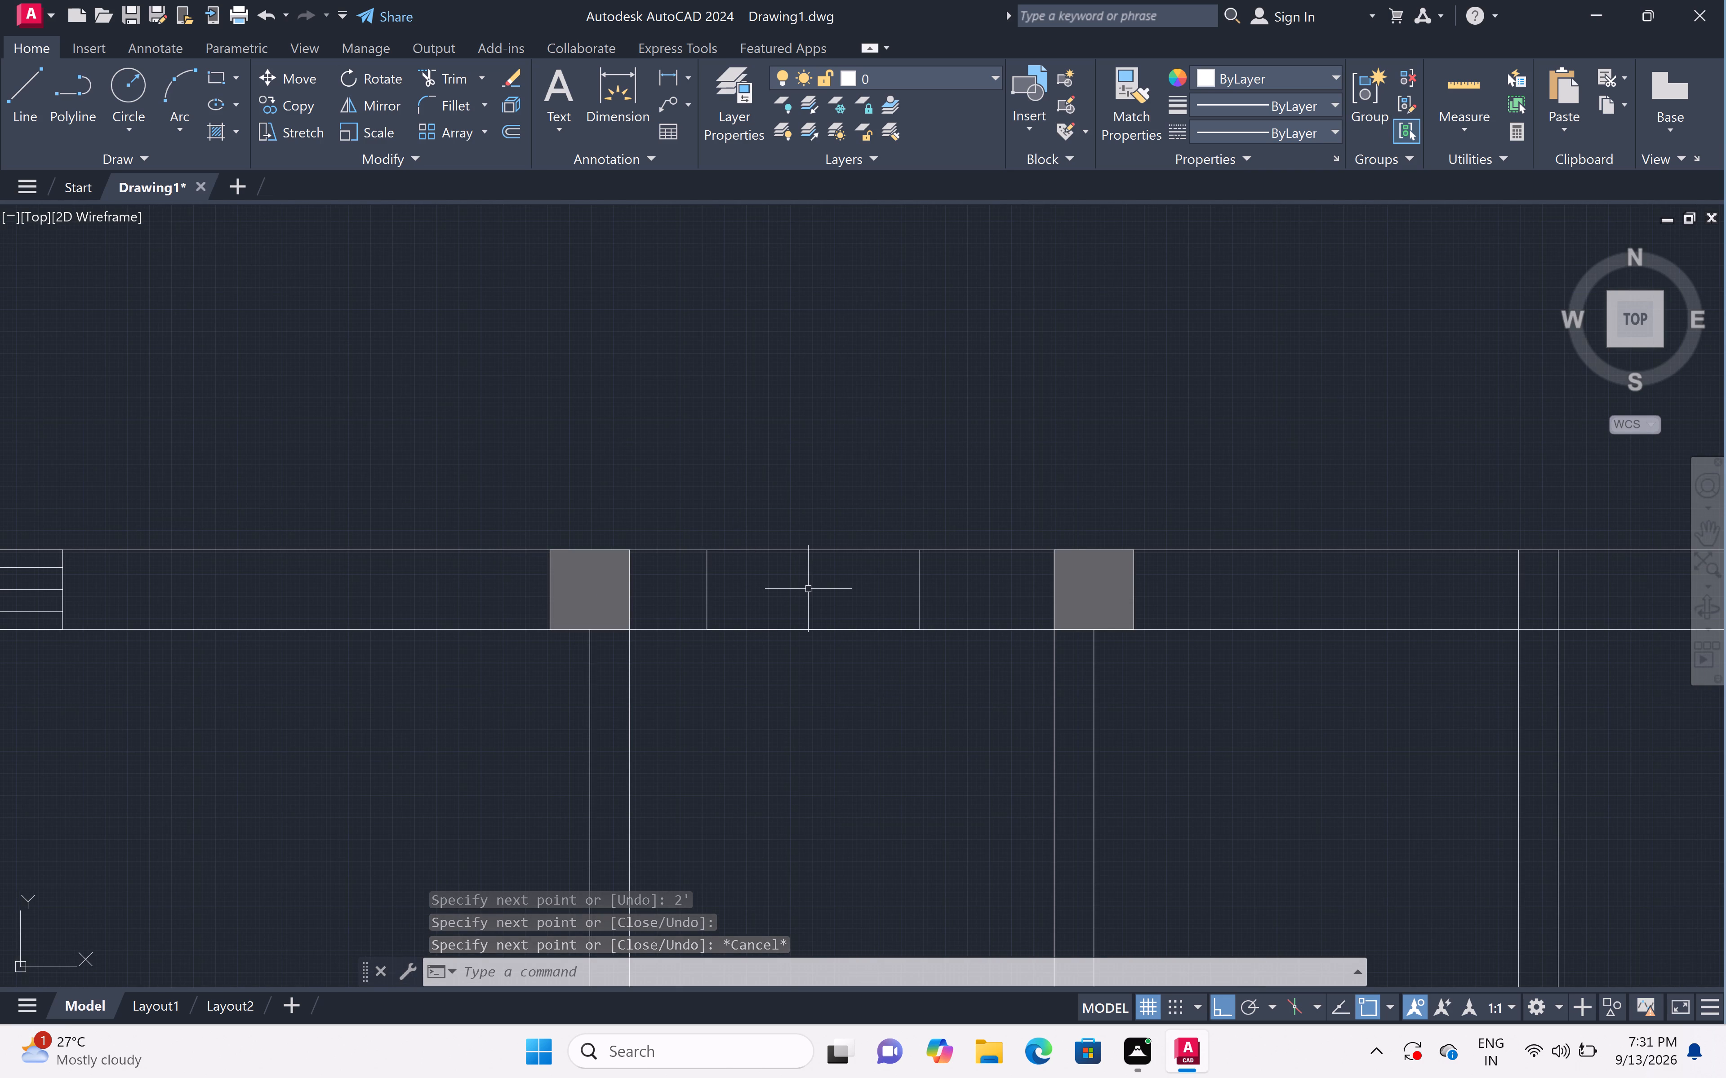
{"action": "scroll", "coordinate": [806, 589], "scroll_direction": "up", "scroll_amount": 1}
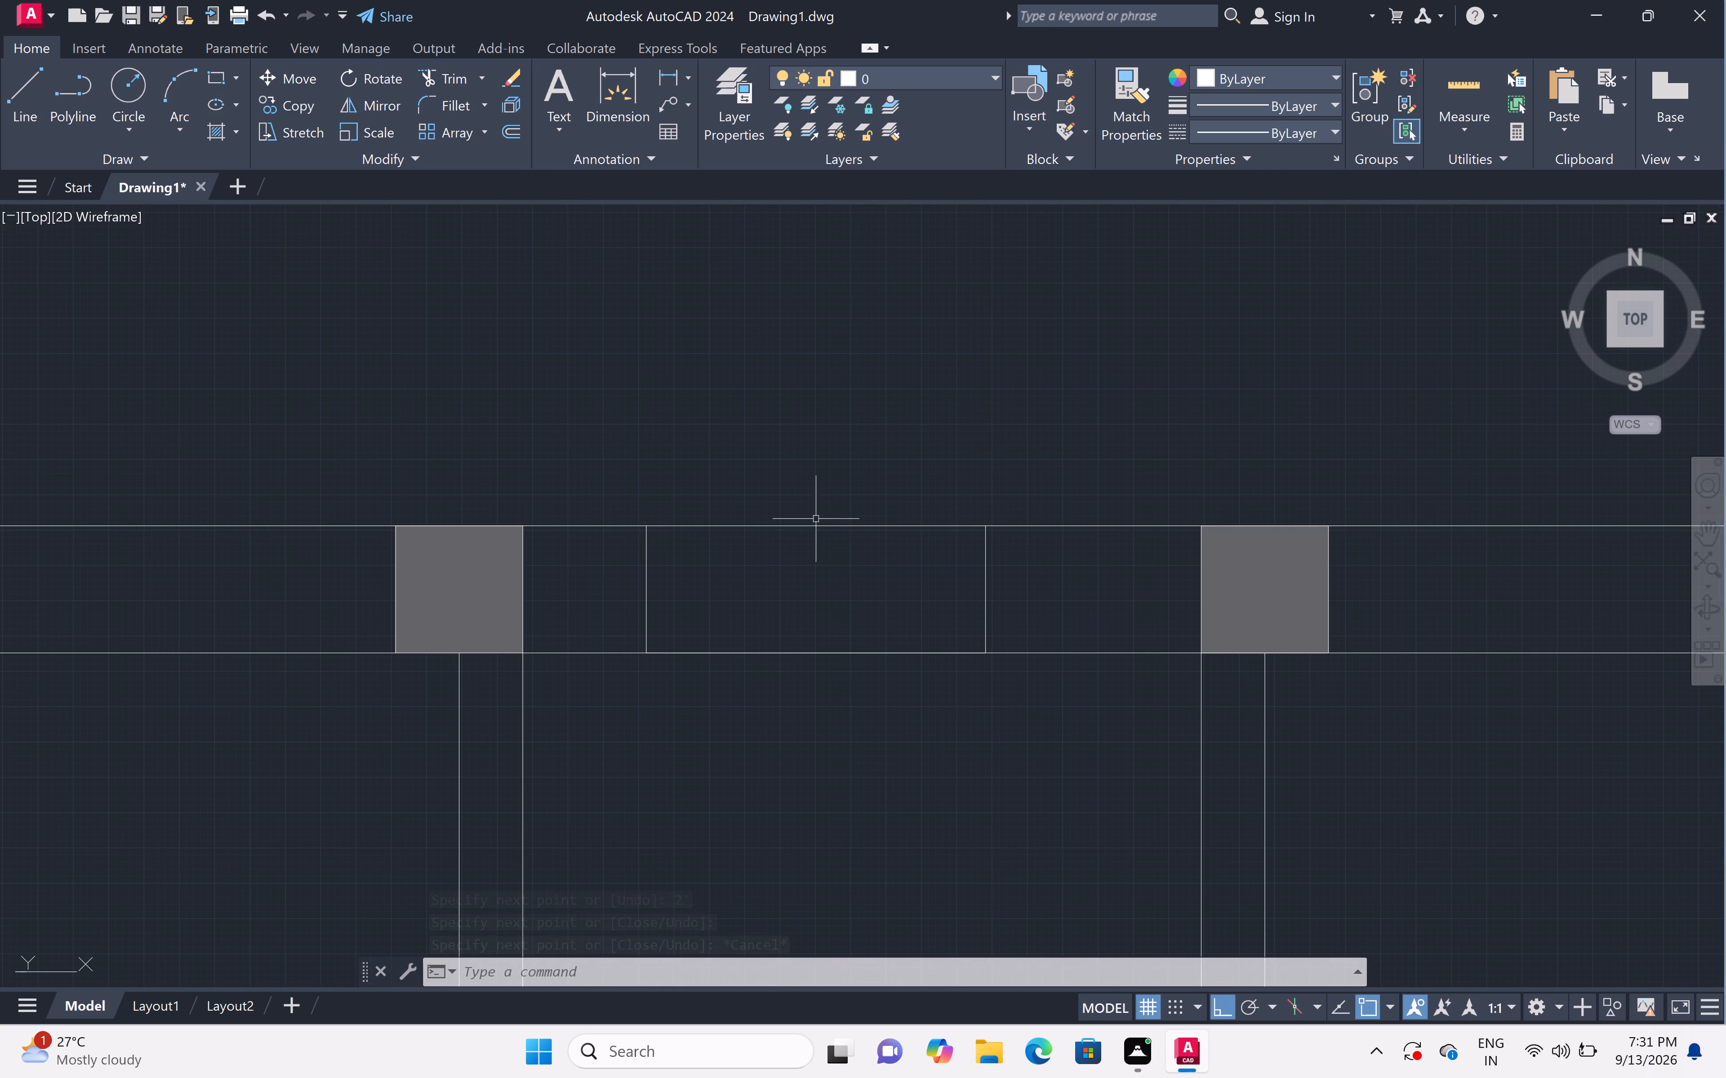
{"action": "type", "text": "l"}
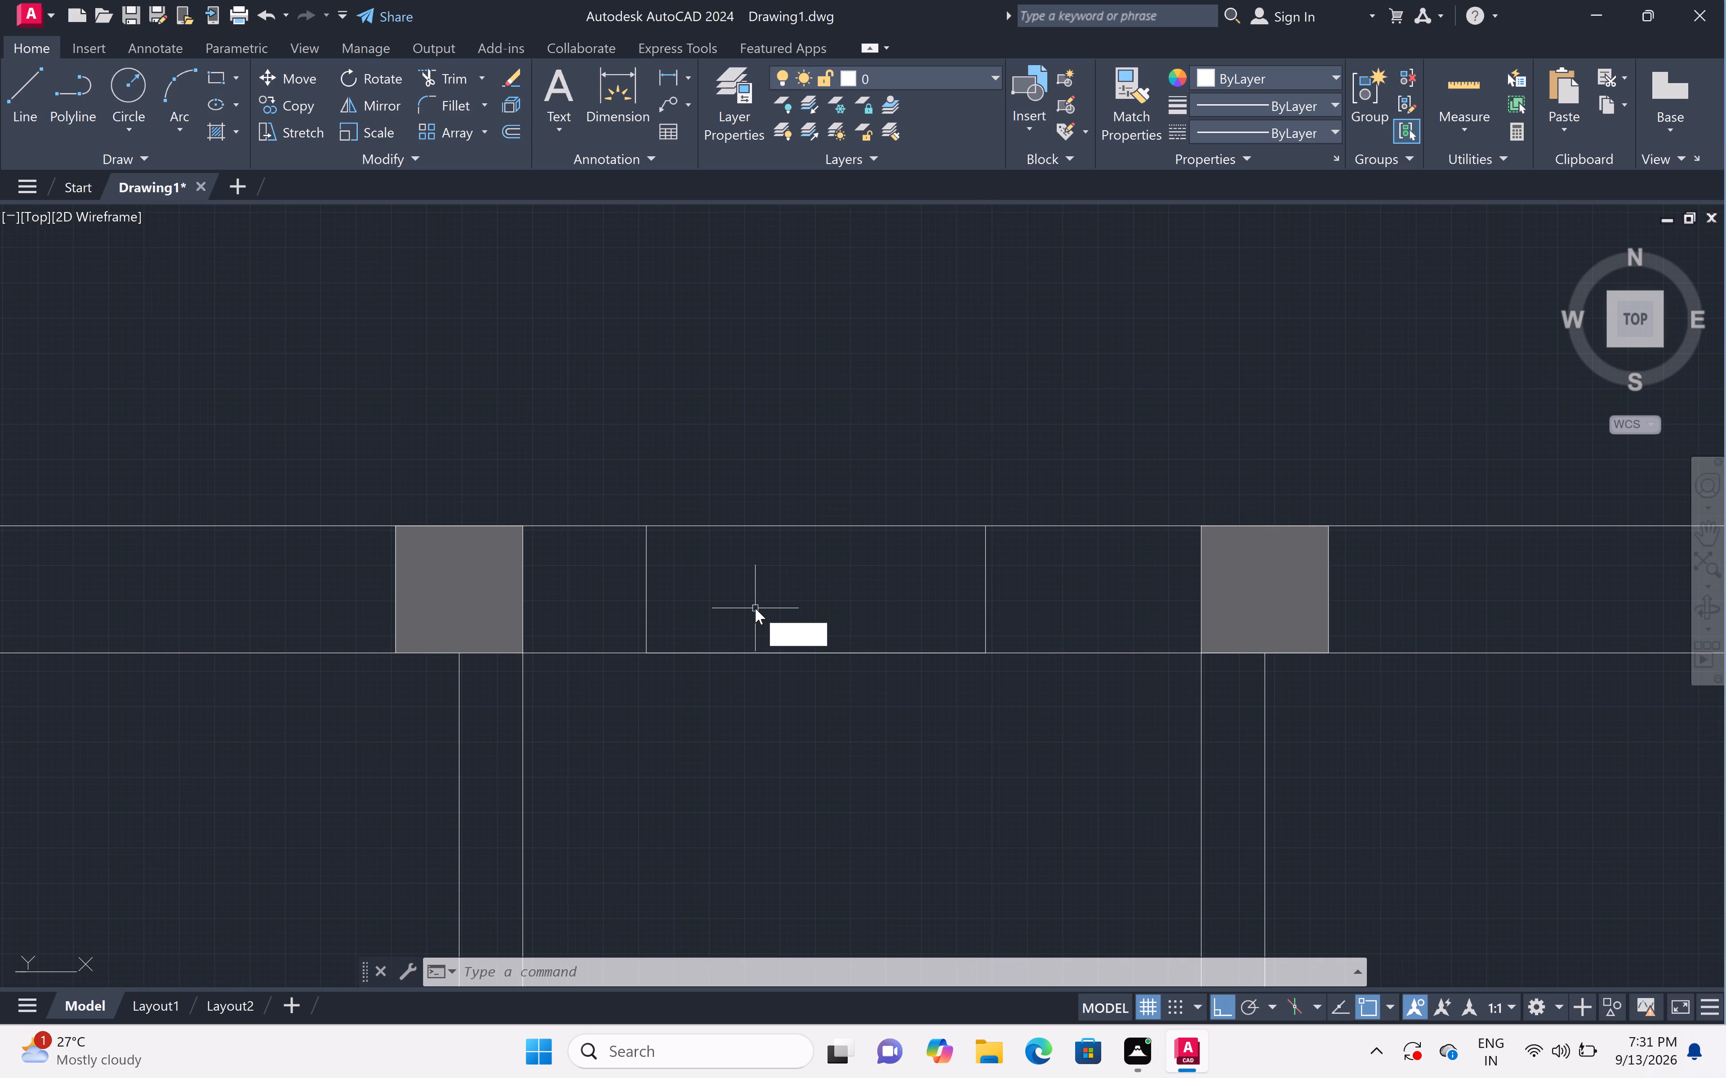
{"action": "key", "text": "space"}
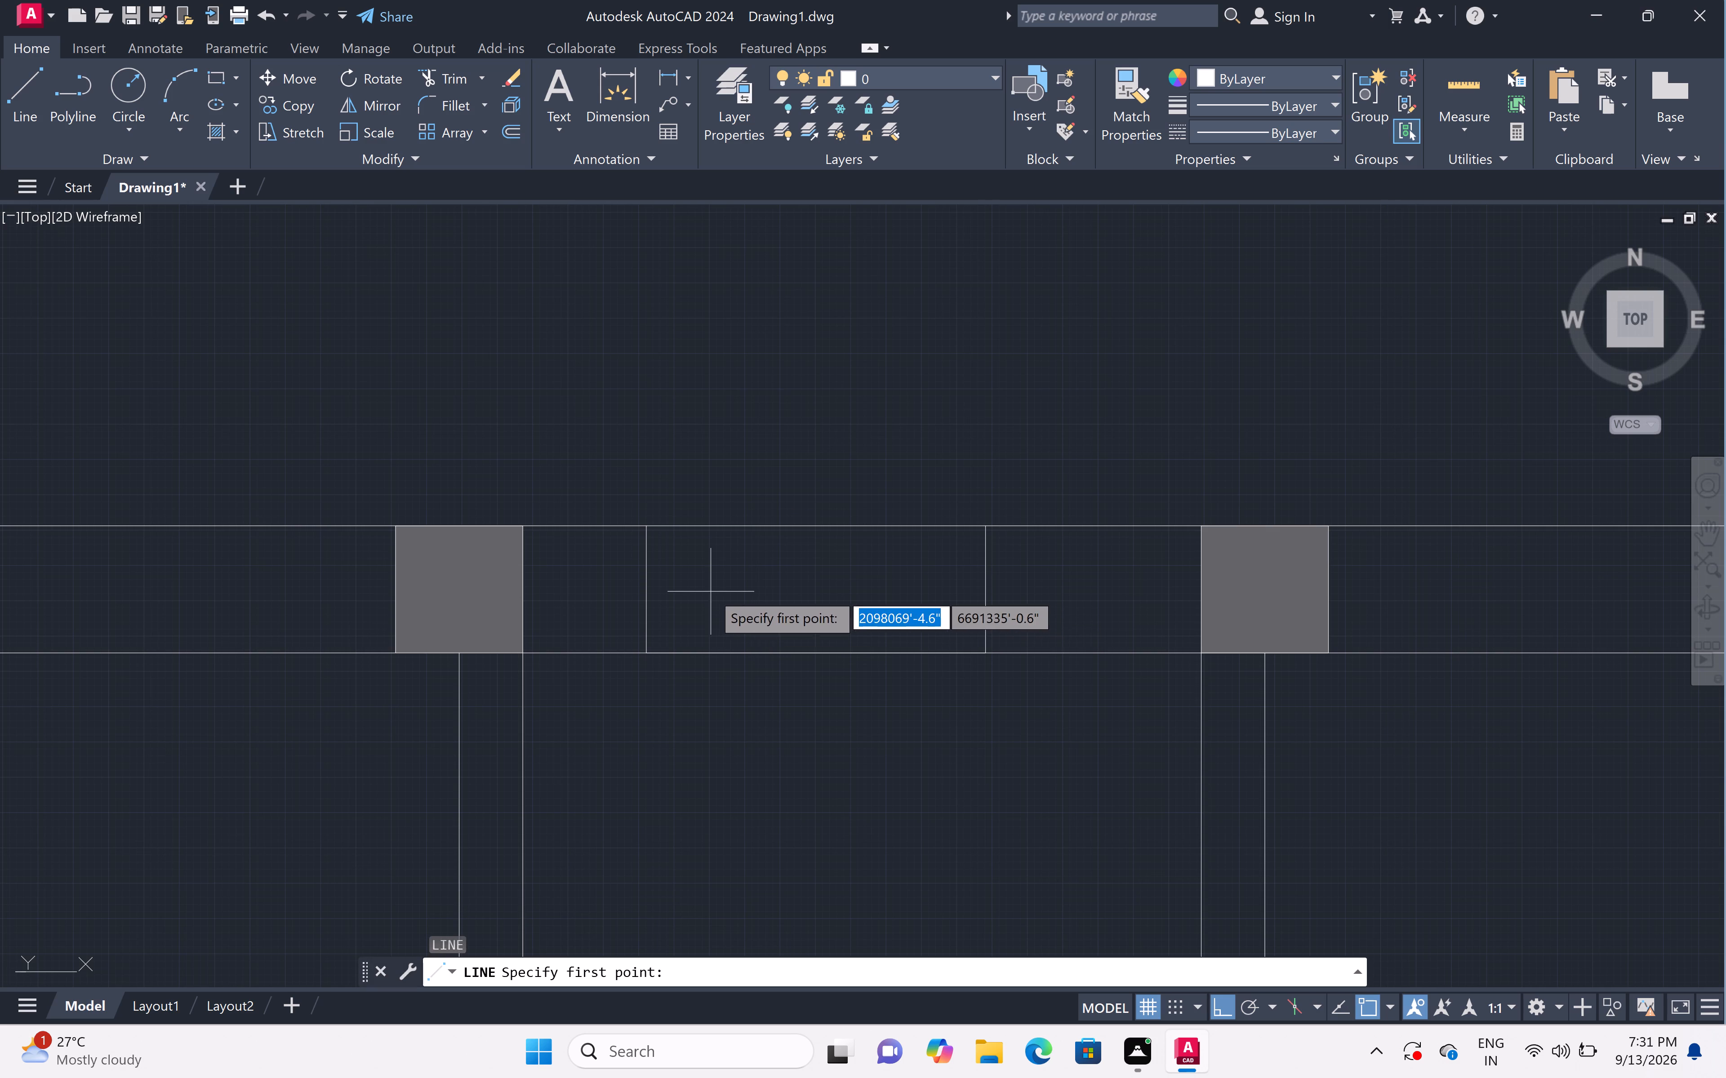
{"action": "left_click", "coordinate": [651, 591]}
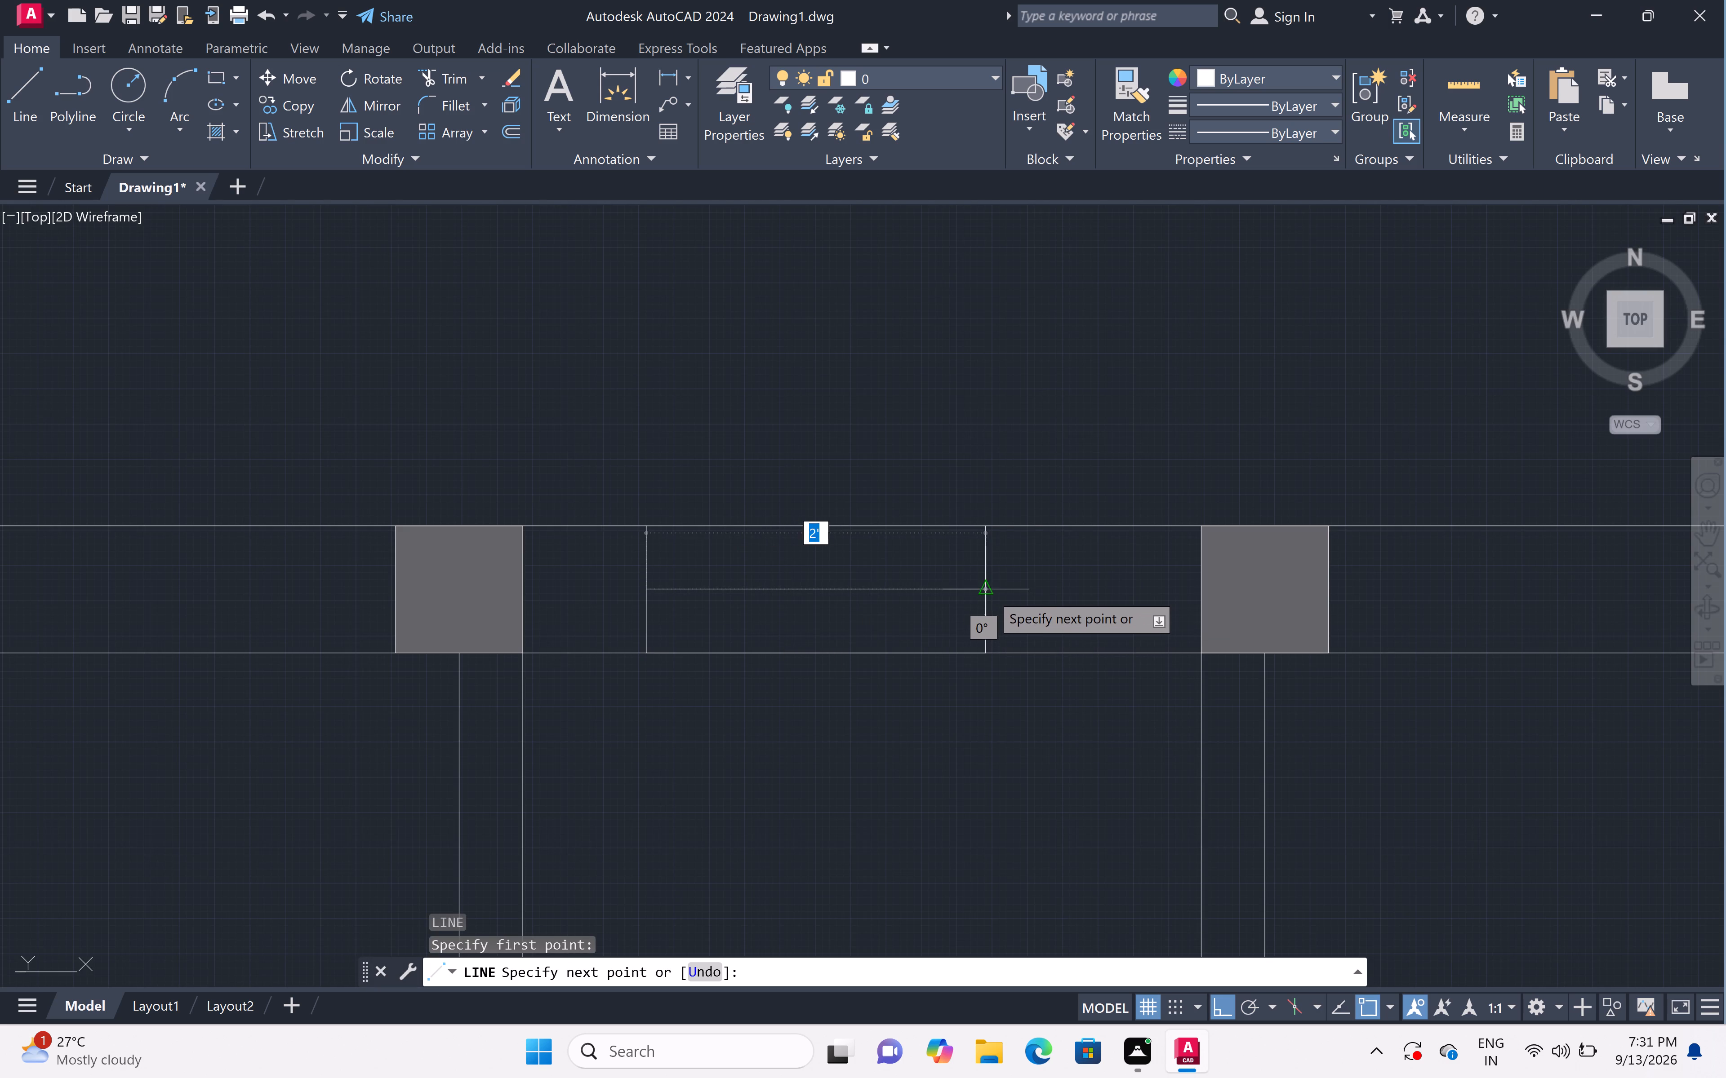
{"action": "left_click", "coordinate": [989, 592]}
{"action": "key", "text": "space"}
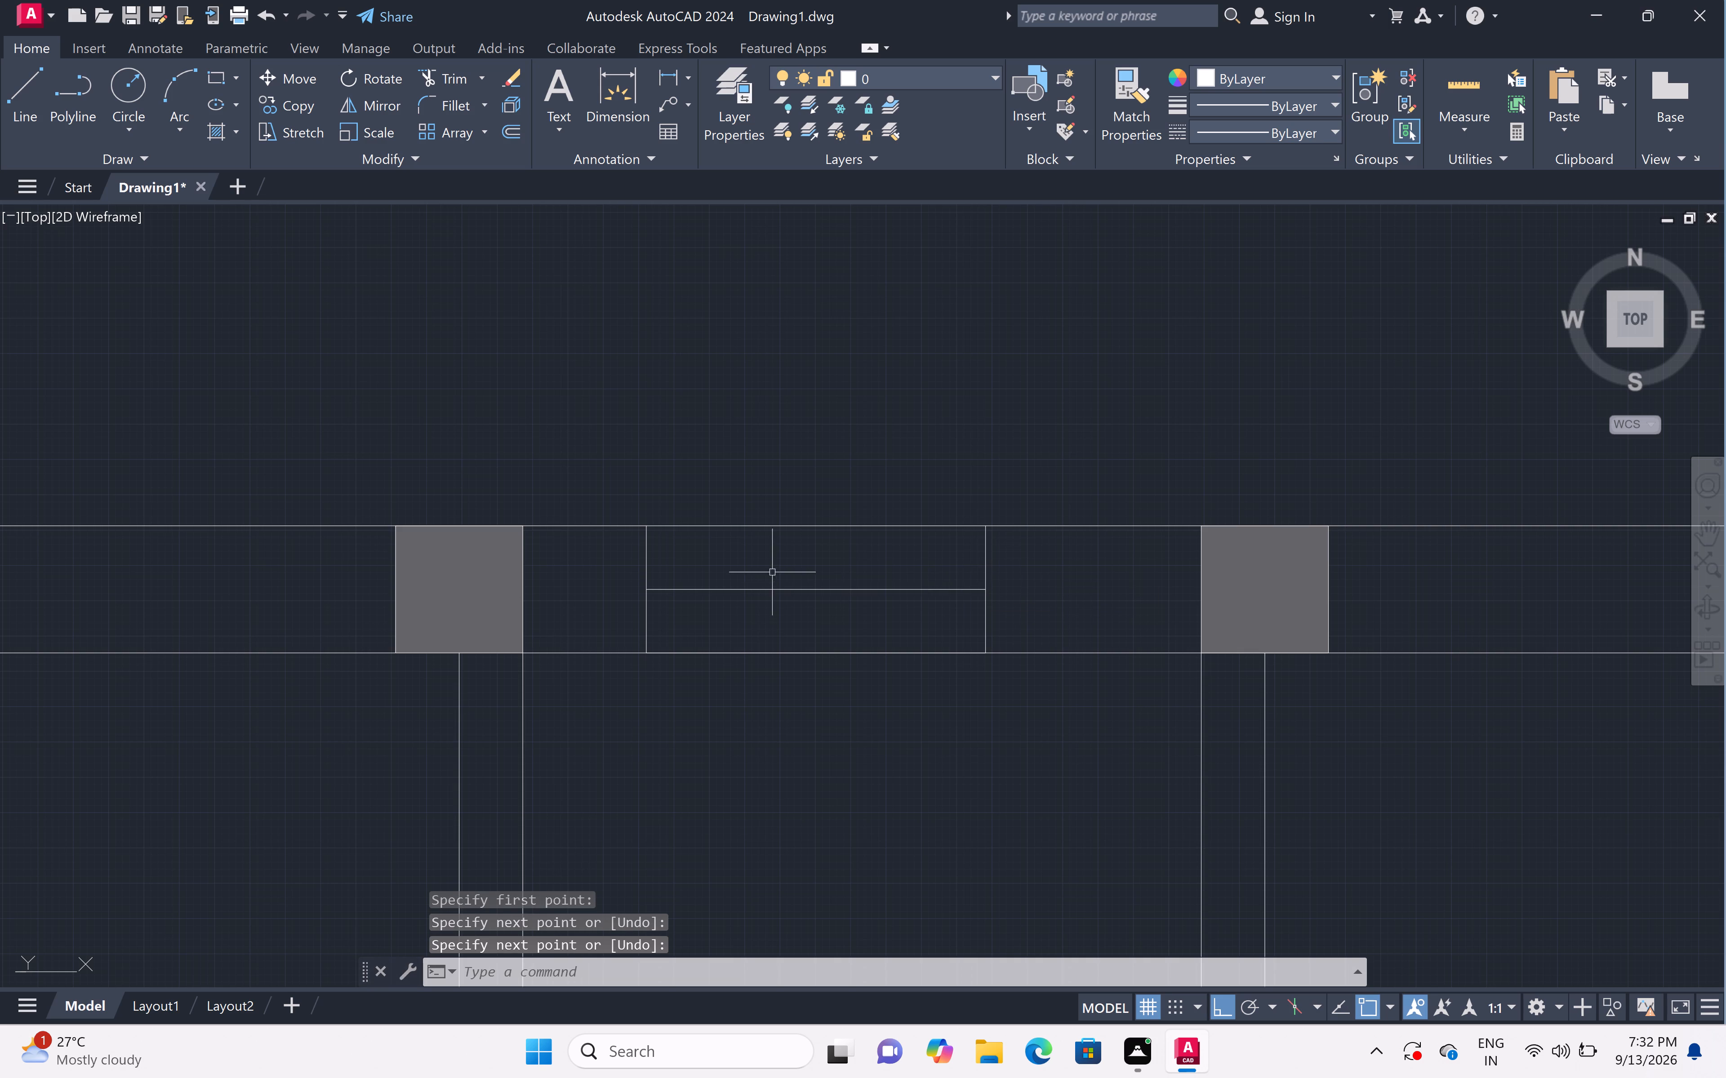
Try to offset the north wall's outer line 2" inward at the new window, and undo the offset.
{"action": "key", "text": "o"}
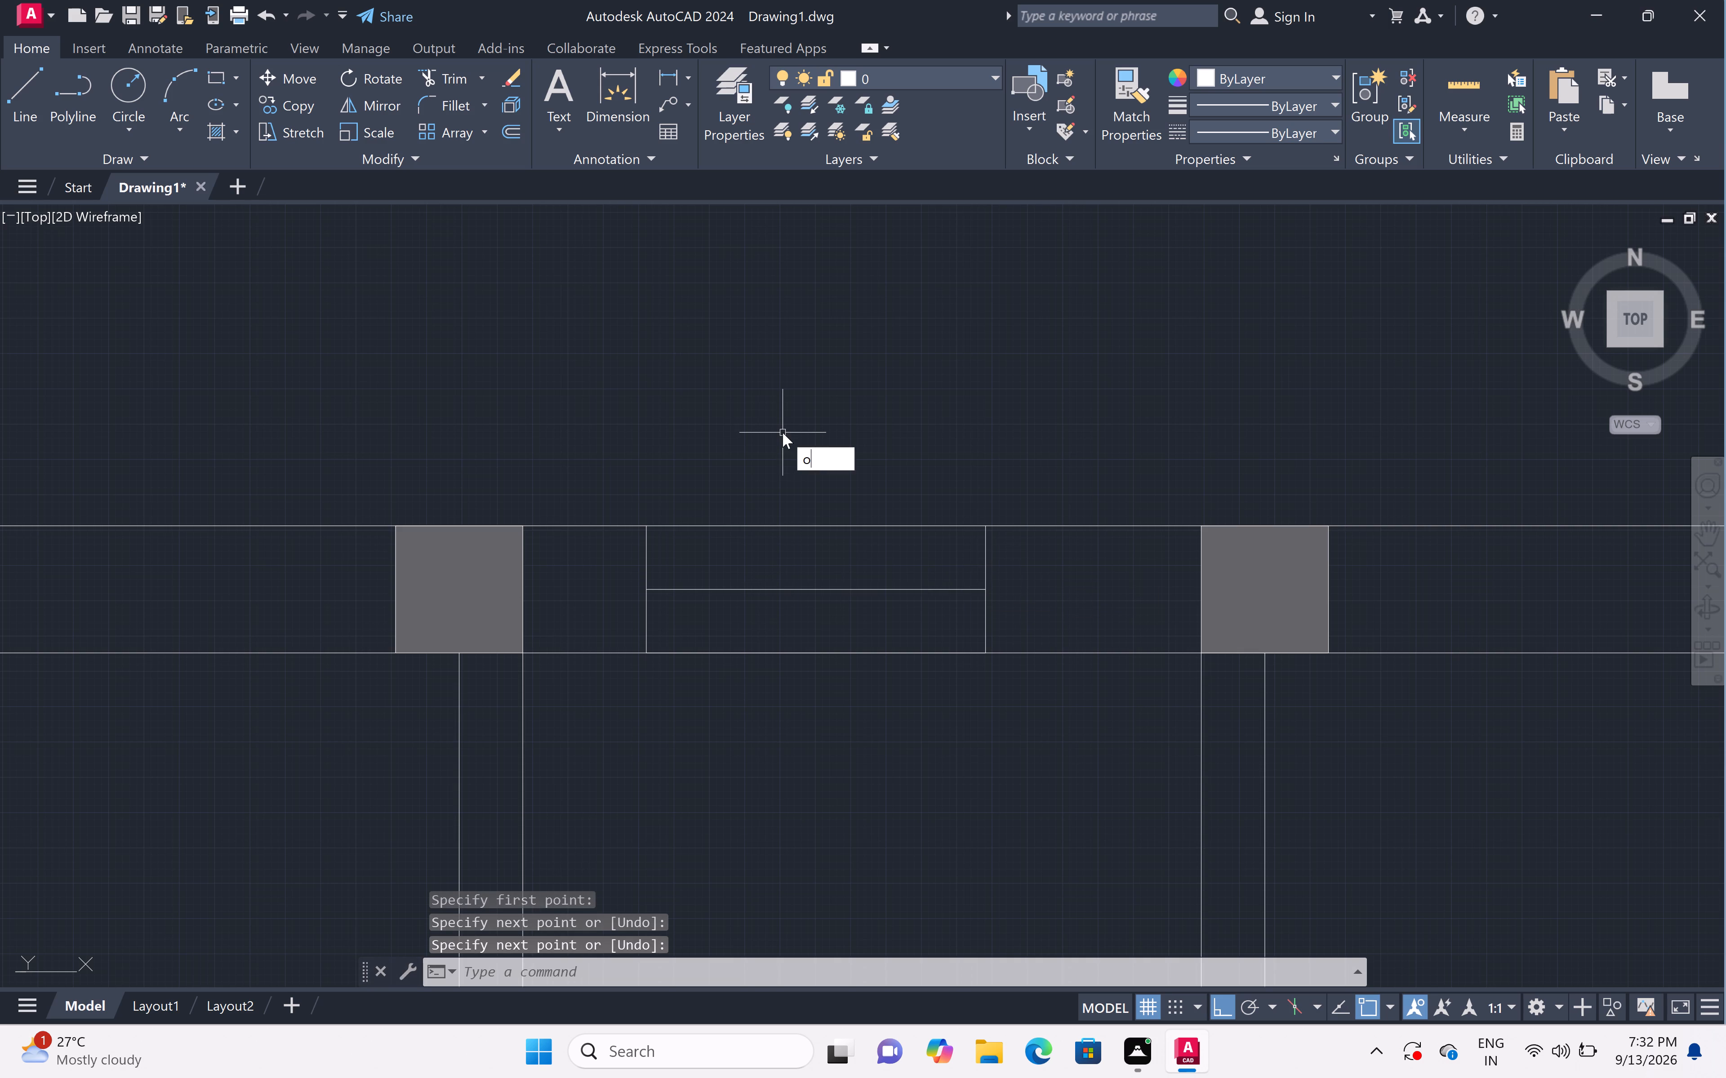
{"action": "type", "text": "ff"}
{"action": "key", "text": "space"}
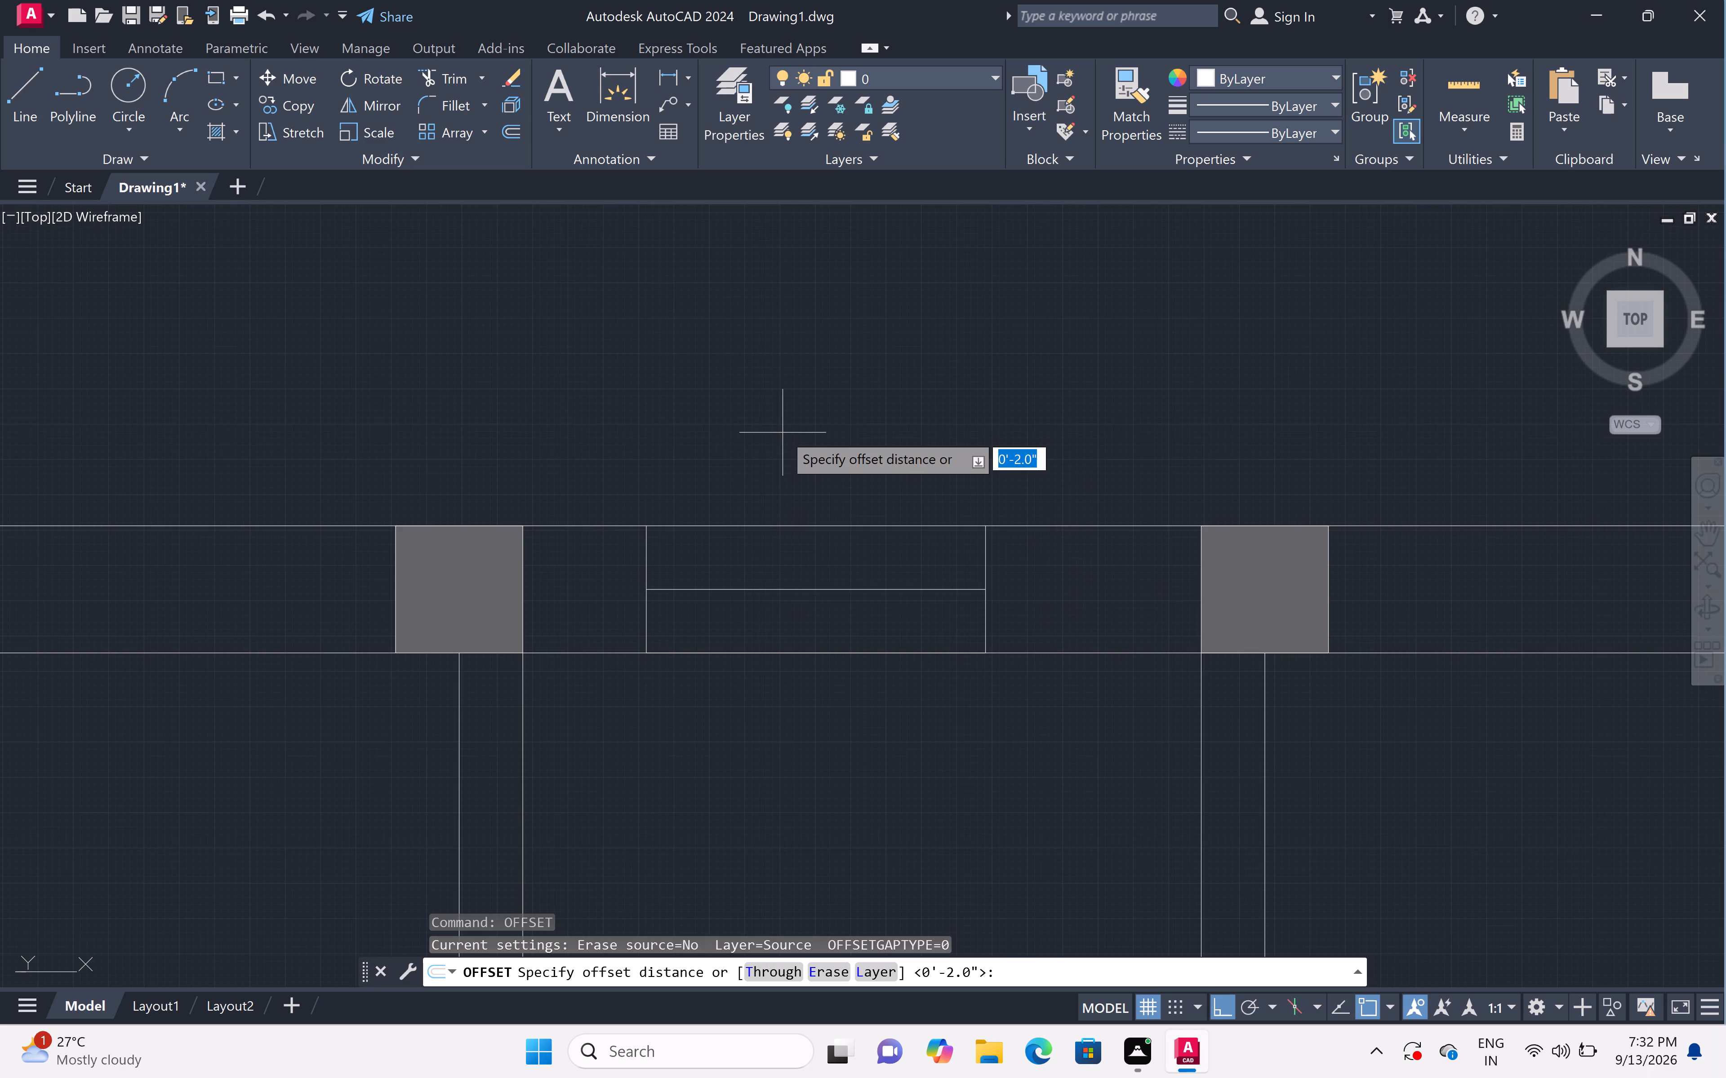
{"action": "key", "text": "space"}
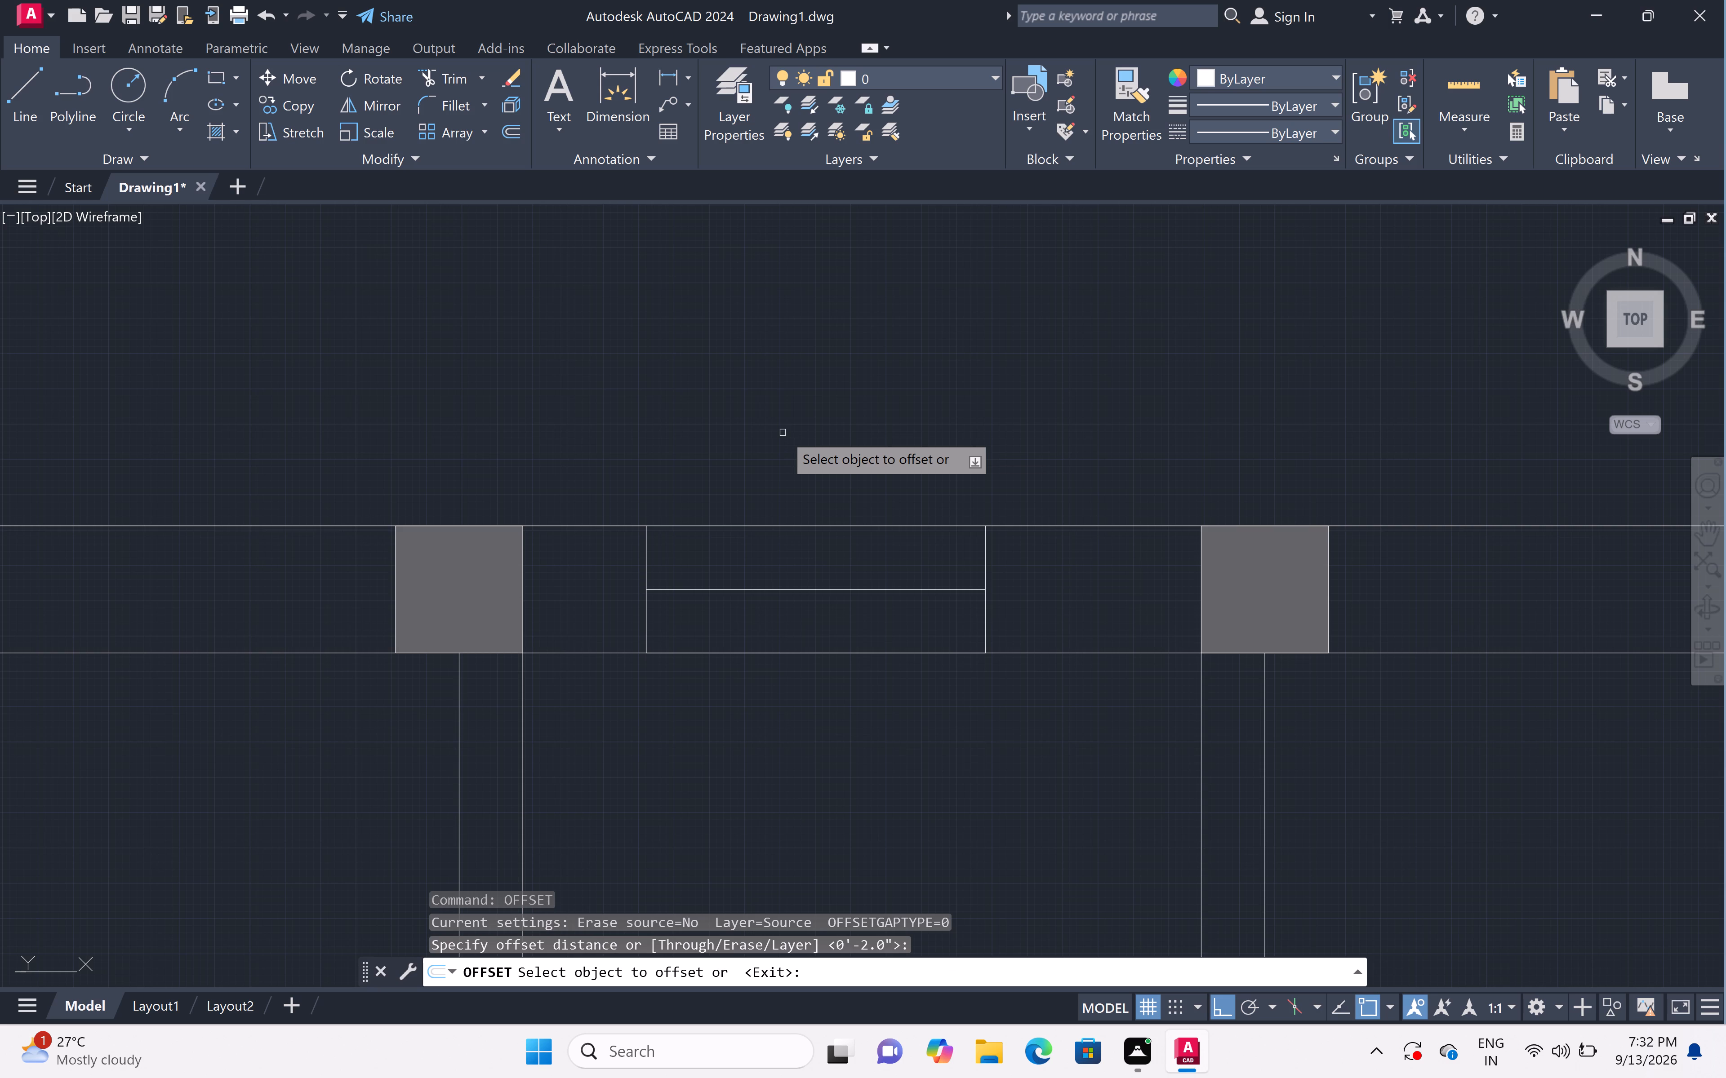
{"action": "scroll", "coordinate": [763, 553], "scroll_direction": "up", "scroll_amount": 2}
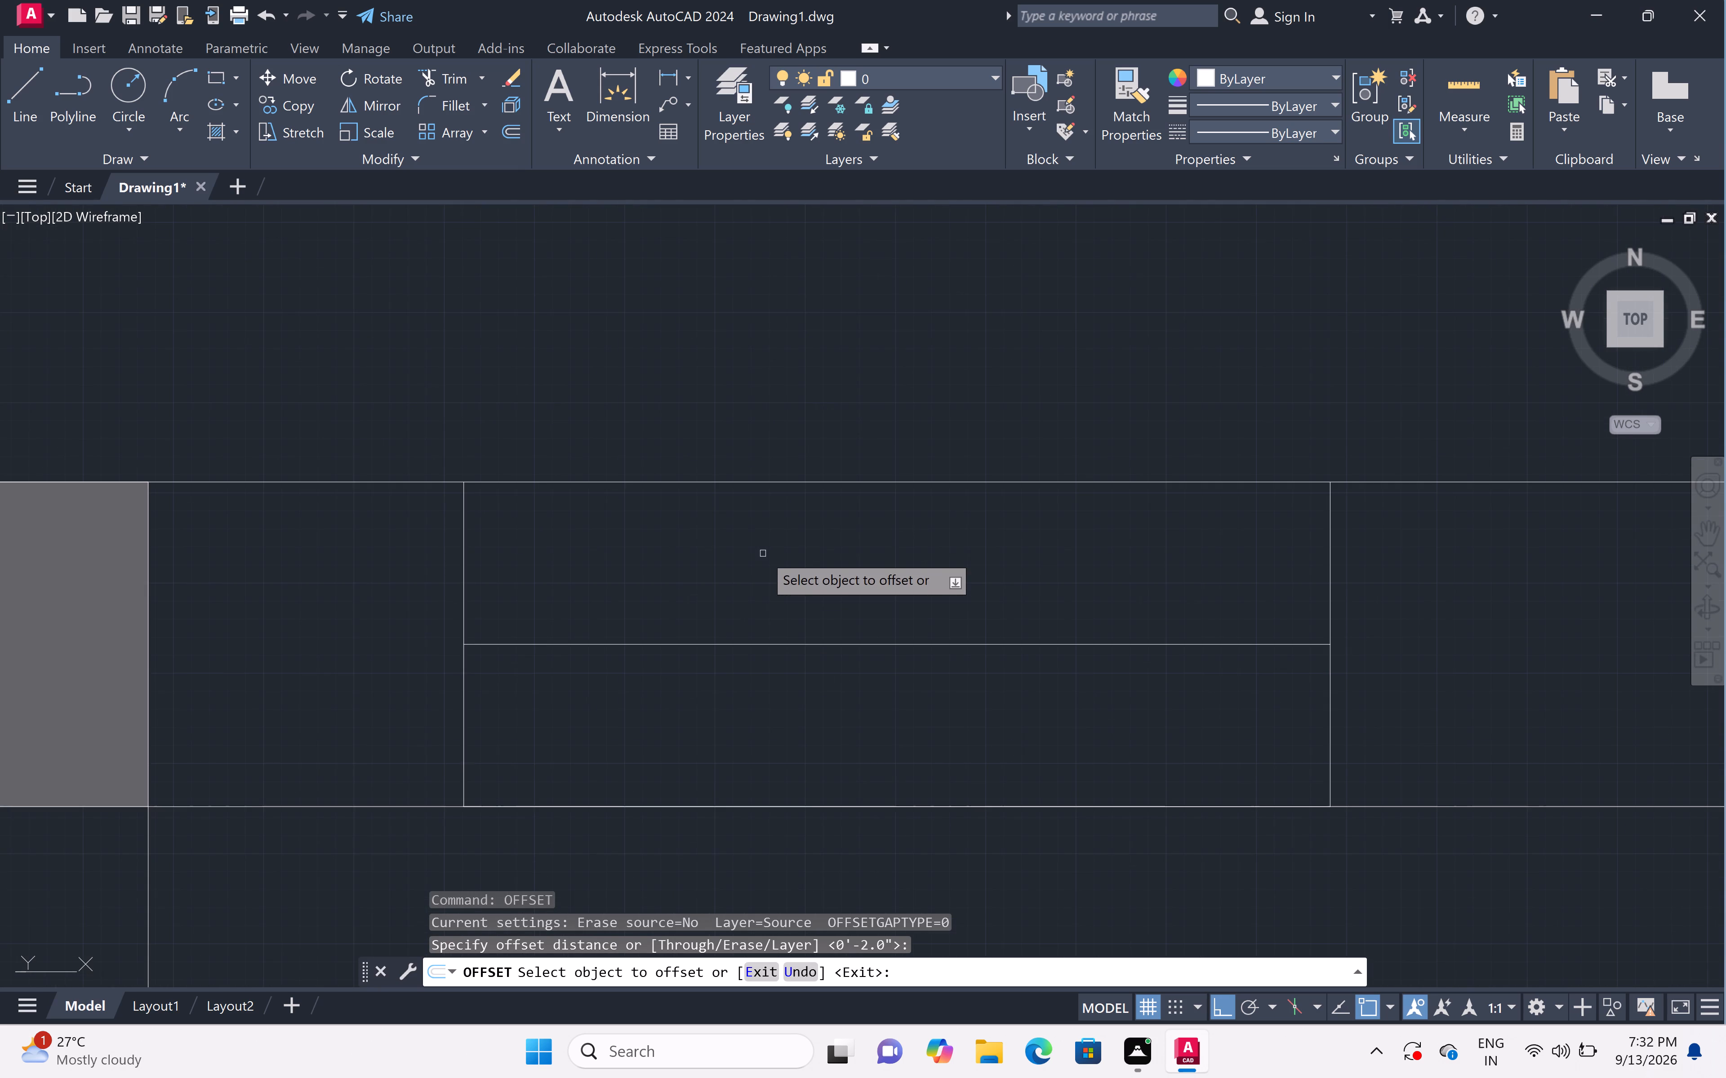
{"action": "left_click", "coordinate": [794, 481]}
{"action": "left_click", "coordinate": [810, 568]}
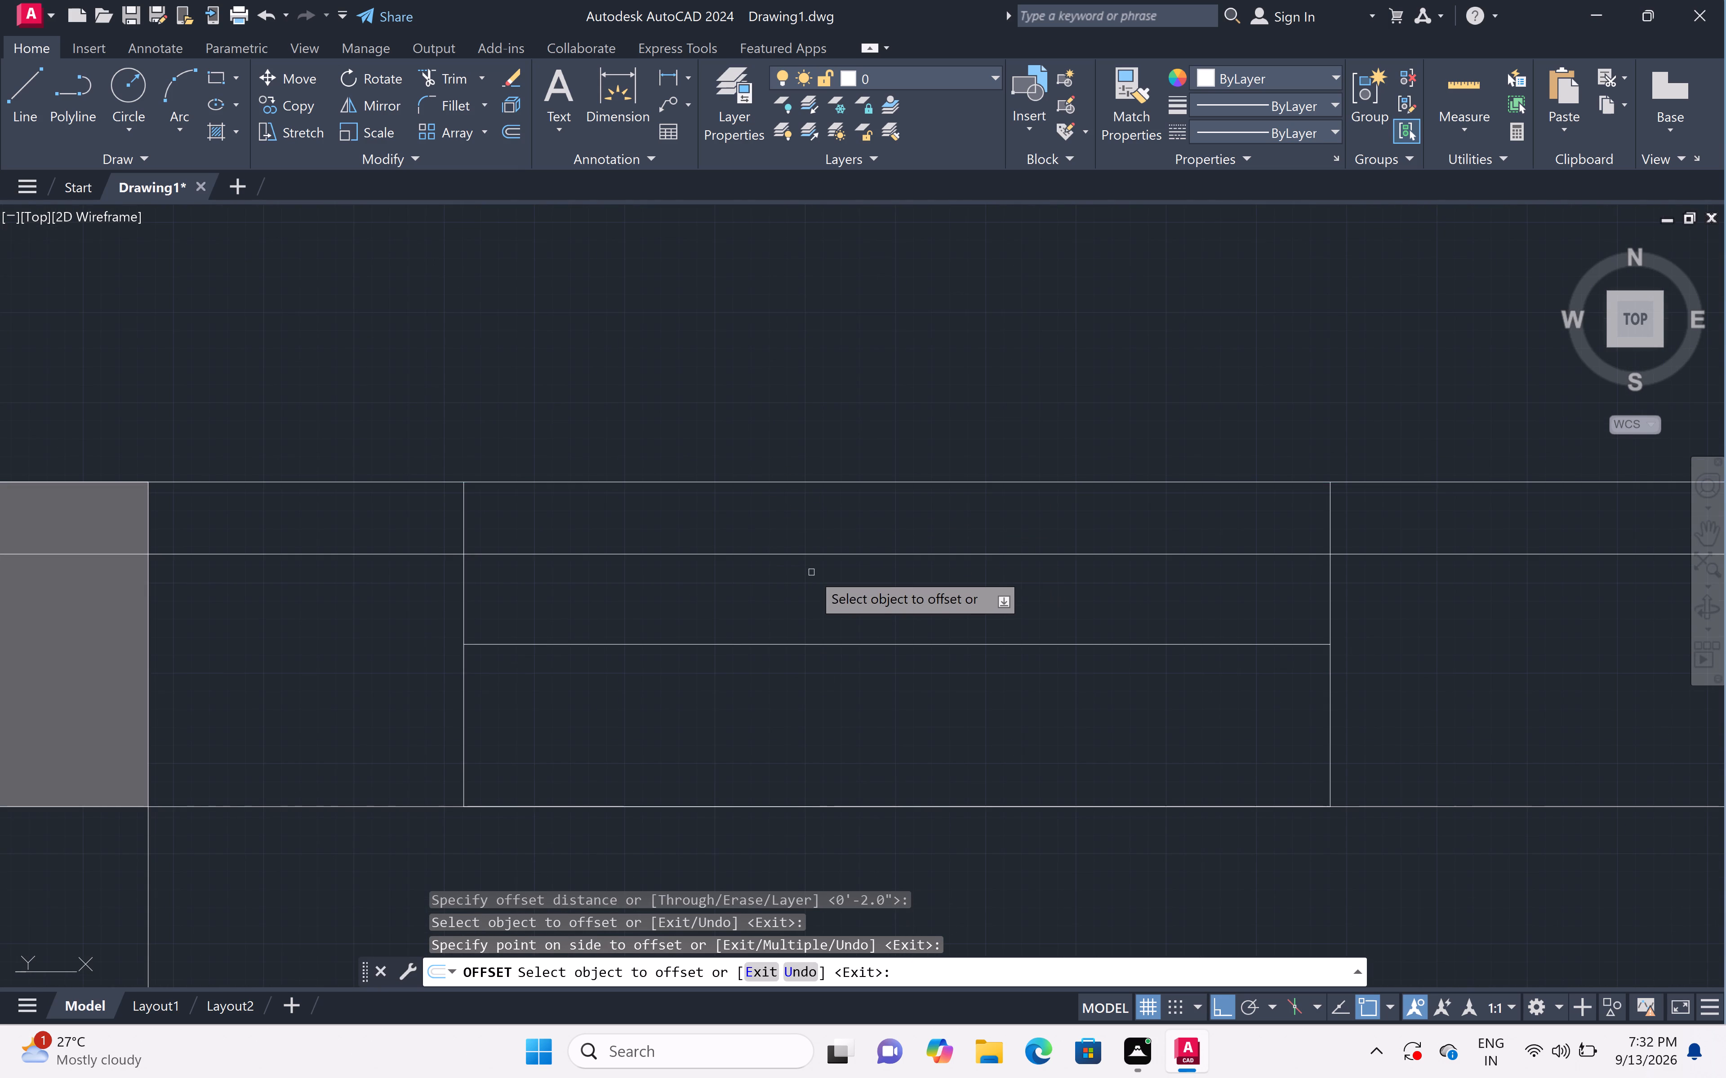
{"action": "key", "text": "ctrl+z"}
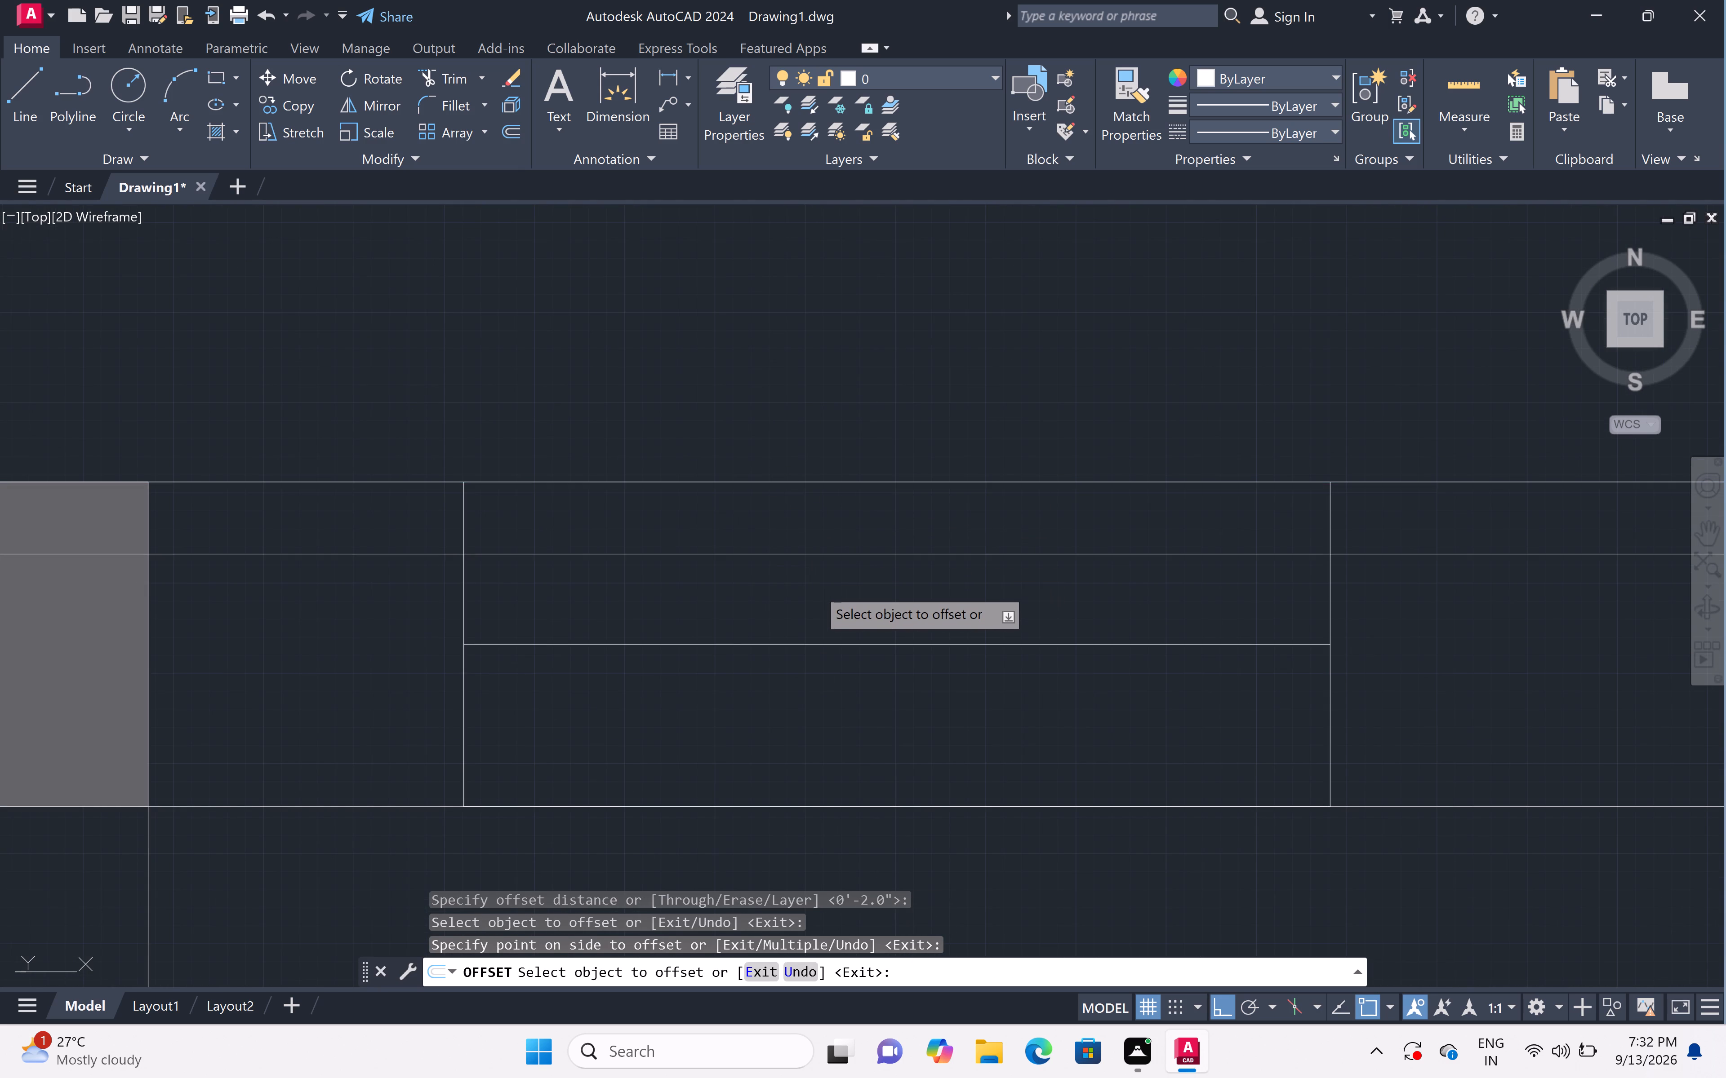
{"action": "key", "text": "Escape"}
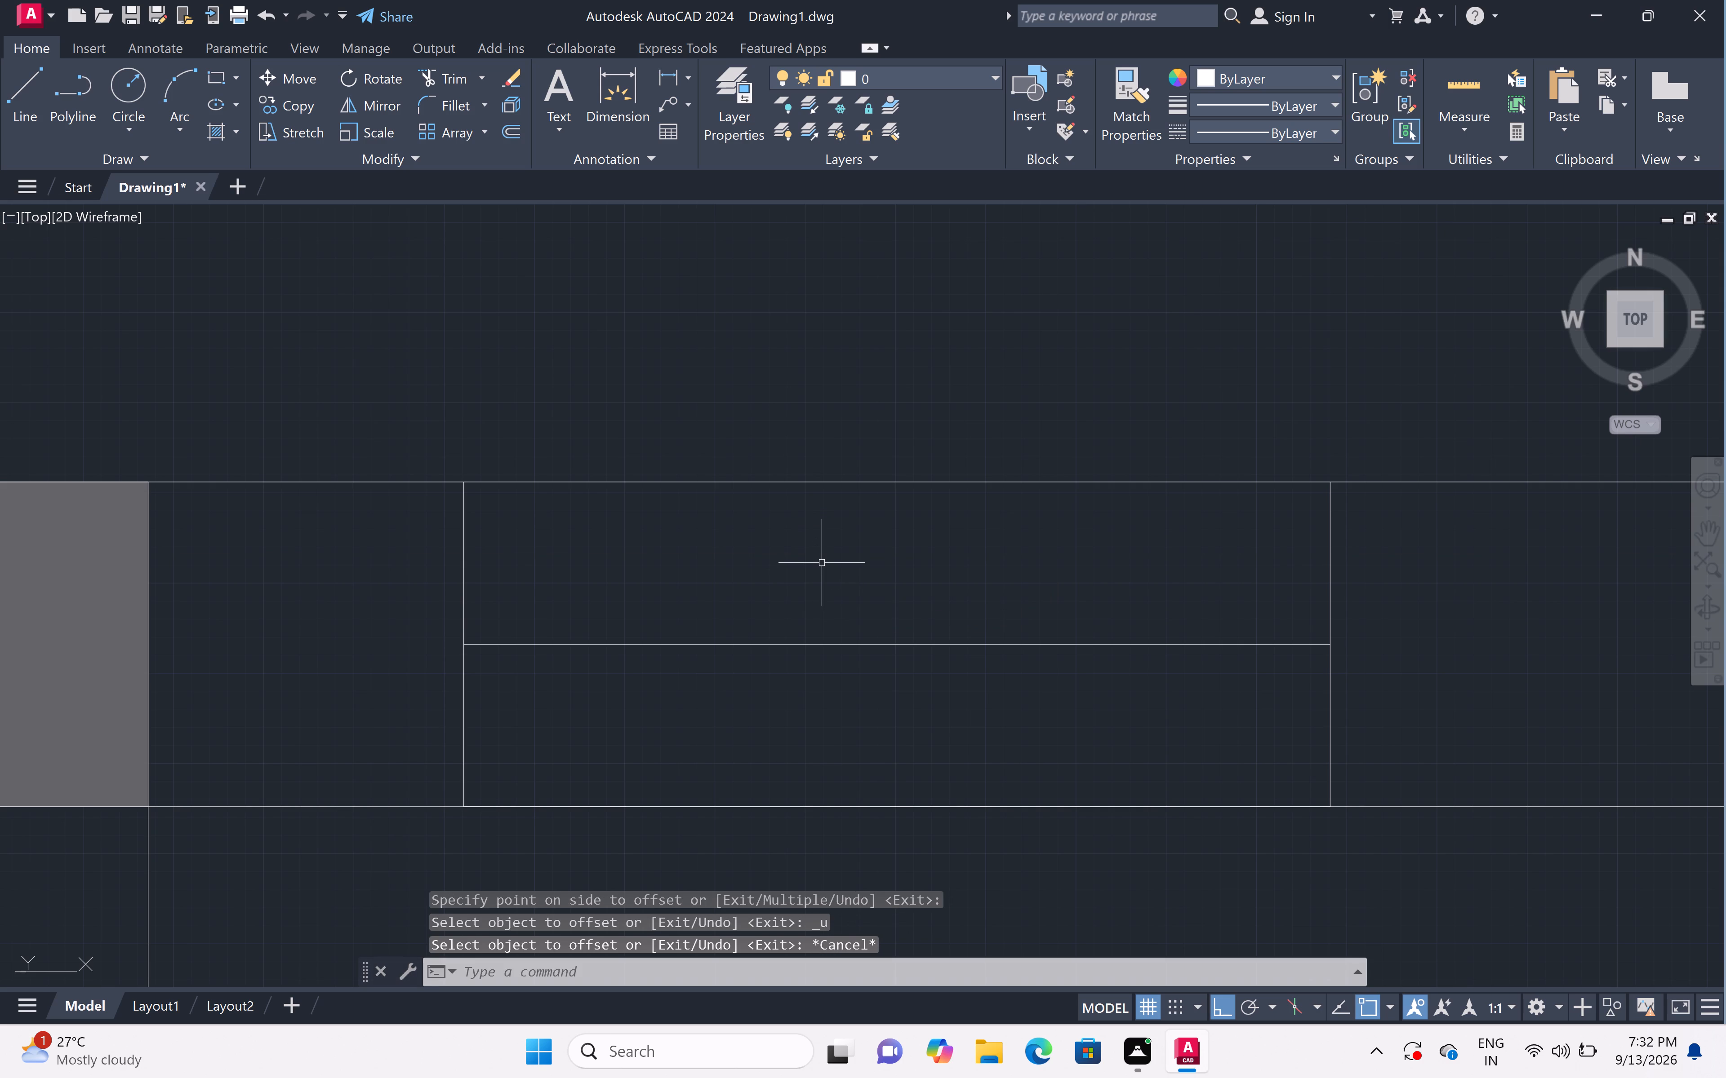
Trace the new window's full rectangular outline with lines through its four corners on the wall faces.
{"action": "type", "text": "l"}
{"action": "key", "text": "space"}
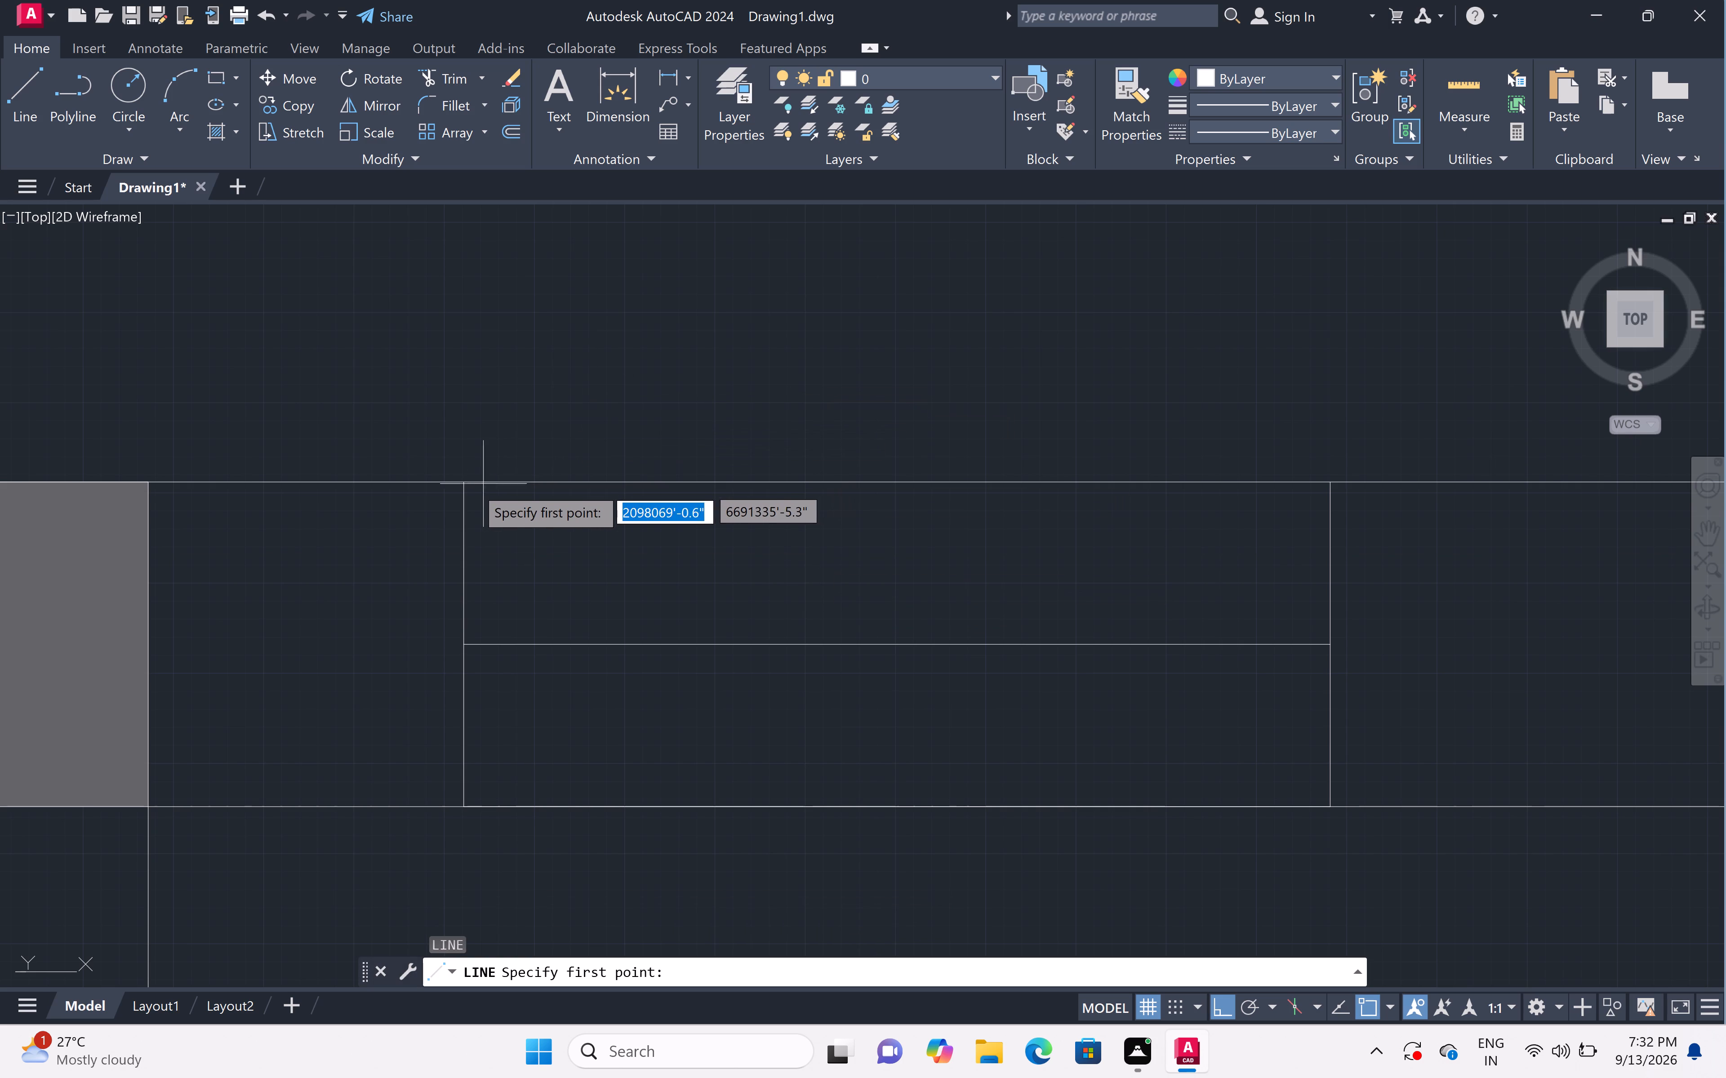
{"action": "left_click", "coordinate": [468, 488]}
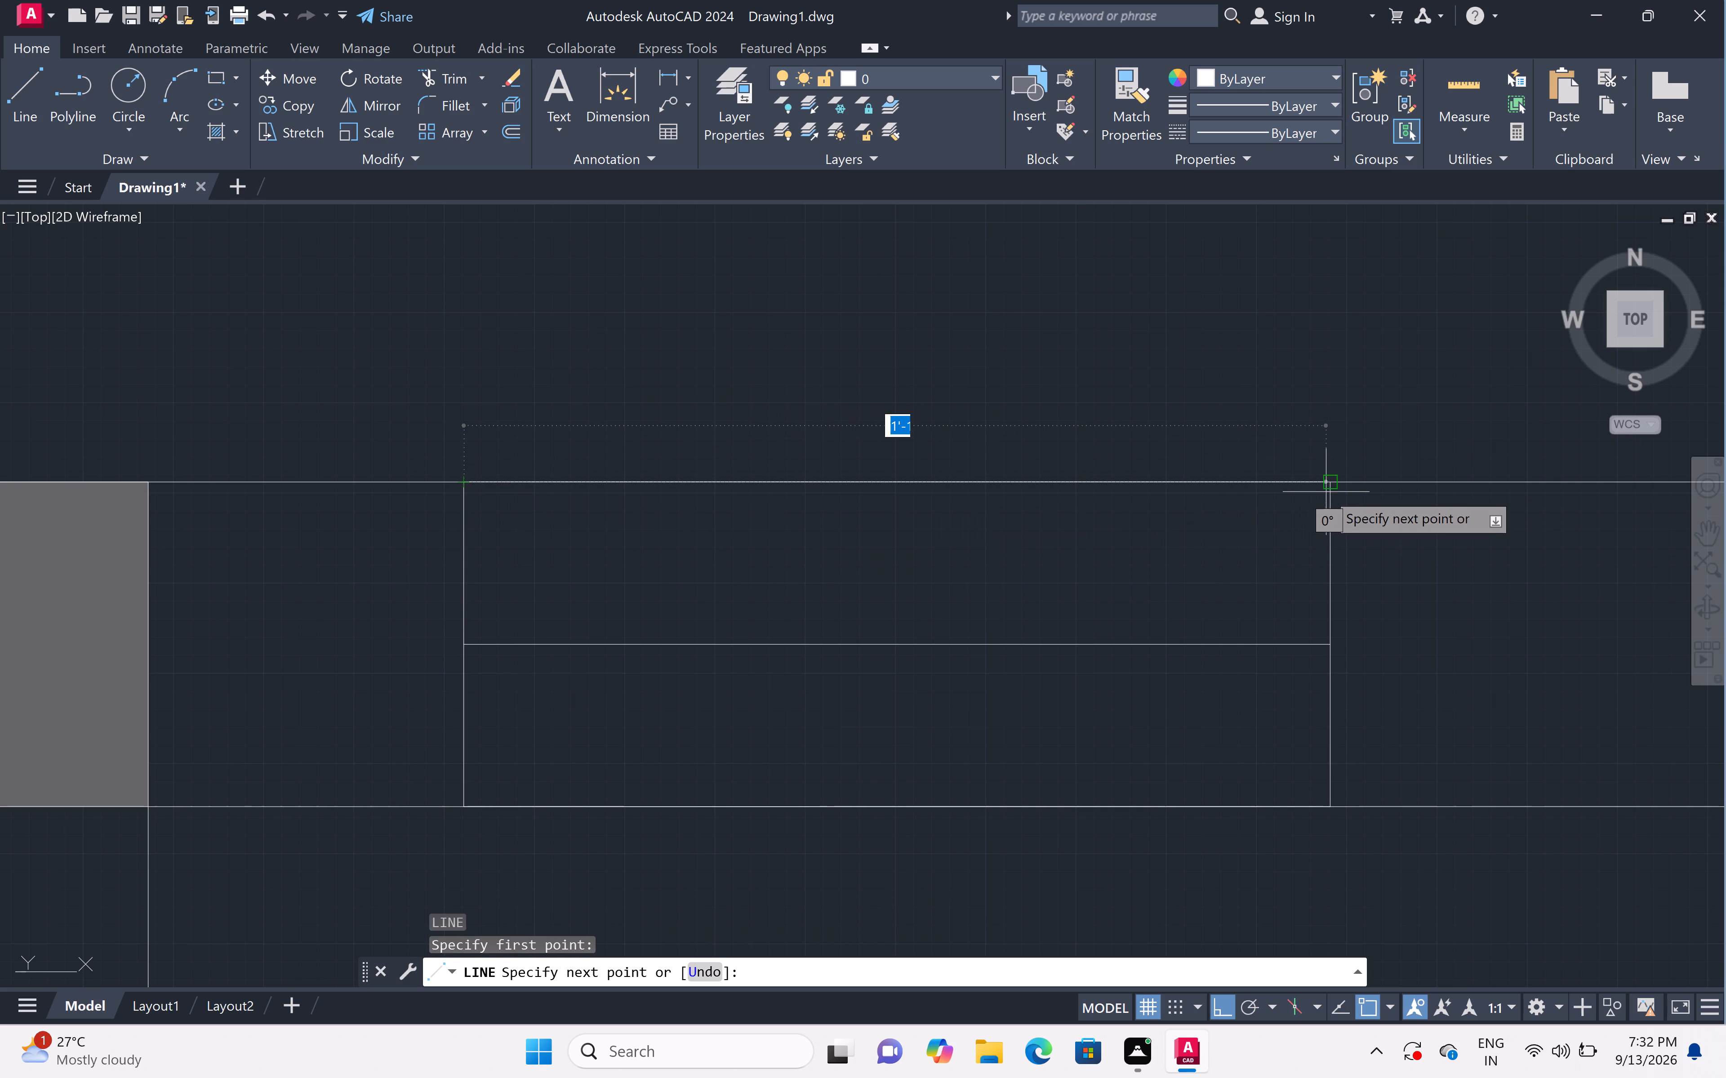
{"action": "left_click", "coordinate": [1332, 486]}
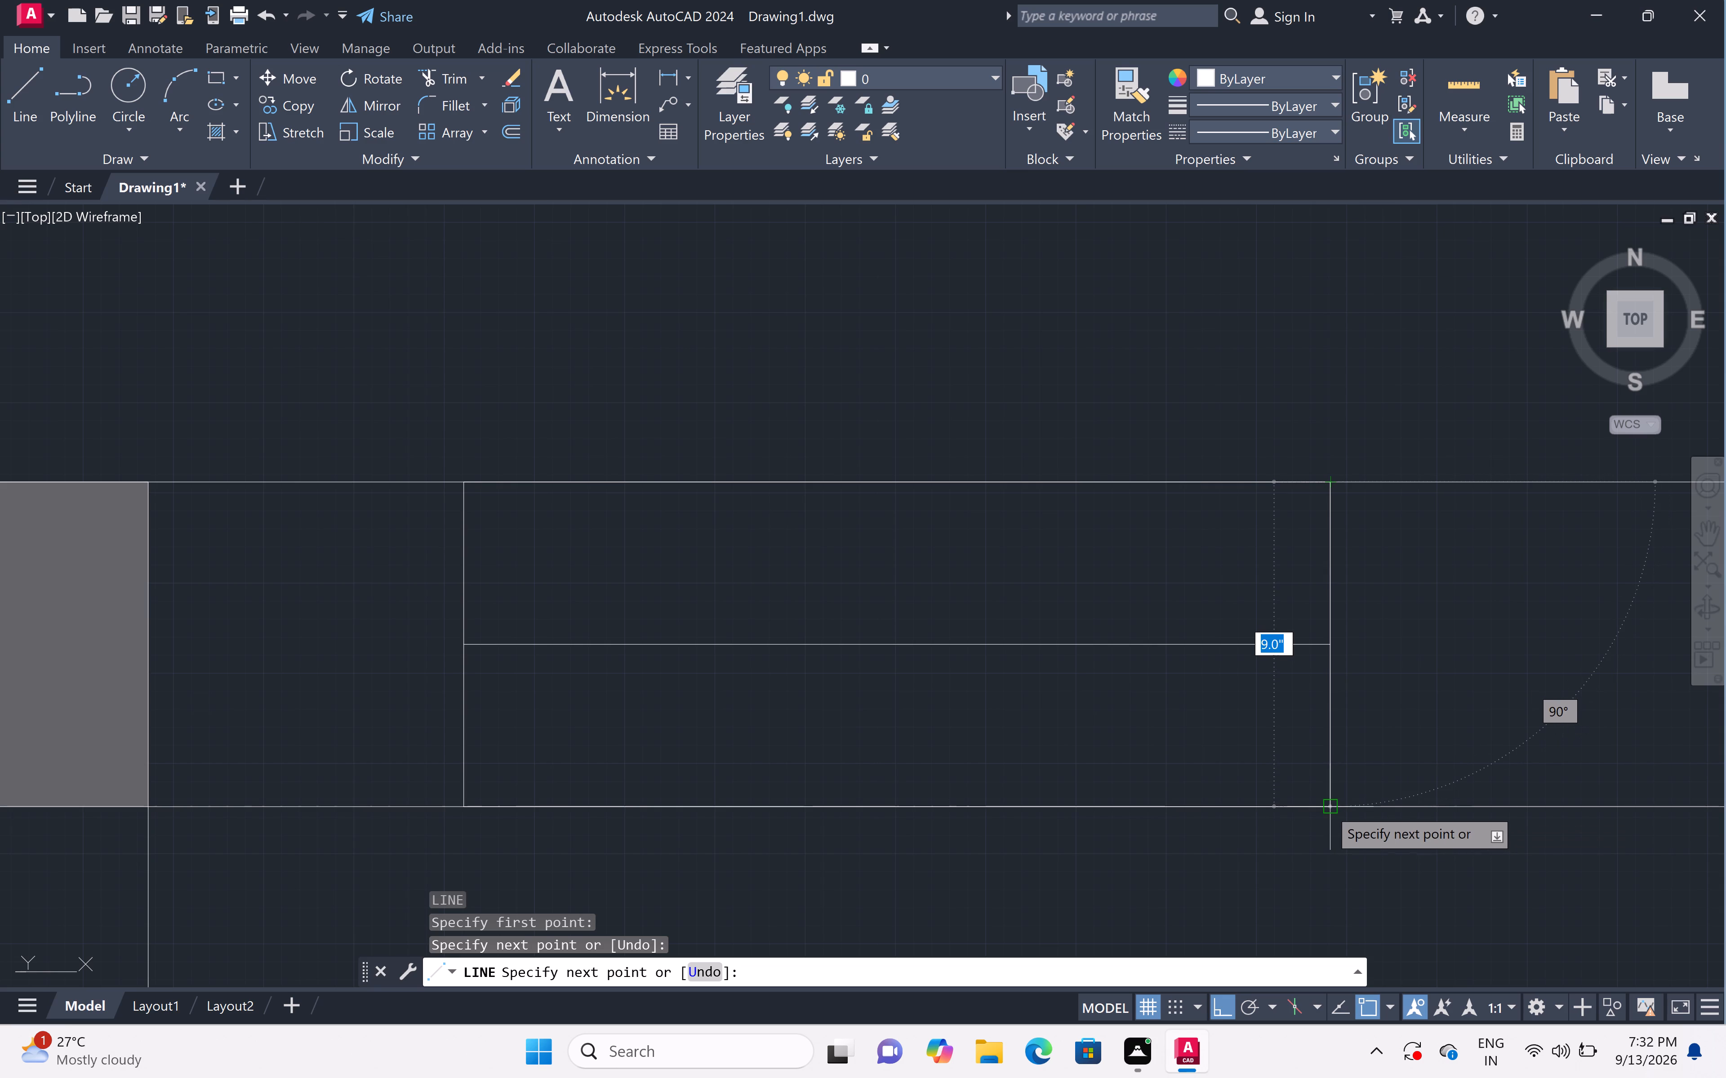
{"action": "left_click", "coordinate": [1327, 806]}
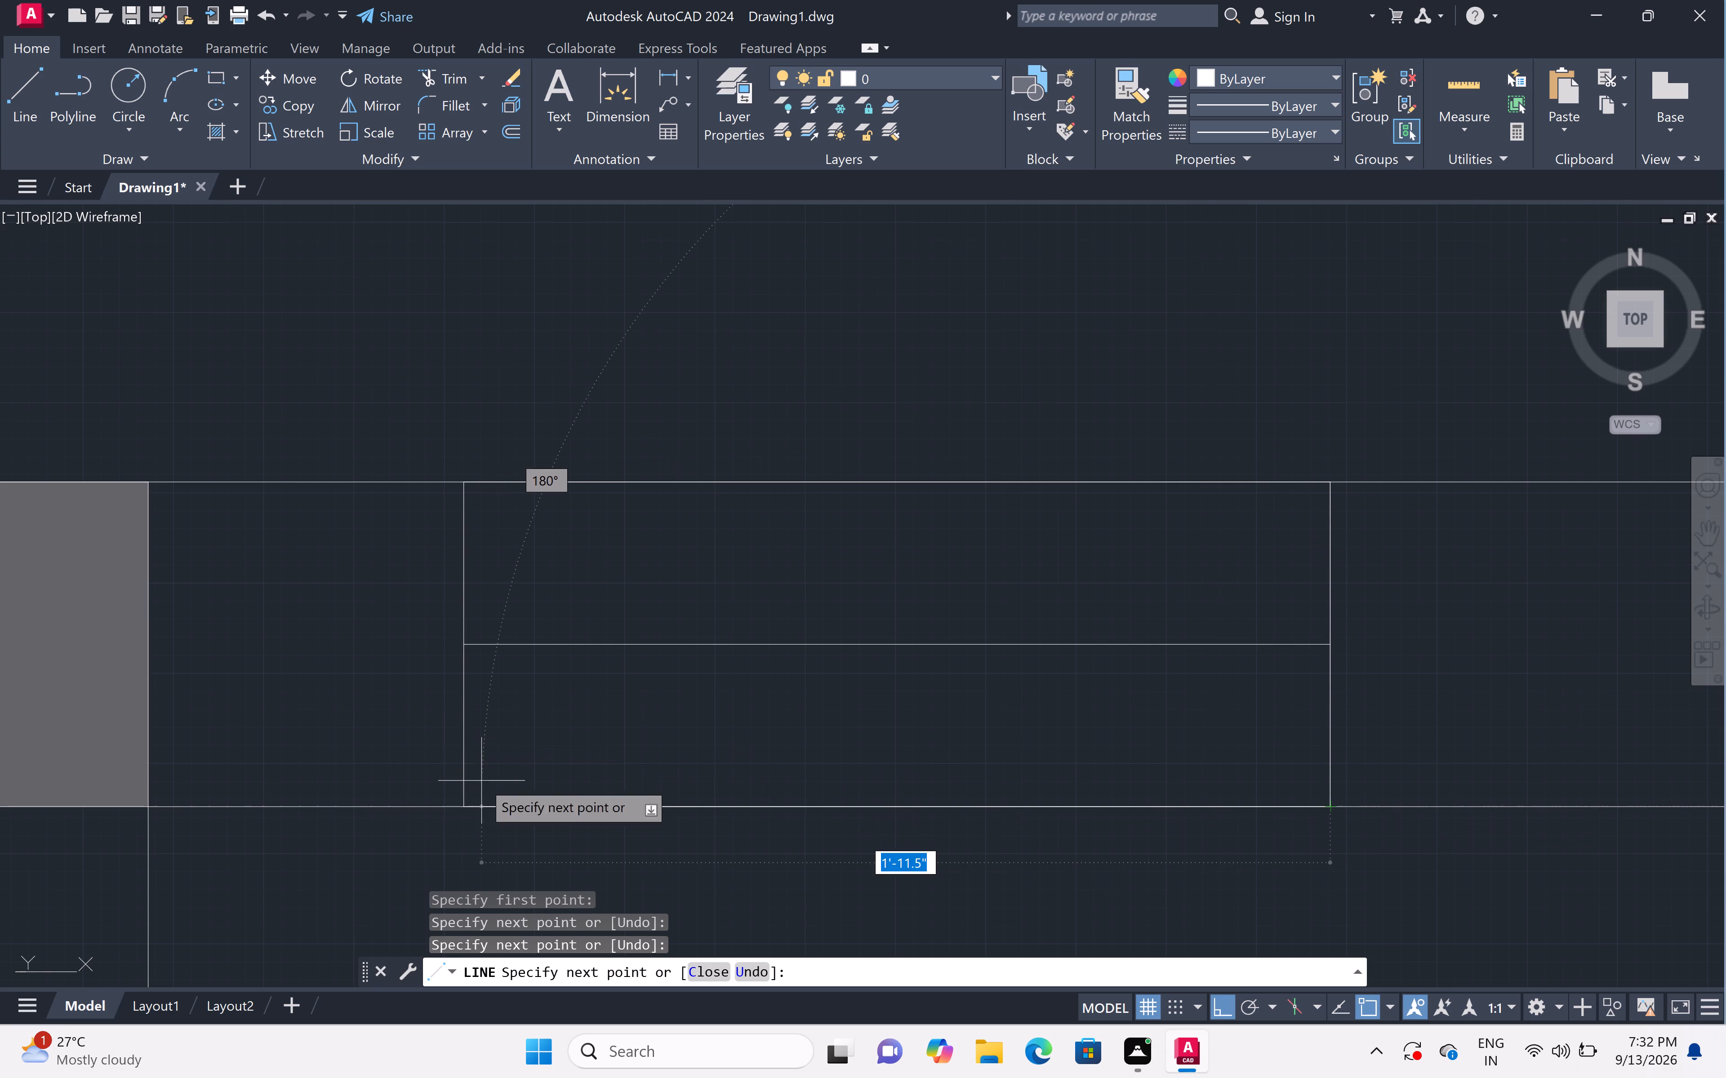
{"action": "left_click", "coordinate": [460, 810]}
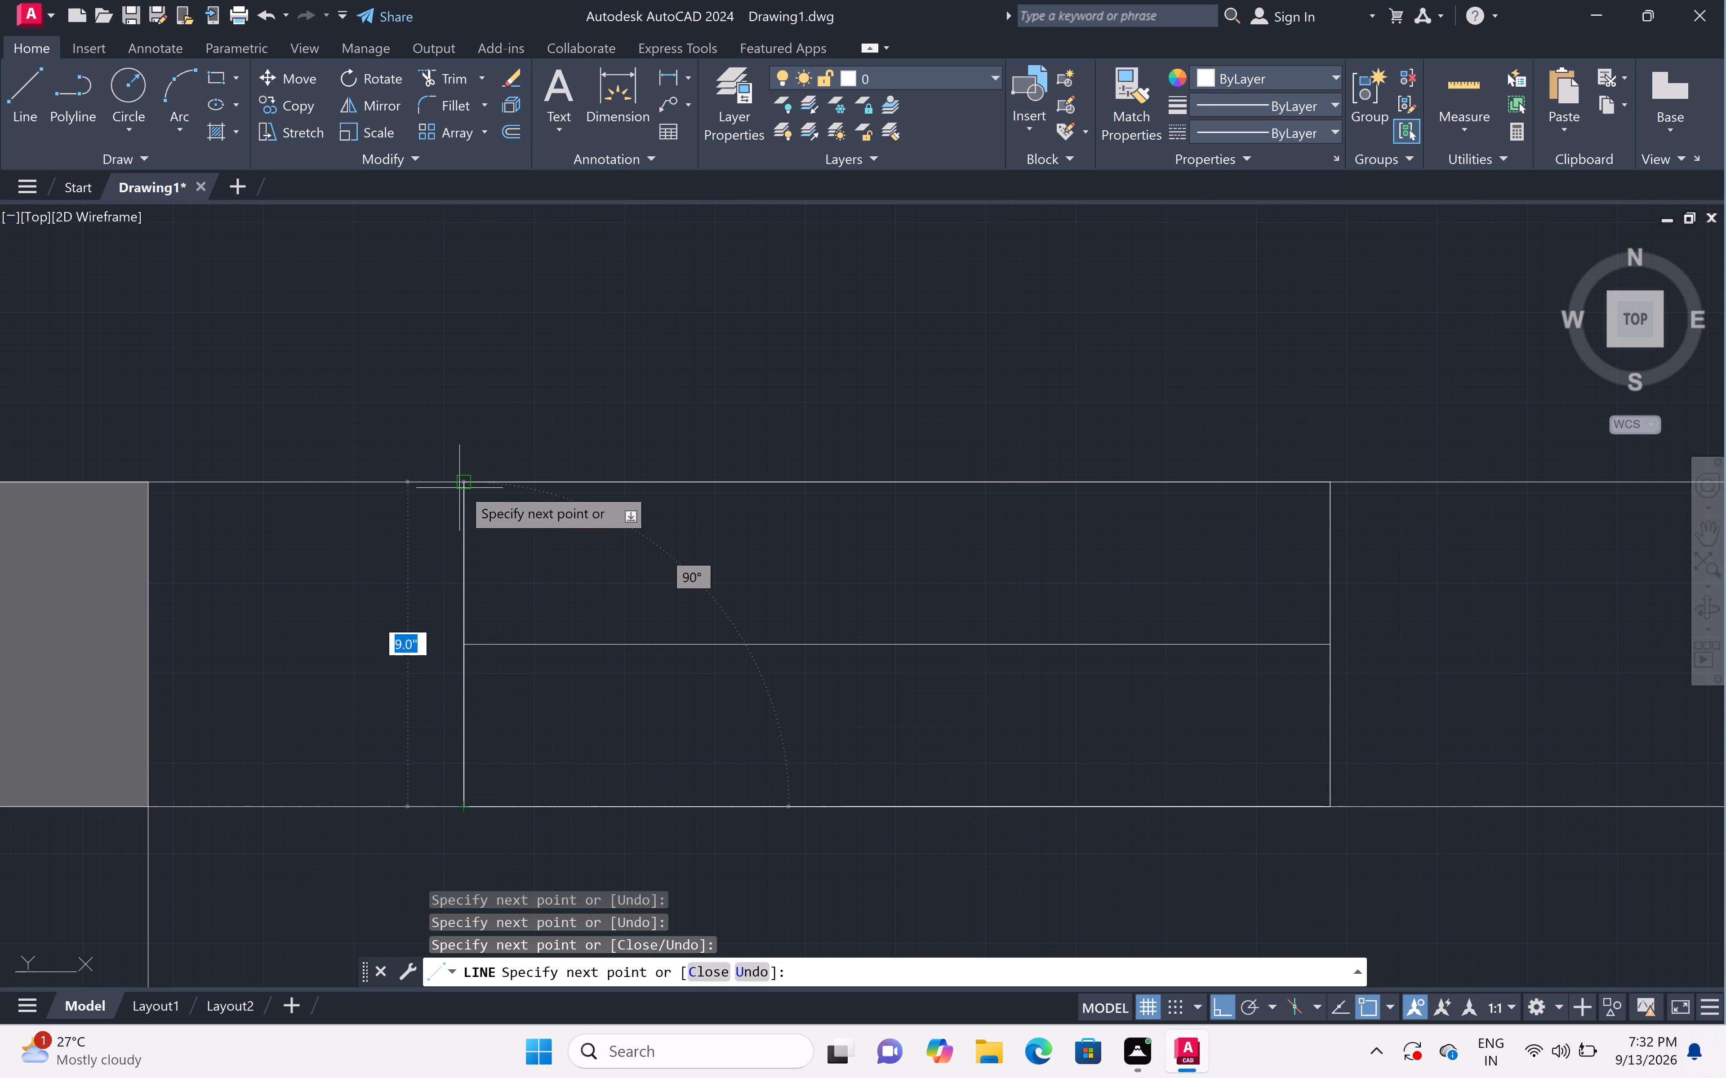
{"action": "left_click", "coordinate": [463, 485]}
{"action": "key", "text": "space"}
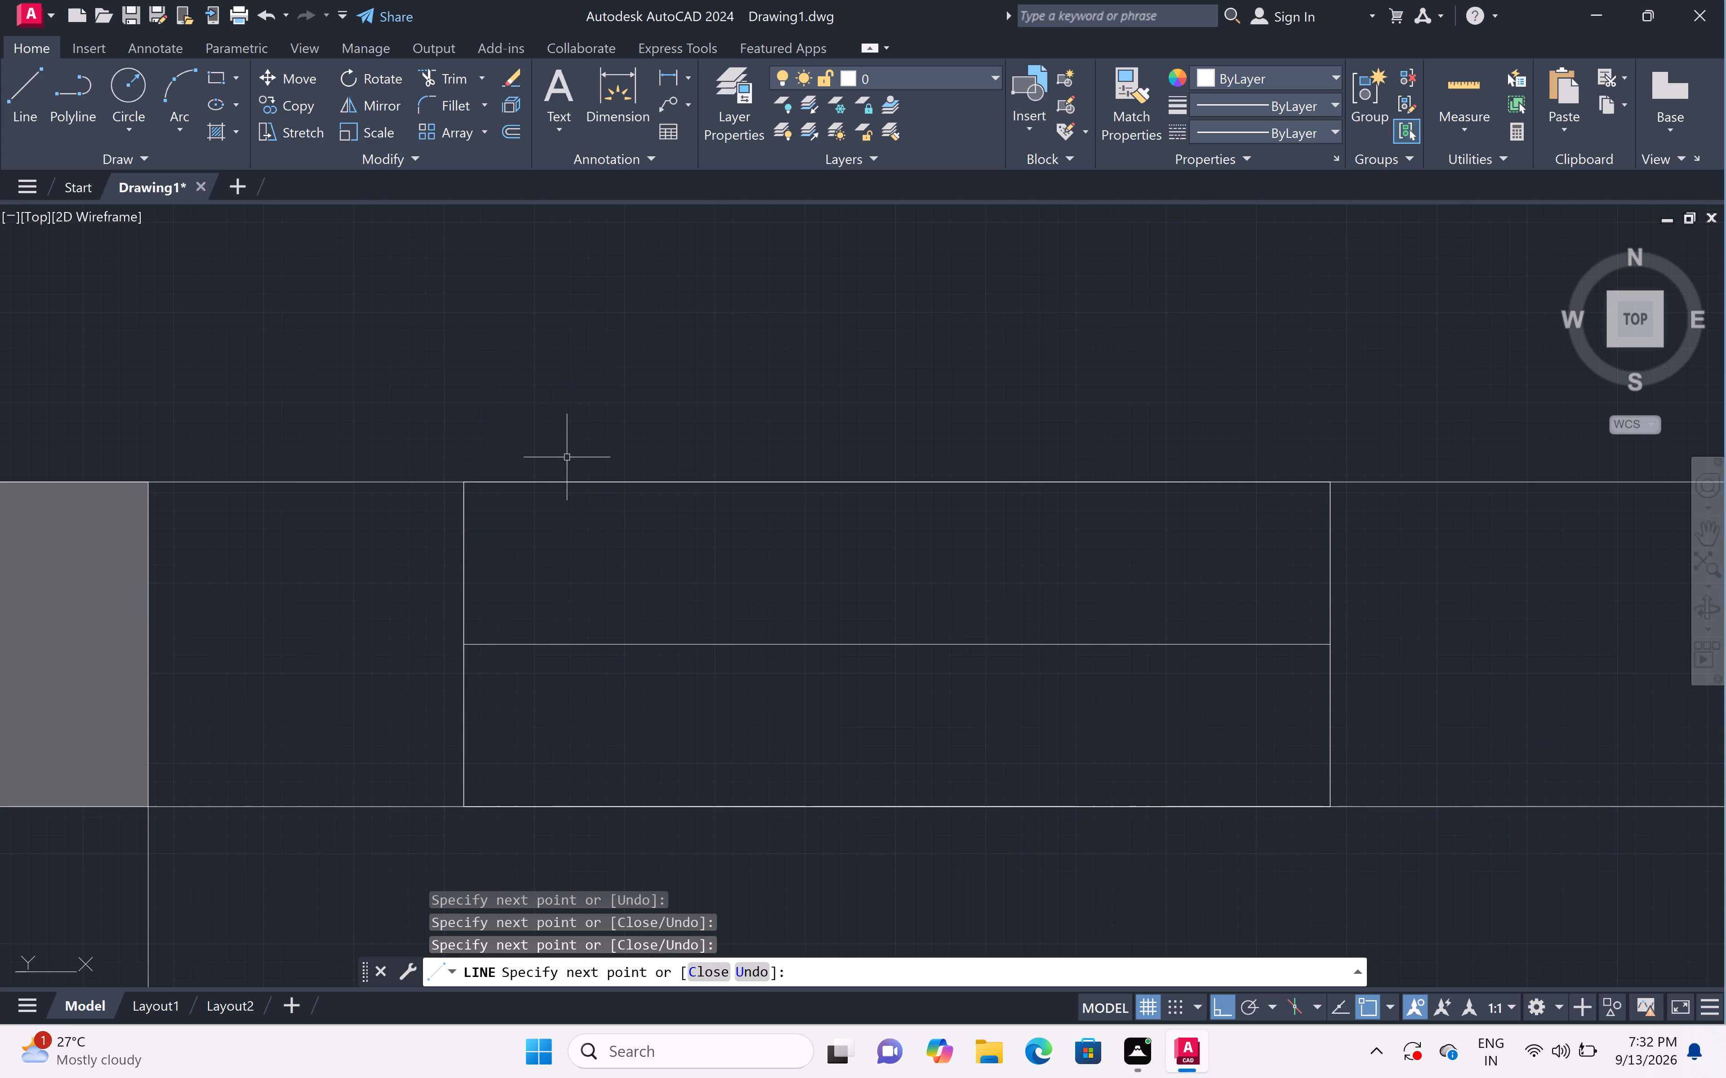
Offset the new window's north and south outline edges 2" inward to form its inner frame lines.
{"action": "scroll", "coordinate": [573, 455], "scroll_direction": "down", "scroll_amount": 2}
{"action": "scroll", "coordinate": [704, 495], "scroll_direction": "up", "scroll_amount": 2}
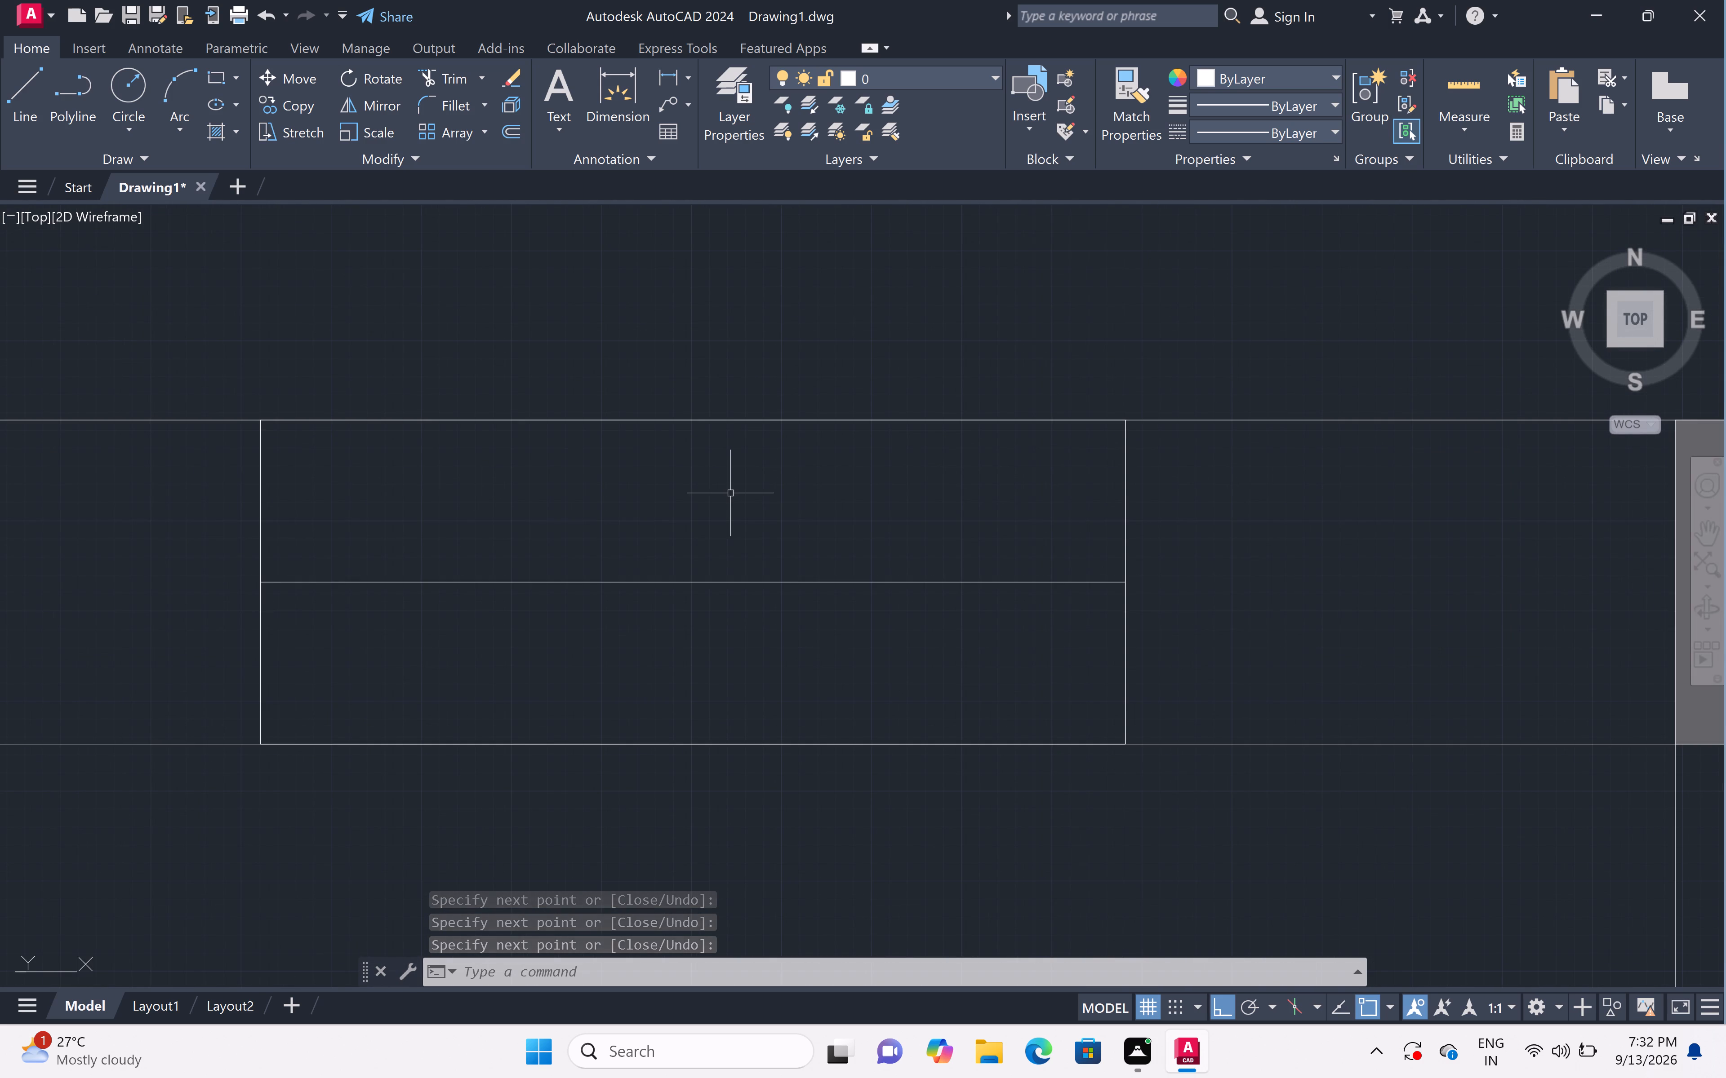
{"action": "type", "text": "off"}
{"action": "key", "text": "space"}
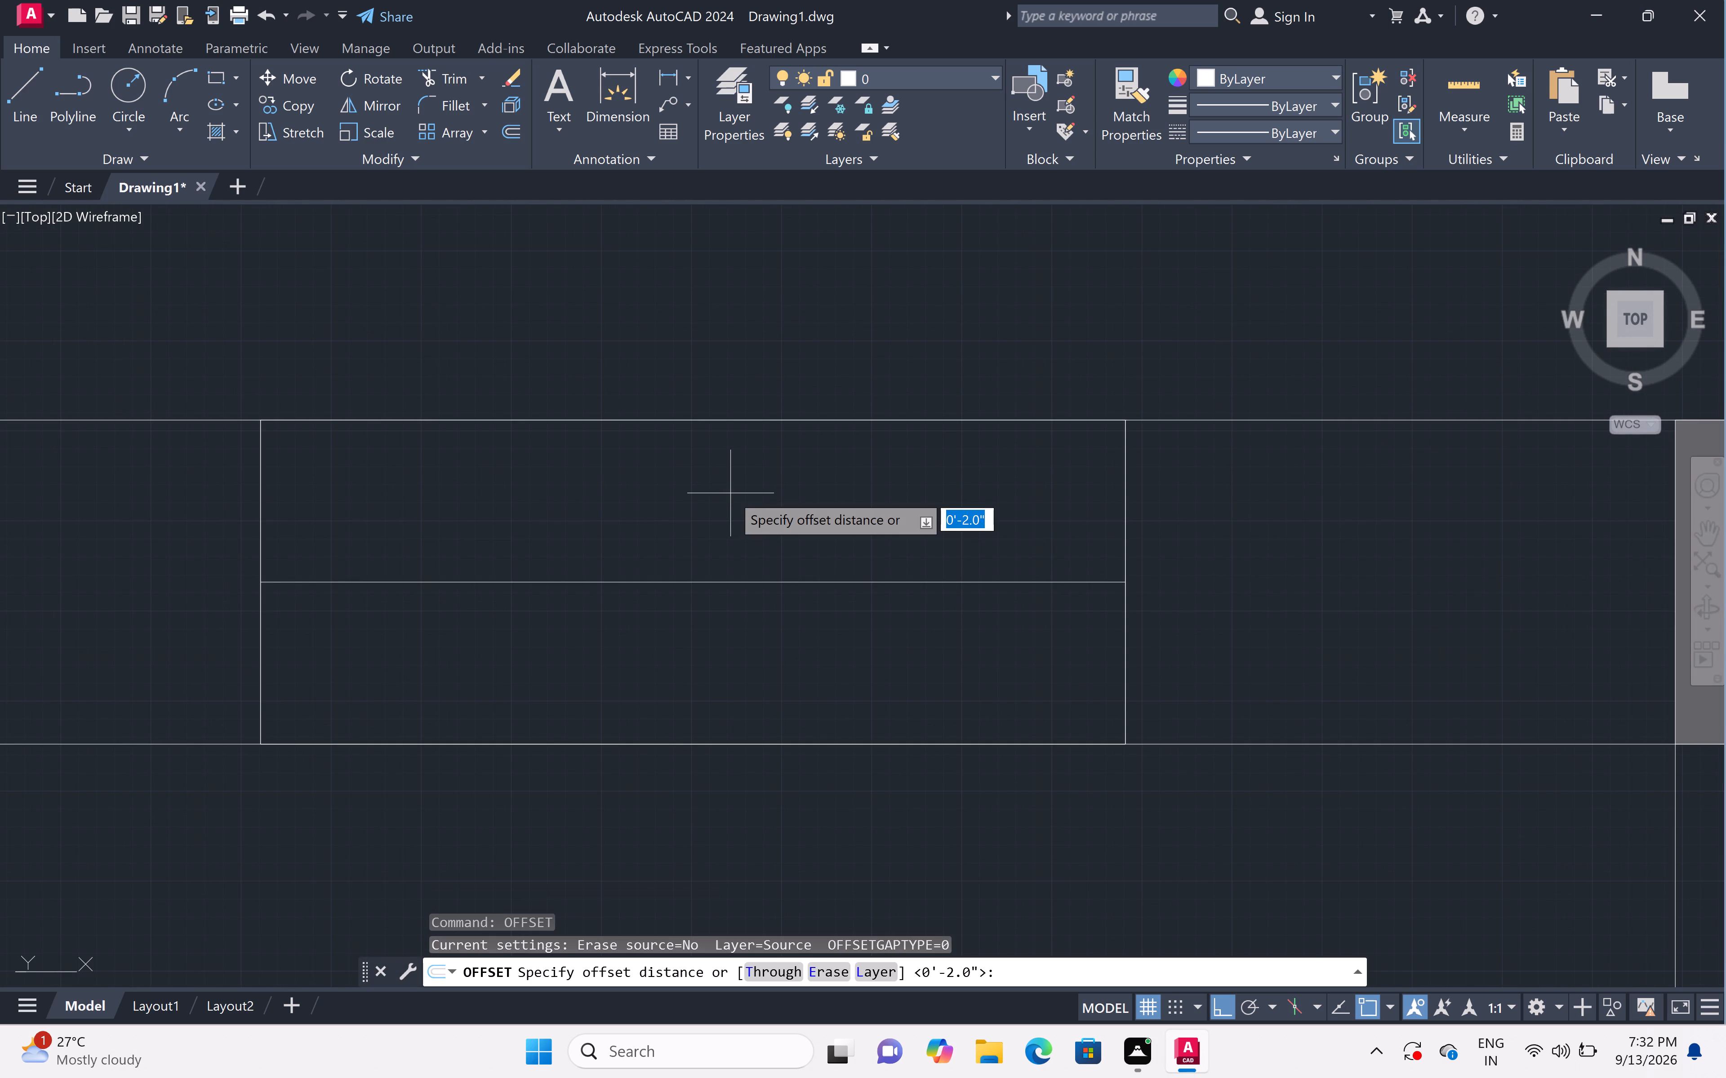
{"action": "key", "text": "space"}
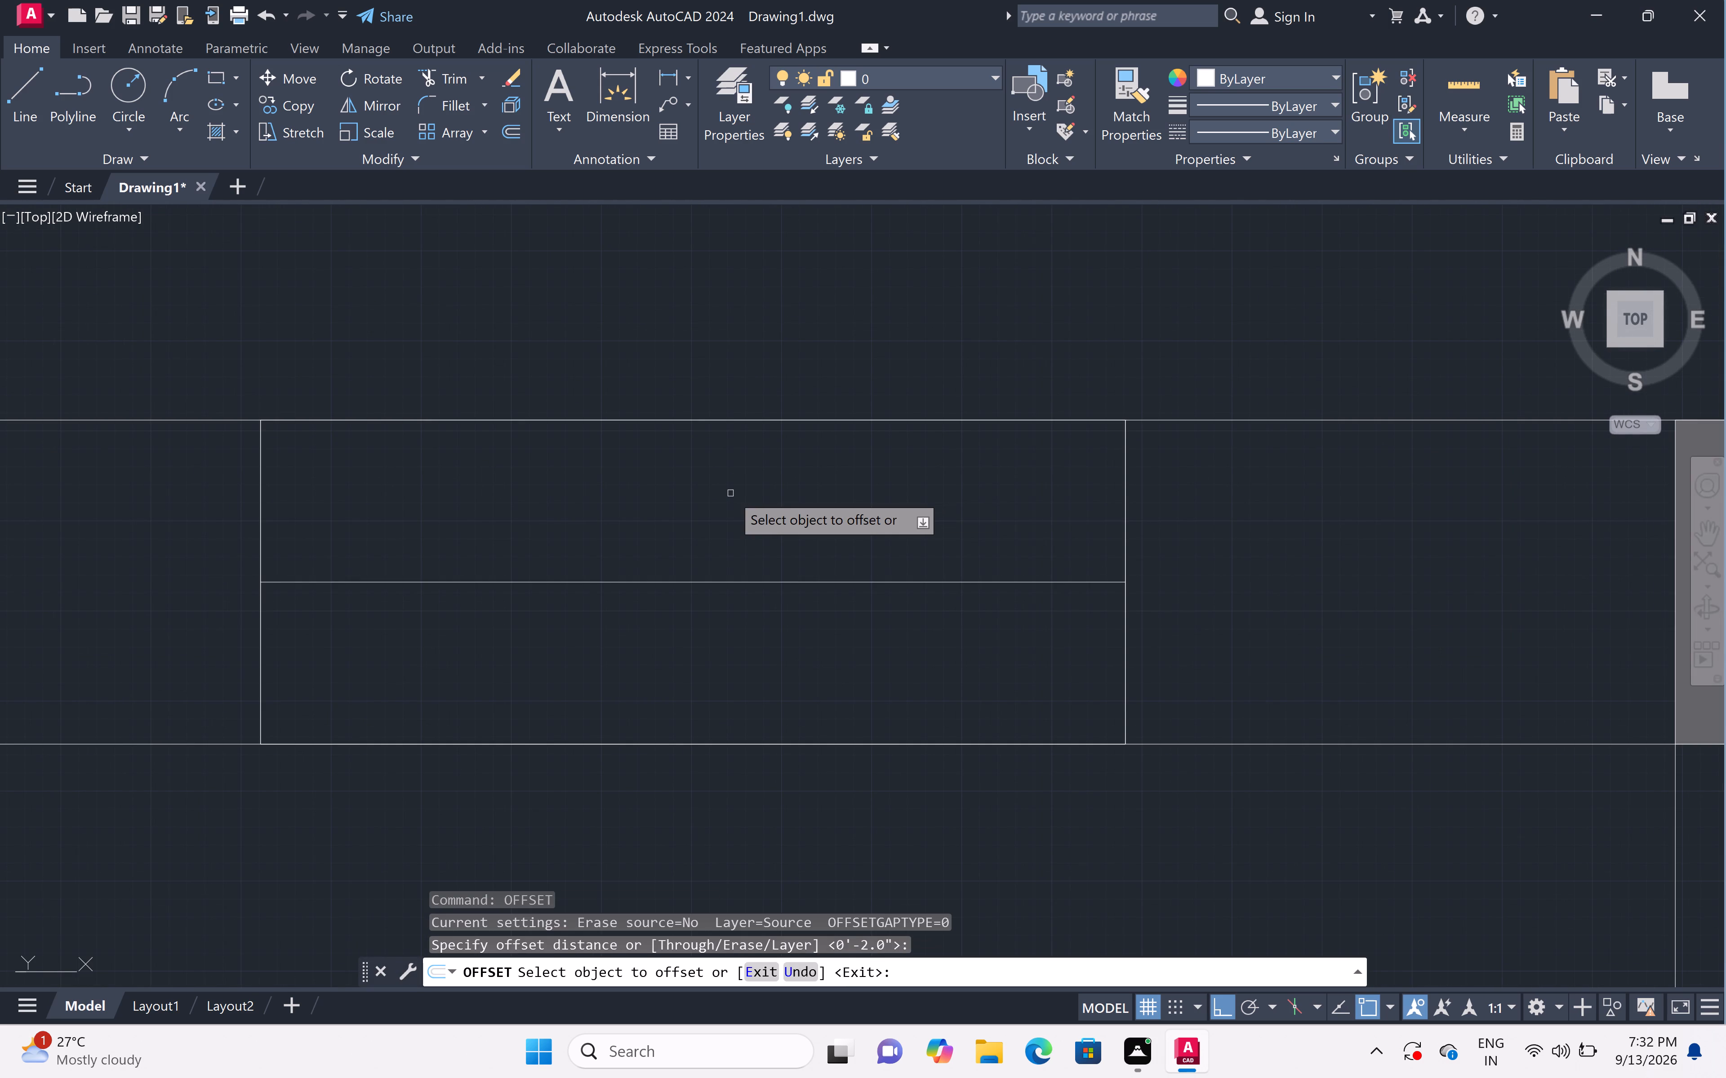
{"action": "left_click", "coordinate": [740, 417]}
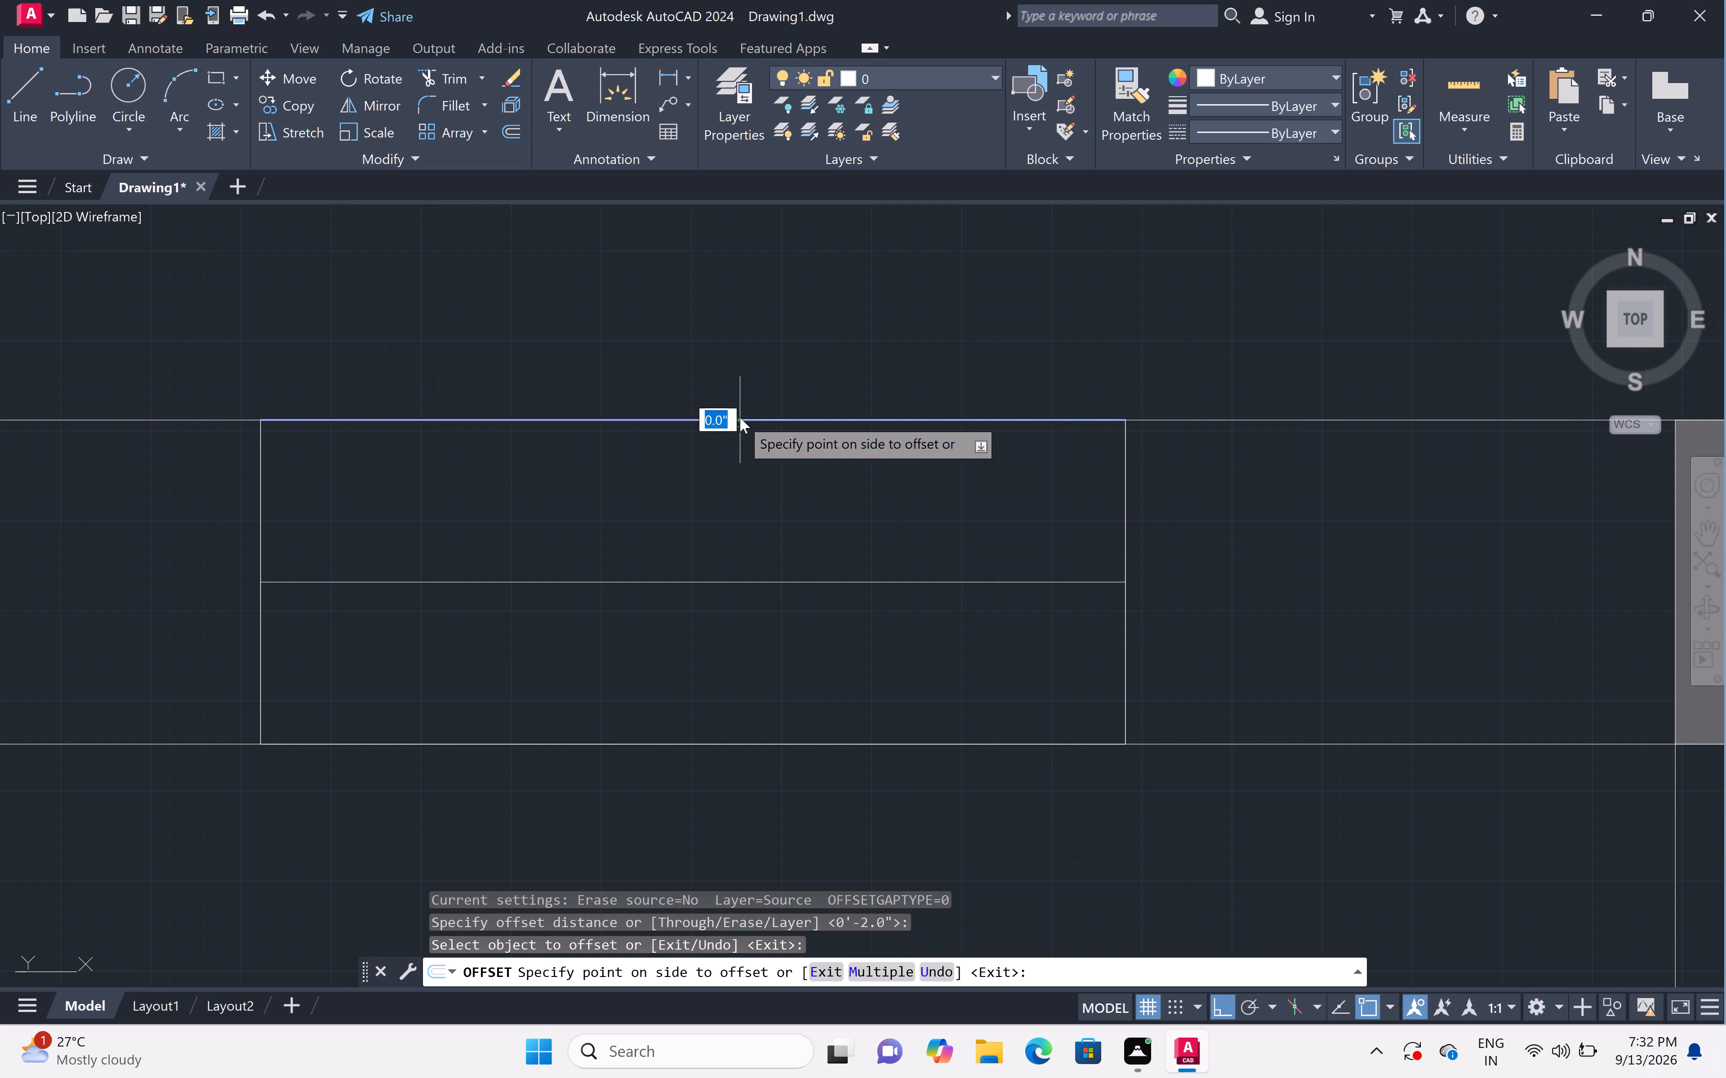
{"action": "left_click", "coordinate": [746, 581]}
{"action": "scroll", "coordinate": [750, 572], "scroll_direction": "down", "scroll_amount": 1}
{"action": "scroll", "coordinate": [734, 685], "scroll_direction": "up", "scroll_amount": 1}
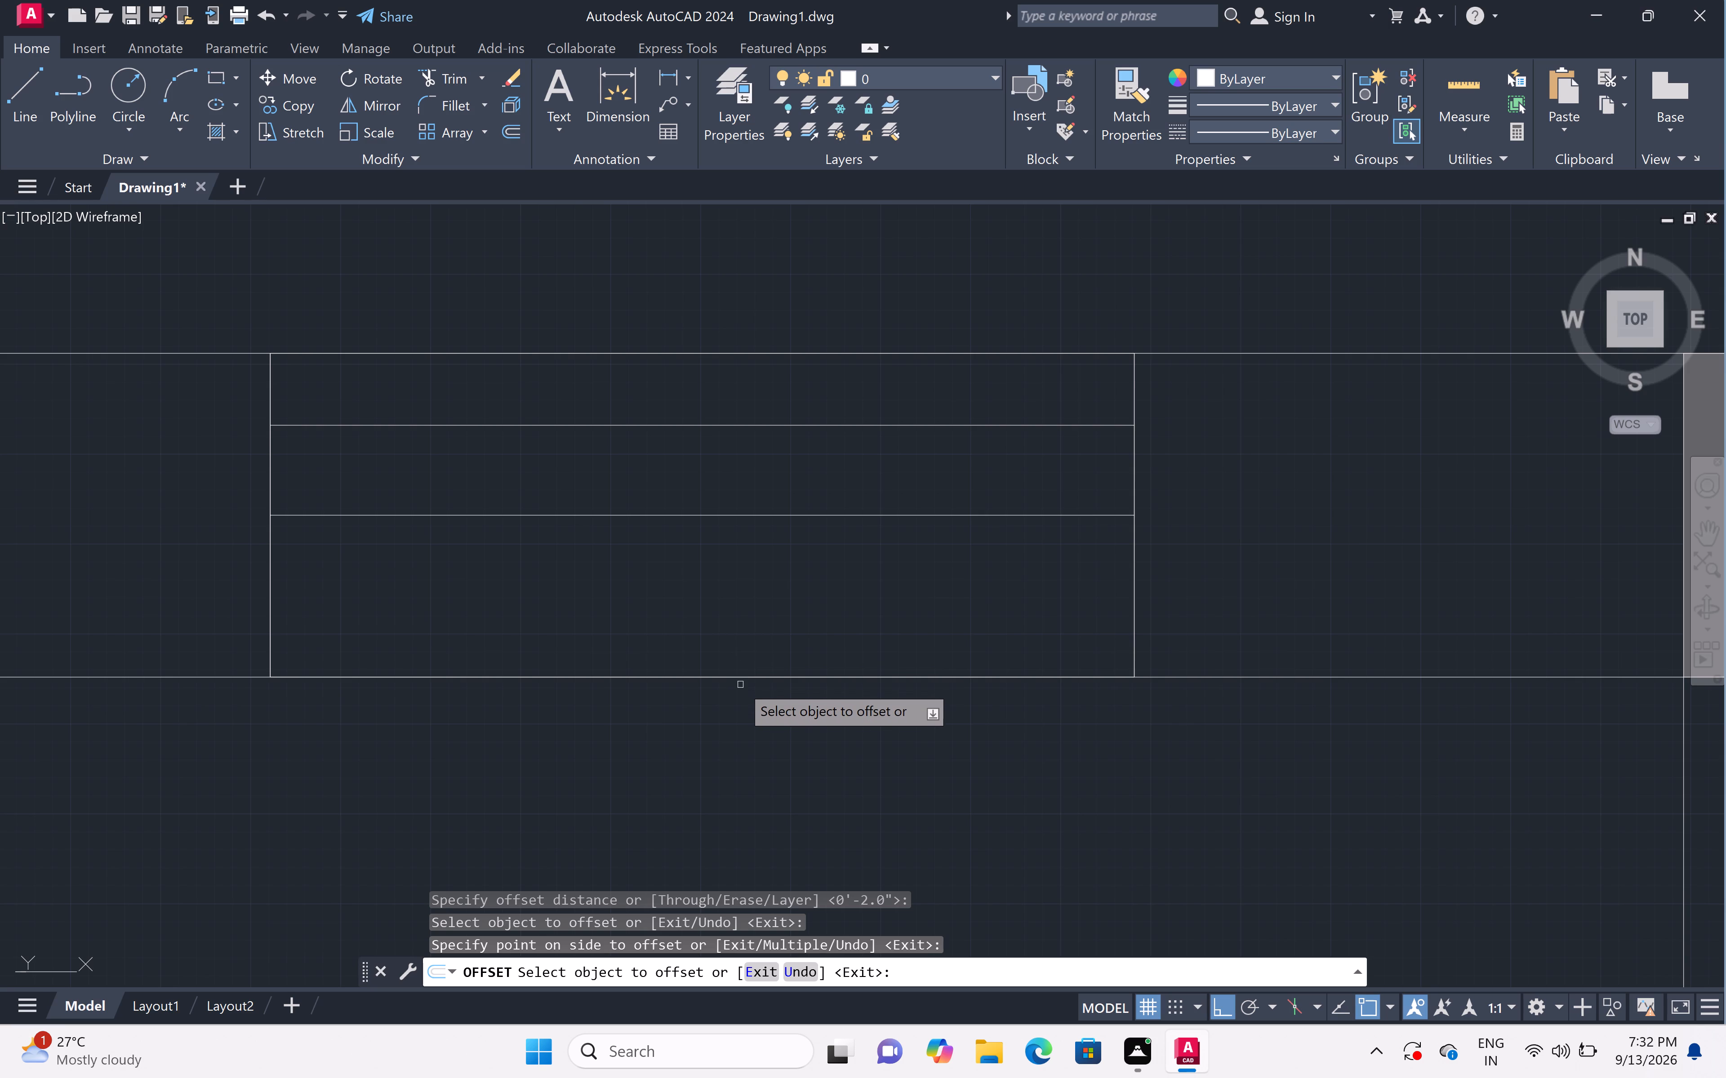
{"action": "double_click", "coordinate": [740, 677]}
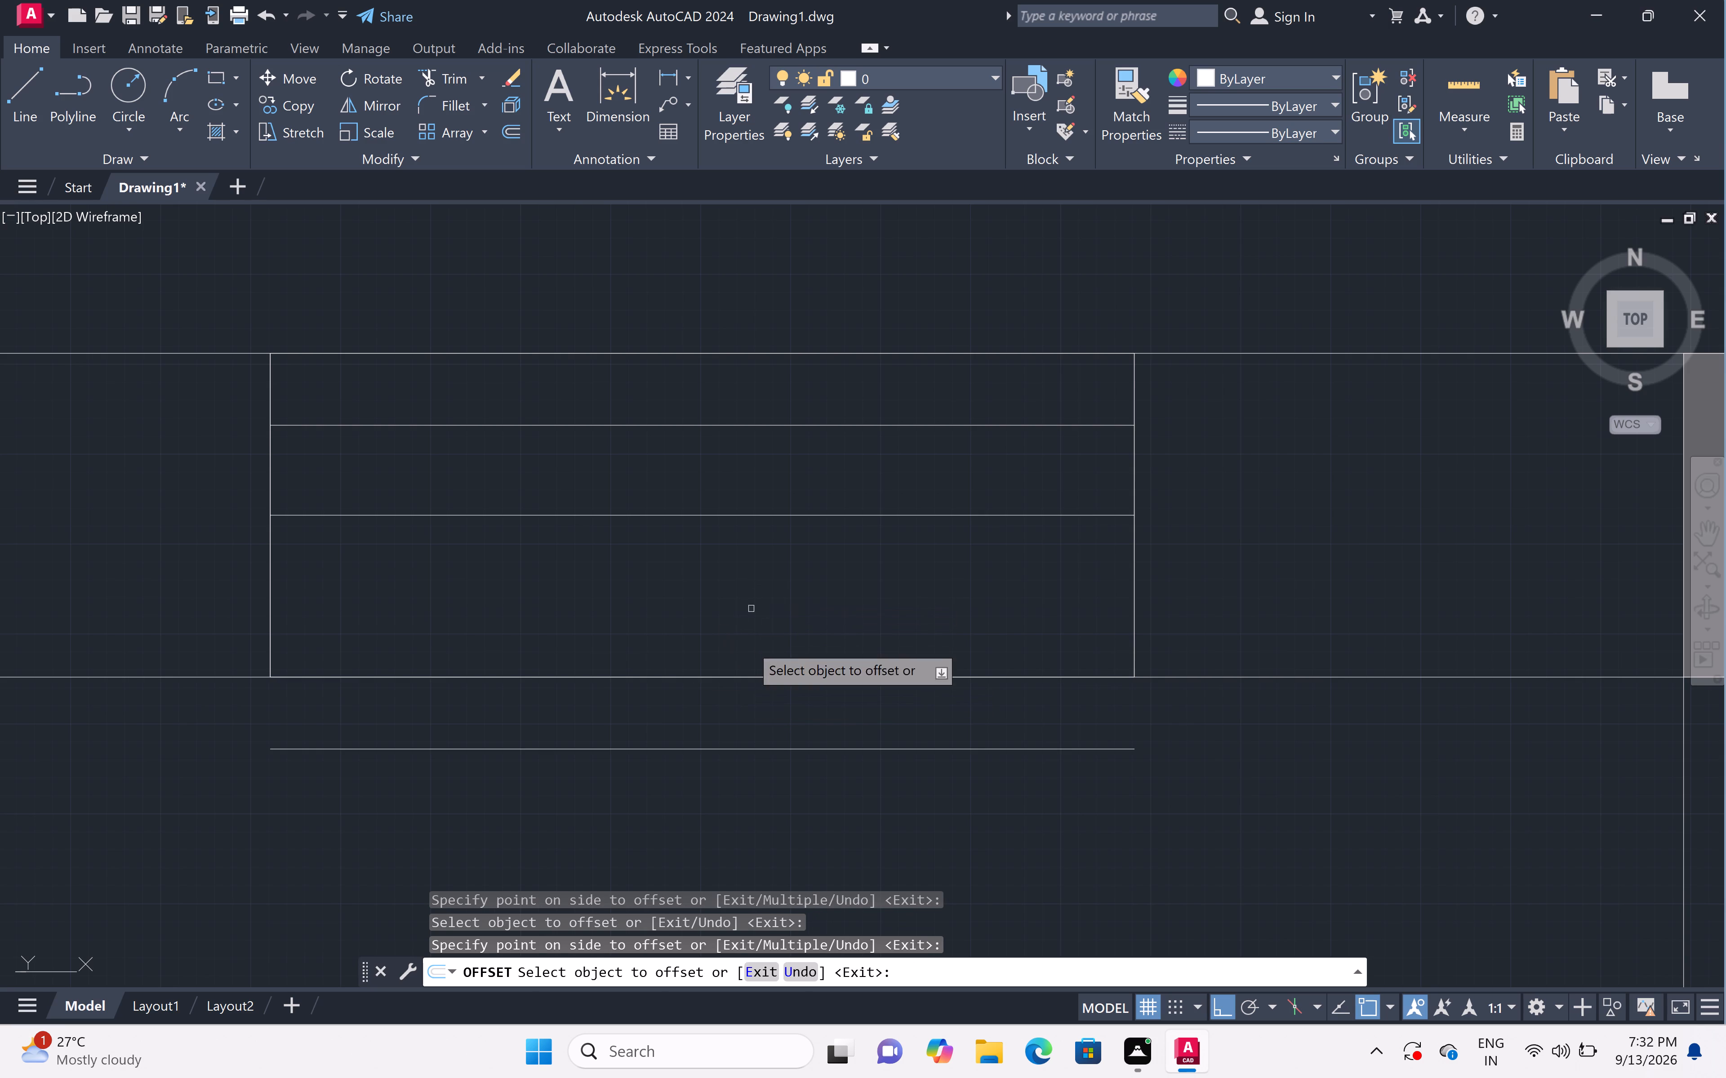
{"action": "left_click", "coordinate": [762, 674]}
{"action": "left_click", "coordinate": [779, 567]}
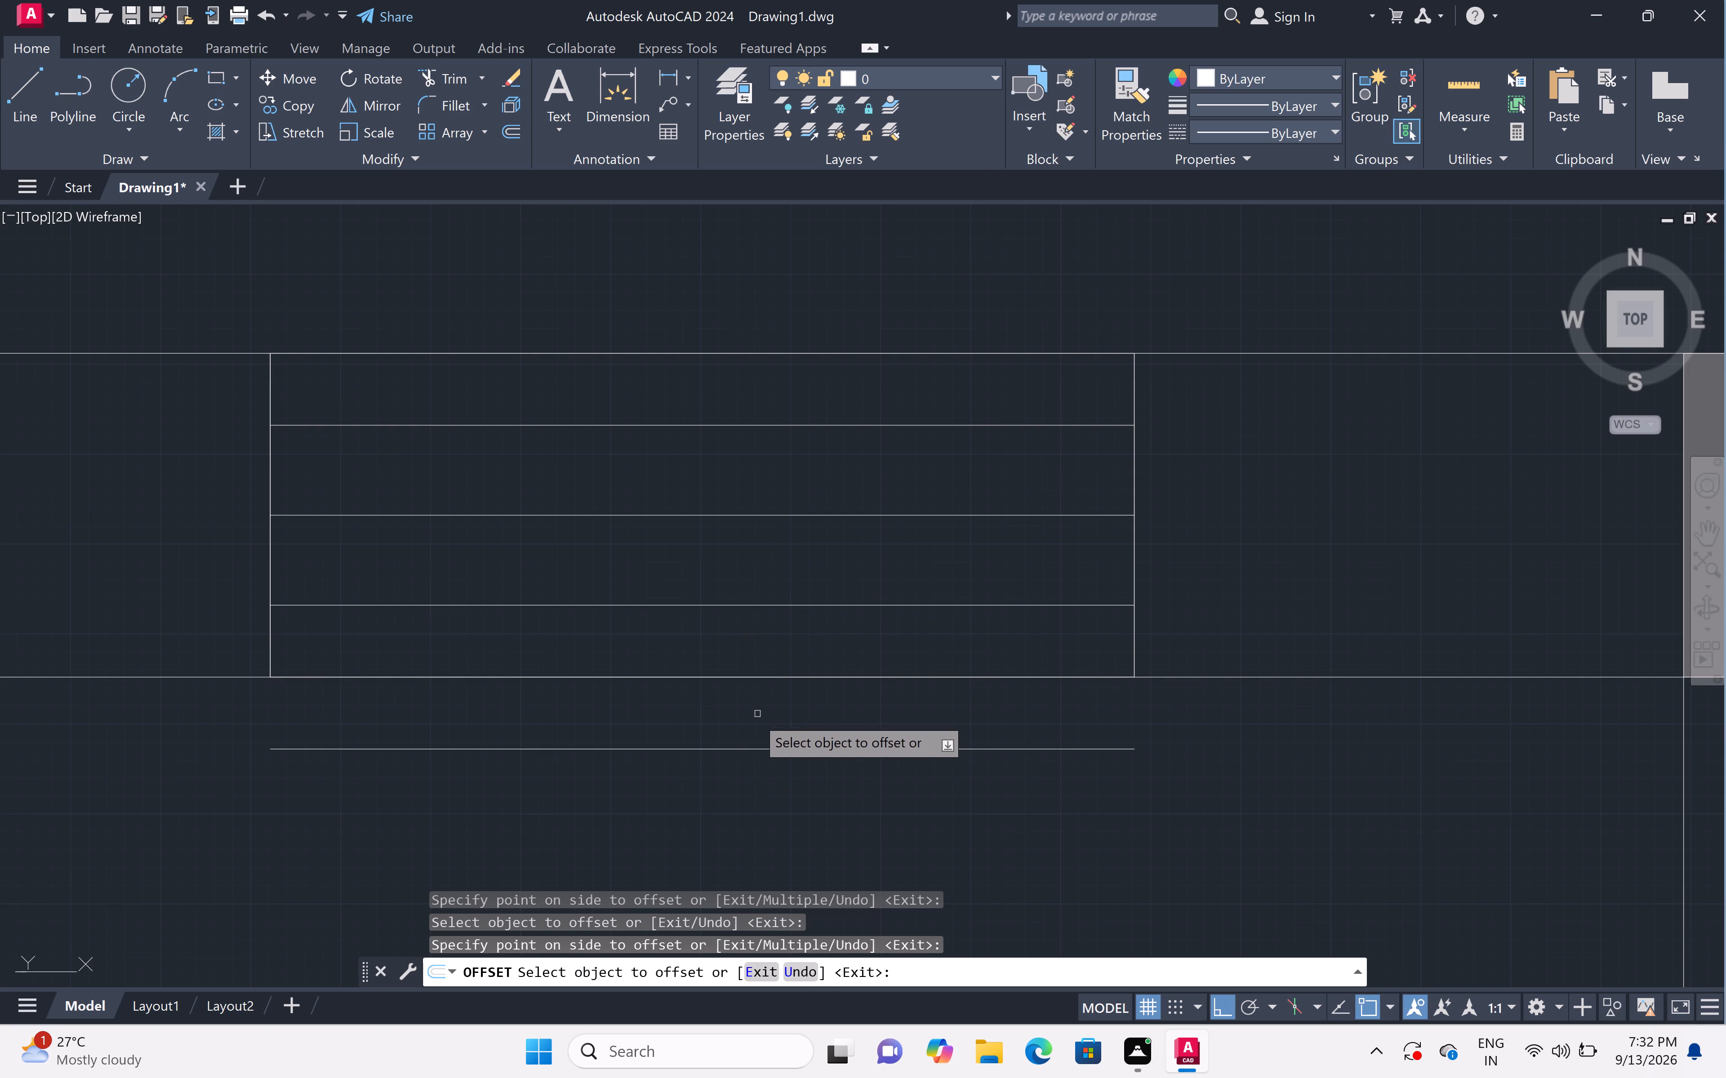
{"action": "key", "text": "Escape"}
Delete the stray offset line lying just south of the new window, outside the wall.
{"action": "left_click", "coordinate": [744, 732]}
{"action": "left_click", "coordinate": [690, 771]}
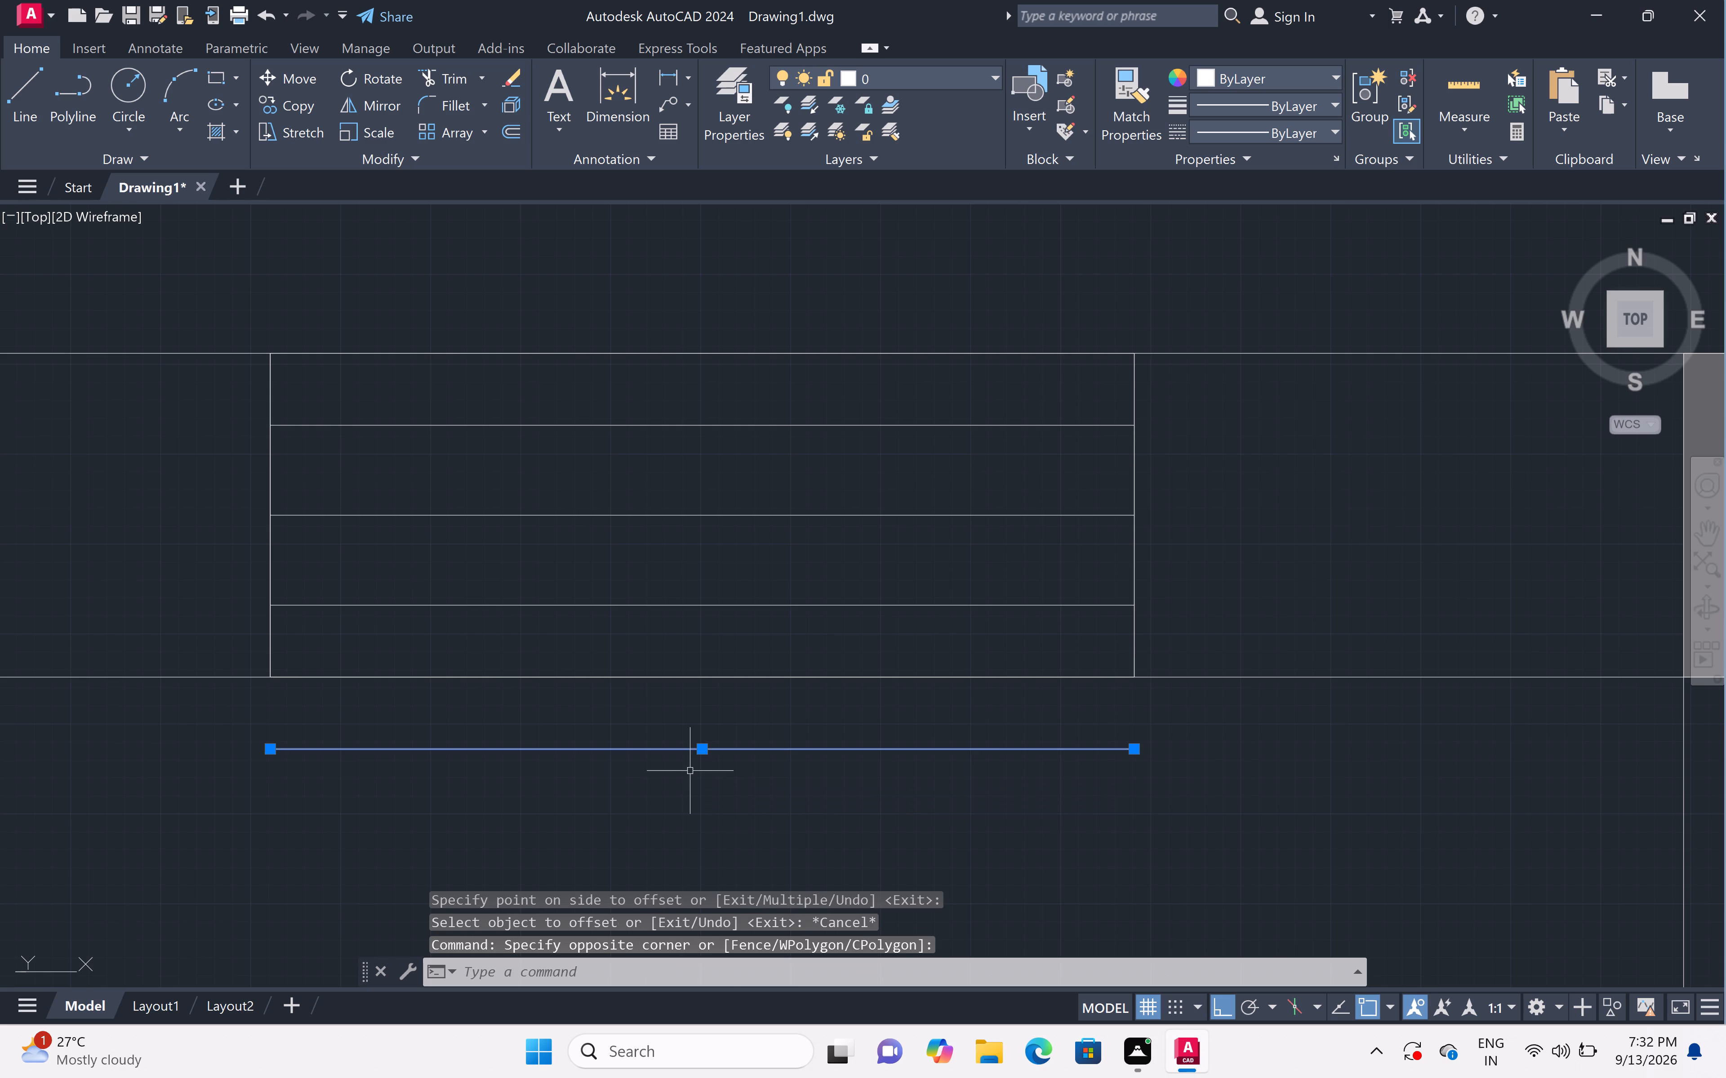
{"action": "key", "text": "Delete"}
{"action": "scroll", "coordinate": [947, 822], "scroll_direction": "down", "scroll_amount": 2}
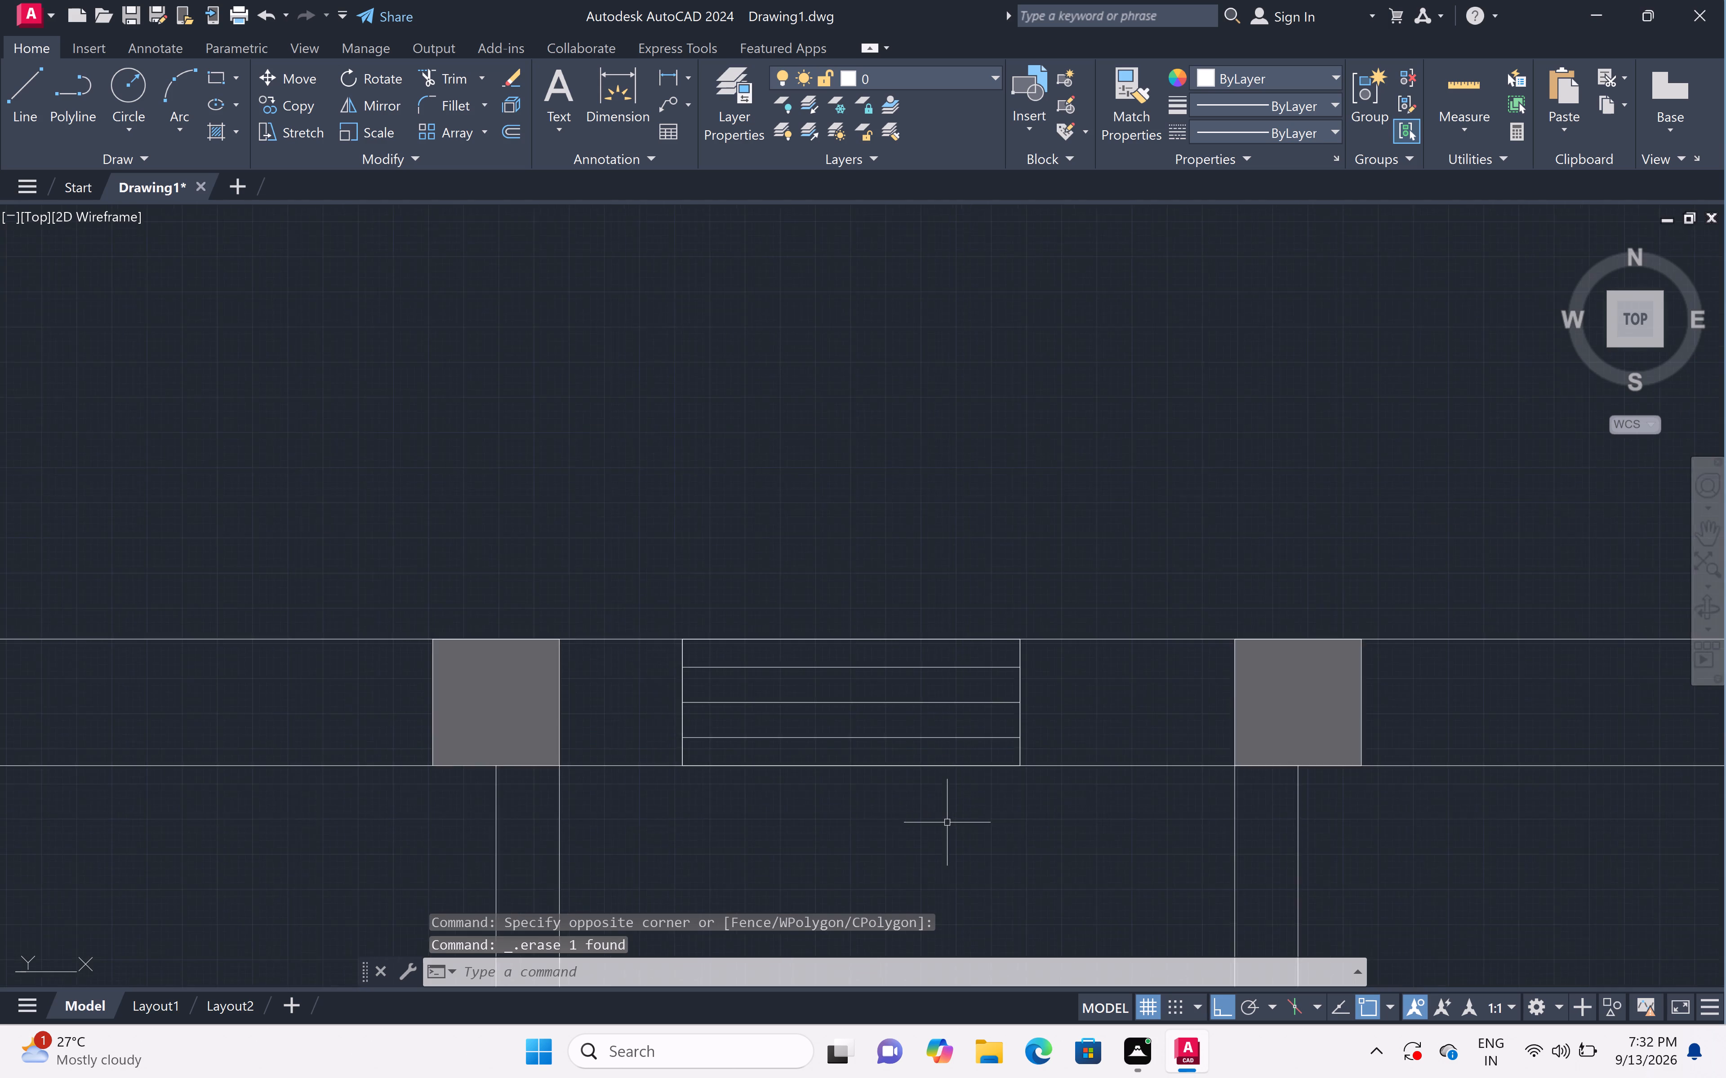
Draw a 2' wide window outline across the north wall, between the third column from the west and the next partition east.
{"action": "scroll", "coordinate": [947, 822], "scroll_direction": "down", "scroll_amount": 3}
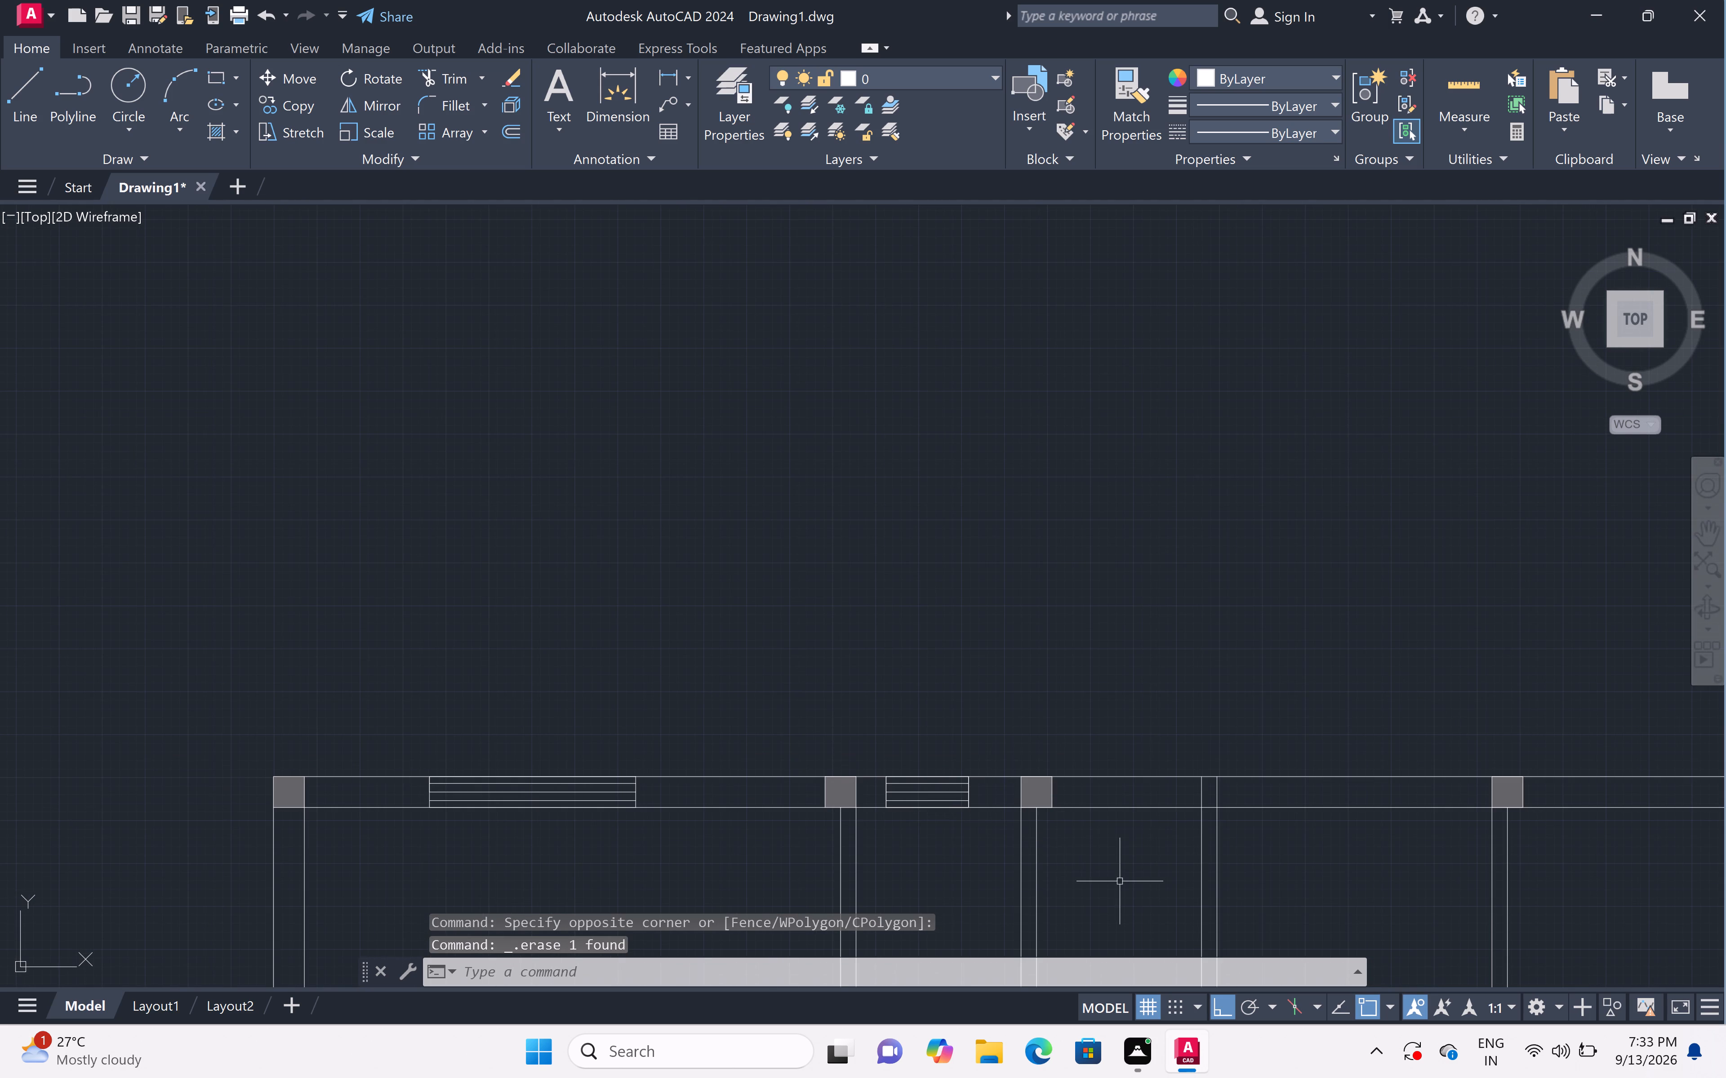
{"action": "middle_click_drag", "start_coordinate": [1120, 881], "coordinate": [993, 716]}
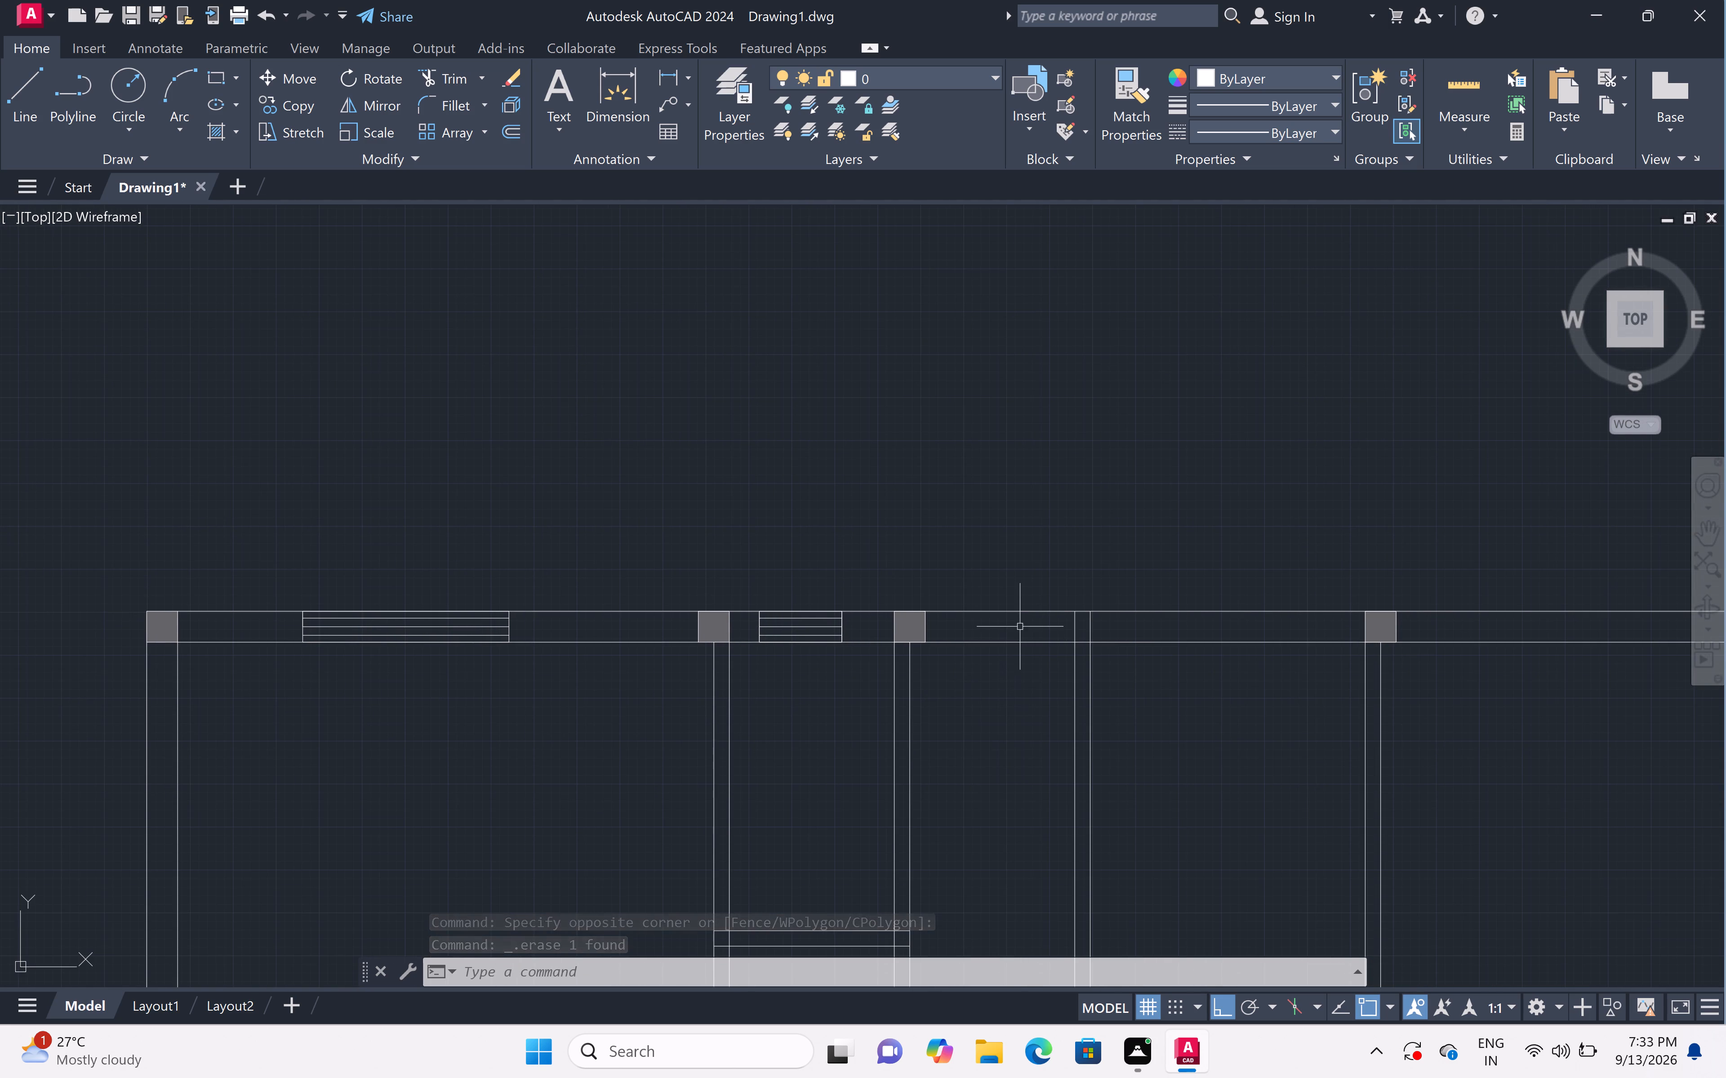
{"action": "scroll", "coordinate": [1019, 610], "scroll_direction": "up", "scroll_amount": 3}
{"action": "scroll", "coordinate": [1029, 619], "scroll_direction": "down", "scroll_amount": 1}
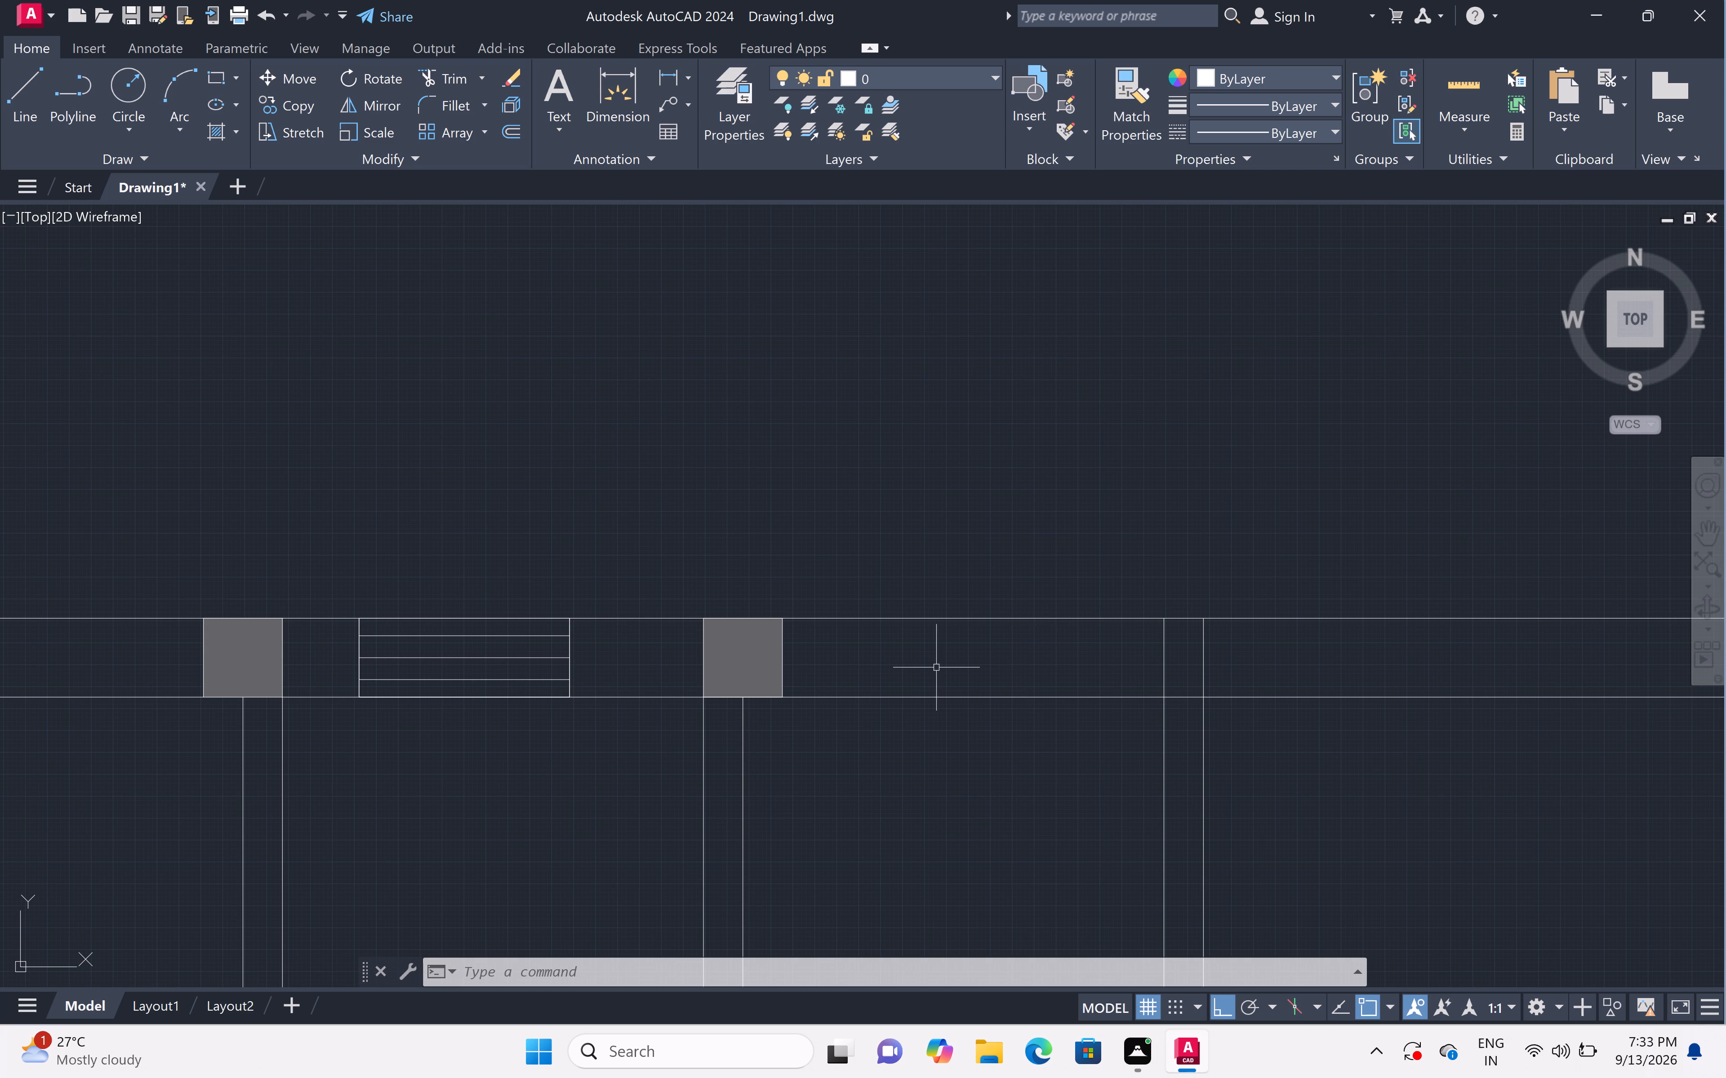
{"action": "type", "text": "l"}
{"action": "key", "text": "space"}
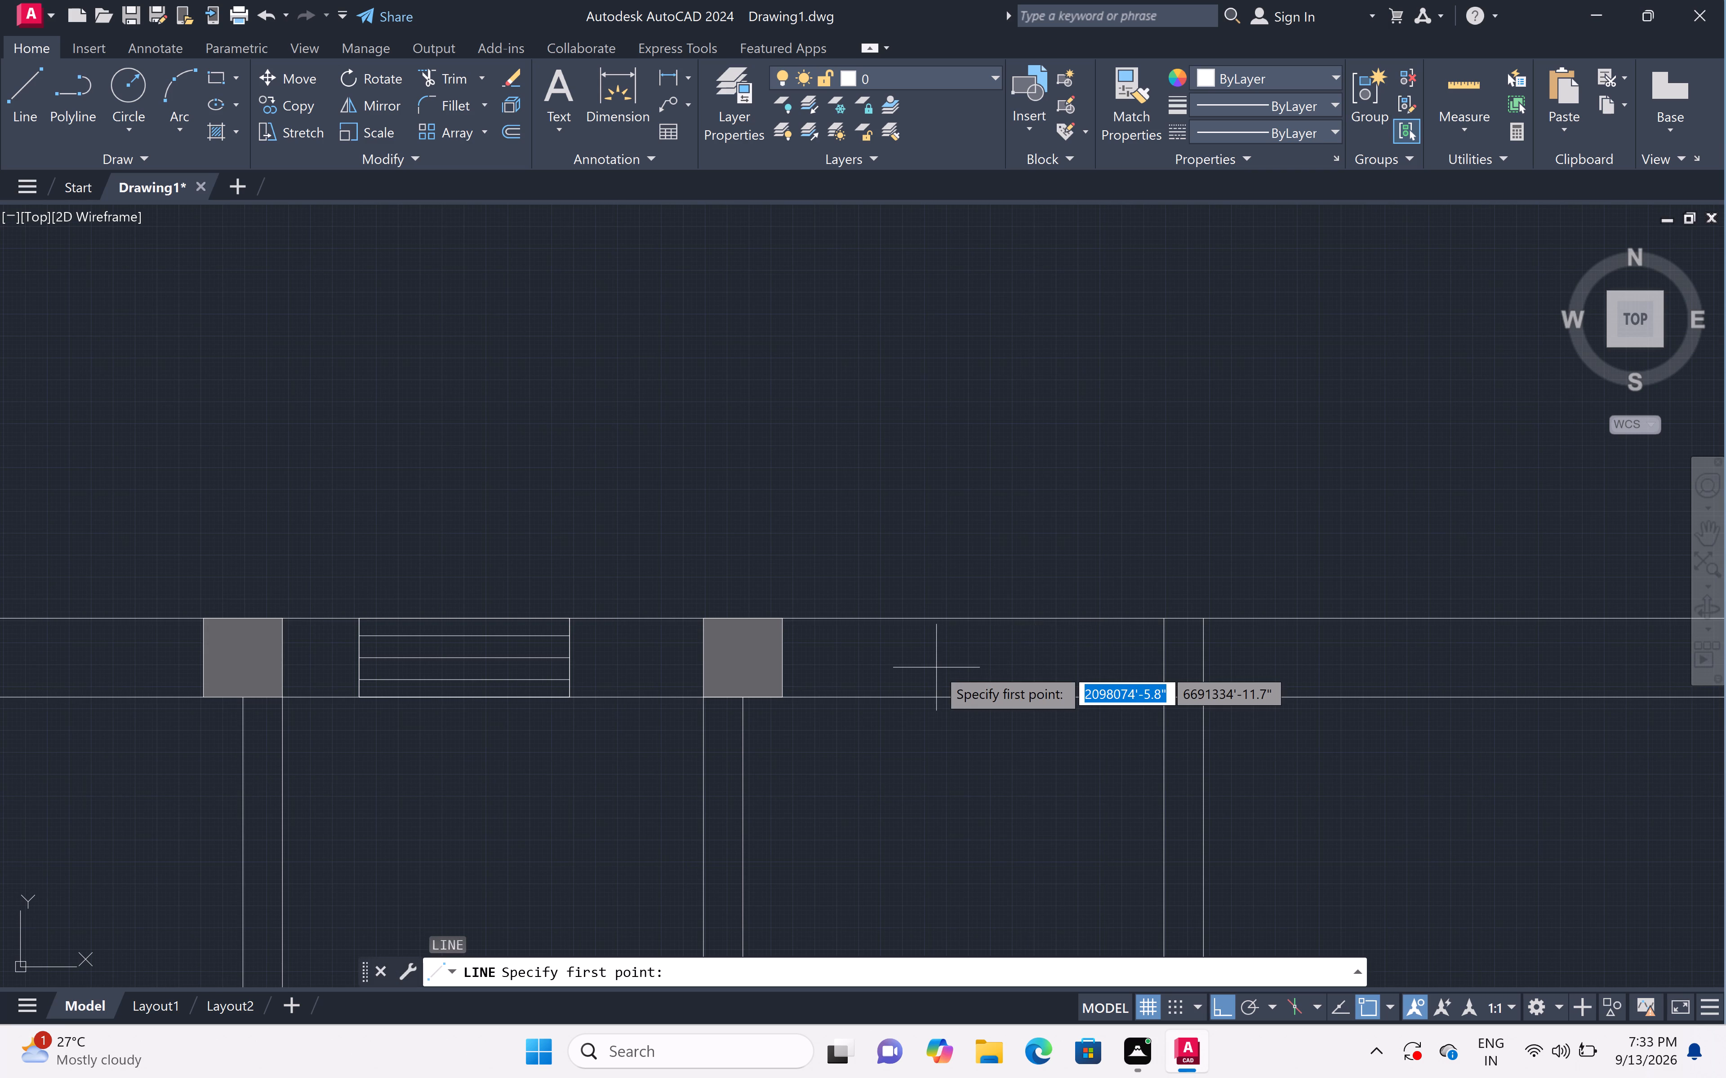
{"action": "double_click", "coordinate": [860, 620]}
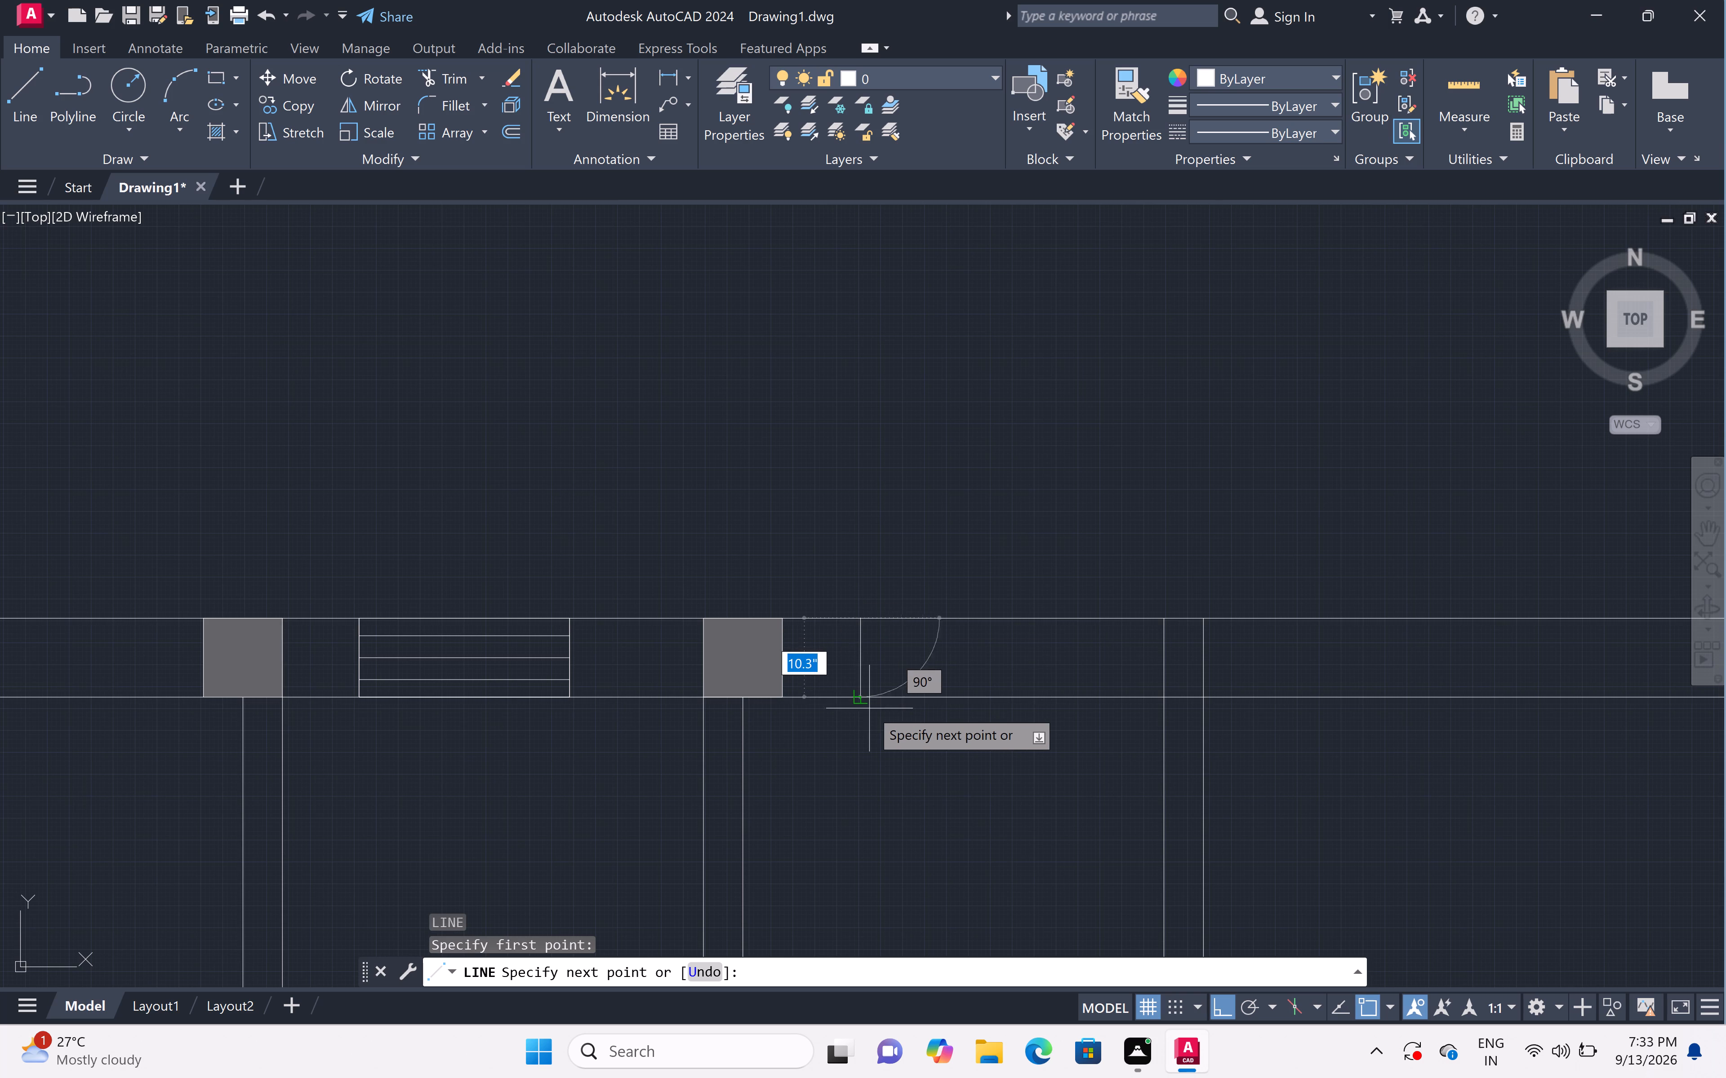
{"action": "double_click", "coordinate": [864, 701]}
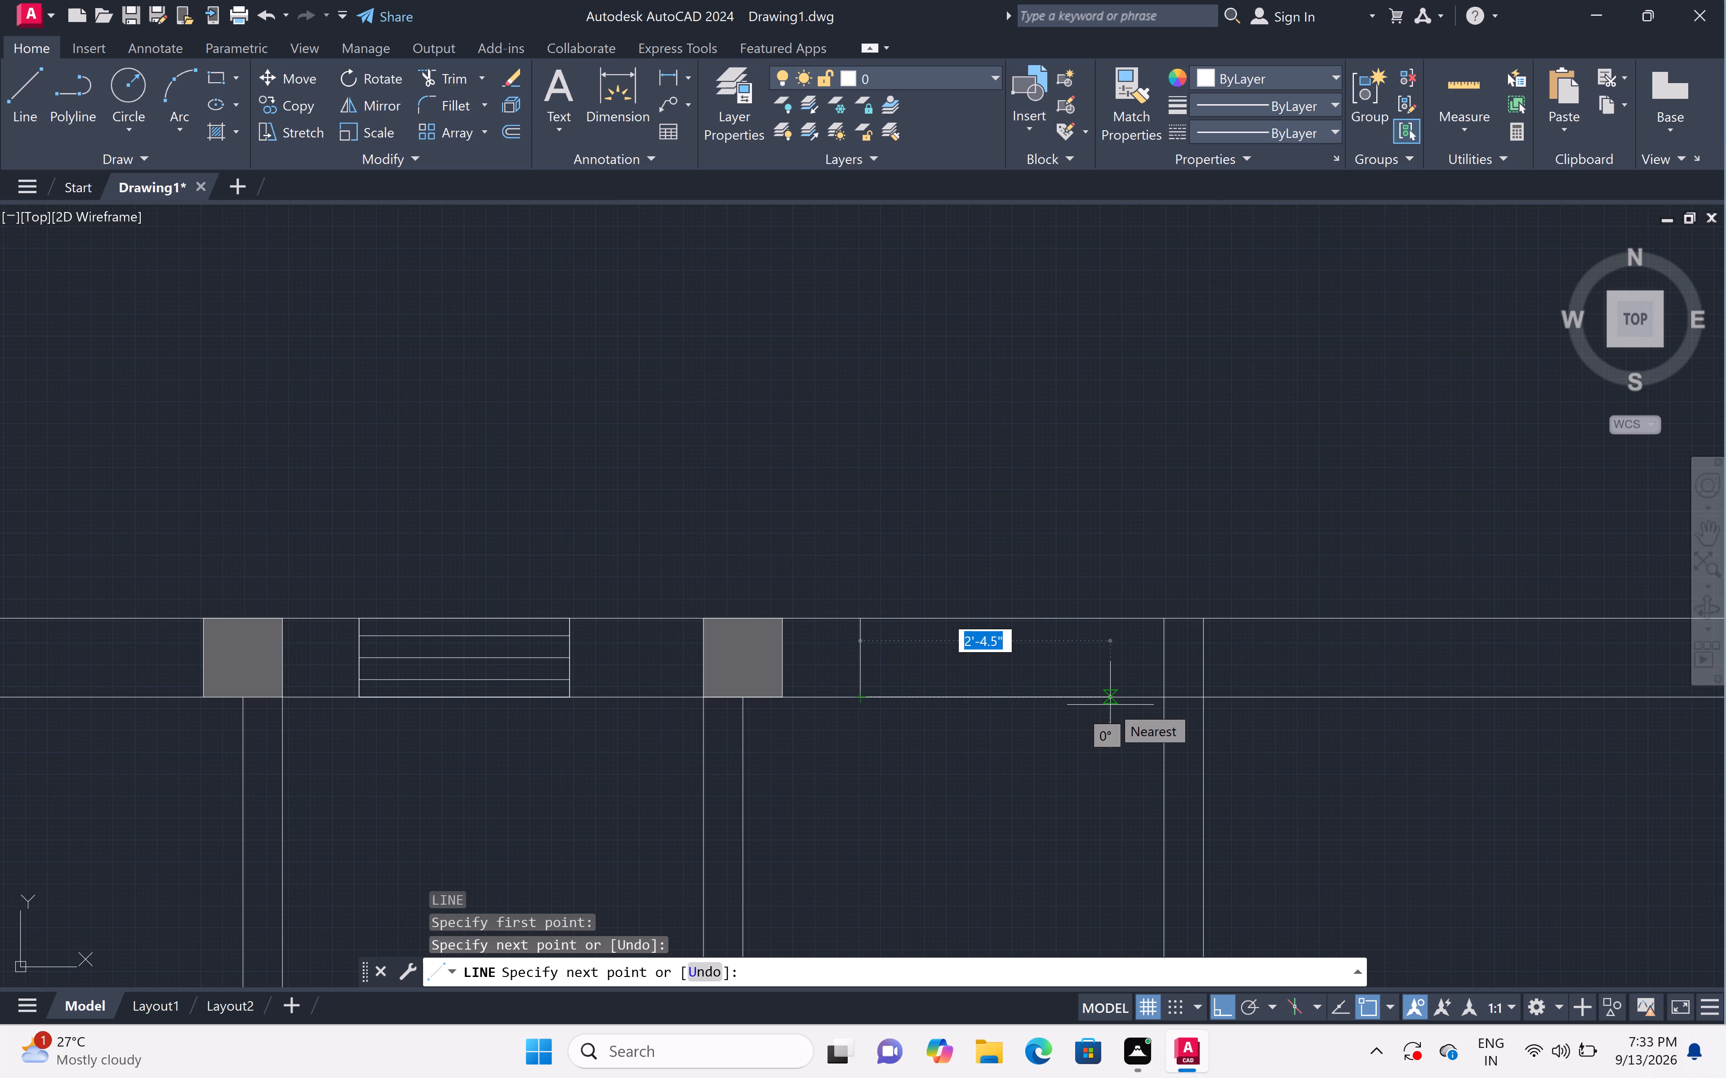
{"action": "key", "text": "2"}
{"action": "type", "text": "'"}
{"action": "key", "text": "space"}
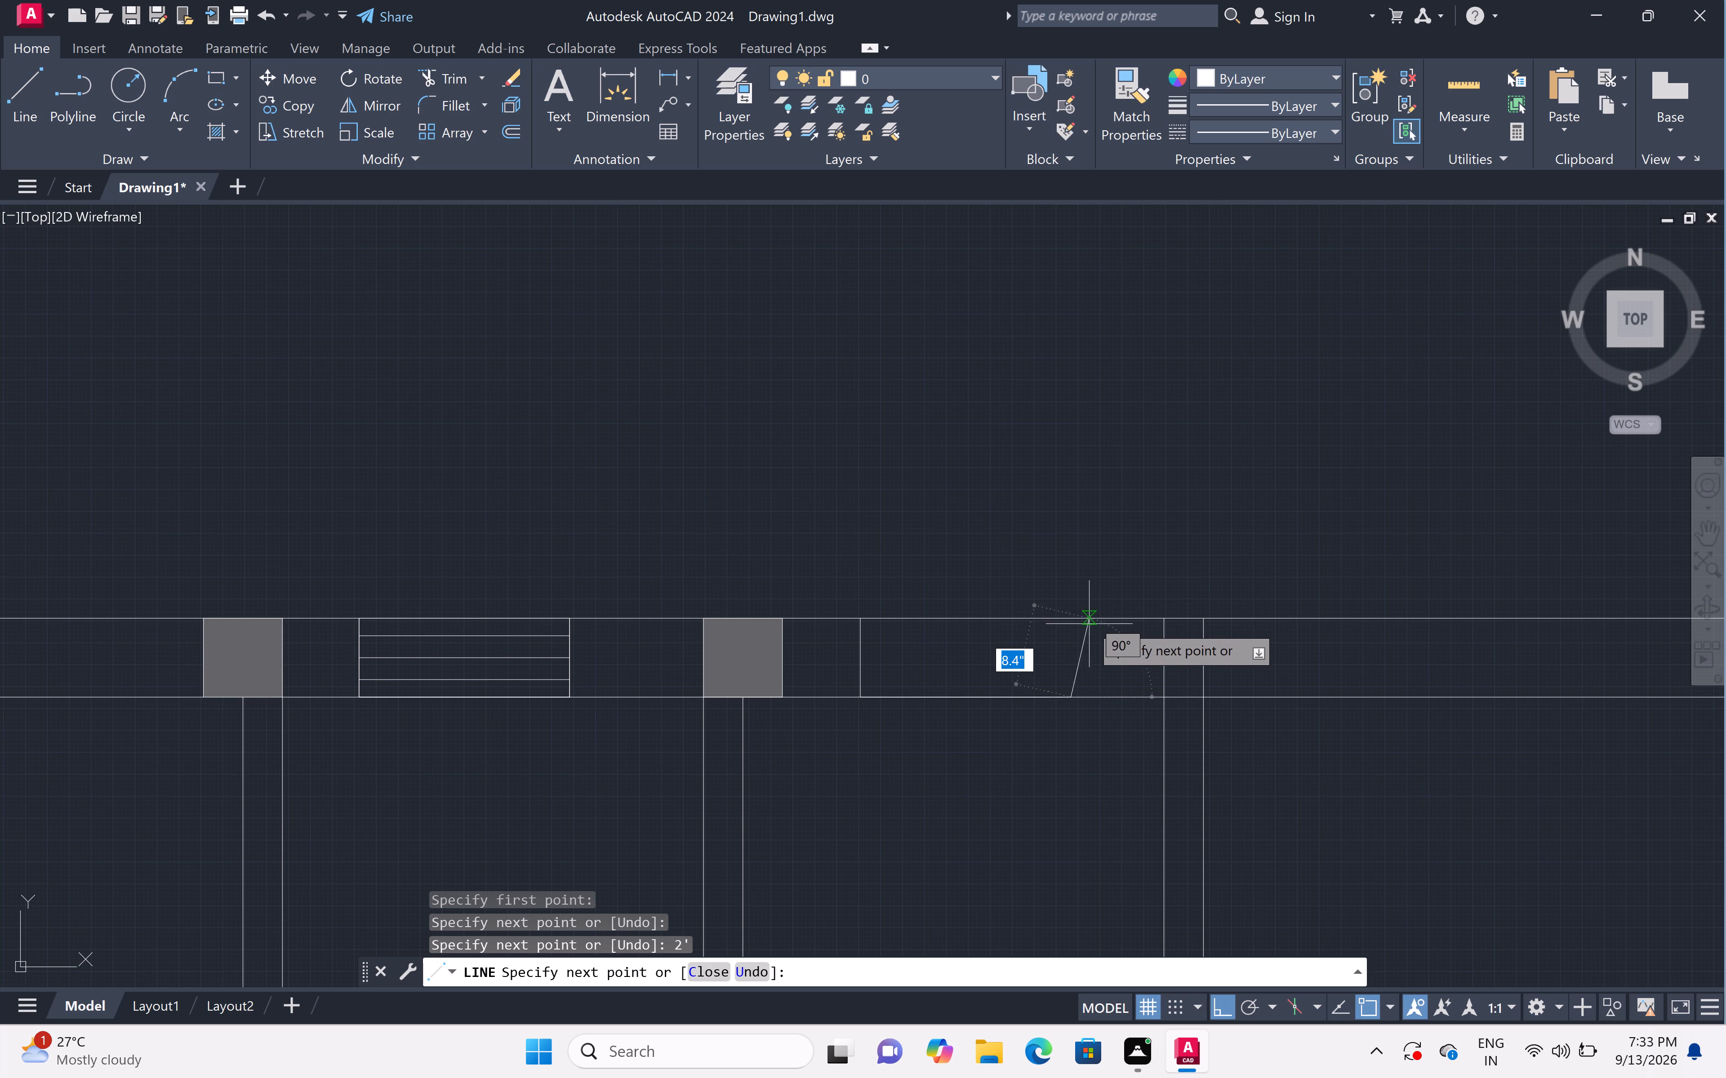
{"action": "left_click", "coordinate": [1076, 623]}
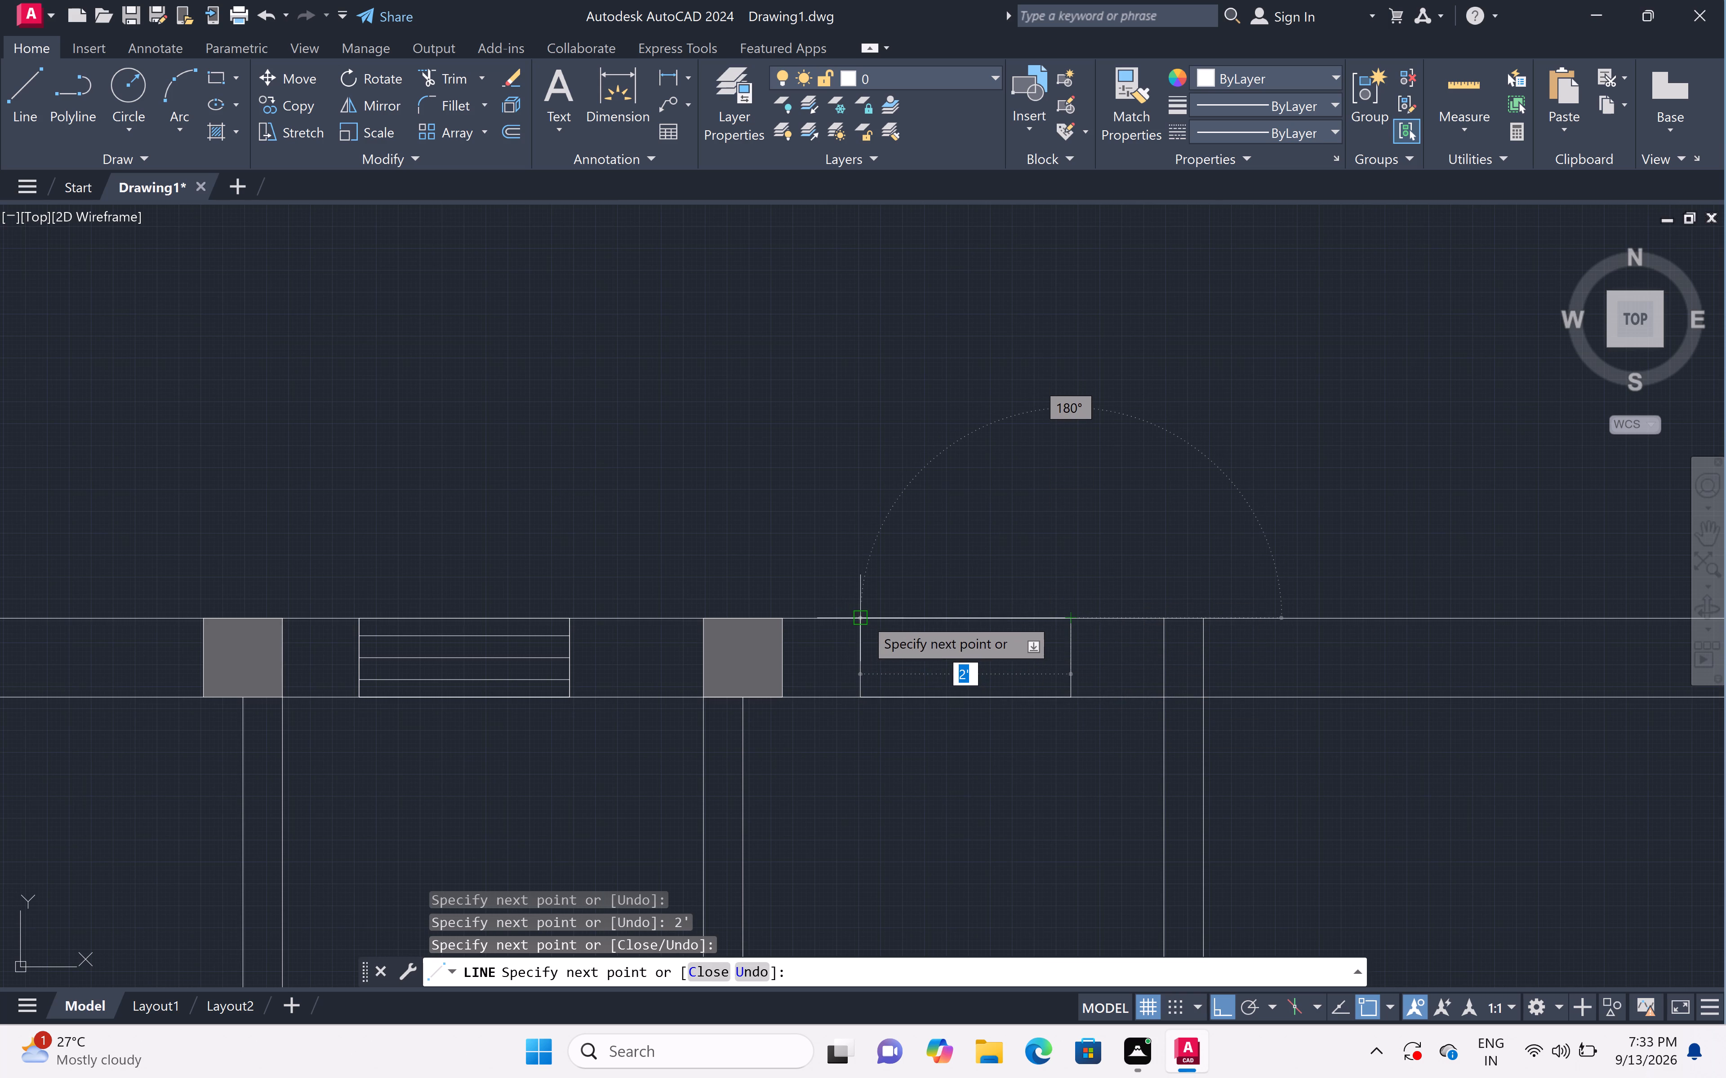
{"action": "double_click", "coordinate": [863, 617]}
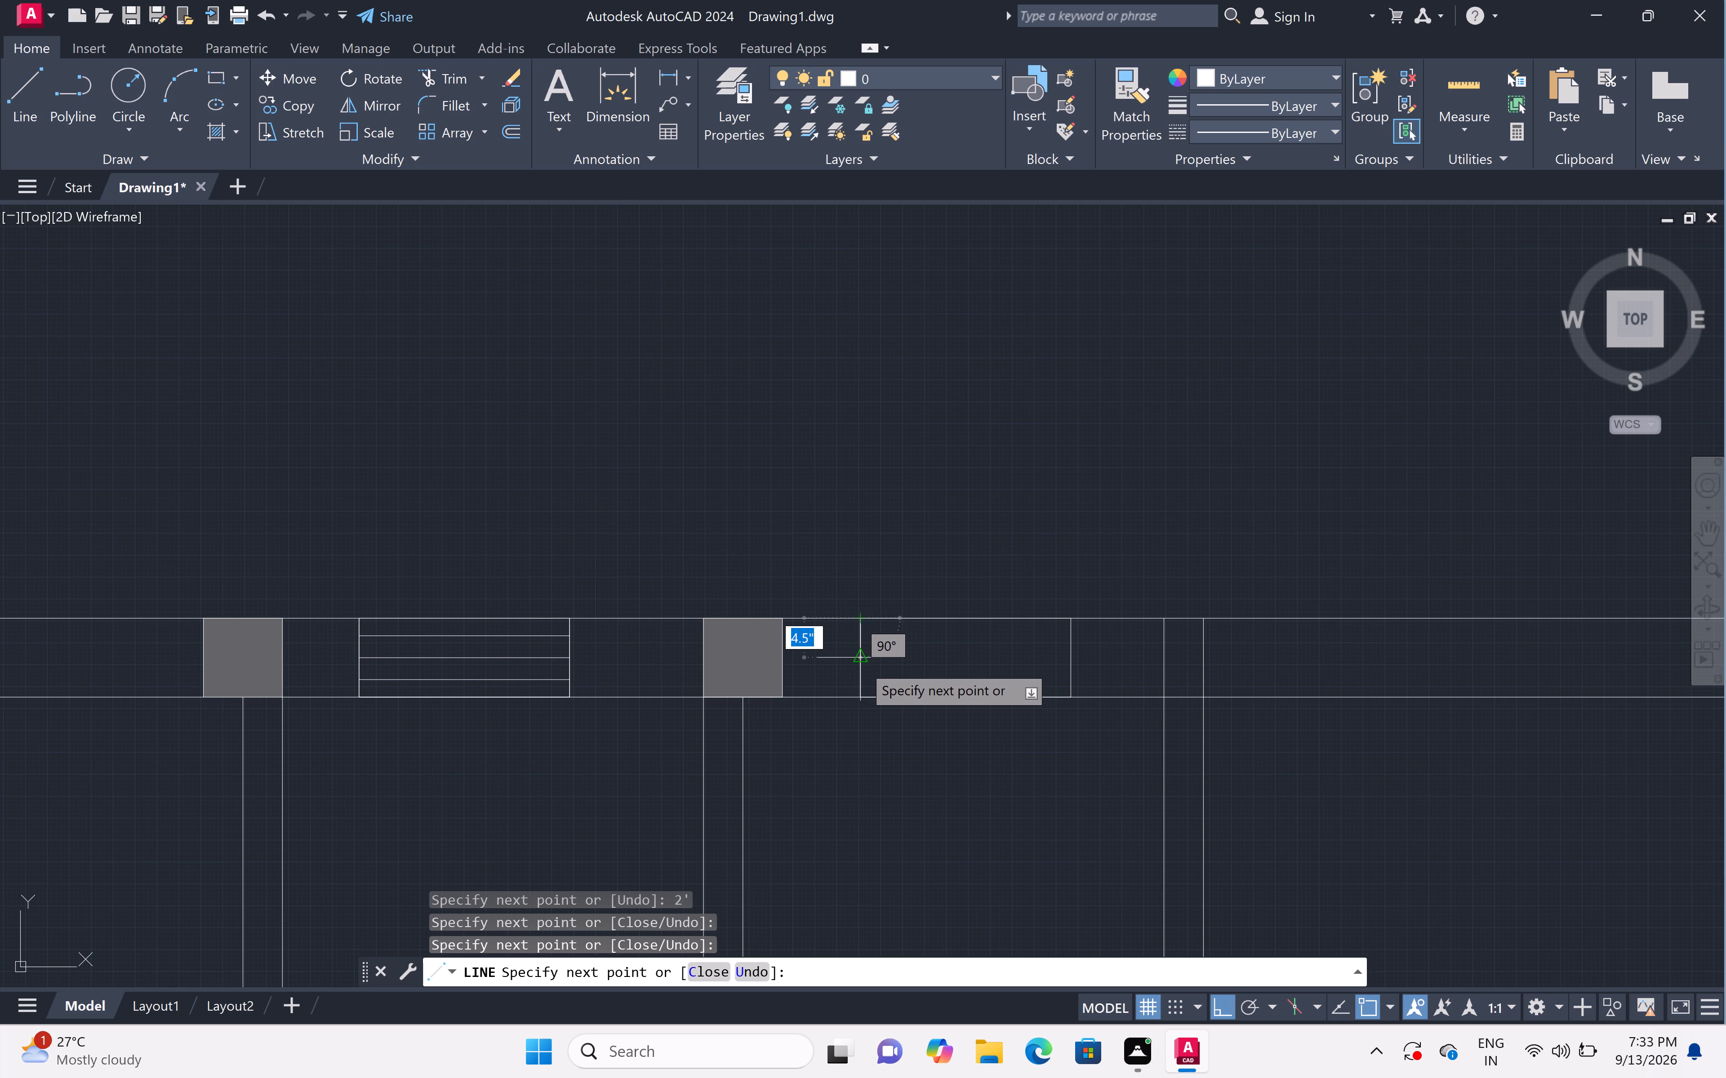
Draw the new window's centre line between the midpoints of its west and east edges.
{"action": "left_click", "coordinate": [862, 664]}
{"action": "left_click", "coordinate": [865, 664]}
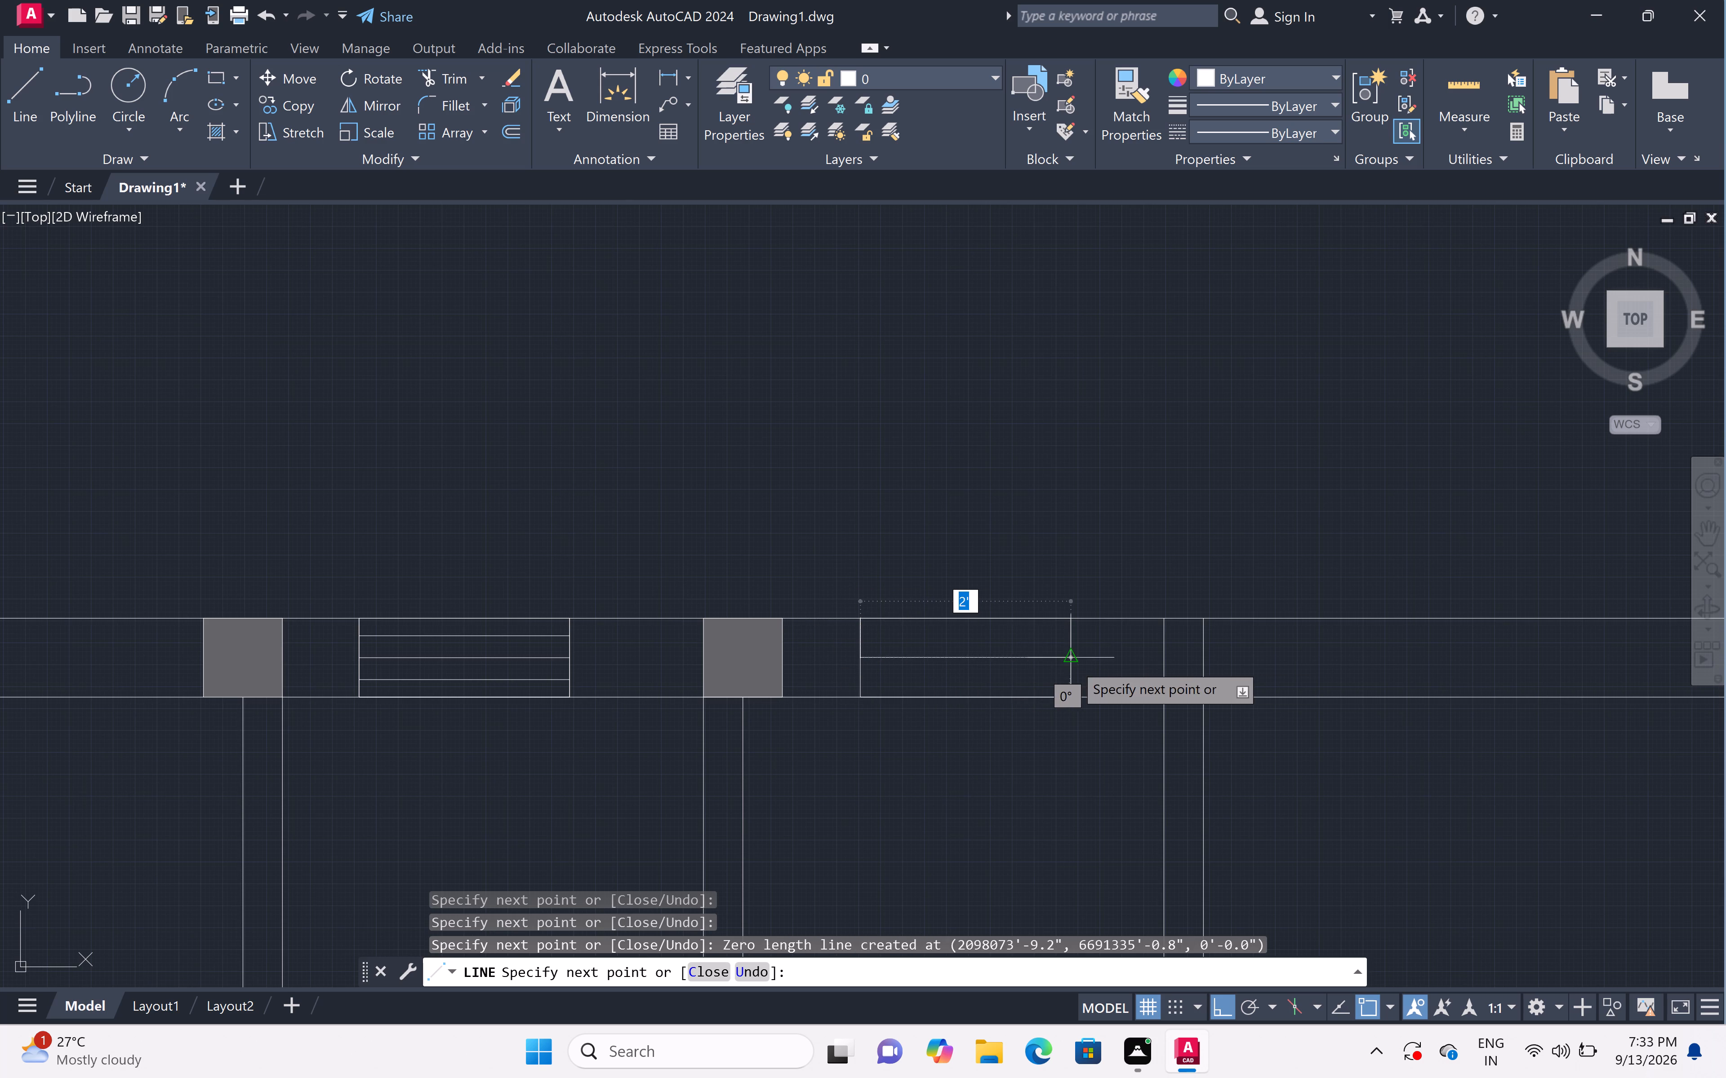
{"action": "left_click", "coordinate": [1073, 663]}
{"action": "key", "text": "space"}
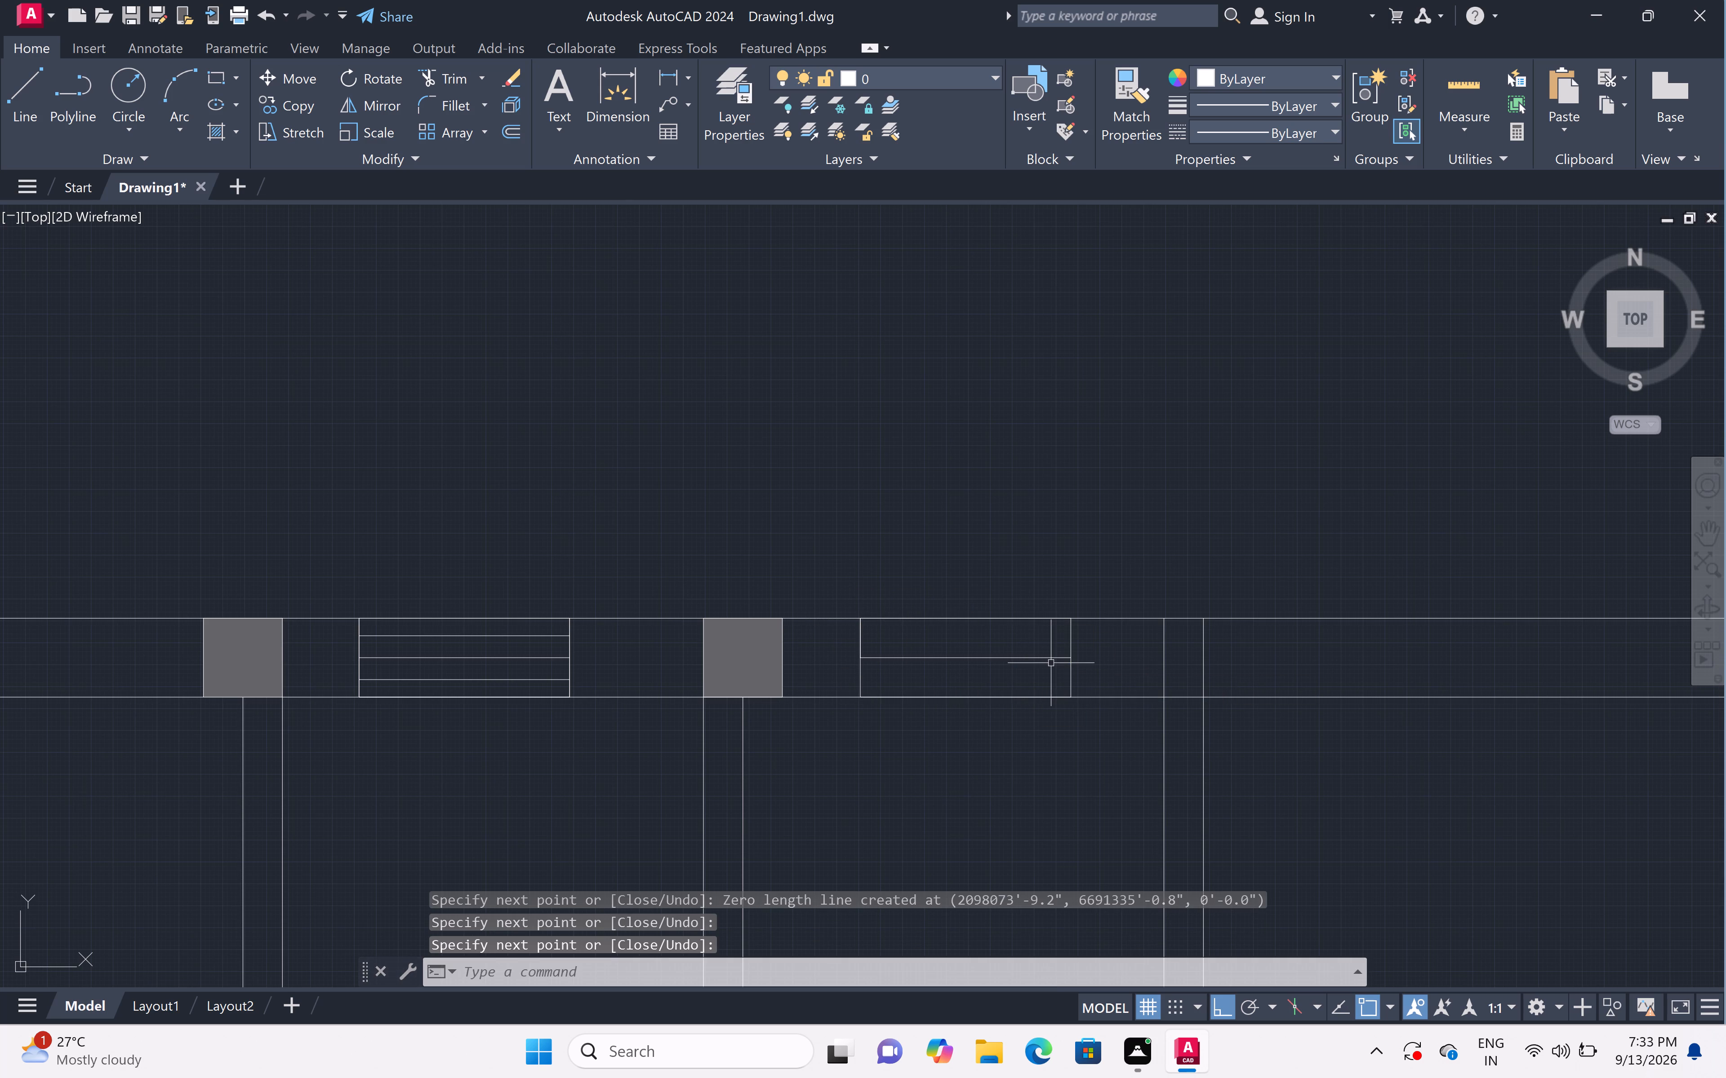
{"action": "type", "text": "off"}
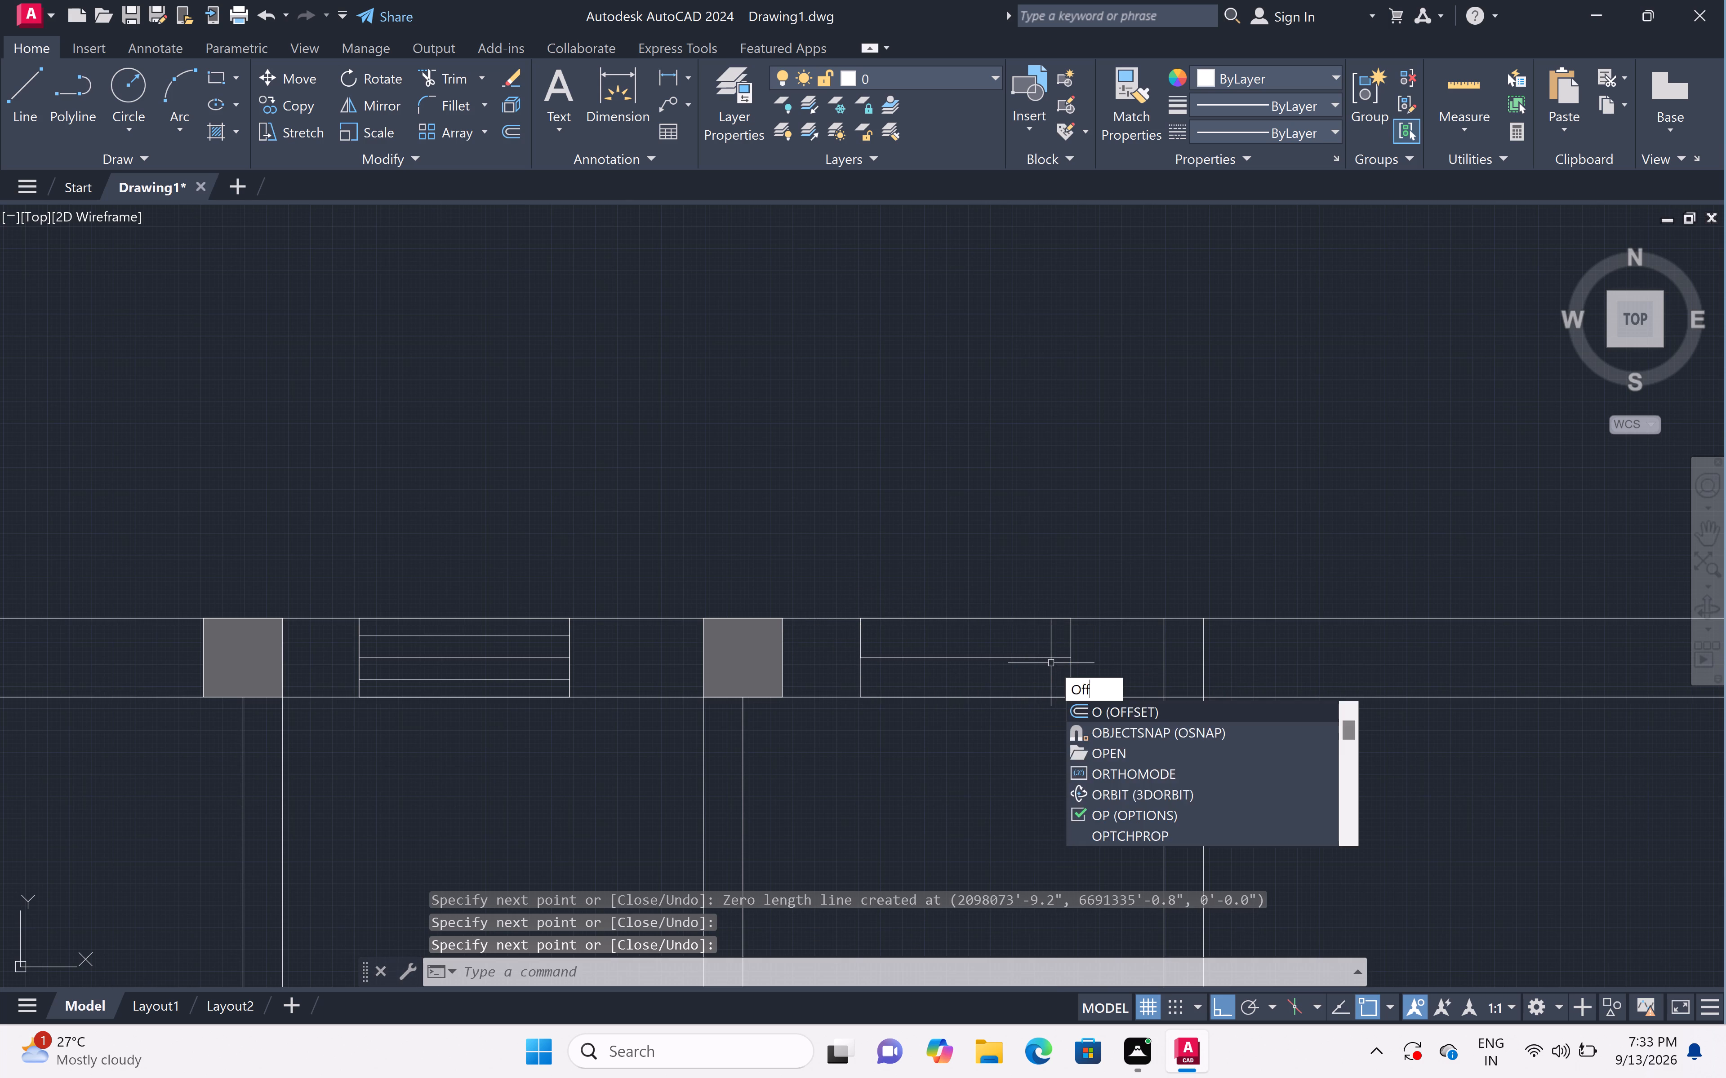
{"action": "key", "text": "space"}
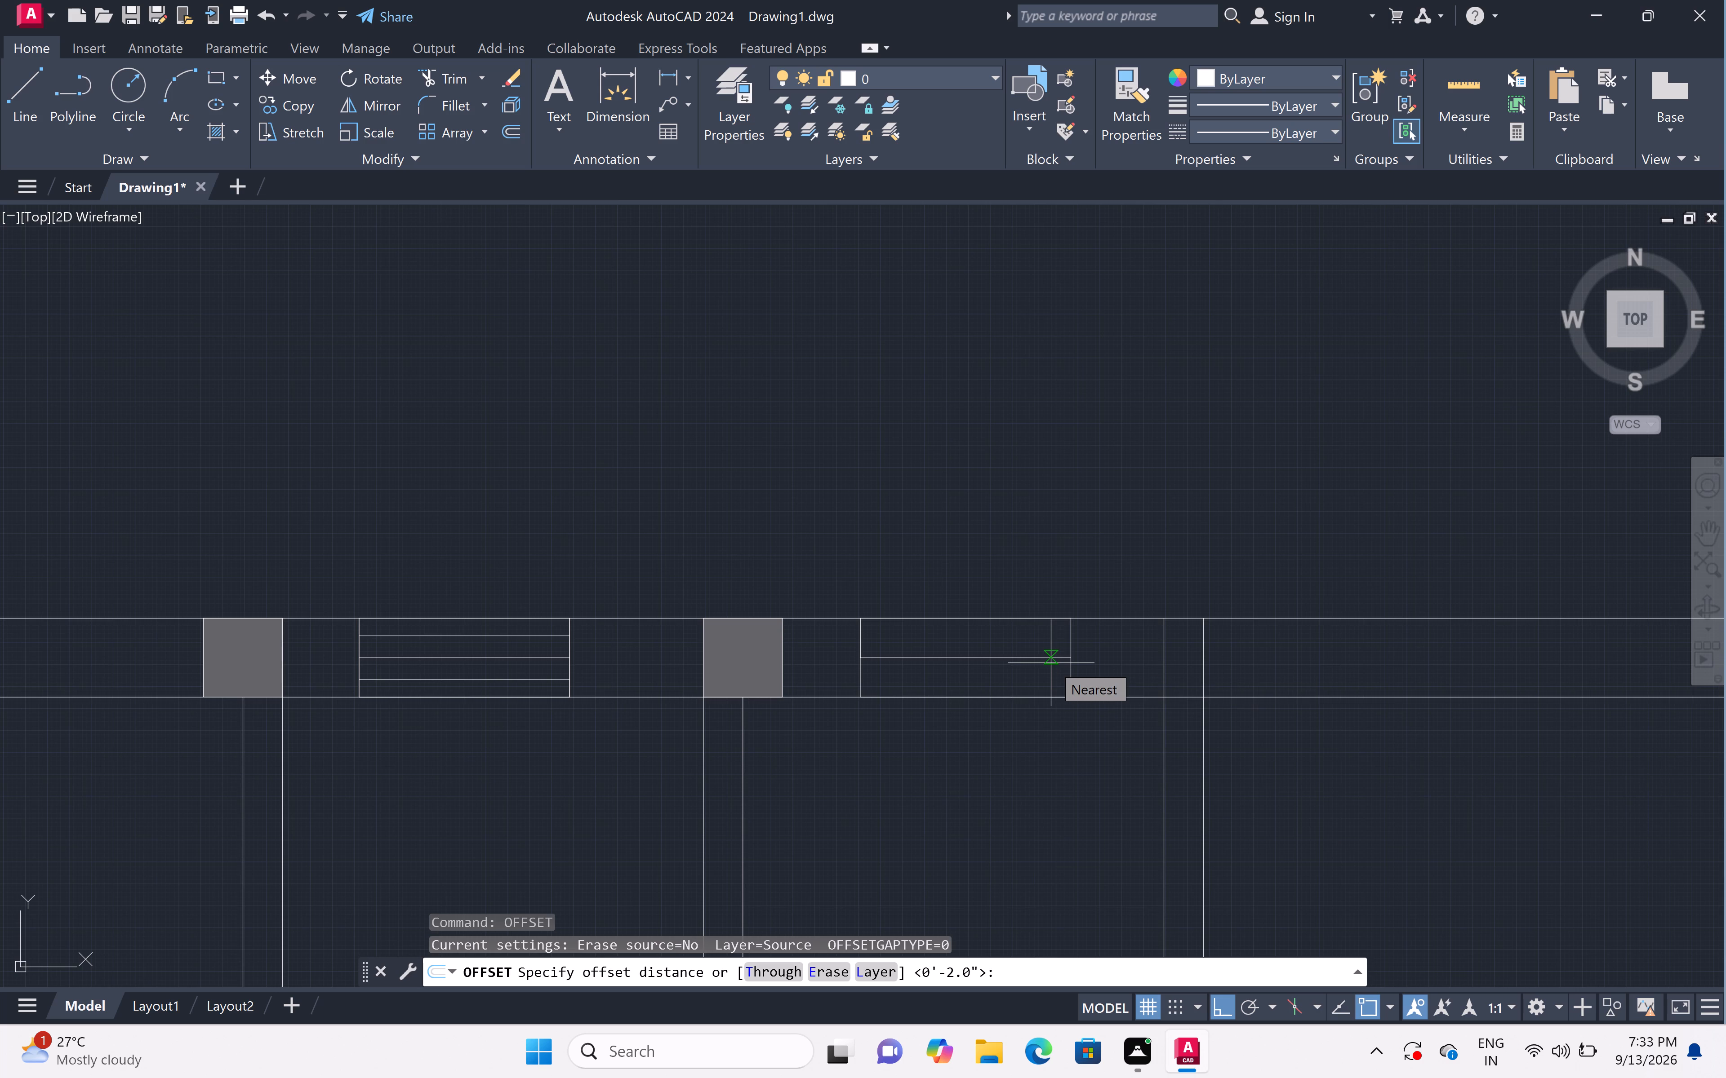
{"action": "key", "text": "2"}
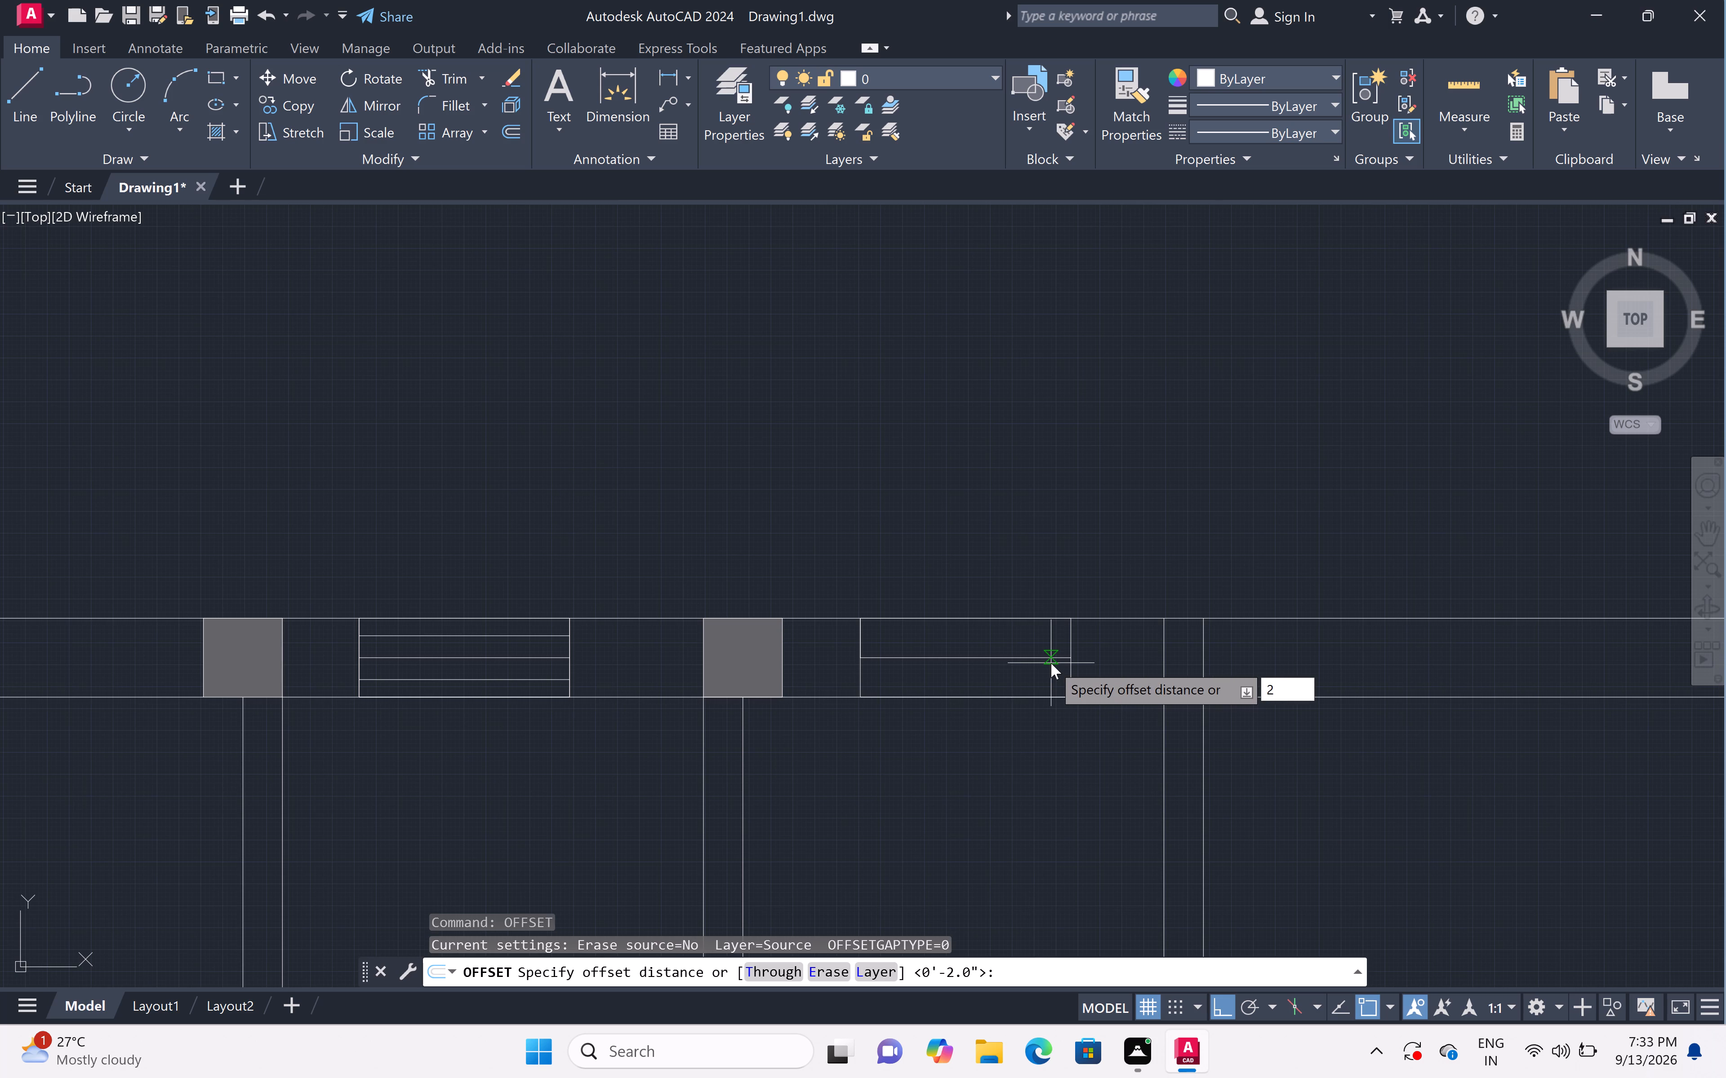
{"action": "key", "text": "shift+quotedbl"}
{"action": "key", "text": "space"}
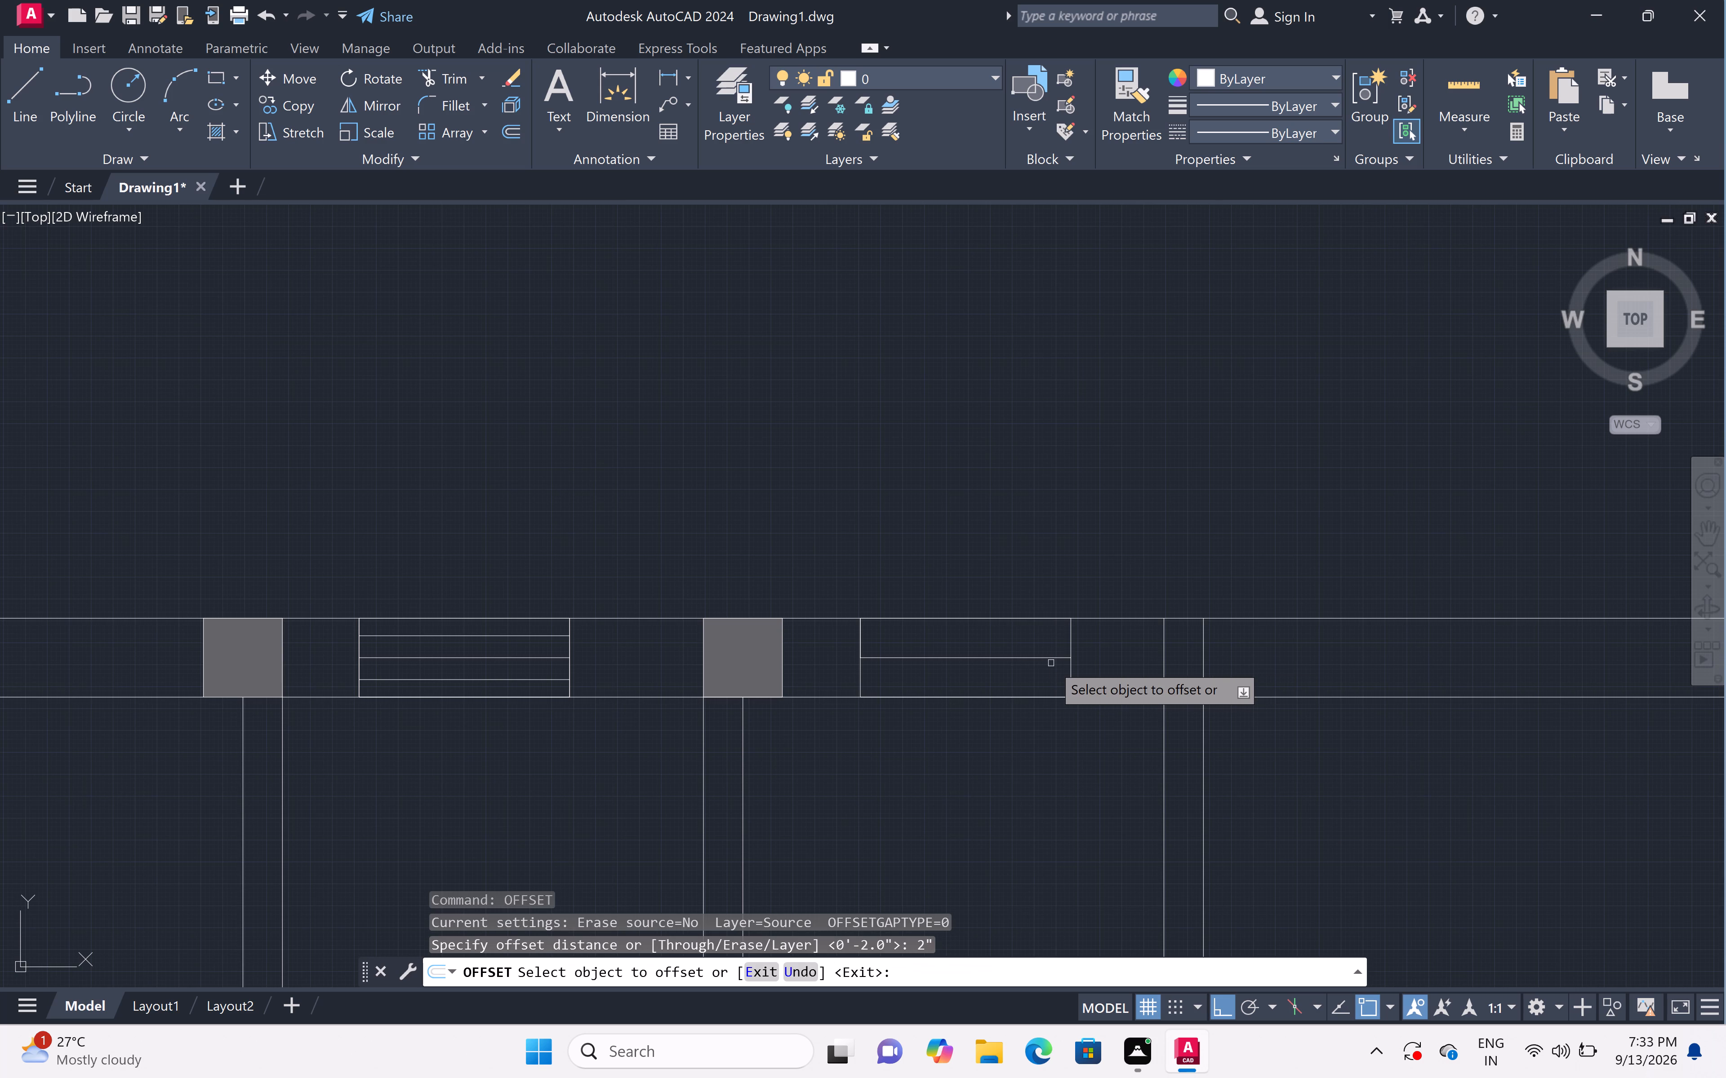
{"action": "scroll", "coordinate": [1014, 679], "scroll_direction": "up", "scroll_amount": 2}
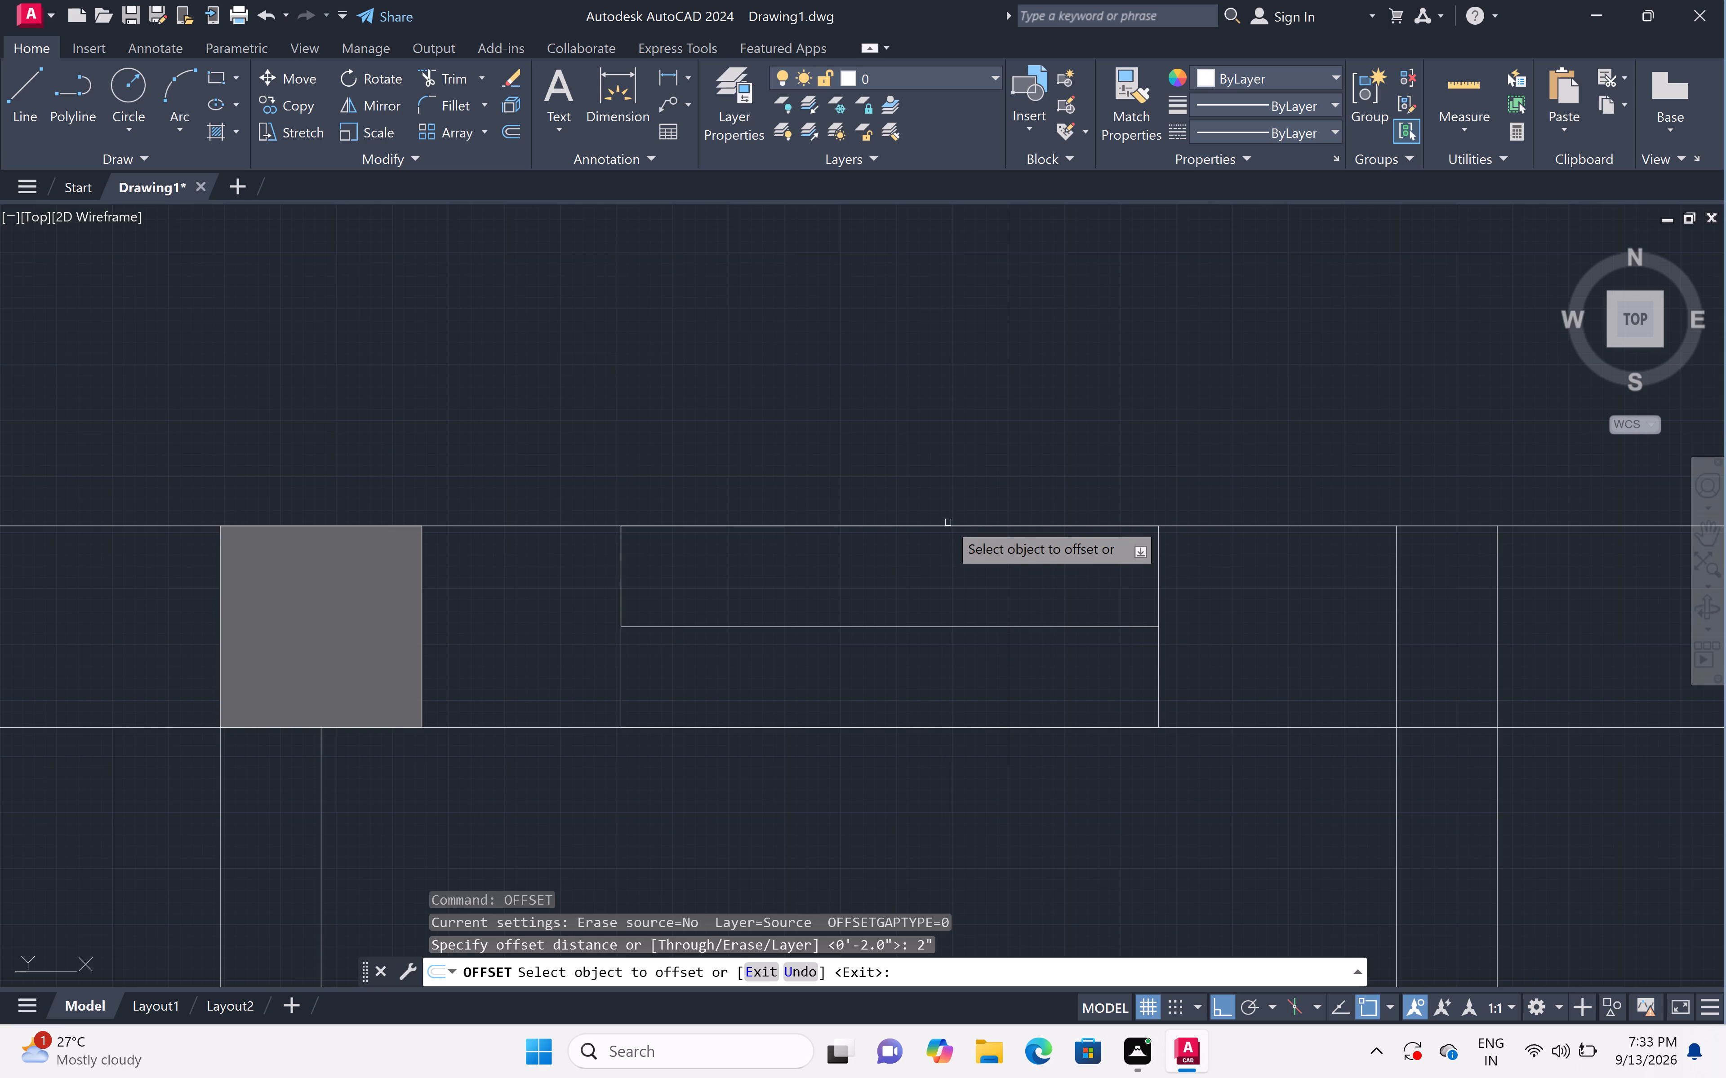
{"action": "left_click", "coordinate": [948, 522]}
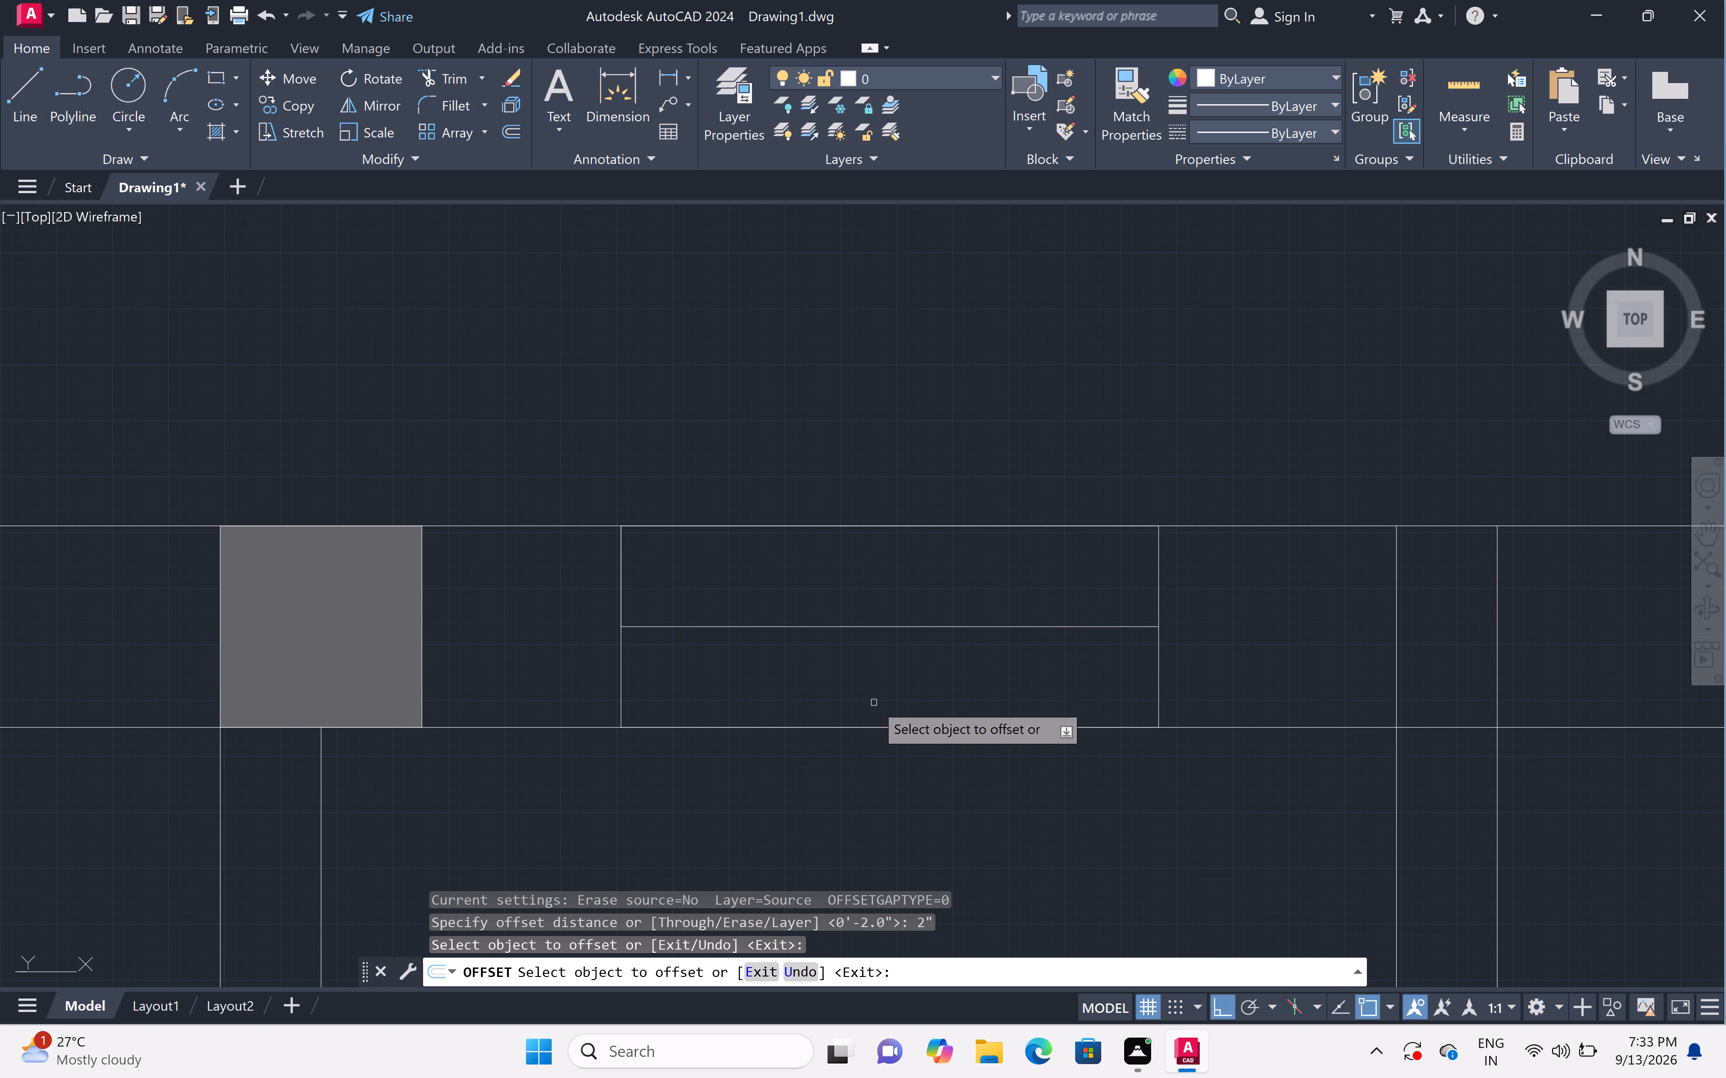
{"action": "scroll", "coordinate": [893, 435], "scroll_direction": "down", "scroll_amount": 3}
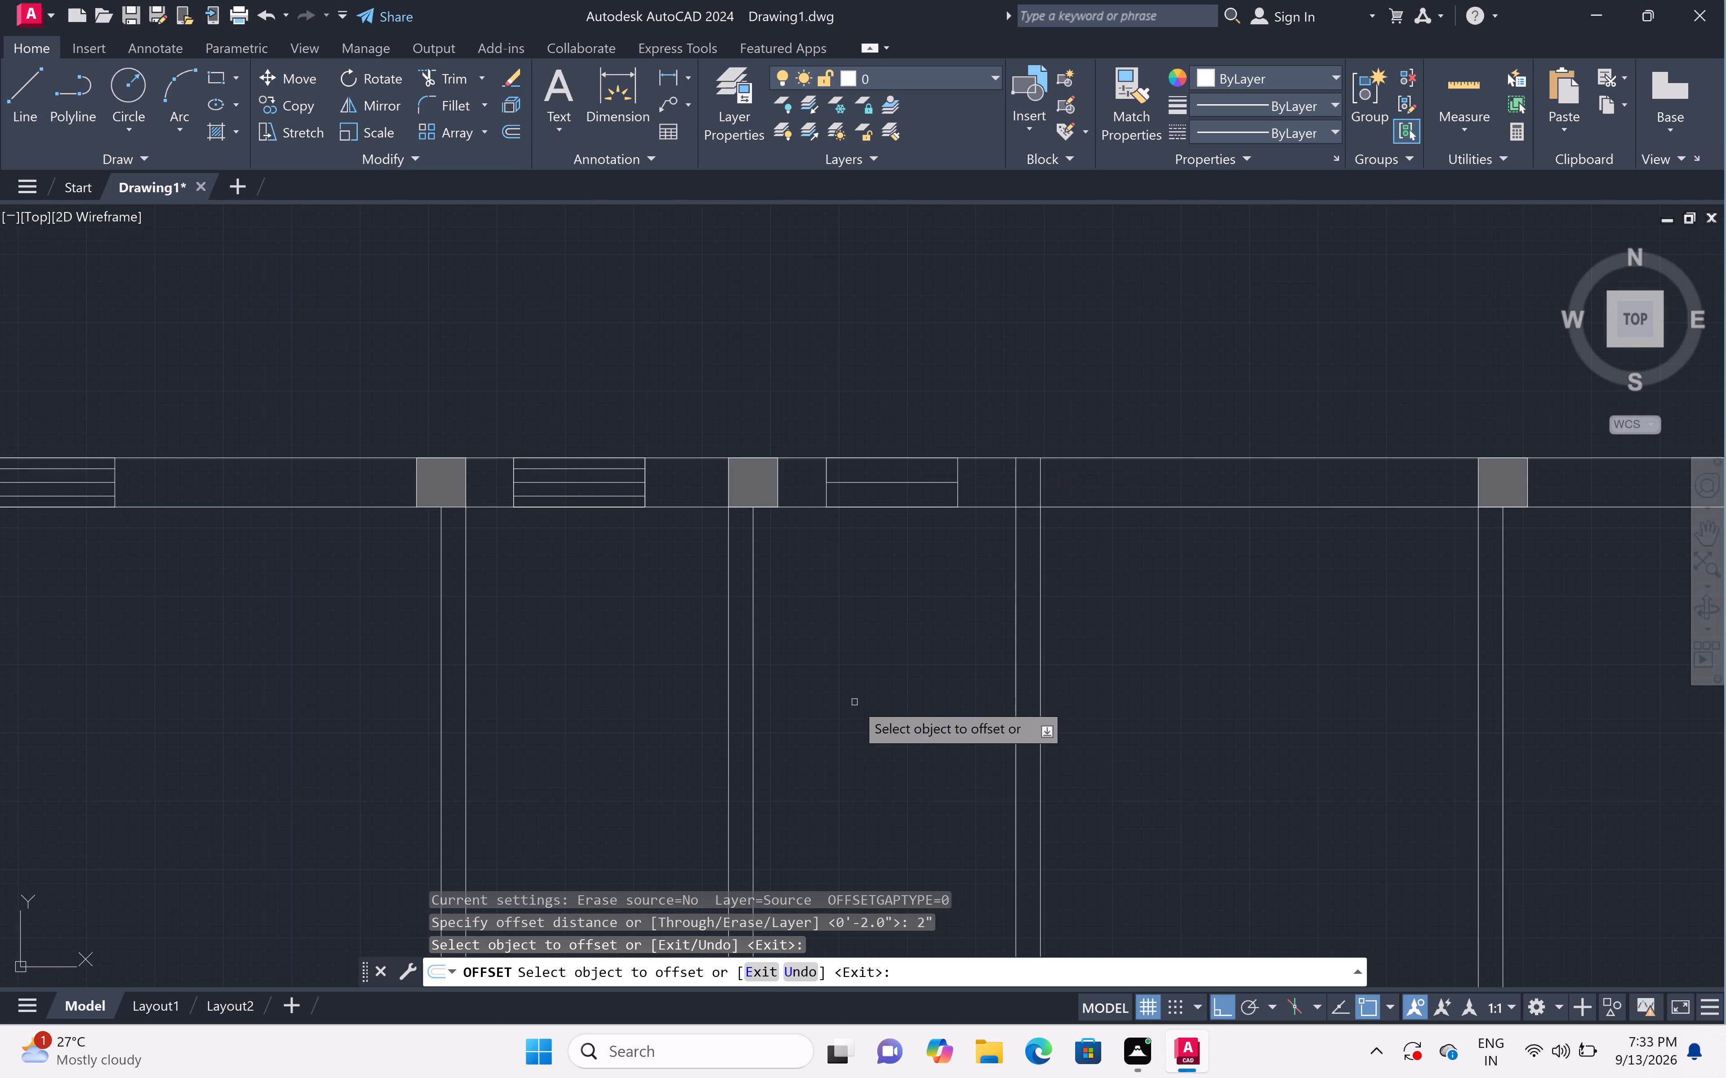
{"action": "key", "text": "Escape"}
Offset the new window's north and south outline edges 2" inward to form its inner frame lines.
{"action": "scroll", "coordinate": [877, 449], "scroll_direction": "up", "scroll_amount": 2}
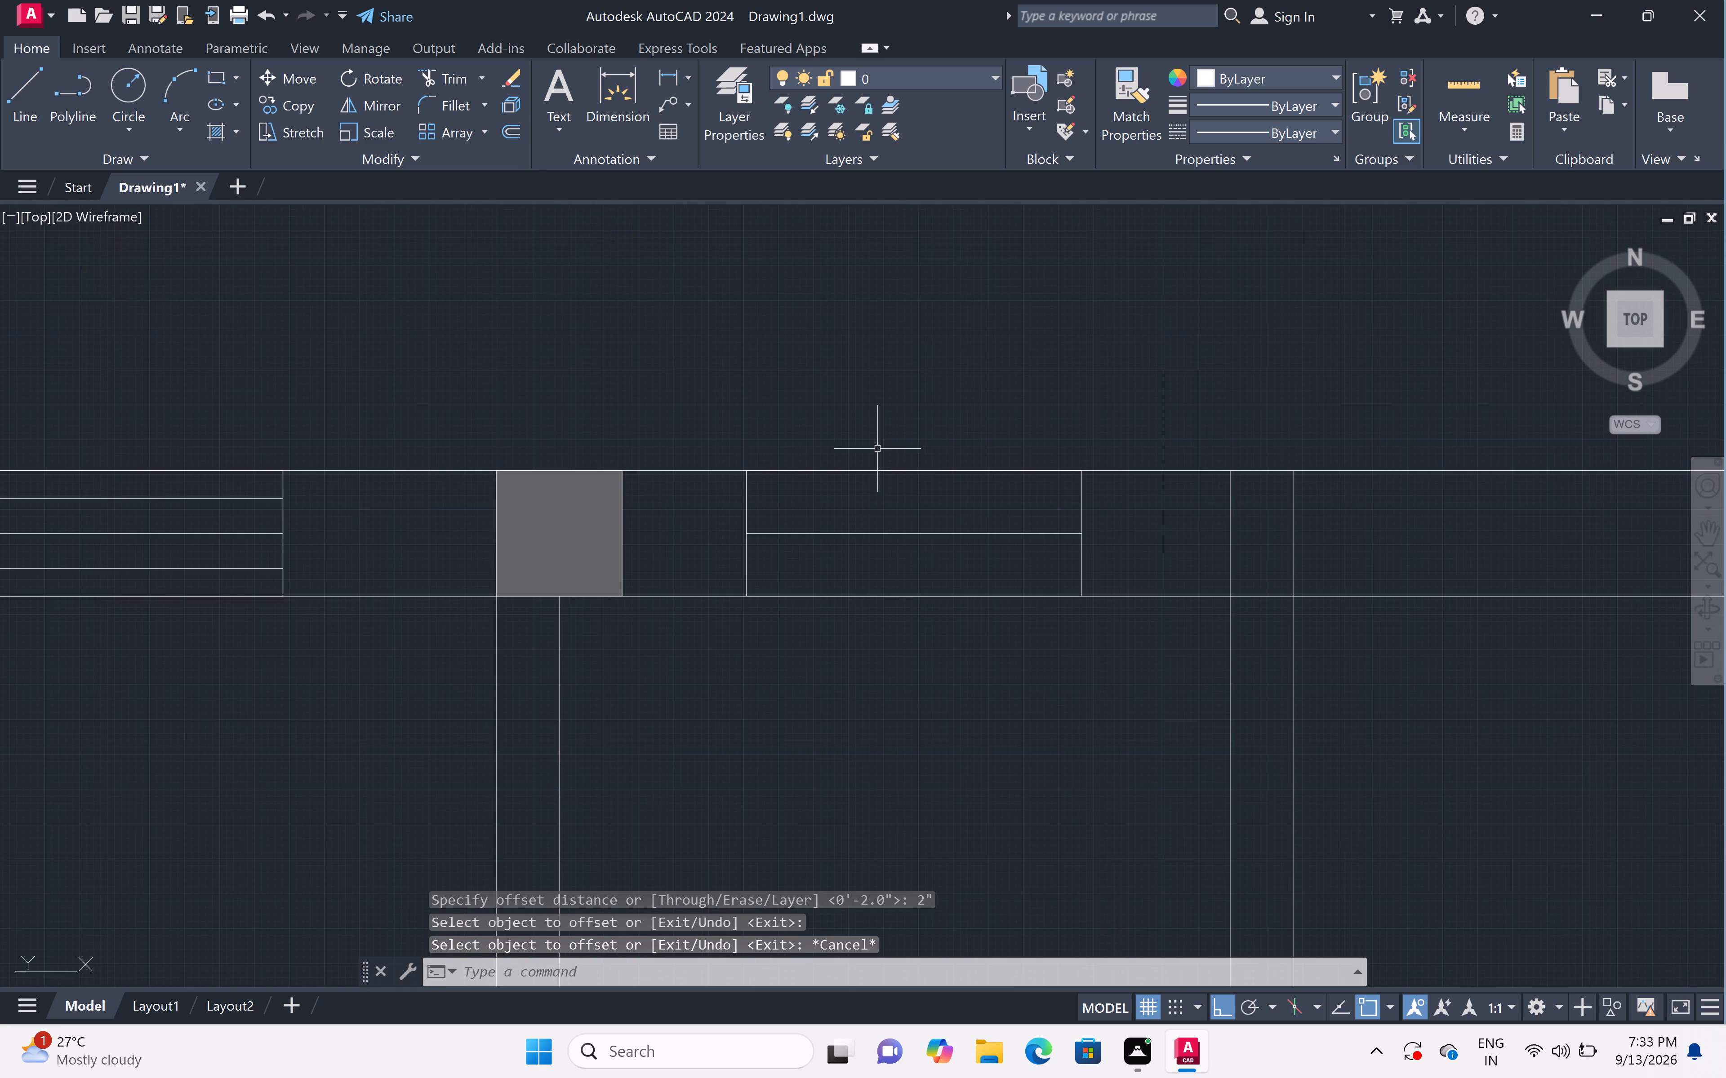
{"action": "key", "text": "o"}
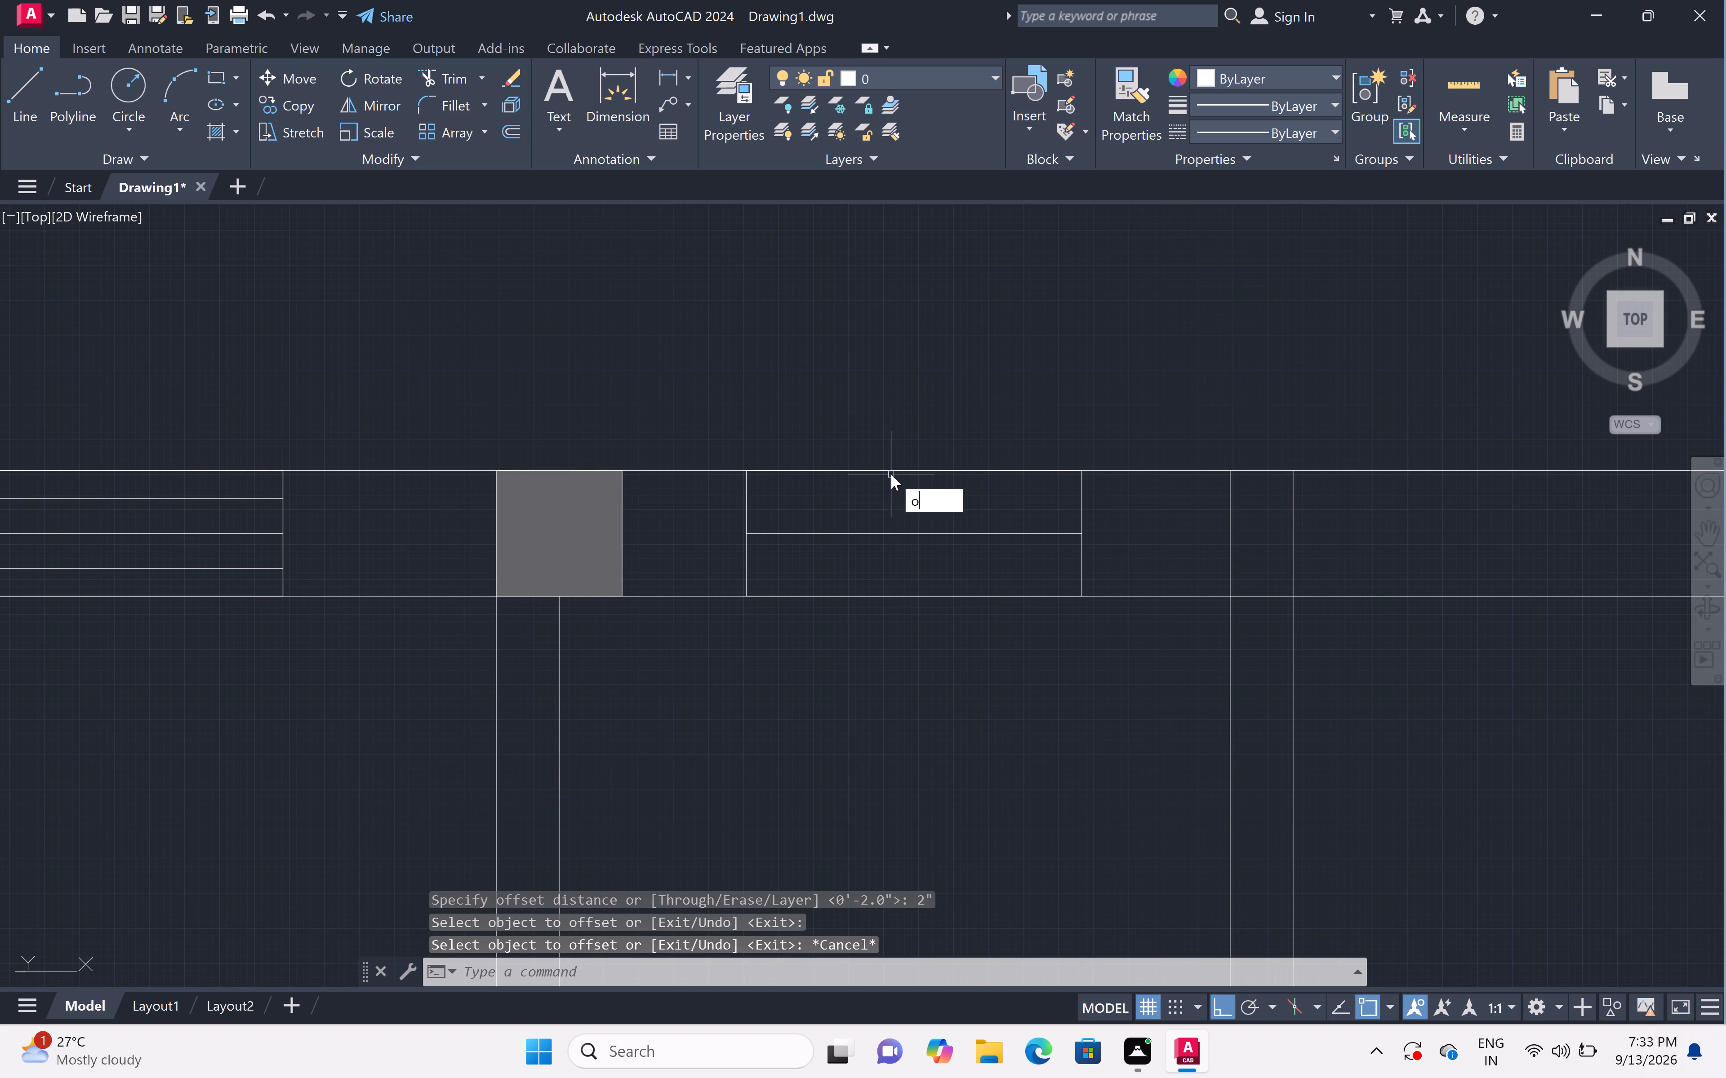
{"action": "type", "text": "ff"}
{"action": "key", "text": "space"}
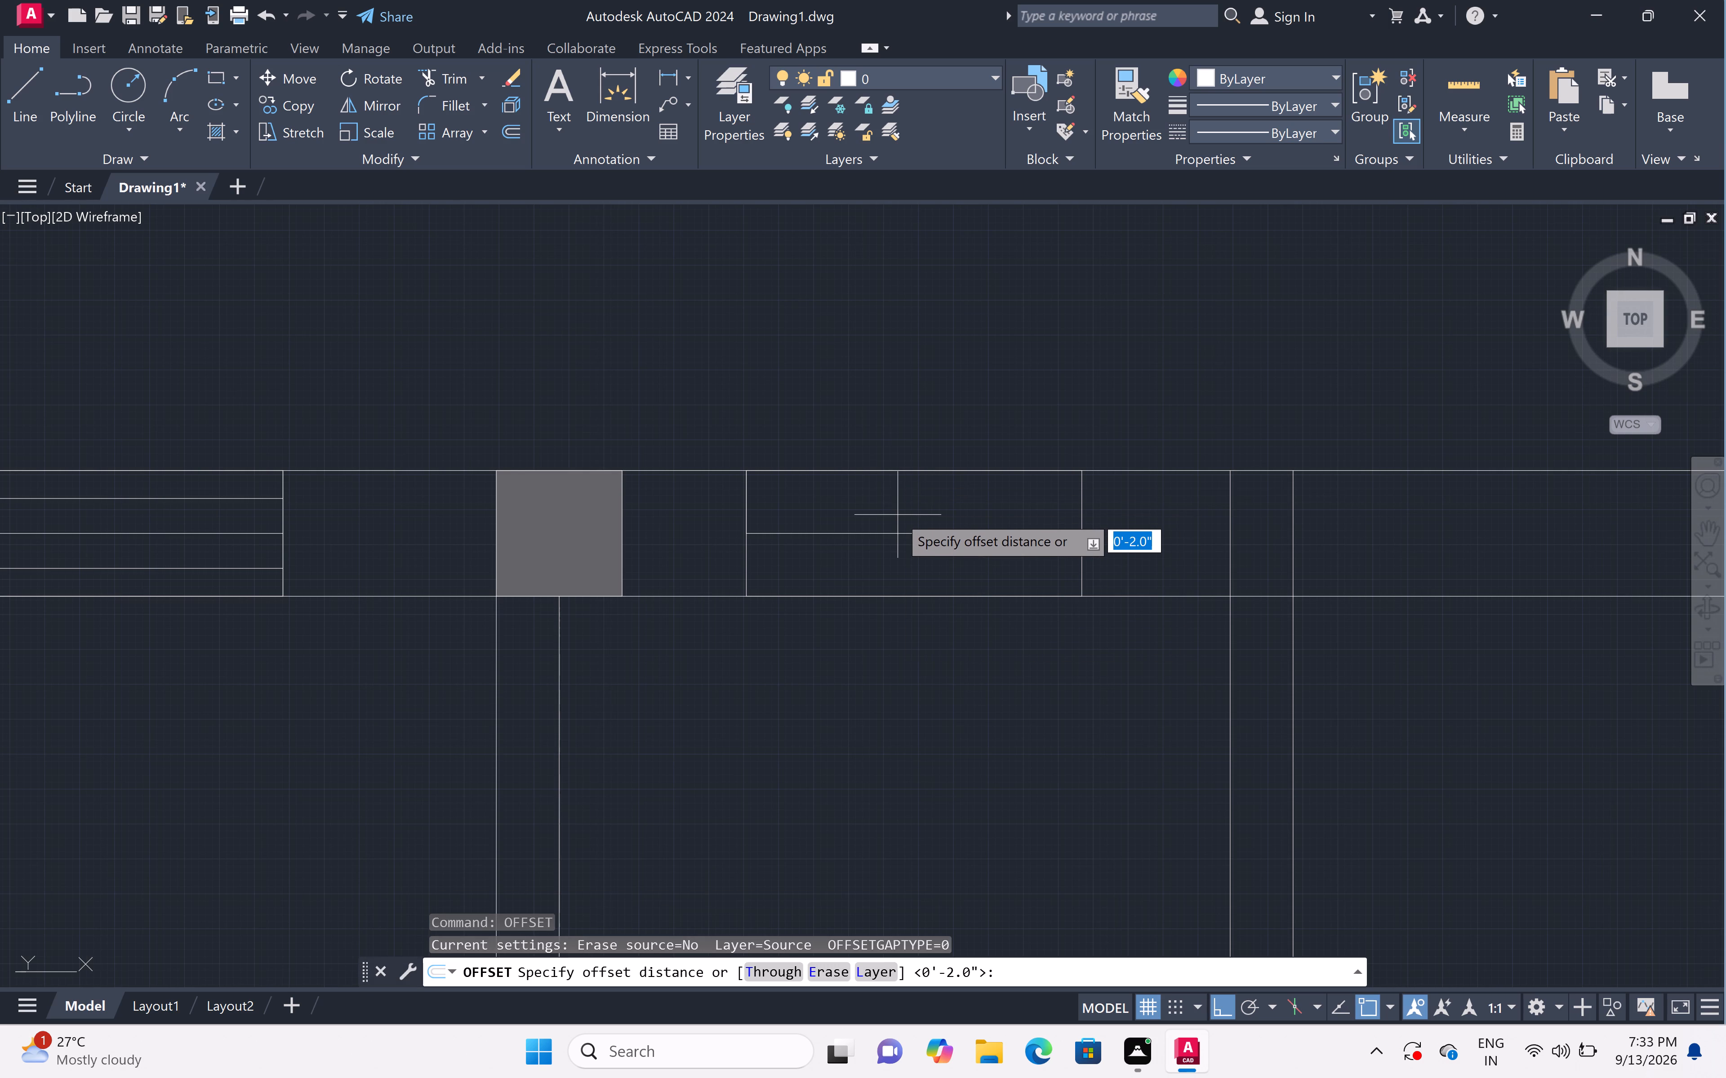
{"action": "key", "text": "2"}
{"action": "type", "text": "\""}
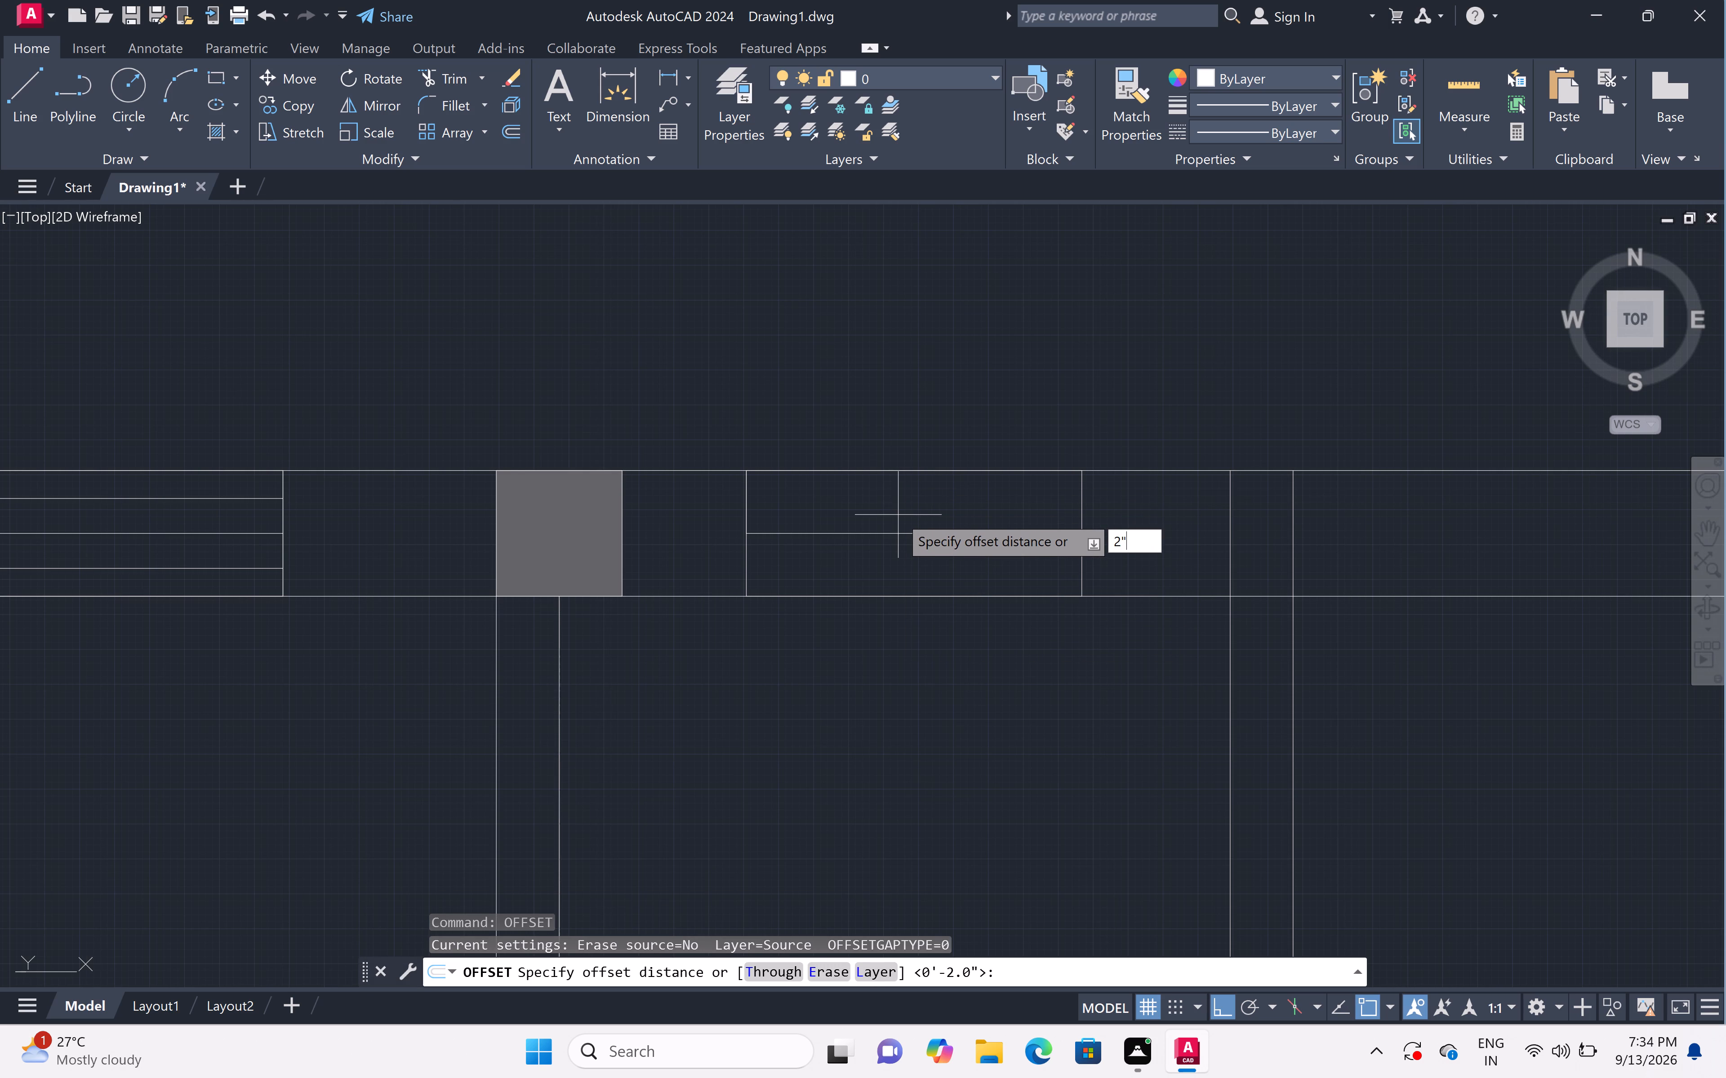
{"action": "key", "text": "space"}
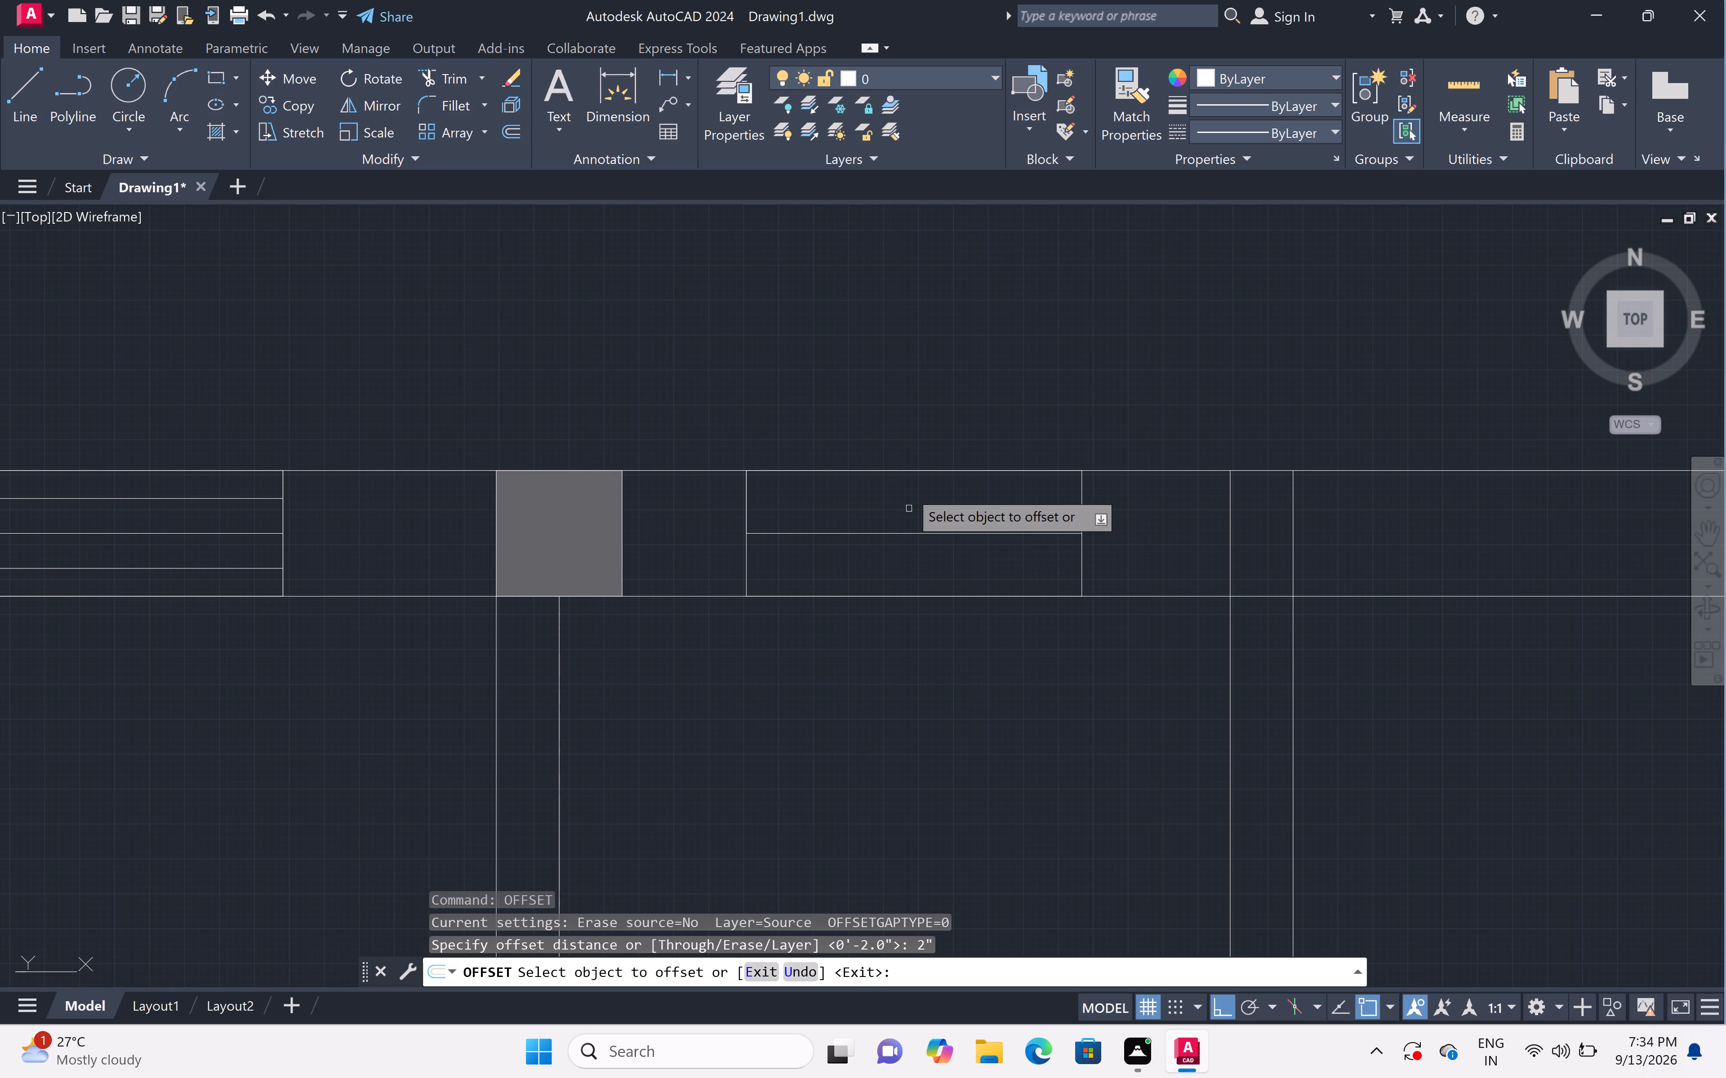
{"action": "scroll", "coordinate": [903, 470], "scroll_direction": "up", "scroll_amount": 2}
{"action": "left_click", "coordinate": [902, 471]}
{"action": "left_click", "coordinate": [897, 586]}
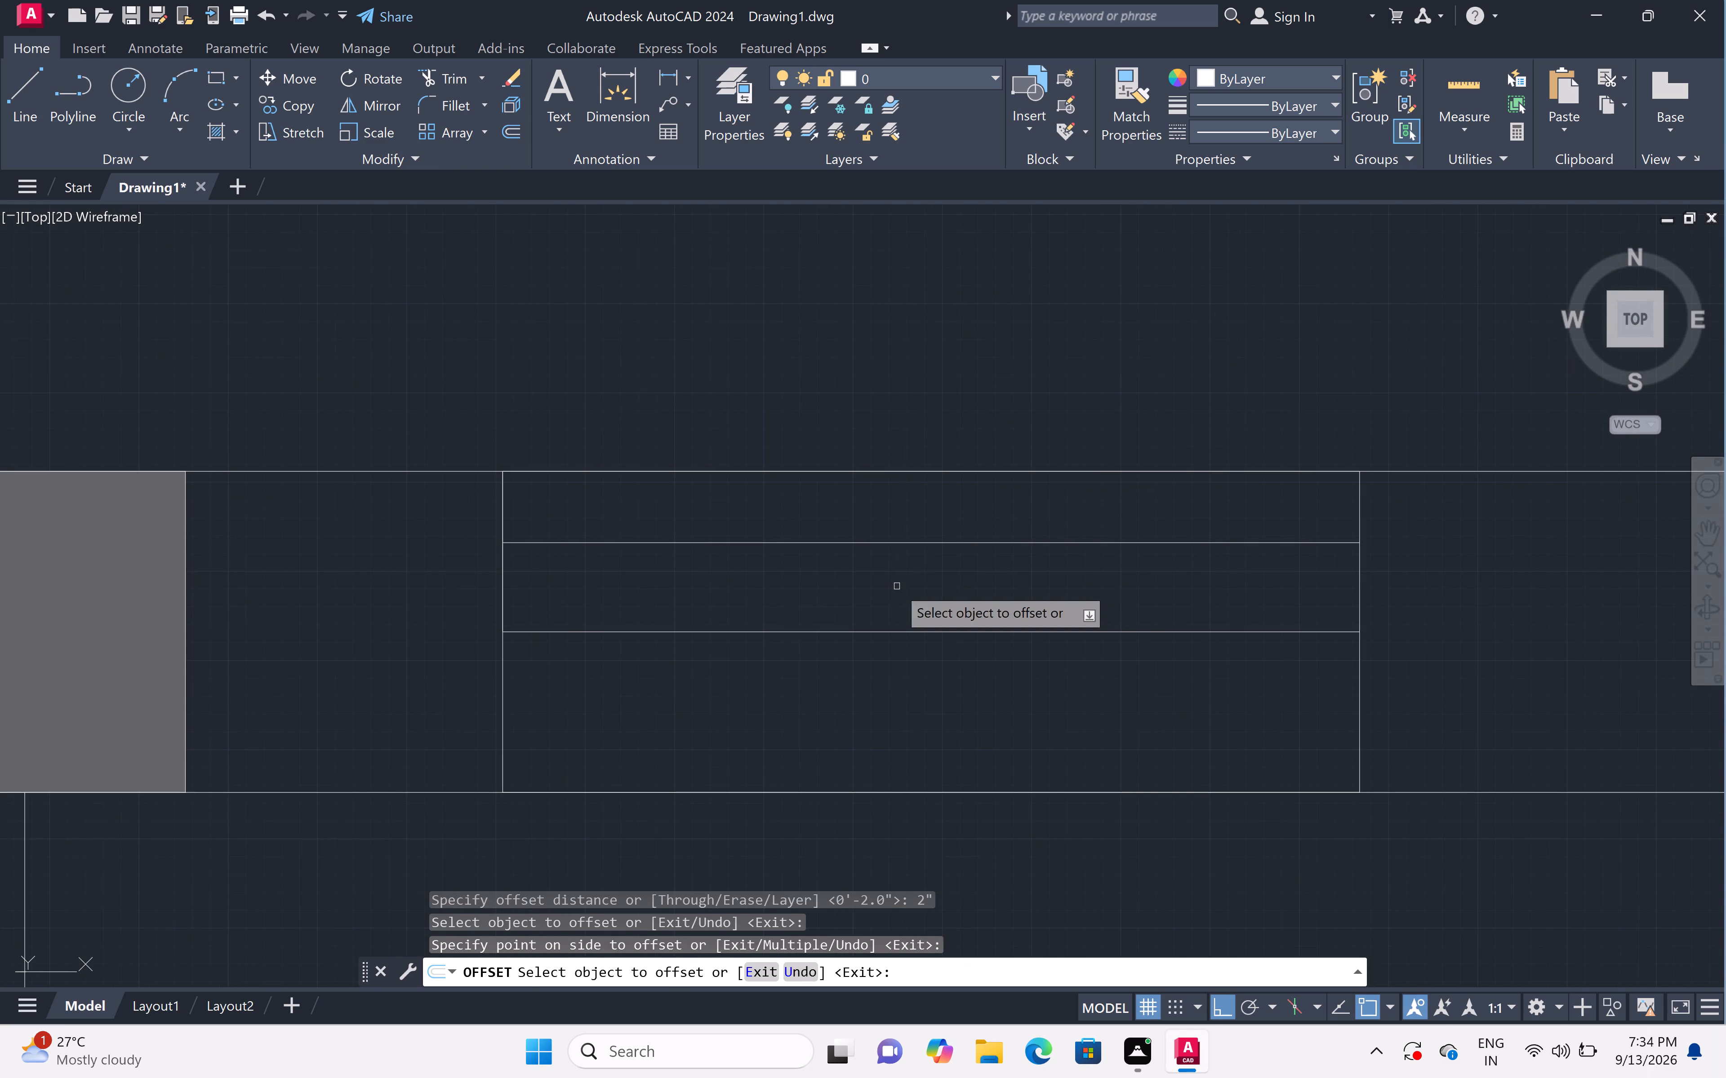
{"action": "double_click", "coordinate": [895, 791]}
{"action": "left_click", "coordinate": [896, 713]}
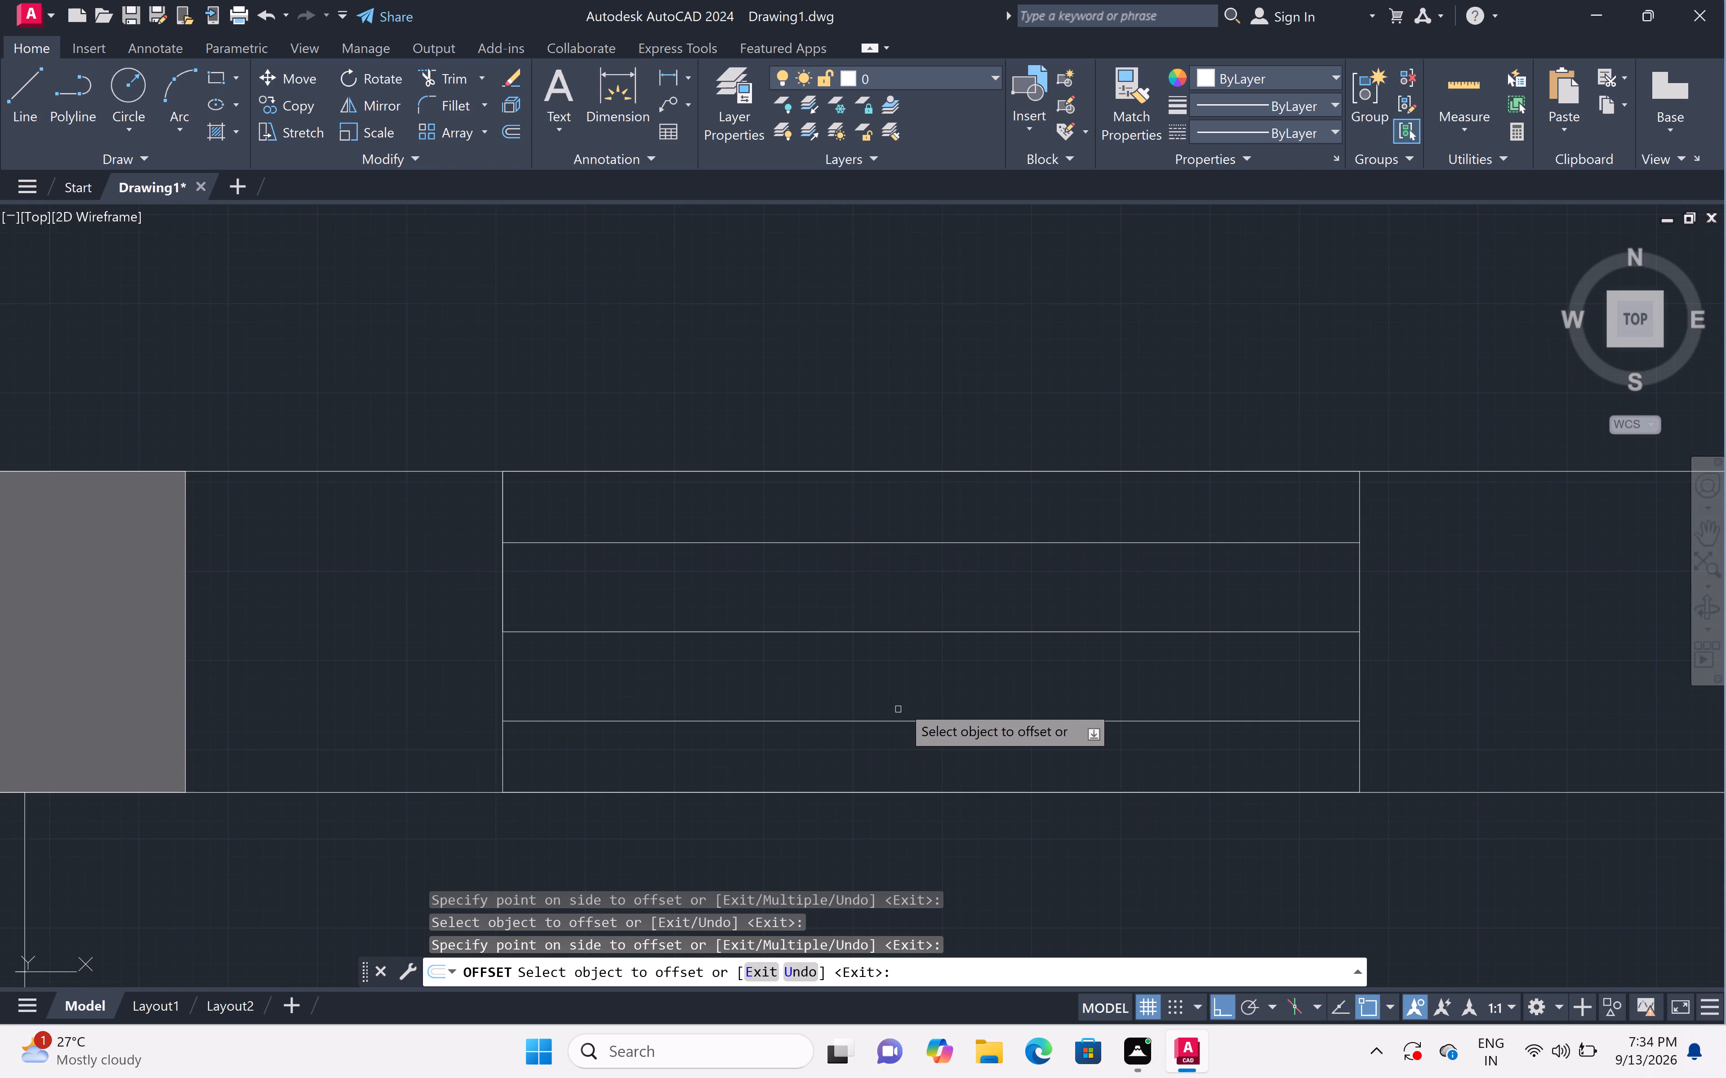
{"action": "key", "text": "Escape"}
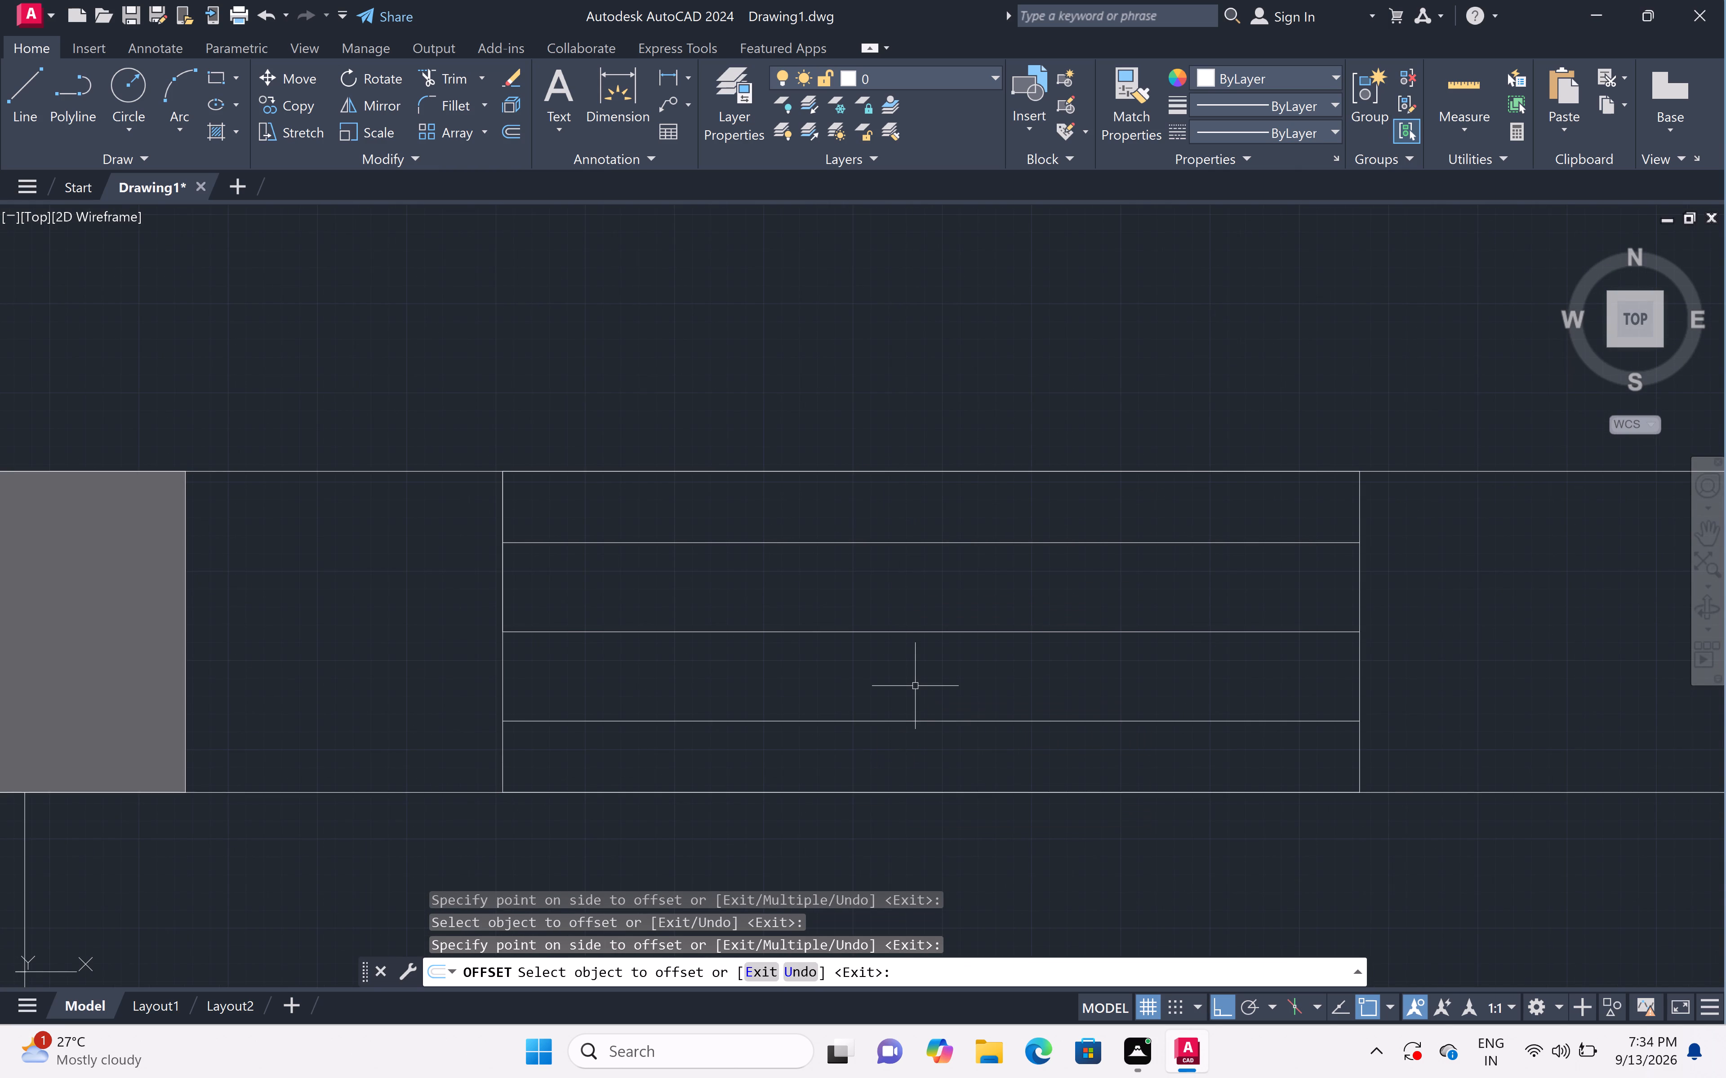
Draw the west edge of a new window across the north wall, a short distance east of the partition beyond the last window.
{"action": "scroll", "coordinate": [901, 689], "scroll_direction": "down", "scroll_amount": 2}
{"action": "scroll", "coordinate": [1063, 691], "scroll_direction": "down", "scroll_amount": 2}
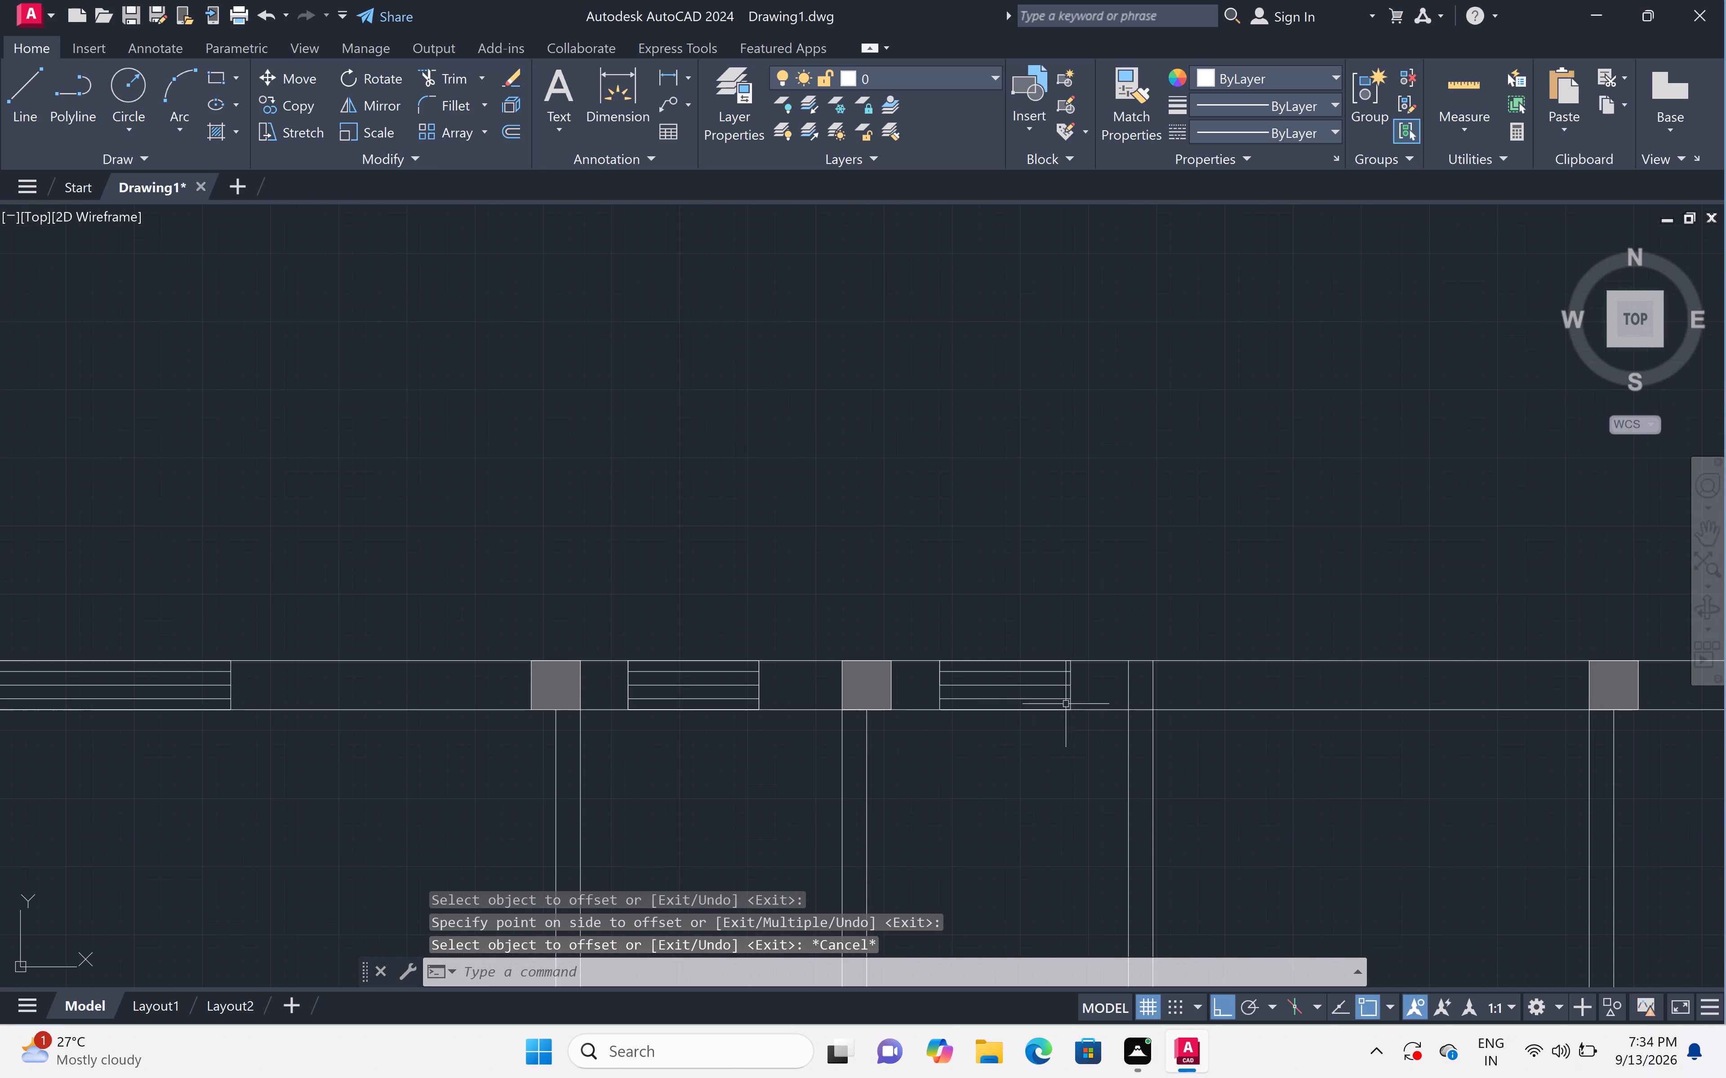
{"action": "middle_click_drag", "start_coordinate": [1241, 770], "coordinate": [991, 689]}
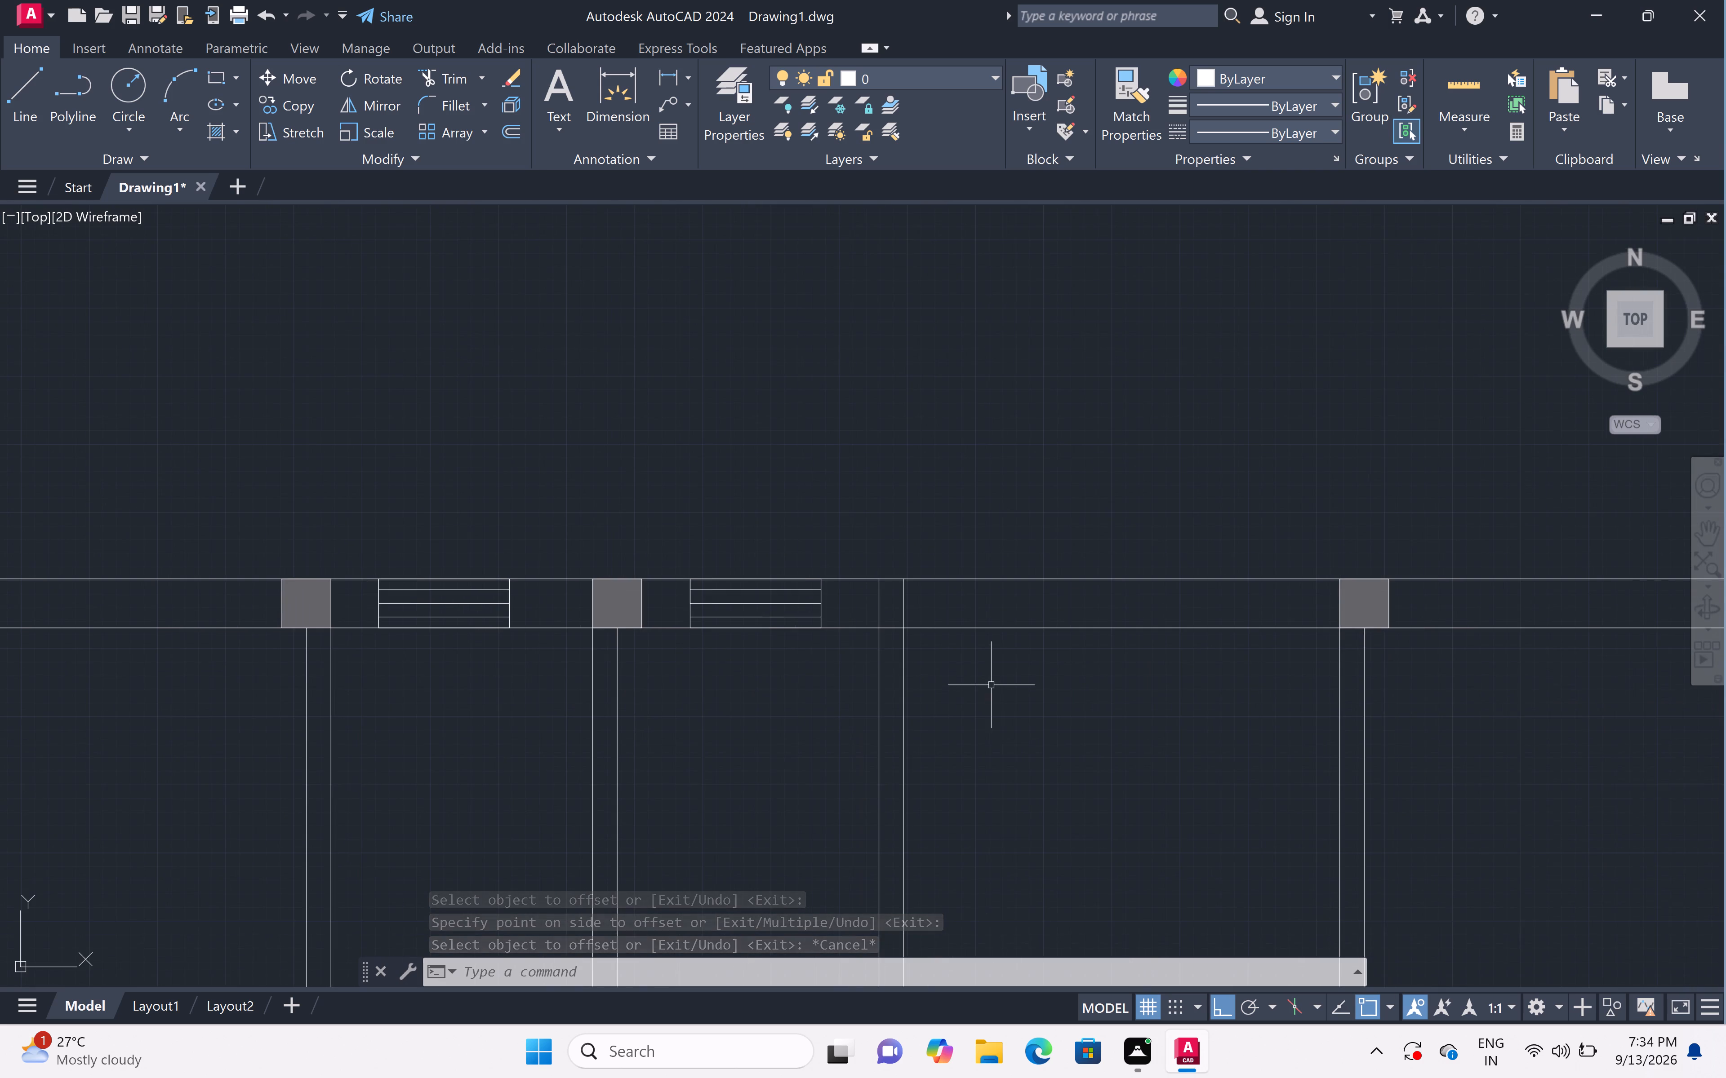
{"action": "scroll", "coordinate": [1009, 652], "scroll_direction": "down", "scroll_amount": 2}
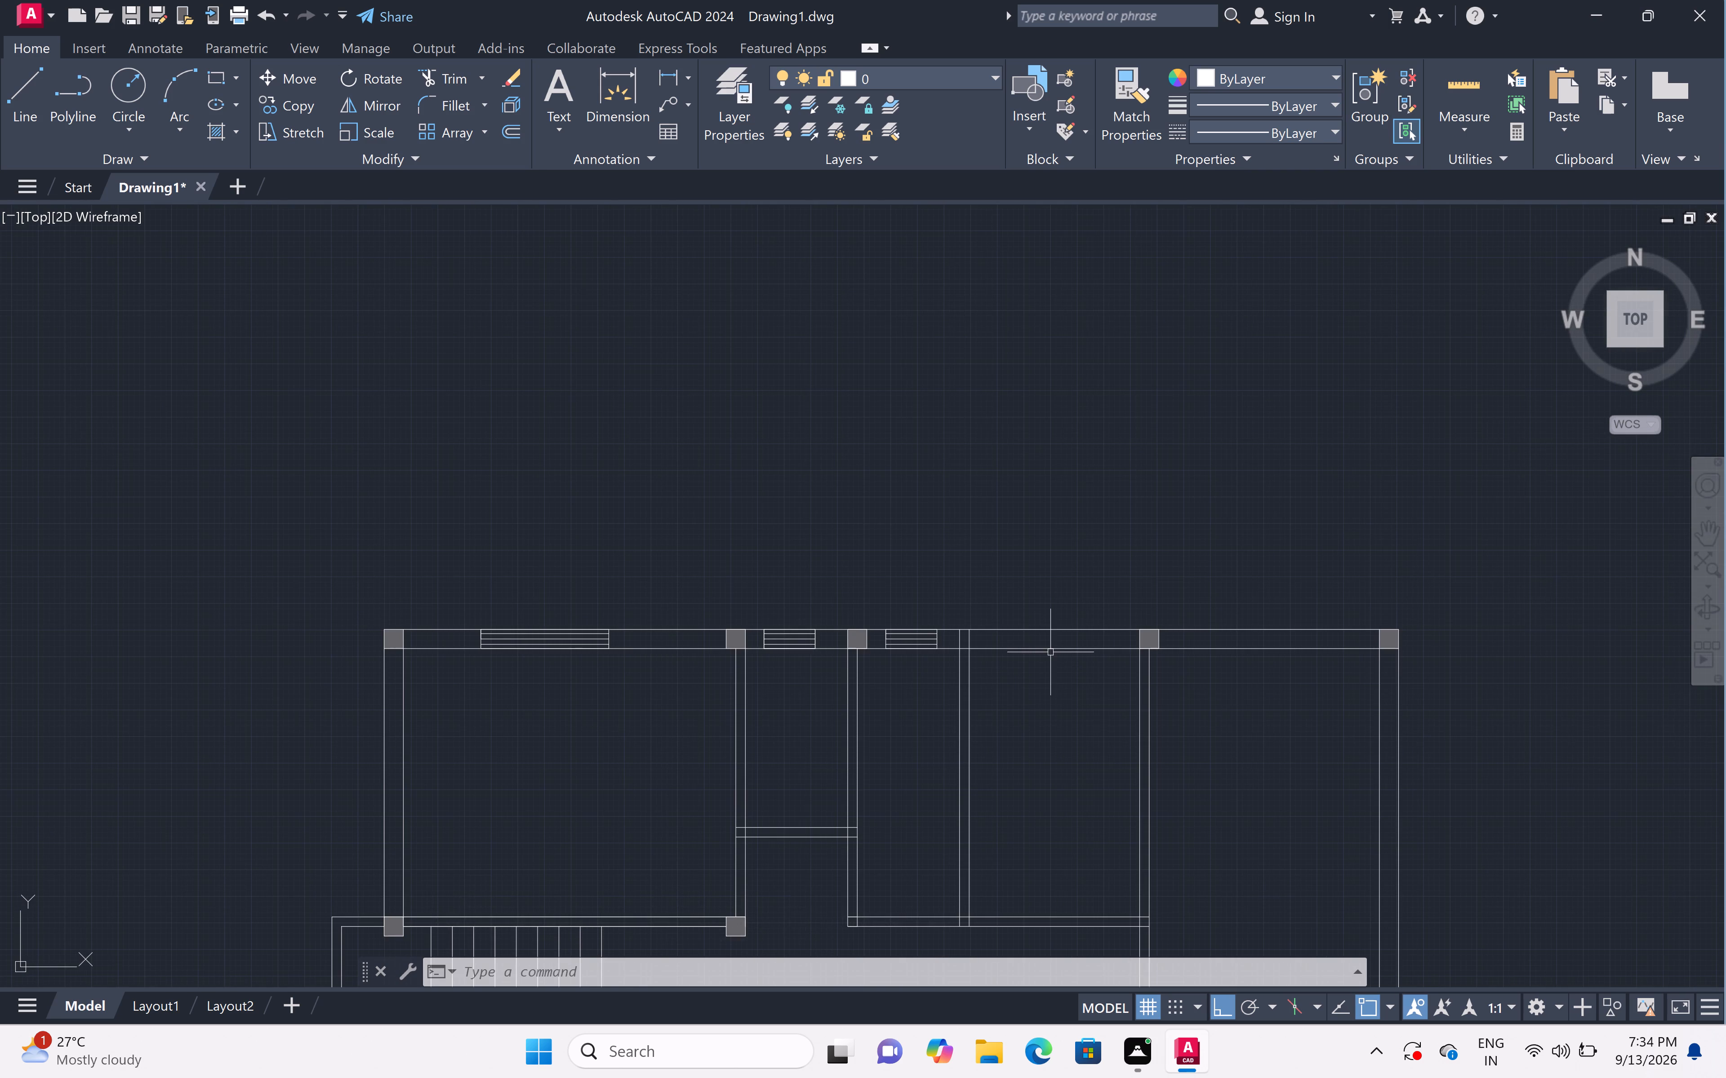
{"action": "scroll", "coordinate": [1050, 652], "scroll_direction": "up", "scroll_amount": 2}
{"action": "scroll", "coordinate": [1135, 632], "scroll_direction": "up", "scroll_amount": 1}
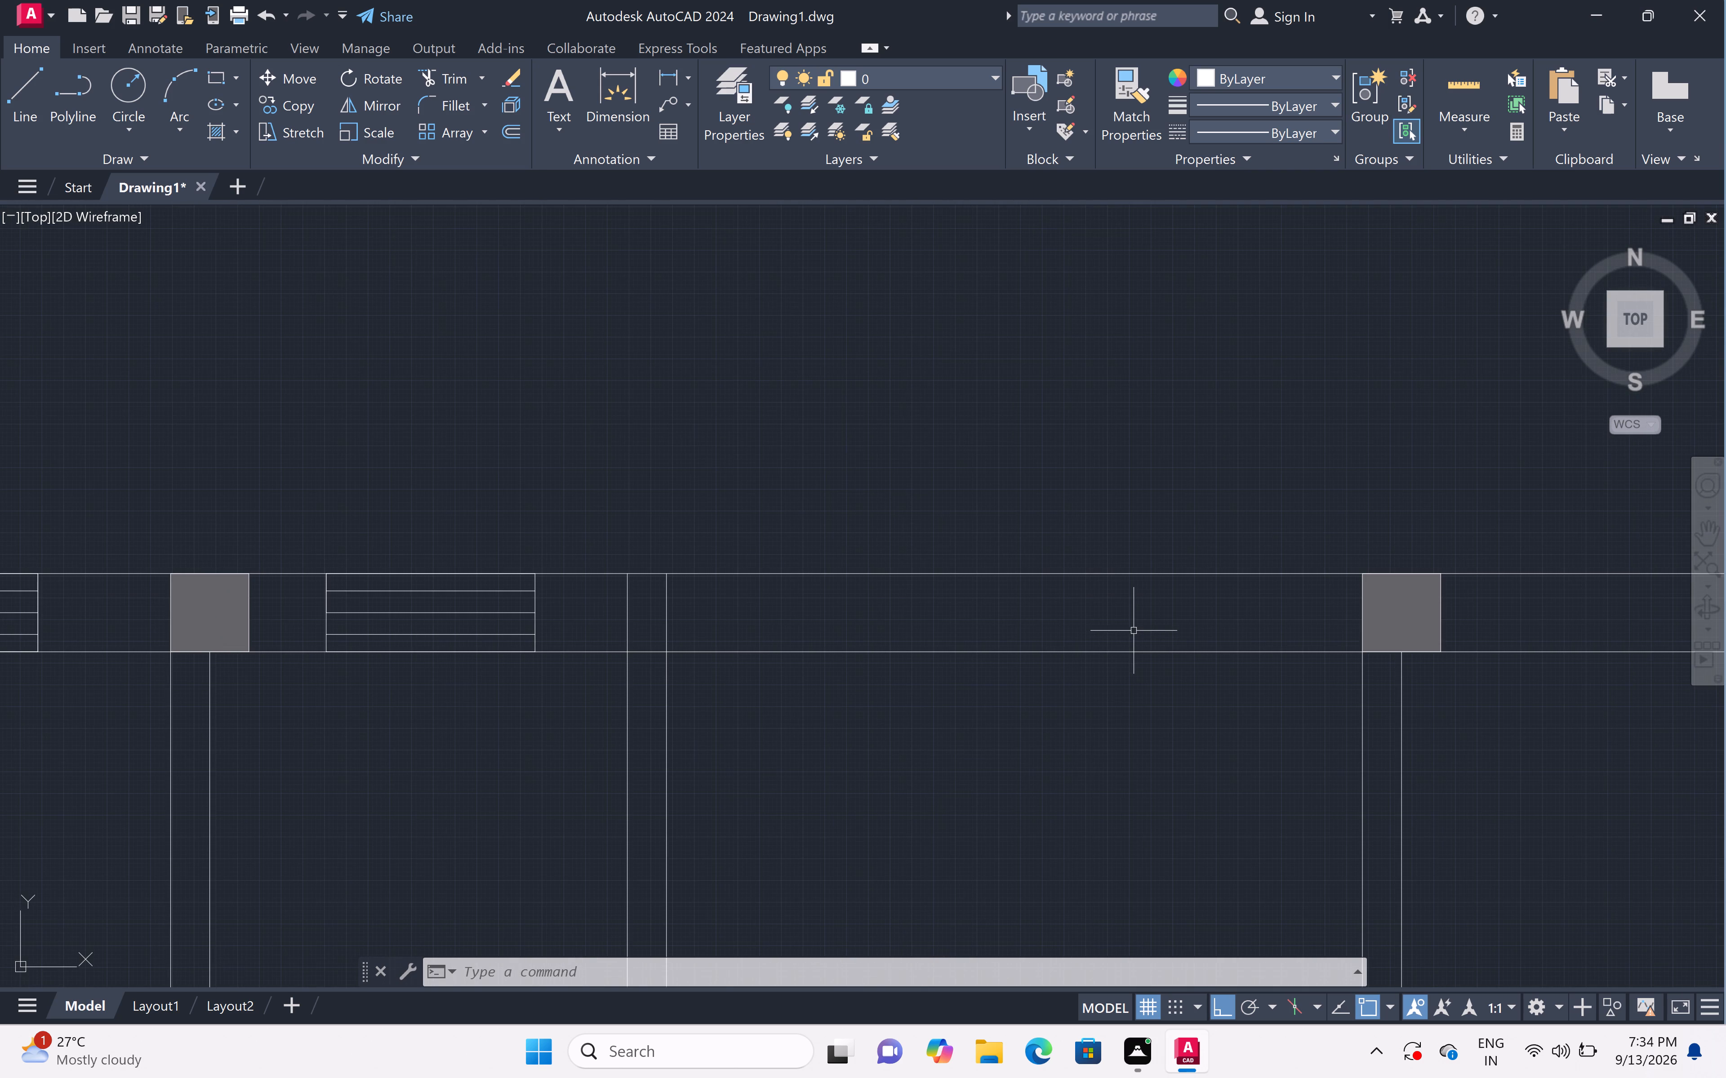
{"action": "middle_click_drag", "start_coordinate": [1139, 686], "coordinate": [965, 649]}
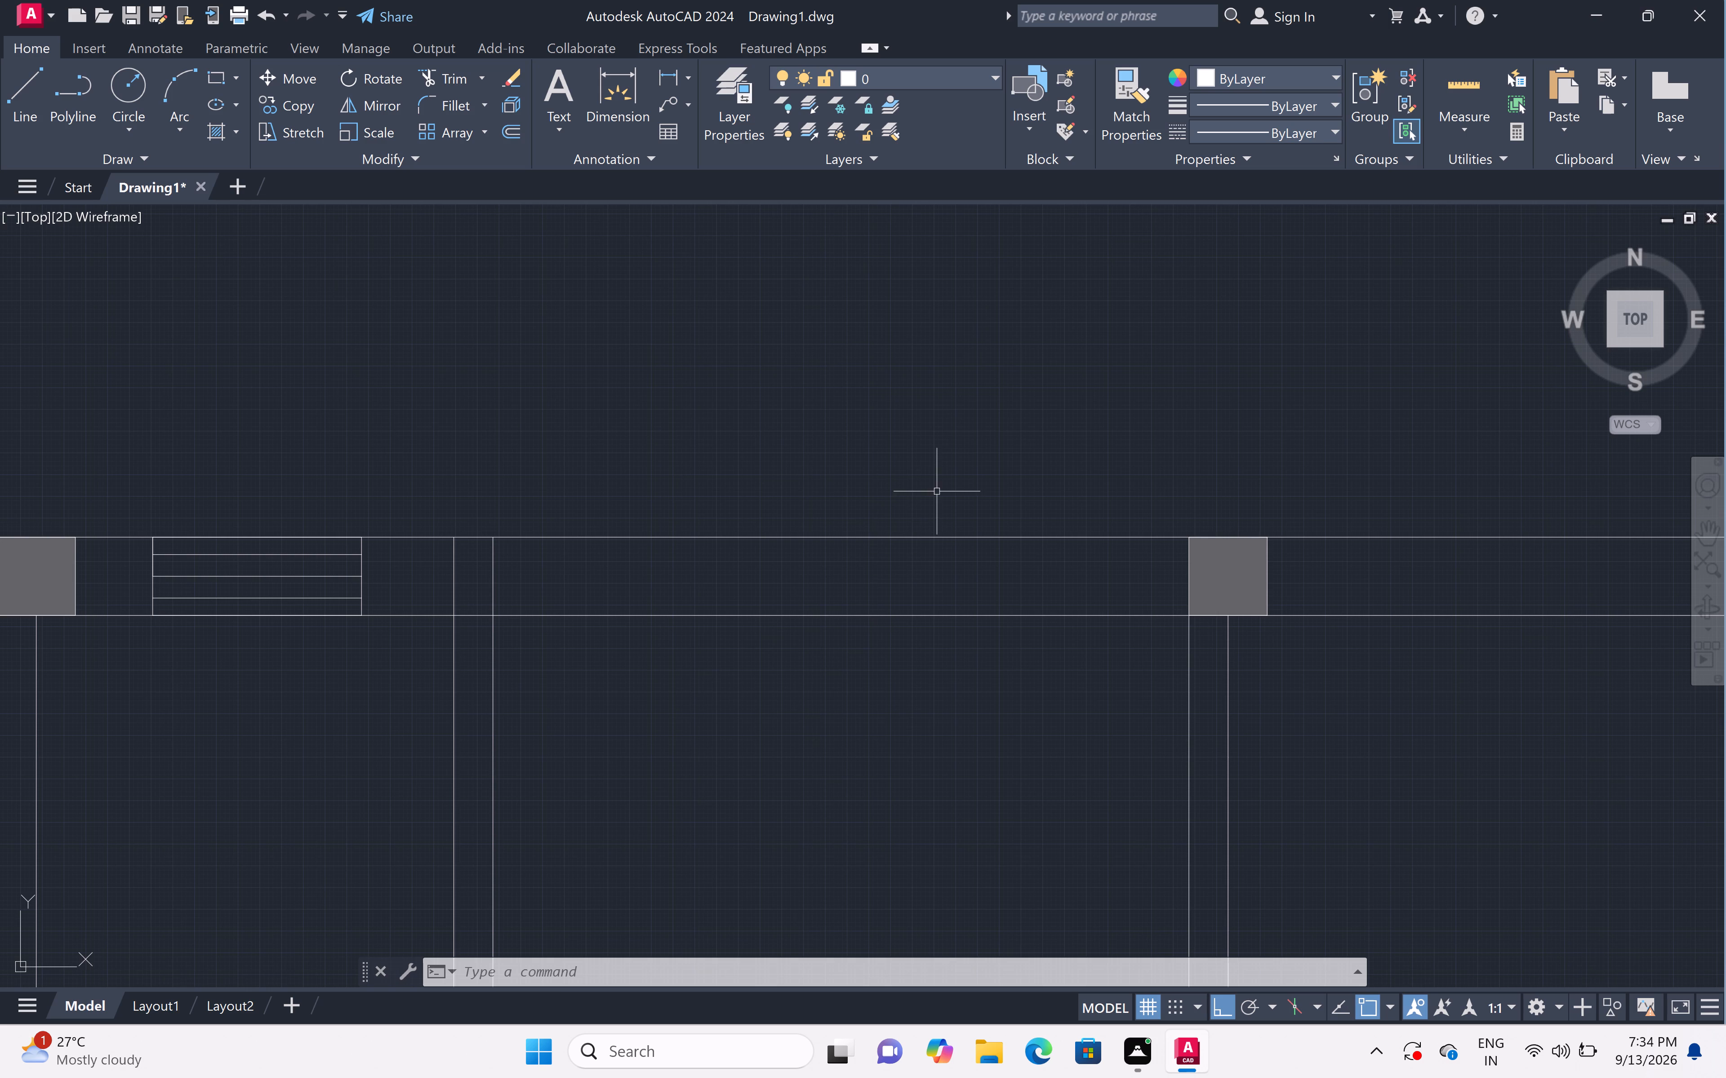
{"action": "scroll", "coordinate": [937, 491], "scroll_direction": "down", "scroll_amount": 1}
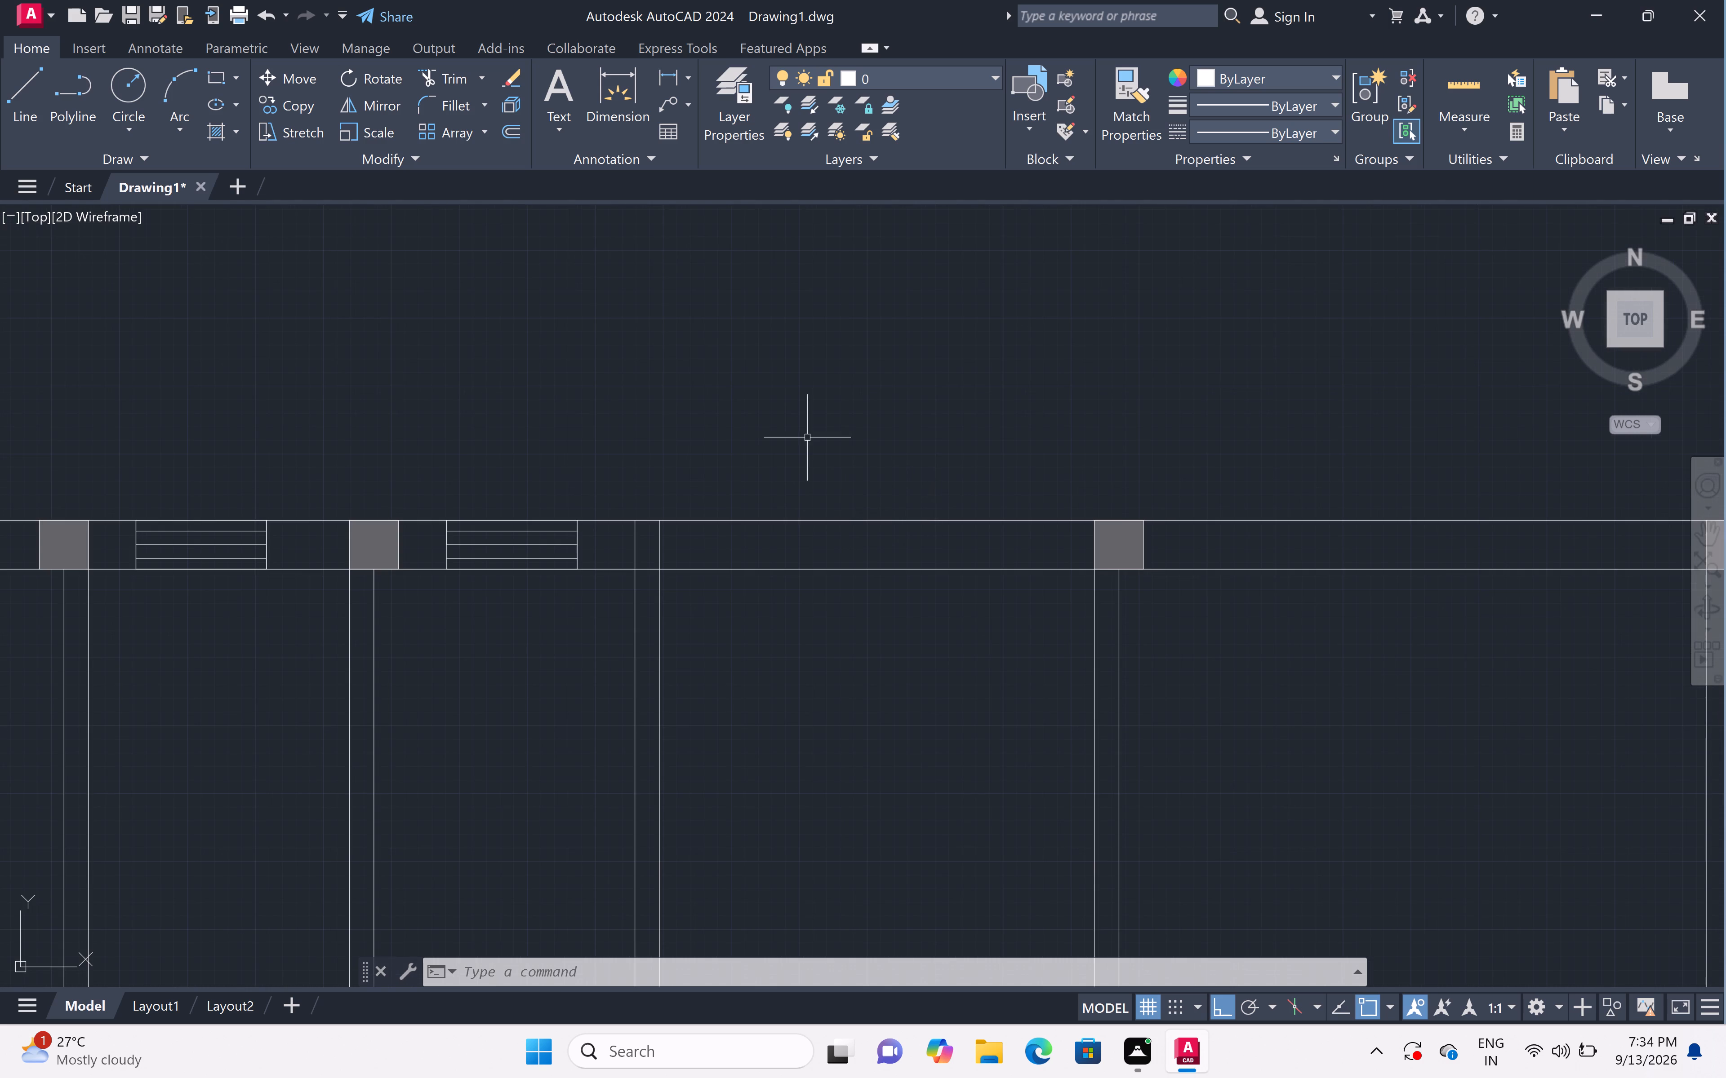
{"action": "type", "text": "l"}
{"action": "key", "text": "space"}
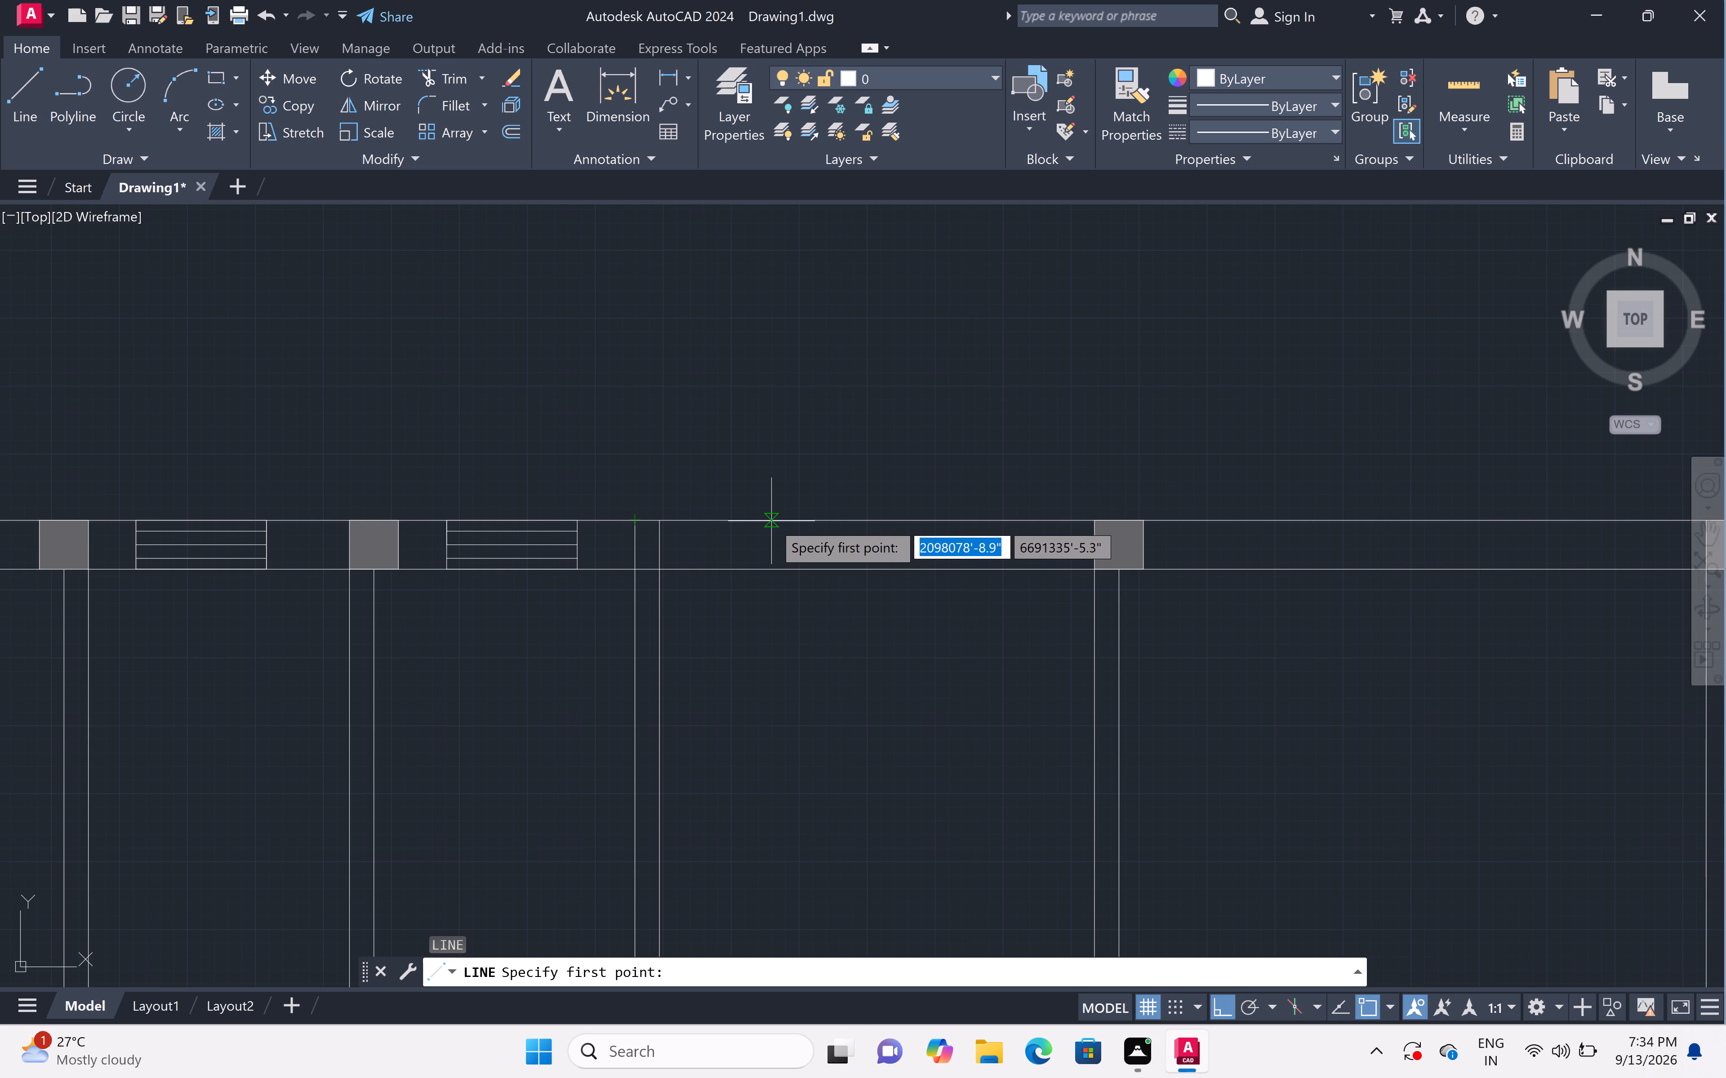
{"action": "scroll", "coordinate": [777, 526], "scroll_direction": "down", "scroll_amount": 1}
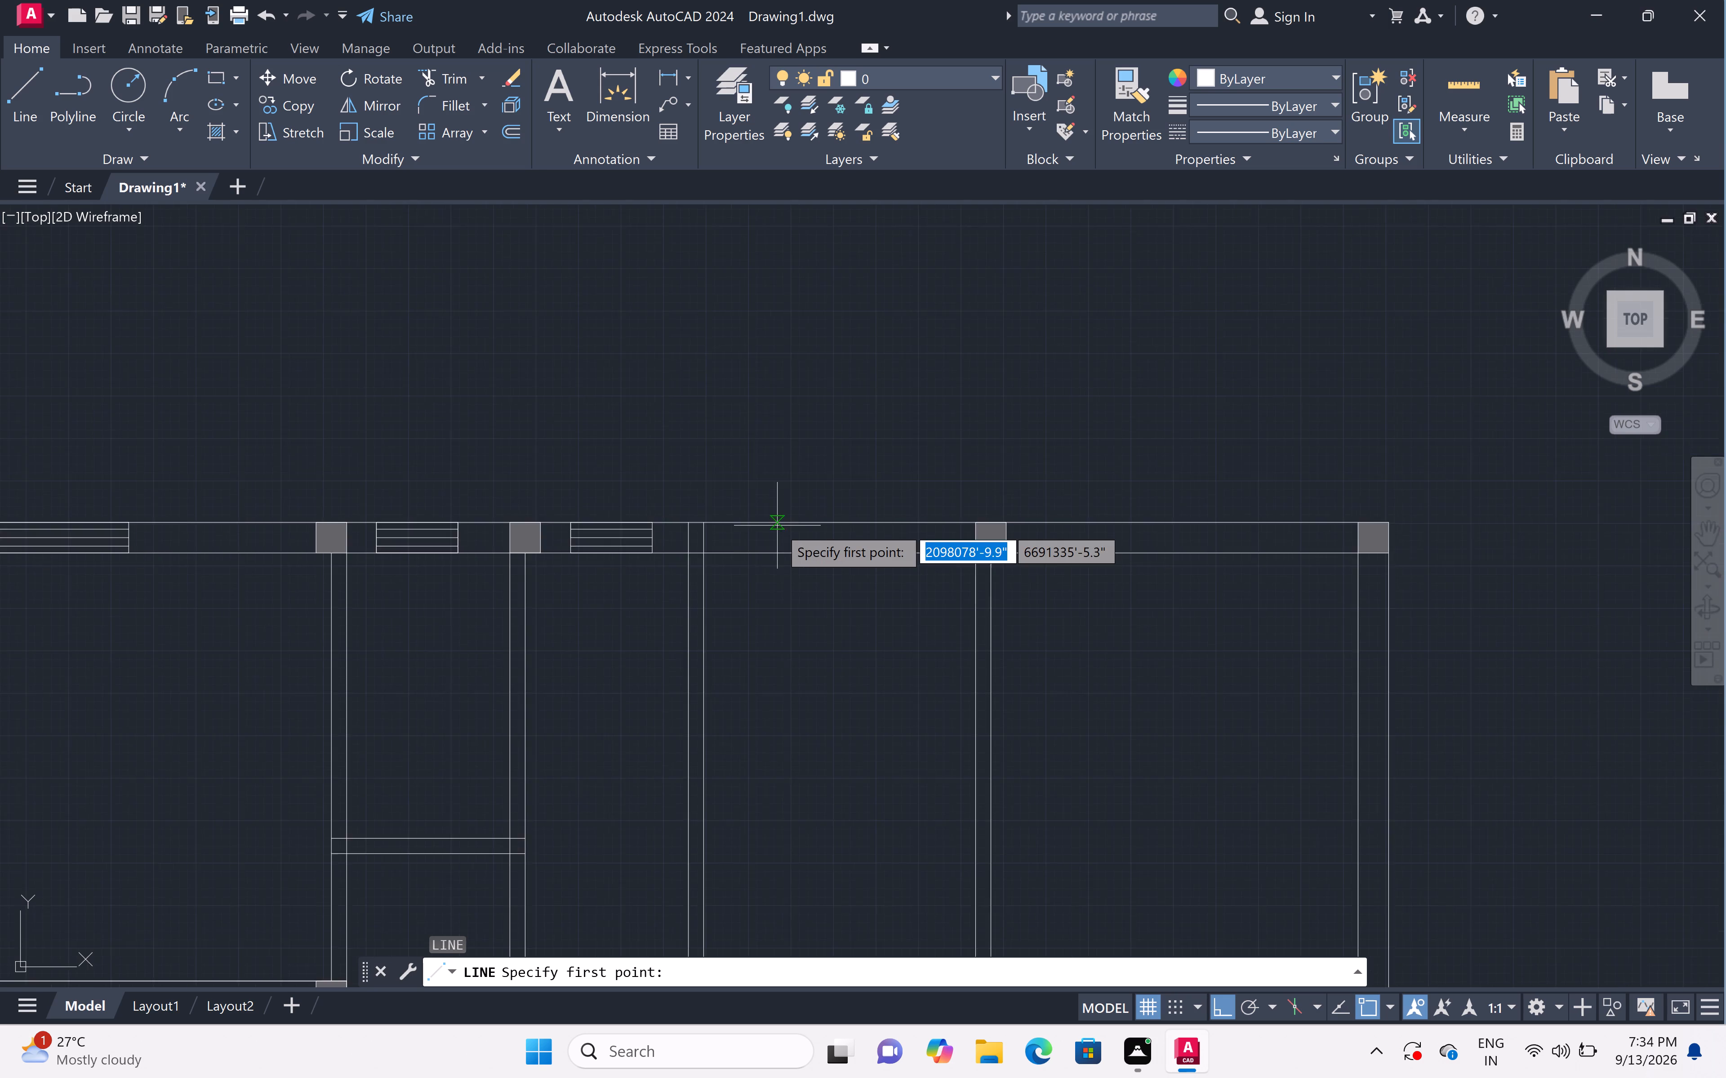
{"action": "scroll", "coordinate": [777, 526], "scroll_direction": "down", "scroll_amount": 2}
{"action": "scroll", "coordinate": [778, 525], "scroll_direction": "up", "scroll_amount": 1}
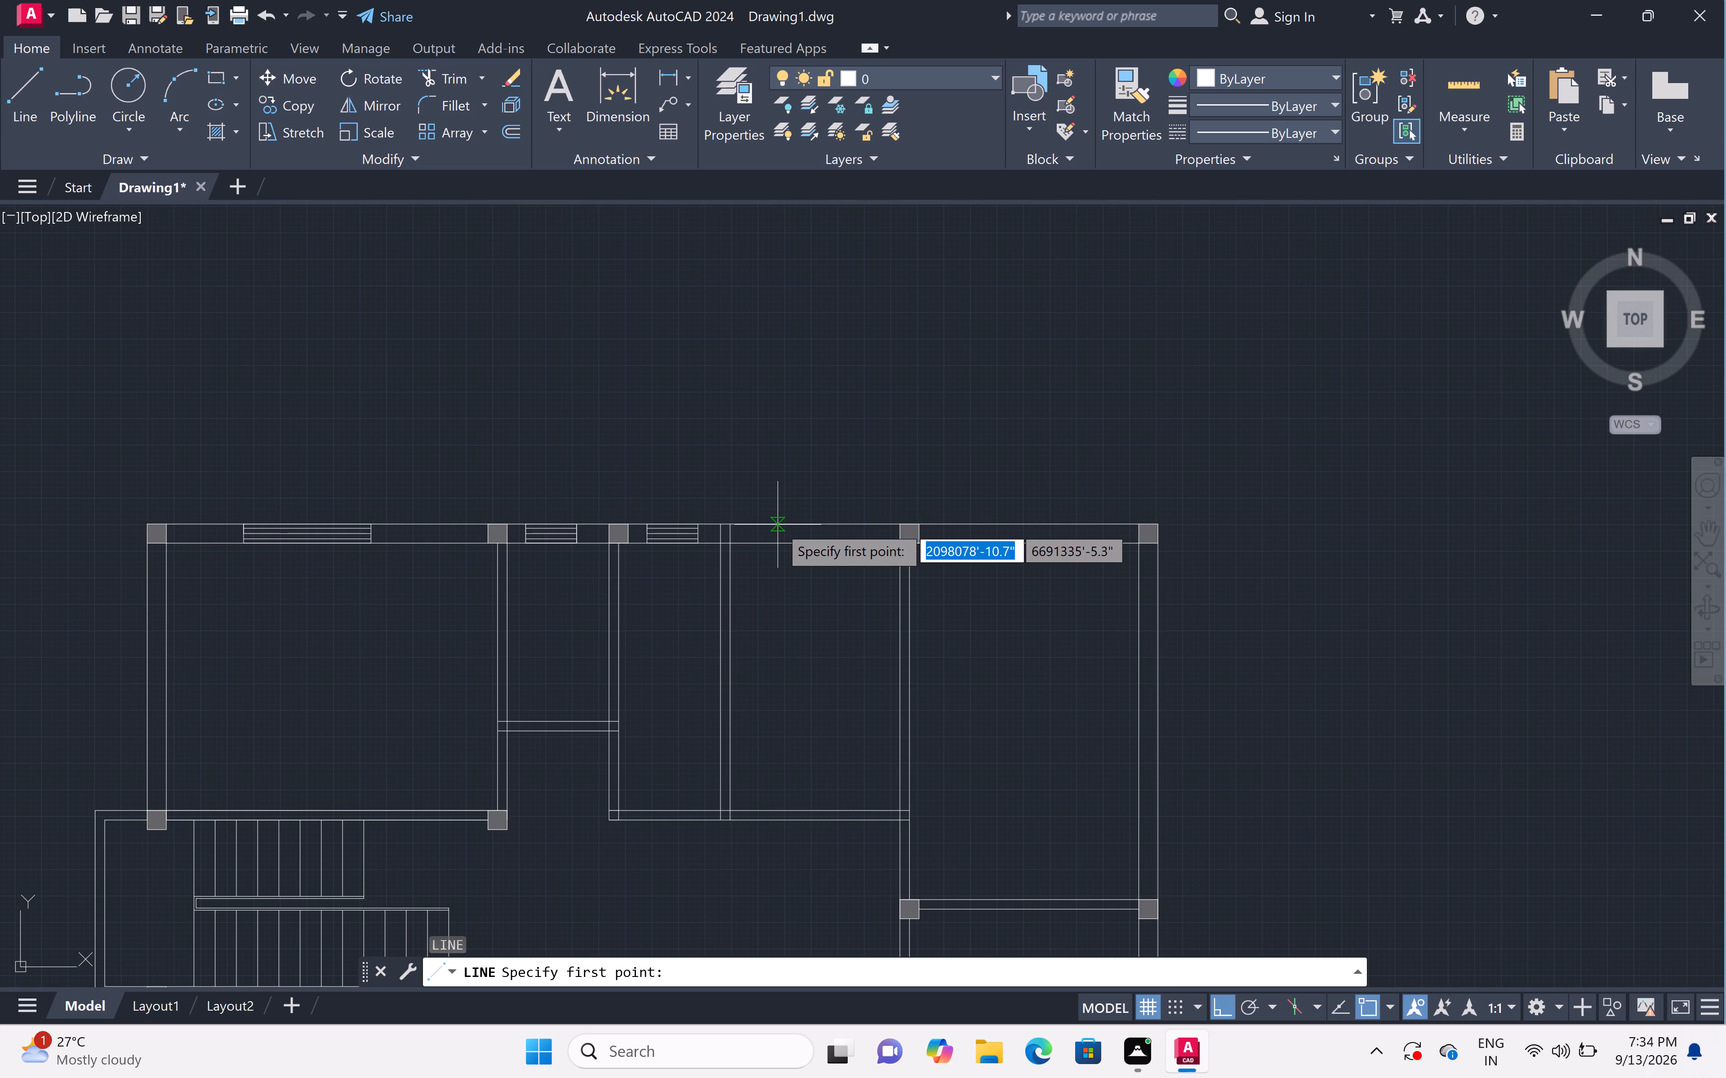
{"action": "scroll", "coordinate": [778, 526], "scroll_direction": "up", "scroll_amount": 2}
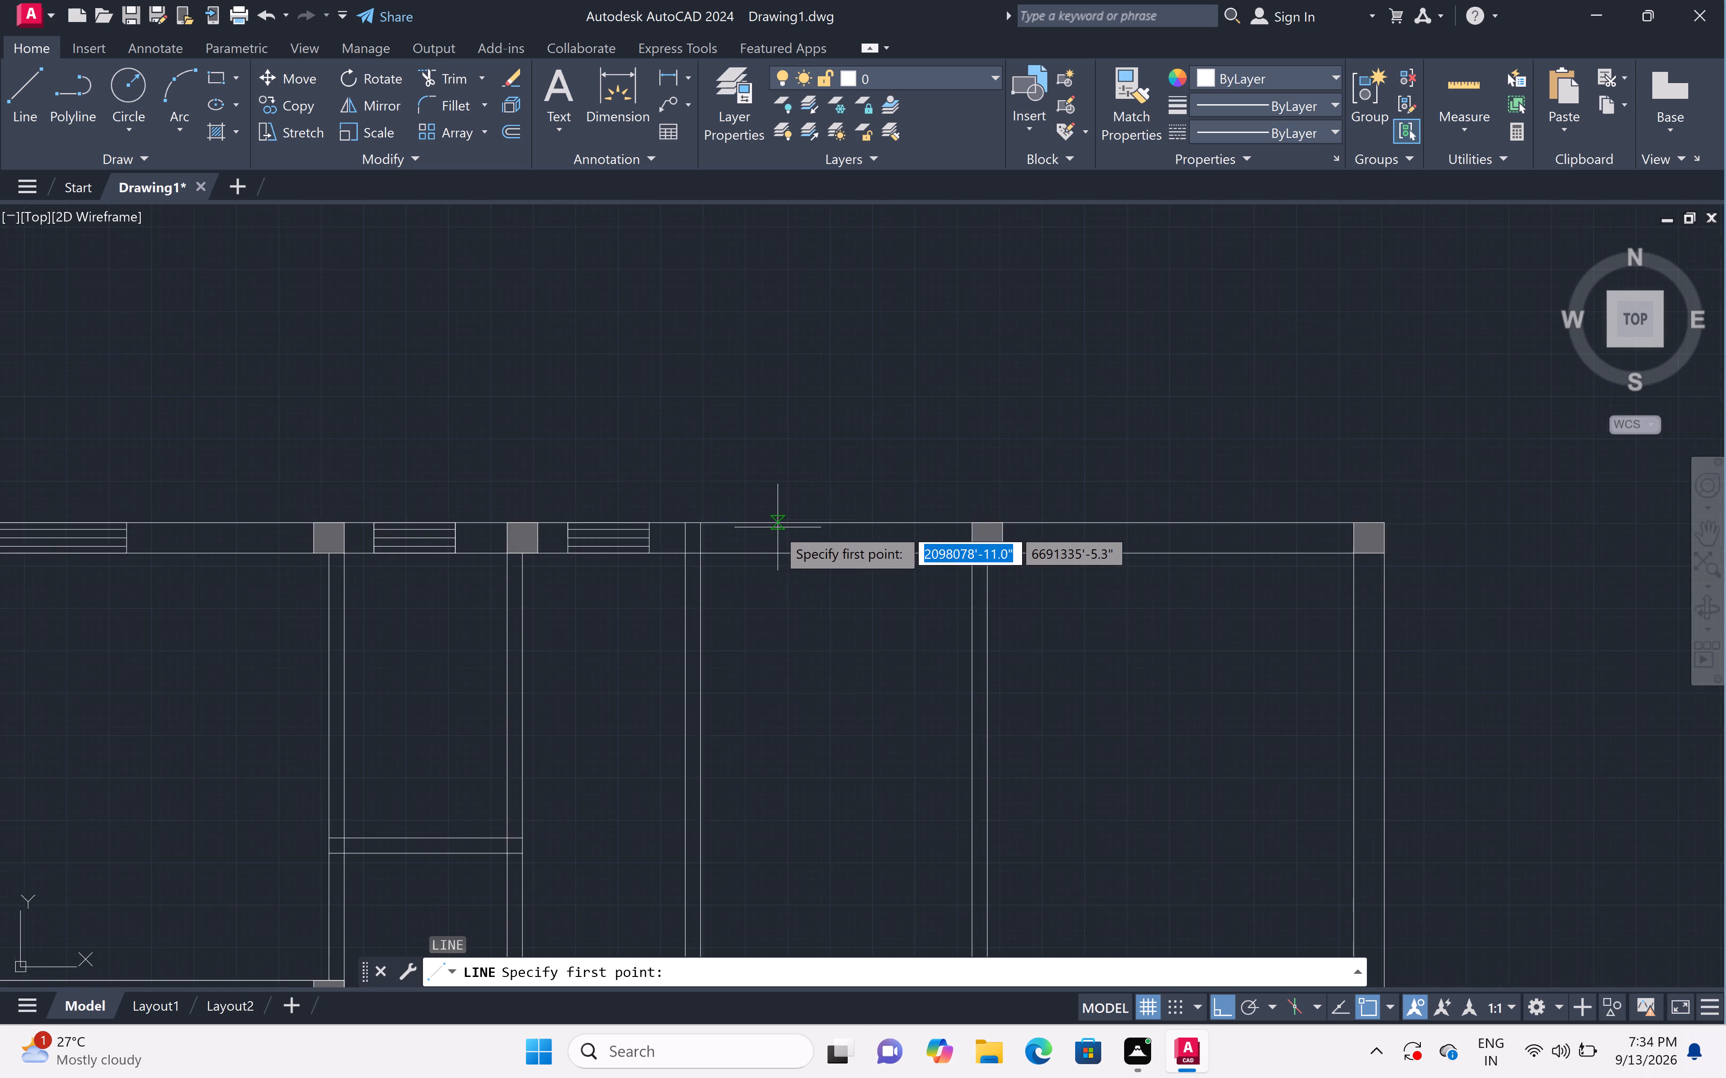
{"action": "scroll", "coordinate": [776, 527], "scroll_direction": "up", "scroll_amount": 1}
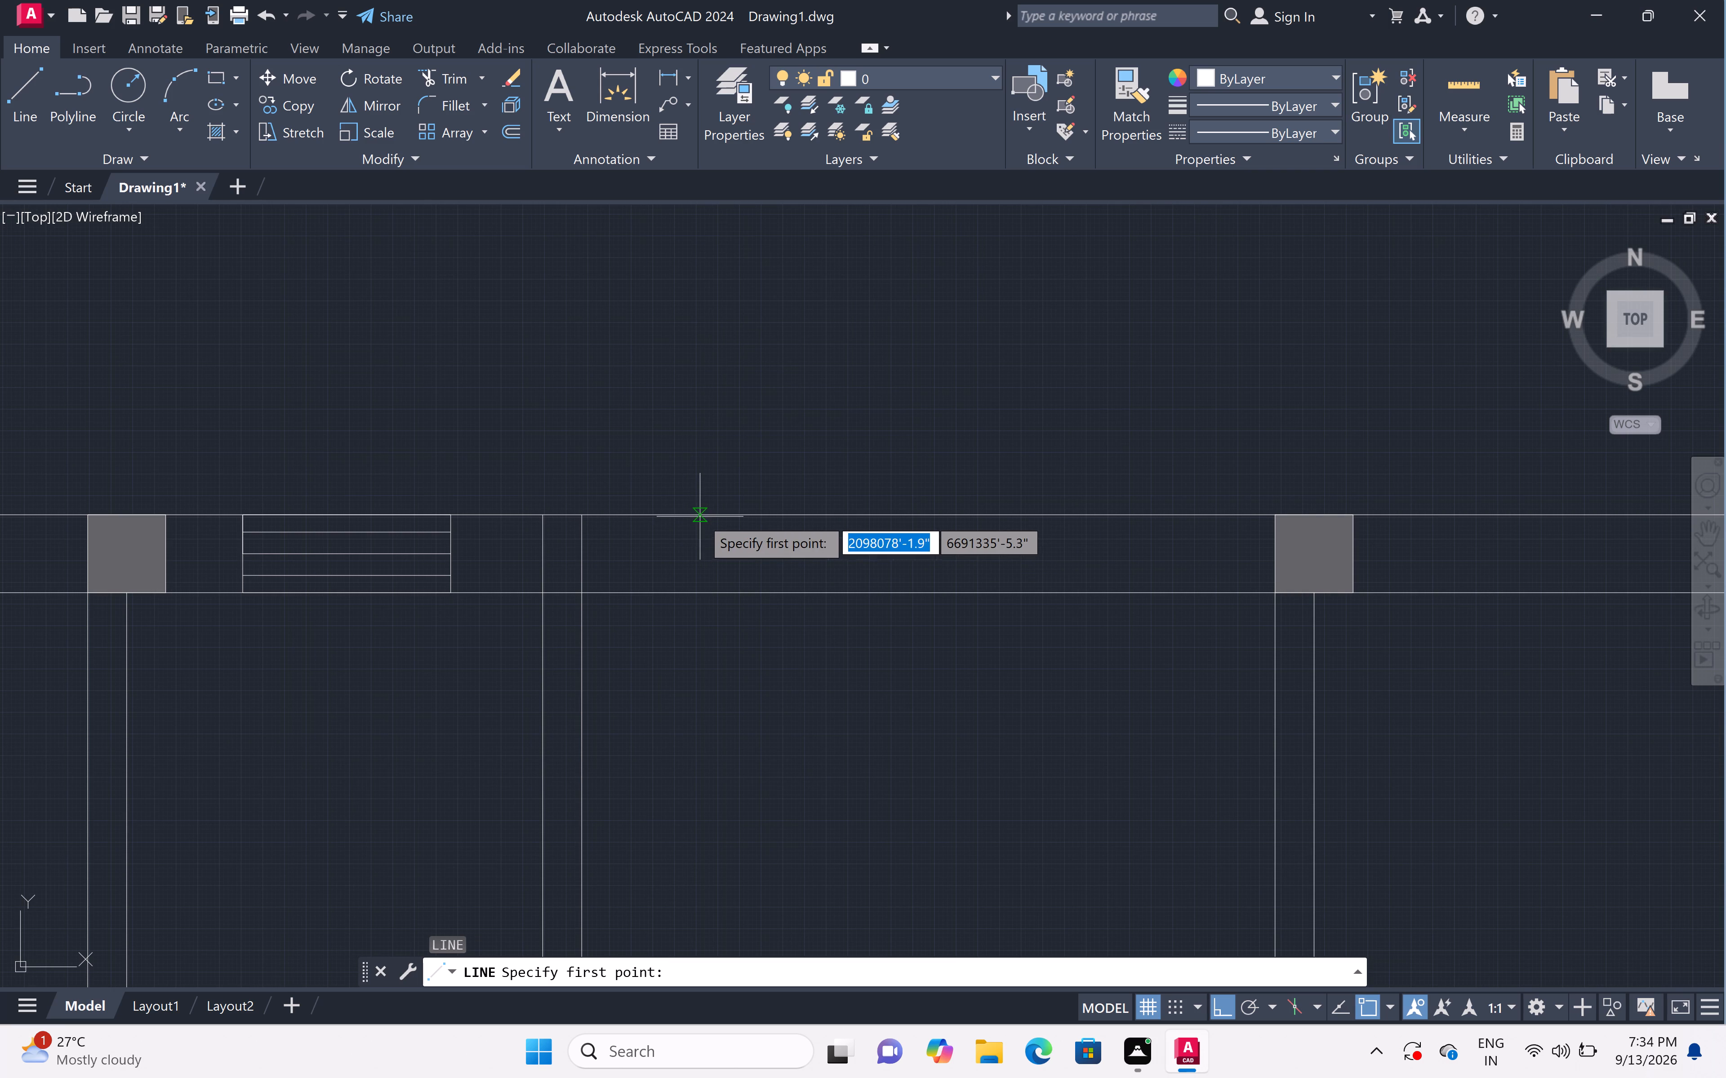
{"action": "left_click", "coordinate": [707, 514]}
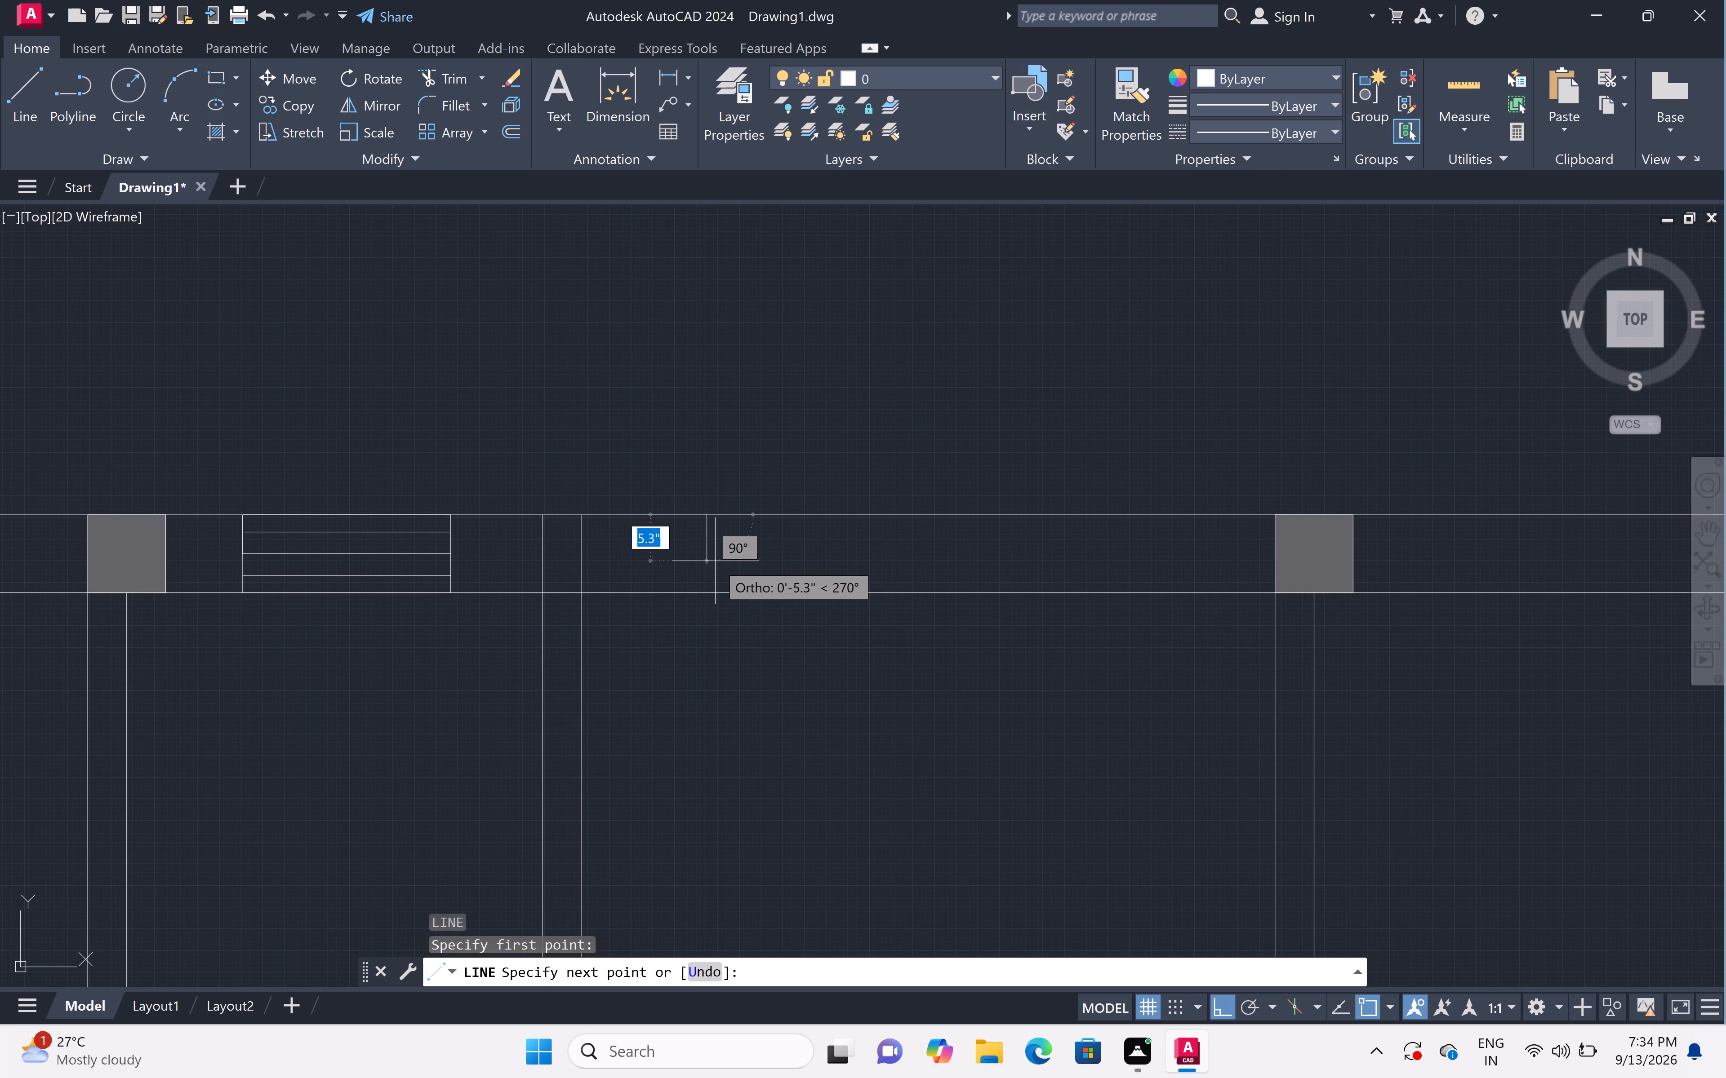
{"action": "left_click", "coordinate": [706, 595]}
{"action": "left_click", "coordinate": [712, 595]}
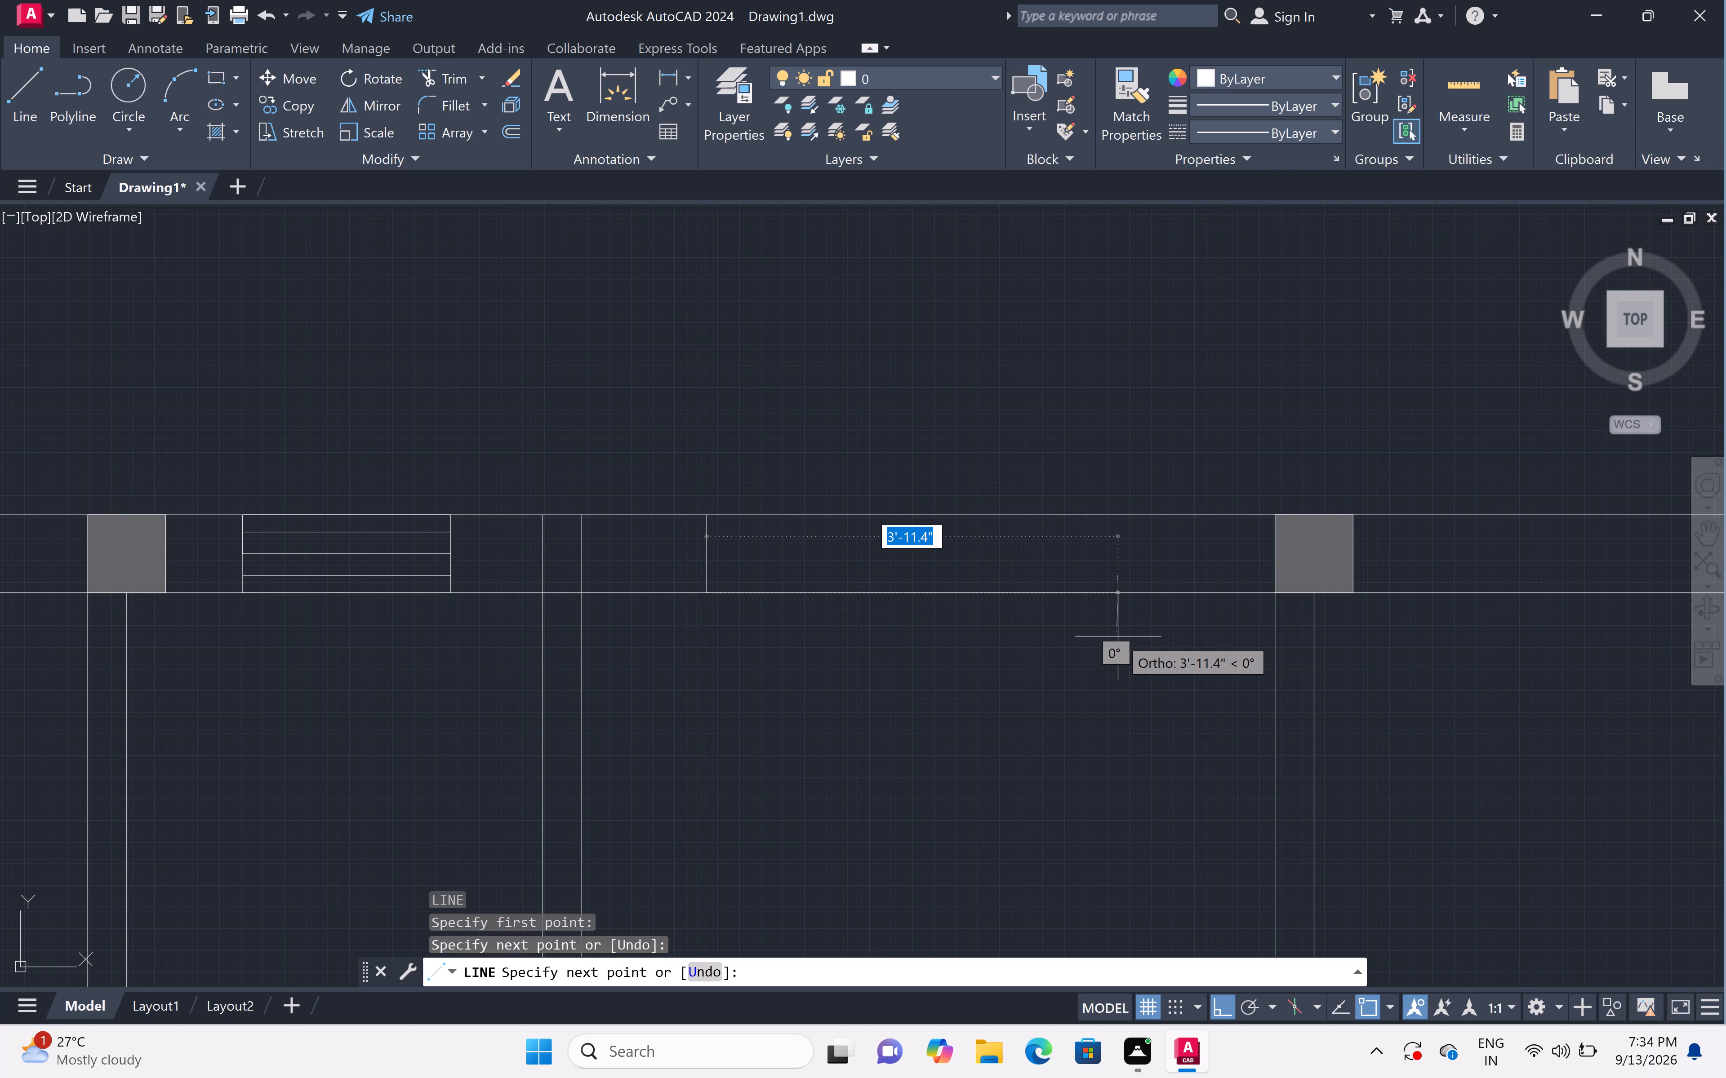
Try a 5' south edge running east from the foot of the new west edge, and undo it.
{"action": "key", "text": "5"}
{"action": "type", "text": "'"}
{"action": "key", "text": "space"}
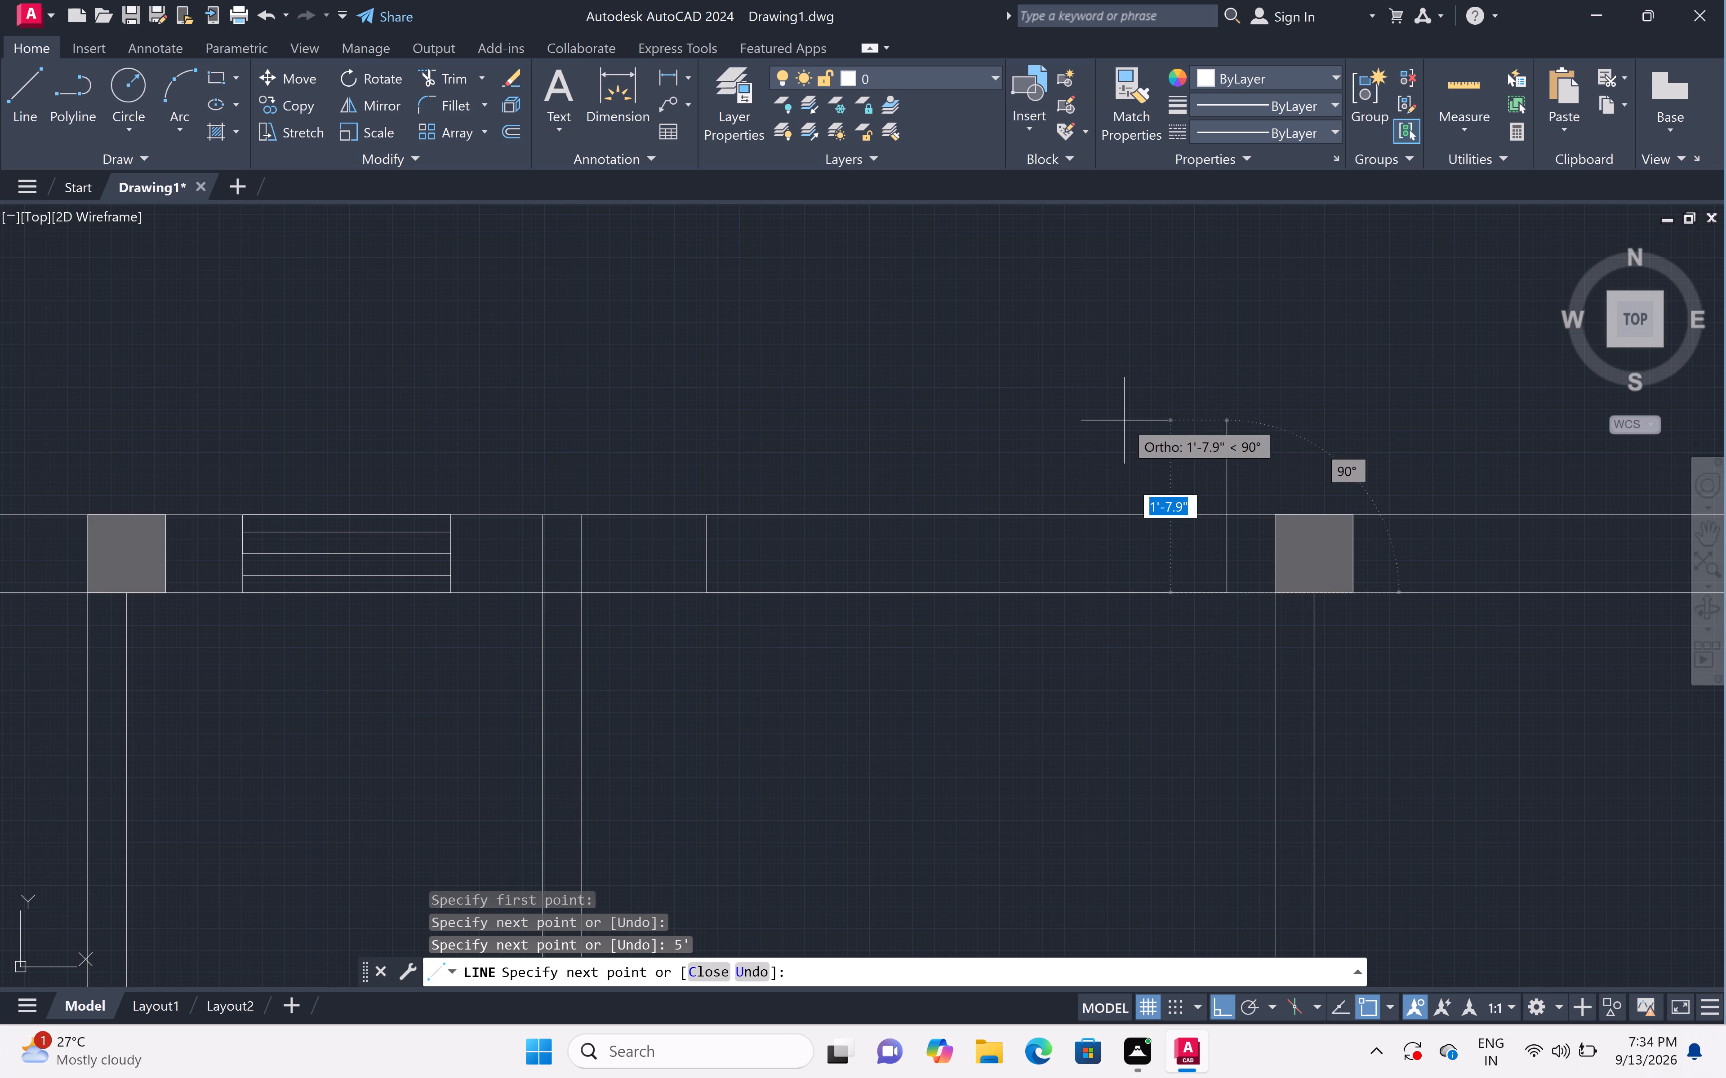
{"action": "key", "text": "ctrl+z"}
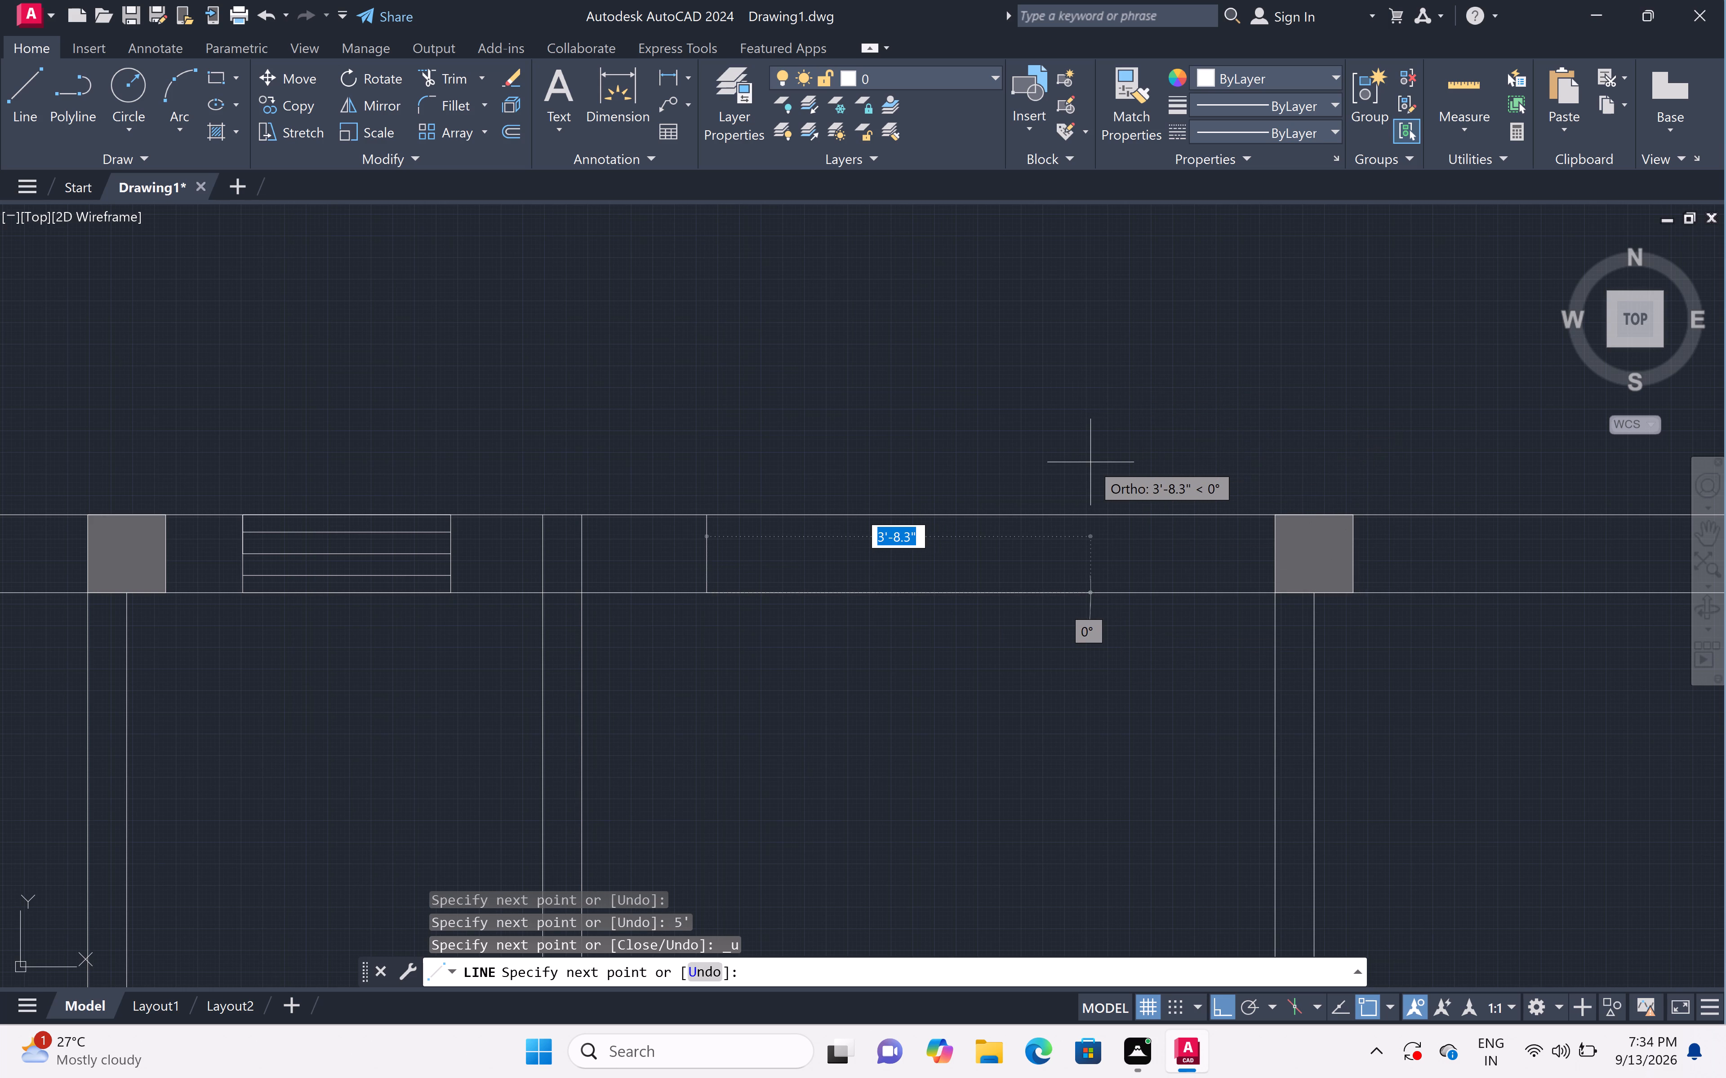
Draw the window's south edge 4' eastward along the wall's inner face and its east edge up to the outer face.
{"action": "key", "text": "4"}
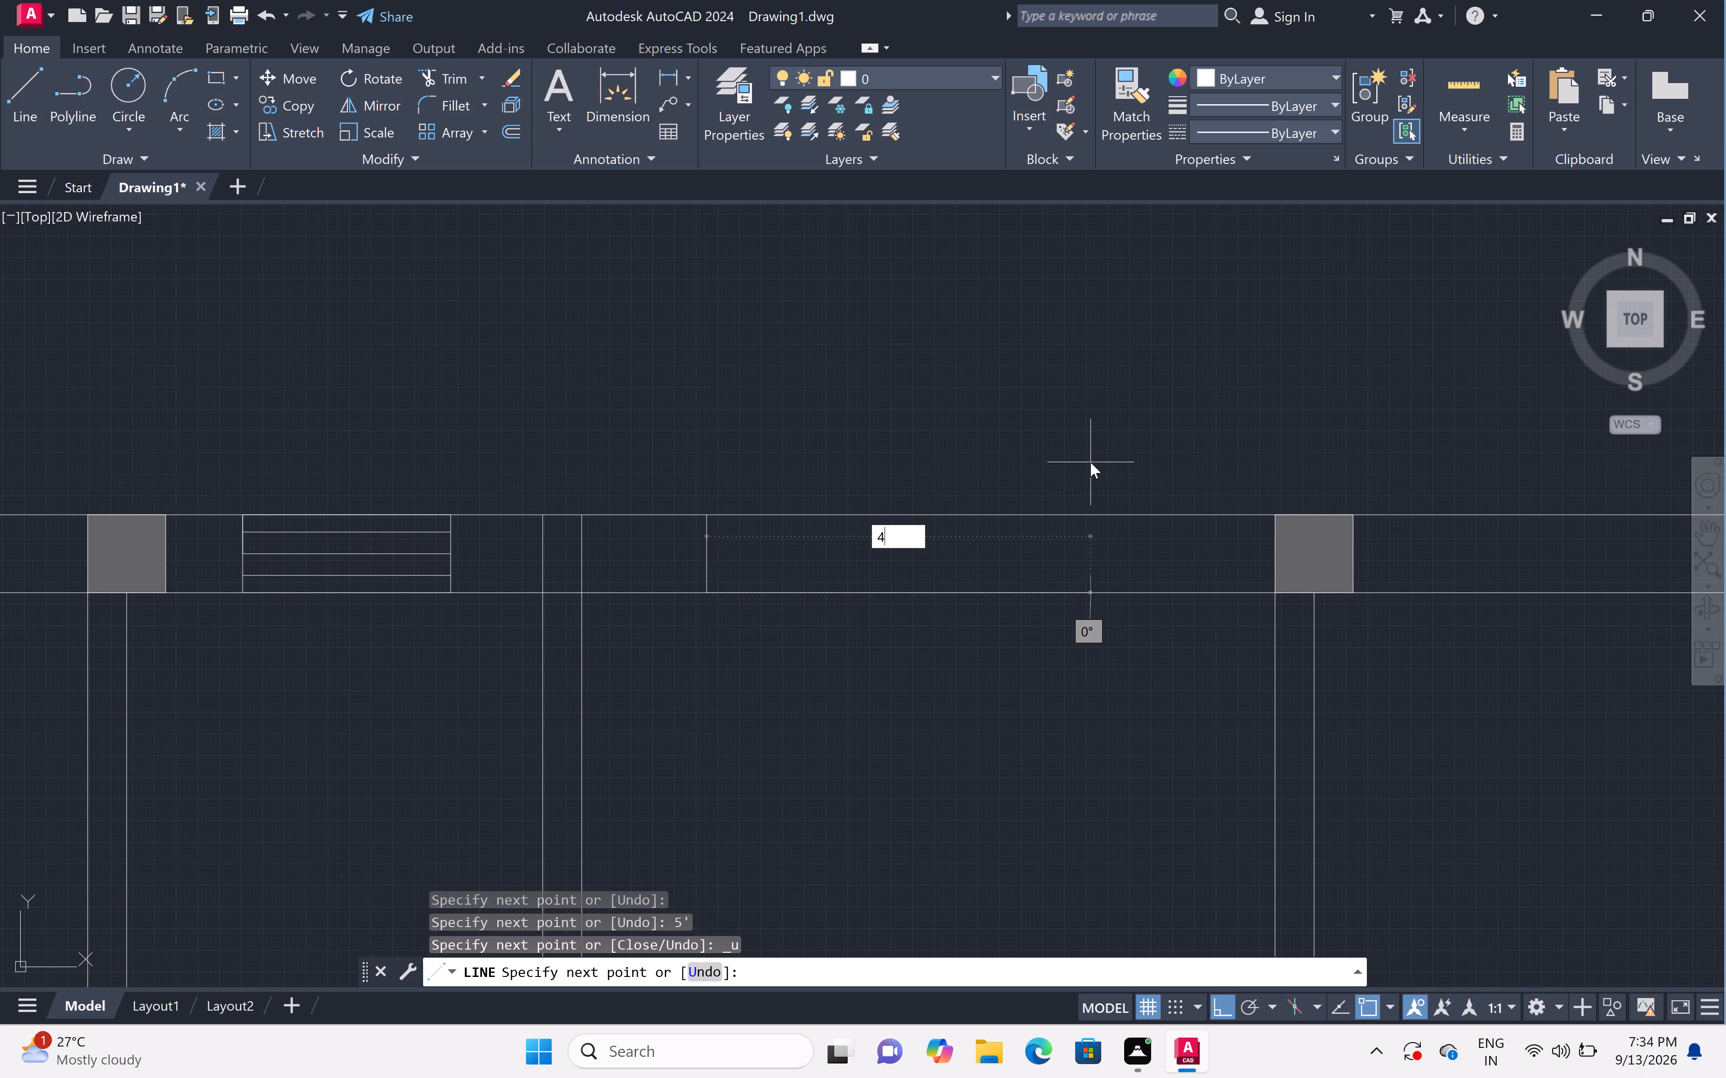
{"action": "key", "text": "apostrophe"}
{"action": "key", "text": "space"}
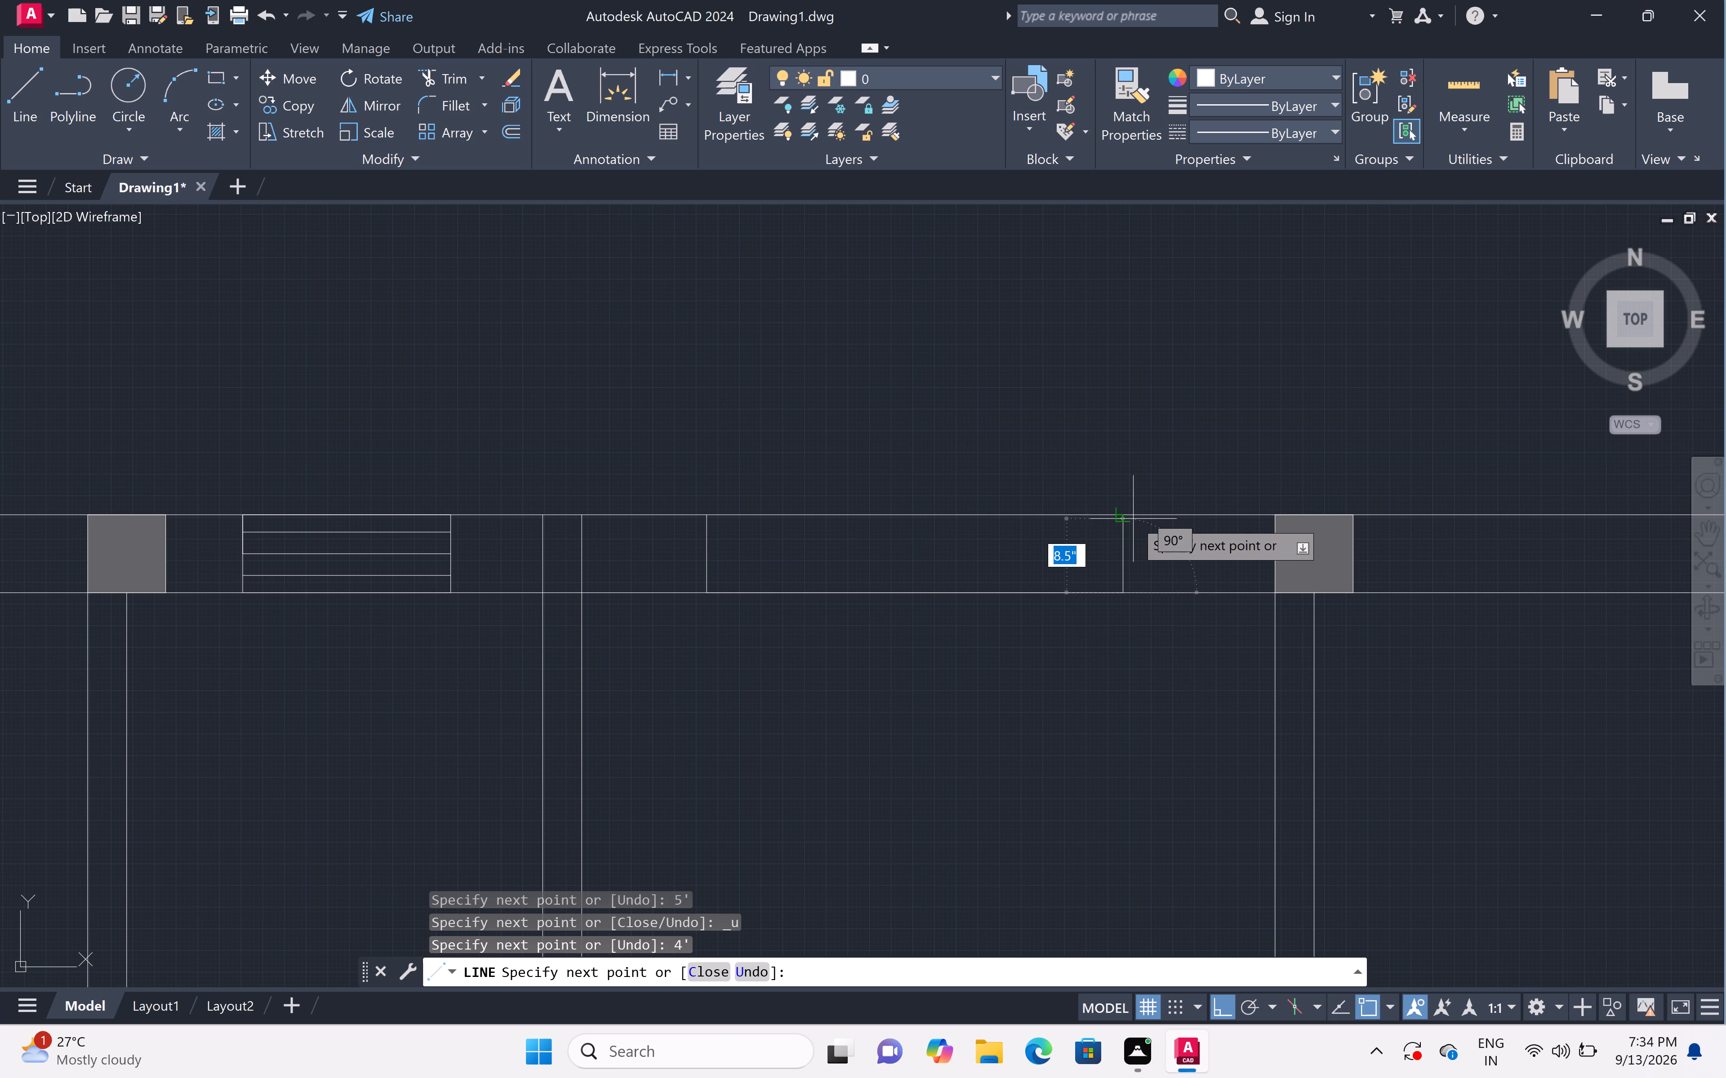
{"action": "left_click", "coordinate": [1120, 511]}
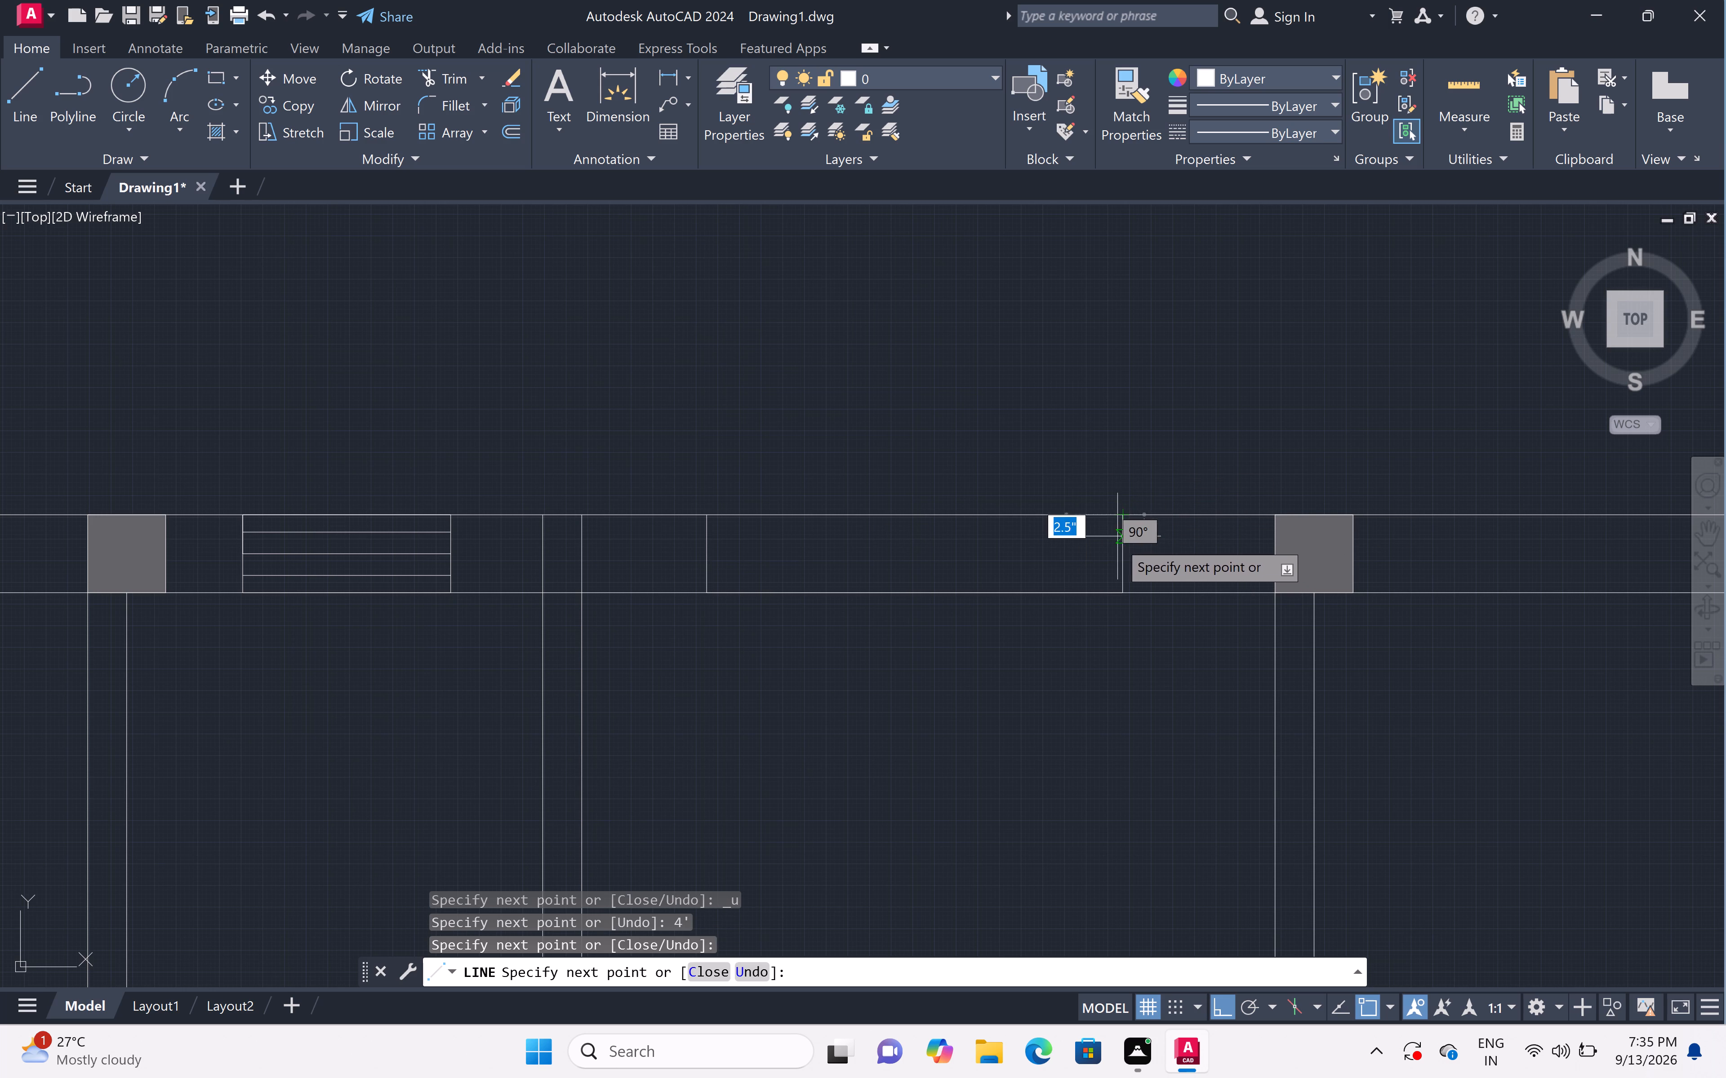
{"action": "scroll", "coordinate": [1125, 574], "scroll_direction": "up", "scroll_amount": 1}
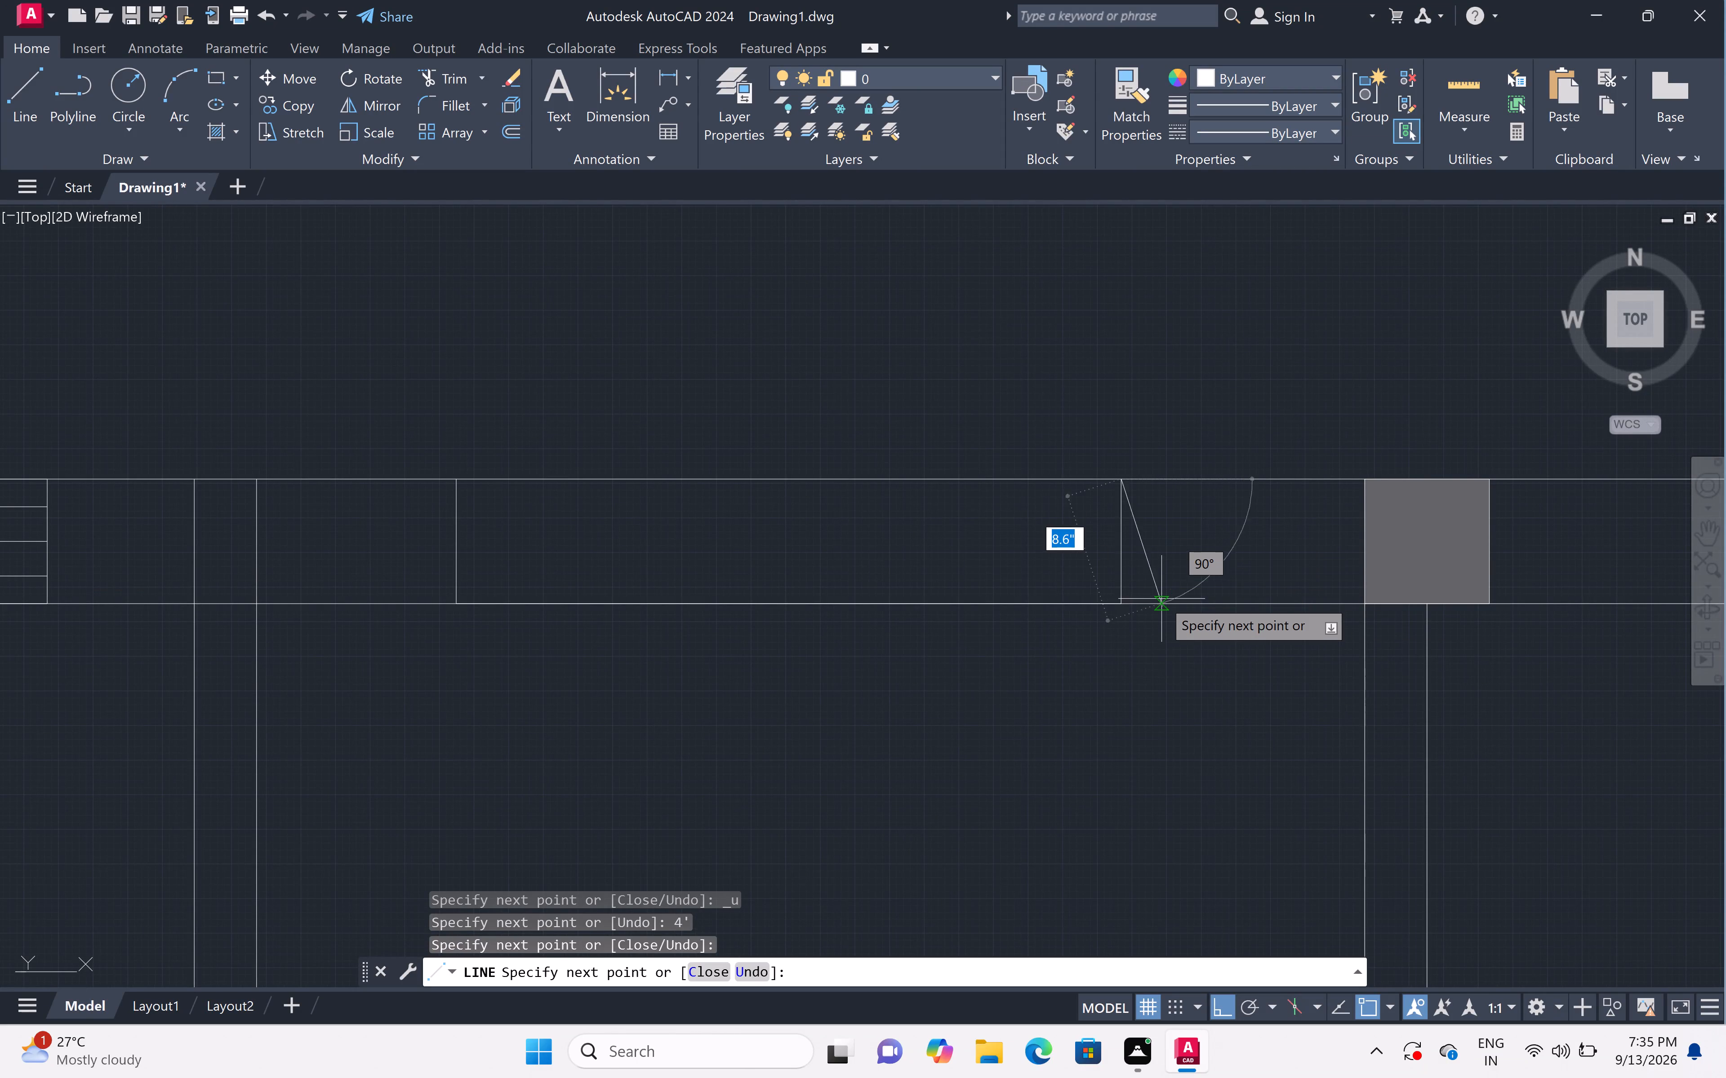
{"action": "key", "text": "Escape"}
Close the window outline with a north edge from the east edge to the west edge, retracing the west edge southward.
{"action": "type", "text": "l"}
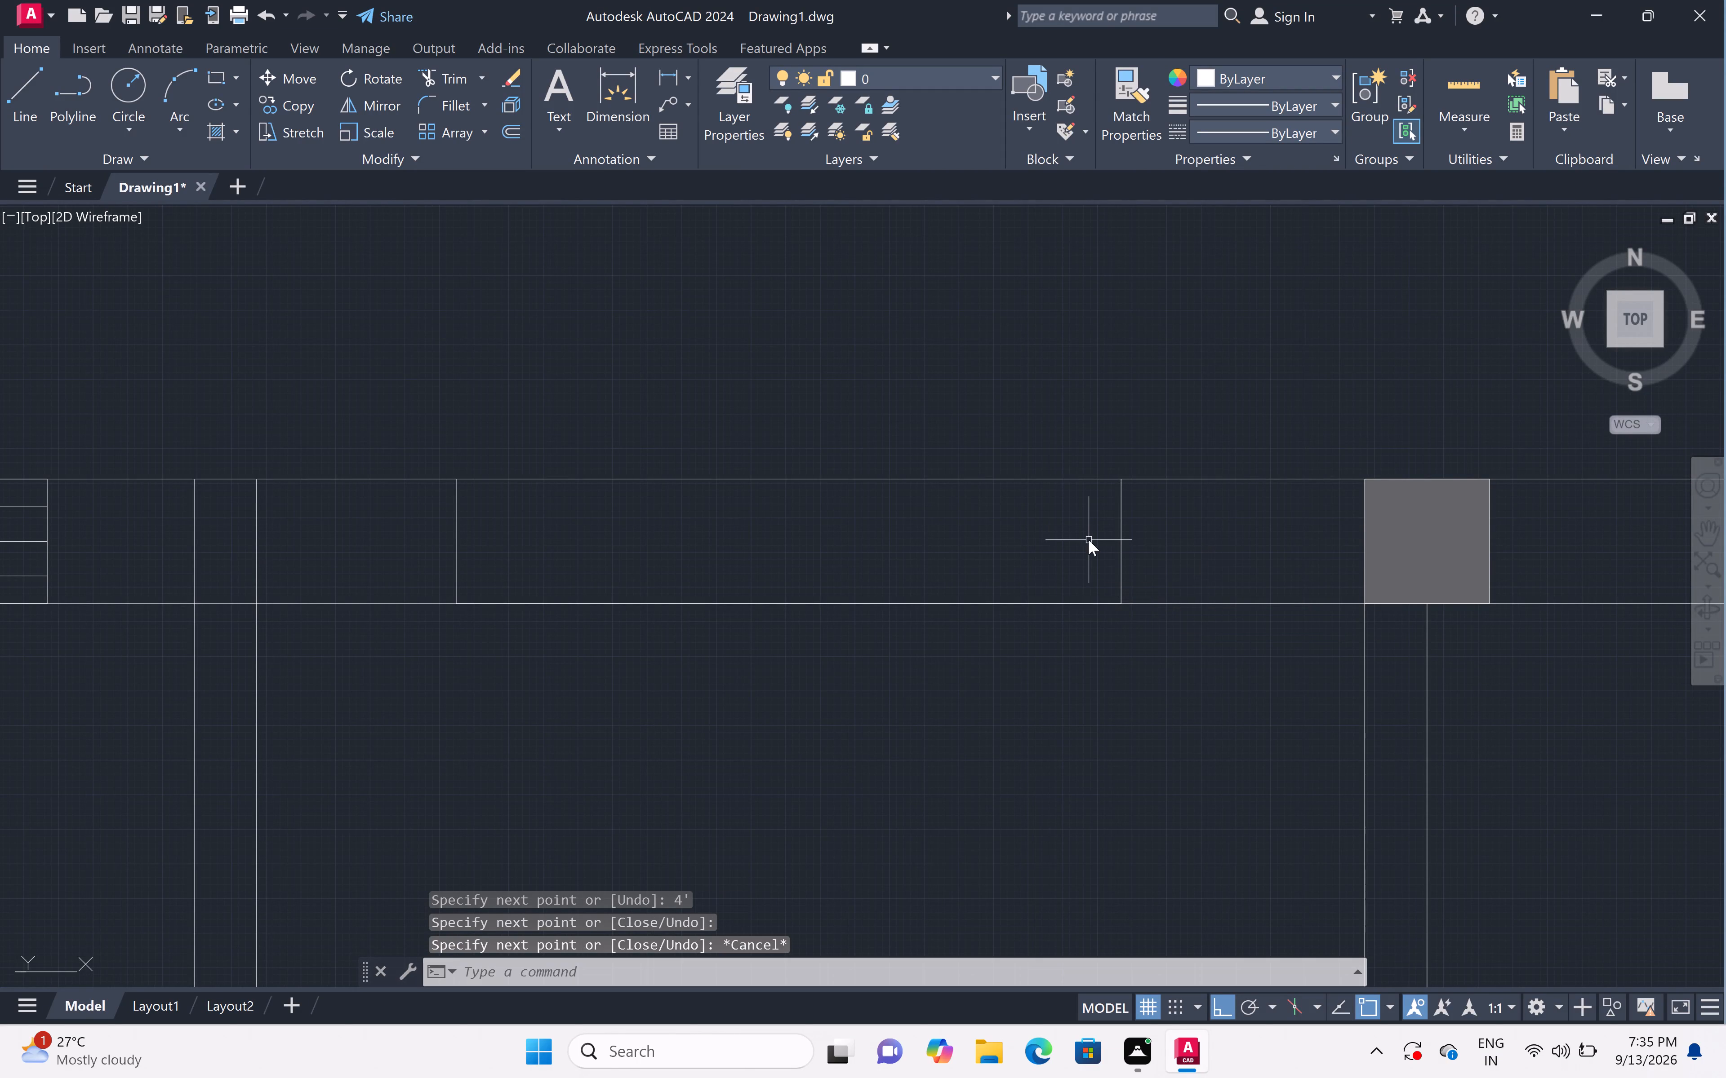
{"action": "key", "text": "space"}
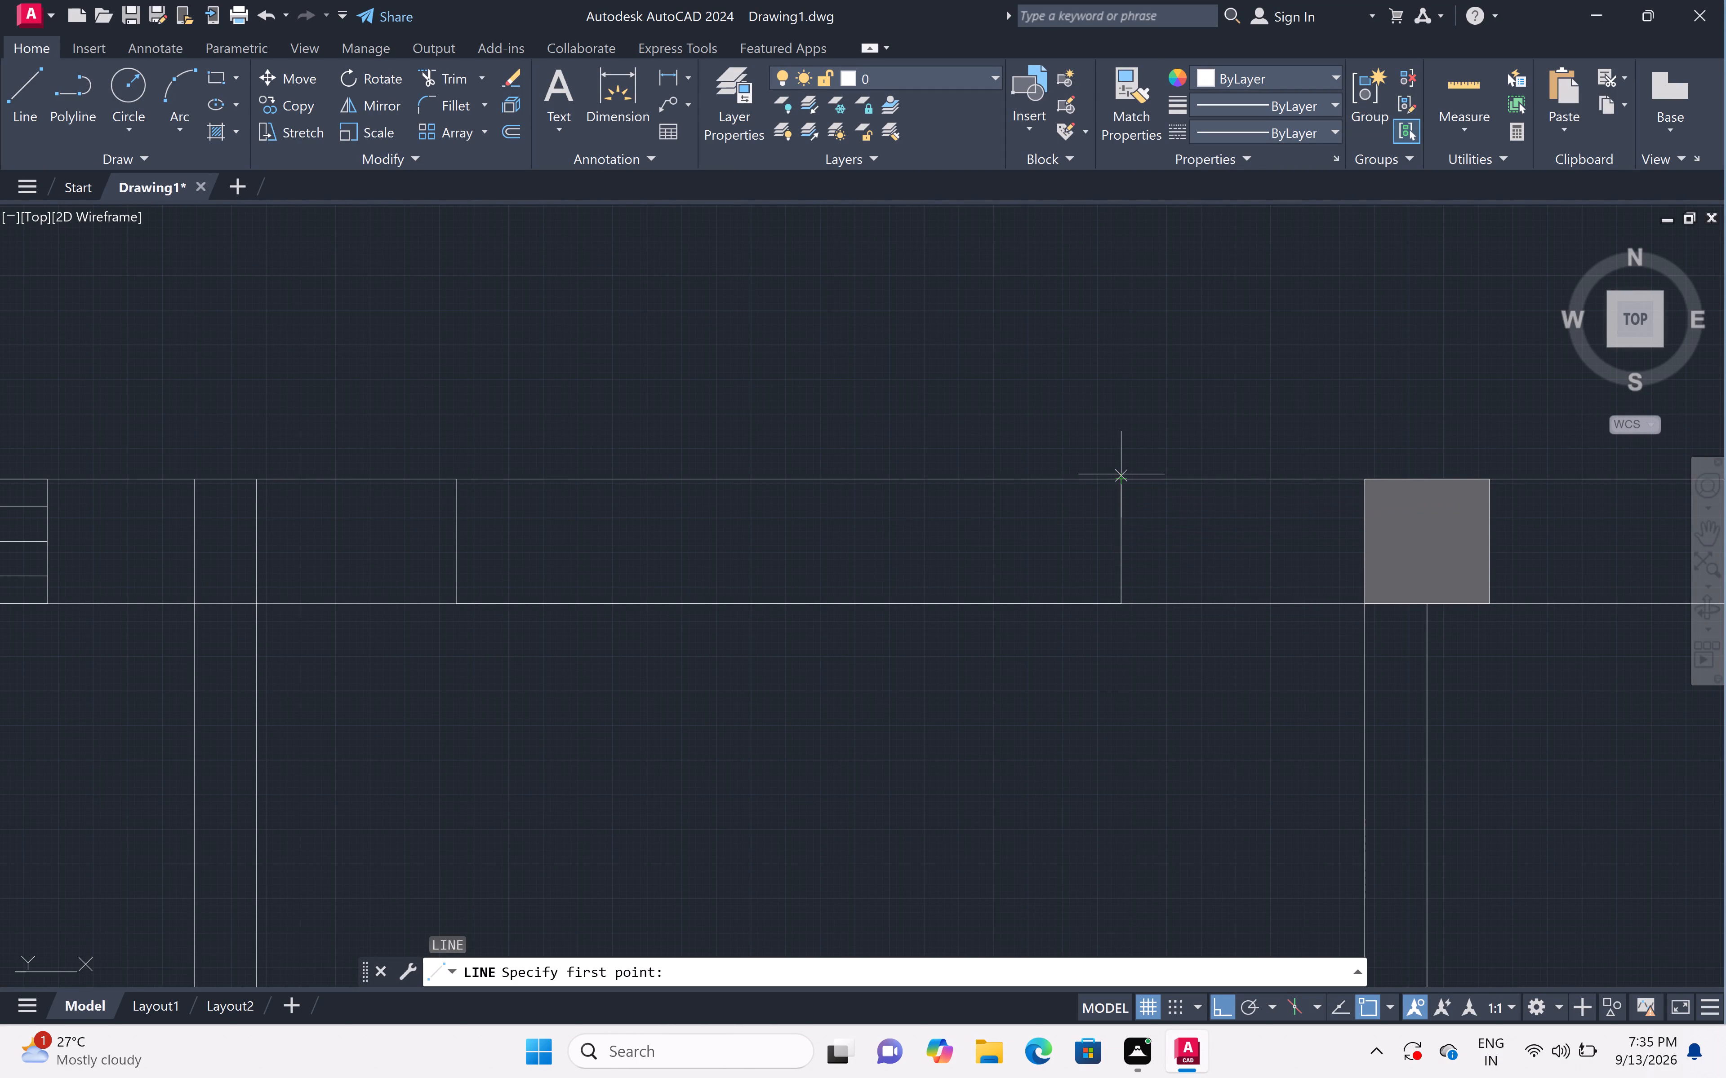
{"action": "double_click", "coordinate": [1121, 476]}
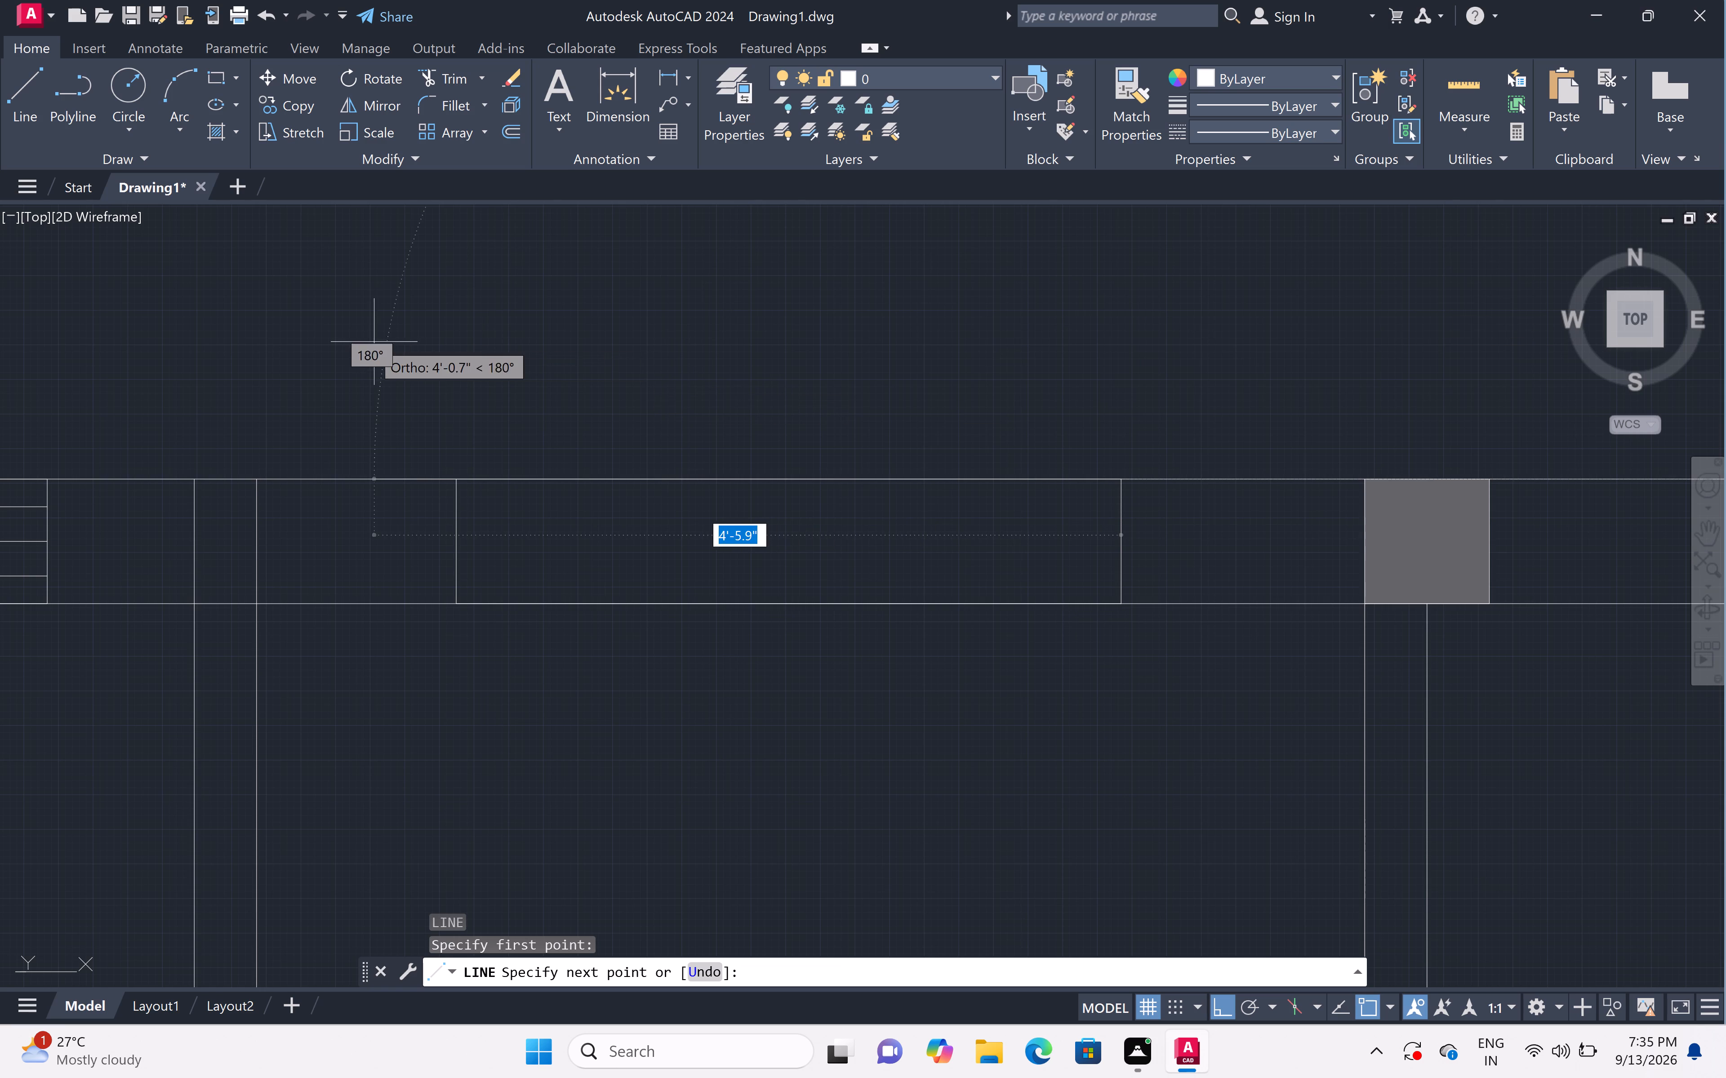
{"action": "left_click", "coordinate": [454, 472]}
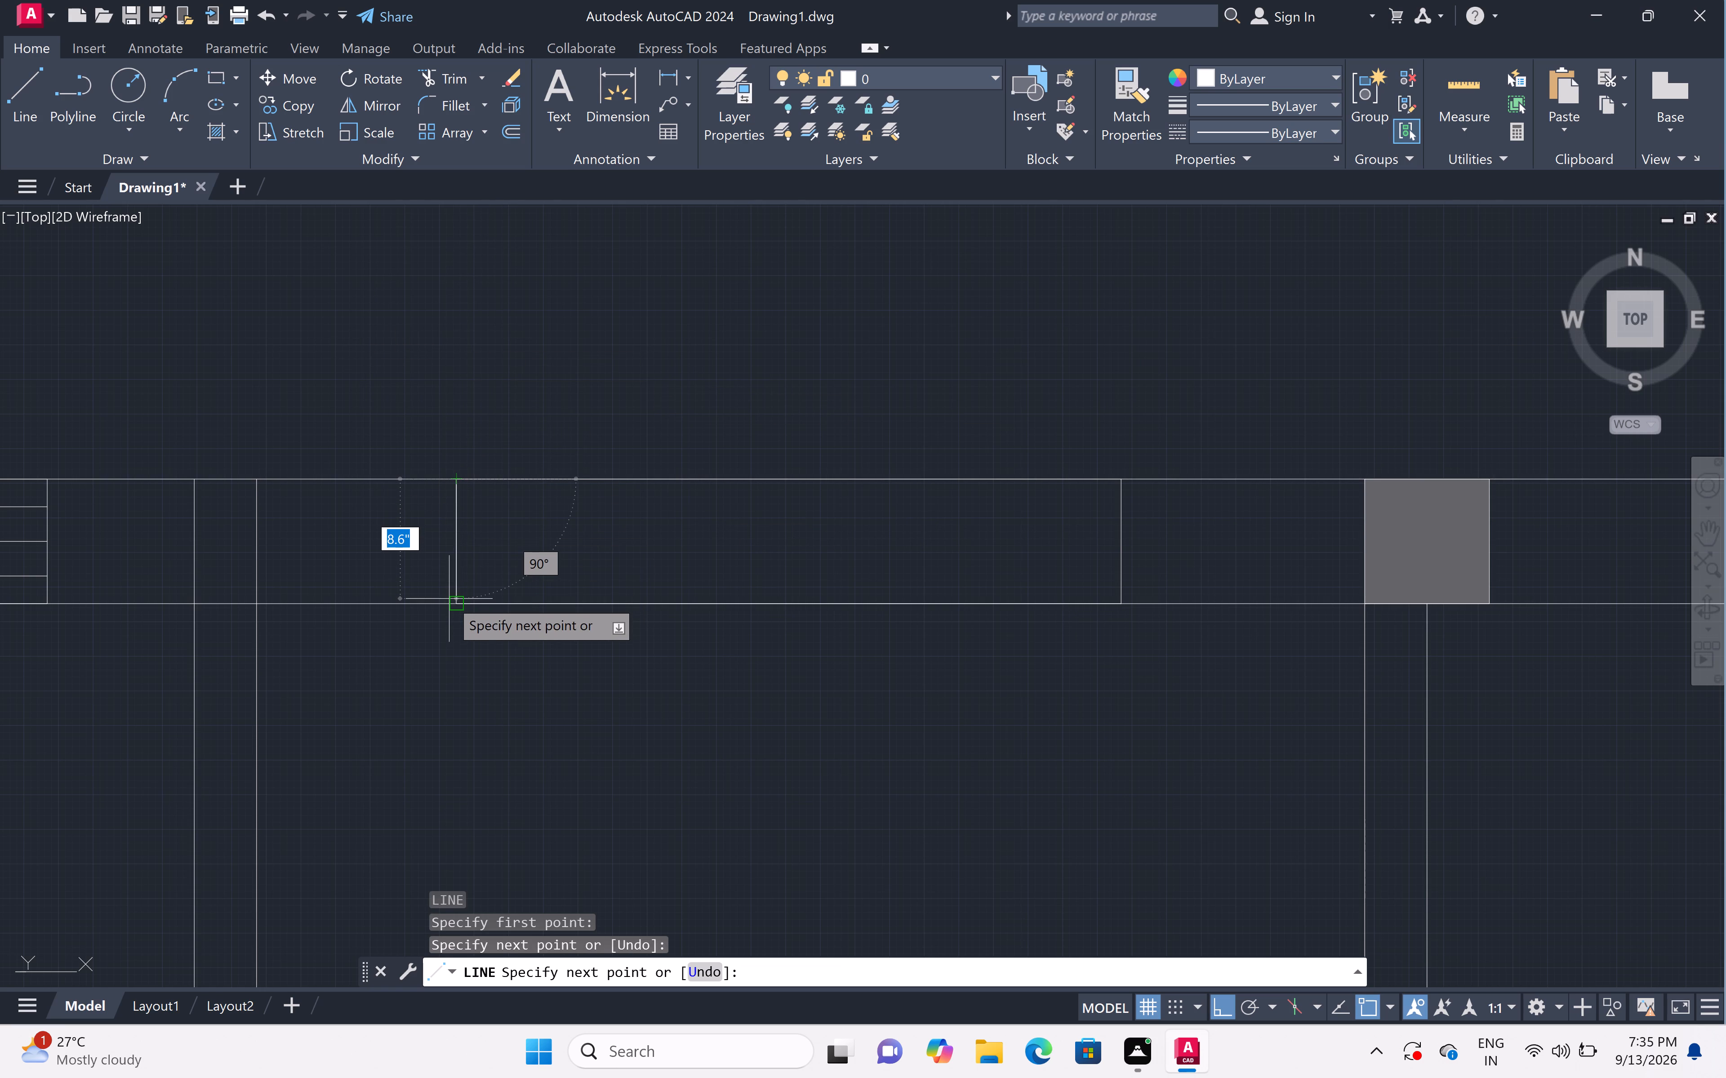
{"action": "left_click", "coordinate": [451, 599]}
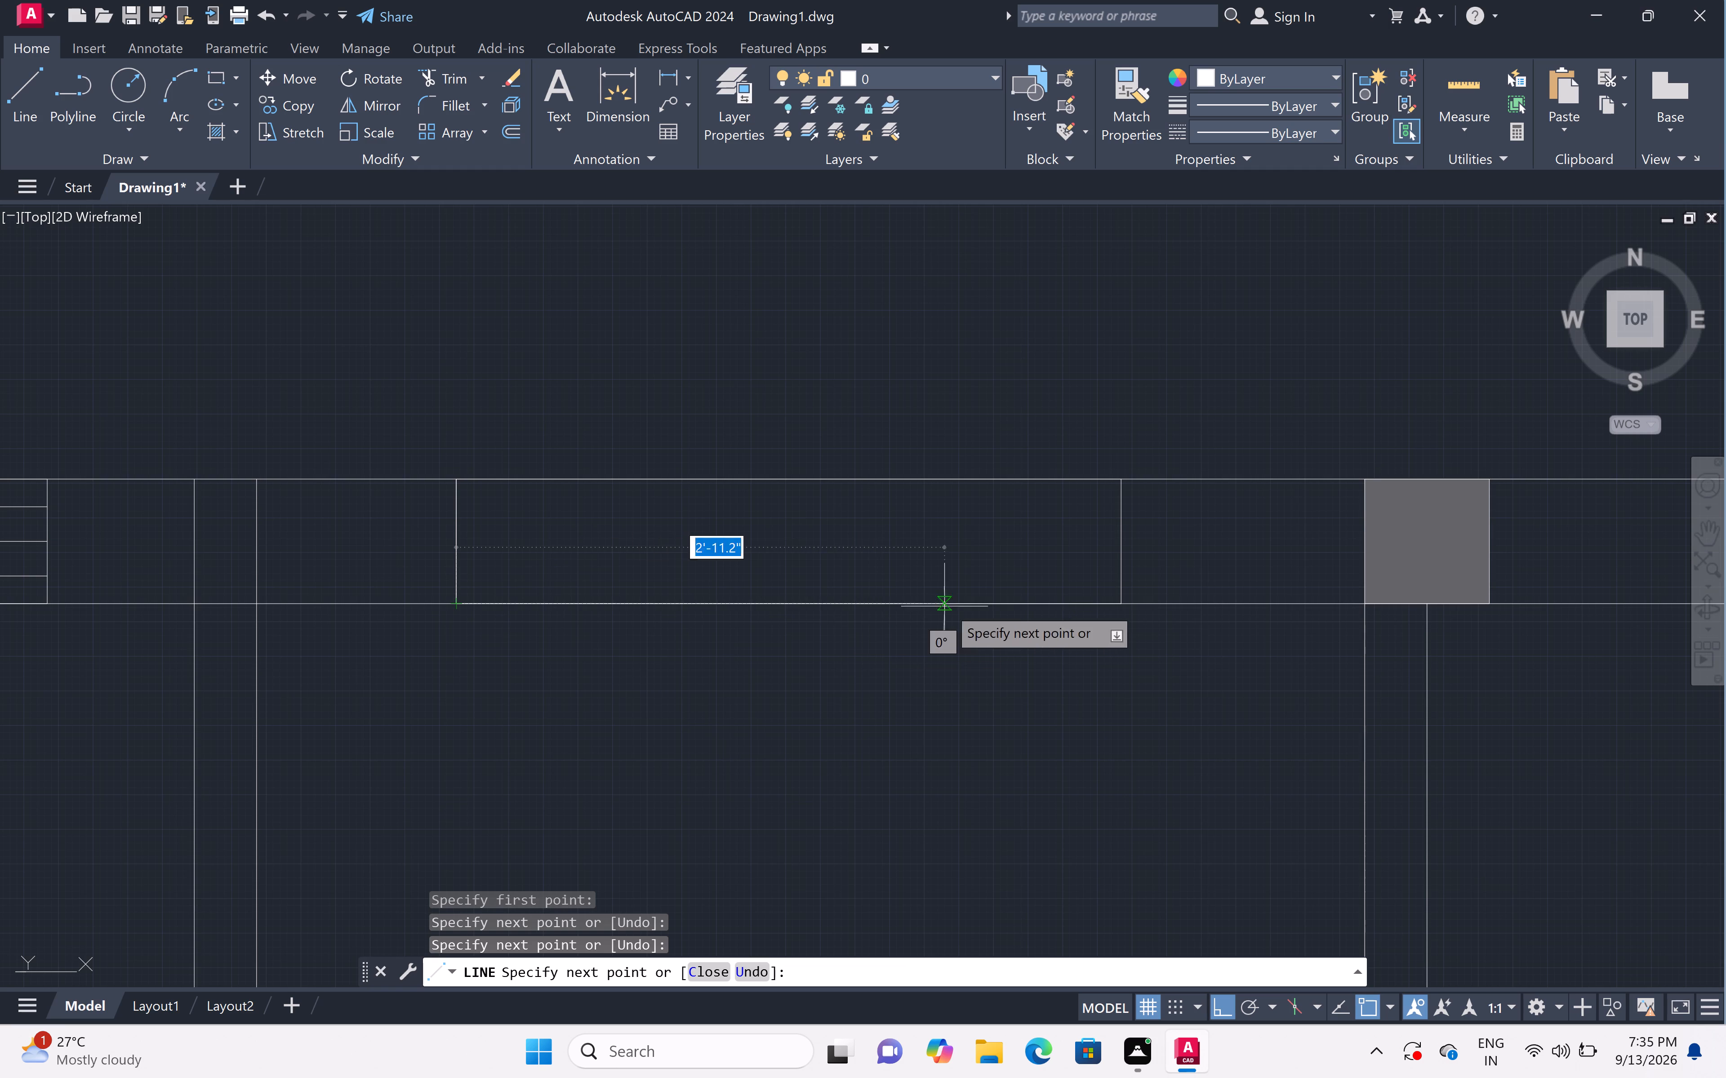
{"action": "key", "text": "space"}
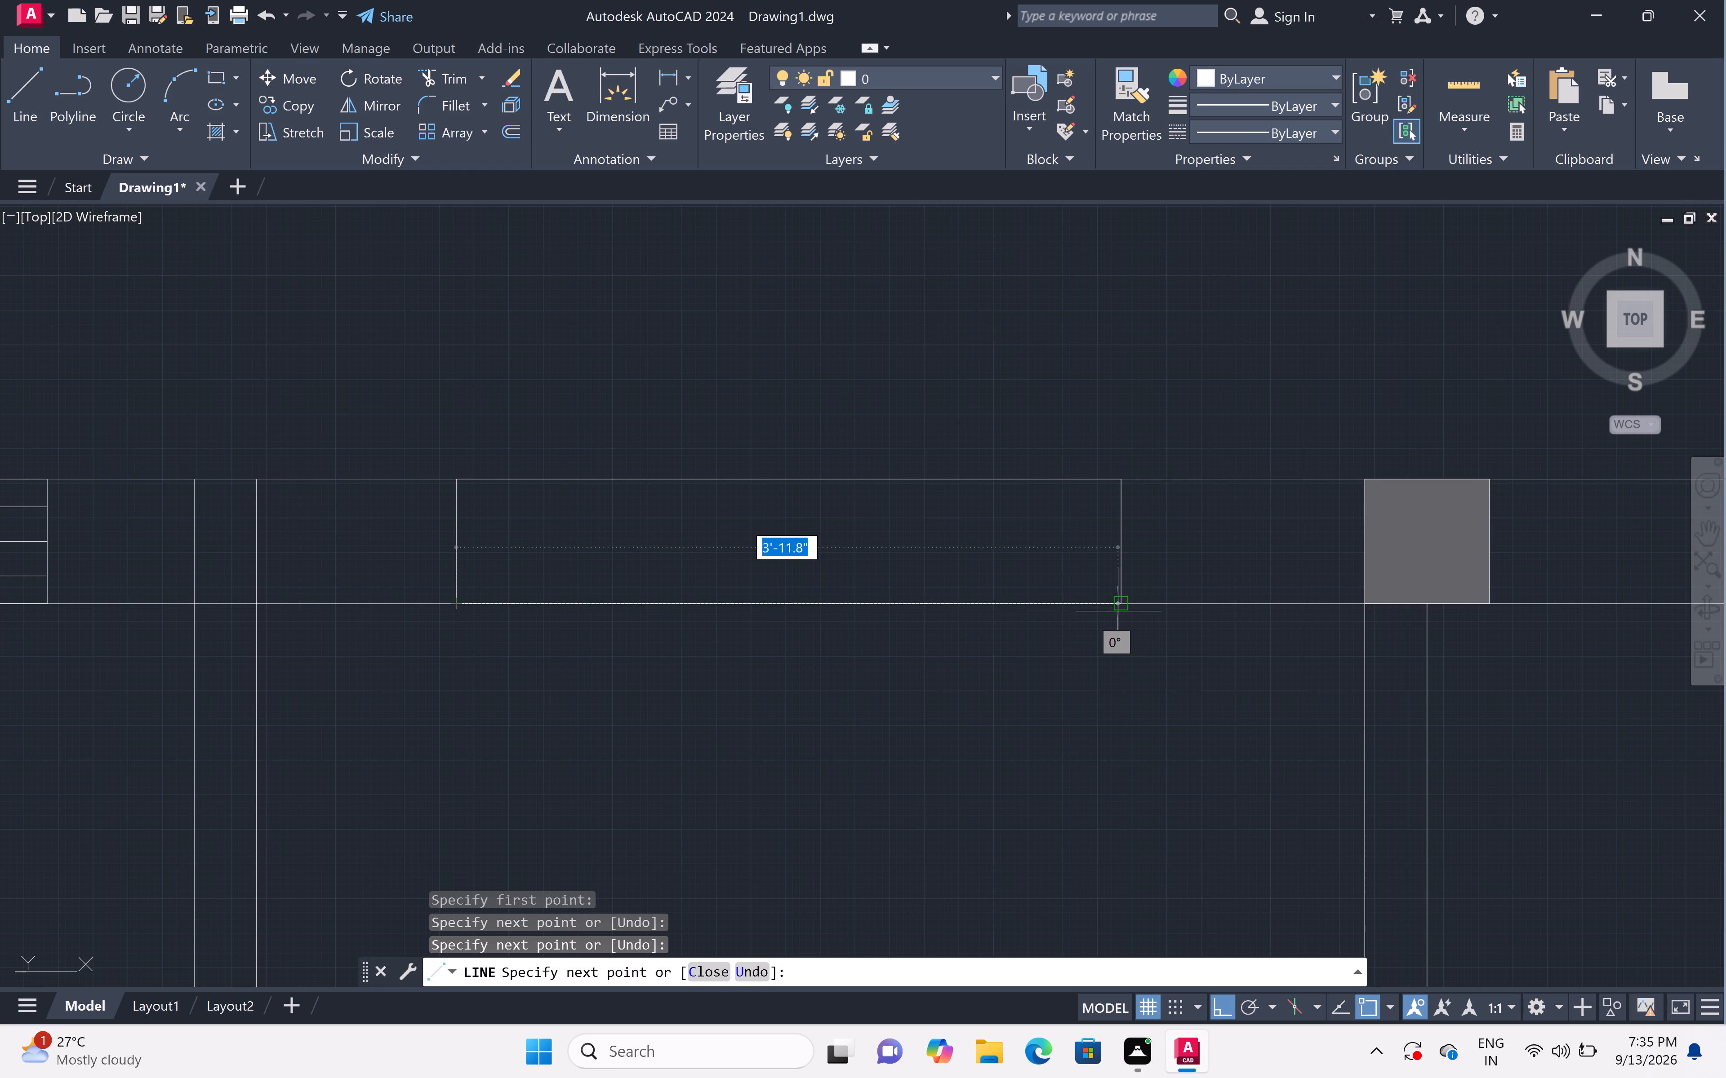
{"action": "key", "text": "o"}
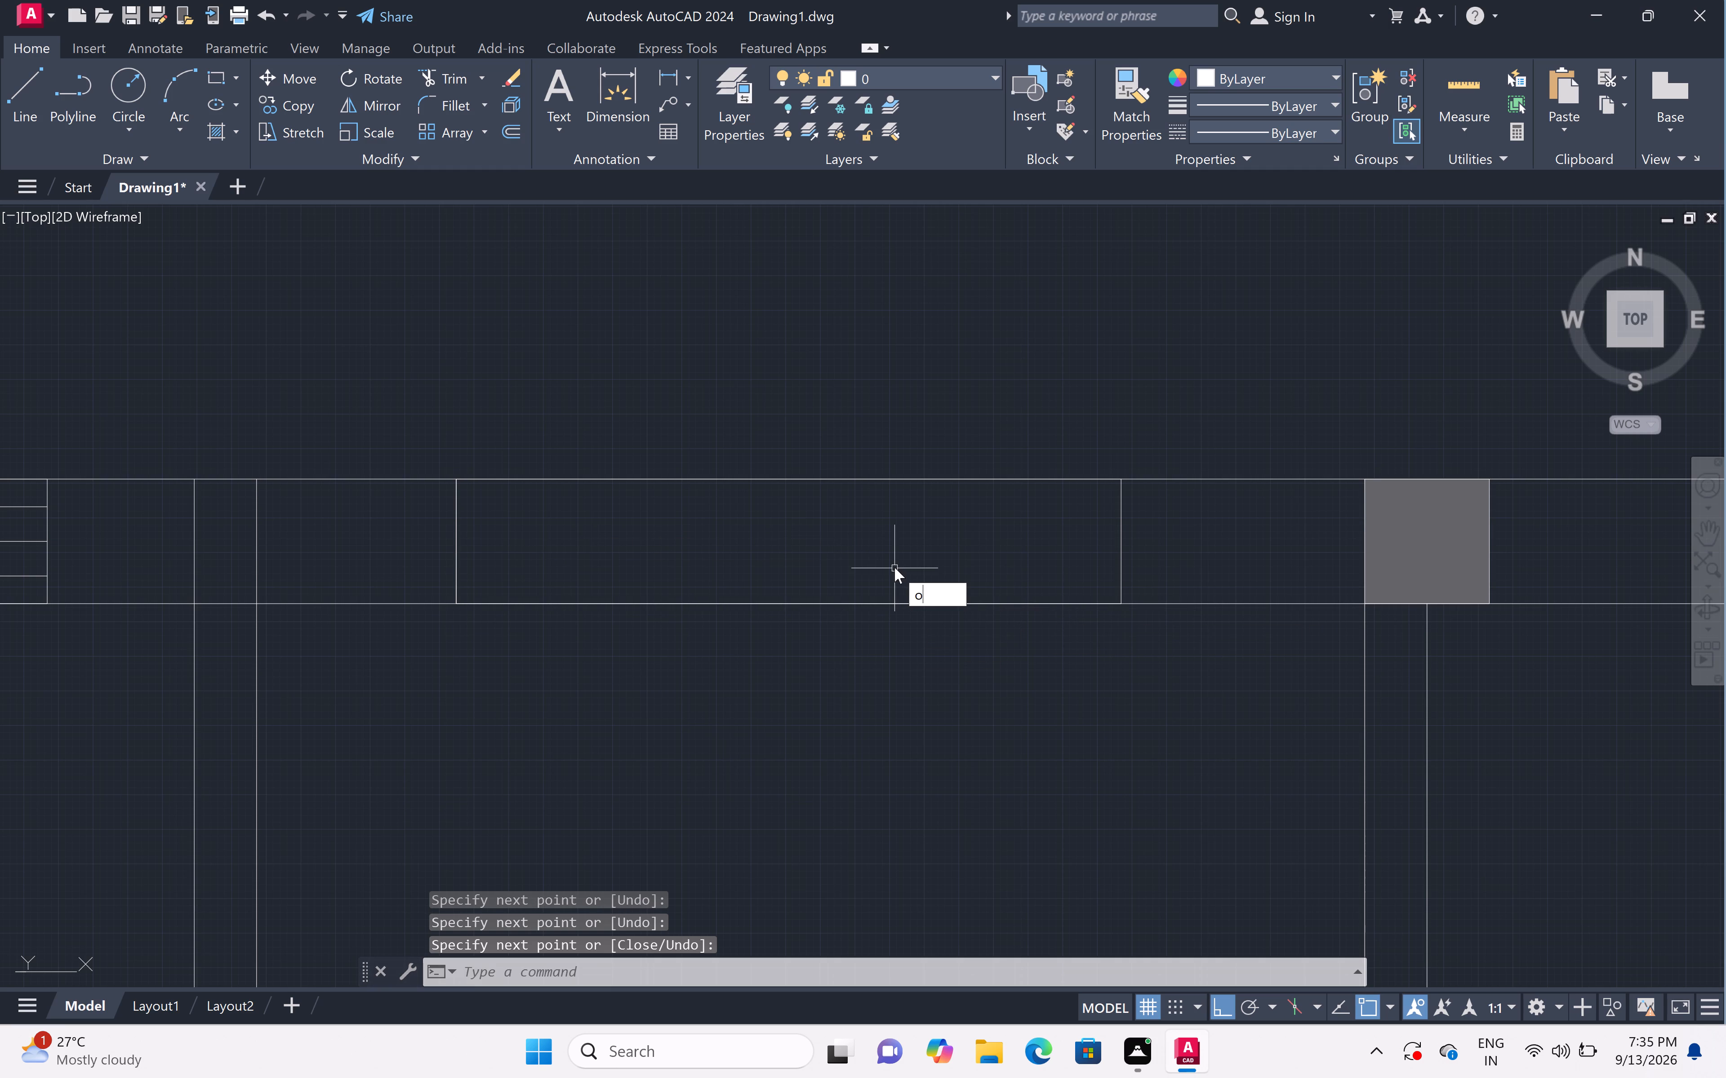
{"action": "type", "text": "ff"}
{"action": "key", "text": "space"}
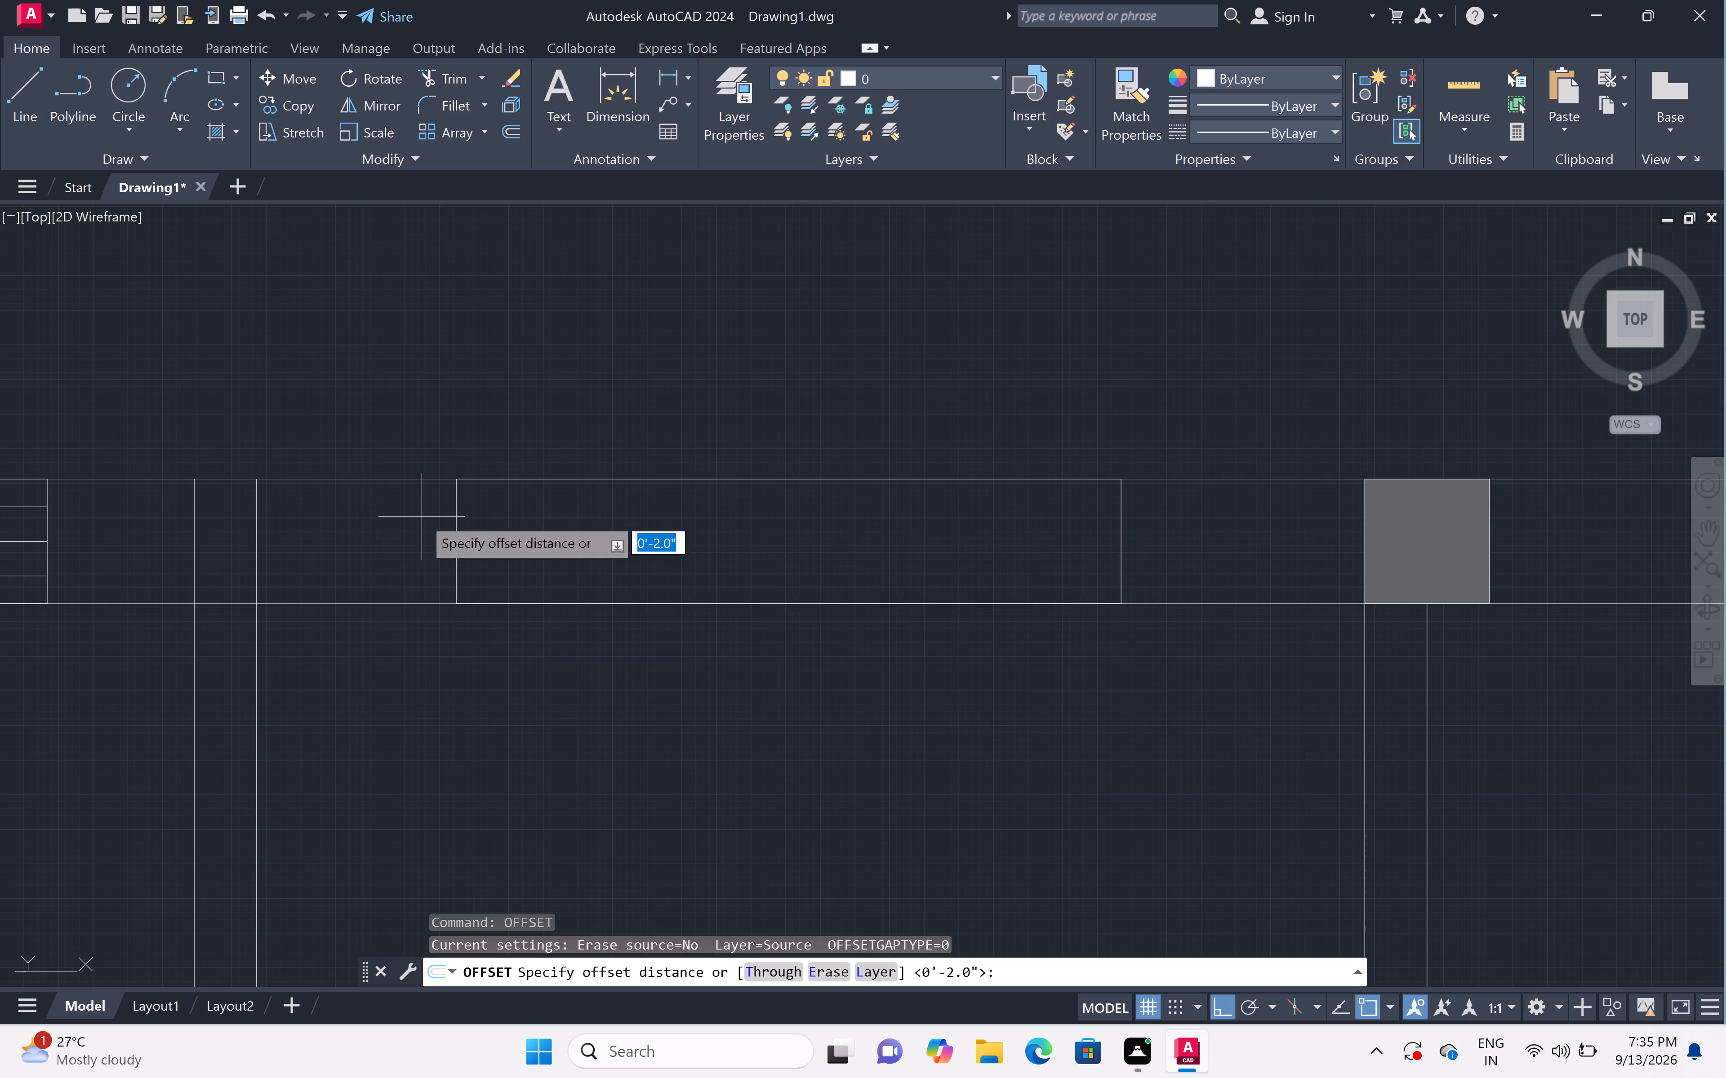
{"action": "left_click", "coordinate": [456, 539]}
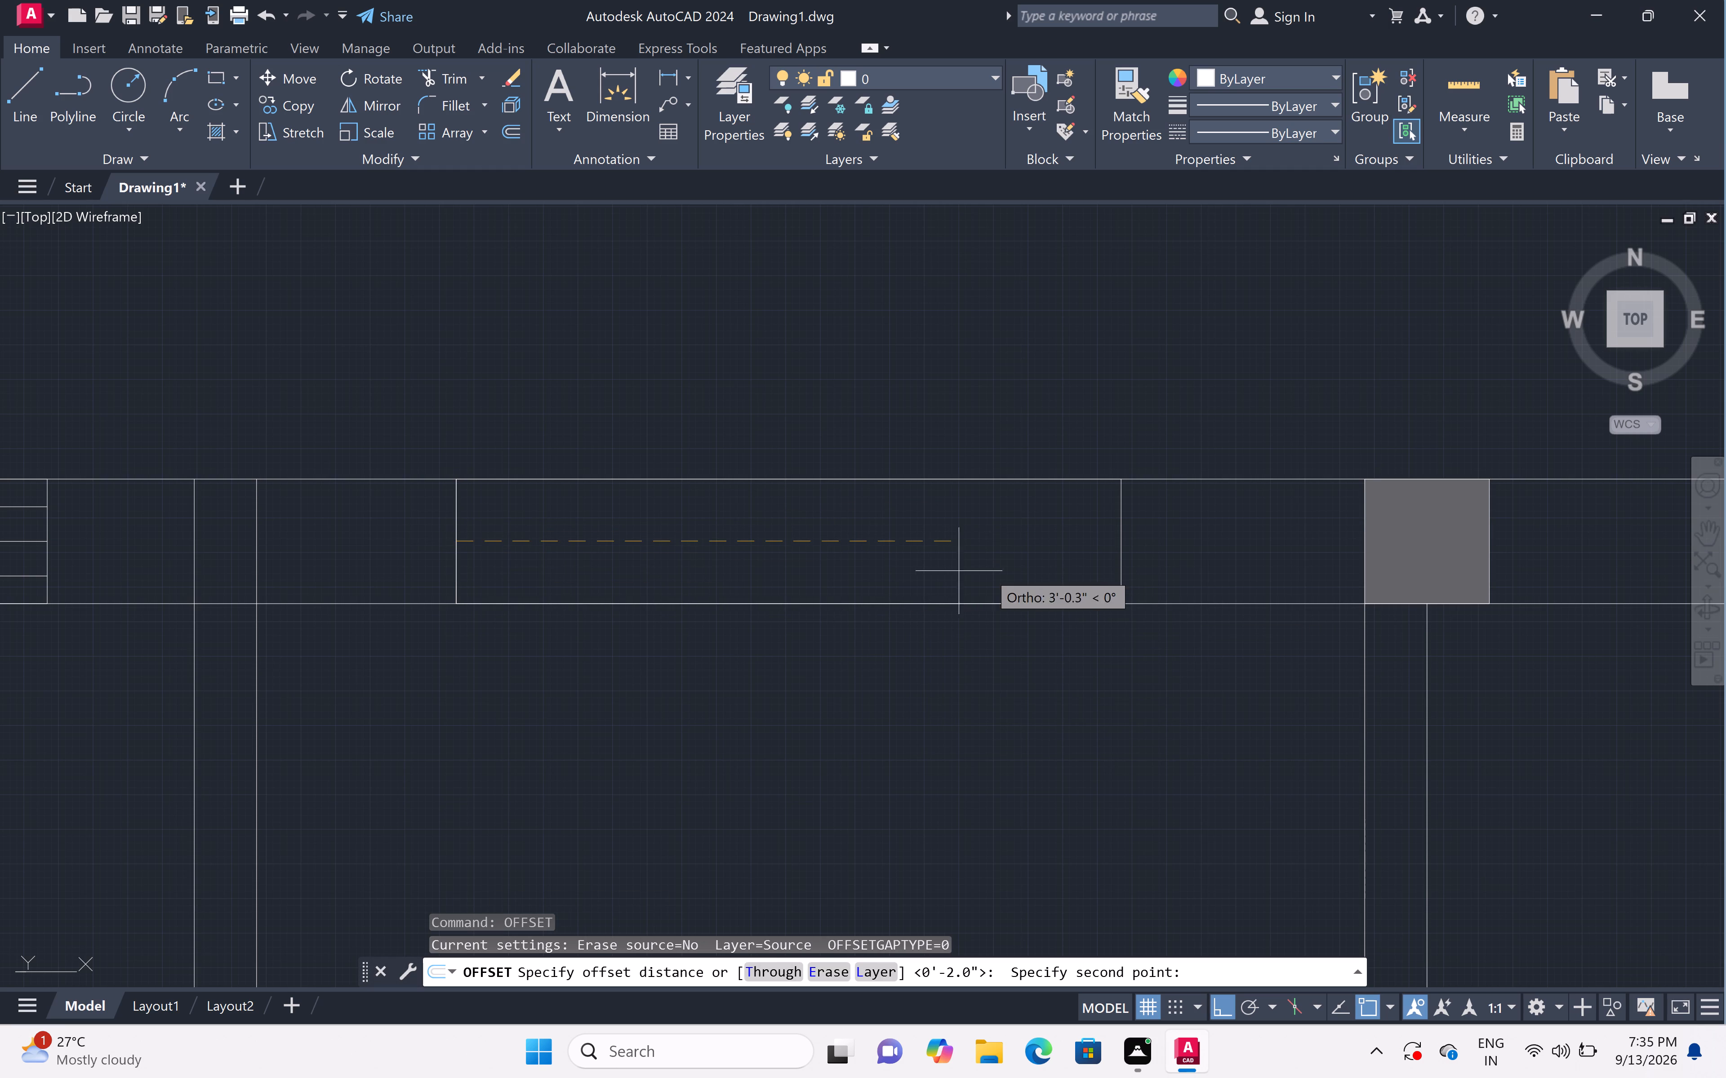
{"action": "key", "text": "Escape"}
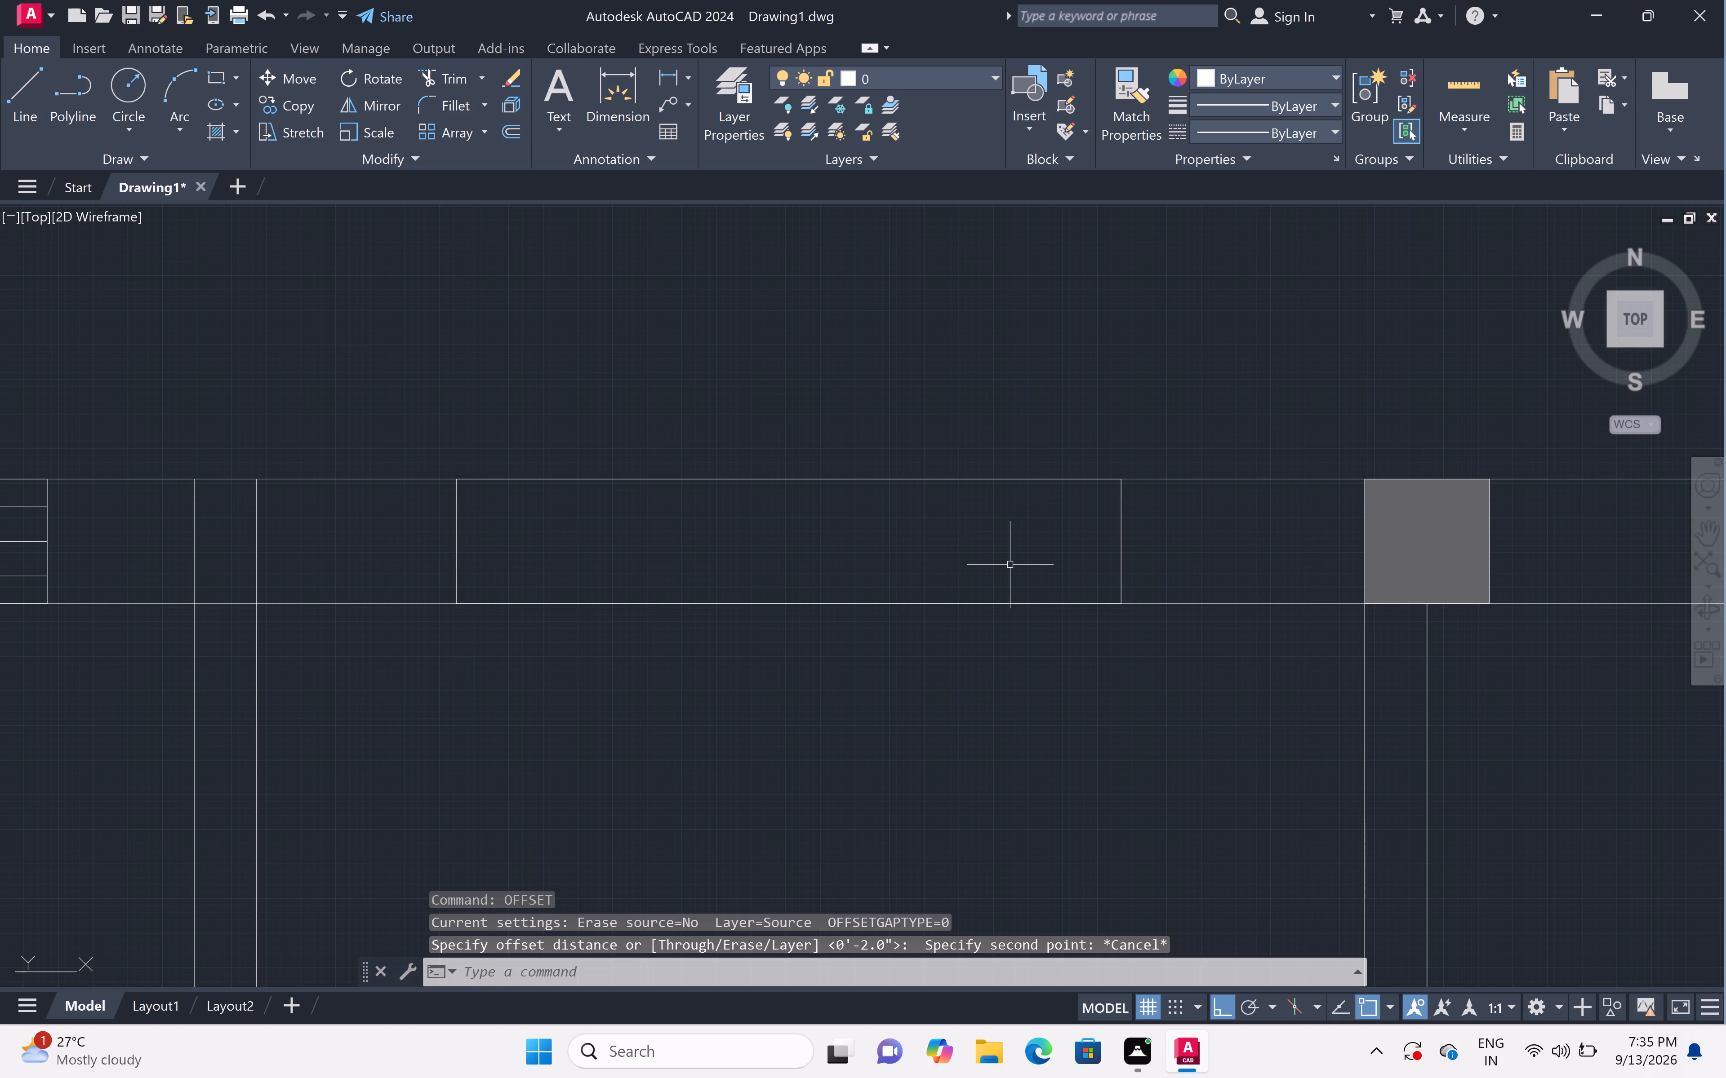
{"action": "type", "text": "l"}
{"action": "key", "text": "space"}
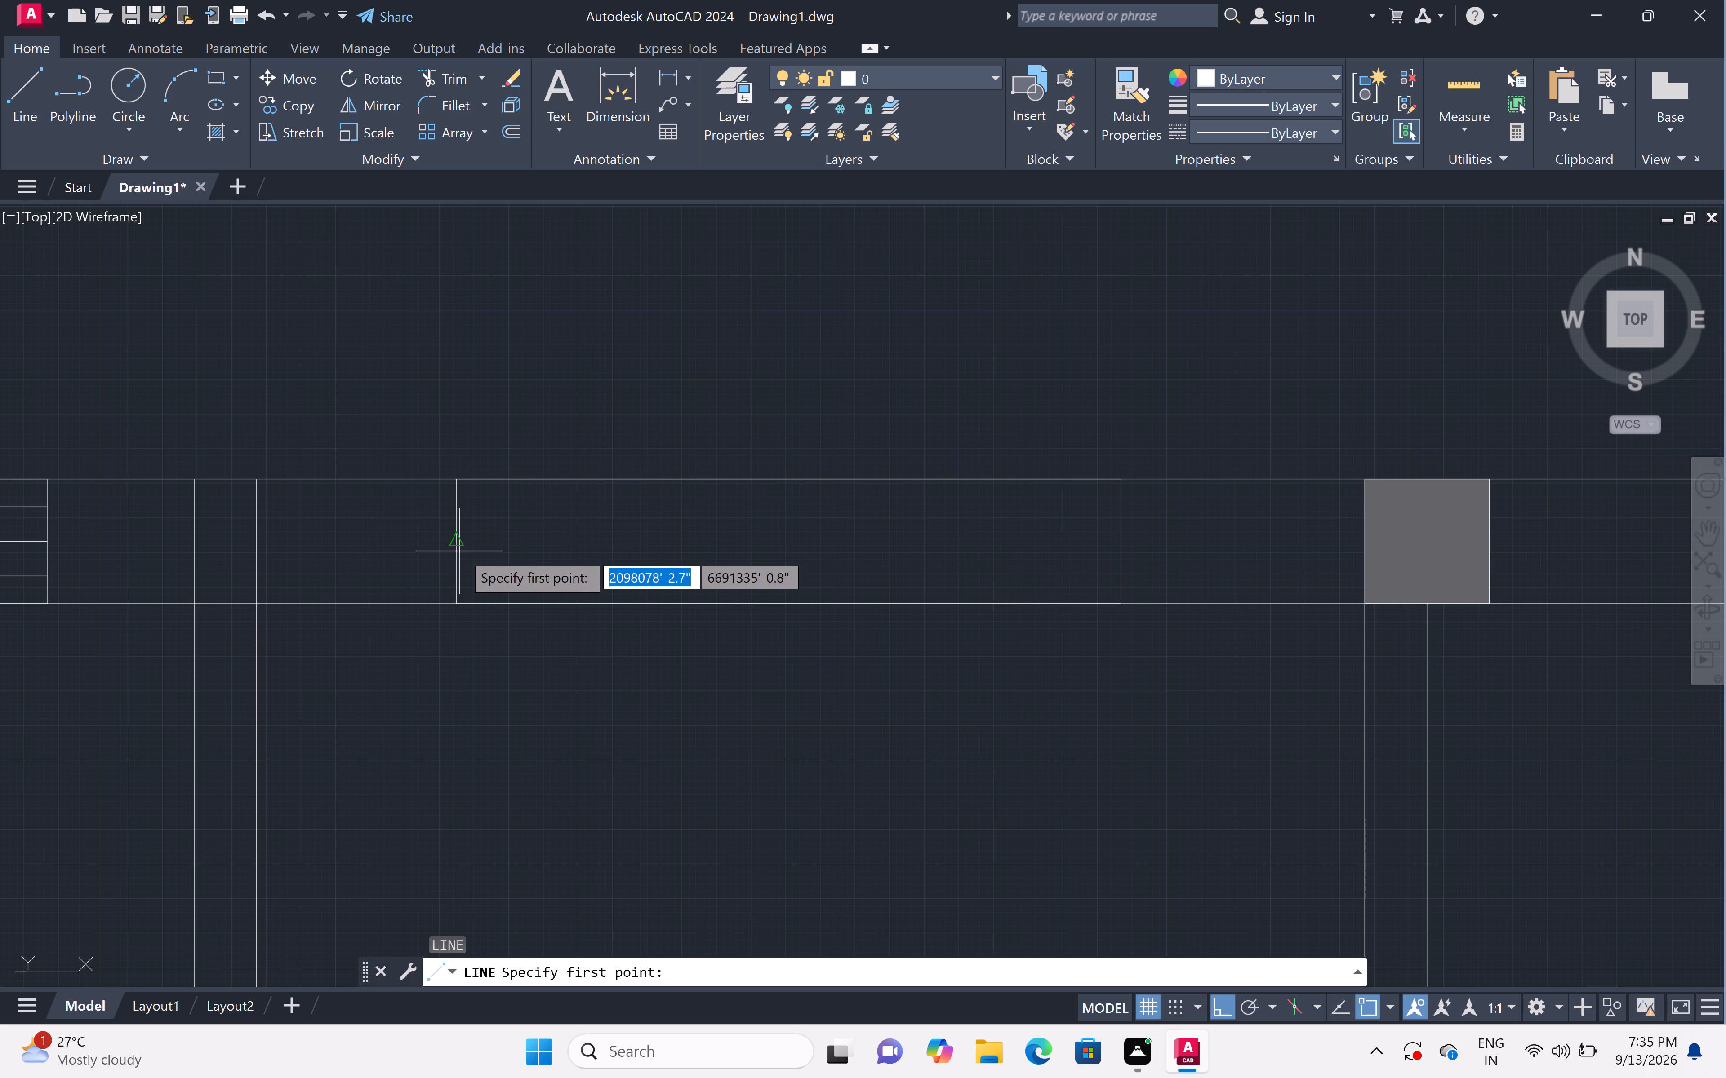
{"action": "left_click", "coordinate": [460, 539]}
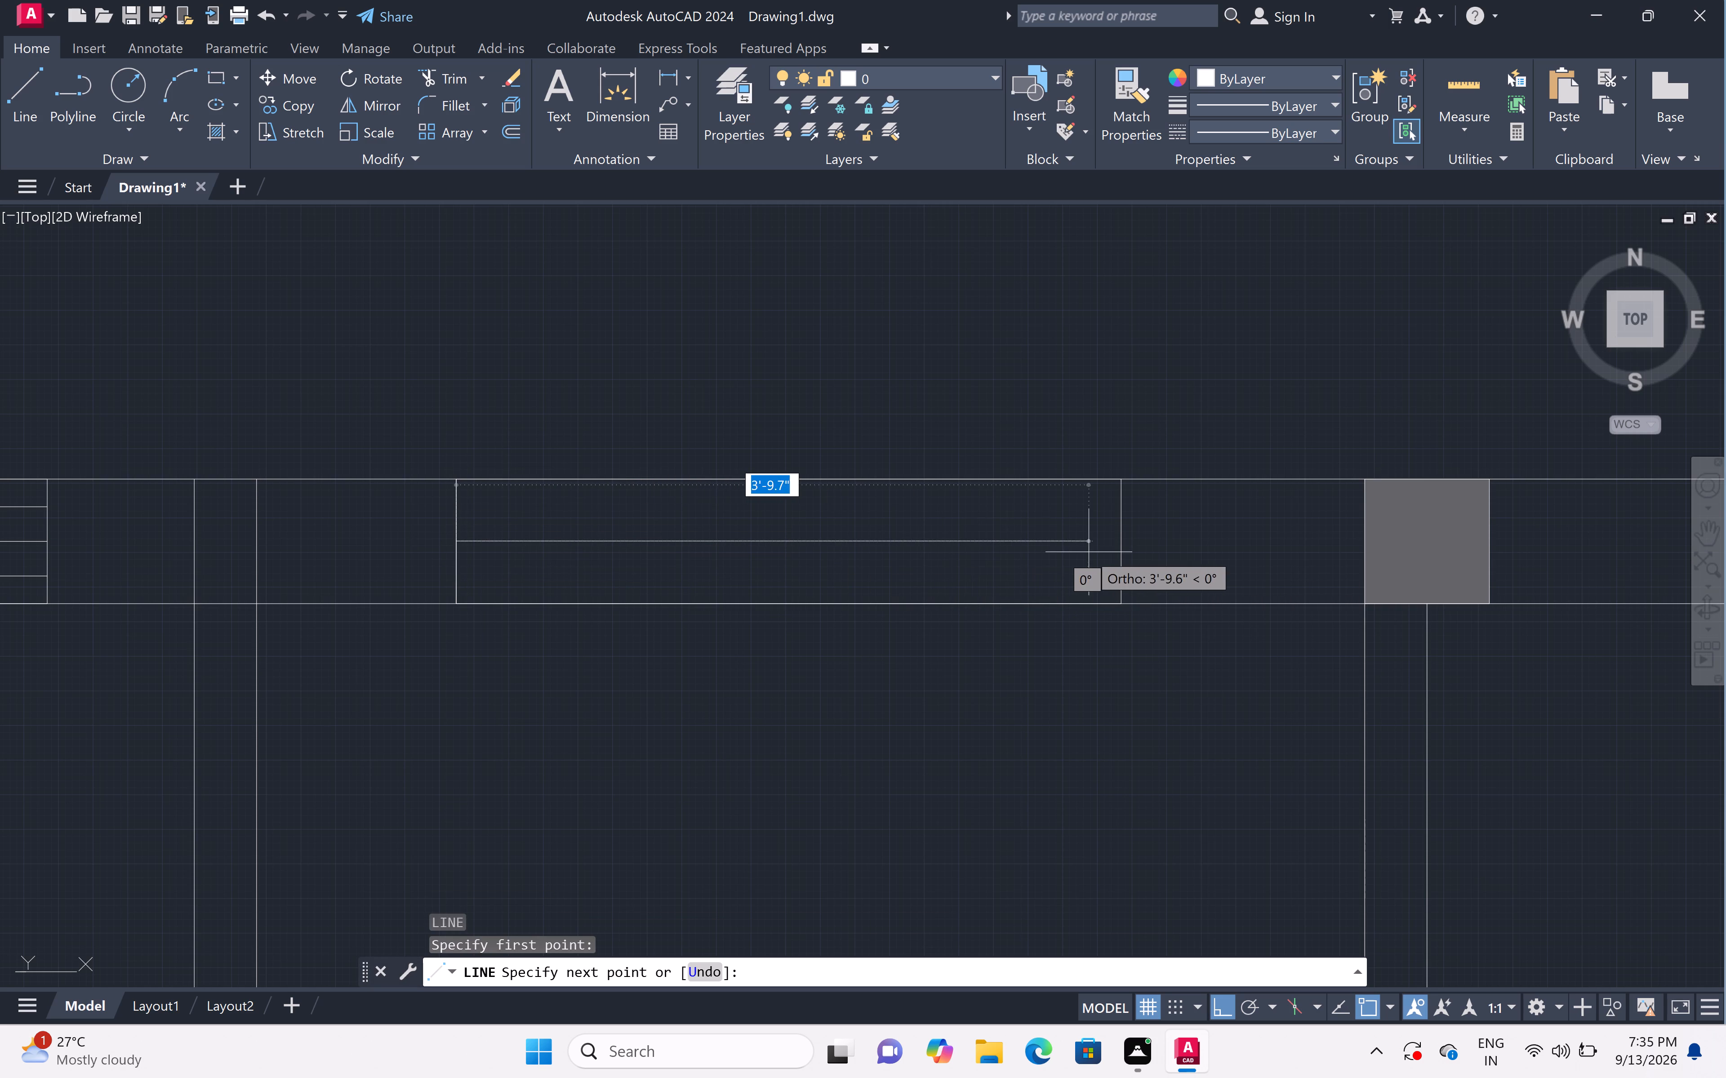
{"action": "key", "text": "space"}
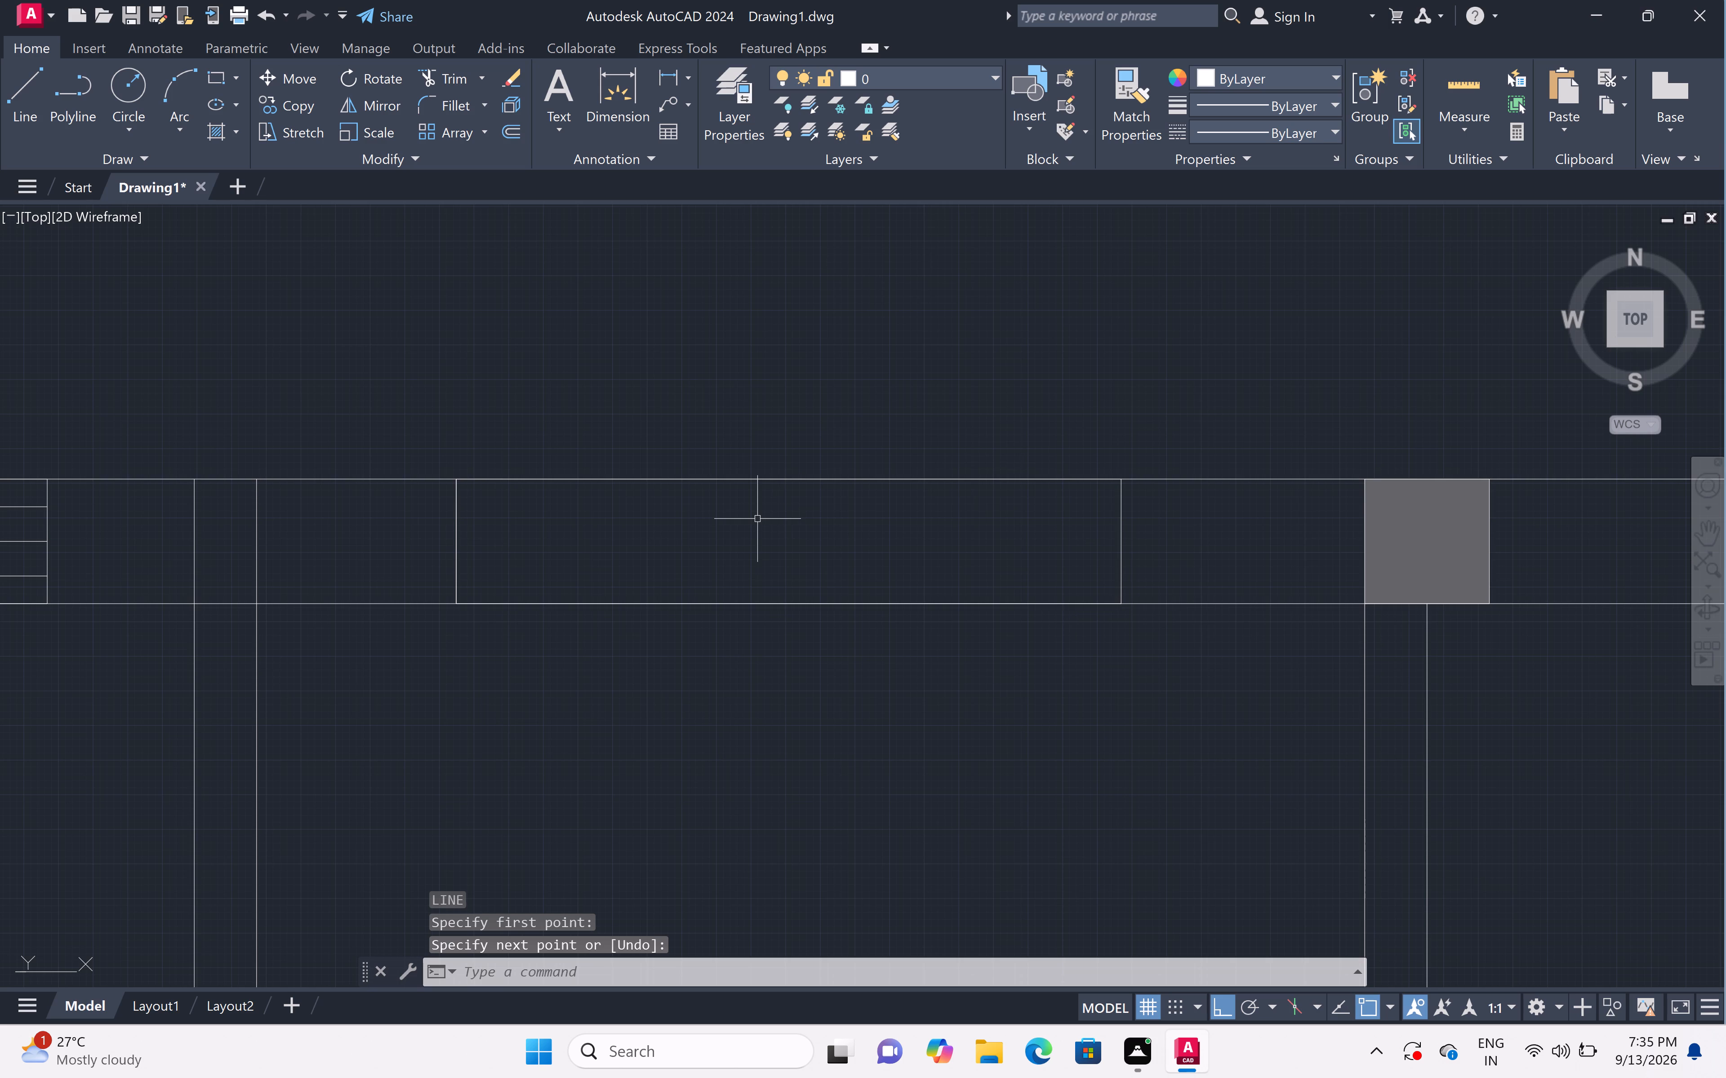
Draw the 4' window's centre line from the midpoint of its west edge to its east edge.
{"action": "type", "text": "l"}
{"action": "key", "text": "space"}
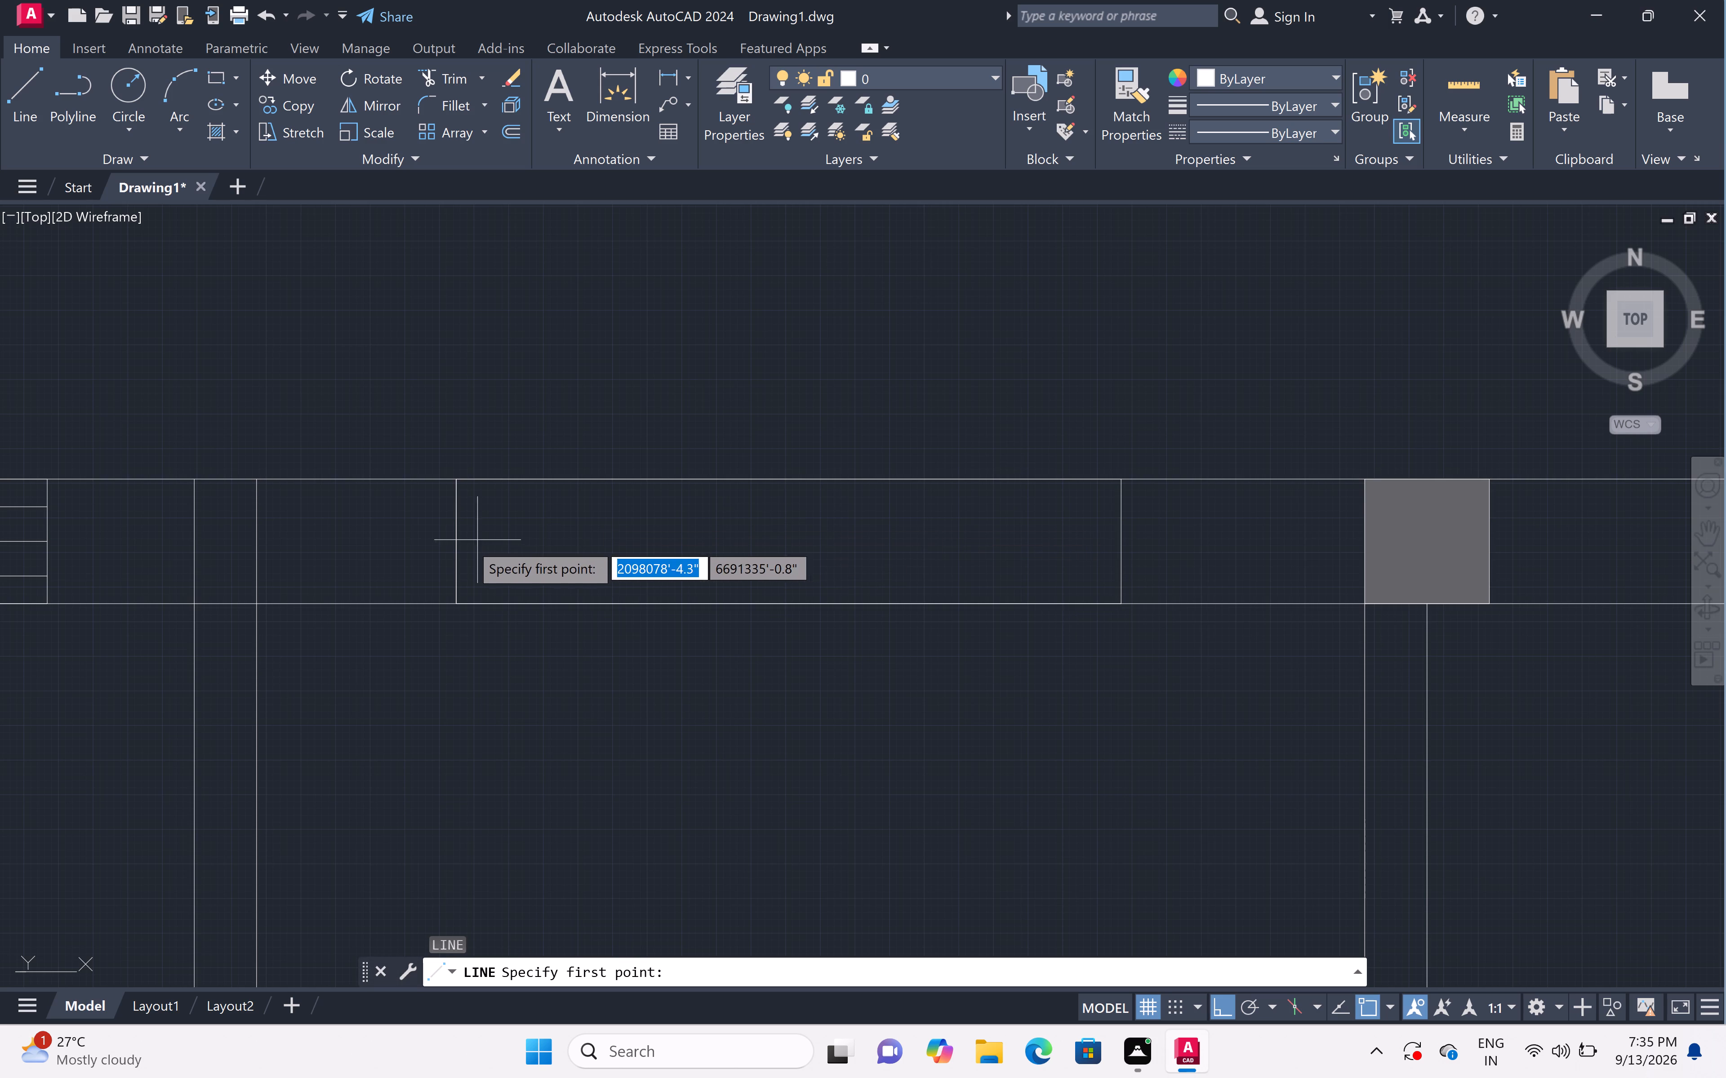
{"action": "left_click_drag", "start_coordinate": [458, 544], "coordinate": [463, 544]}
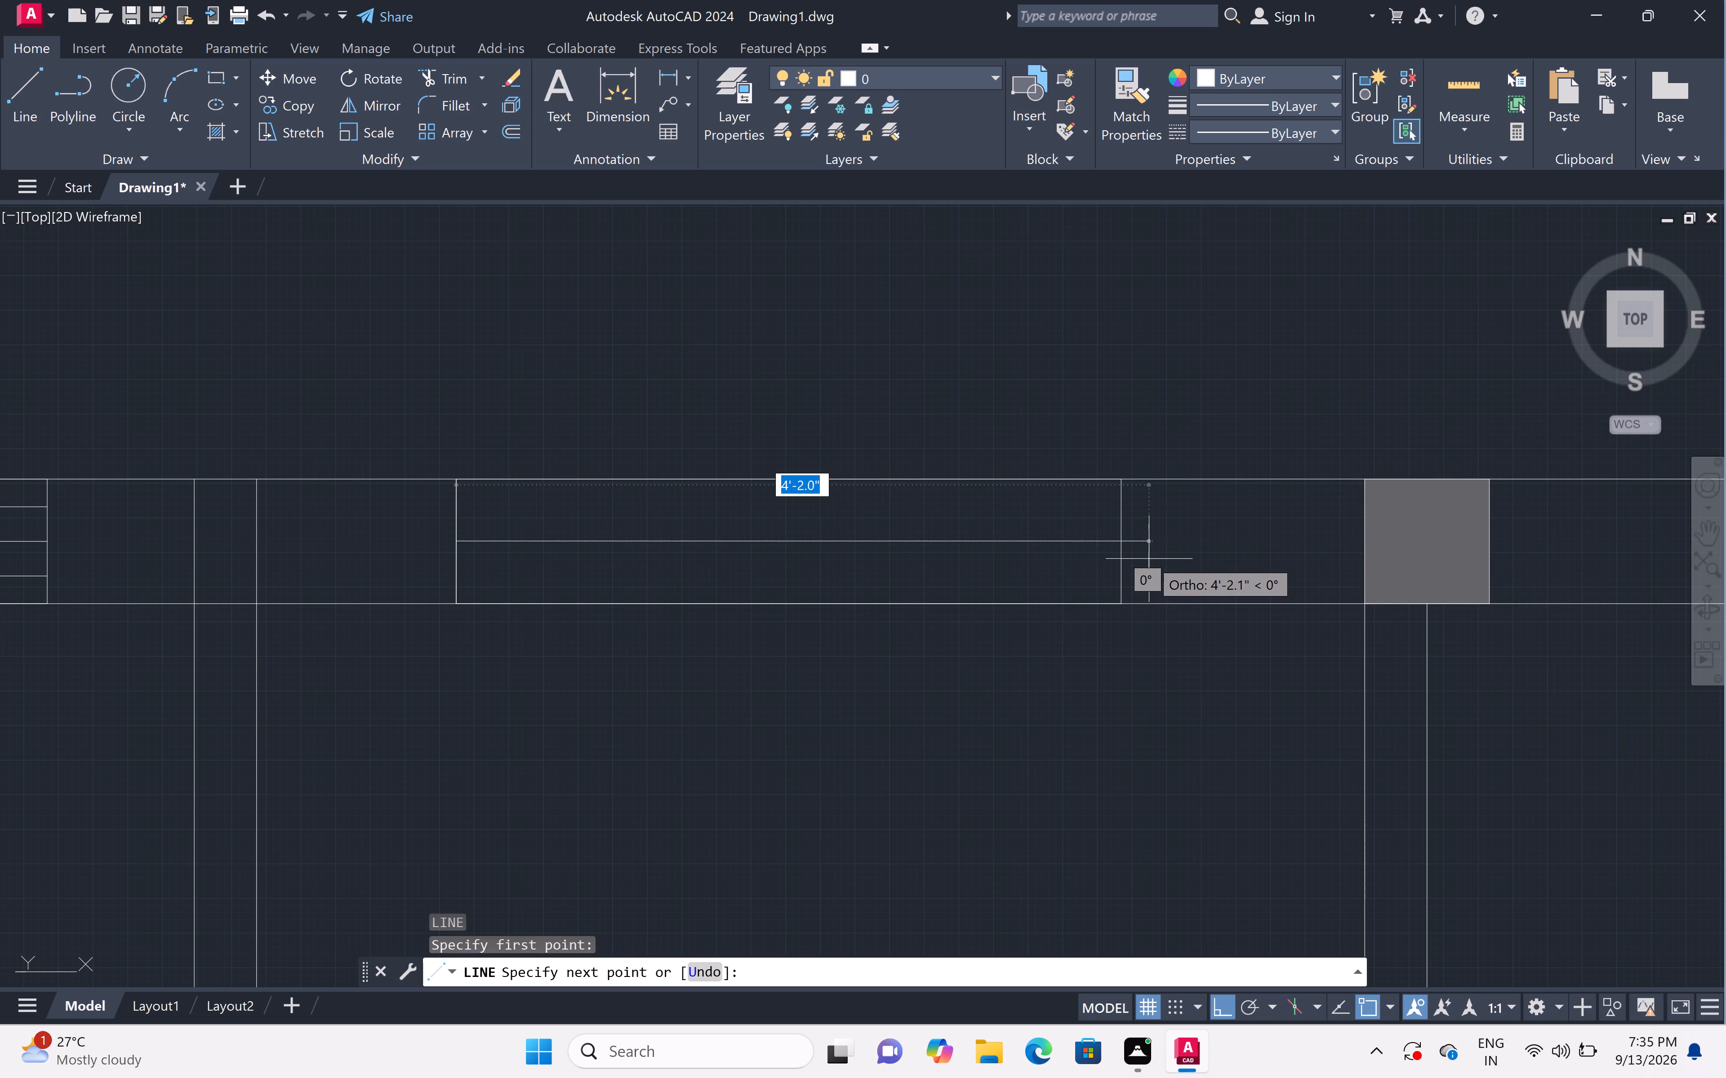
{"action": "left_click", "coordinate": [1116, 546]}
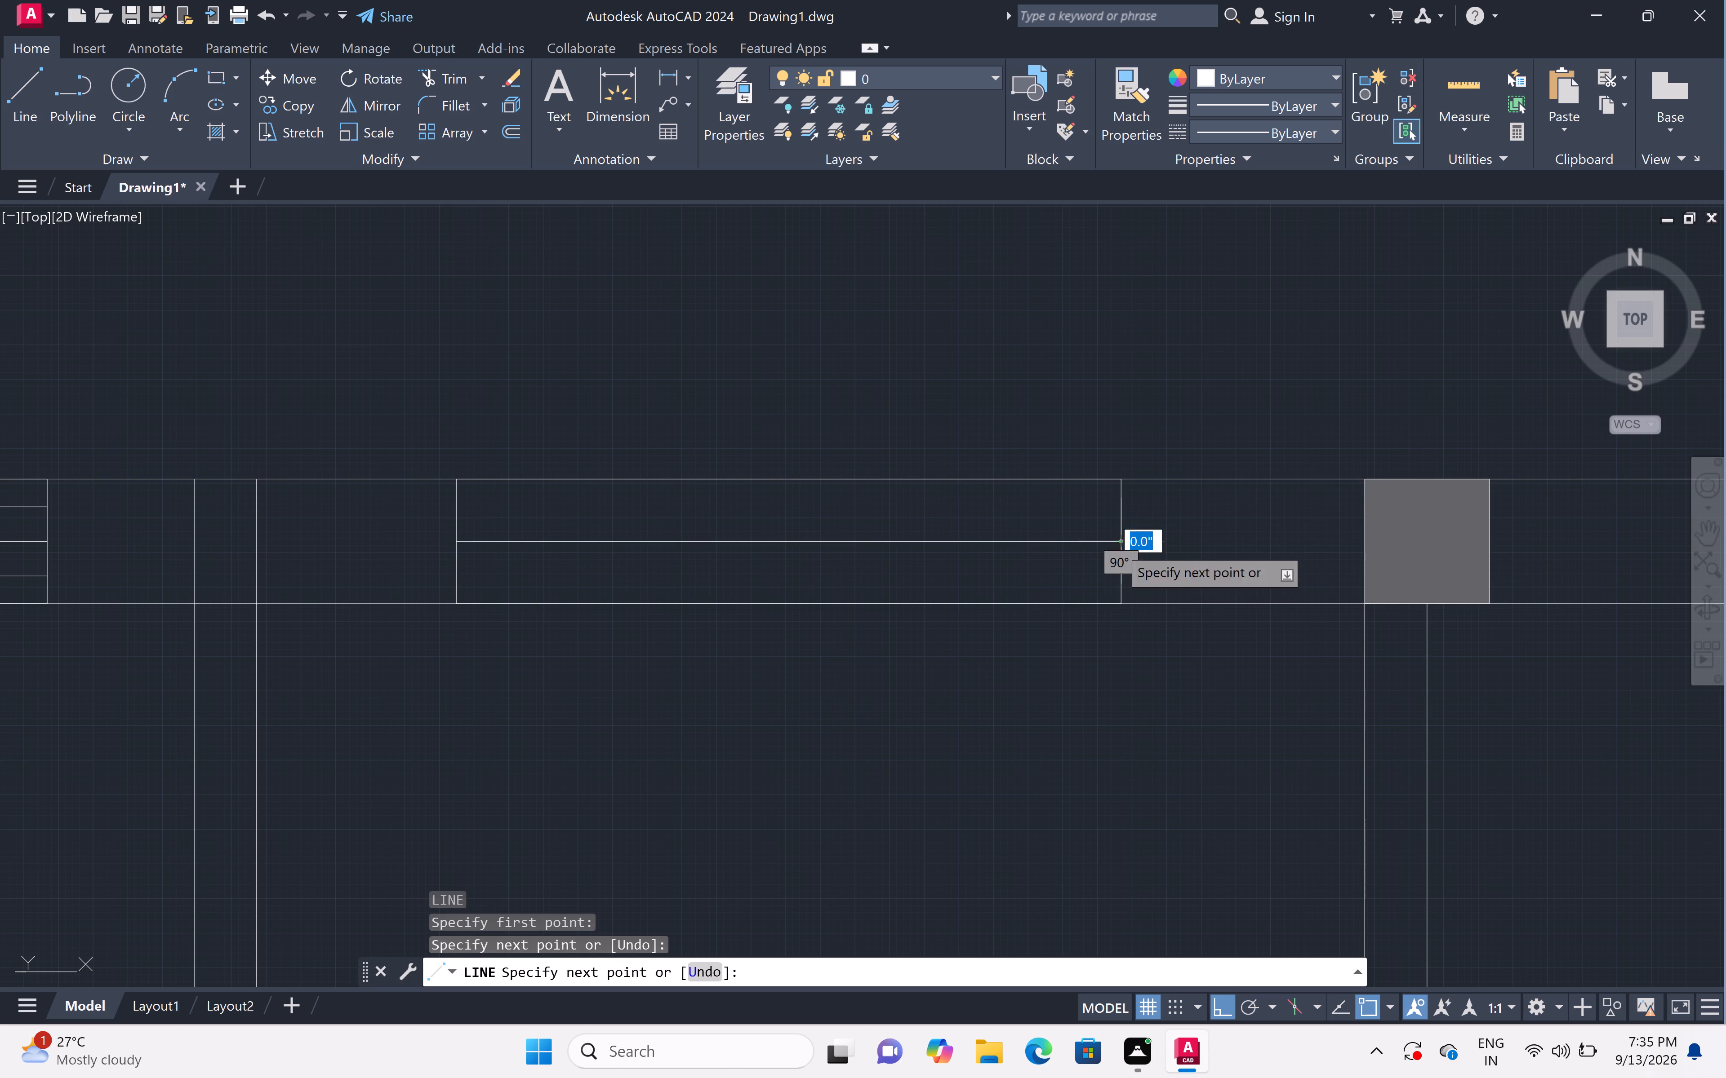
{"action": "key", "text": "Escape"}
Offset the 4' window's north and south edges 2" inward to make its glazing lines.
{"action": "key", "text": "o"}
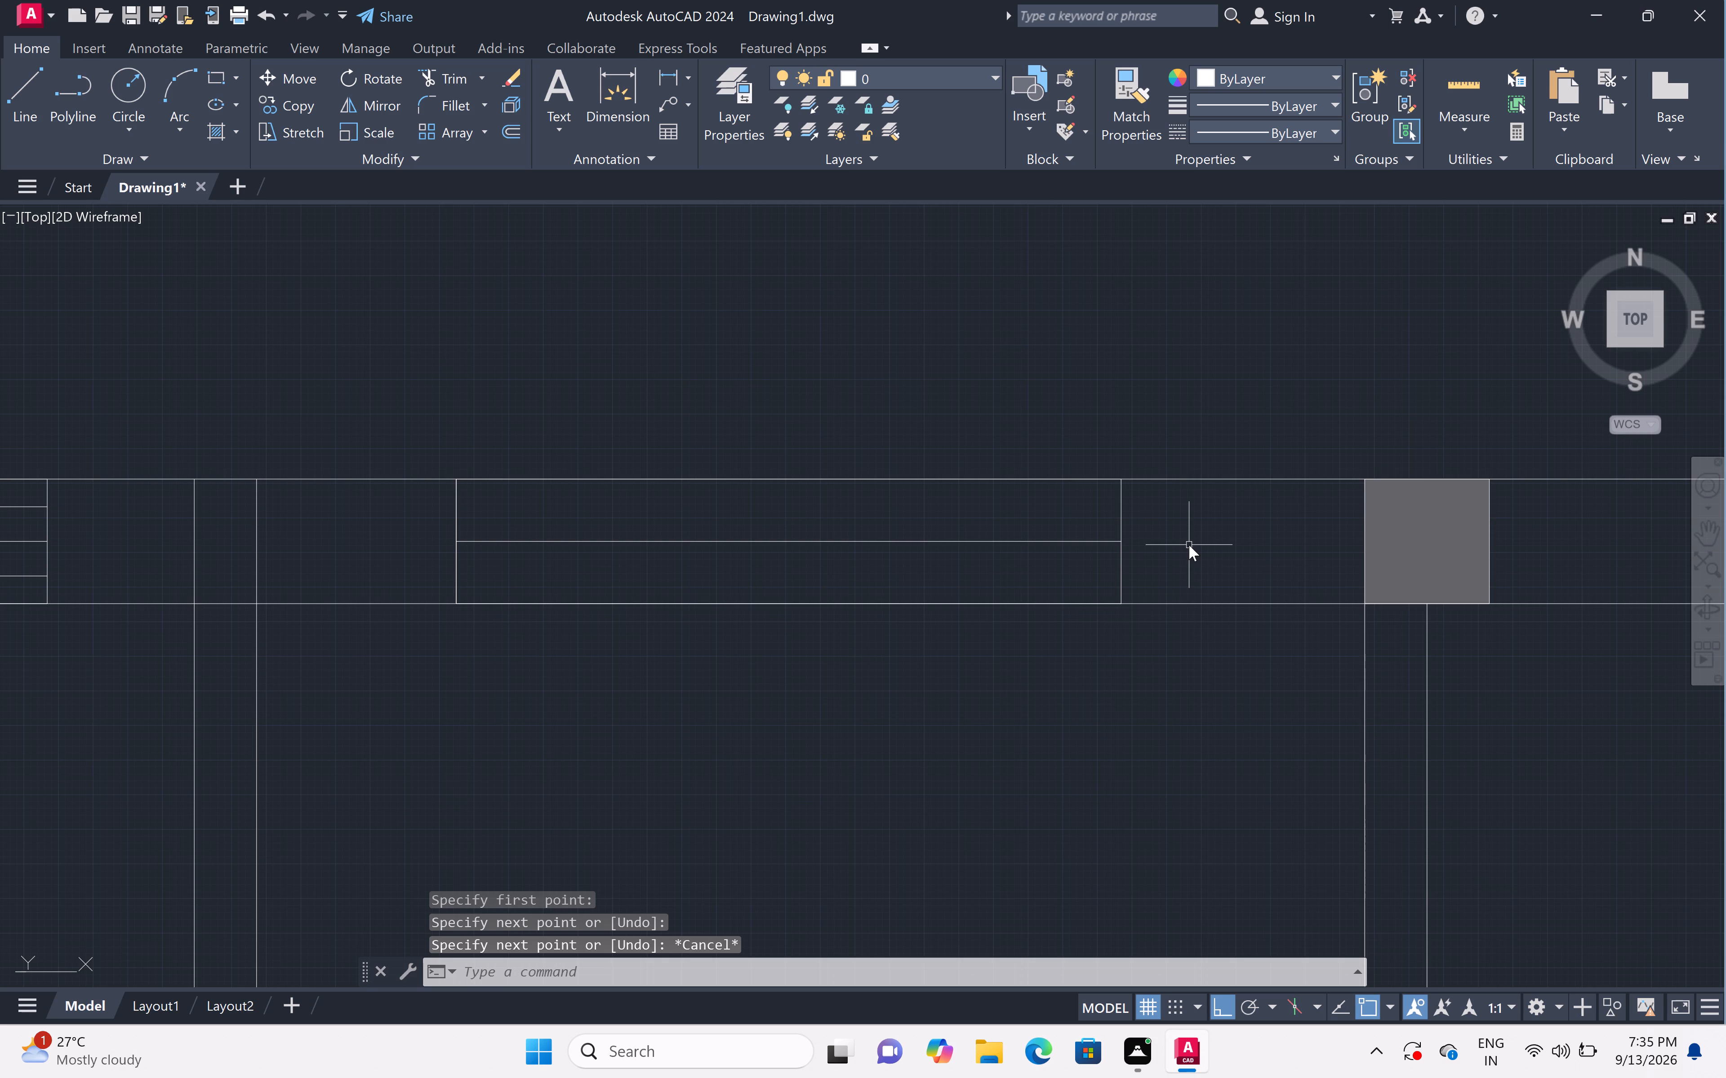
{"action": "type", "text": "ff"}
{"action": "key", "text": "space"}
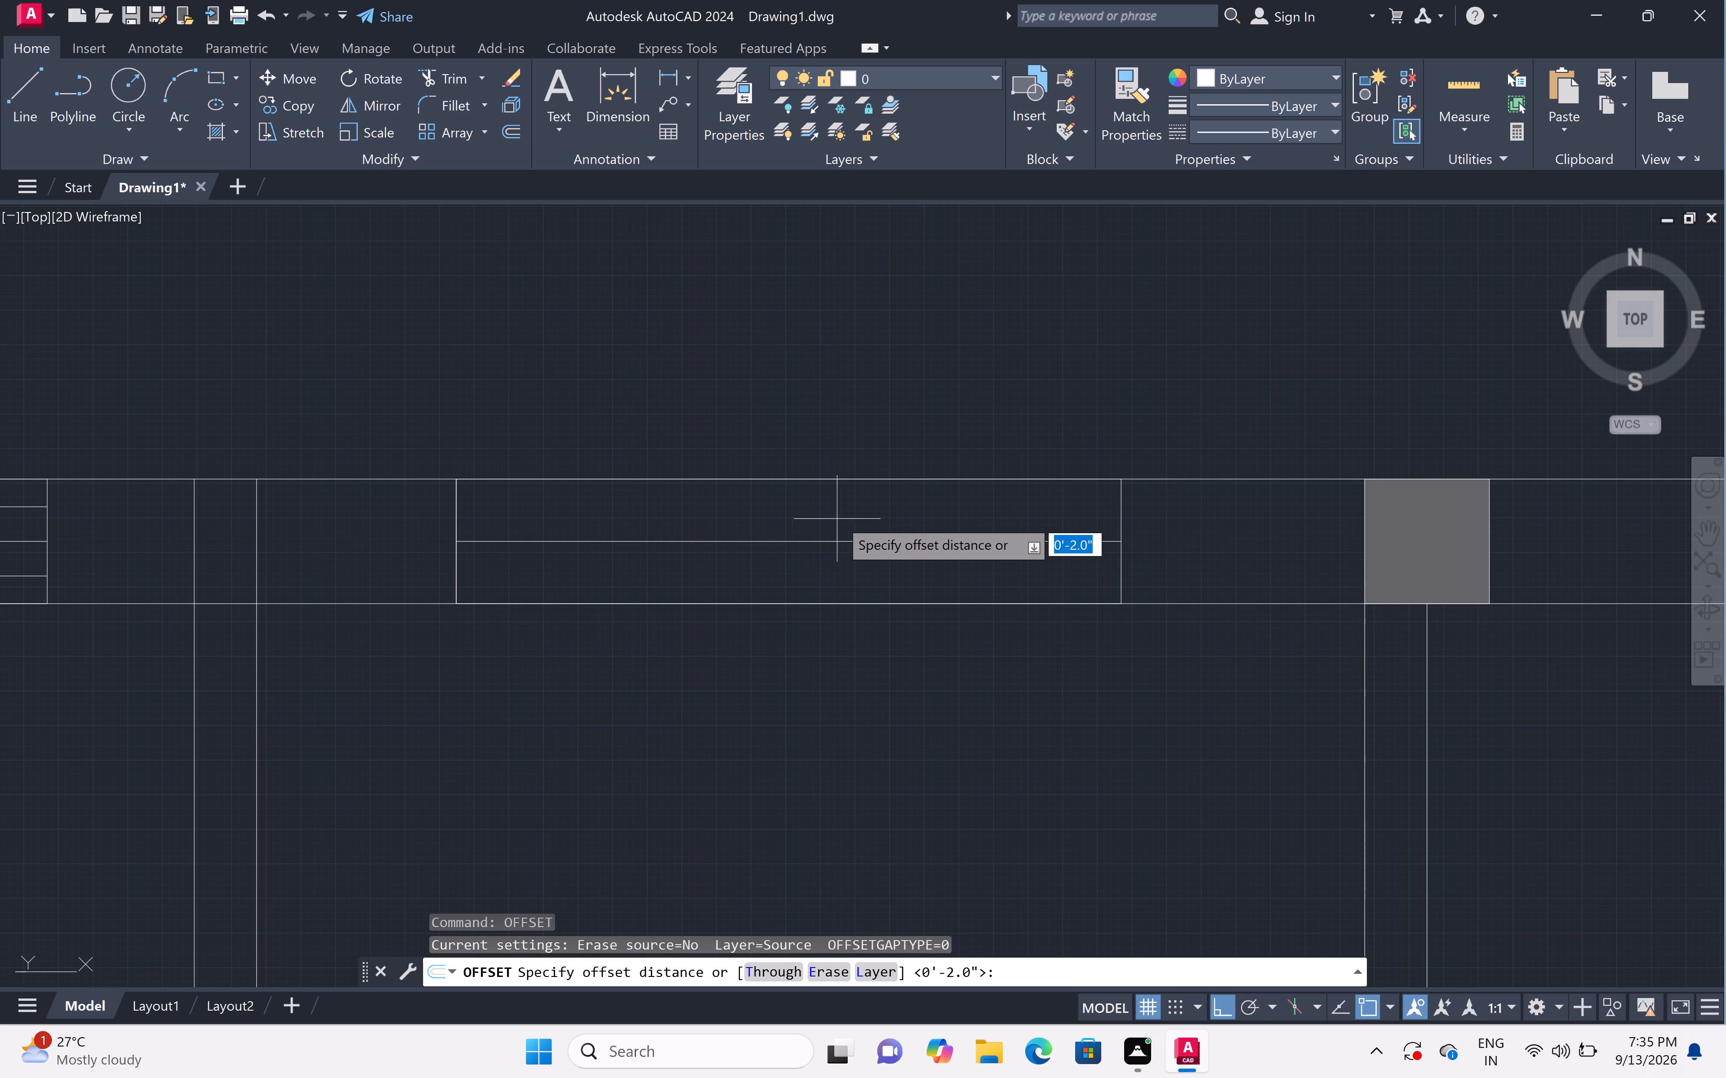
{"action": "key", "text": "space"}
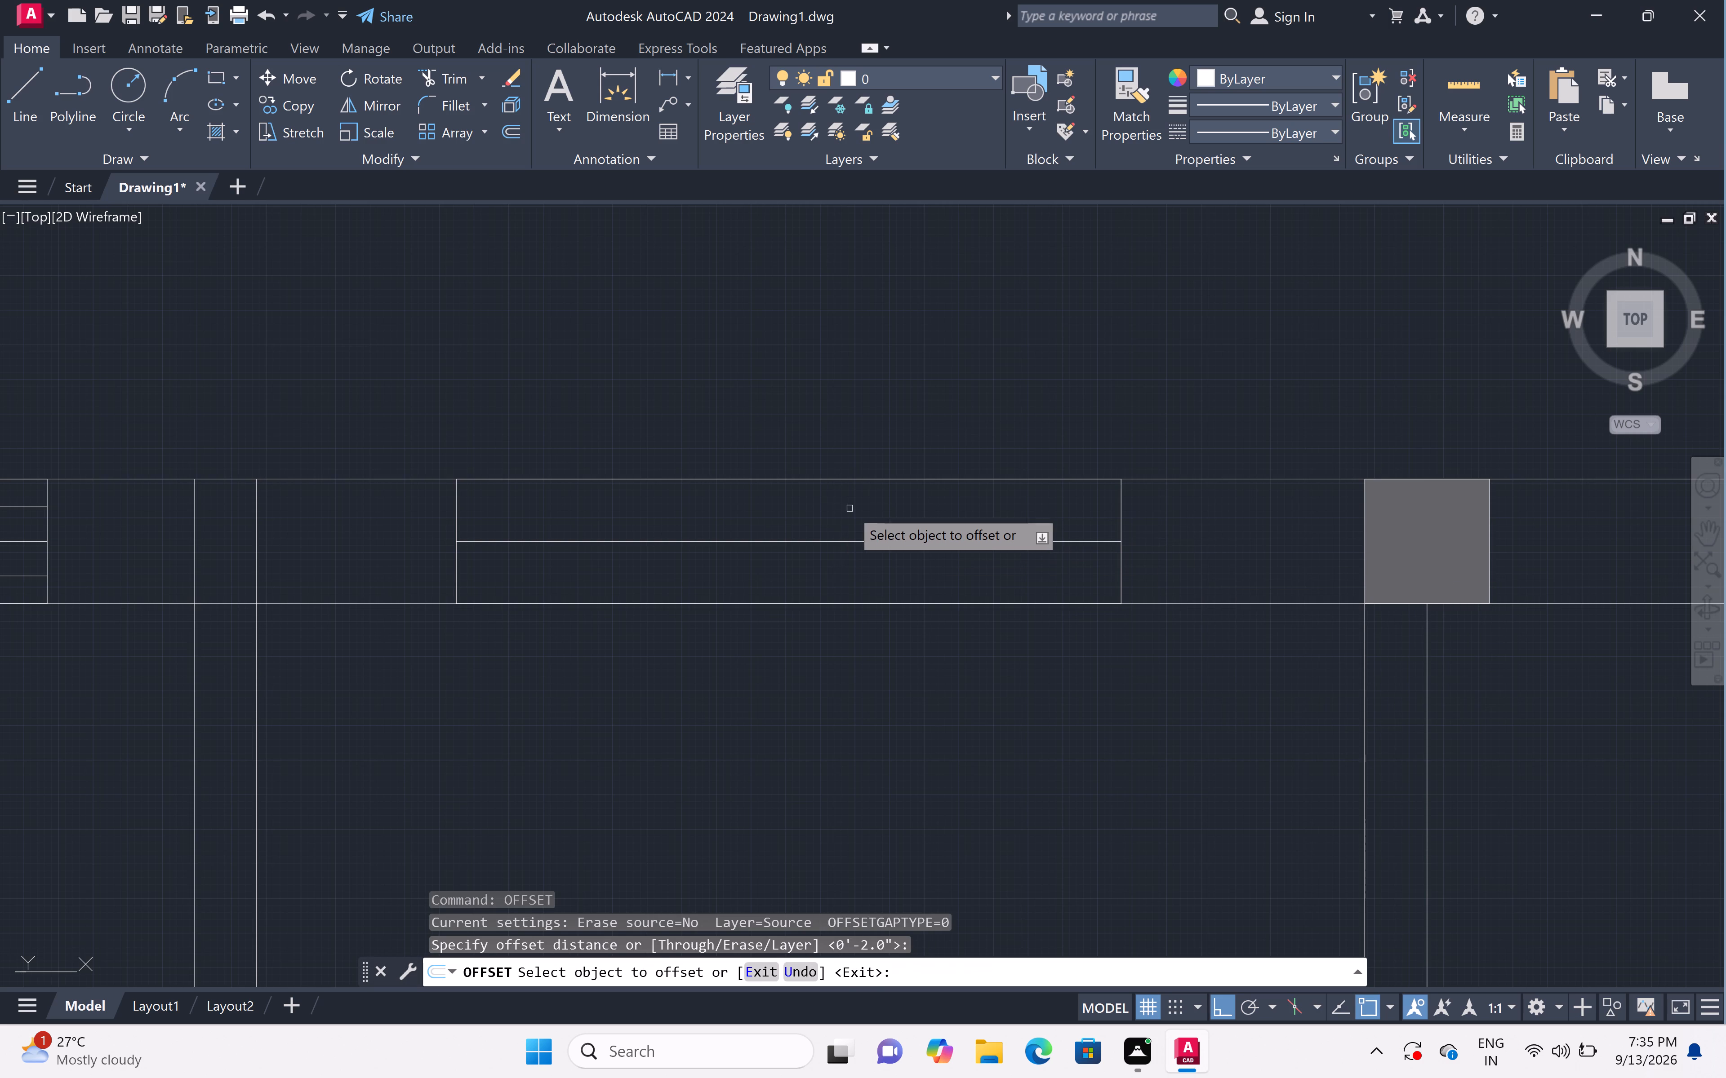
{"action": "double_click", "coordinate": [832, 478]}
{"action": "left_click", "coordinate": [829, 525]}
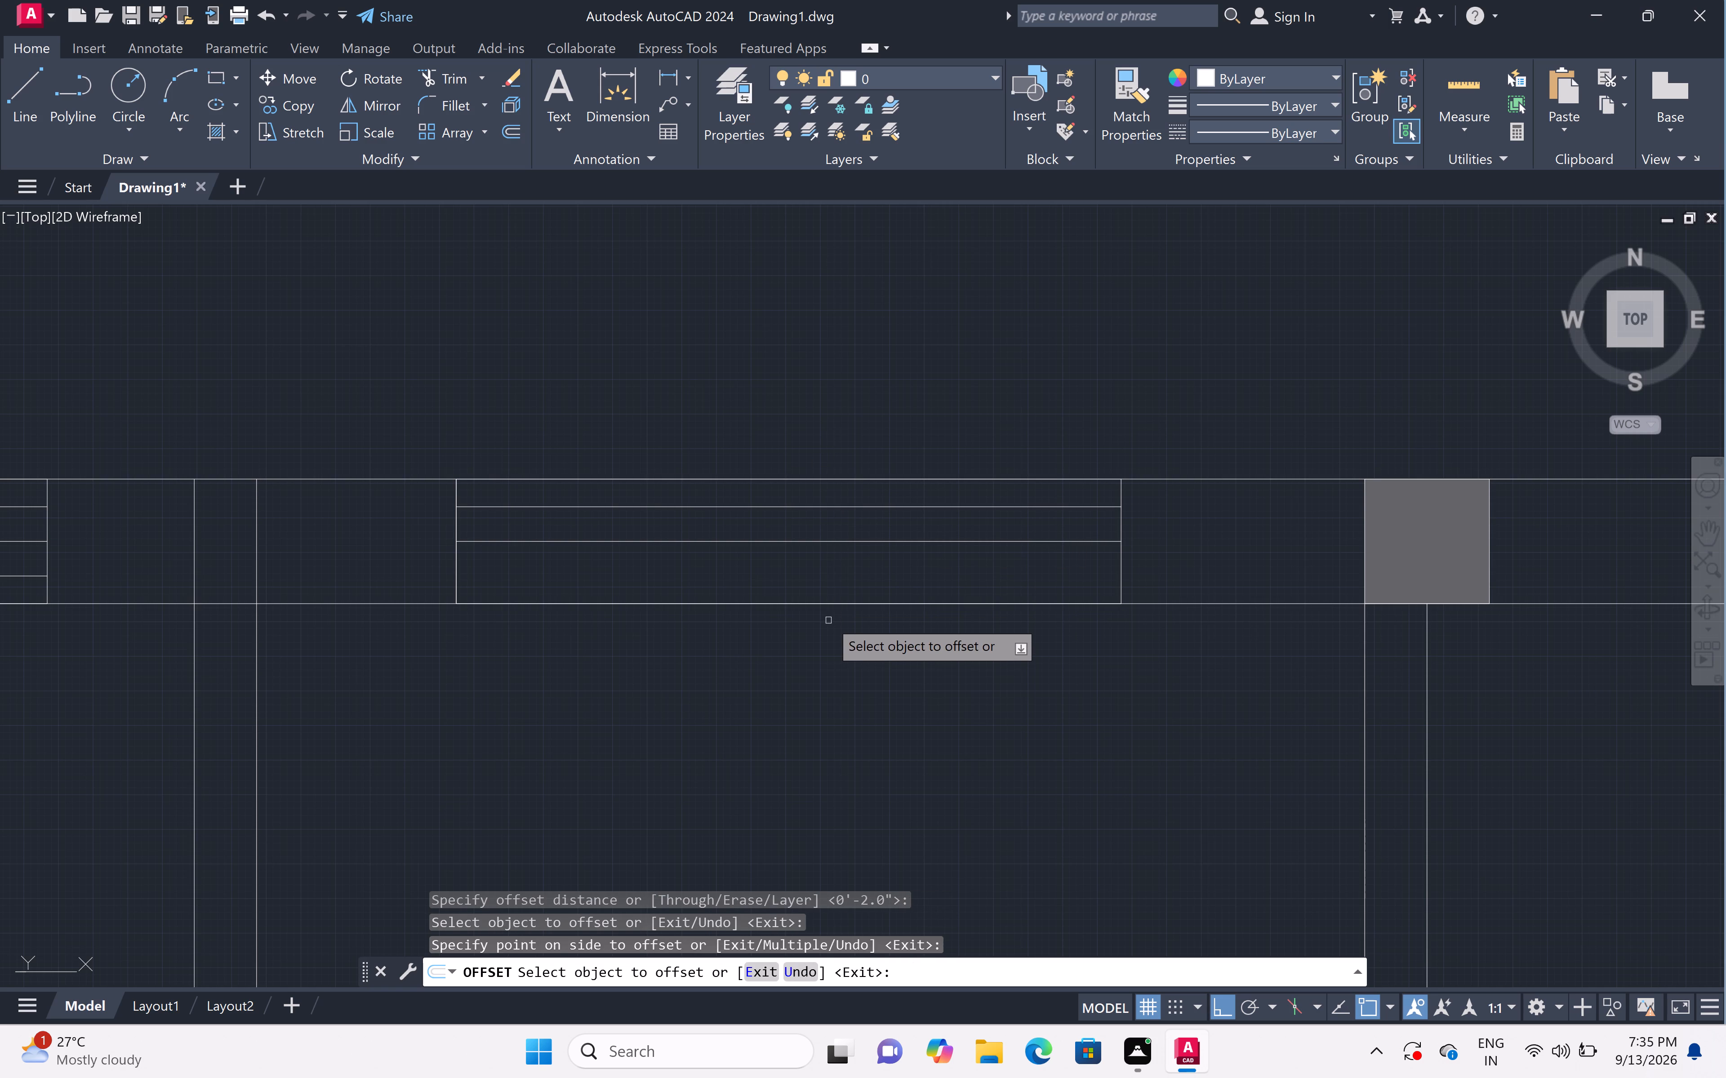
{"action": "left_click", "coordinate": [830, 604]}
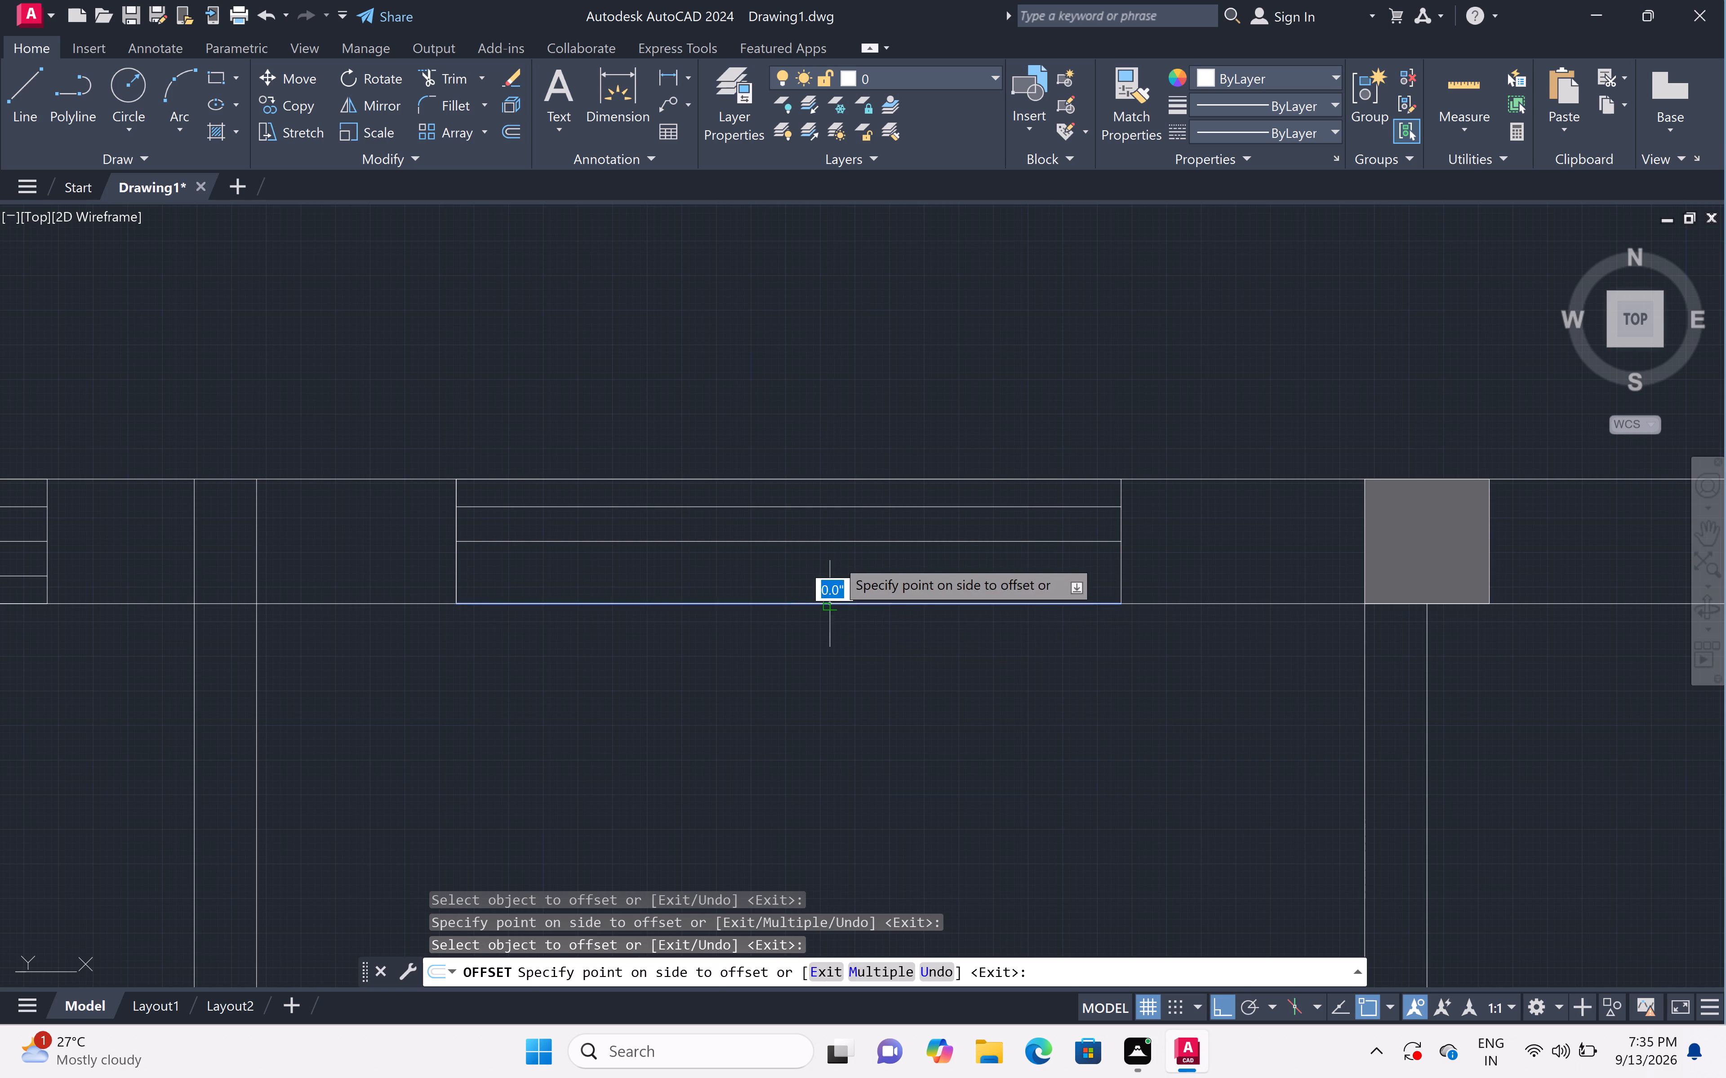
{"action": "left_click", "coordinate": [840, 541]}
{"action": "key", "text": "Escape"}
Outline a 5' wide window across the north wall's full thickness, about midway between the two easternmost columns.
{"action": "scroll", "coordinate": [843, 547], "scroll_direction": "down", "scroll_amount": 2}
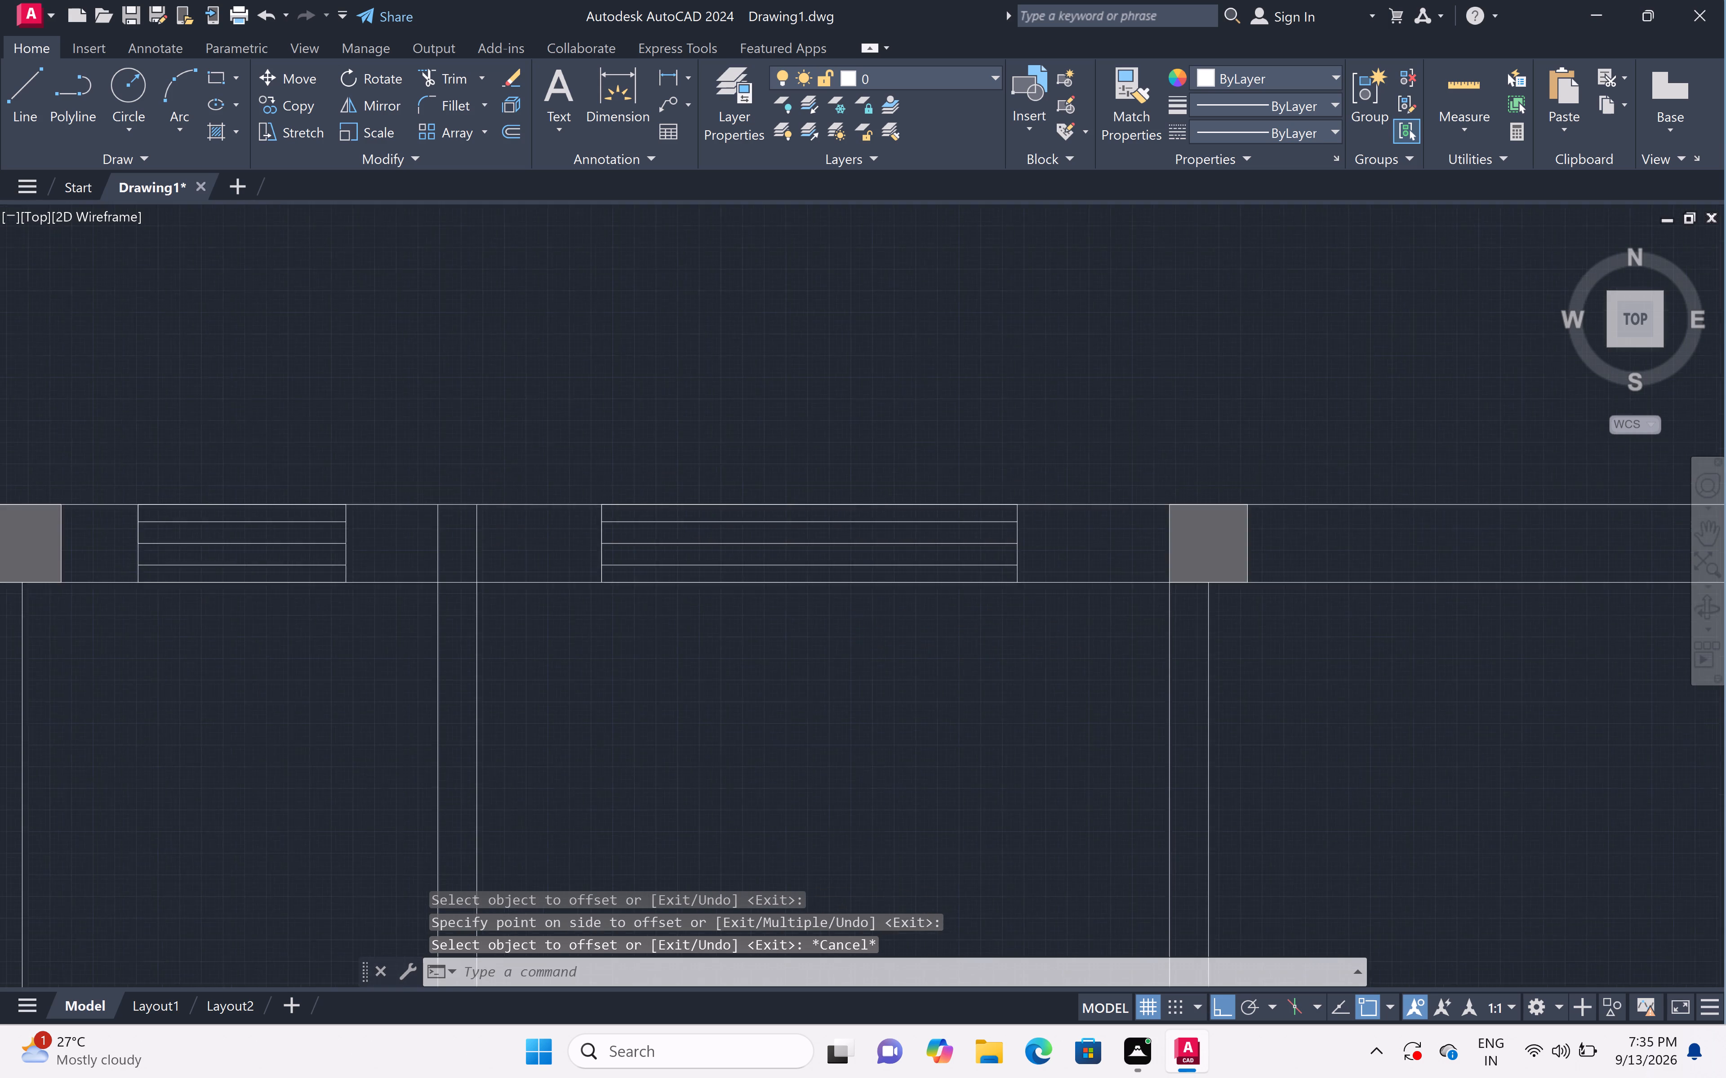
{"action": "scroll", "coordinate": [843, 548], "scroll_direction": "down", "scroll_amount": 2}
{"action": "scroll", "coordinate": [979, 617], "scroll_direction": "down", "scroll_amount": 1}
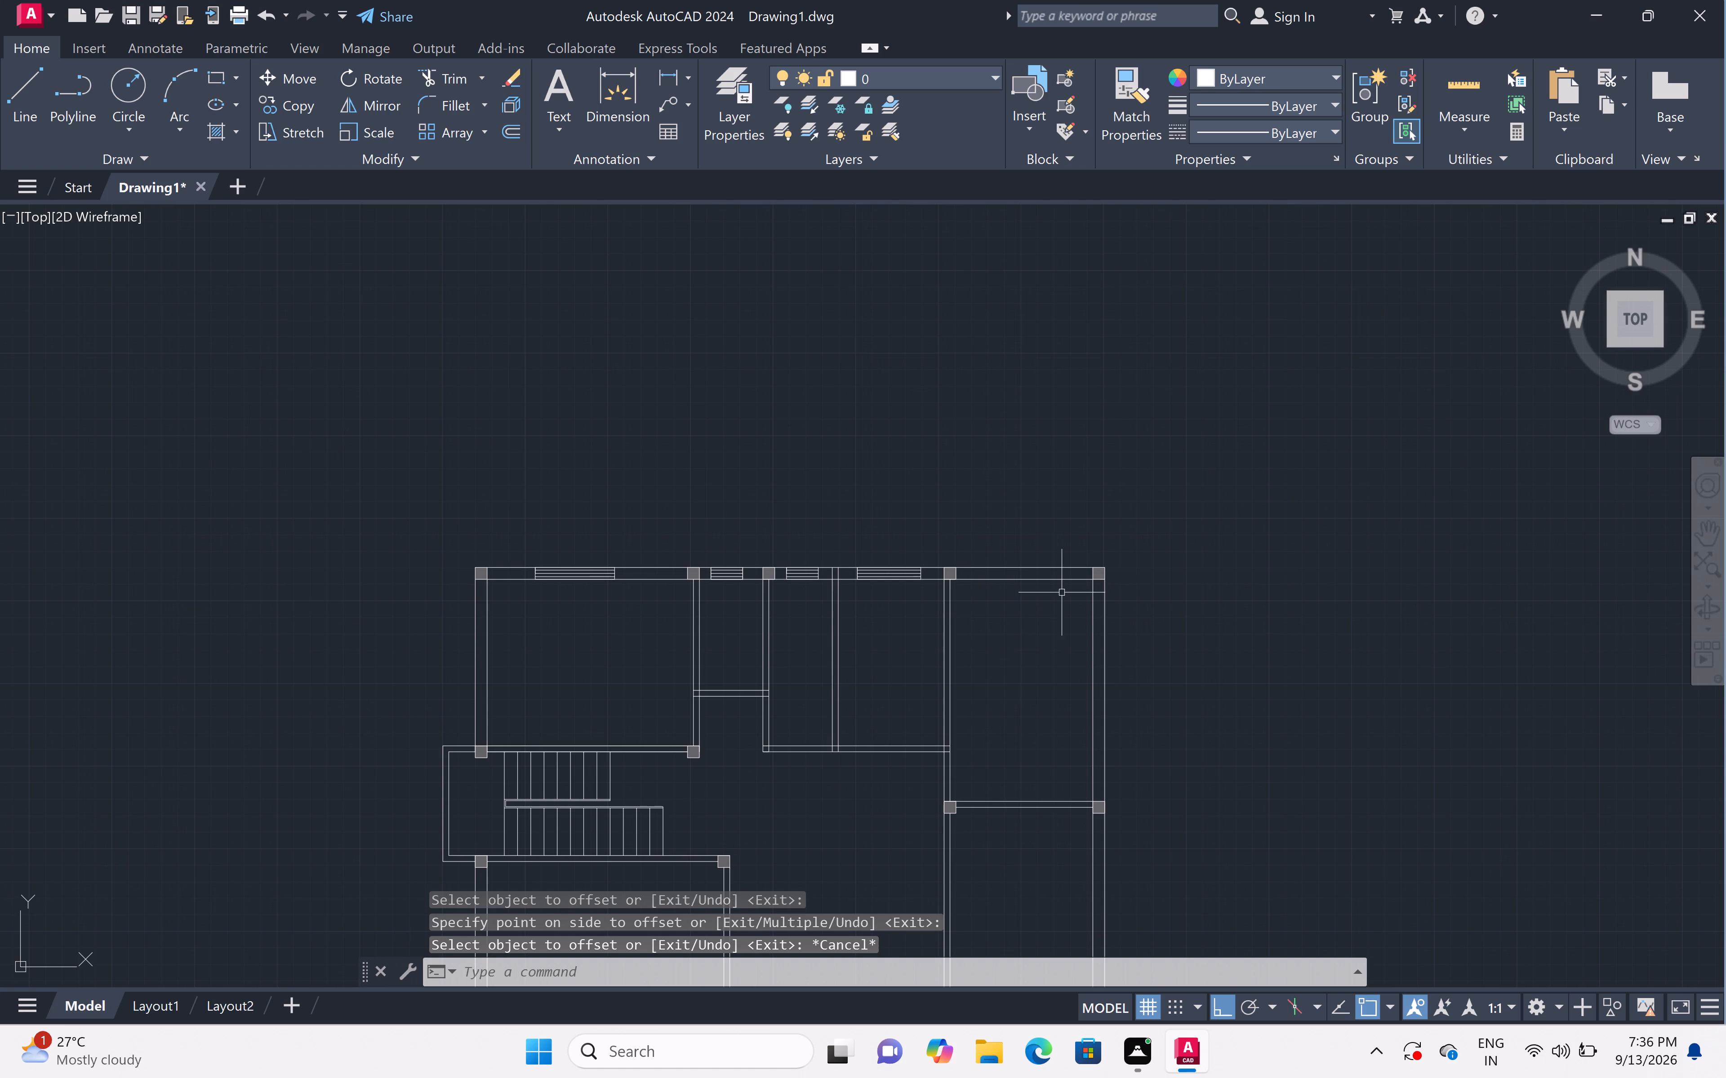
{"action": "scroll", "coordinate": [1061, 583], "scroll_direction": "up", "scroll_amount": 3}
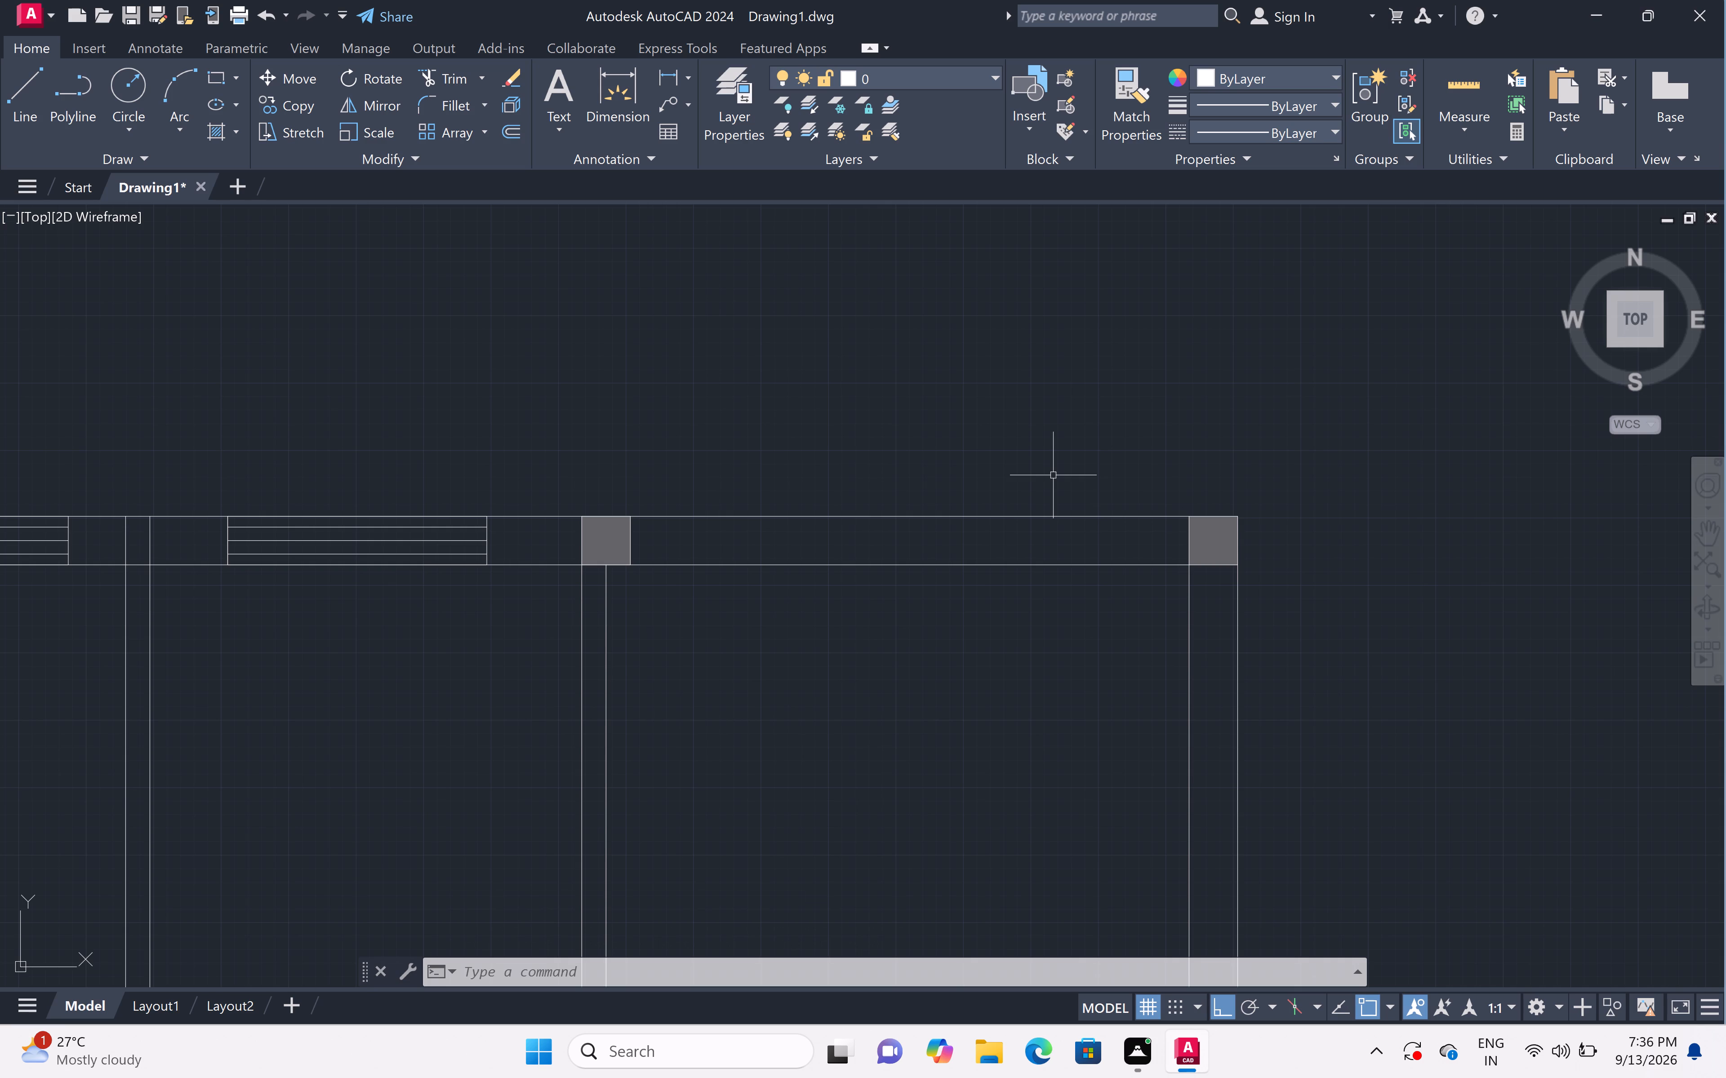
{"action": "type", "text": "l"}
{"action": "key", "text": "space"}
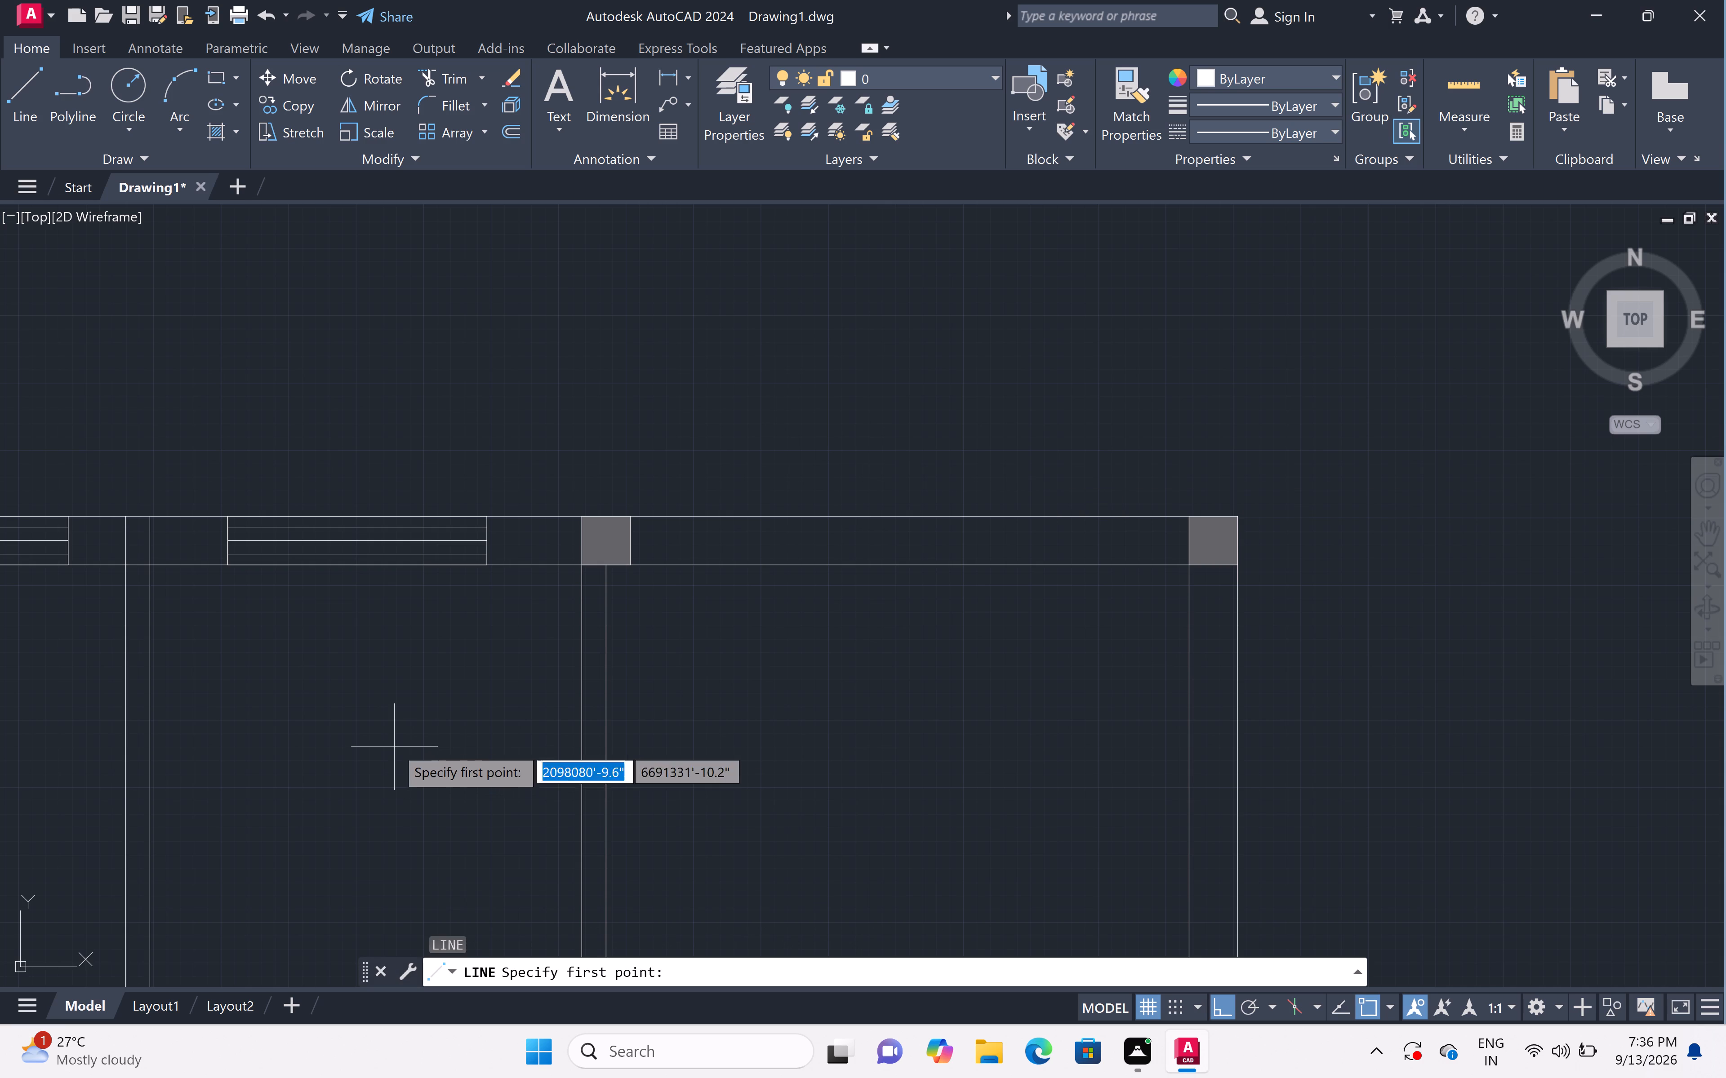
{"action": "double_click", "coordinate": [752, 517]}
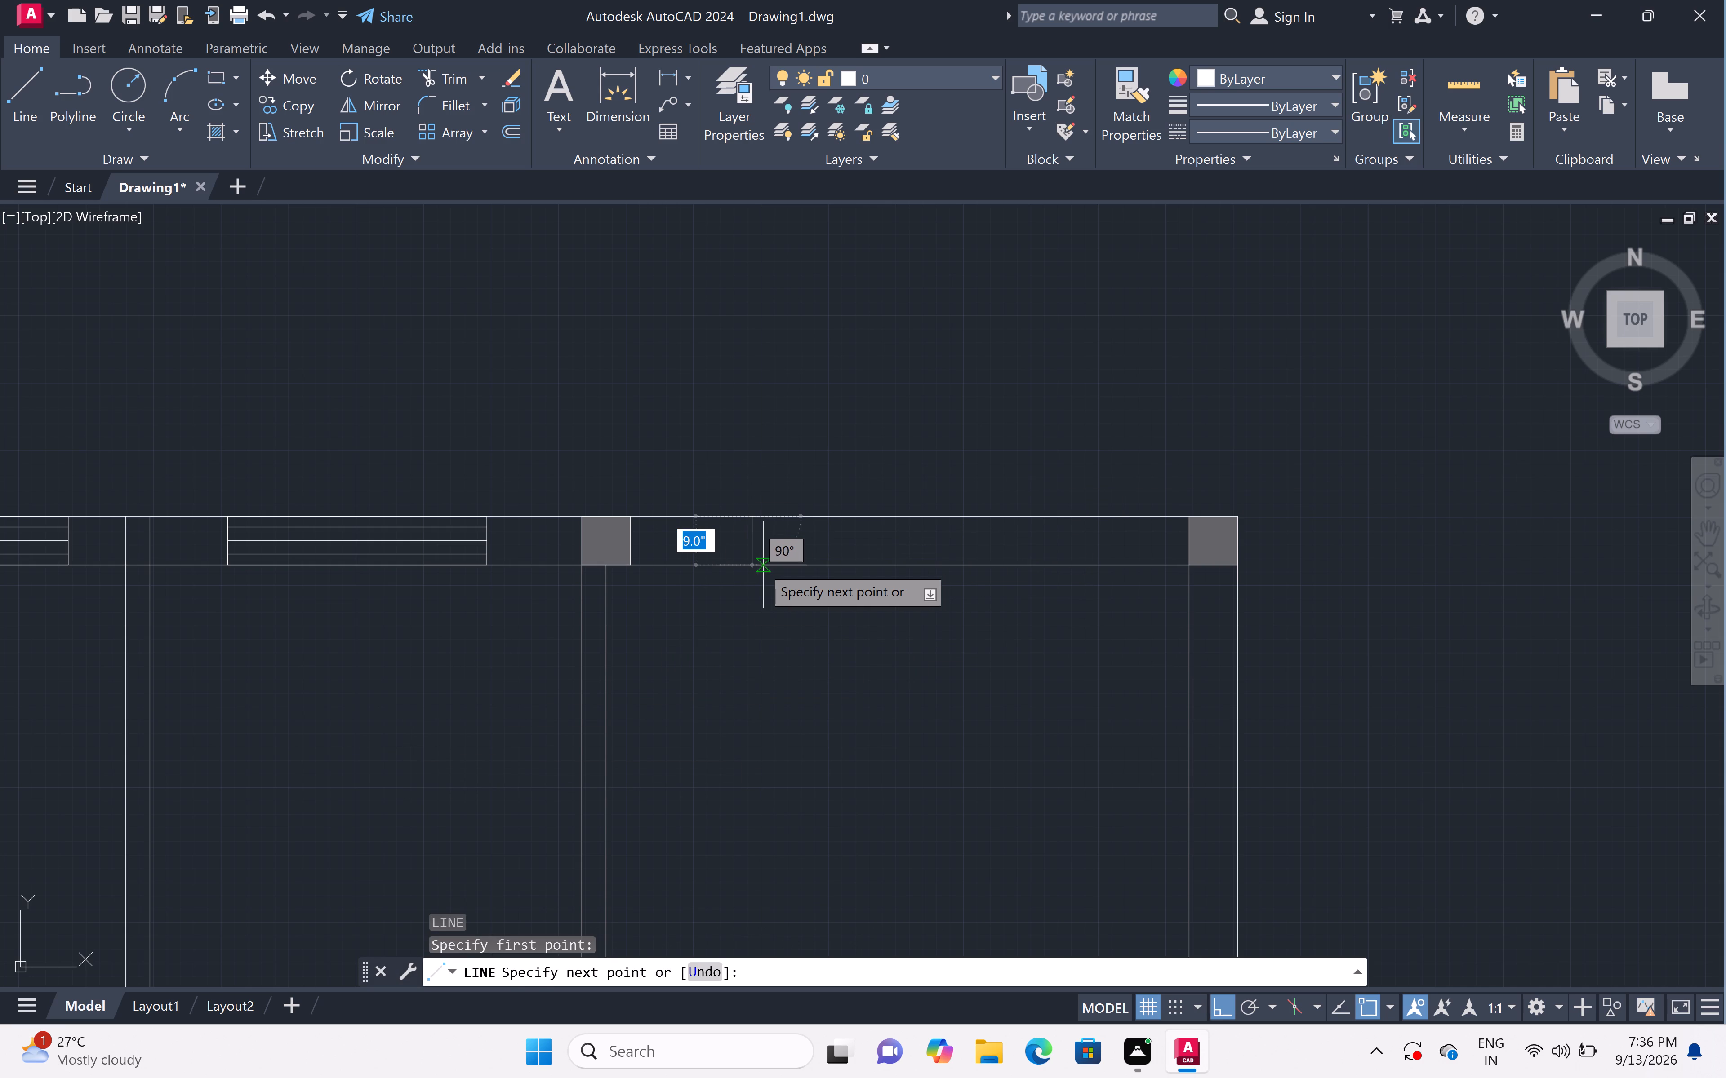
{"action": "left_click", "coordinate": [755, 567]}
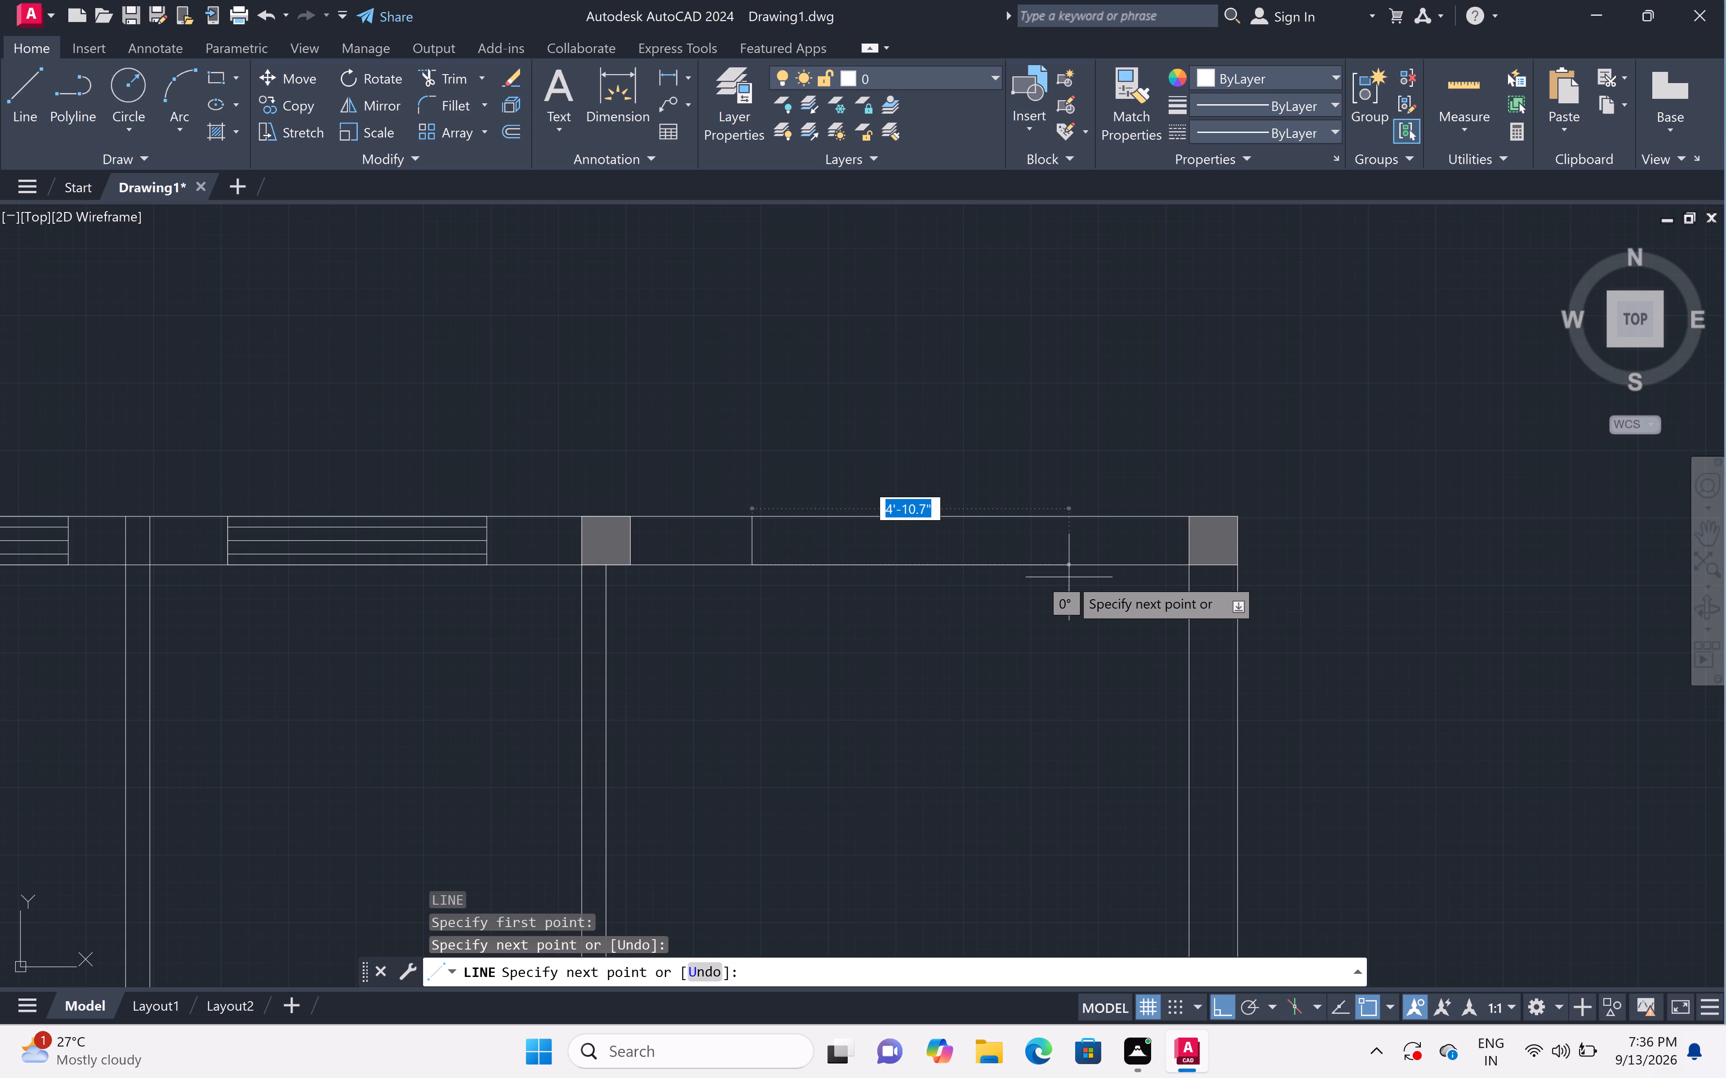
{"action": "key", "text": "5"}
{"action": "type", "text": "'"}
{"action": "key", "text": "space"}
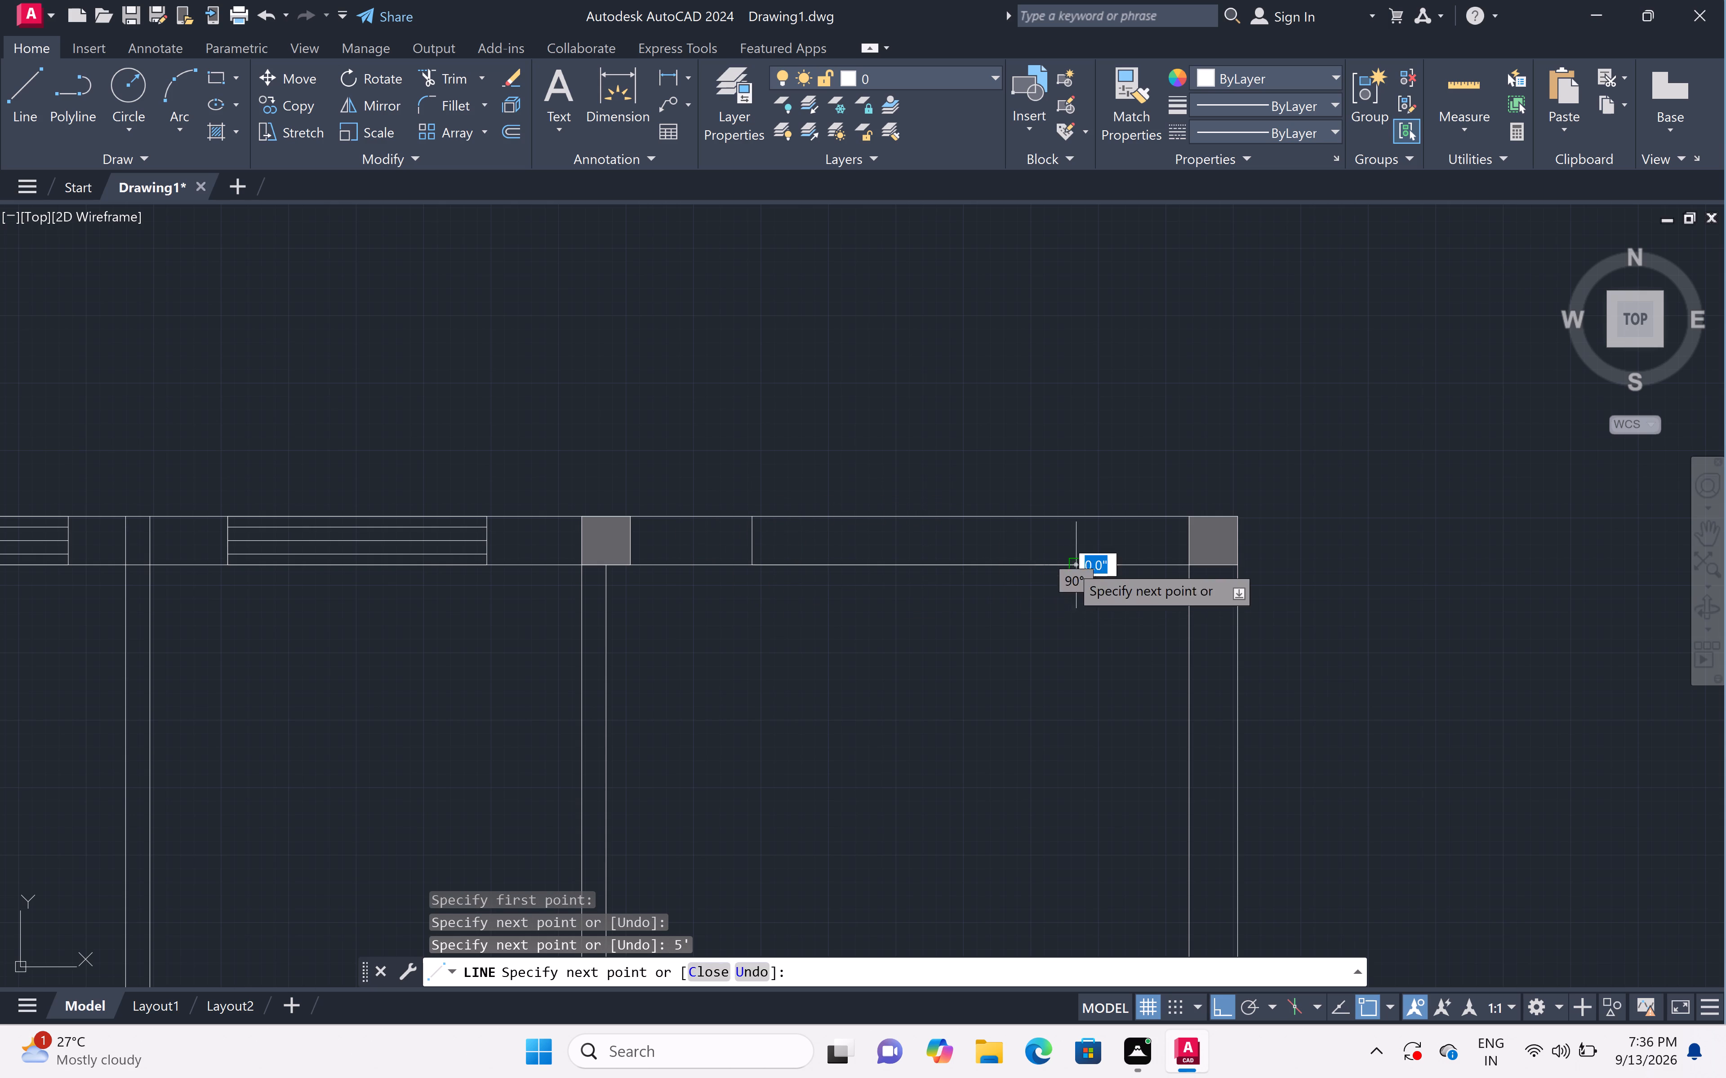
{"action": "left_click", "coordinate": [1074, 518]}
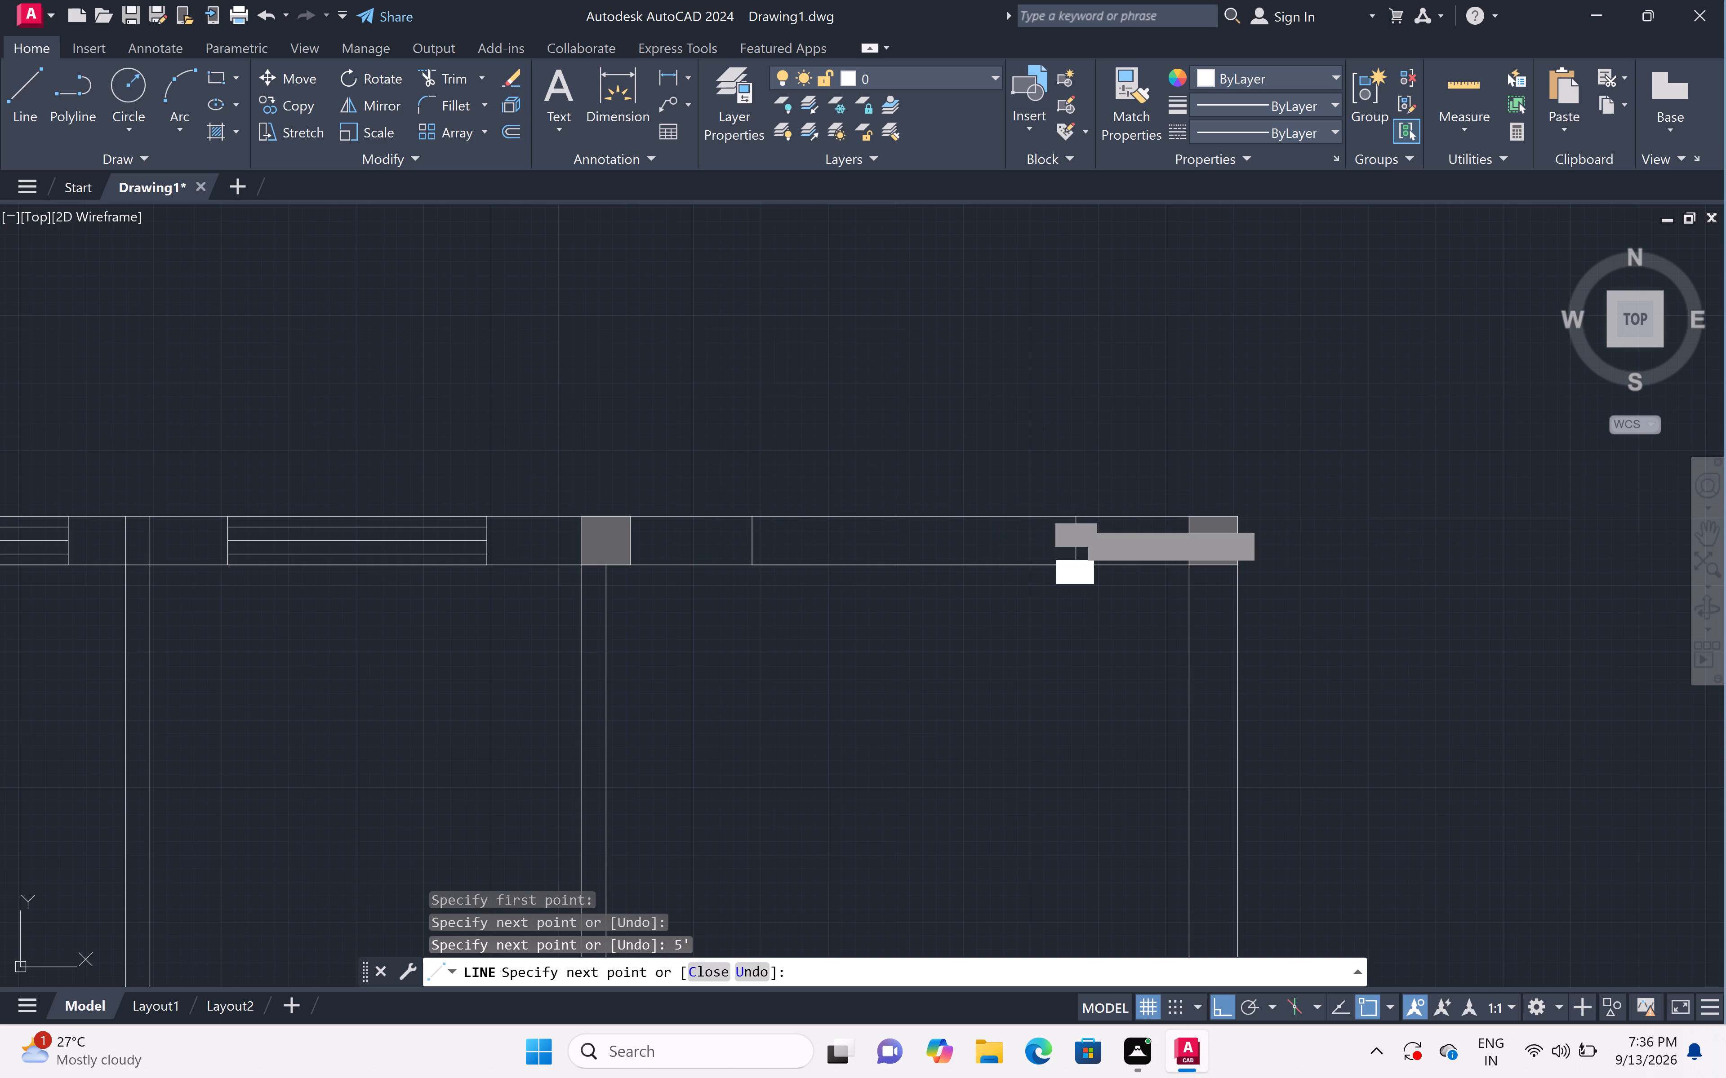
{"action": "double_click", "coordinate": [747, 517]}
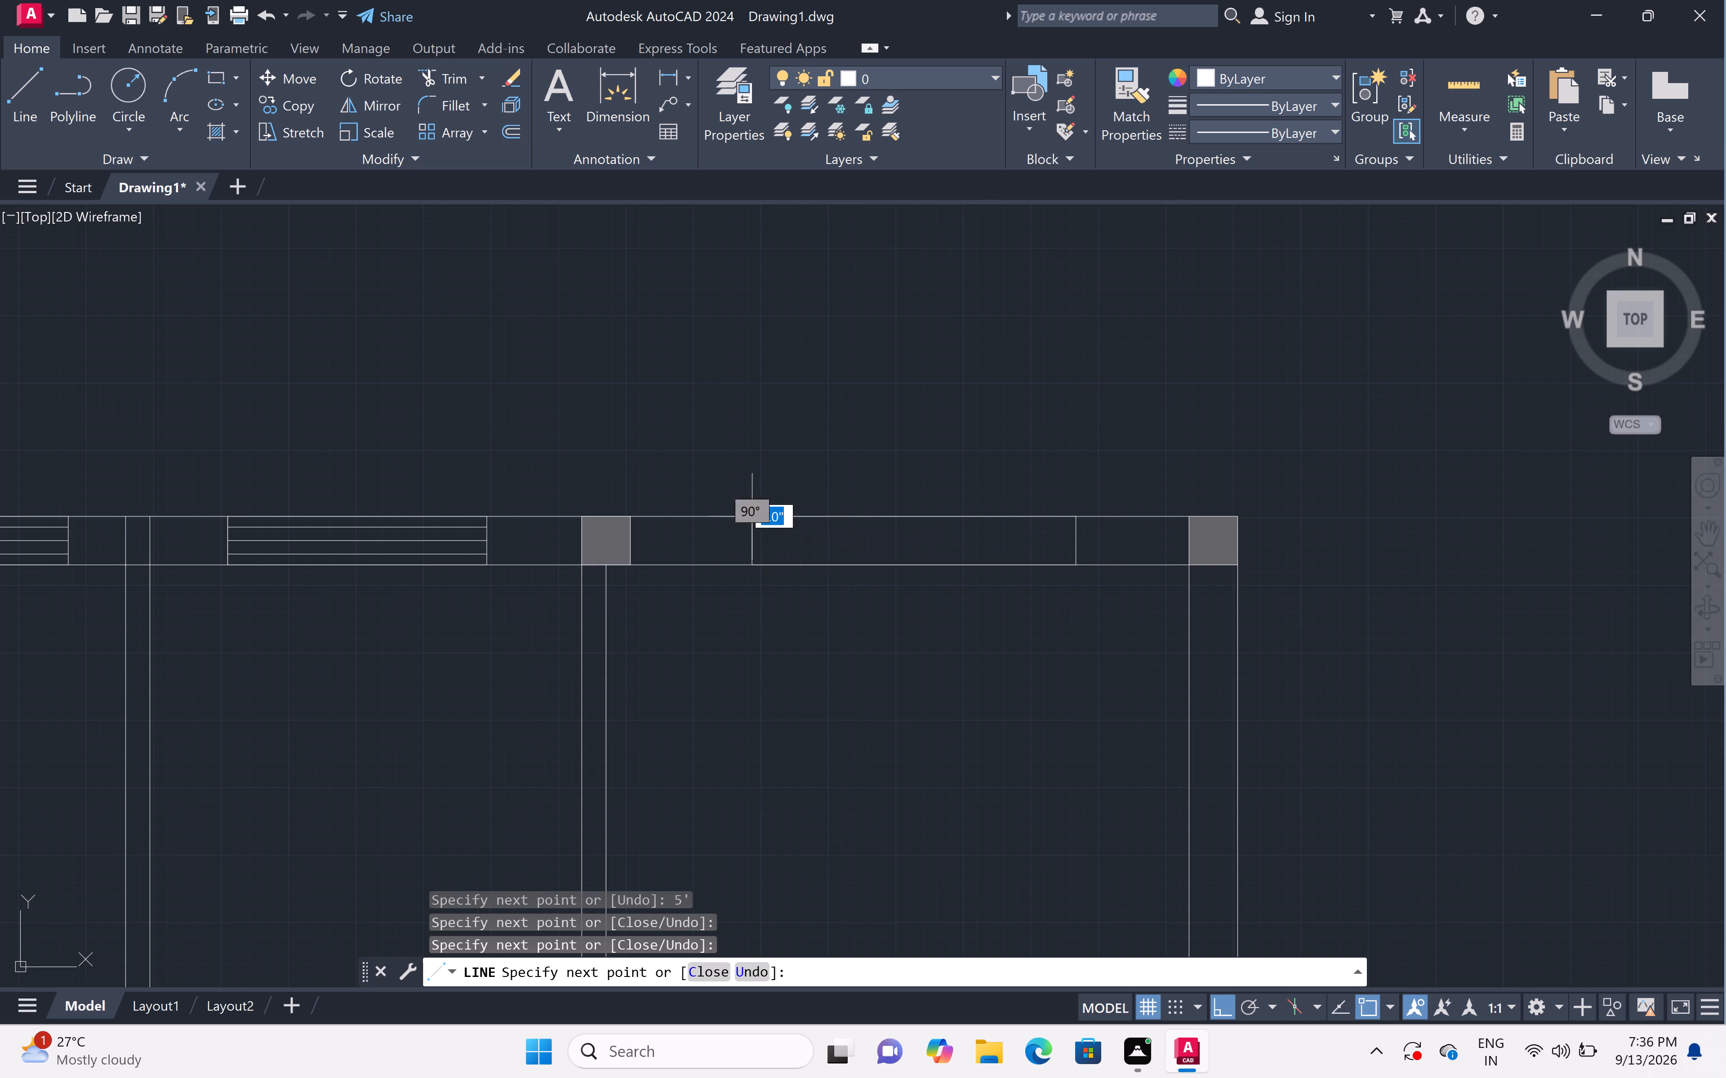
Continue down the 5' window's west edge to its midpoint and draw the centre line across to the east edge.
{"action": "scroll", "coordinate": [747, 540], "scroll_direction": "up", "scroll_amount": 3}
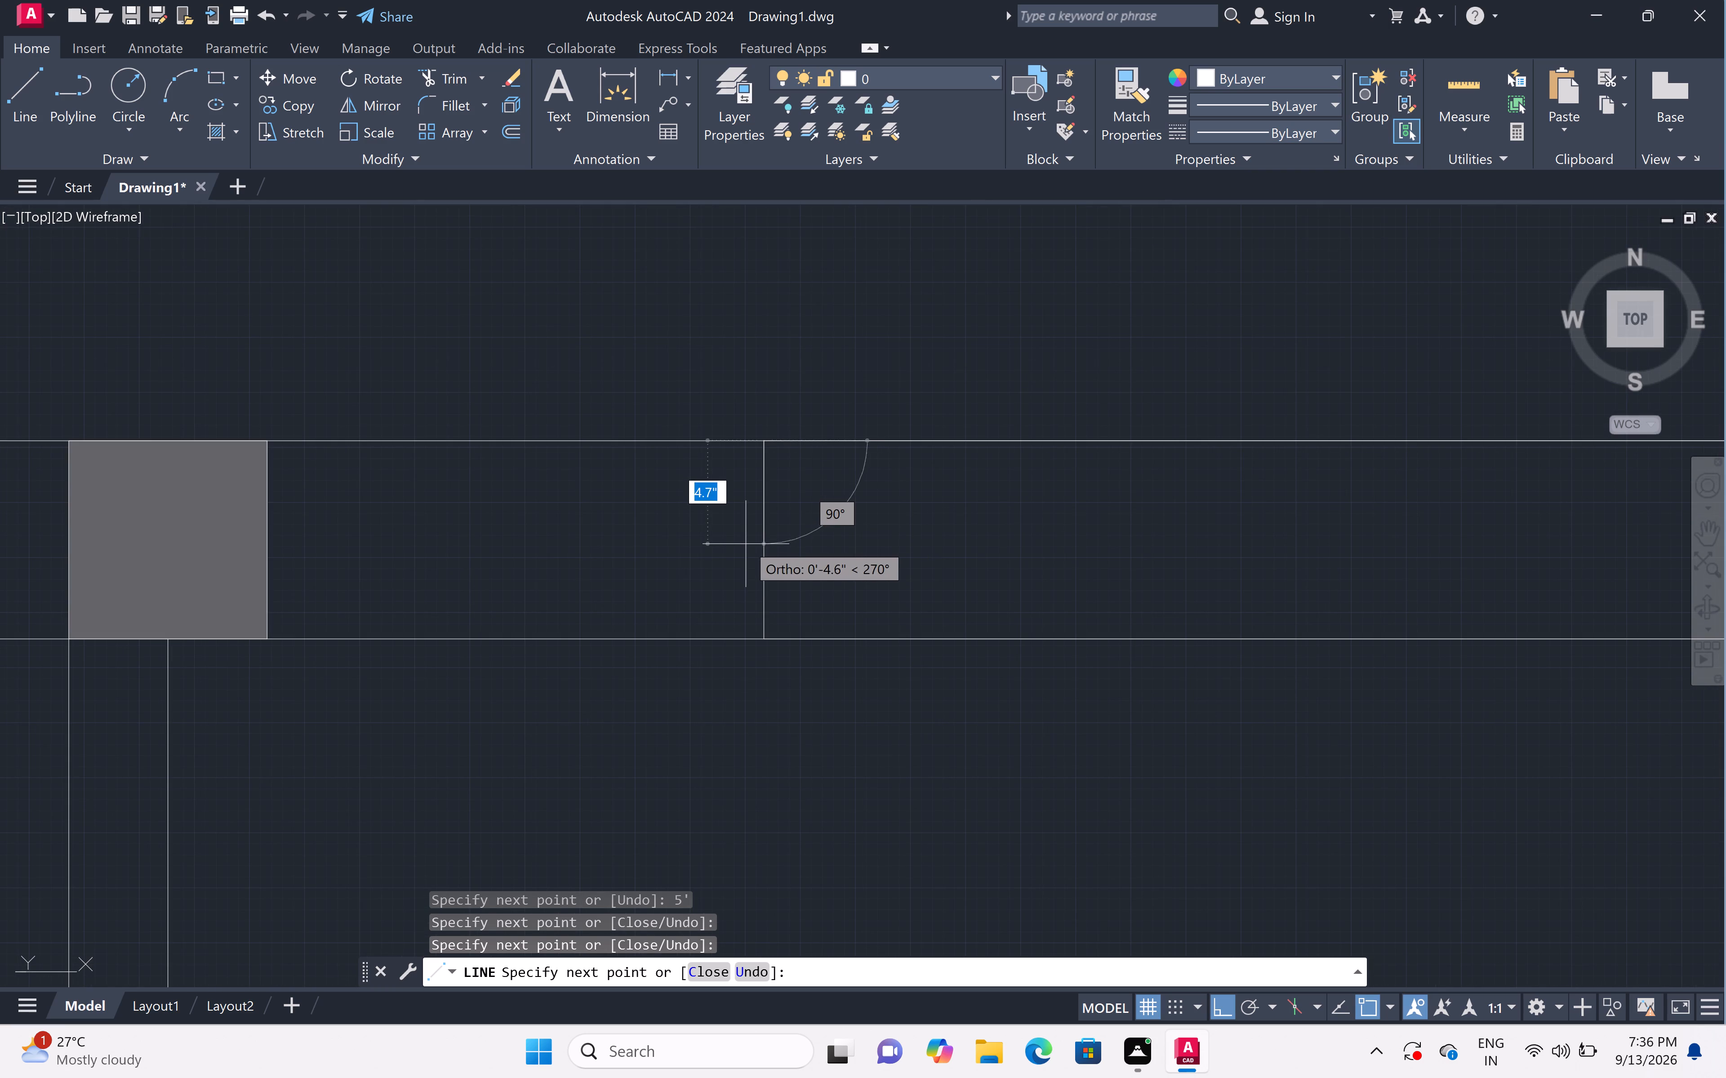
{"action": "left_click", "coordinate": [761, 540]}
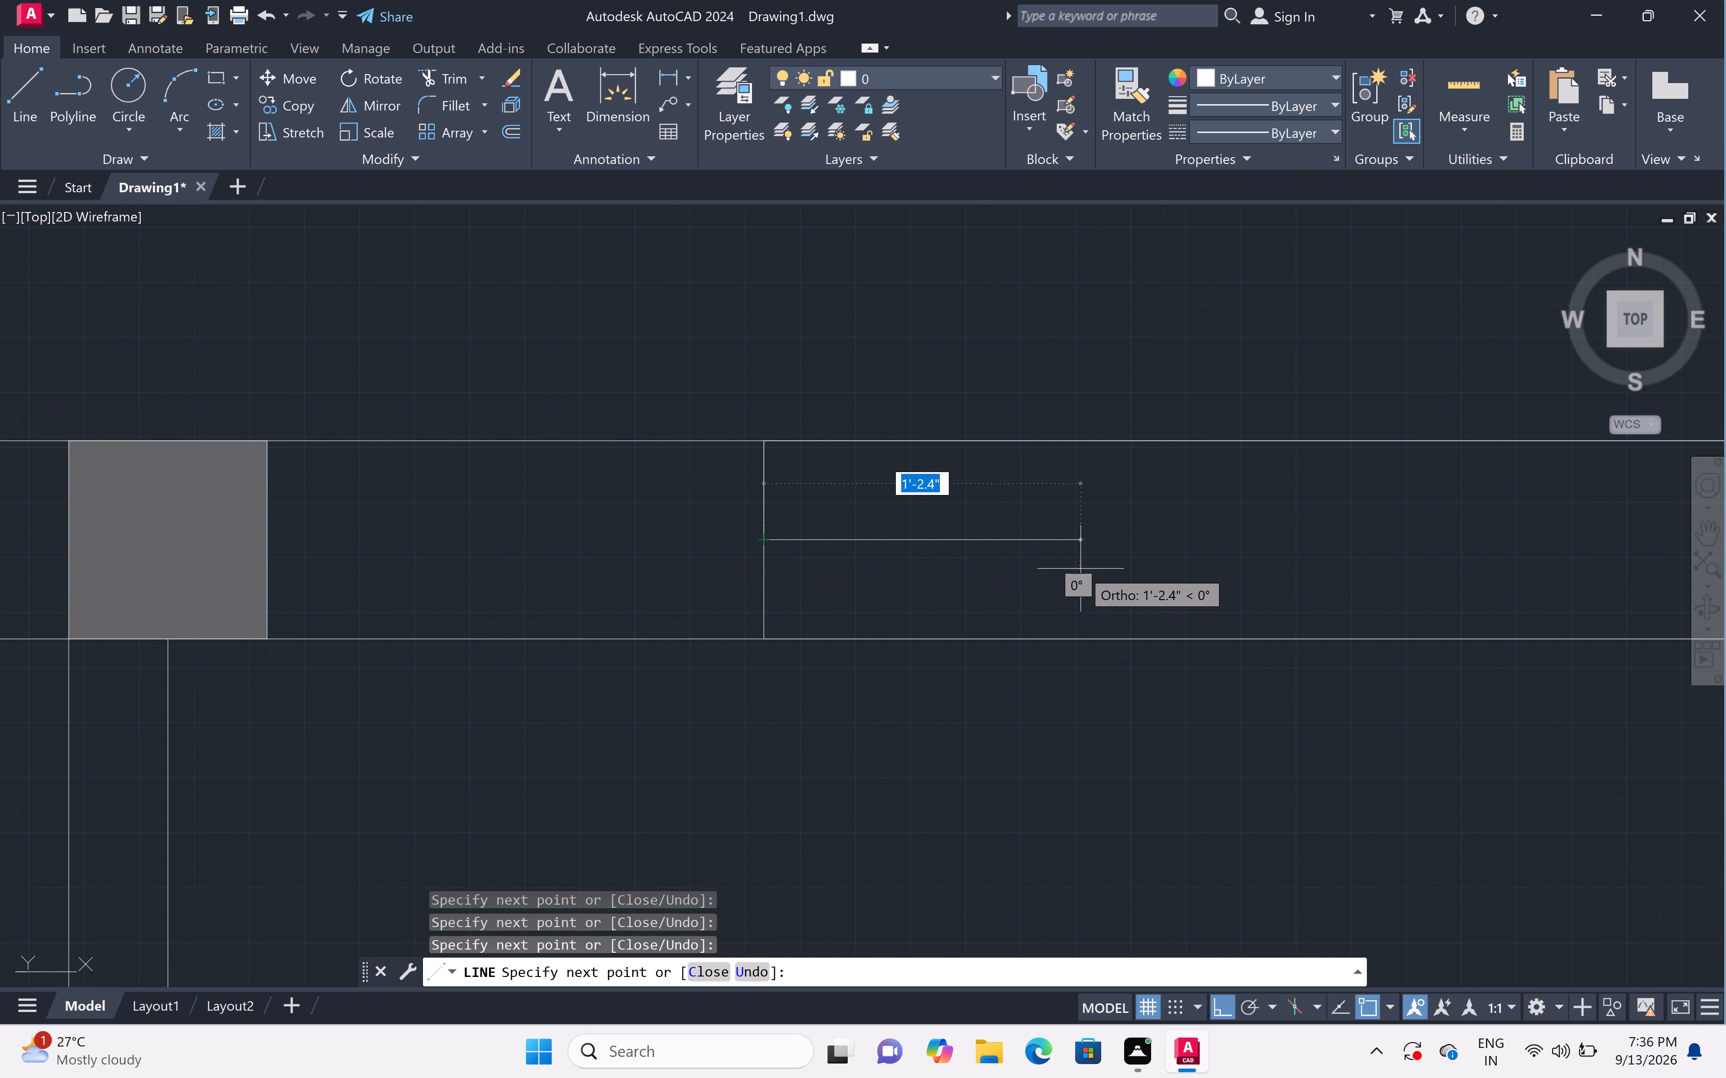
{"action": "scroll", "coordinate": [1081, 575], "scroll_direction": "down", "scroll_amount": 3}
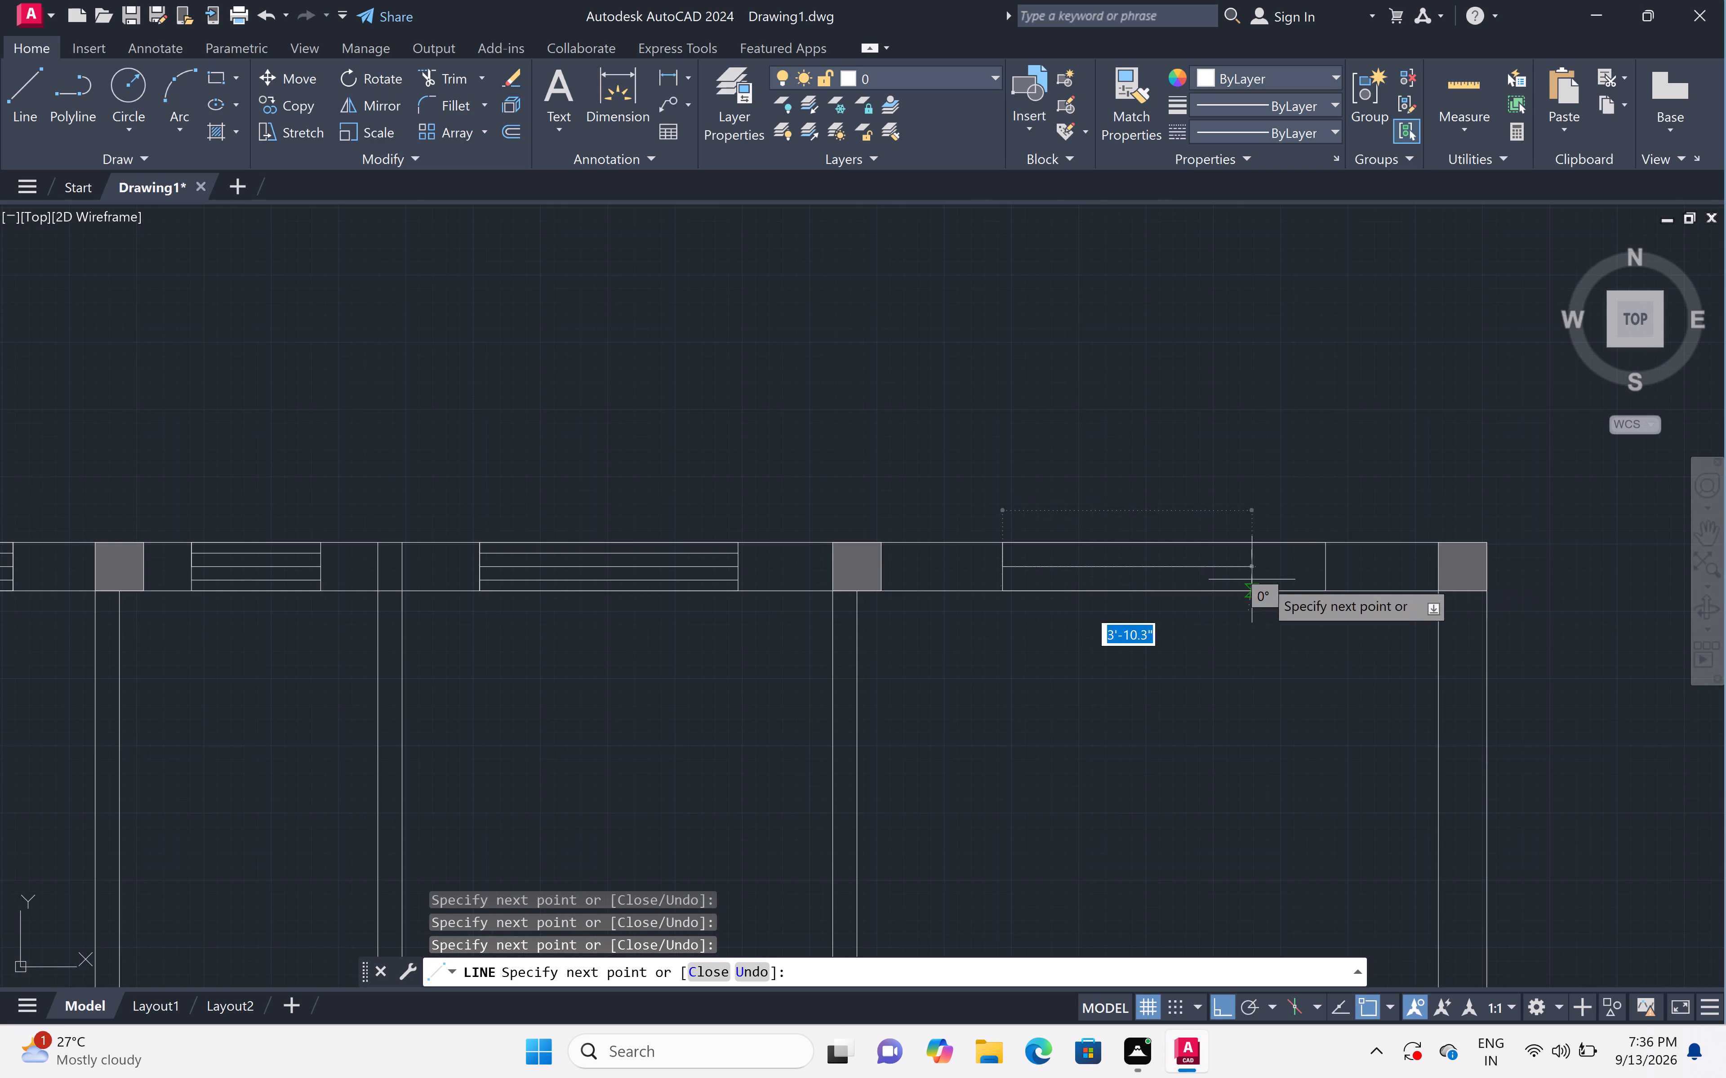
{"action": "left_click", "coordinate": [1325, 574]}
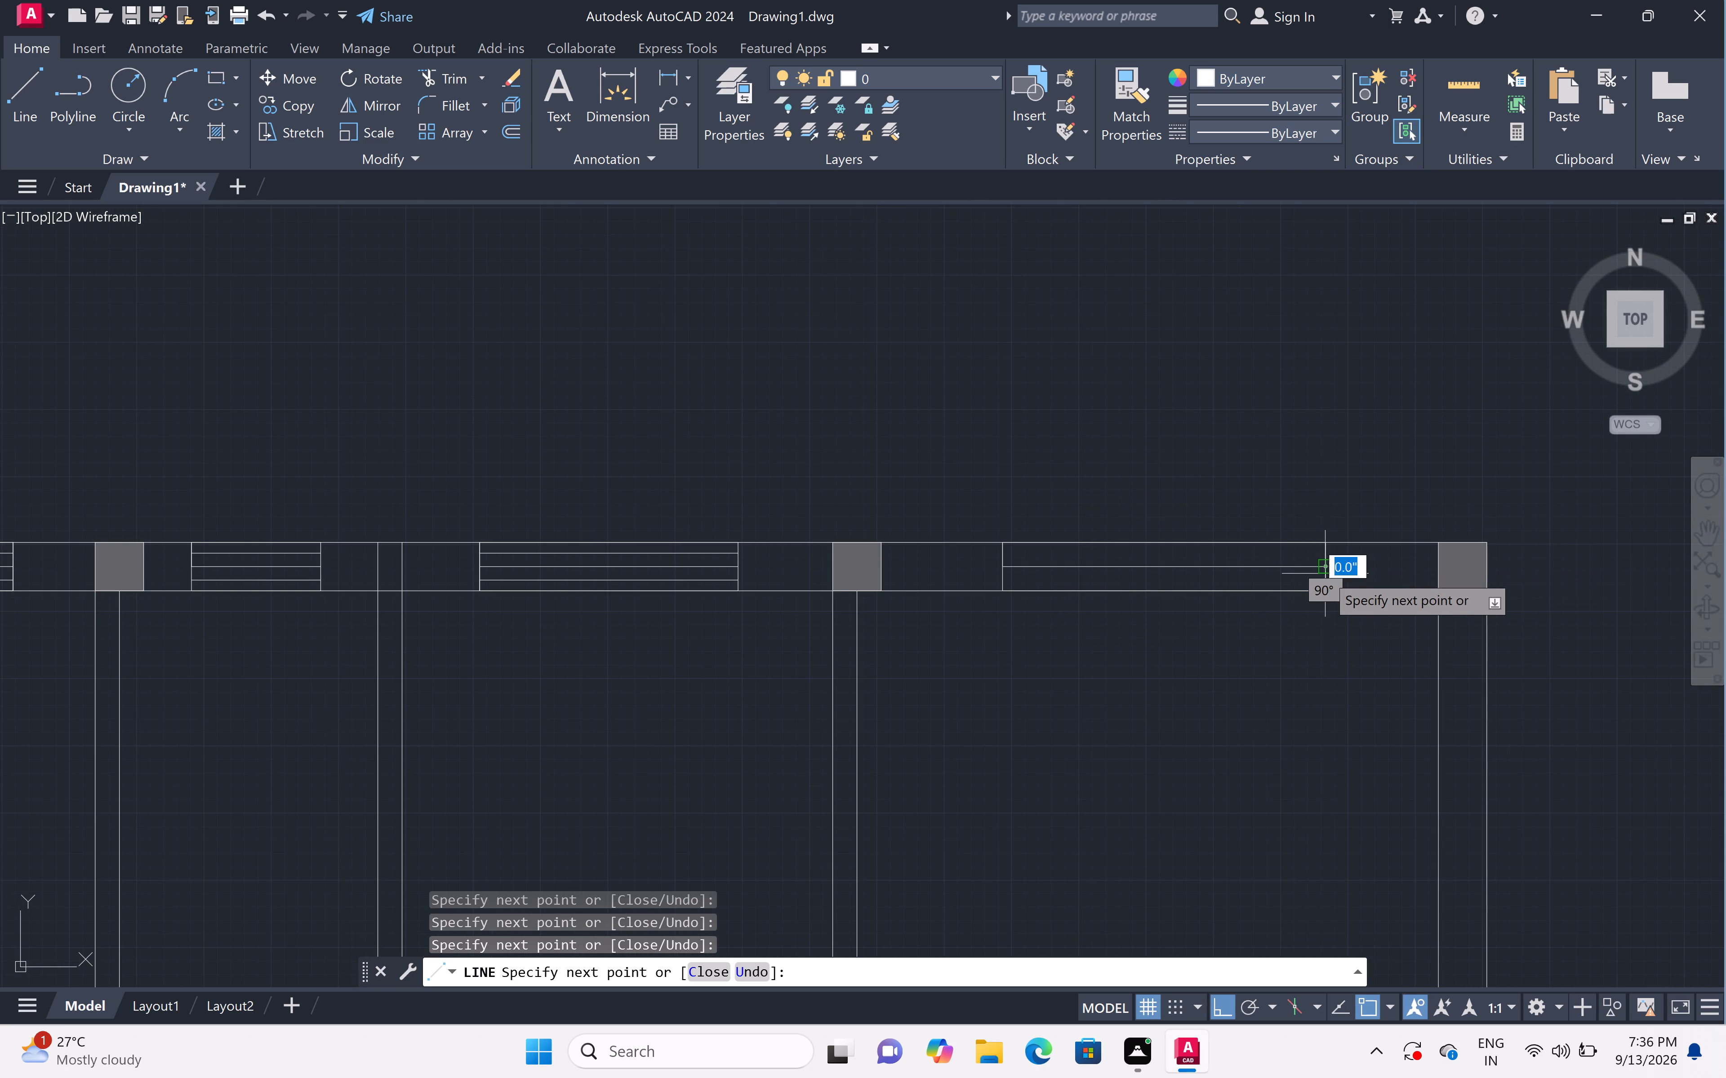
{"action": "key", "text": "space"}
Offset the 5' window's north and south edges 2" inward to make its glazing lines.
{"action": "type", "text": "off"}
{"action": "key", "text": "space"}
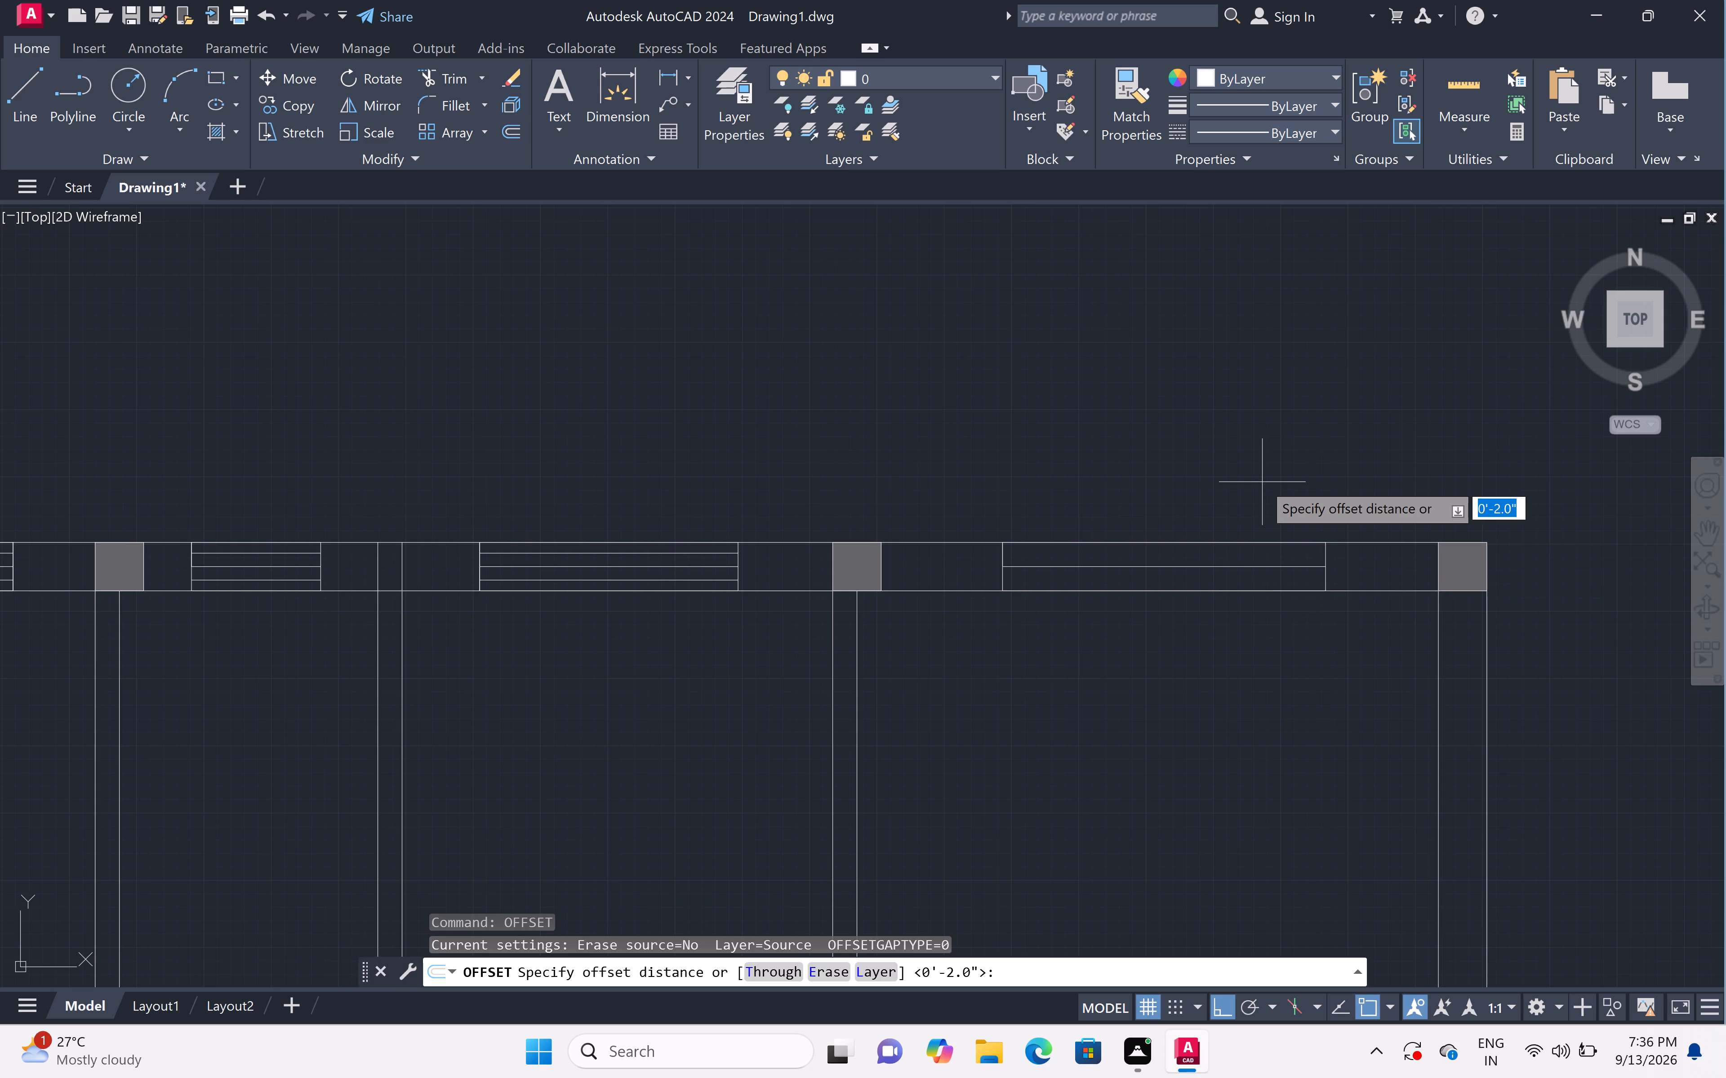
{"action": "key", "text": "space"}
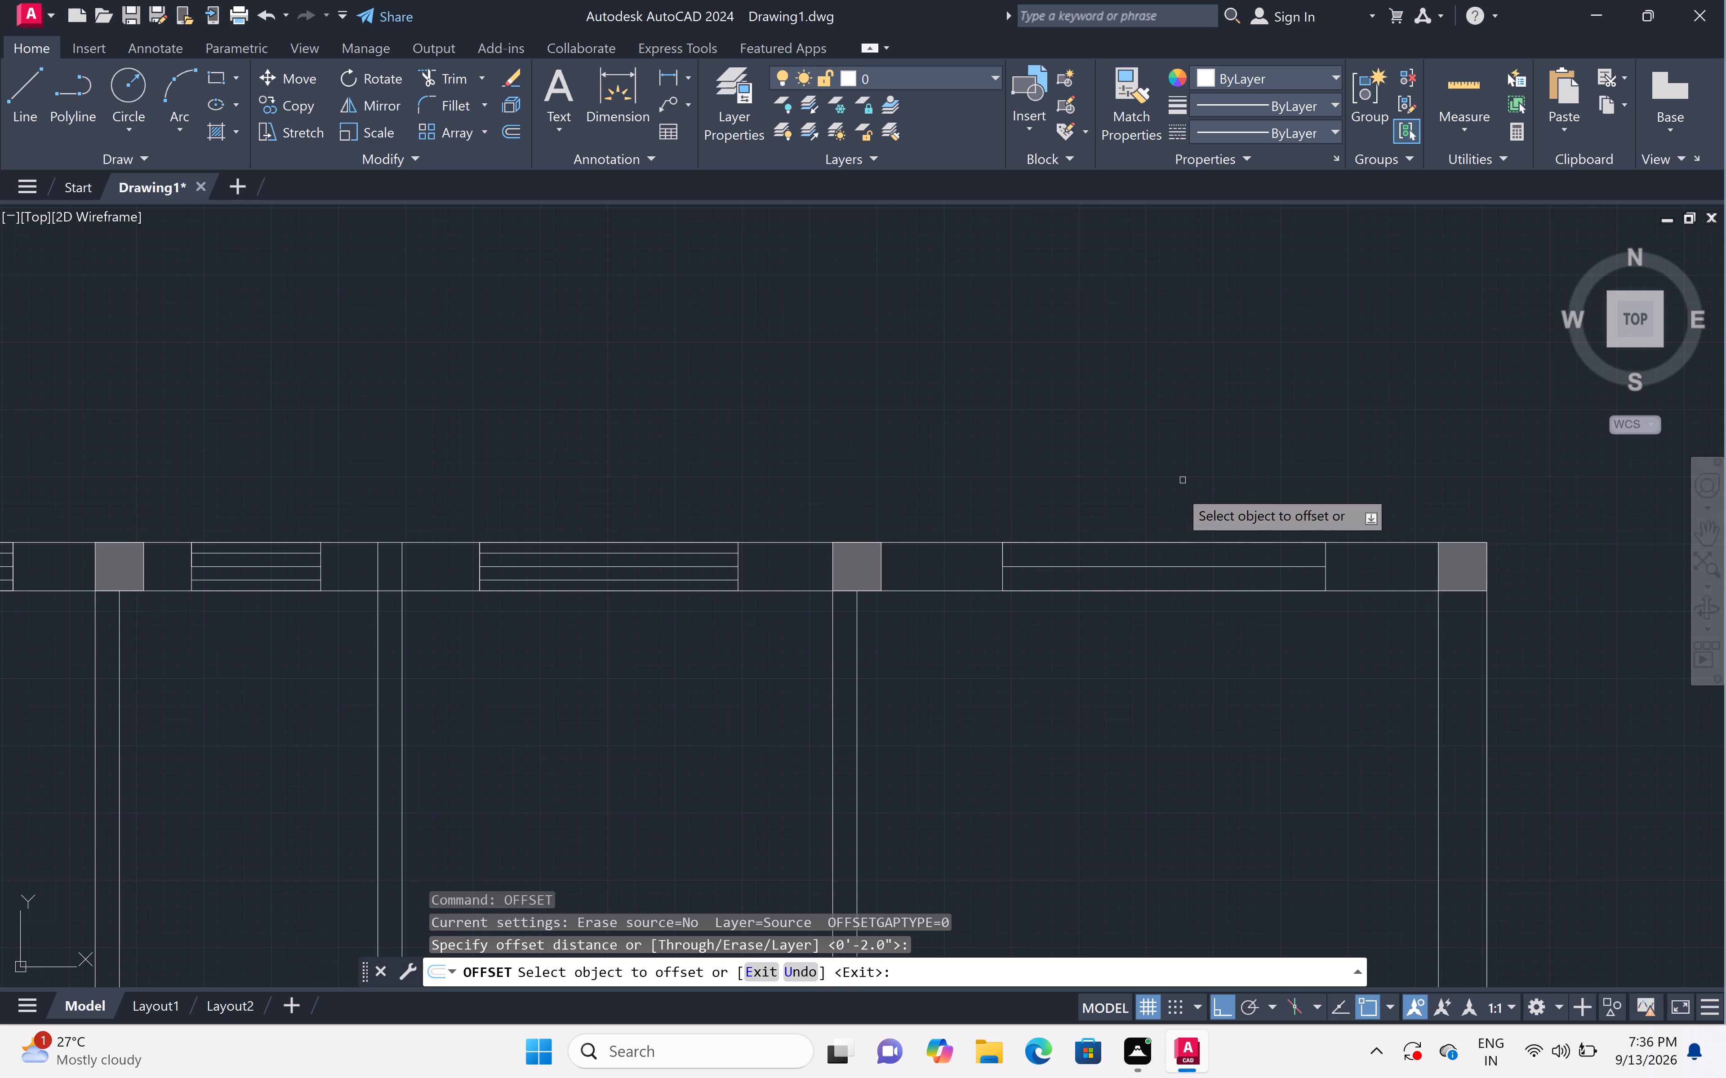
{"action": "scroll", "coordinate": [1172, 554], "scroll_direction": "up", "scroll_amount": 1}
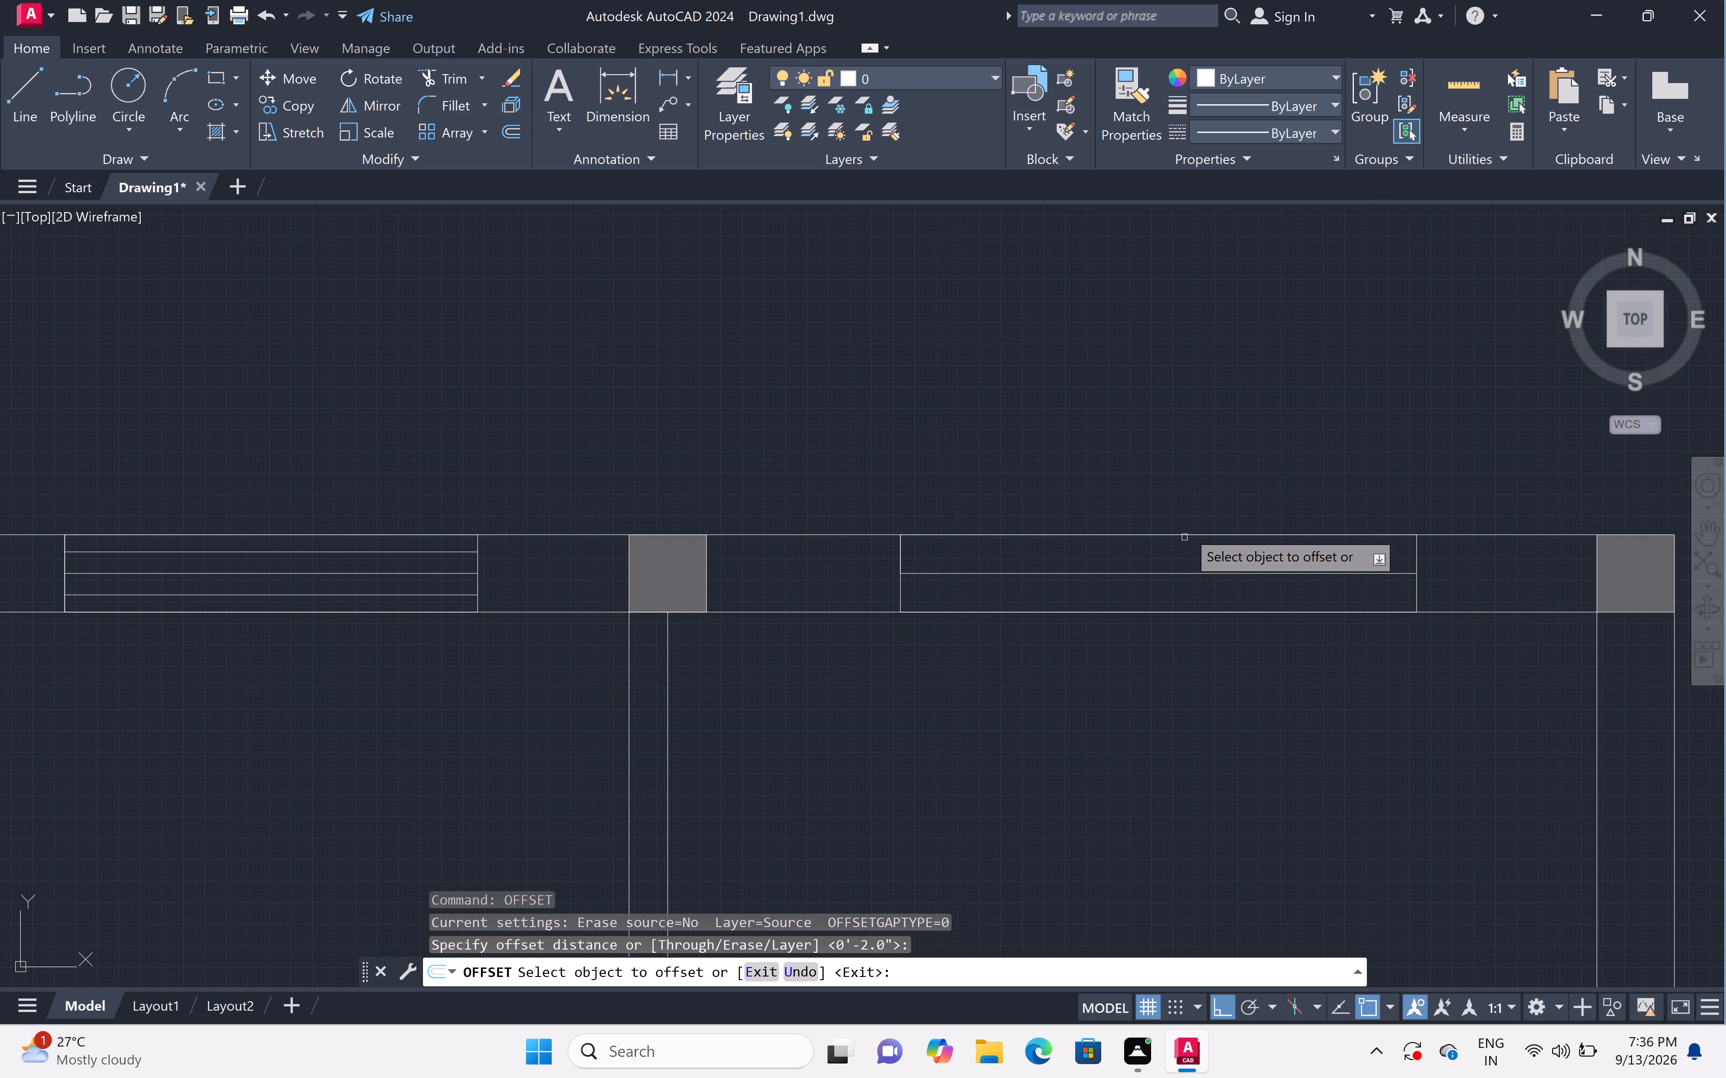
{"action": "left_click", "coordinate": [1188, 534]}
{"action": "left_click", "coordinate": [1190, 601]}
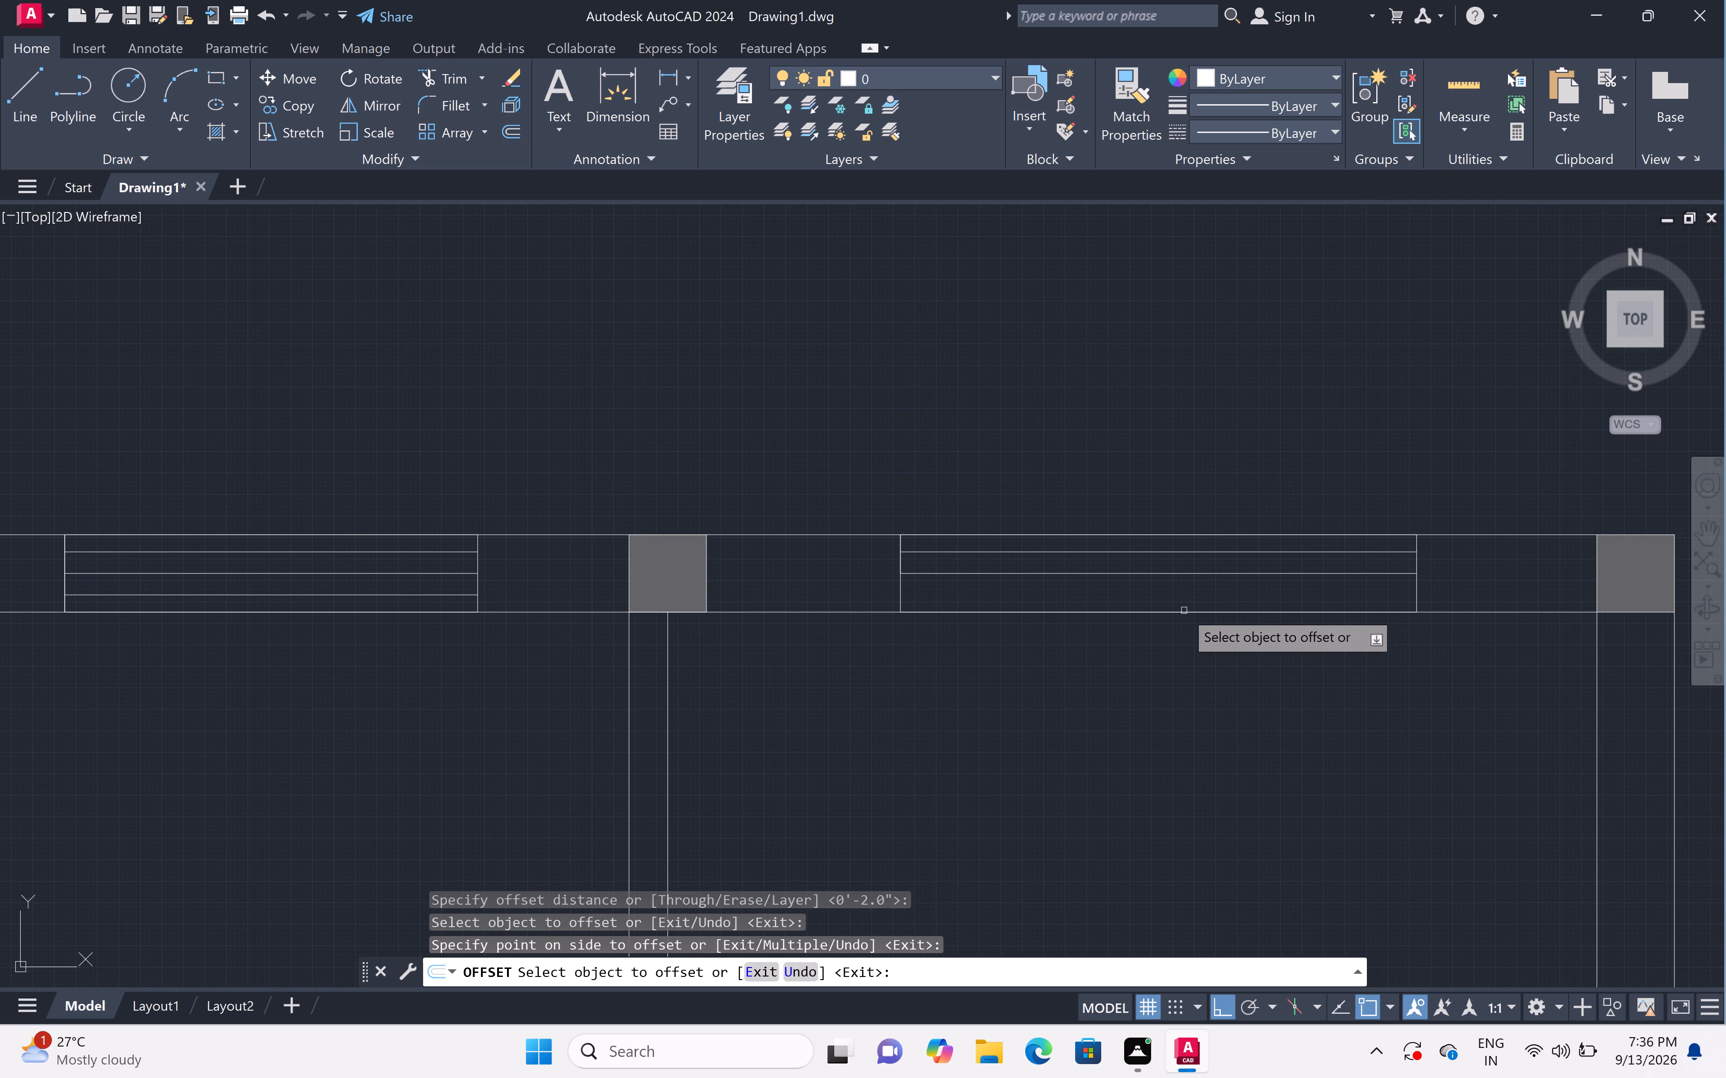
{"action": "left_click", "coordinate": [1183, 614]}
{"action": "left_click", "coordinate": [1187, 556]}
{"action": "scroll", "coordinate": [1199, 503], "scroll_direction": "down", "scroll_amount": 4}
{"action": "middle_click_drag", "start_coordinate": [1224, 601], "coordinate": [1105, 598]}
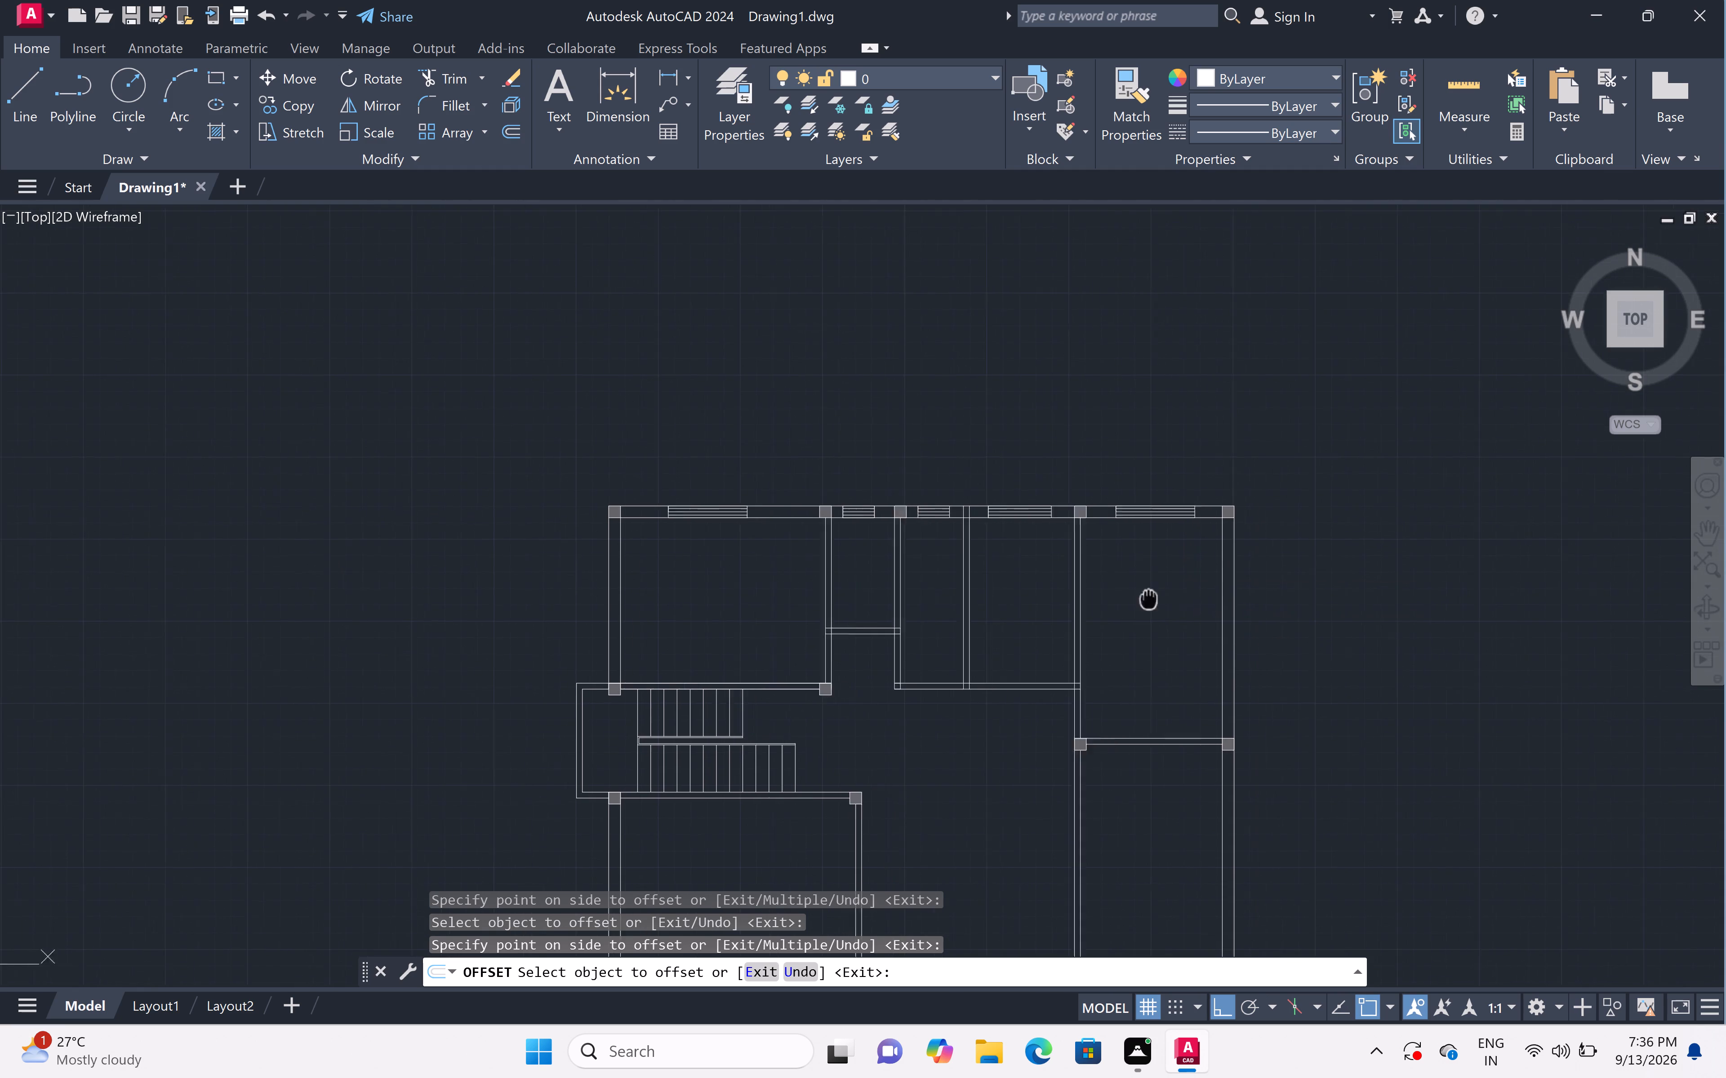
{"action": "middle_click_drag", "start_coordinate": [1105, 598], "coordinate": [1007, 591]}
{"action": "scroll", "coordinate": [1049, 604], "scroll_direction": "up", "scroll_amount": 1}
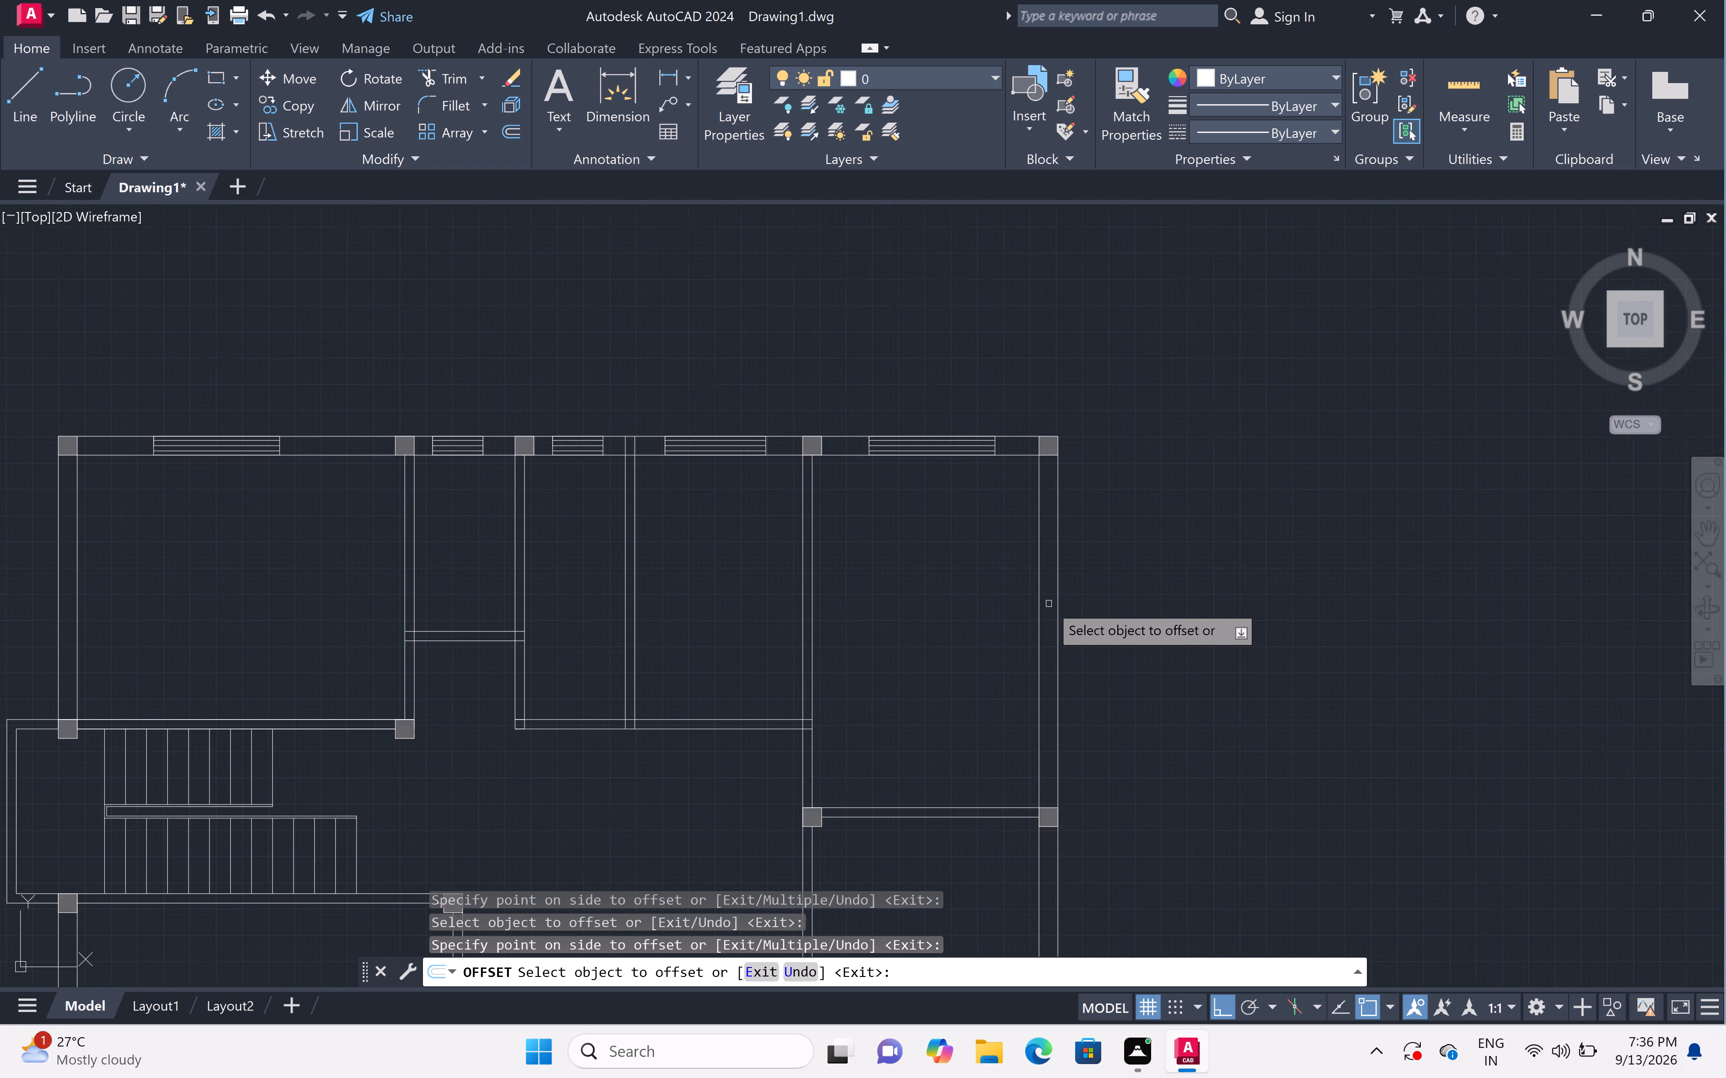
{"action": "scroll", "coordinate": [1050, 603], "scroll_direction": "up", "scroll_amount": 1}
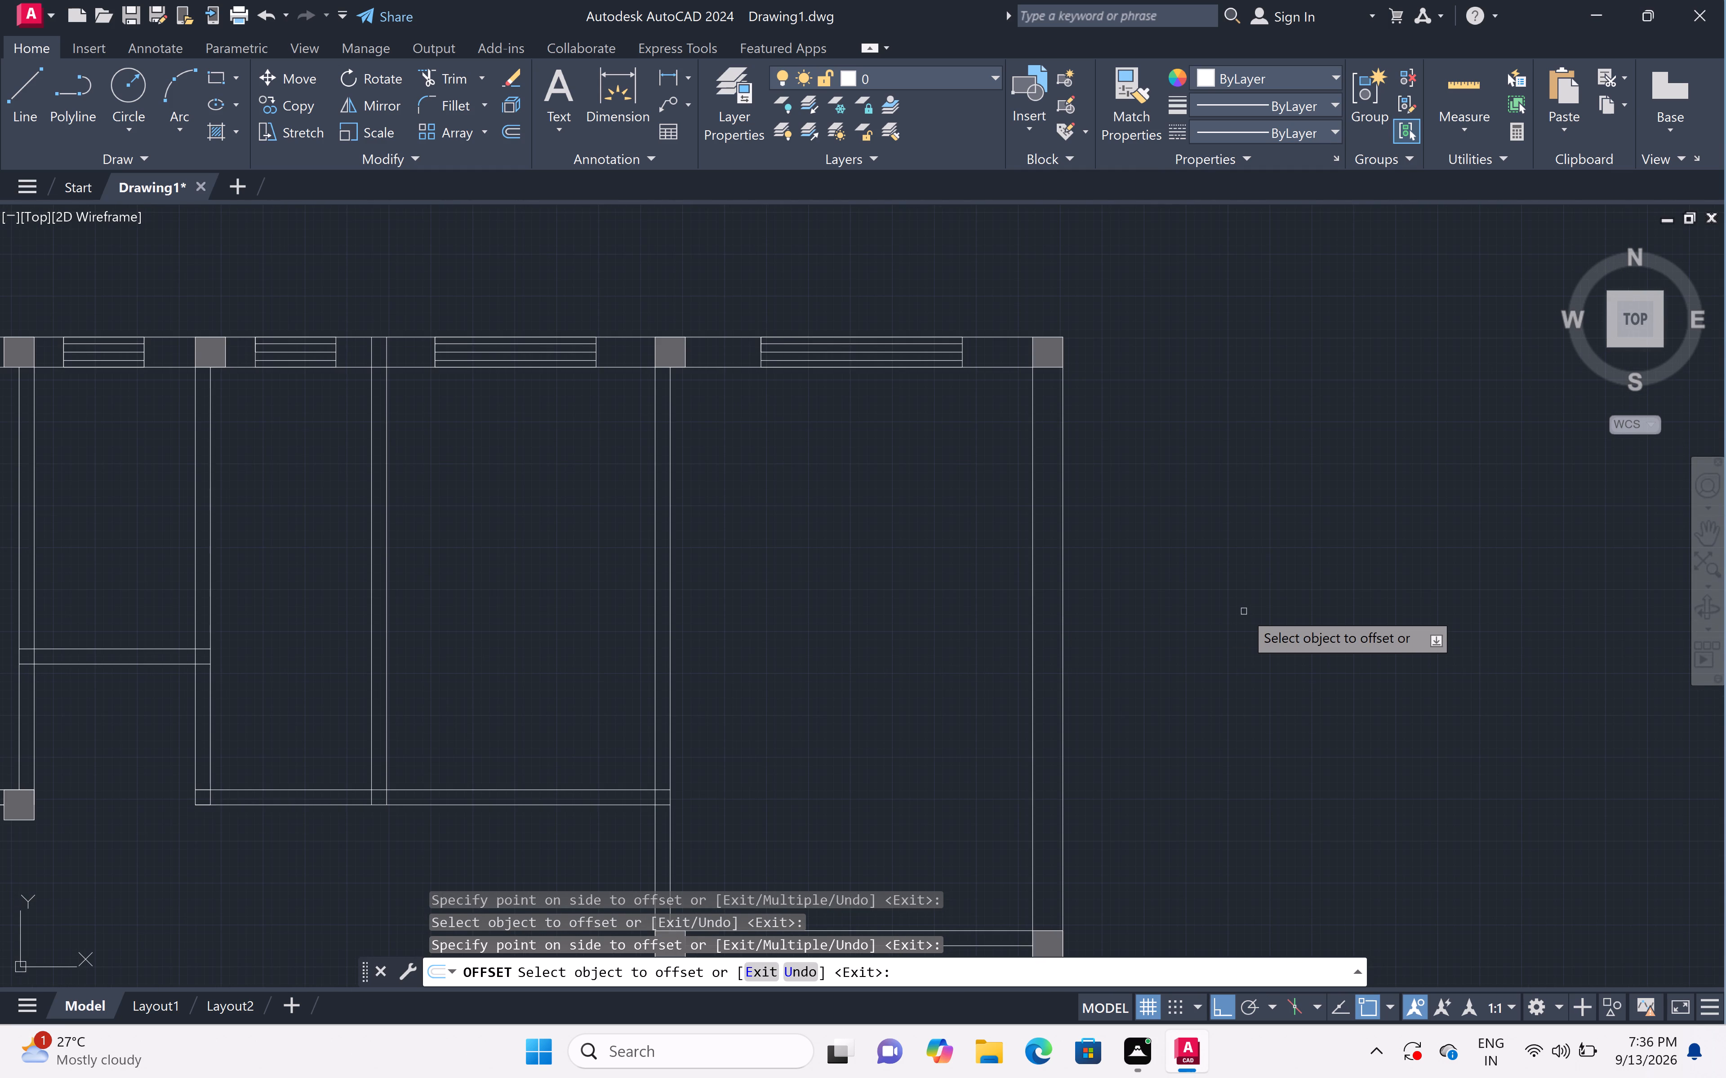
{"action": "key", "text": "Escape"}
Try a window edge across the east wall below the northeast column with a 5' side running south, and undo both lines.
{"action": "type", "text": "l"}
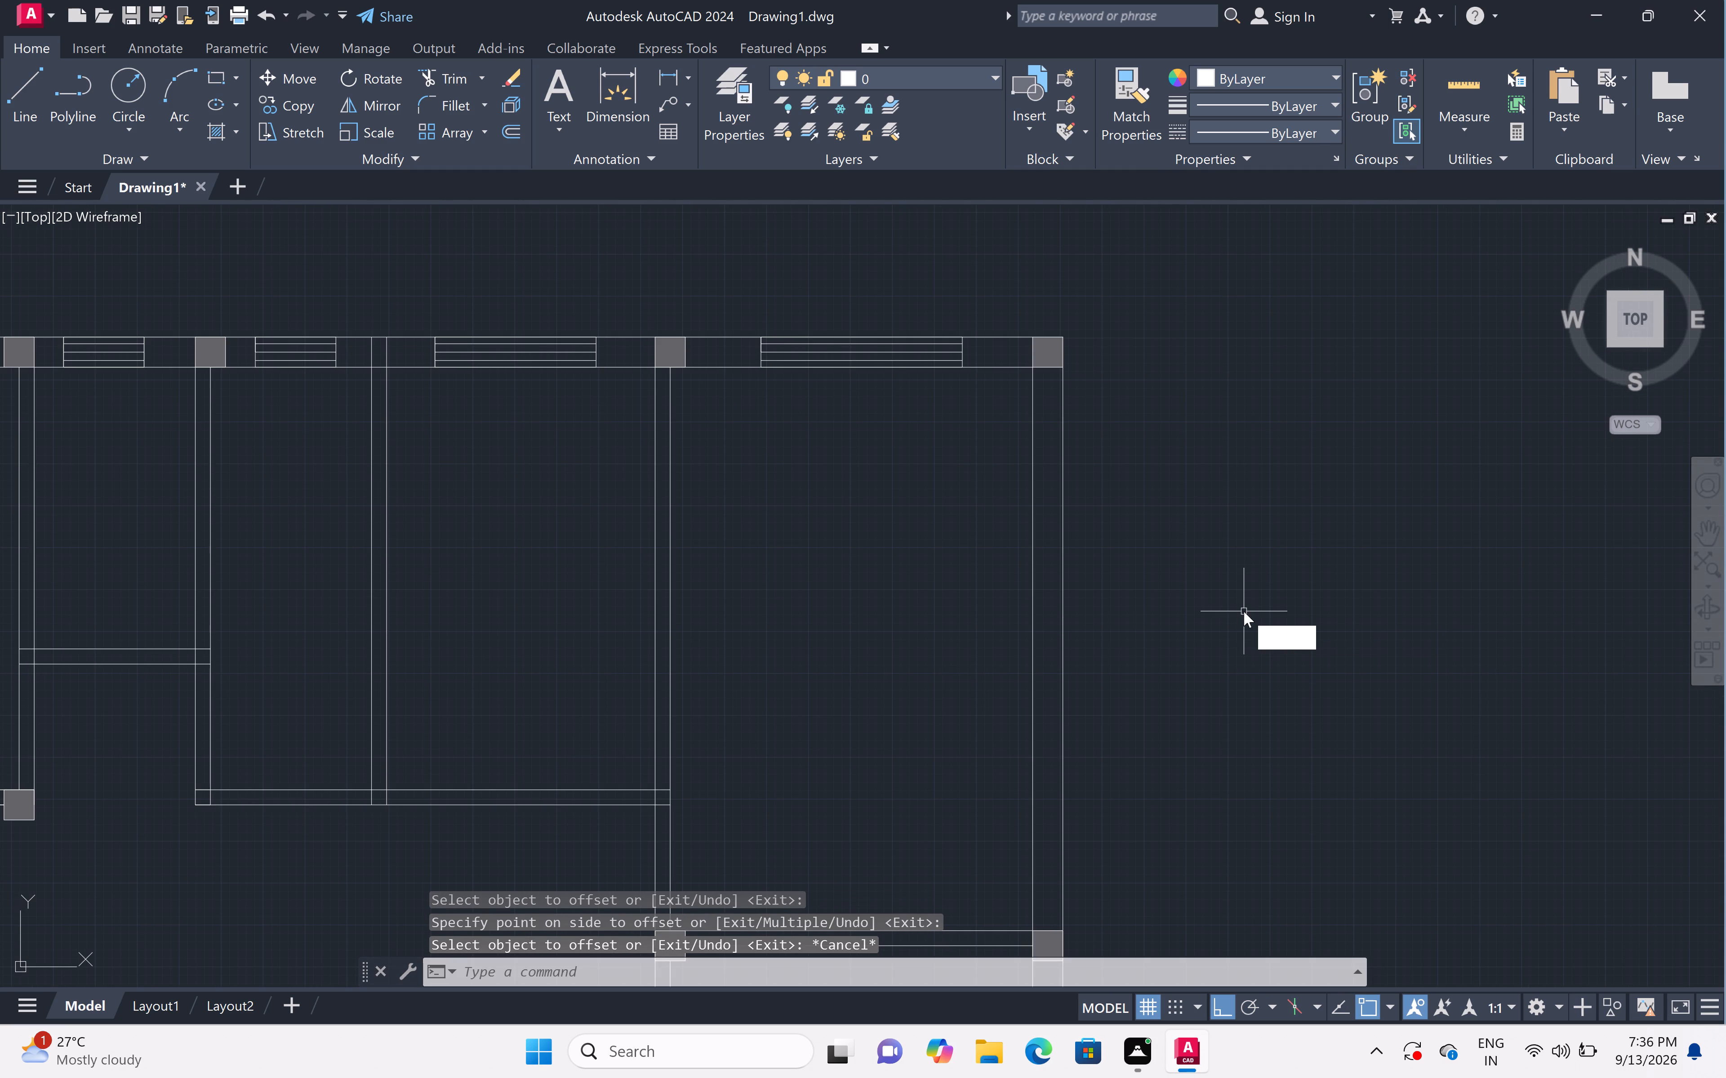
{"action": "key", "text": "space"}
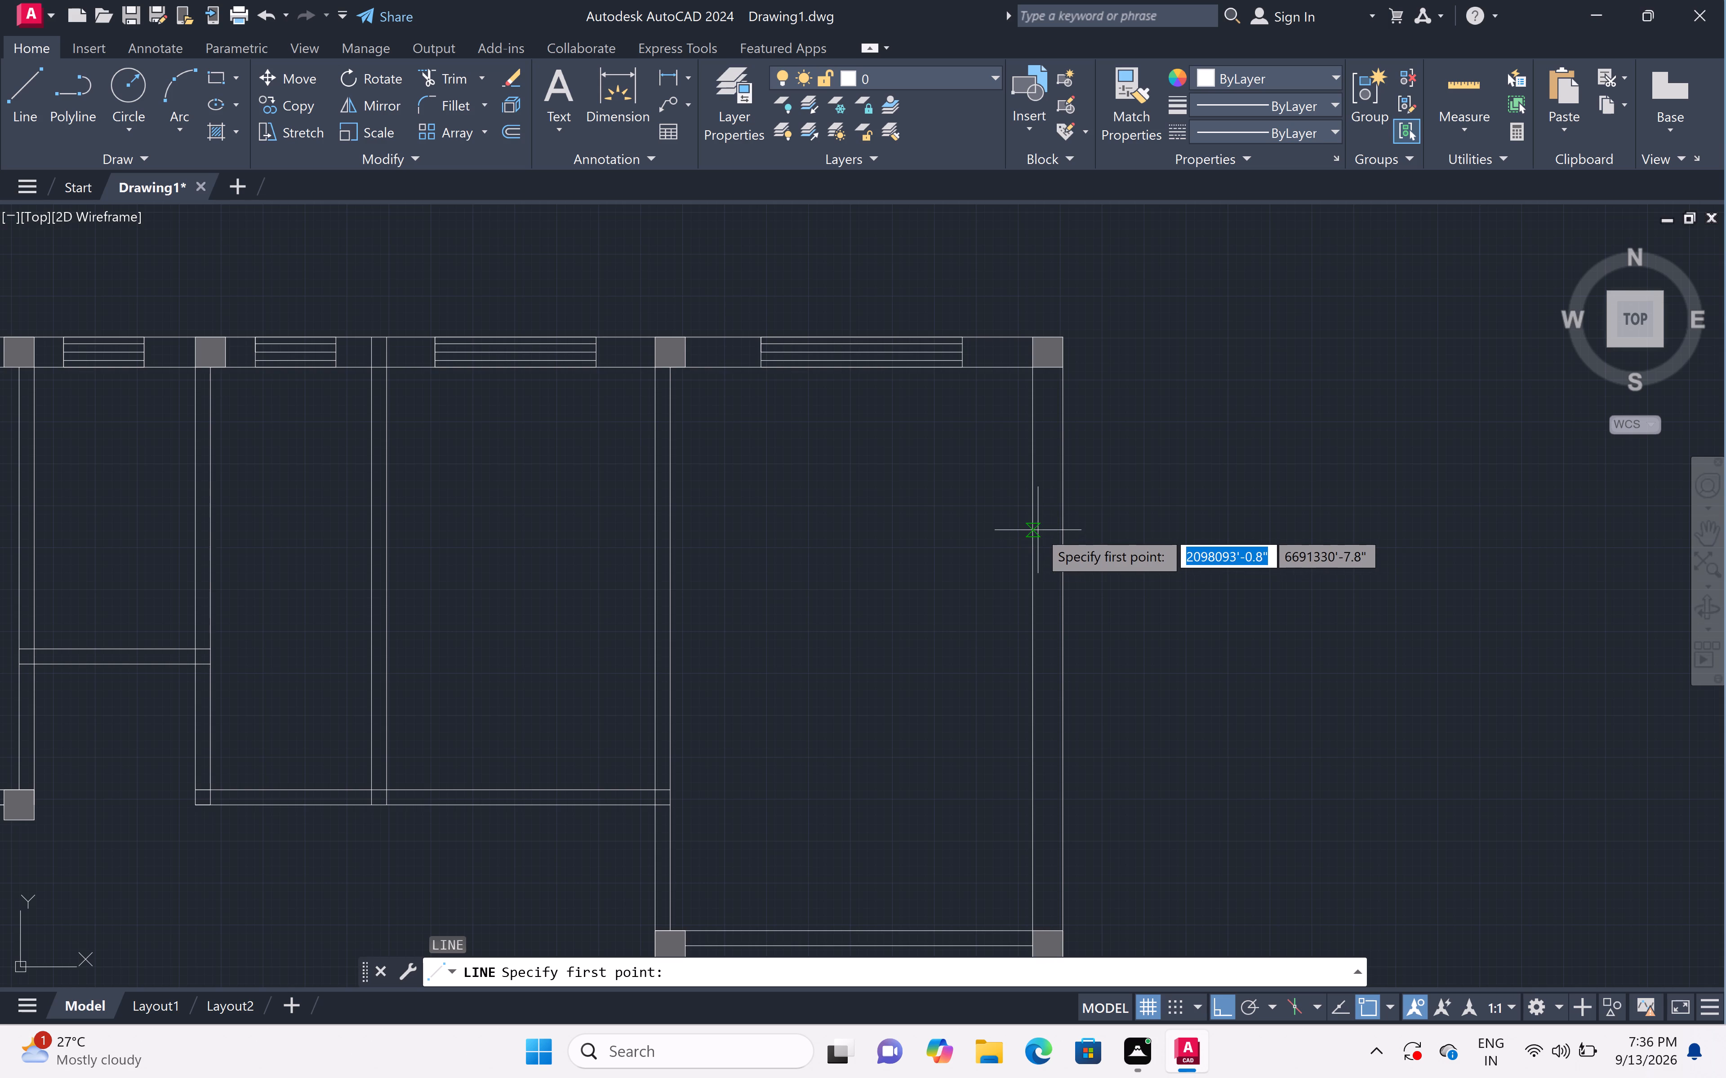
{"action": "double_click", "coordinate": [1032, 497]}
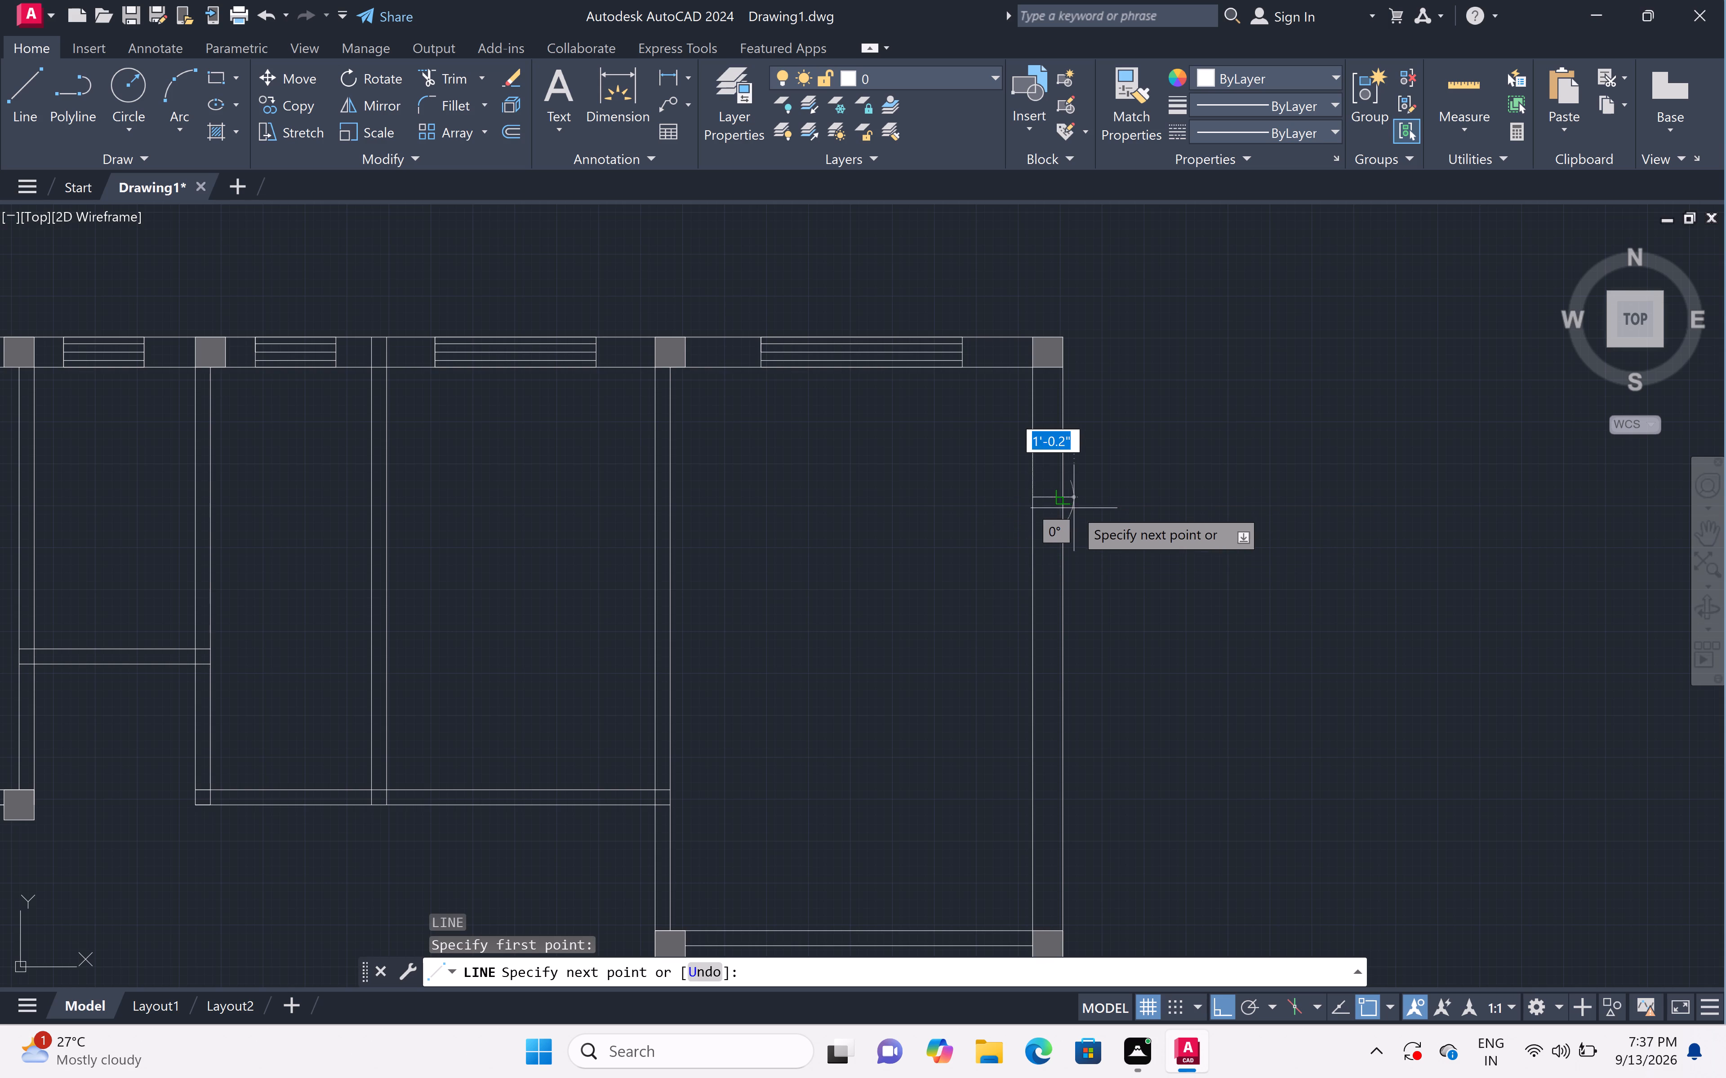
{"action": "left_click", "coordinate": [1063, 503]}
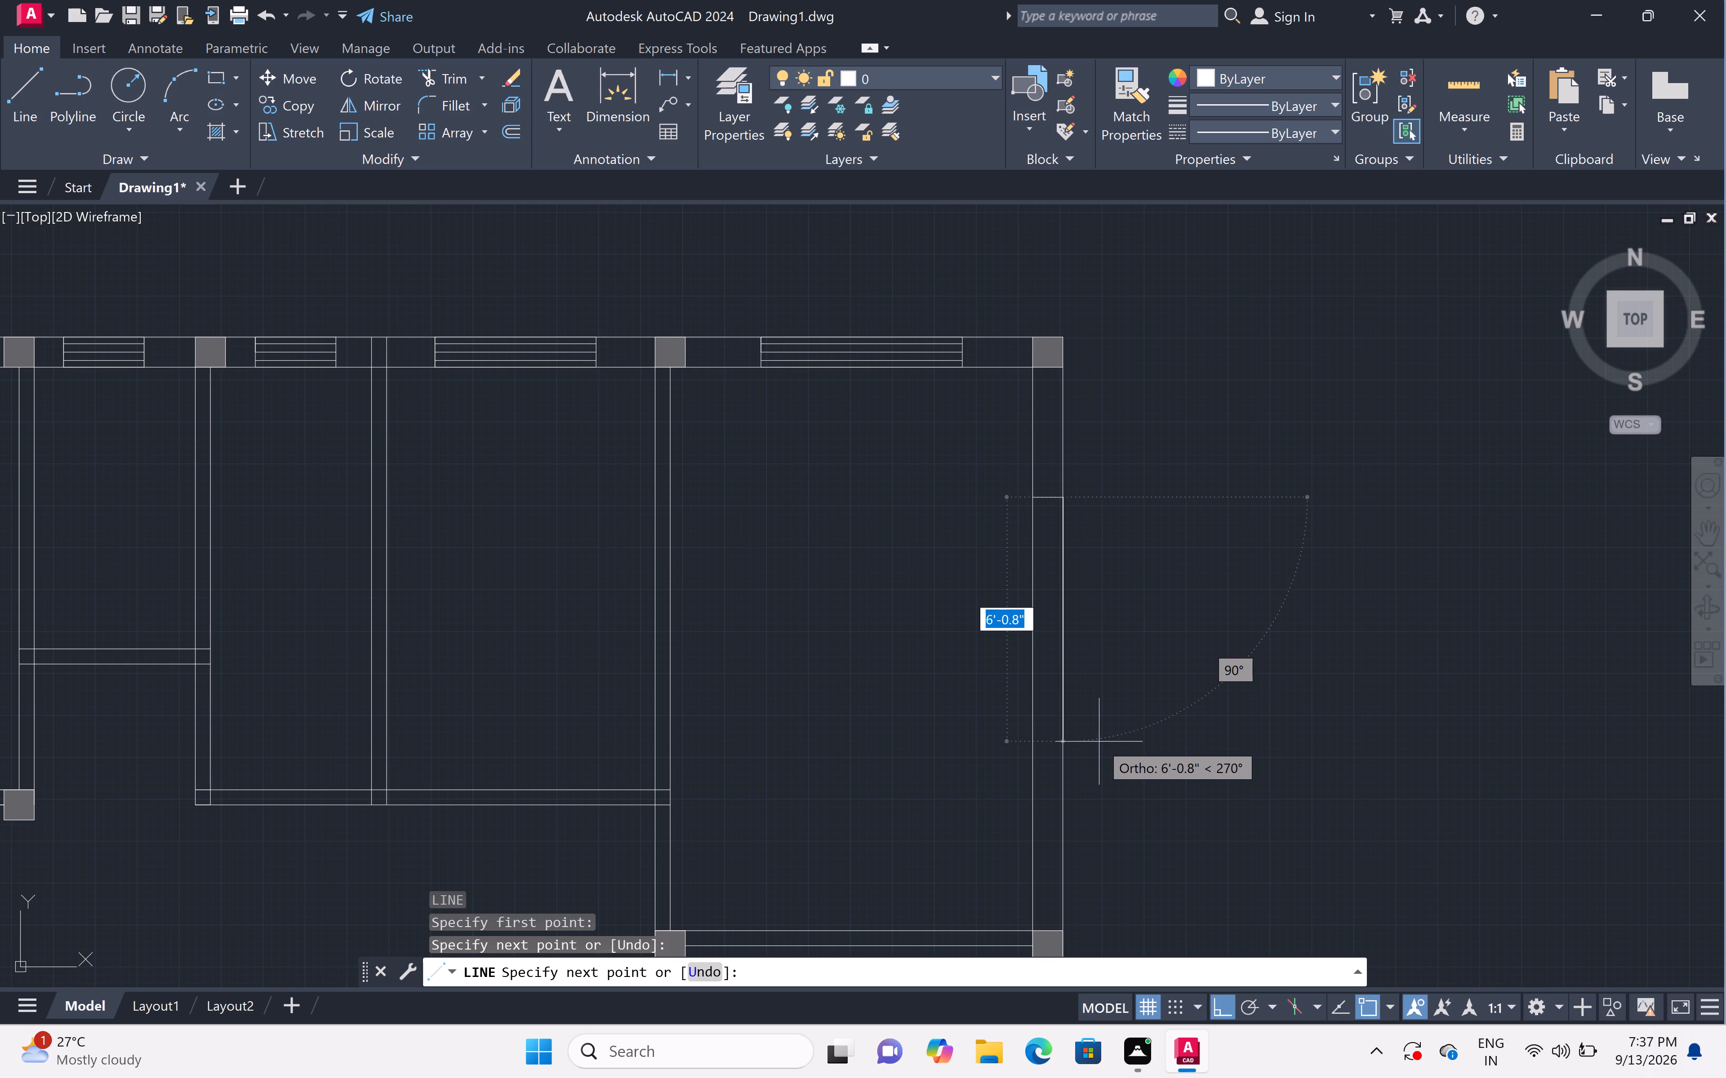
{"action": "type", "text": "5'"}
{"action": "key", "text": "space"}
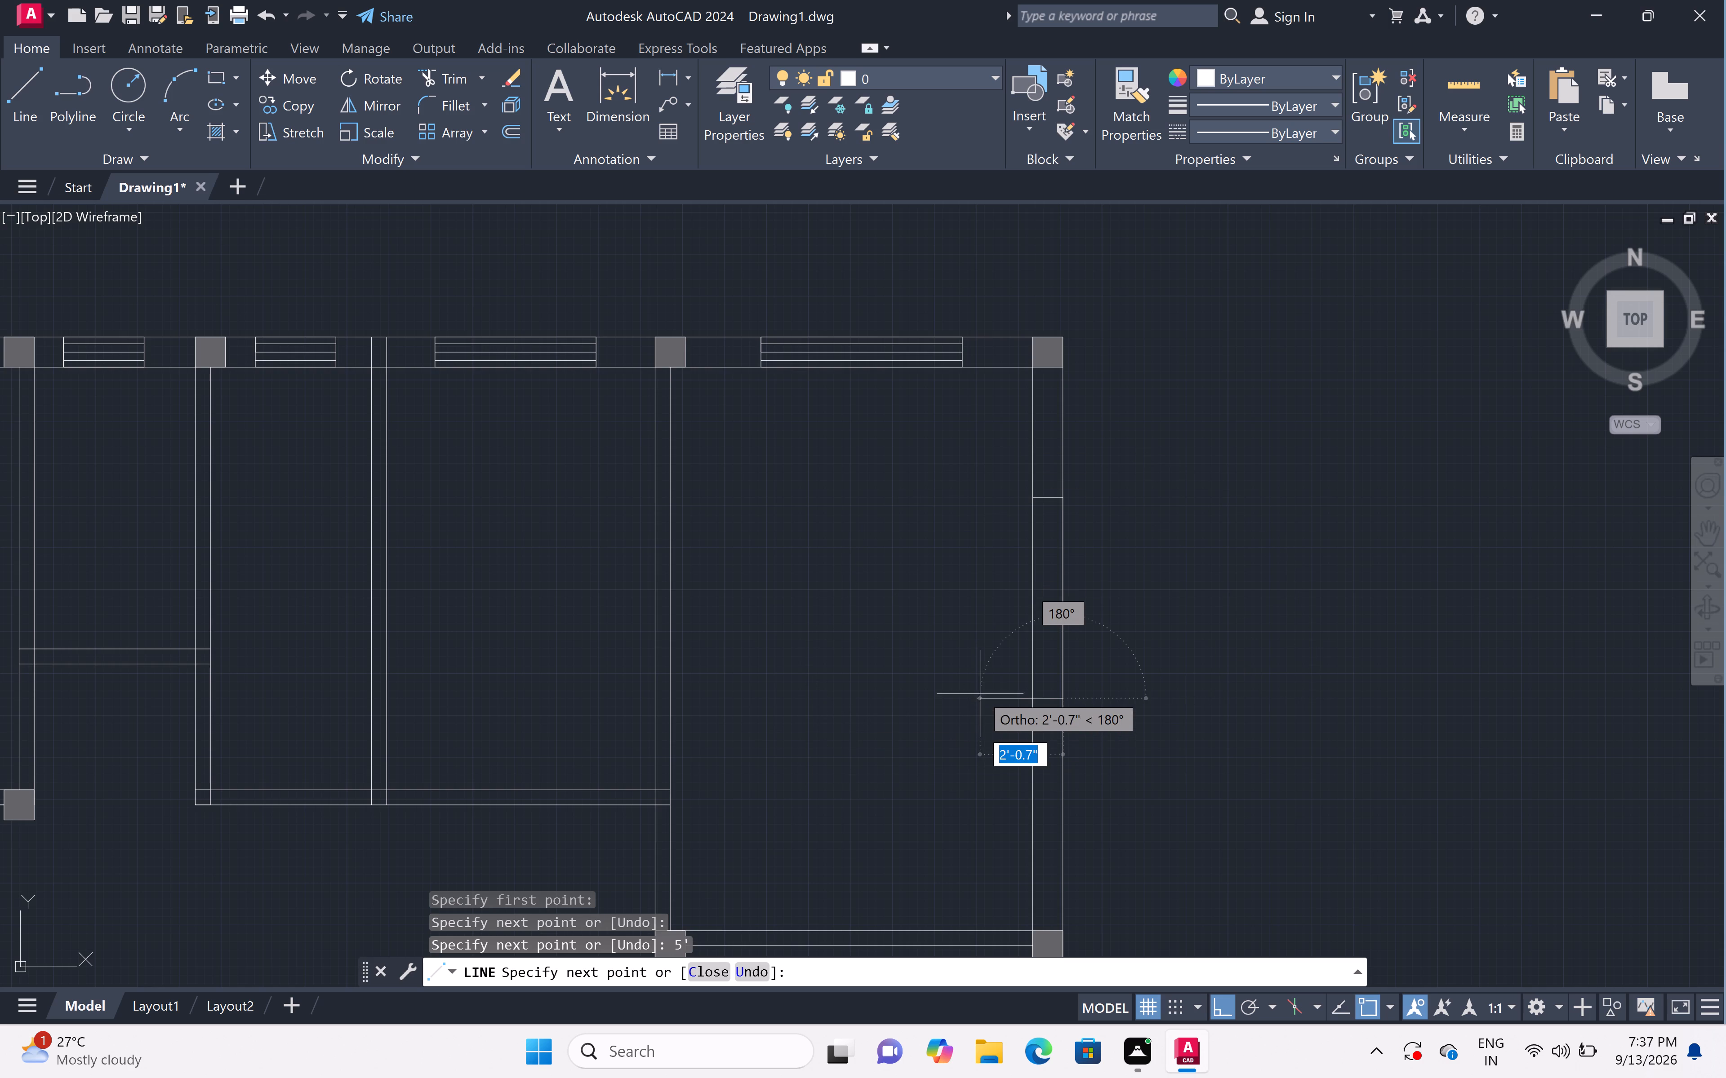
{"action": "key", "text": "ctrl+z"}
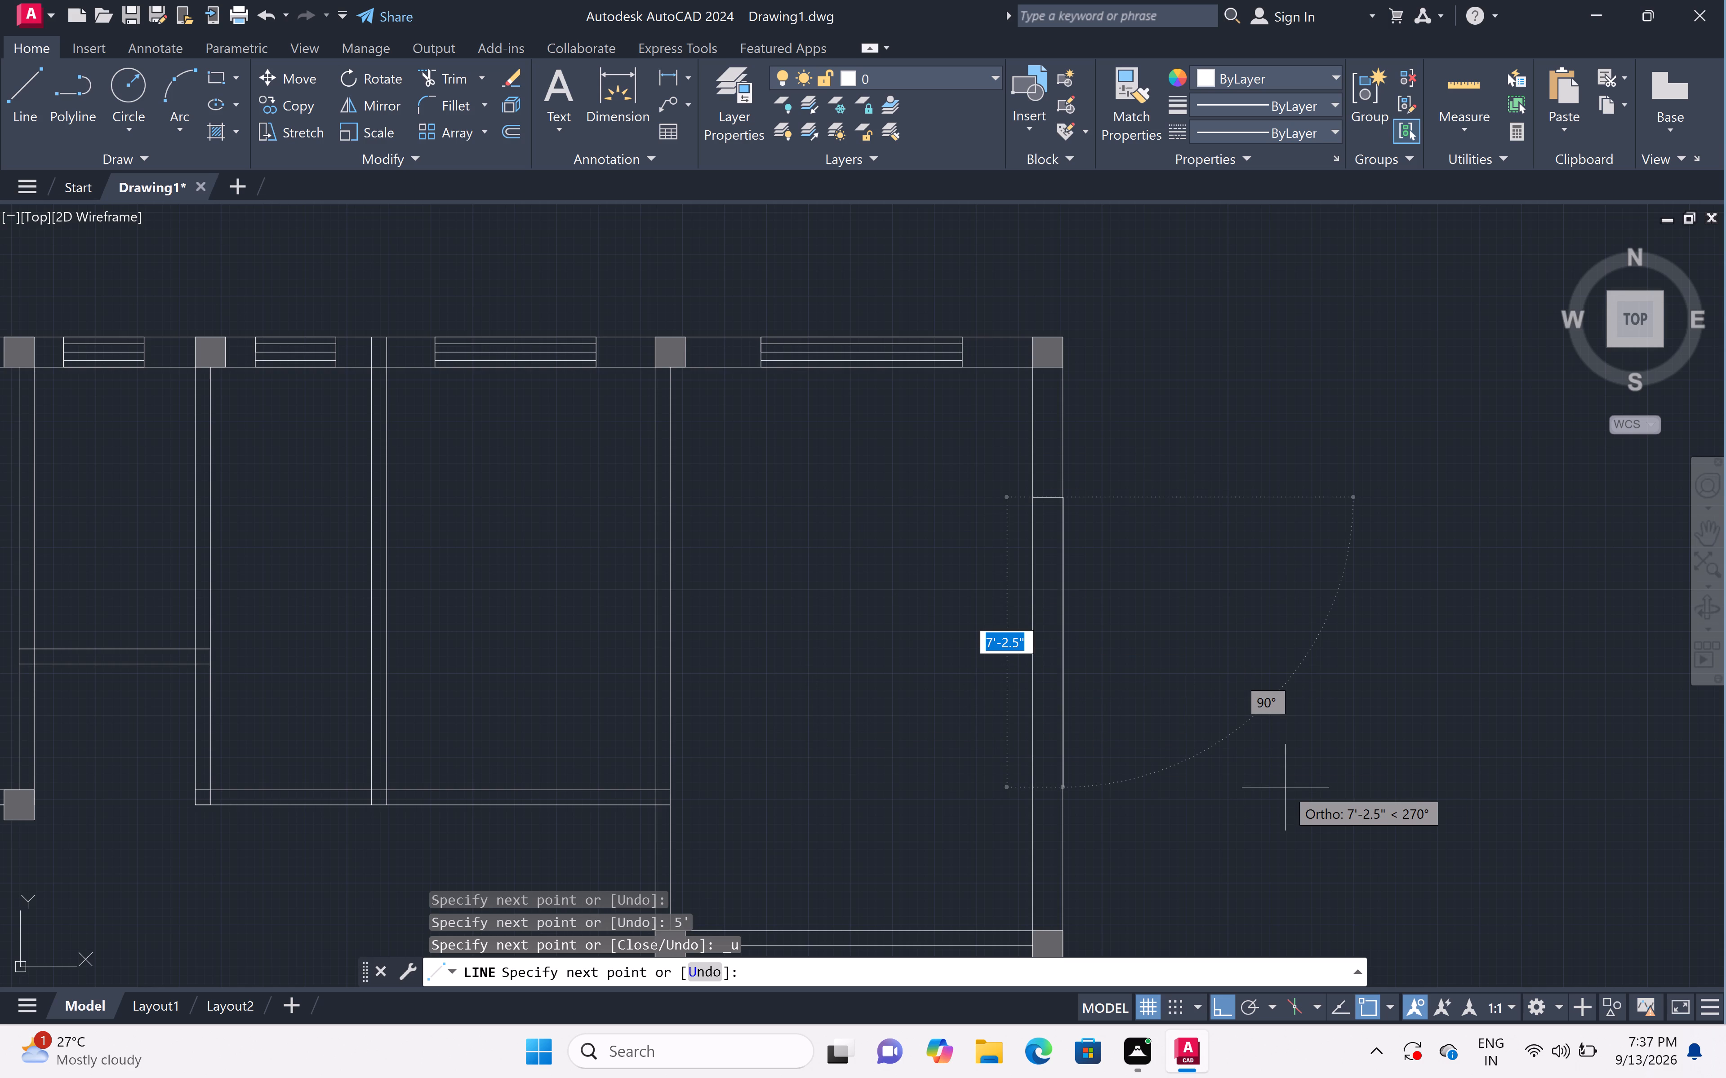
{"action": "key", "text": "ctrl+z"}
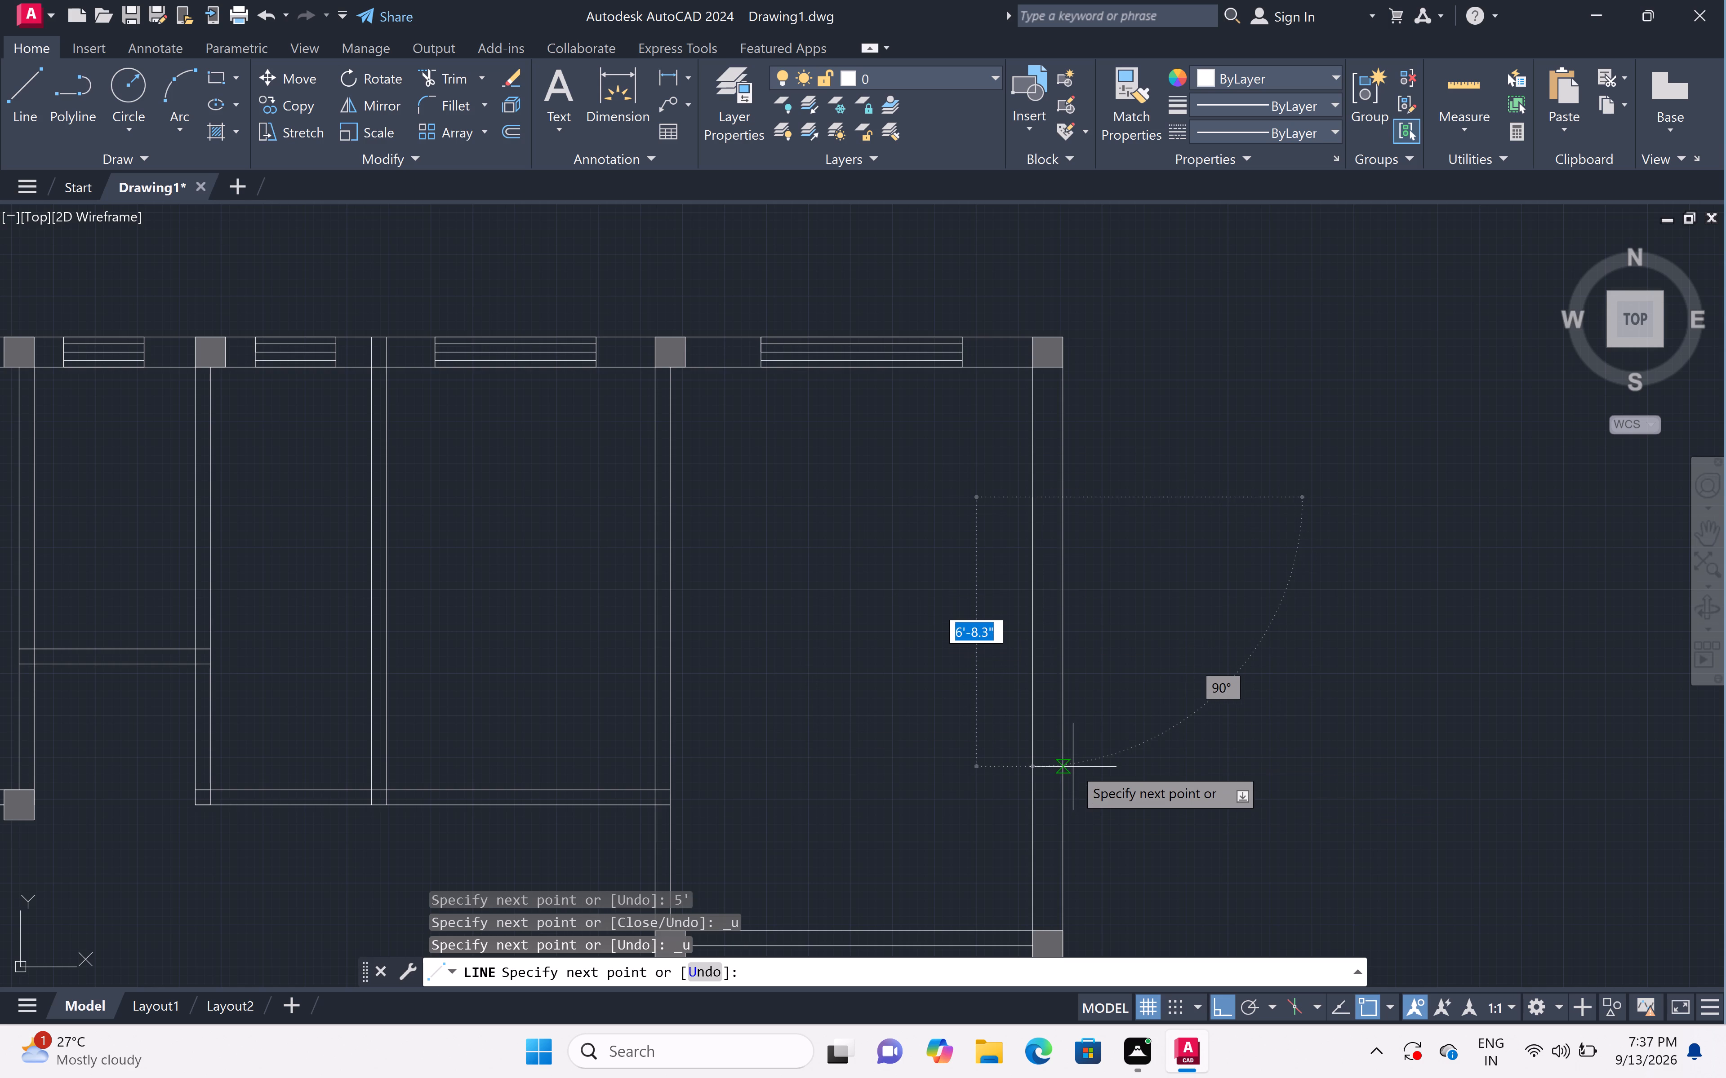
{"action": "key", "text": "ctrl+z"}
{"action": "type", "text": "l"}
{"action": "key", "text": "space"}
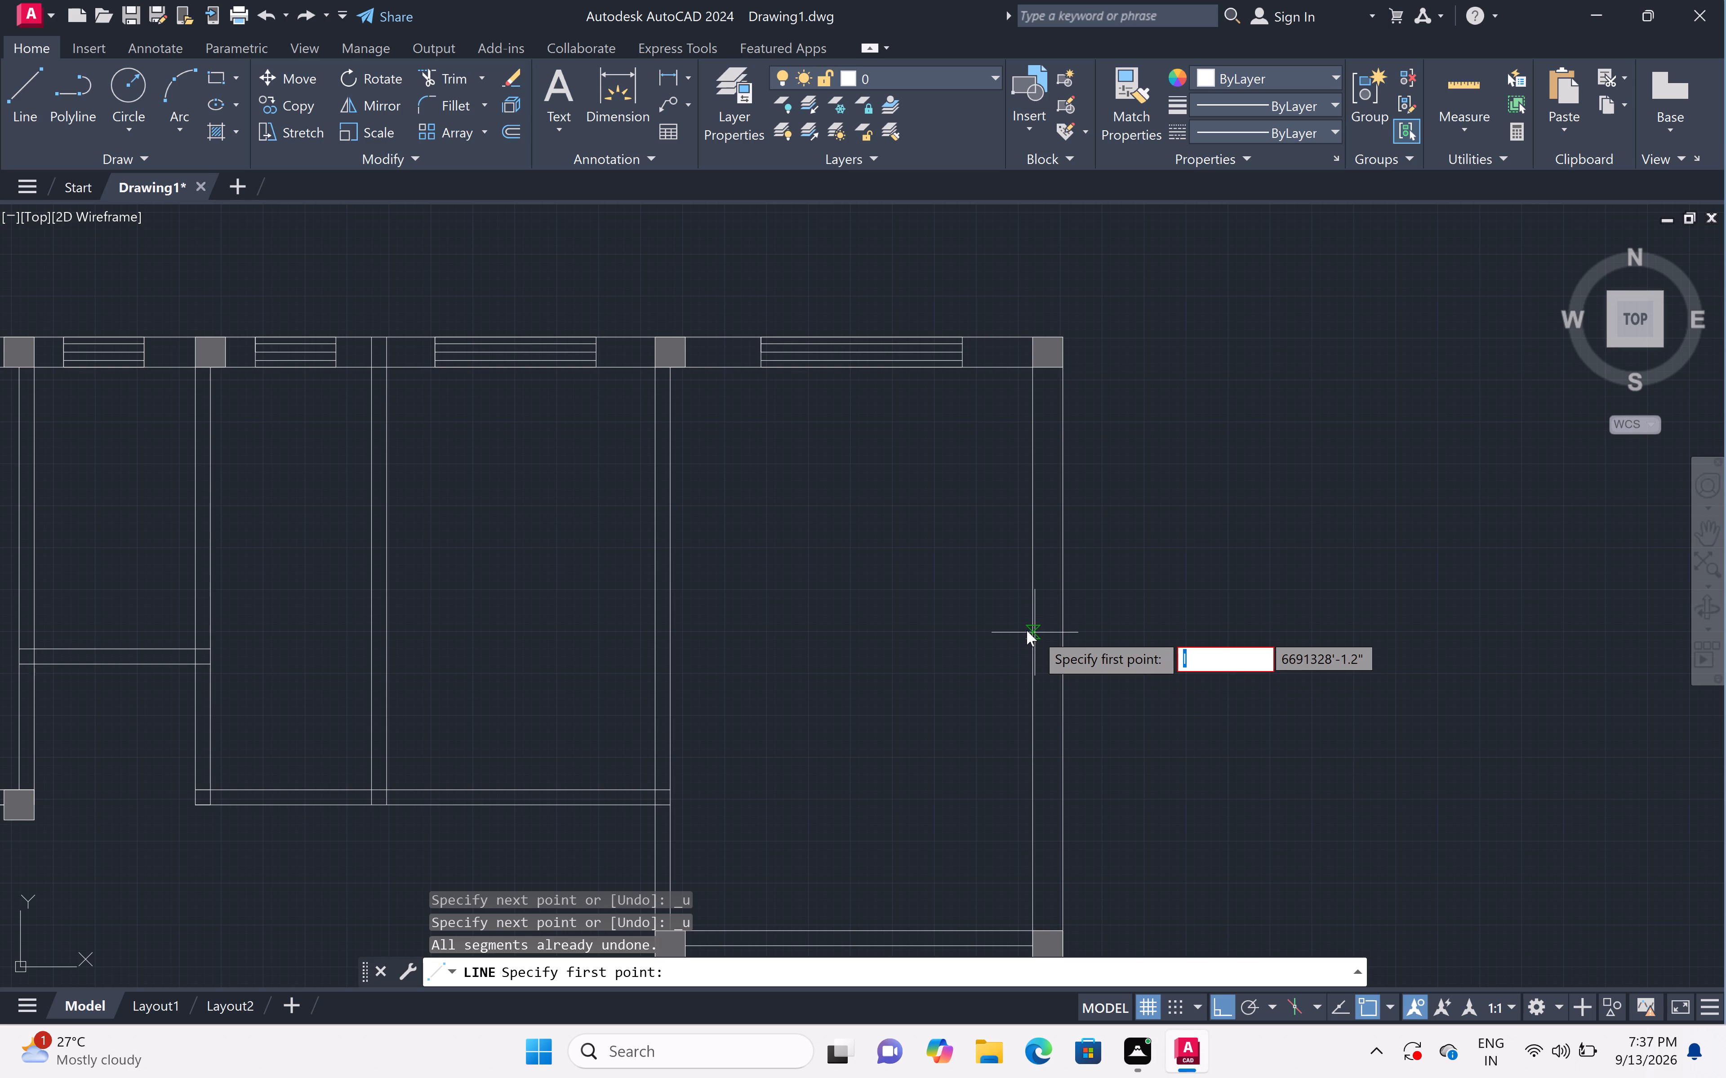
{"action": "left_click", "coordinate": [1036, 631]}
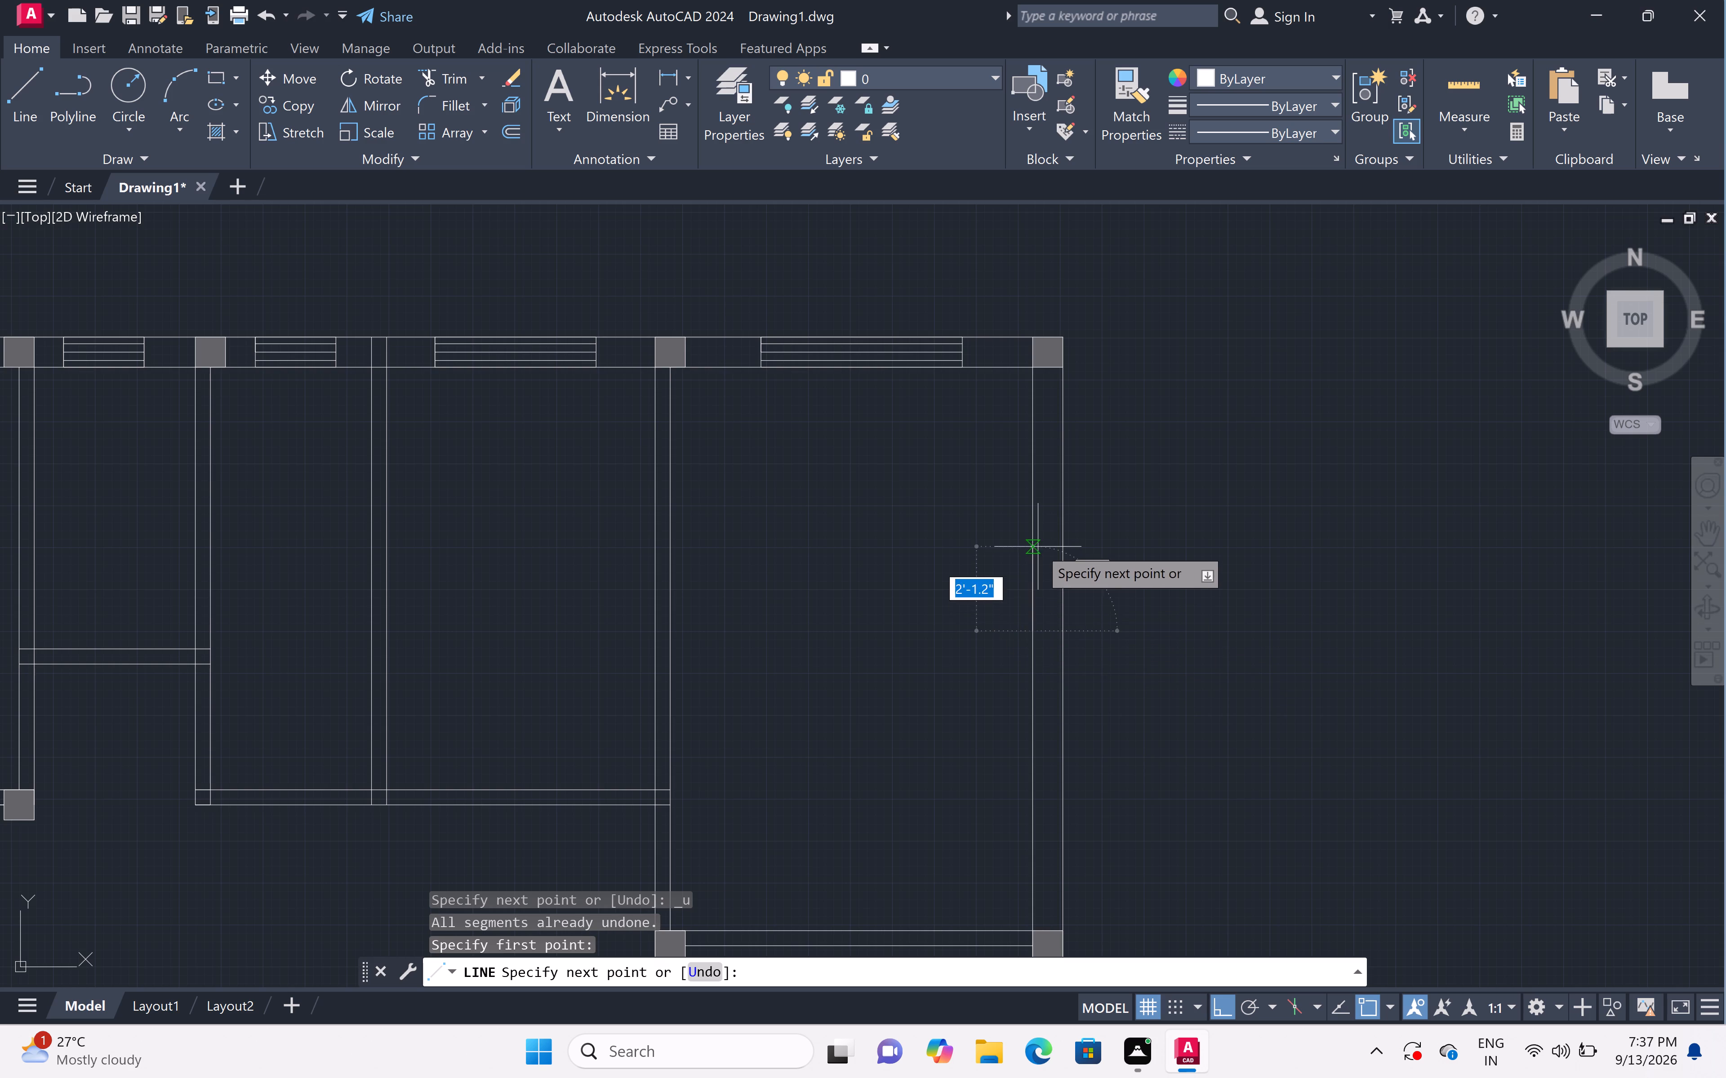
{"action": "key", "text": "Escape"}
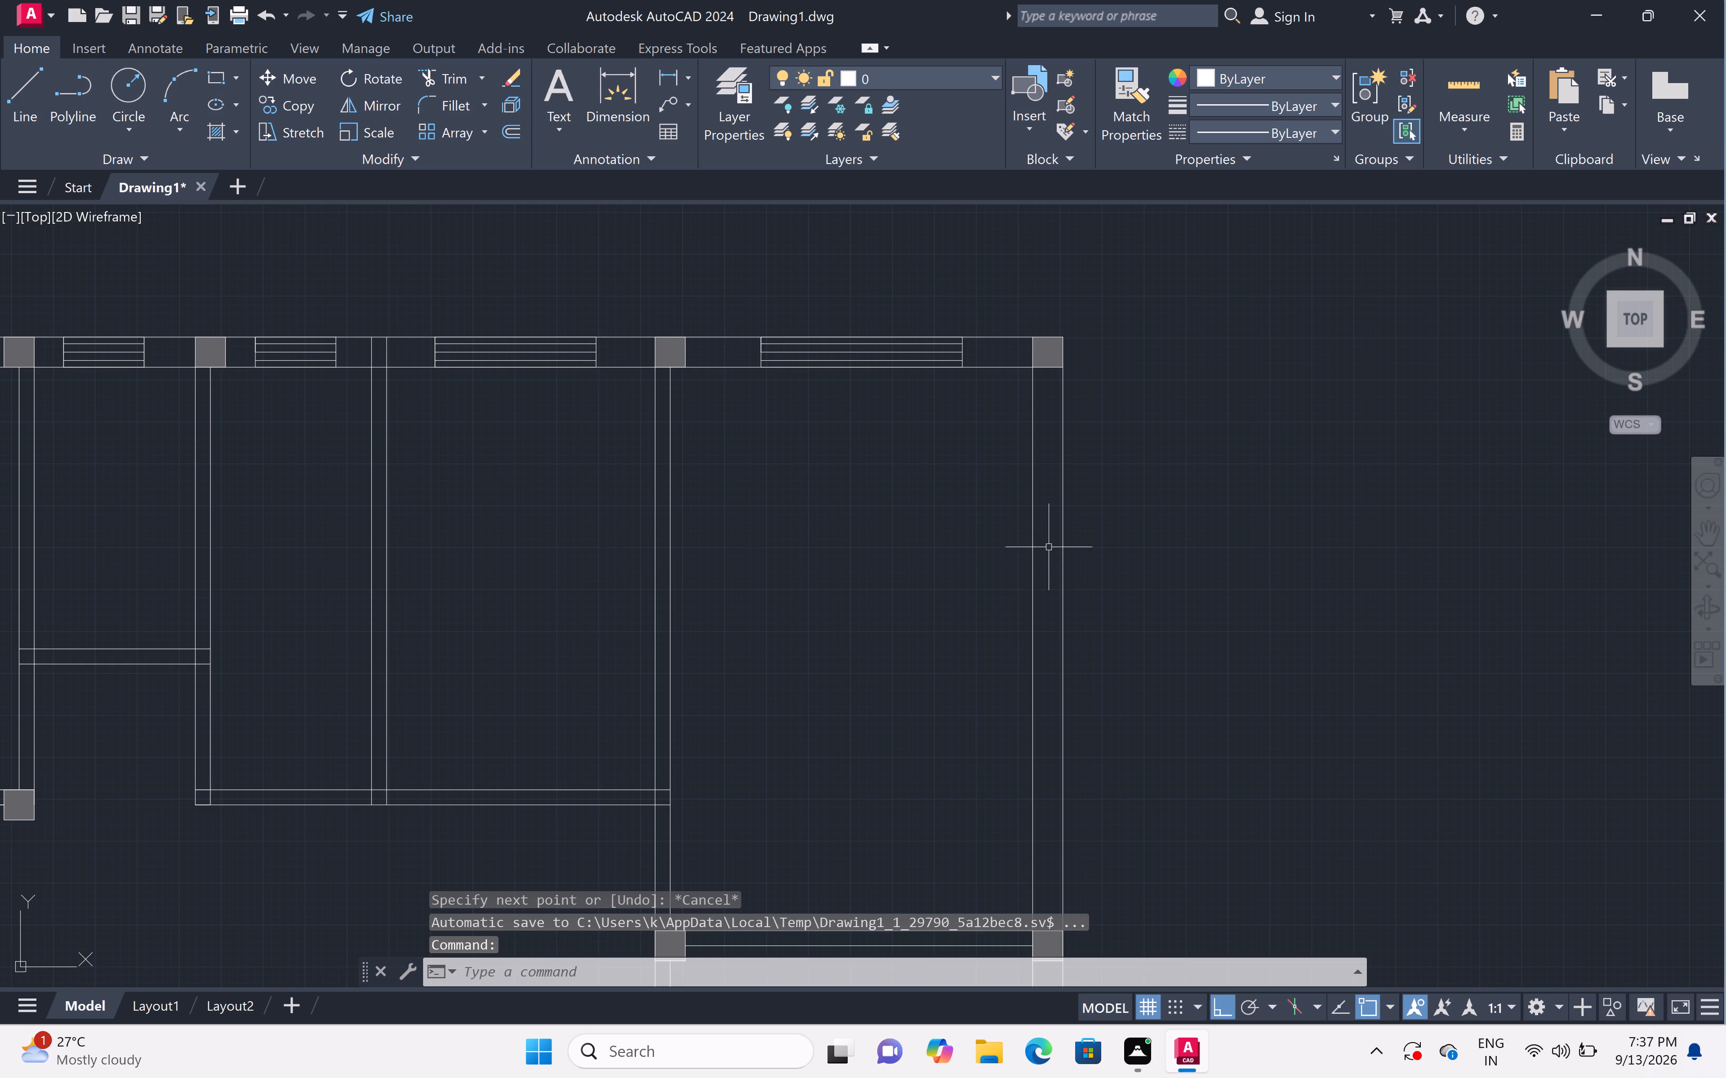
Outline a 5' long window across the east wall's full thickness, roughly midway between the northeast column and the next column south.
{"action": "type", "text": "l"}
{"action": "key", "text": "space"}
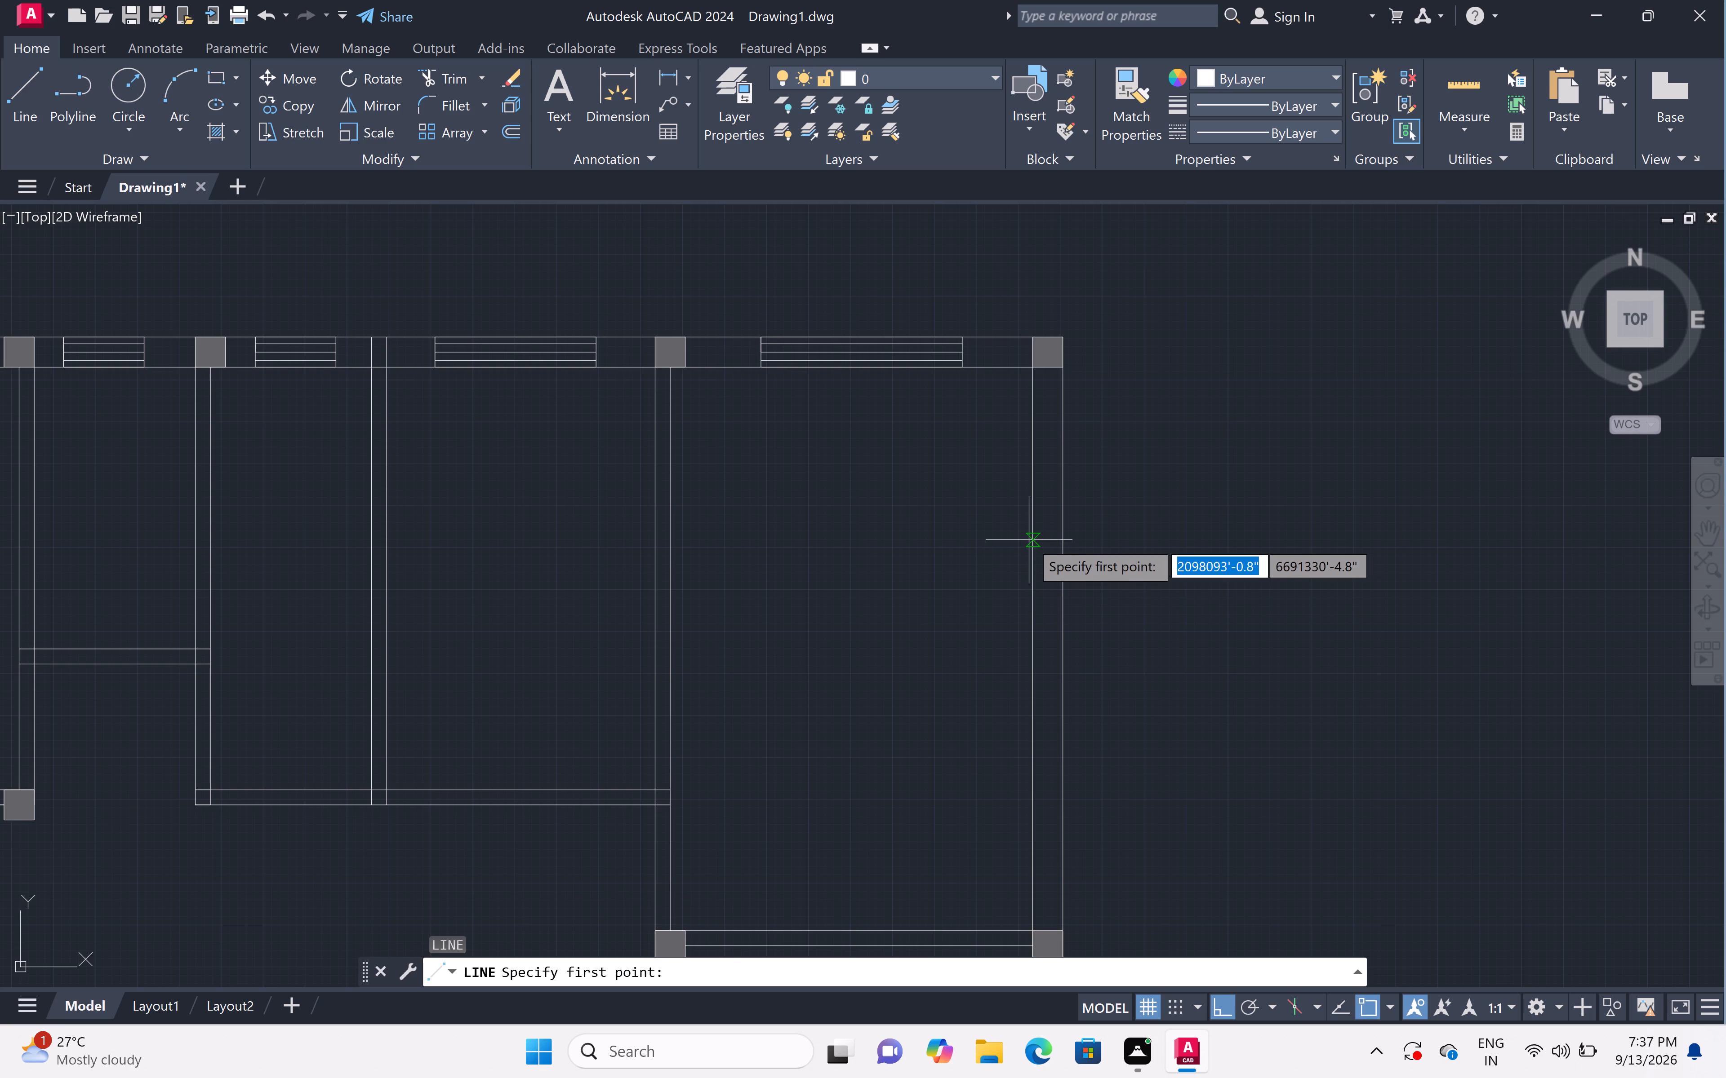
{"action": "scroll", "coordinate": [1036, 538], "scroll_direction": "up", "scroll_amount": 1}
{"action": "scroll", "coordinate": [1035, 530], "scroll_direction": "down", "scroll_amount": 1}
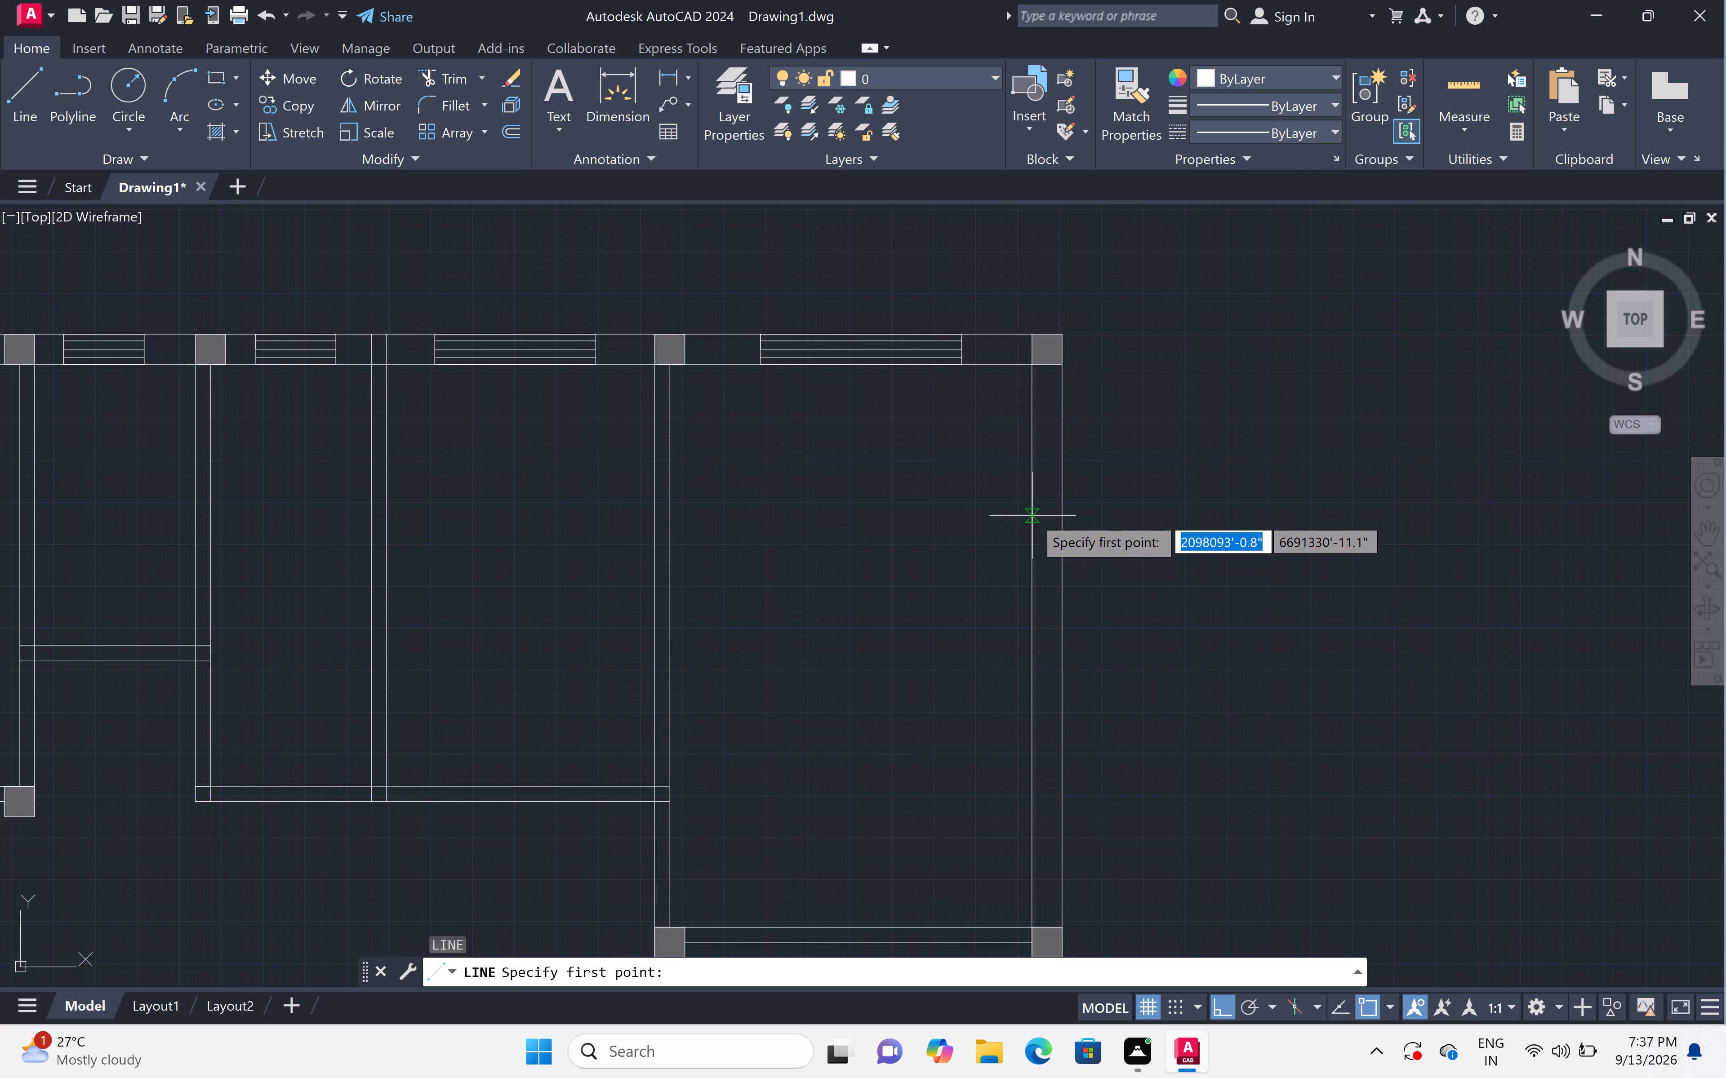
{"action": "left_click", "coordinate": [1032, 516]}
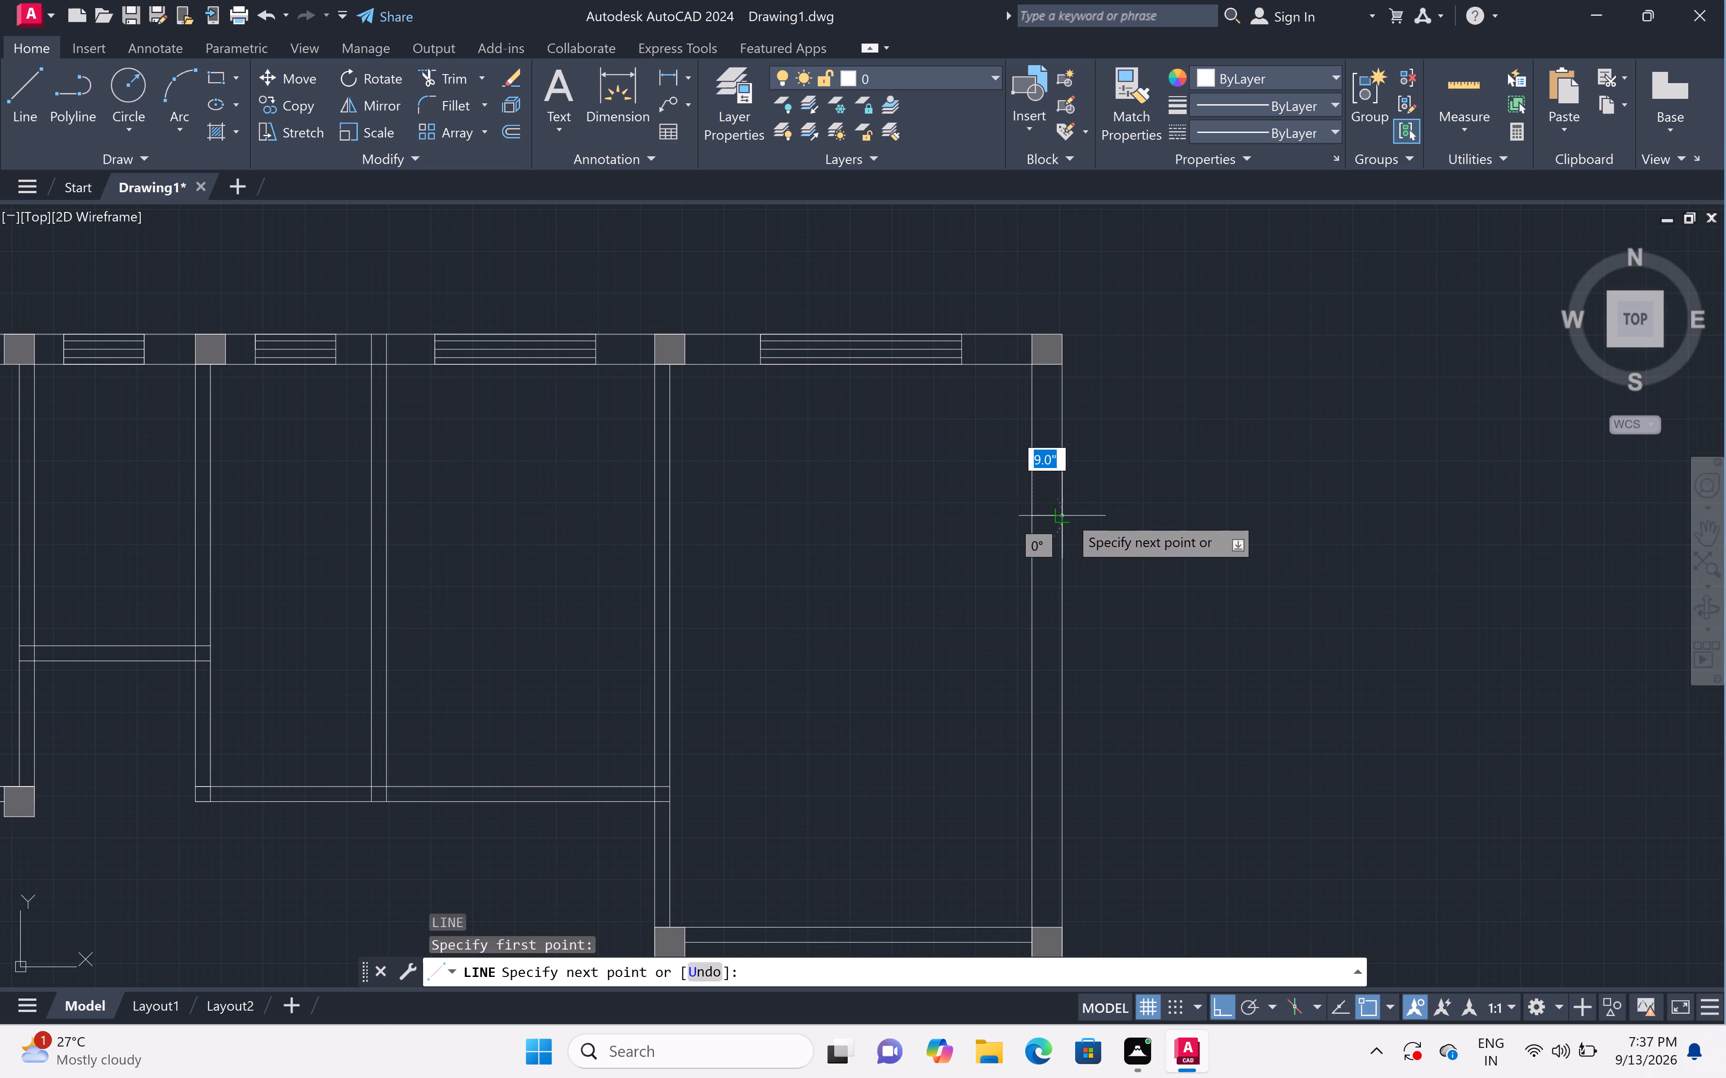
{"action": "left_click", "coordinate": [1062, 516]}
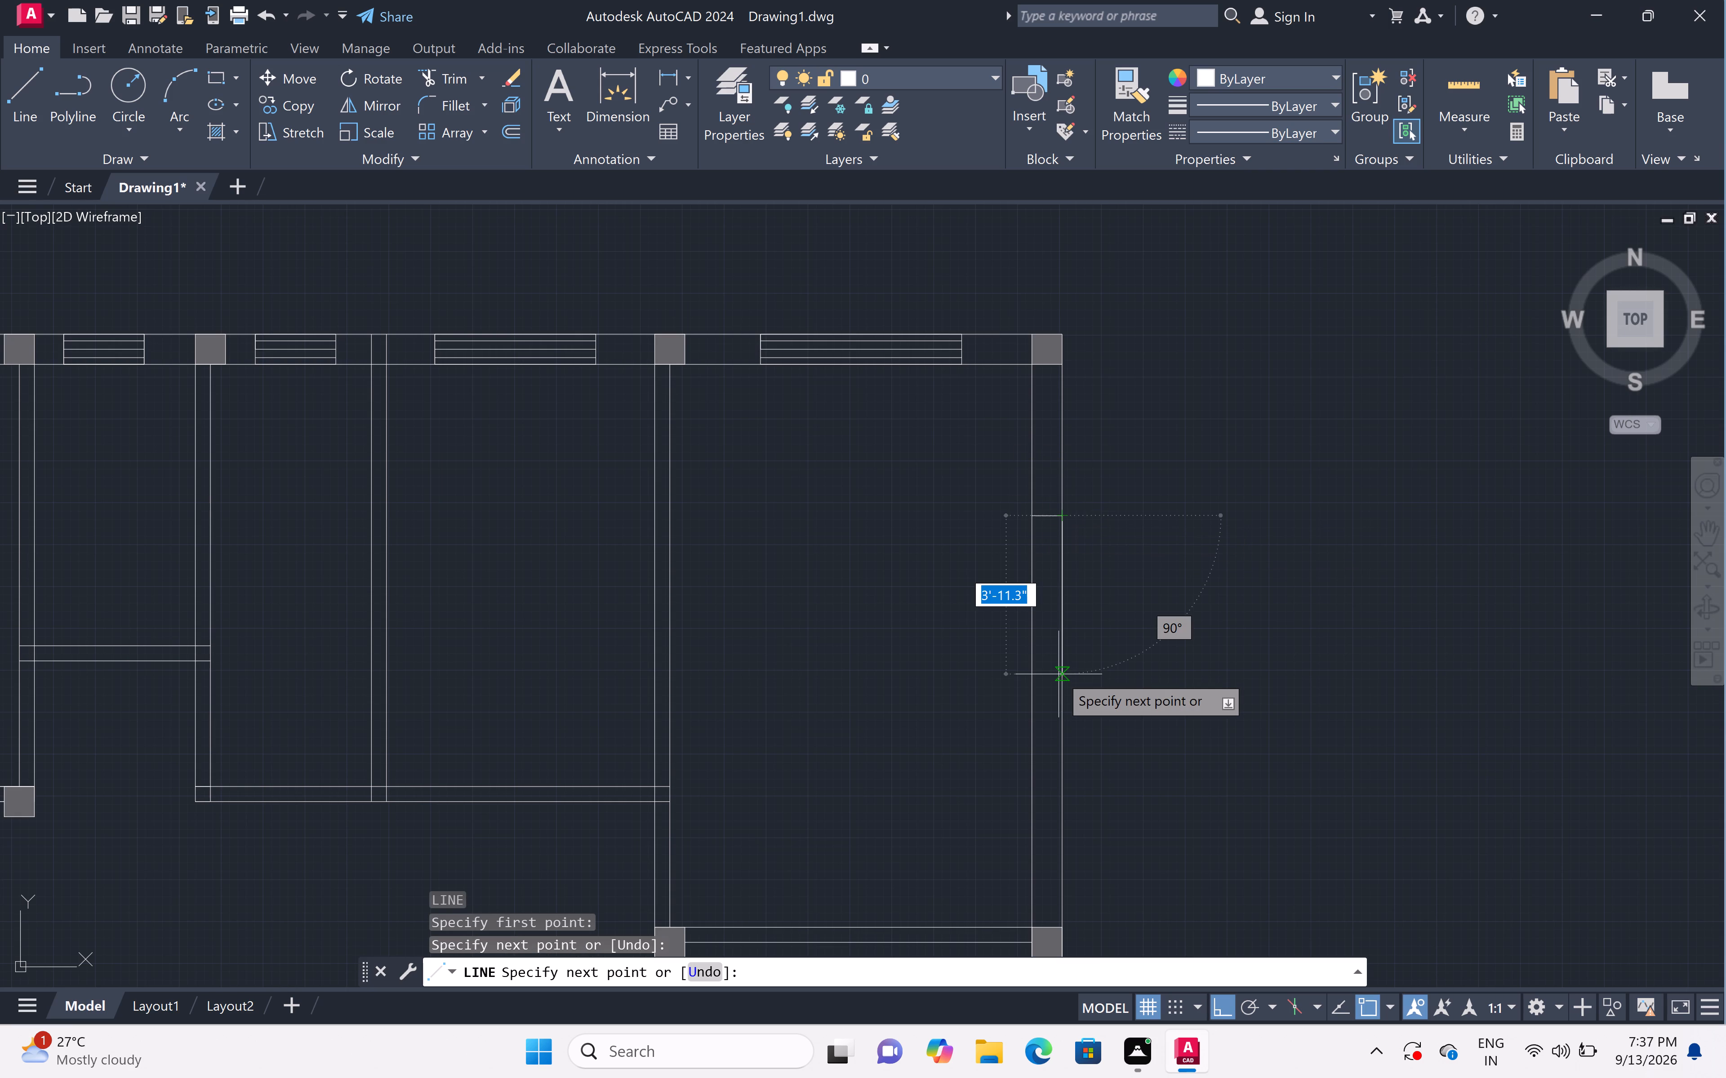
{"action": "key", "text": "5"}
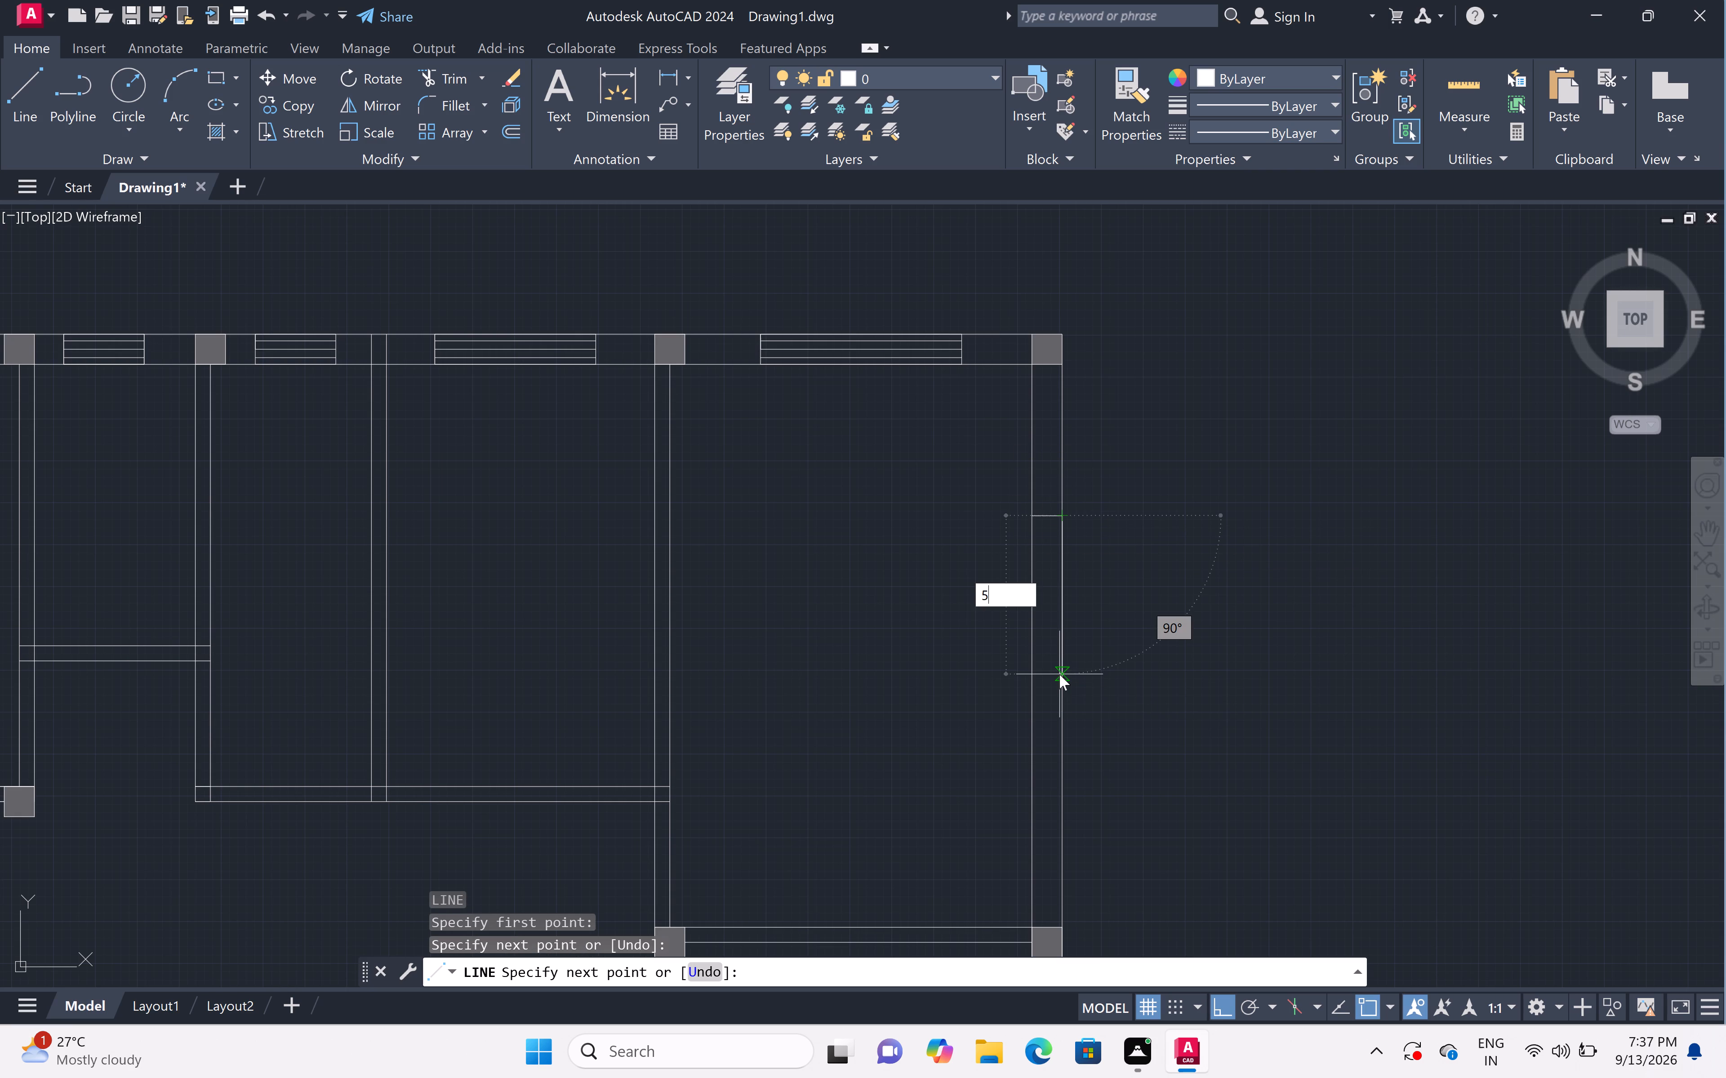
{"action": "type", "text": "'"}
{"action": "key", "text": "space"}
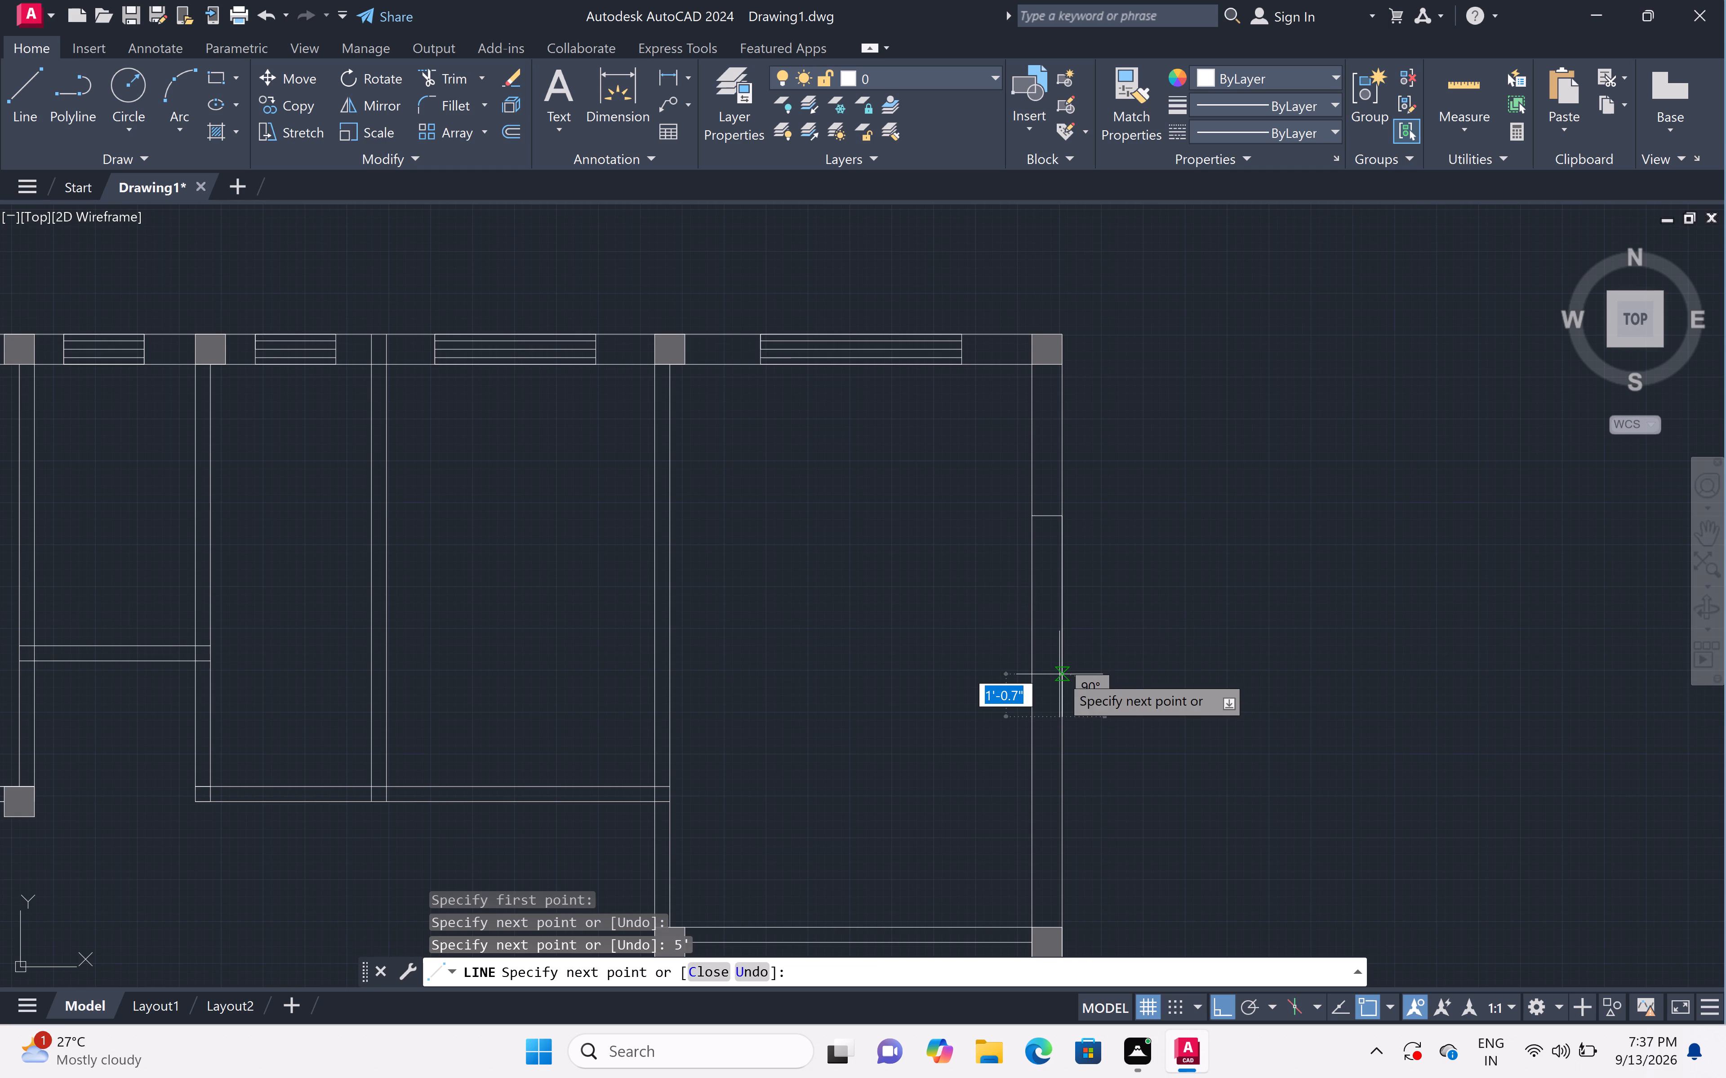
{"action": "left_click", "coordinate": [1029, 717]}
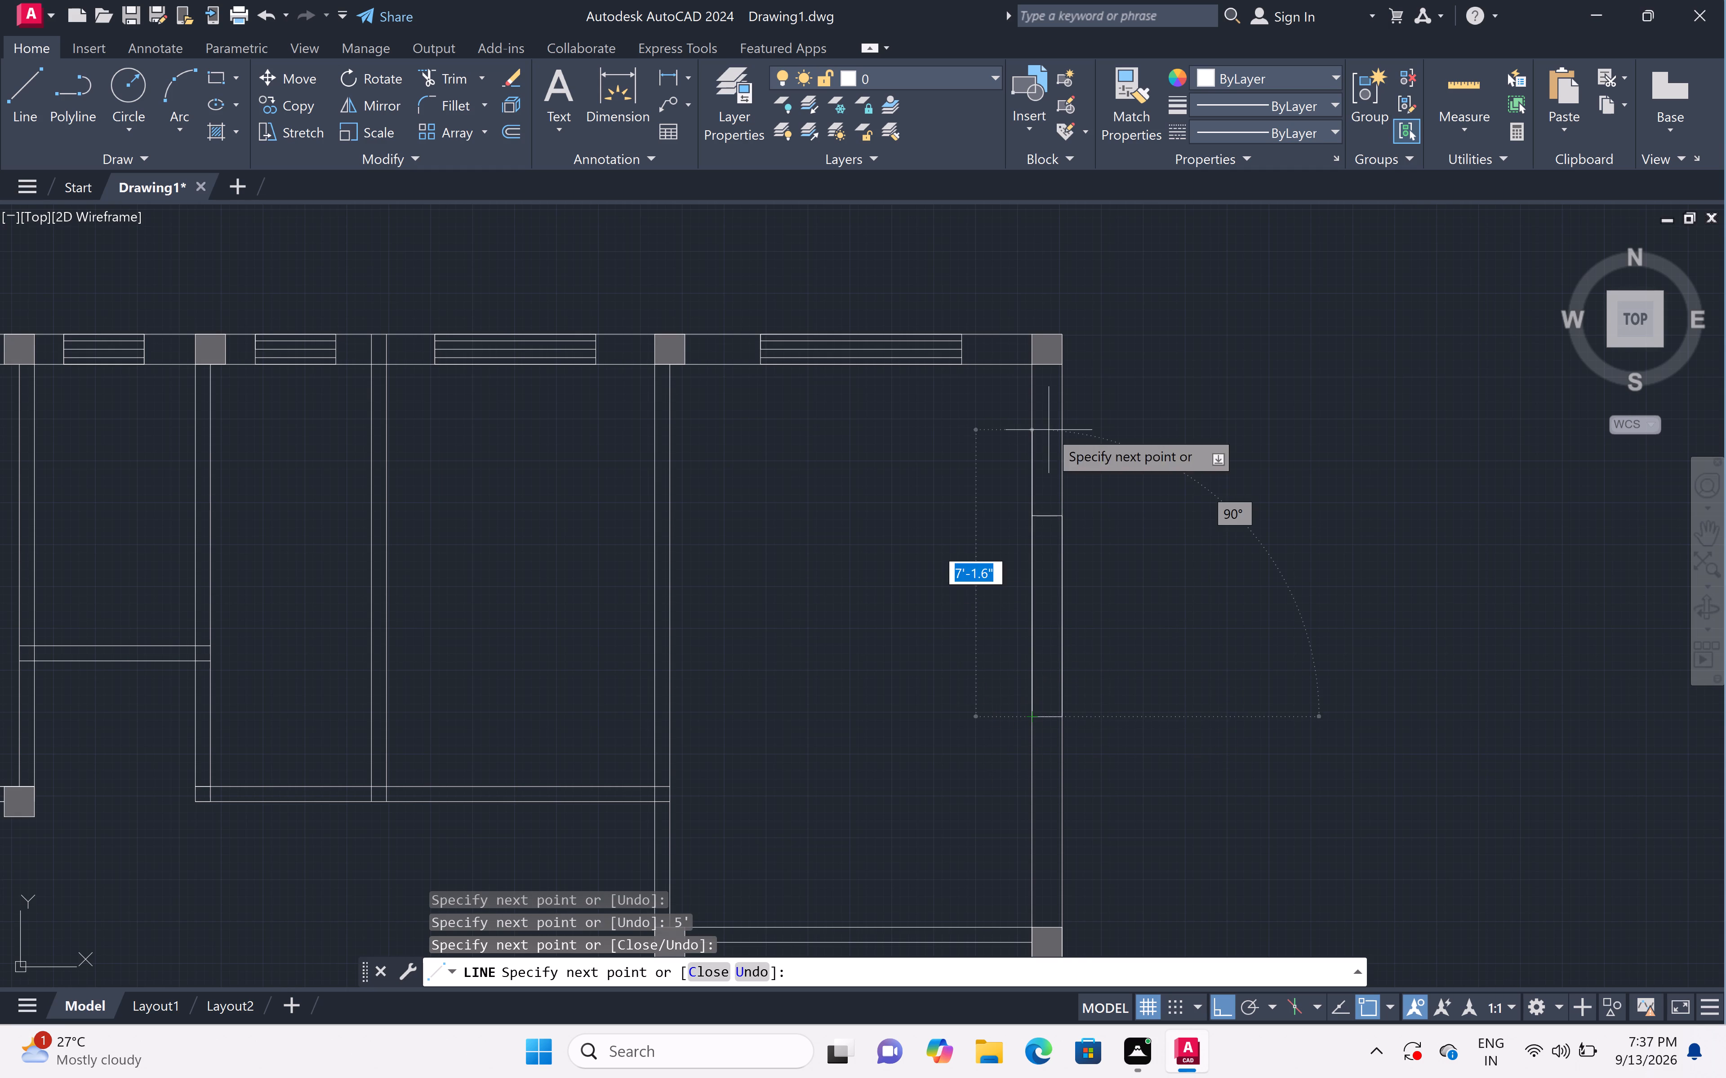
{"action": "left_click", "coordinate": [1033, 516]}
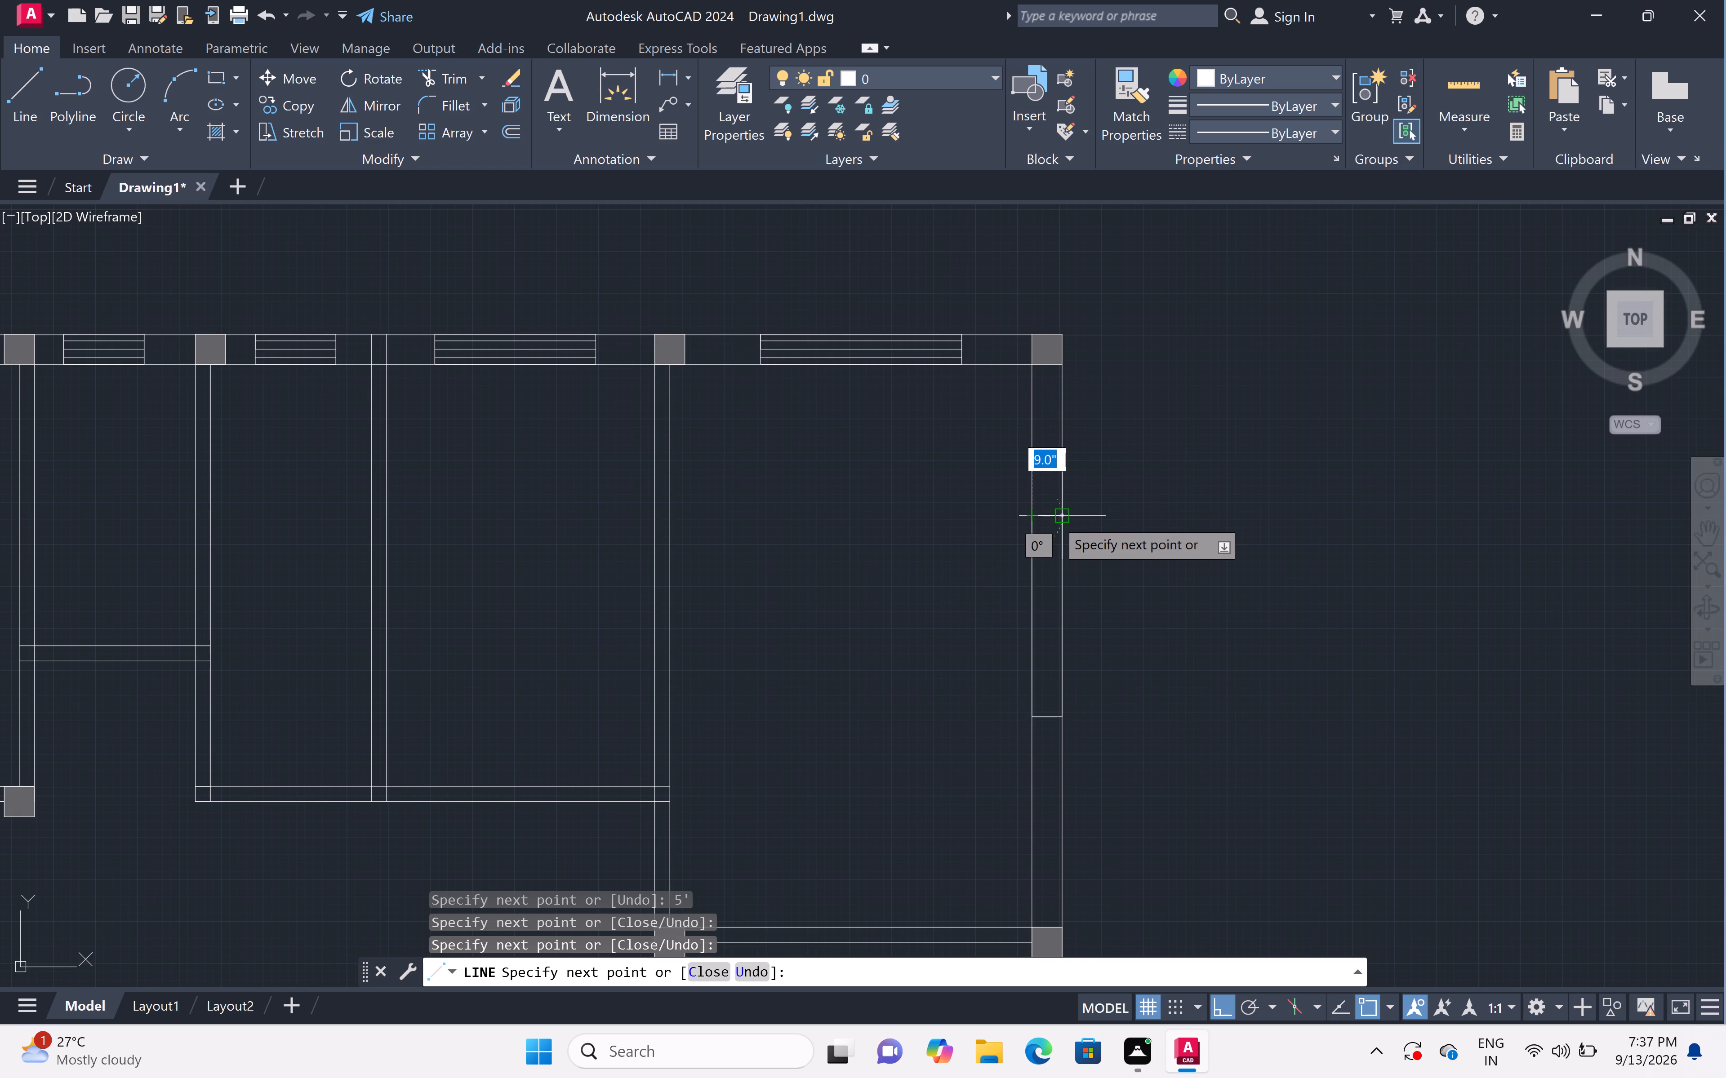
Continue along the east window's north edge to its midpoint and draw the centre line down to the south edge.
{"action": "scroll", "coordinate": [1042, 516], "scroll_direction": "up", "scroll_amount": 1}
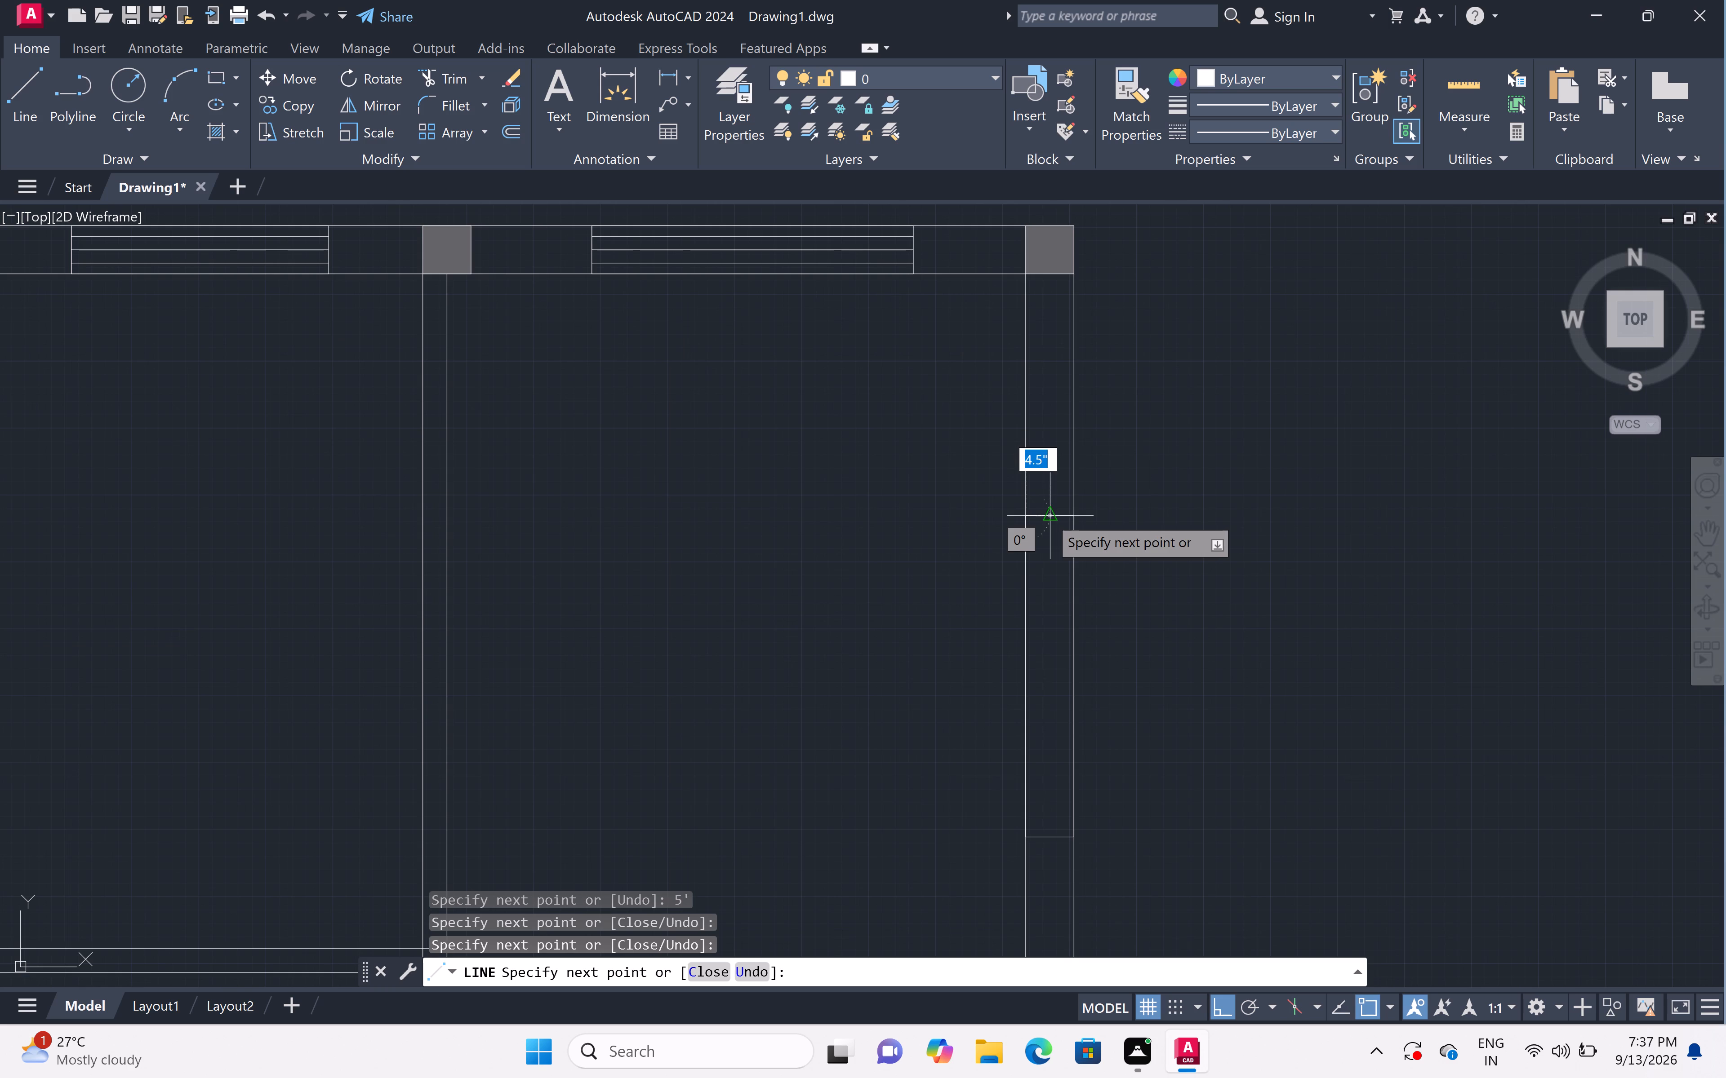
{"action": "left_click", "coordinate": [1048, 517]}
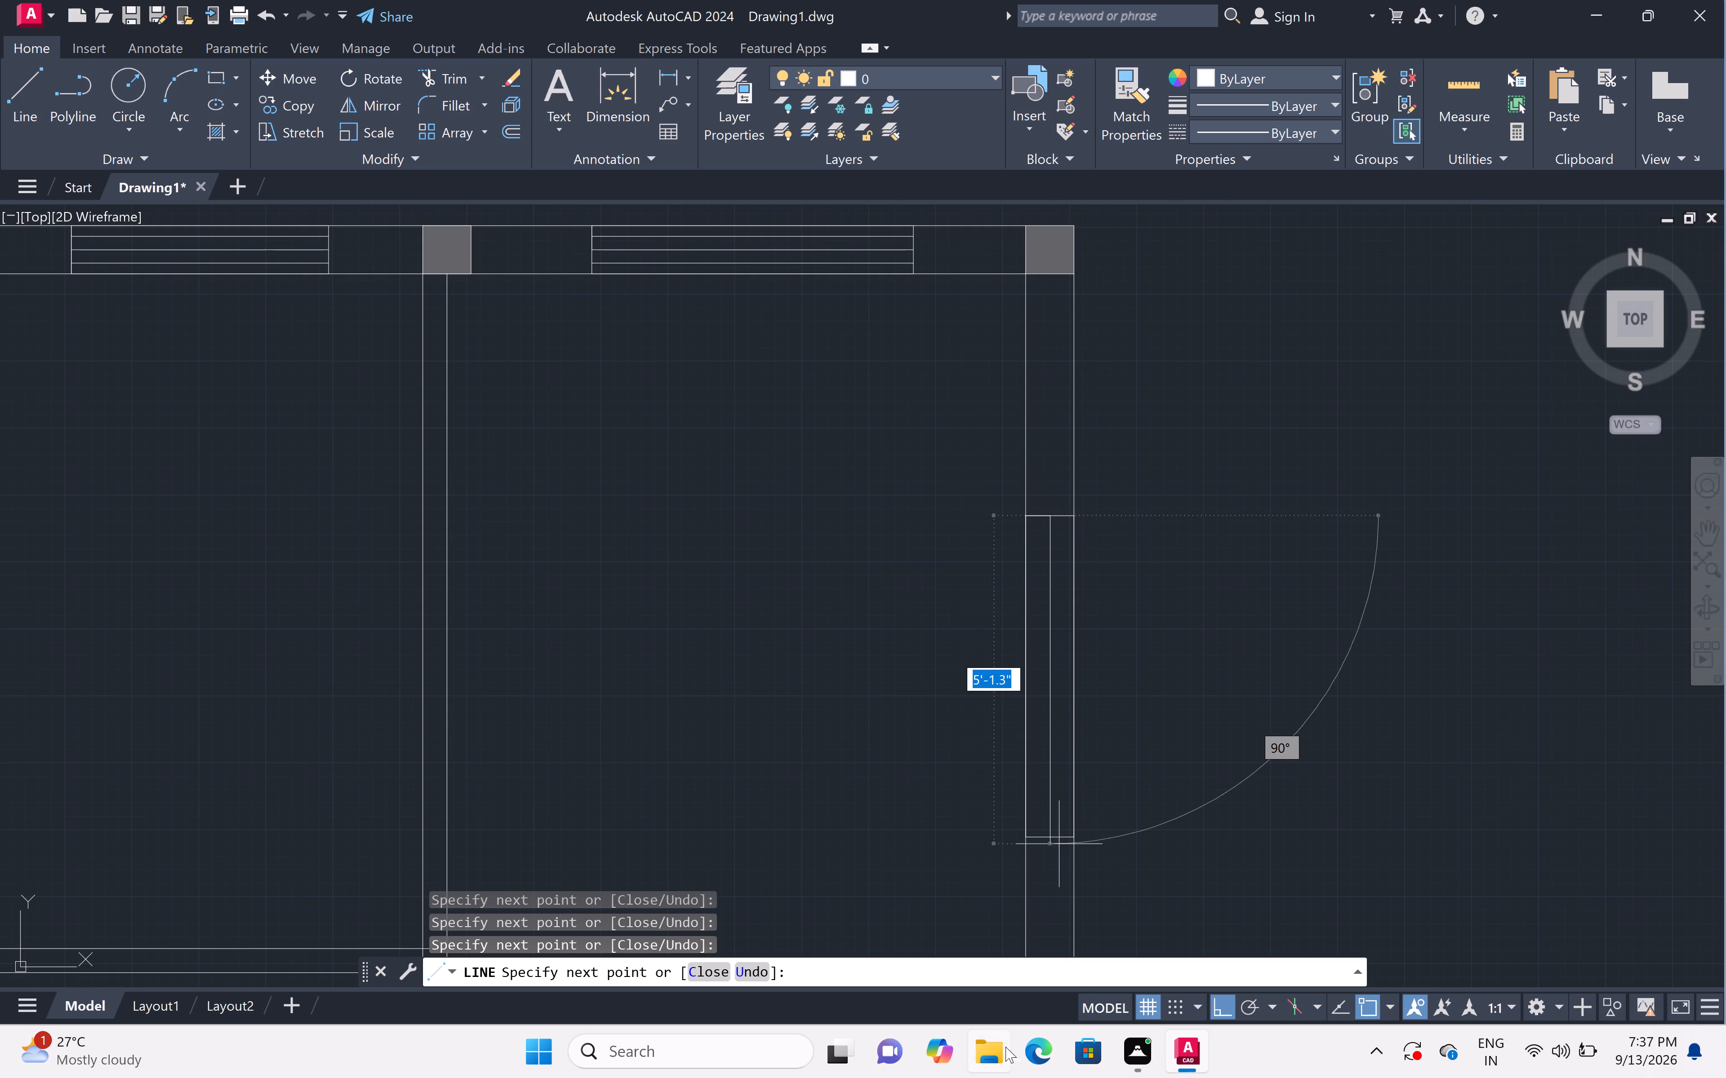
{"action": "left_click", "coordinate": [1046, 839]}
{"action": "key", "text": "Escape"}
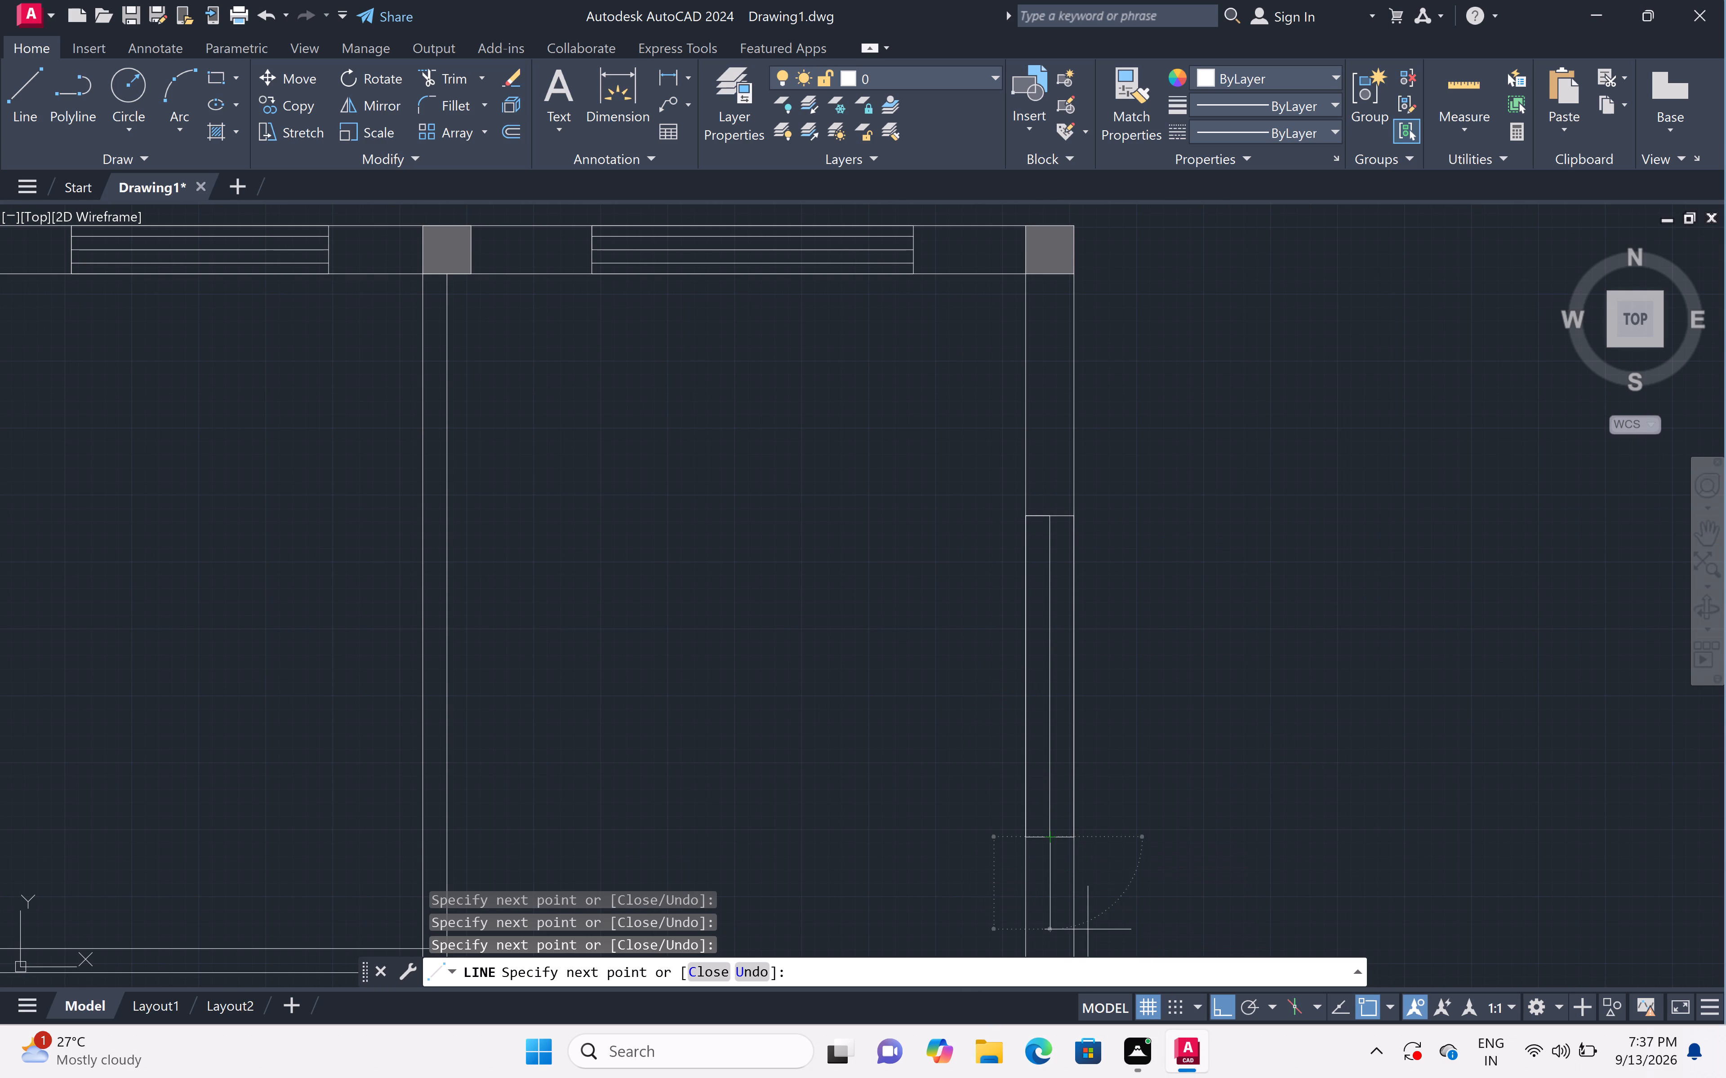
Offset the east window's west and east edges 2" inward to make its glazing lines.
{"action": "scroll", "coordinate": [1094, 857], "scroll_direction": "up", "scroll_amount": 1}
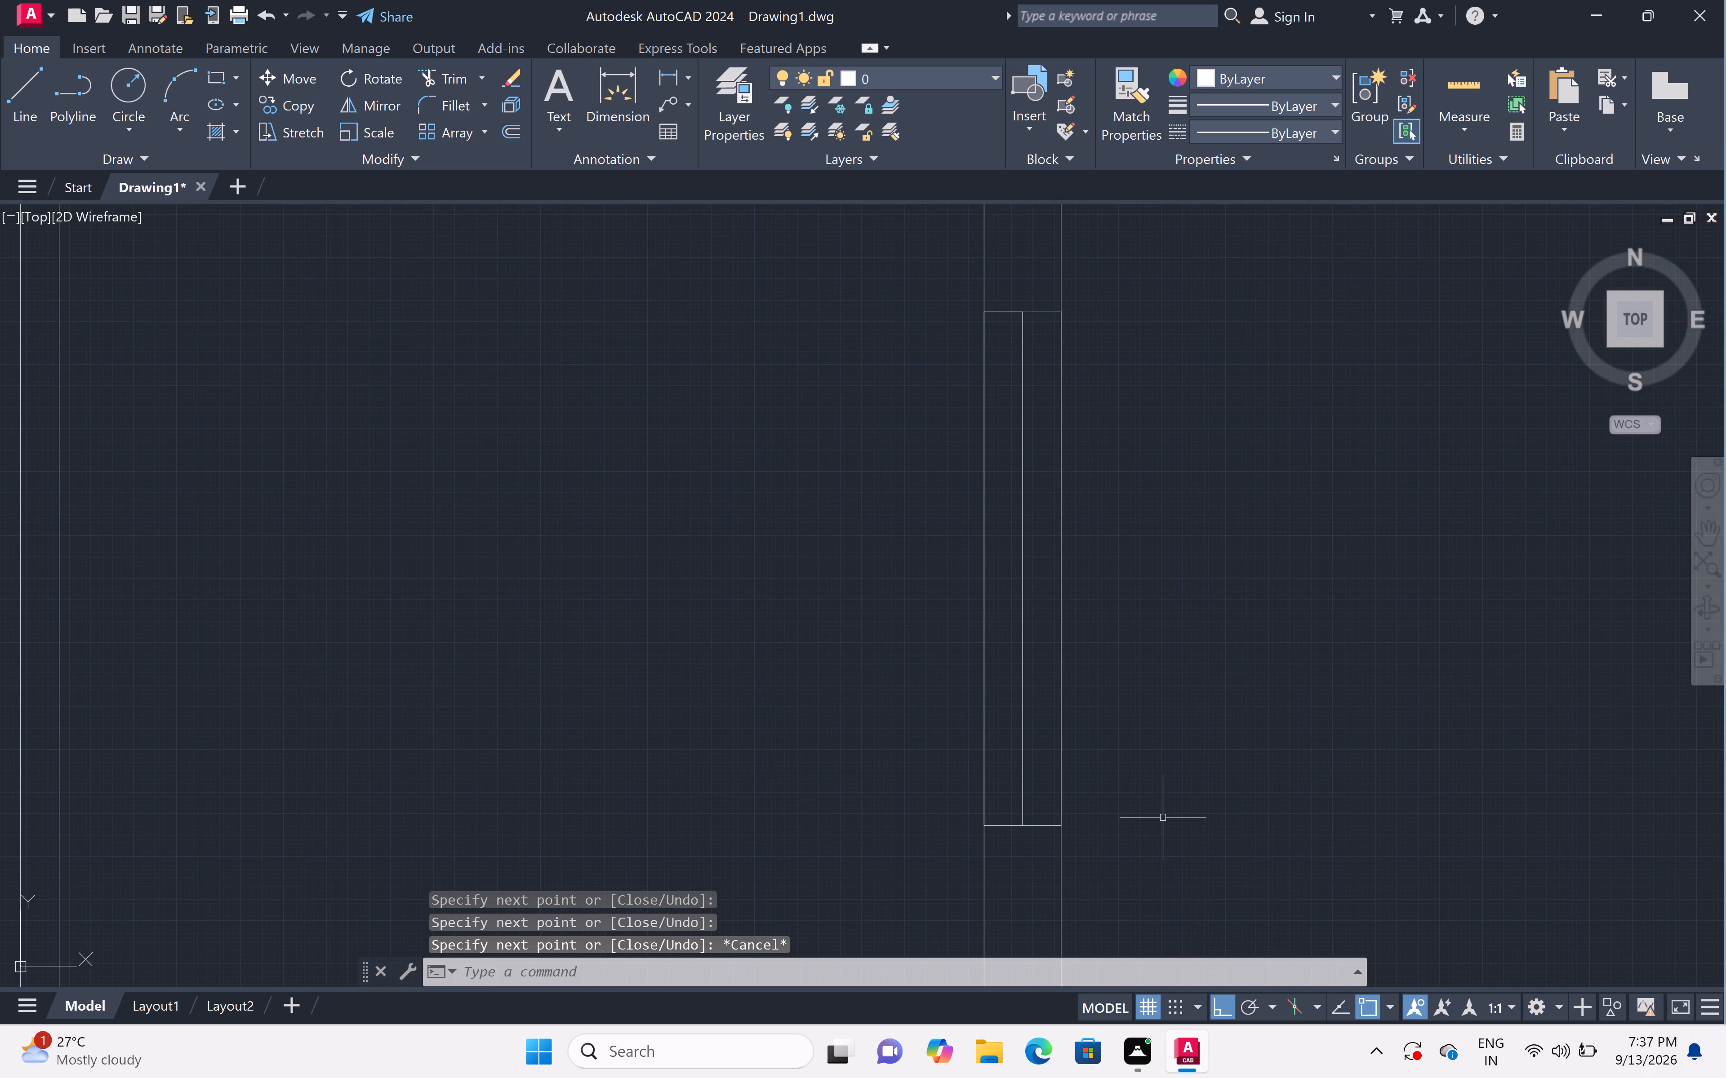
{"action": "type", "text": "off"}
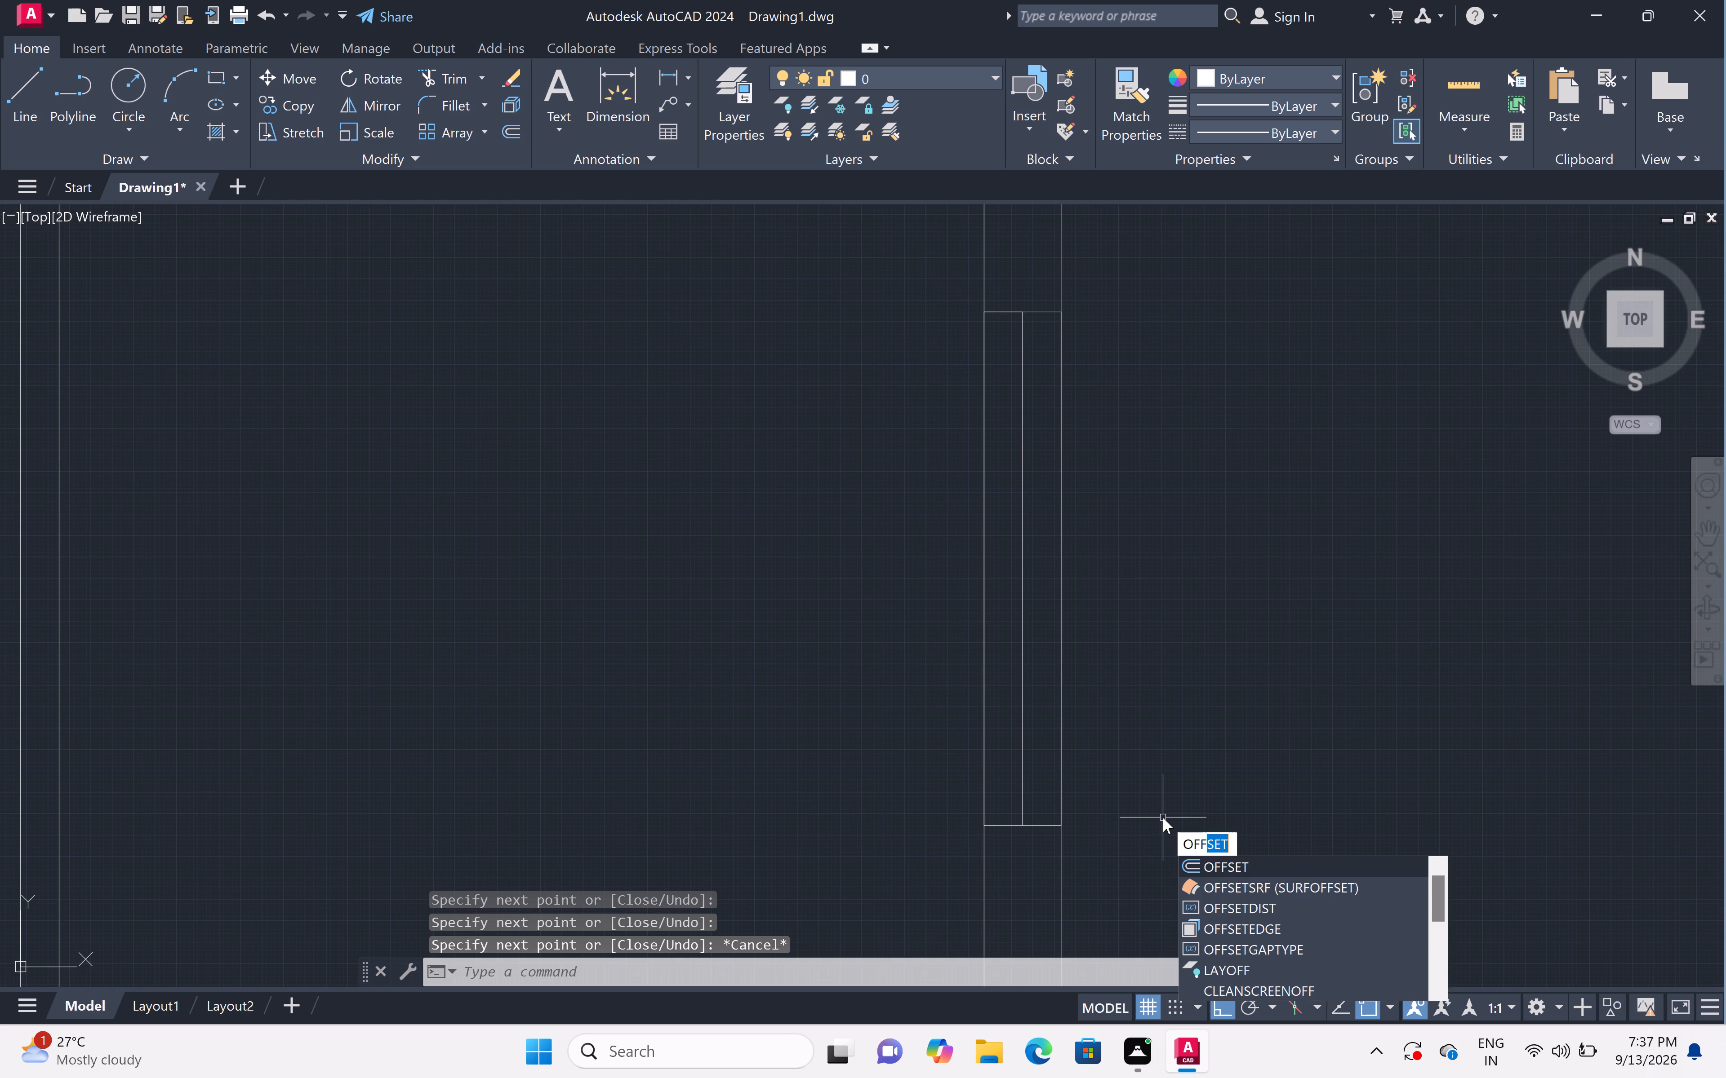
{"action": "key", "text": "space"}
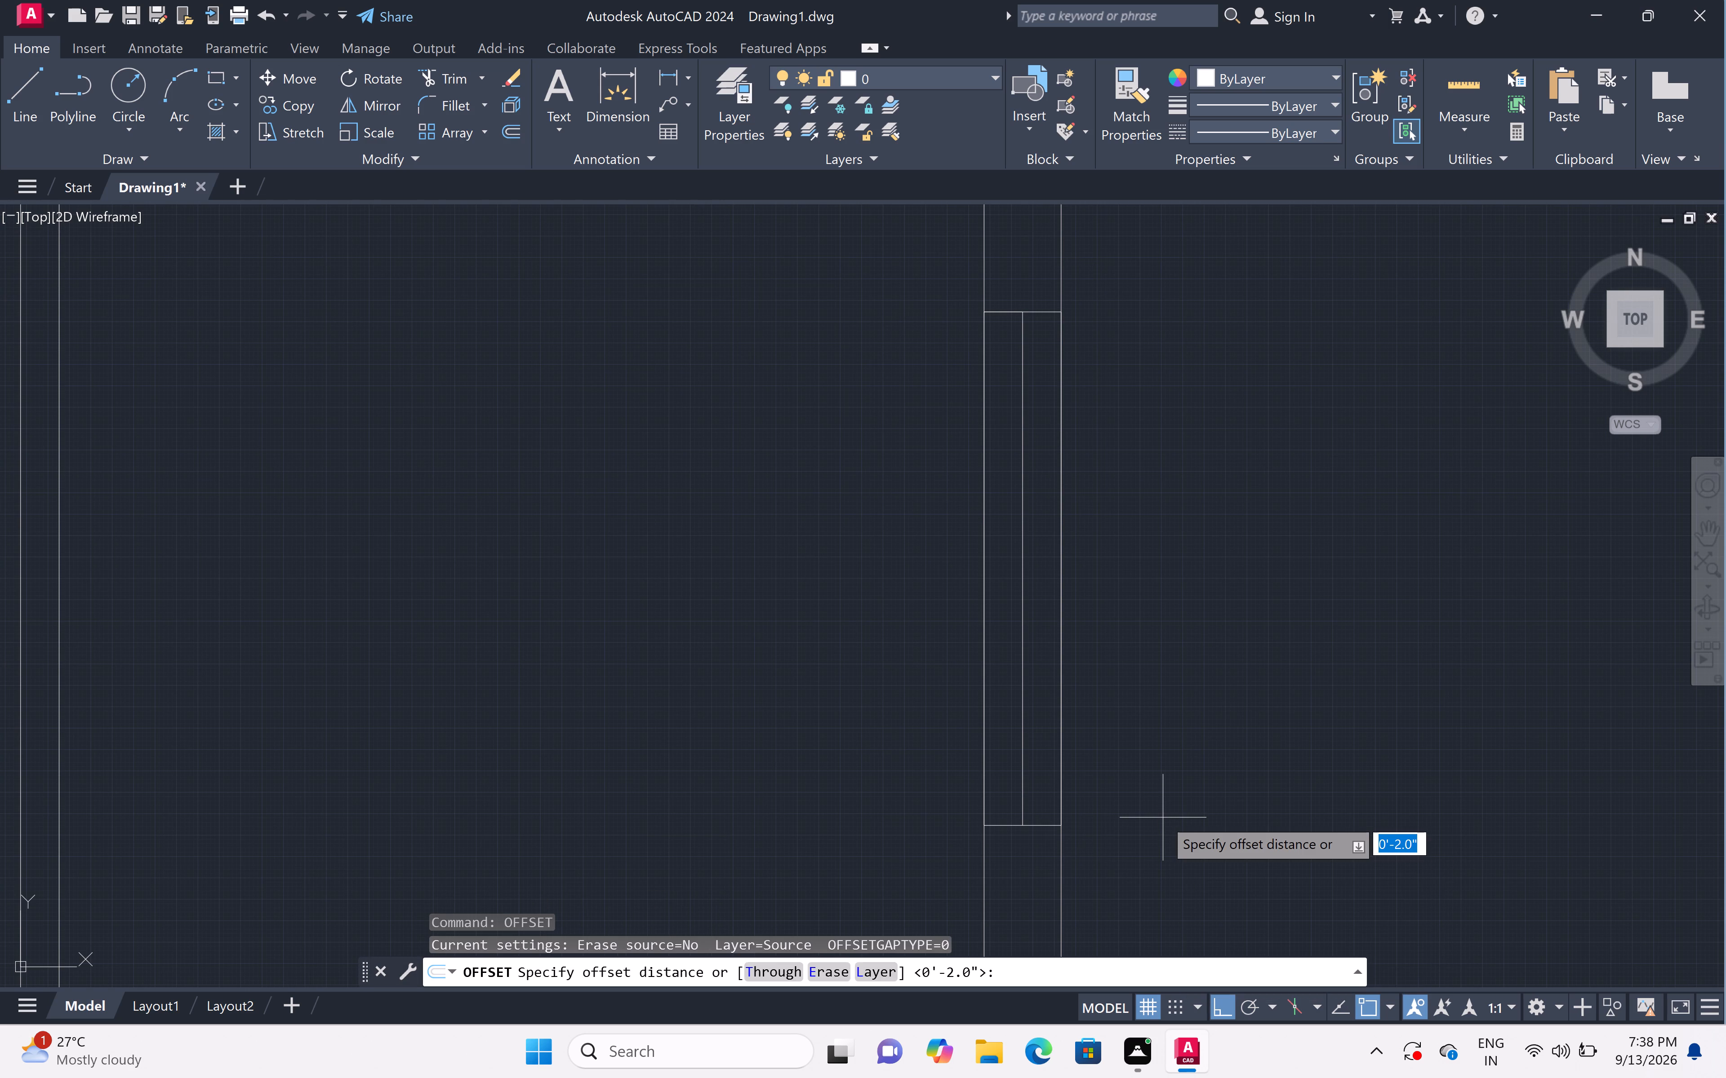
{"action": "key", "text": "space"}
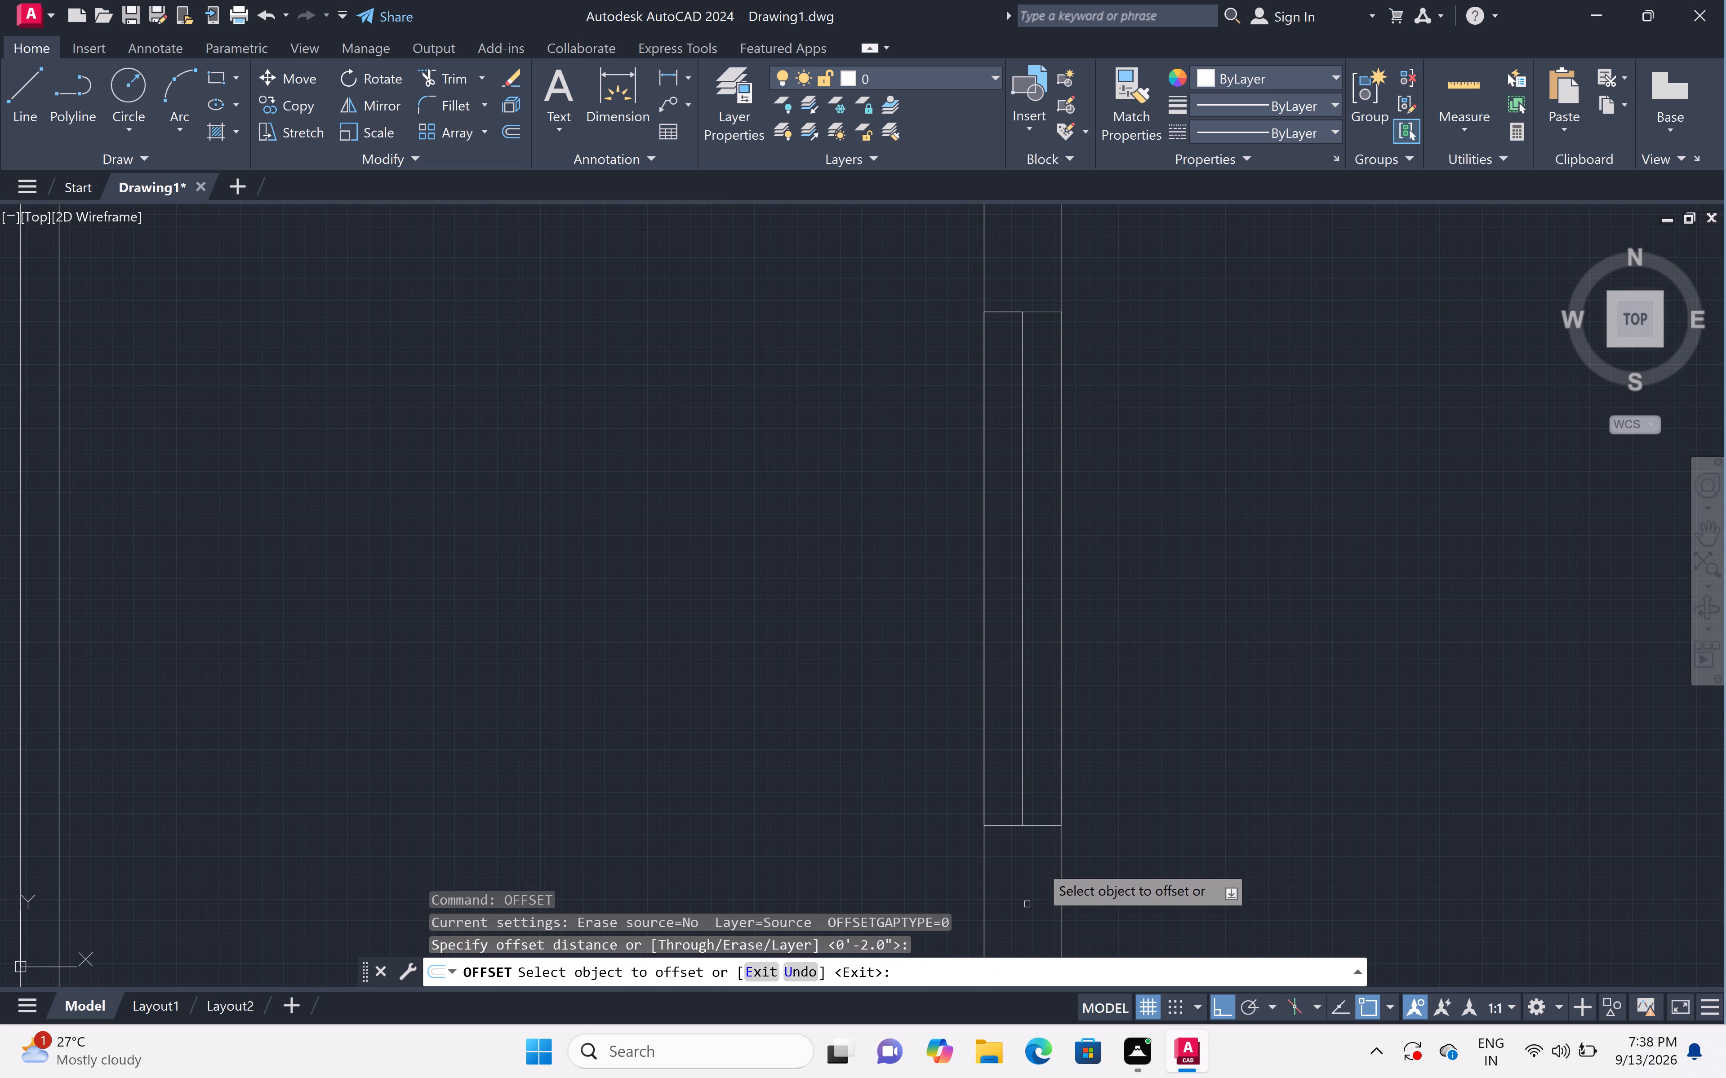
{"action": "double_click", "coordinate": [983, 759]}
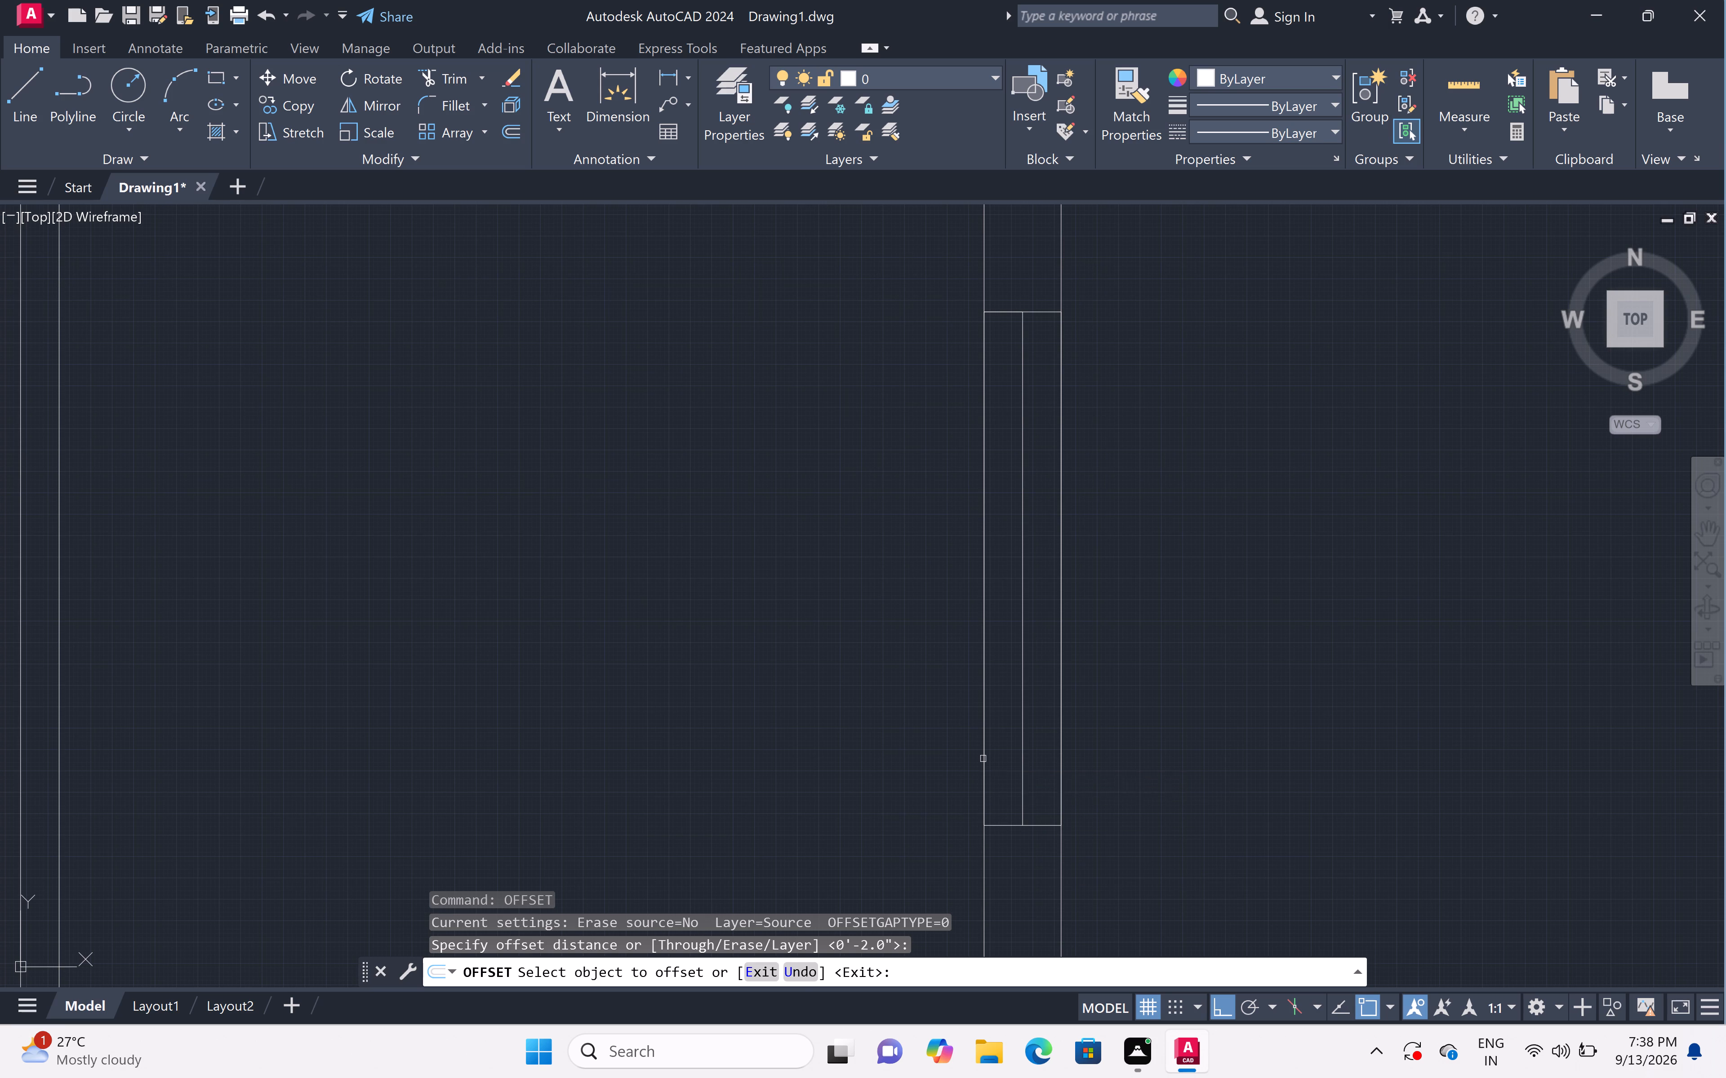
{"action": "left_click", "coordinate": [1027, 761]}
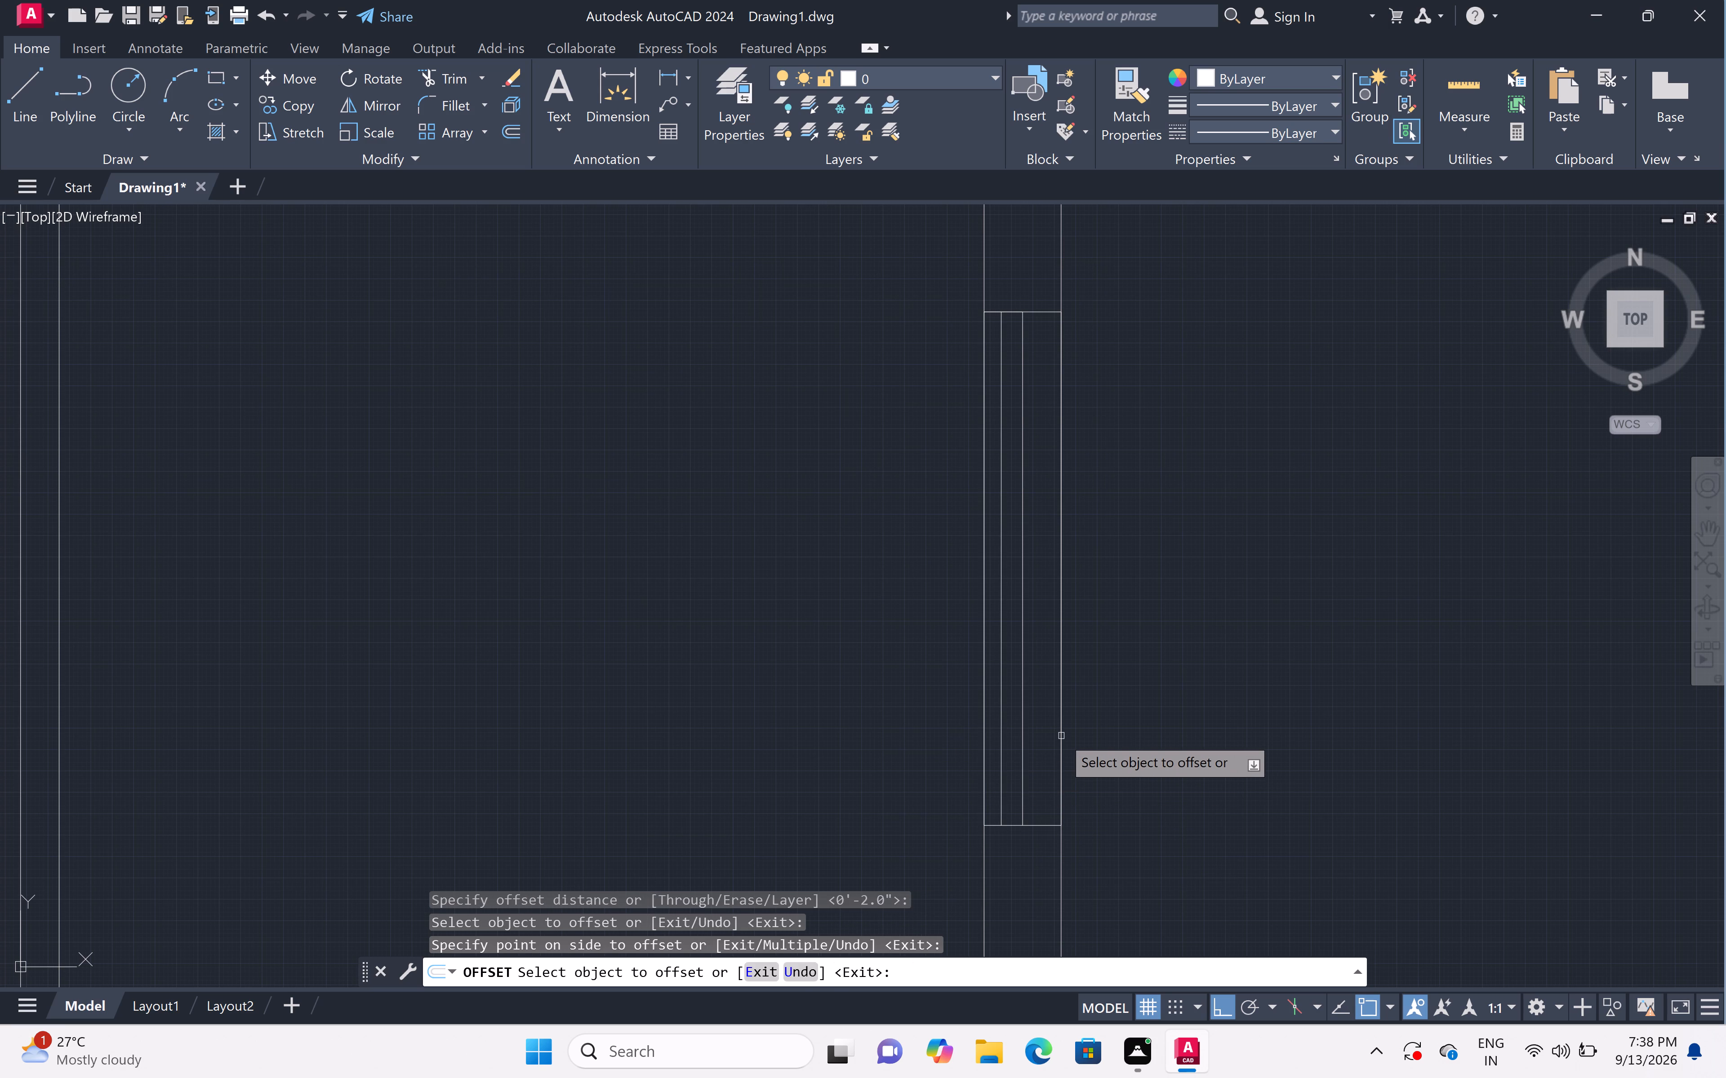
{"action": "left_click", "coordinate": [1062, 739]}
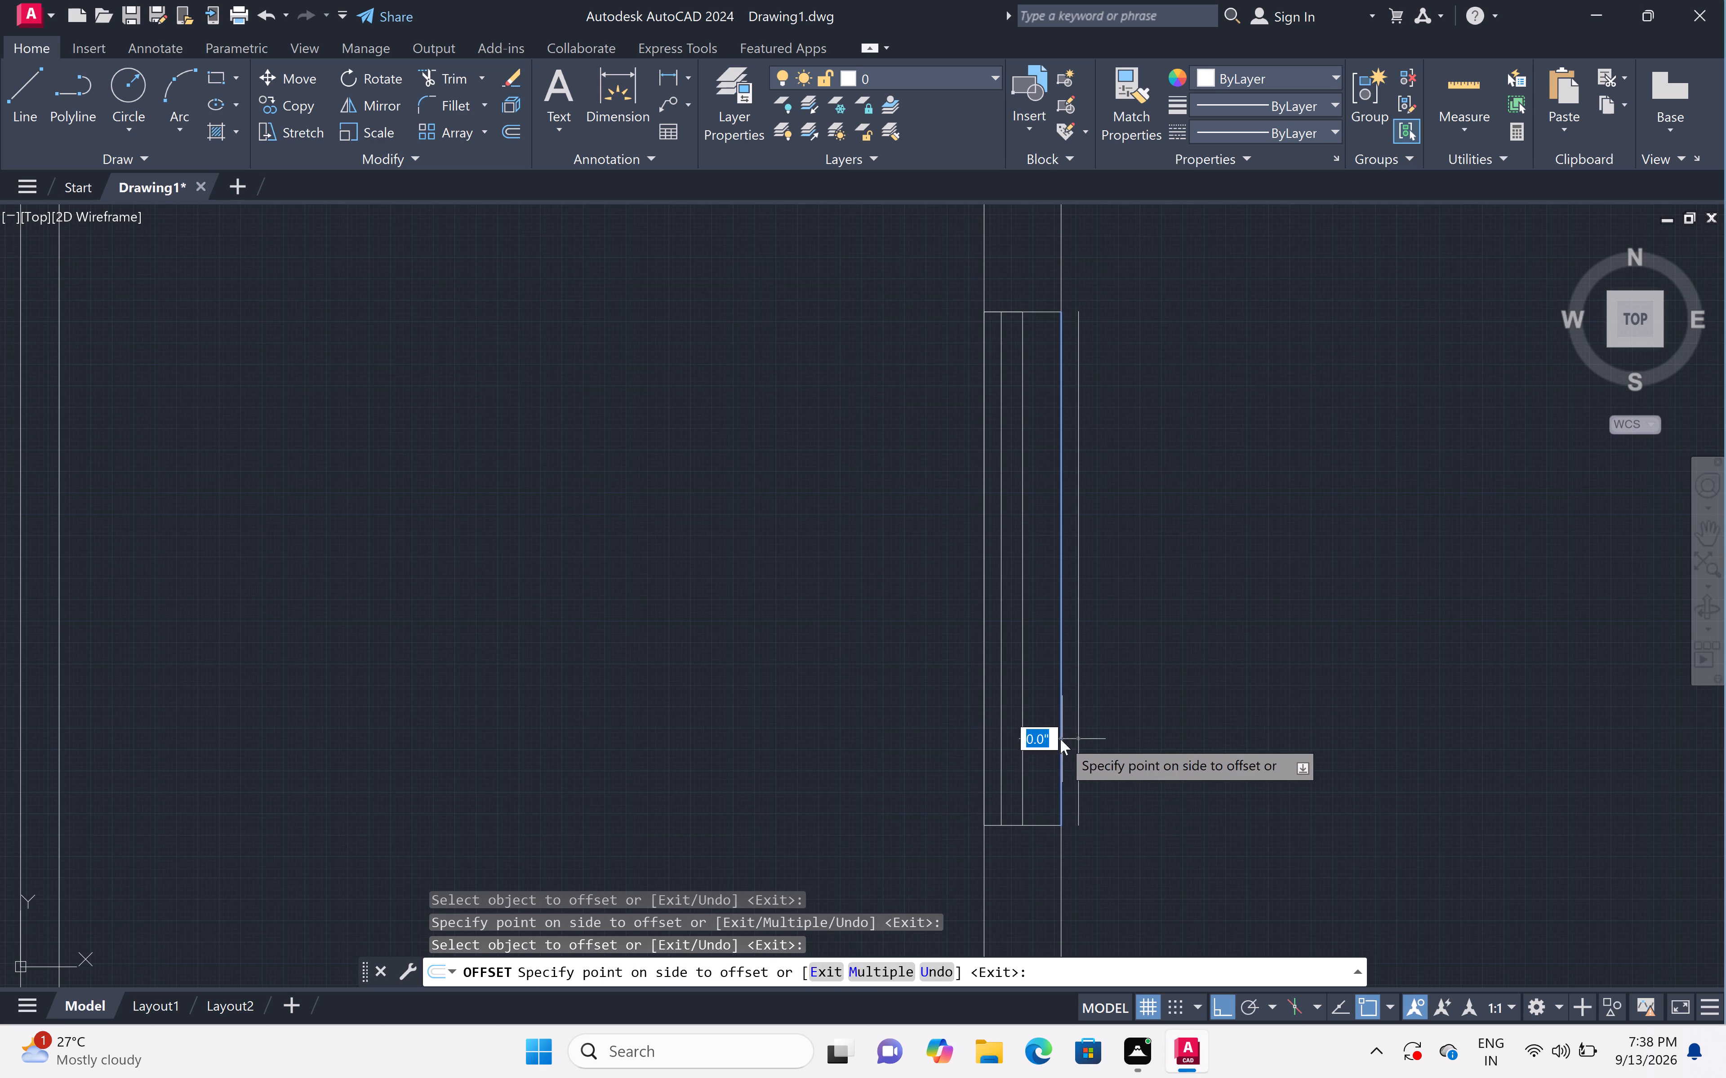
{"action": "left_click", "coordinate": [956, 721]}
Outline a 5' long window across the west wall's full thickness, about midway between the northwest column and the next column south.
{"action": "scroll", "coordinate": [979, 685], "scroll_direction": "down", "scroll_amount": 3}
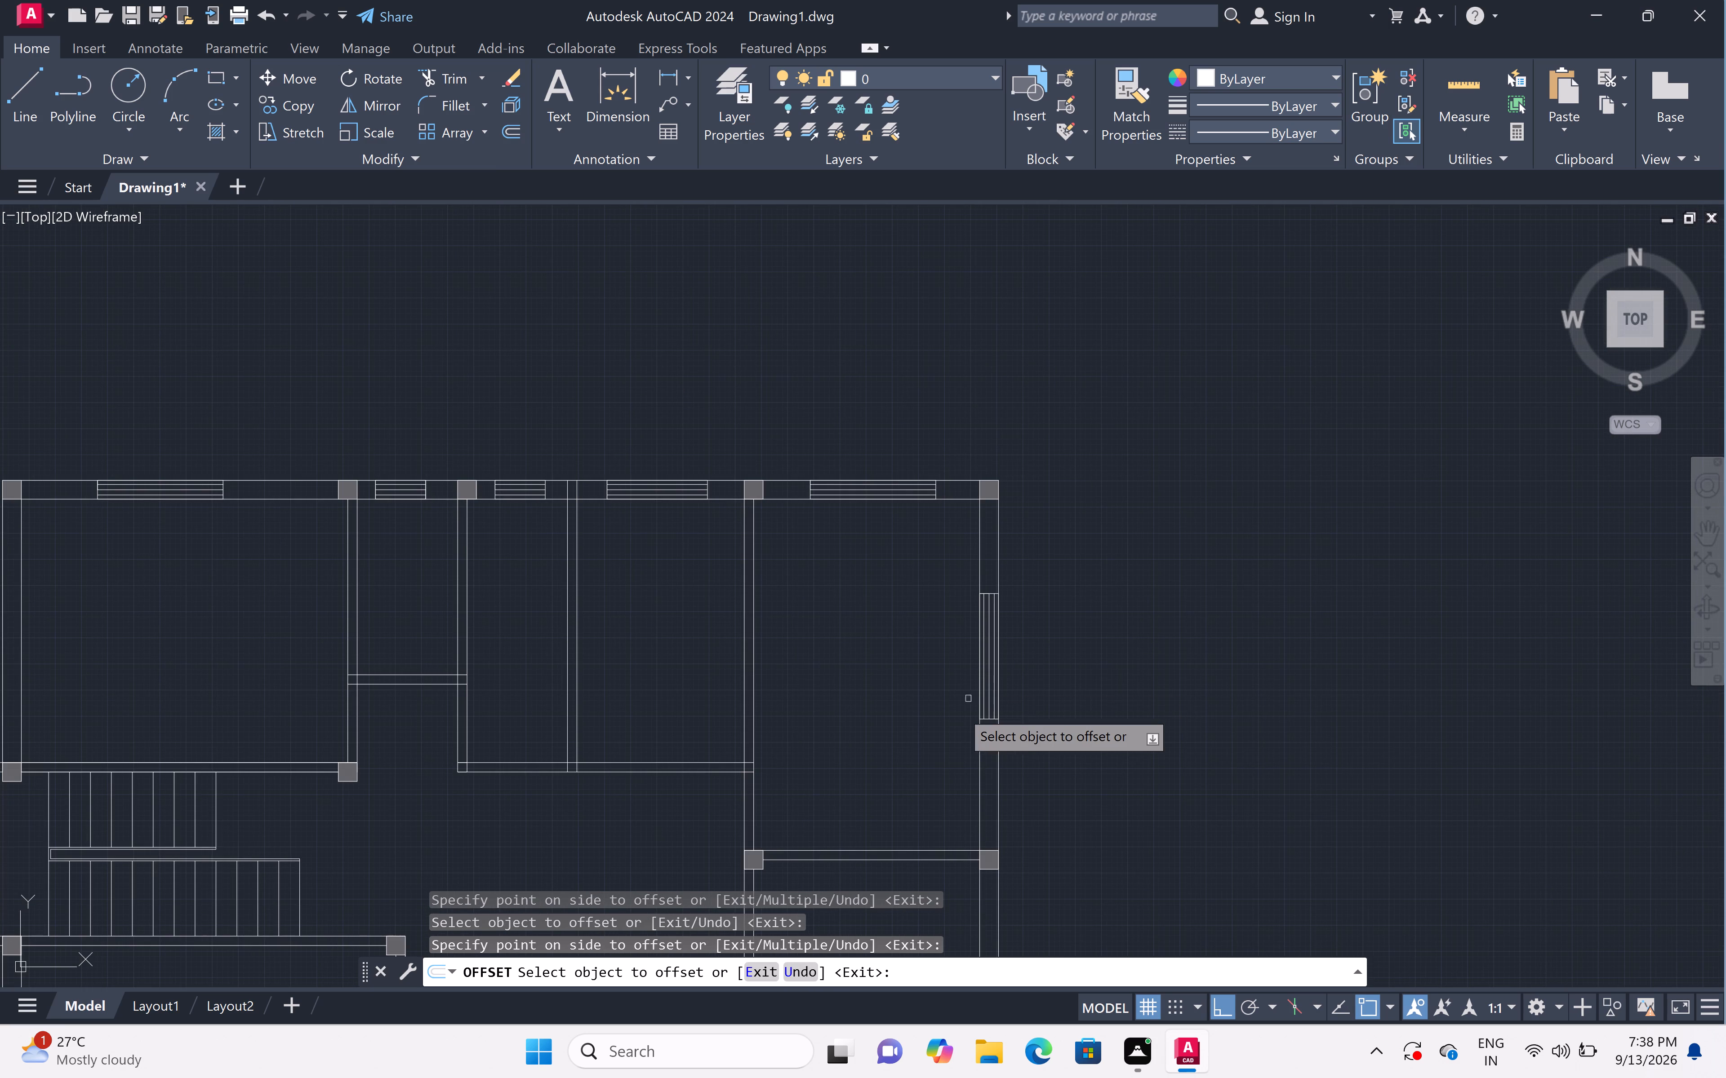
{"action": "middle_click_drag", "start_coordinate": [958, 717], "coordinate": [1447, 659]}
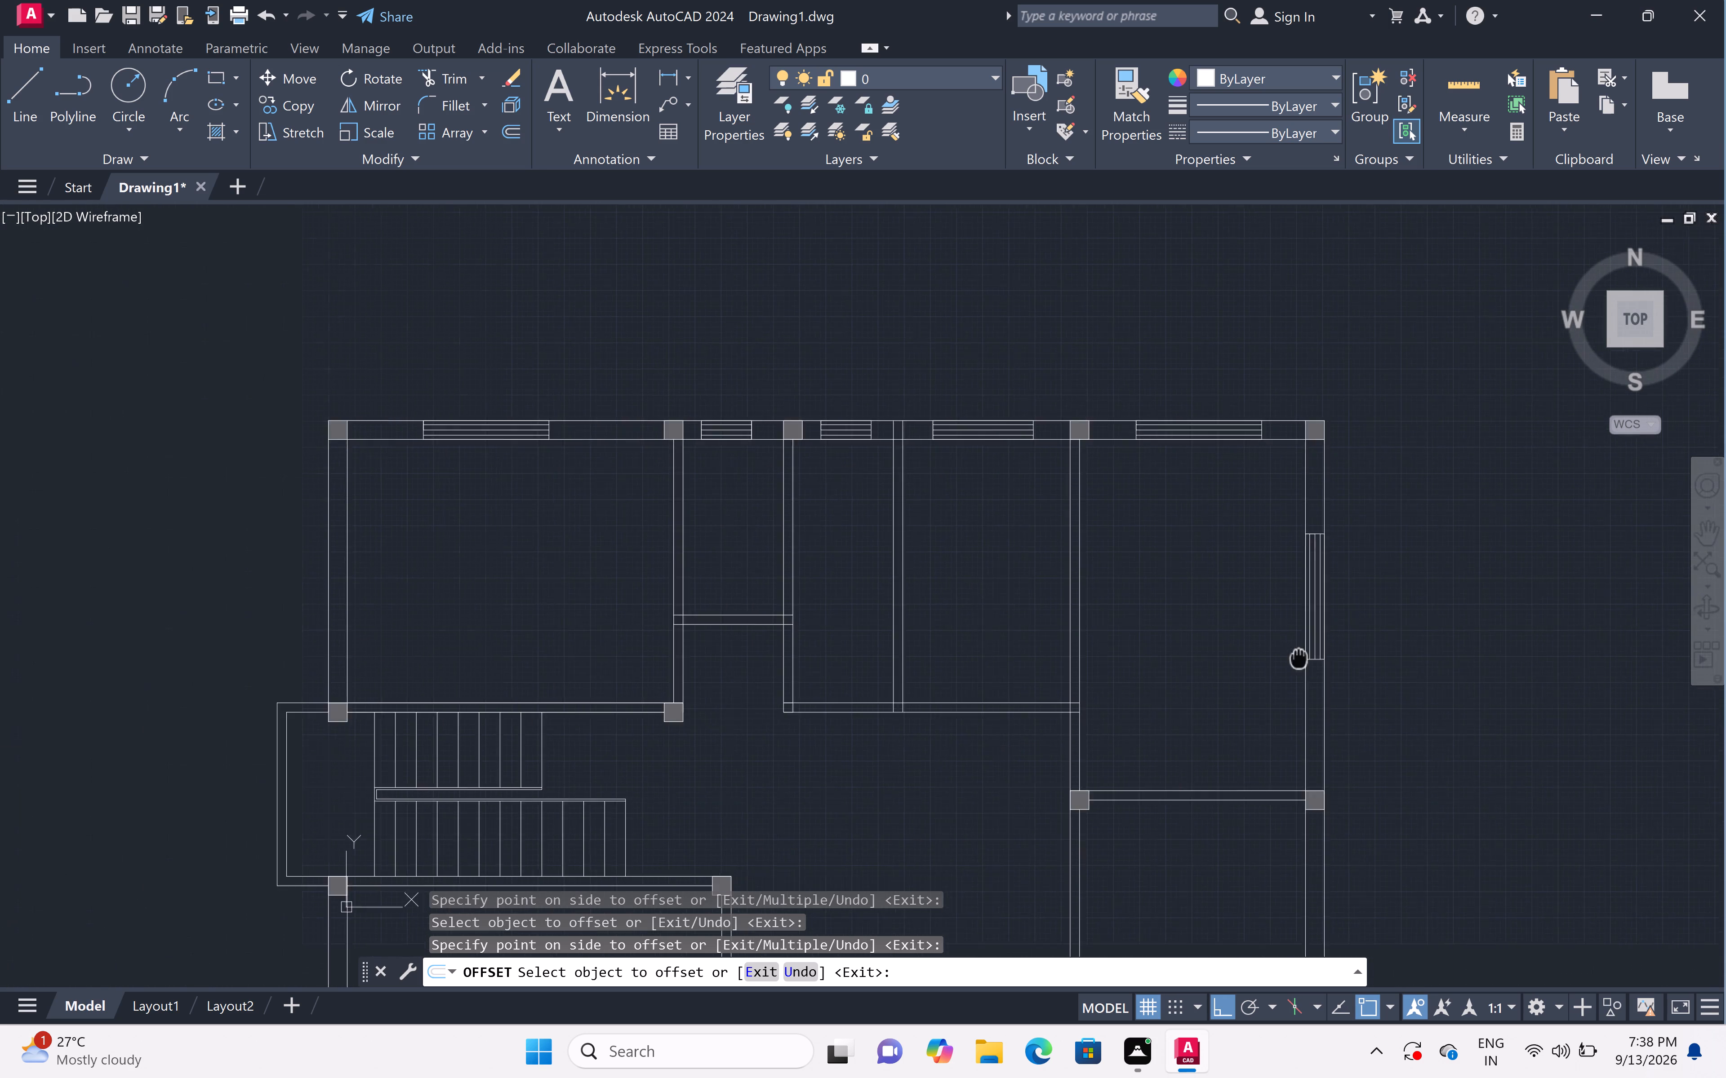
{"action": "middle_click_drag", "start_coordinate": [1447, 659], "coordinate": [1670, 696]}
{"action": "scroll", "coordinate": [689, 541], "scroll_direction": "up", "scroll_amount": 1}
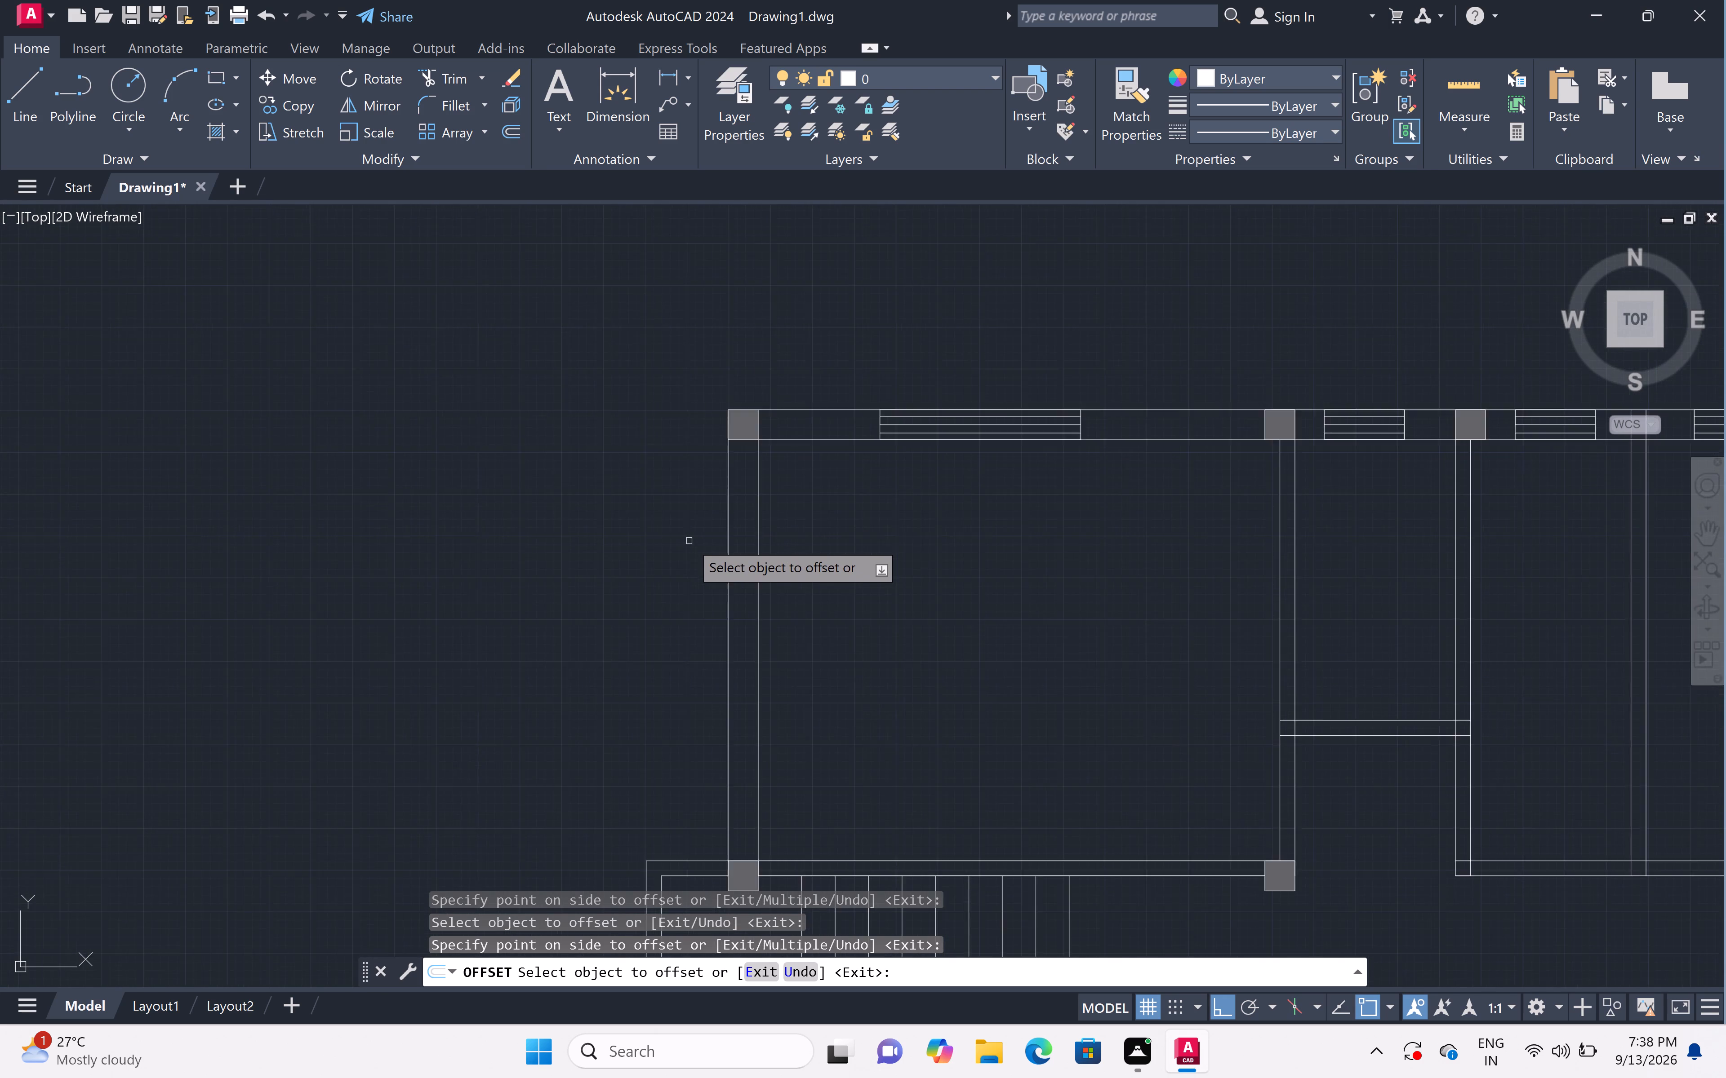
{"action": "scroll", "coordinate": [689, 541], "scroll_direction": "up", "scroll_amount": 1}
{"action": "middle_click_drag", "start_coordinate": [850, 658], "coordinate": [855, 645]}
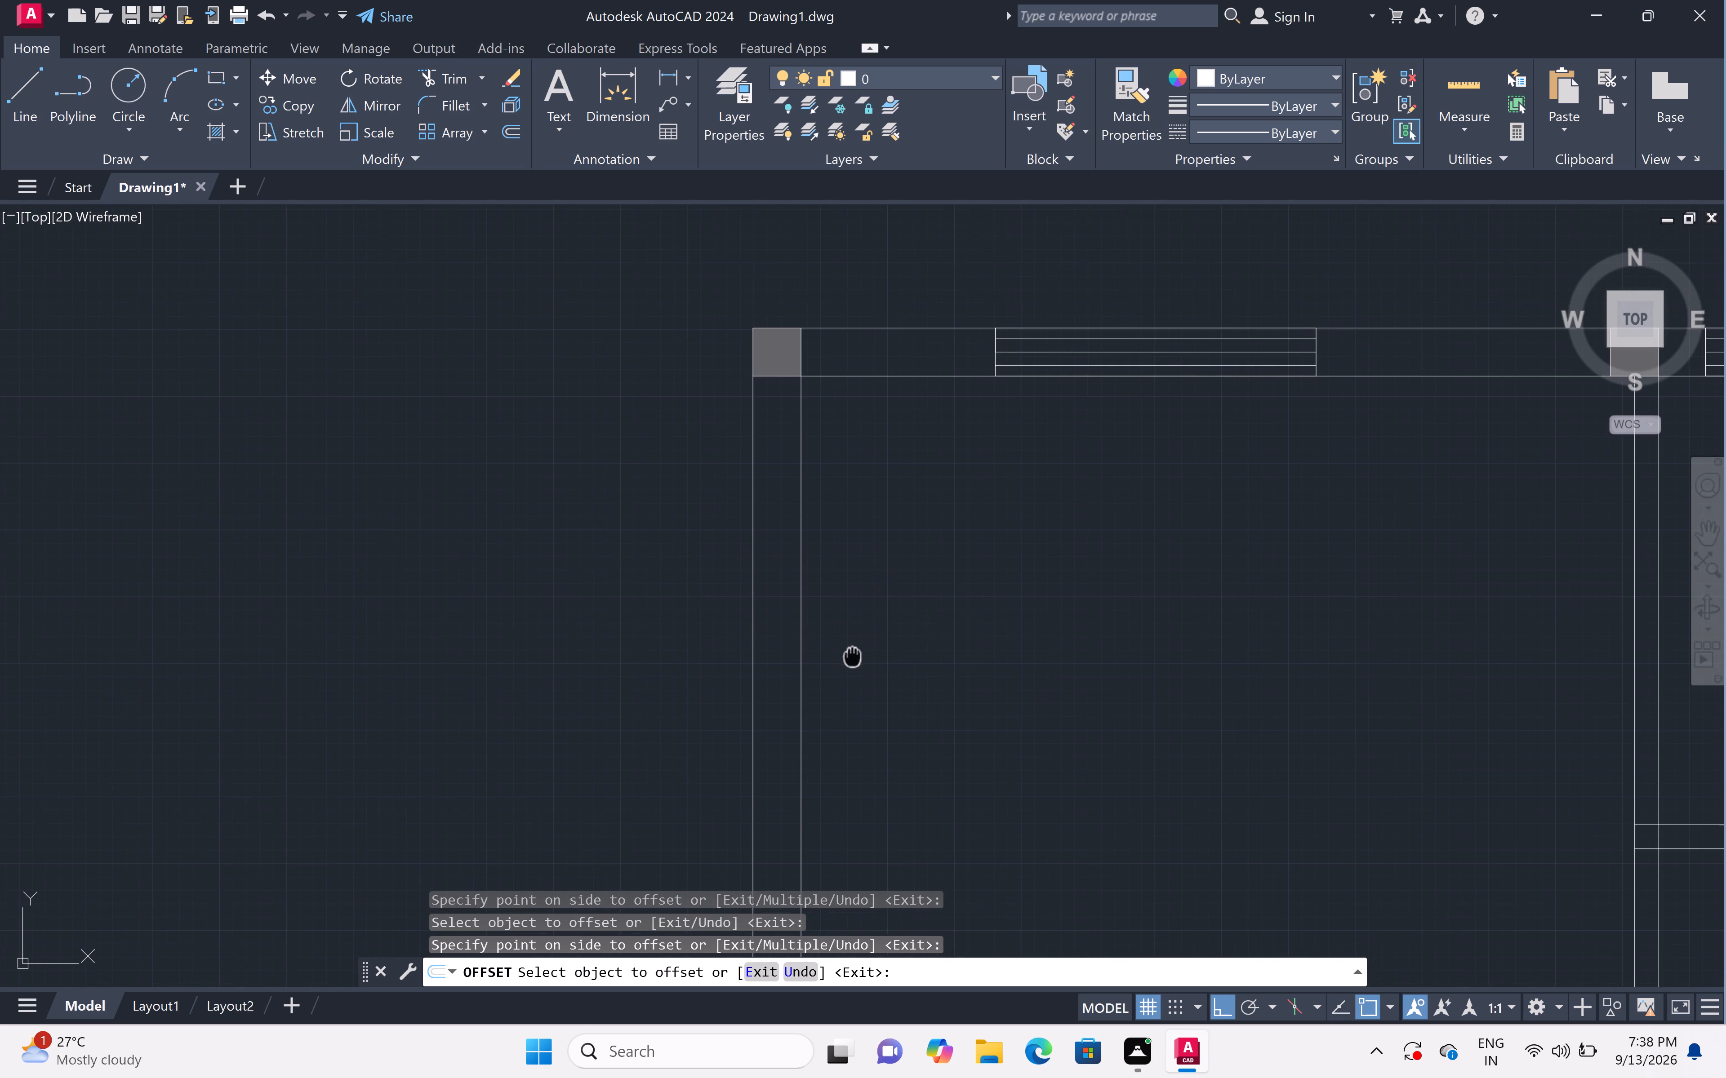
{"action": "middle_click_drag", "start_coordinate": [855, 645], "coordinate": [881, 546]}
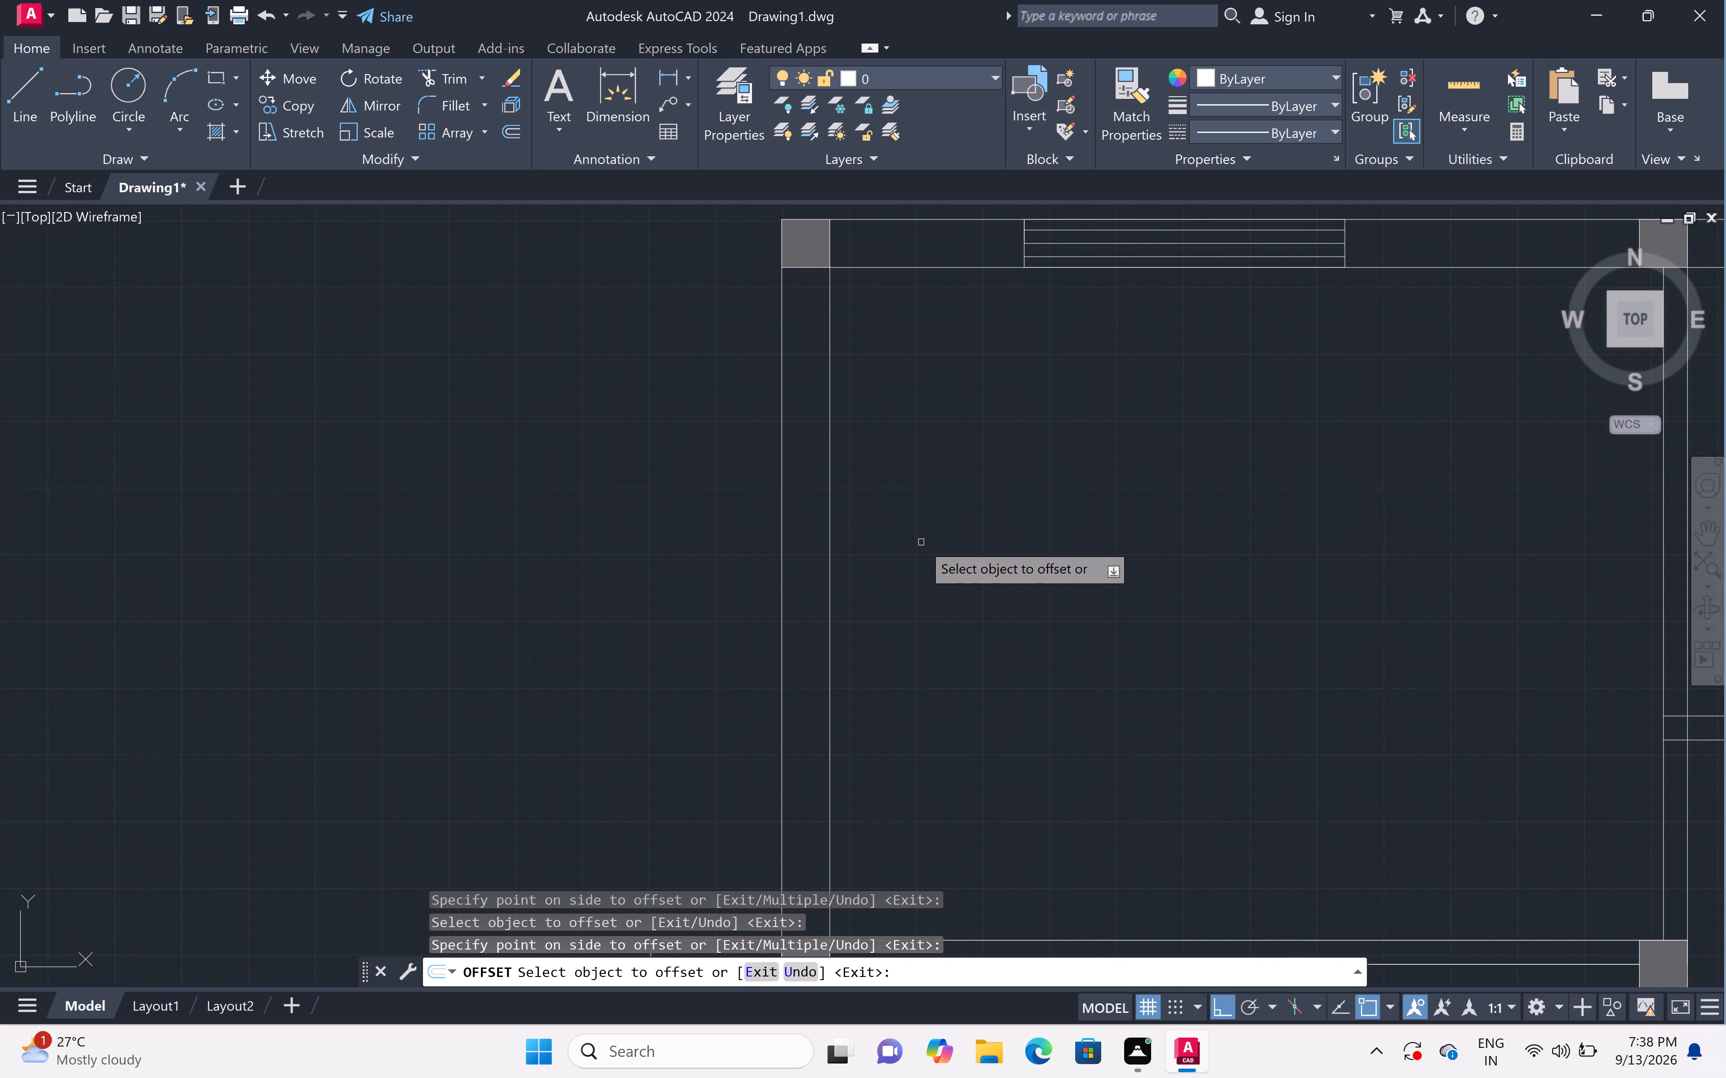
{"action": "key", "text": "Escape"}
{"action": "type", "text": "l"}
{"action": "key", "text": "space"}
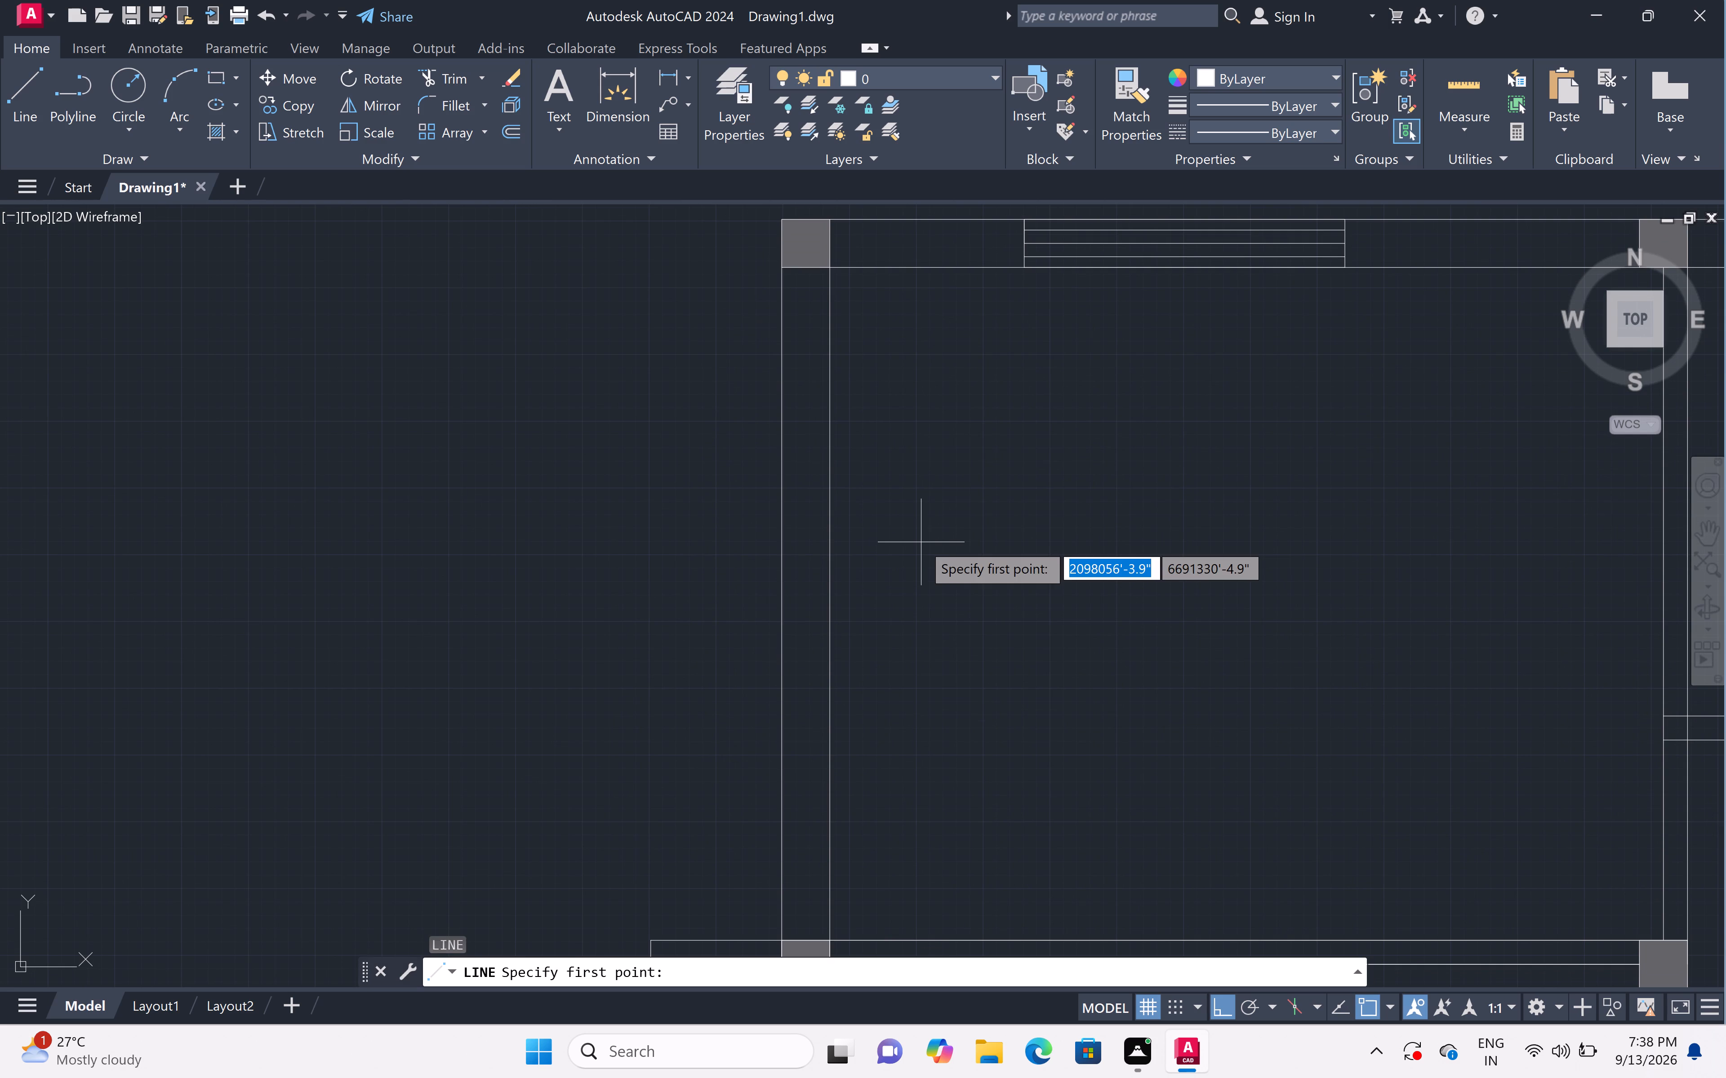
{"action": "left_click", "coordinate": [782, 446]}
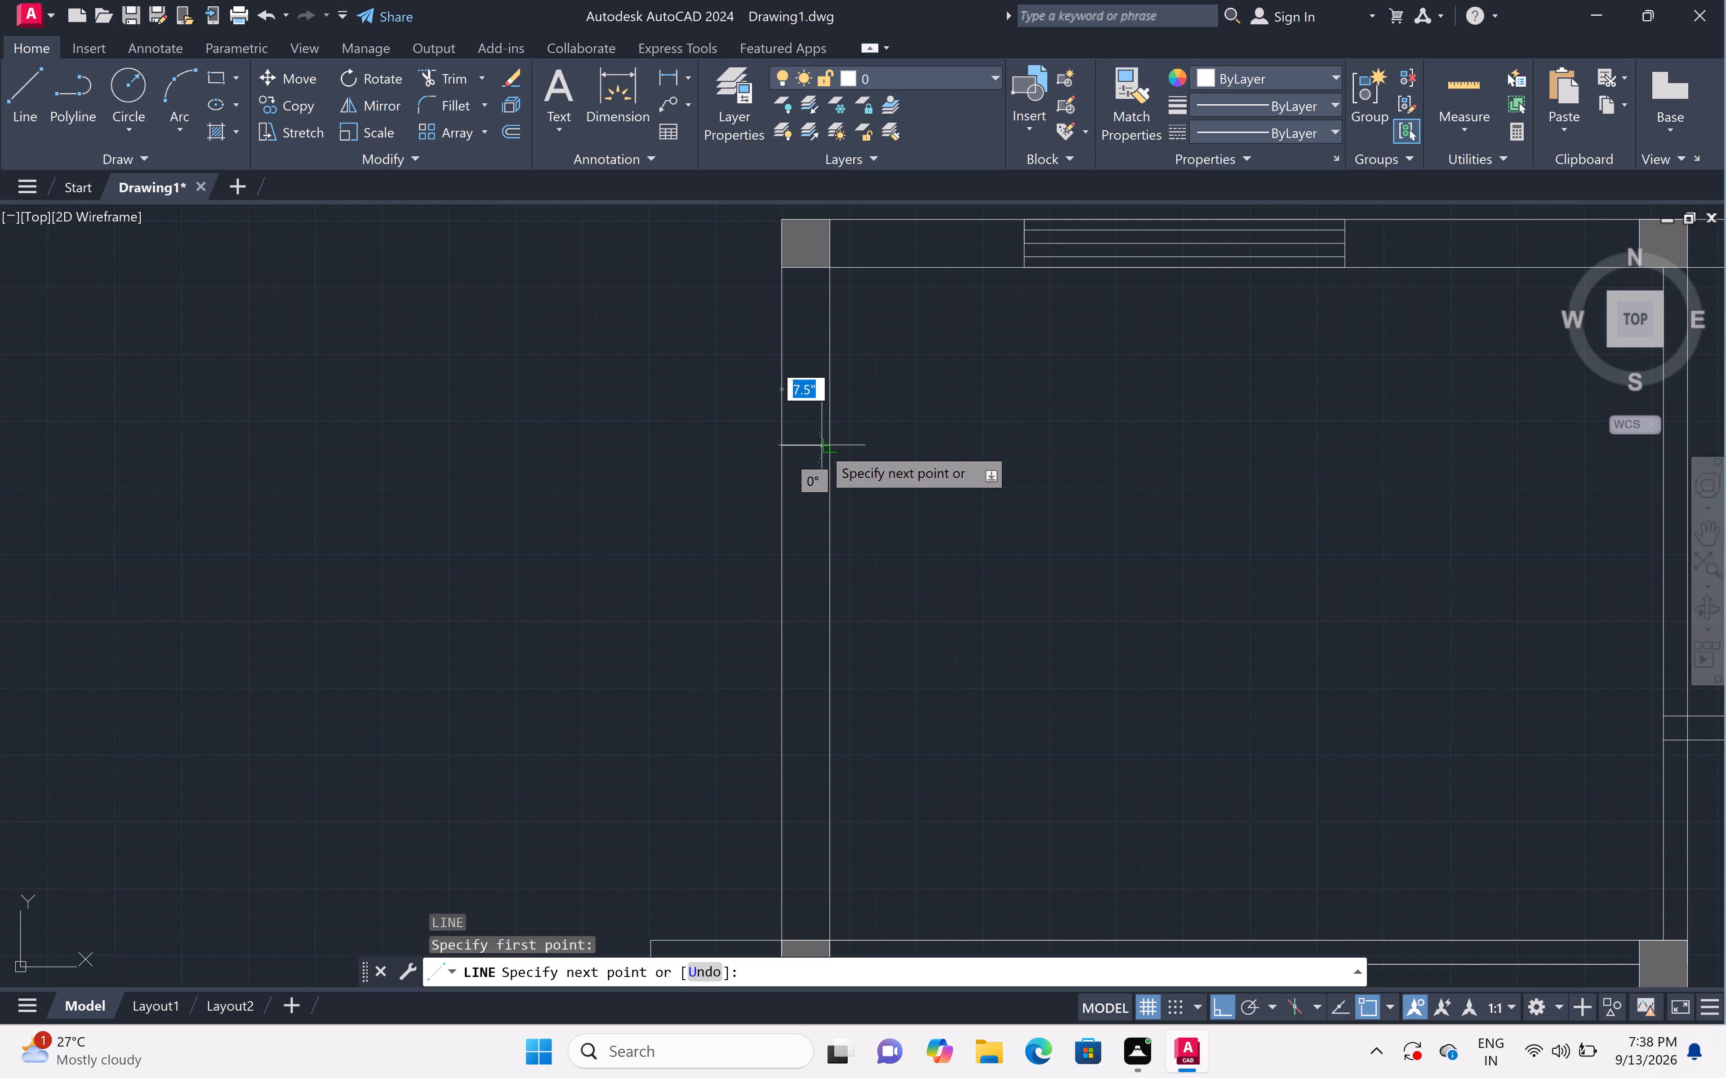
{"action": "left_click", "coordinate": [823, 447]}
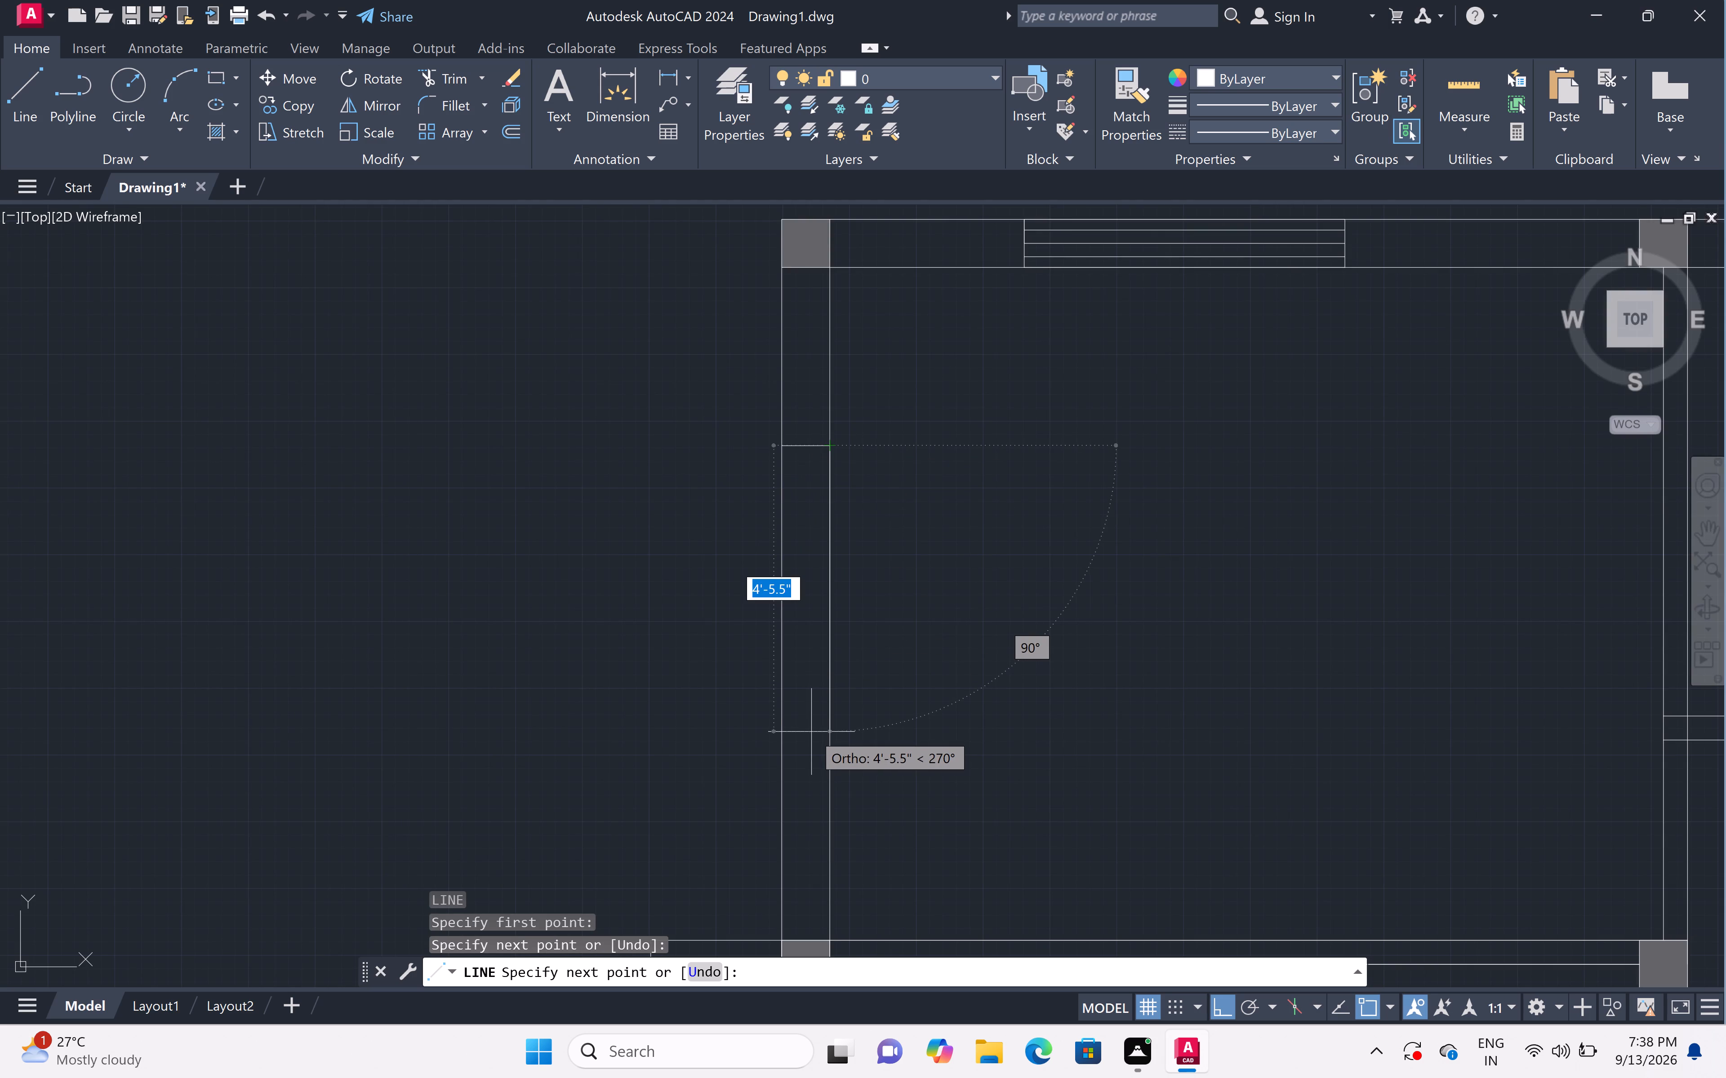
{"action": "key", "text": "2"}
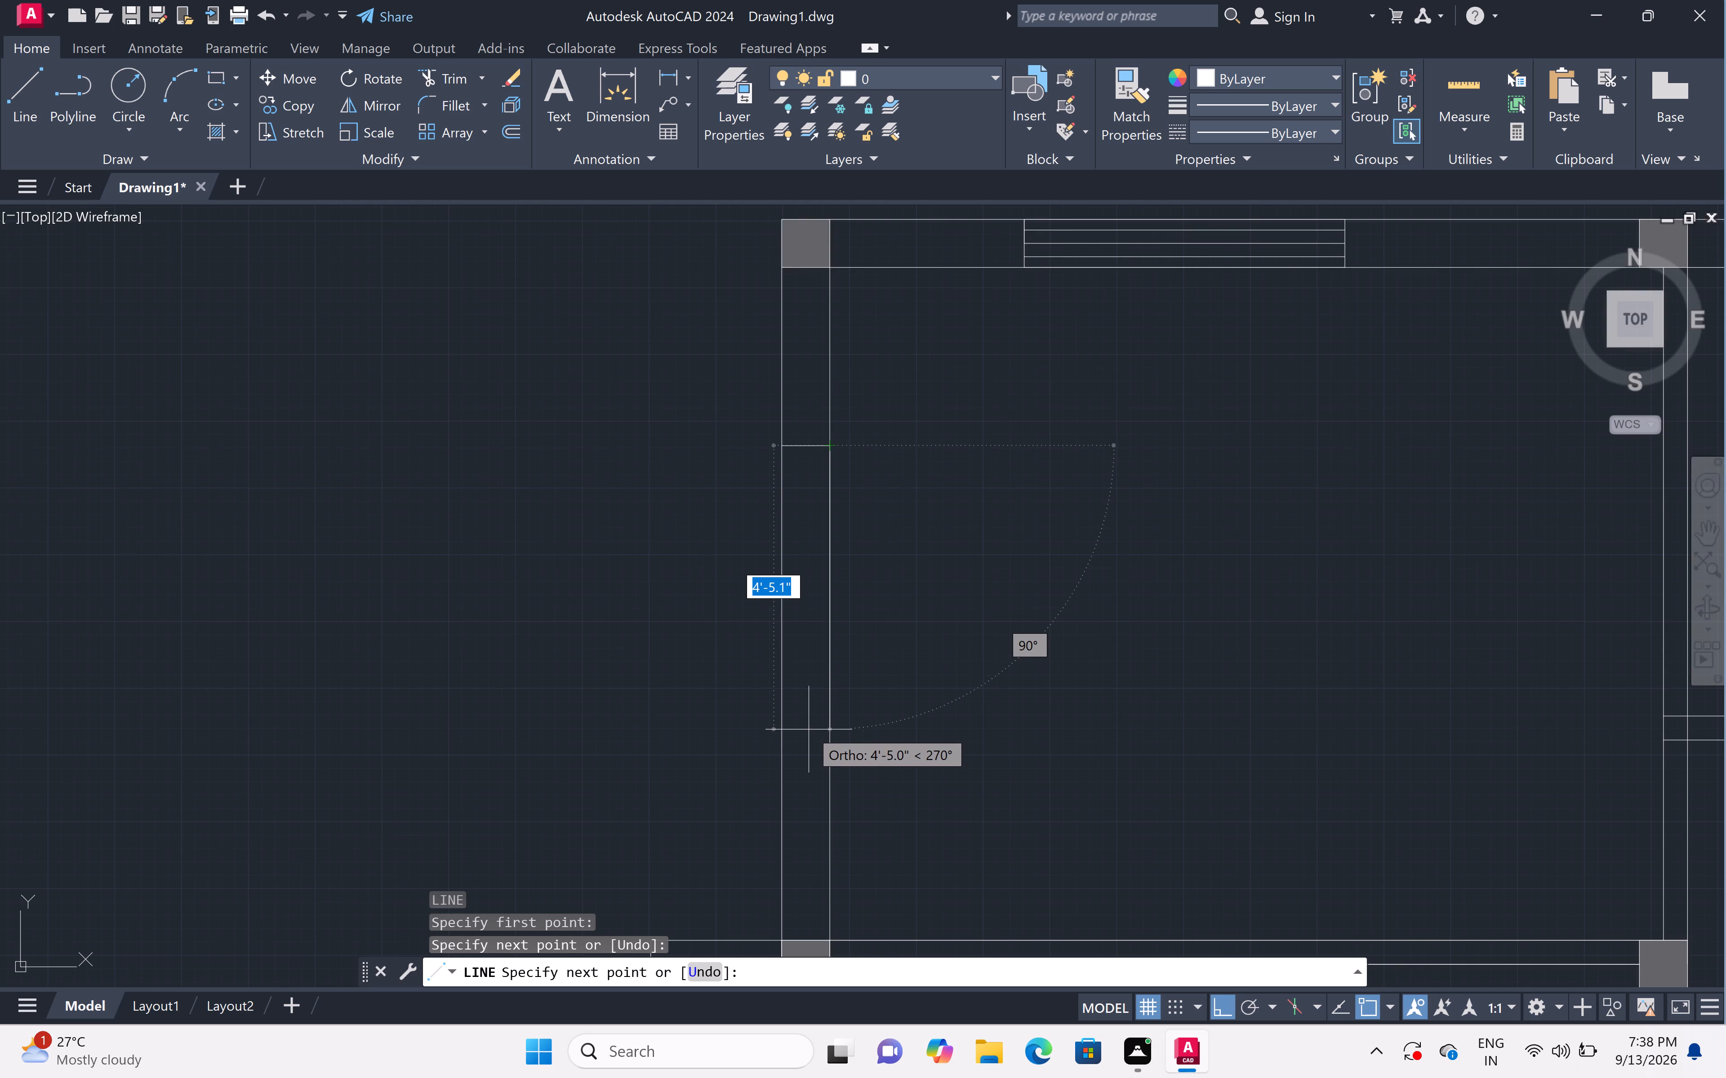
{"action": "key", "text": "BackSpace"}
{"action": "key", "text": "5"}
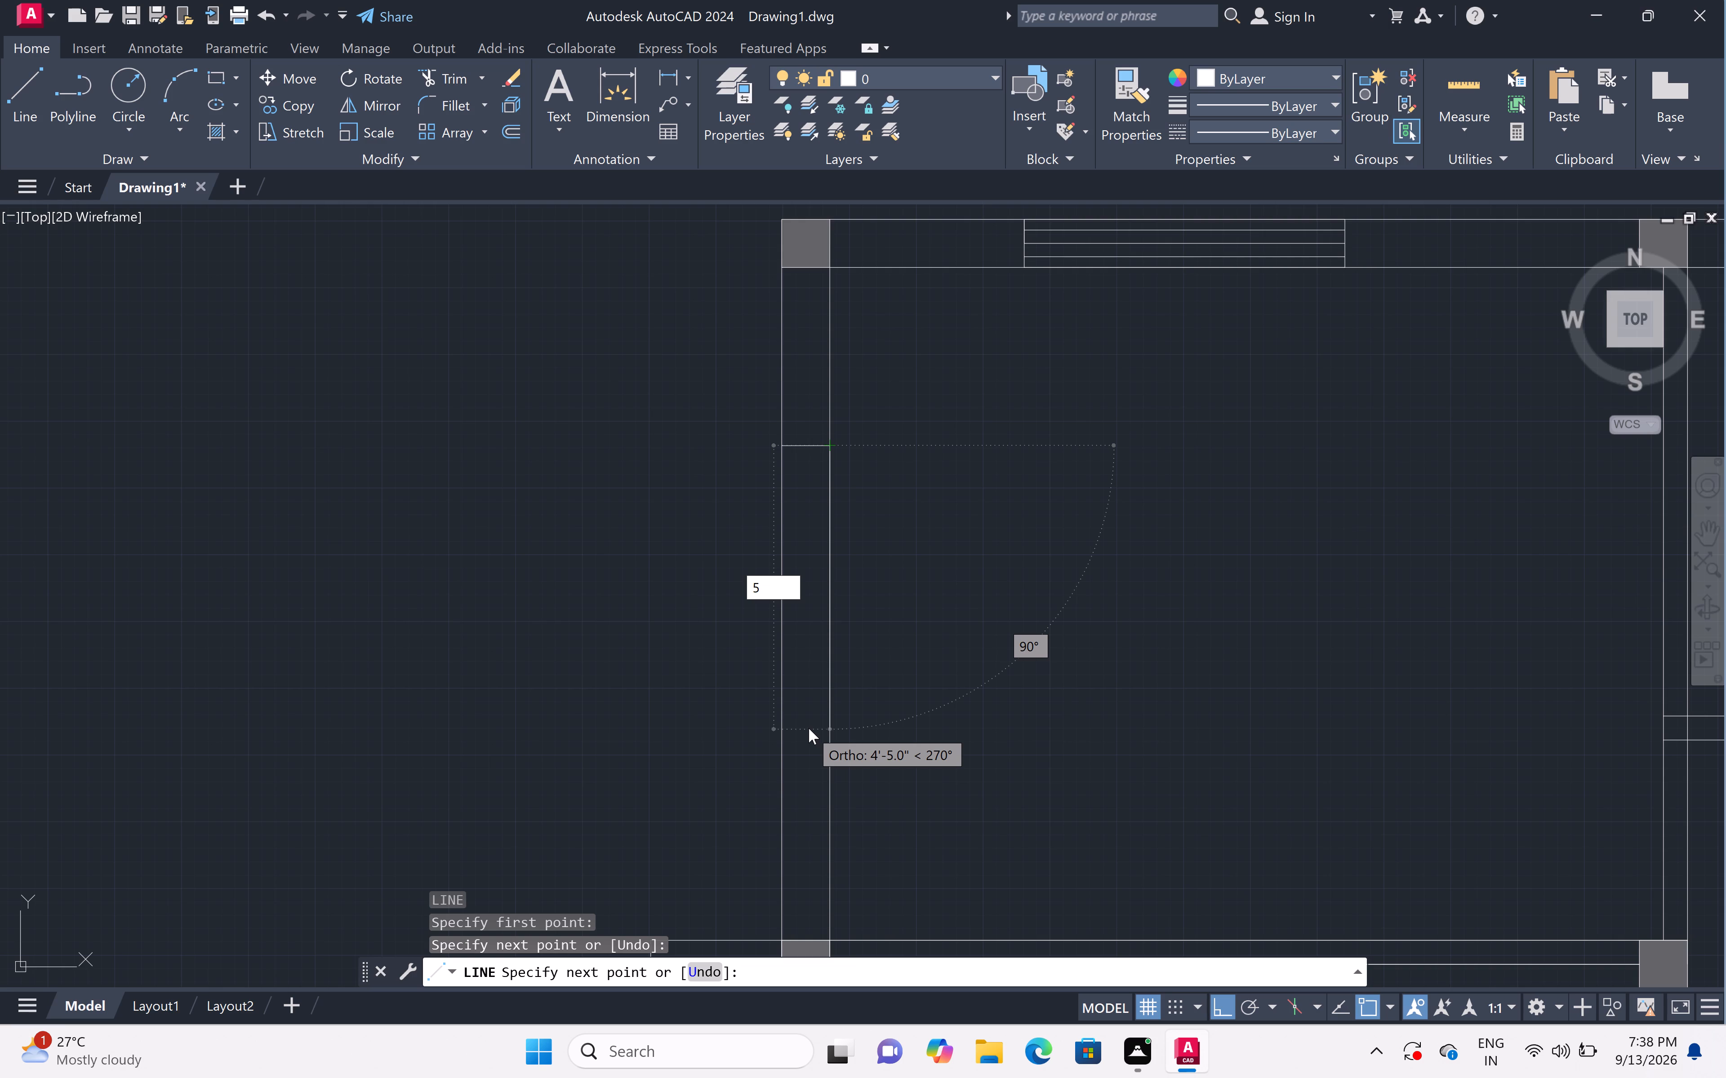
{"action": "key", "text": "apostrophe"}
{"action": "key", "text": "space"}
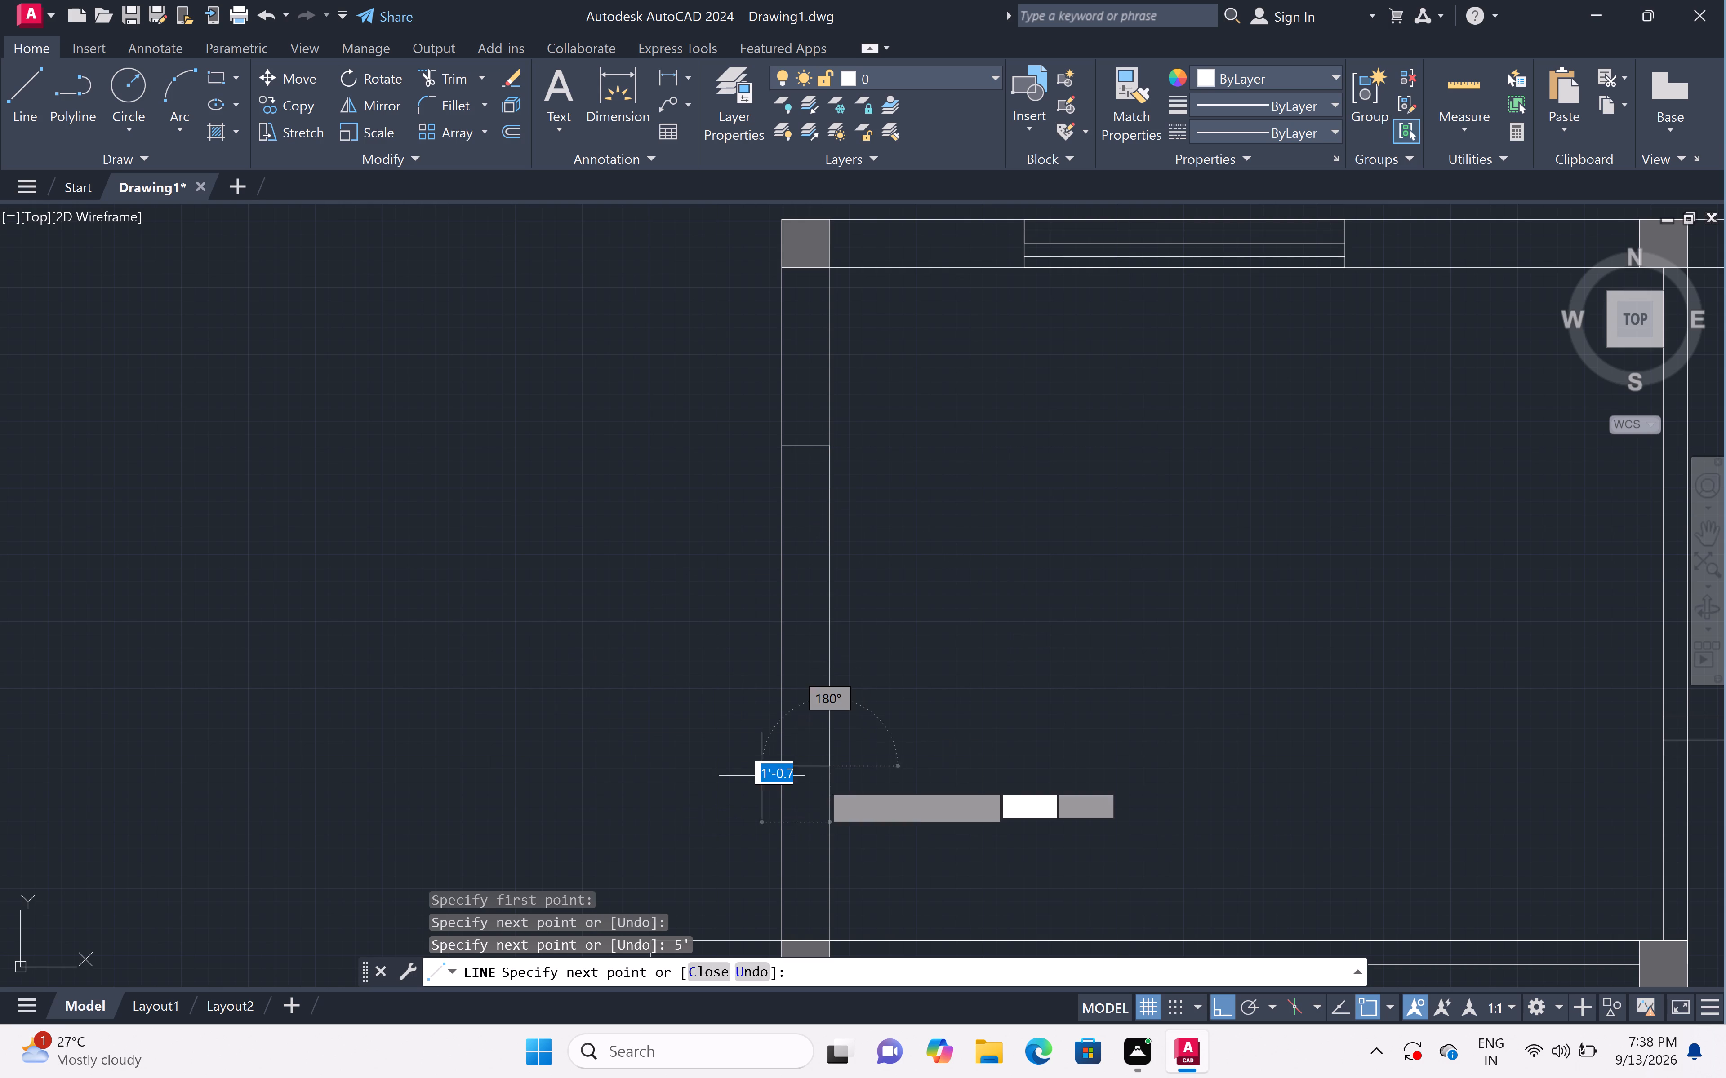
{"action": "left_click", "coordinate": [787, 764]}
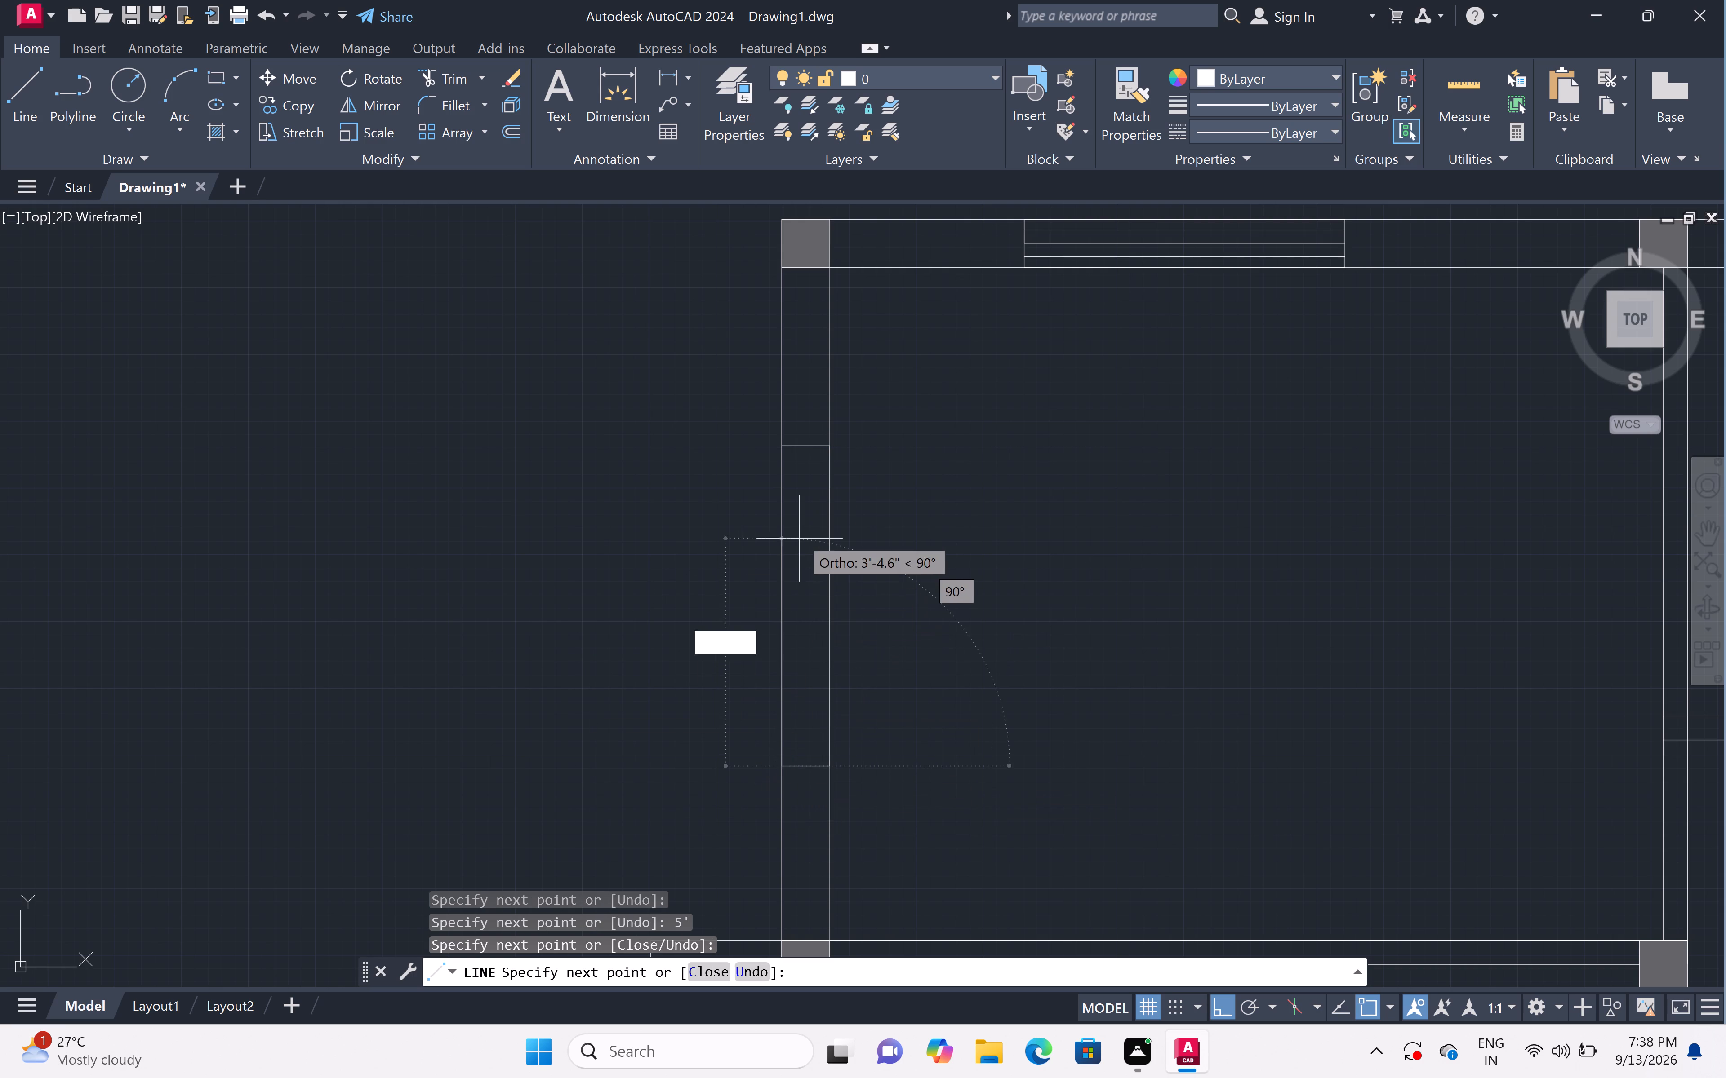
{"action": "left_click", "coordinate": [782, 448]}
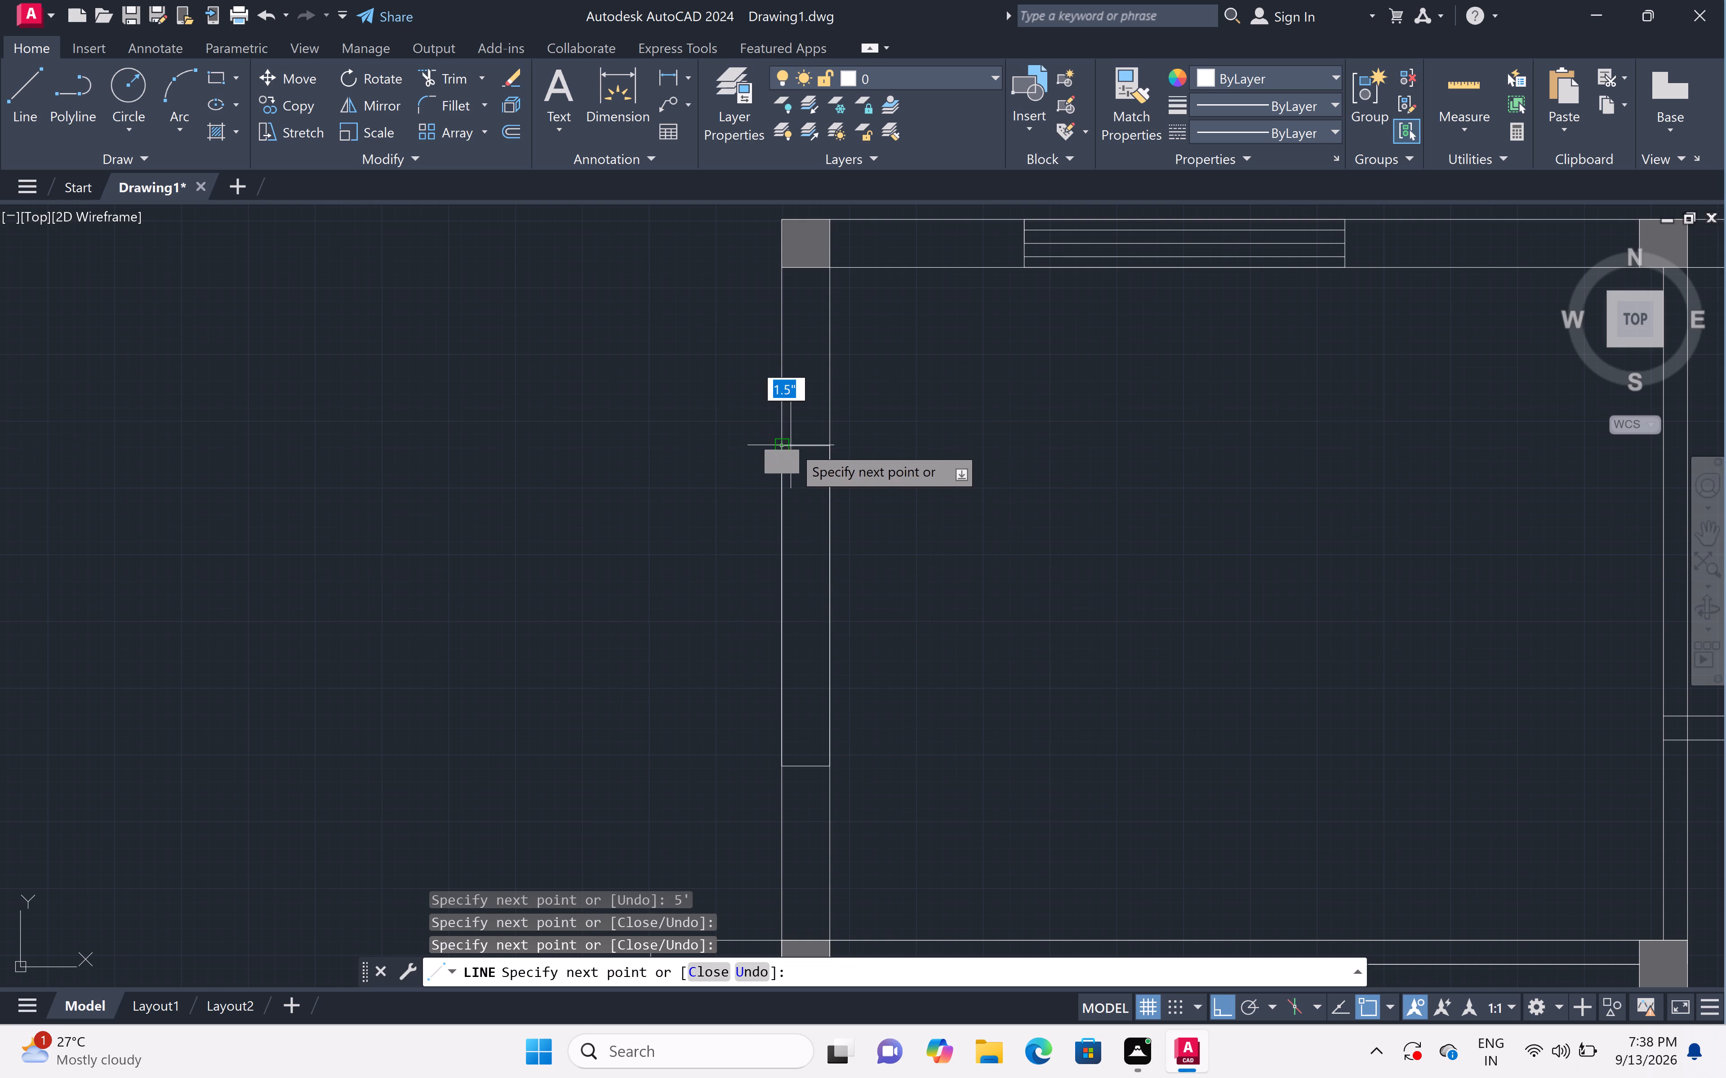
Continue along the west window's north edge to its midpoint and draw the centre line down to the south edge.
{"action": "left_click", "coordinate": [809, 449]}
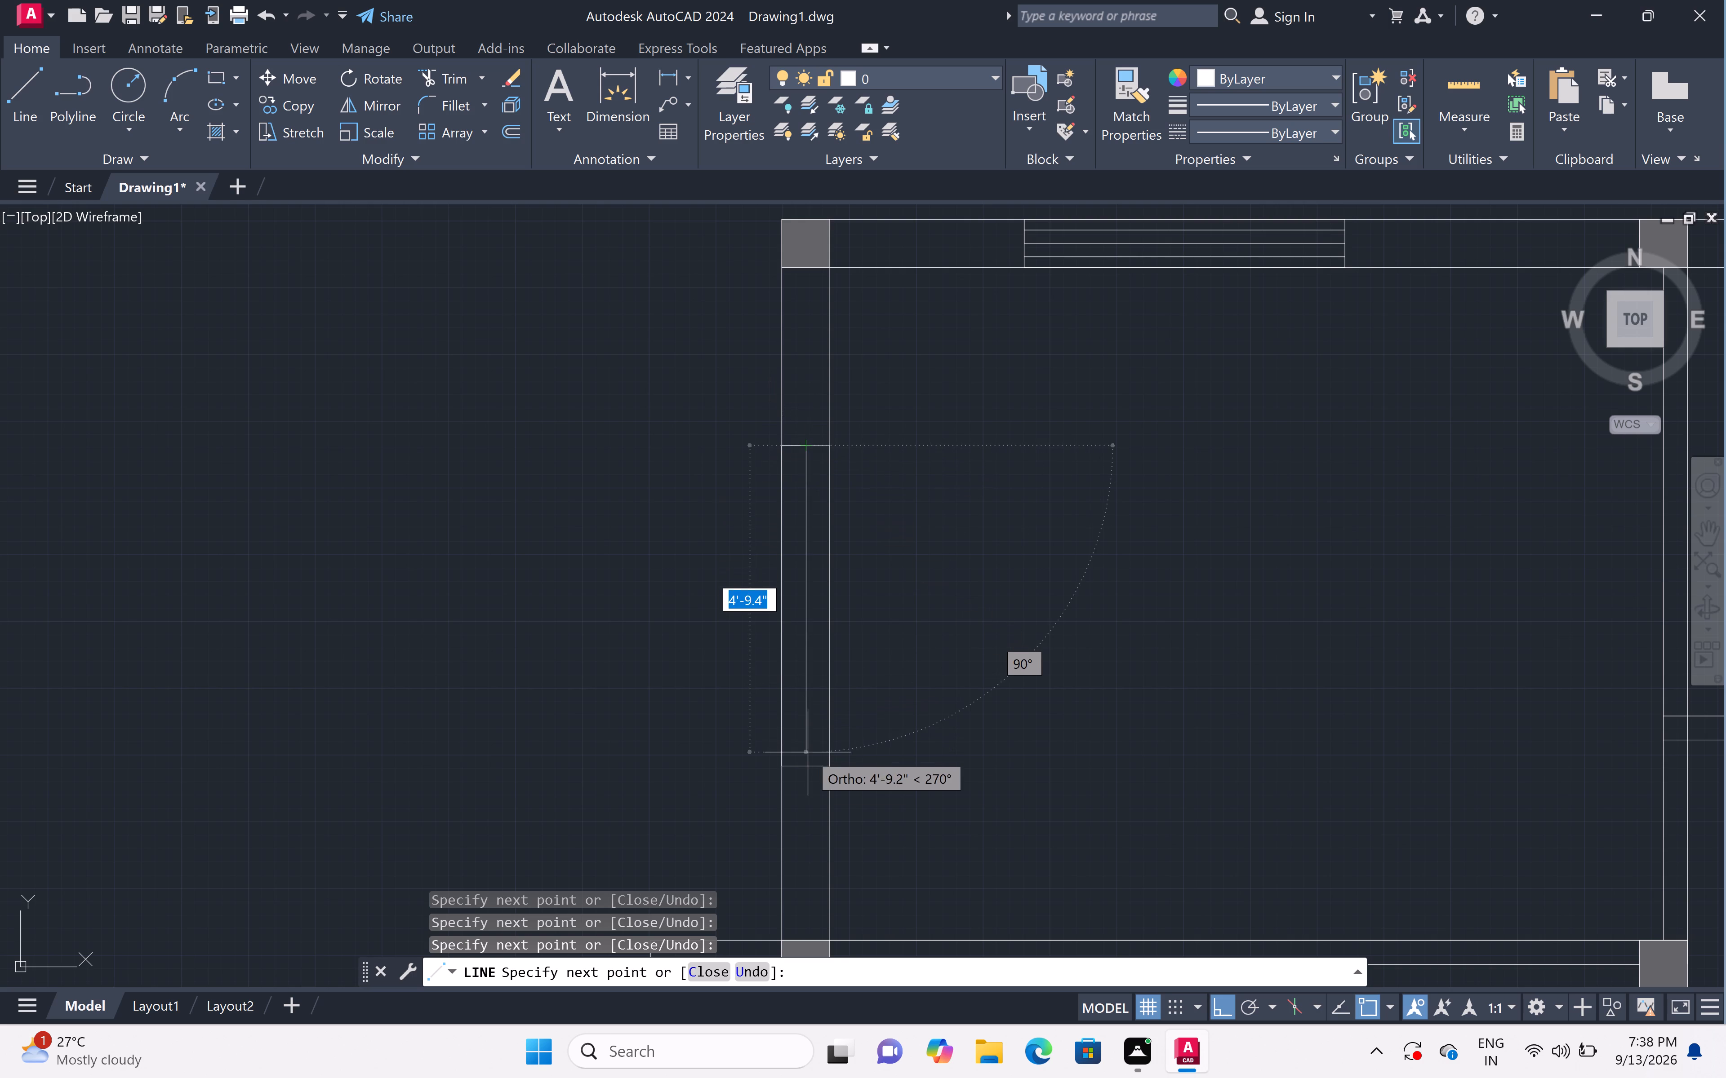
{"action": "left_click", "coordinate": [811, 764]}
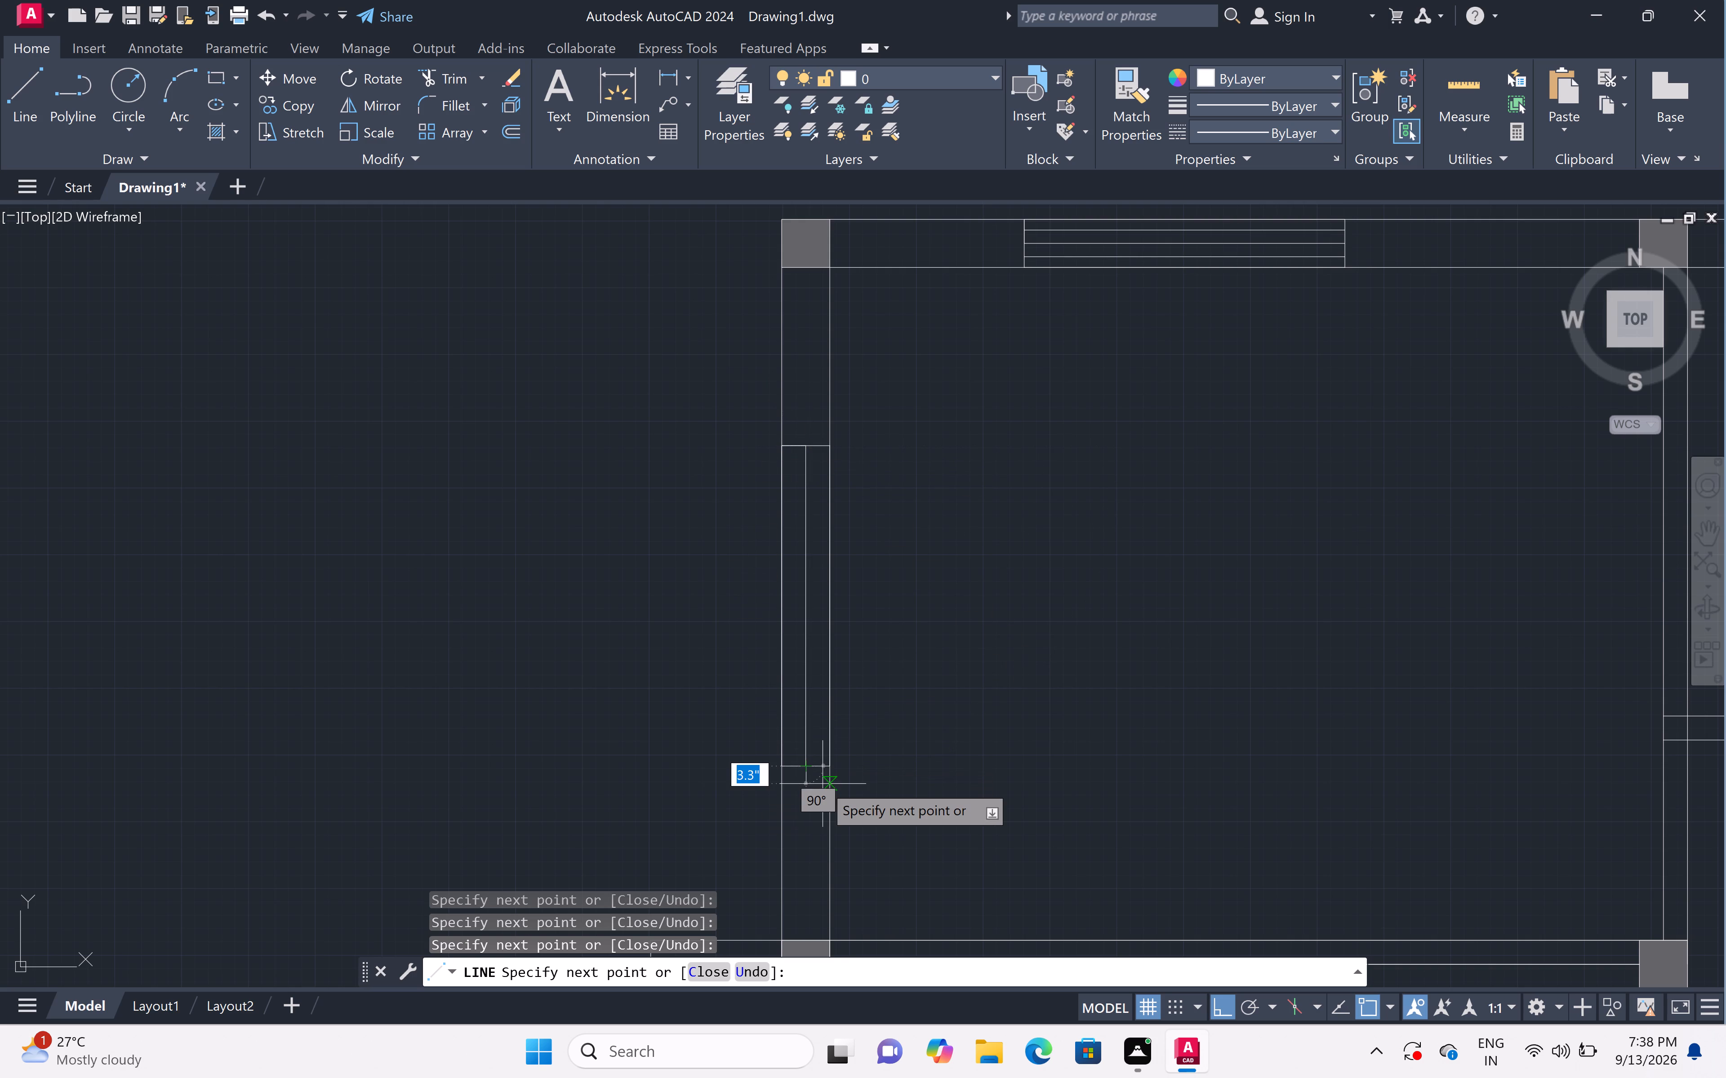
{"action": "key", "text": "Escape"}
Offset the west window's east and west edges 2" inward to make its glazing lines.
{"action": "scroll", "coordinate": [830, 646], "scroll_direction": "up", "scroll_amount": 2}
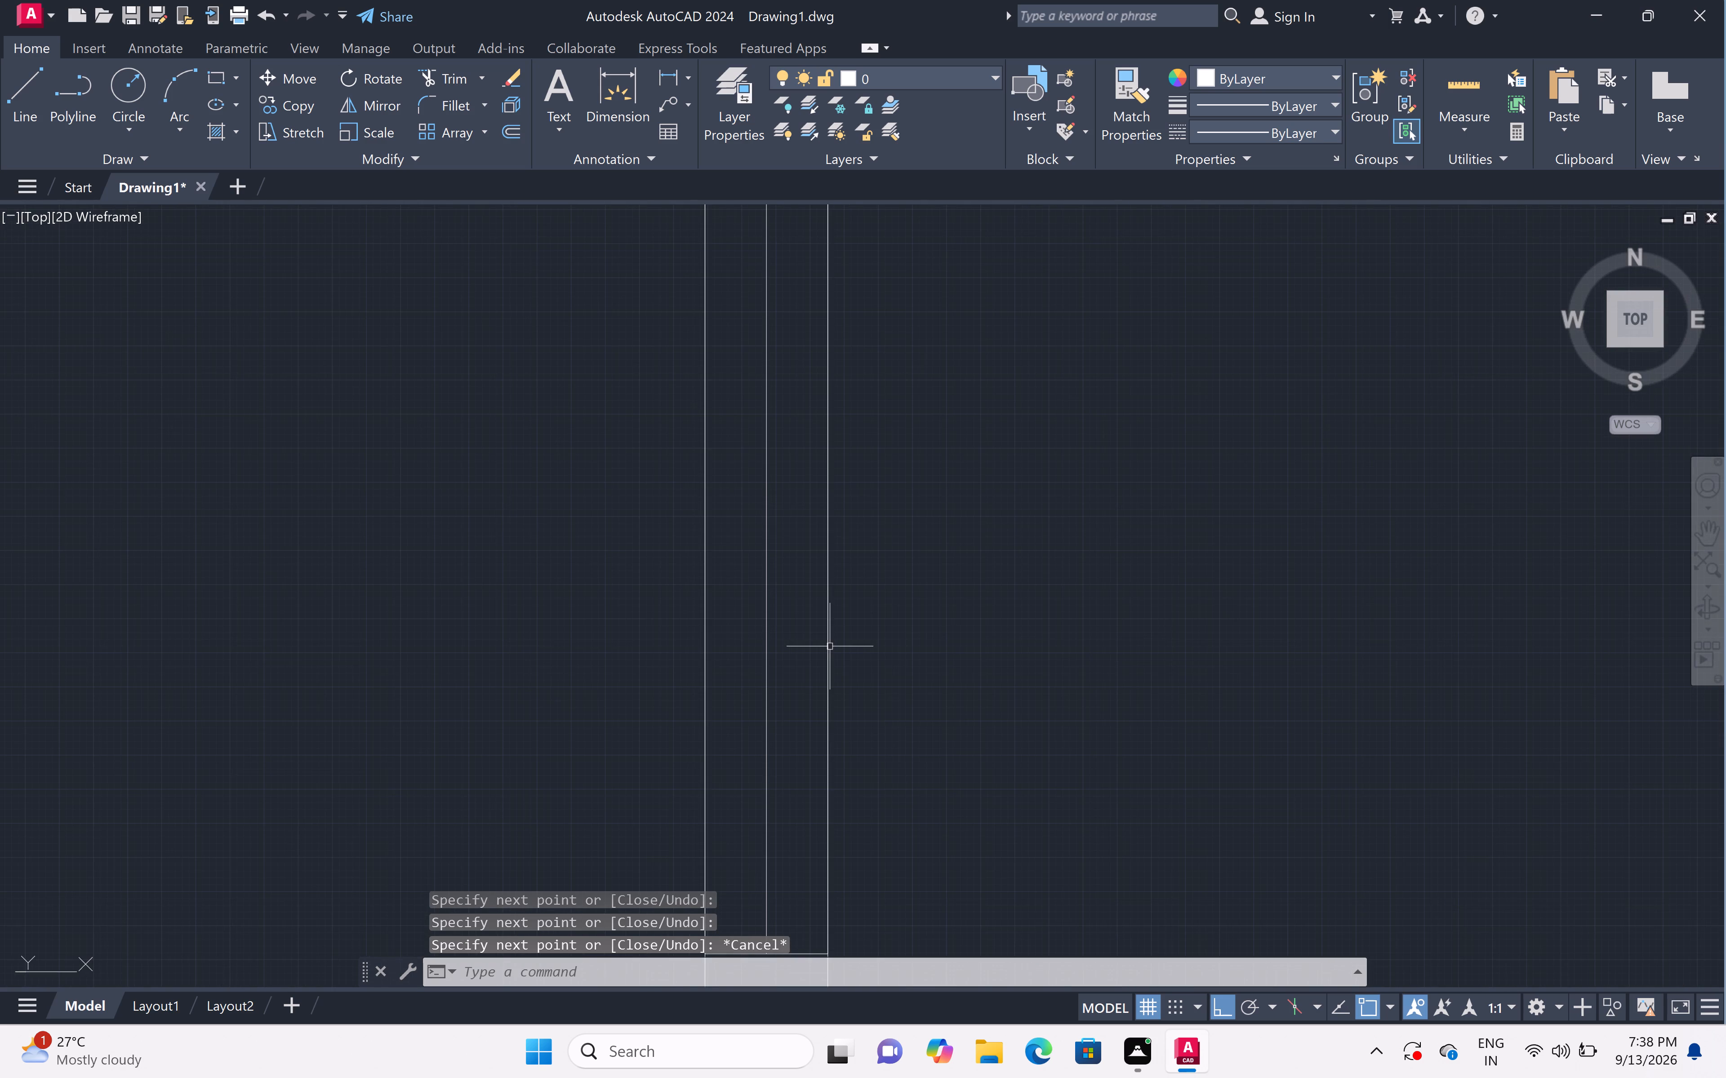
{"action": "scroll", "coordinate": [831, 647], "scroll_direction": "down", "scroll_amount": 1}
{"action": "middle_click_drag", "start_coordinate": [831, 647], "coordinate": [892, 615]}
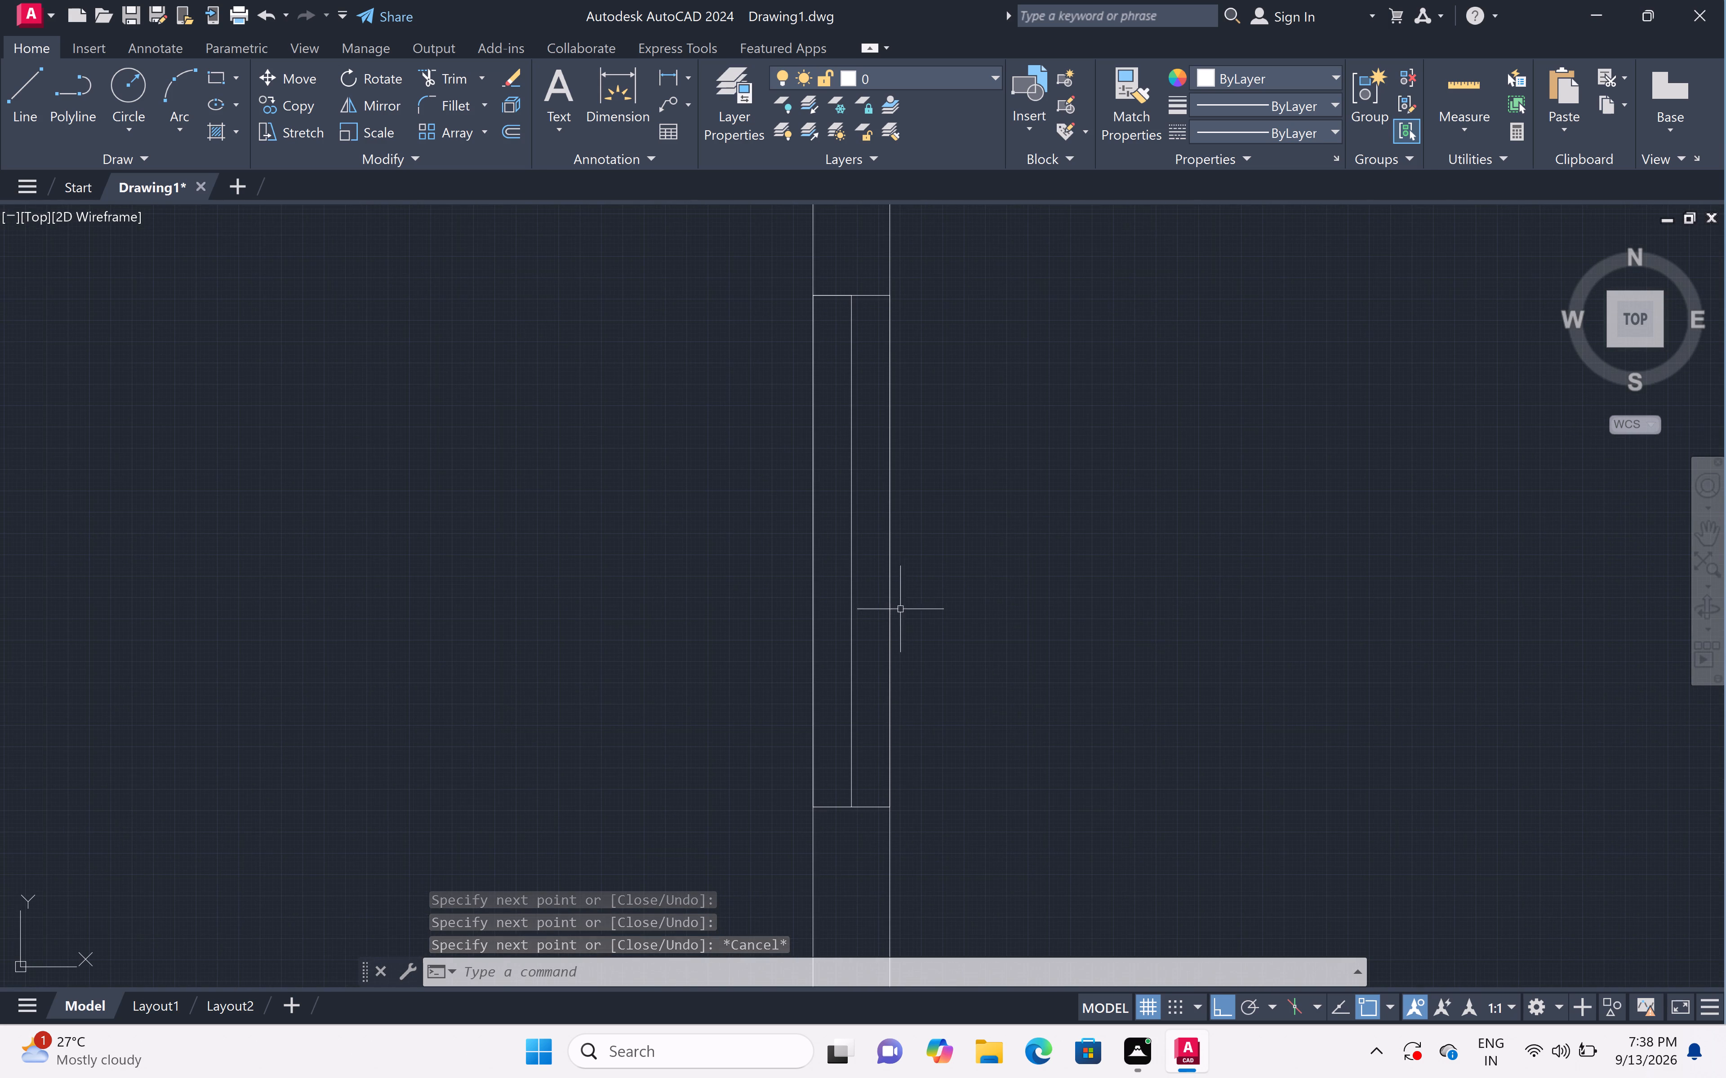
{"action": "type", "text": "off"}
{"action": "key", "text": "space"}
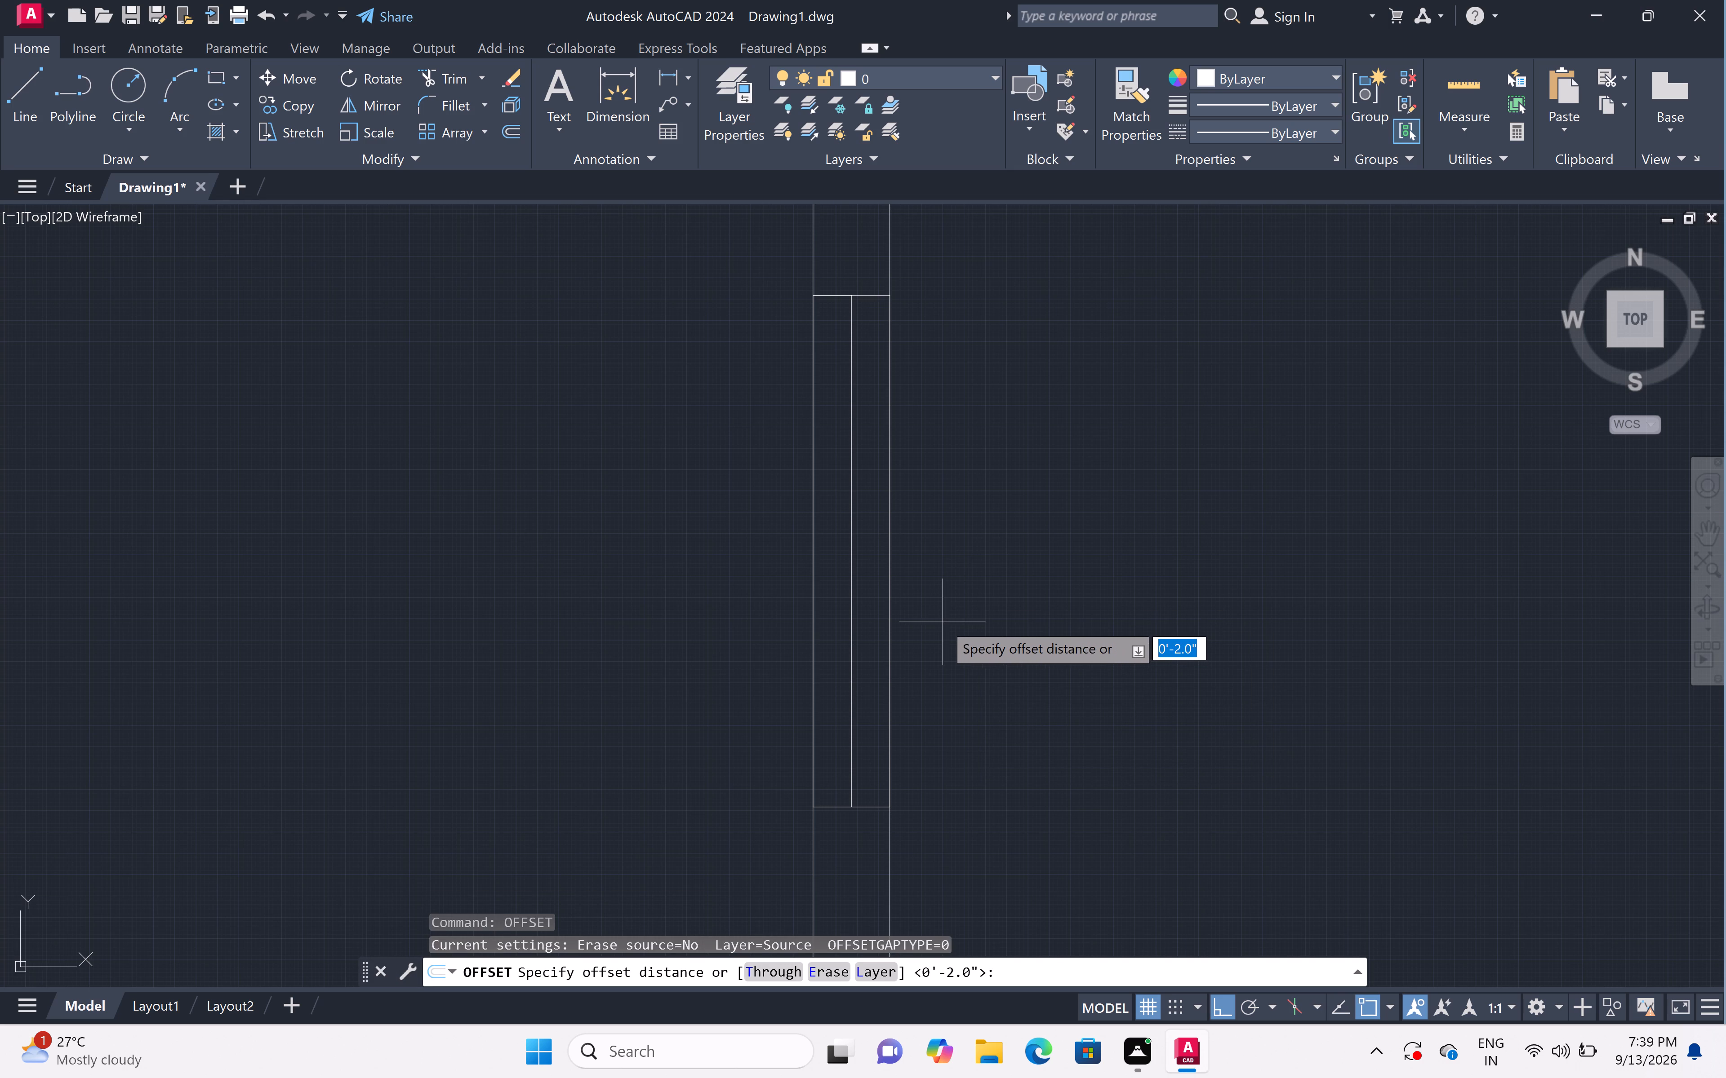
{"action": "key", "text": "space"}
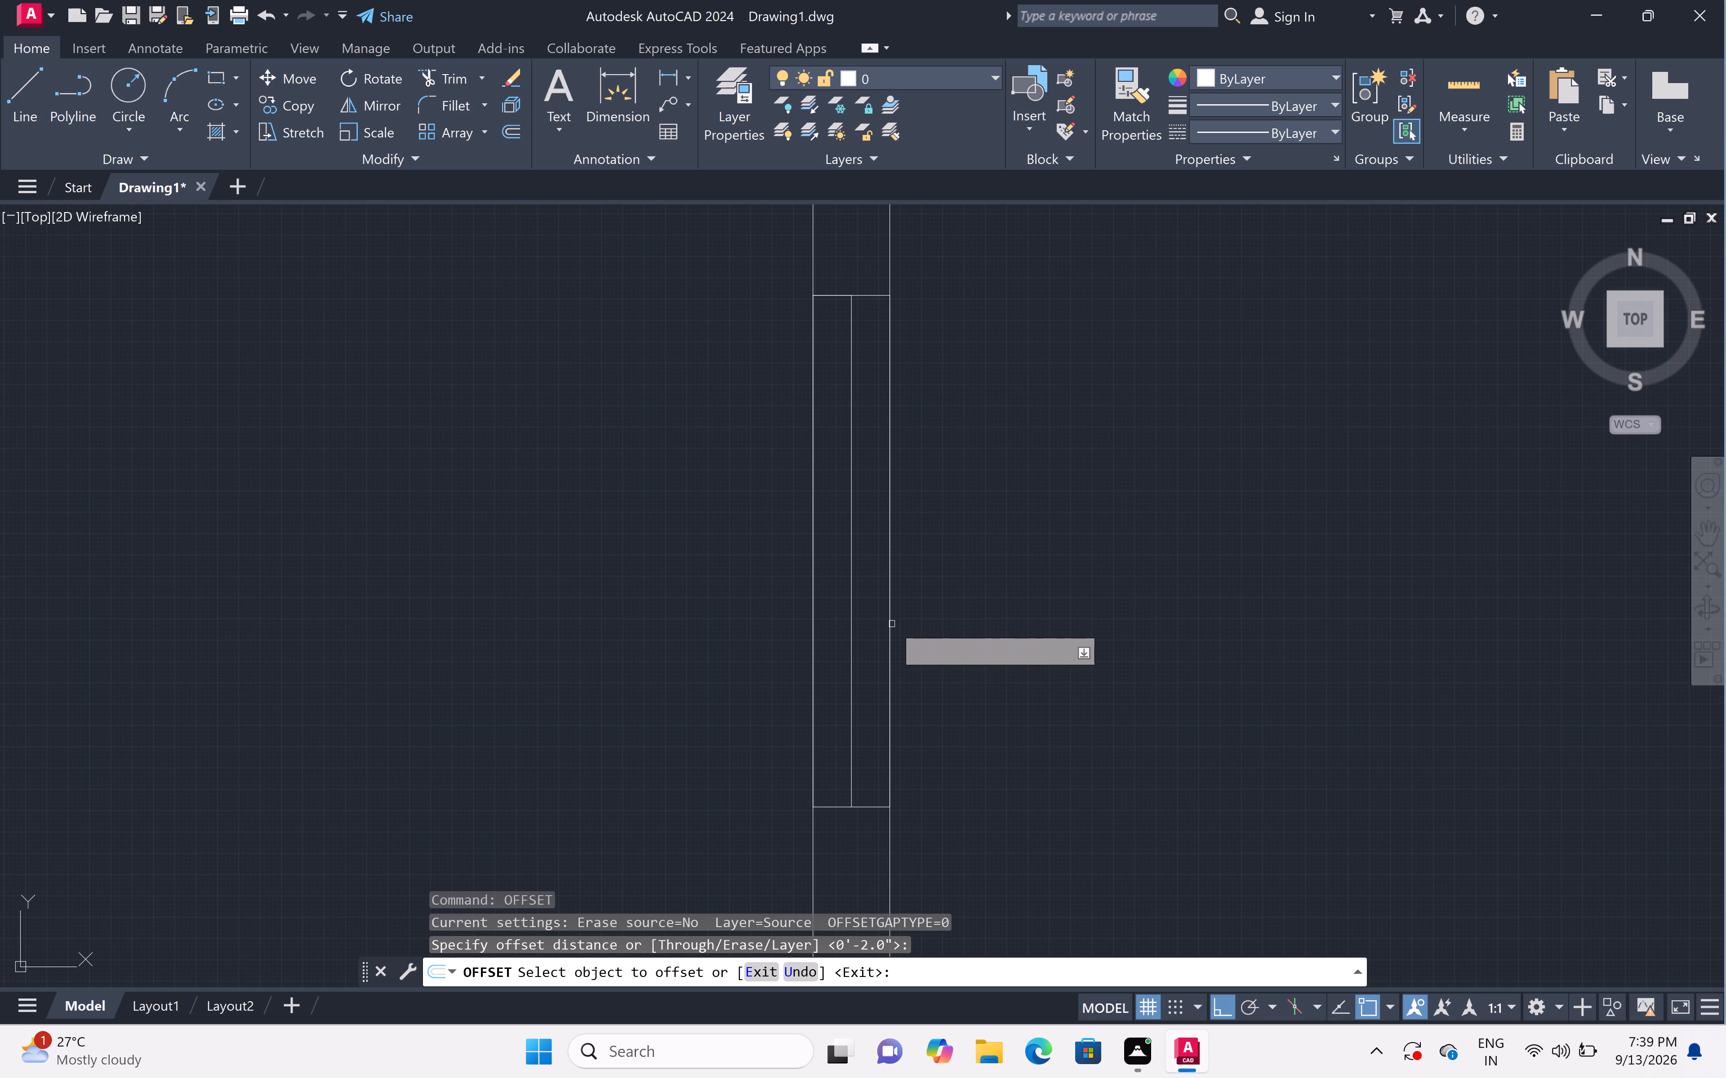
{"action": "left_click", "coordinate": [890, 622]}
{"action": "left_click", "coordinate": [818, 613]}
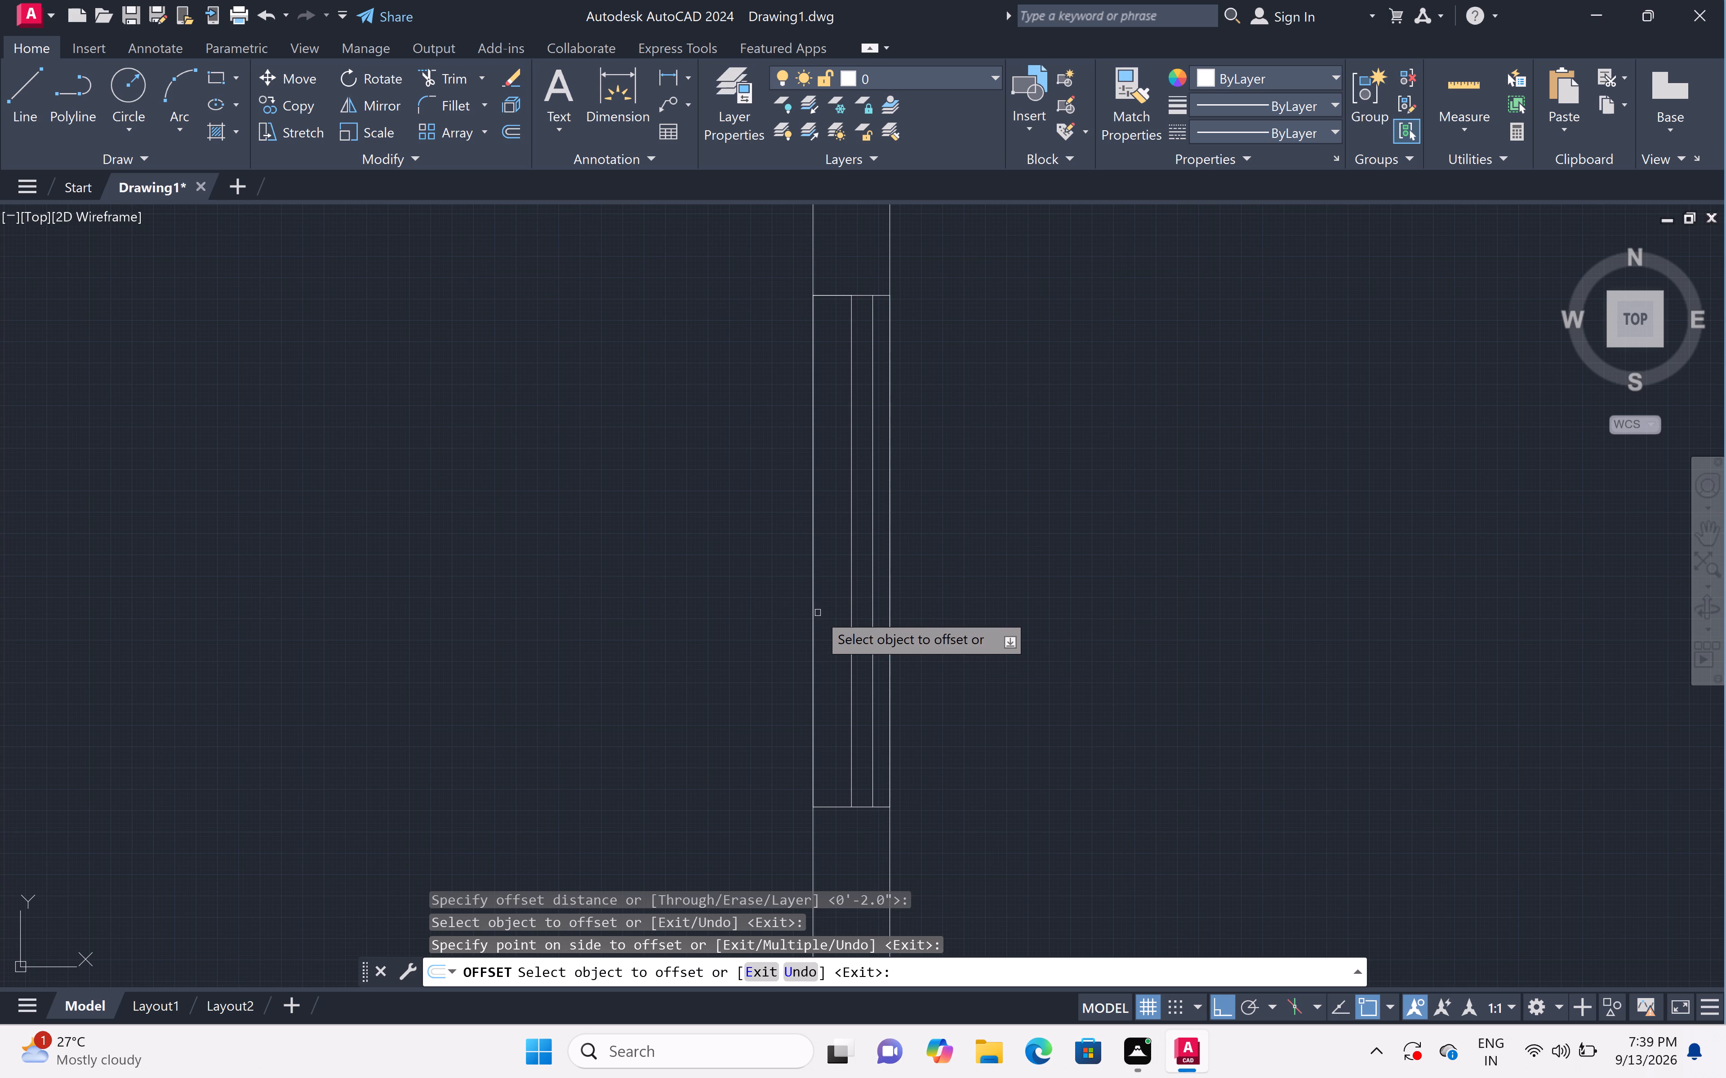
{"action": "left_click", "coordinate": [812, 603]}
{"action": "left_click", "coordinate": [912, 616]}
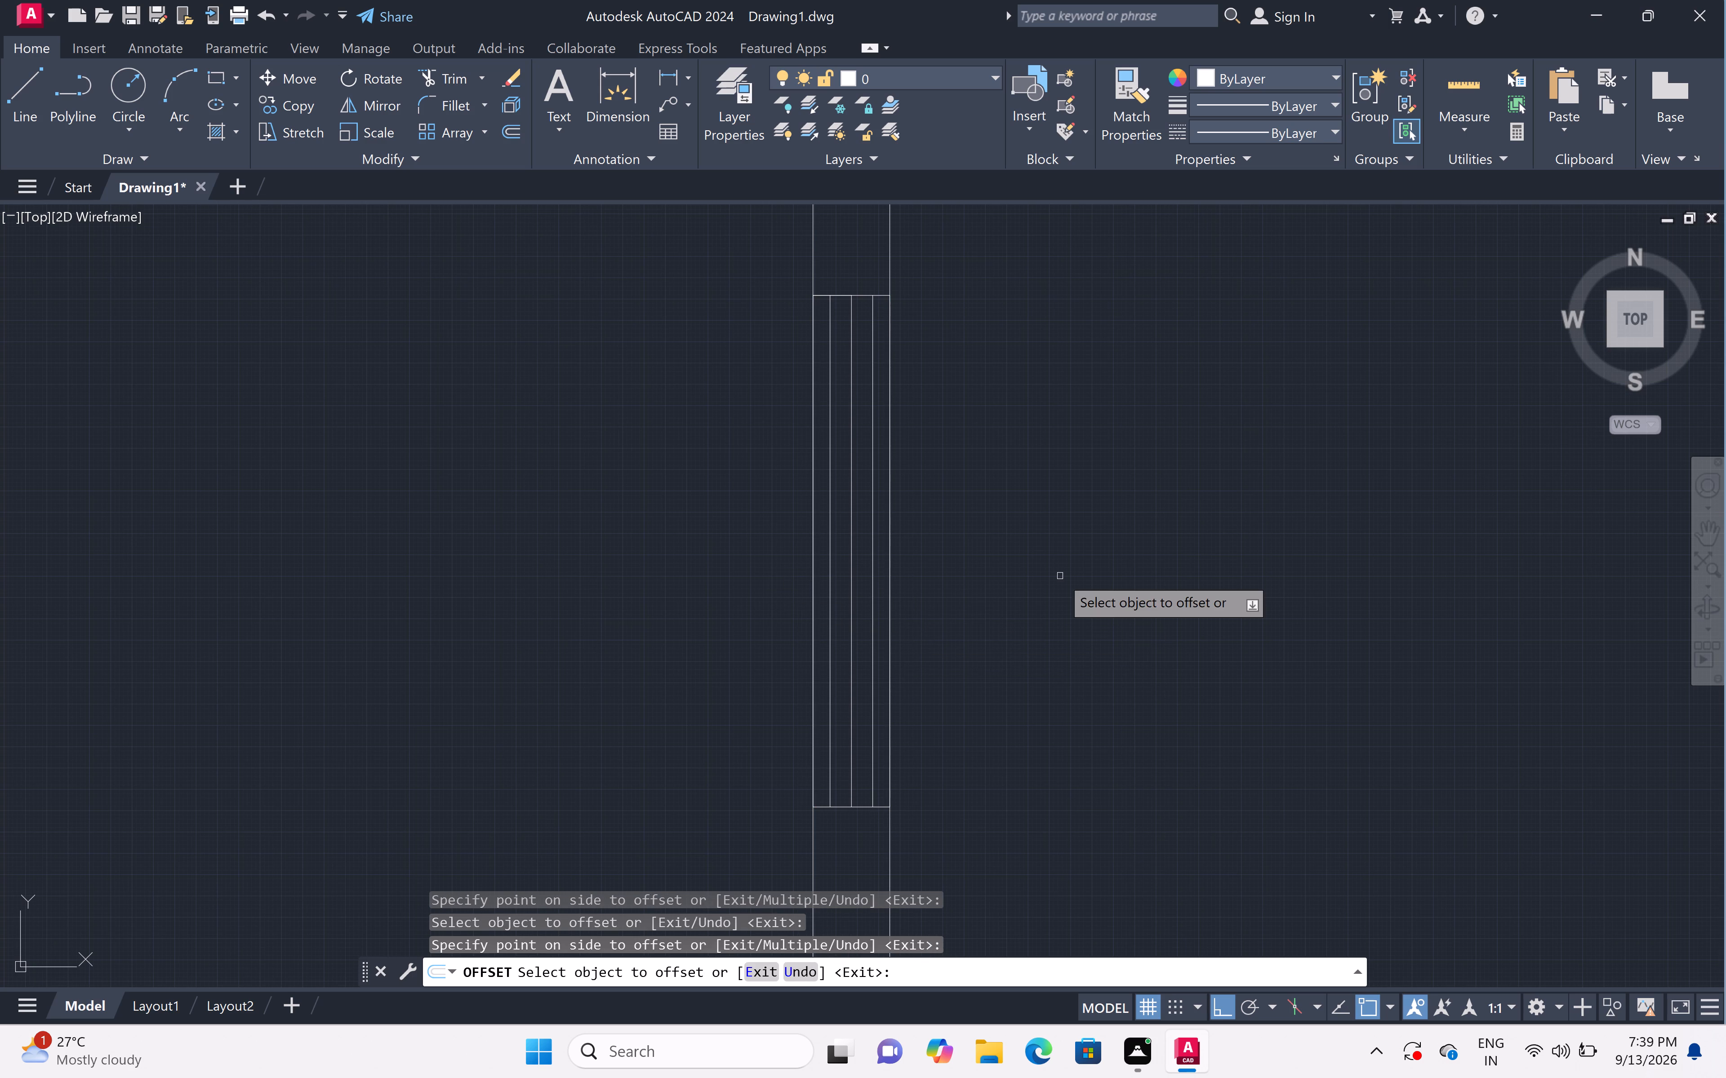
{"action": "key", "text": "Escape"}
Outline a 5' long window across the southwest room's west wall thickness, about midway between the column below the staircase and the southwest corner column.
{"action": "scroll", "coordinate": [1060, 576], "scroll_direction": "down", "scroll_amount": 4}
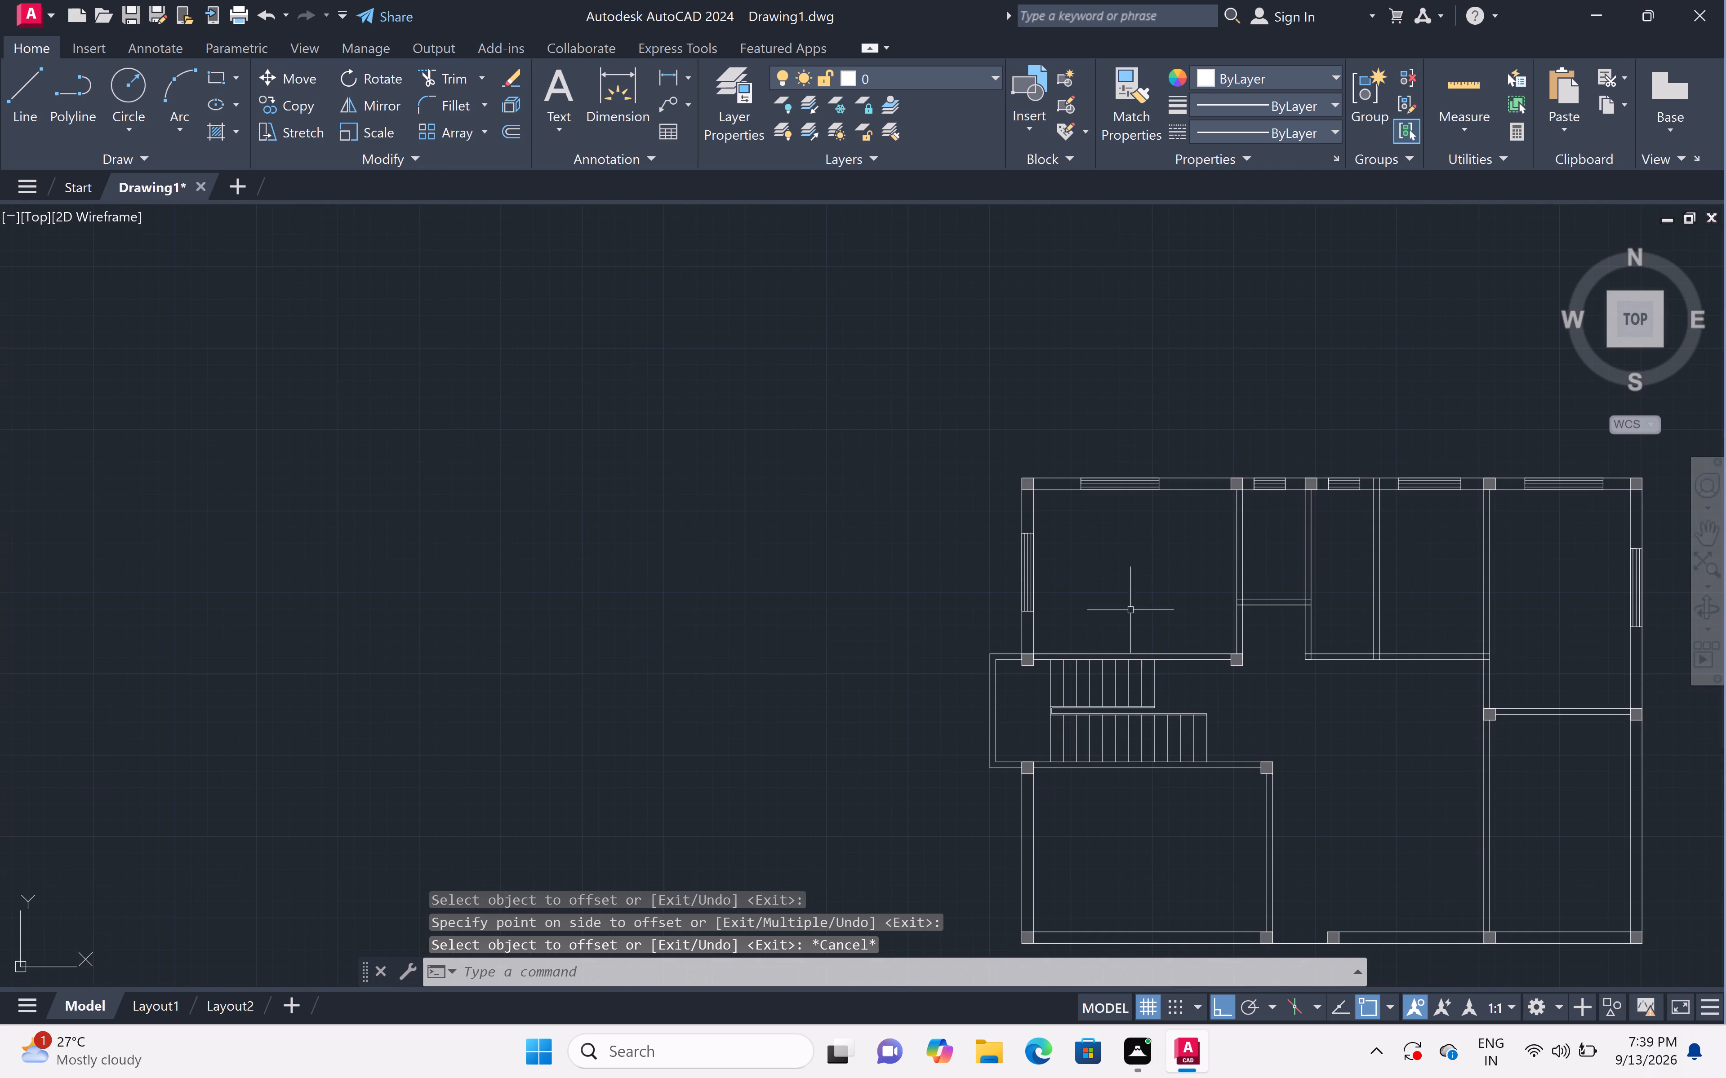
{"action": "middle_click_drag", "start_coordinate": [1150, 619], "coordinate": [821, 549]}
{"action": "scroll", "coordinate": [823, 548], "scroll_direction": "down", "scroll_amount": 1}
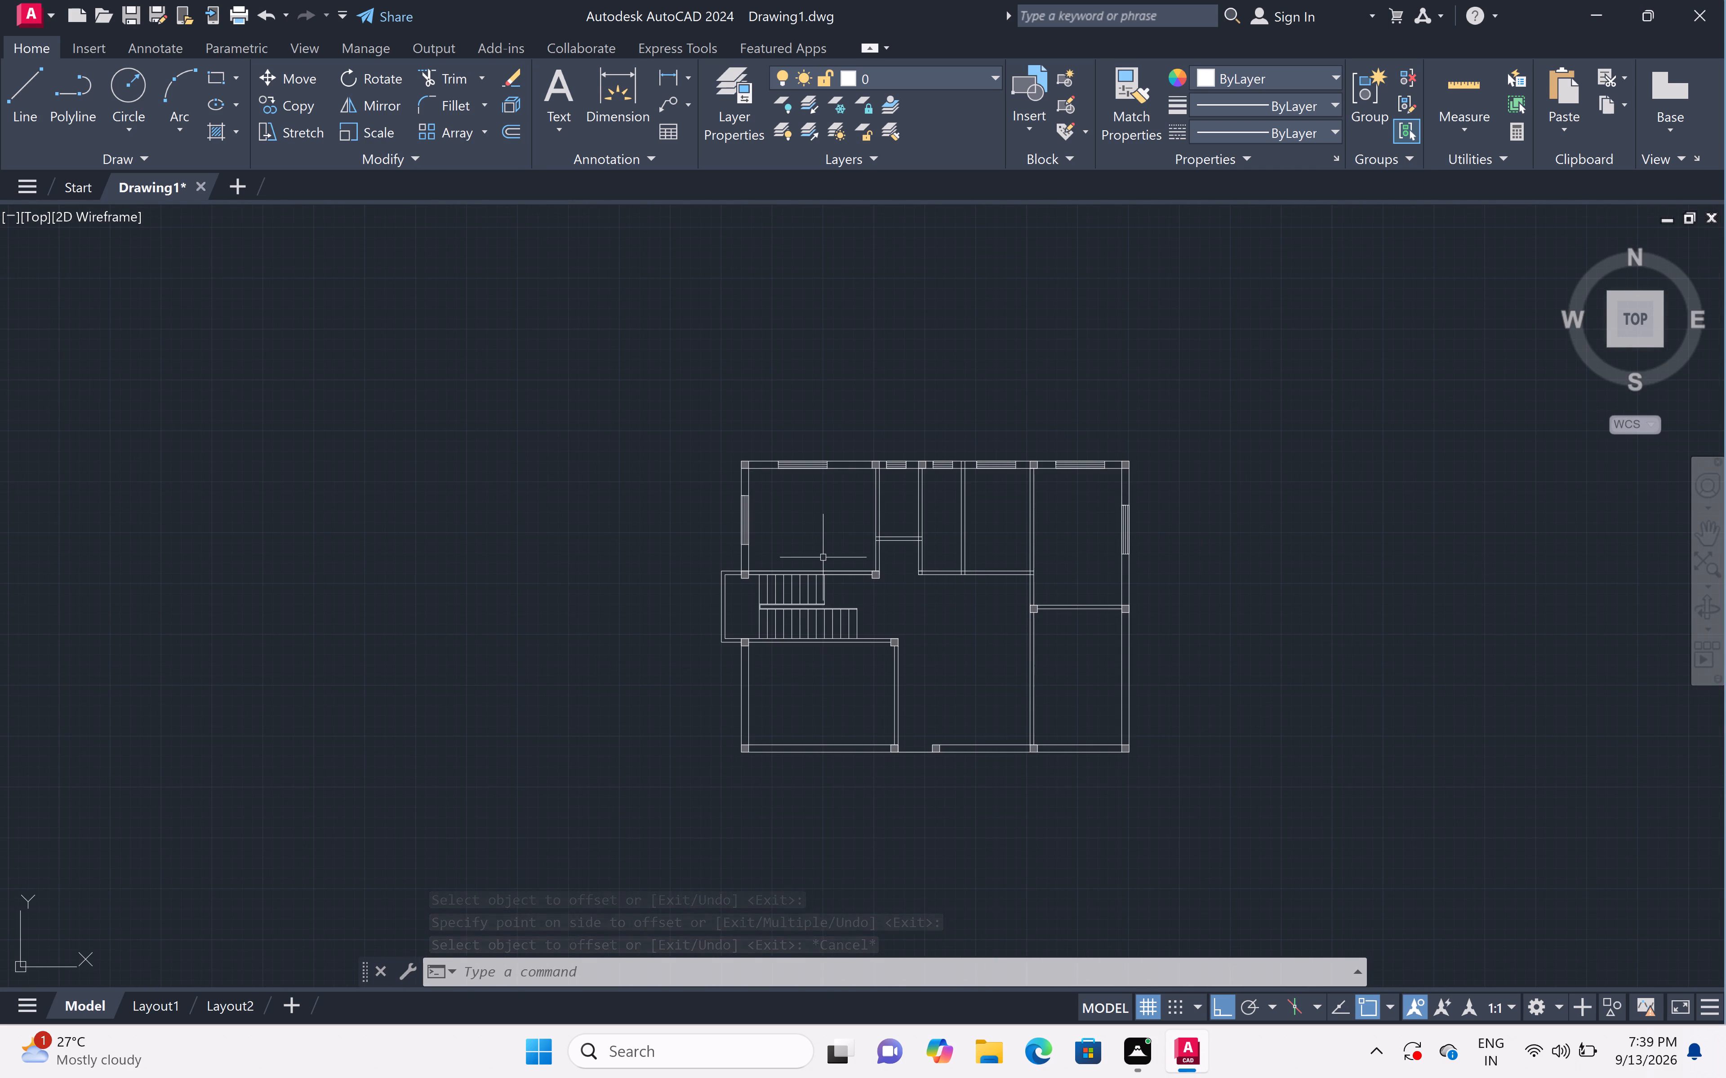
{"action": "scroll", "coordinate": [824, 555], "scroll_direction": "up", "scroll_amount": 2}
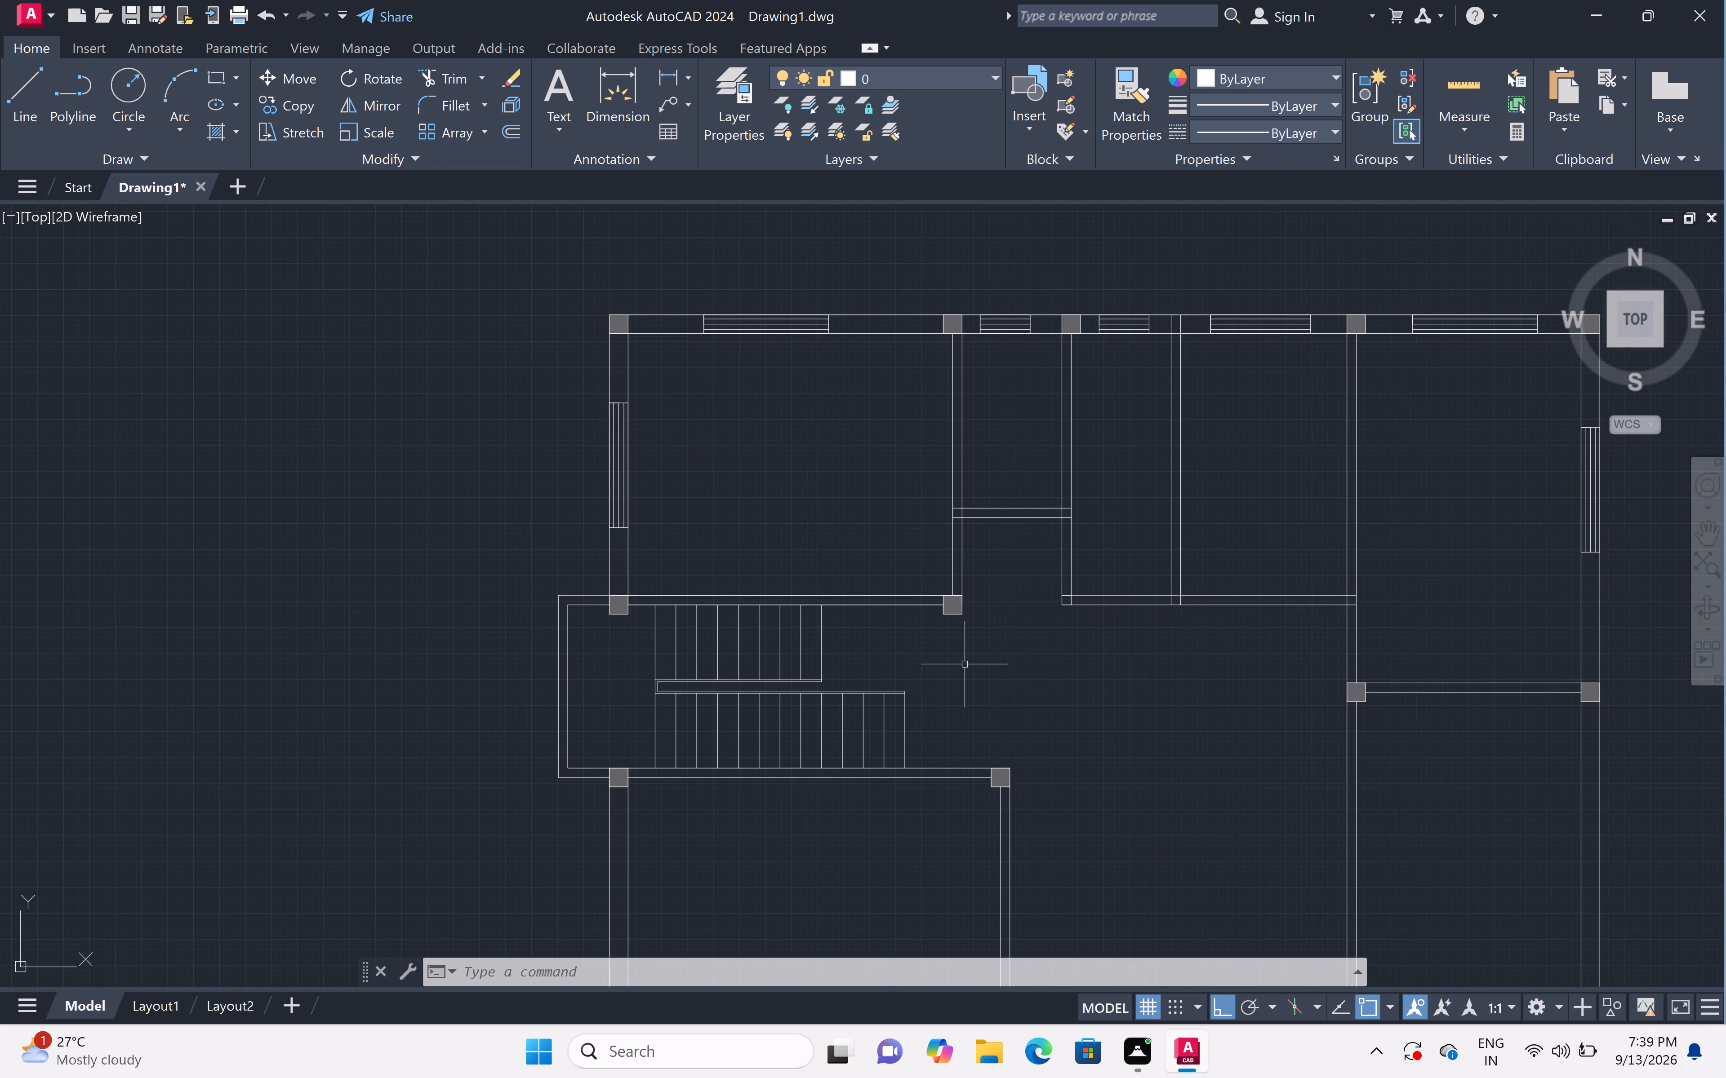
{"action": "middle_click_drag", "start_coordinate": [1122, 663], "coordinate": [1084, 638]}
{"action": "middle_click_drag", "start_coordinate": [1066, 633], "coordinate": [961, 618]}
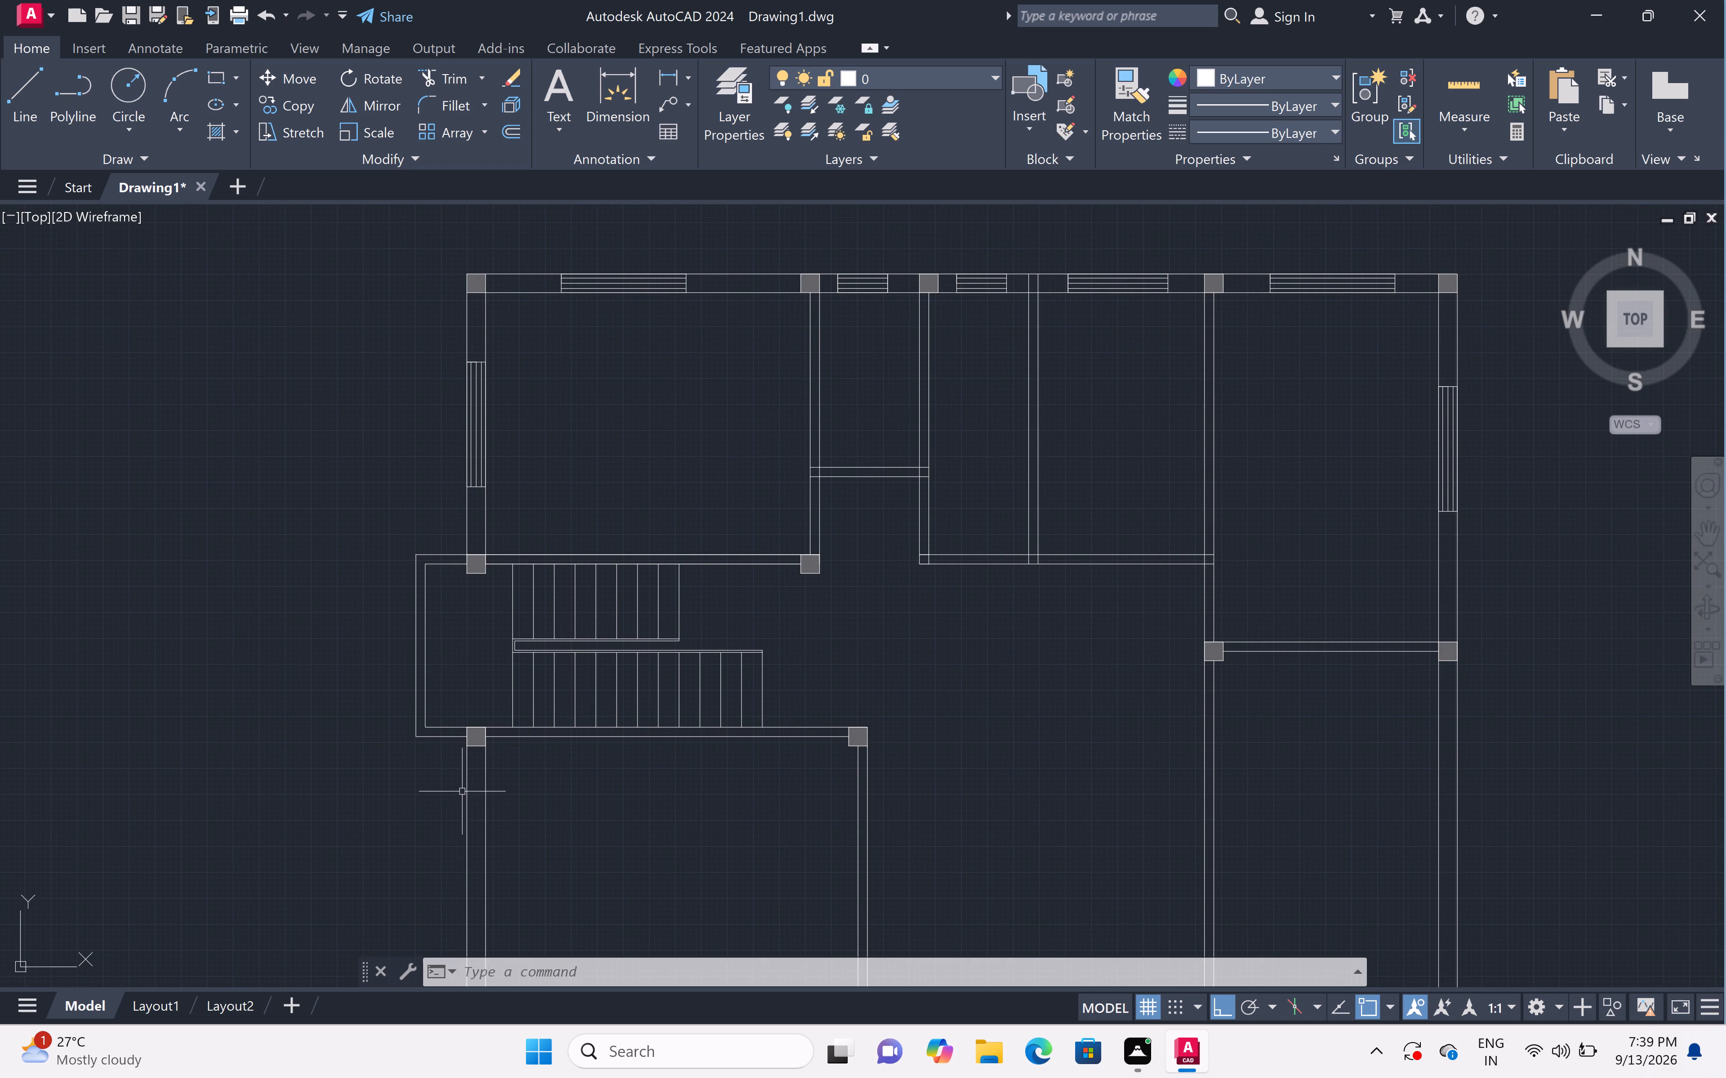
{"action": "scroll", "coordinate": [509, 763], "scroll_direction": "down", "scroll_amount": 1}
{"action": "middle_click_drag", "start_coordinate": [558, 791], "coordinate": [611, 688]}
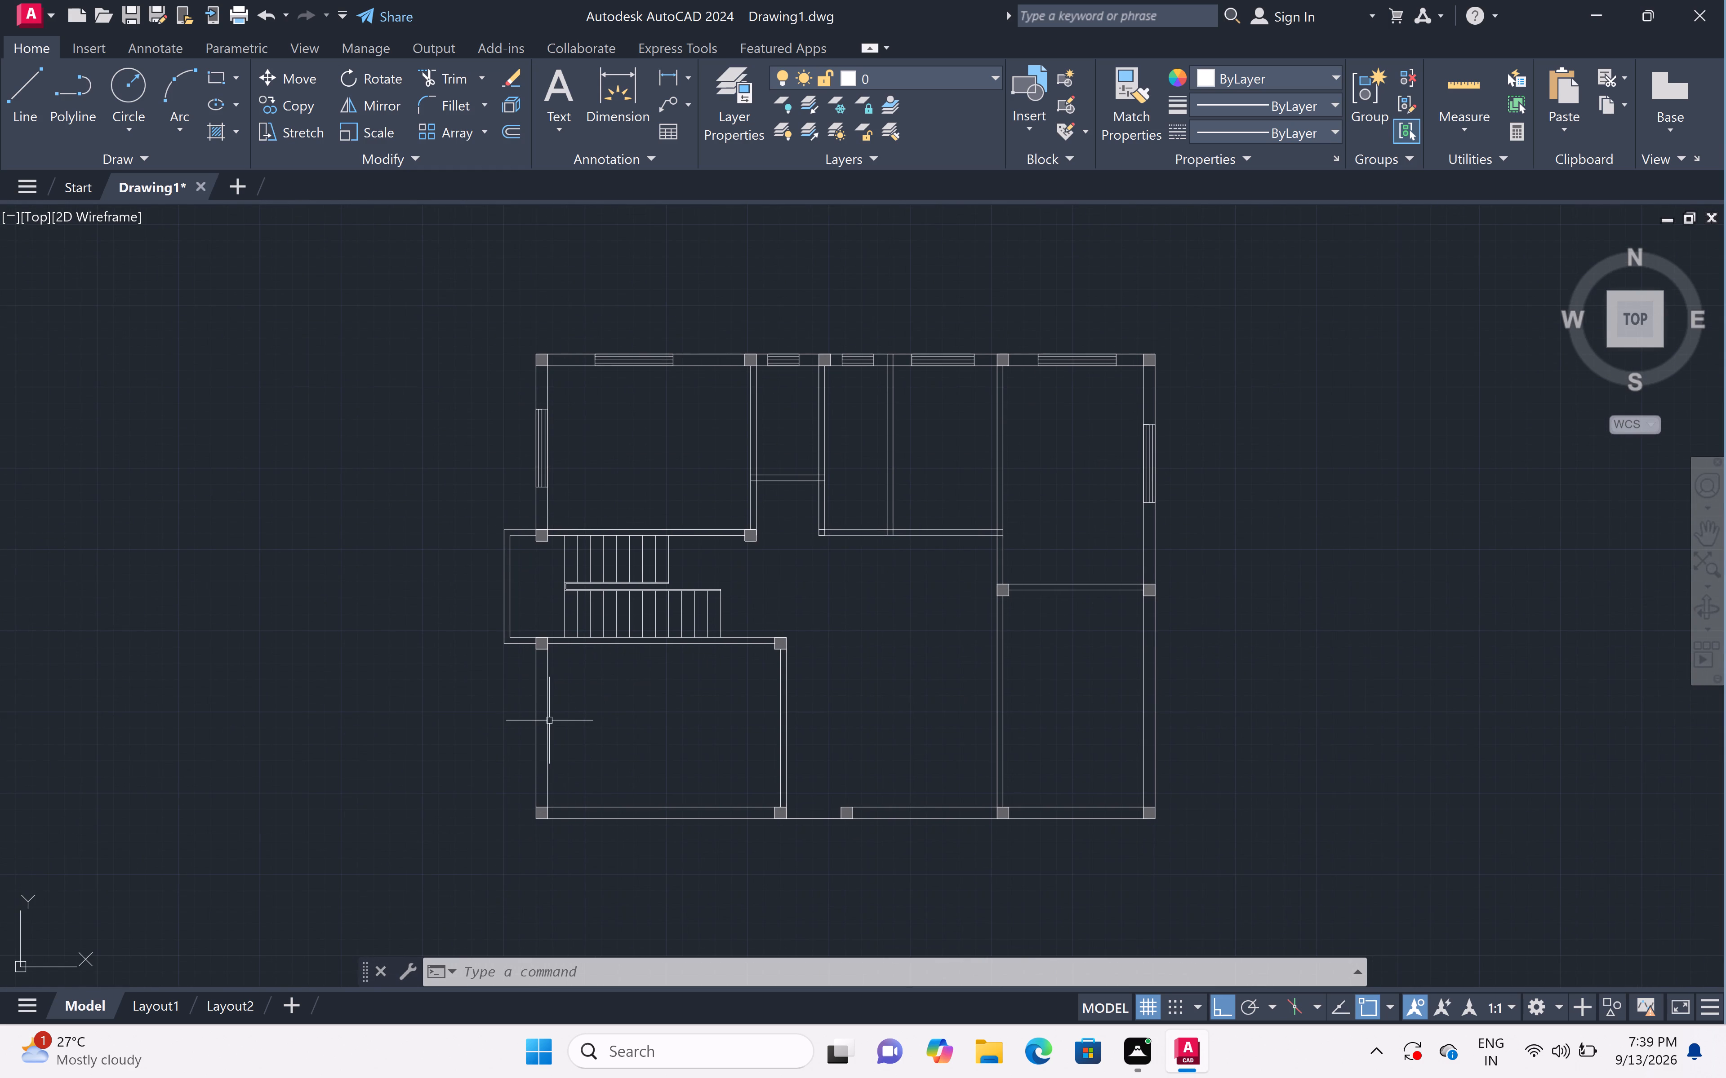
{"action": "scroll", "coordinate": [545, 706], "scroll_direction": "up", "scroll_amount": 3}
{"action": "scroll", "coordinate": [545, 706], "scroll_direction": "down", "scroll_amount": 2}
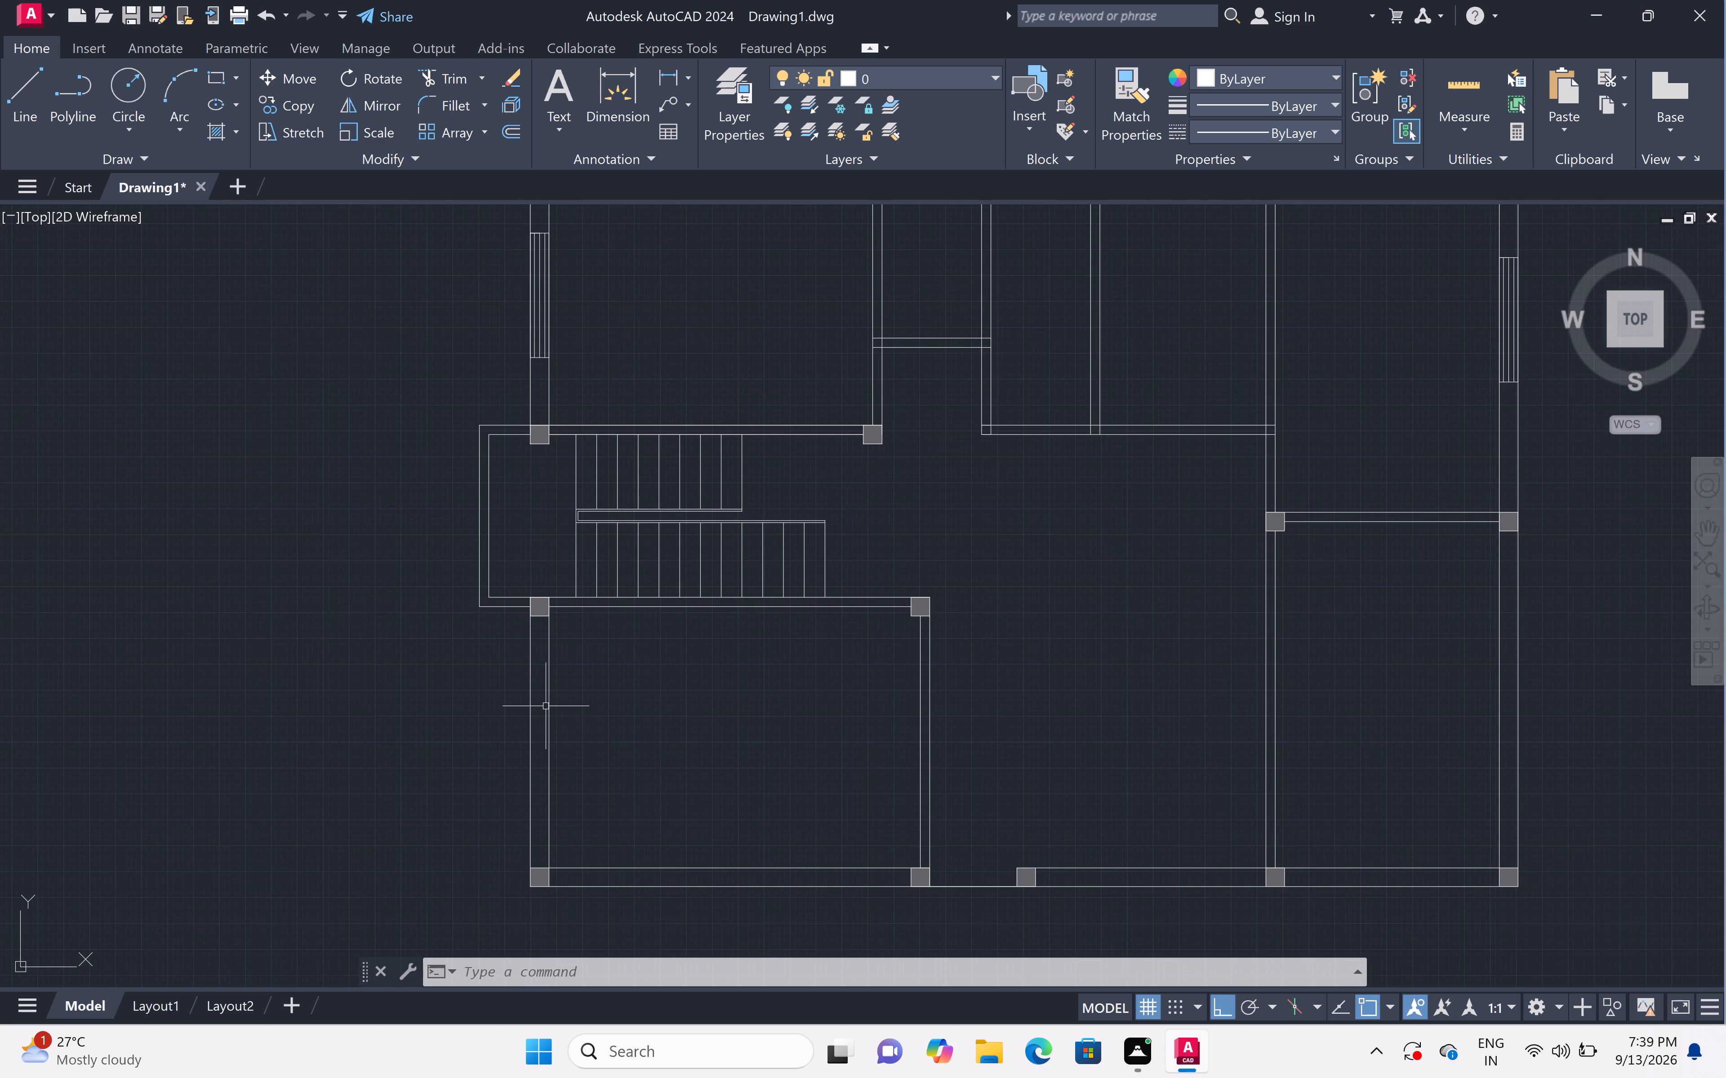
{"action": "middle_click_drag", "start_coordinate": [626, 753], "coordinate": [656, 676]}
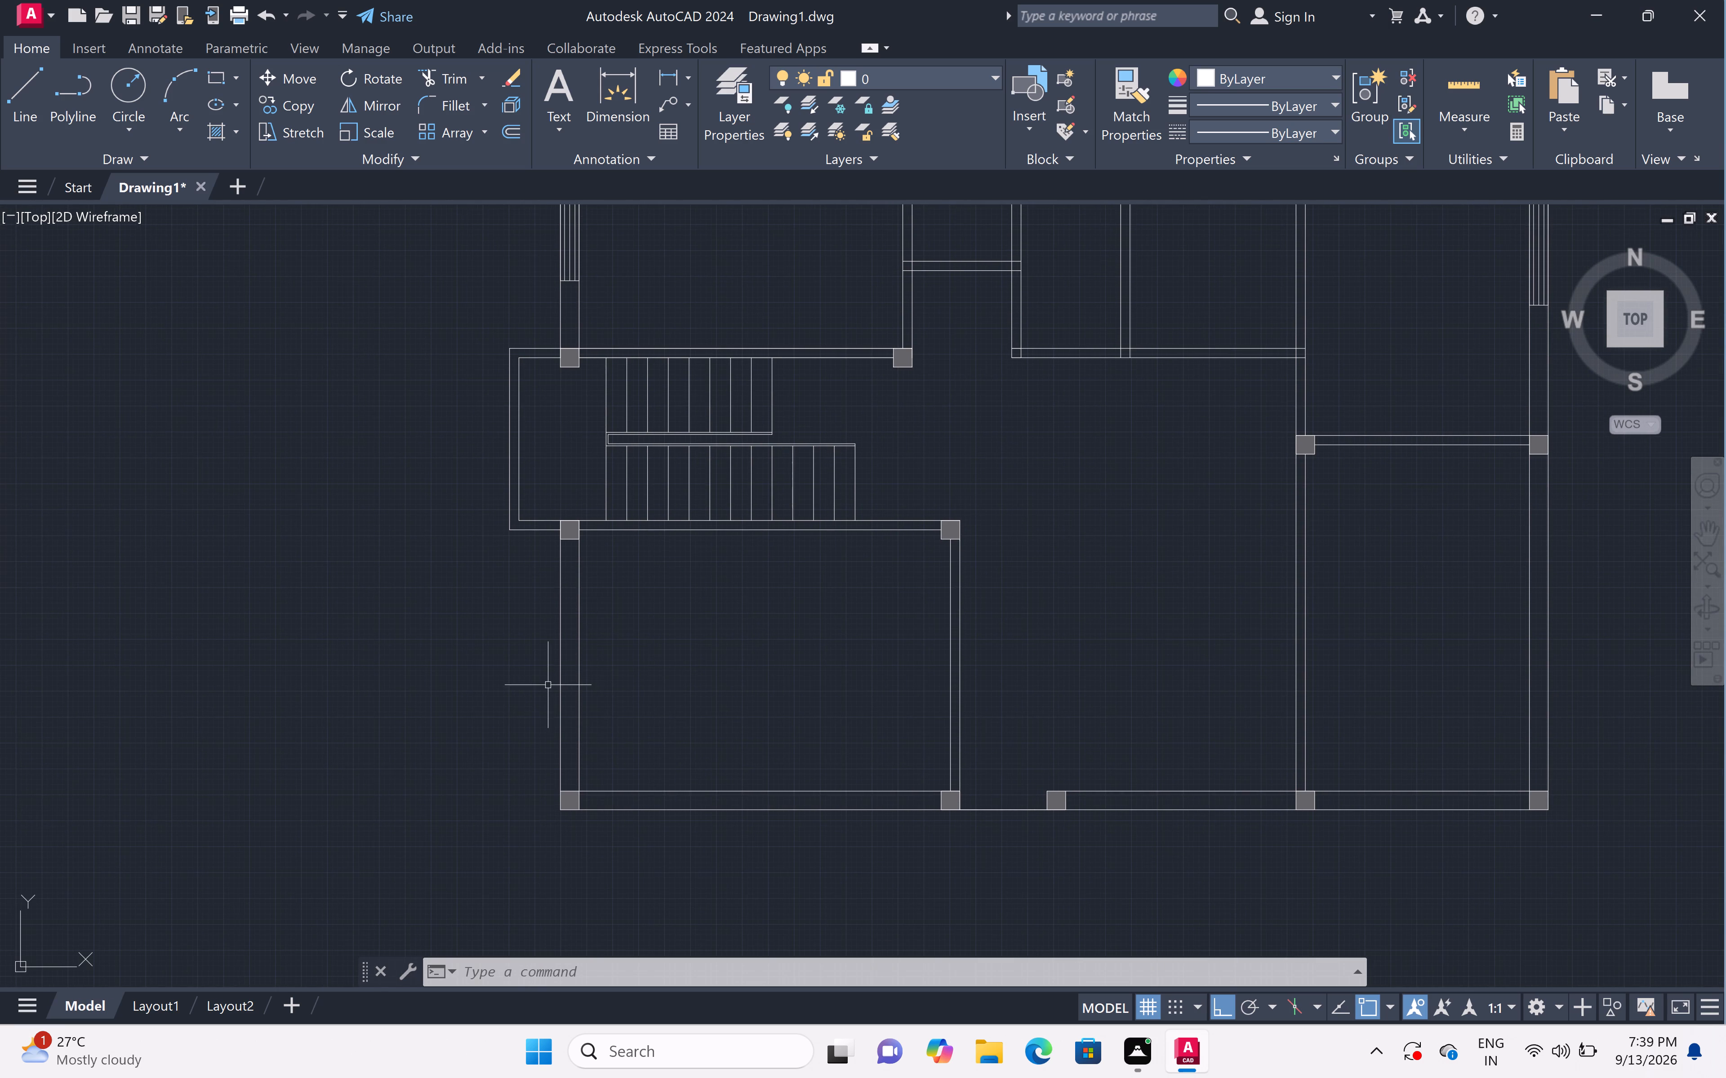
{"action": "scroll", "coordinate": [544, 693], "scroll_direction": "up", "scroll_amount": 1}
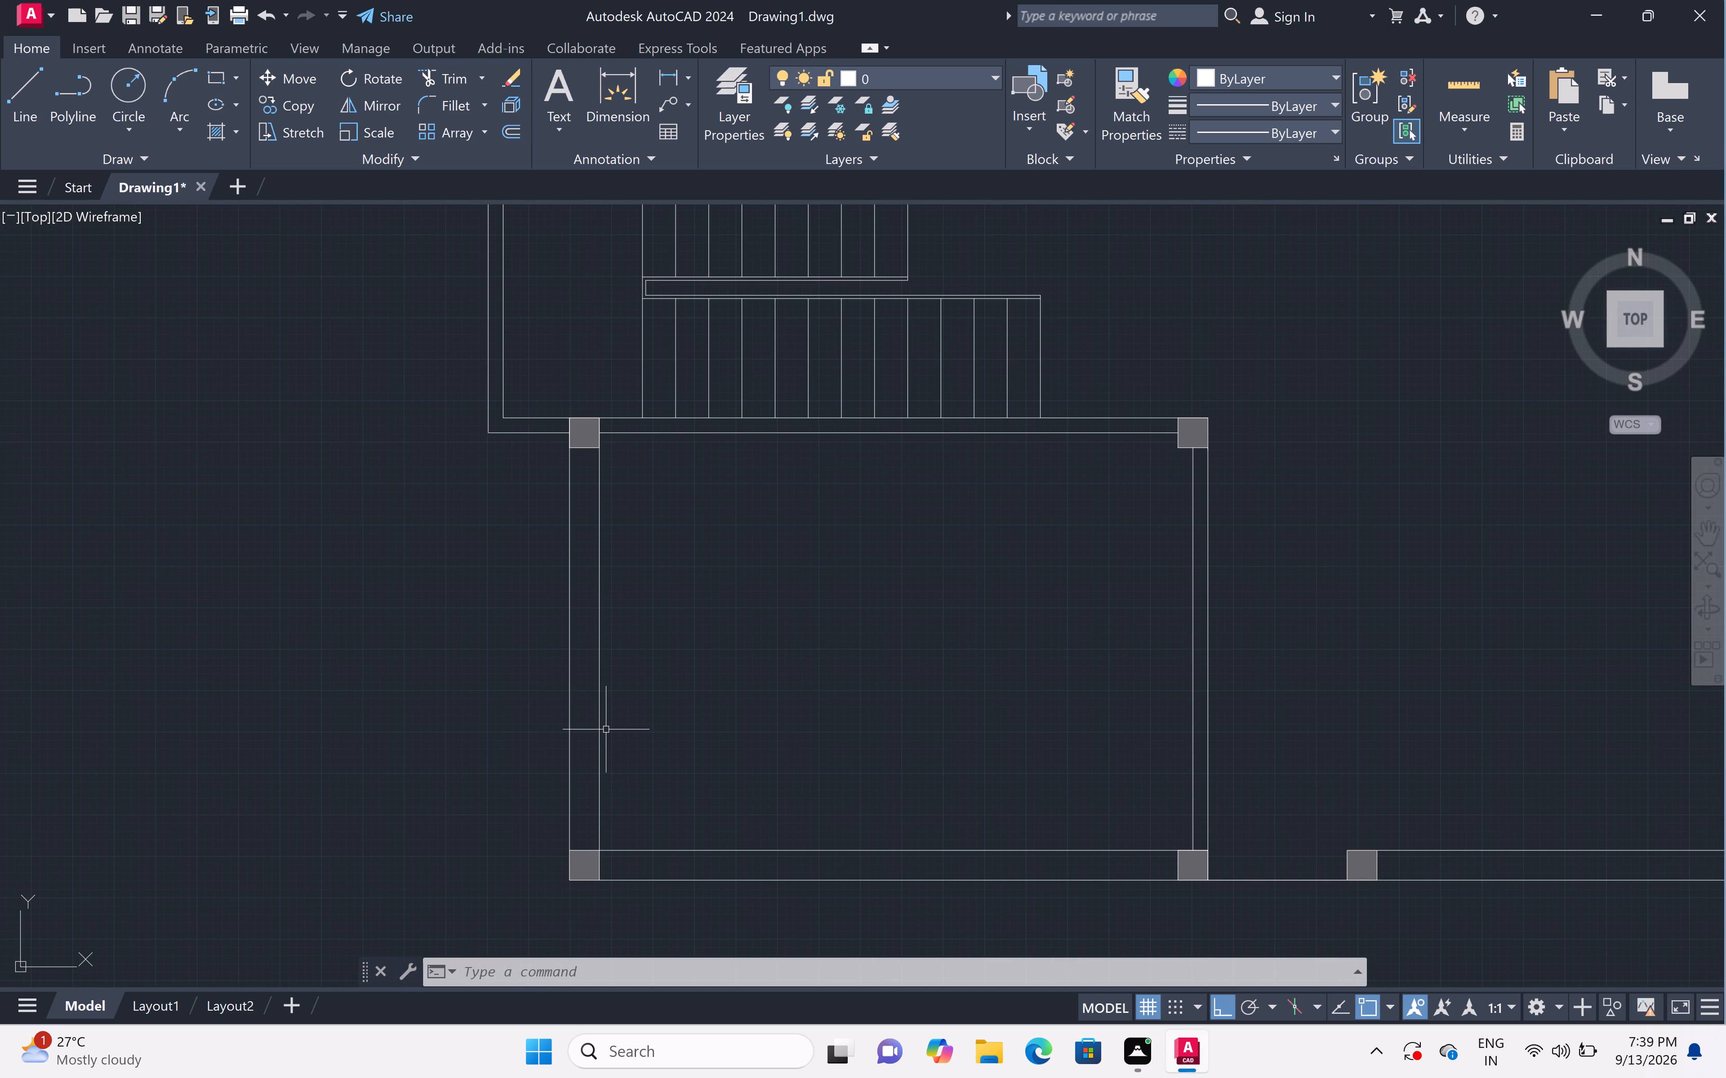
{"action": "type", "text": "l"}
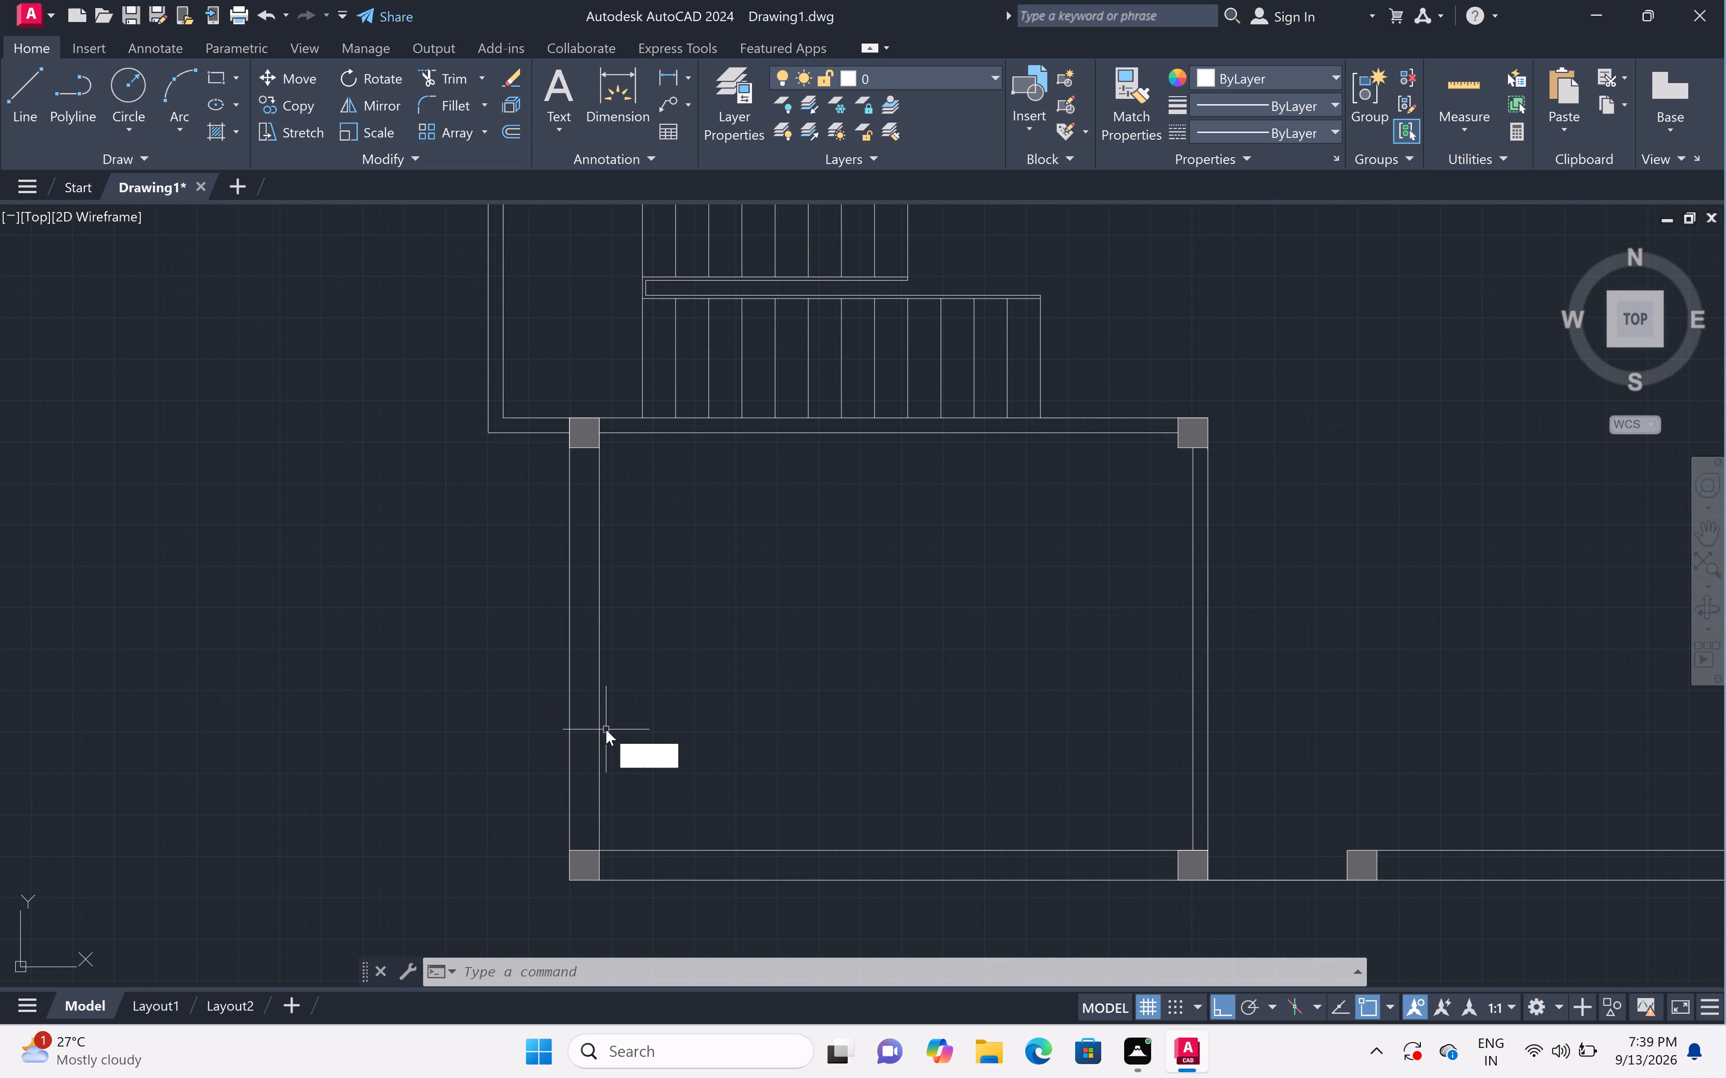
{"action": "key", "text": "space"}
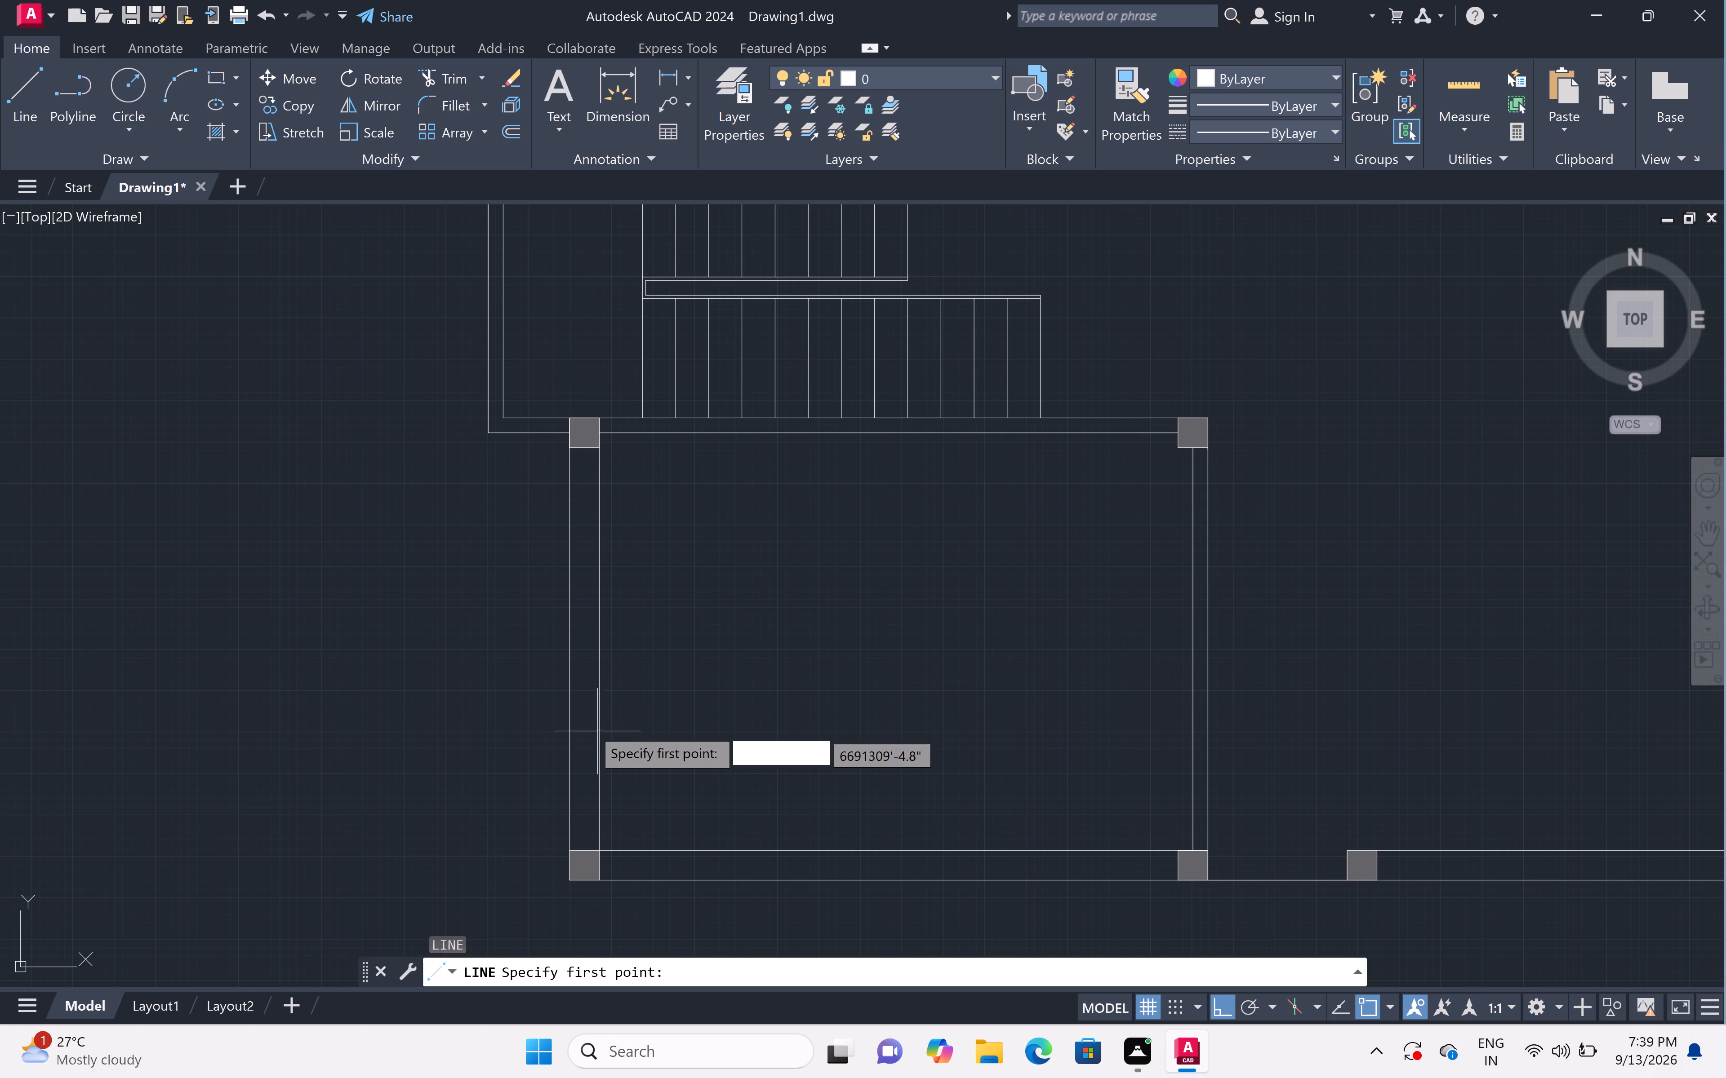
{"action": "scroll", "coordinate": [572, 605], "scroll_direction": "up", "scroll_amount": 2}
{"action": "scroll", "coordinate": [564, 578], "scroll_direction": "down", "scroll_amount": 1}
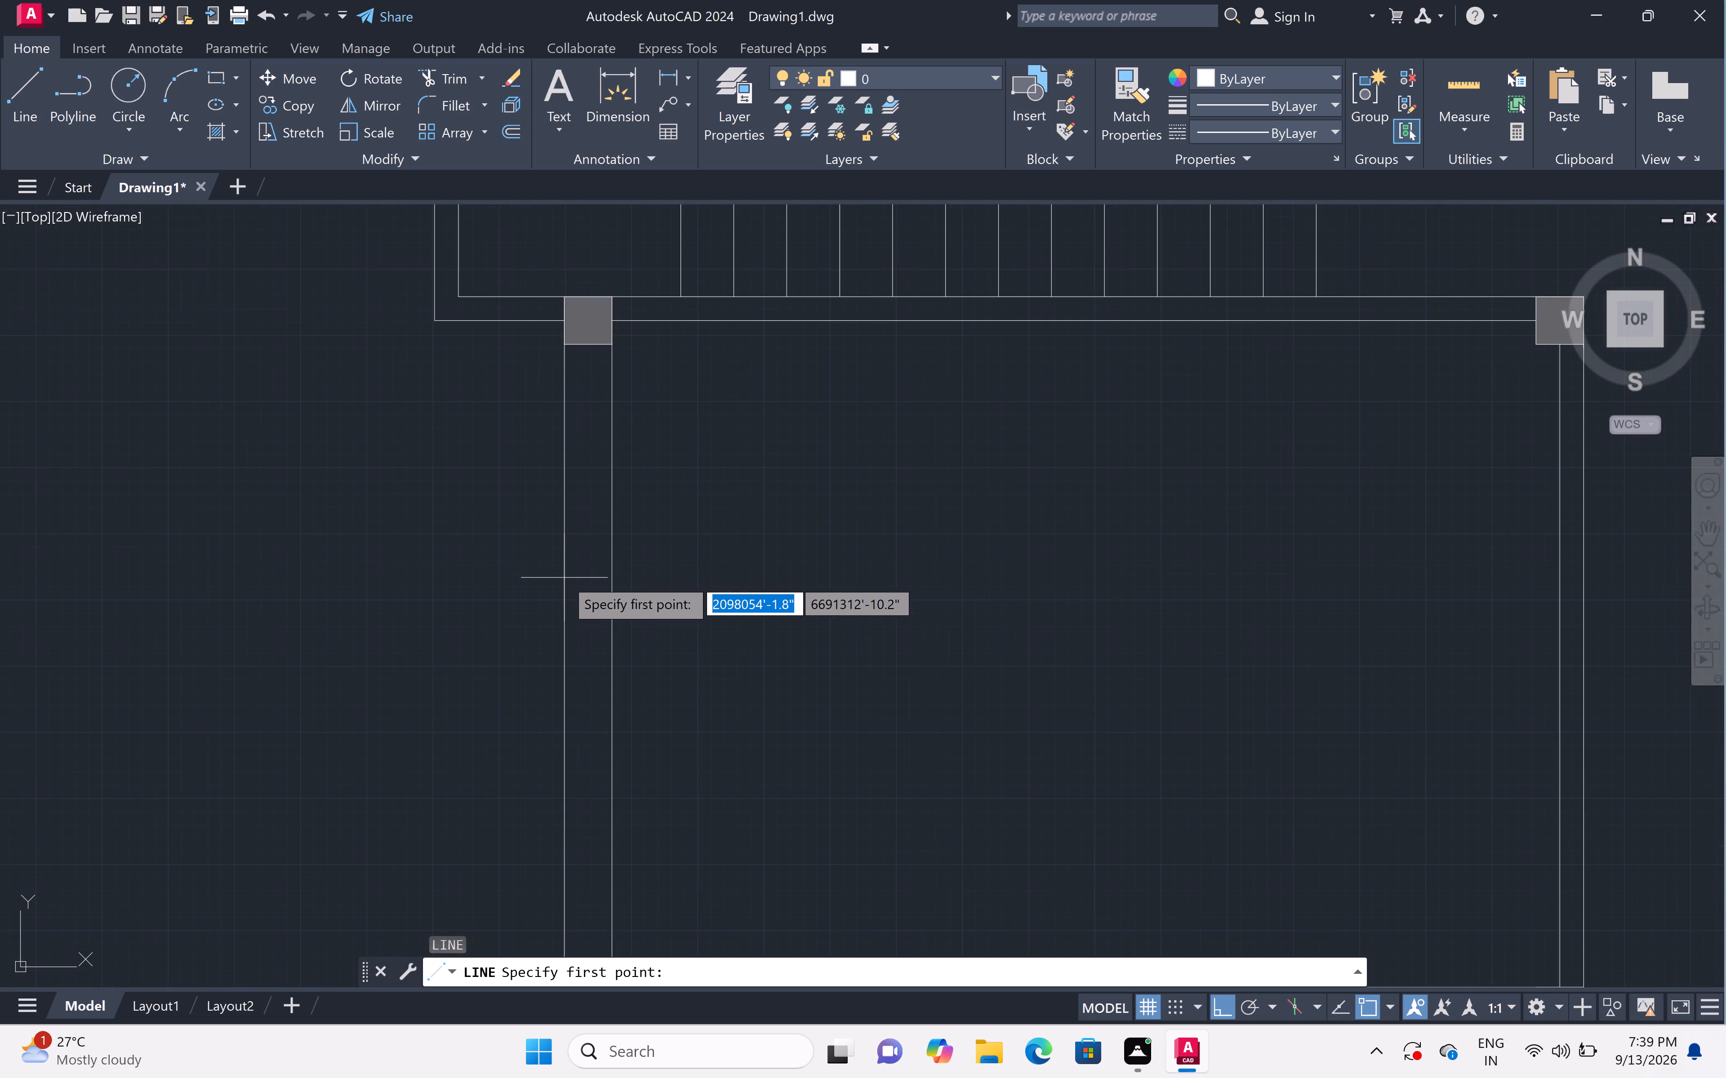
{"action": "scroll", "coordinate": [564, 558], "scroll_direction": "down", "scroll_amount": 1}
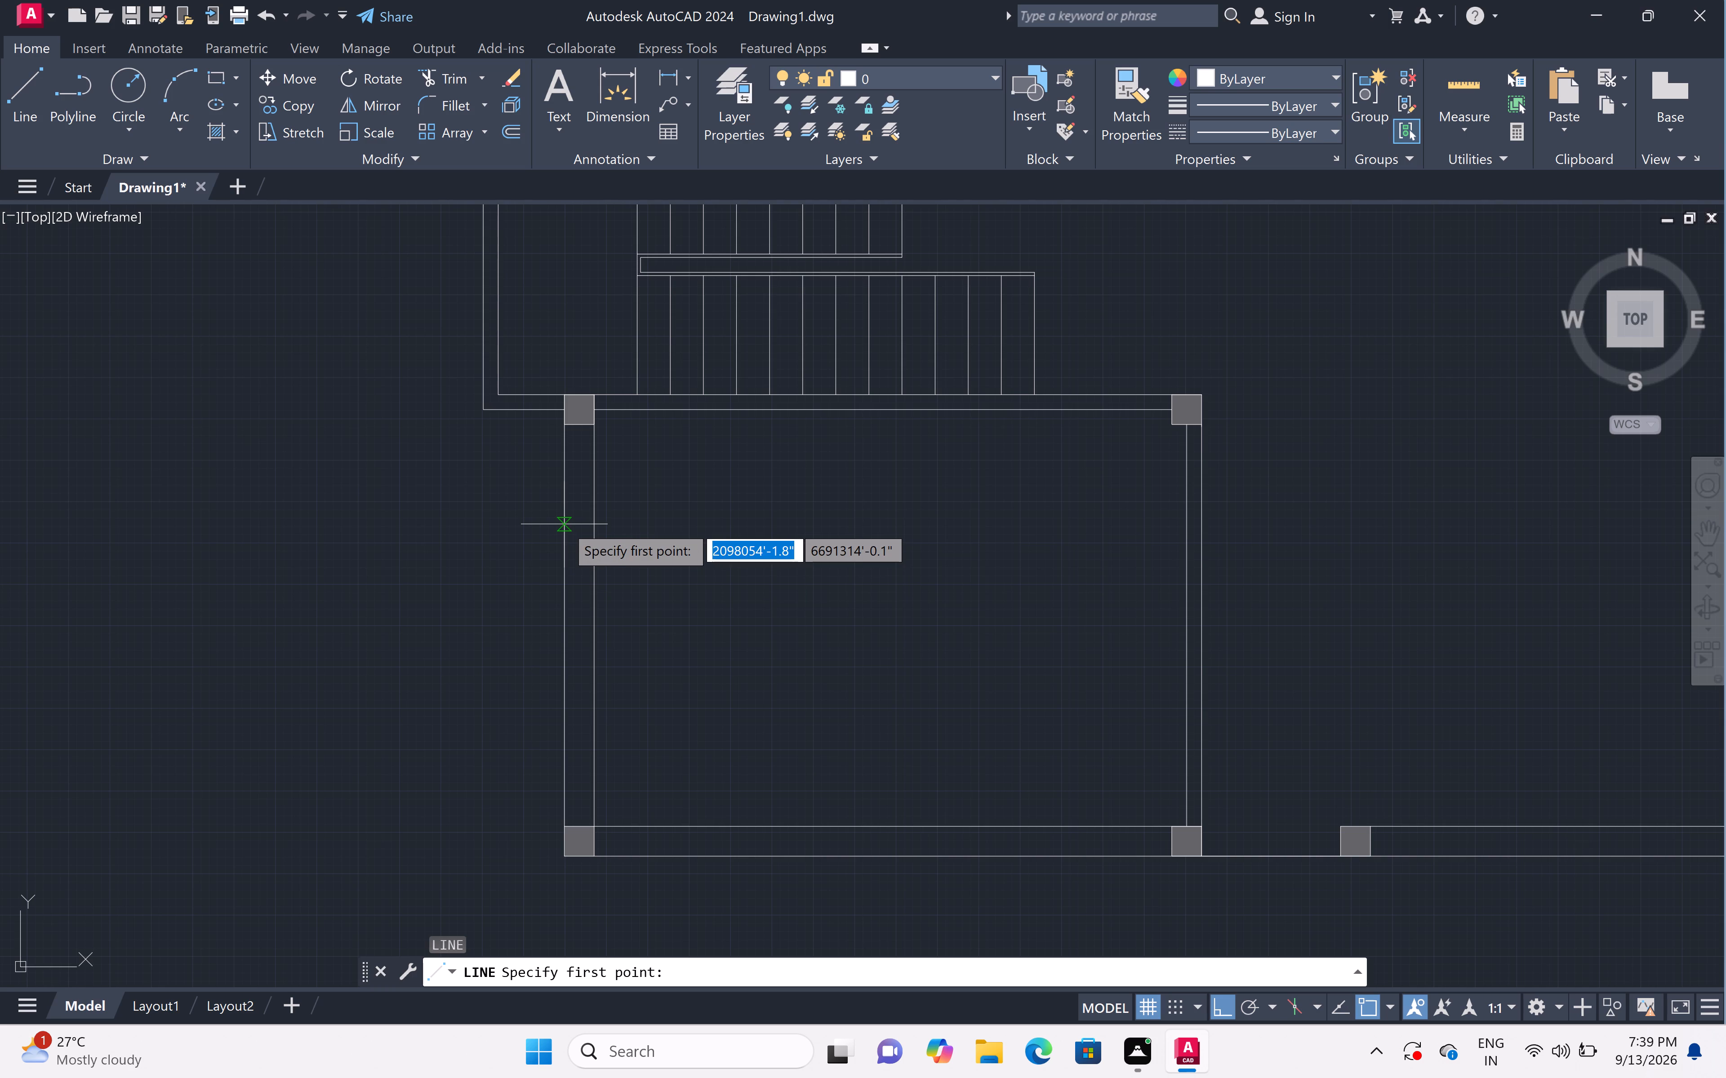
{"action": "scroll", "coordinate": [564, 524], "scroll_direction": "up", "scroll_amount": 1}
{"action": "left_click", "coordinate": [564, 537]}
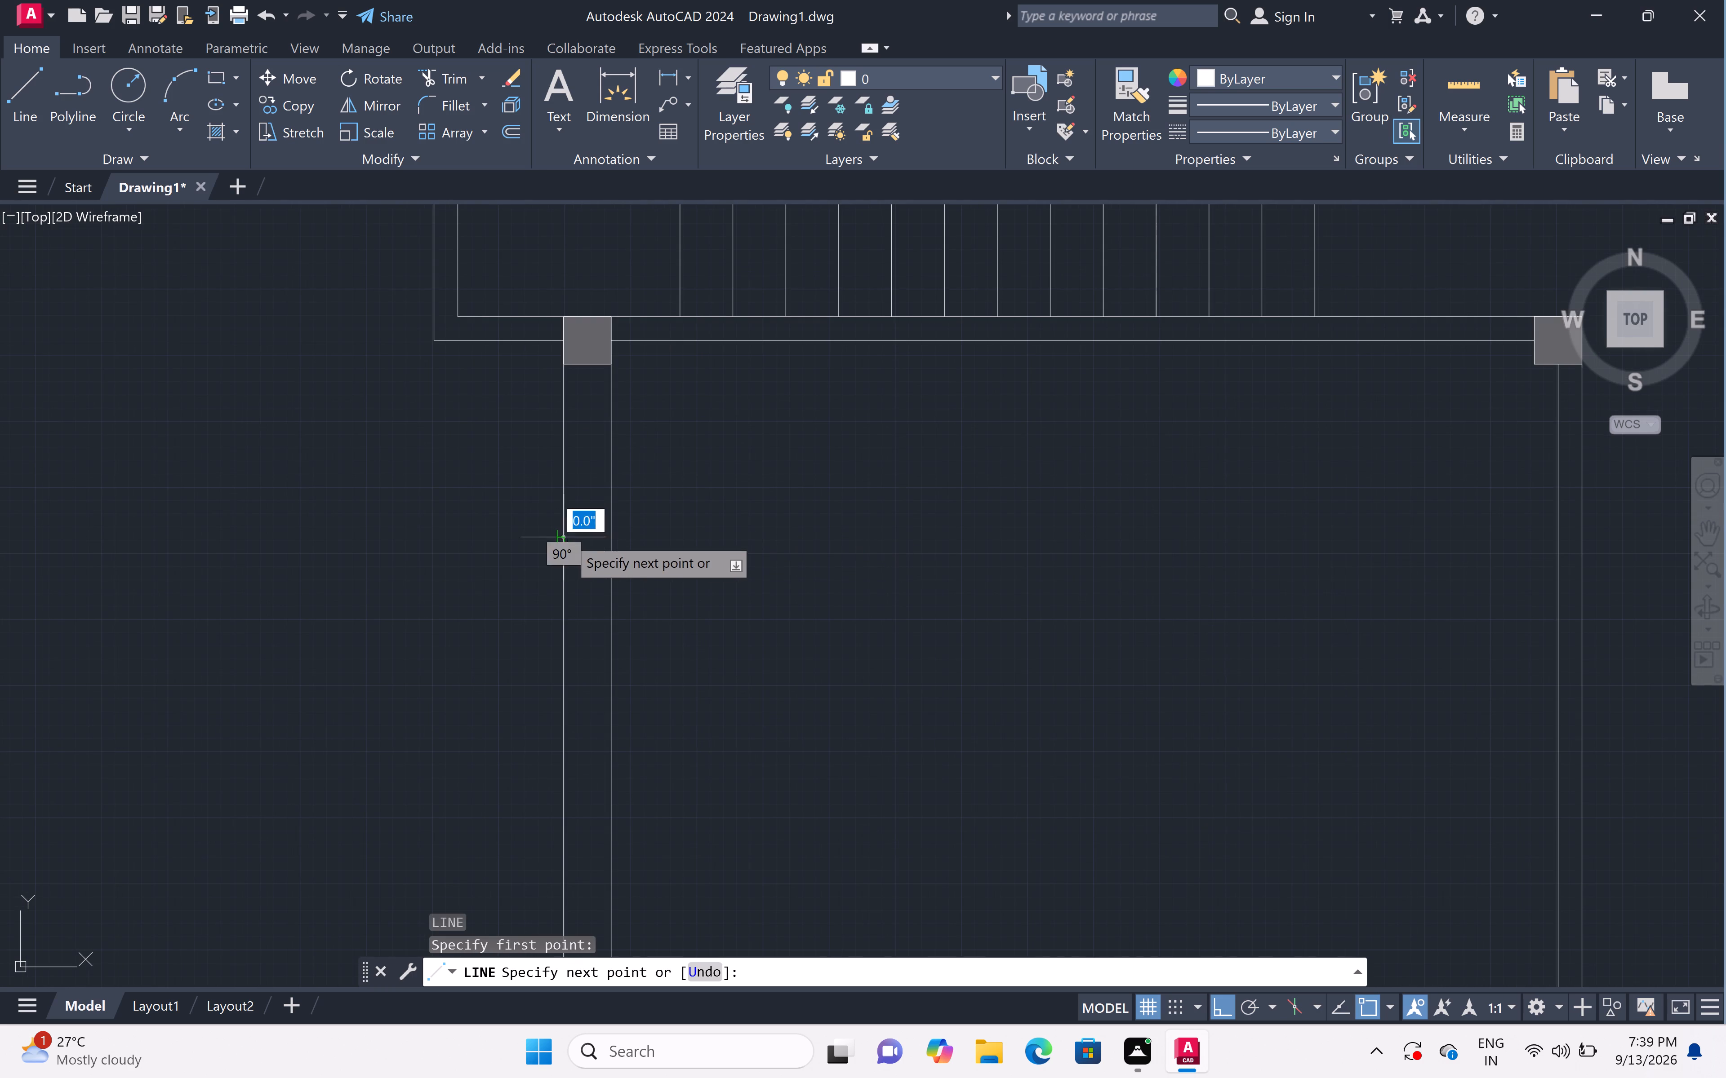
{"action": "left_click", "coordinate": [612, 537]}
{"action": "scroll", "coordinate": [596, 720], "scroll_direction": "down", "scroll_amount": 2}
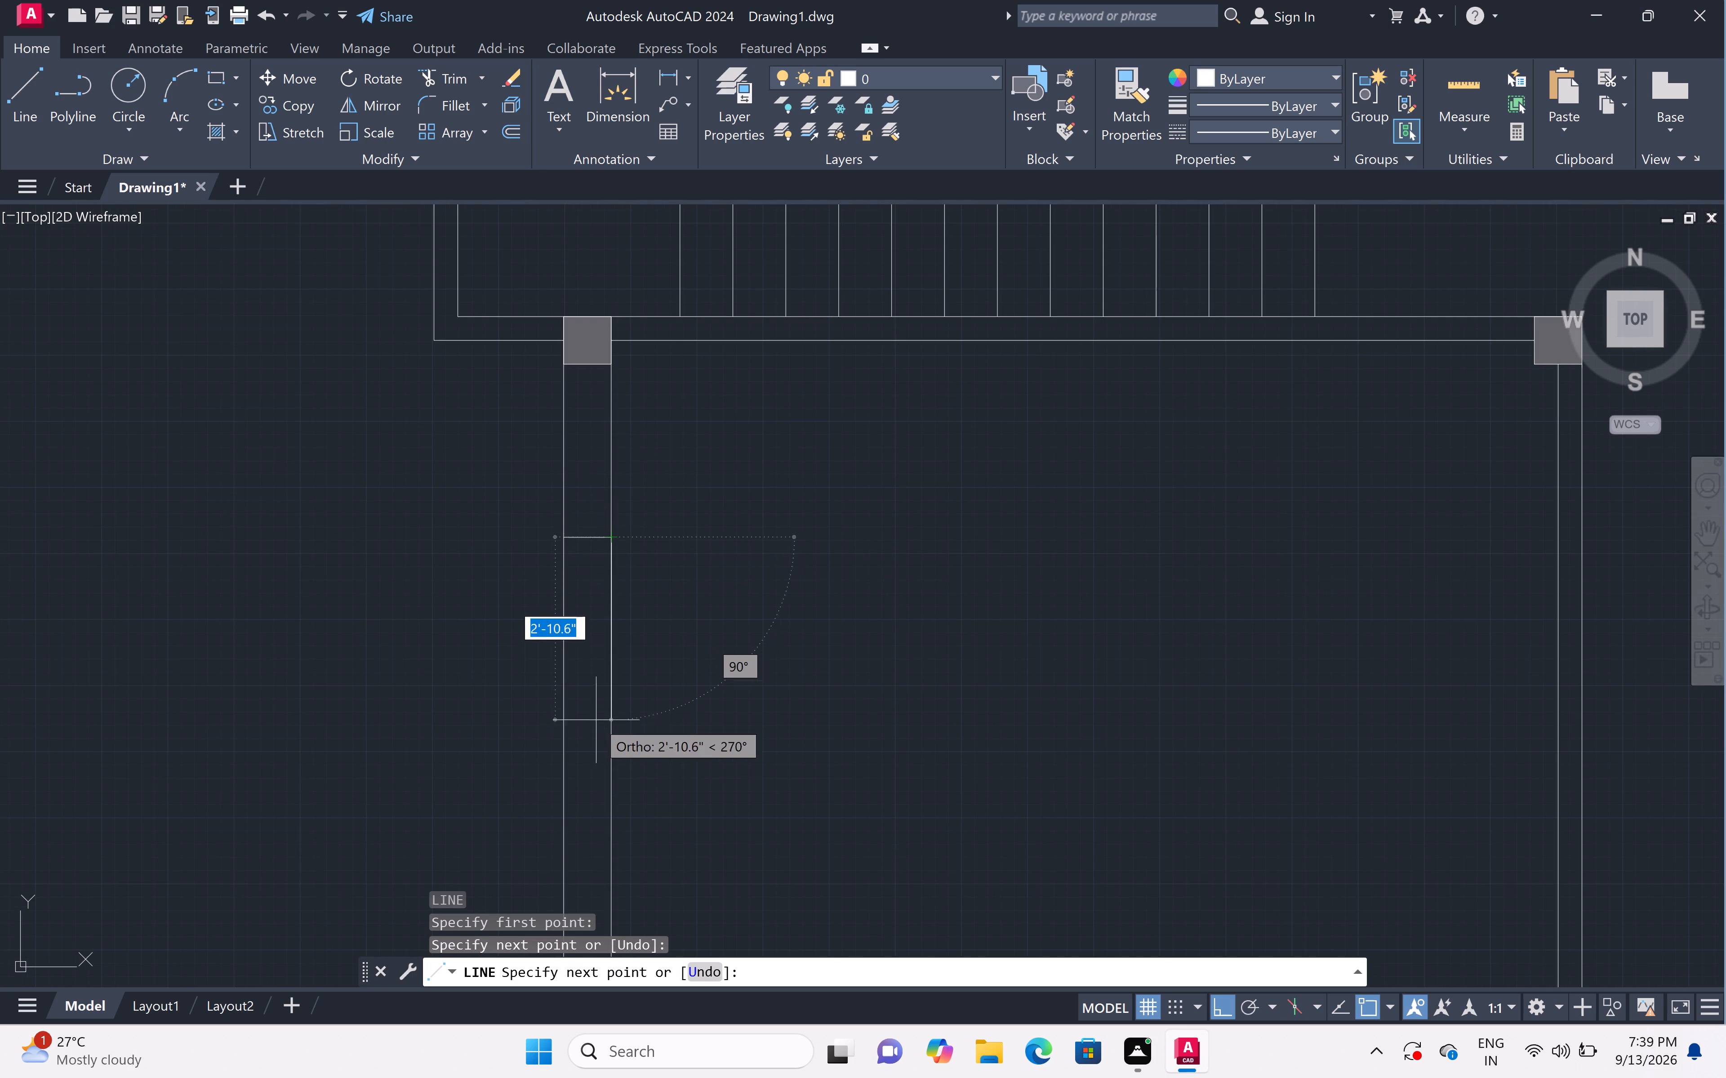
{"action": "scroll", "coordinate": [596, 720], "scroll_direction": "down", "scroll_amount": 1}
{"action": "scroll", "coordinate": [599, 736], "scroll_direction": "up", "scroll_amount": 3}
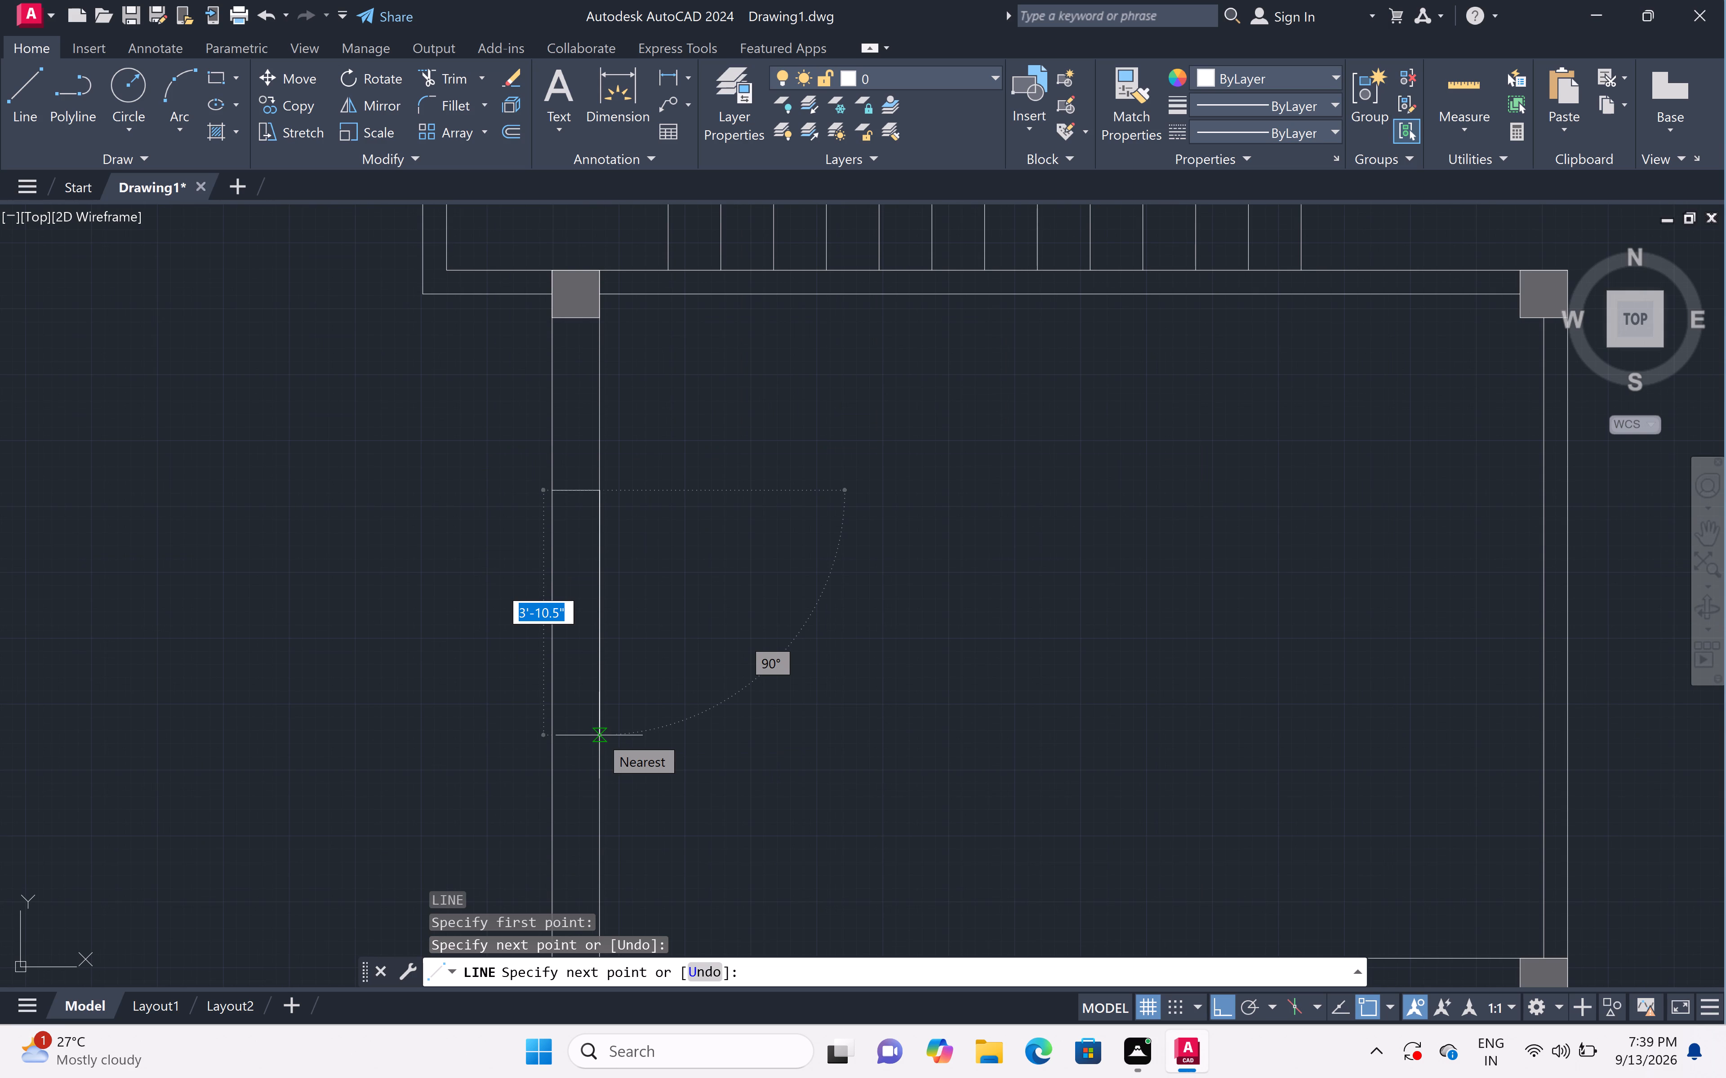
{"action": "key", "text": "5"}
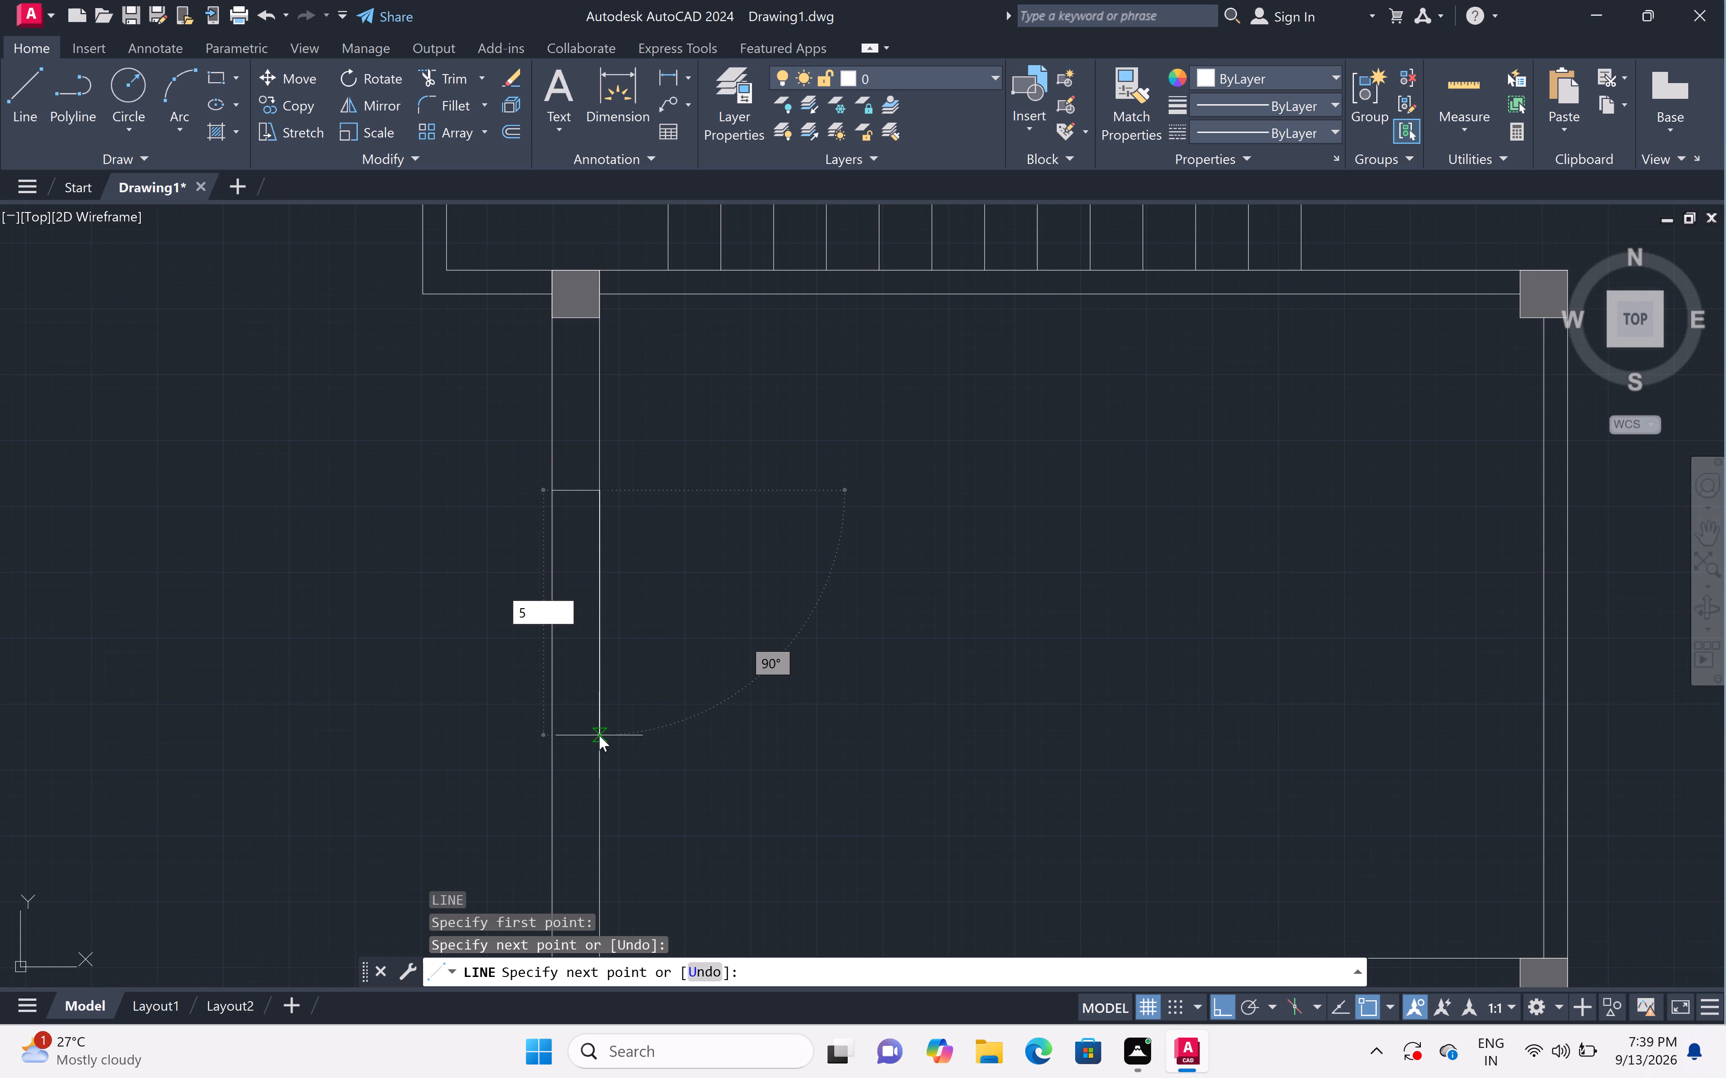
{"action": "key", "text": "apostrophe"}
{"action": "key", "text": "space"}
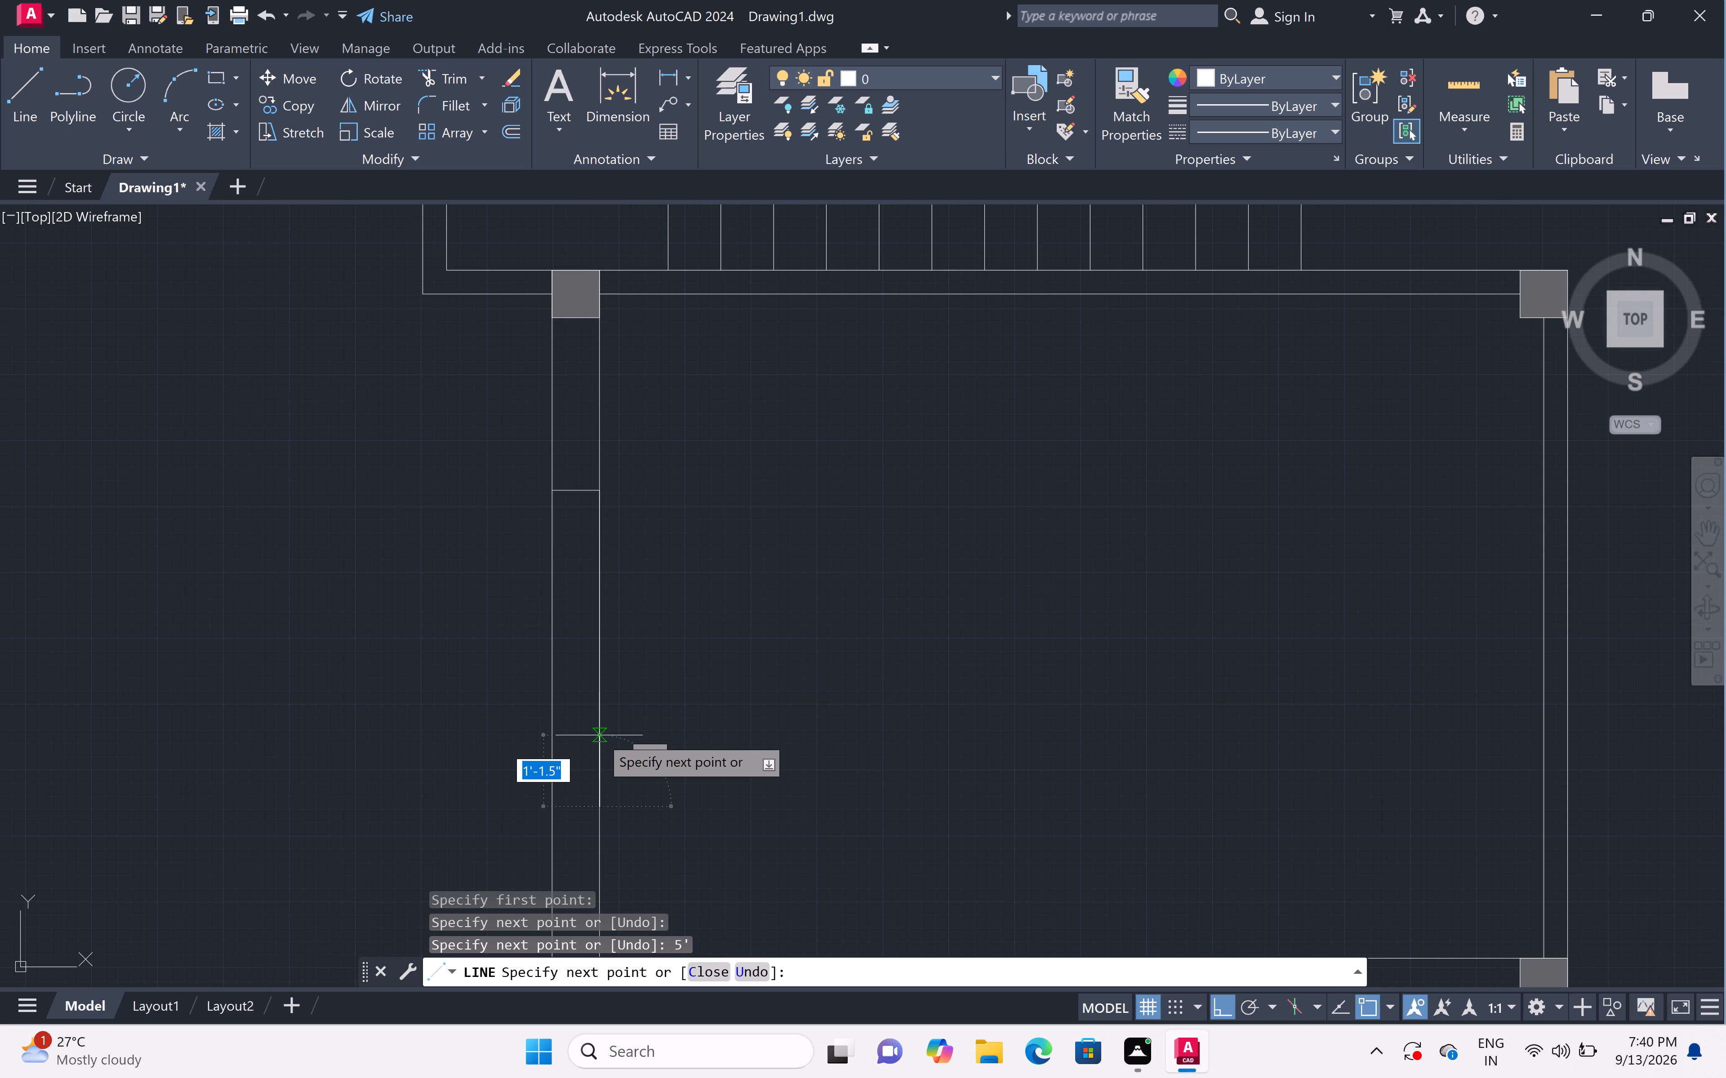
{"action": "left_click", "coordinate": [549, 803]}
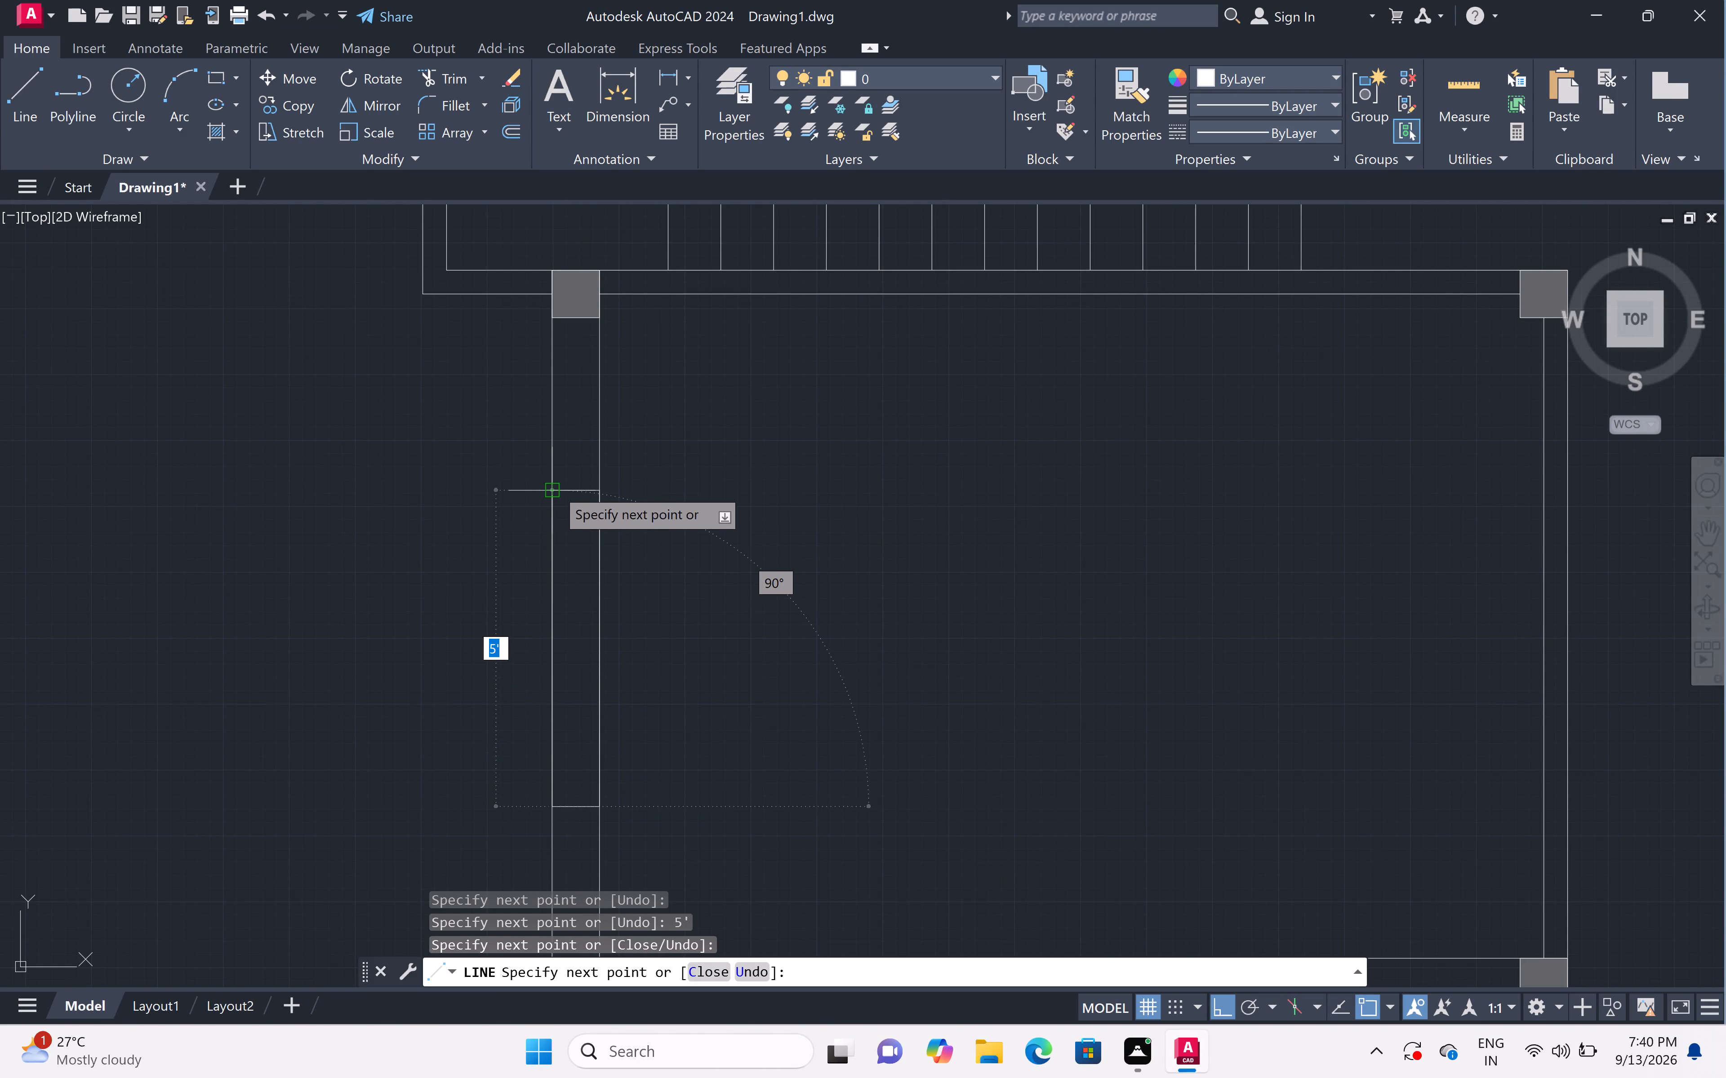
{"action": "left_click", "coordinate": [555, 487]}
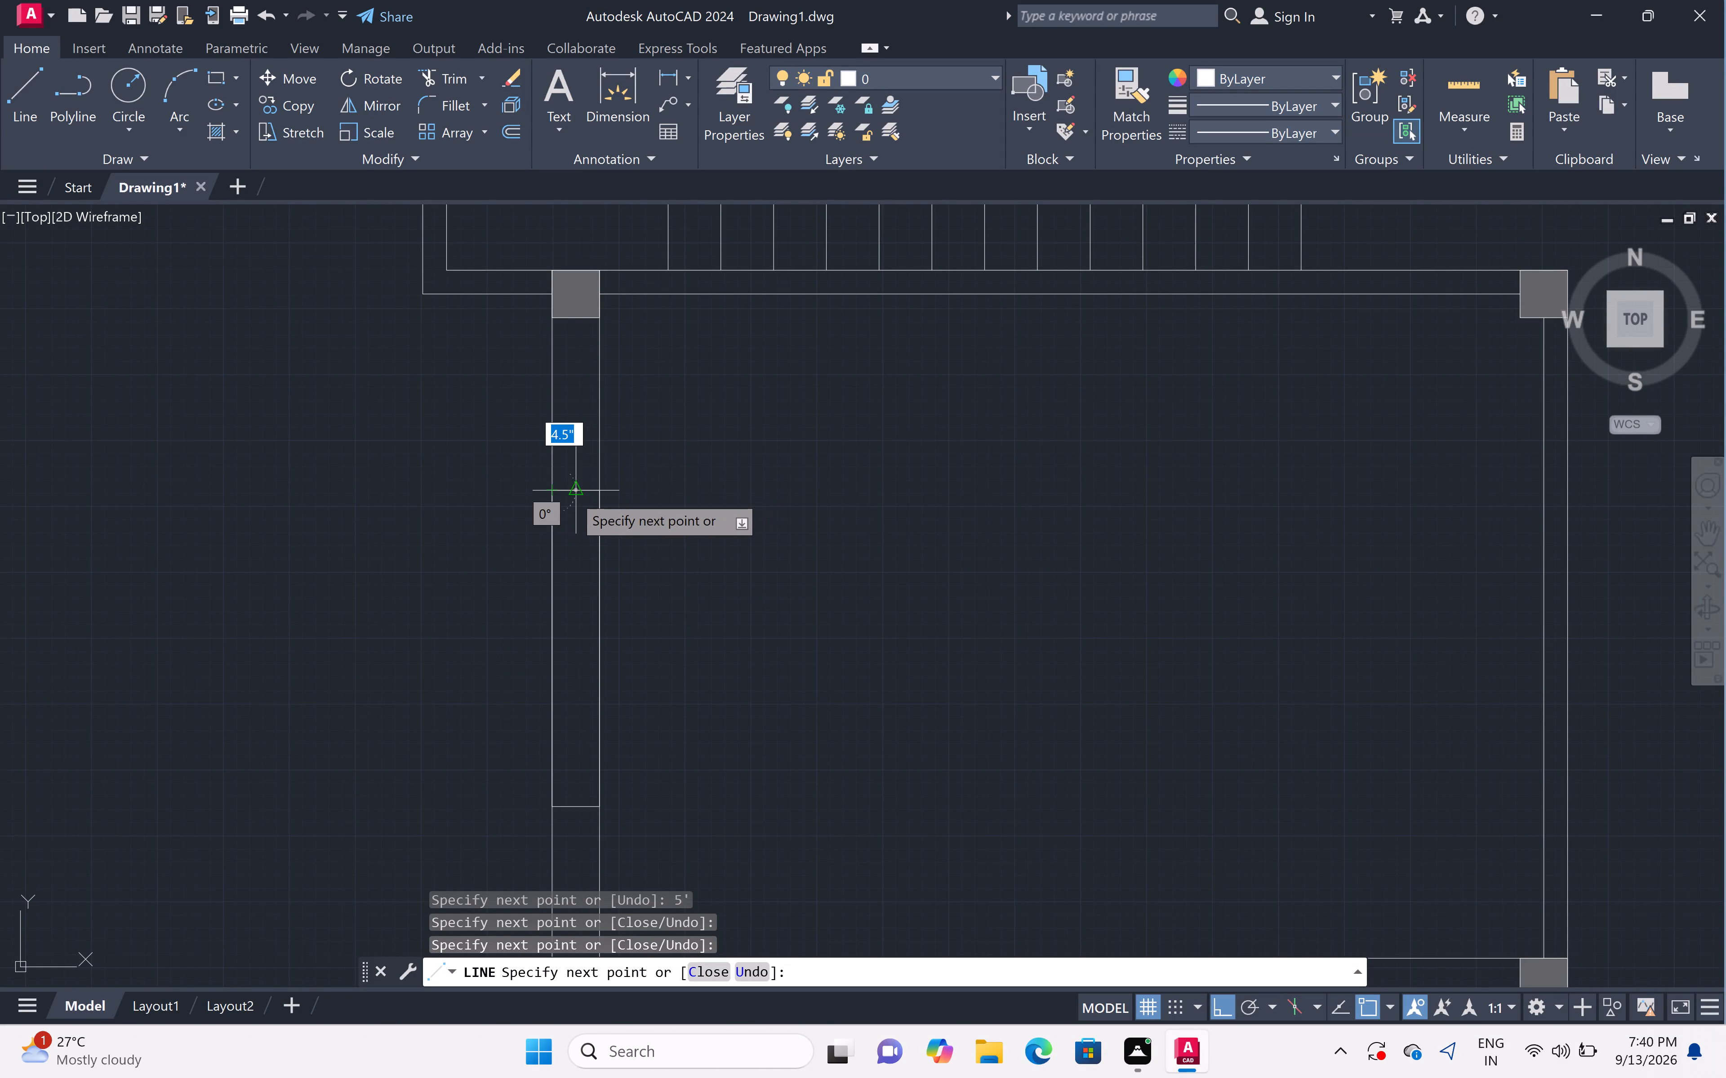
Continue to the midpoint of the southwest room window's north edge and draw the centre line down to its south edge.
{"action": "left_click_drag", "start_coordinate": [572, 494], "coordinate": [570, 517]}
{"action": "left_click", "coordinate": [570, 803]}
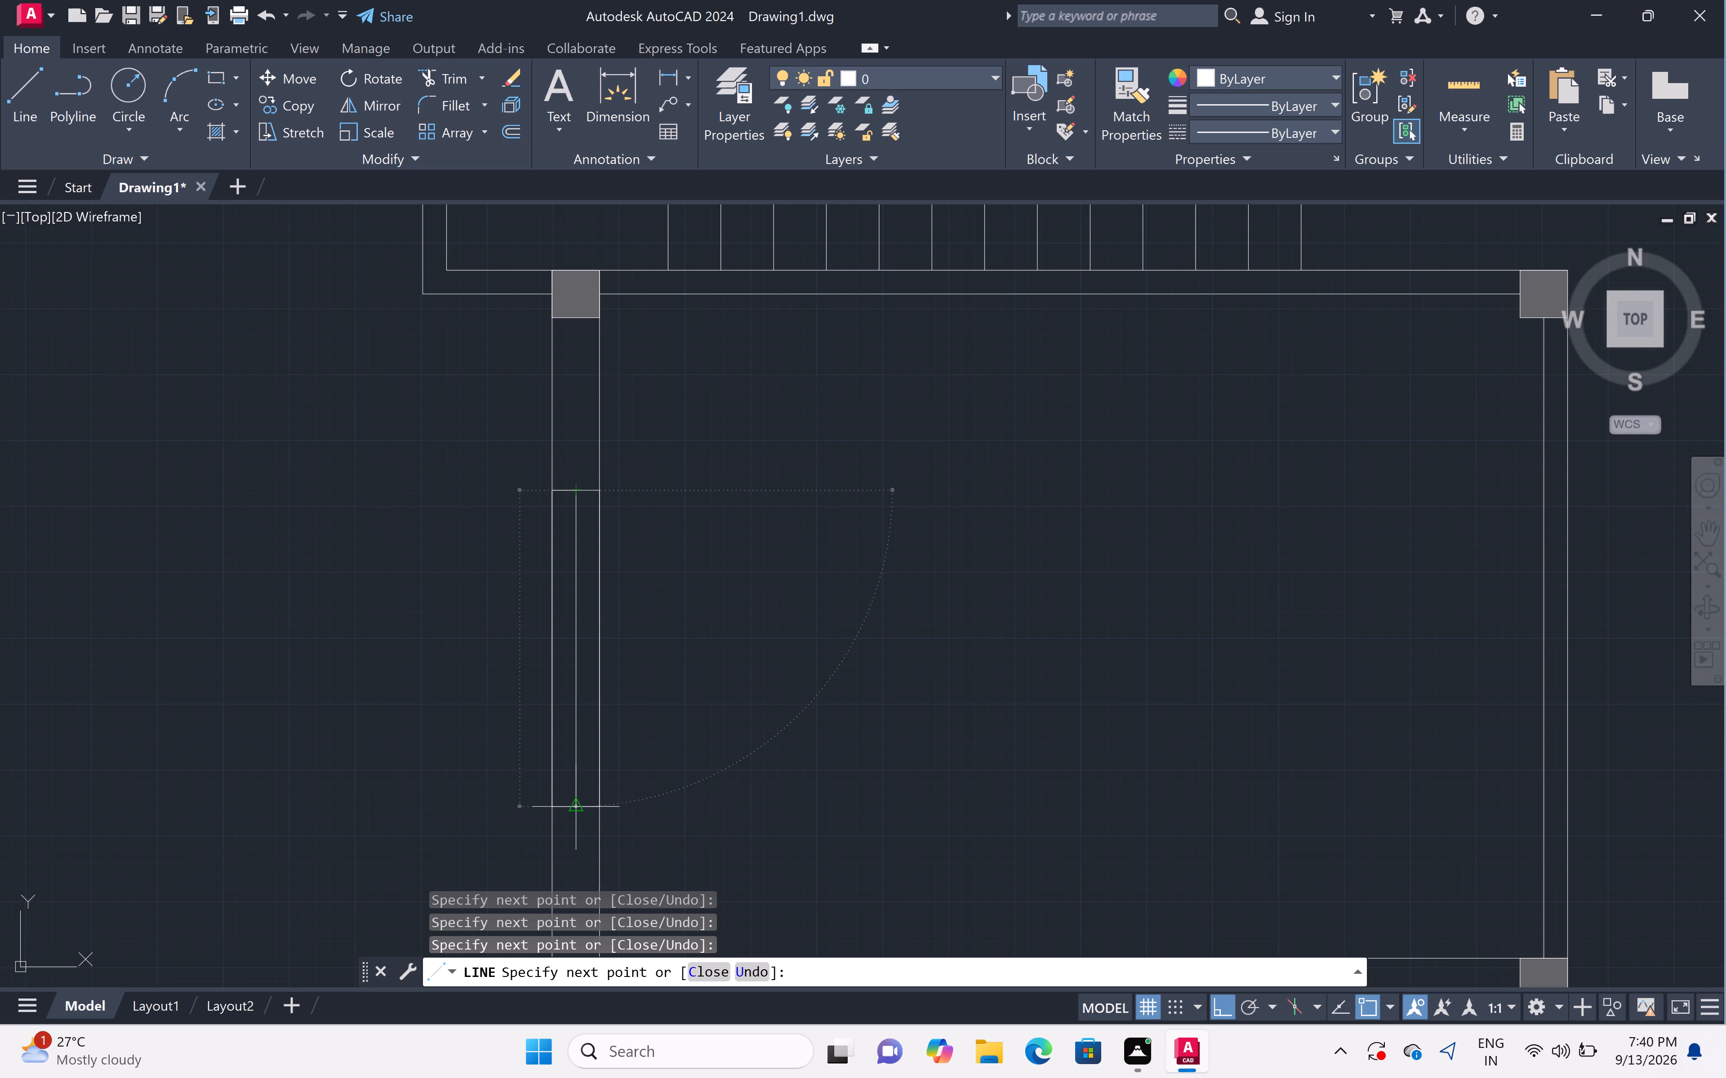
{"action": "key", "text": "space"}
Offset the southwest room window's west and east edges 2" inward to make its glazing lines.
{"action": "type", "text": "off"}
{"action": "key", "text": "space"}
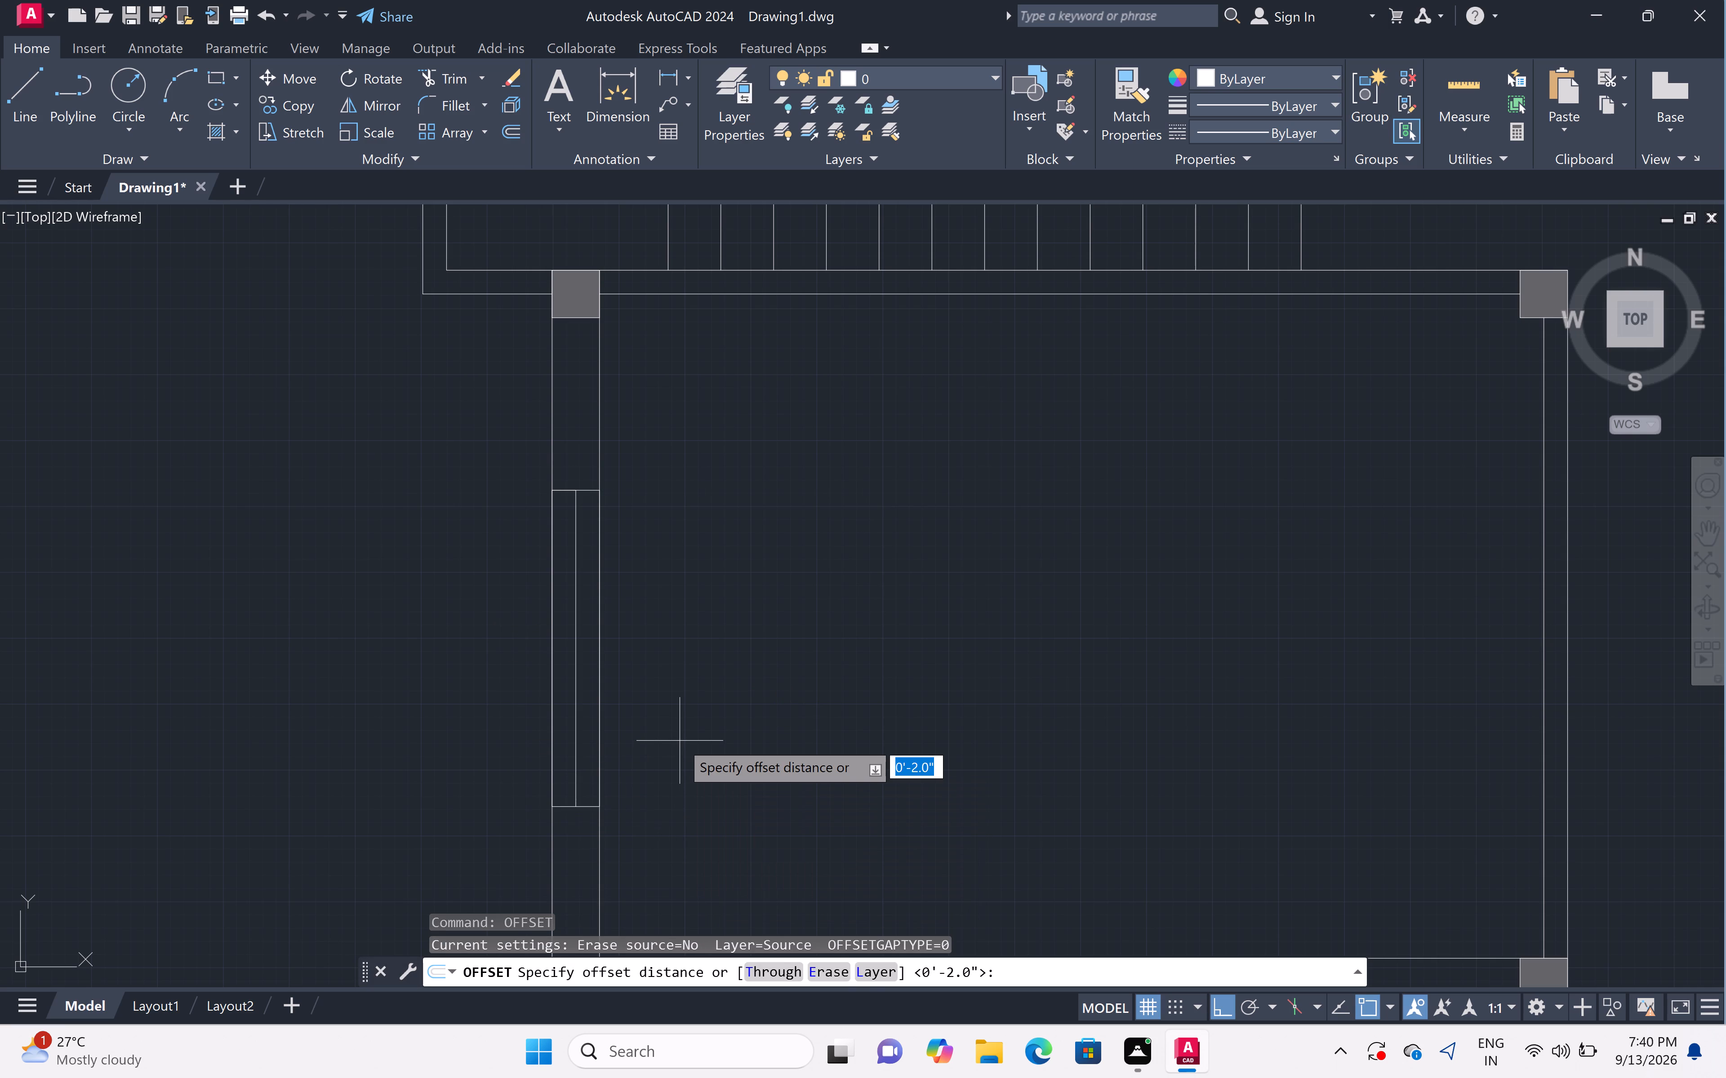
{"action": "key", "text": "space"}
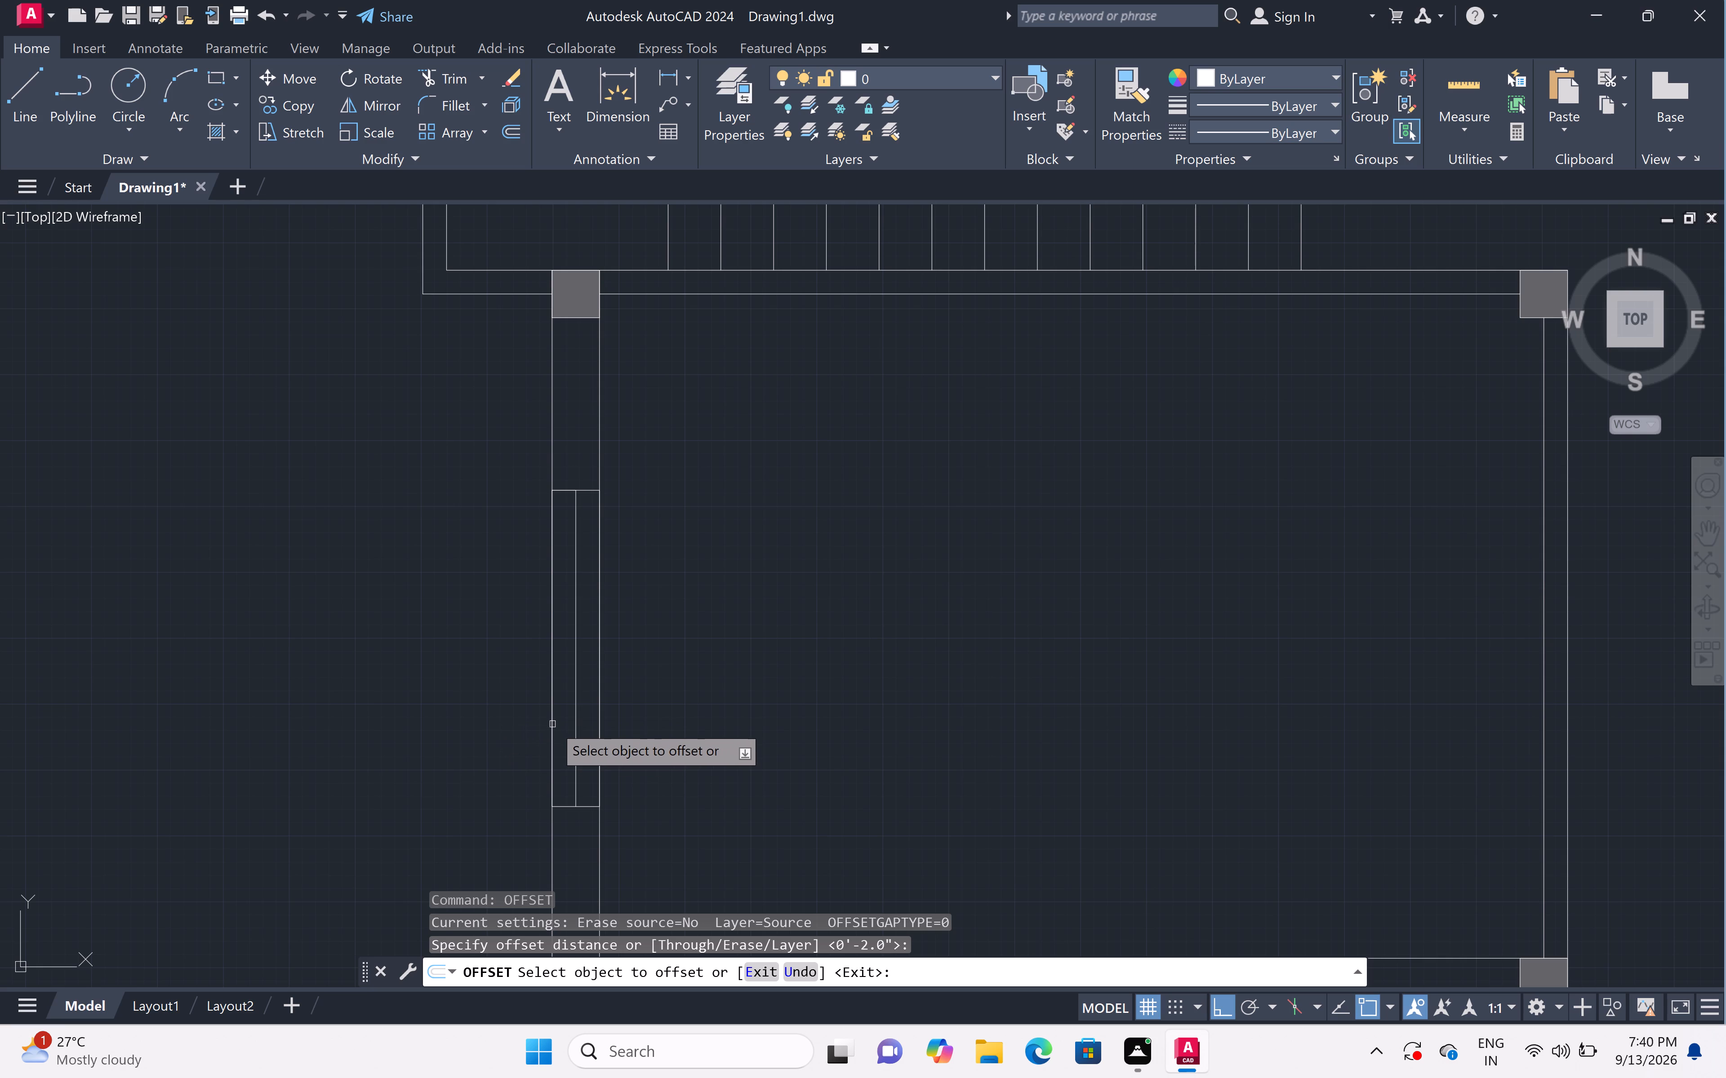
{"action": "left_click", "coordinate": [552, 724]}
{"action": "left_click", "coordinate": [780, 764]}
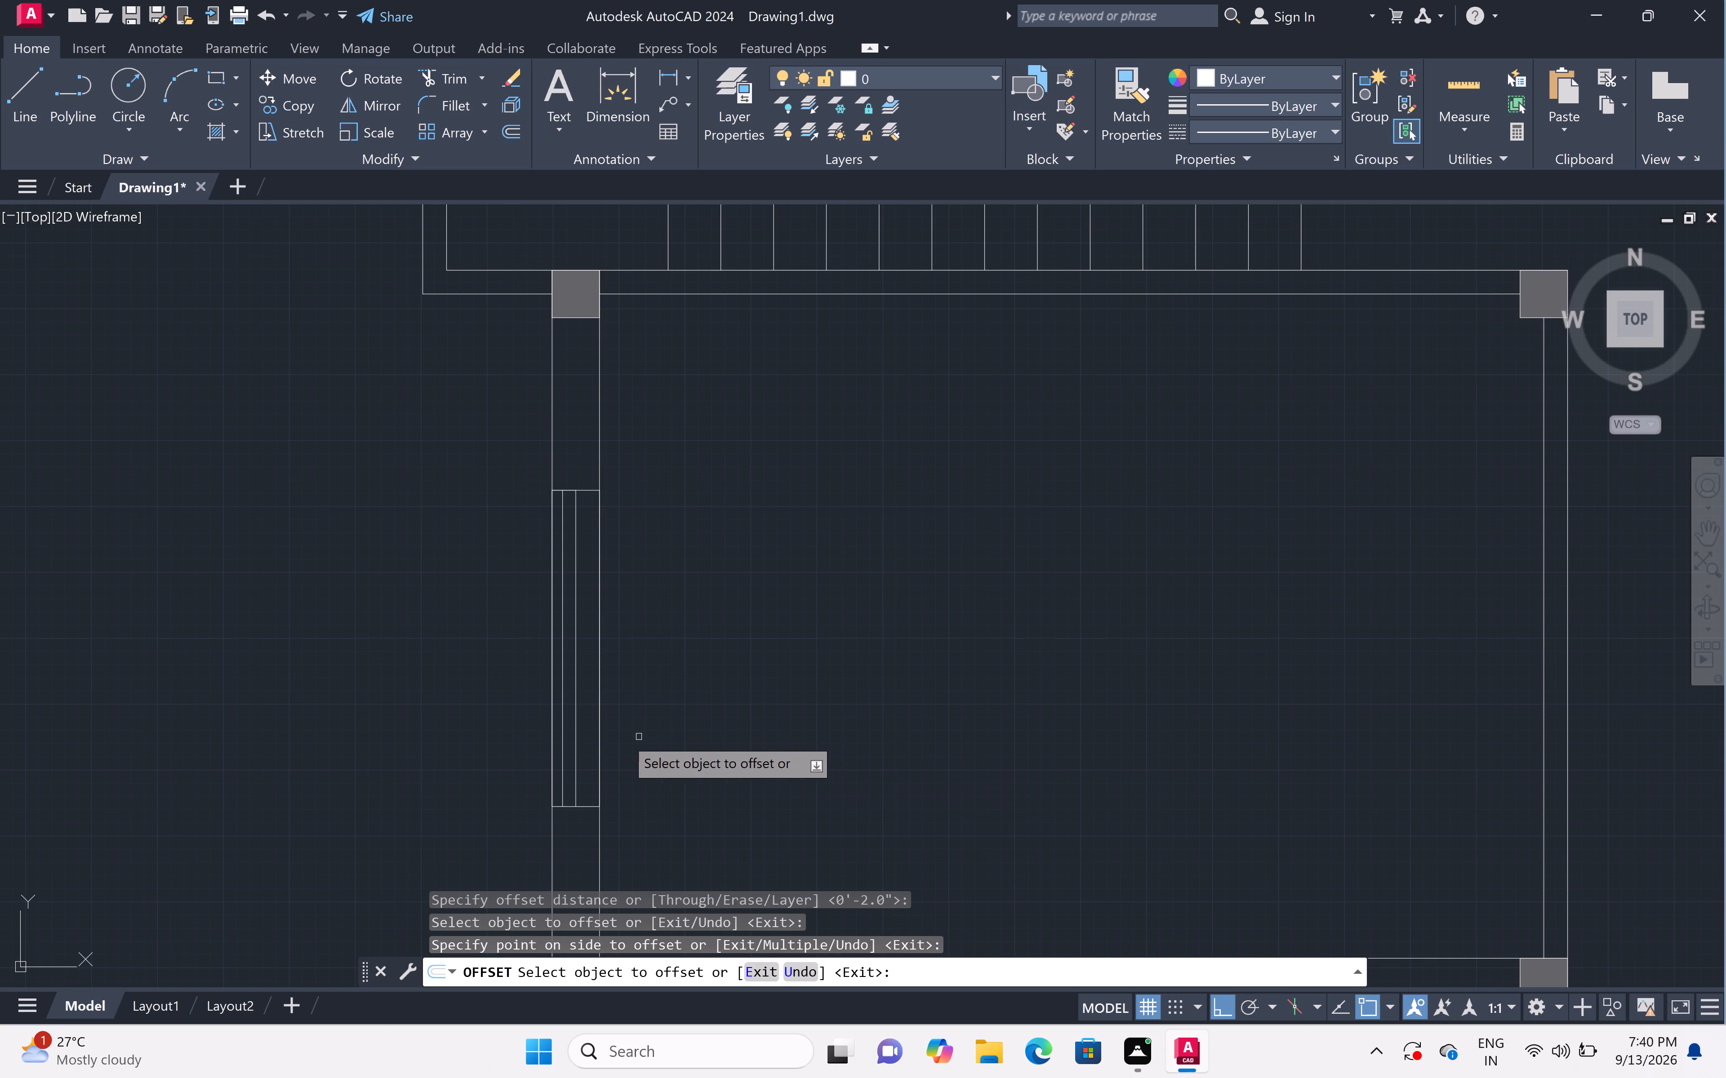
{"action": "left_click", "coordinate": [599, 733]}
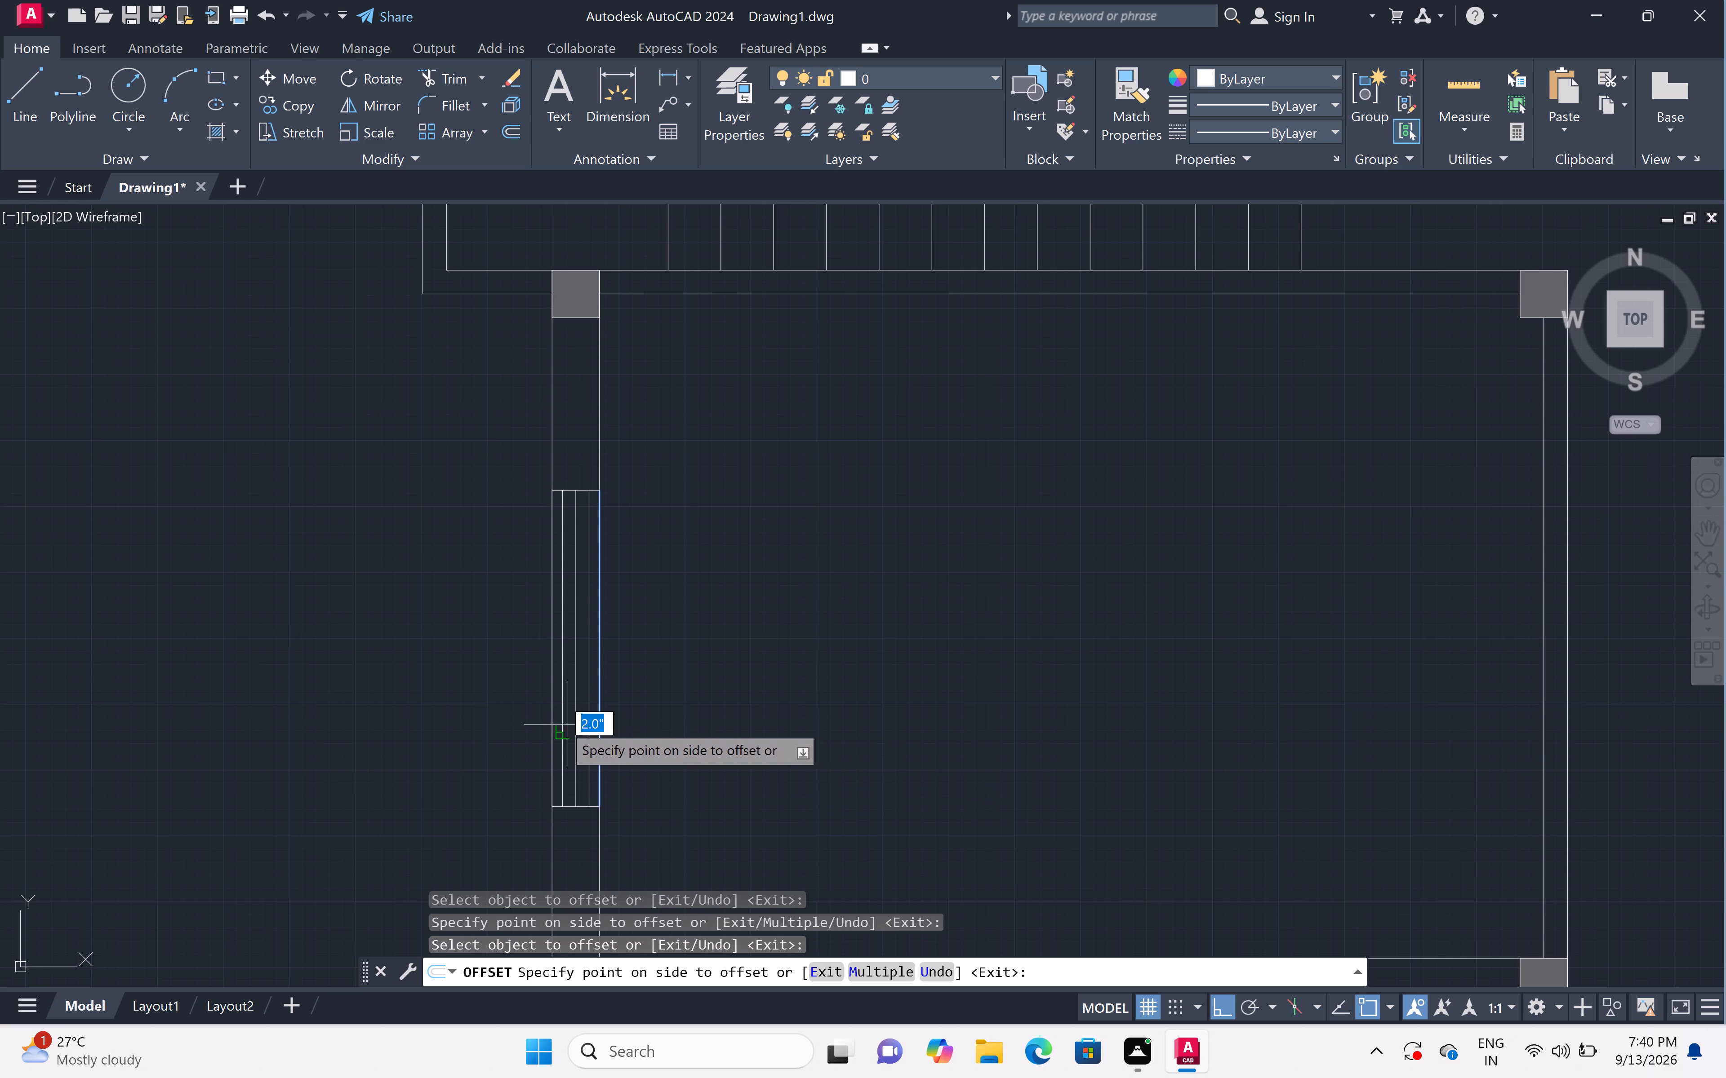
{"action": "left_click_drag", "start_coordinate": [559, 722], "coordinate": [554, 721]}
{"action": "scroll", "coordinate": [501, 708], "scroll_direction": "down", "scroll_amount": 2}
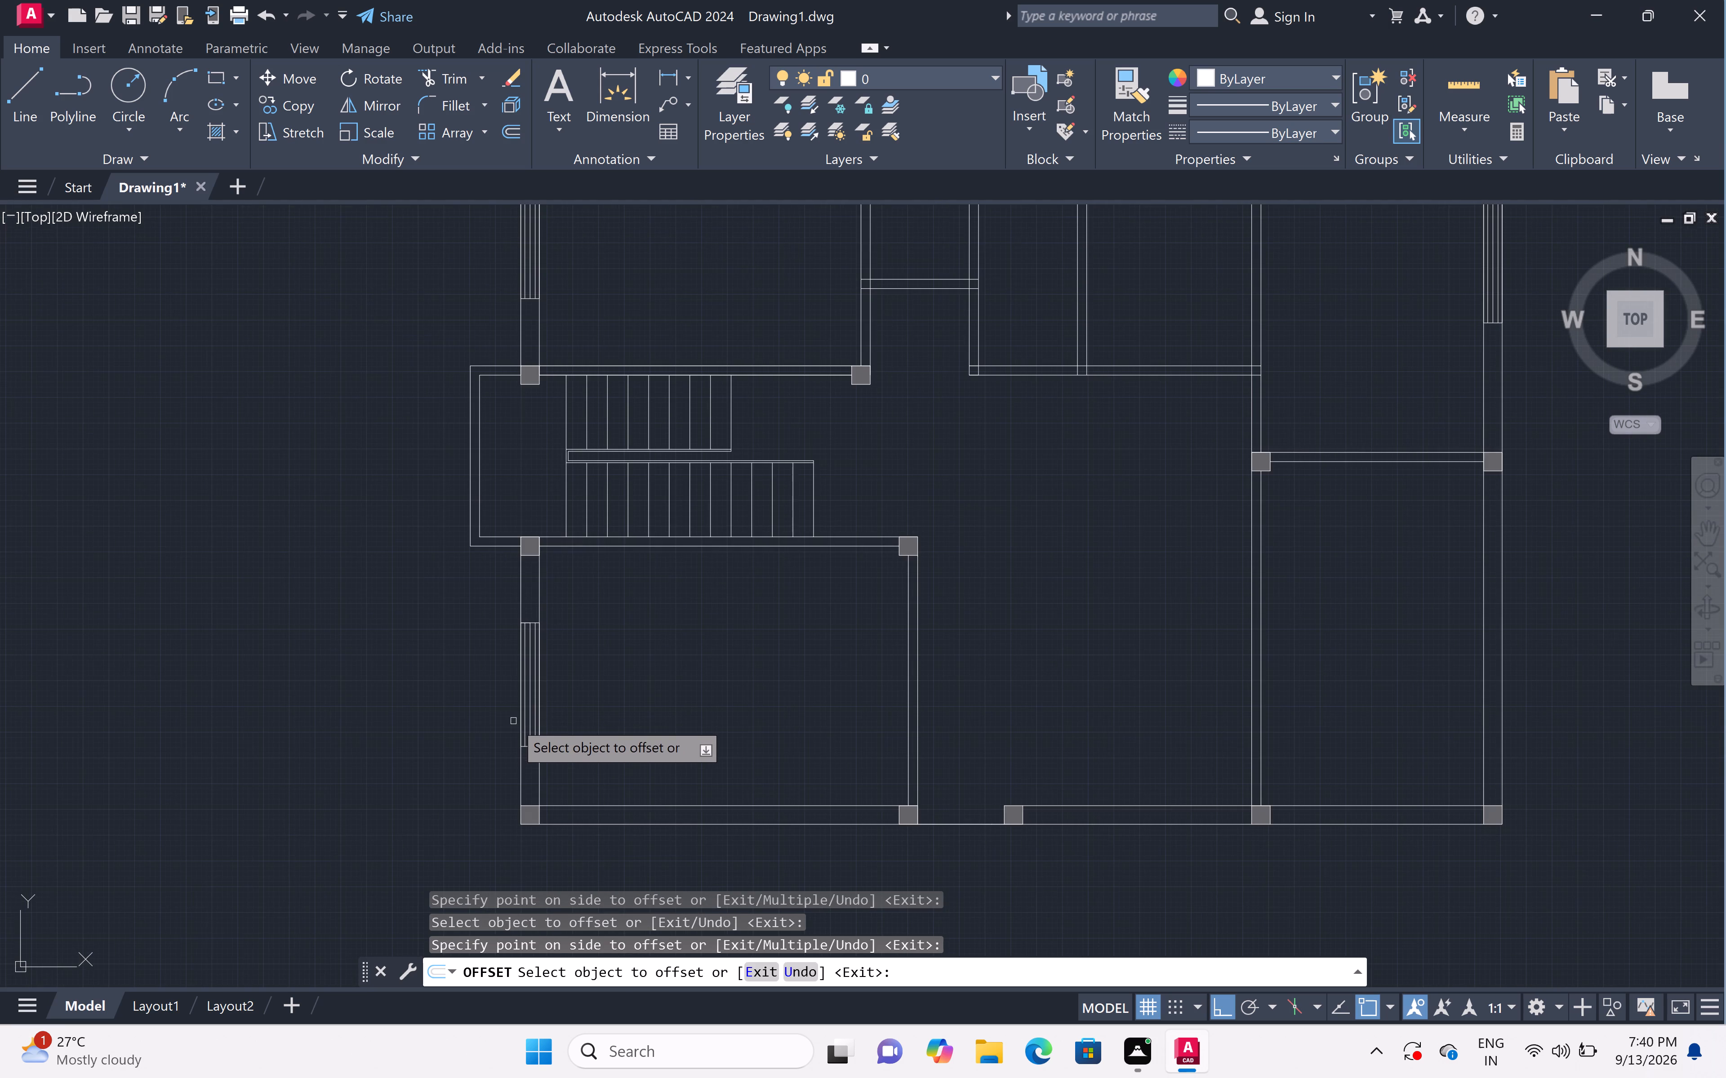
{"action": "scroll", "coordinate": [513, 721], "scroll_direction": "down", "scroll_amount": 1}
{"action": "key", "text": "Escape"}
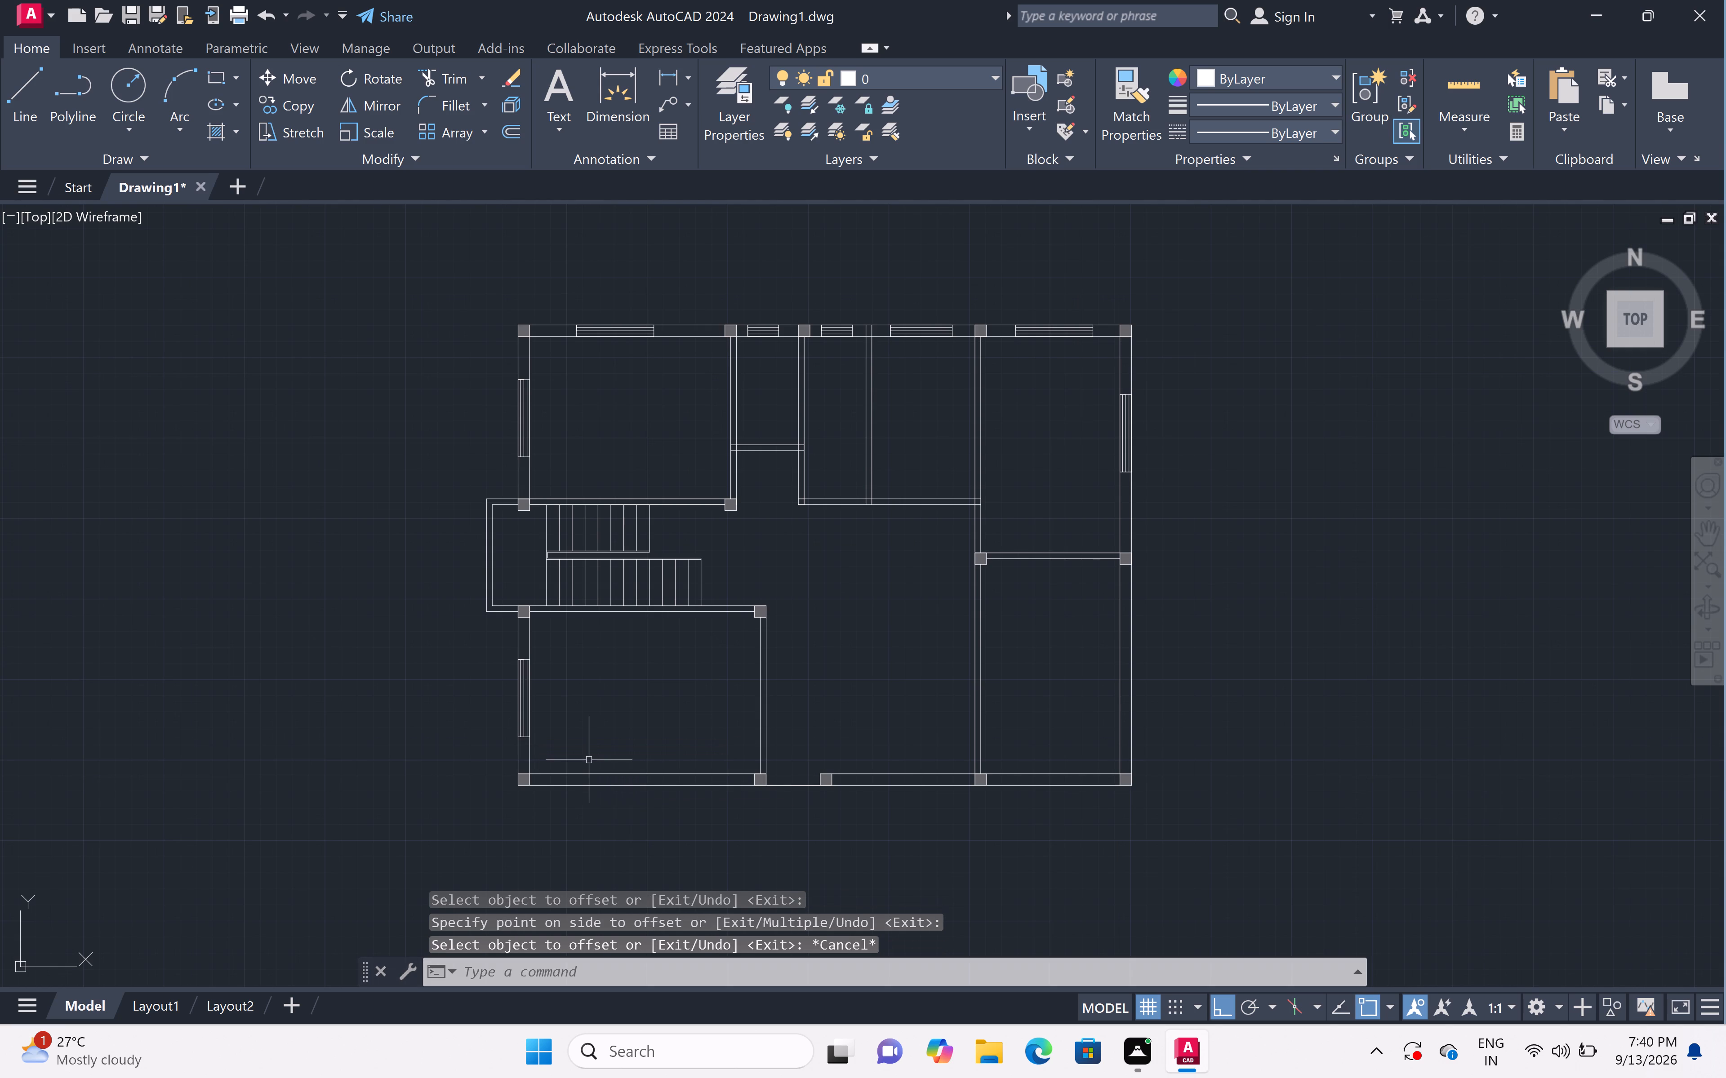
{"action": "scroll", "coordinate": [577, 759], "scroll_direction": "down", "scroll_amount": 1}
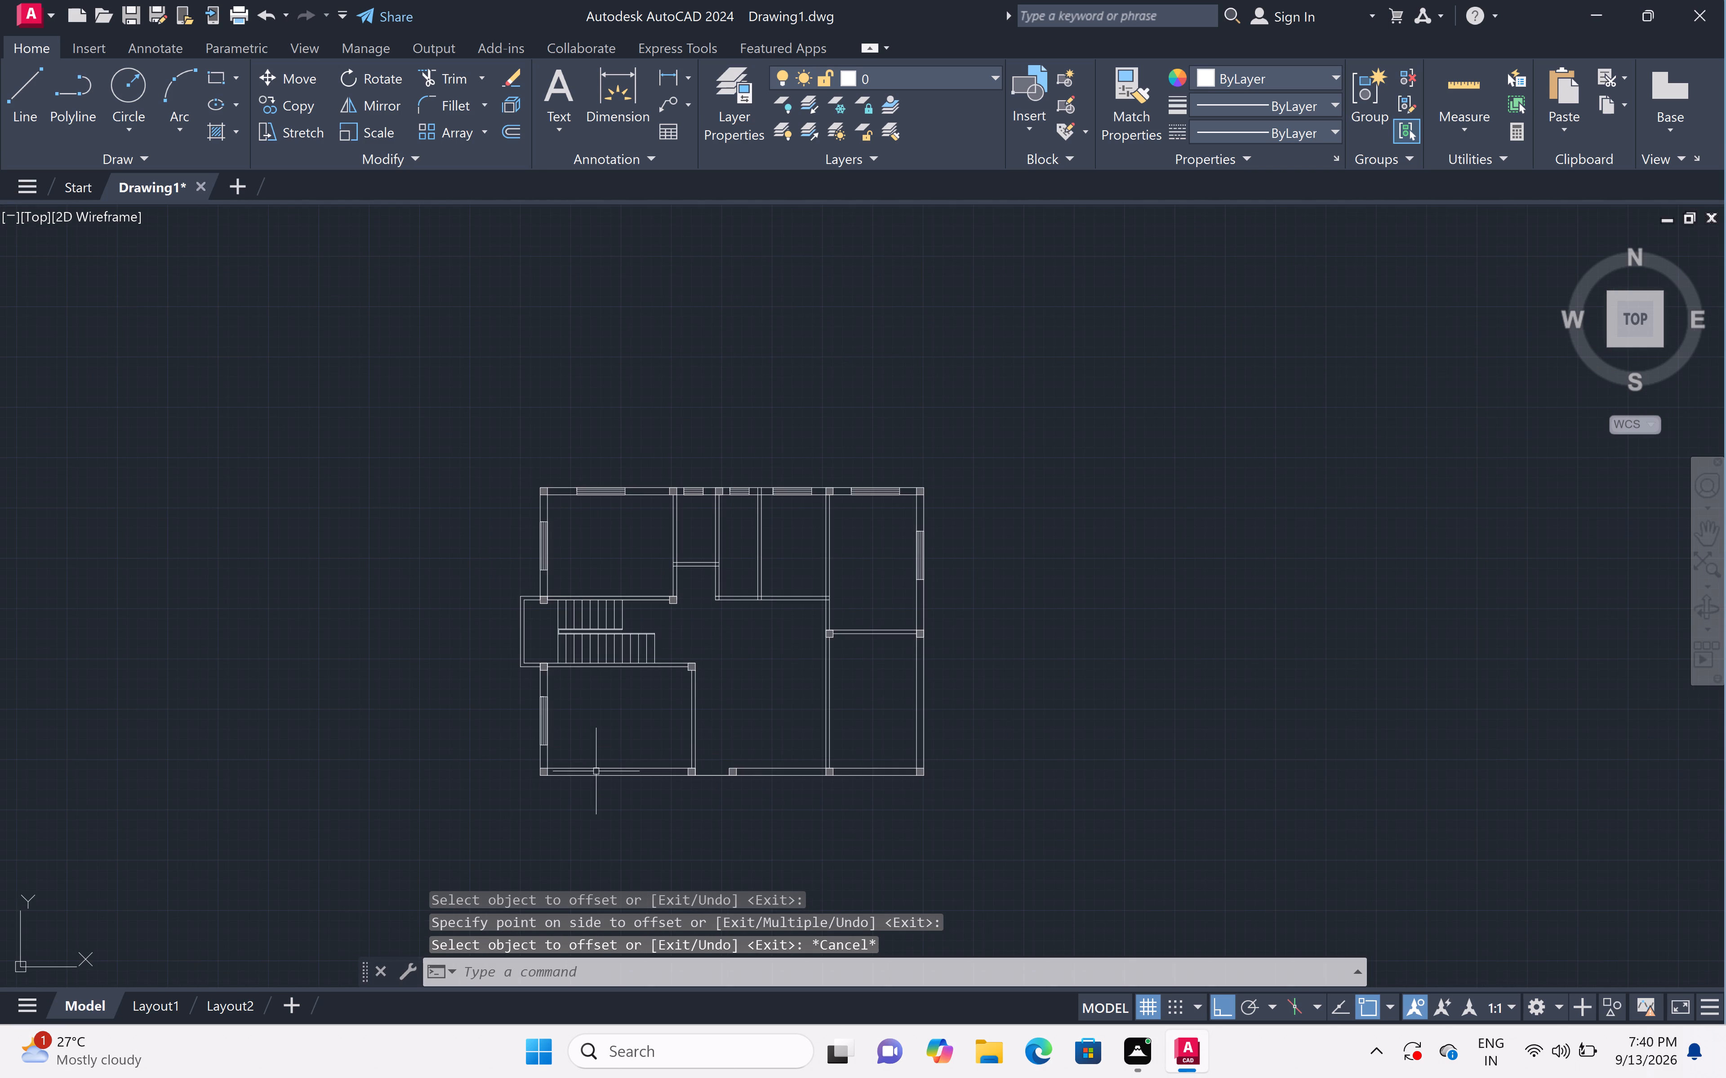
Review the whole floor plan, checking the windows, columns, partitions and staircase against the outer walls.
{"action": "scroll", "coordinate": [596, 771], "scroll_direction": "up", "scroll_amount": 2}
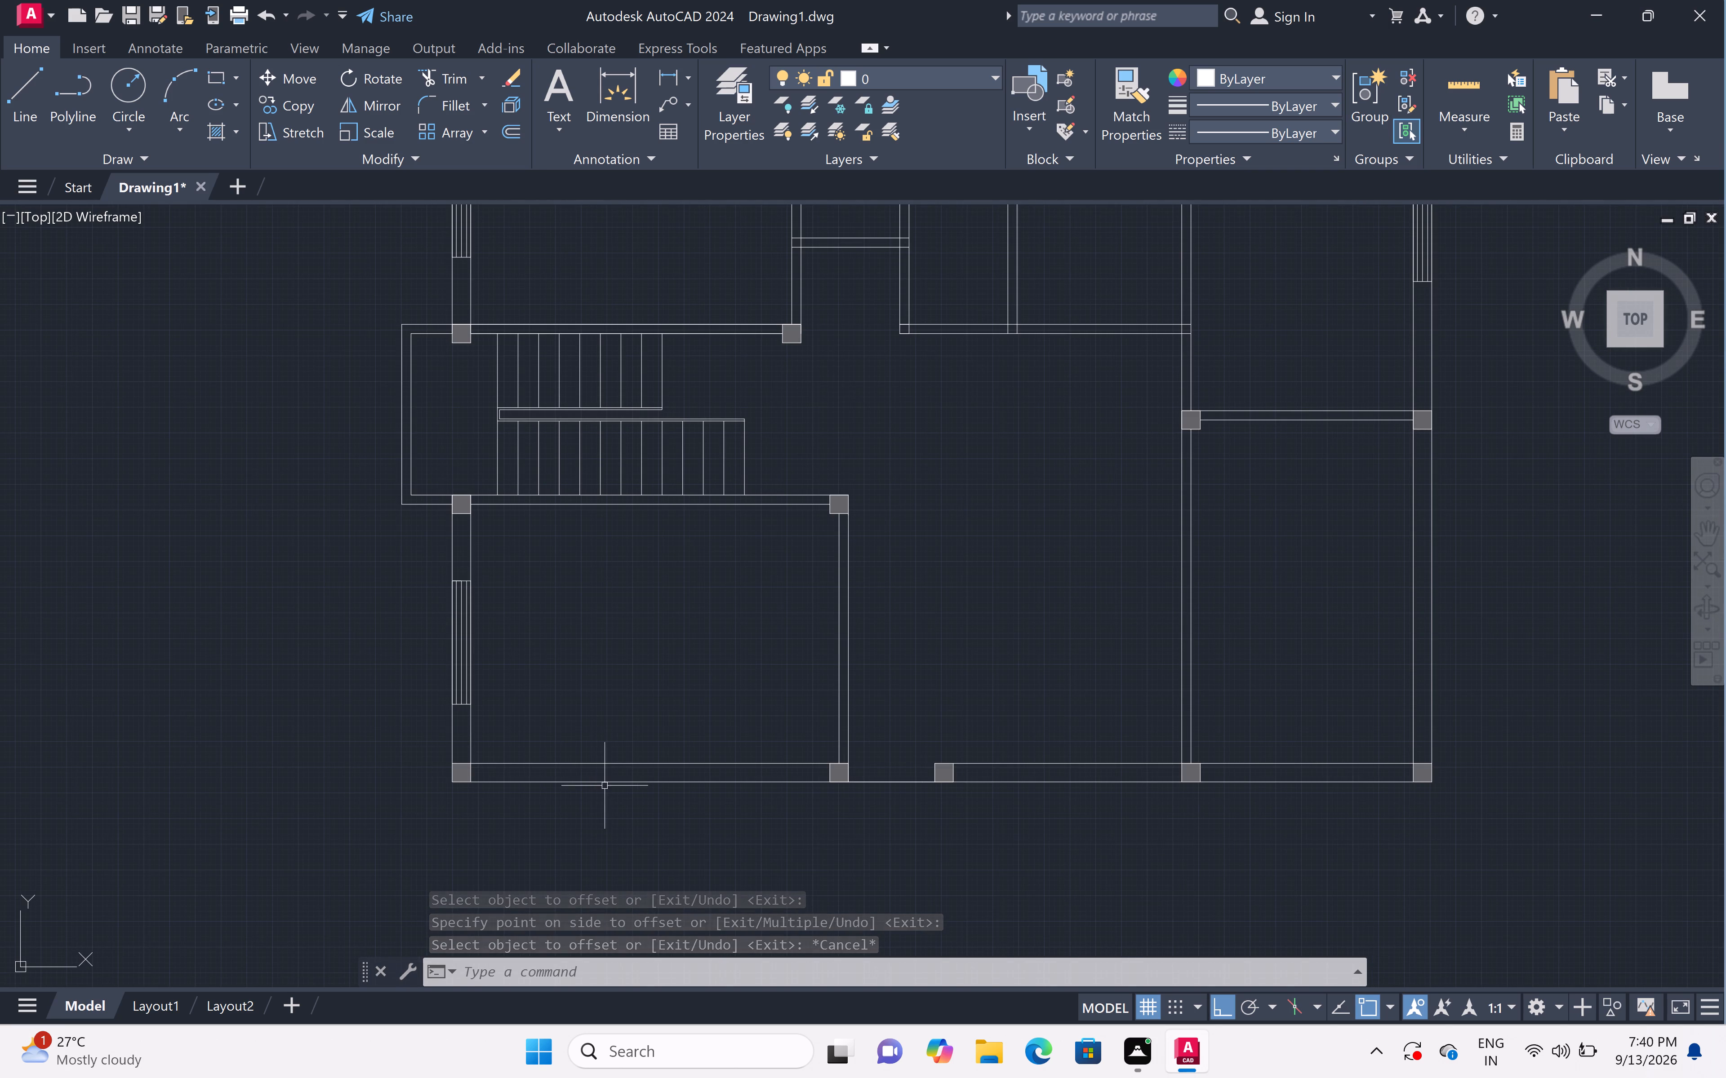
{"action": "scroll", "coordinate": [630, 769], "scroll_direction": "up", "scroll_amount": 2}
{"action": "scroll", "coordinate": [633, 766], "scroll_direction": "down", "scroll_amount": 1}
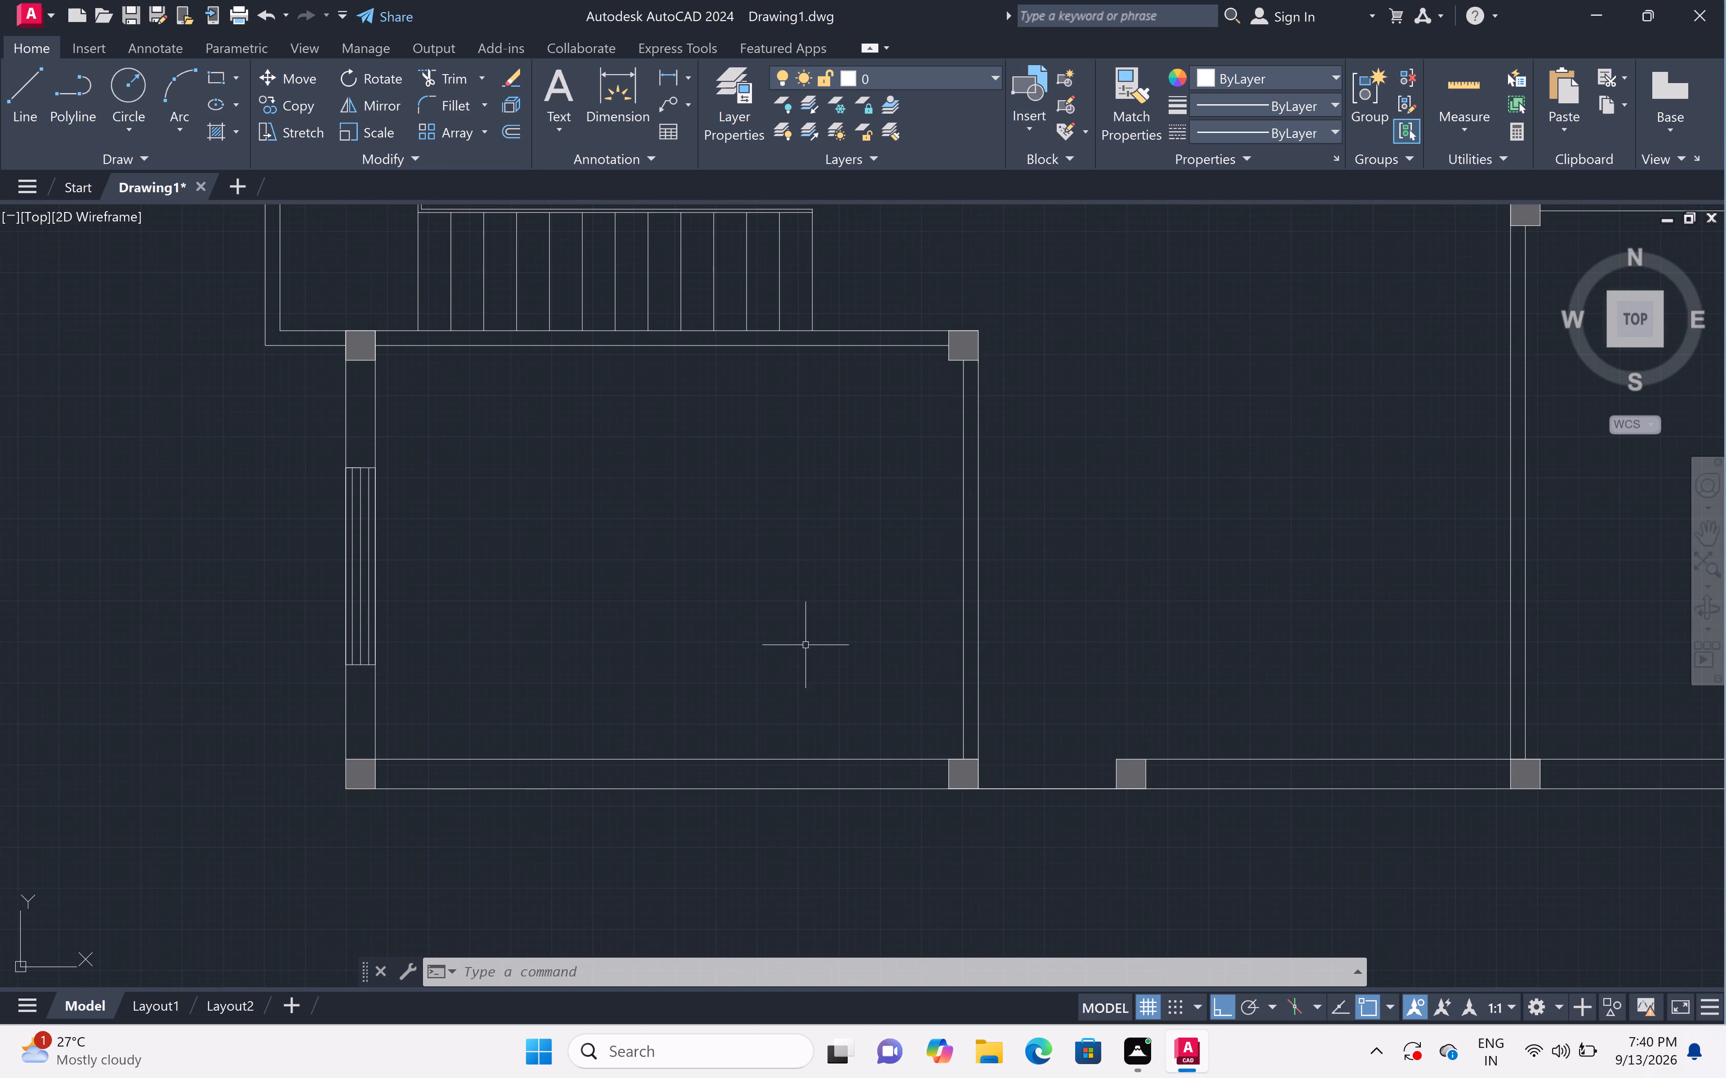
{"action": "scroll", "coordinate": [801, 649], "scroll_direction": "down", "scroll_amount": 2}
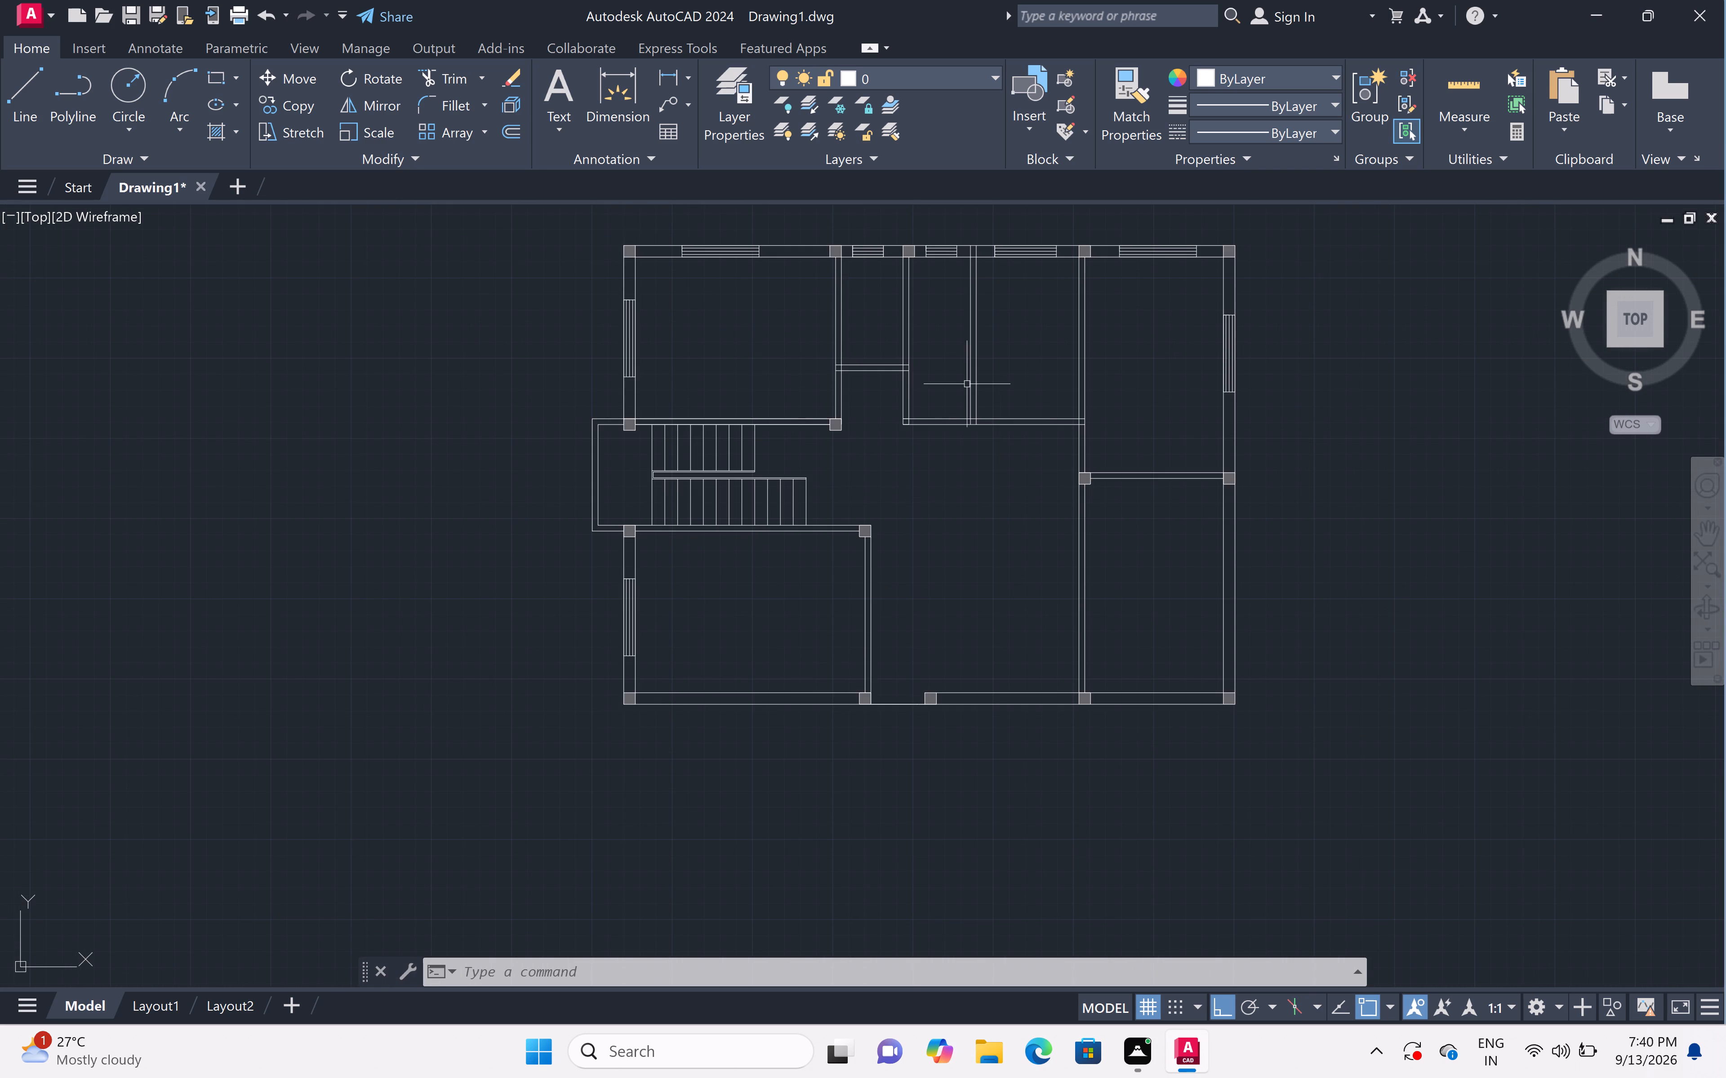
{"action": "scroll", "coordinate": [936, 402], "scroll_direction": "up", "scroll_amount": 2}
{"action": "scroll", "coordinate": [936, 402], "scroll_direction": "down", "scroll_amount": 1}
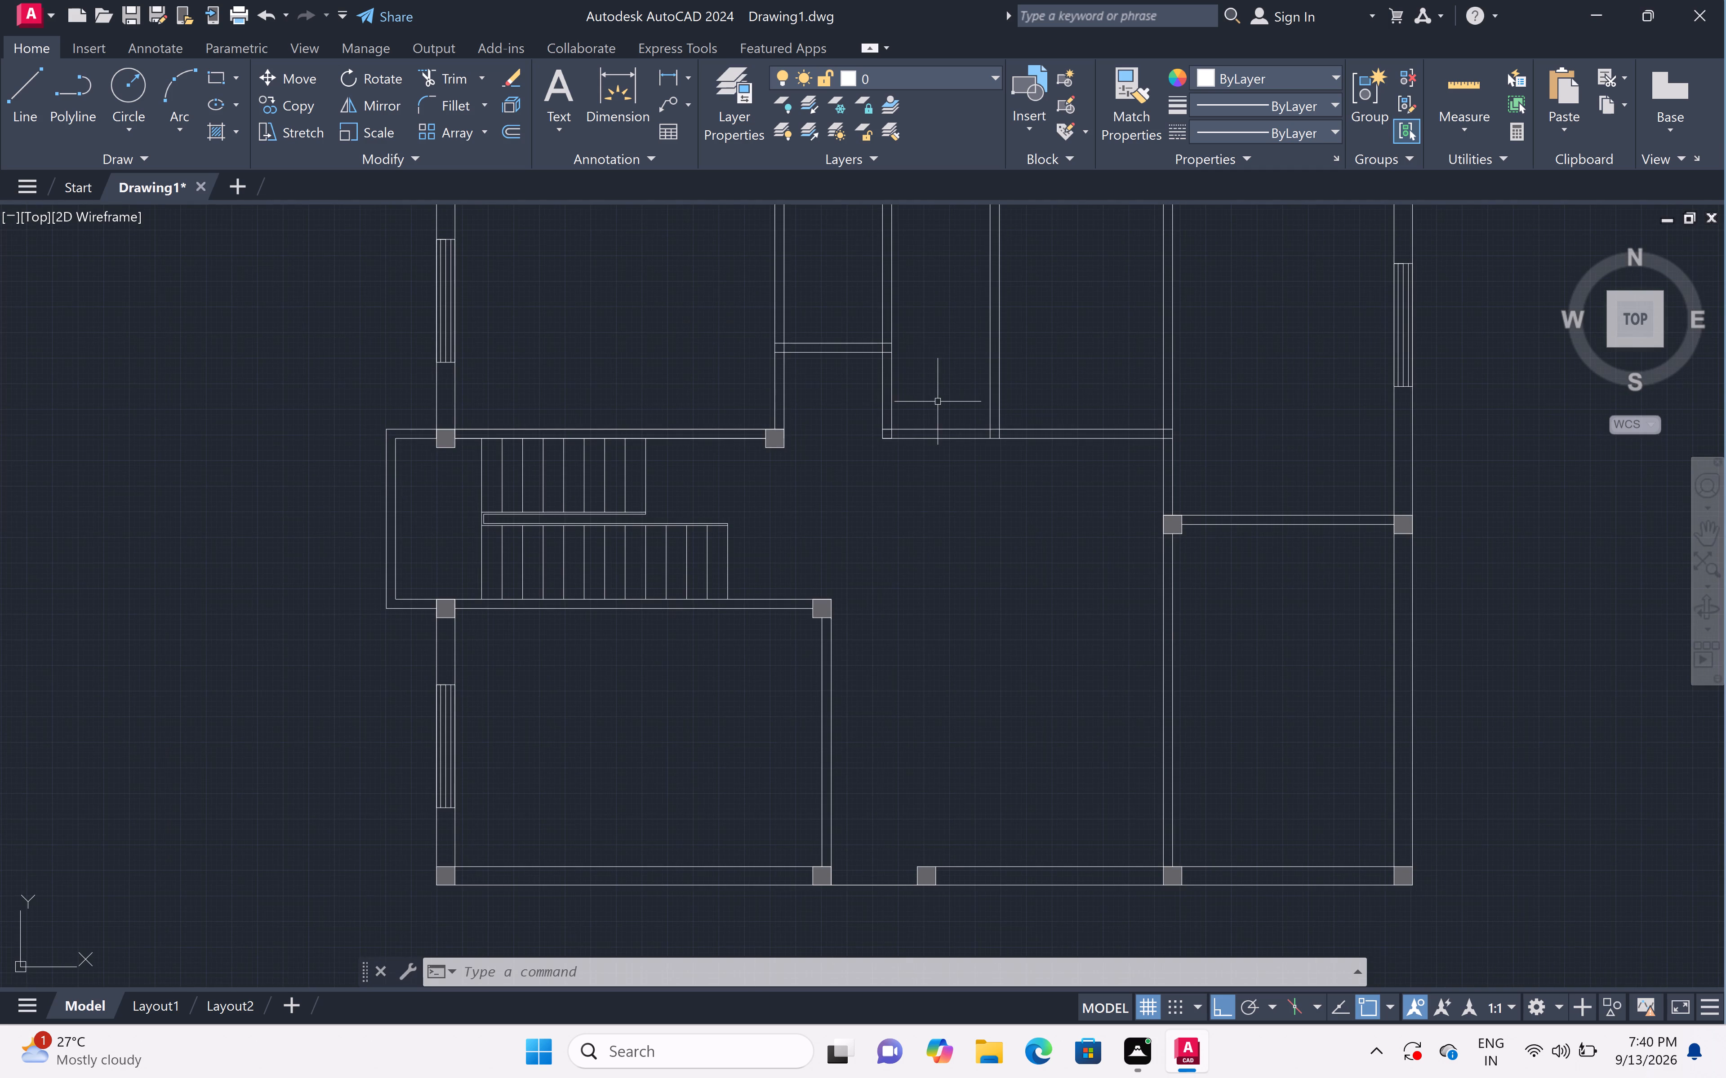
{"action": "middle_click_drag", "start_coordinate": [937, 402], "coordinate": [956, 584]}
{"action": "scroll", "coordinate": [970, 551], "scroll_direction": "down", "scroll_amount": 1}
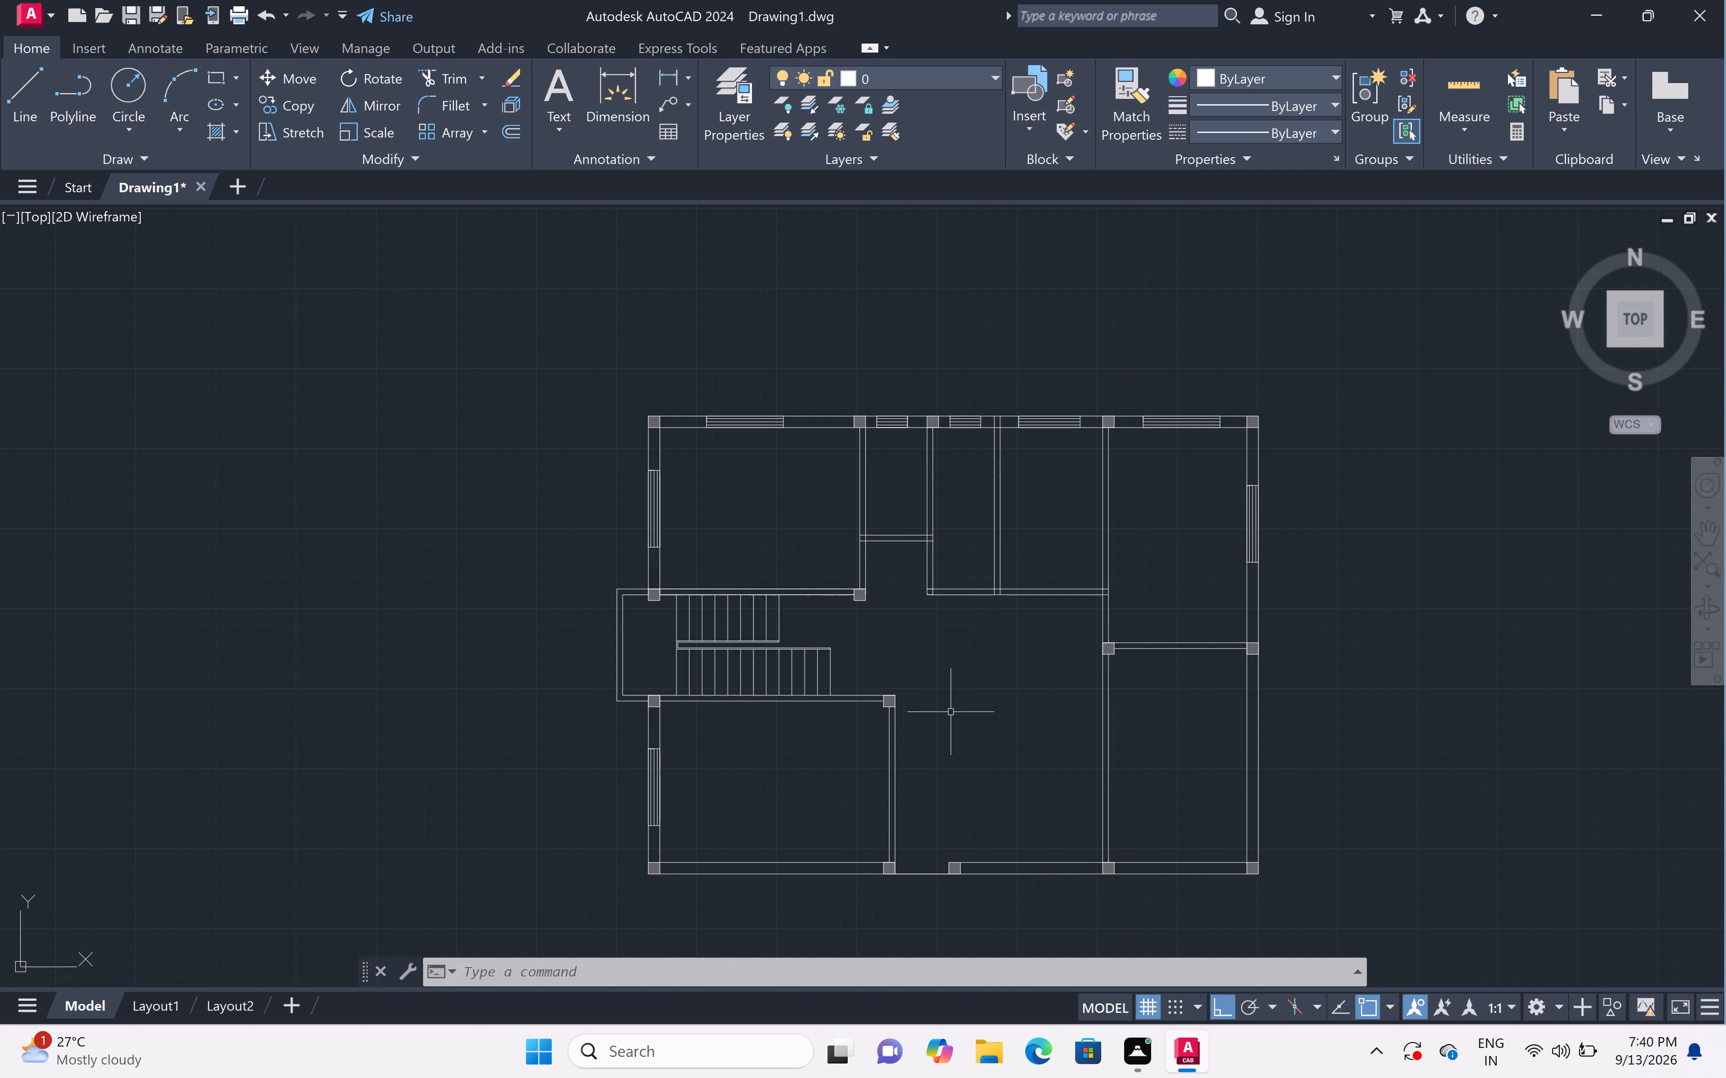
{"action": "middle_click_drag", "start_coordinate": [951, 712], "coordinate": [942, 649]}
{"action": "middle_click", "coordinate": [940, 639]}
{"action": "middle_click_drag", "start_coordinate": [966, 636], "coordinate": [874, 610]}
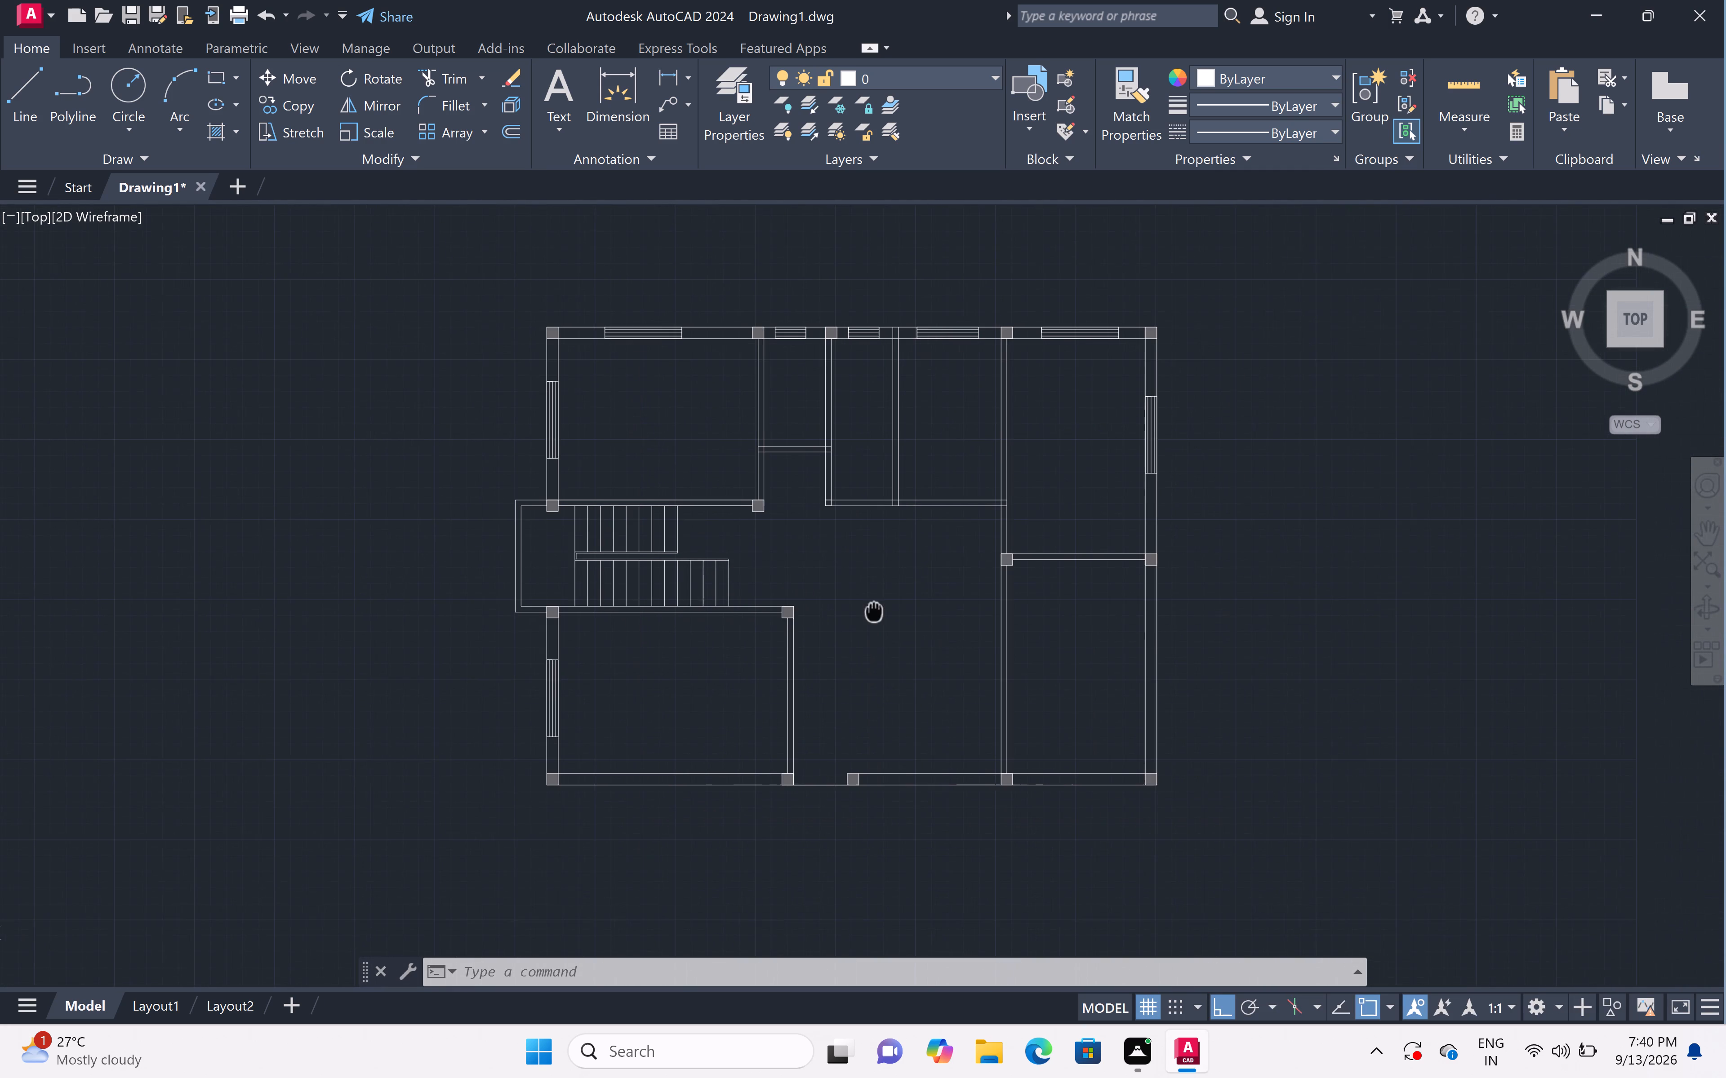
{"action": "middle_click_drag", "start_coordinate": [874, 610], "coordinate": [876, 609]}
{"action": "scroll", "coordinate": [860, 527], "scroll_direction": "up", "scroll_amount": 1}
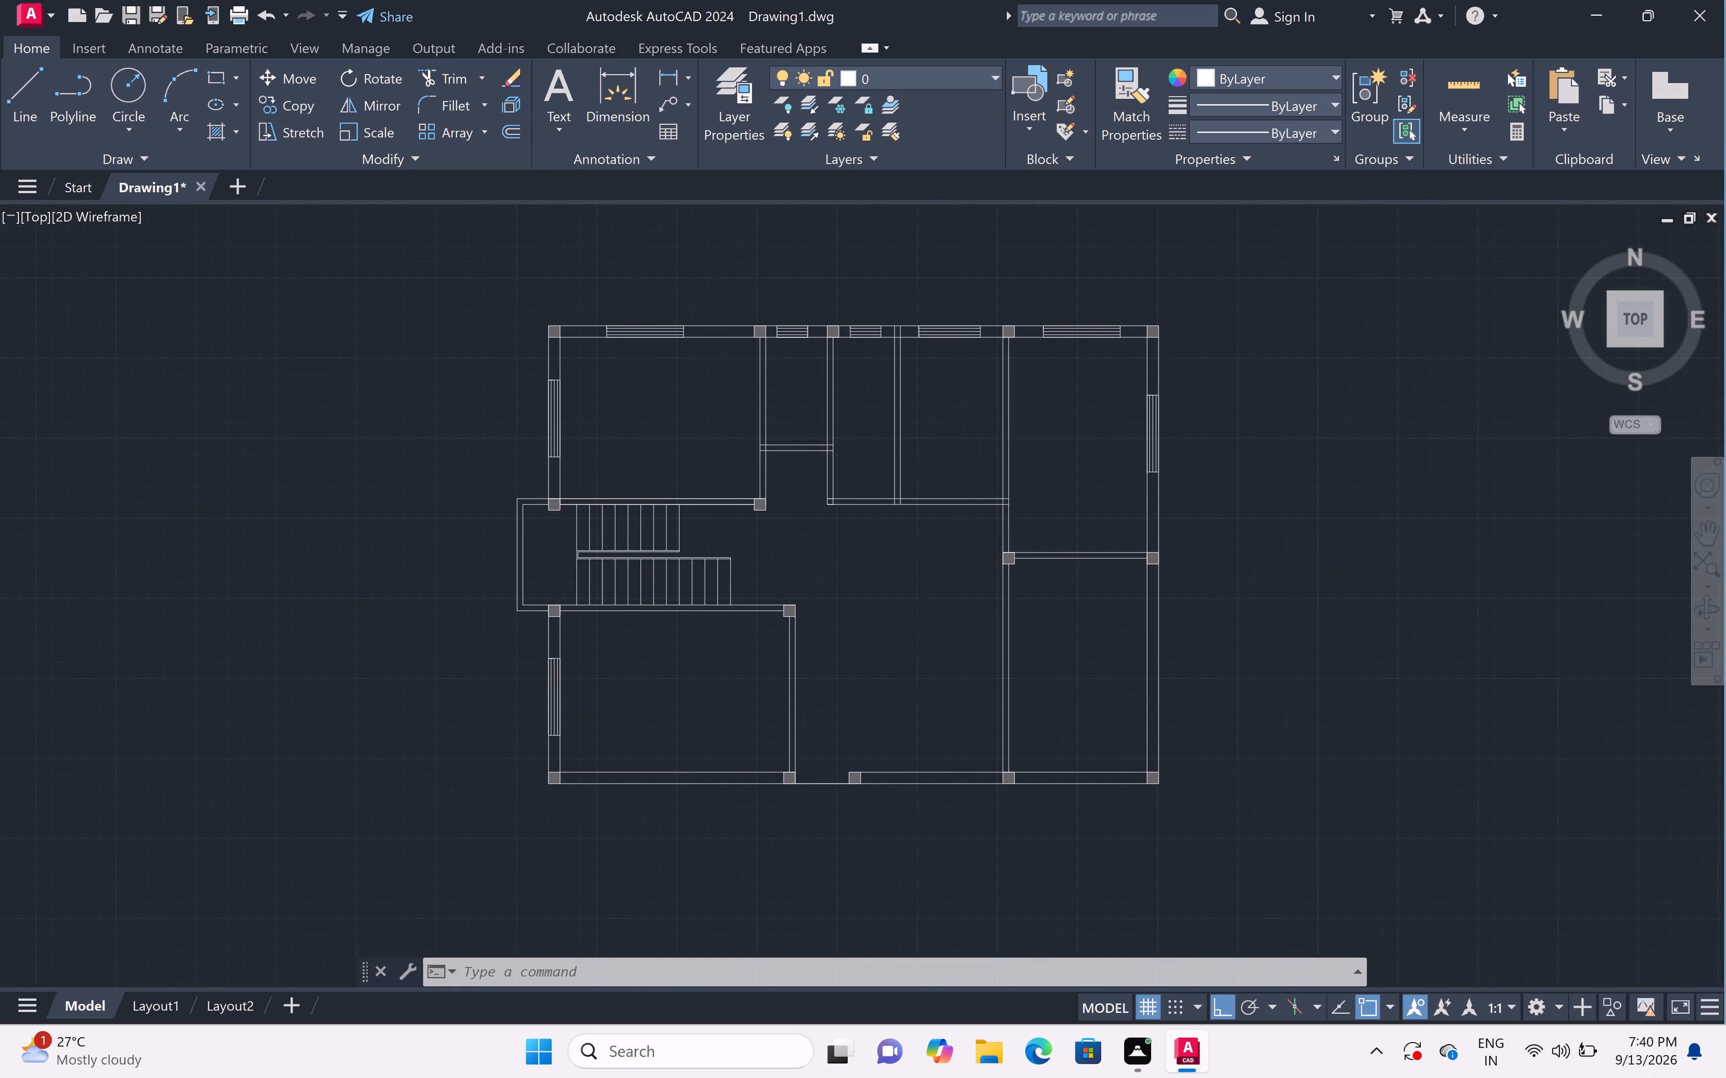
{"action": "middle_click_drag", "start_coordinate": [859, 527], "coordinate": [868, 531]}
{"action": "middle_click", "coordinate": [868, 531]}
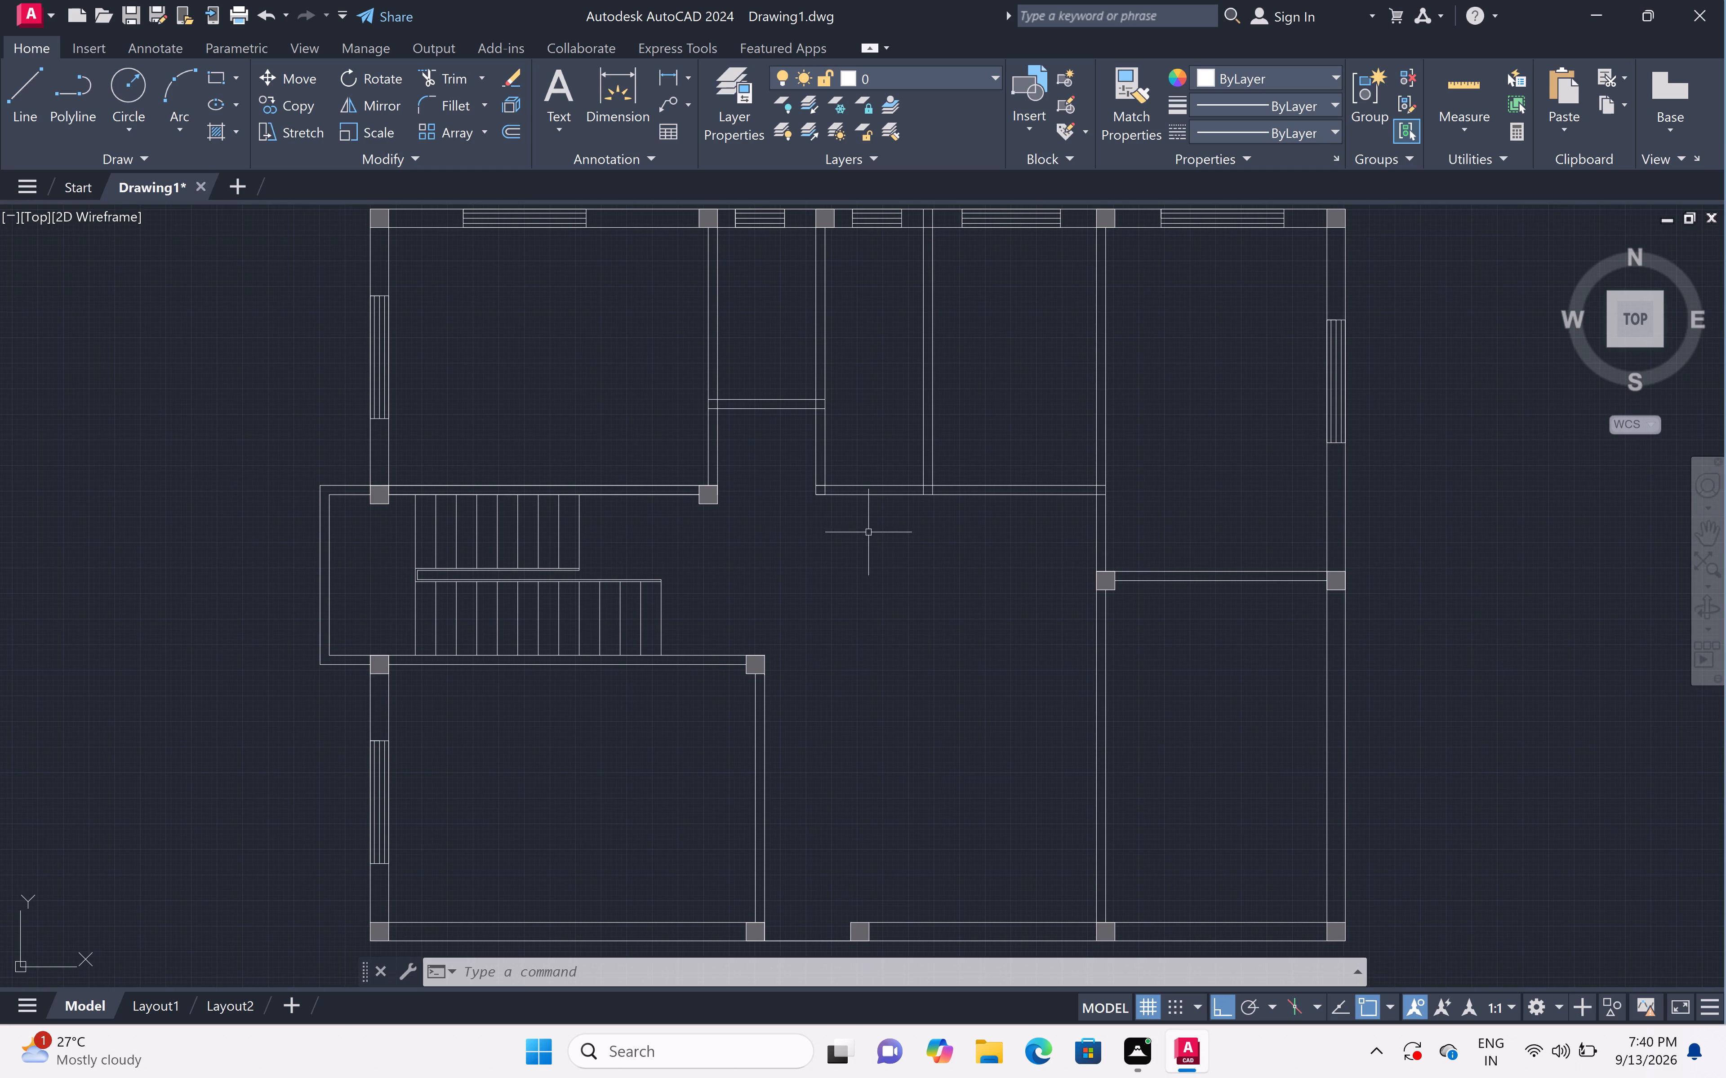
{"action": "scroll", "coordinate": [880, 580], "scroll_direction": "down", "scroll_amount": 1}
{"action": "scroll", "coordinate": [880, 580], "scroll_direction": "up", "scroll_amount": 1}
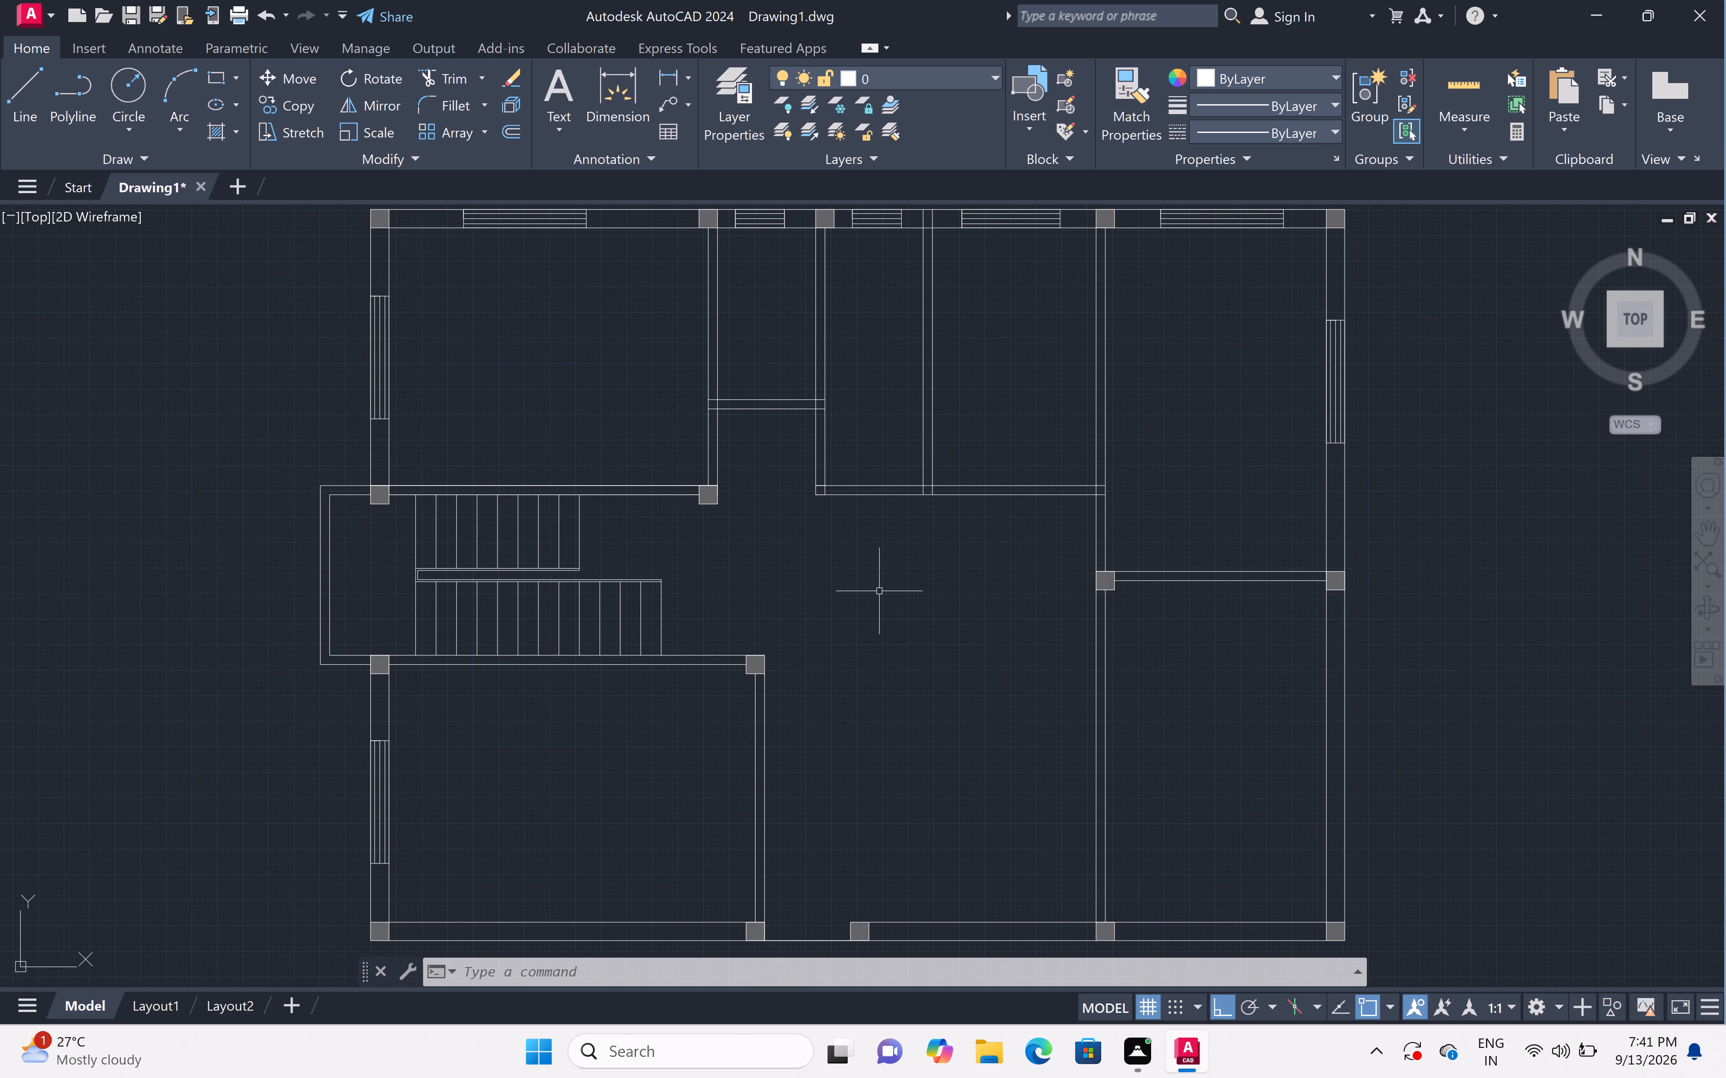
{"action": "scroll", "coordinate": [880, 591], "scroll_direction": "down", "scroll_amount": 1}
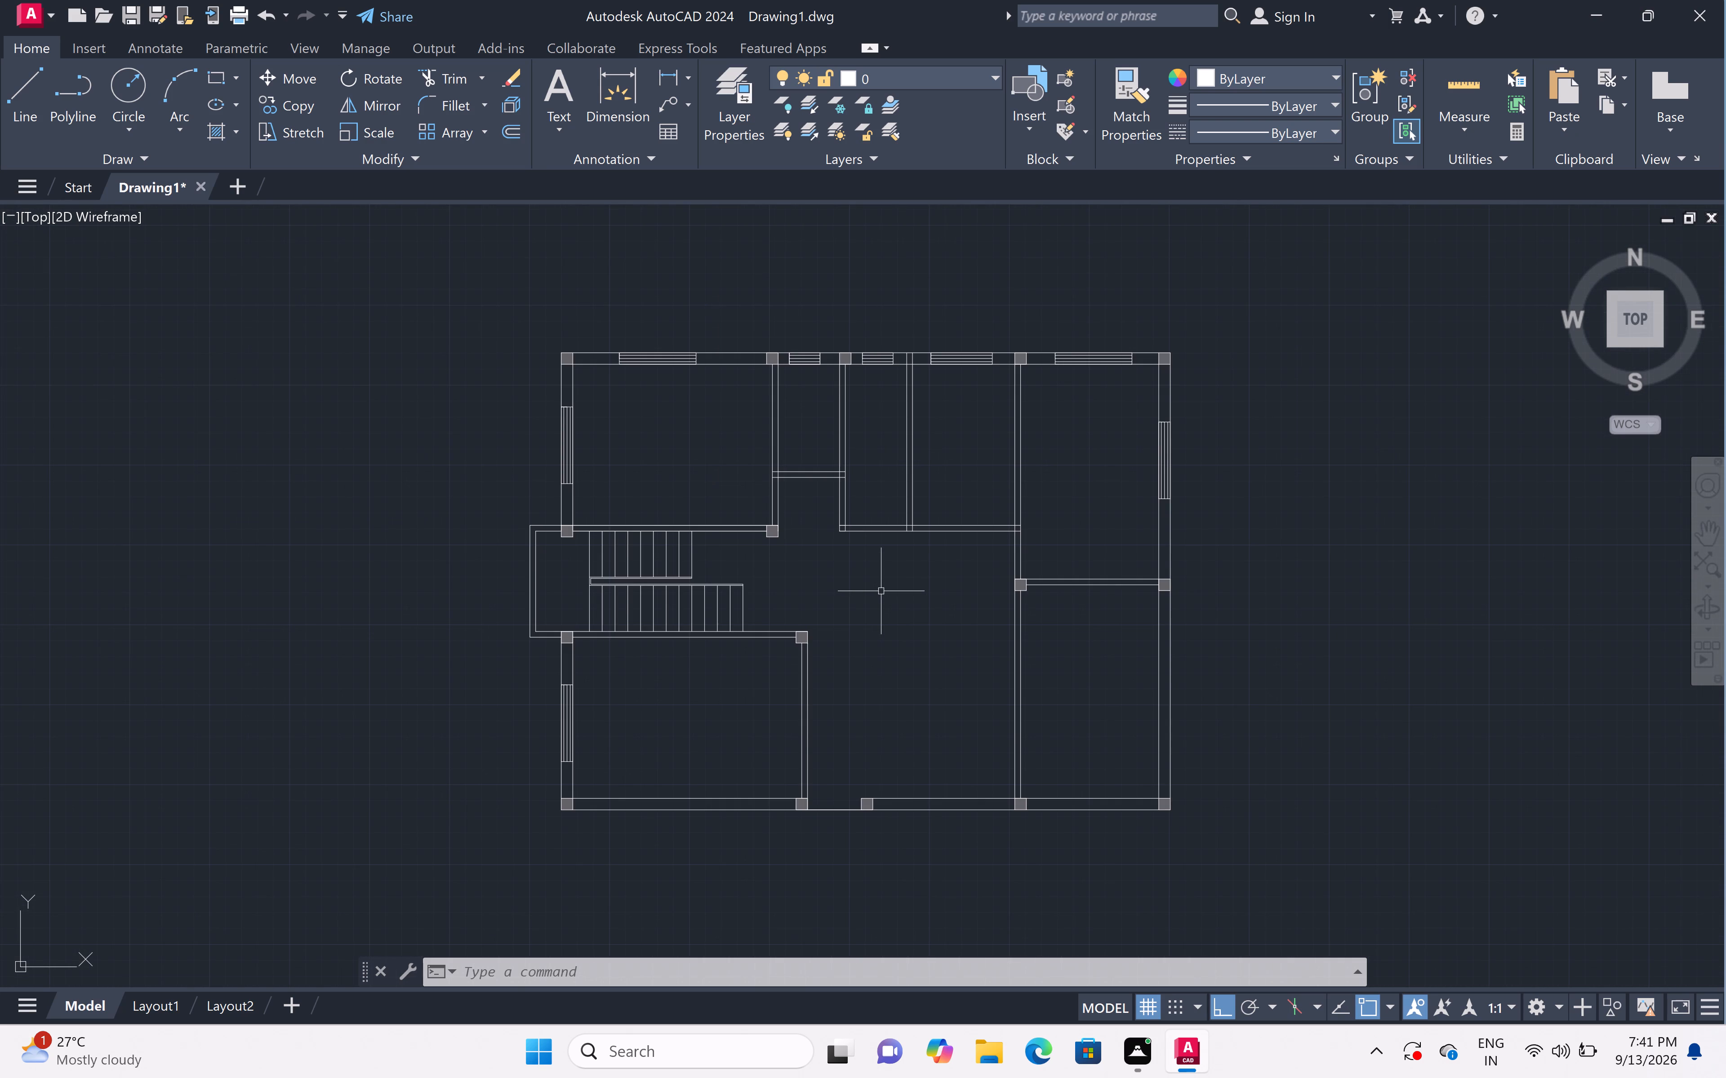
{"action": "scroll", "coordinate": [881, 591], "scroll_direction": "up", "scroll_amount": 1}
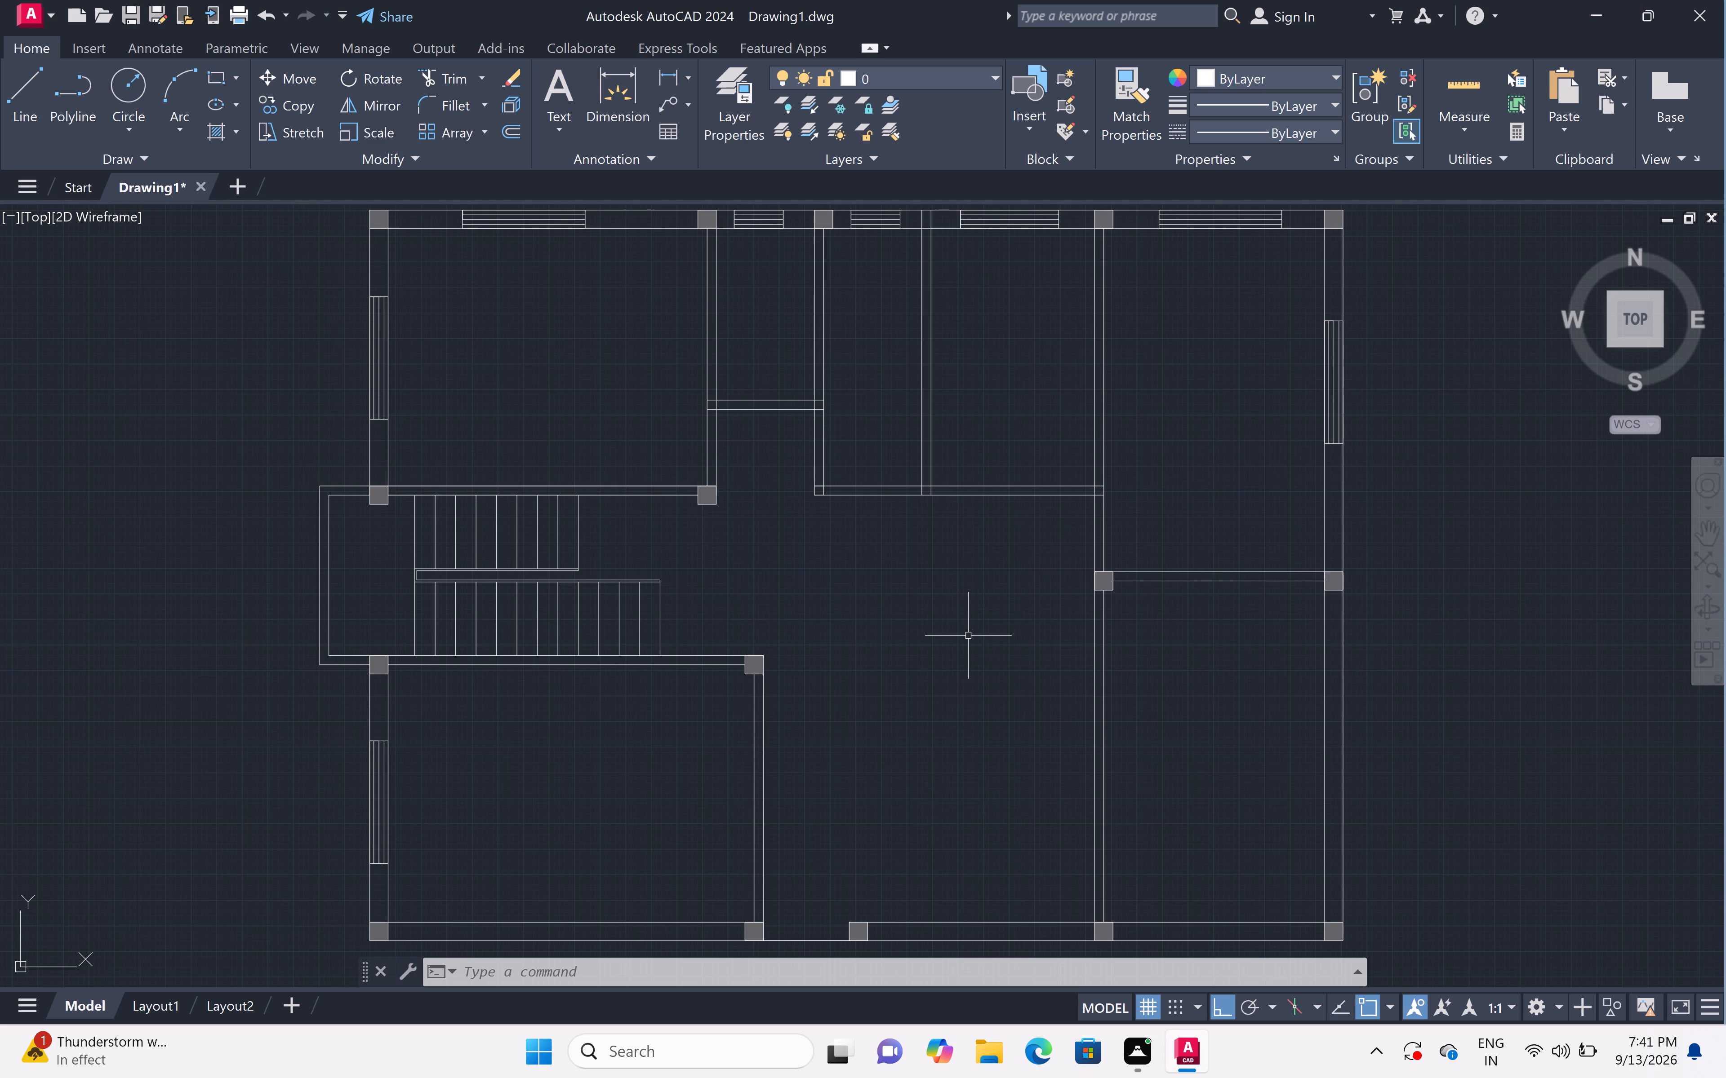
{"action": "scroll", "coordinate": [968, 636], "scroll_direction": "down", "scroll_amount": 1}
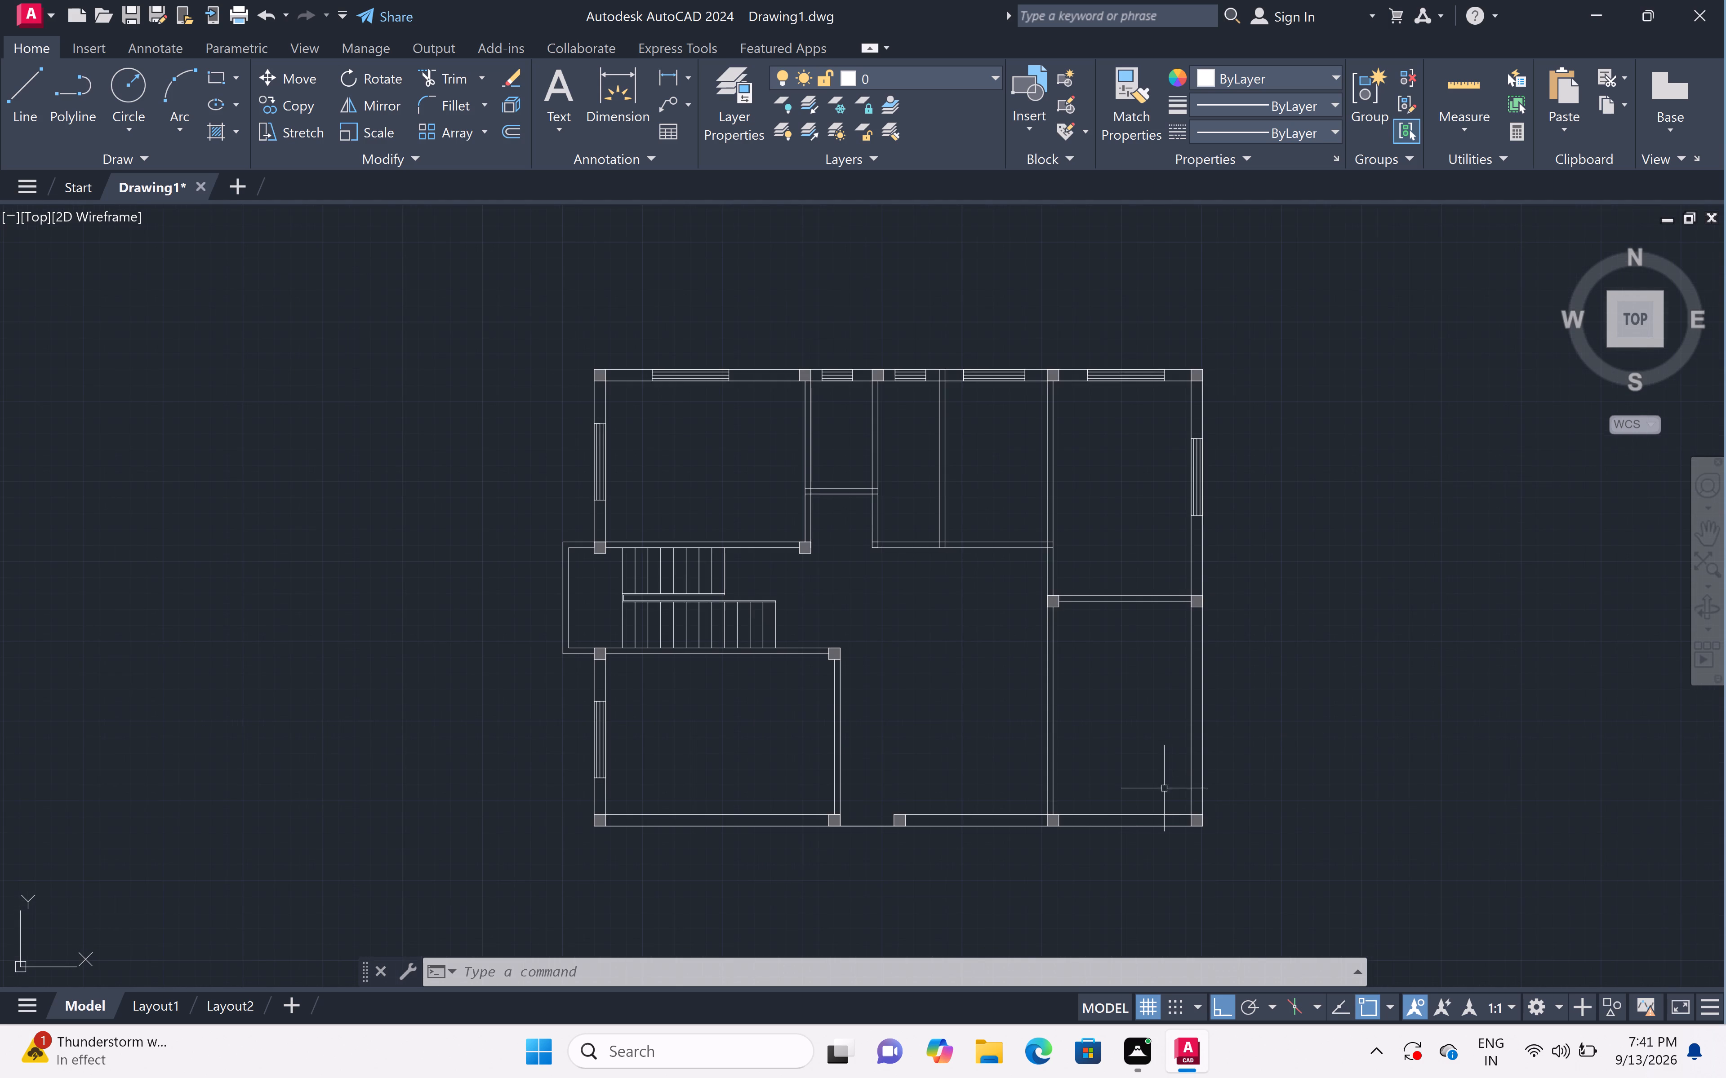
{"action": "scroll", "coordinate": [1133, 829], "scroll_direction": "up", "scroll_amount": 1}
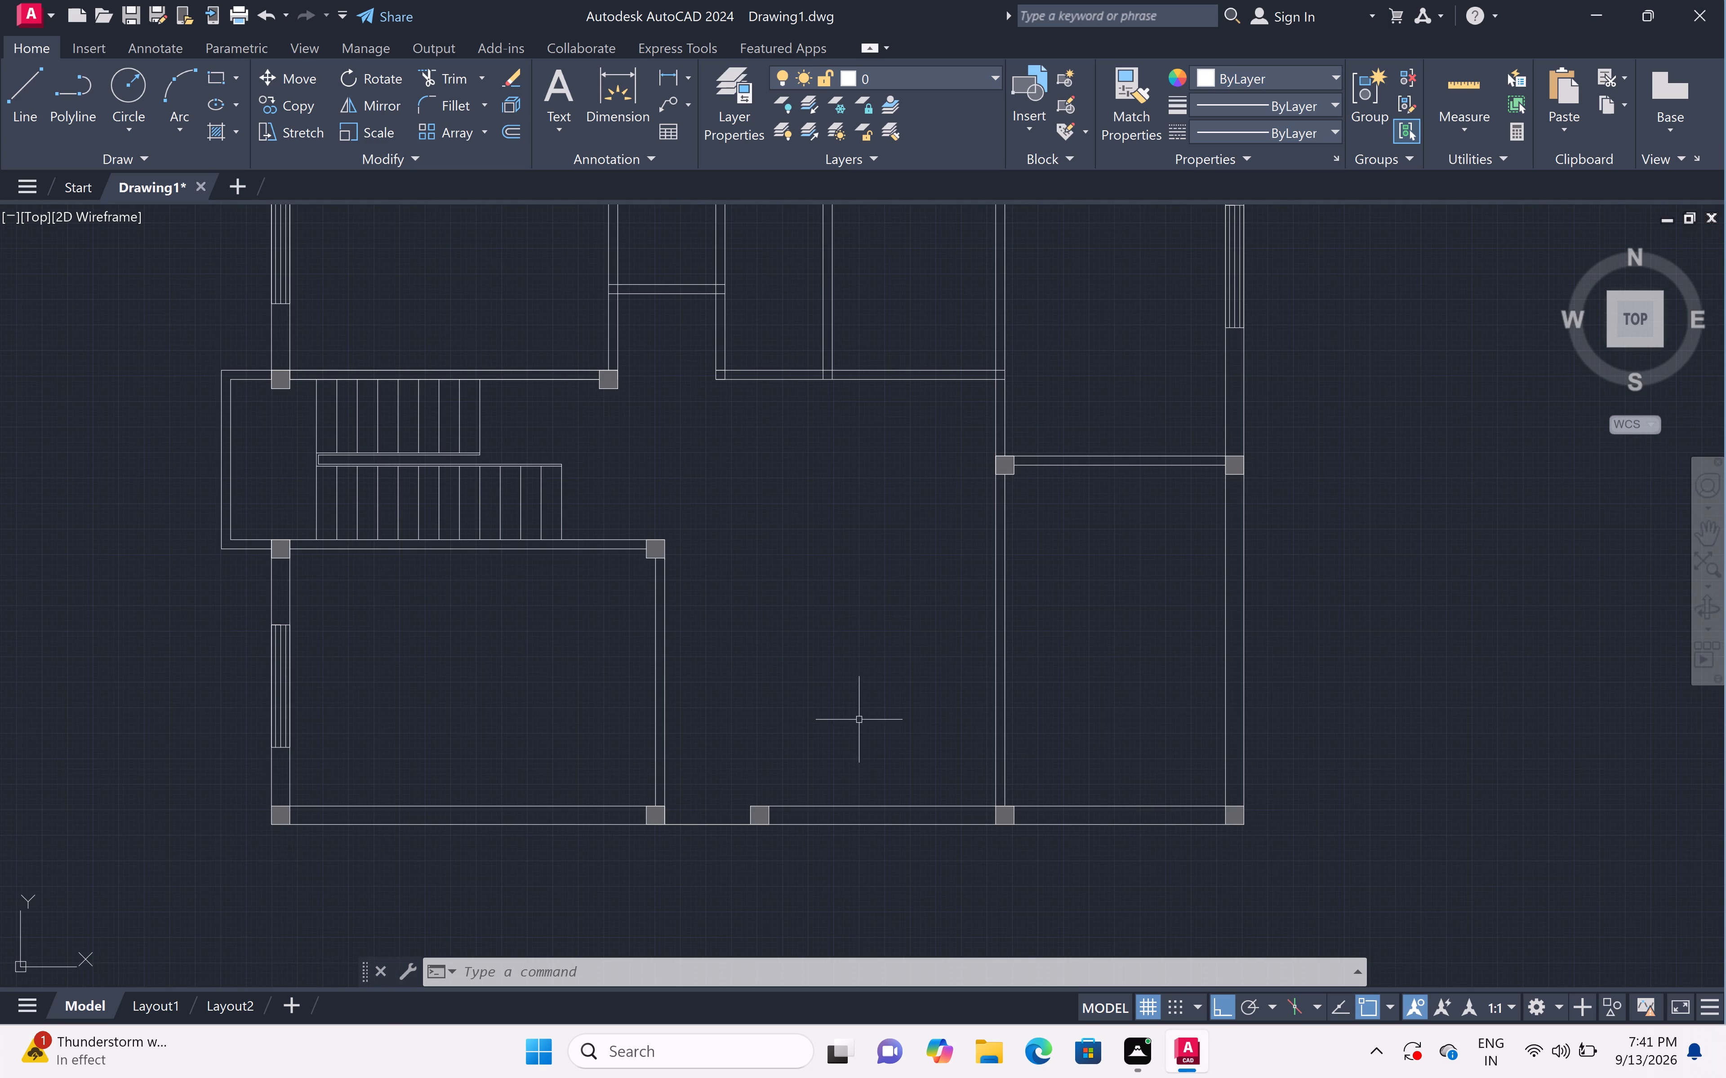
{"action": "middle_click_drag", "start_coordinate": [850, 723], "coordinate": [914, 793]}
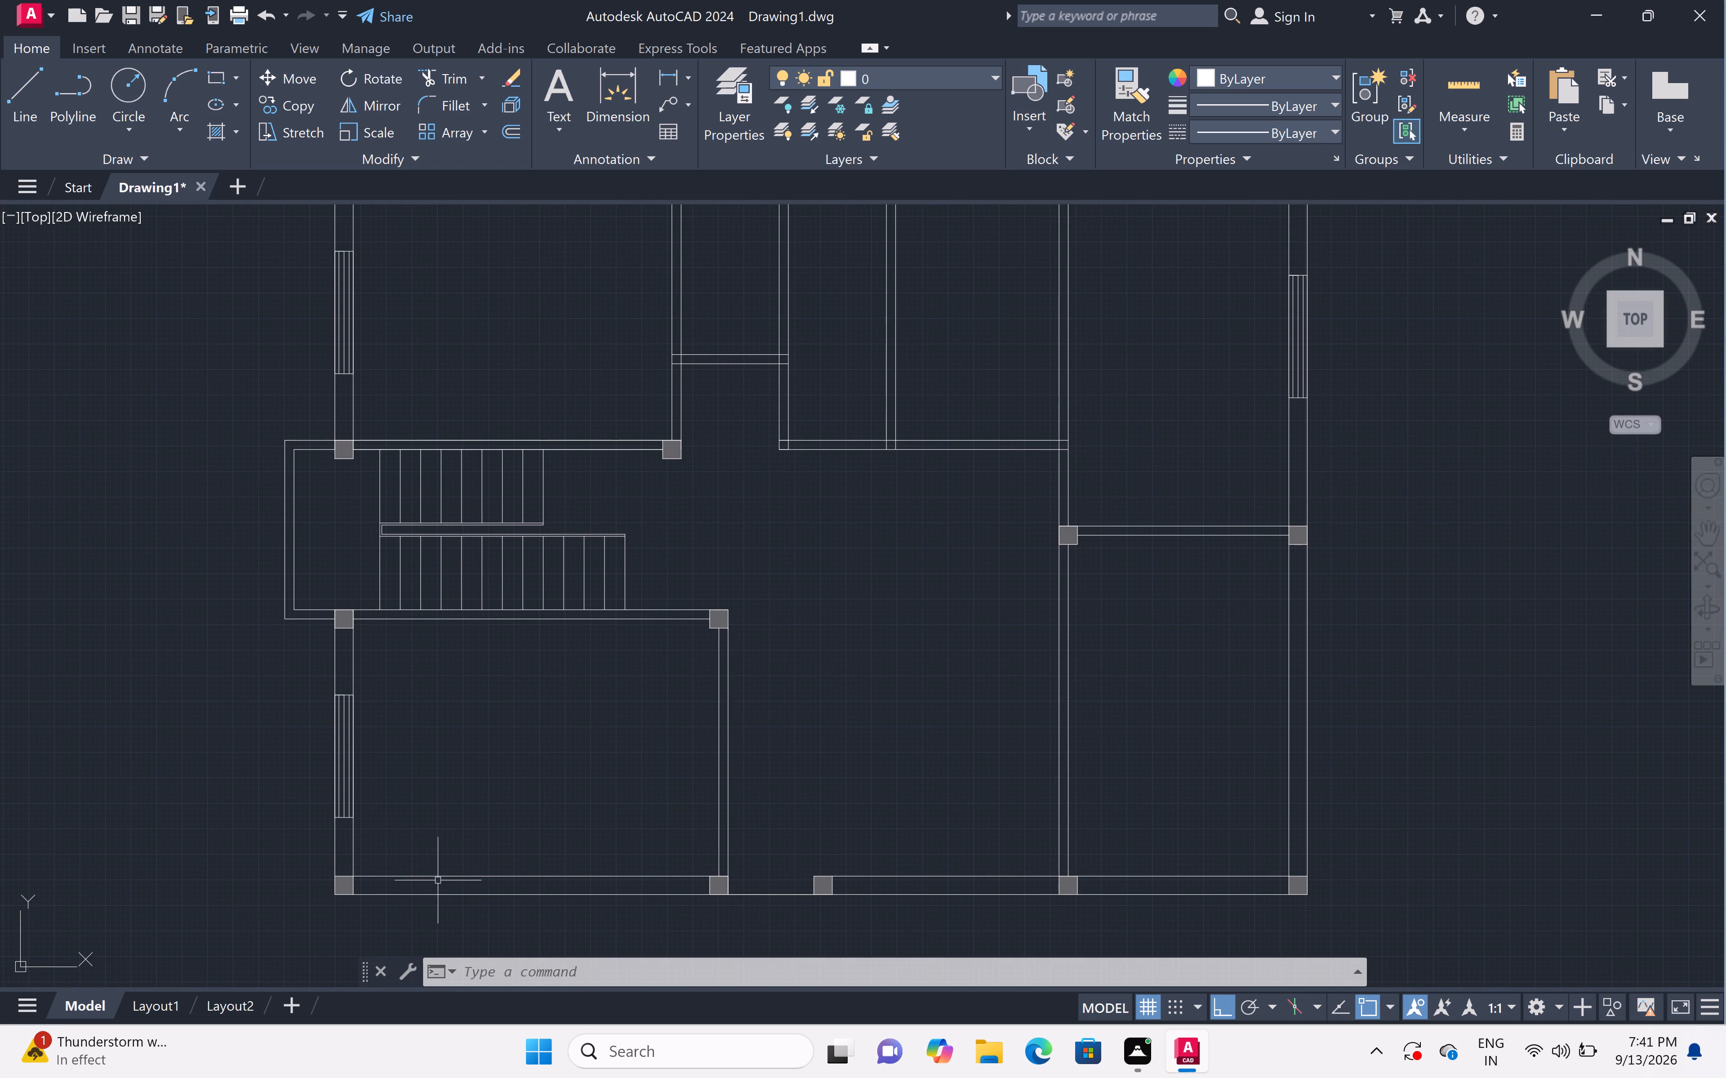
{"action": "scroll", "coordinate": [440, 873], "scroll_direction": "up", "scroll_amount": 1}
{"action": "scroll", "coordinate": [481, 812], "scroll_direction": "down", "scroll_amount": 1}
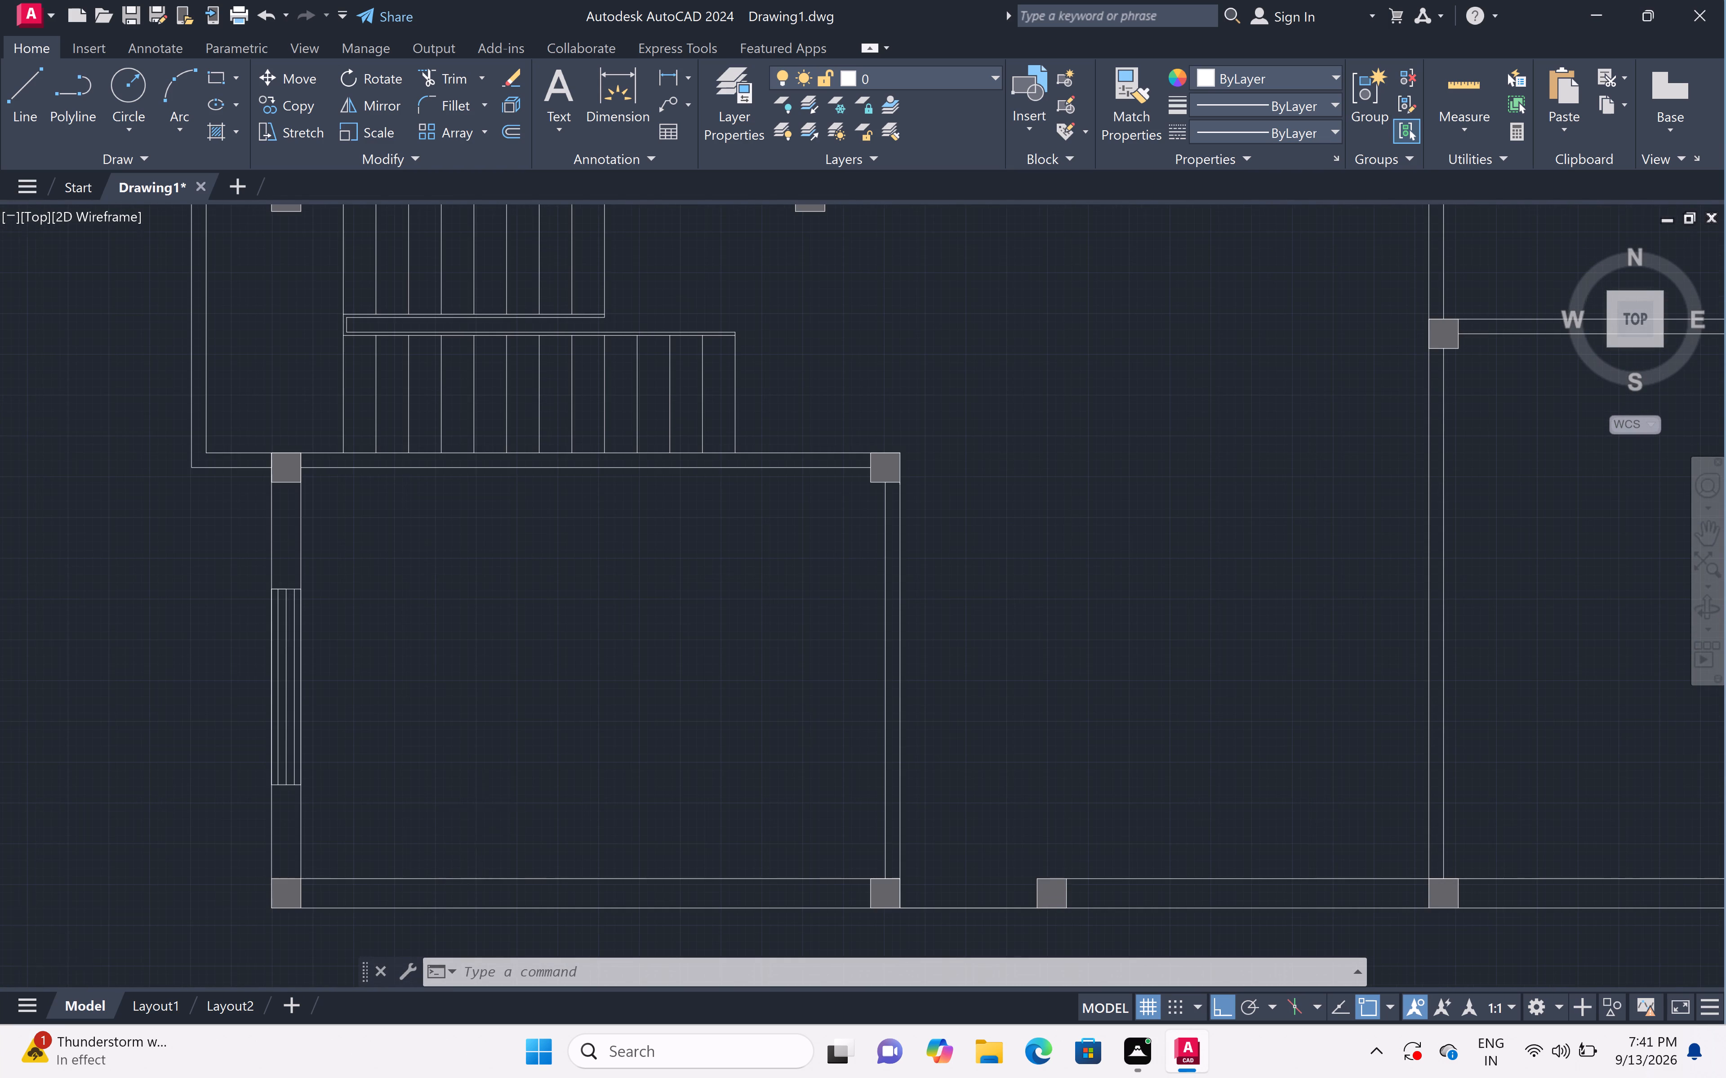
{"action": "scroll", "coordinate": [481, 812], "scroll_direction": "down", "scroll_amount": 1}
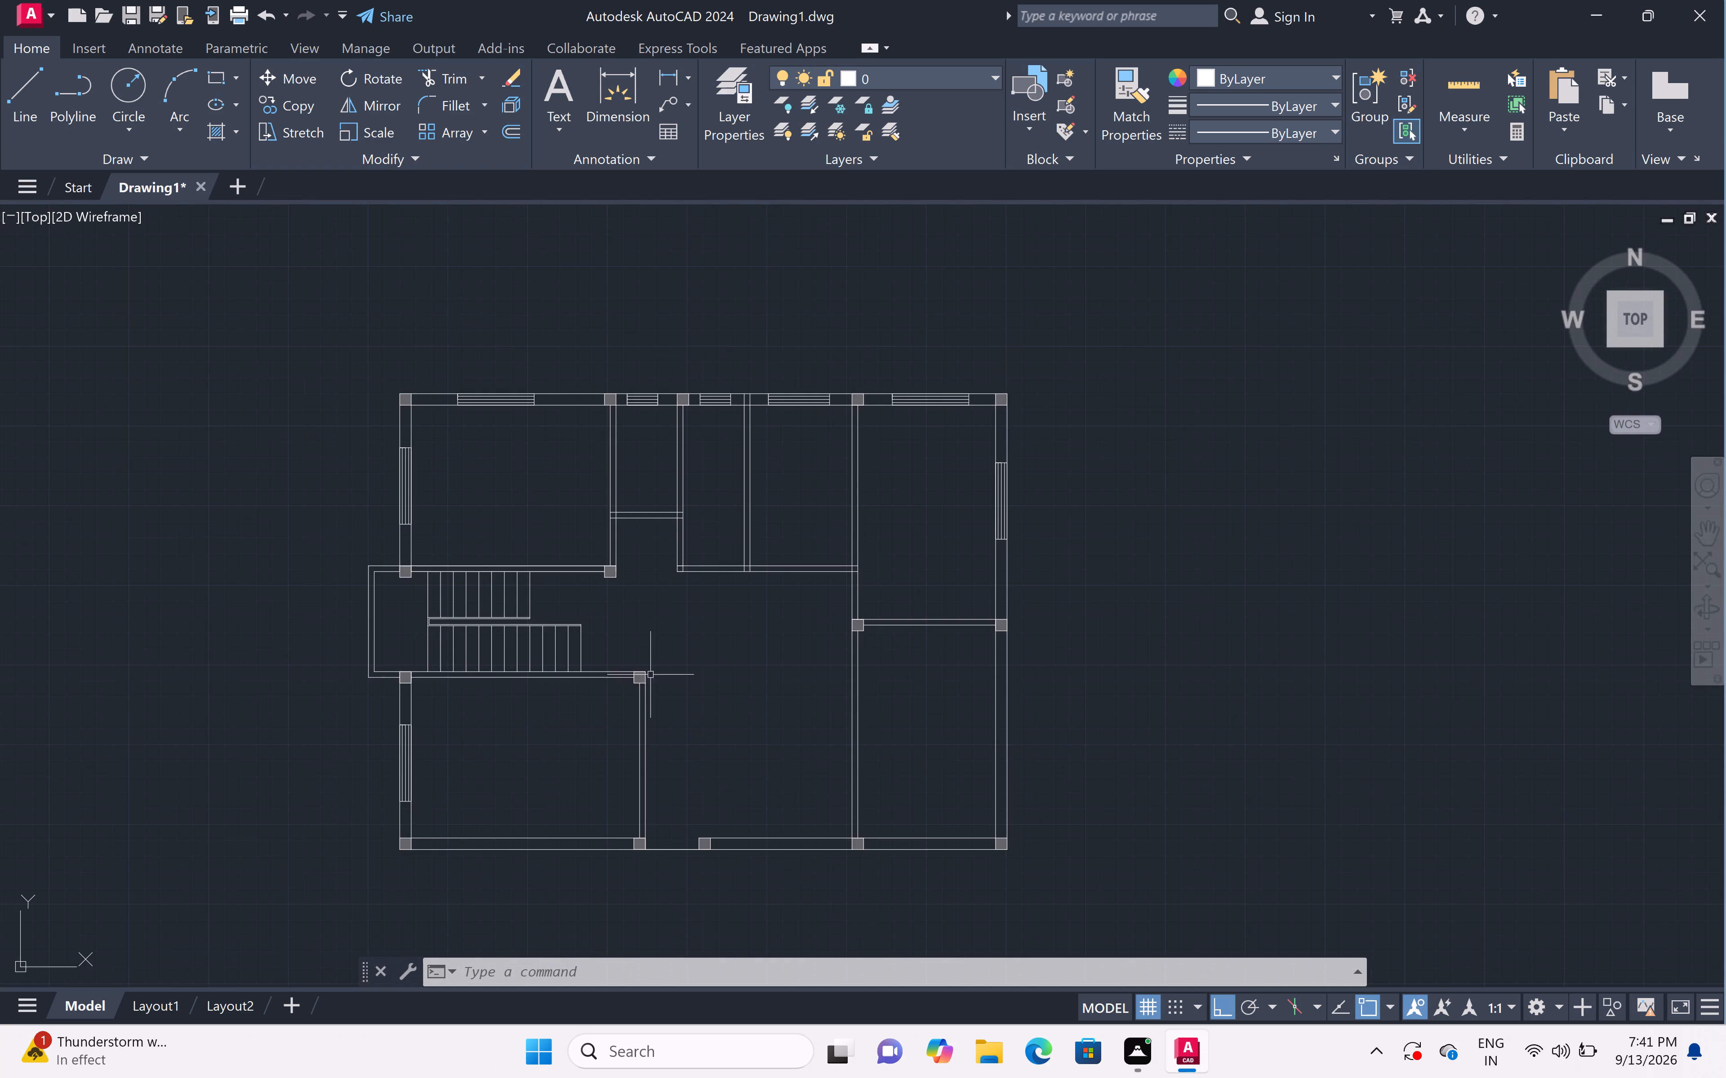
{"action": "middle_click_drag", "start_coordinate": [725, 677], "coordinate": [961, 695]}
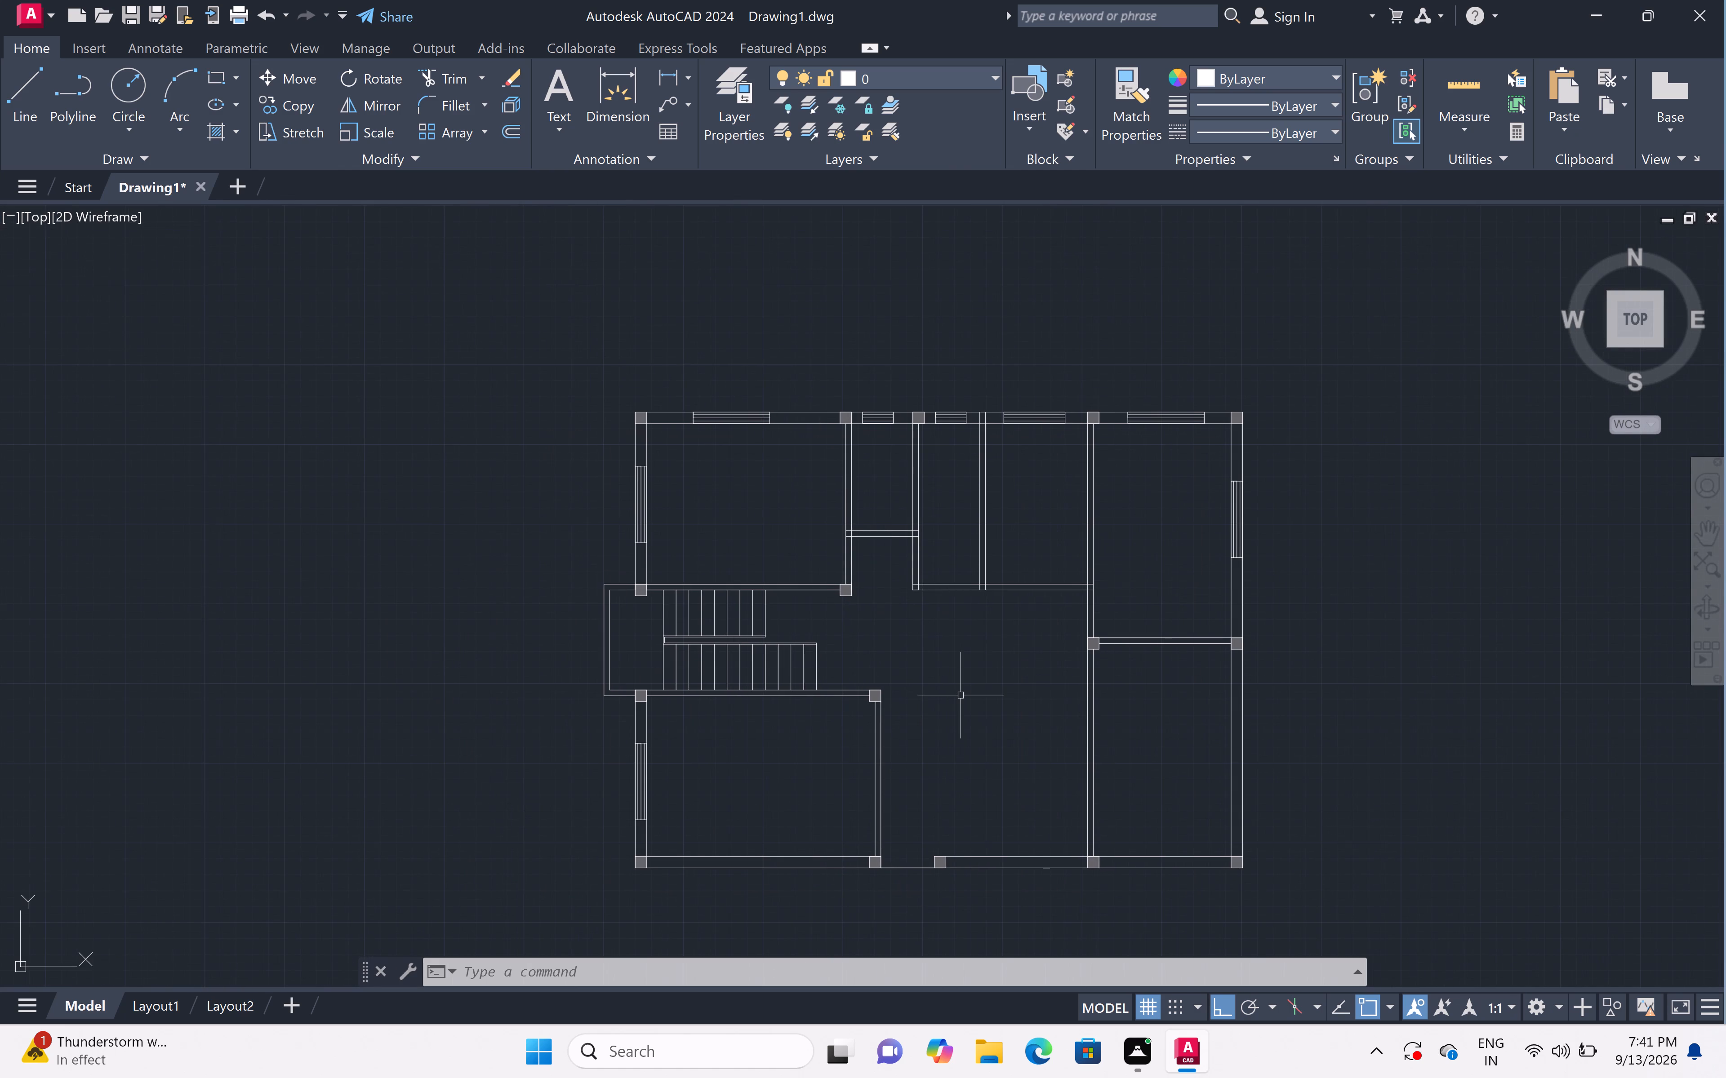
{"action": "middle_click_drag", "start_coordinate": [960, 695], "coordinate": [956, 661]}
{"action": "middle_click", "coordinate": [956, 661]}
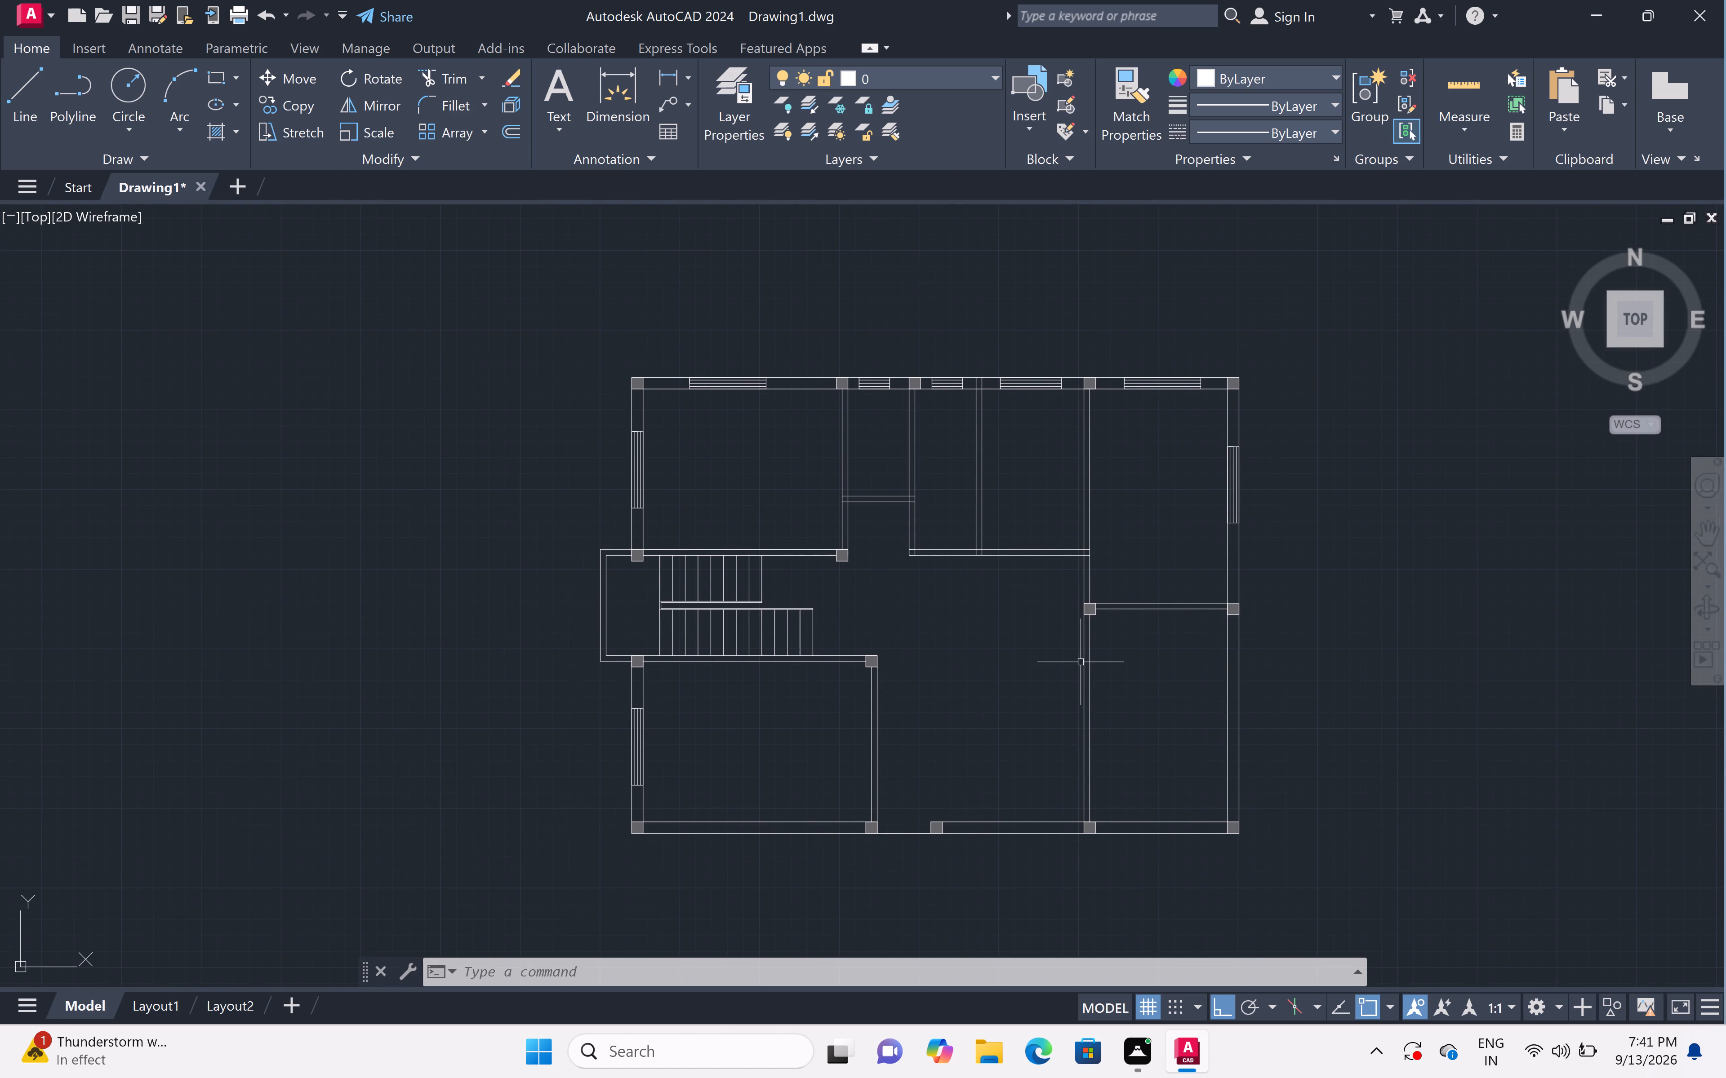
Examine the southwest room's south wall between the corner column and the column beside the south opening.
{"action": "scroll", "coordinate": [1081, 662], "scroll_direction": "up", "scroll_amount": 1}
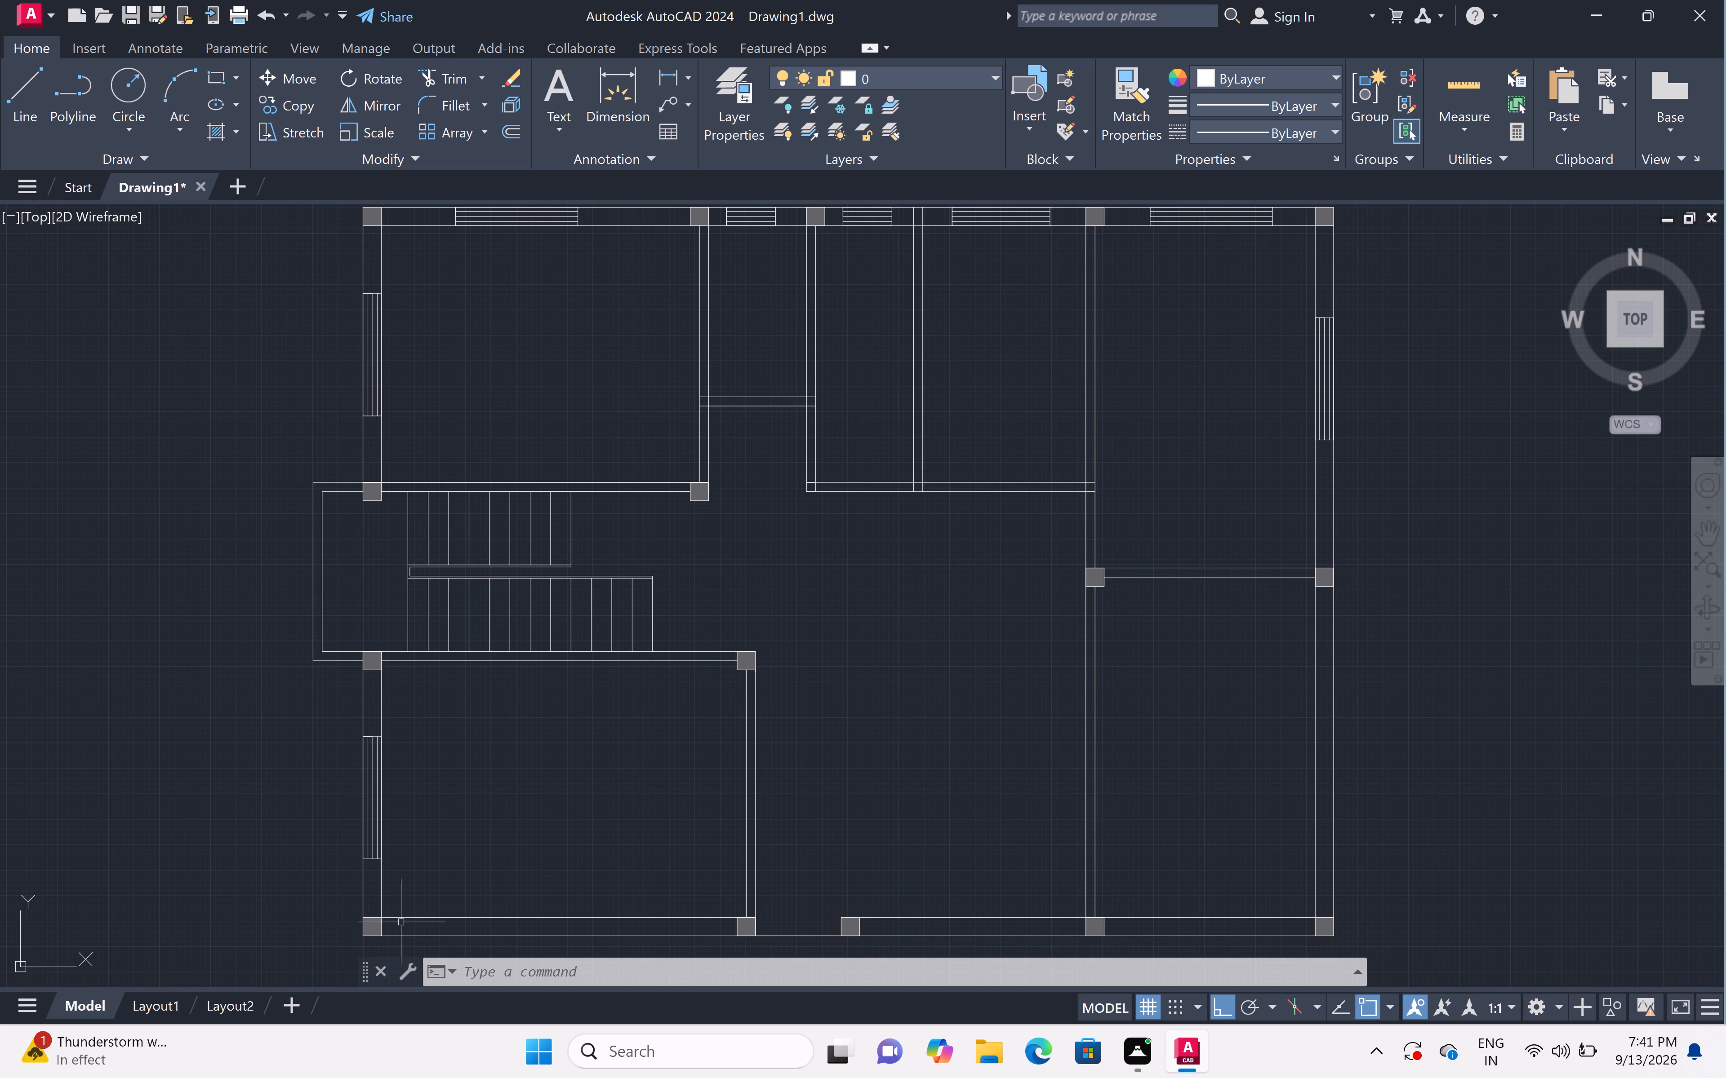
{"action": "scroll", "coordinate": [462, 946], "scroll_direction": "up", "scroll_amount": 2}
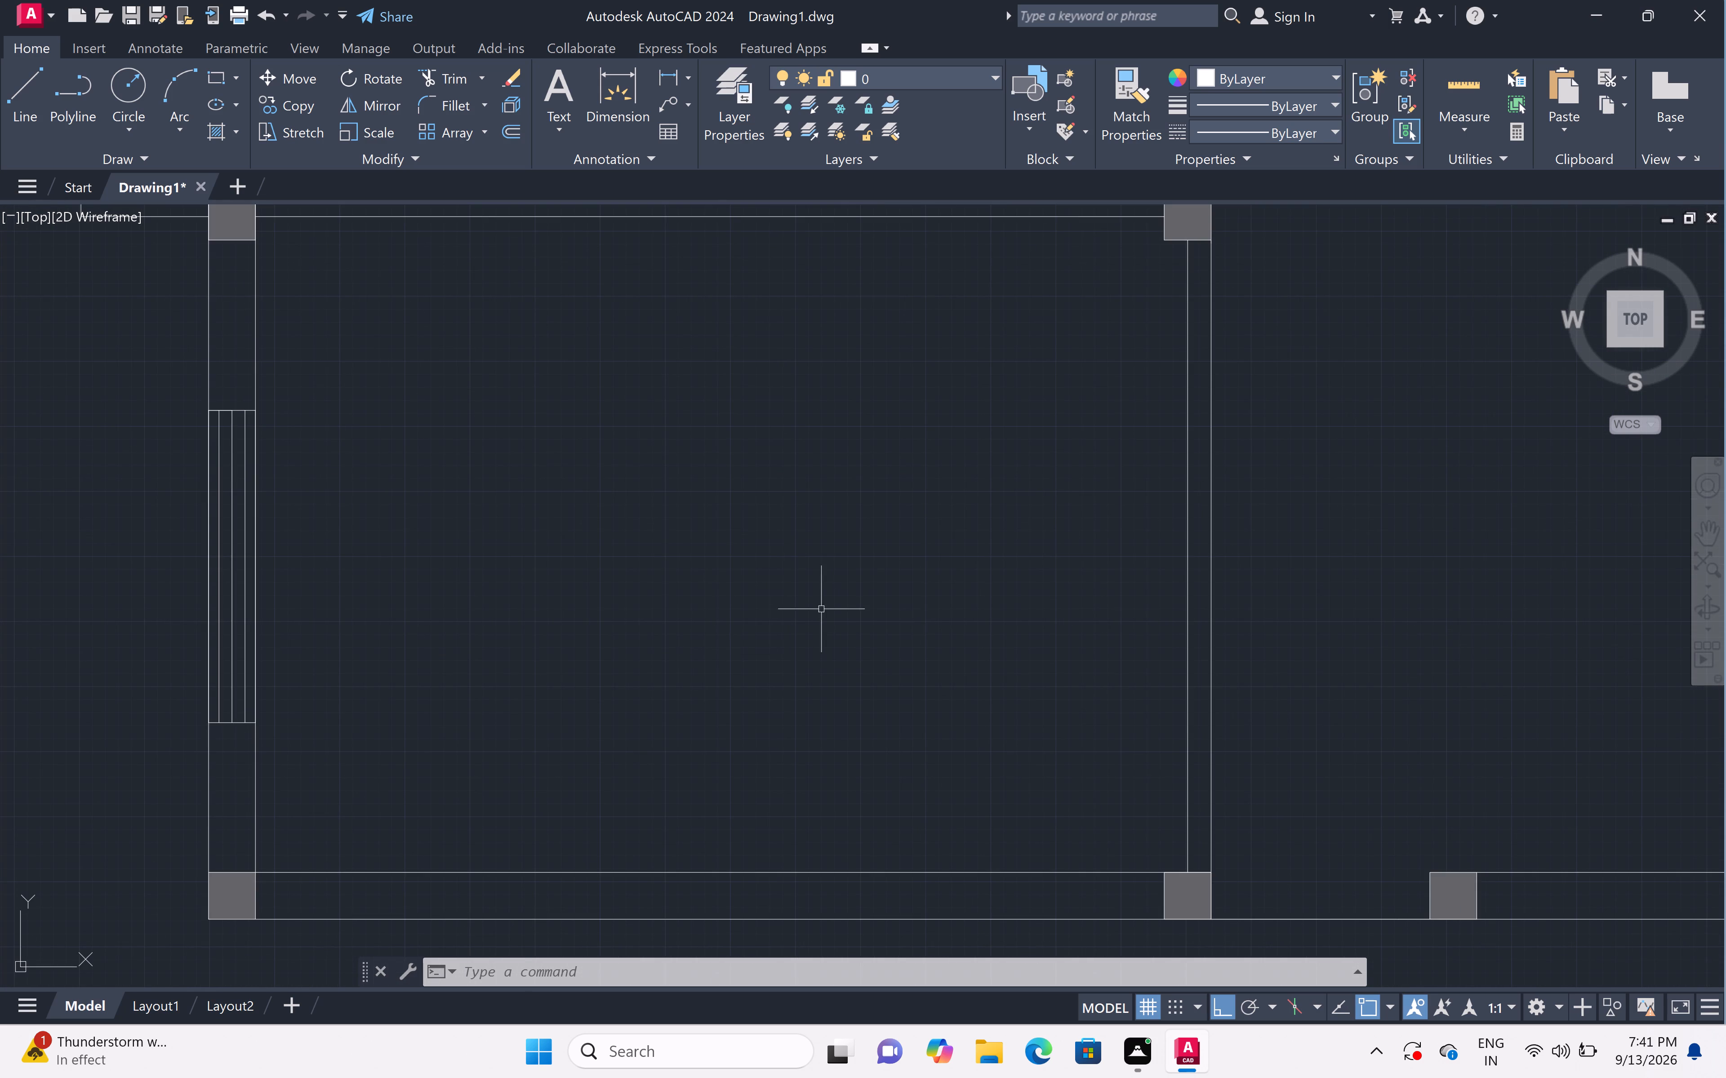
{"action": "middle_click_drag", "start_coordinate": [746, 668], "coordinate": [829, 574]}
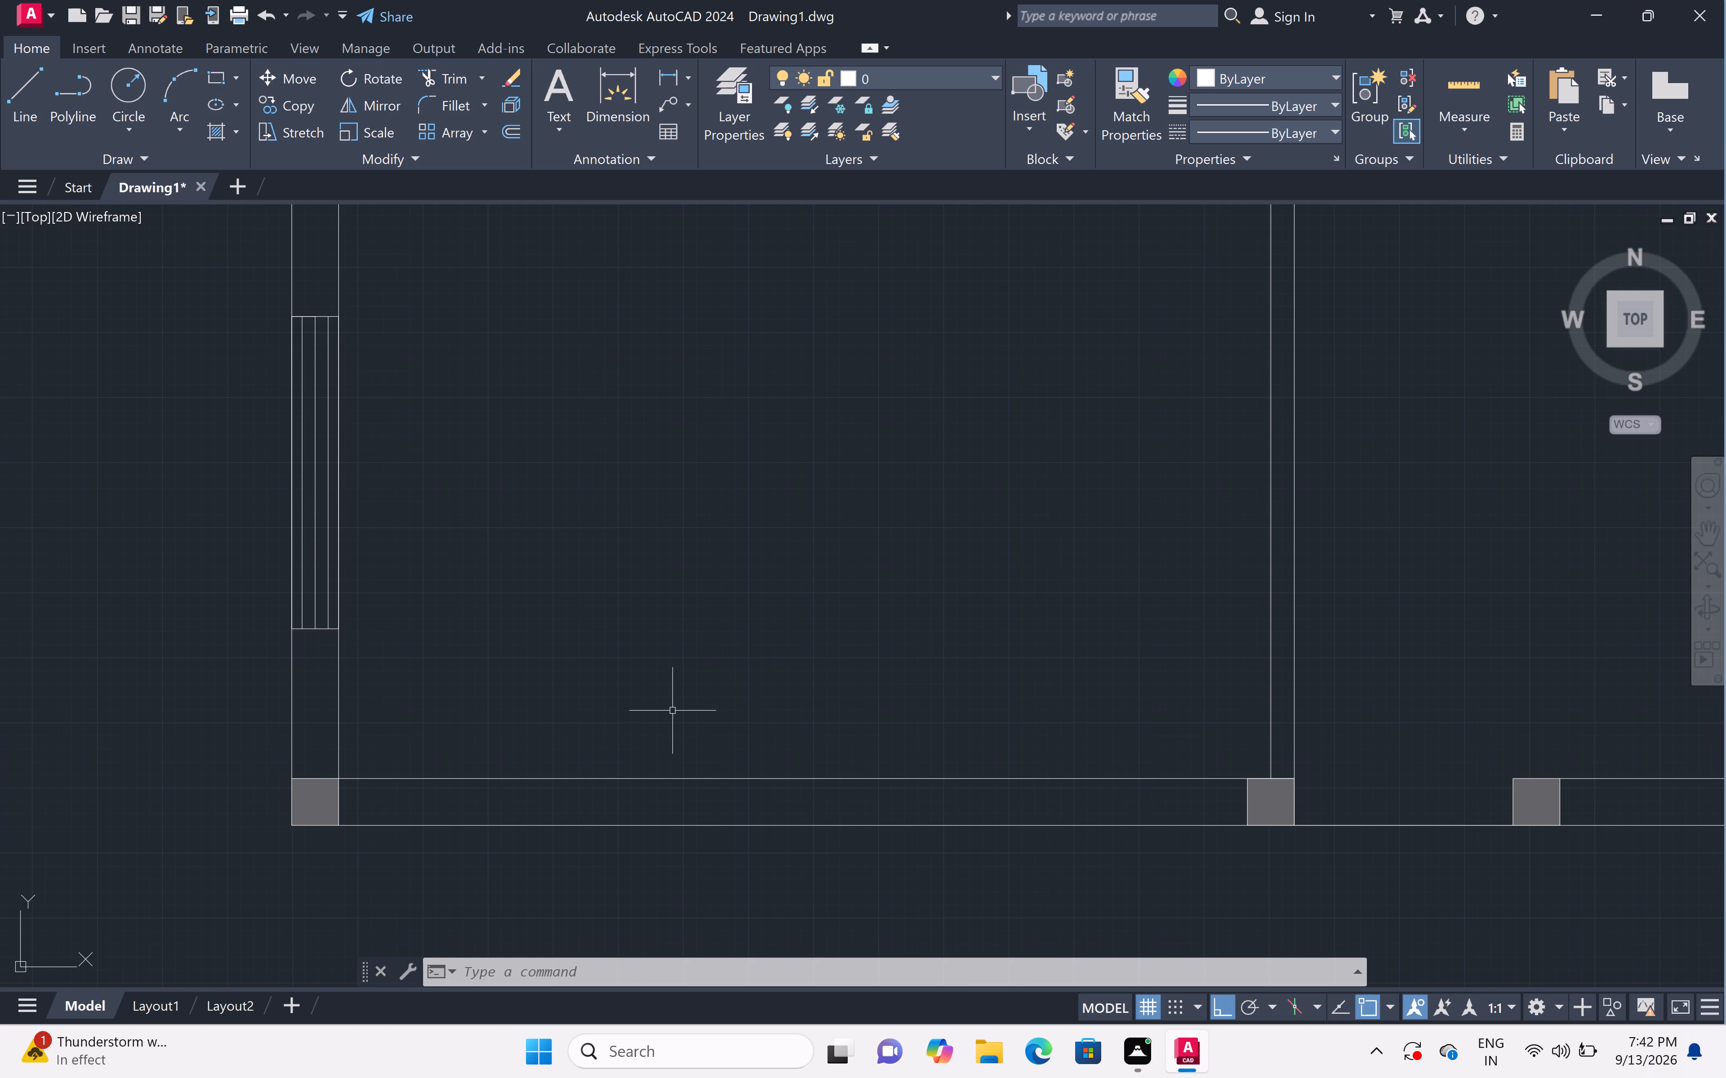
{"action": "scroll", "coordinate": [672, 711], "scroll_direction": "down", "scroll_amount": 1}
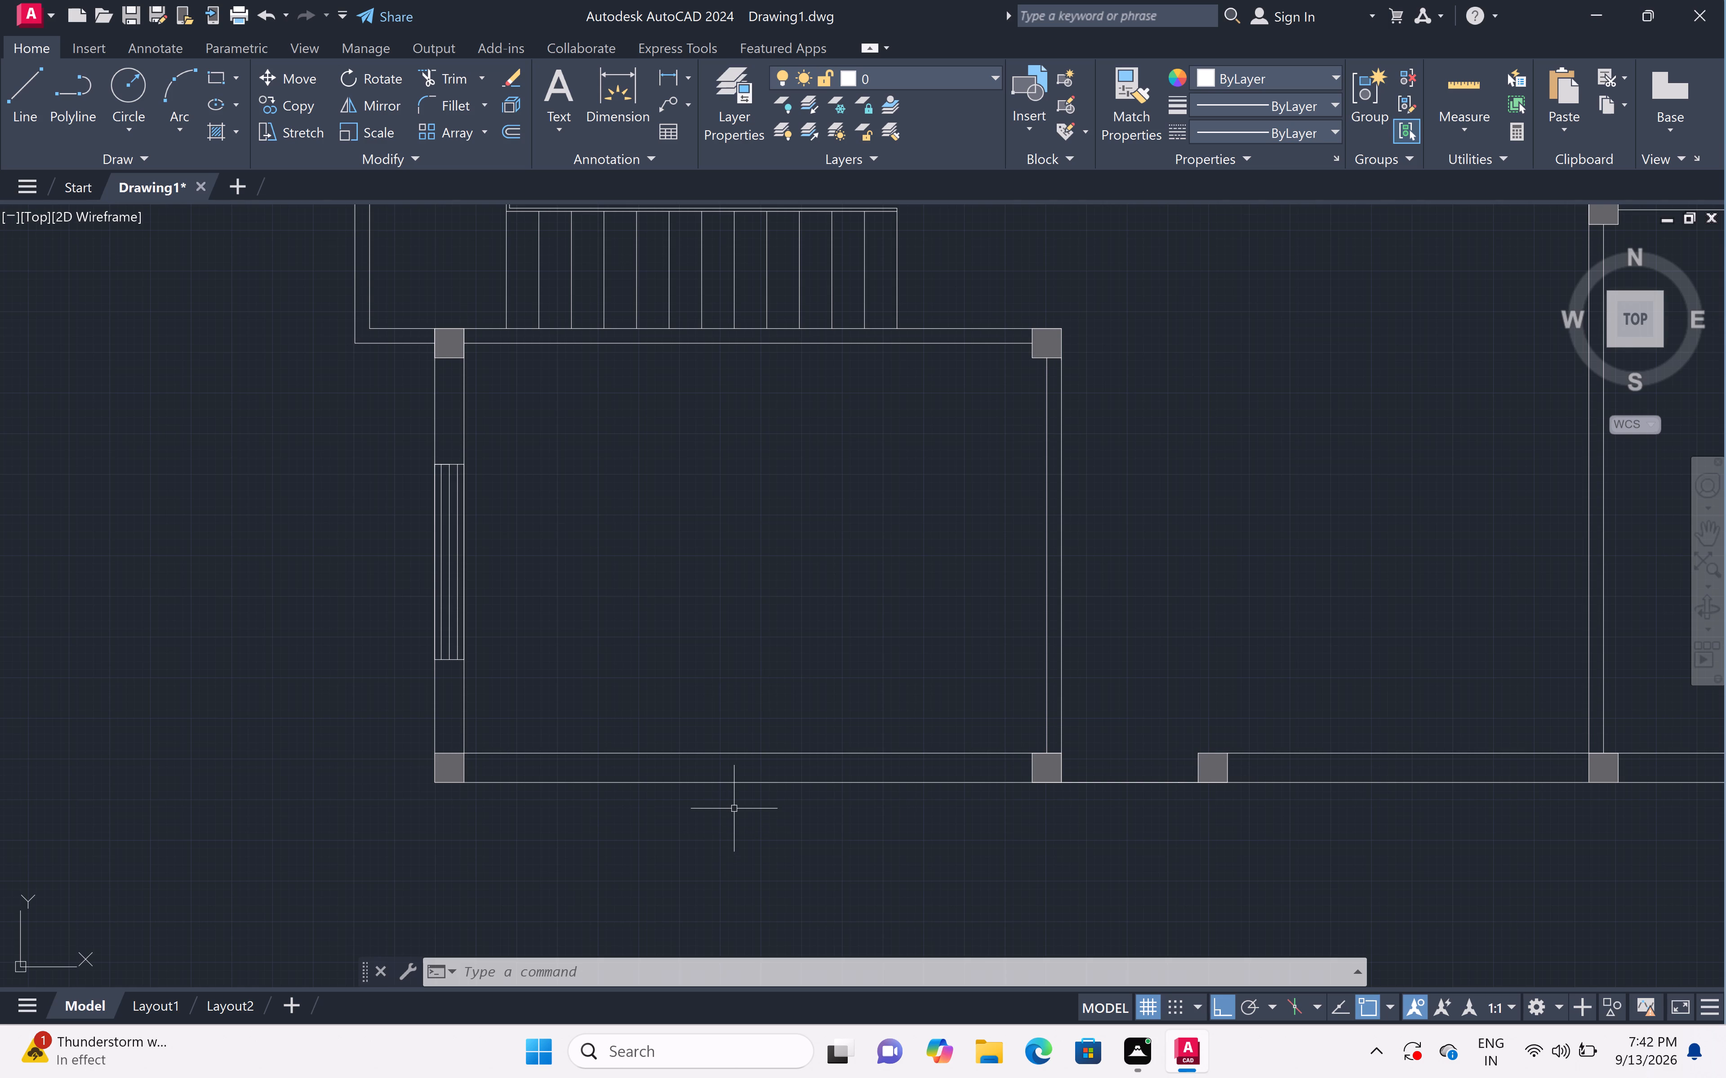
{"action": "scroll", "coordinate": [734, 808], "scroll_direction": "up", "scroll_amount": 2}
{"action": "scroll", "coordinate": [734, 808], "scroll_direction": "down", "scroll_amount": 1}
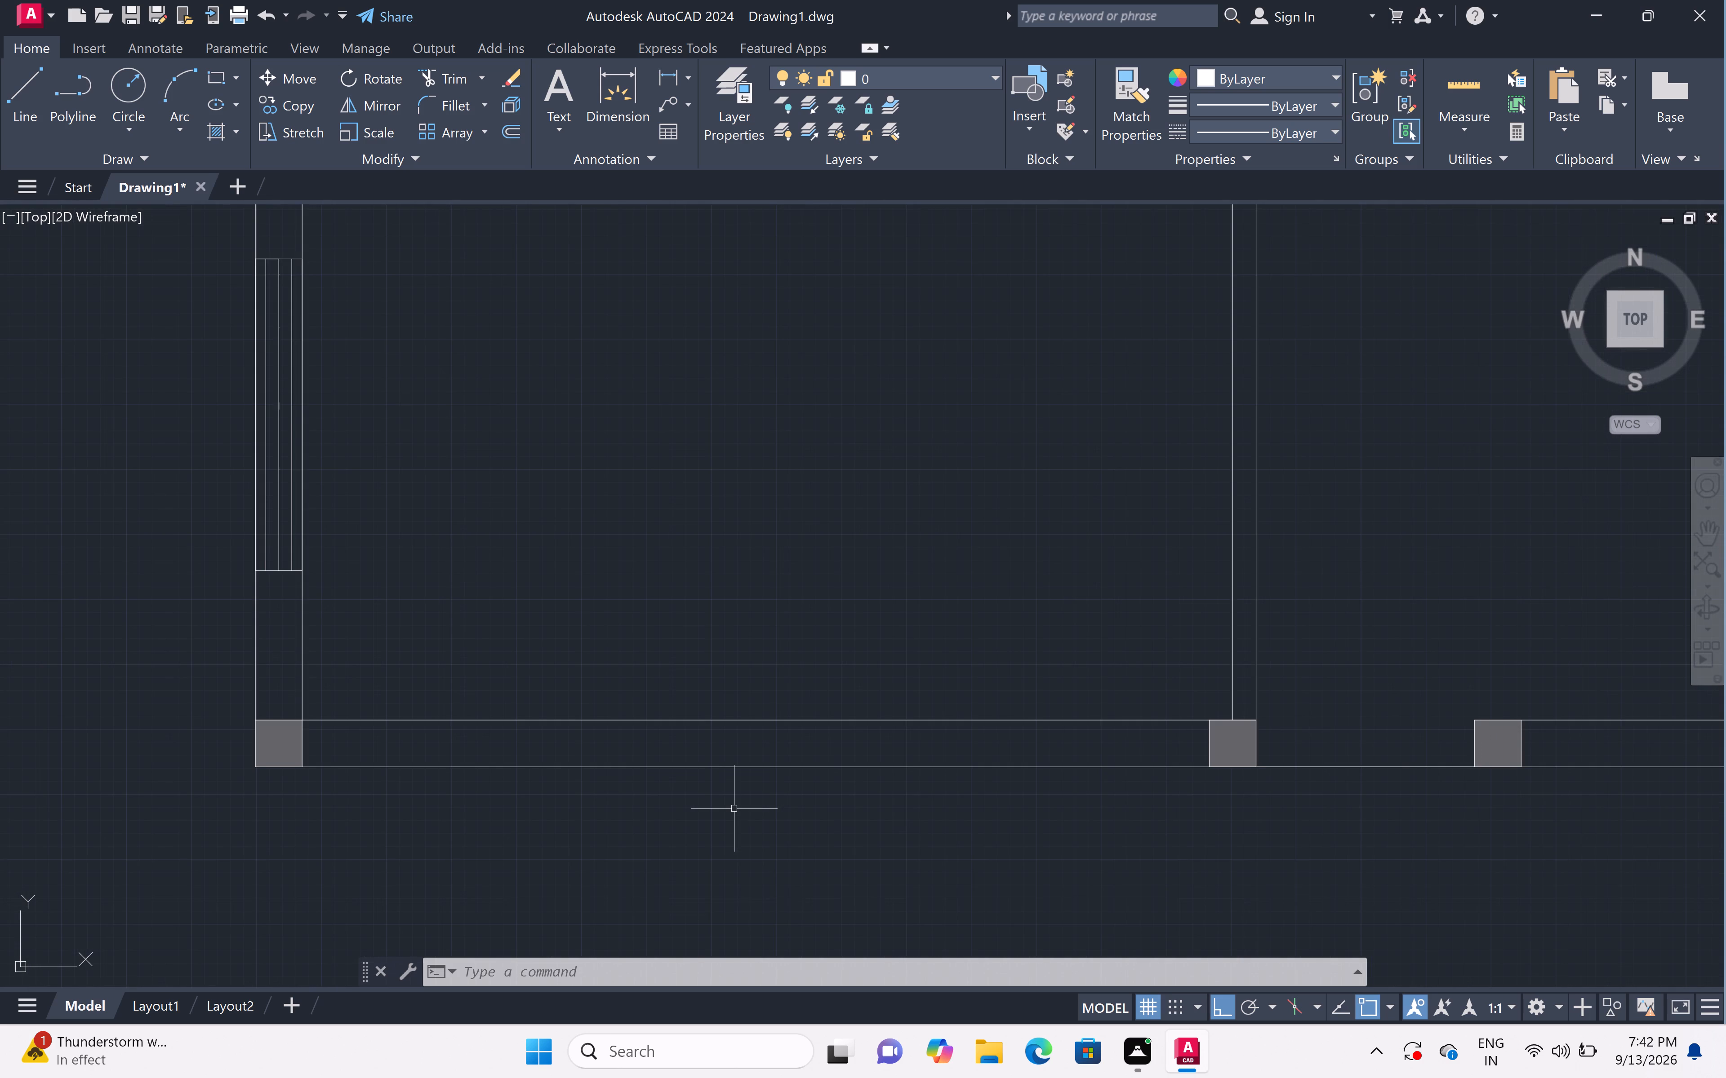
{"action": "middle_click_drag", "start_coordinate": [734, 808], "coordinate": [860, 792]}
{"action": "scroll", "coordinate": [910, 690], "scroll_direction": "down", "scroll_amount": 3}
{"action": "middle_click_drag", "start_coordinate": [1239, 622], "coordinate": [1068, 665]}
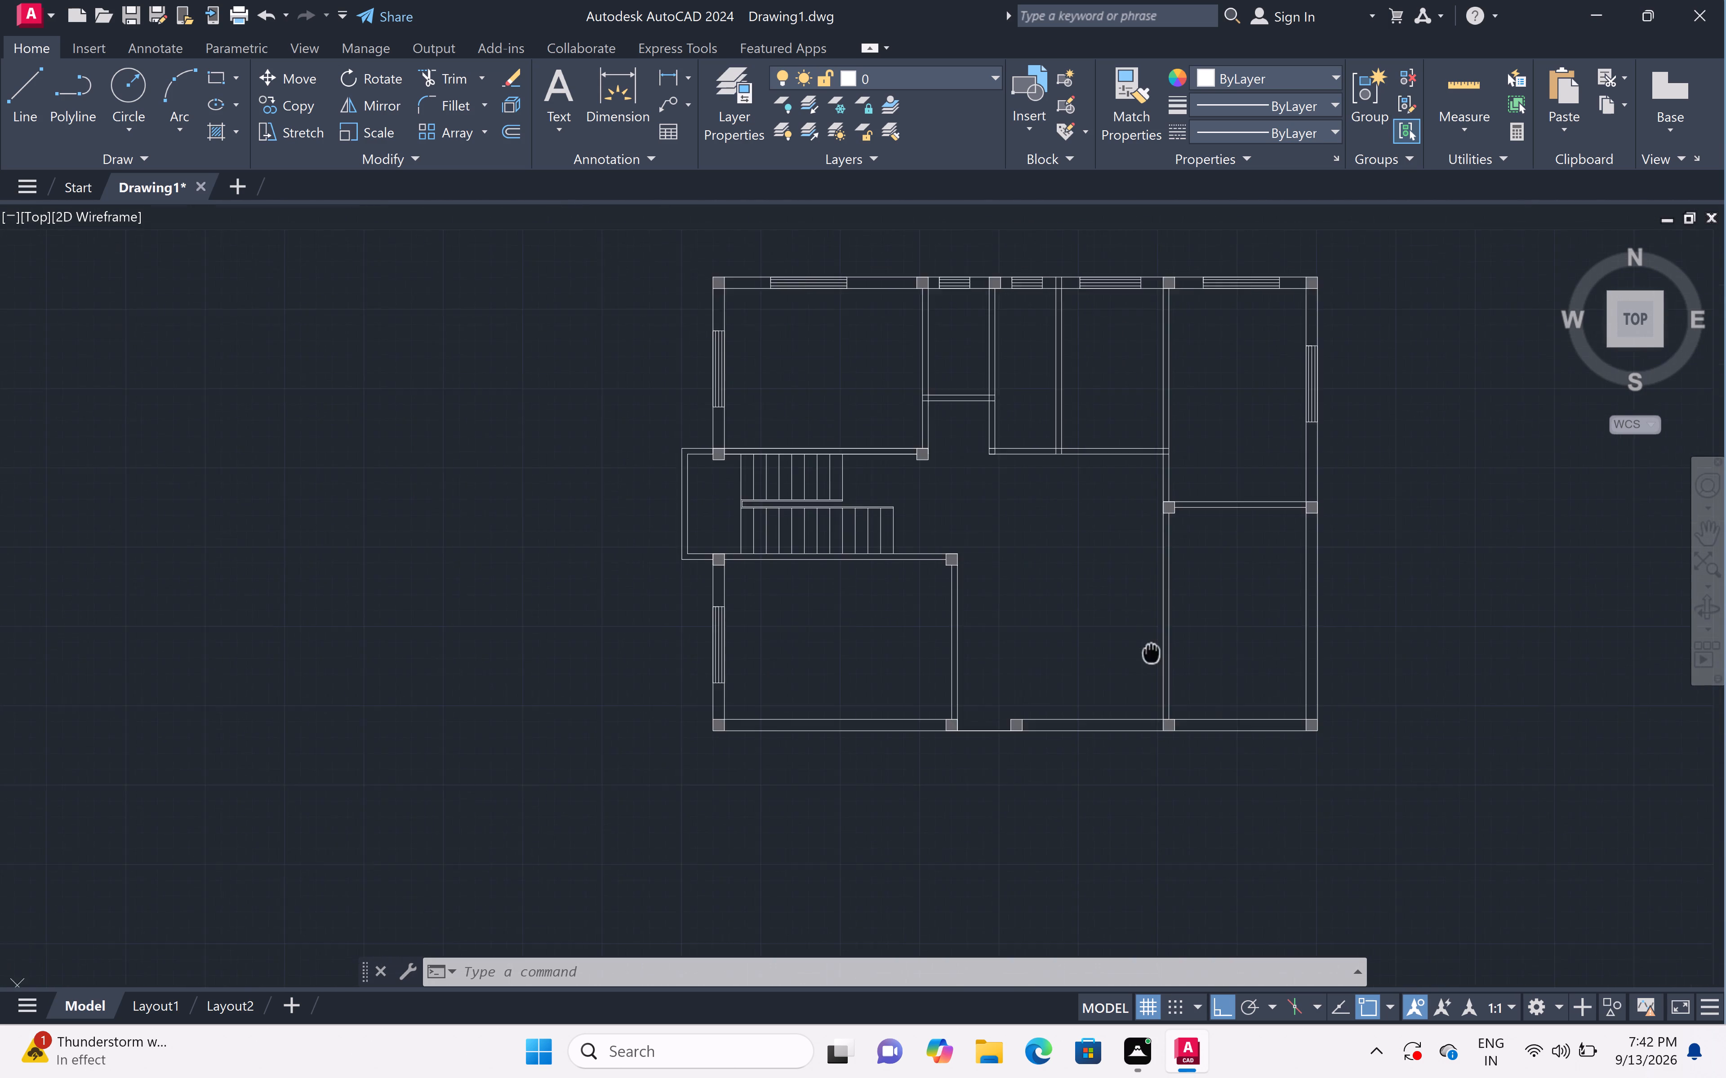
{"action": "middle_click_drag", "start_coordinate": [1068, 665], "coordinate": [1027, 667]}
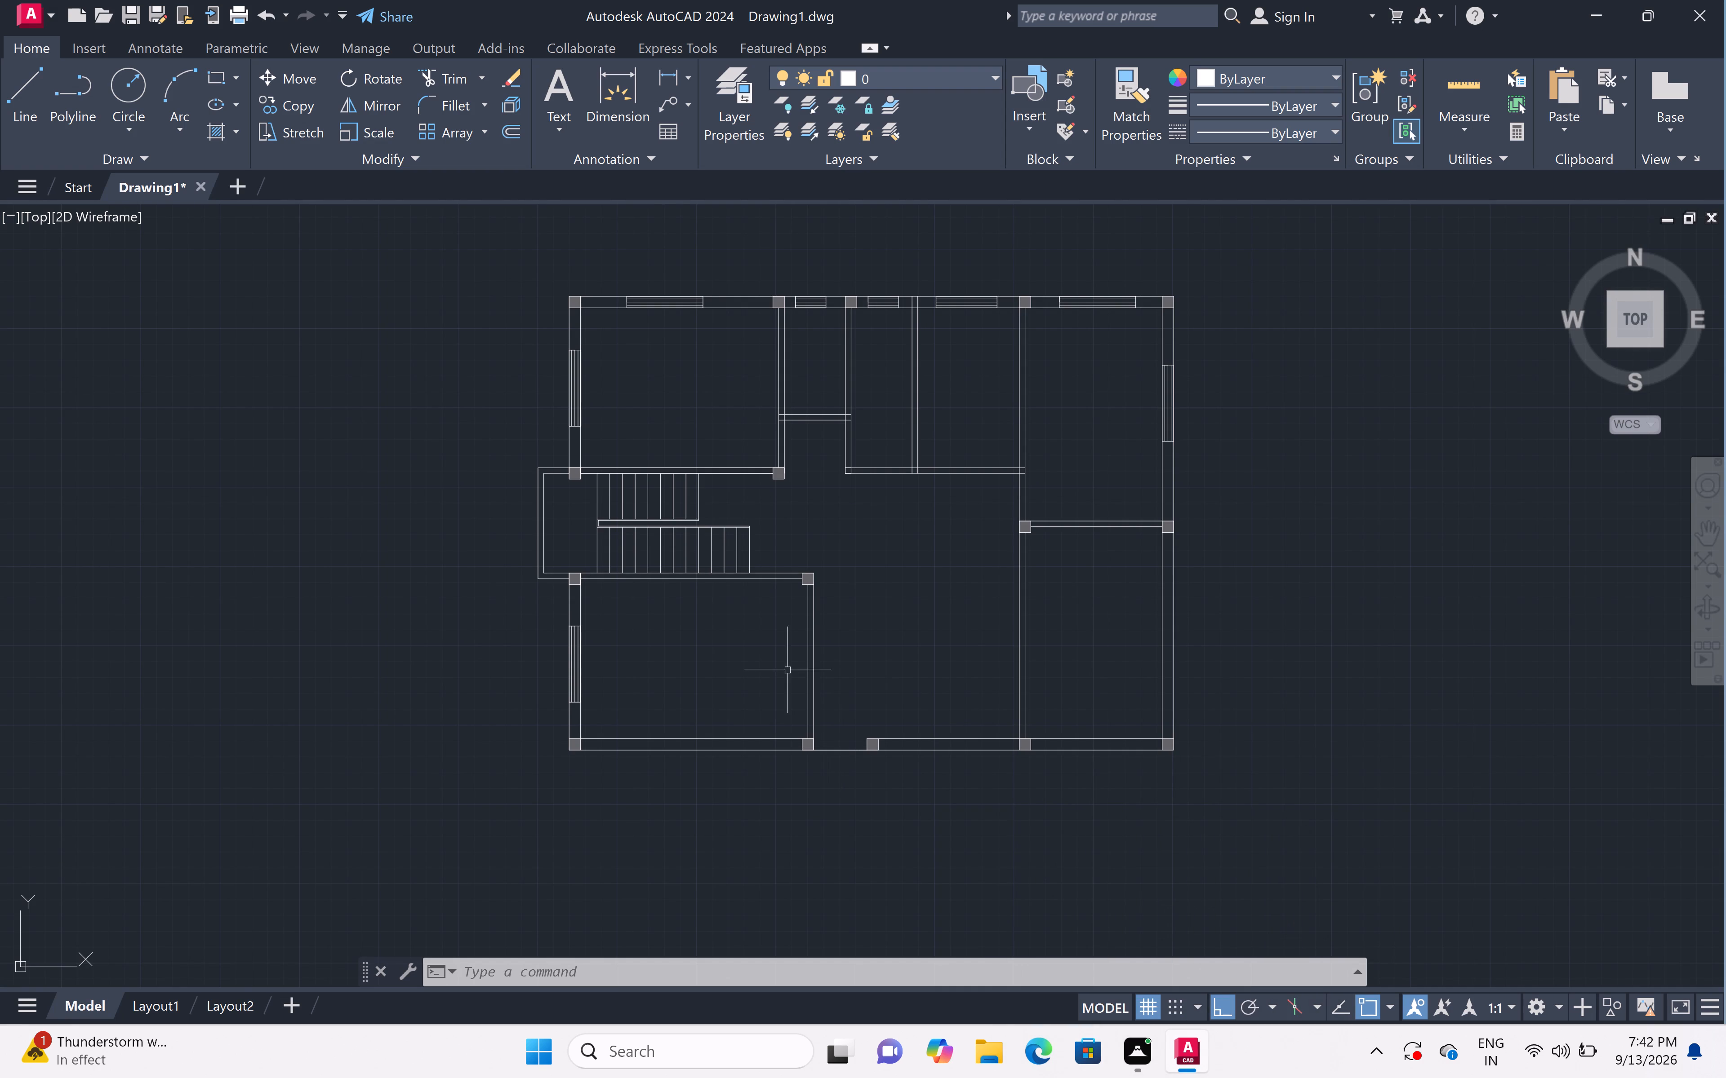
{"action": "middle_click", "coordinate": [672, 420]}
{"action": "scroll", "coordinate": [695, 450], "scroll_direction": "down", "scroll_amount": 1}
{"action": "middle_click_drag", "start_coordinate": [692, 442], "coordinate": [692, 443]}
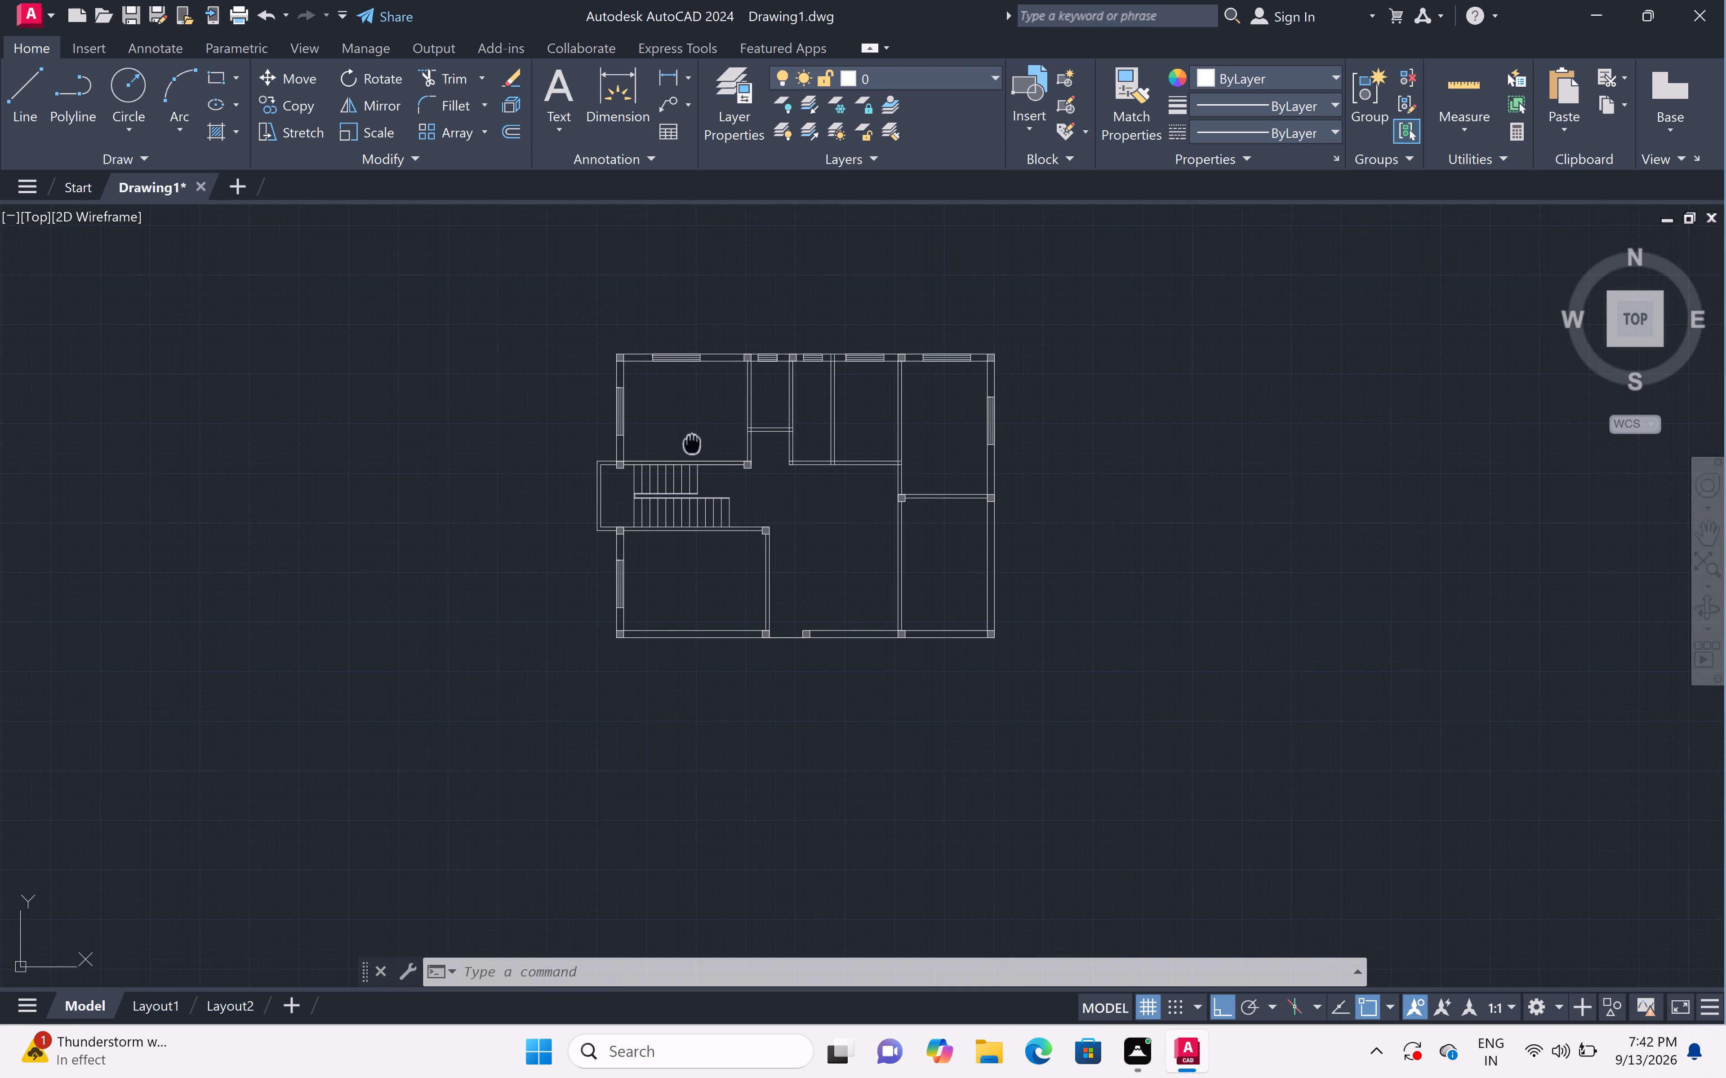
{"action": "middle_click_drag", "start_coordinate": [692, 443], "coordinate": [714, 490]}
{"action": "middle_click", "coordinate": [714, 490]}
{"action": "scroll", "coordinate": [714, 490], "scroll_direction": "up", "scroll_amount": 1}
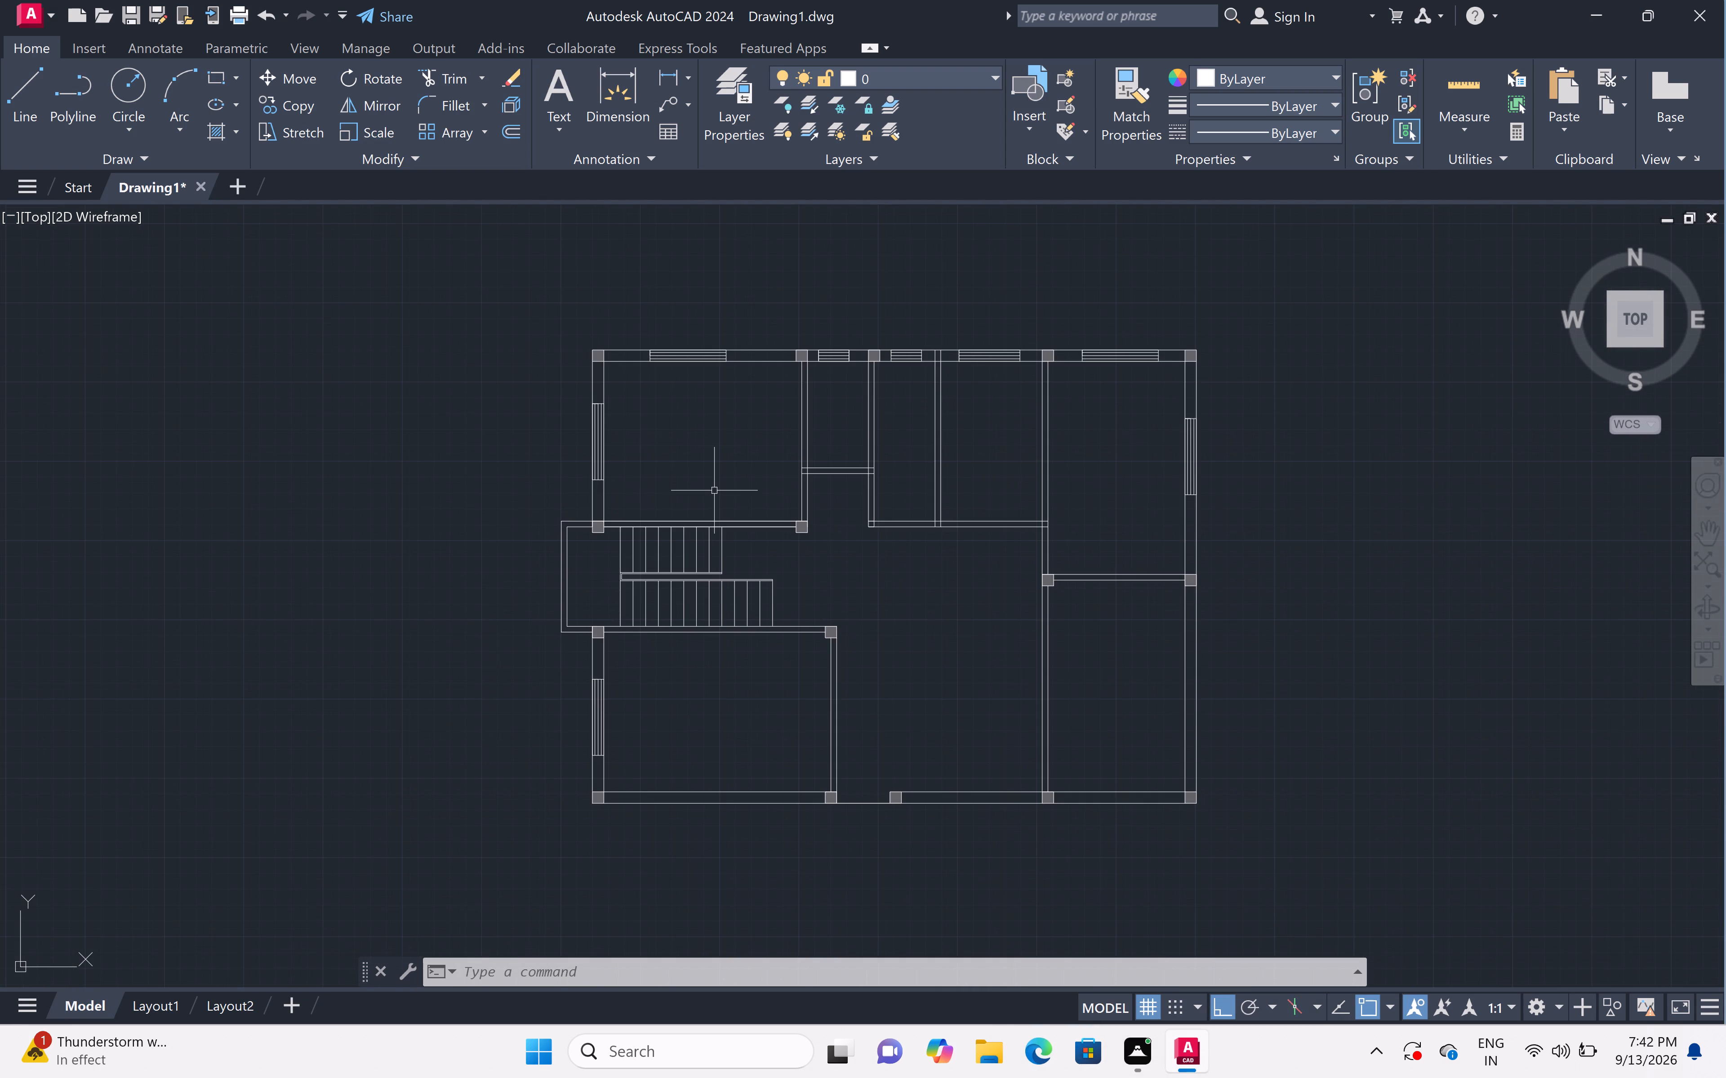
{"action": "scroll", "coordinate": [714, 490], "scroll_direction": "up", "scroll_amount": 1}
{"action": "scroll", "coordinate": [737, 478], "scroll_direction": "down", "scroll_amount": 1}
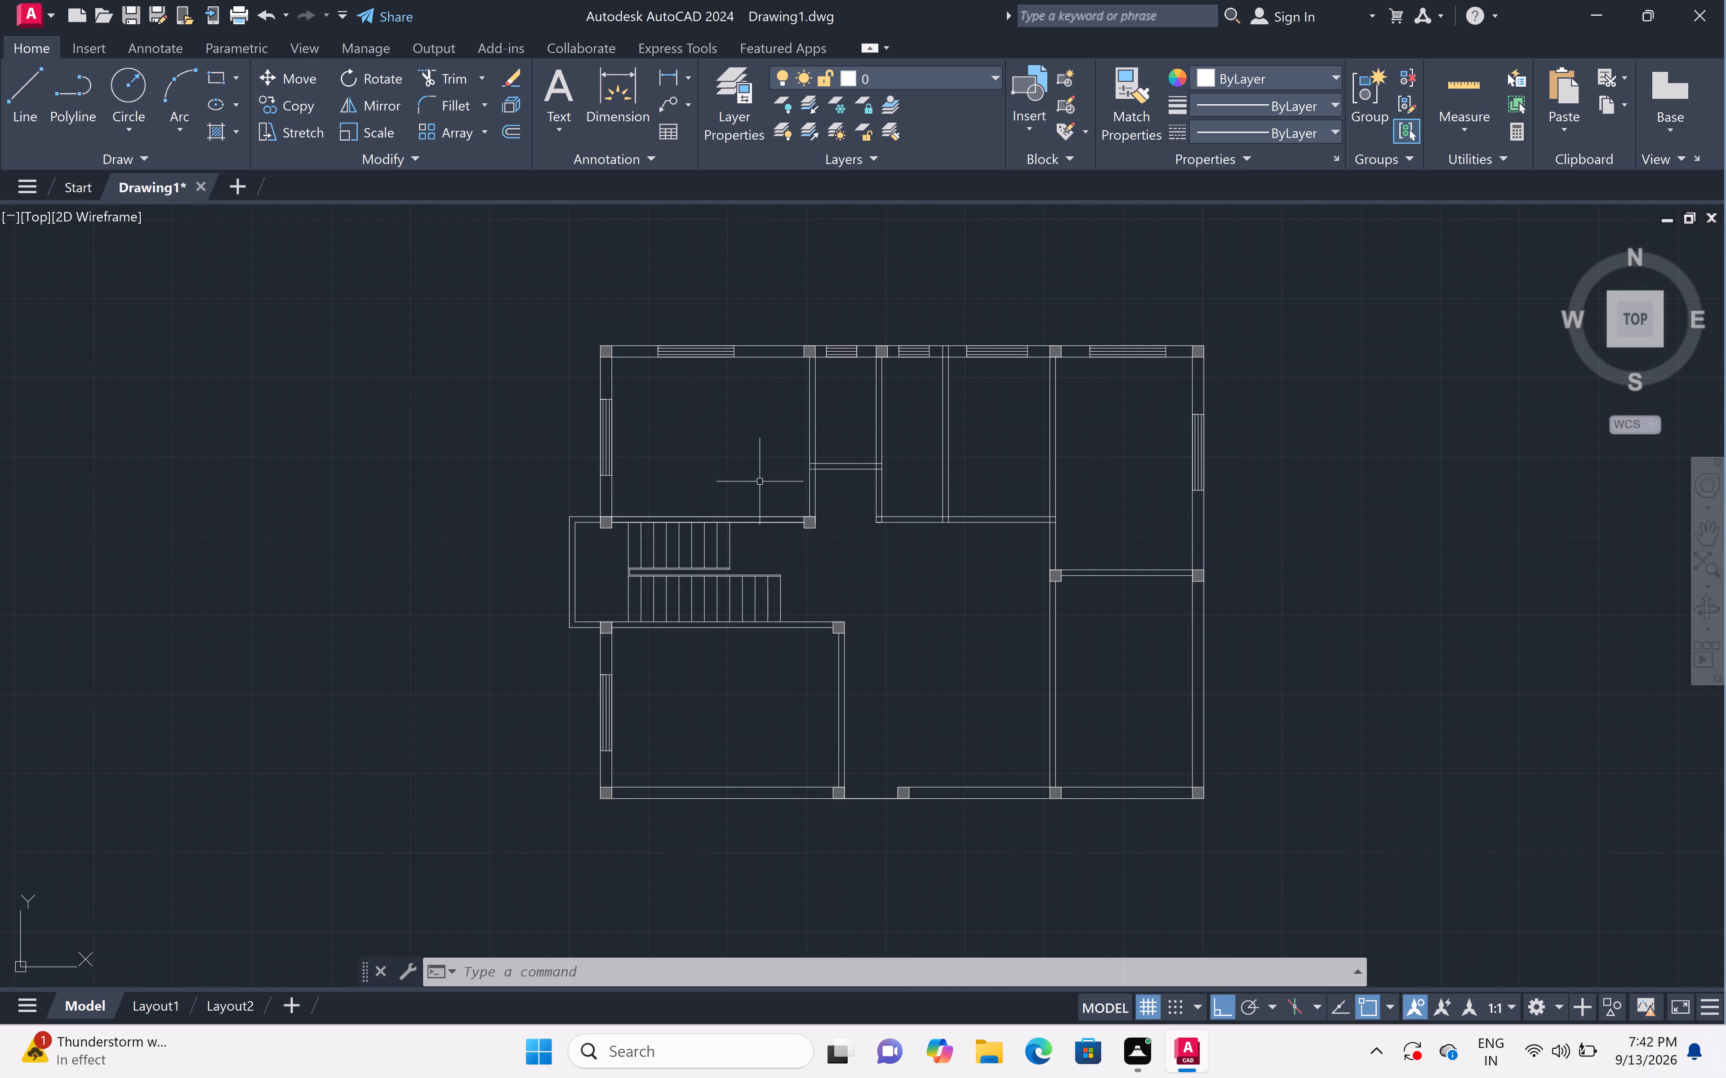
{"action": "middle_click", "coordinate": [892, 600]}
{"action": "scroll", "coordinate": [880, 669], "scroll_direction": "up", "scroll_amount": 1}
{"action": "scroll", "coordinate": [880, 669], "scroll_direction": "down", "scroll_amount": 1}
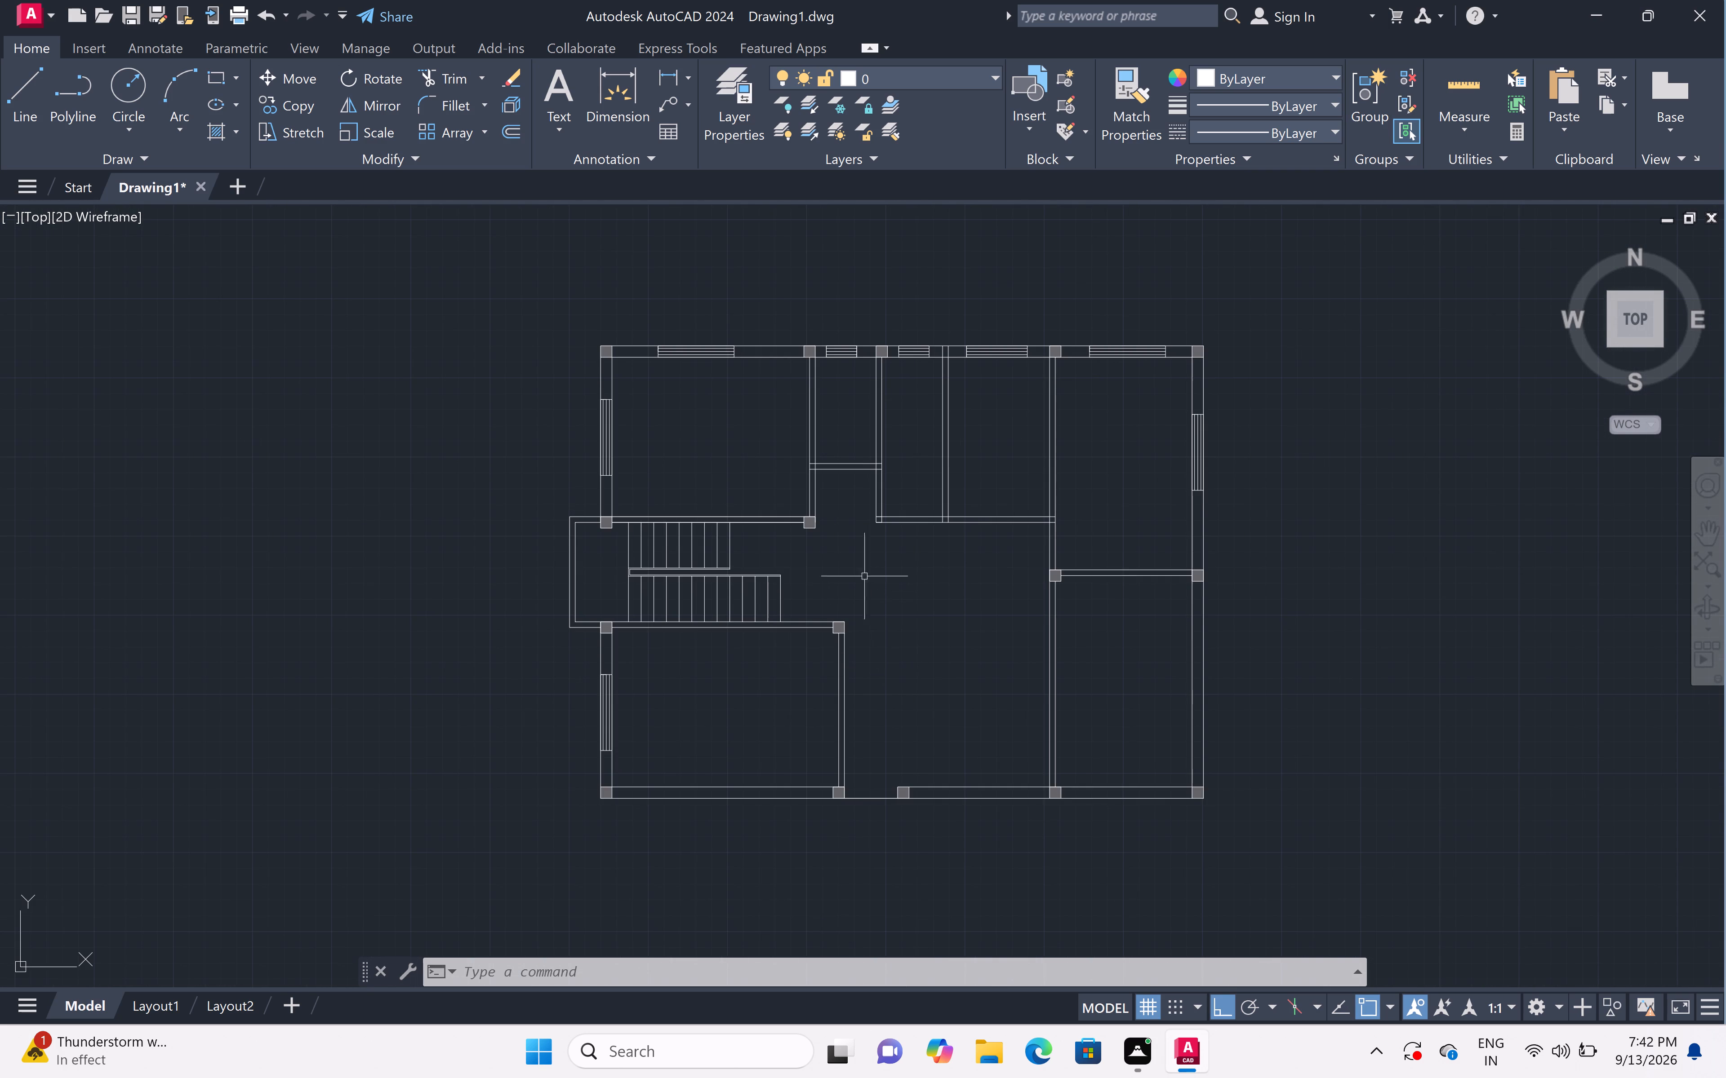
Examine the west staircase, checking where the handrail lines meet the last tread at the lower flight's east end.
{"action": "scroll", "coordinate": [779, 572], "scroll_direction": "up", "scroll_amount": 2}
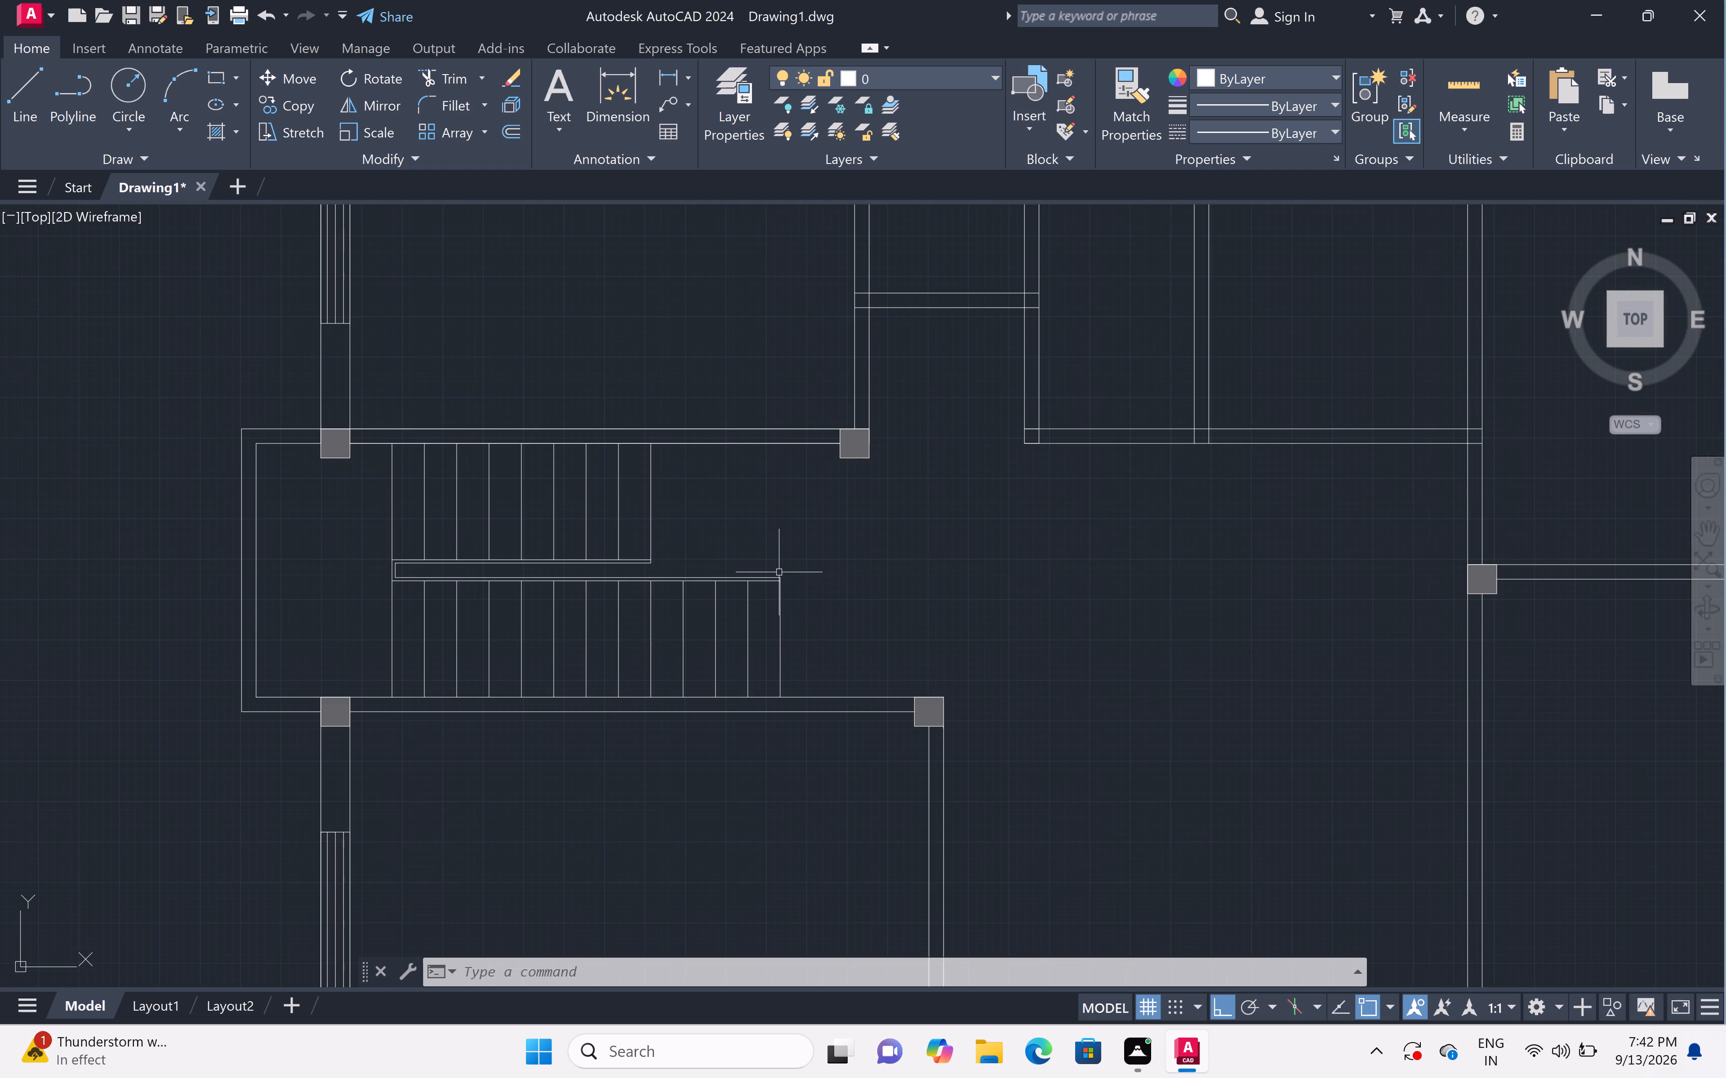
{"action": "scroll", "coordinate": [779, 572], "scroll_direction": "up", "scroll_amount": 2}
{"action": "scroll", "coordinate": [779, 572], "scroll_direction": "down", "scroll_amount": 3}
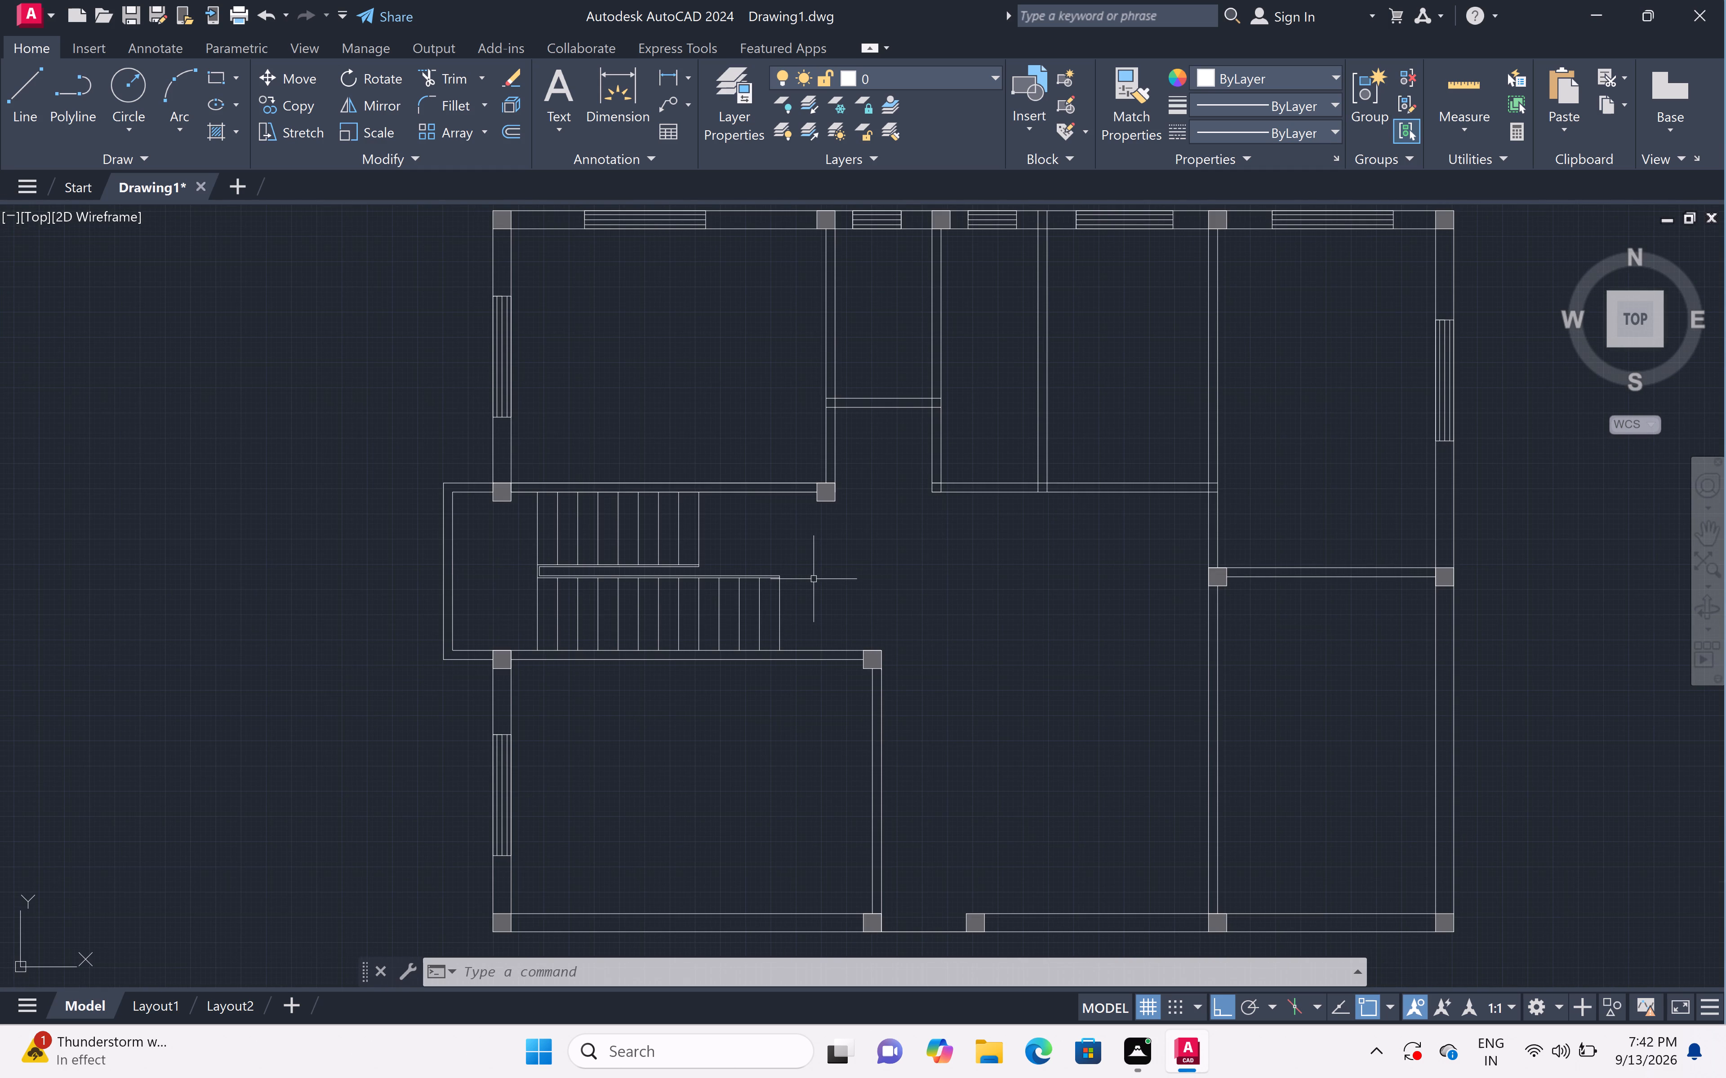
{"action": "scroll", "coordinate": [814, 579], "scroll_direction": "up", "scroll_amount": 2}
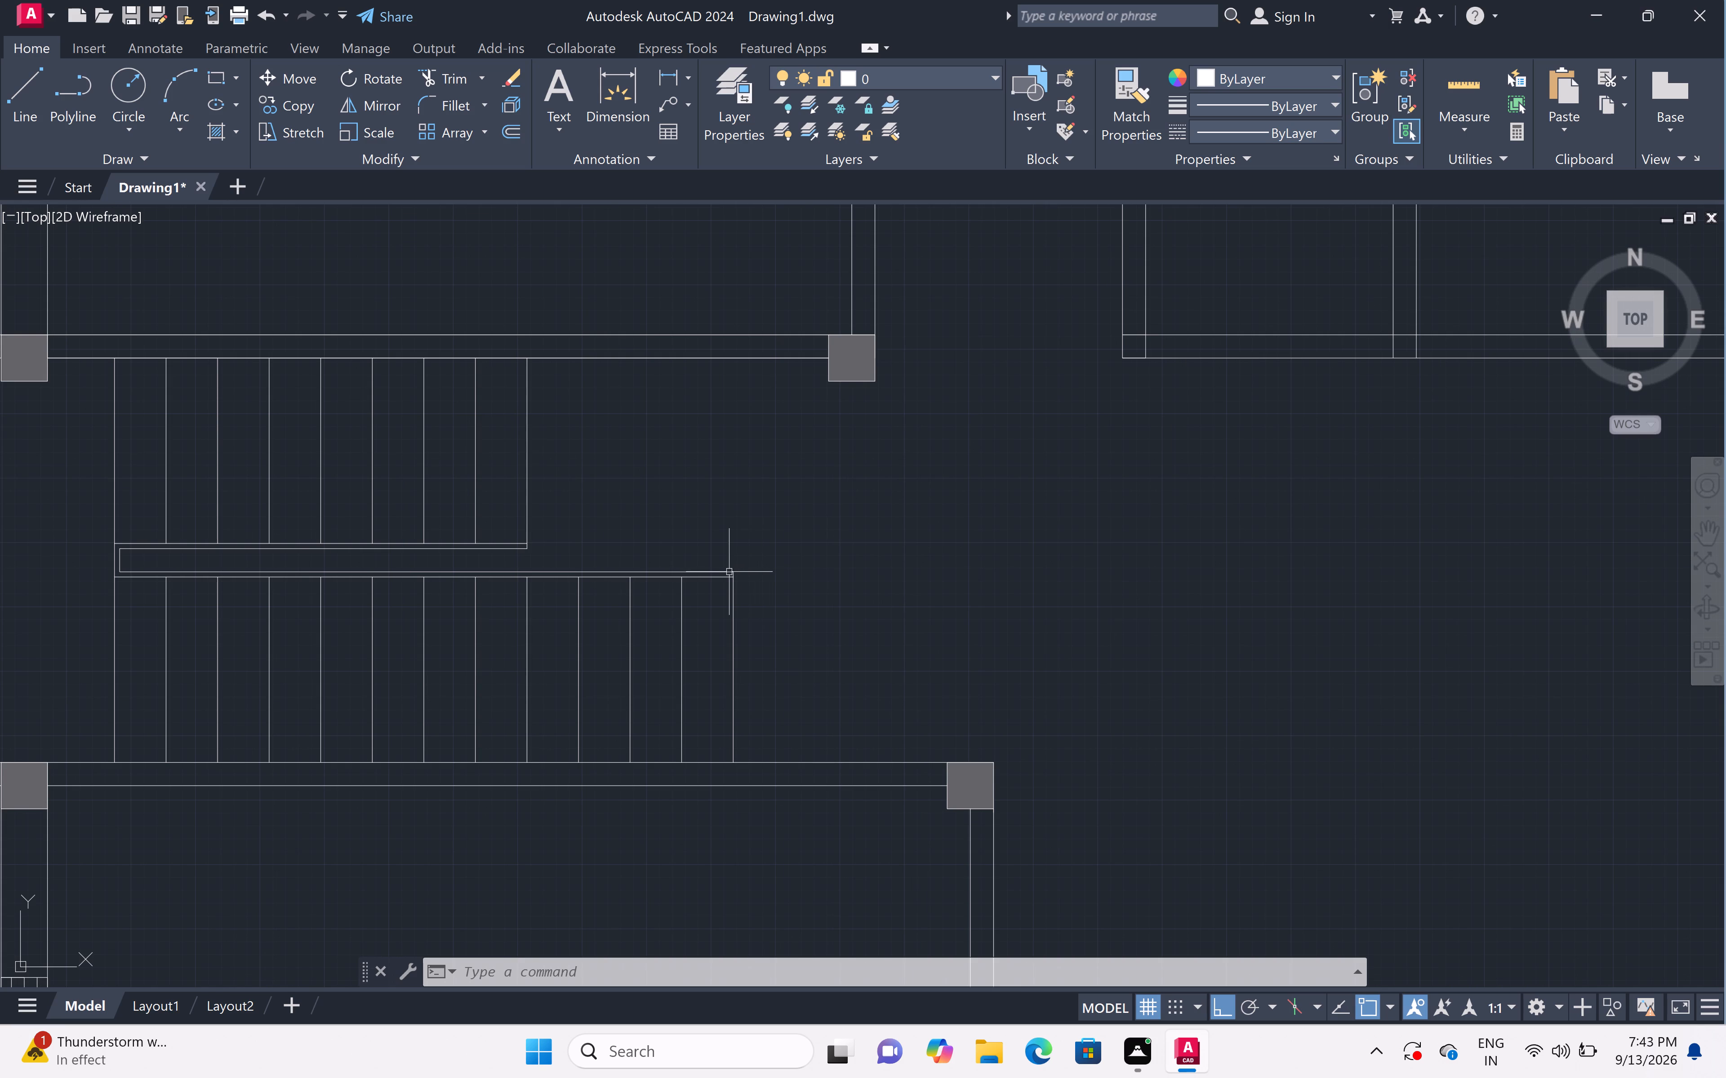
{"action": "scroll", "coordinate": [733, 571], "scroll_direction": "up", "scroll_amount": 3}
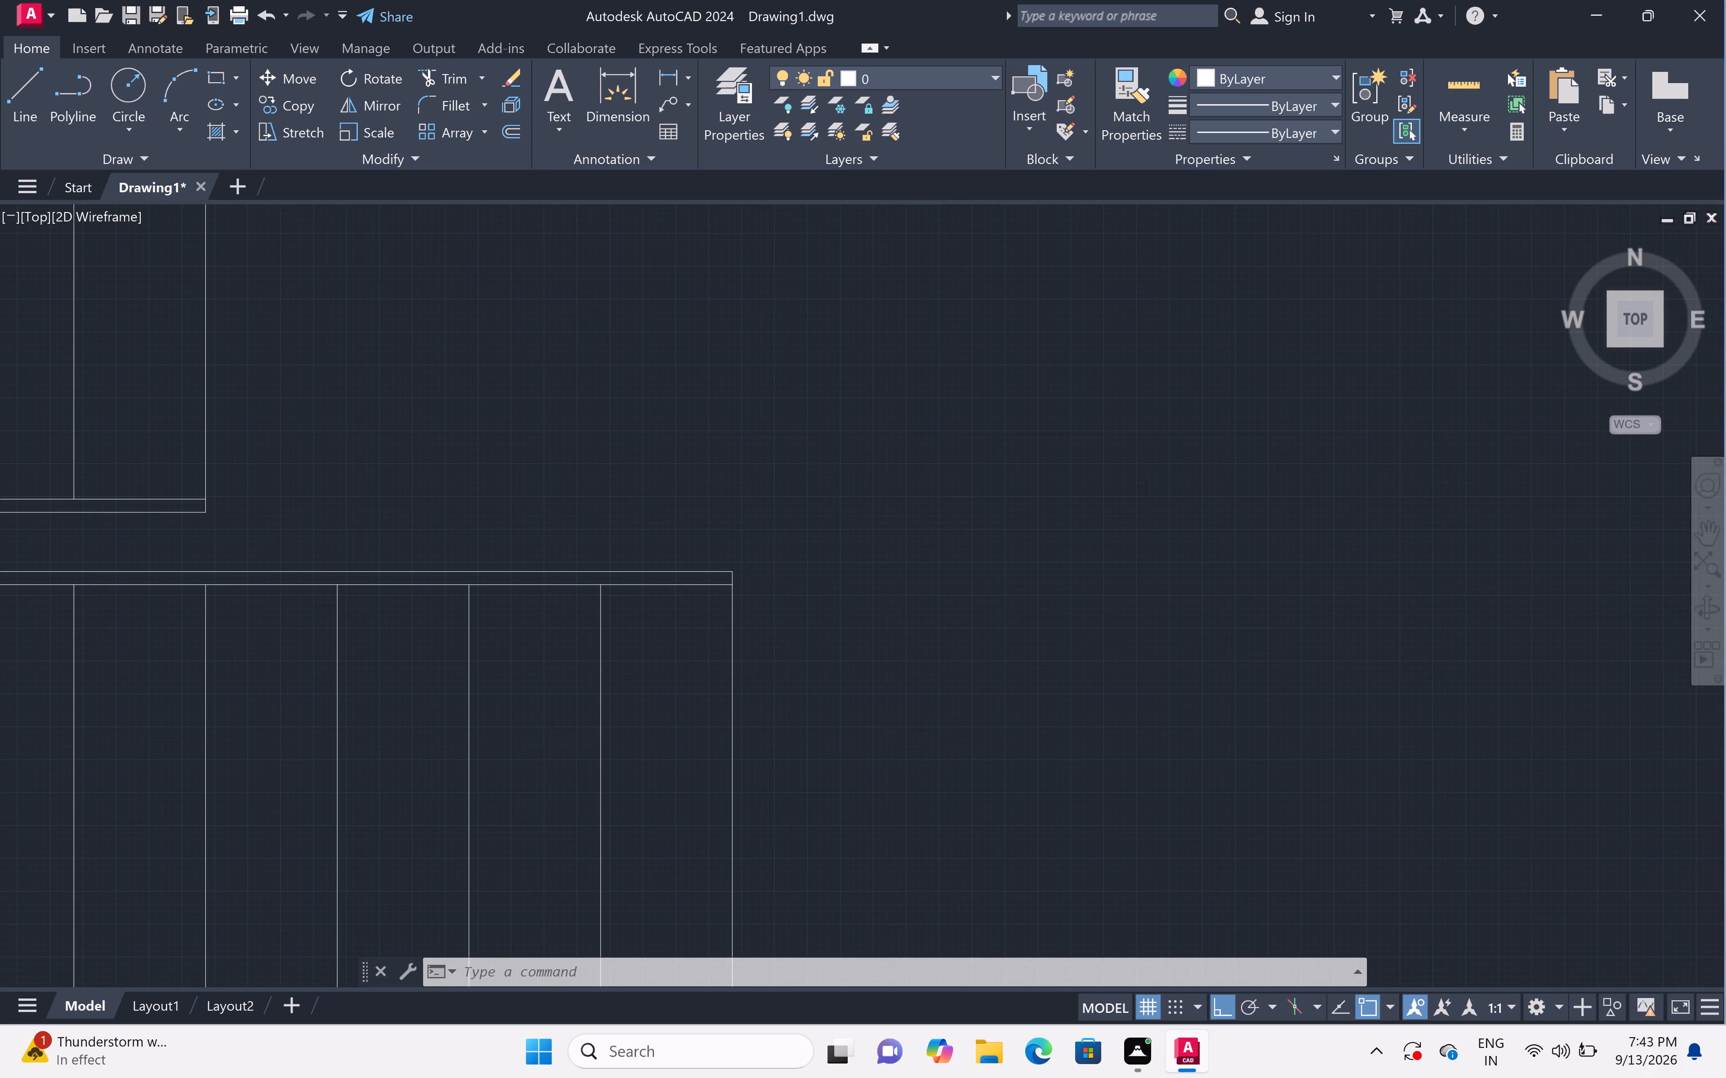
{"action": "scroll", "coordinate": [733, 571], "scroll_direction": "up", "scroll_amount": 1}
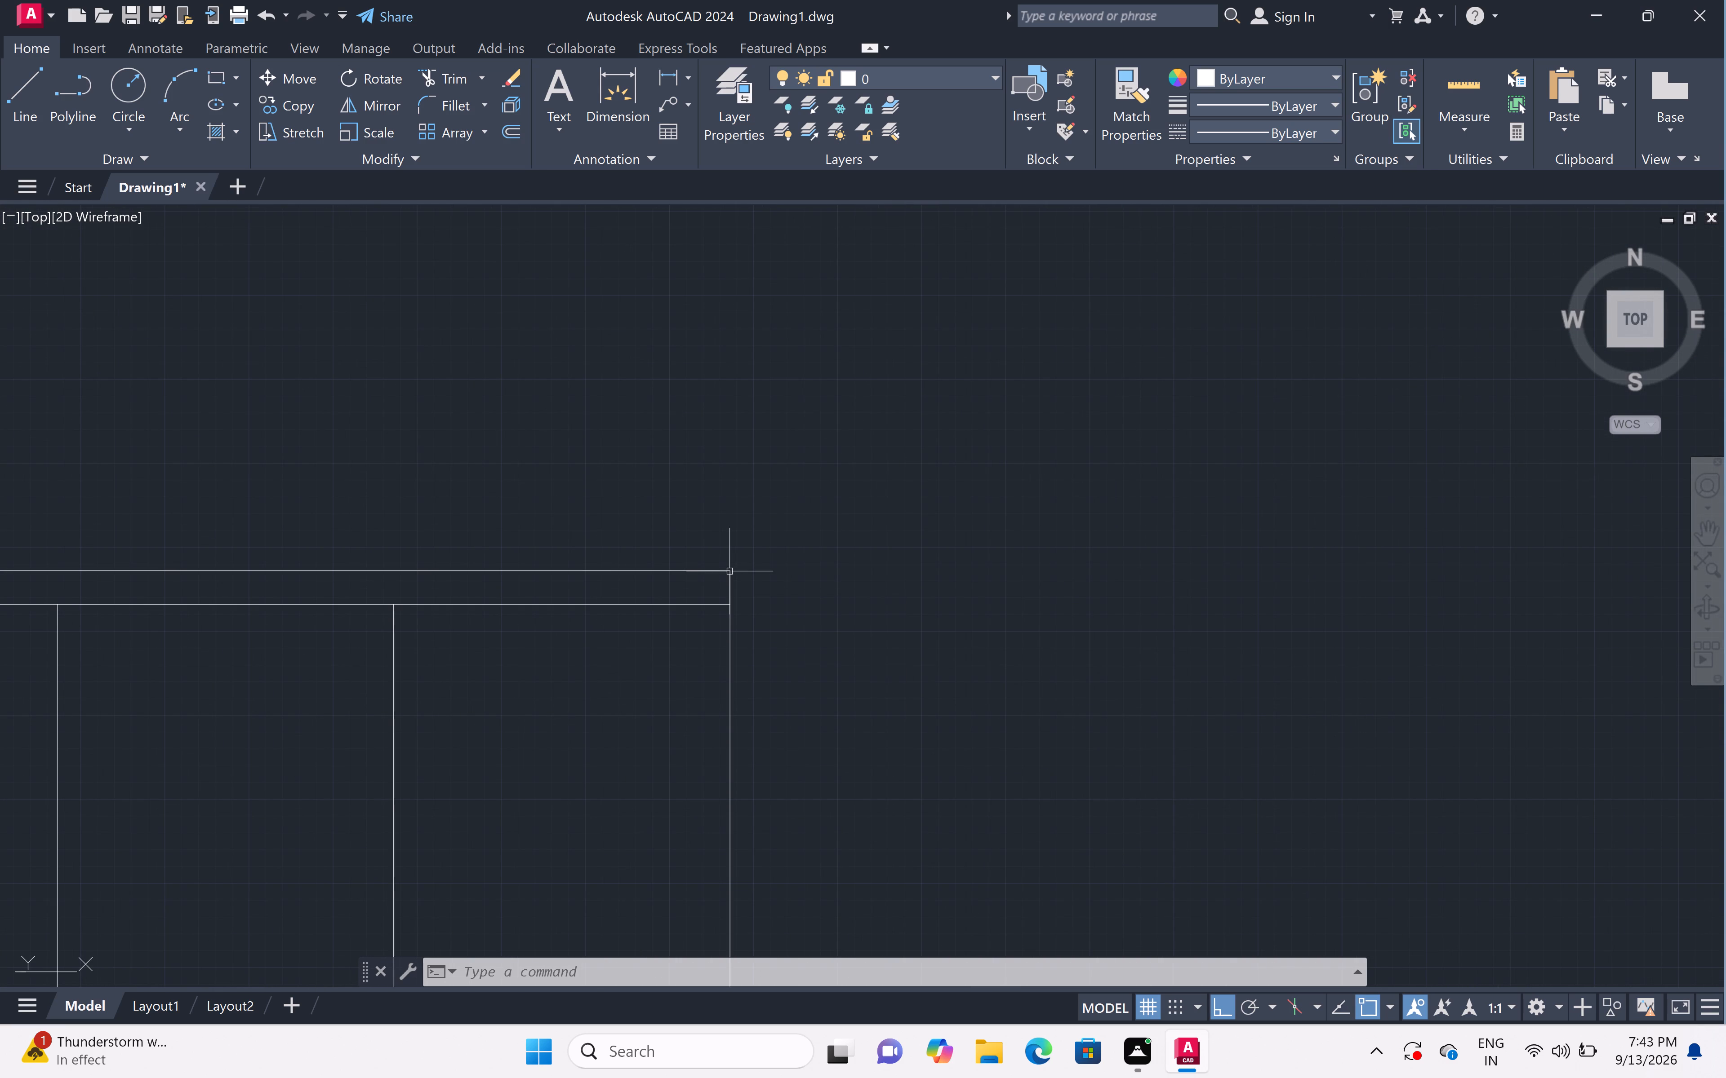
{"action": "scroll", "coordinate": [730, 571], "scroll_direction": "down", "scroll_amount": 5}
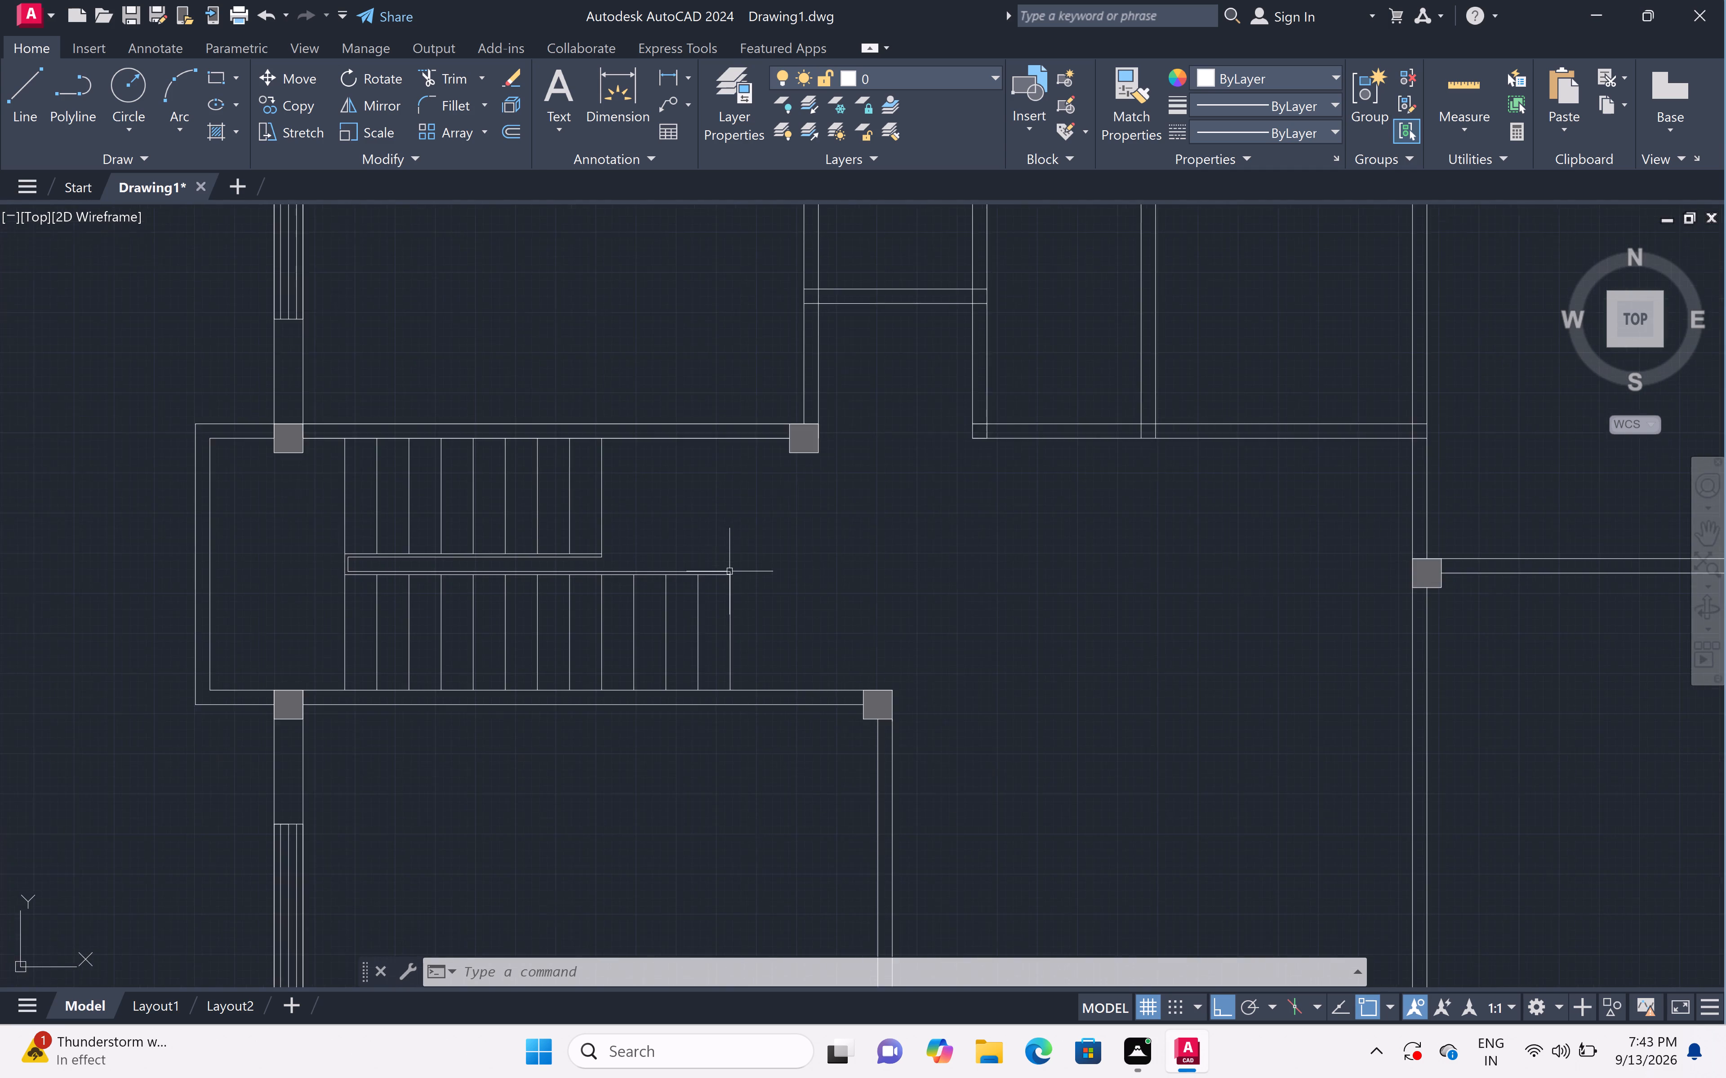
{"action": "scroll", "coordinate": [730, 571], "scroll_direction": "down", "scroll_amount": 2}
{"action": "scroll", "coordinate": [731, 567], "scroll_direction": "up", "scroll_amount": 3}
{"action": "scroll", "coordinate": [731, 567], "scroll_direction": "down", "scroll_amount": 3}
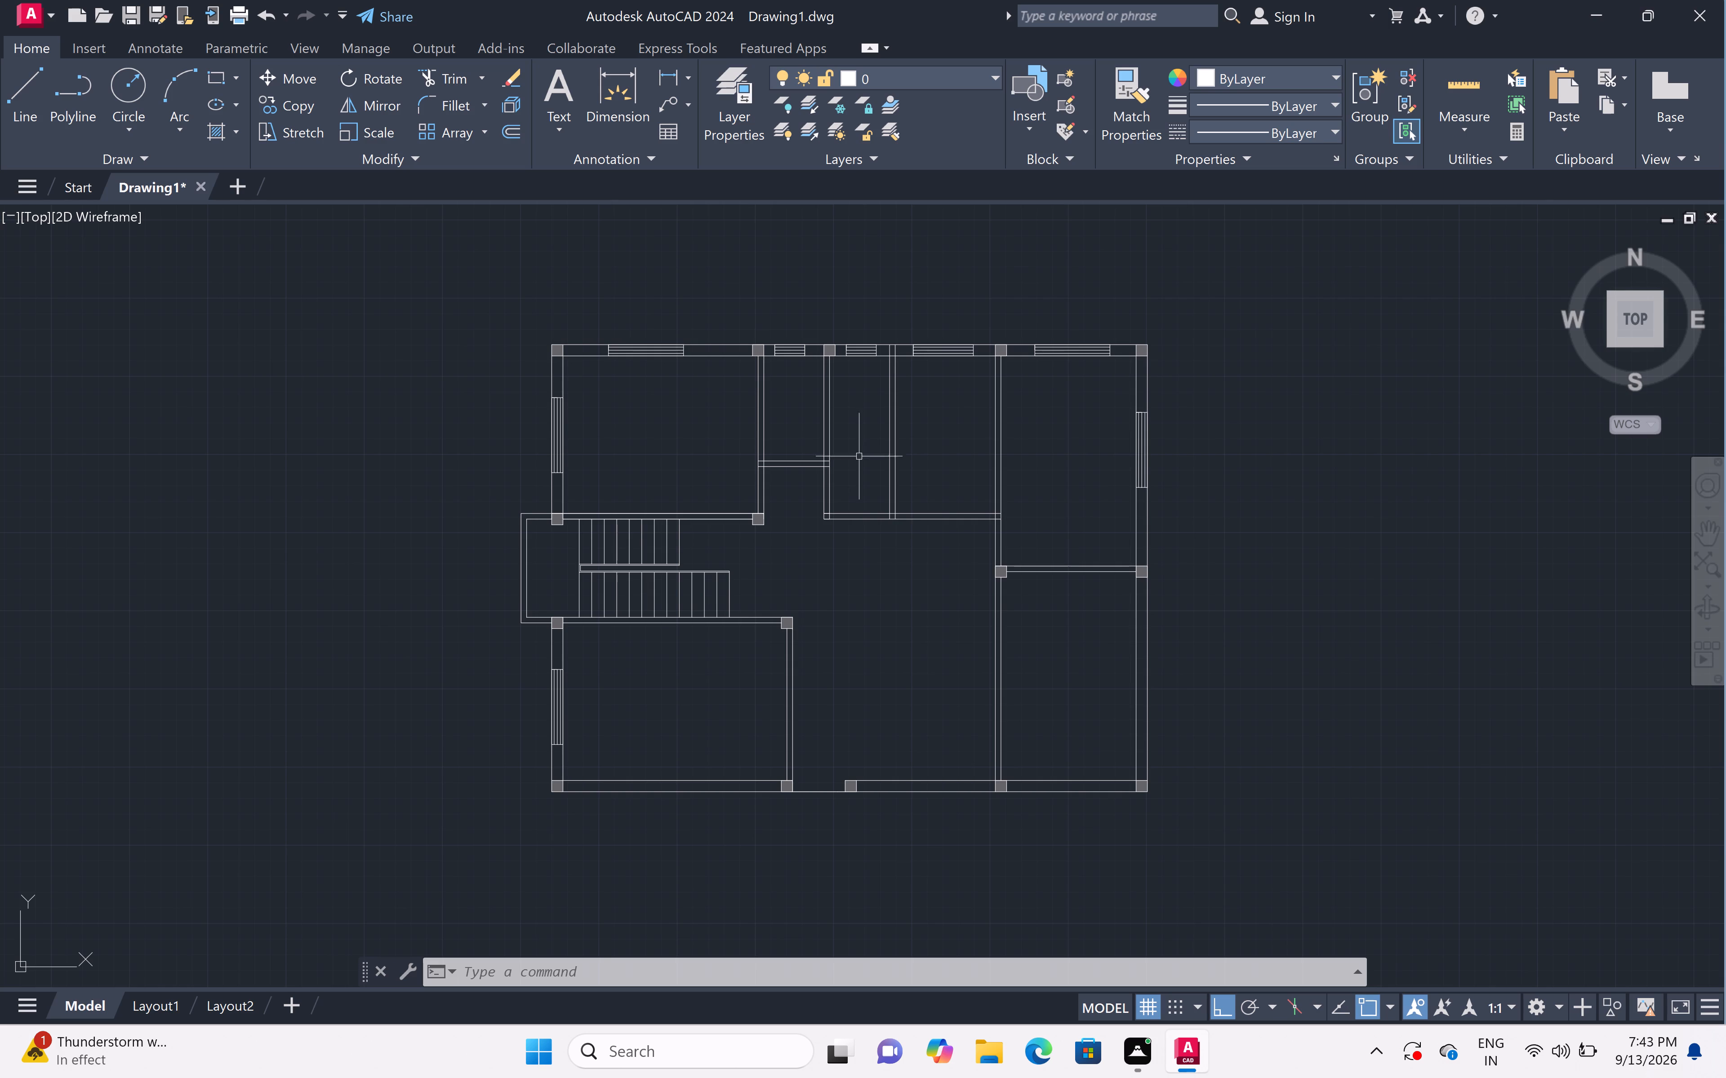
Examine the partition corner south of the small north rooms, between the northwest room's column and the east partition.
{"action": "scroll", "coordinate": [823, 521], "scroll_direction": "up", "scroll_amount": 3}
{"action": "scroll", "coordinate": [823, 521], "scroll_direction": "down", "scroll_amount": 2}
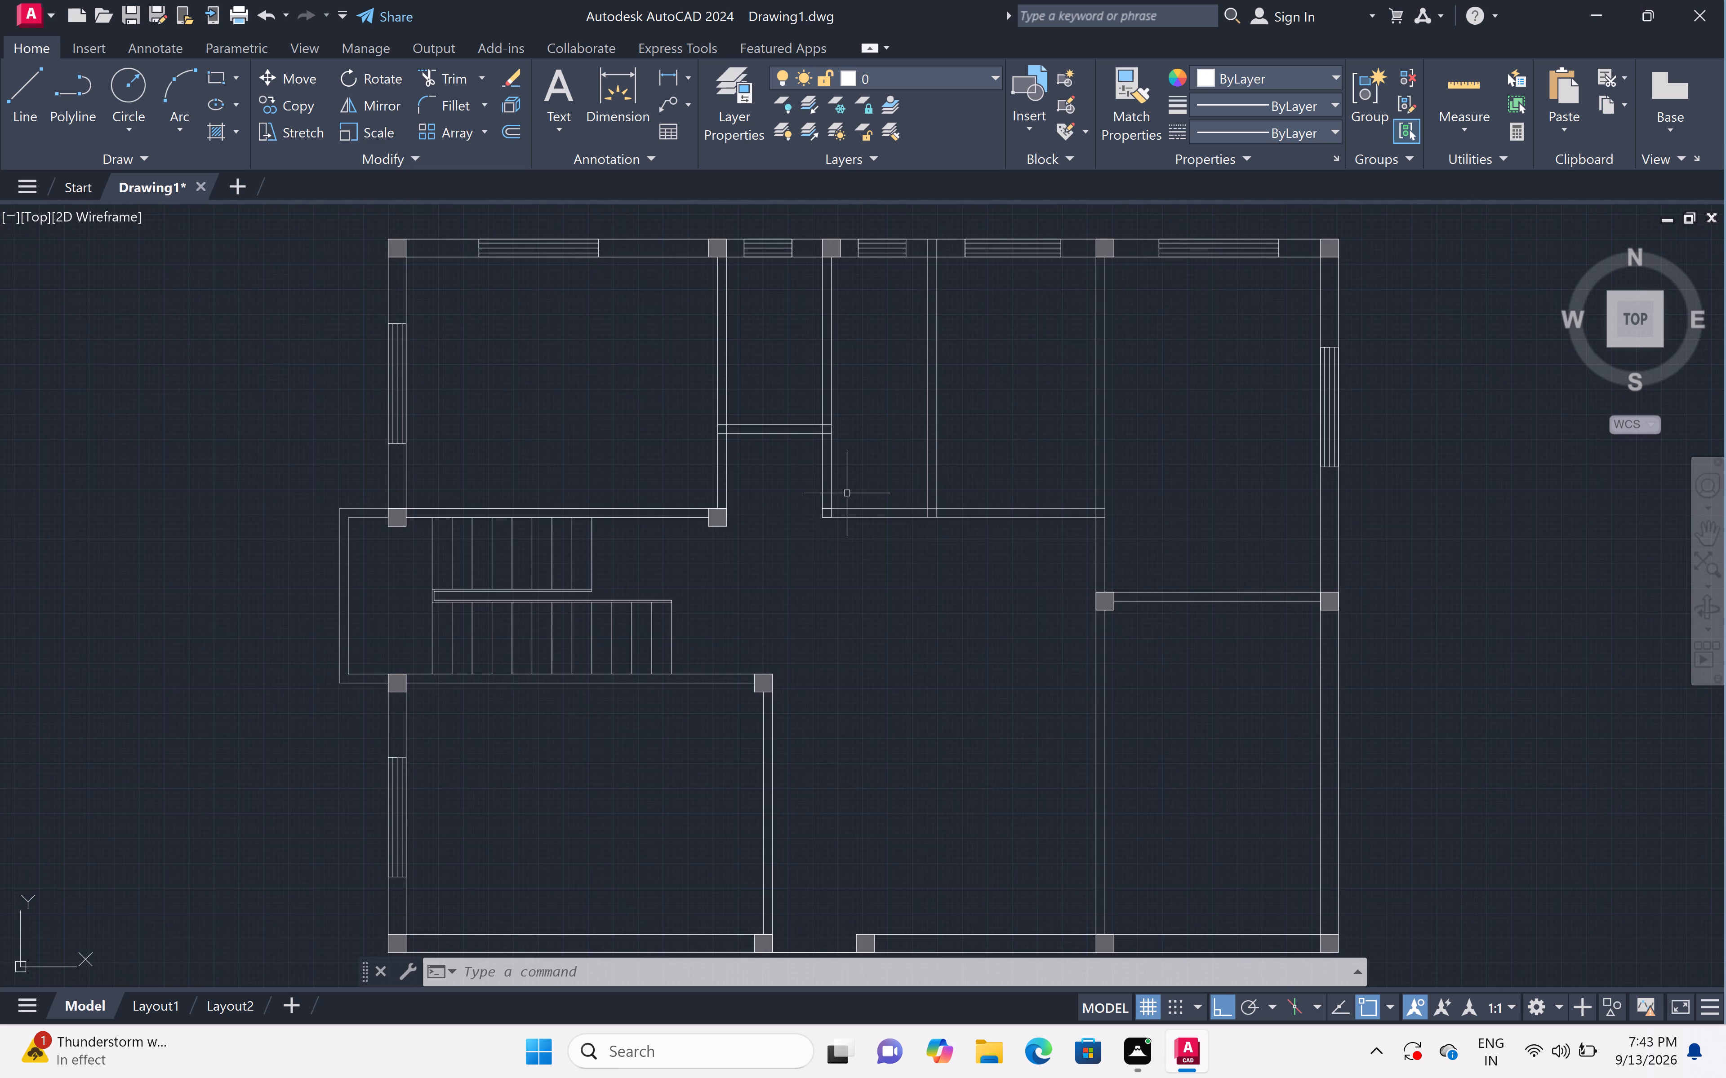
{"action": "scroll", "coordinate": [832, 516], "scroll_direction": "up", "scroll_amount": 6}
{"action": "scroll", "coordinate": [832, 516], "scroll_direction": "down", "scroll_amount": 6}
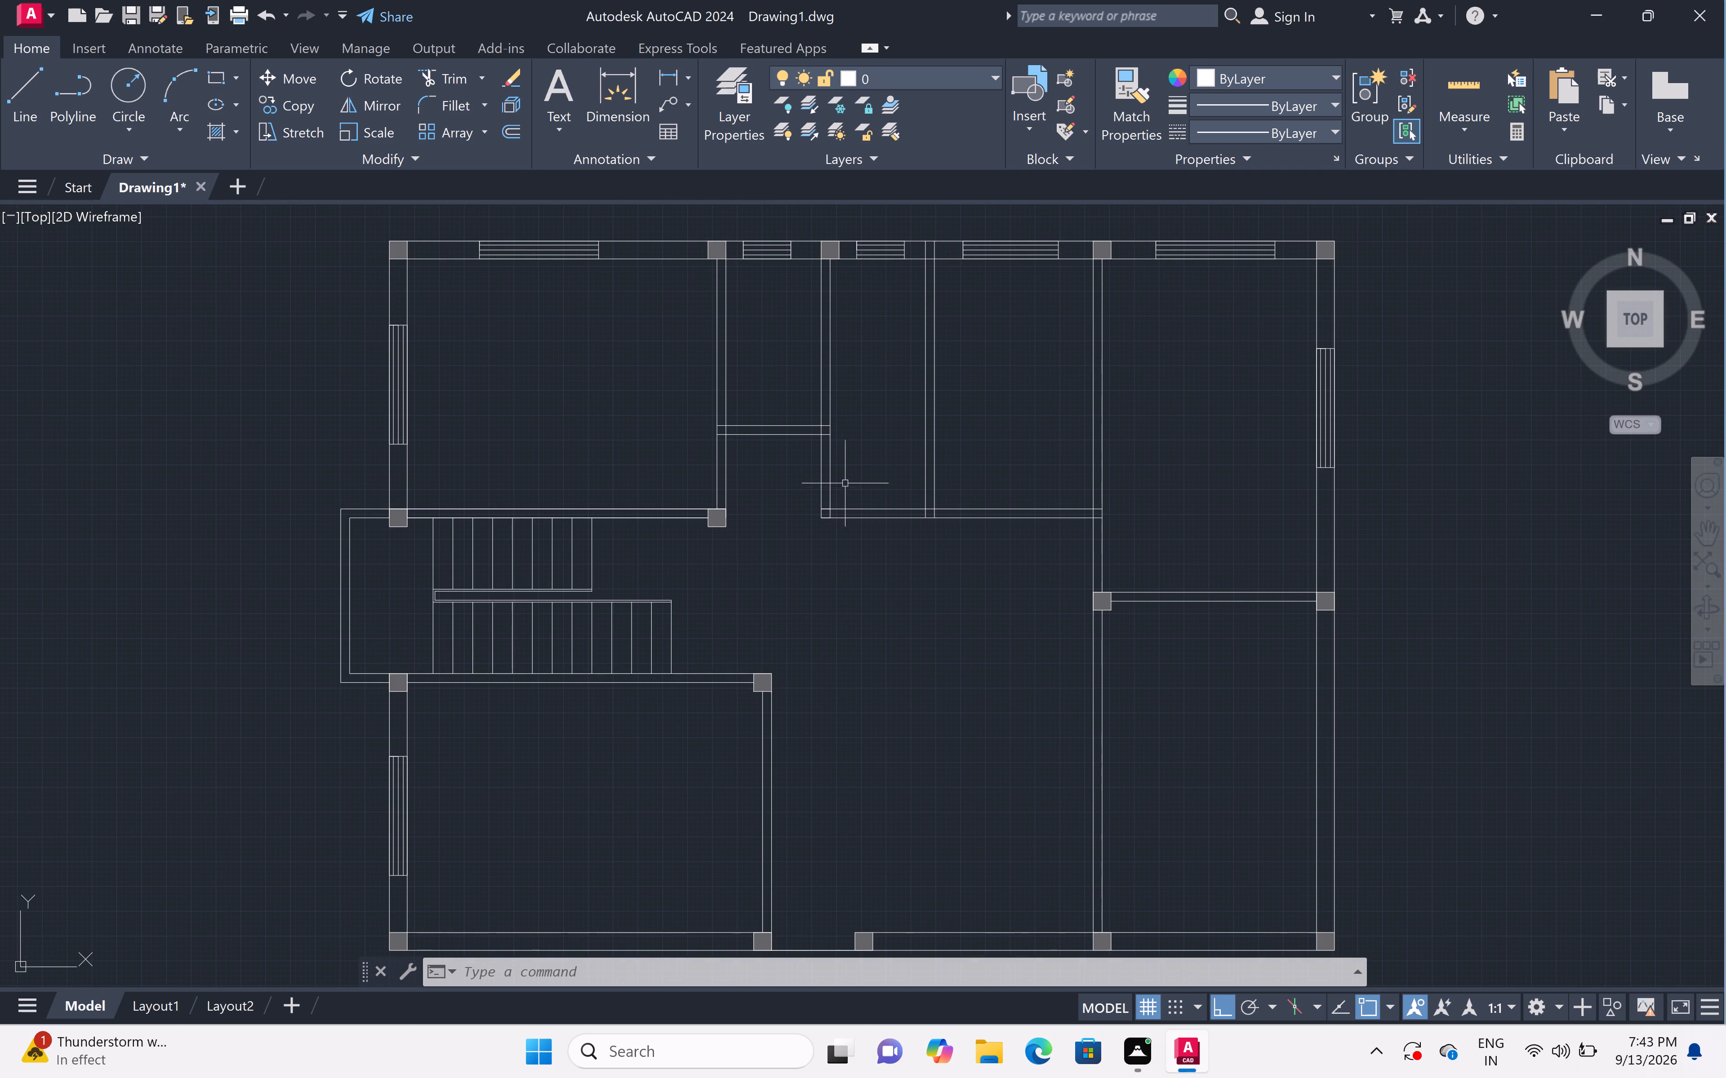
{"action": "scroll", "coordinate": [832, 465], "scroll_direction": "up", "scroll_amount": 2}
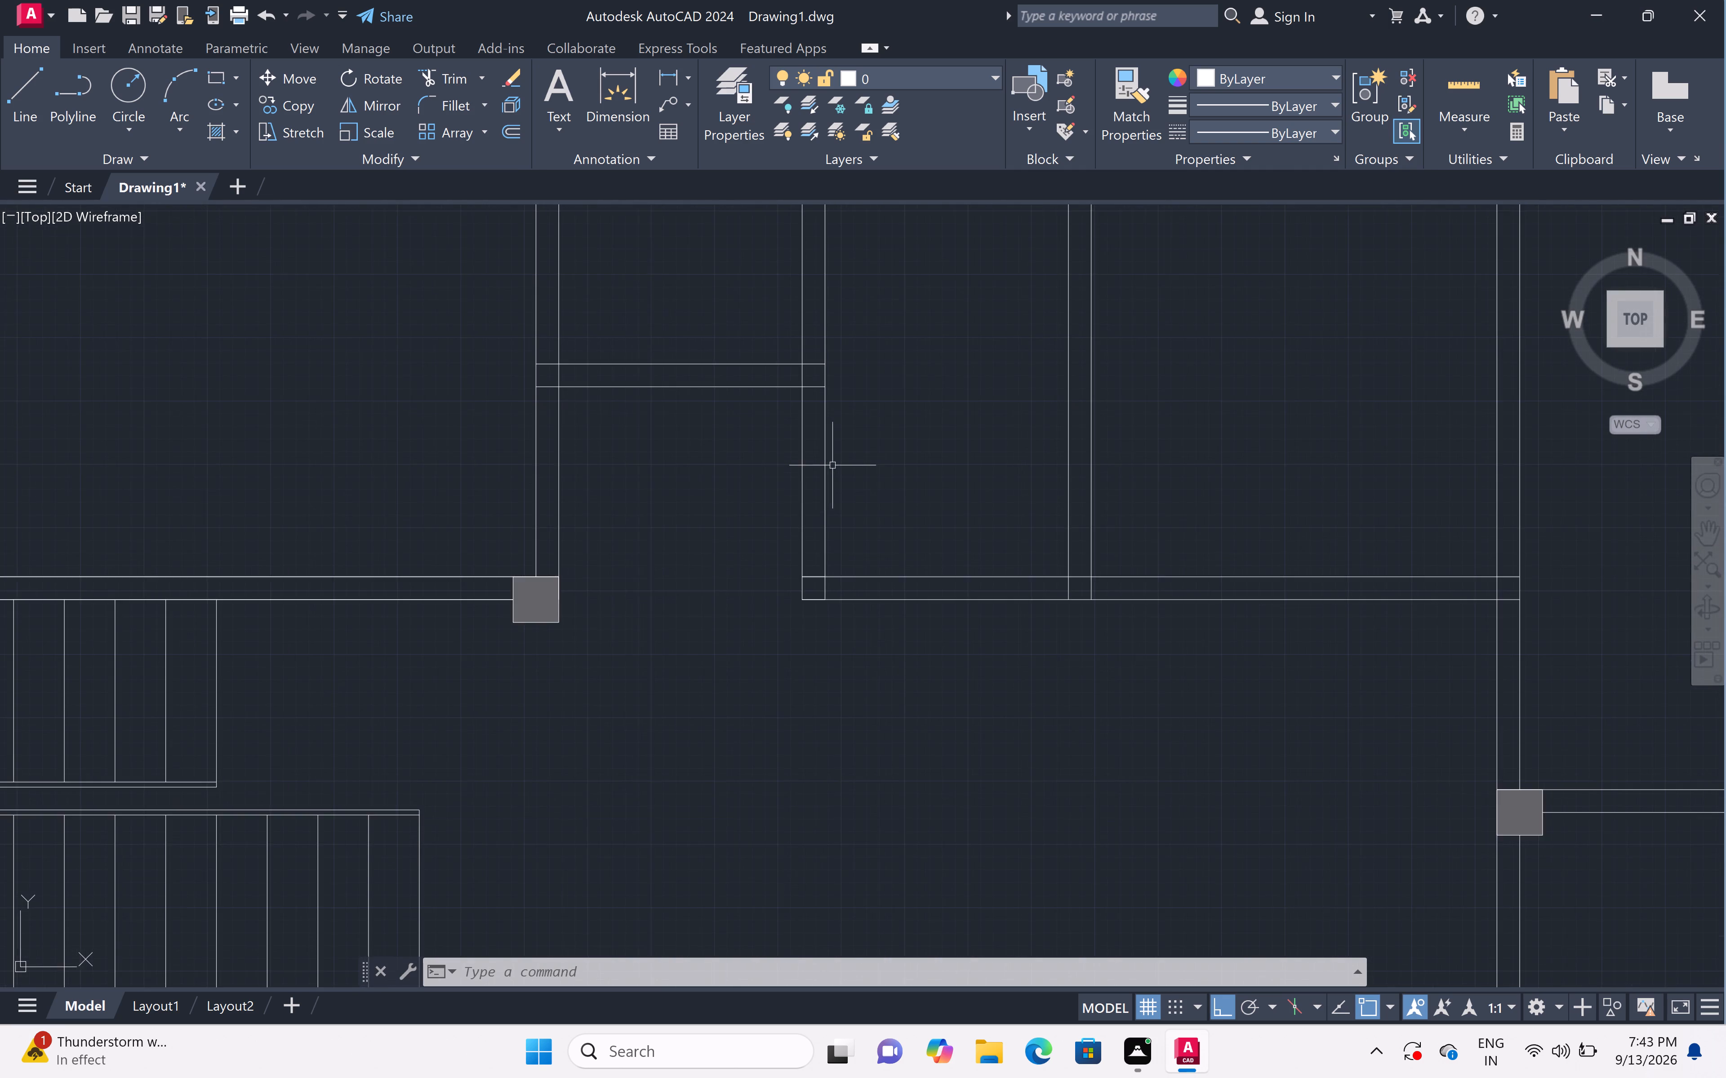
{"action": "scroll", "coordinate": [832, 465], "scroll_direction": "up", "scroll_amount": 1}
{"action": "scroll", "coordinate": [834, 466], "scroll_direction": "down", "scroll_amount": 1}
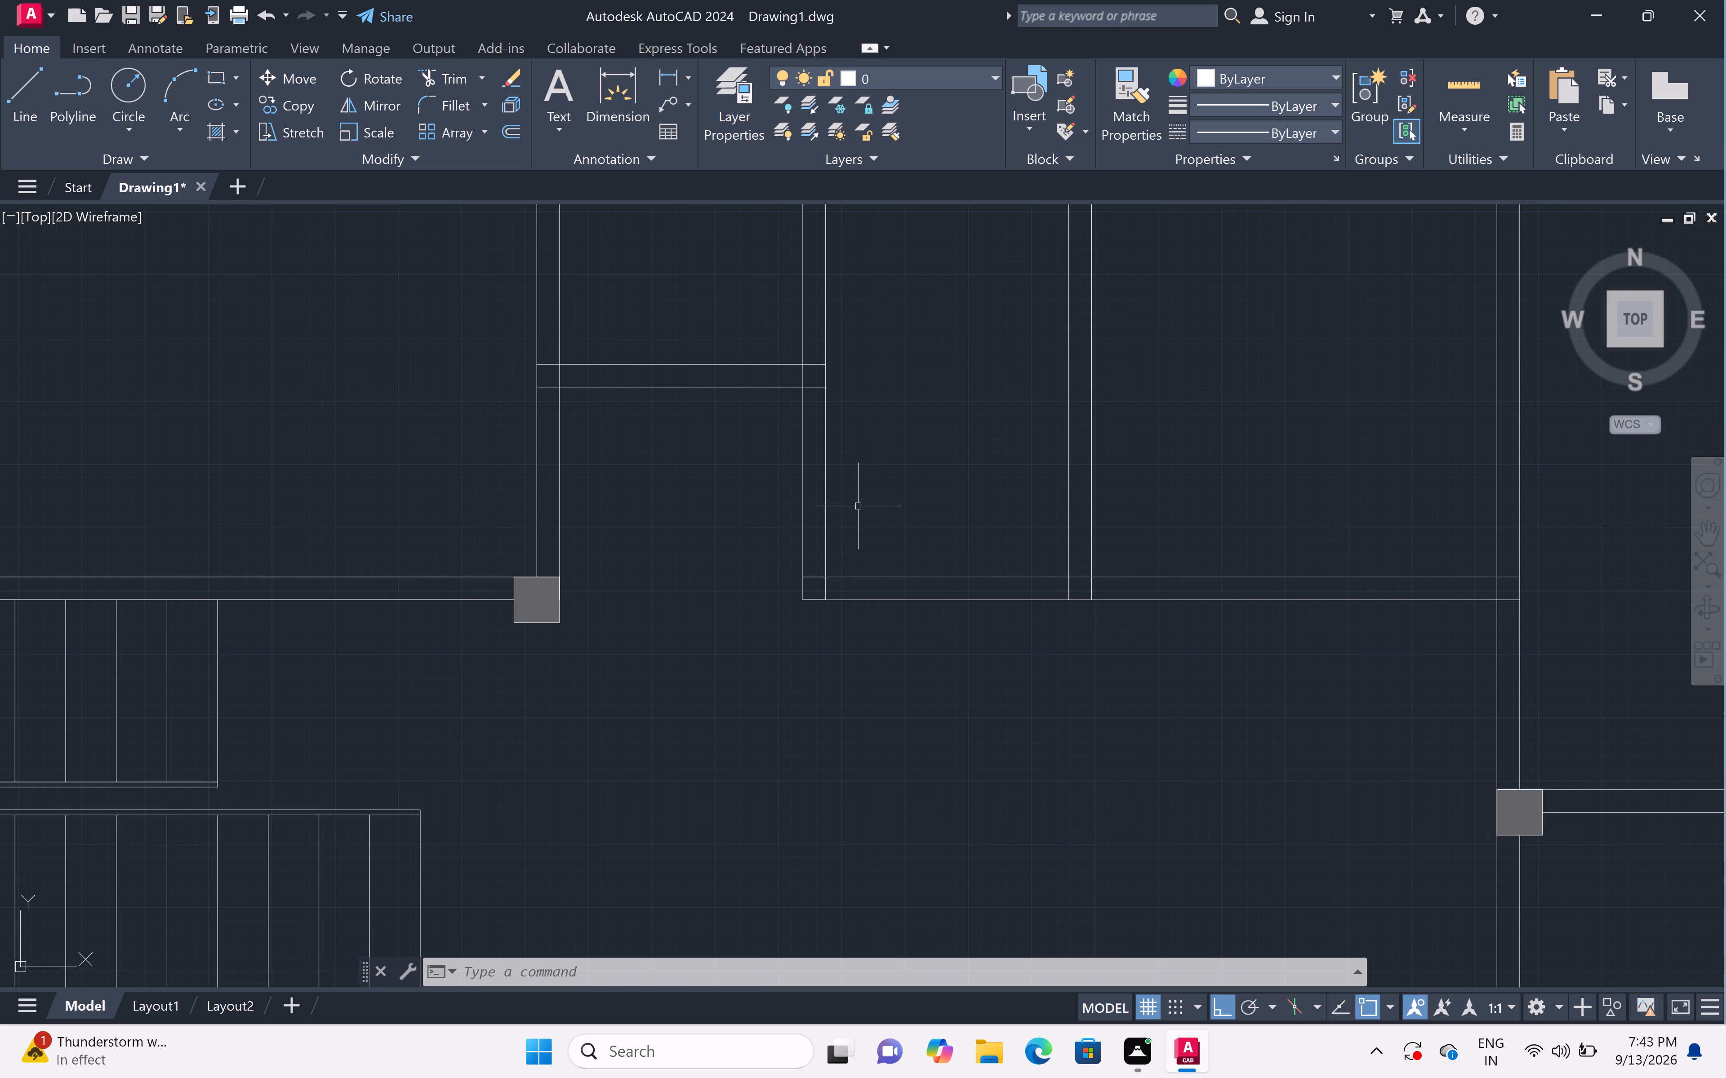
{"action": "scroll", "coordinate": [886, 613], "scroll_direction": "down", "scroll_amount": 2}
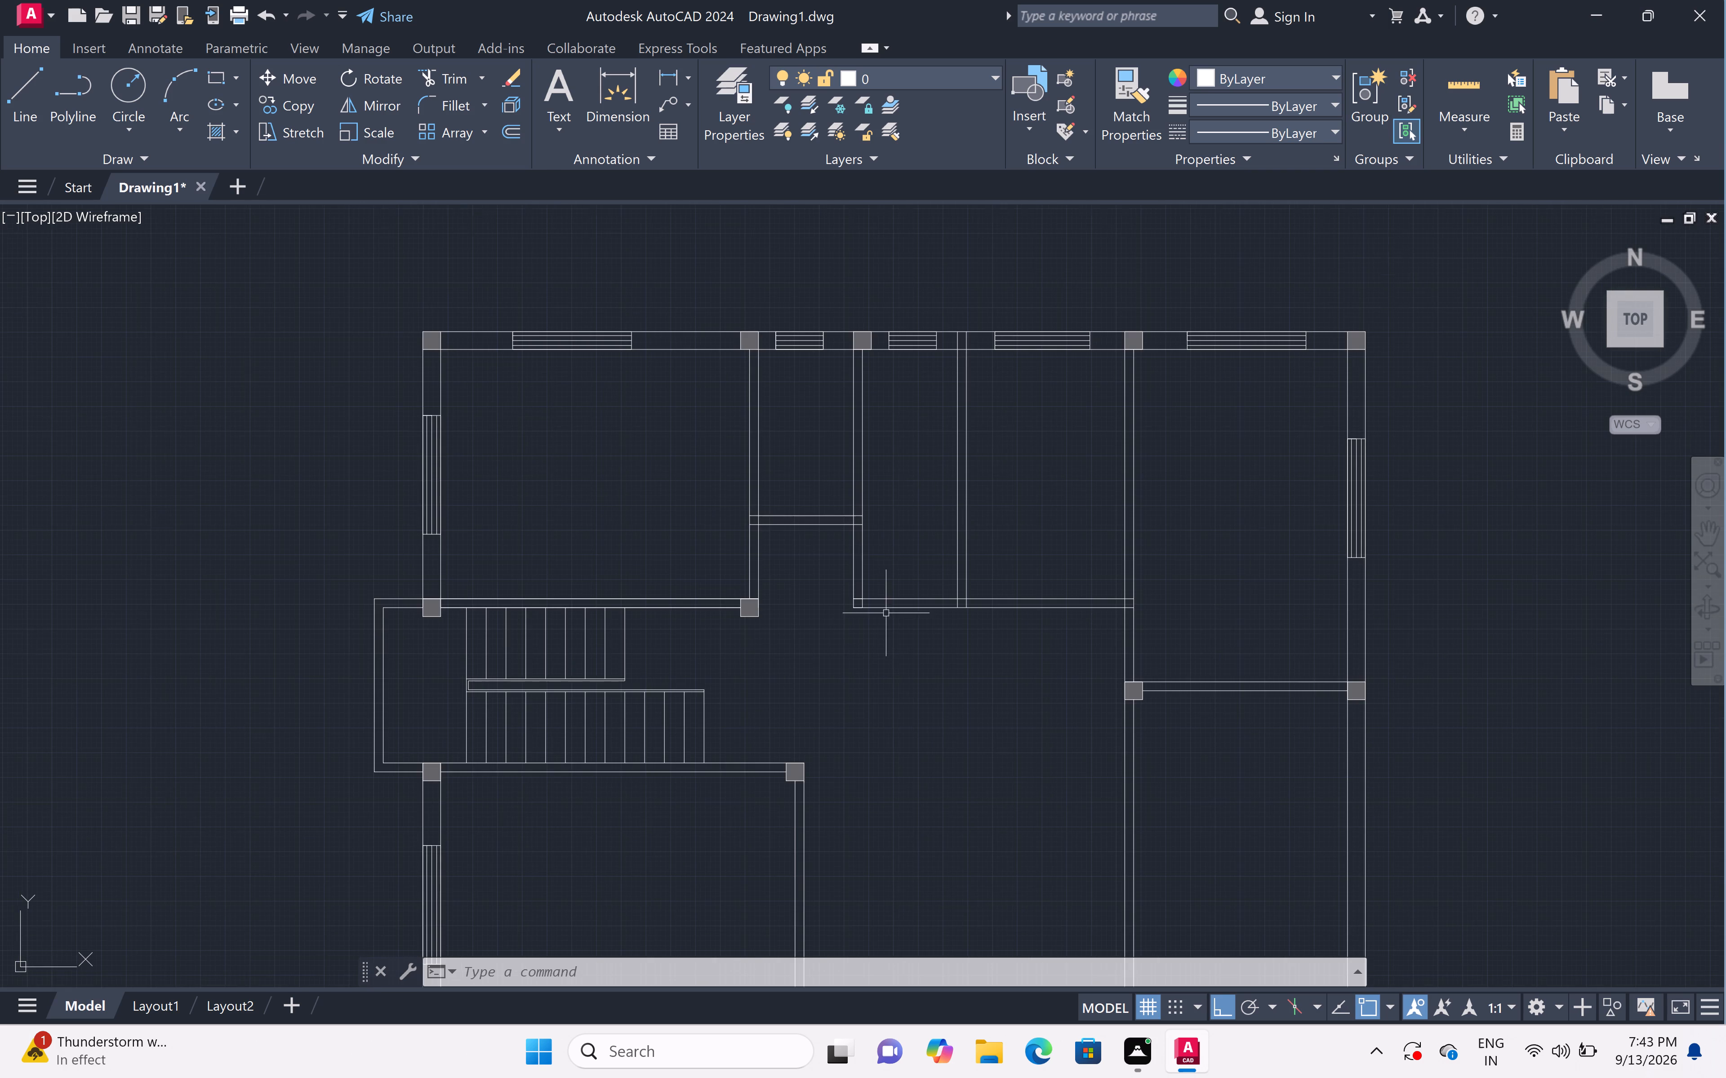
Review the whole floor plan, from the north wall windows down to the central hall and the south opening.
{"action": "scroll", "coordinate": [851, 539], "scroll_direction": "down", "scroll_amount": 2}
{"action": "scroll", "coordinate": [812, 687], "scroll_direction": "up", "scroll_amount": 1}
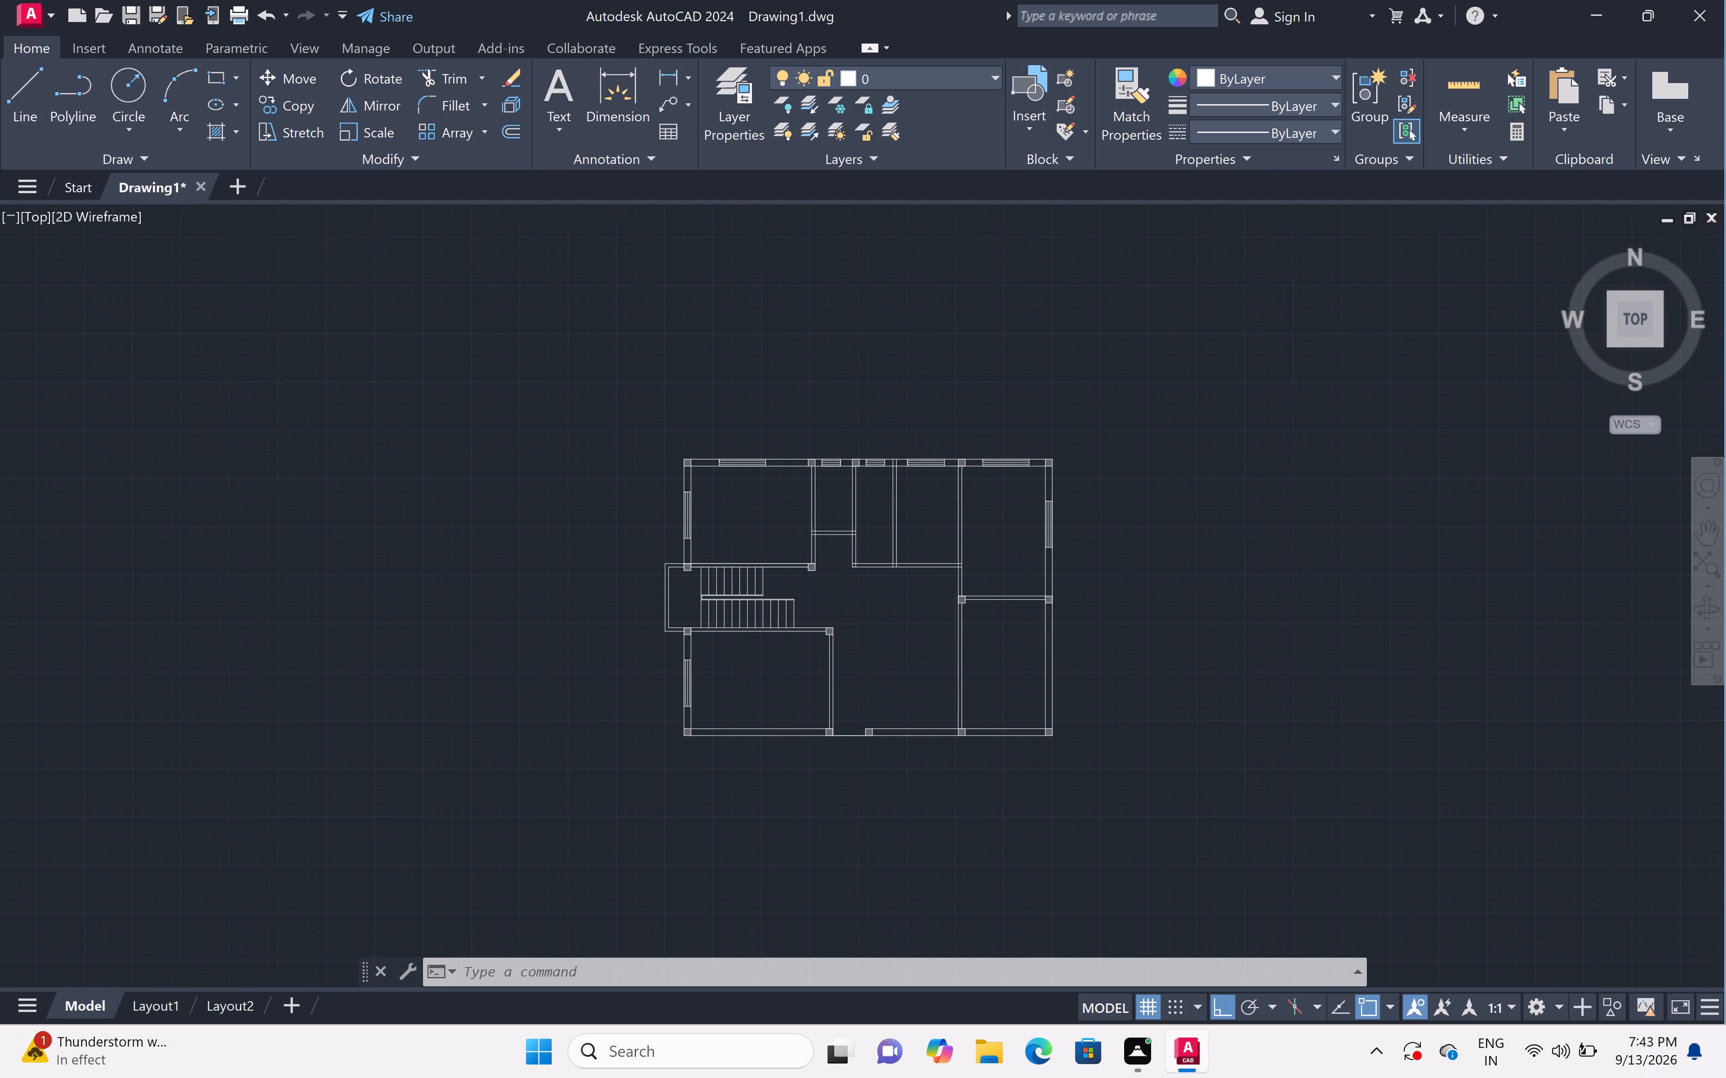
{"action": "scroll", "coordinate": [812, 687], "scroll_direction": "up", "scroll_amount": 4}
{"action": "scroll", "coordinate": [812, 687], "scroll_direction": "down", "scroll_amount": 5}
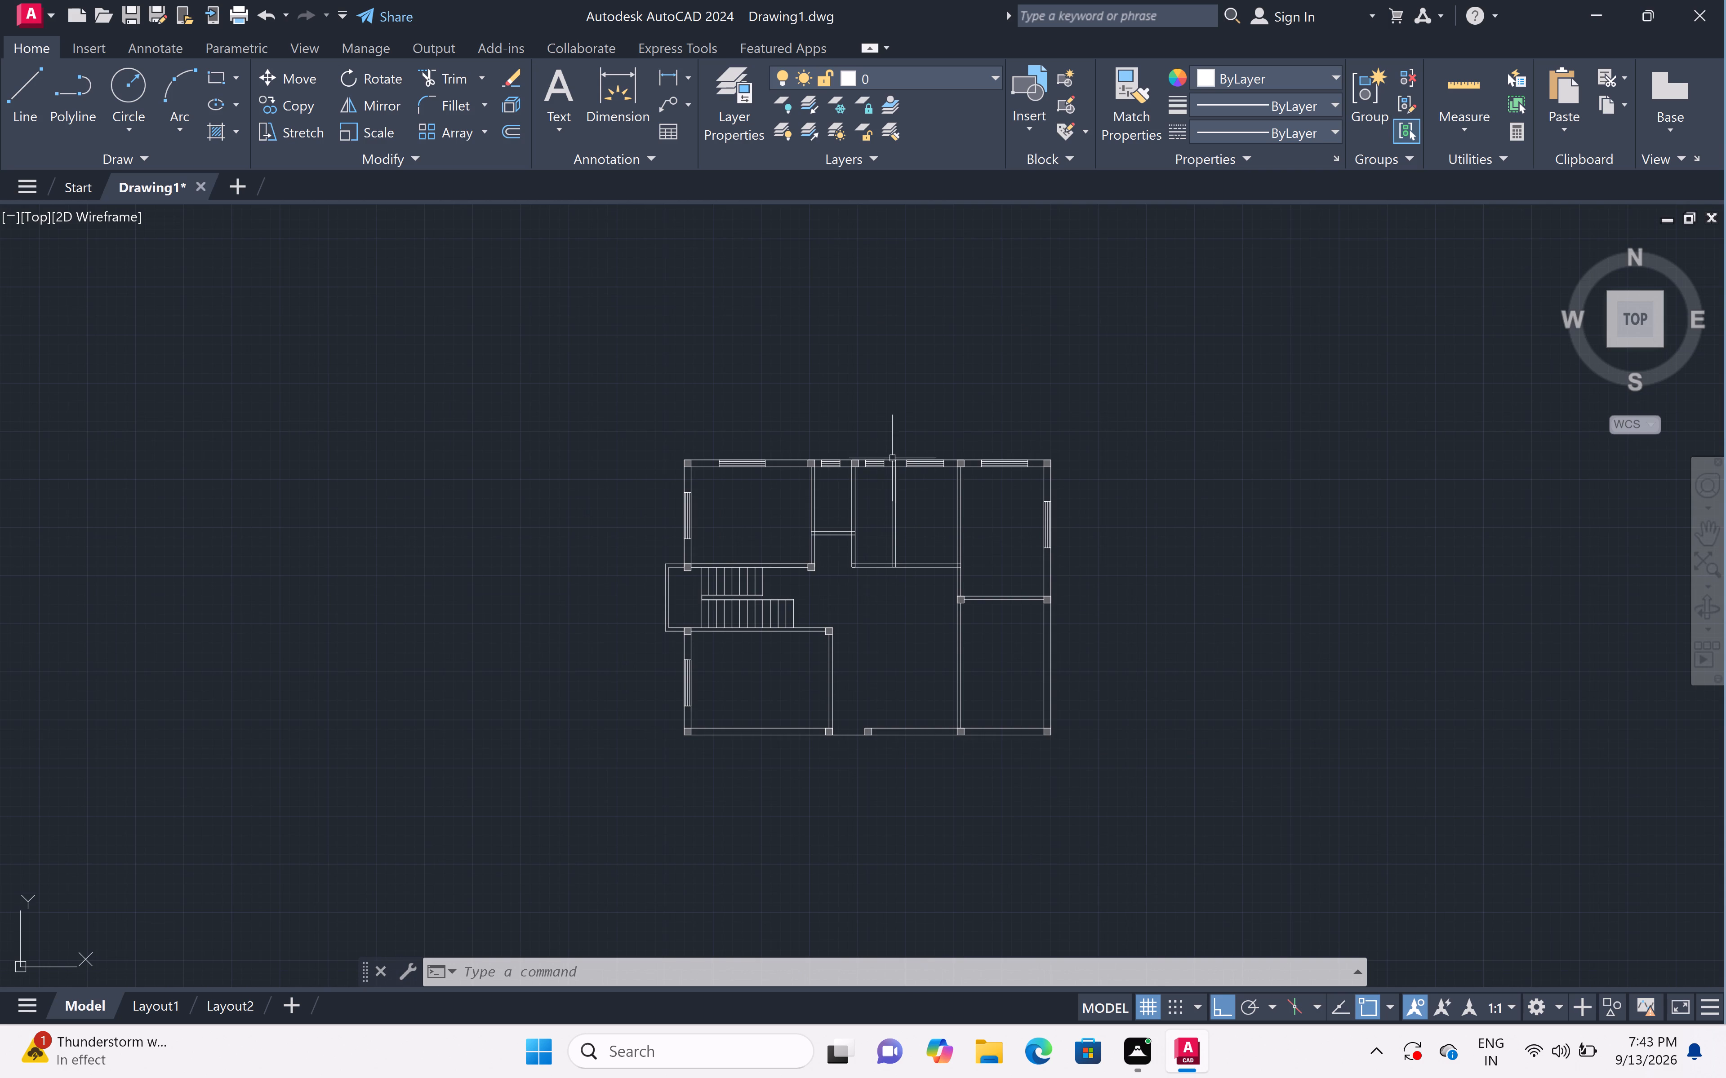
{"action": "scroll", "coordinate": [892, 458], "scroll_direction": "up", "scroll_amount": 3}
{"action": "scroll", "coordinate": [1001, 586], "scroll_direction": "down", "scroll_amount": 2}
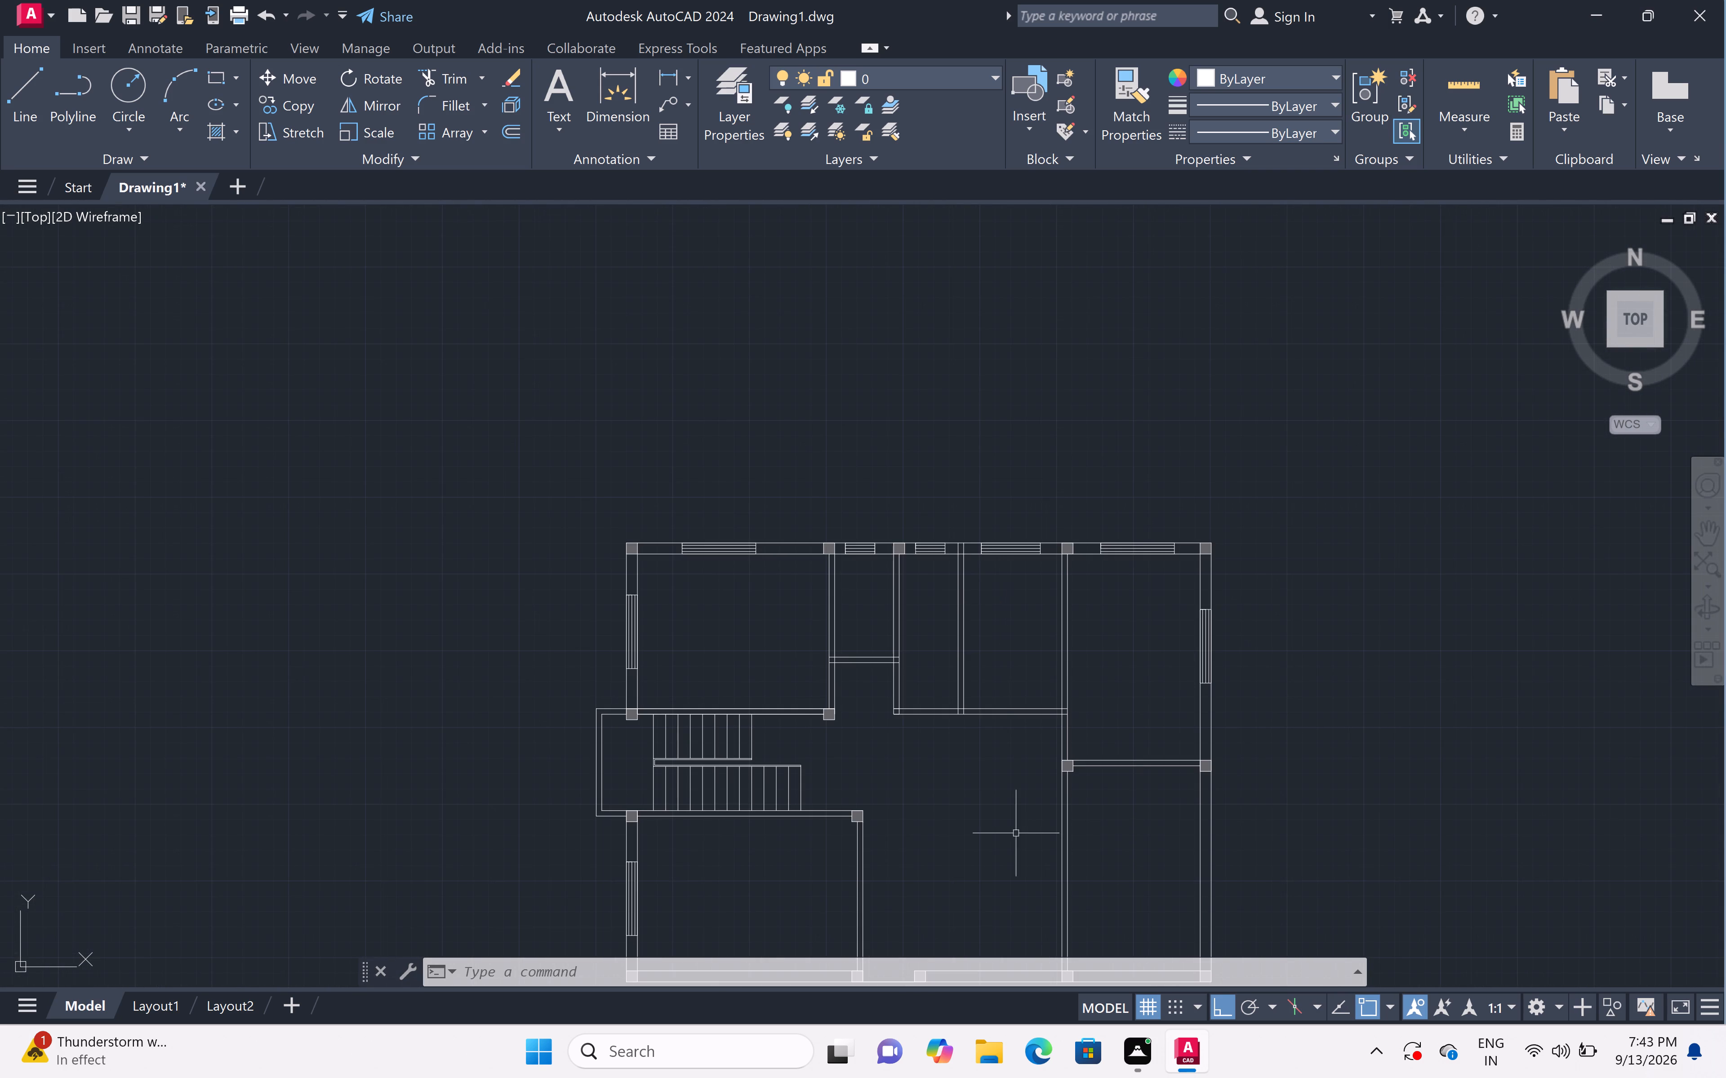
{"action": "middle_click_drag", "start_coordinate": [1004, 856], "coordinate": [1003, 854]}
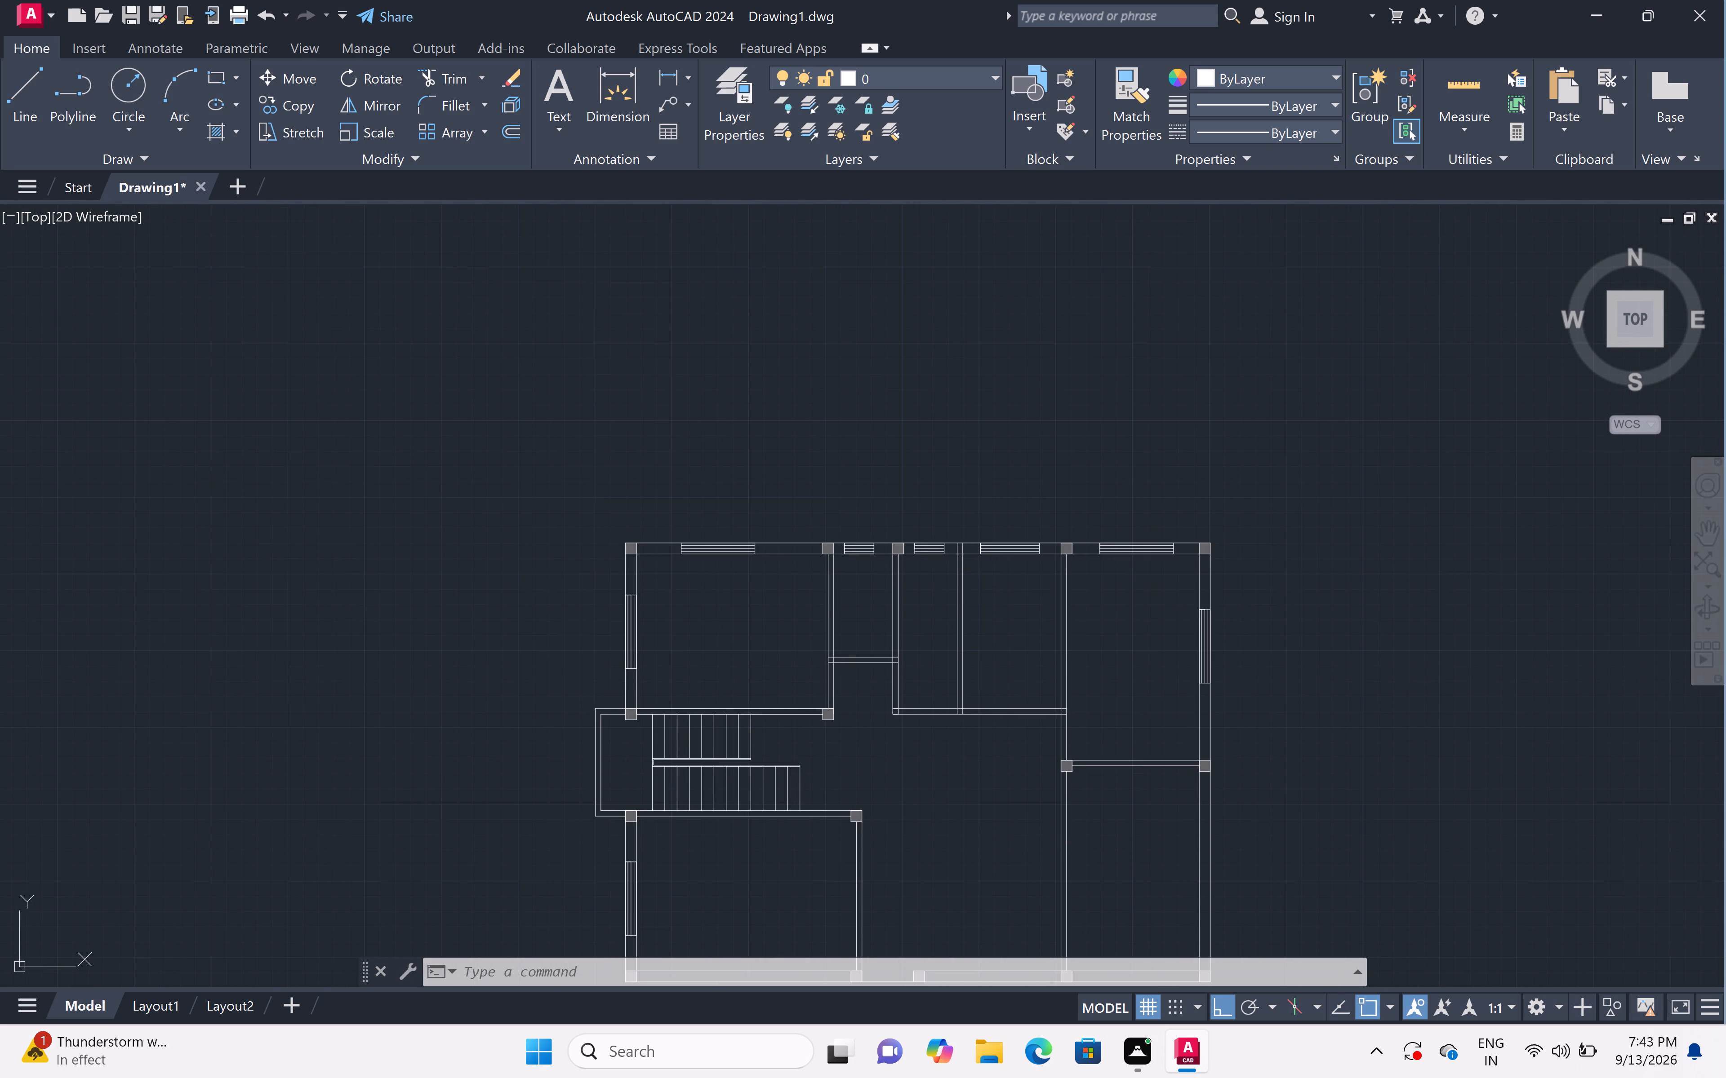
{"action": "middle_click_drag", "start_coordinate": [1003, 854], "coordinate": [1067, 488]}
{"action": "middle_click_drag", "start_coordinate": [1067, 486], "coordinate": [1065, 486]}
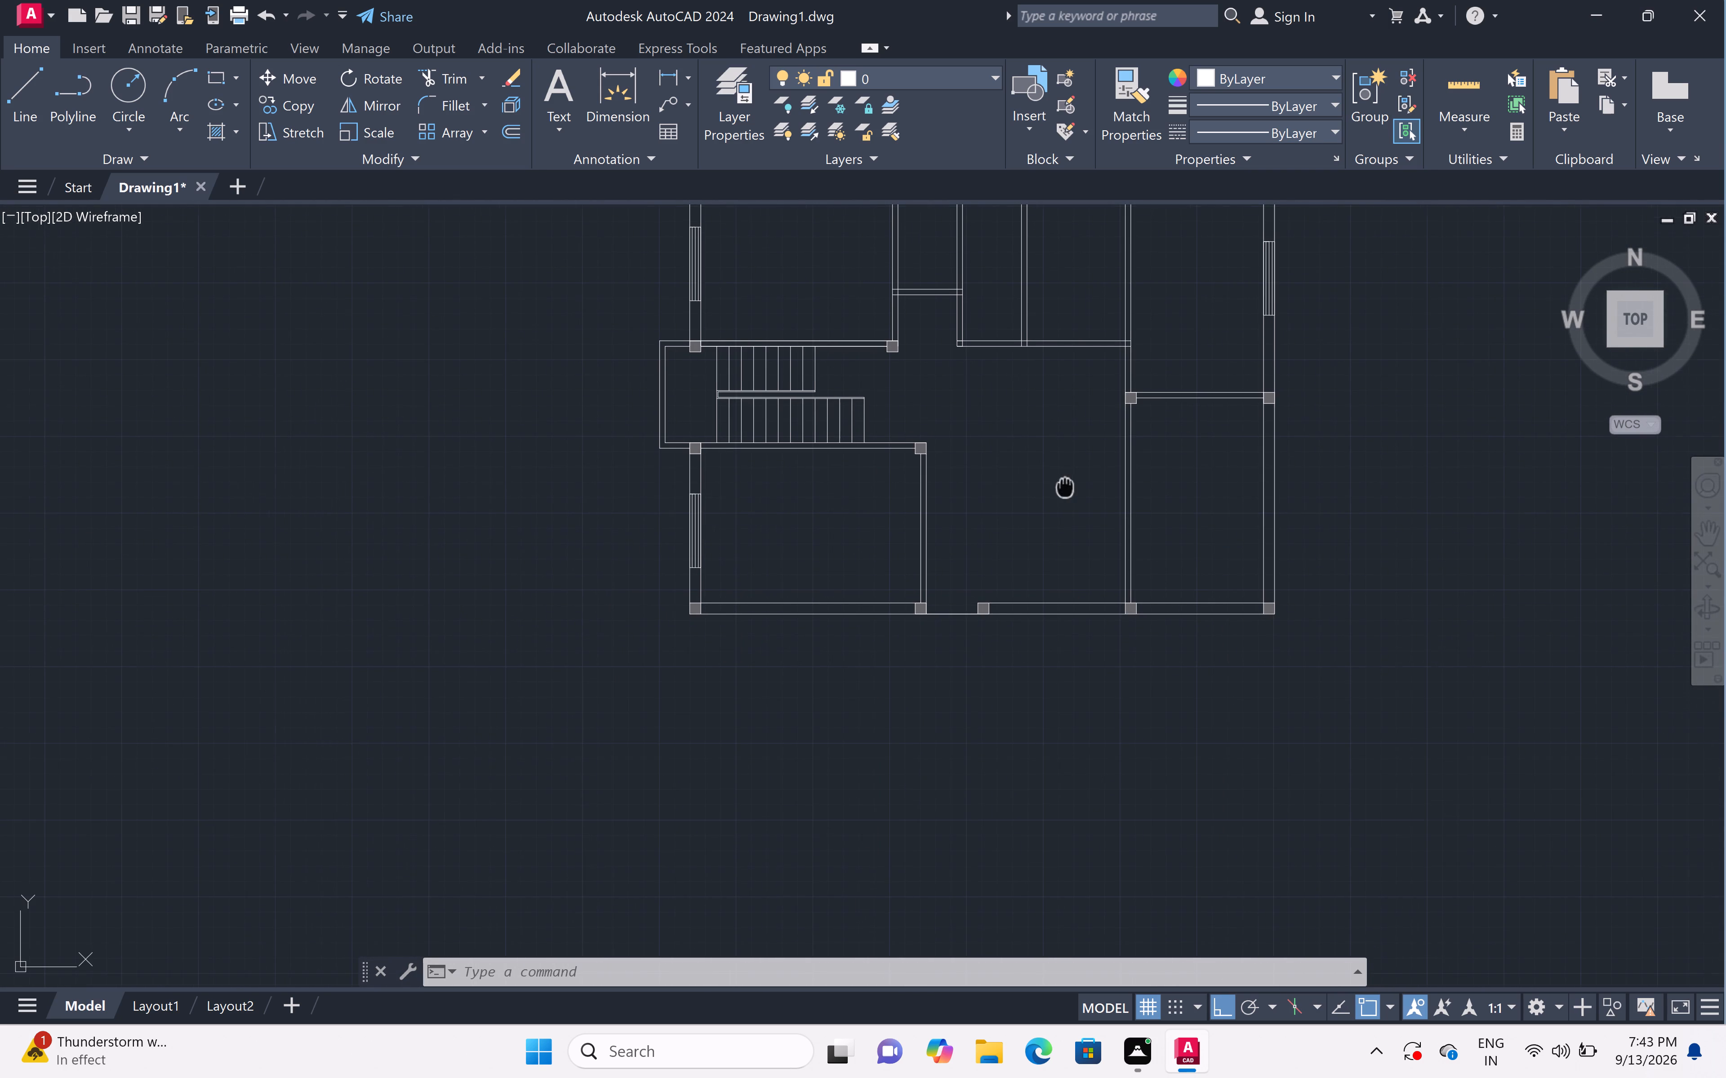
{"action": "middle_click_drag", "start_coordinate": [1065, 486], "coordinate": [1032, 627]}
{"action": "middle_click", "coordinate": [988, 584]}
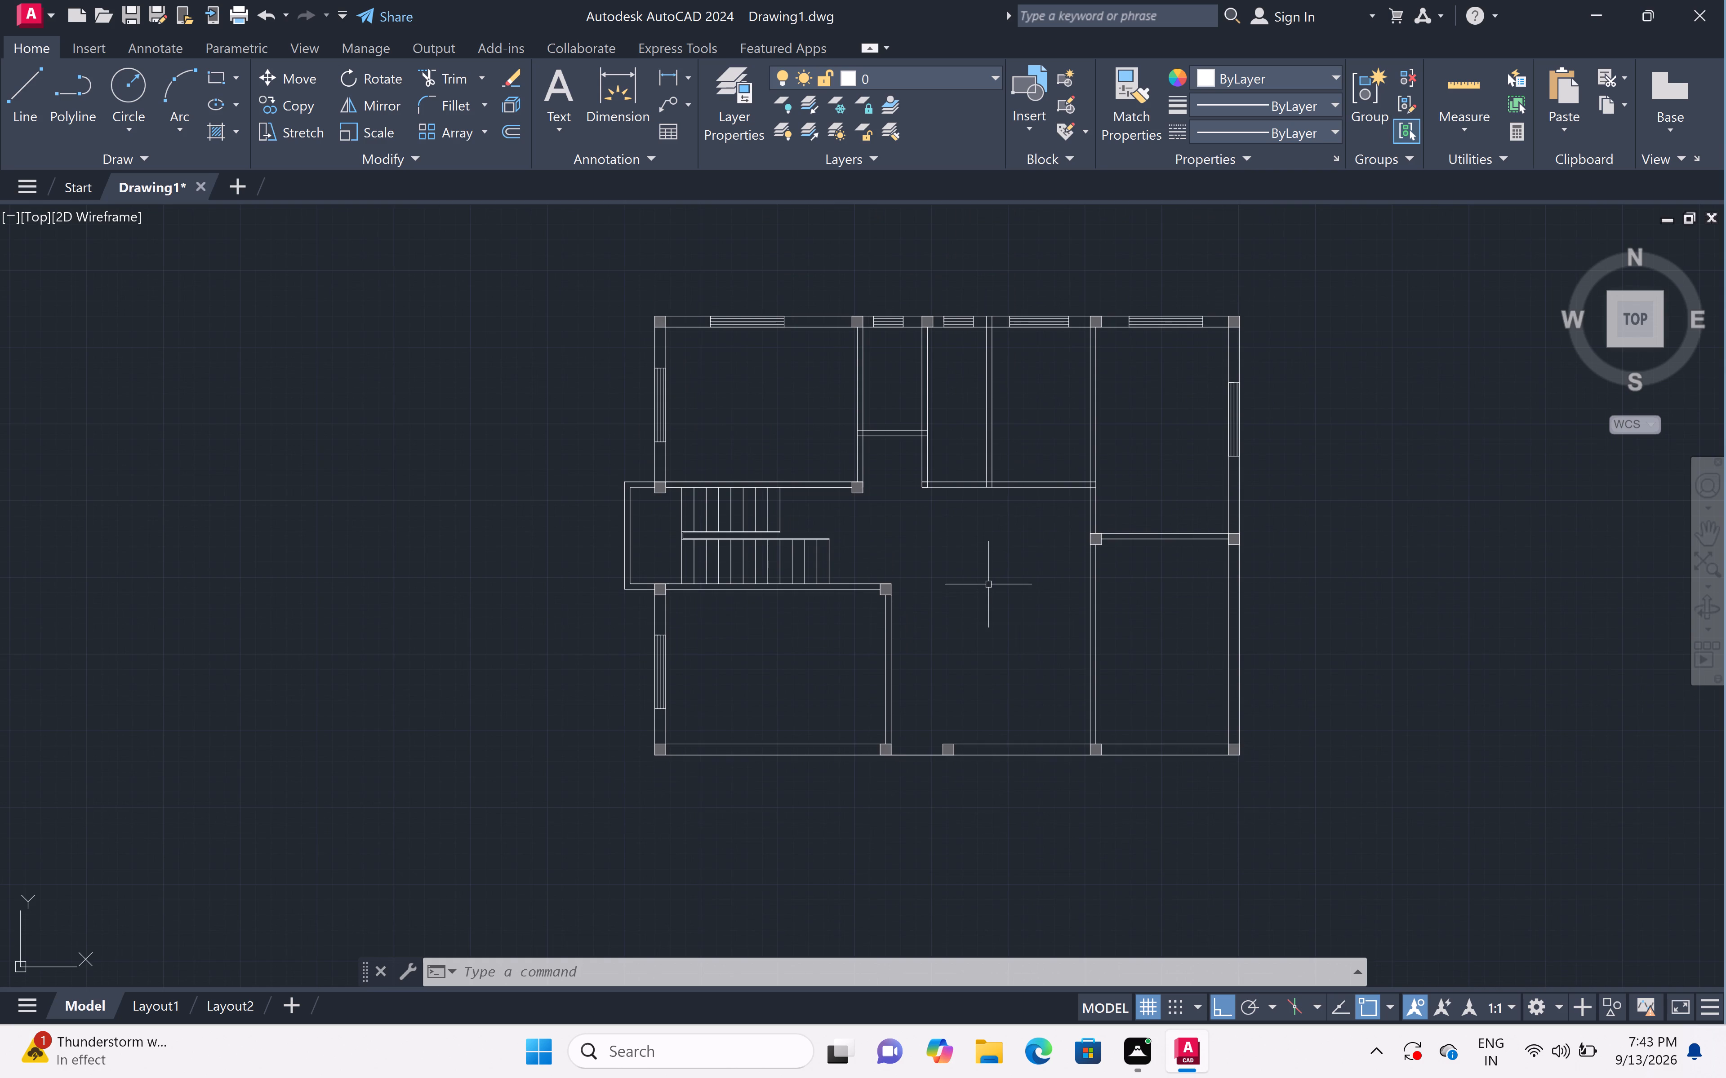
{"action": "middle_click_drag", "start_coordinate": [972, 597], "coordinate": [909, 642]}
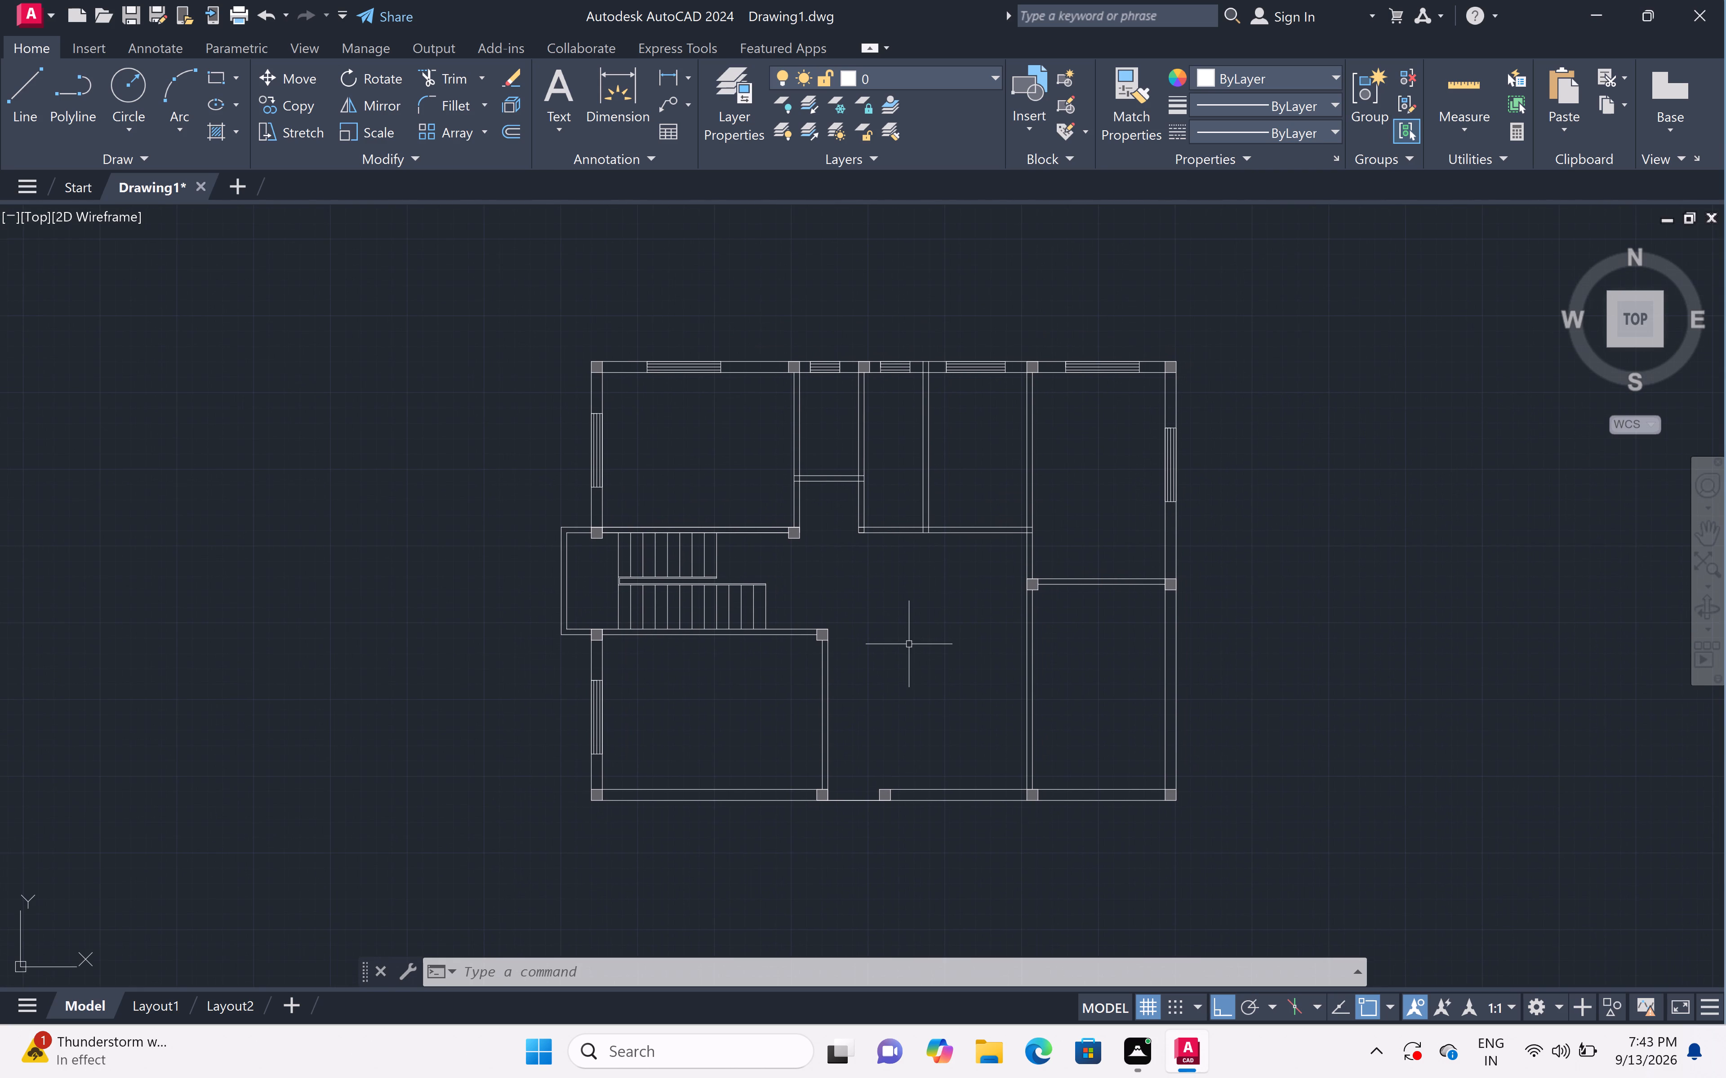
{"action": "scroll", "coordinate": [909, 643], "scroll_direction": "up", "scroll_amount": 1}
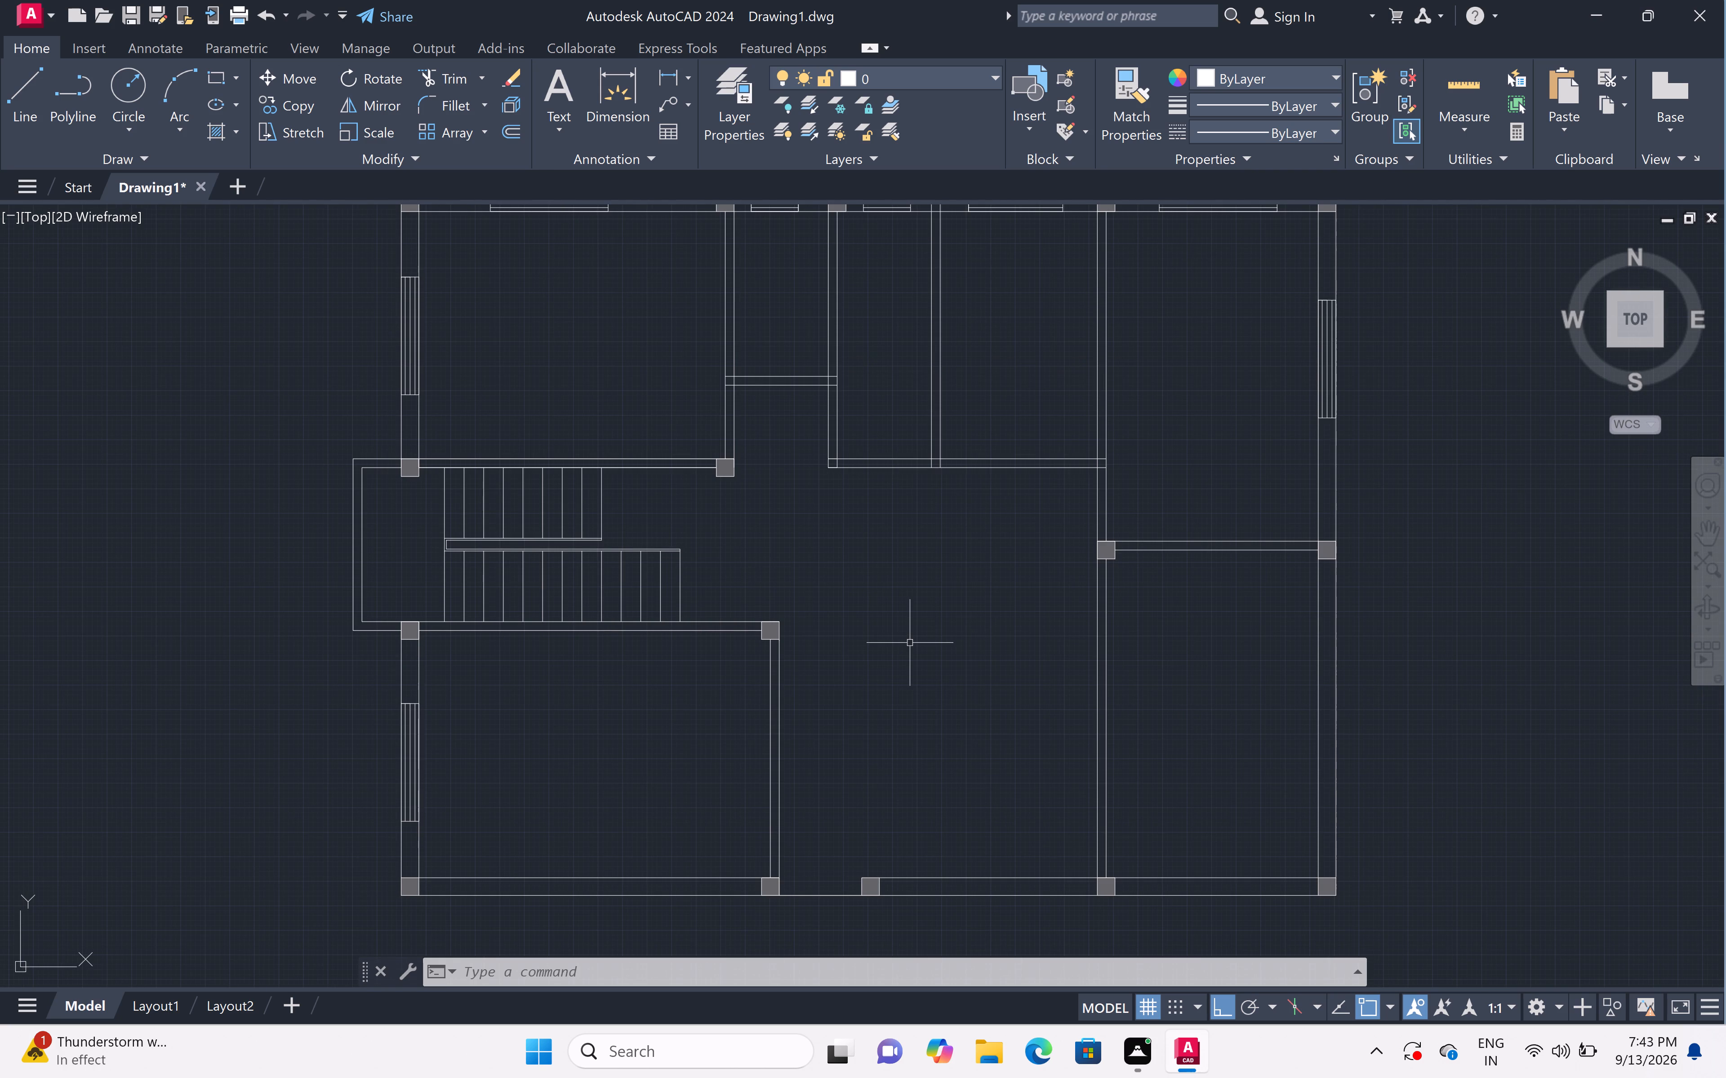
{"action": "middle_click", "coordinate": [918, 695]}
{"action": "middle_click_drag", "start_coordinate": [935, 647], "coordinate": [926, 670]}
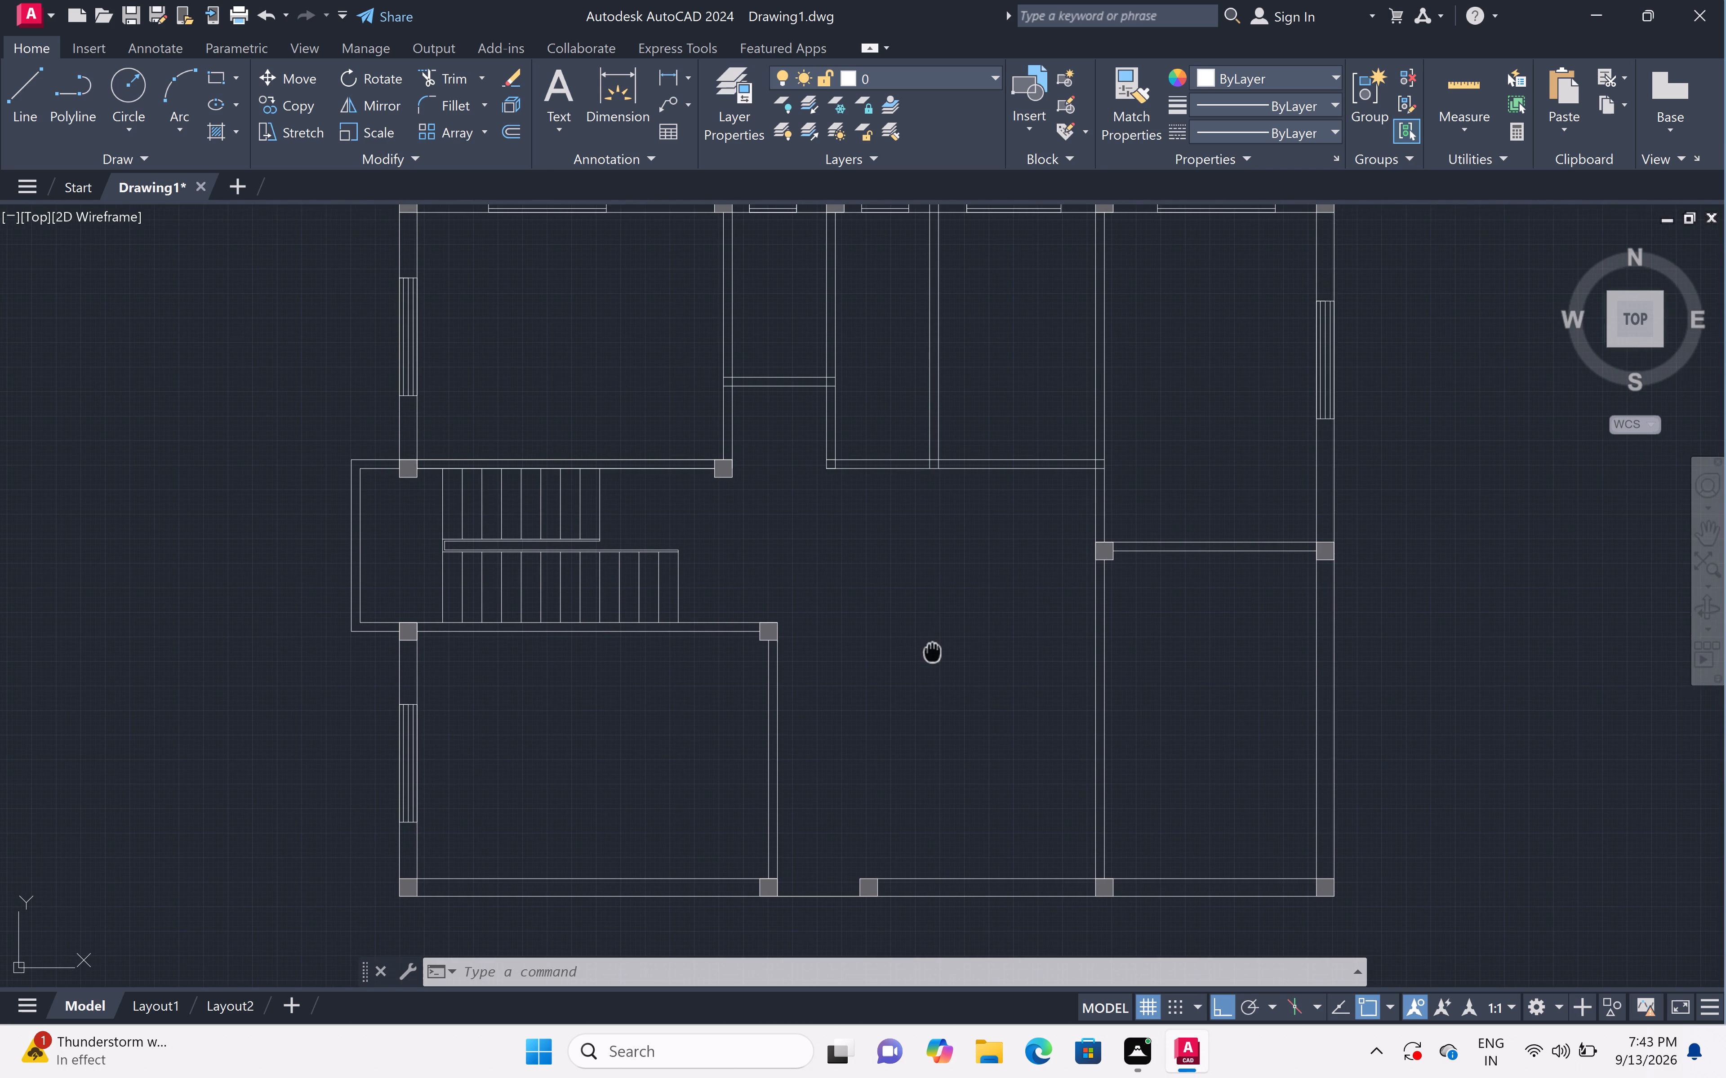
{"action": "middle_click_drag", "start_coordinate": [926, 670], "coordinate": [923, 685]}
{"action": "middle_click", "coordinate": [923, 685]}
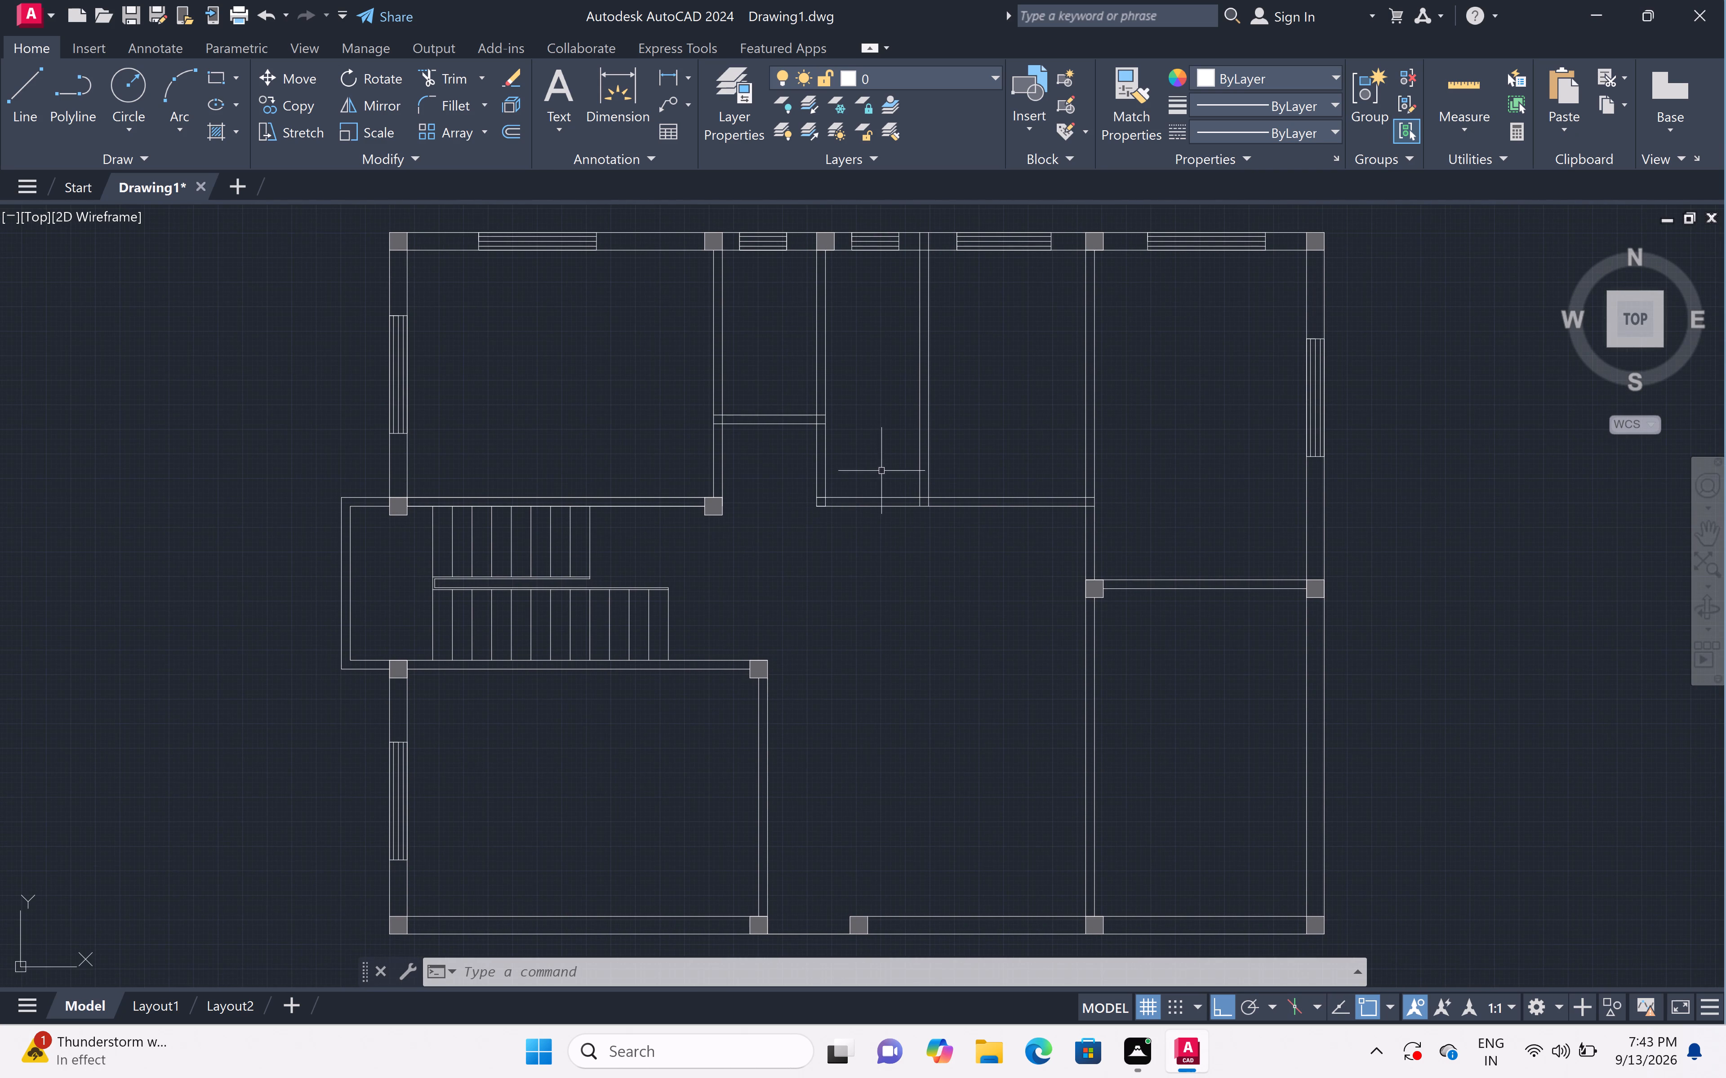
Inspect the partition junctions along the central hall's north side, around the free corner facing the northwest room's column.
{"action": "scroll", "coordinate": [881, 471], "scroll_direction": "up", "scroll_amount": 2}
{"action": "scroll", "coordinate": [865, 496], "scroll_direction": "down", "scroll_amount": 2}
{"action": "middle_click_drag", "start_coordinate": [859, 535], "coordinate": [901, 581]}
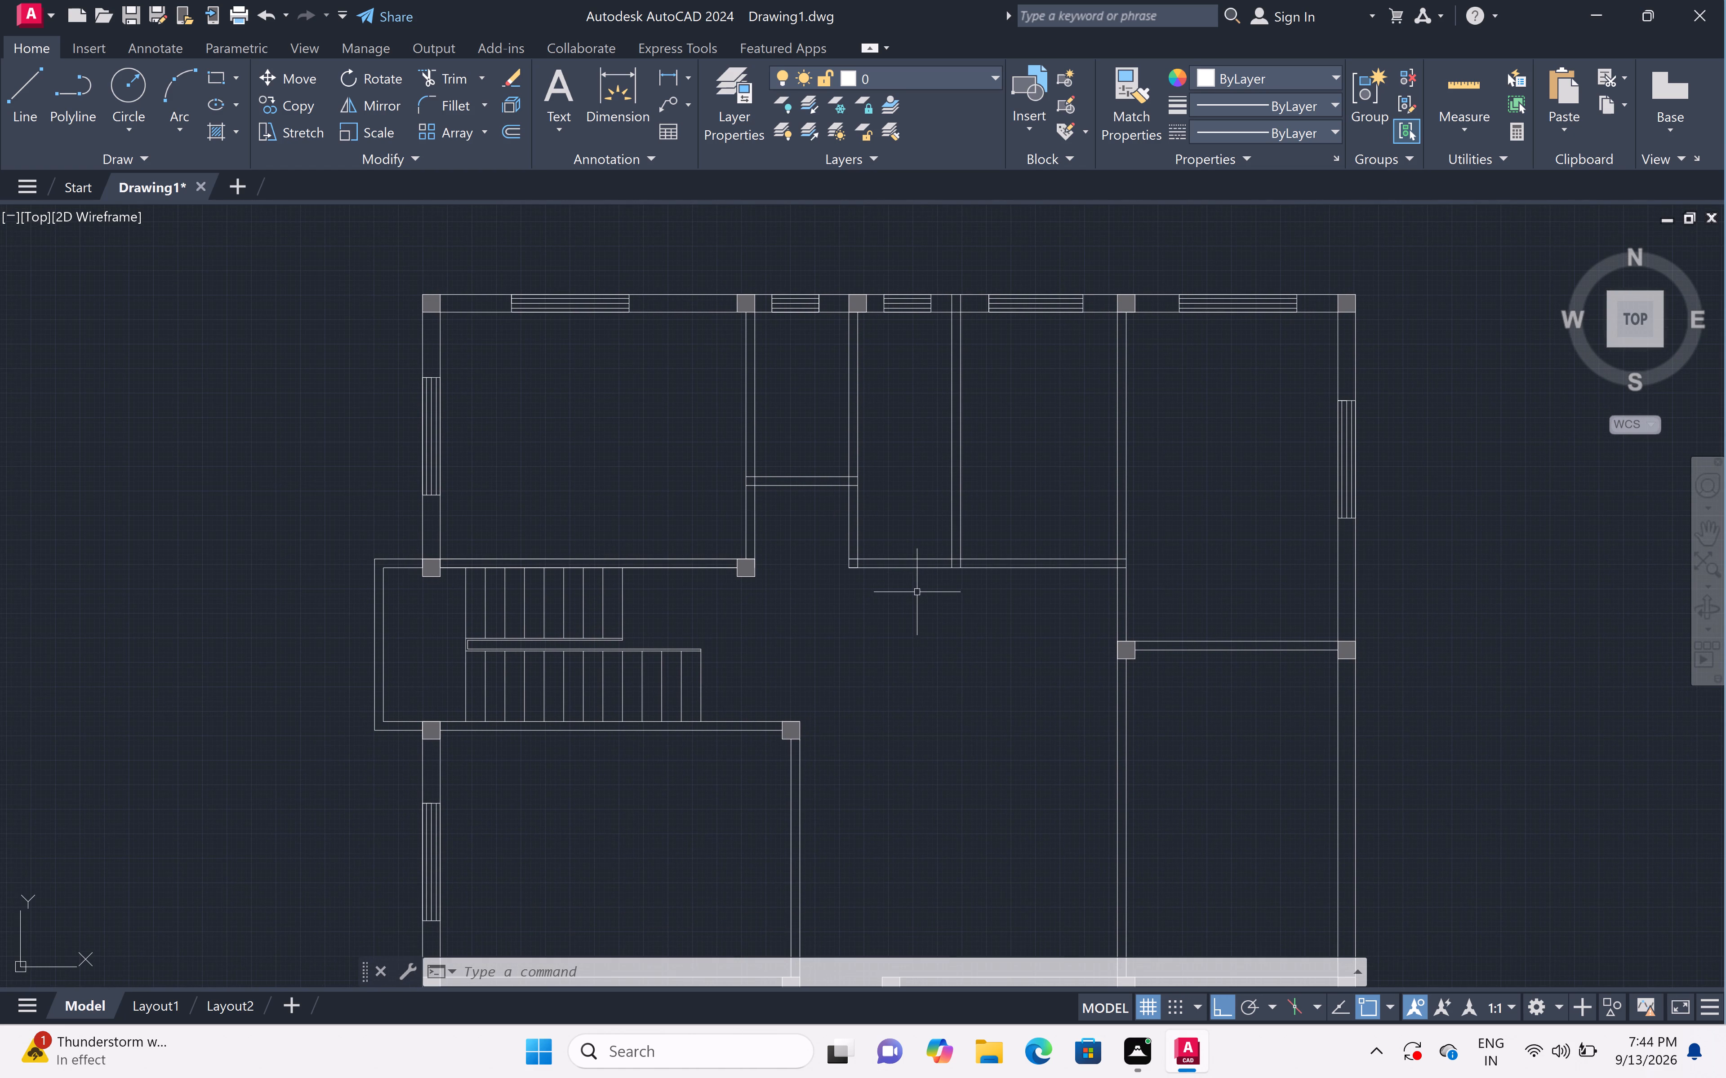
{"action": "scroll", "coordinate": [857, 562], "scroll_direction": "up", "scroll_amount": 2}
{"action": "scroll", "coordinate": [856, 562], "scroll_direction": "down", "scroll_amount": 1}
{"action": "scroll", "coordinate": [923, 486], "scroll_direction": "down", "scroll_amount": 1}
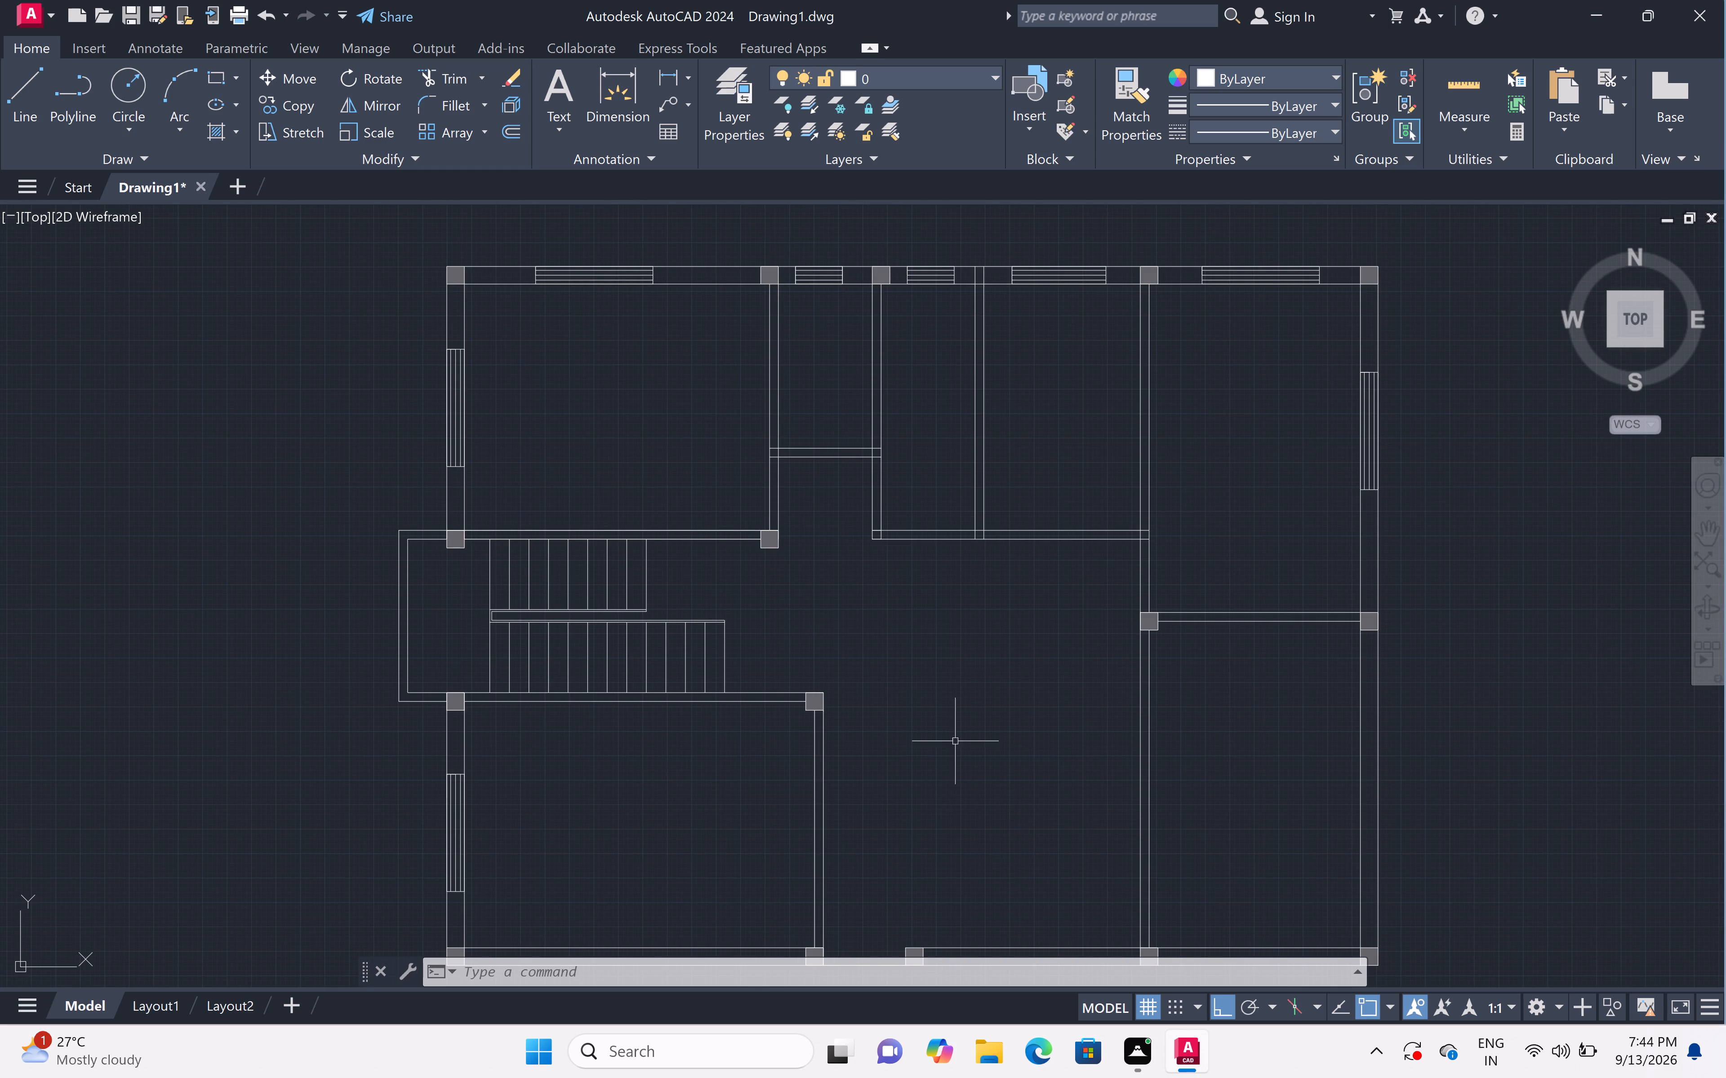
{"action": "scroll", "coordinate": [889, 538], "scroll_direction": "up", "scroll_amount": 3}
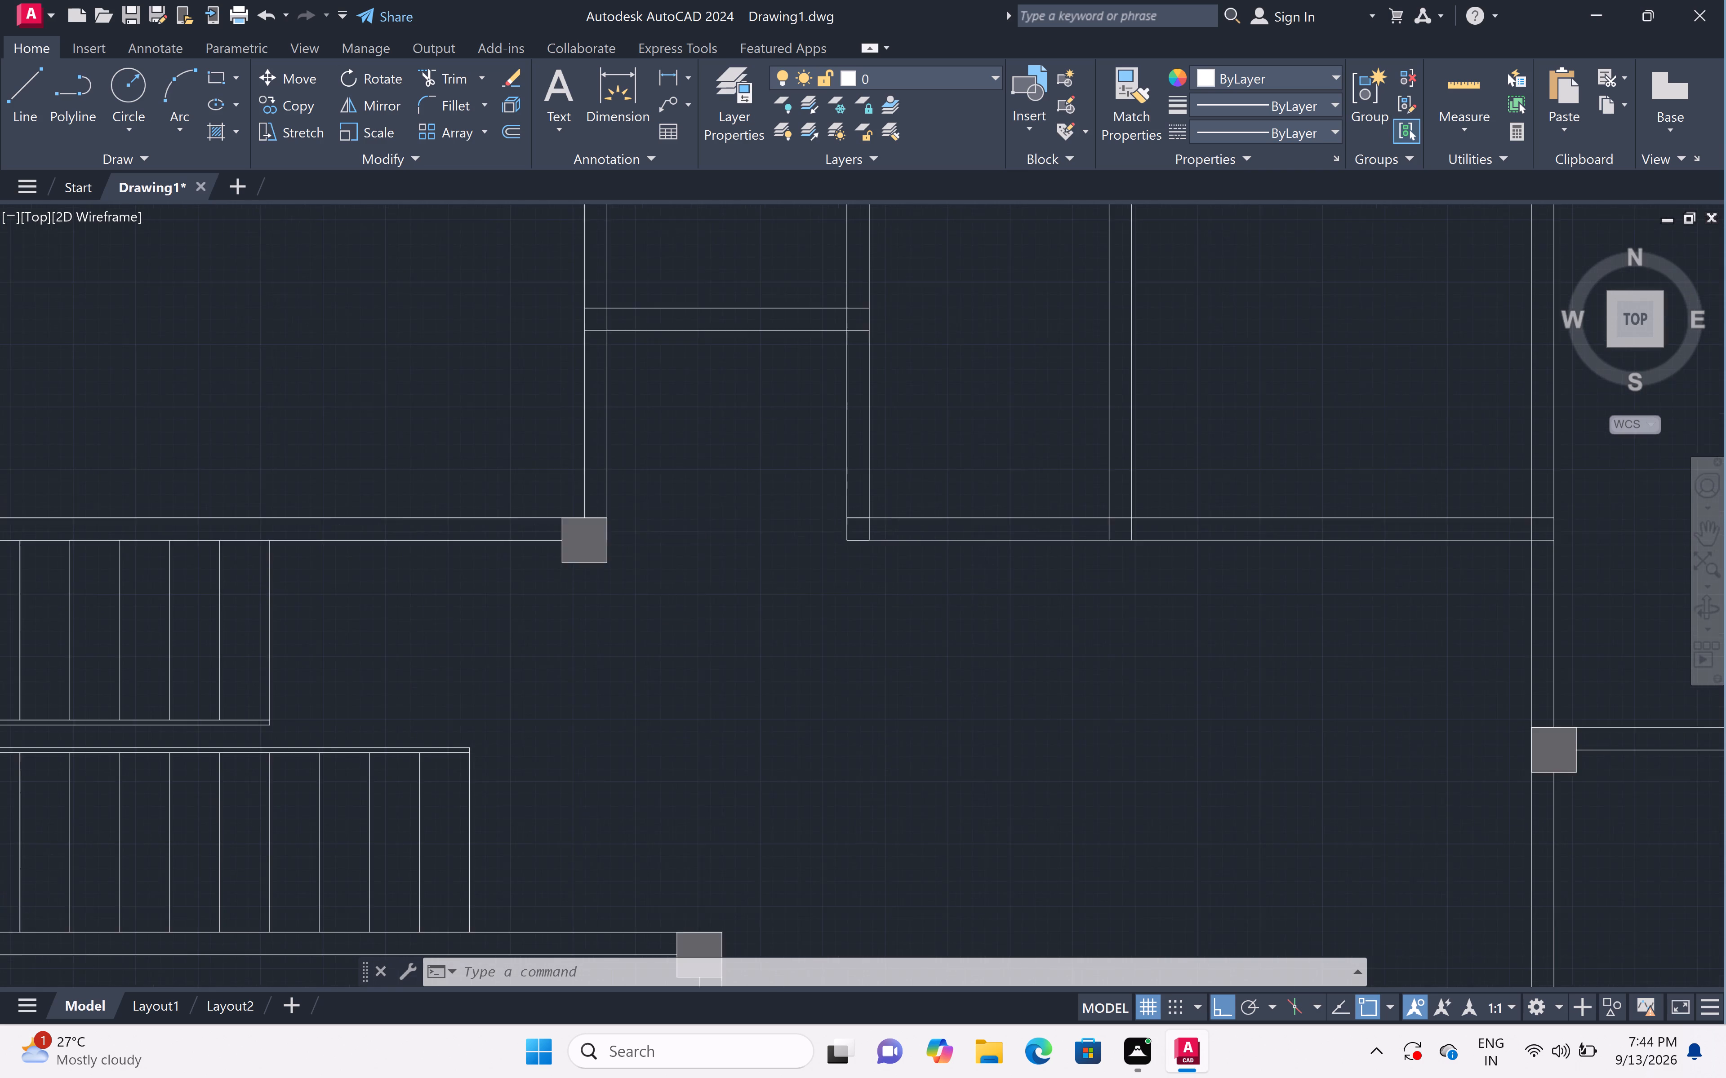
{"action": "scroll", "coordinate": [889, 538], "scroll_direction": "up", "scroll_amount": 1}
{"action": "scroll", "coordinate": [888, 538], "scroll_direction": "down", "scroll_amount": 2}
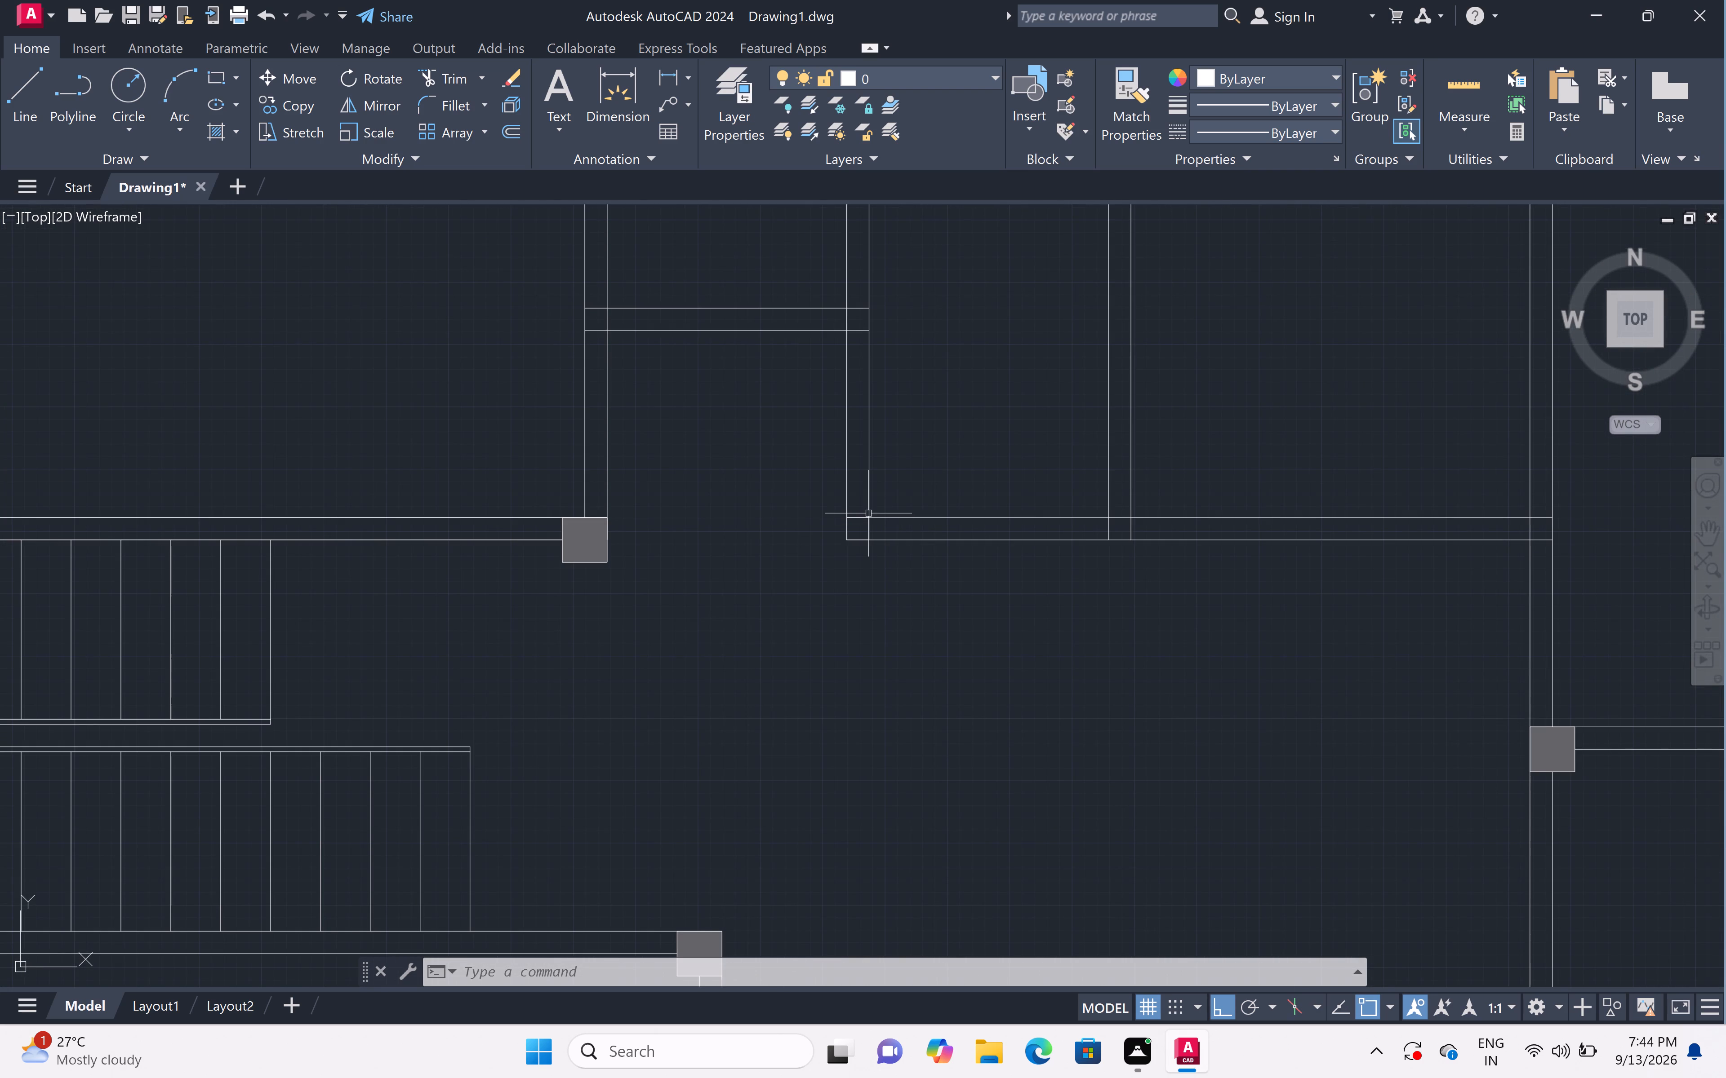
{"action": "scroll", "coordinate": [868, 513], "scroll_direction": "up", "scroll_amount": 1}
{"action": "scroll", "coordinate": [868, 513], "scroll_direction": "down", "scroll_amount": 1}
{"action": "scroll", "coordinate": [863, 578], "scroll_direction": "down", "scroll_amount": 3}
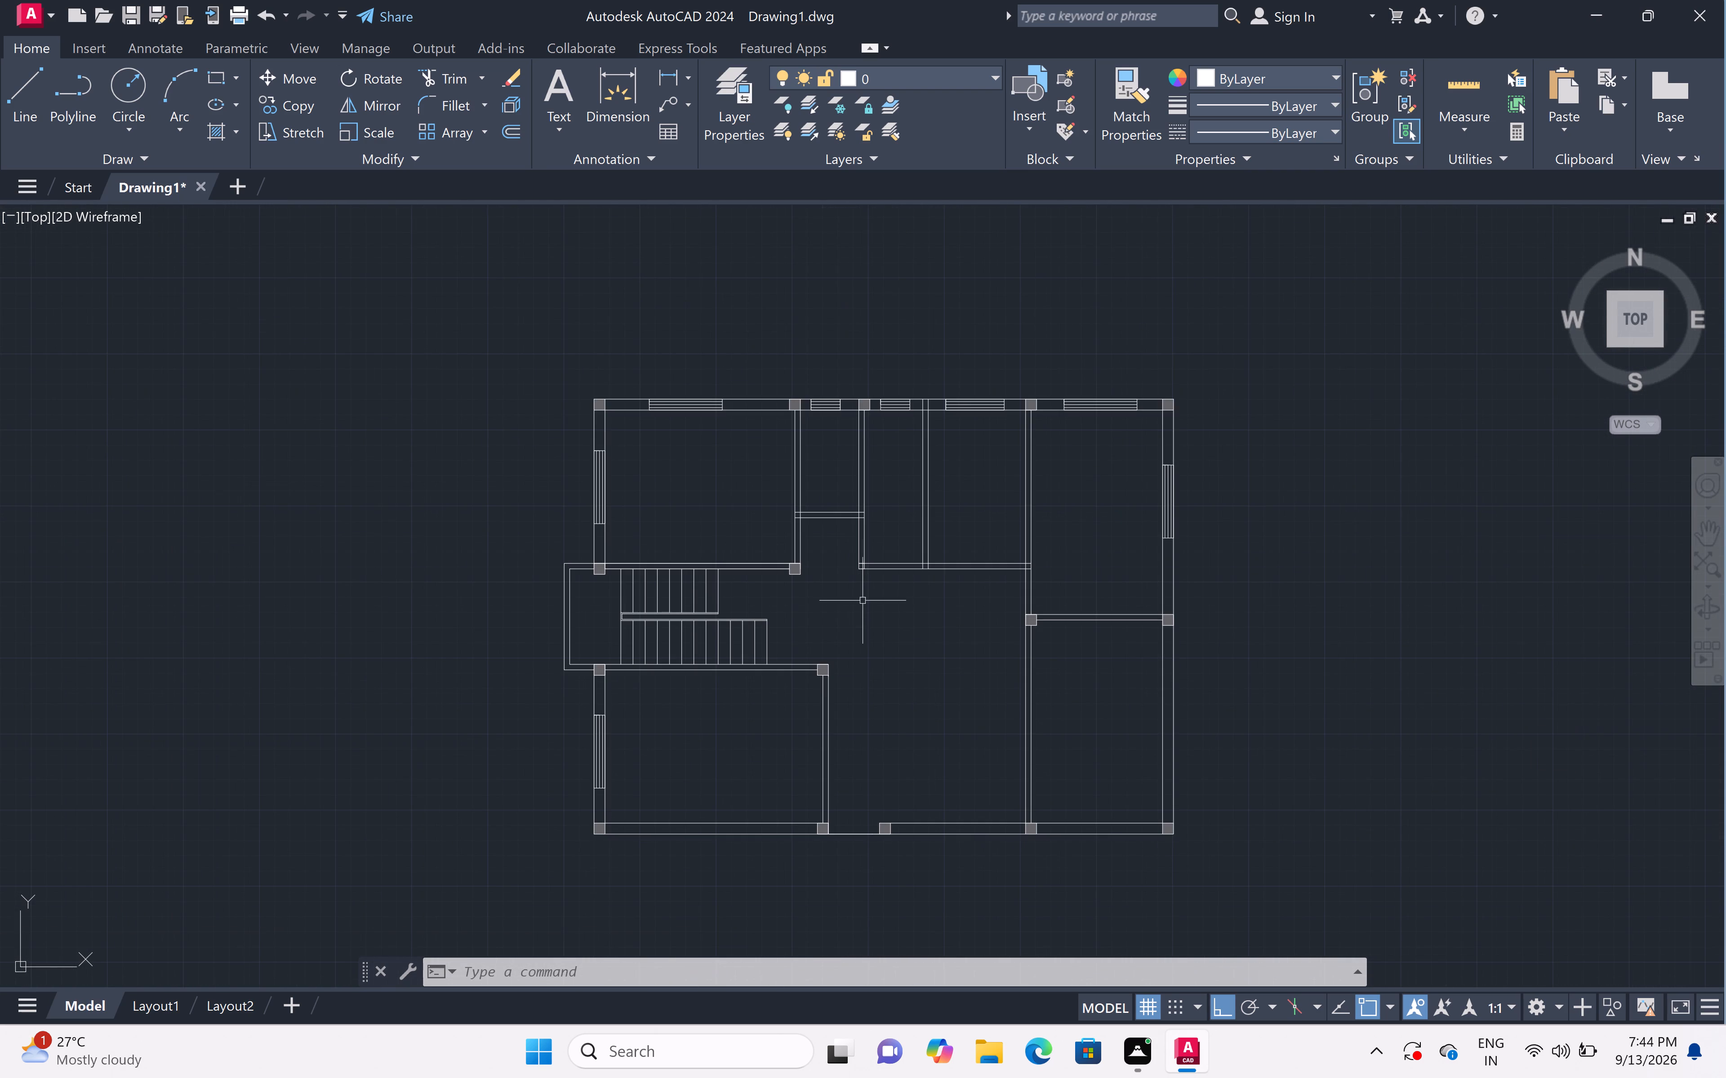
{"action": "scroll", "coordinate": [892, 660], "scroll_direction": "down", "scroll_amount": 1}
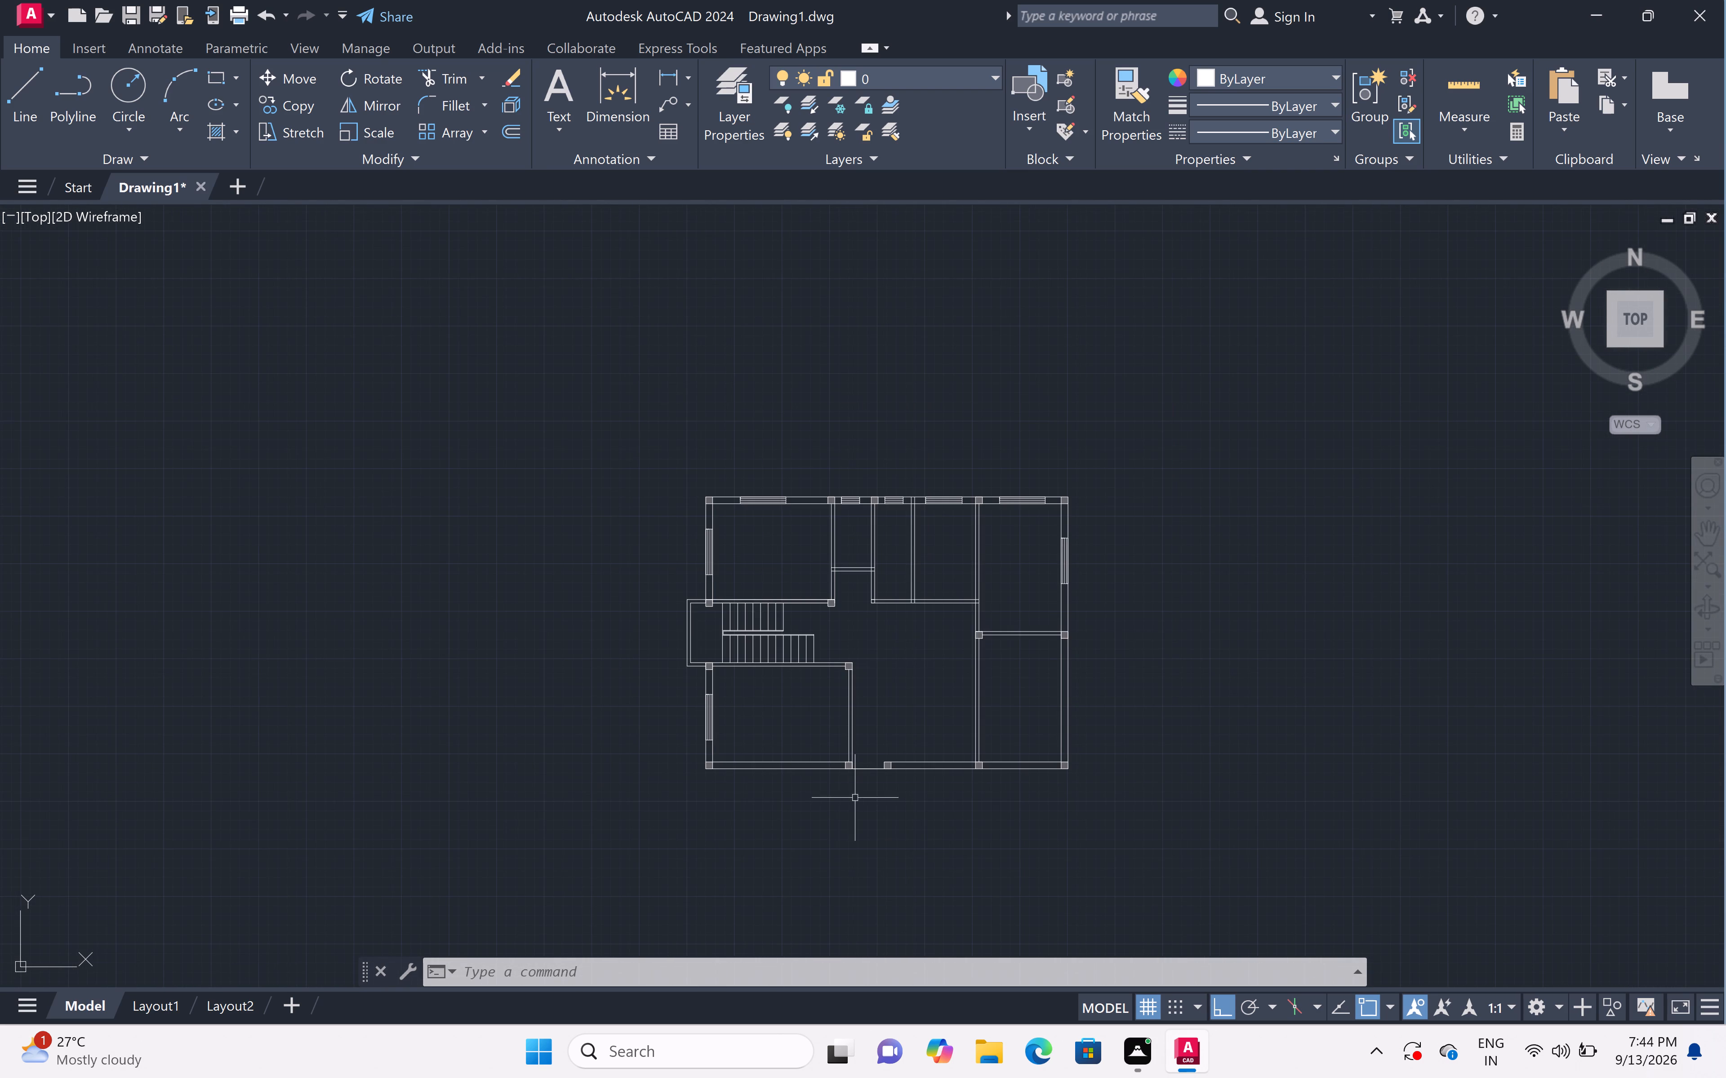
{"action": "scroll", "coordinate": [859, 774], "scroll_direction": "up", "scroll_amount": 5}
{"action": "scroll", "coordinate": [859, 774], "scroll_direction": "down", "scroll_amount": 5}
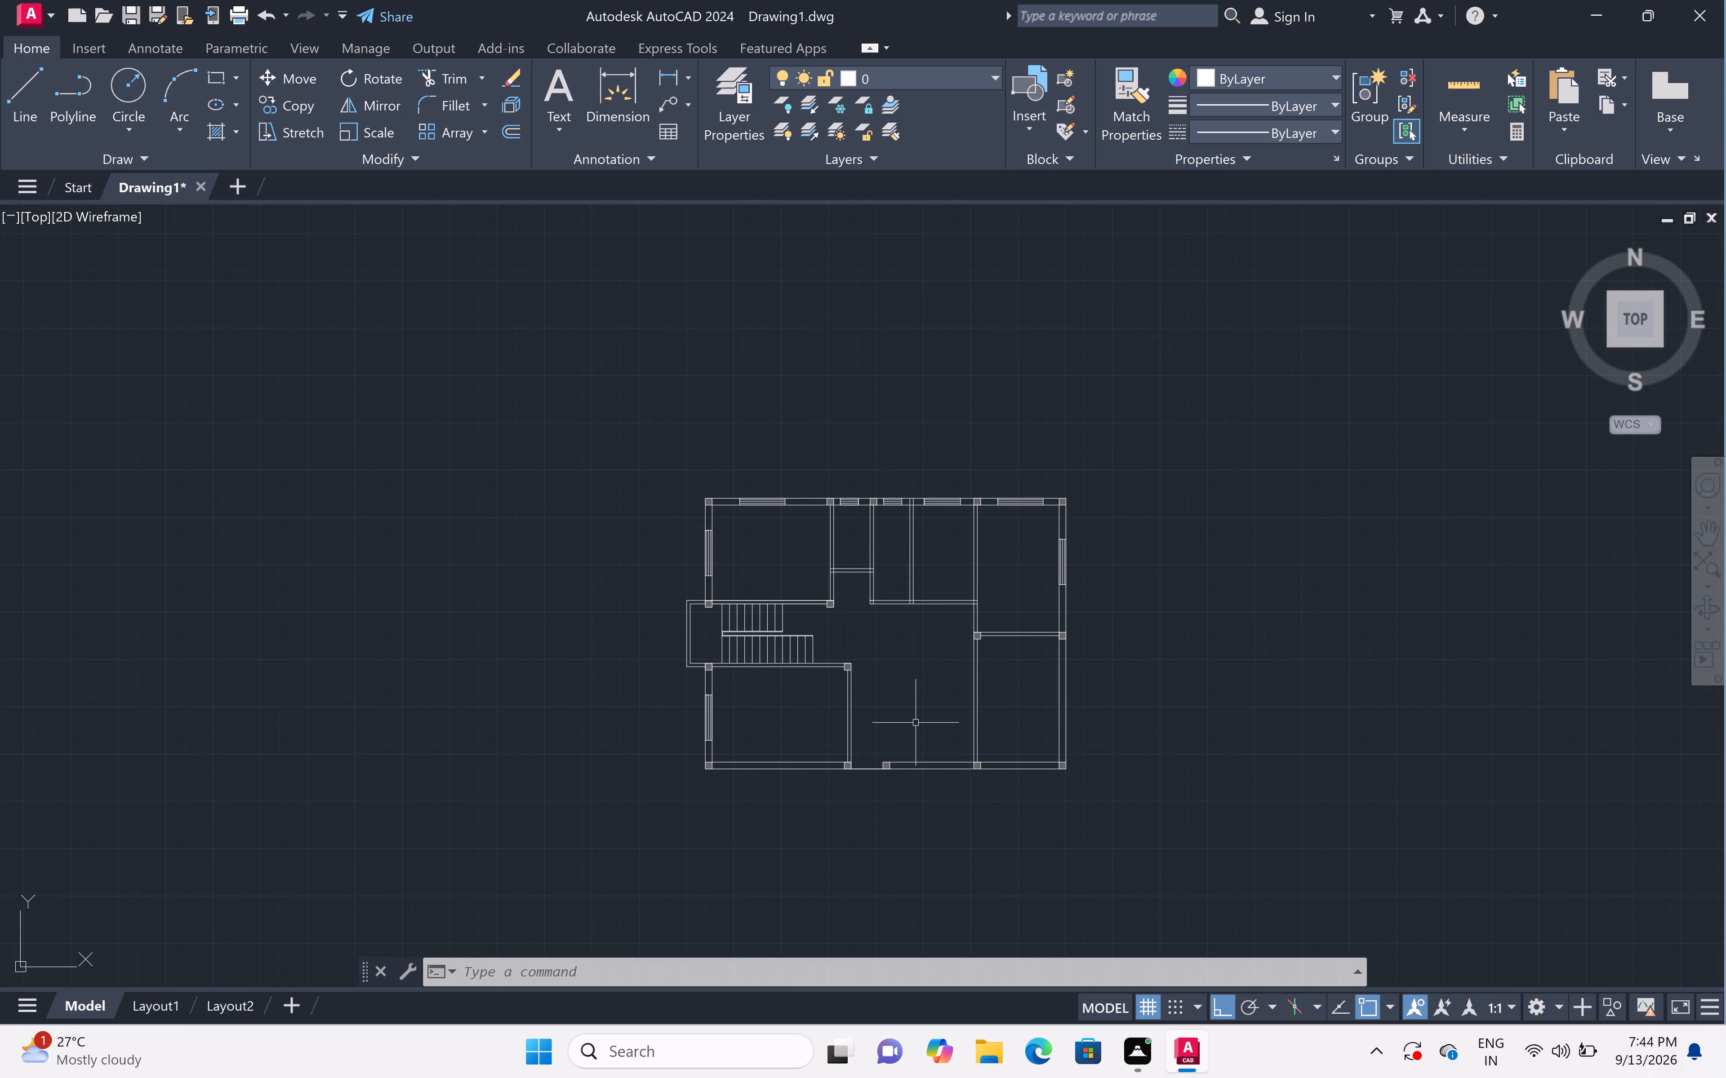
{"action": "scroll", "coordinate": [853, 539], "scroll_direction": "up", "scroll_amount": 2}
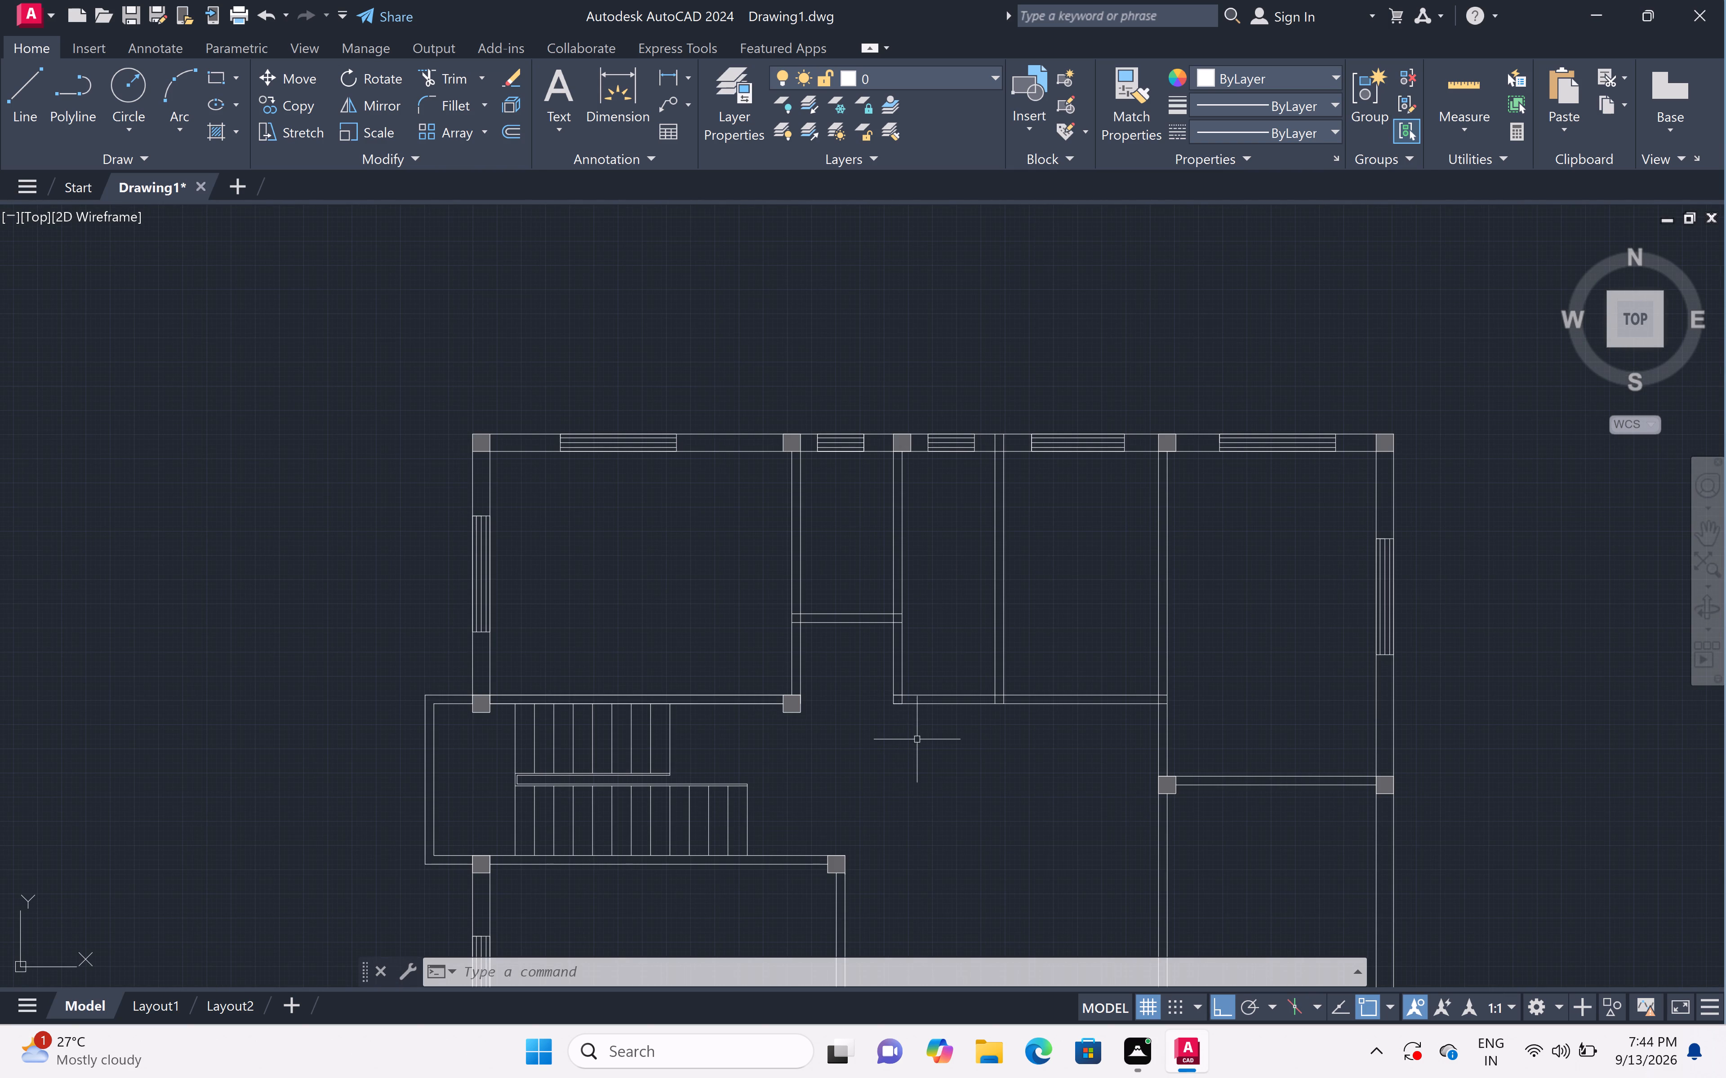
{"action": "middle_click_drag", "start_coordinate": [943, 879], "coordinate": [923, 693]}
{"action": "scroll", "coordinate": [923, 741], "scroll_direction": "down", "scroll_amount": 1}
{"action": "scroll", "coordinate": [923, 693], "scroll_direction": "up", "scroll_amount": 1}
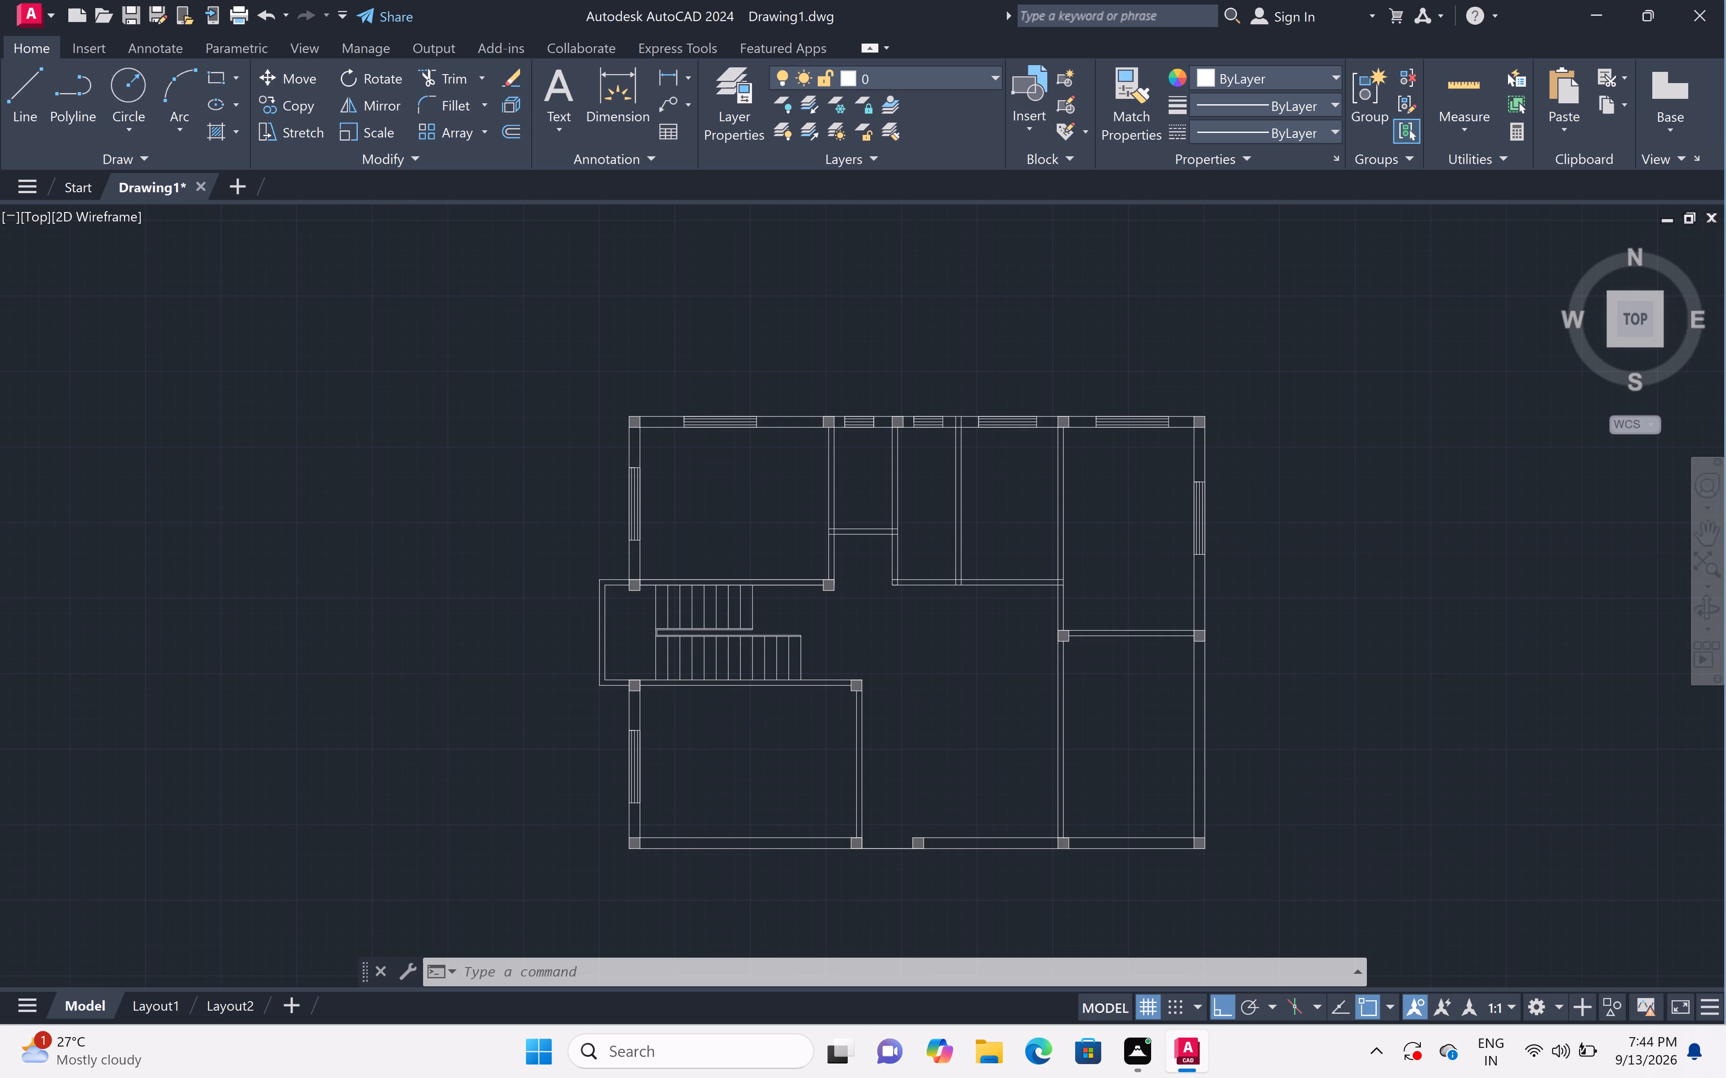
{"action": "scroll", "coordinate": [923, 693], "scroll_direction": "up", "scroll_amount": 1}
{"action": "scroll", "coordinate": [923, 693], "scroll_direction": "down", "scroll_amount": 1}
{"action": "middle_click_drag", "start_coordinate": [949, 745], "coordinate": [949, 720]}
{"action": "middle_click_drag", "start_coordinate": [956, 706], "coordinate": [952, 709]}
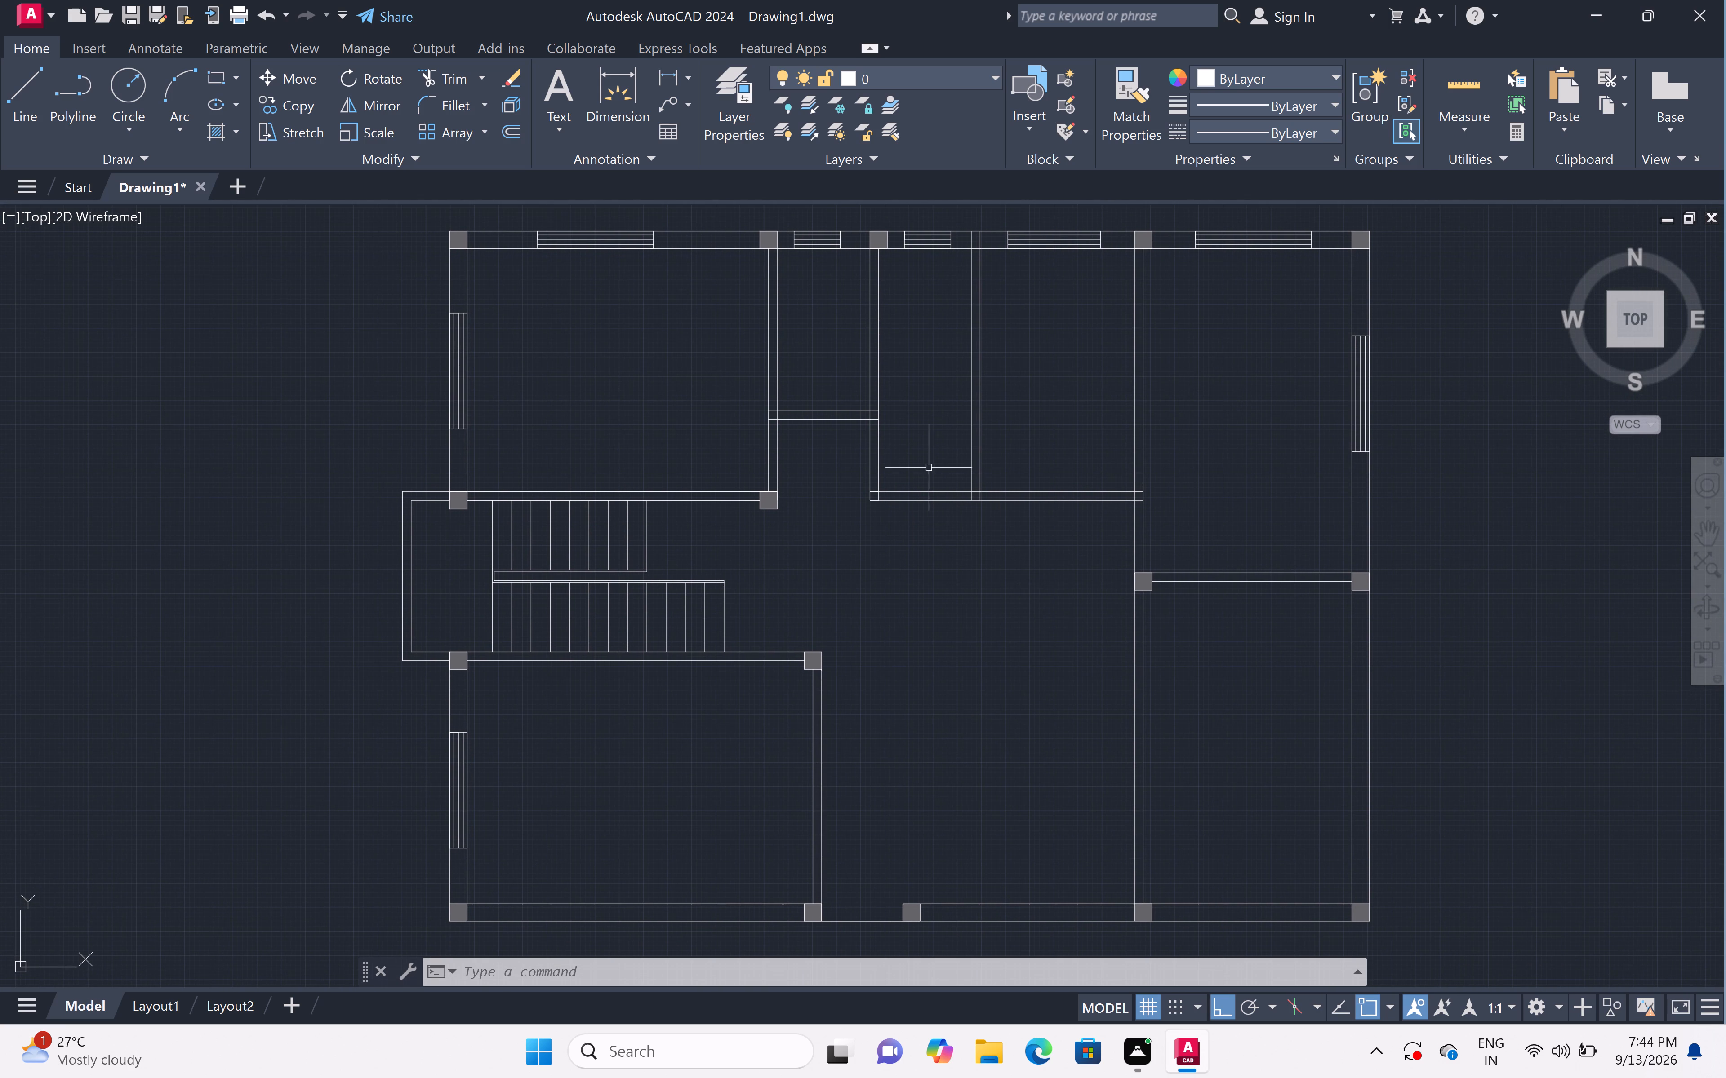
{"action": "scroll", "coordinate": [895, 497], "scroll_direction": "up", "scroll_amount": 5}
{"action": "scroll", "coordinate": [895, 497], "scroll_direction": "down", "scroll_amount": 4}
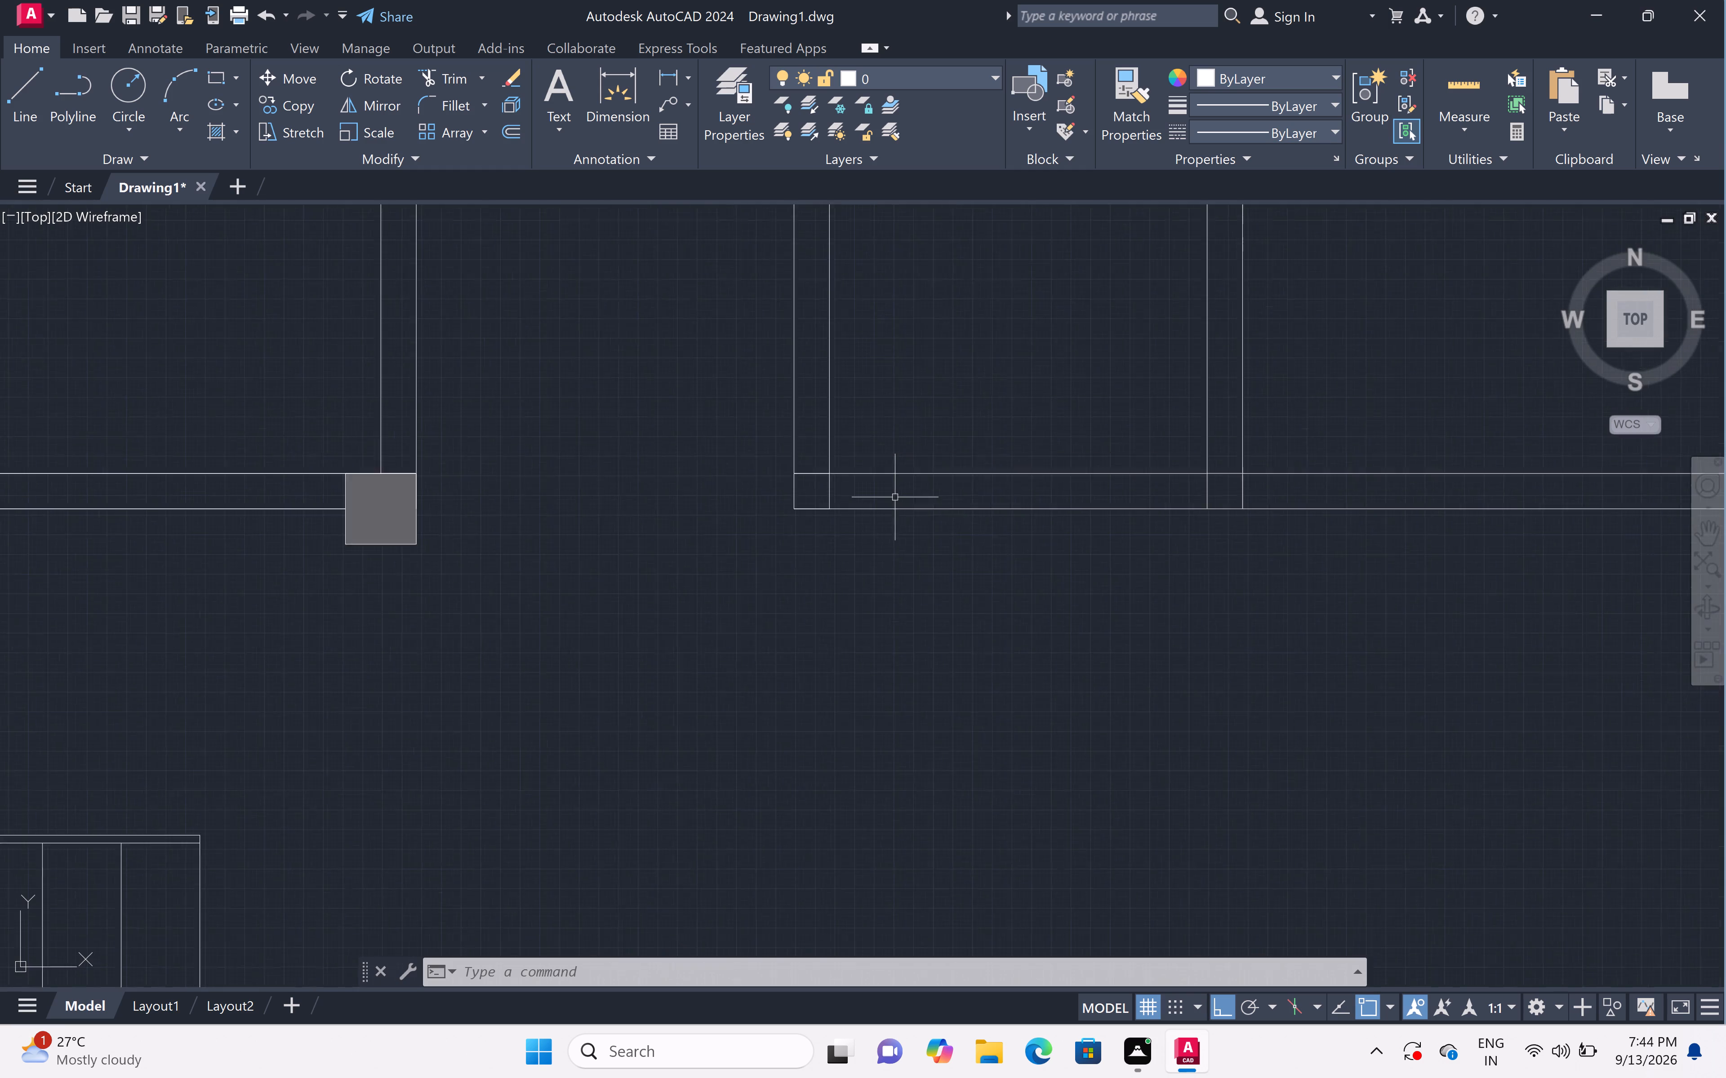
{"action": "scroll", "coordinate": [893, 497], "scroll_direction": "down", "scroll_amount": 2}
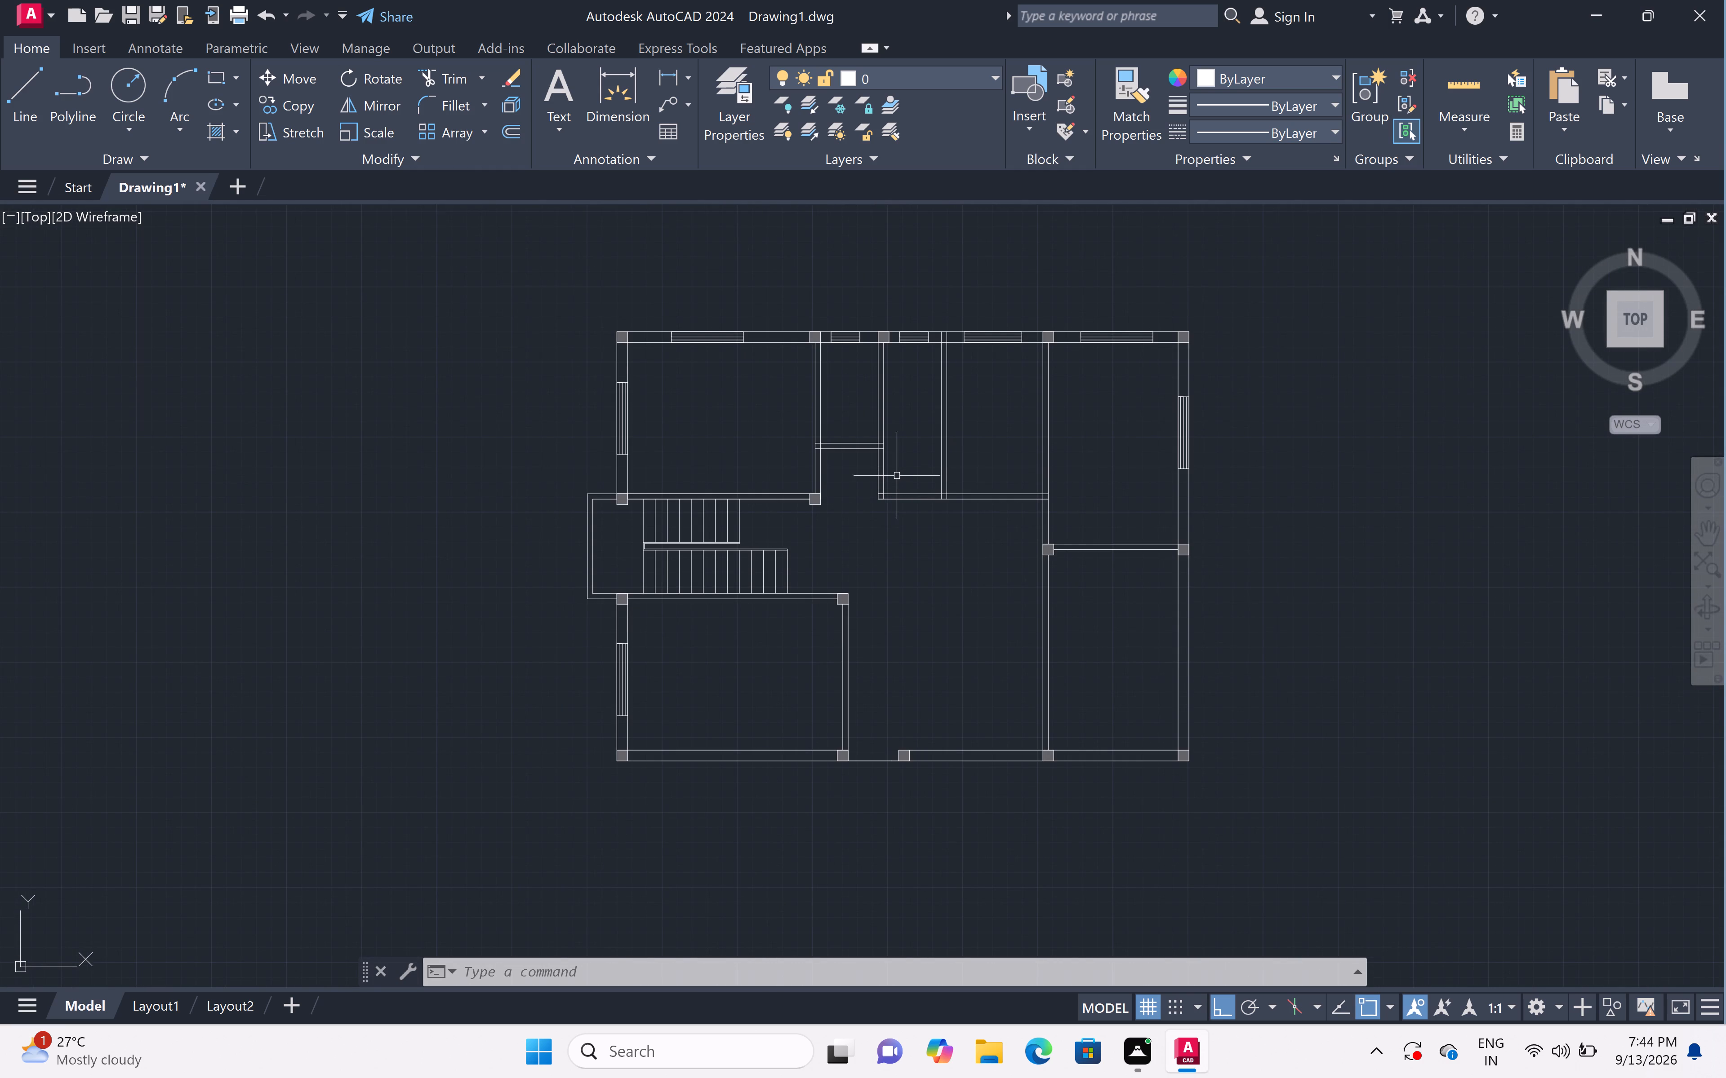
Draw a line 1" west from the west face of the northwest room's southeast column, continuing 3' north as the door leaf.
{"action": "scroll", "coordinate": [882, 447], "scroll_direction": "up", "scroll_amount": 3}
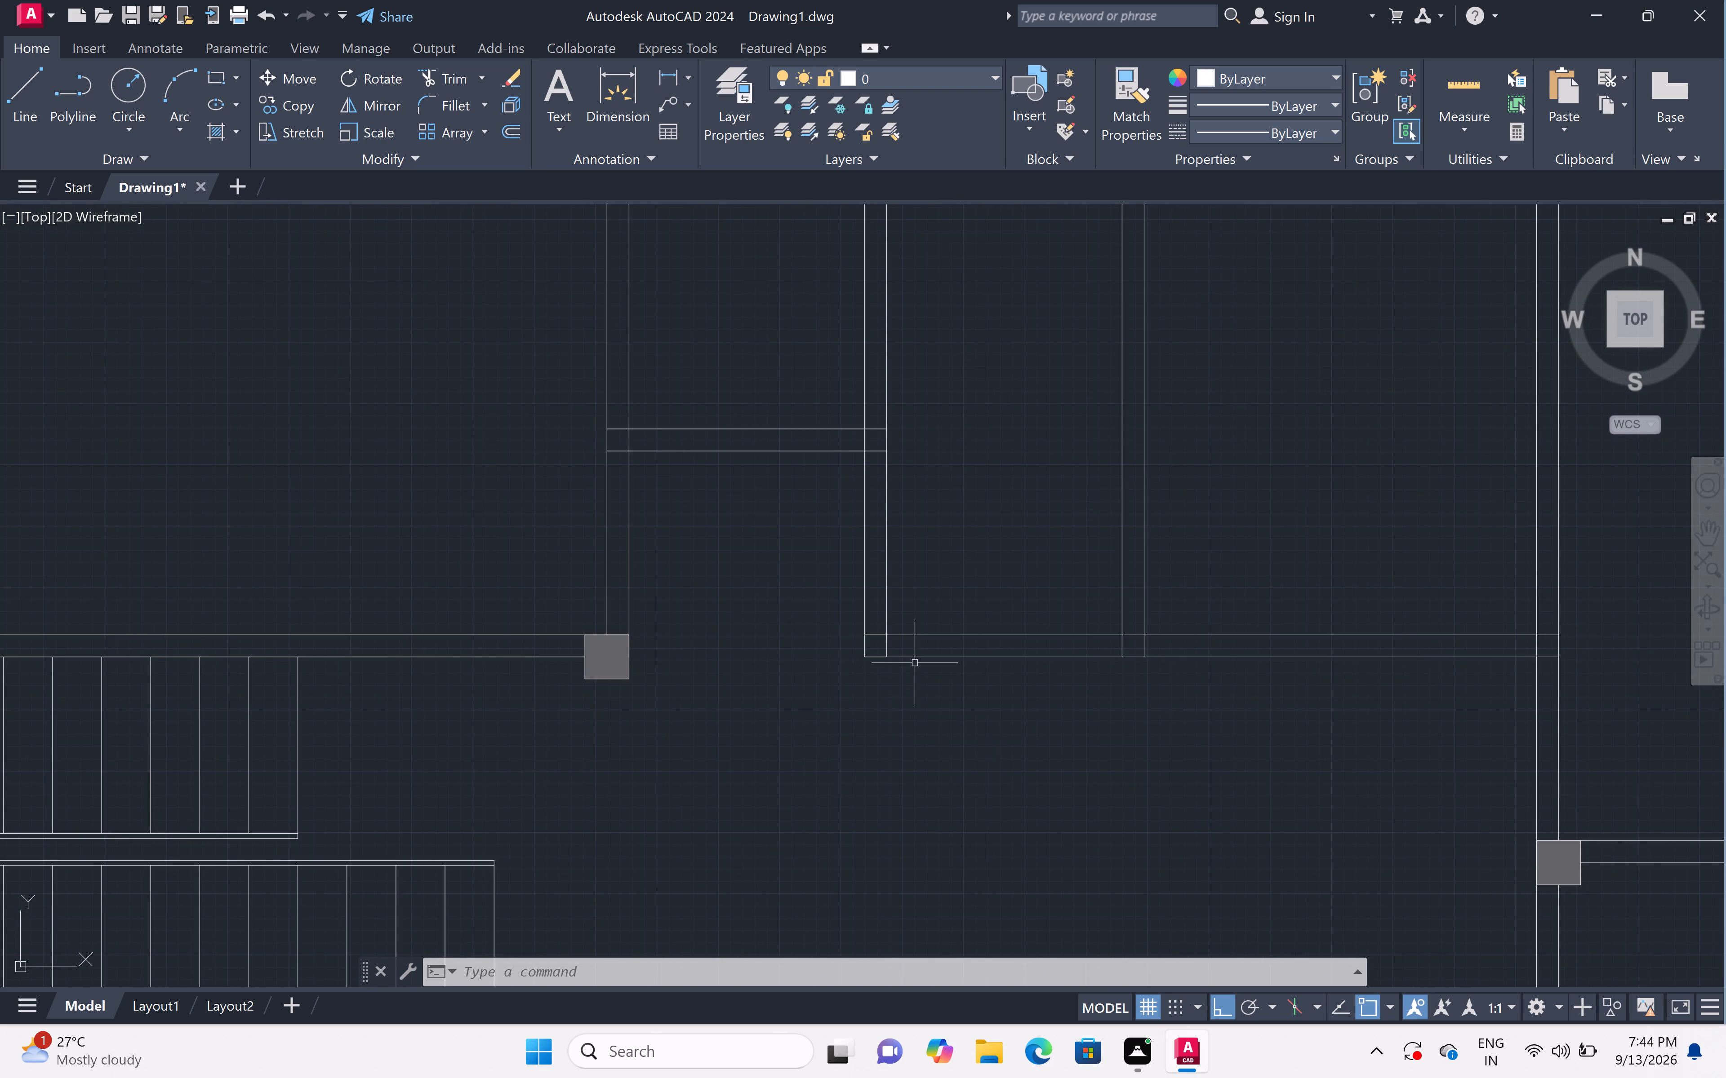
{"action": "scroll", "coordinate": [915, 663], "scroll_direction": "down", "scroll_amount": 2}
{"action": "scroll", "coordinate": [905, 745], "scroll_direction": "down", "scroll_amount": 1}
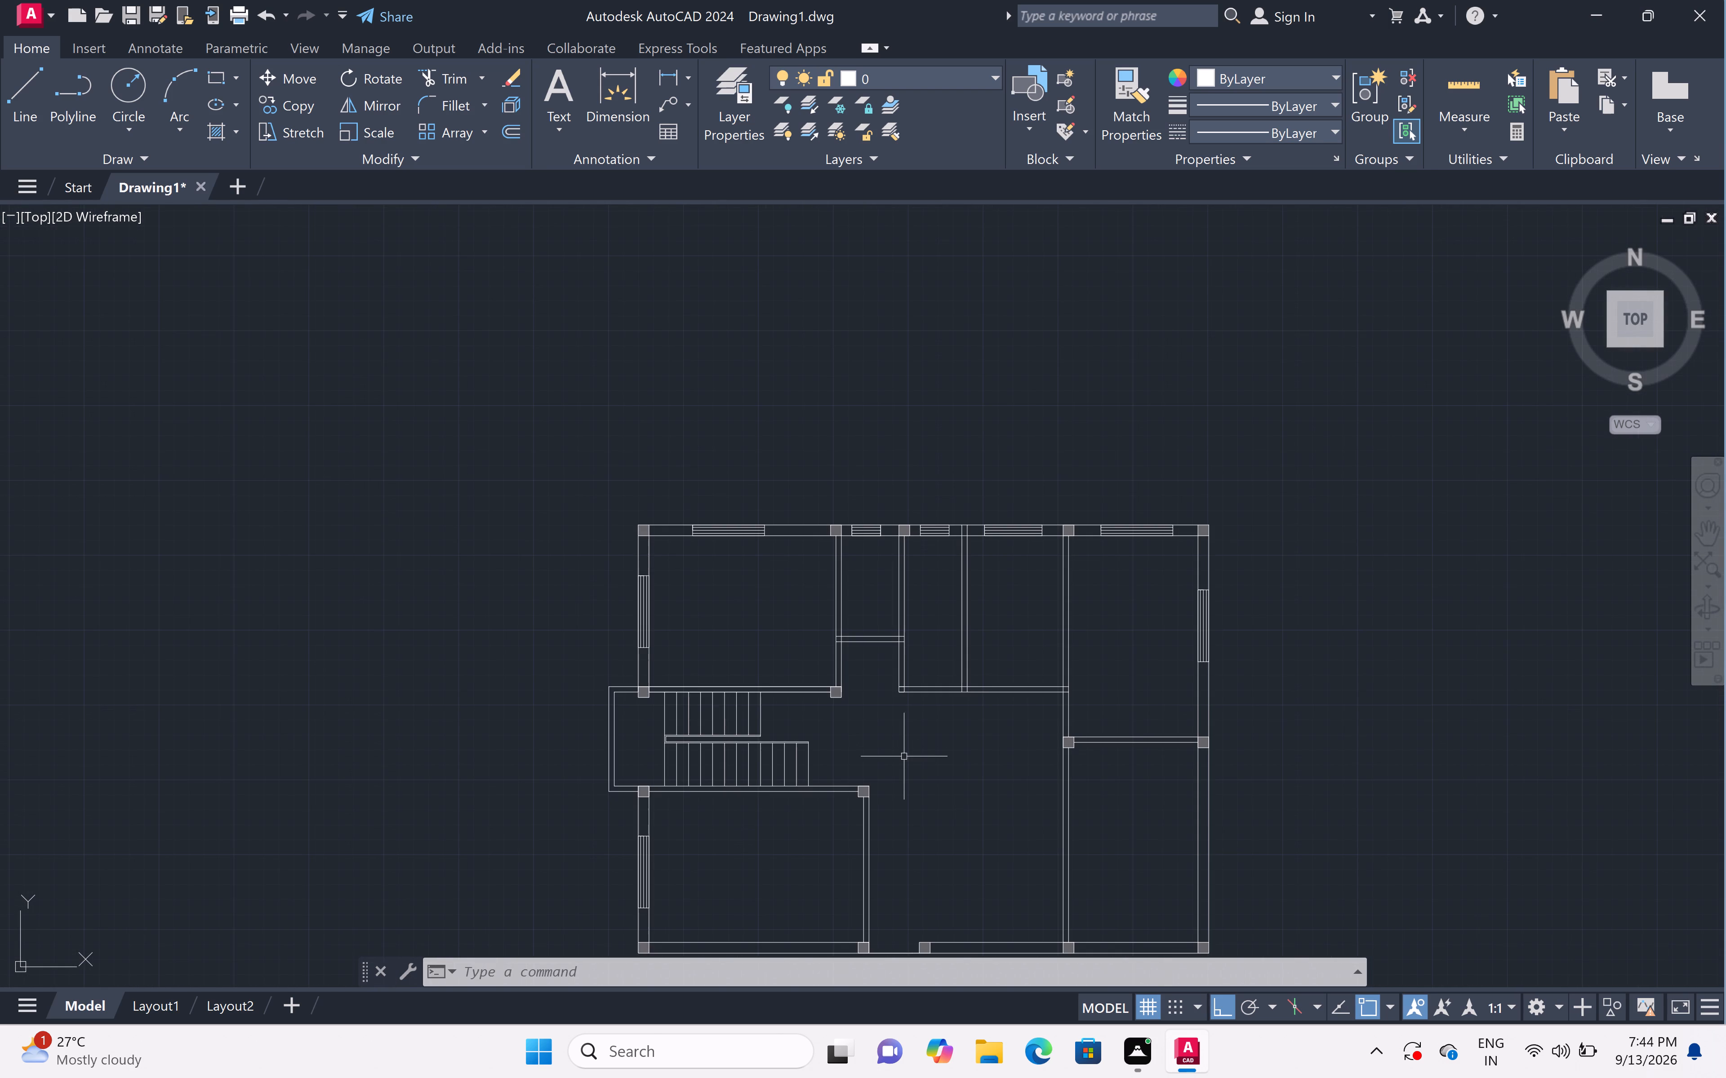
{"action": "middle_click", "coordinate": [903, 760]}
{"action": "middle_click_drag", "start_coordinate": [907, 755], "coordinate": [914, 701]}
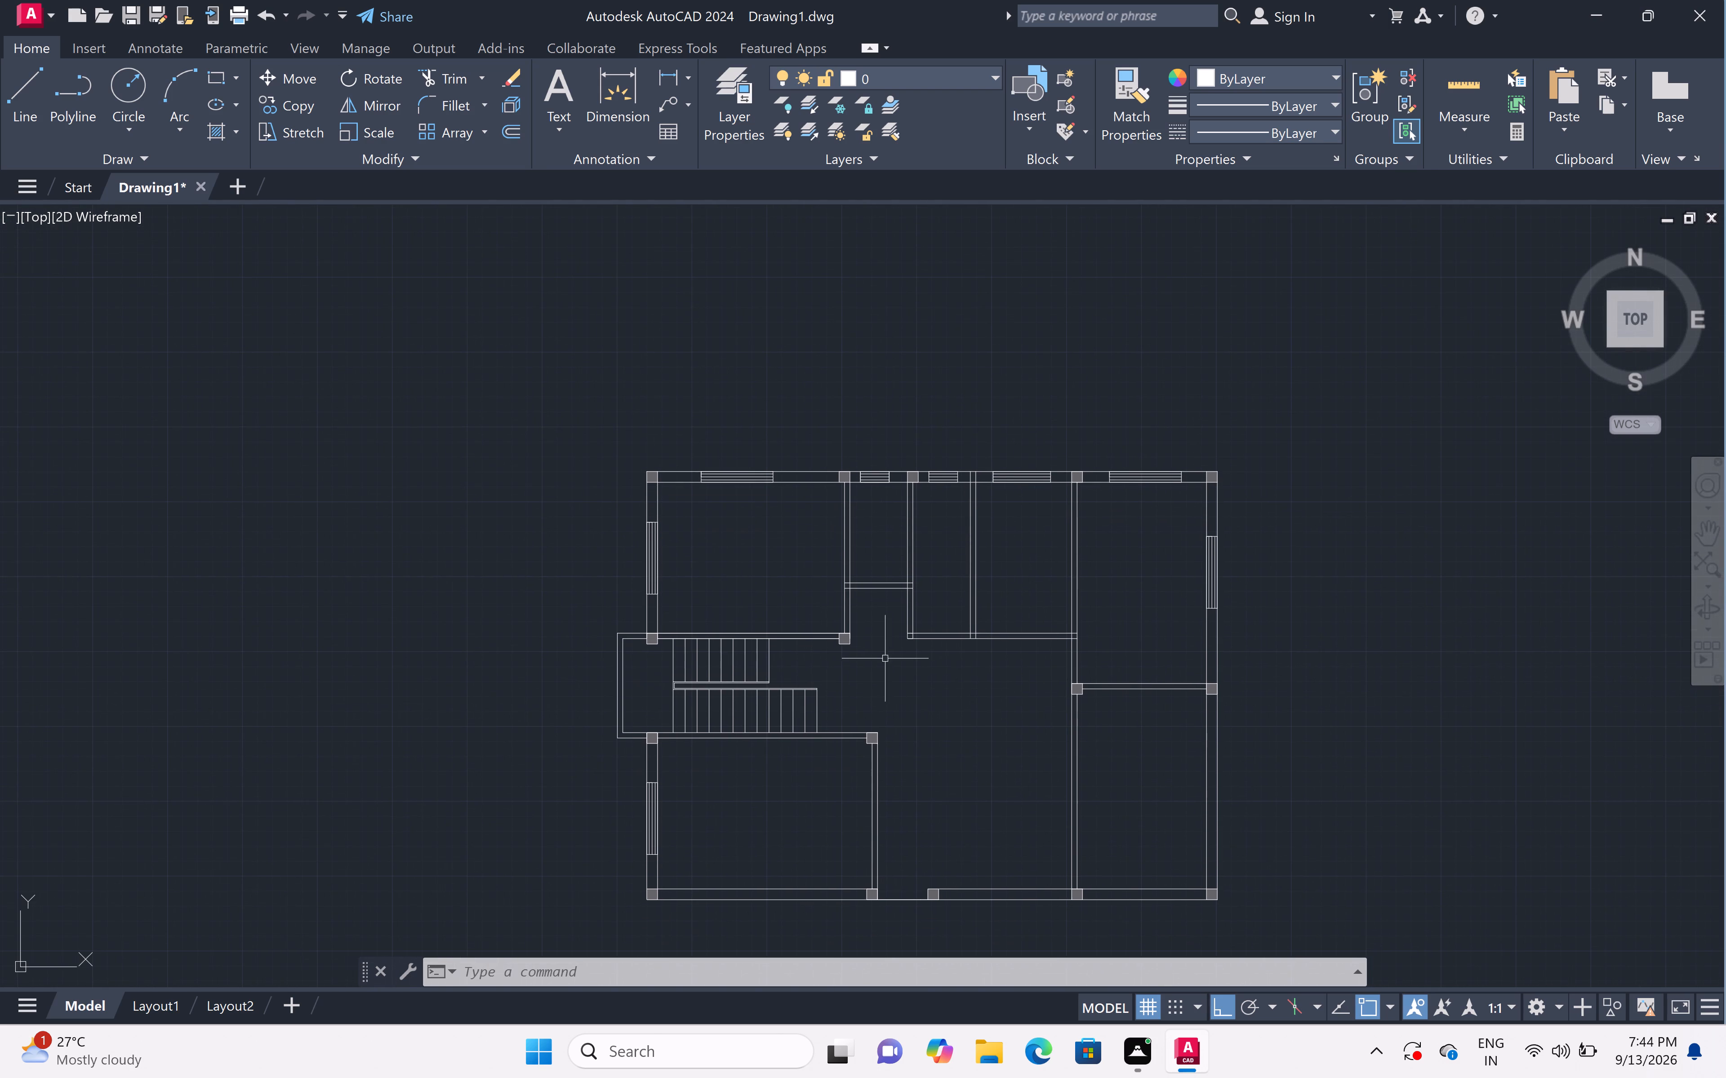
{"action": "scroll", "coordinate": [839, 645], "scroll_direction": "up", "scroll_amount": 3}
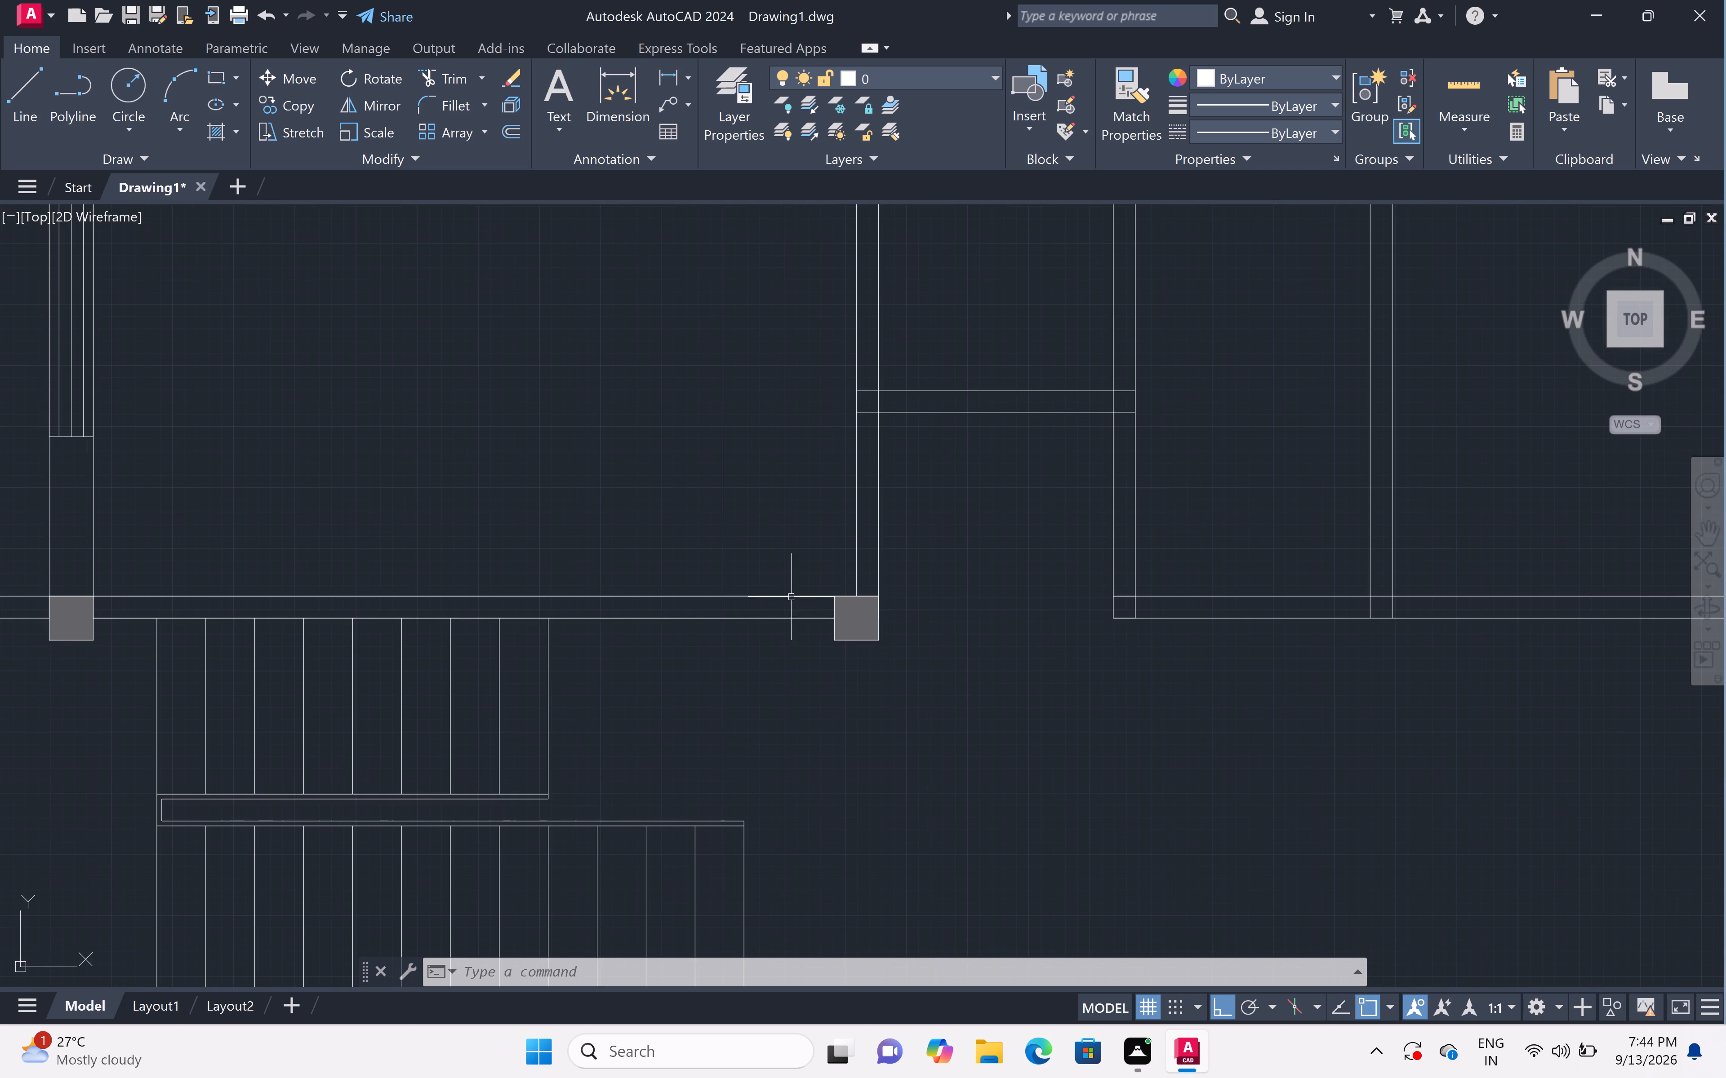
{"action": "type", "text": "l"}
{"action": "key", "text": "space"}
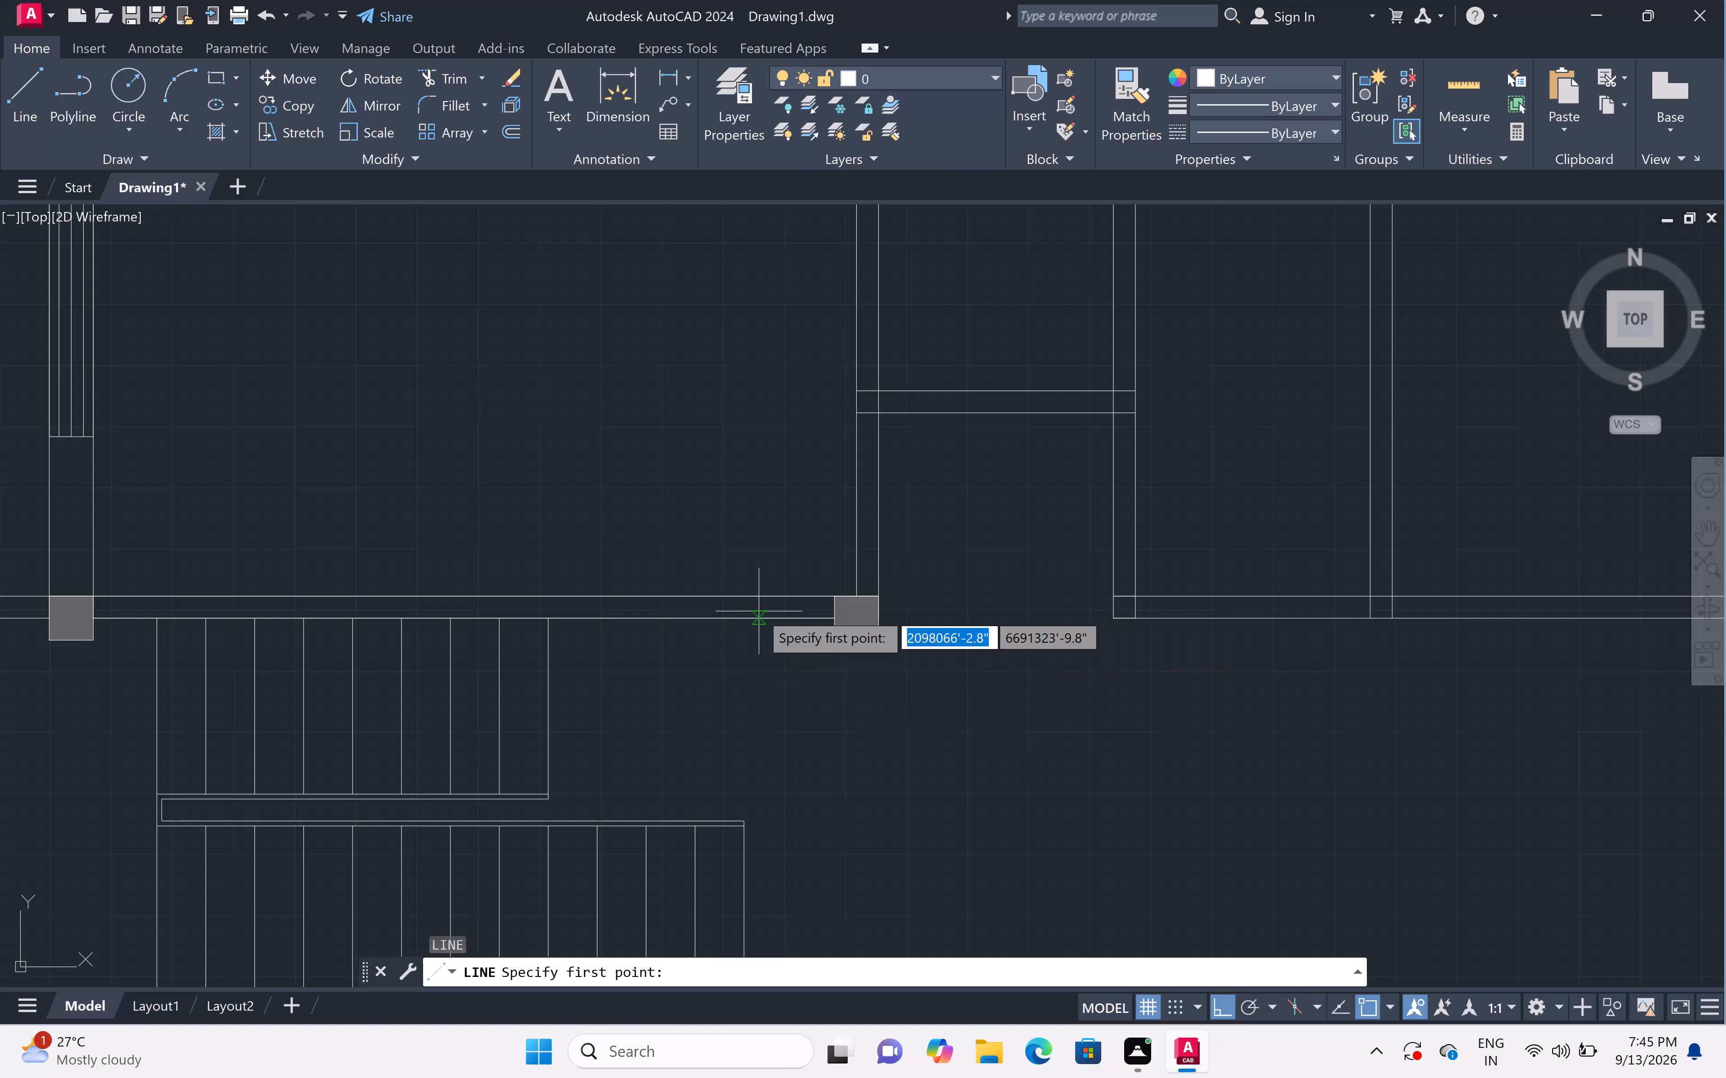
{"action": "left_click", "coordinate": [831, 621]}
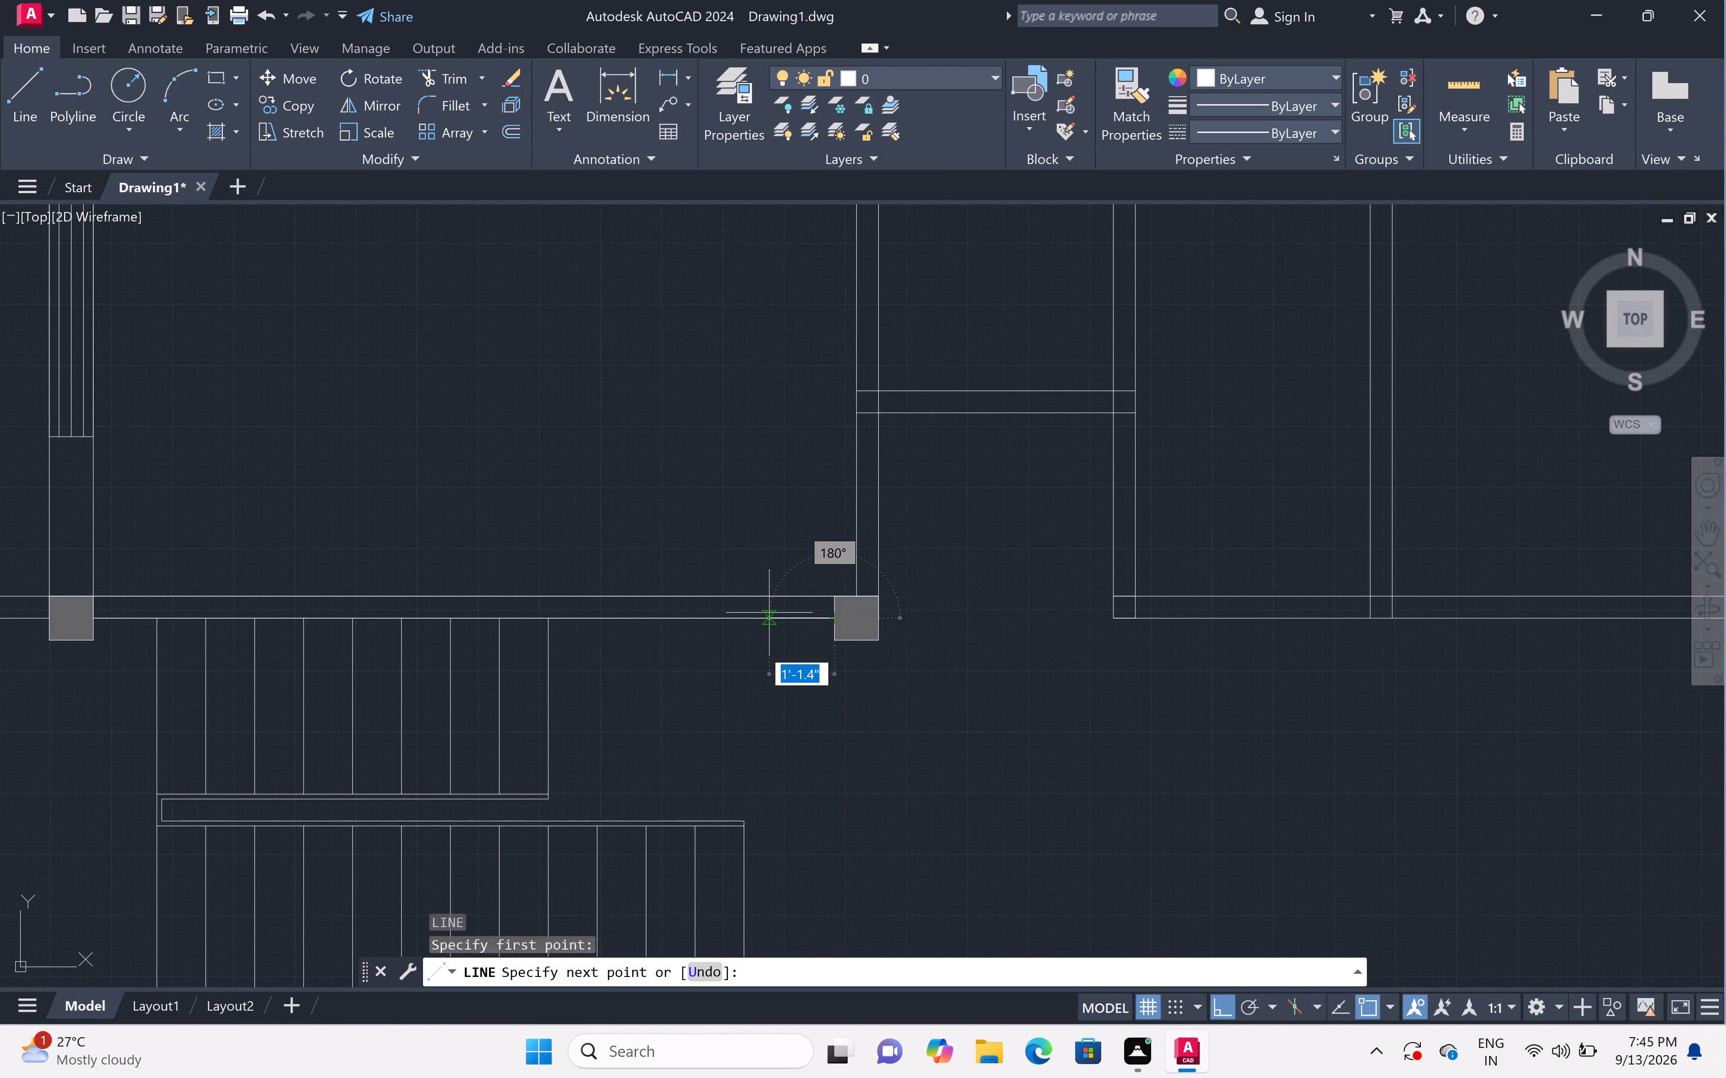
{"action": "key", "text": "1"}
{"action": "type", "text": "\""}
{"action": "key", "text": "space"}
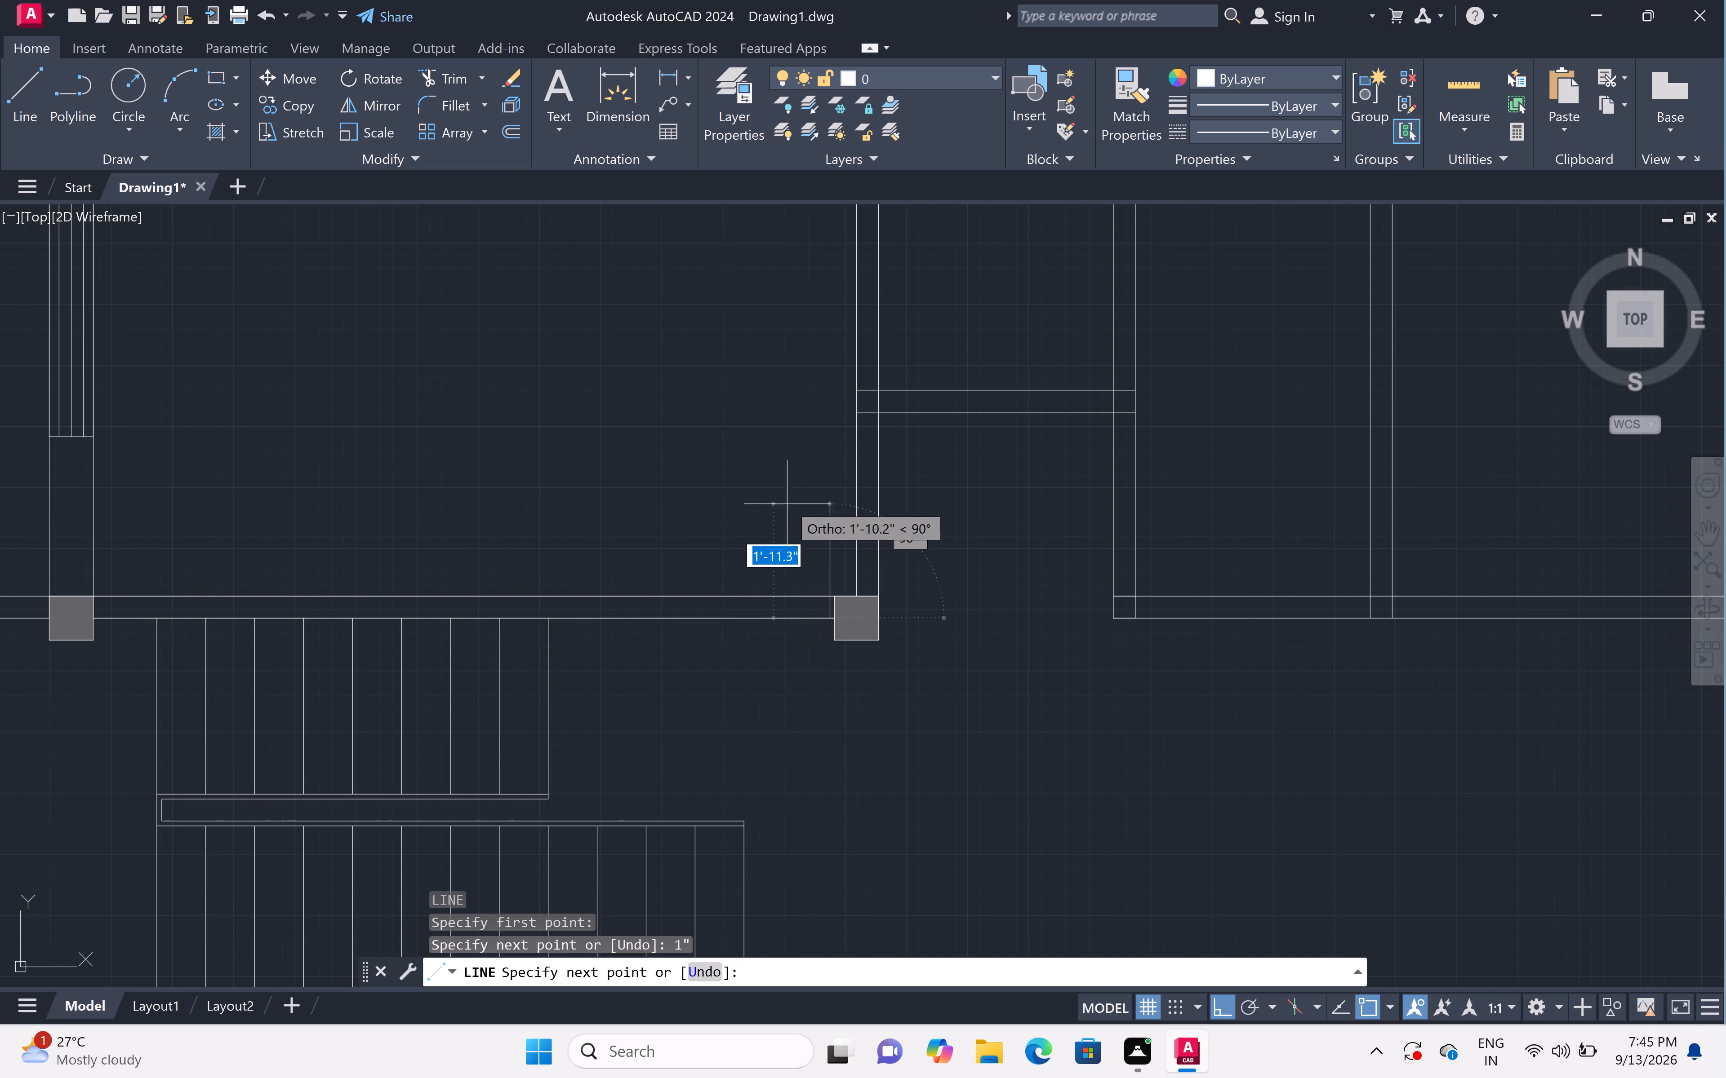
{"action": "key", "text": "3"}
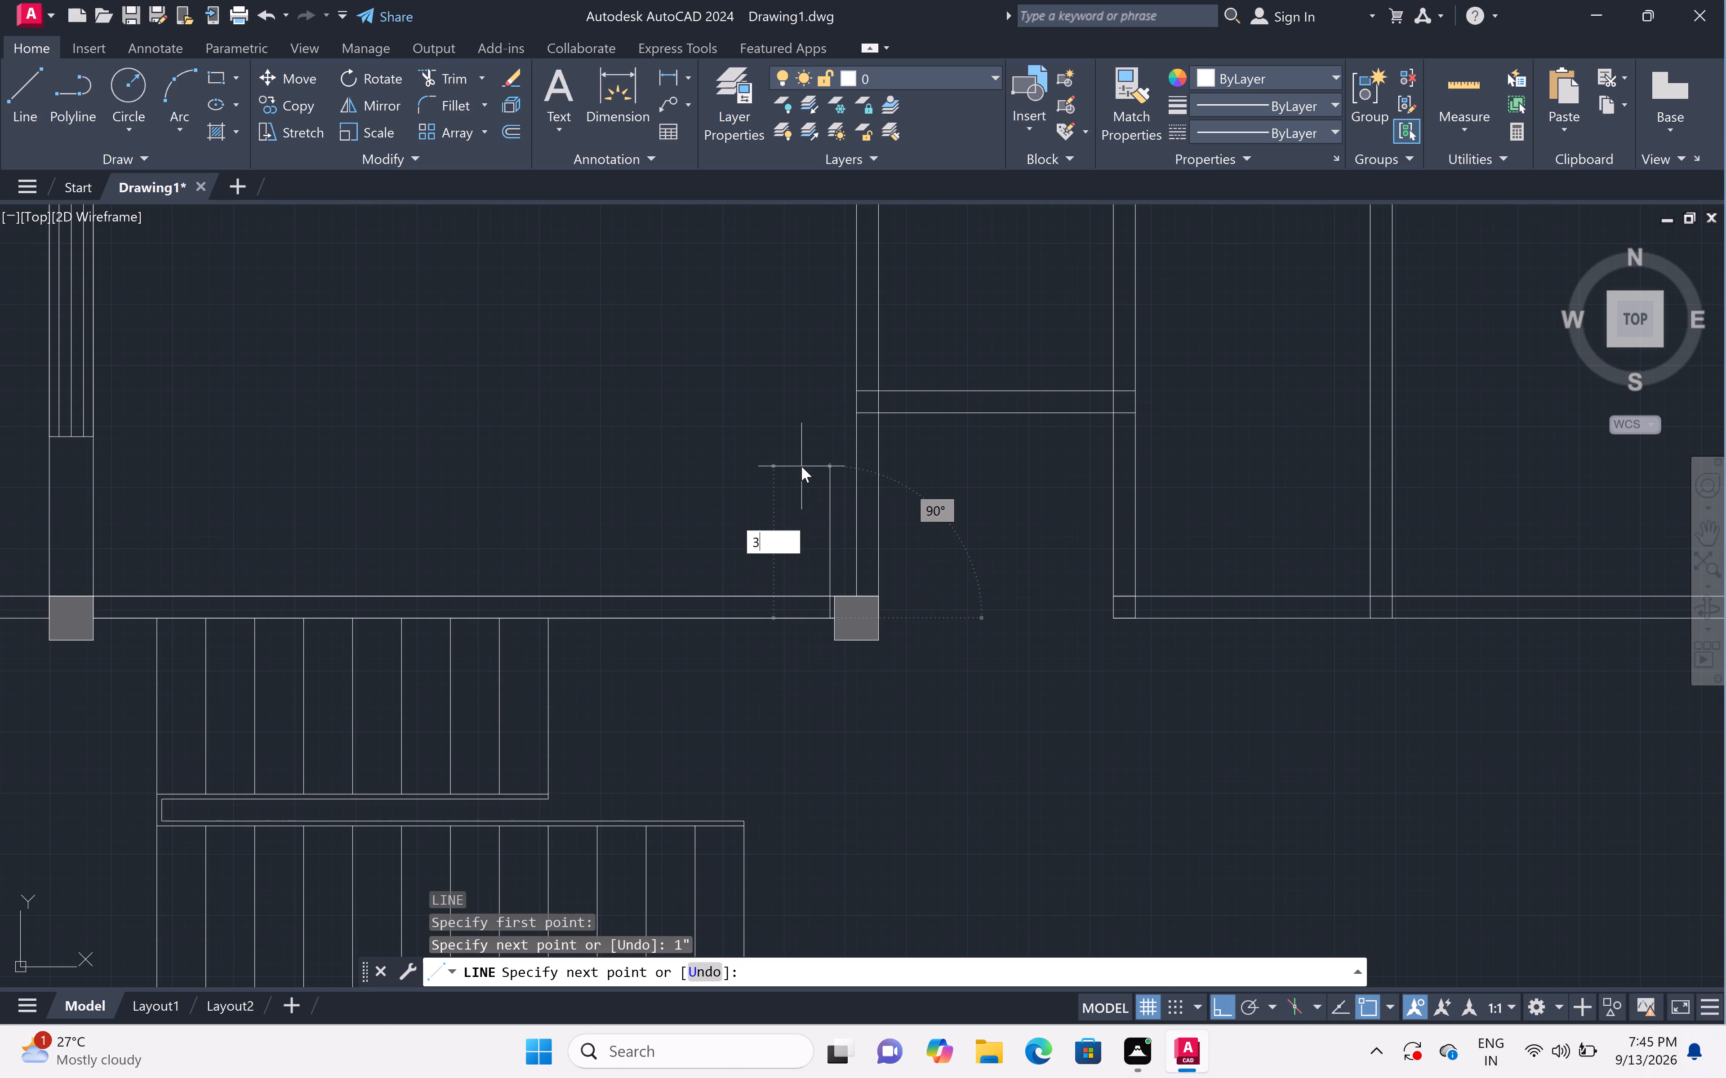
{"action": "type", "text": "'"}
{"action": "key", "text": "space"}
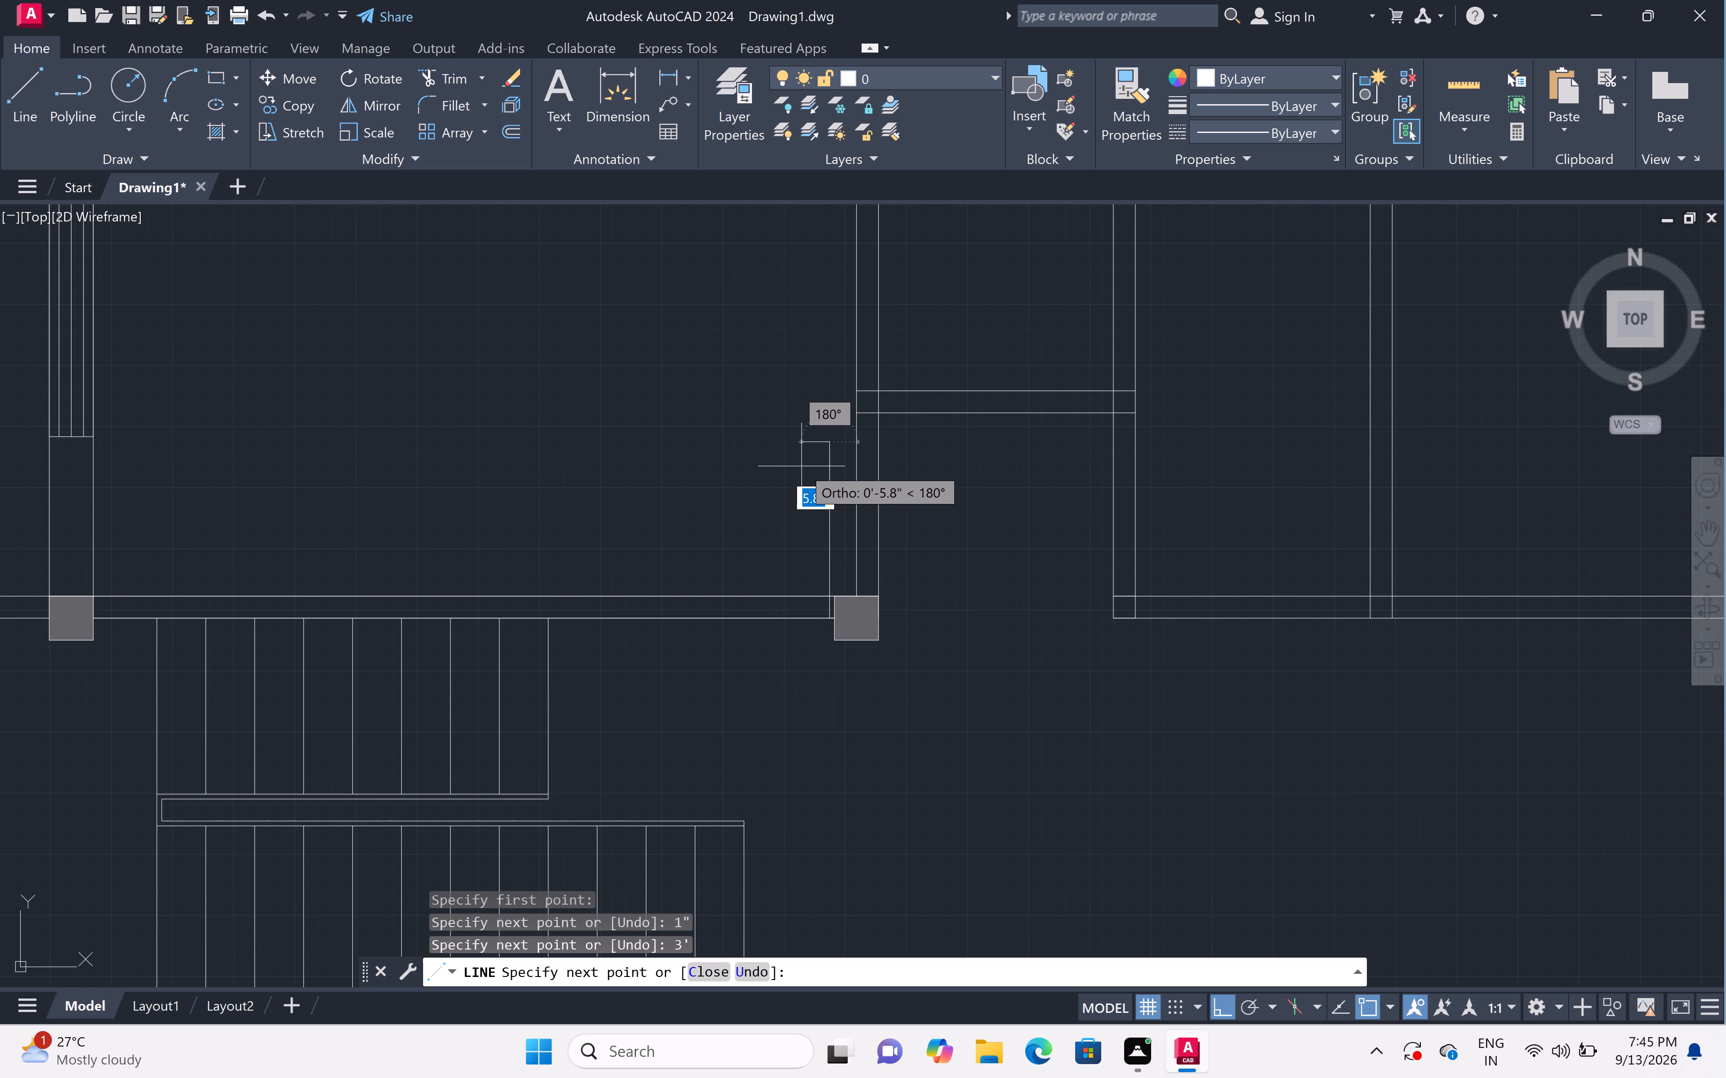
Continue the line back to the leaf's foot, 3' west along the wall's south face, and north across the wall as the door jamb.
{"action": "scroll", "coordinate": [825, 628], "scroll_direction": "up", "scroll_amount": 2}
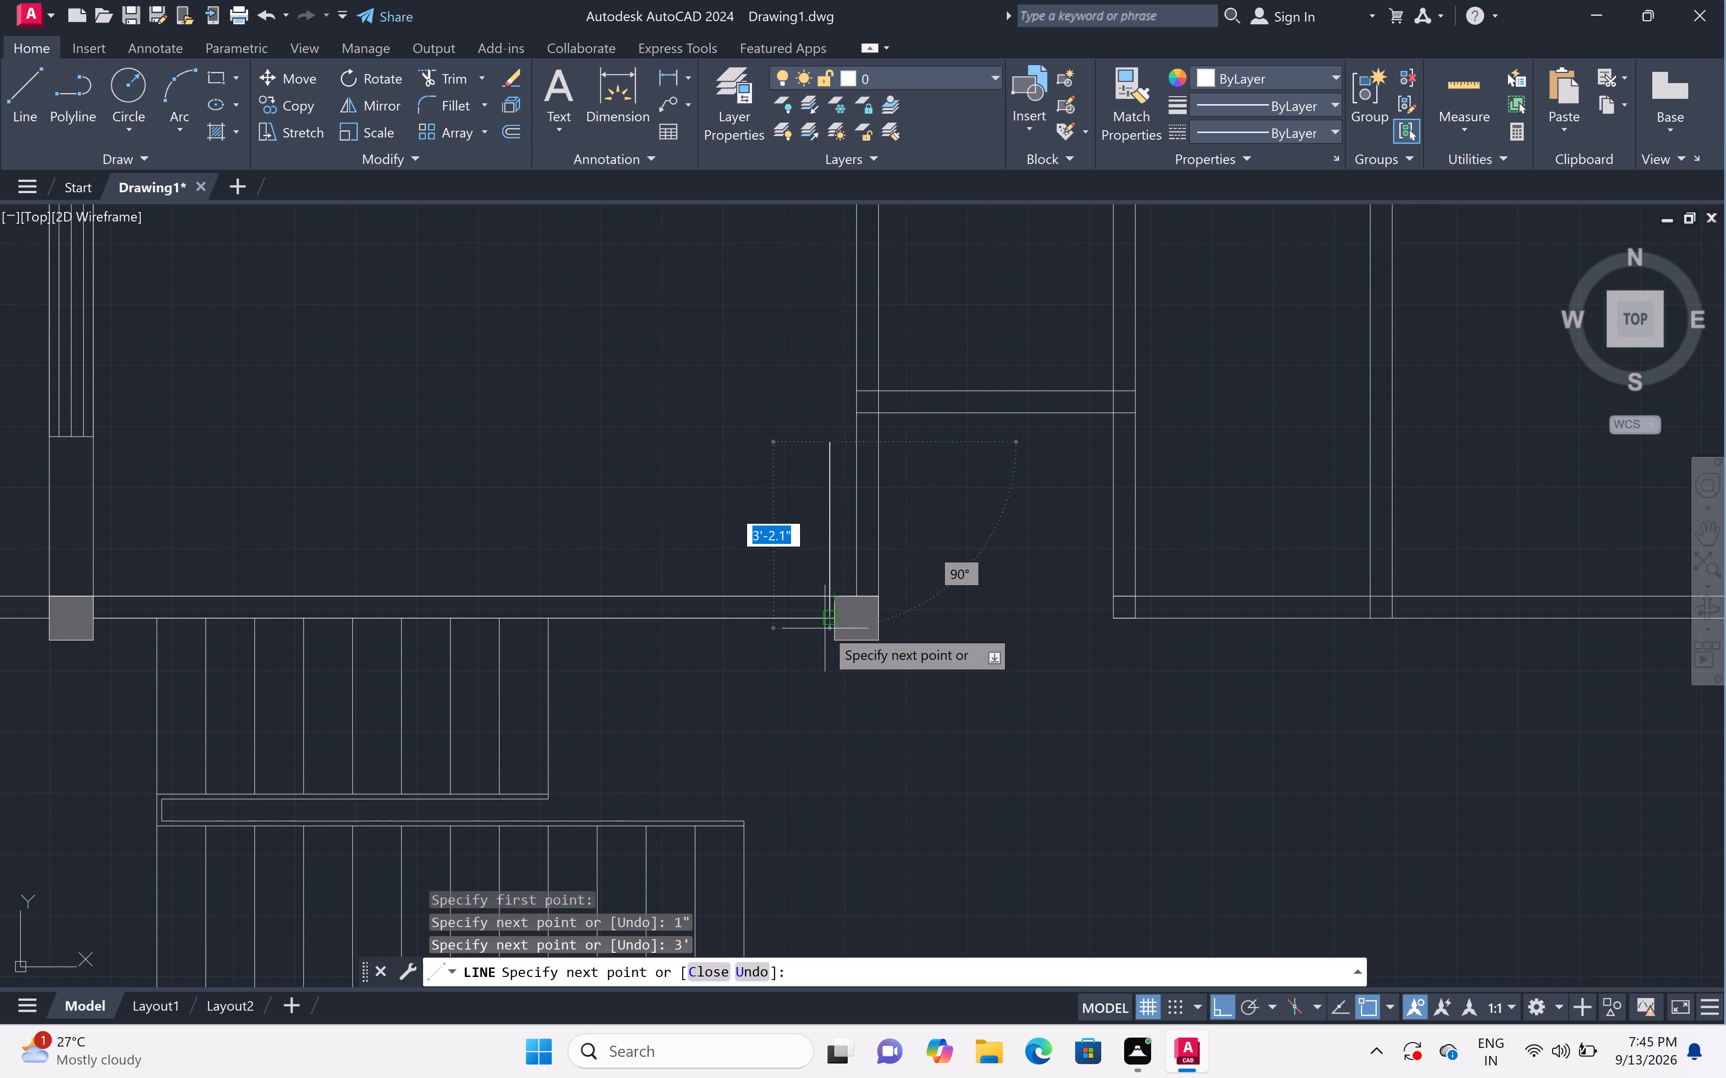
{"action": "scroll", "coordinate": [825, 628], "scroll_direction": "up", "scroll_amount": 2}
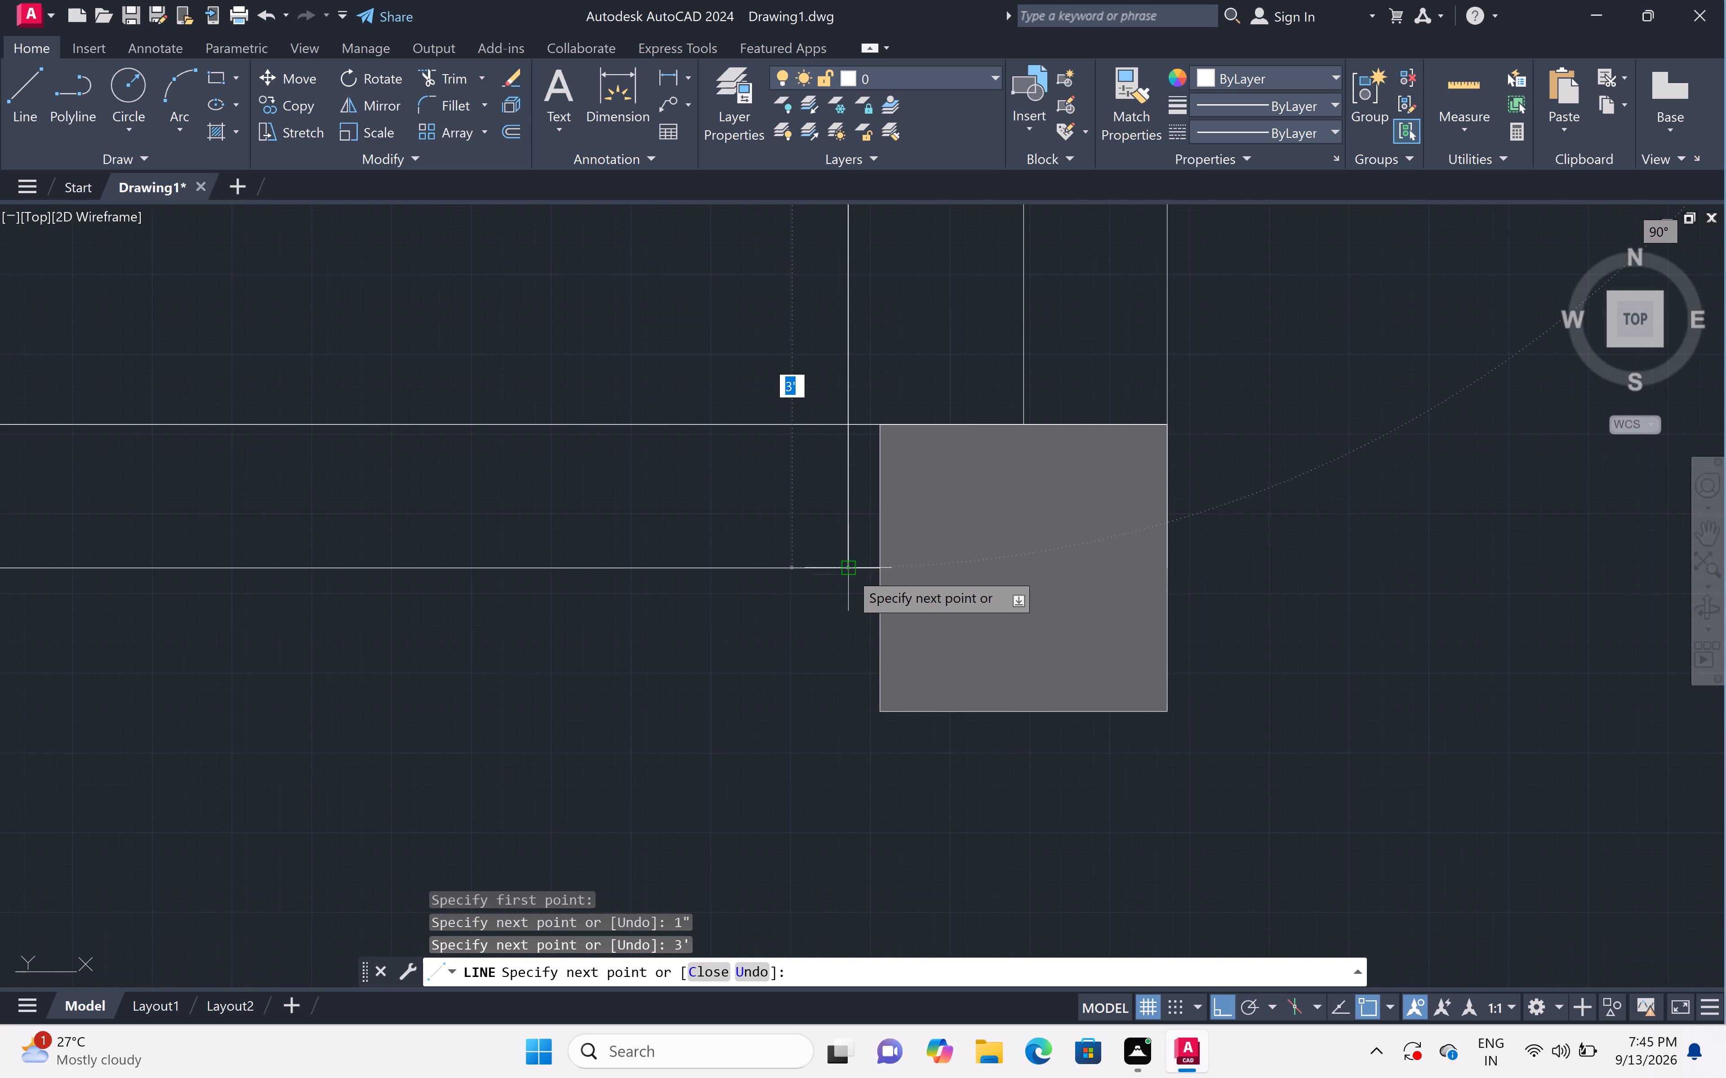
{"action": "double_click", "coordinate": [849, 571]}
{"action": "scroll", "coordinate": [730, 575], "scroll_direction": "down", "scroll_amount": 2}
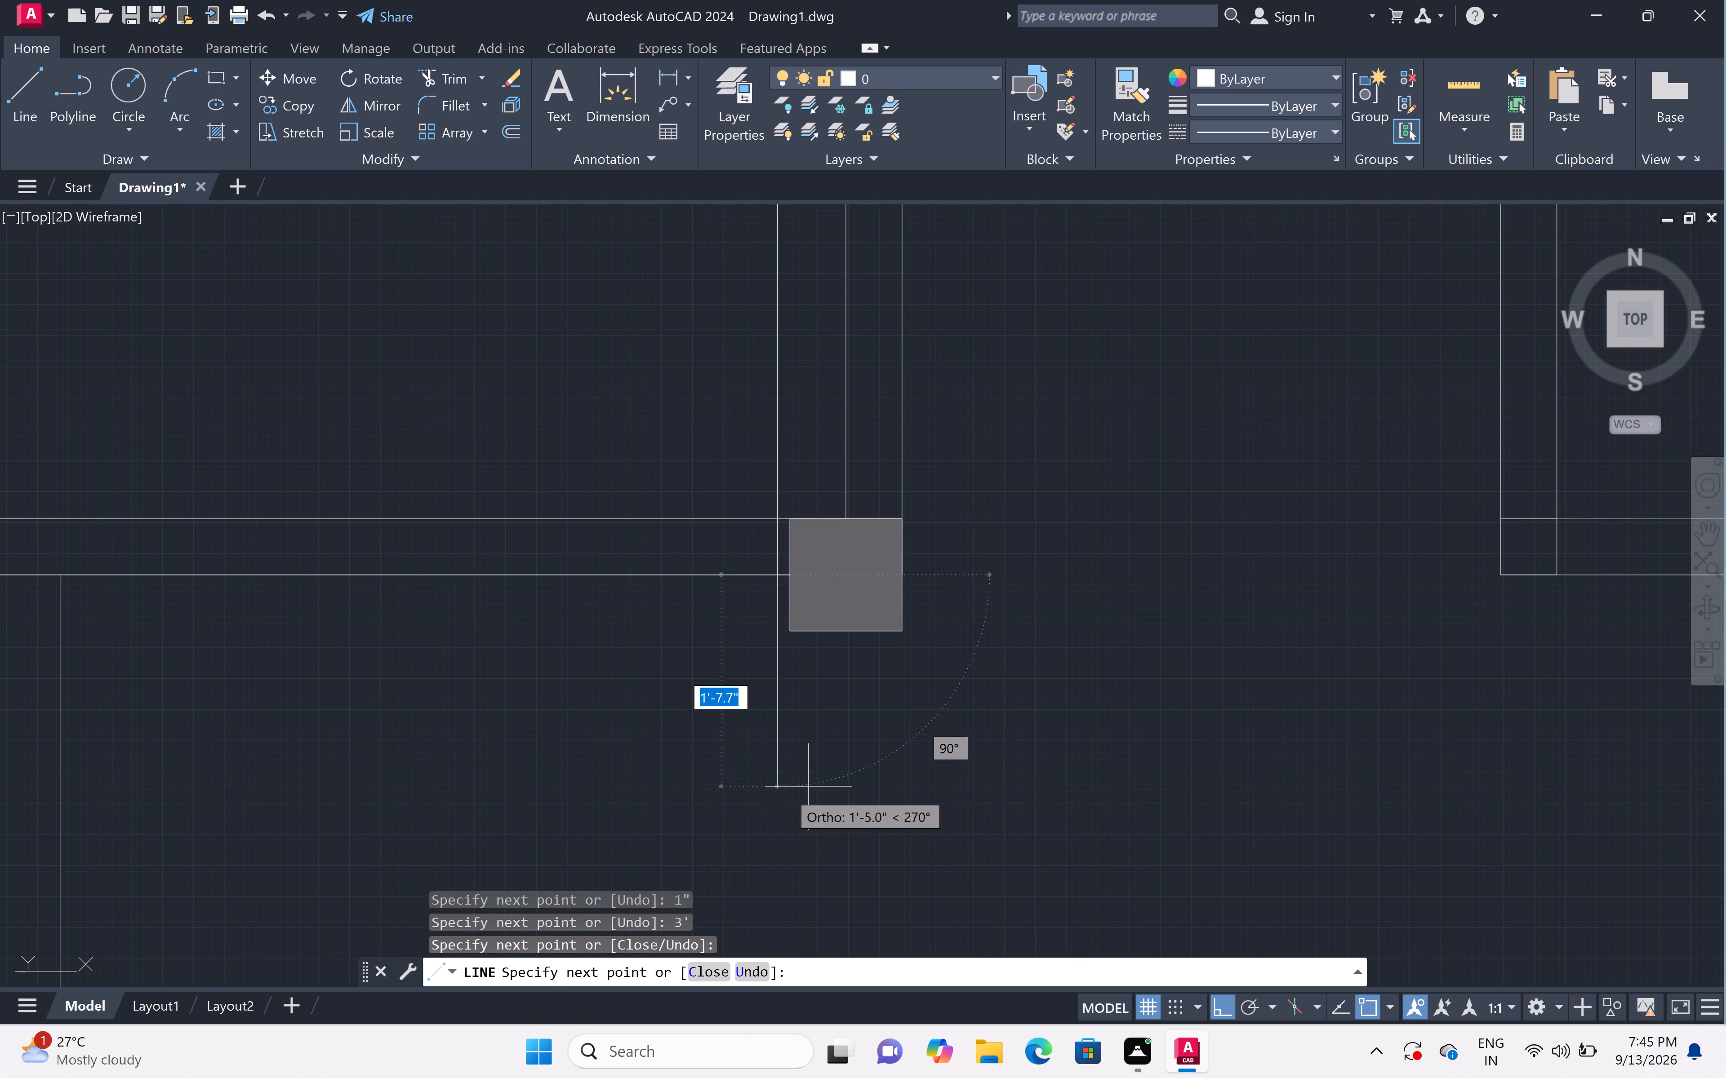
{"action": "middle_click_drag", "start_coordinate": [316, 640], "coordinate": [465, 739]}
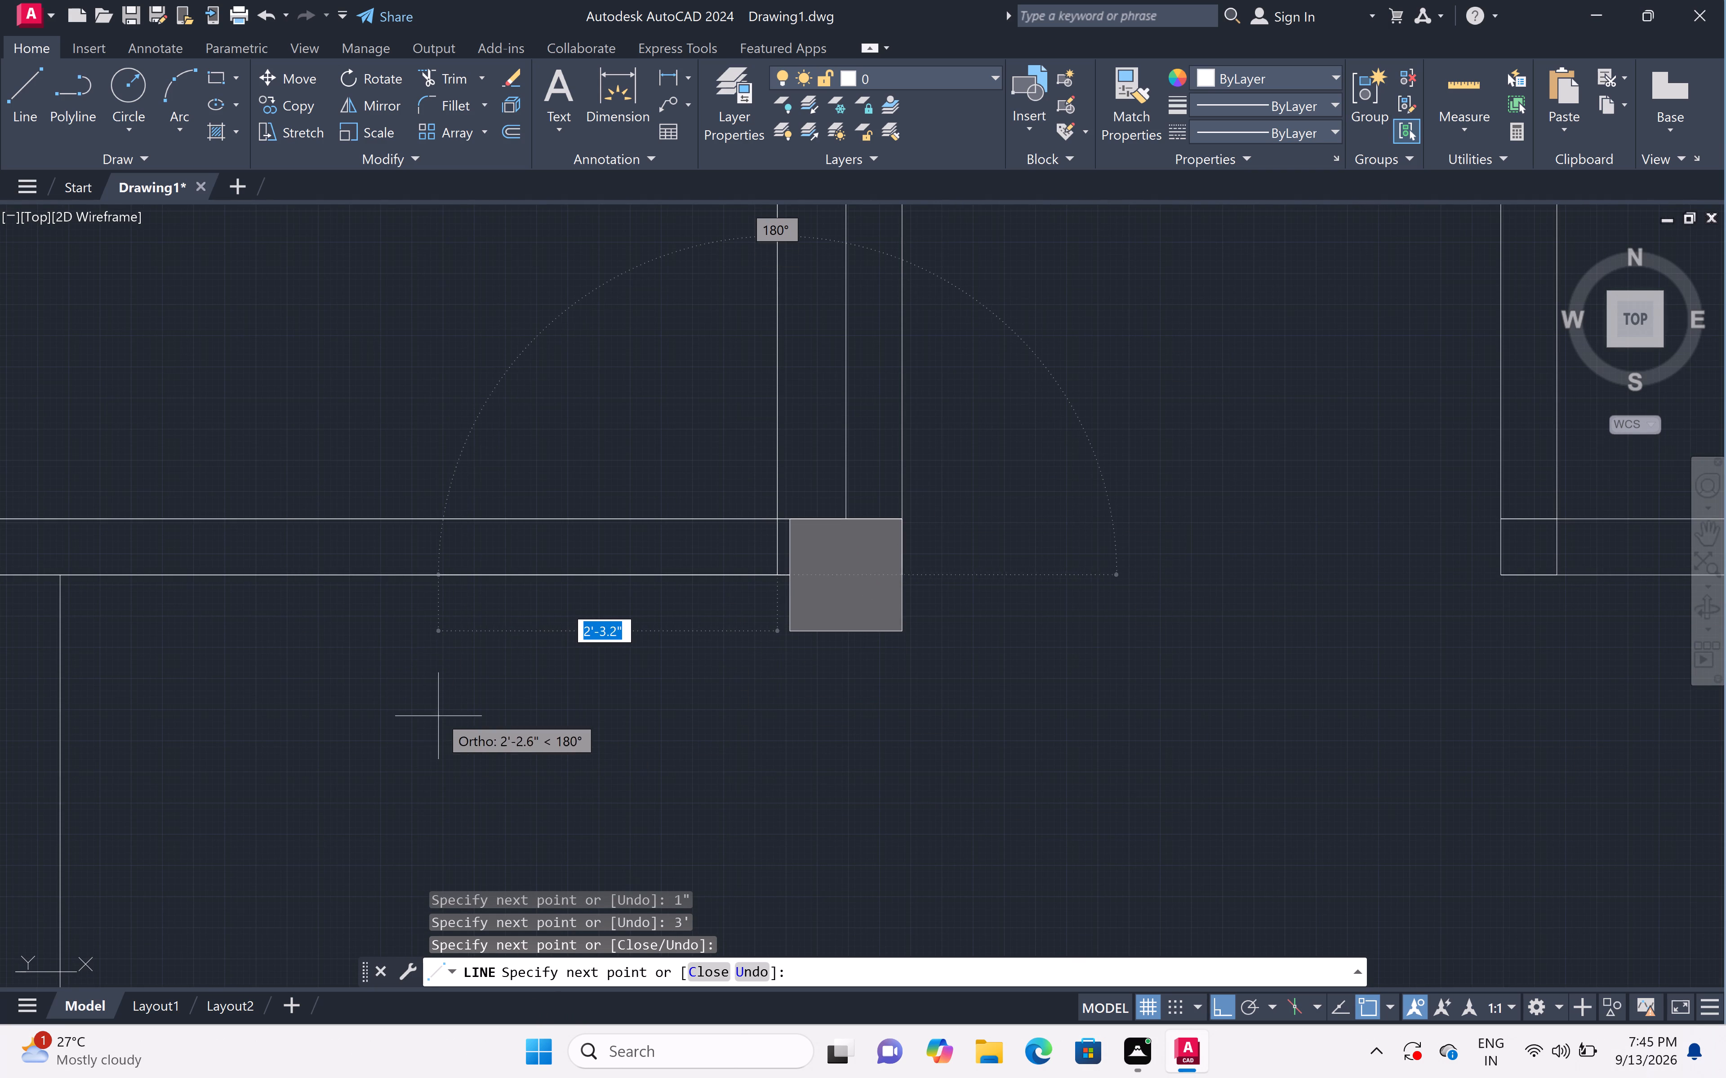
{"action": "middle_click_drag", "start_coordinate": [410, 692], "coordinate": [685, 902]}
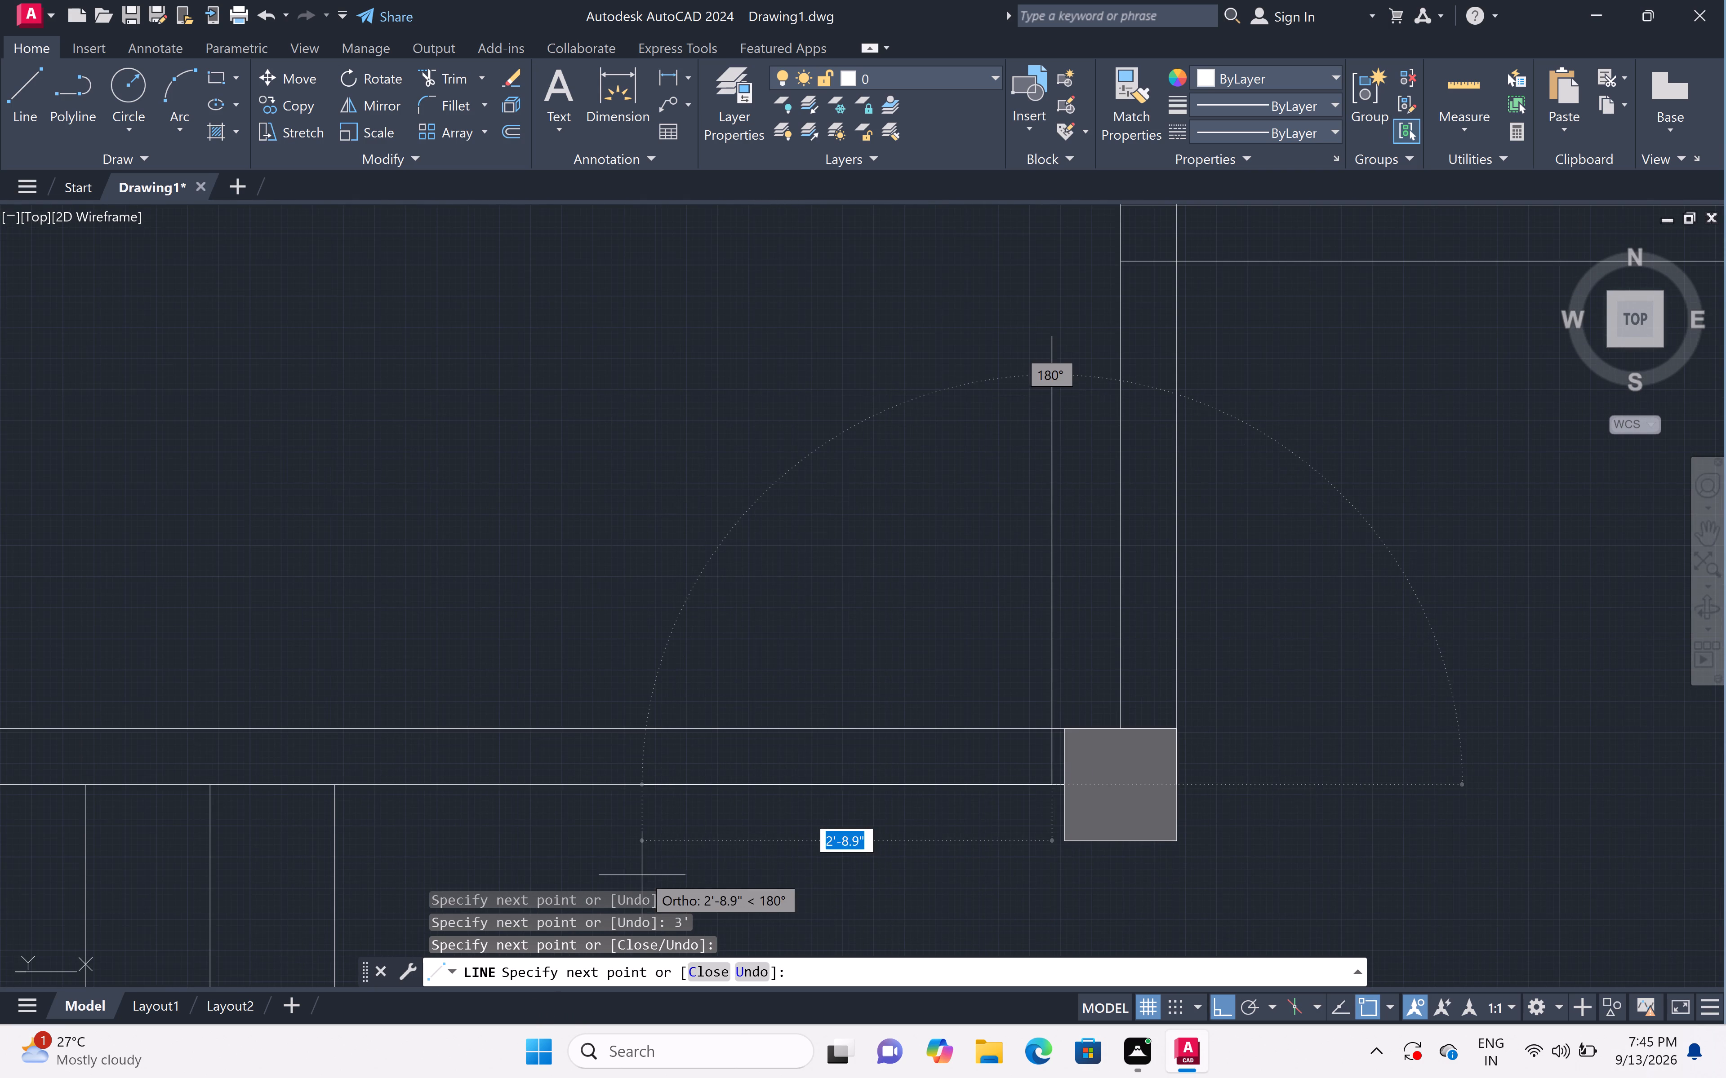
{"action": "key", "text": "3"}
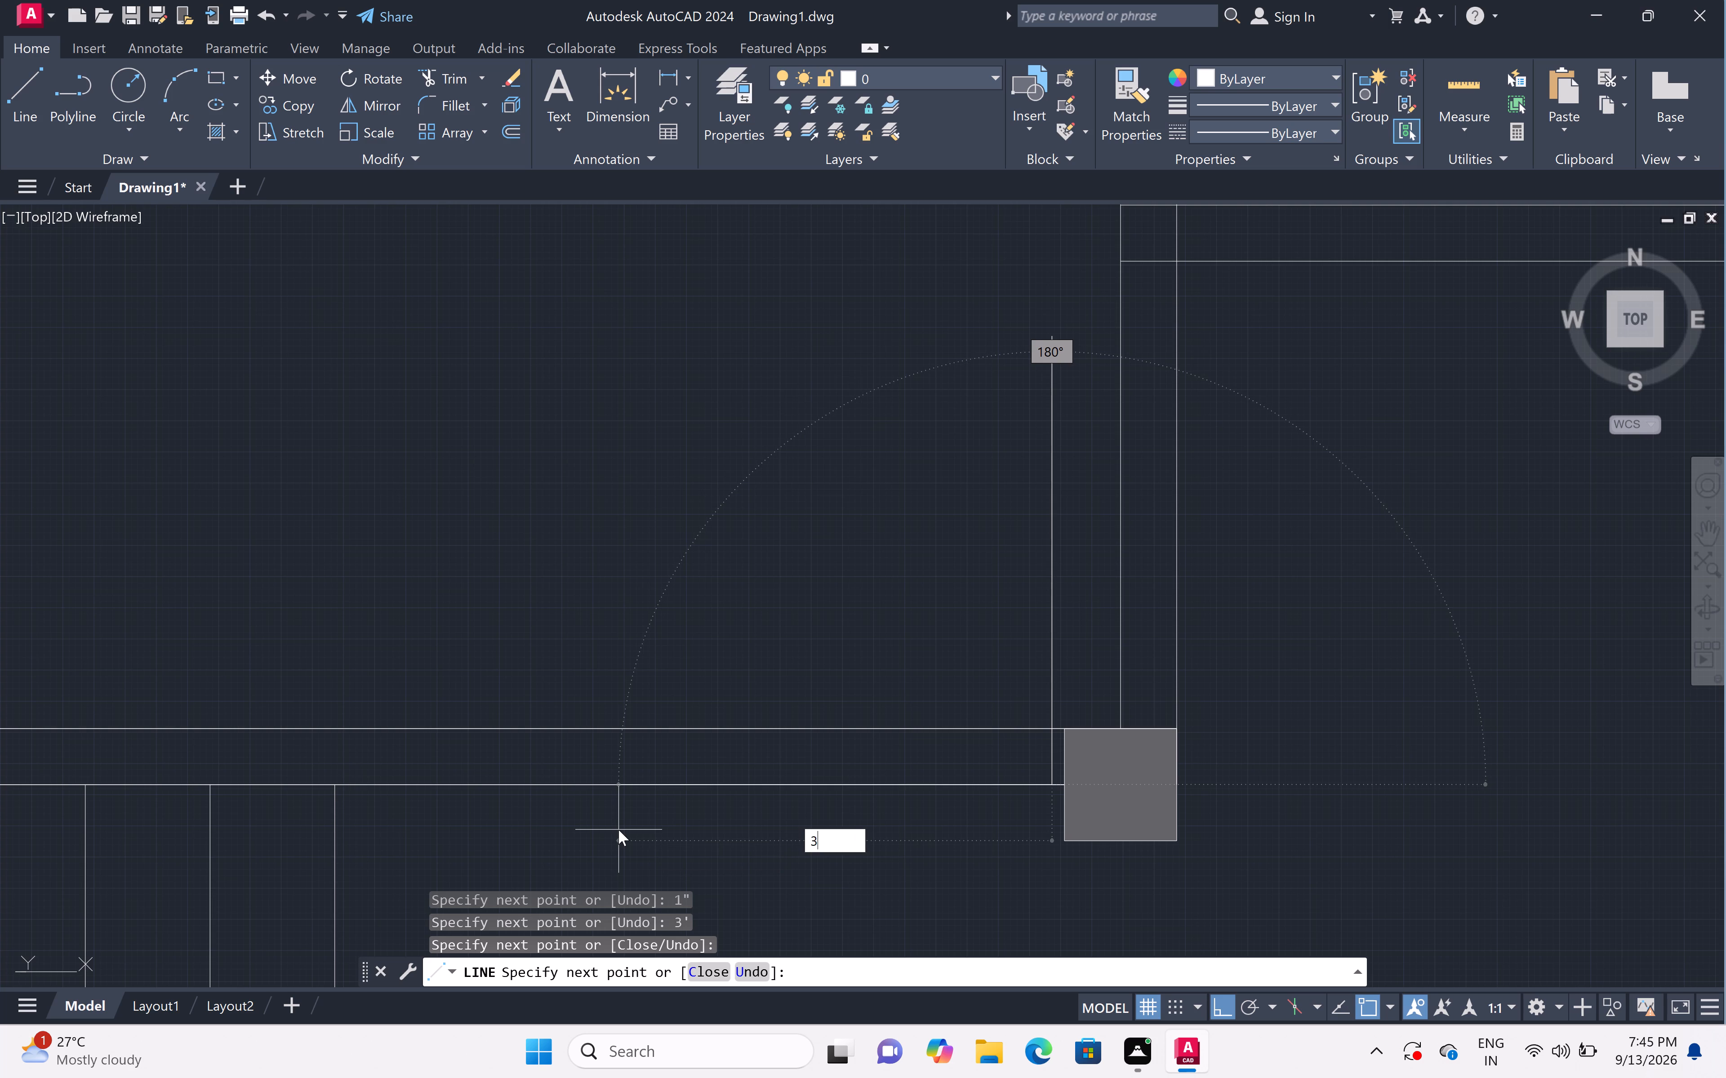
{"action": "type", "text": "'"}
{"action": "key", "text": "space"}
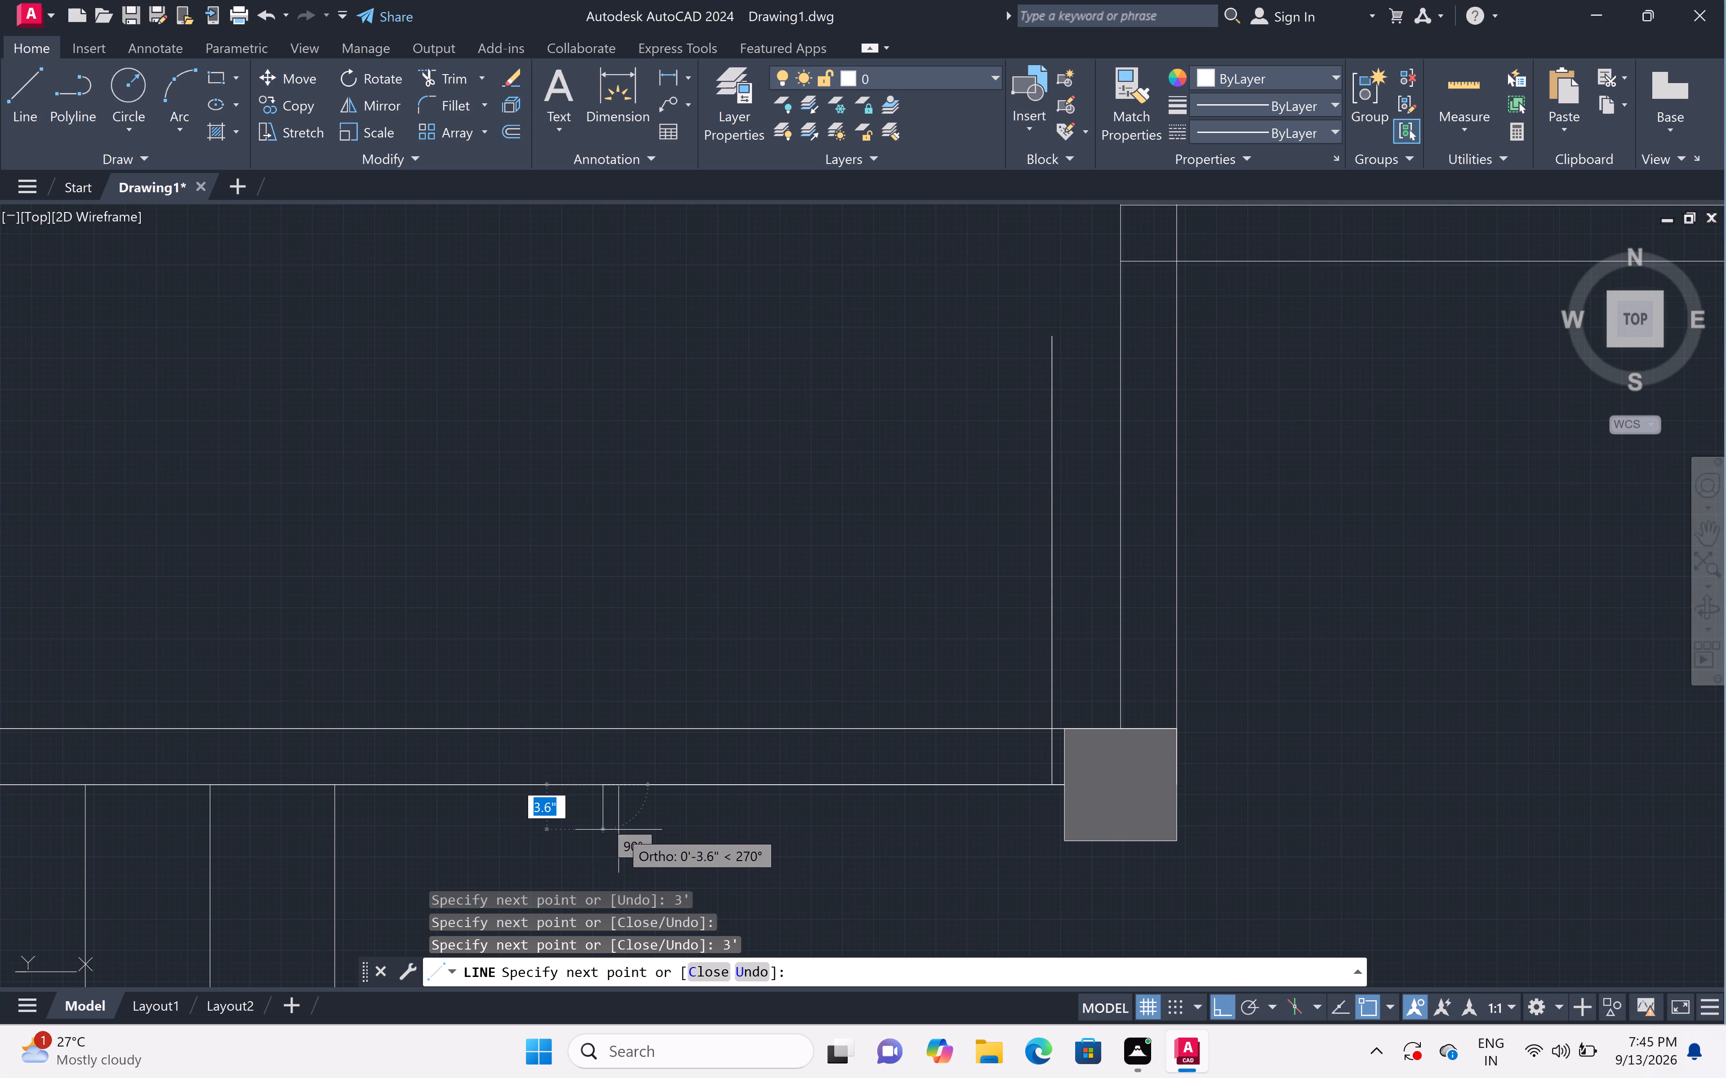
{"action": "left_click", "coordinate": [602, 734]}
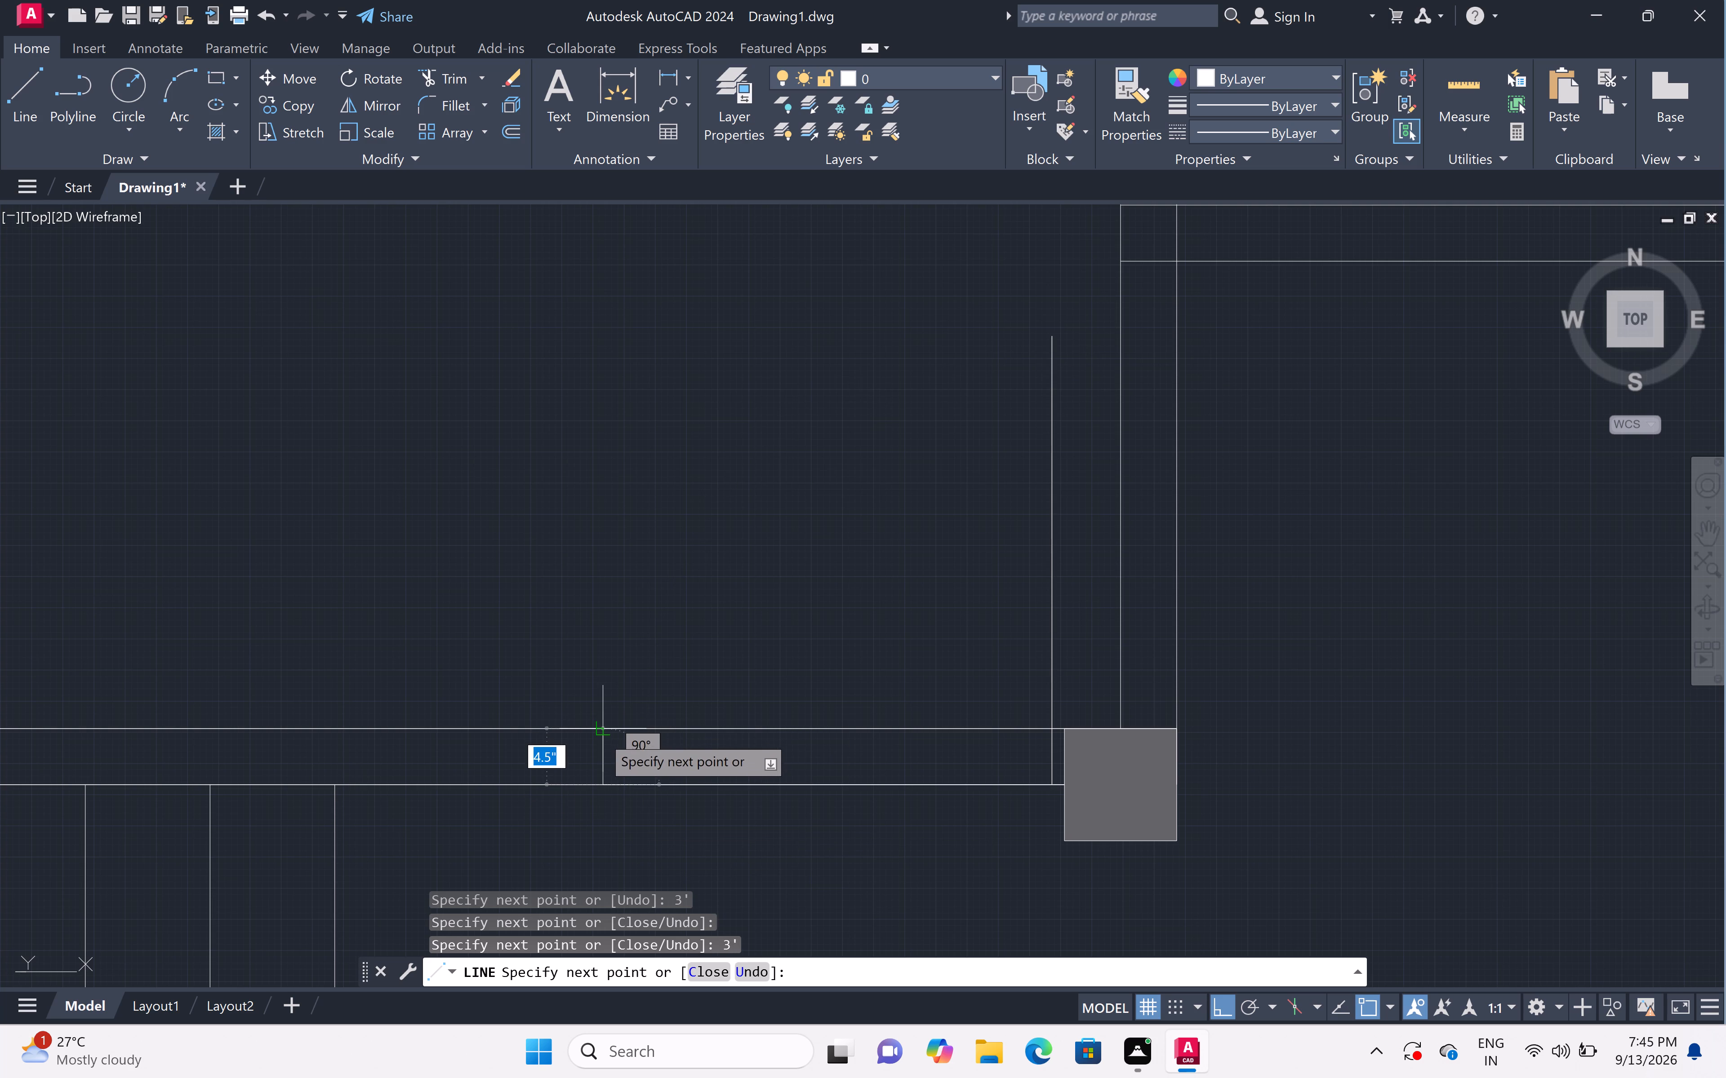
{"action": "key", "text": "Escape"}
Examine the northwest room's door lines and the layout of the neighbouring north rooms.
{"action": "scroll", "coordinate": [754, 704], "scroll_direction": "down", "scroll_amount": 3}
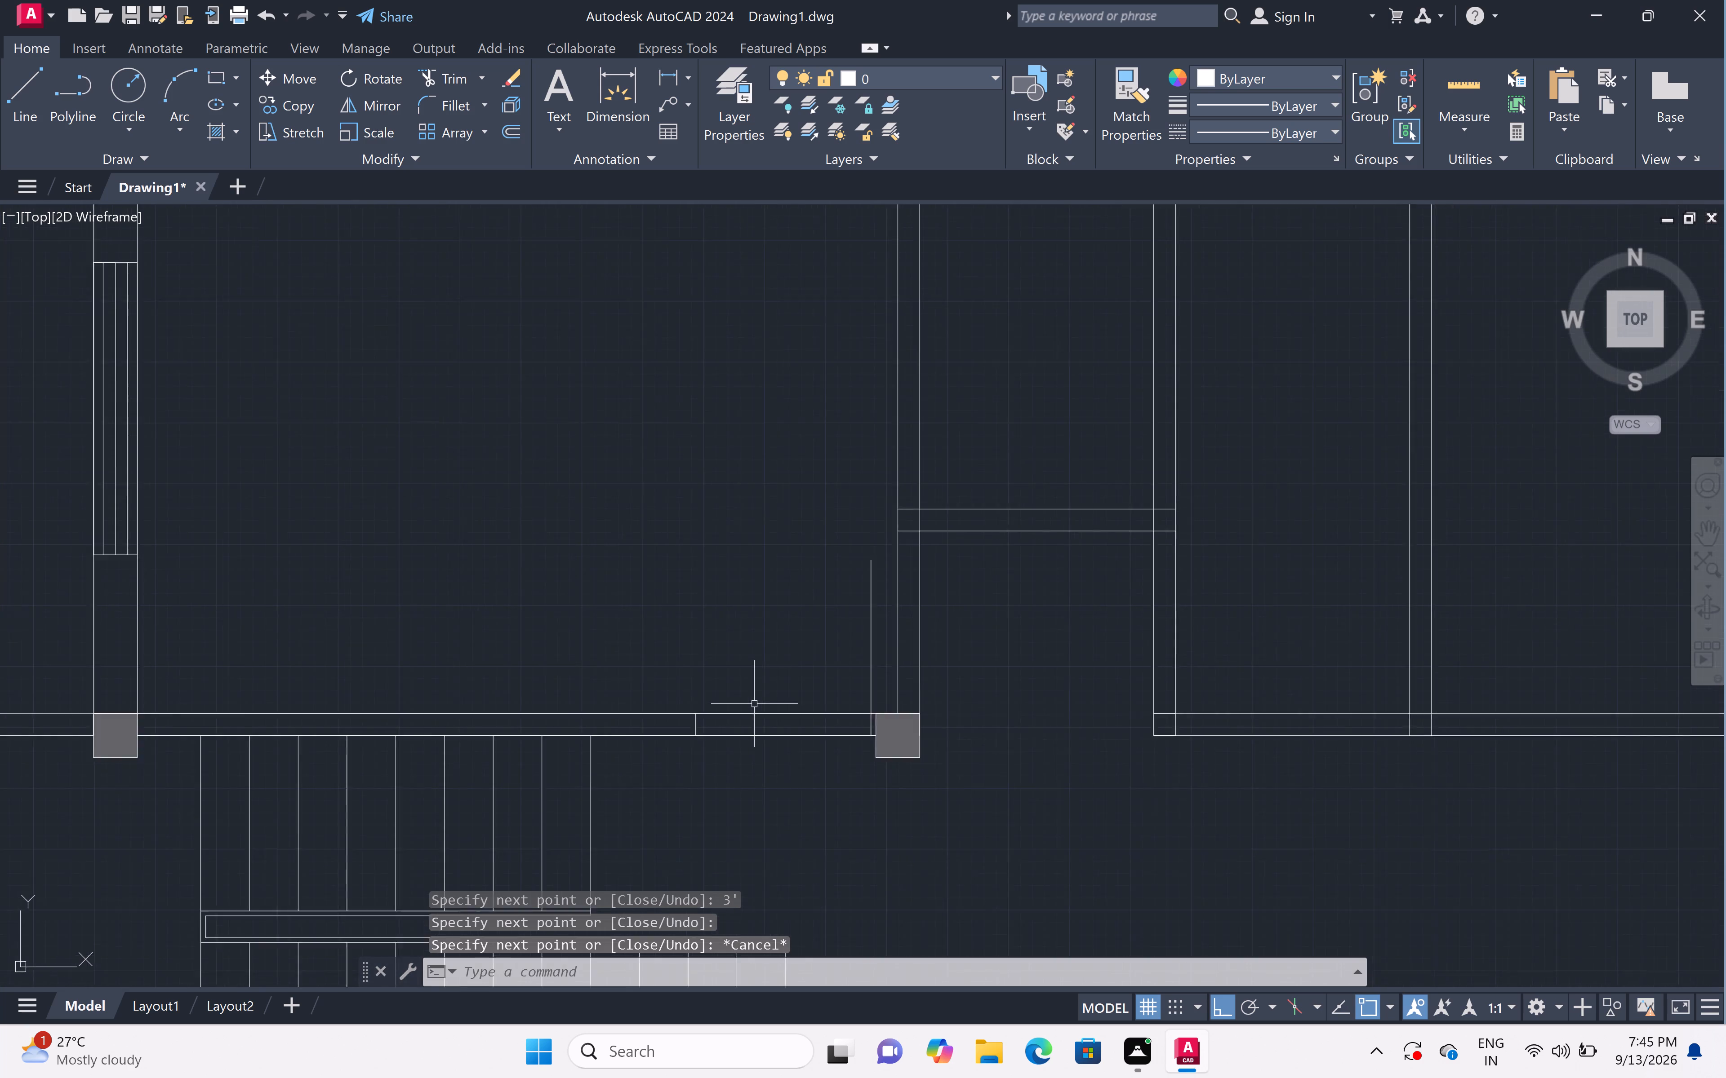
{"action": "scroll", "coordinate": [754, 705], "scroll_direction": "down", "scroll_amount": 2}
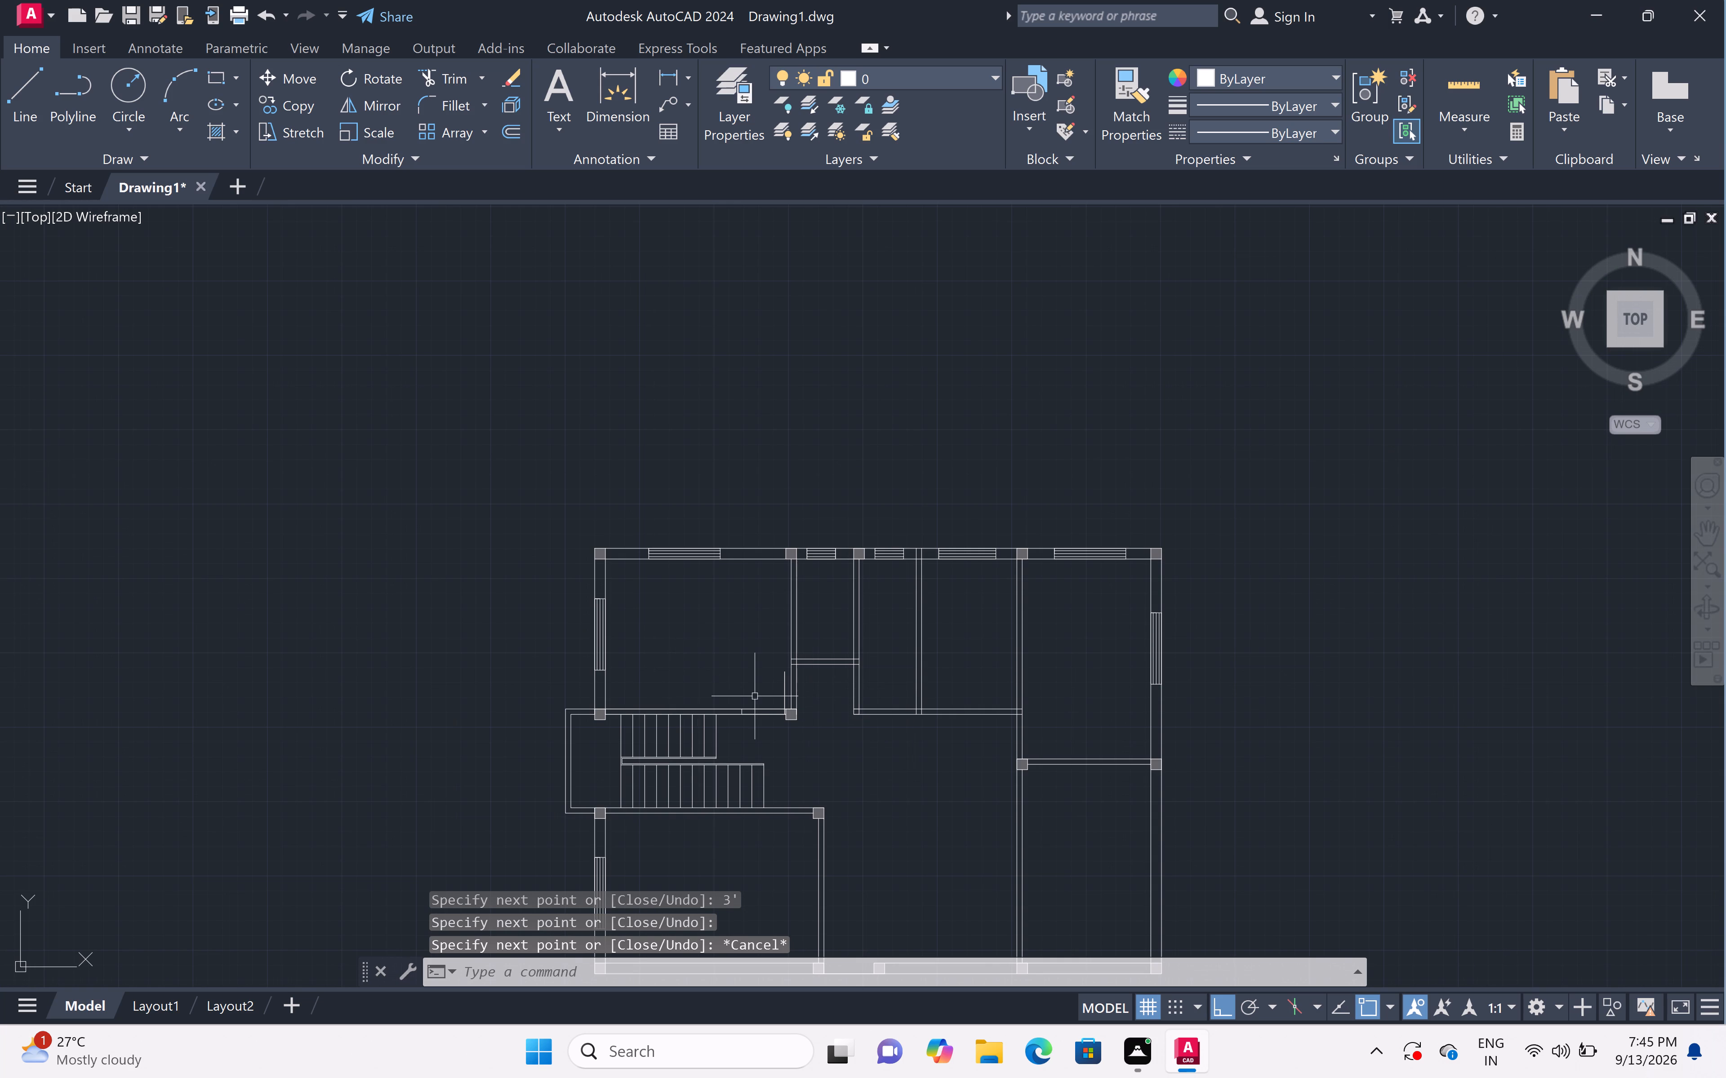
{"action": "scroll", "coordinate": [785, 712], "scroll_direction": "up", "scroll_amount": 4}
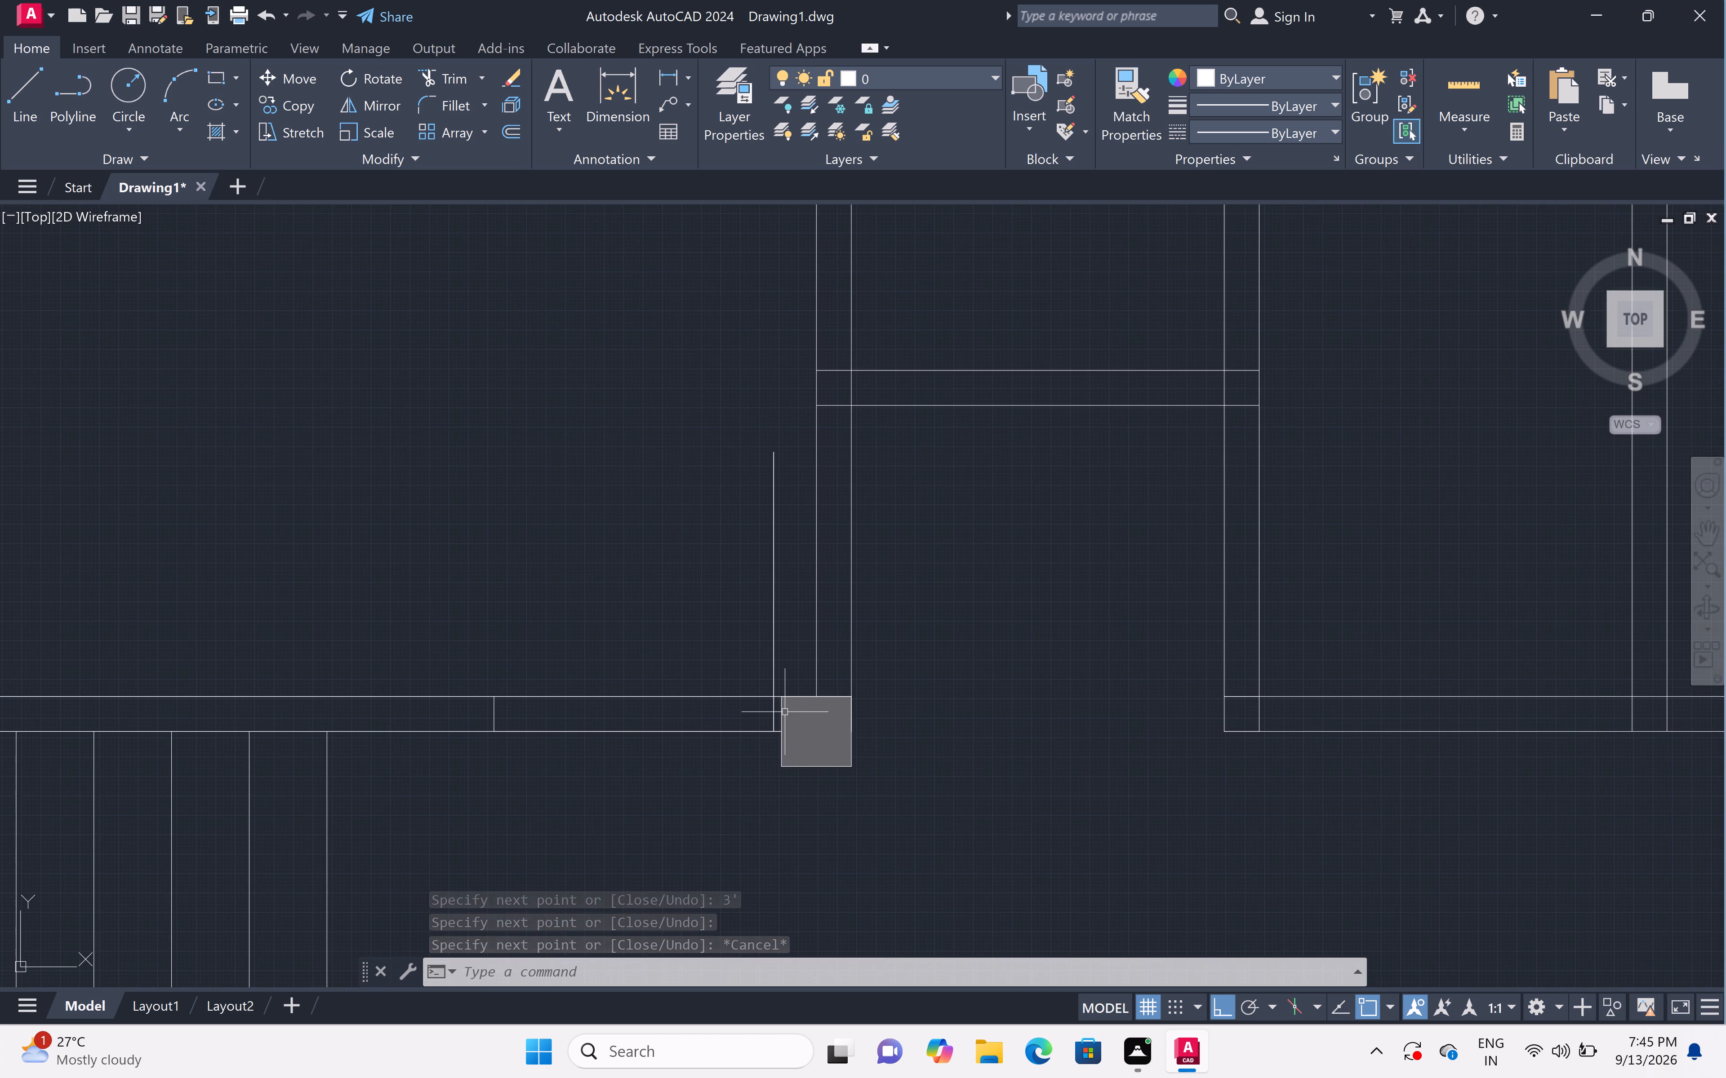
{"action": "middle_click_drag", "start_coordinate": [910, 685], "coordinate": [838, 745]}
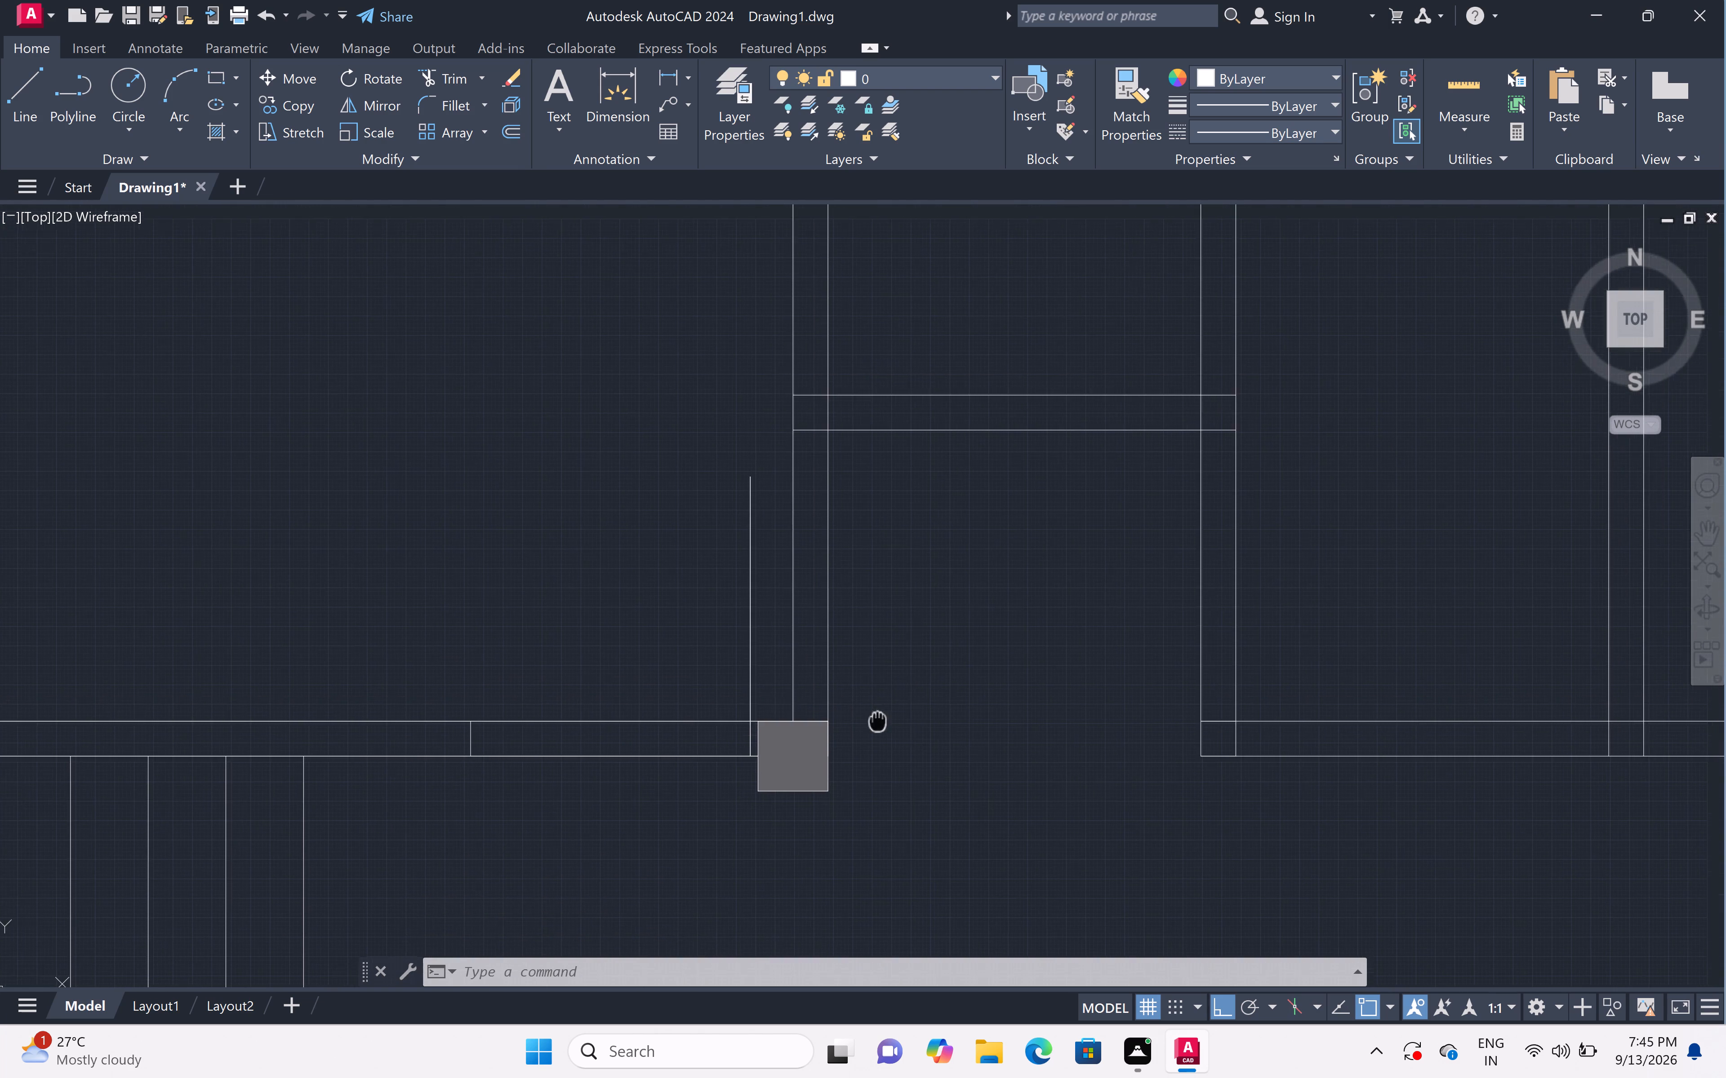
{"action": "middle_click_drag", "start_coordinate": [838, 745], "coordinate": [829, 752]}
{"action": "scroll", "coordinate": [888, 722], "scroll_direction": "down", "scroll_amount": 2}
{"action": "middle_click_drag", "start_coordinate": [930, 740], "coordinate": [849, 812]}
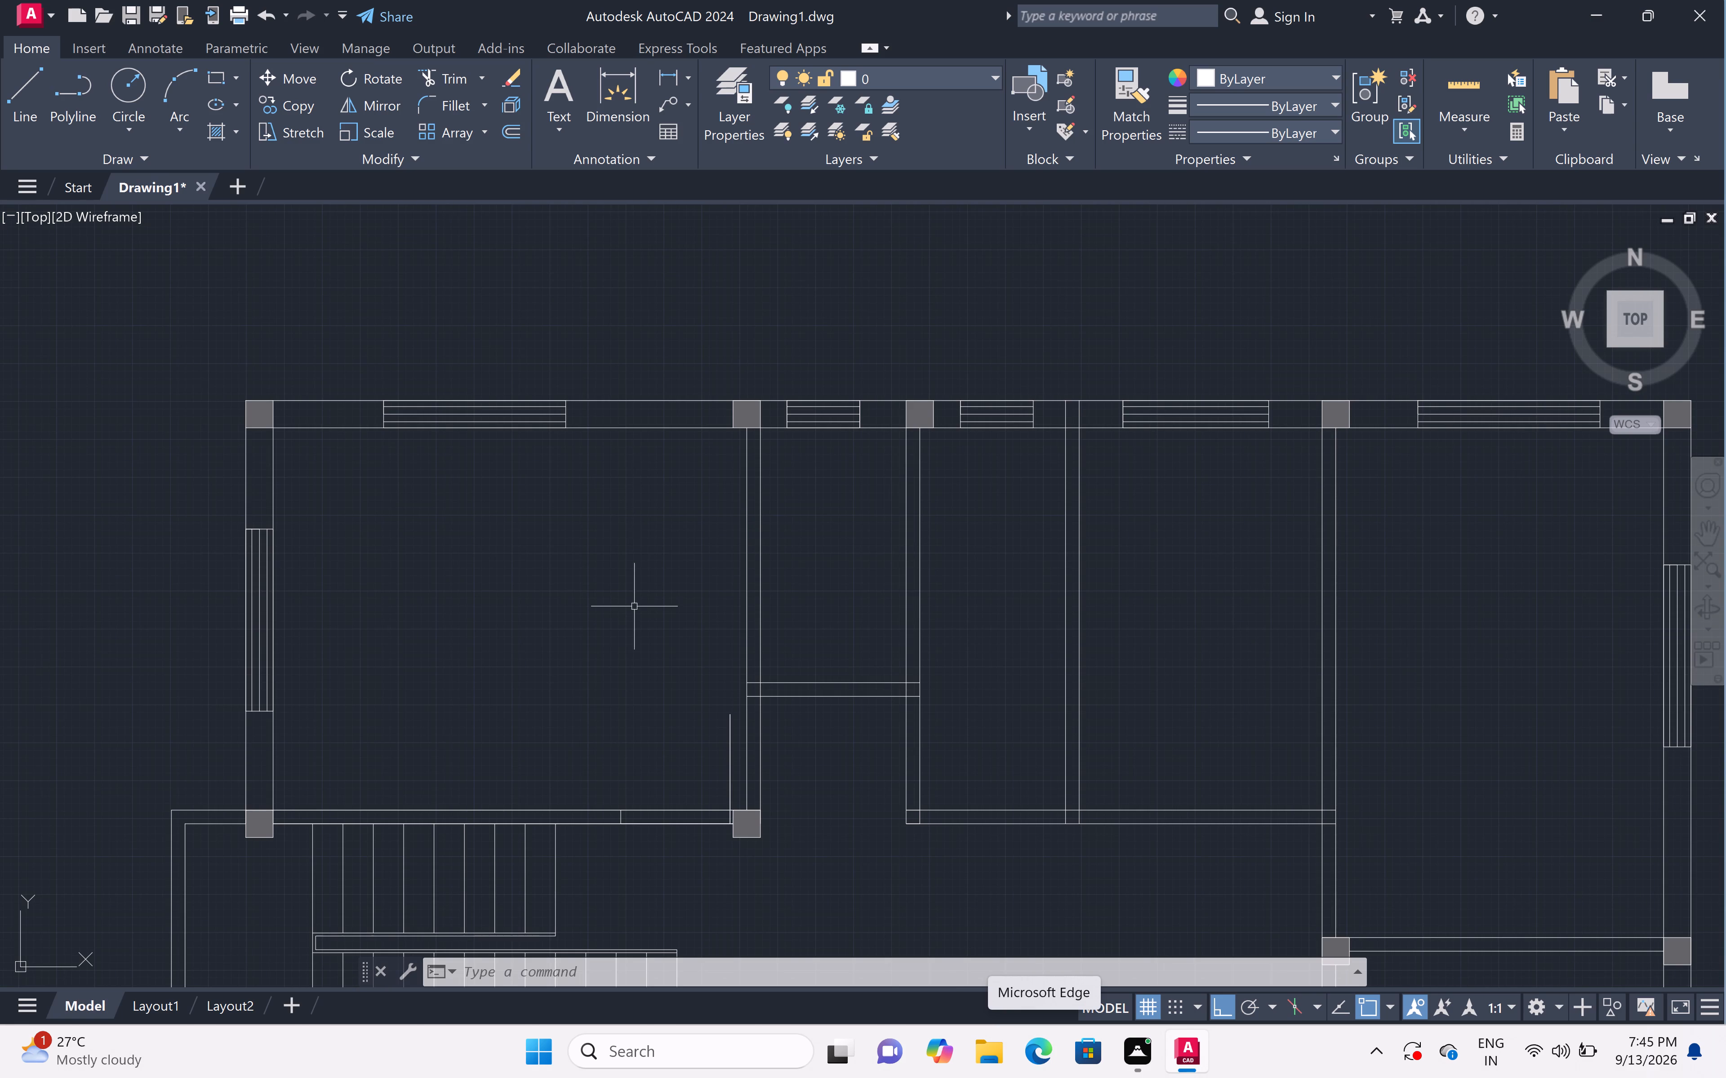
{"action": "scroll", "coordinate": [785, 523], "scroll_direction": "down", "scroll_amount": 1}
{"action": "scroll", "coordinate": [814, 585], "scroll_direction": "up", "scroll_amount": 1}
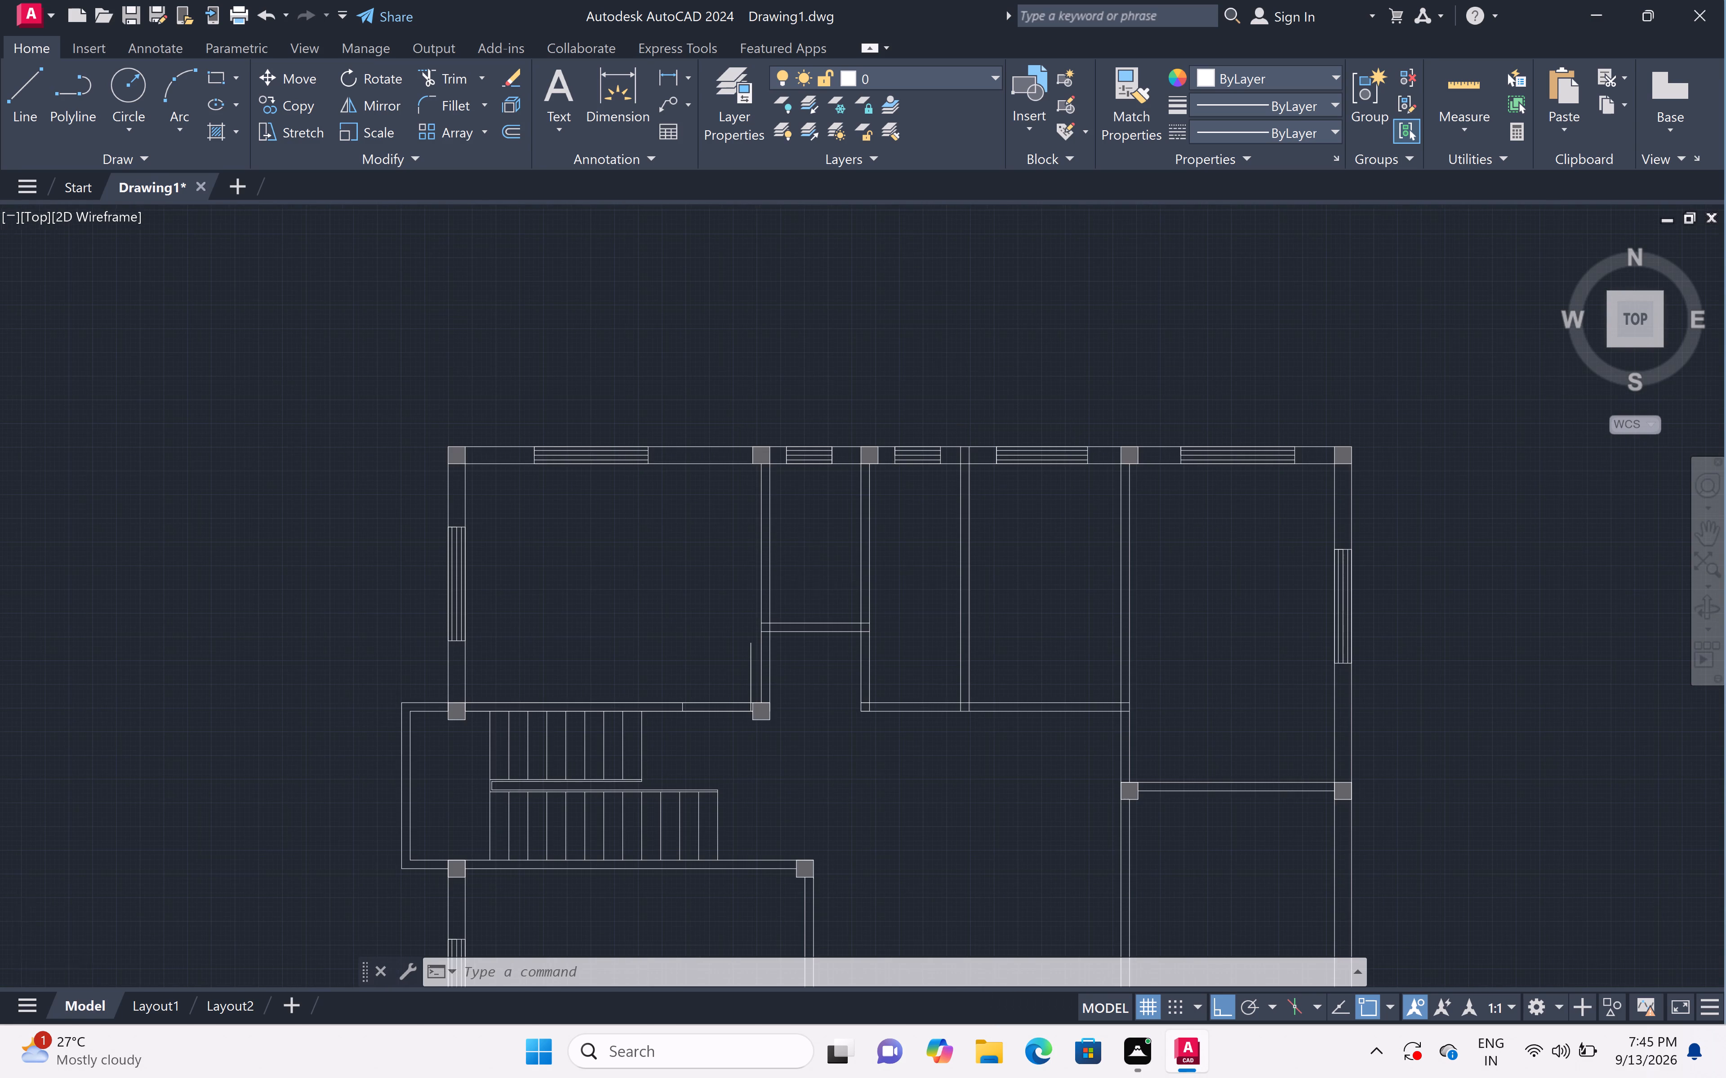
Draw a line 1" east from the west junction of the small north room's south partition, continuing 2'8" north as the door leaf.
{"action": "scroll", "coordinate": [814, 585], "scroll_direction": "up", "scroll_amount": 1}
{"action": "middle_click_drag", "start_coordinate": [818, 590], "coordinate": [819, 665]}
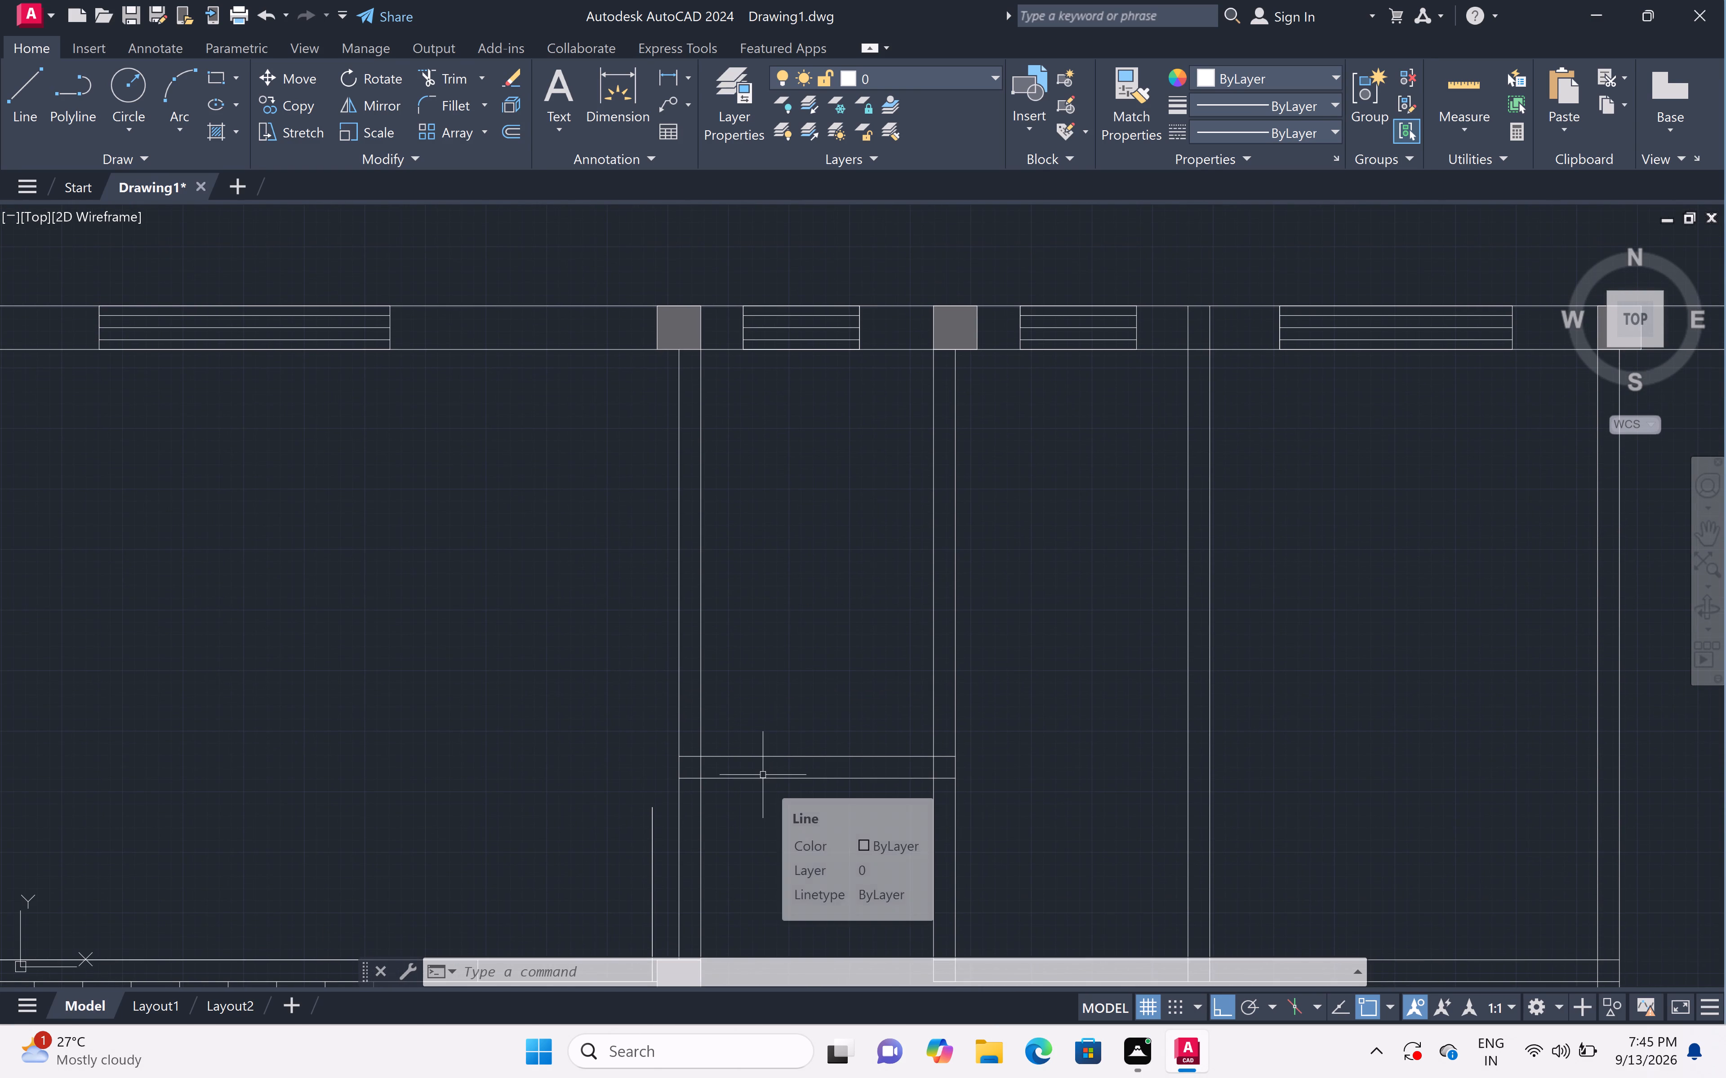
{"action": "type", "text": "l"}
{"action": "key", "text": "space"}
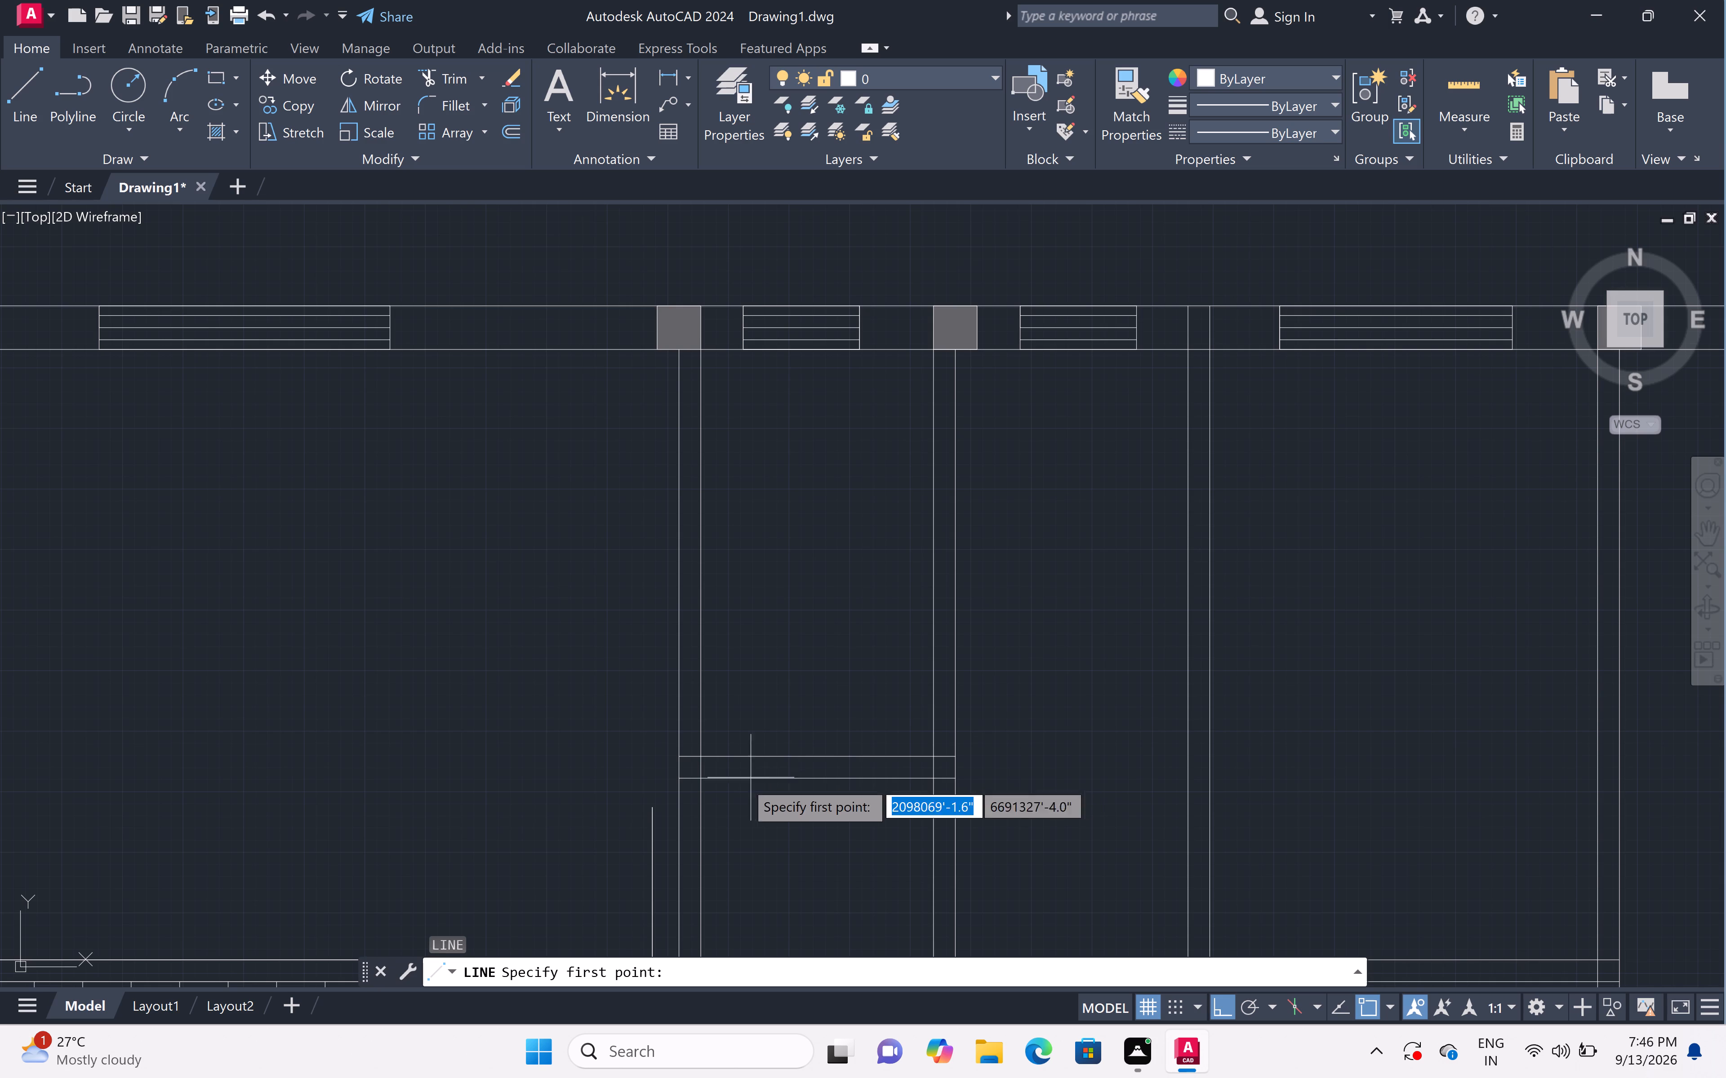
{"action": "scroll", "coordinate": [712, 782], "scroll_direction": "up", "scroll_amount": 2}
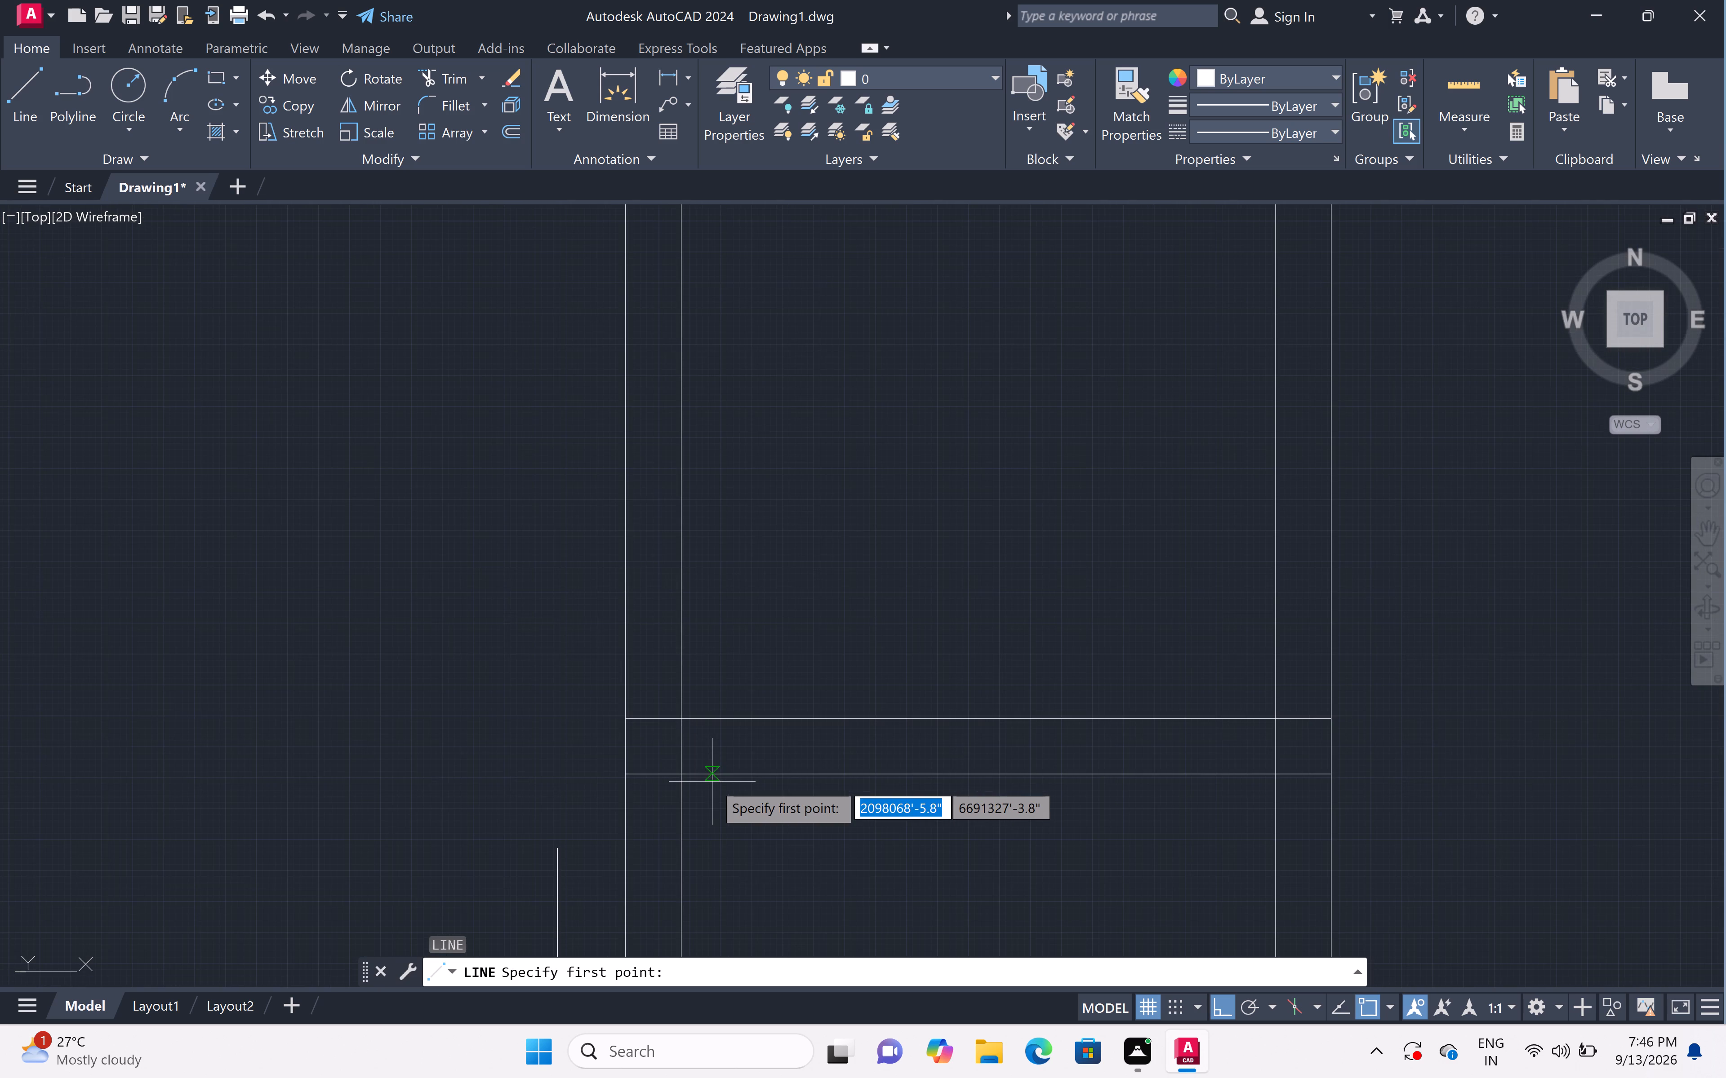
{"action": "left_click", "coordinate": [681, 782]}
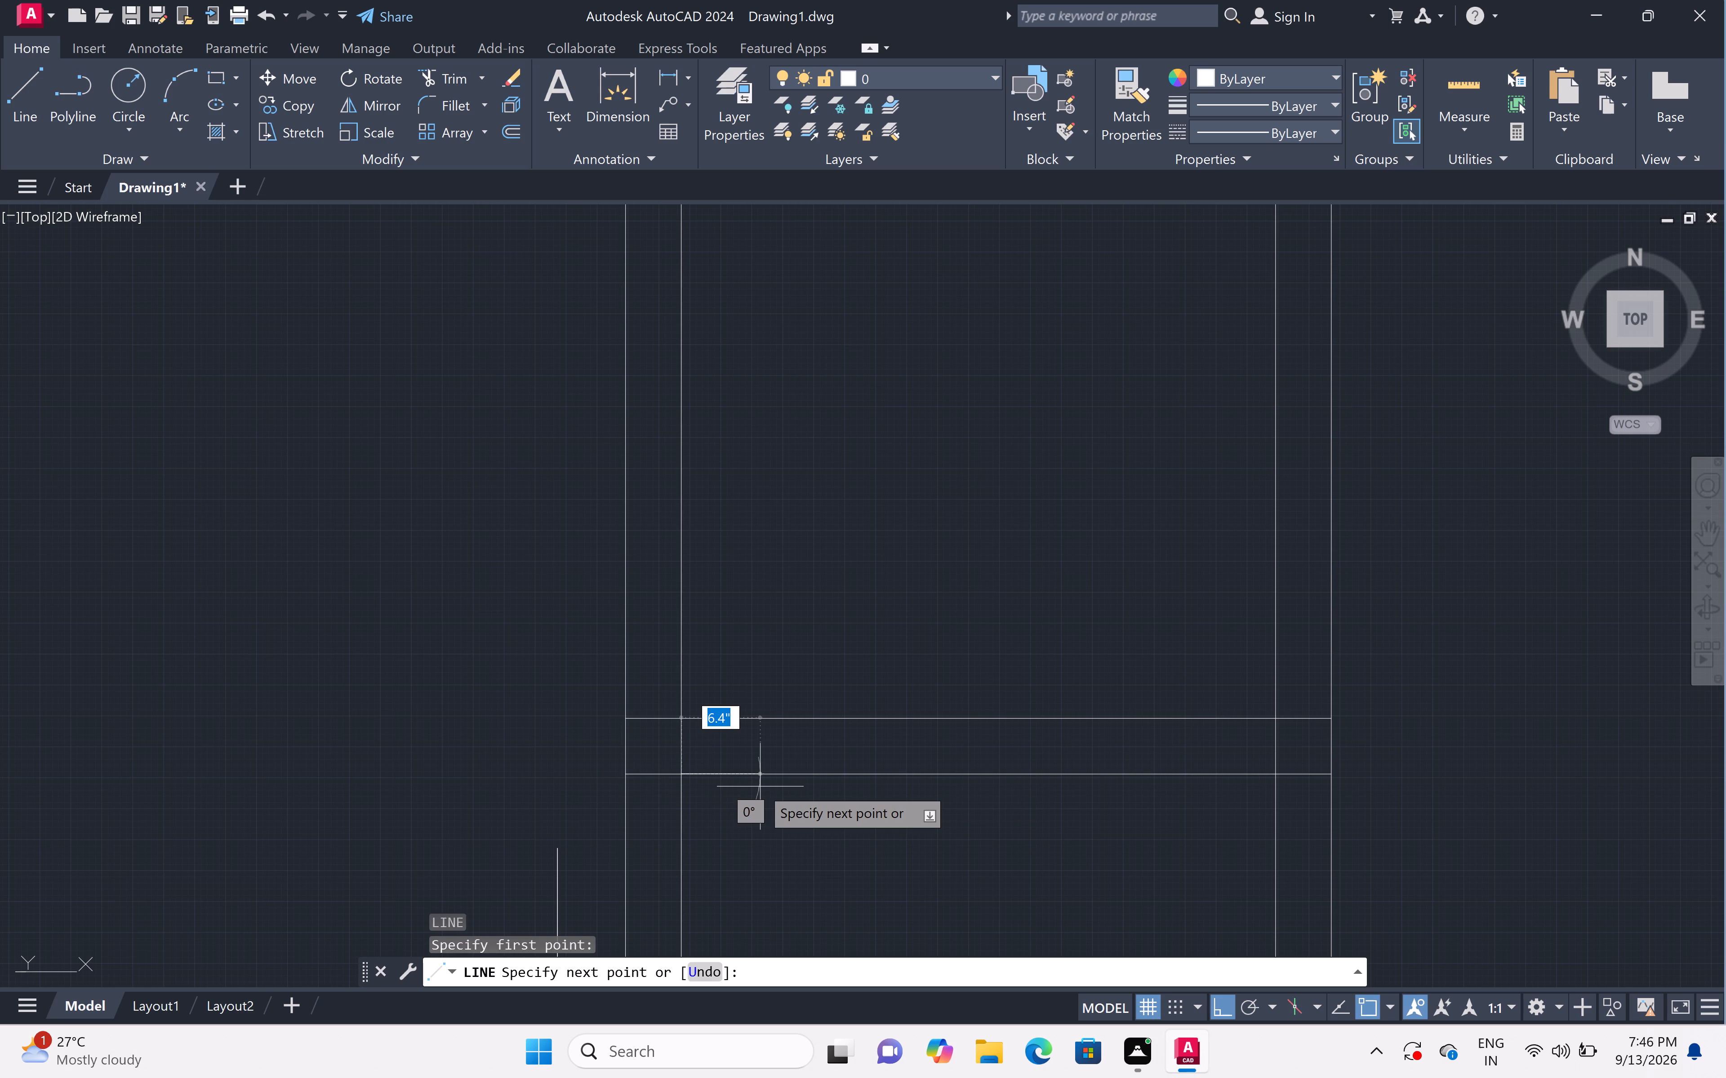
{"action": "key", "text": "1"}
{"action": "key", "text": "shift+quotedbl"}
{"action": "key", "text": "space"}
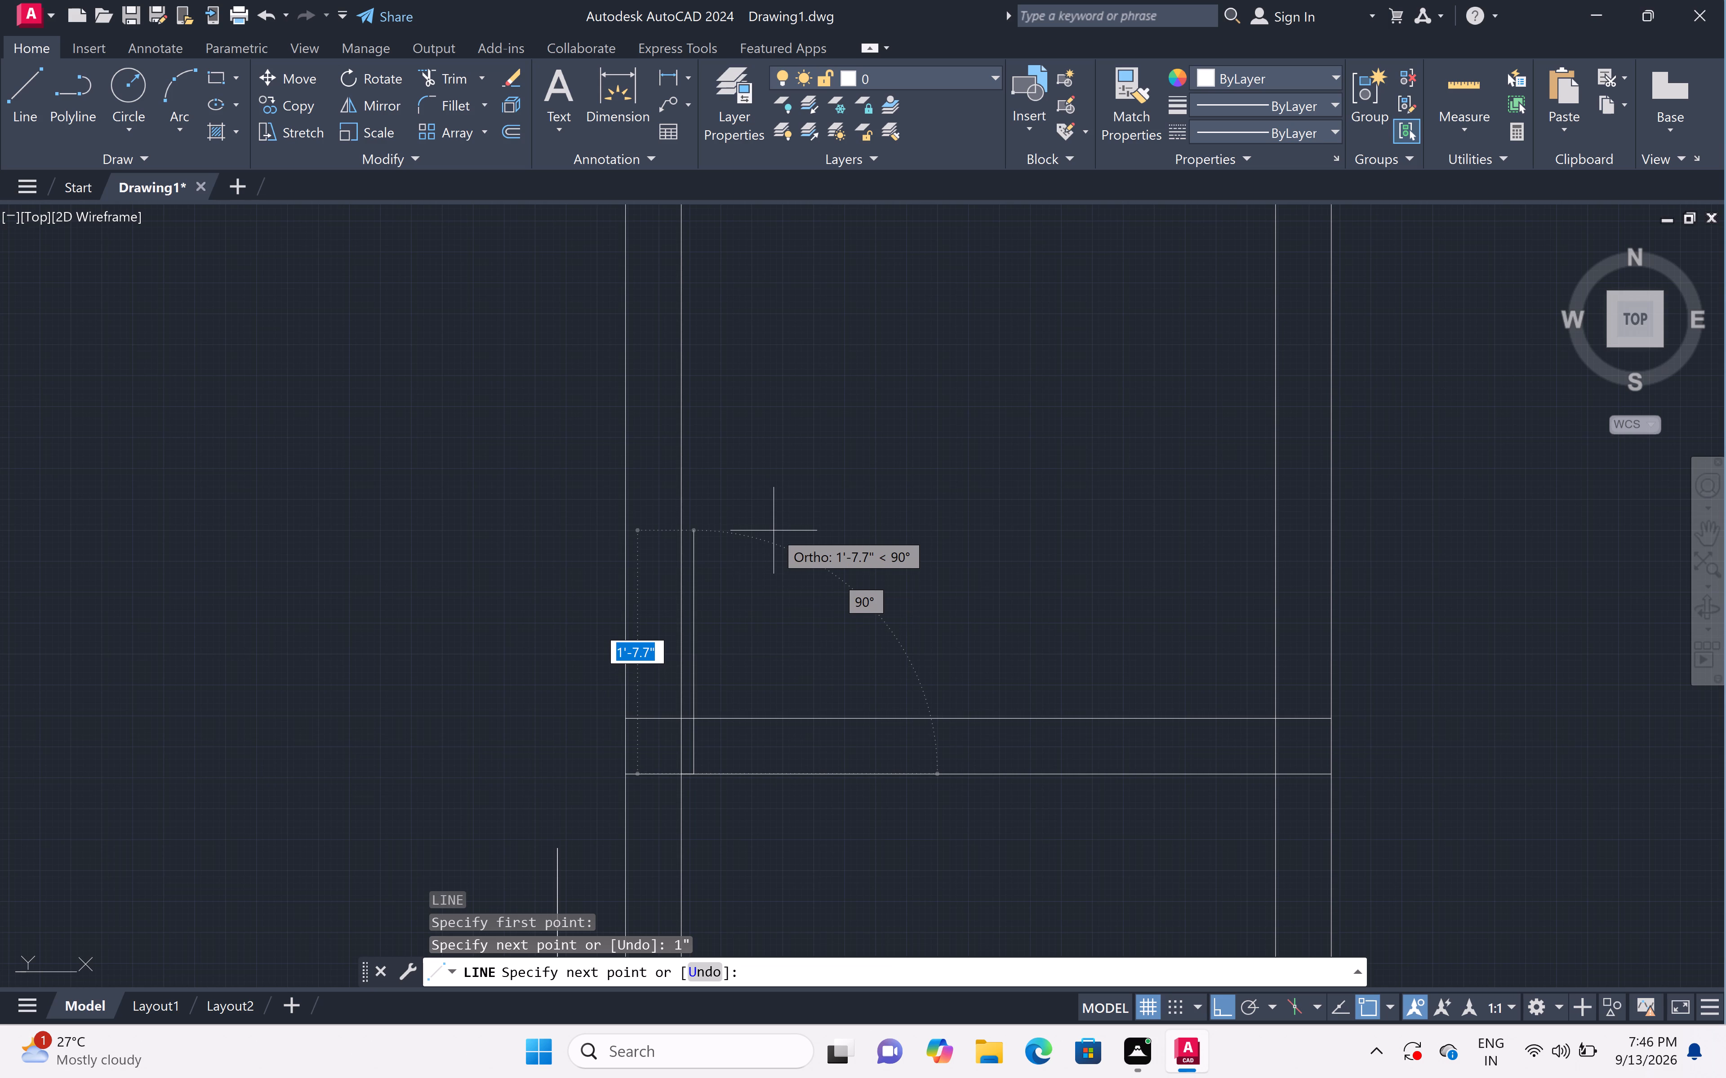
{"action": "key", "text": "2"}
{"action": "type", "text": "'8"}
{"action": "key", "text": "shift+quotedbl"}
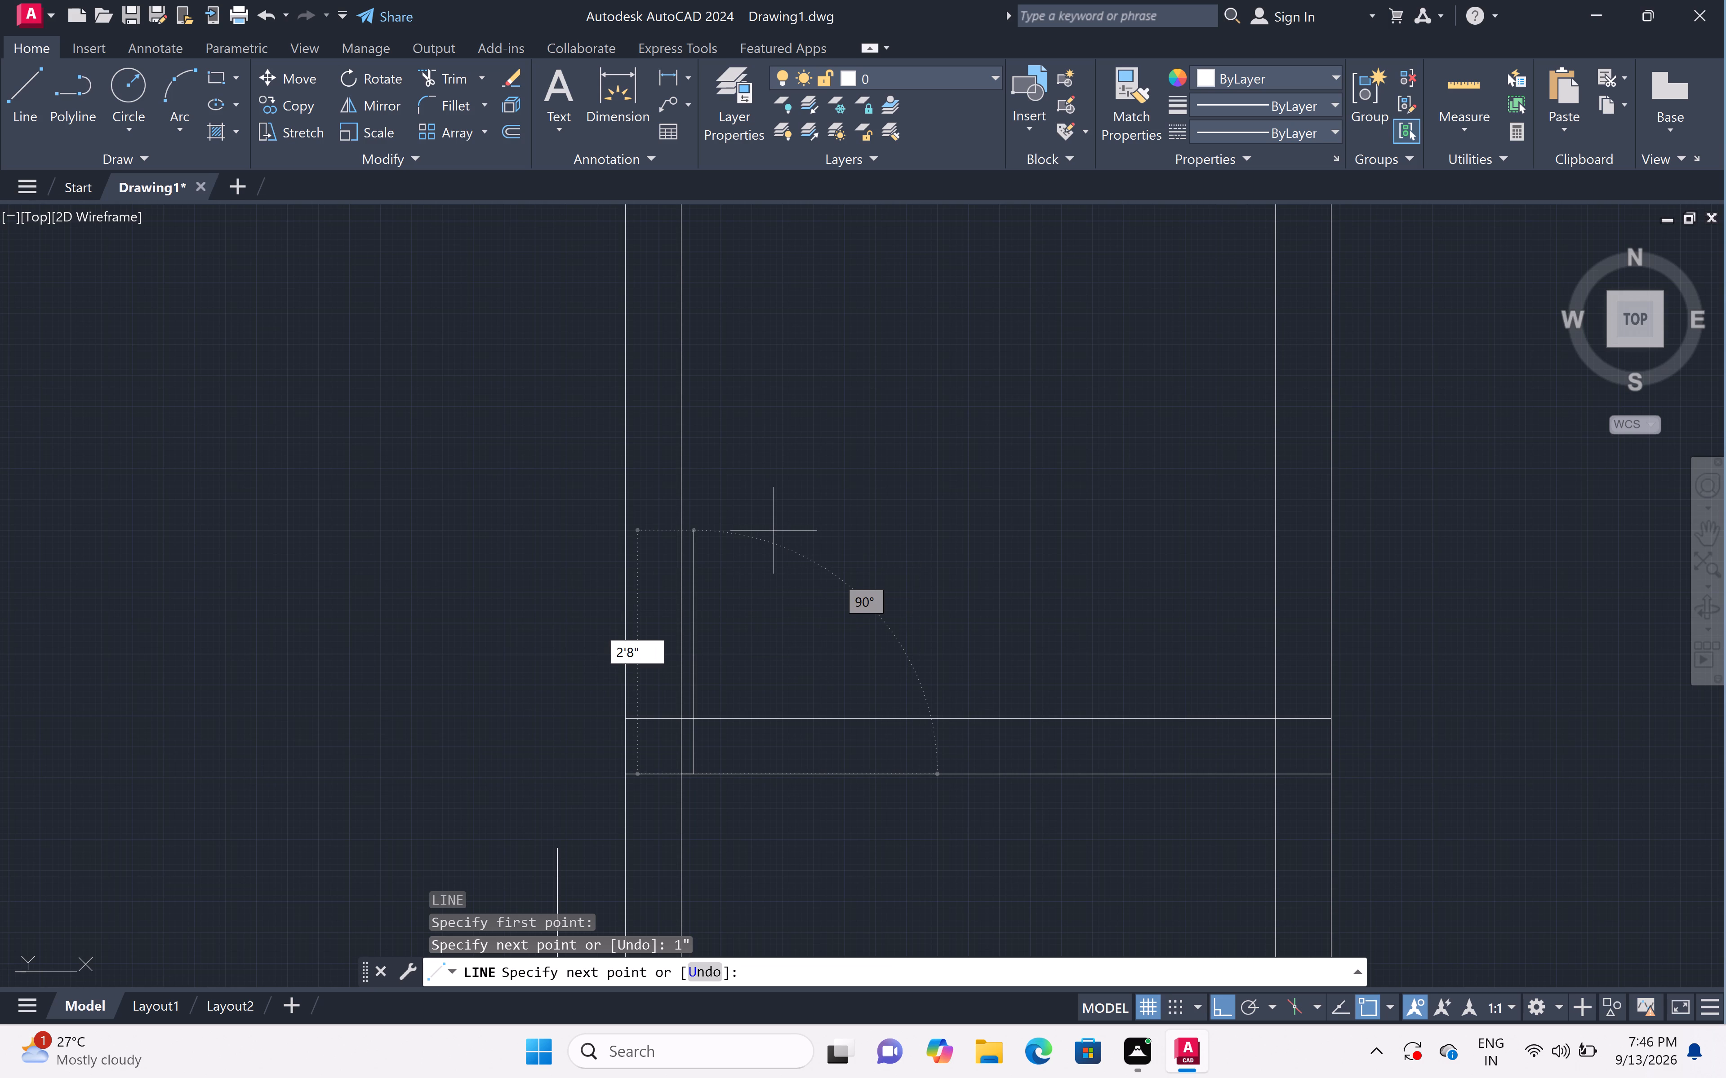
{"action": "key", "text": "space"}
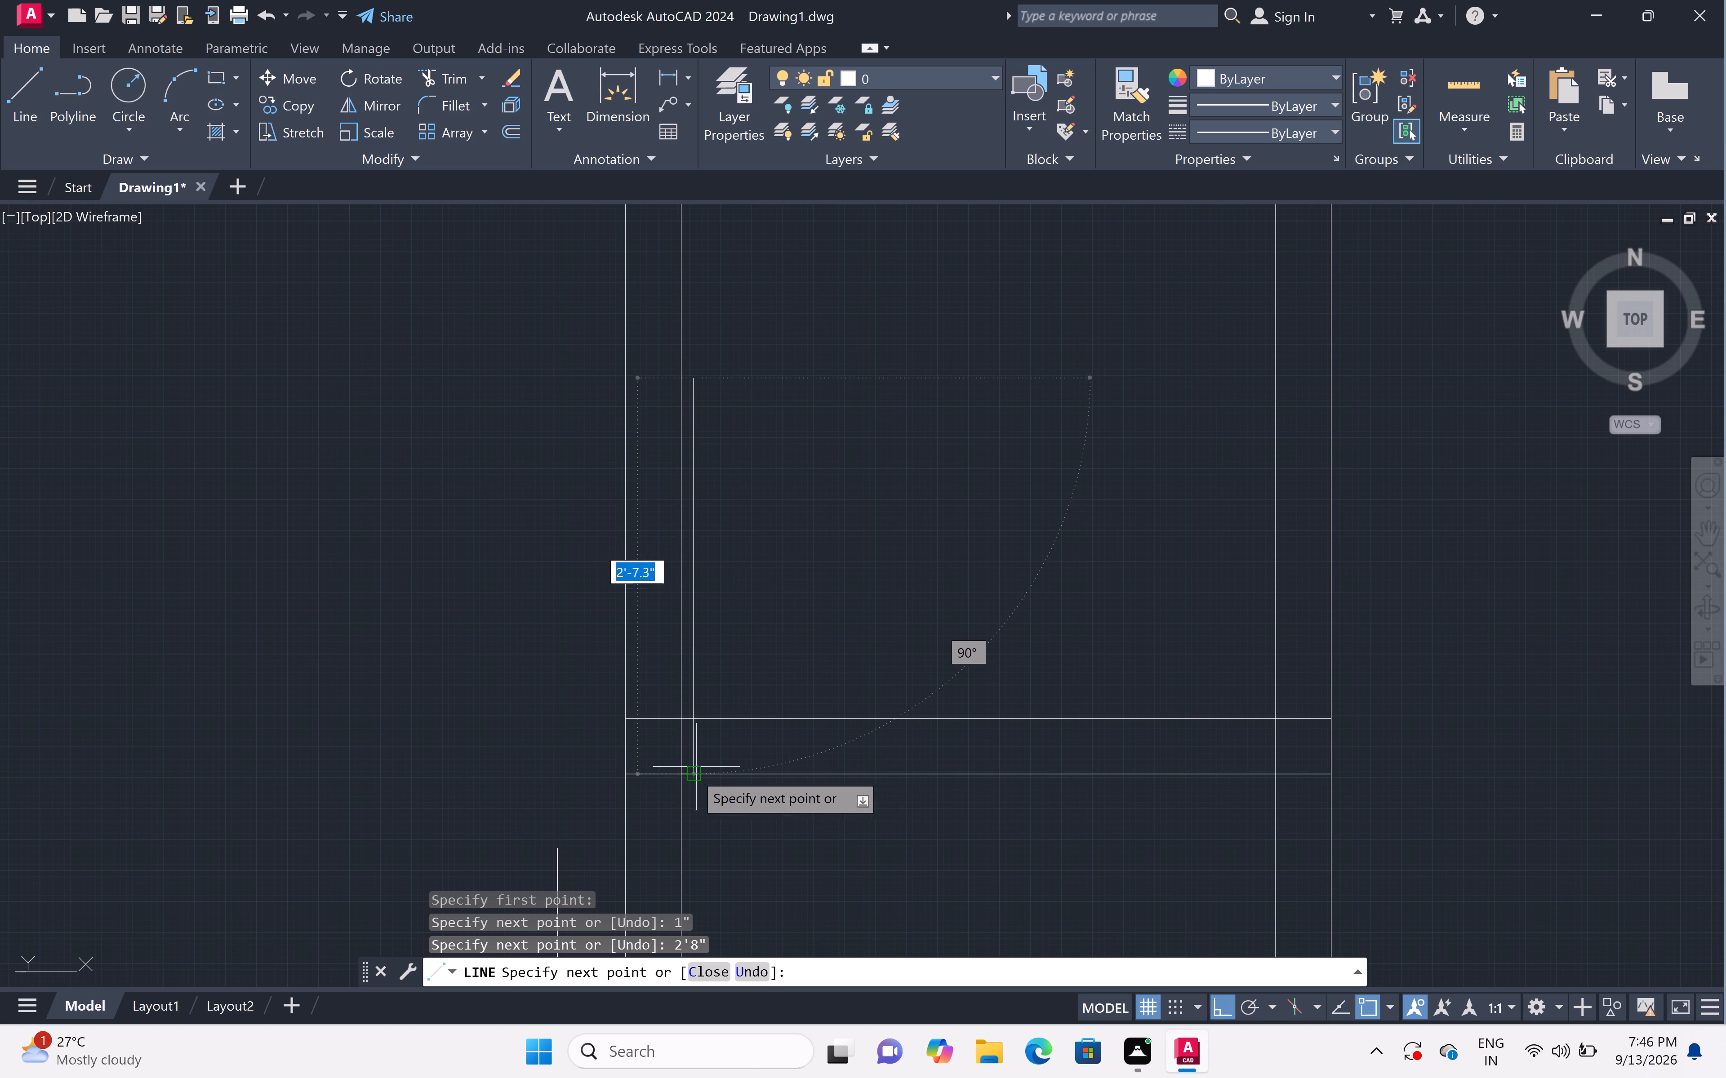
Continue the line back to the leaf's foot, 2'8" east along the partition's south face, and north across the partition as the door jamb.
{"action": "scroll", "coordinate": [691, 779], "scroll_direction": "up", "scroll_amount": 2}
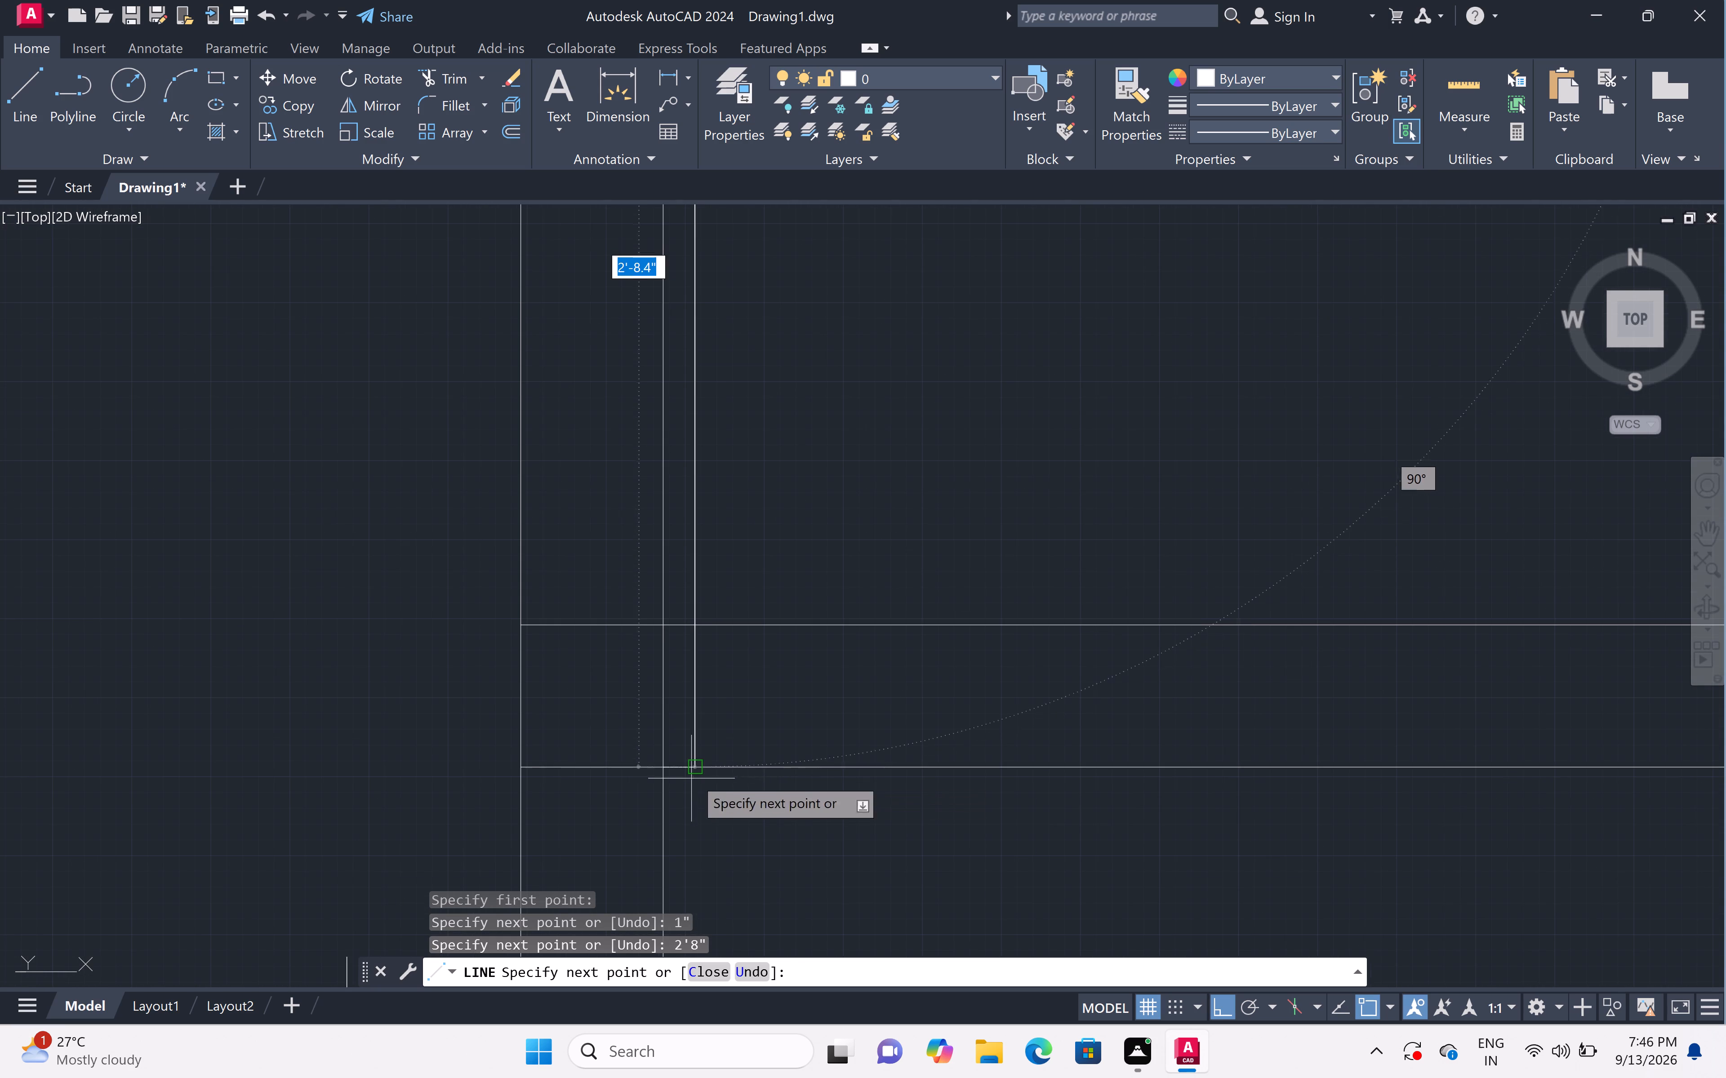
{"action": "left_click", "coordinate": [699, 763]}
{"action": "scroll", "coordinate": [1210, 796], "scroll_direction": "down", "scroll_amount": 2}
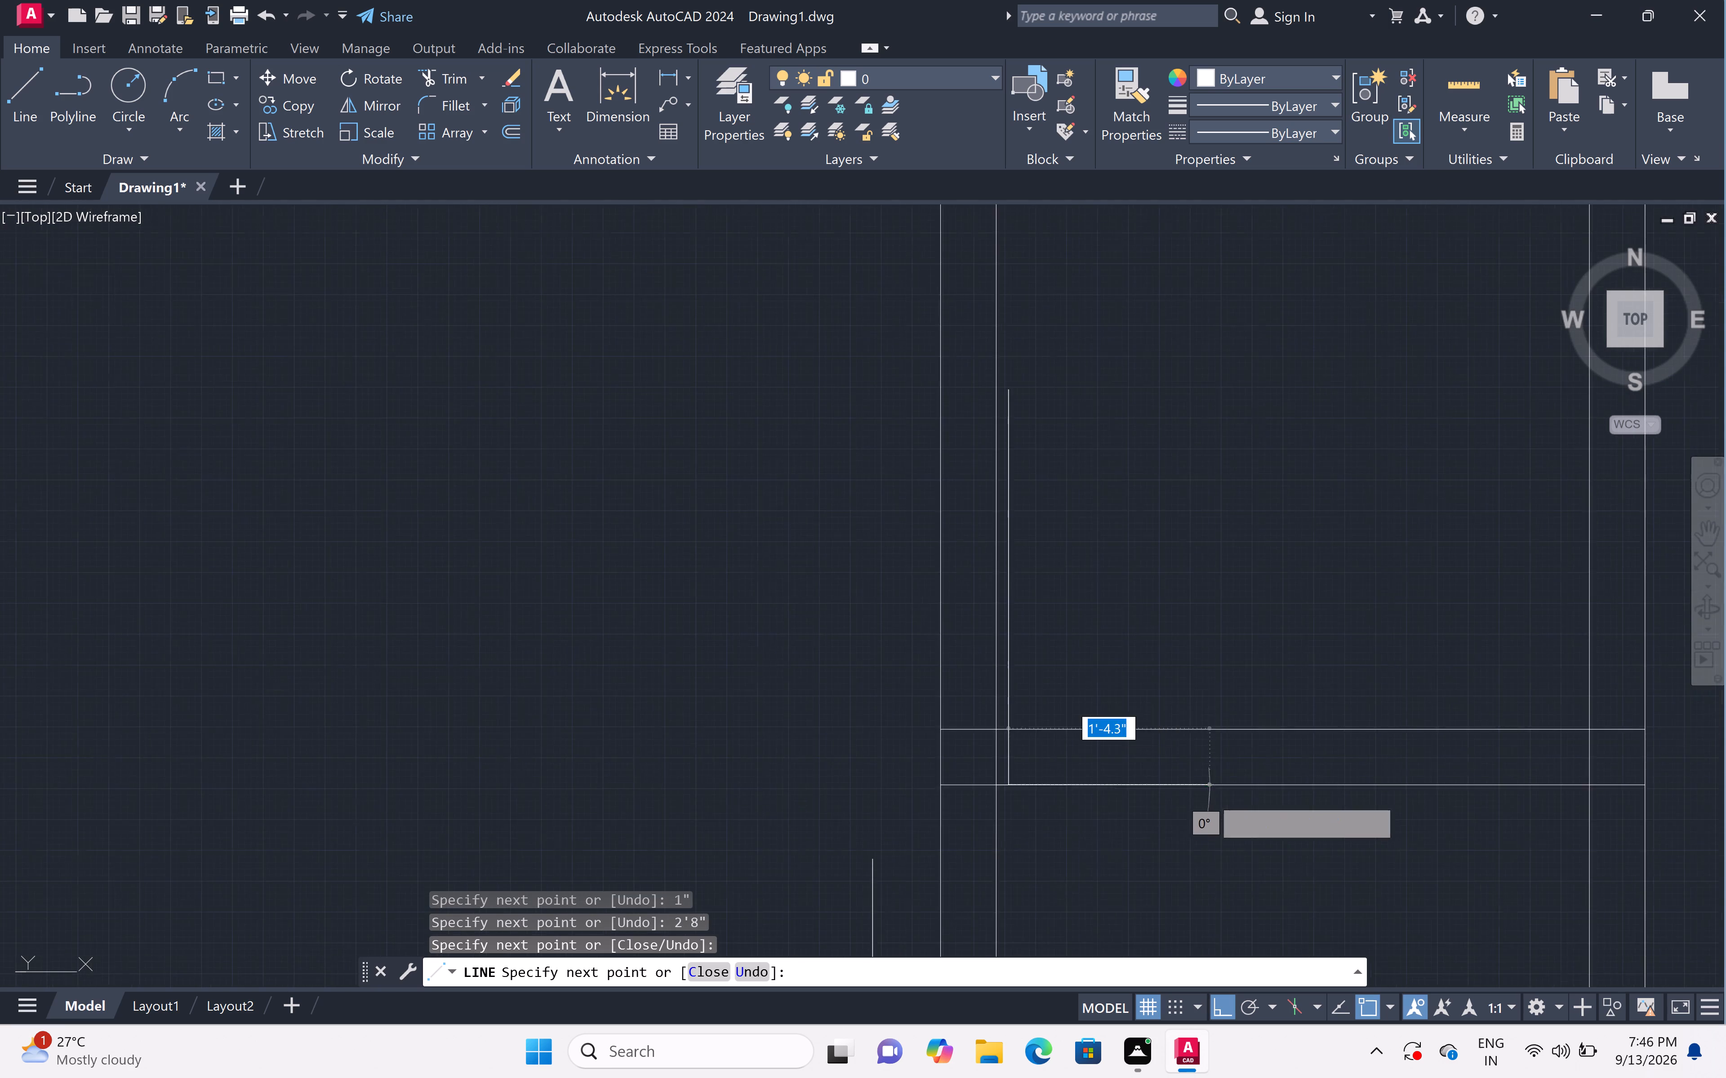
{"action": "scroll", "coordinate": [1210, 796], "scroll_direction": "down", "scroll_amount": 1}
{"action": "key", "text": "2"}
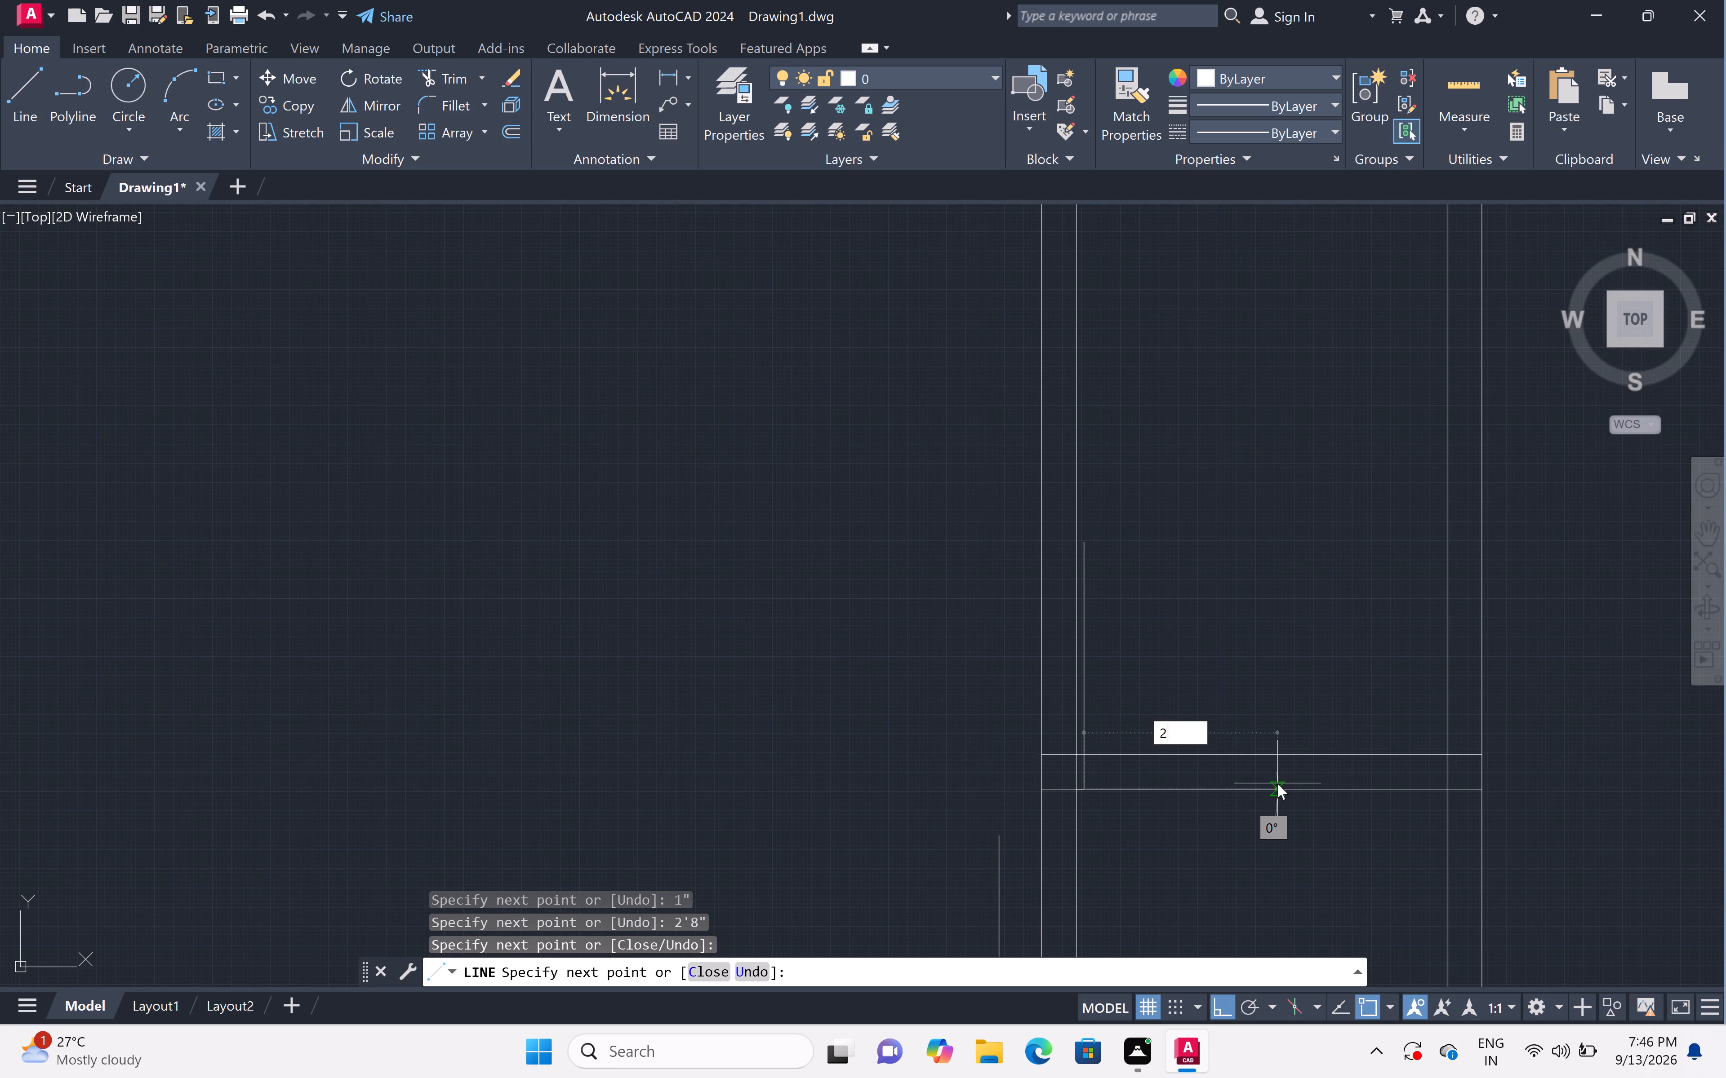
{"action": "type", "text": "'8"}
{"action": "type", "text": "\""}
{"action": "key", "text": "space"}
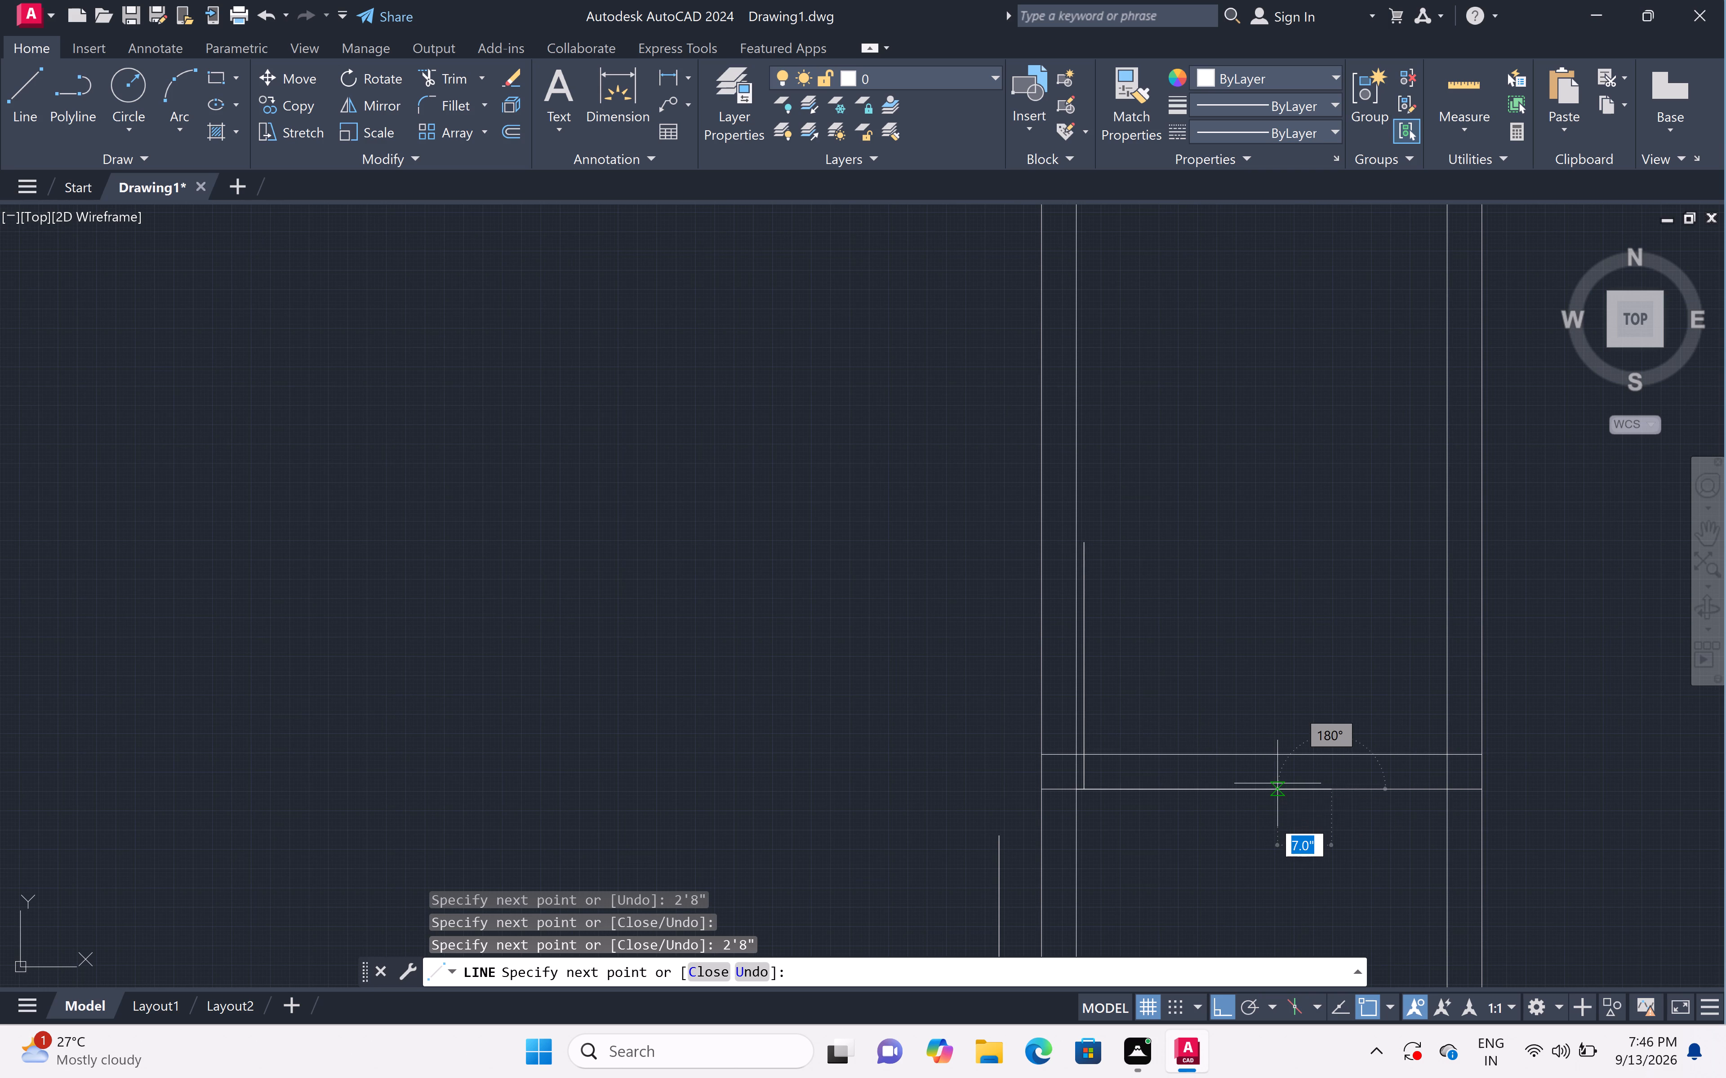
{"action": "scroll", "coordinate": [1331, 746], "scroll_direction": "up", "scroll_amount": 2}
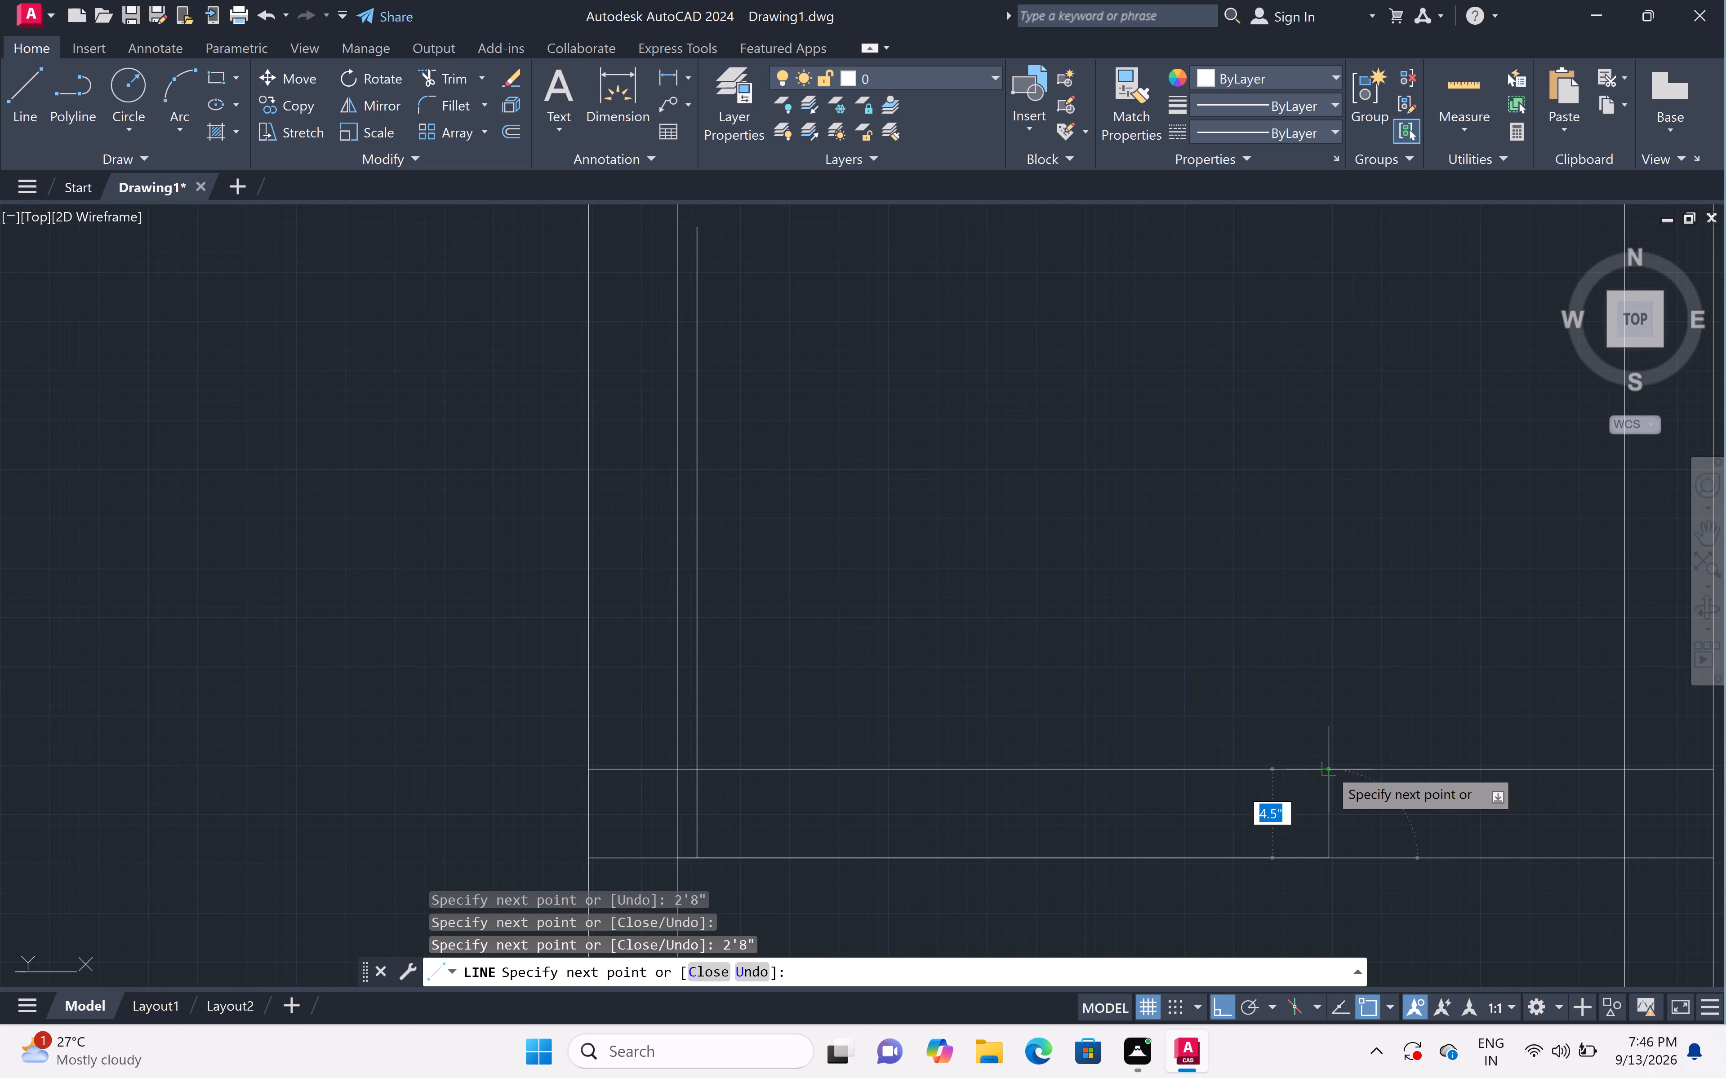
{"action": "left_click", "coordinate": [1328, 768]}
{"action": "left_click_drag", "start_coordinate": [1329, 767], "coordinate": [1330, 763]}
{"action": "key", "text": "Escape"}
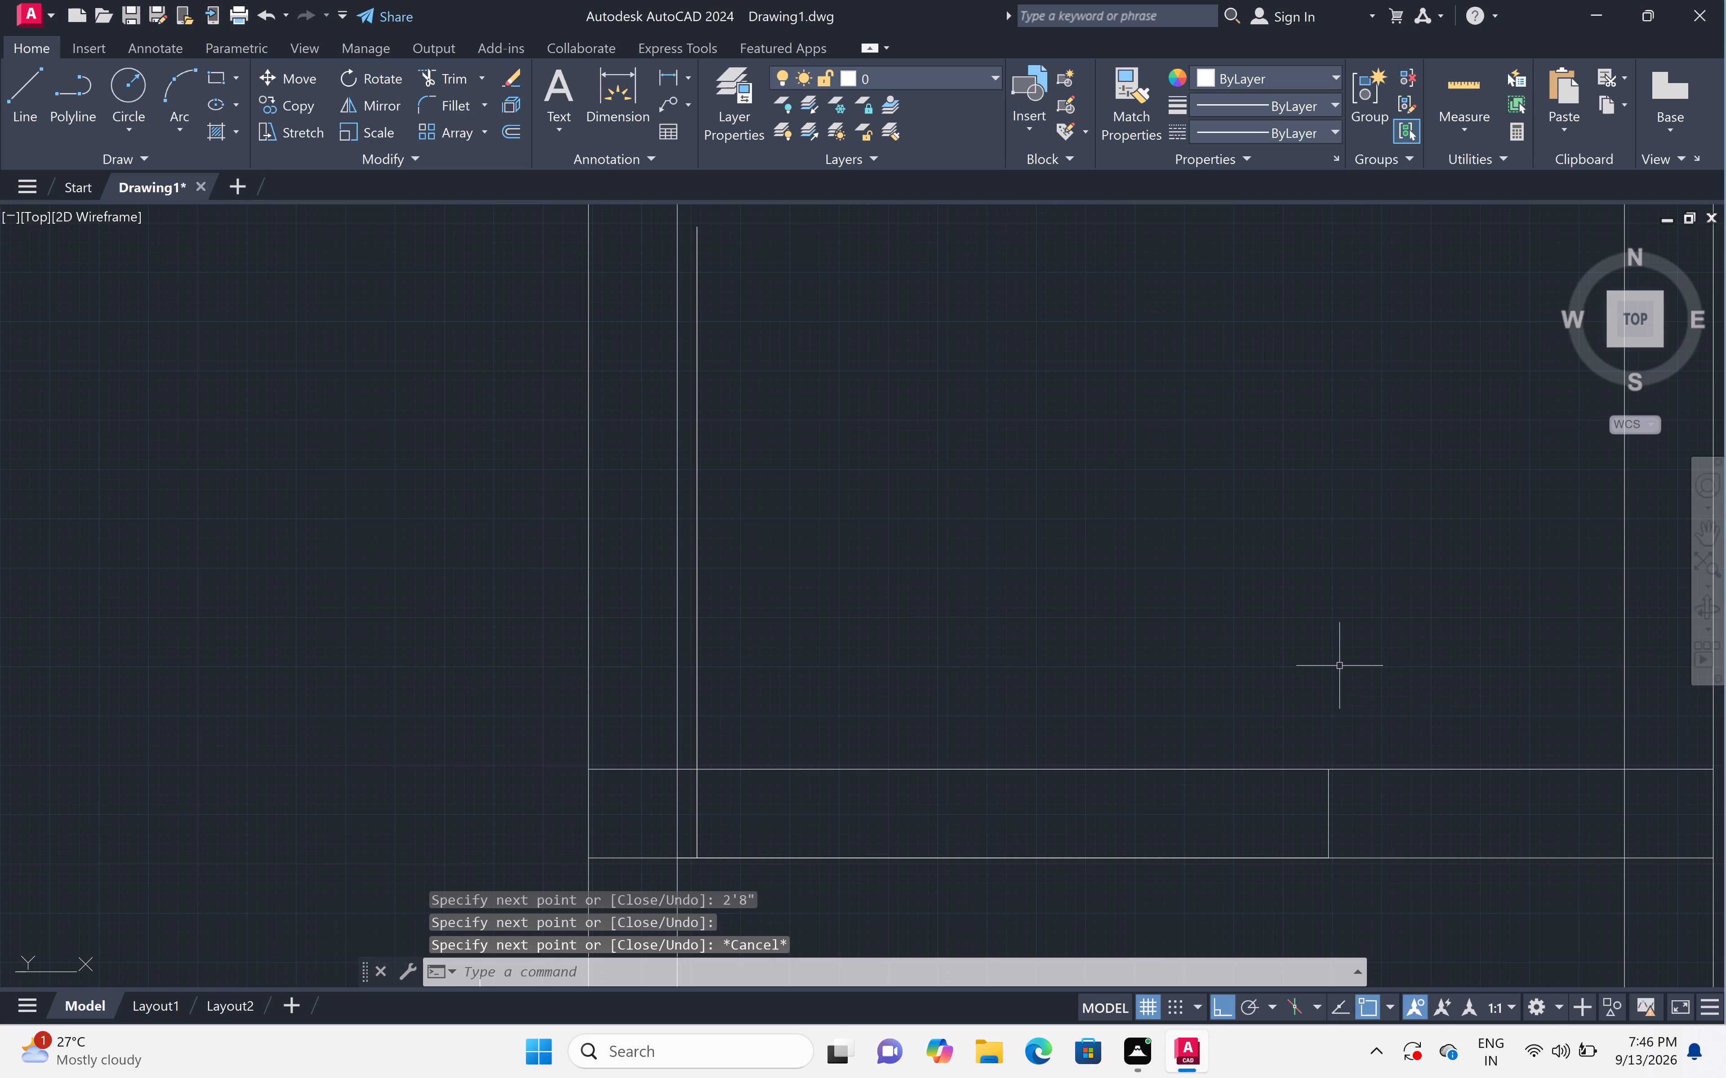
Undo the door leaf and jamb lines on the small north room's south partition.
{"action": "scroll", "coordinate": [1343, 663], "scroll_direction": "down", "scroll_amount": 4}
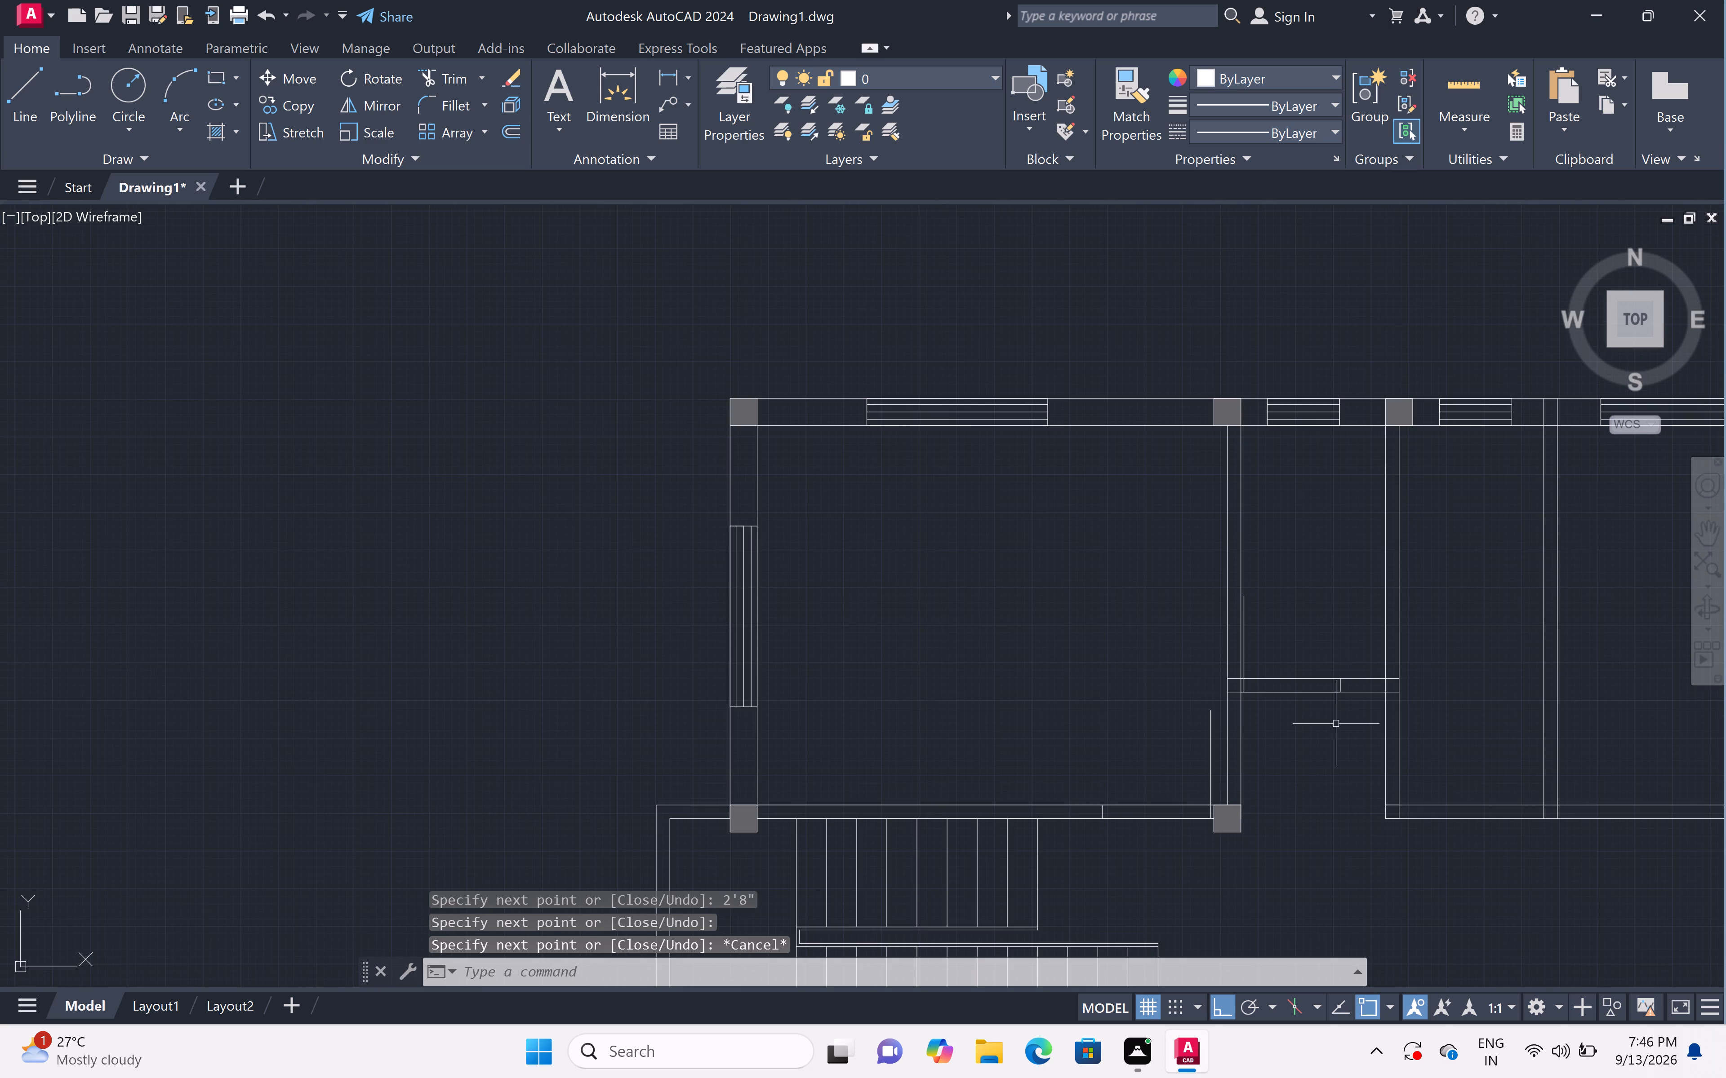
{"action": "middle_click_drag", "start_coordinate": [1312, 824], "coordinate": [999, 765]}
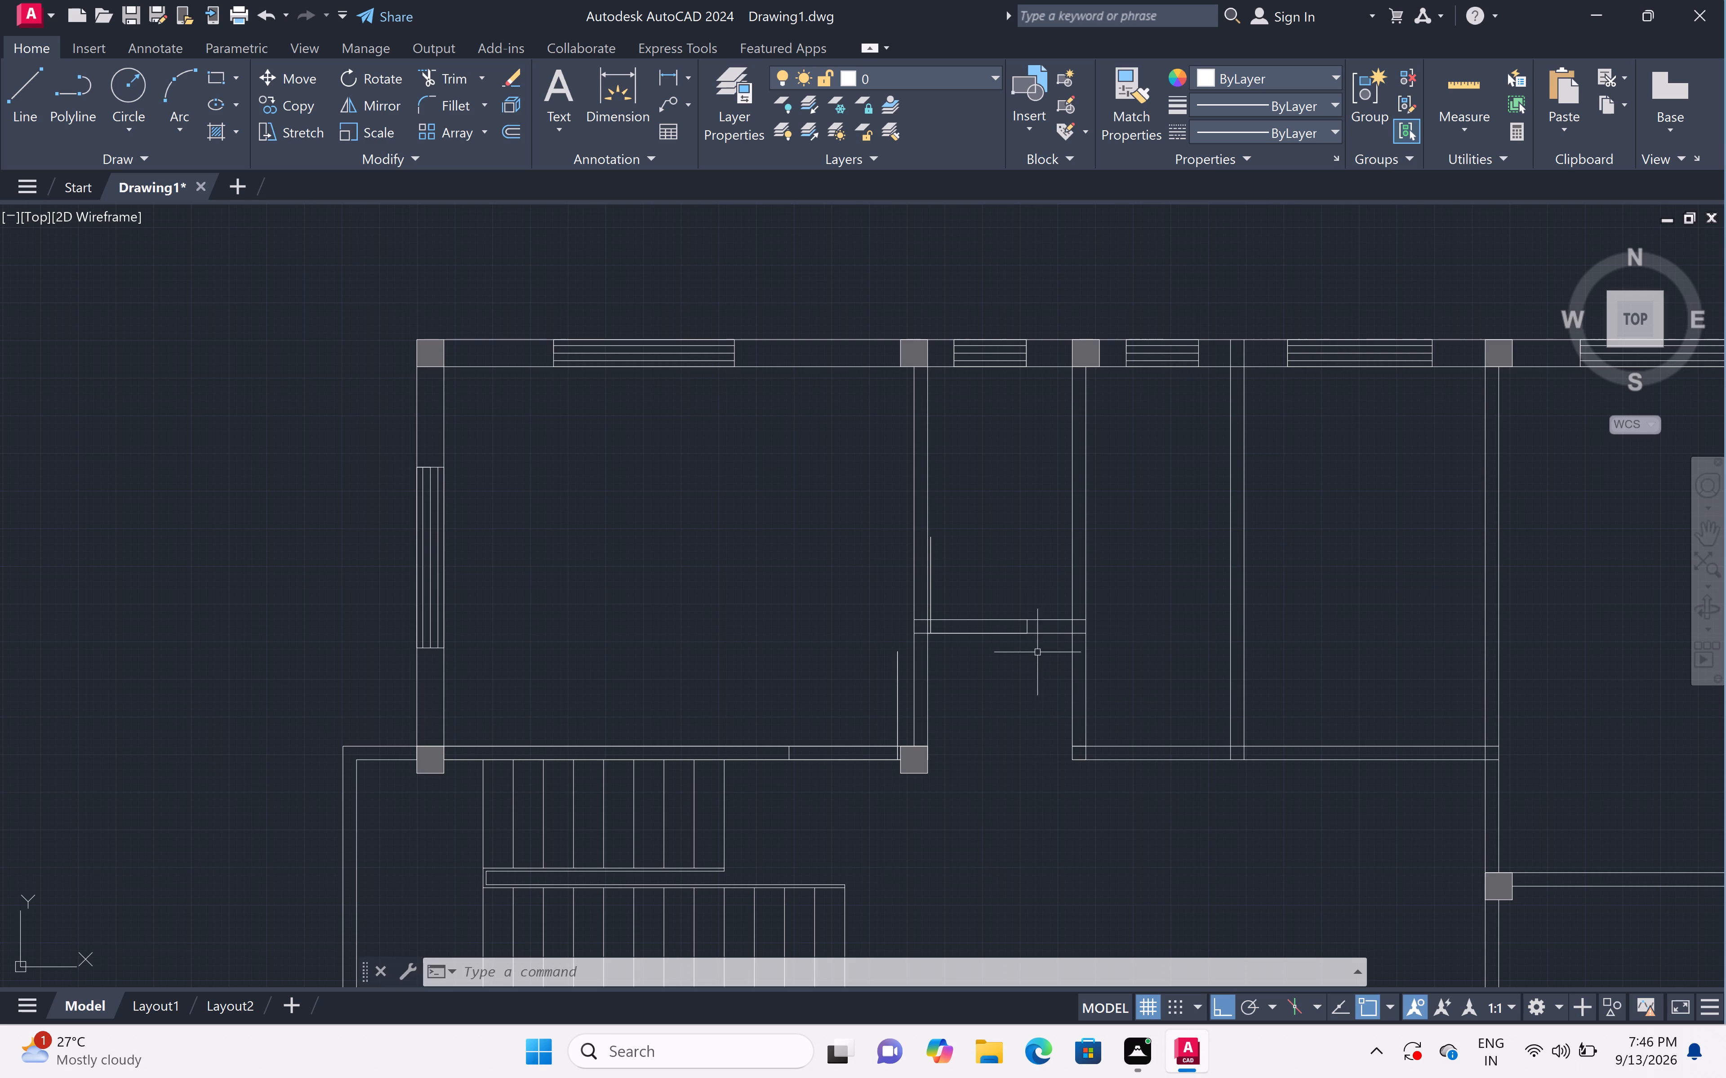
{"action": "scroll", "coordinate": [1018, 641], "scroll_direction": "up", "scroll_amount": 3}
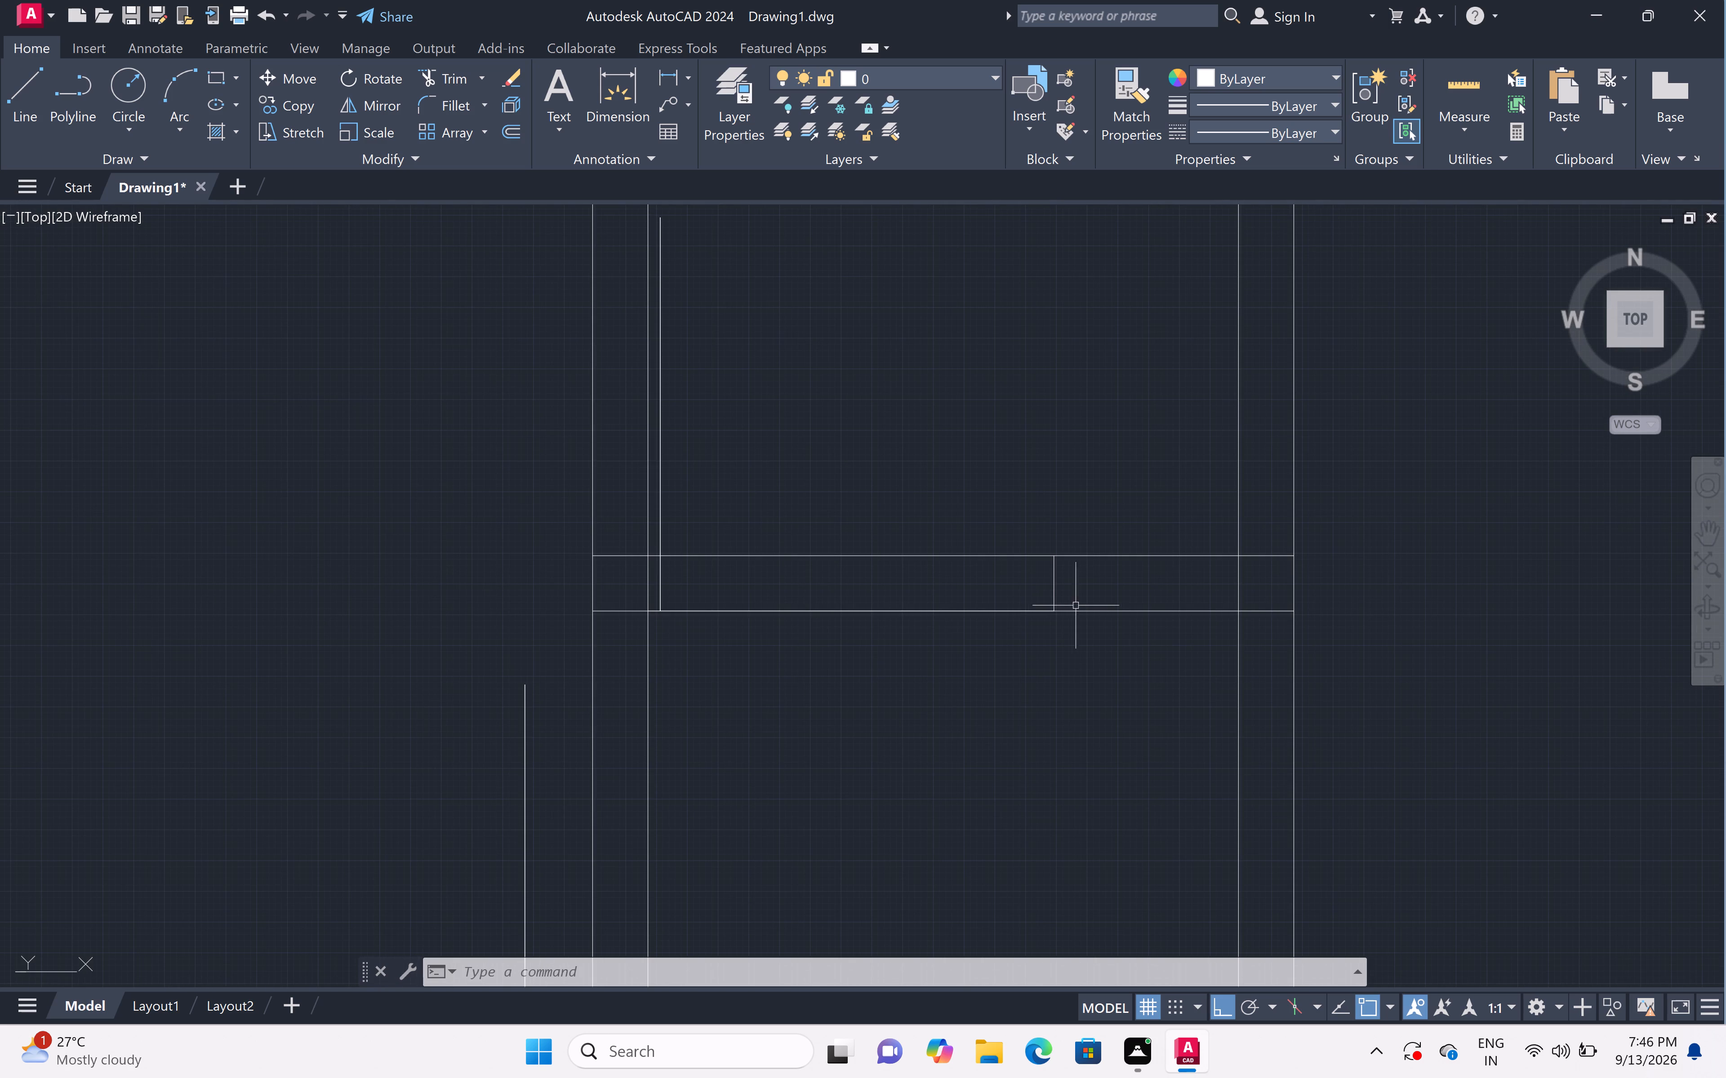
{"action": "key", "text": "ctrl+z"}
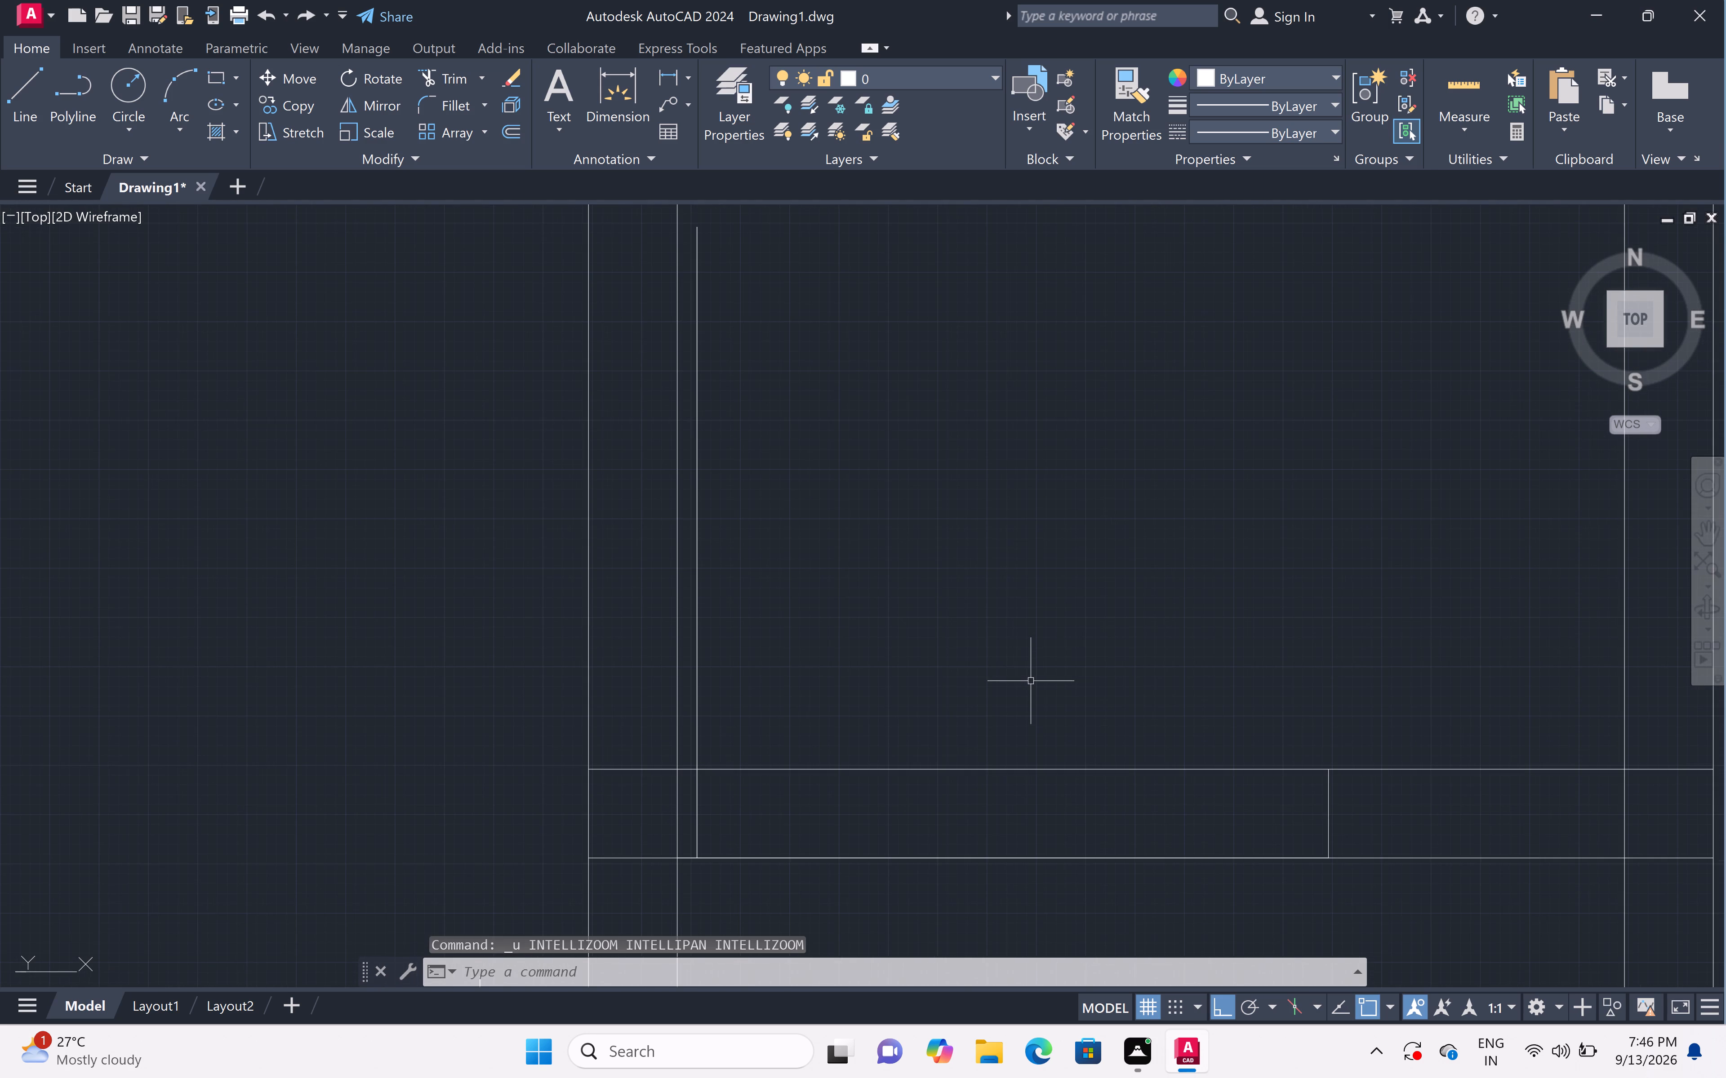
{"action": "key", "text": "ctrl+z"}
Draw a line 1" north from the south partition's north face at the small north room's west wall, continuing 2'8" east as the door leaf.
{"action": "scroll", "coordinate": [1029, 681], "scroll_direction": "down", "scroll_amount": 1}
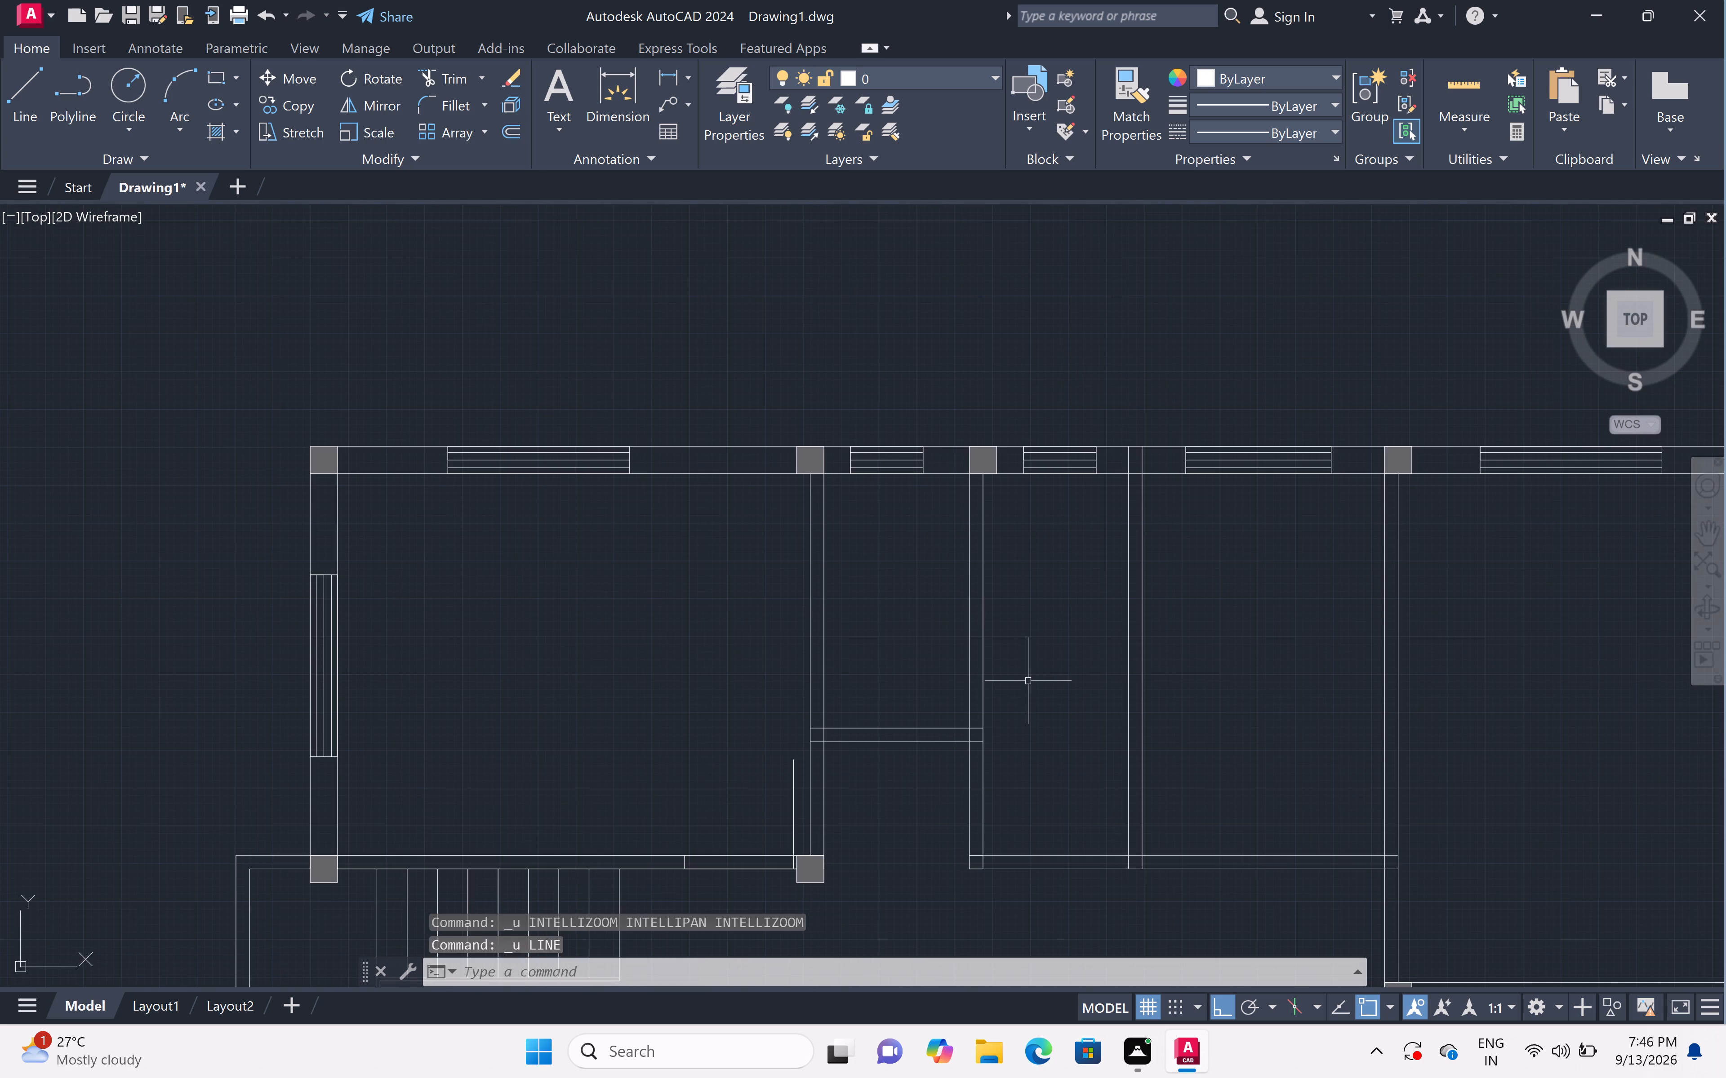
{"action": "scroll", "coordinate": [817, 720], "scroll_direction": "up", "scroll_amount": 2}
{"action": "scroll", "coordinate": [817, 720], "scroll_direction": "down", "scroll_amount": 3}
{"action": "scroll", "coordinate": [817, 720], "scroll_direction": "up", "scroll_amount": 3}
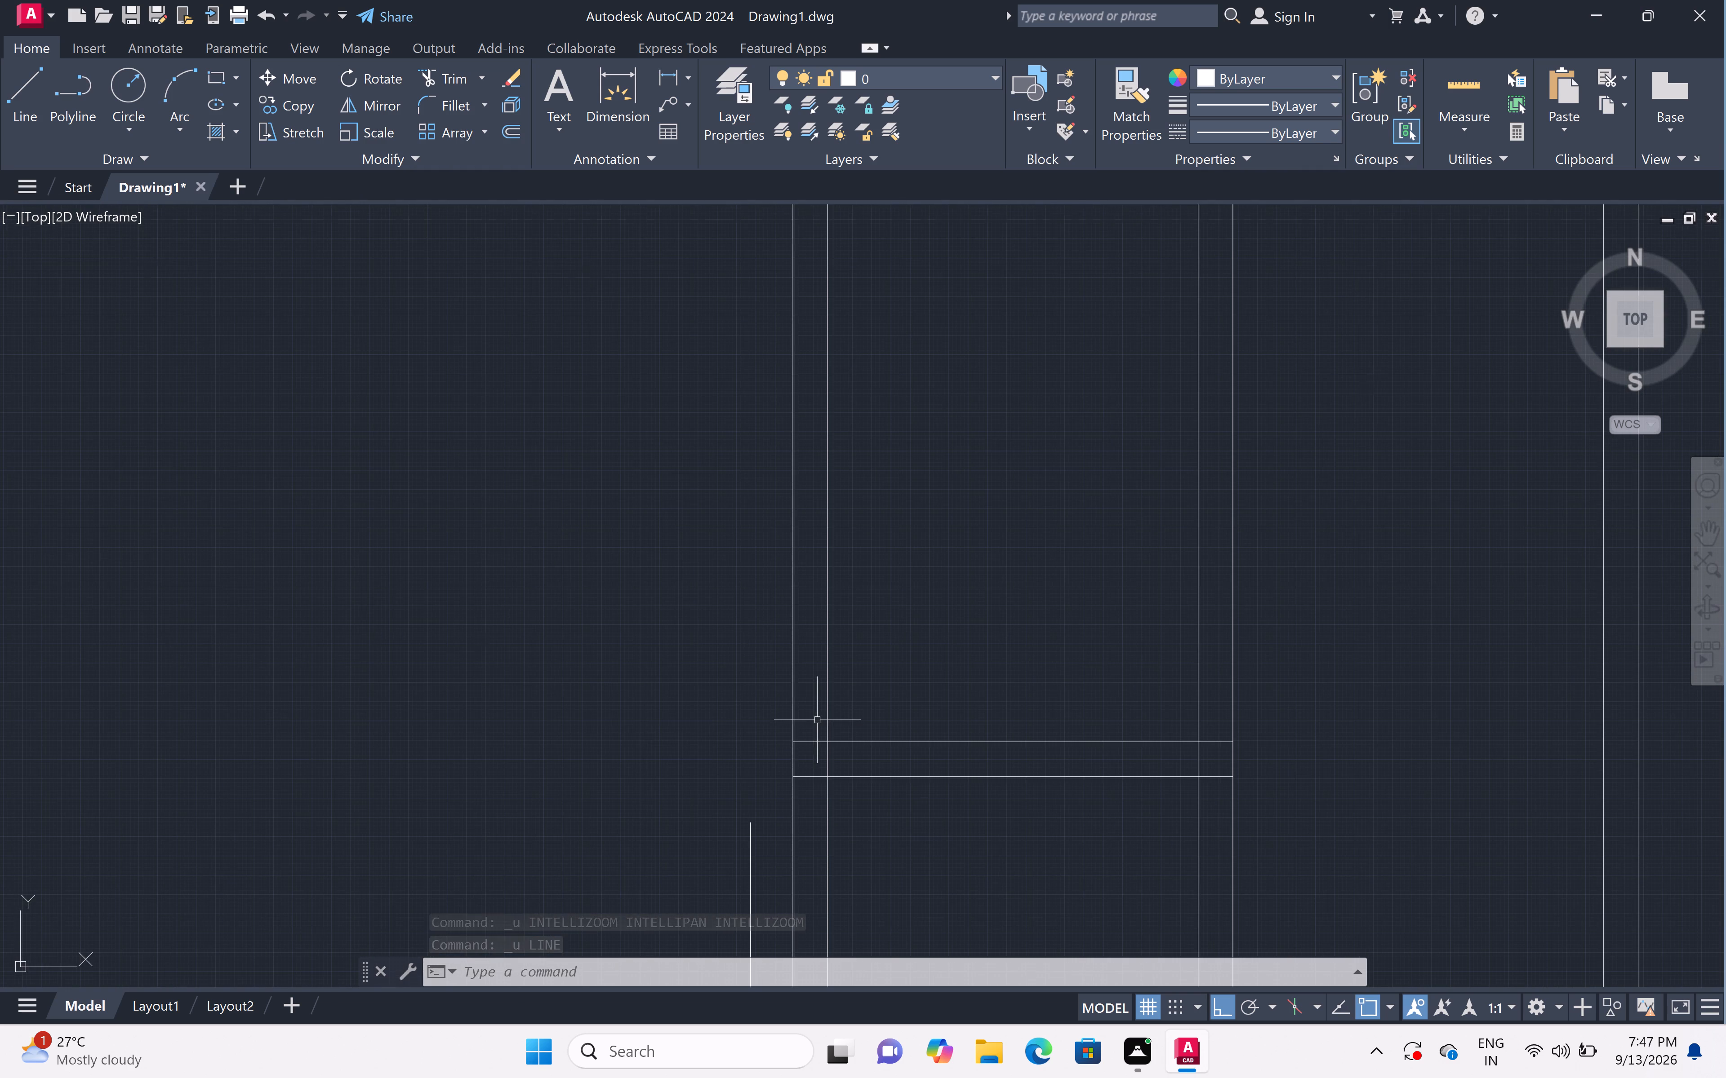
{"action": "type", "text": "l"}
{"action": "key", "text": "space"}
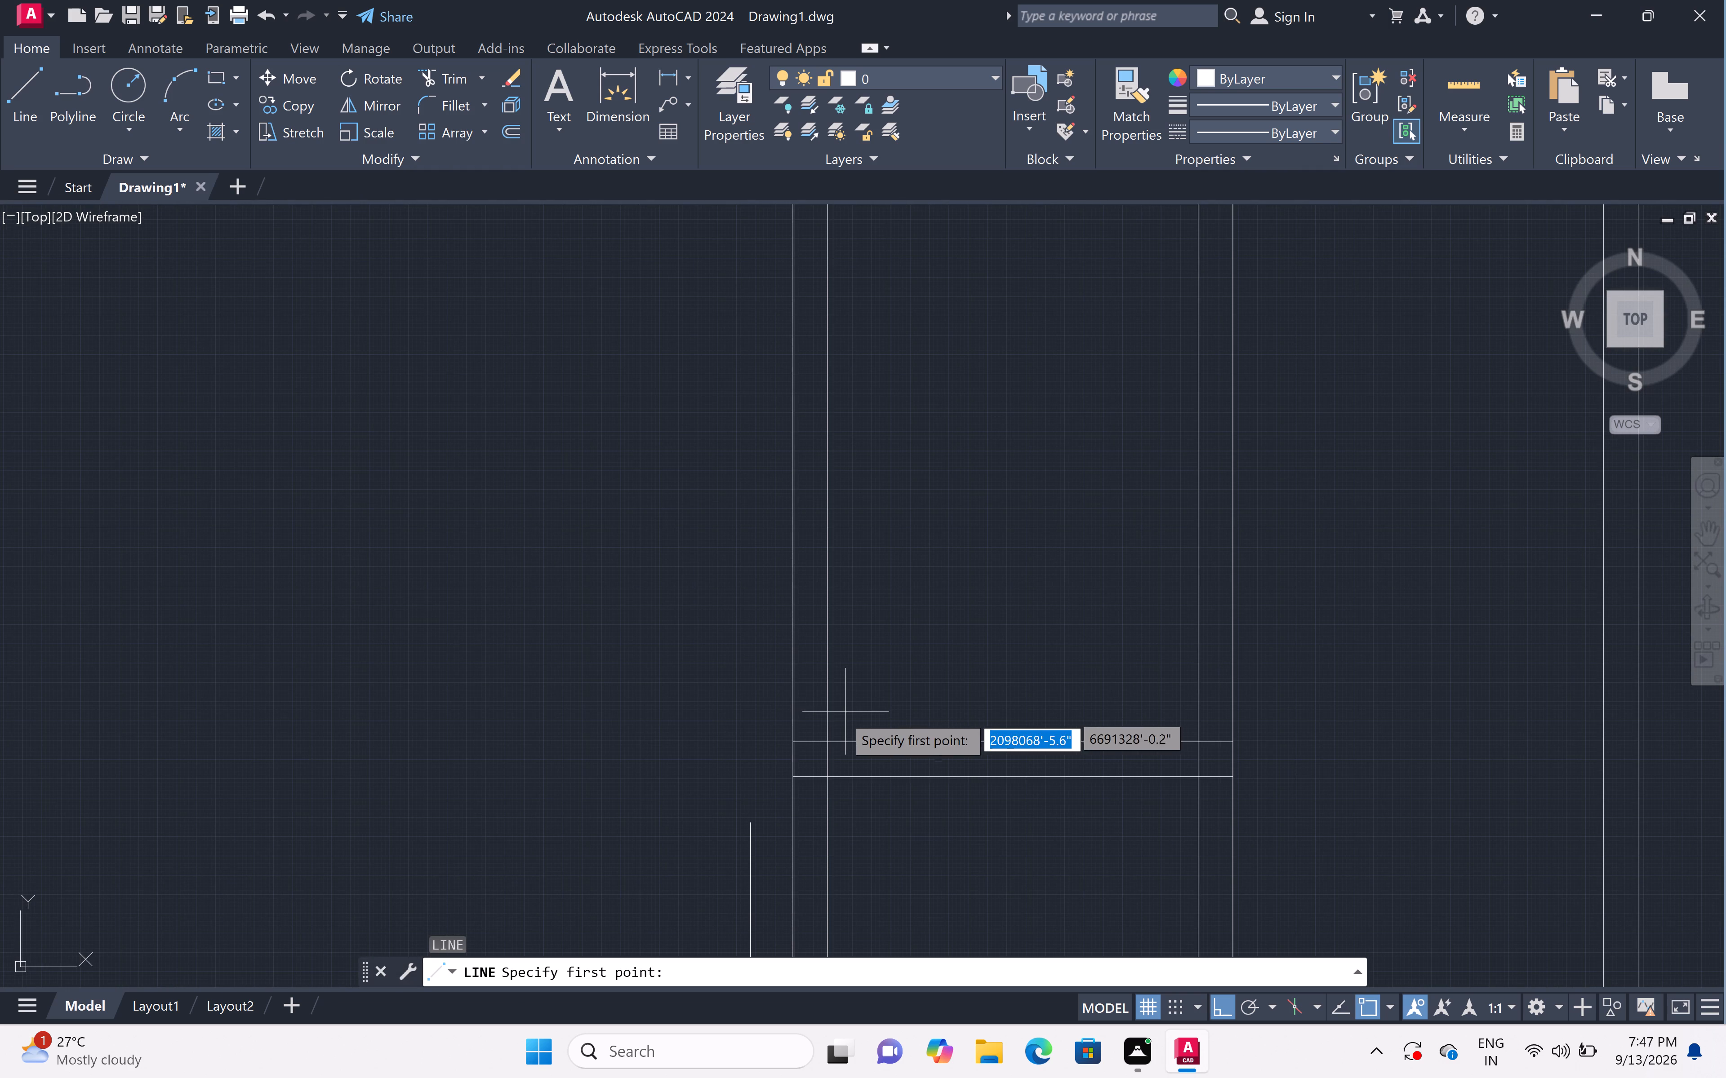
{"action": "scroll", "coordinate": [795, 733], "scroll_direction": "down", "scroll_amount": 4}
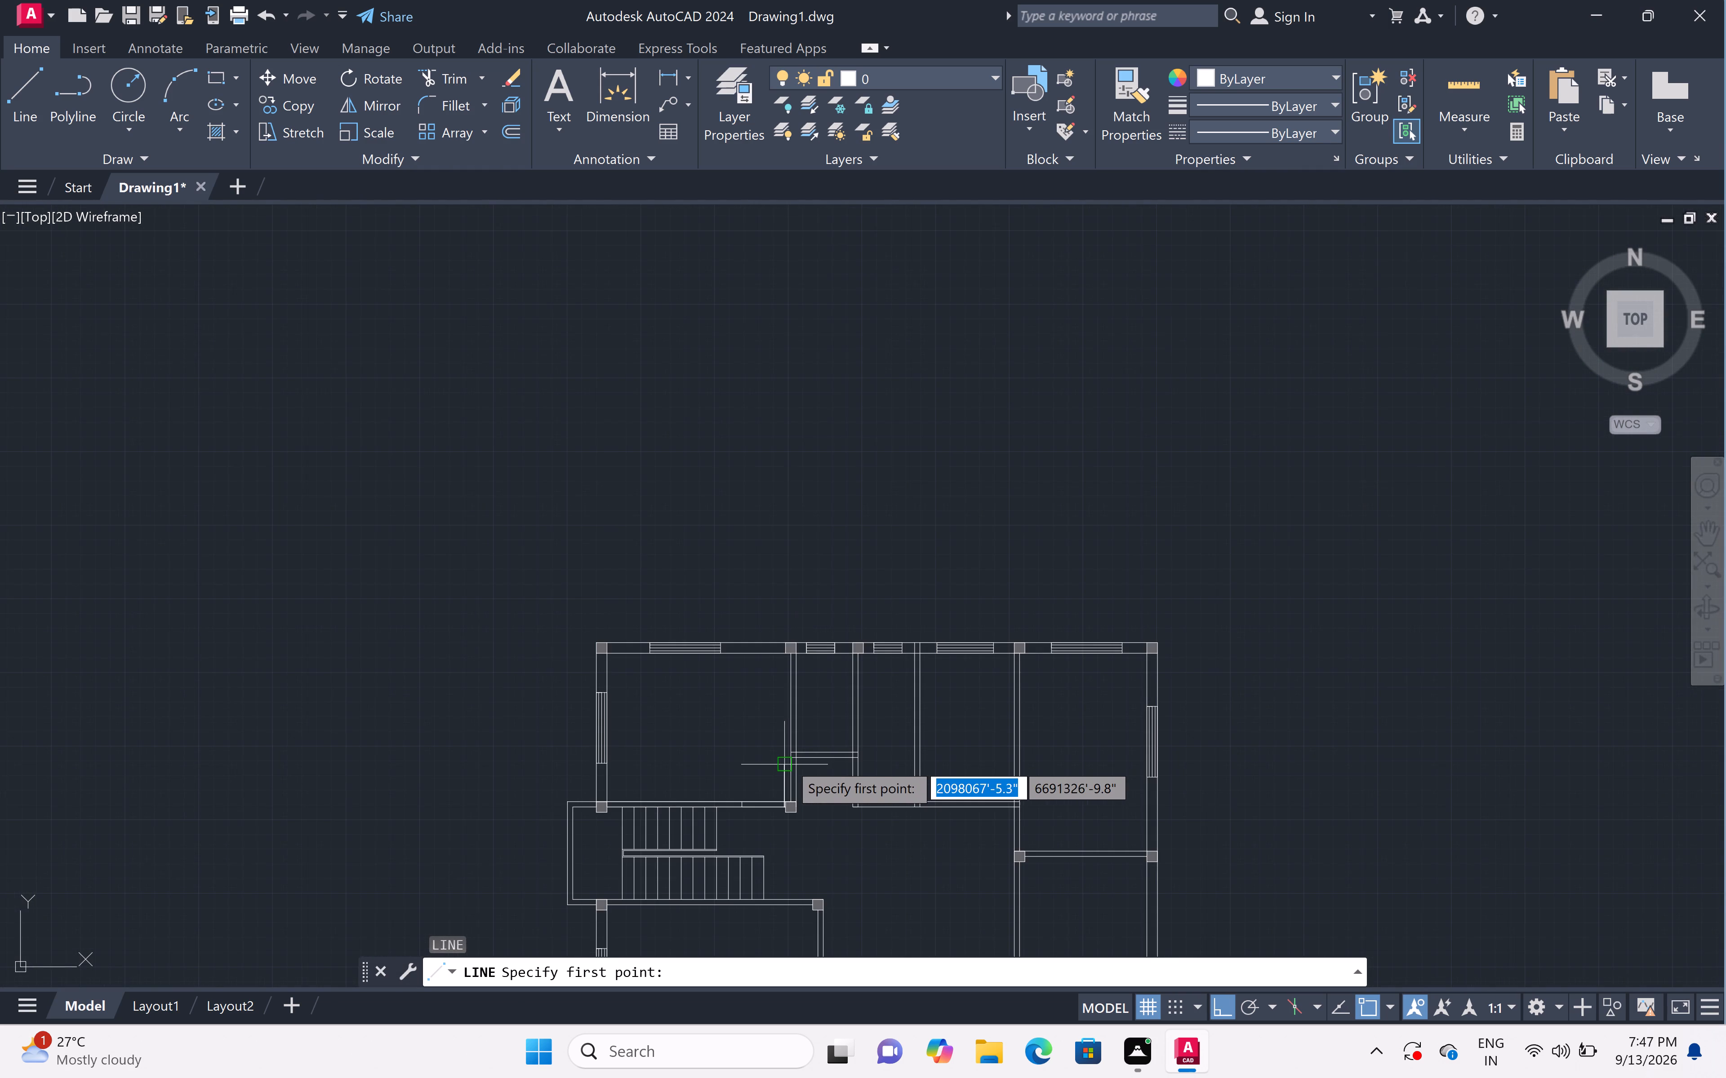
{"action": "scroll", "coordinate": [785, 775], "scroll_direction": "up", "scroll_amount": 4}
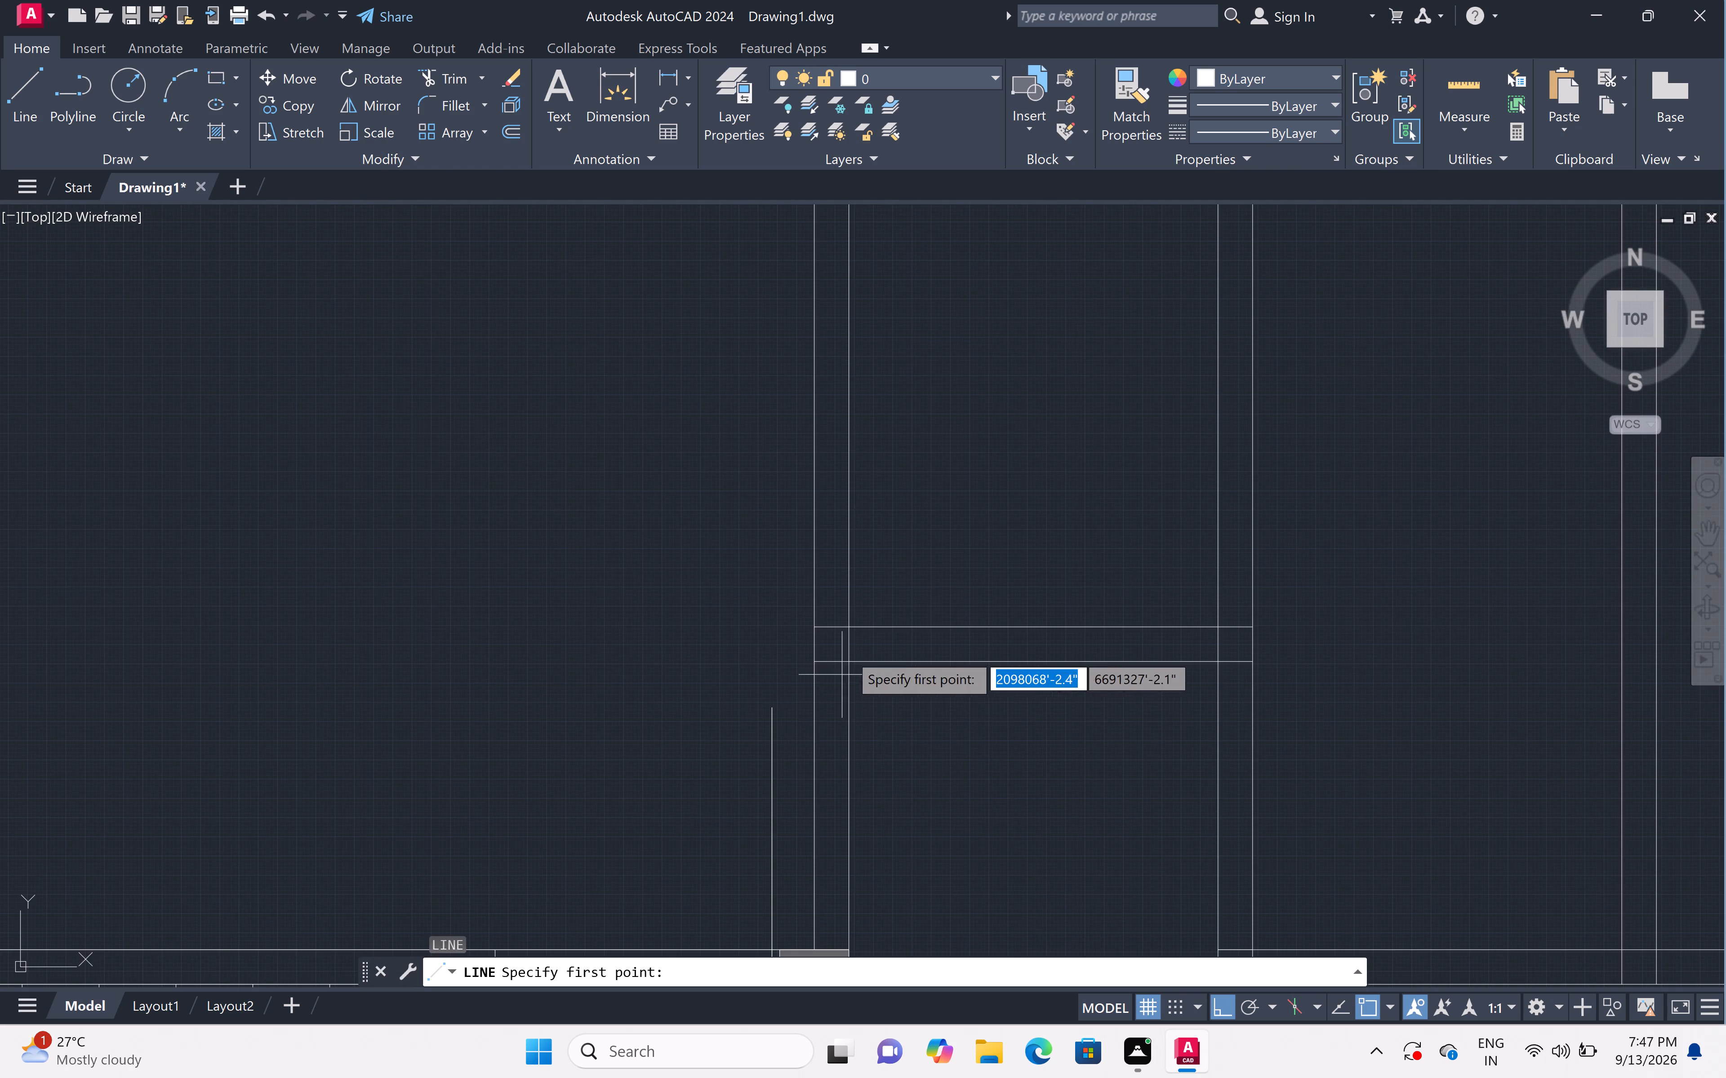
{"action": "scroll", "coordinate": [836, 622], "scroll_direction": "down", "scroll_amount": 3}
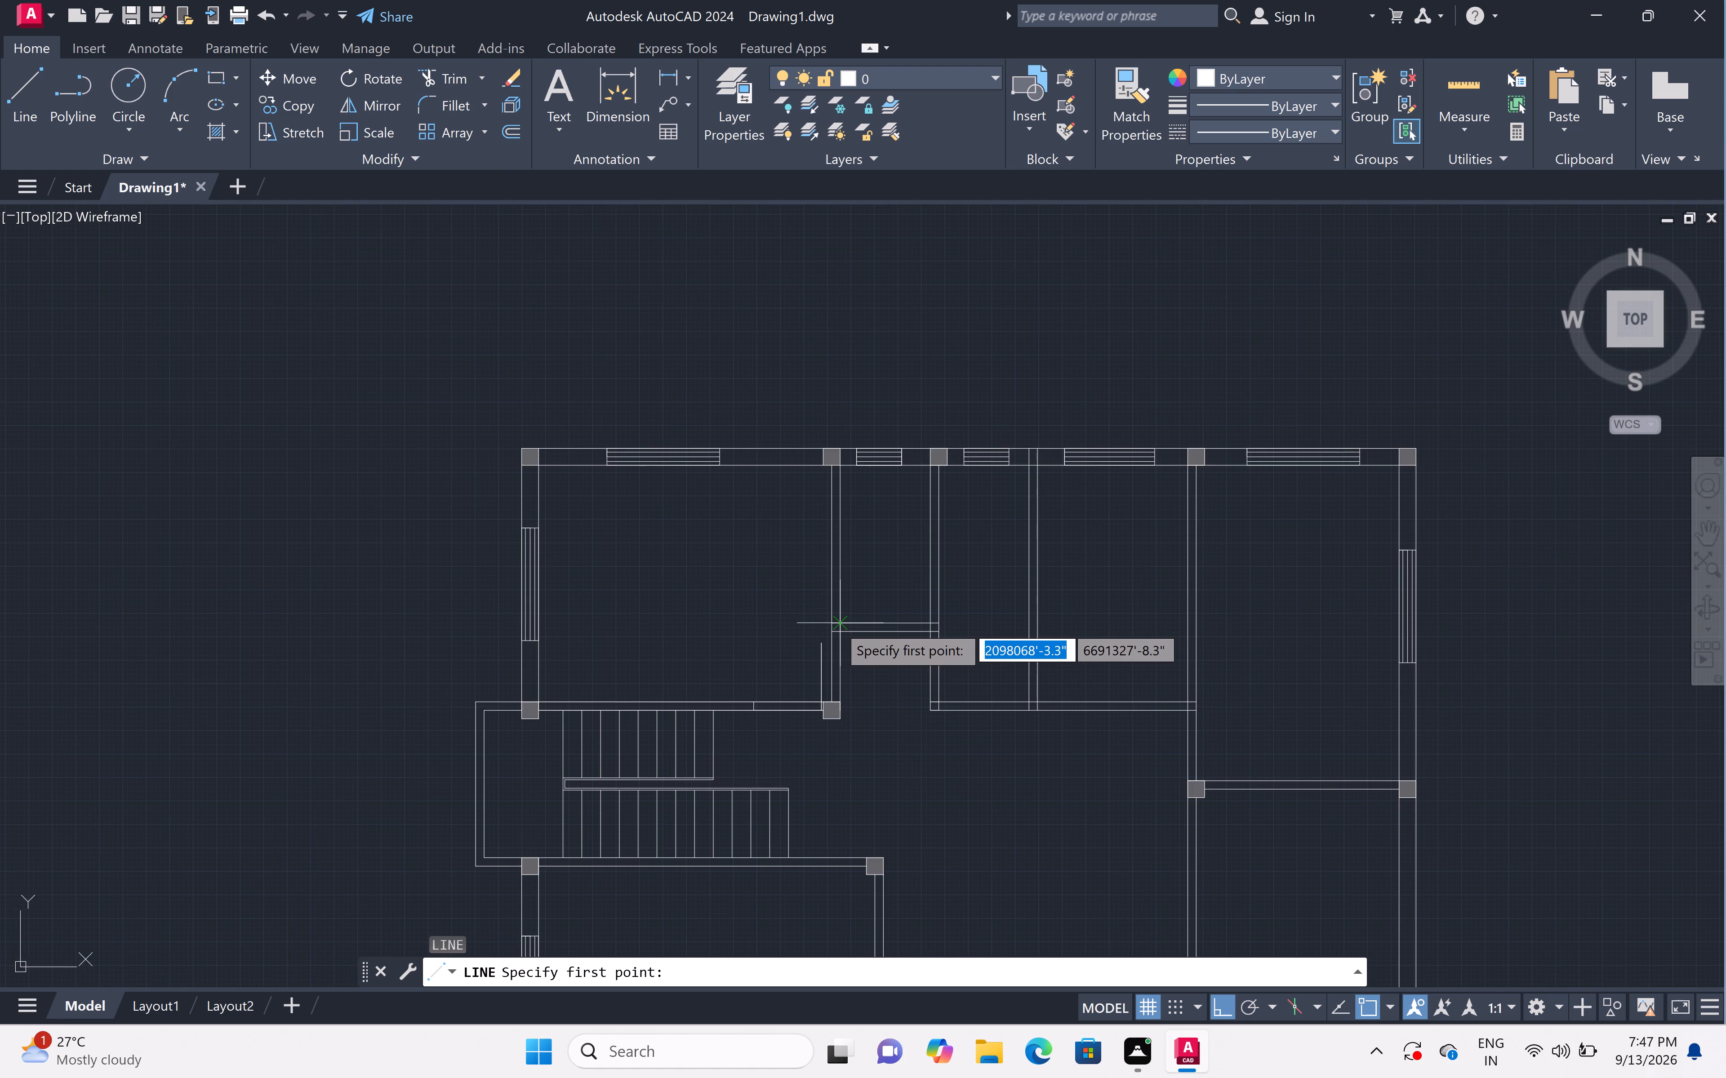
{"action": "scroll", "coordinate": [836, 624], "scroll_direction": "up", "scroll_amount": 4}
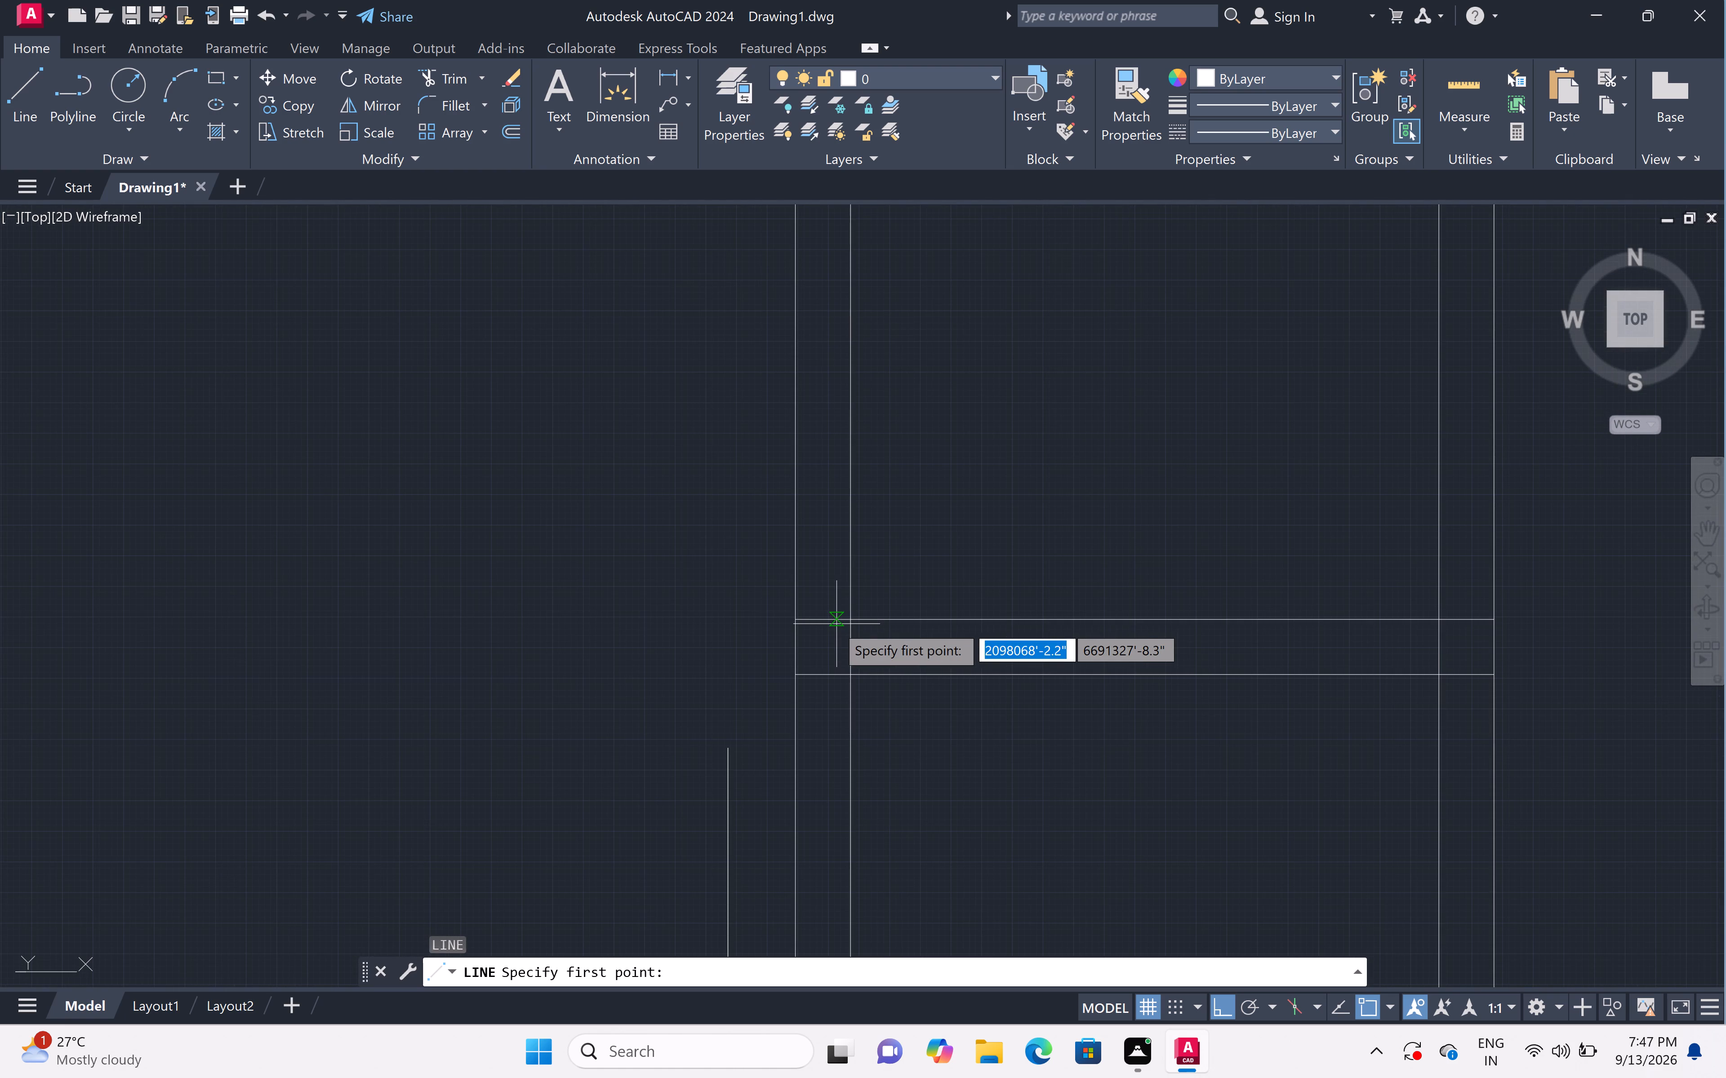
{"action": "left_click", "coordinate": [802, 623]}
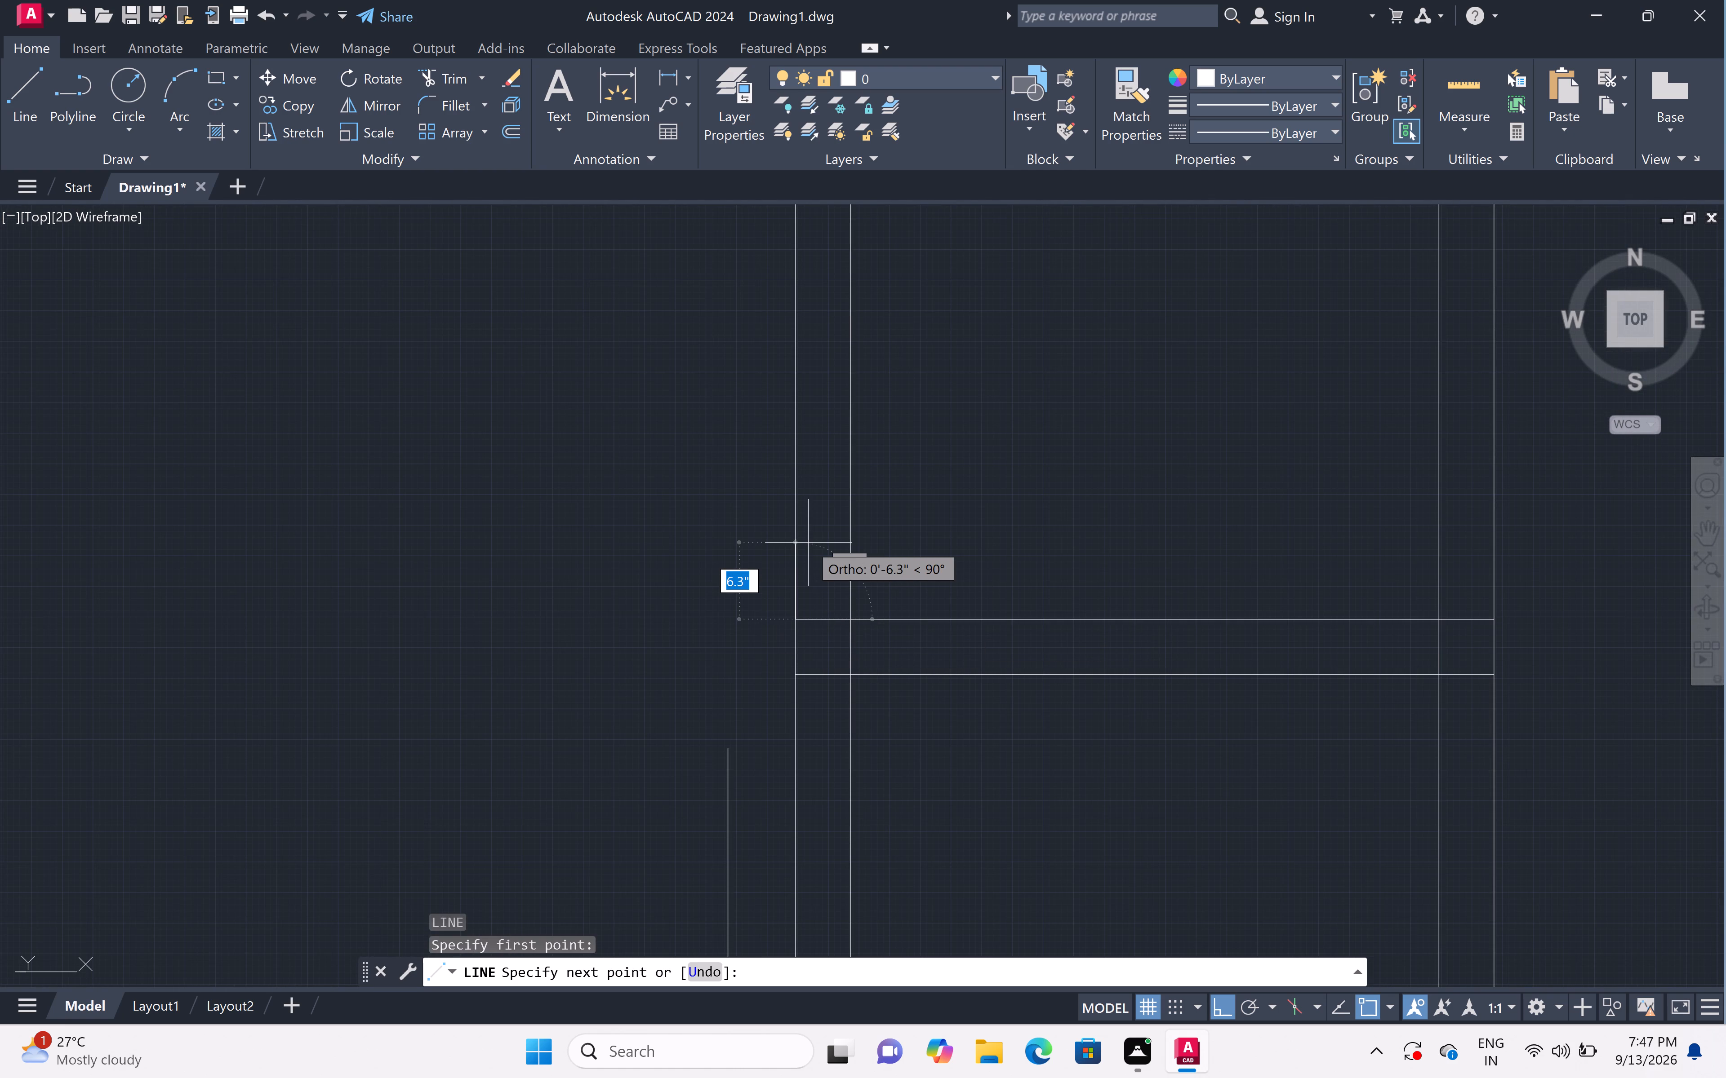
{"action": "type", "text": "1\""}
{"action": "key", "text": "space"}
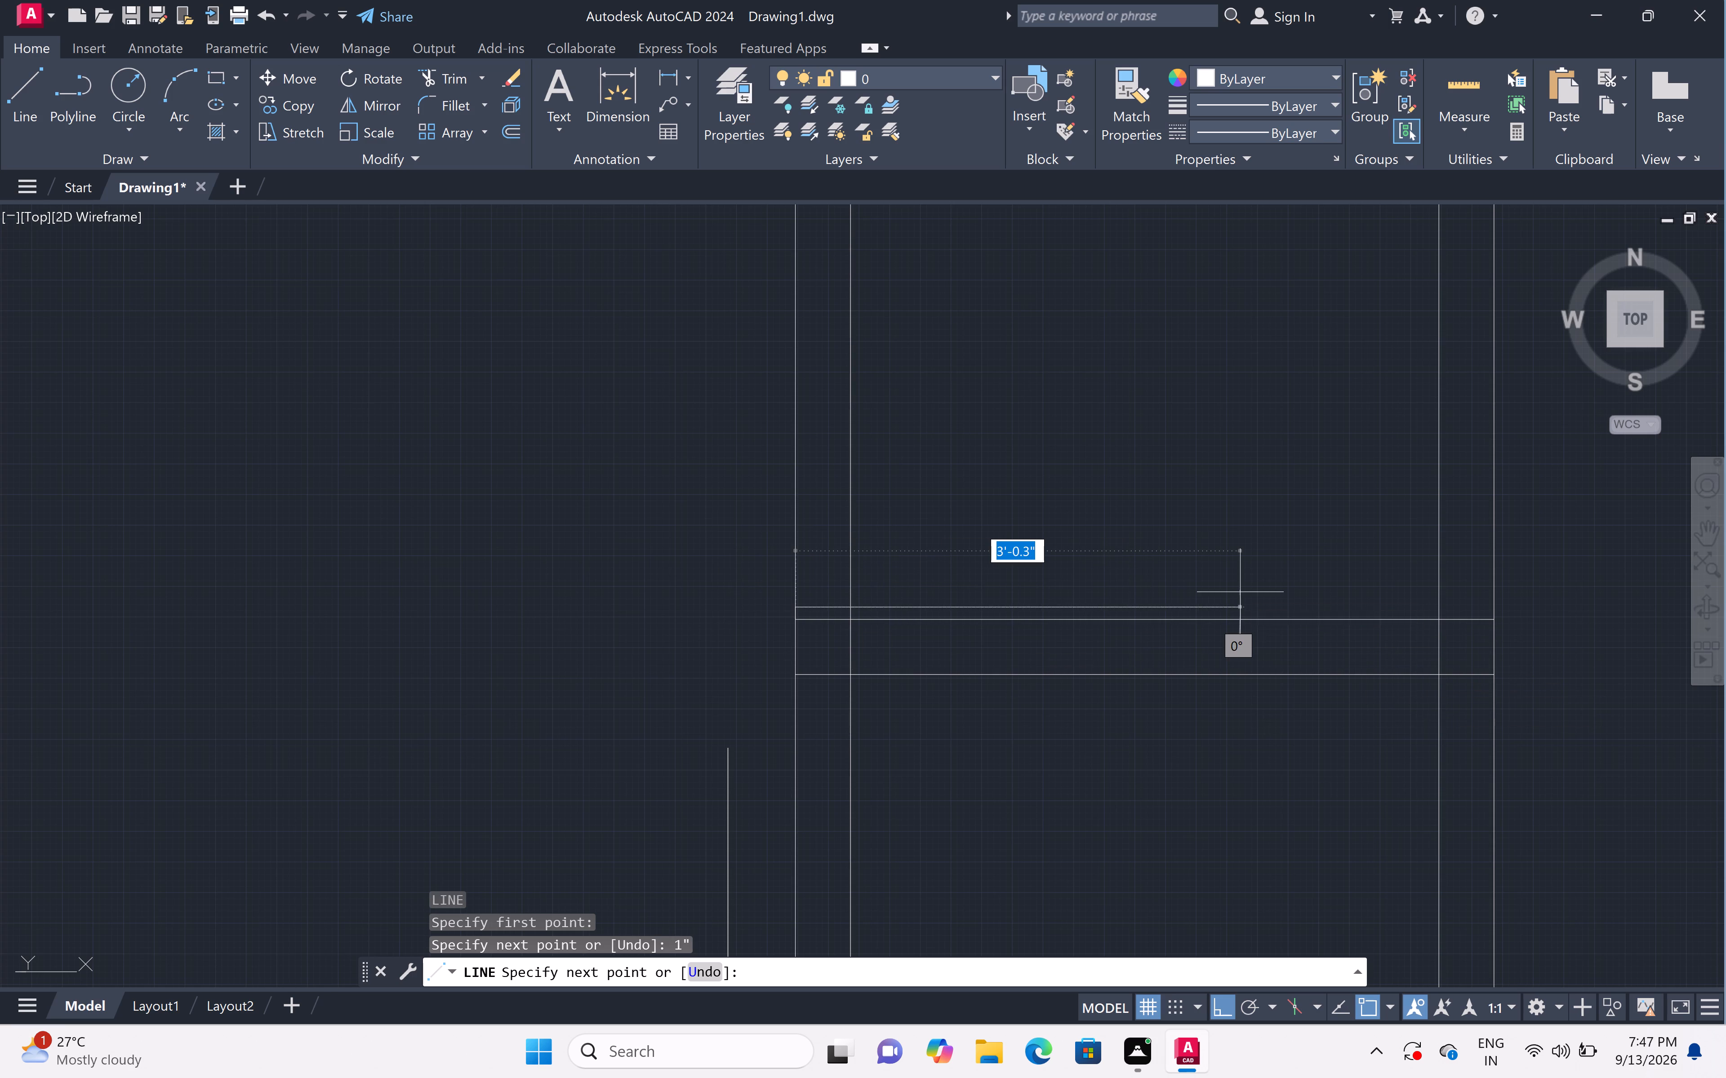
{"action": "scroll", "coordinate": [1234, 591], "scroll_direction": "down", "scroll_amount": 1}
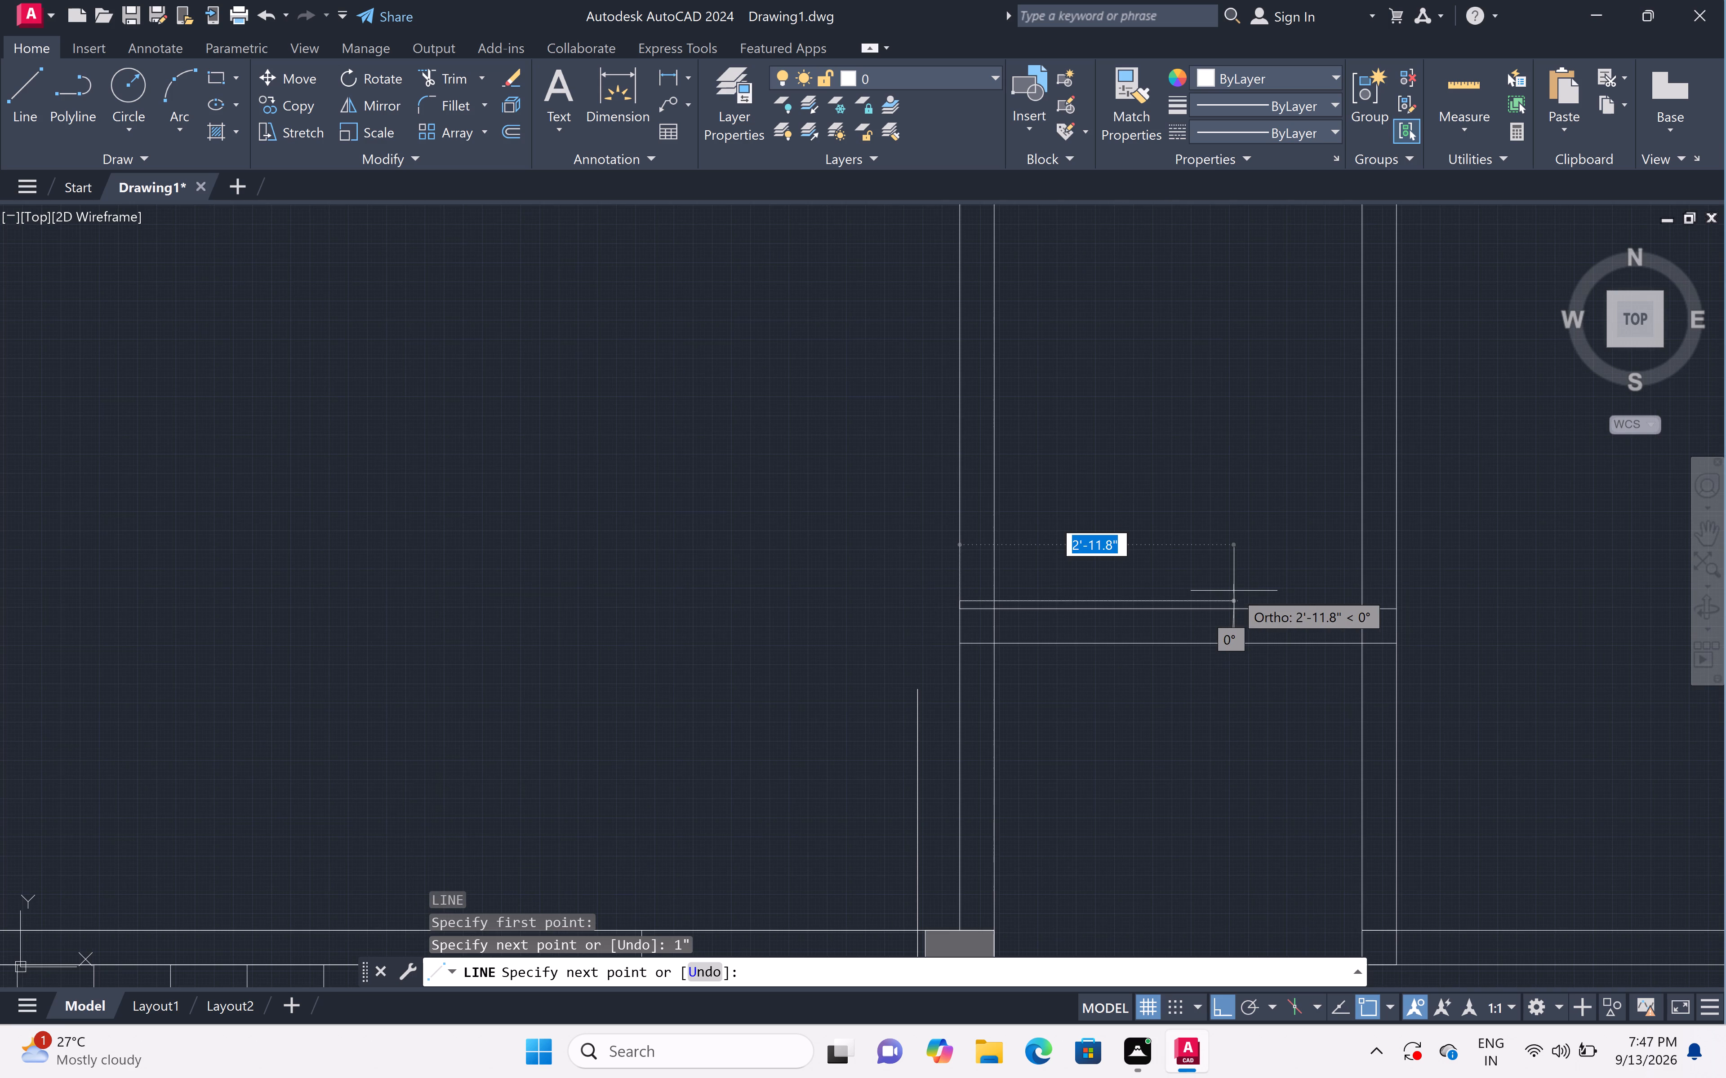
{"action": "middle_click_drag", "start_coordinate": [1232, 591], "coordinate": [1100, 834]}
{"action": "middle_click_drag", "start_coordinate": [1113, 739], "coordinate": [1095, 780]}
{"action": "scroll", "coordinate": [1097, 773], "scroll_direction": "down", "scroll_amount": 1}
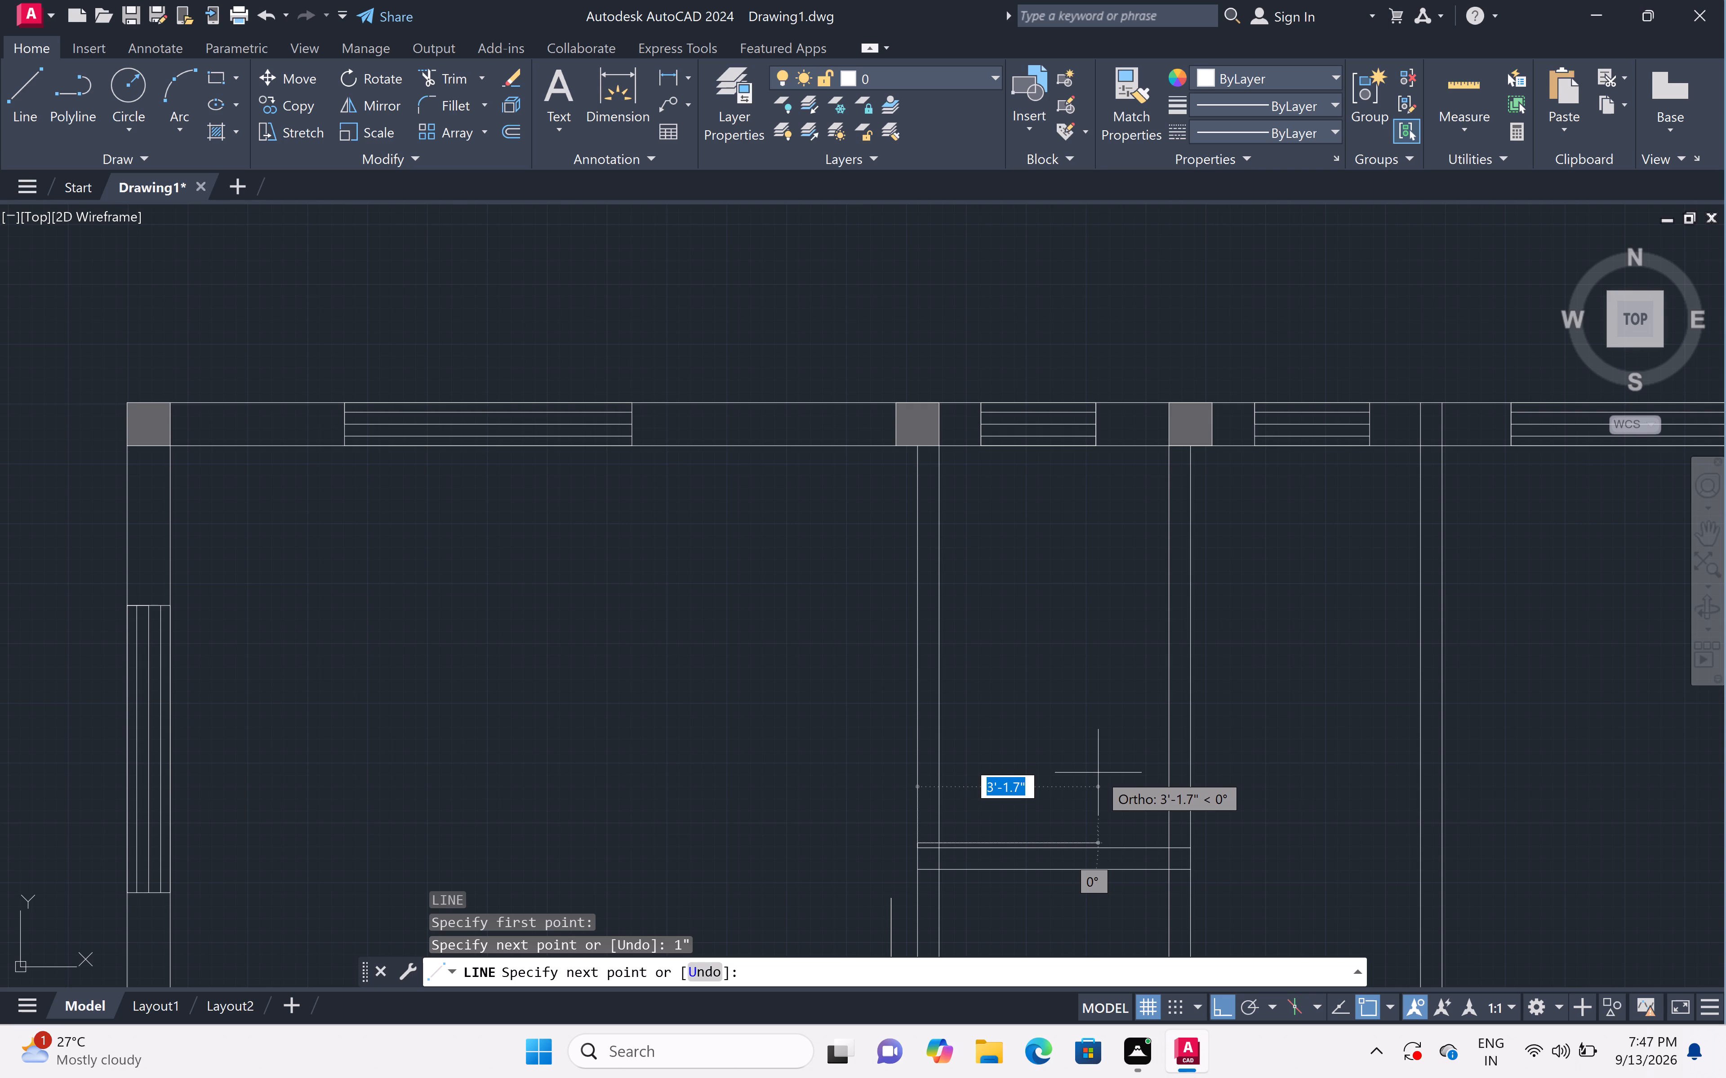
{"action": "key", "text": "2"}
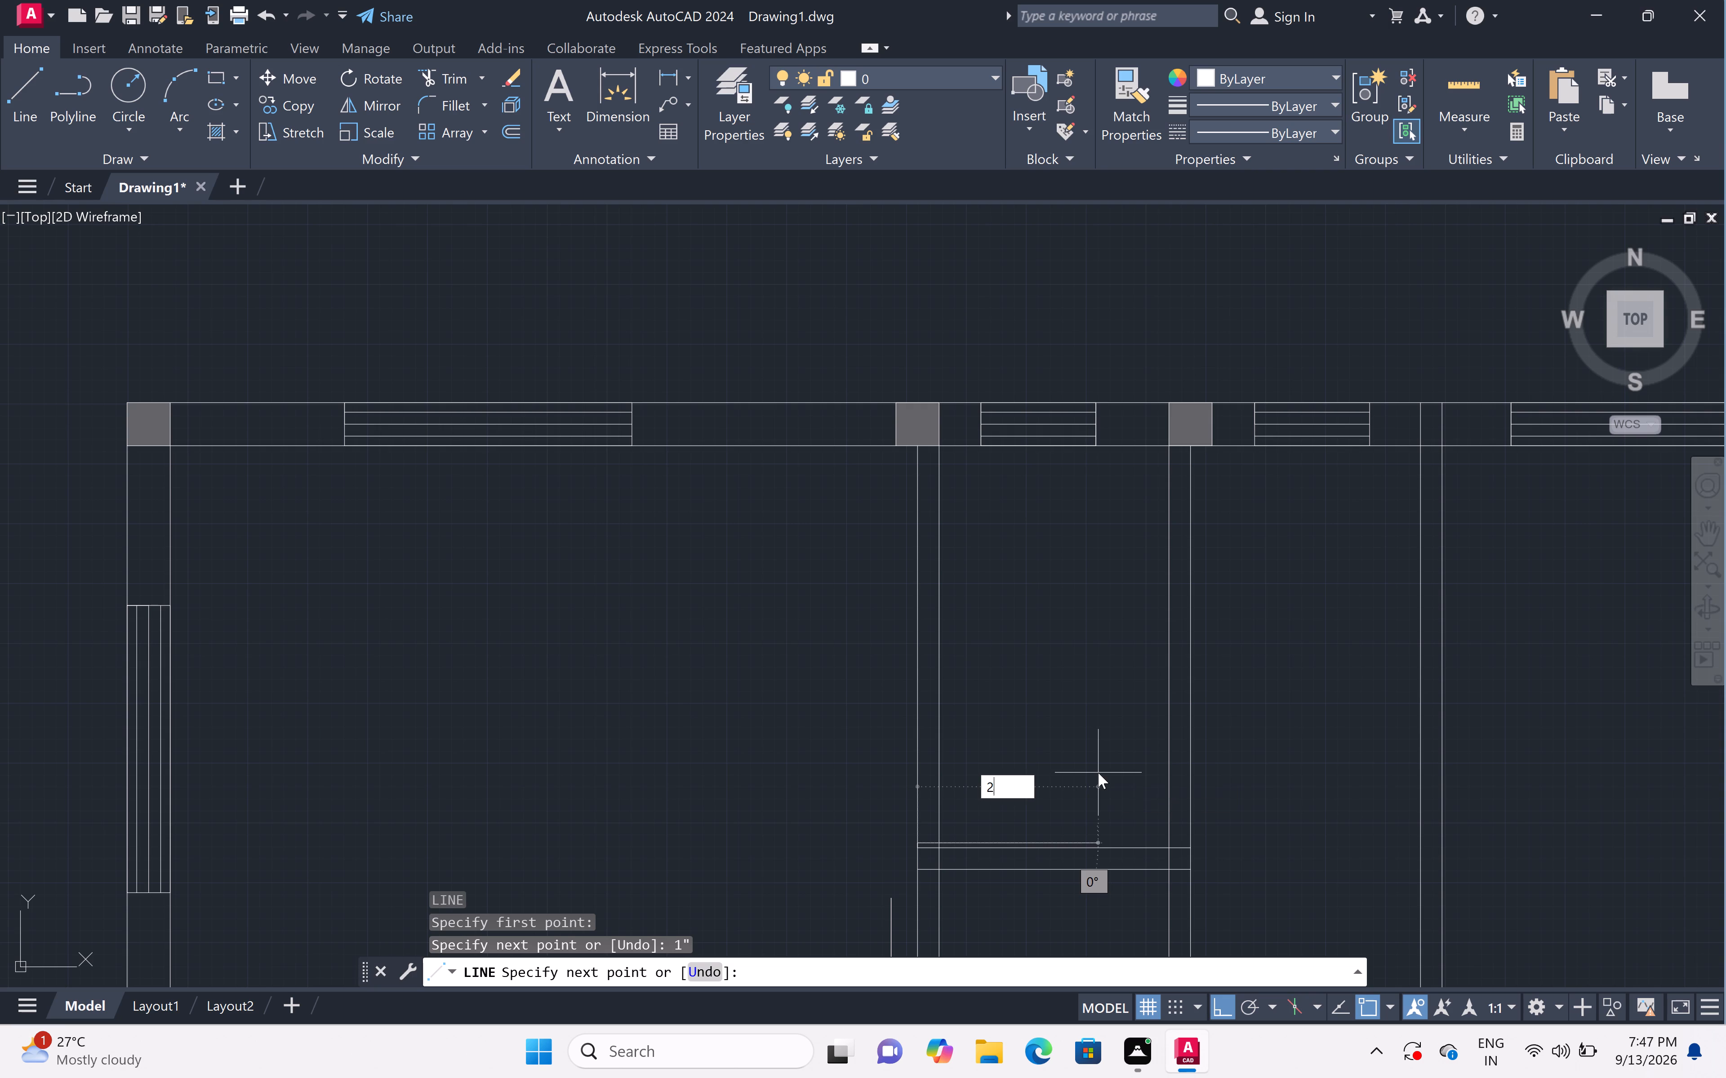
{"action": "key", "text": "apostrophe"}
{"action": "type", "text": "8\""}
{"action": "key", "text": "space"}
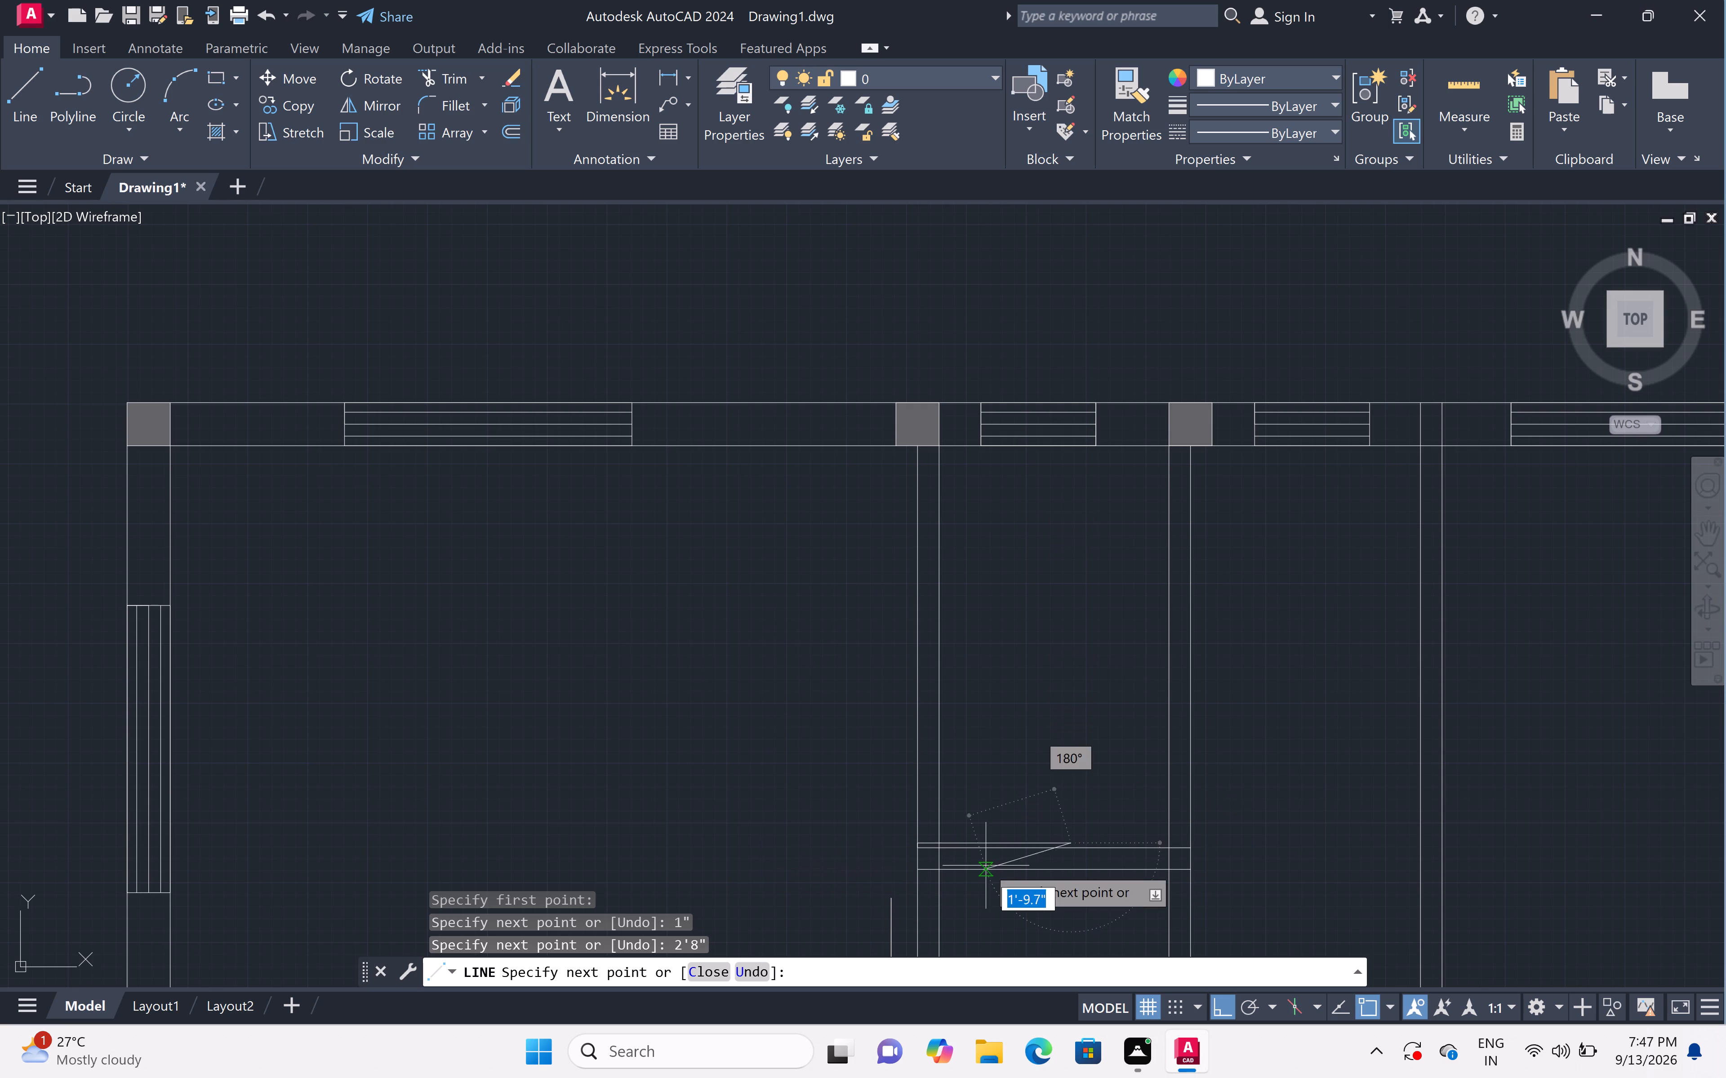
Continue the line back to the leaf's west end, 2'8" north along the wall's west face, and east across the wall as the door jamb.
{"action": "scroll", "coordinate": [912, 844], "scroll_direction": "up", "scroll_amount": 2}
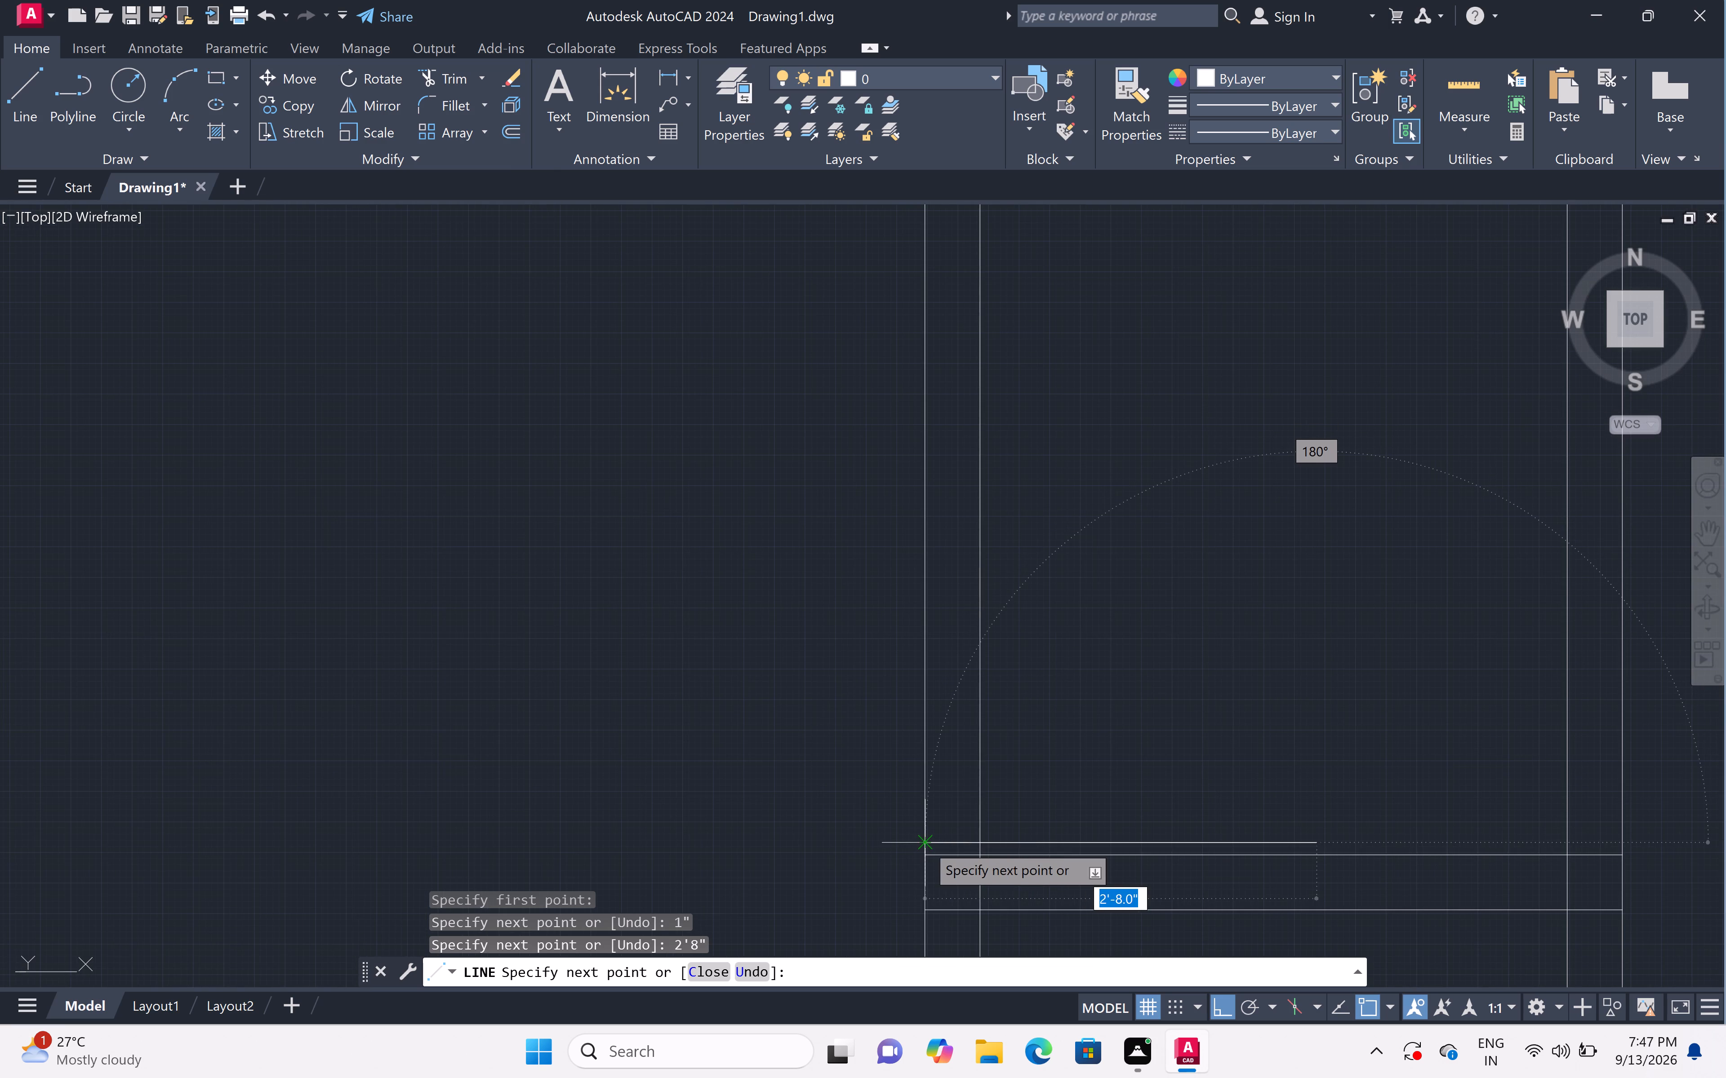
{"action": "left_click", "coordinate": [926, 845]}
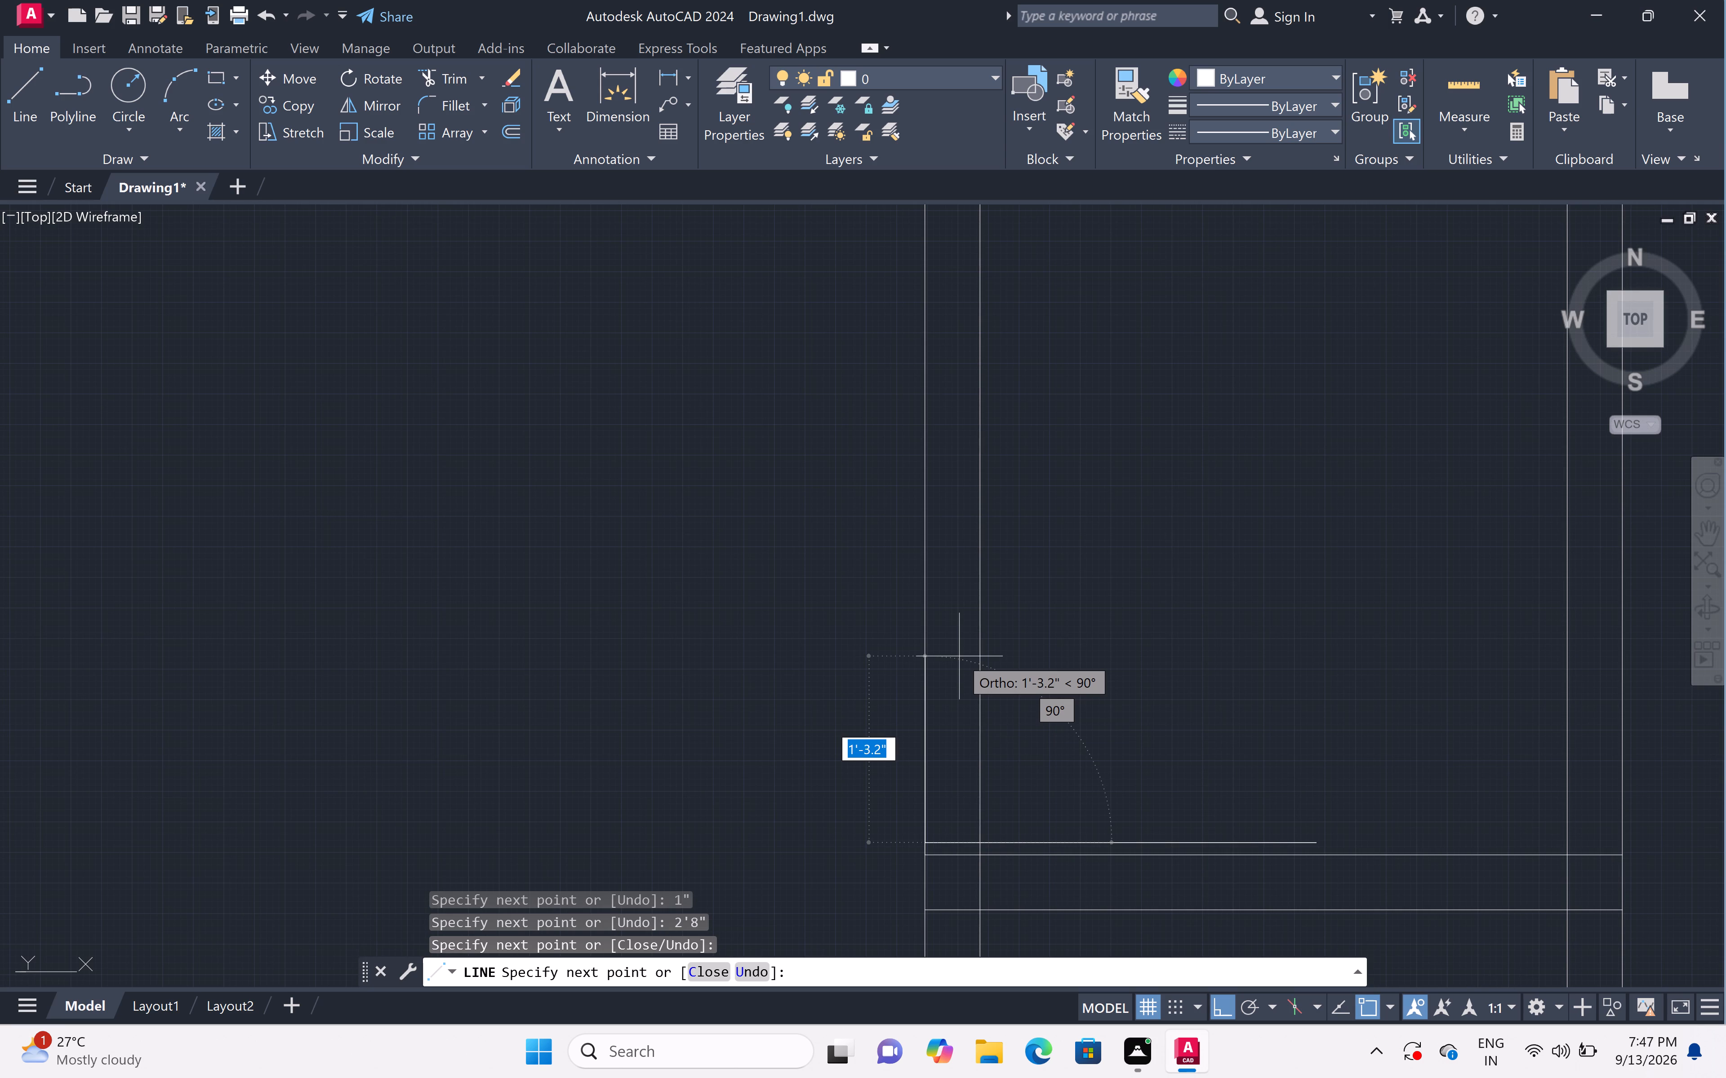
{"action": "key", "text": "2"}
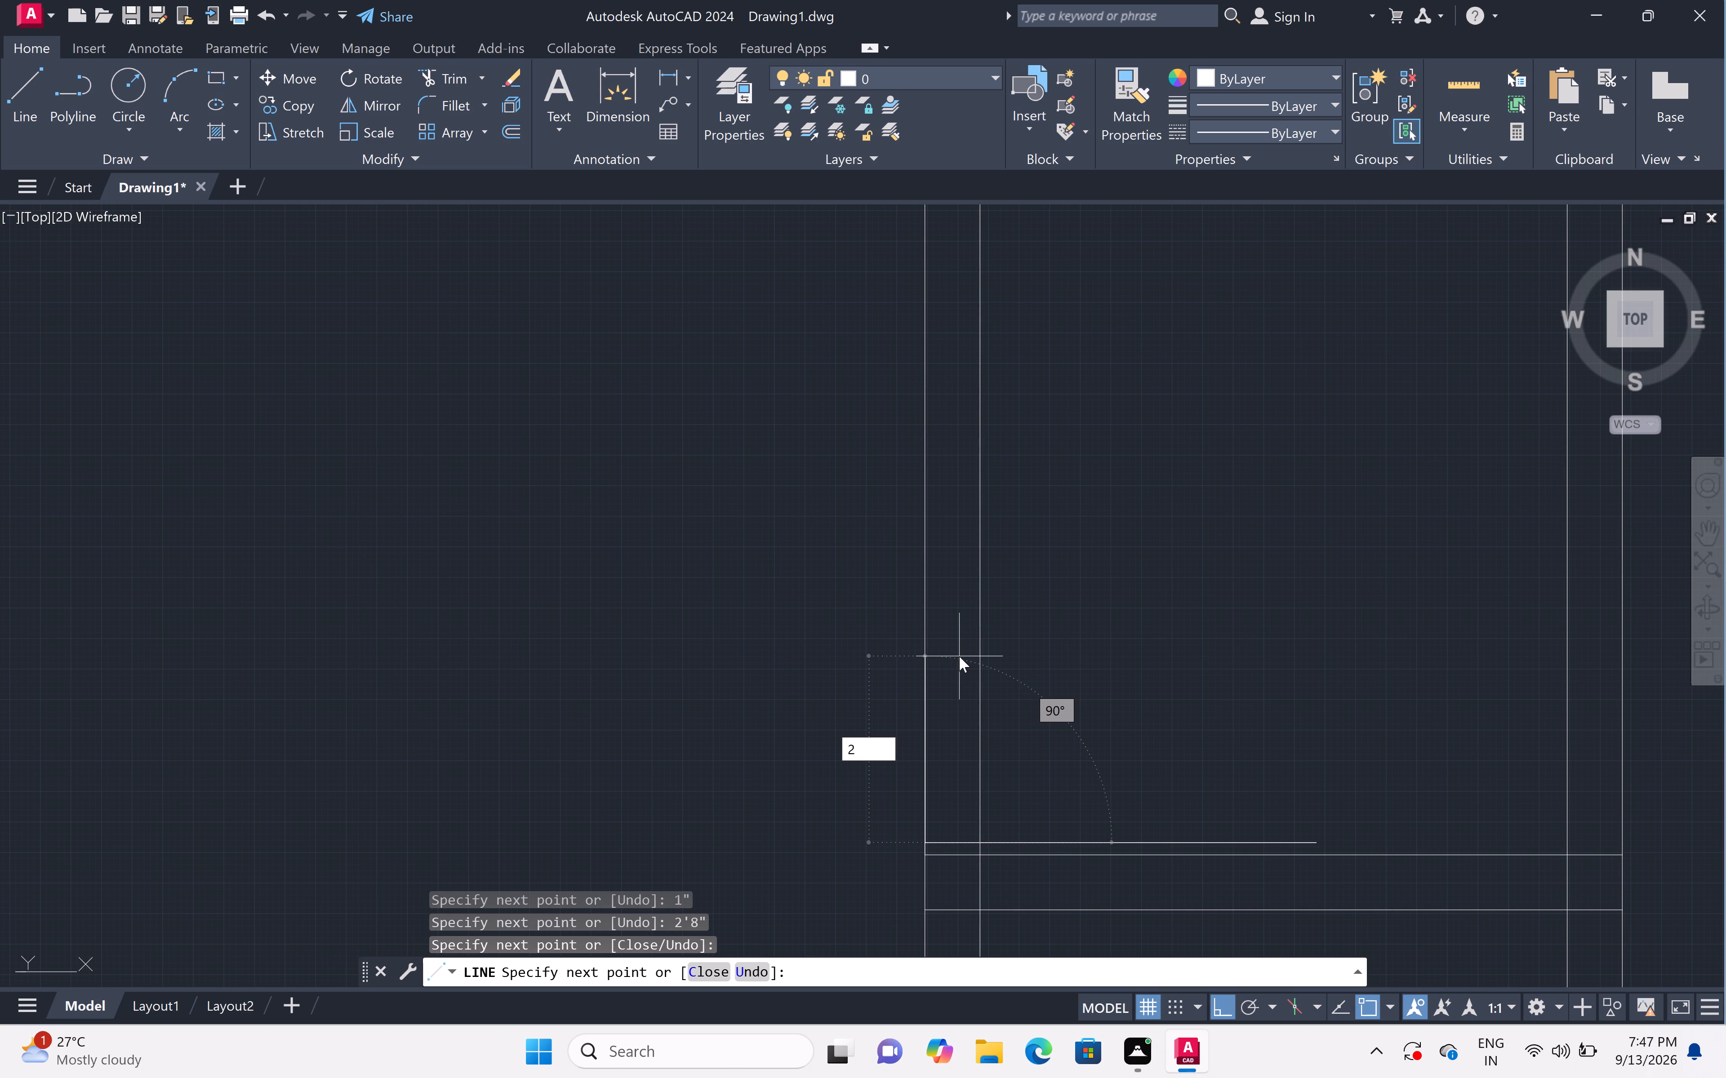
{"action": "key", "text": "apostrophe"}
{"action": "type", "text": "8\""}
{"action": "key", "text": "space"}
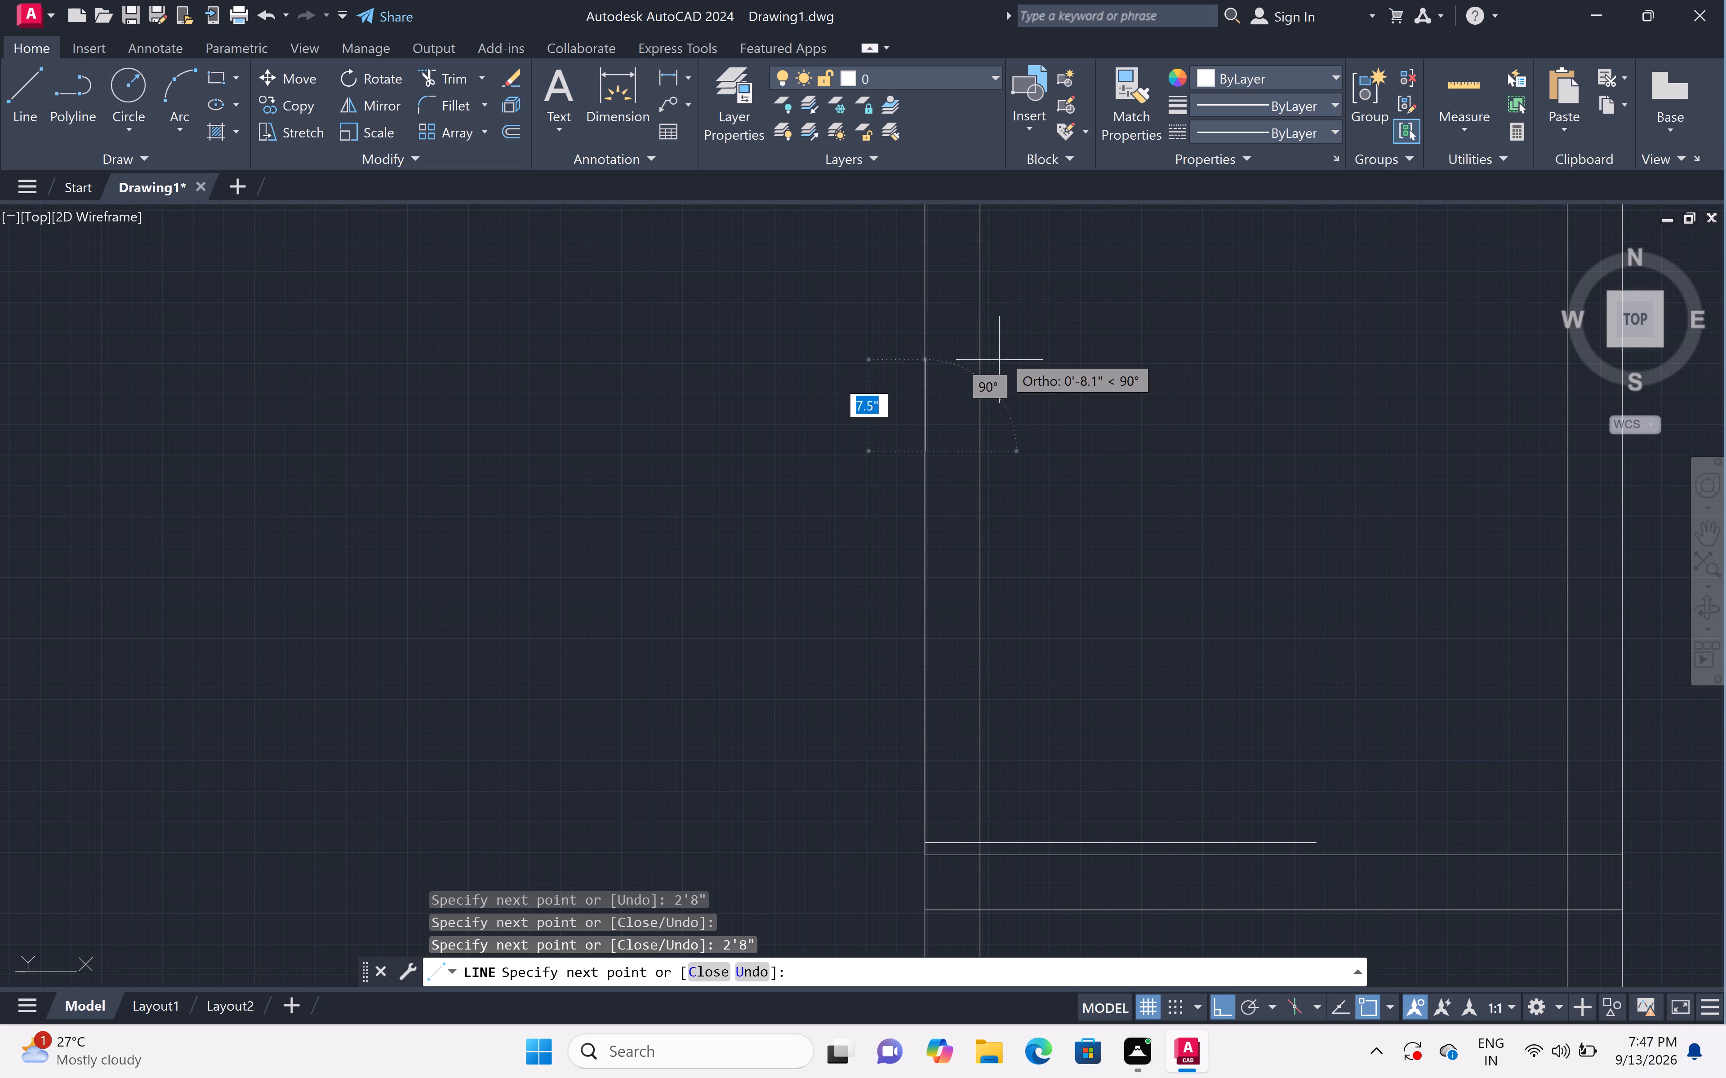
{"action": "scroll", "coordinate": [982, 452], "scroll_direction": "up", "scroll_amount": 2}
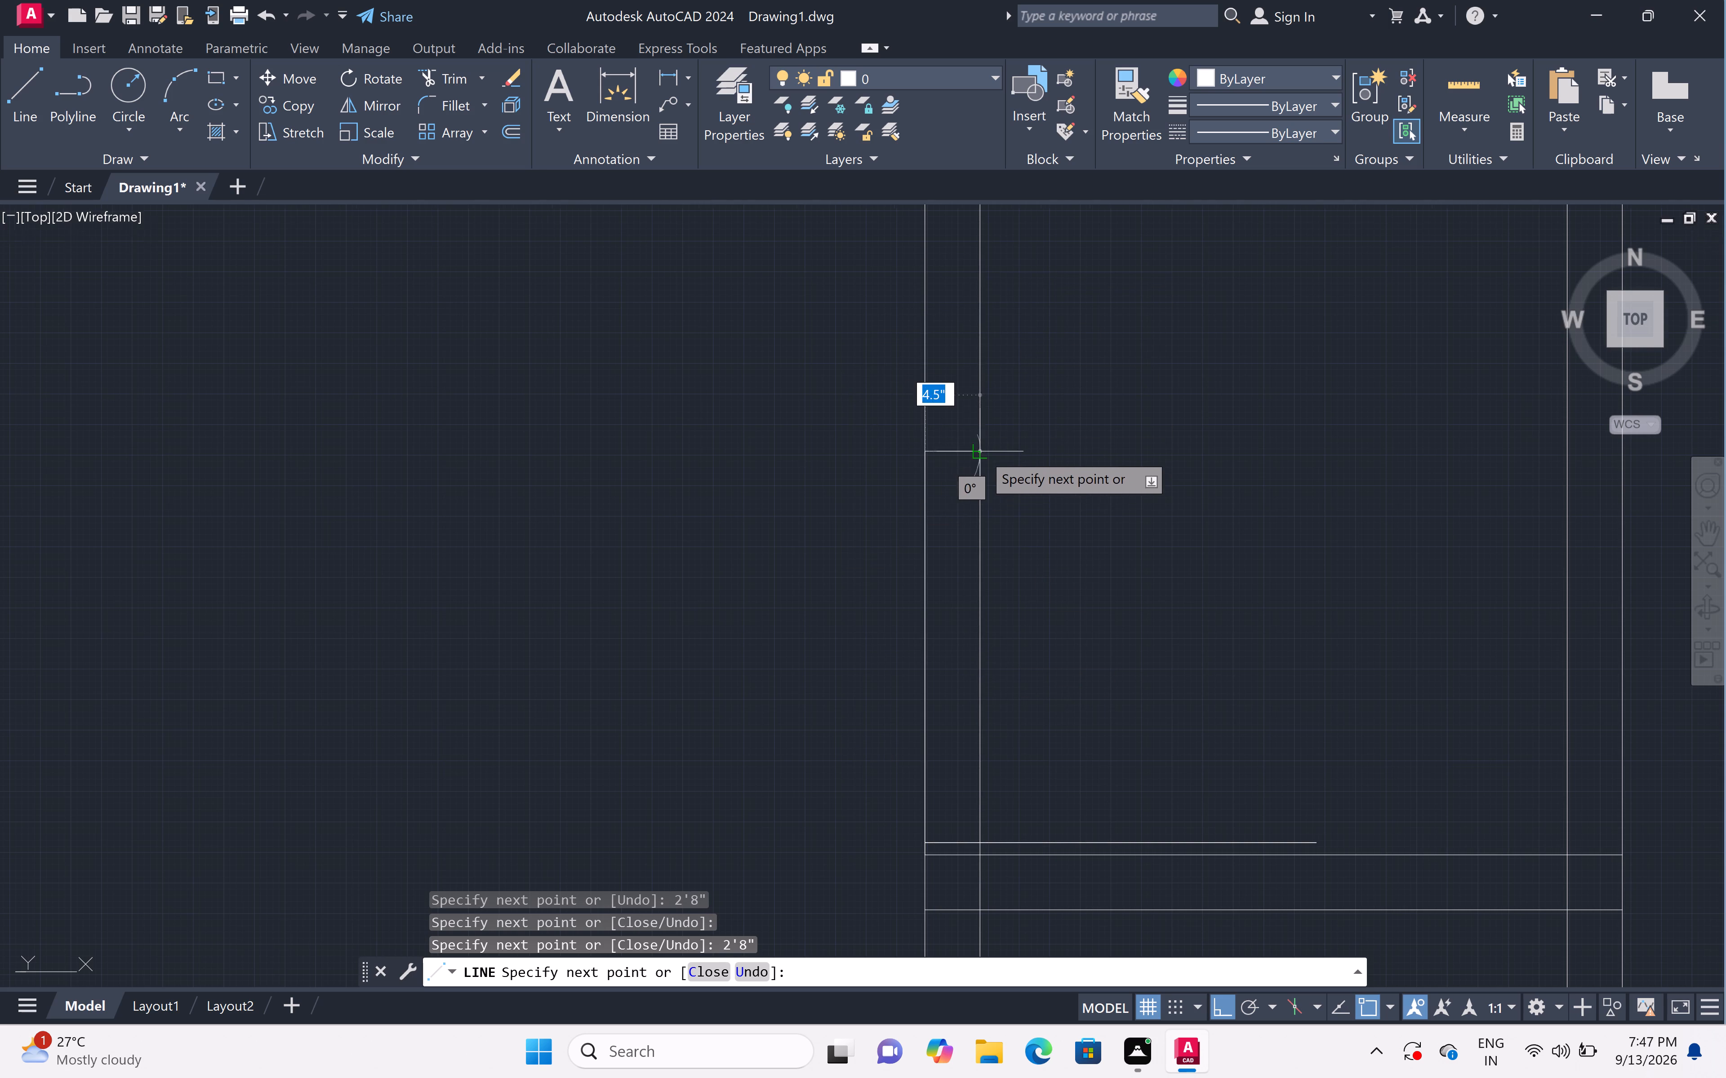
{"action": "scroll", "coordinate": [981, 452], "scroll_direction": "up", "scroll_amount": 2}
{"action": "left_click", "coordinate": [966, 448]}
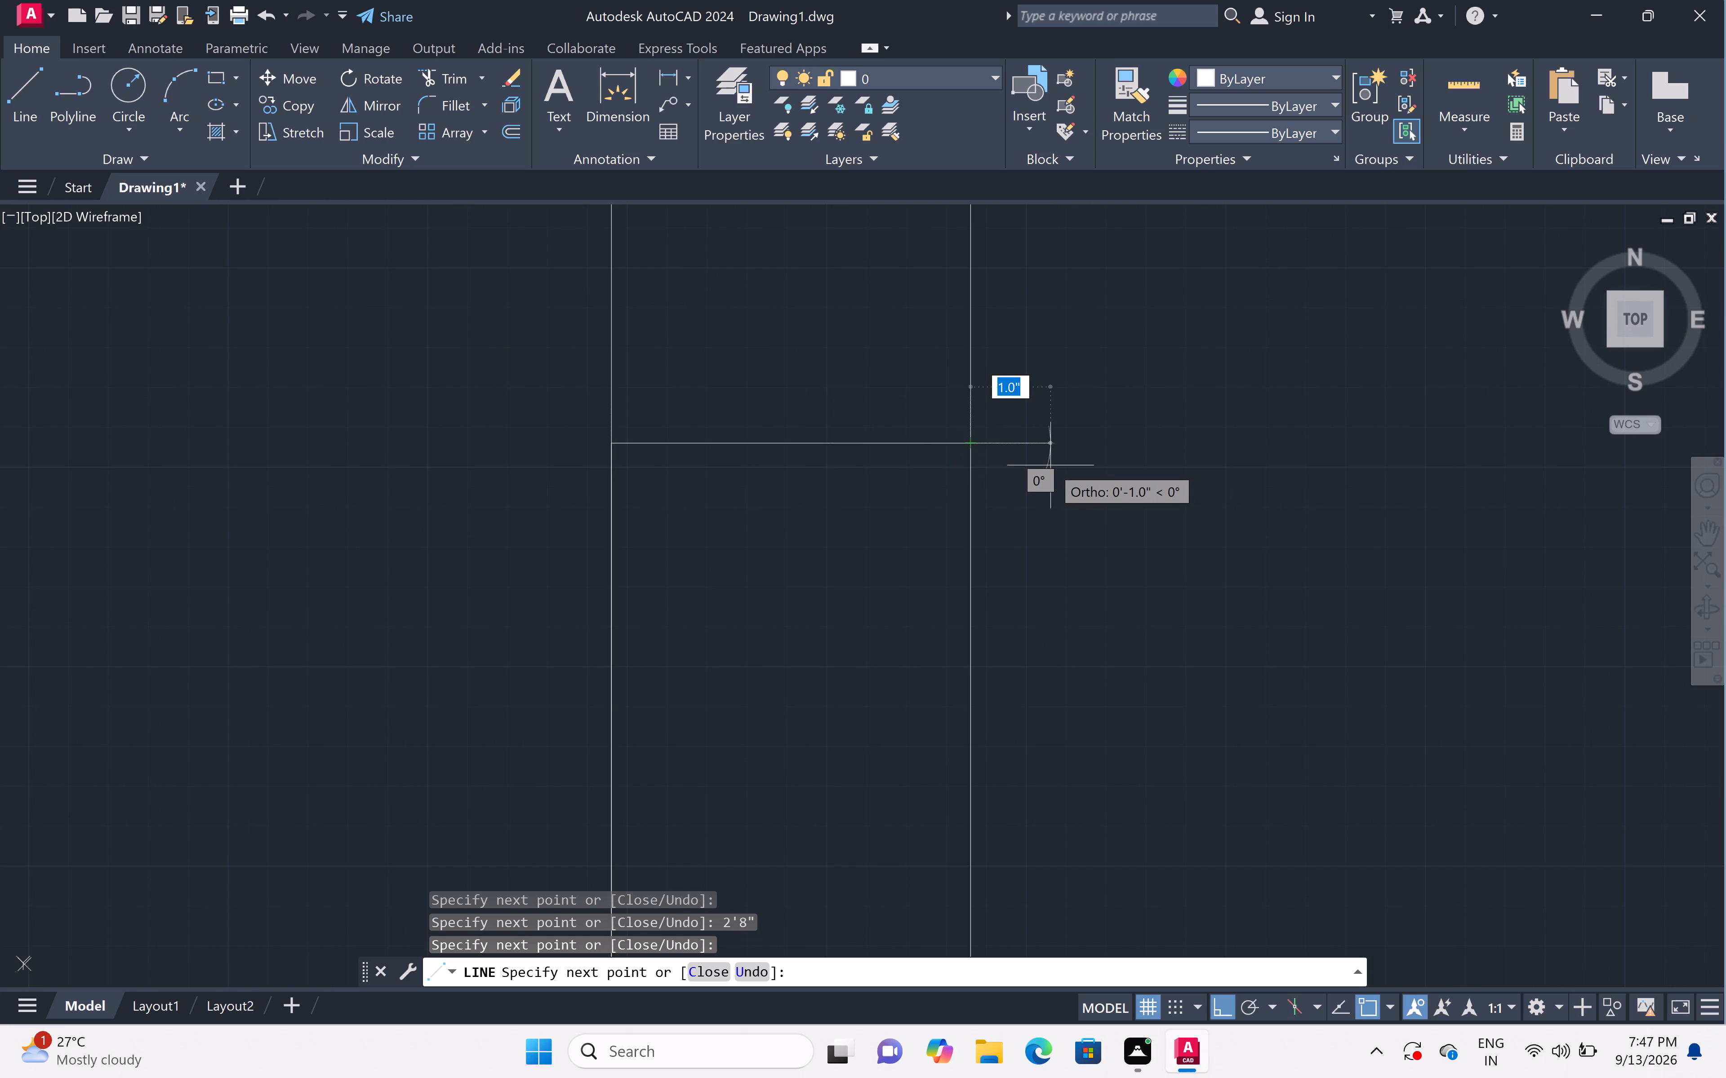
Examine the northern rooms, the staircase surroundings and the existing door openings for the location of the next door.
{"action": "key", "text": "Escape"}
{"action": "scroll", "coordinate": [1048, 467], "scroll_direction": "down", "scroll_amount": 5}
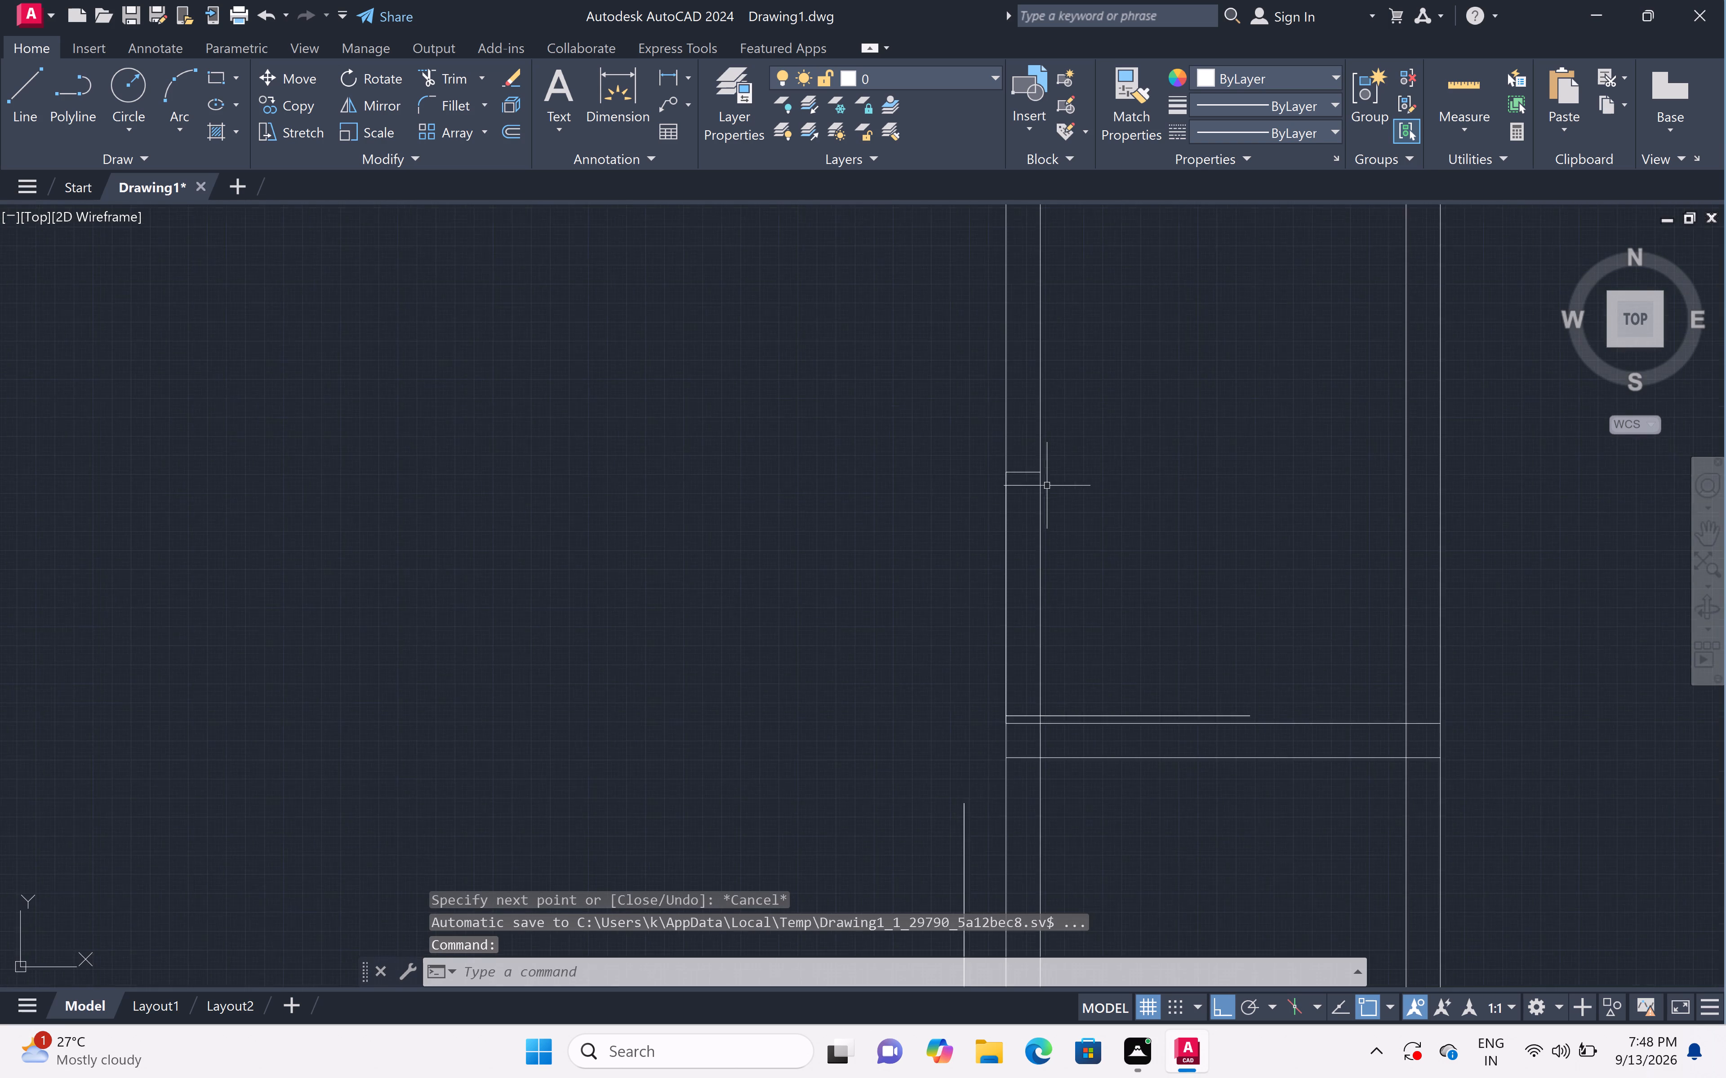
{"action": "scroll", "coordinate": [1047, 486], "scroll_direction": "down", "scroll_amount": 1}
{"action": "scroll", "coordinate": [1048, 537], "scroll_direction": "down", "scroll_amount": 1}
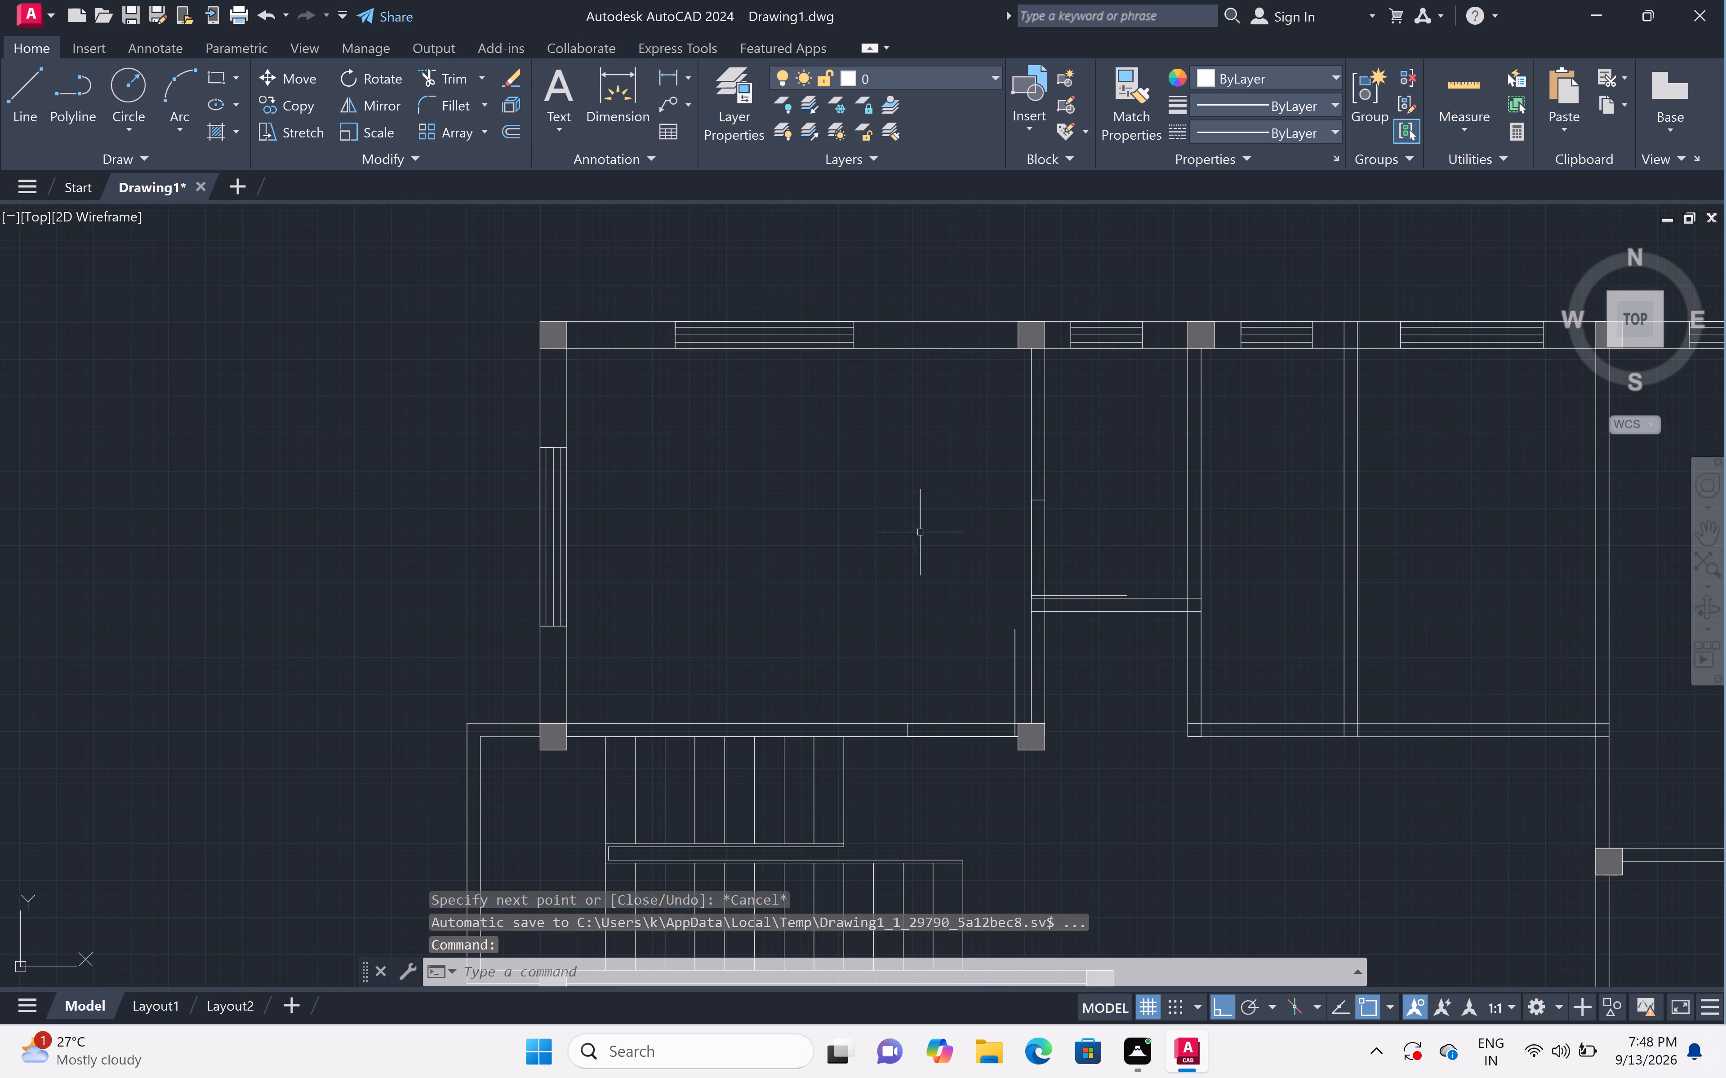
{"action": "middle_click", "coordinate": [1064, 484]}
{"action": "middle_click_drag", "start_coordinate": [799, 454], "coordinate": [768, 448]}
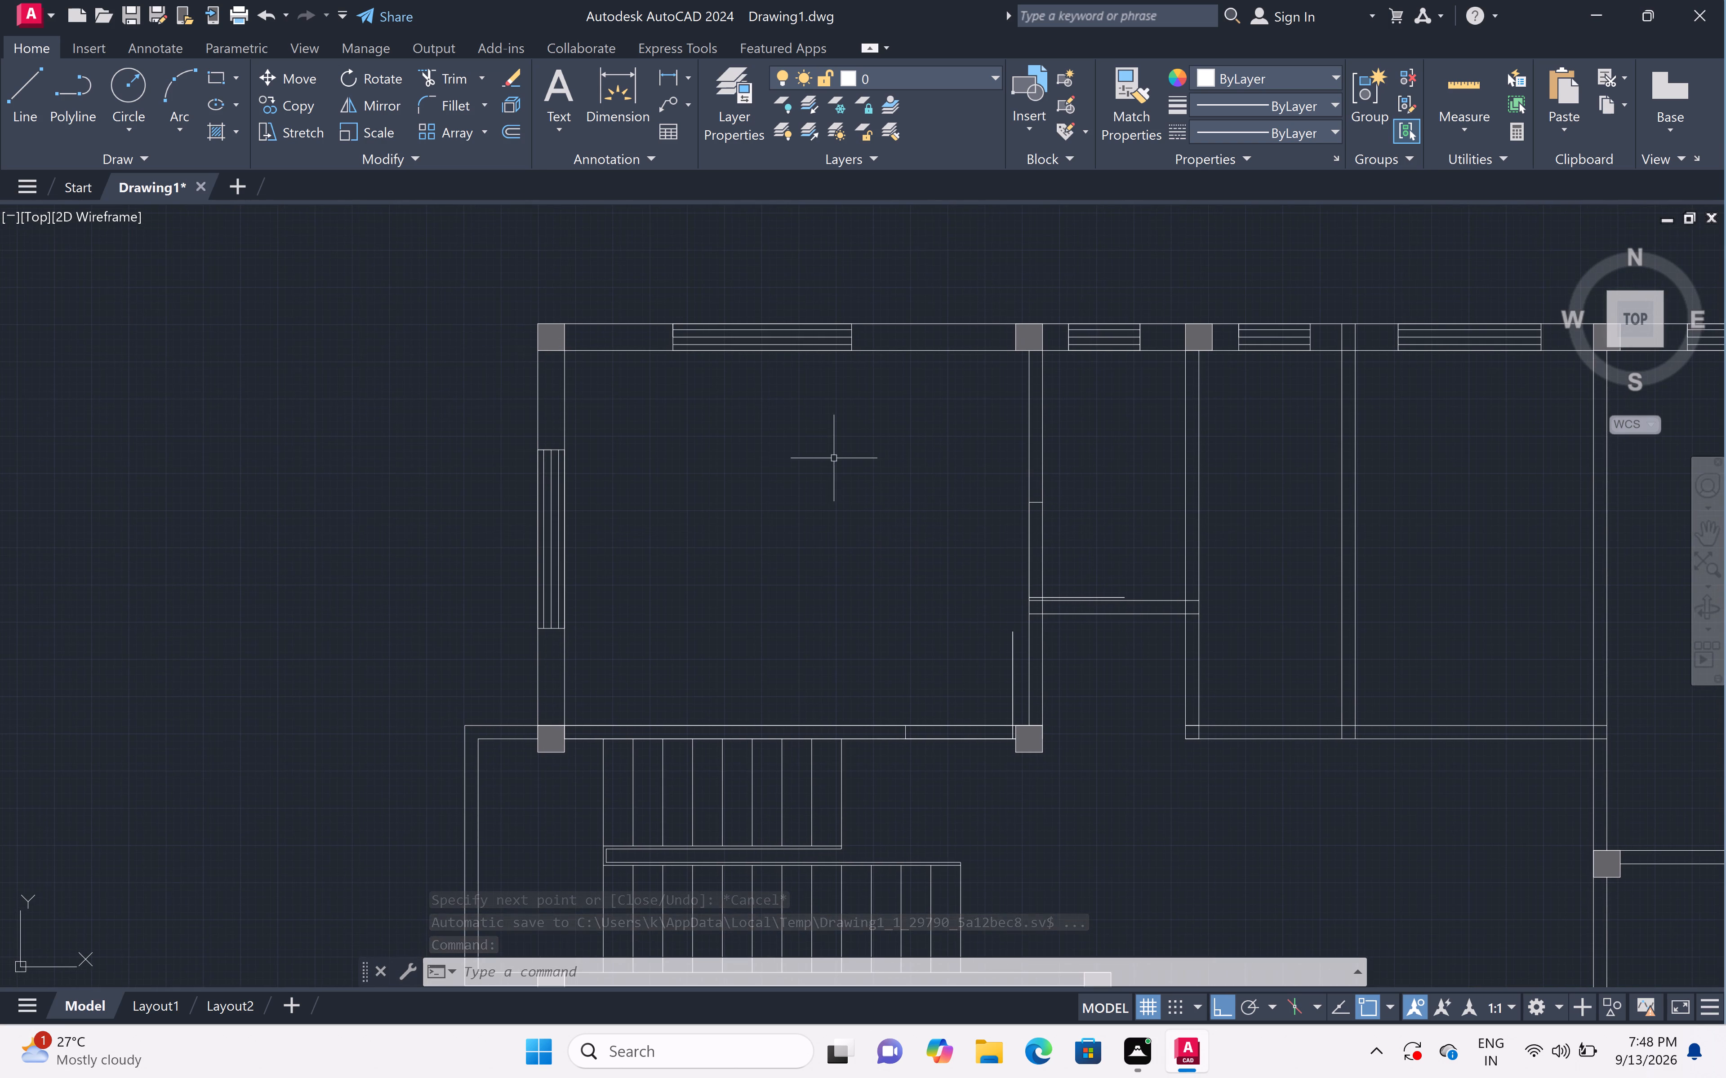
{"action": "scroll", "coordinate": [1138, 430], "scroll_direction": "down", "scroll_amount": 3}
{"action": "middle_click_drag", "start_coordinate": [1130, 512], "coordinate": [951, 508]}
{"action": "scroll", "coordinate": [952, 506], "scroll_direction": "up", "scroll_amount": 3}
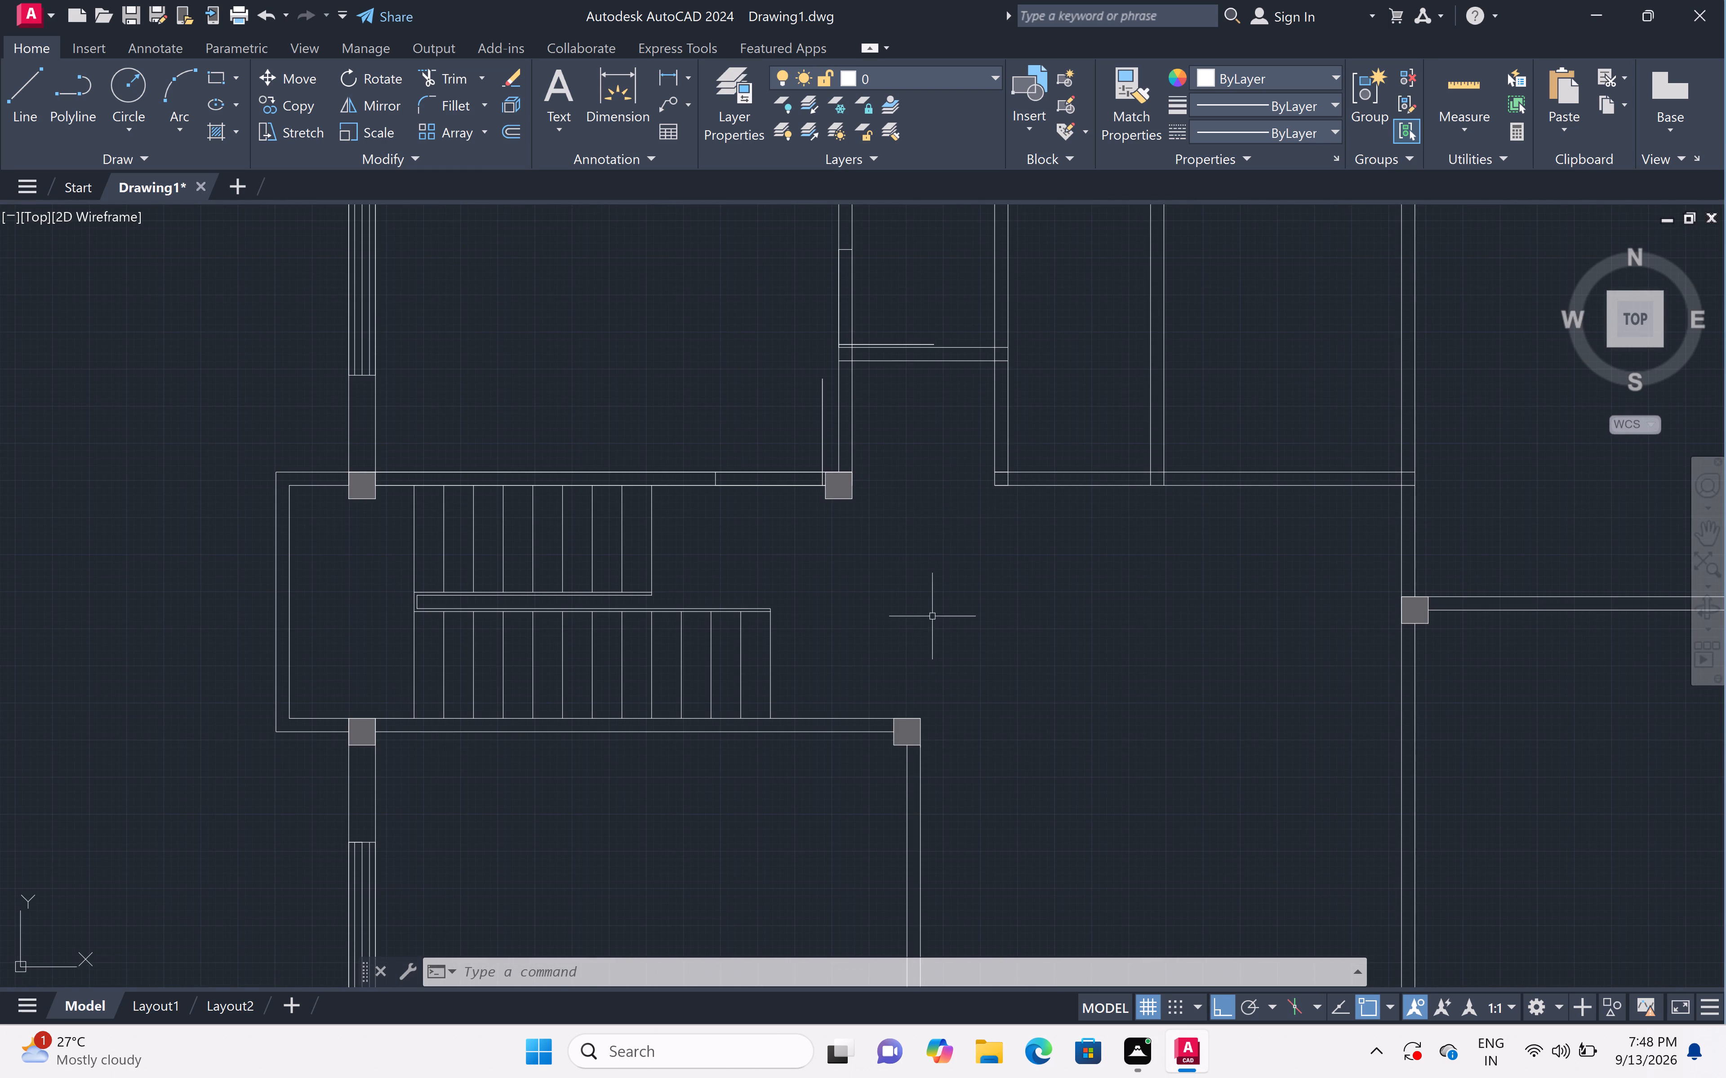
{"action": "middle_click", "coordinate": [934, 557]}
{"action": "middle_click_drag", "start_coordinate": [933, 557], "coordinate": [909, 778]}
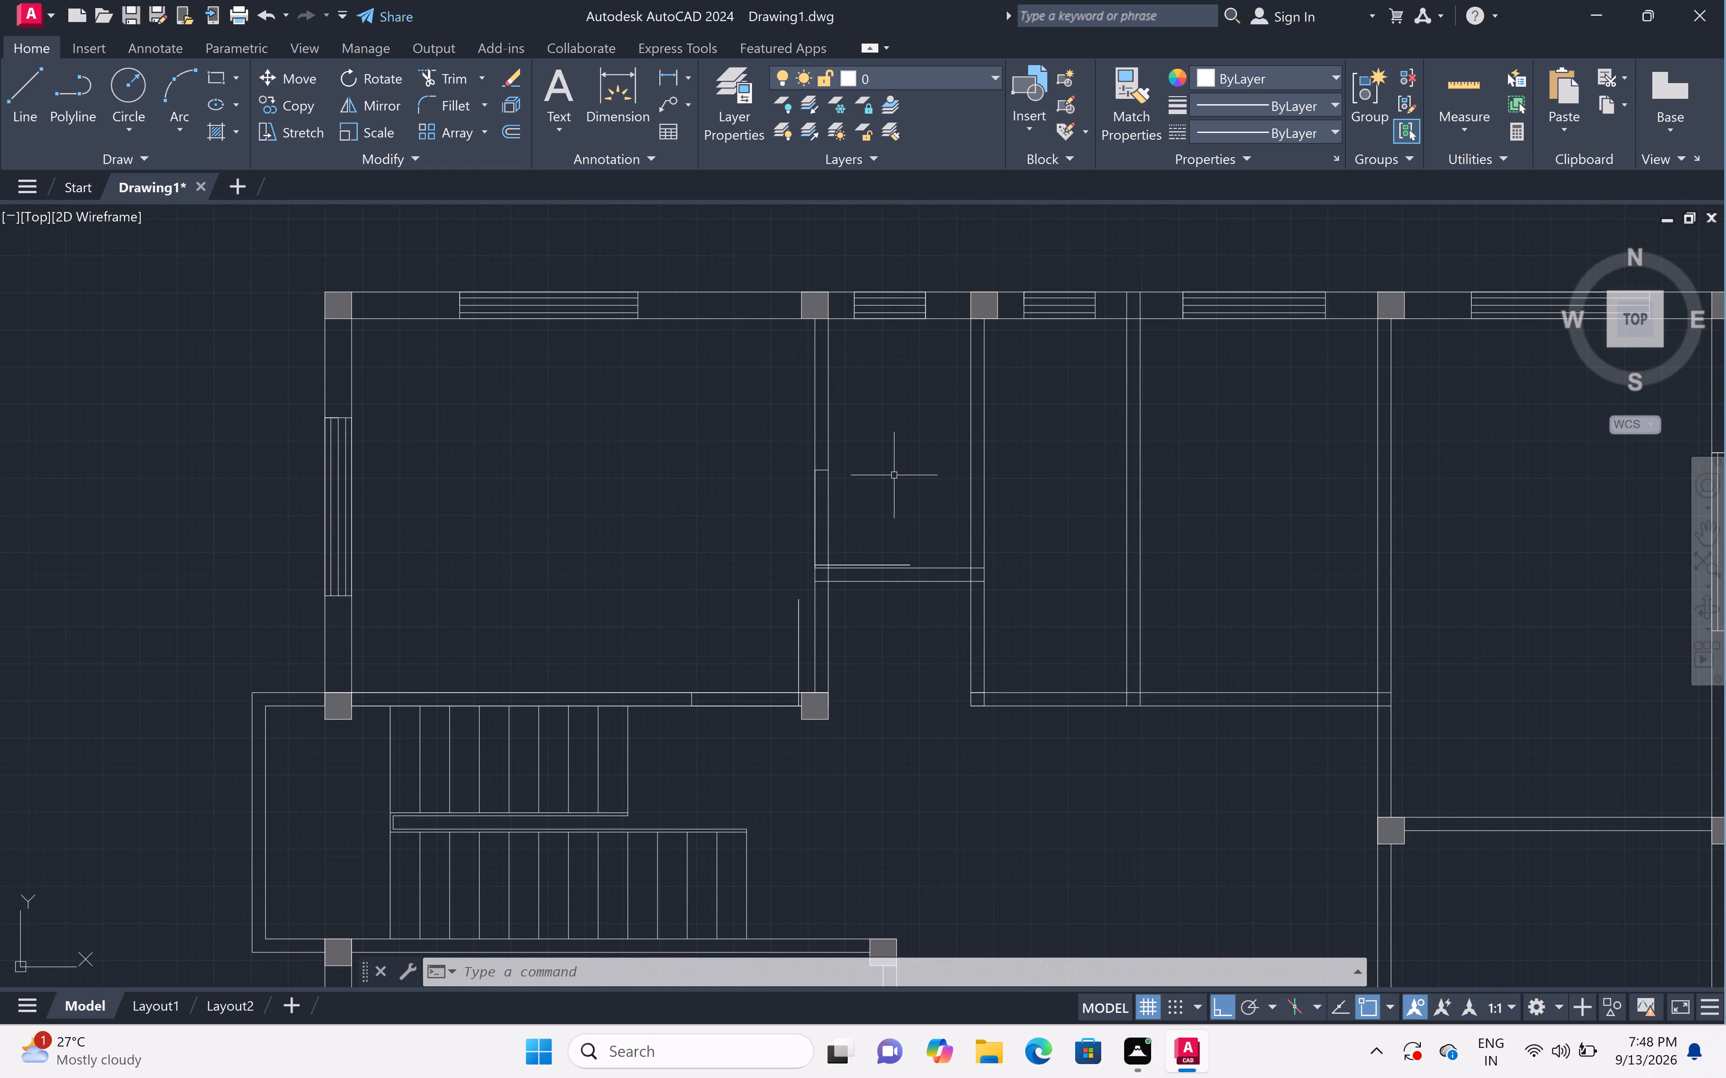
{"action": "scroll", "coordinate": [827, 453], "scroll_direction": "up", "scroll_amount": 2}
{"action": "scroll", "coordinate": [827, 472], "scroll_direction": "down", "scroll_amount": 1}
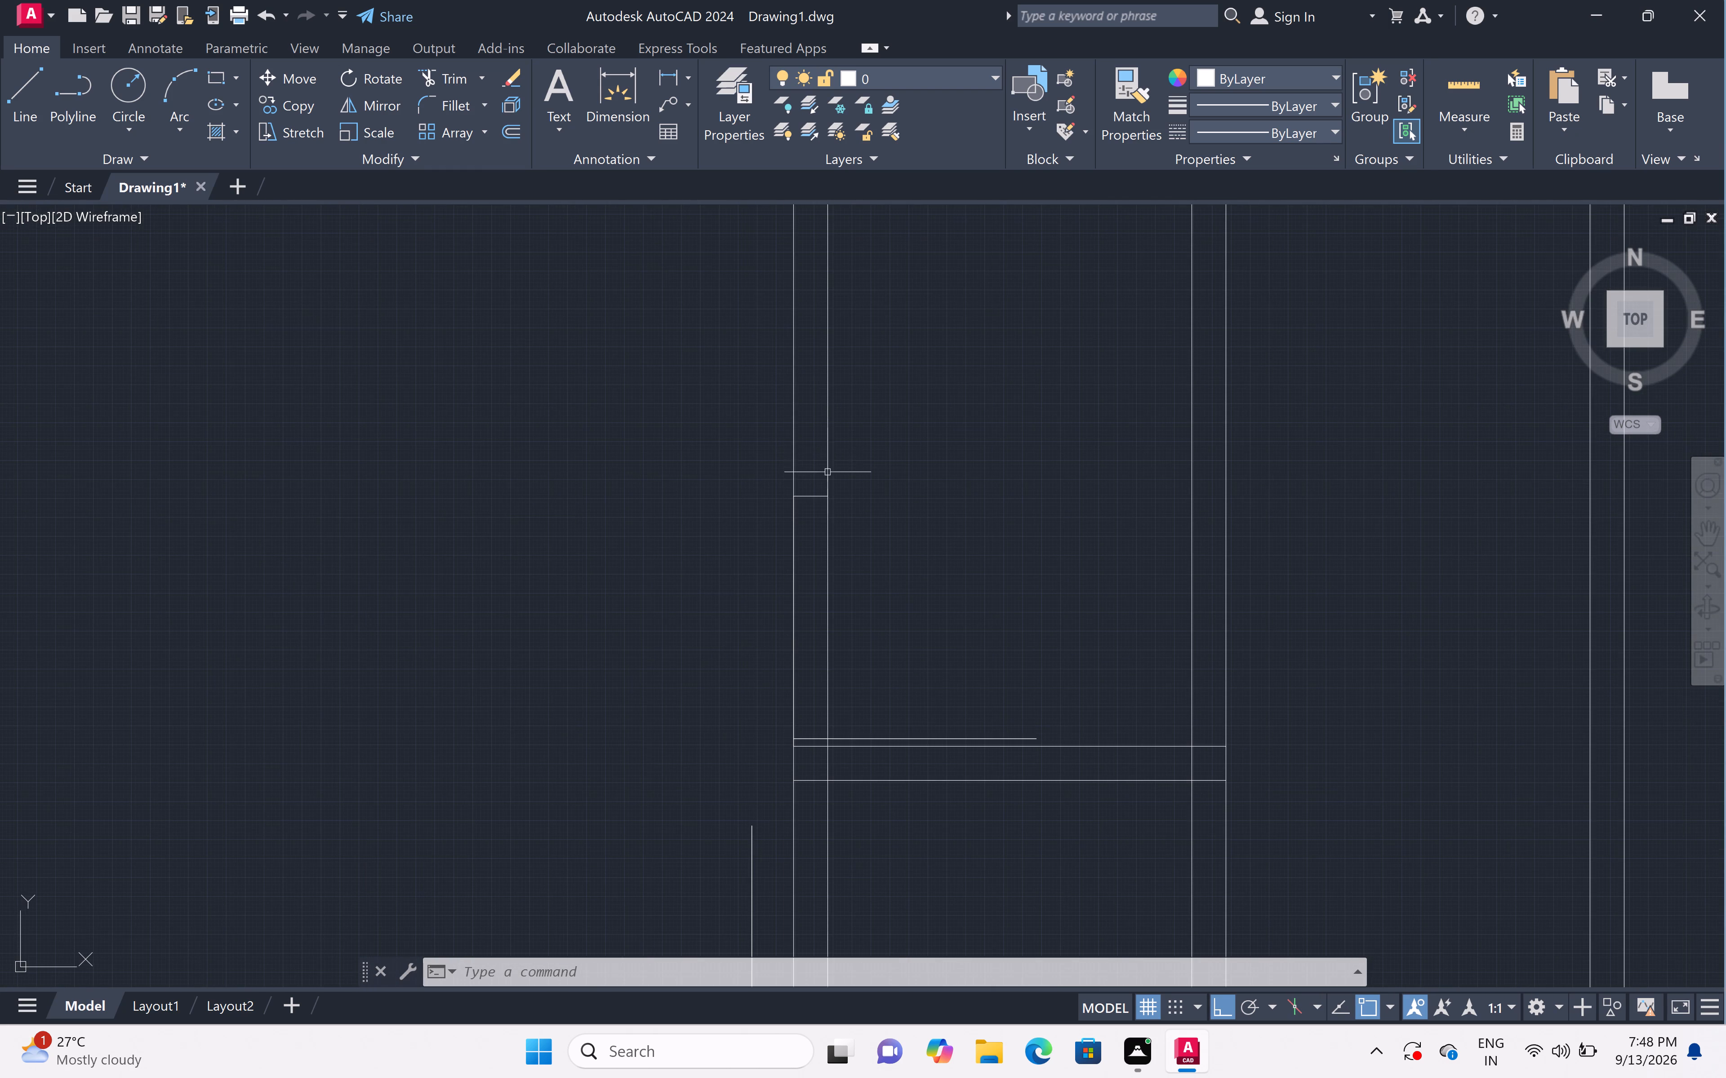
{"action": "scroll", "coordinate": [827, 472], "scroll_direction": "down", "scroll_amount": 1}
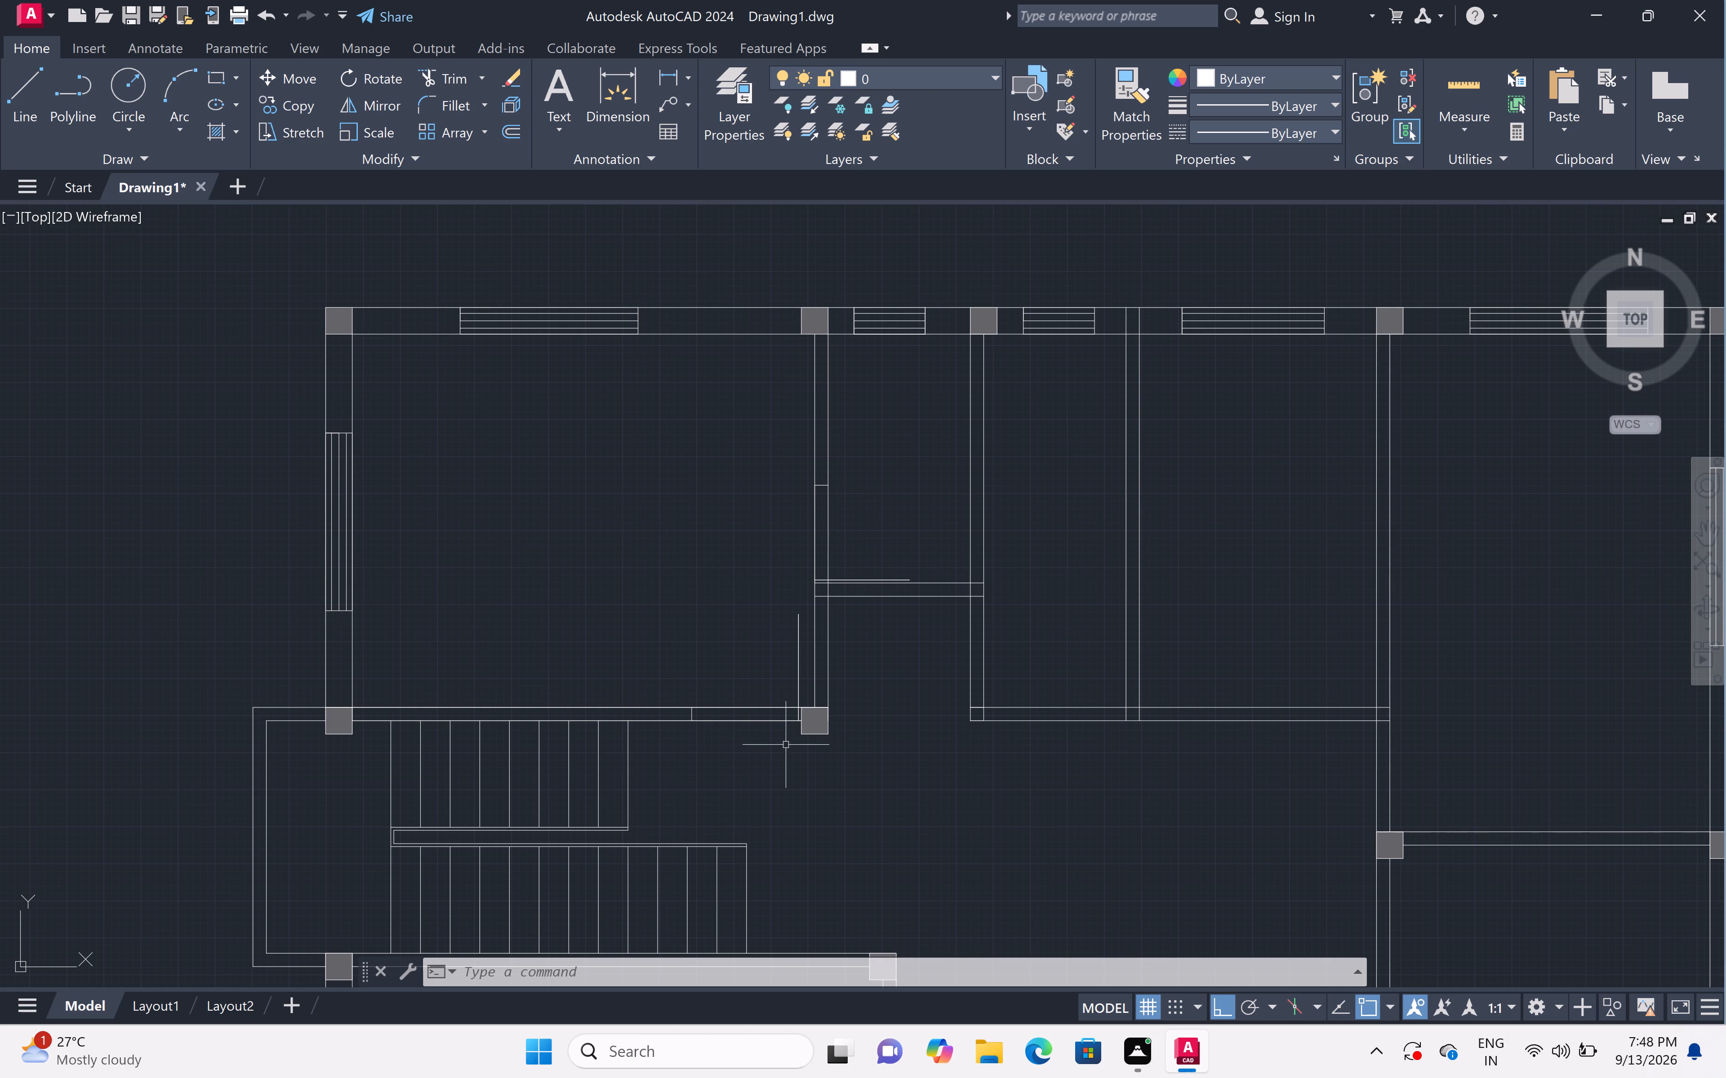
{"action": "scroll", "coordinate": [758, 736], "scroll_direction": "up", "scroll_amount": 2}
{"action": "scroll", "coordinate": [757, 736], "scroll_direction": "down", "scroll_amount": 2}
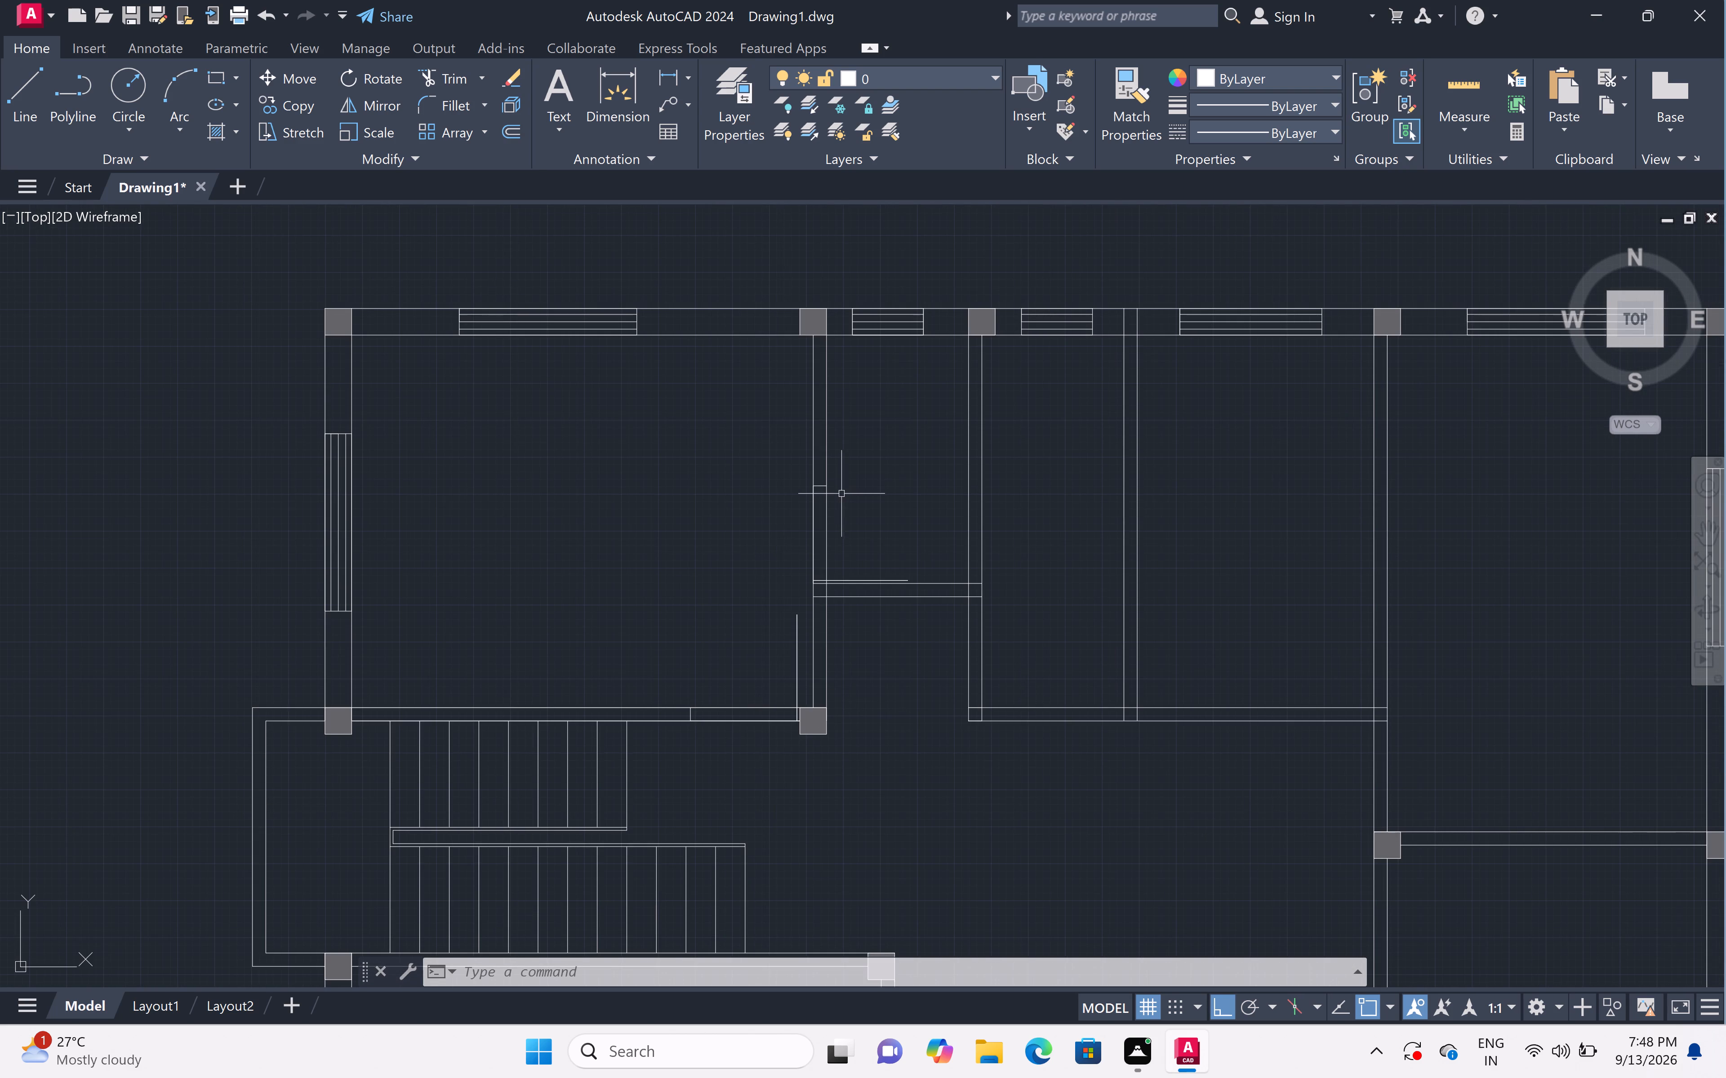
{"action": "scroll", "coordinate": [850, 654], "scroll_direction": "up", "scroll_amount": 2}
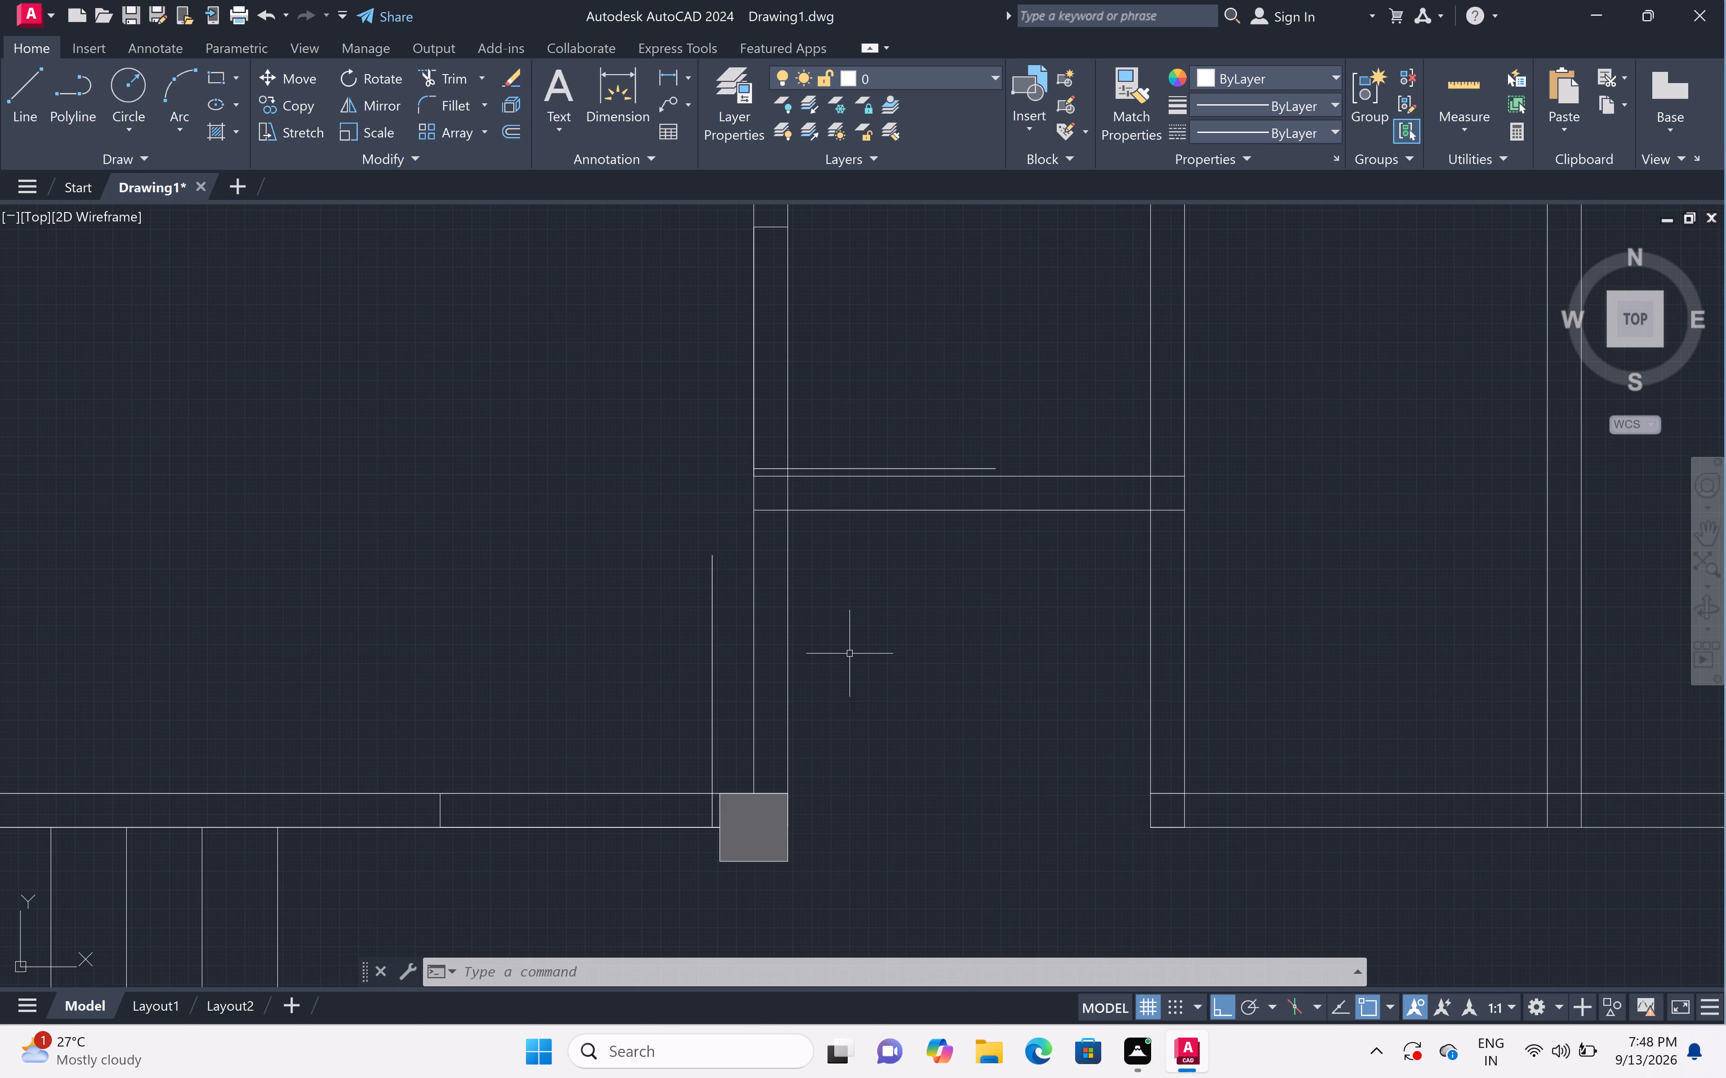
{"action": "scroll", "coordinate": [848, 654], "scroll_direction": "down", "scroll_amount": 2}
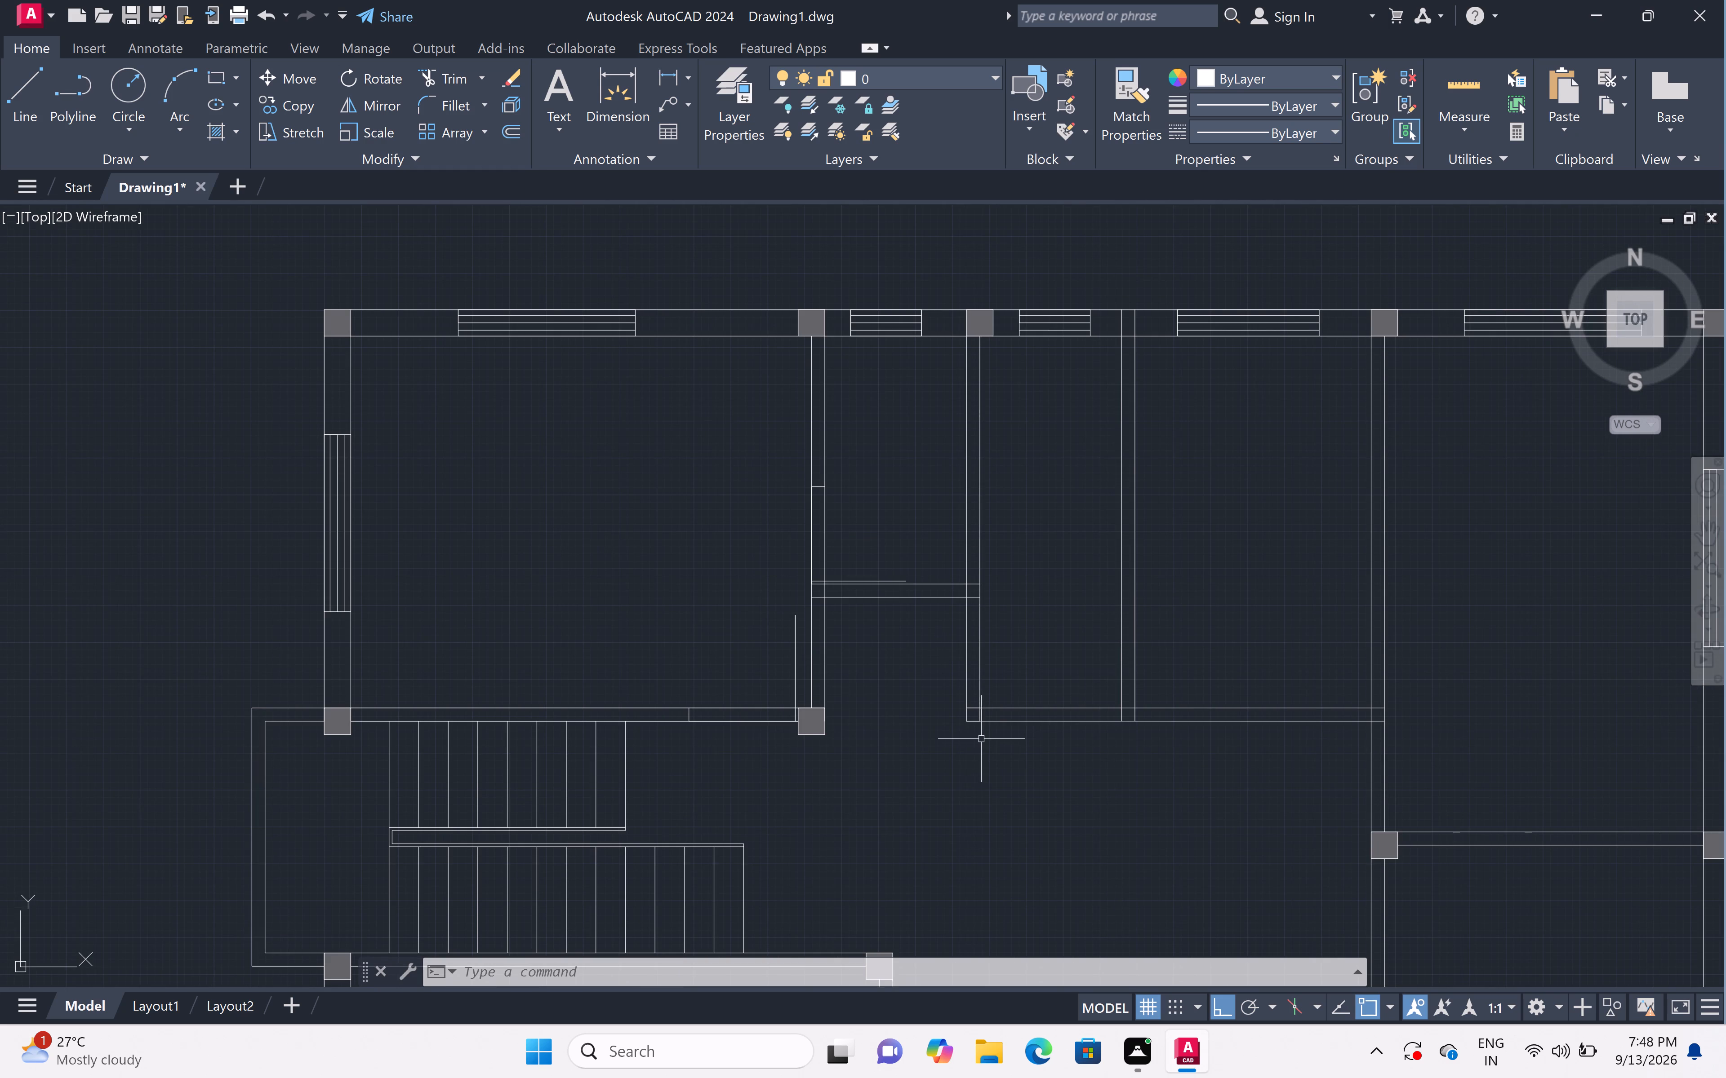
Draw a line 1" east from the small north room's east wall along the neighbouring room's south wall, continuing 2'8" north as the door leaf.
{"action": "scroll", "coordinate": [1042, 700], "scroll_direction": "up", "scroll_amount": 2}
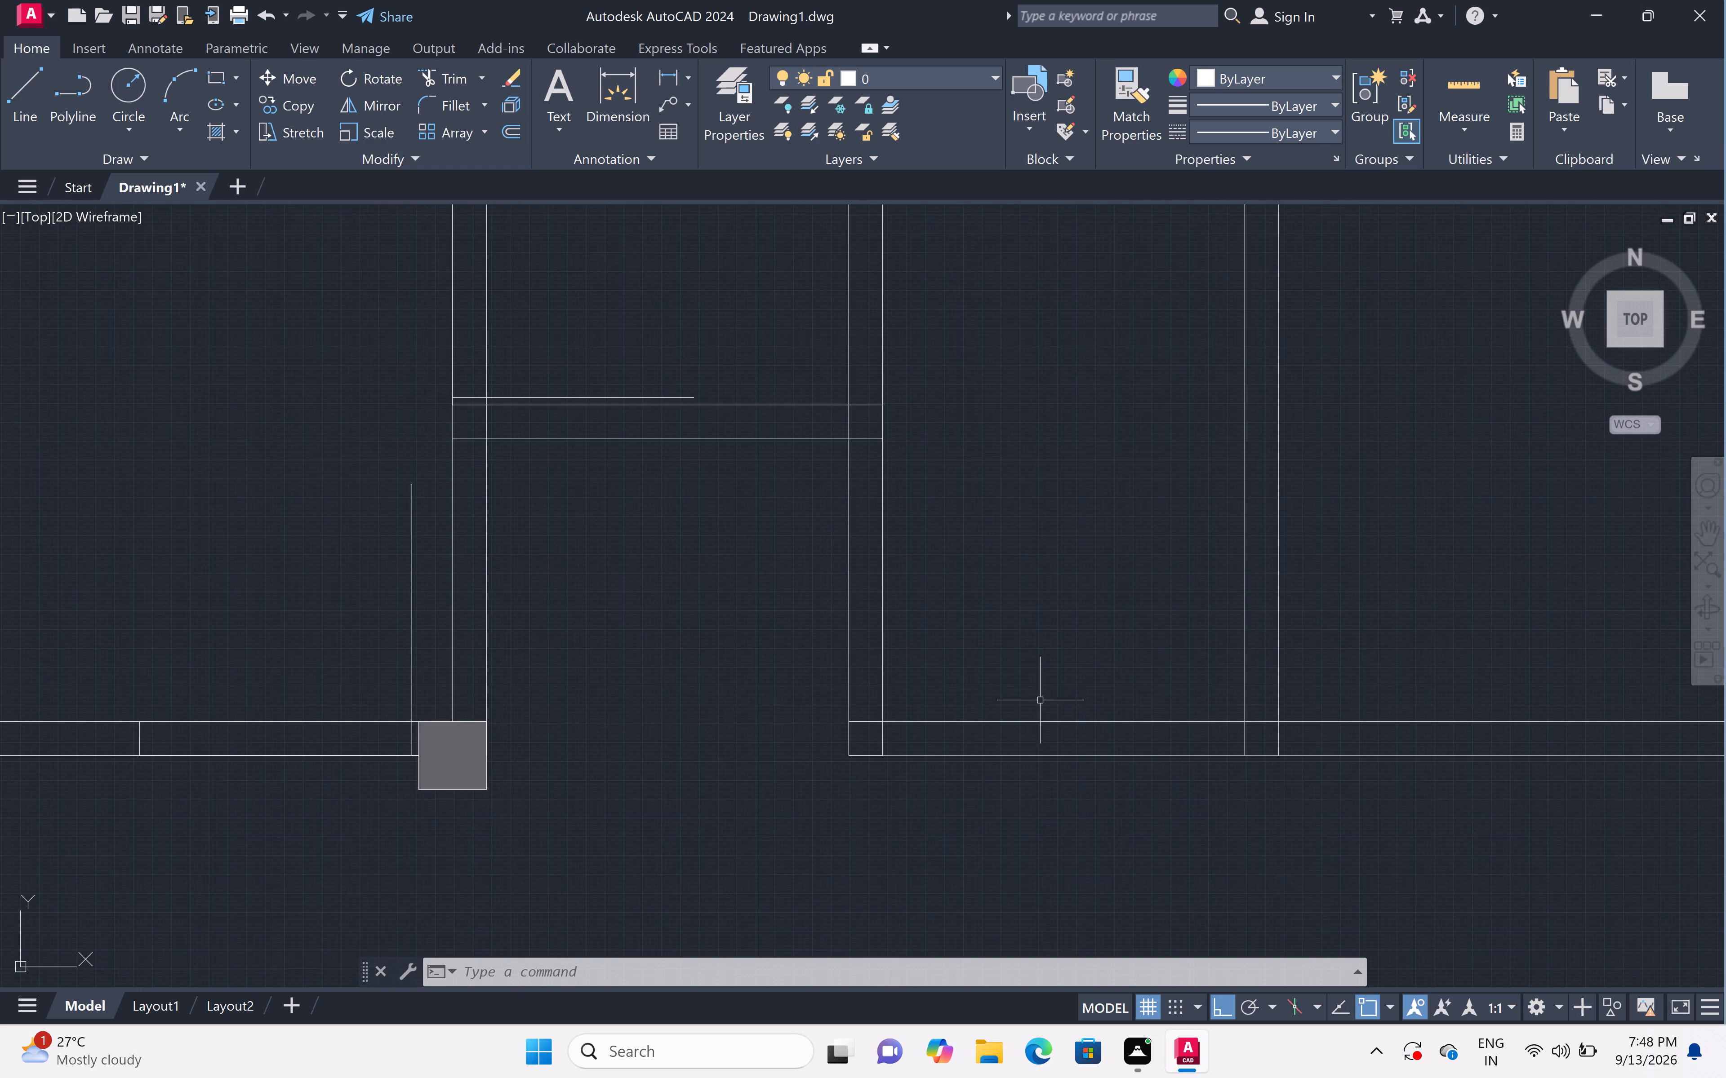
{"action": "type", "text": "l"}
{"action": "key", "text": "space"}
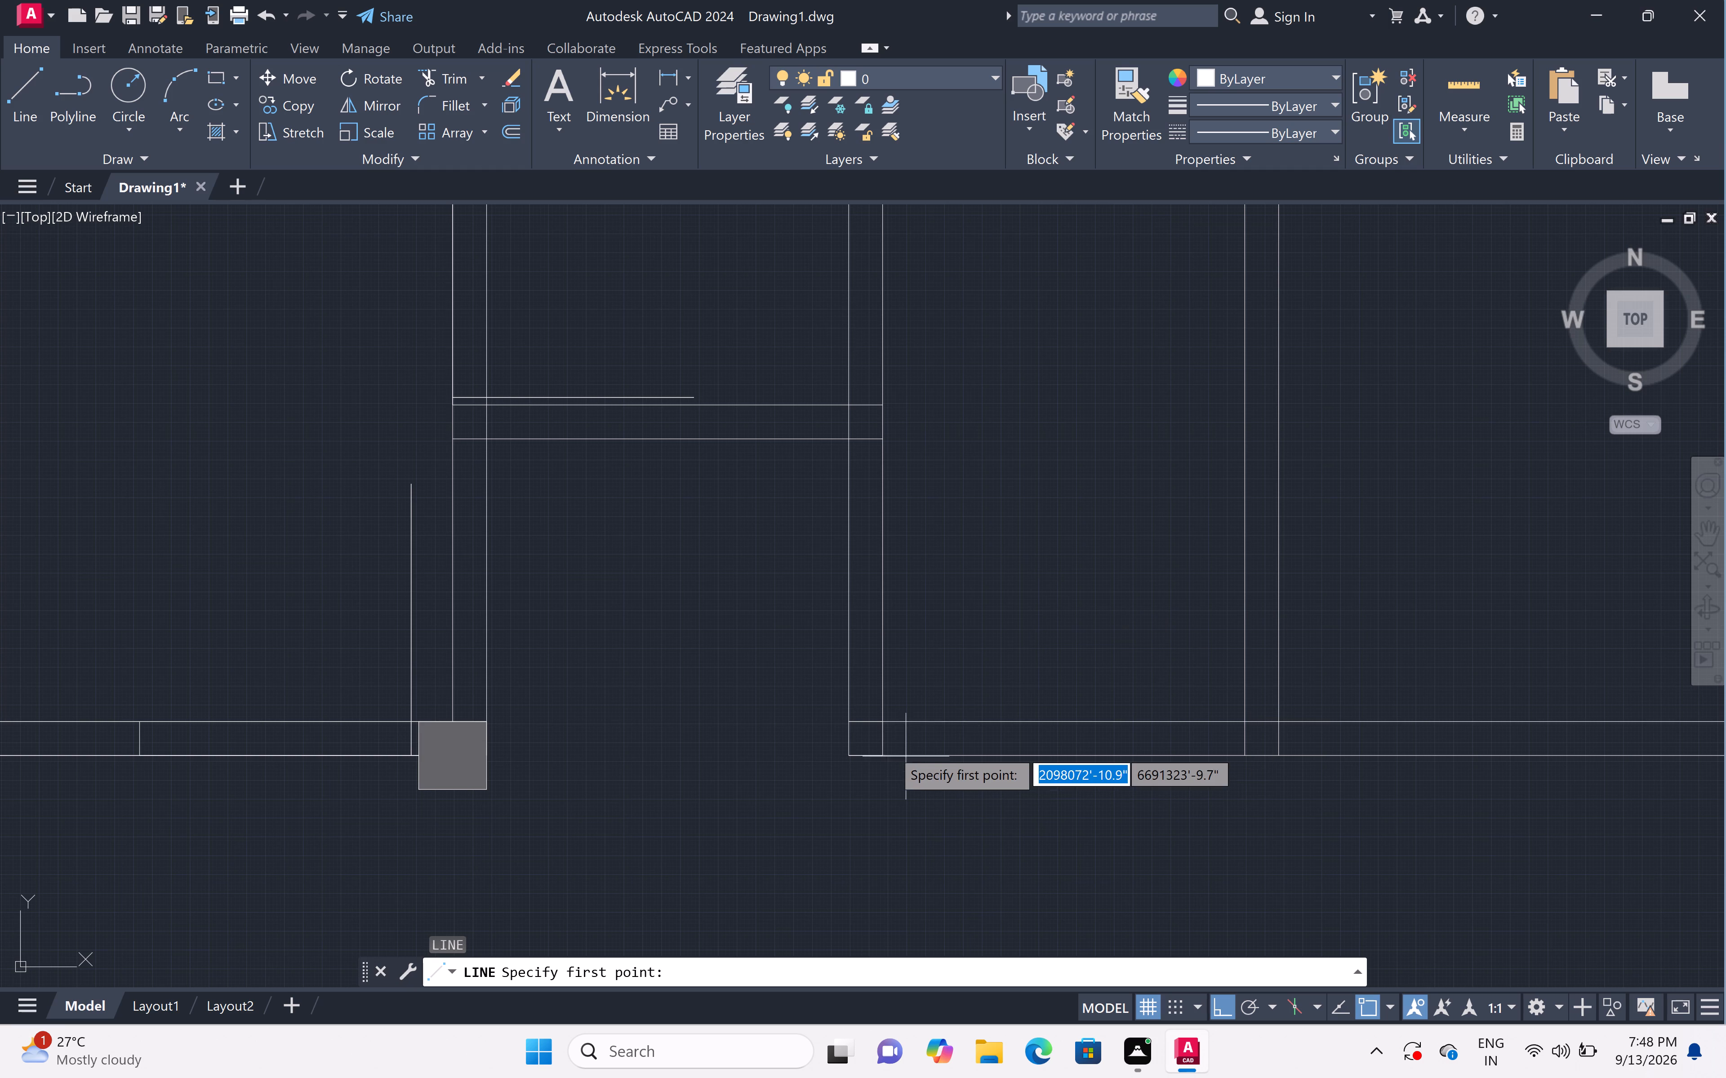
{"action": "left_click", "coordinate": [881, 761]}
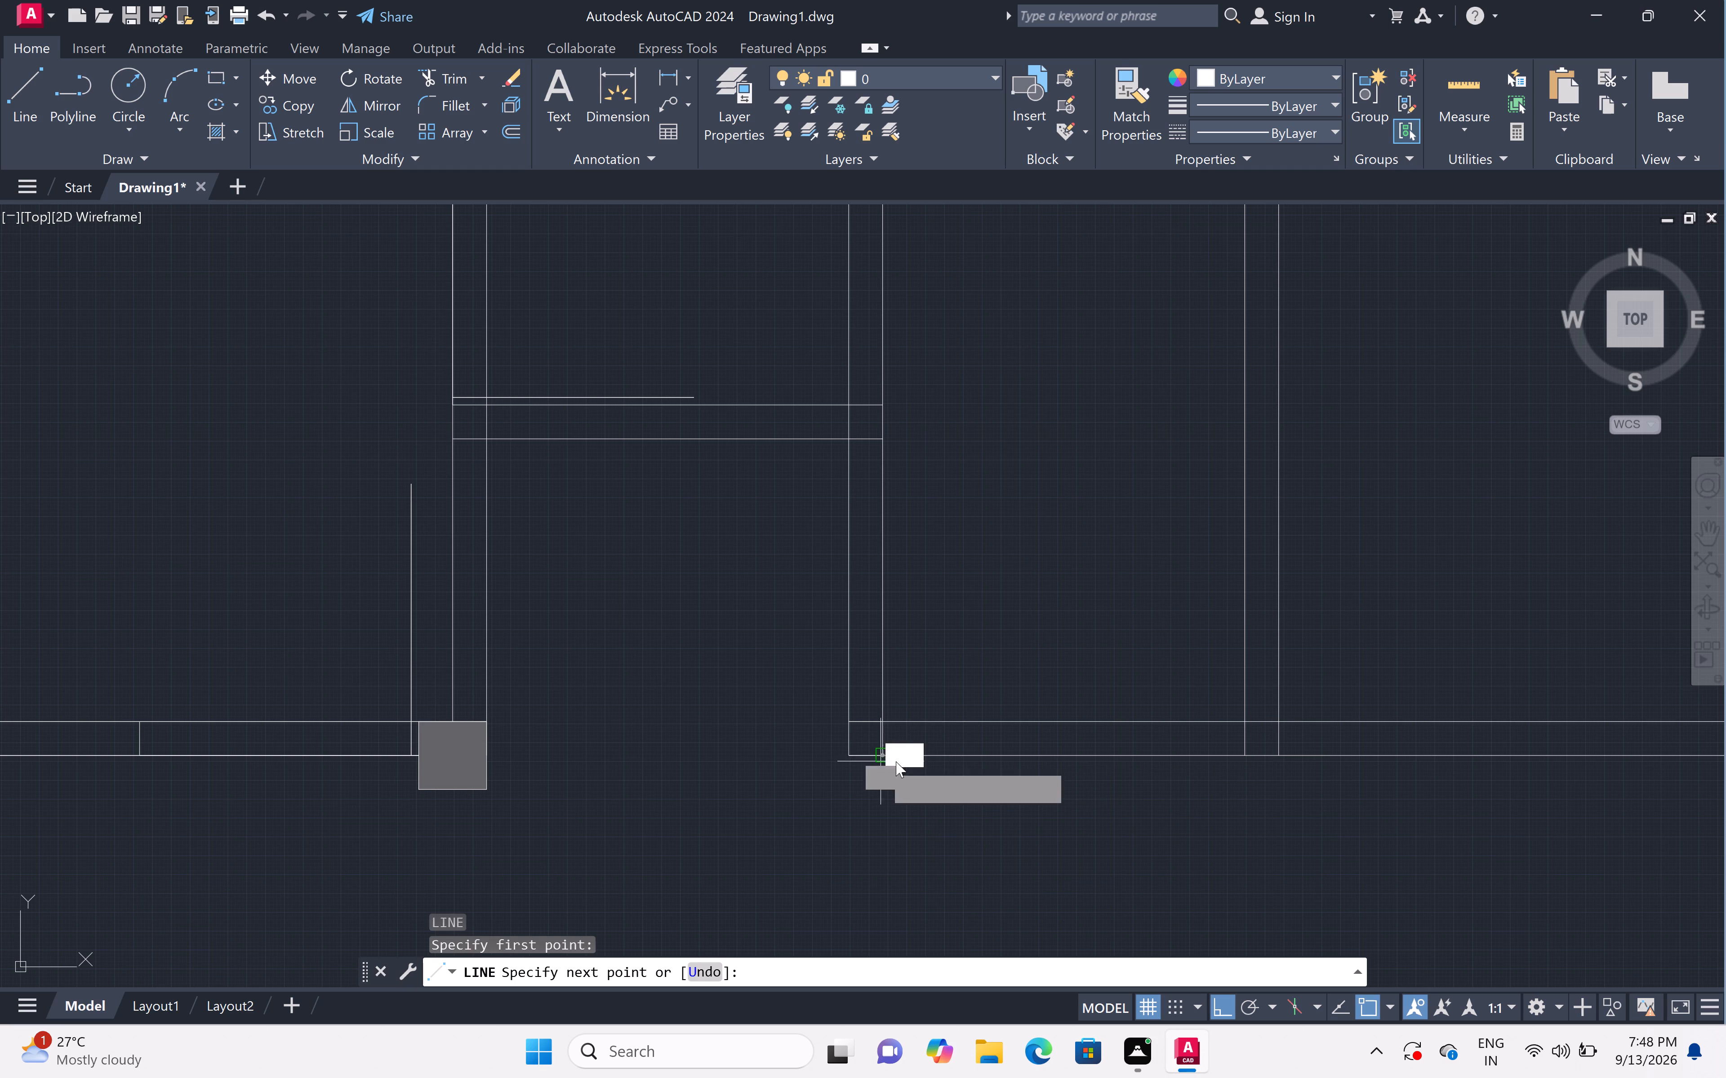
{"action": "key", "text": "1"}
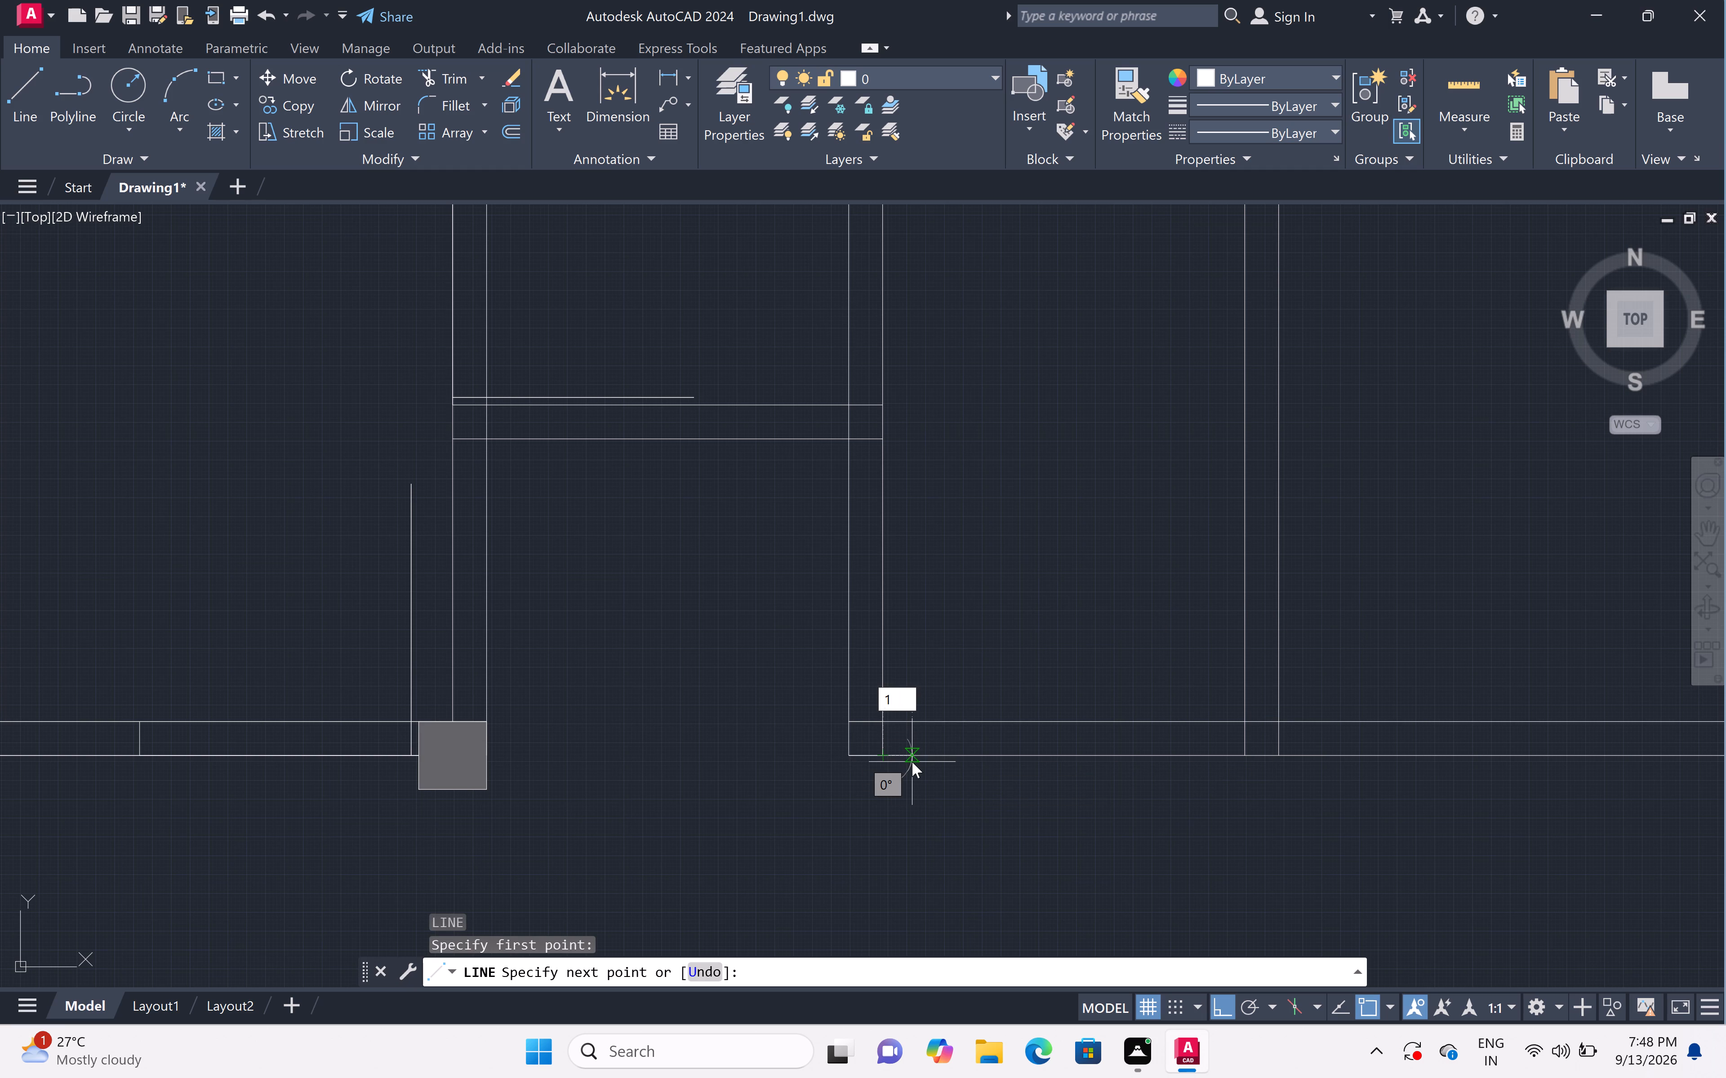
{"action": "type", "text": "\""}
{"action": "key", "text": "space"}
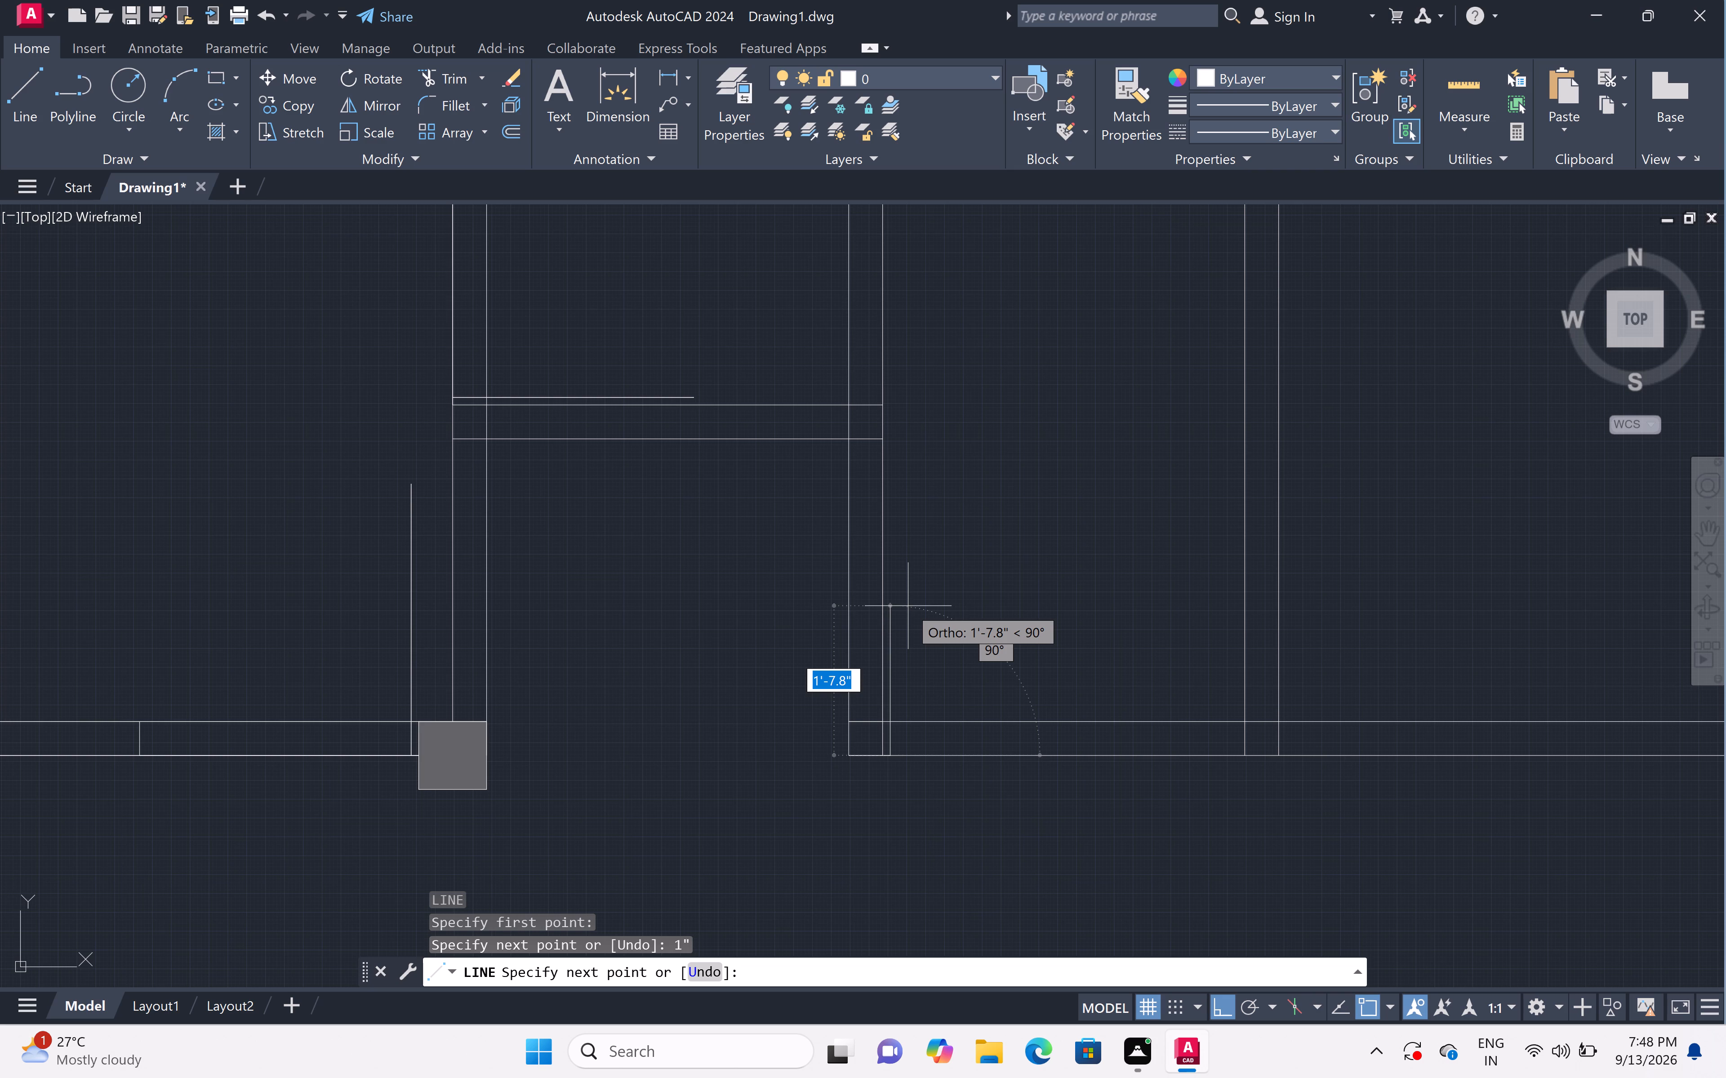
{"action": "key", "text": "2"}
{"action": "type", "text": "'8"}
{"action": "key", "text": "shift+quotedbl"}
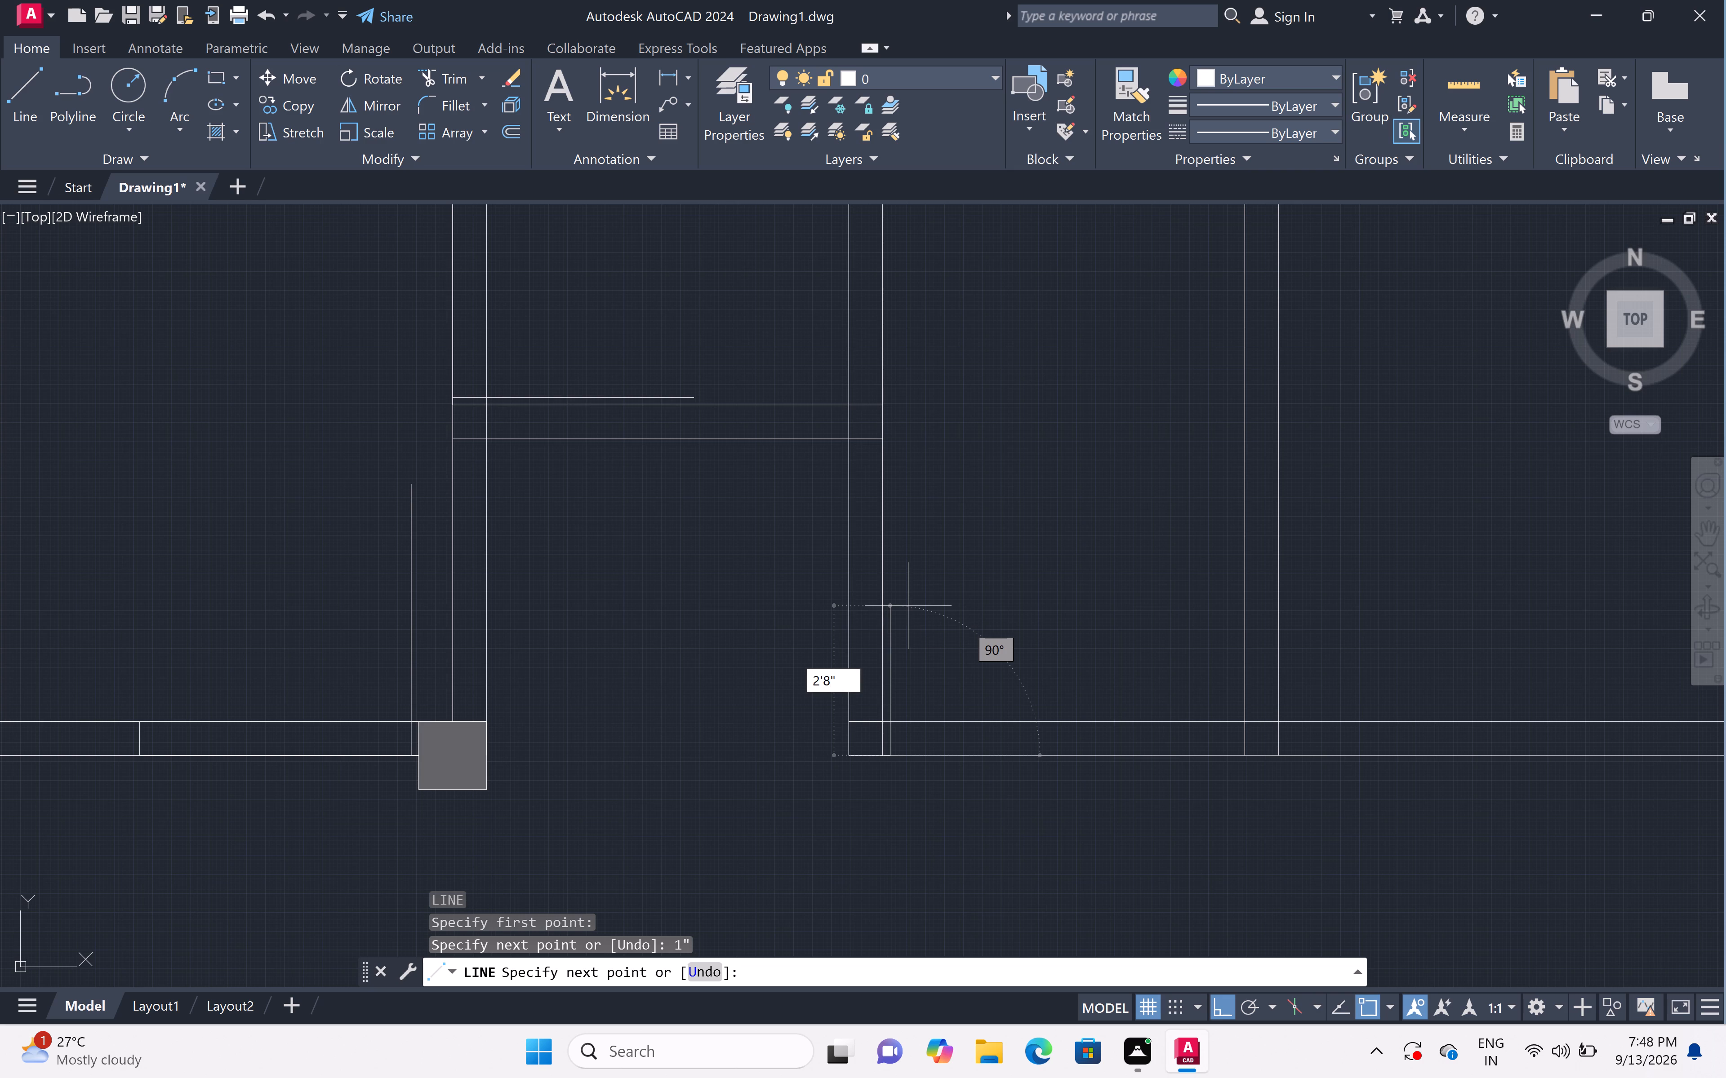
{"action": "key", "text": "space"}
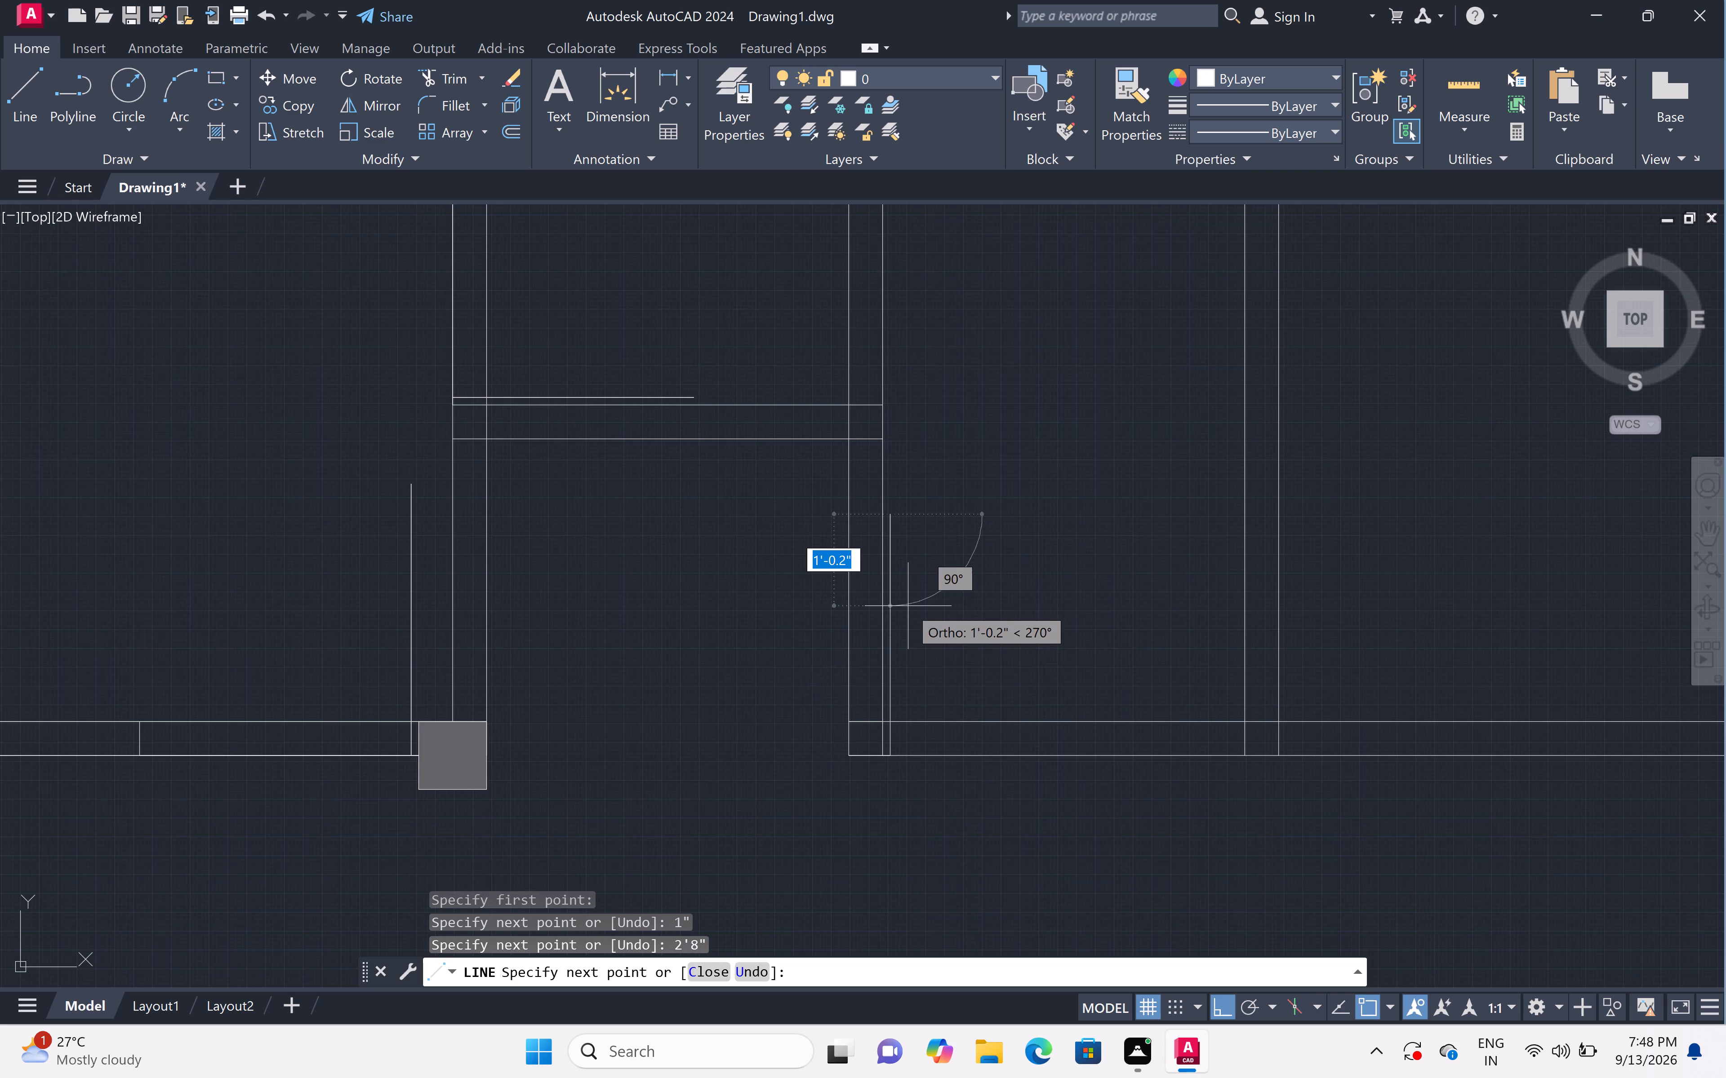
Continue the line back to the leaf's foot, 2'8" east along the south wall's south face, and north across the wall as the door jamb.
{"action": "left_click", "coordinate": [889, 755]}
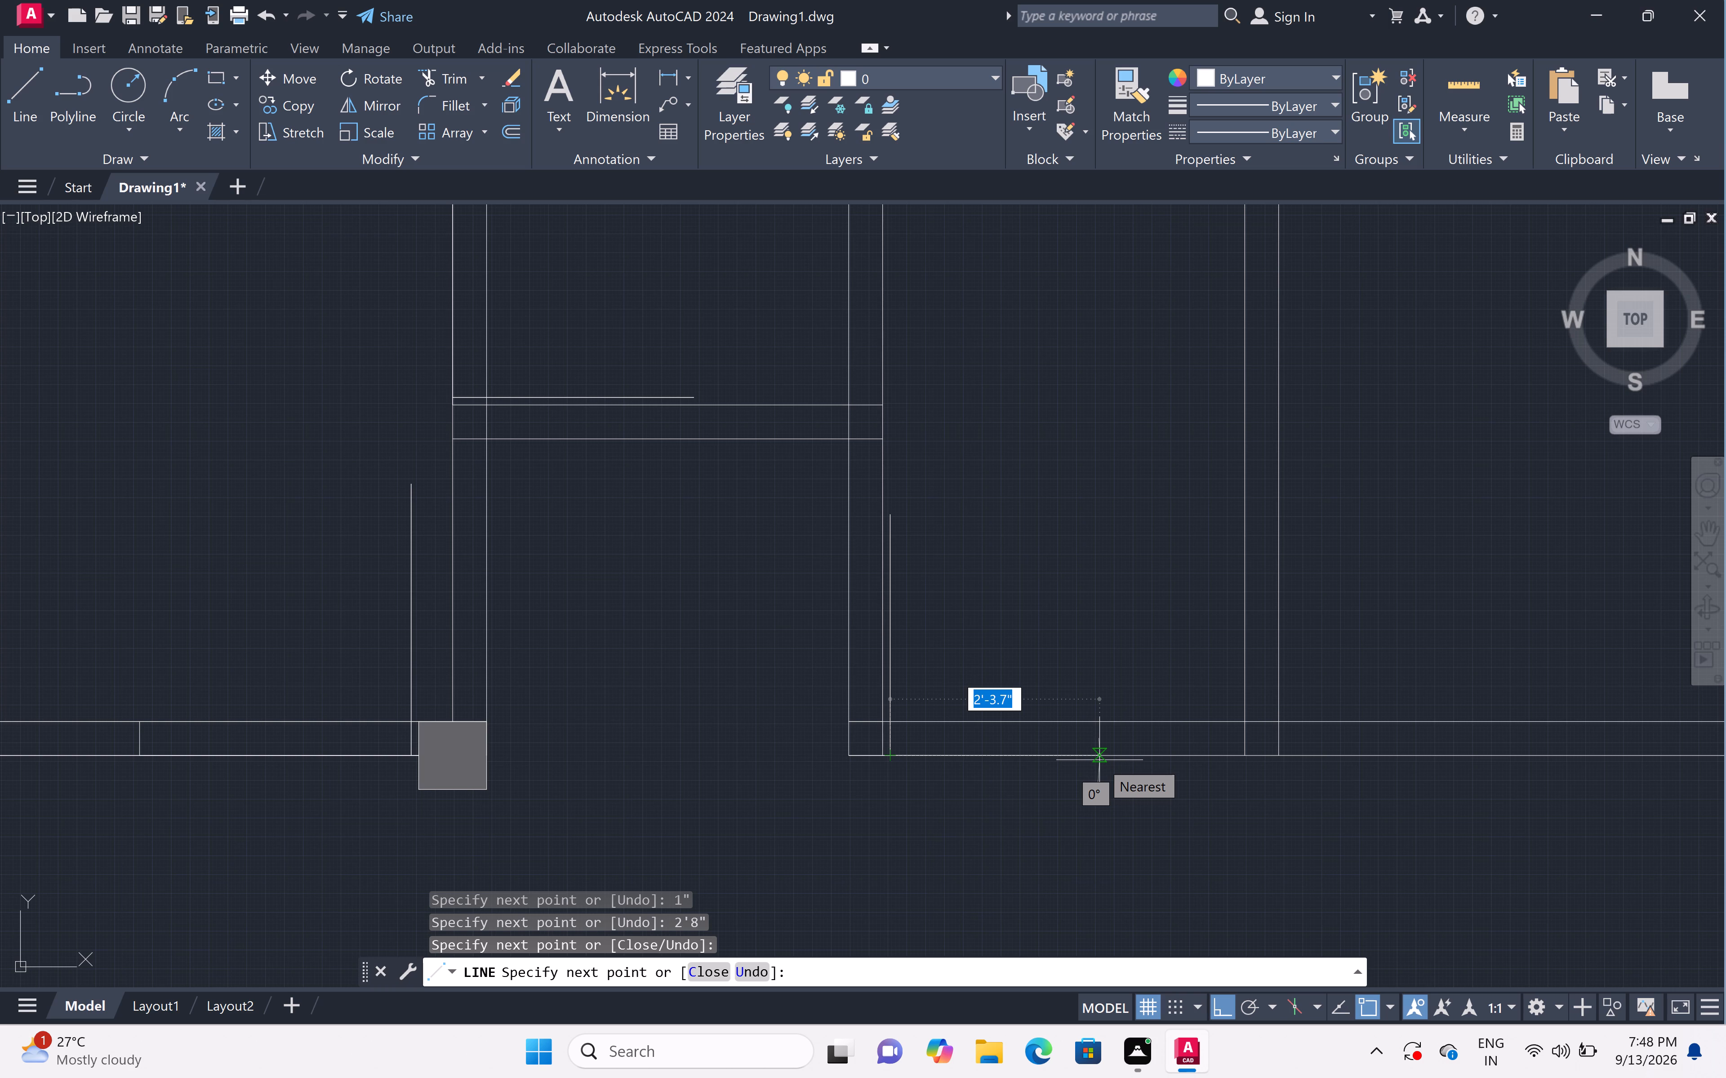
{"action": "key", "text": "2"}
{"action": "type", "text": "'8"}
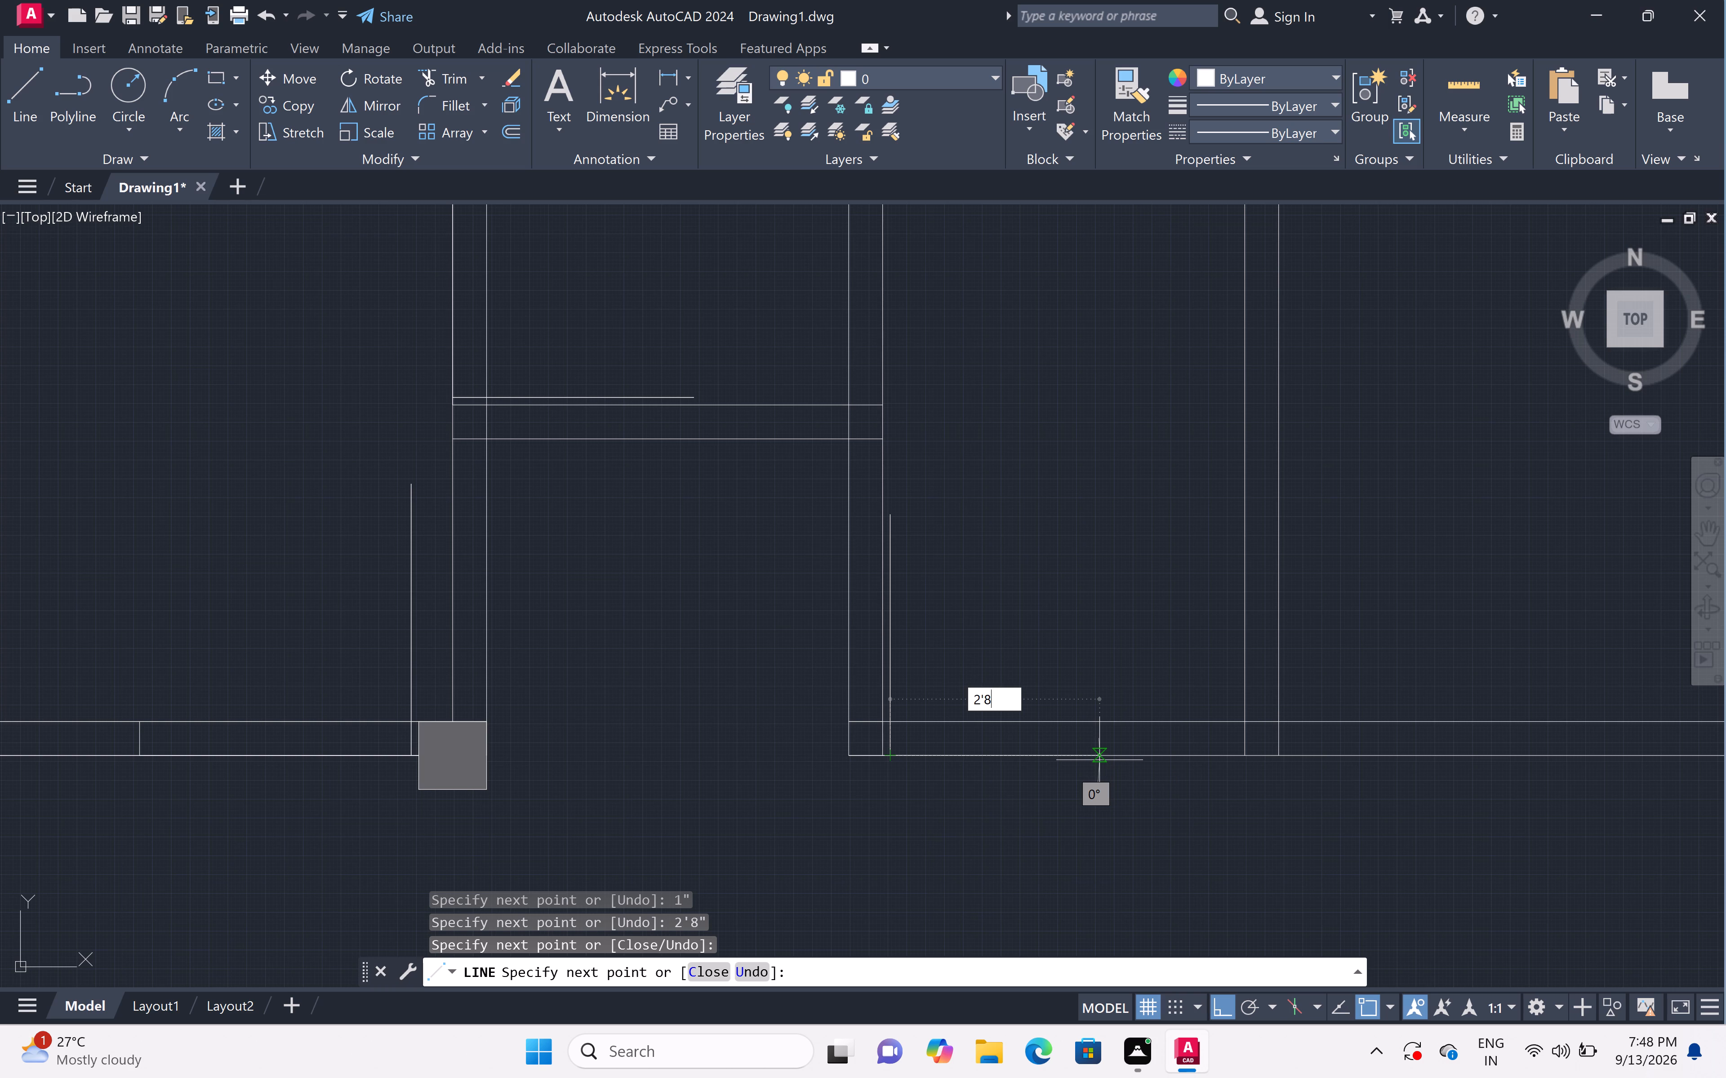
{"action": "type", "text": "\""}
{"action": "key", "text": "space"}
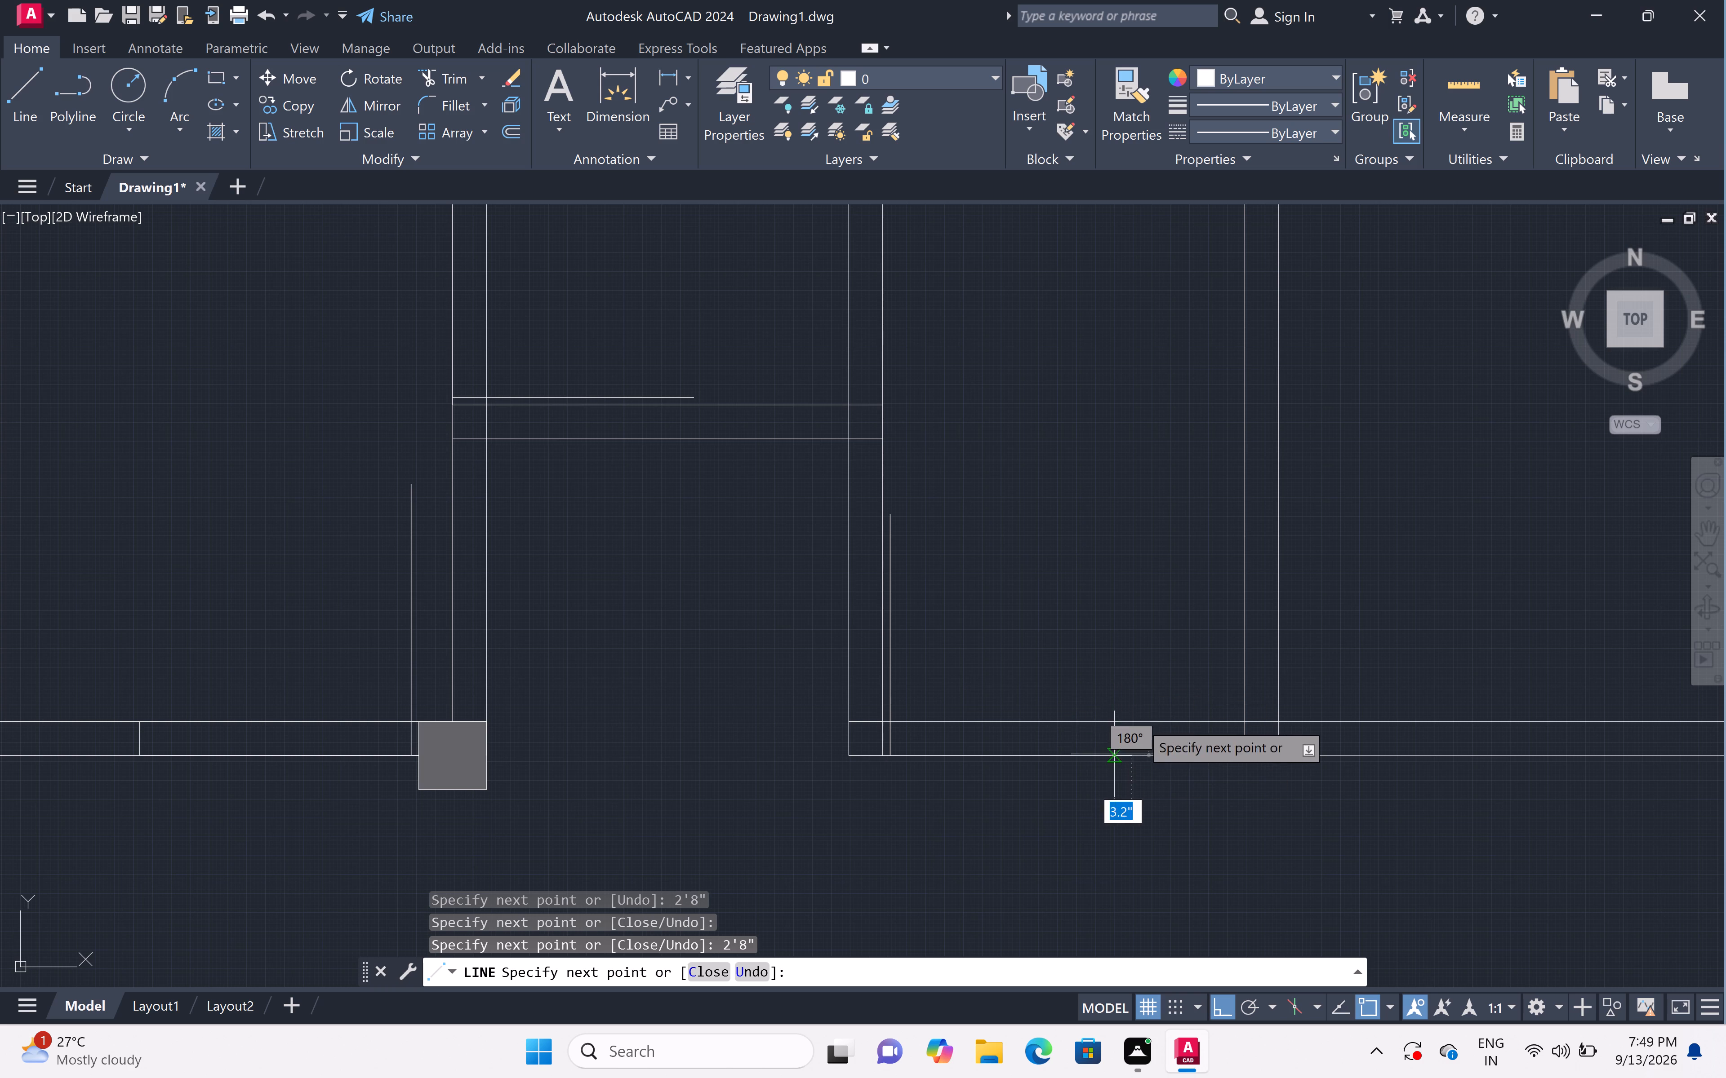
{"action": "left_click", "coordinate": [1129, 720]}
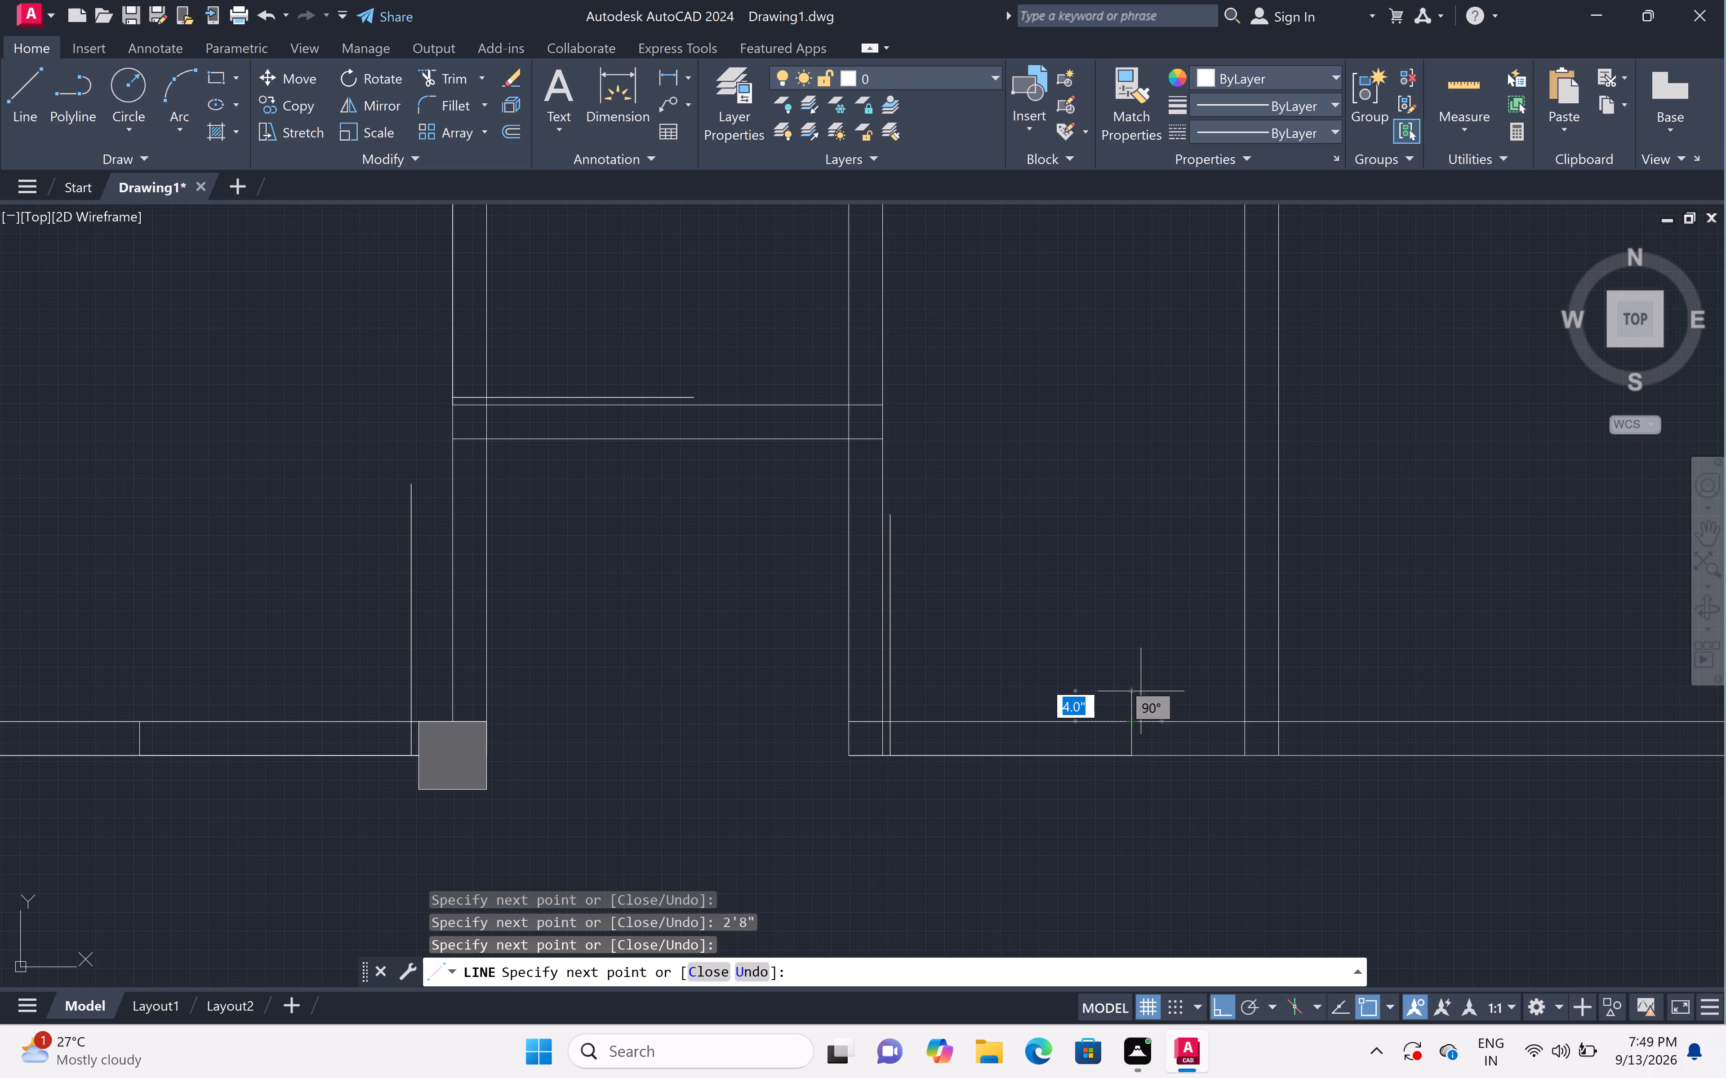
{"action": "key", "text": "space"}
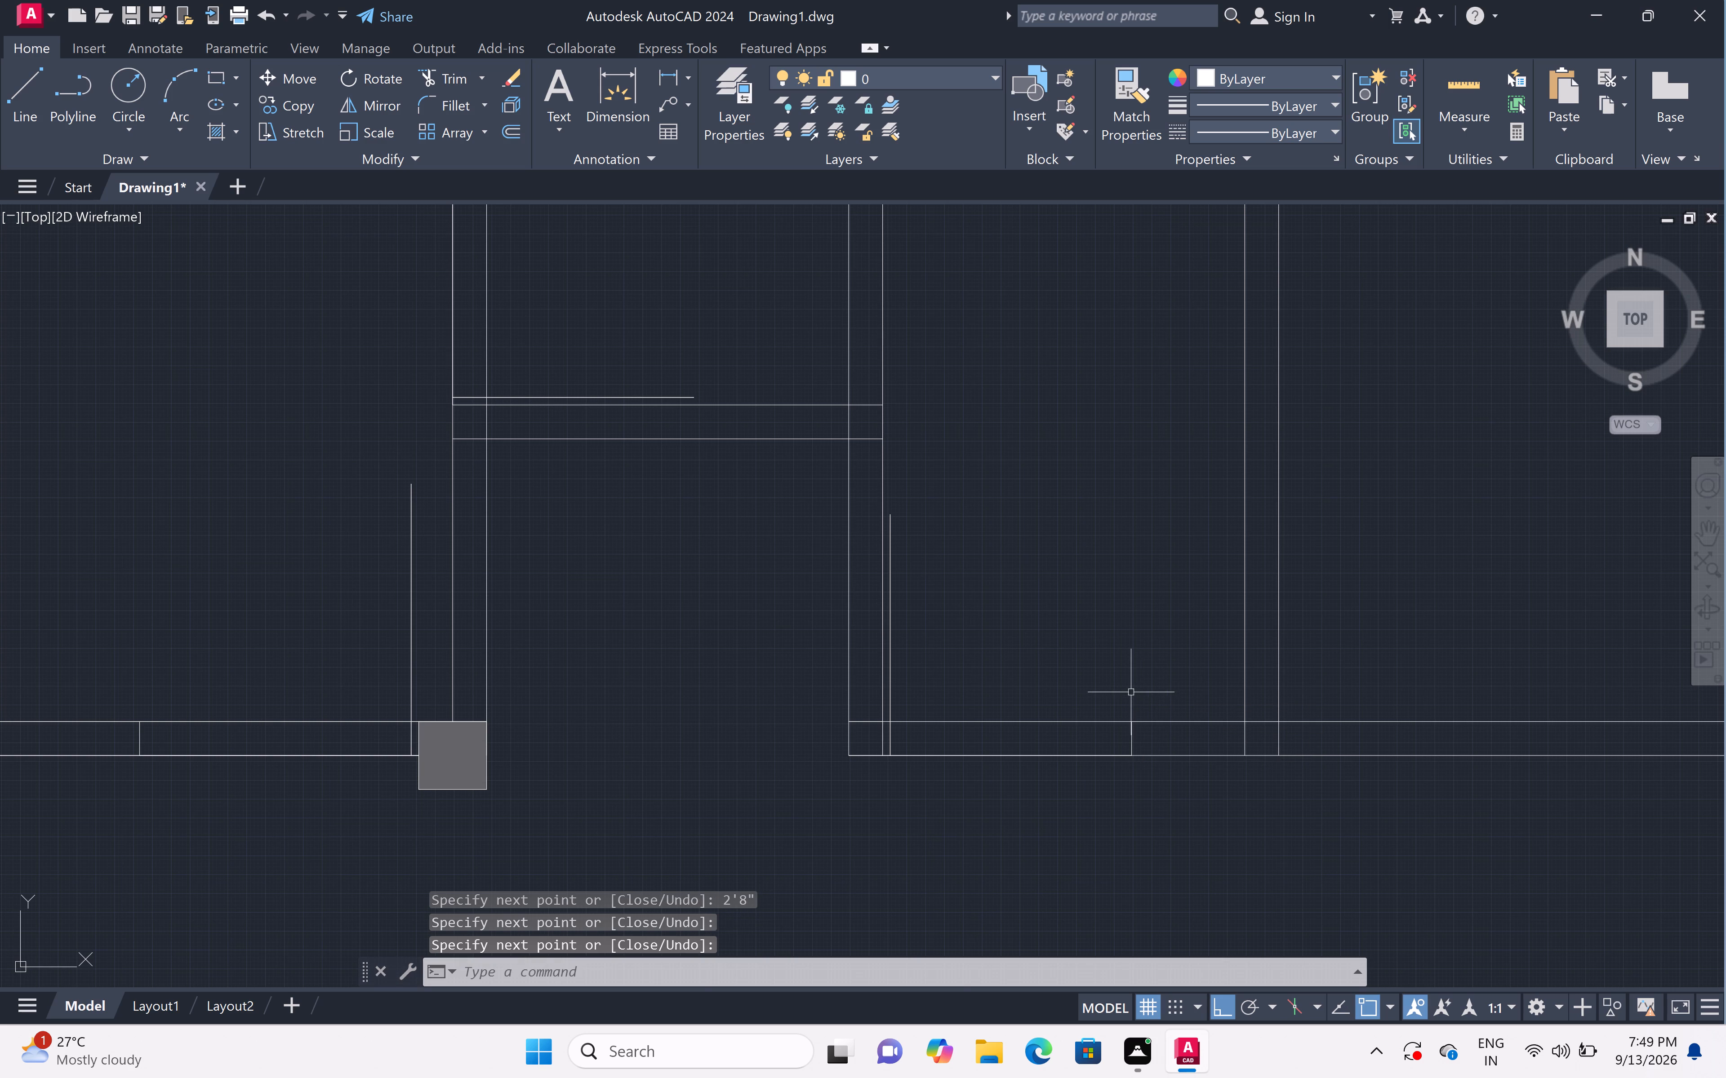
Draw a line 1" east from the foot of the next partition's east face along the south wall, continuing 3' north as the door leaf.
{"action": "scroll", "coordinate": [1131, 692], "scroll_direction": "down", "scroll_amount": 2}
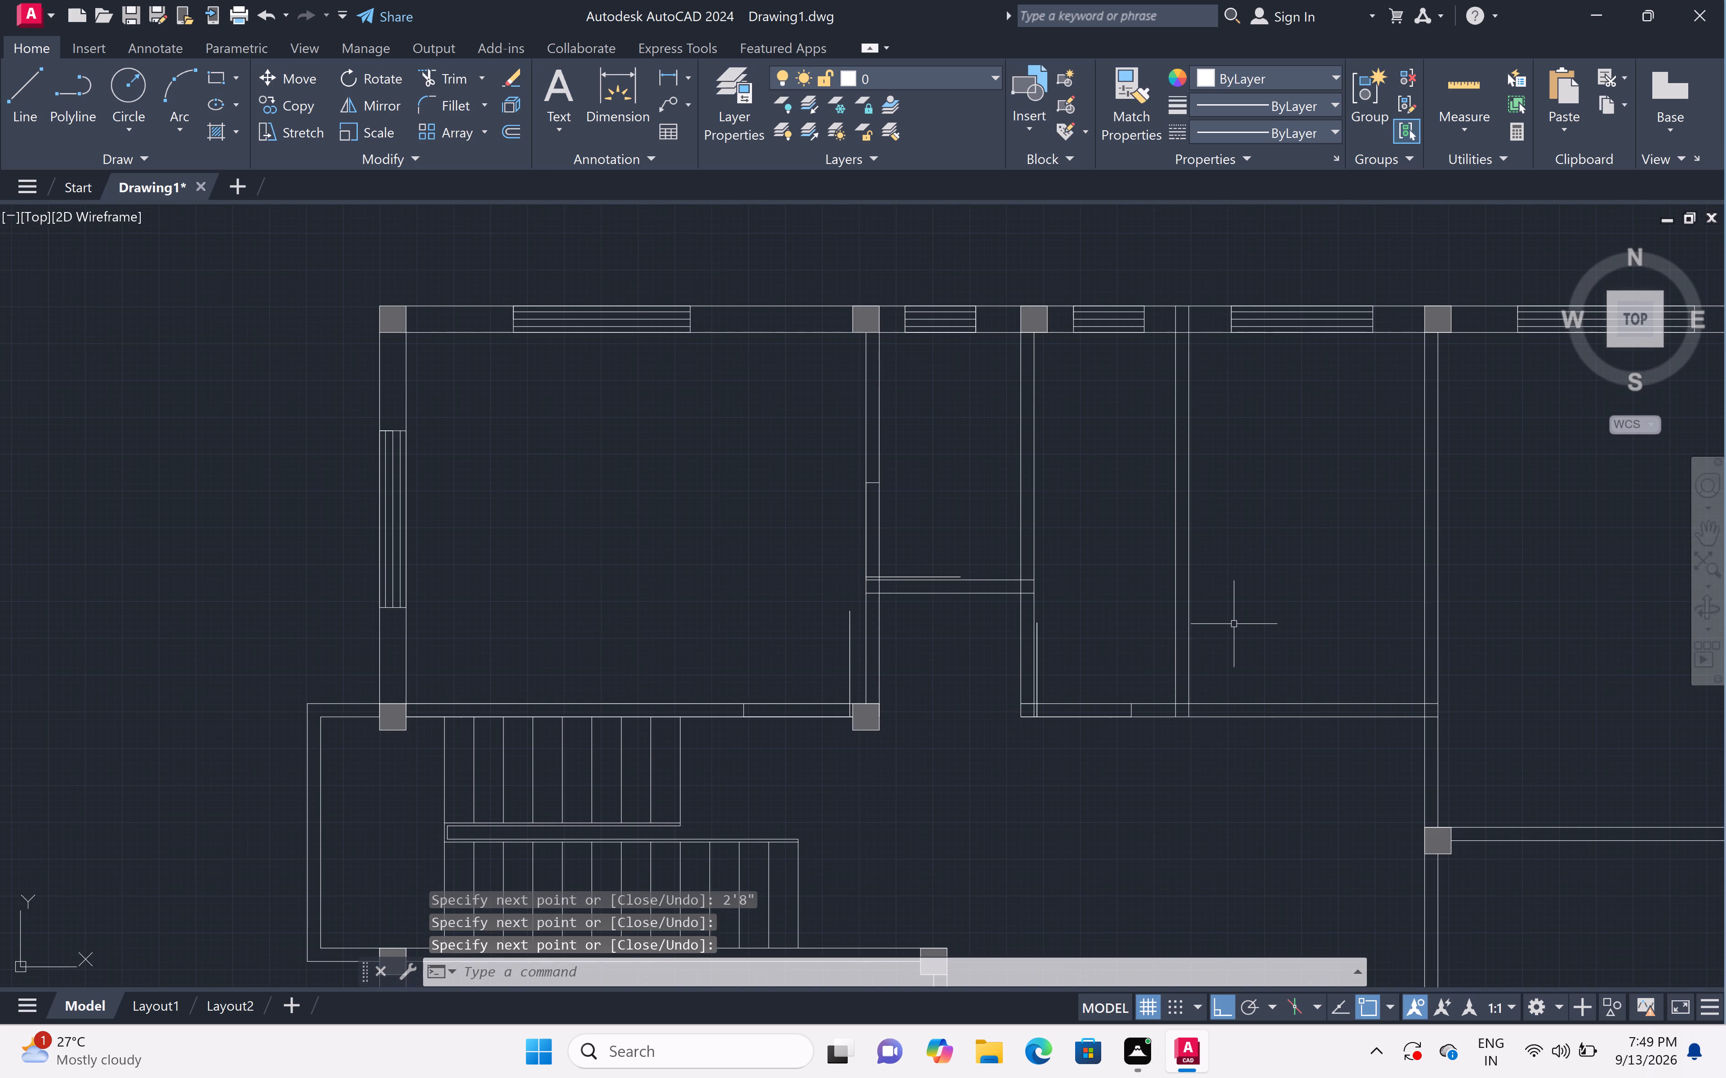
{"action": "middle_click_drag", "start_coordinate": [1136, 683], "coordinate": [1002, 732]}
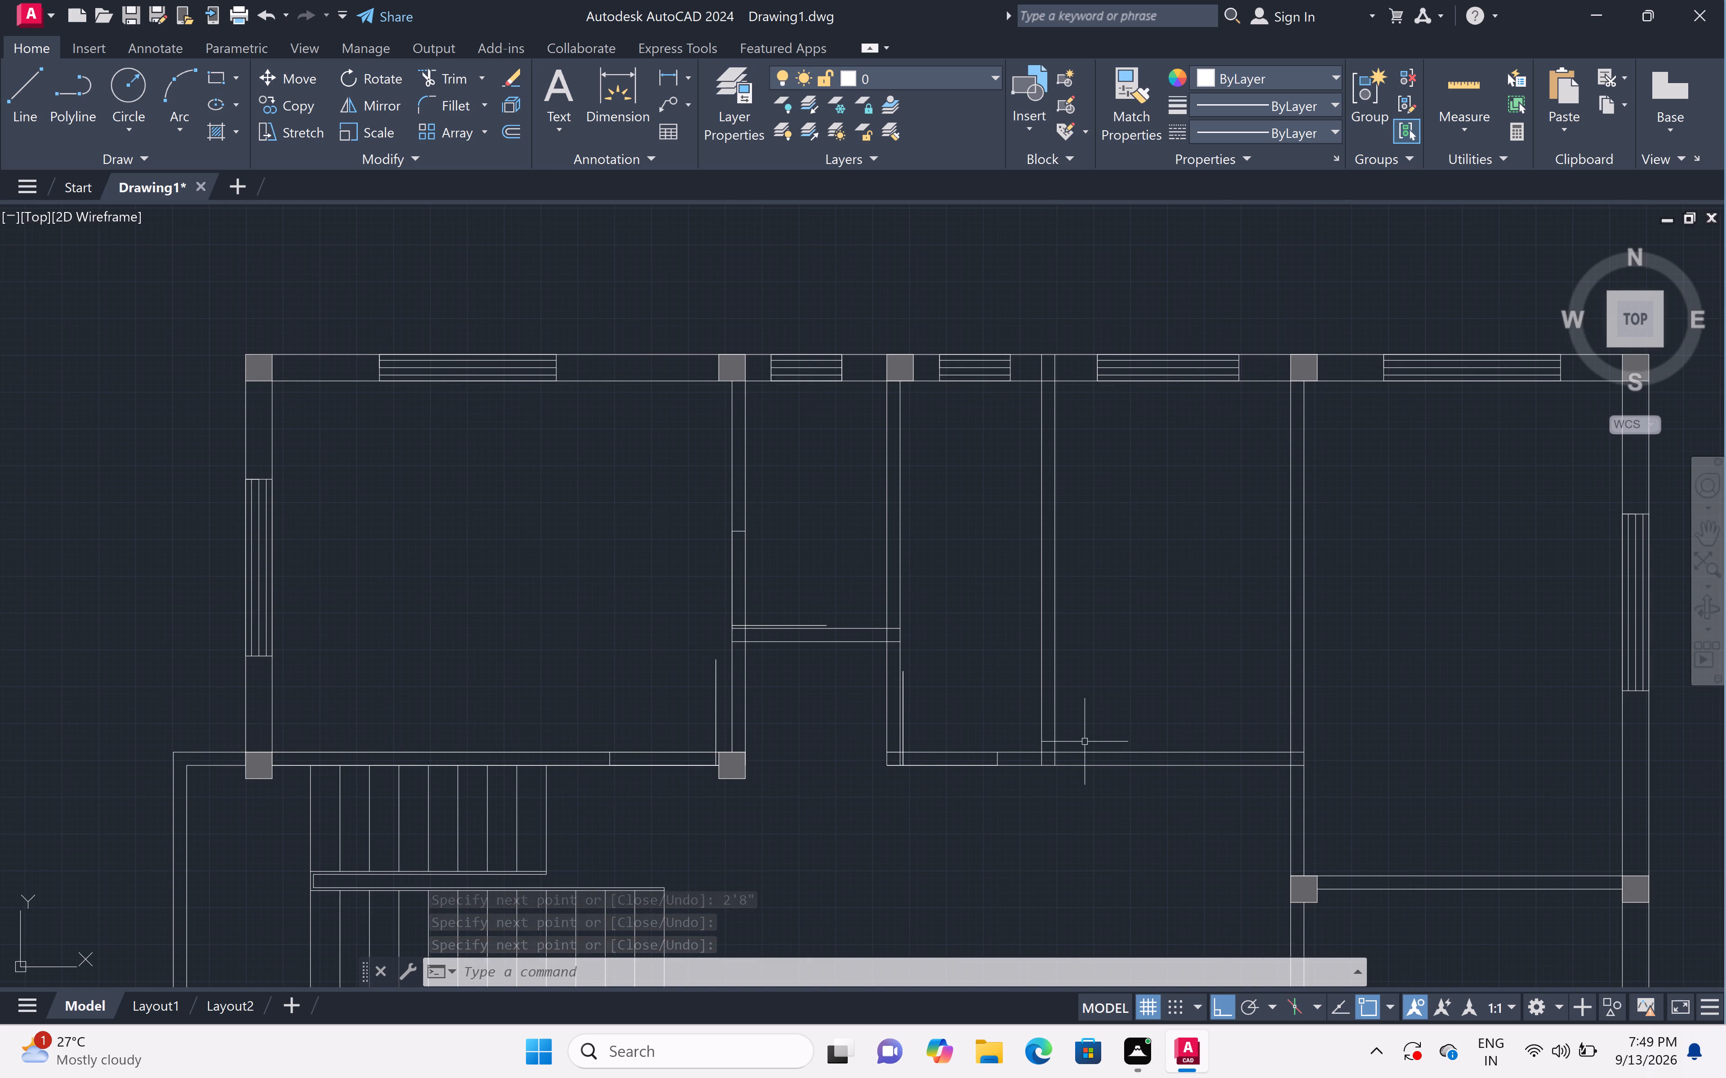
{"action": "scroll", "coordinate": [1226, 732], "scroll_direction": "up", "scroll_amount": 1}
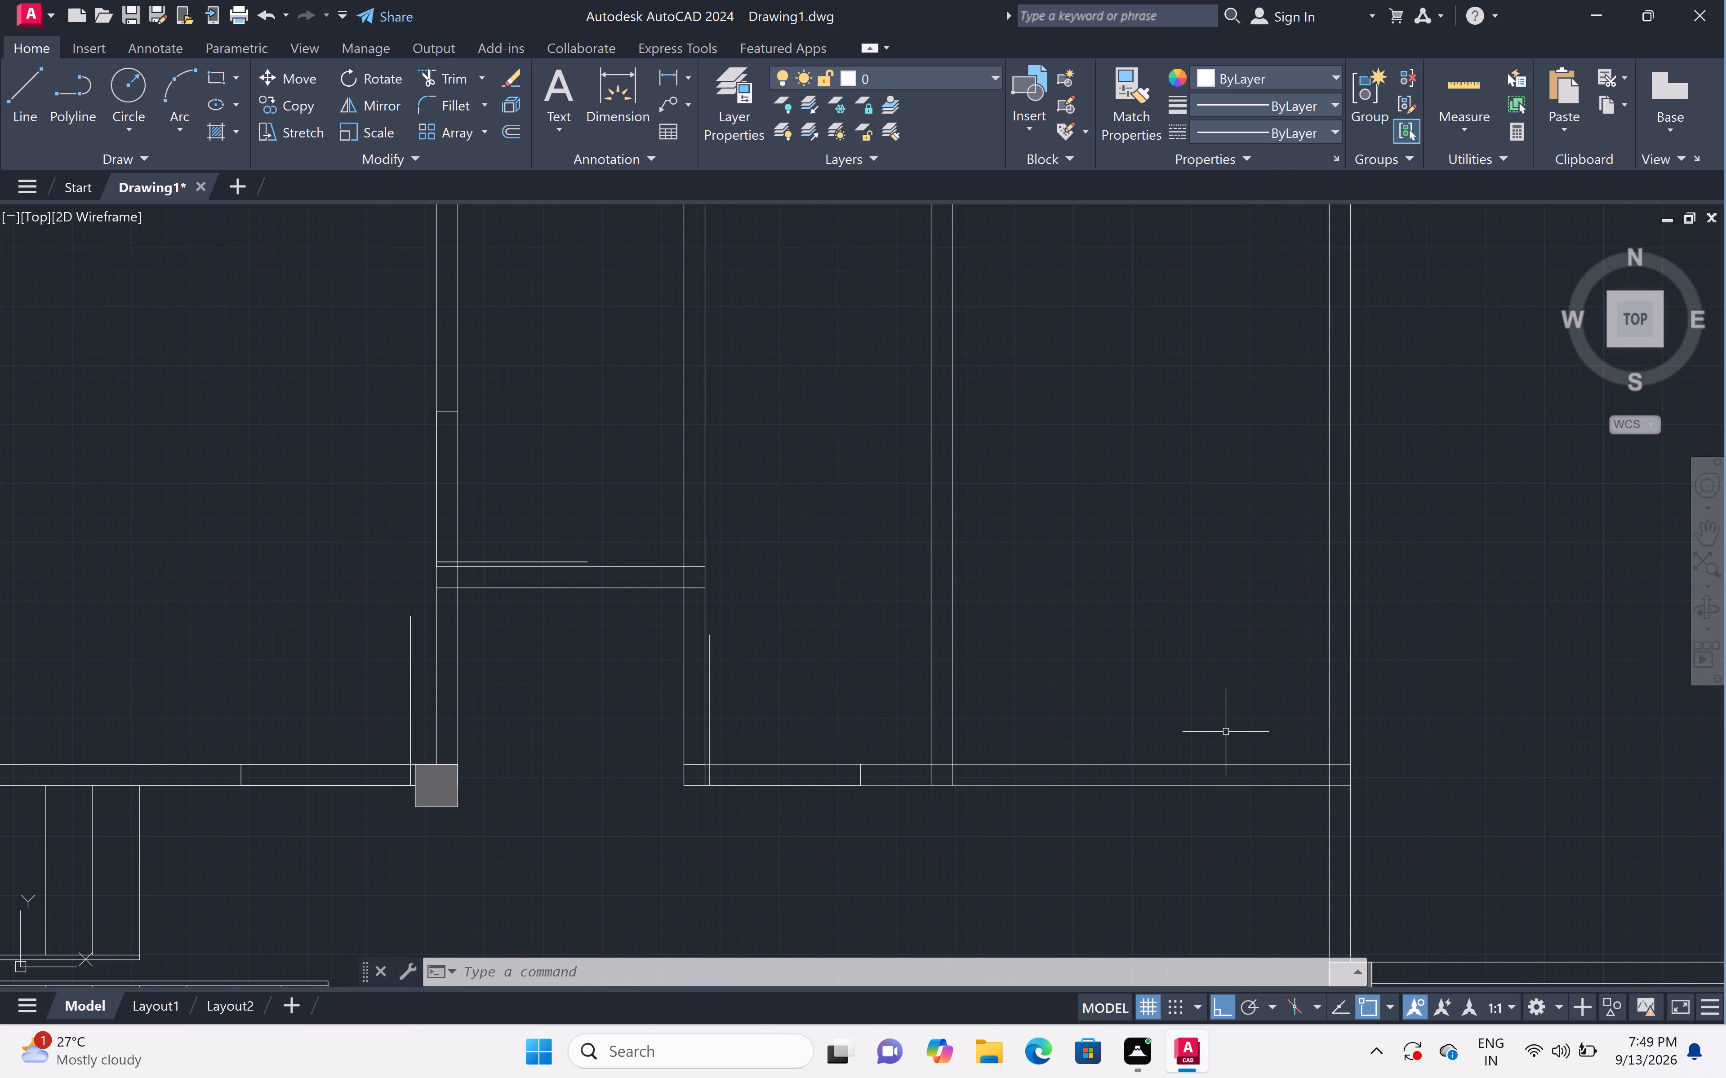
{"action": "scroll", "coordinate": [1260, 730], "scroll_direction": "down", "scroll_amount": 1}
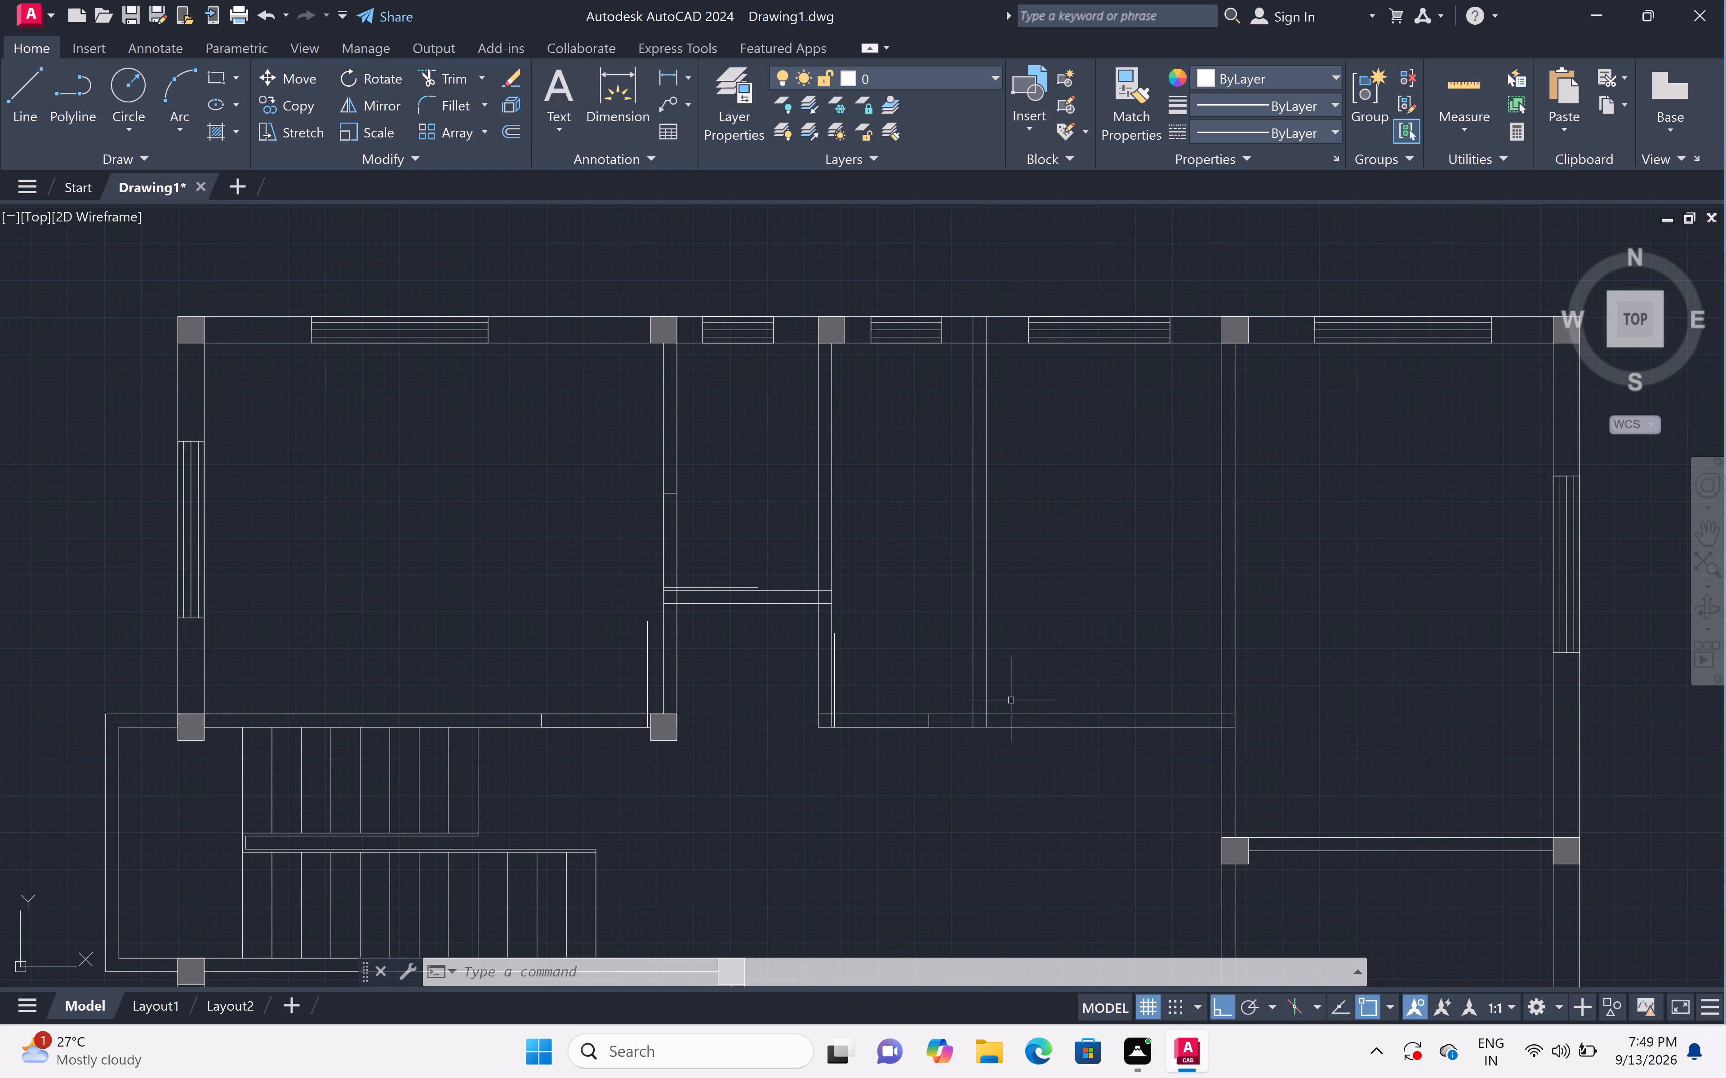
{"action": "scroll", "coordinate": [982, 671], "scroll_direction": "up", "scroll_amount": 2}
{"action": "scroll", "coordinate": [982, 678], "scroll_direction": "down", "scroll_amount": 1}
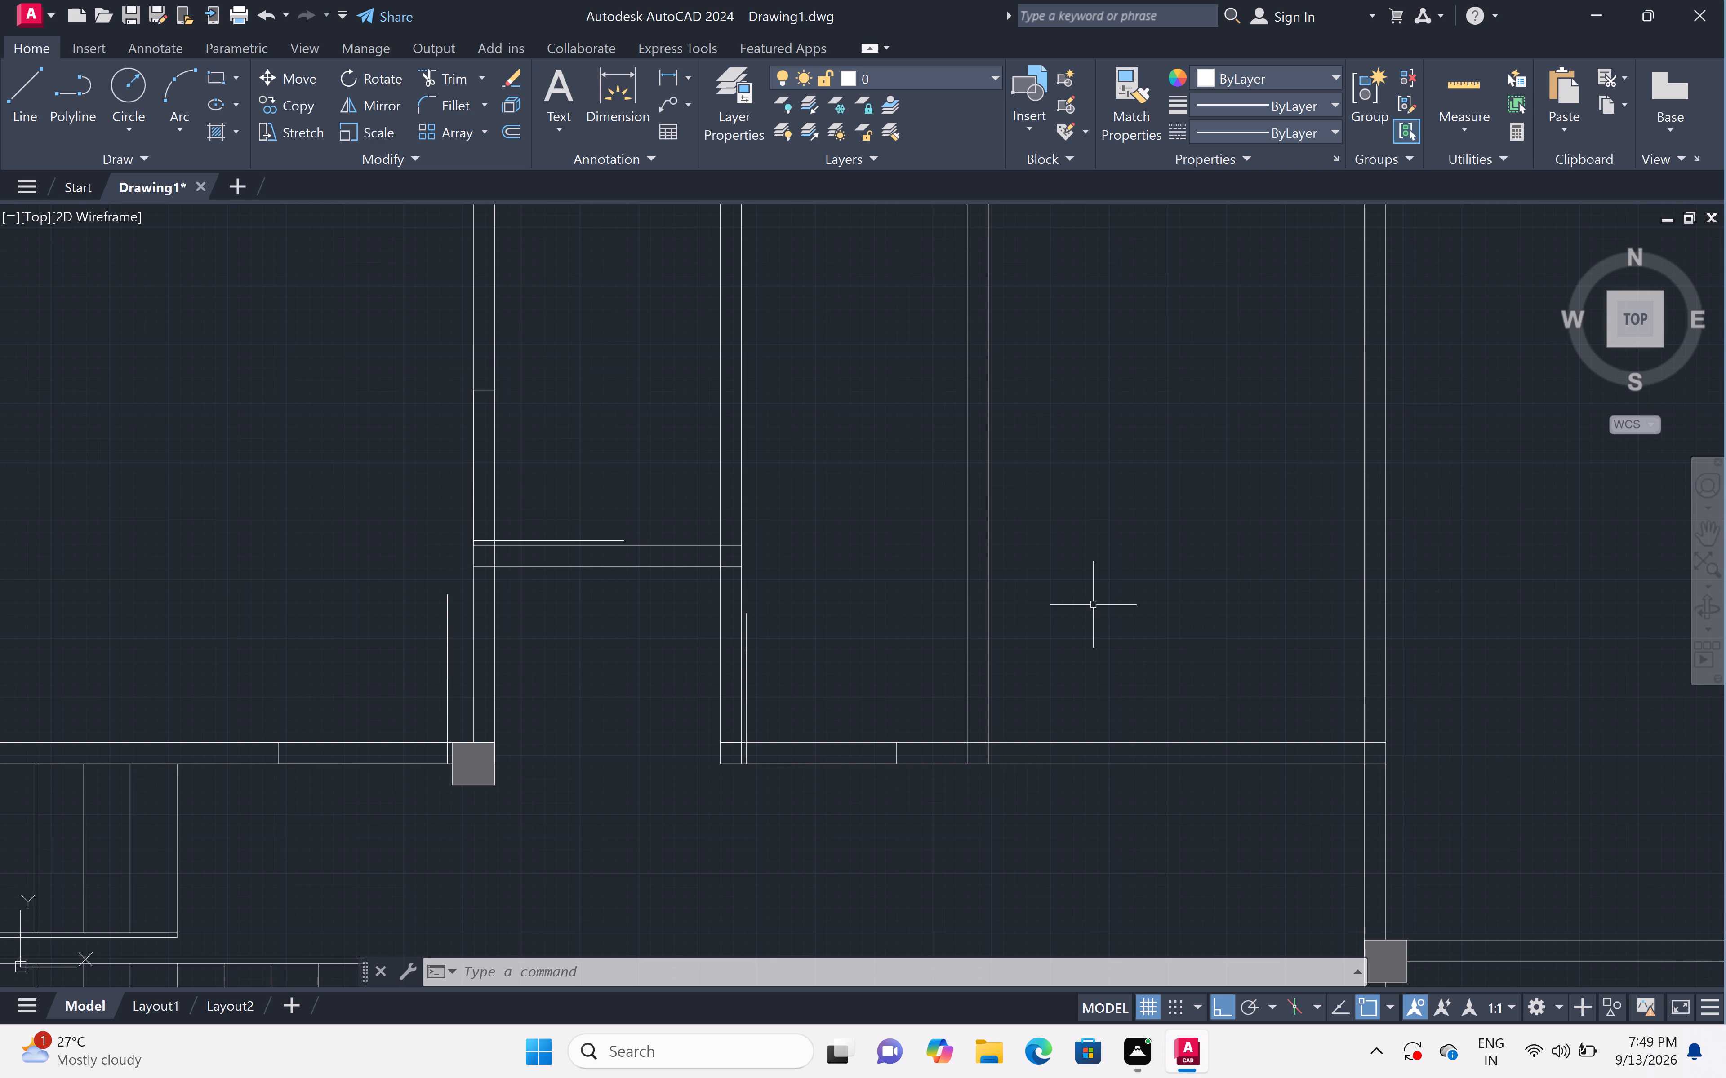
{"action": "type", "text": "l"}
{"action": "key", "text": "space"}
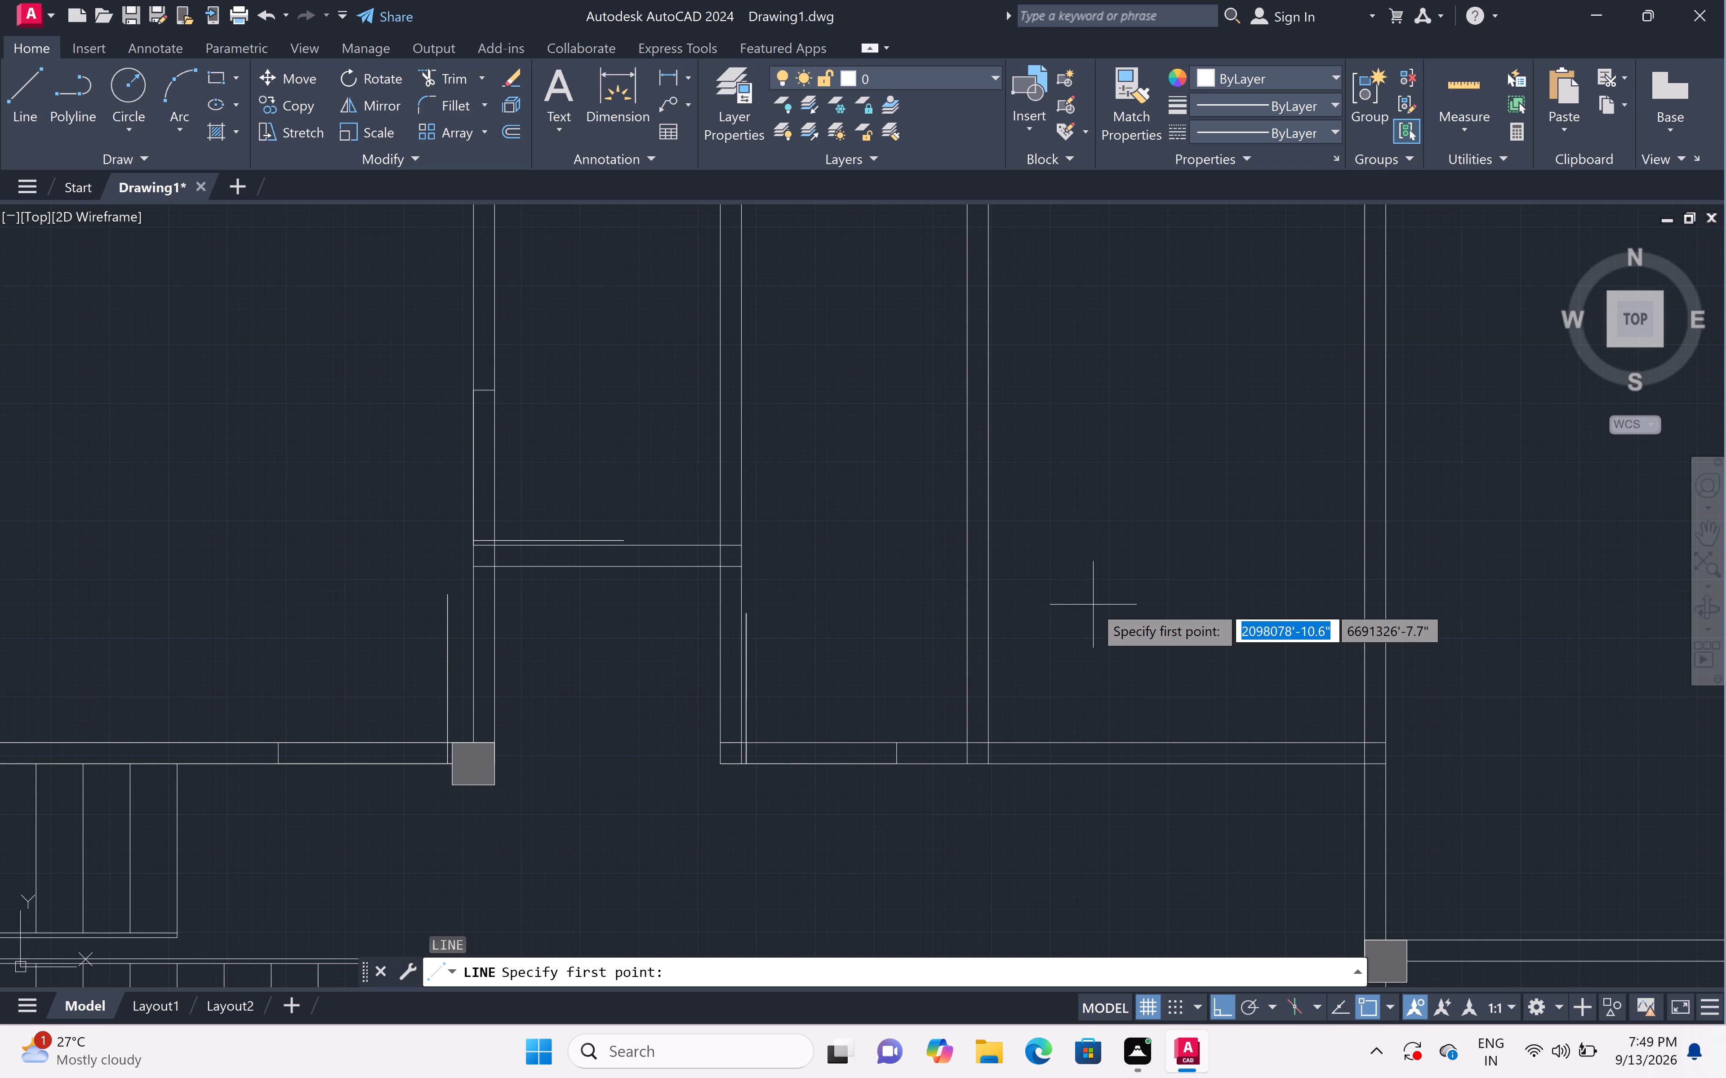
{"action": "scroll", "coordinate": [989, 761], "scroll_direction": "up", "scroll_amount": 2}
{"action": "double_click", "coordinate": [991, 769]}
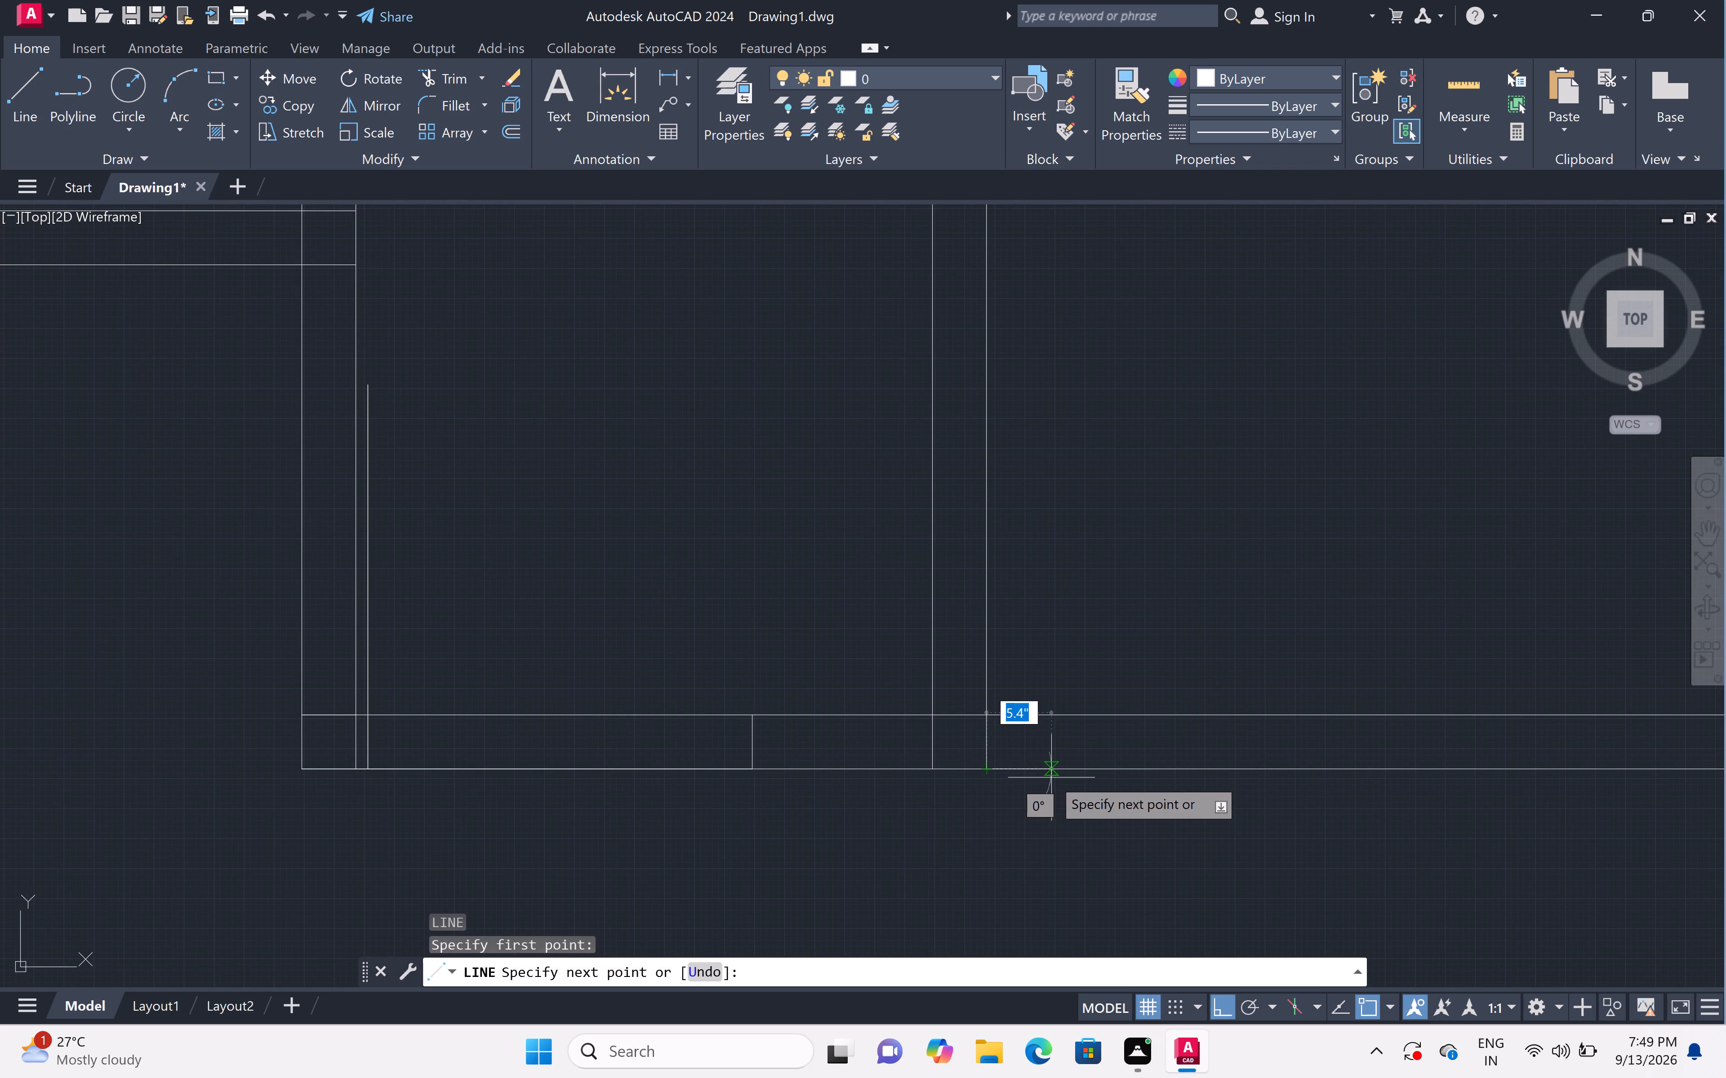
{"action": "scroll", "coordinate": [1051, 778], "scroll_direction": "down", "scroll_amount": 2}
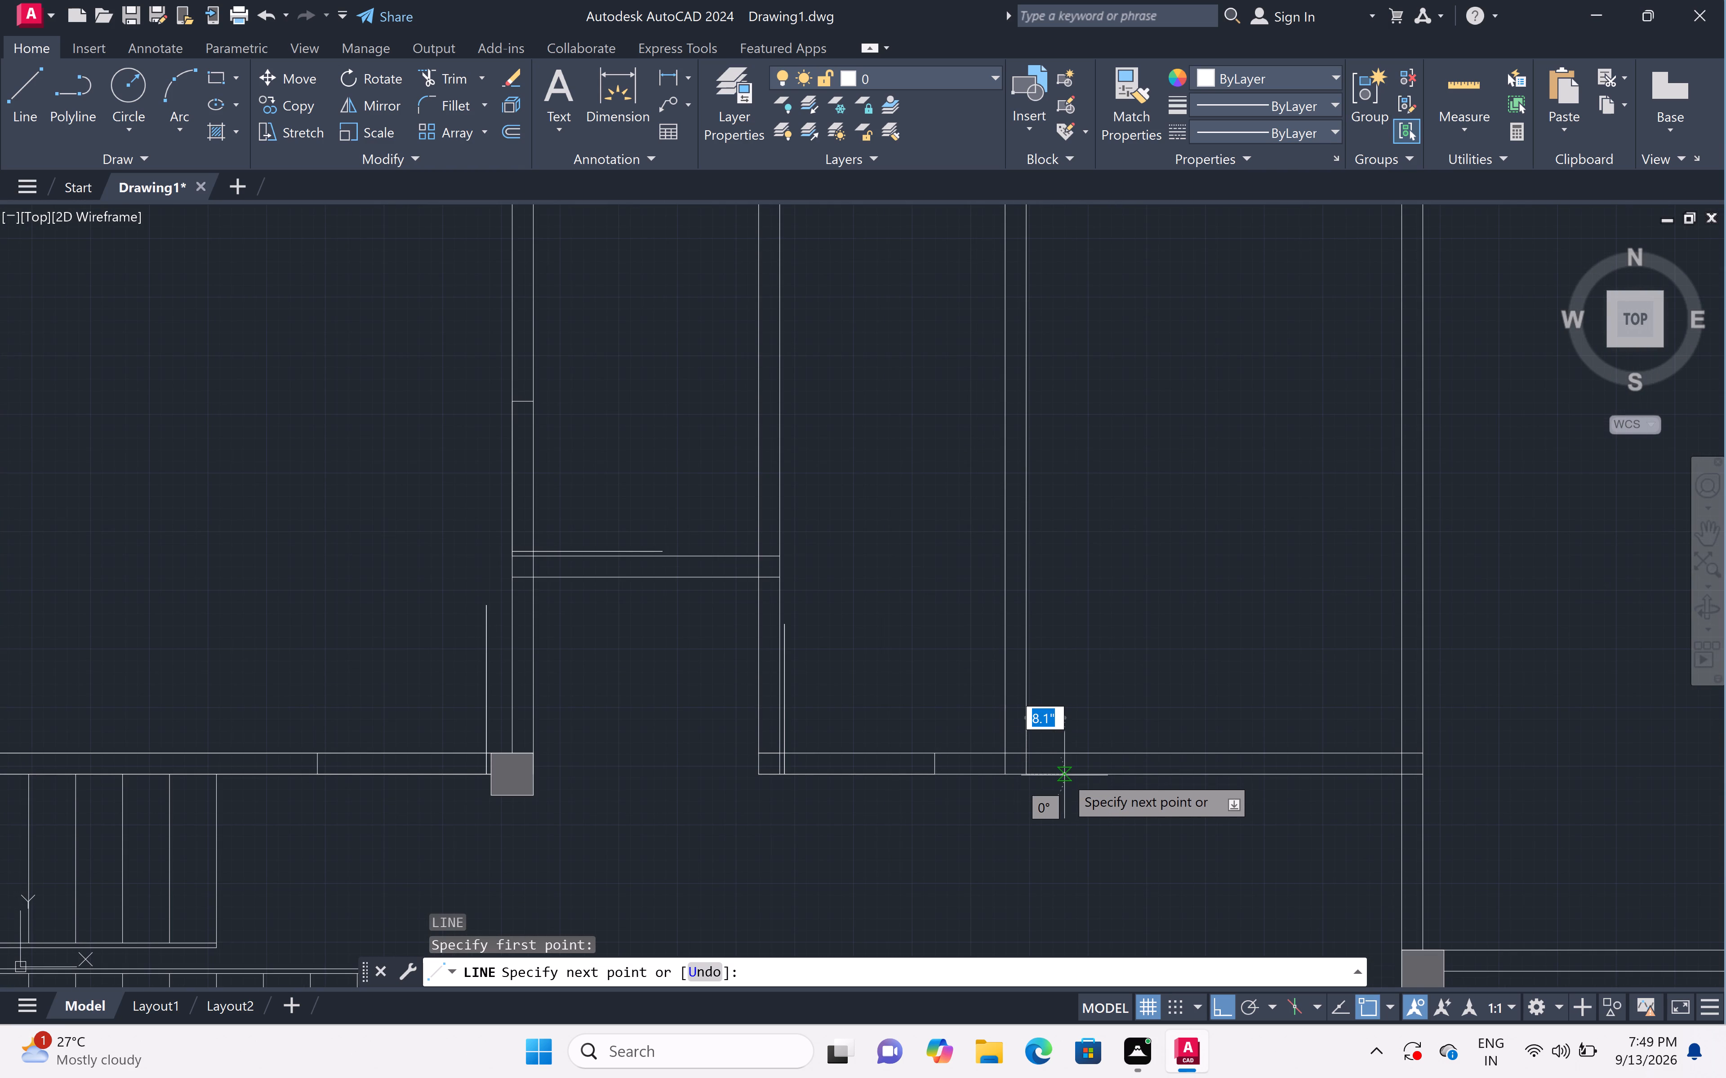
{"action": "key", "text": "1"}
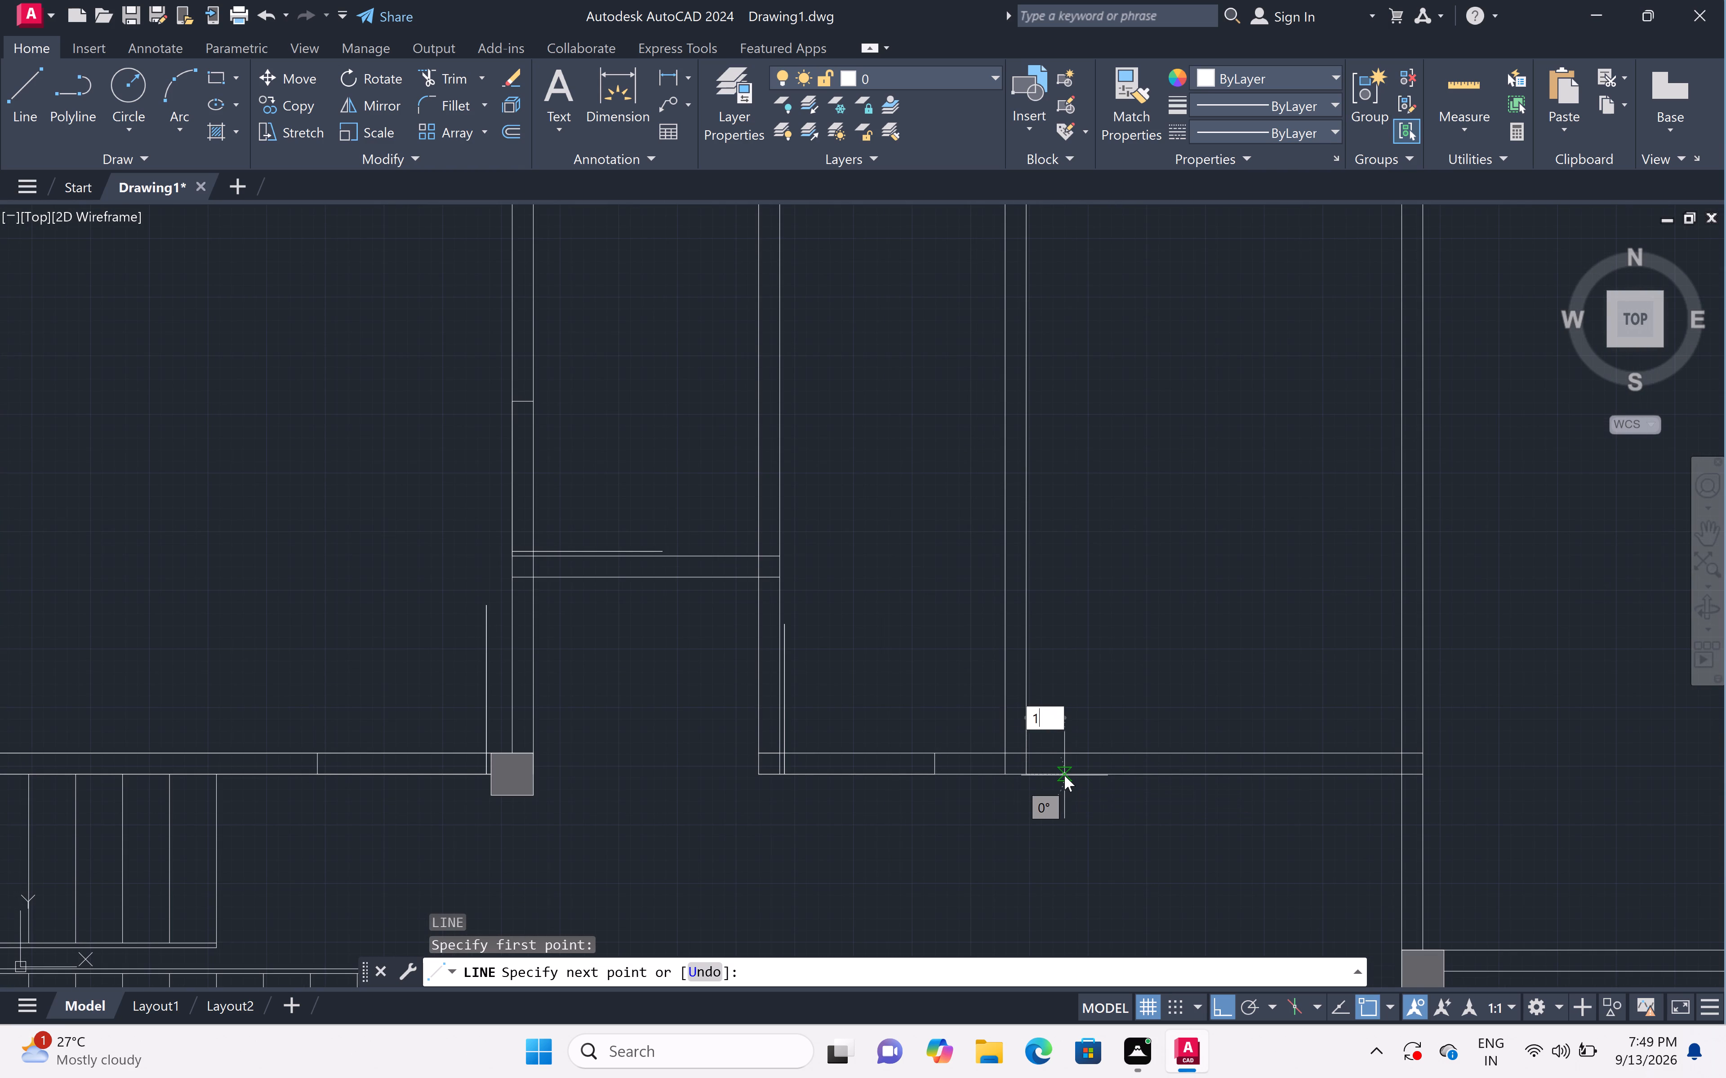
{"action": "key", "text": "shift+quotedbl"}
{"action": "key", "text": "space"}
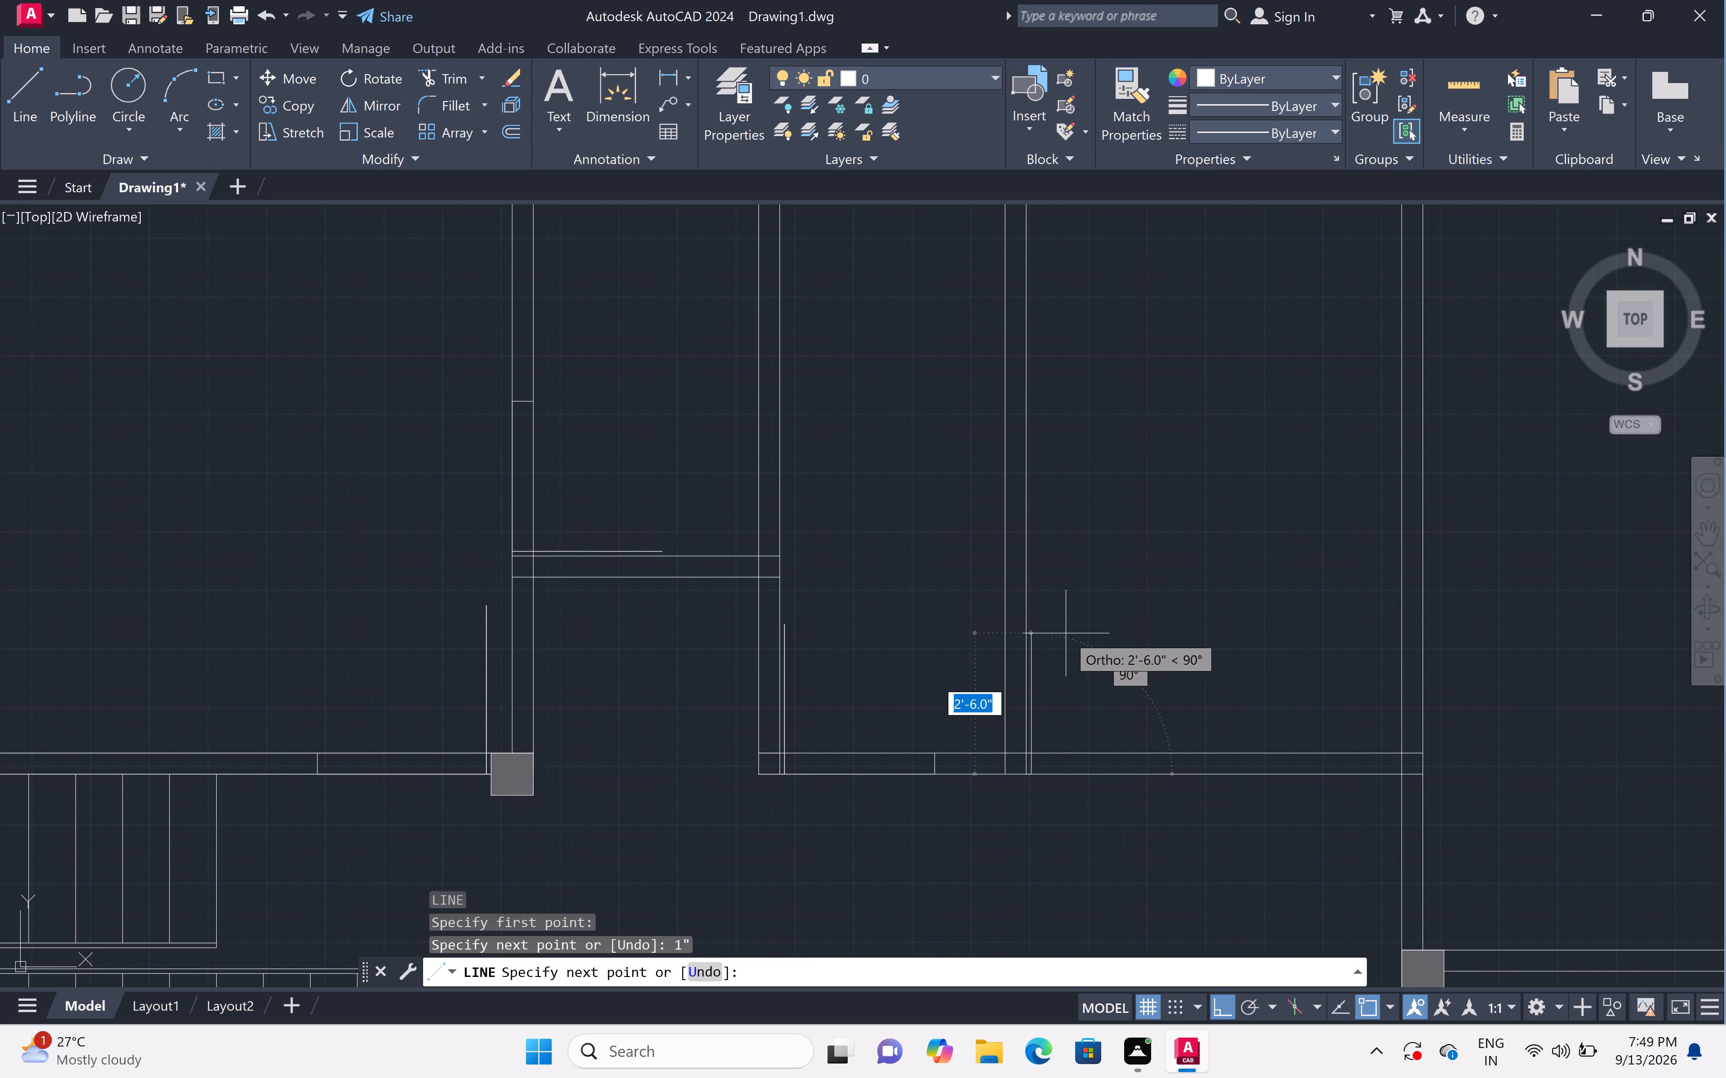
{"action": "key", "text": "7"}
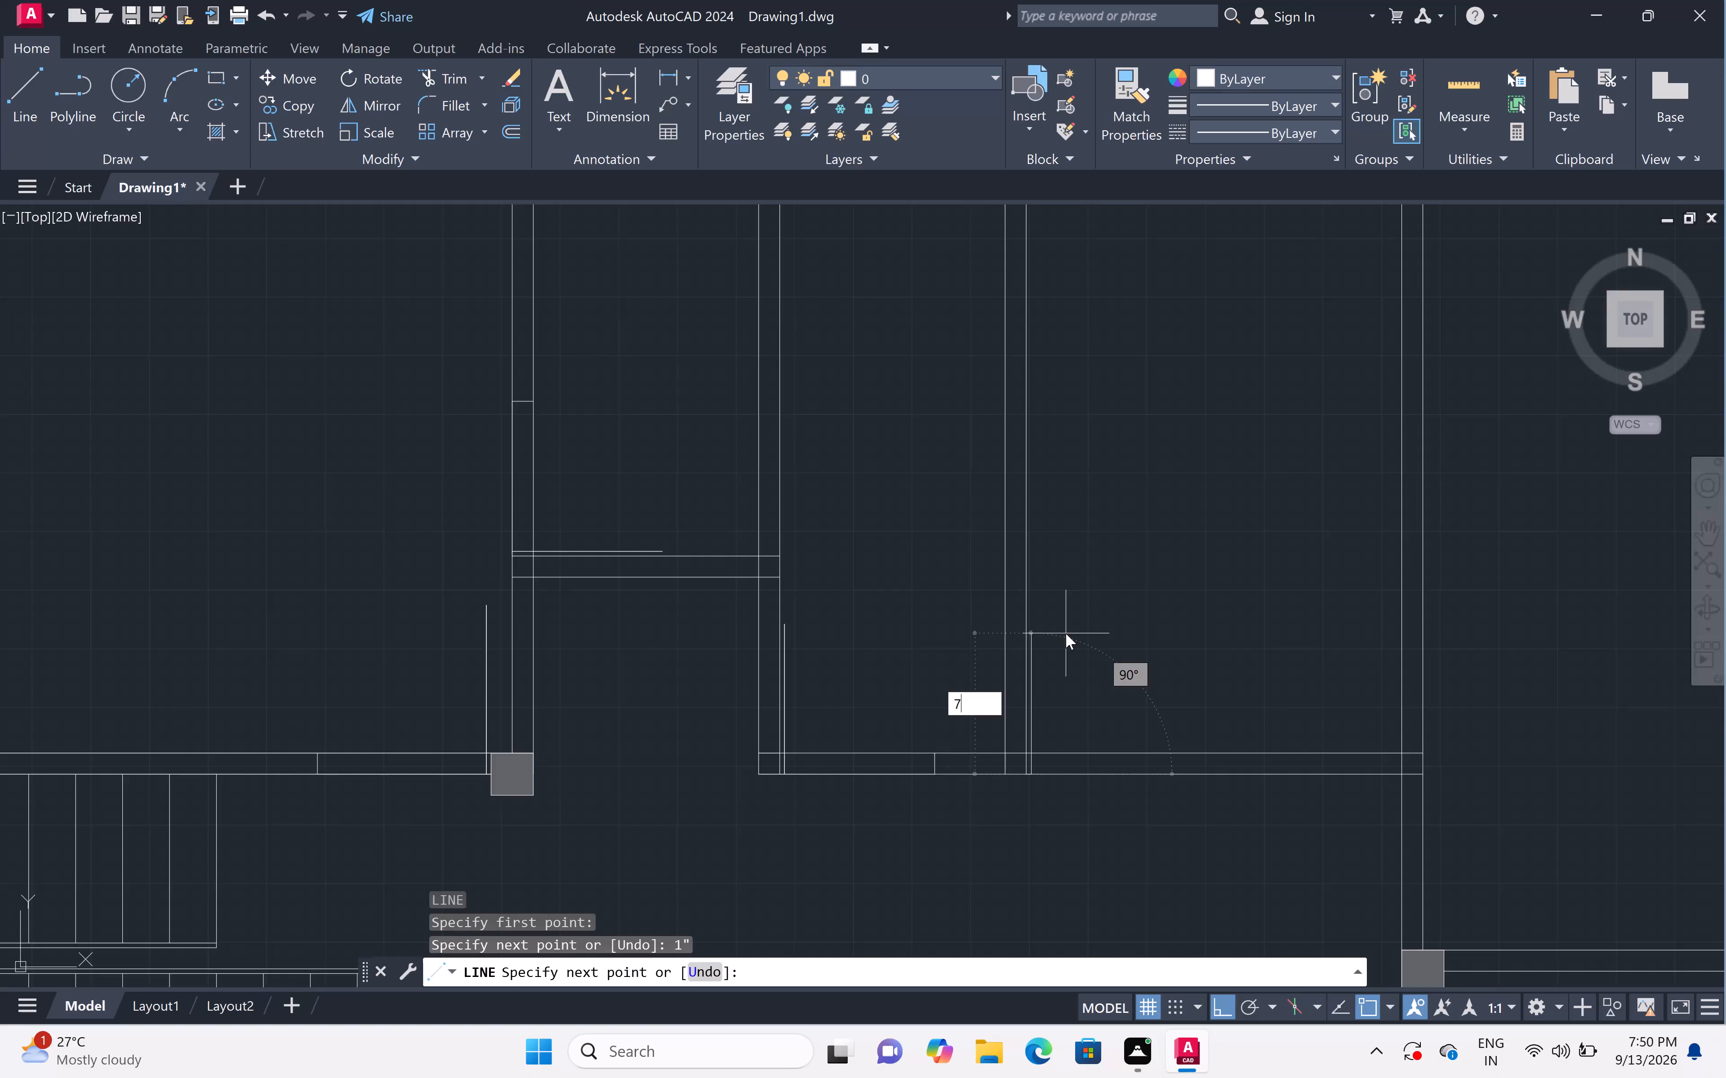
{"action": "key", "text": "BackSpace"}
{"action": "scroll", "coordinate": [1070, 632], "scroll_direction": "up", "scroll_amount": 1}
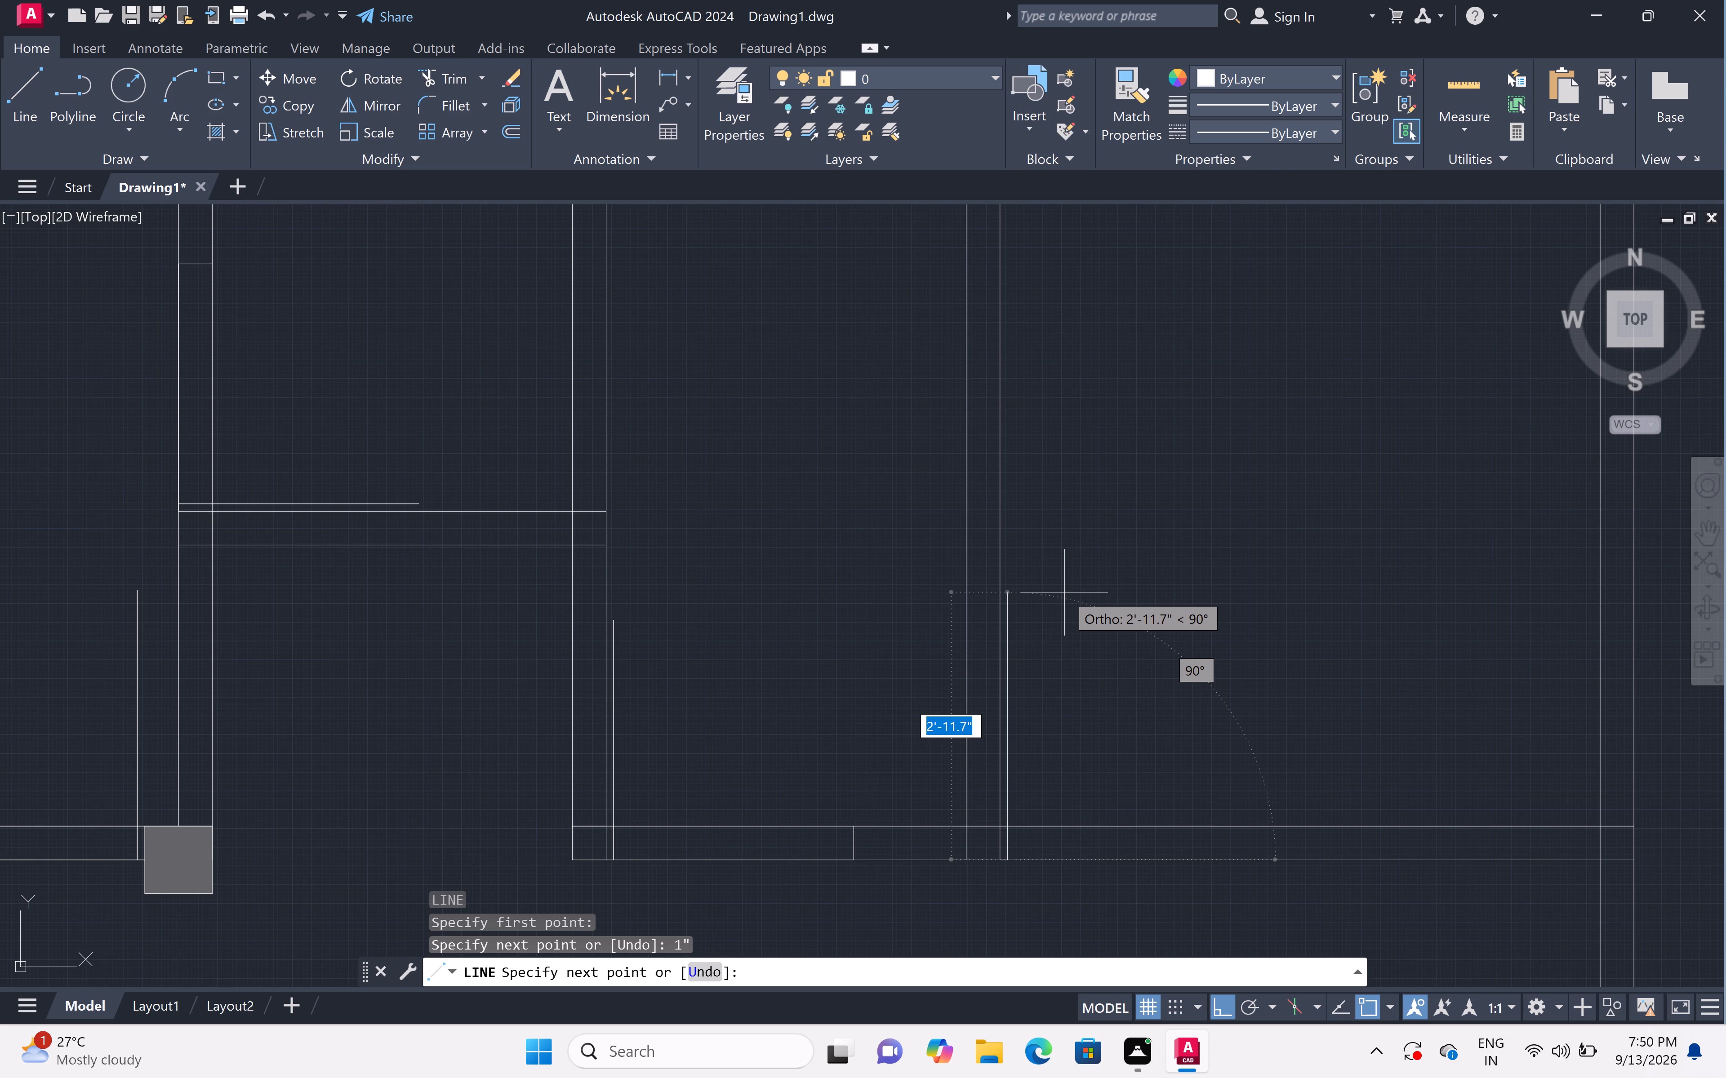
{"action": "key", "text": "3"}
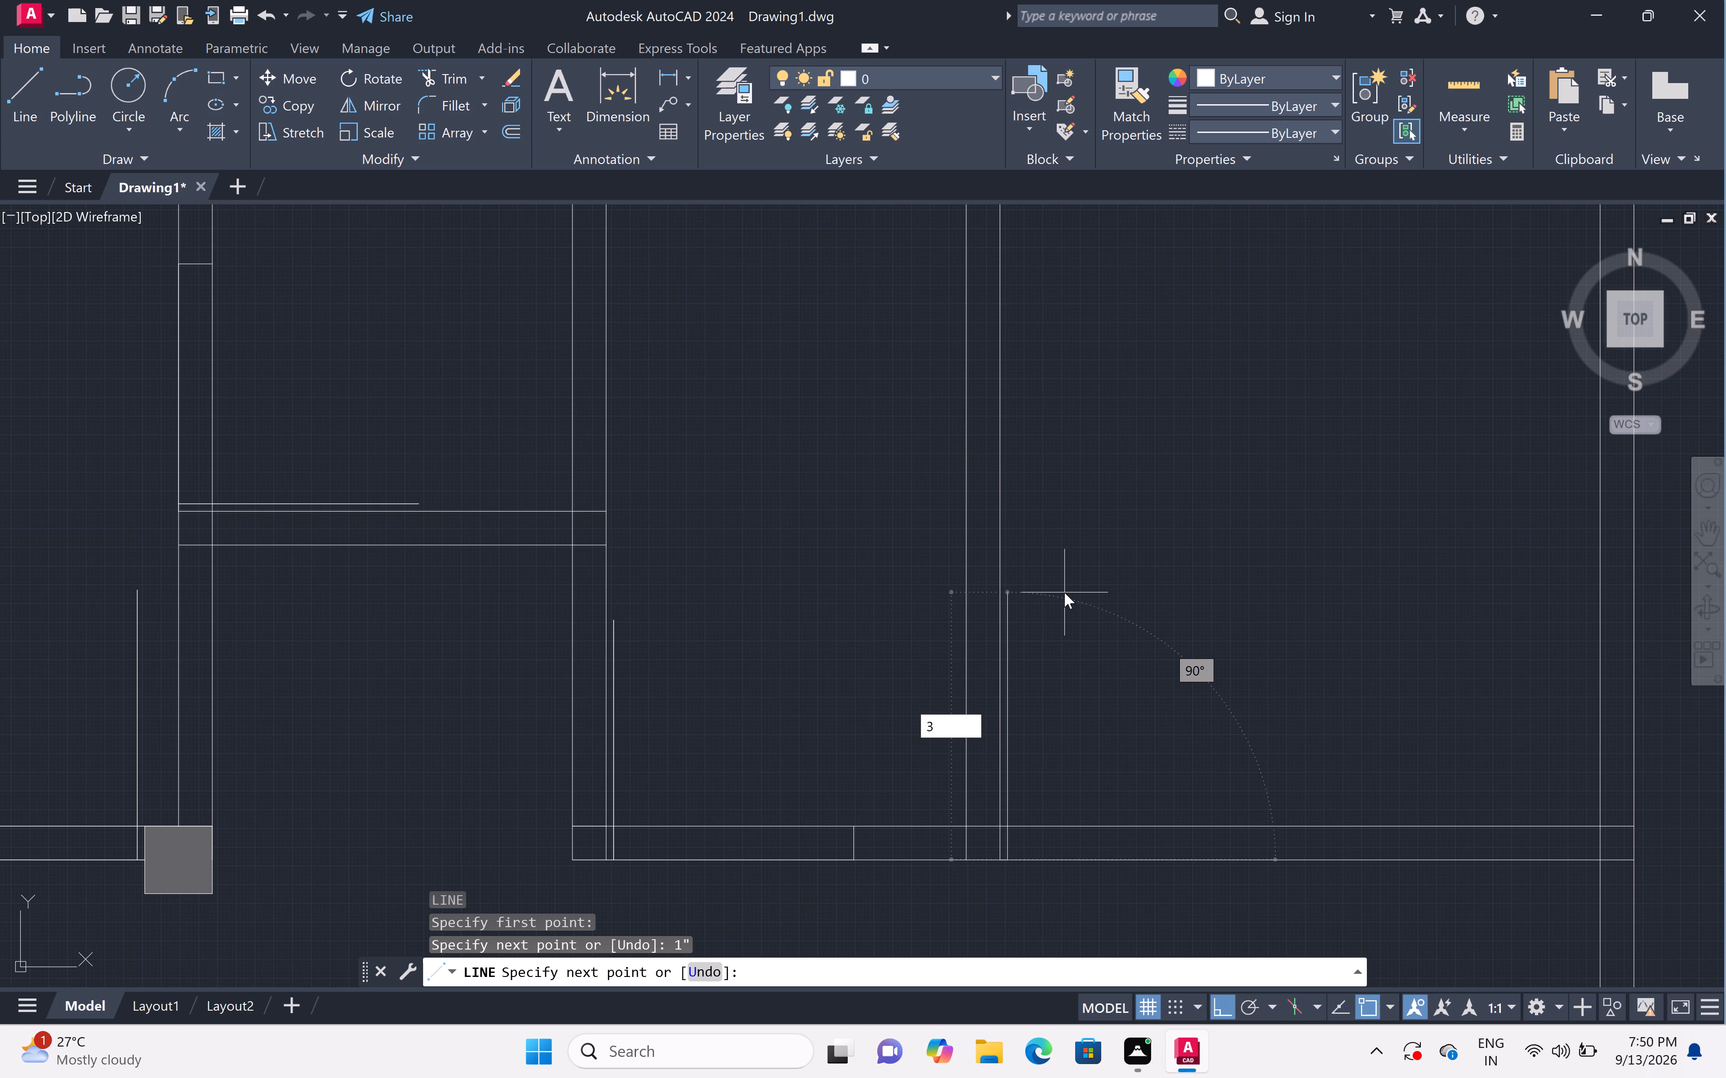
{"action": "type", "text": "'"}
{"action": "key", "text": "space"}
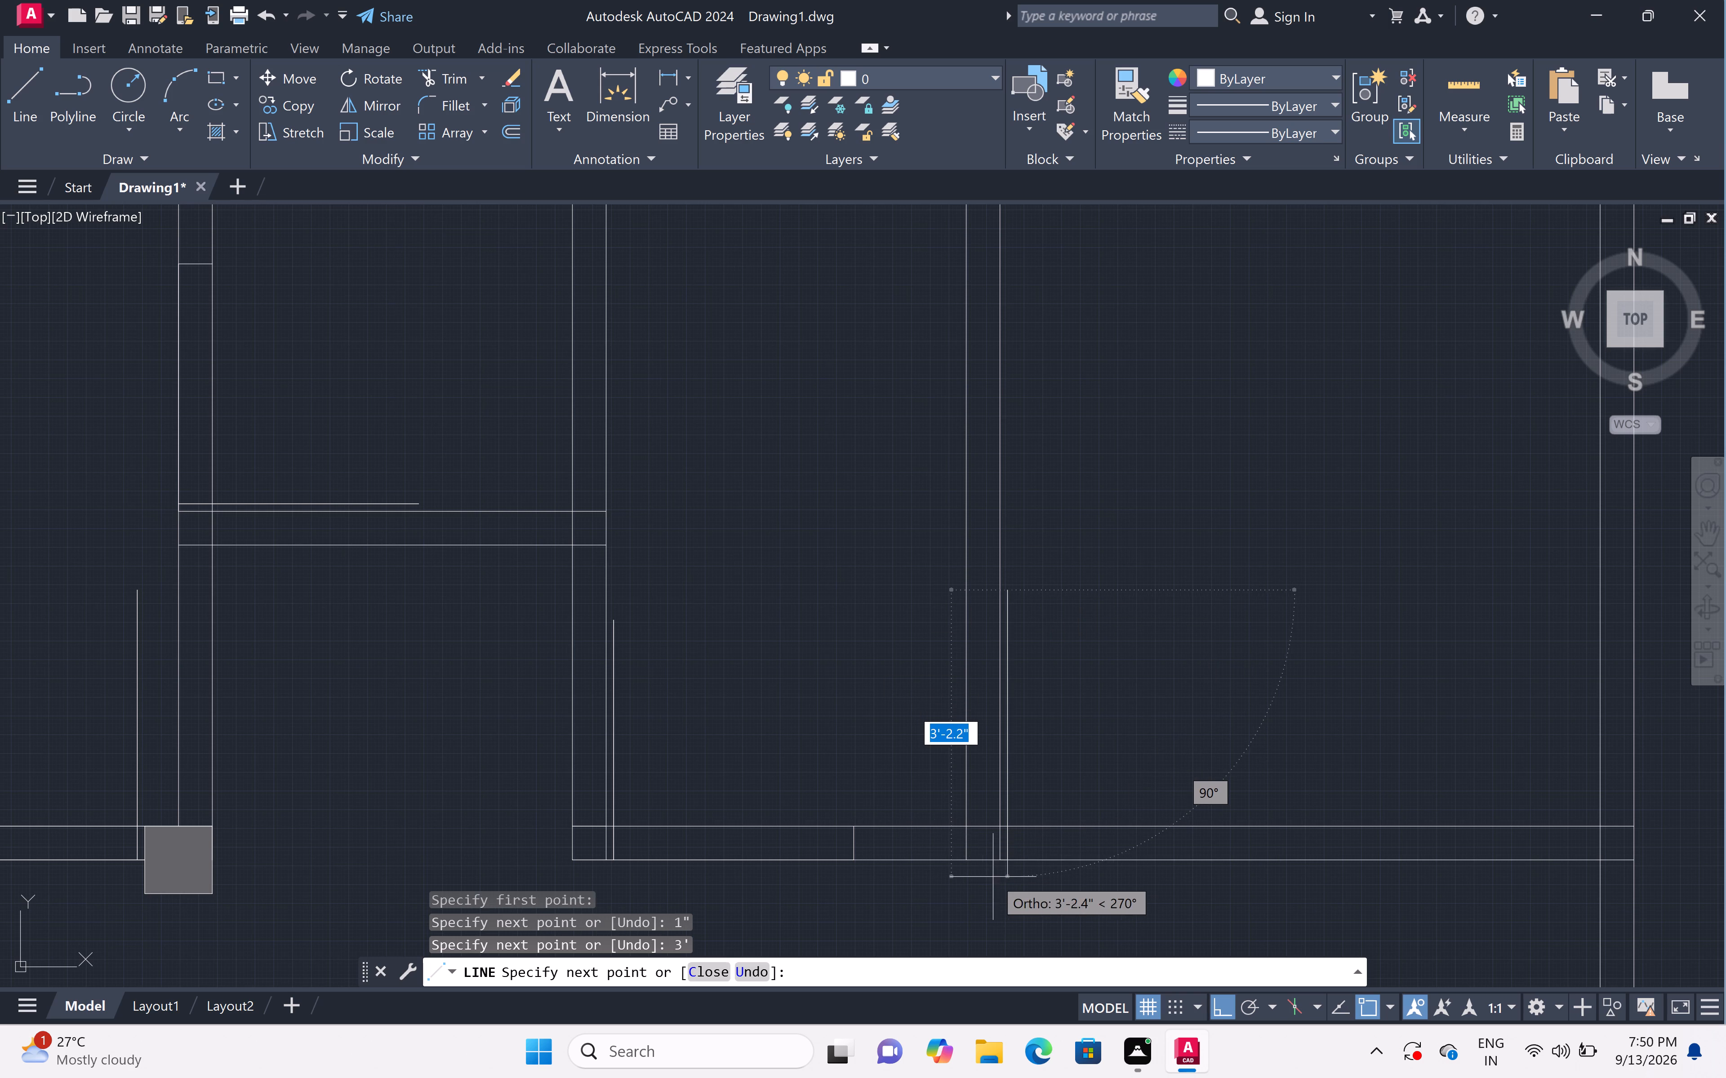
Continue the line back to the leaf's foot, 3' east along the south wall's south face, and north across the wall as the door jamb.
{"action": "left_click", "coordinate": [1007, 857]}
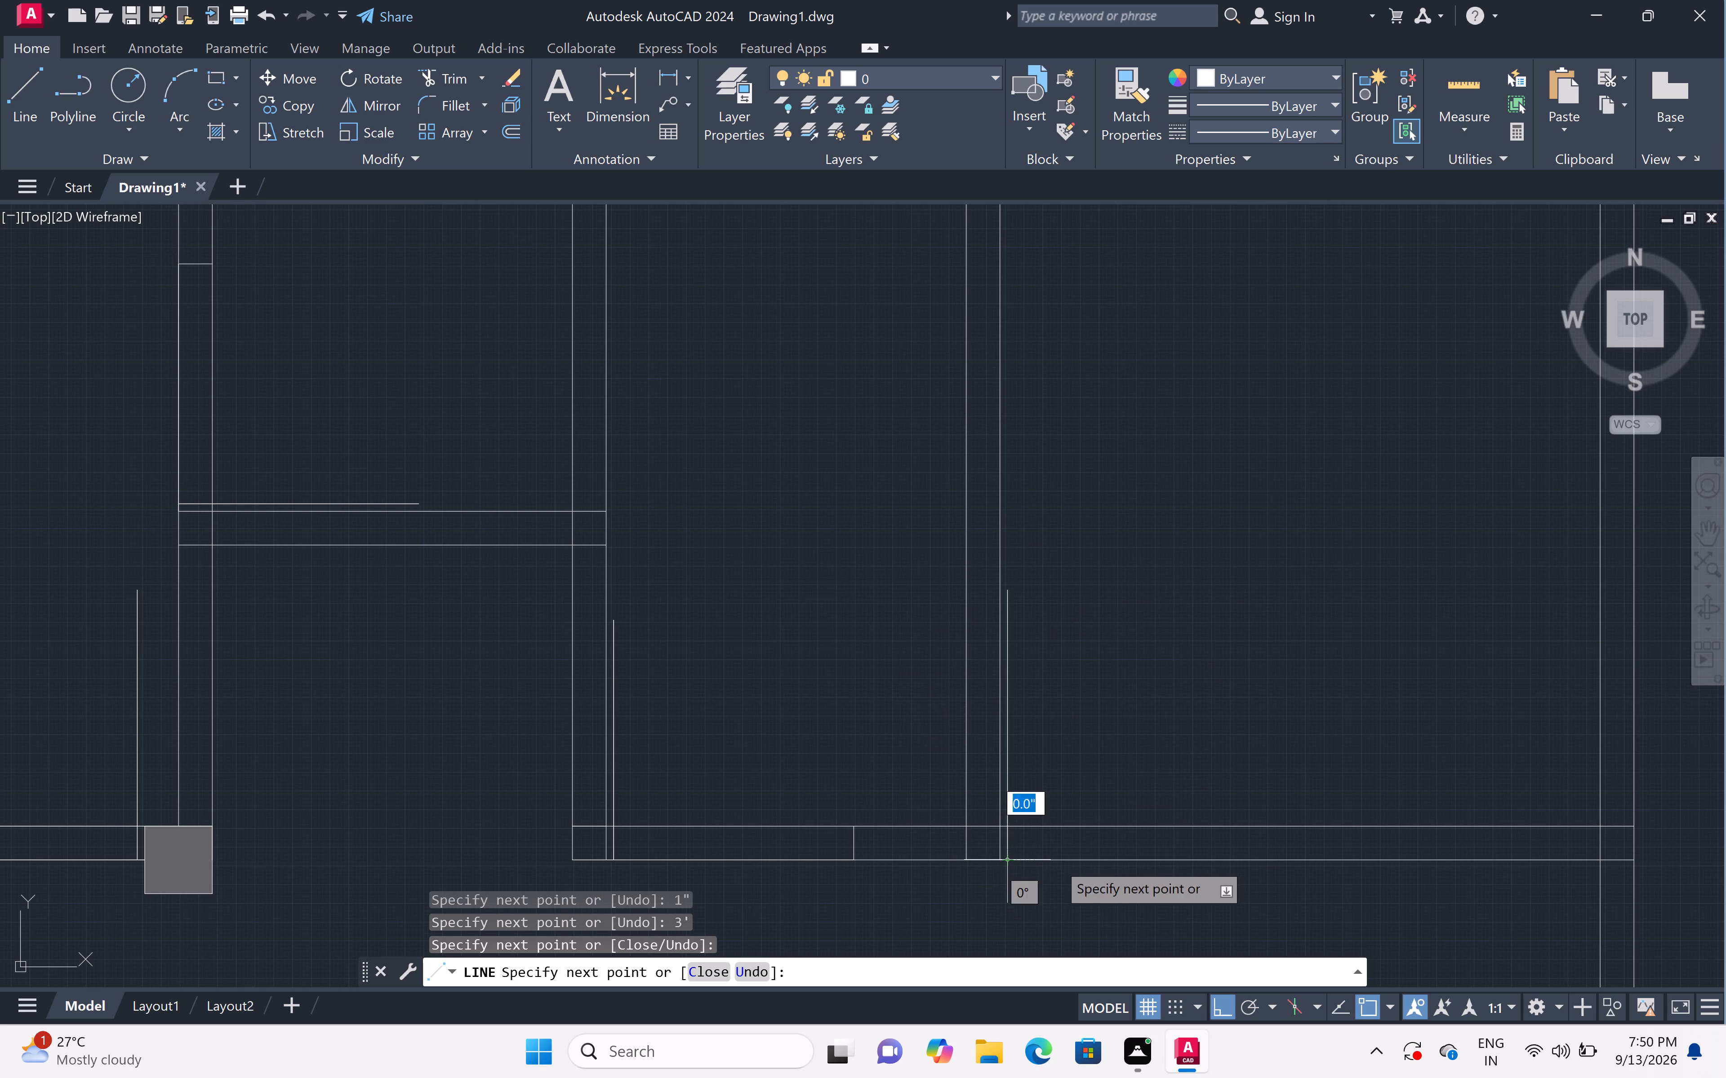
{"action": "key", "text": "3"}
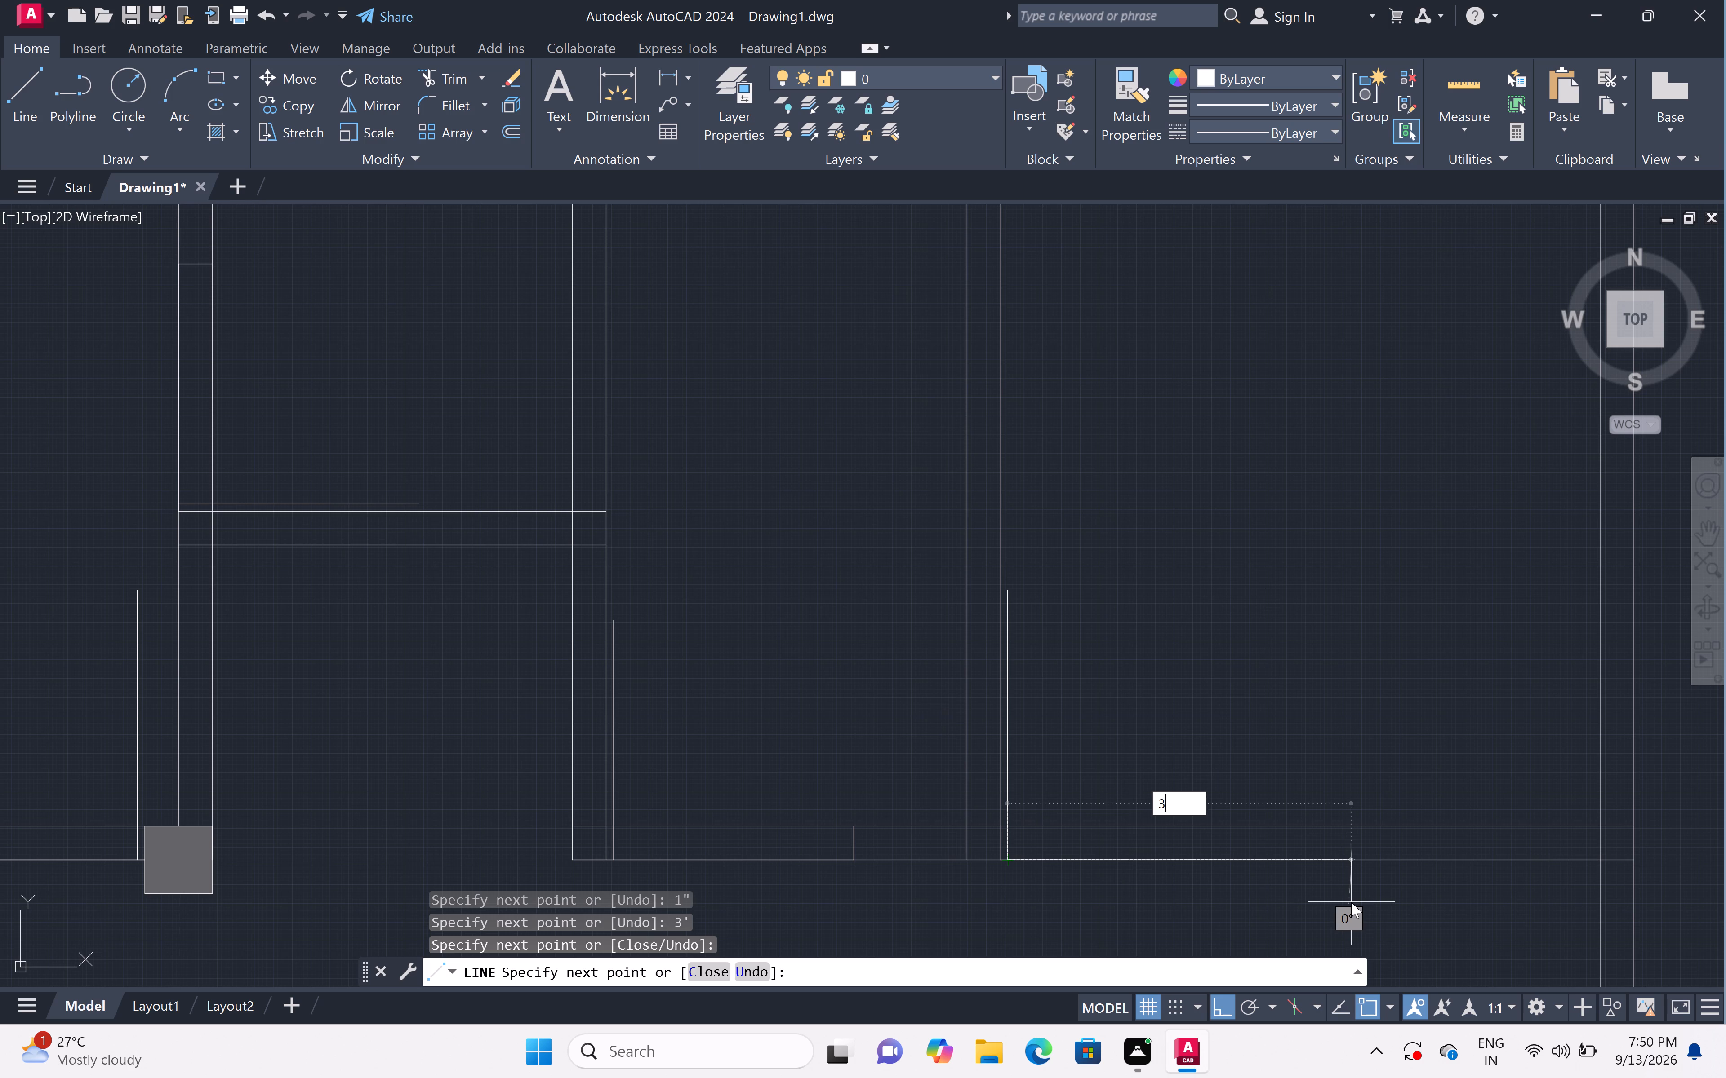
{"action": "key", "text": "apostrophe"}
{"action": "key", "text": "space"}
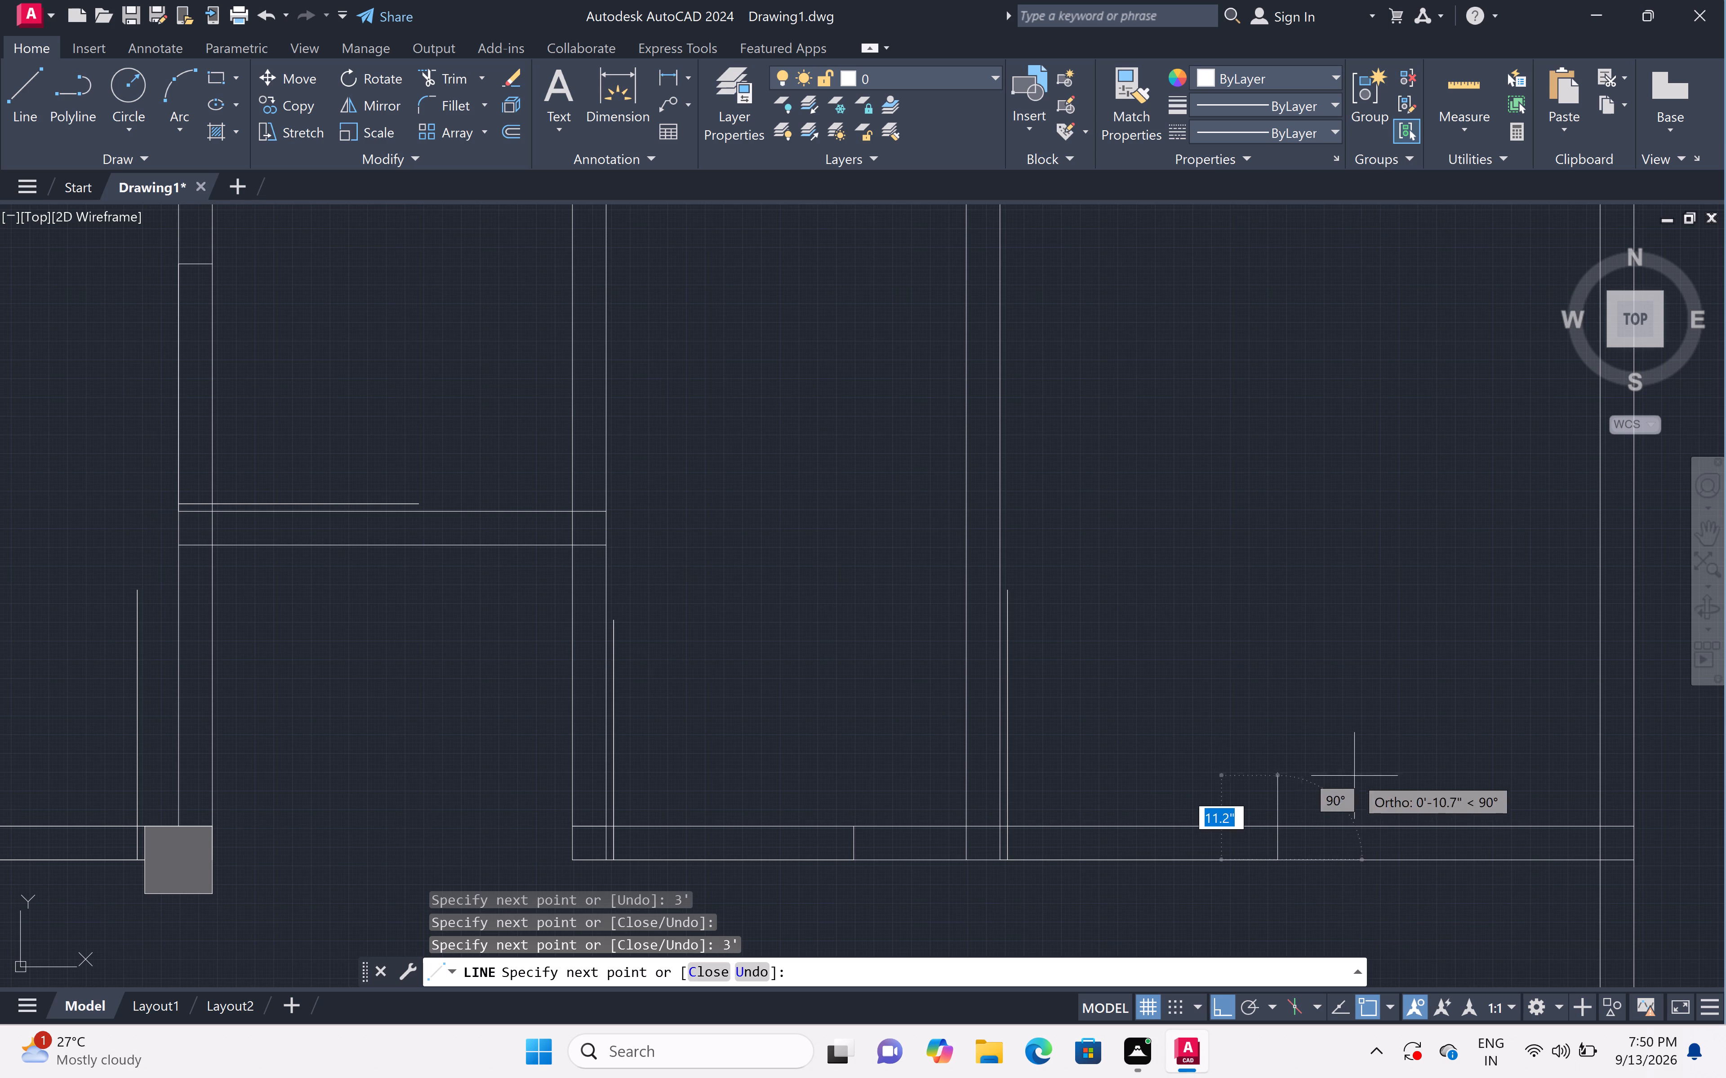
{"action": "double_click", "coordinate": [1283, 846]}
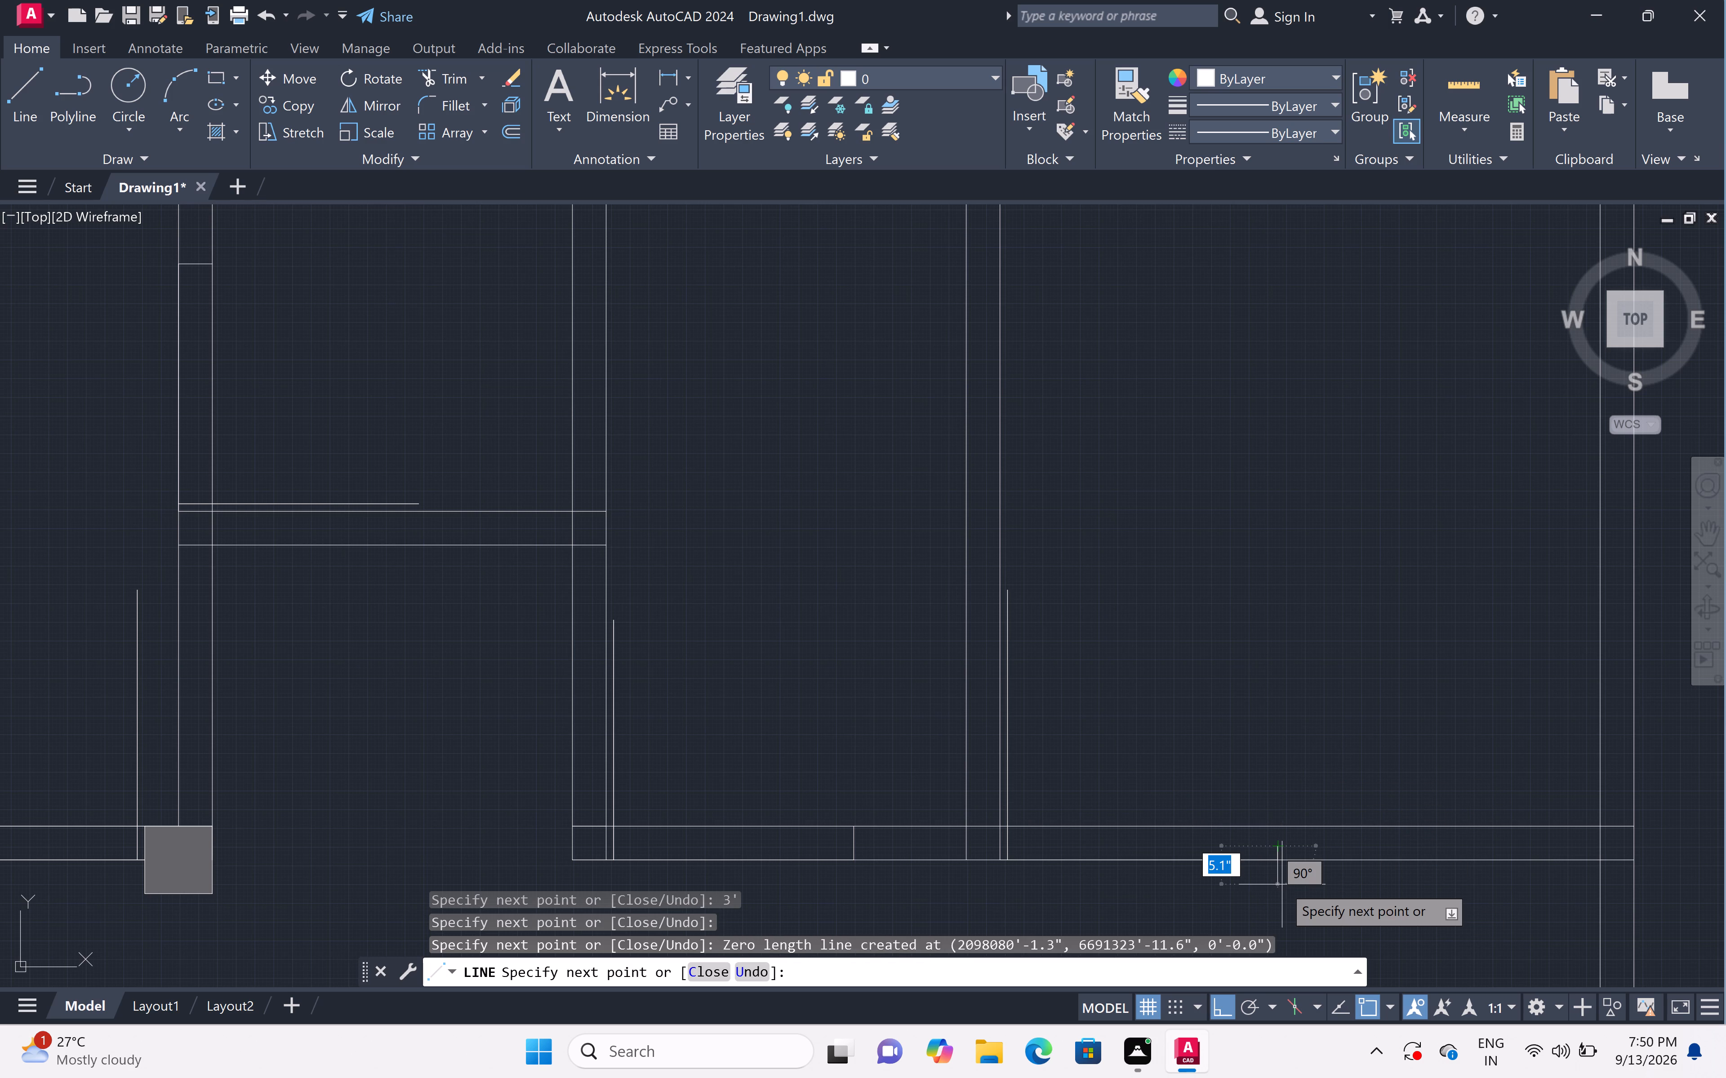
{"action": "key", "text": "ctrl+z"}
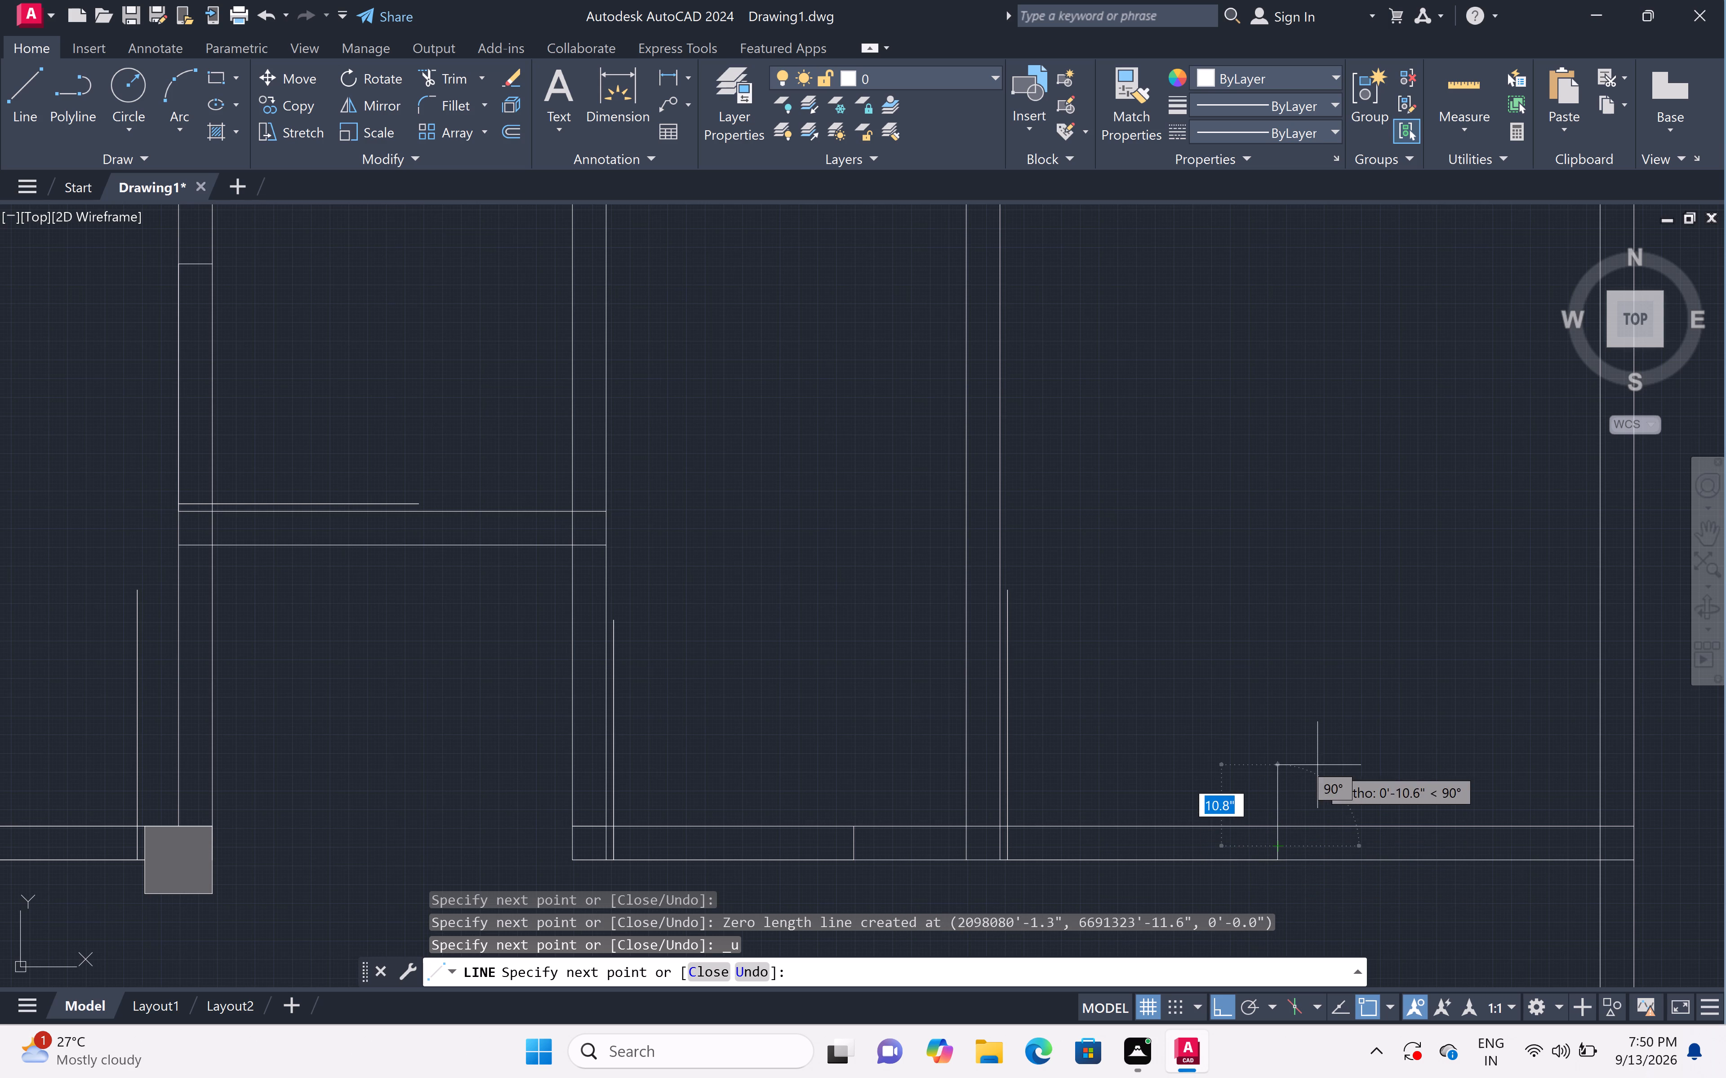
{"action": "key", "text": "ctrl+z"}
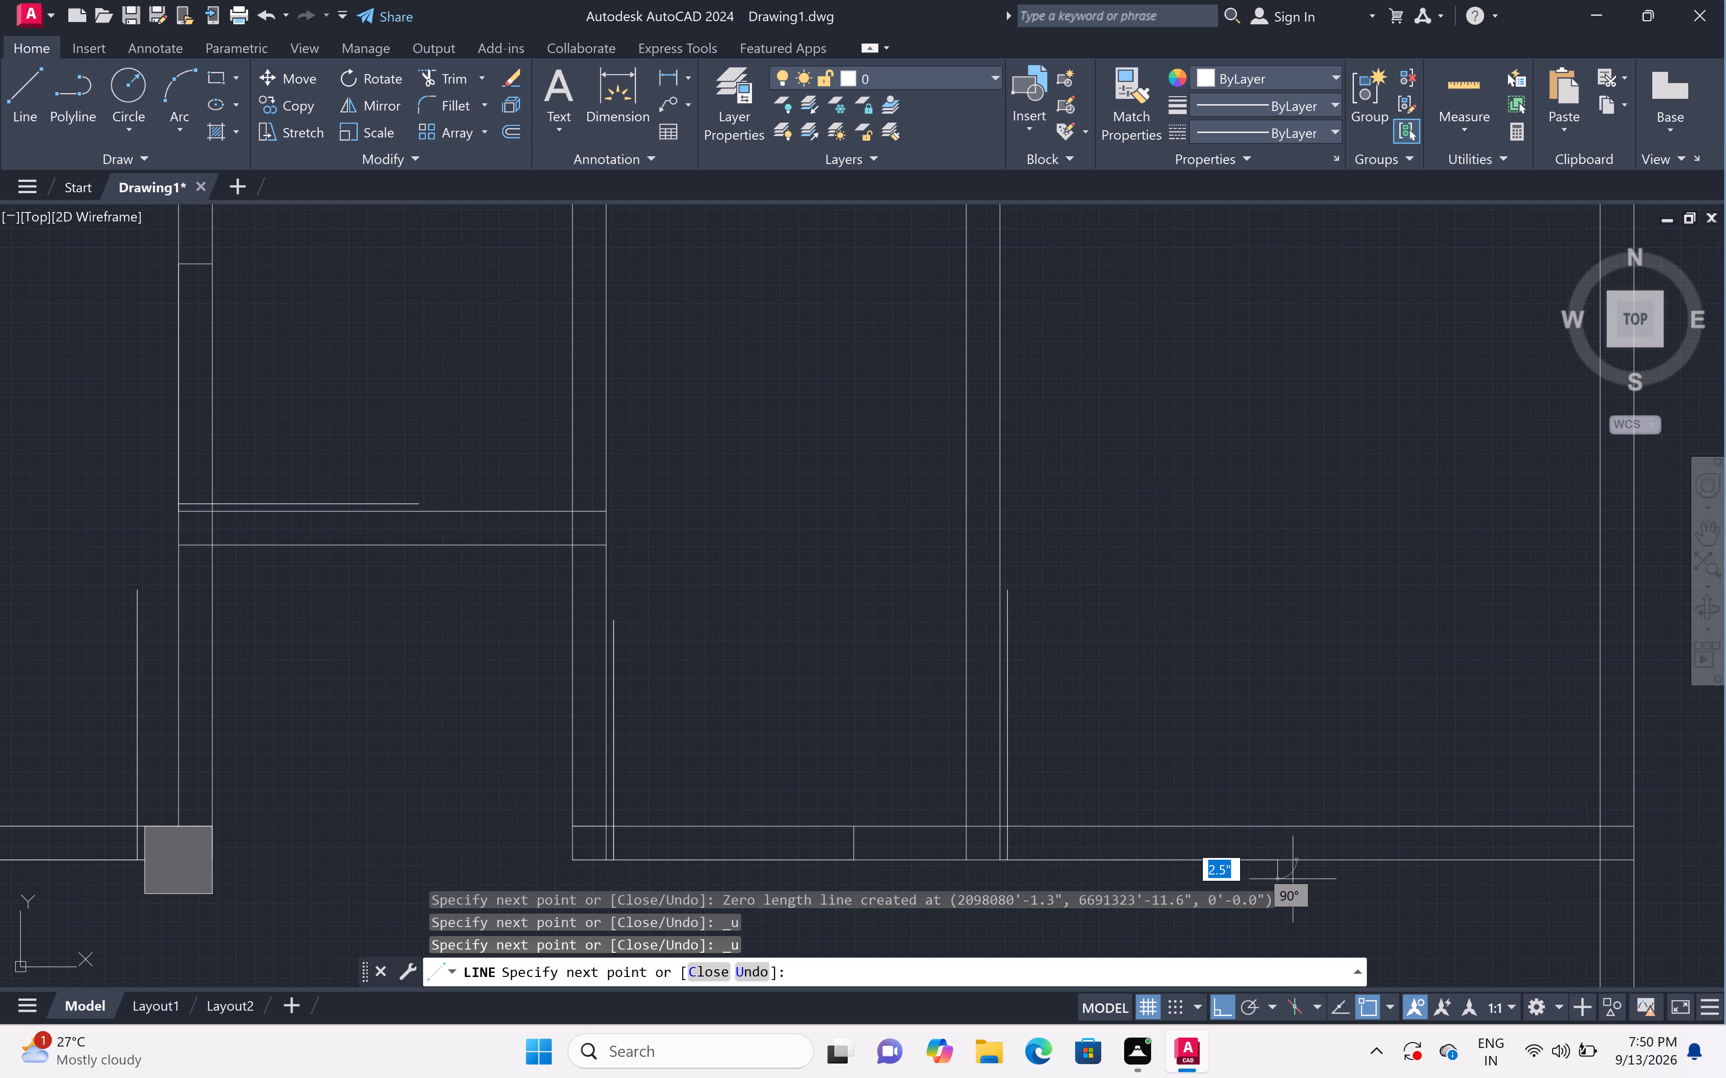
{"action": "left_click", "coordinate": [1281, 825]}
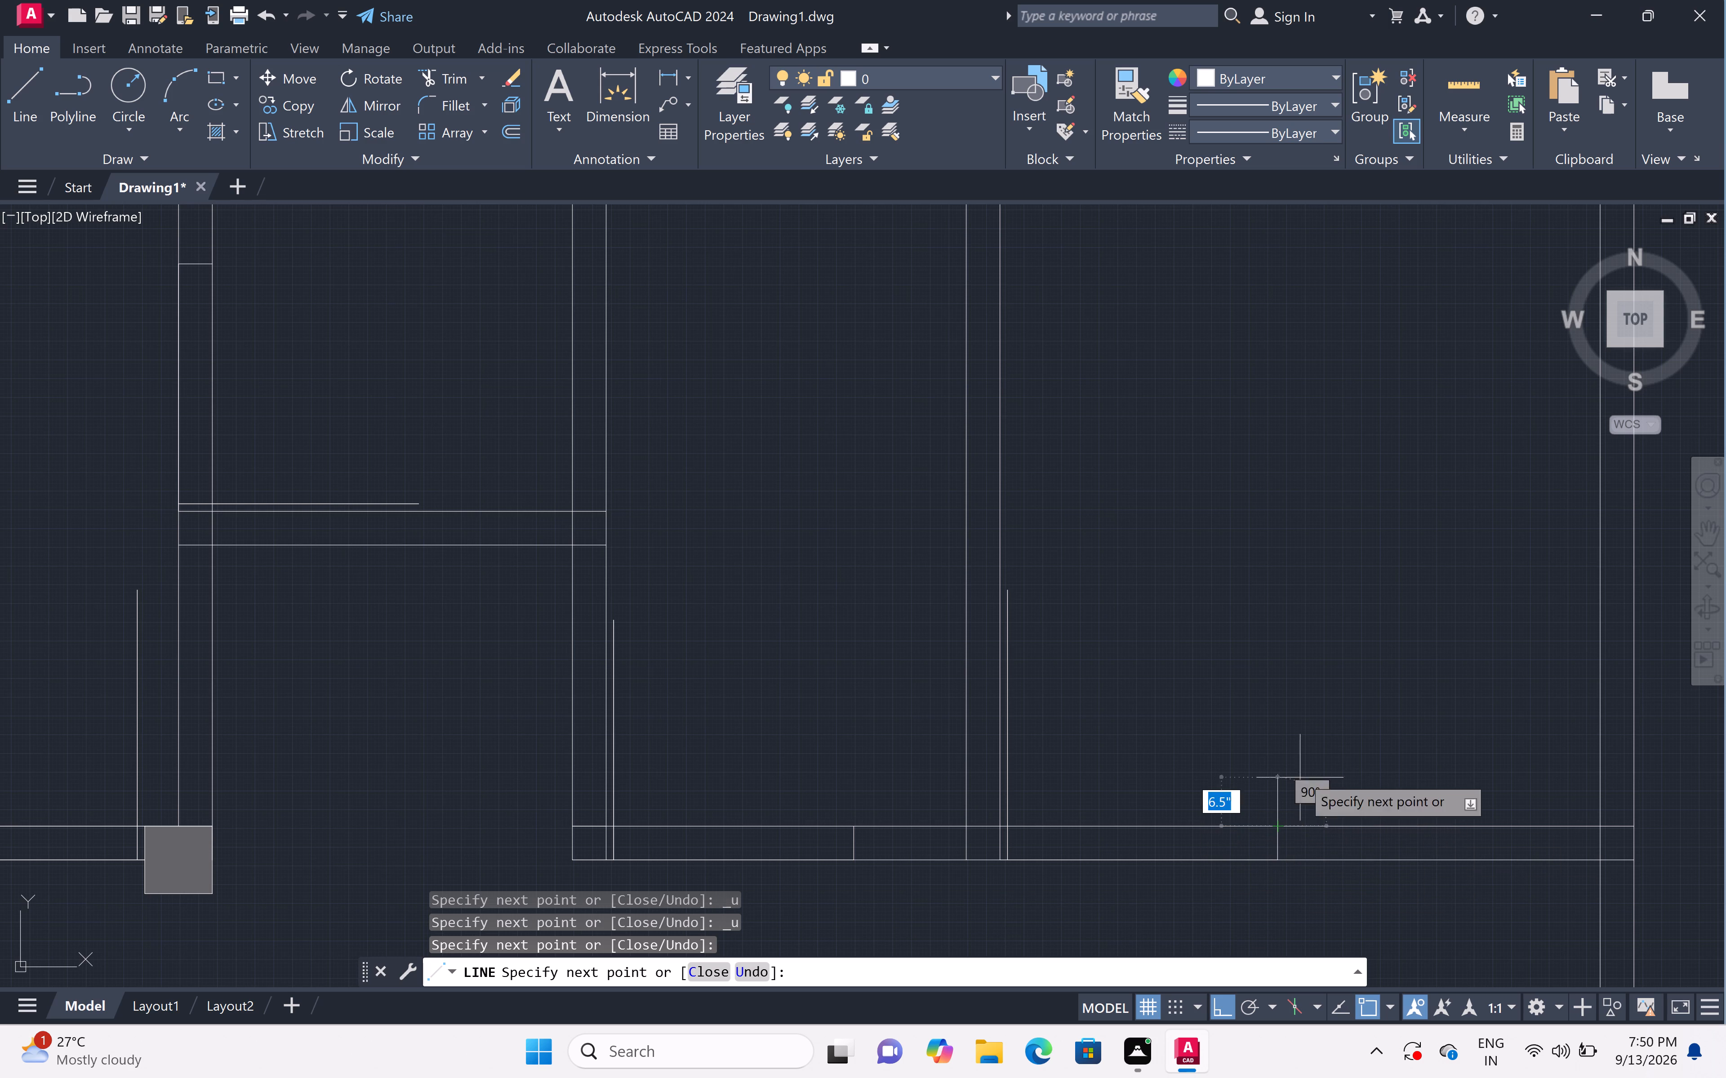
{"action": "key", "text": "space"}
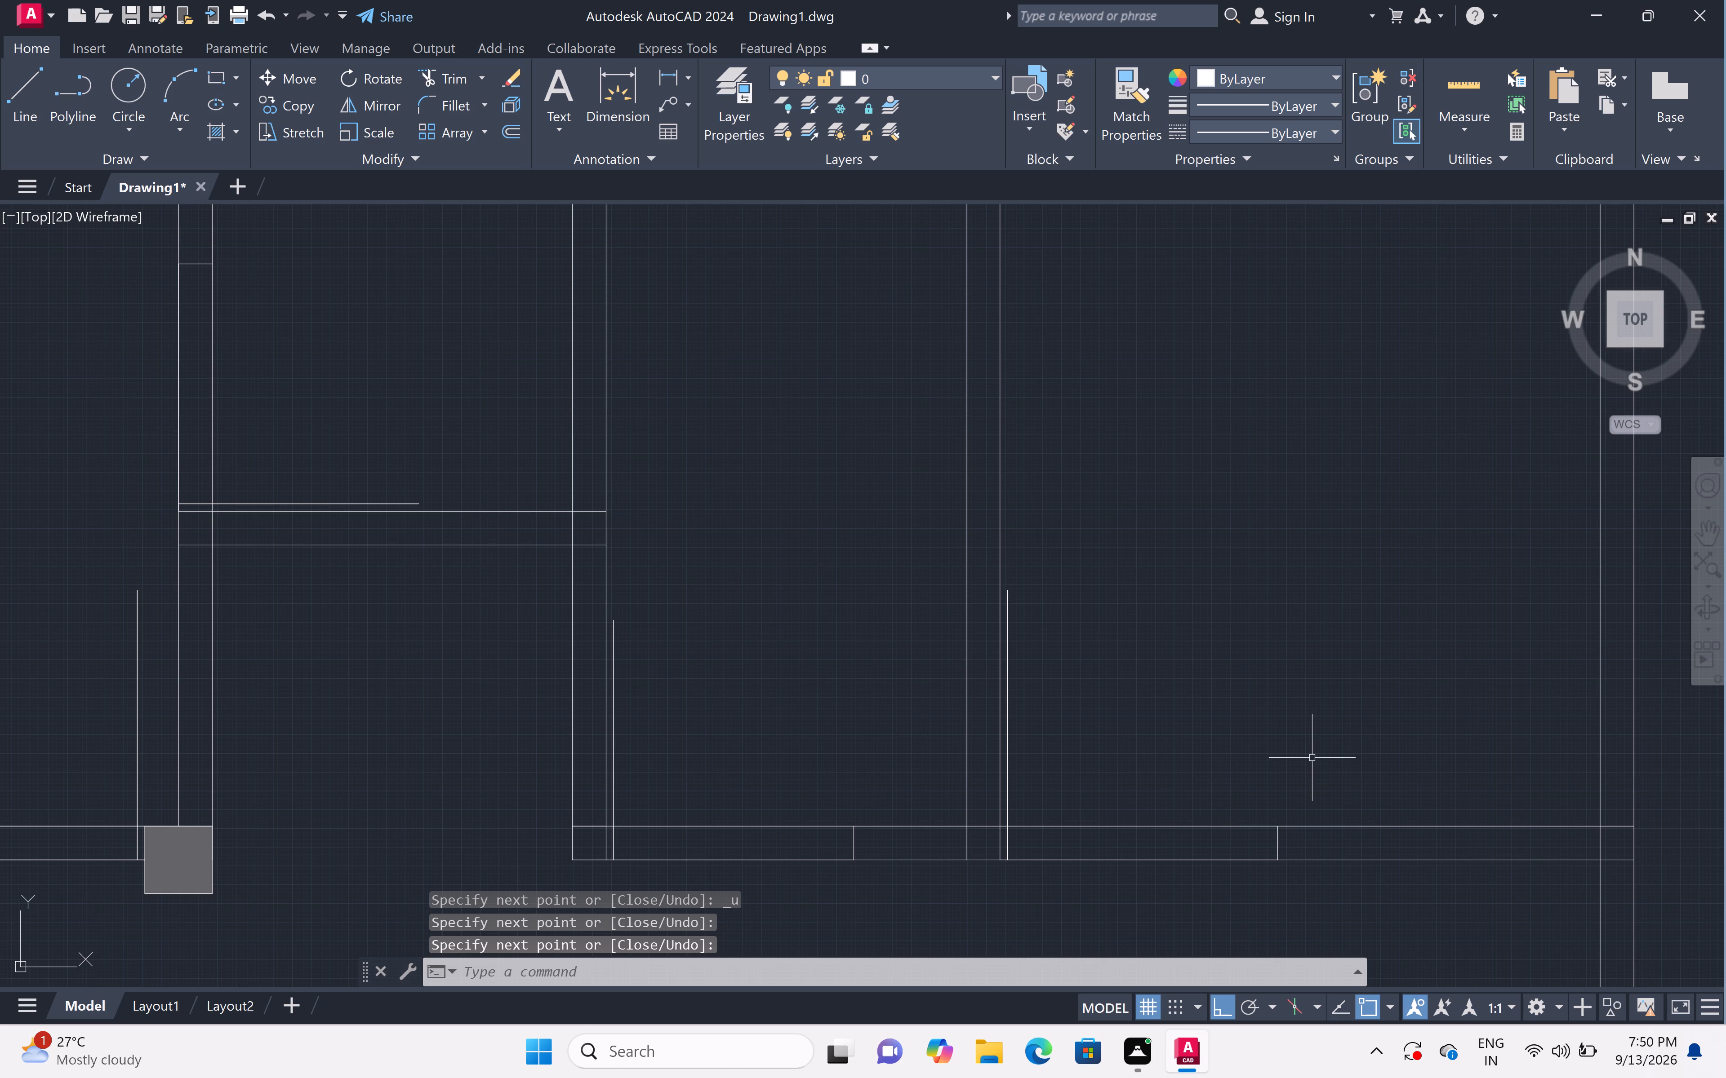
Examine the whole floor plan, including the northern door openings and the eastern and southern rooms, for the next door location.
{"action": "scroll", "coordinate": [1311, 758], "scroll_direction": "down", "scroll_amount": 6}
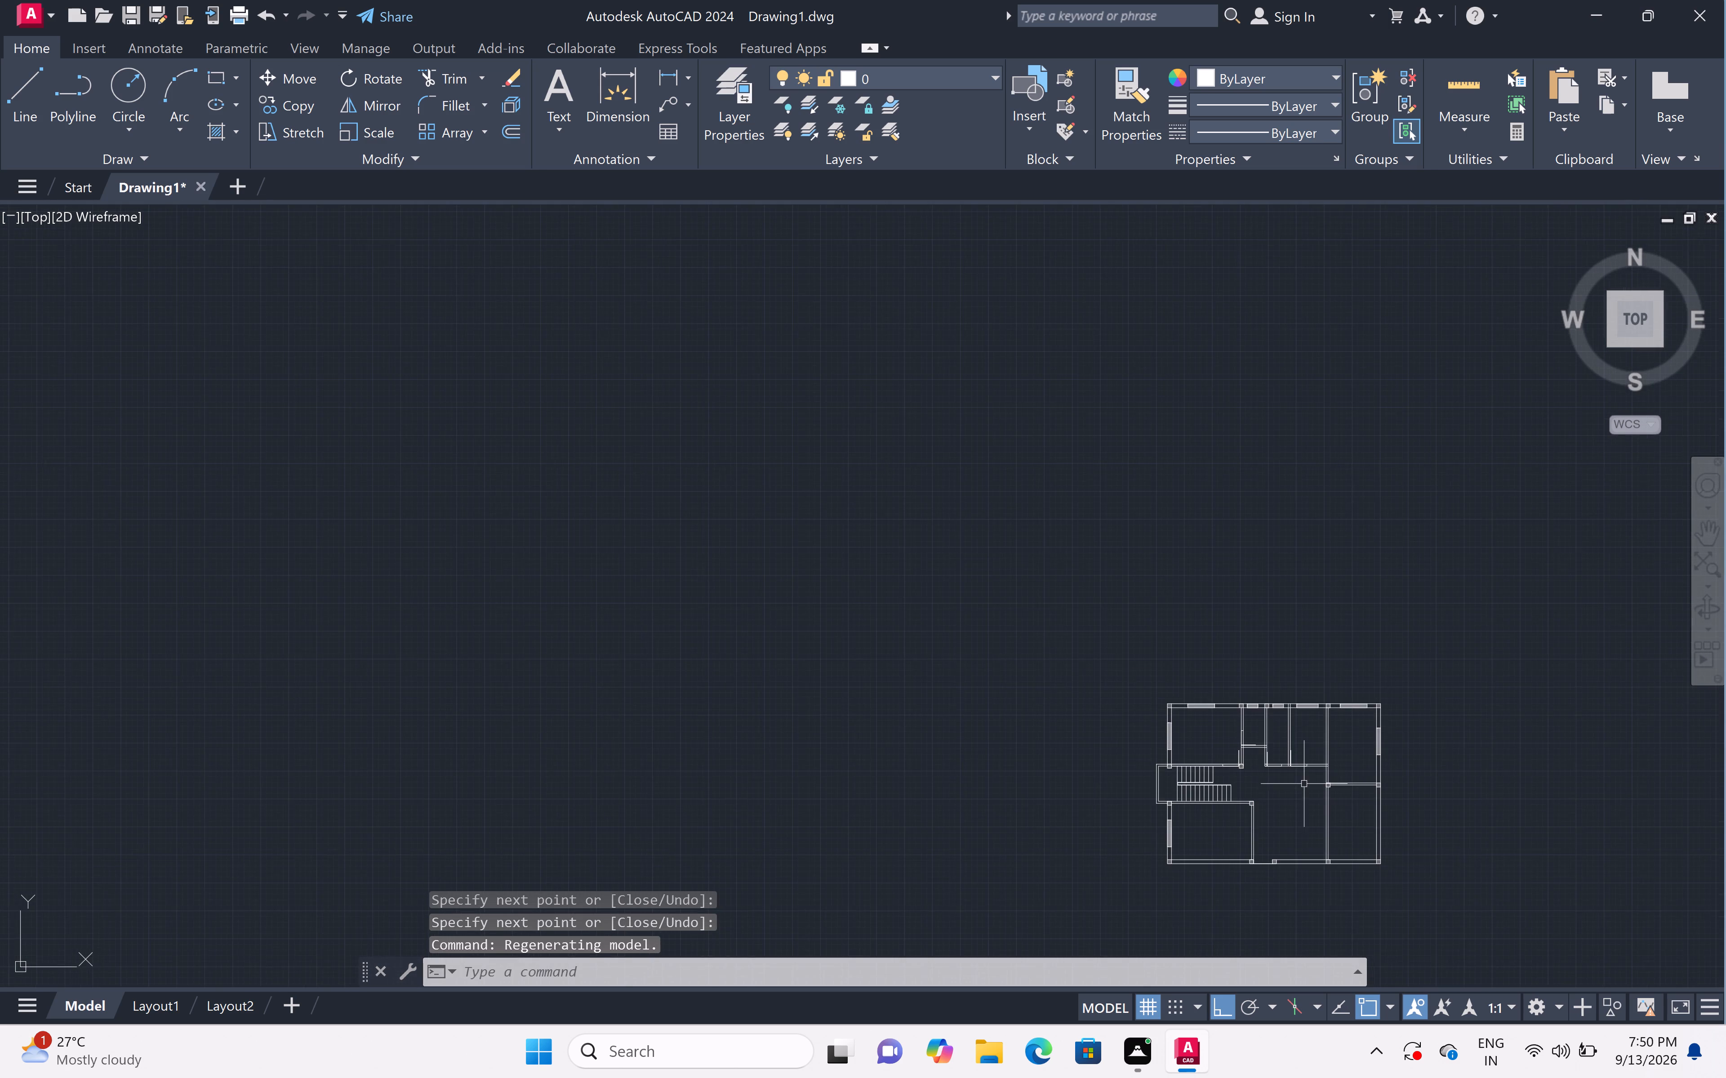
{"action": "scroll", "coordinate": [1290, 827], "scroll_direction": "up", "scroll_amount": 3}
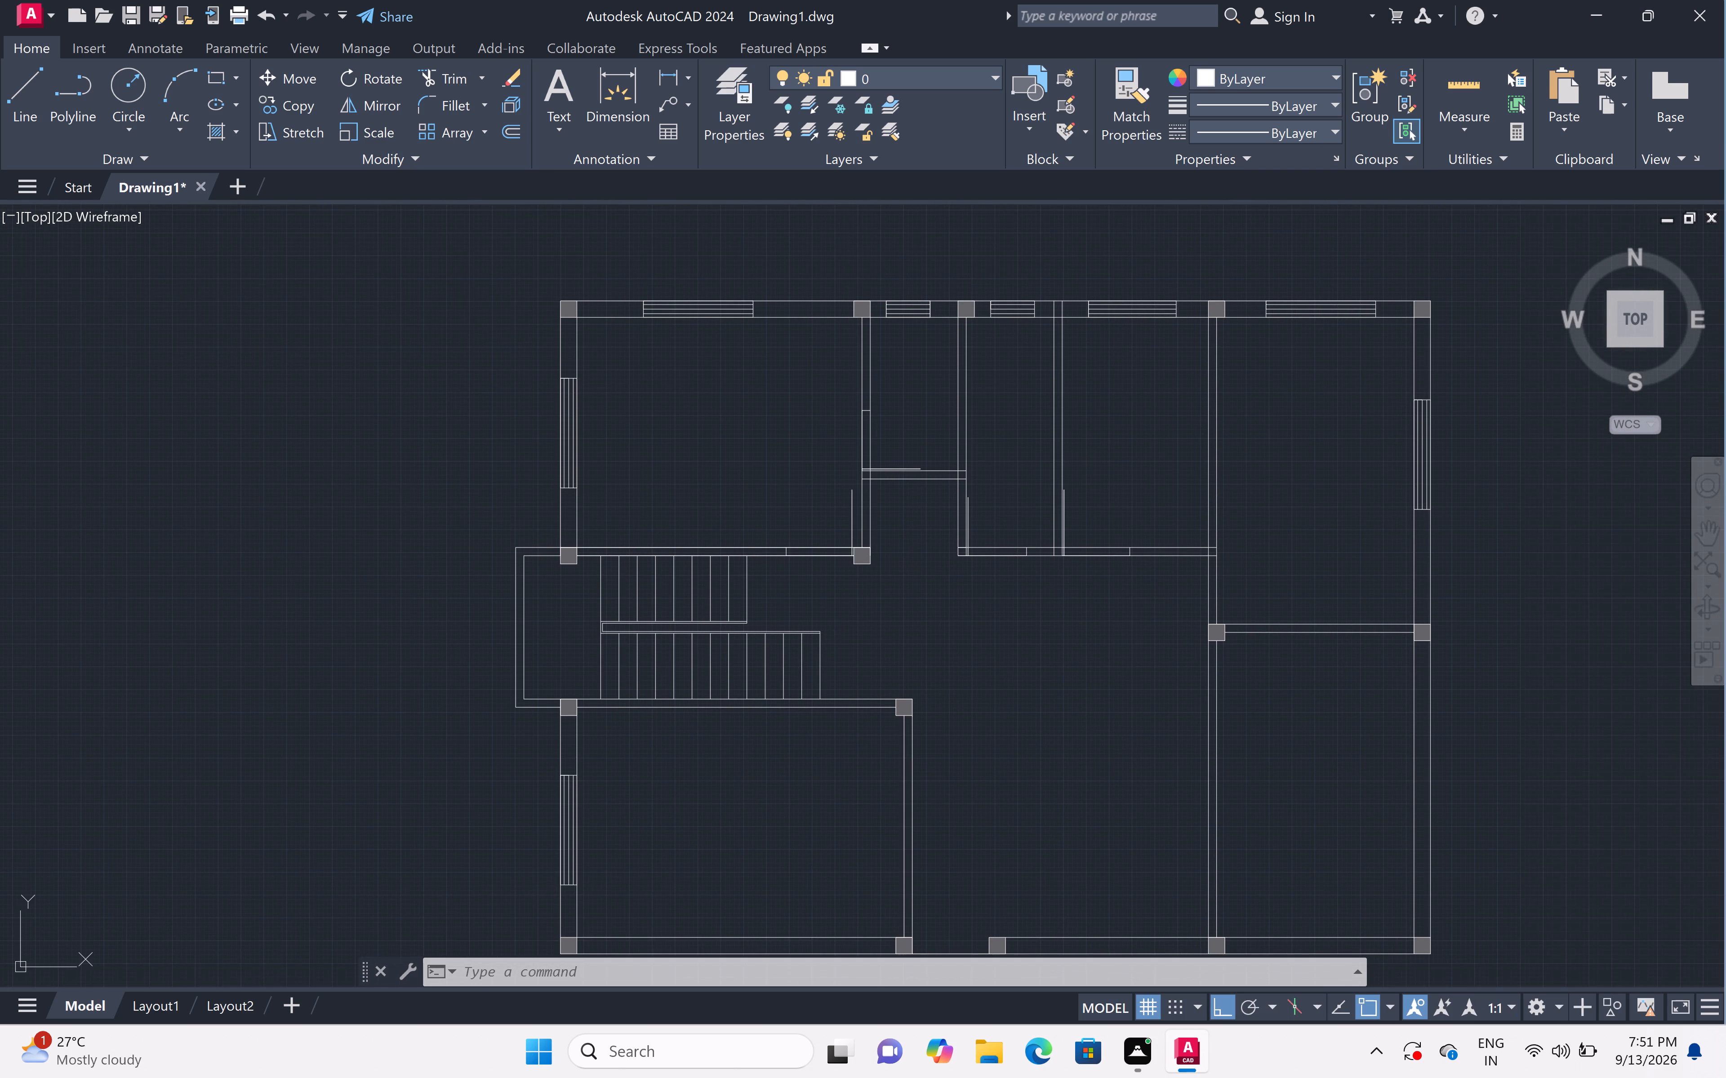
{"action": "scroll", "coordinate": [988, 460], "scroll_direction": "up", "scroll_amount": 1}
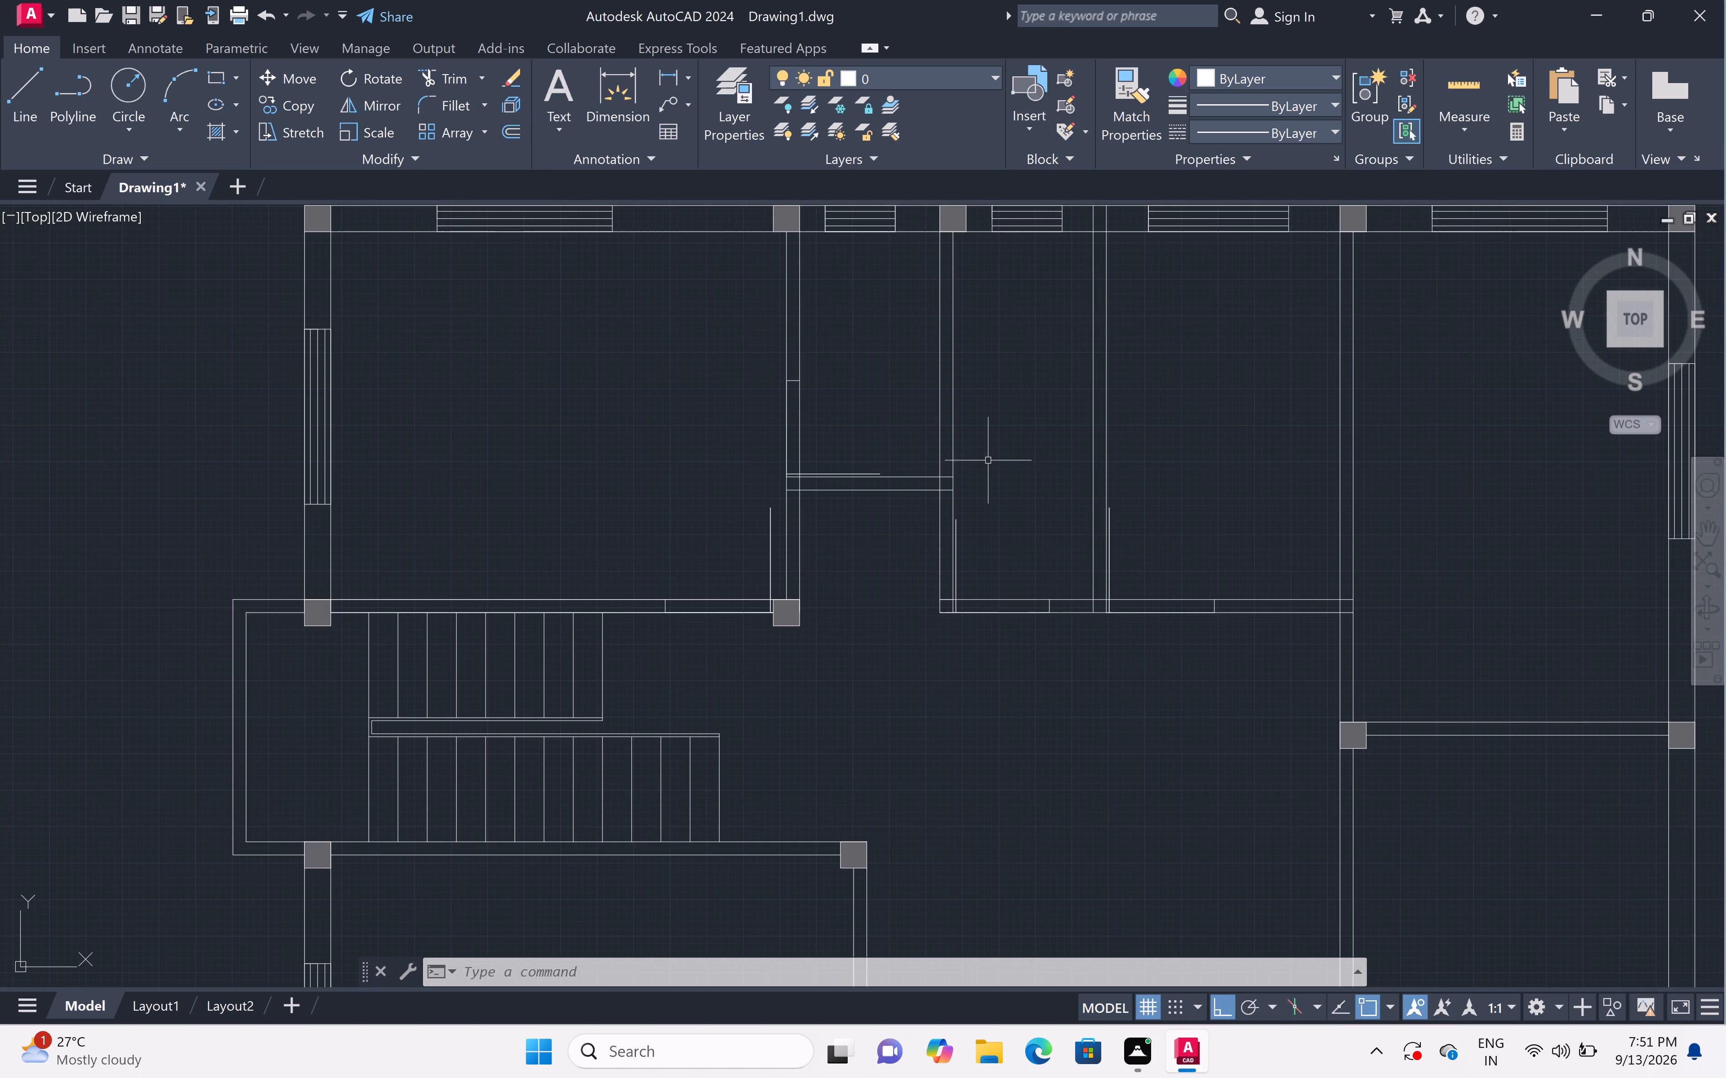
{"action": "scroll", "coordinate": [988, 460], "scroll_direction": "up", "scroll_amount": 2}
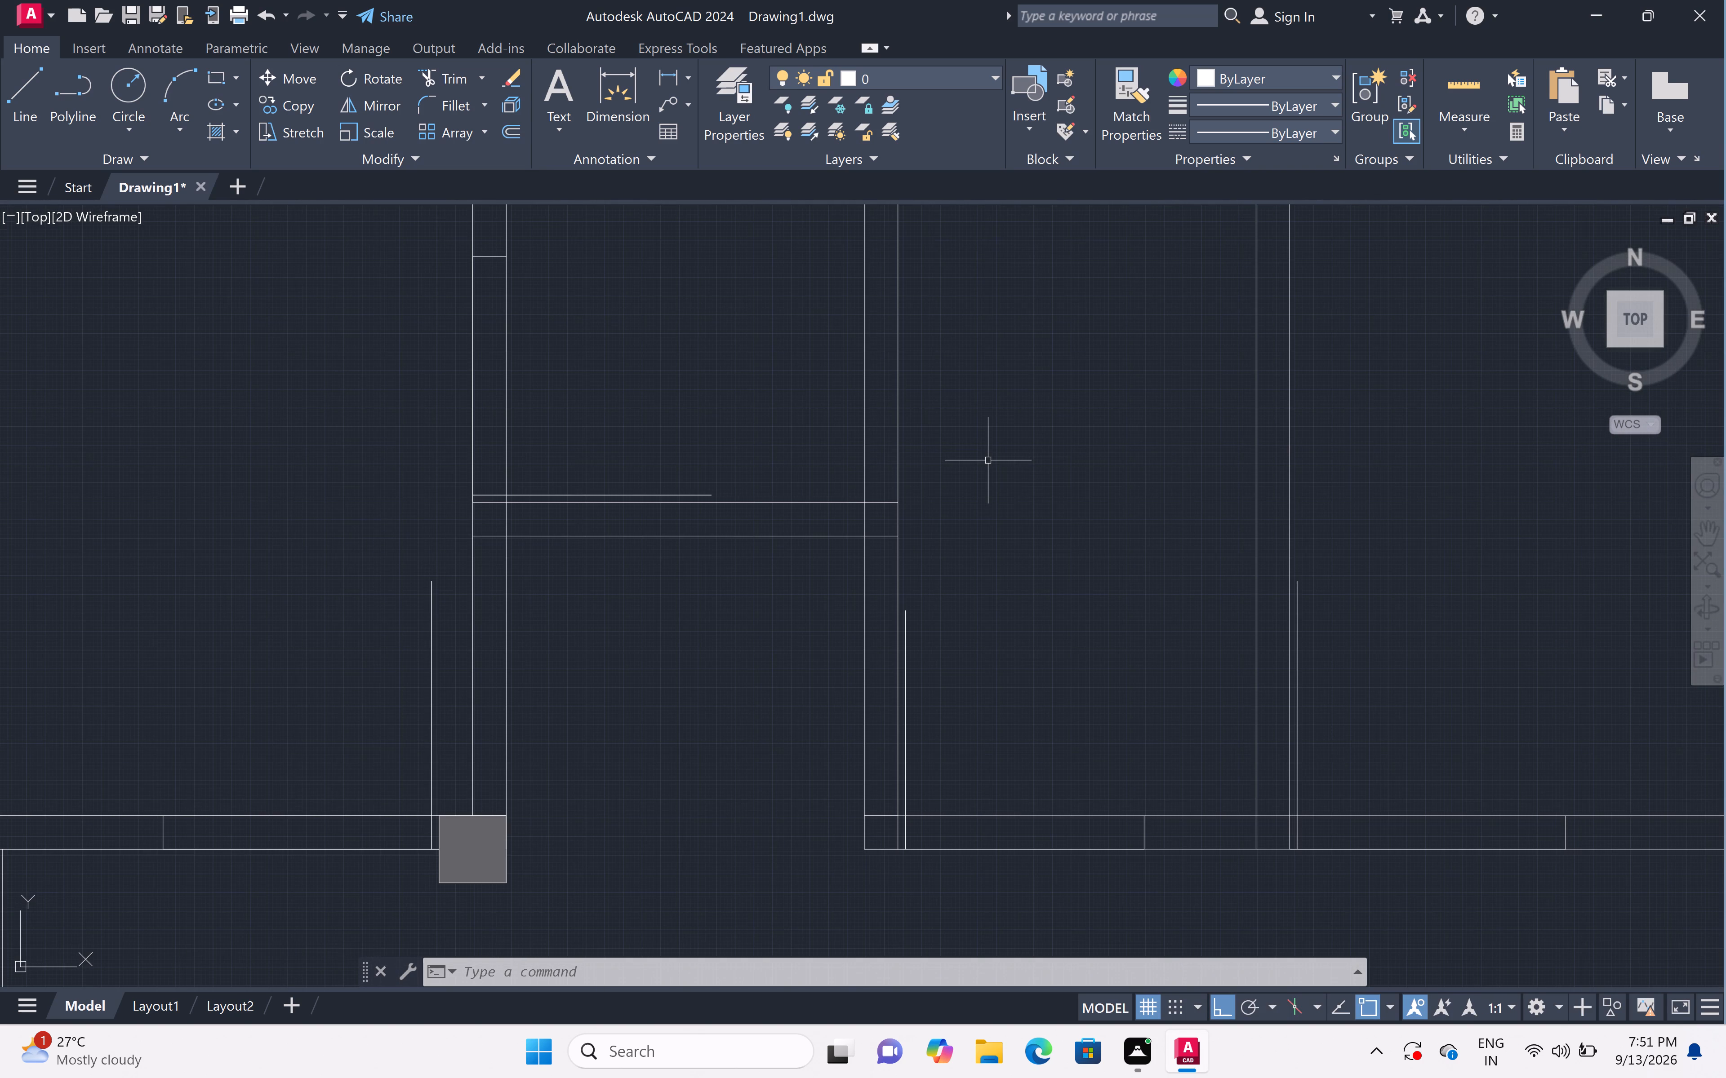
{"action": "scroll", "coordinate": [988, 460], "scroll_direction": "down", "scroll_amount": 2}
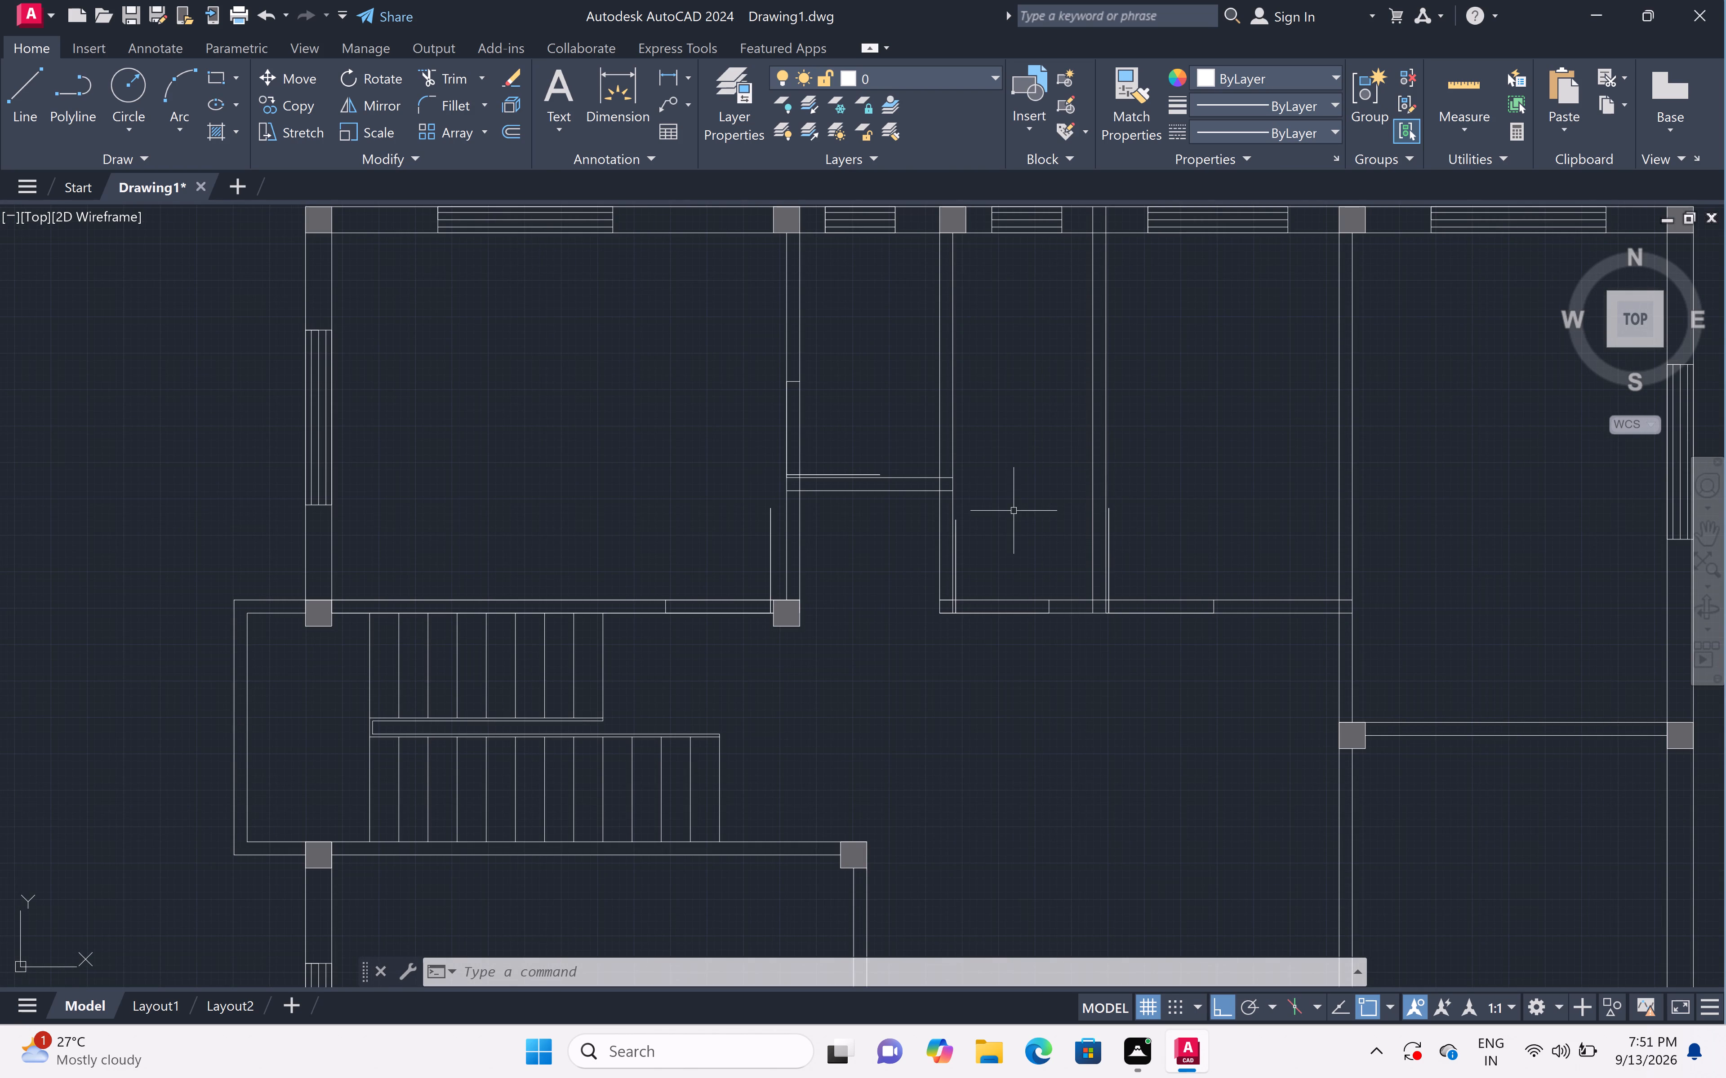
{"action": "scroll", "coordinate": [1017, 512], "scroll_direction": "down", "scroll_amount": 1}
{"action": "scroll", "coordinate": [1074, 642], "scroll_direction": "down", "scroll_amount": 1}
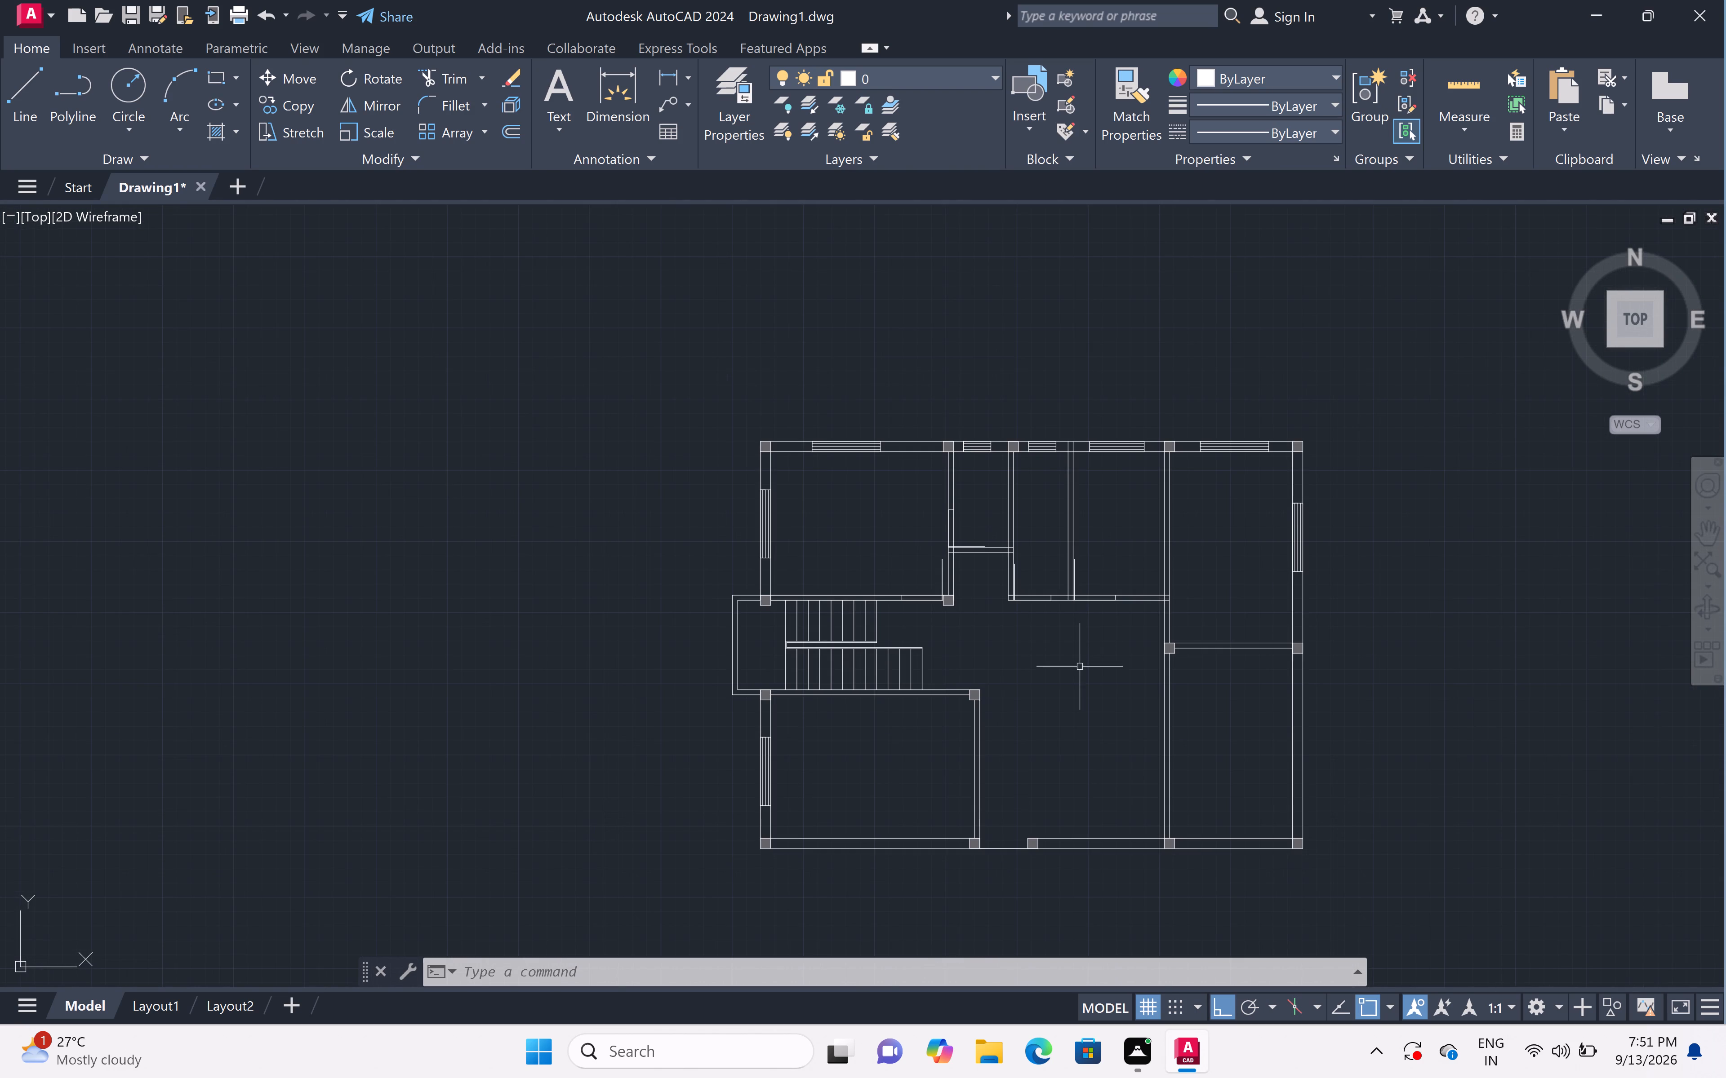
{"action": "scroll", "coordinate": [1032, 534], "scroll_direction": "up", "scroll_amount": 2}
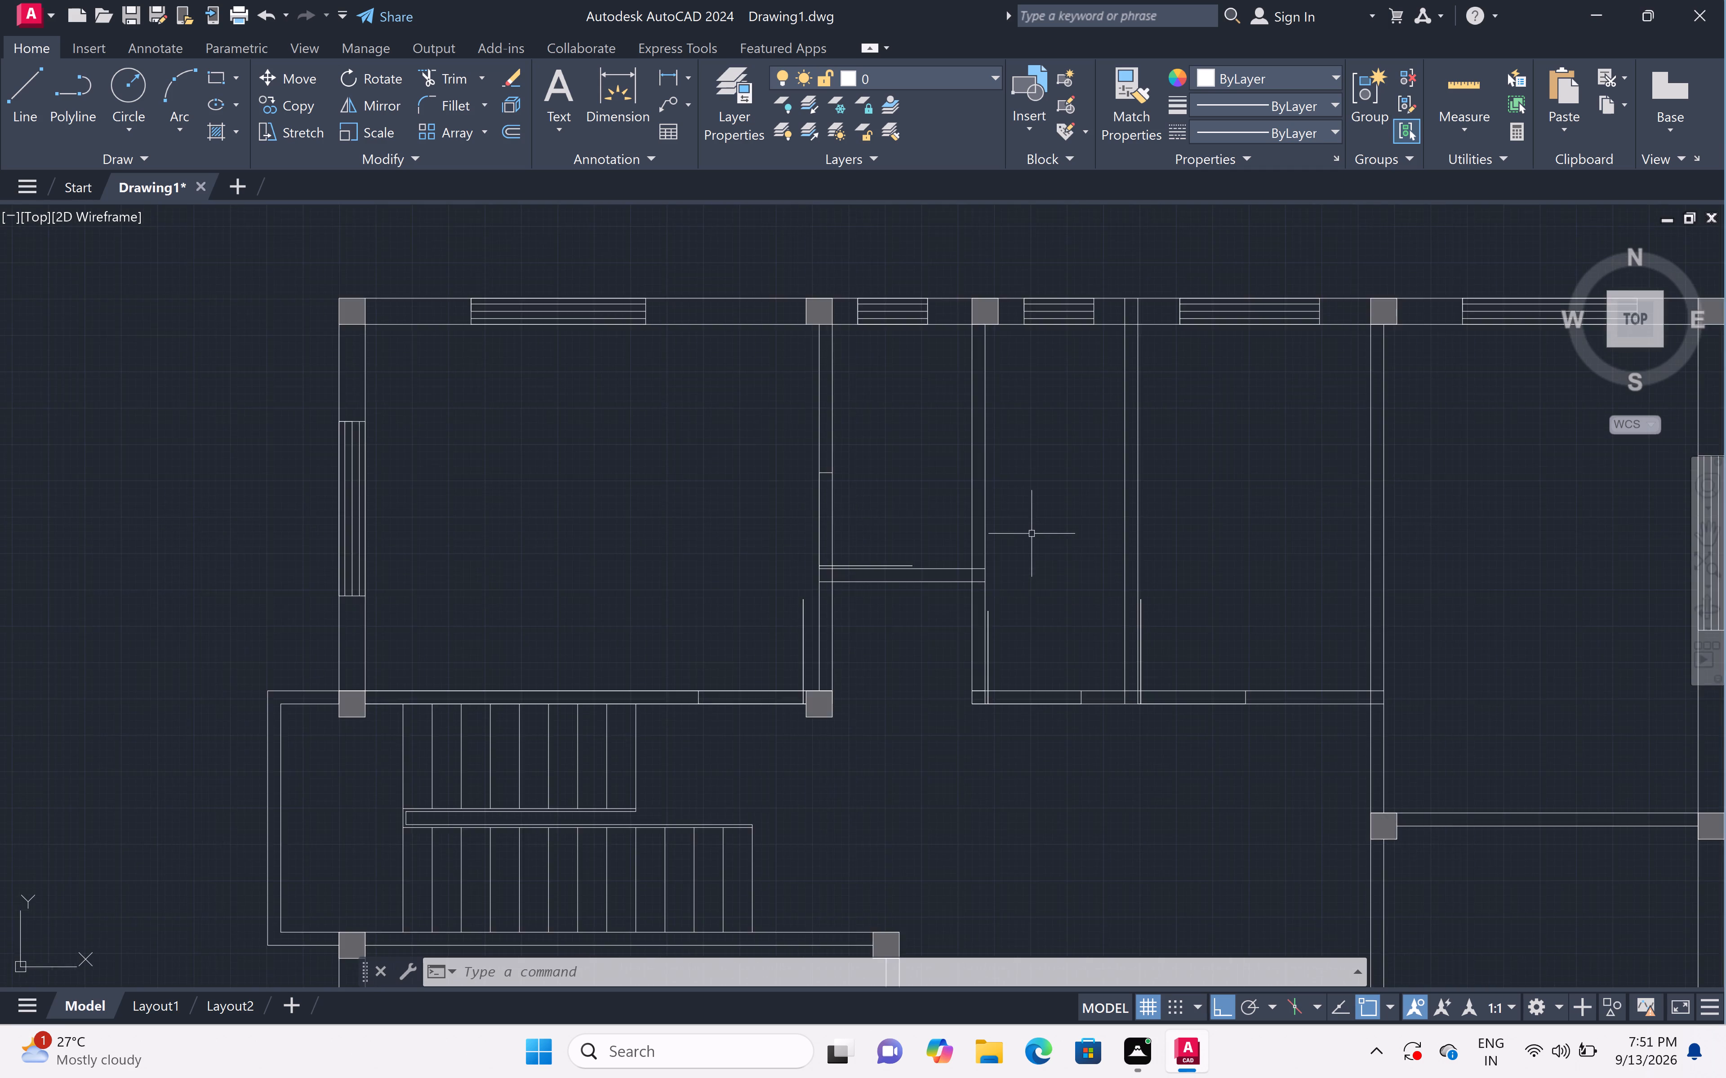
{"action": "scroll", "coordinate": [1032, 534], "scroll_direction": "up", "scroll_amount": 3}
{"action": "scroll", "coordinate": [1032, 536], "scroll_direction": "down", "scroll_amount": 5}
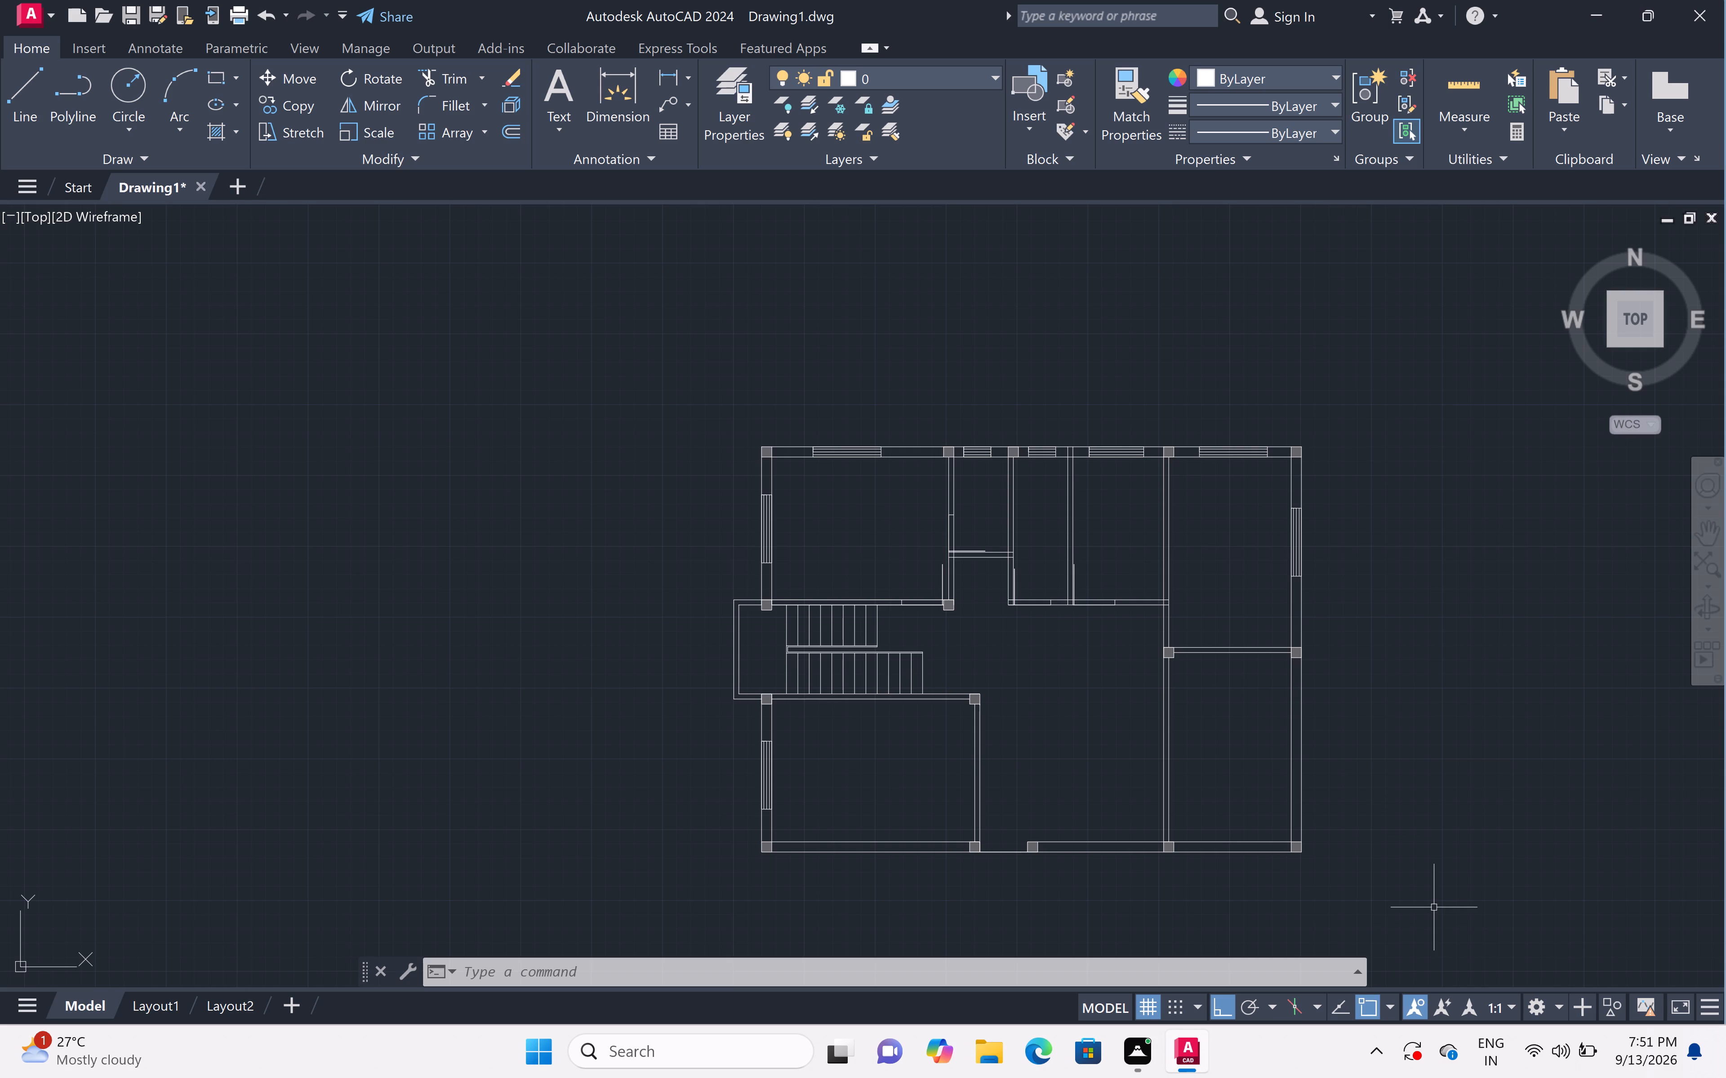
{"action": "scroll", "coordinate": [978, 549], "scroll_direction": "down", "scroll_amount": 1}
{"action": "middle_click_drag", "start_coordinate": [1048, 627], "coordinate": [886, 666]}
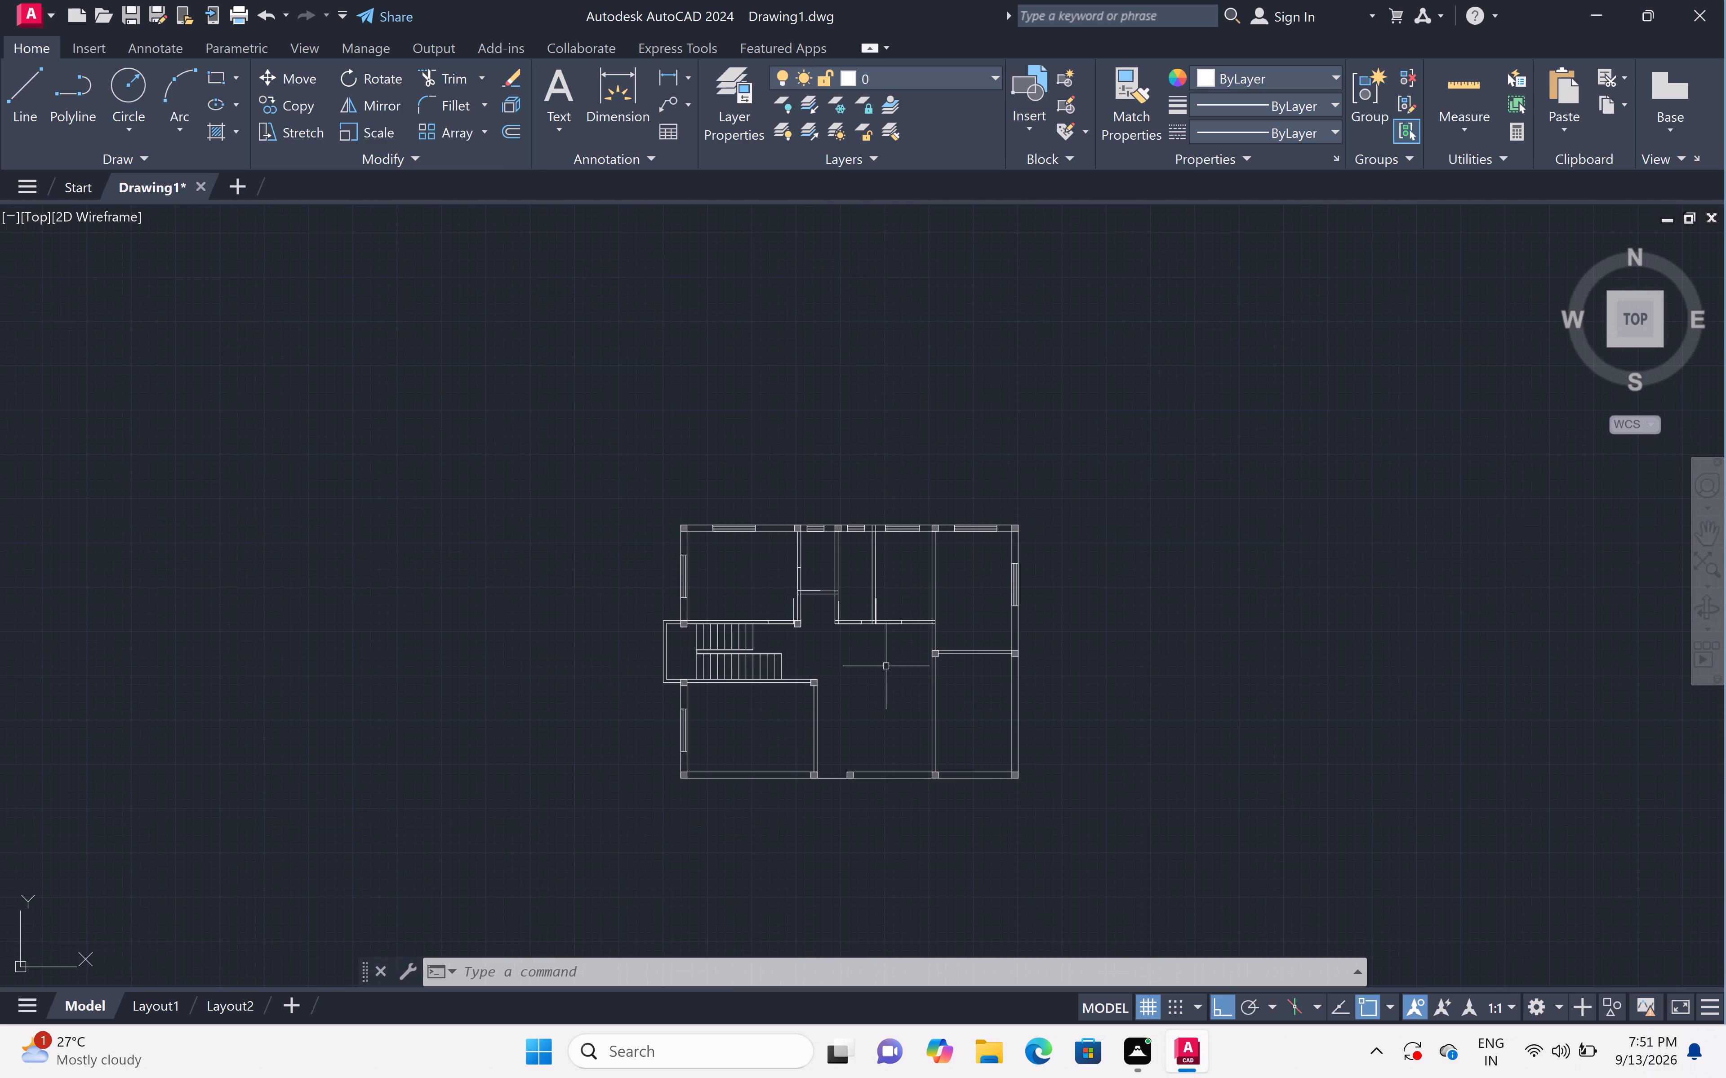
{"action": "scroll", "coordinate": [848, 673], "scroll_direction": "up", "scroll_amount": 3}
{"action": "scroll", "coordinate": [848, 673], "scroll_direction": "down", "scroll_amount": 1}
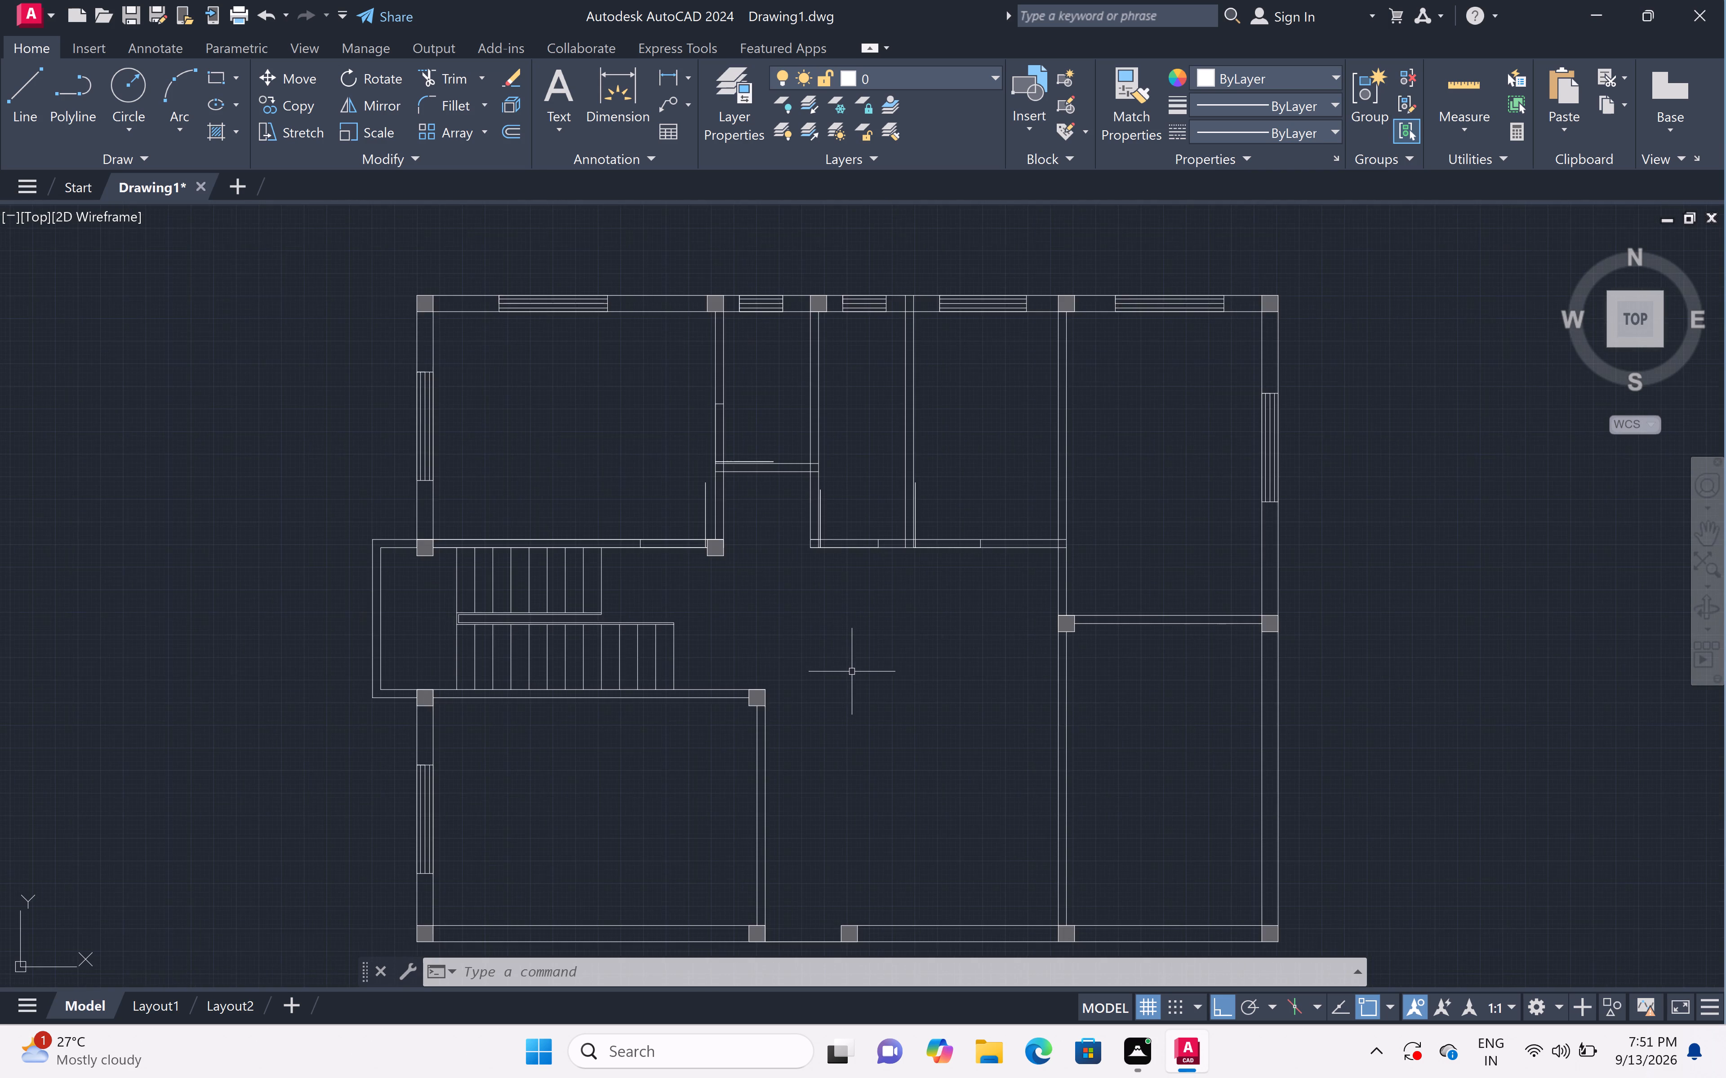
{"action": "scroll", "coordinate": [860, 667], "scroll_direction": "down", "scroll_amount": 1}
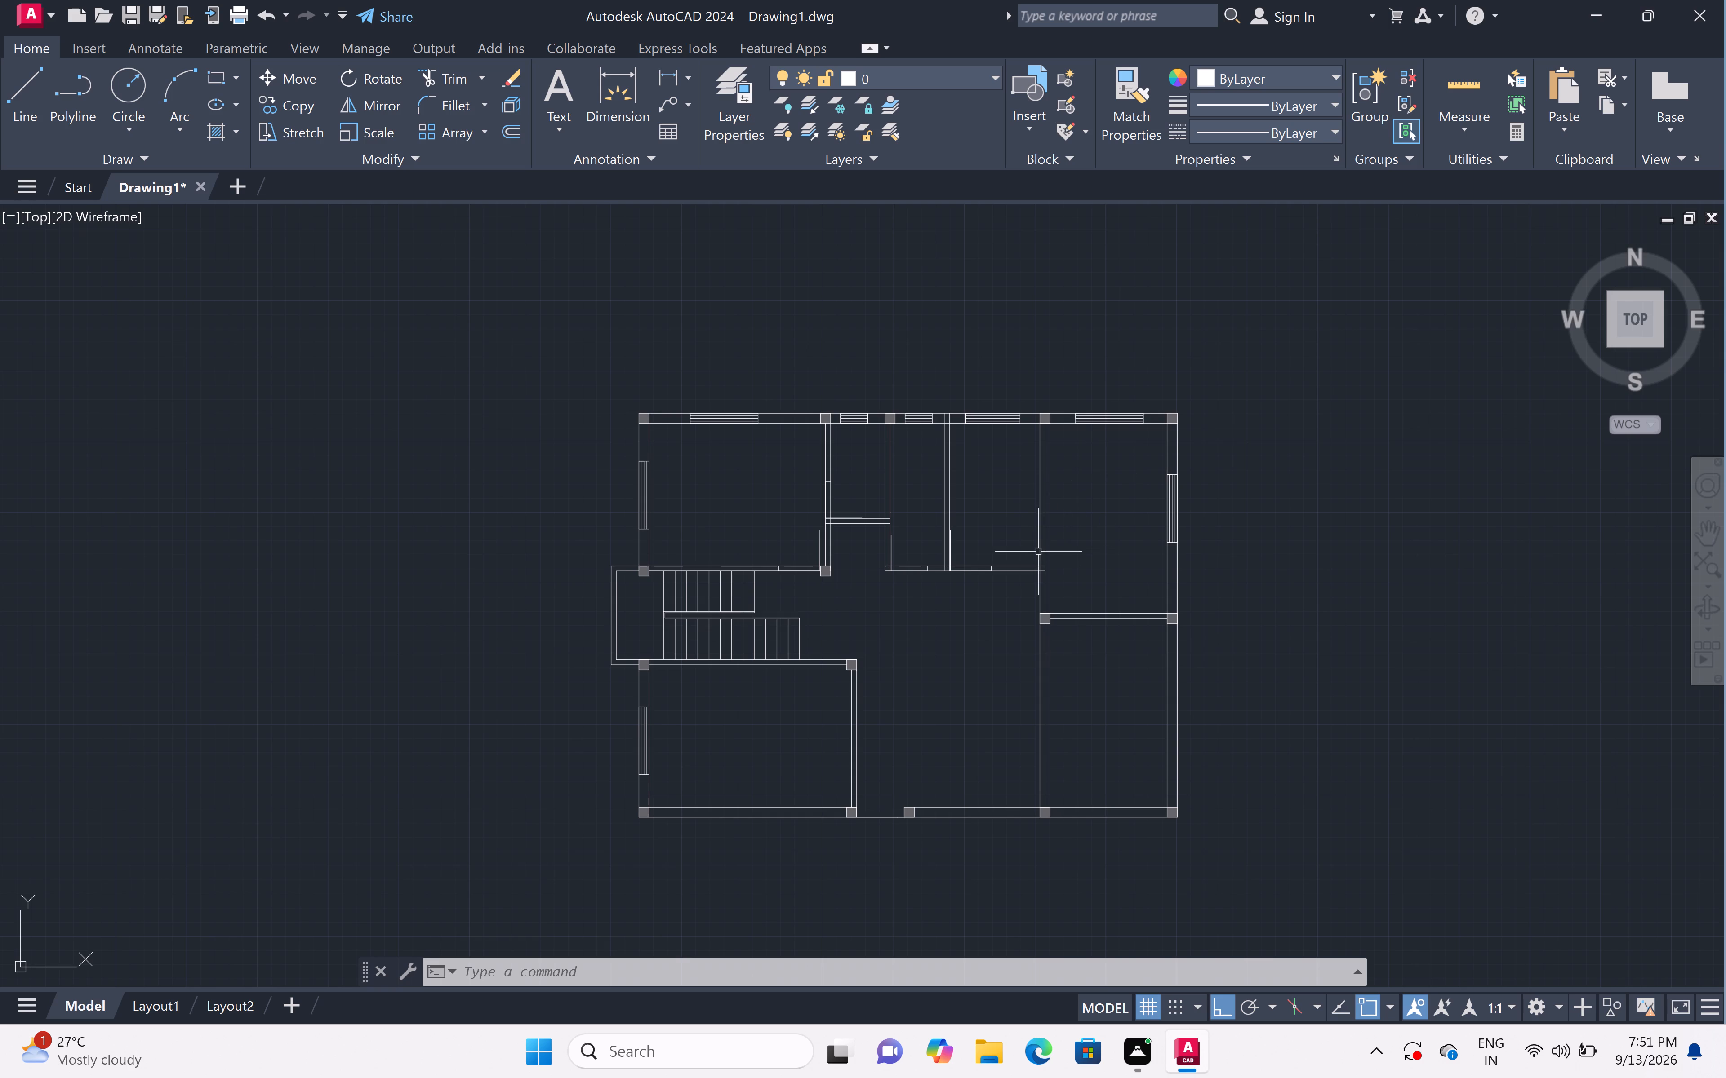
Examine the column and wall junction between the central hall and the two eastern rooms for a door position.
{"action": "scroll", "coordinate": [1037, 574], "scroll_direction": "up", "scroll_amount": 3}
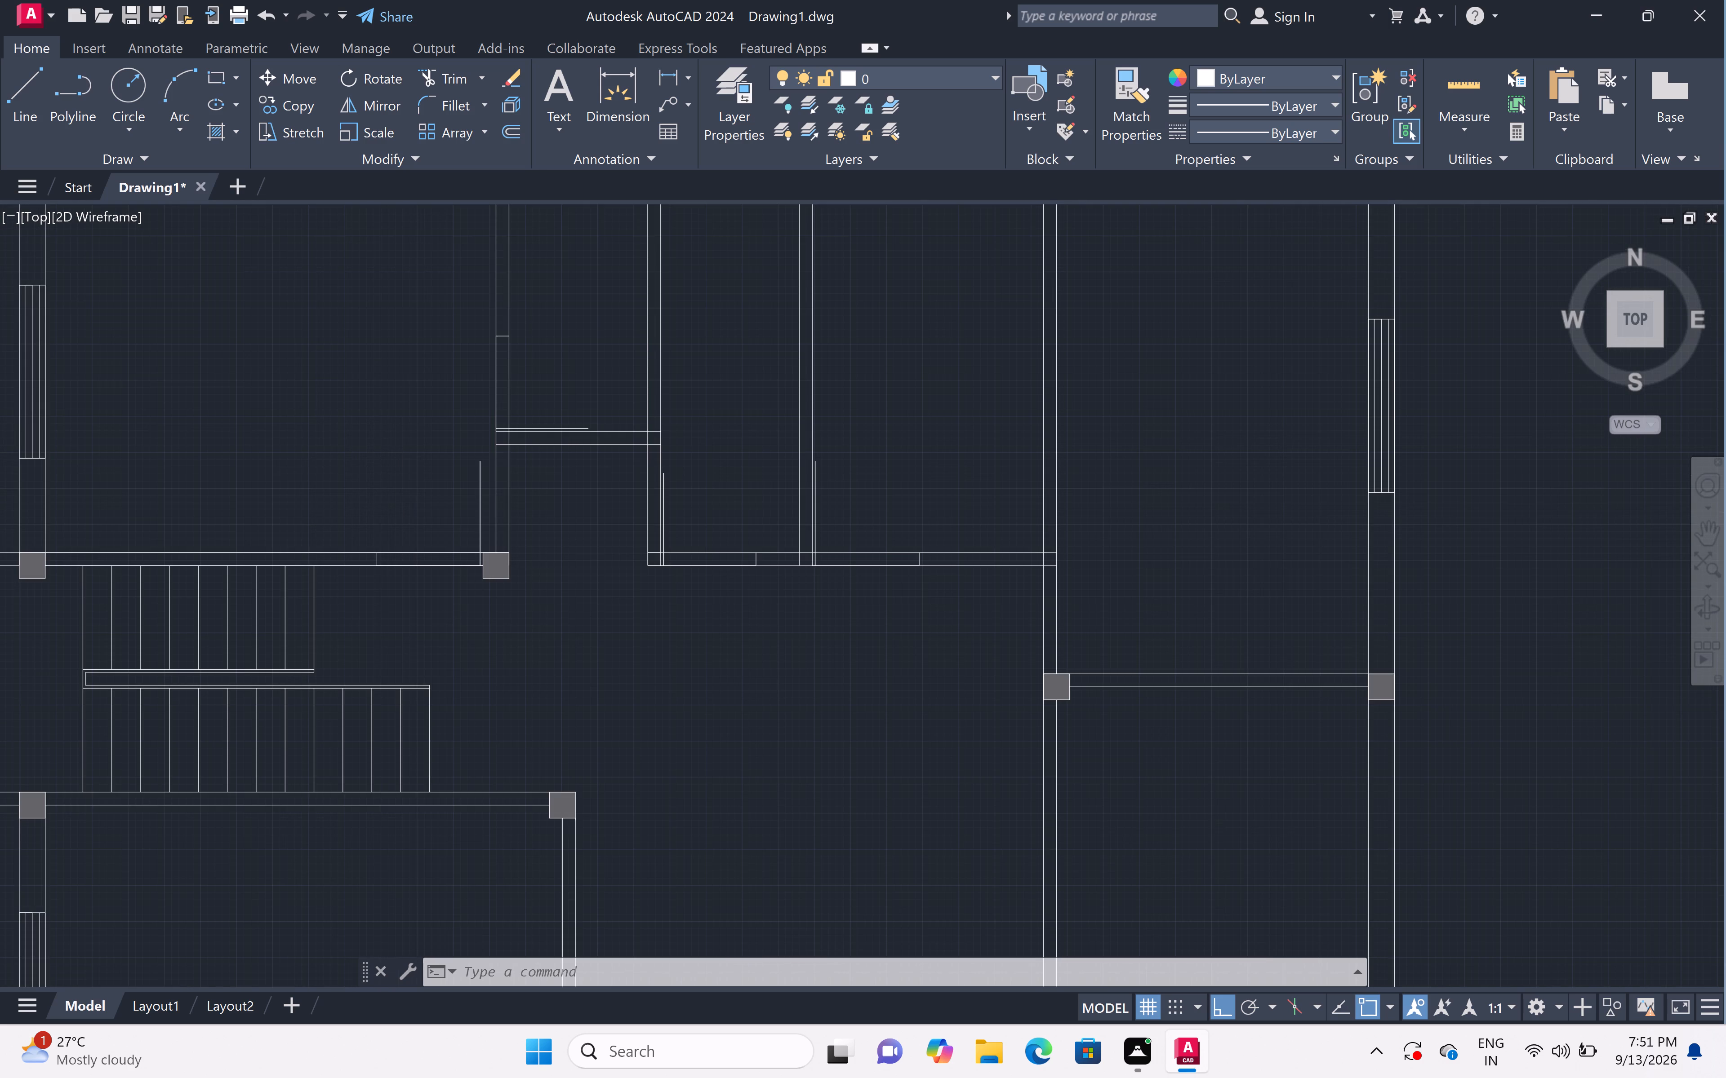
{"action": "scroll", "coordinate": [1045, 591], "scroll_direction": "down", "scroll_amount": 1}
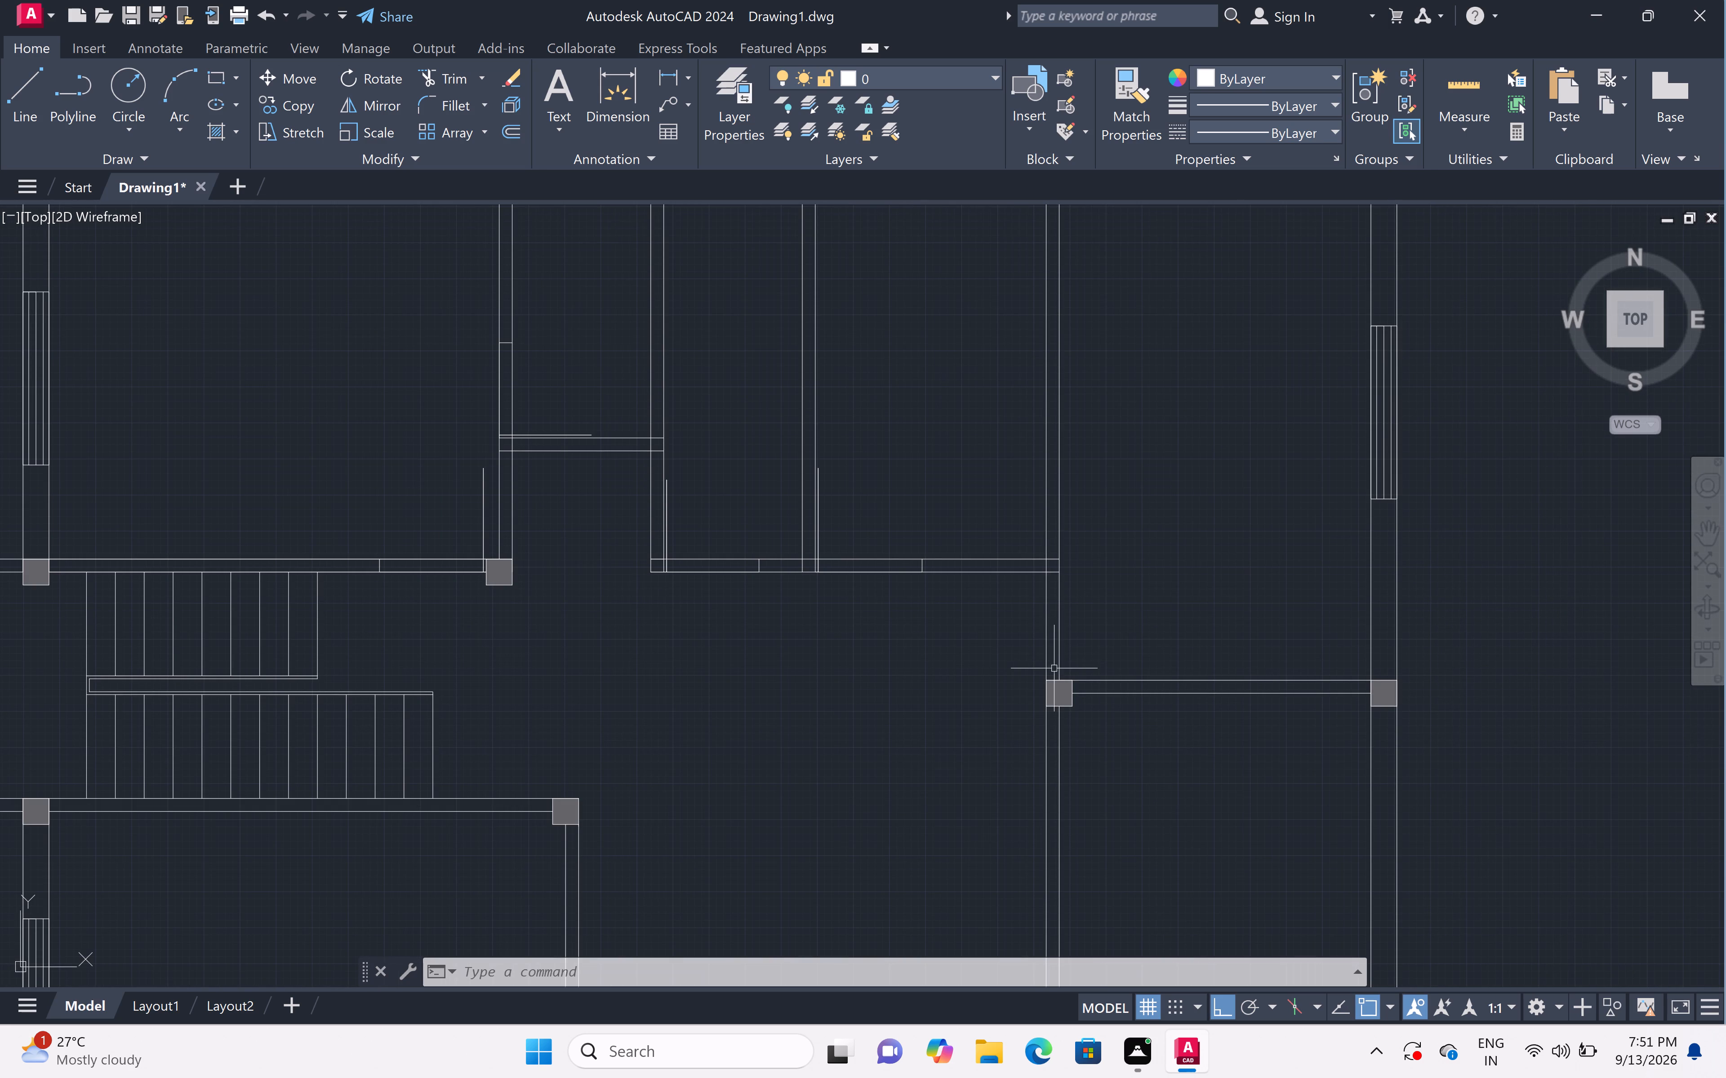
{"action": "scroll", "coordinate": [1053, 669], "scroll_direction": "up", "scroll_amount": 4}
{"action": "scroll", "coordinate": [1053, 669], "scroll_direction": "down", "scroll_amount": 4}
{"action": "scroll", "coordinate": [1052, 669], "scroll_direction": "up", "scroll_amount": 3}
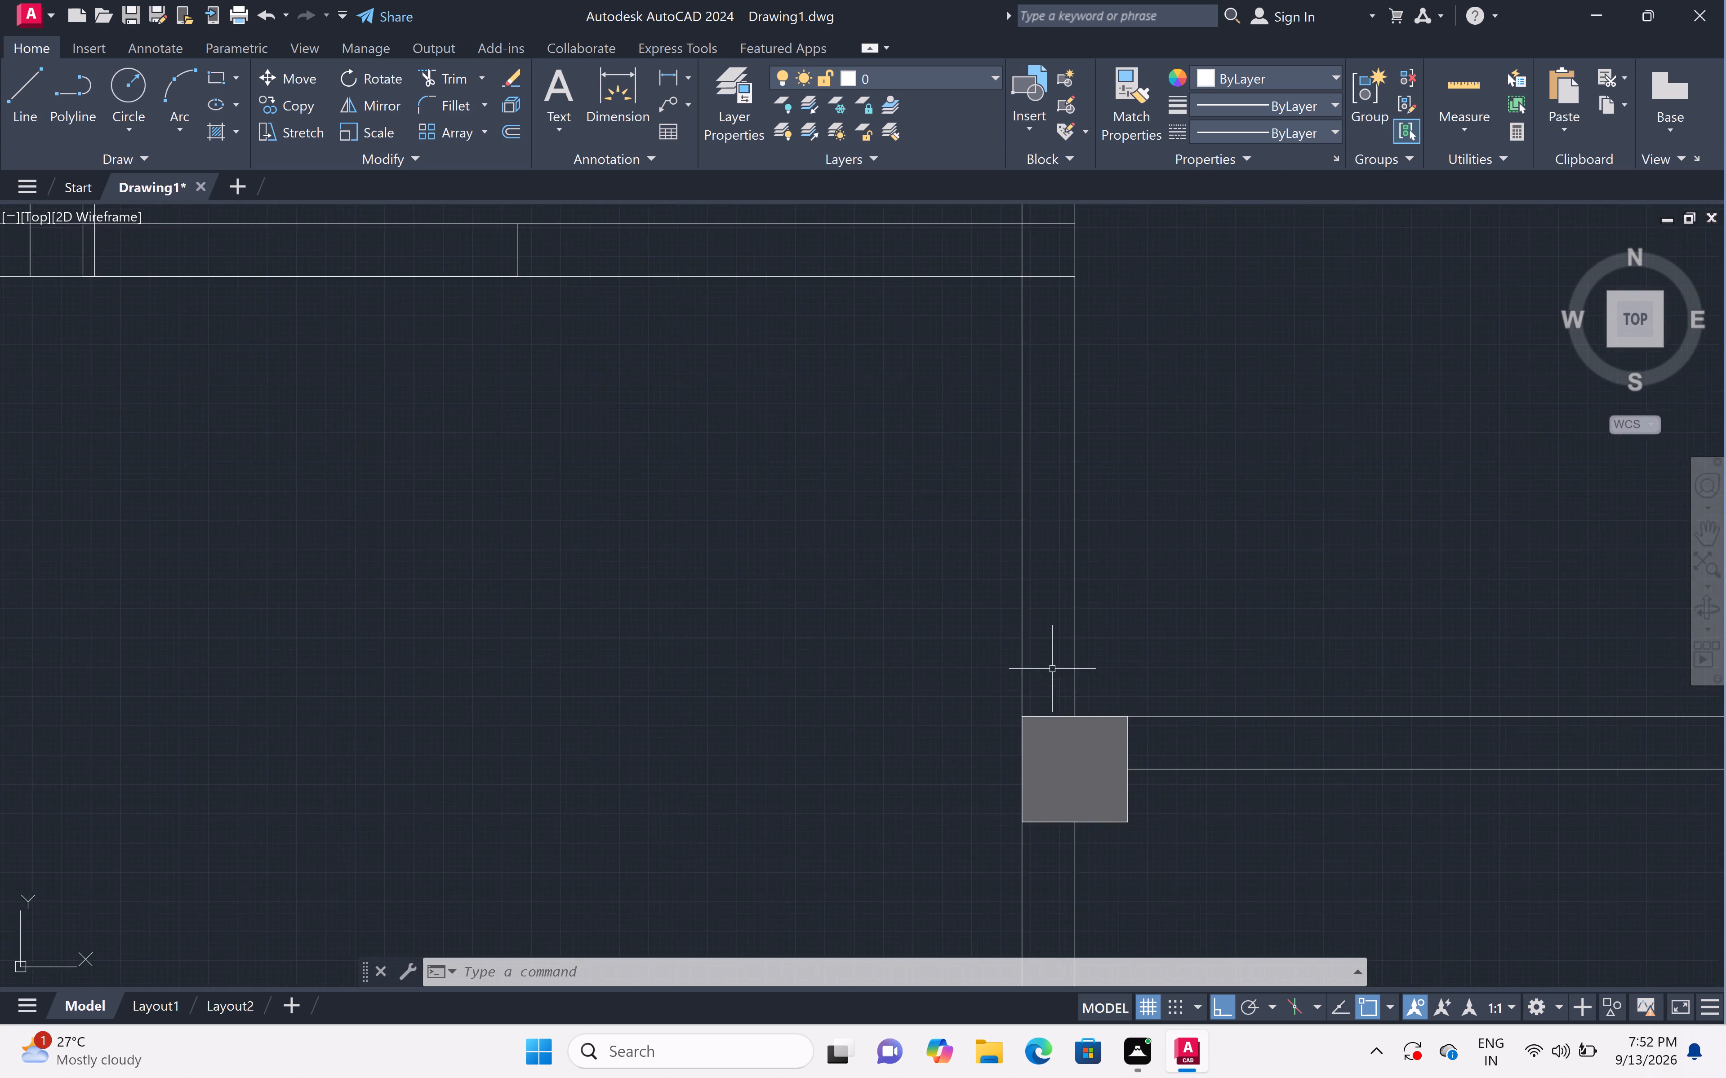
{"action": "scroll", "coordinate": [1052, 669], "scroll_direction": "down", "scroll_amount": 3}
{"action": "scroll", "coordinate": [1051, 666], "scroll_direction": "up", "scroll_amount": 3}
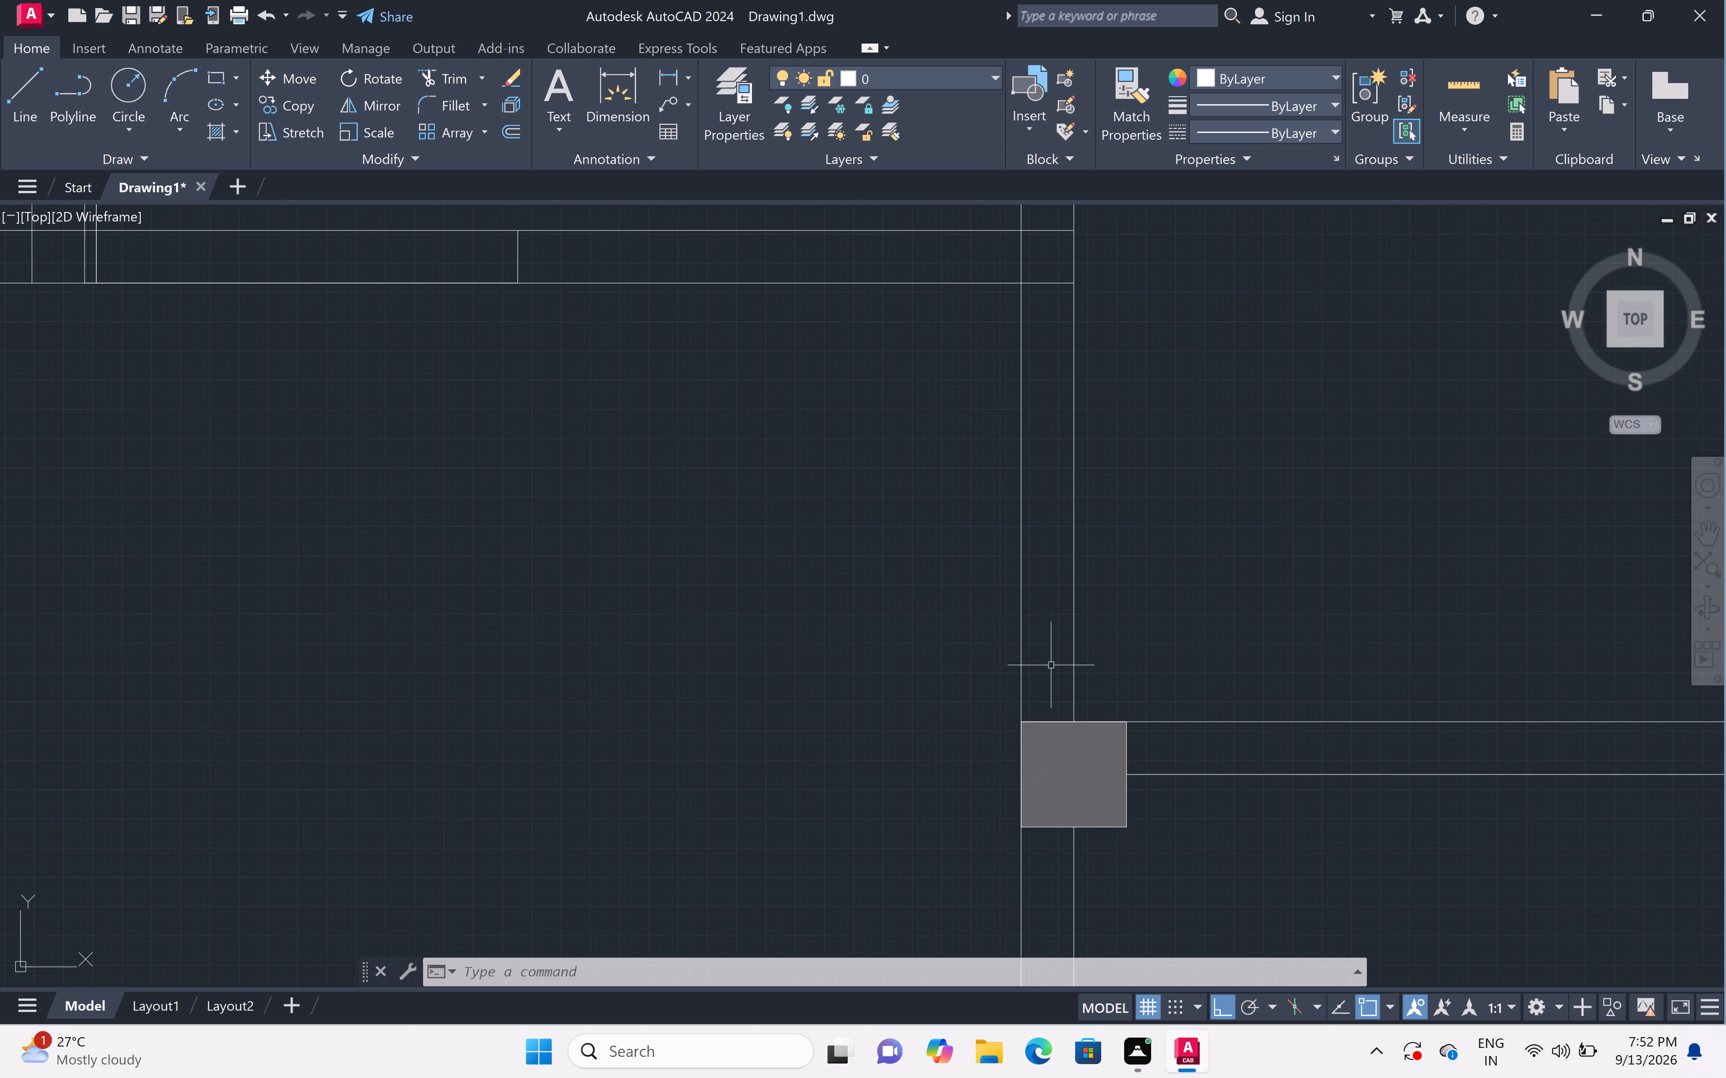
{"action": "scroll", "coordinate": [1050, 662], "scroll_direction": "up", "scroll_amount": 2}
{"action": "scroll", "coordinate": [1050, 660], "scroll_direction": "down", "scroll_amount": 2}
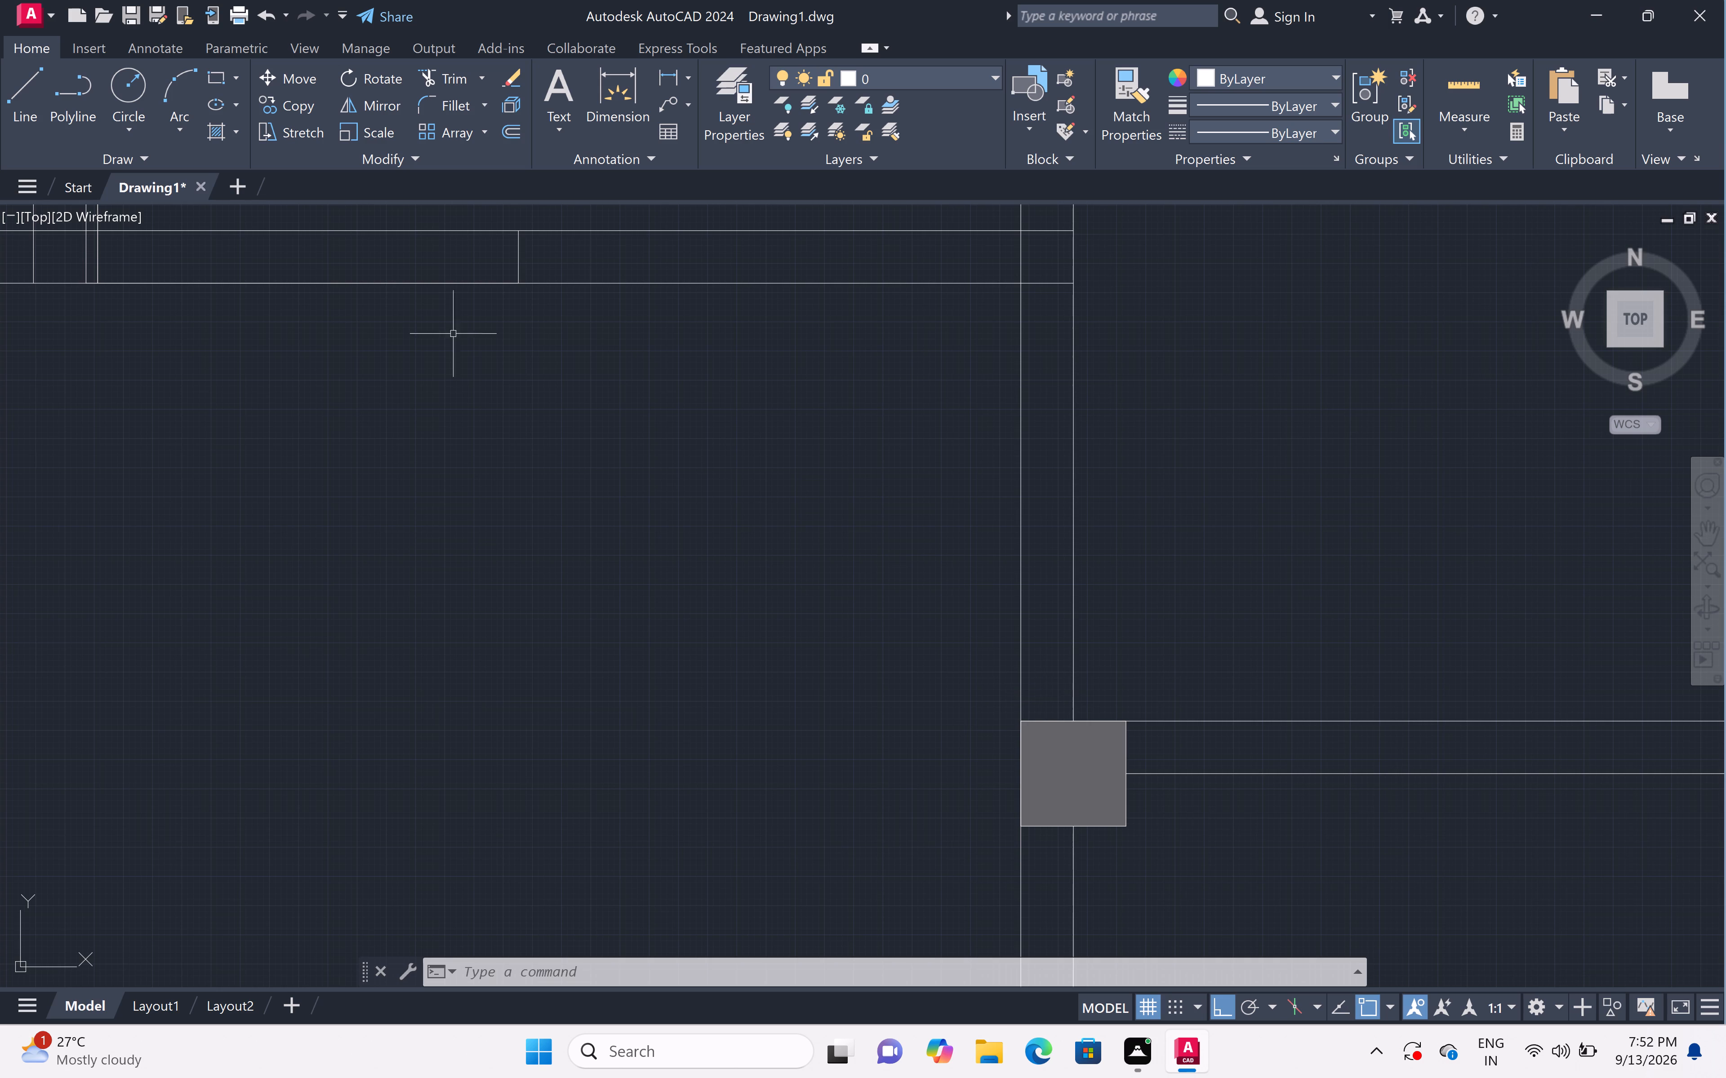
{"action": "scroll", "coordinate": [1342, 605], "scroll_direction": "down", "scroll_amount": 4}
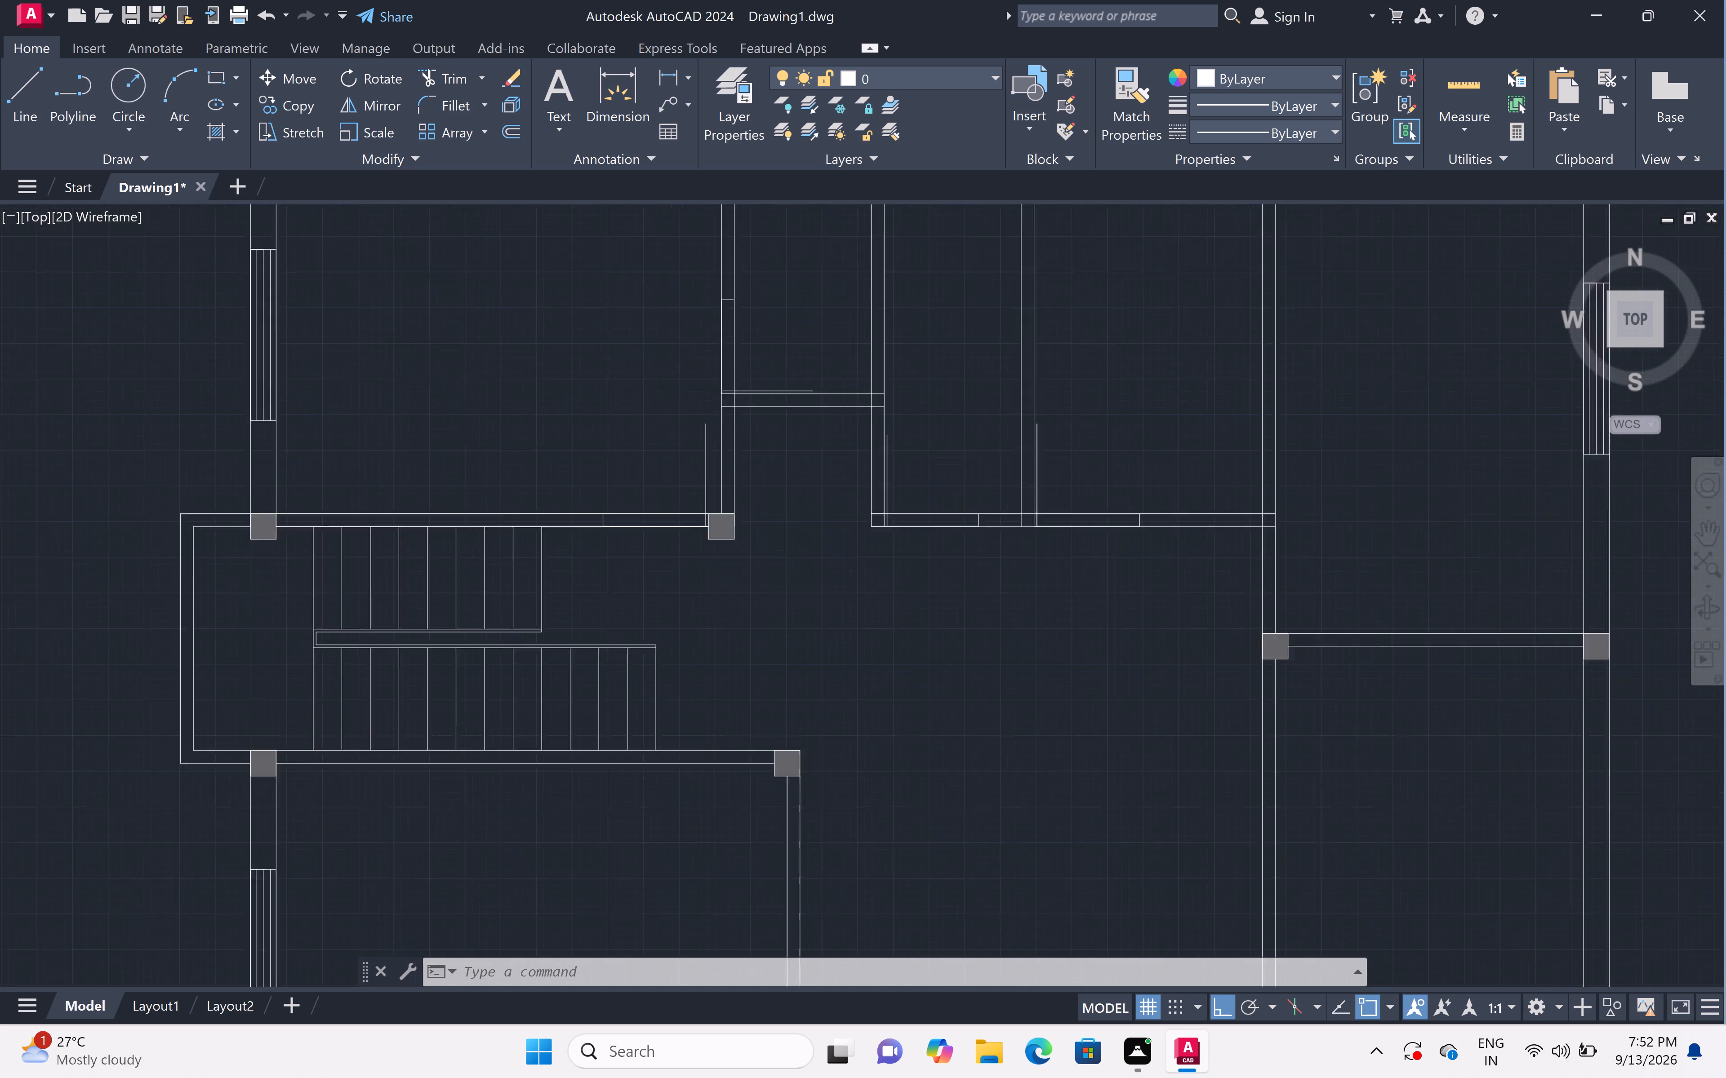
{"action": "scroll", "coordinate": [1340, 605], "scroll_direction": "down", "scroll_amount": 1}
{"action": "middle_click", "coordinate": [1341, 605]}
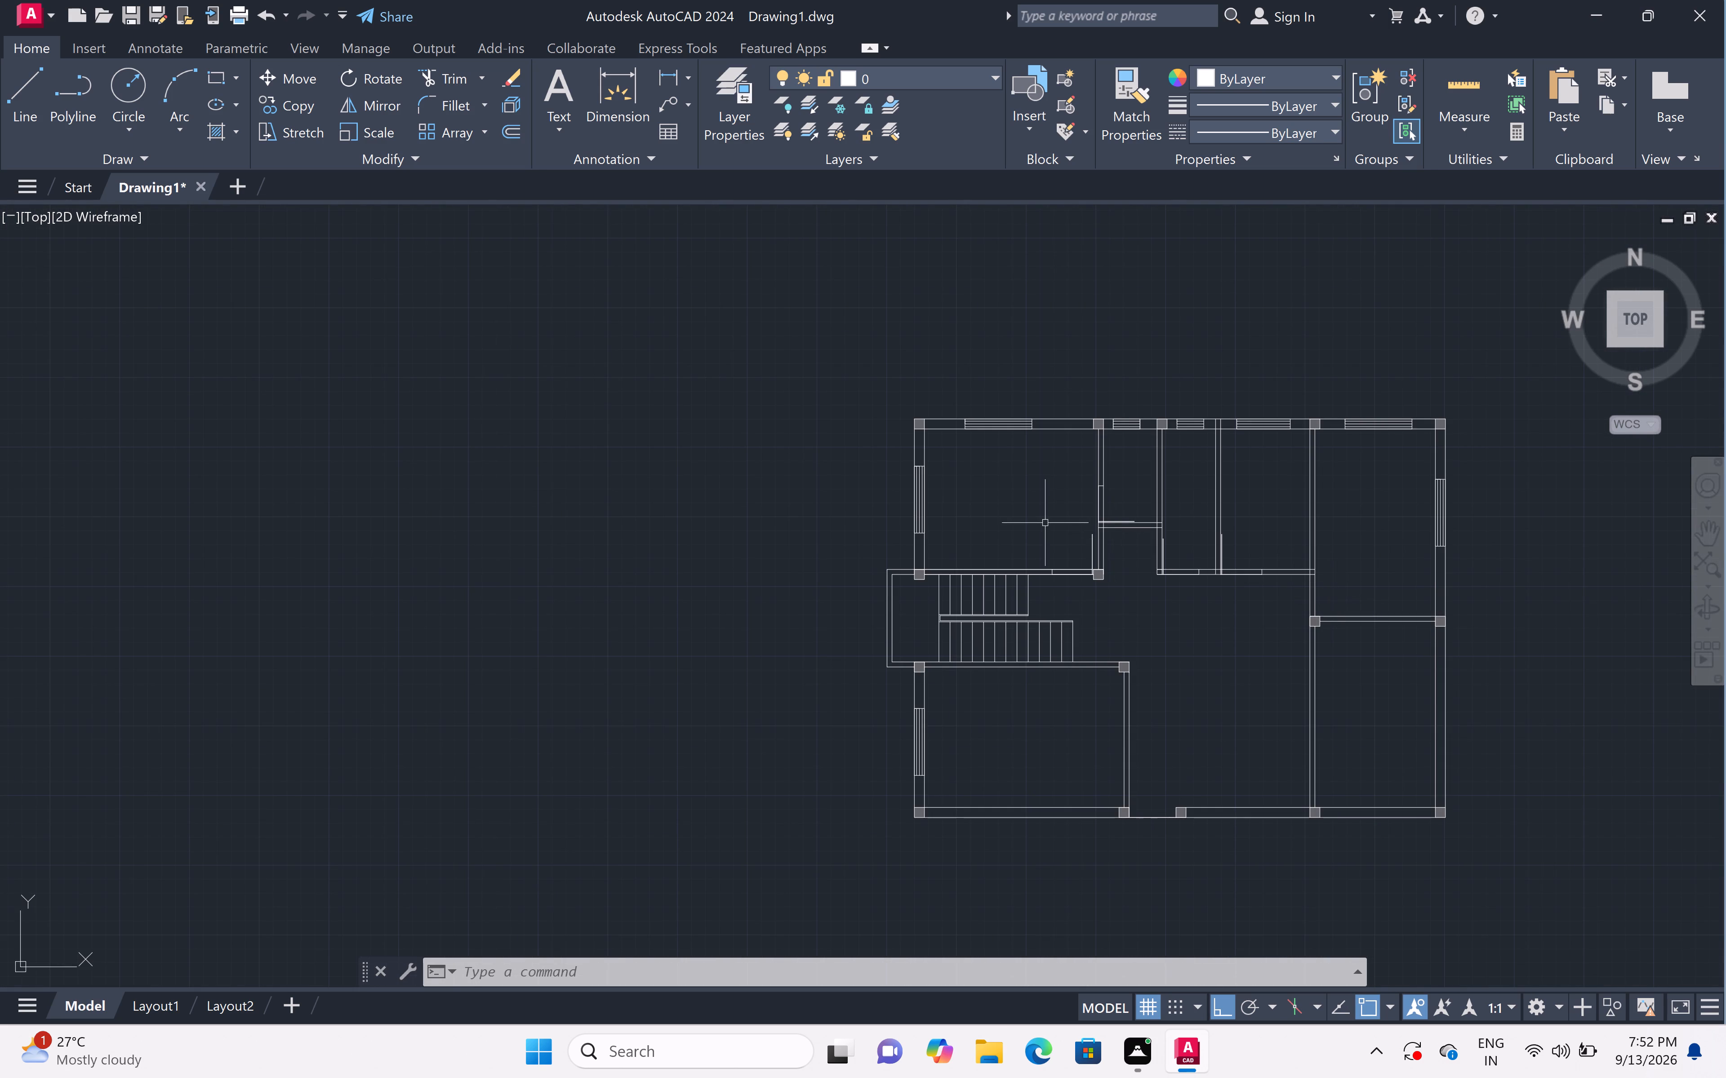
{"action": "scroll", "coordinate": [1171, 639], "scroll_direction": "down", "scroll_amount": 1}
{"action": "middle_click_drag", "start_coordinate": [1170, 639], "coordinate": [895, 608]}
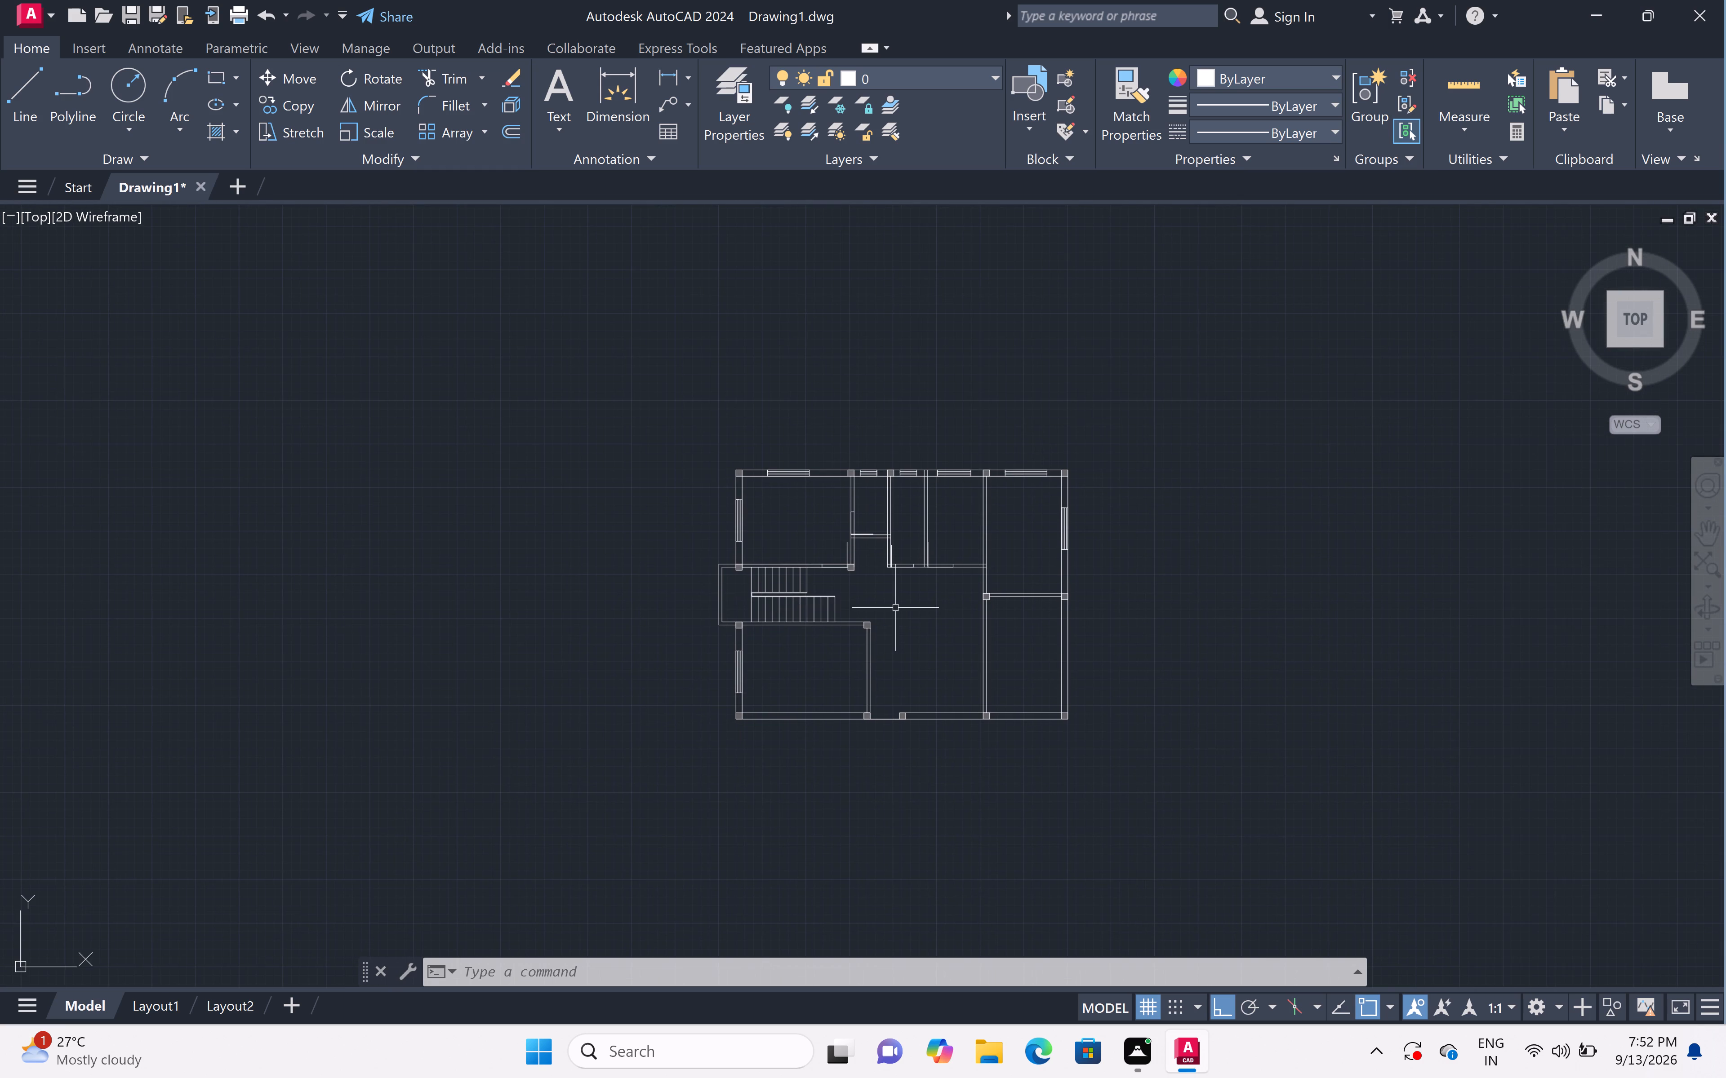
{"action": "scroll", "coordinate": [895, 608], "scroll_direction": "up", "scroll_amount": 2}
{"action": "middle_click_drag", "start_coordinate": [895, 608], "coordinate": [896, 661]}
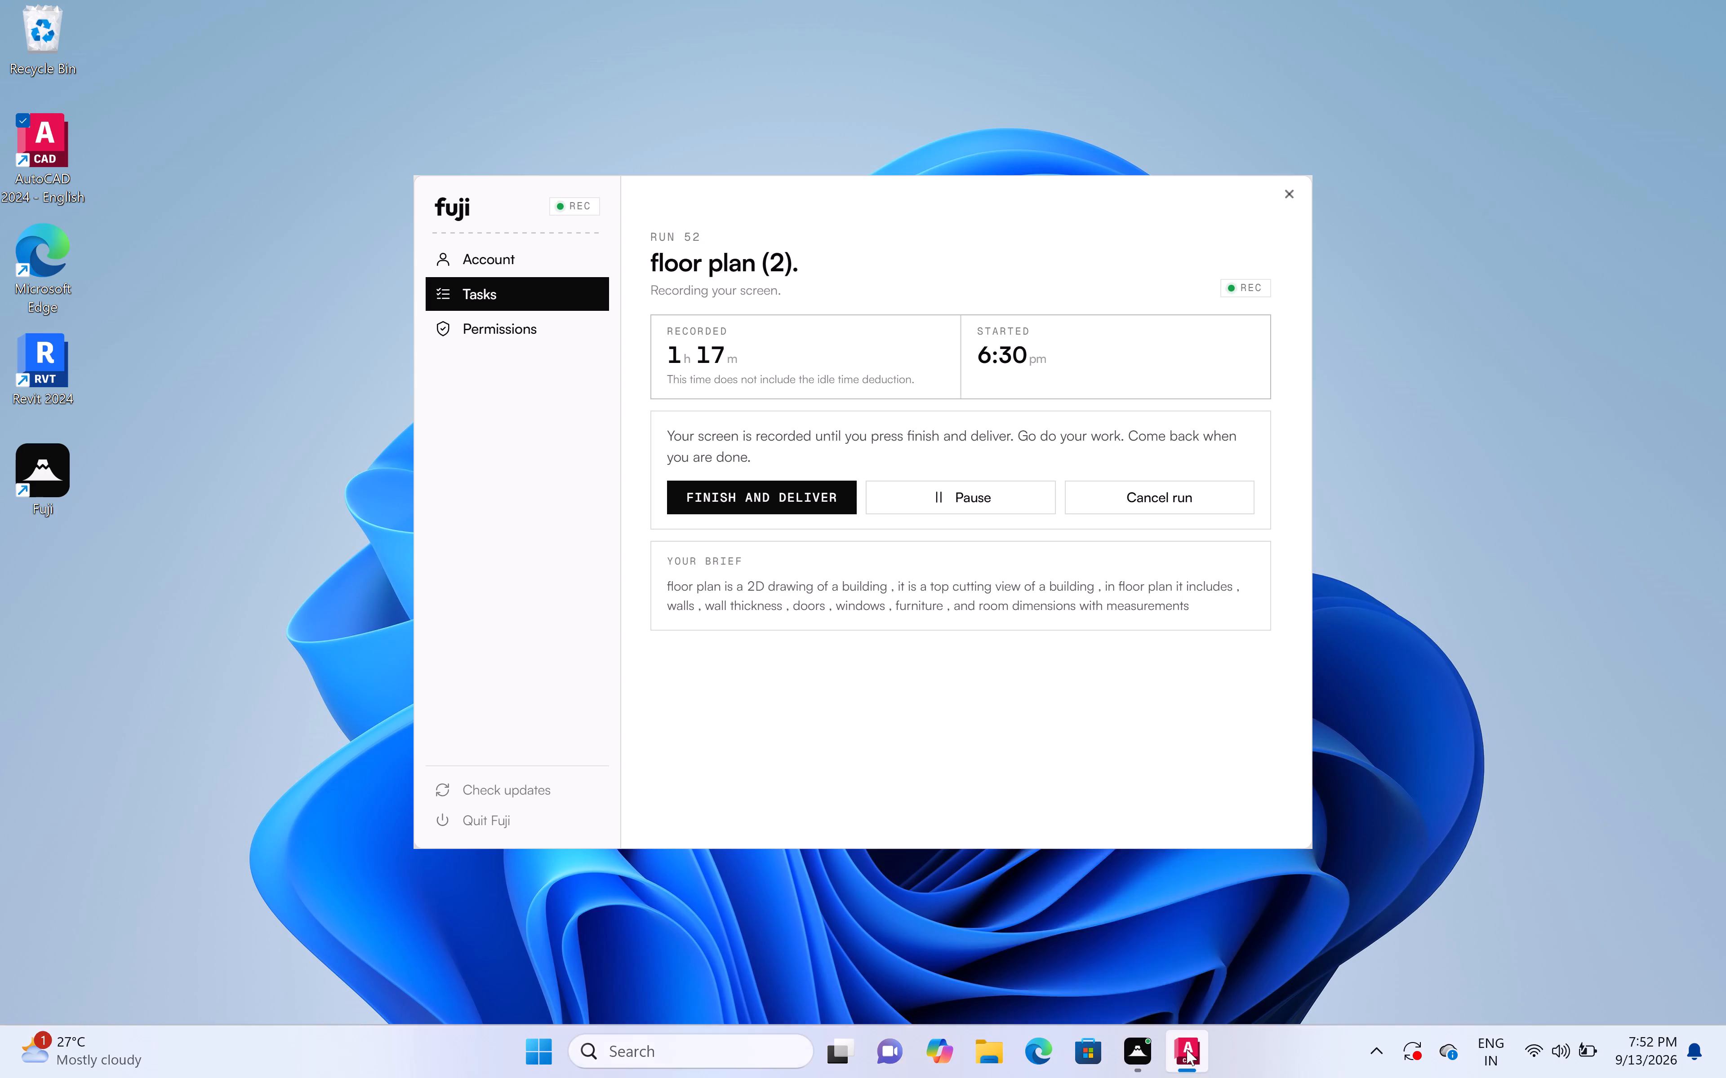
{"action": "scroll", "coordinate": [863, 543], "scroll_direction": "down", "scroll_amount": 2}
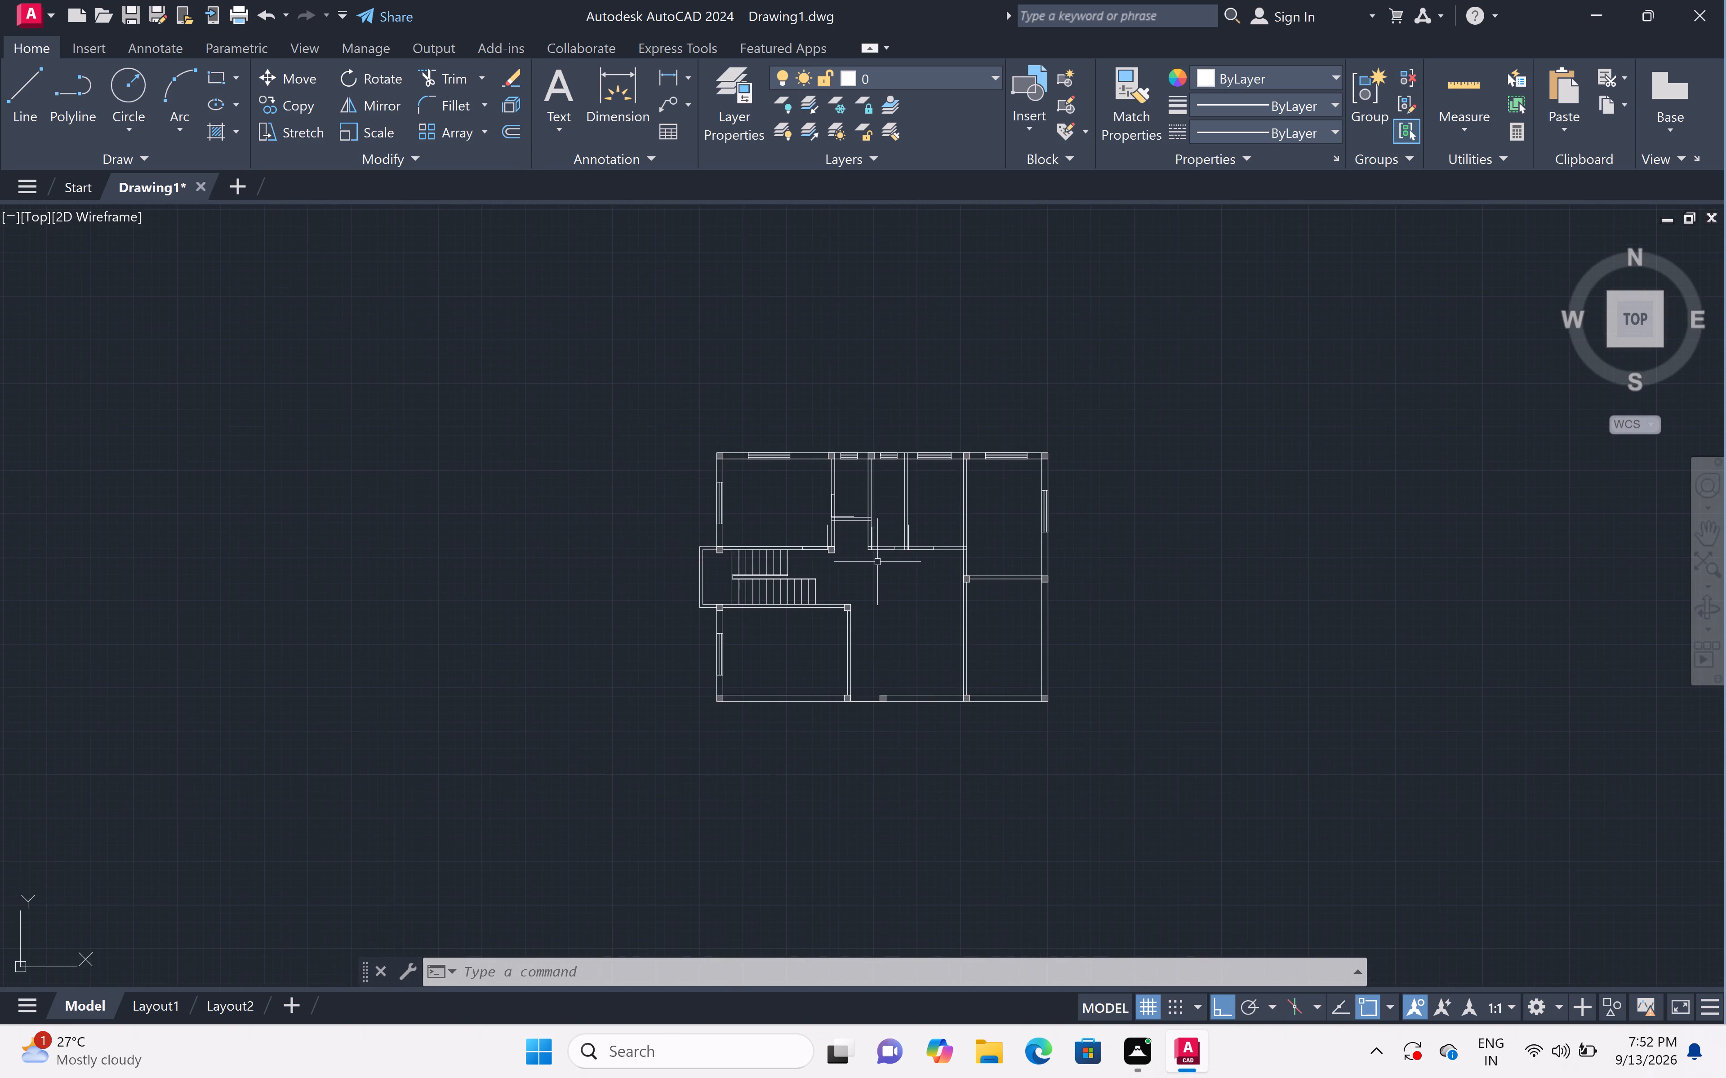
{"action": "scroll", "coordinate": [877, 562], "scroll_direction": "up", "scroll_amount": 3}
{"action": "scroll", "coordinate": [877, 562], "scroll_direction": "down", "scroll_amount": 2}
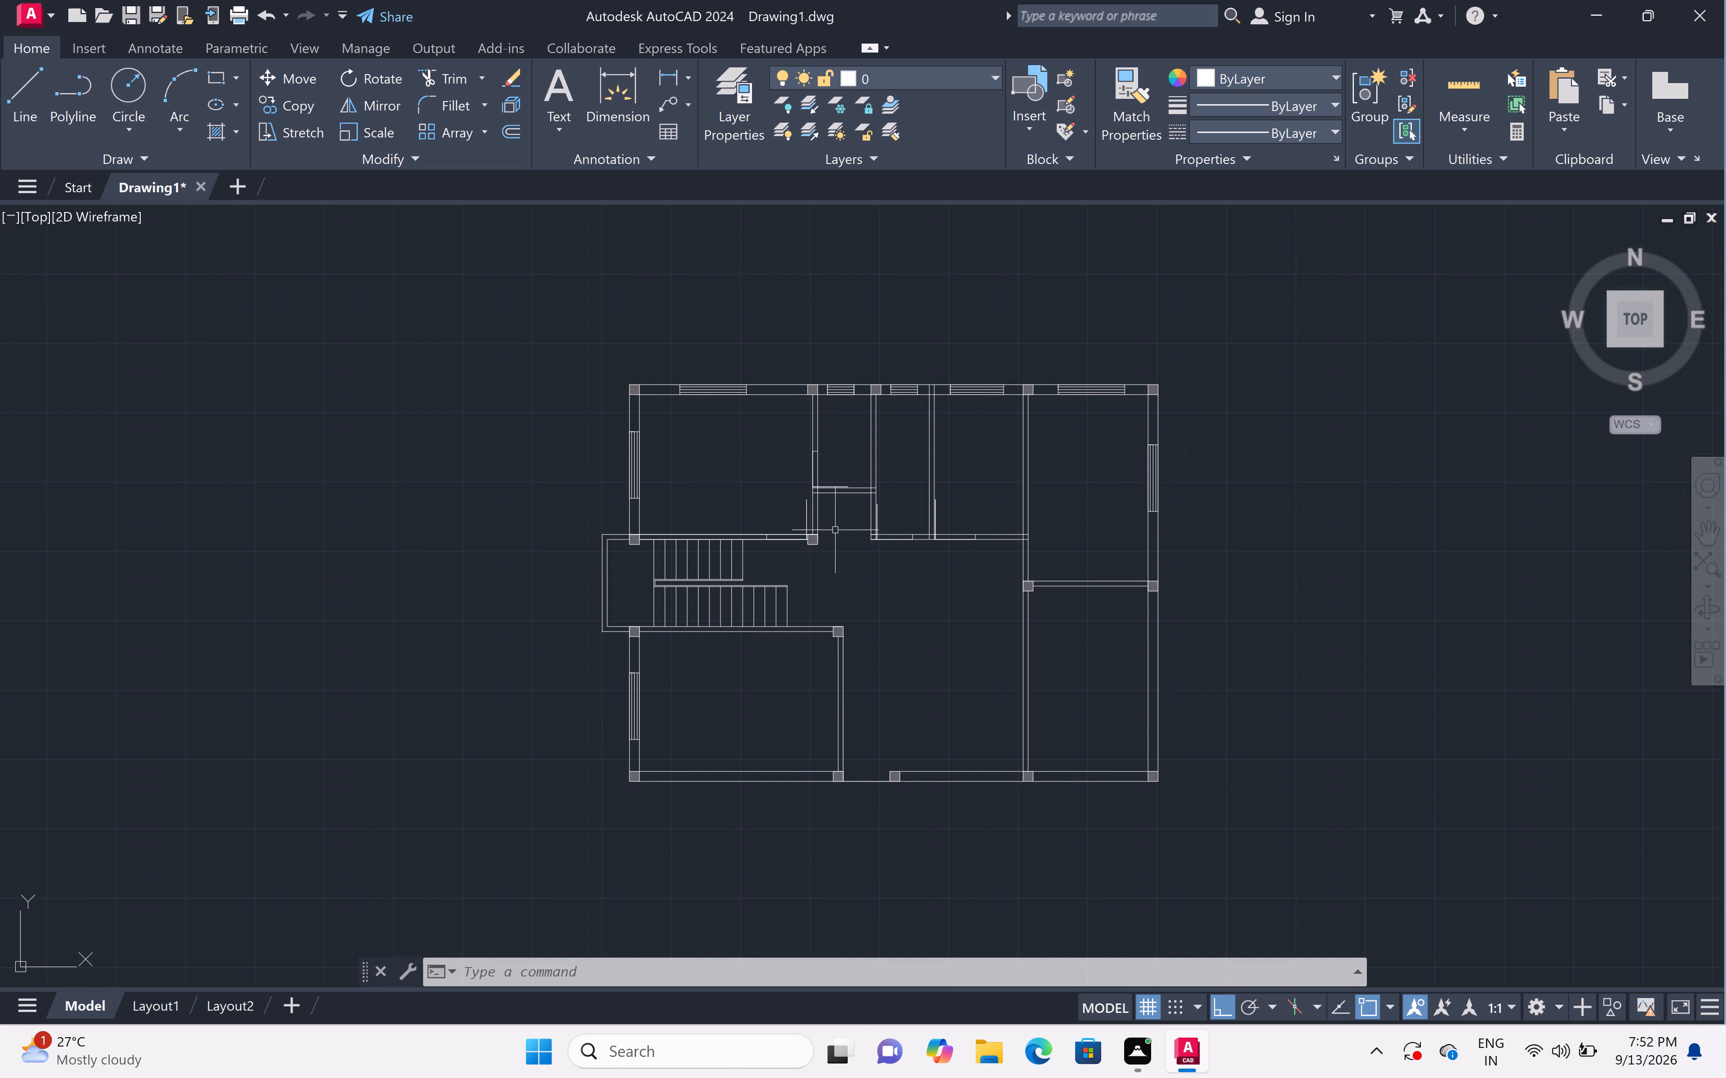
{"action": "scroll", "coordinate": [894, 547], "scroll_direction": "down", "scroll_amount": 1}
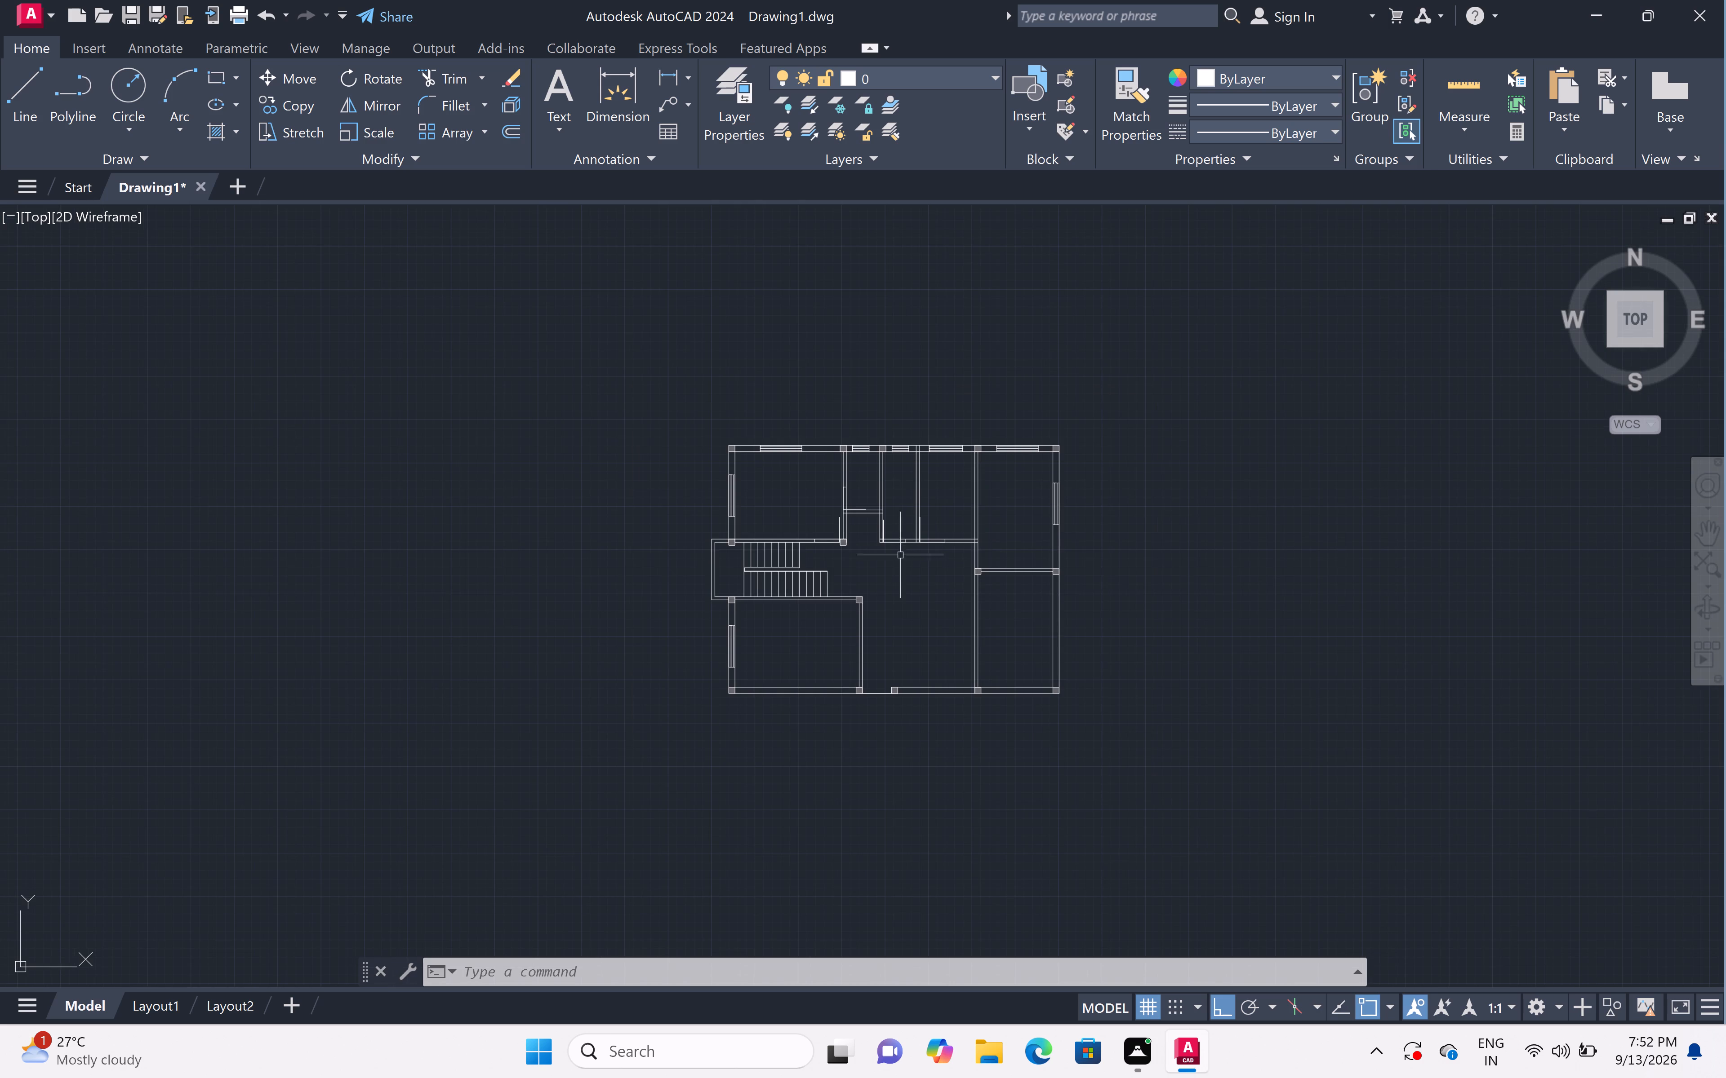
Inspect the door leaves and jambs along the south wall of the middle northern rooms against the surrounding hall and partitions.
{"action": "scroll", "coordinate": [940, 523], "scroll_direction": "up", "scroll_amount": 3}
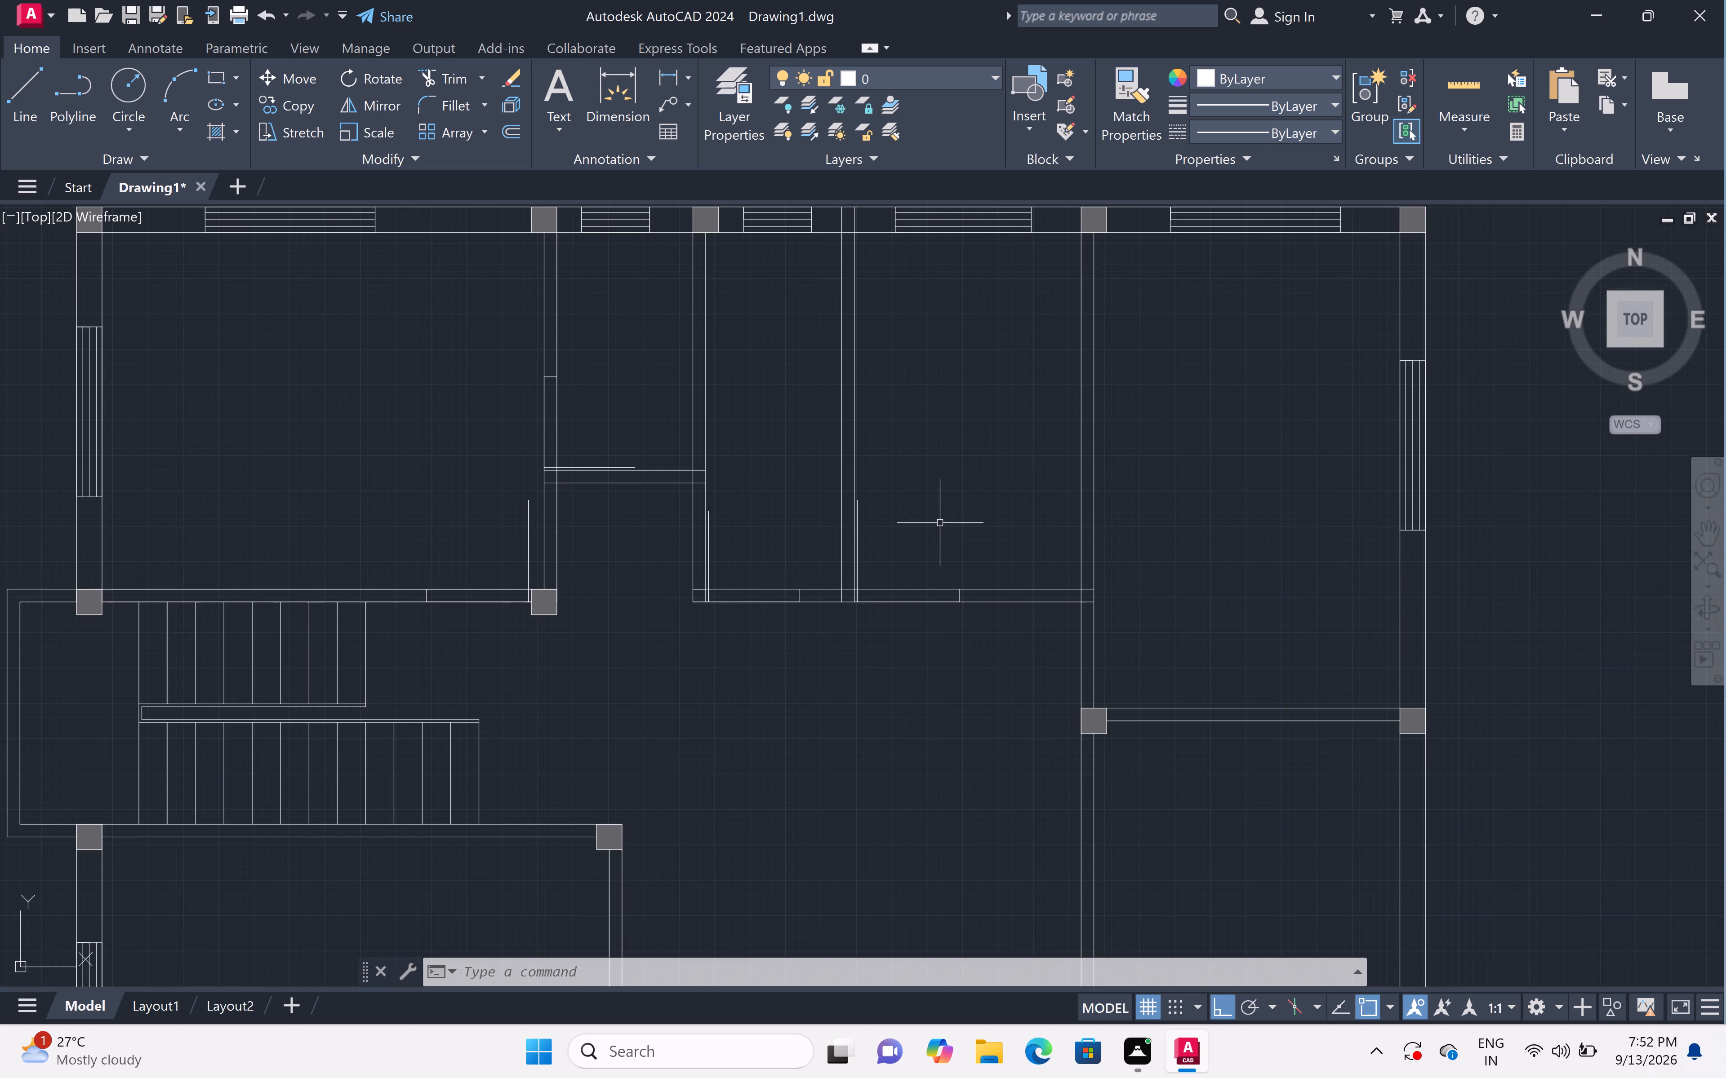
{"action": "scroll", "coordinate": [784, 530], "scroll_direction": "up", "scroll_amount": 2}
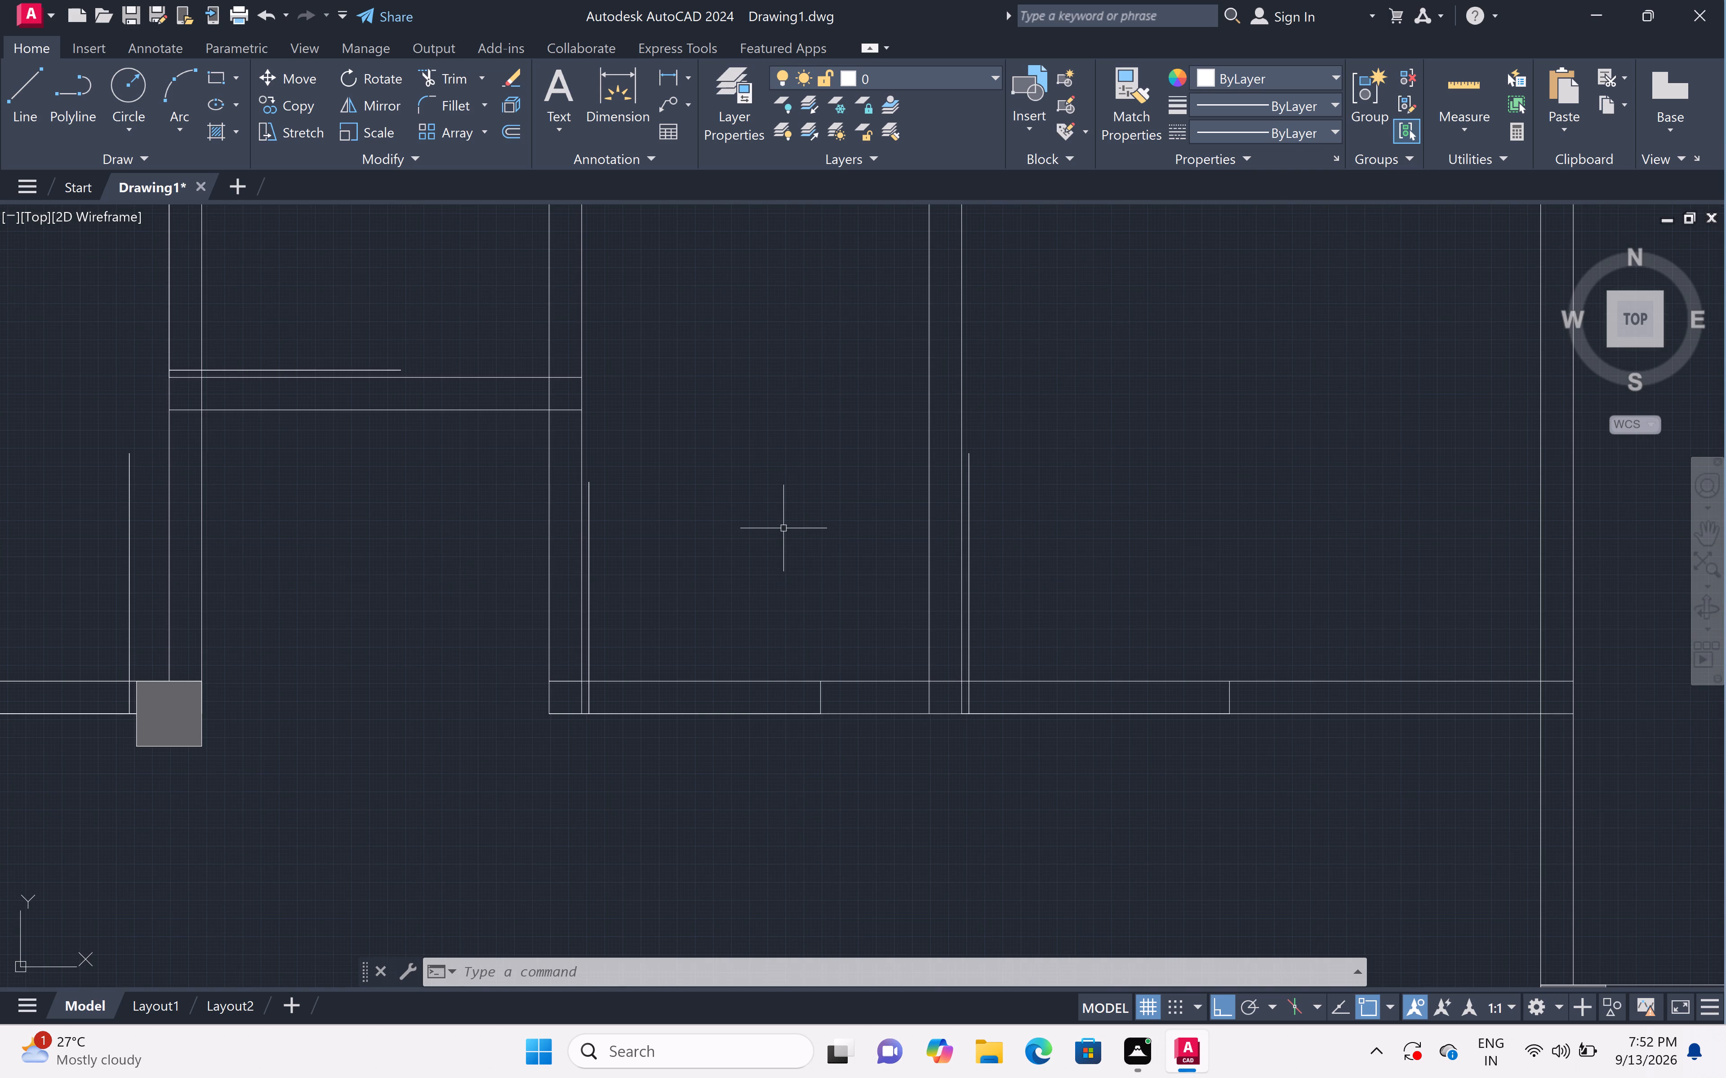
{"action": "scroll", "coordinate": [853, 552], "scroll_direction": "down", "scroll_amount": 2}
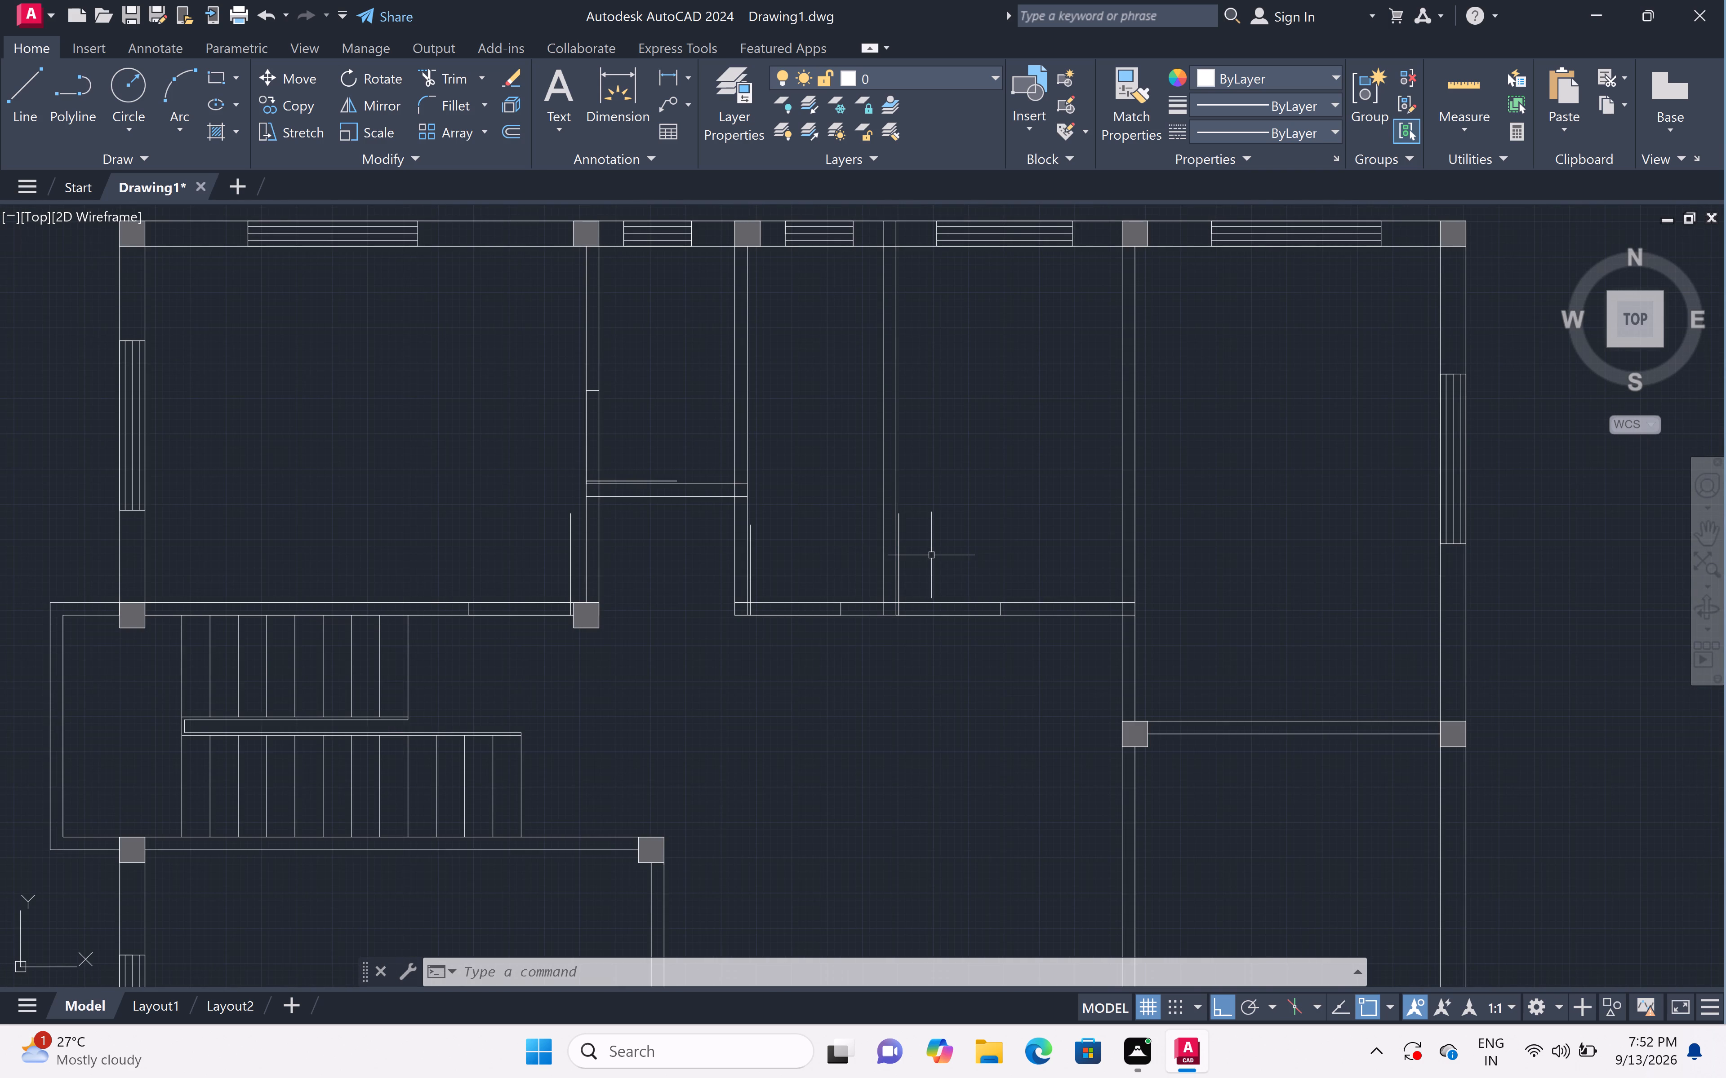
{"action": "scroll", "coordinate": [931, 555], "scroll_direction": "down", "scroll_amount": 1}
{"action": "scroll", "coordinate": [947, 615], "scroll_direction": "up", "scroll_amount": 2}
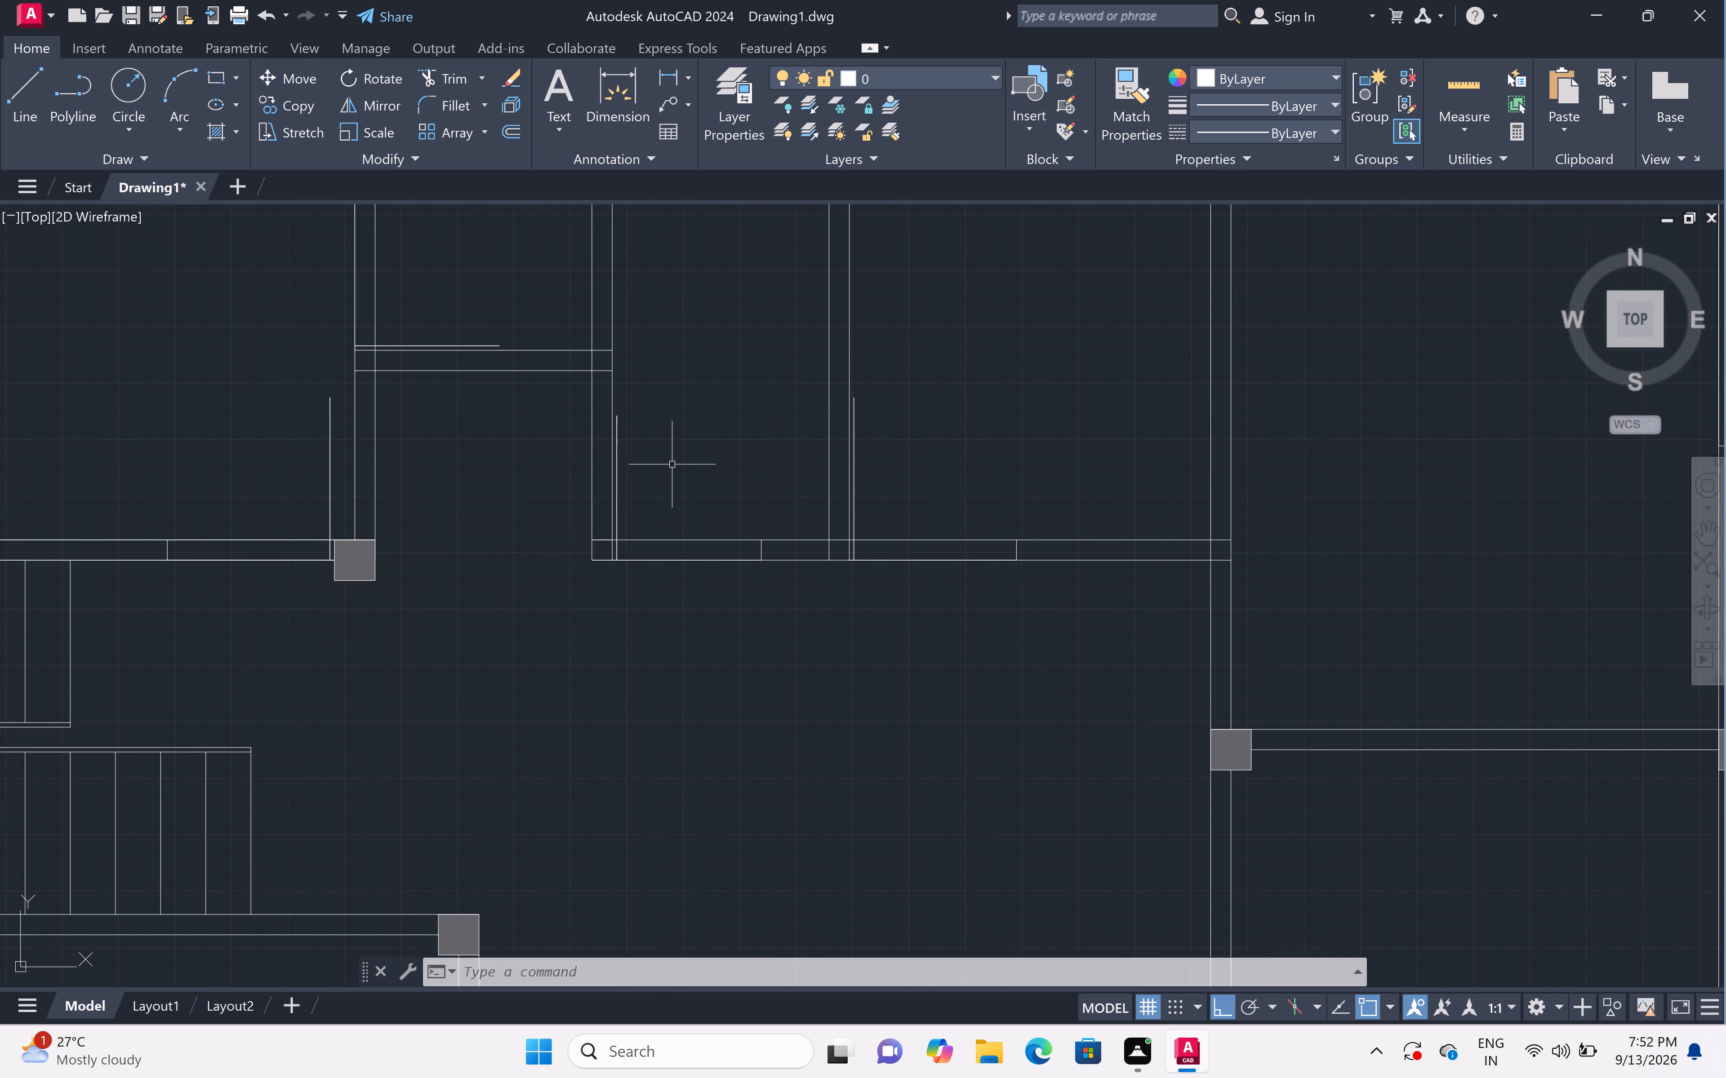
{"action": "scroll", "coordinate": [663, 483], "scroll_direction": "up", "scroll_amount": 2}
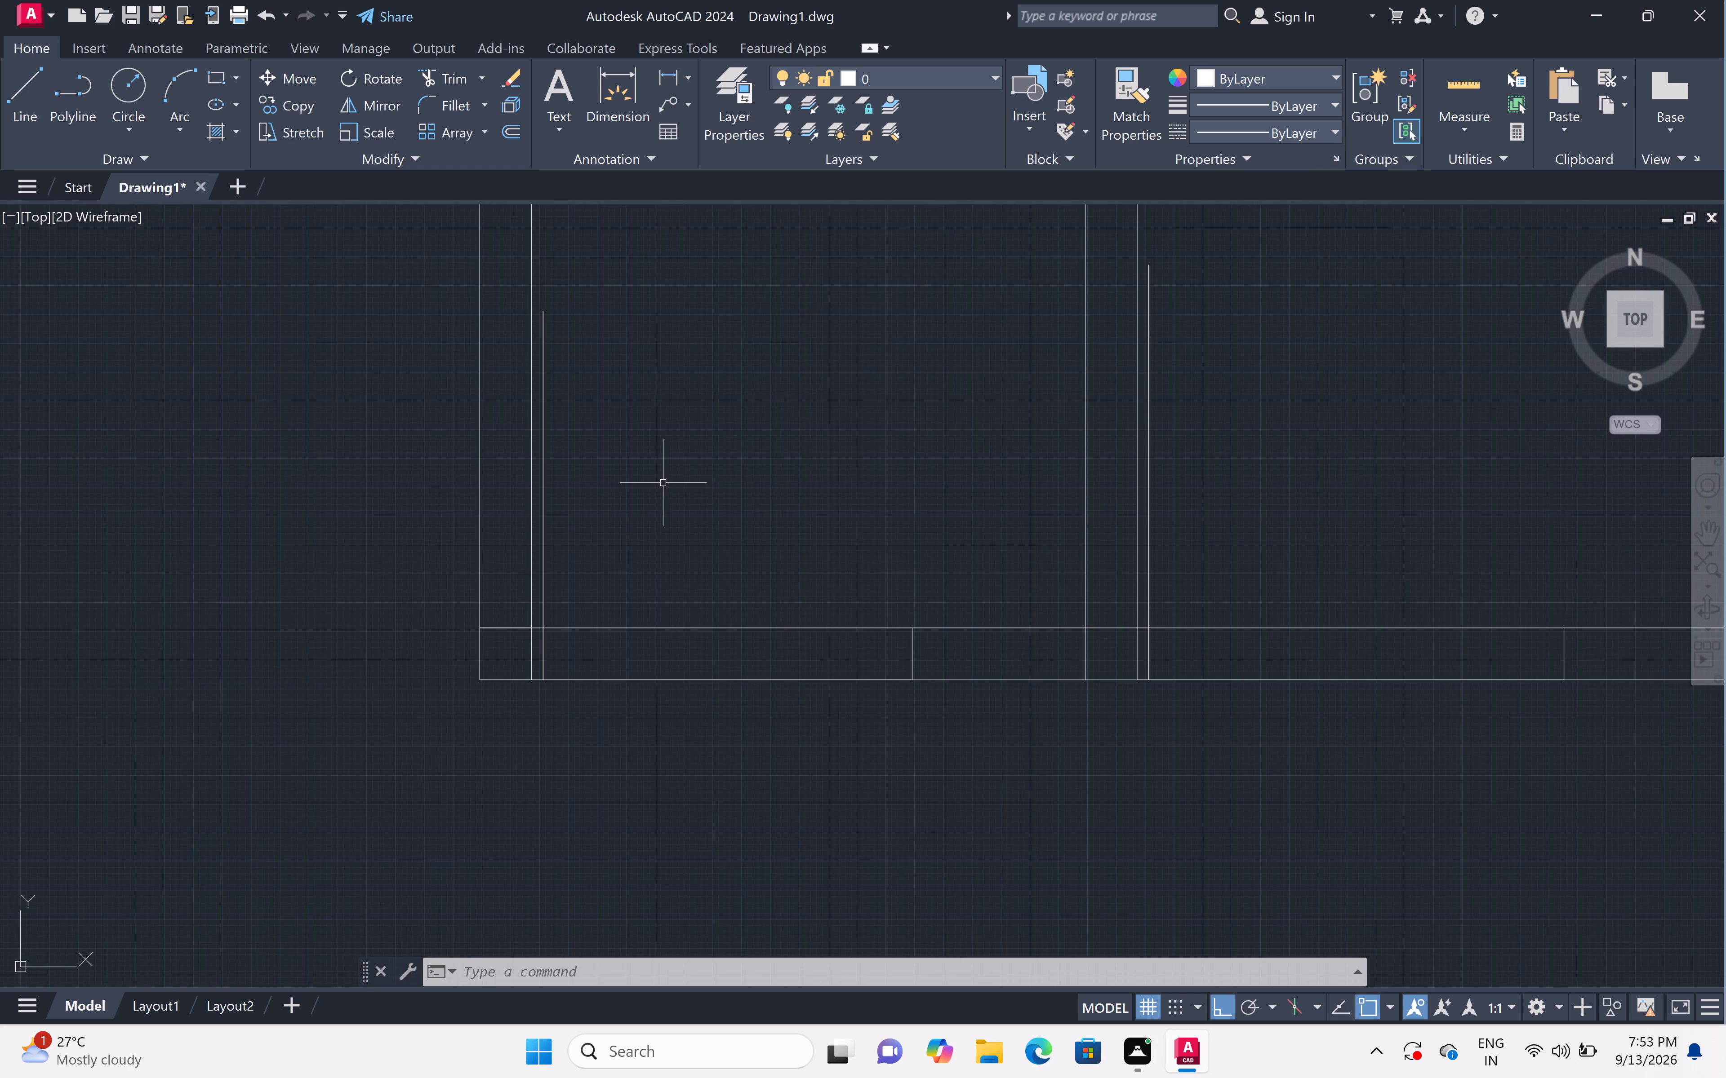
{"action": "scroll", "coordinate": [663, 483], "scroll_direction": "down", "scroll_amount": 4}
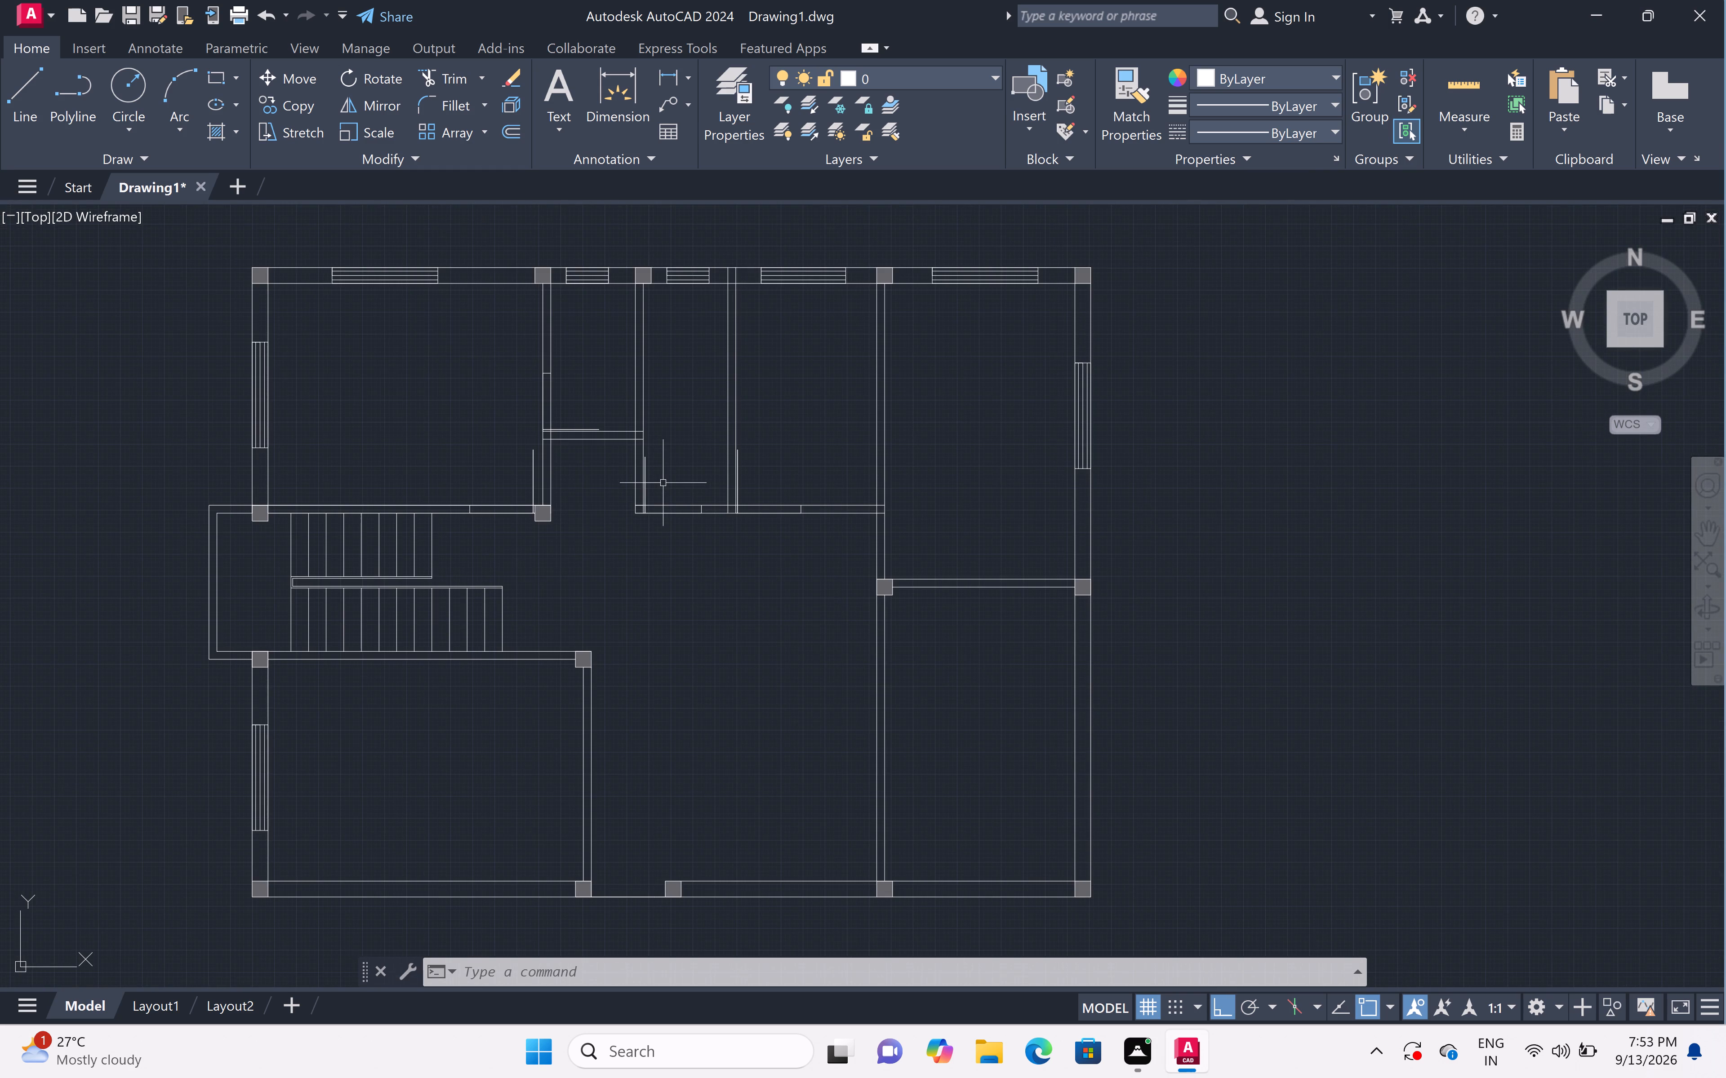
{"action": "scroll", "coordinate": [675, 500], "scroll_direction": "down", "scroll_amount": 1}
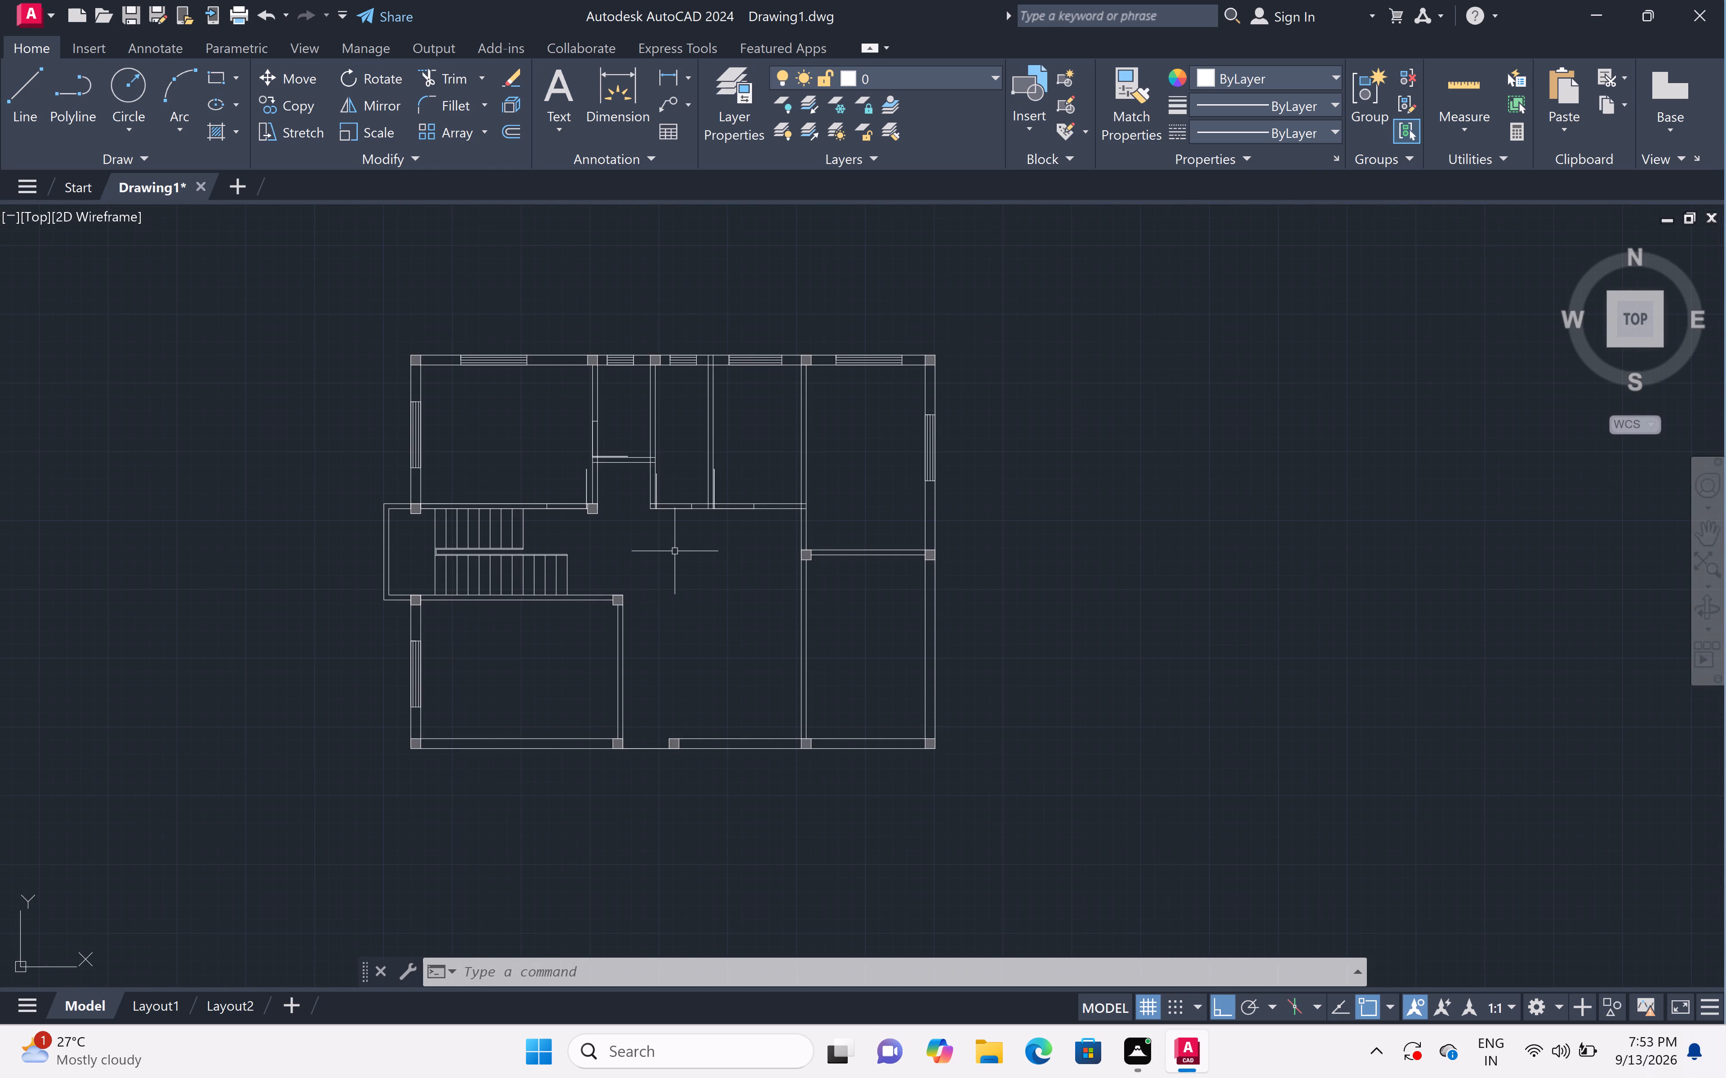
{"action": "scroll", "coordinate": [719, 496], "scroll_direction": "up", "scroll_amount": 2}
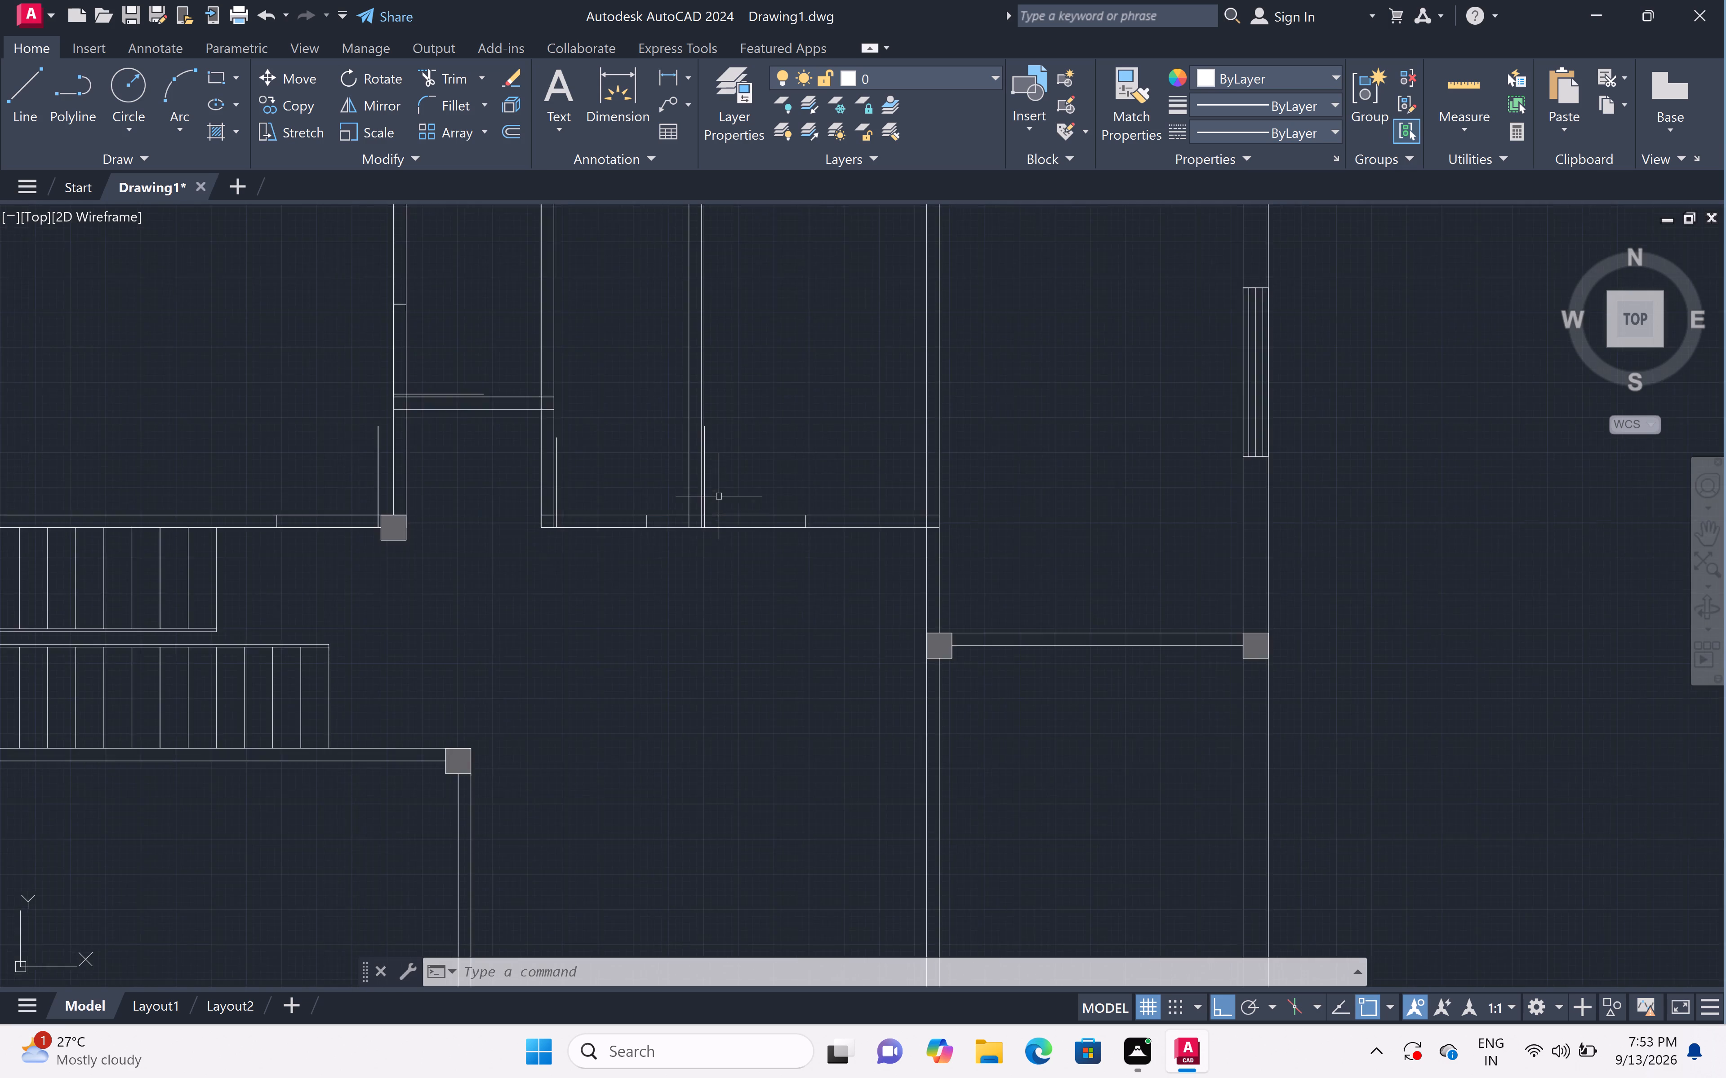
{"action": "scroll", "coordinate": [719, 496], "scroll_direction": "up", "scroll_amount": 2}
{"action": "scroll", "coordinate": [719, 496], "scroll_direction": "down", "scroll_amount": 3}
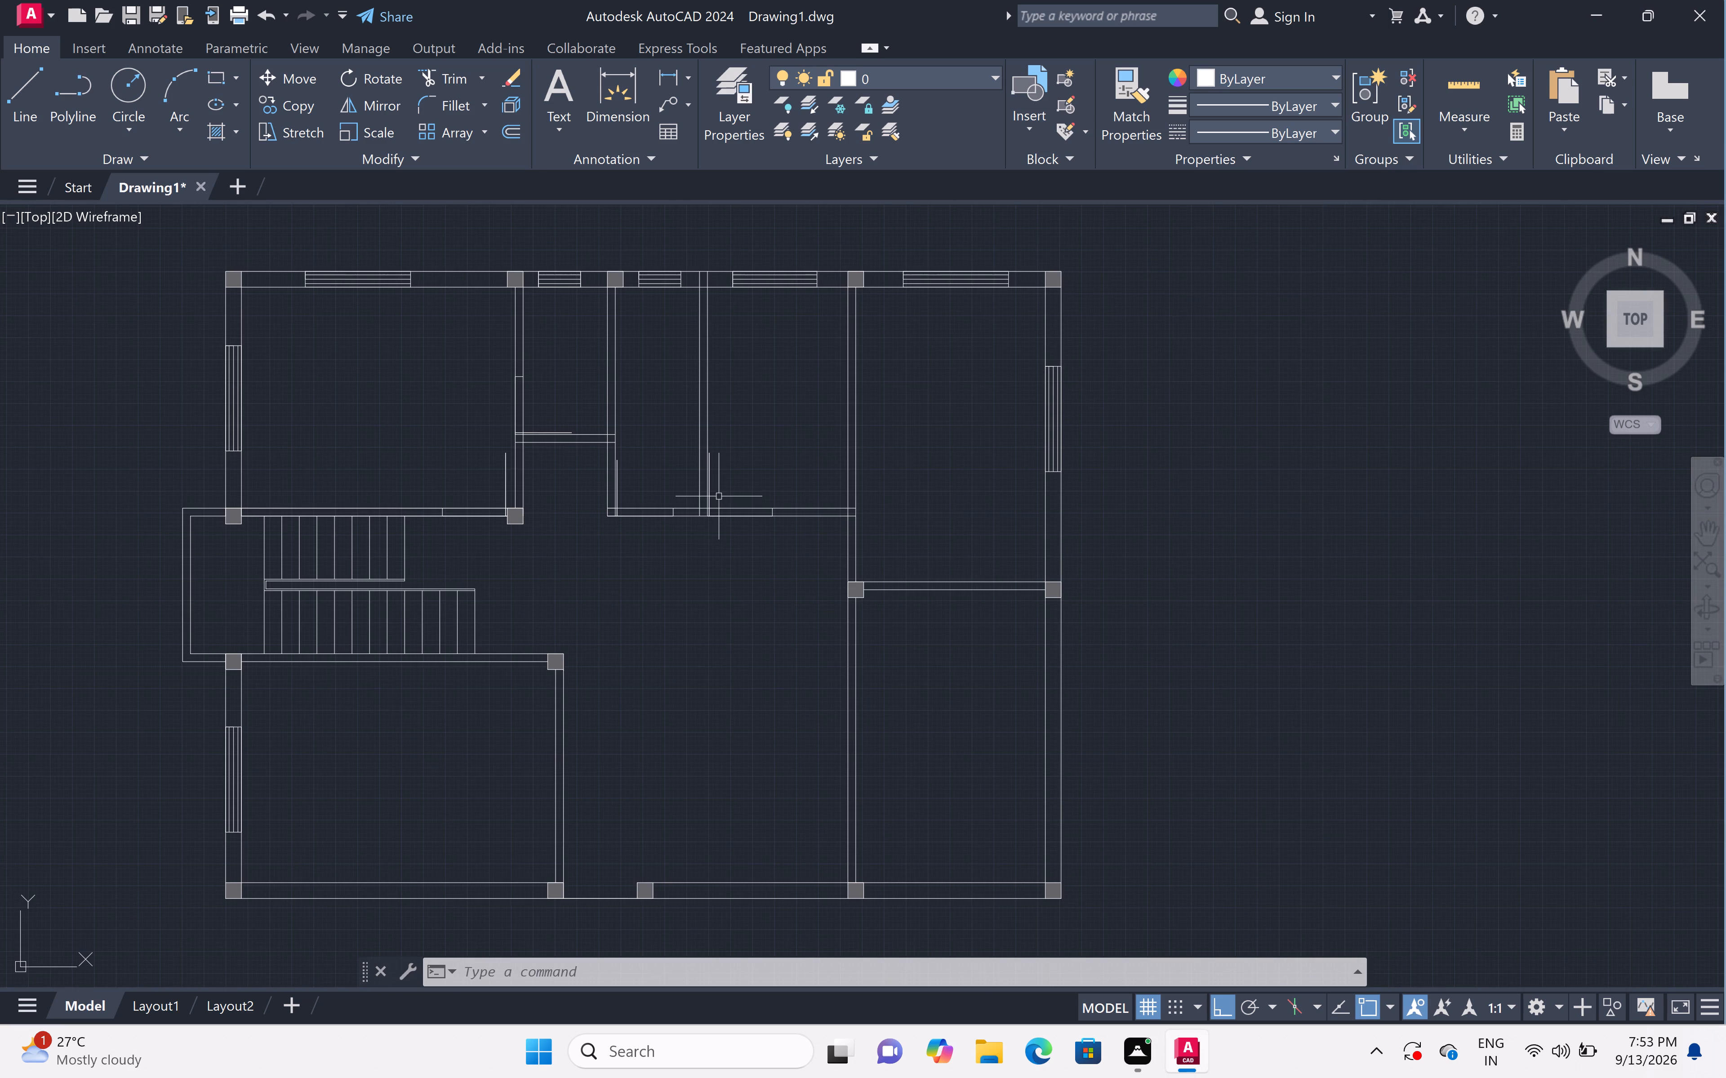
{"action": "scroll", "coordinate": [672, 581], "scroll_direction": "up", "scroll_amount": 3}
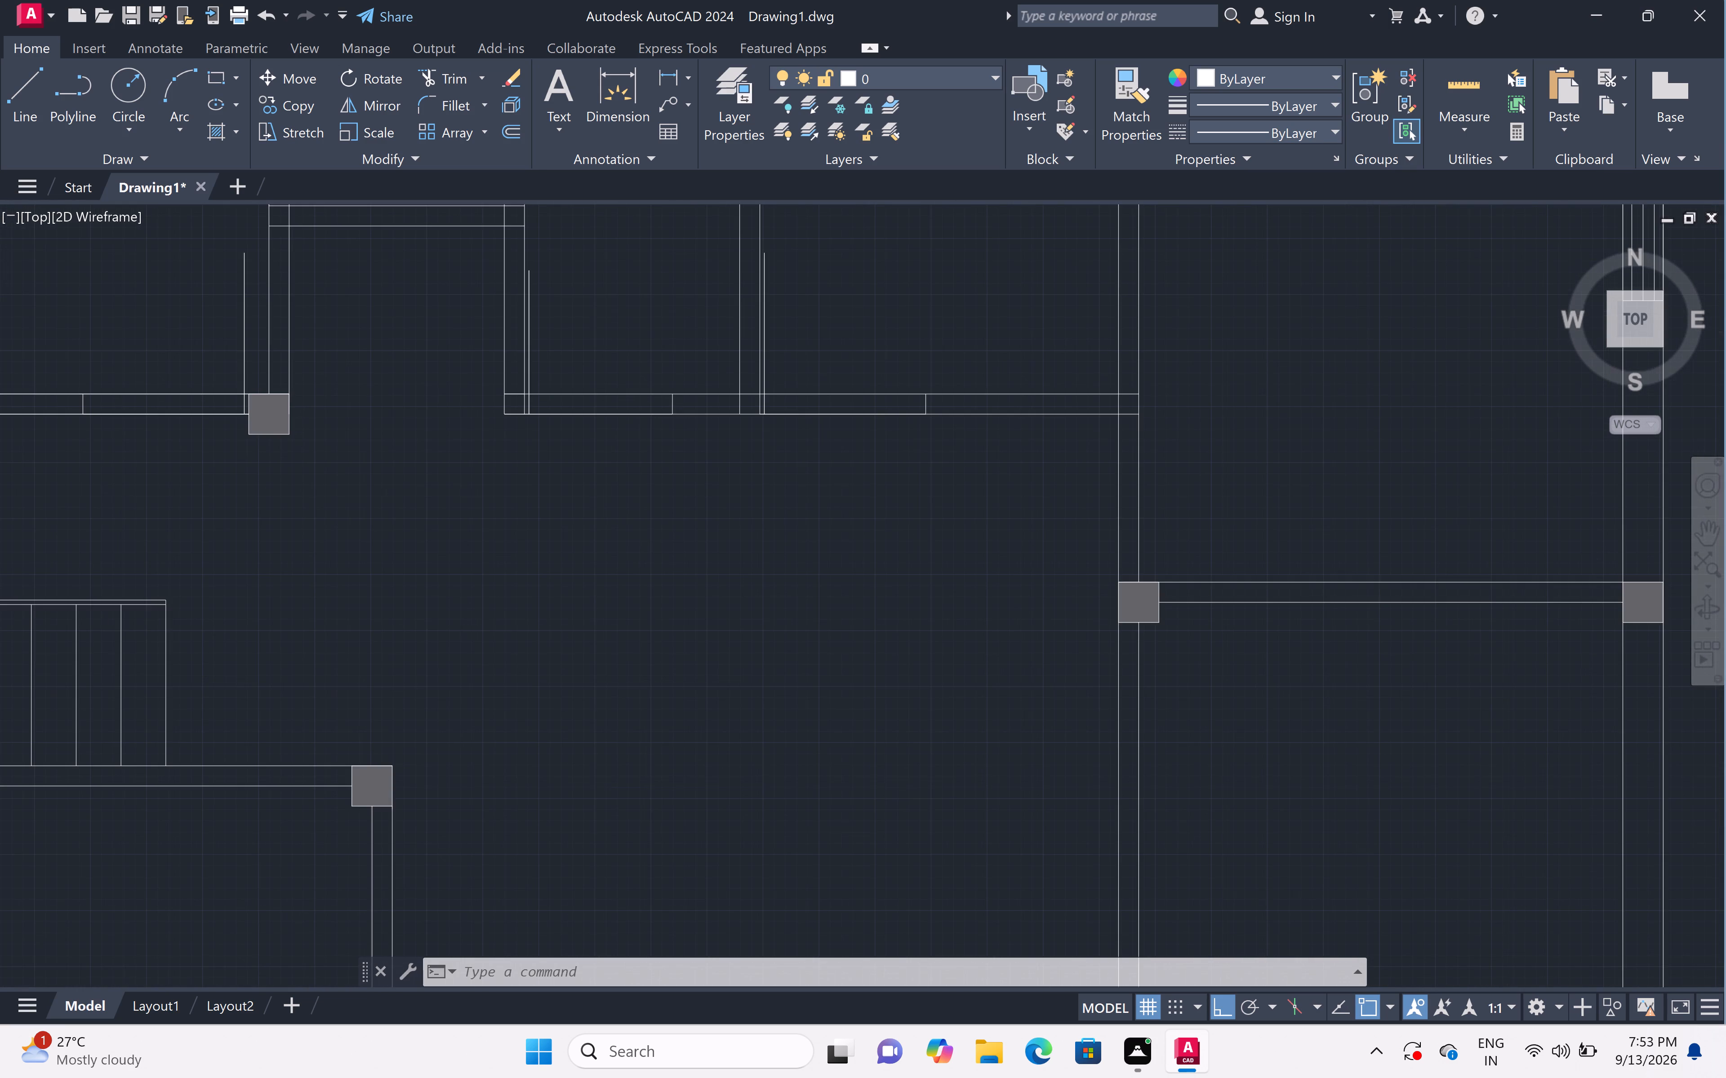
{"action": "scroll", "coordinate": [672, 581], "scroll_direction": "down", "scroll_amount": 1}
{"action": "scroll", "coordinate": [679, 553], "scroll_direction": "up", "scroll_amount": 1}
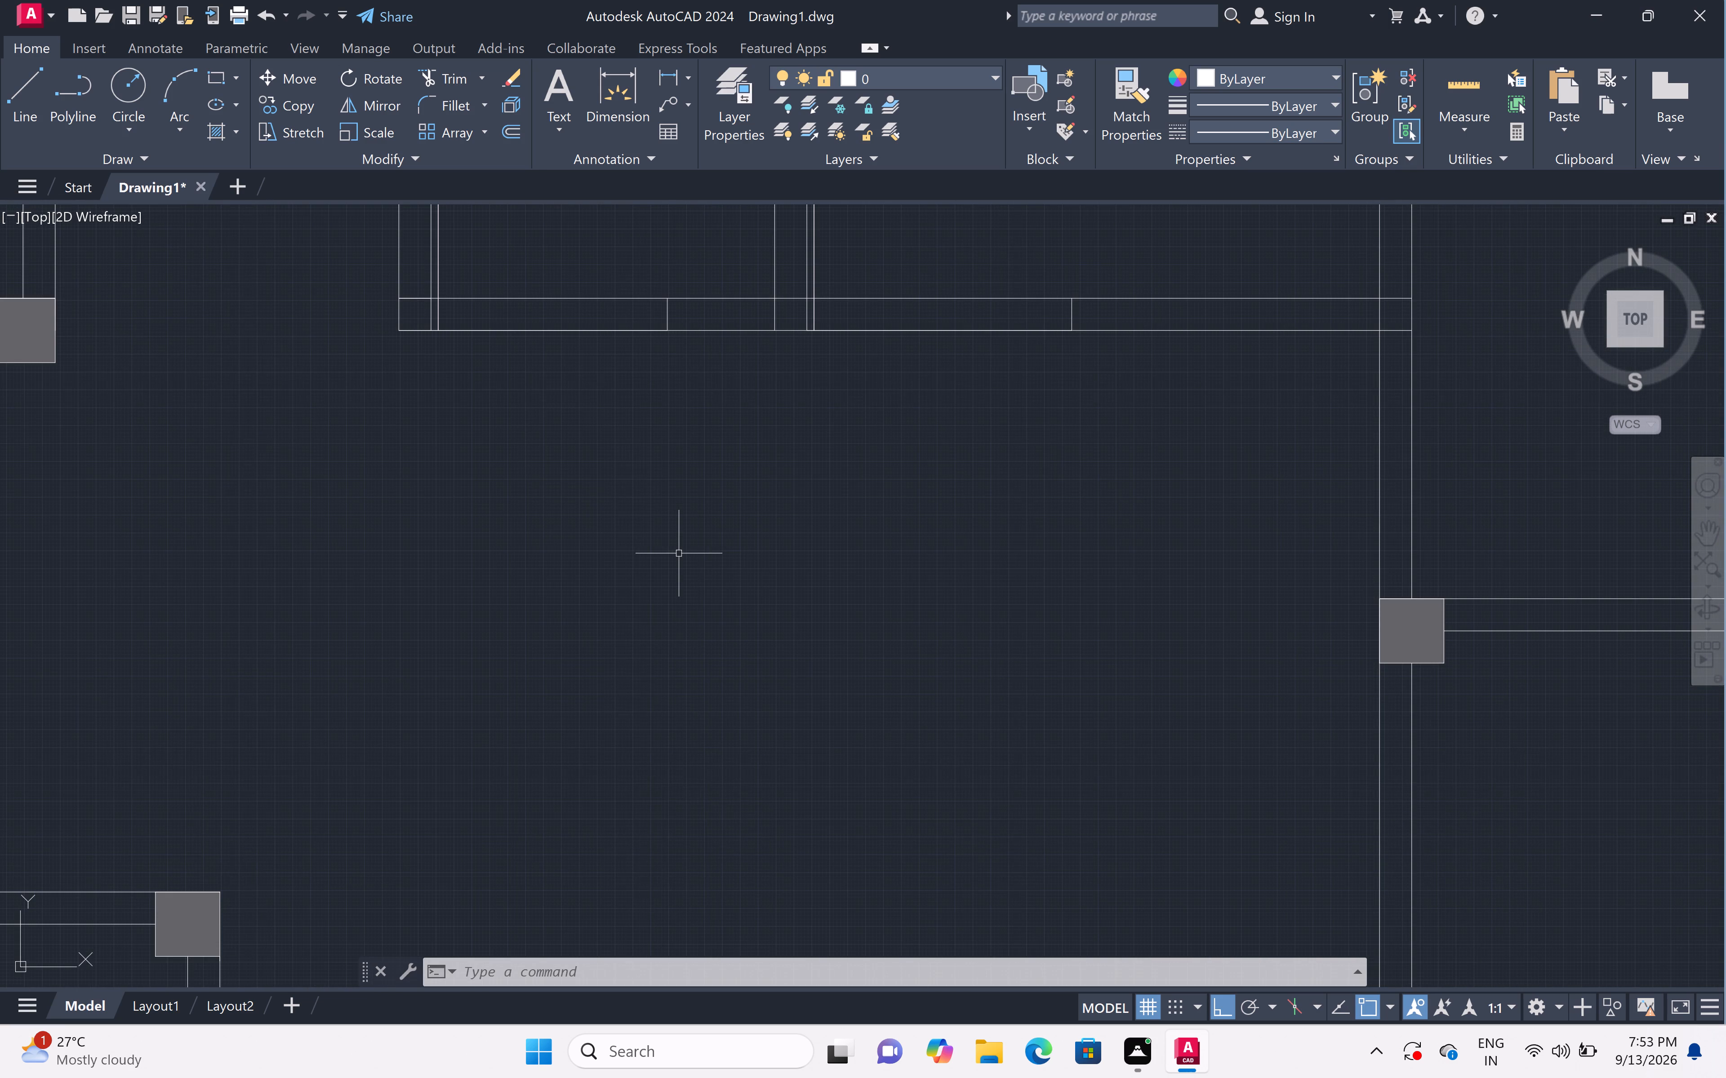
{"action": "scroll", "coordinate": [679, 553], "scroll_direction": "down", "scroll_amount": 1}
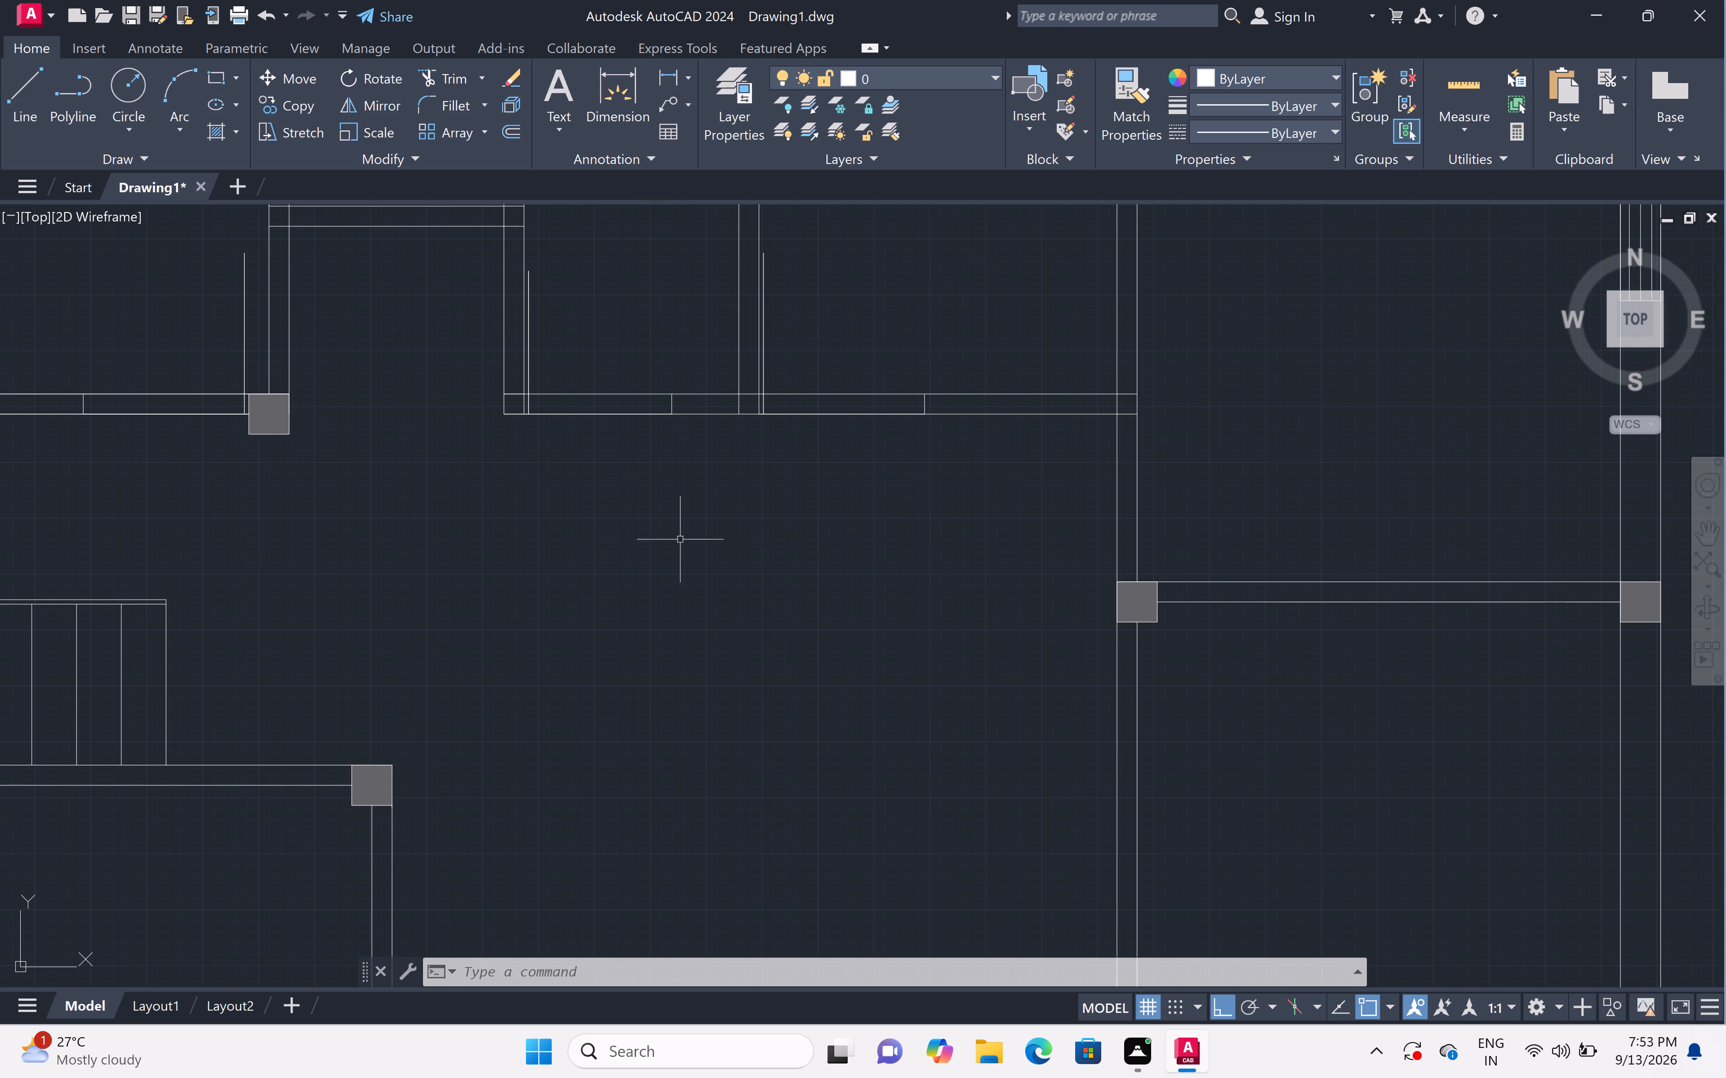
{"action": "middle_click", "coordinate": [701, 499]}
{"action": "middle_click_drag", "start_coordinate": [699, 497], "coordinate": [699, 477]}
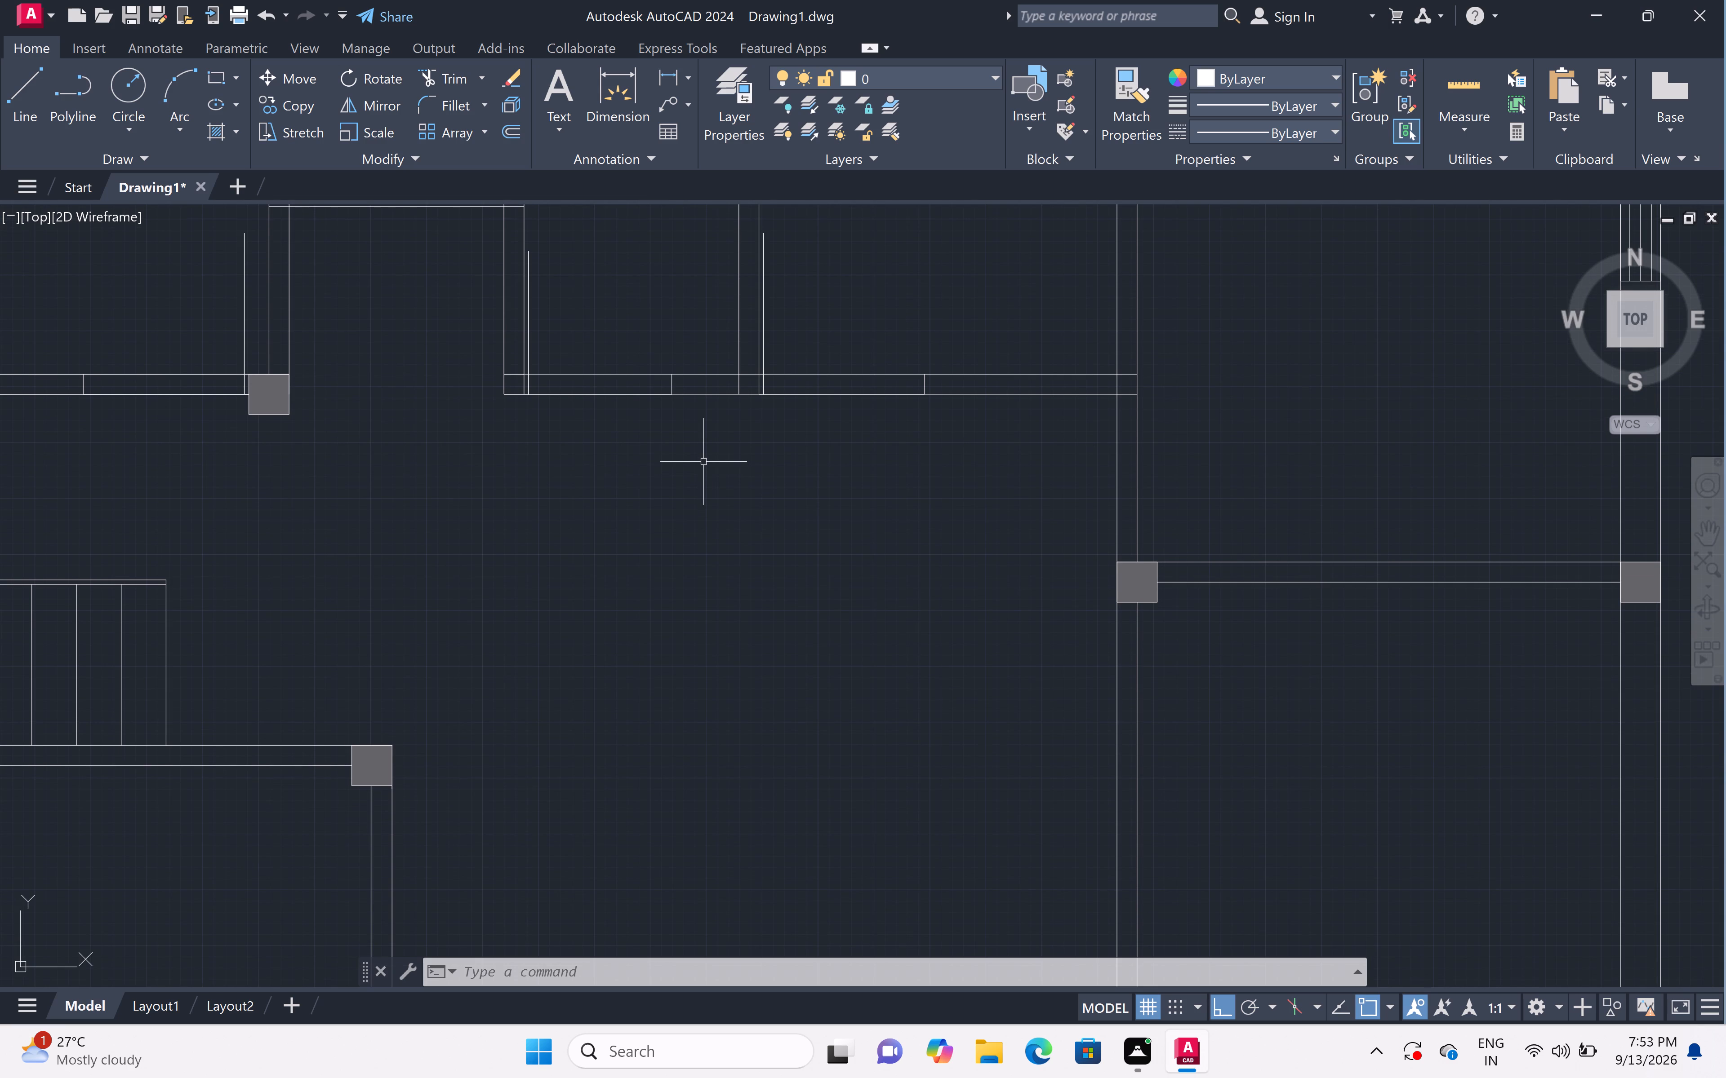
{"action": "scroll", "coordinate": [703, 462], "scroll_direction": "up", "scroll_amount": 7}
{"action": "scroll", "coordinate": [703, 462], "scroll_direction": "down", "scroll_amount": 10}
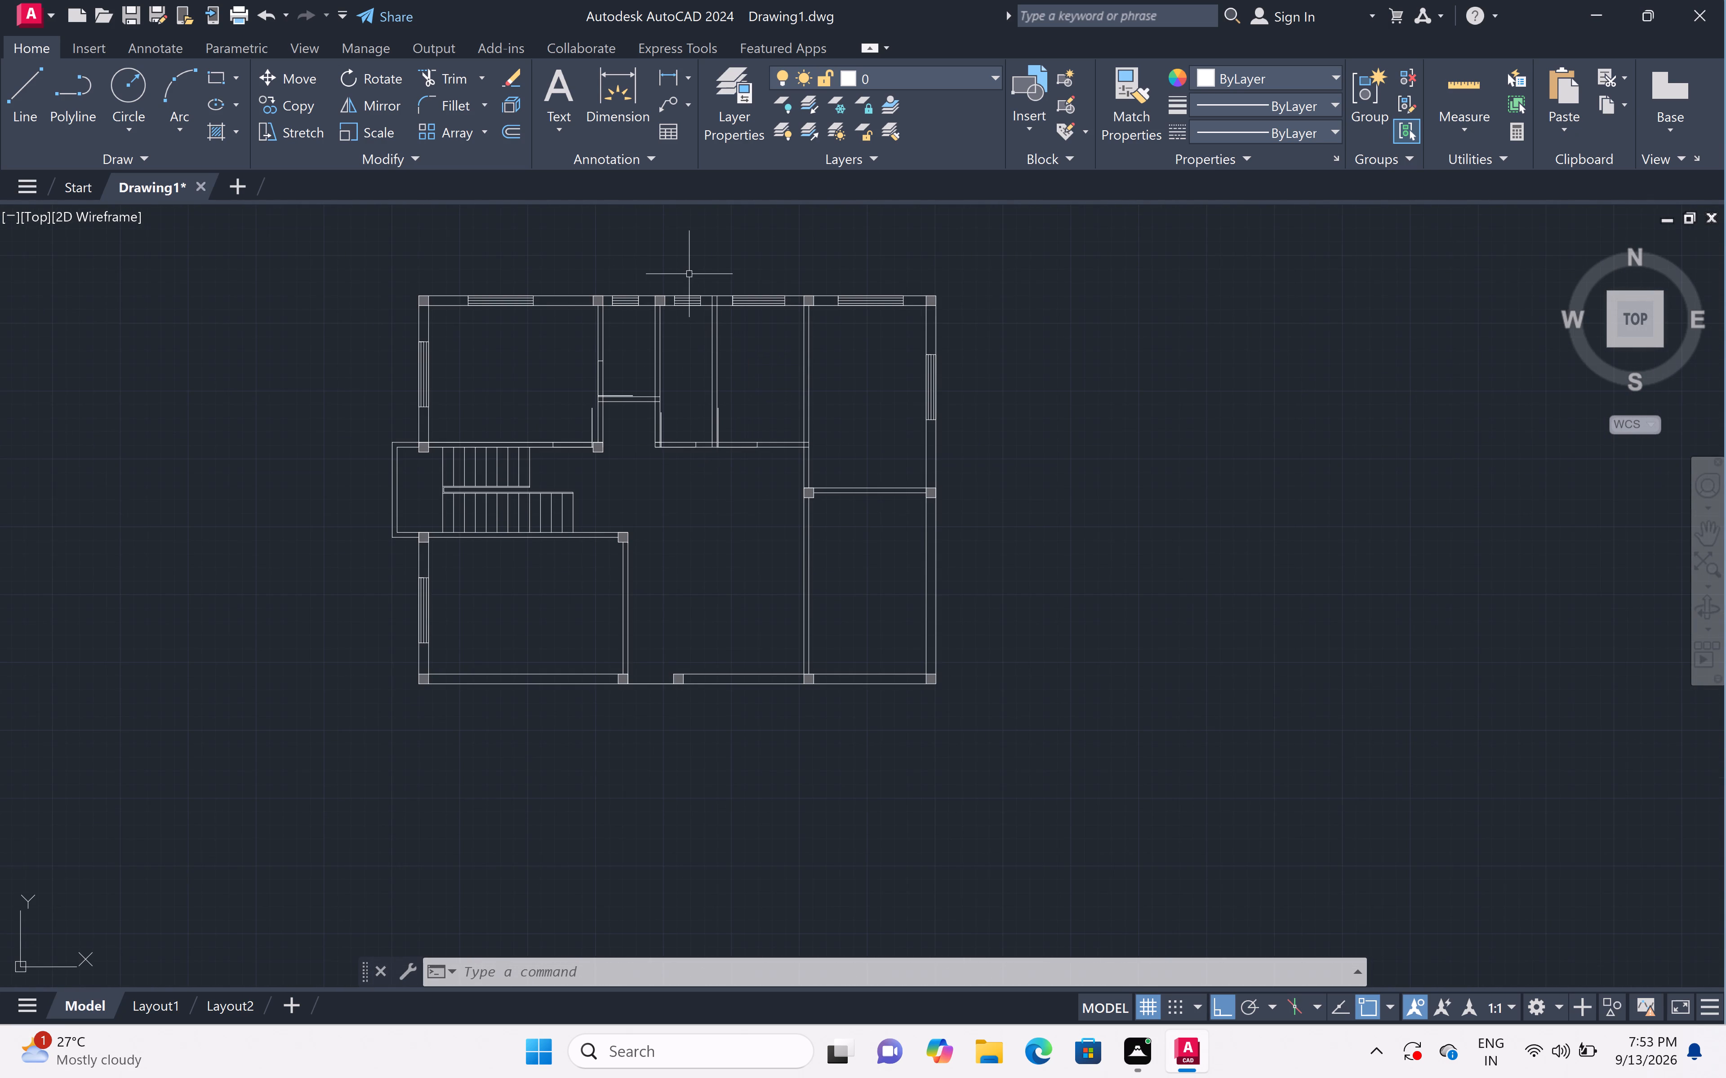
{"action": "scroll", "coordinate": [689, 274], "scroll_direction": "up", "scroll_amount": 2}
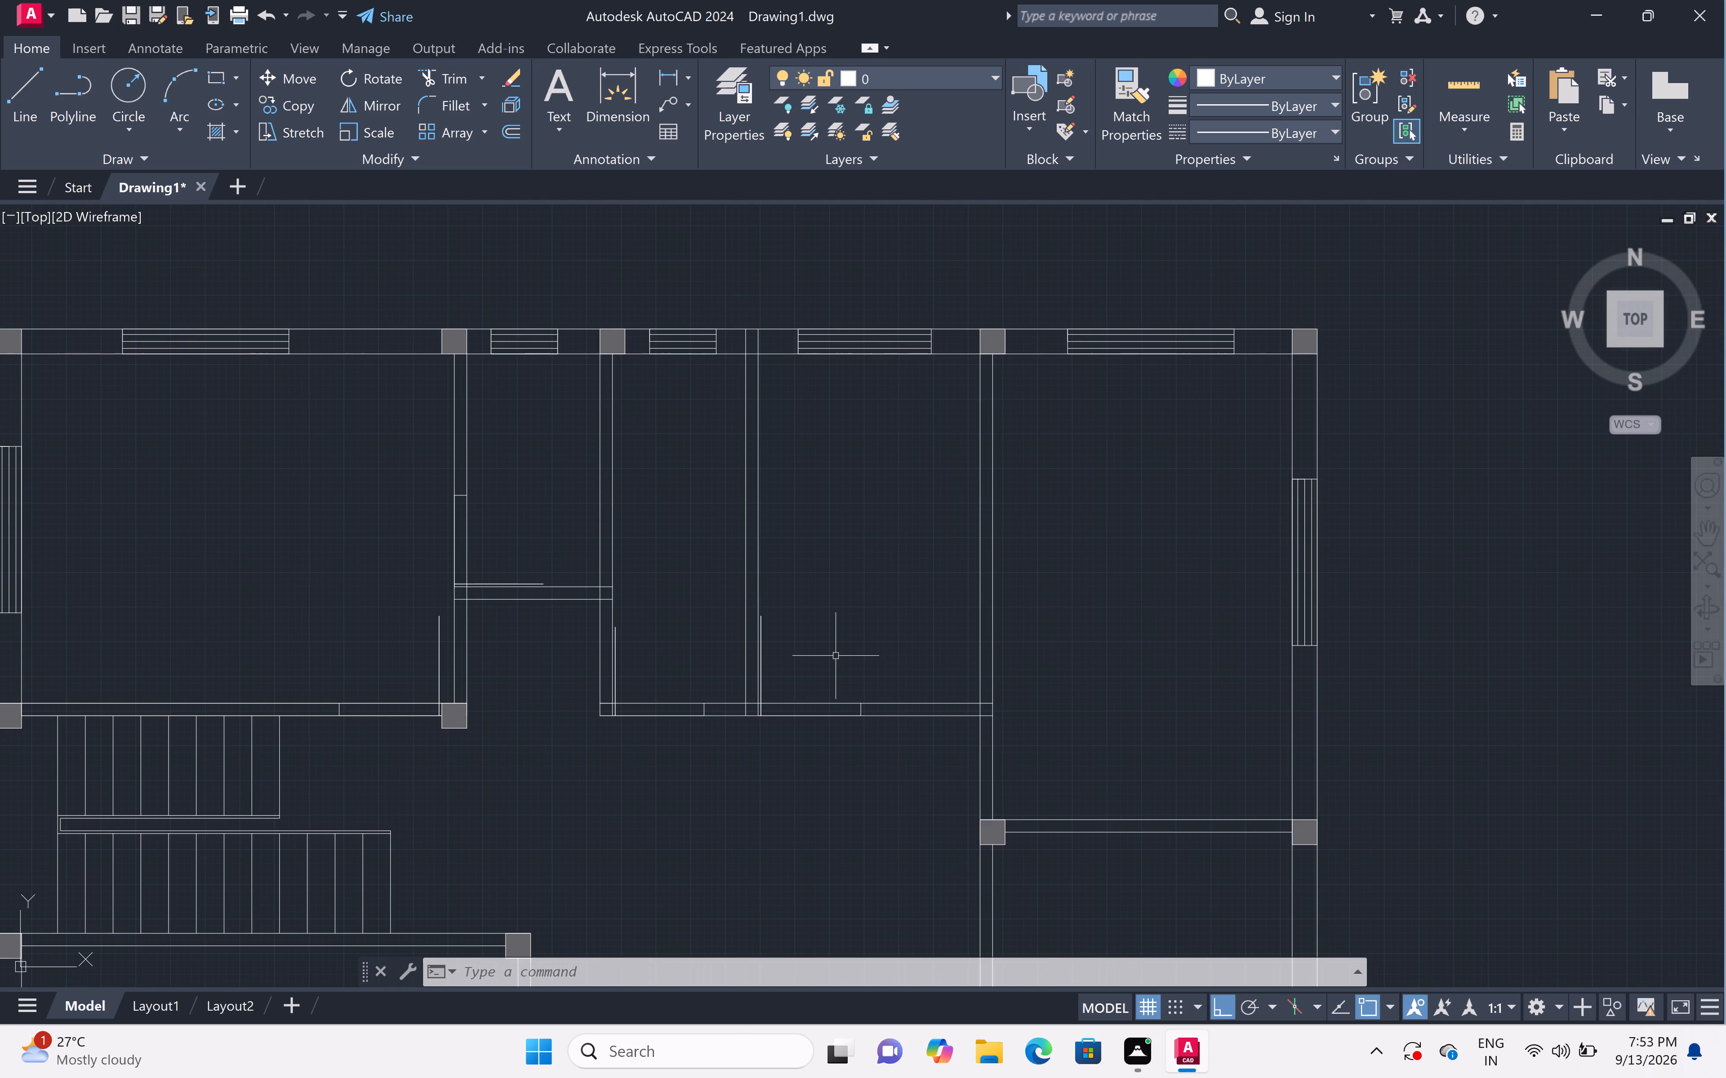
{"action": "scroll", "coordinate": [696, 724], "scroll_direction": "up", "scroll_amount": 1}
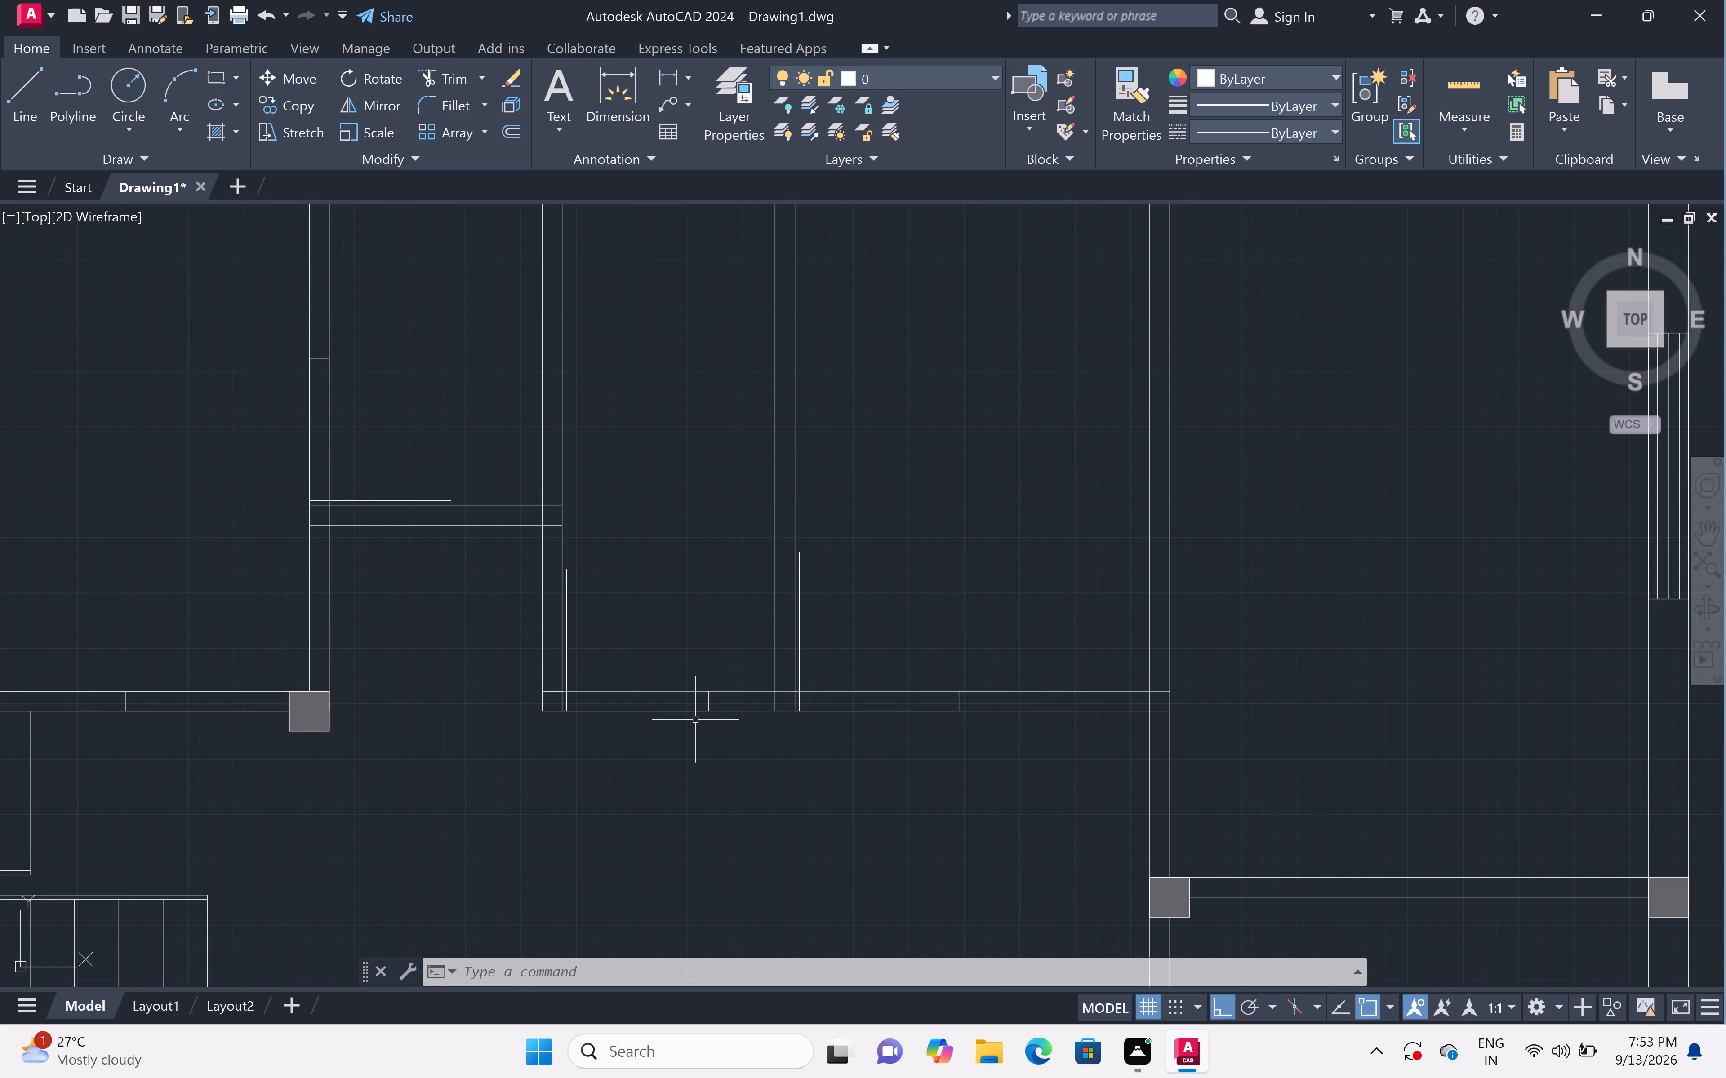
{"action": "scroll", "coordinate": [801, 769], "scroll_direction": "up", "scroll_amount": 2}
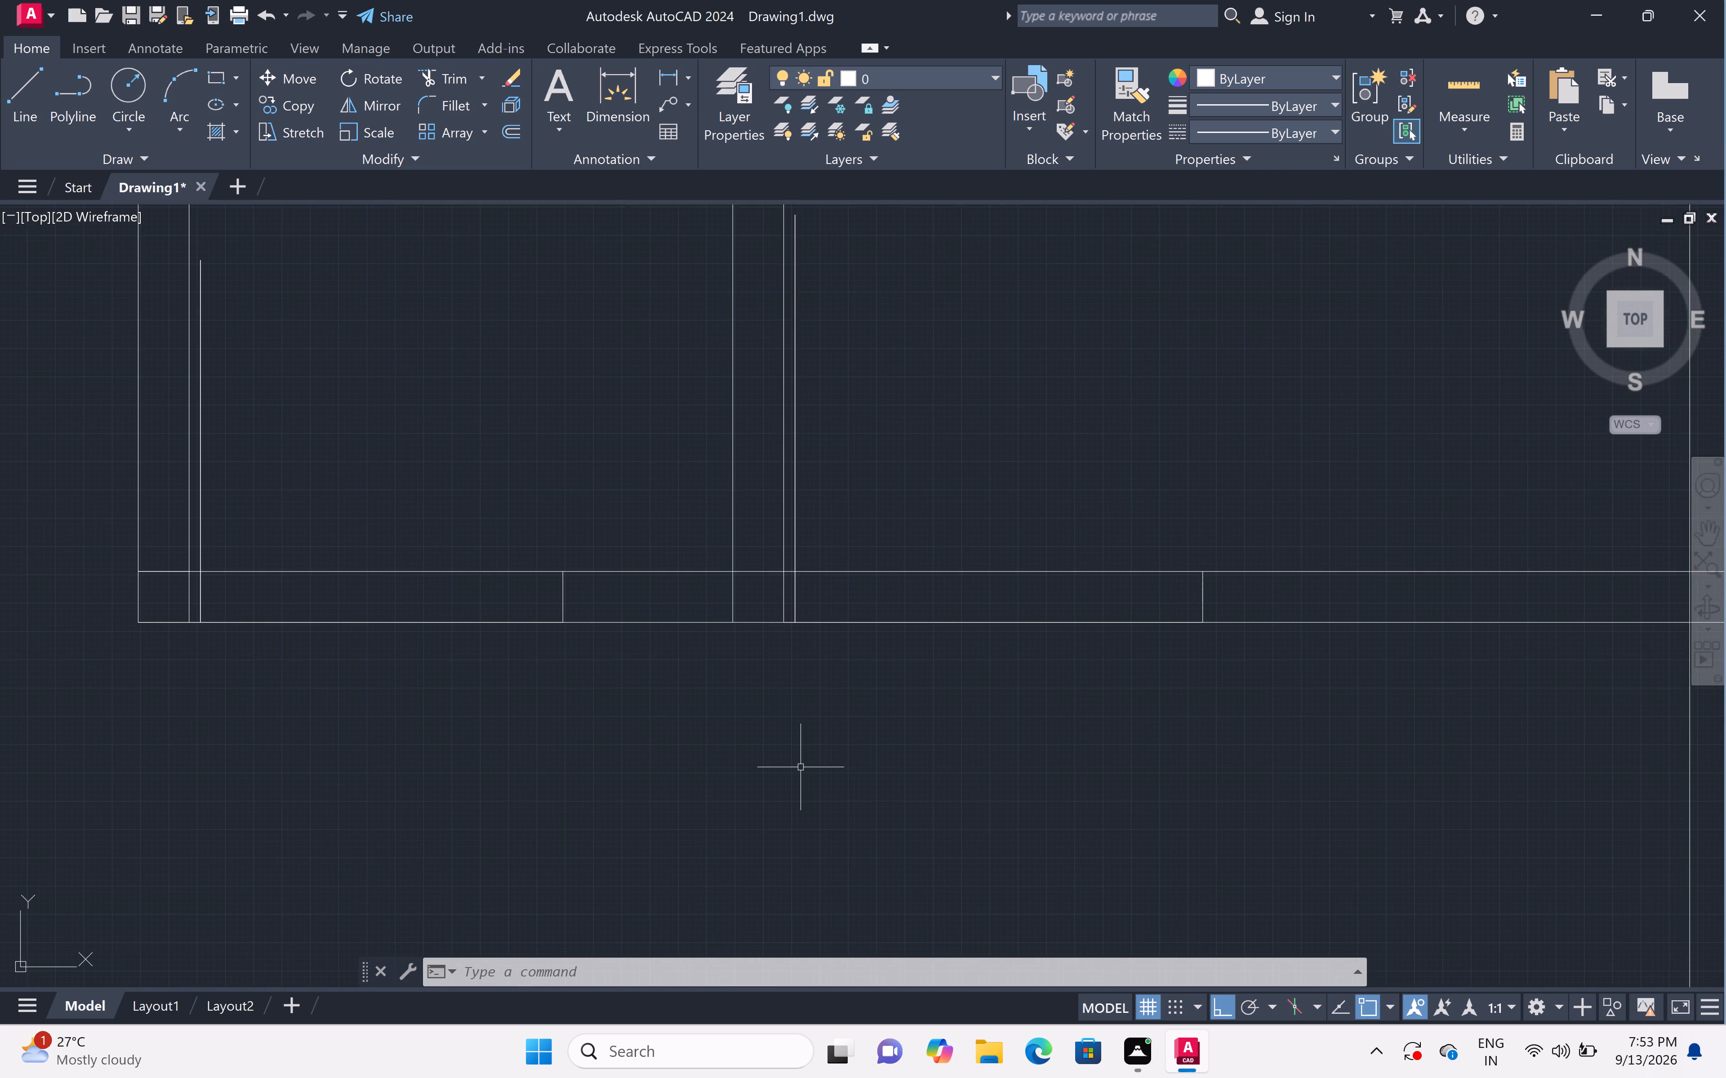
{"action": "scroll", "coordinate": [801, 767], "scroll_direction": "down", "scroll_amount": 3}
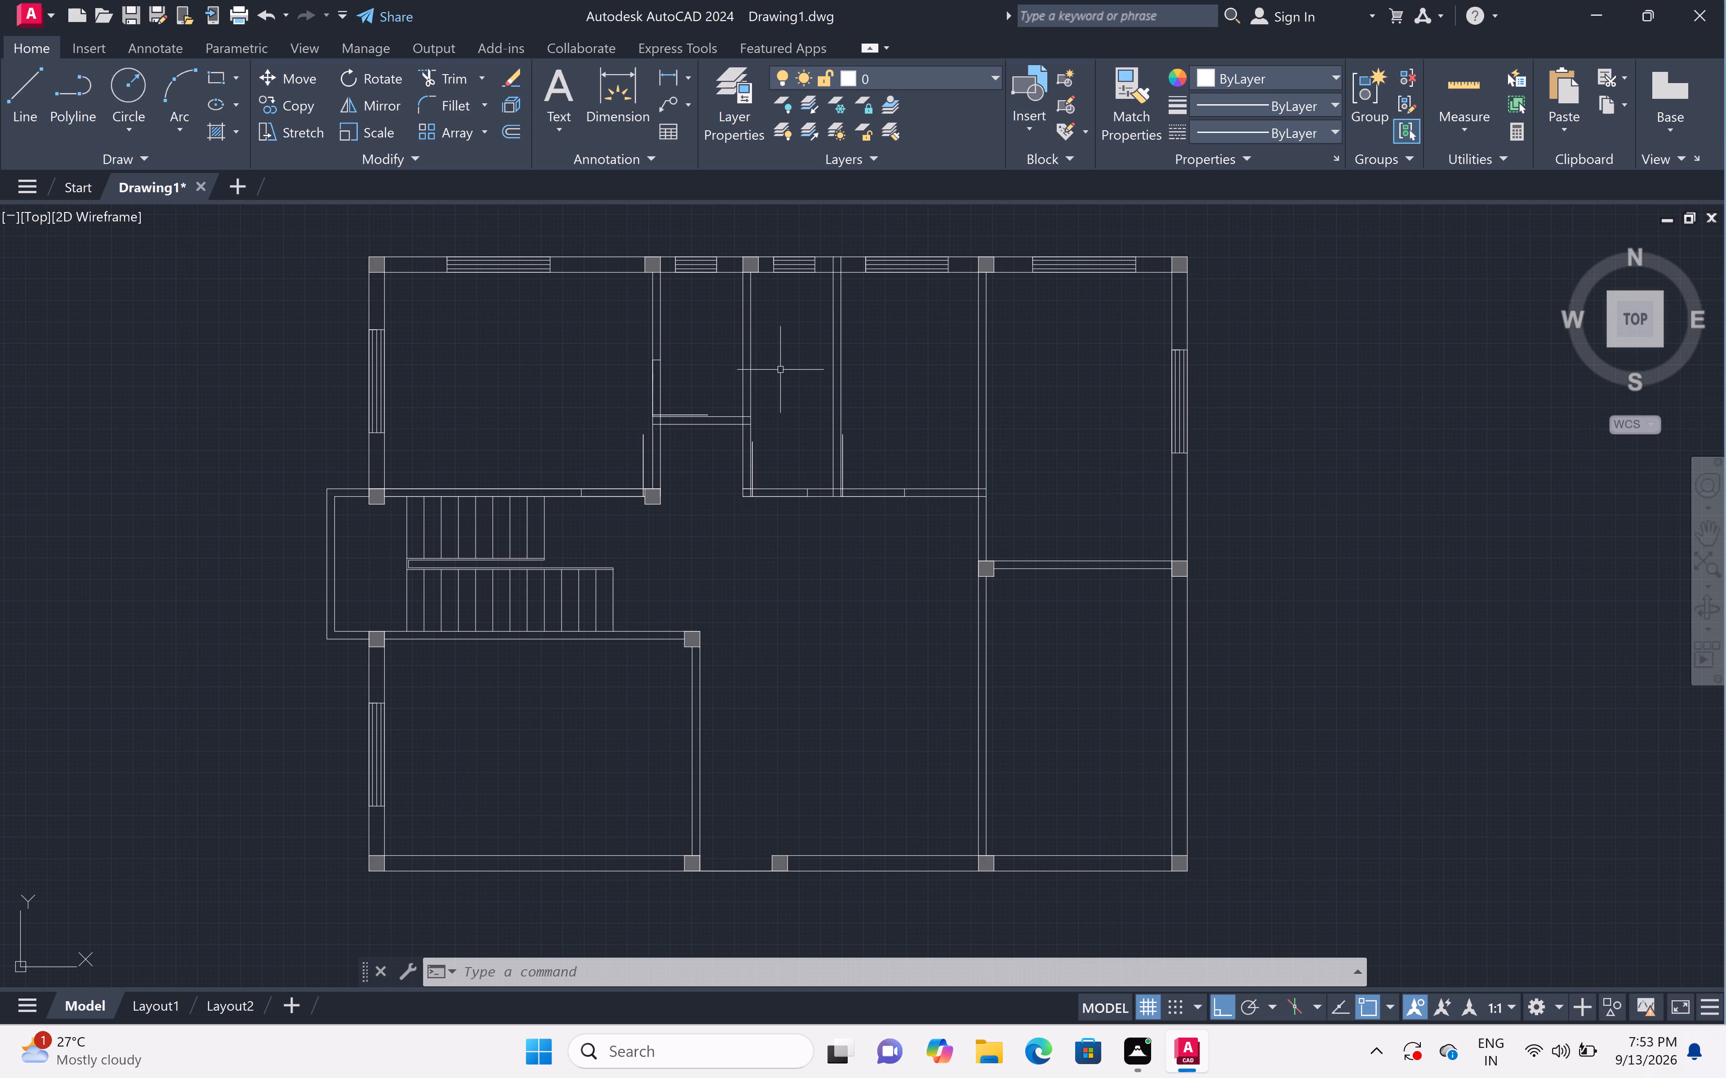
Examine the northern rooms around the partition that meets the north wall between the two middle windows.
{"action": "middle_click", "coordinate": [805, 420]}
{"action": "middle_click_drag", "start_coordinate": [788, 366], "coordinate": [836, 439]}
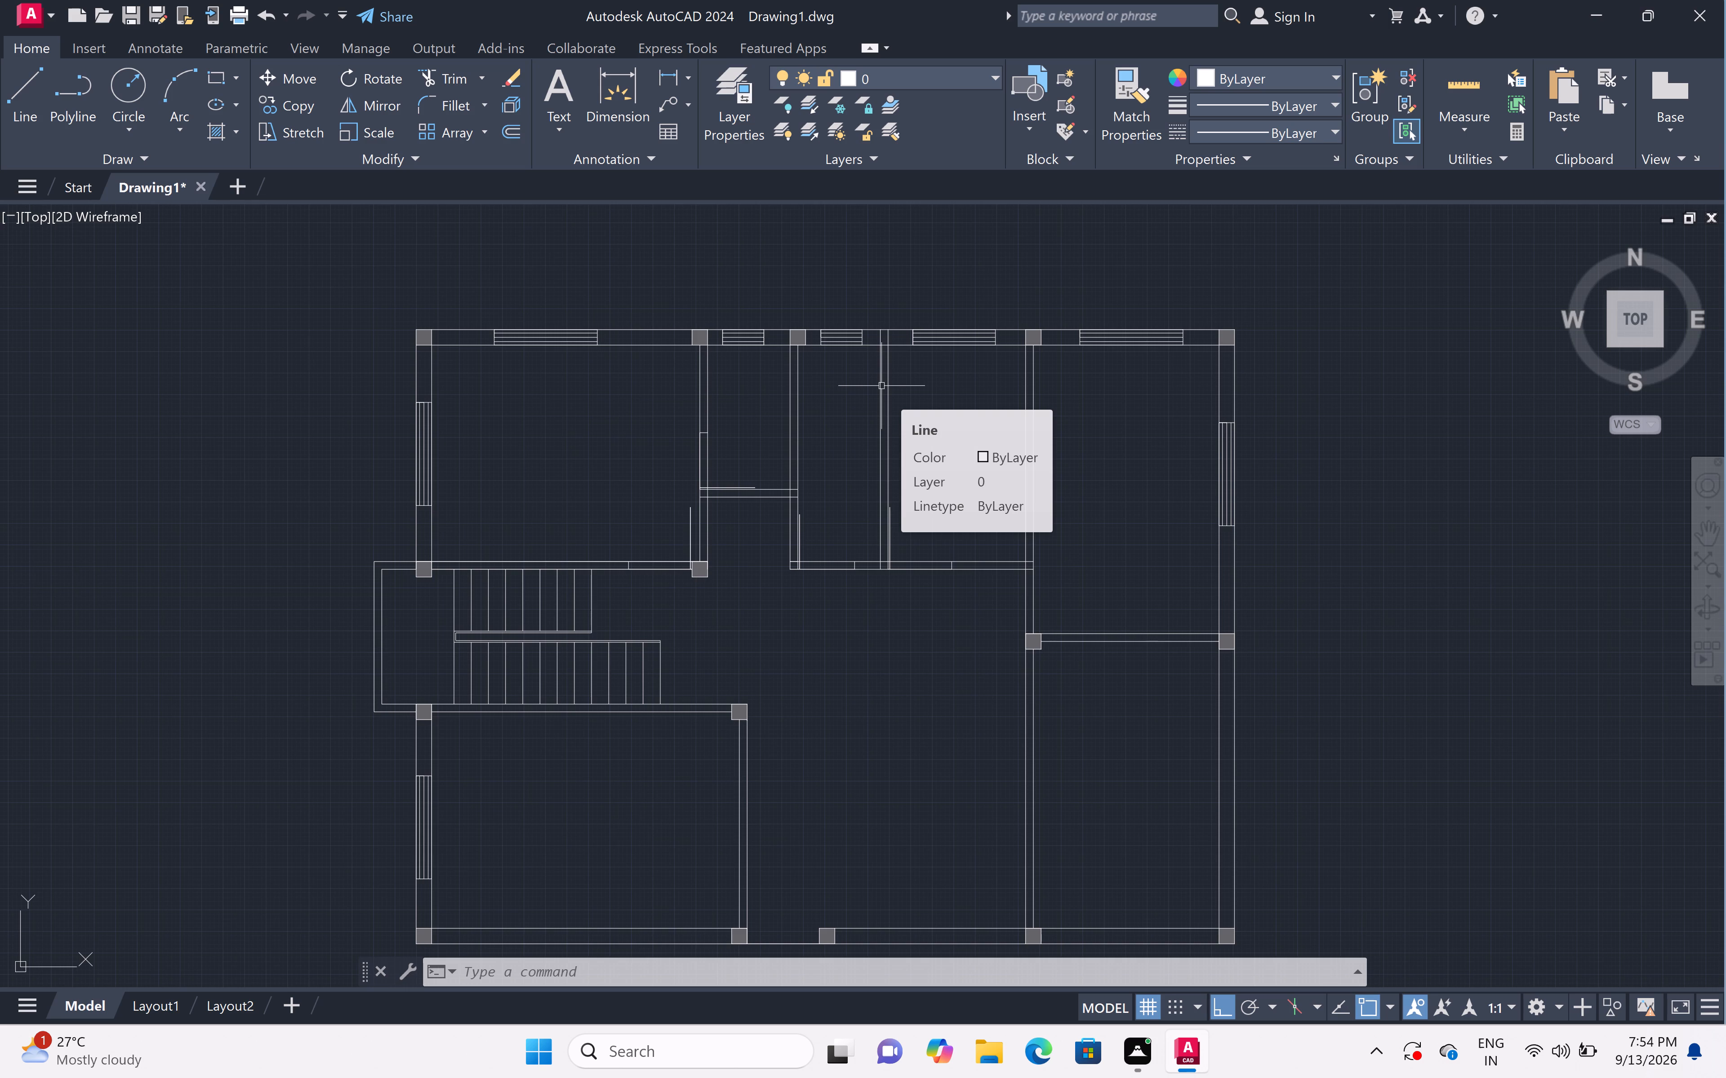
{"action": "scroll", "coordinate": [881, 386], "scroll_direction": "up", "scroll_amount": 1}
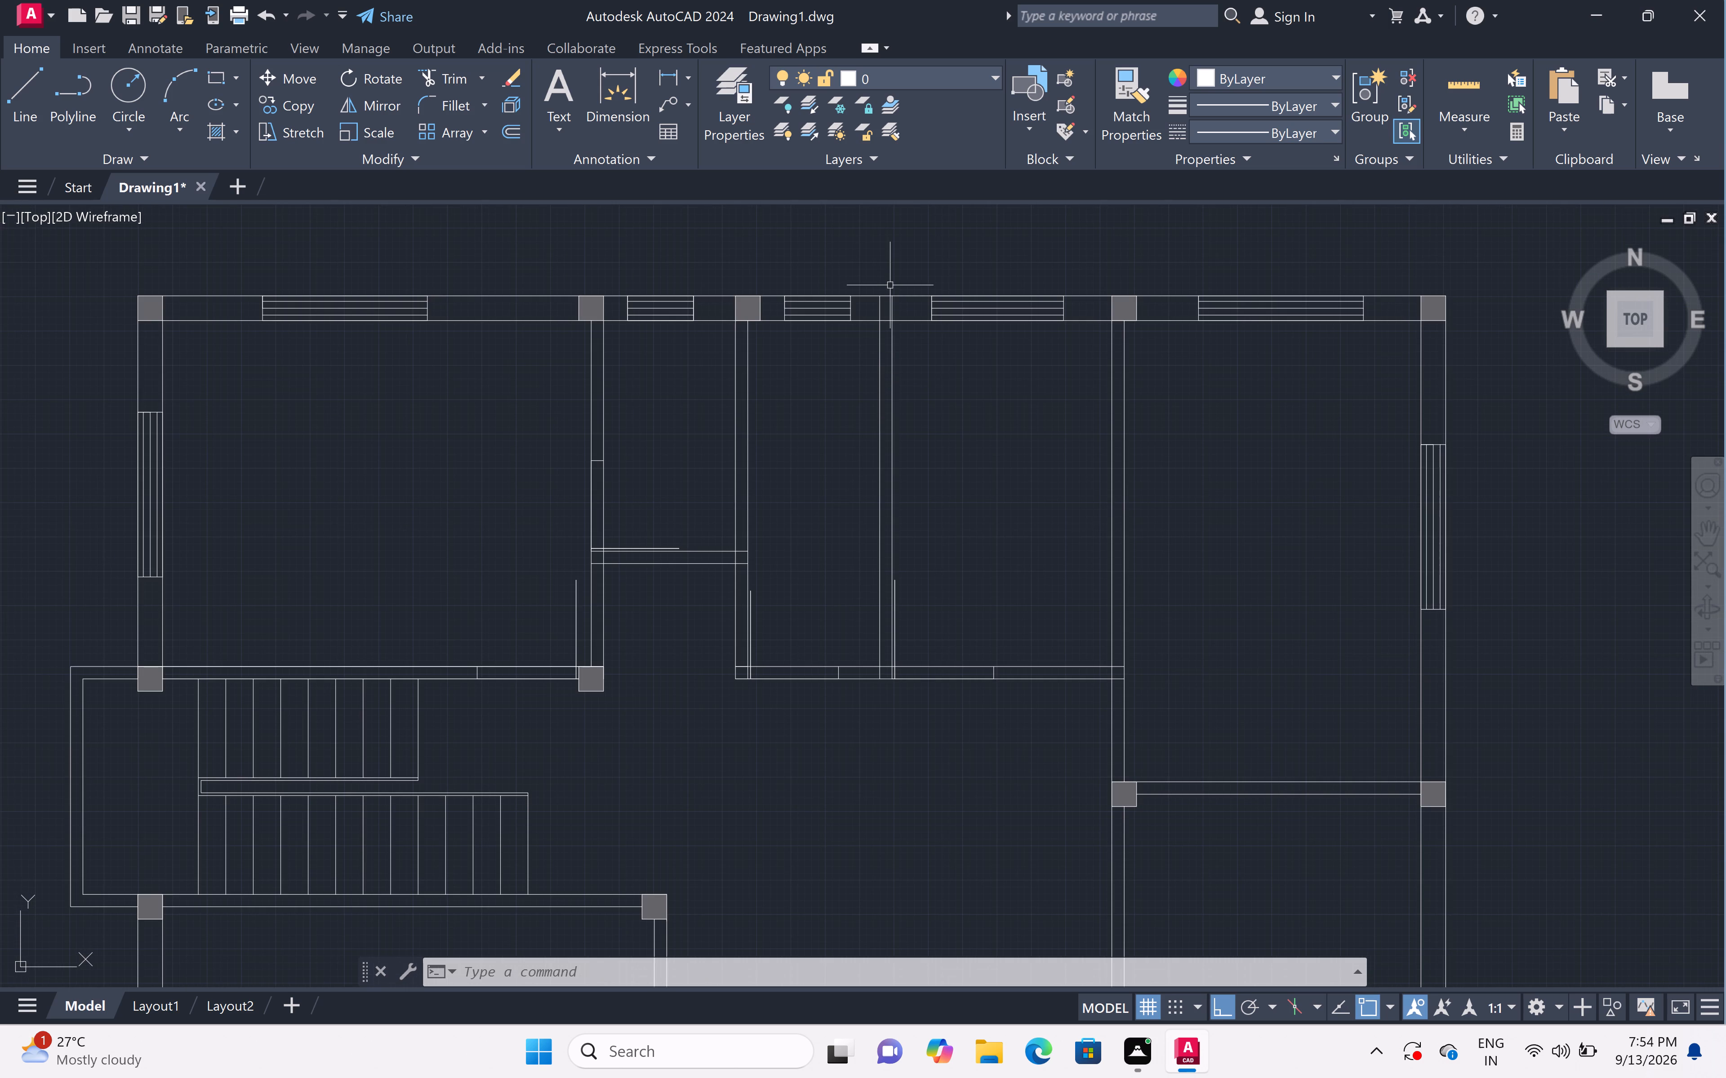
{"action": "scroll", "coordinate": [890, 285], "scroll_direction": "up", "scroll_amount": 5}
{"action": "scroll", "coordinate": [889, 290], "scroll_direction": "down", "scroll_amount": 6}
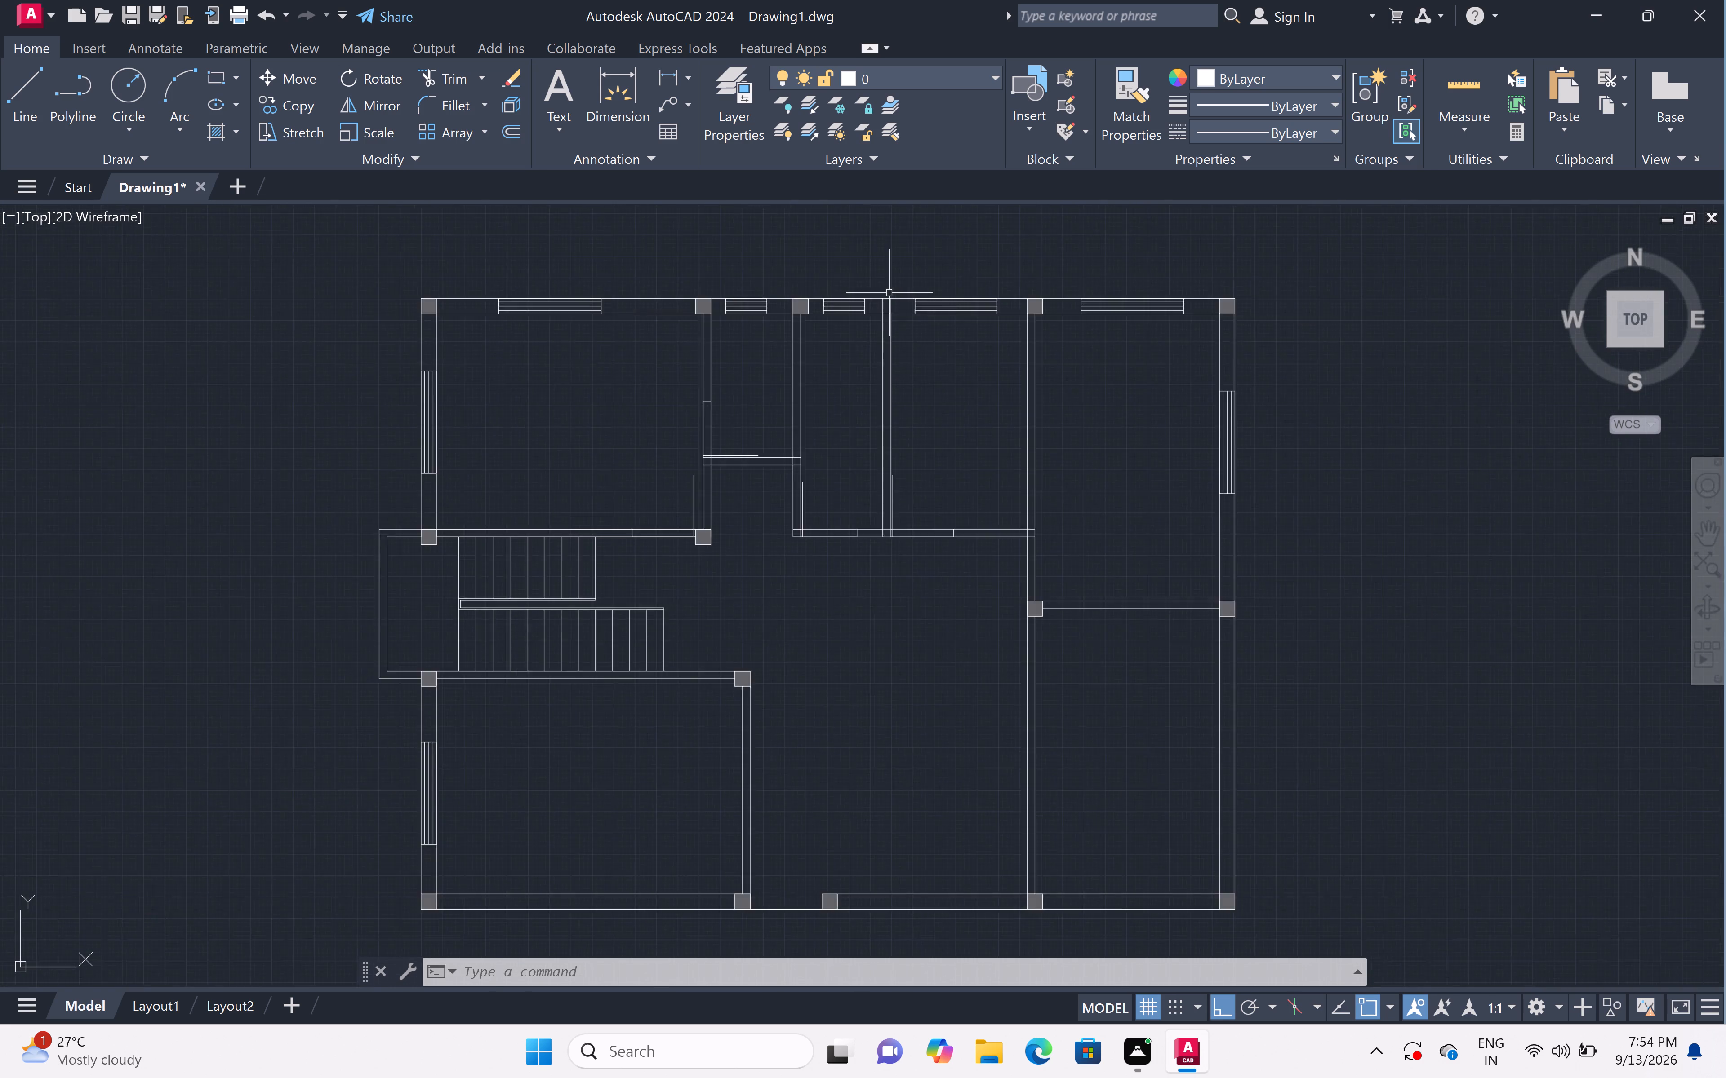
{"action": "scroll", "coordinate": [889, 293], "scroll_direction": "down", "scroll_amount": 1}
{"action": "scroll", "coordinate": [889, 293], "scroll_direction": "up", "scroll_amount": 2}
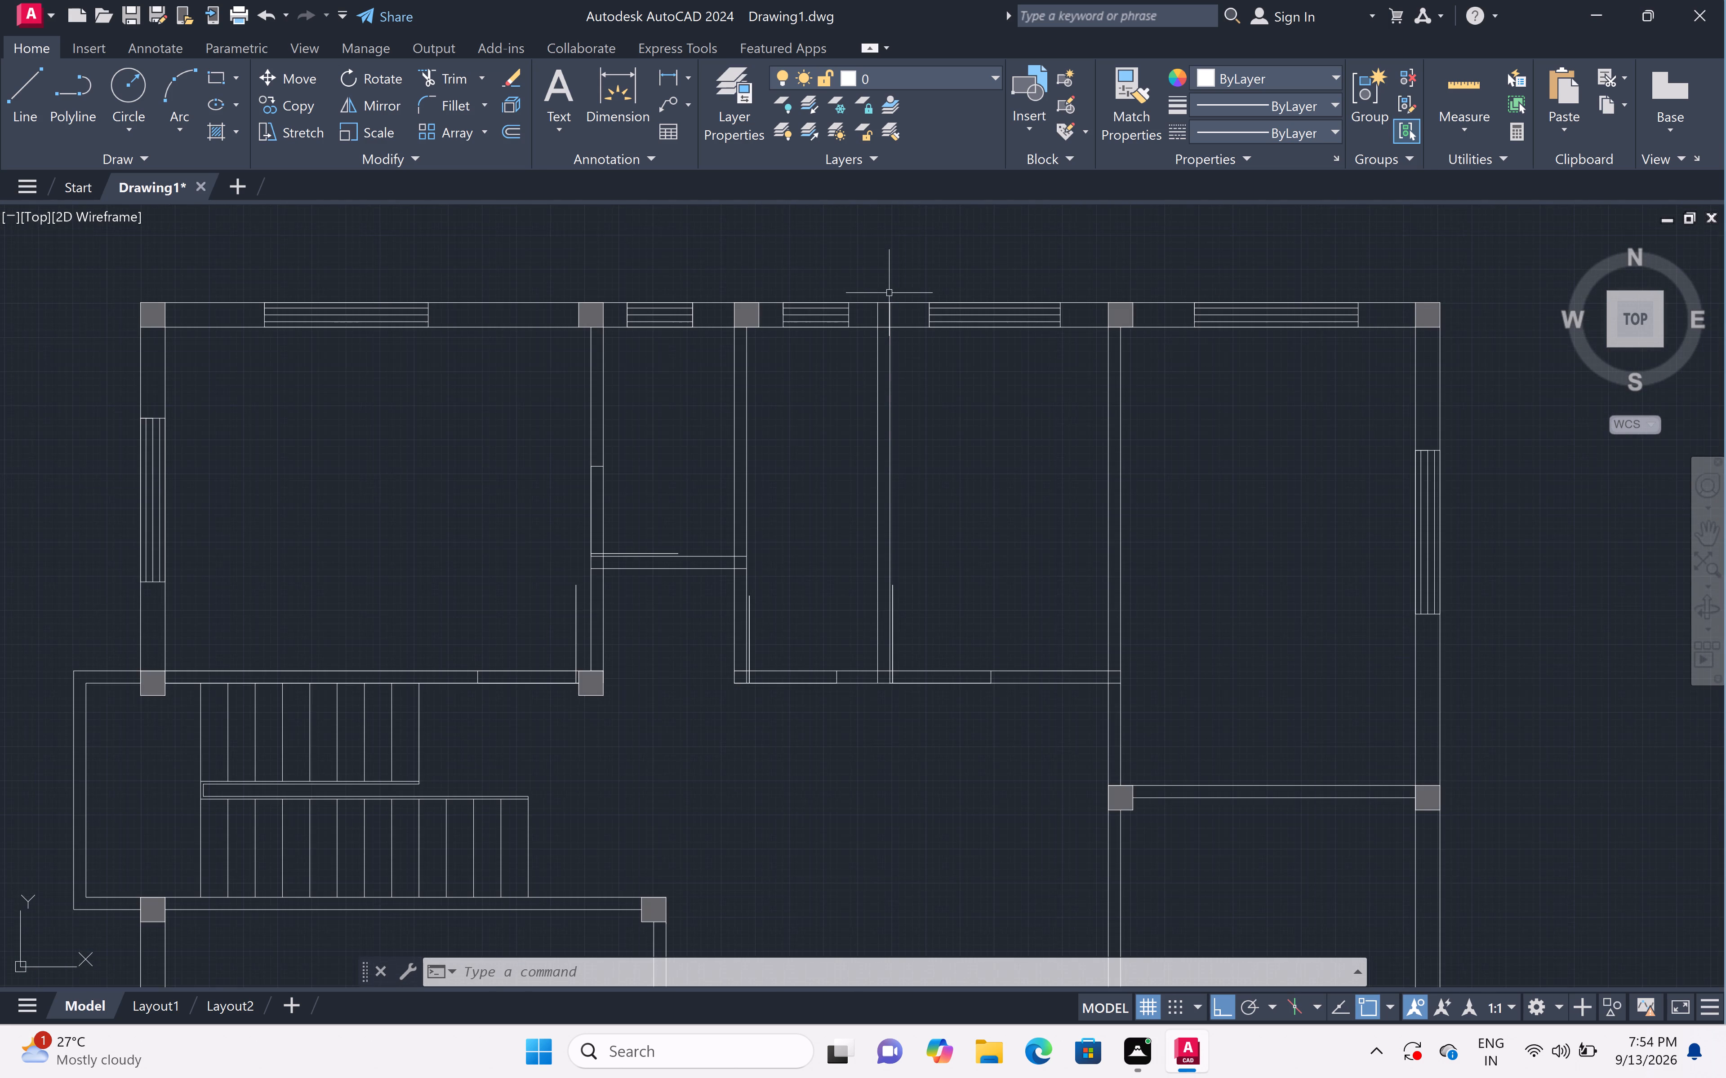
Examine the whole plan and the northwest room's door opening above the staircase.
{"action": "scroll", "coordinate": [889, 293], "scroll_direction": "down", "scroll_amount": 1}
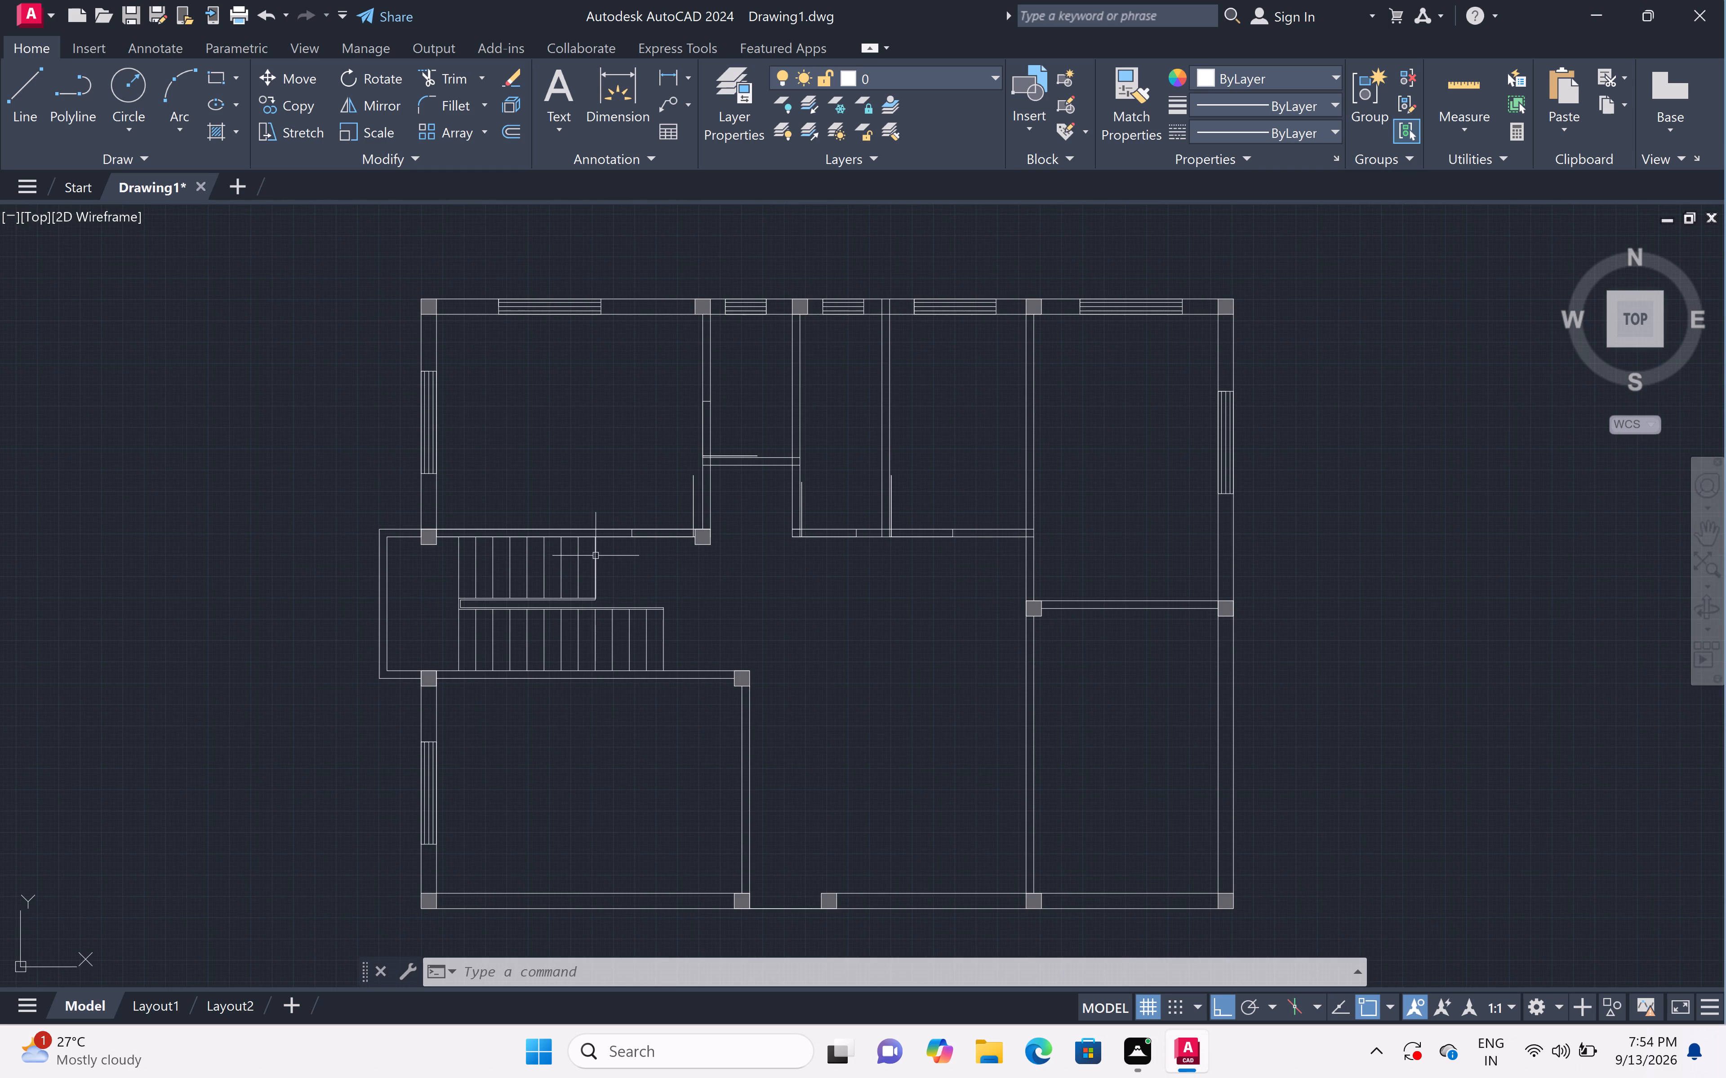
{"action": "scroll", "coordinate": [612, 517], "scroll_direction": "up", "scroll_amount": 2}
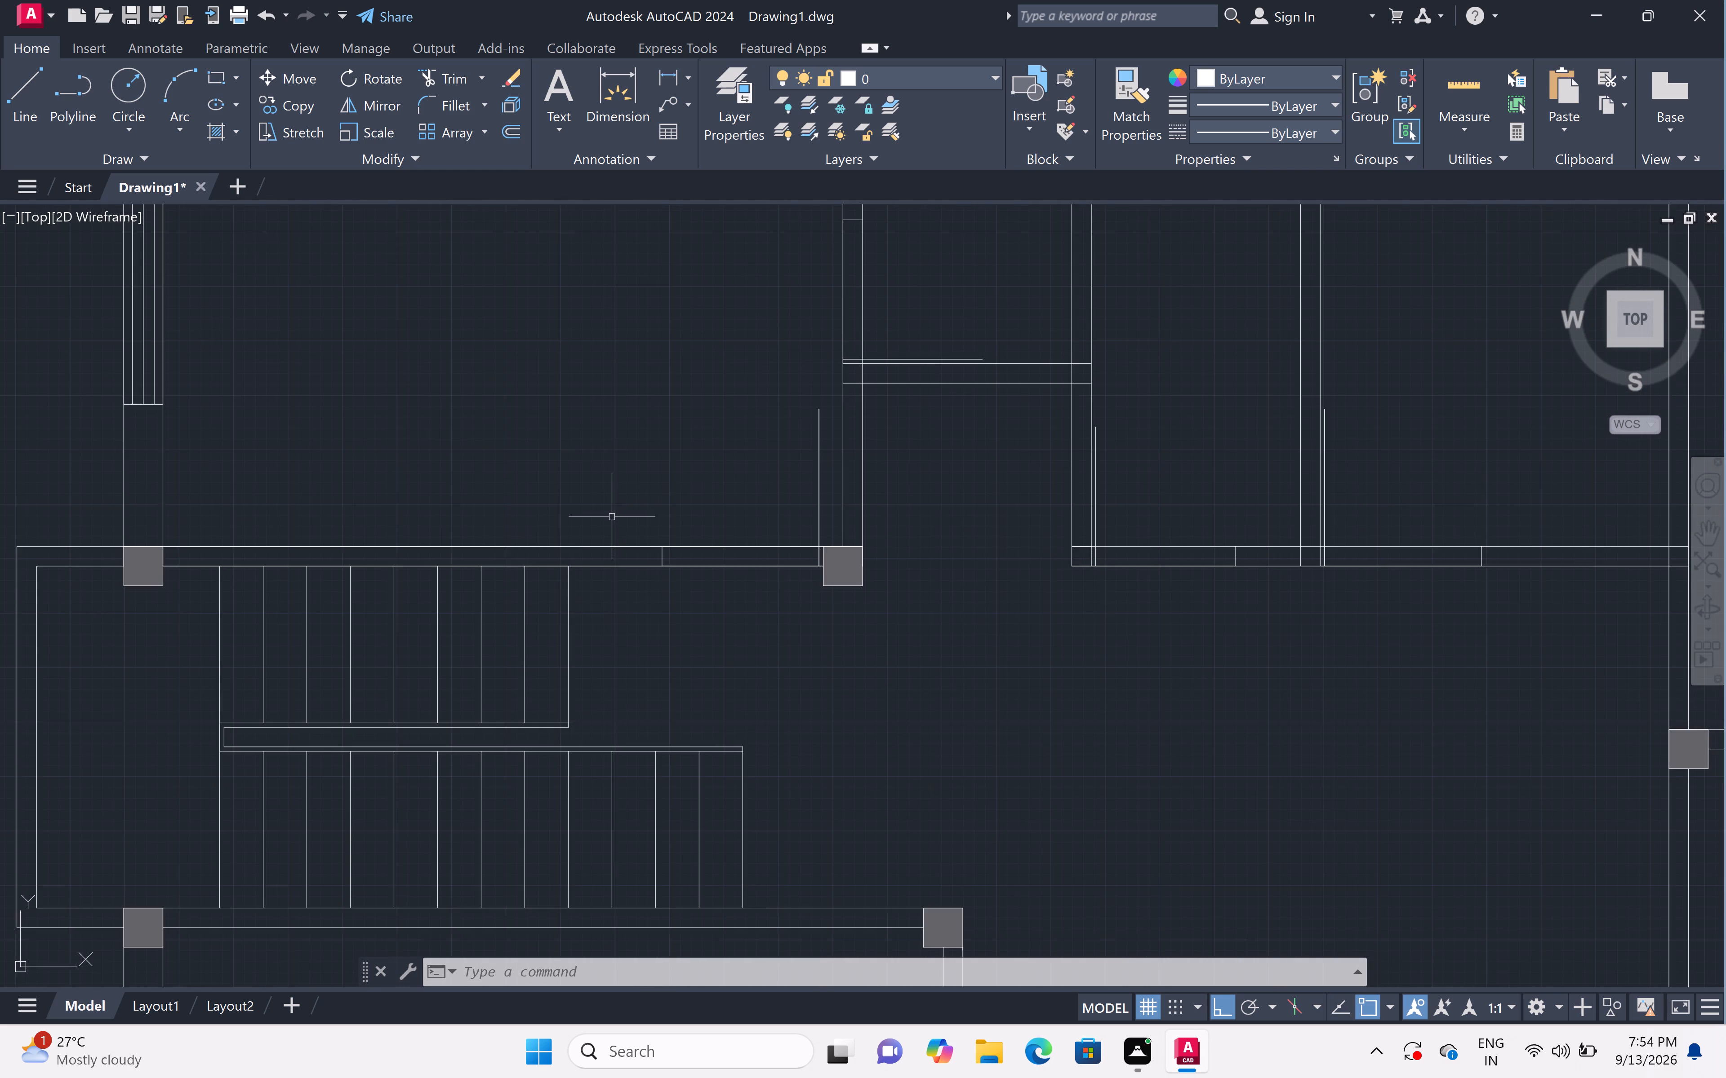
{"action": "scroll", "coordinate": [612, 517], "scroll_direction": "down", "scroll_amount": 3}
{"action": "scroll", "coordinate": [709, 459], "scroll_direction": "up", "scroll_amount": 1}
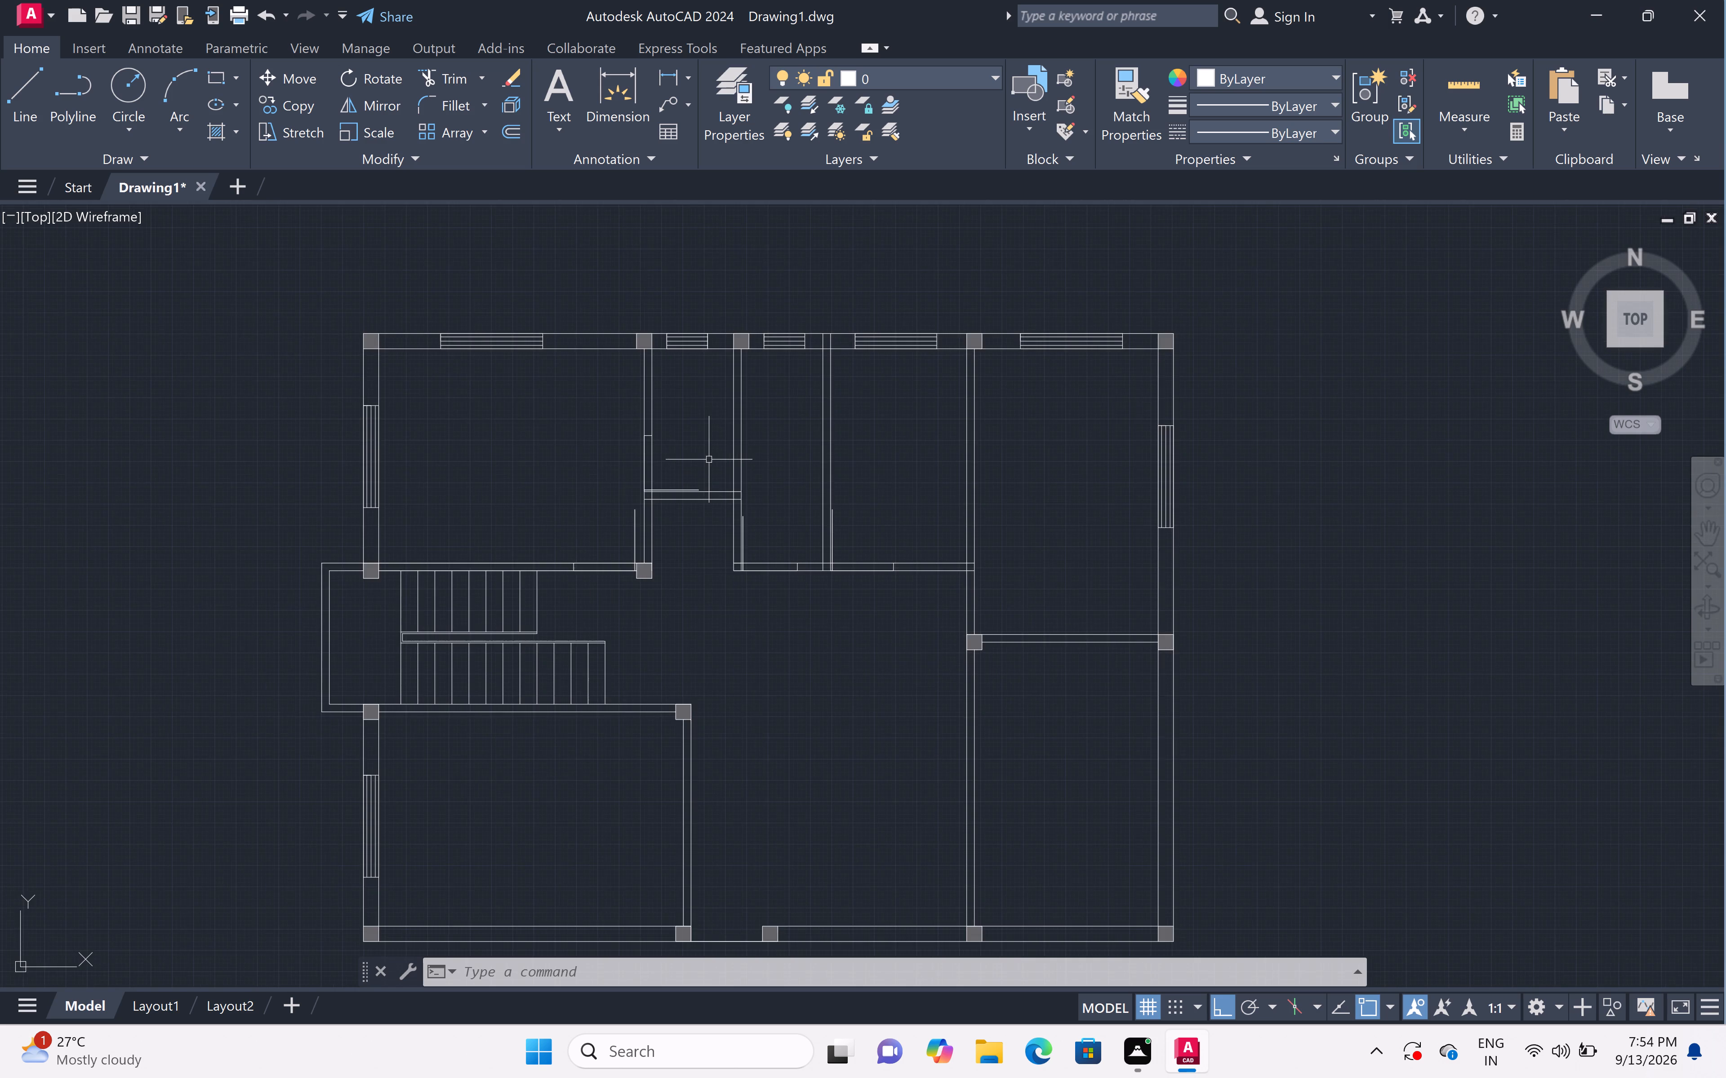
{"action": "scroll", "coordinate": [709, 459], "scroll_direction": "up", "scroll_amount": 2}
{"action": "scroll", "coordinate": [708, 461], "scroll_direction": "down", "scroll_amount": 2}
{"action": "middle_click_drag", "start_coordinate": [698, 451], "coordinate": [800, 467]}
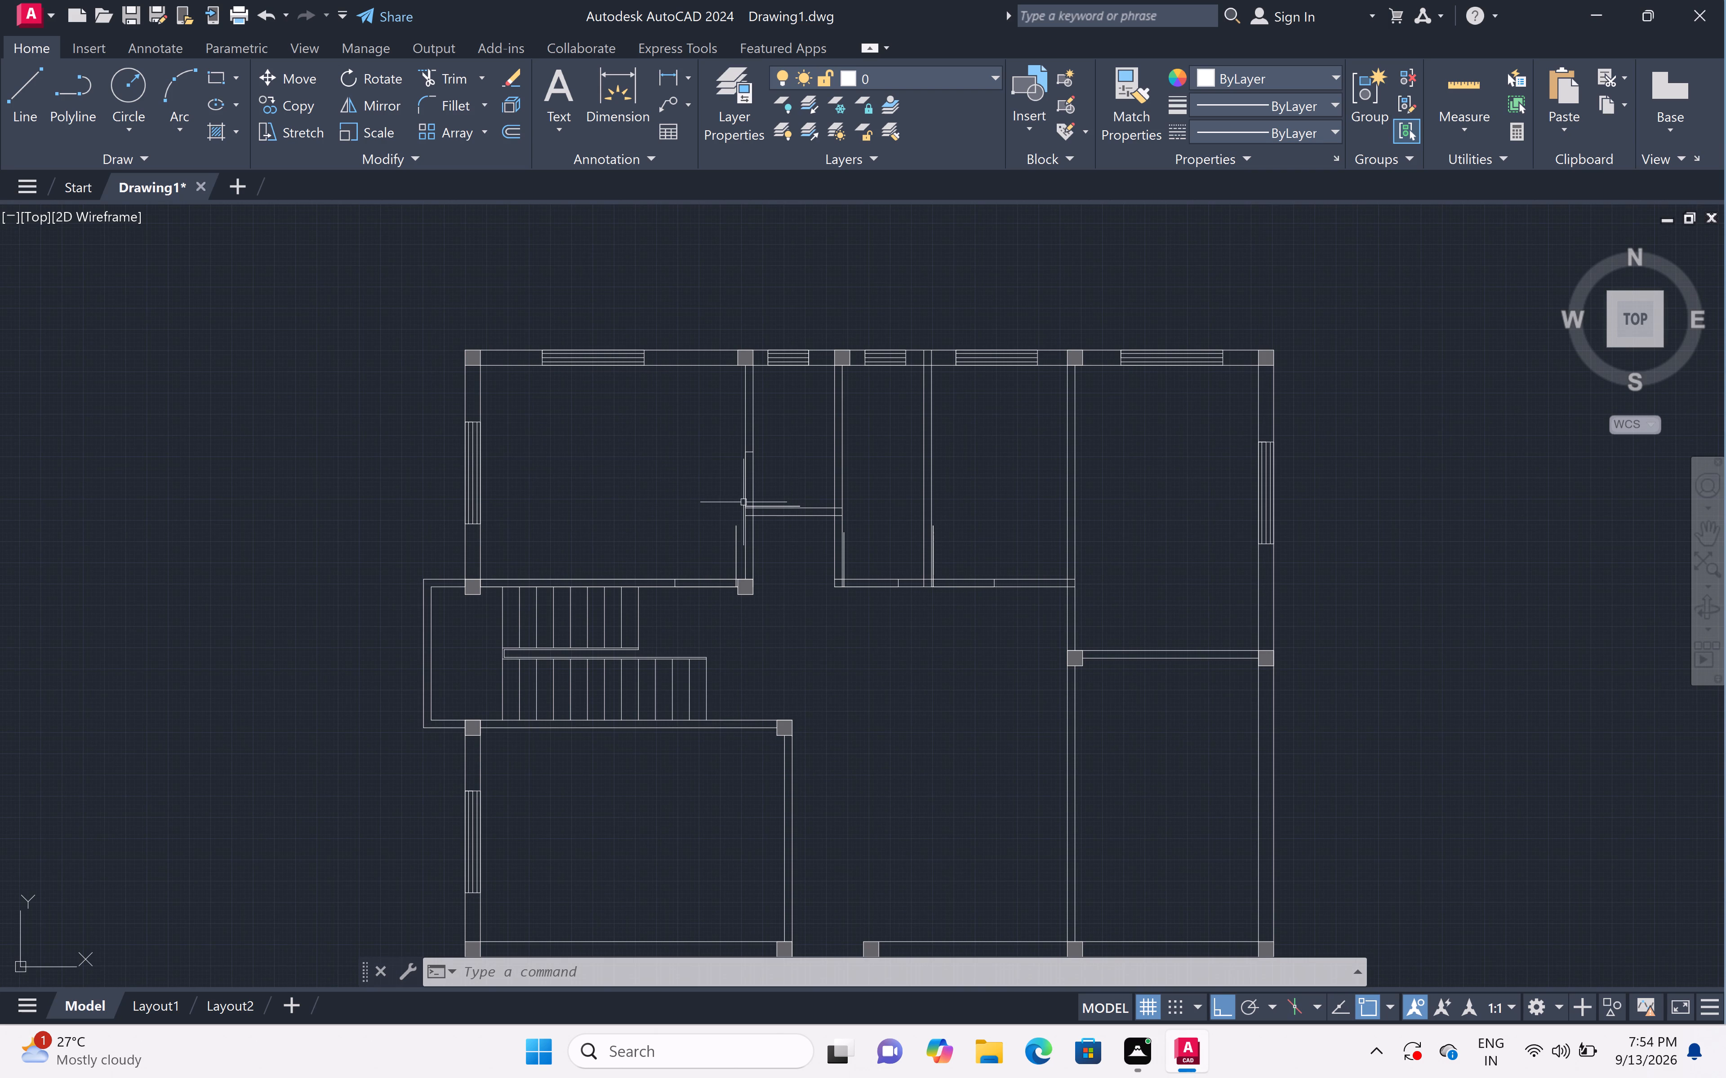
Inspect the door opening in the partition between the northwest room and the small northern room beside it.
{"action": "scroll", "coordinate": [736, 472], "scroll_direction": "up", "scroll_amount": 4}
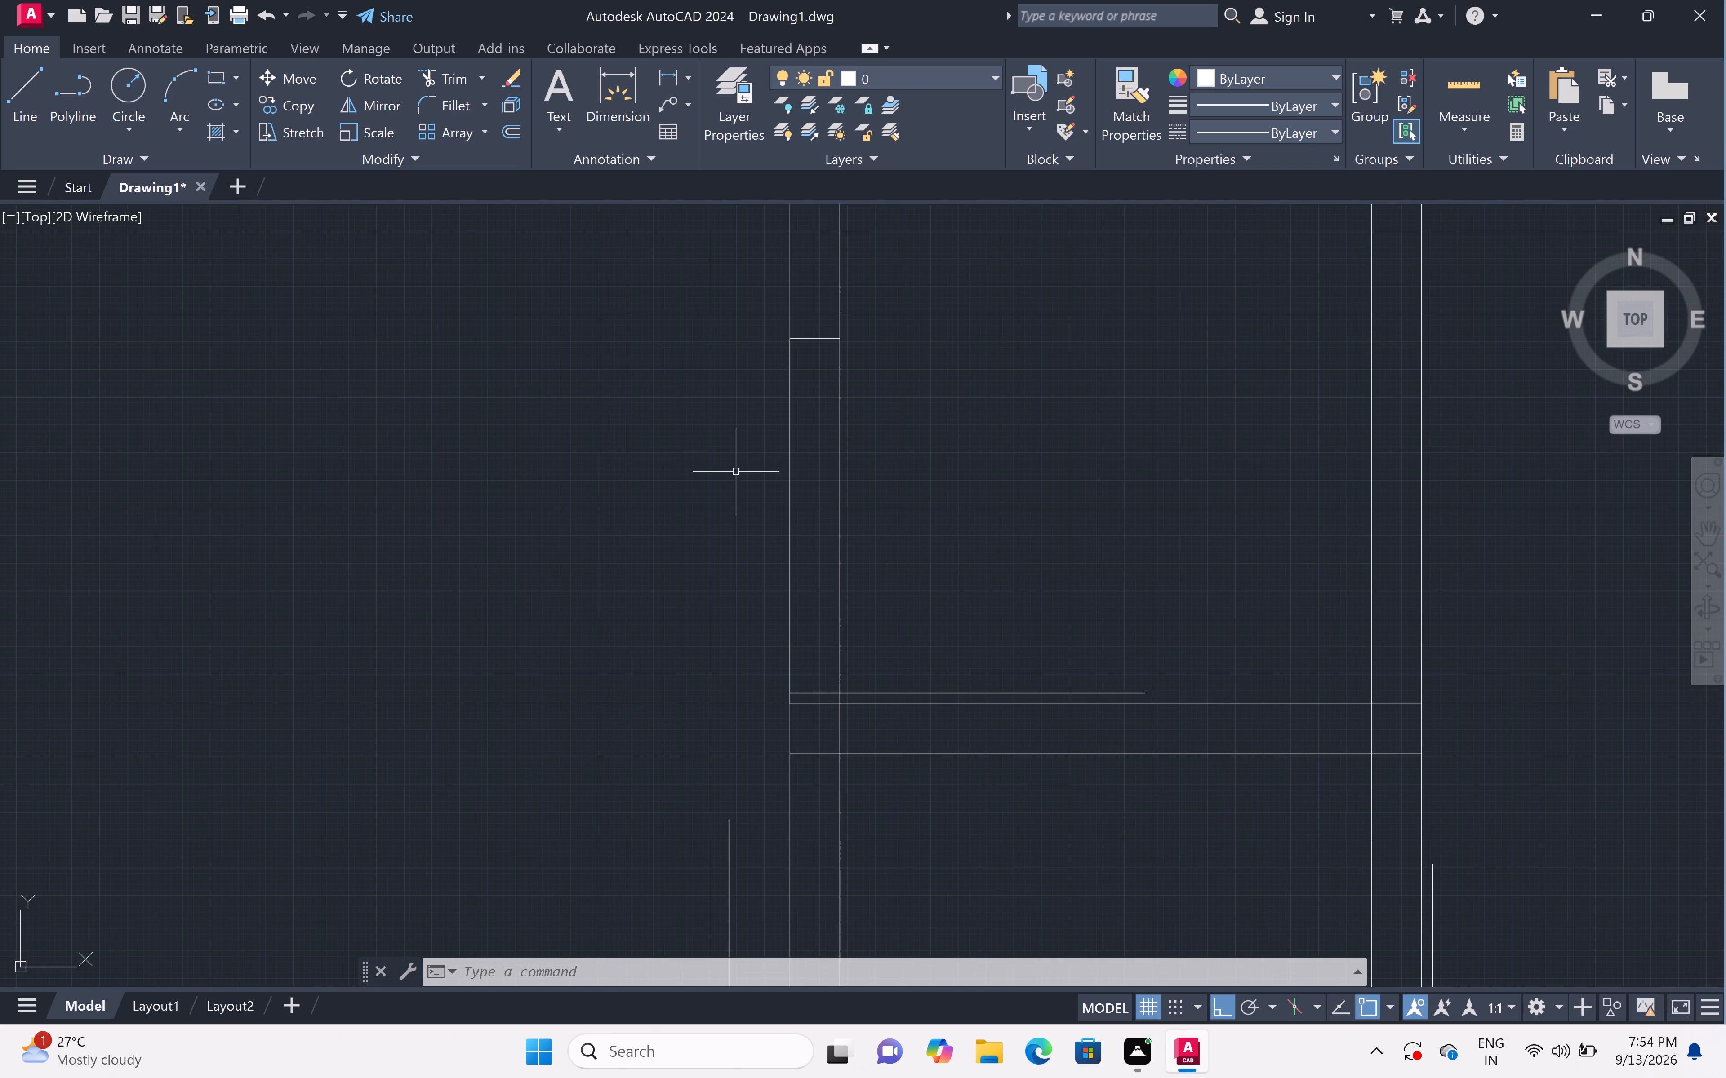
{"action": "scroll", "coordinate": [736, 472], "scroll_direction": "down", "scroll_amount": 3}
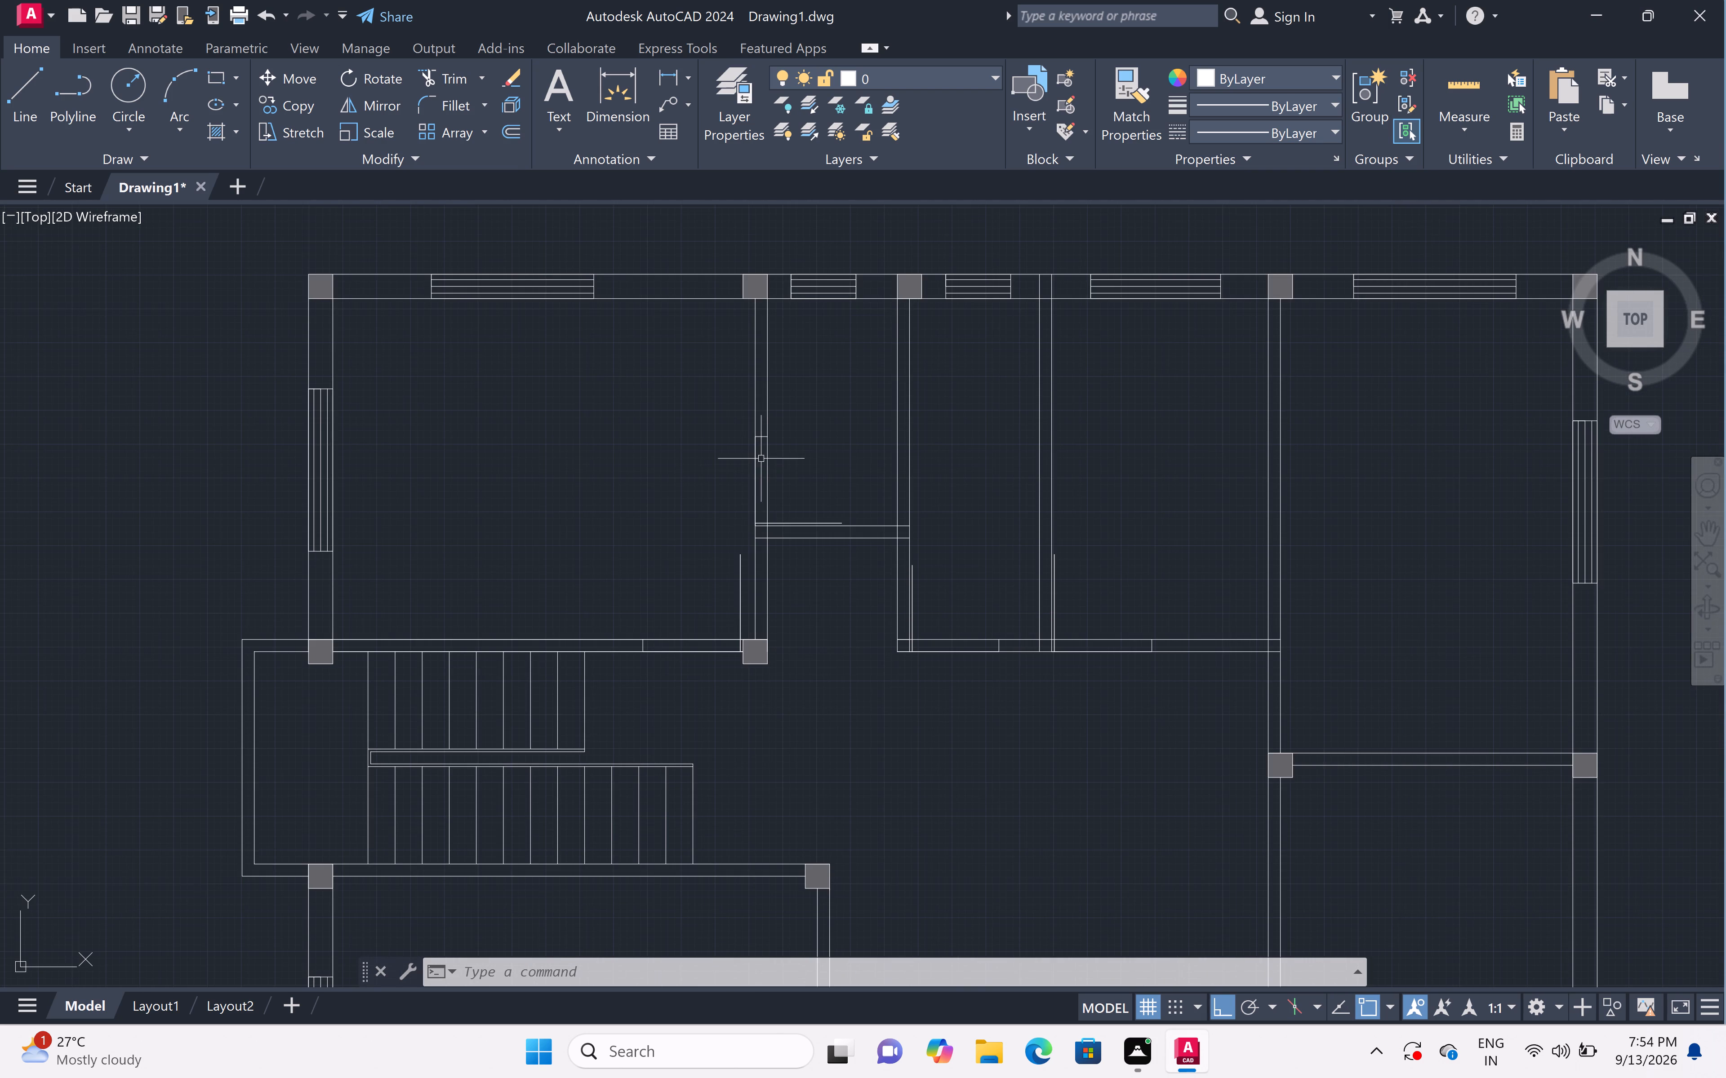
{"action": "scroll", "coordinate": [761, 458], "scroll_direction": "up", "scroll_amount": 3}
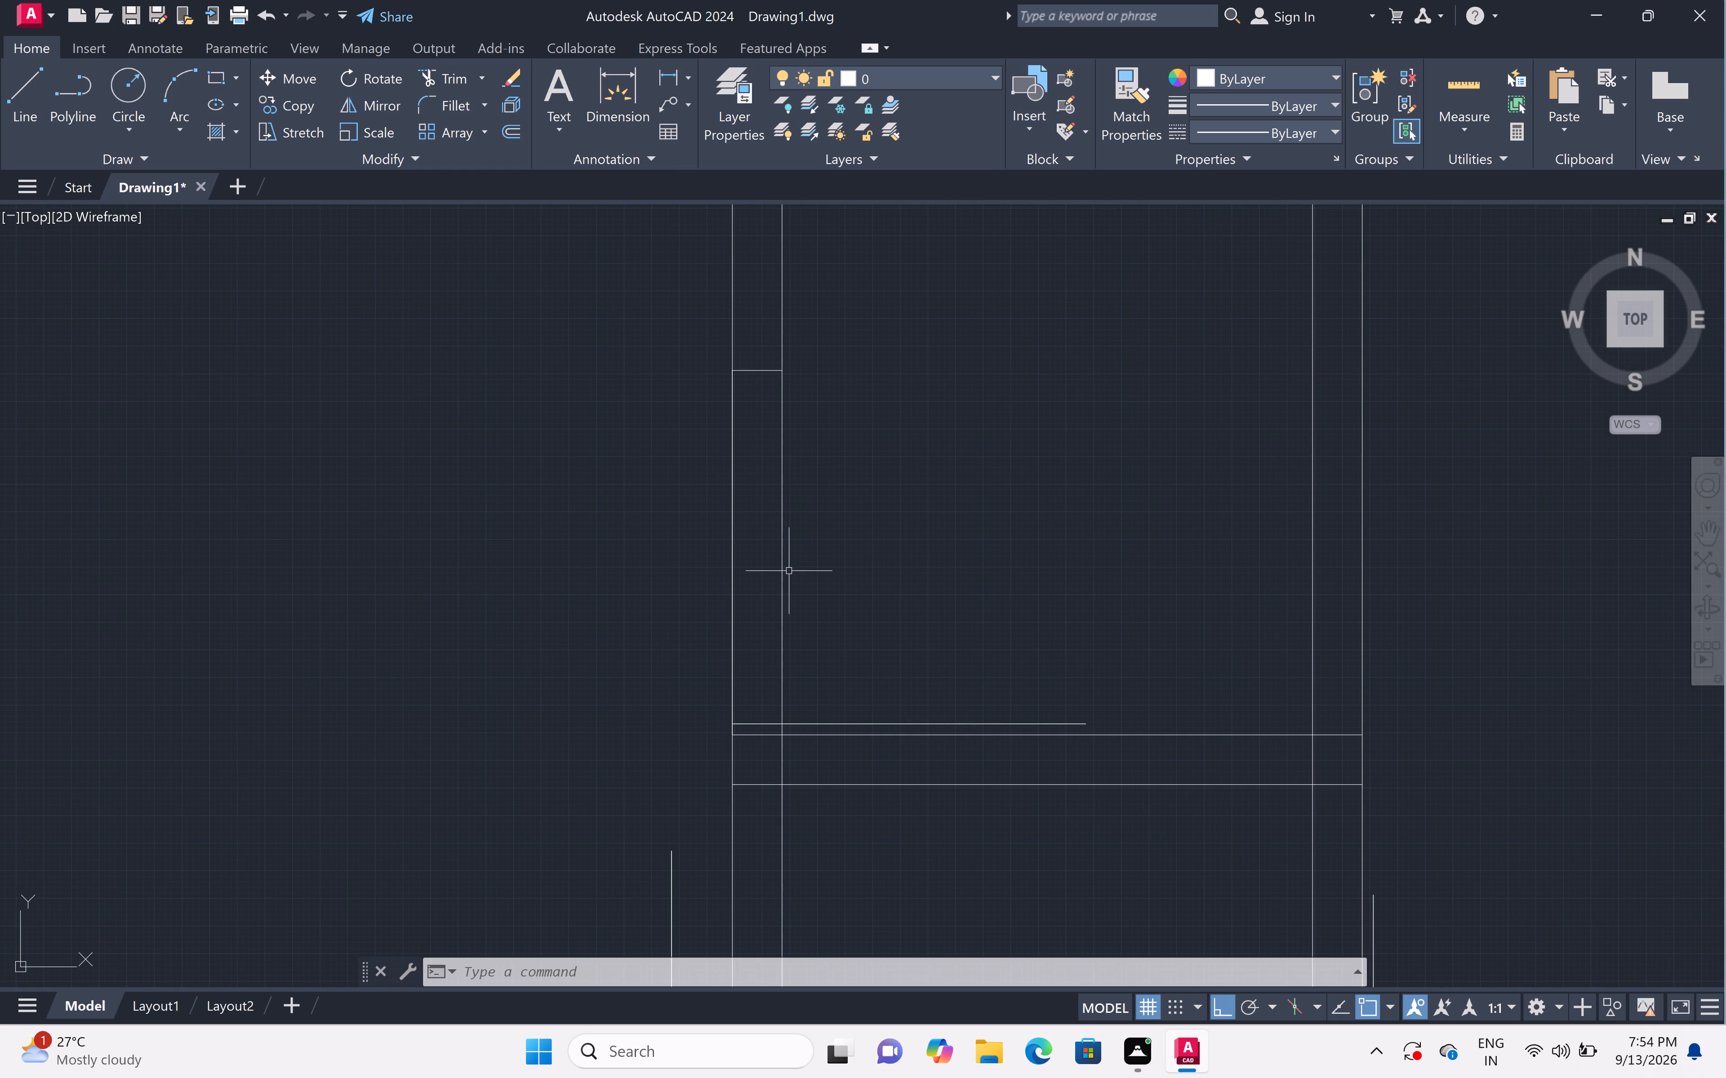
{"action": "scroll", "coordinate": [780, 560], "scroll_direction": "down", "scroll_amount": 2}
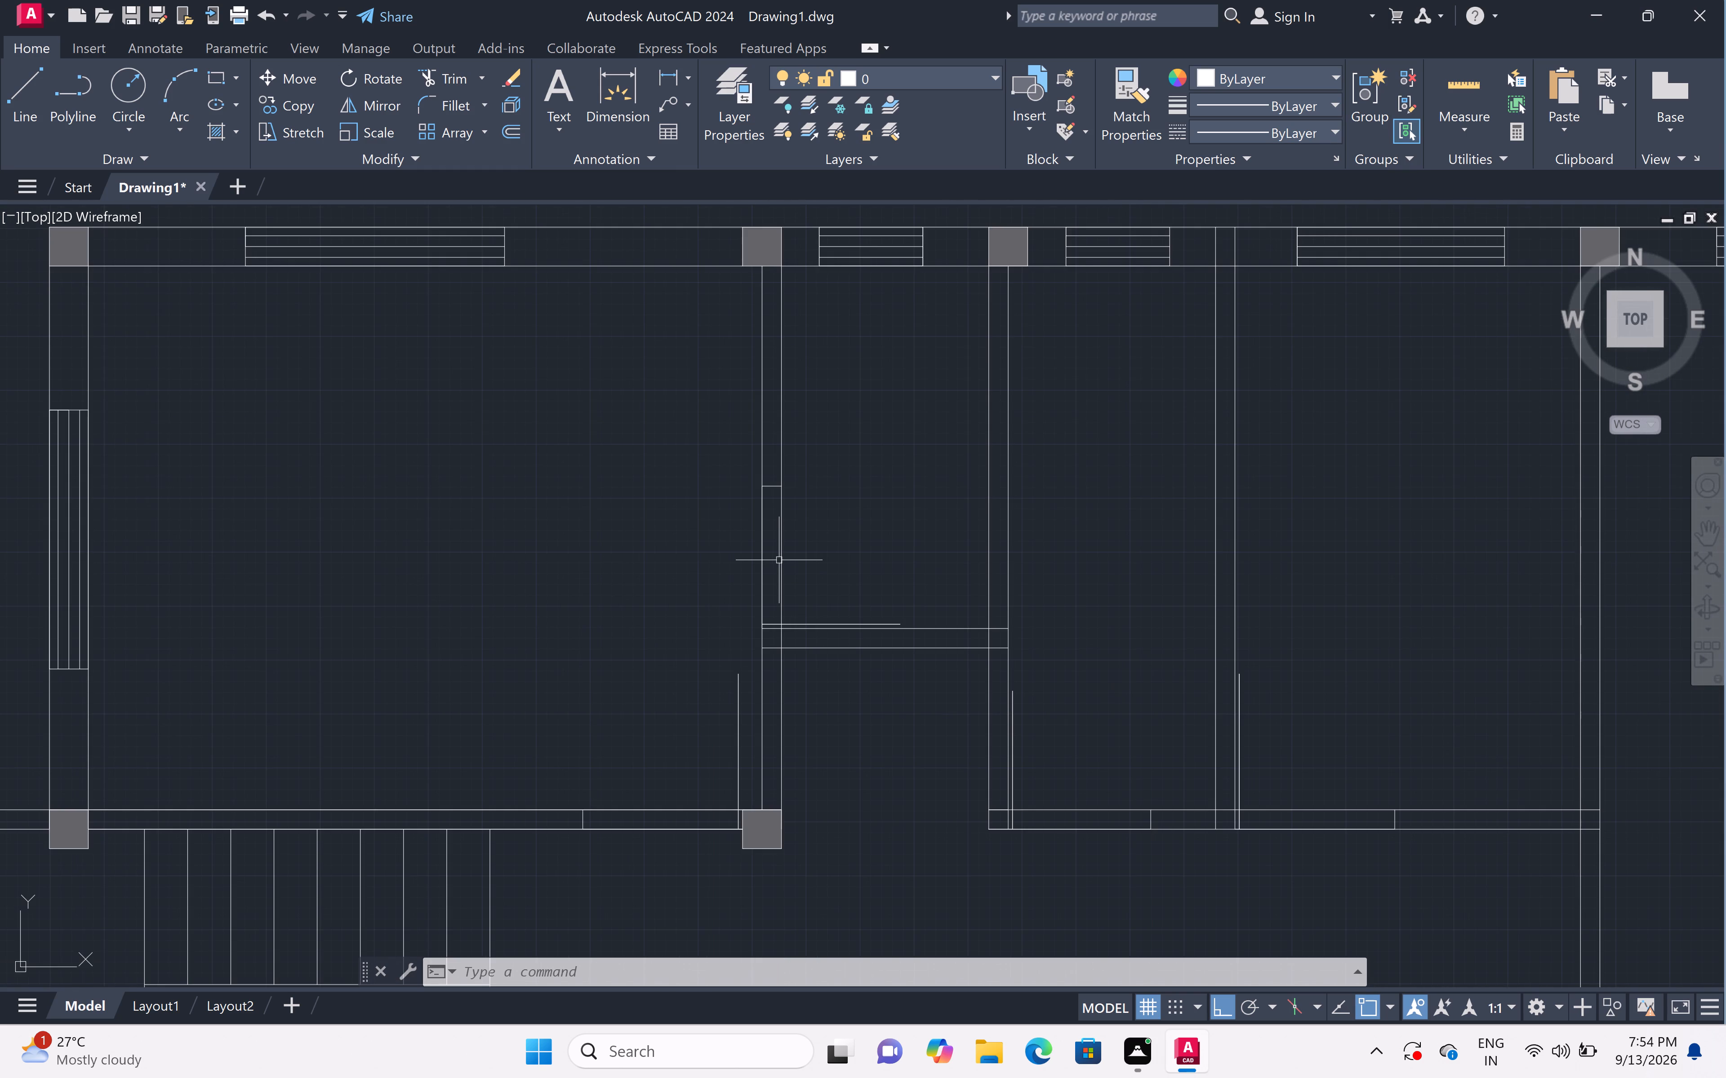
{"action": "scroll", "coordinate": [779, 560], "scroll_direction": "down", "scroll_amount": 3}
{"action": "scroll", "coordinate": [779, 559], "scroll_direction": "up", "scroll_amount": 3}
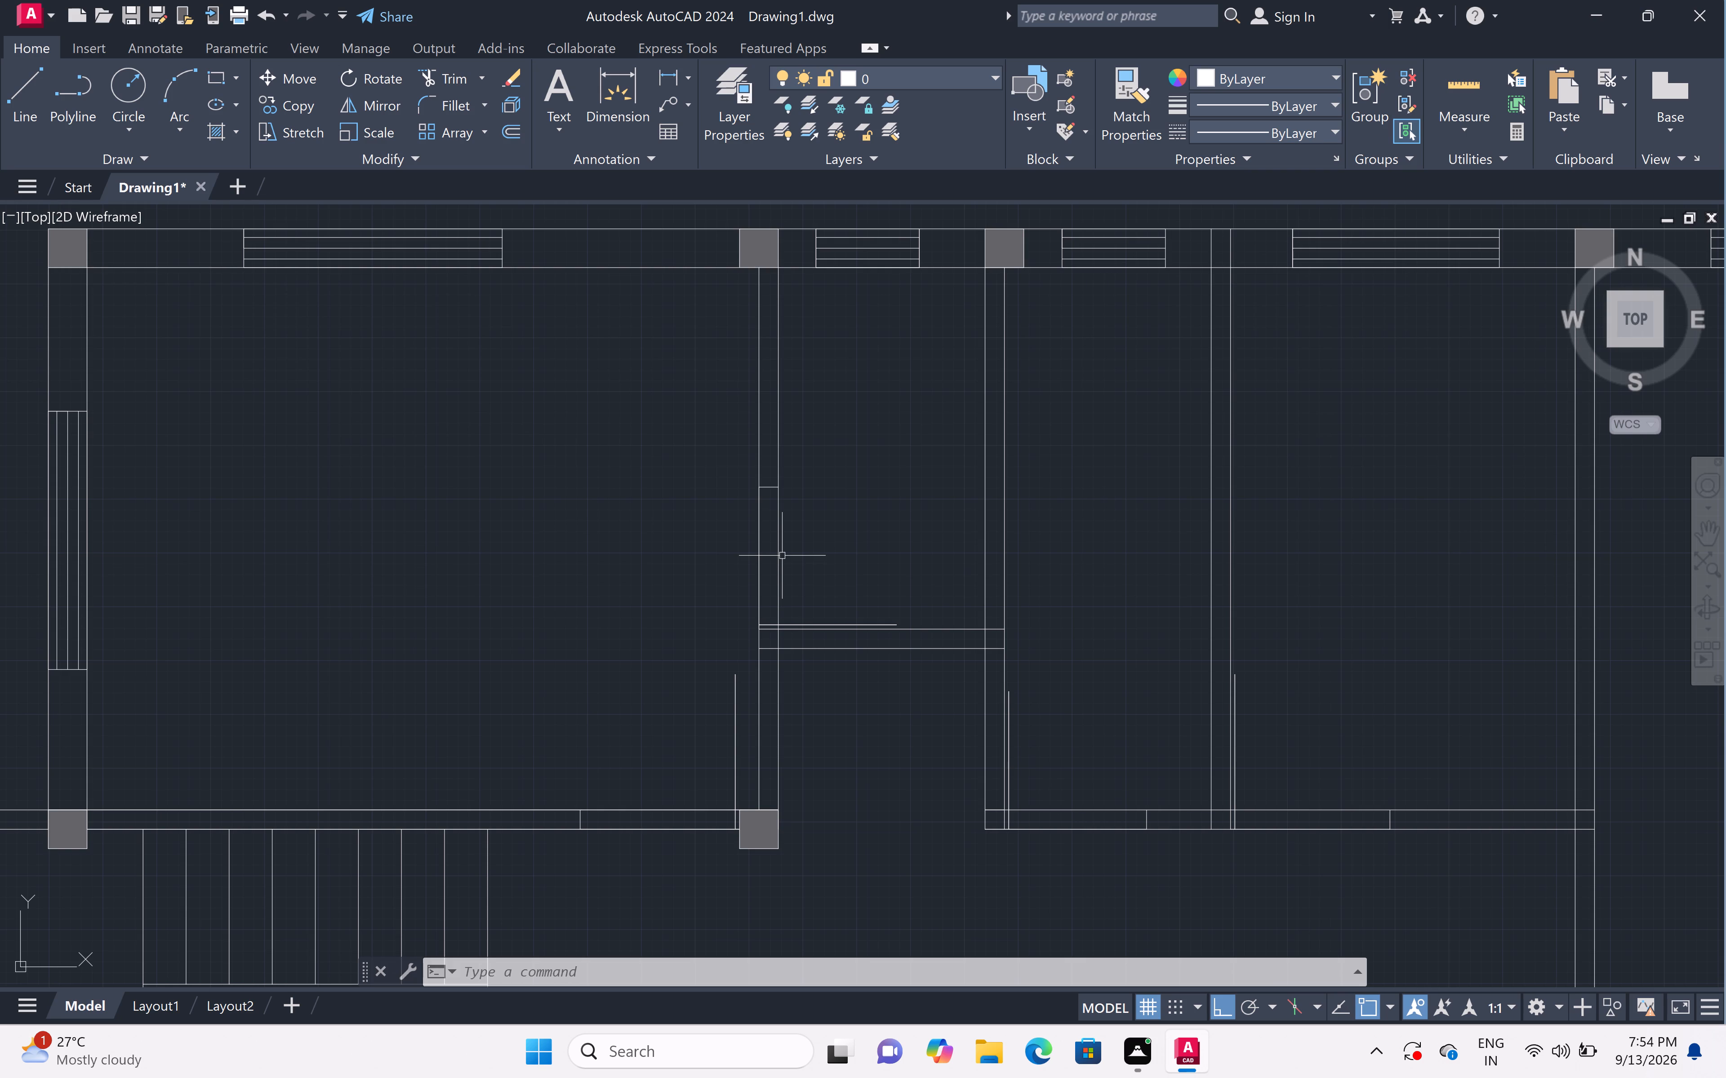
{"action": "scroll", "coordinate": [1165, 544], "scroll_direction": "down", "scroll_amount": 1}
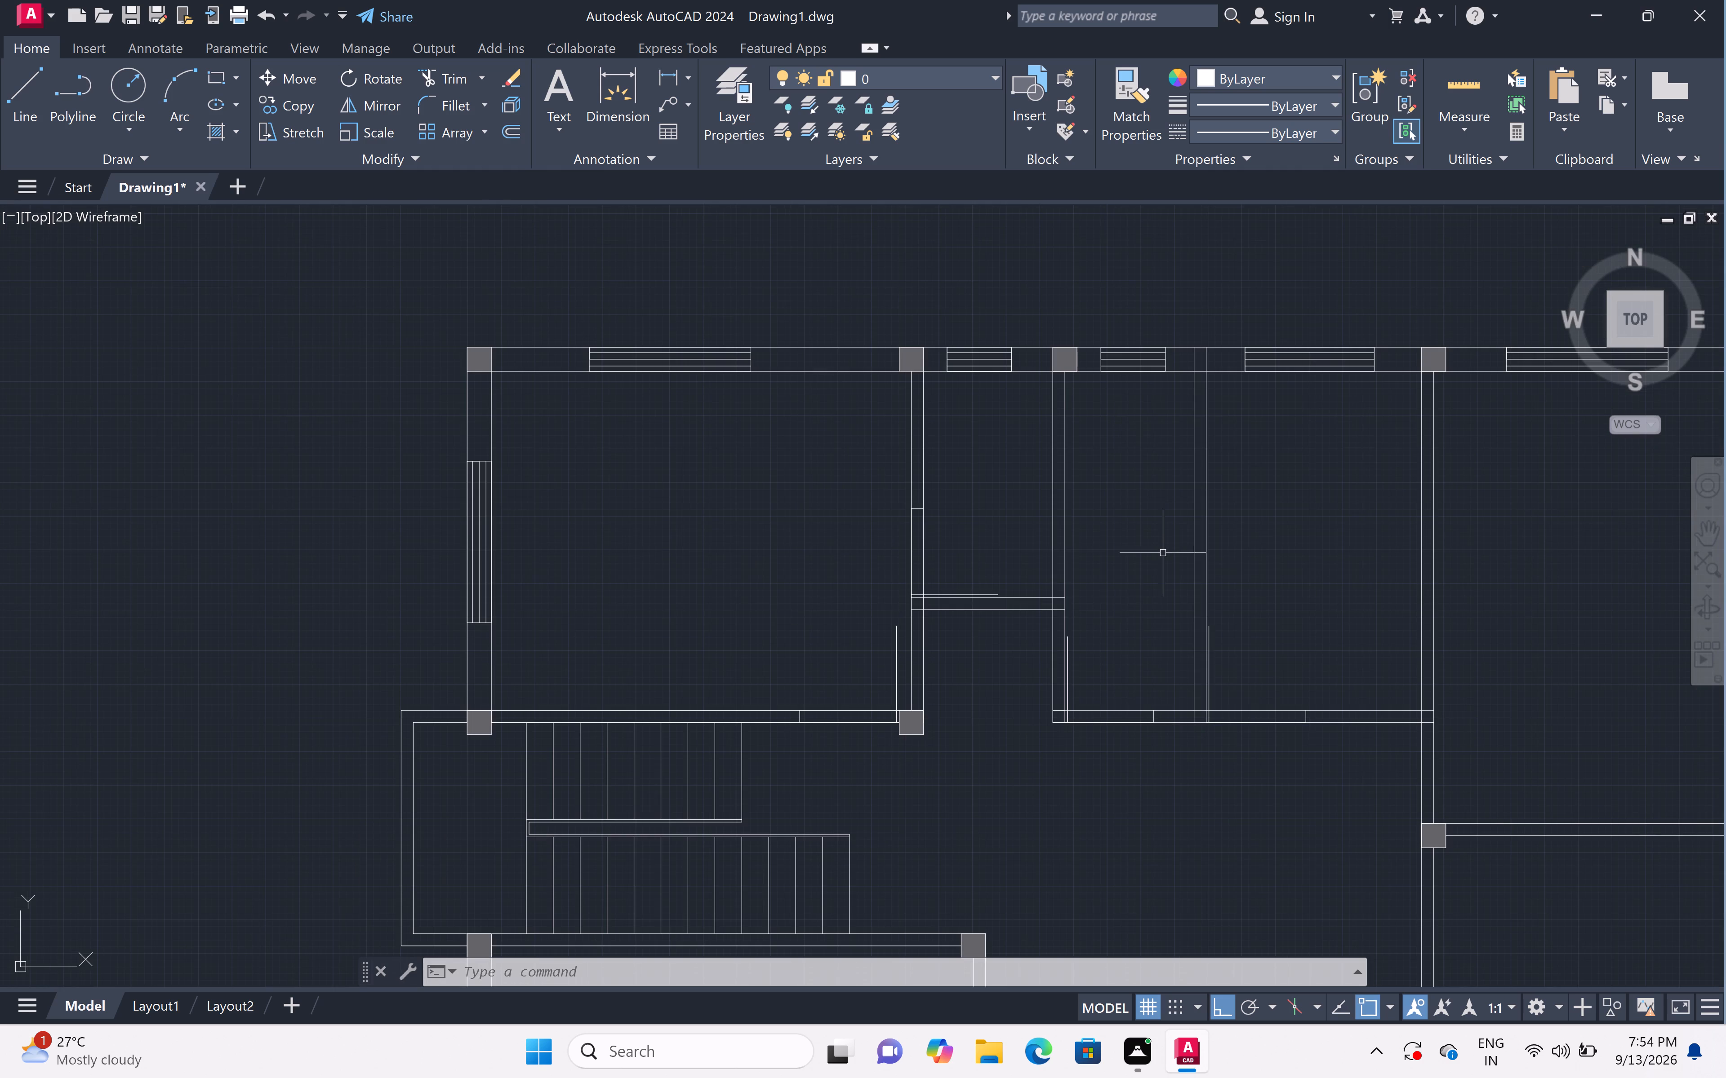
Examine the door leaves and jambs along the hall side of the middle northern rooms against the whole plan.
{"action": "scroll", "coordinate": [1091, 739], "scroll_direction": "up", "scroll_amount": 4}
{"action": "scroll", "coordinate": [1091, 740], "scroll_direction": "down", "scroll_amount": 1}
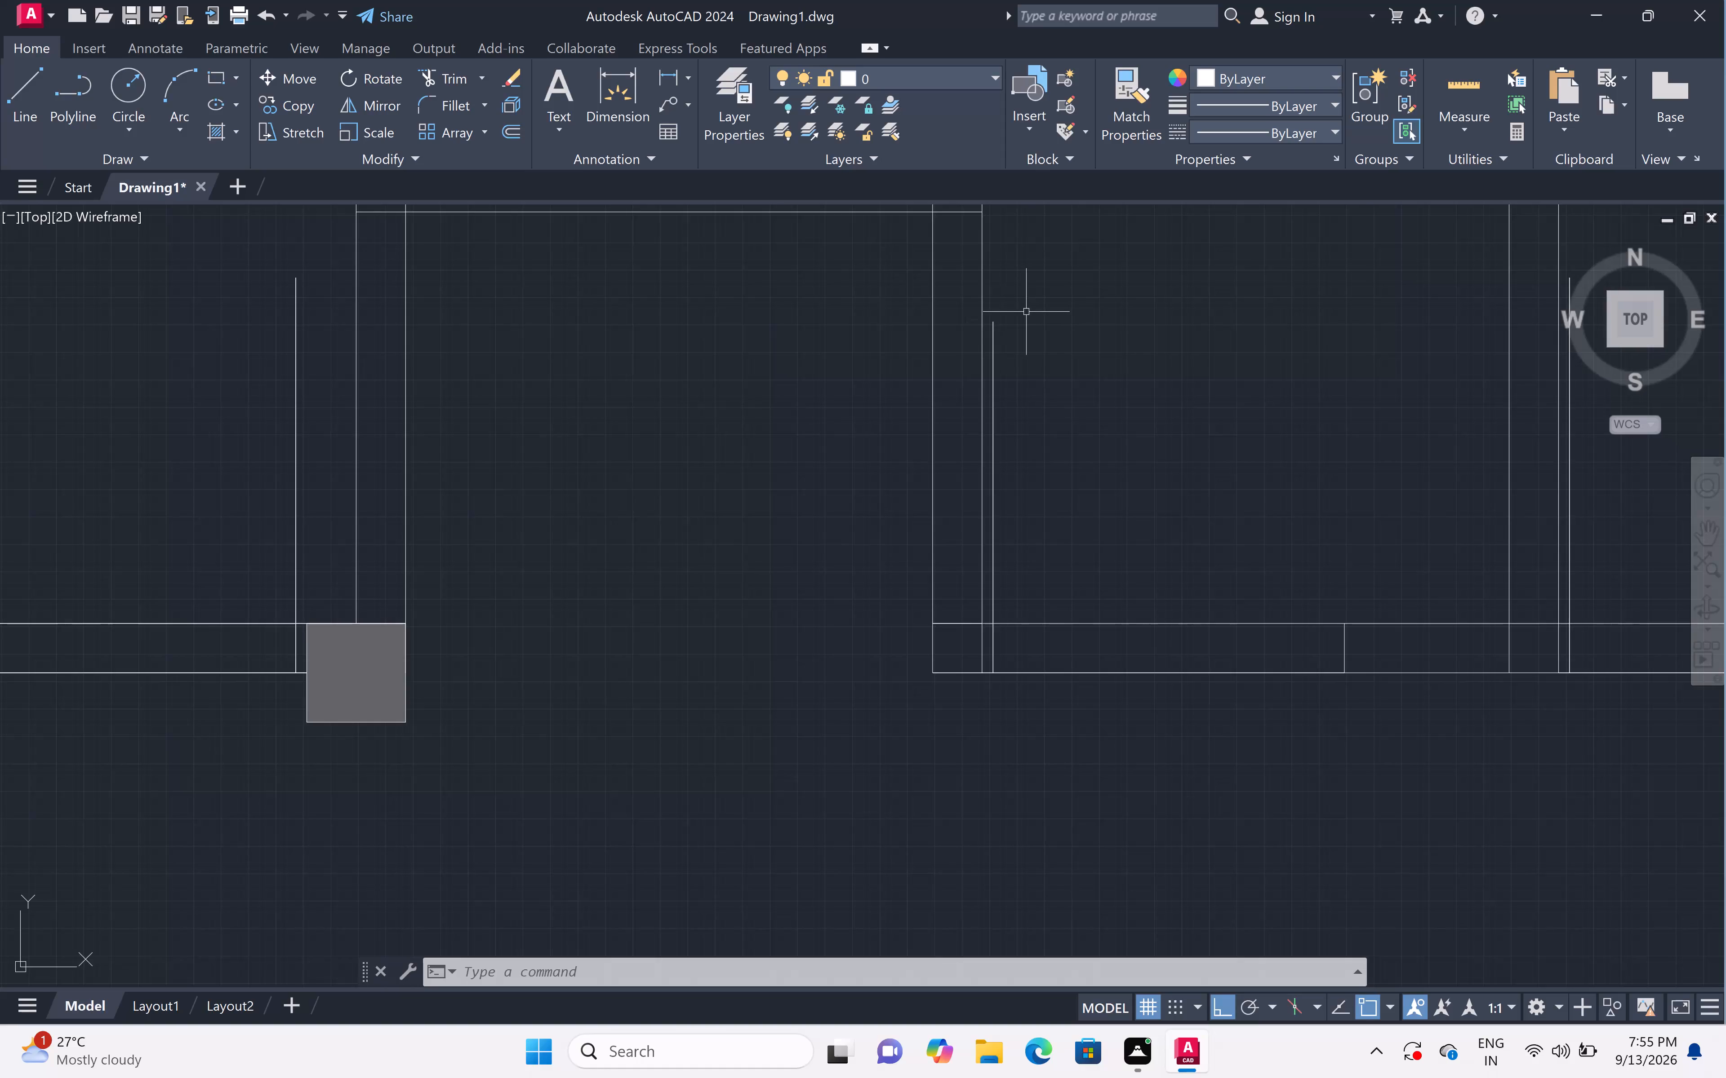
{"action": "scroll", "coordinate": [1045, 309], "scroll_direction": "down", "scroll_amount": 4}
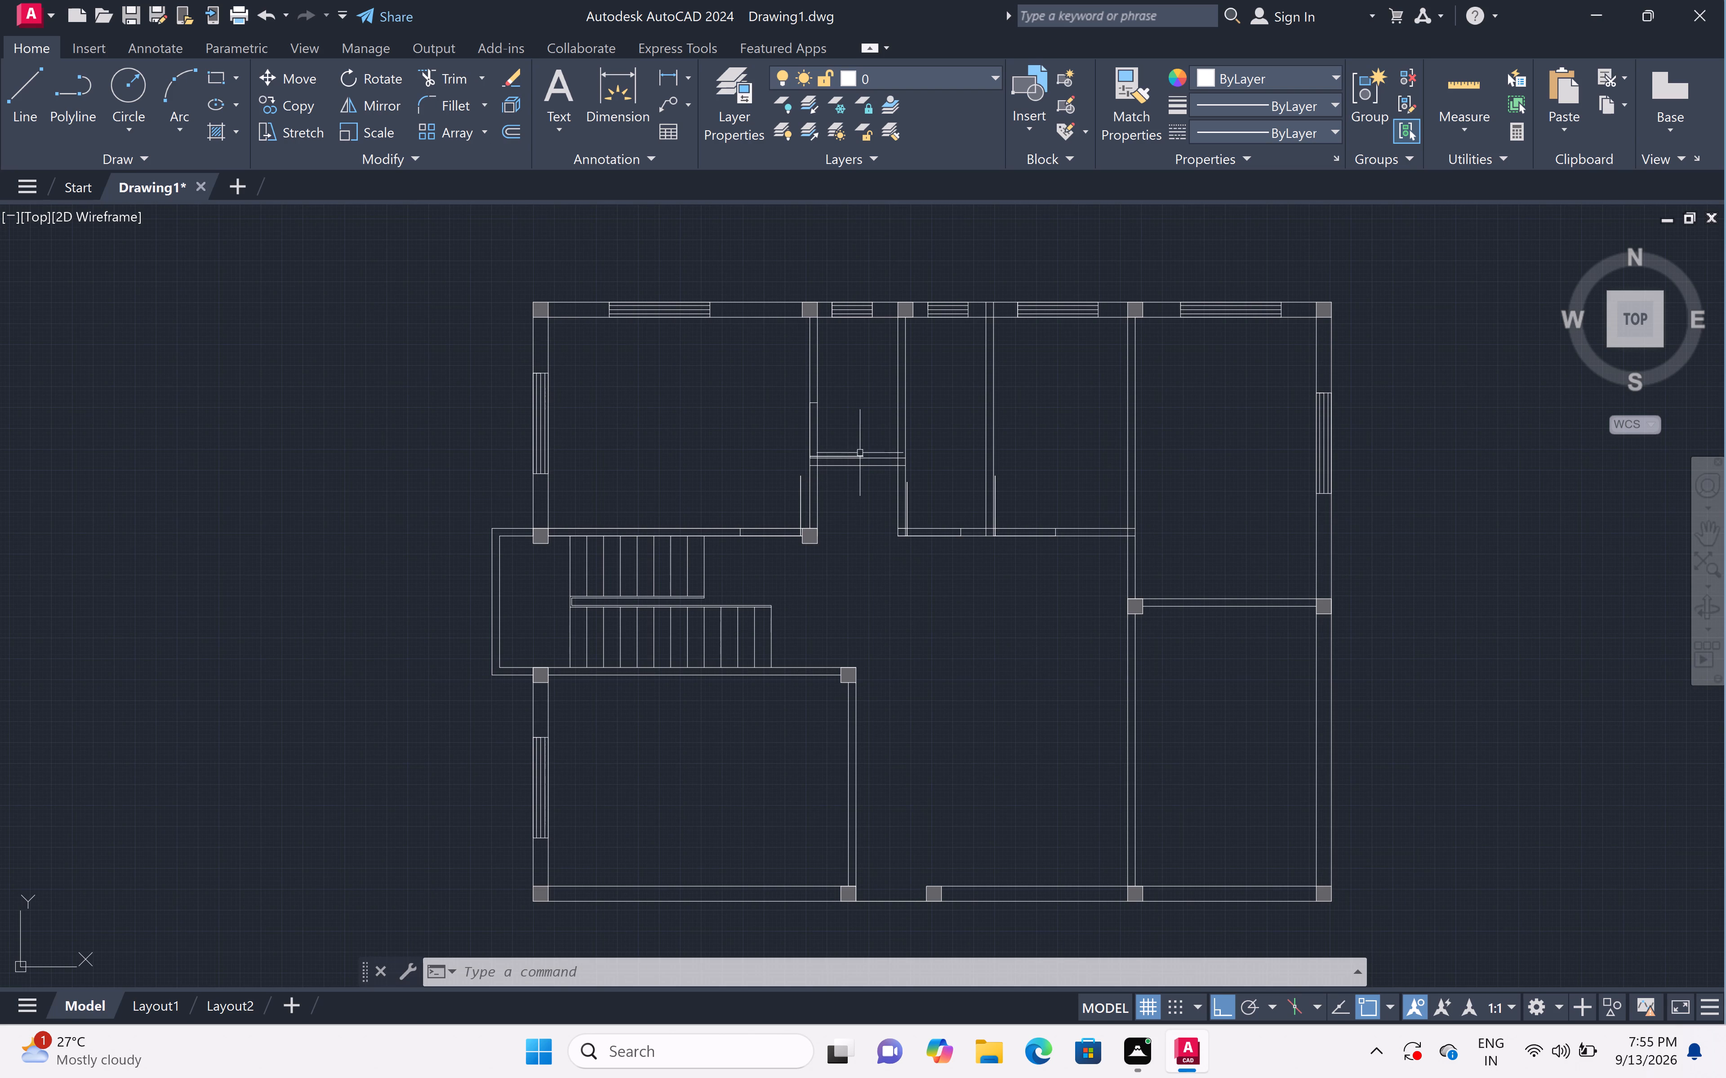
{"action": "scroll", "coordinate": [838, 433], "scroll_direction": "up", "scroll_amount": 2}
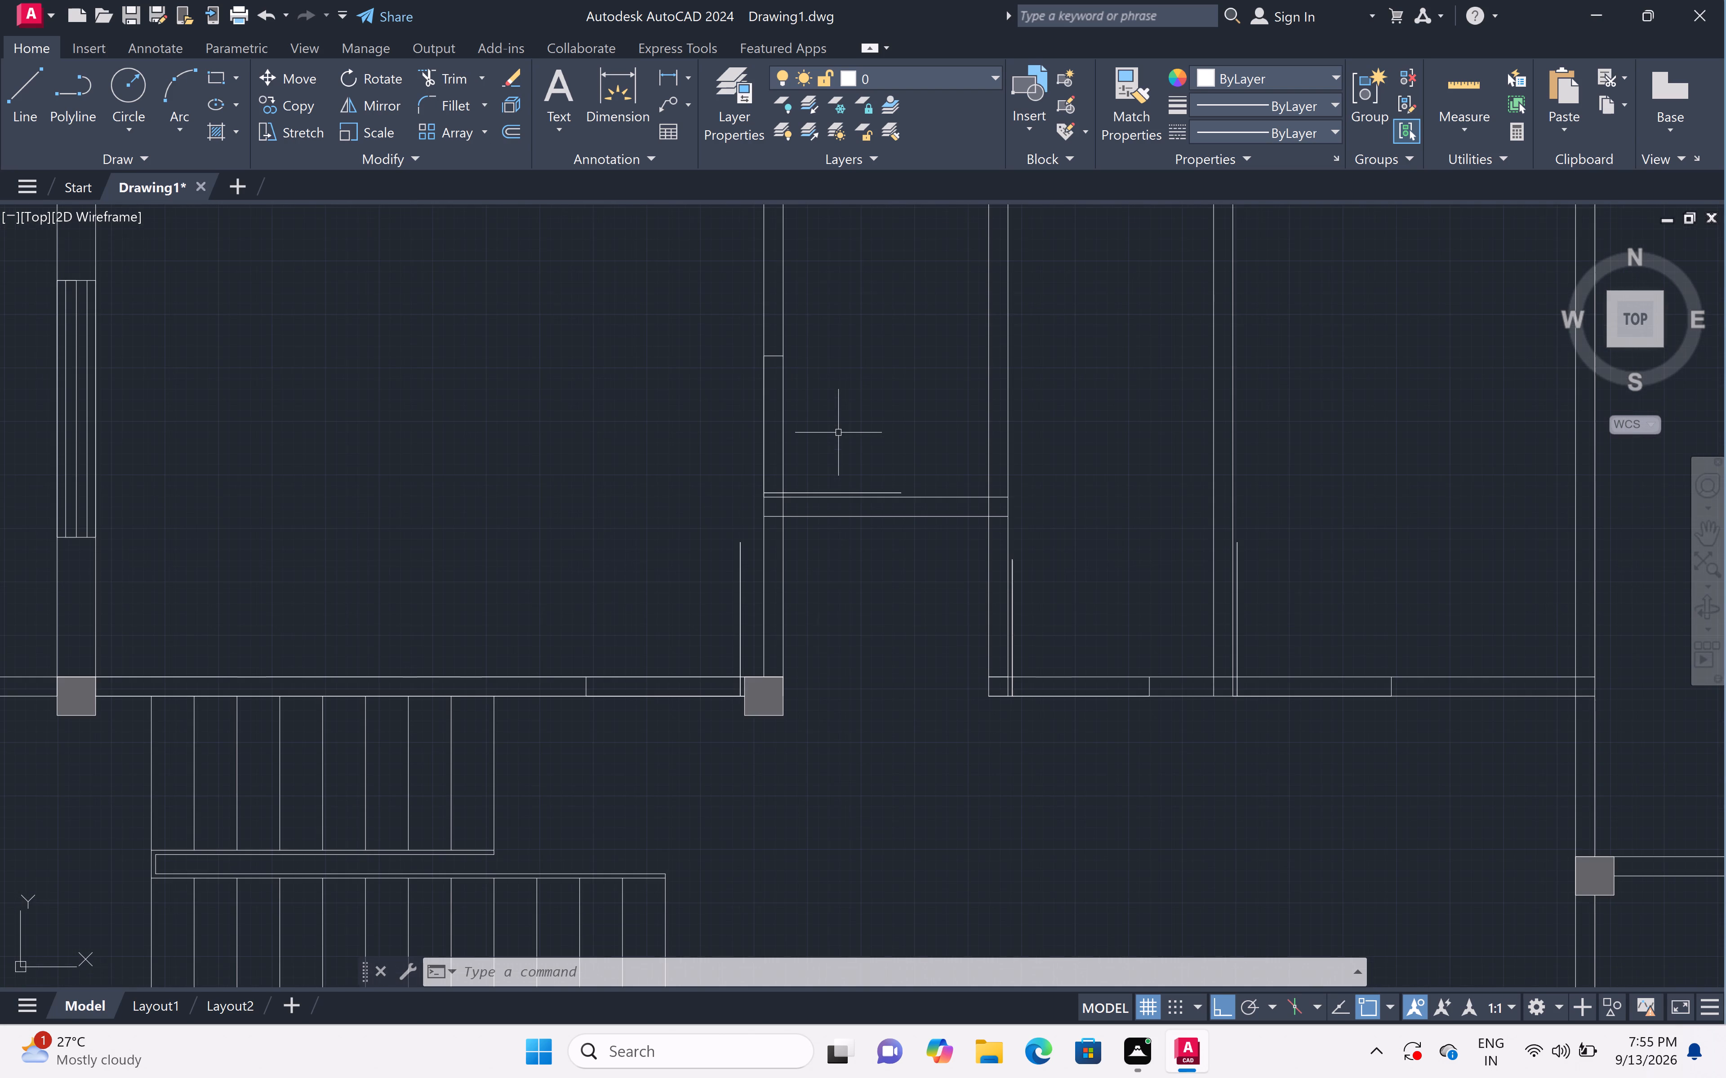
{"action": "scroll", "coordinate": [837, 433], "scroll_direction": "up", "scroll_amount": 1}
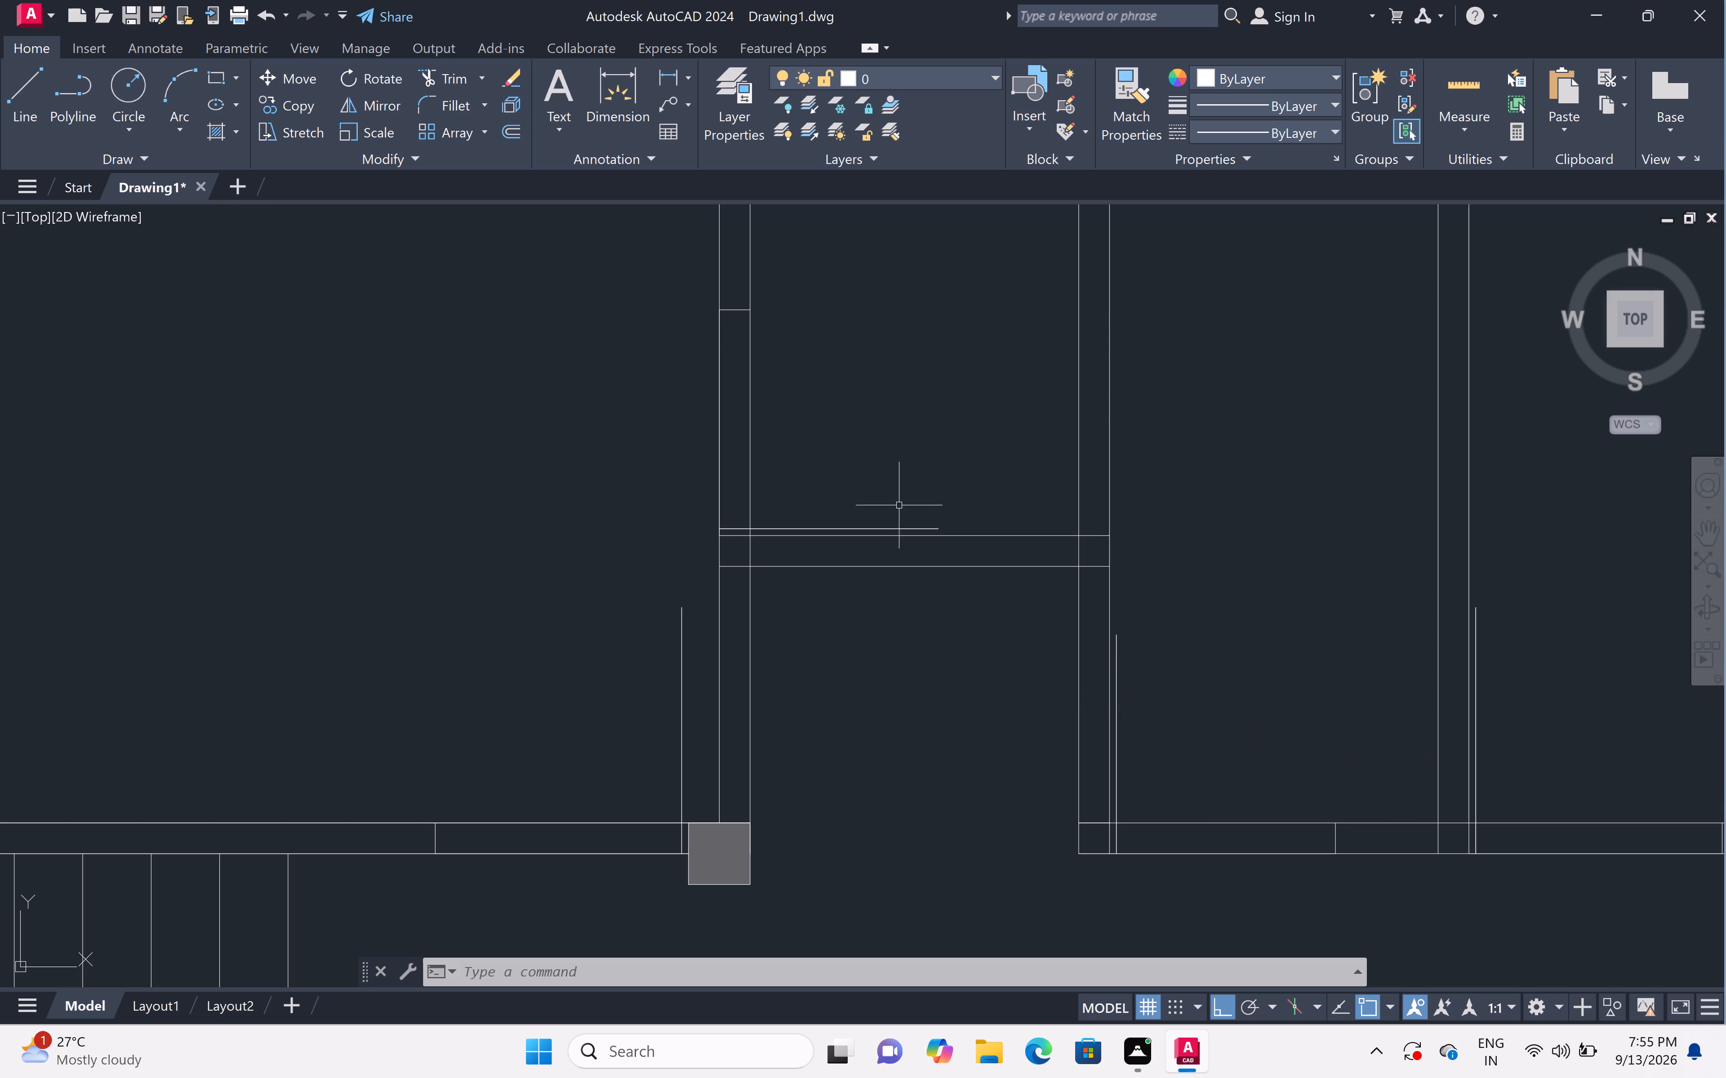
Inspect the jamb line and door leaf of the small northern room where its west and south partitions meet.
{"action": "middle_click_drag", "start_coordinate": [928, 488], "coordinate": [1044, 640]}
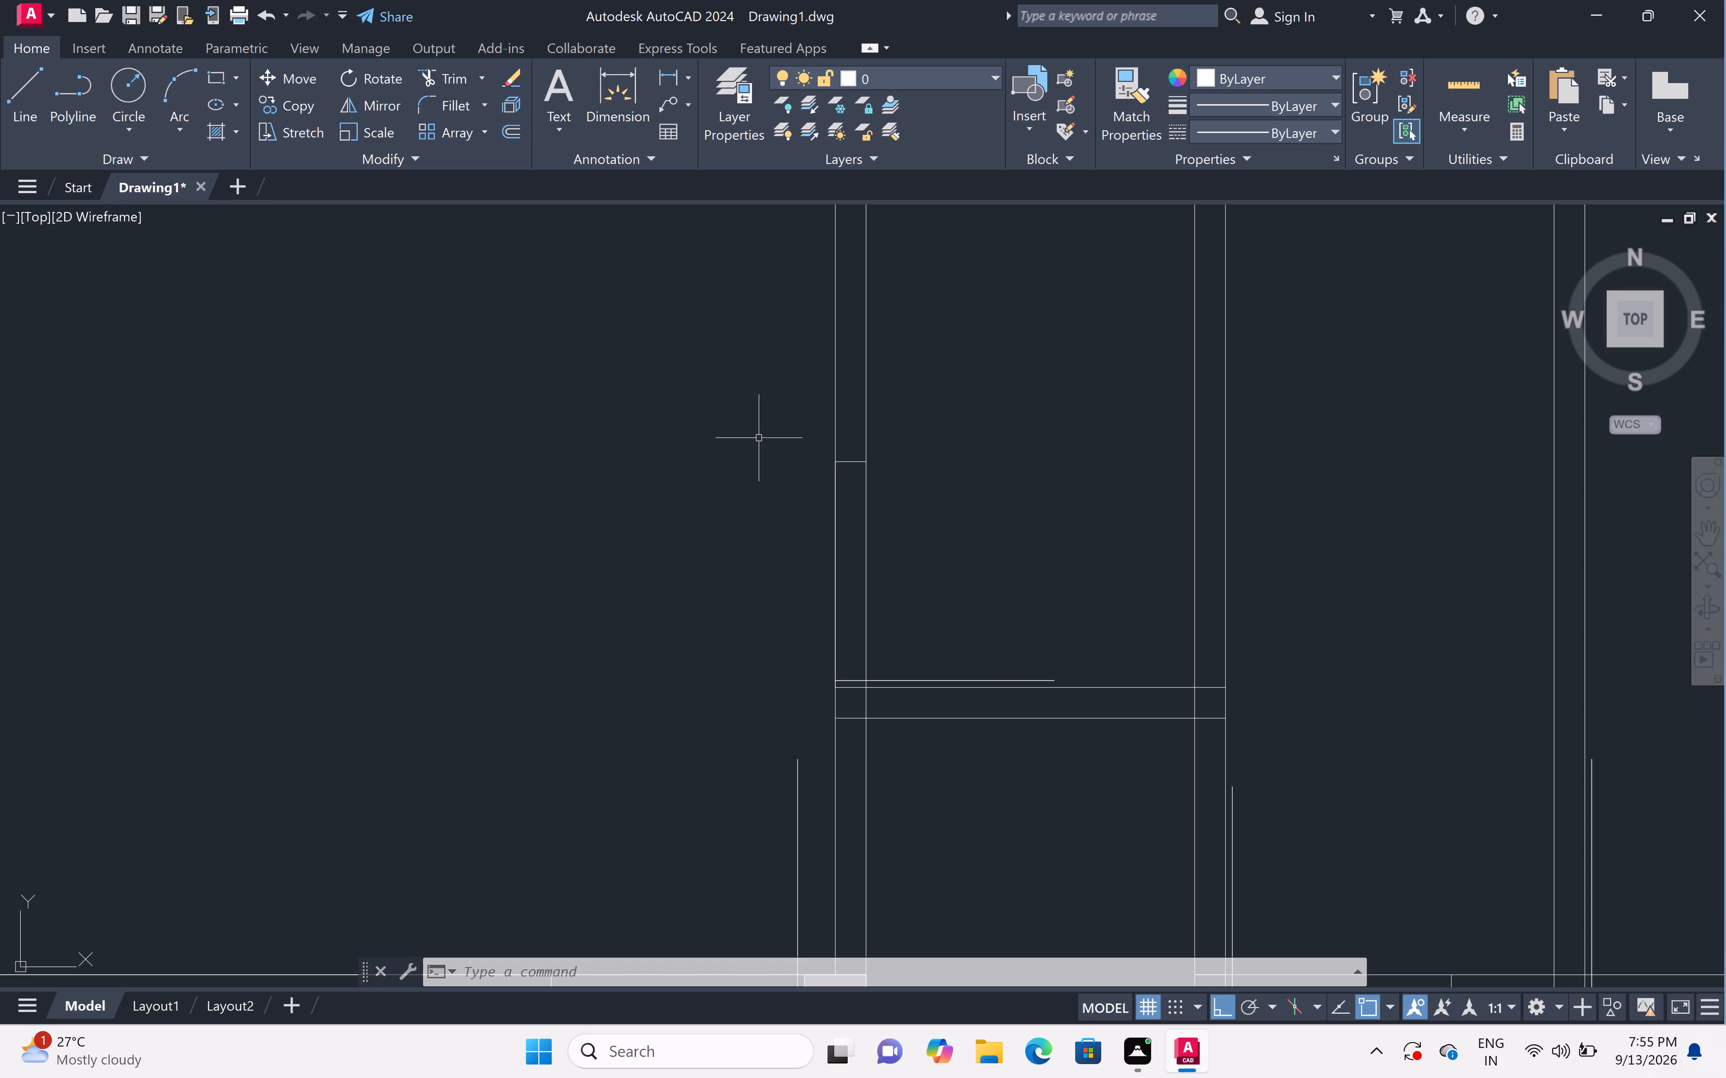
{"action": "scroll", "coordinate": [861, 464], "scroll_direction": "up", "scroll_amount": 2}
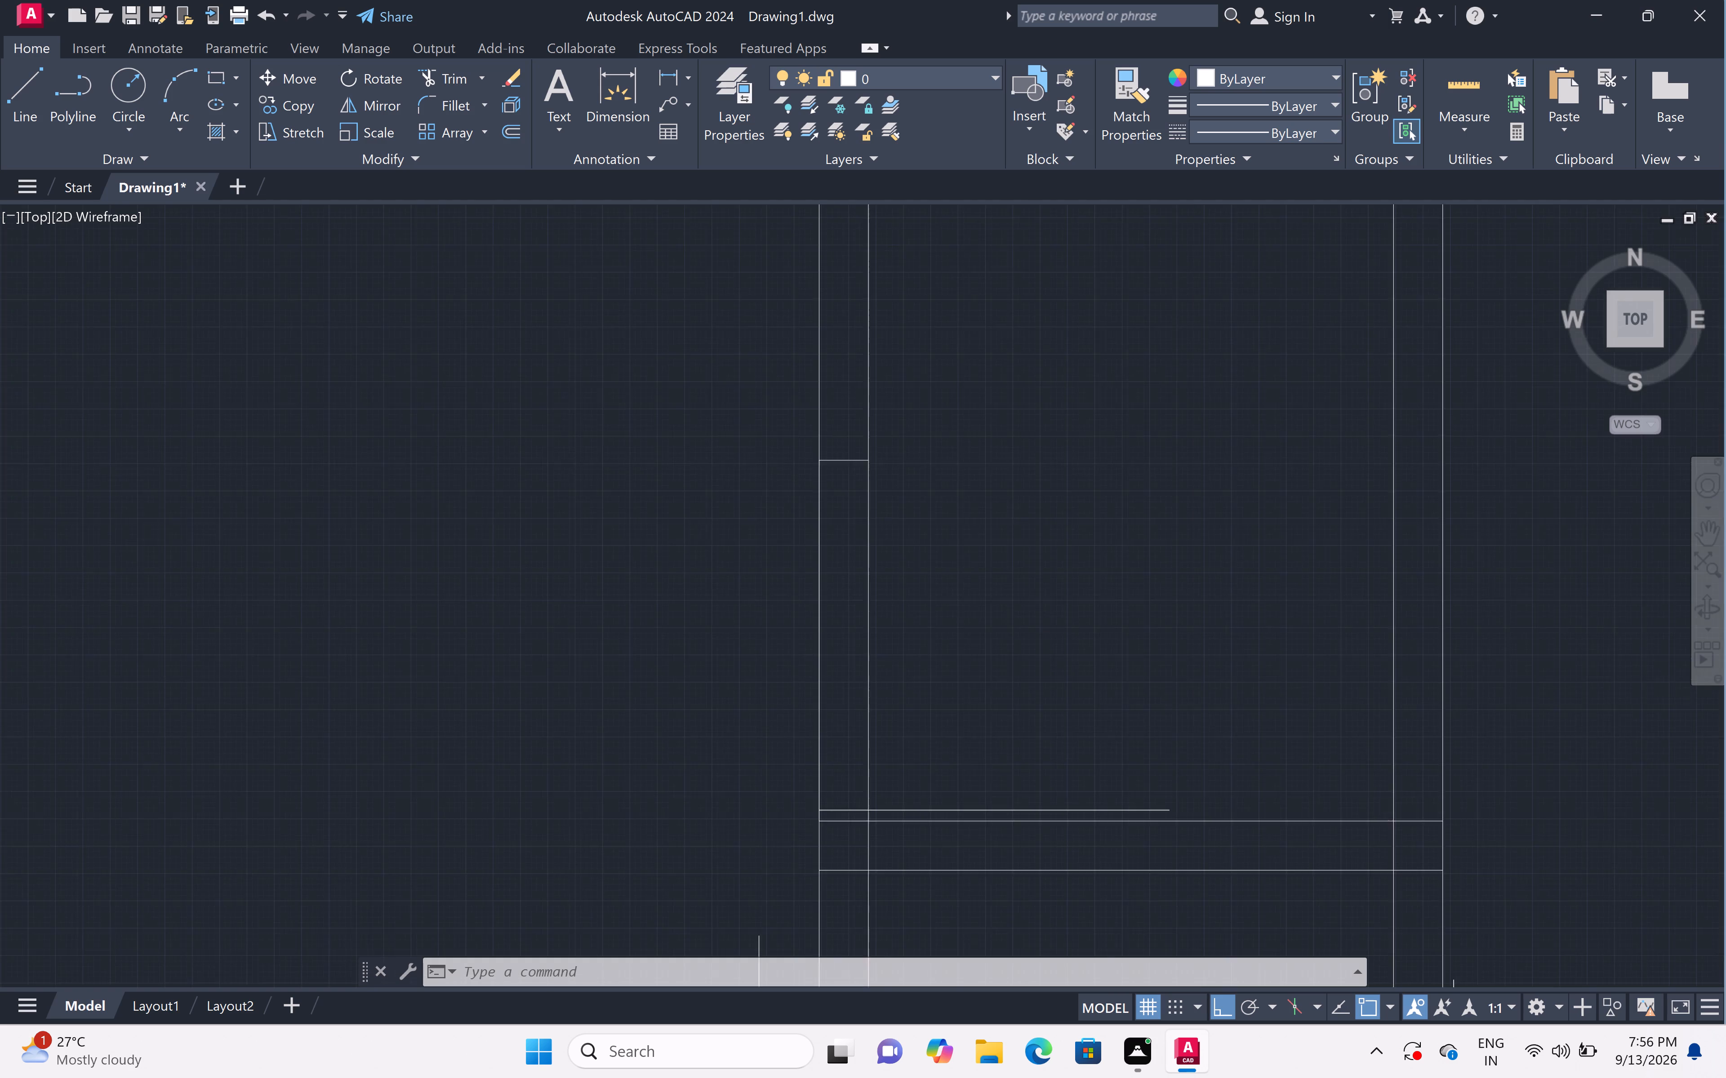
{"action": "scroll", "coordinate": [861, 464], "scroll_direction": "up", "scroll_amount": 1}
{"action": "scroll", "coordinate": [861, 464], "scroll_direction": "down", "scroll_amount": 2}
{"action": "scroll", "coordinate": [881, 551], "scroll_direction": "down", "scroll_amount": 1}
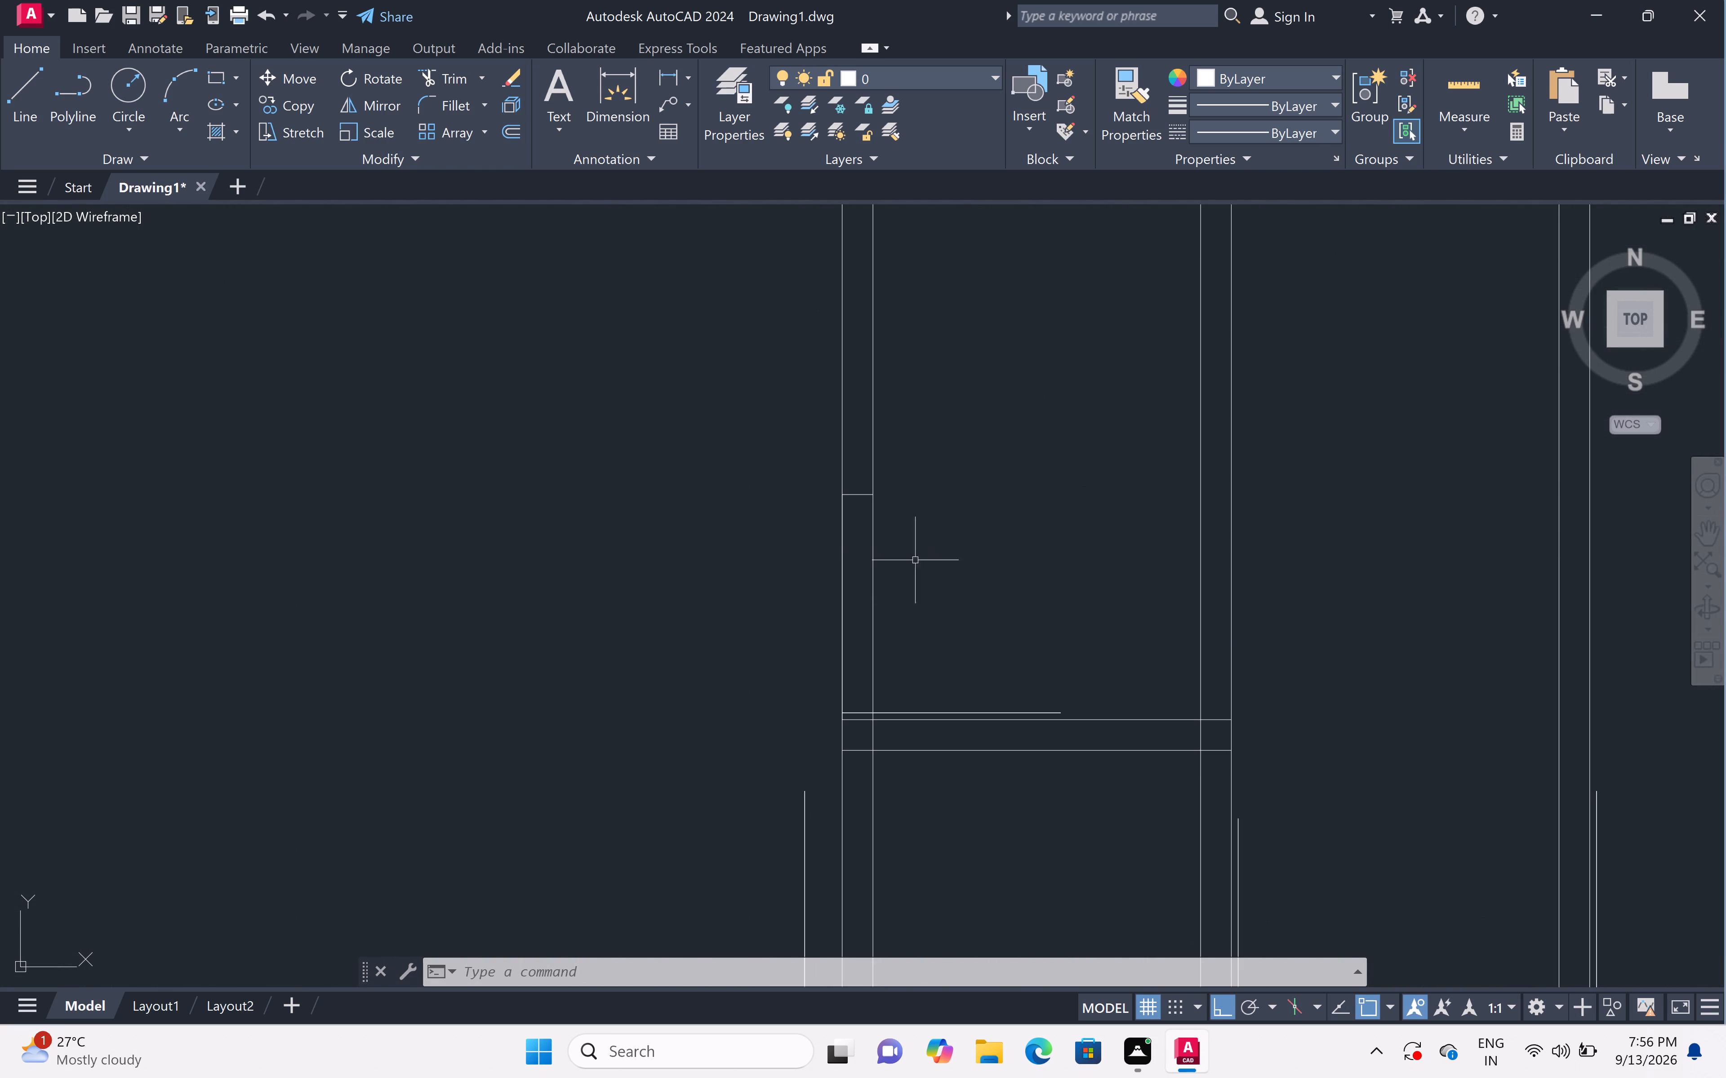
{"action": "scroll", "coordinate": [925, 856], "scroll_direction": "up", "scroll_amount": 2}
{"action": "scroll", "coordinate": [923, 846], "scroll_direction": "down", "scroll_amount": 1}
{"action": "scroll", "coordinate": [923, 686], "scroll_direction": "down", "scroll_amount": 1}
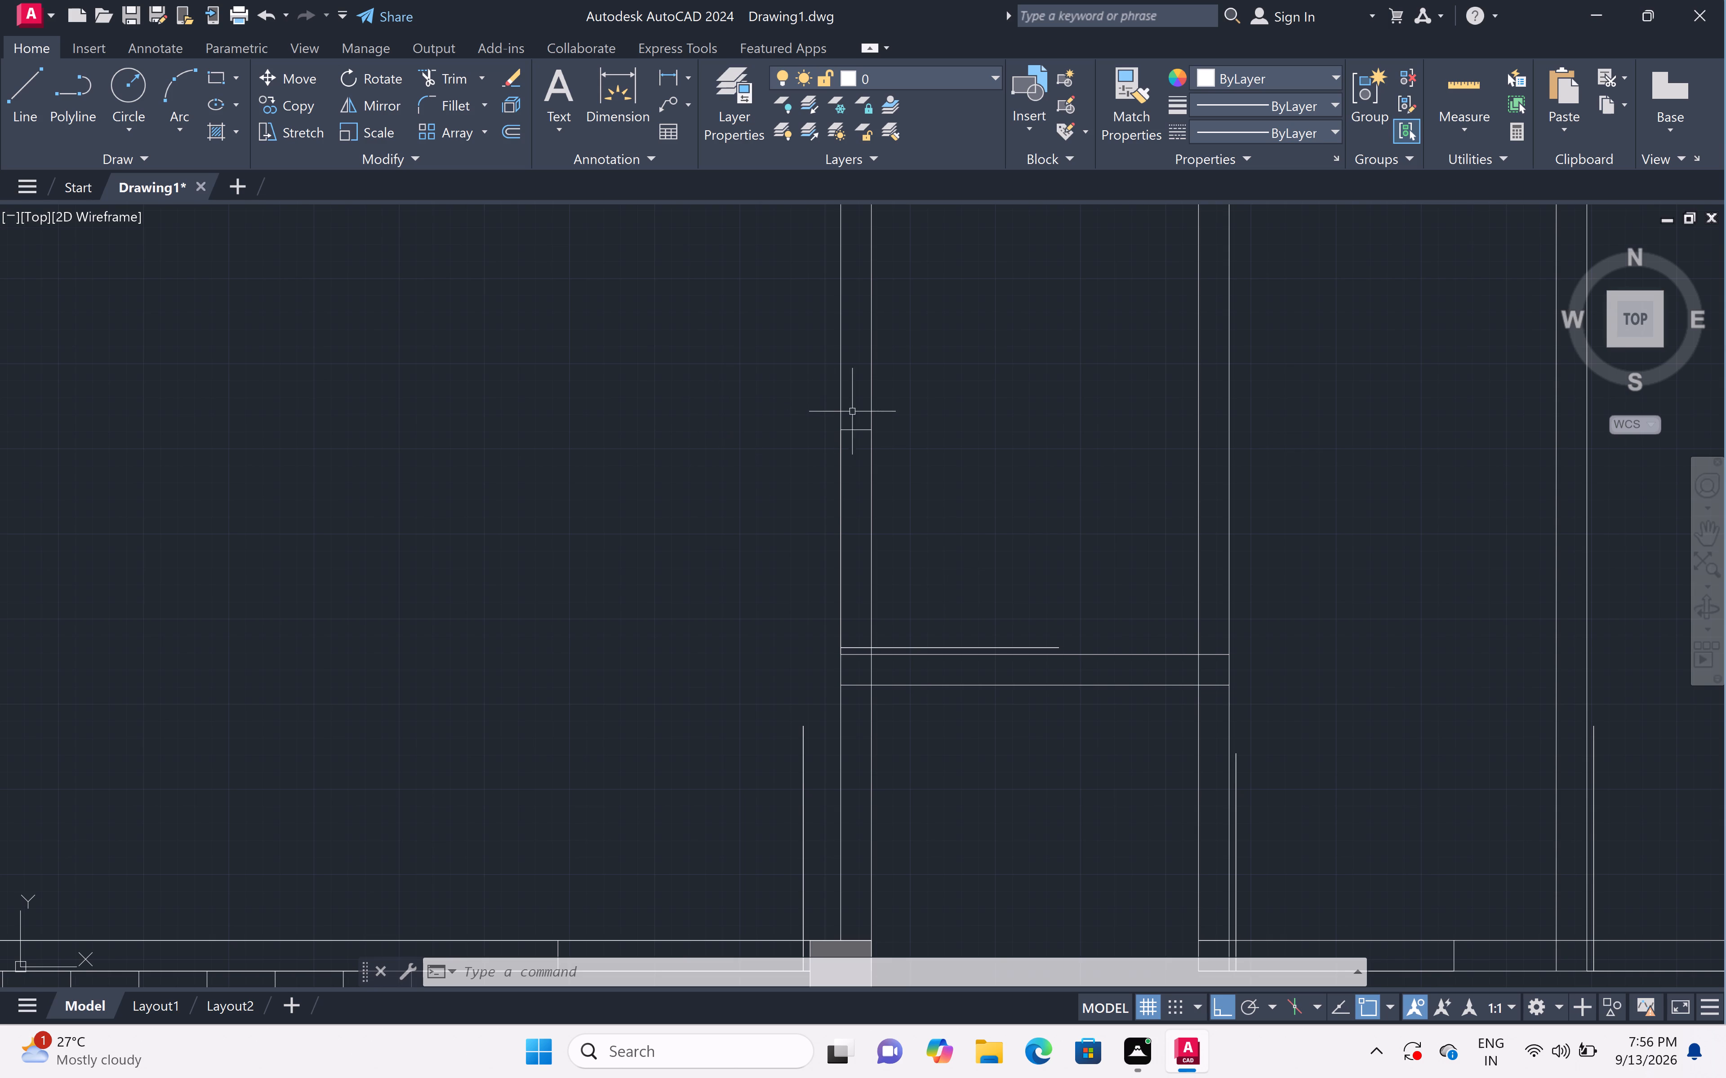
{"action": "scroll", "coordinate": [892, 504], "scroll_direction": "up", "scroll_amount": 1}
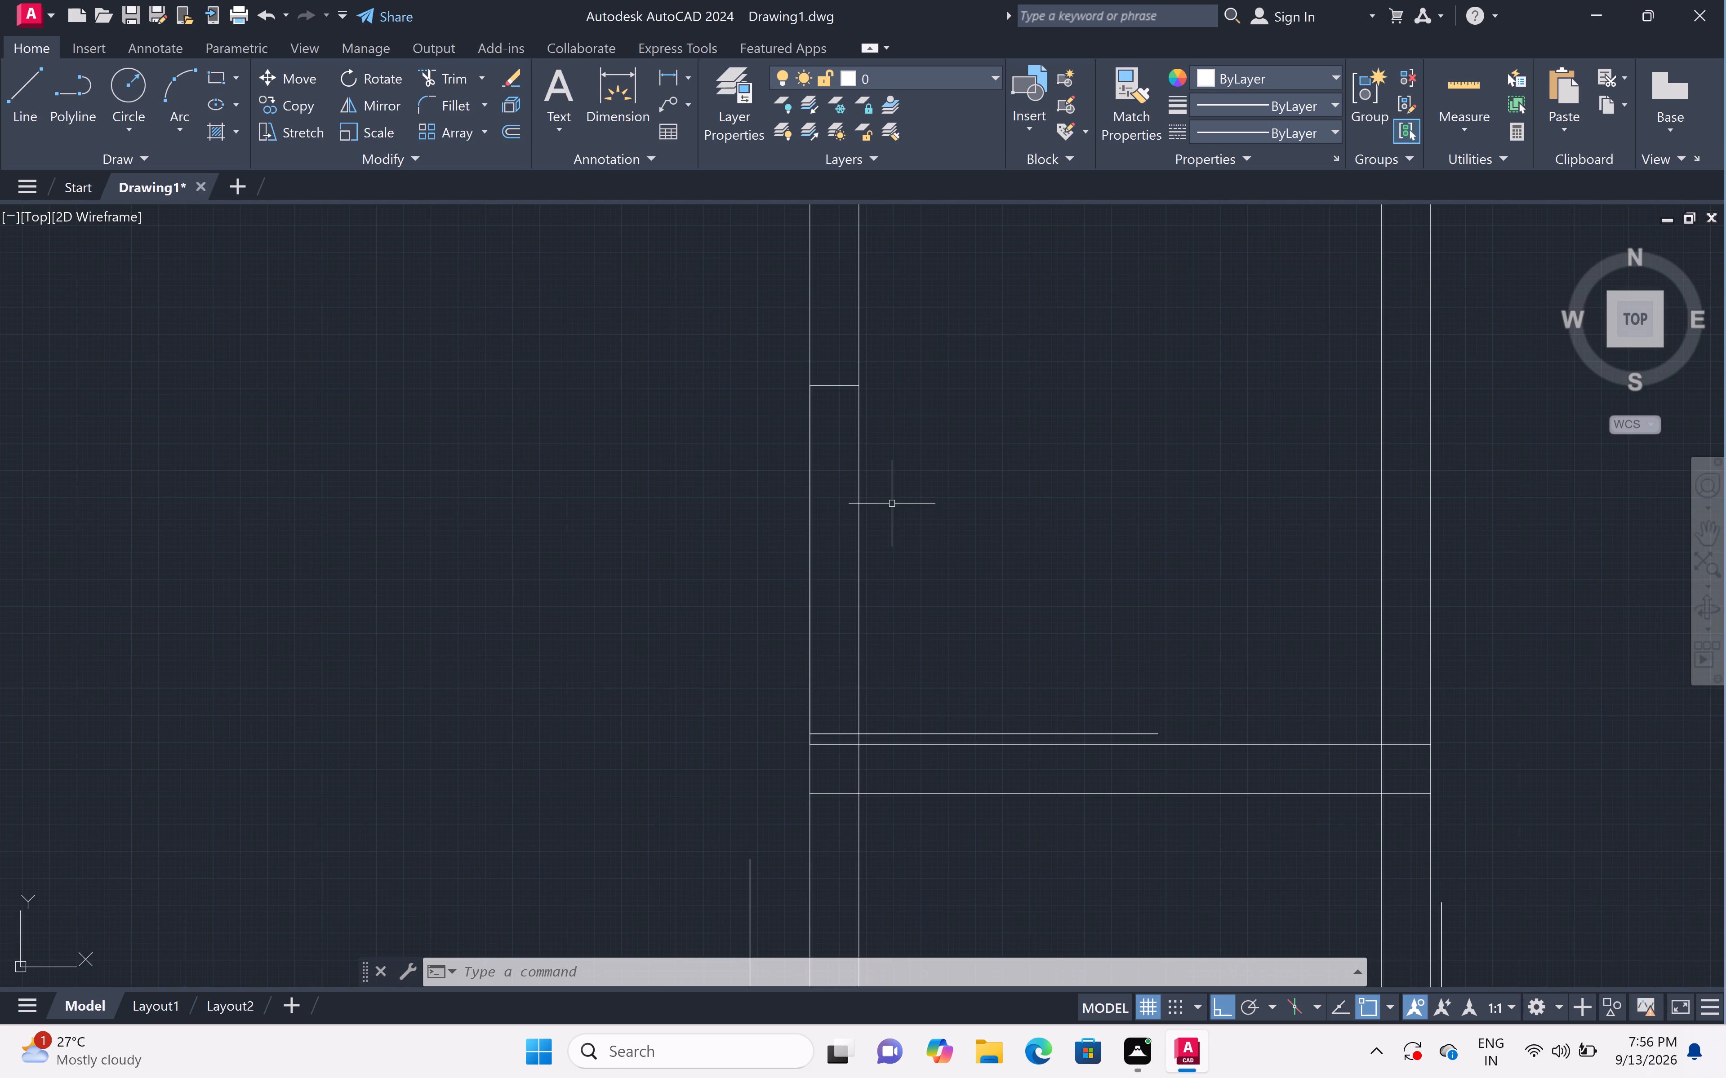
{"action": "scroll", "coordinate": [892, 504], "scroll_direction": "up", "scroll_amount": 1}
{"action": "scroll", "coordinate": [877, 384], "scroll_direction": "down", "scroll_amount": 1}
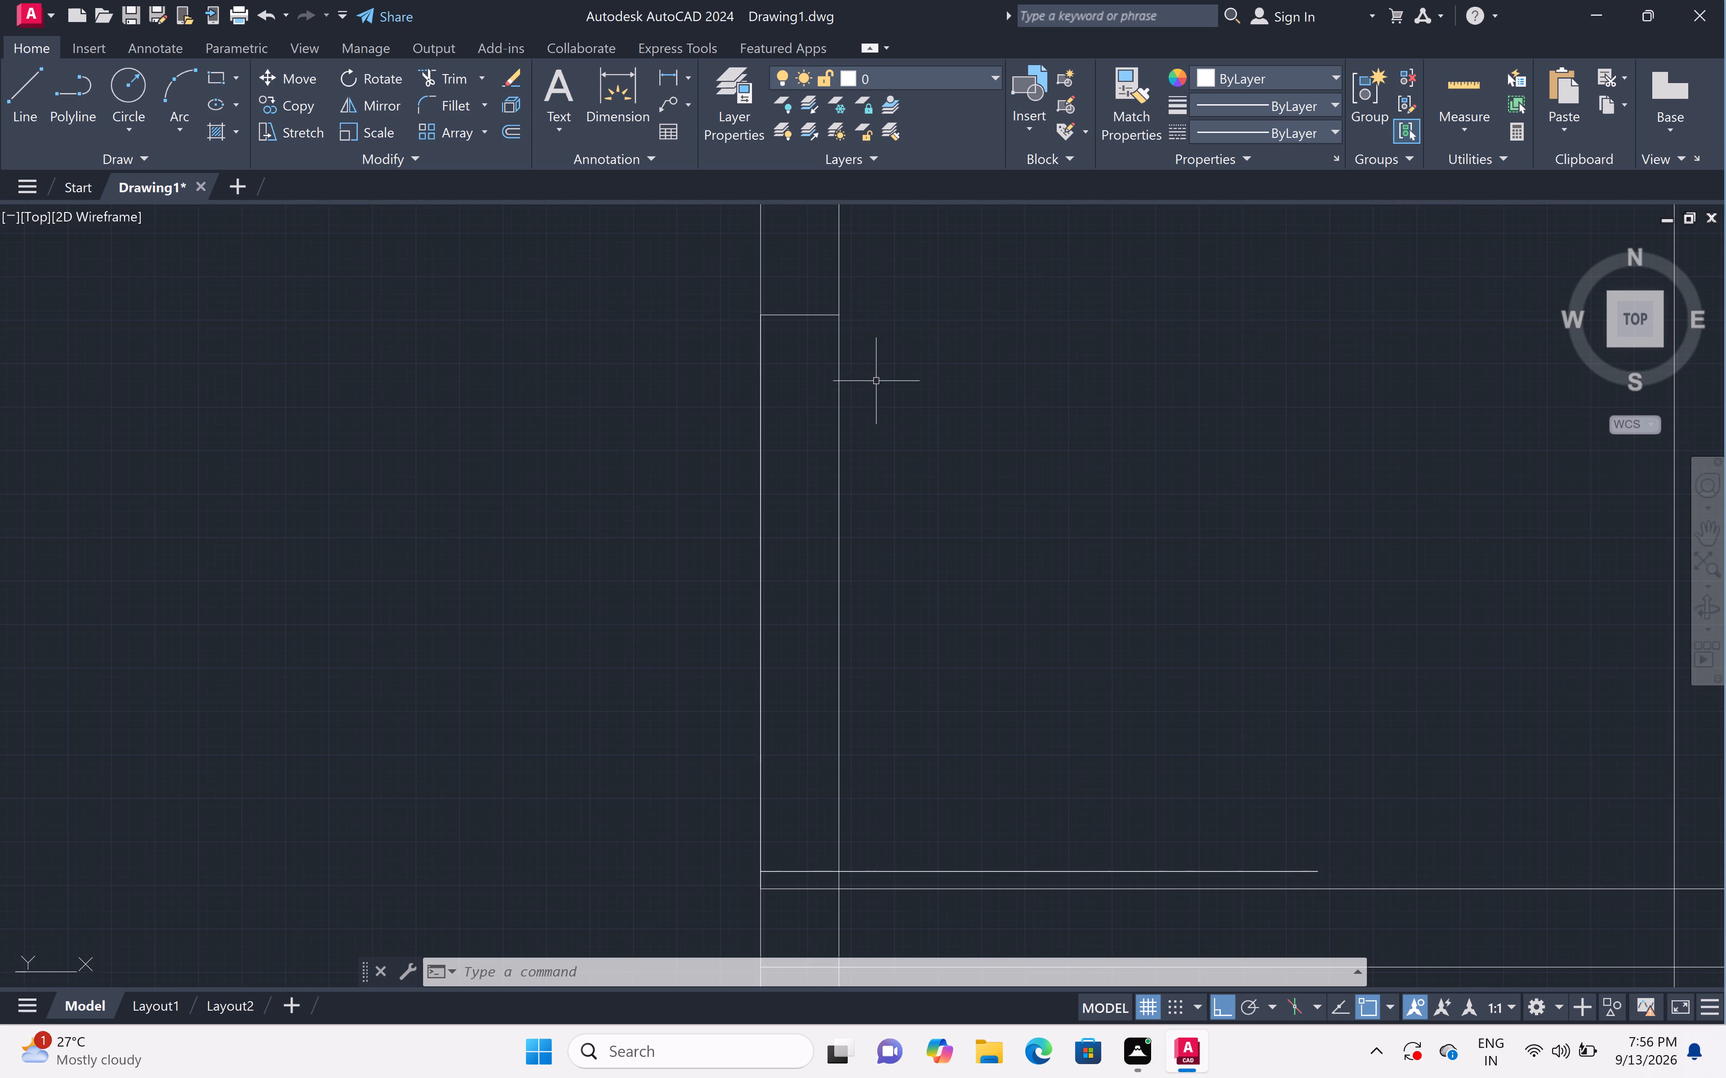
{"action": "scroll", "coordinate": [877, 385], "scroll_direction": "down", "scroll_amount": 3}
{"action": "middle_click_drag", "start_coordinate": [924, 368], "coordinate": [915, 415]}
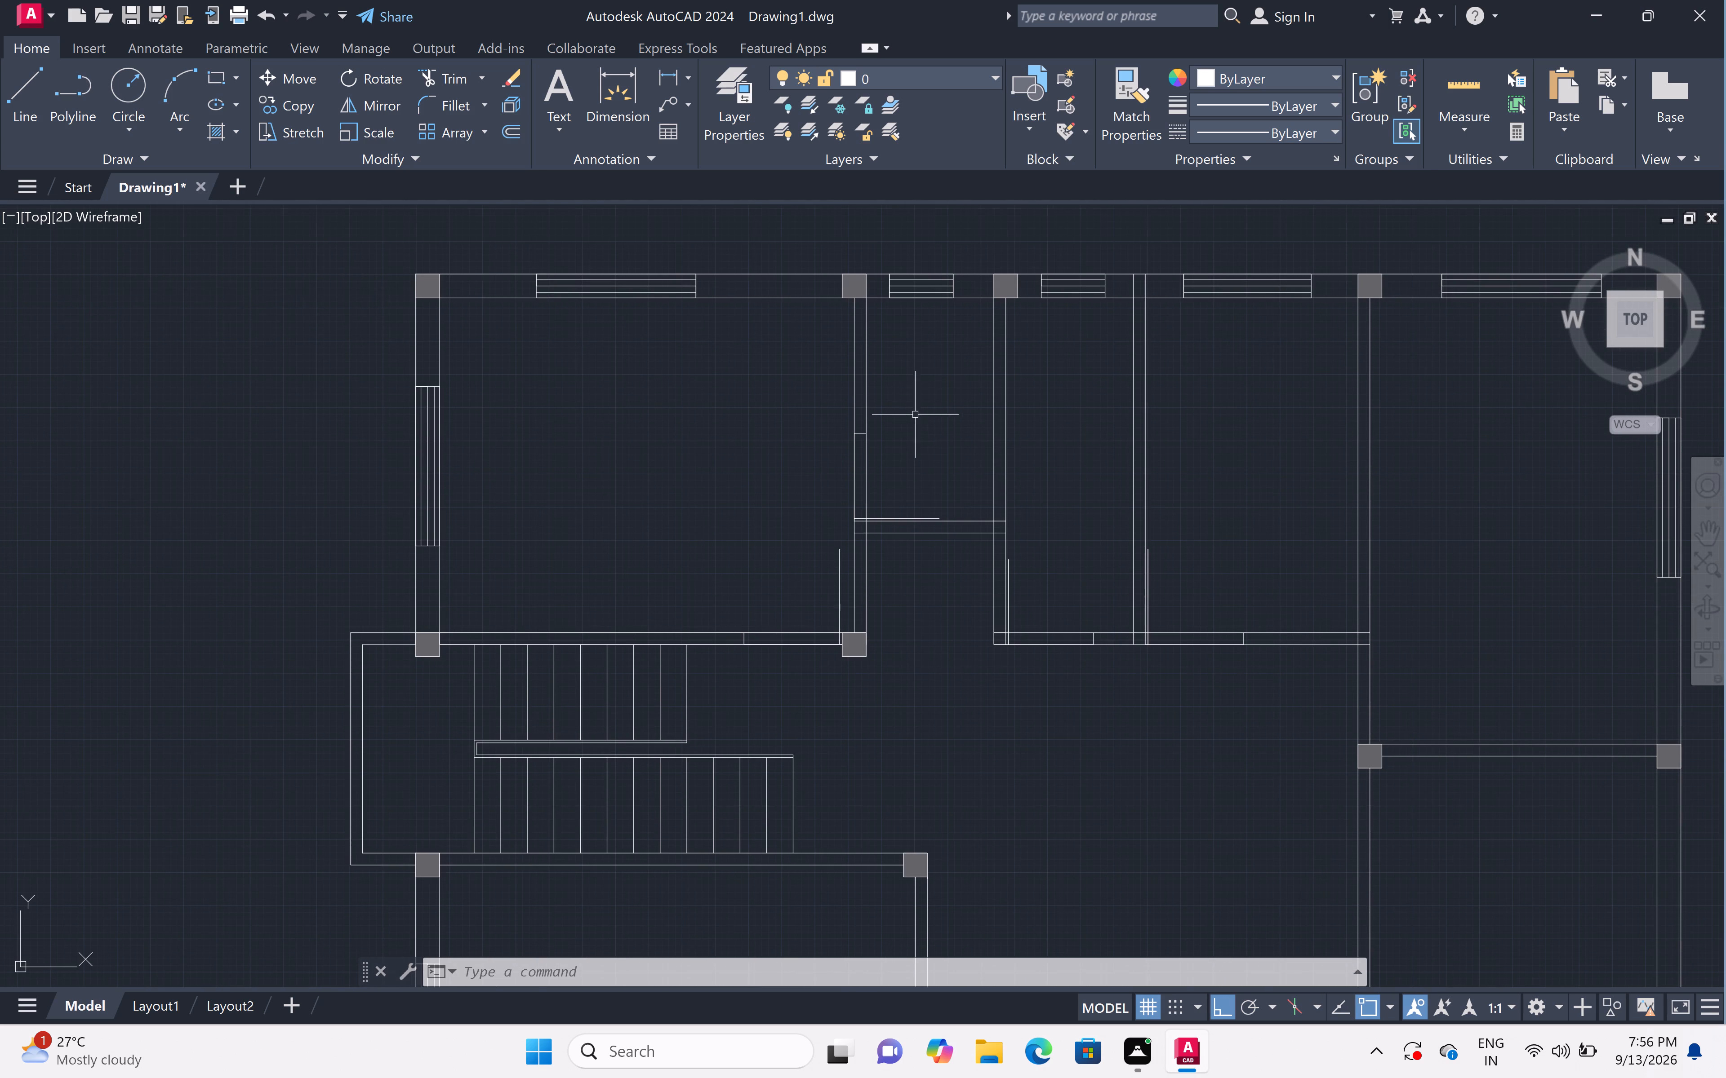
Examine the northwest room's door leaf and jamb beside the column above the staircase.
{"action": "scroll", "coordinate": [719, 603], "scroll_direction": "up", "scroll_amount": 3}
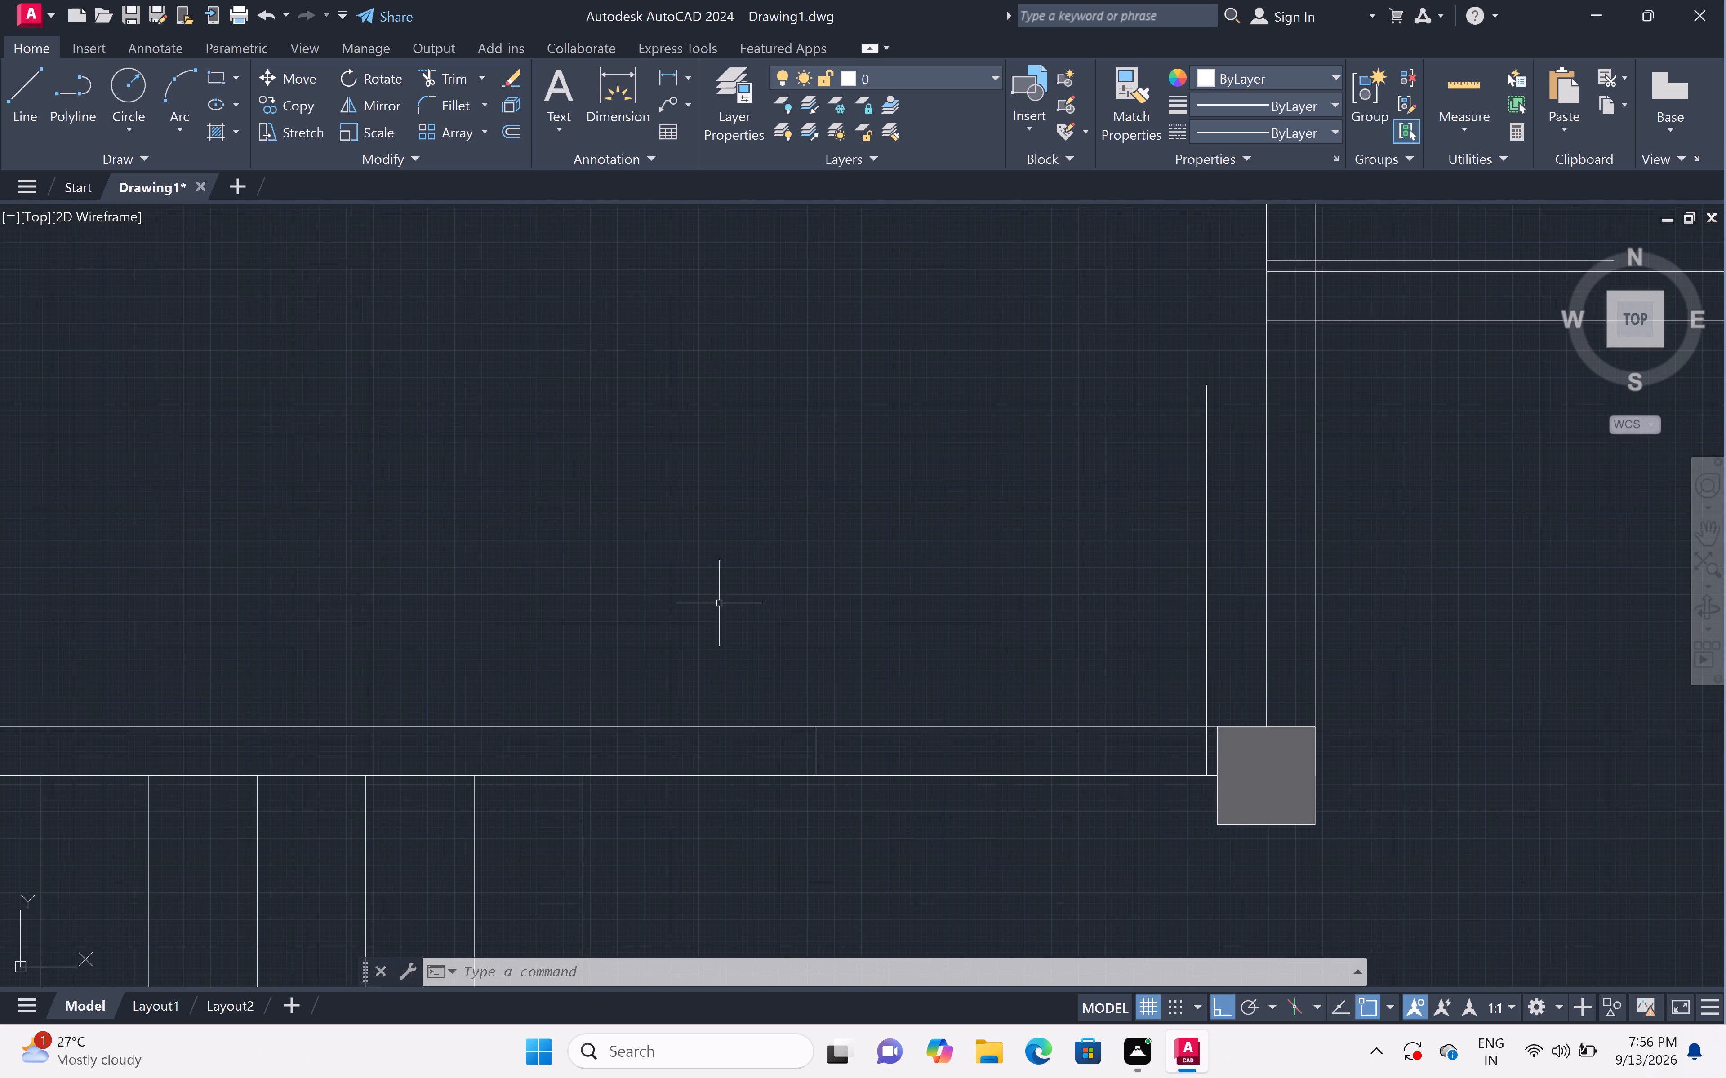
{"action": "middle_click_drag", "start_coordinate": [1073, 684], "coordinate": [776, 628]}
{"action": "middle_click", "coordinate": [764, 627]}
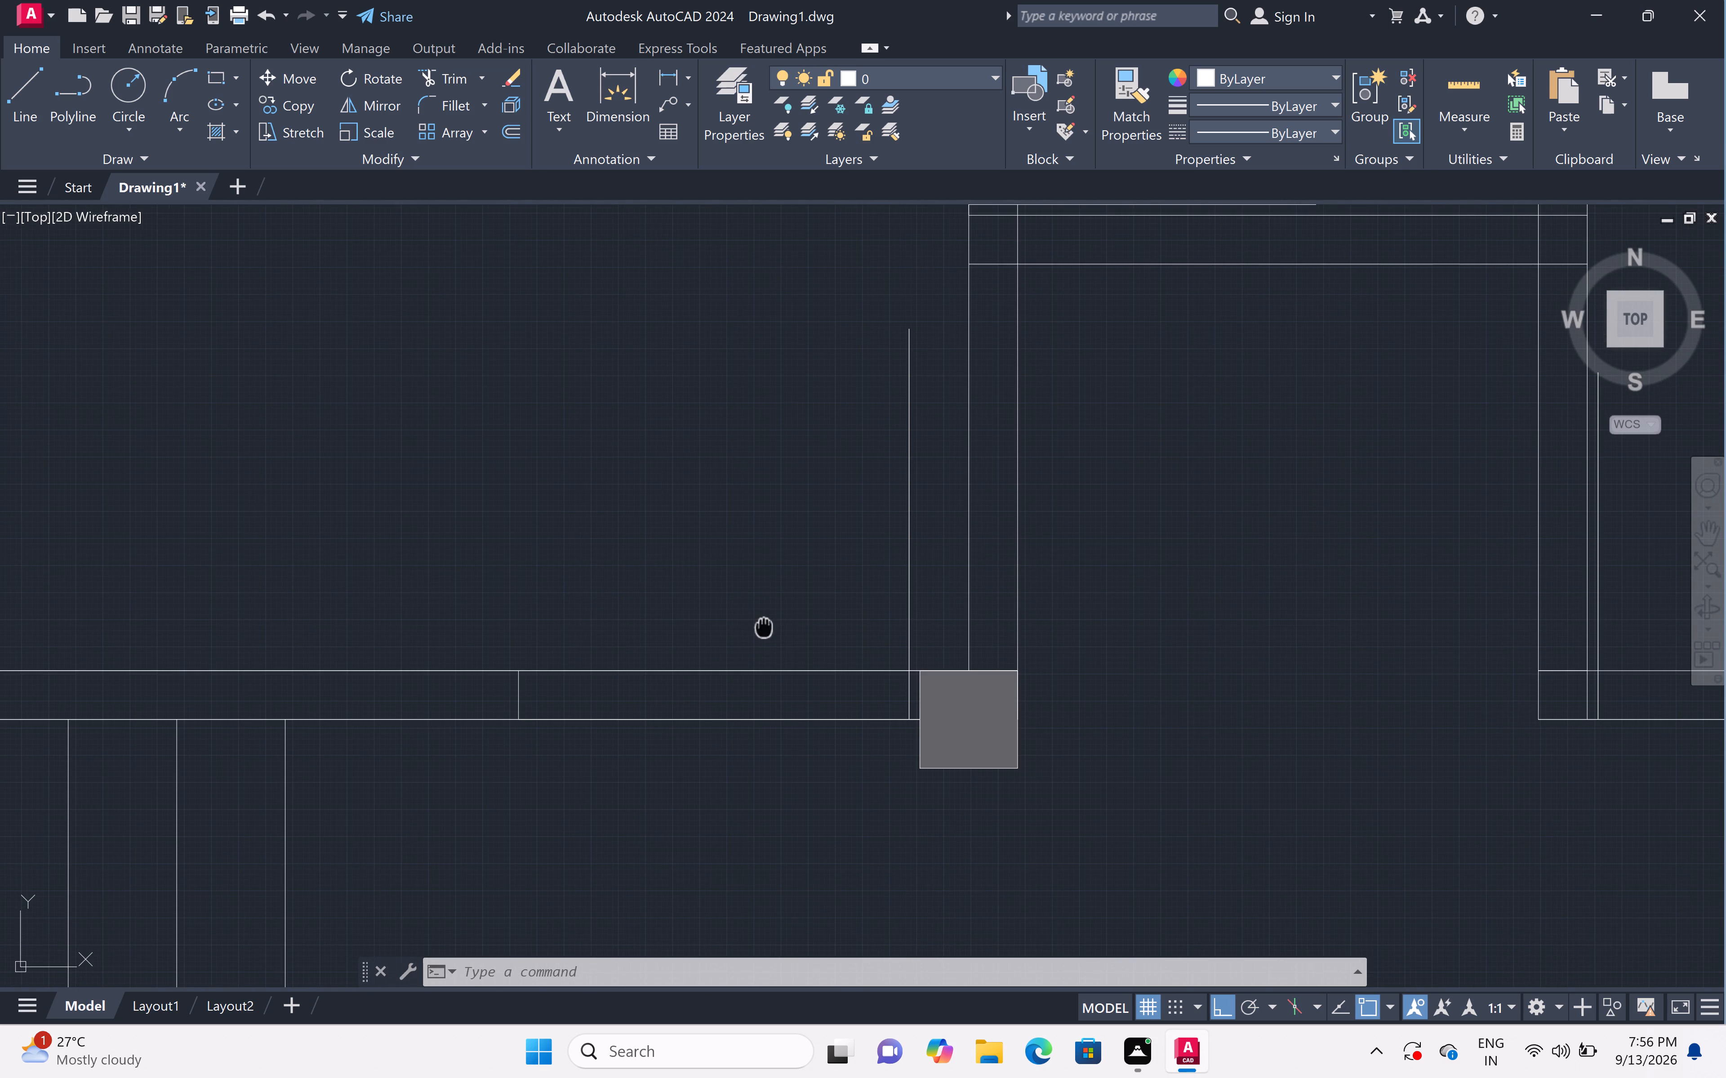
{"action": "scroll", "coordinate": [783, 553], "scroll_direction": "down", "scroll_amount": 1}
{"action": "middle_click_drag", "start_coordinate": [804, 486], "coordinate": [814, 578]}
{"action": "scroll", "coordinate": [815, 571], "scroll_direction": "down", "scroll_amount": 1}
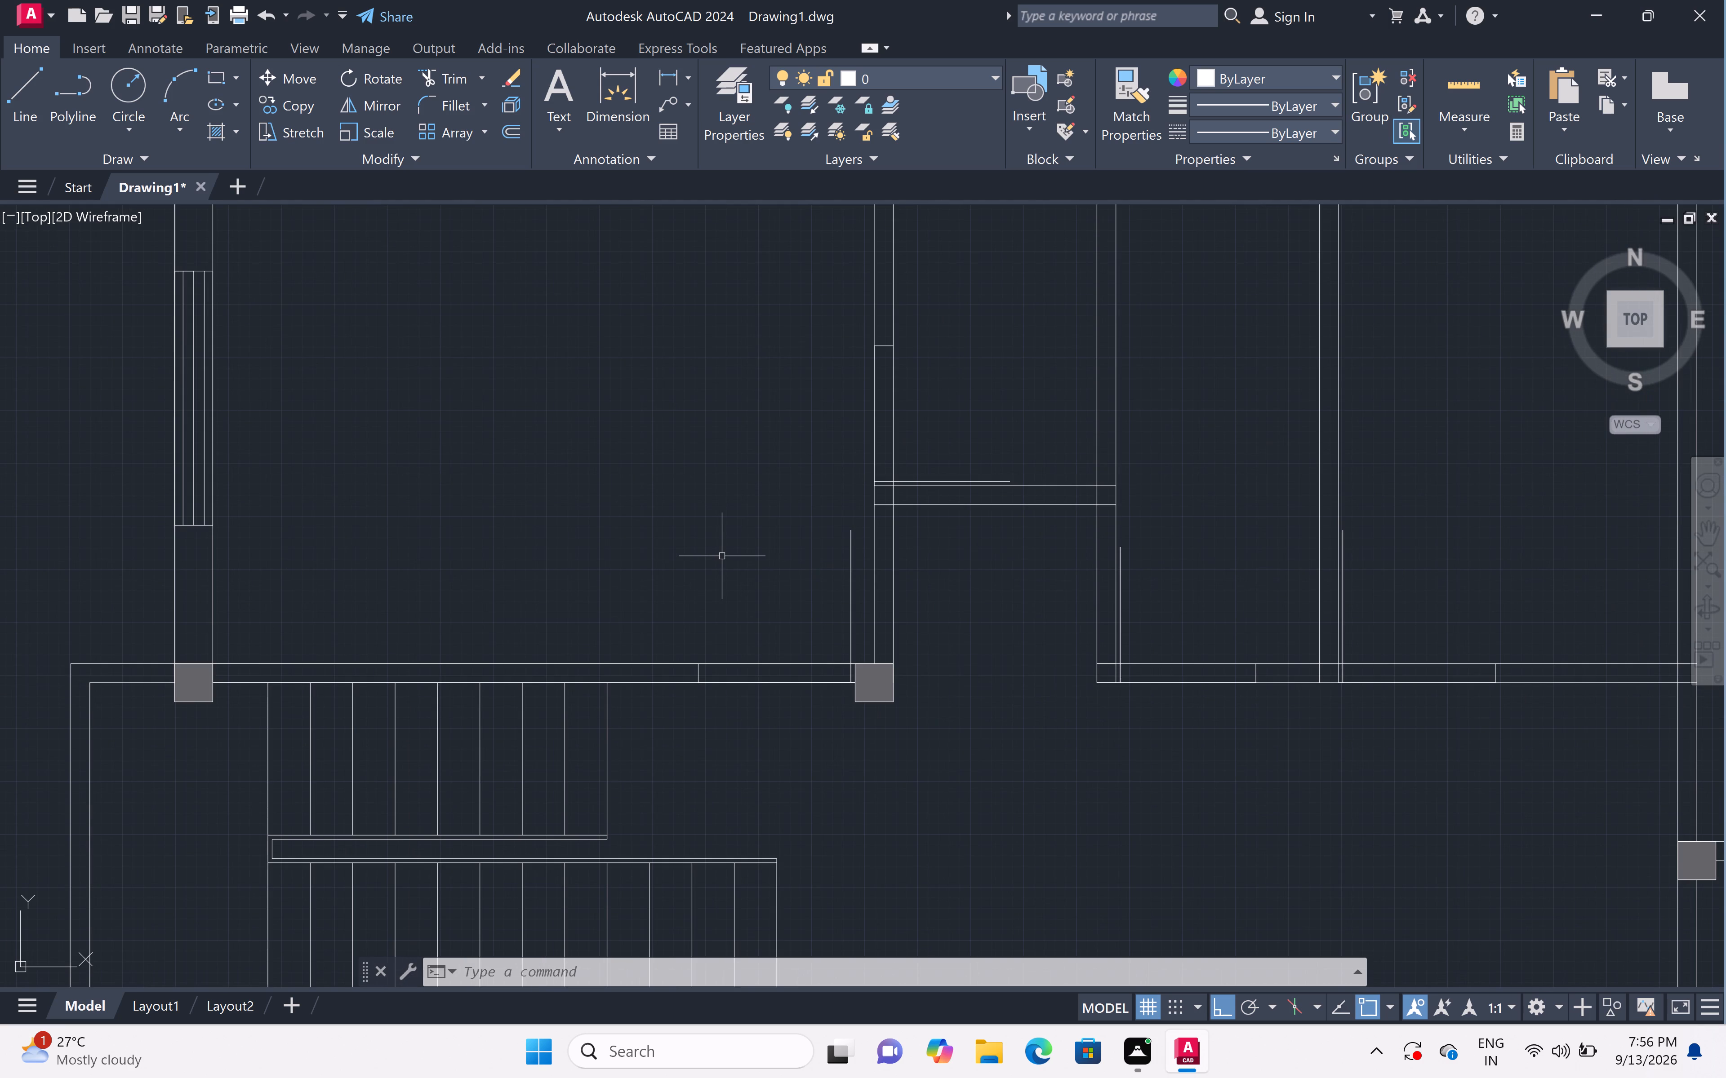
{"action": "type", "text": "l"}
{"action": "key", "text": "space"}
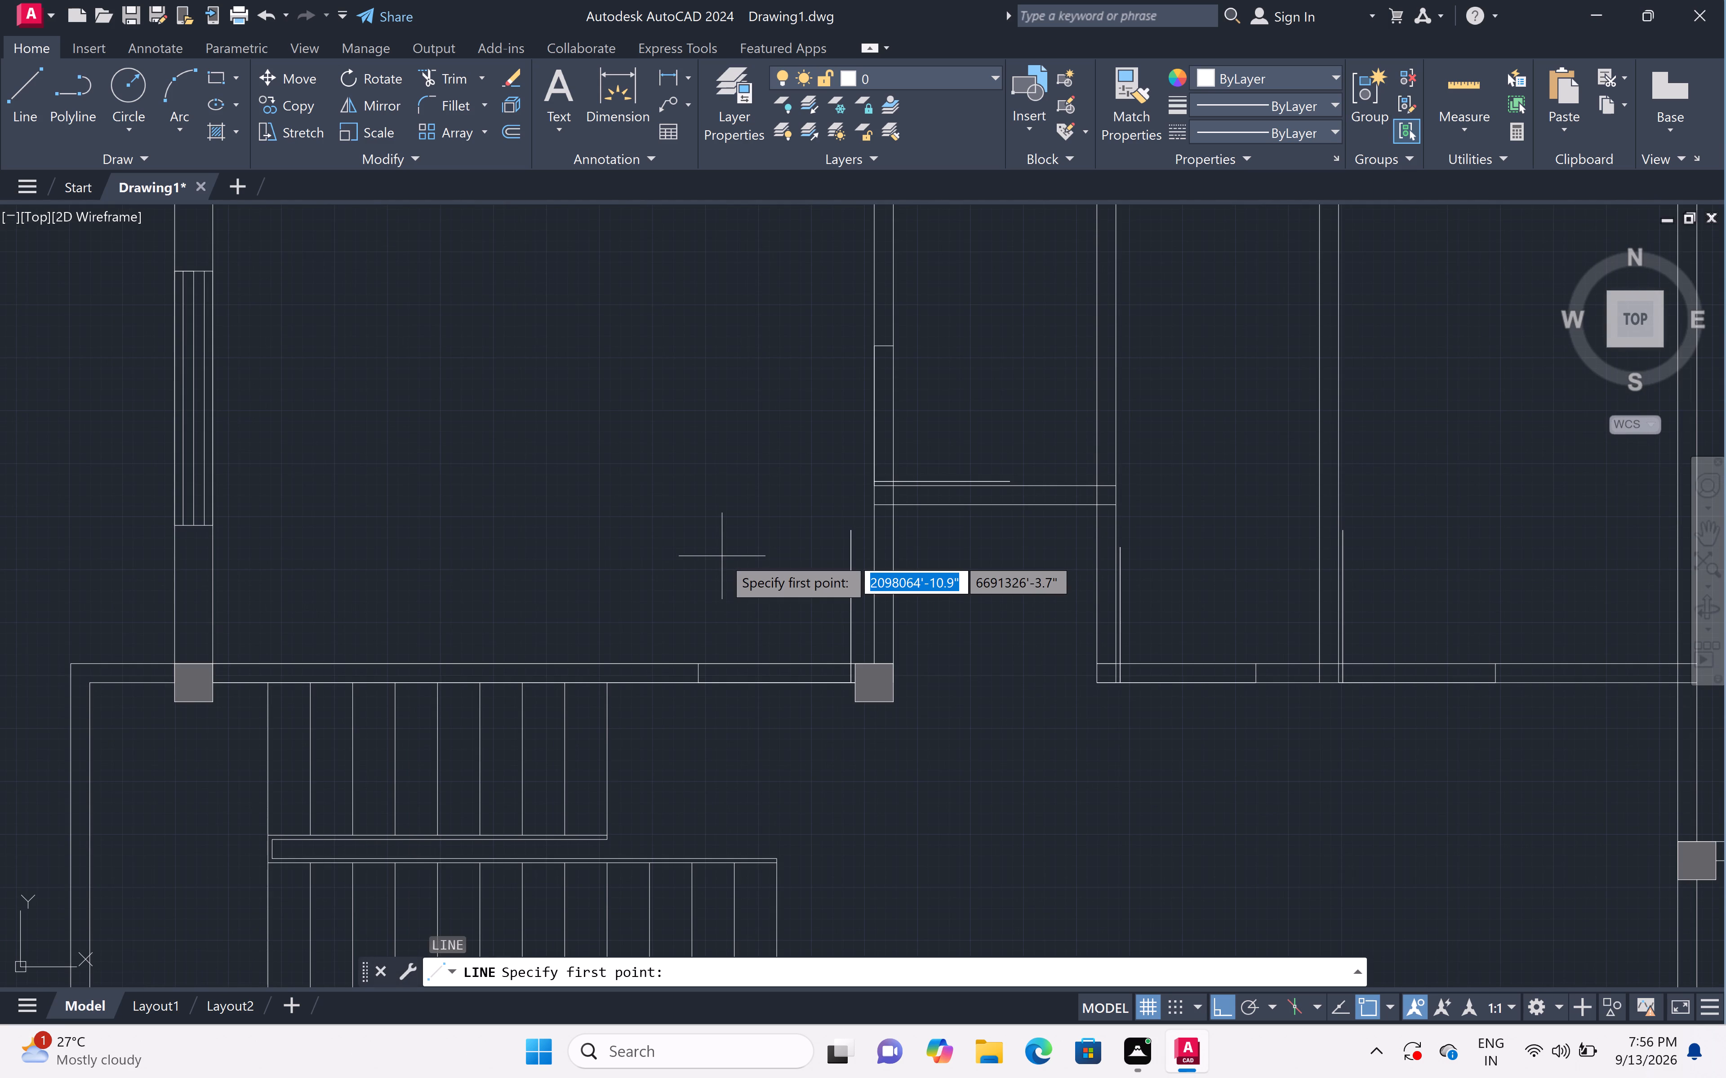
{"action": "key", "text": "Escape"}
Examine the wall between the central hall and the northeast room, near the column, for the next door position.
{"action": "scroll", "coordinate": [722, 556], "scroll_direction": "down", "scroll_amount": 2}
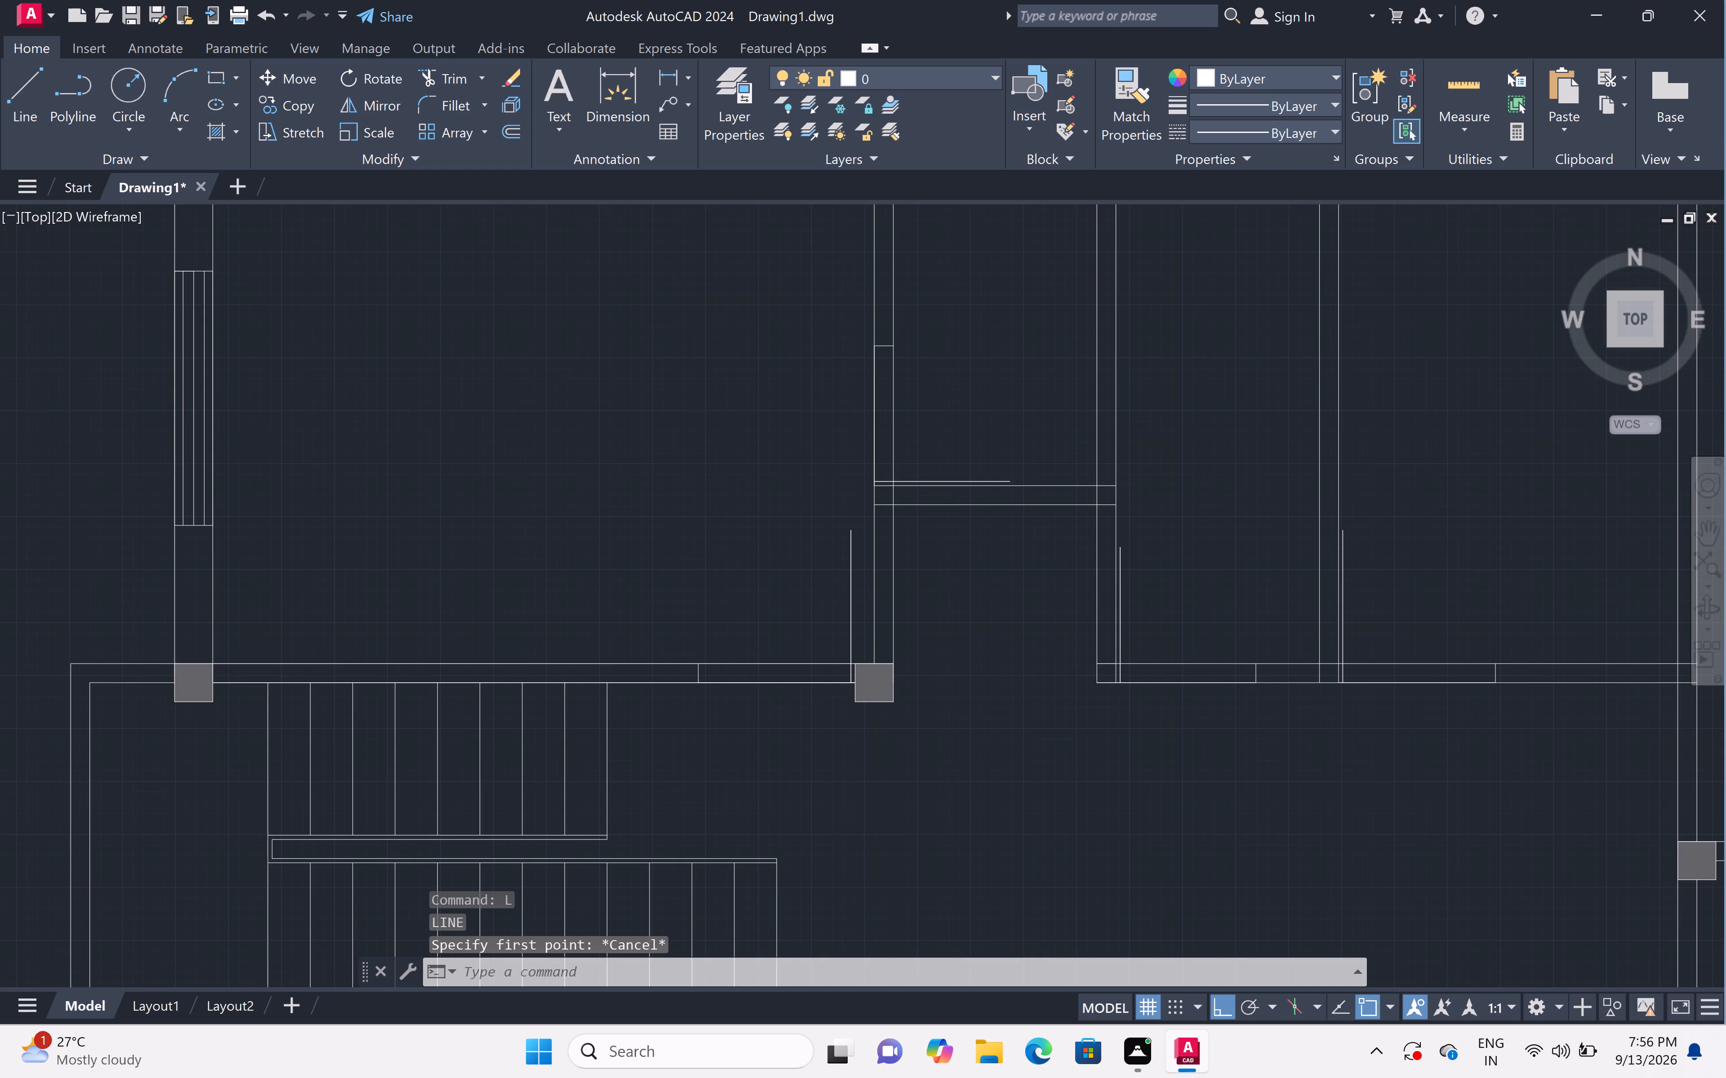
{"action": "scroll", "coordinate": [724, 561], "scroll_direction": "down", "scroll_amount": 2}
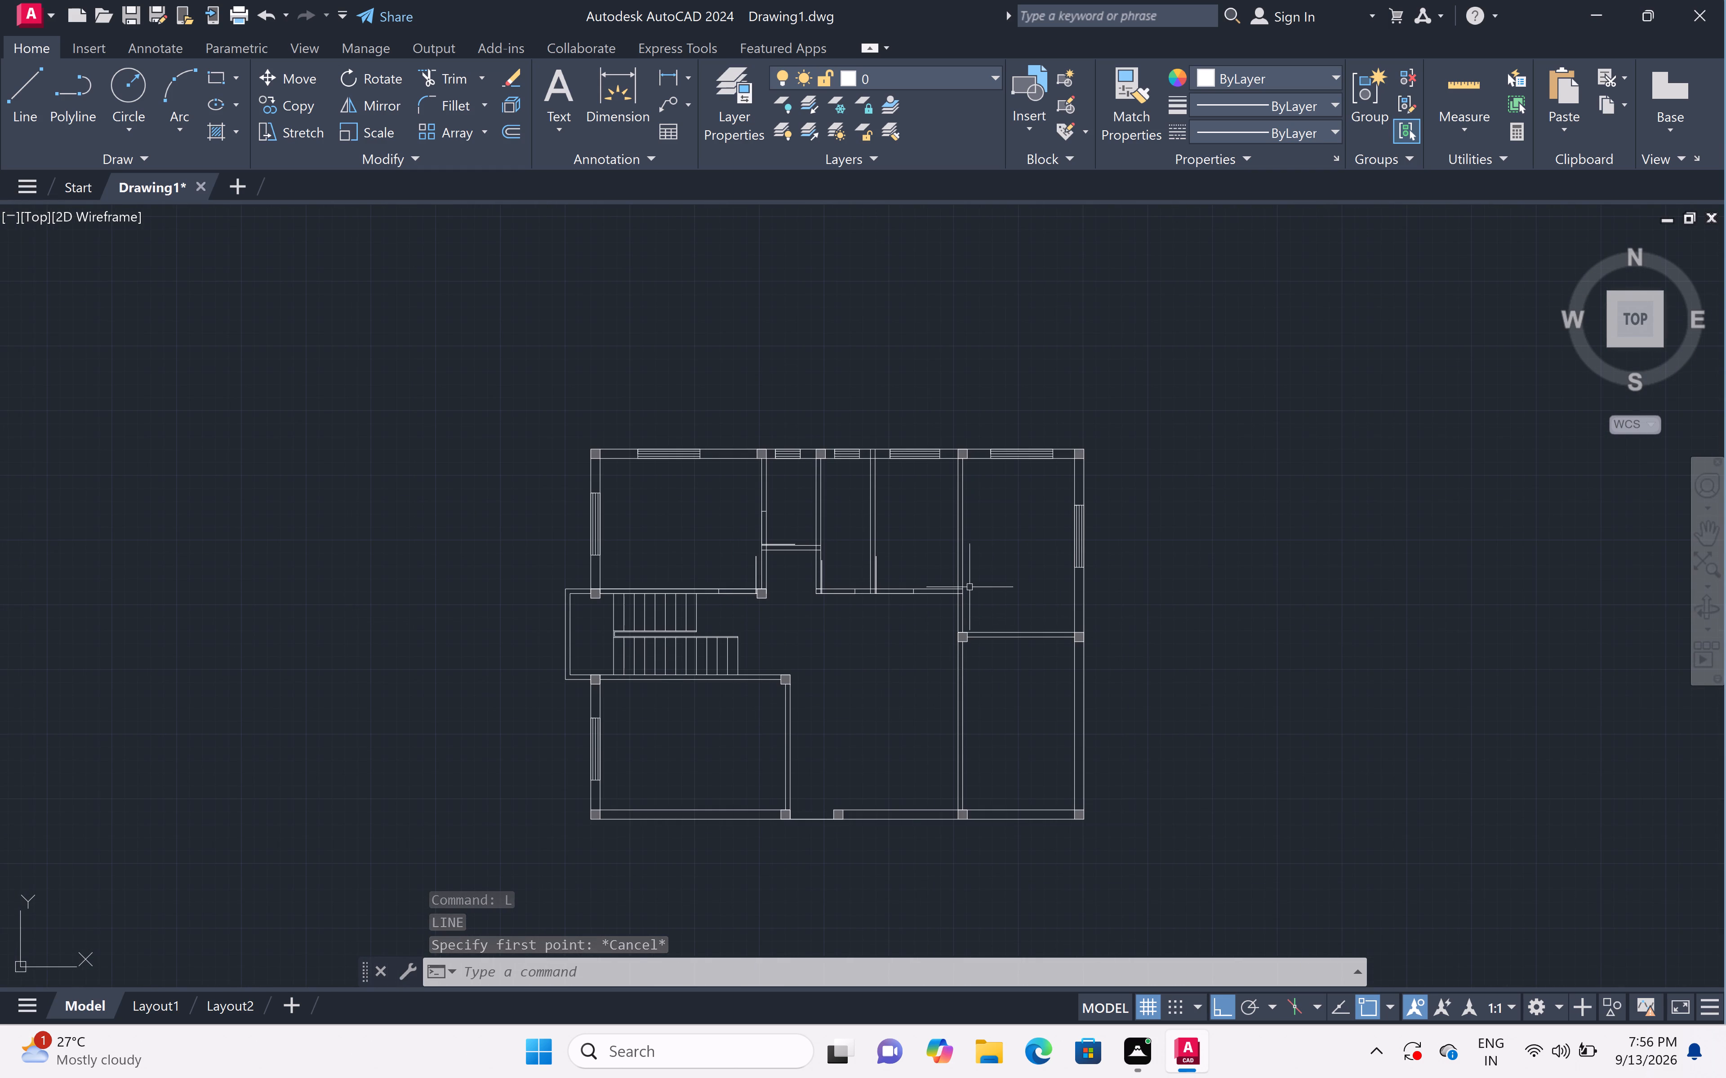
{"action": "scroll", "coordinate": [968, 588], "scroll_direction": "up", "scroll_amount": 3}
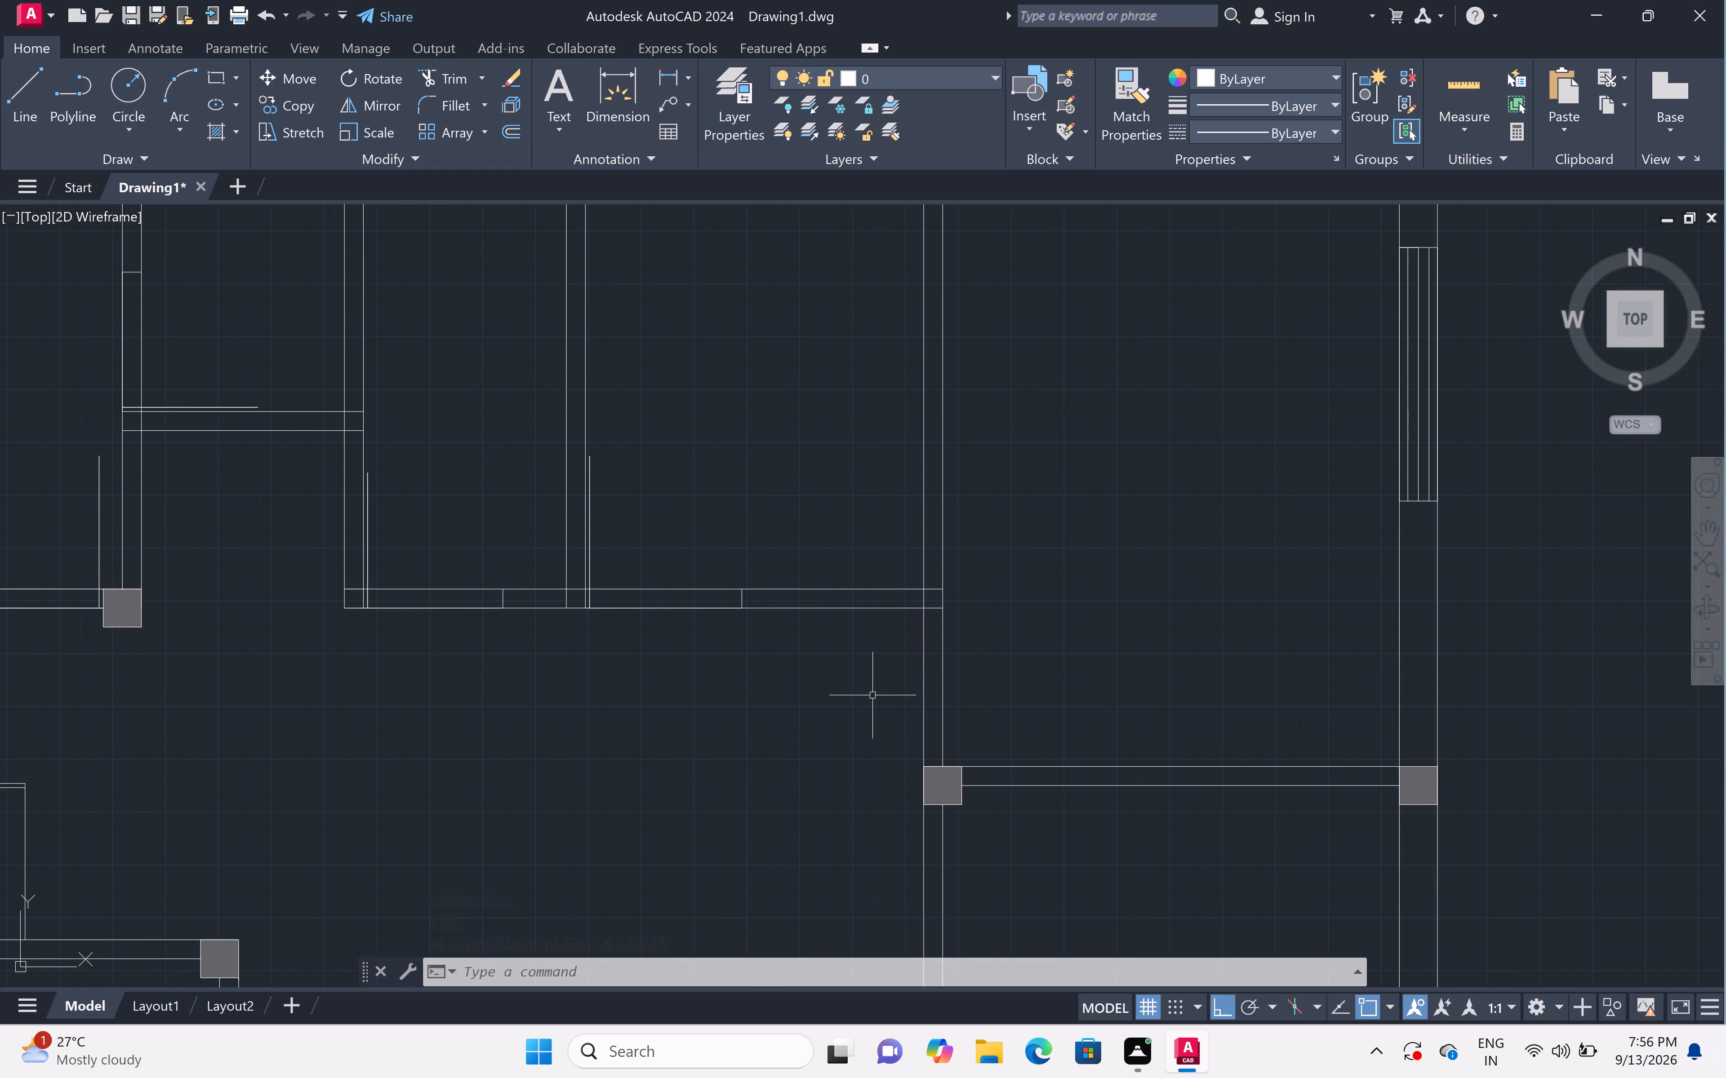
{"action": "scroll", "coordinate": [876, 654], "scroll_direction": "up", "scroll_amount": 2}
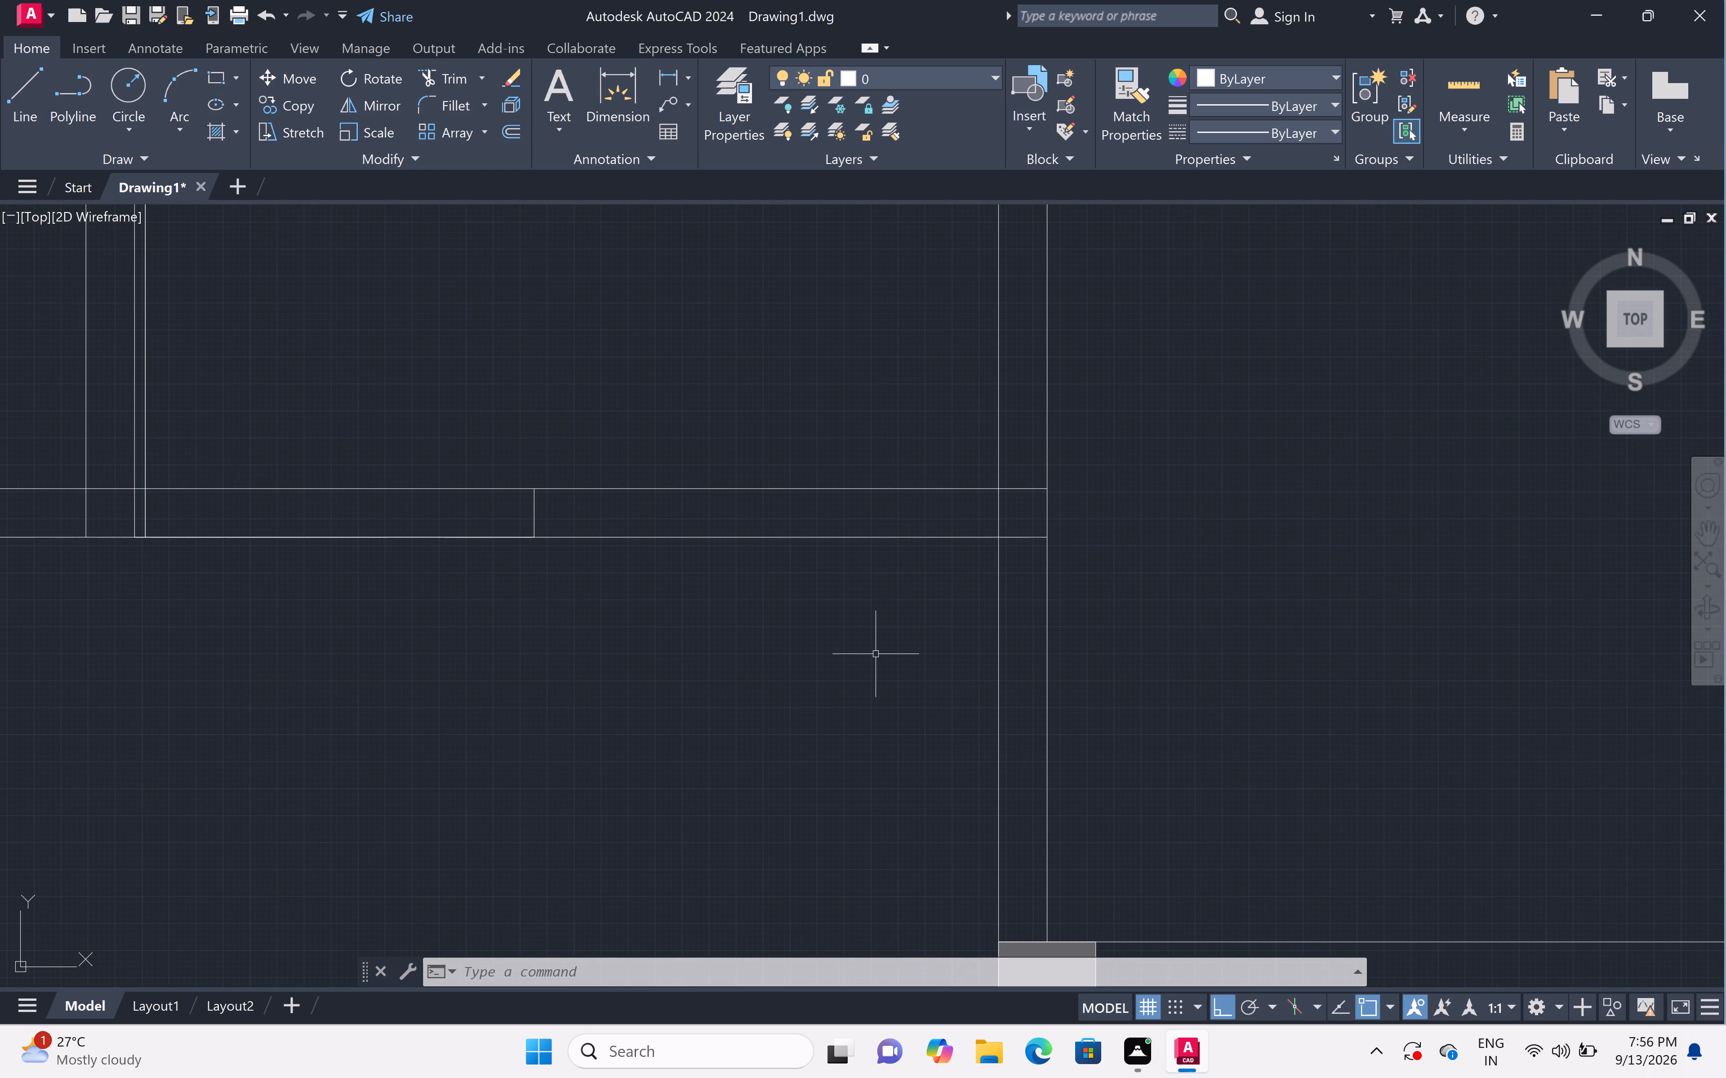
{"action": "scroll", "coordinate": [876, 654], "scroll_direction": "down", "scroll_amount": 1}
{"action": "scroll", "coordinate": [1028, 654], "scroll_direction": "down", "scroll_amount": 3}
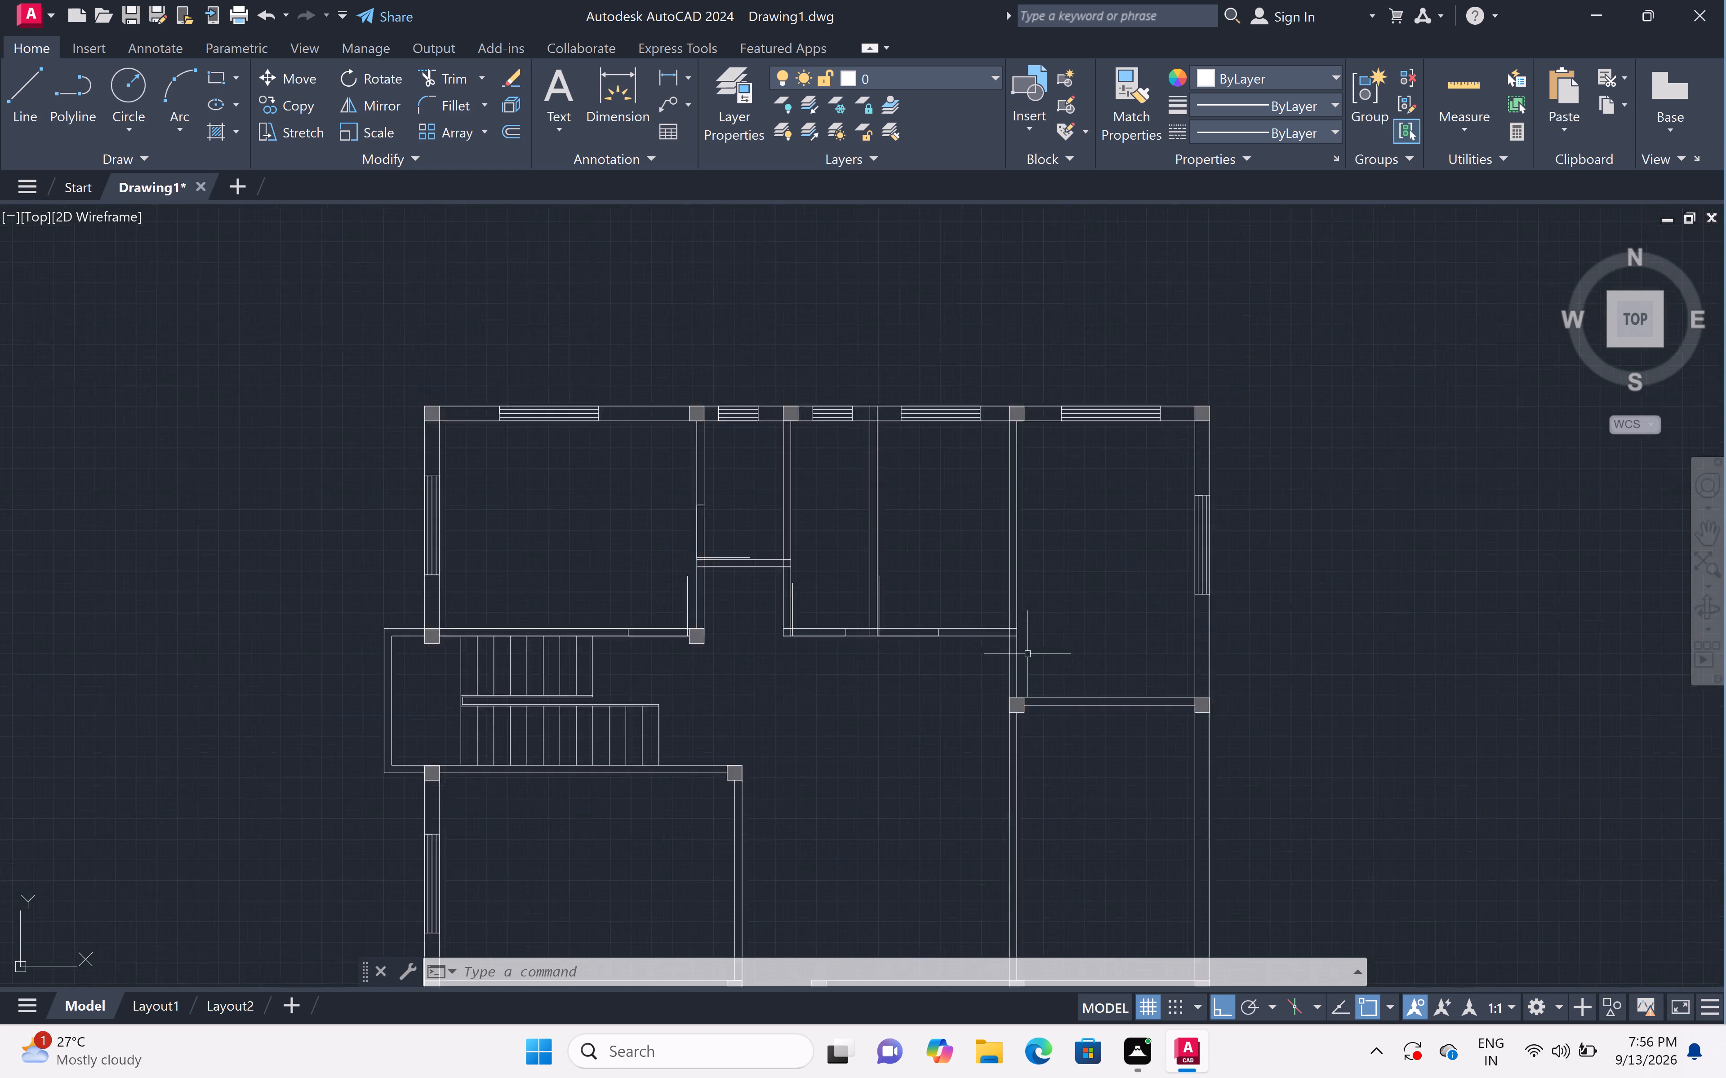
{"action": "scroll", "coordinate": [1014, 658], "scroll_direction": "down", "scroll_amount": 1}
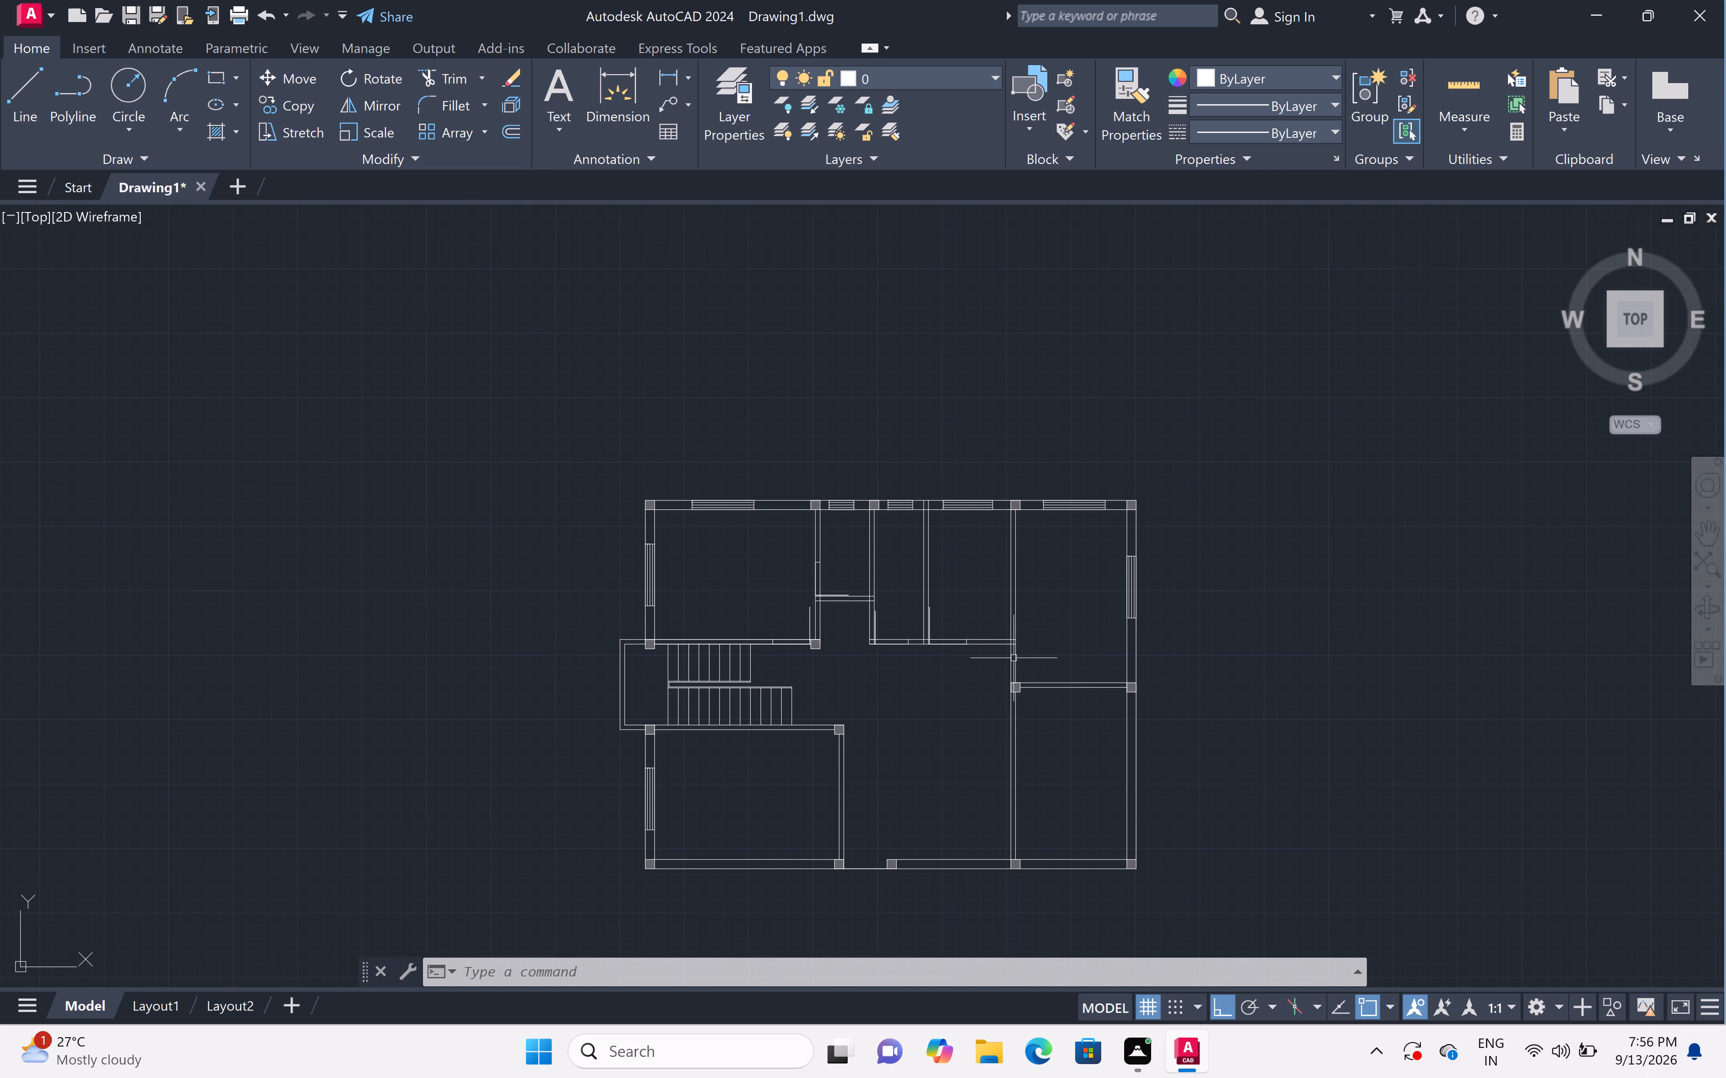
{"action": "scroll", "coordinate": [1005, 667], "scroll_direction": "up", "scroll_amount": 3}
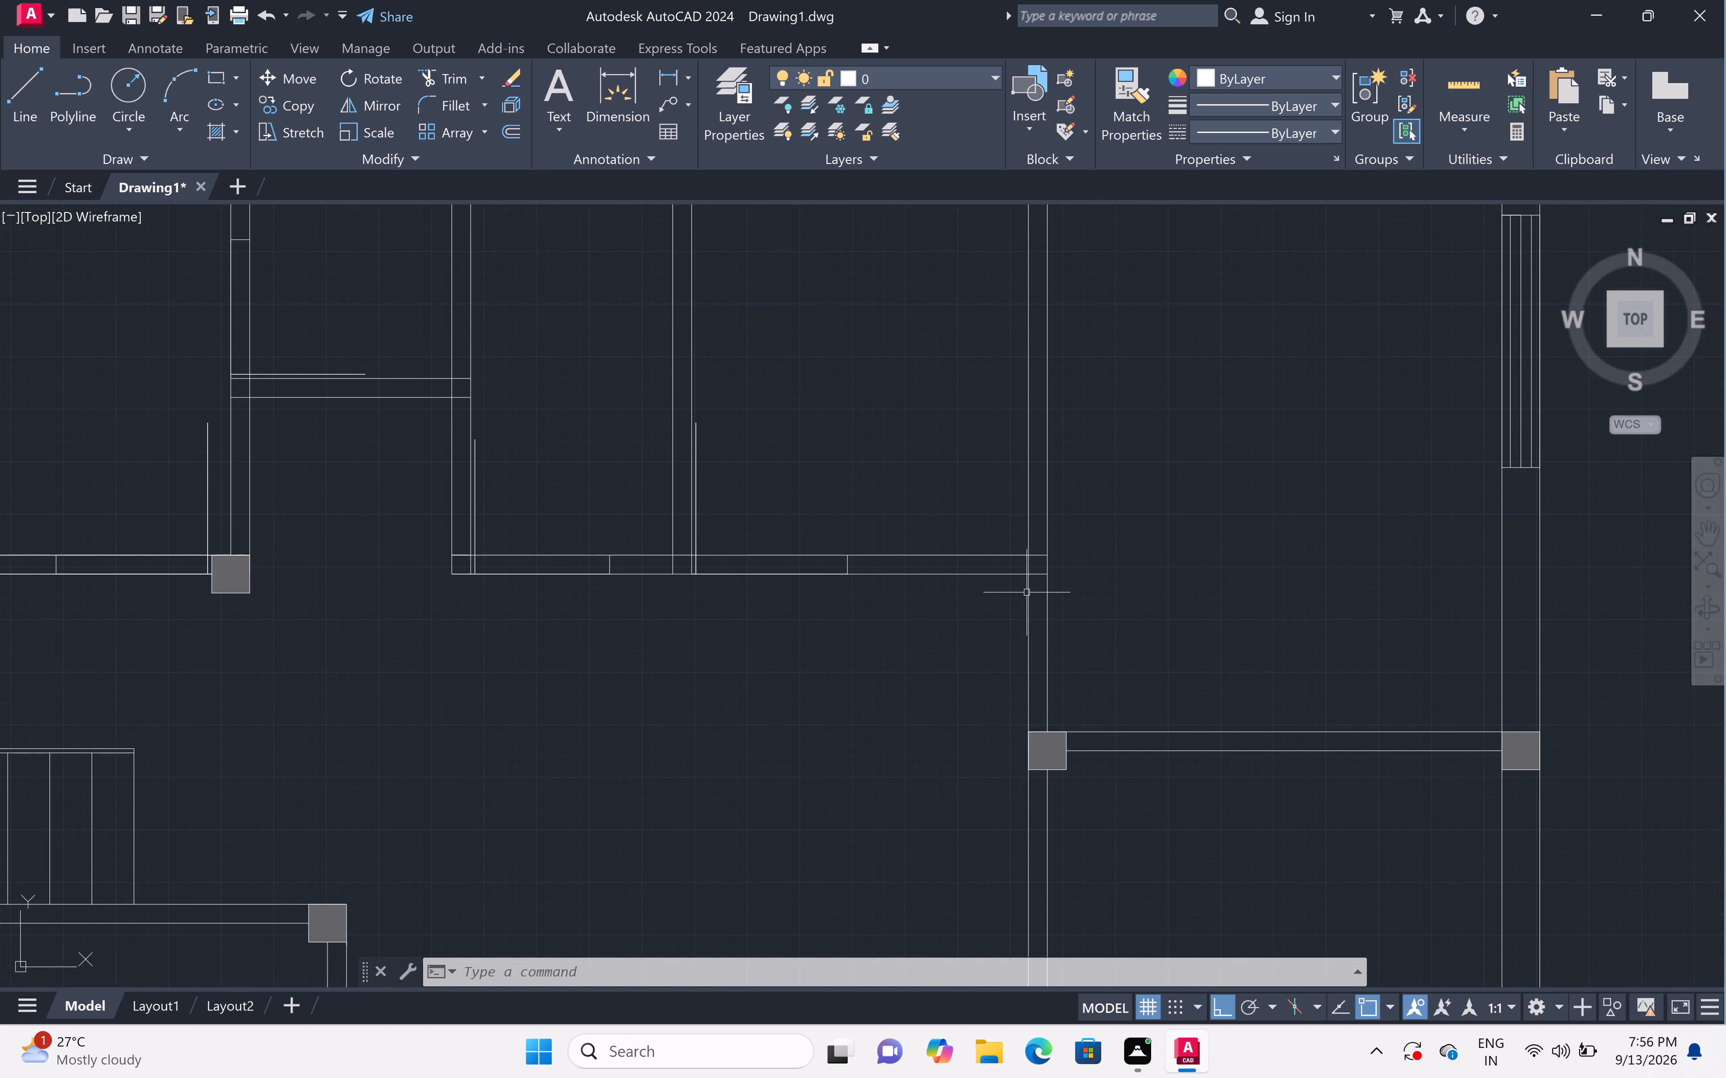
{"action": "scroll", "coordinate": [1025, 592], "scroll_direction": "up", "scroll_amount": 1}
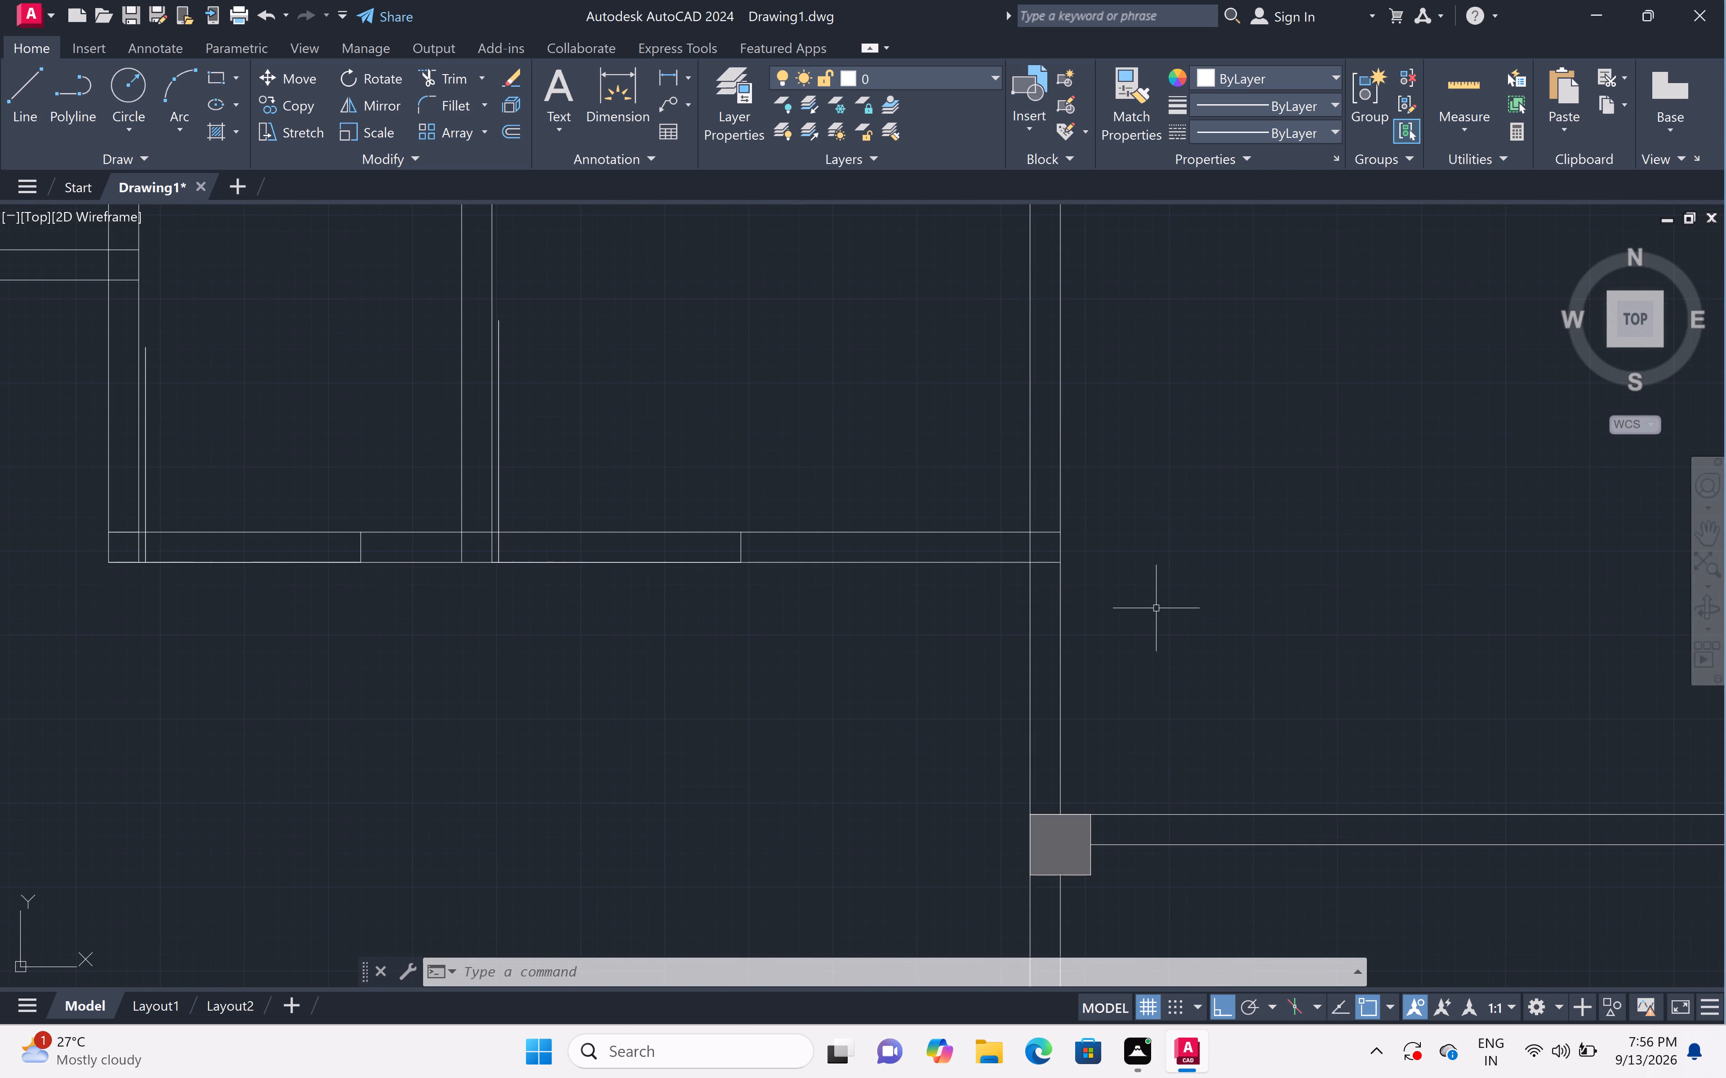
Draw a 3' door leaf line running east into the northeast room, starting 1" above the column on its west partition.
{"action": "type", "text": "l"}
{"action": "key", "text": "space"}
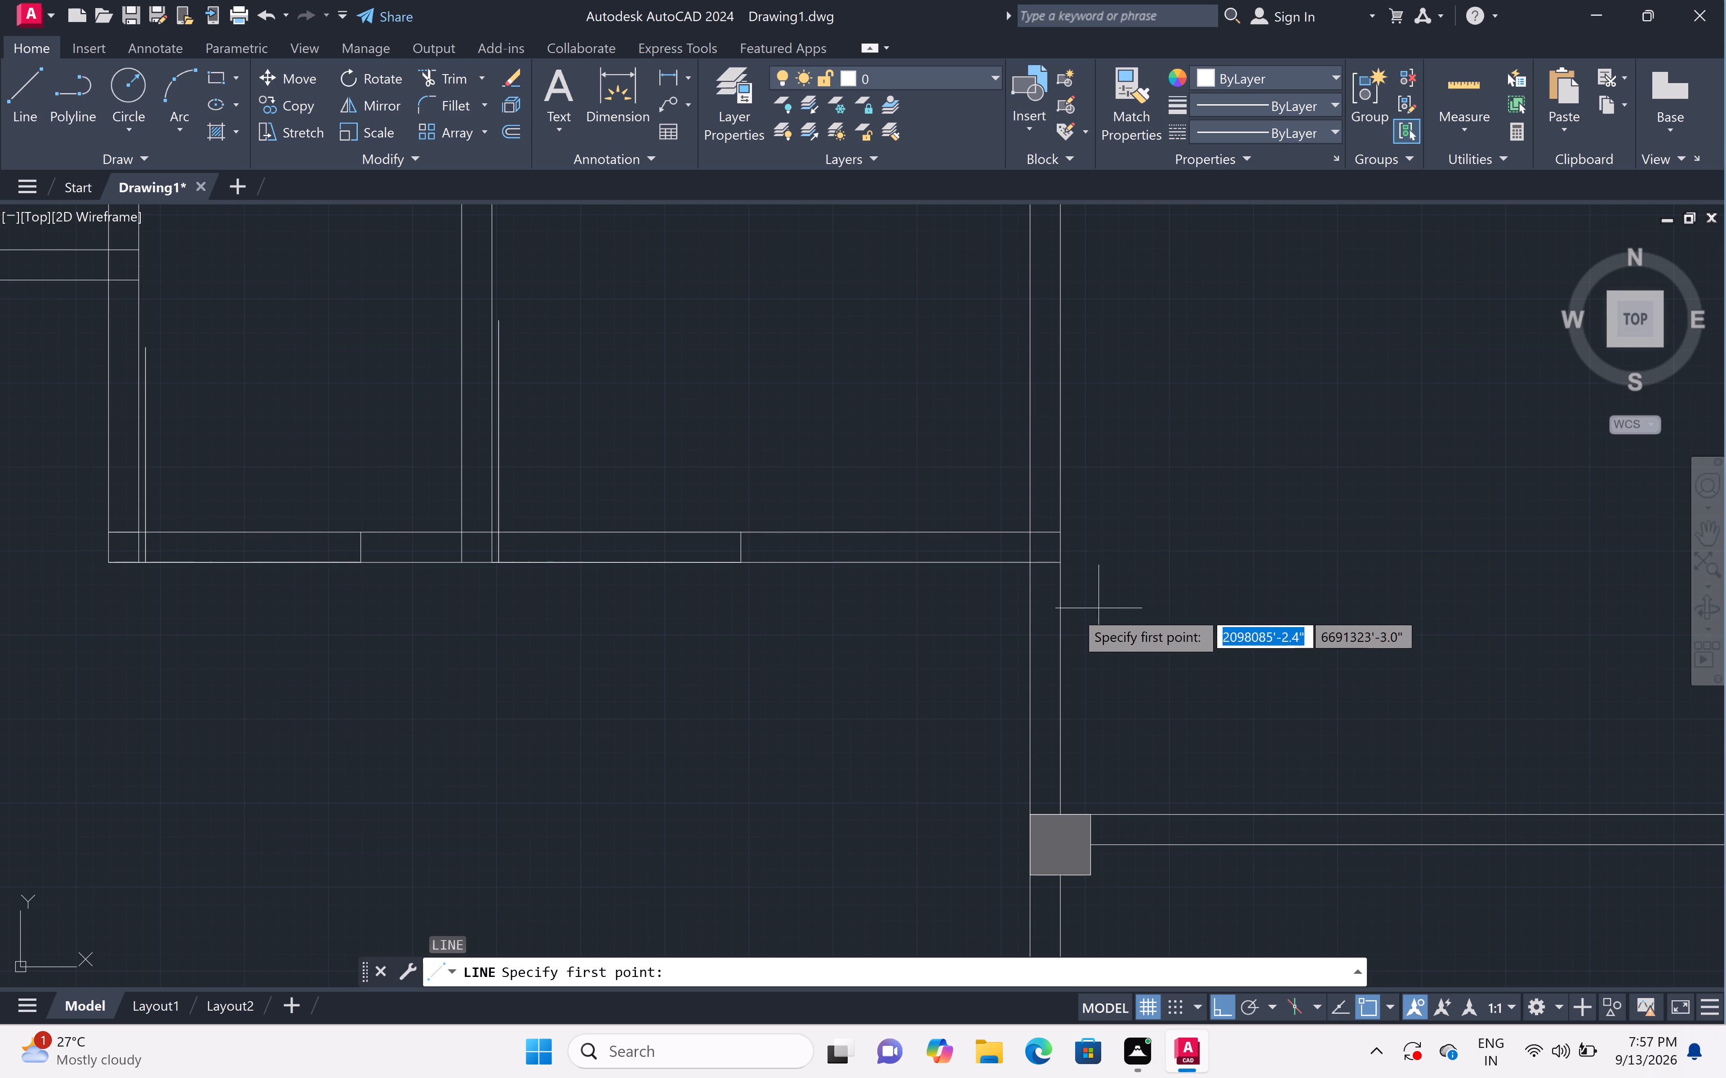
{"action": "left_click", "coordinate": [1034, 813]}
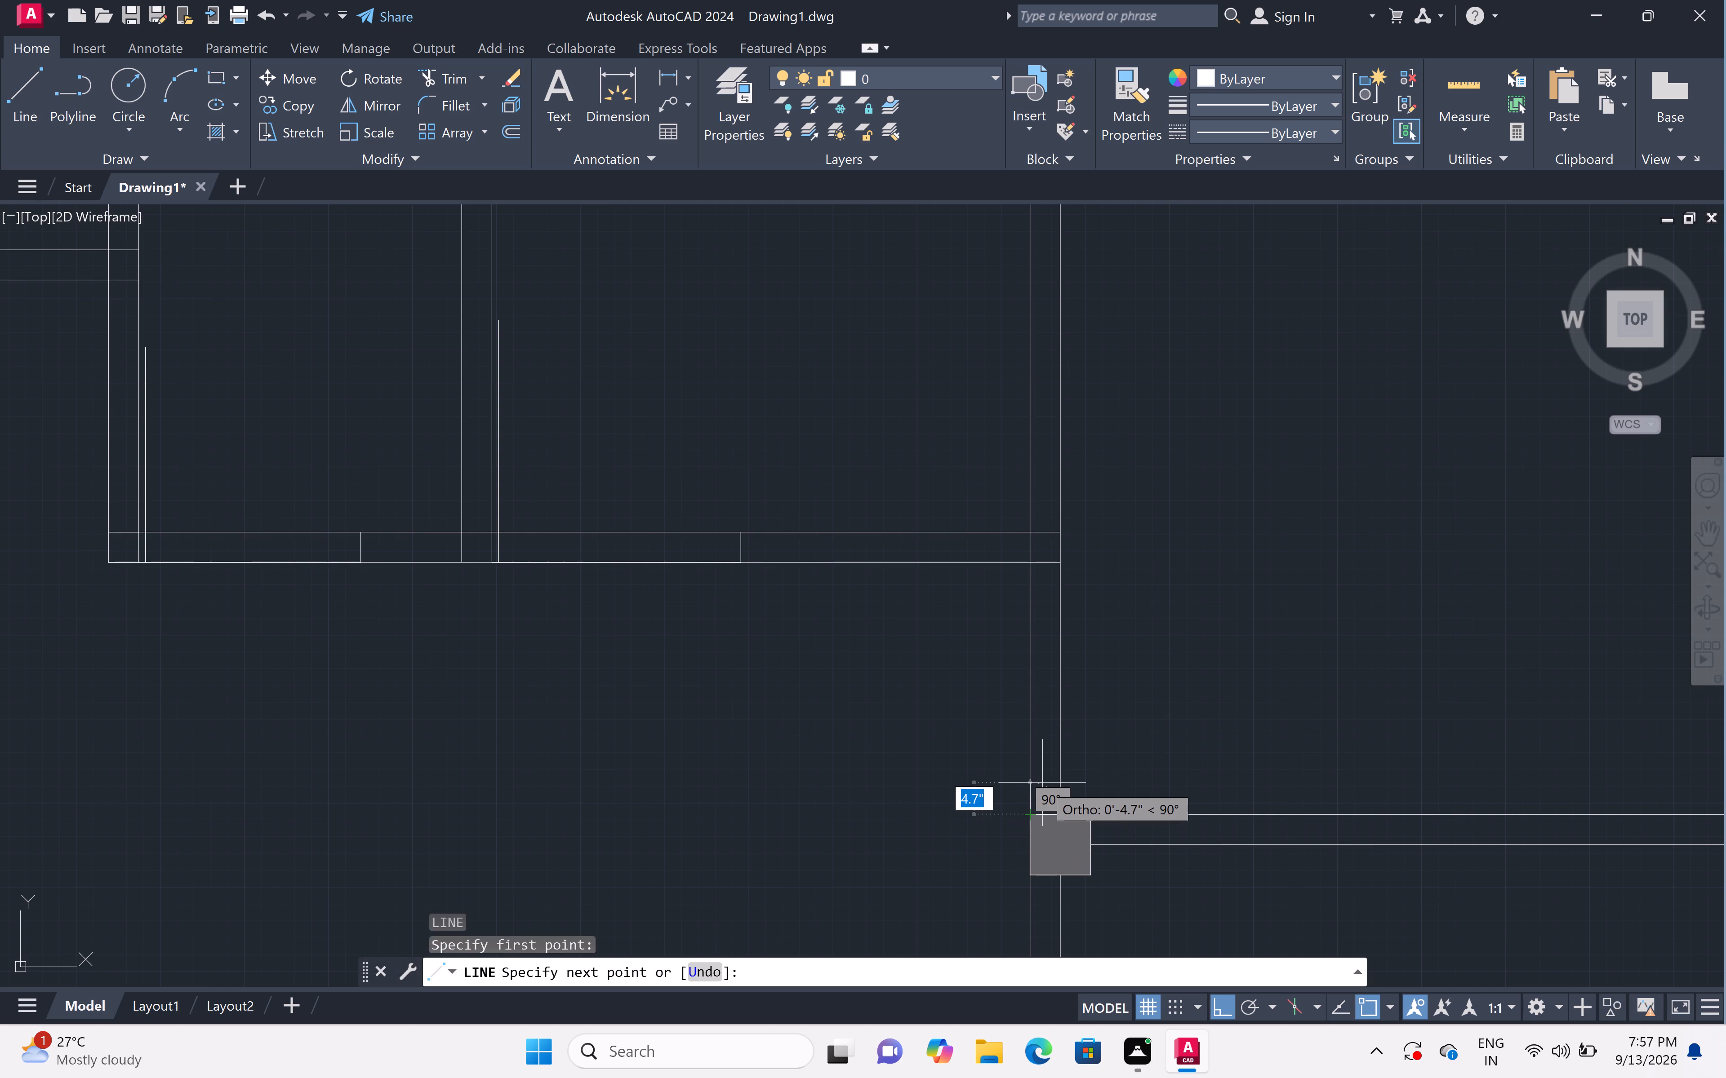
{"action": "key", "text": "1"}
{"action": "type", "text": "\""}
{"action": "key", "text": "space"}
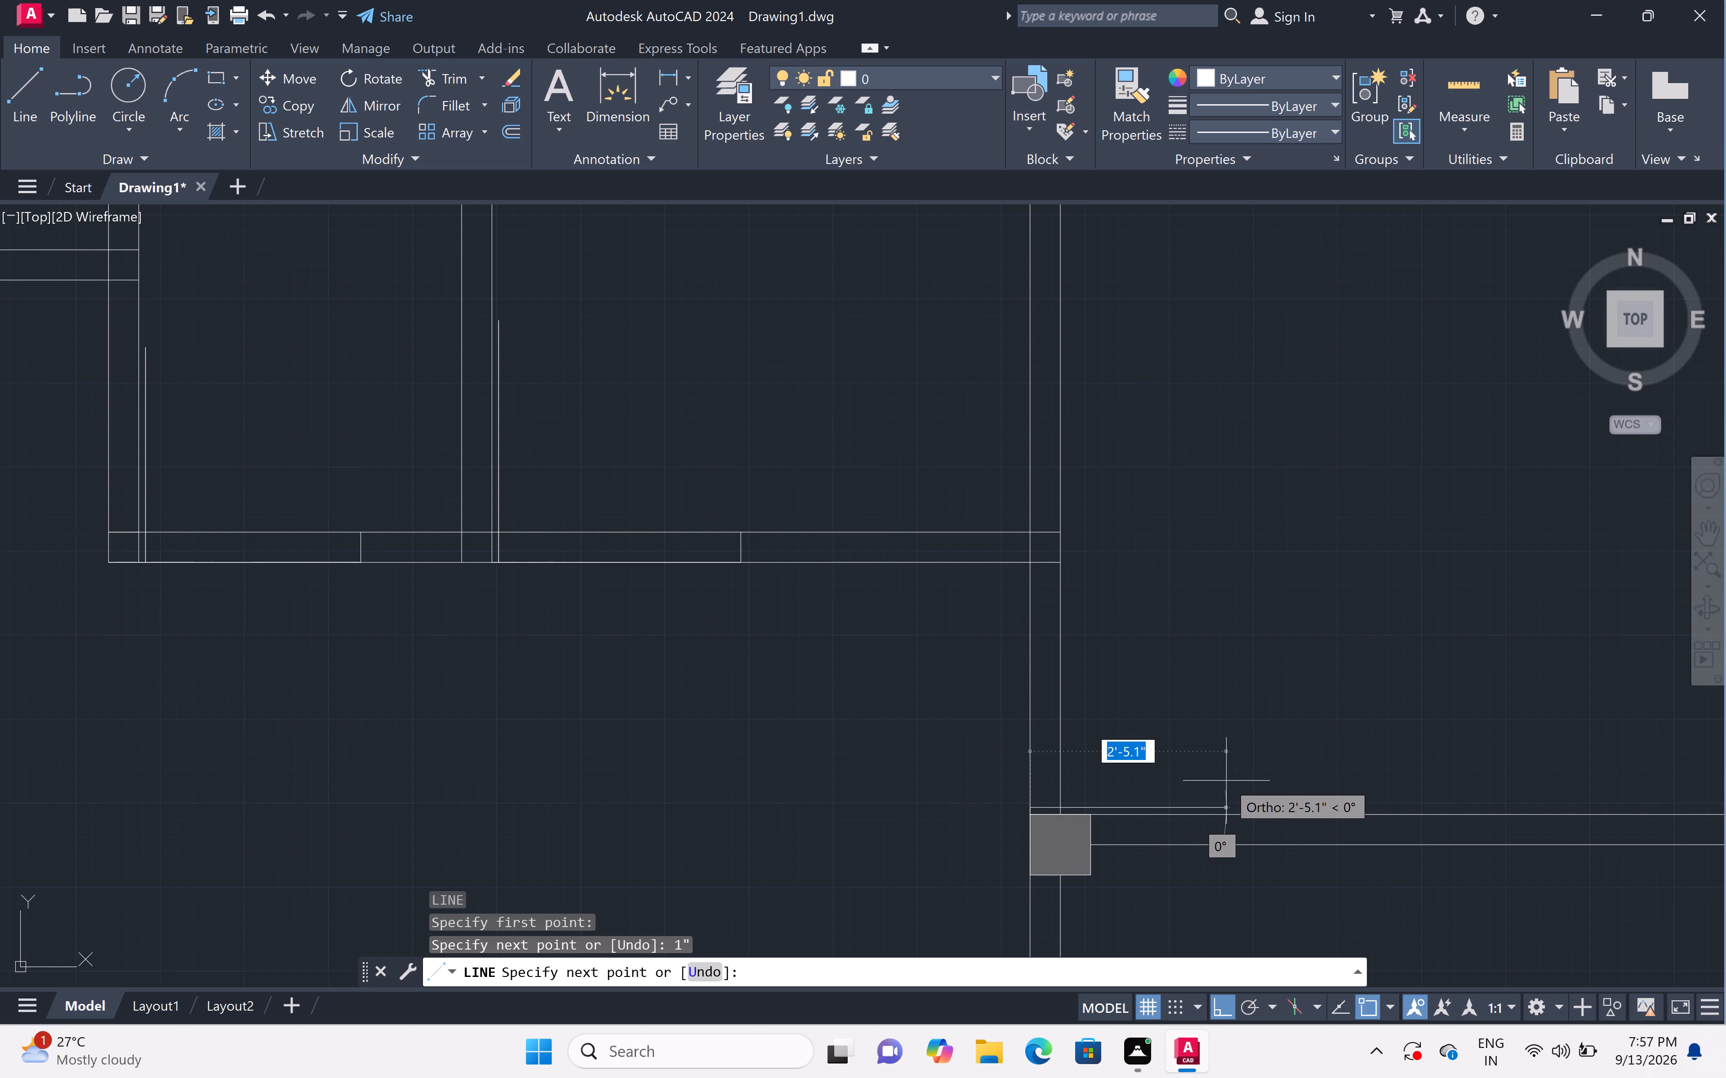
{"action": "key", "text": "3"}
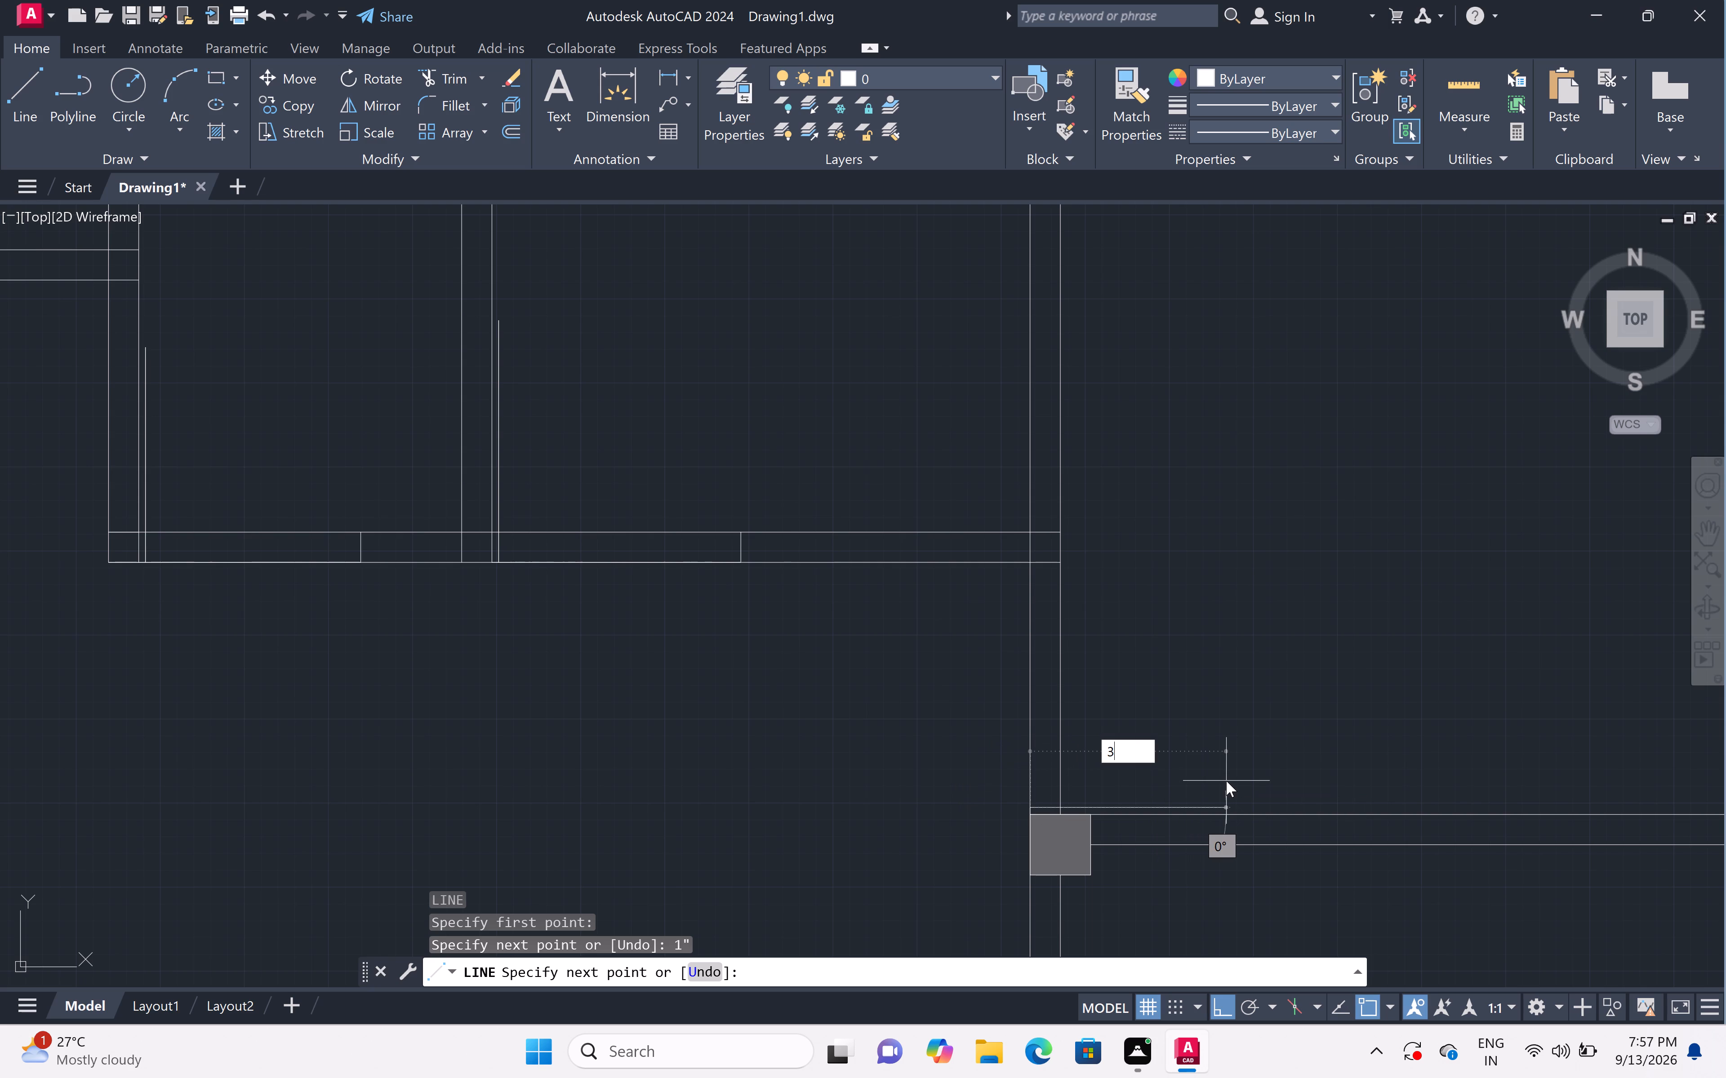
{"action": "type", "text": "'"}
{"action": "key", "text": "space"}
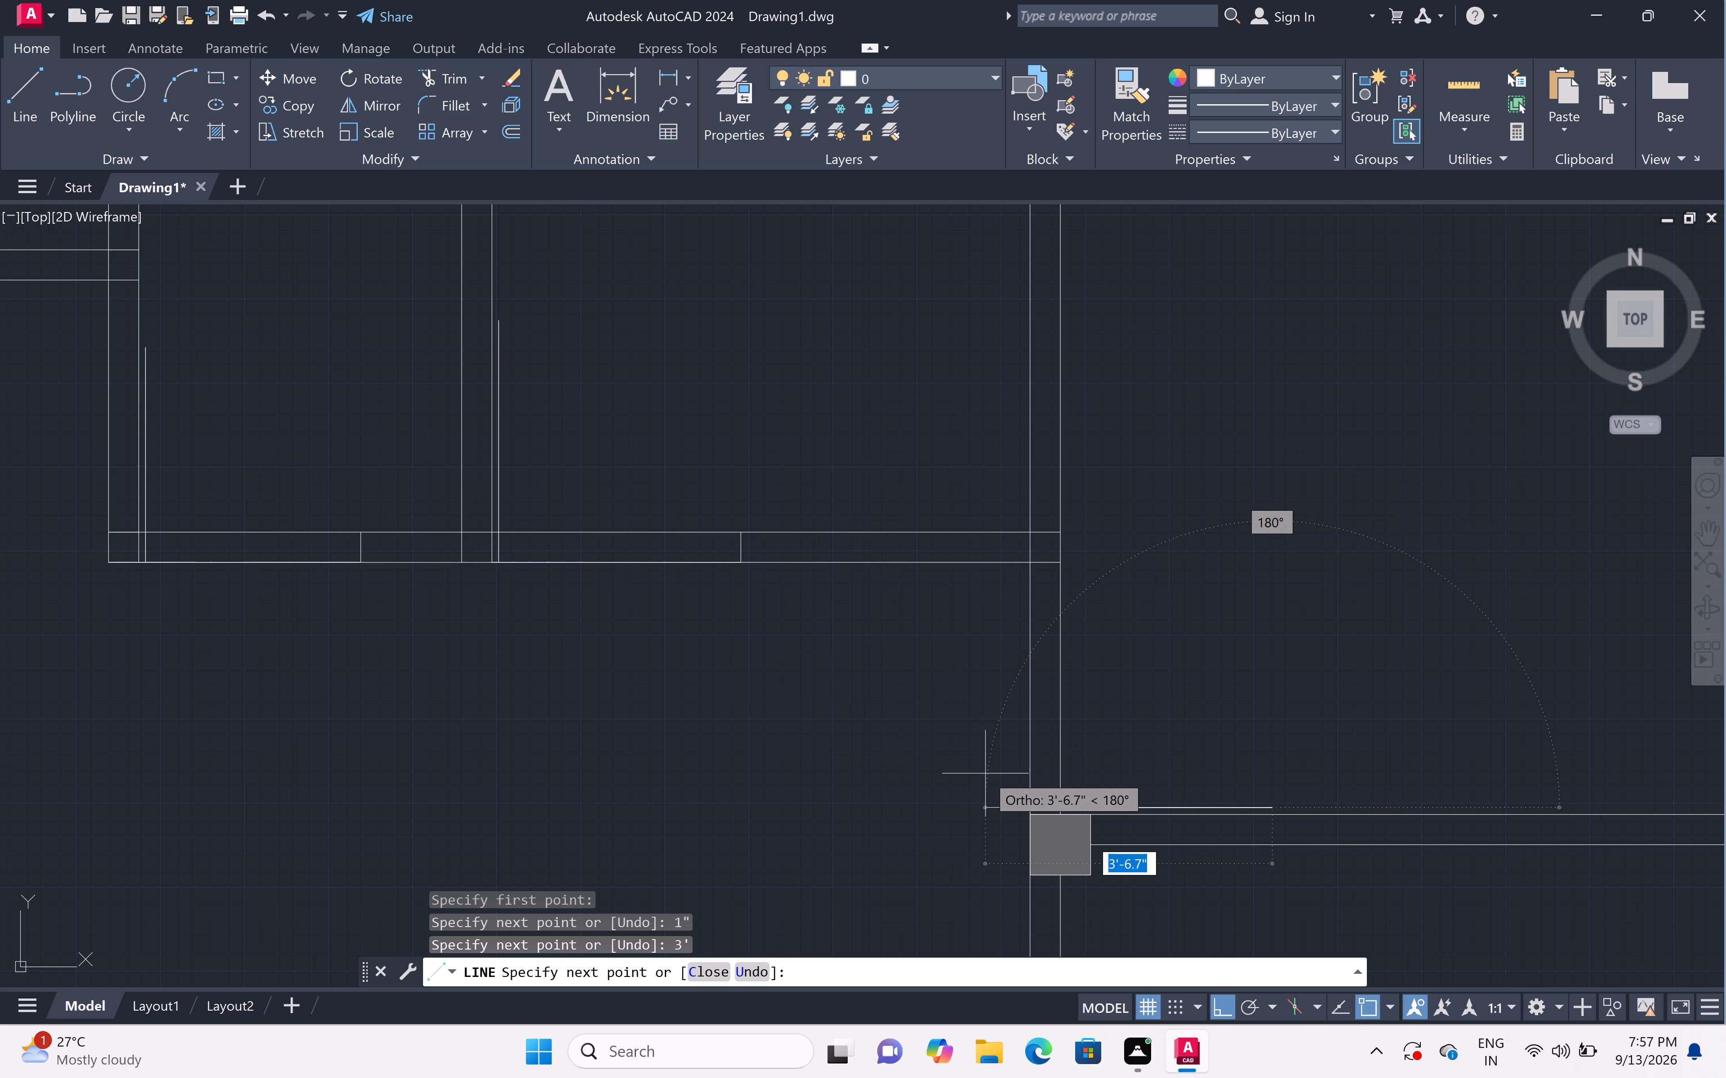
Continue from the leaf's hinge end 3' north along the partition and close the opening with a jamb line across the wall.
{"action": "scroll", "coordinate": [1031, 809], "scroll_direction": "up", "scroll_amount": 4}
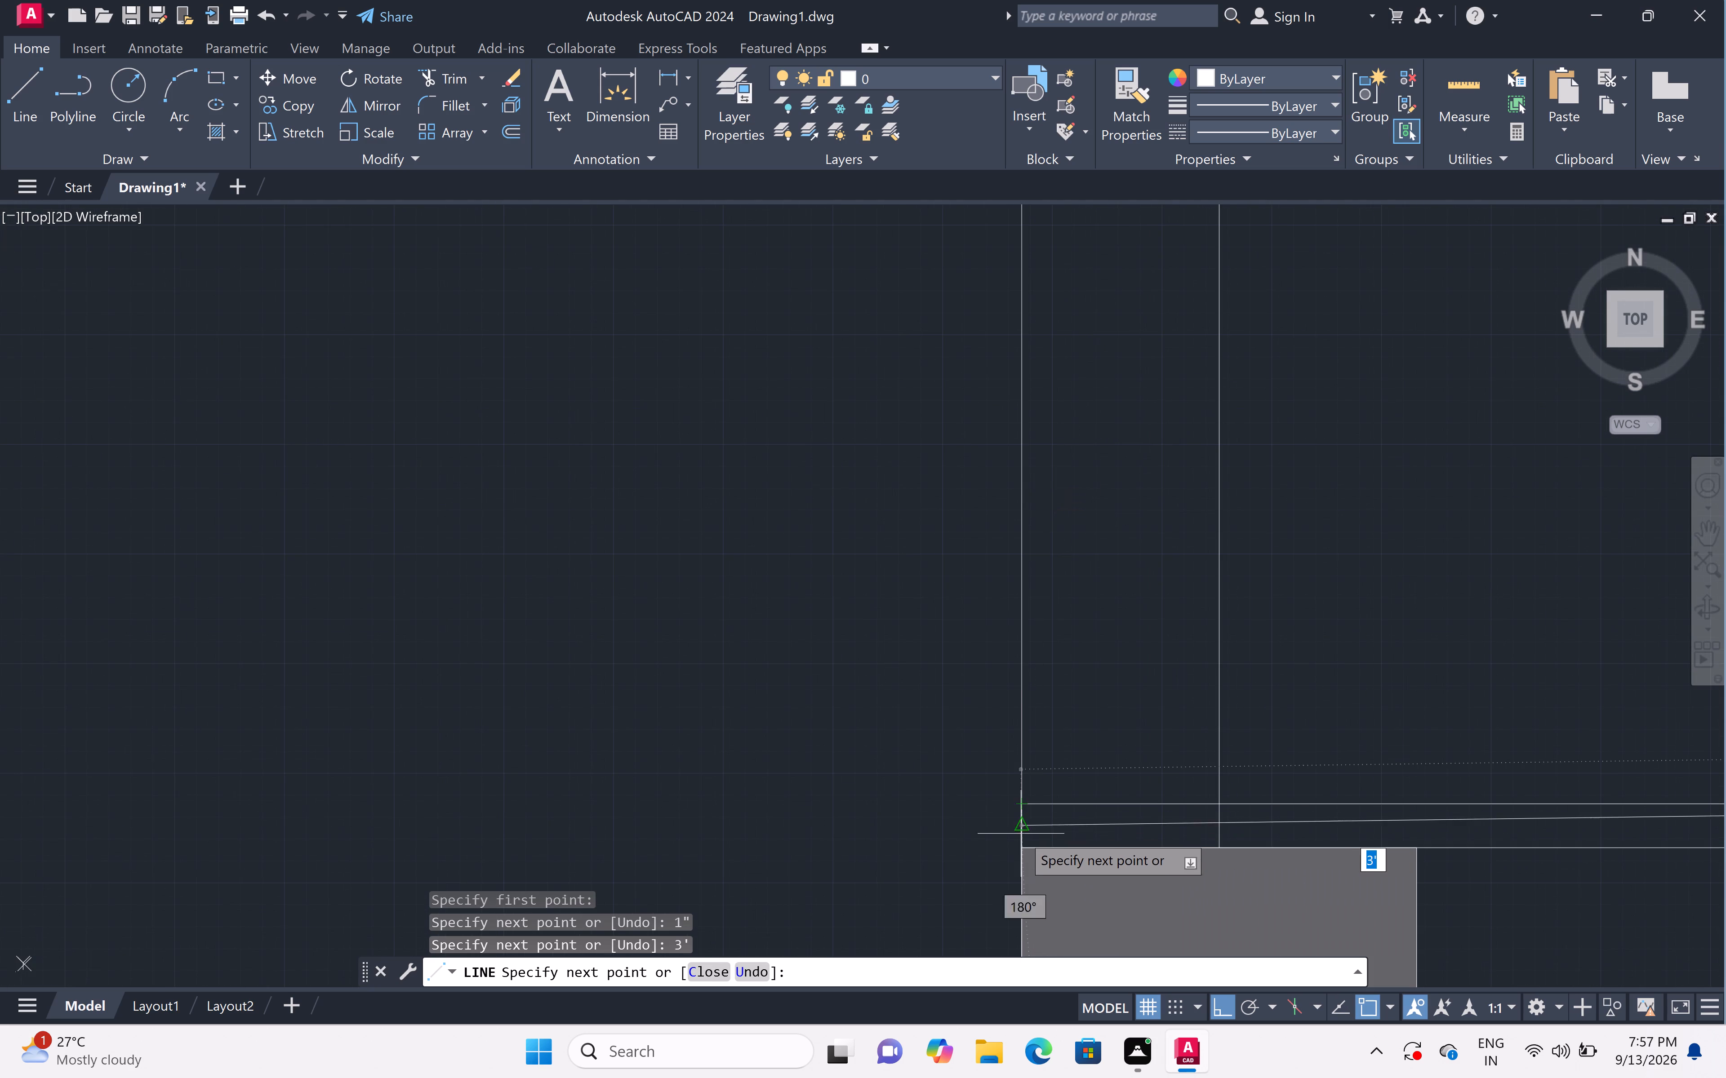
{"action": "left_click", "coordinate": [1027, 798]}
{"action": "scroll", "coordinate": [1015, 544], "scroll_direction": "down", "scroll_amount": 4}
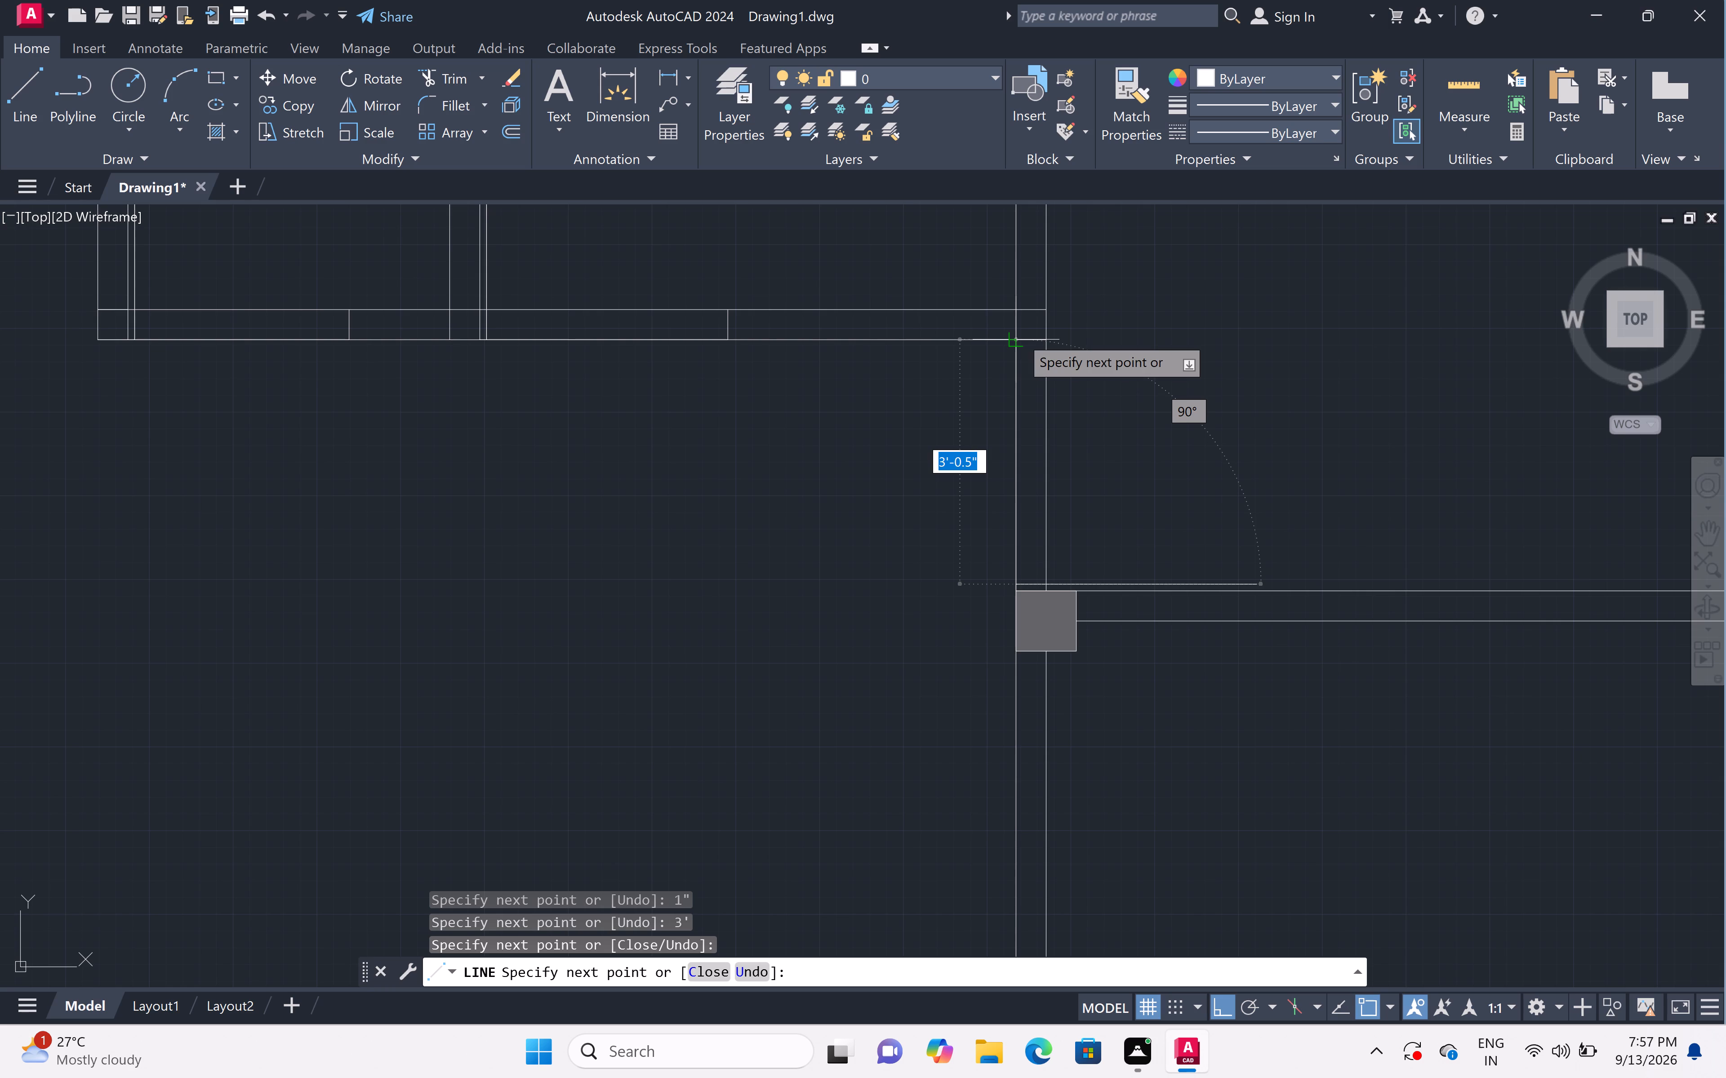
{"action": "scroll", "coordinate": [1019, 336], "scroll_direction": "up", "scroll_amount": 3}
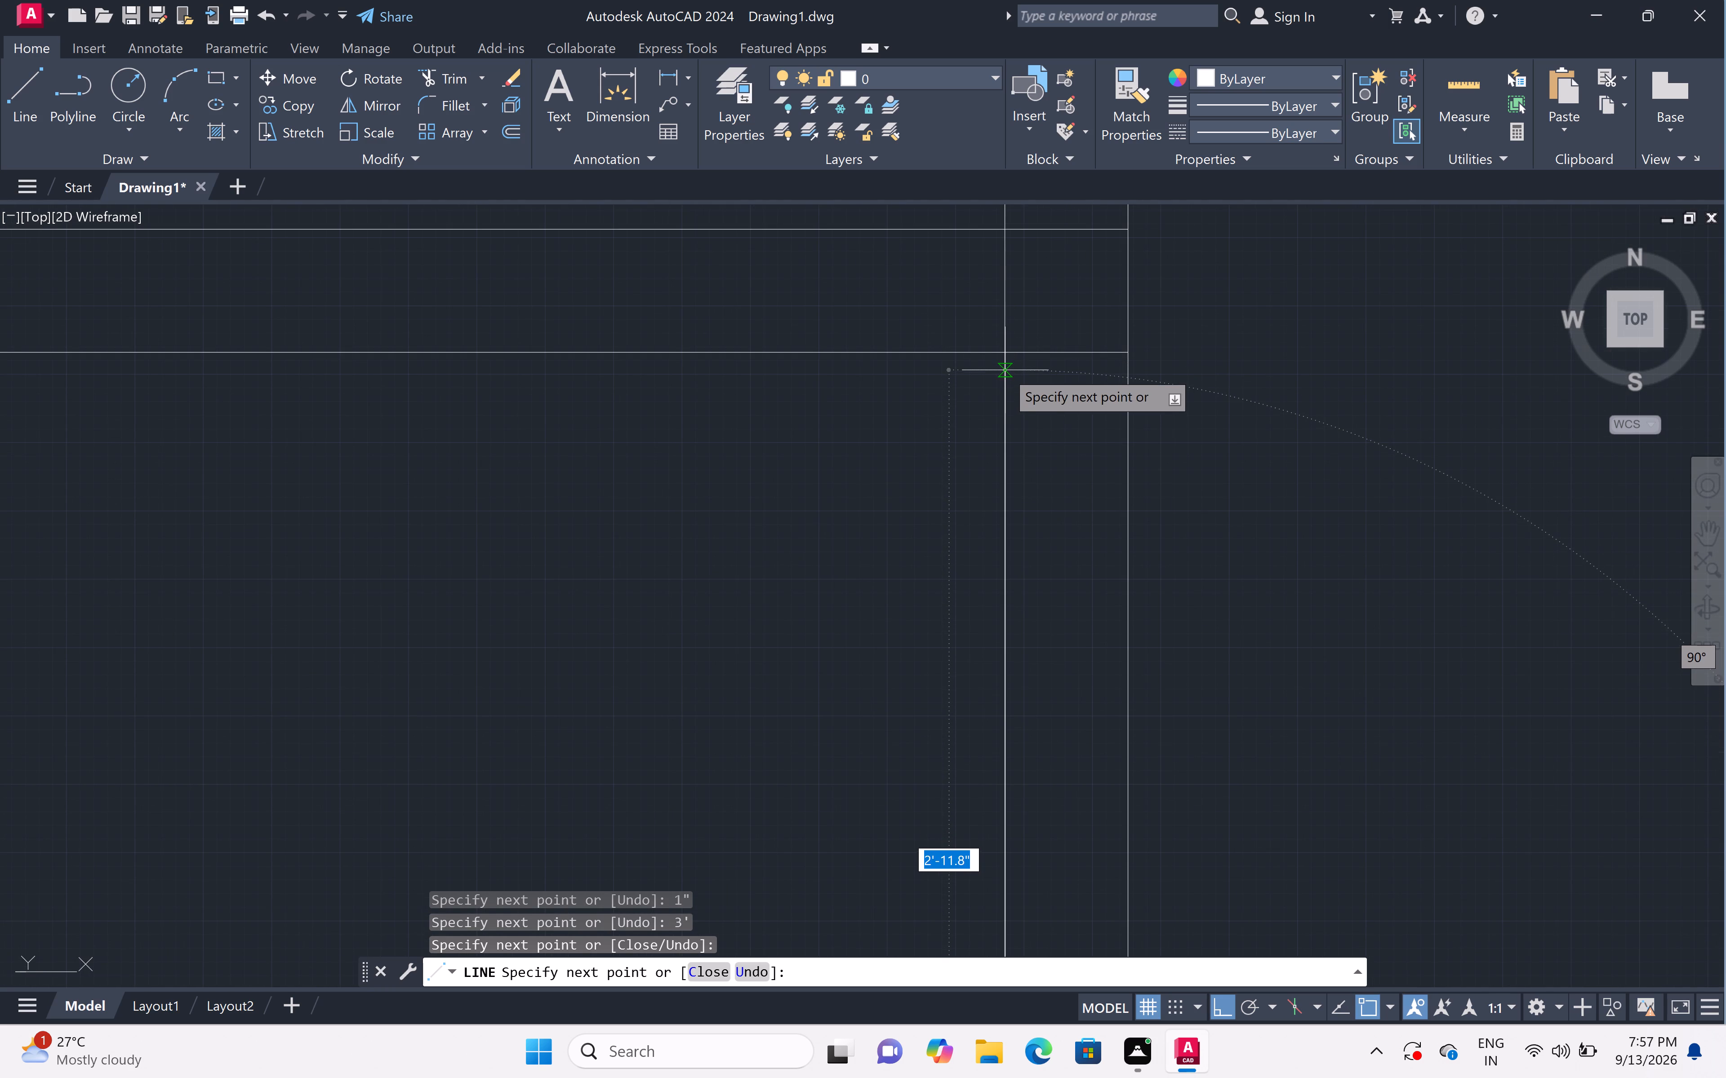
{"action": "scroll", "coordinate": [1005, 368], "scroll_direction": "up", "scroll_amount": 2}
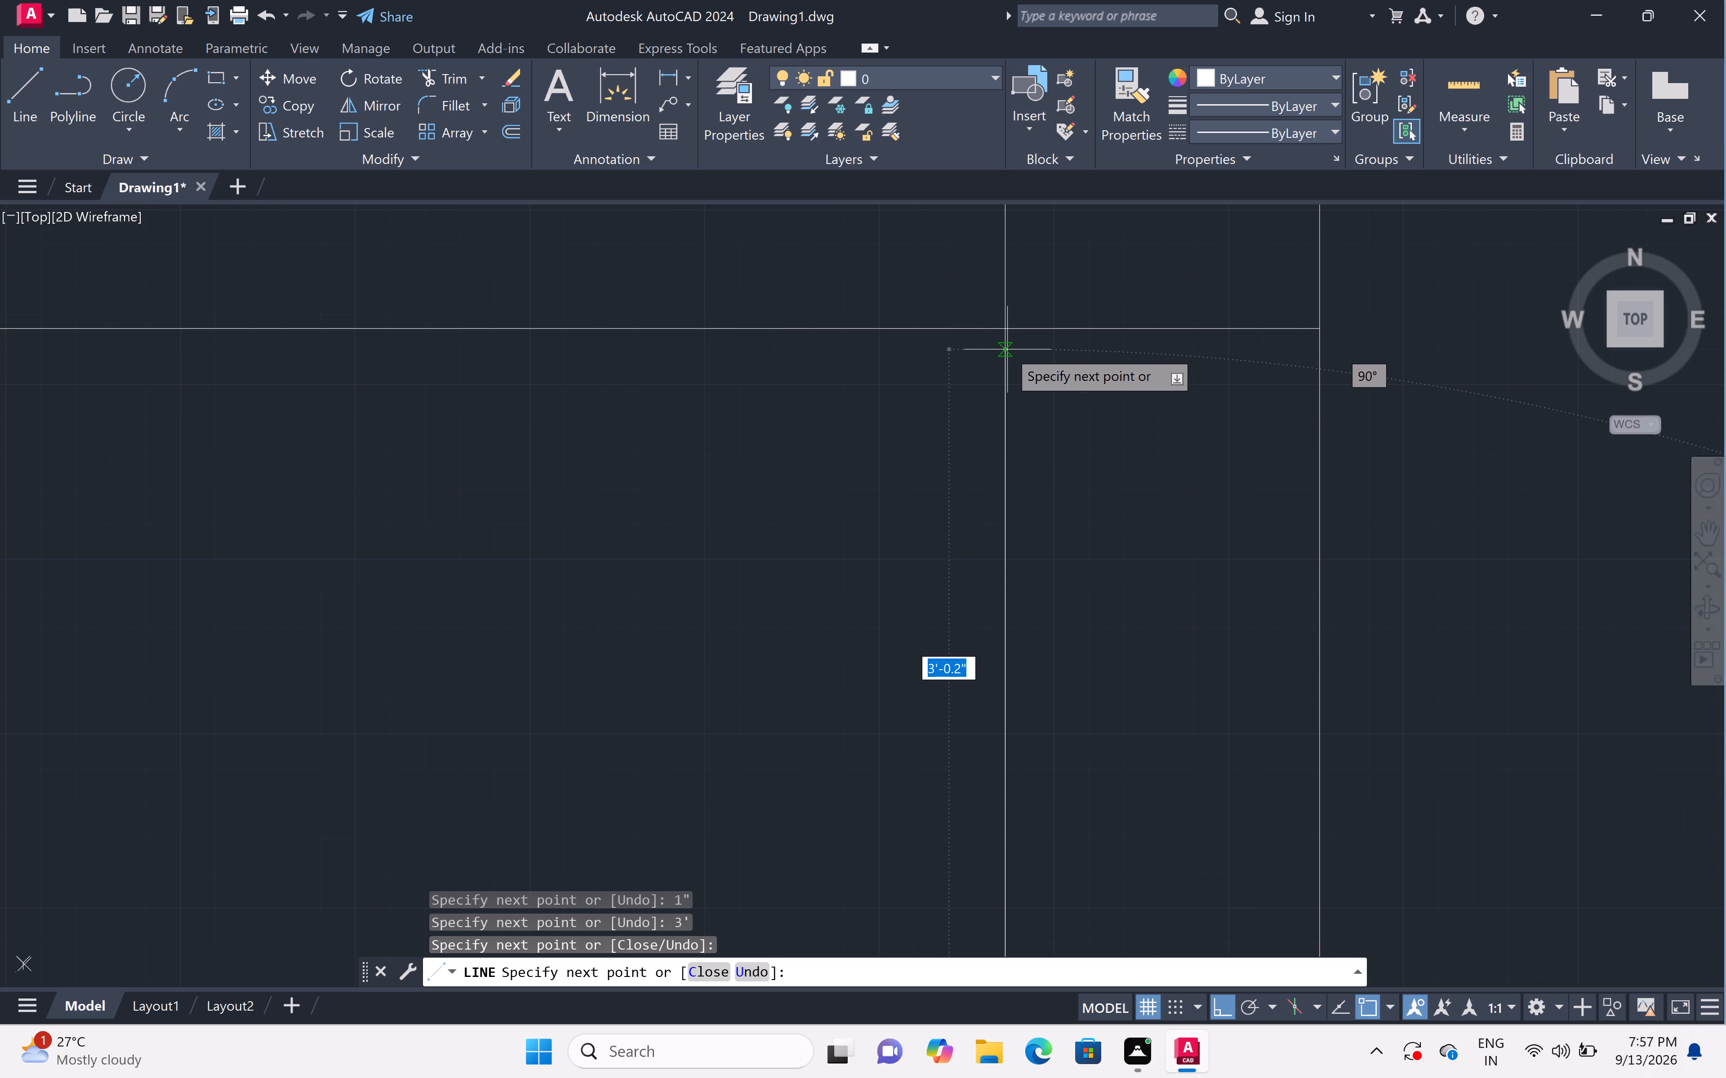
{"action": "type", "text": "3'"}
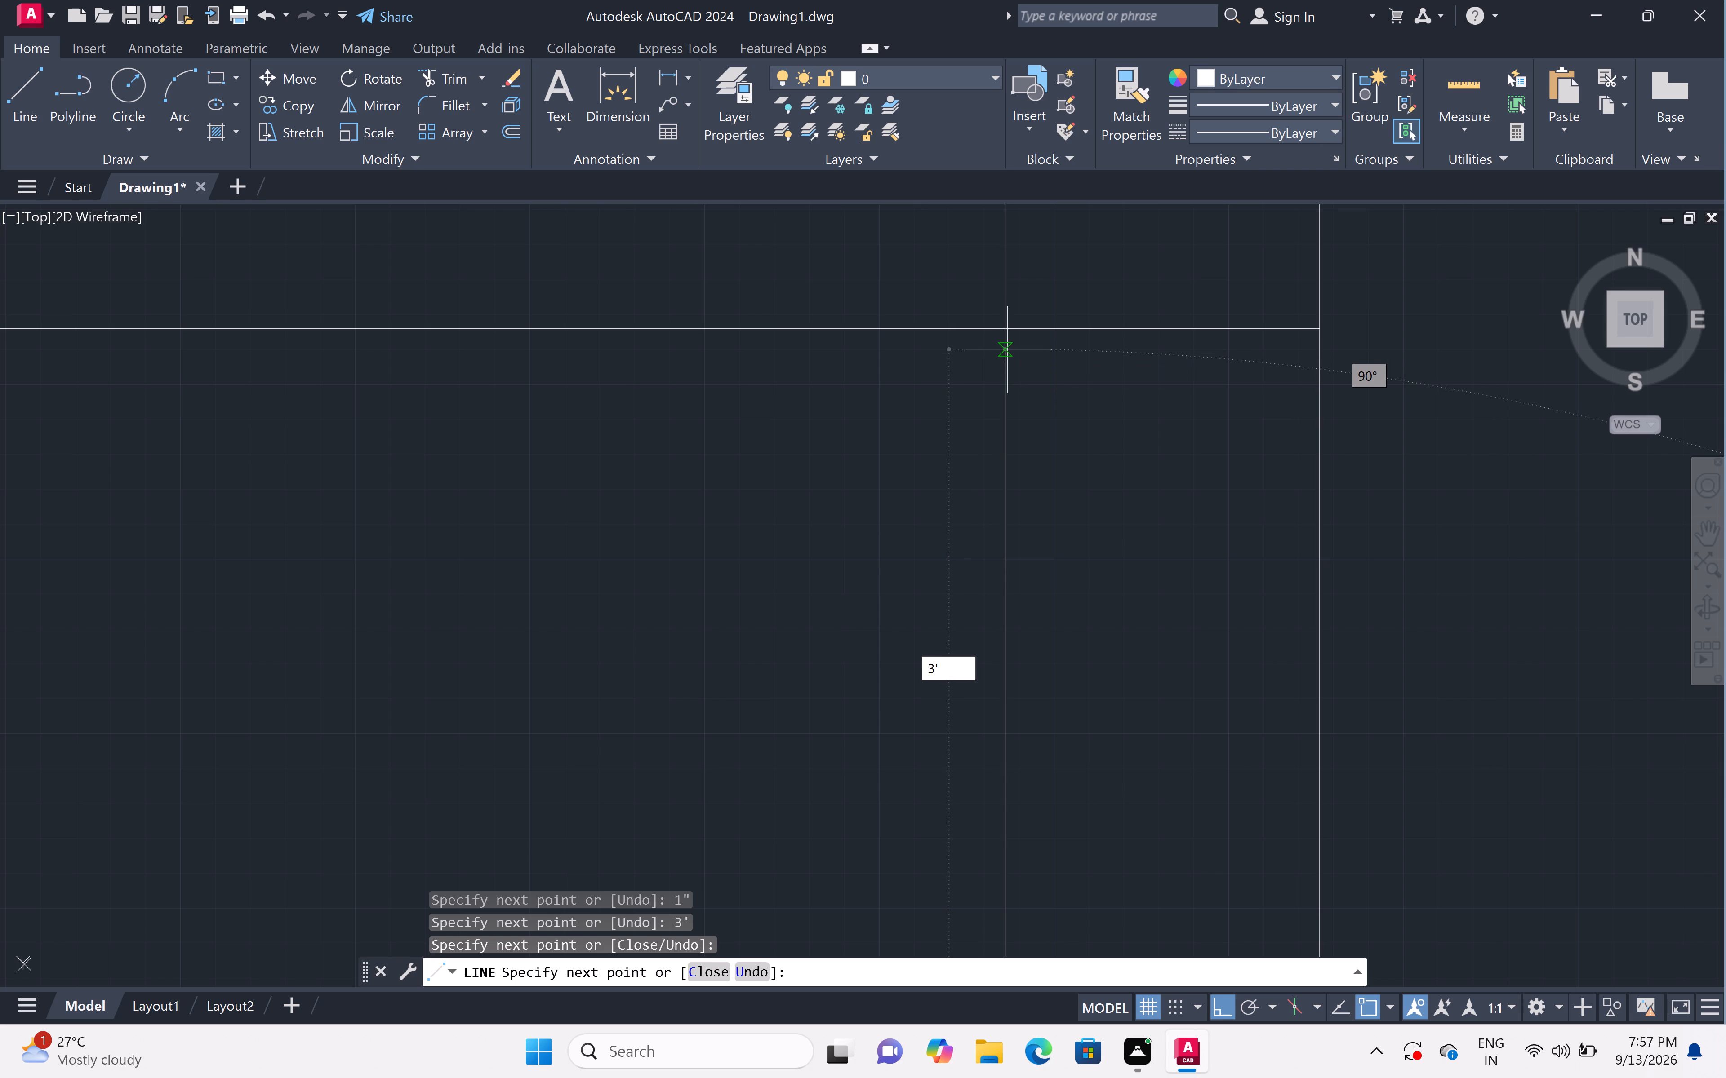
{"action": "key", "text": "space"}
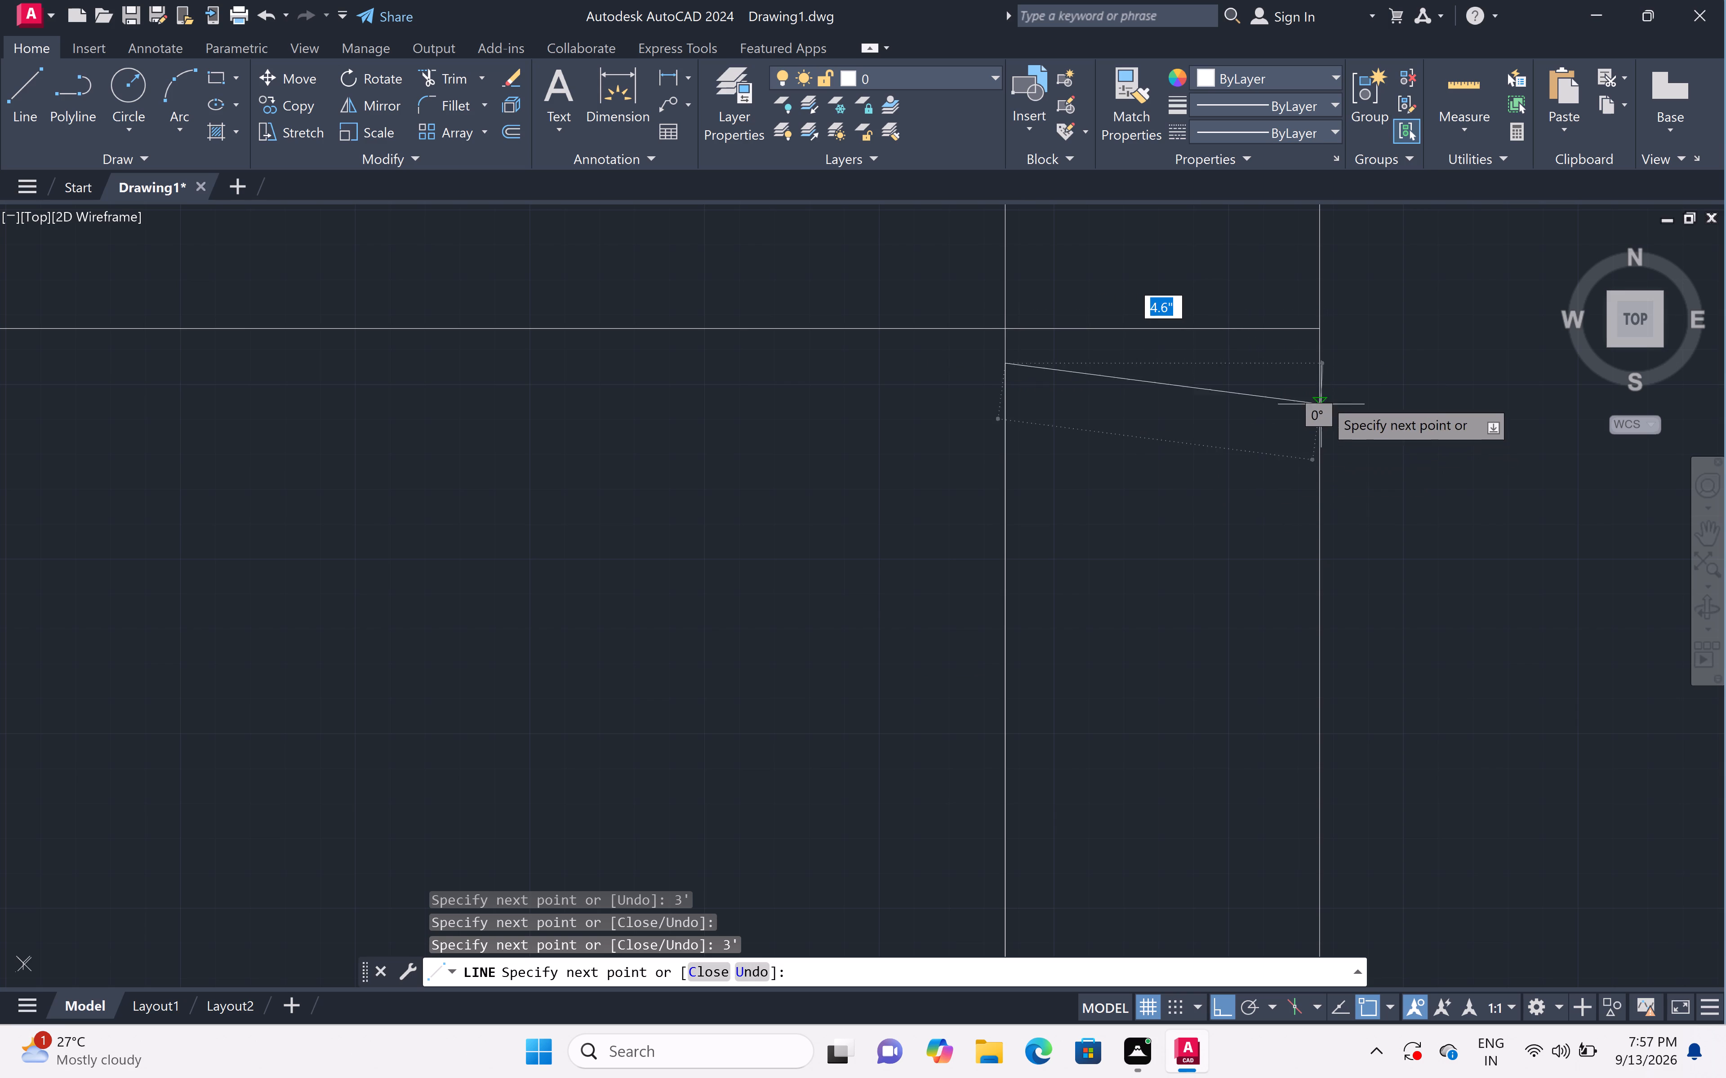
{"action": "double_click", "coordinate": [1317, 368]}
{"action": "key", "text": "Escape"}
Draw a 3' door leaf line running east into the southeast room, starting 1" above the southern column on its west partition.
{"action": "scroll", "coordinate": [1388, 425], "scroll_direction": "down", "scroll_amount": 5}
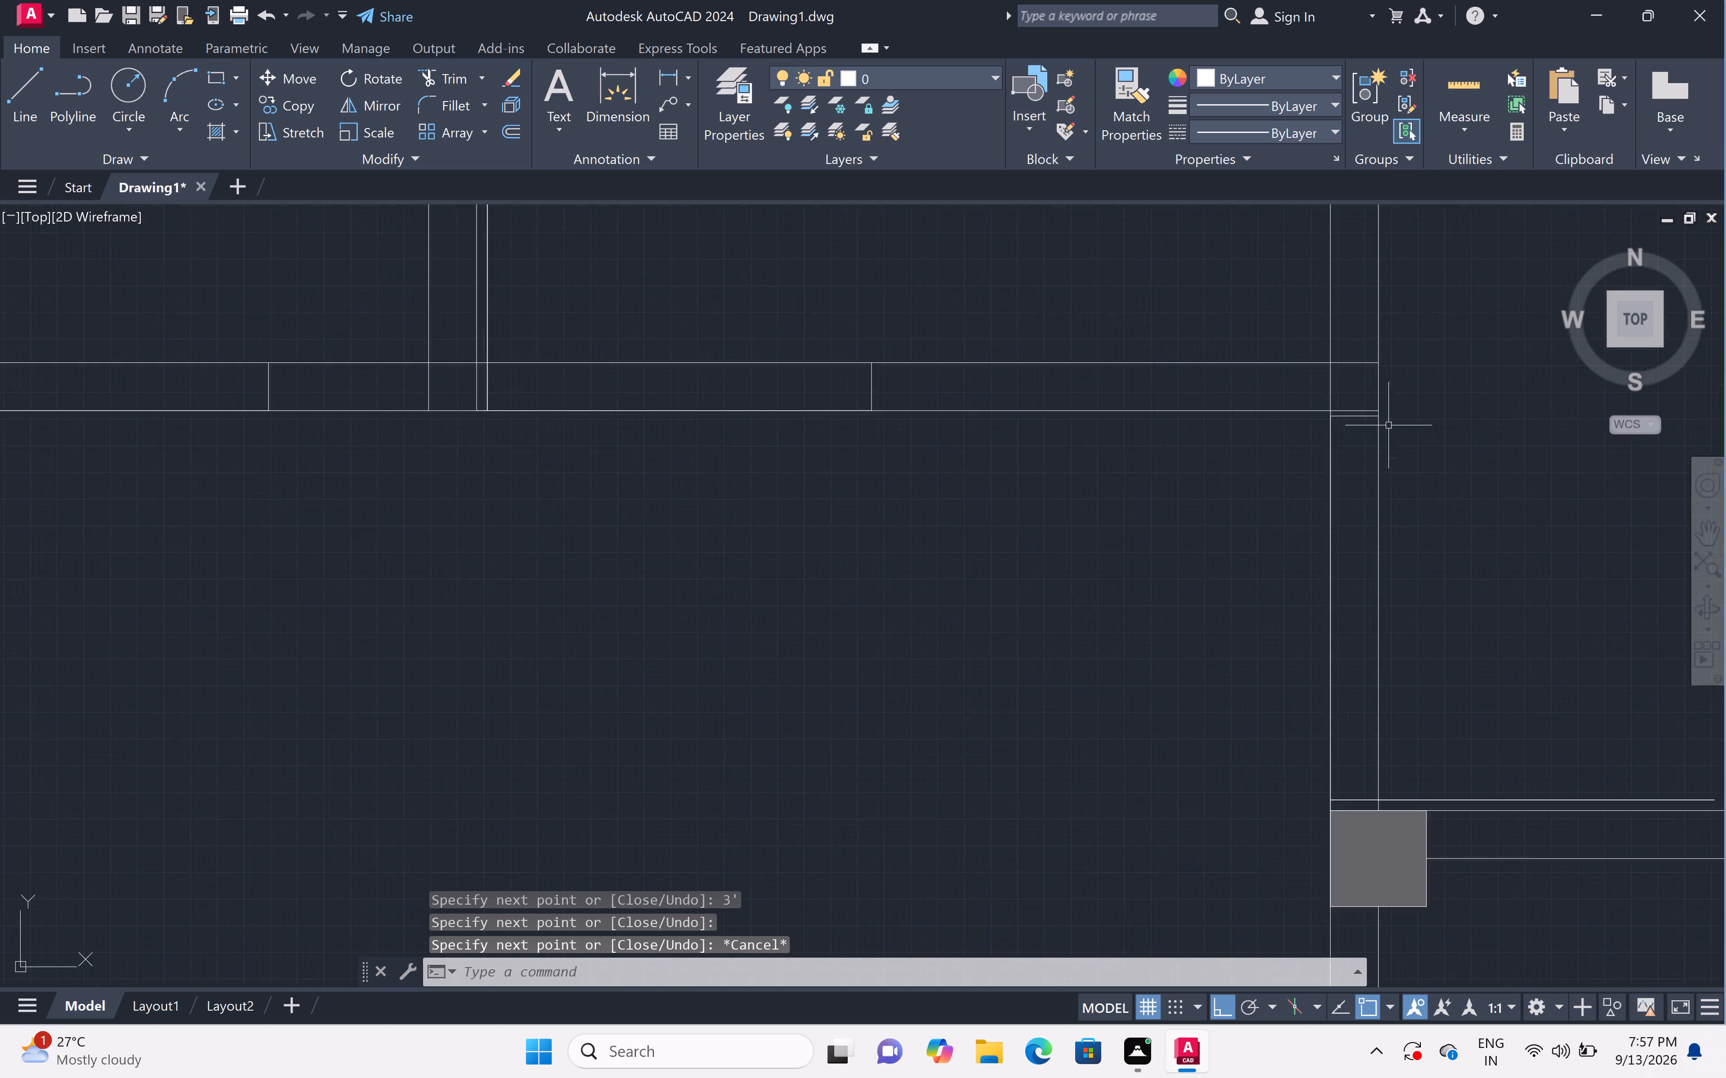
{"action": "scroll", "coordinate": [1388, 425], "scroll_direction": "down", "scroll_amount": 4}
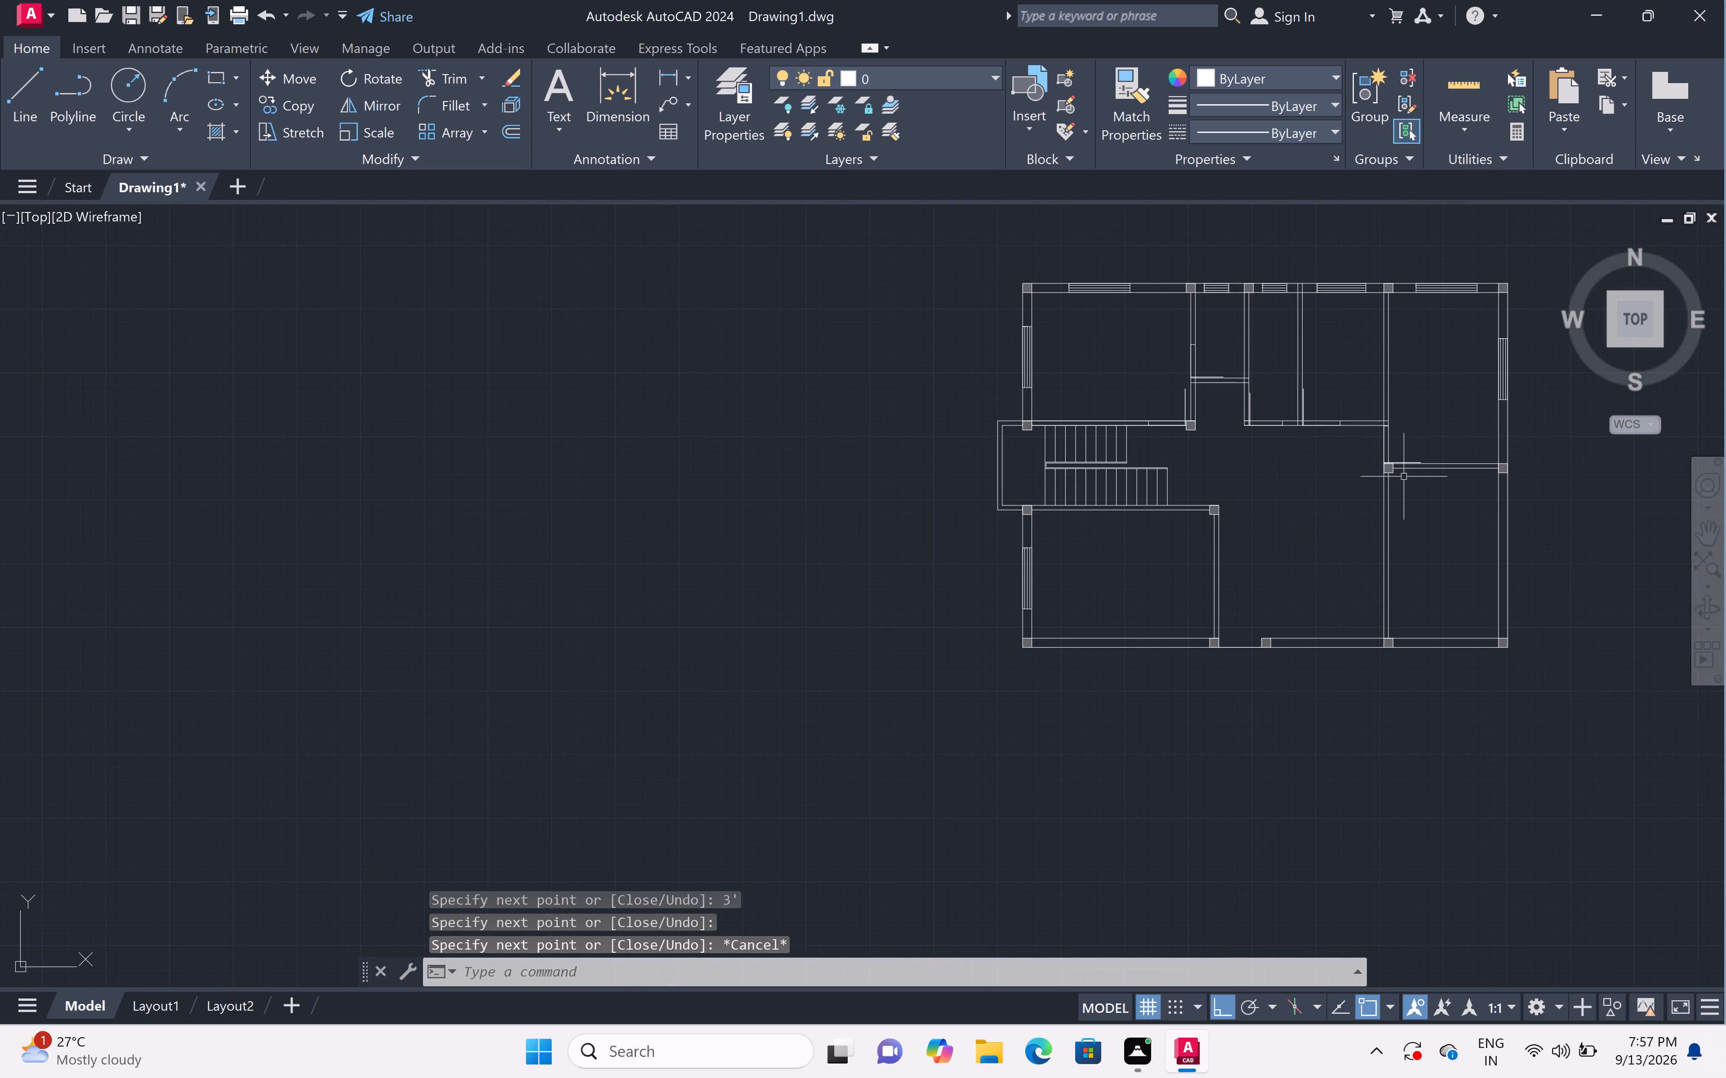
{"action": "scroll", "coordinate": [1398, 507], "scroll_direction": "up", "scroll_amount": 1}
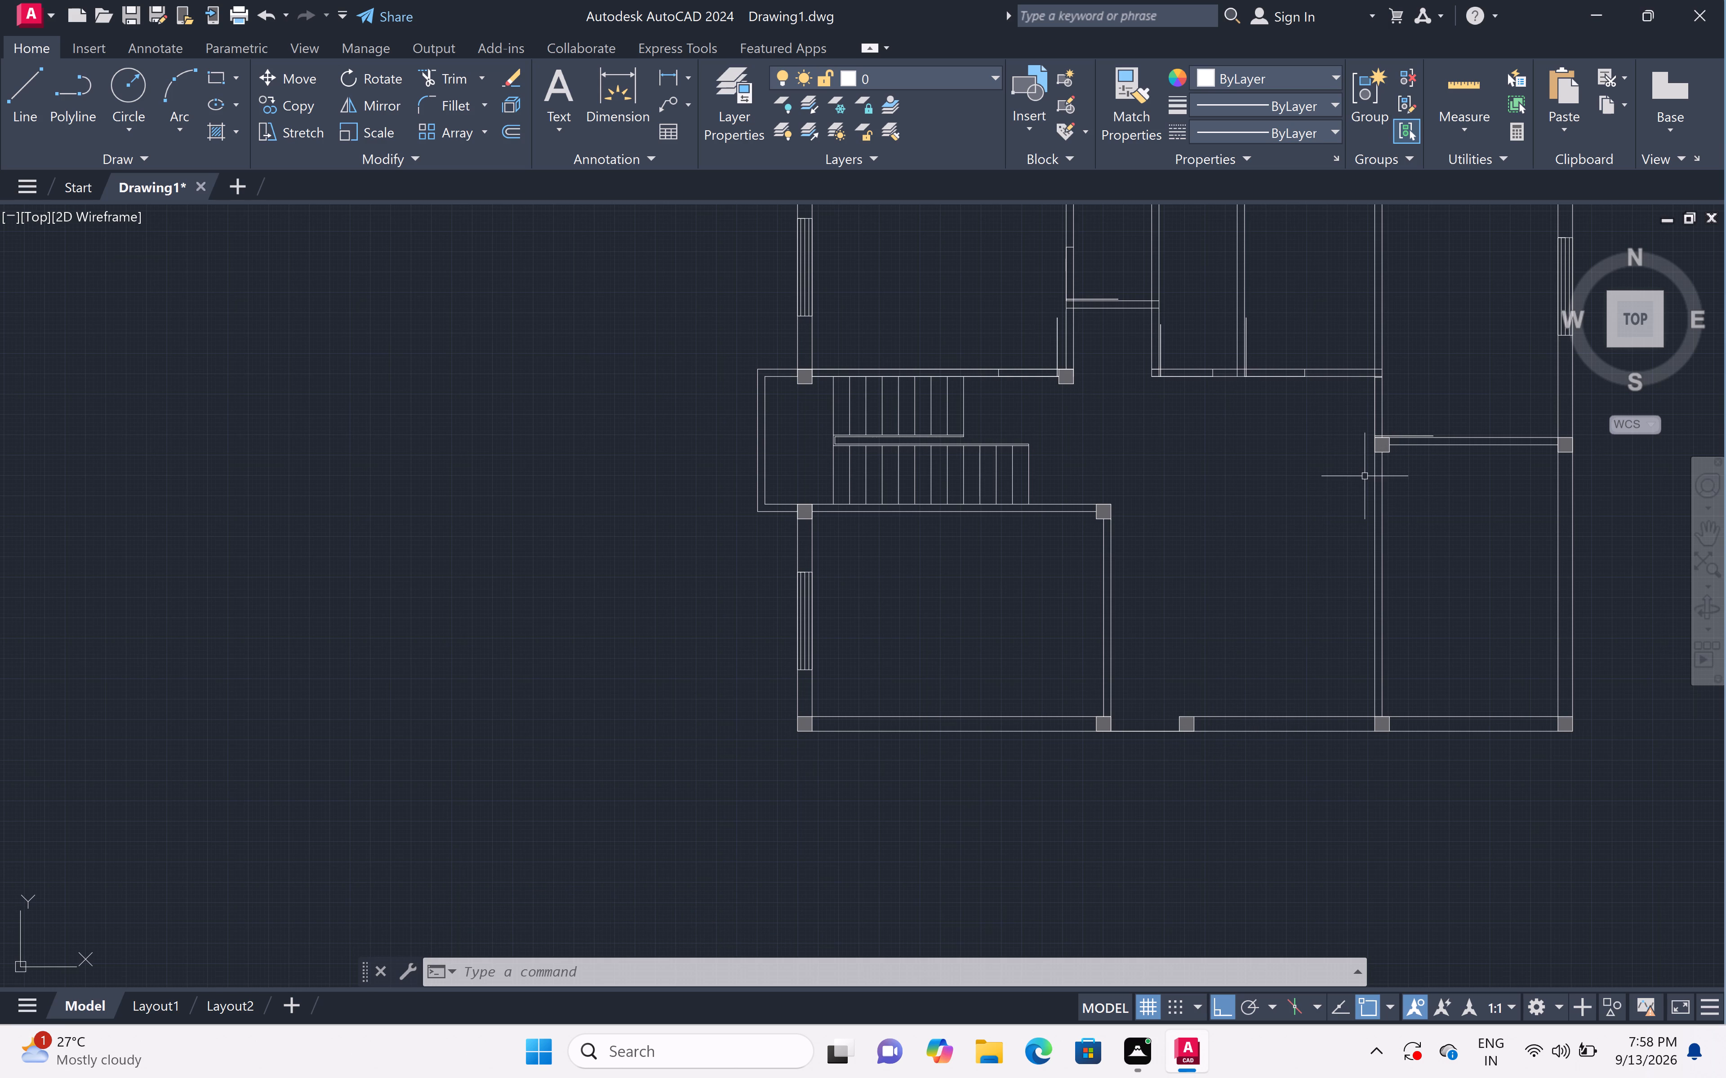
{"action": "scroll", "coordinate": [1378, 697], "scroll_direction": "up", "scroll_amount": 4}
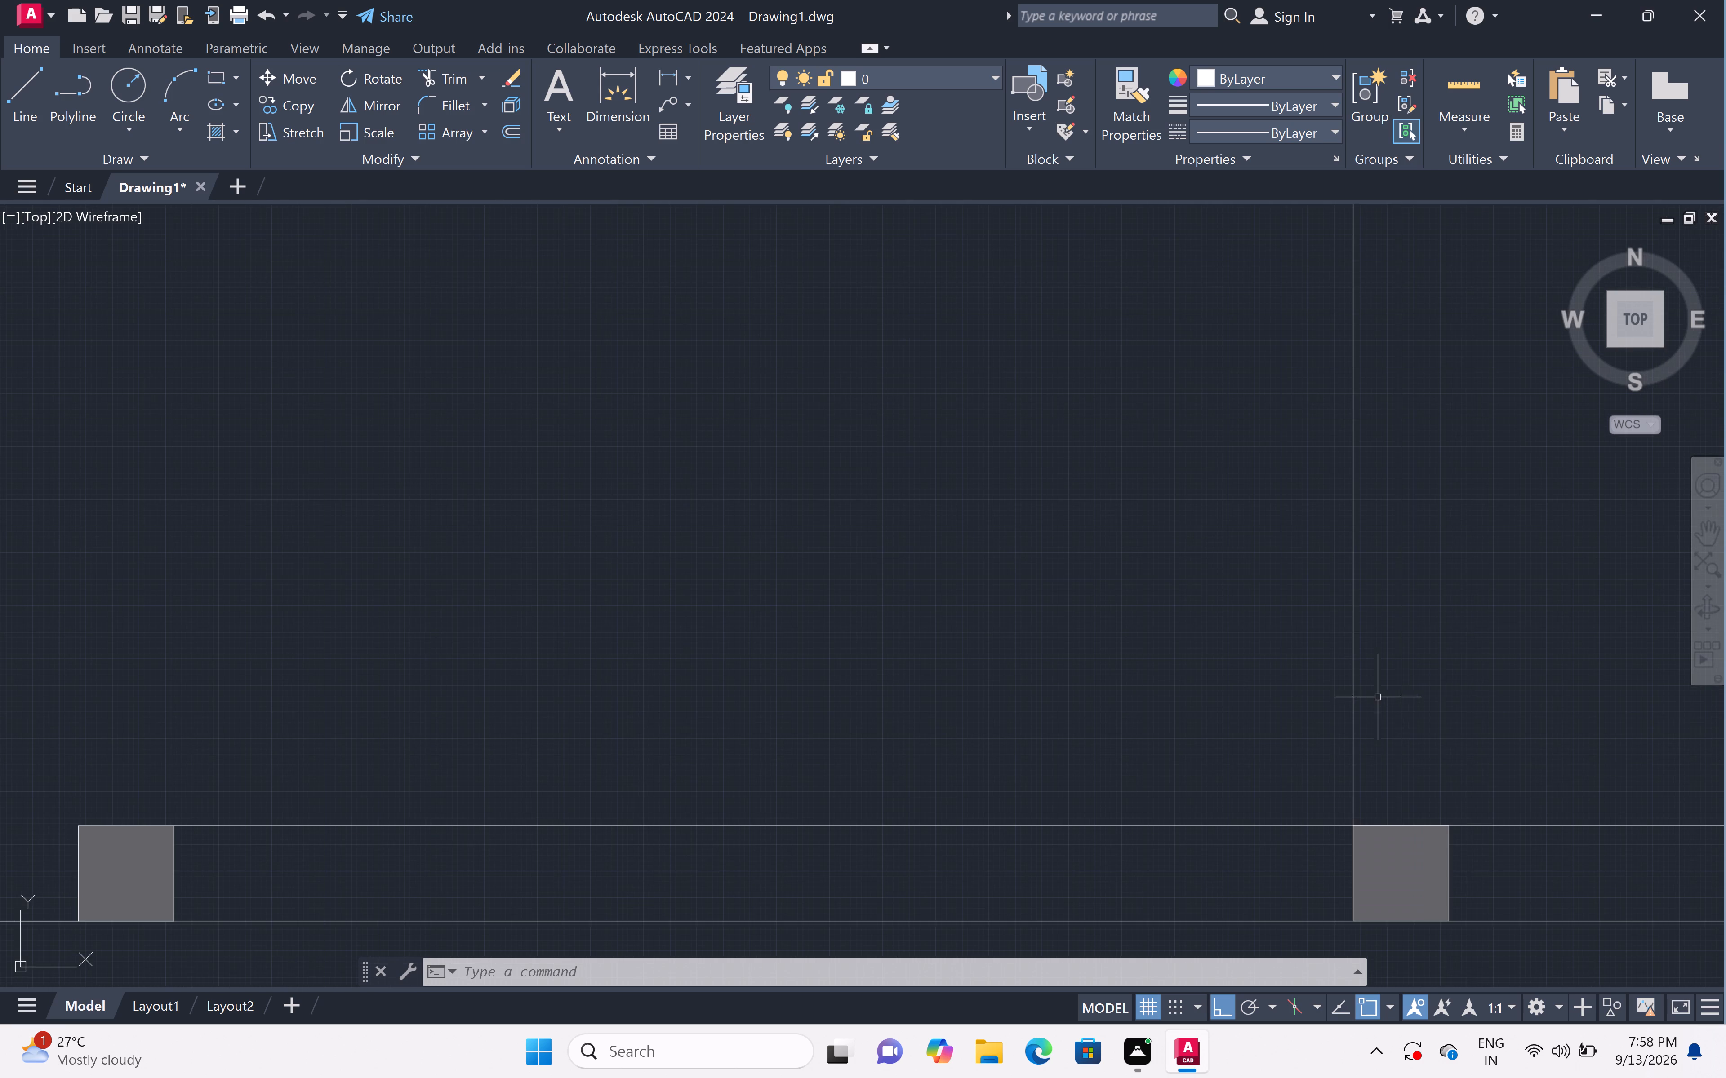
{"action": "type", "text": "l"}
{"action": "key", "text": "space"}
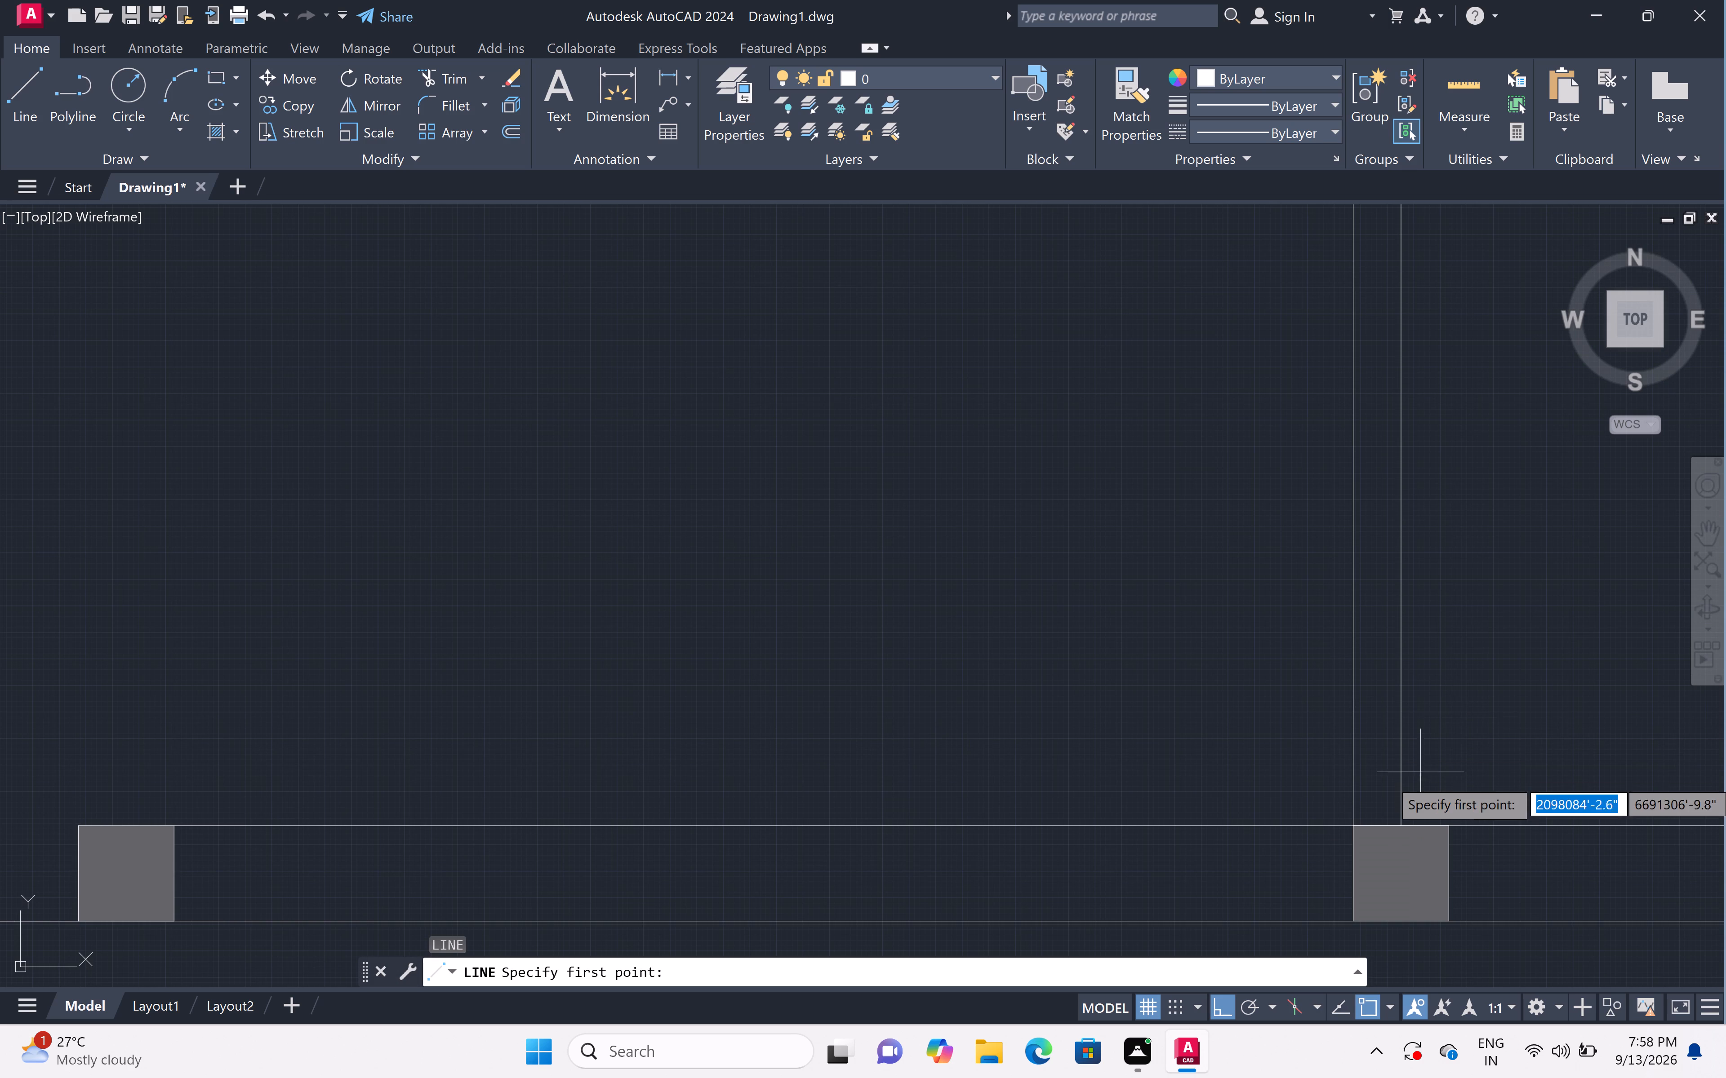
{"action": "left_click", "coordinate": [1354, 822]}
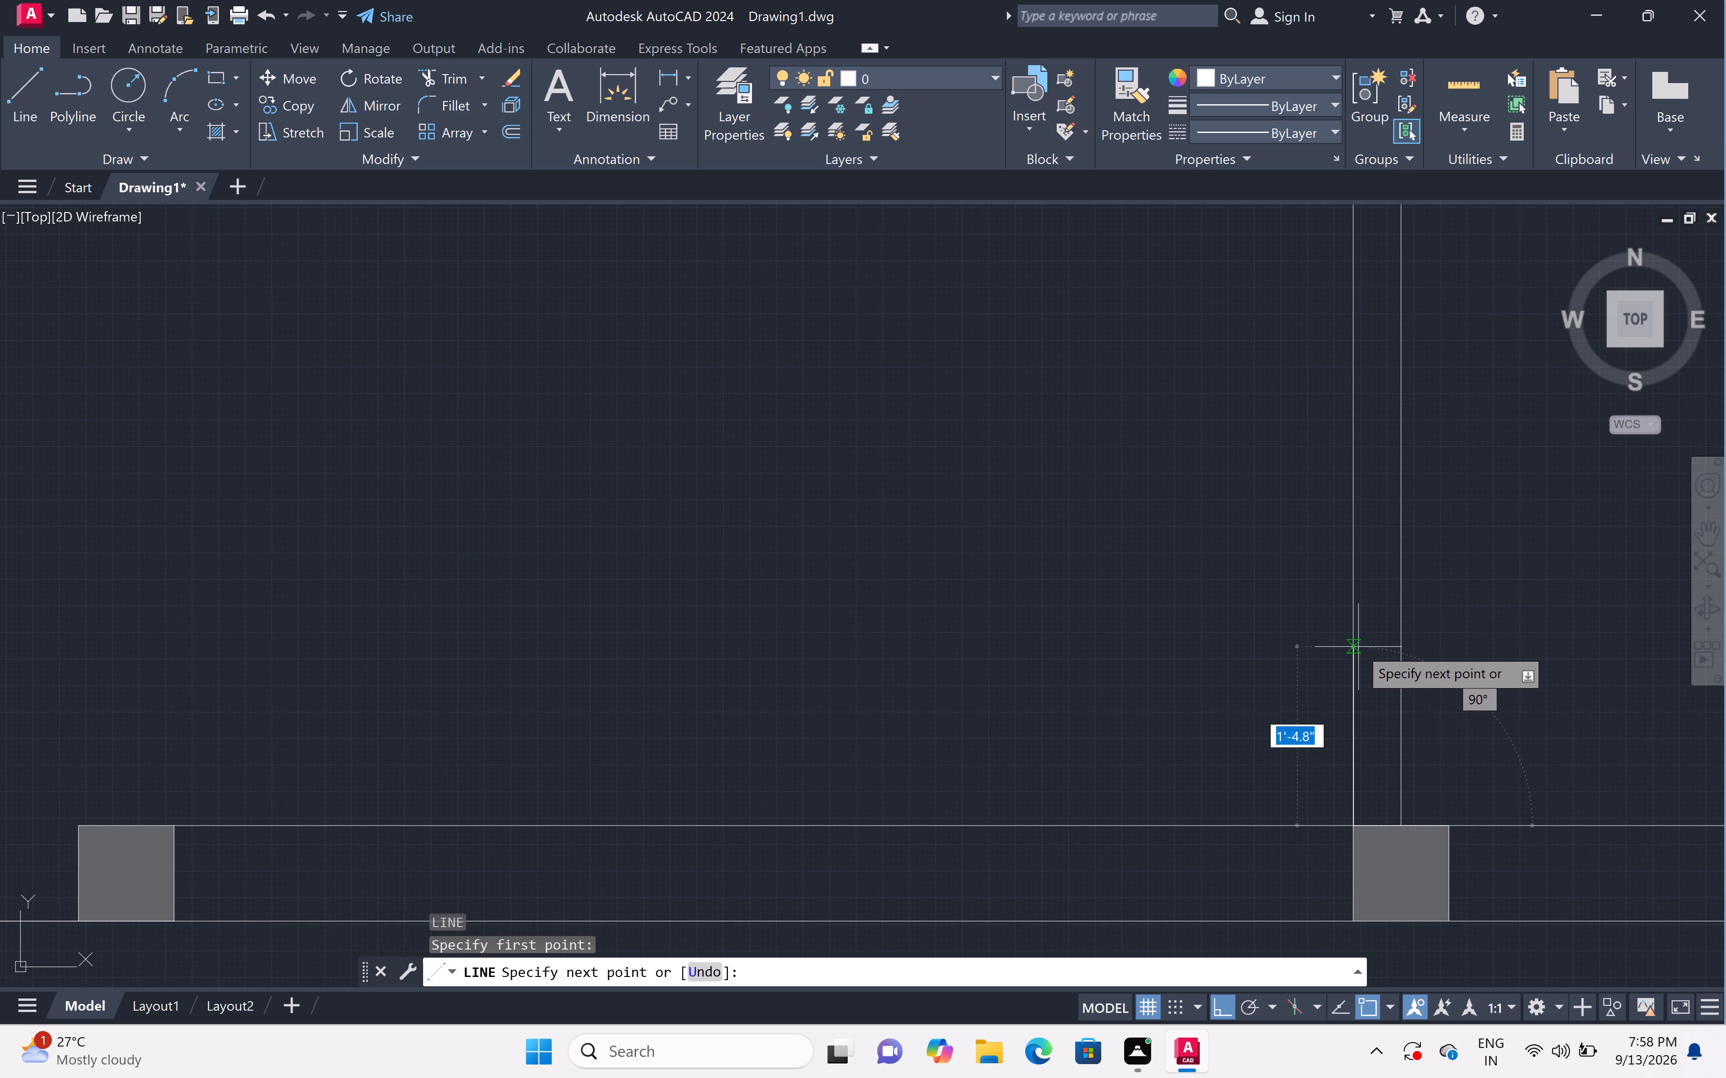
{"action": "key", "text": "1"}
{"action": "key", "text": "shift+quotedbl"}
{"action": "key", "text": "space"}
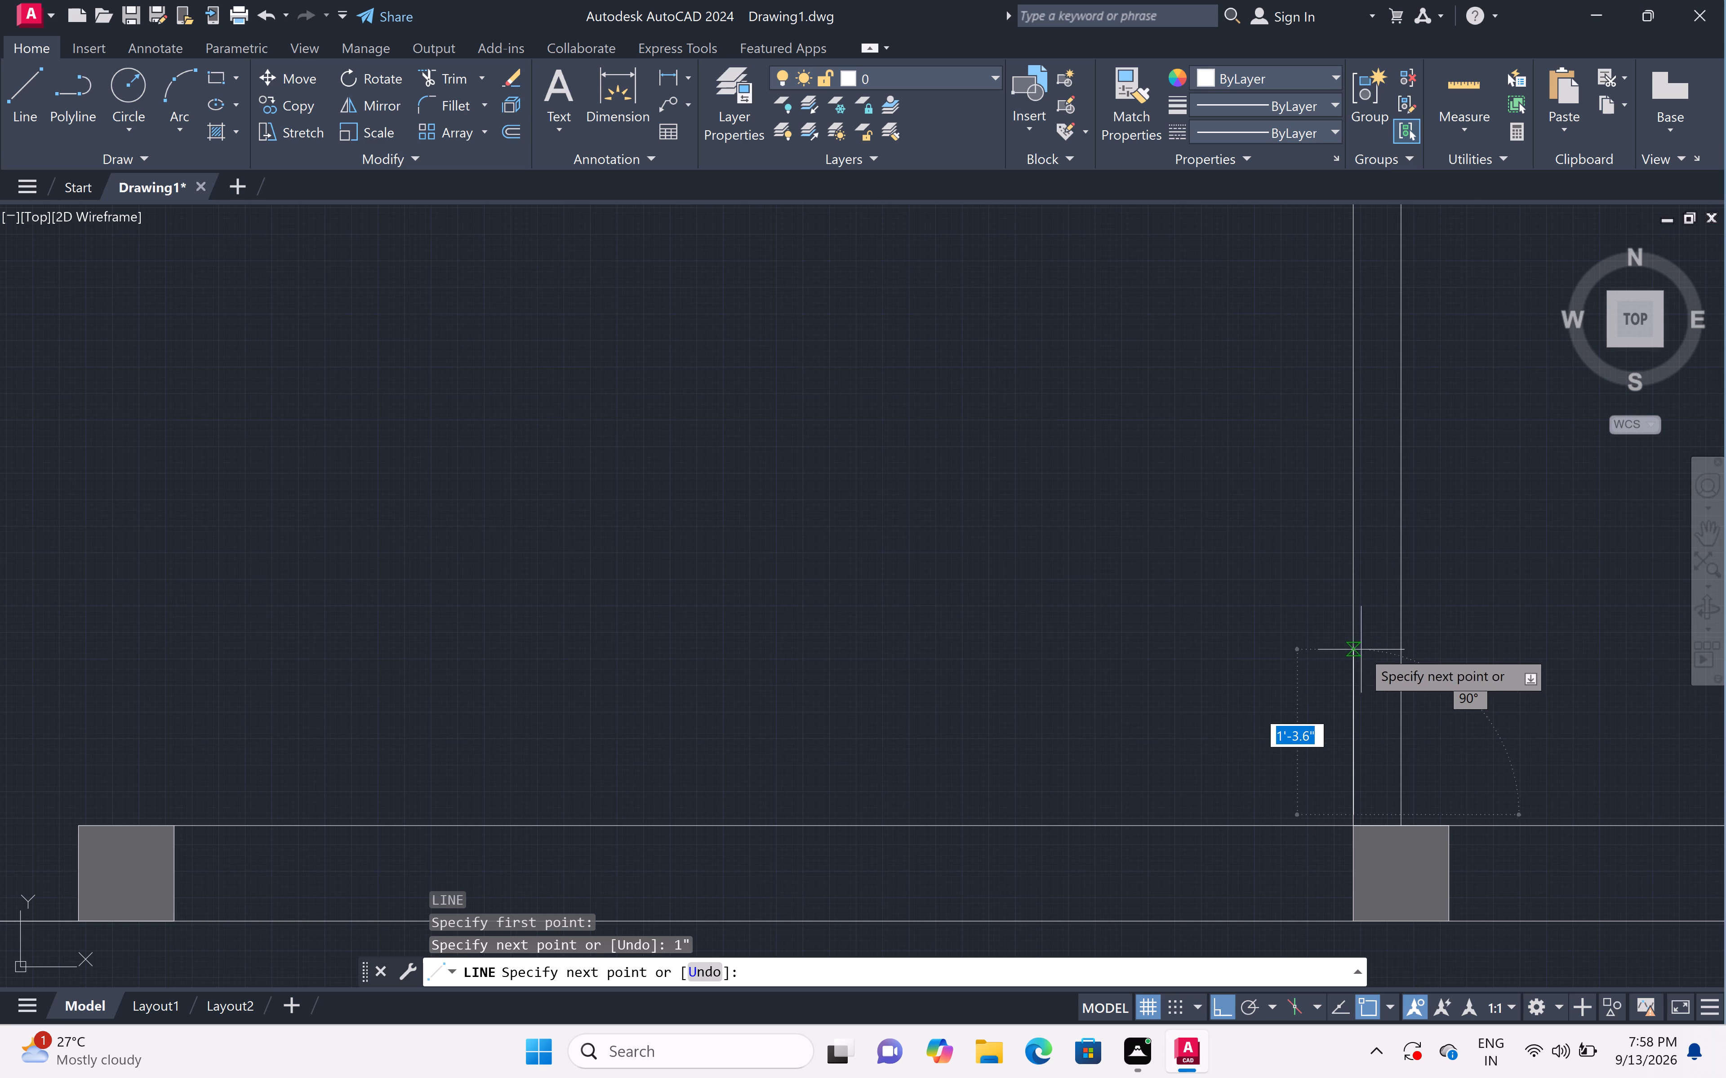
{"action": "middle_click_drag", "start_coordinate": [1476, 690], "coordinate": [936, 720]}
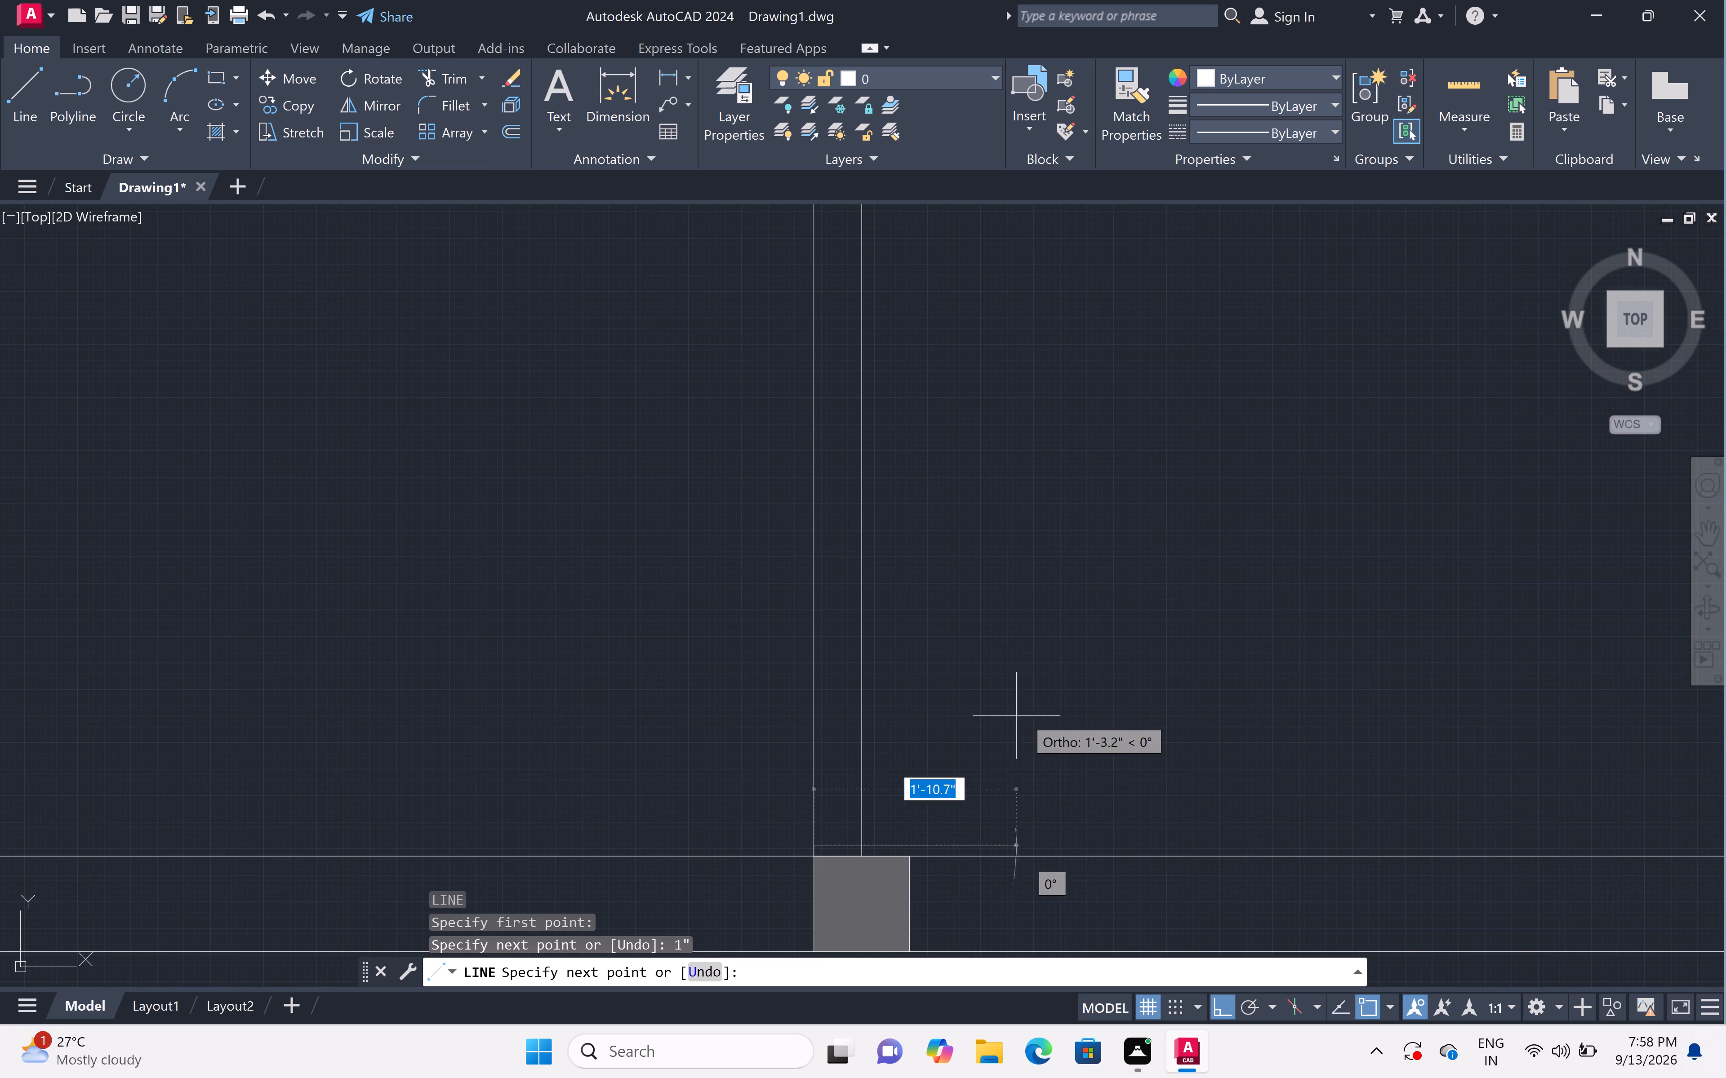
{"action": "key", "text": "3"}
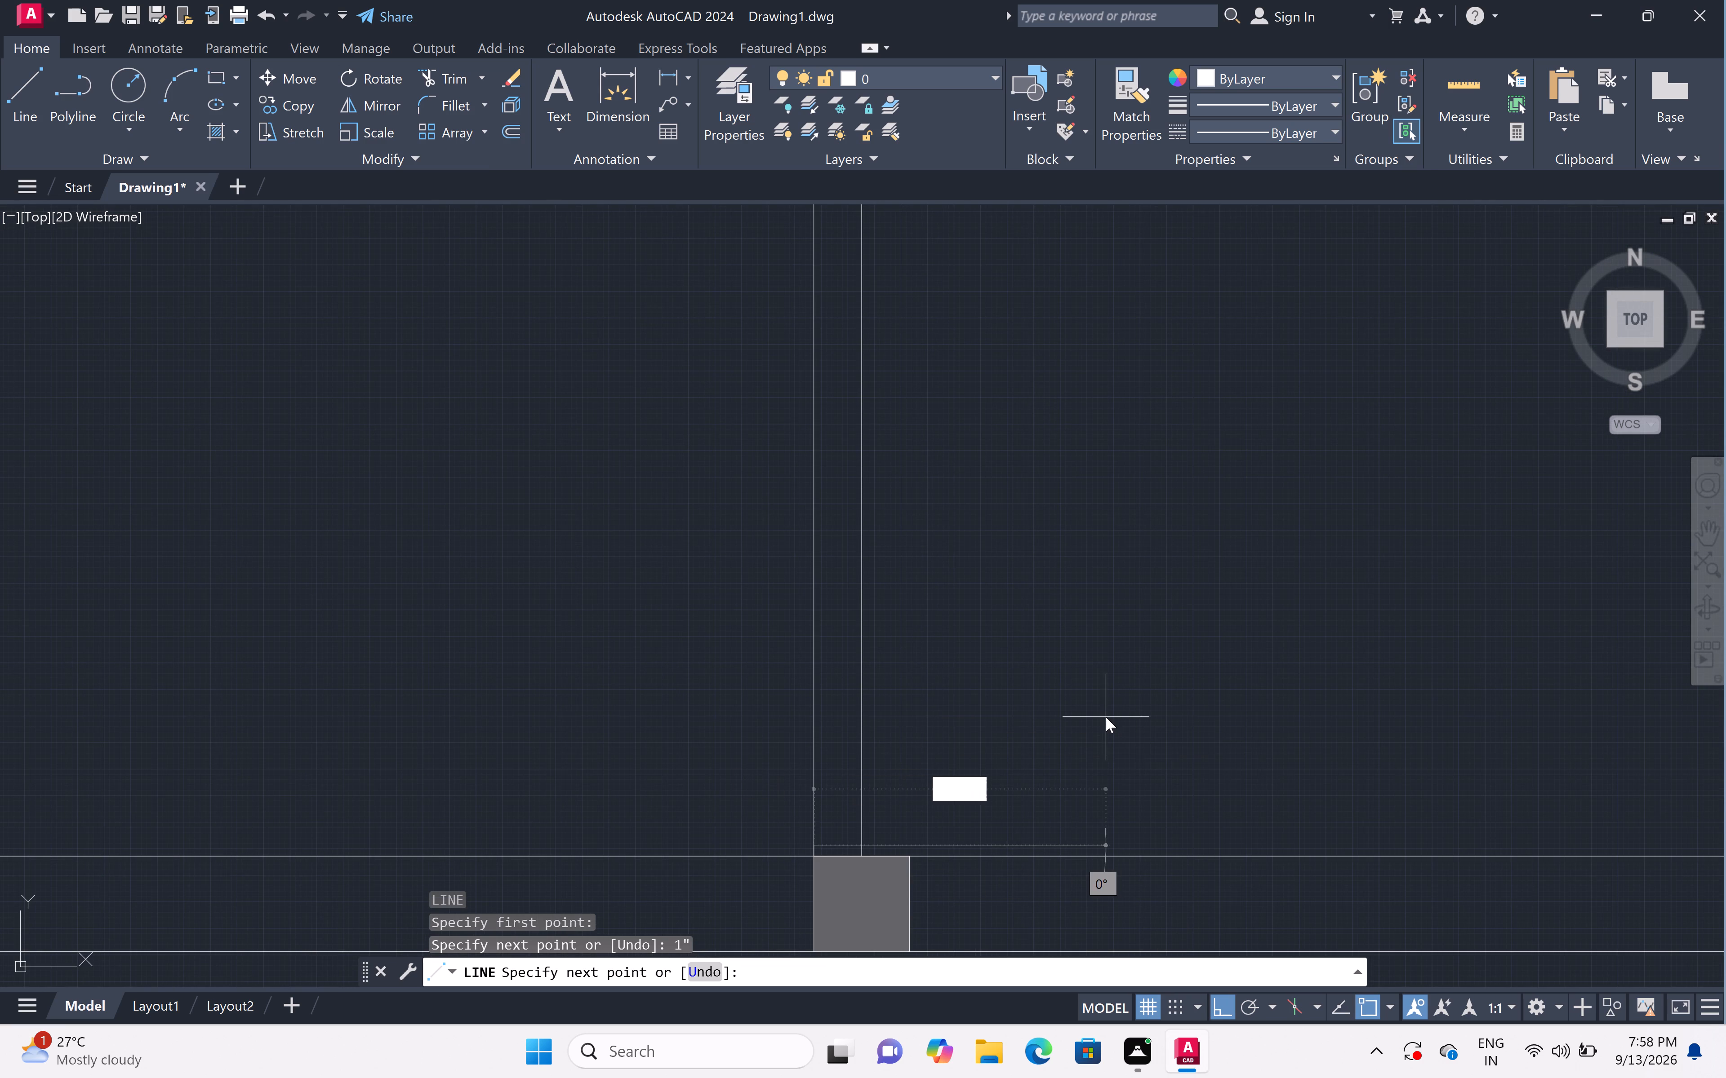
{"action": "type", "text": "'"}
{"action": "key", "text": "space"}
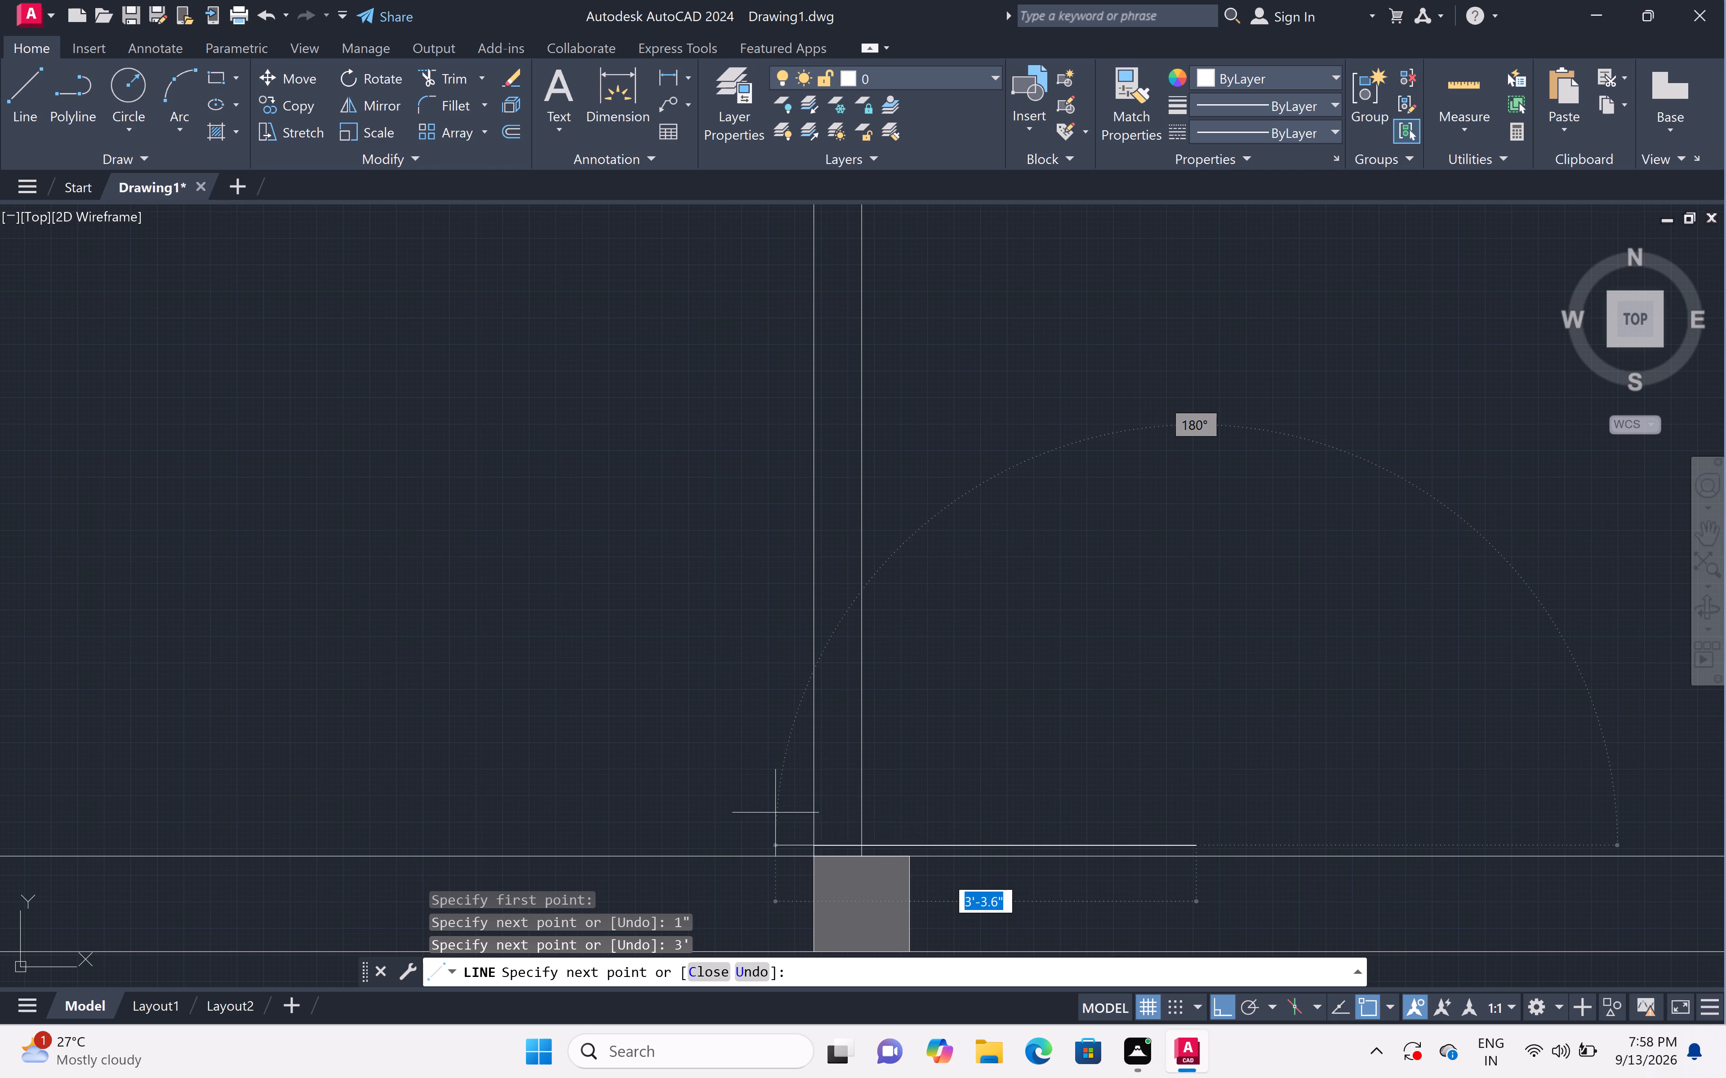
Continue from the southeast room leaf's hinge end 3' north and draw the jamb line across the partition.
{"action": "left_click", "coordinate": [818, 841]}
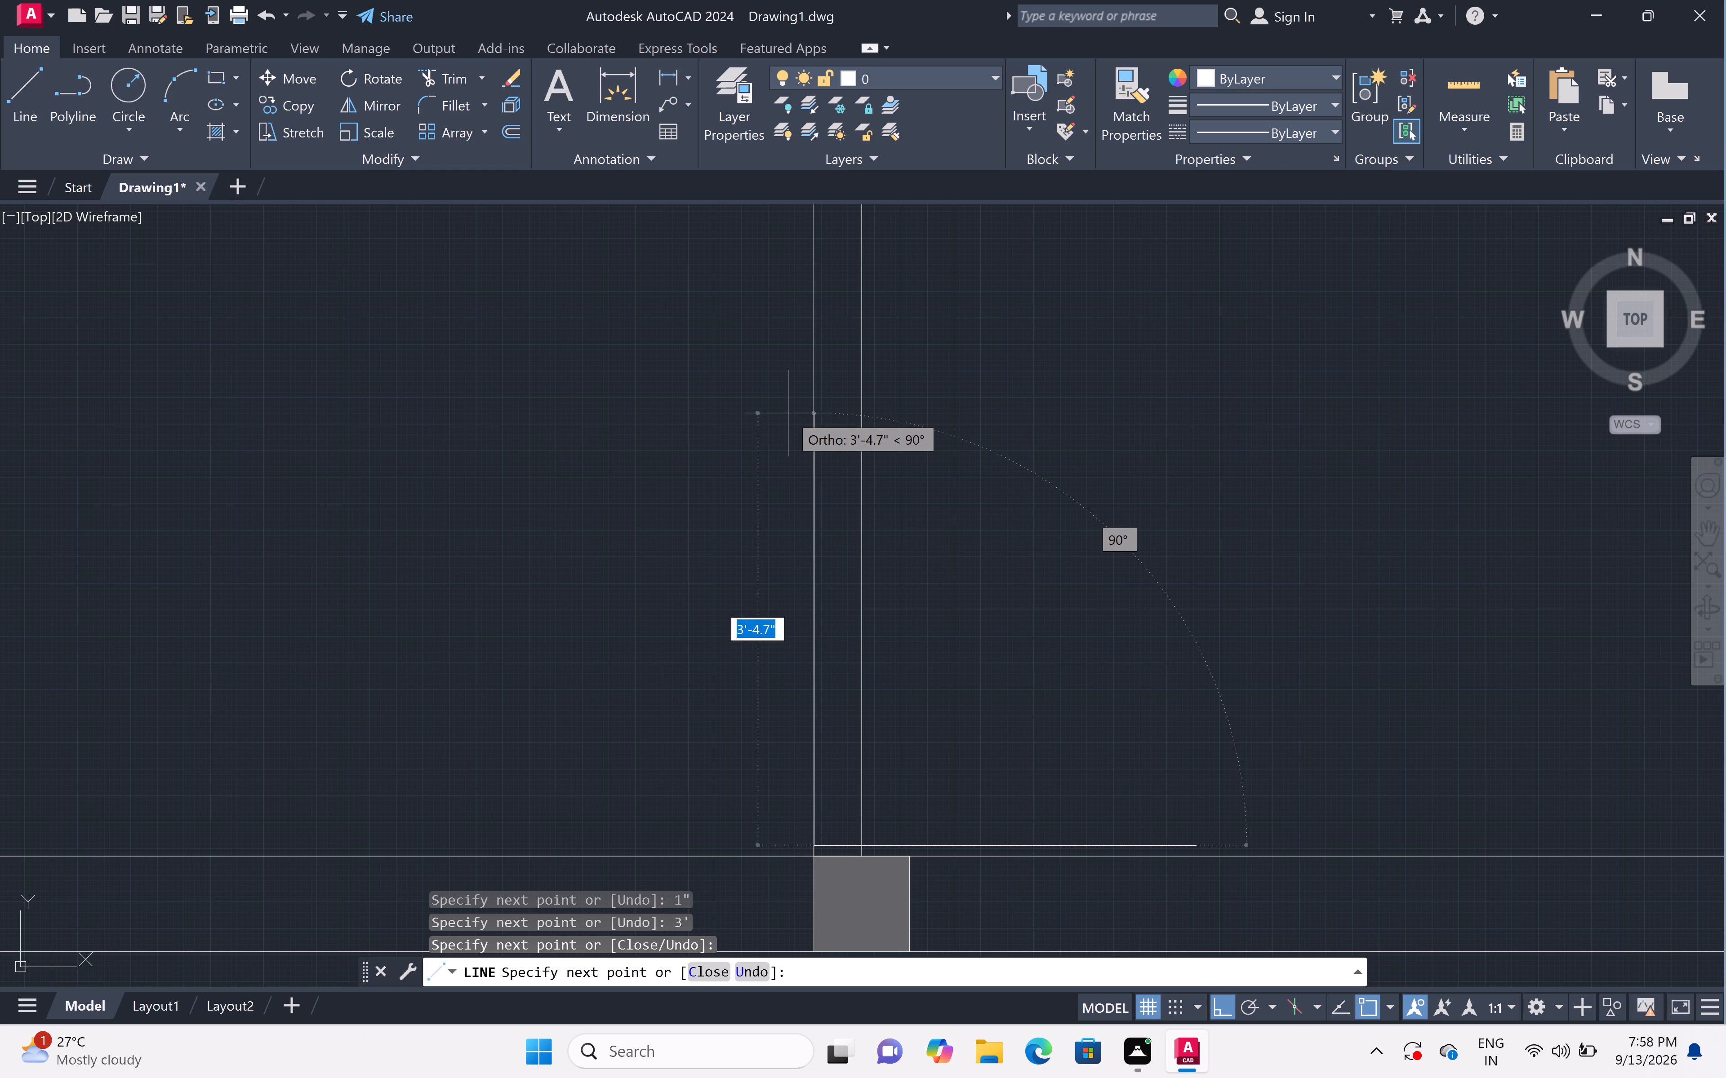
{"action": "key", "text": "3"}
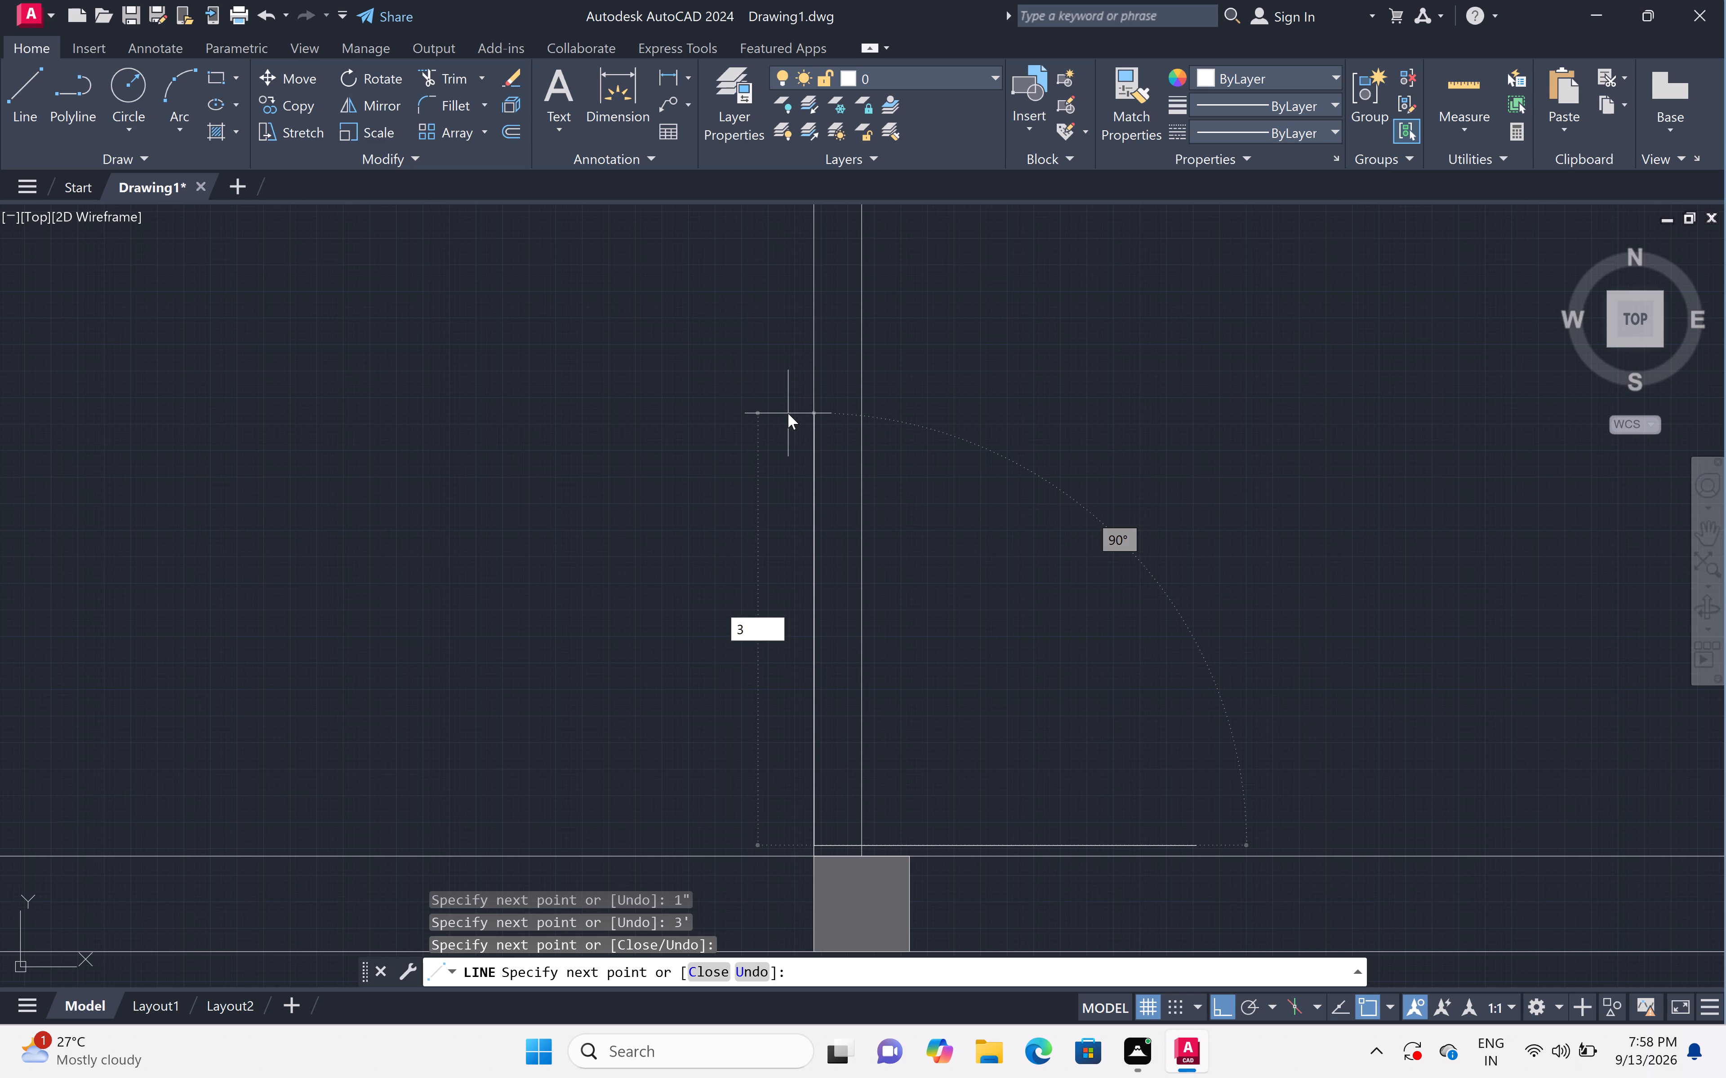
{"action": "key", "text": "apostrophe"}
{"action": "key", "text": "space"}
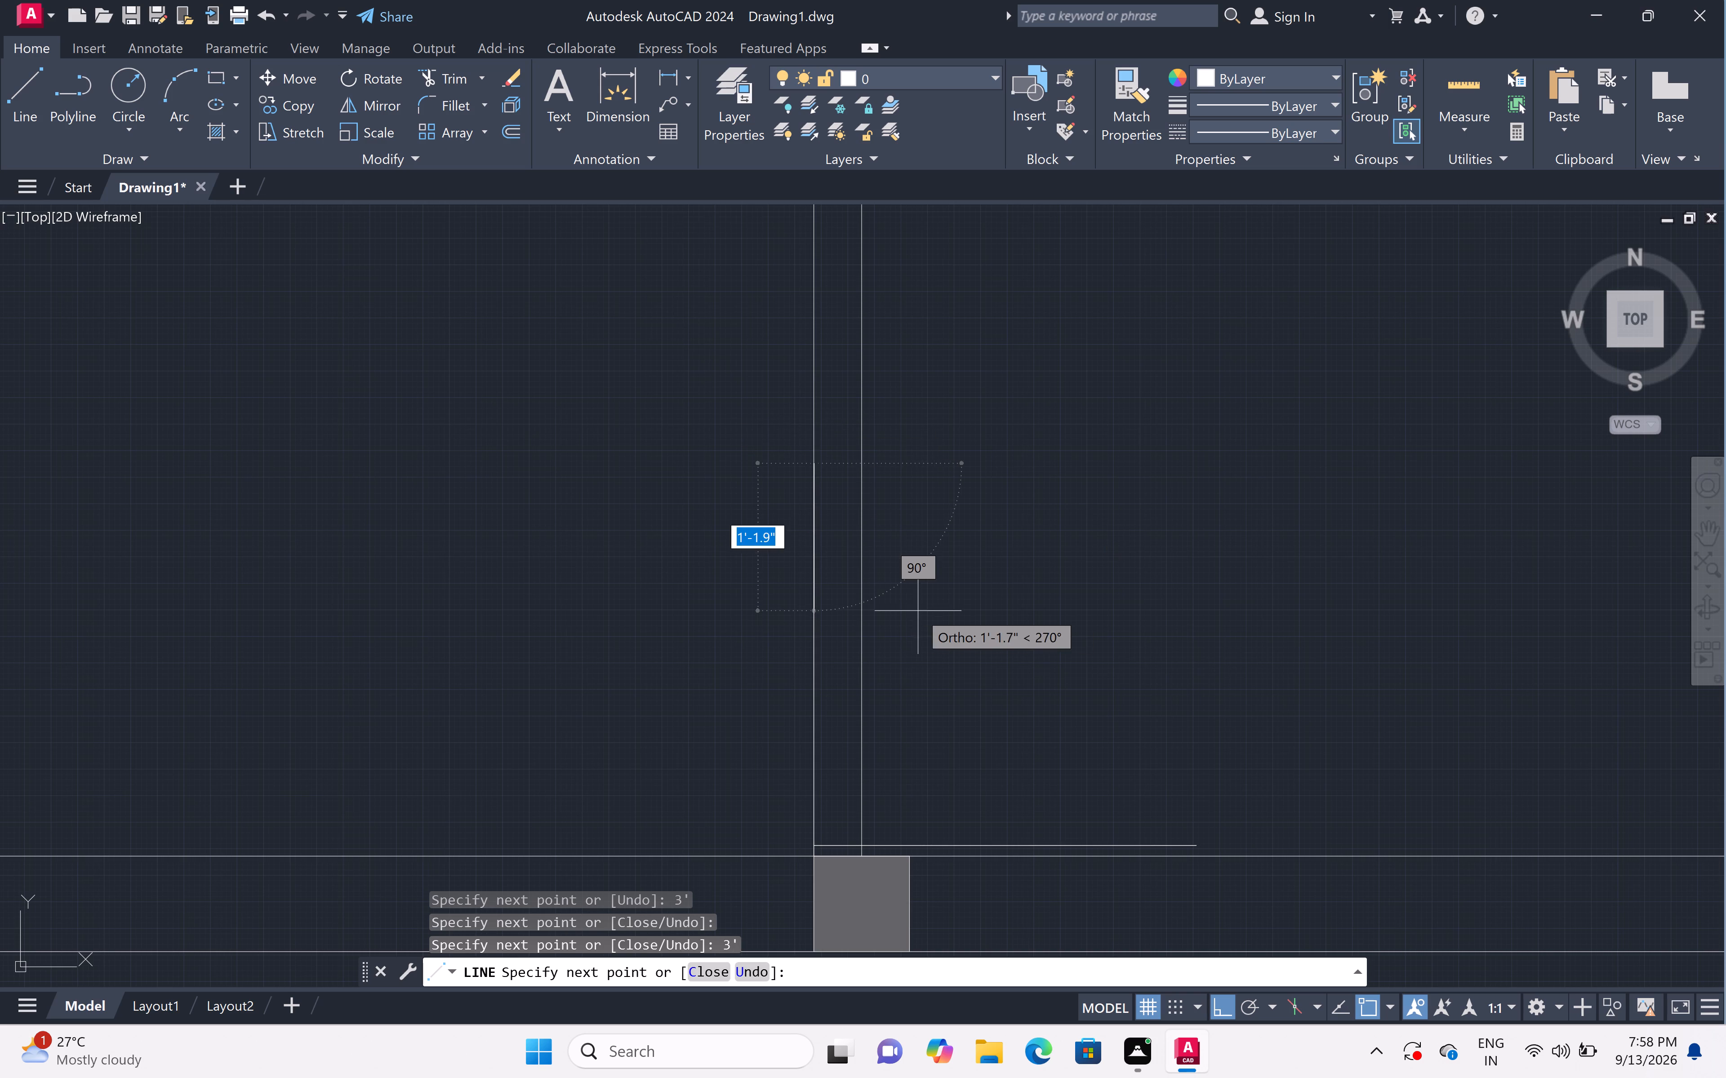
{"action": "left_click", "coordinate": [861, 463]}
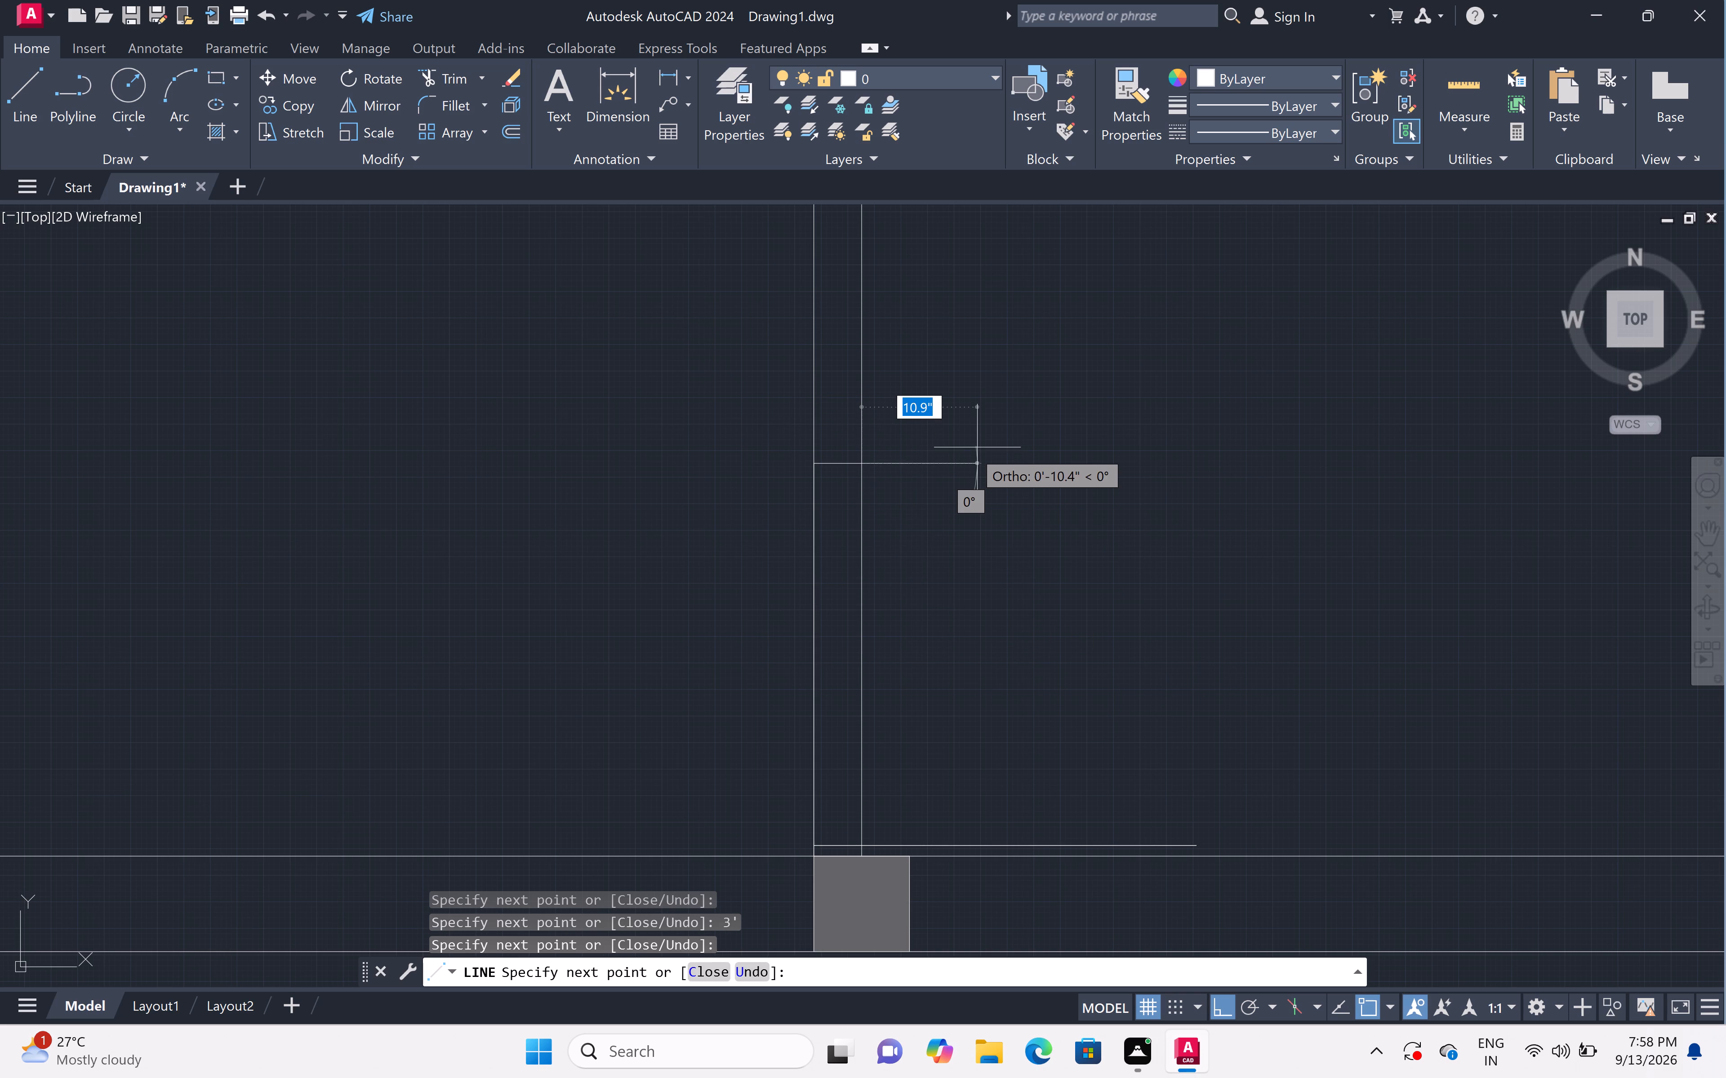
{"action": "key", "text": "Escape"}
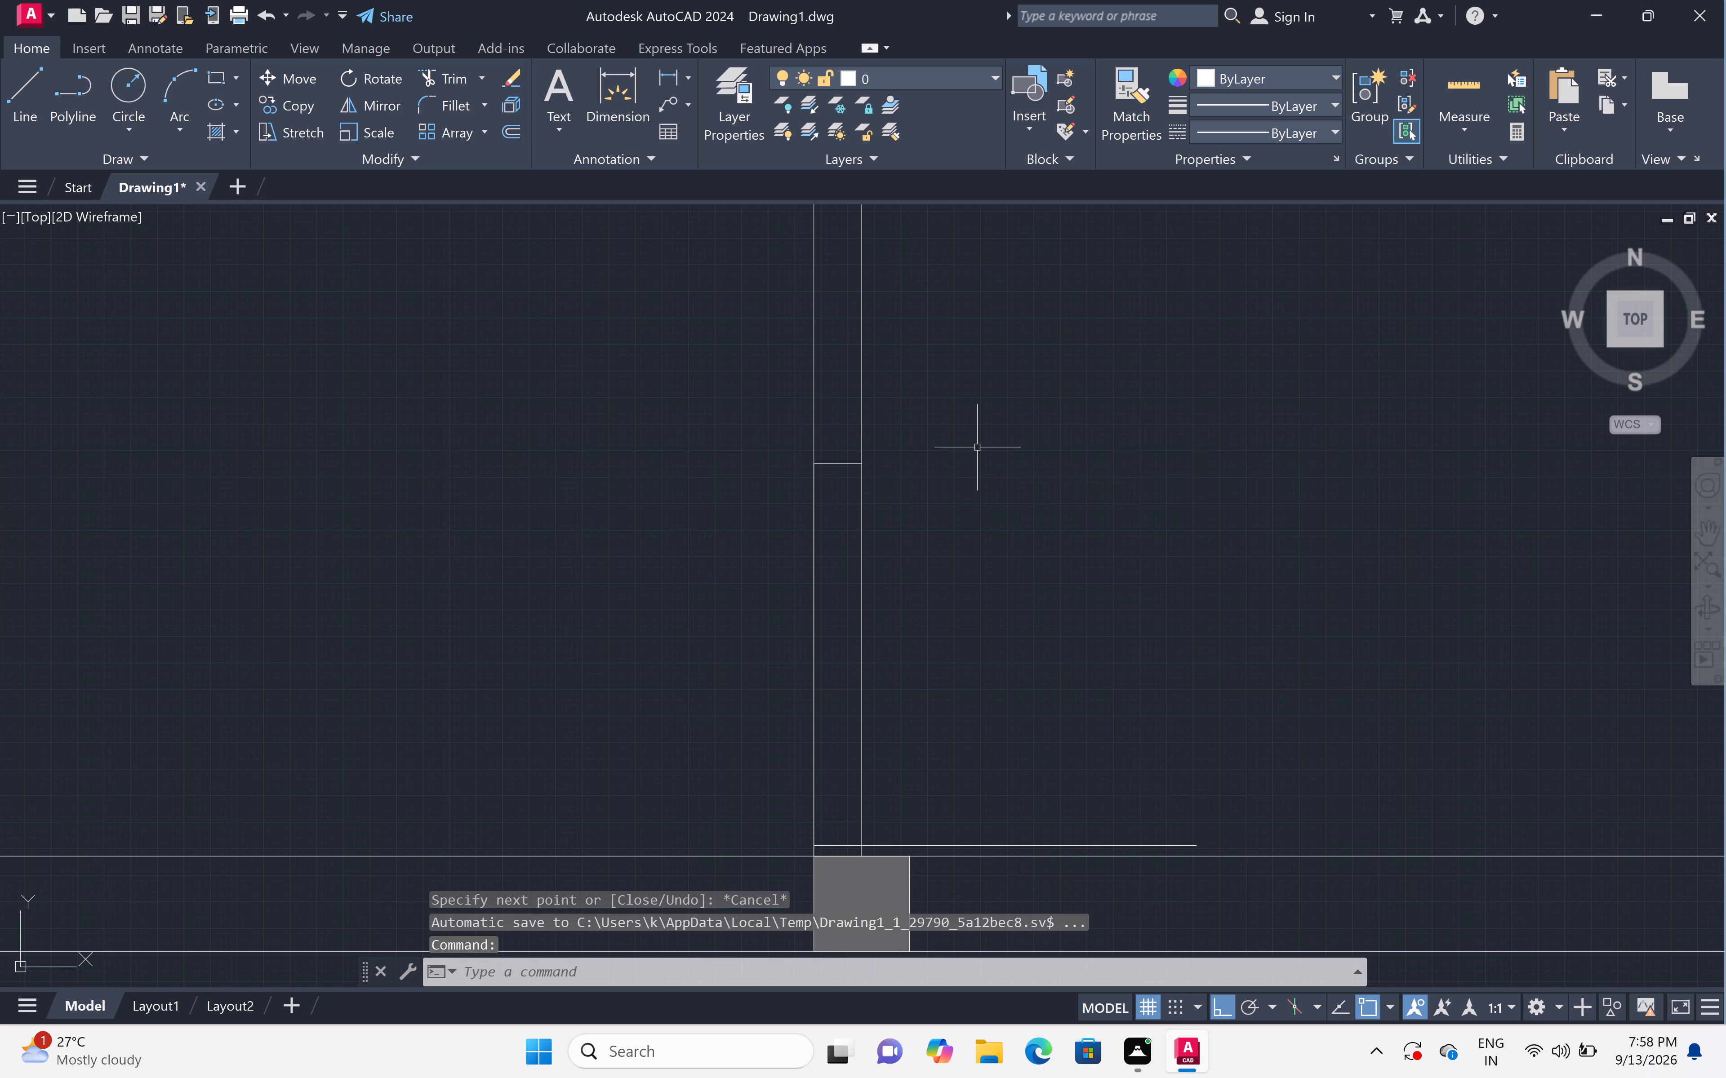
Examine the door leaves and jambs of the northwest room and the small northern room against the whole plan.
{"action": "scroll", "coordinate": [977, 447], "scroll_direction": "down", "scroll_amount": 7}
{"action": "scroll", "coordinate": [886, 342], "scroll_direction": "up", "scroll_amount": 4}
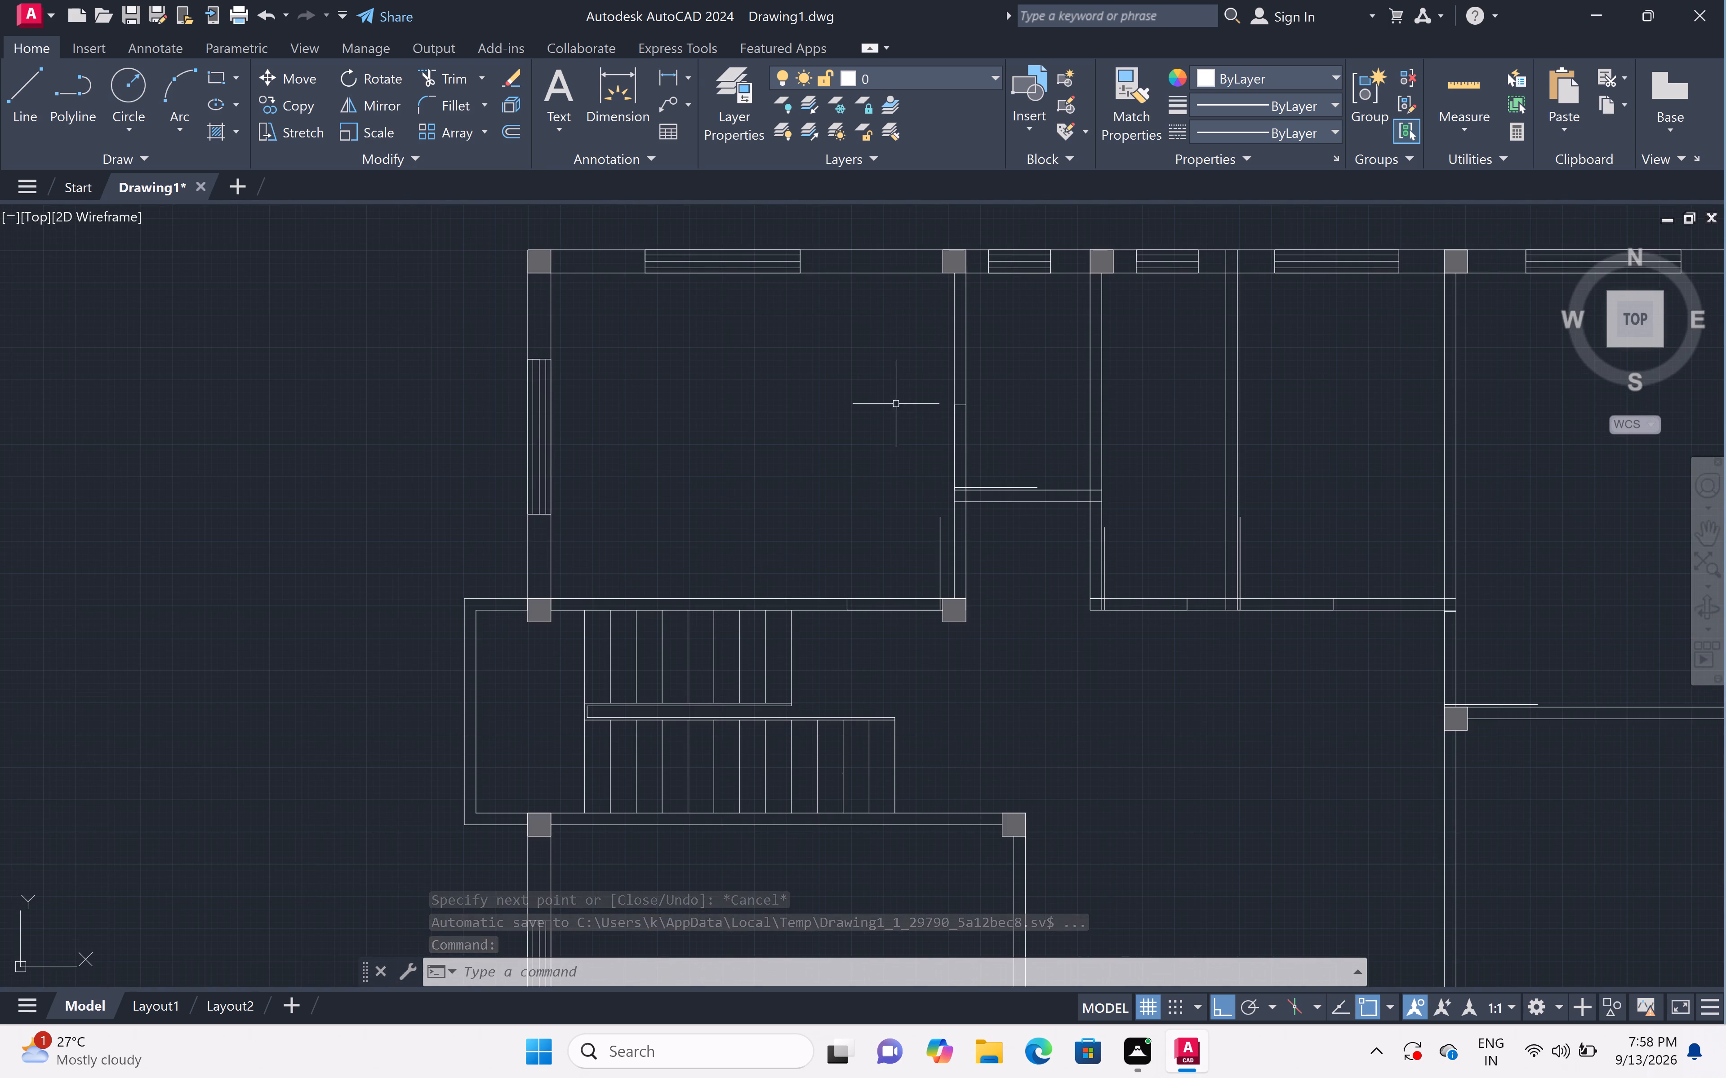
{"action": "scroll", "coordinate": [983, 548], "scroll_direction": "up", "scroll_amount": 1}
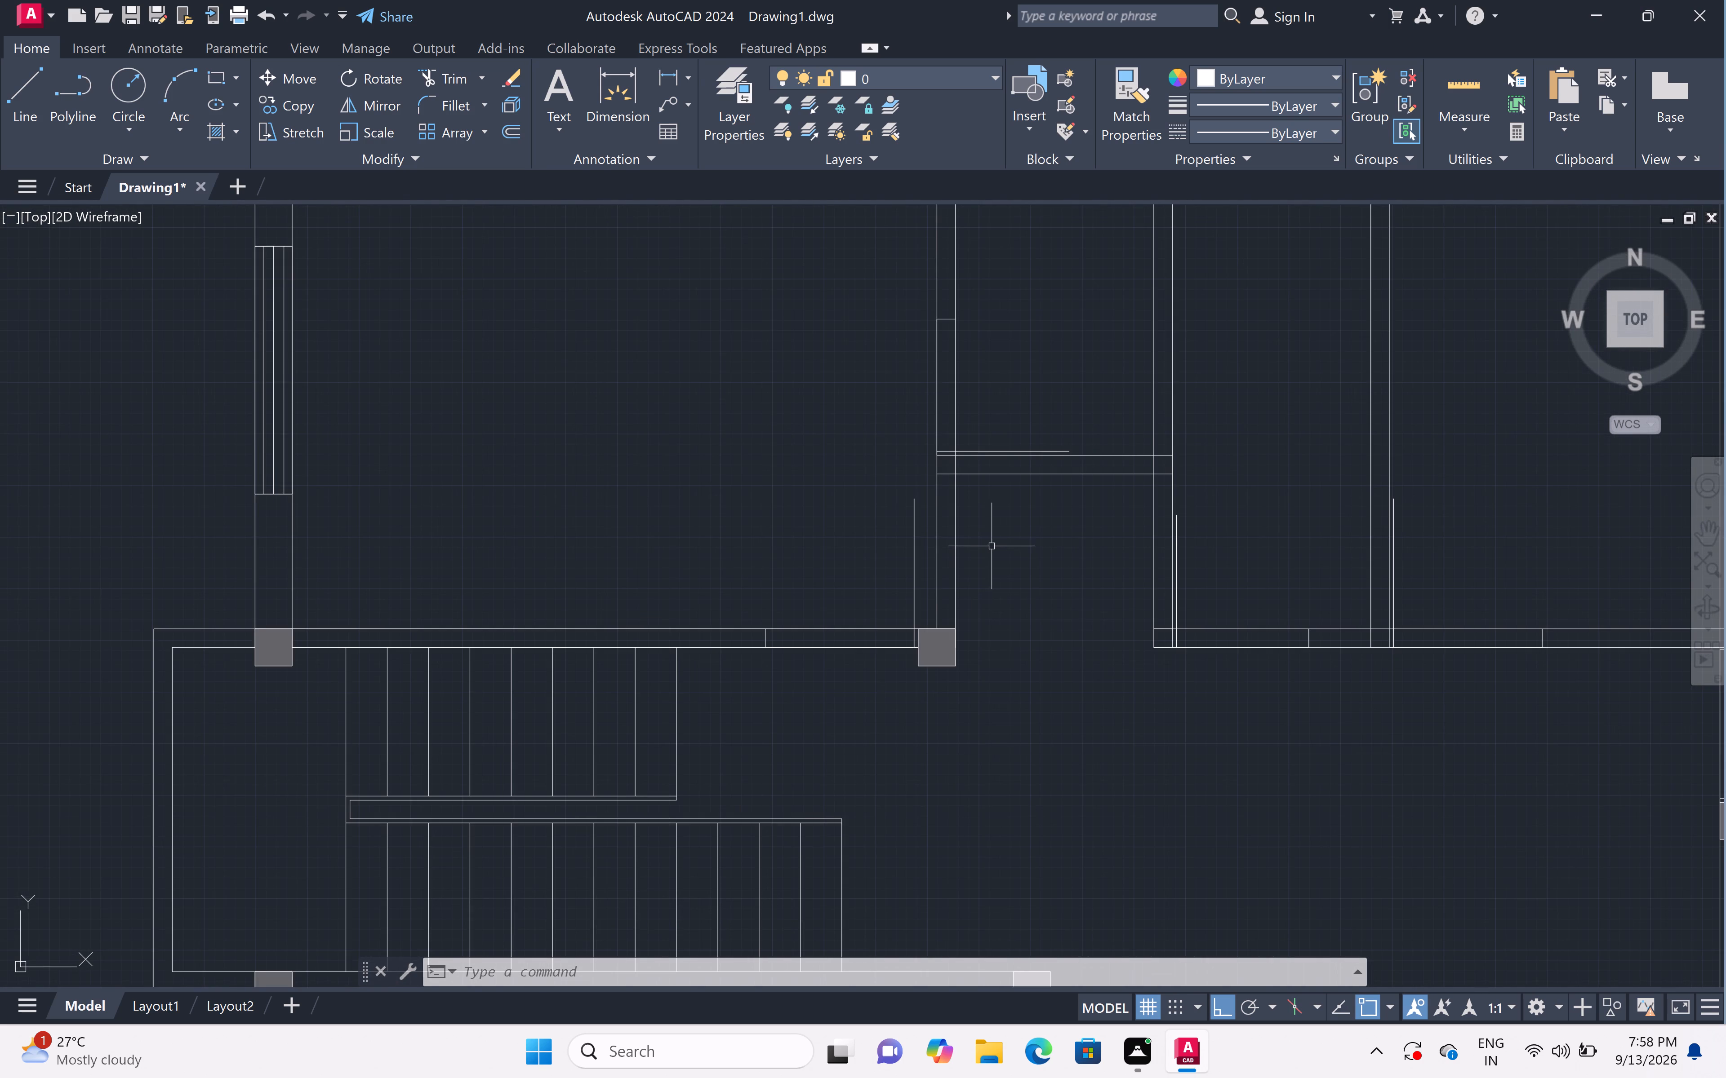
{"action": "middle_click_drag", "start_coordinate": [996, 546], "coordinate": [691, 605]}
{"action": "scroll", "coordinate": [692, 605], "scroll_direction": "up", "scroll_amount": 1}
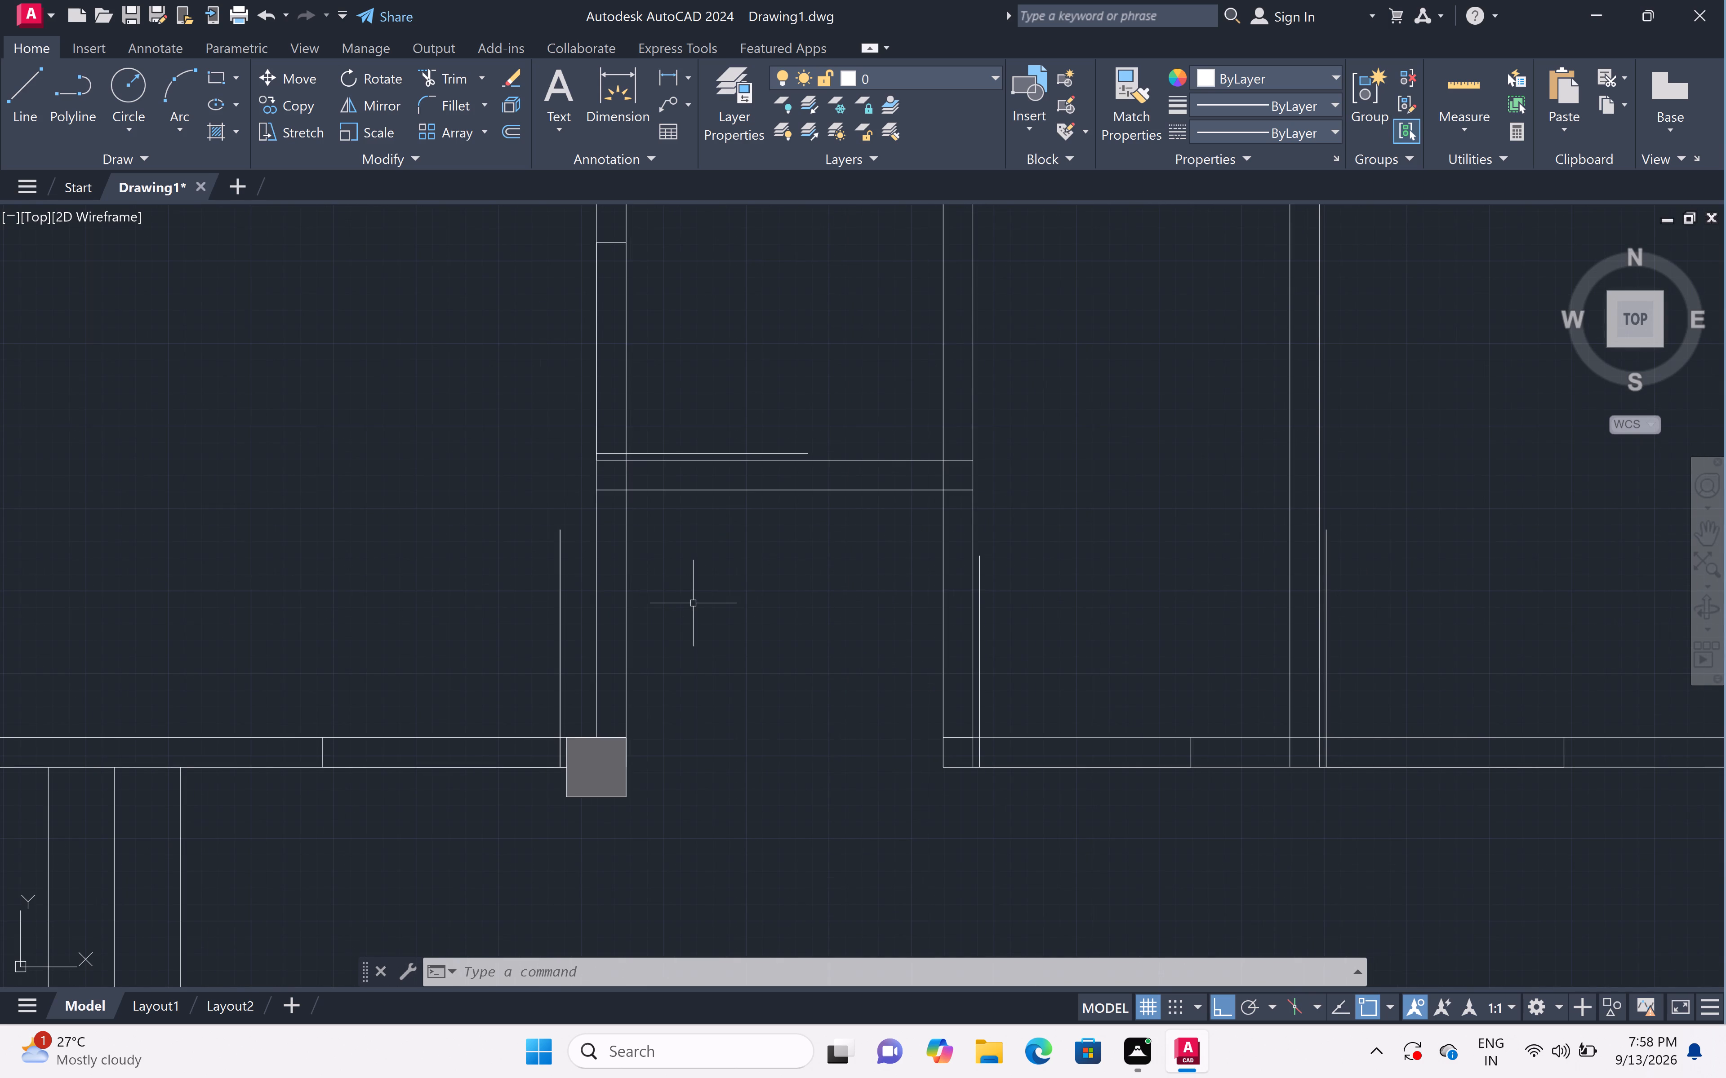
{"action": "middle_click_drag", "start_coordinate": [693, 601], "coordinate": [690, 761]}
{"action": "scroll", "coordinate": [688, 742], "scroll_direction": "down", "scroll_amount": 1}
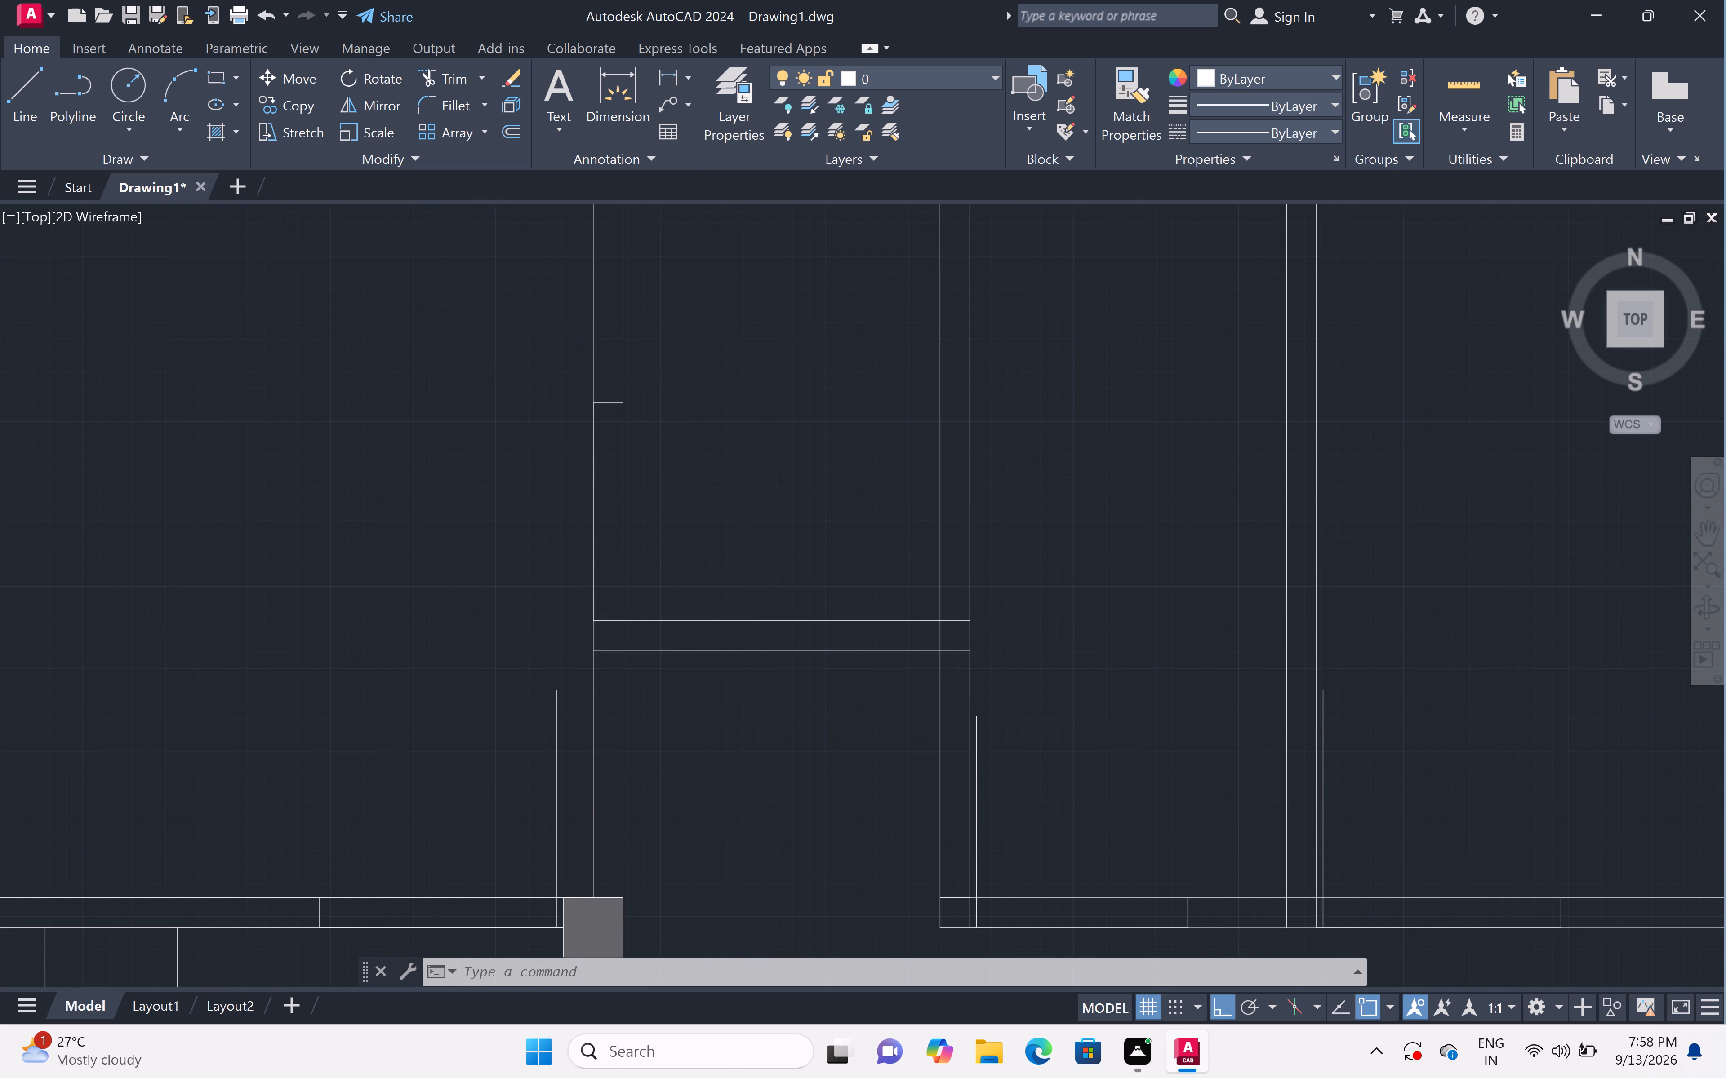
{"action": "scroll", "coordinate": [684, 618], "scroll_direction": "up", "scroll_amount": 2}
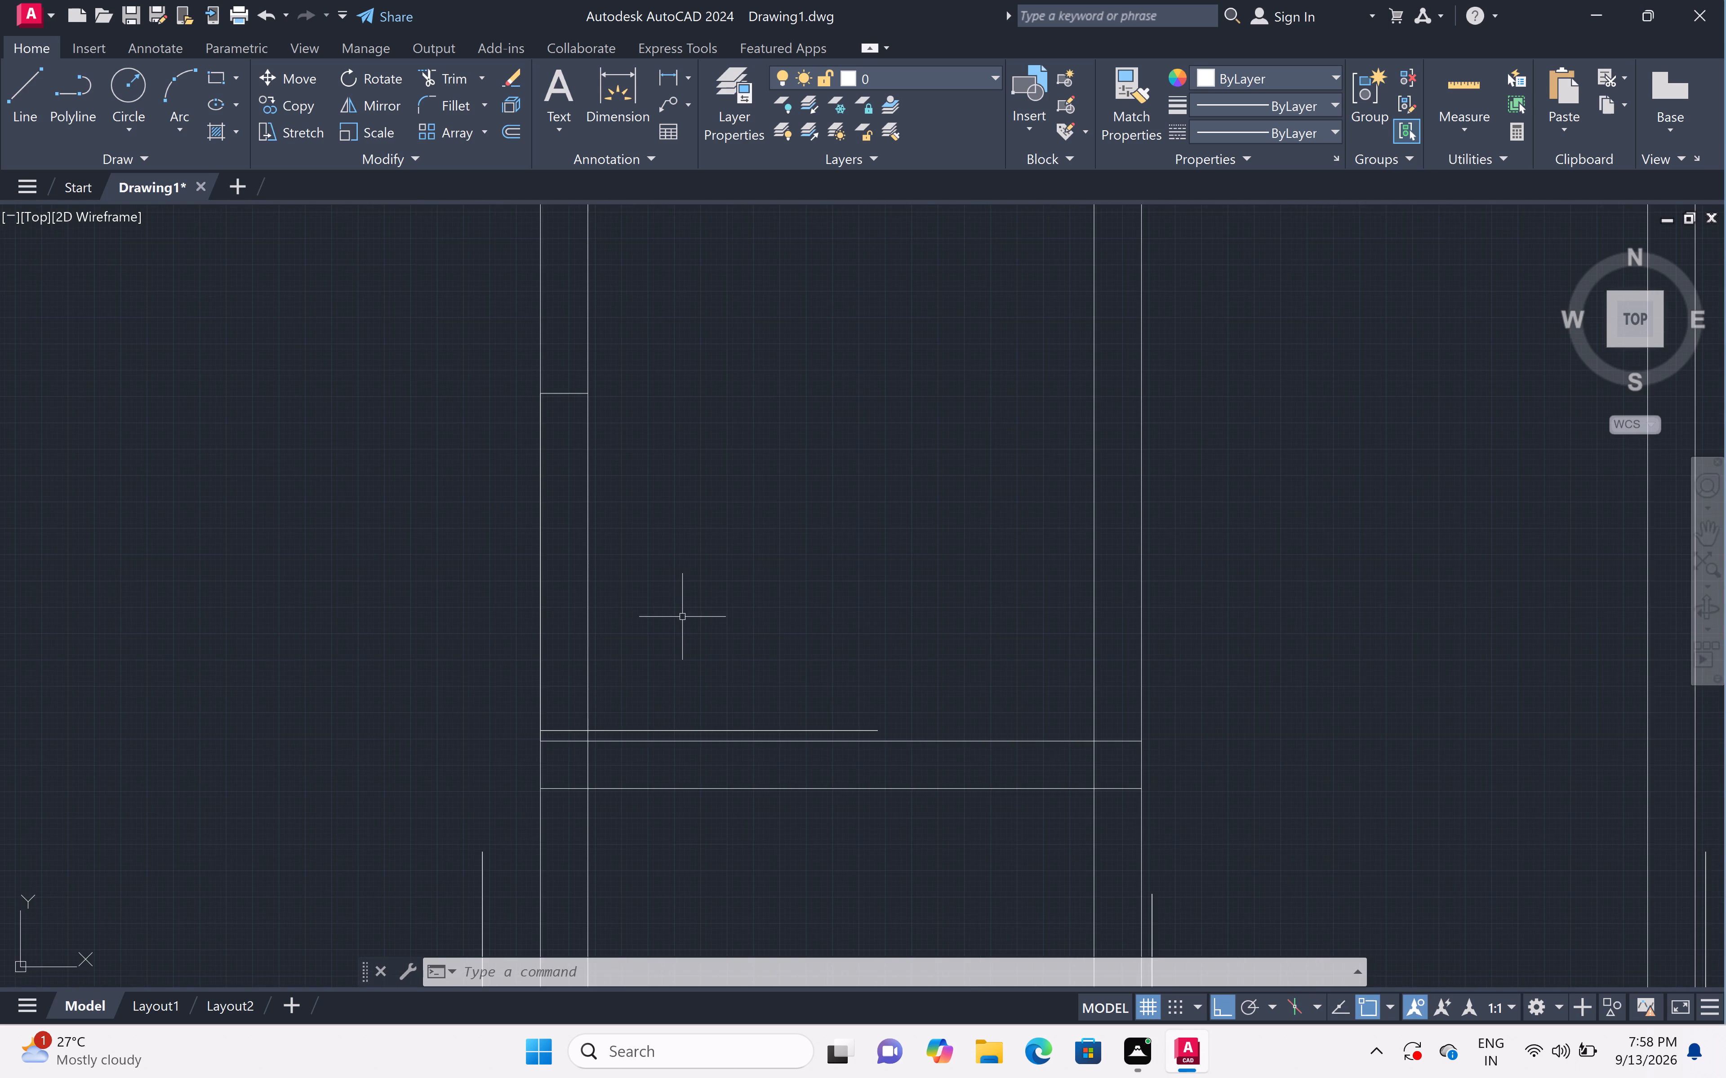
{"action": "scroll", "coordinate": [682, 617], "scroll_direction": "down", "scroll_amount": 2}
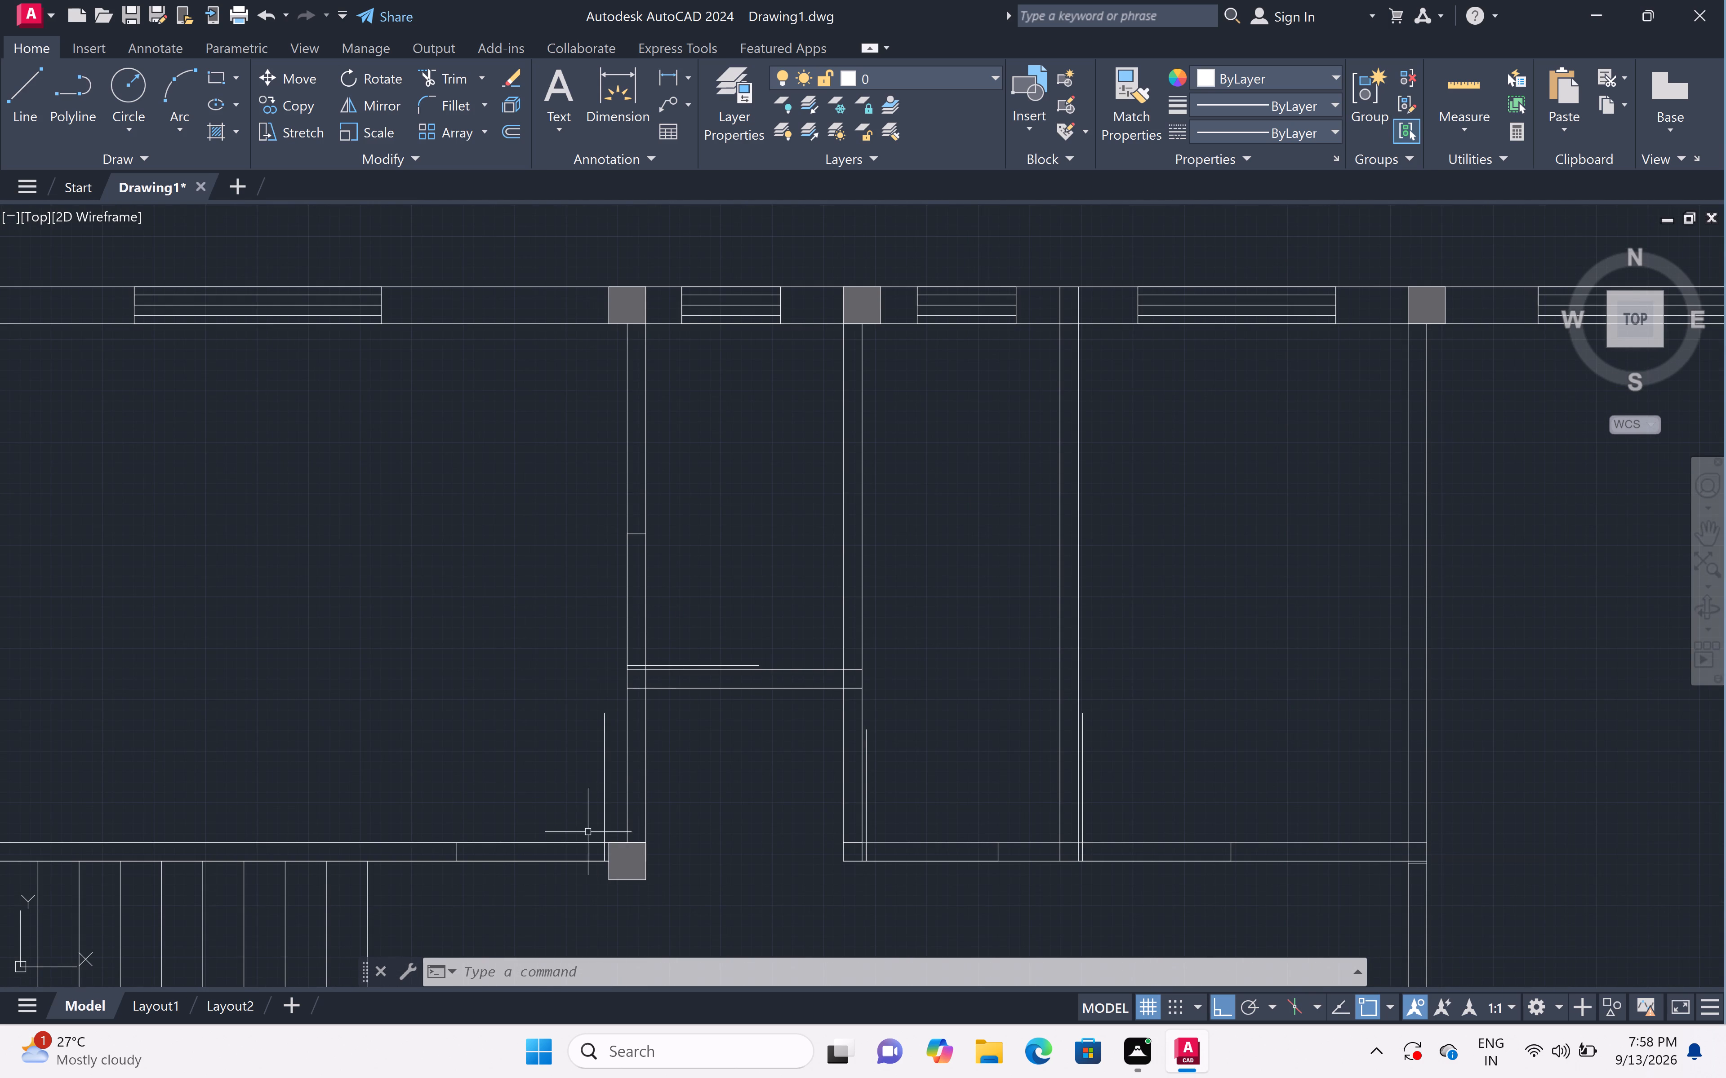
{"action": "scroll", "coordinate": [430, 907], "scroll_direction": "up", "scroll_amount": 2}
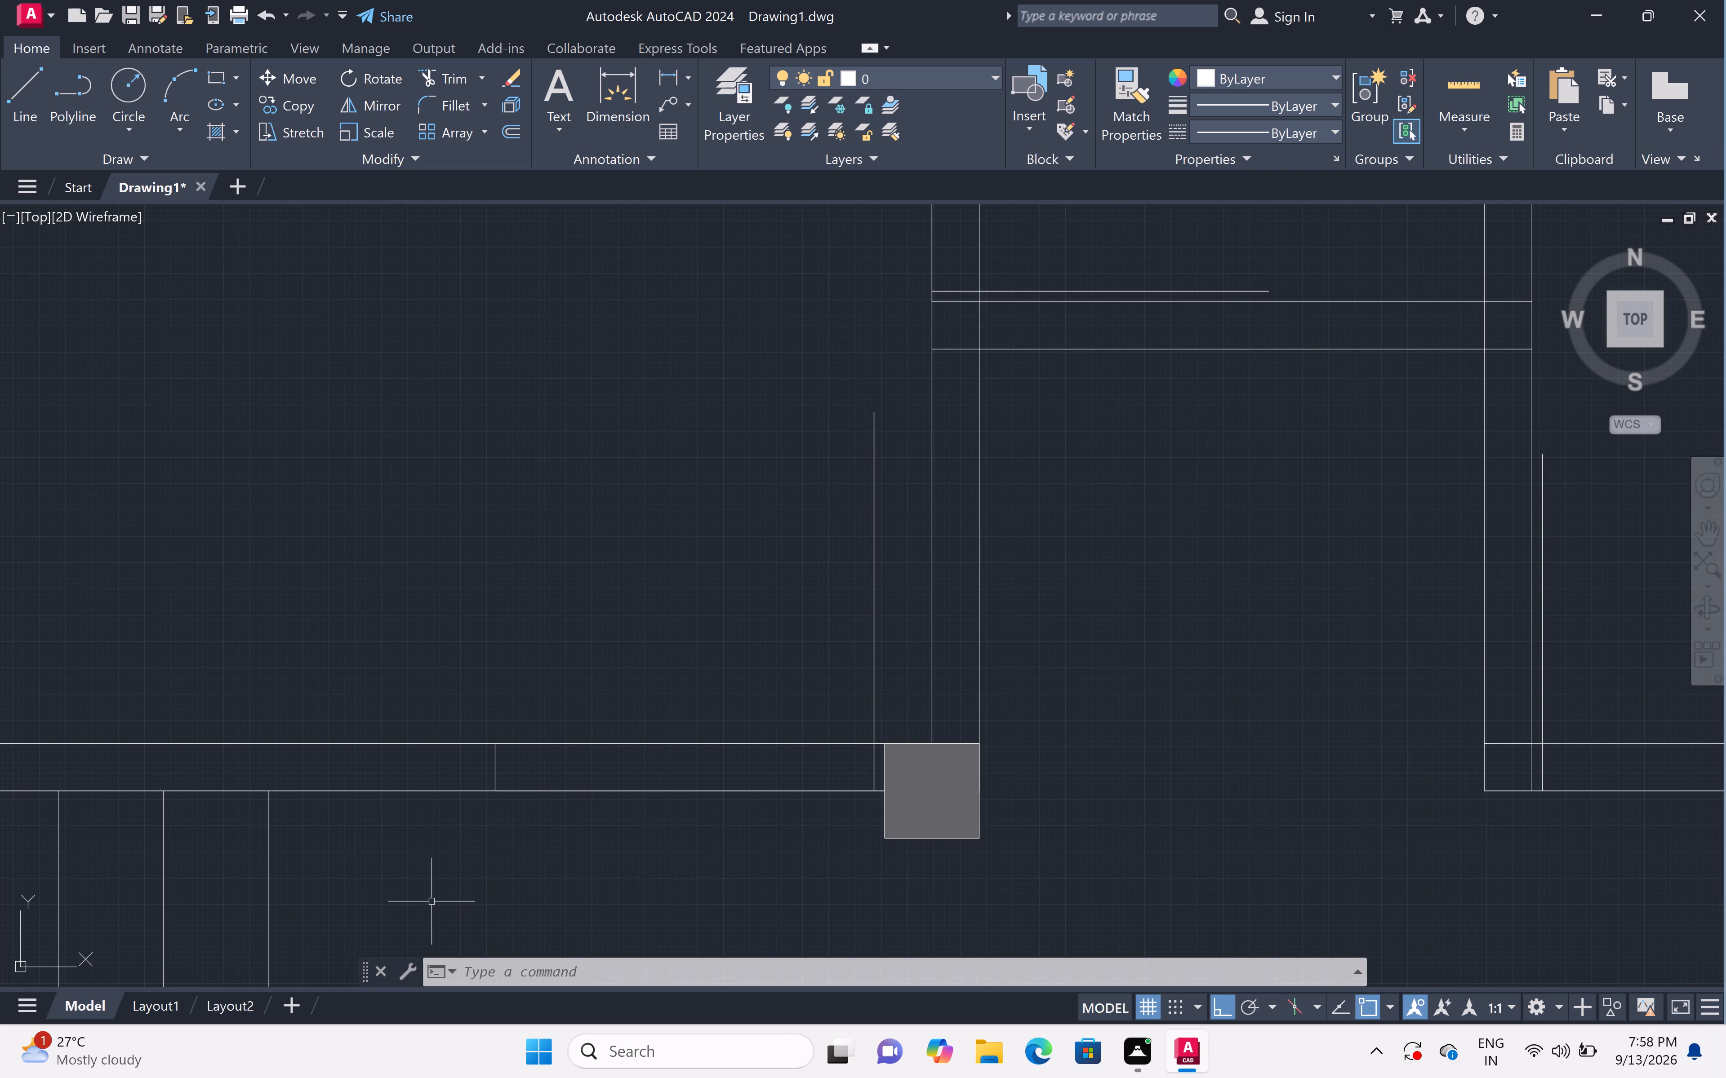
{"action": "scroll", "coordinate": [739, 530], "scroll_direction": "down", "scroll_amount": 4}
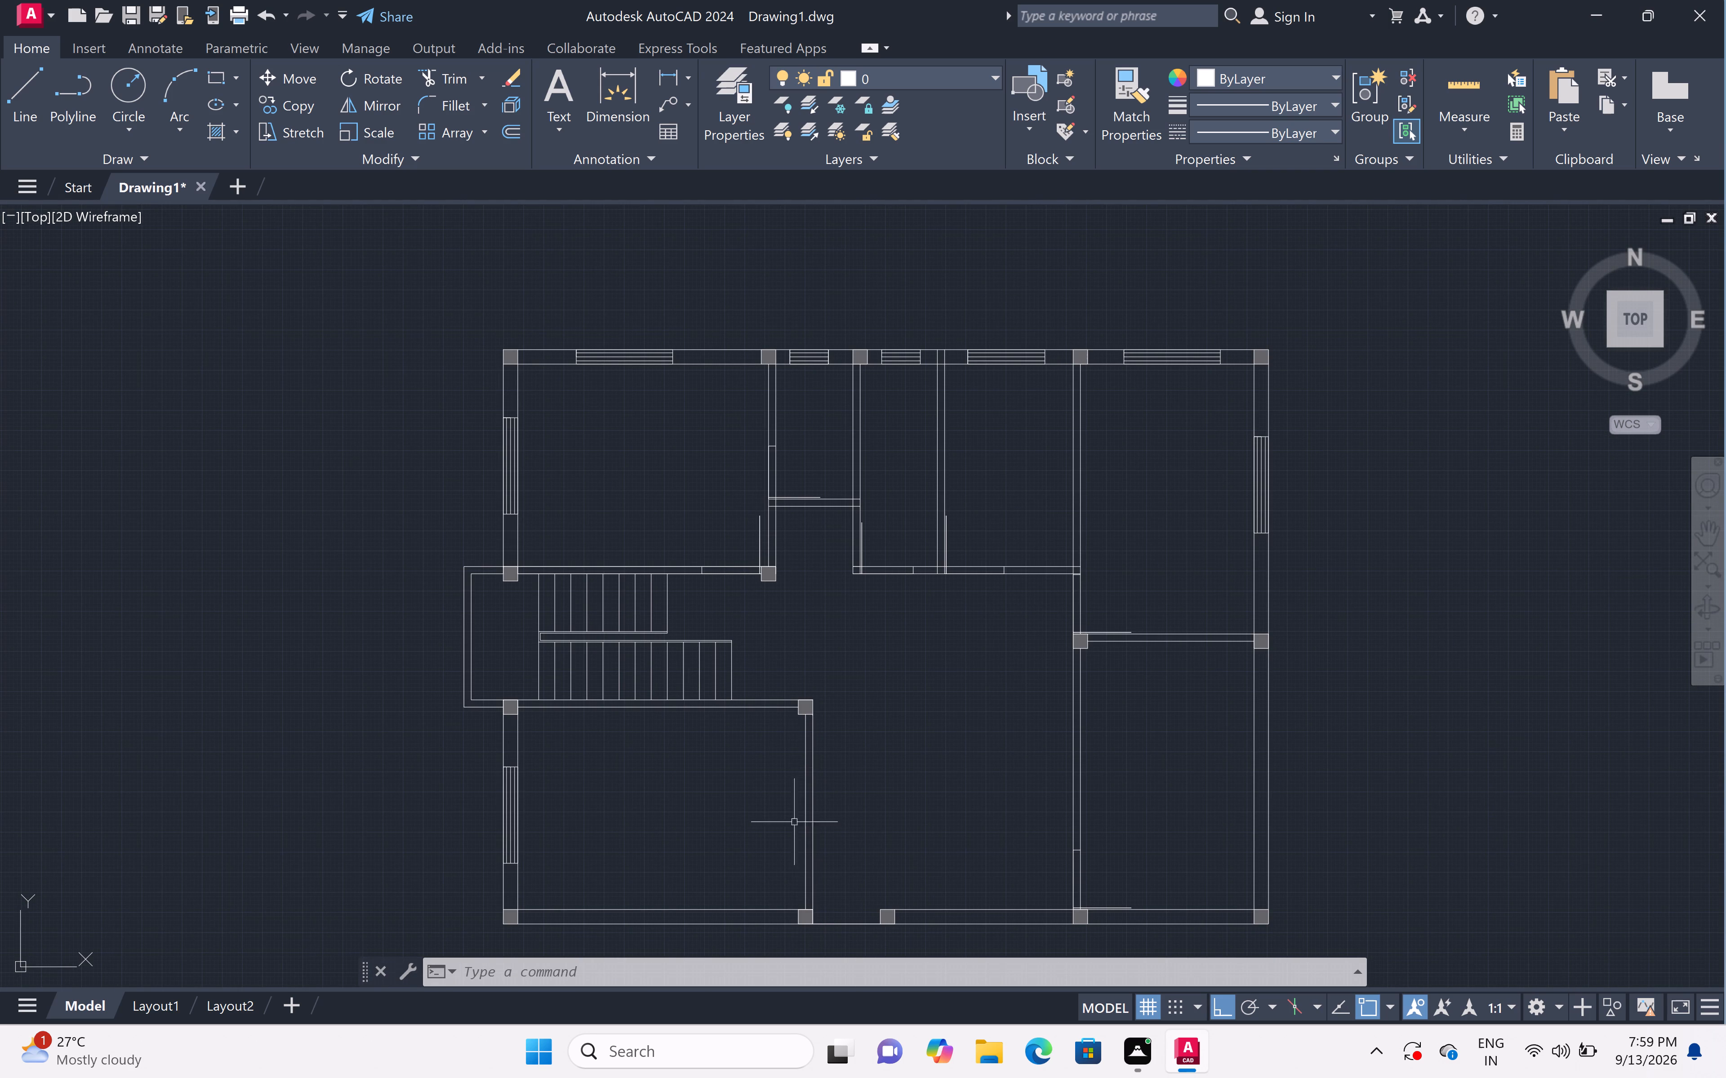
Erase the door leaf line and jamb line on the northwest room's south wall, beside its southeast column.
{"action": "scroll", "coordinate": [819, 728], "scroll_direction": "up", "scroll_amount": 2}
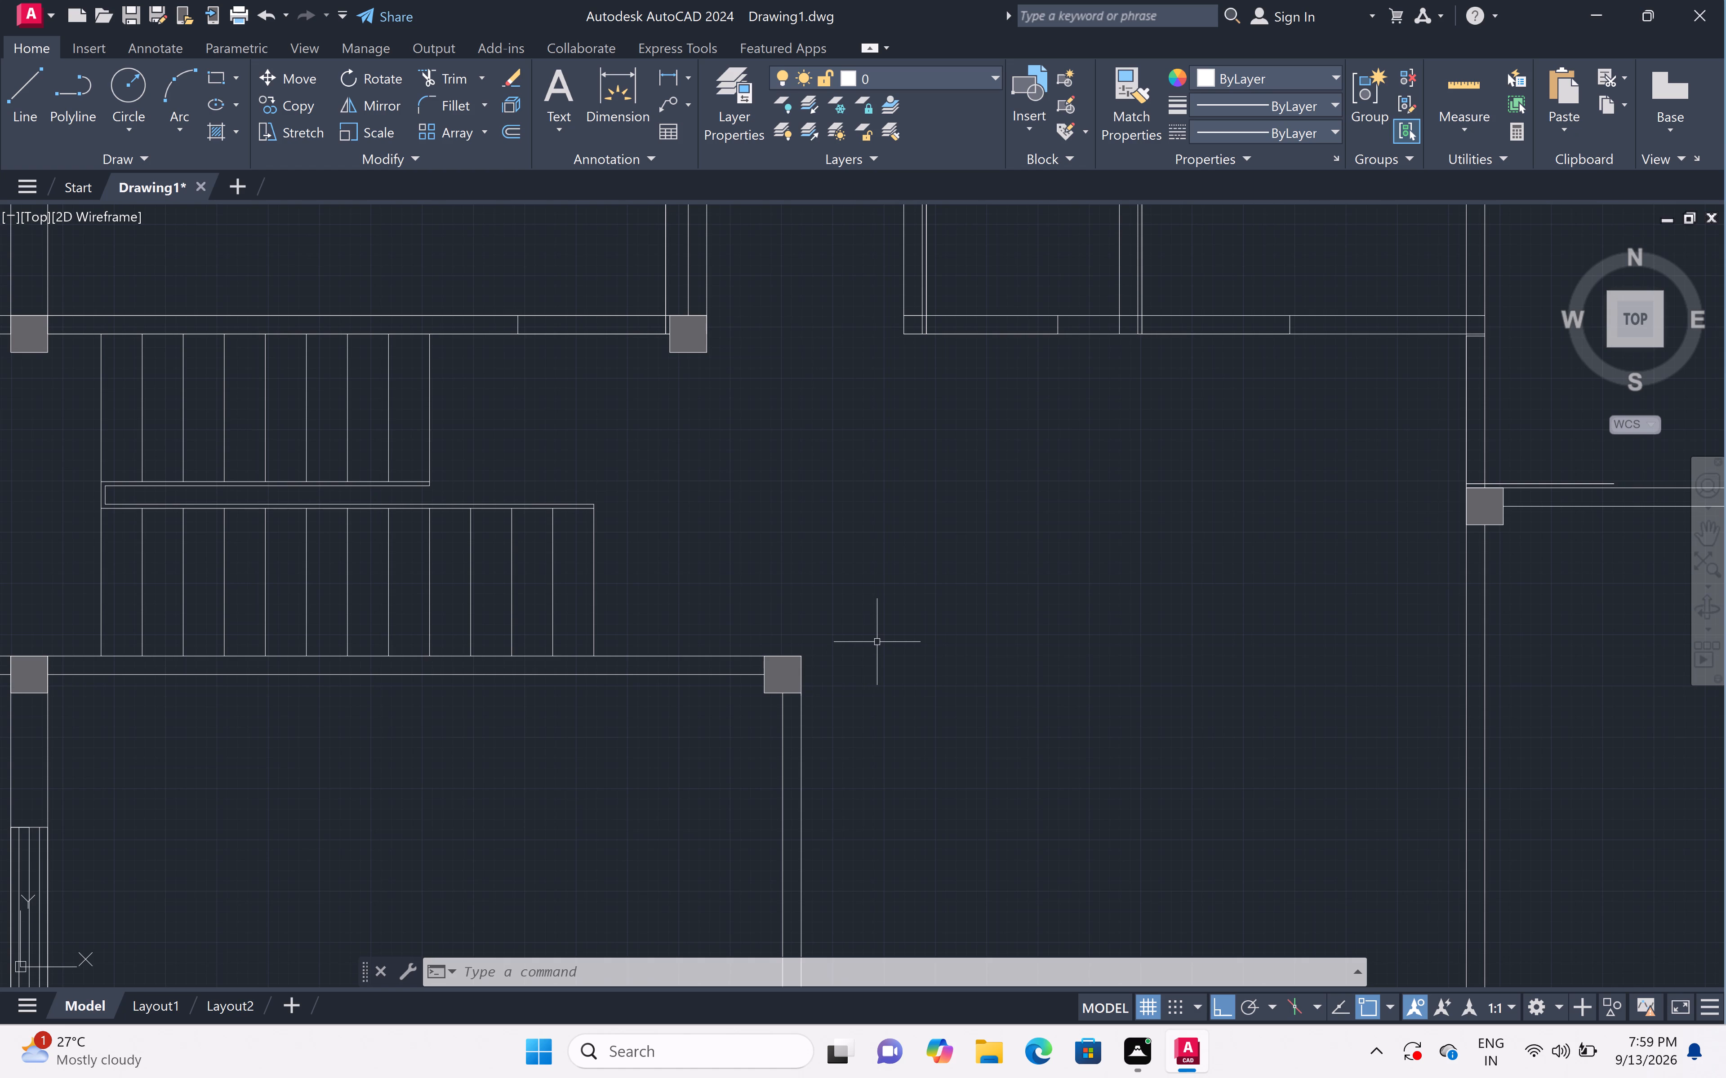
{"action": "scroll", "coordinate": [157, 186], "scroll_direction": "down", "scroll_amount": 3}
{"action": "scroll", "coordinate": [624, 433], "scroll_direction": "down", "scroll_amount": 3}
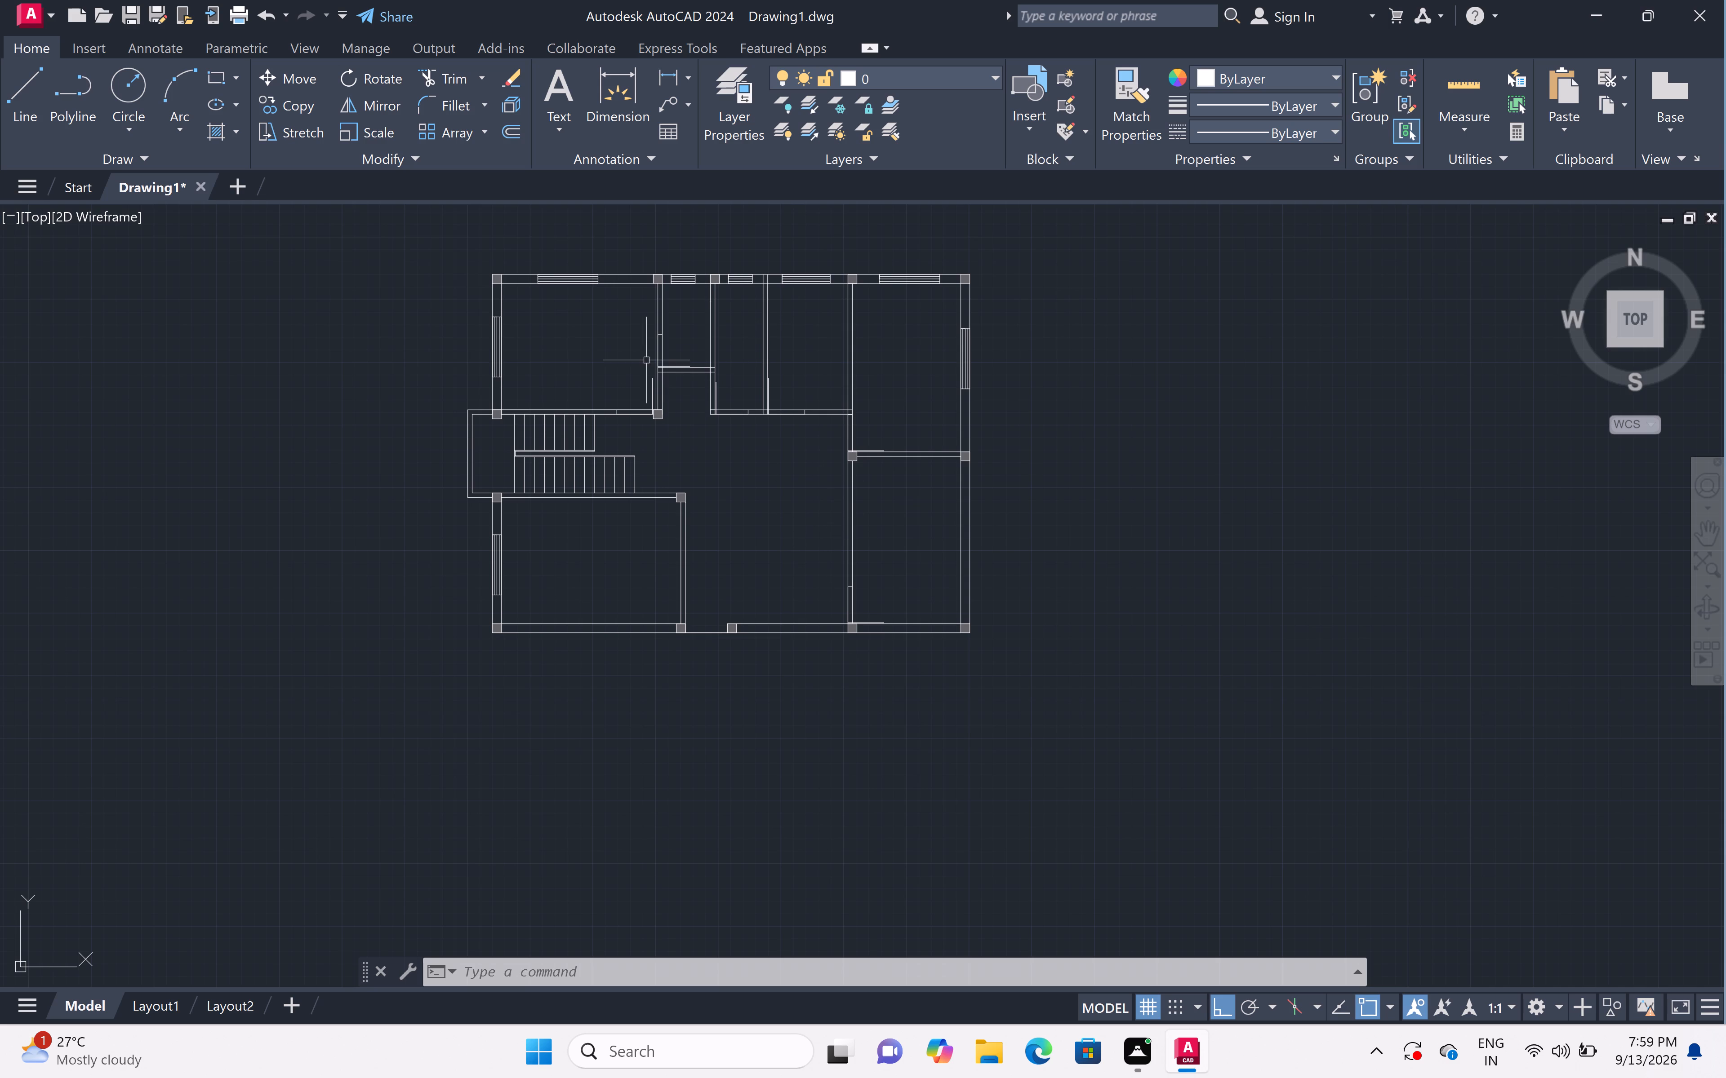
{"action": "scroll", "coordinate": [650, 368], "scroll_direction": "up", "scroll_amount": 4}
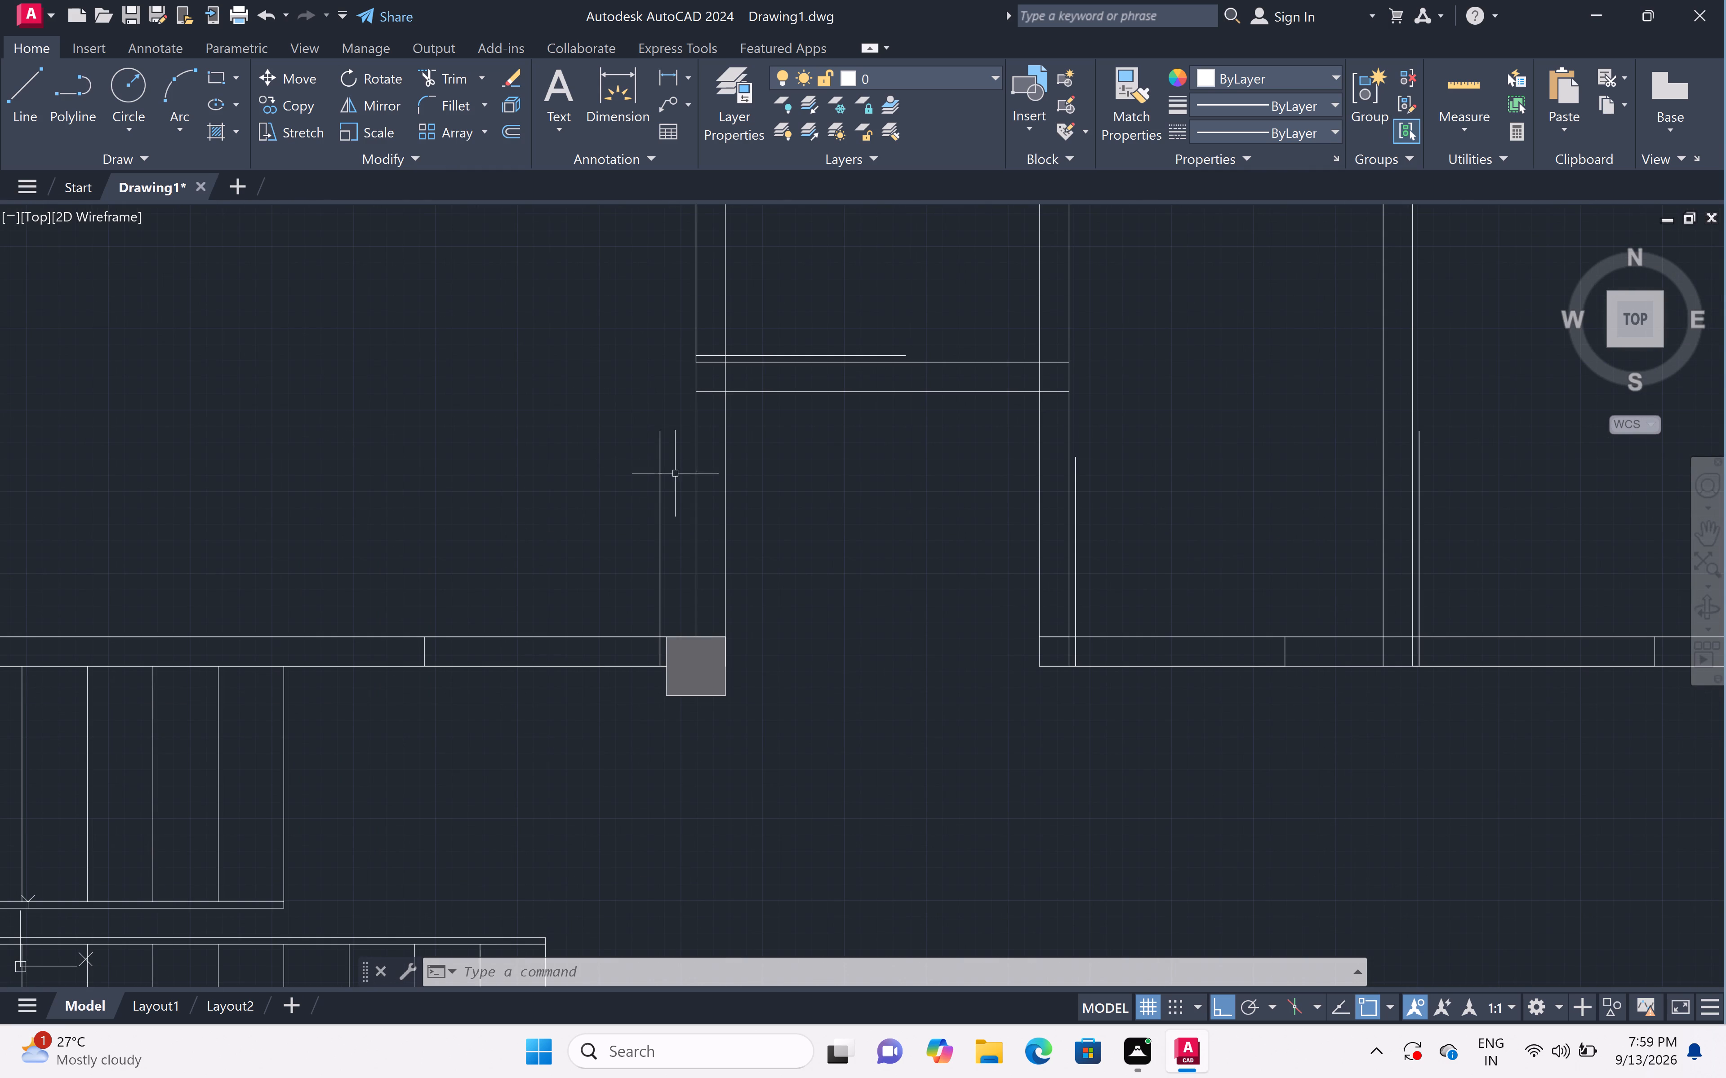
{"action": "left_click", "coordinate": [681, 411]}
{"action": "left_click", "coordinate": [613, 479]}
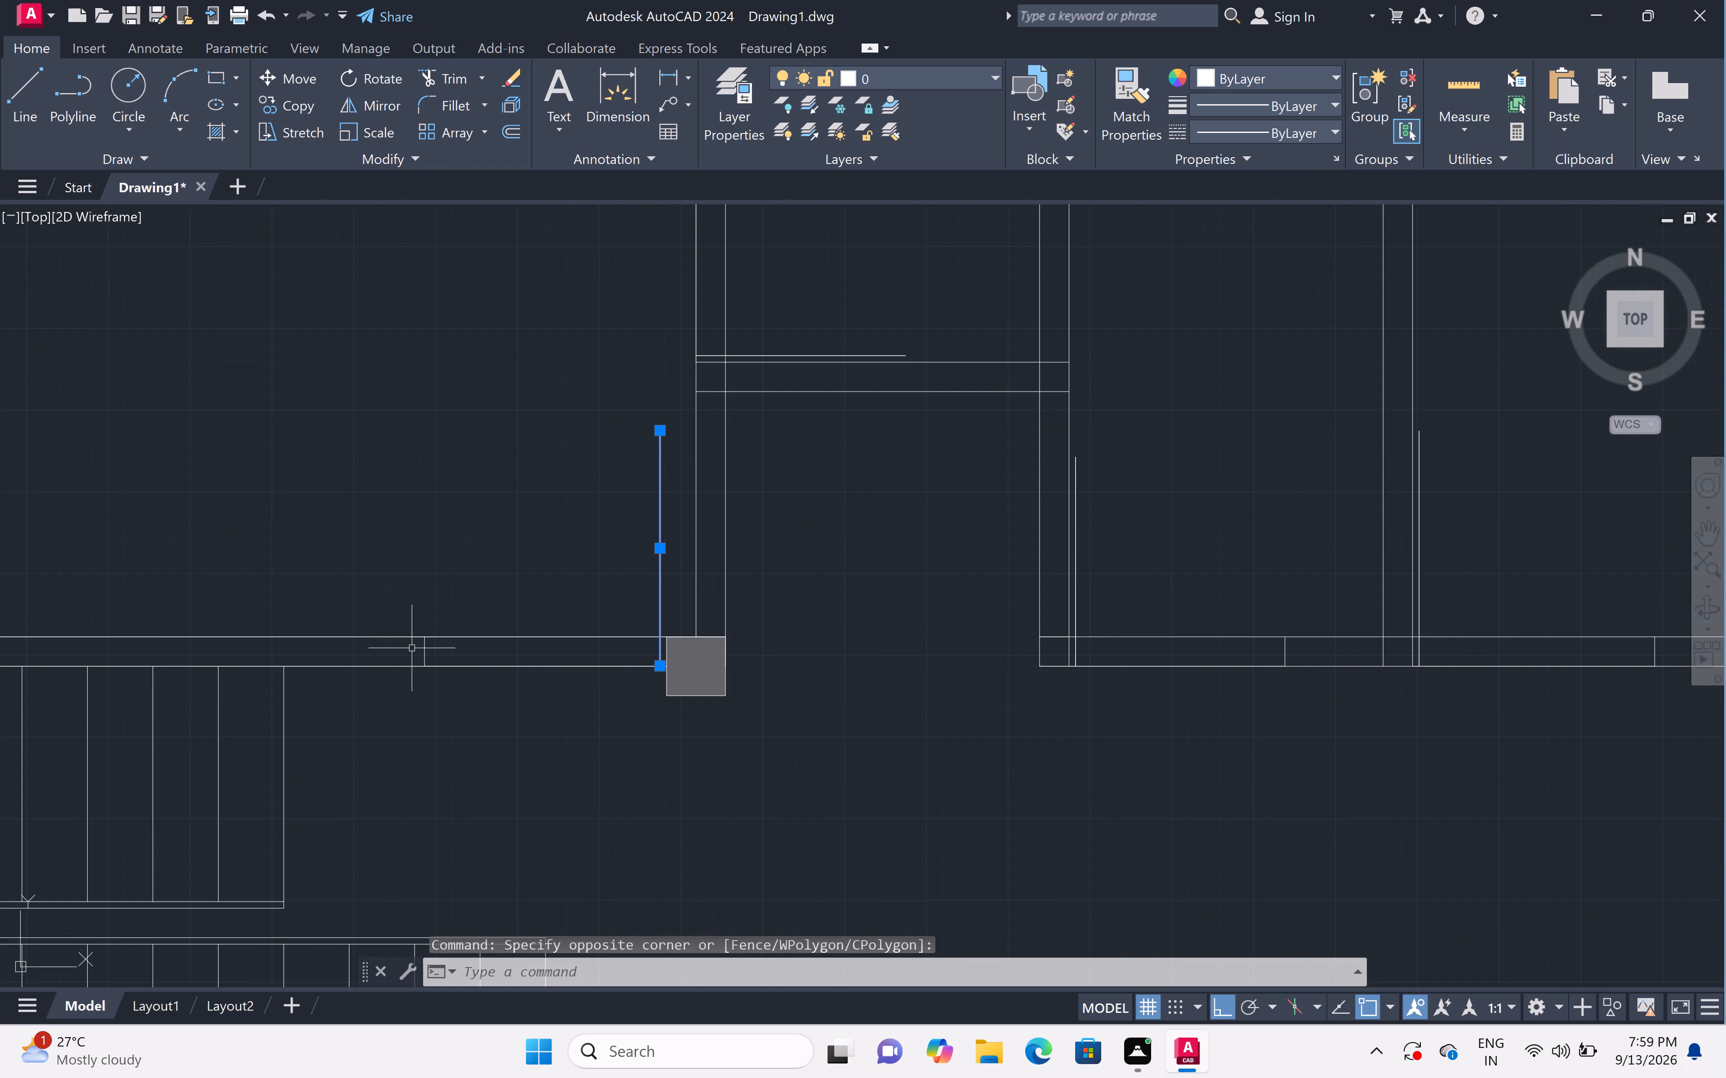
{"action": "scroll", "coordinate": [416, 652], "scroll_direction": "up", "scroll_amount": 3}
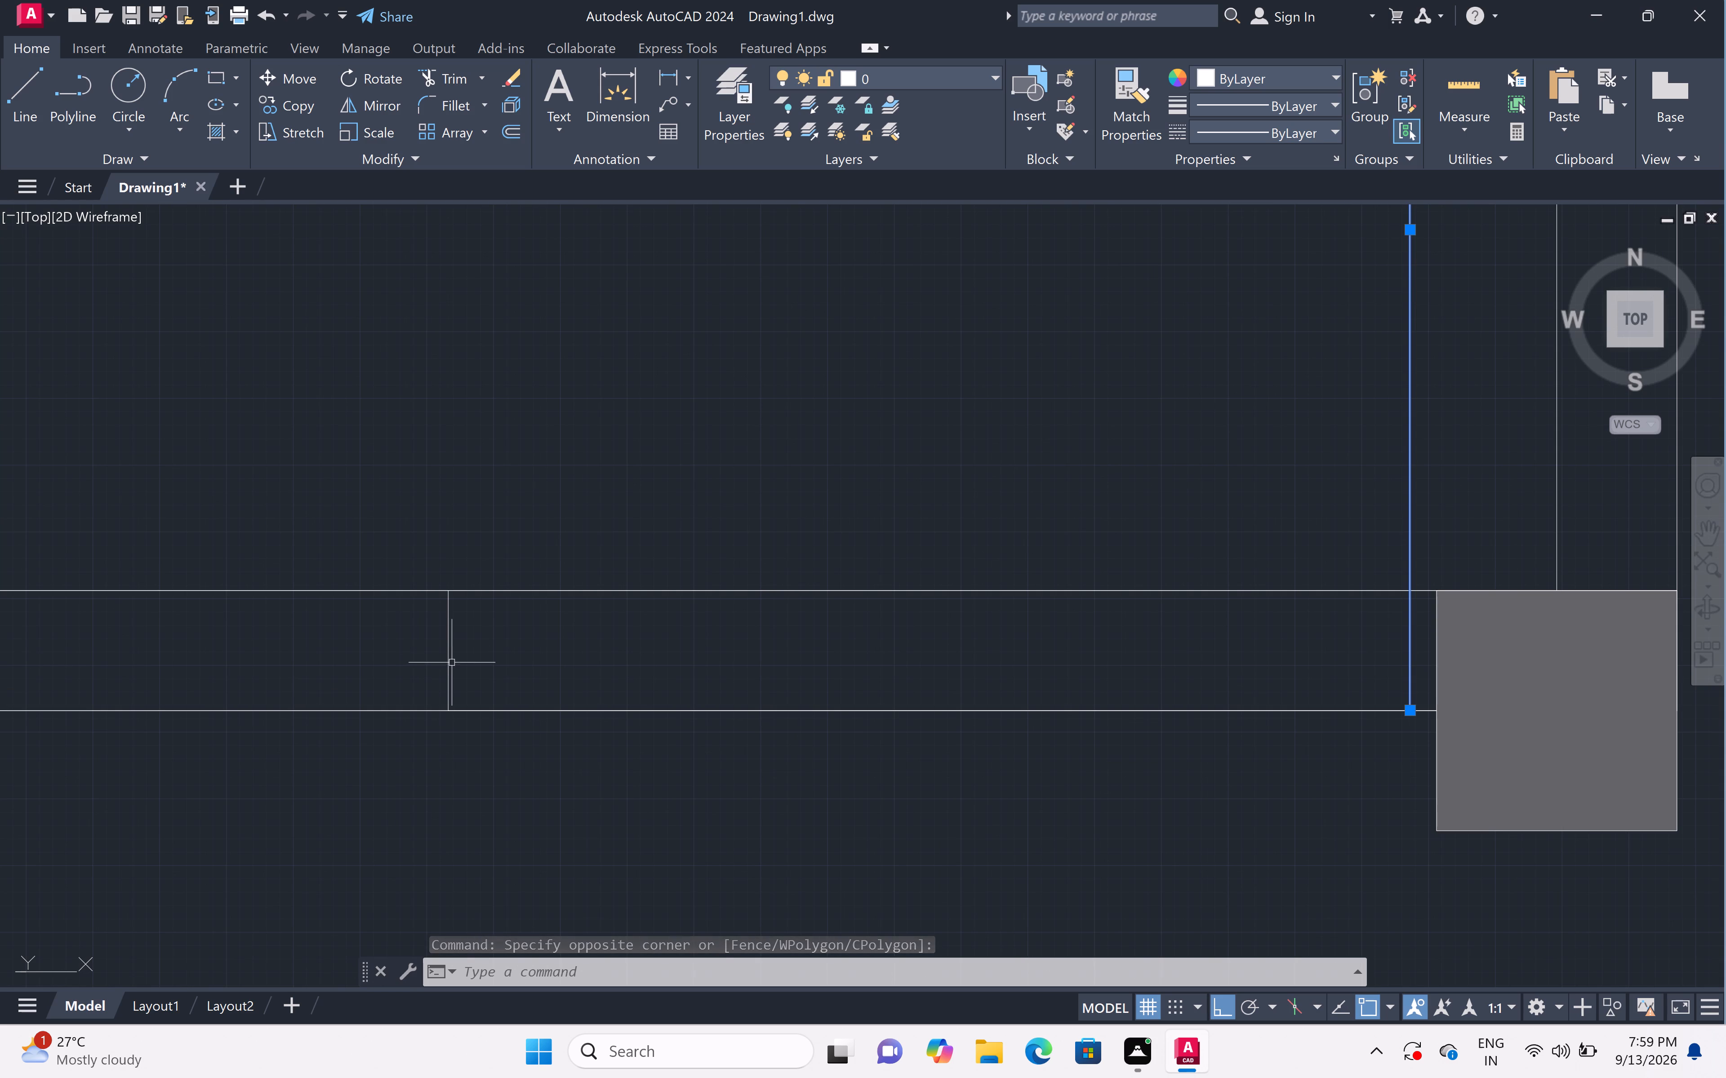
{"action": "left_click", "coordinate": [440, 642]}
{"action": "left_click", "coordinate": [498, 663]}
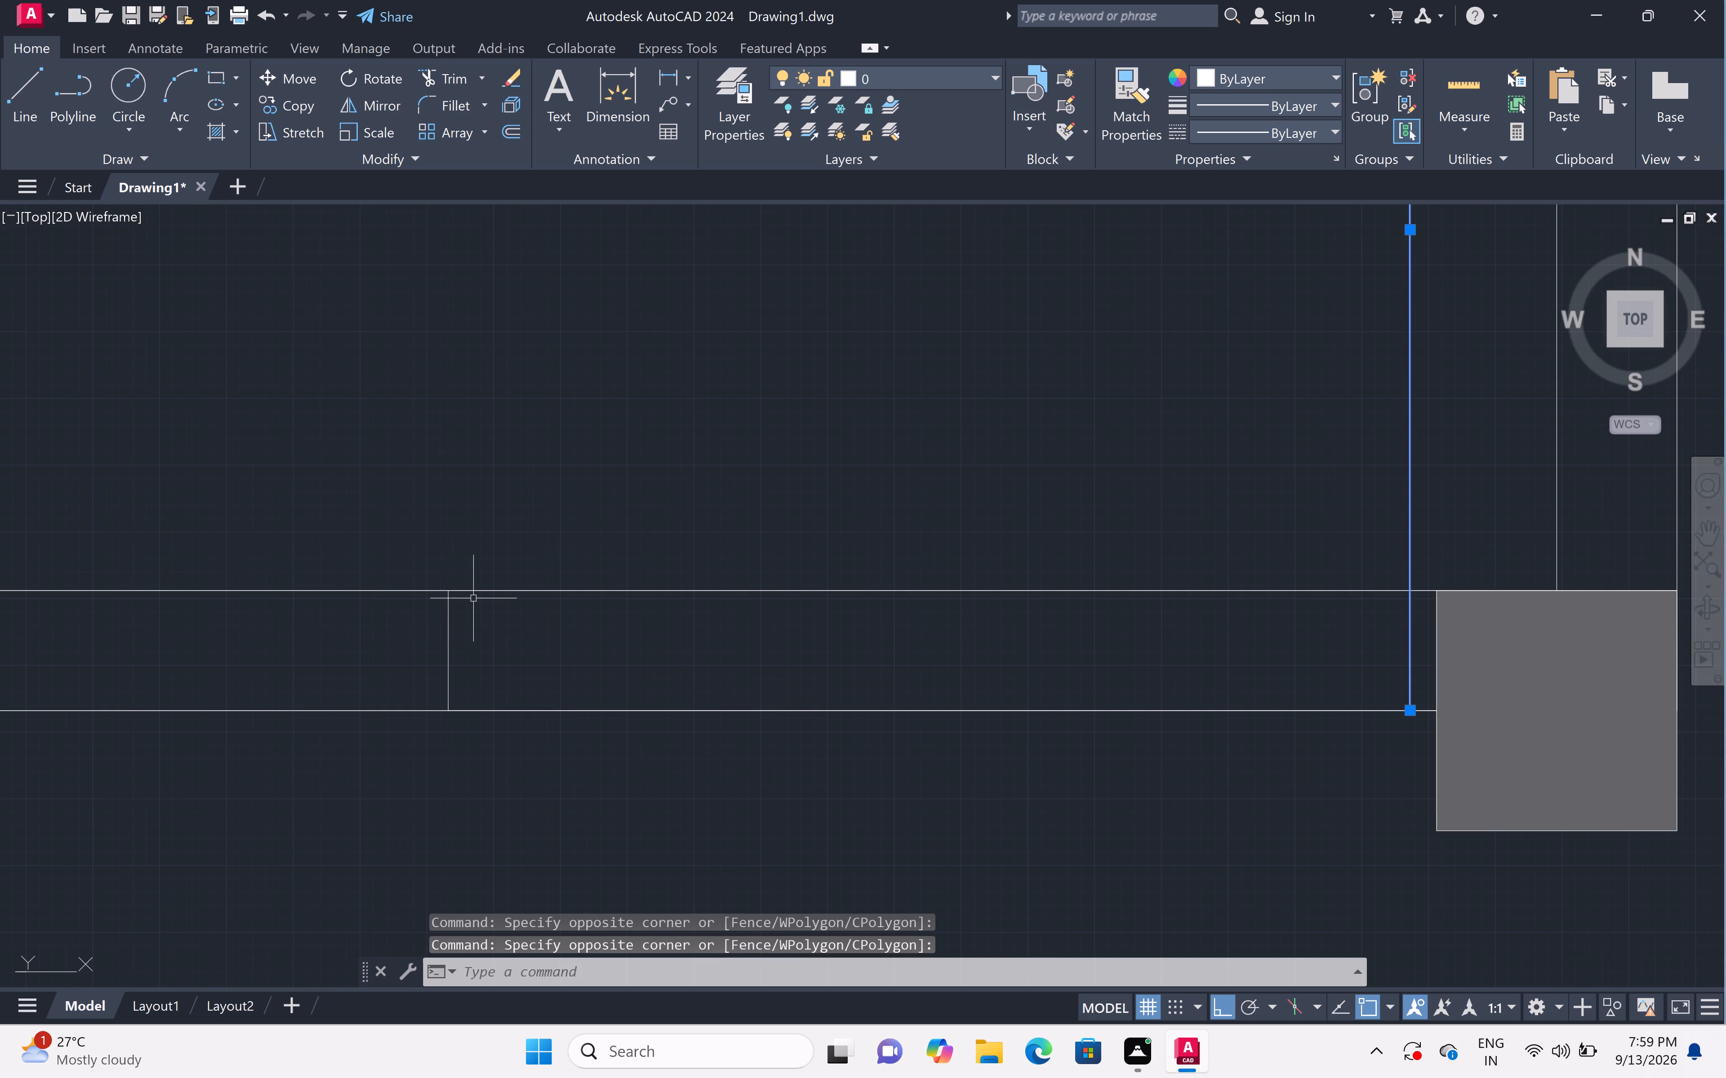
{"action": "left_click", "coordinate": [473, 598]}
{"action": "left_click", "coordinate": [395, 651]}
{"action": "scroll", "coordinate": [427, 637], "scroll_direction": "down", "scroll_amount": 2}
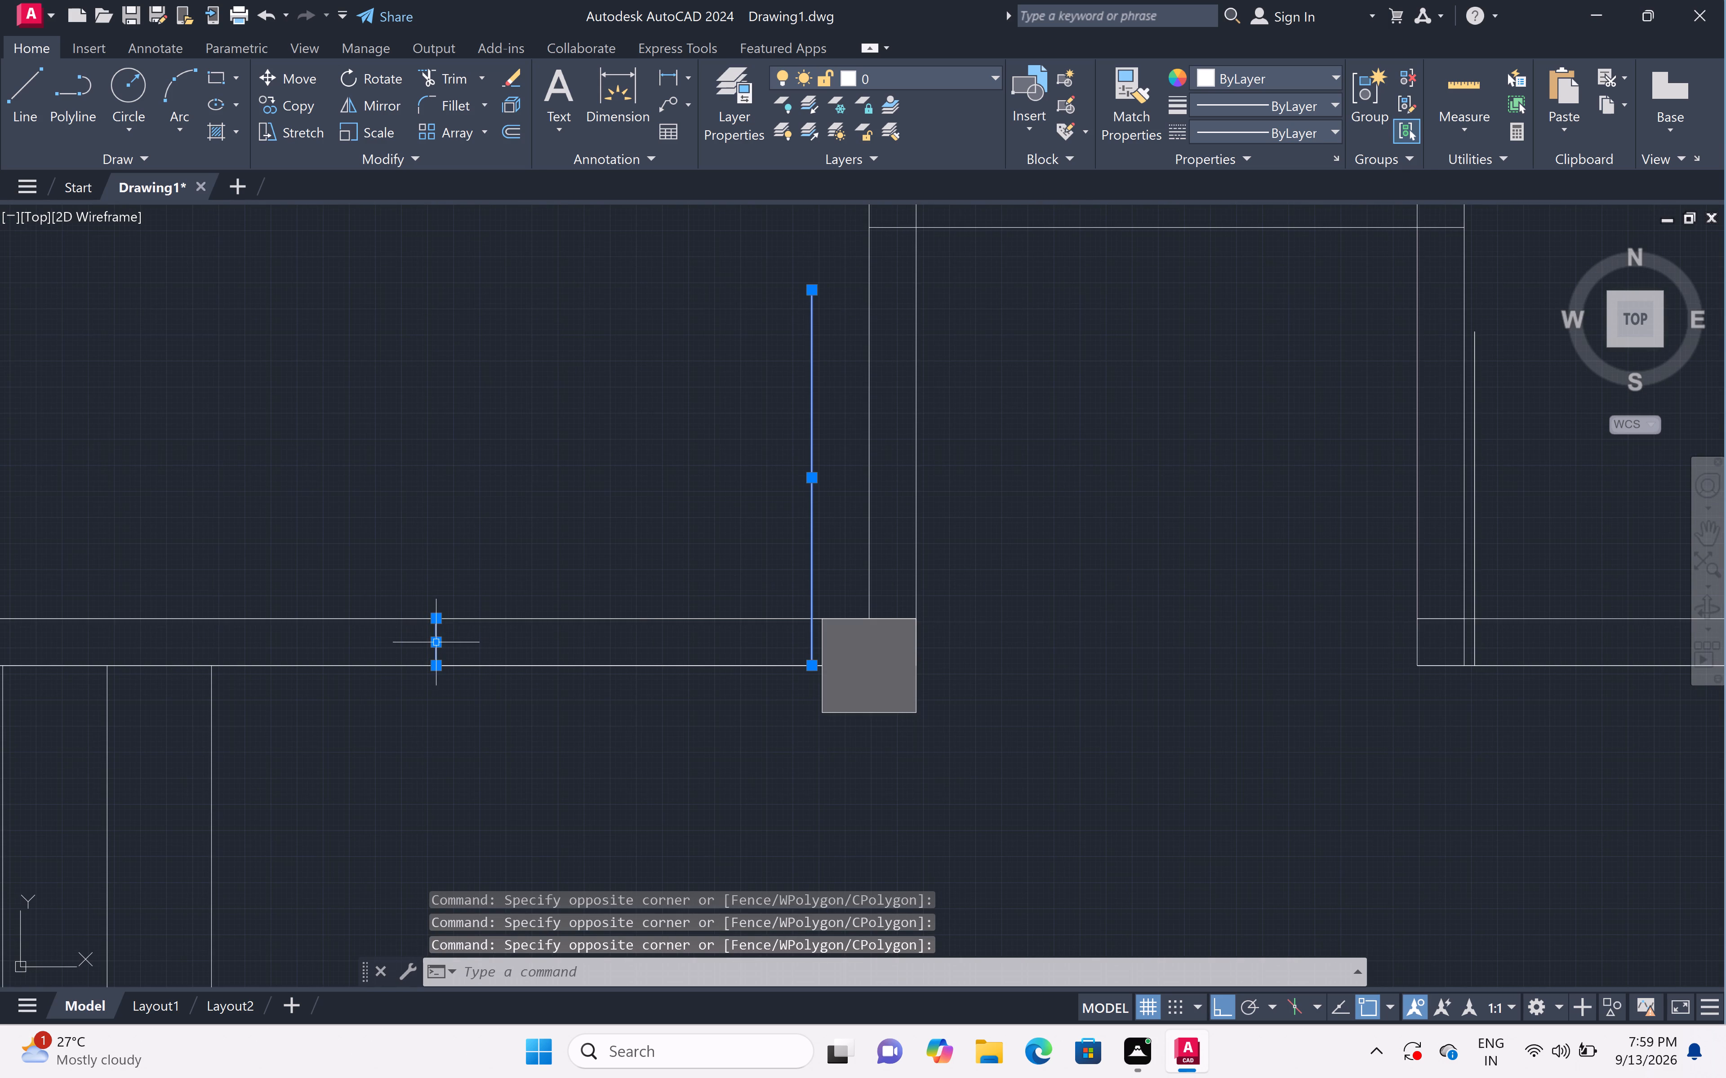
{"action": "key", "text": "Delete"}
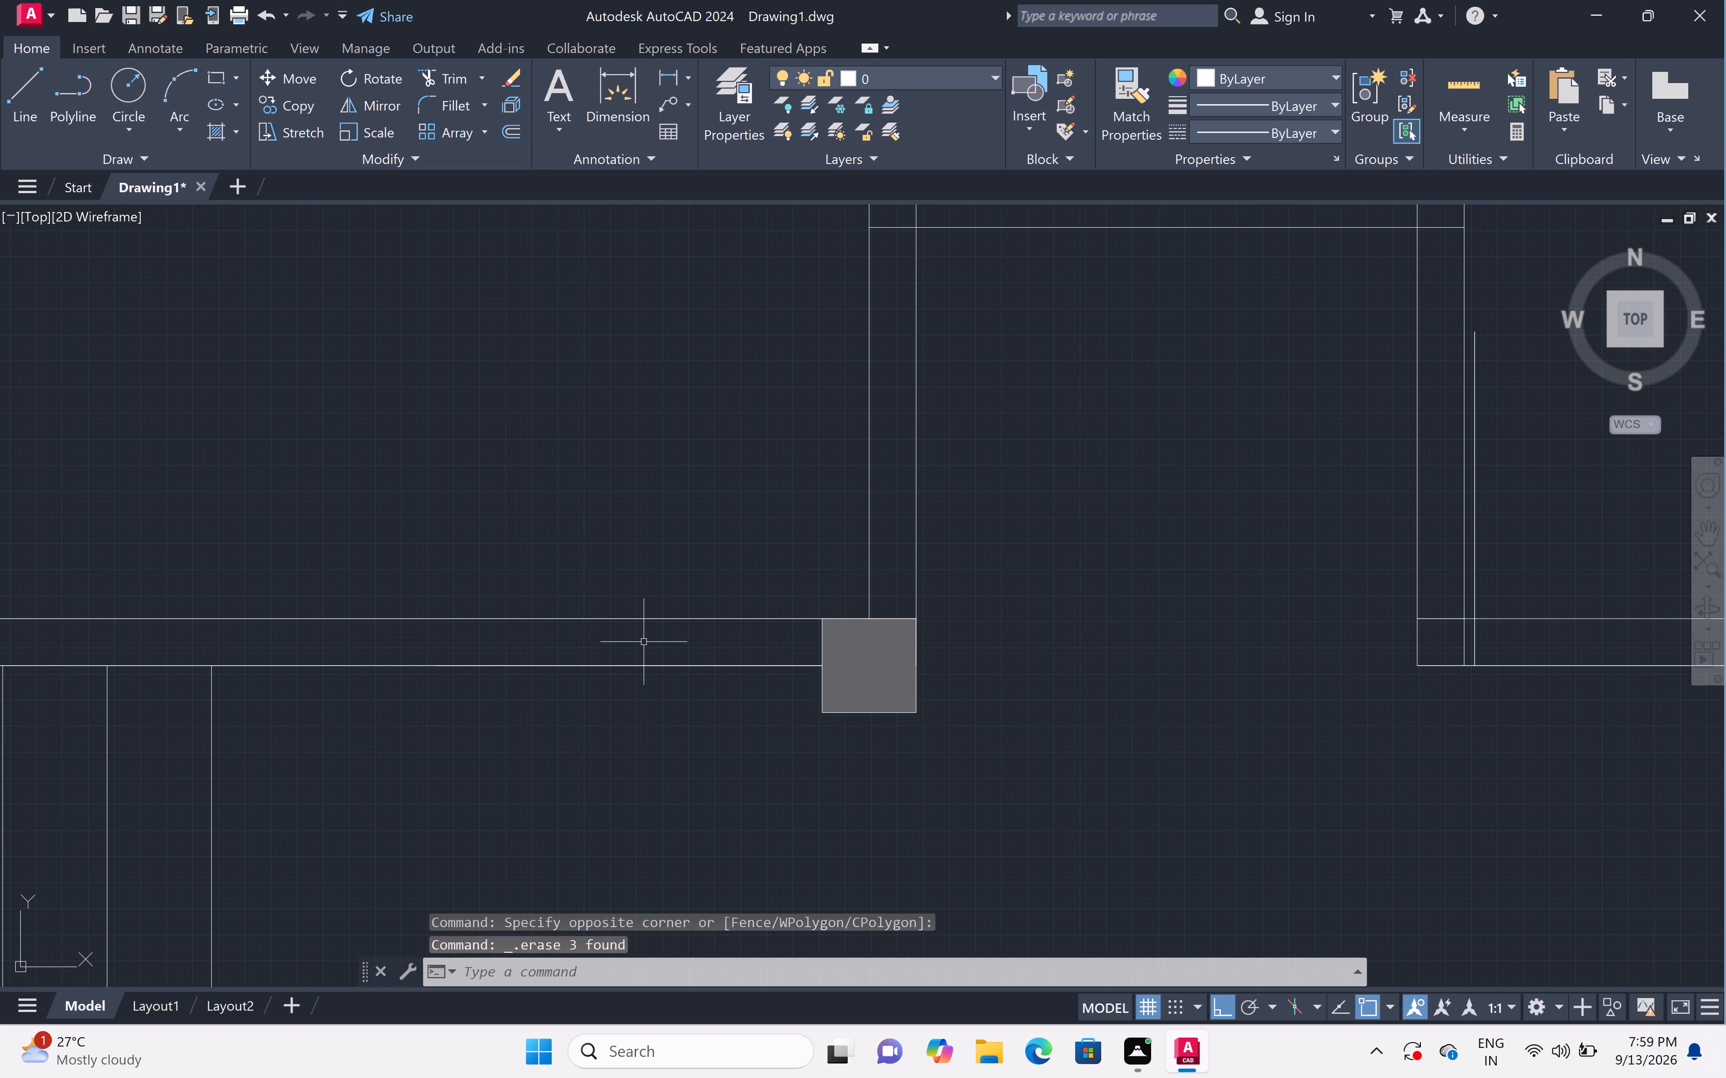
Start a line at the northeast corner of the northwest room's southeast column for a door in its east partition.
{"action": "scroll", "coordinate": [644, 642], "scroll_direction": "down", "scroll_amount": 3}
{"action": "scroll", "coordinate": [711, 555], "scroll_direction": "up", "scroll_amount": 3}
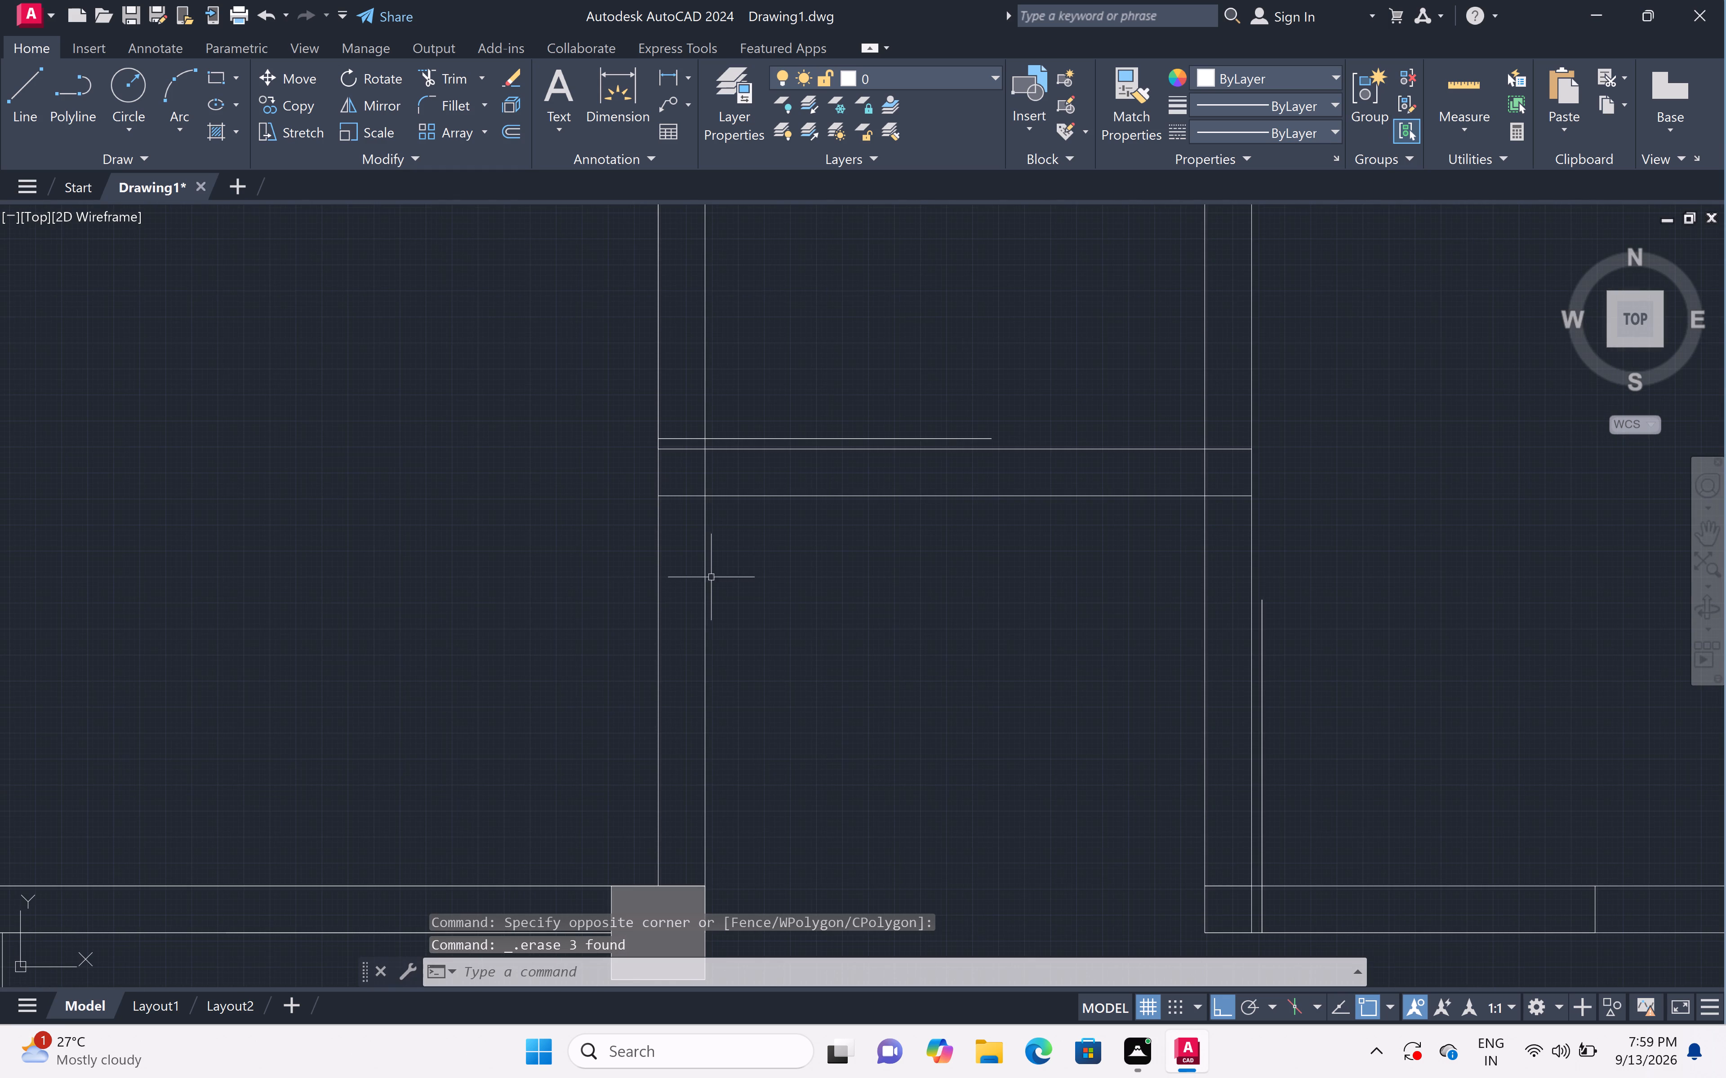
{"action": "key", "text": "l"}
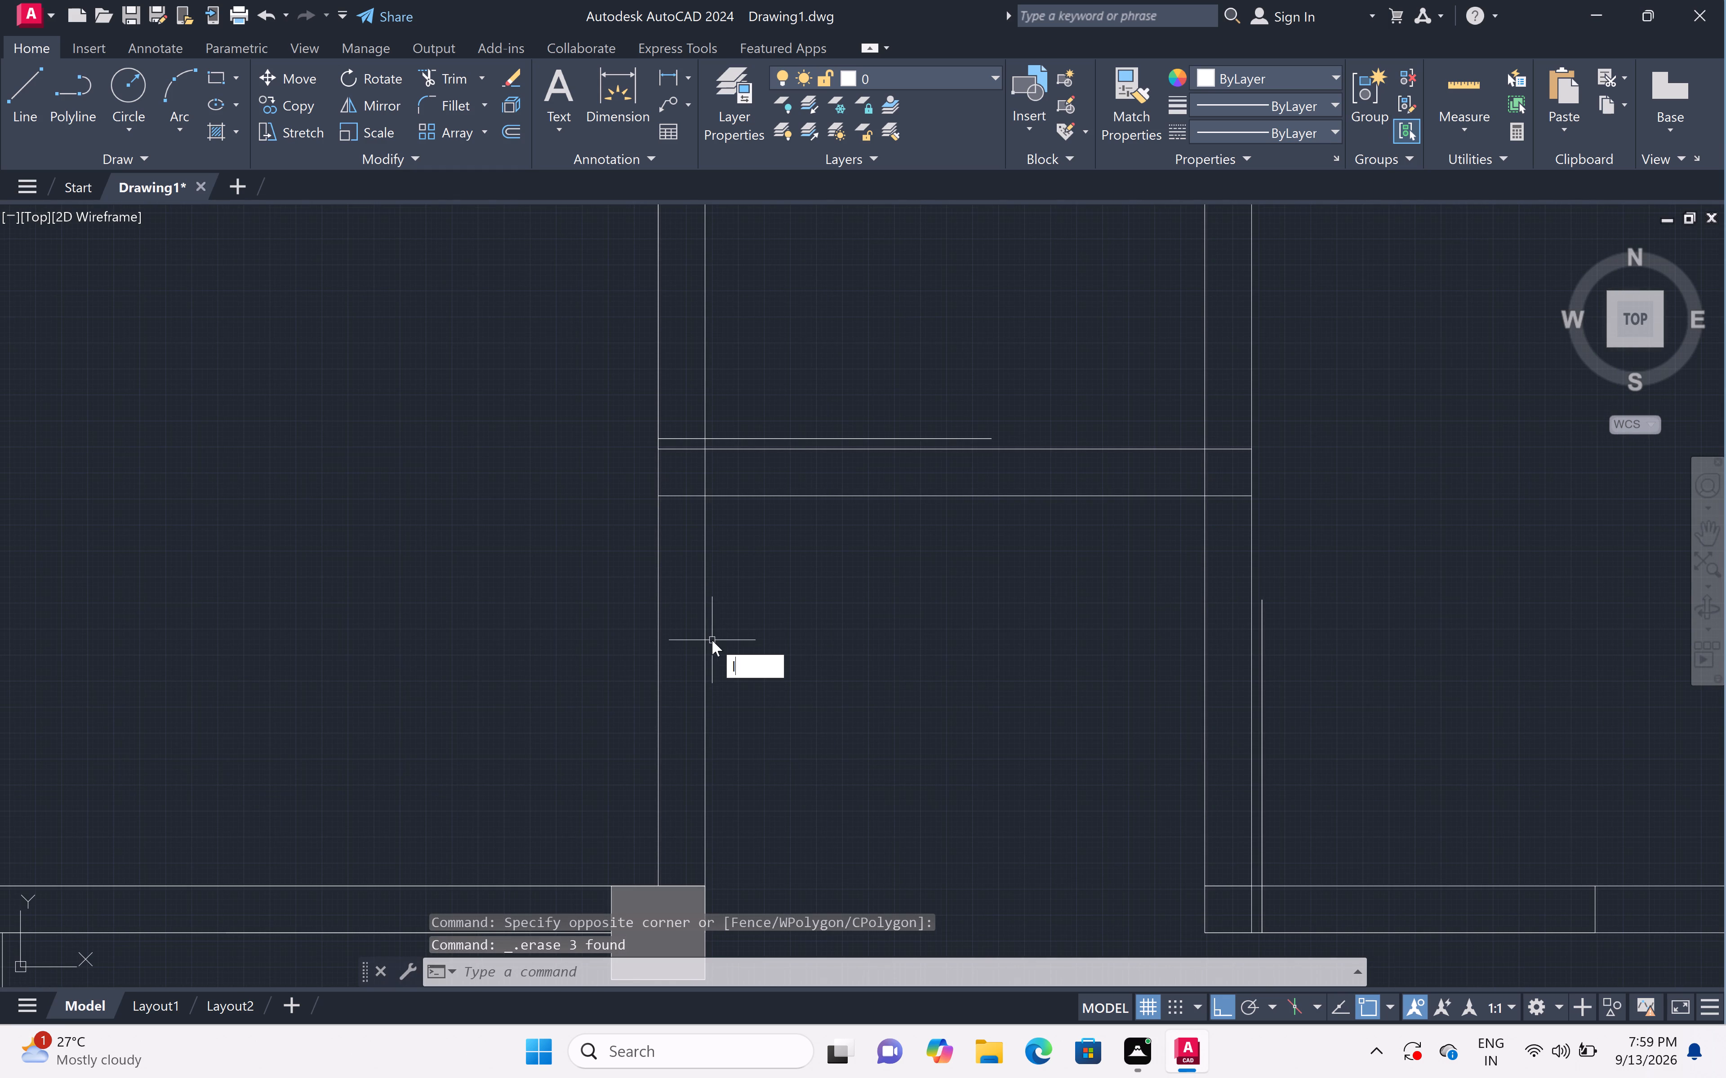
{"action": "key", "text": "space"}
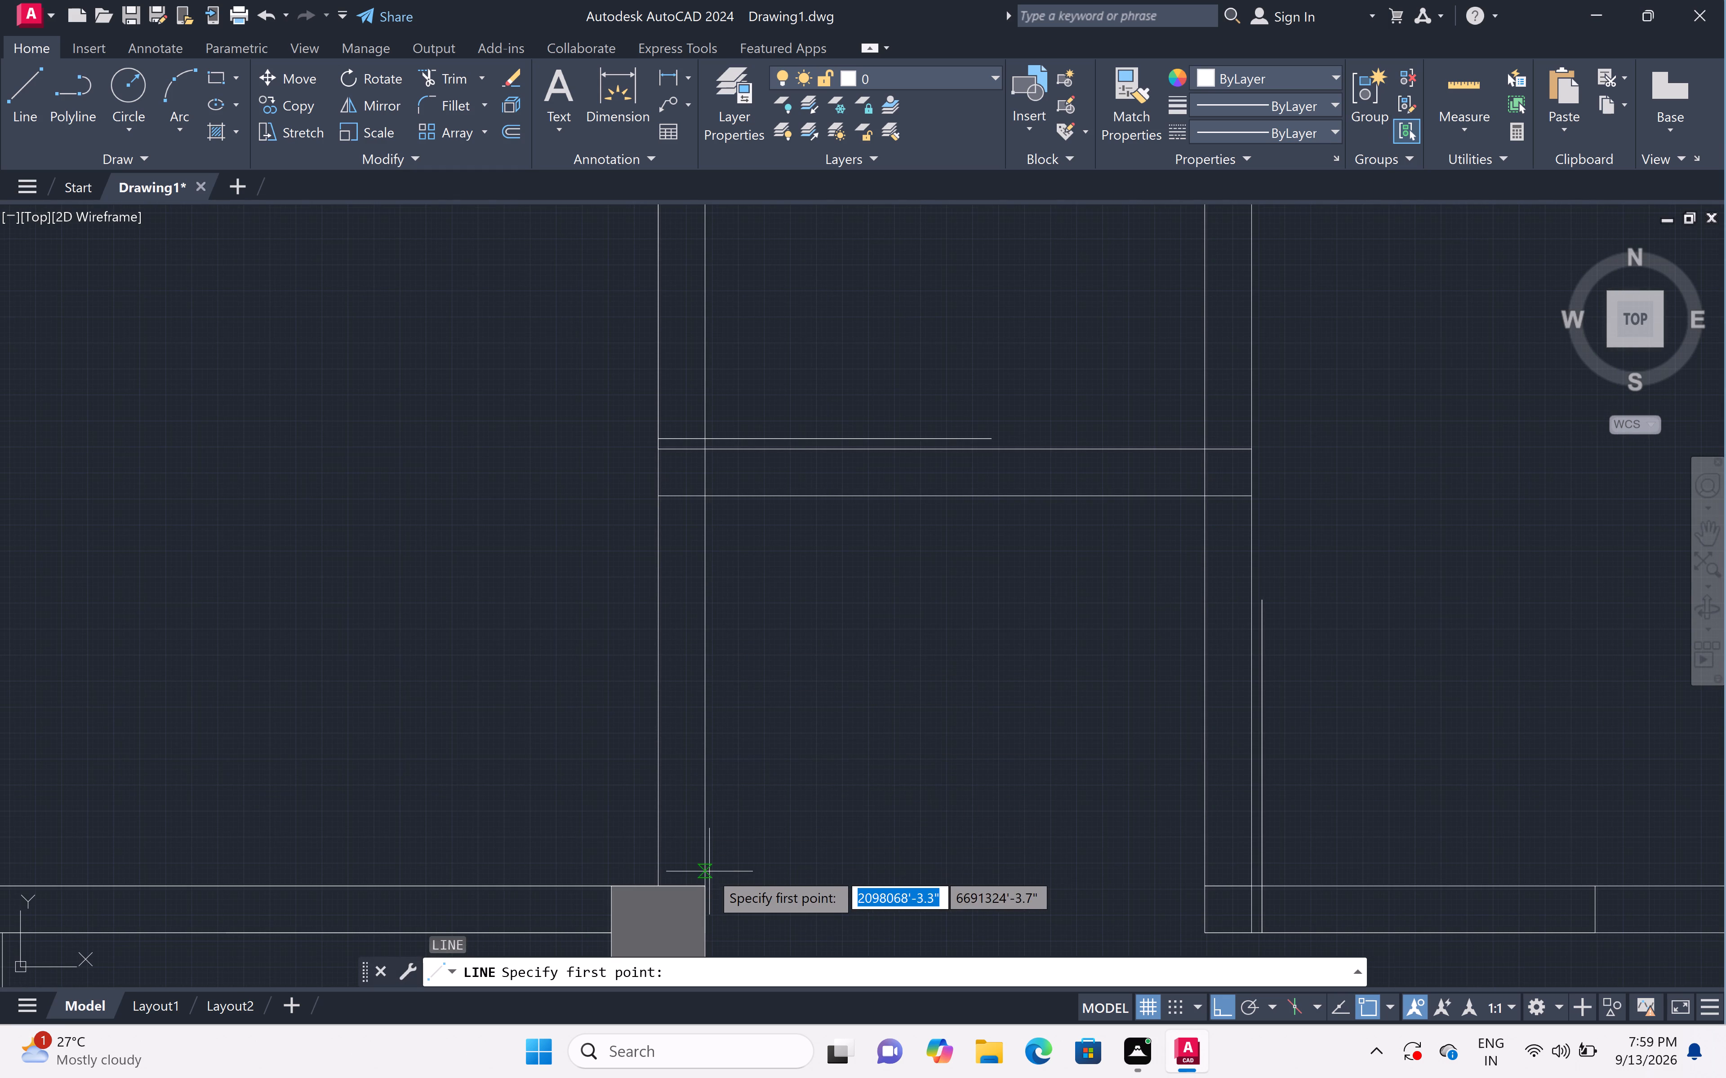
{"action": "left_click", "coordinate": [704, 892]}
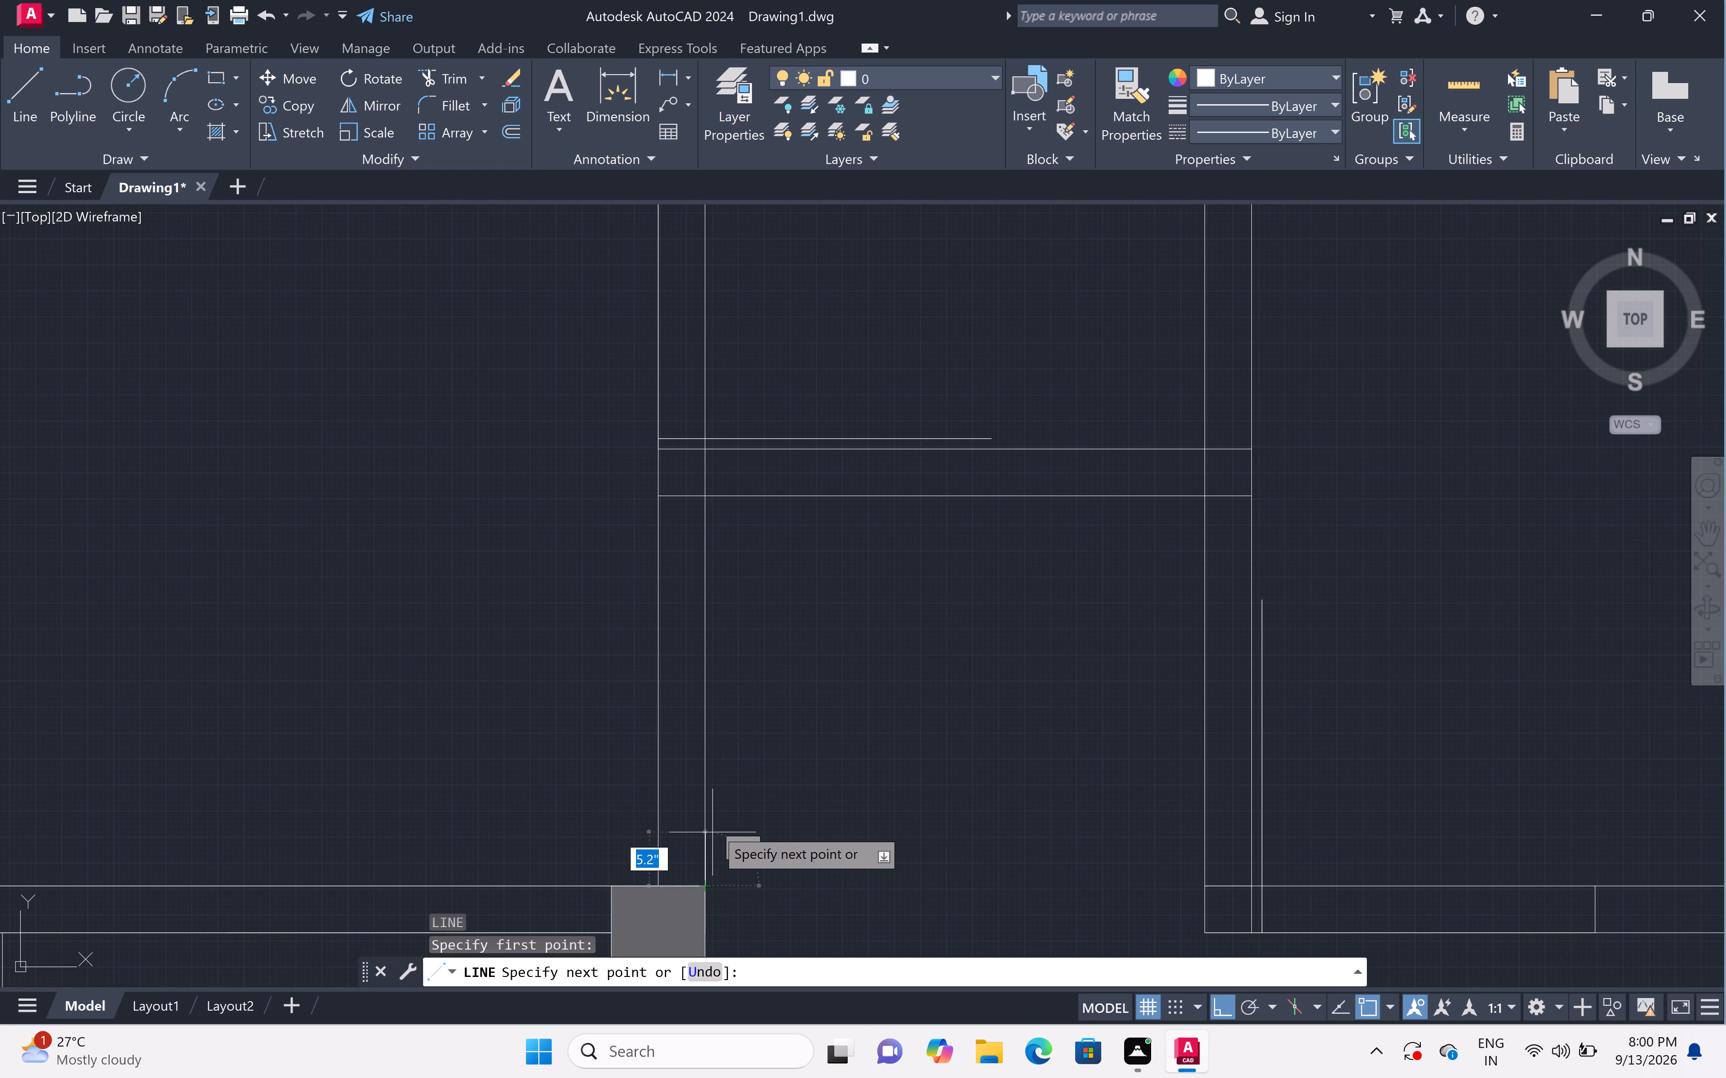
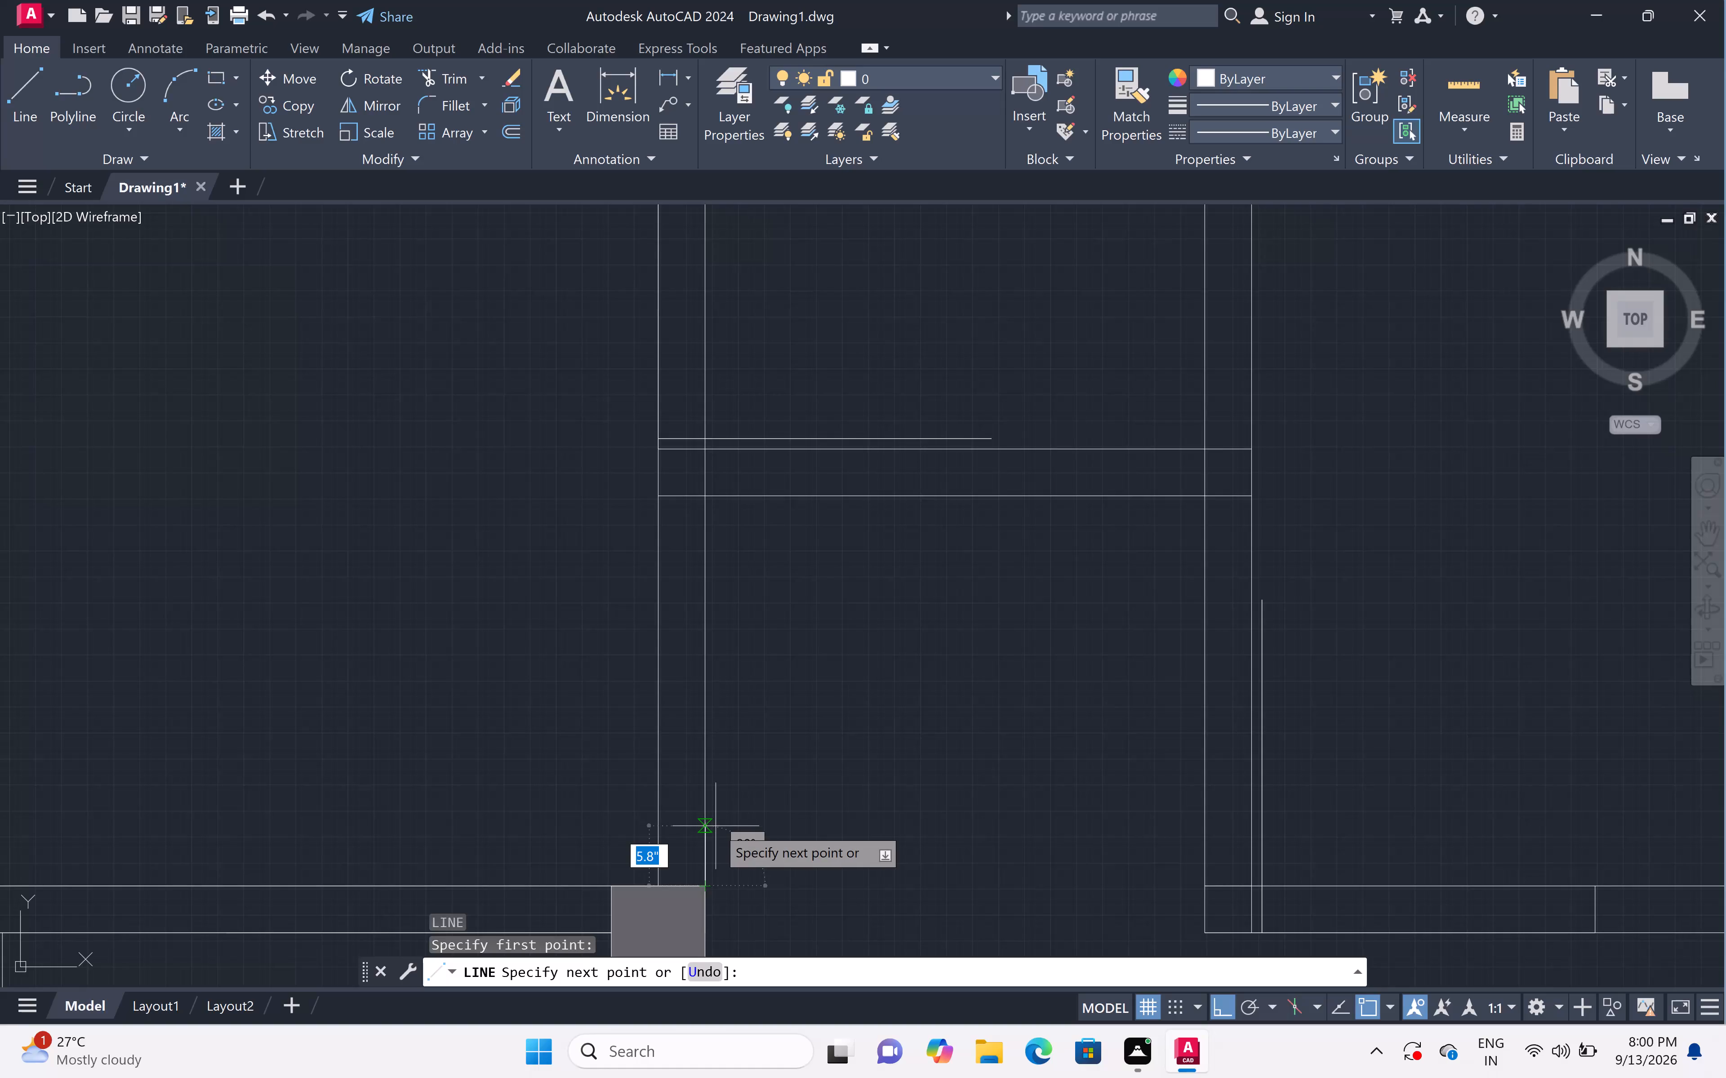
Draw the door leaf at the column beside the stairs: 1" up, 3' west, and back to the wall face.
{"action": "type", "text": "1\""}
{"action": "key", "text": "space"}
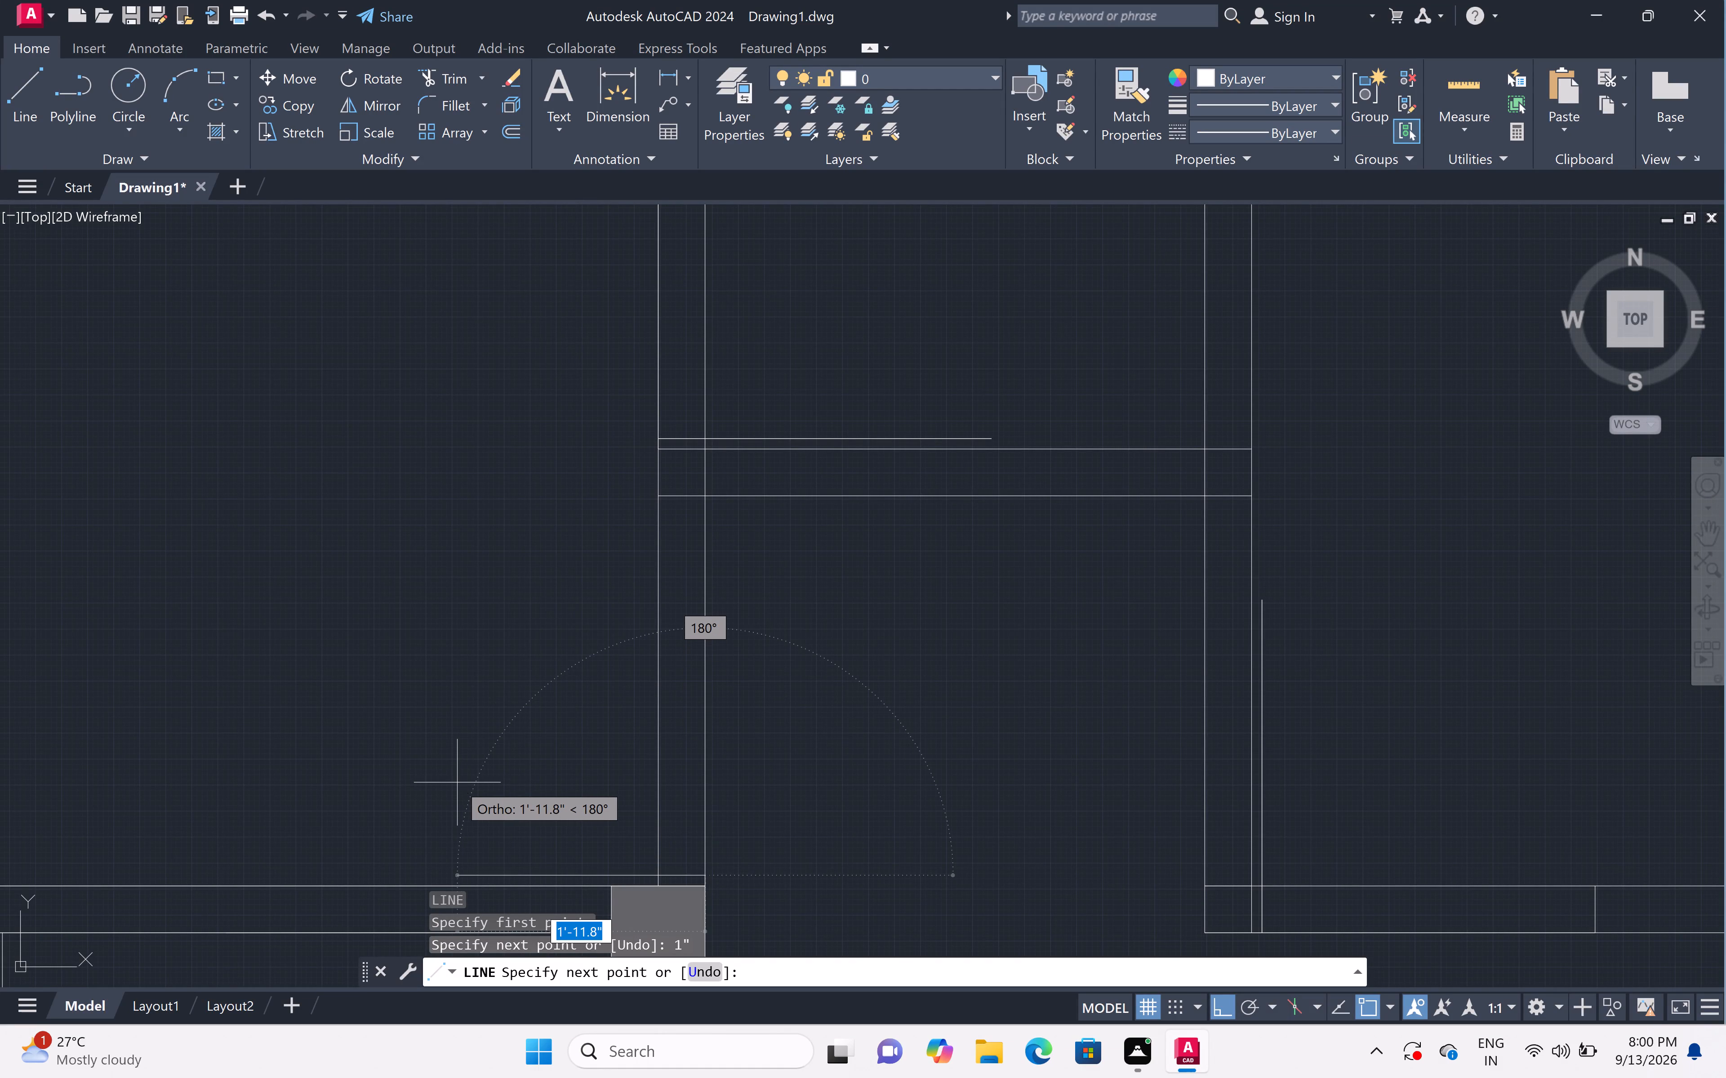
{"action": "key", "text": "3"}
{"action": "type", "text": "'"}
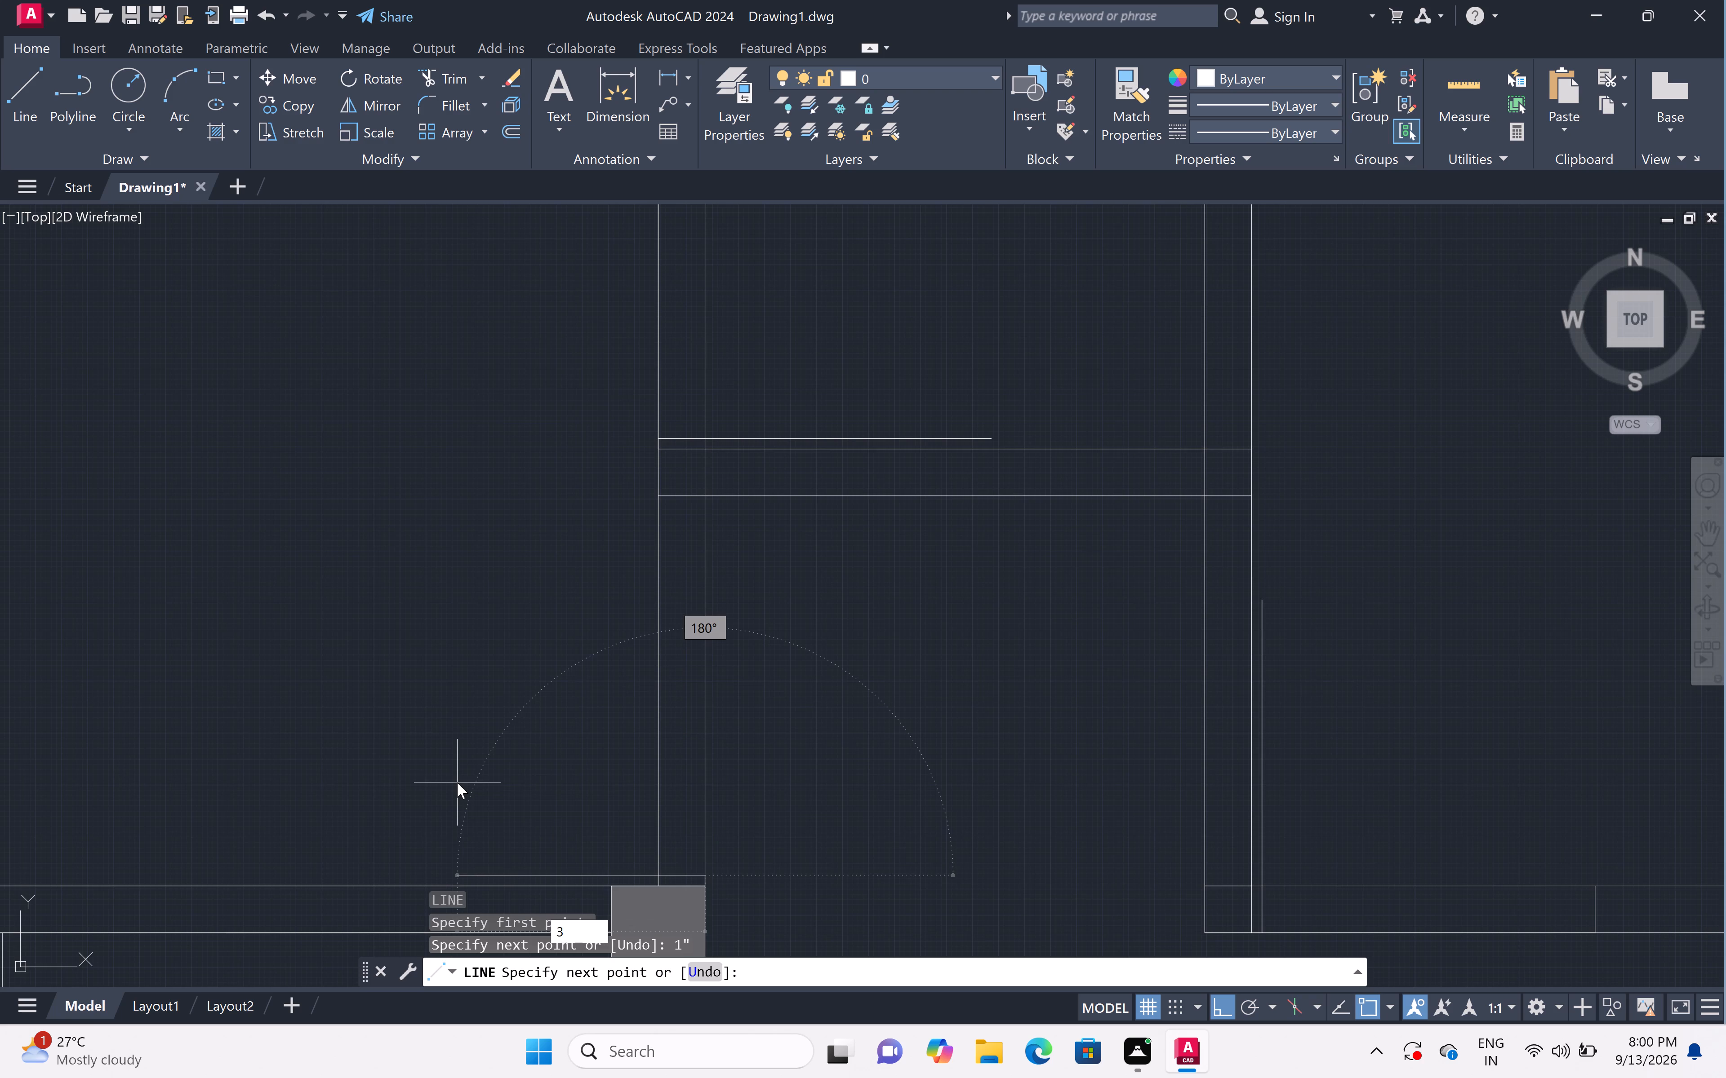
{"action": "key", "text": "space"}
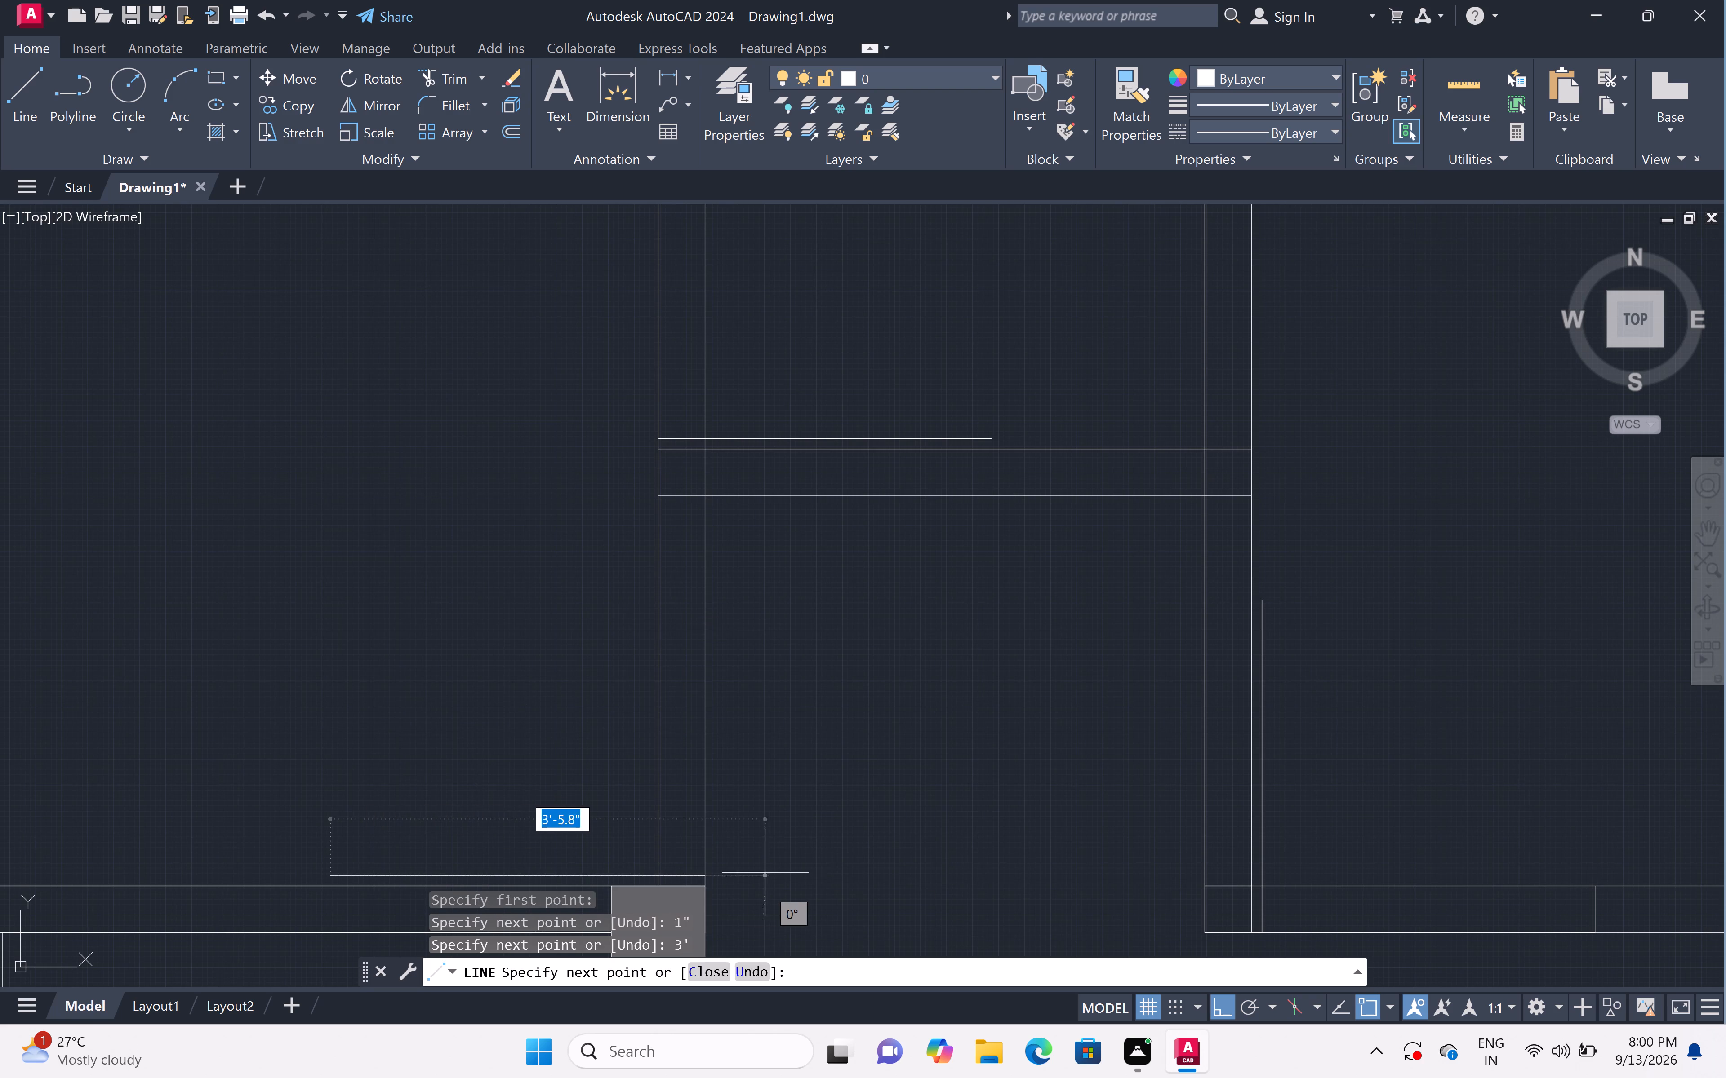
{"action": "scroll", "coordinate": [712, 880], "scroll_direction": "up", "scroll_amount": 3}
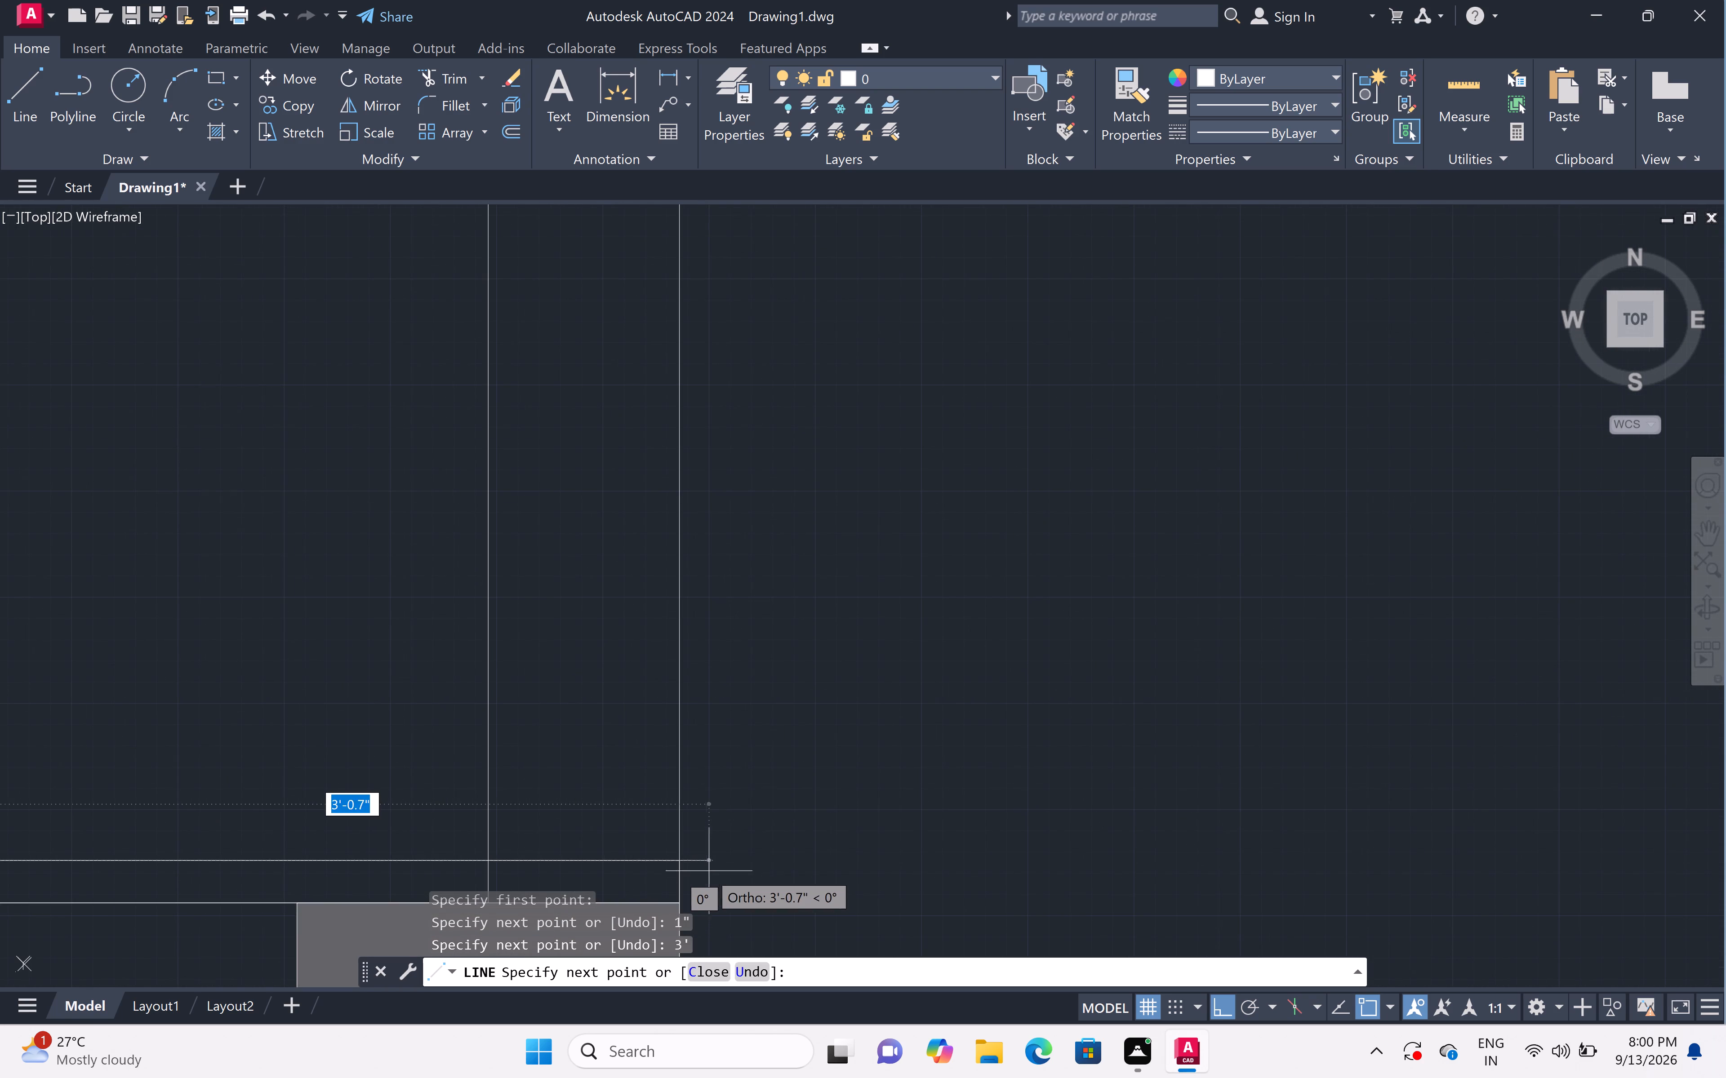
{"action": "left_click", "coordinate": [682, 865]}
{"action": "scroll", "coordinate": [737, 707], "scroll_direction": "down", "scroll_amount": 5}
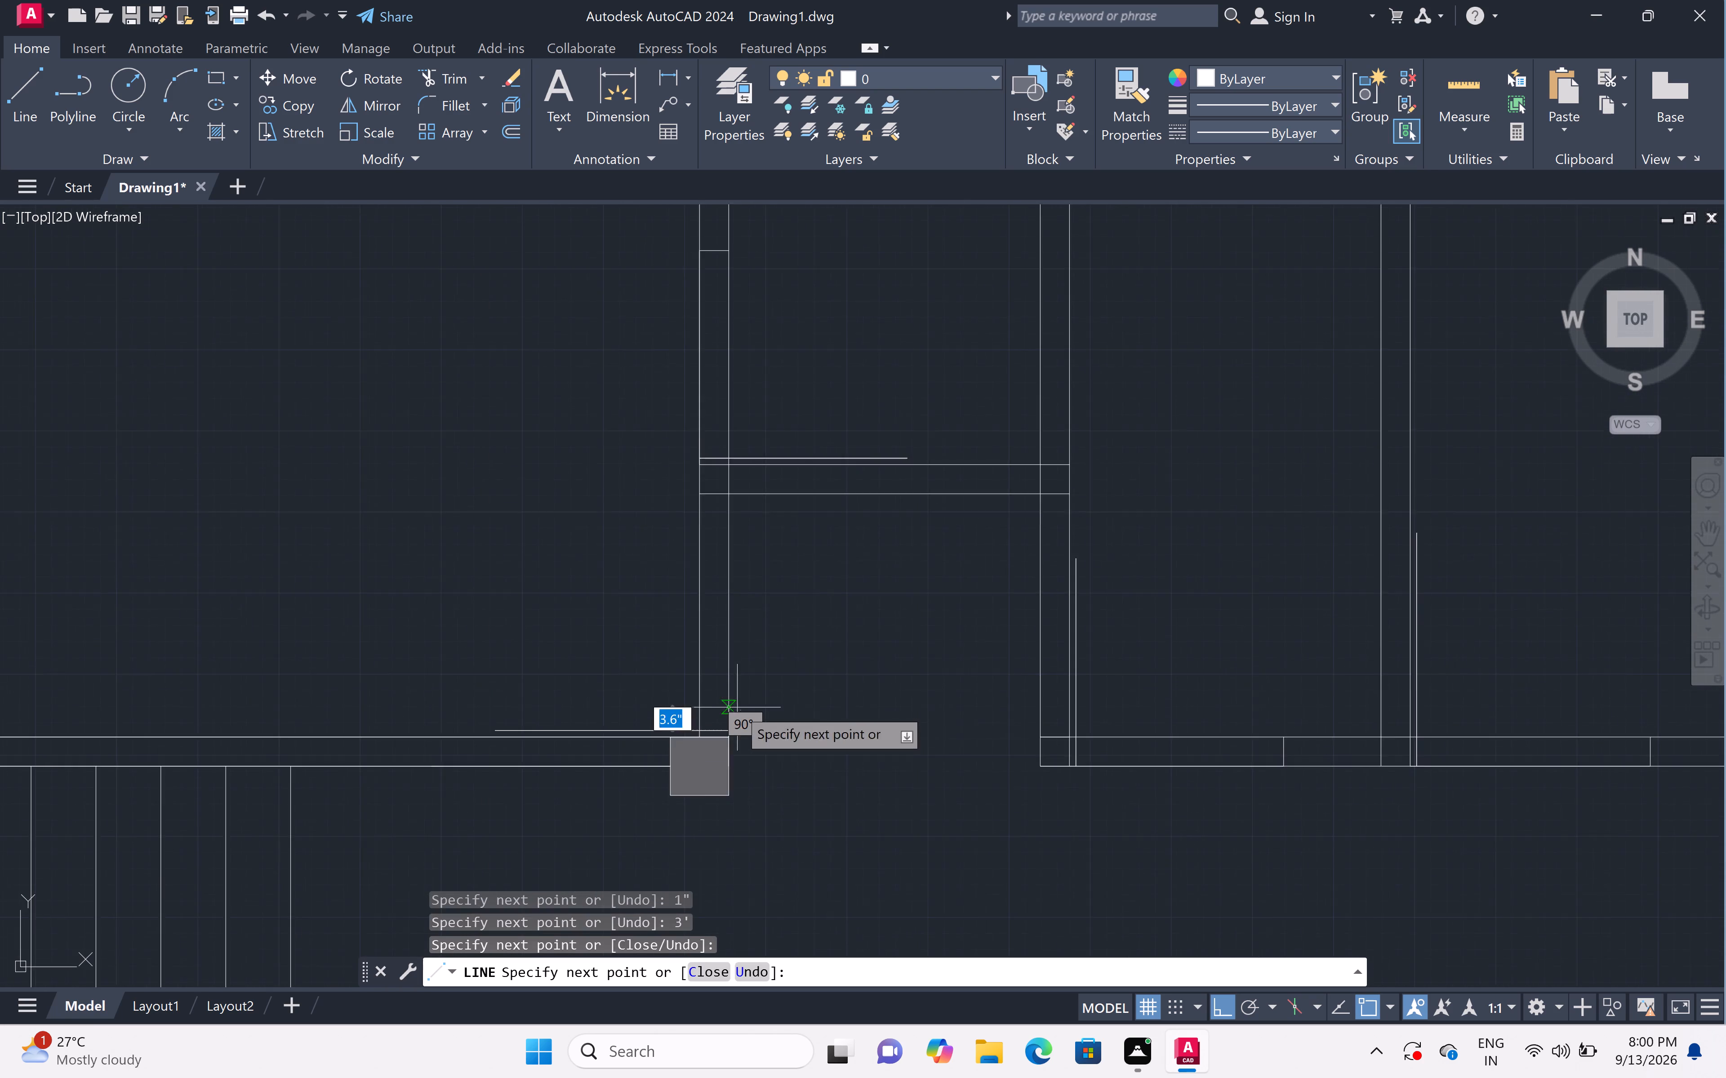
Mark the door opening by running the line 3' up the wall face and closing it across the wall thickness.
{"action": "scroll", "coordinate": [728, 593], "scroll_direction": "up", "scroll_amount": 3}
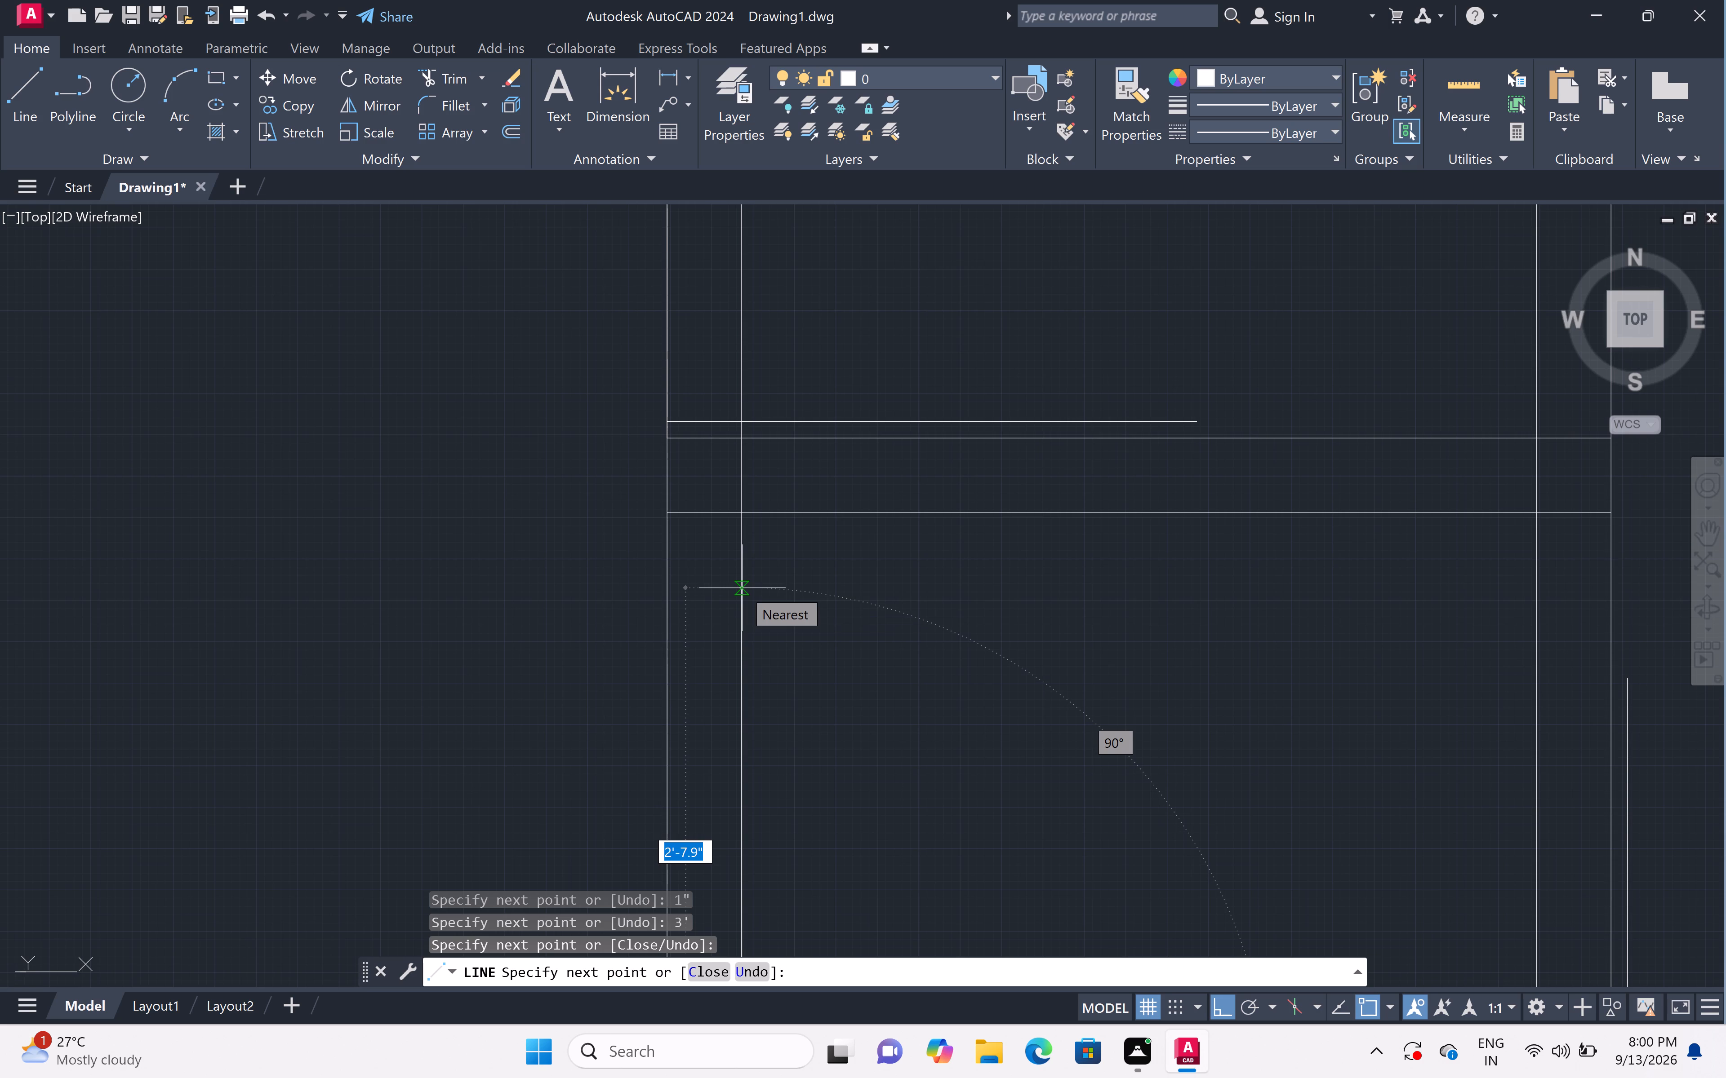
{"action": "type", "text": "3'"}
{"action": "key", "text": "space"}
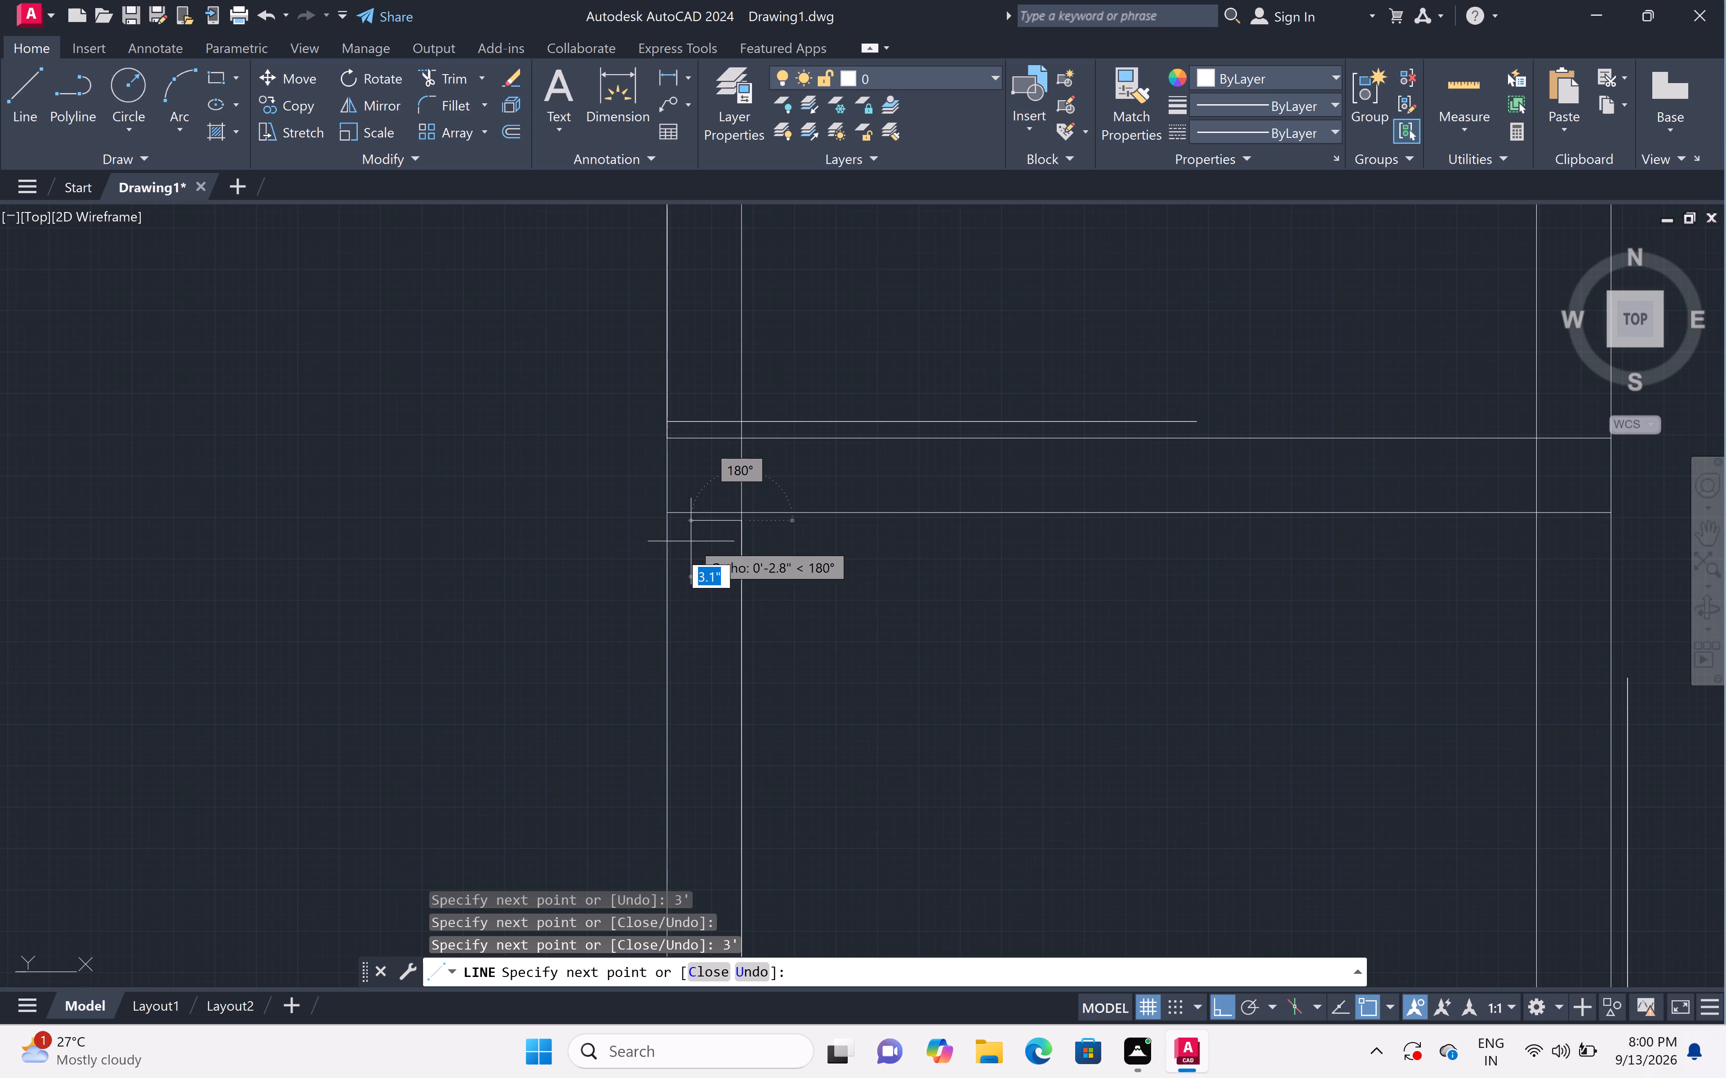
{"action": "scroll", "coordinate": [663, 521], "scroll_direction": "up", "scroll_amount": 2}
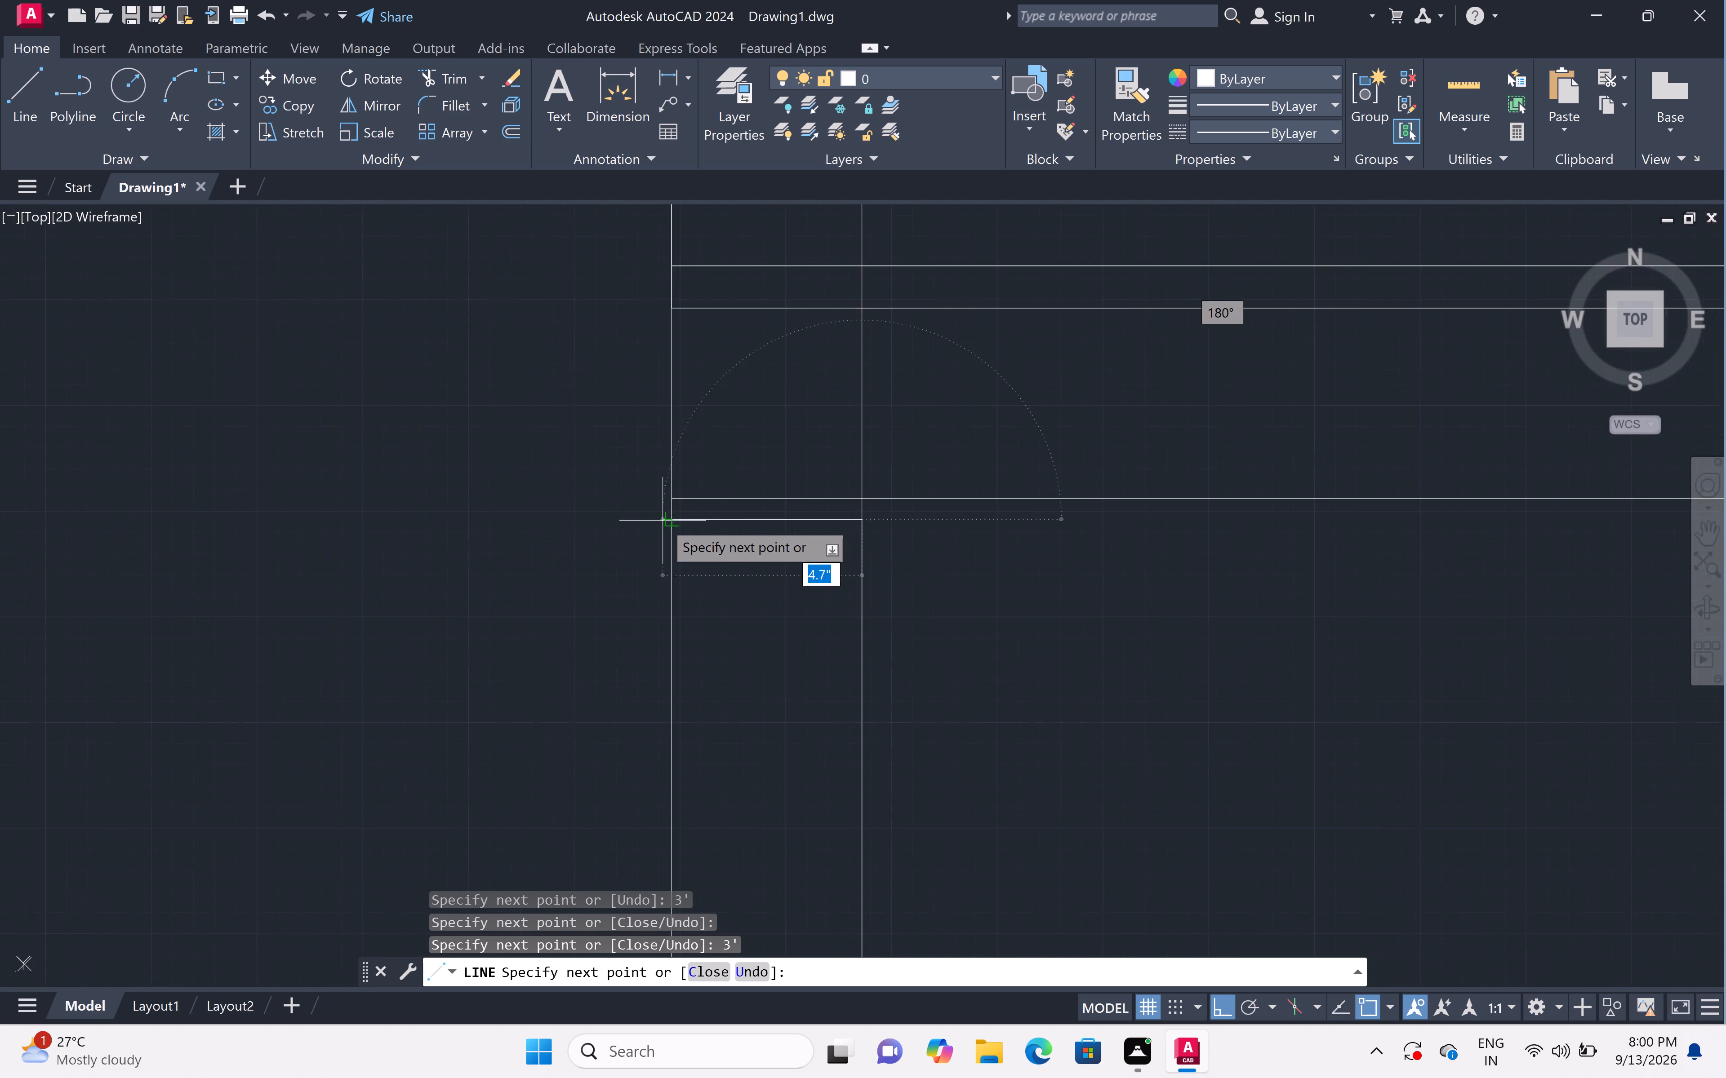
{"action": "scroll", "coordinate": [663, 521], "scroll_direction": "up", "scroll_amount": 2}
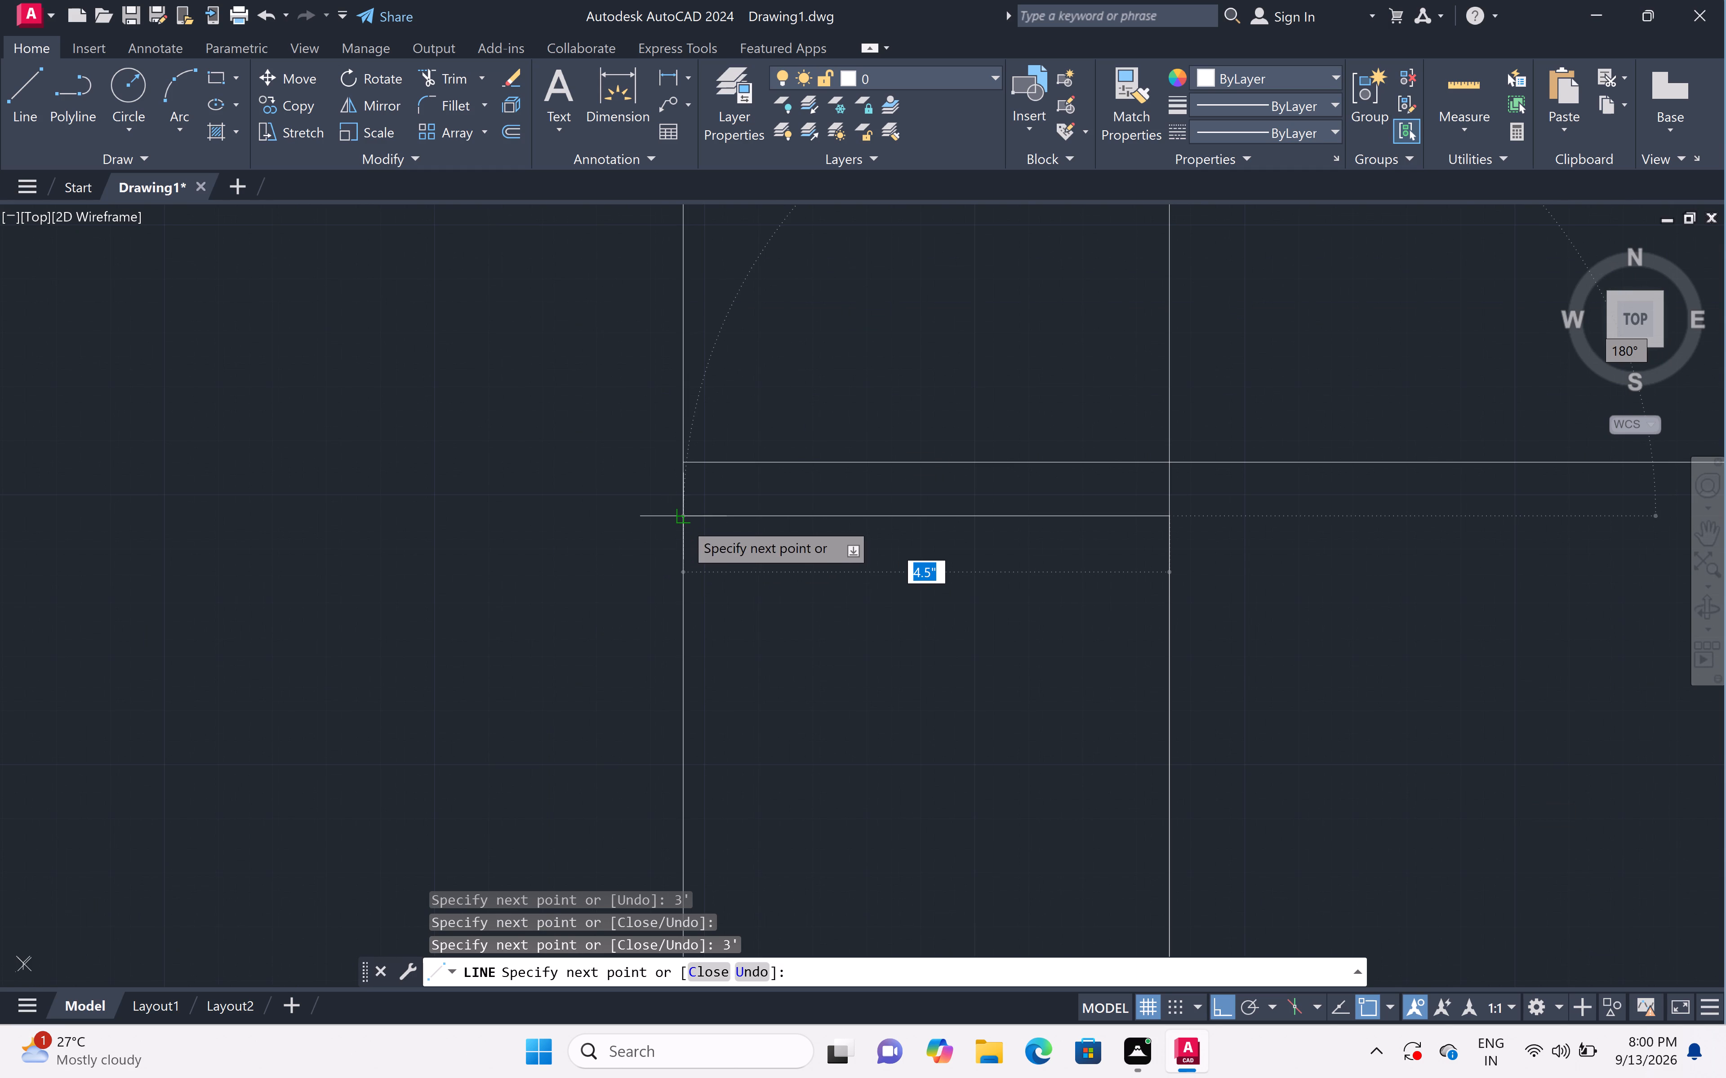
{"action": "left_click", "coordinate": [684, 521]}
{"action": "key", "text": "Escape"}
Delete the door leaf lines just east of the middle partition and the matching jamb line across the lower wall.
{"action": "scroll", "coordinate": [694, 527], "scroll_direction": "down", "scroll_amount": 5}
{"action": "scroll", "coordinate": [716, 573], "scroll_direction": "down", "scroll_amount": 2}
{"action": "scroll", "coordinate": [778, 646], "scroll_direction": "down", "scroll_amount": 4}
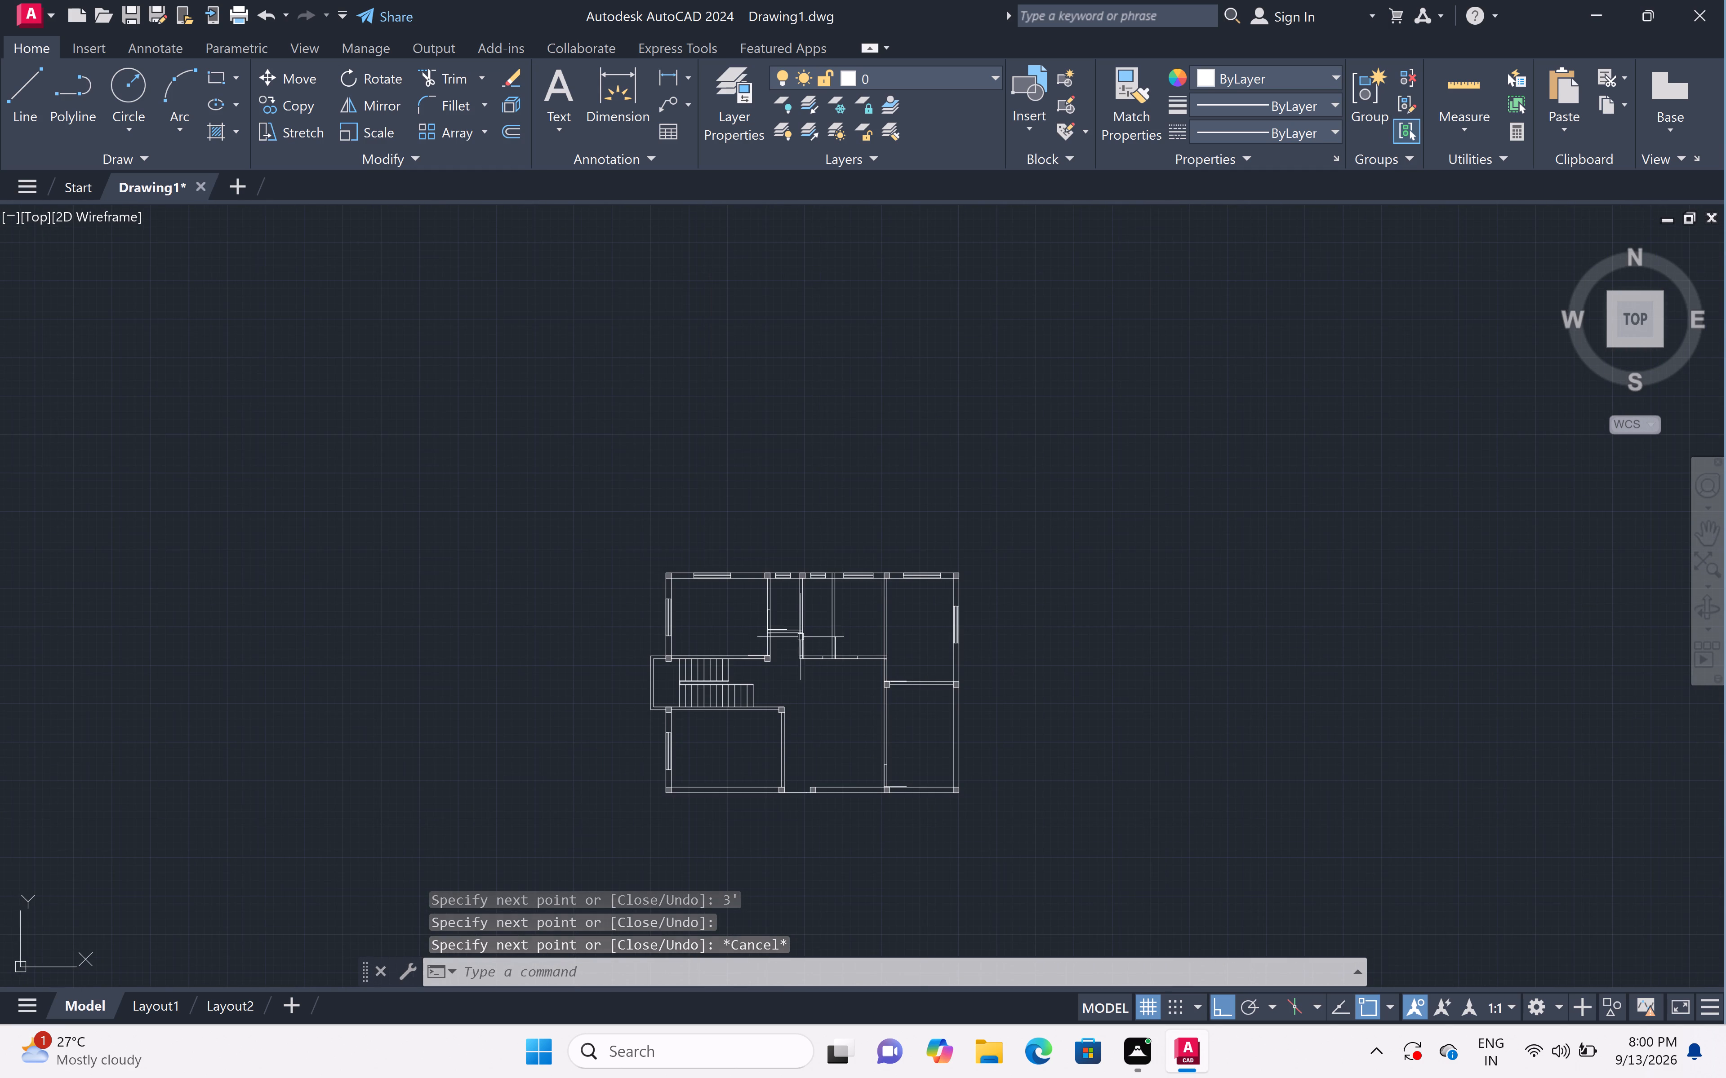
{"action": "scroll", "coordinate": [815, 642], "scroll_direction": "up", "scroll_amount": 5}
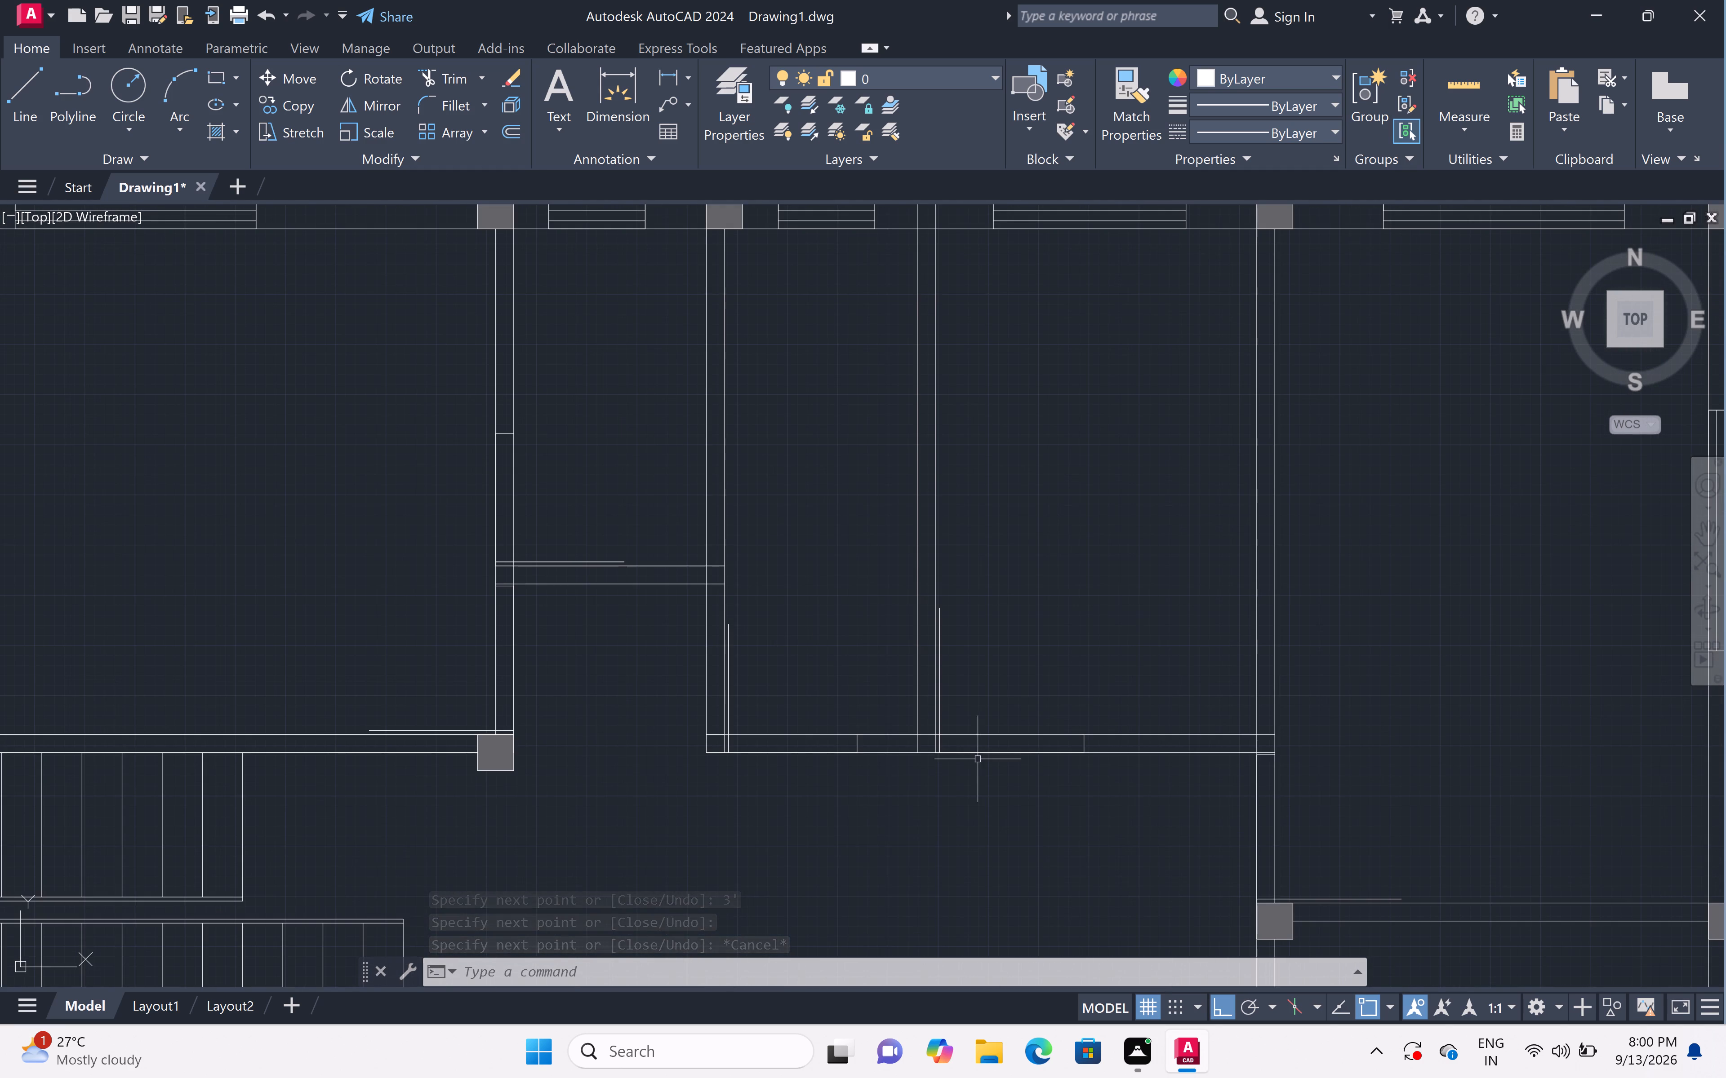
{"action": "scroll", "coordinate": [970, 762], "scroll_direction": "up", "scroll_amount": 2}
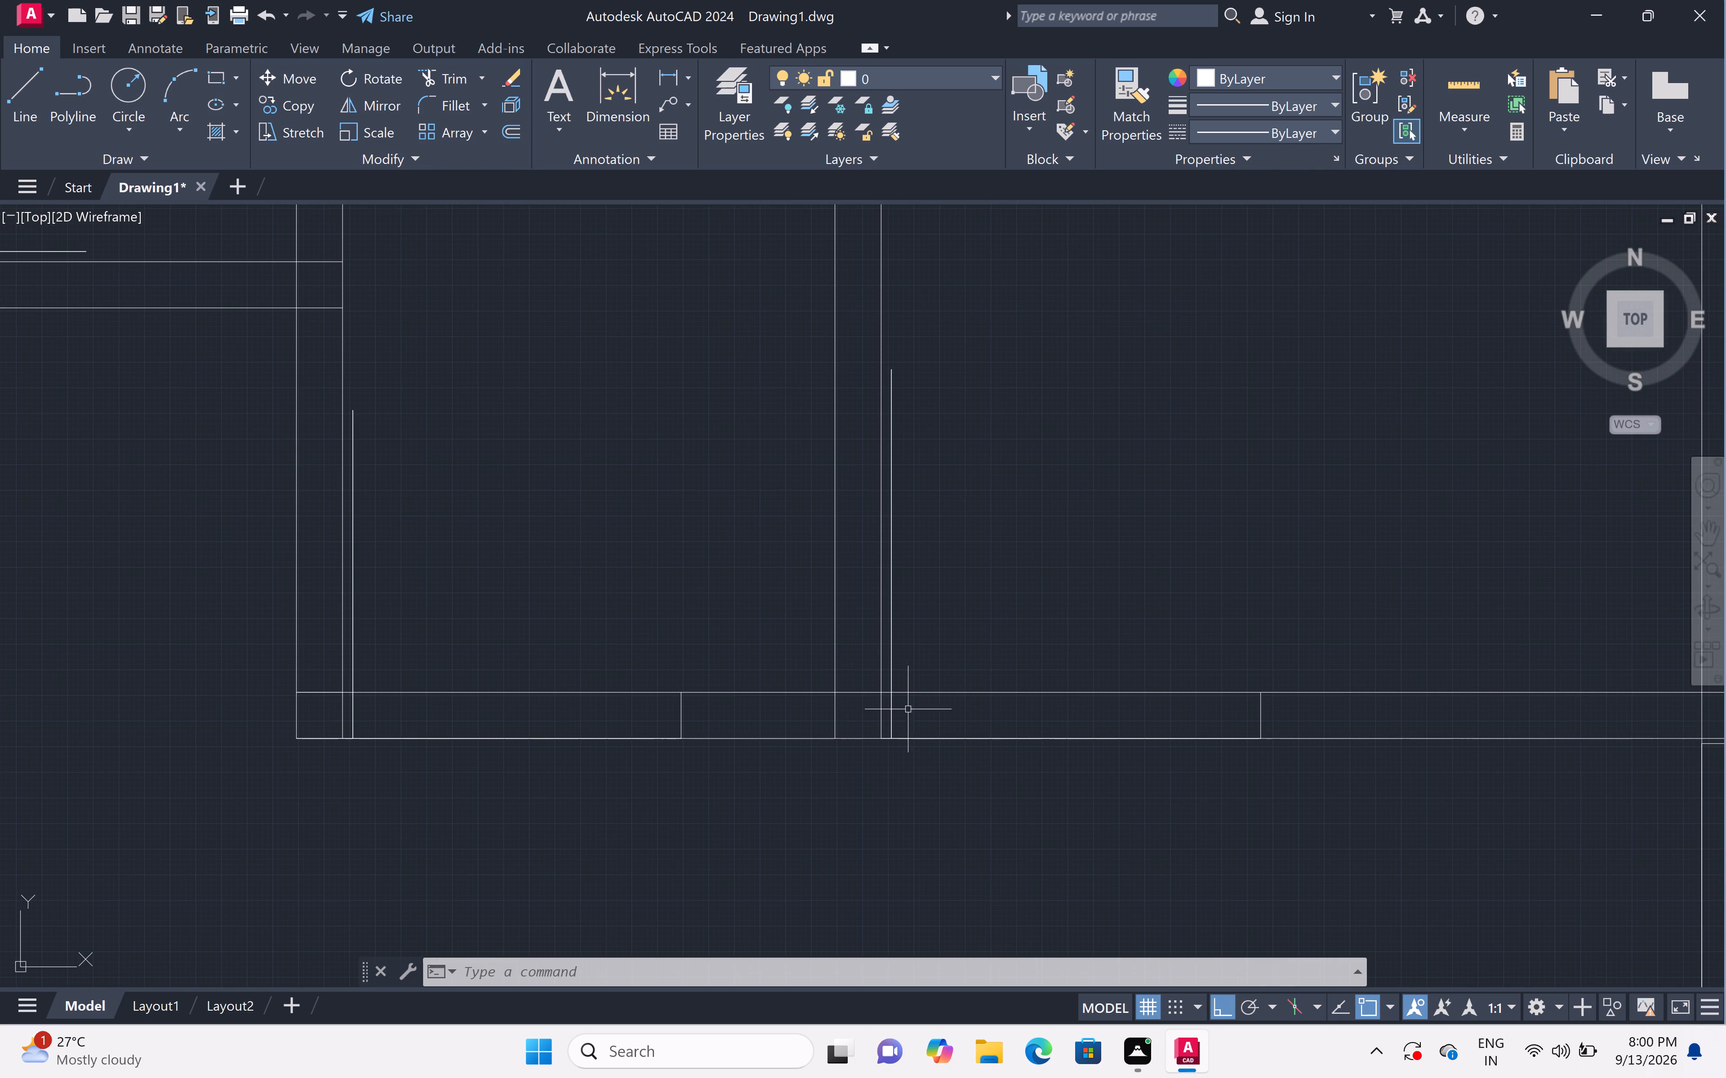
{"action": "left_click", "coordinate": [893, 691]}
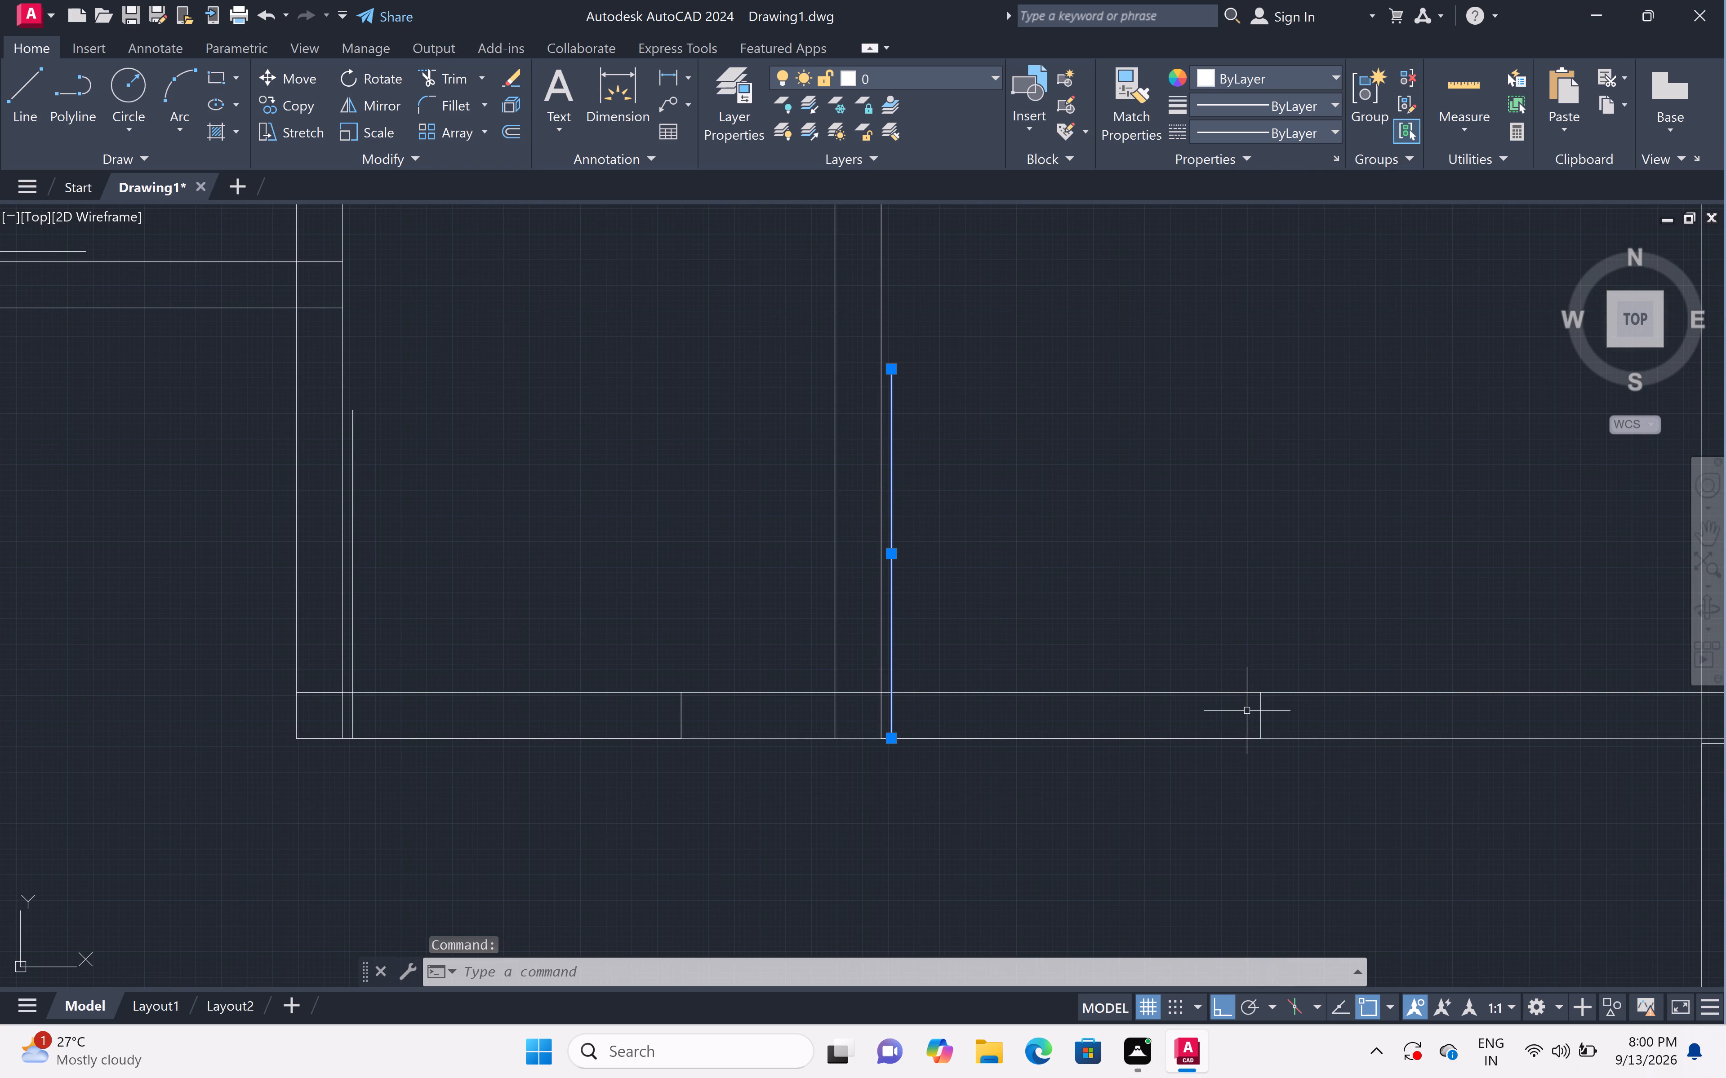
{"action": "double_click", "coordinate": [1263, 711]}
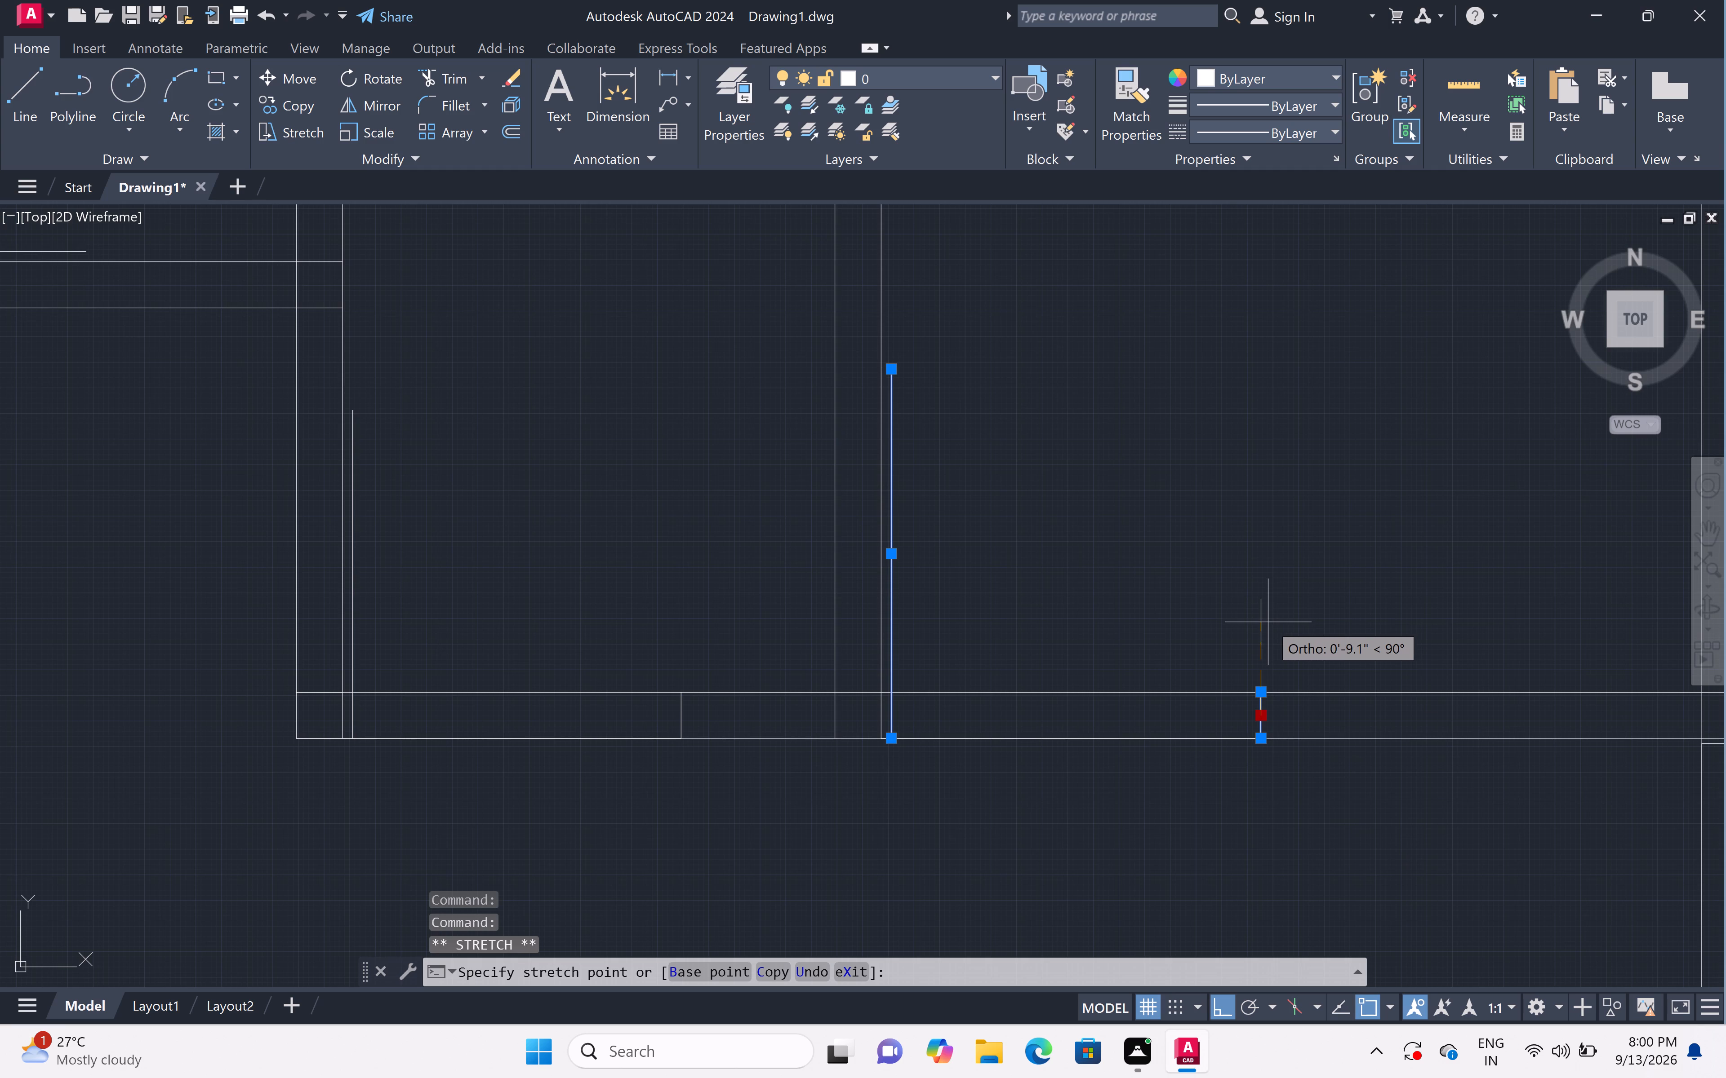
{"action": "key", "text": "Delete"}
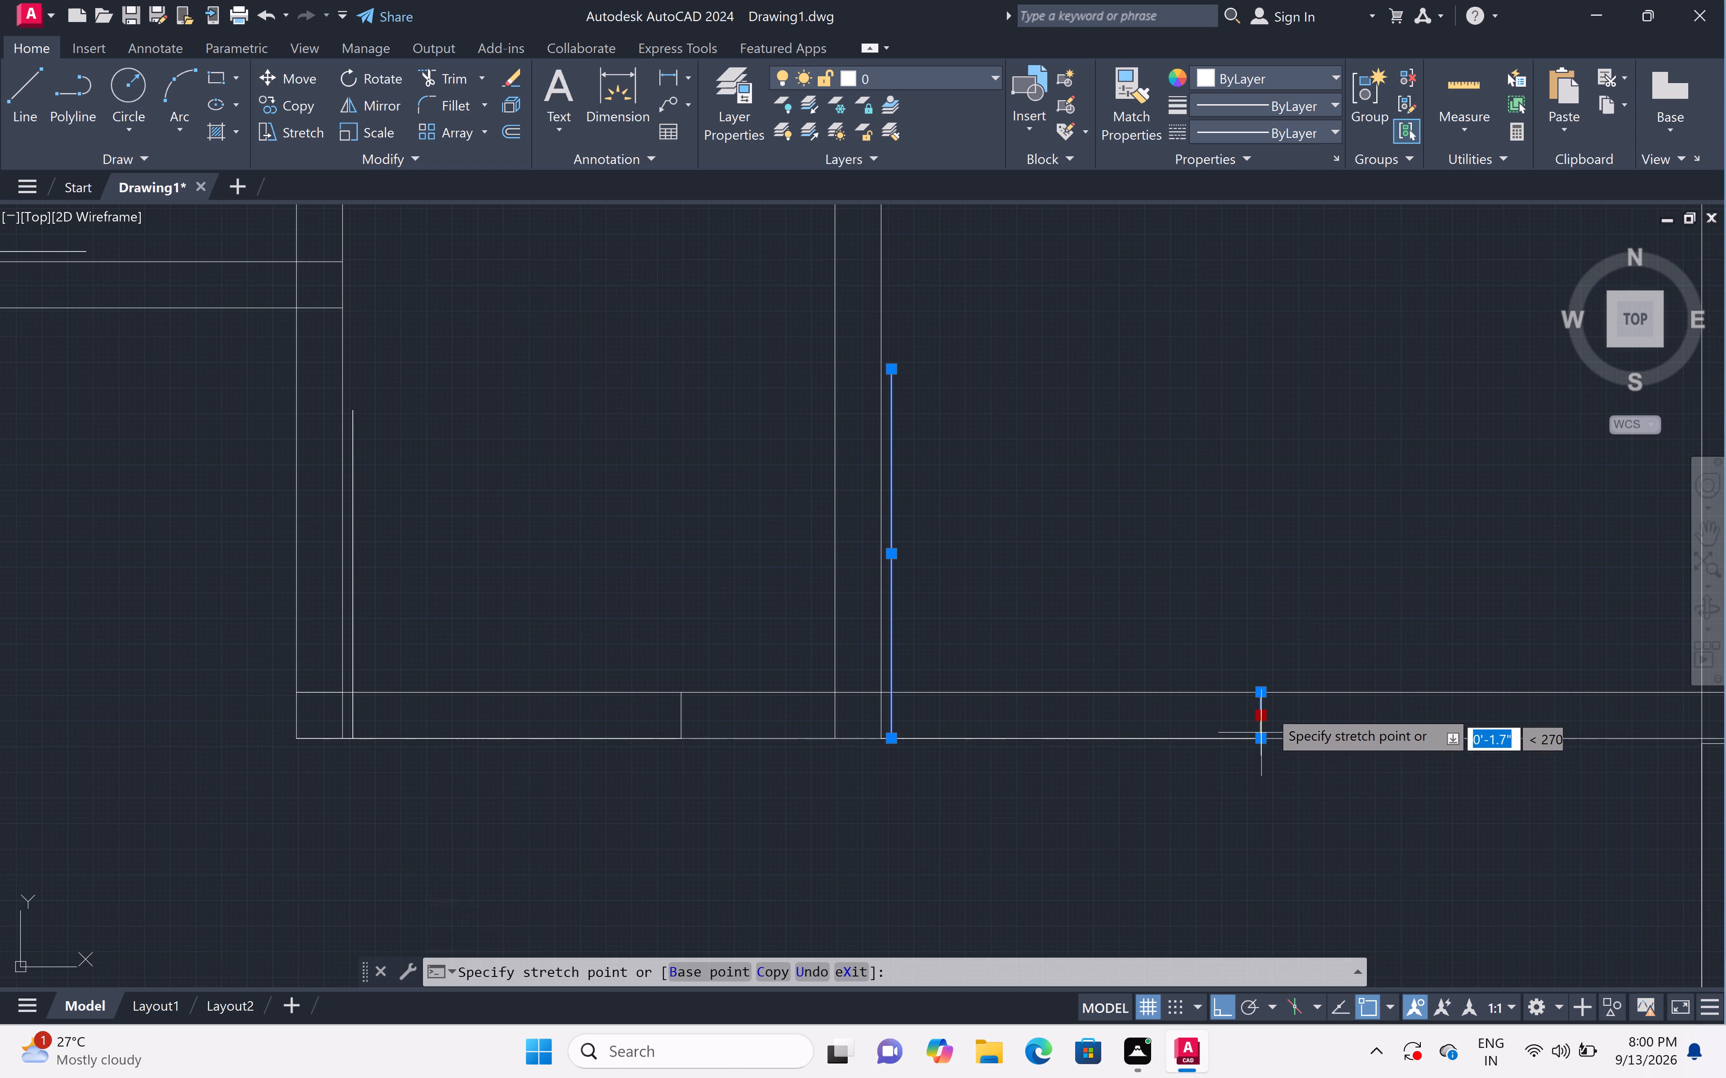
{"action": "scroll", "coordinate": [1257, 725], "scroll_direction": "up", "scroll_amount": 4}
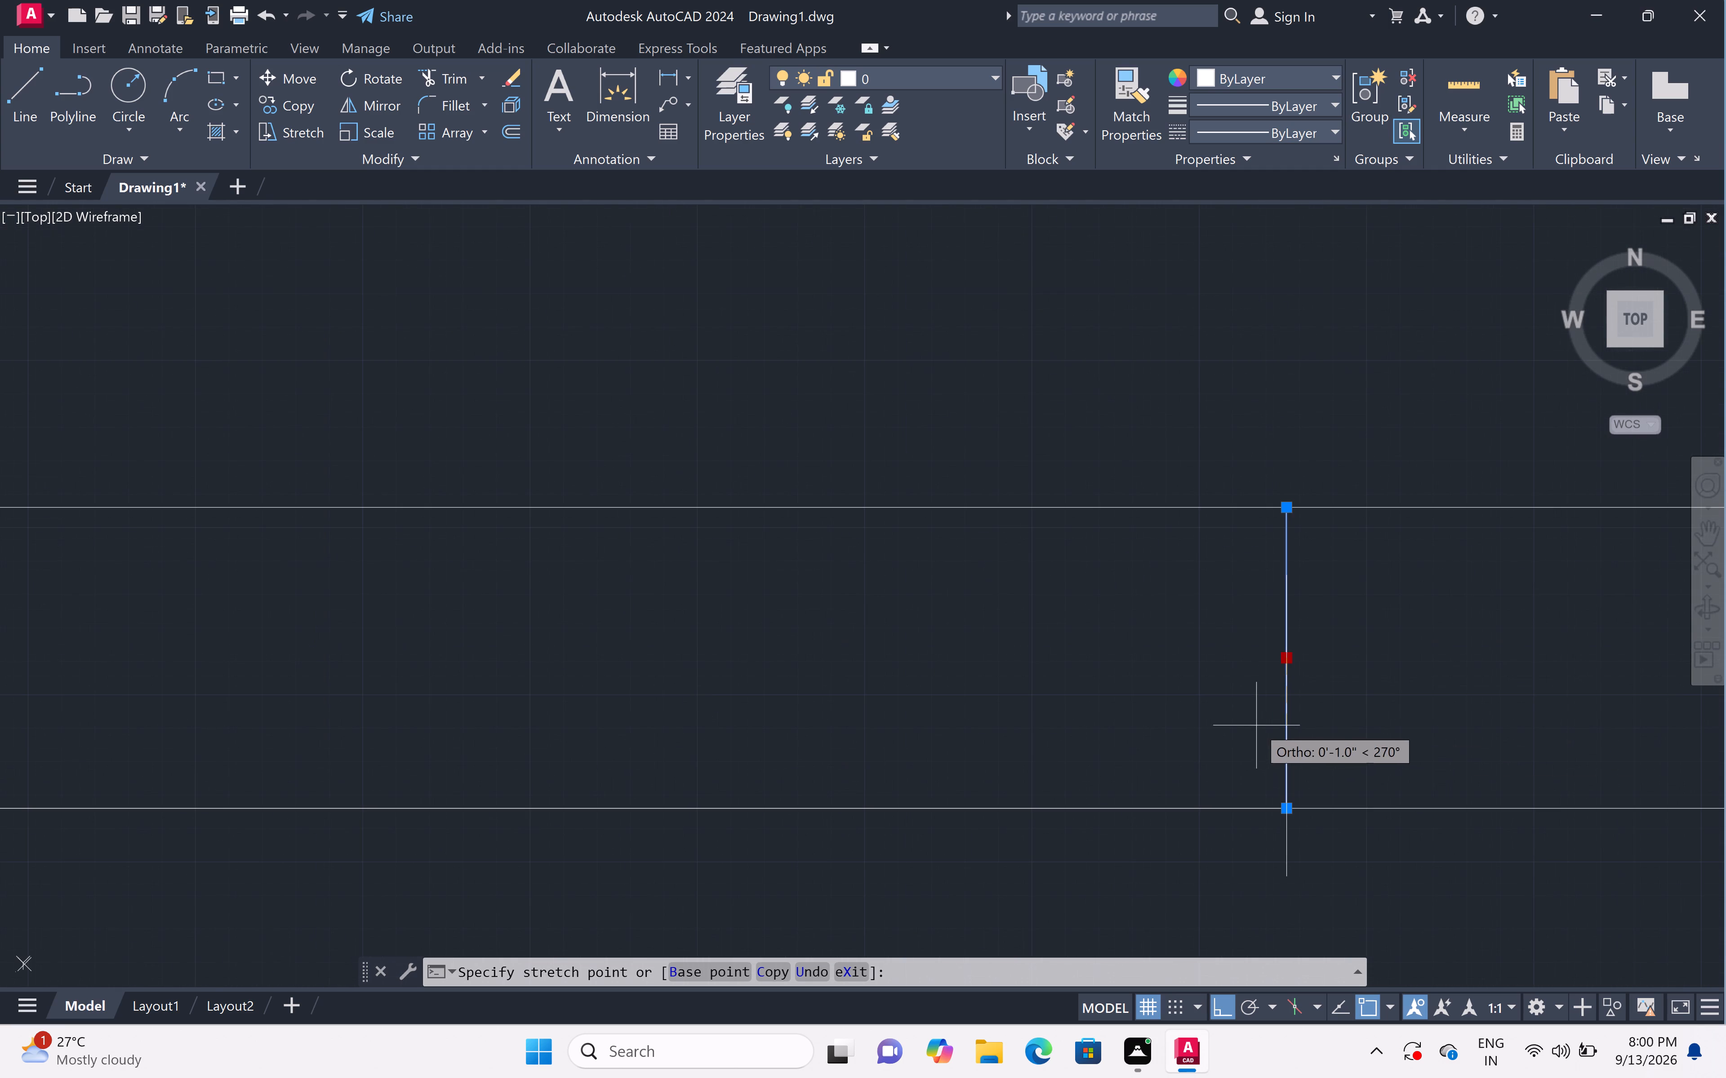
{"action": "left_click", "coordinate": [1290, 655]}
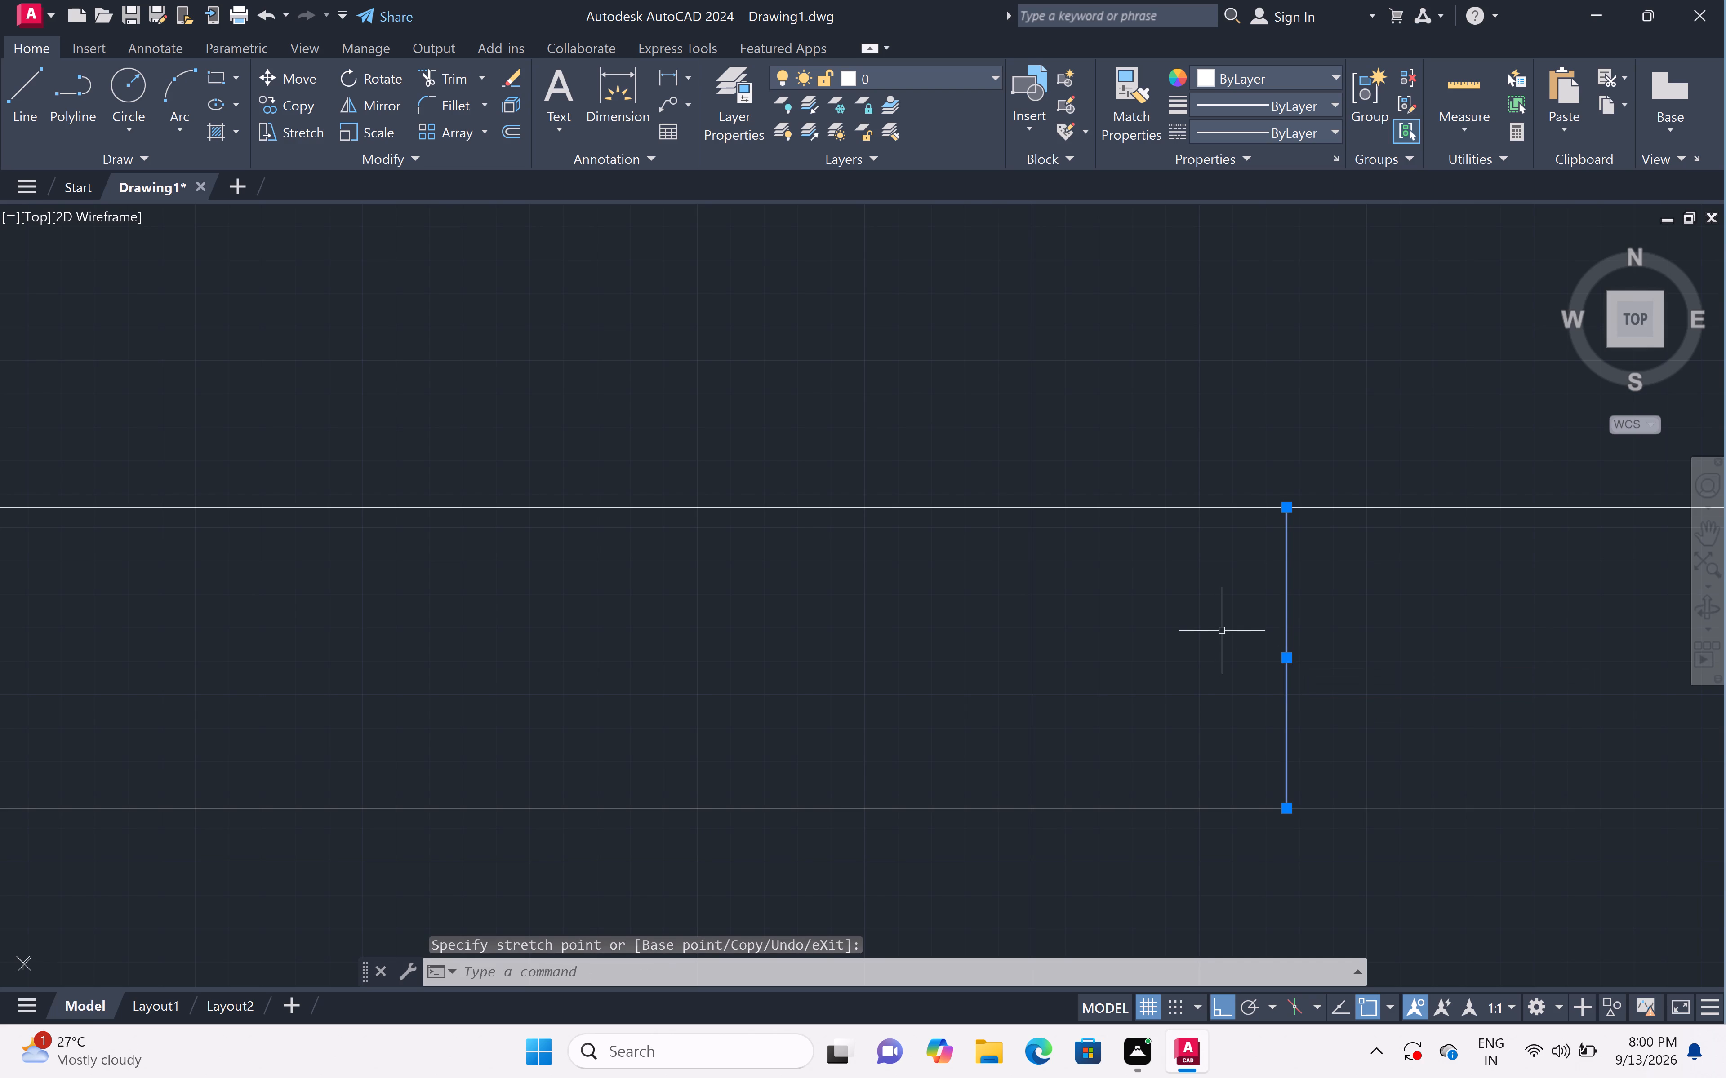
{"action": "scroll", "coordinate": [1249, 617], "scroll_direction": "down", "scroll_amount": 3}
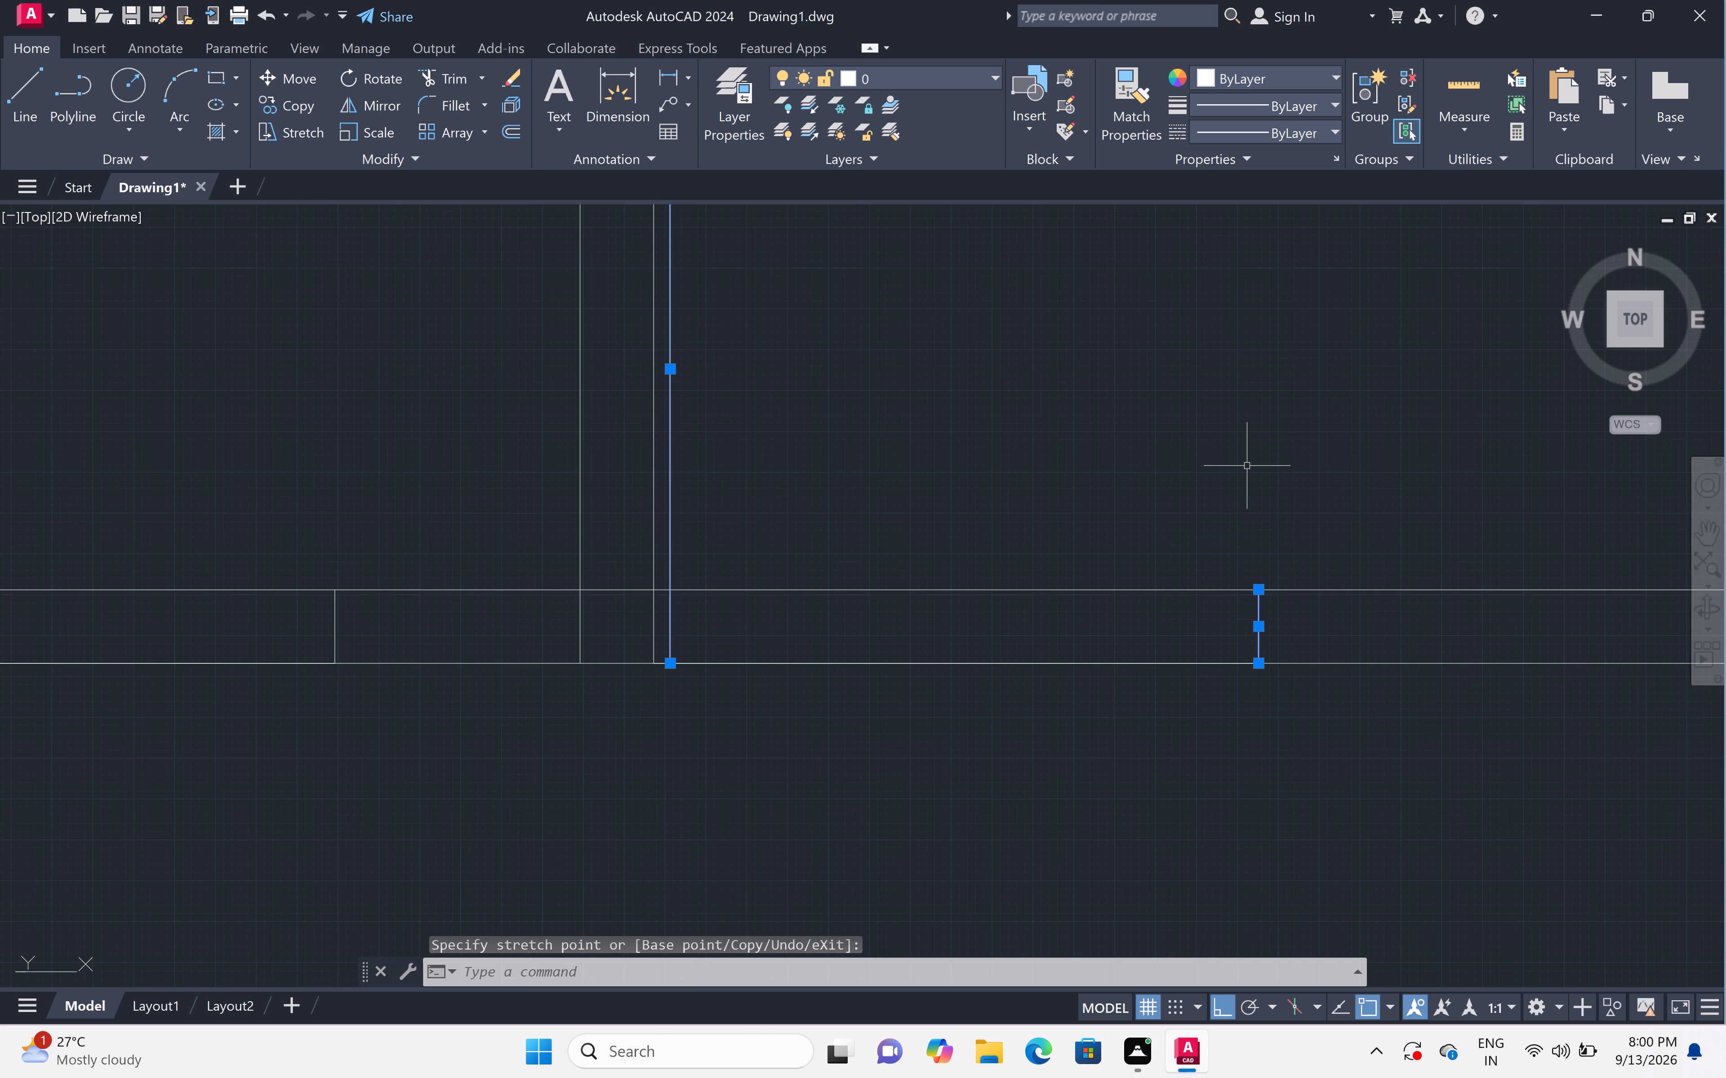
{"action": "key", "text": "Delete"}
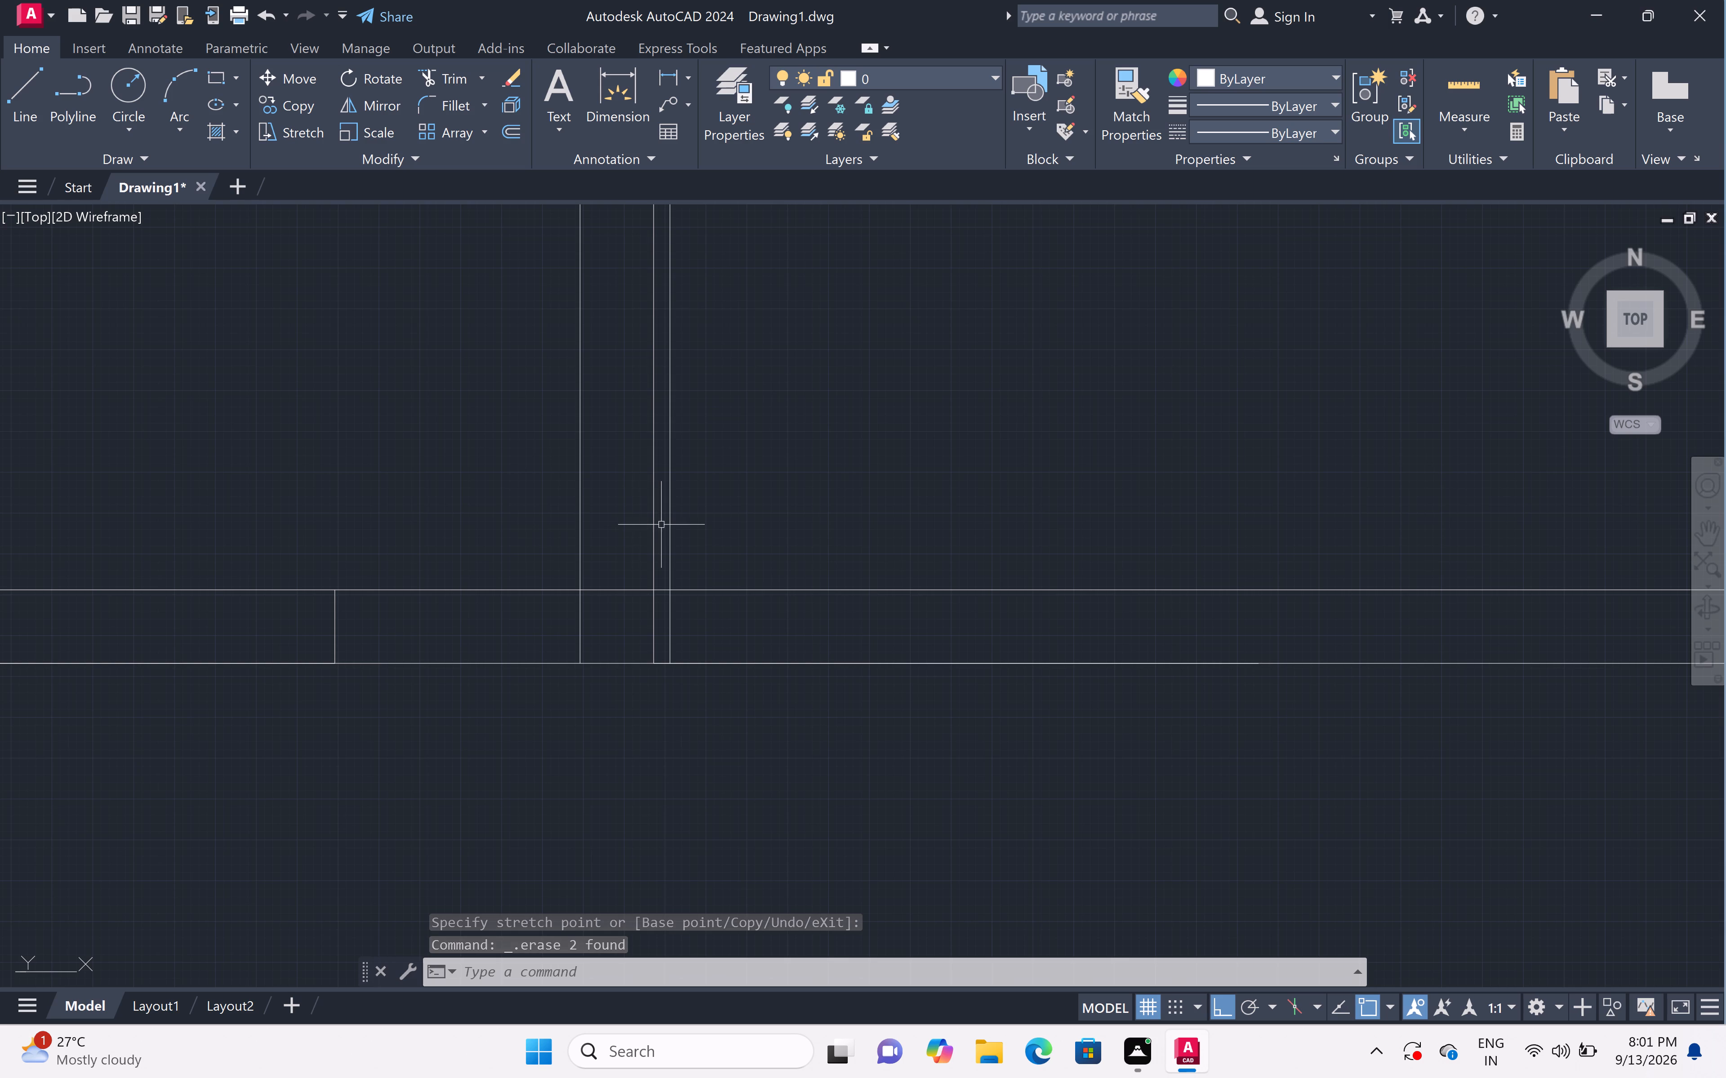
{"action": "left_click", "coordinate": [671, 512]}
{"action": "key", "text": "Delete"}
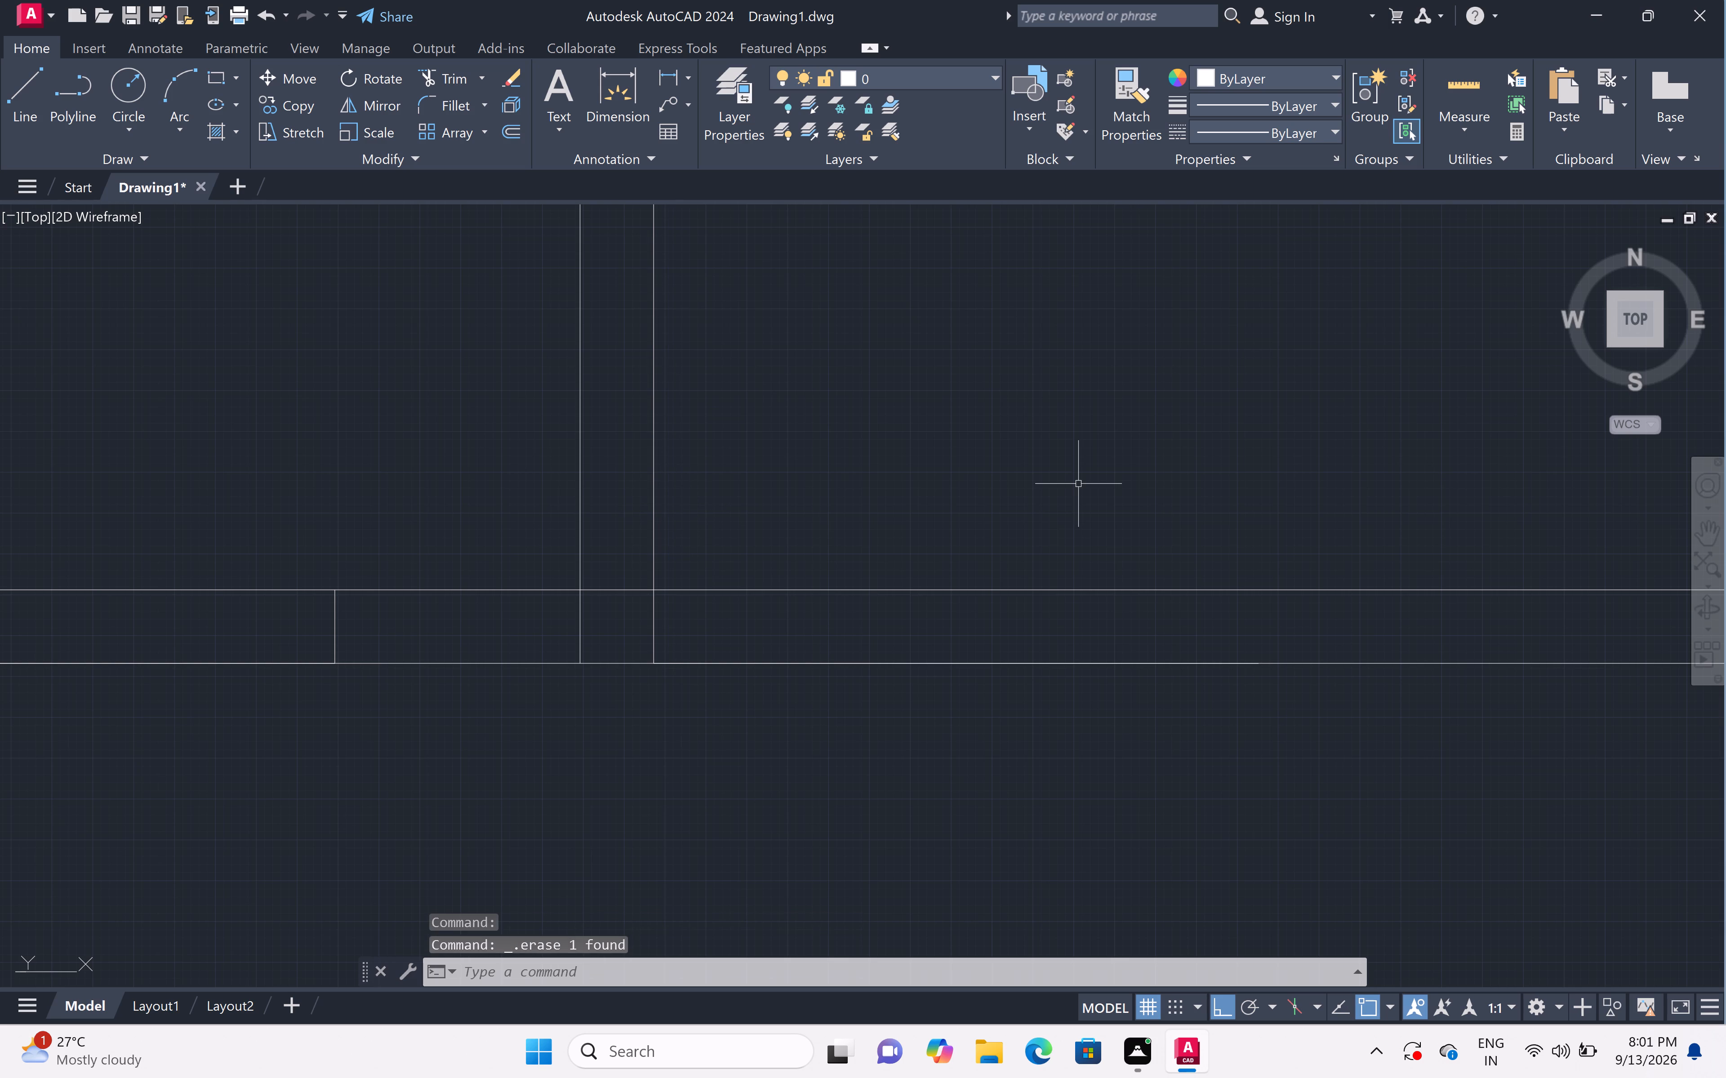
Draw a new door leaf at that room's lower east corner: 1" west, 3' up, and back down to the lower wall face.
{"action": "scroll", "coordinate": [1076, 481], "scroll_direction": "down", "scroll_amount": 5}
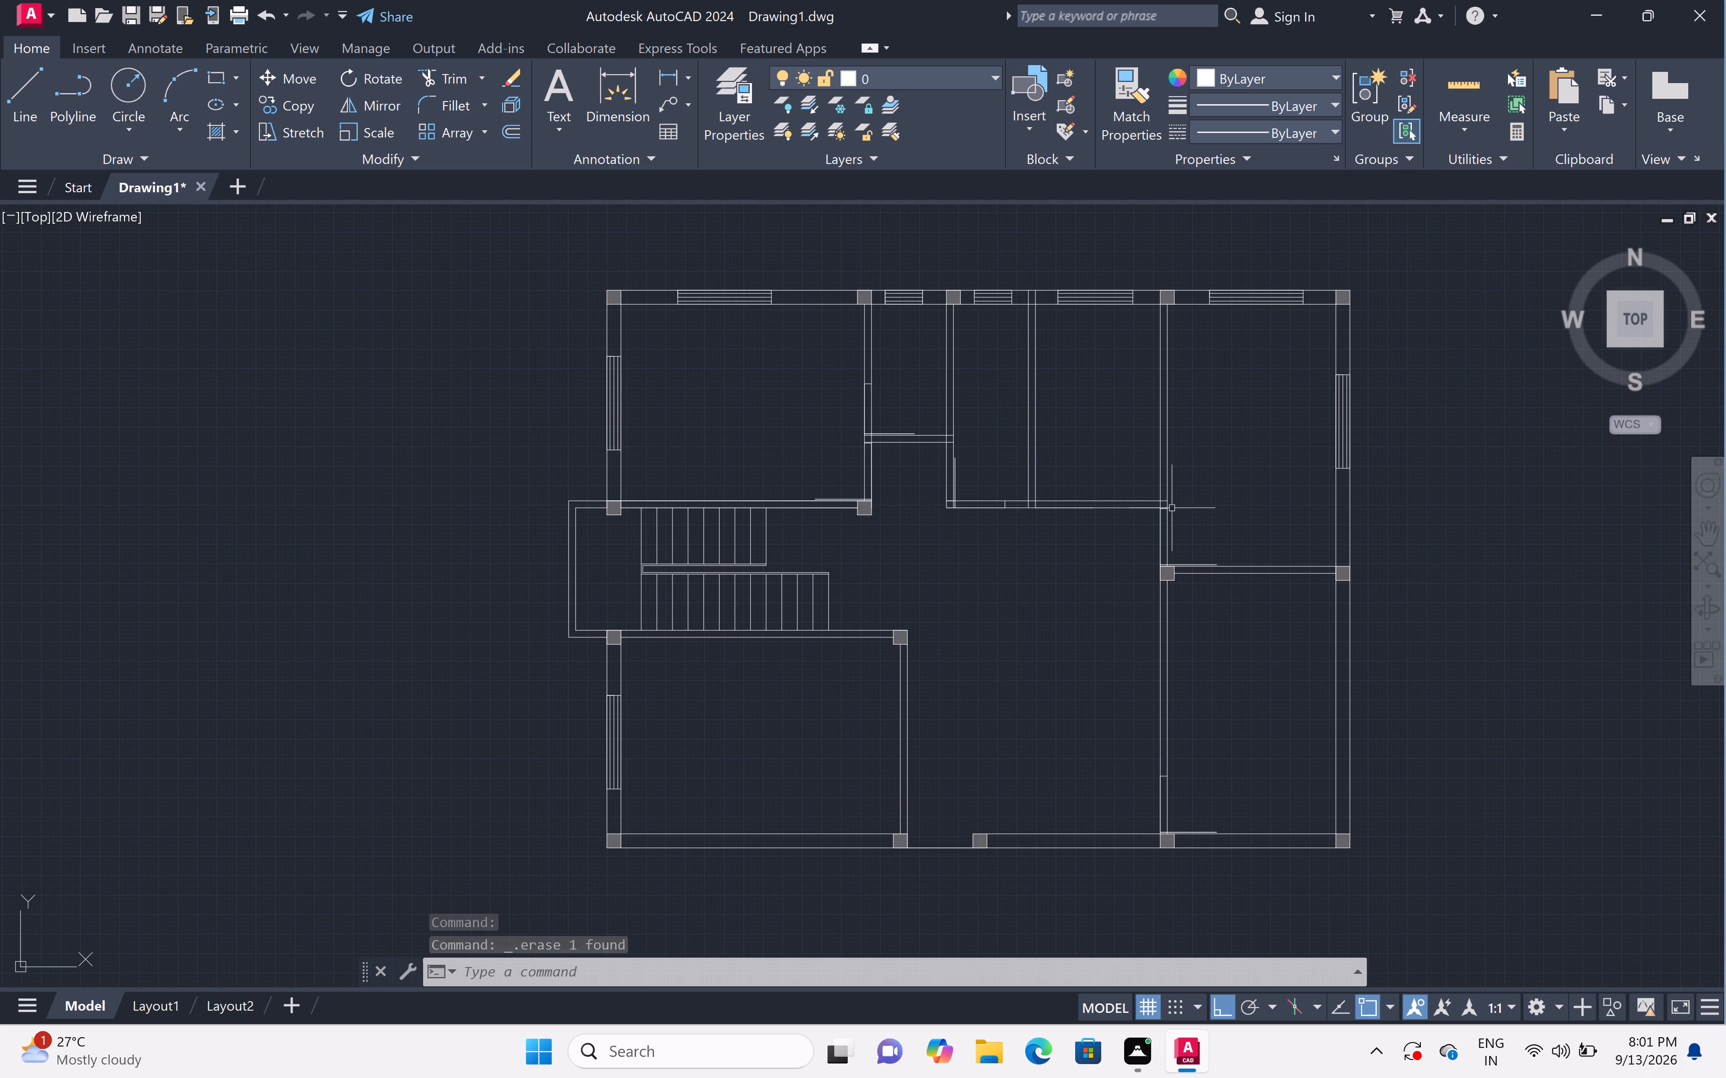
{"action": "scroll", "coordinate": [1164, 495], "scroll_direction": "up", "scroll_amount": 3}
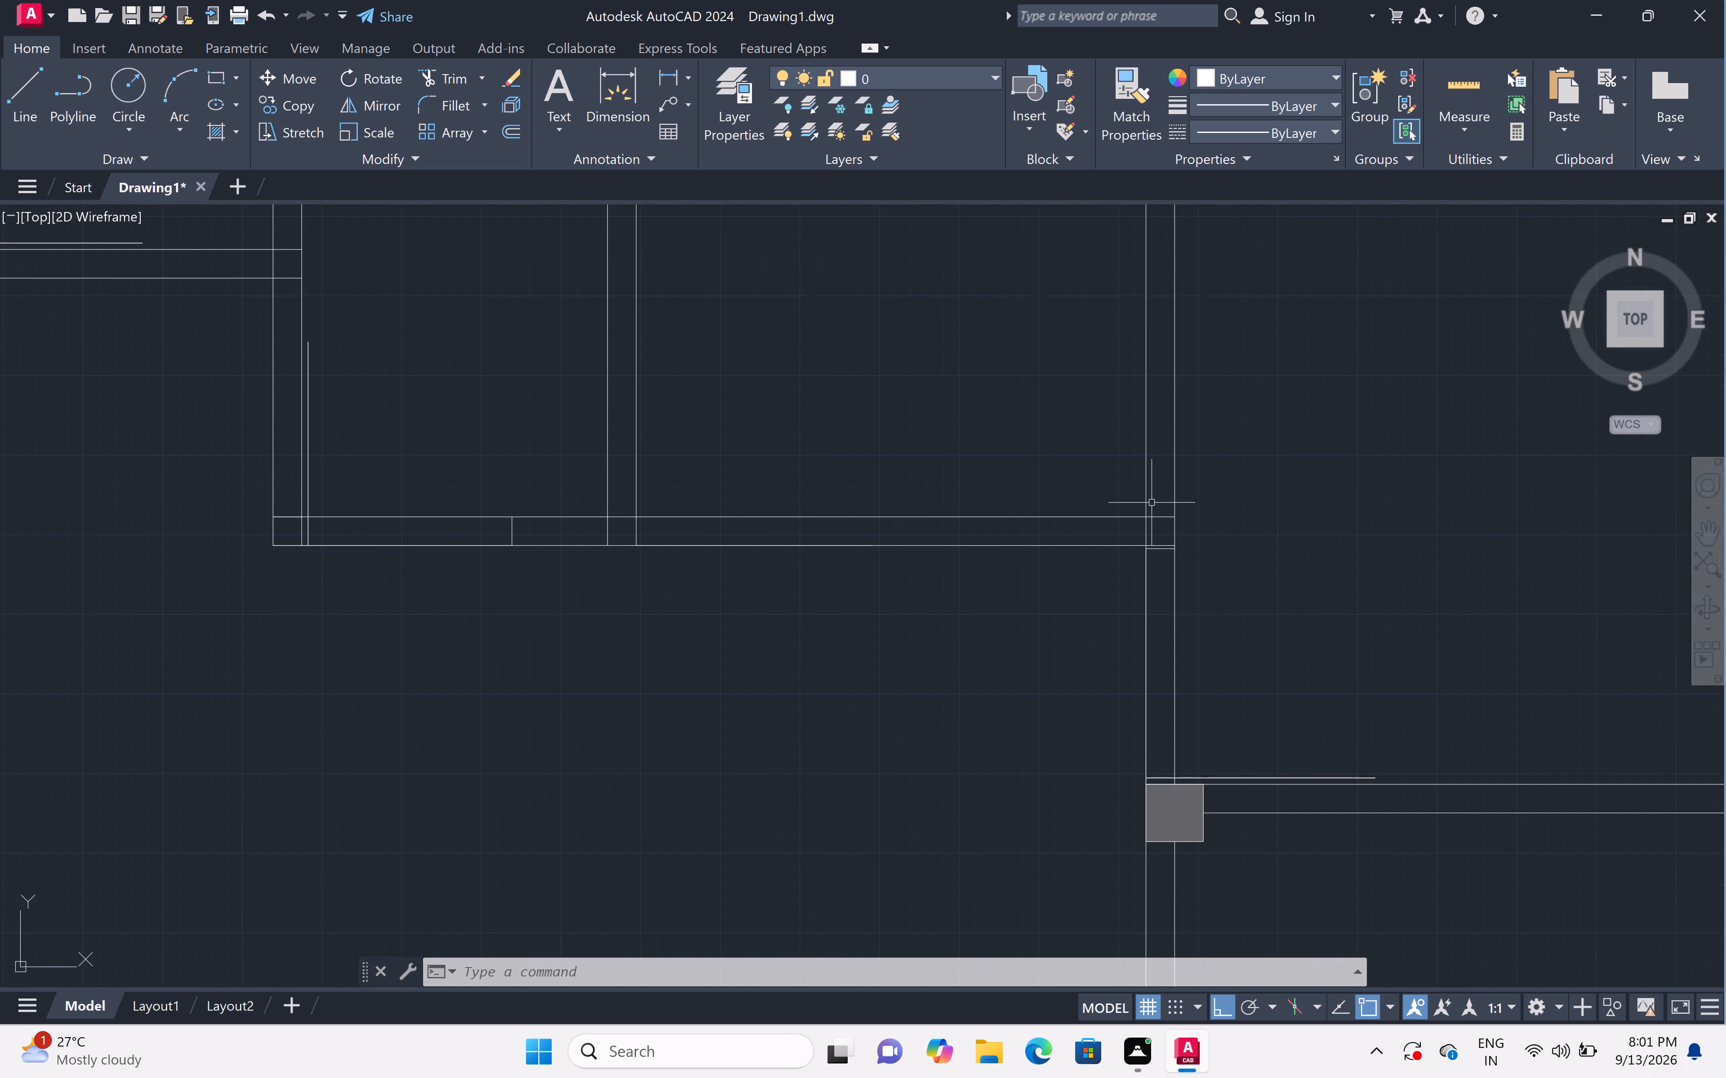
{"action": "scroll", "coordinate": [1152, 508], "scroll_direction": "up", "scroll_amount": 3}
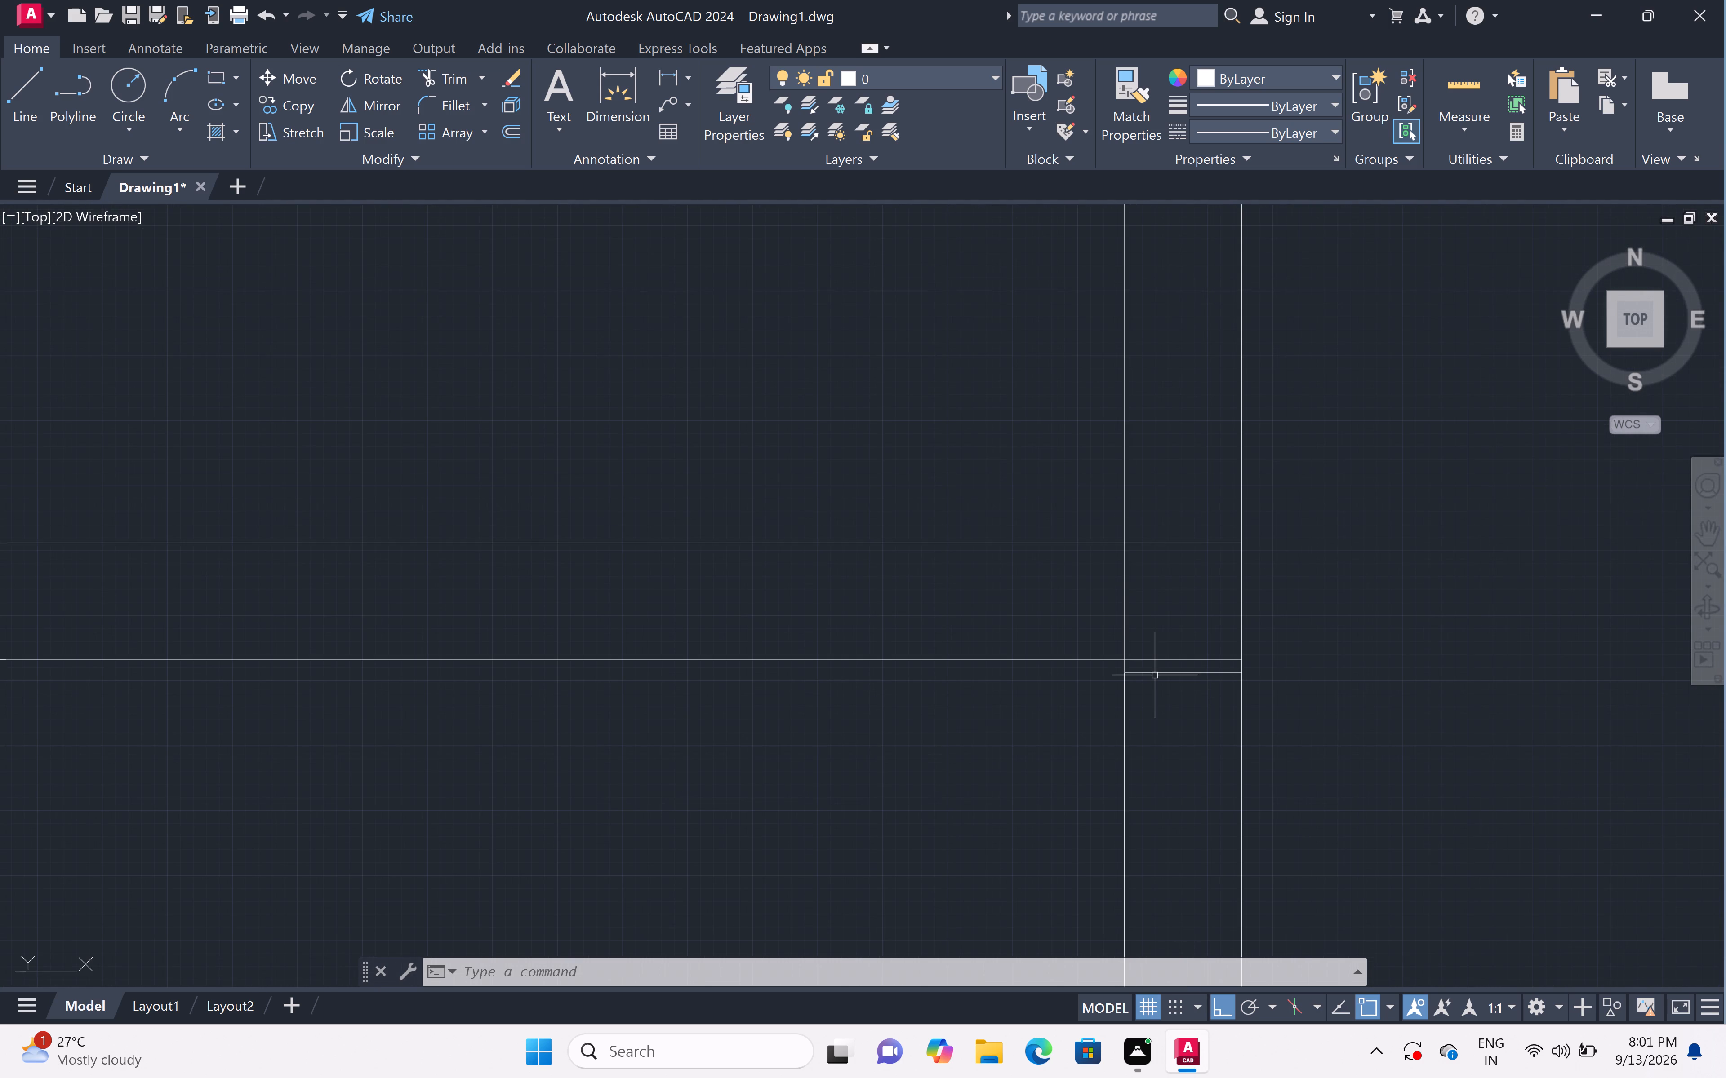
{"action": "scroll", "coordinate": [1155, 675], "scroll_direction": "down", "scroll_amount": 4}
{"action": "scroll", "coordinate": [1145, 667], "scroll_direction": "up", "scroll_amount": 4}
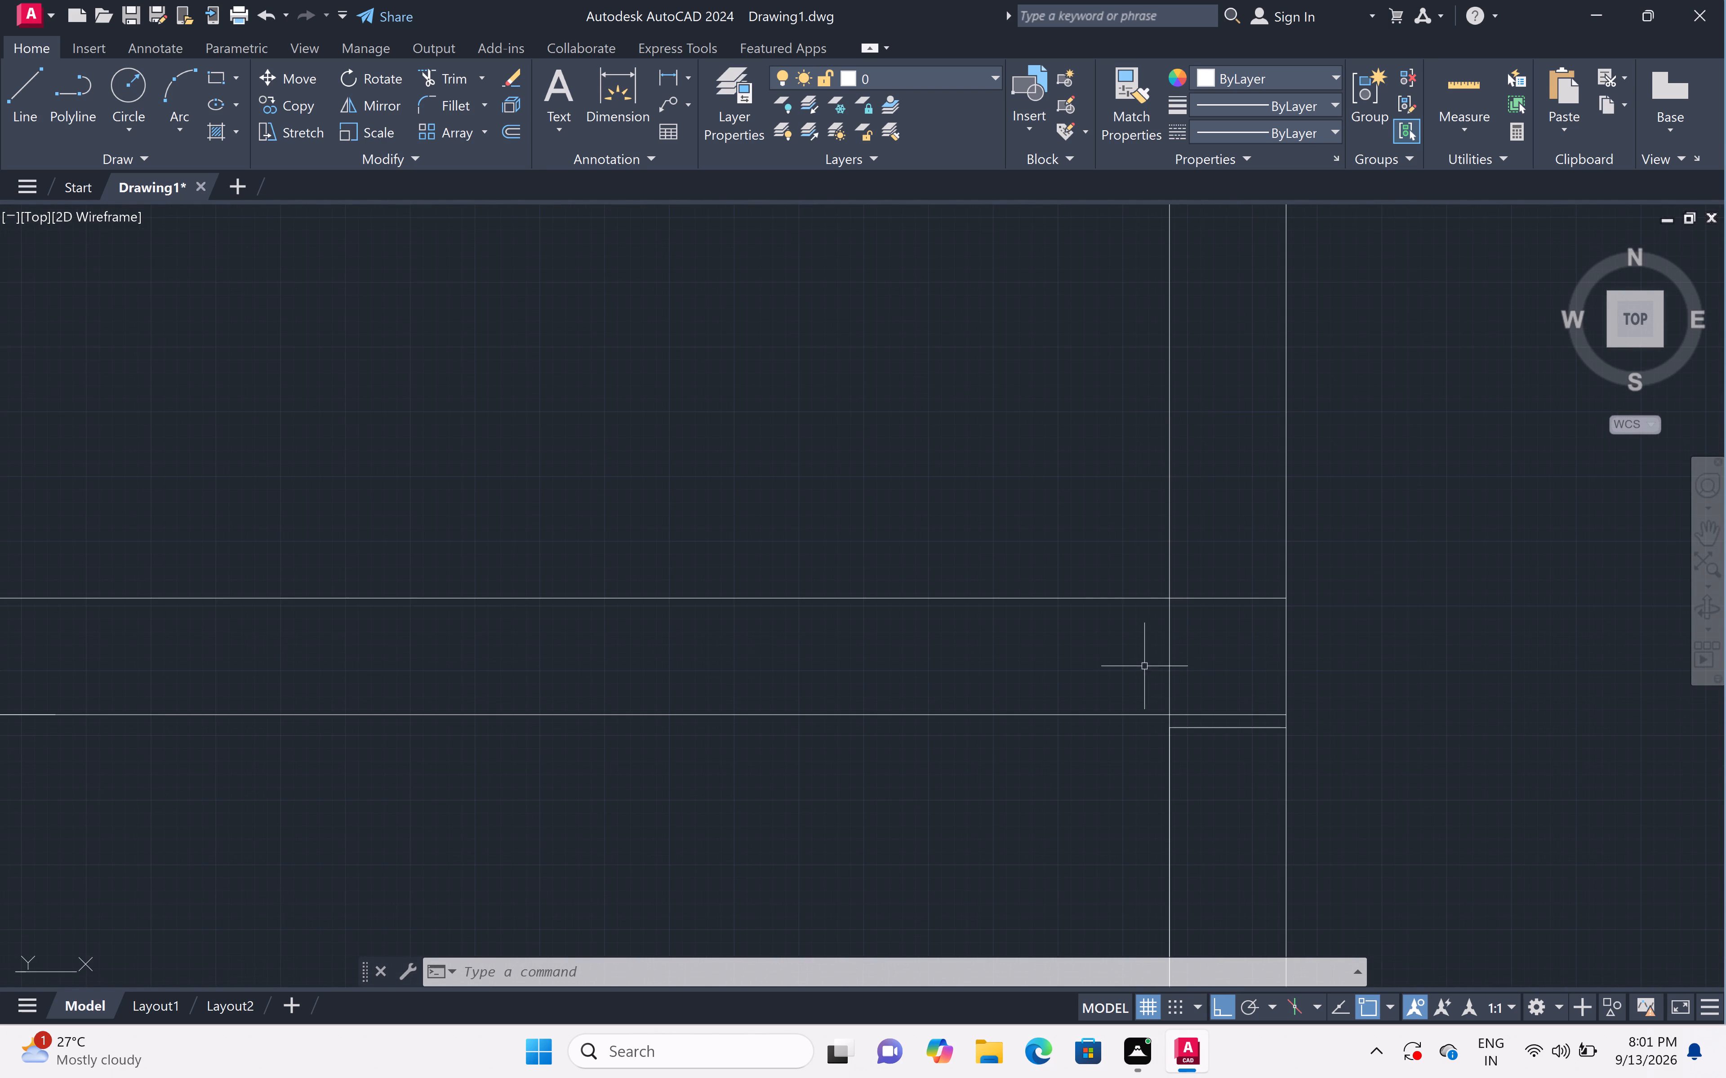
{"action": "type", "text": "l"}
{"action": "key", "text": "space"}
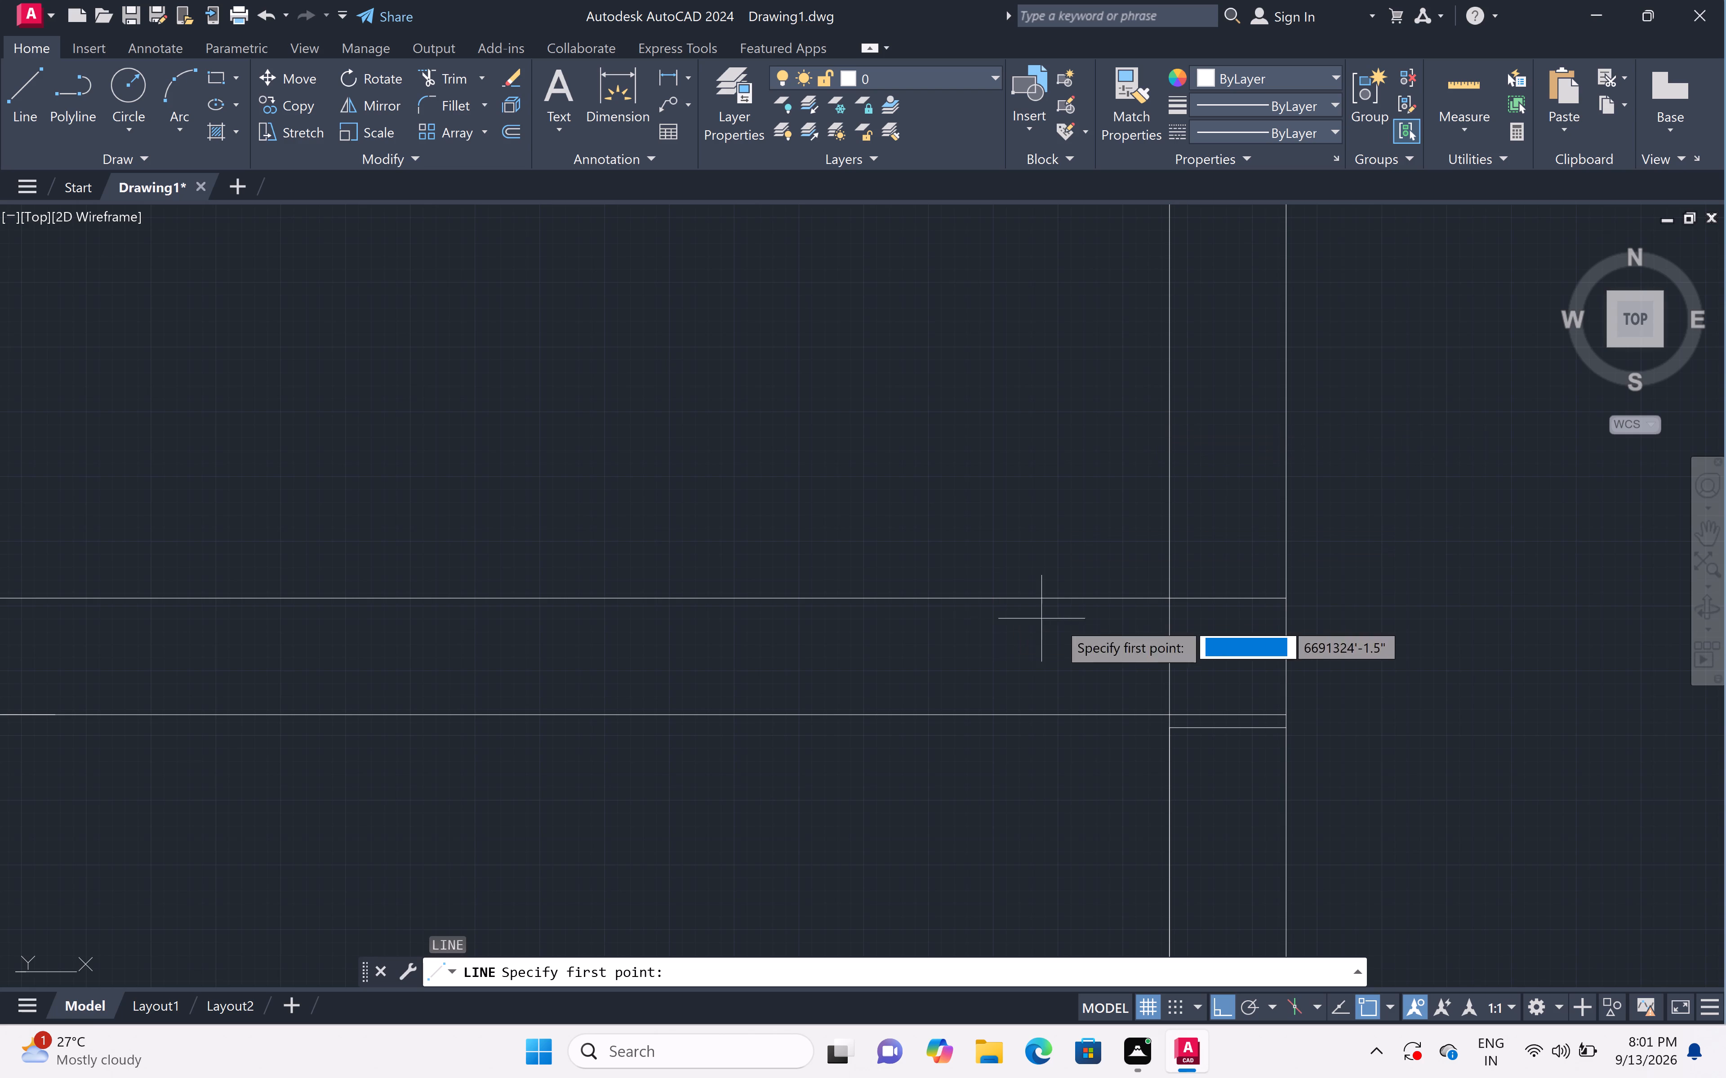
{"action": "double_click", "coordinate": [1174, 712]}
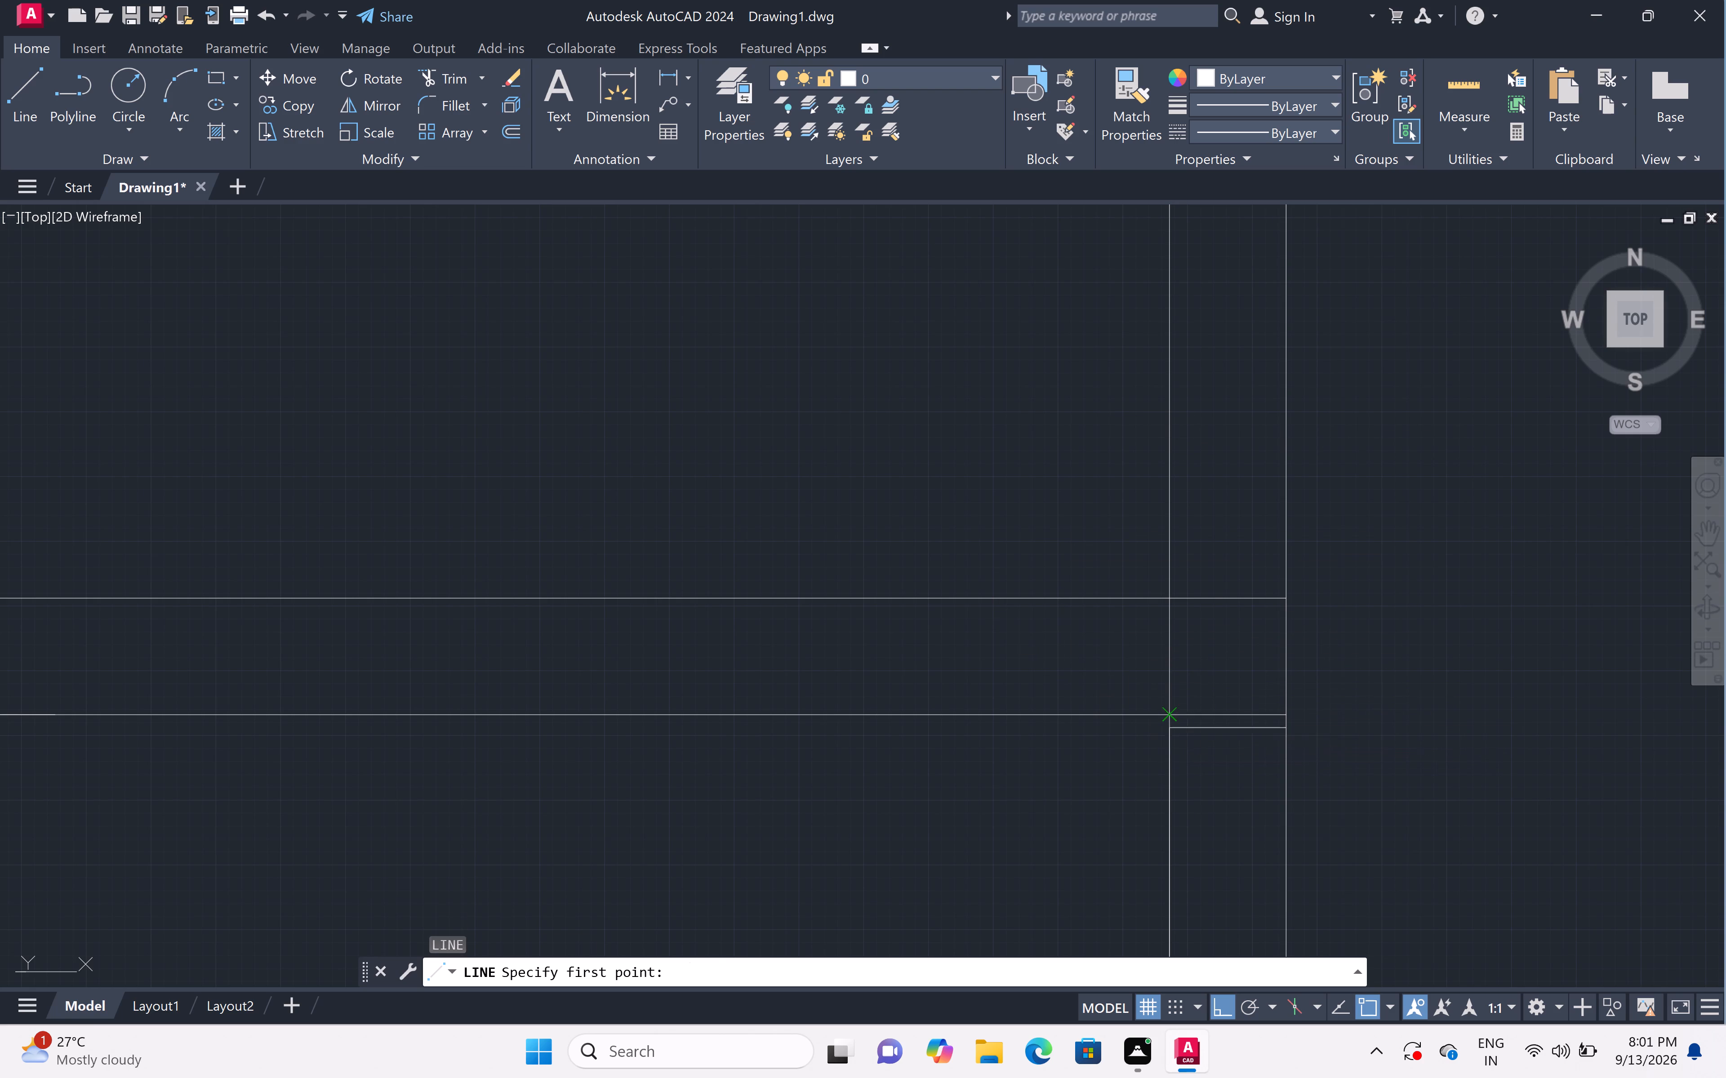
{"action": "key", "text": "1"}
{"action": "type", "text": "\""}
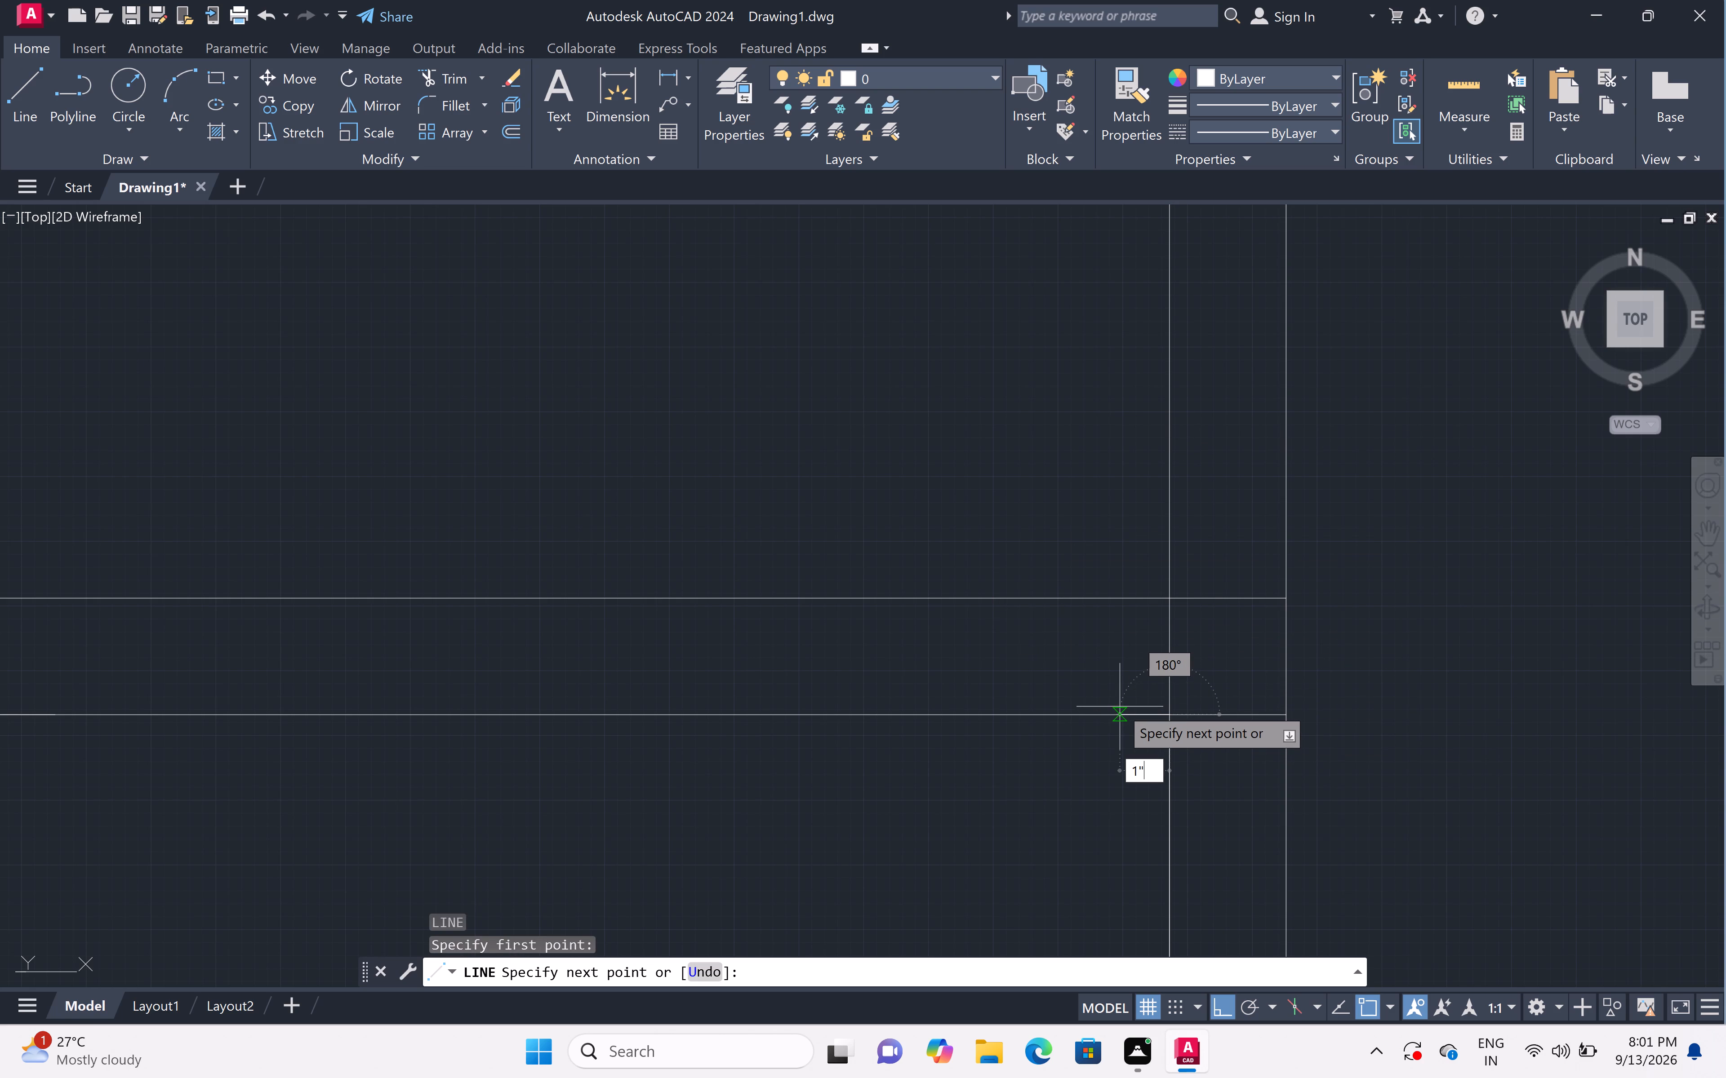
{"action": "key", "text": "space"}
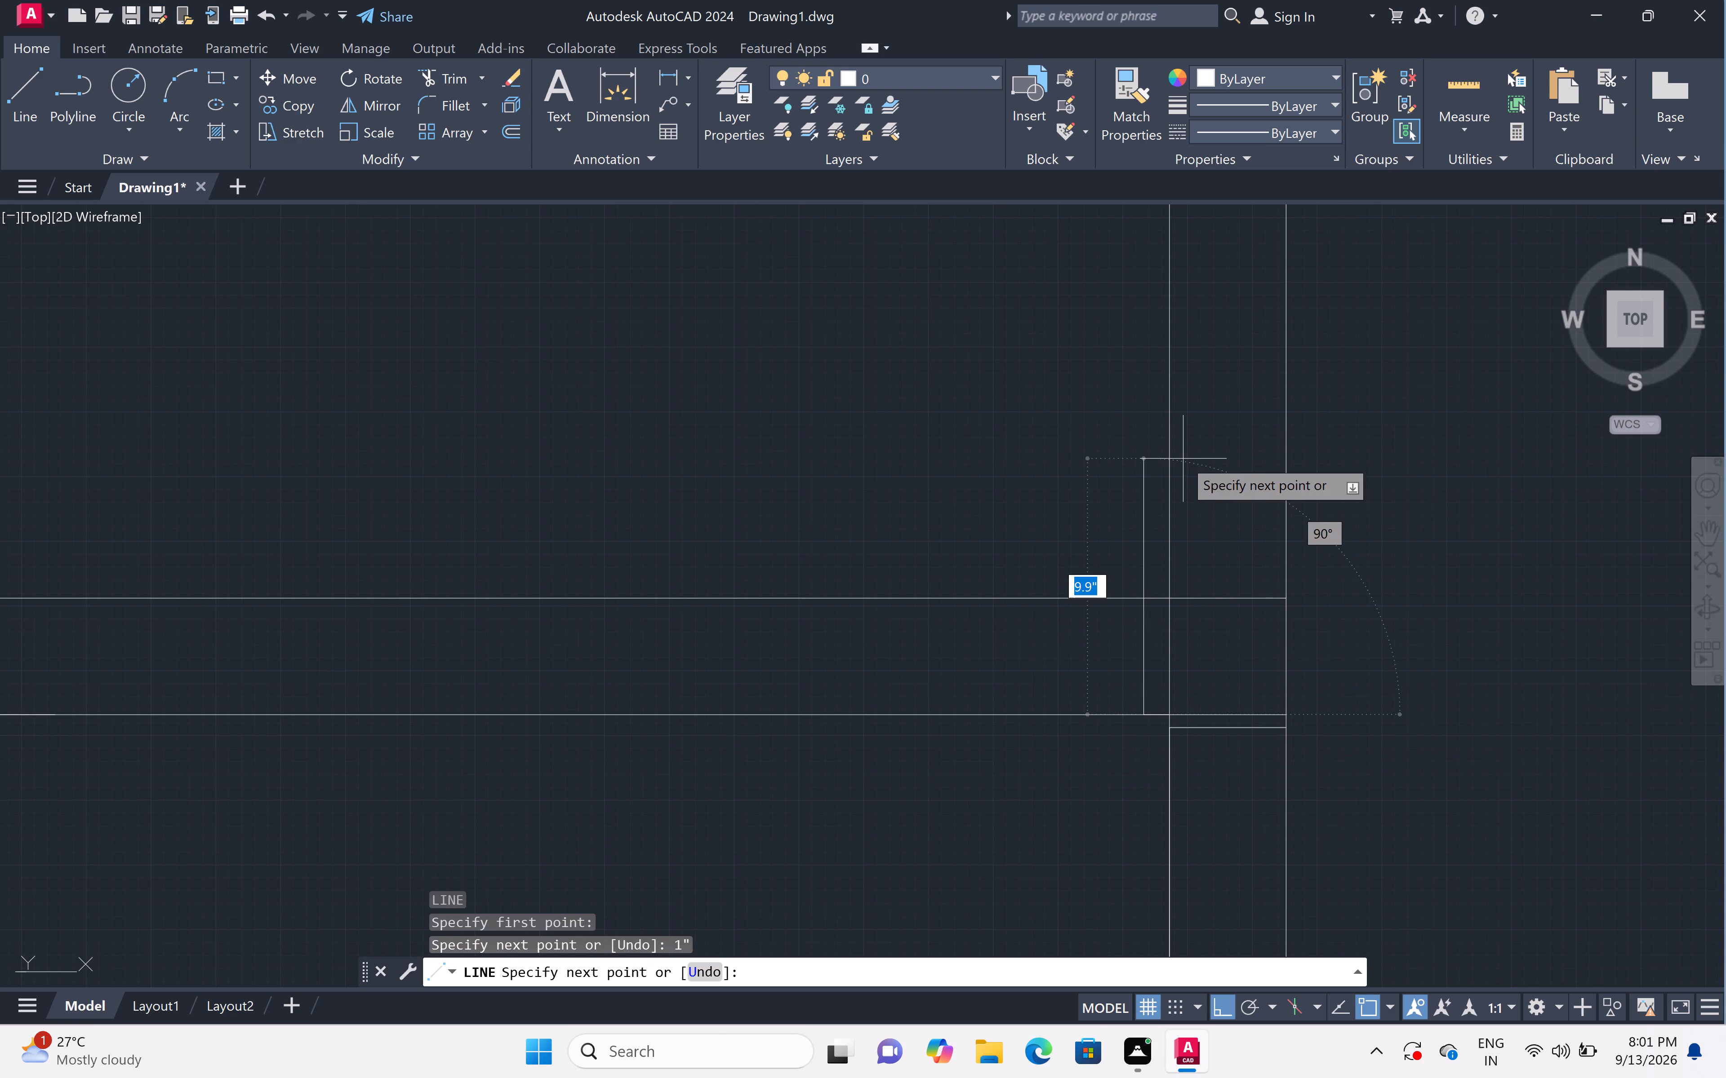
{"action": "scroll", "coordinate": [1183, 459], "scroll_direction": "down", "scroll_amount": 1}
{"action": "middle_click_drag", "start_coordinate": [1165, 434], "coordinate": [1151, 752]}
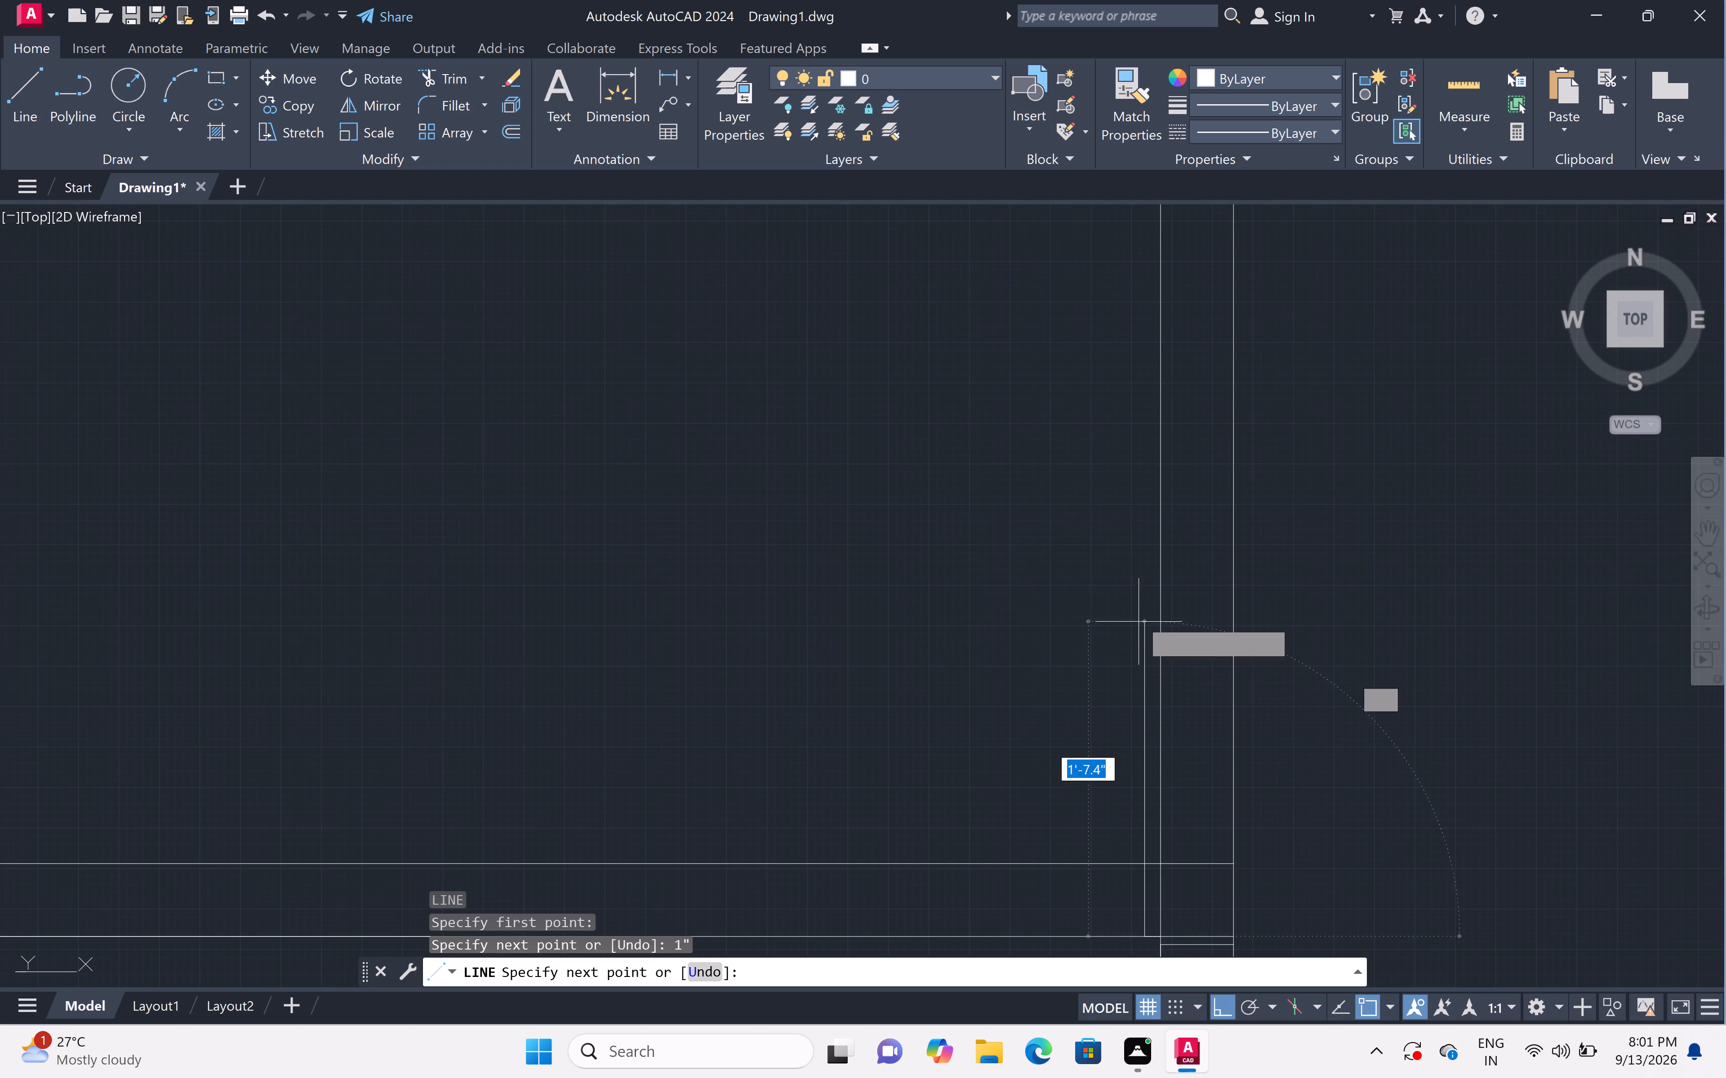
{"action": "scroll", "coordinate": [1125, 517], "scroll_direction": "down", "scroll_amount": 1}
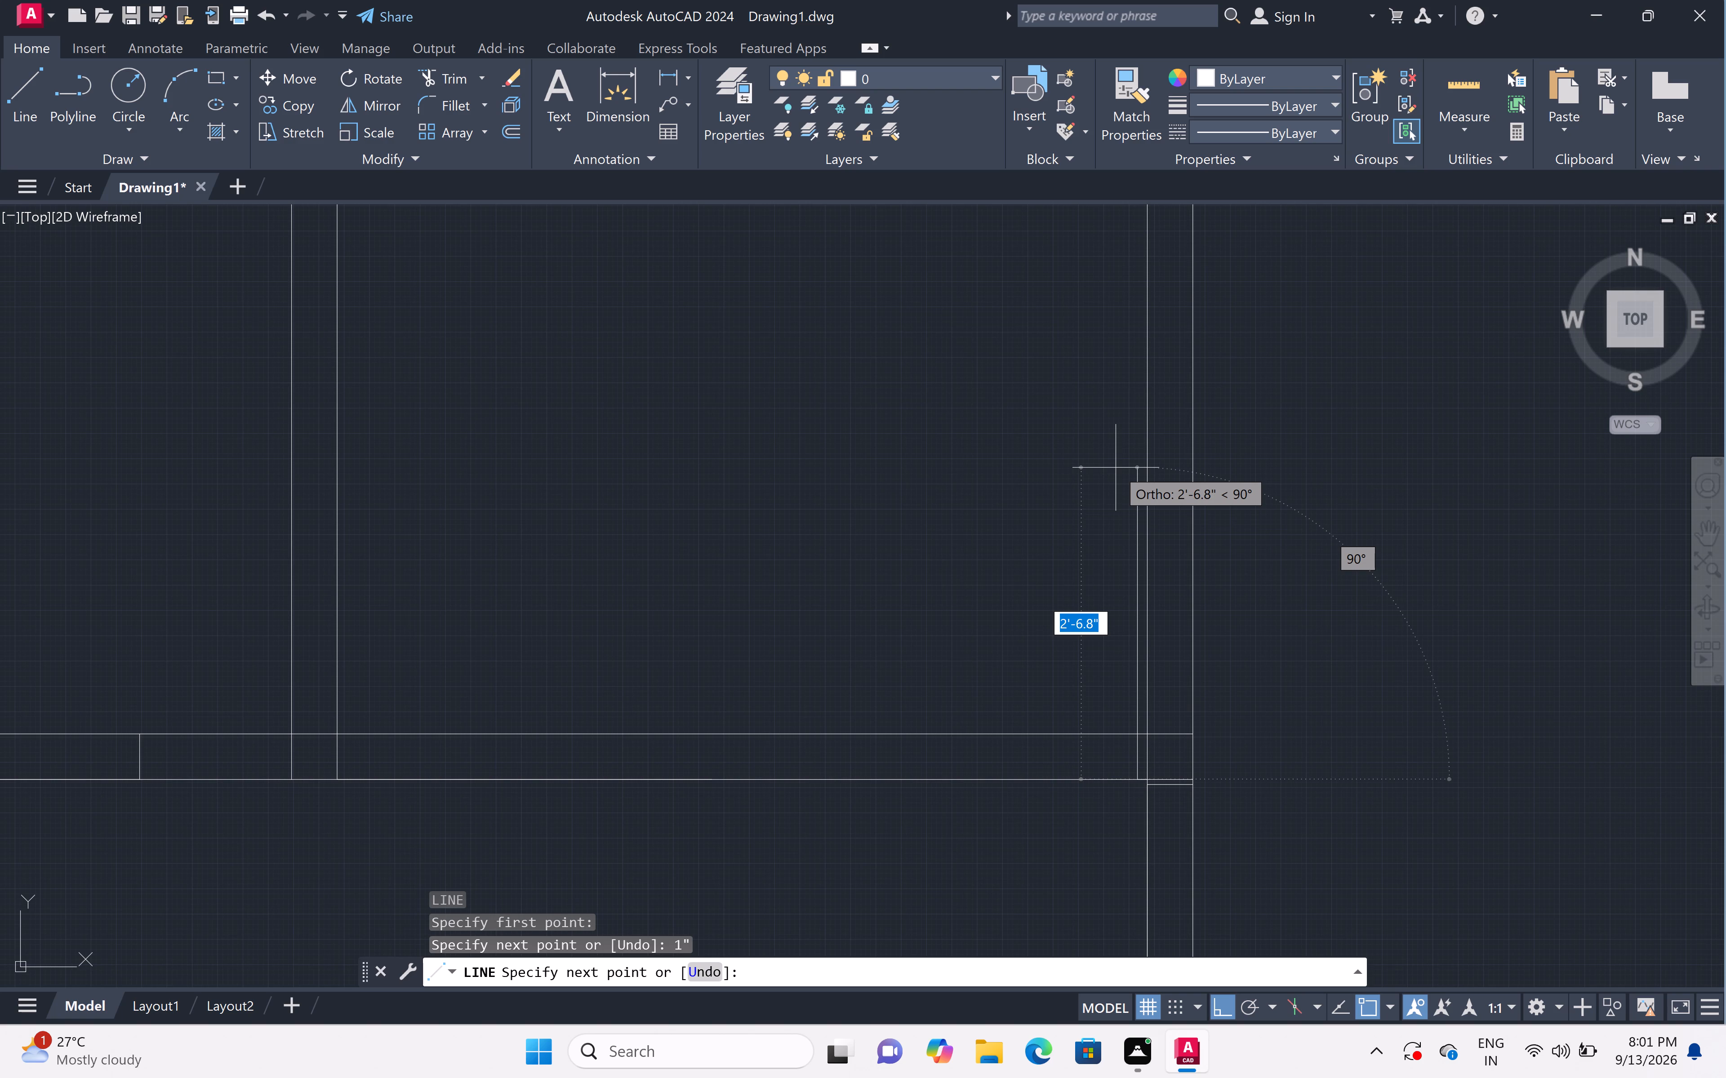
{"action": "key", "text": "3"}
{"action": "key", "text": "apostrophe"}
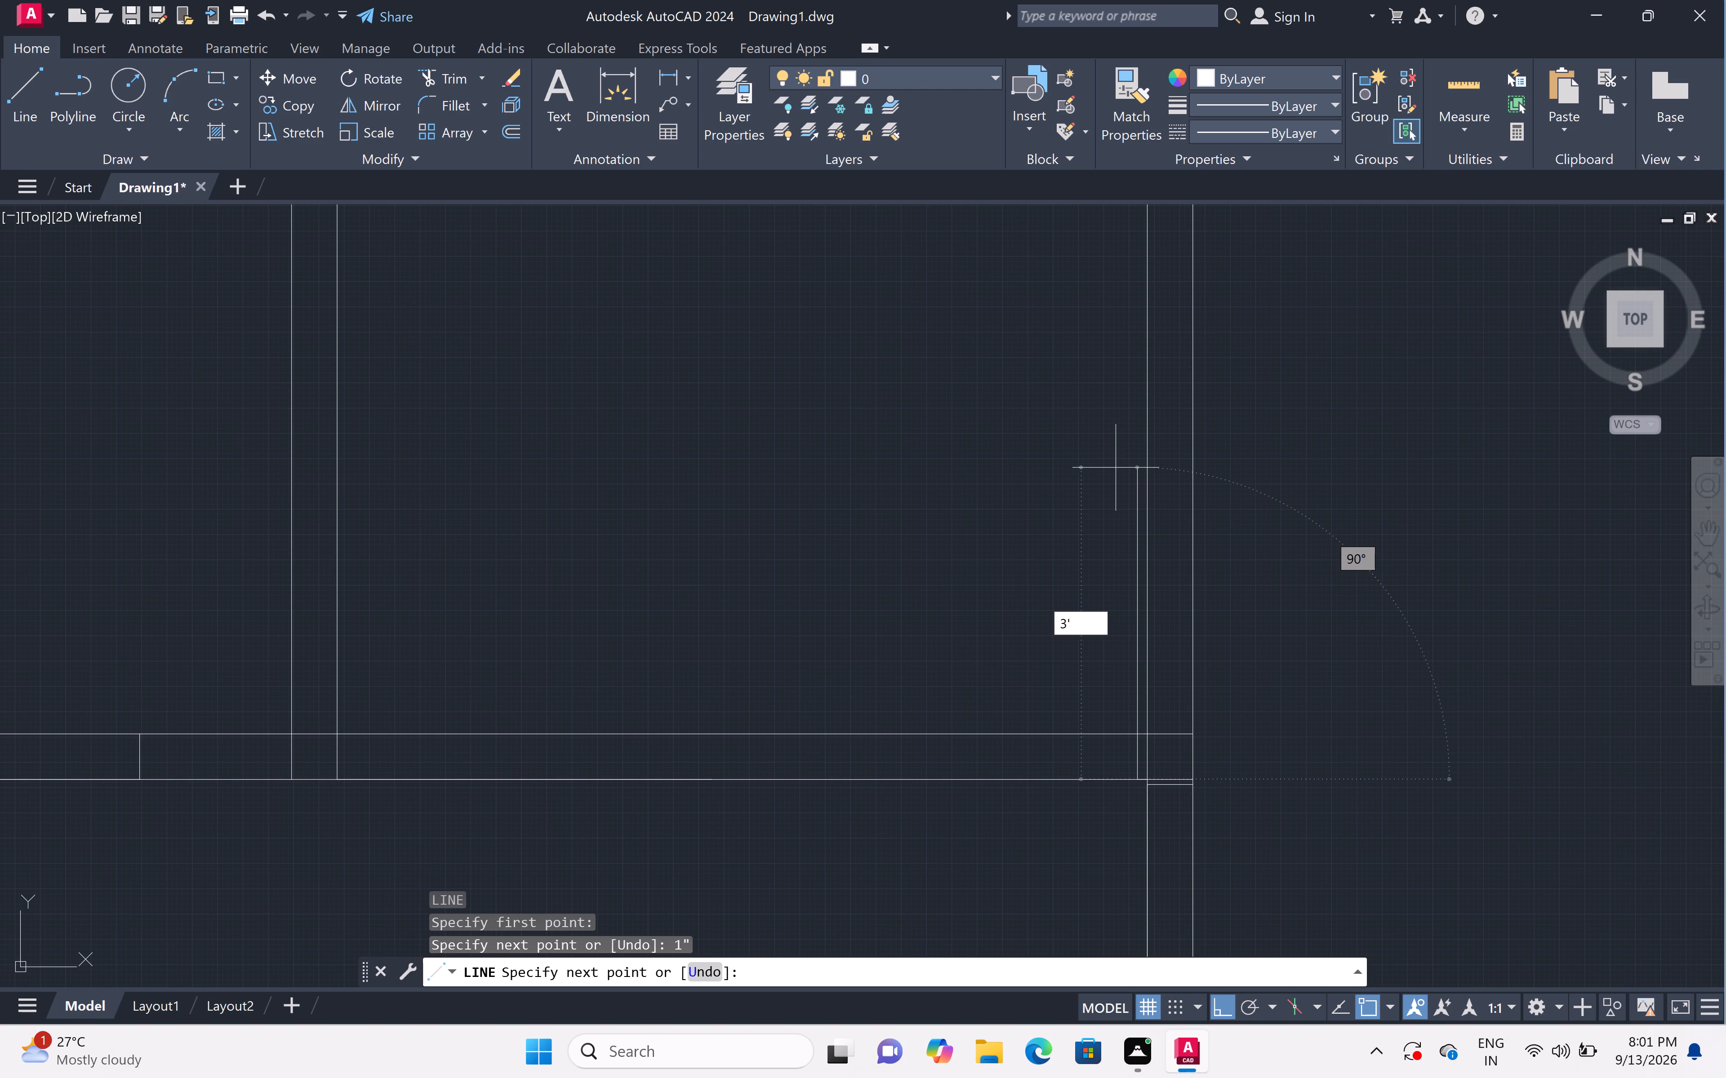
{"action": "key", "text": "space"}
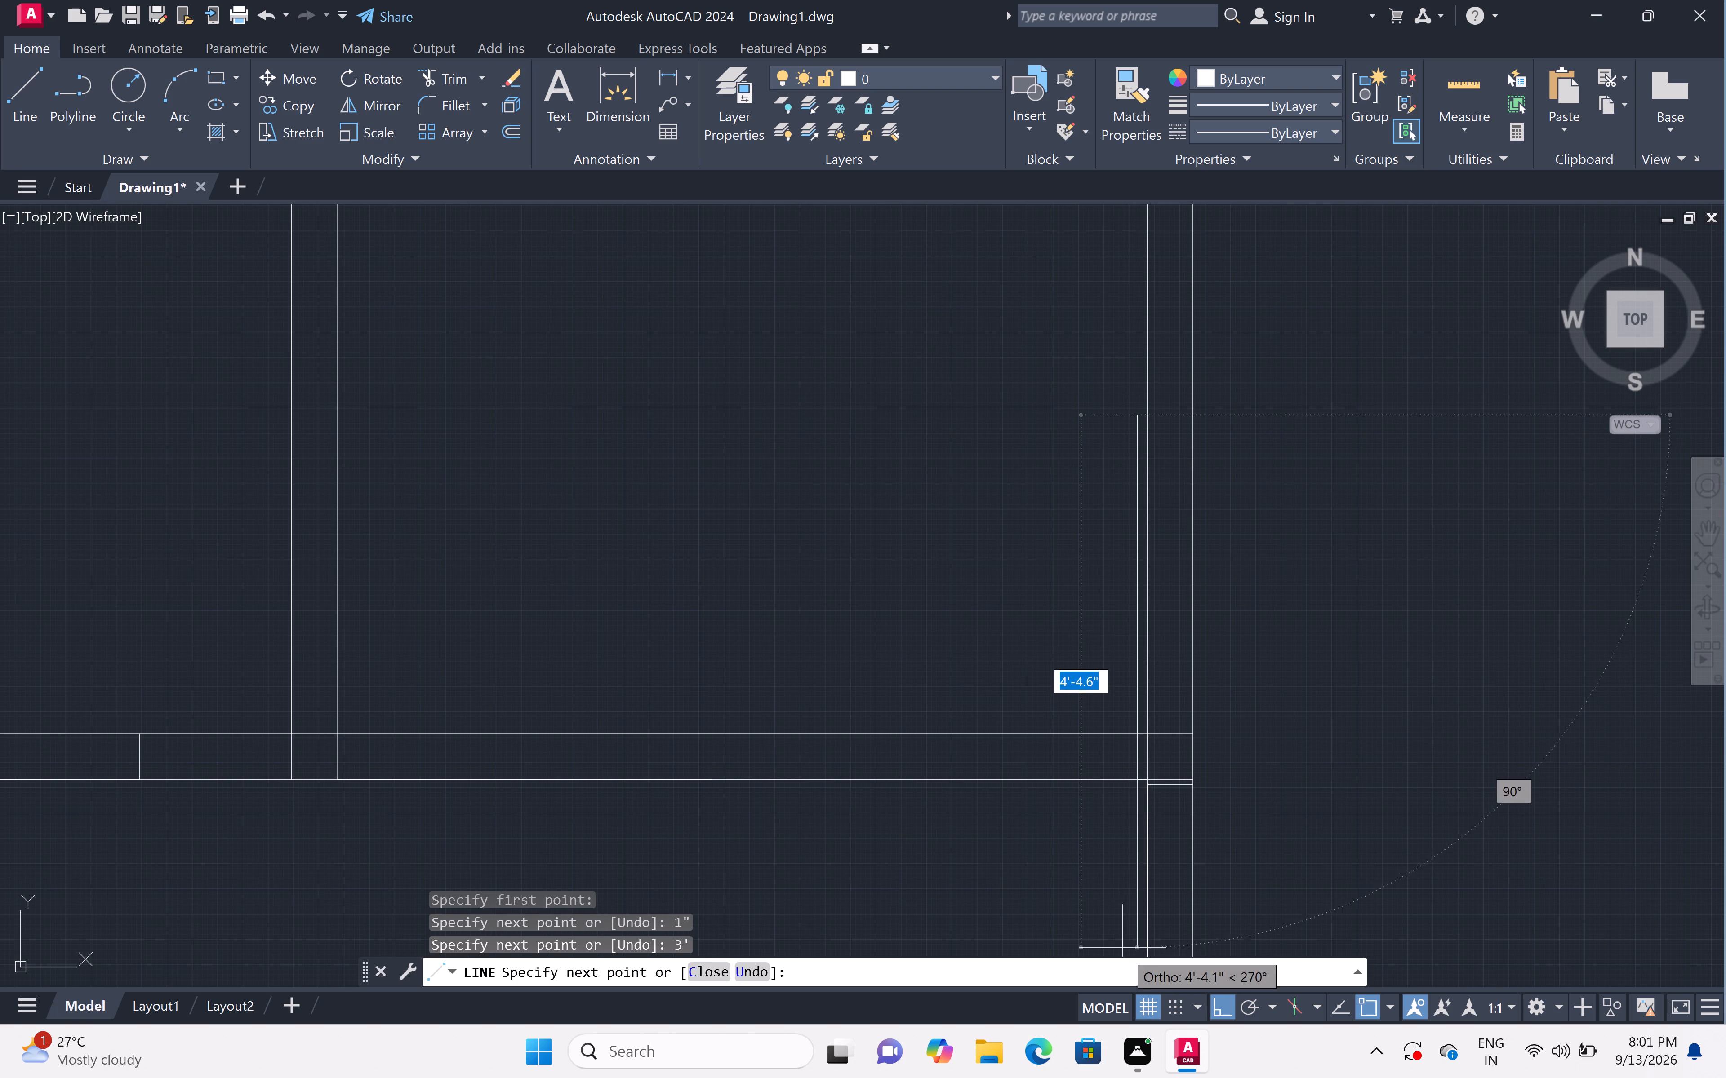
{"action": "scroll", "coordinate": [1142, 790], "scroll_direction": "up", "scroll_amount": 2}
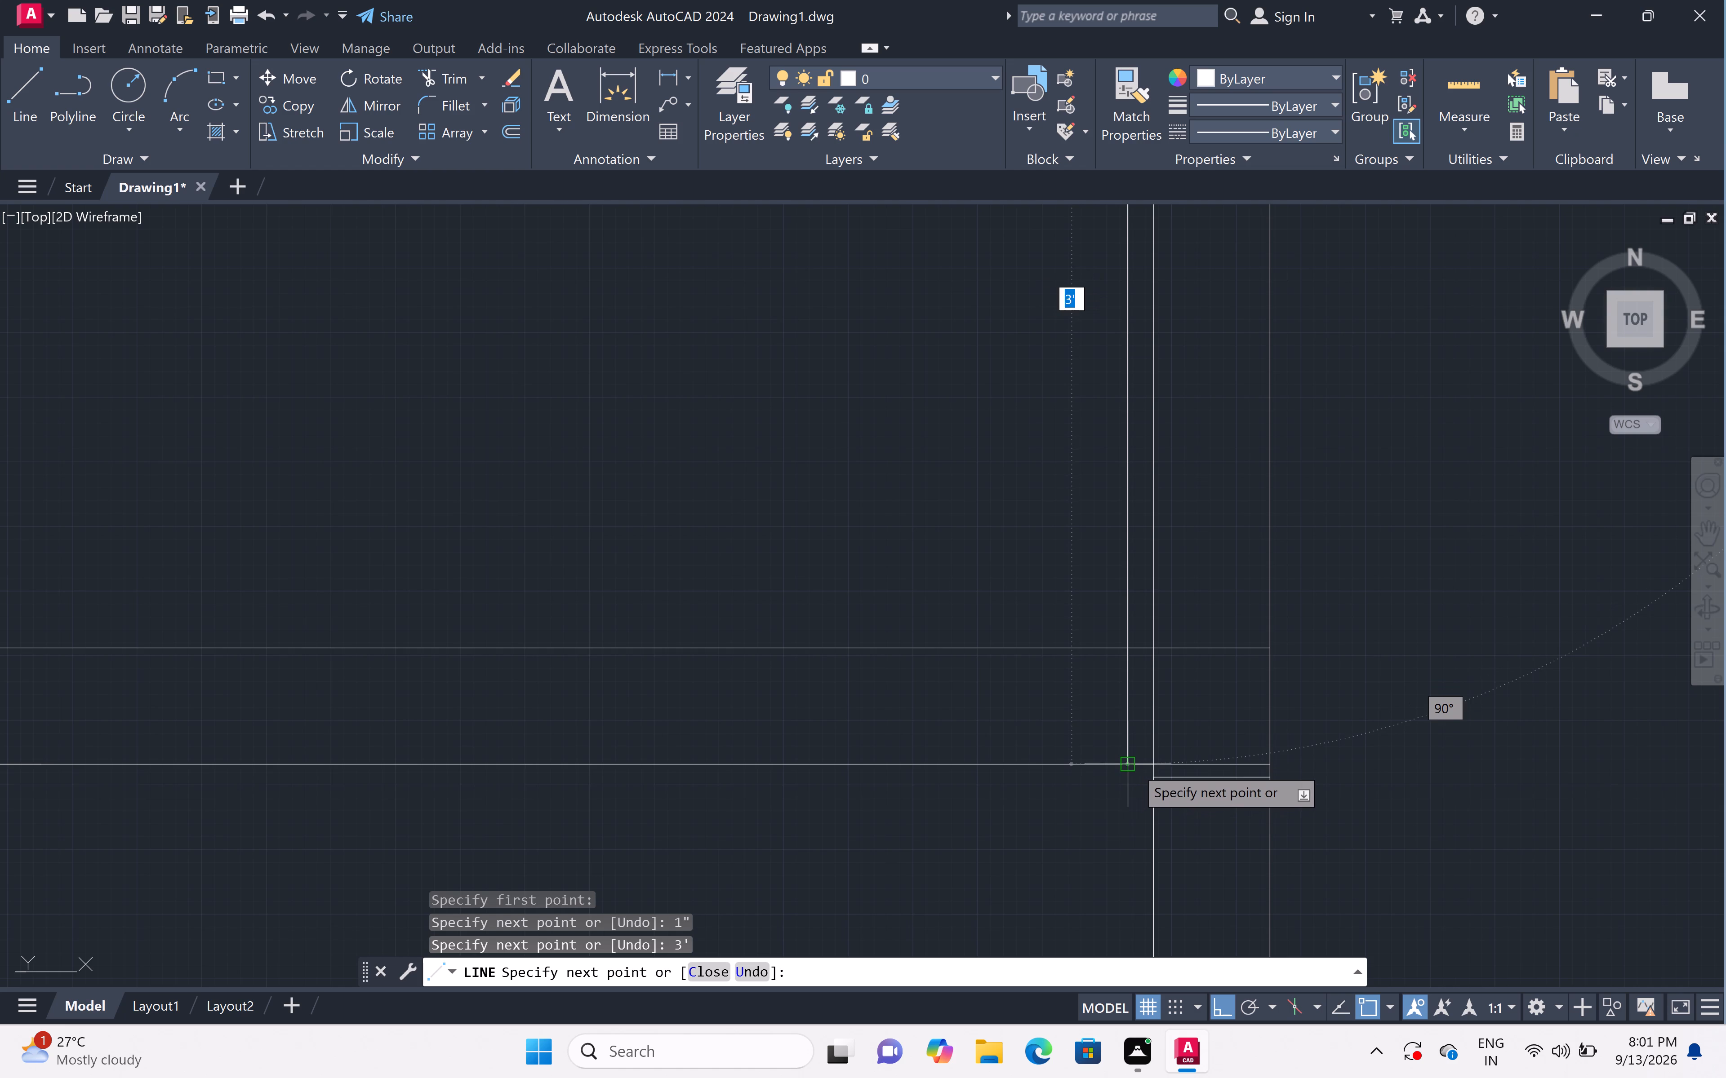
{"action": "left_click", "coordinate": [1134, 766]}
Mark the door opening by running the line 3' west along the lower wall face and closing it across the wall thickness.
{"action": "scroll", "coordinate": [405, 765], "scroll_direction": "down", "scroll_amount": 2}
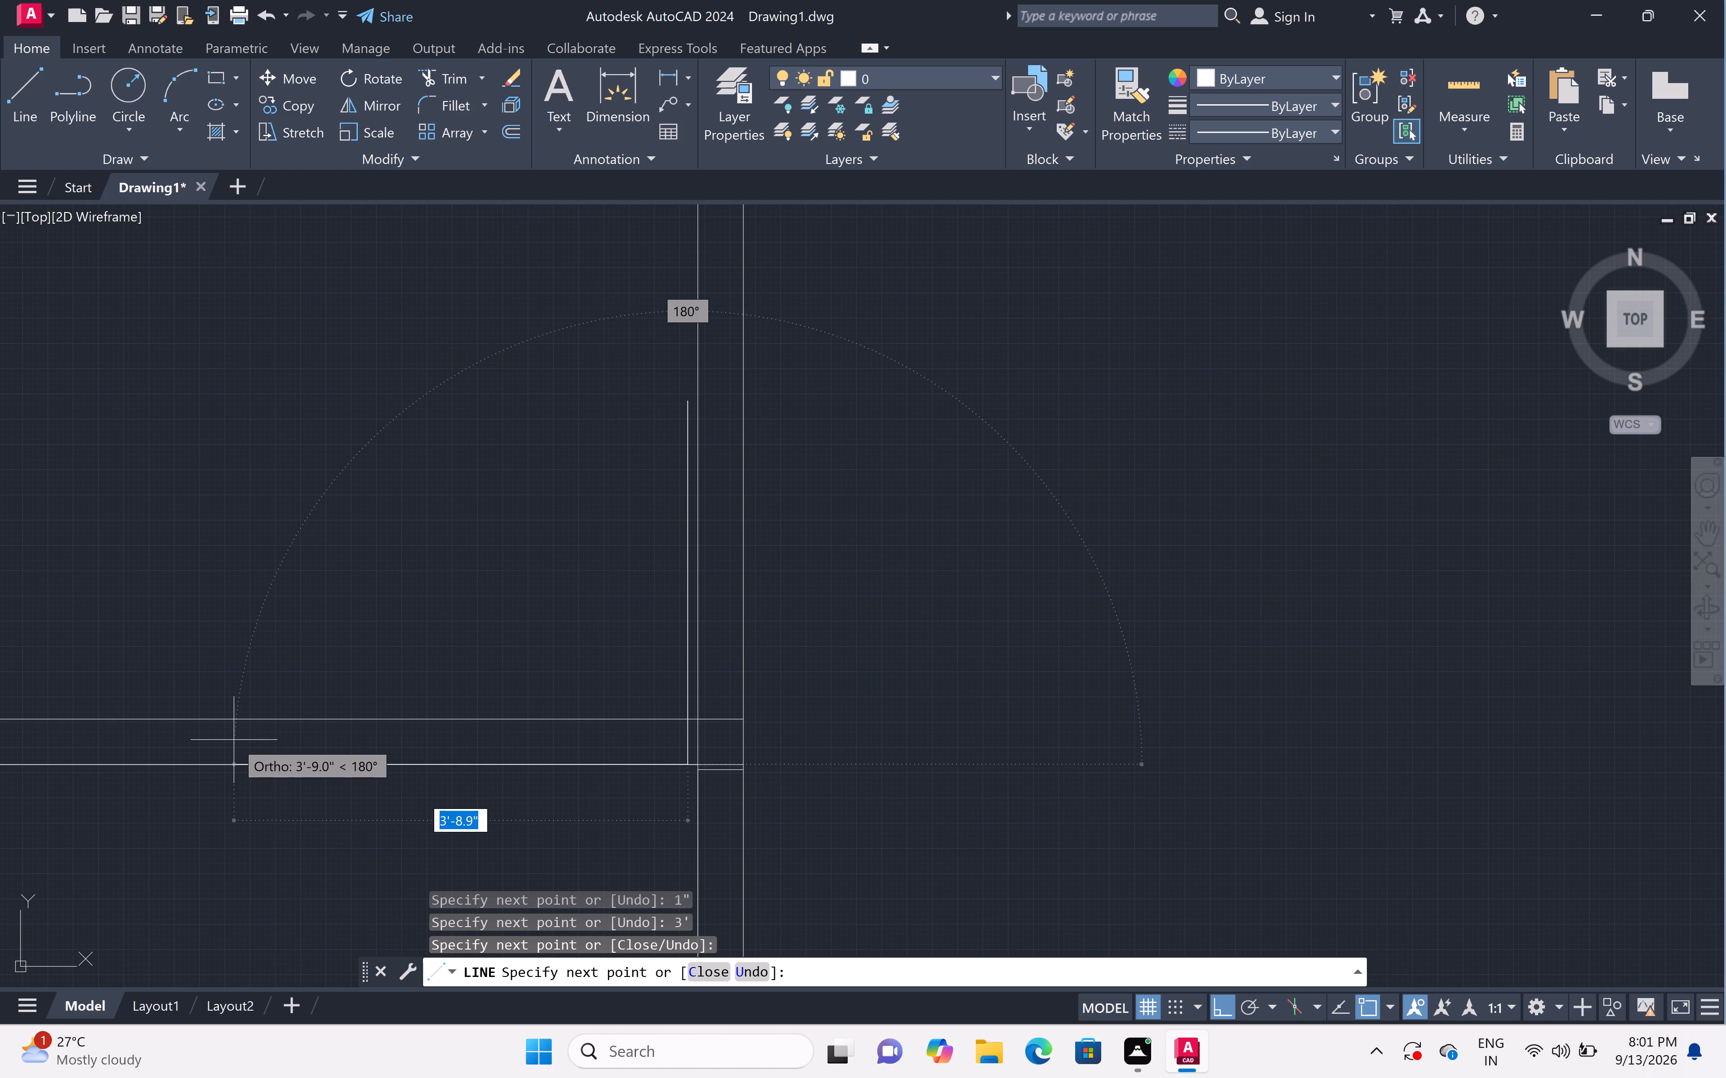
{"action": "middle_click", "coordinate": [241, 743]}
{"action": "middle_click_drag", "start_coordinate": [241, 743], "coordinate": [491, 702]}
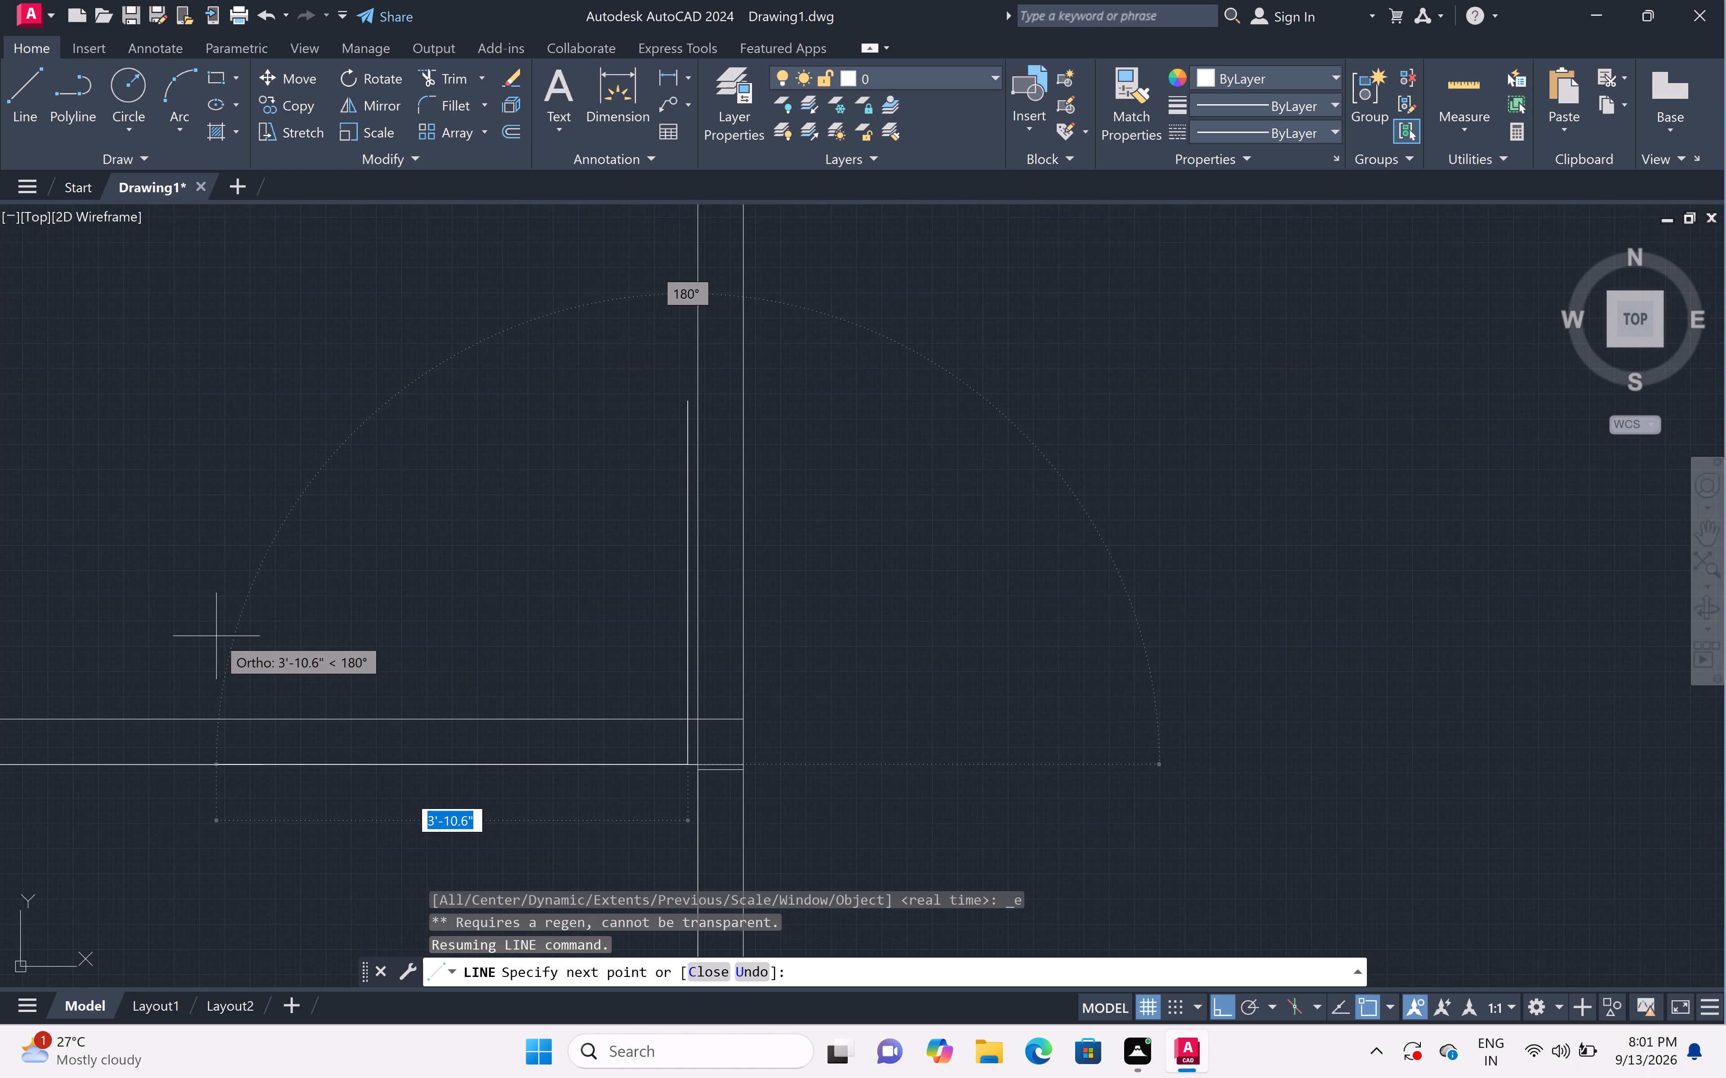
{"action": "middle_click", "coordinate": [215, 637]}
{"action": "scroll", "coordinate": [228, 611], "scroll_direction": "down", "scroll_amount": 2}
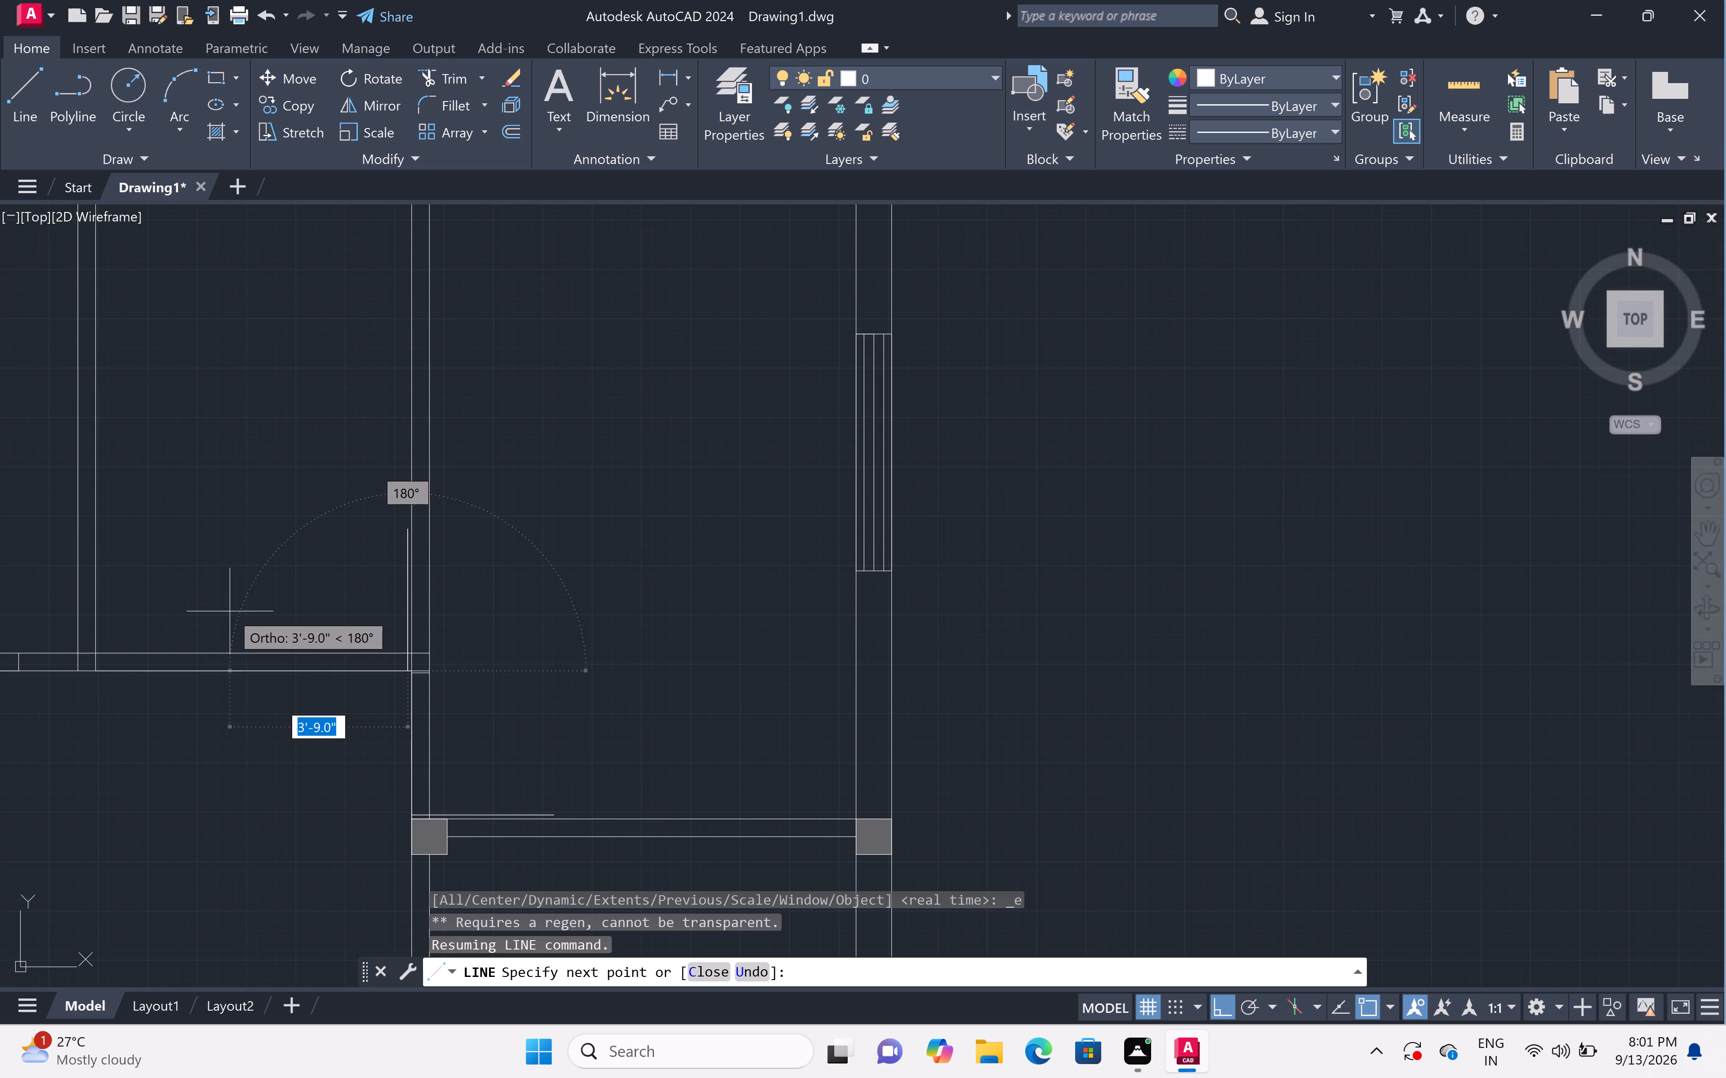
{"action": "key", "text": "3"}
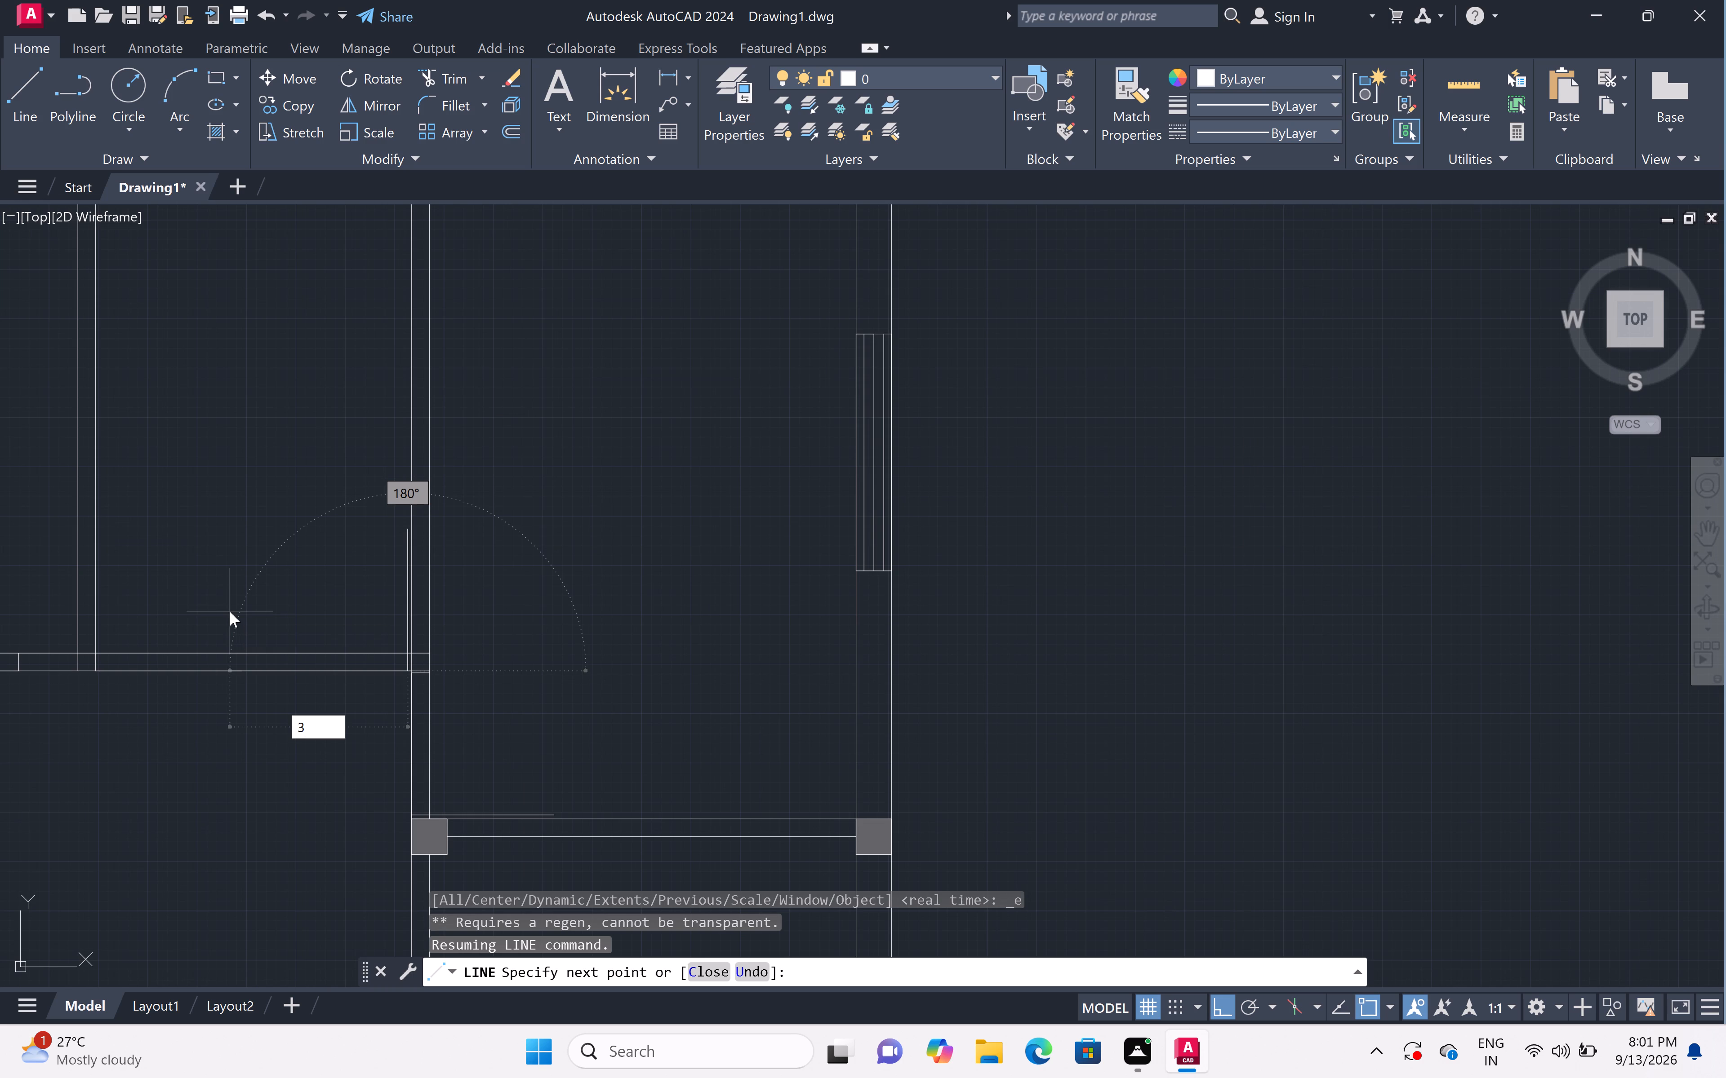
{"action": "type", "text": "'"}
{"action": "key", "text": "space"}
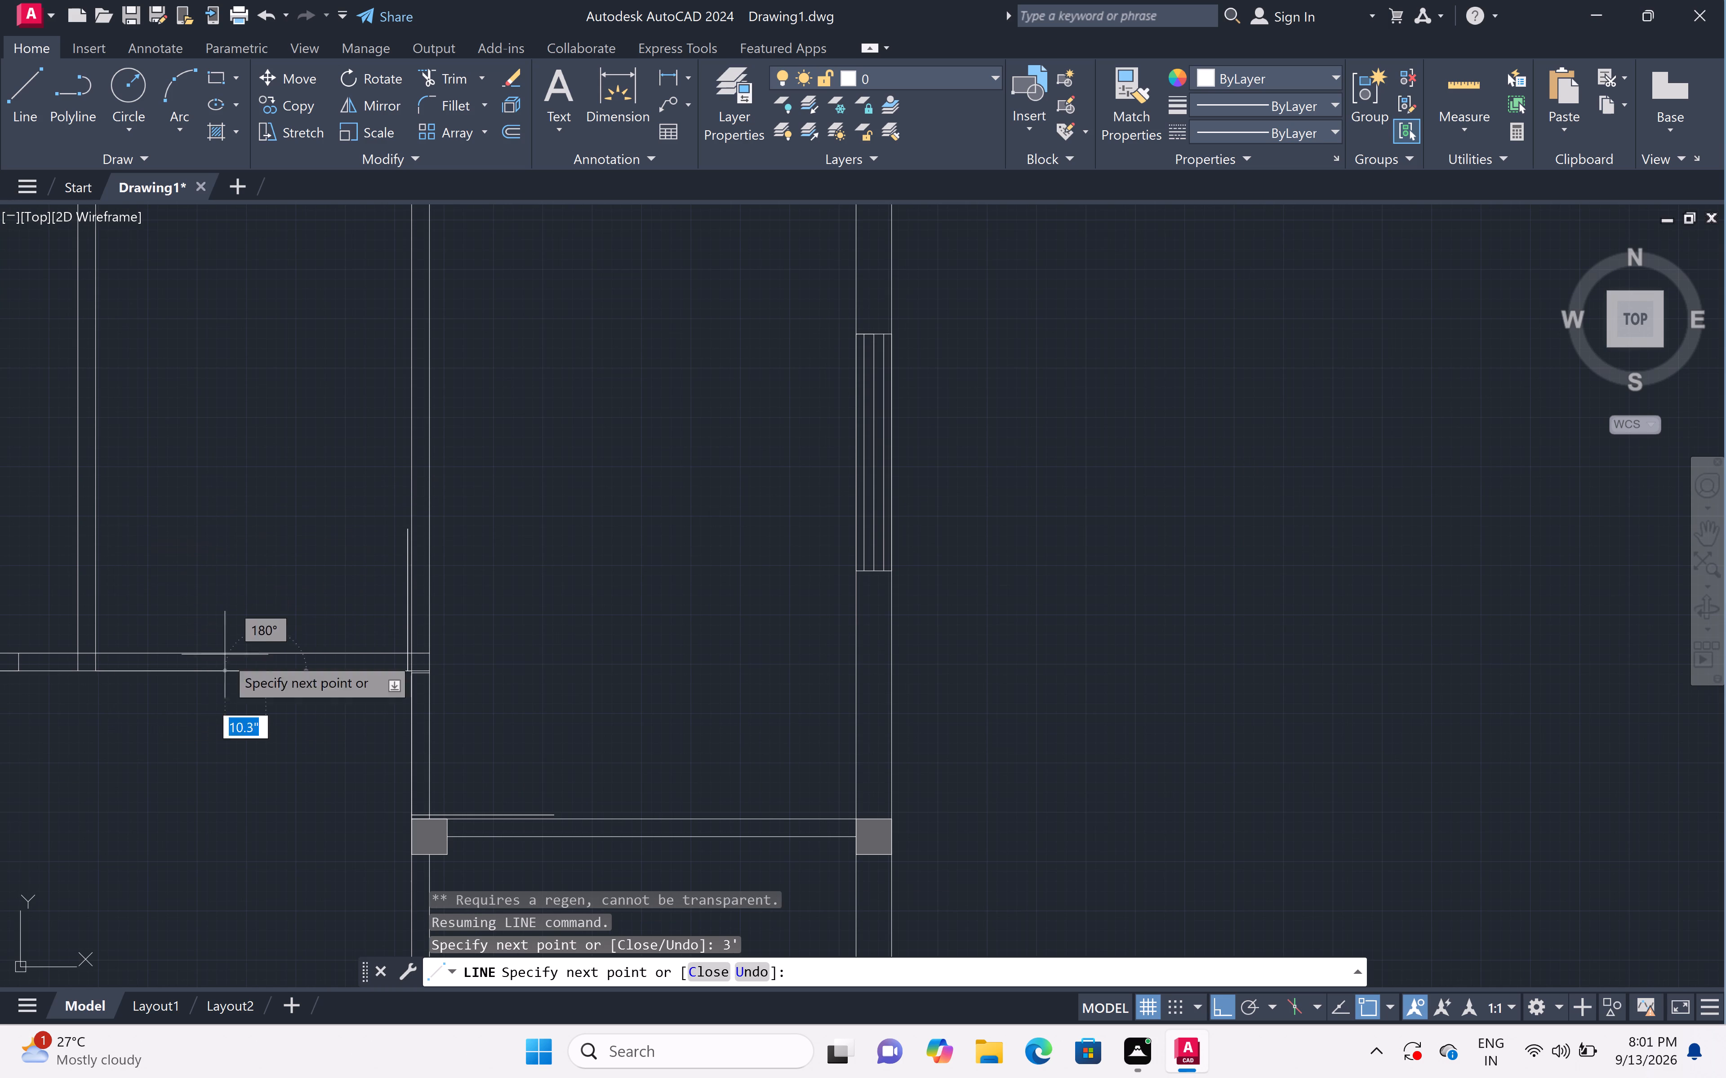
{"action": "scroll", "coordinate": [275, 645], "scroll_direction": "up", "scroll_amount": 4}
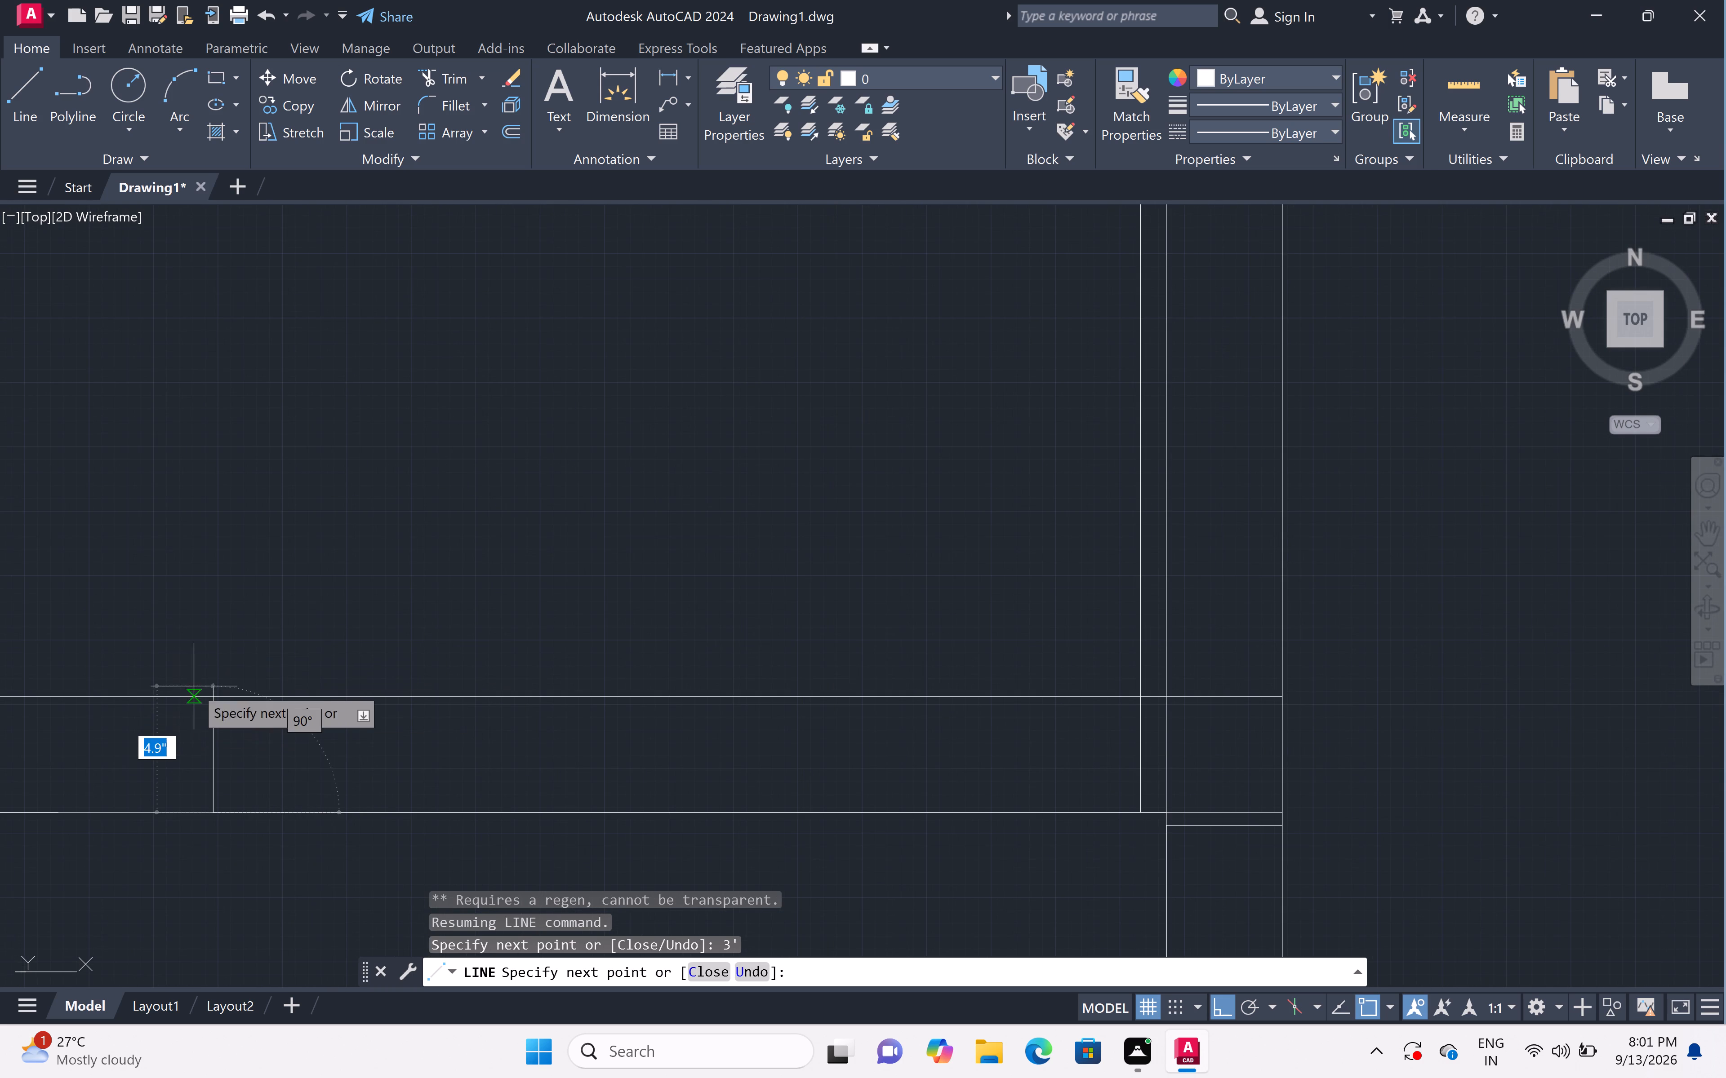
{"action": "left_click", "coordinate": [210, 696]}
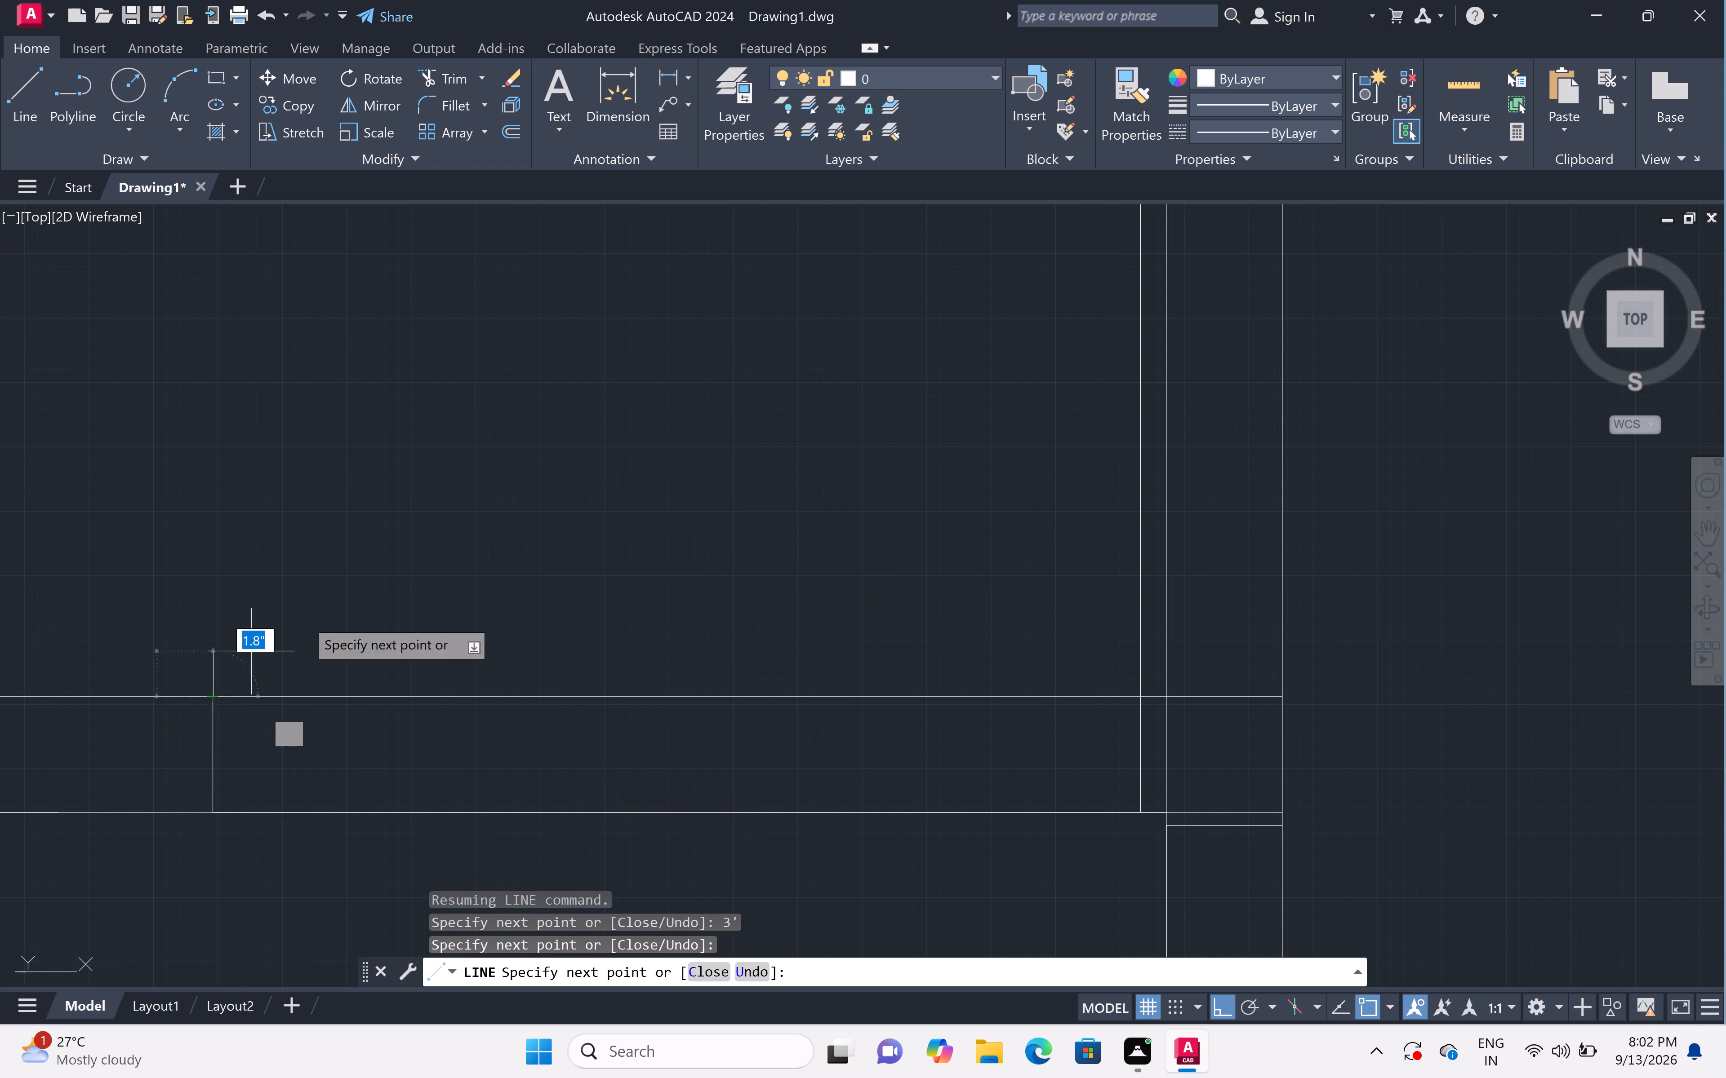
{"action": "key", "text": "space"}
Delete both overlapping 3' door leaf lines and the jamb line at the bottom-wall column of the southeast room's west partition.
{"action": "scroll", "coordinate": [337, 582], "scroll_direction": "down", "scroll_amount": 5}
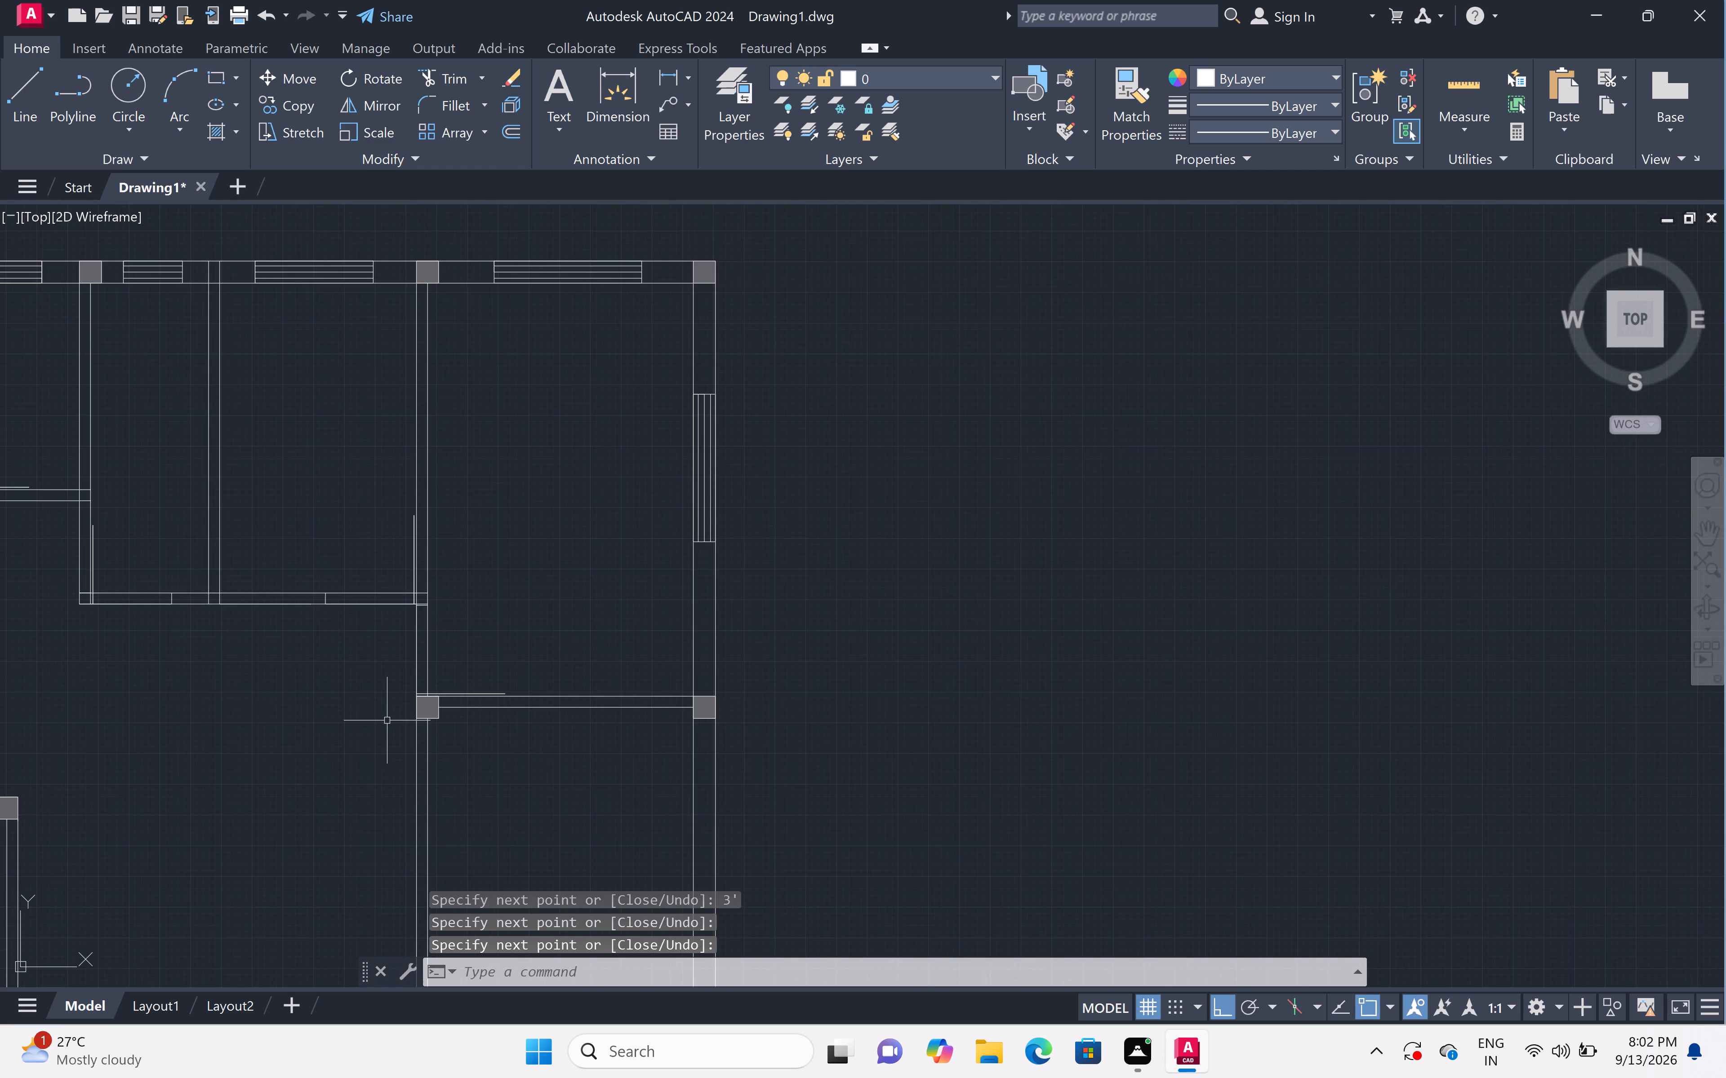
{"action": "middle_click_drag", "start_coordinate": [365, 766], "coordinate": [561, 636]}
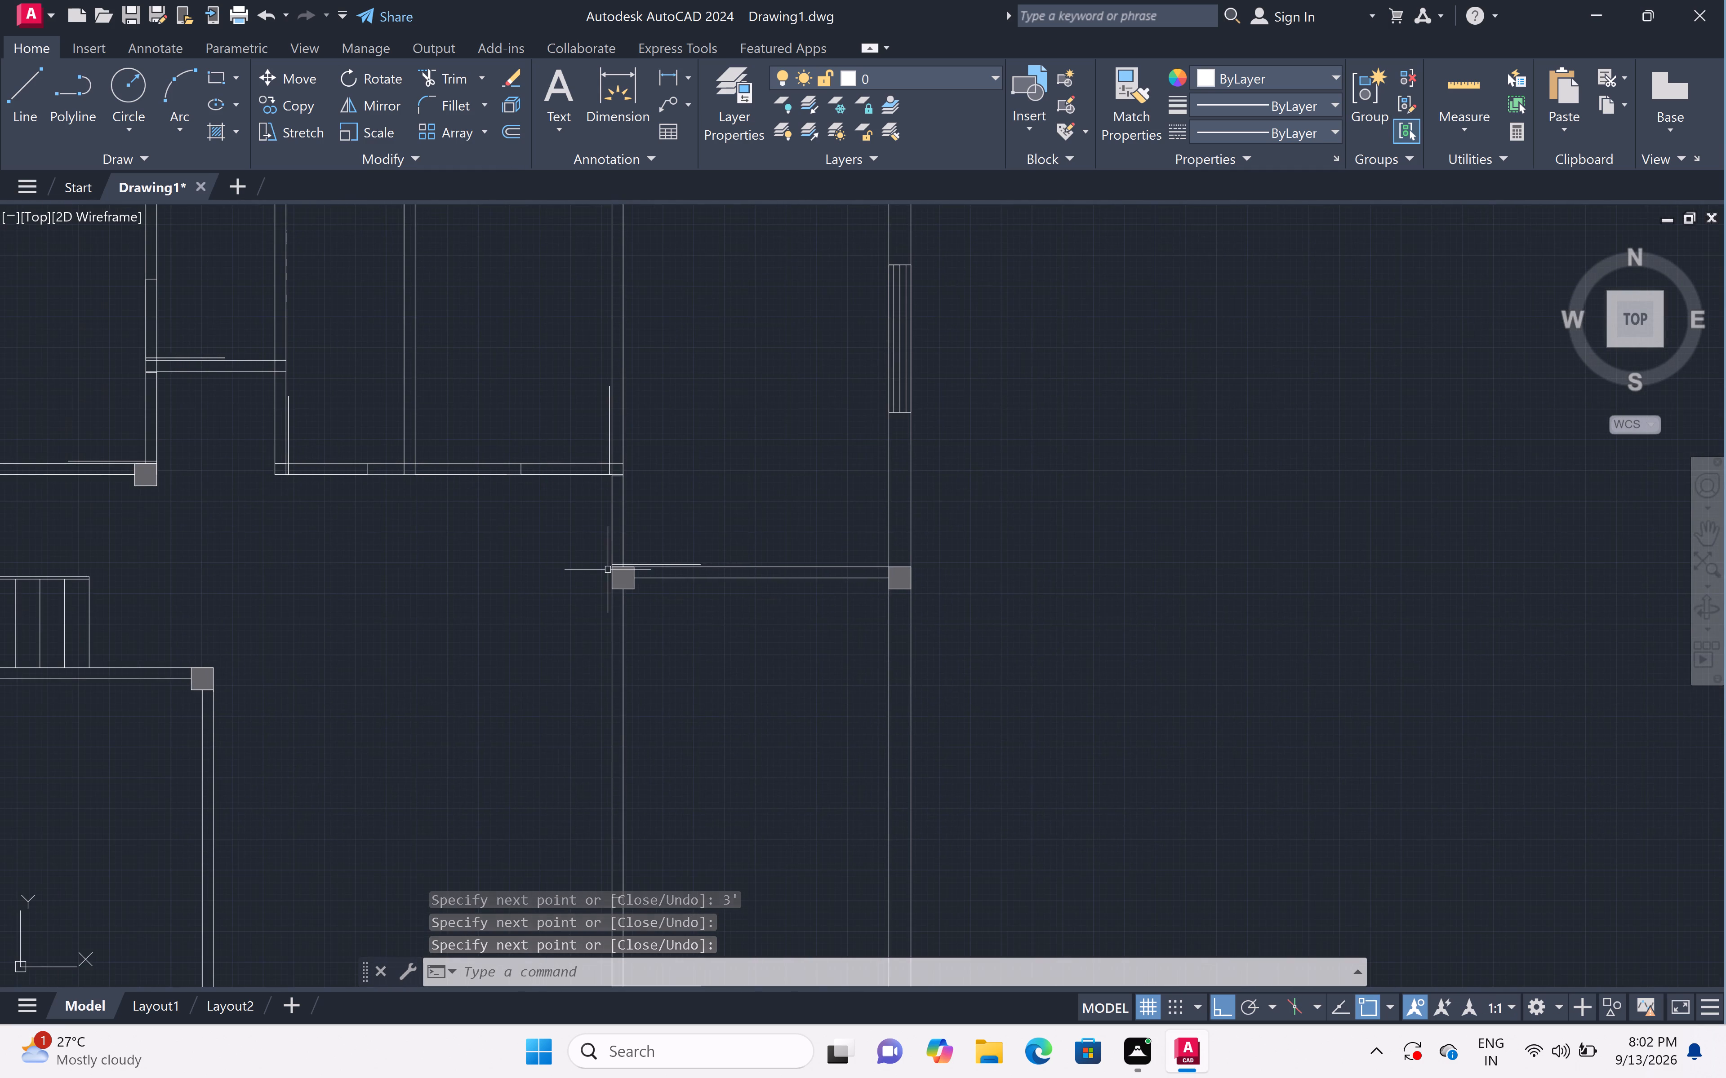
{"action": "scroll", "coordinate": [608, 579], "scroll_direction": "down", "scroll_amount": 2}
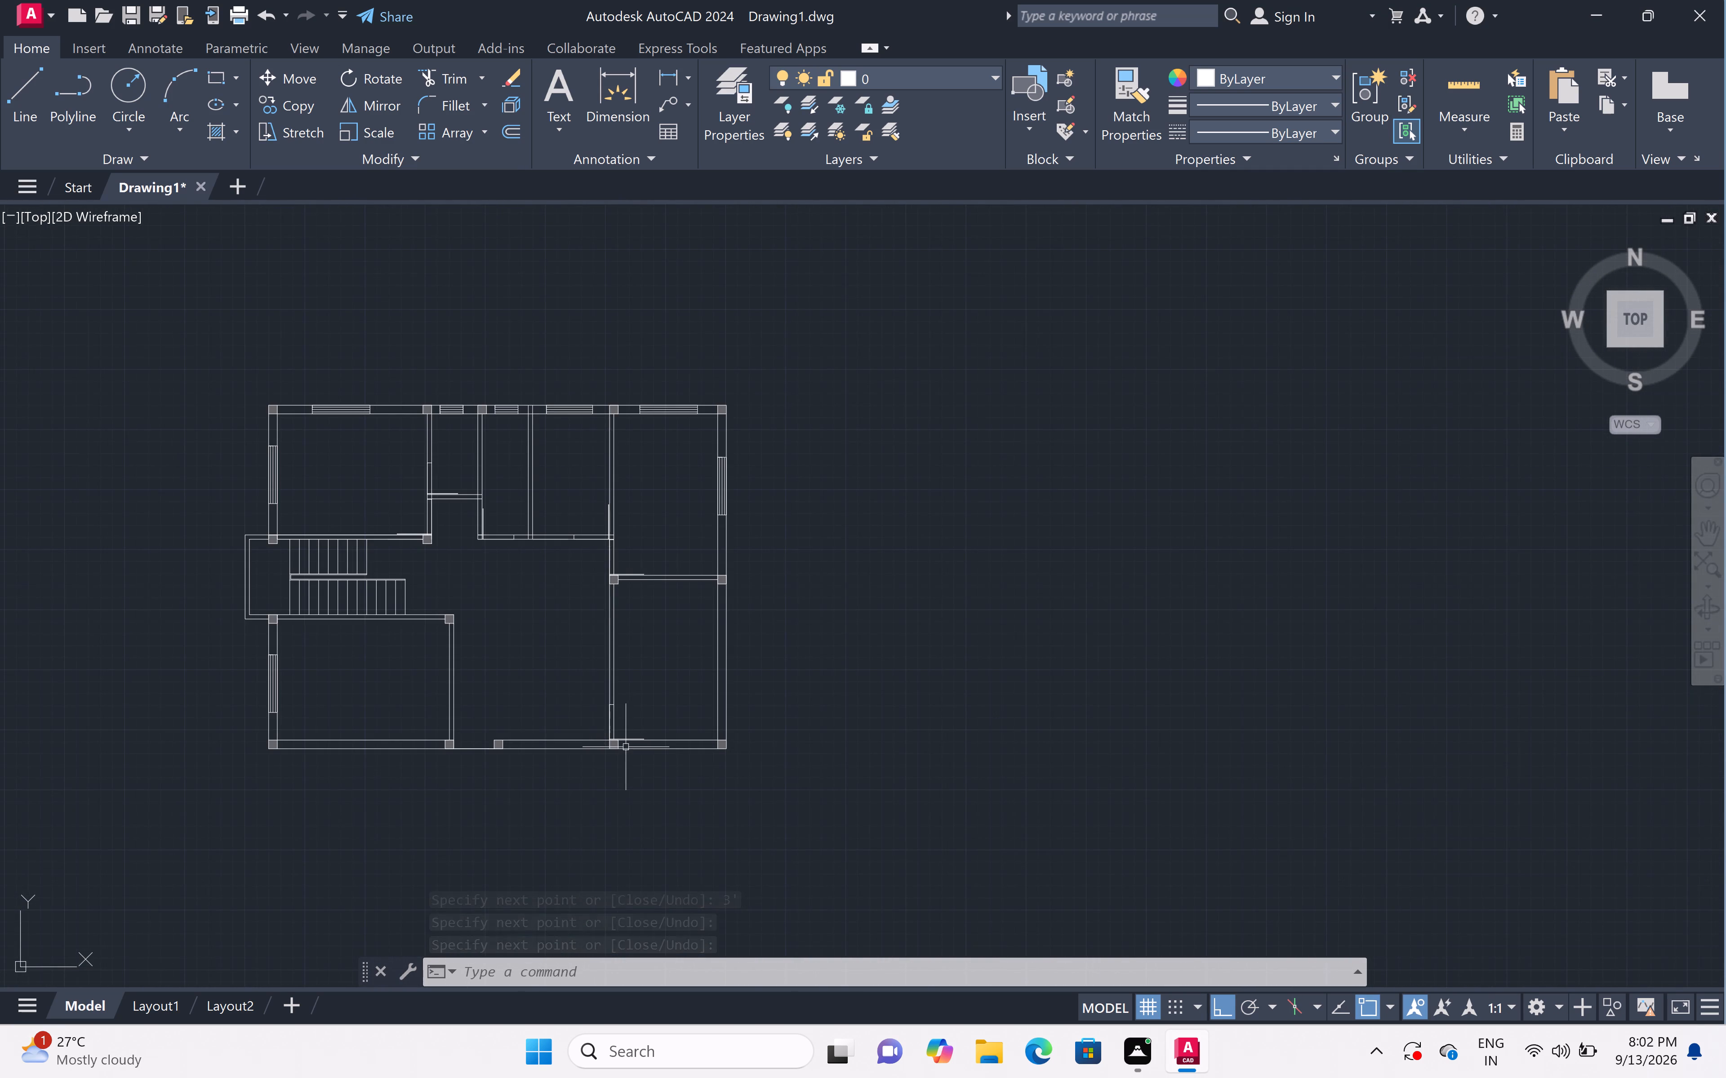
{"action": "scroll", "coordinate": [624, 744], "scroll_direction": "up", "scroll_amount": 5}
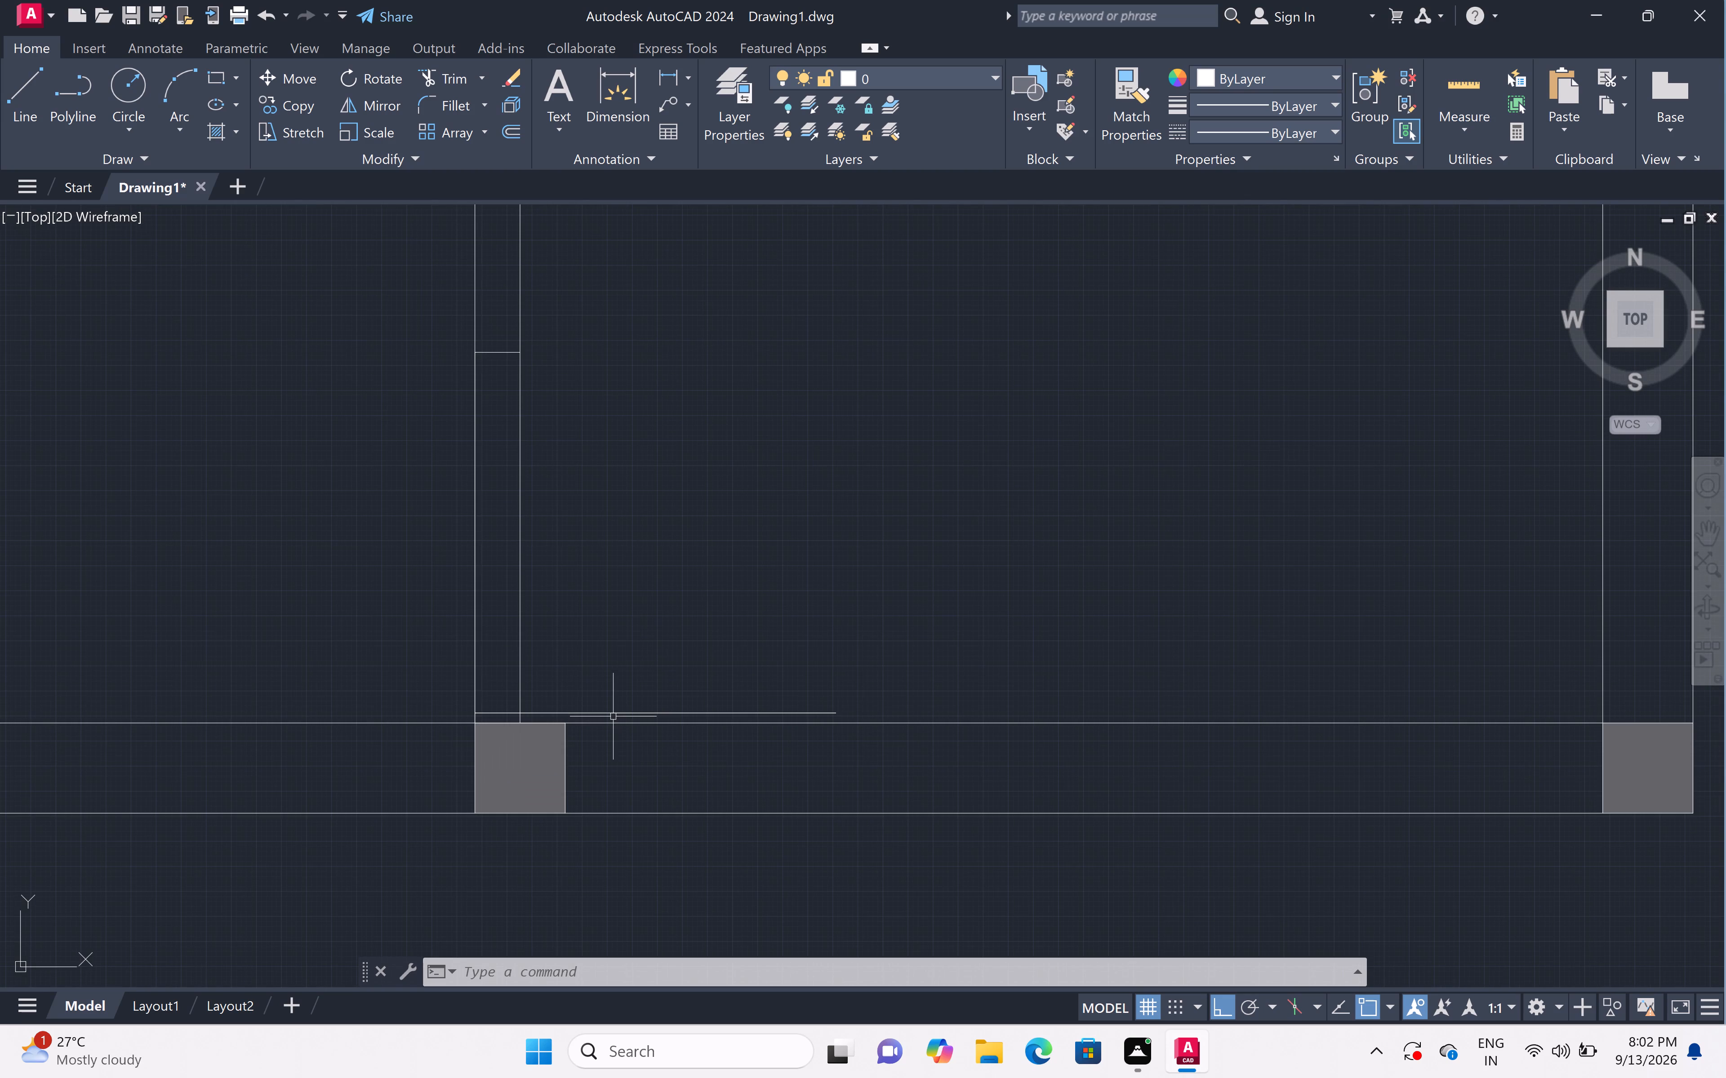
{"action": "double_click", "coordinate": [612, 714]}
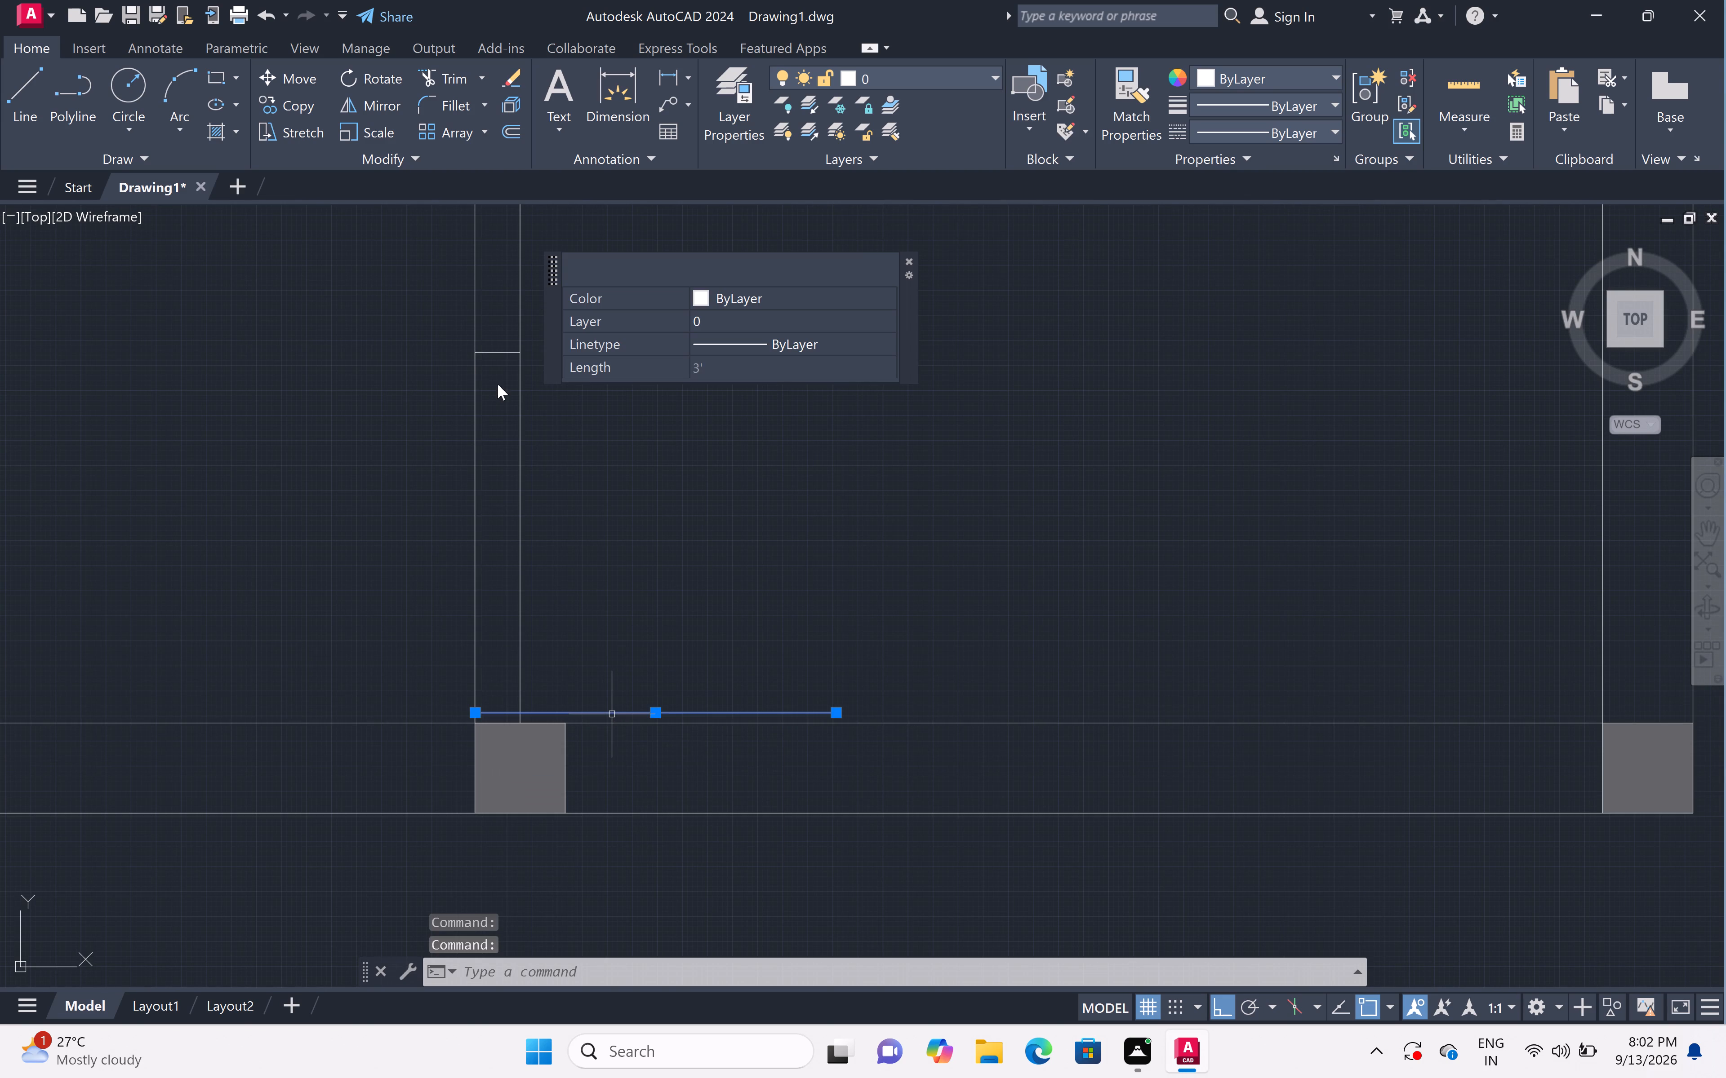
{"action": "left_click", "coordinate": [500, 352]}
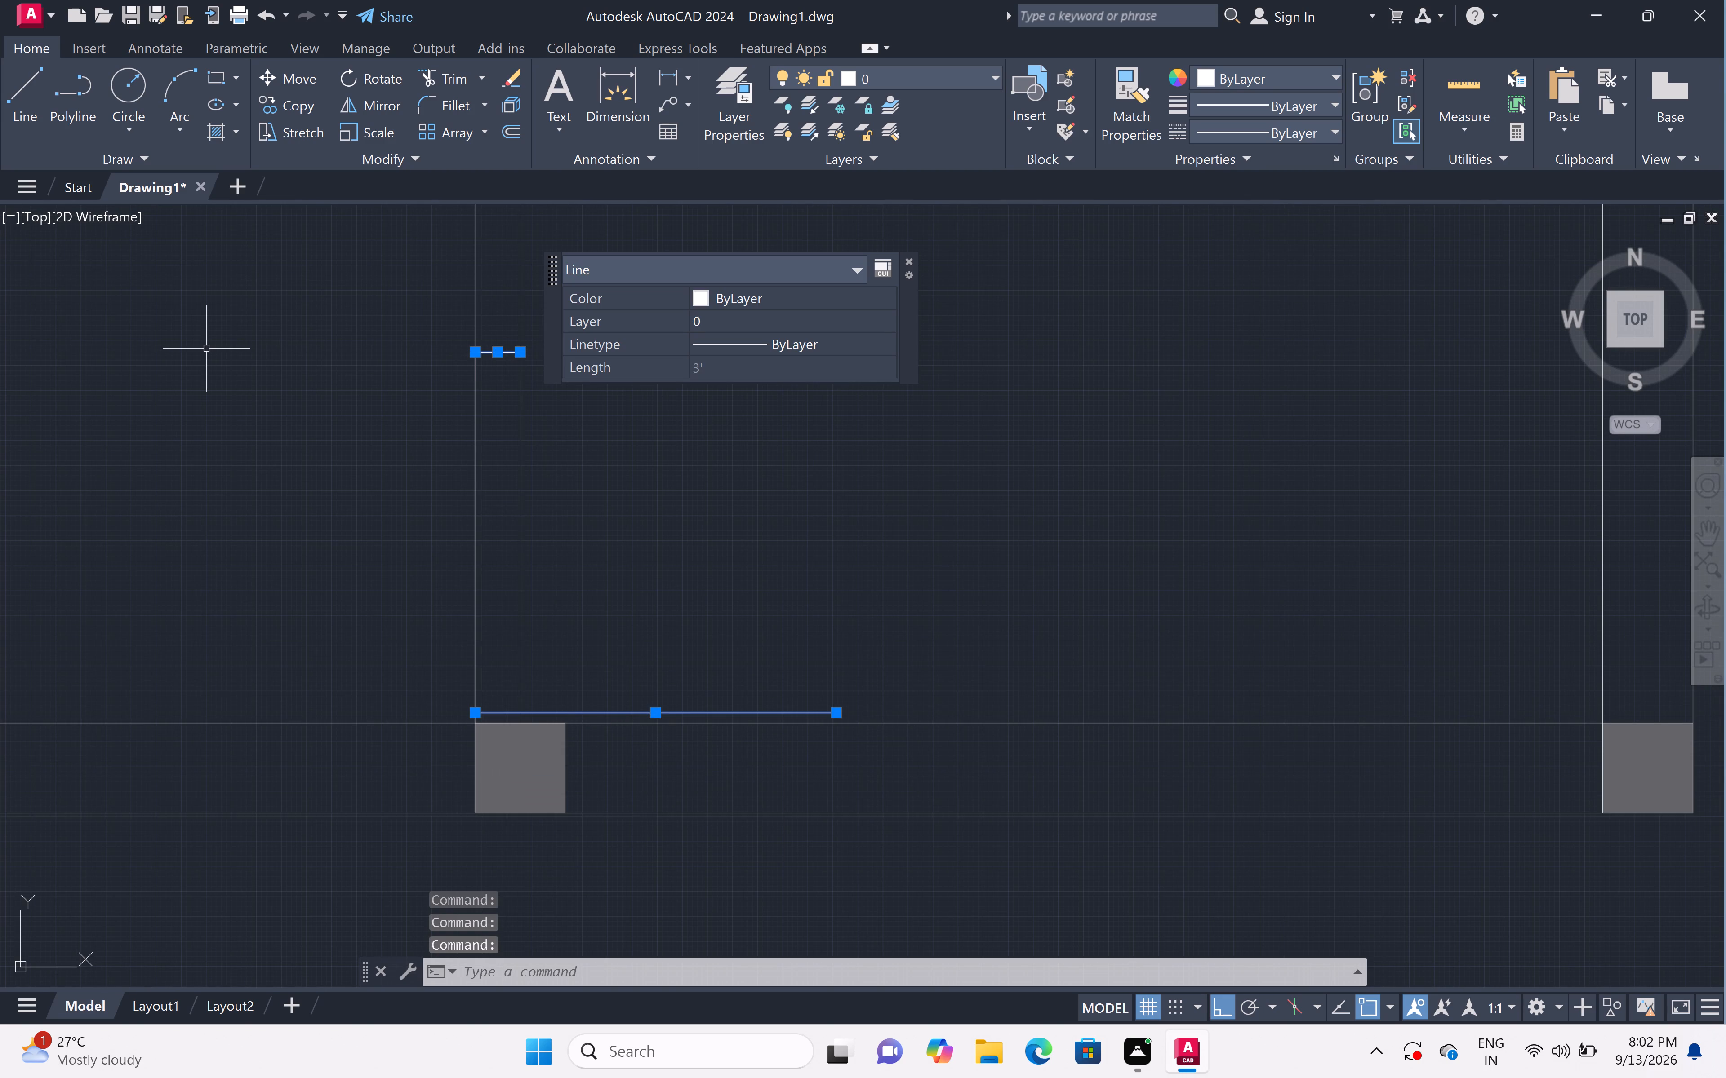
{"action": "key", "text": "Delete"}
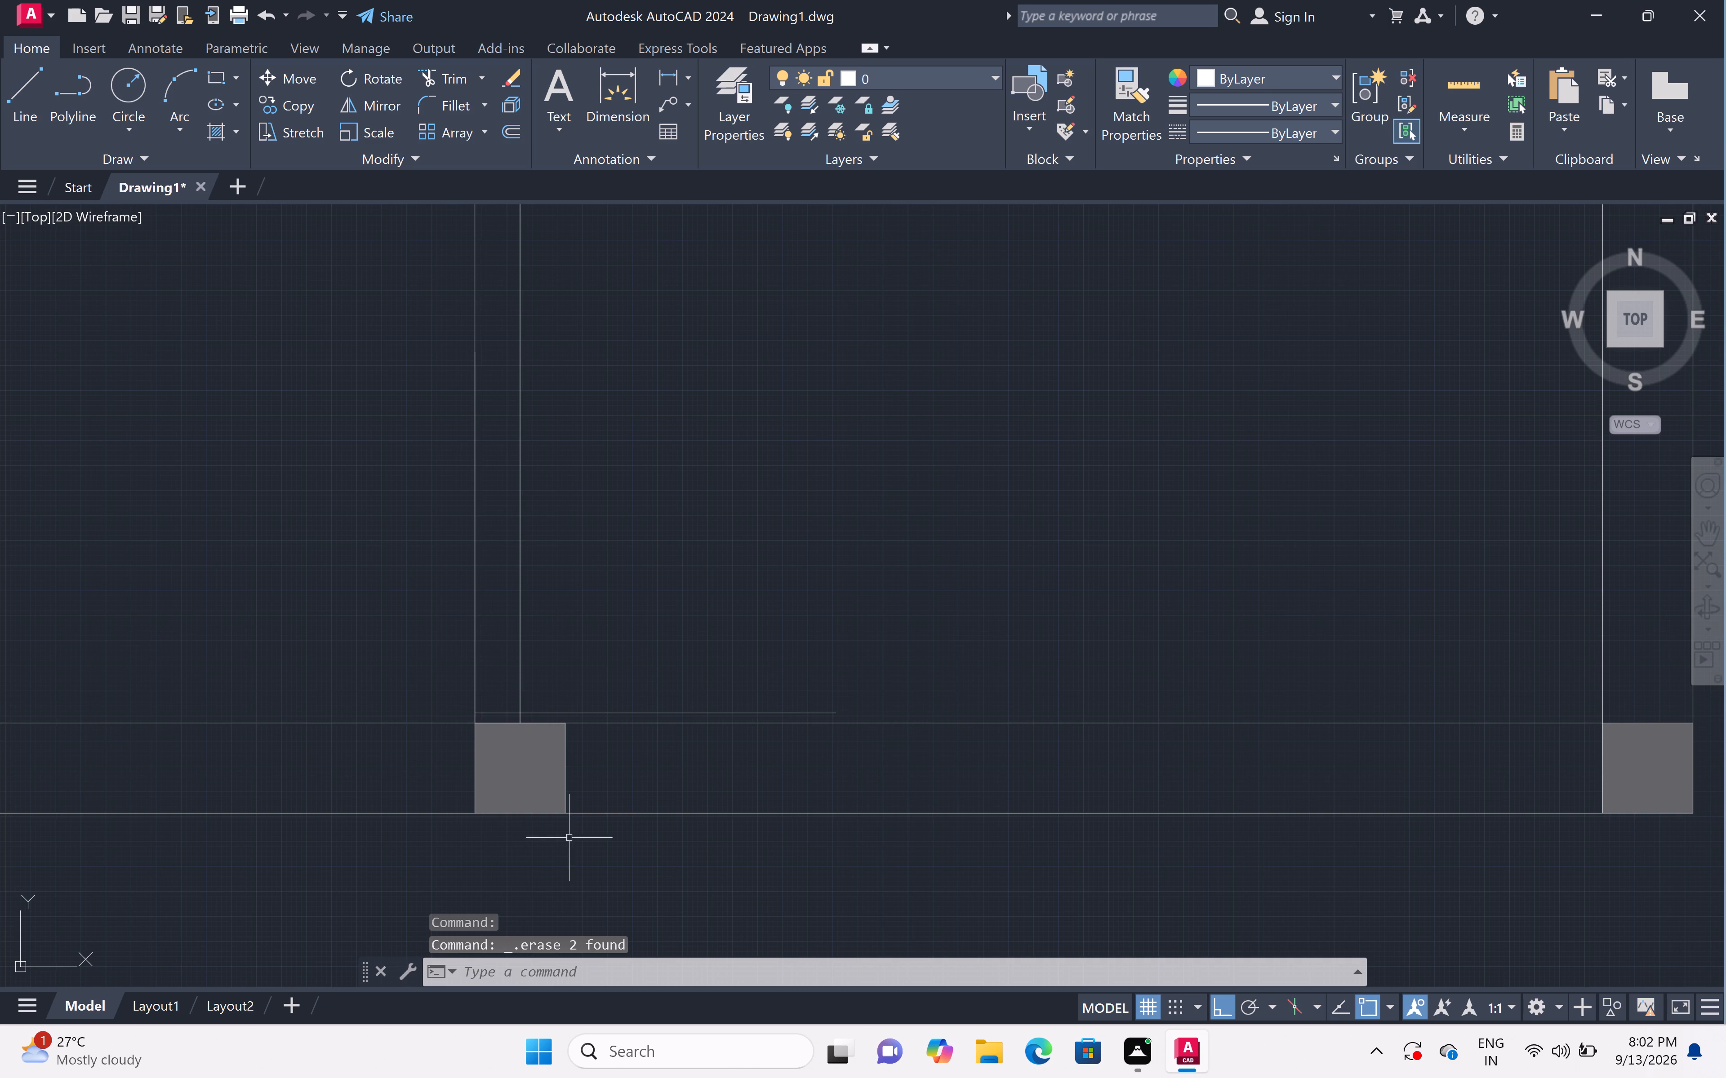
{"action": "scroll", "coordinate": [652, 716], "scroll_direction": "up", "scroll_amount": 4}
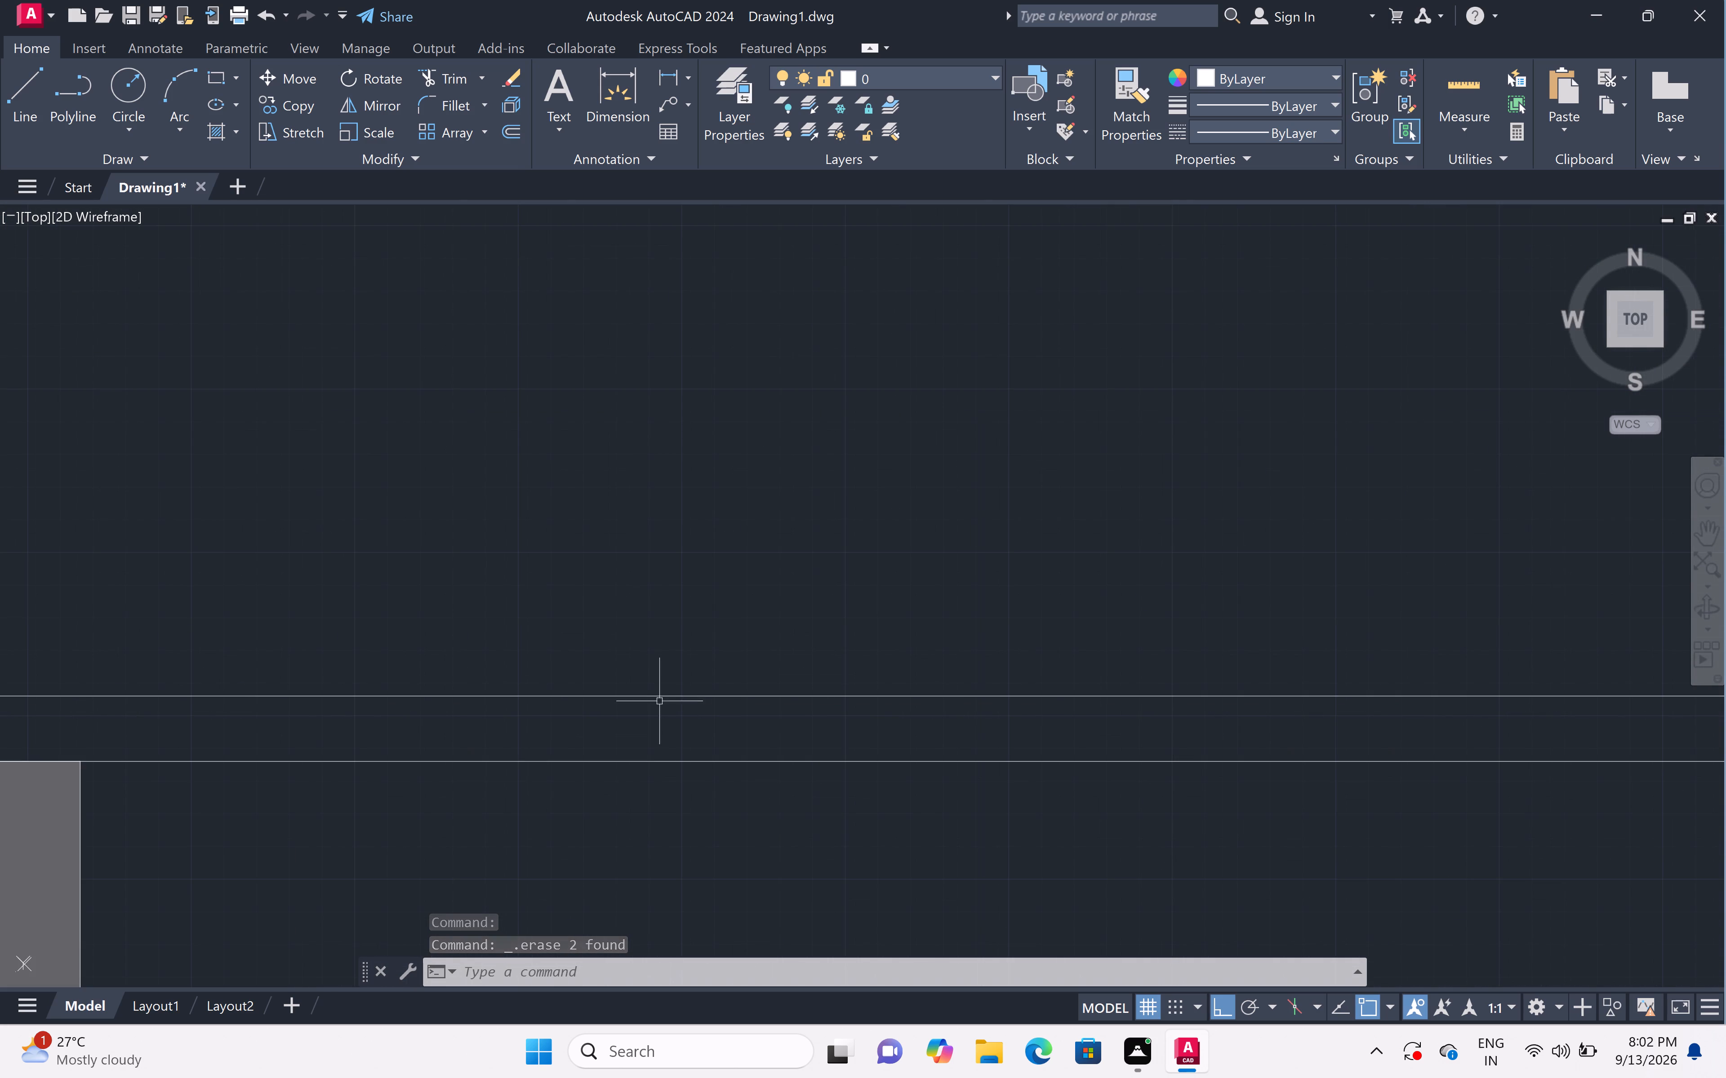
{"action": "left_click", "coordinate": [685, 696]}
{"action": "scroll", "coordinate": [709, 669], "scroll_direction": "down", "scroll_amount": 1}
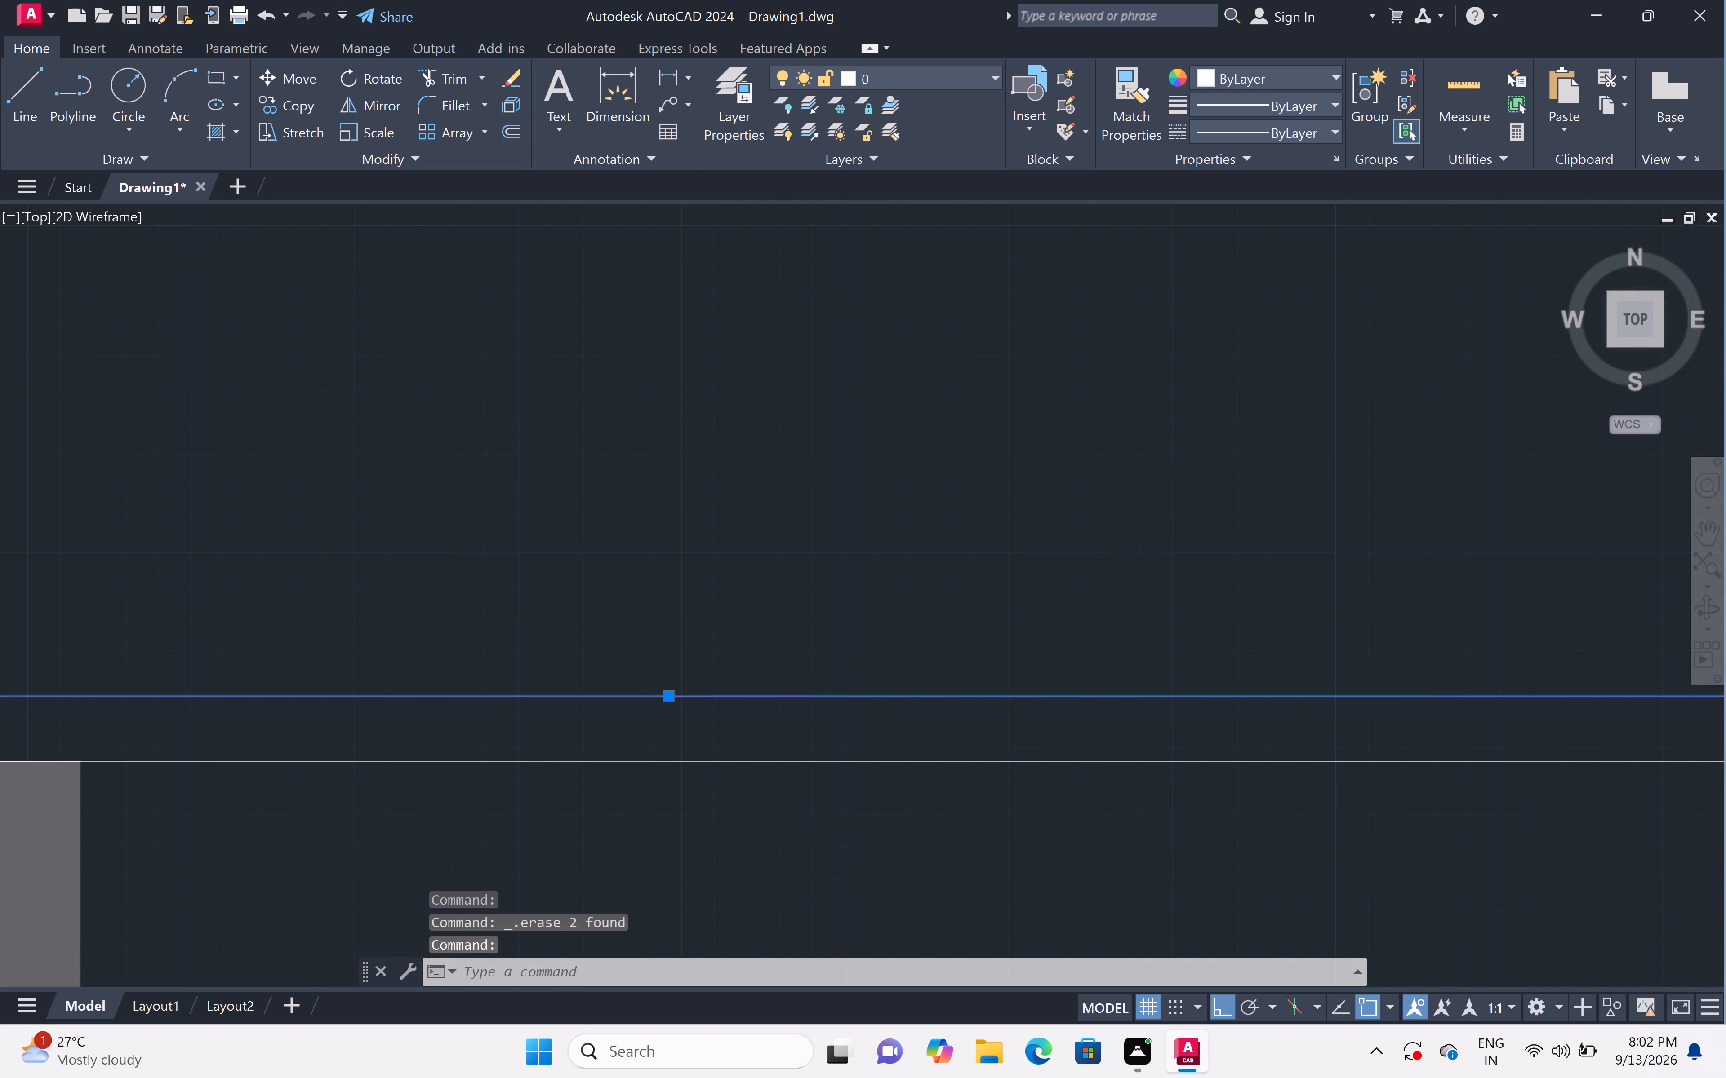
{"action": "scroll", "coordinate": [709, 669], "scroll_direction": "down", "scroll_amount": 2}
{"action": "key", "text": "Delete"}
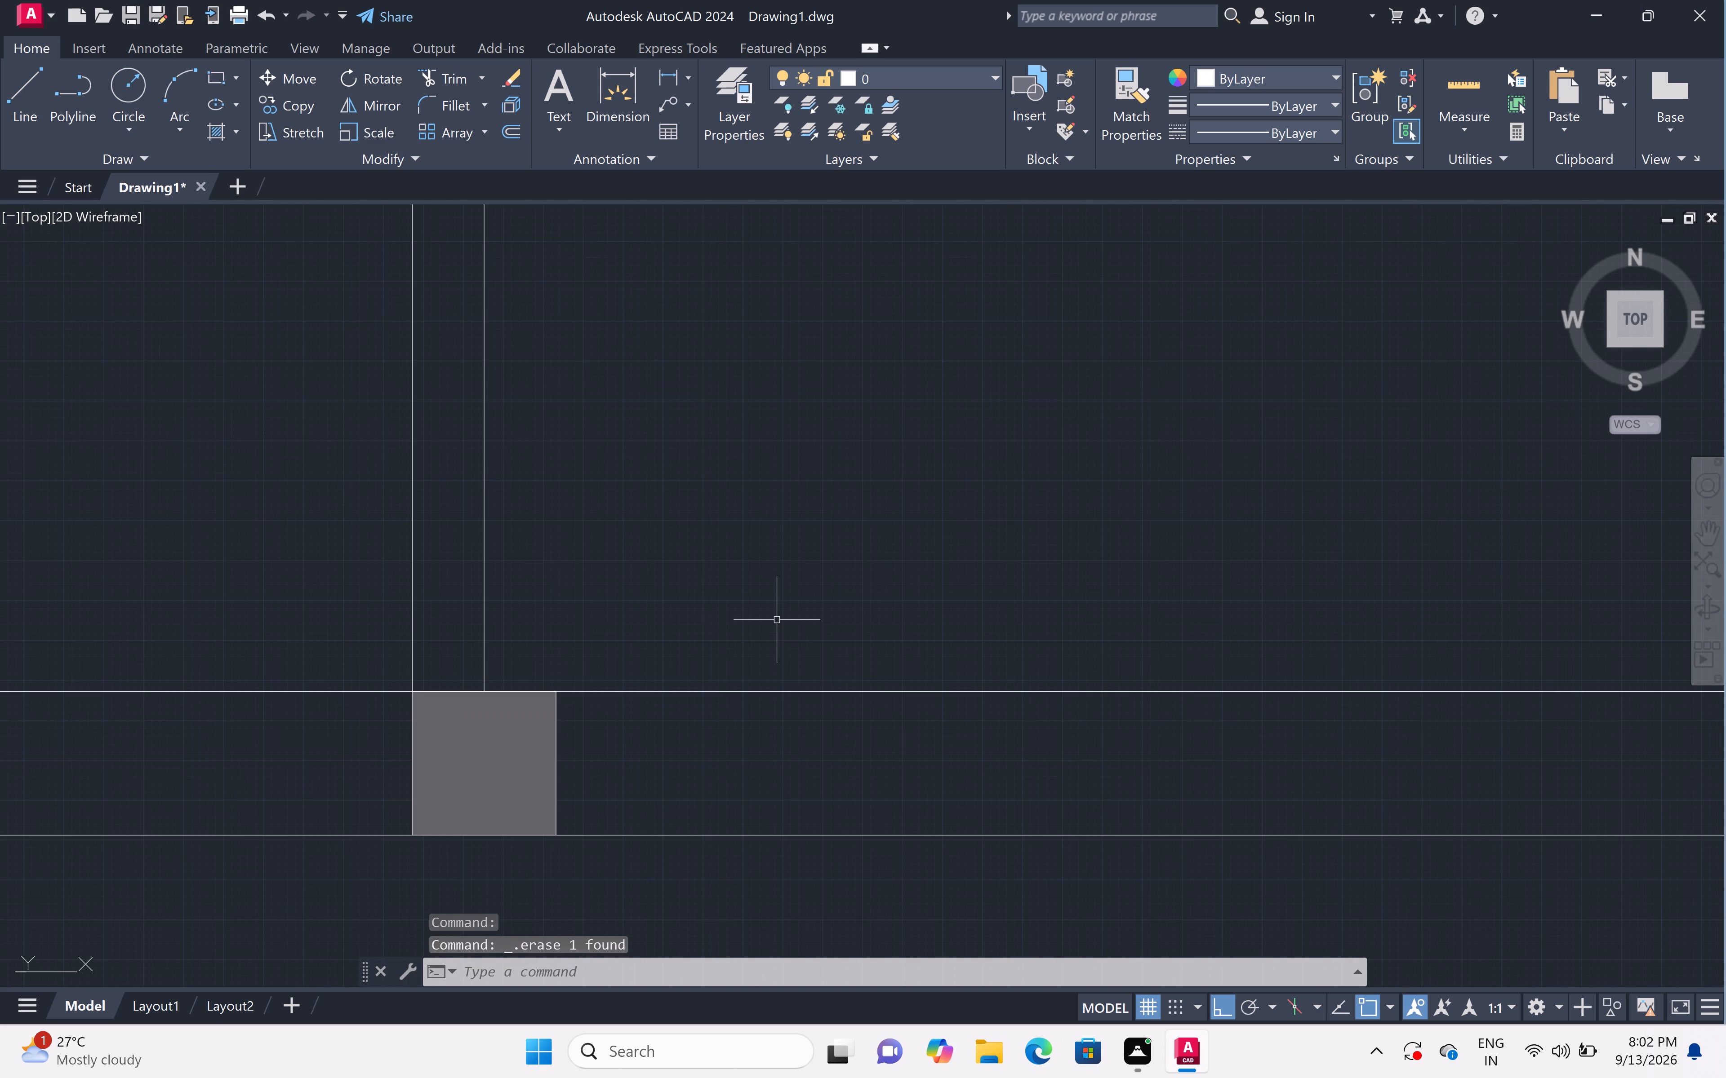
Draw a new door leaf under the column at the southeast room's northwest corner: 1" down, 3' east, and back to the wall face.
{"action": "scroll", "coordinate": [1553, 897], "scroll_direction": "down", "scroll_amount": 3}
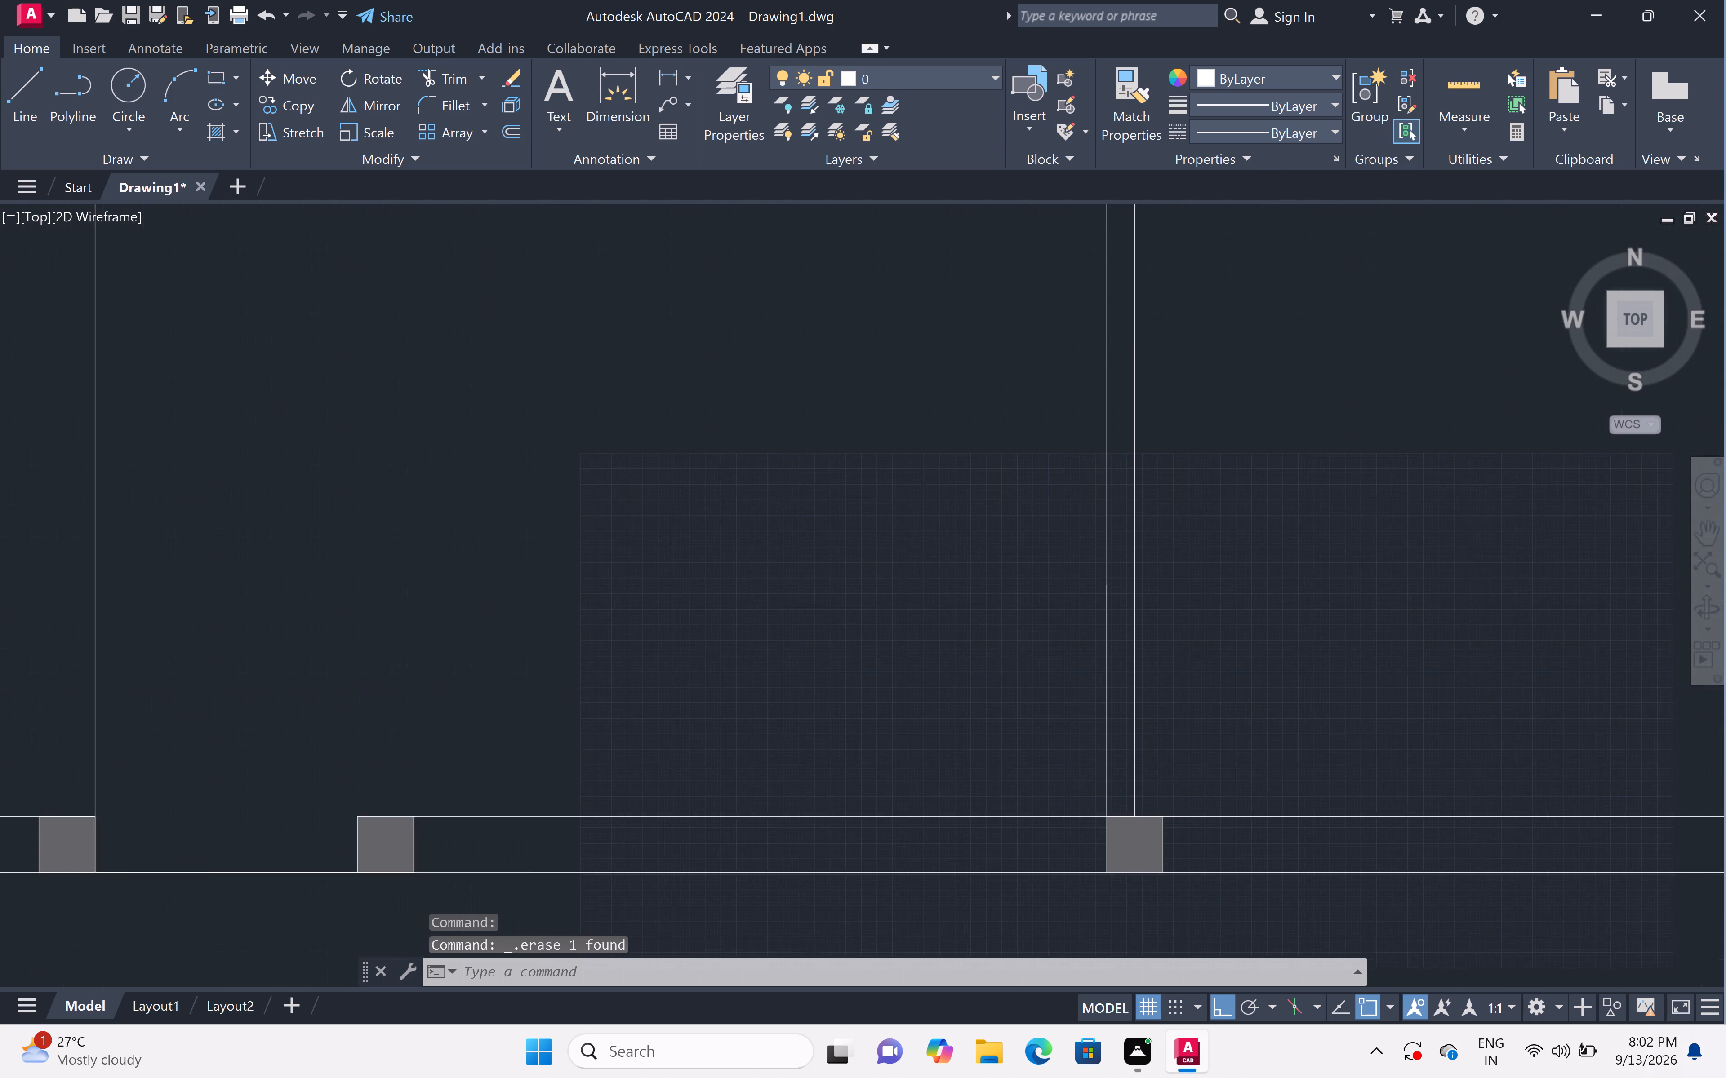
{"action": "scroll", "coordinate": [1551, 896], "scroll_direction": "down", "scroll_amount": 3}
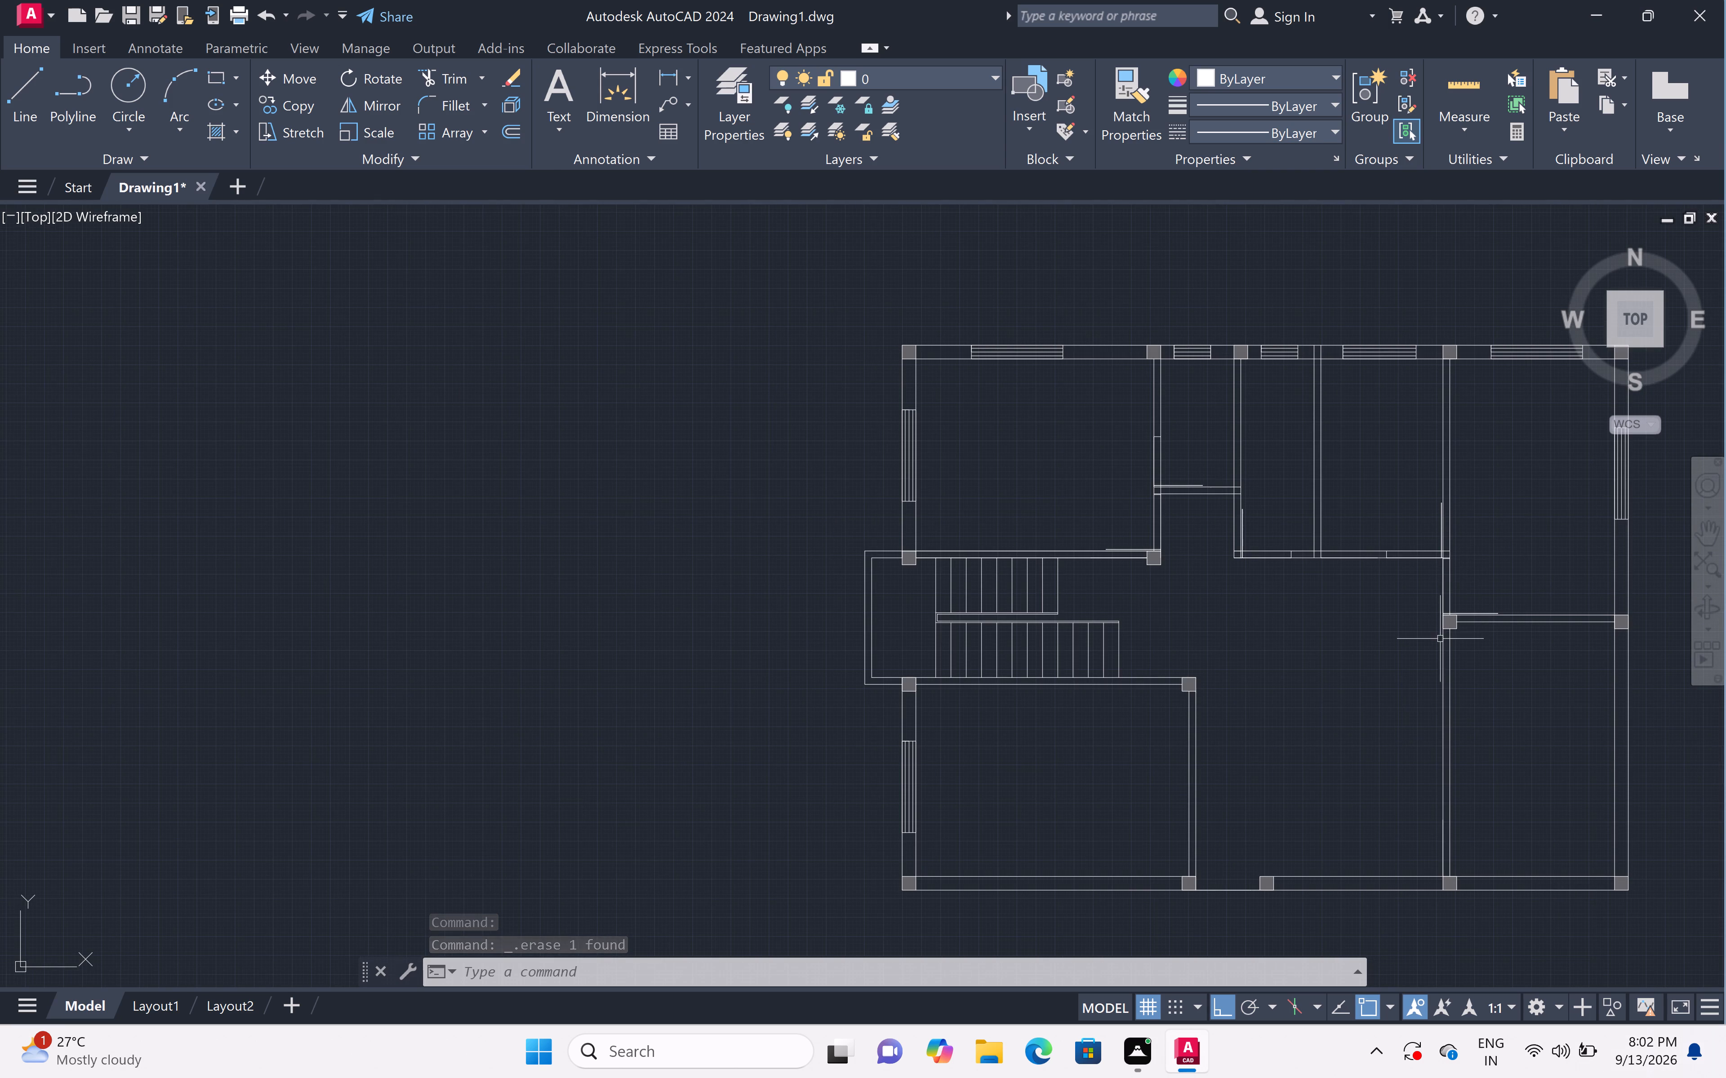
{"action": "scroll", "coordinate": [1455, 619], "scroll_direction": "up", "scroll_amount": 4}
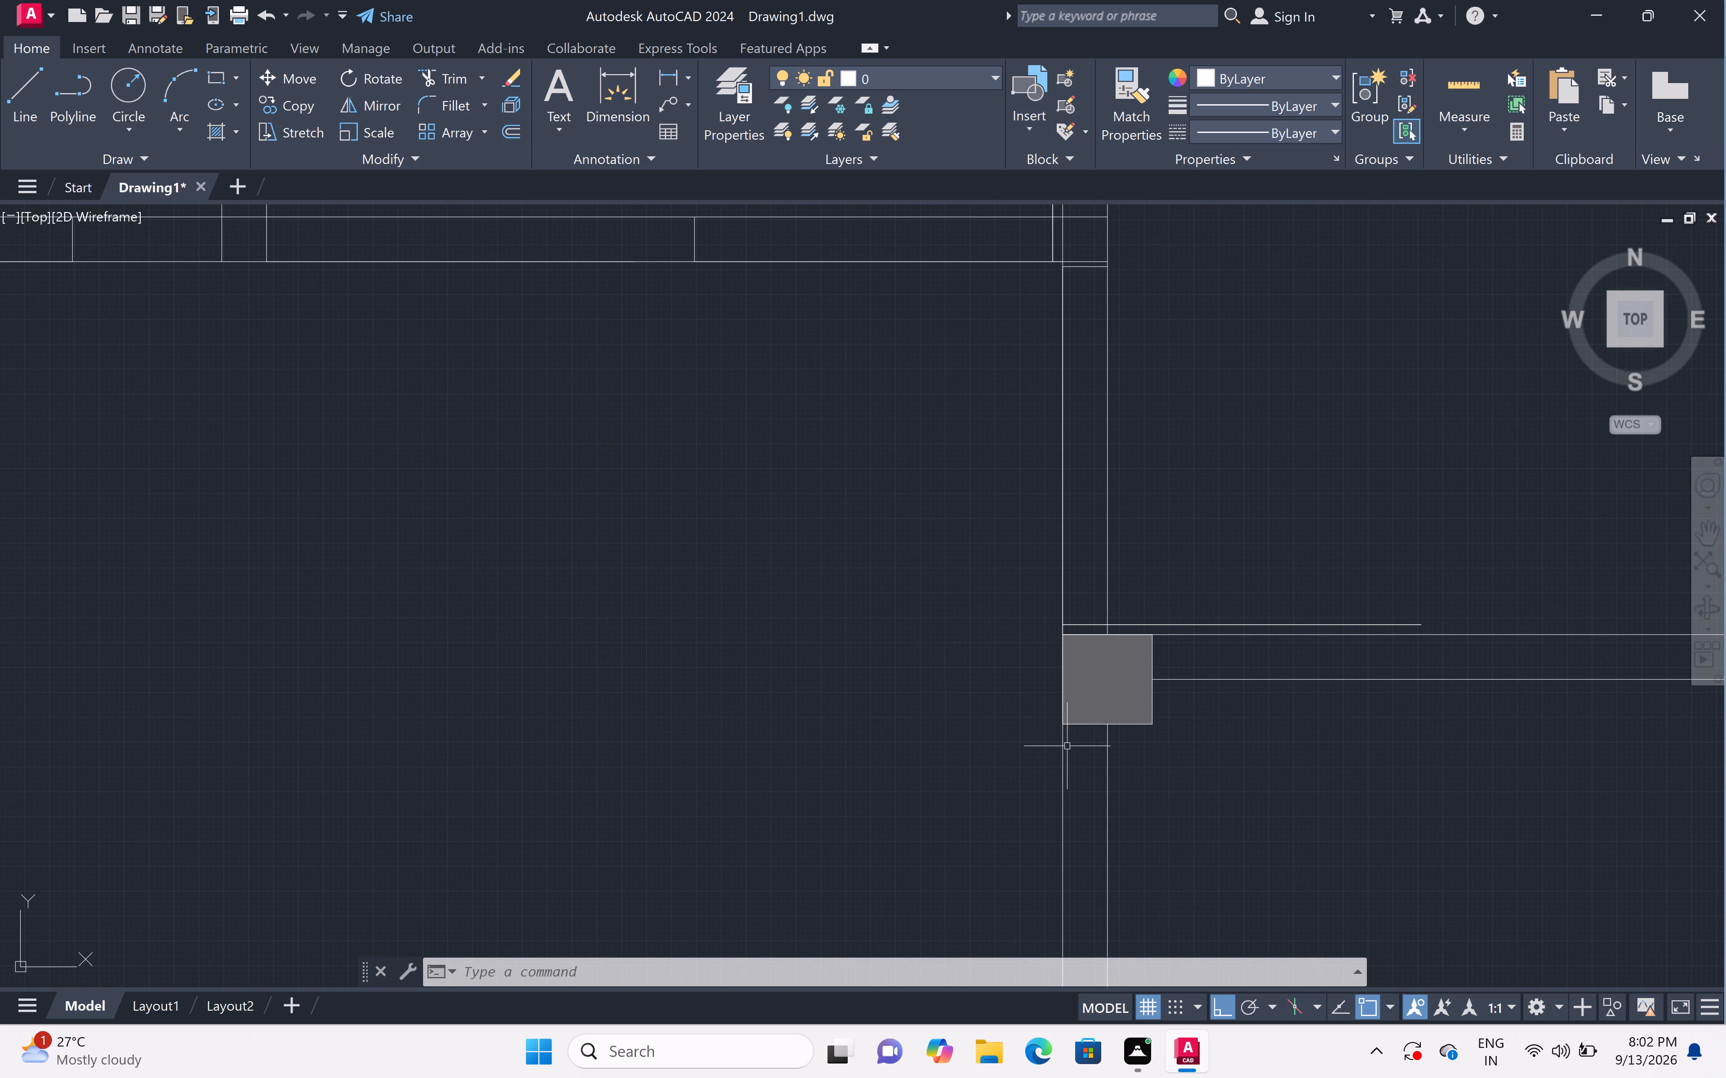
{"action": "type", "text": "l"}
{"action": "key", "text": "space"}
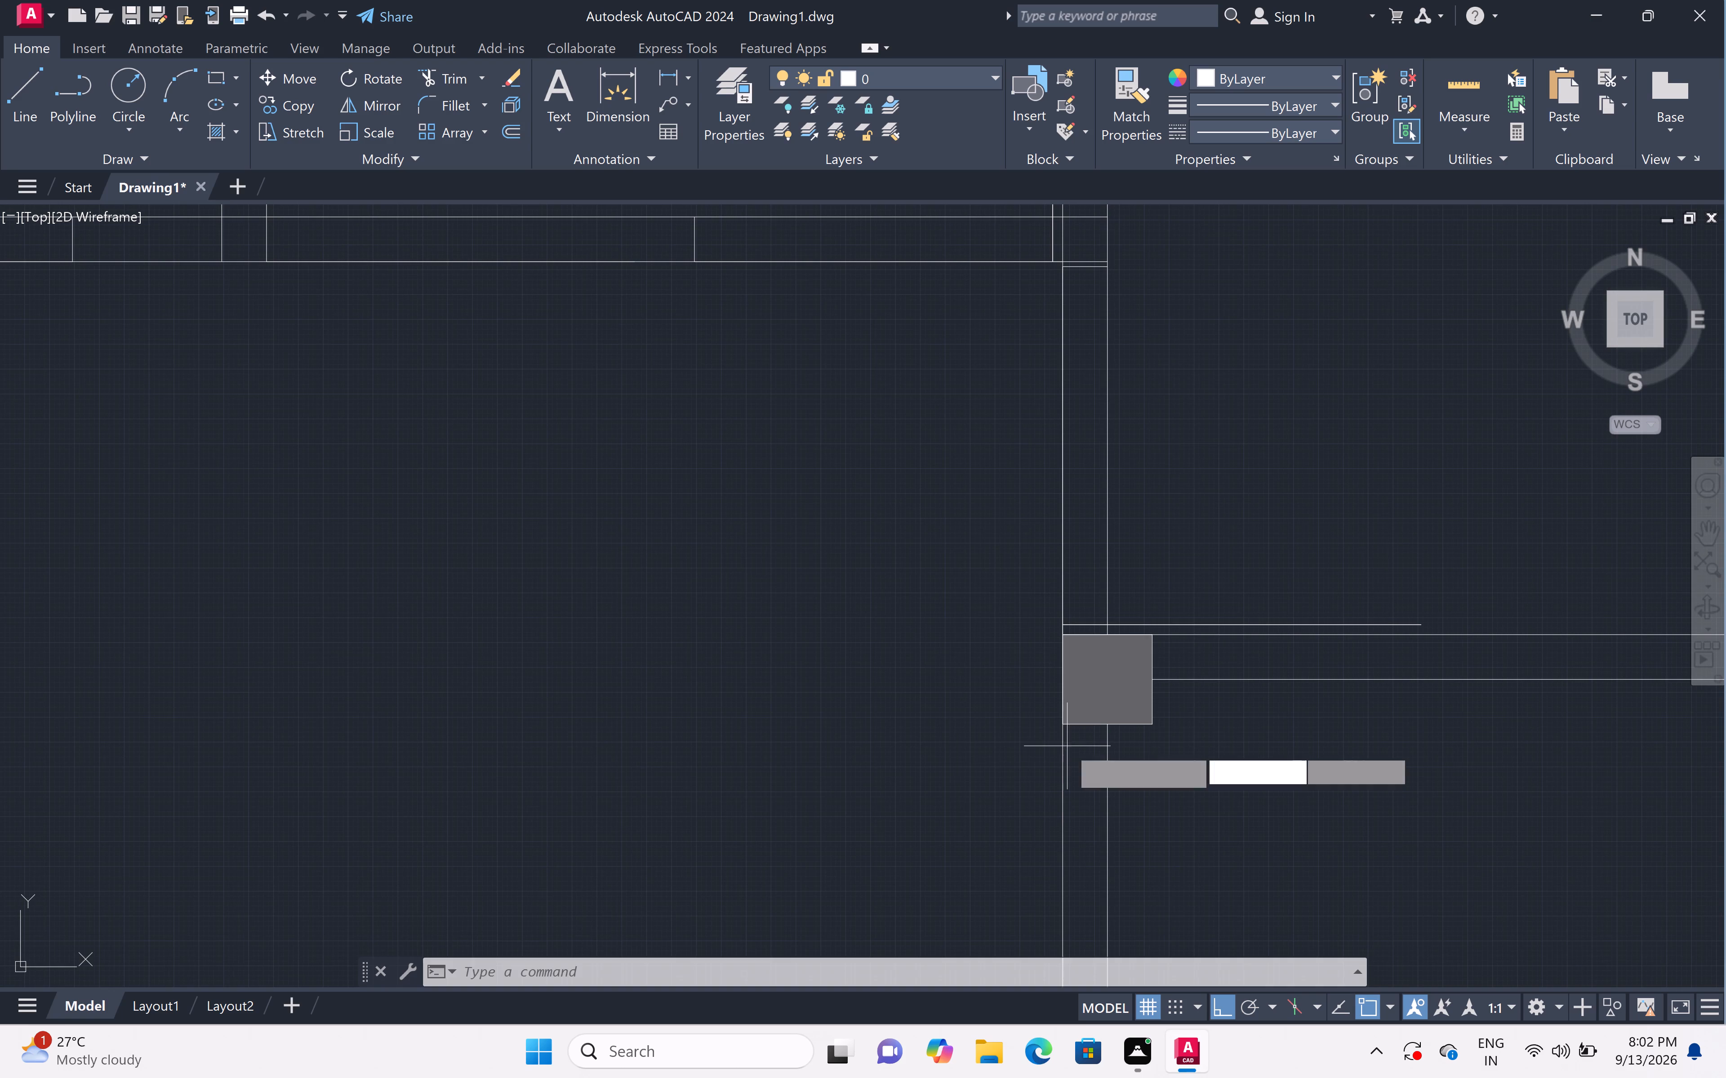
{"action": "left_click", "coordinate": [1063, 718]}
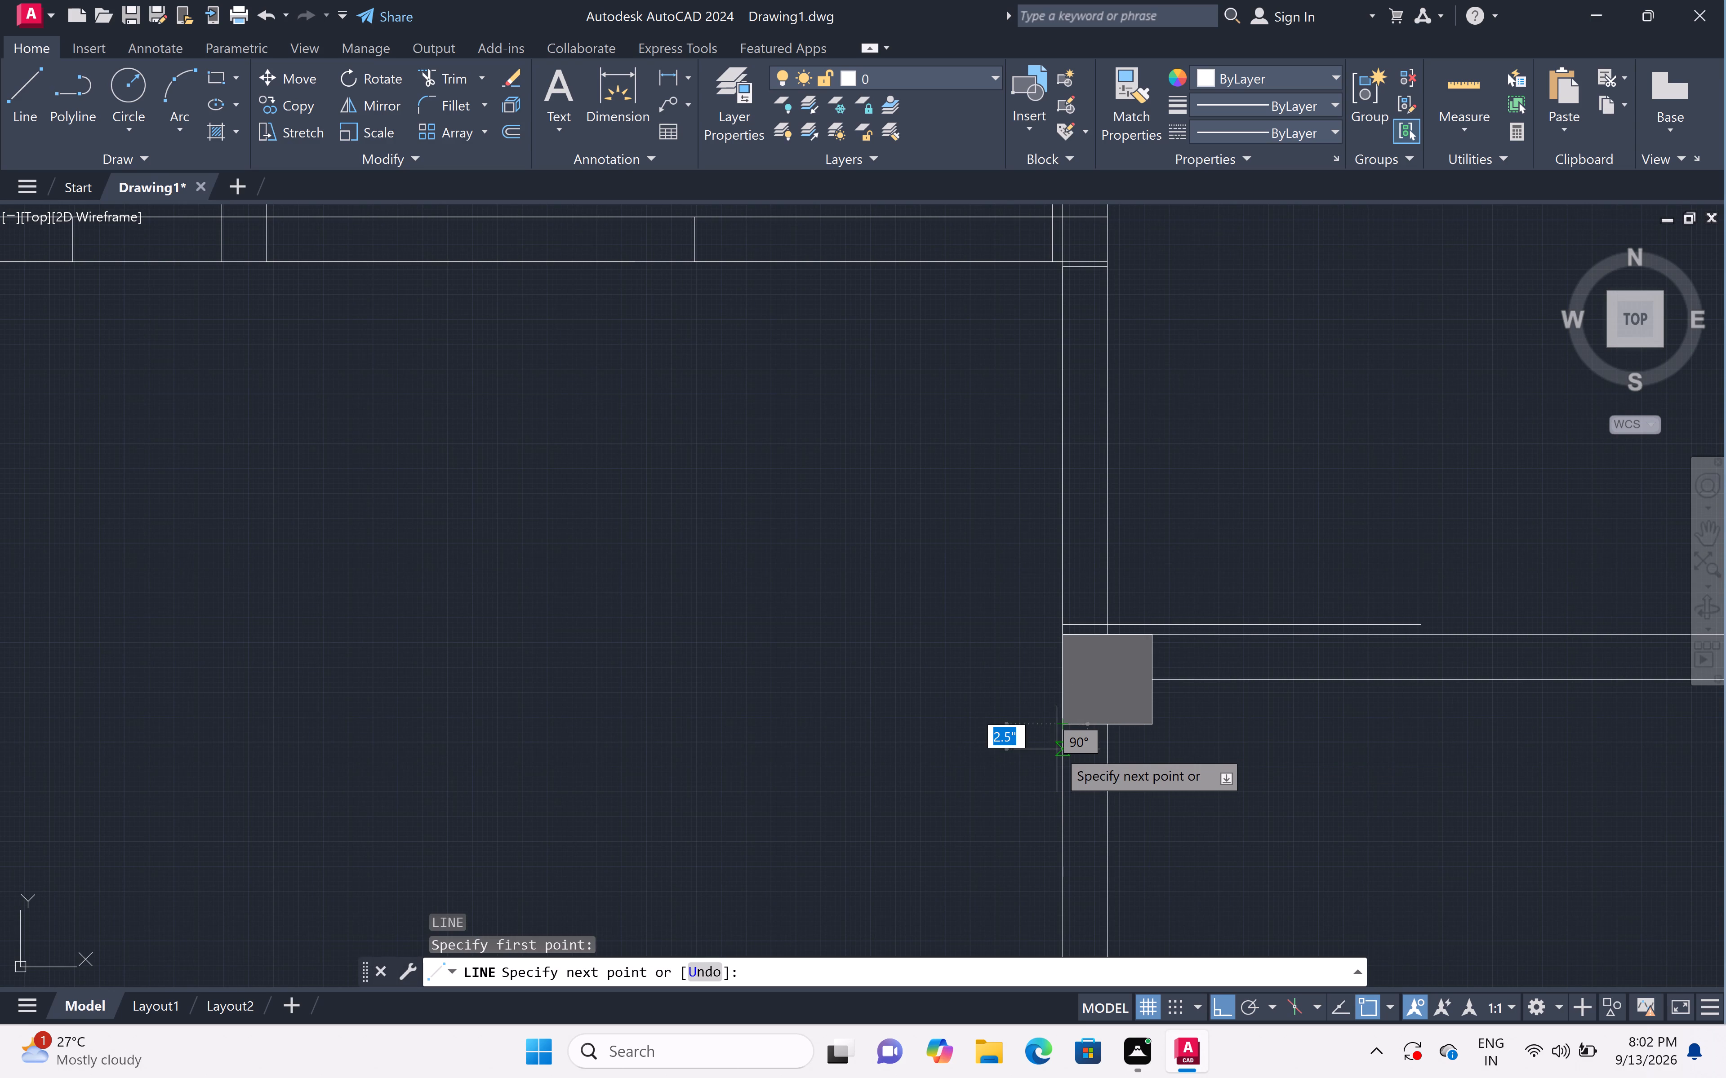
{"action": "key", "text": "1"}
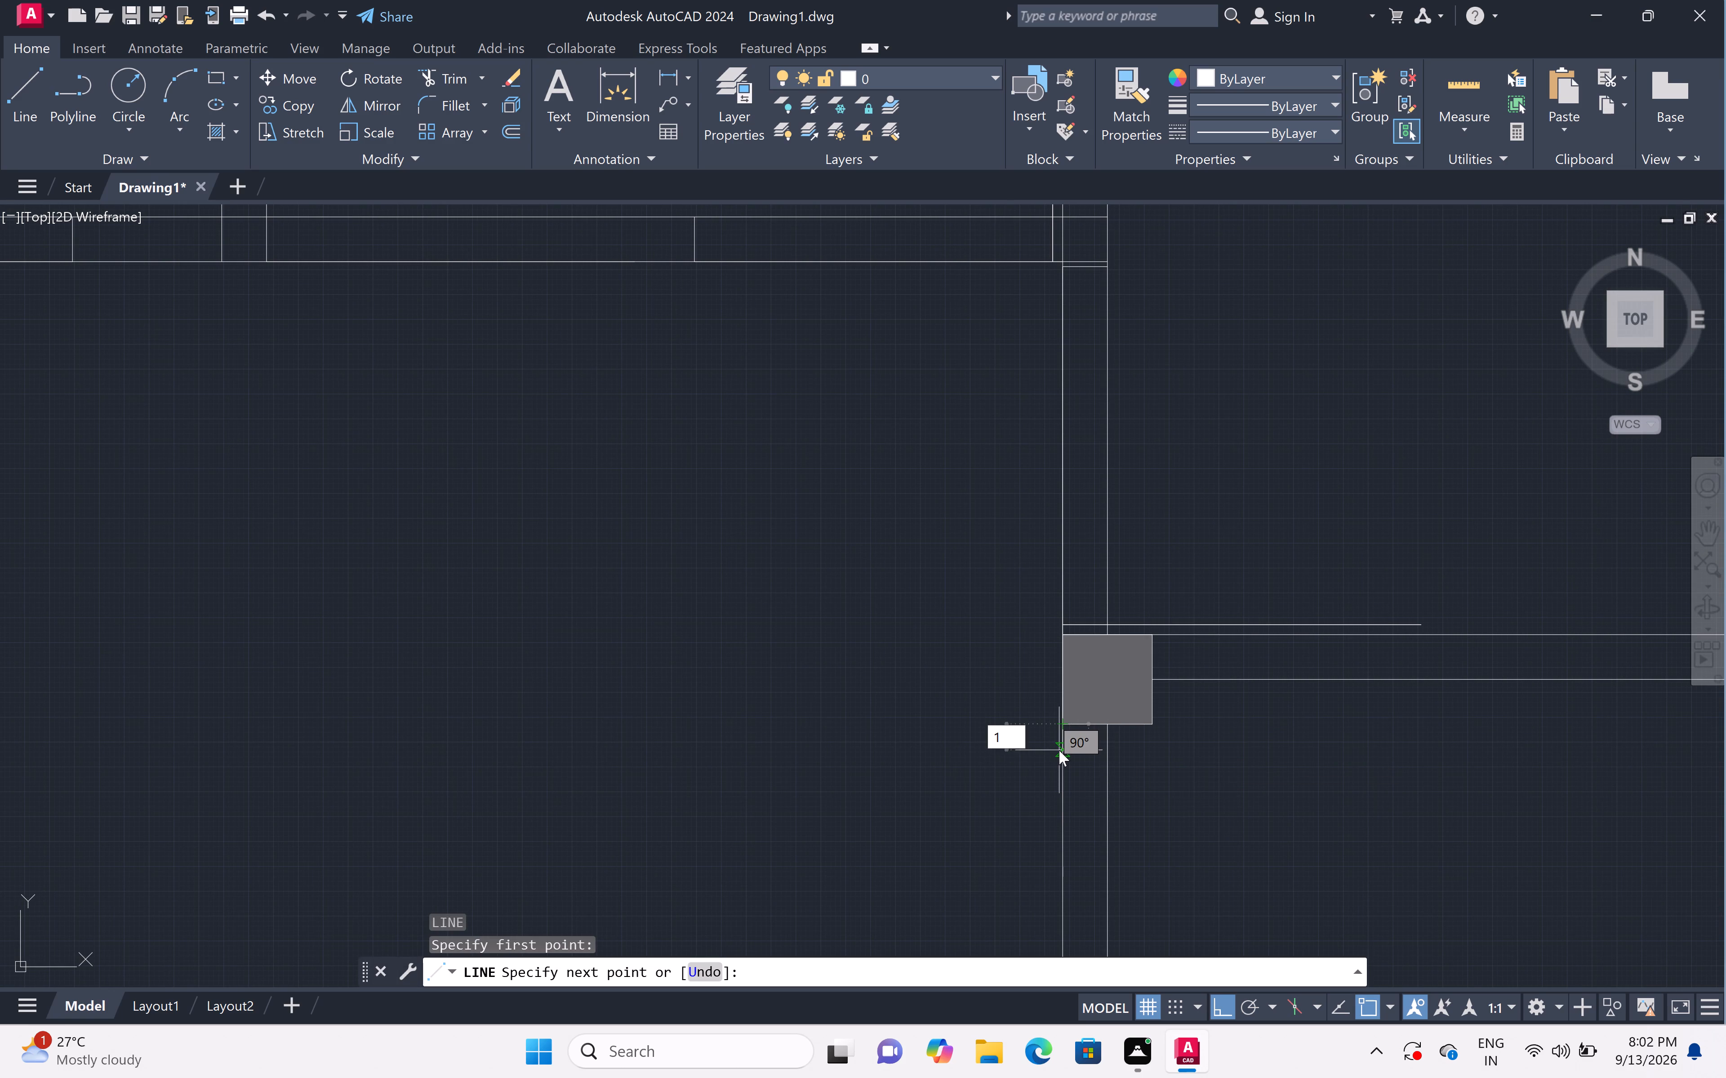
{"action": "key", "text": "shift+quotedbl"}
{"action": "key", "text": "space"}
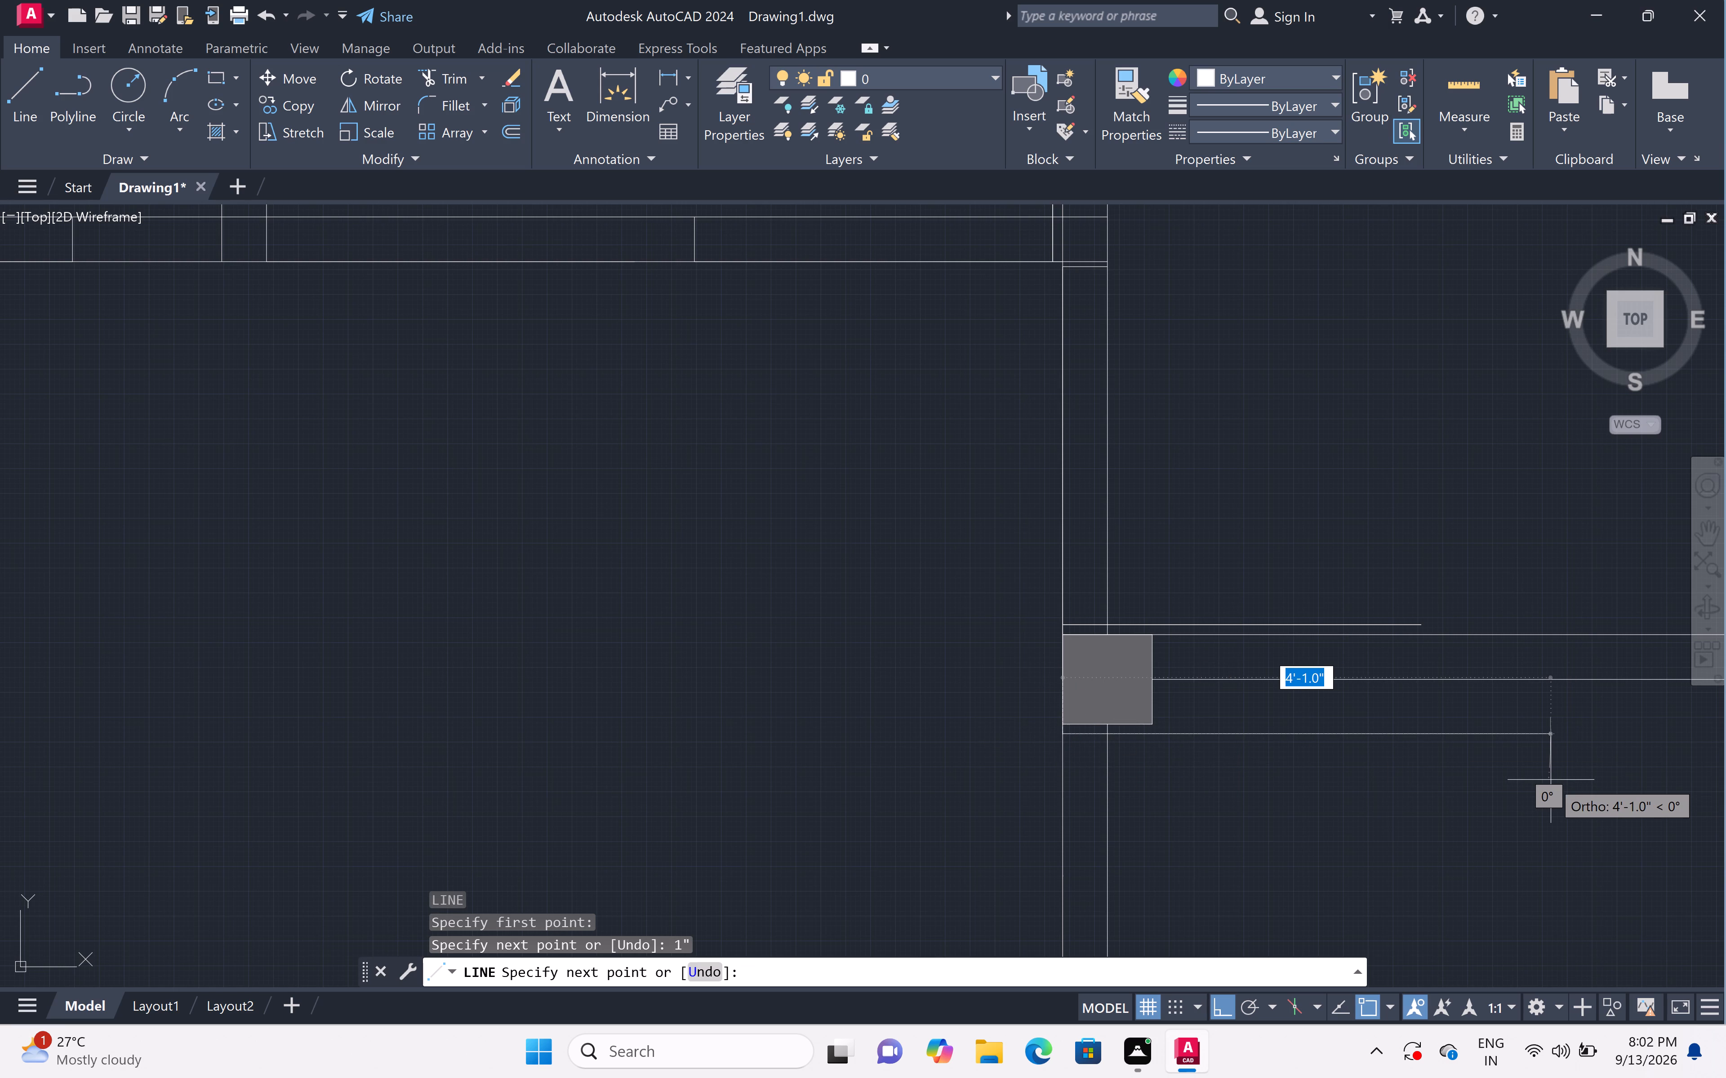
{"action": "key", "text": "3"}
{"action": "key", "text": "shift+quotedbl"}
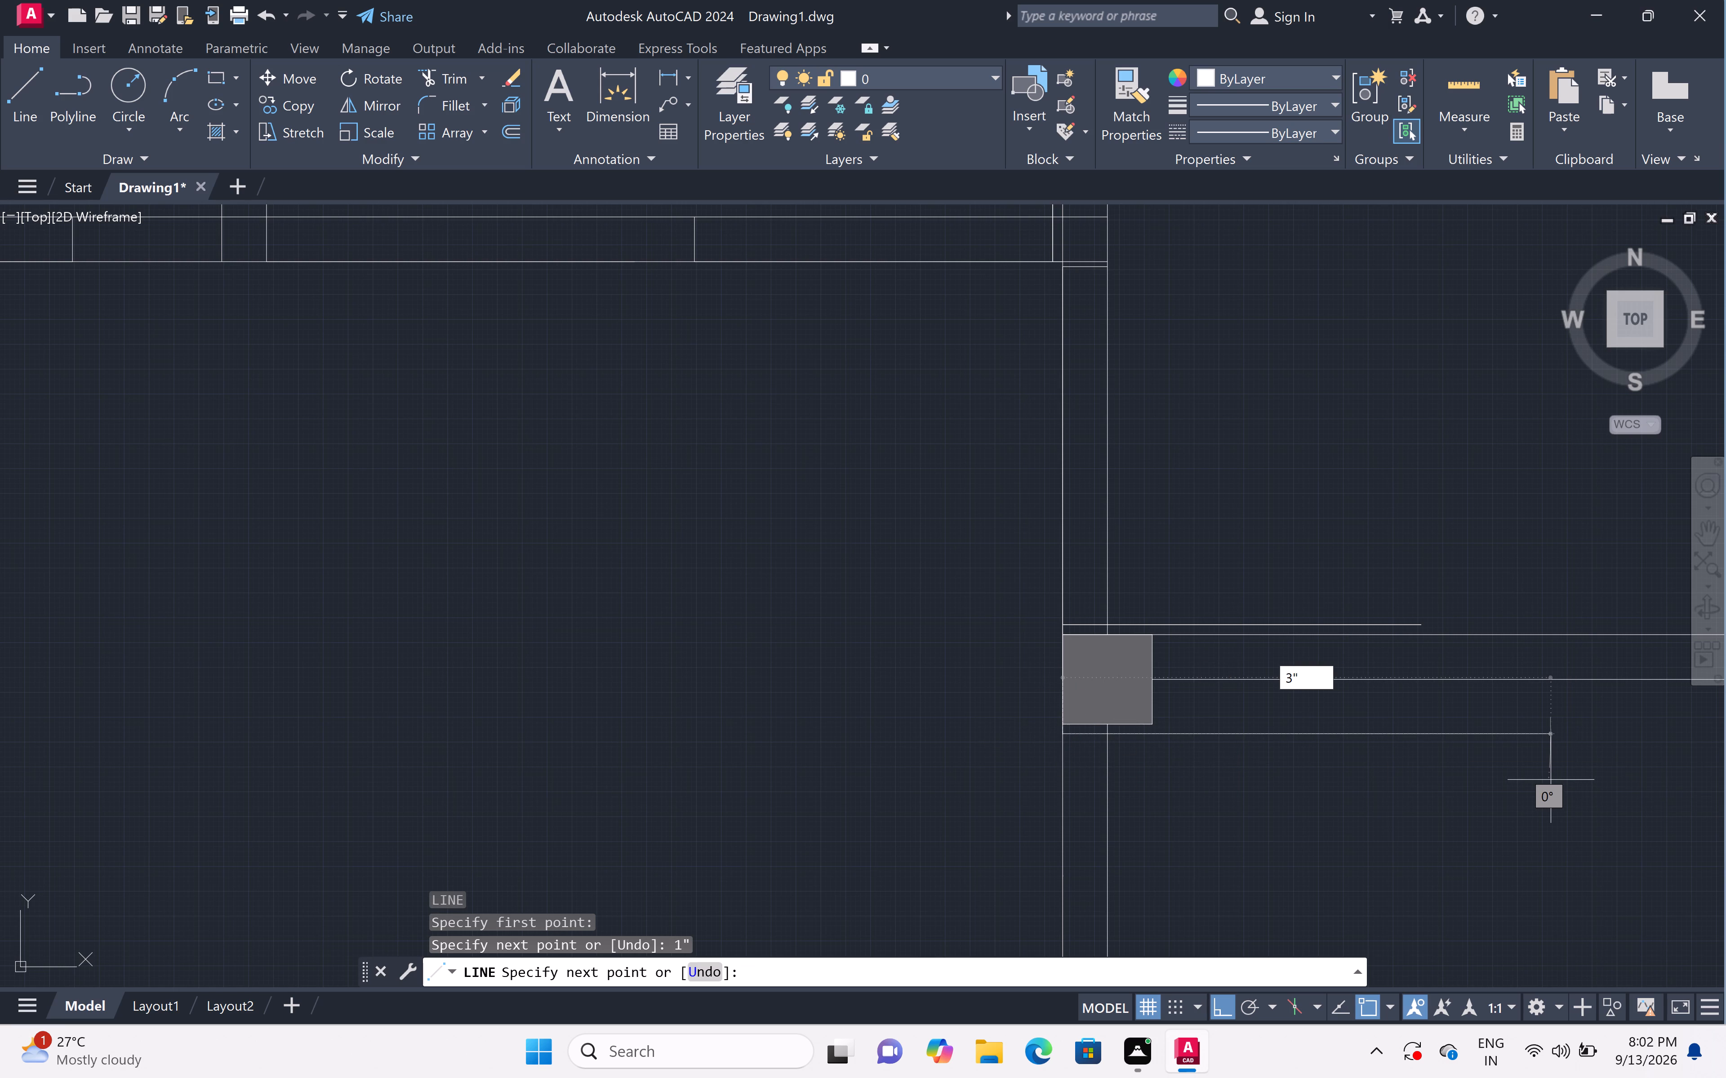
{"action": "key", "text": "BackSpace"}
{"action": "type", "text": "'"}
{"action": "key", "text": "space"}
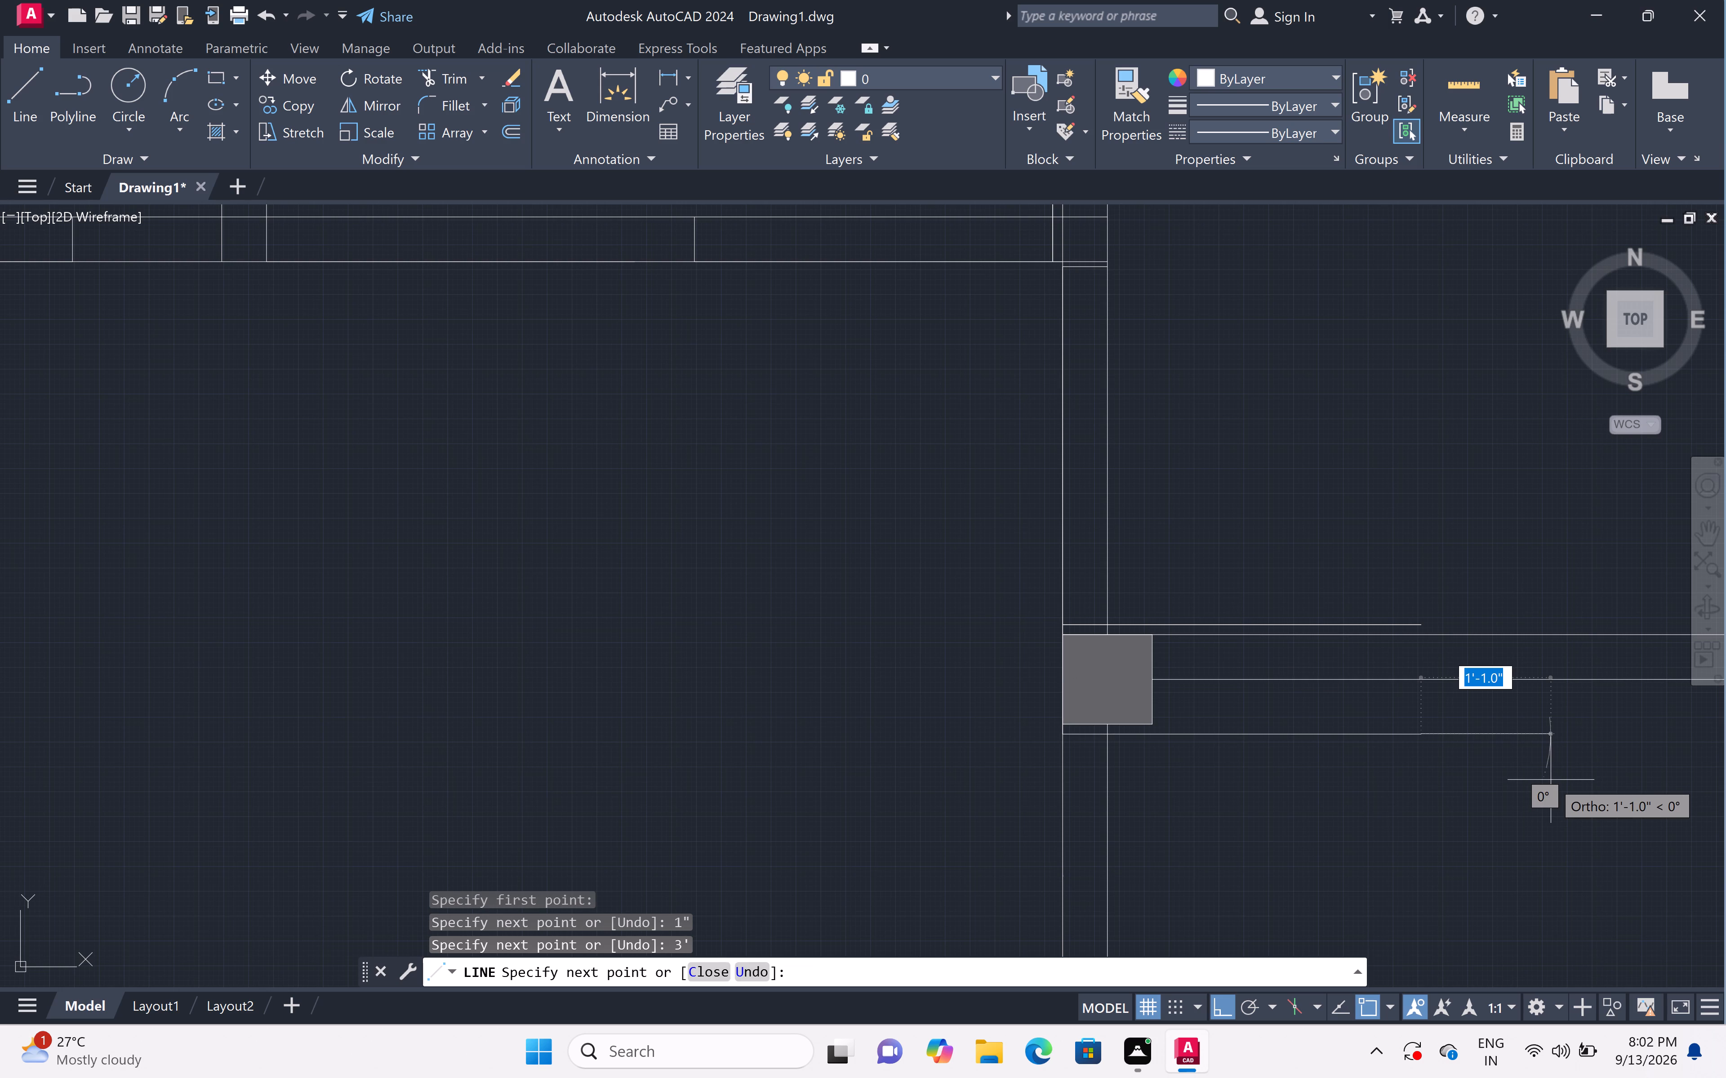
{"action": "scroll", "coordinate": [1295, 739], "scroll_direction": "down", "scroll_amount": 2}
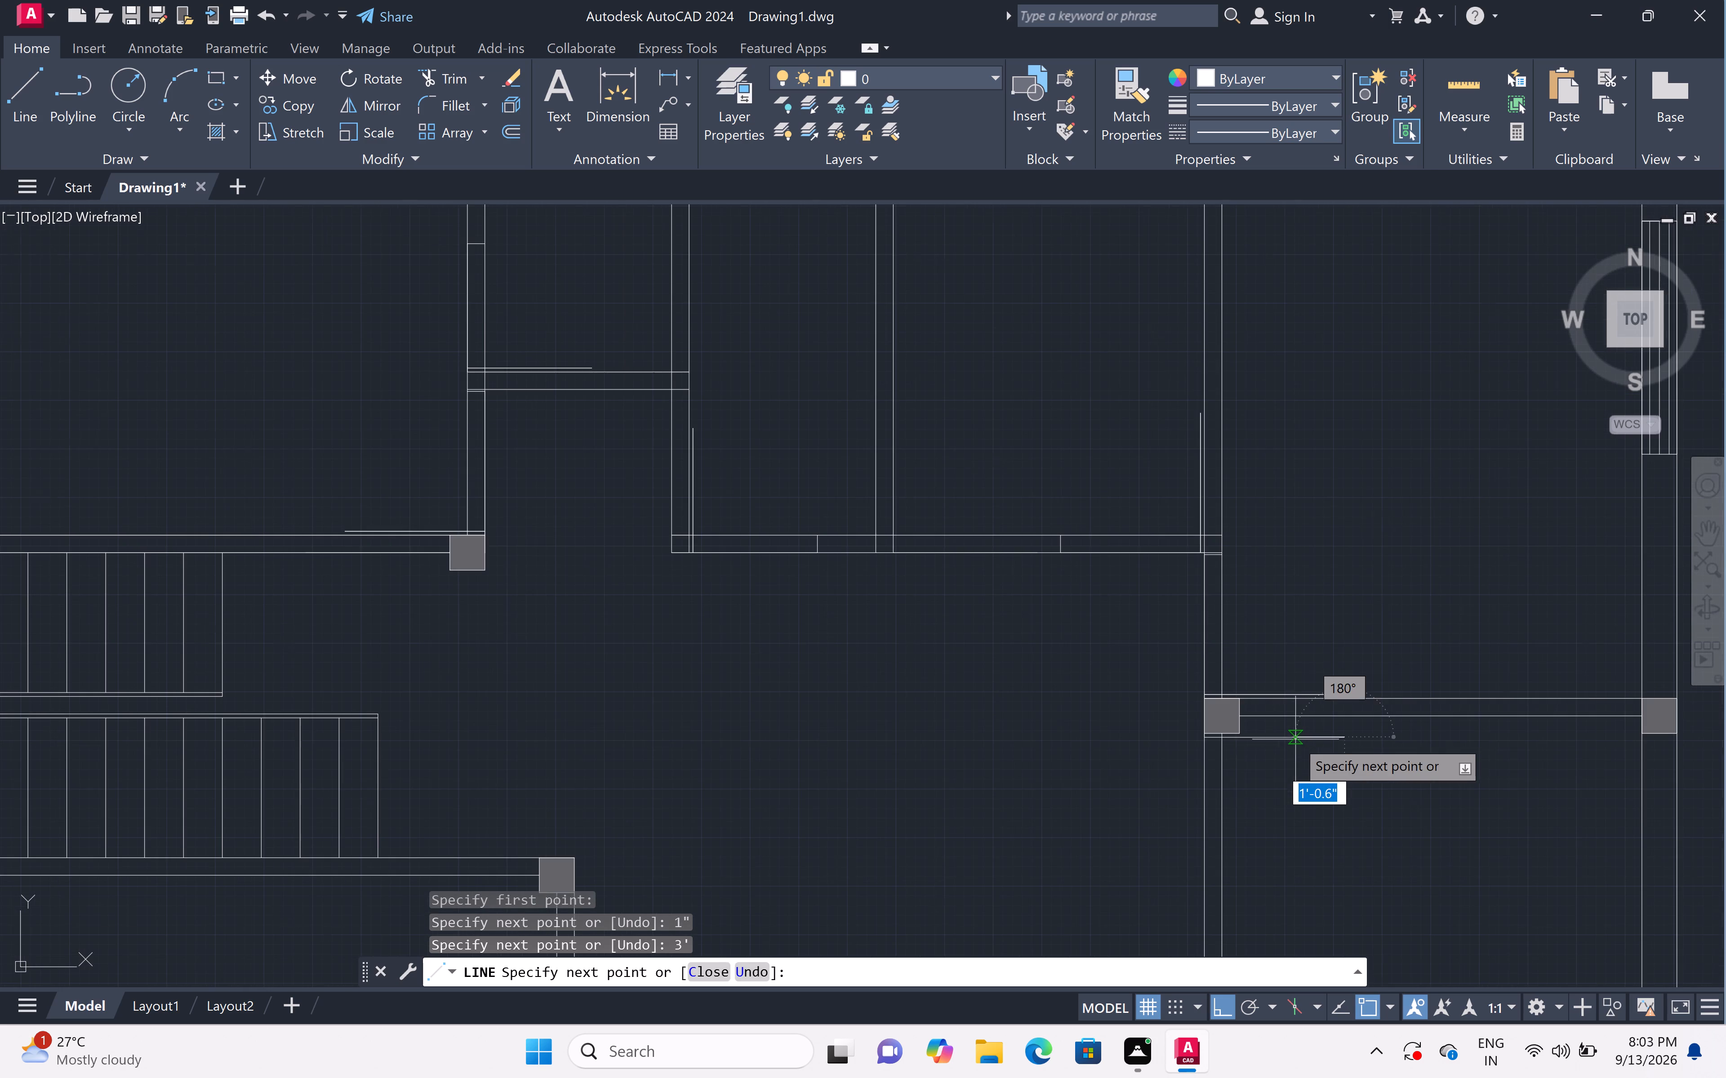
{"action": "scroll", "coordinate": [1185, 737], "scroll_direction": "up", "scroll_amount": 2}
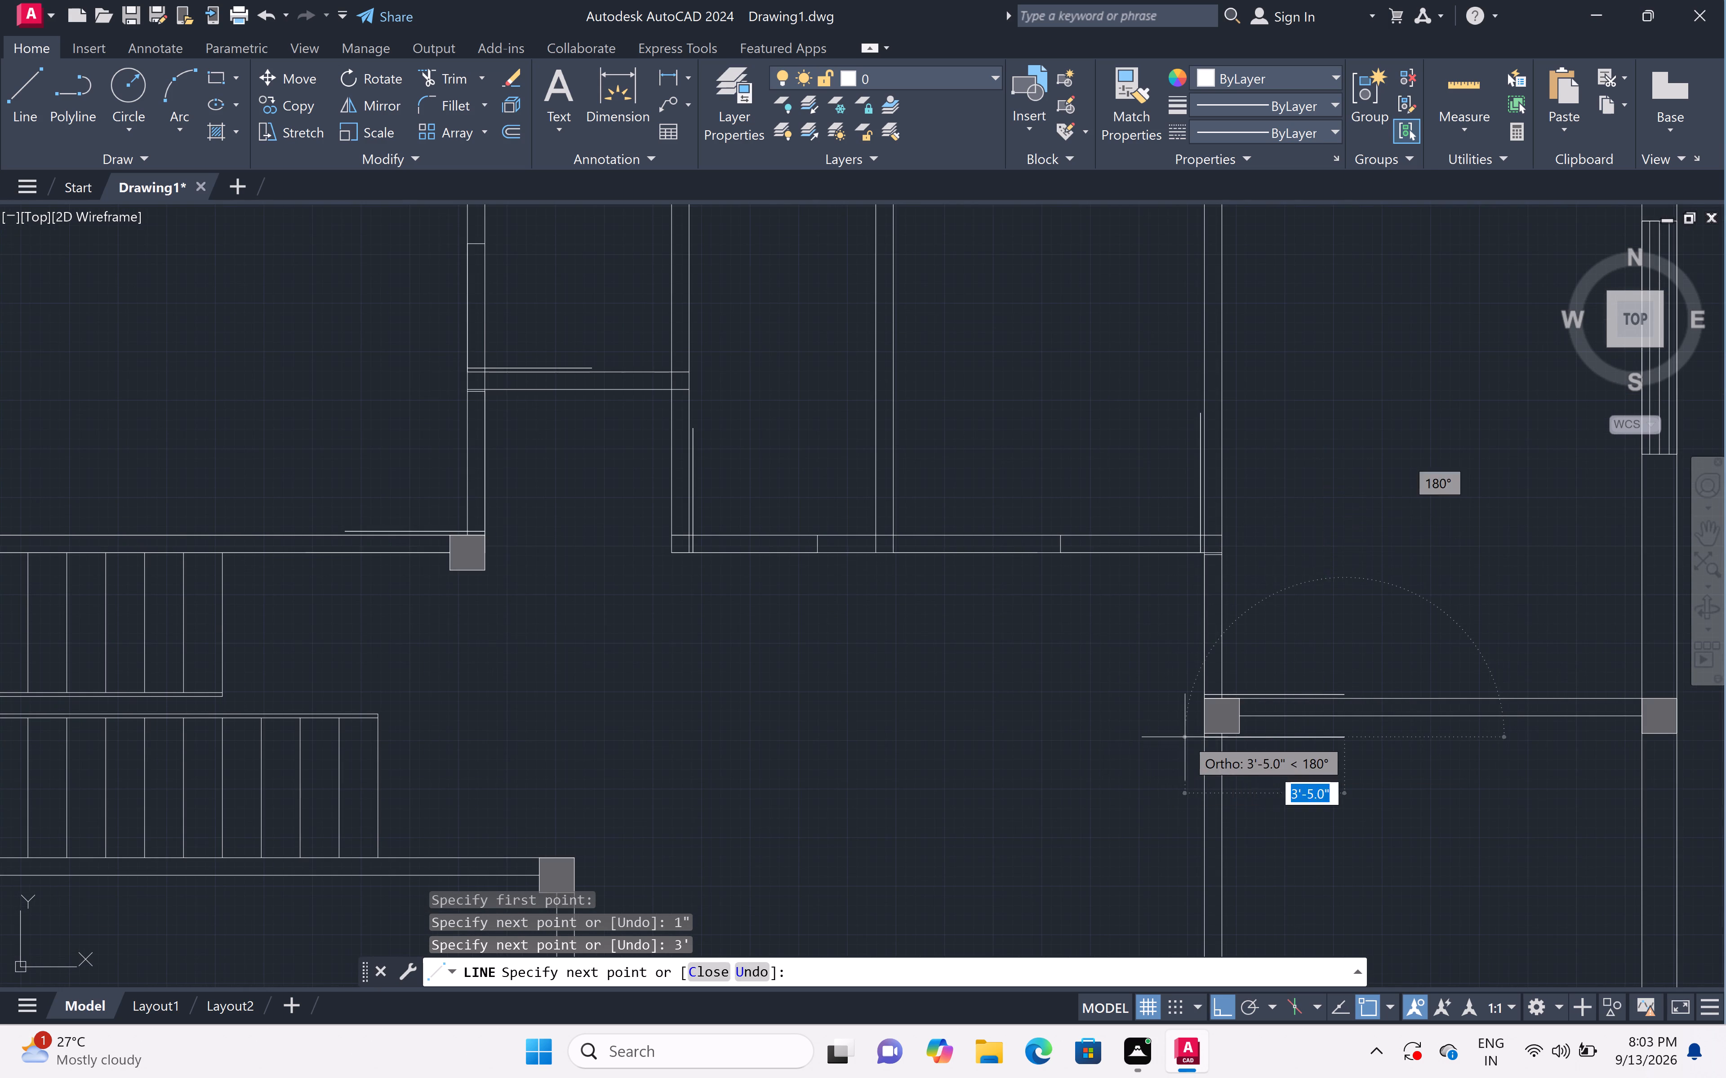
{"action": "scroll", "coordinate": [1185, 737], "scroll_direction": "up", "scroll_amount": 1}
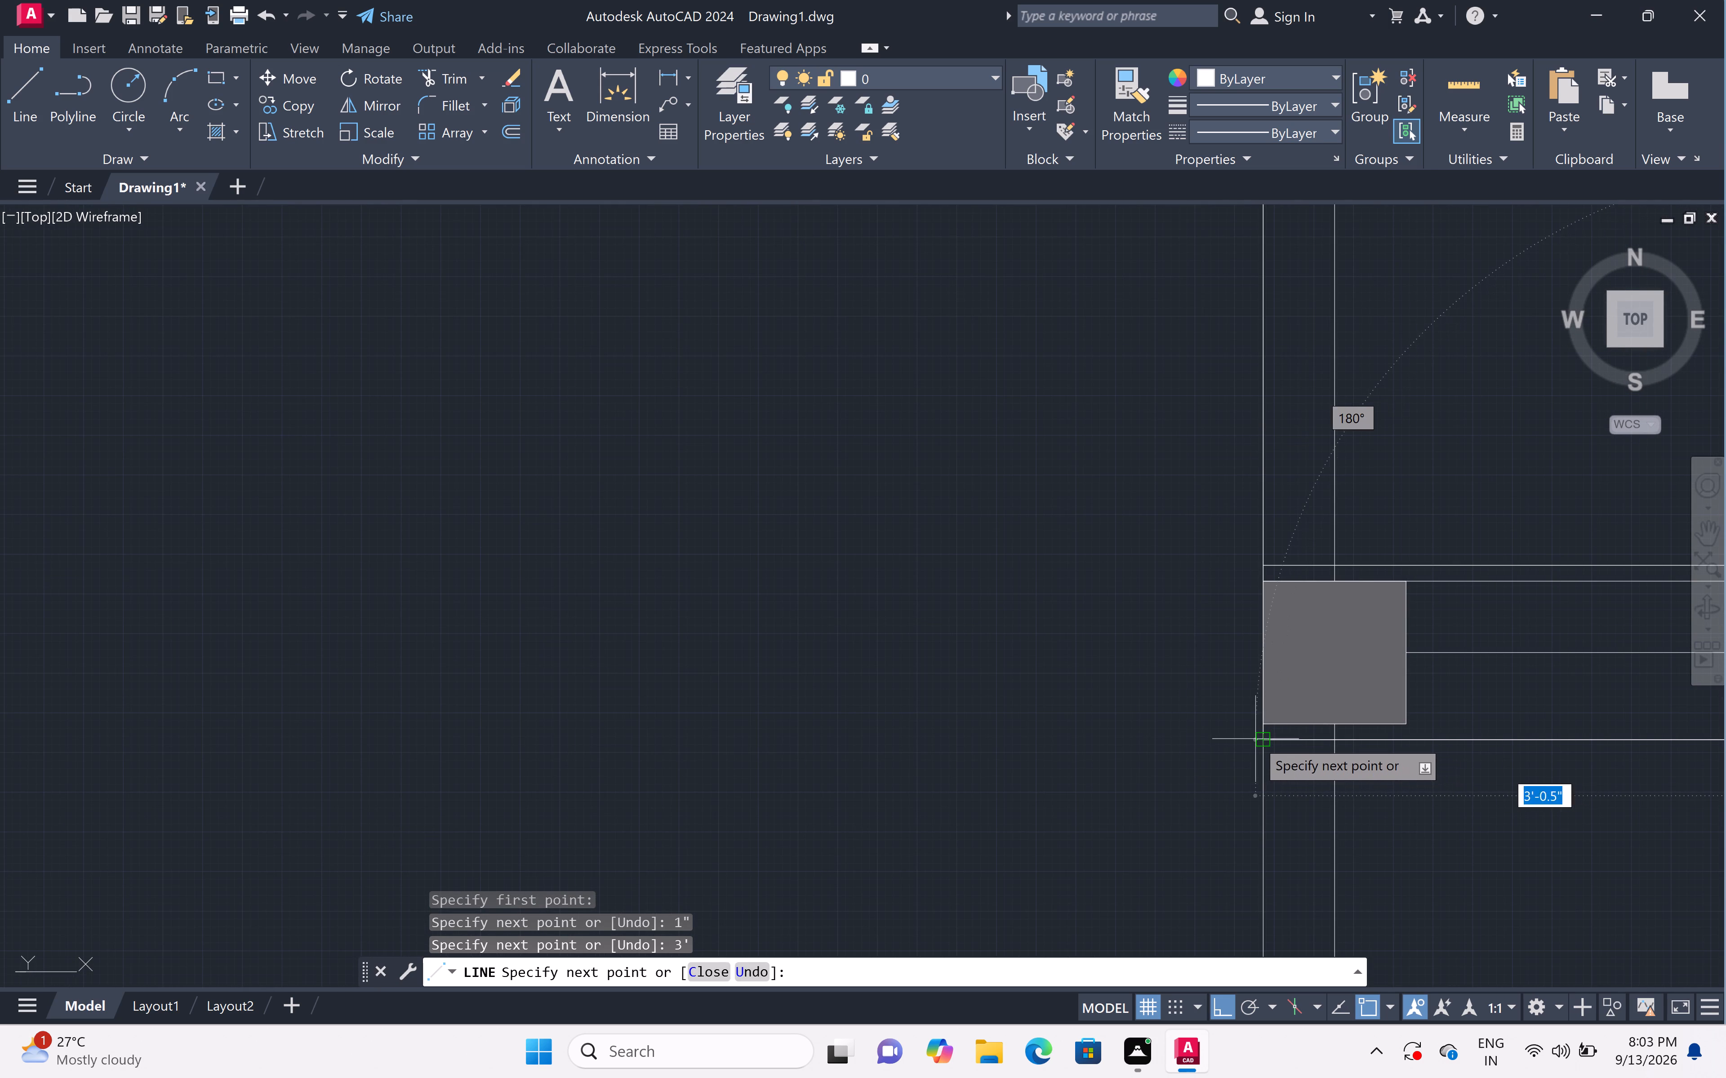
{"action": "left_click", "coordinate": [1259, 739]}
Mark the southeast room's door opening by running the line 3' down the west partition's outer face and closing it across the wall thickness.
{"action": "scroll", "coordinate": [1263, 729], "scroll_direction": "down", "scroll_amount": 2}
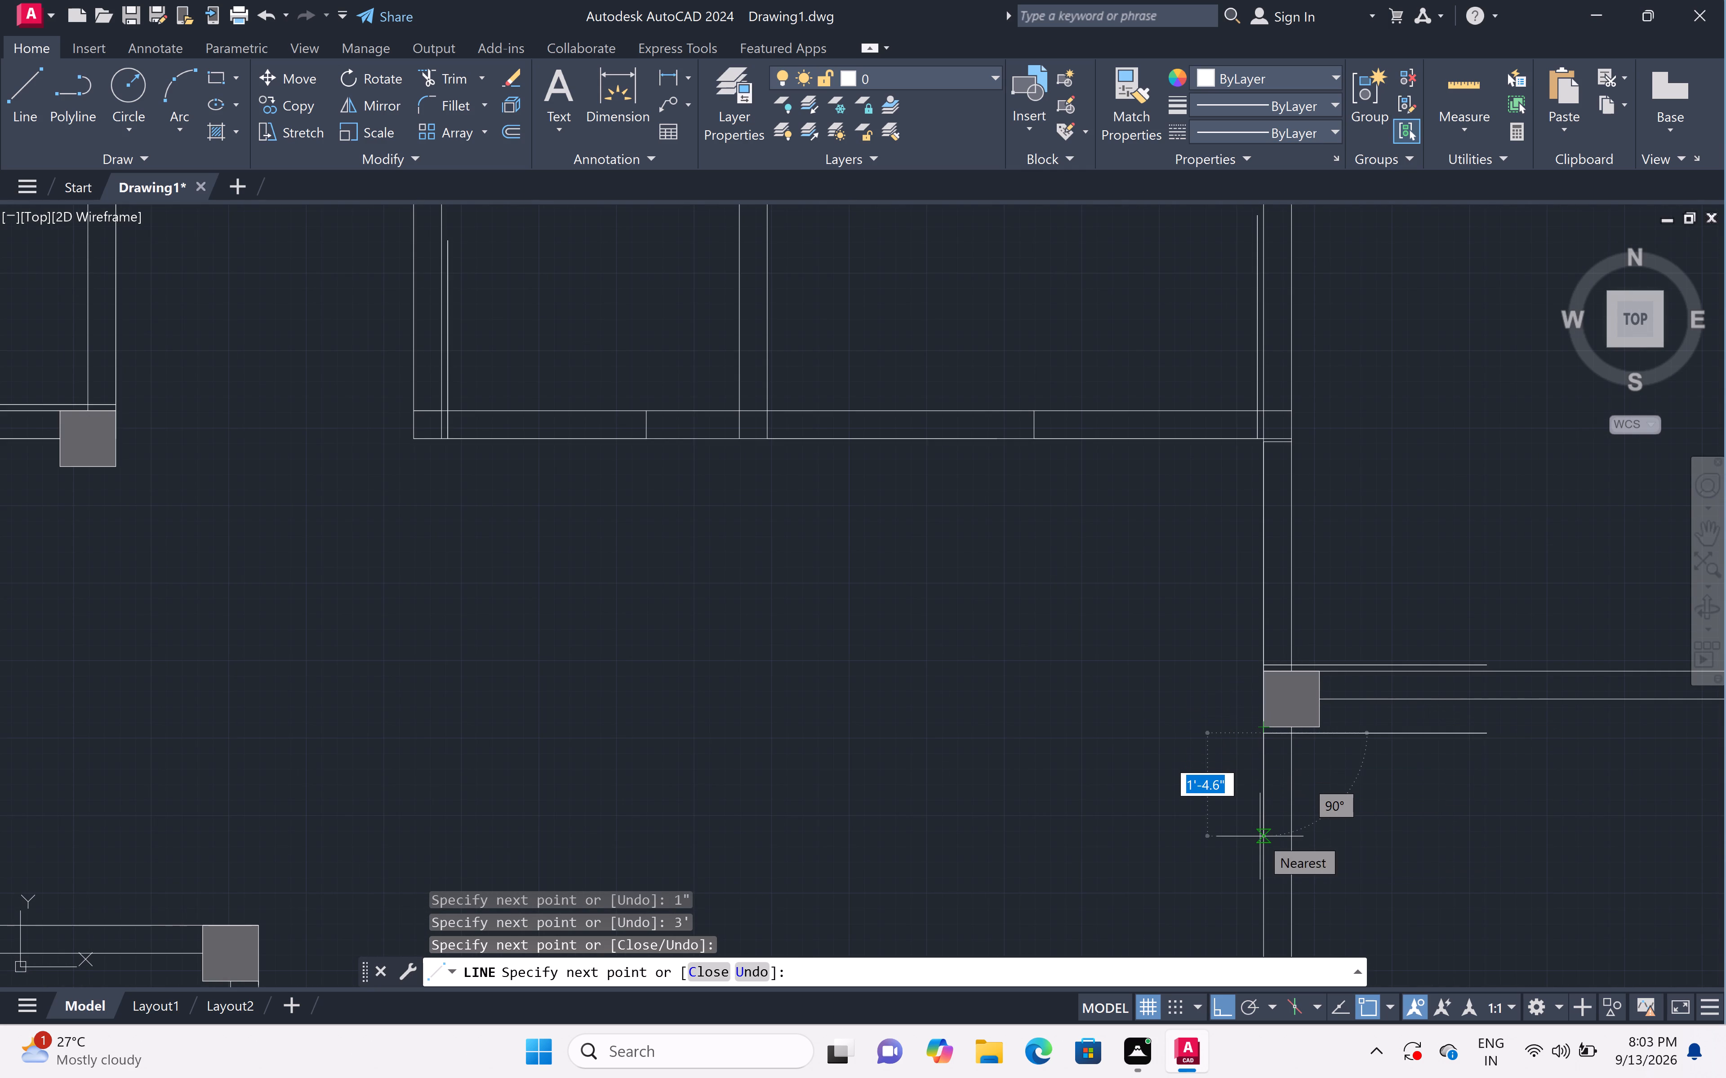
{"action": "scroll", "coordinate": [1258, 836], "scroll_direction": "down", "scroll_amount": 3}
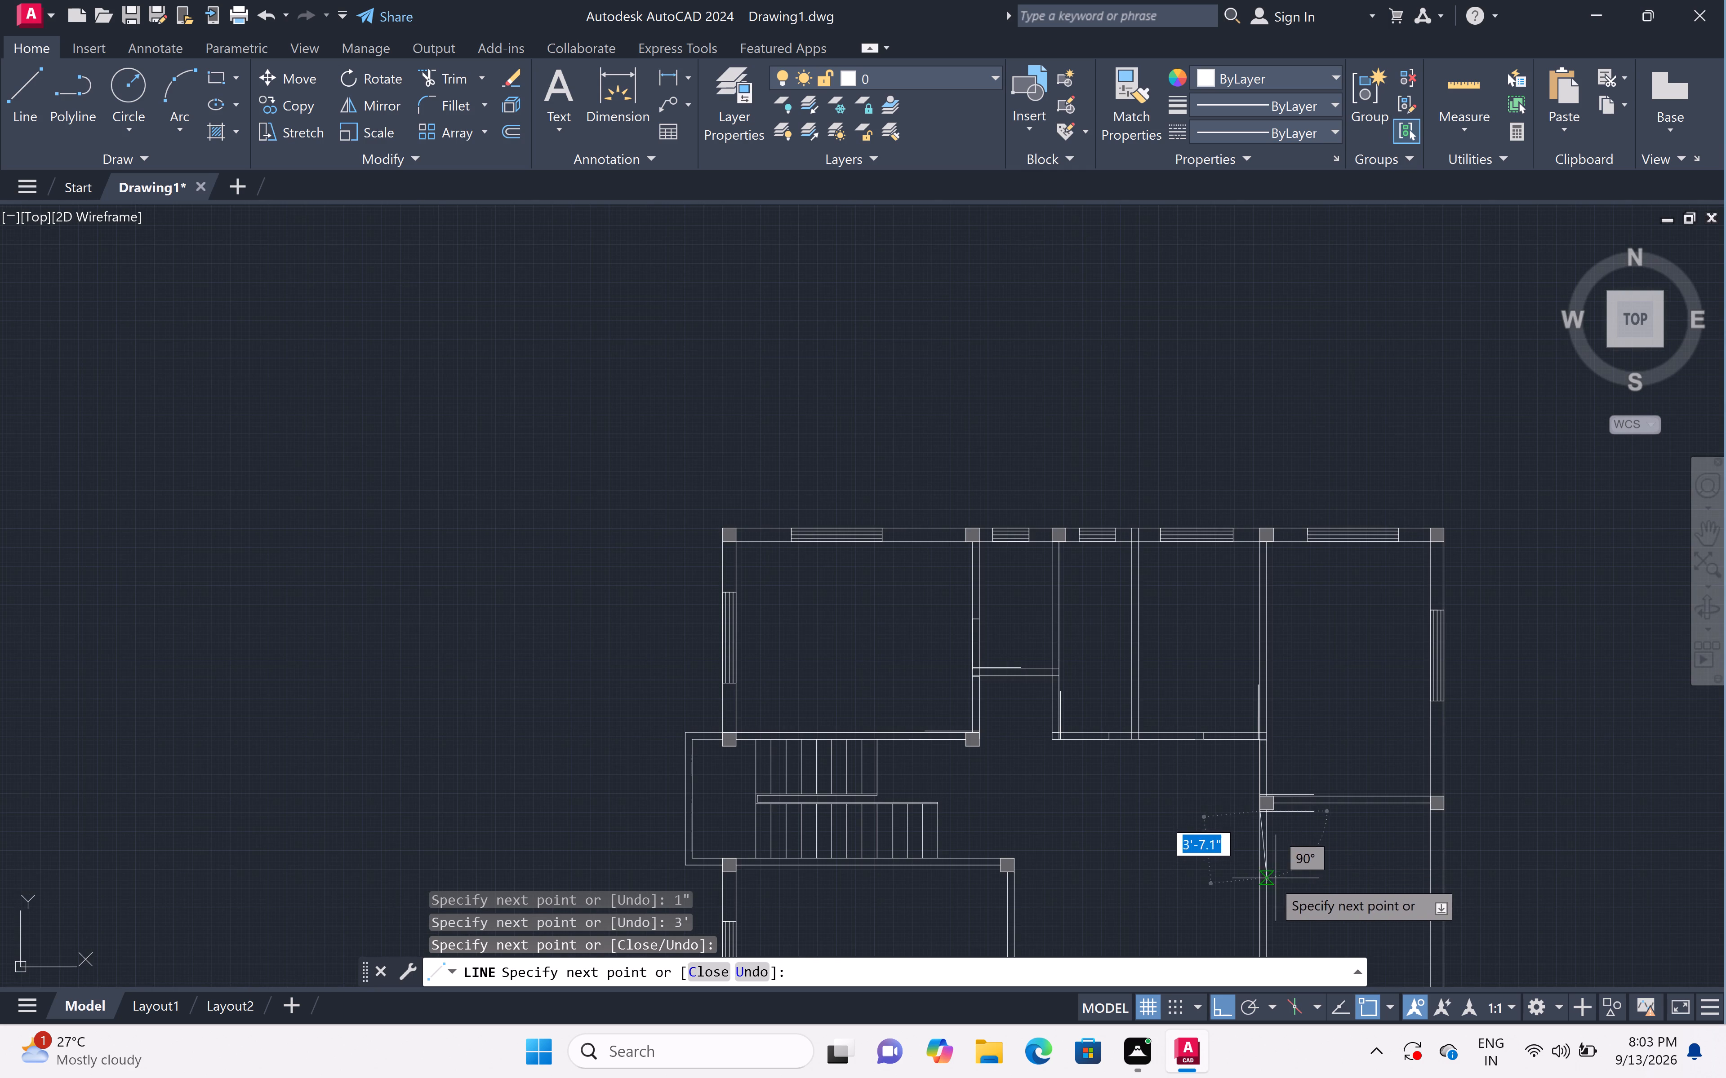
{"action": "middle_click_drag", "start_coordinate": [1271, 879], "coordinate": [1247, 627]}
{"action": "scroll", "coordinate": [1241, 608], "scroll_direction": "up", "scroll_amount": 1}
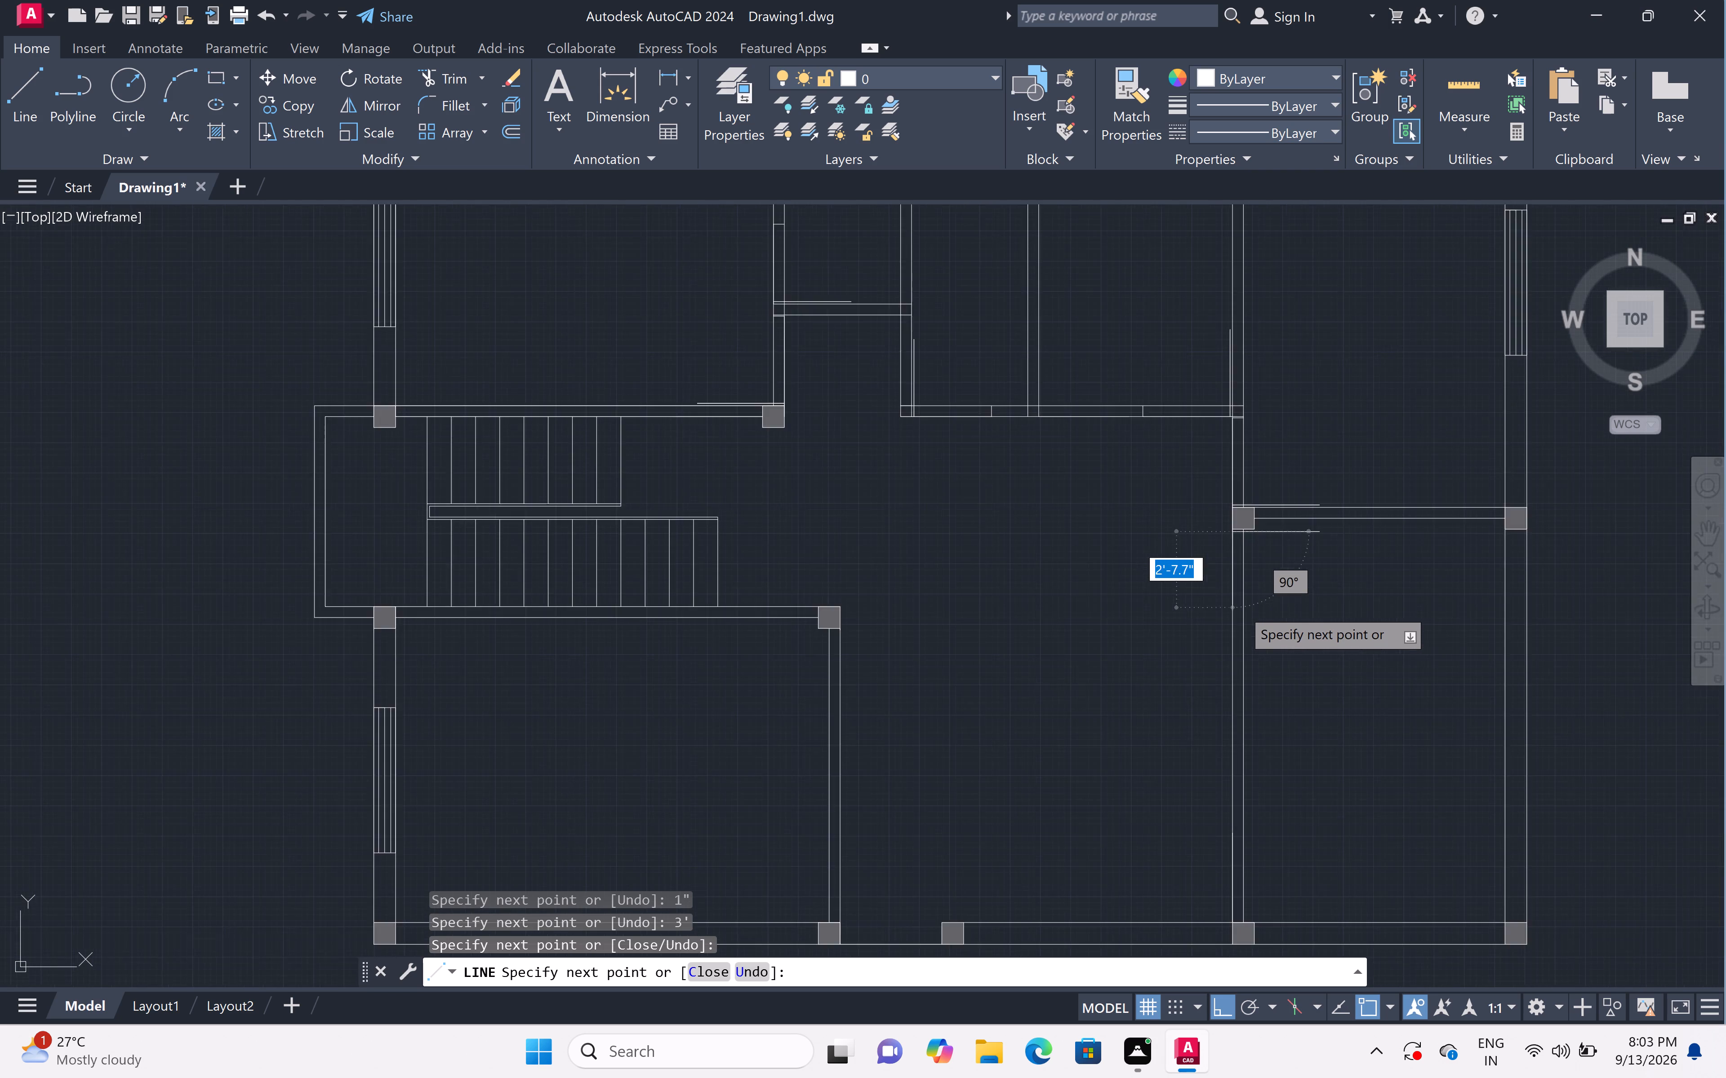
{"action": "scroll", "coordinate": [1241, 608], "scroll_direction": "up", "scroll_amount": 3}
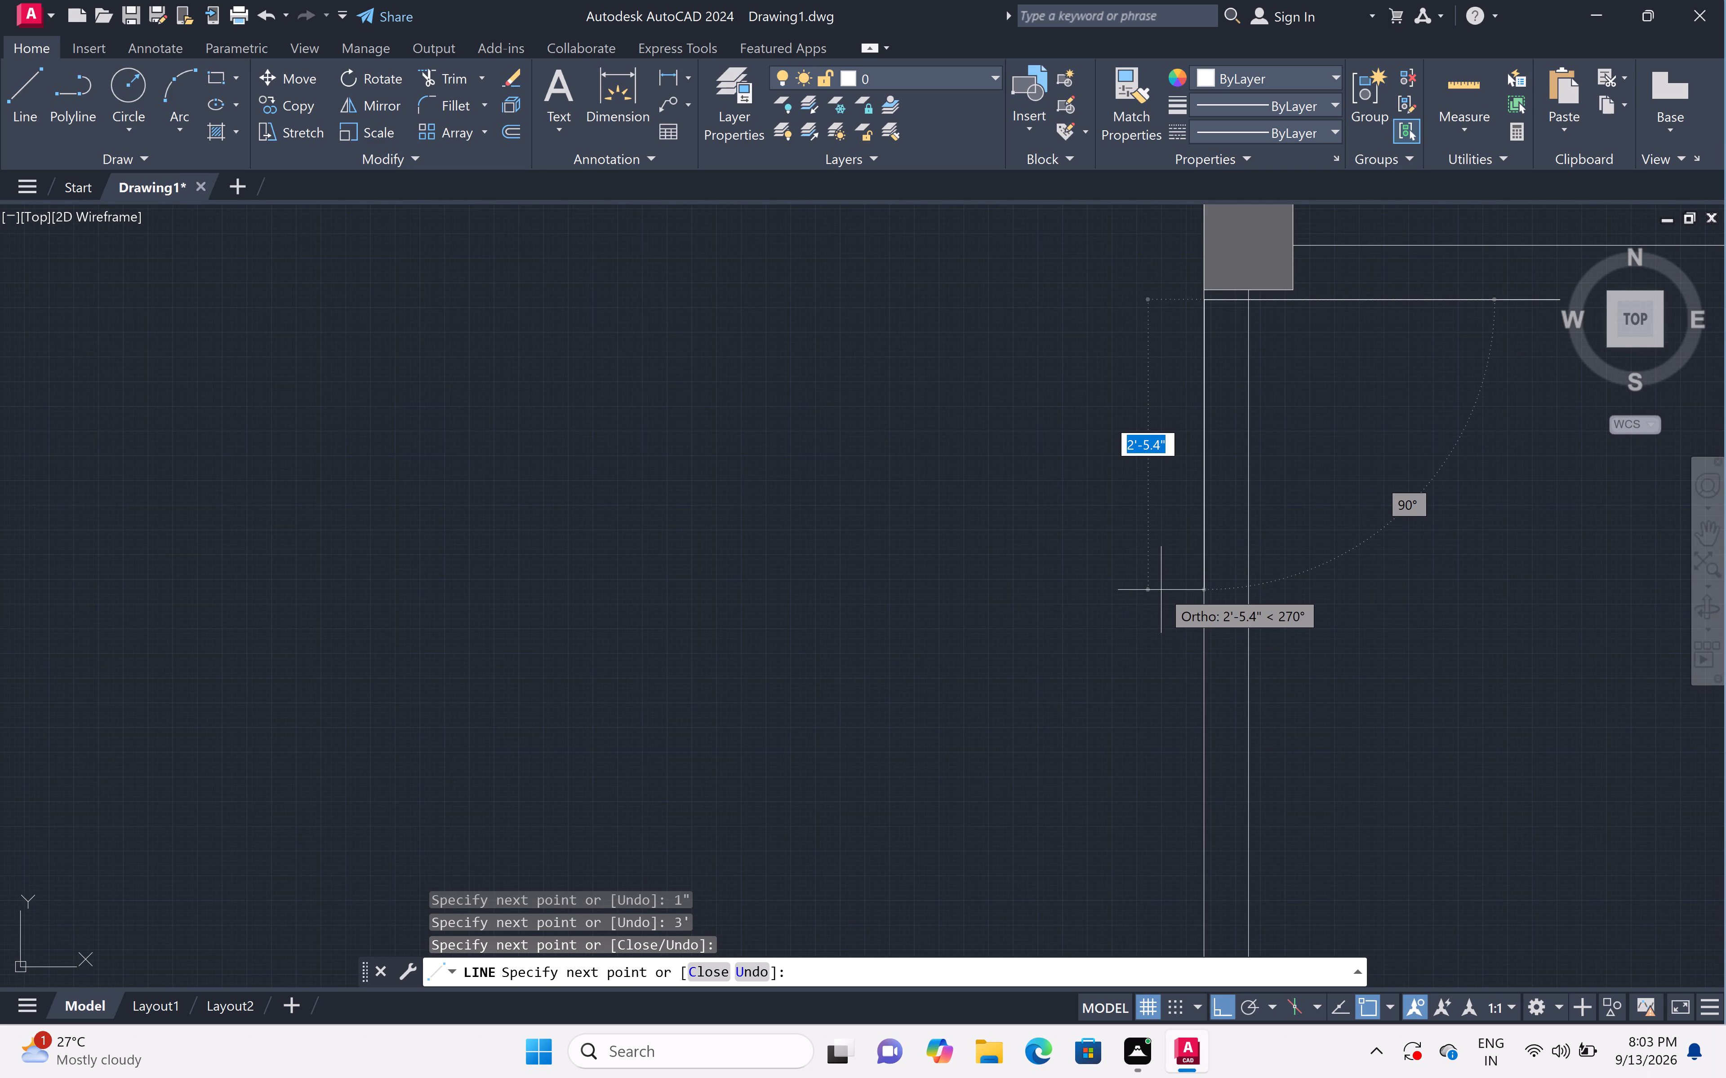
{"action": "key", "text": "3"}
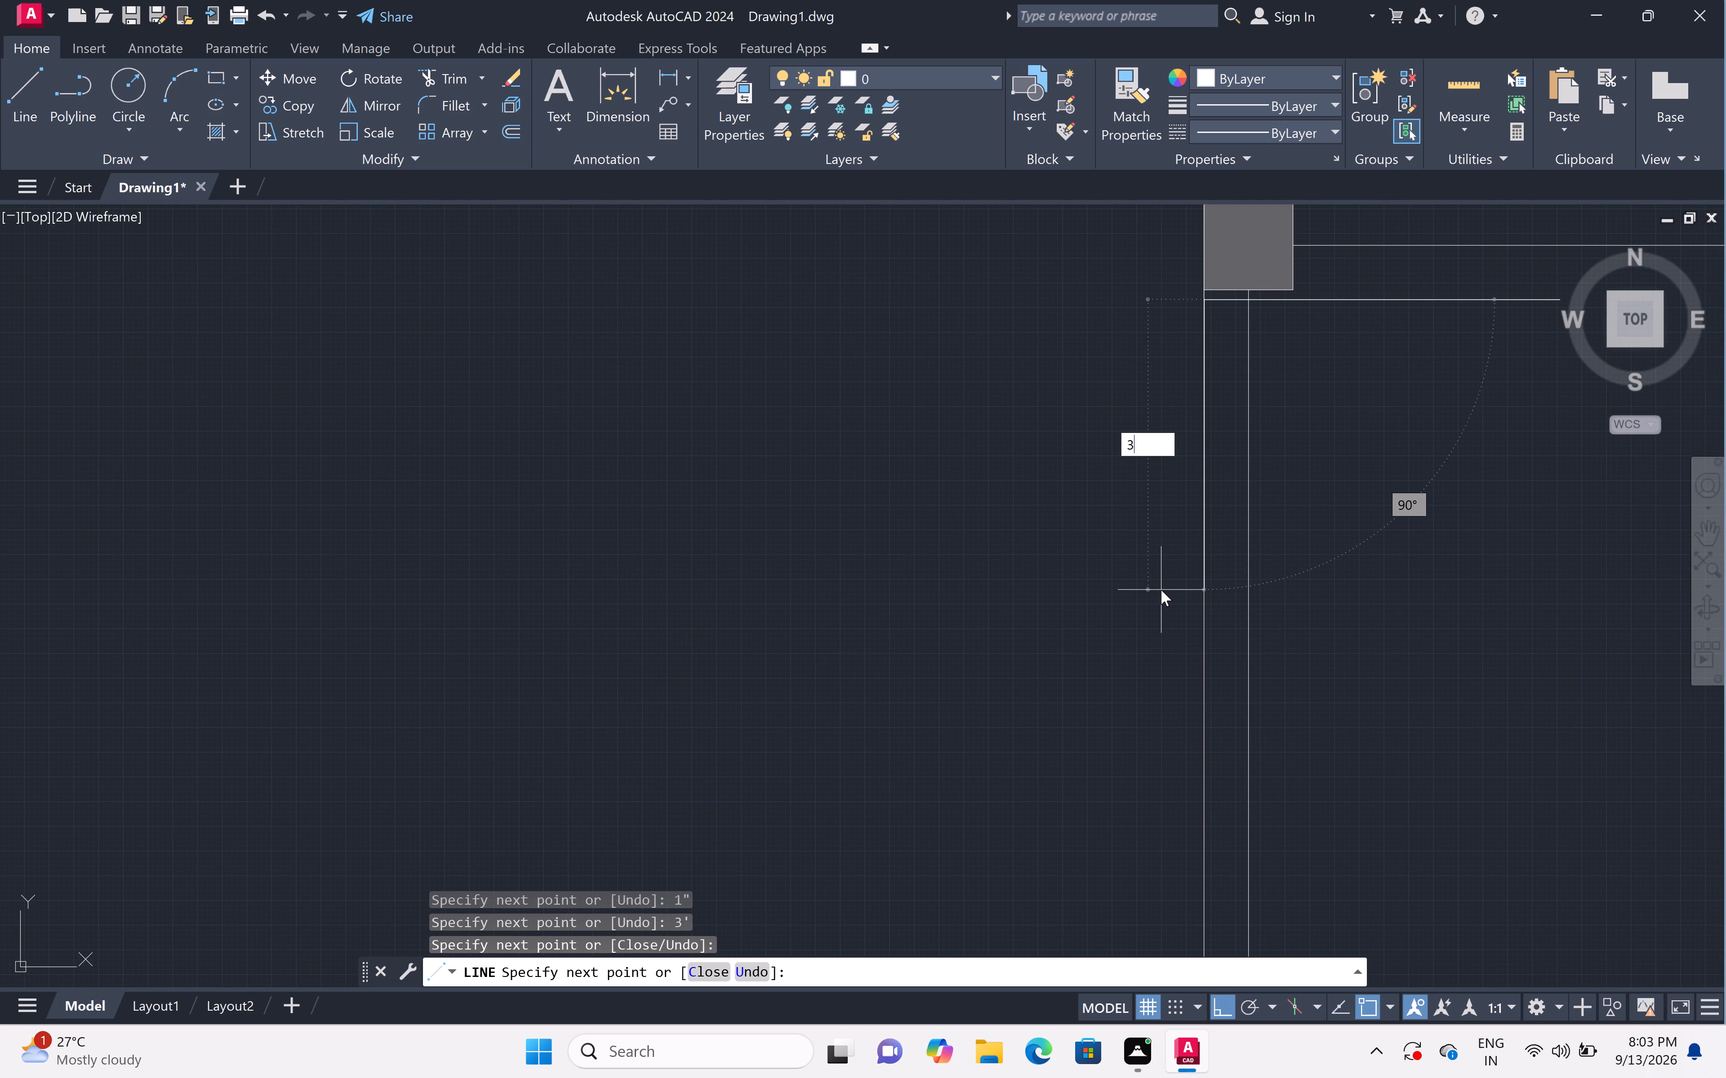
{"action": "key", "text": "apostrophe"}
{"action": "key", "text": "space"}
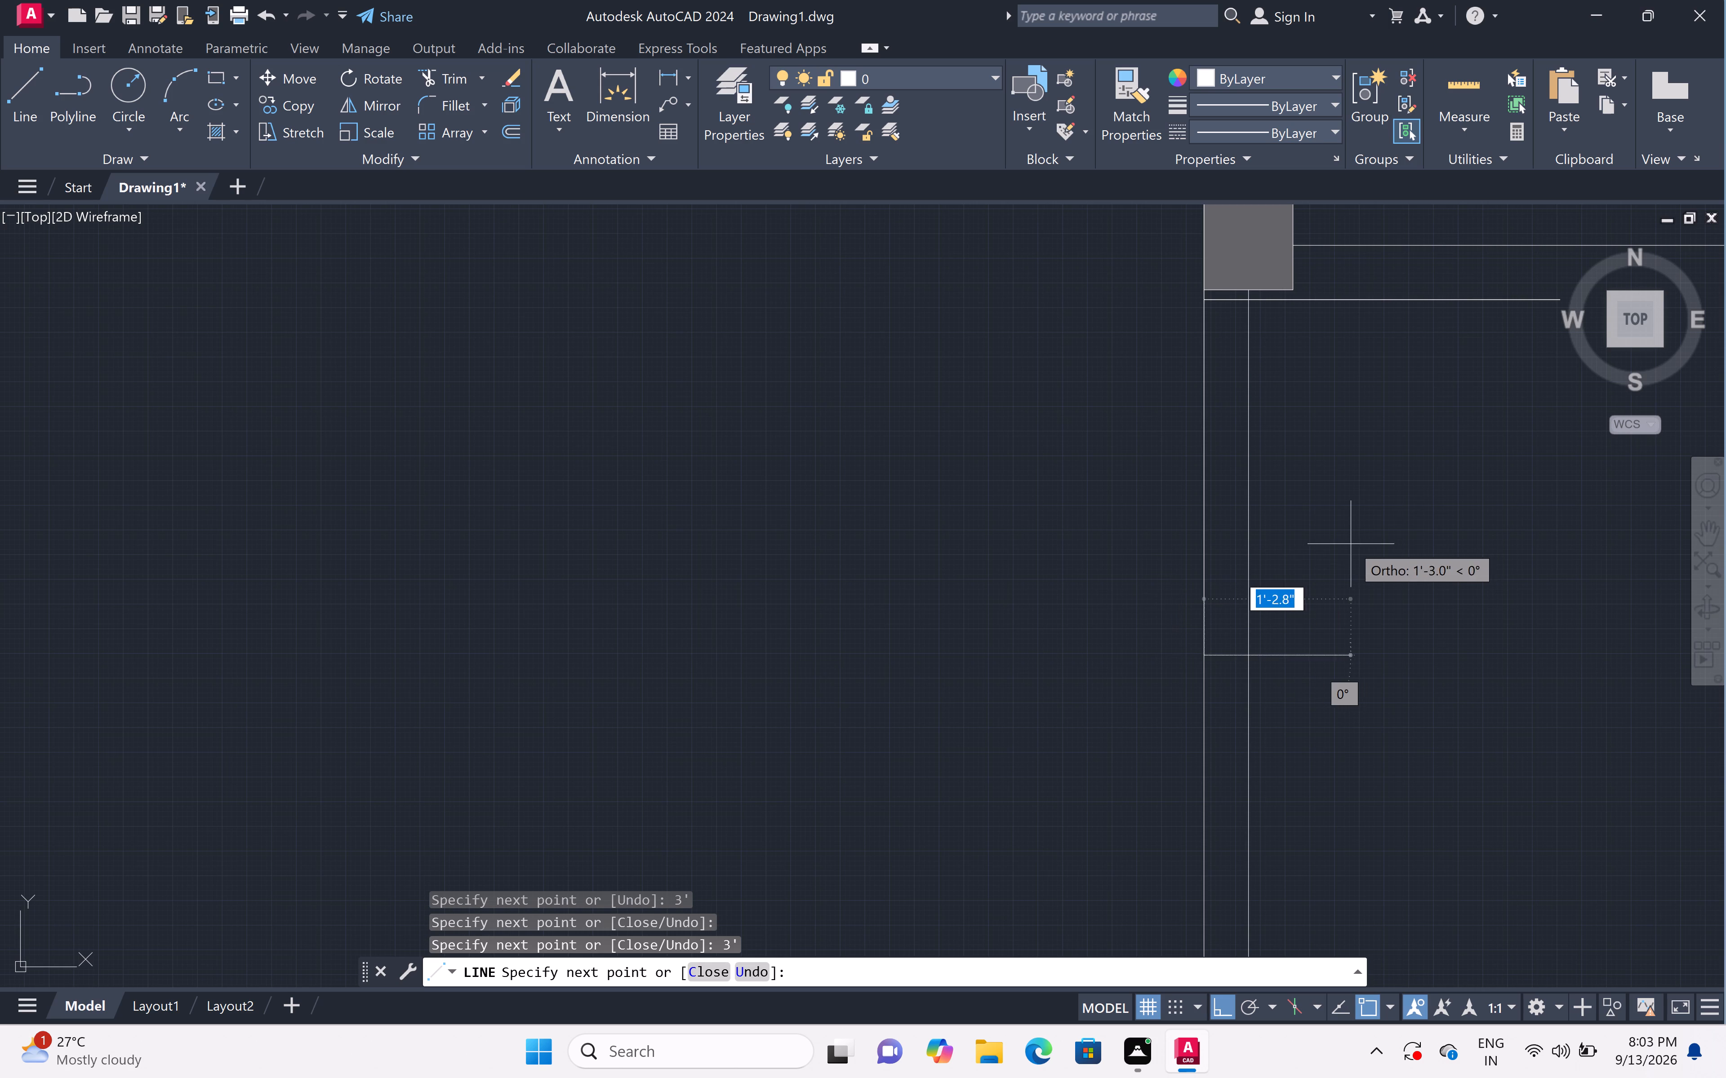
{"action": "double_click", "coordinate": [1242, 659]}
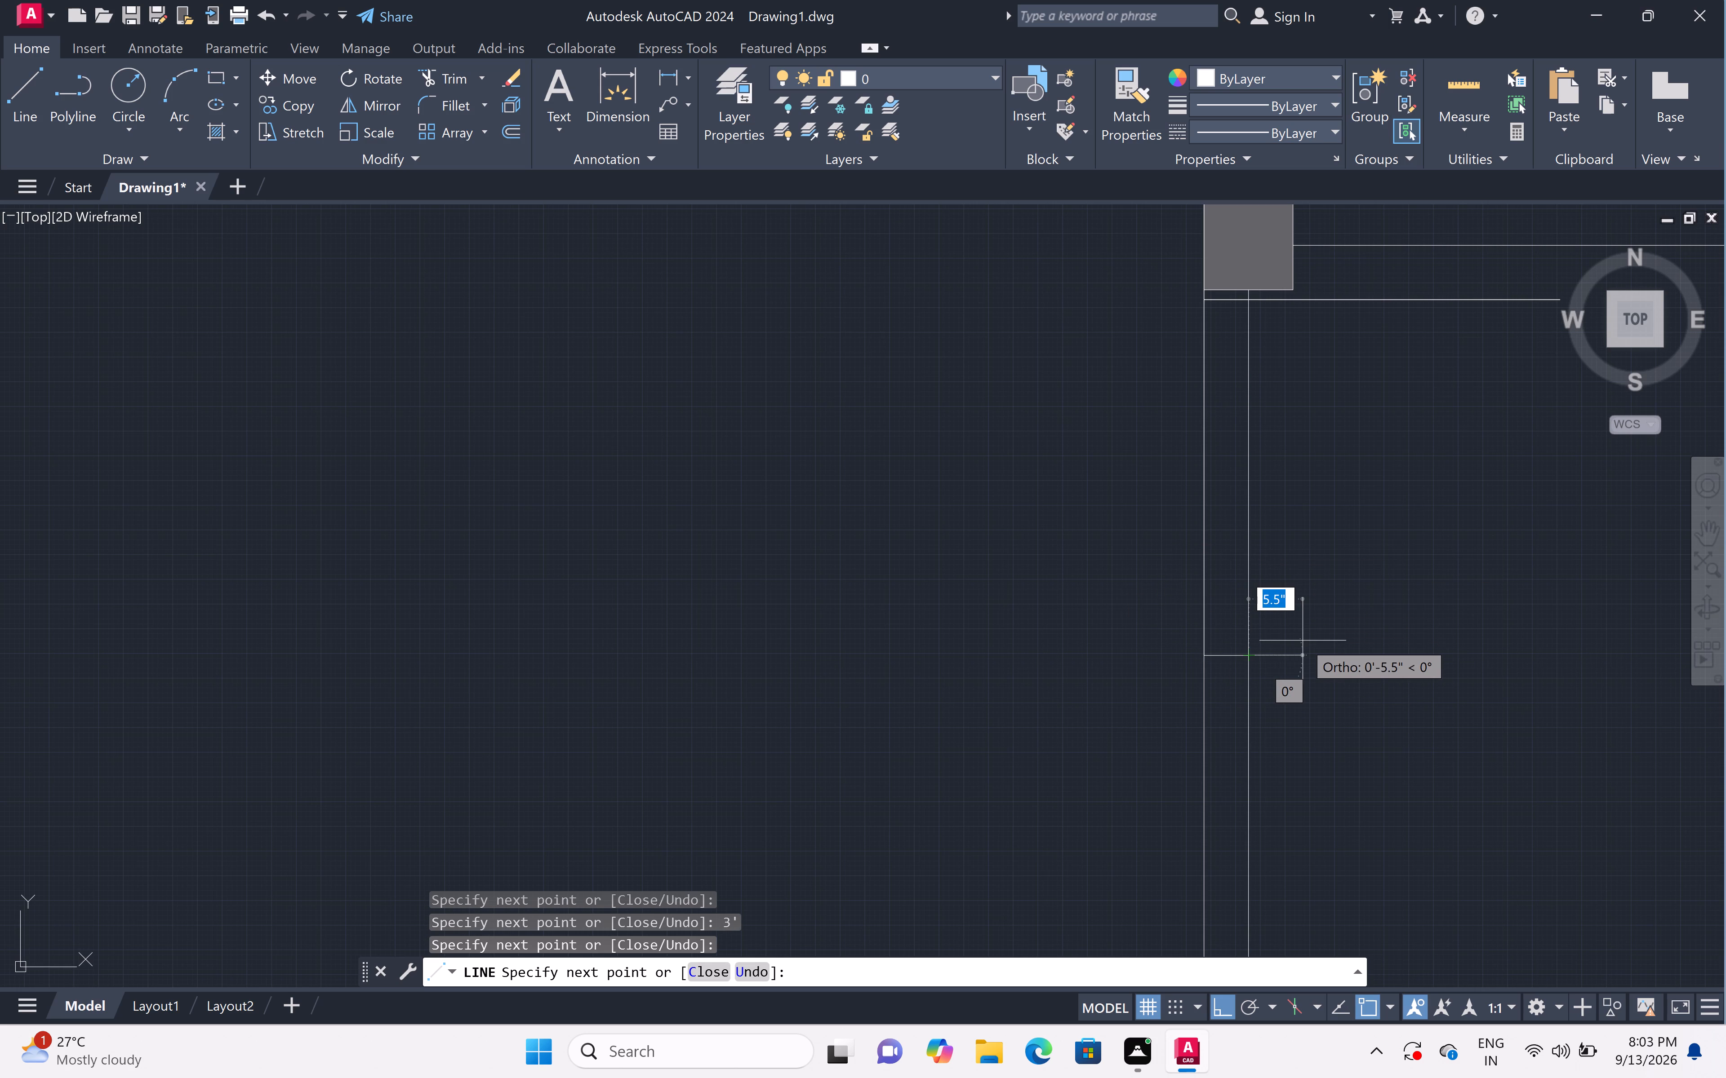
{"action": "key", "text": "Escape"}
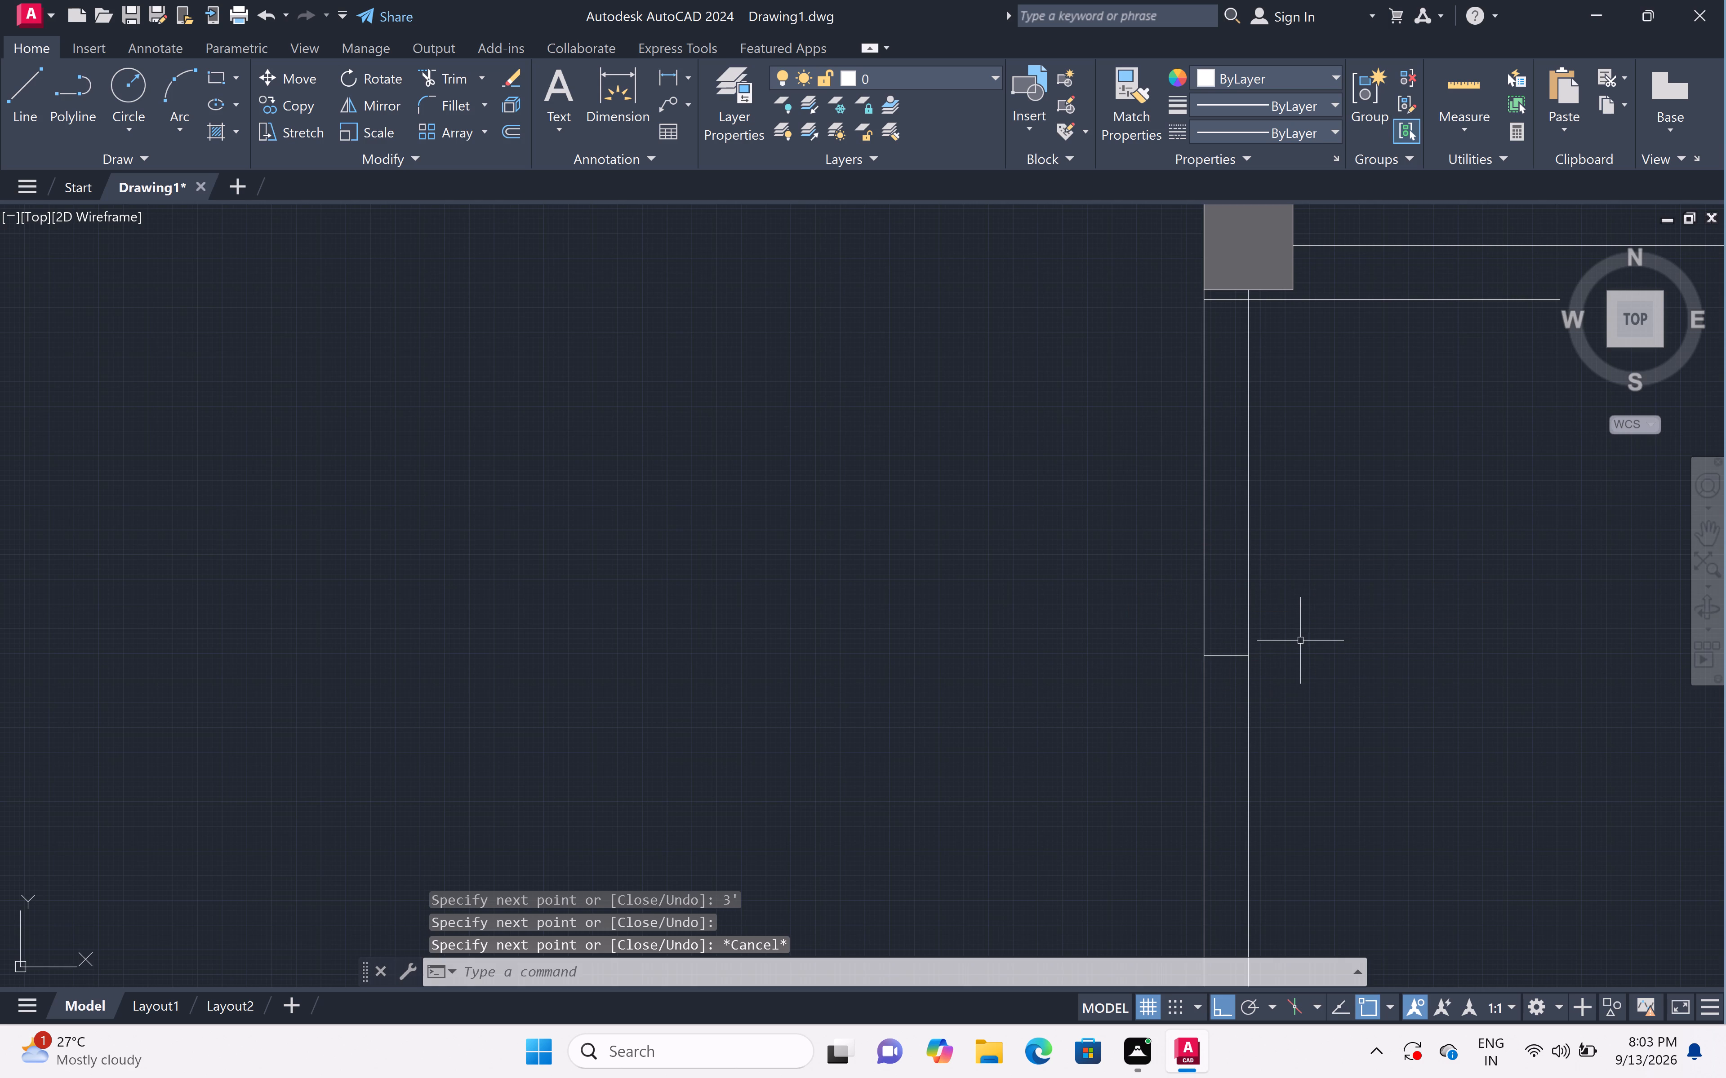
Draw a new door leaf under the column at the southwest room's northeast corner: 1" down, 3' west, and back to the outer wall face.
{"action": "scroll", "coordinate": [1300, 641], "scroll_direction": "down", "scroll_amount": 5}
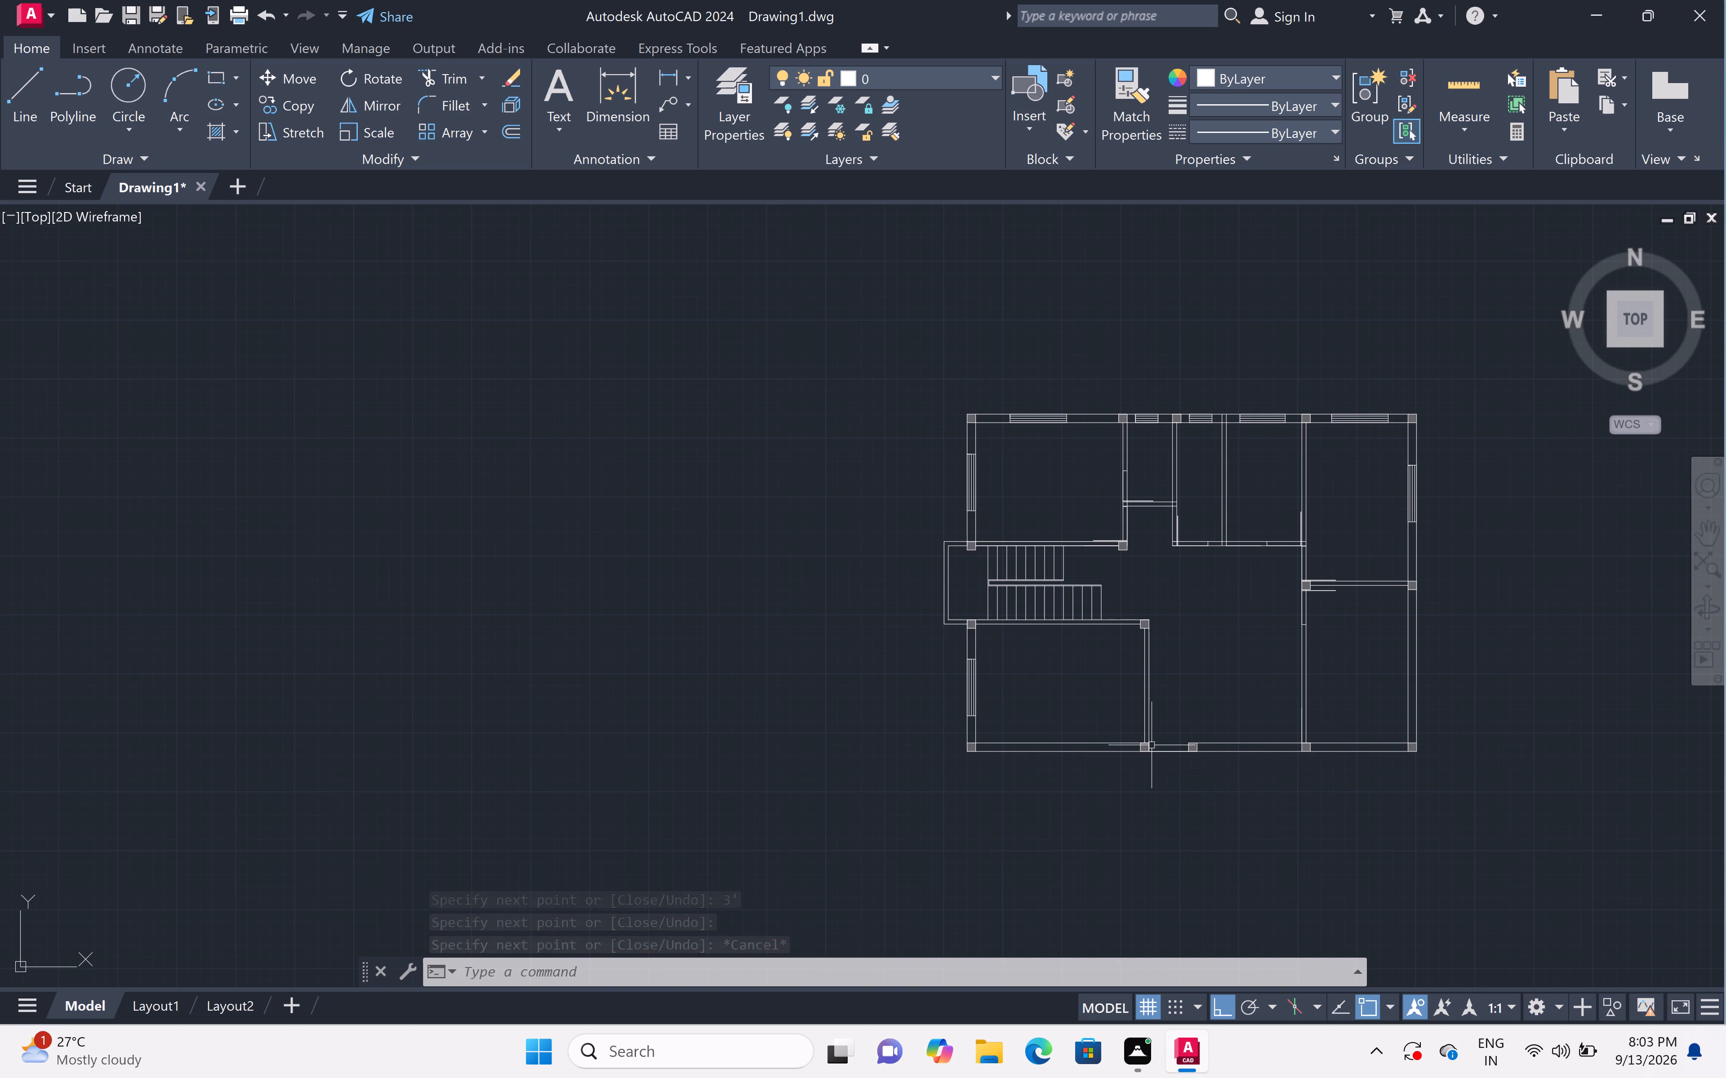
{"action": "scroll", "coordinate": [1124, 700], "scroll_direction": "up", "scroll_amount": 3}
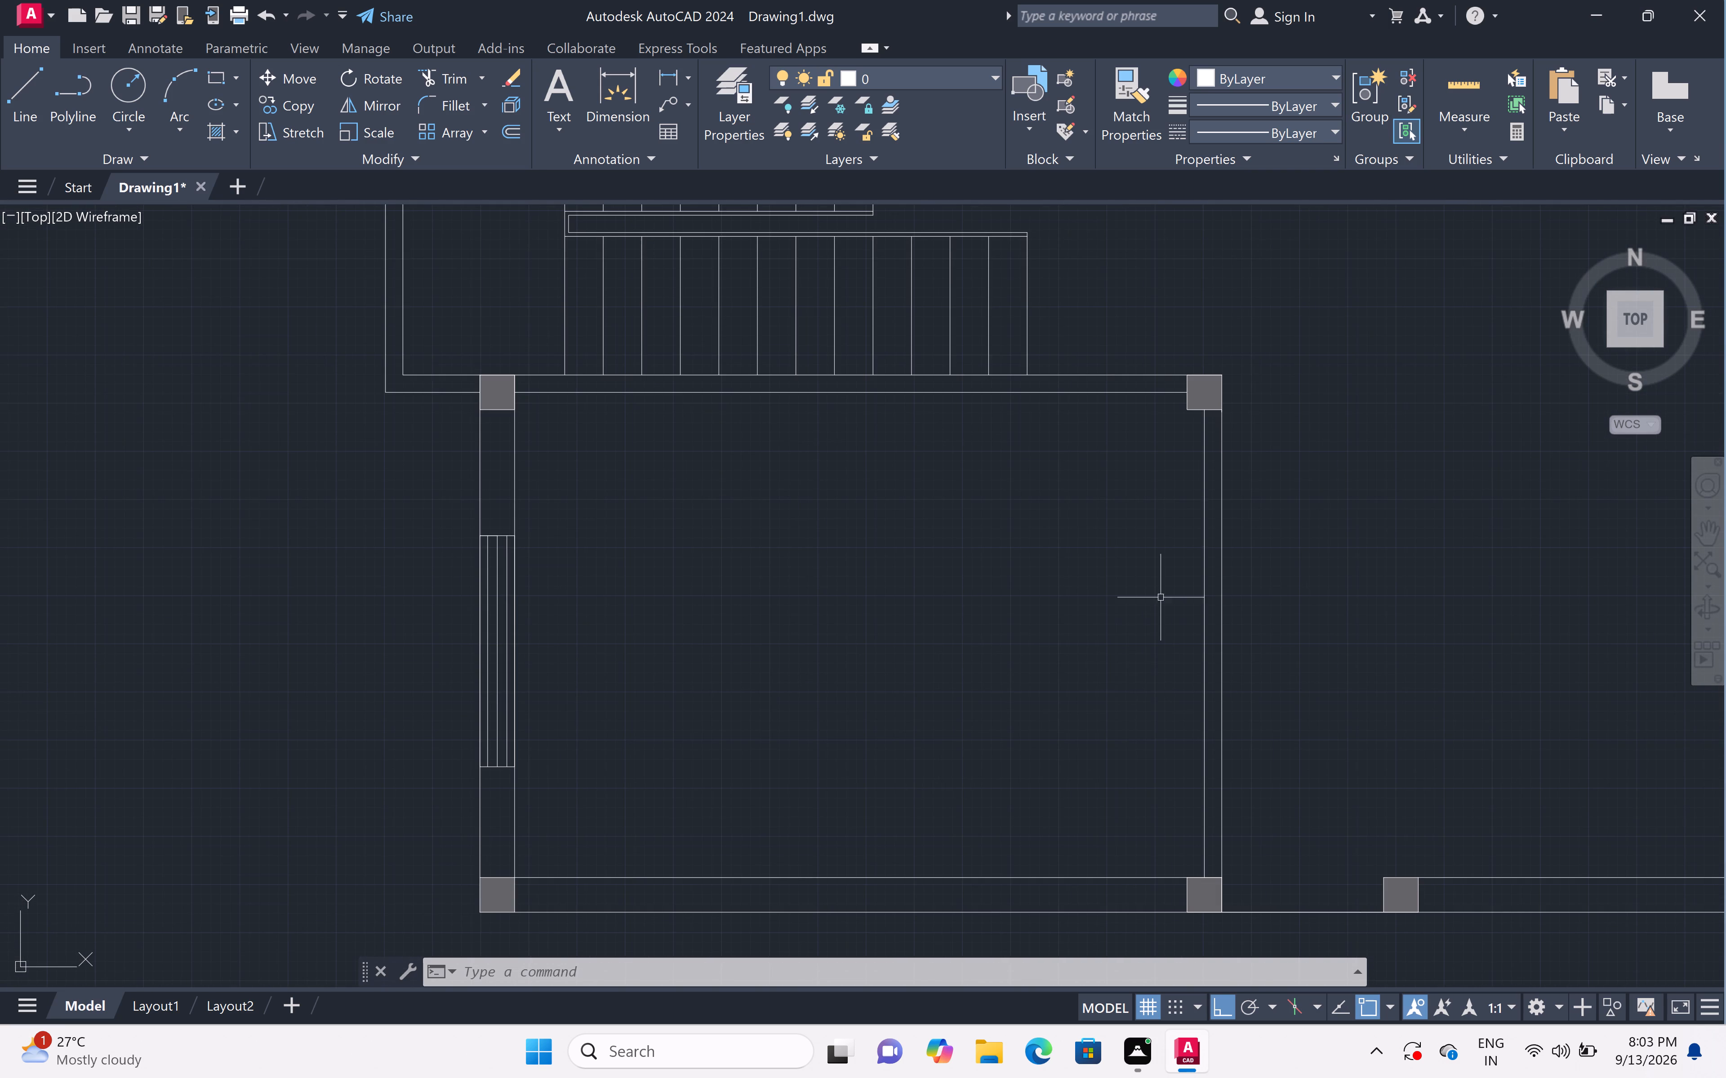
{"action": "scroll", "coordinate": [1165, 578], "scroll_direction": "down", "scroll_amount": 1}
{"action": "scroll", "coordinate": [1205, 490], "scroll_direction": "down", "scroll_amount": 1}
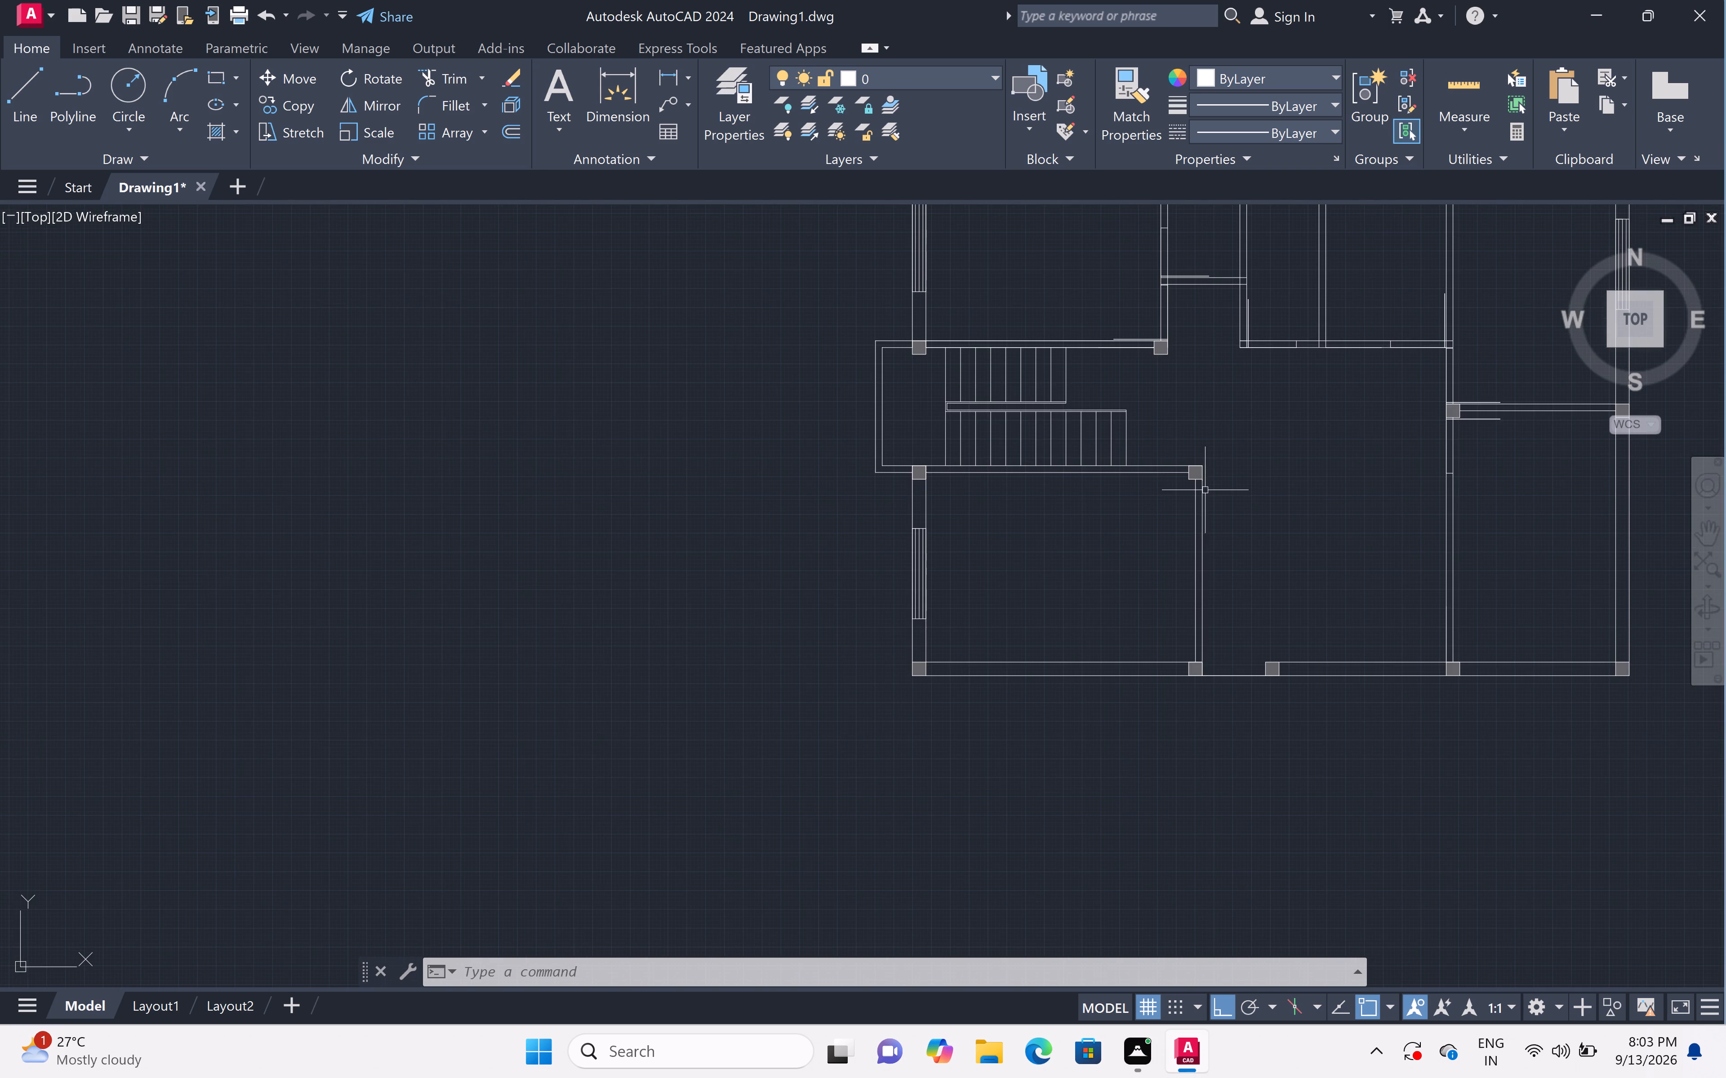
{"action": "middle_click_drag", "start_coordinate": [1254, 472], "coordinate": [1248, 507]}
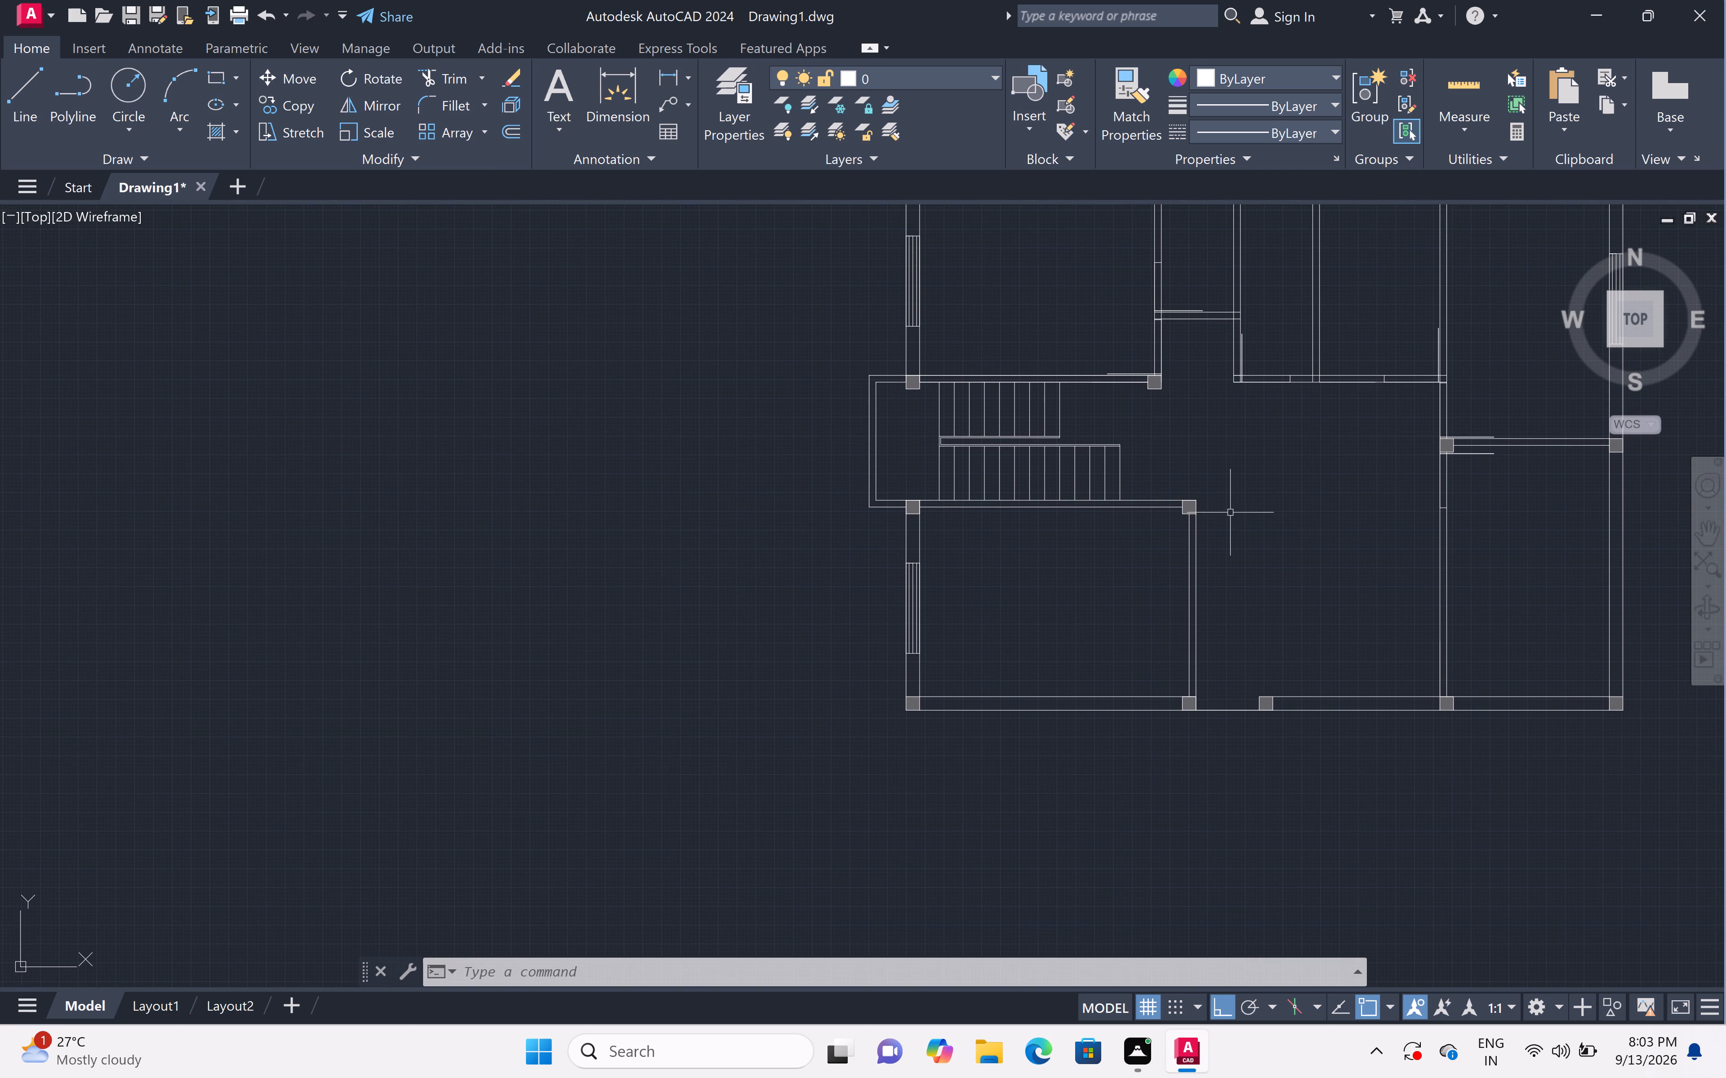
{"action": "scroll", "coordinate": [1191, 510], "scroll_direction": "up", "scroll_amount": 4}
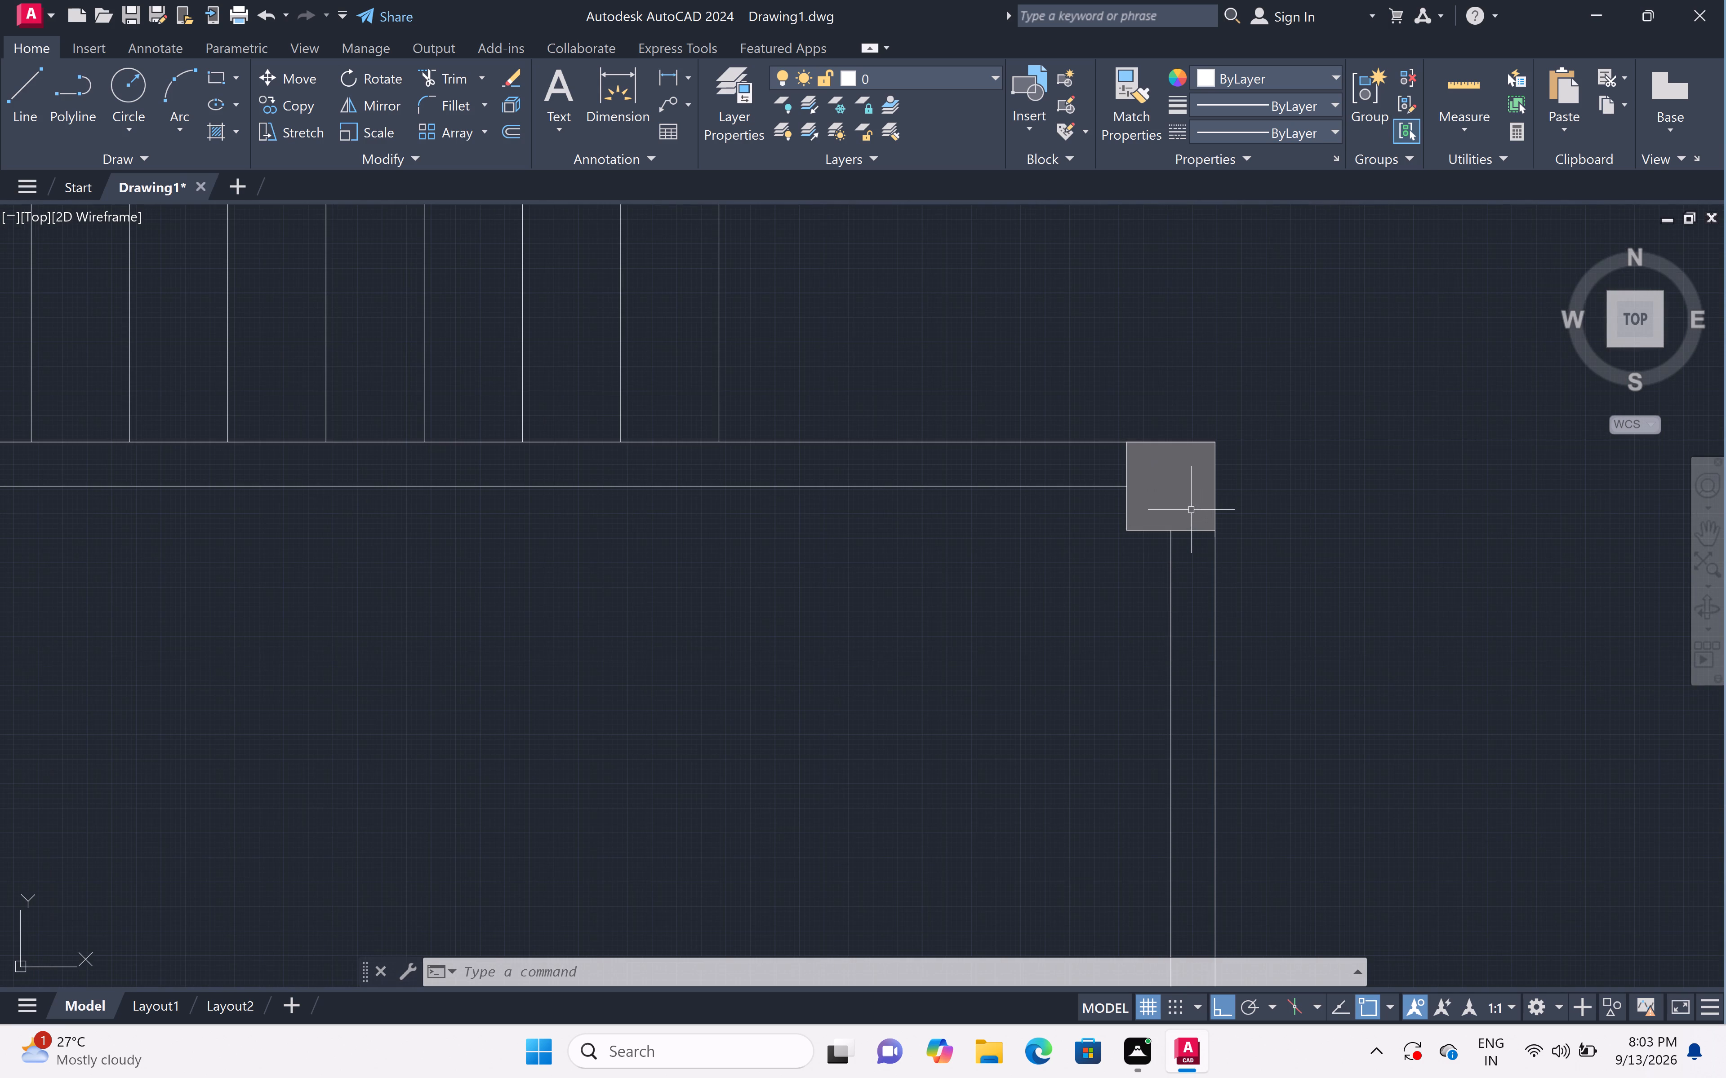
{"action": "type", "text": "l"}
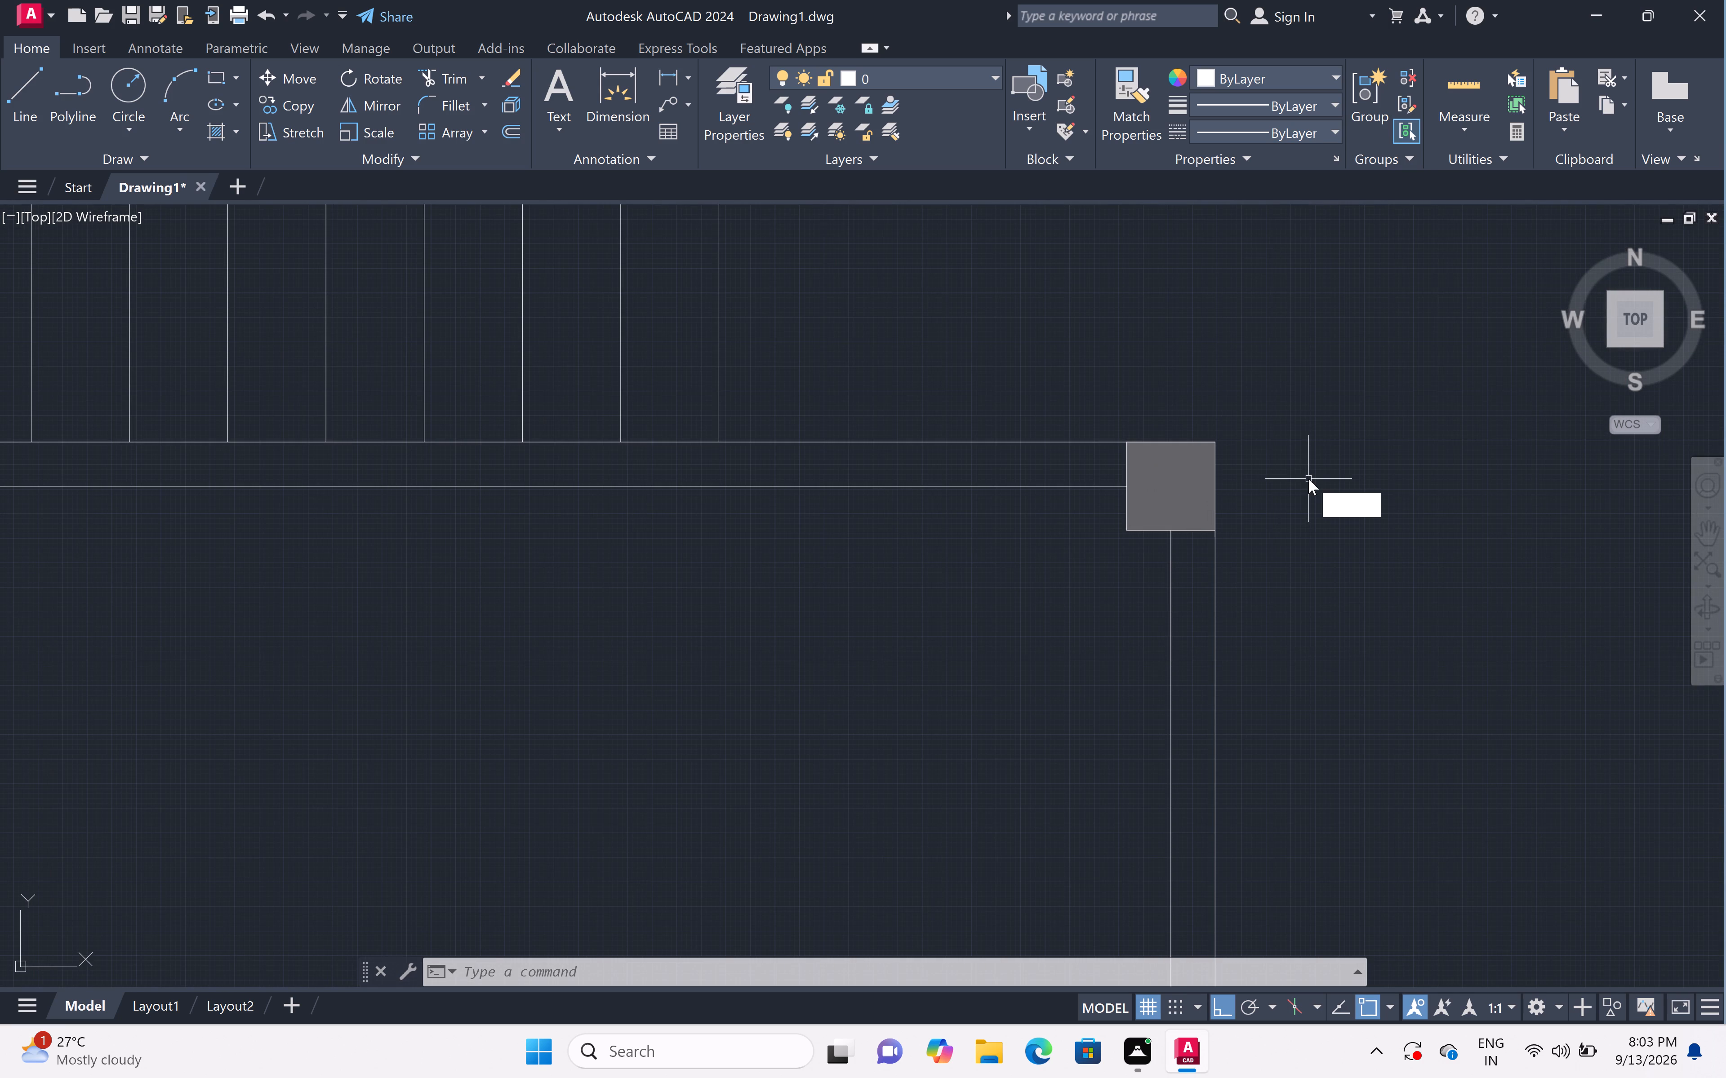
{"action": "key", "text": "space"}
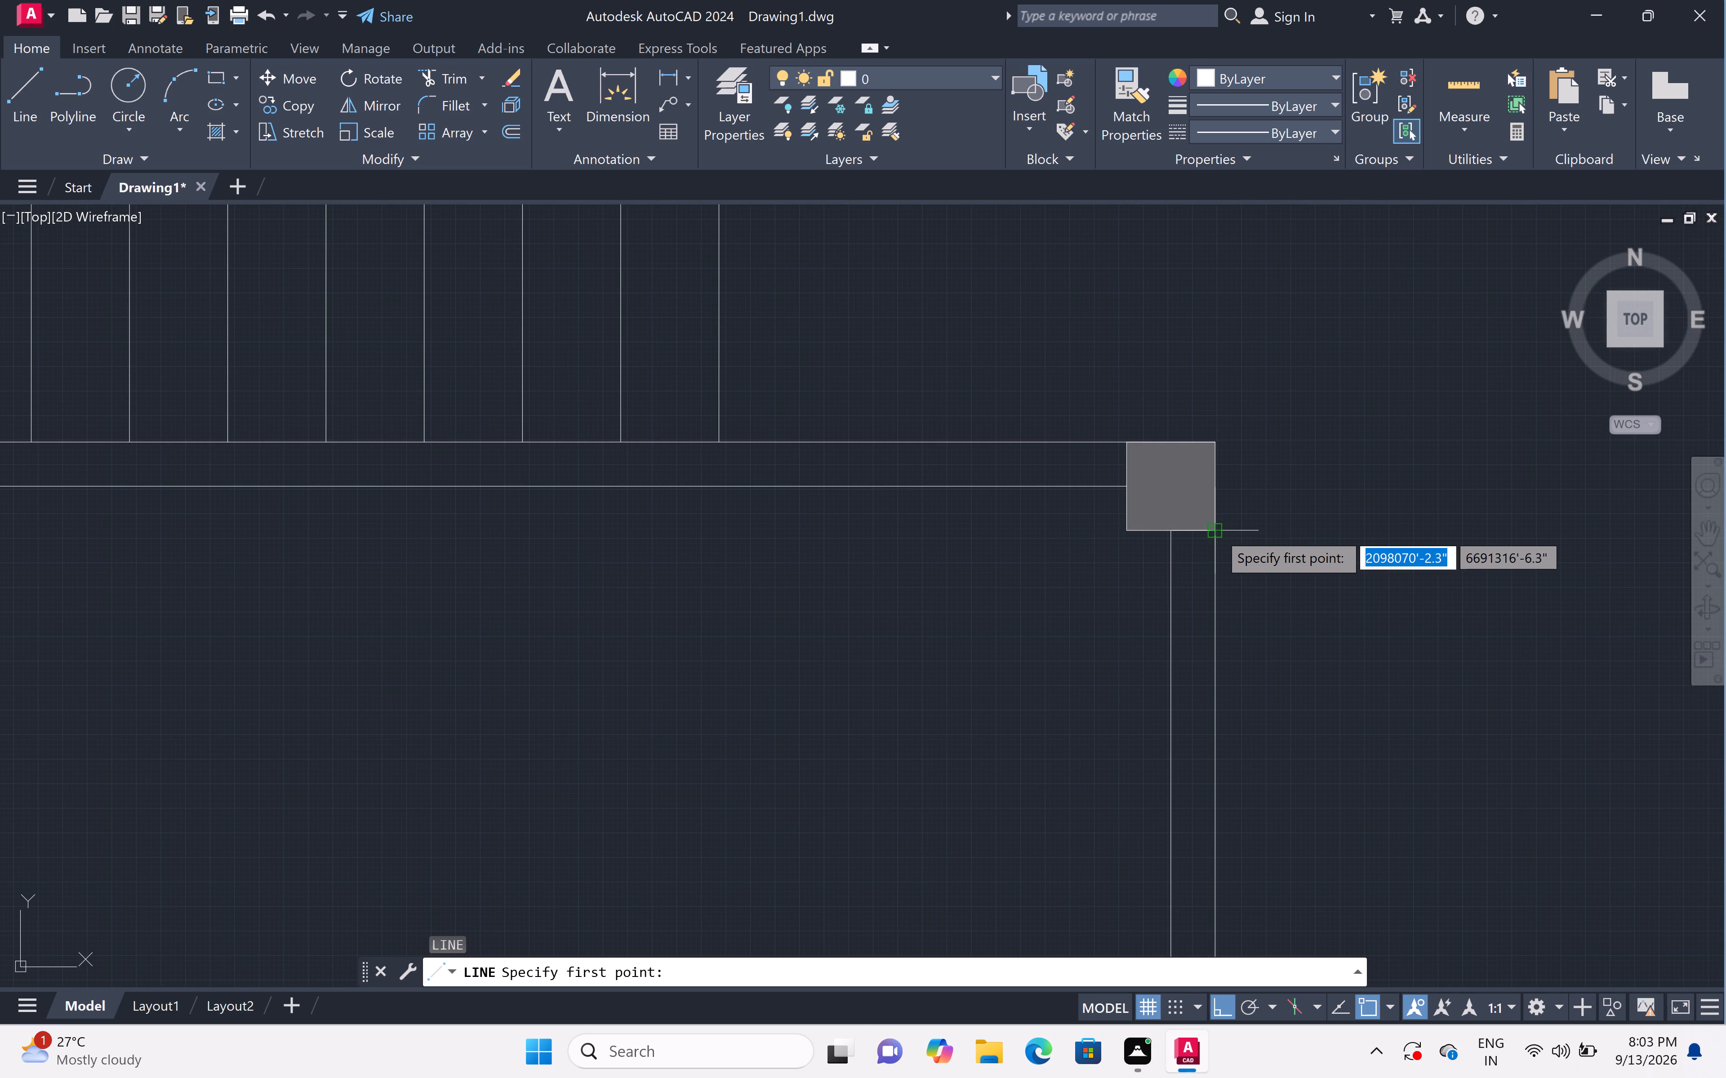
{"action": "double_click", "coordinate": [1217, 532]}
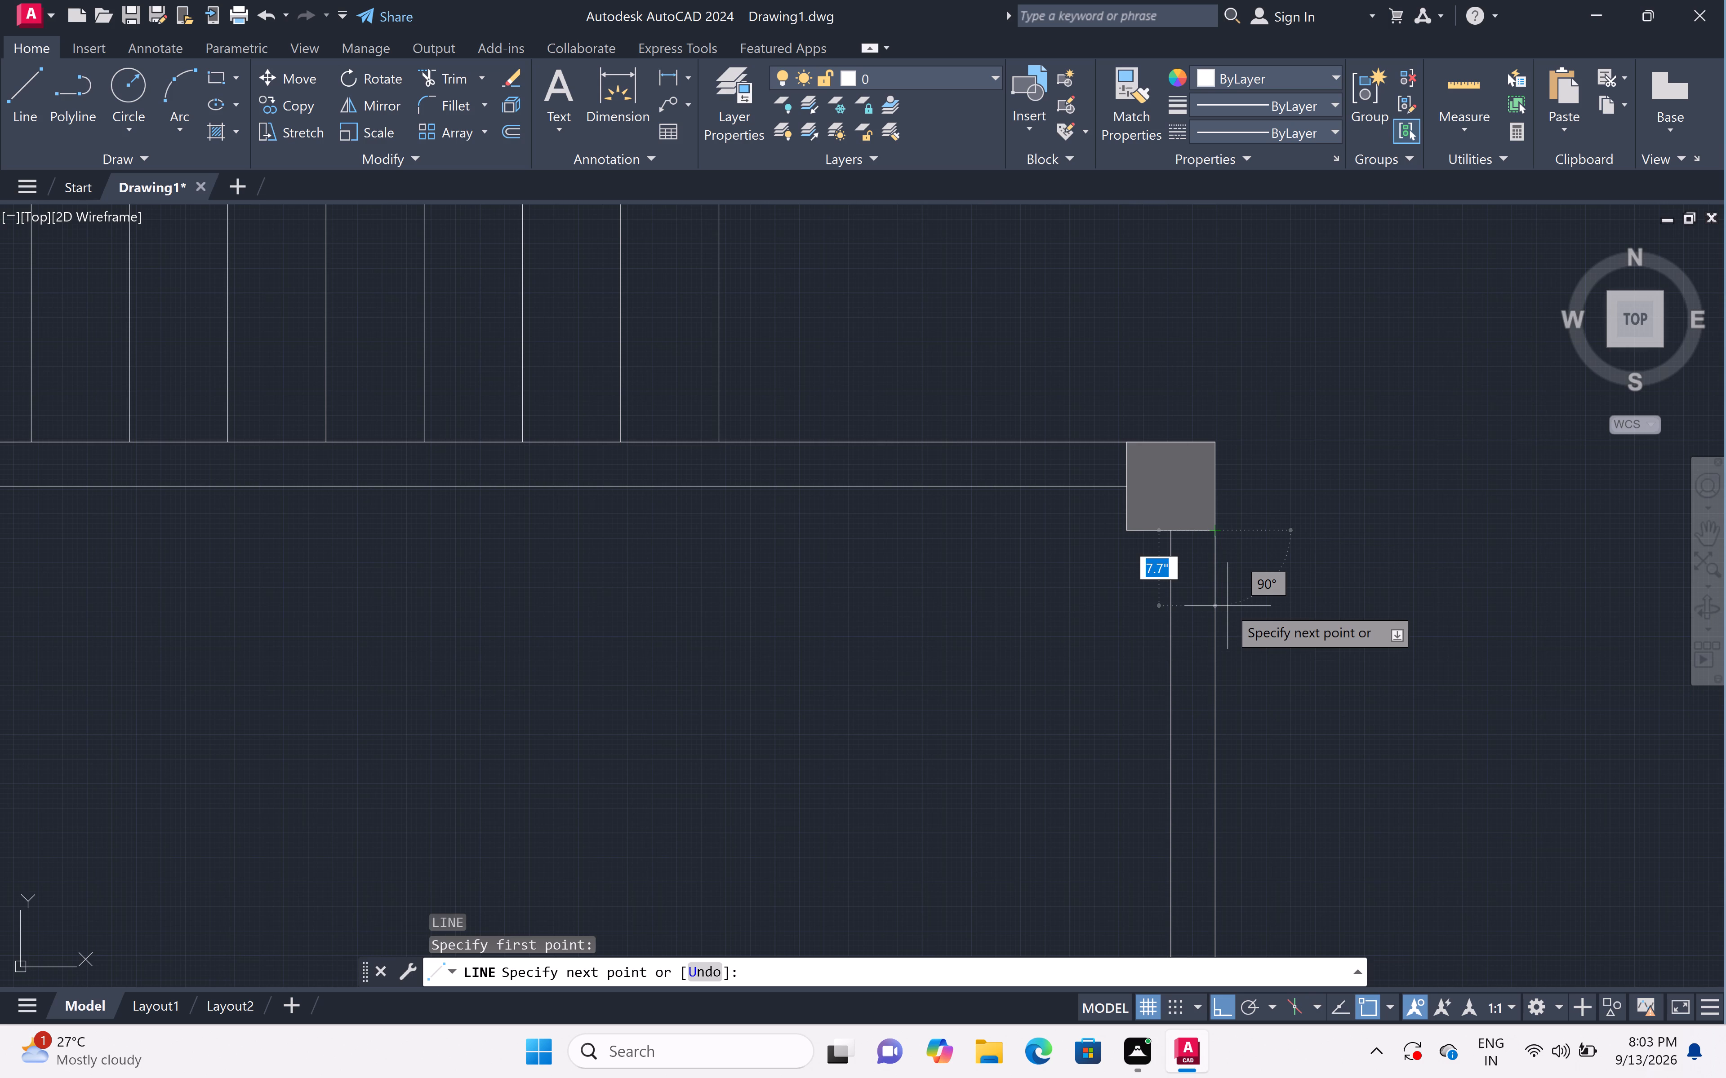
{"action": "key", "text": "1"}
{"action": "key", "text": "shift+quotedbl"}
{"action": "key", "text": "space"}
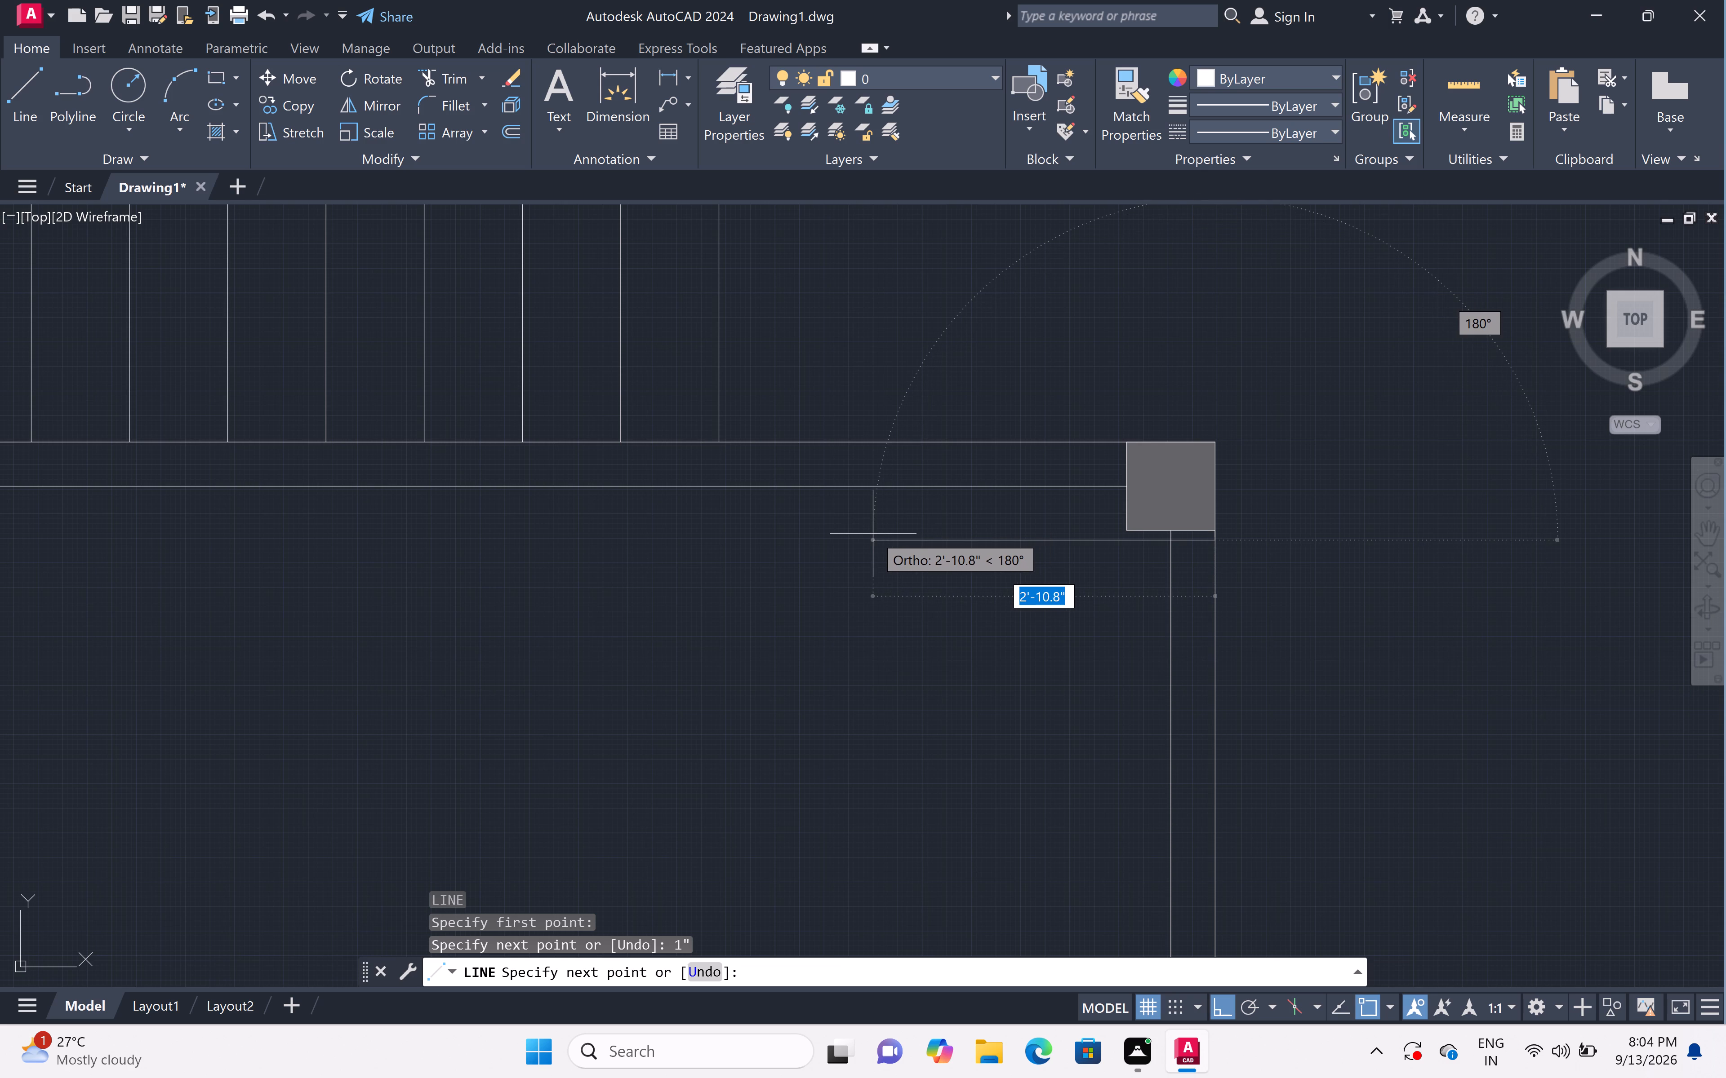
{"action": "key", "text": "3"}
{"action": "type", "text": "'"}
{"action": "key", "text": "space"}
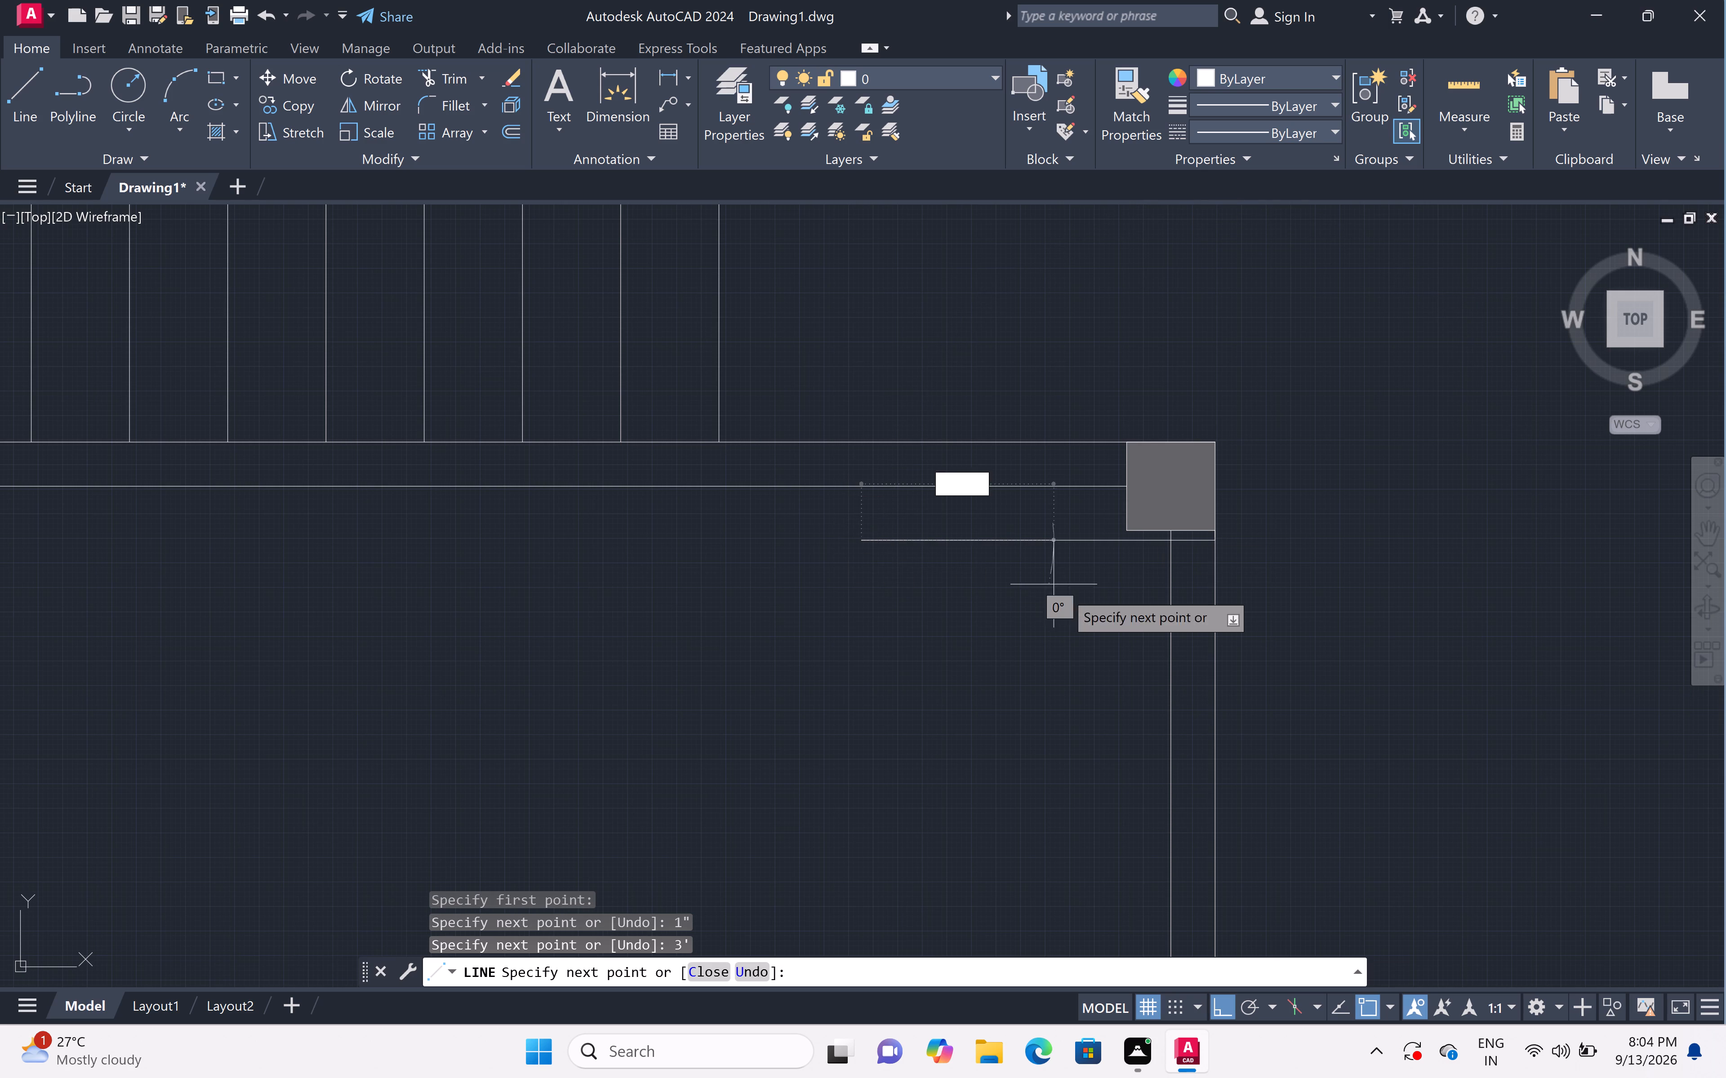
{"action": "left_click", "coordinate": [1208, 543]}
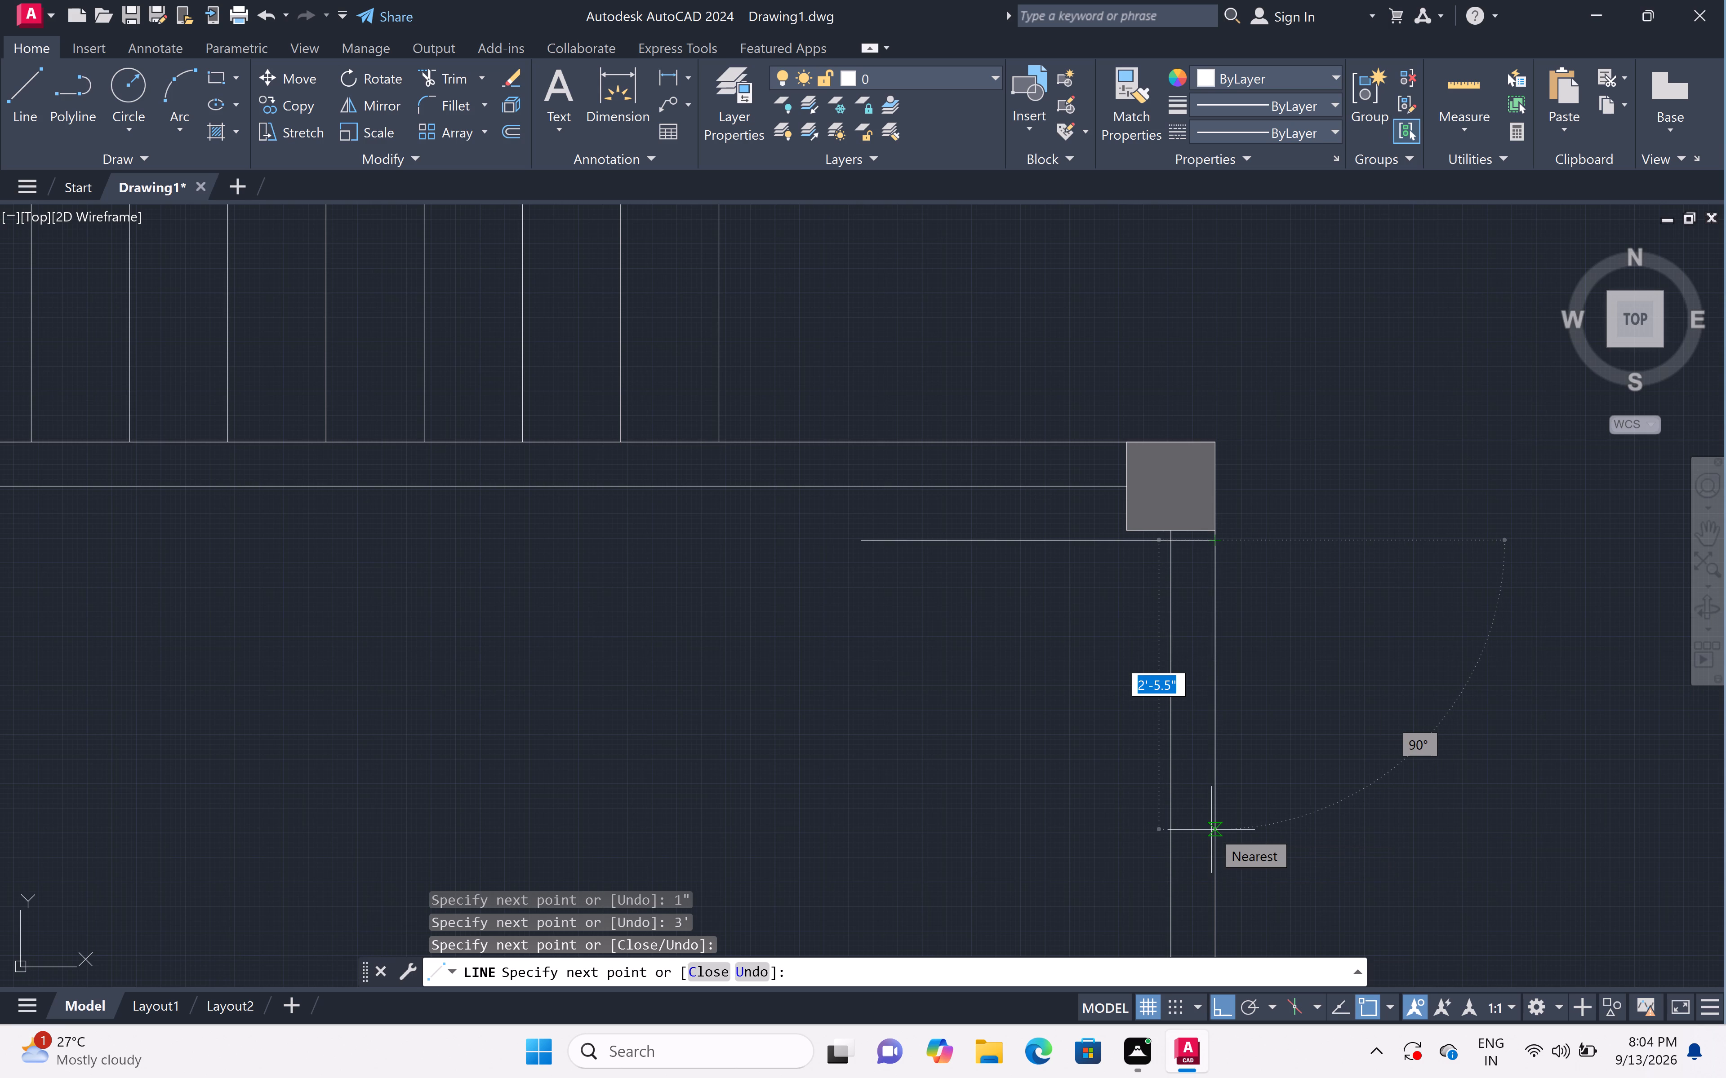
Mark the southwest room's door opening by running the line 3' down the east wall's outer face and closing it across the wall thickness.
{"action": "key", "text": "3"}
{"action": "type", "text": "'"}
{"action": "key", "text": "space"}
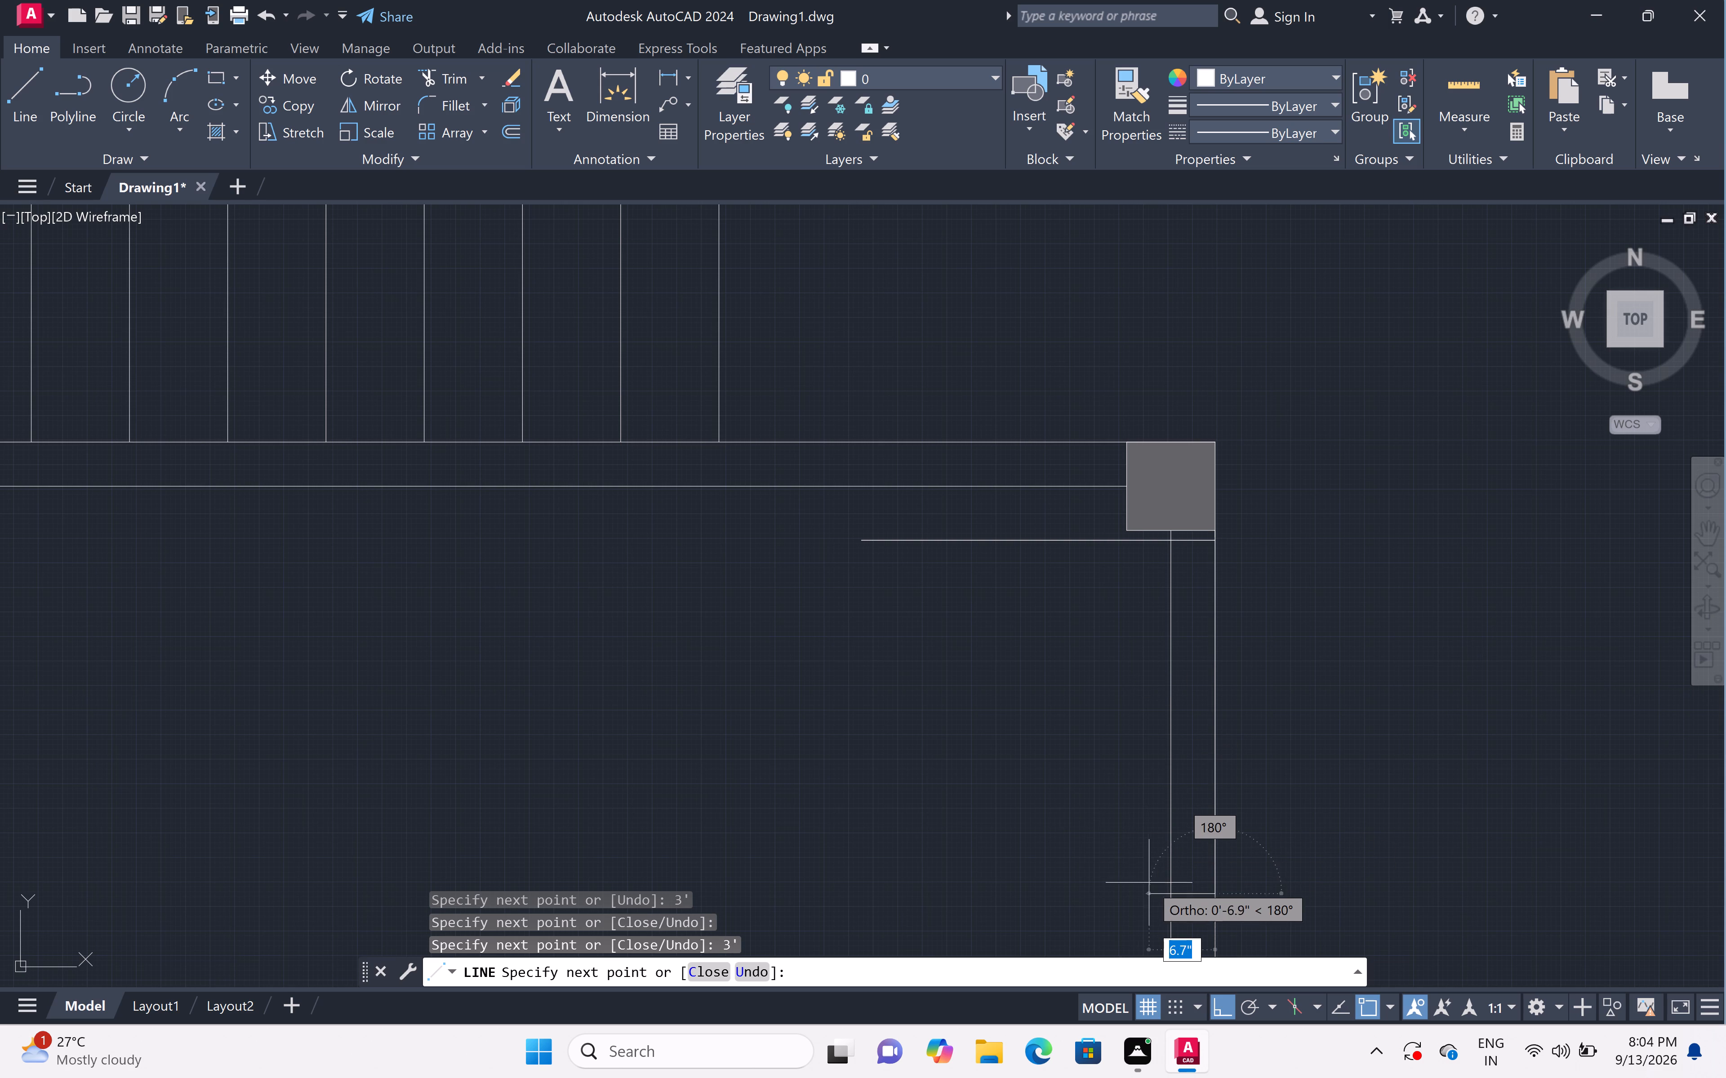
{"action": "left_click", "coordinate": [1171, 899]}
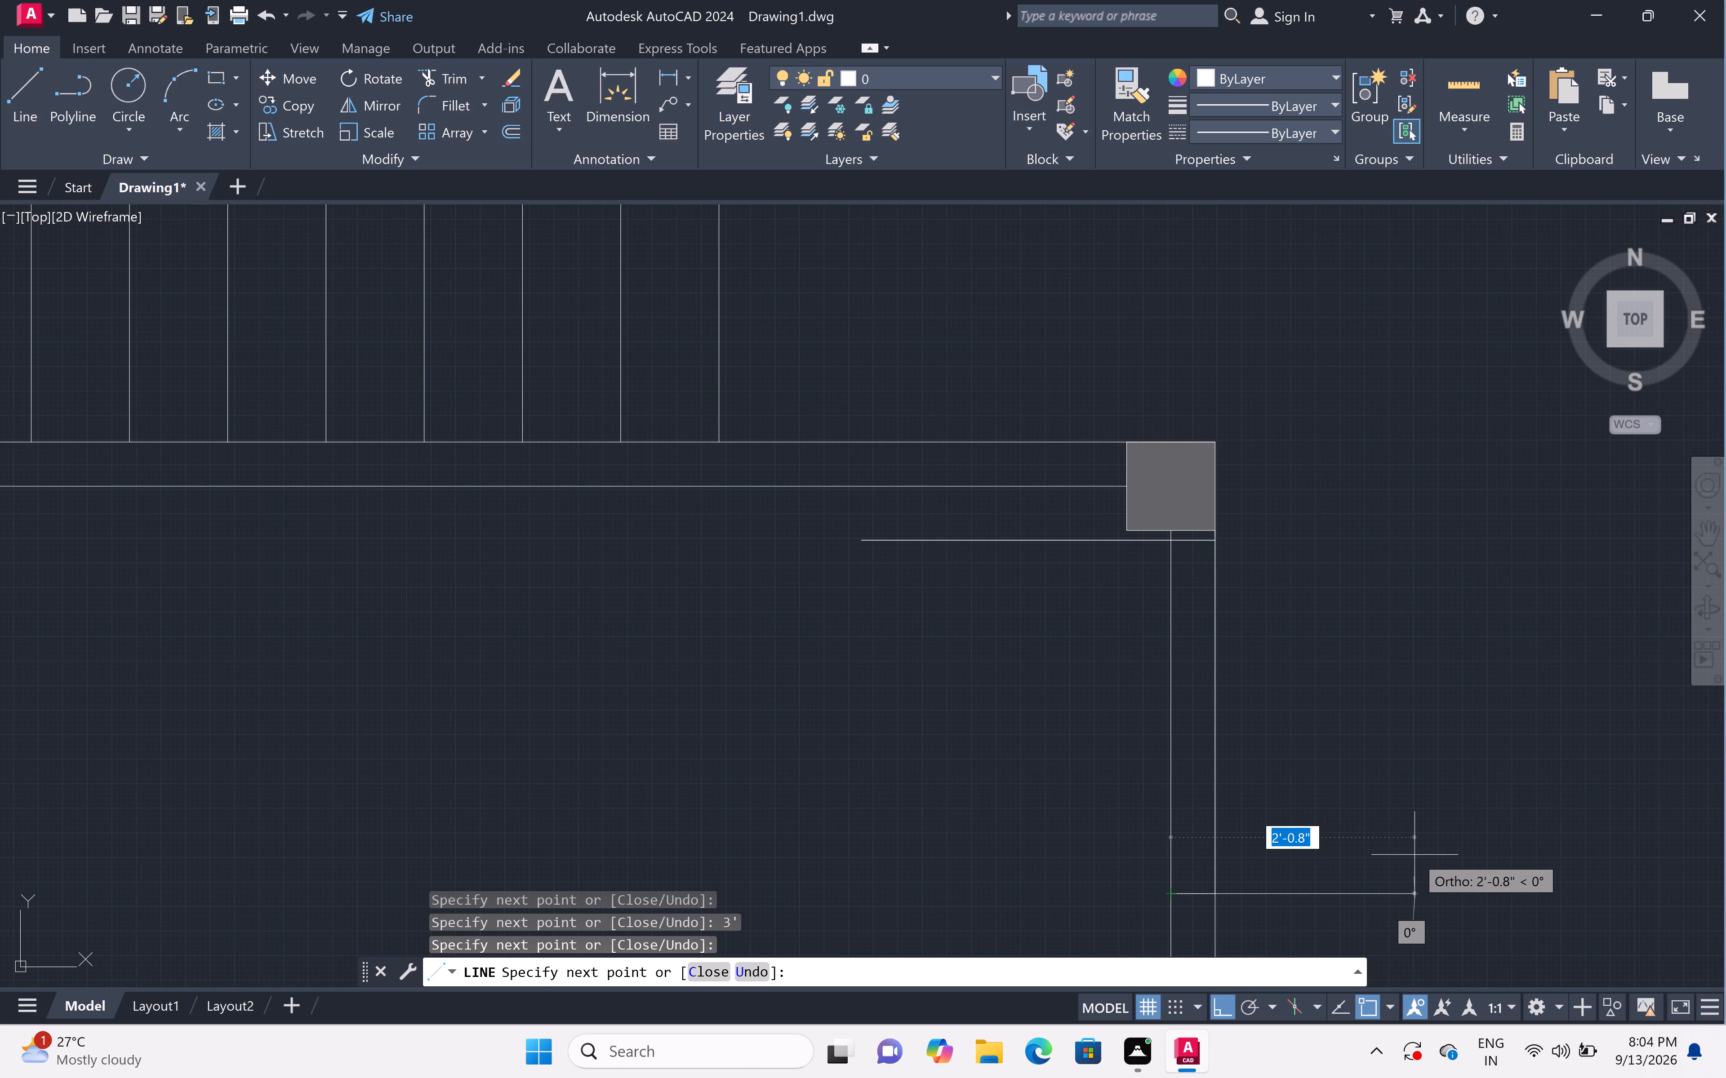
{"action": "key", "text": "Escape"}
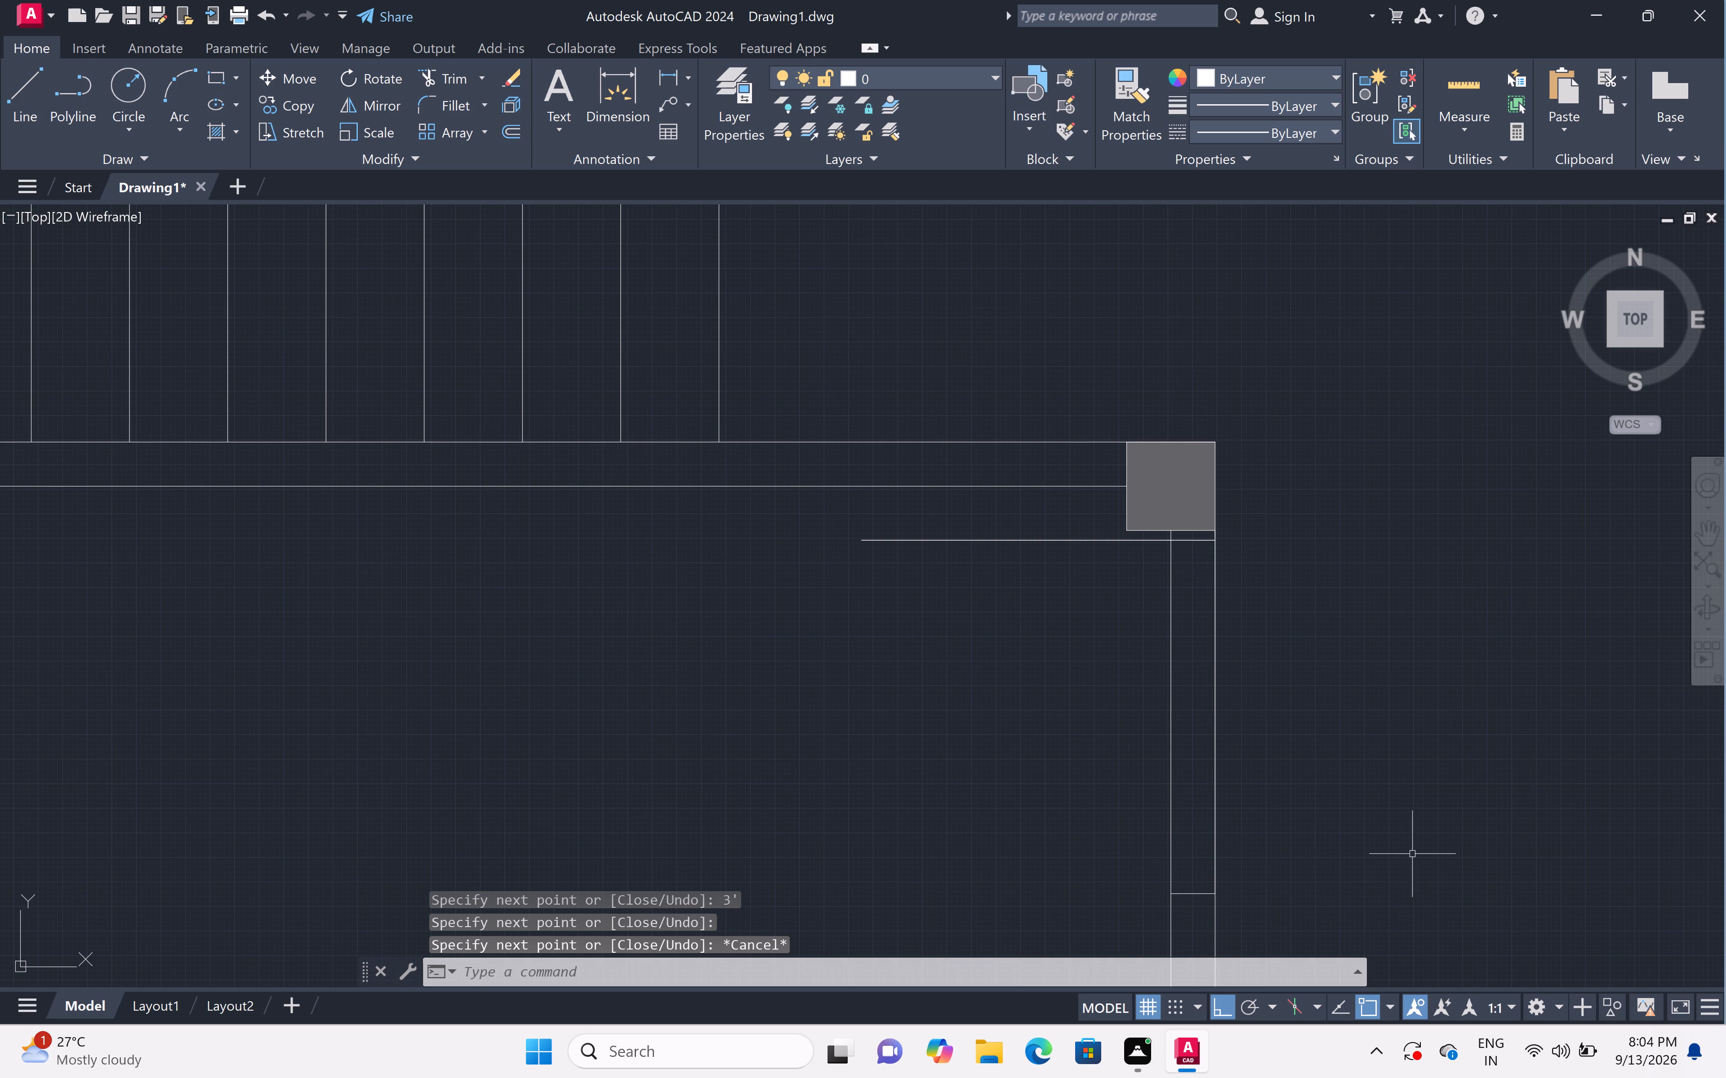
Draw a Start, End, Direction arc from the leaf's free end in the small room east of the northwest room to the upper jamb, tangent upward.
{"action": "scroll", "coordinate": [1390, 835], "scroll_direction": "down", "scroll_amount": 4}
{"action": "middle_click_drag", "start_coordinate": [1408, 854], "coordinate": [1403, 848]}
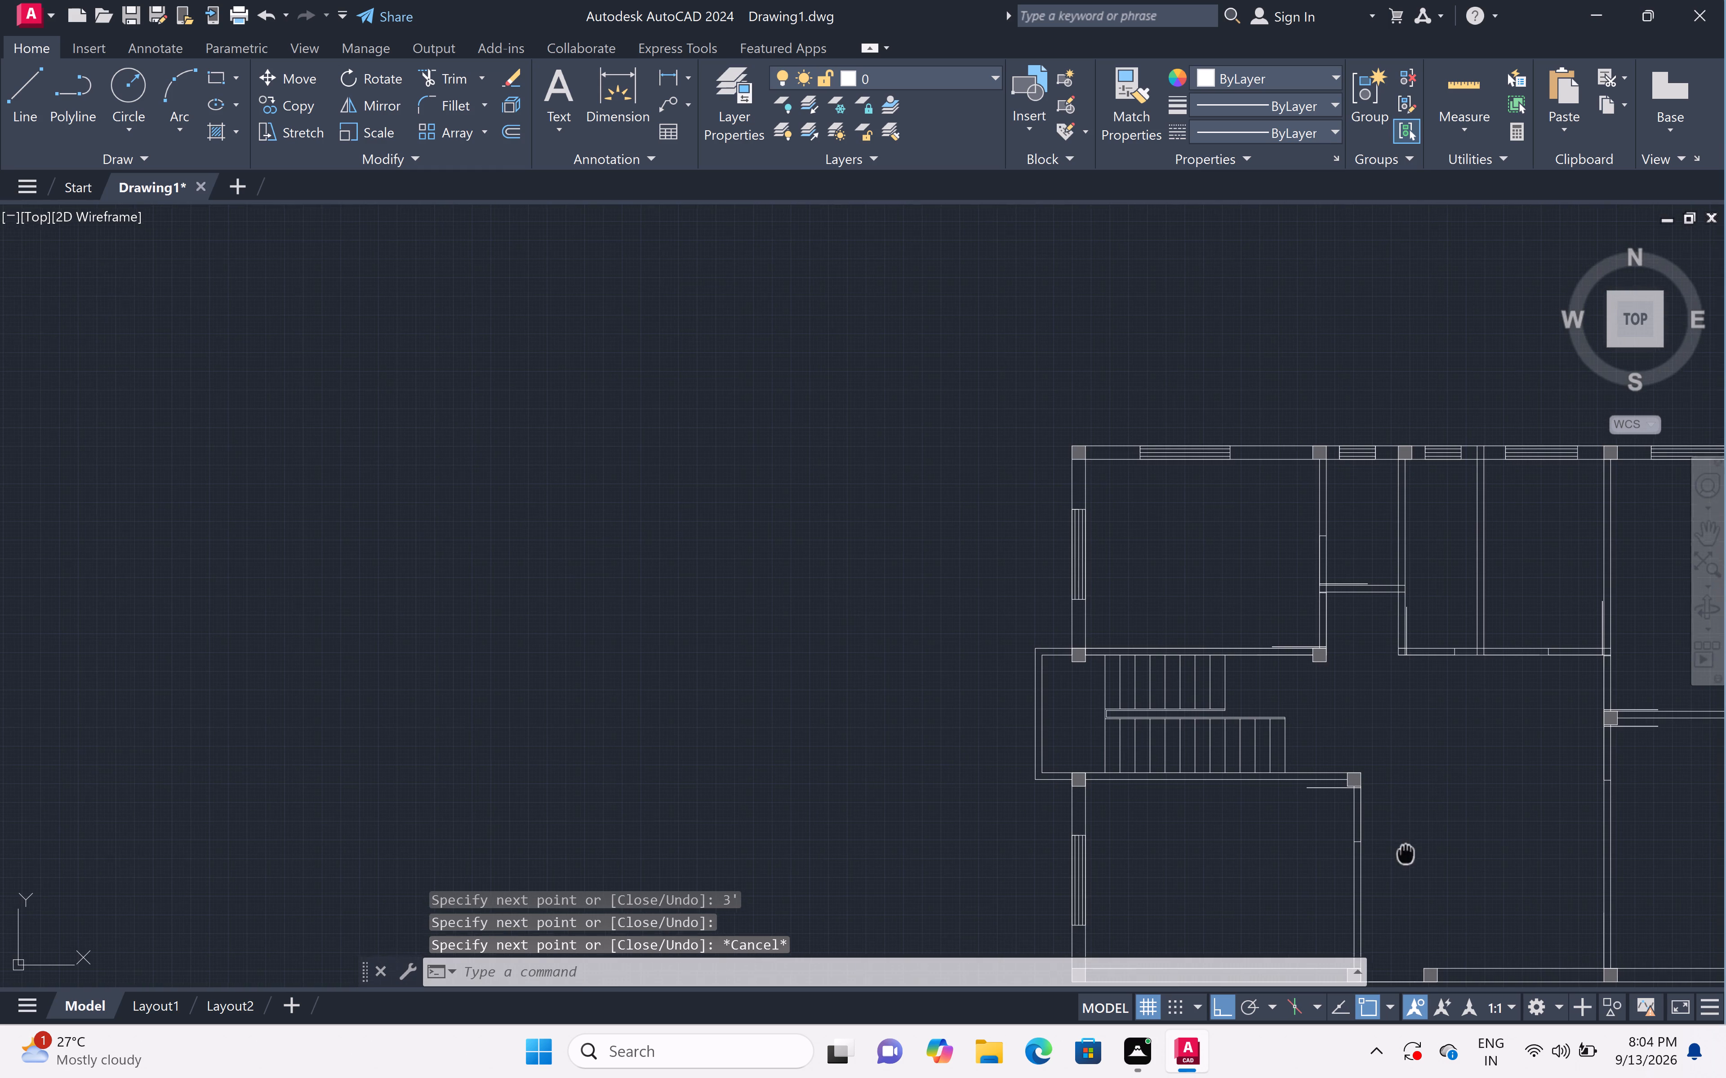
{"action": "middle_click_drag", "start_coordinate": [1403, 848], "coordinate": [1332, 762]}
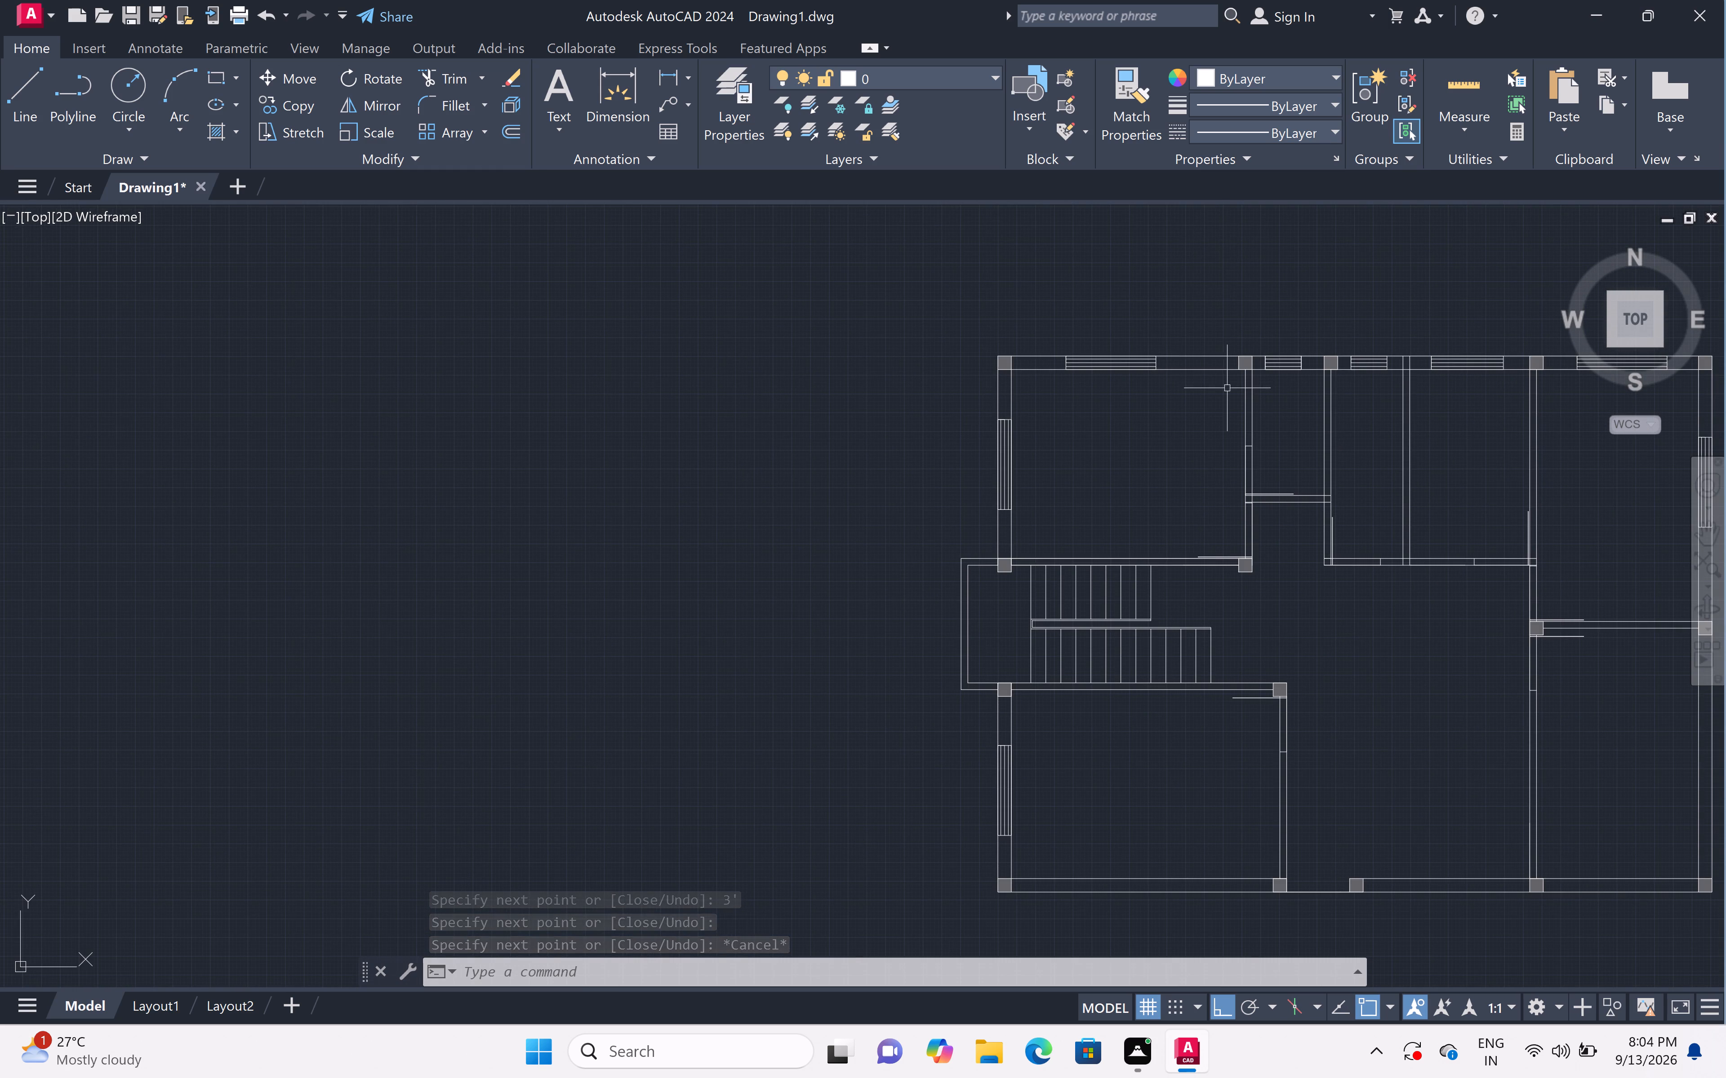
{"action": "scroll", "coordinate": [1257, 491], "scroll_direction": "up", "scroll_amount": 3}
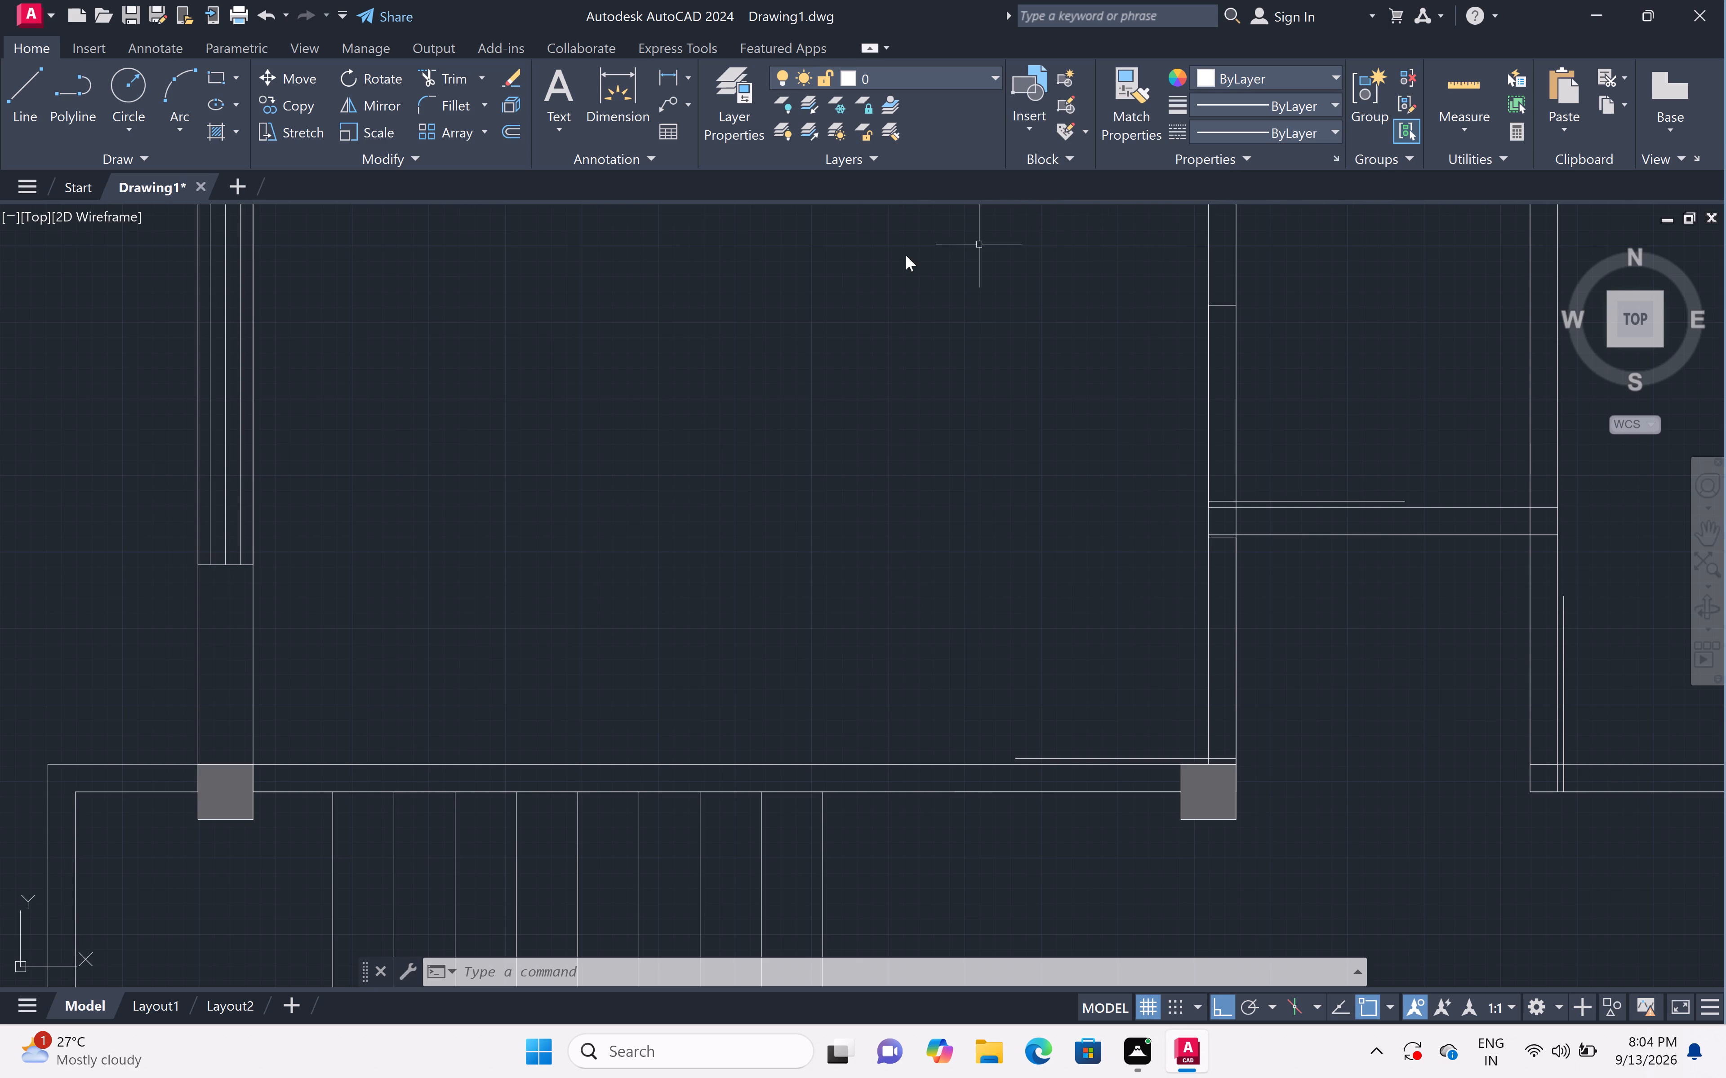
{"action": "left_click", "coordinate": [175, 127]}
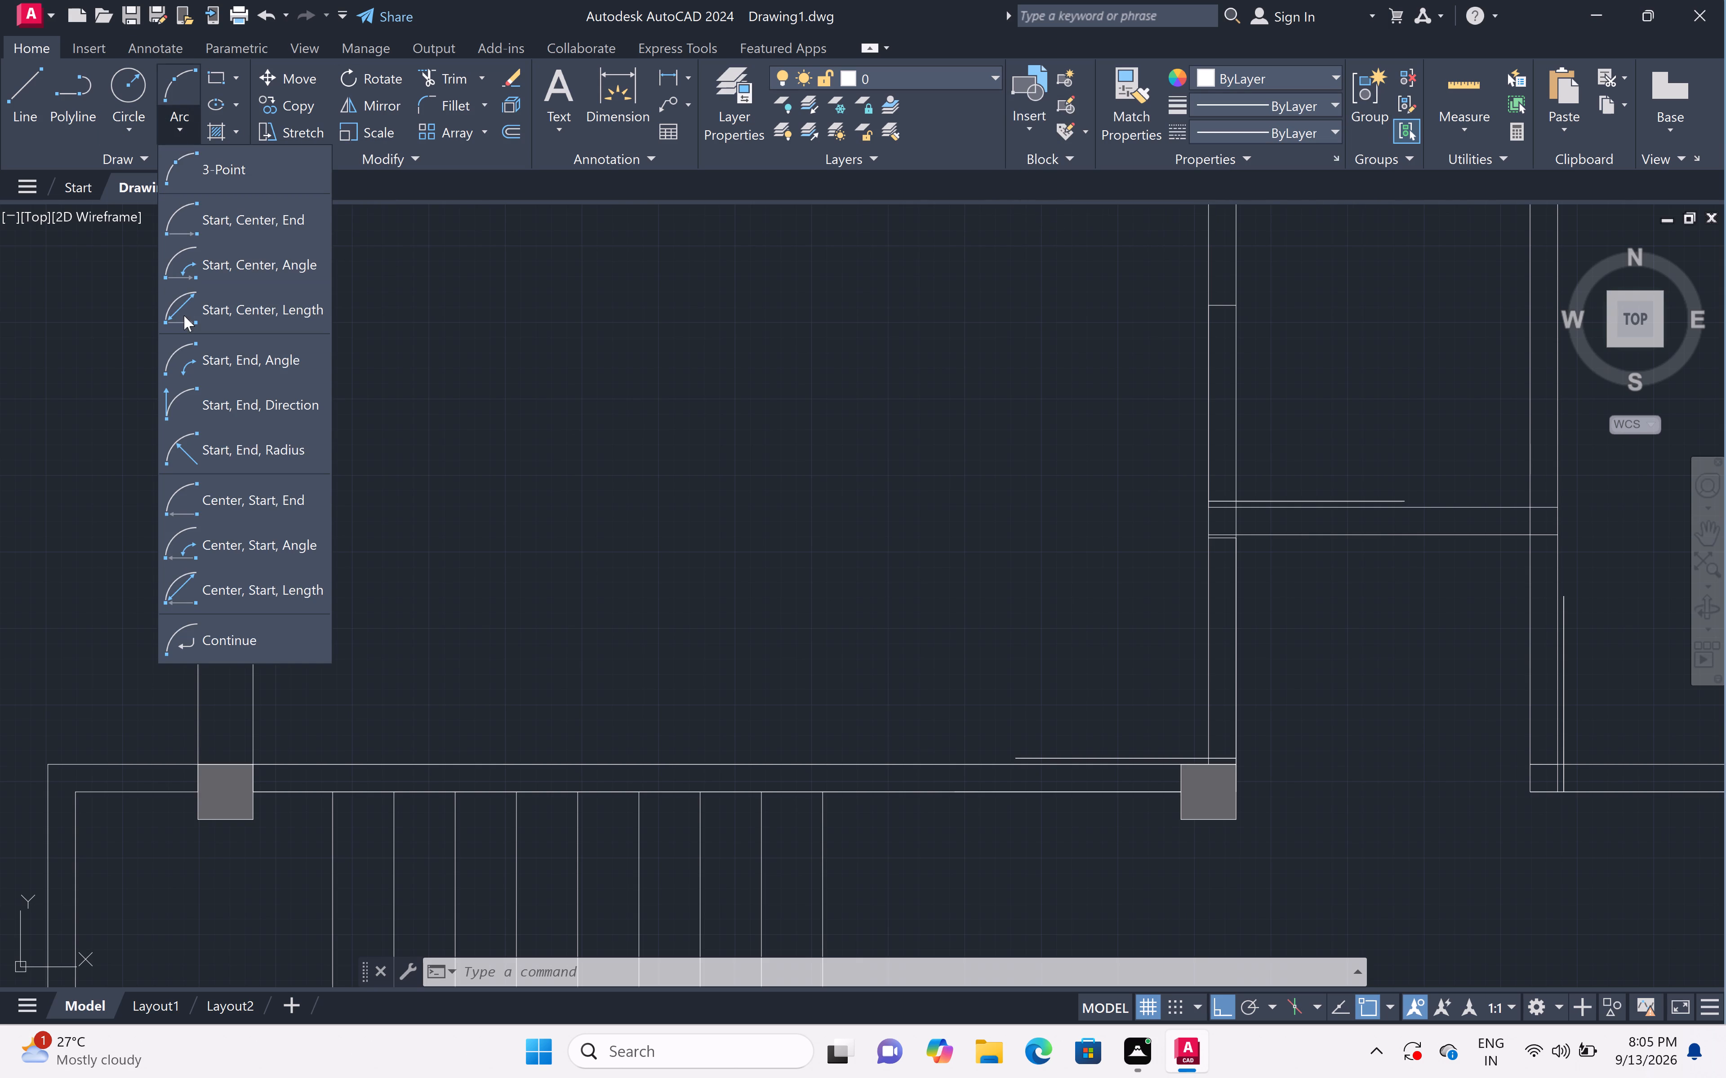
{"action": "left_click", "coordinate": [205, 401]}
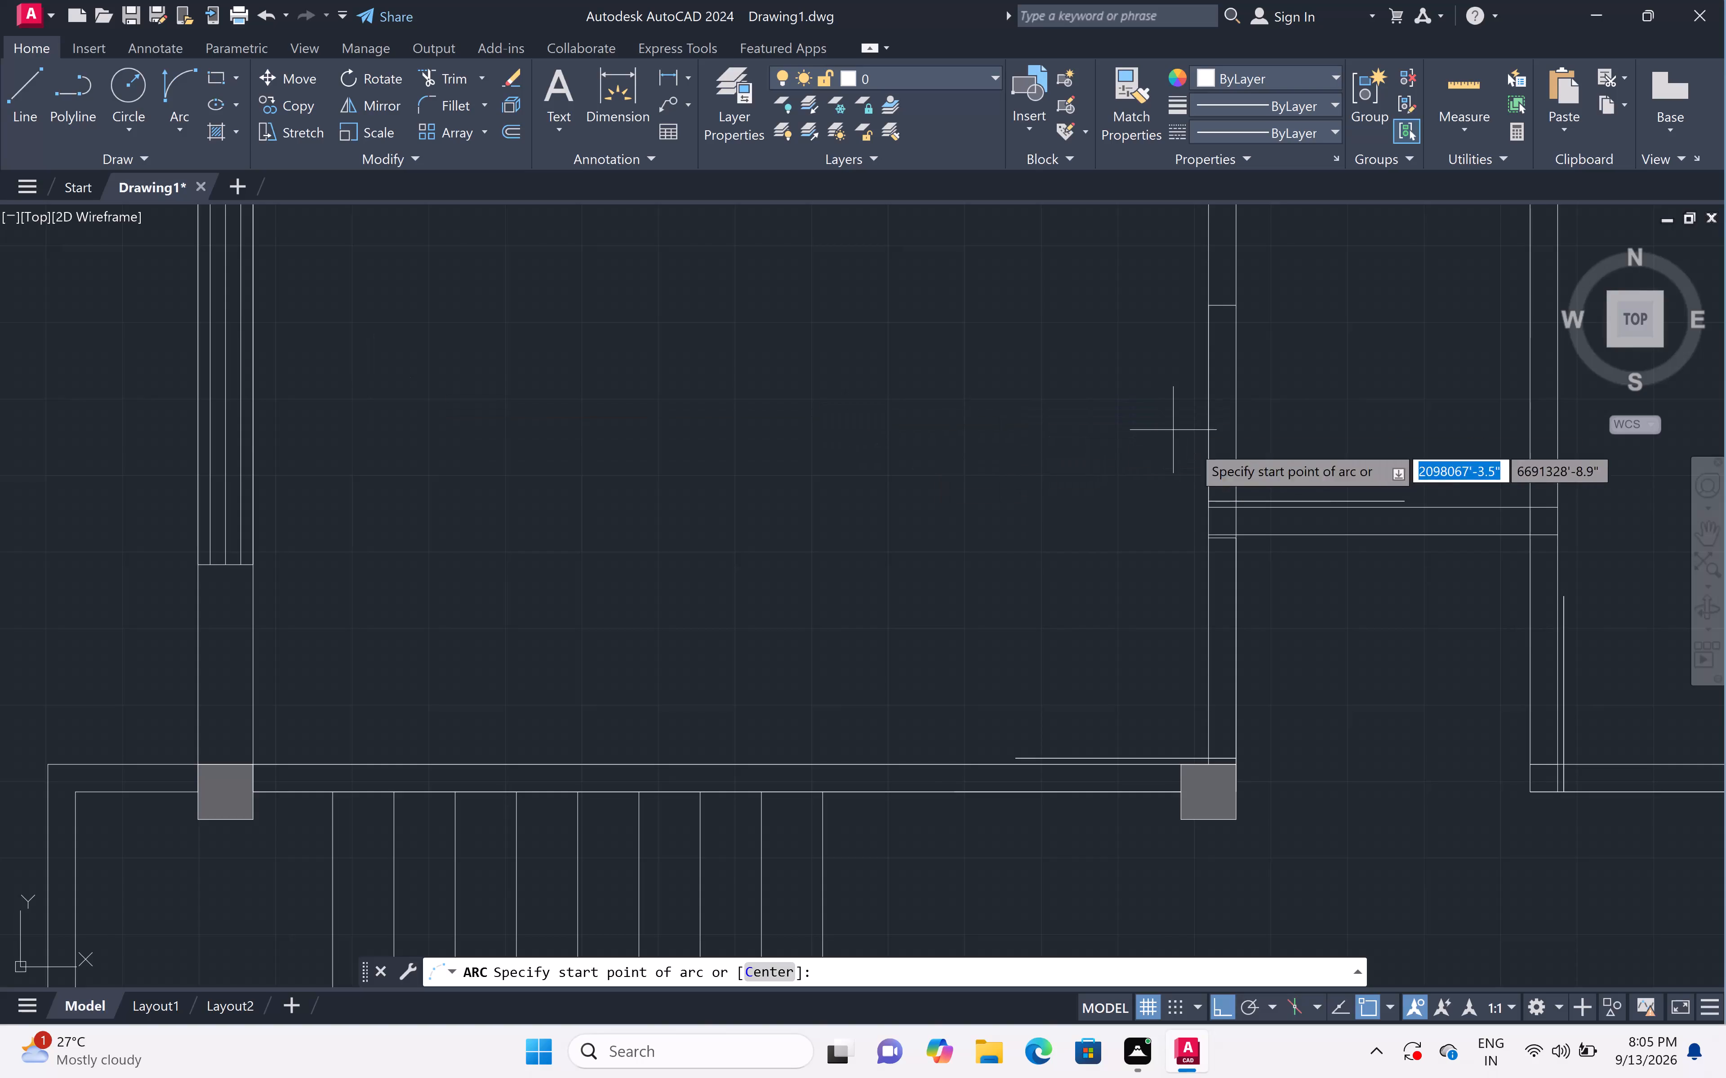
{"action": "scroll", "coordinate": [1419, 491], "scroll_direction": "up", "scroll_amount": 2}
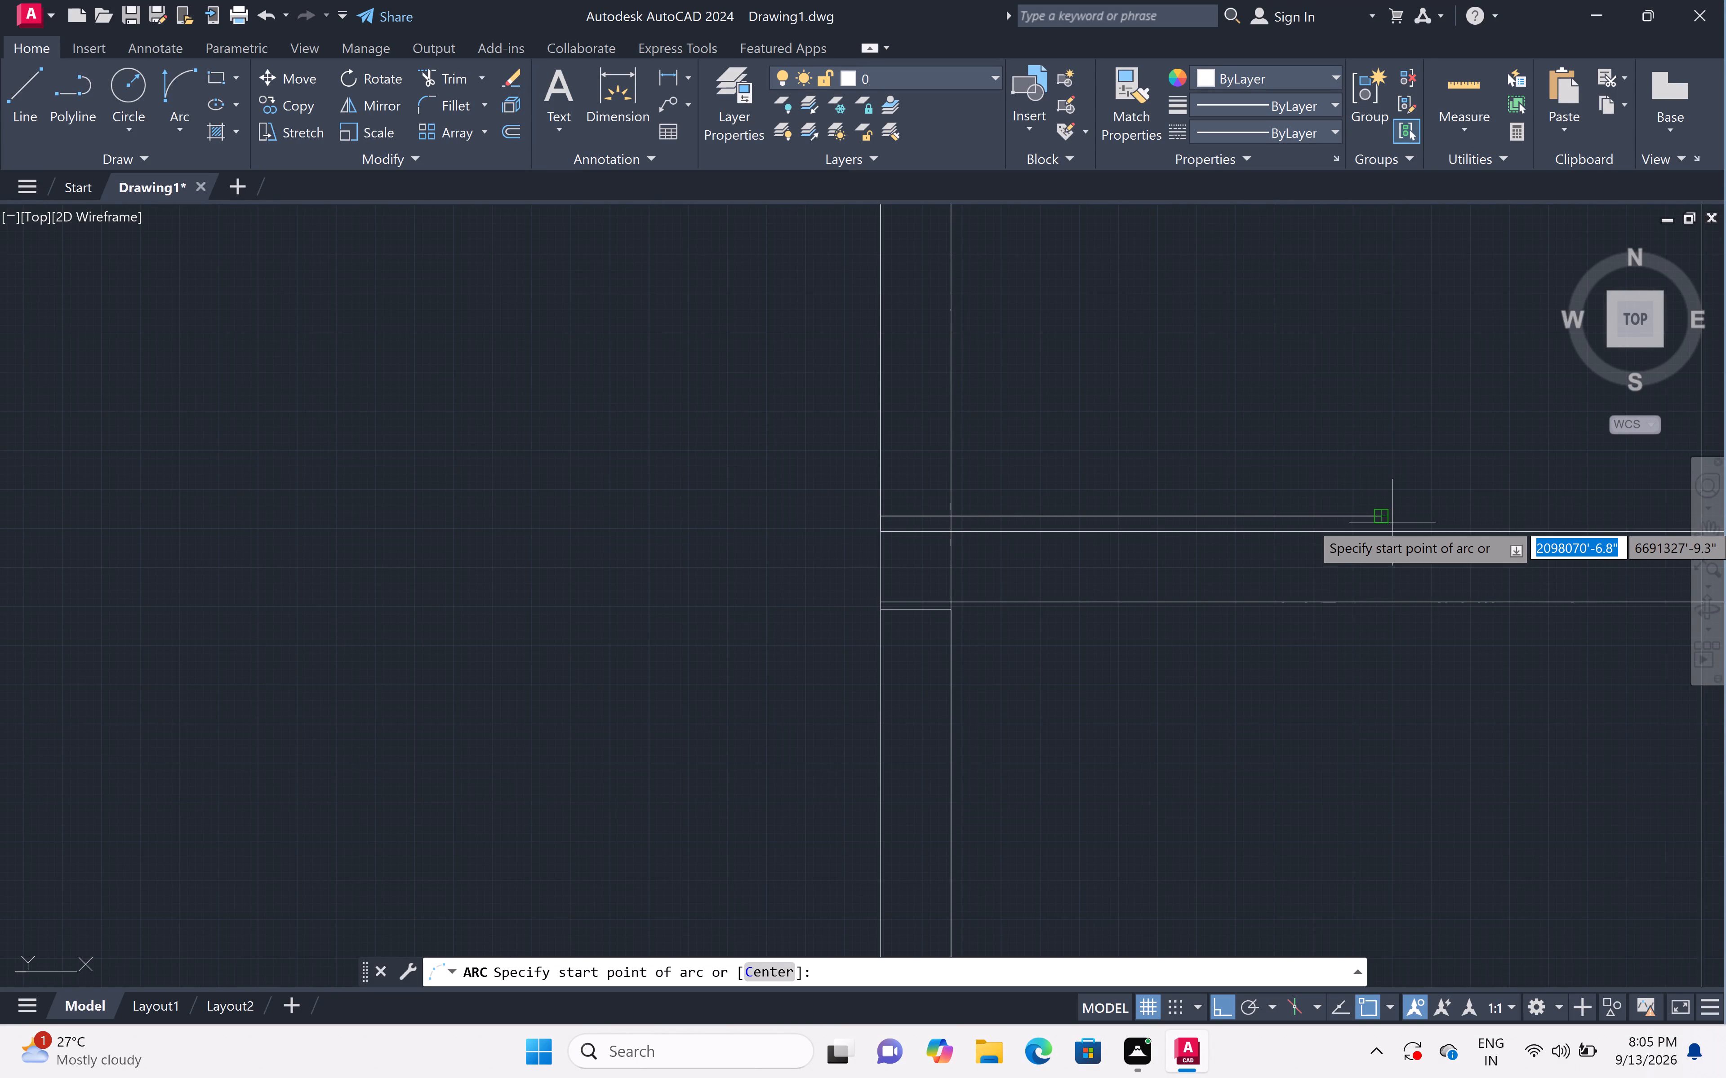
{"action": "scroll", "coordinate": [1392, 521], "scroll_direction": "down", "scroll_amount": 1}
{"action": "left_click", "coordinate": [1392, 521]}
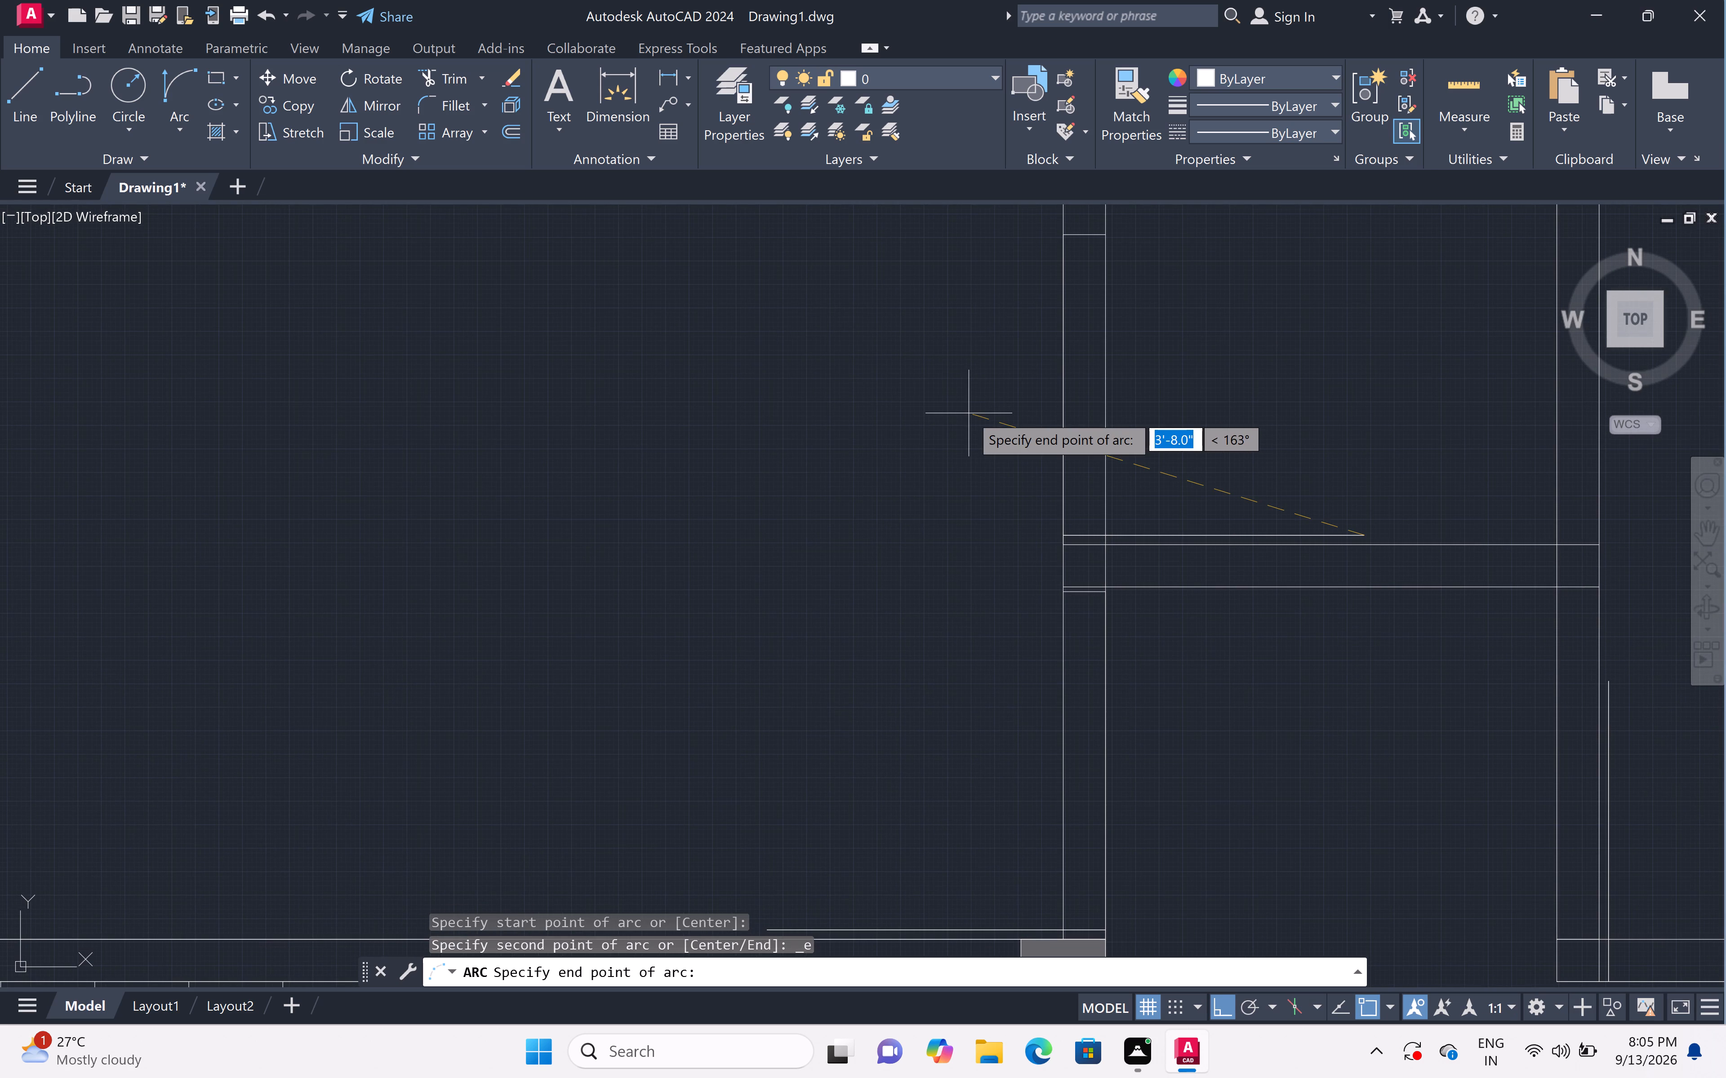
{"action": "left_click", "coordinate": [1109, 232]}
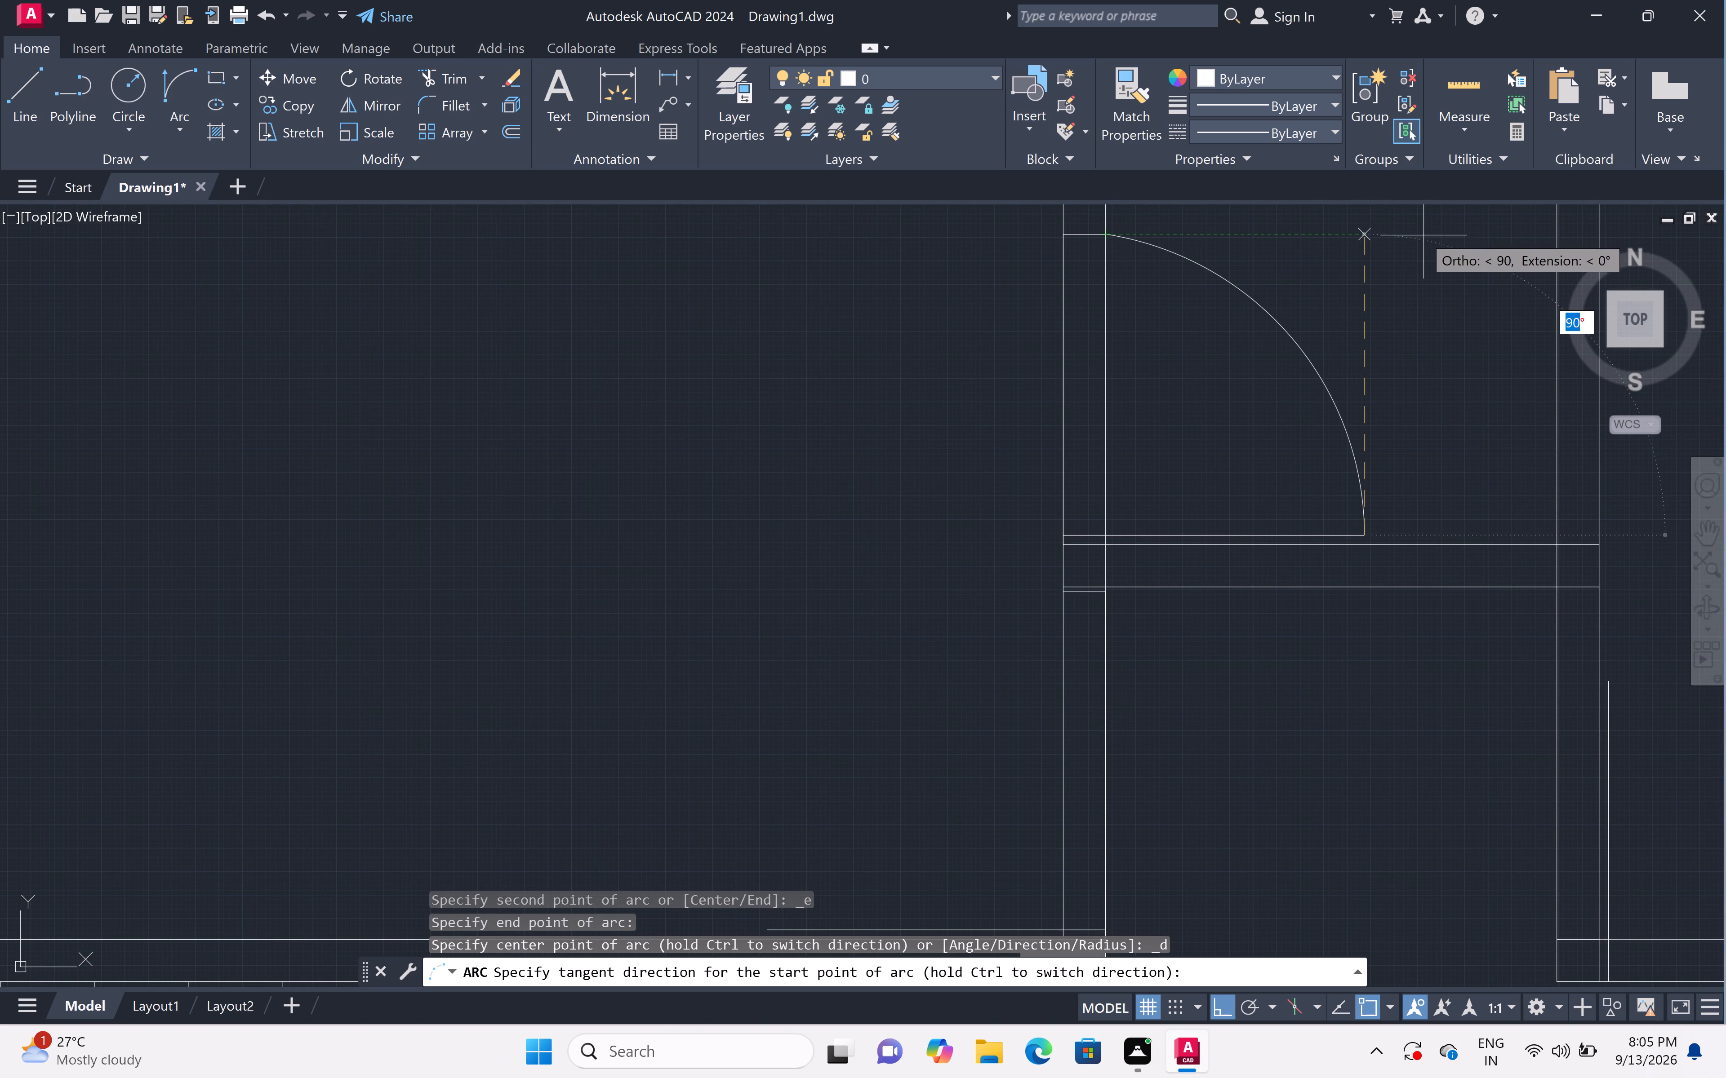
{"action": "left_click", "coordinate": [1438, 246]}
Draw a Start, End, Direction arc from the northwest room's door leaf free end to the opening's upper jamb, tangent upward.
{"action": "scroll", "coordinate": [1440, 259], "scroll_direction": "down", "scroll_amount": 3}
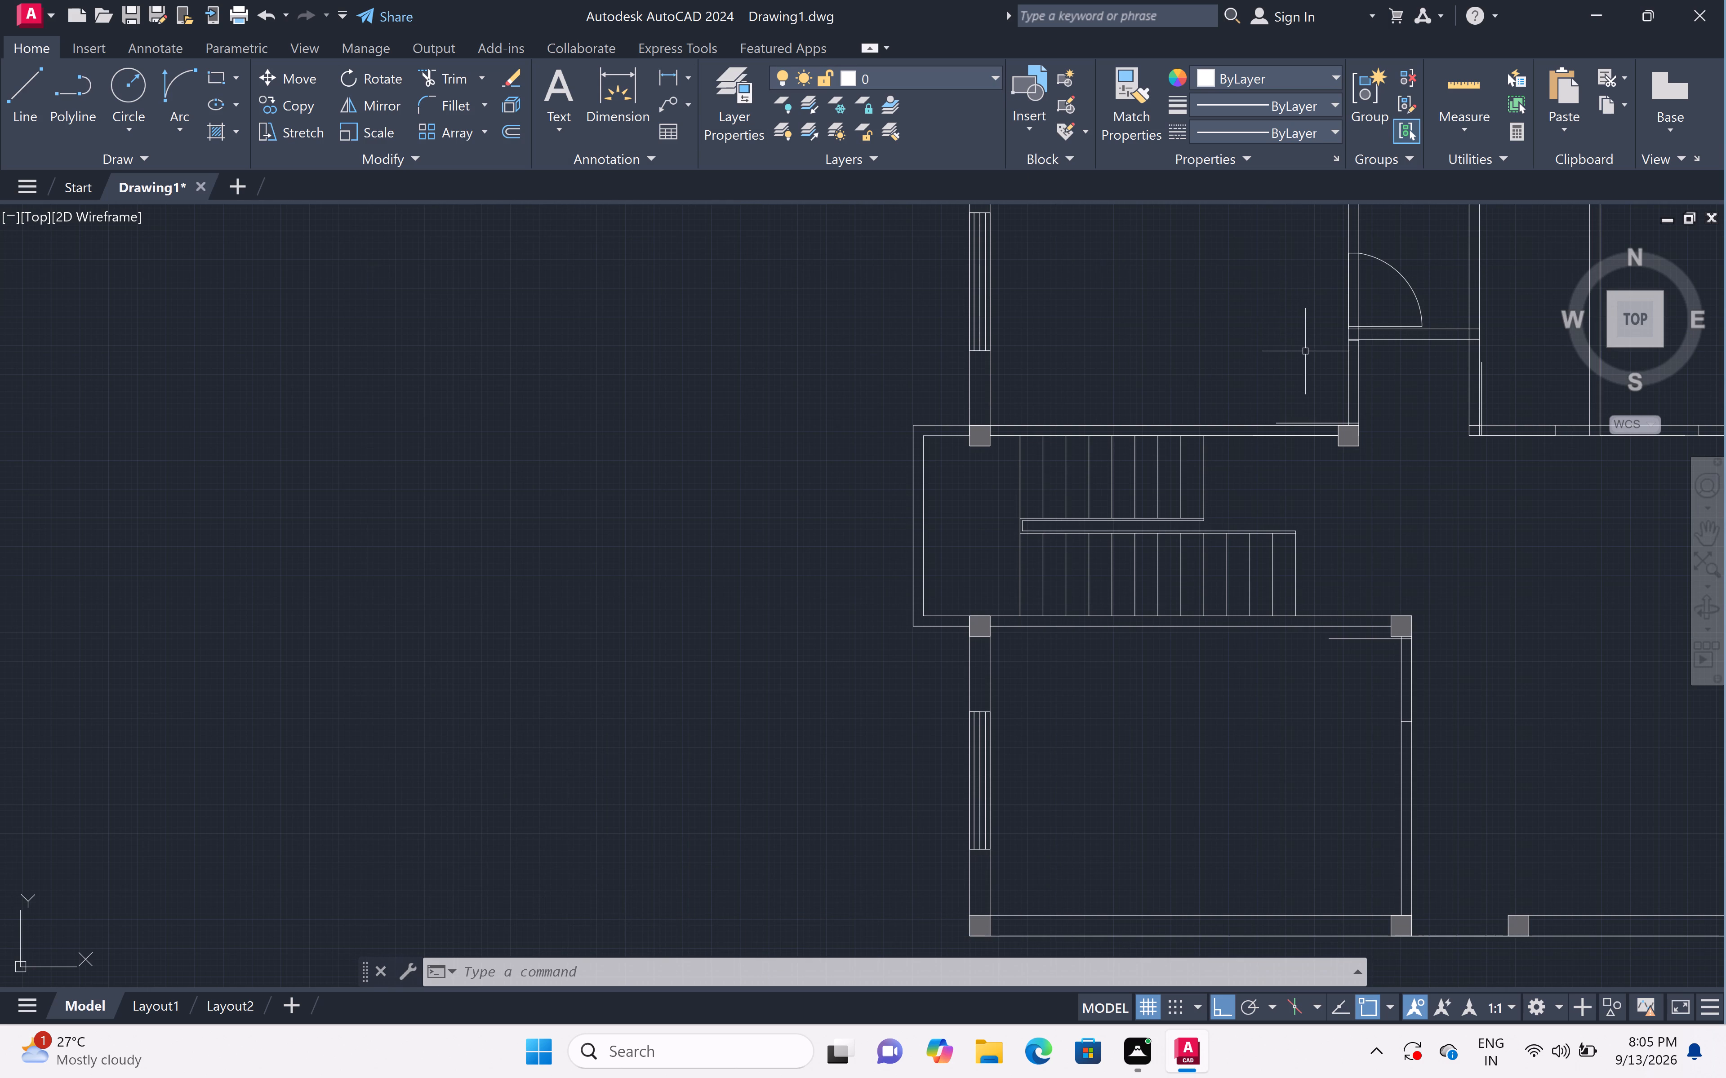
{"action": "middle_click_drag", "start_coordinate": [1303, 353], "coordinate": [958, 456]}
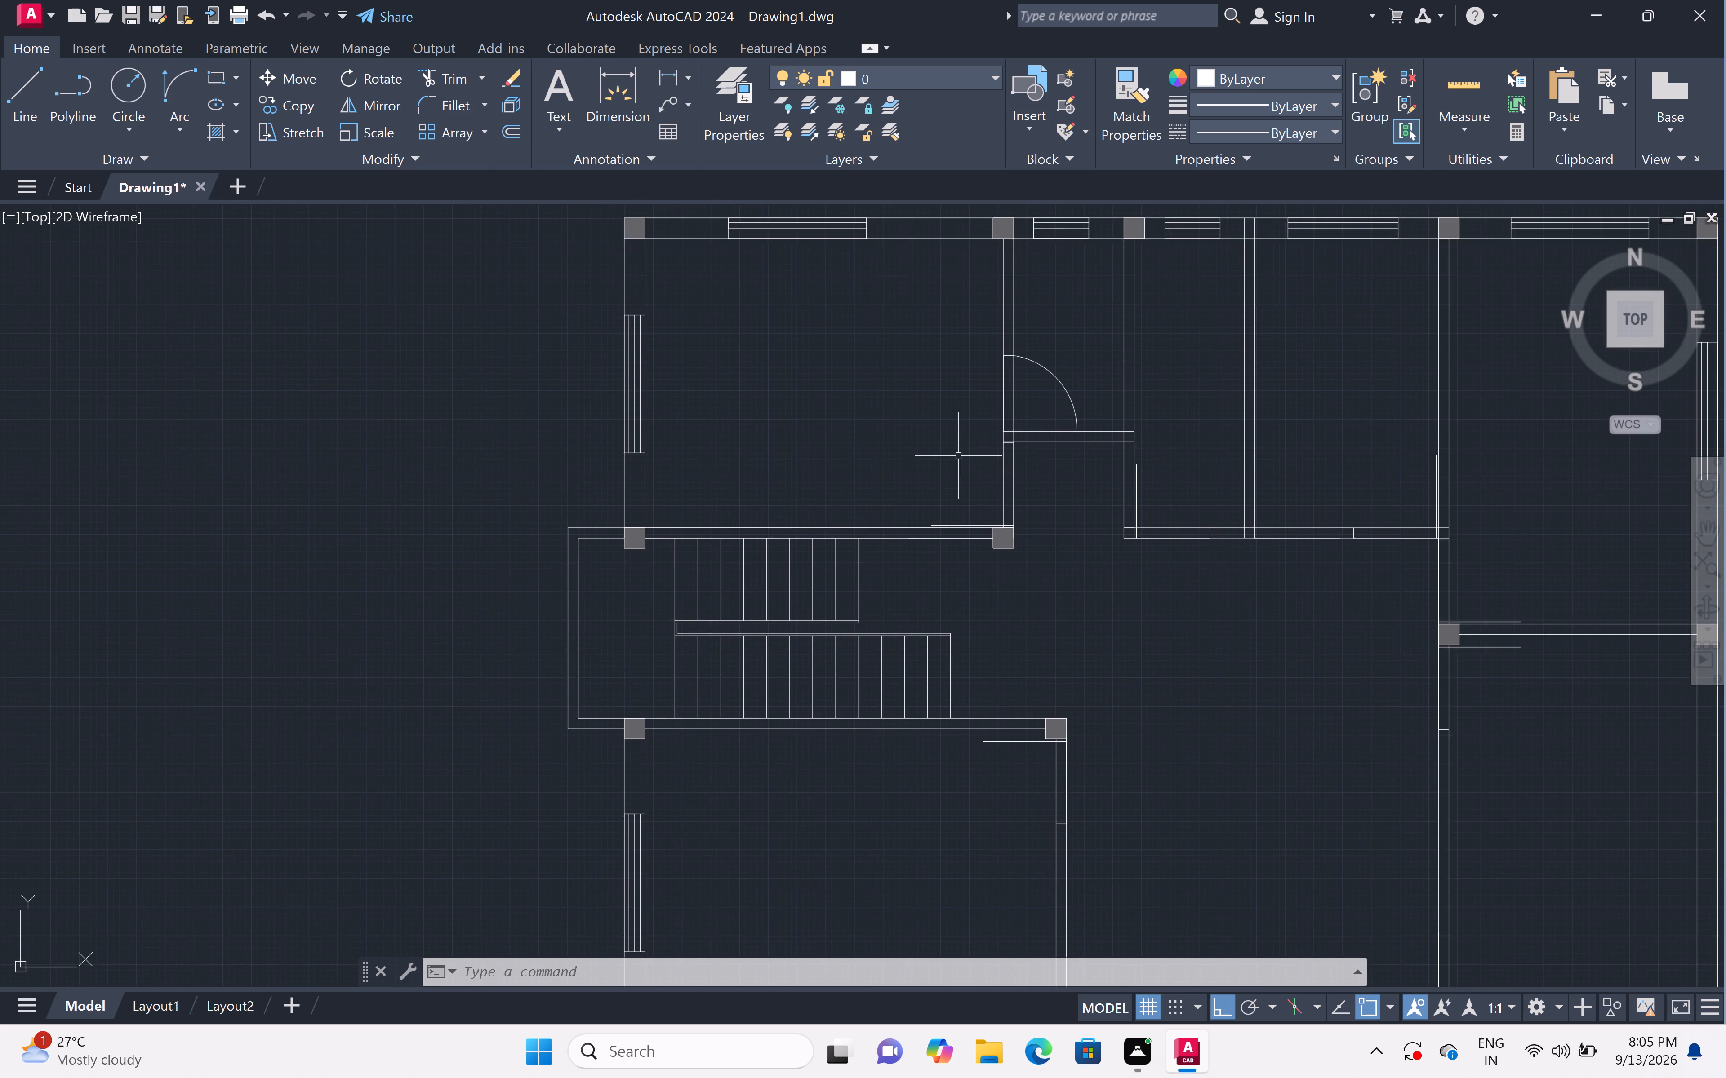
{"action": "scroll", "coordinate": [958, 455], "scroll_direction": "up", "scroll_amount": 2}
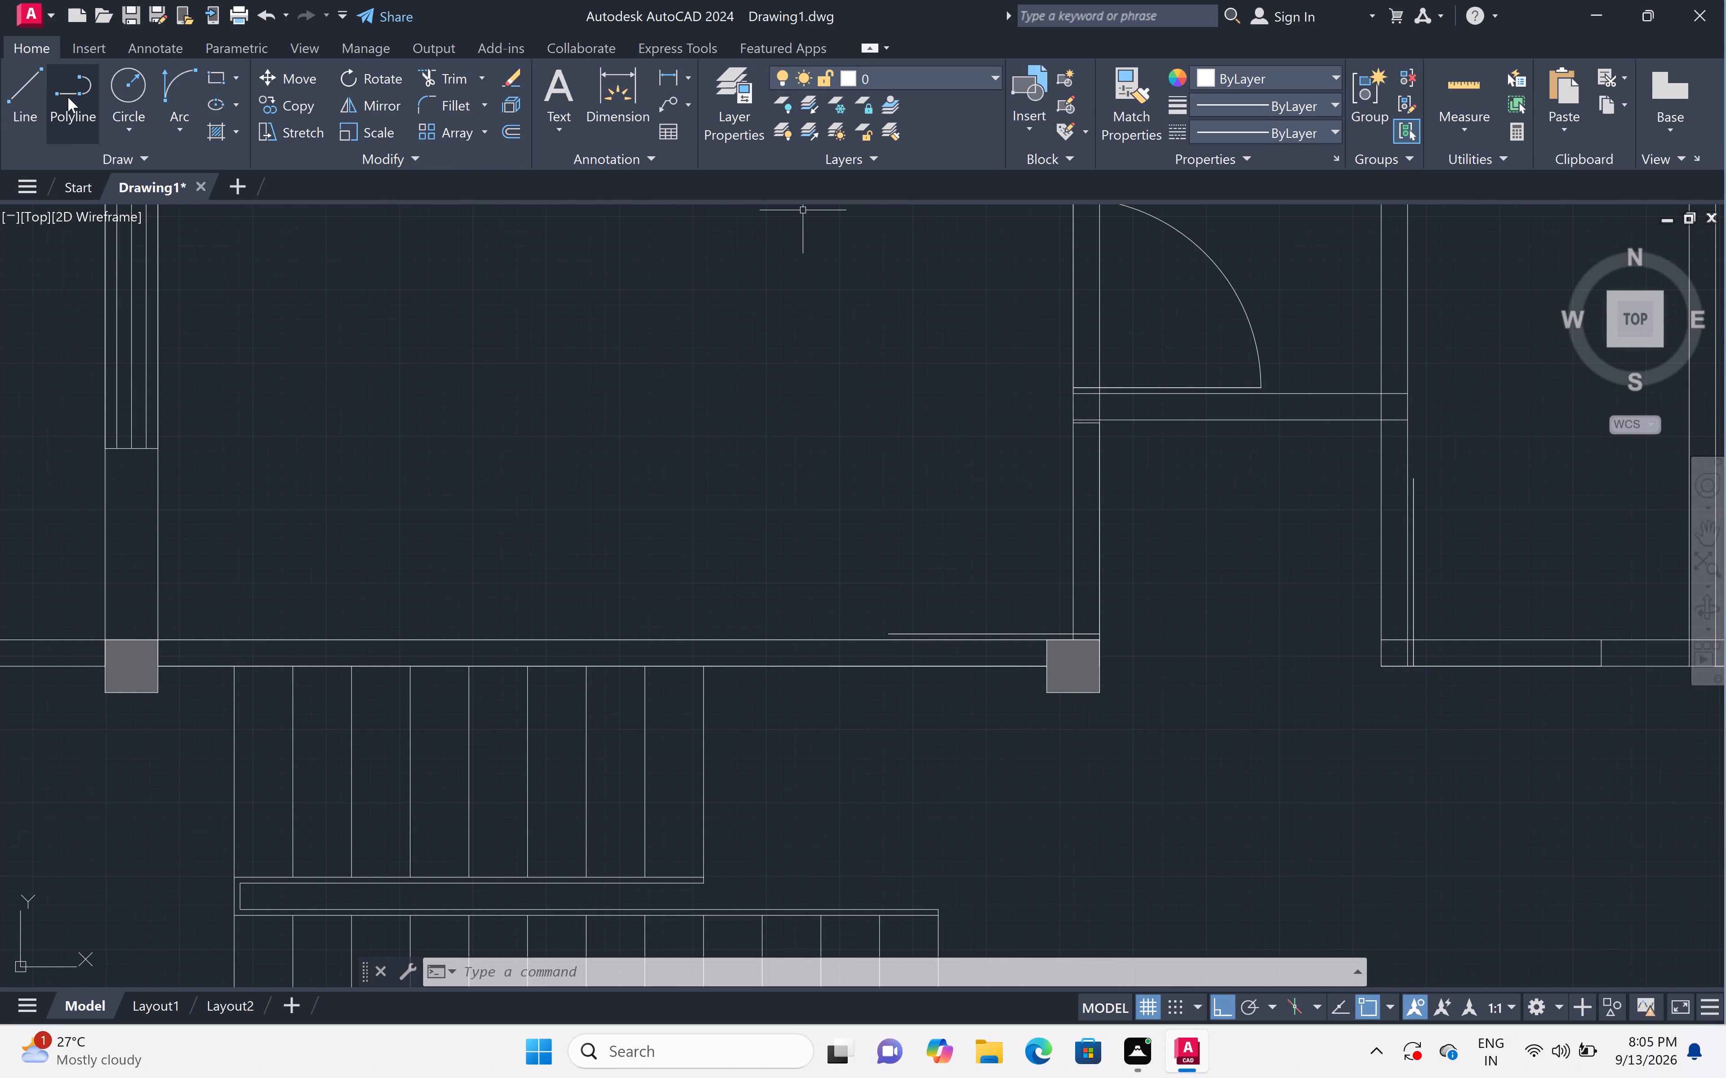
{"action": "left_click", "coordinate": [180, 129]}
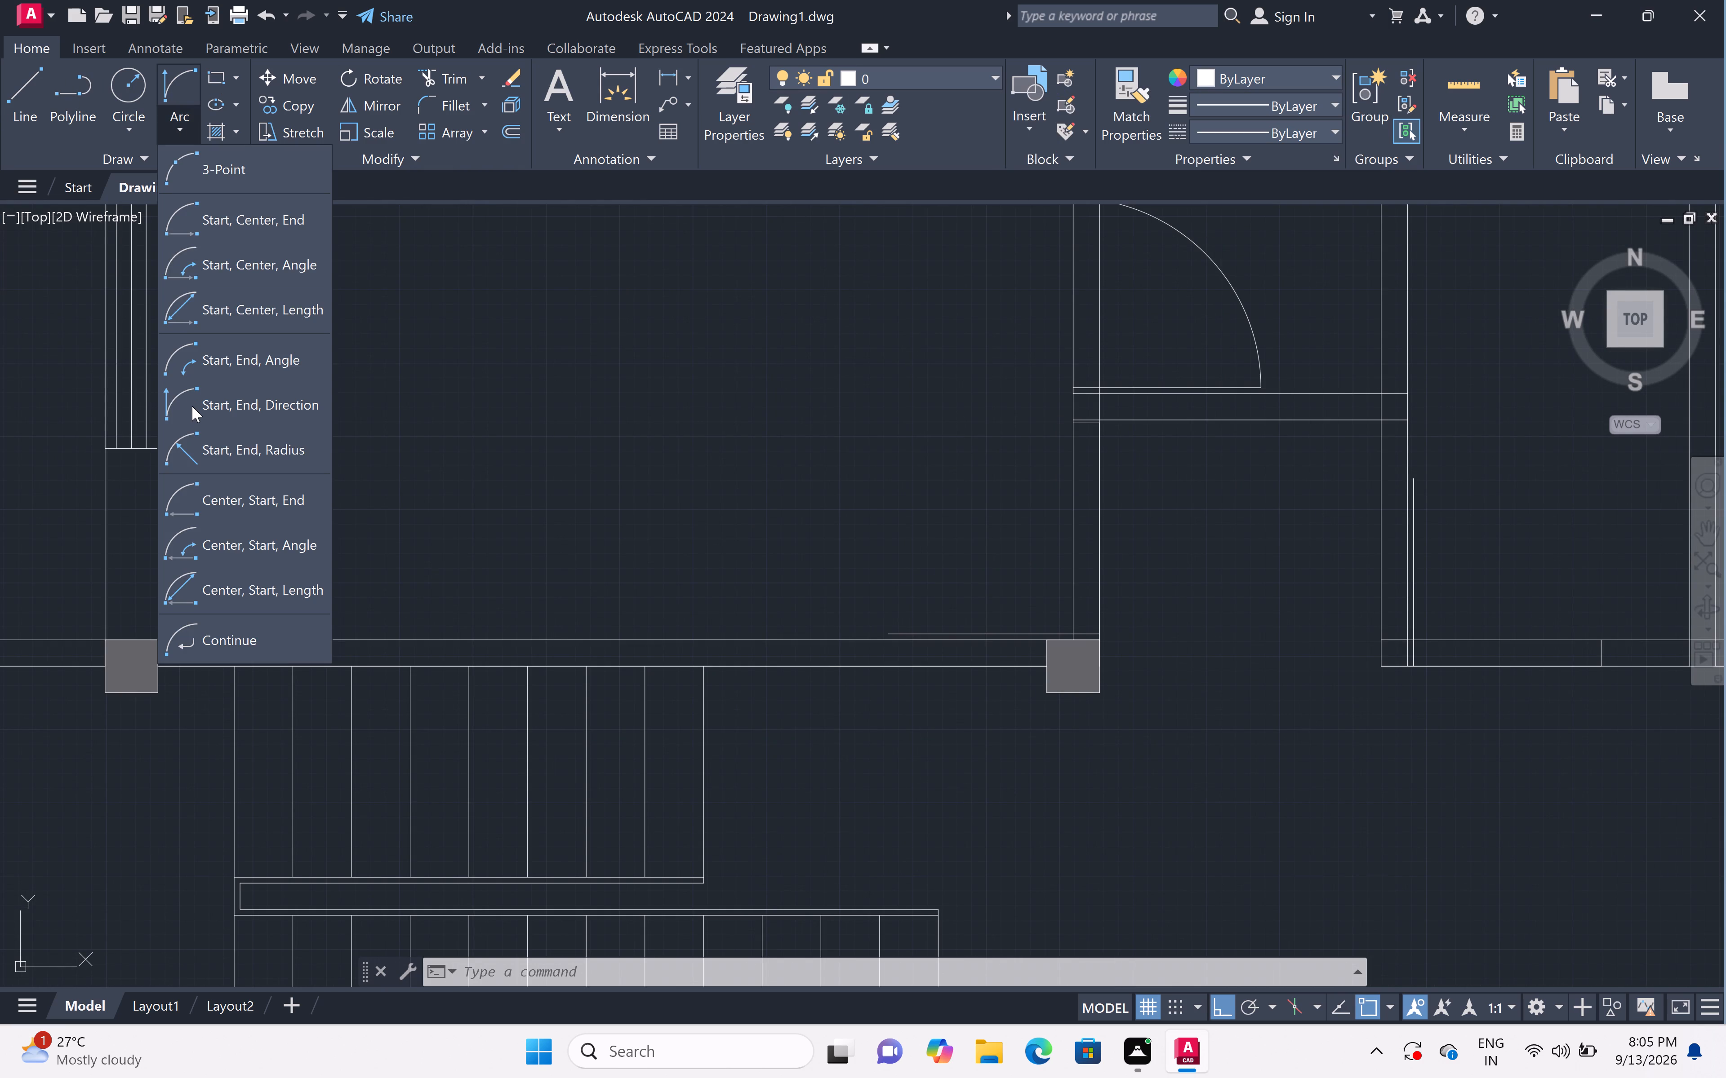
{"action": "left_click", "coordinate": [191, 402]}
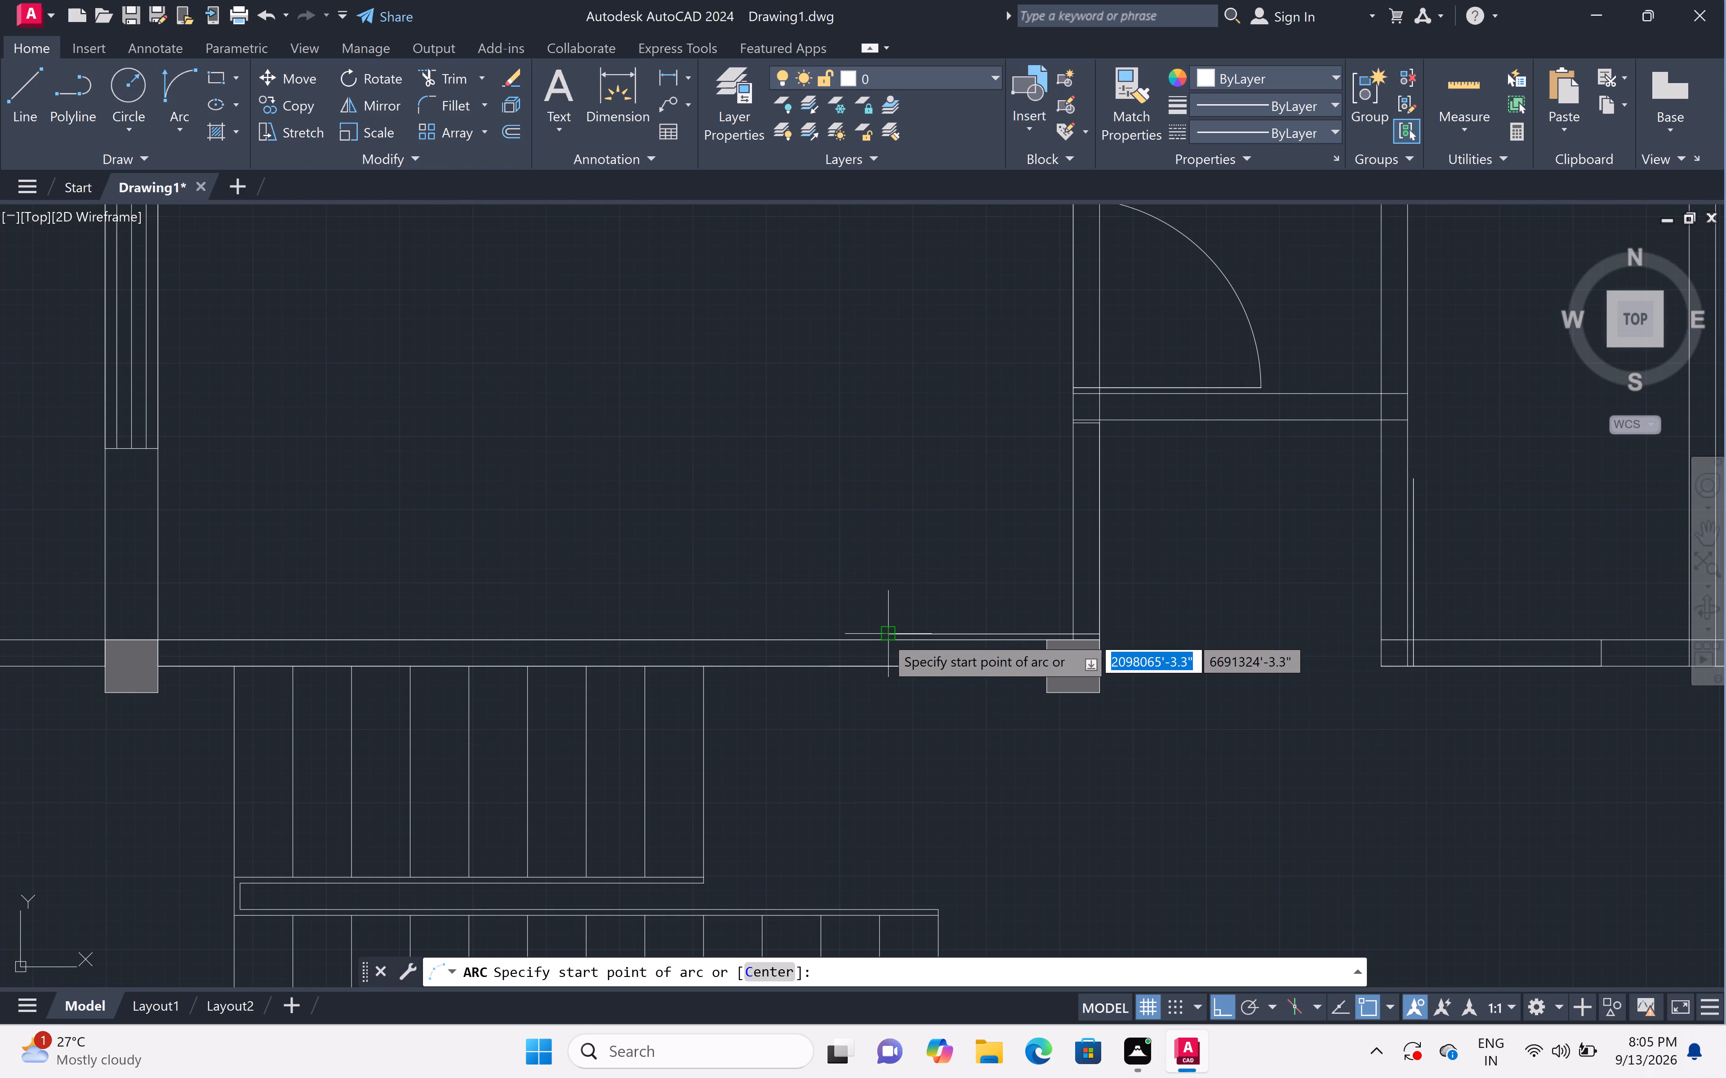
{"action": "left_click", "coordinate": [885, 635]}
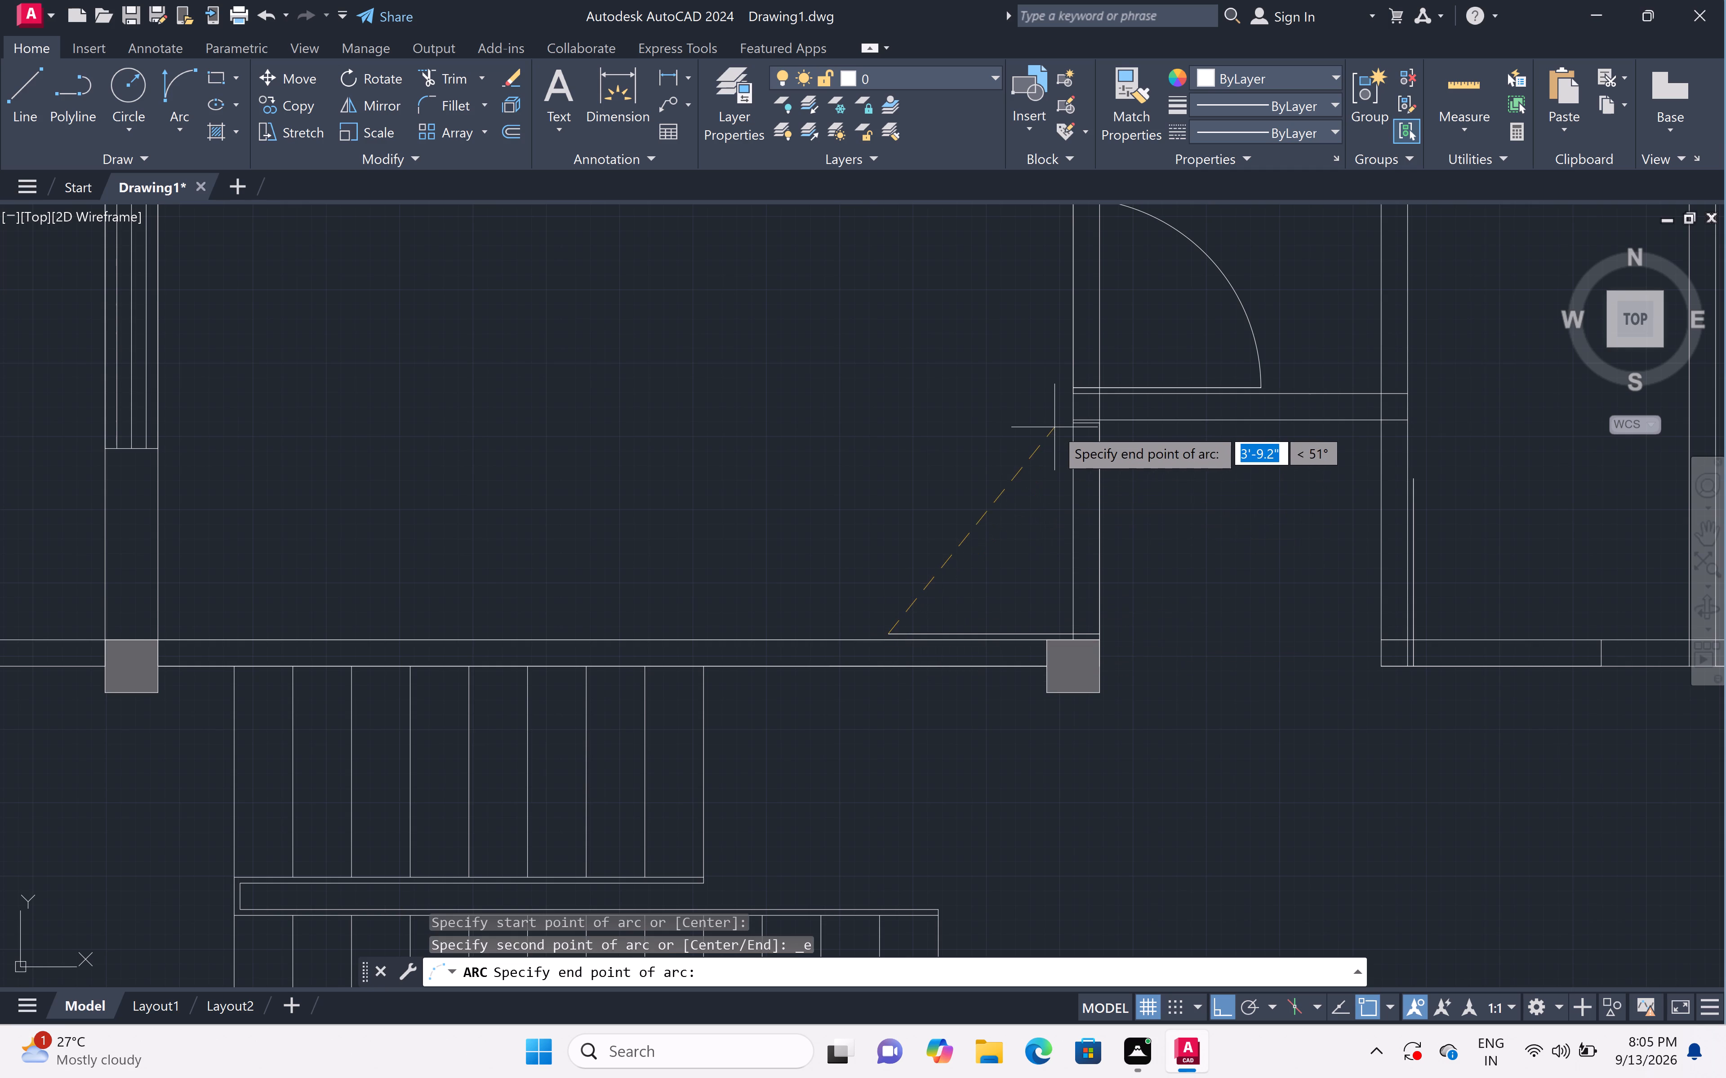
{"action": "left_click", "coordinate": [1067, 424]}
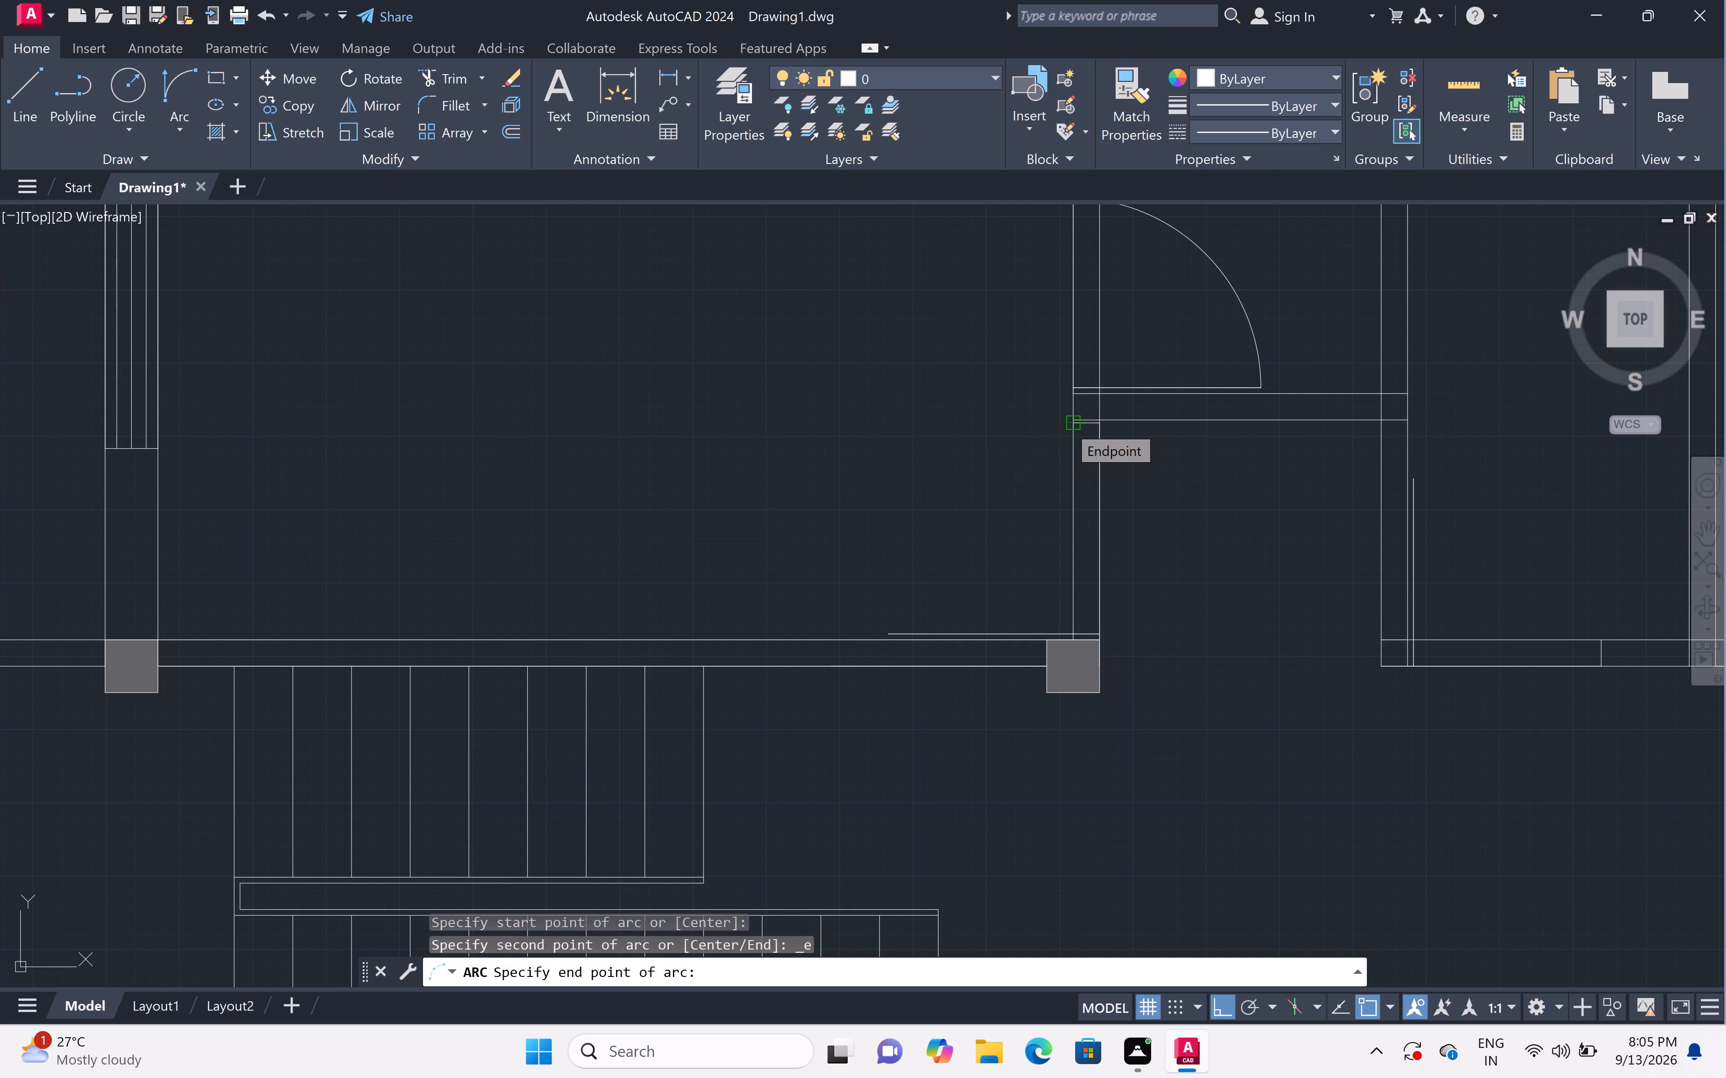
{"action": "double_click", "coordinate": [780, 340]}
{"action": "scroll", "coordinate": [781, 338], "scroll_direction": "down", "scroll_amount": 3}
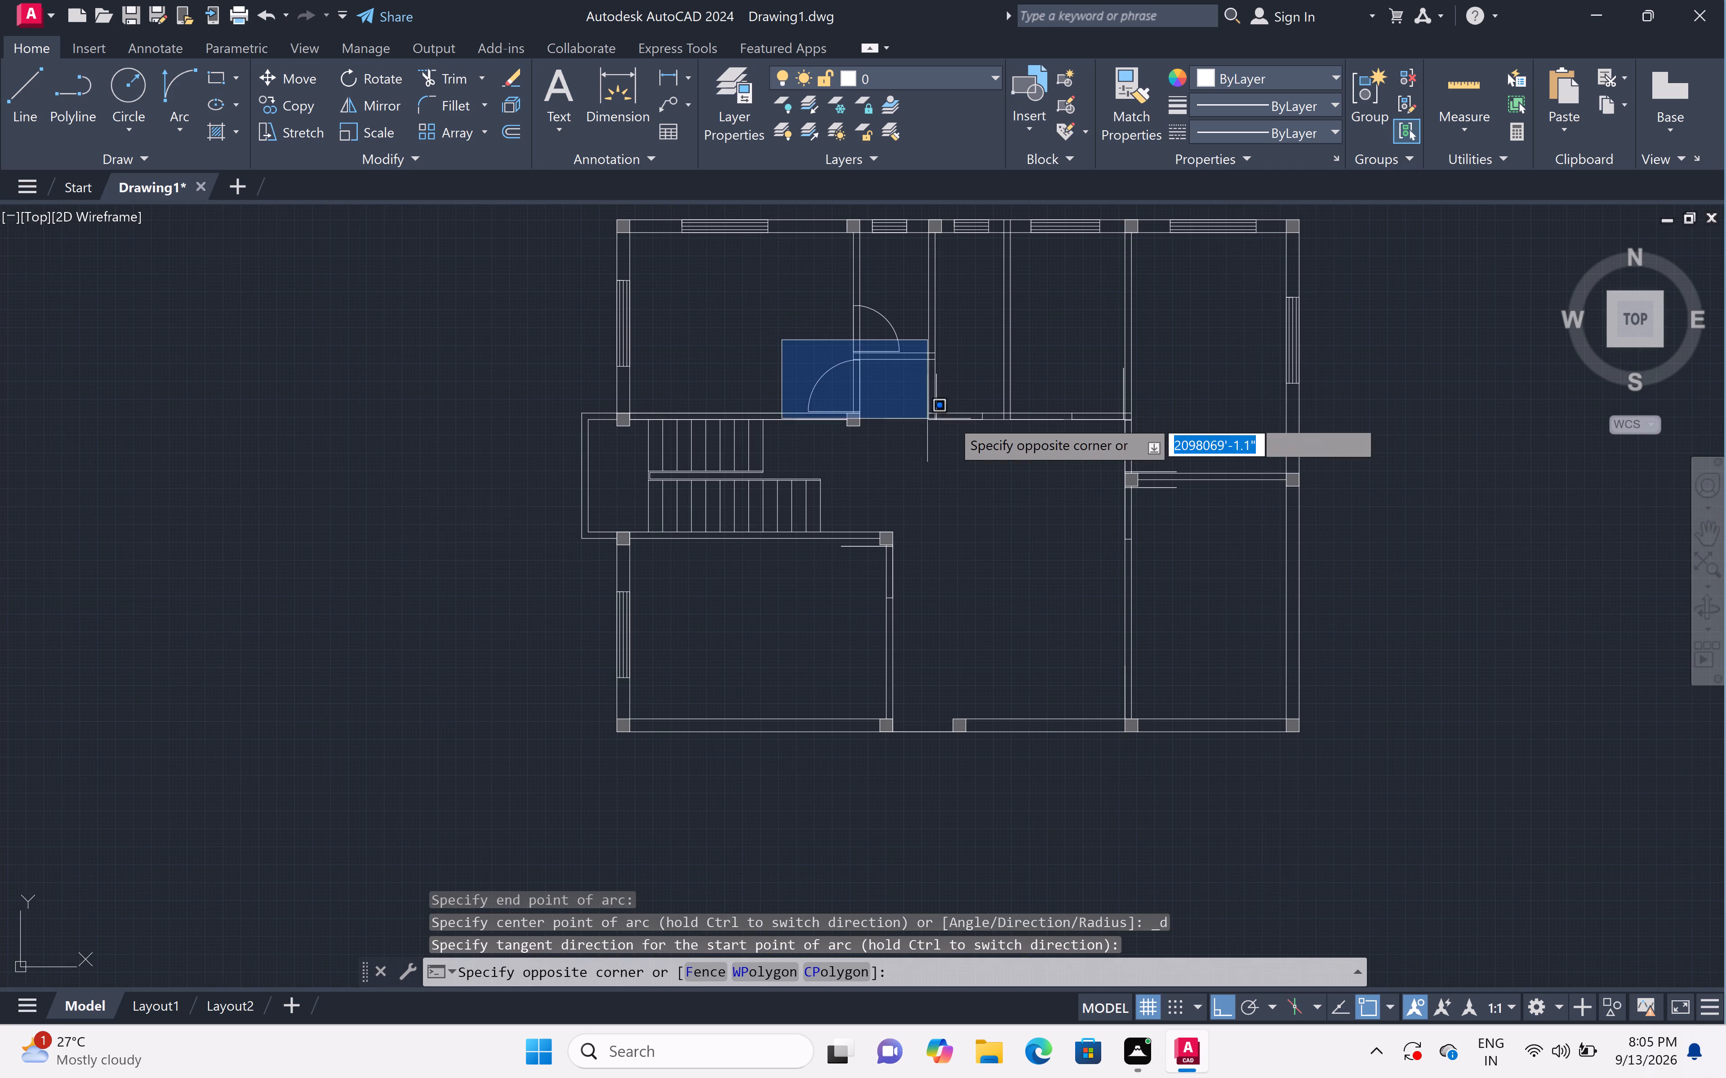
{"action": "left_click", "coordinate": [758, 392]}
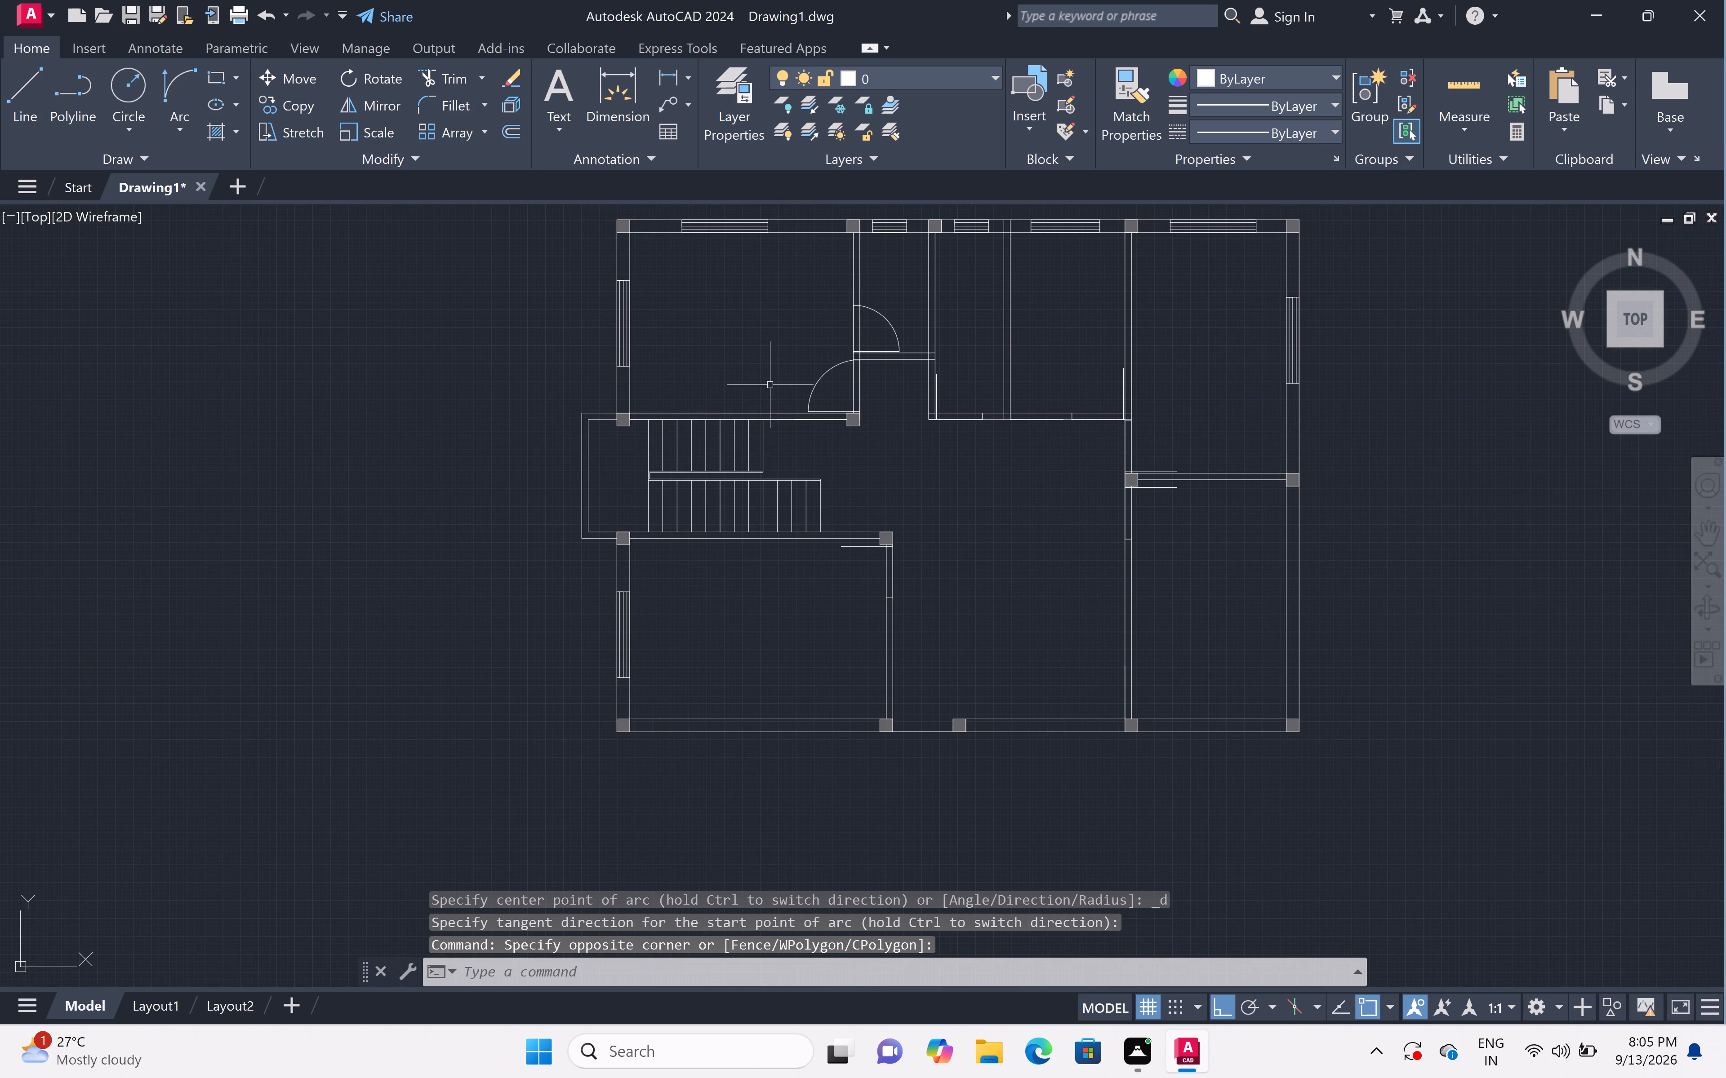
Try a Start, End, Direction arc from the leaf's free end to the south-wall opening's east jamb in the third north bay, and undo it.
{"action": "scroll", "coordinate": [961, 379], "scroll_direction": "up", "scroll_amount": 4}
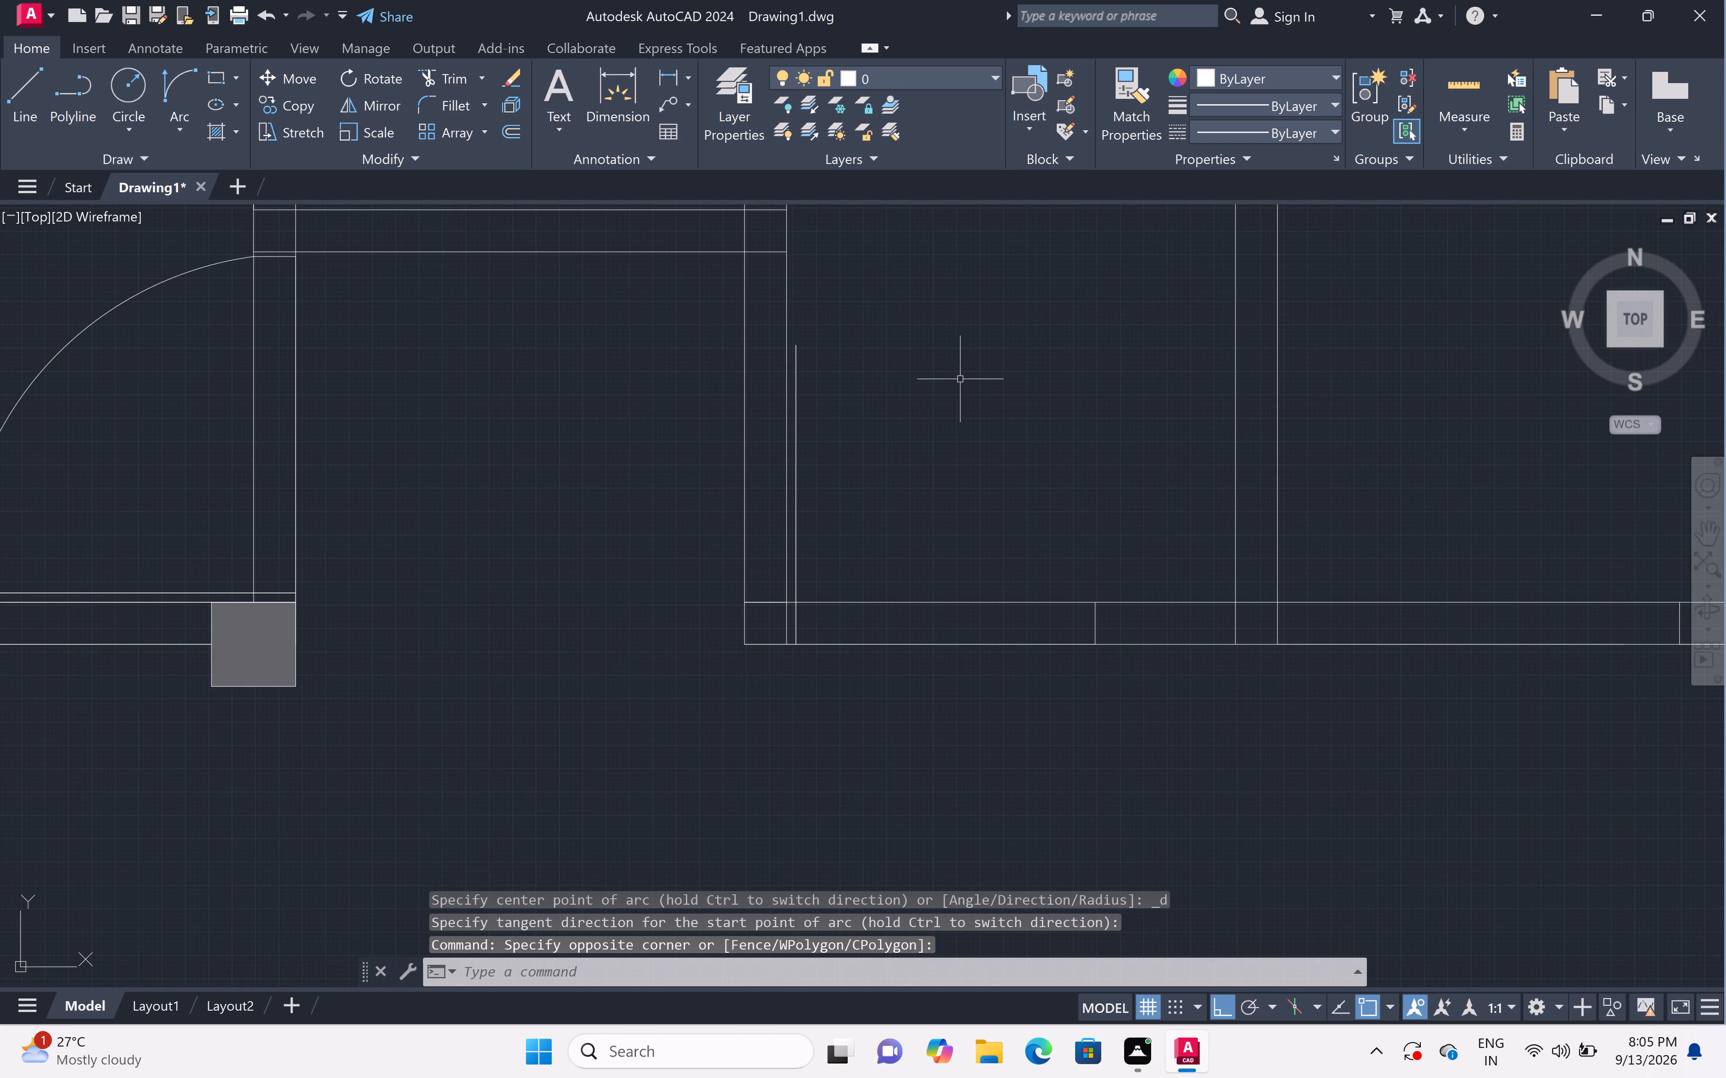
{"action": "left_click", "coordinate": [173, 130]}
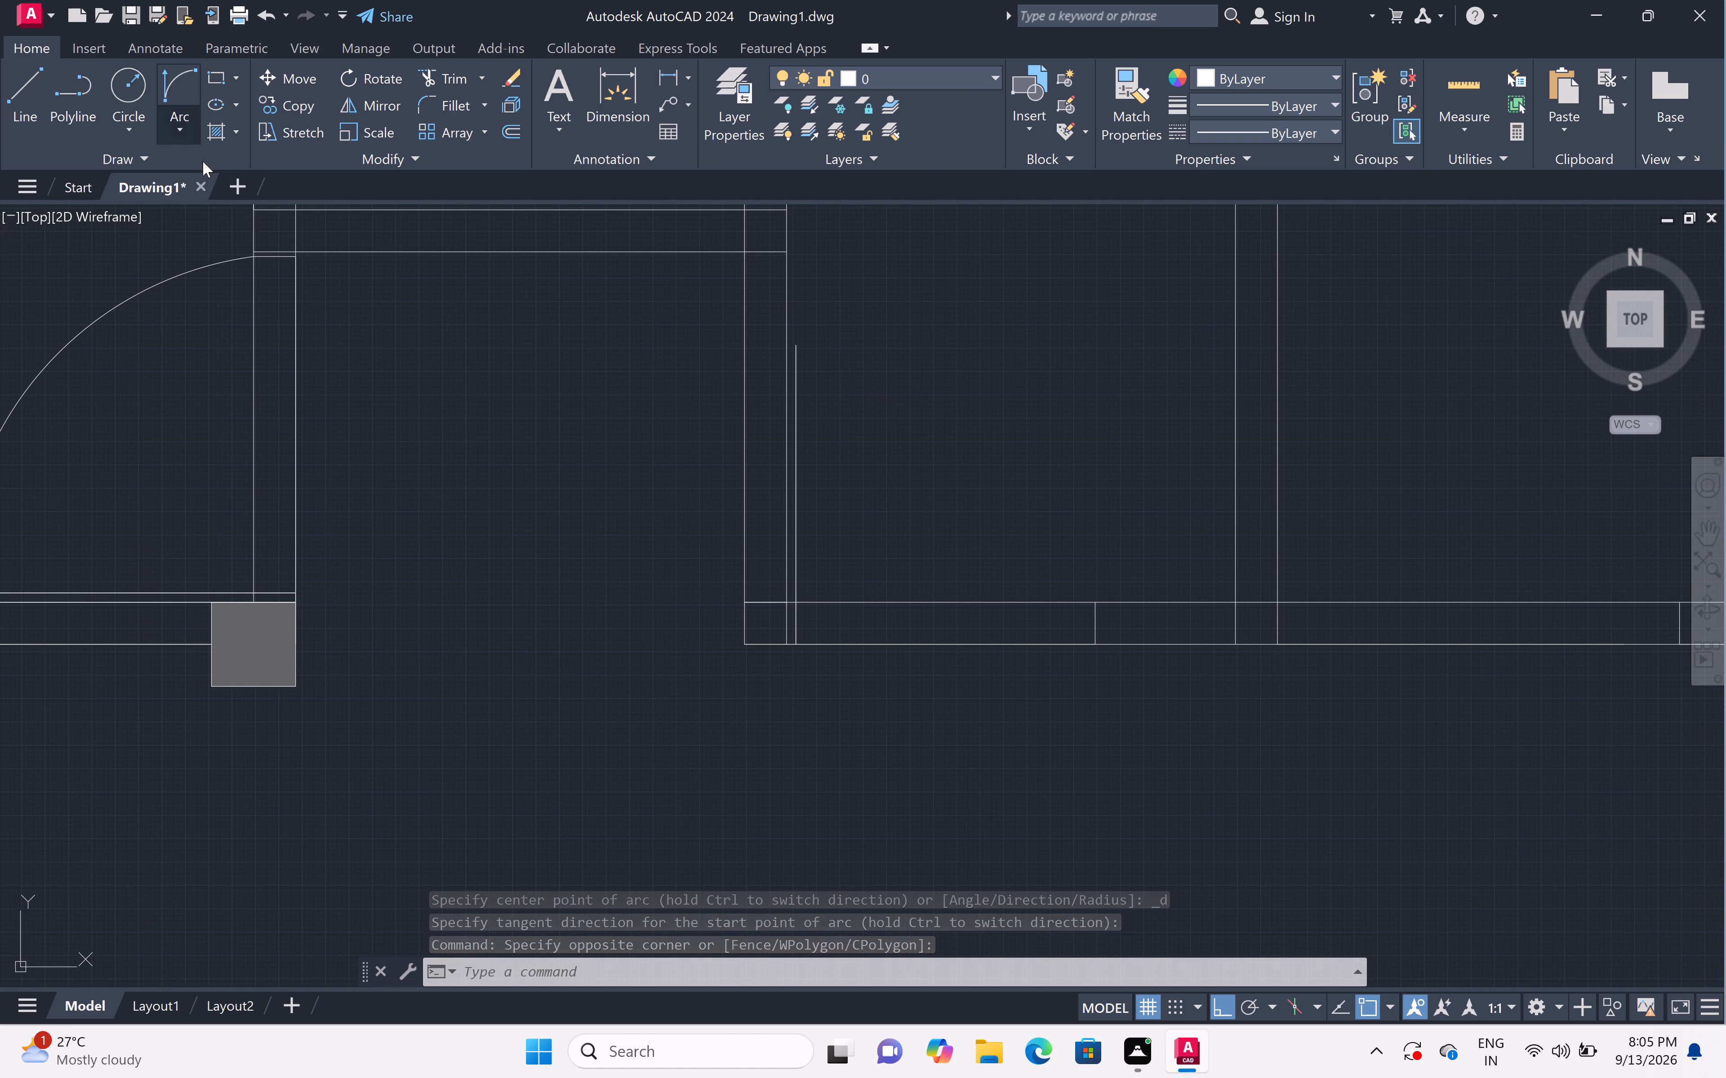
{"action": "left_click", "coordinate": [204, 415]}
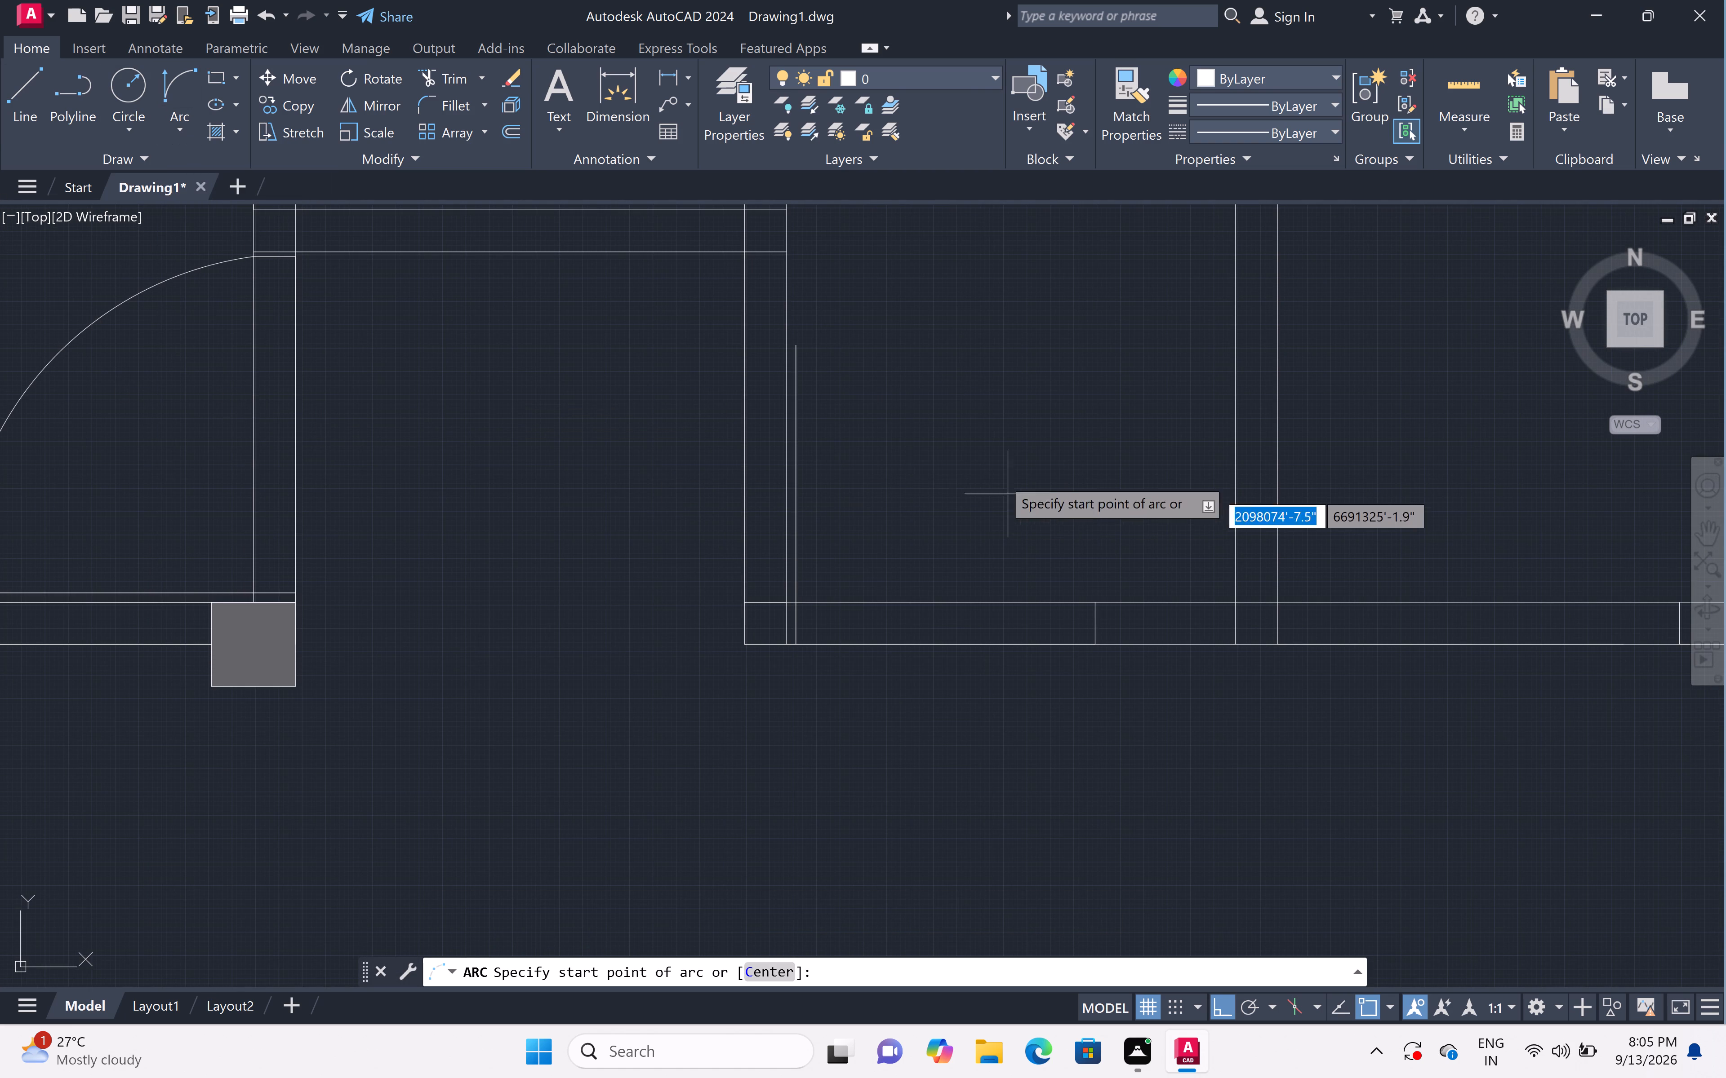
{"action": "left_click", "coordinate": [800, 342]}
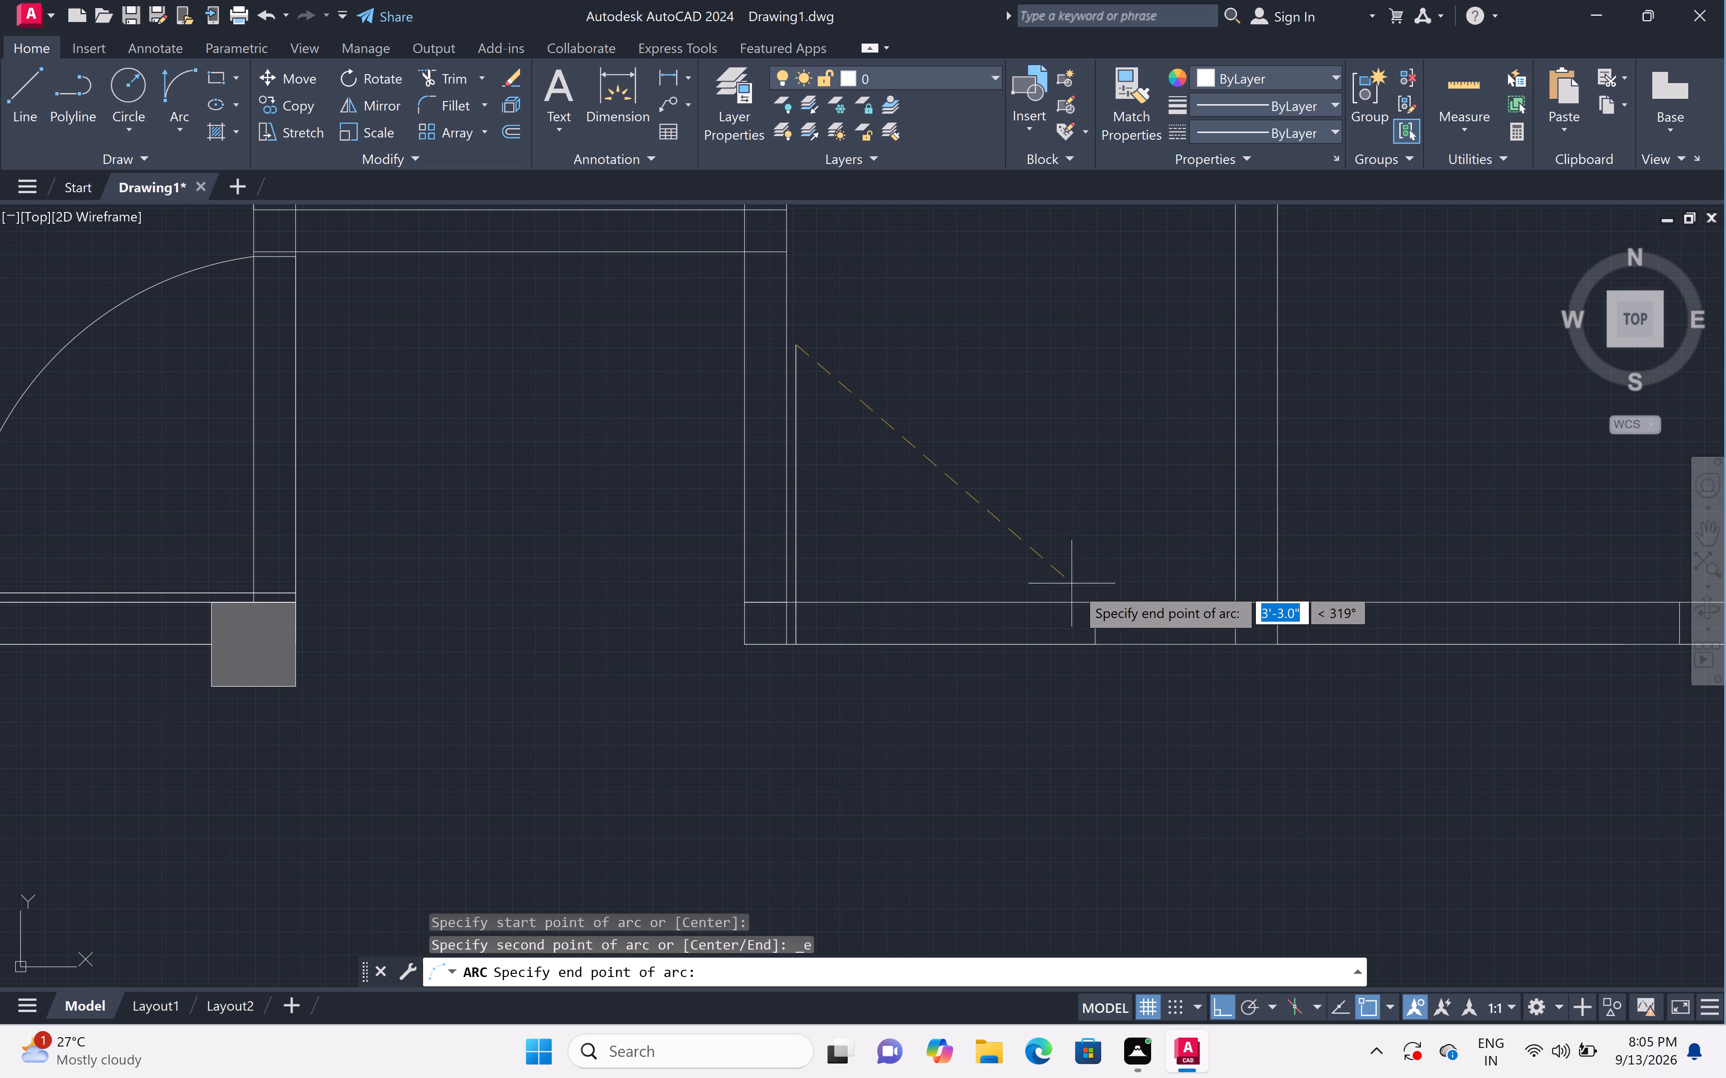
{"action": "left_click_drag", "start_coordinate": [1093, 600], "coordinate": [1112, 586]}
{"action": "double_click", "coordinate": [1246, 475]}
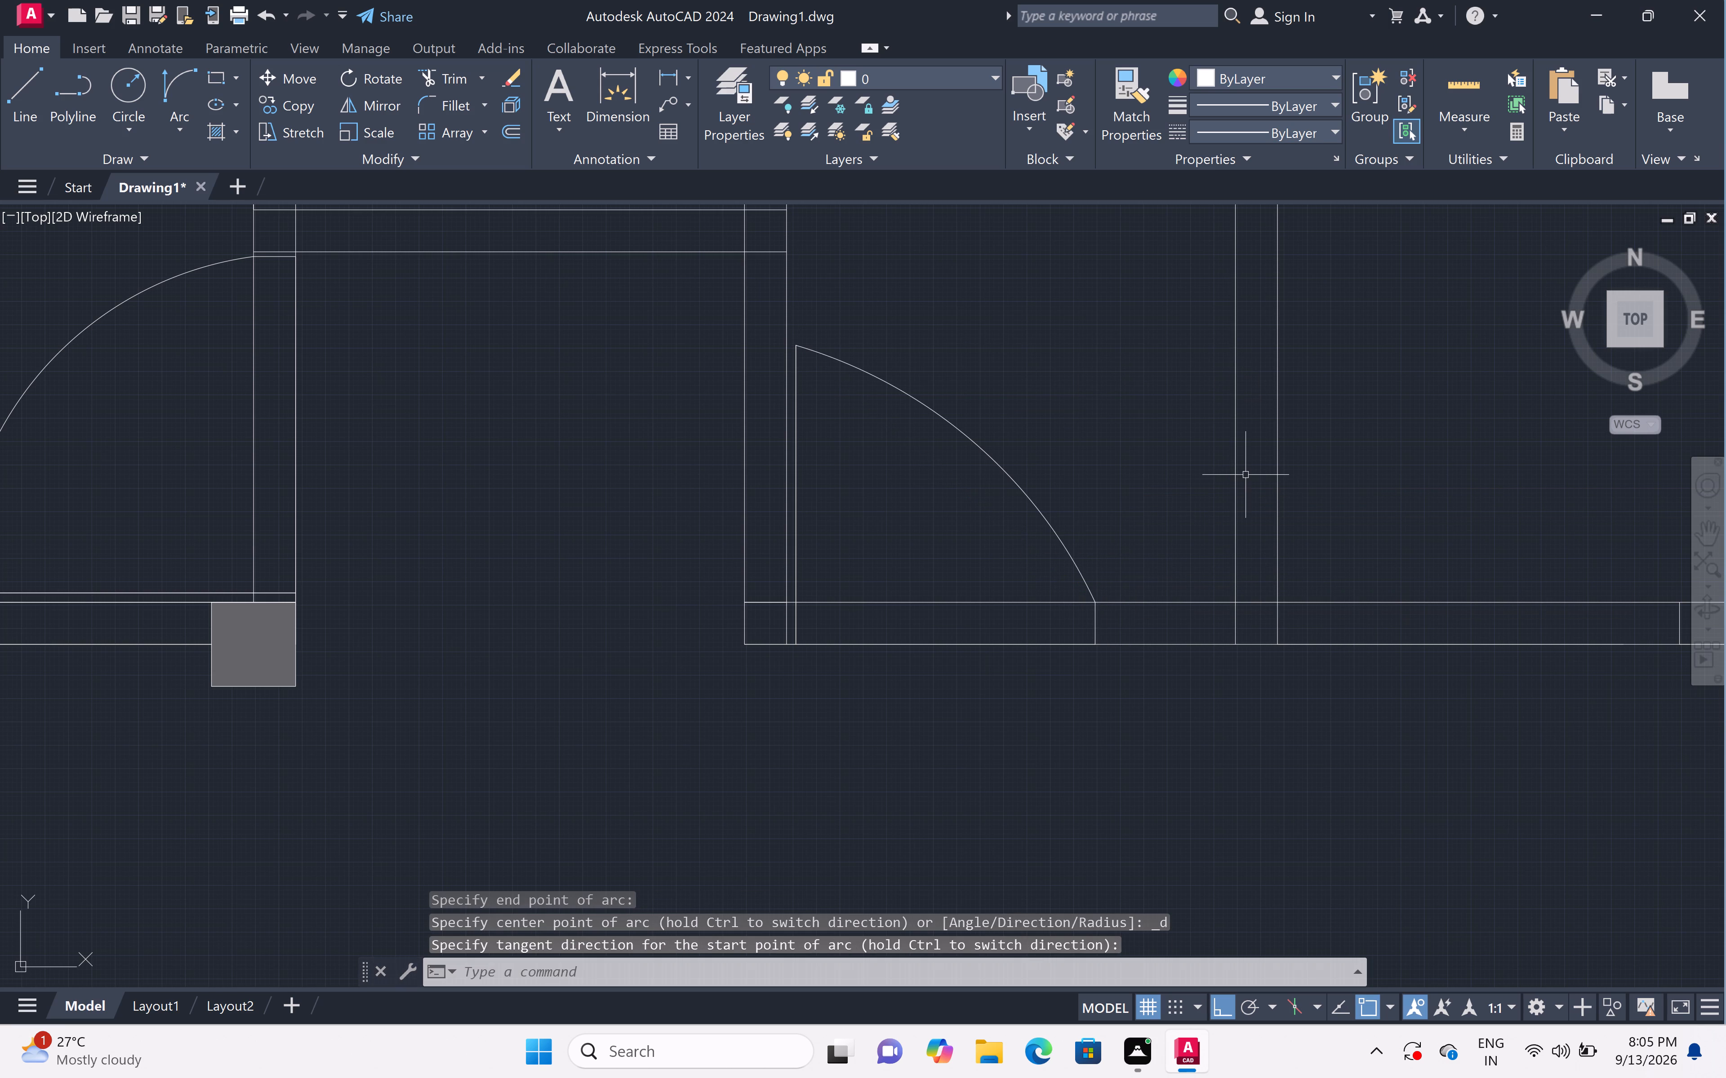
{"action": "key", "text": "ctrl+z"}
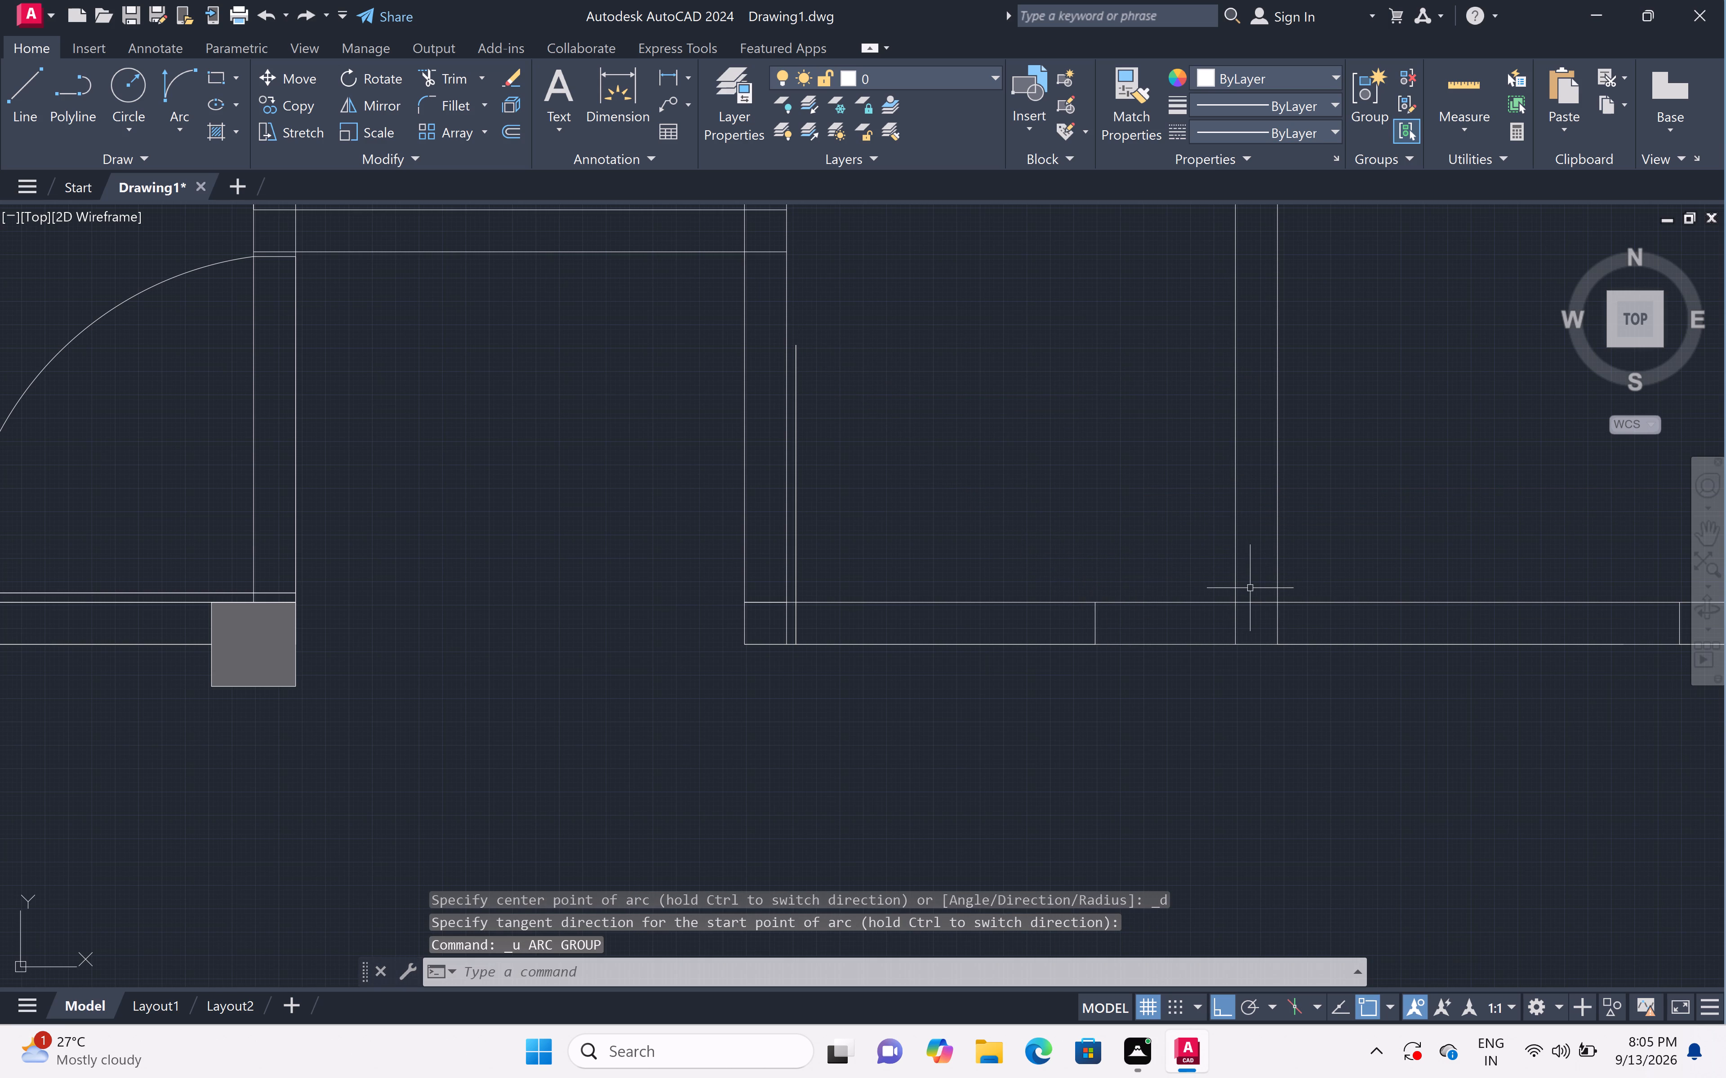
Draw a Start, End, Direction arc from the third north bay's leaf free end to its south-wall opening's east jamb, tangent horizontally east.
{"action": "left_click", "coordinate": [173, 121]}
{"action": "left_click", "coordinate": [232, 401]}
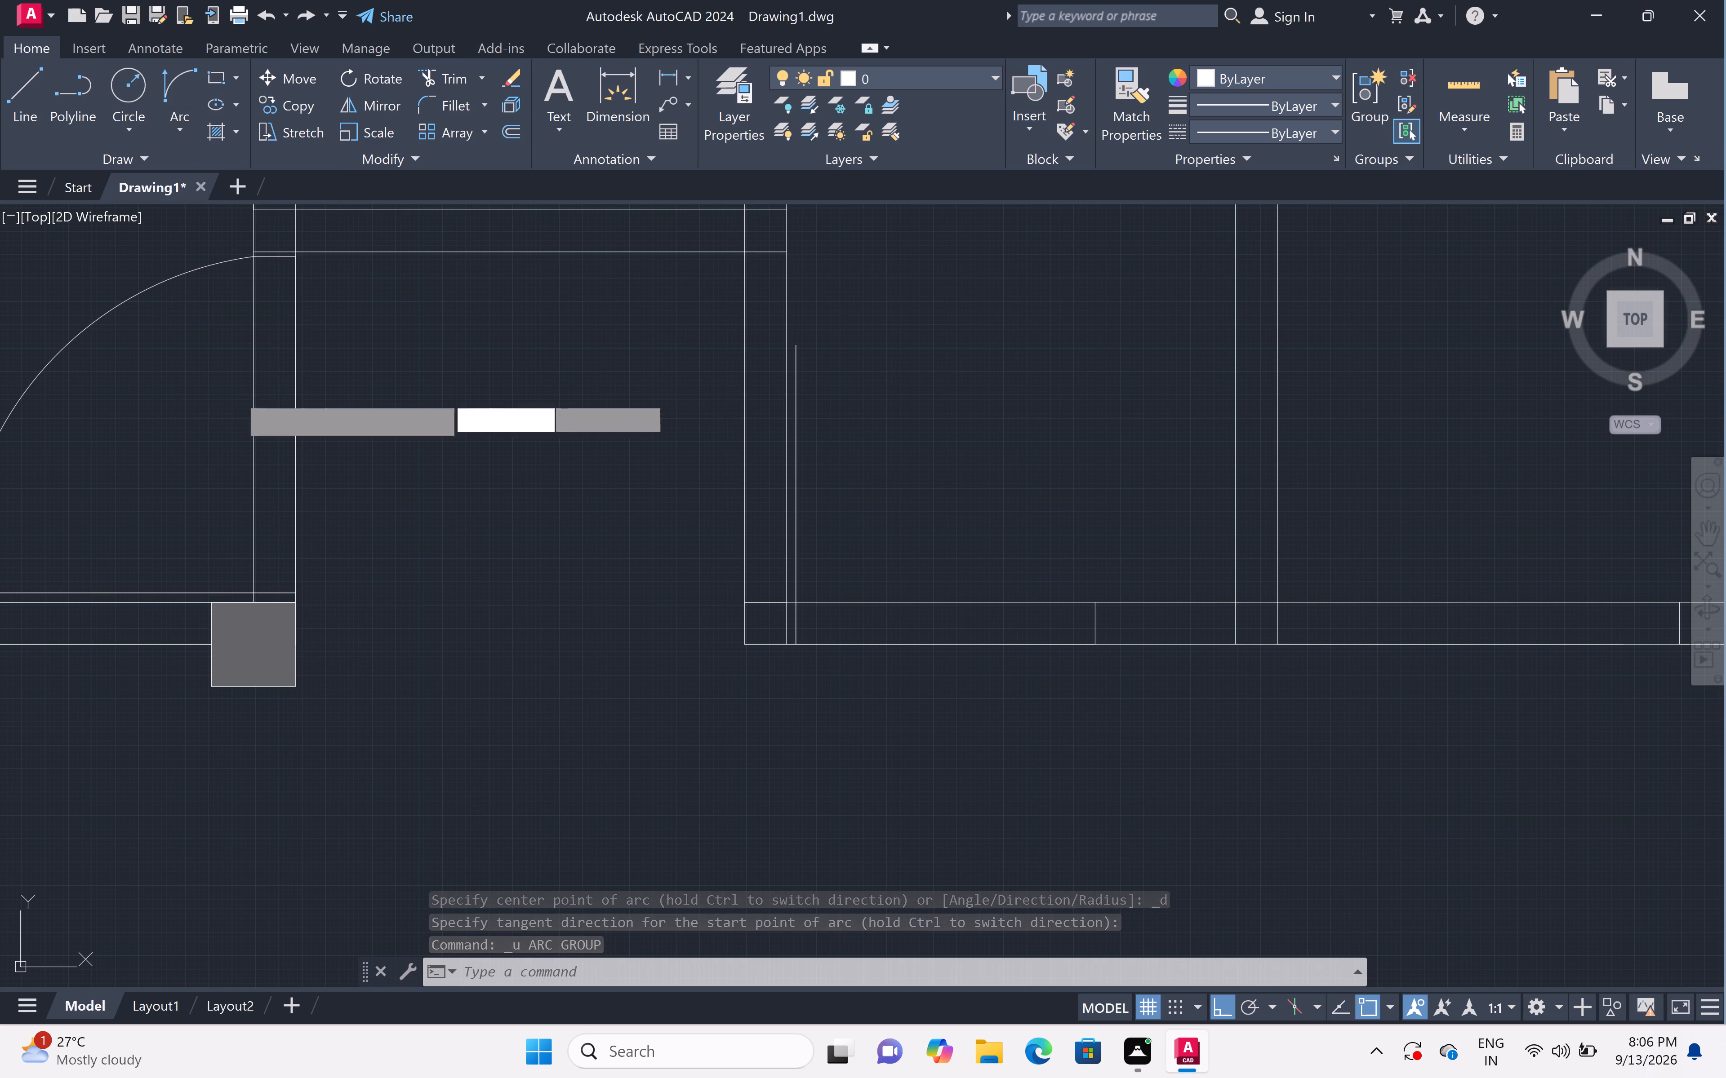
{"action": "left_click", "coordinate": [797, 351]}
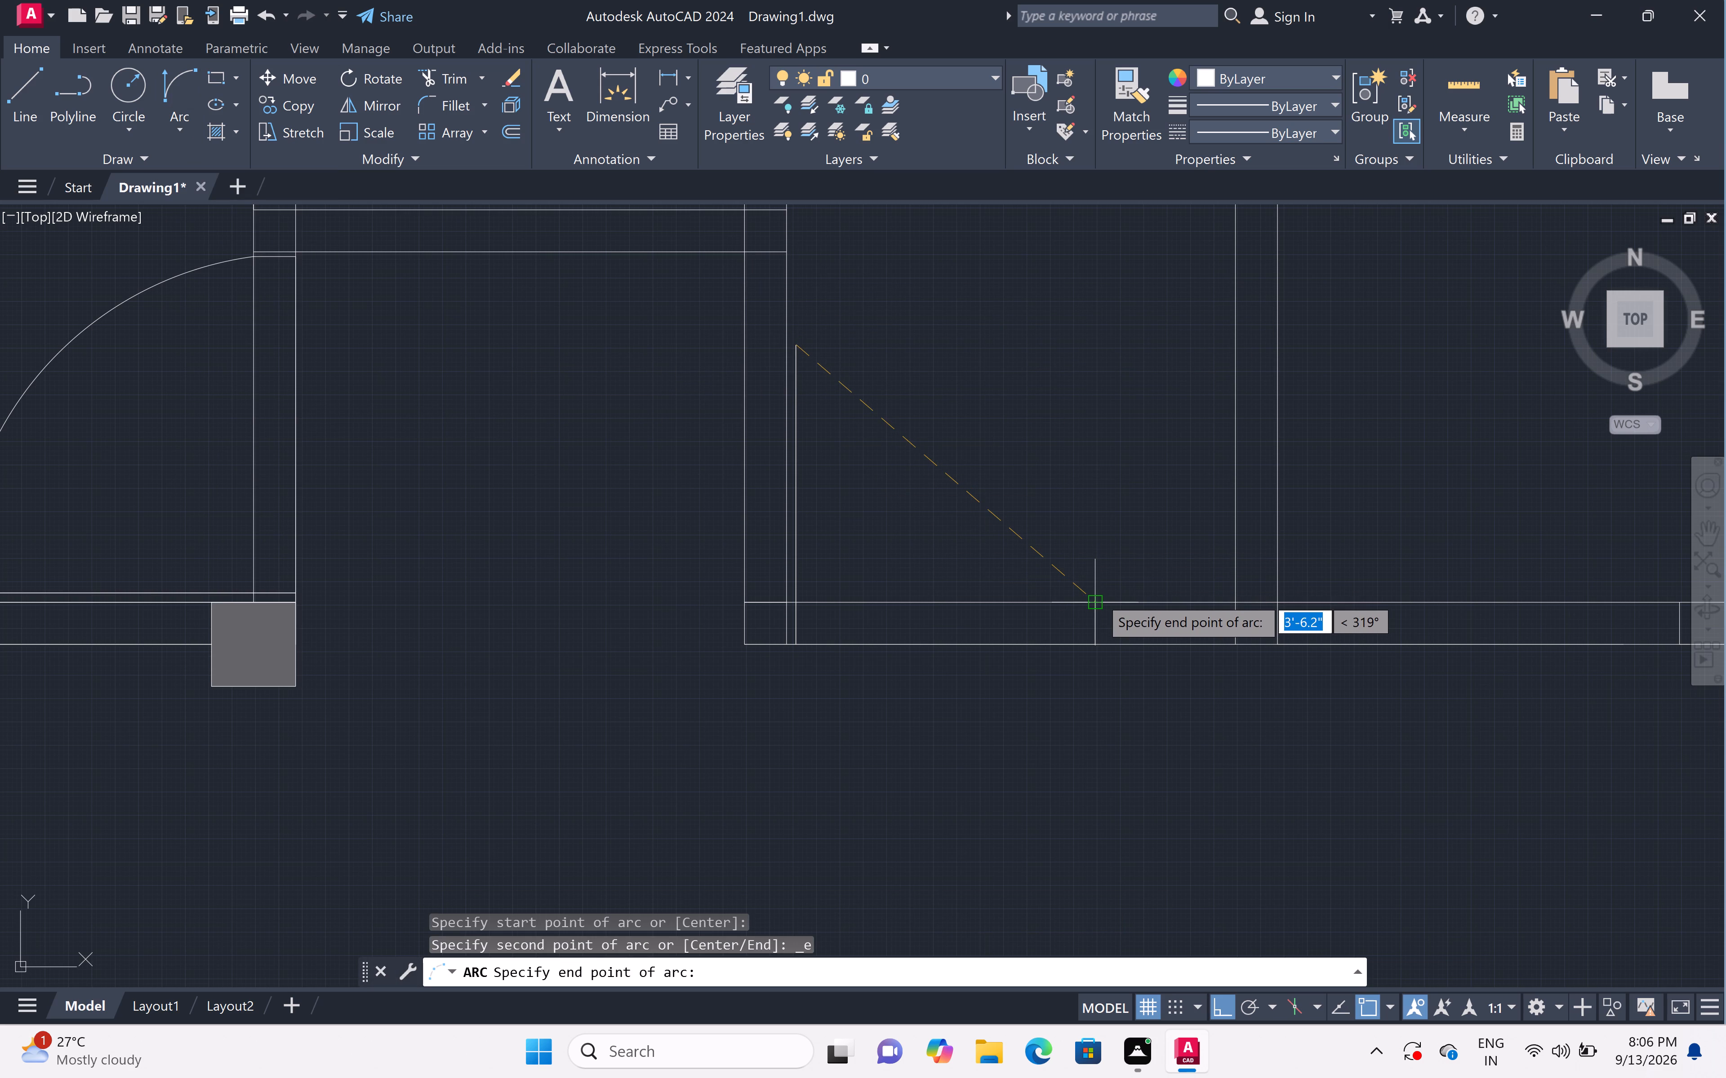
{"action": "left_click", "coordinate": [1096, 598]}
{"action": "left_click", "coordinate": [1335, 394]}
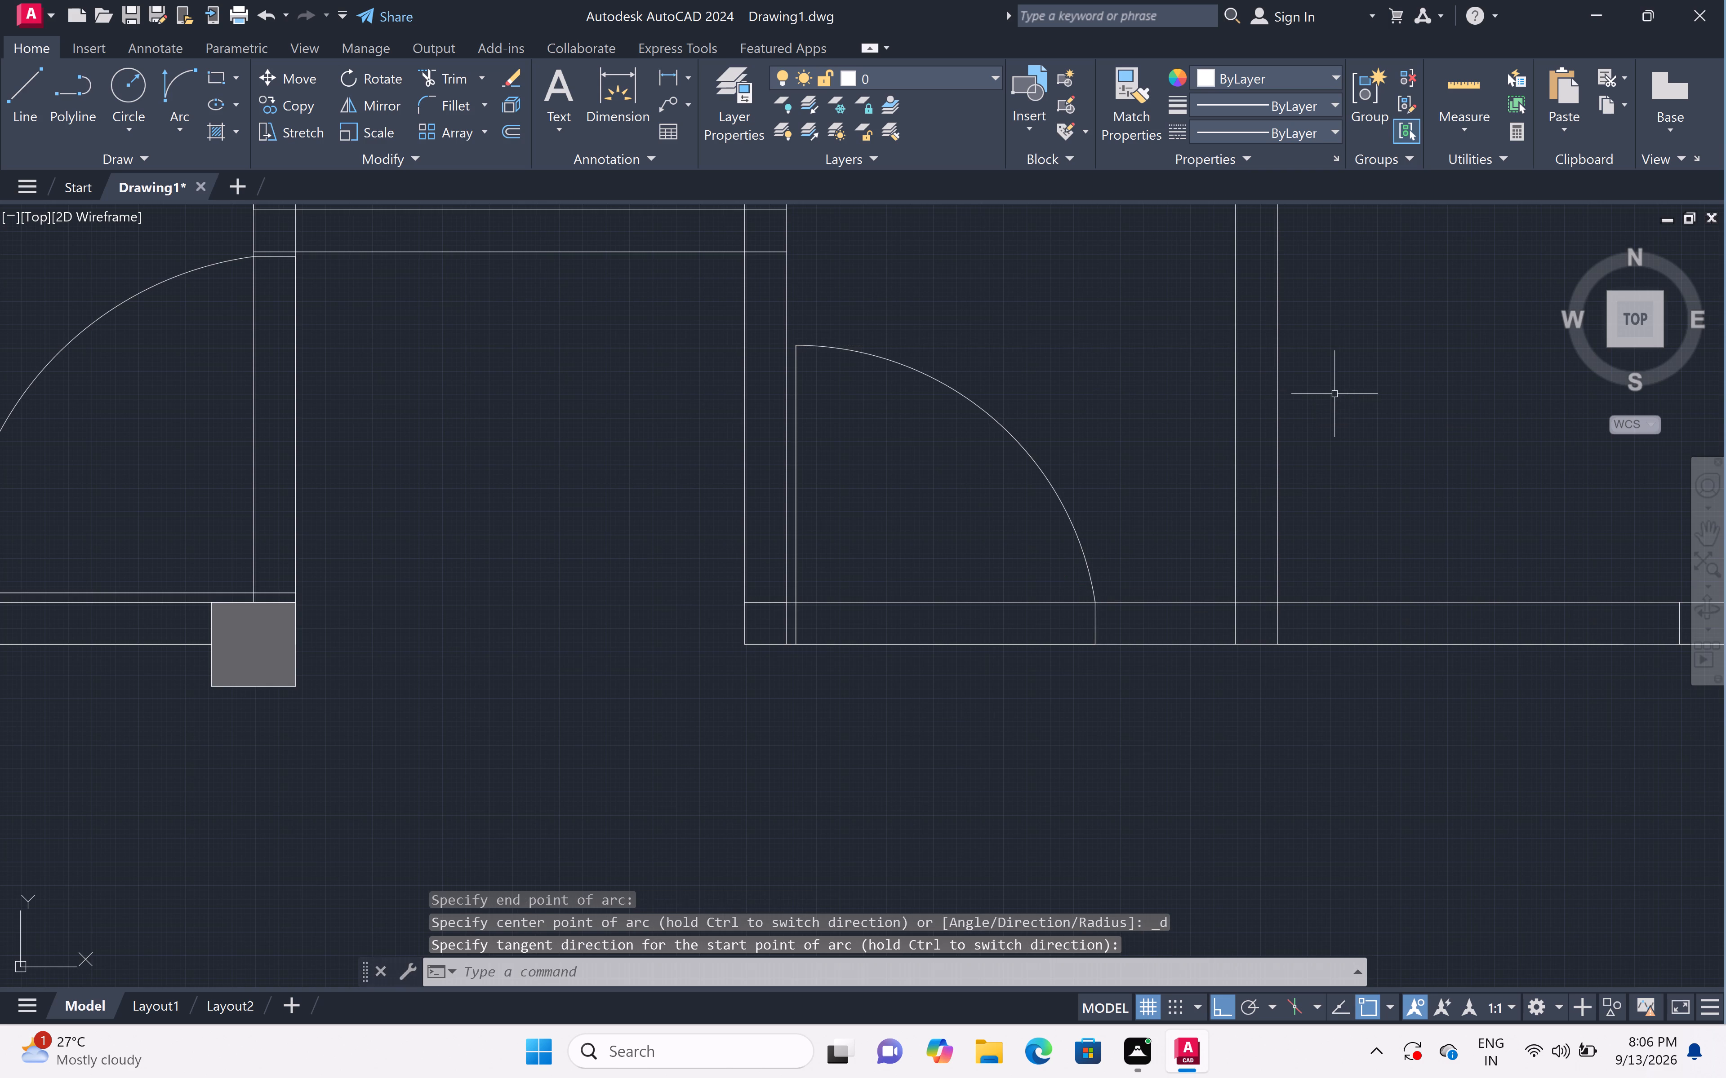
Draw a Start, End, Direction arc from the leaf's free end in the fourth north bay to its south-wall opening's west jamb, tangent at 180°.
{"action": "scroll", "coordinate": [1347, 371], "scroll_direction": "down", "scroll_amount": 3}
{"action": "middle_click_drag", "start_coordinate": [1395, 522], "coordinate": [1272, 545]}
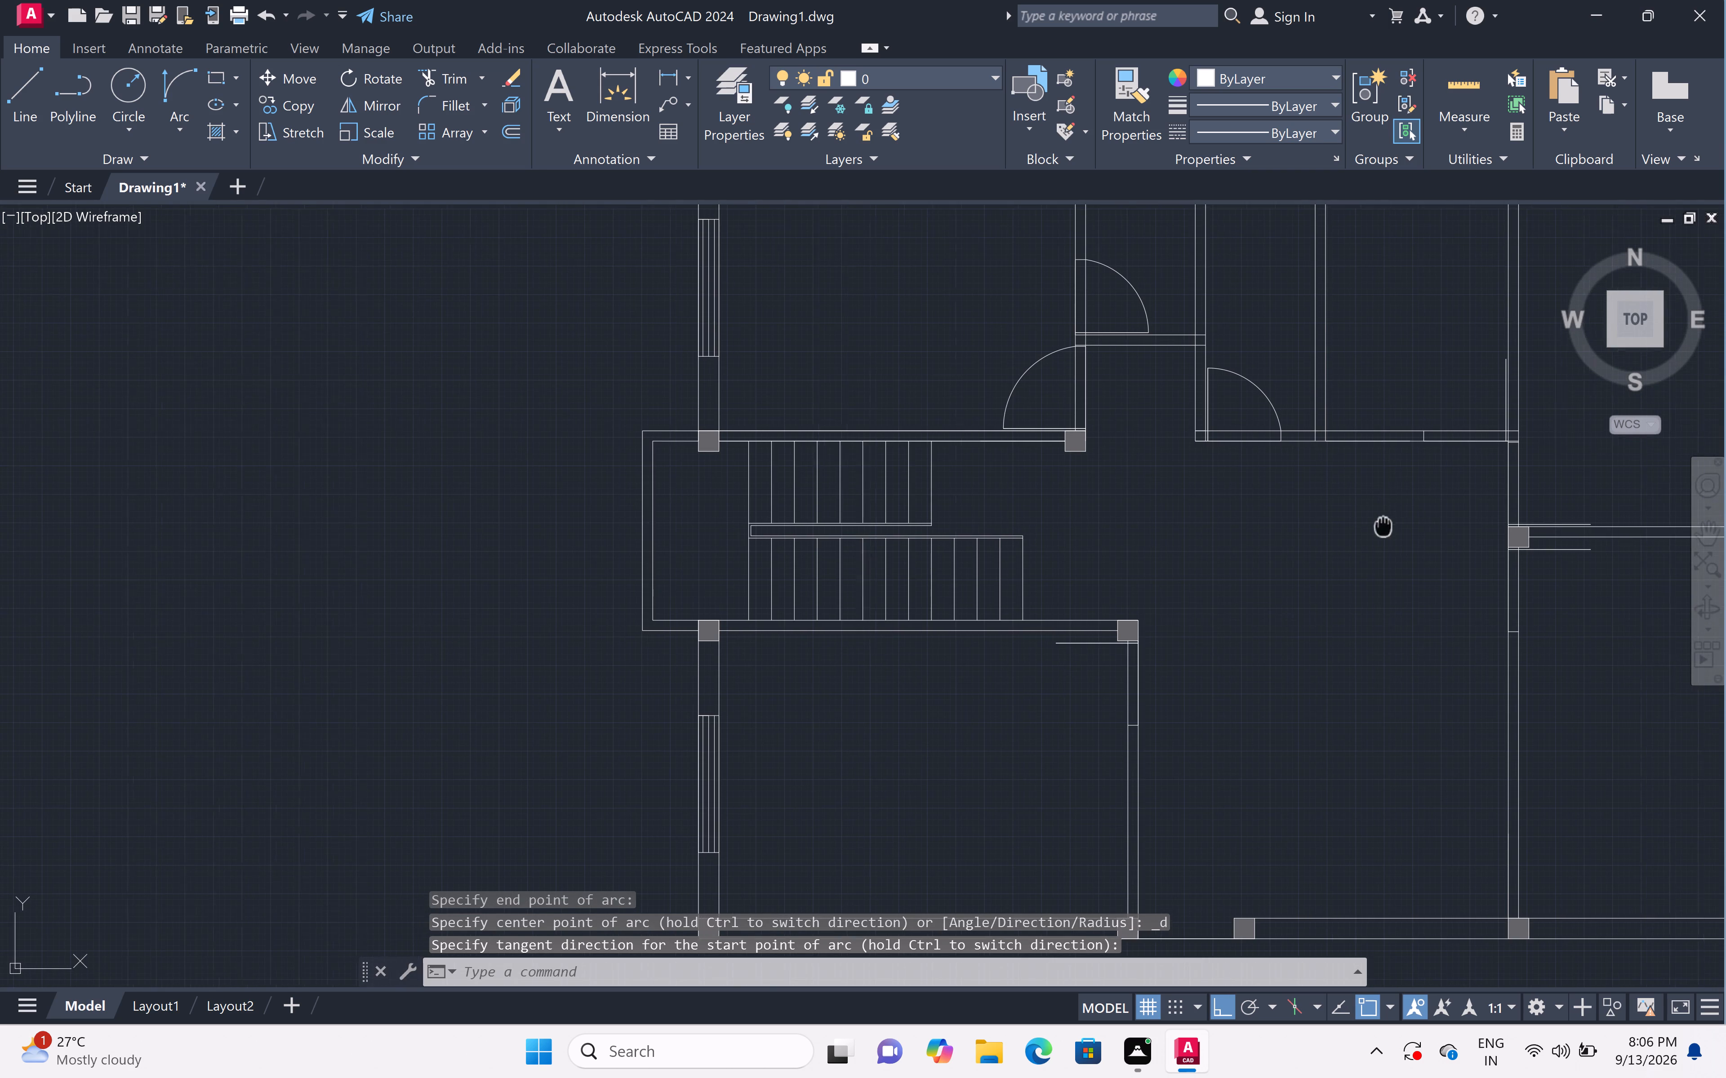
{"action": "middle_click_drag", "start_coordinate": [1272, 545], "coordinate": [968, 599]}
{"action": "scroll", "coordinate": [972, 500], "scroll_direction": "up", "scroll_amount": 4}
{"action": "scroll", "coordinate": [971, 500], "scroll_direction": "down", "scroll_amount": 2}
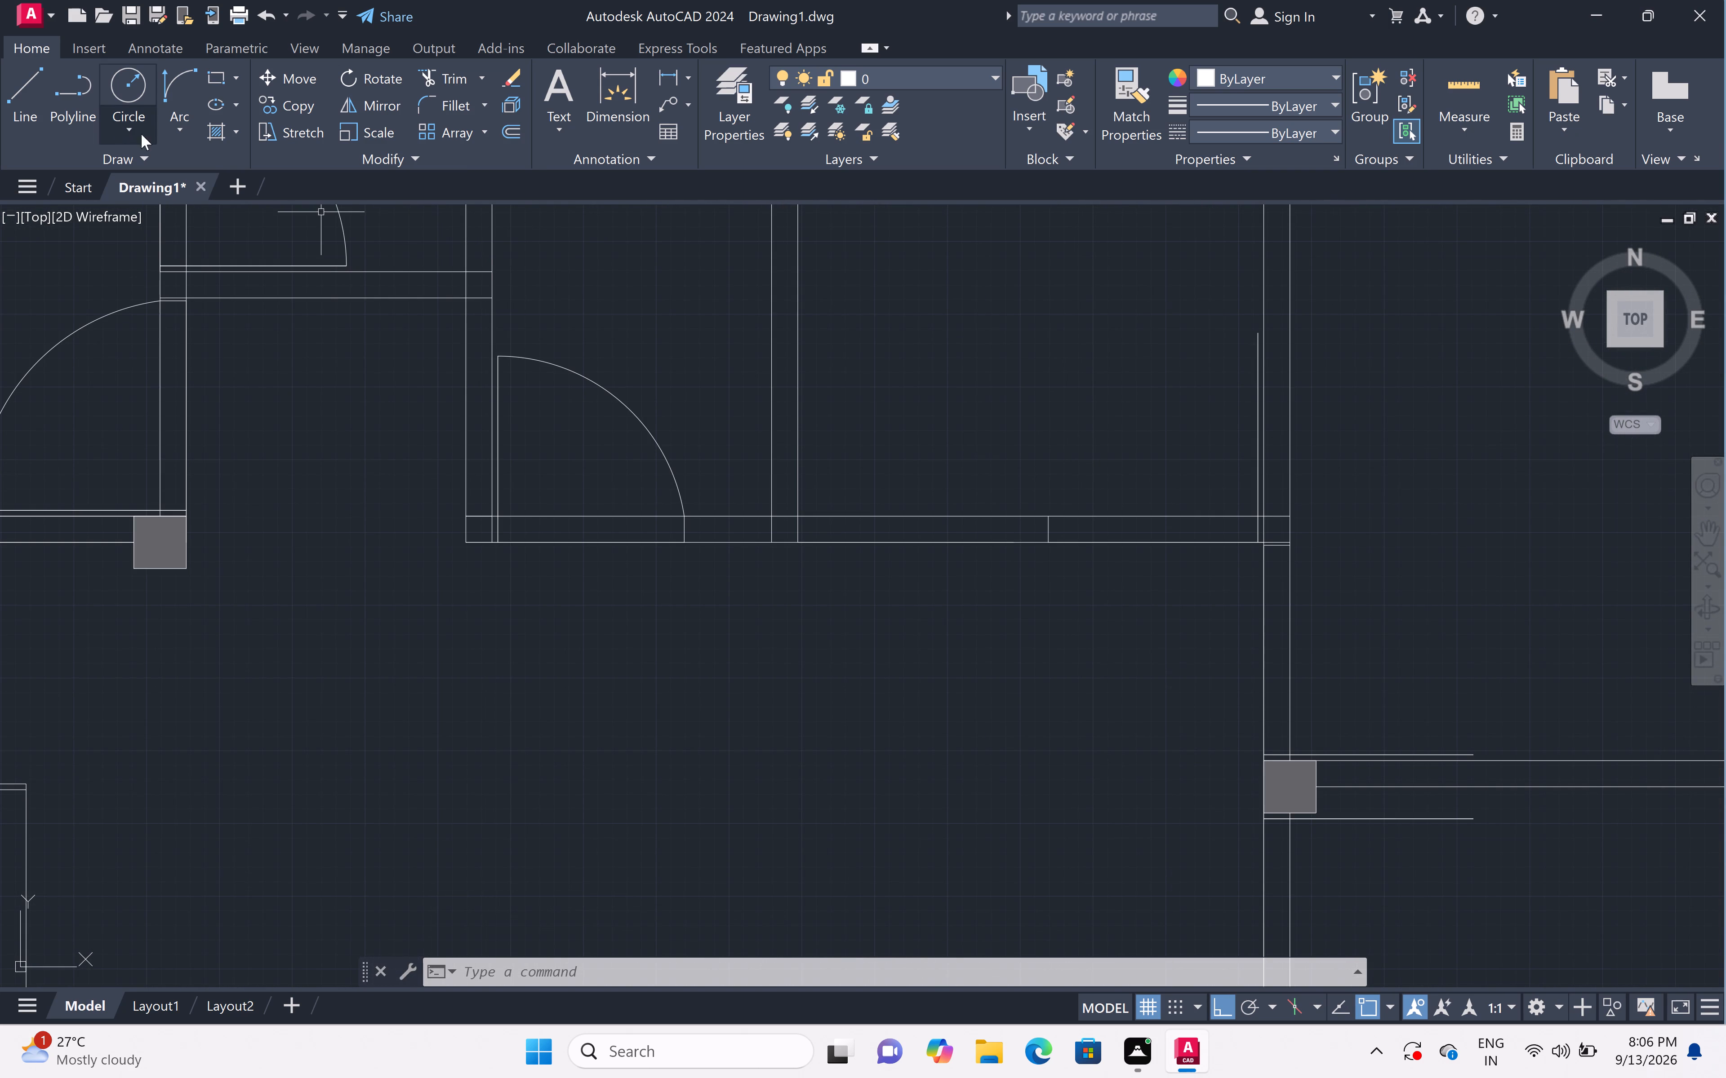
{"action": "left_click", "coordinate": [178, 134]}
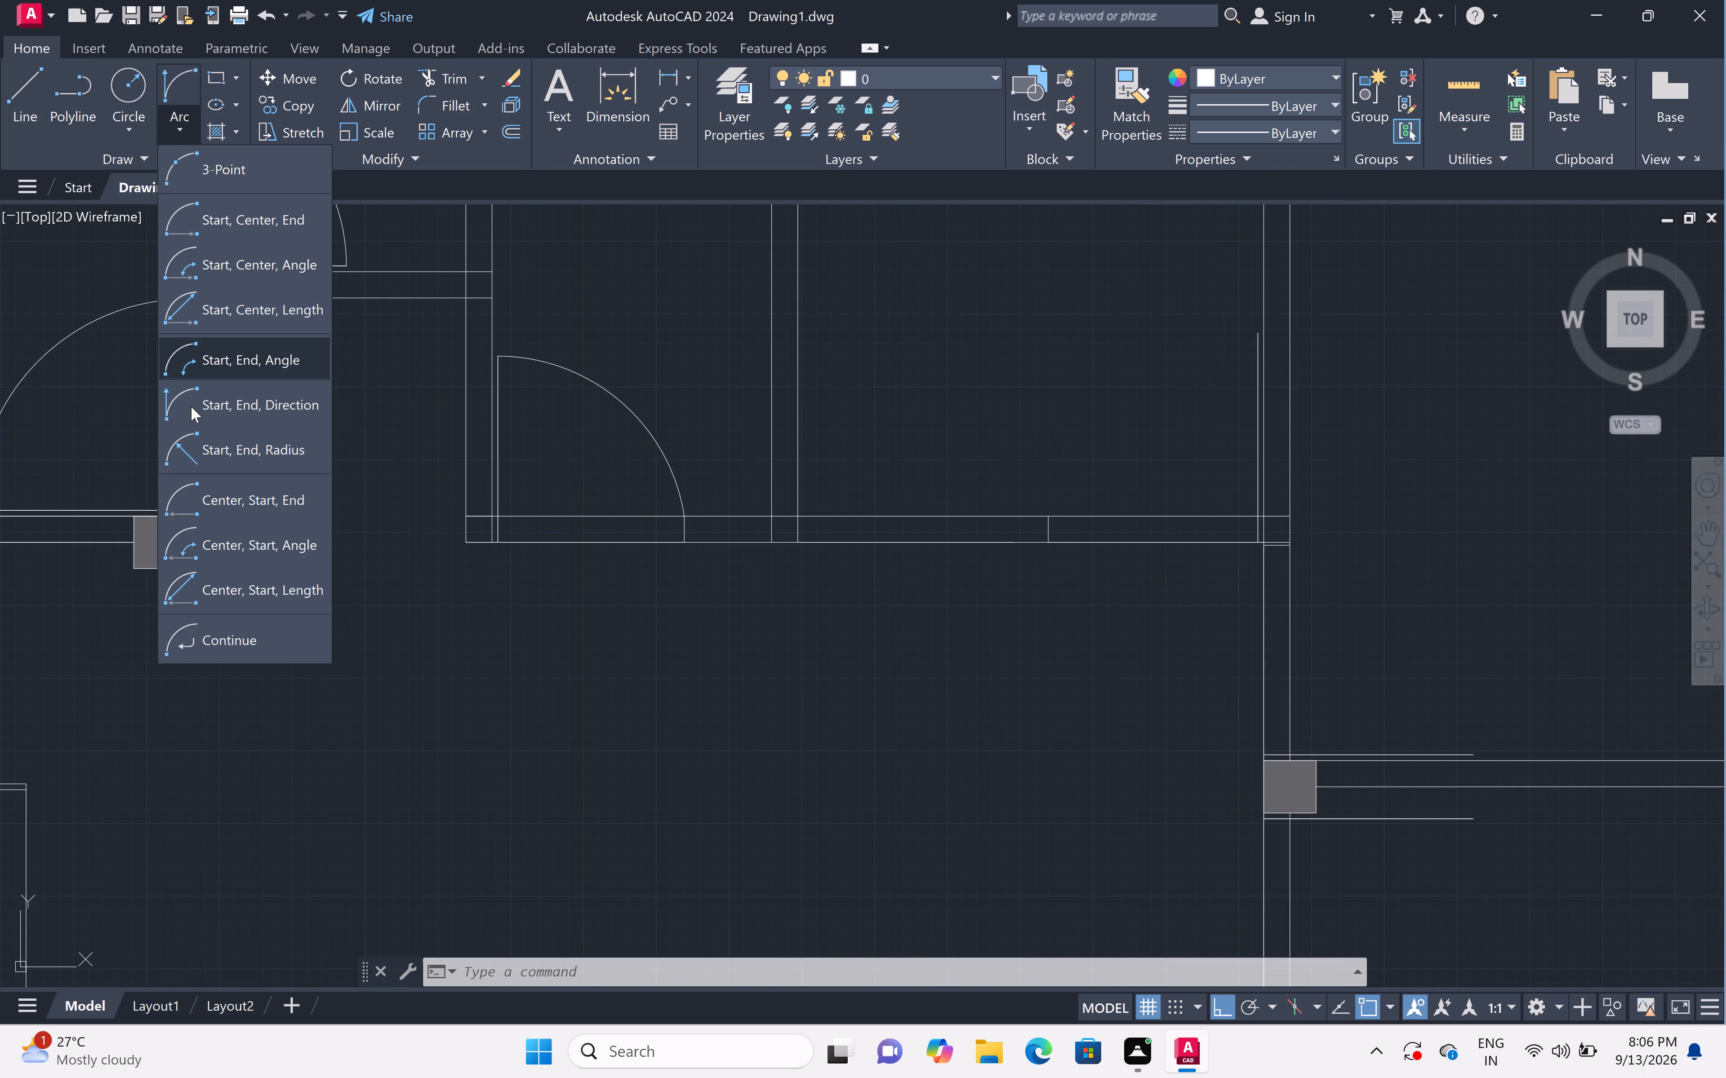
{"action": "left_click", "coordinate": [191, 406]}
{"action": "scroll", "coordinate": [839, 507], "scroll_direction": "down", "scroll_amount": 1}
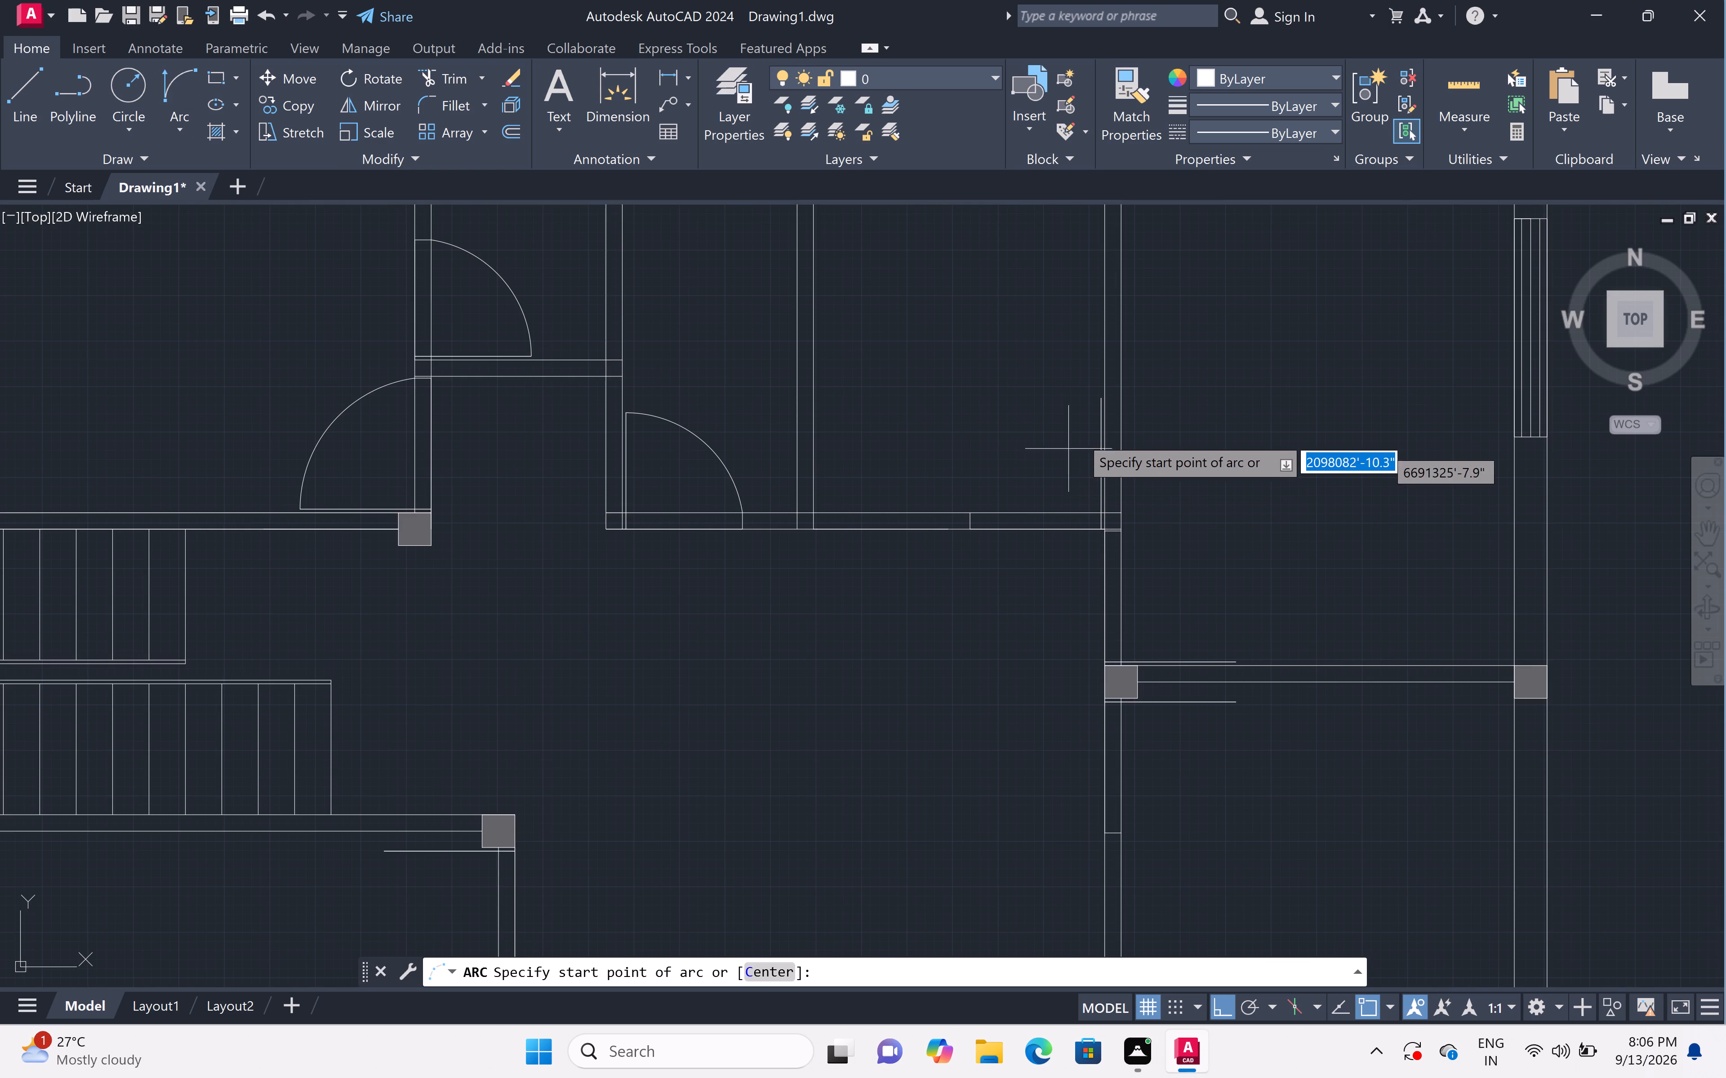
{"action": "scroll", "coordinate": [1117, 428], "scroll_direction": "up", "scroll_amount": 3}
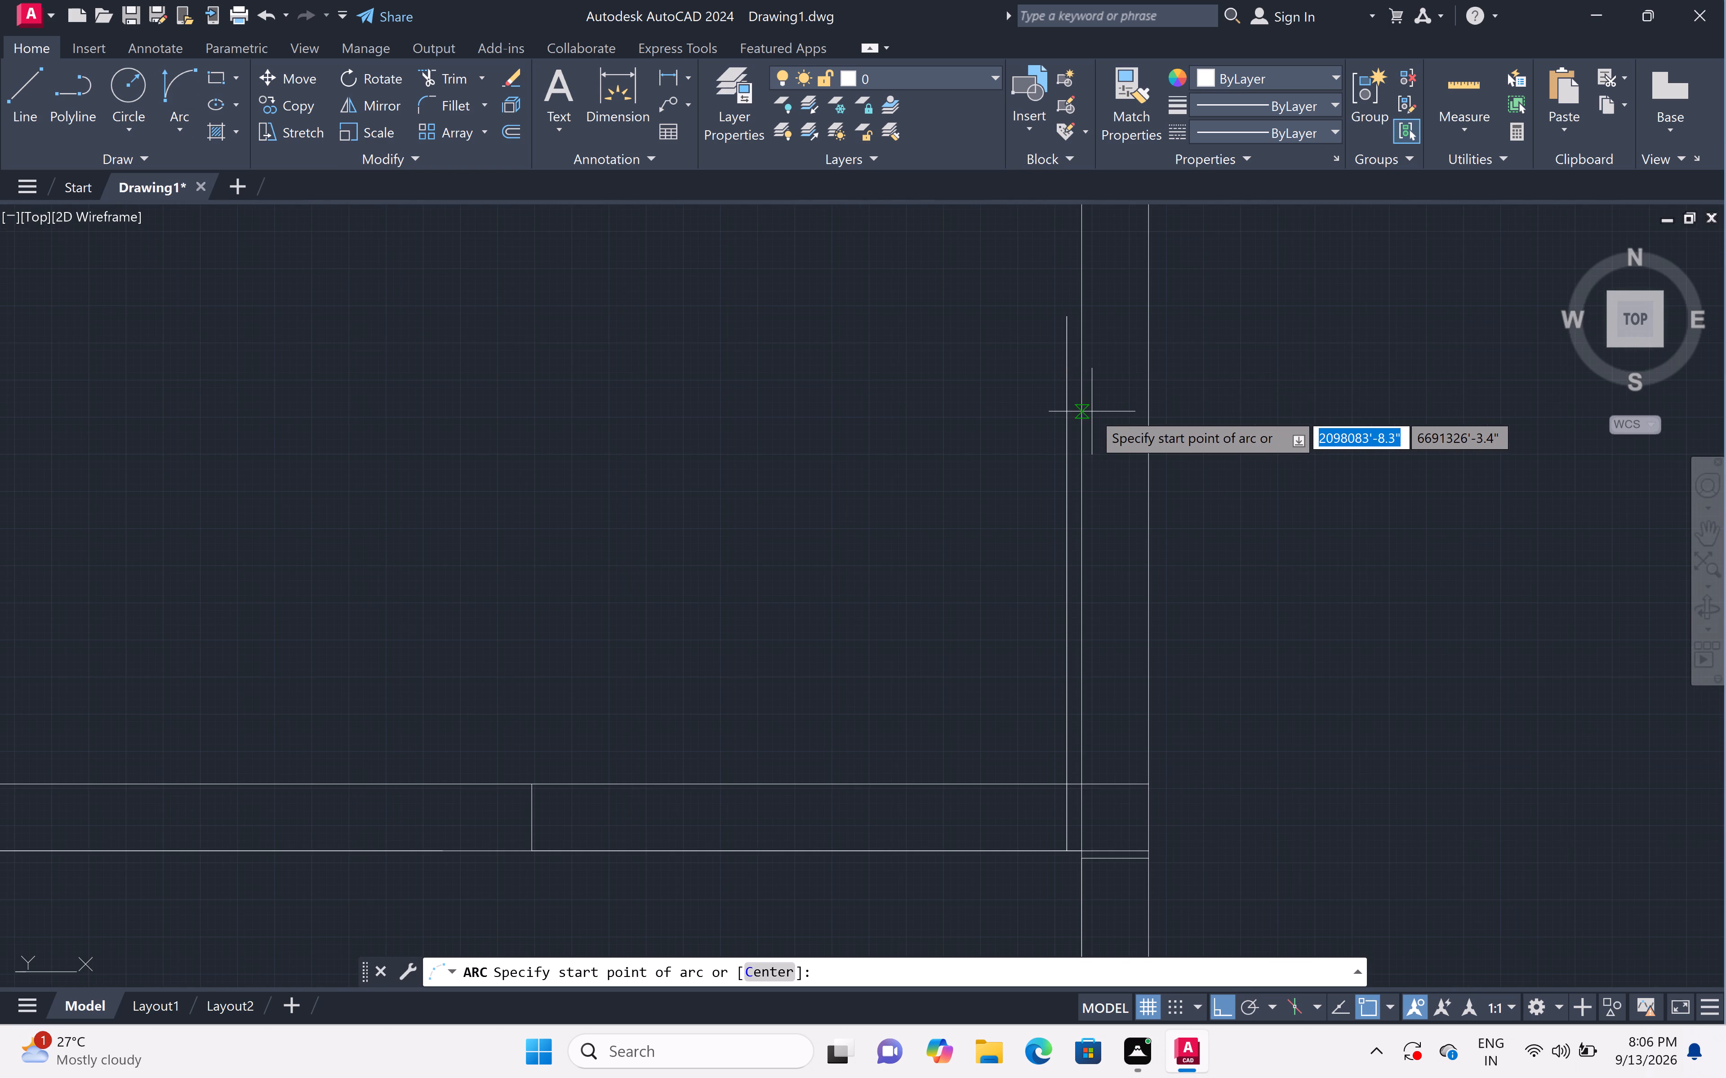
{"action": "left_click", "coordinate": [1065, 322]}
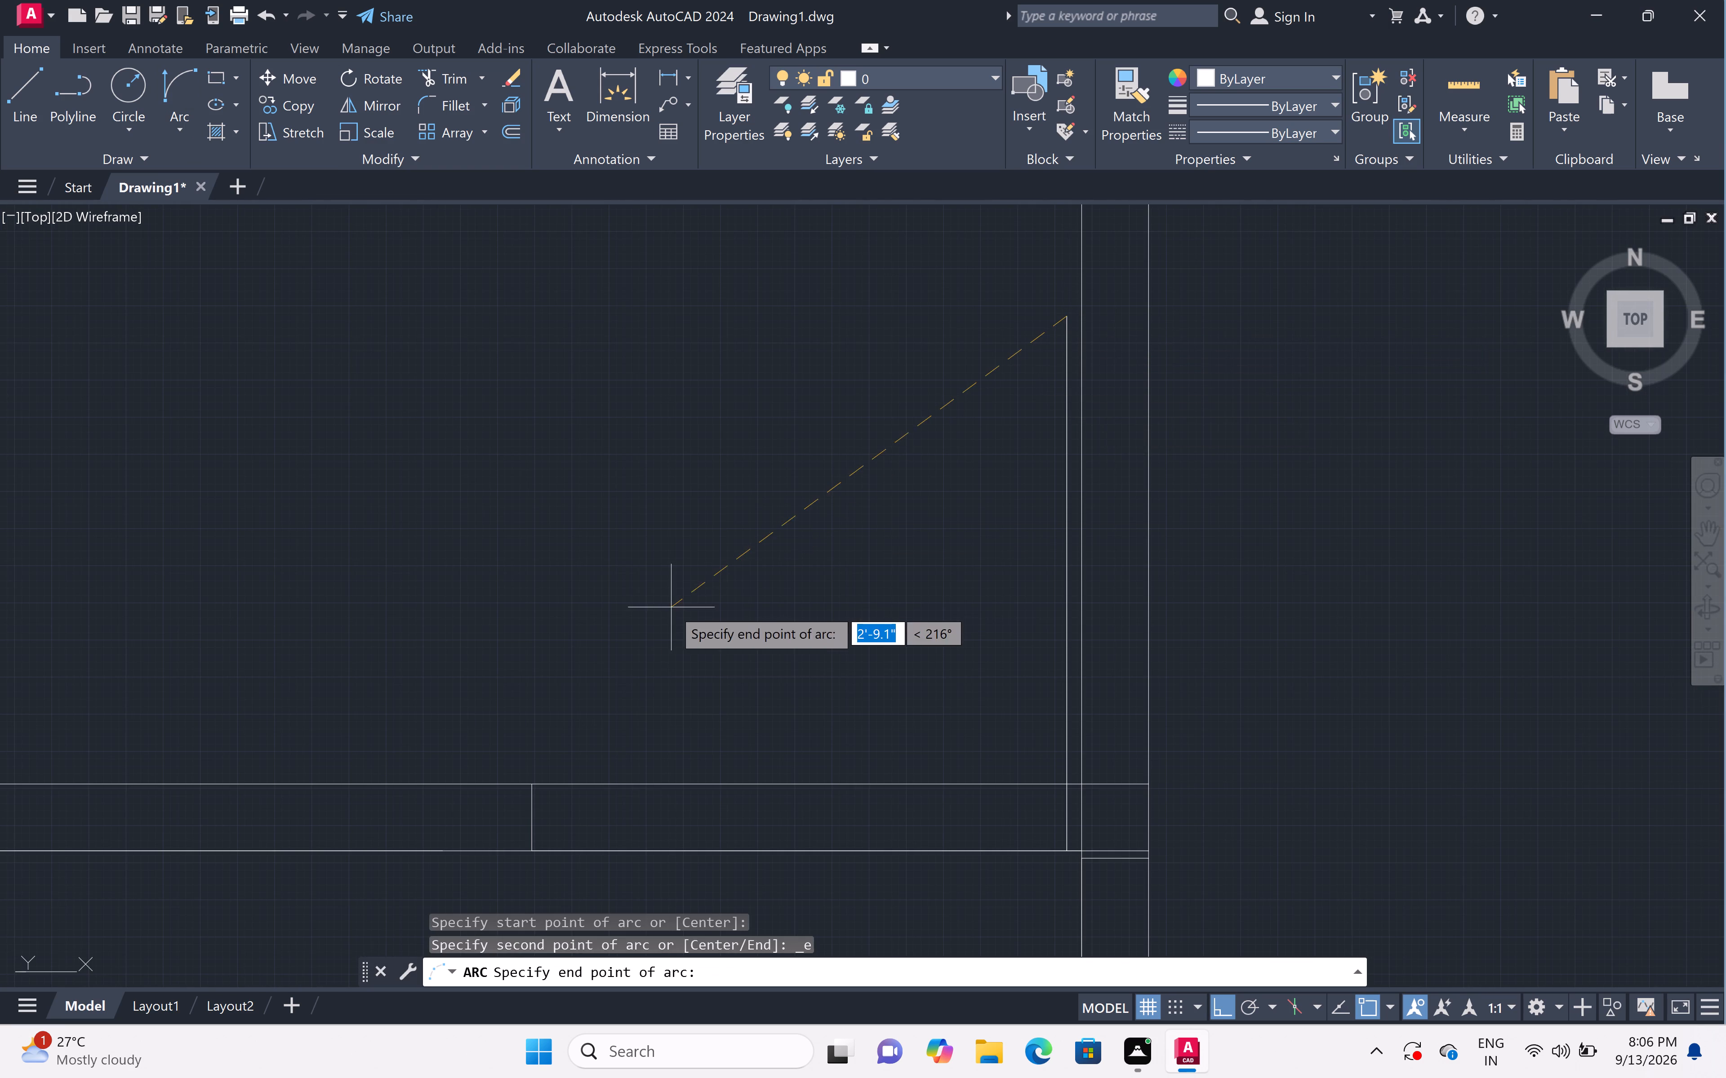
{"action": "left_click", "coordinate": [535, 779]}
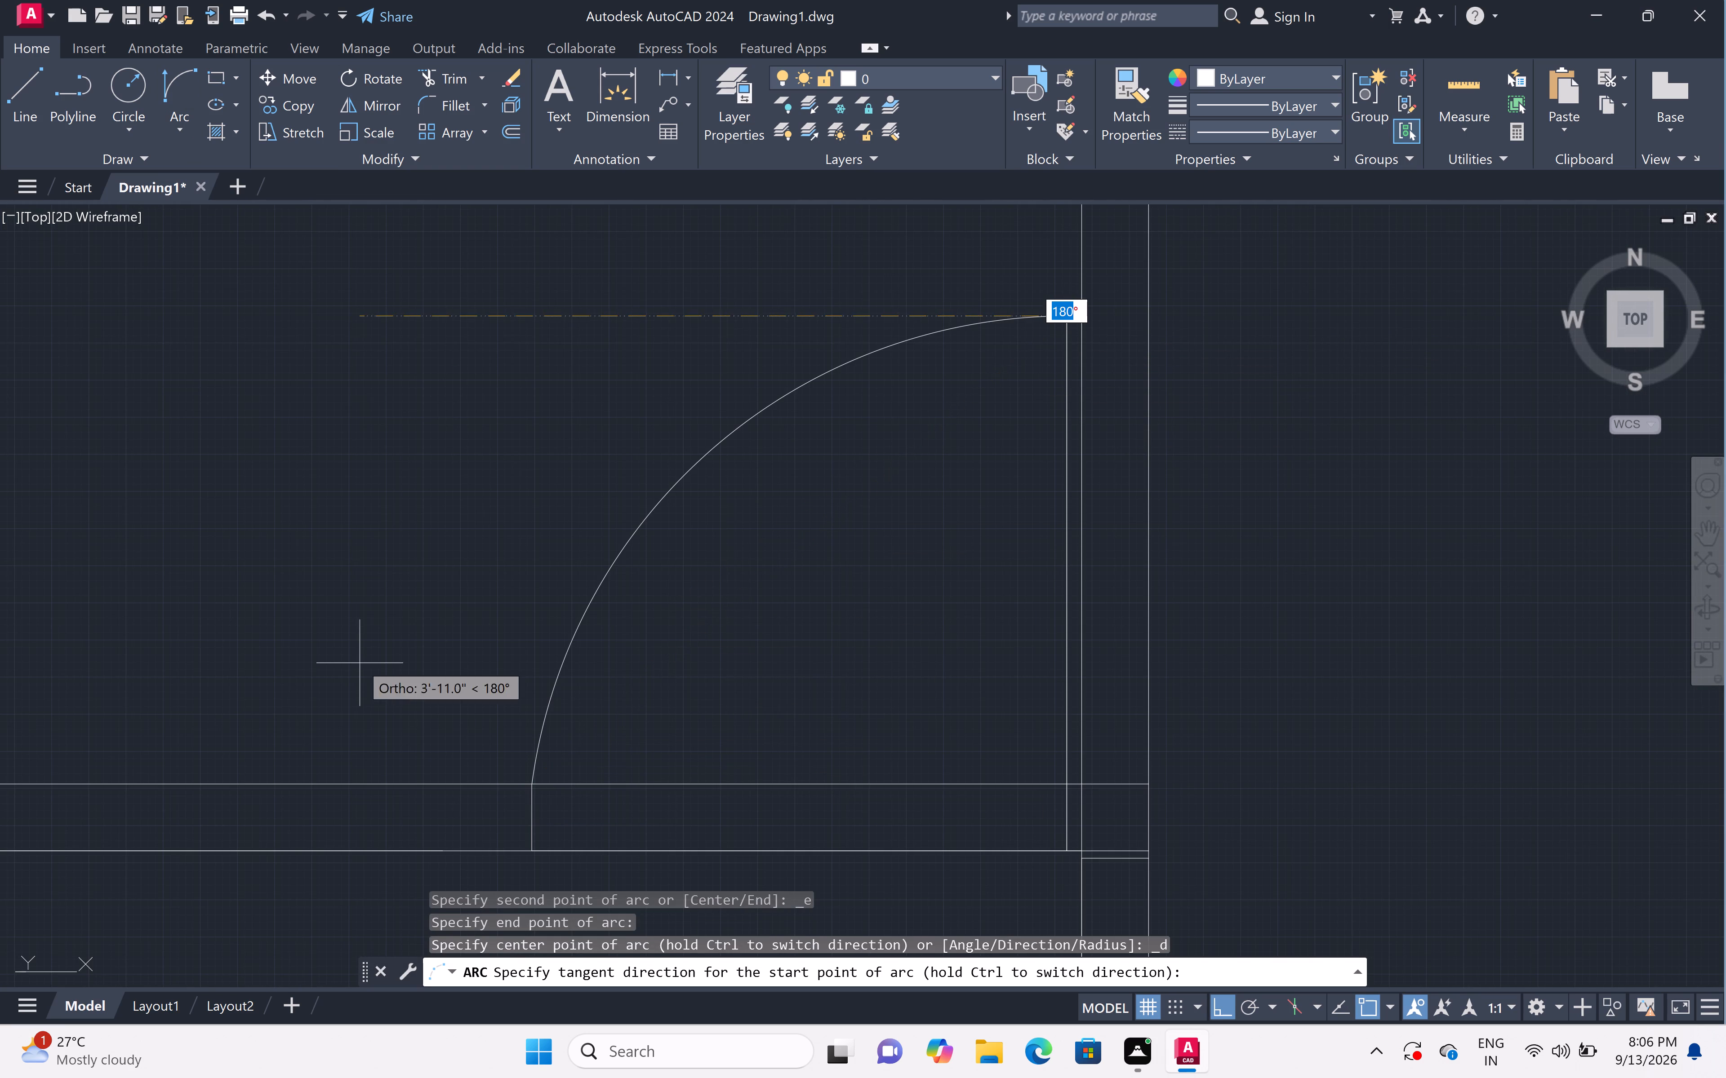
{"action": "left_click", "coordinate": [95, 607]}
Draw a Start, End, Direction arc from the northeast room's door leaf free end to the west partition opening's upper jamb, tangent at 90°.
{"action": "scroll", "coordinate": [104, 573], "scroll_direction": "down", "scroll_amount": 5}
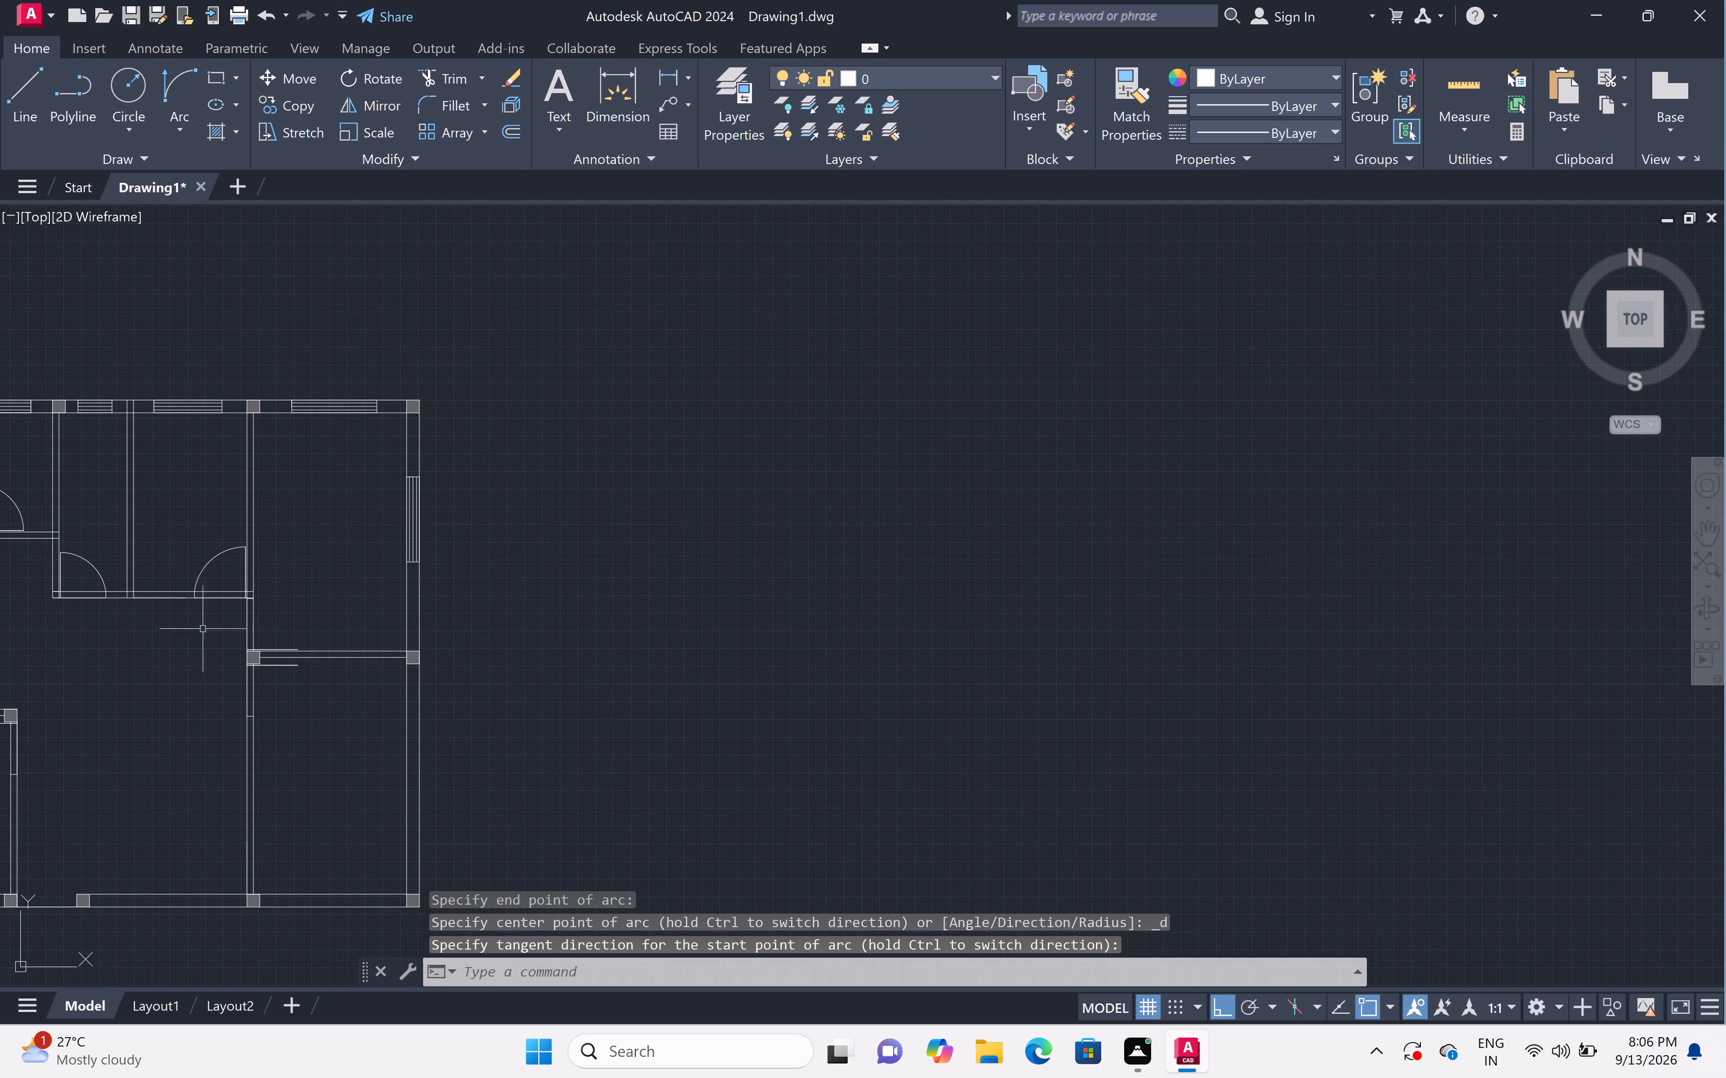
{"action": "middle_click_drag", "start_coordinate": [185, 651], "coordinate": [294, 592]}
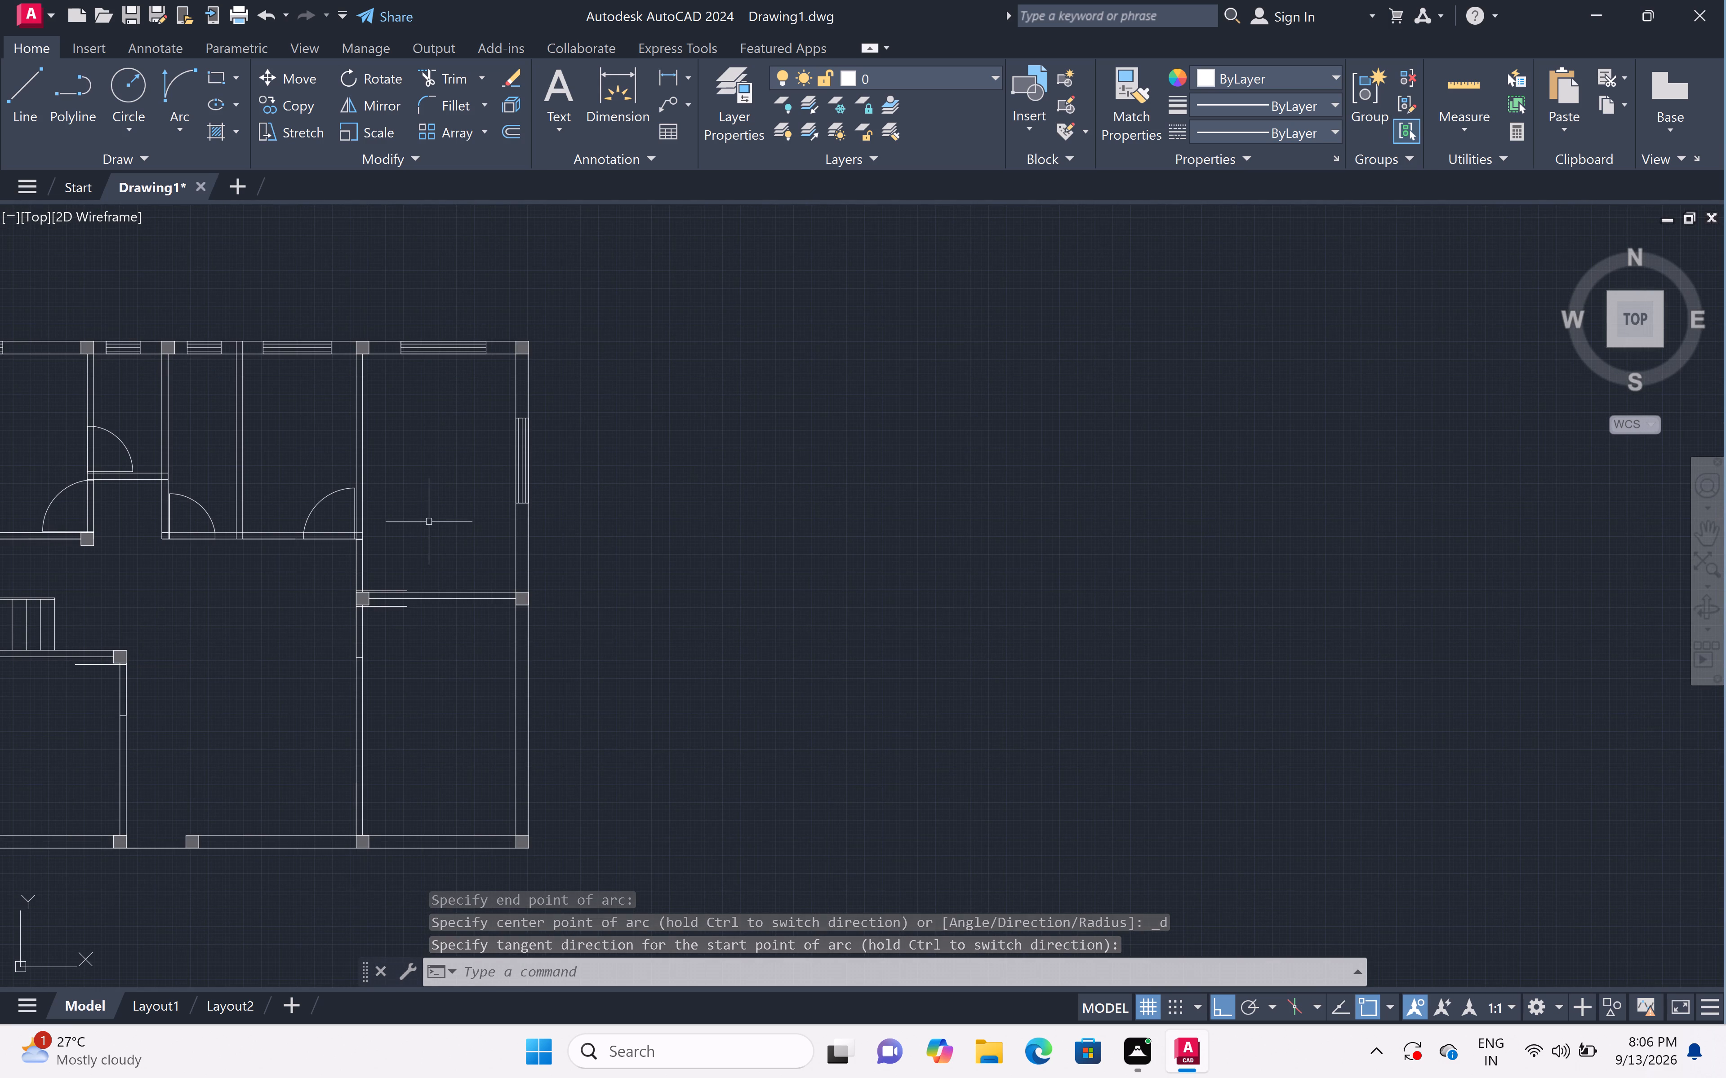
{"action": "scroll", "coordinate": [351, 556], "scroll_direction": "up", "scroll_amount": 3}
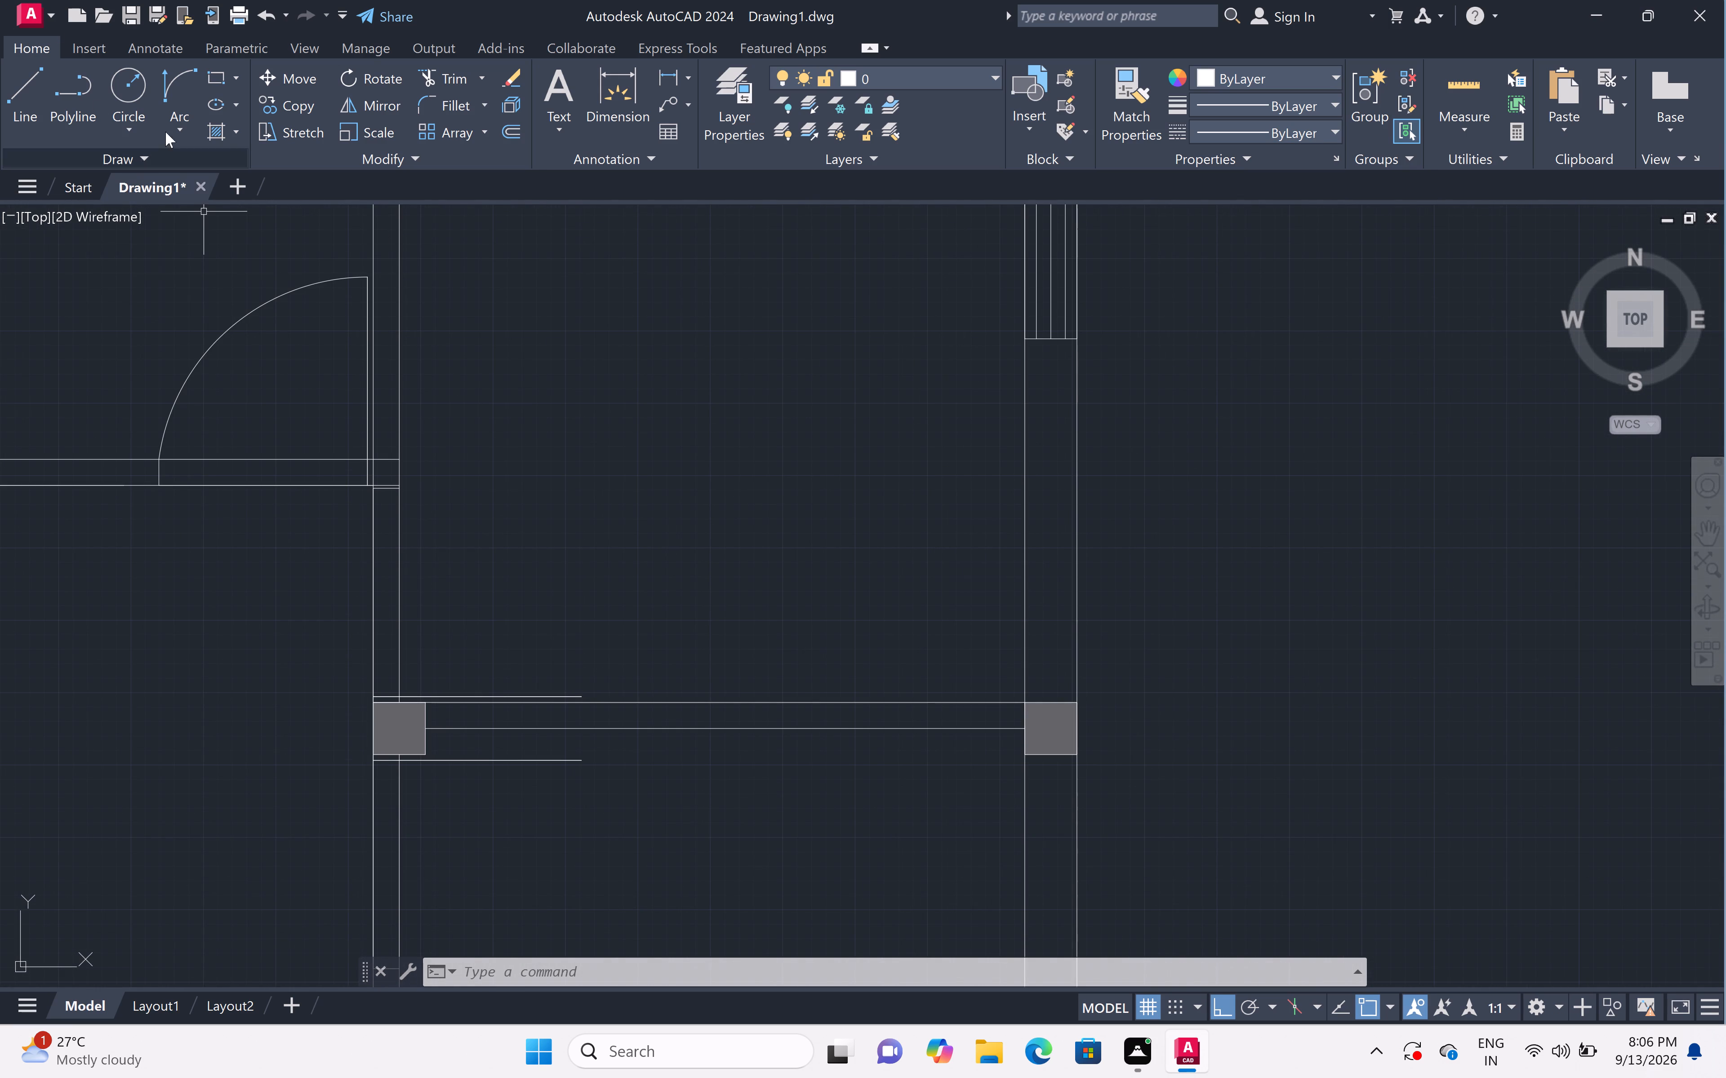
{"action": "left_click", "coordinate": [177, 131]}
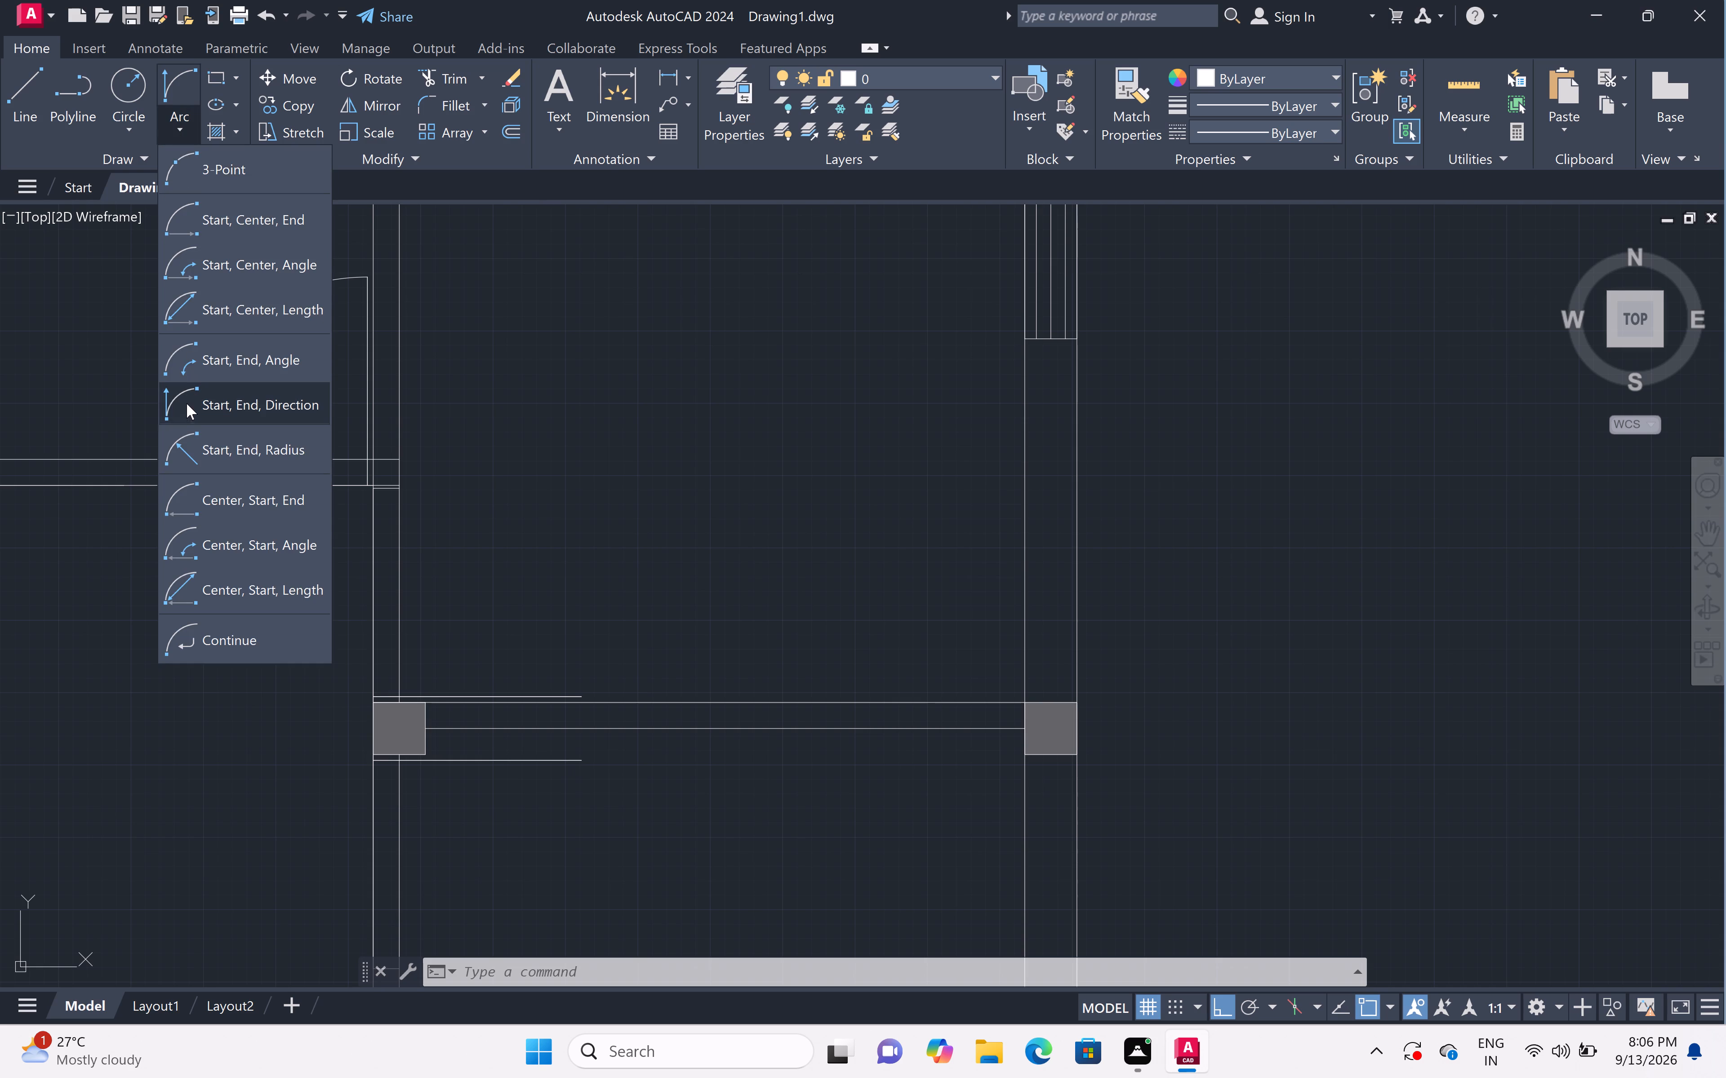
{"action": "left_click", "coordinate": [215, 404]}
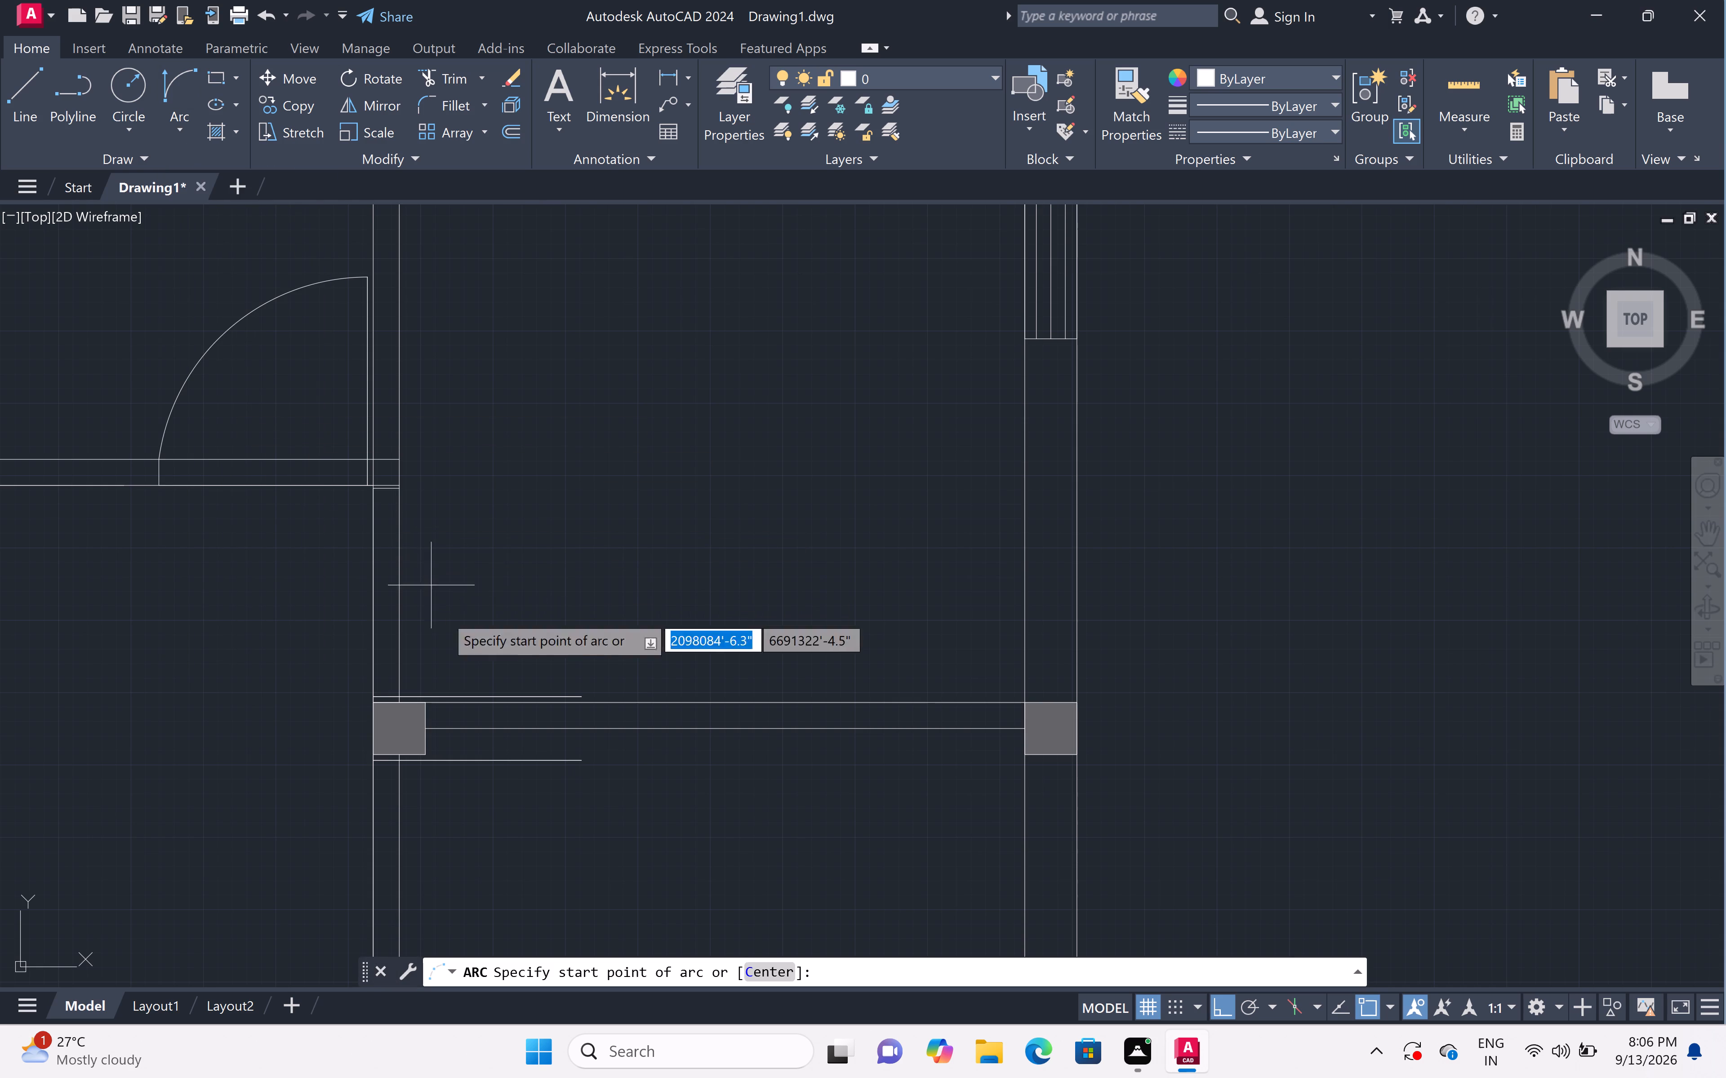
{"action": "scroll", "coordinate": [512, 660], "scroll_direction": "up", "scroll_amount": 2}
{"action": "scroll", "coordinate": [506, 654], "scroll_direction": "down", "scroll_amount": 1}
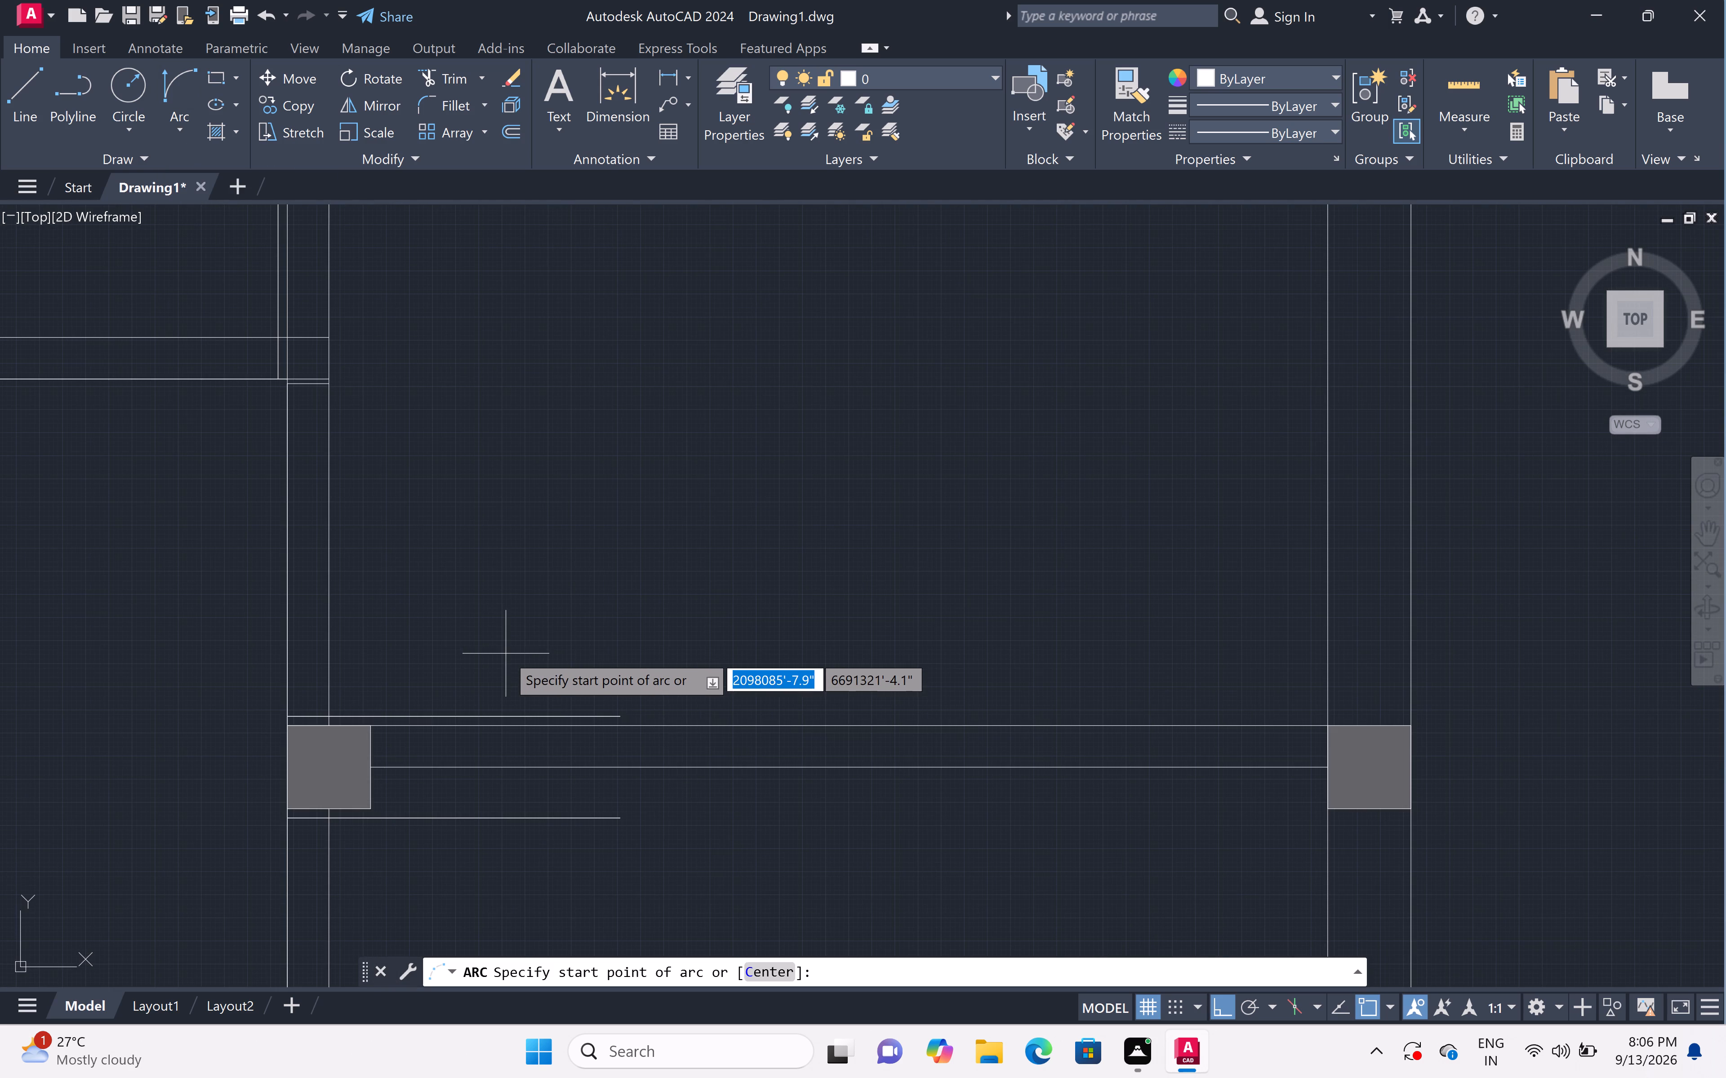
{"action": "left_click", "coordinate": [623, 711]}
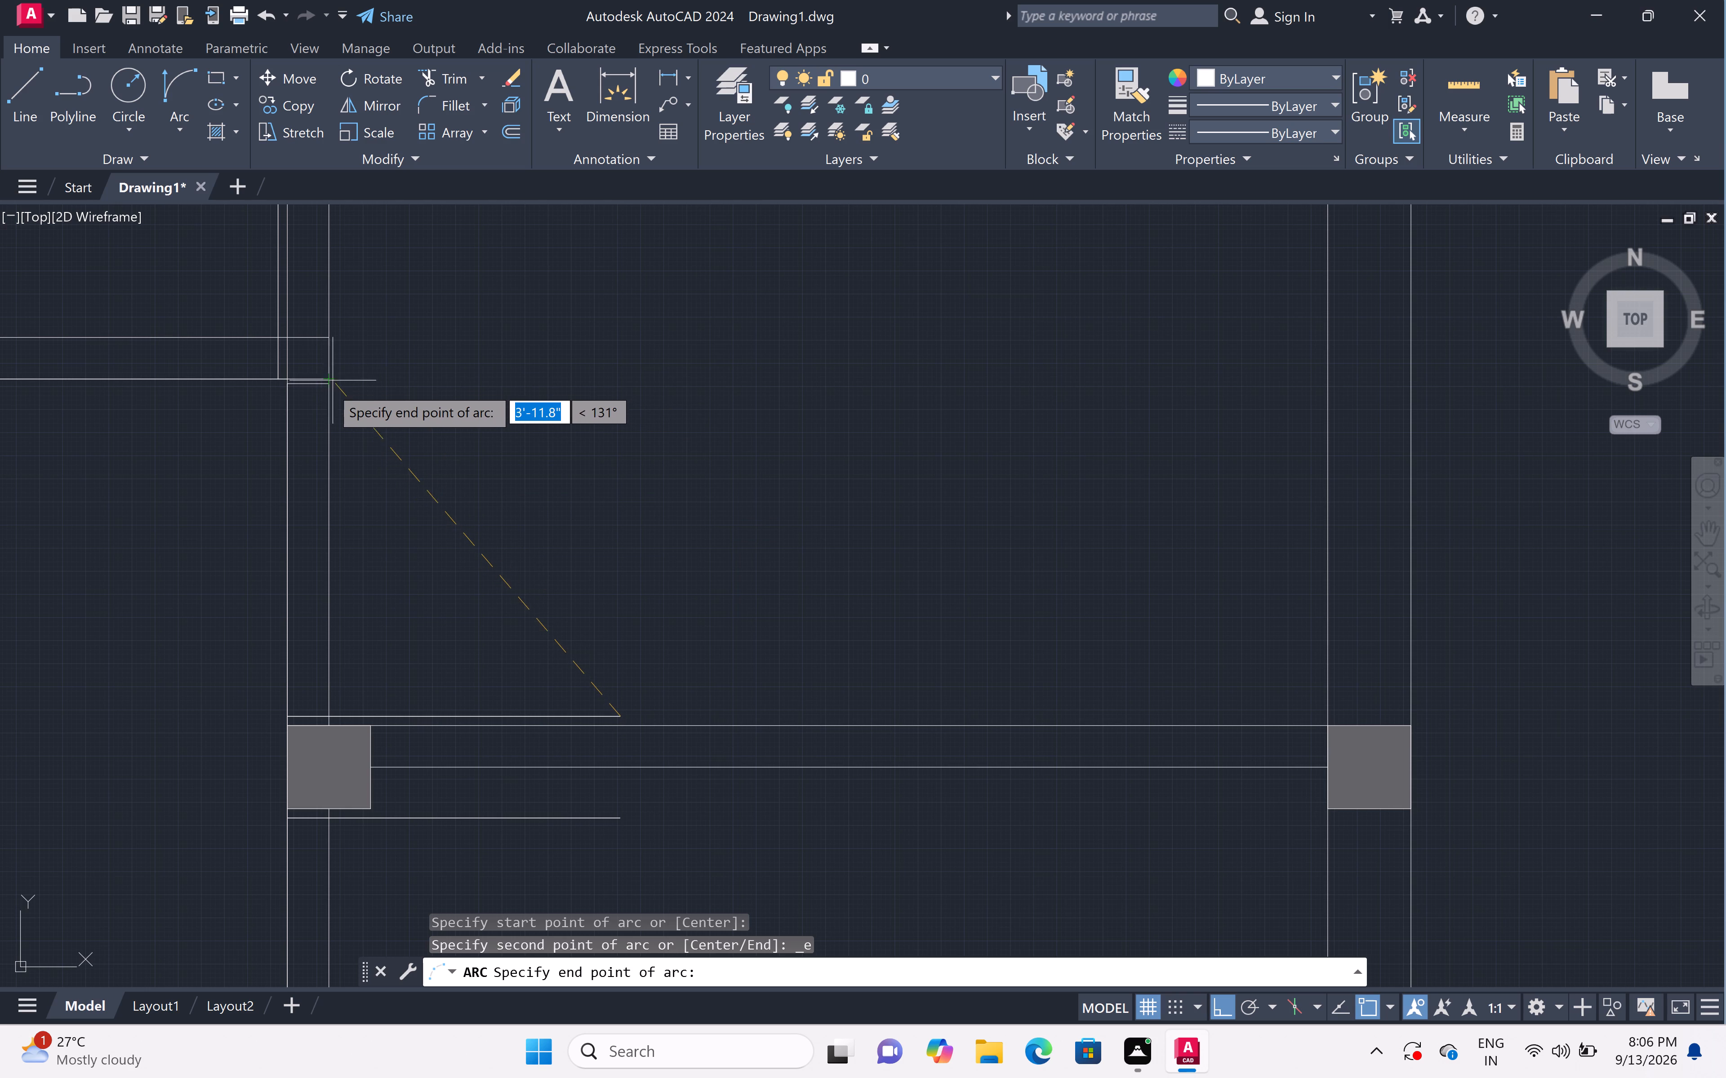
{"action": "scroll", "coordinate": [329, 386], "scroll_direction": "up", "scroll_amount": 2}
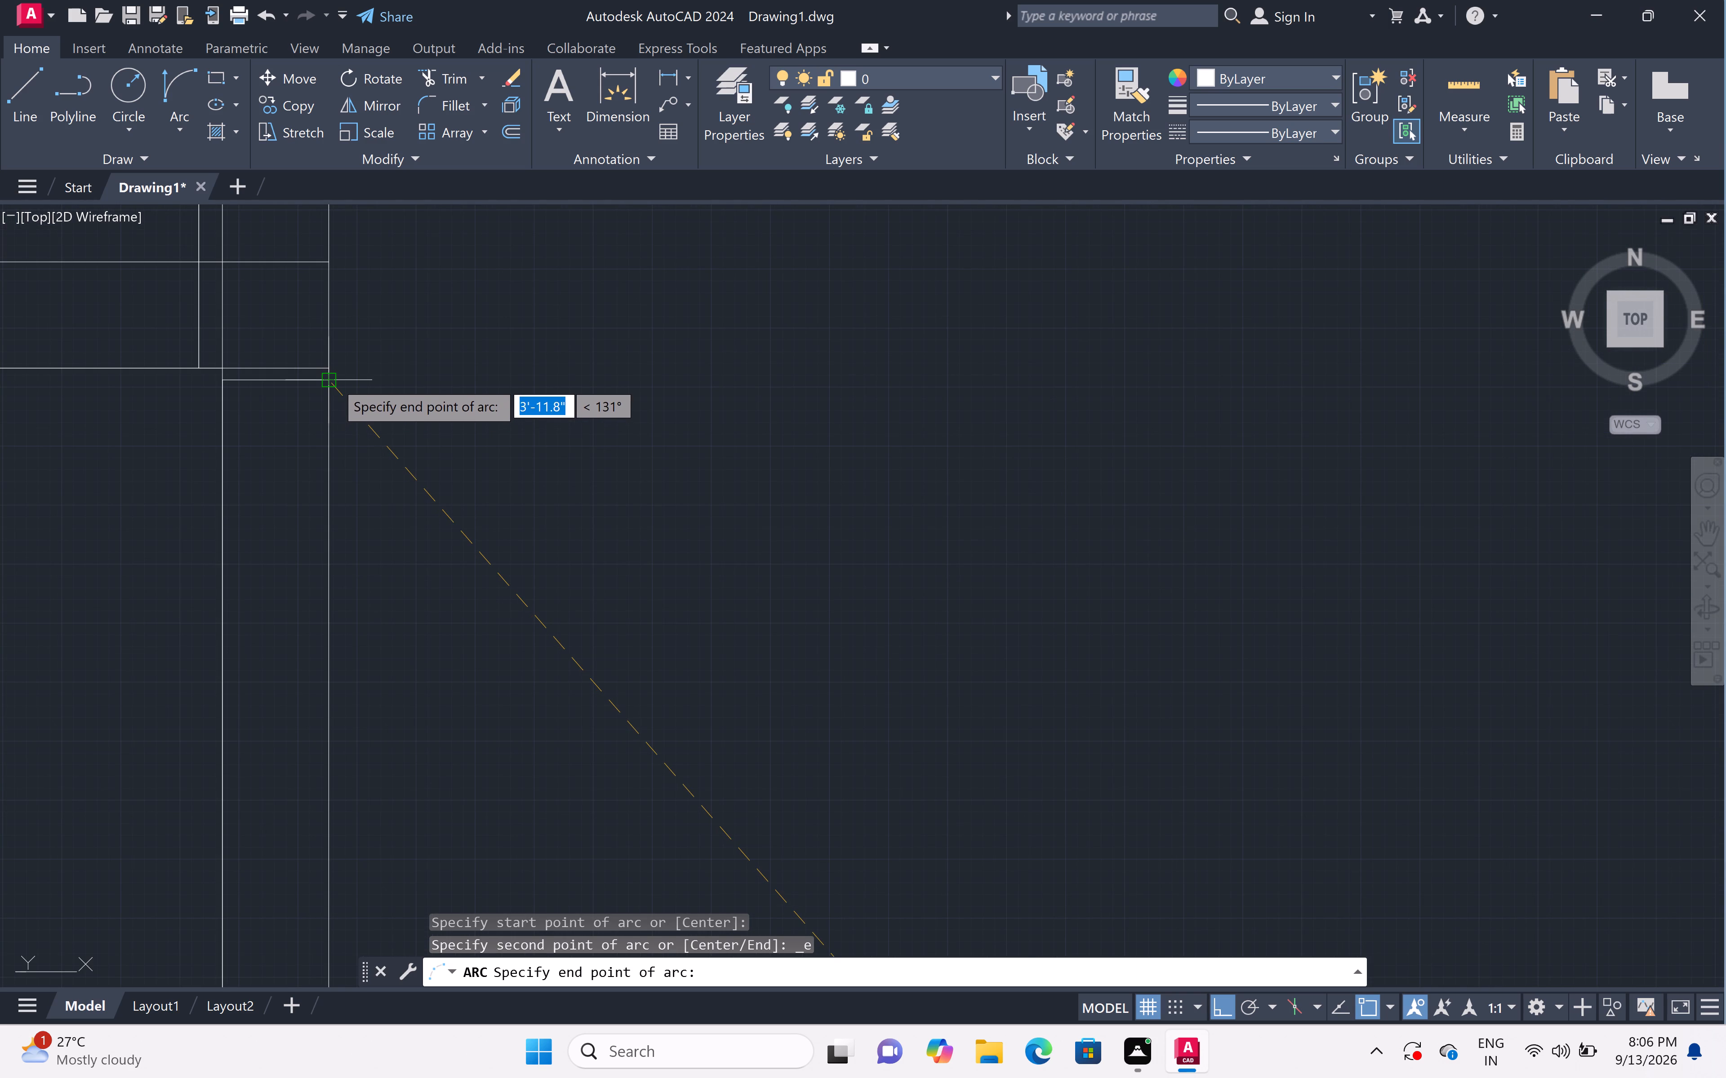
{"action": "left_click", "coordinate": [334, 380]}
{"action": "scroll", "coordinate": [632, 289], "scroll_direction": "down", "scroll_amount": 1}
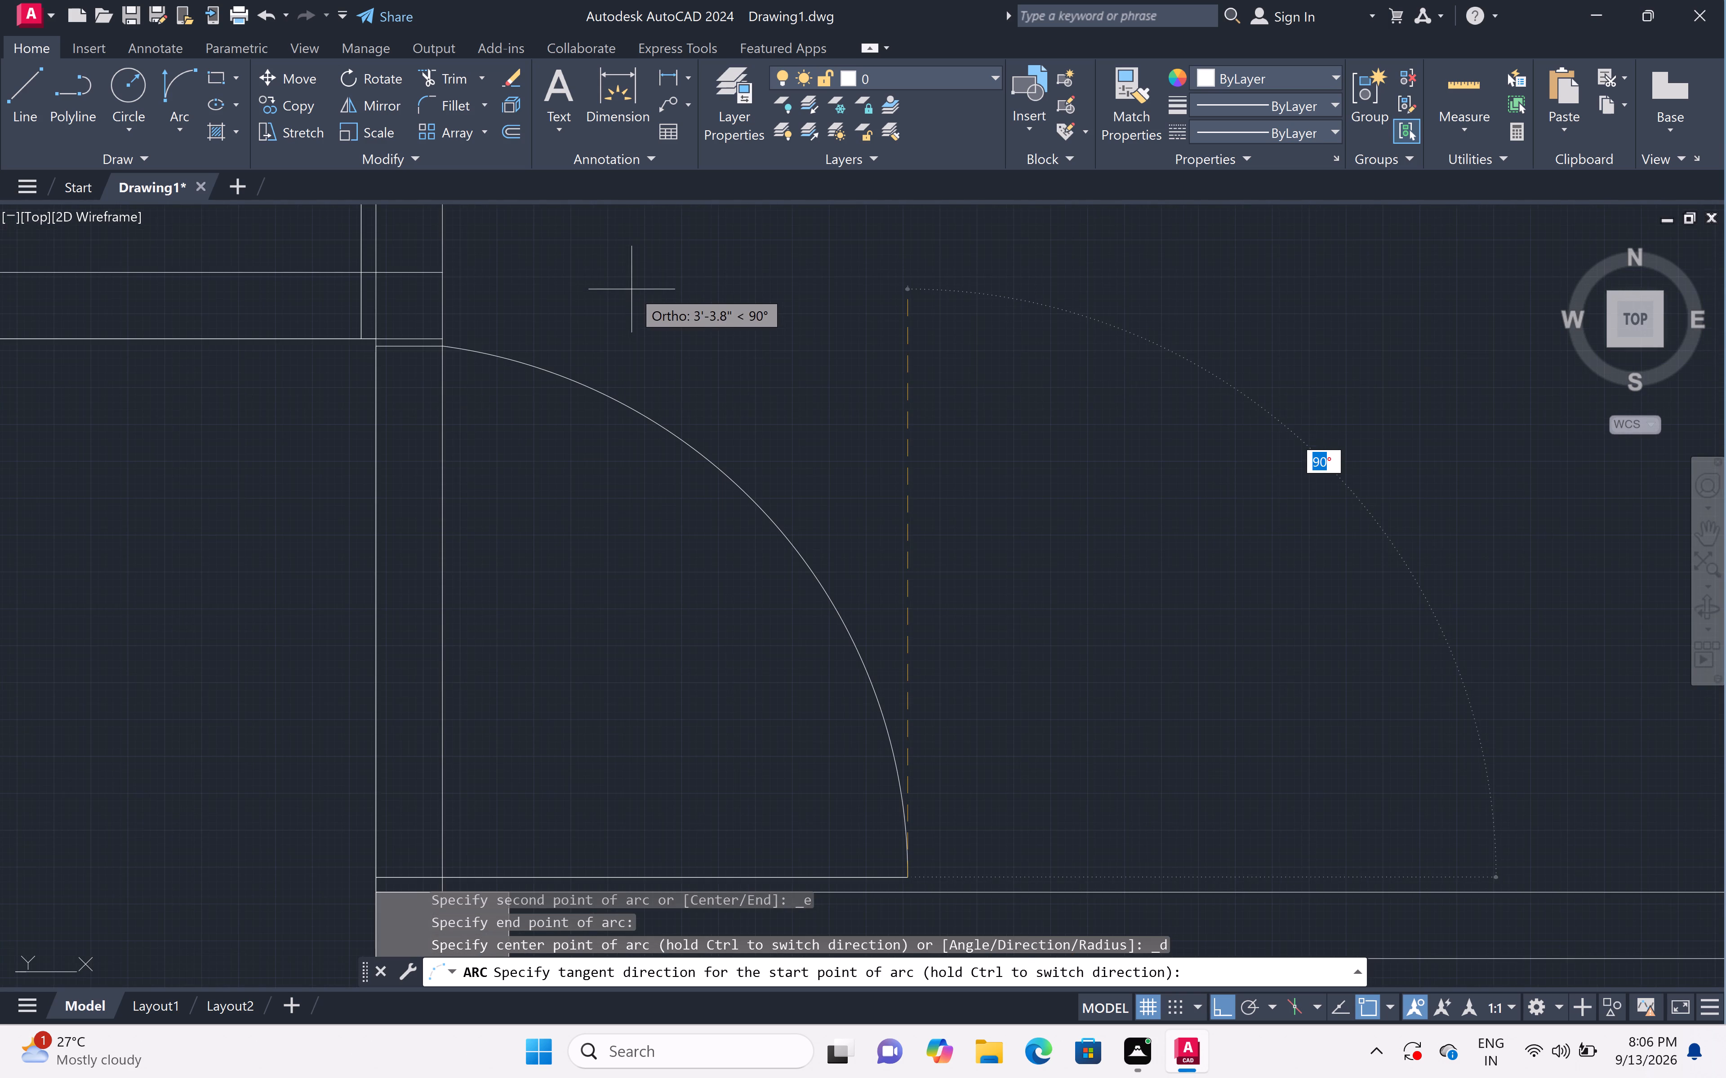
{"action": "left_click", "coordinate": [649, 266]}
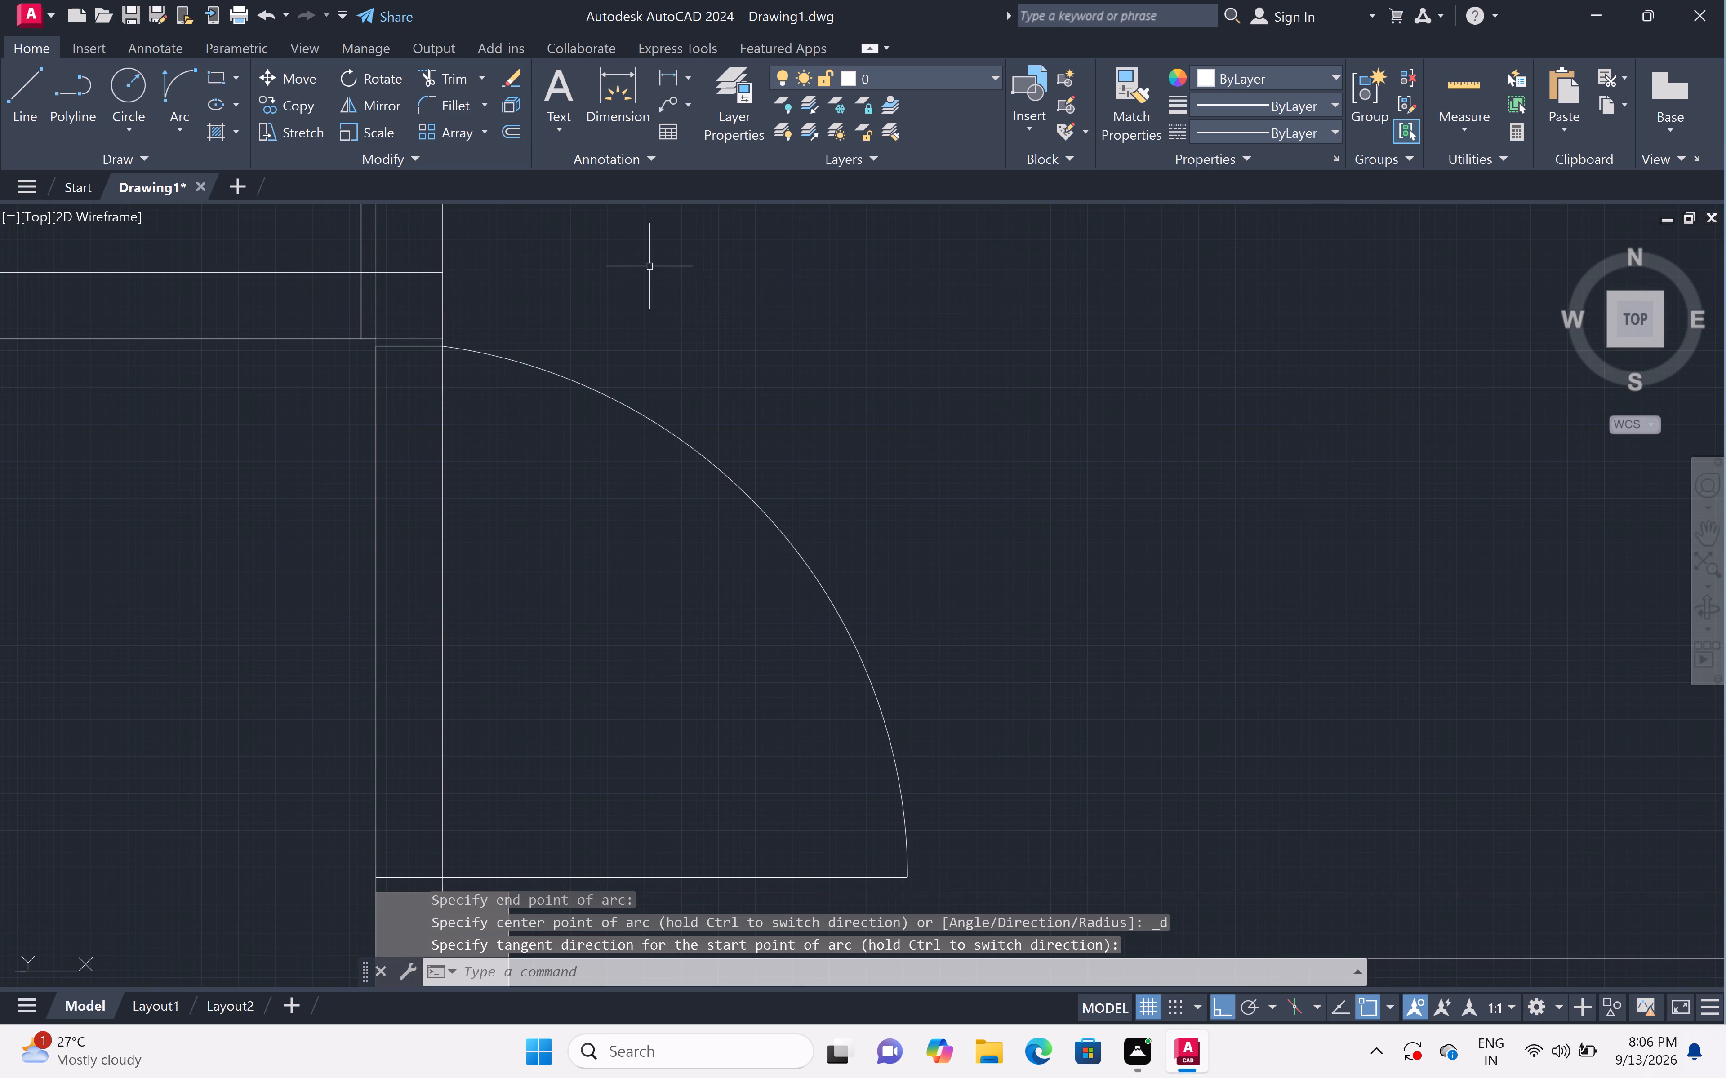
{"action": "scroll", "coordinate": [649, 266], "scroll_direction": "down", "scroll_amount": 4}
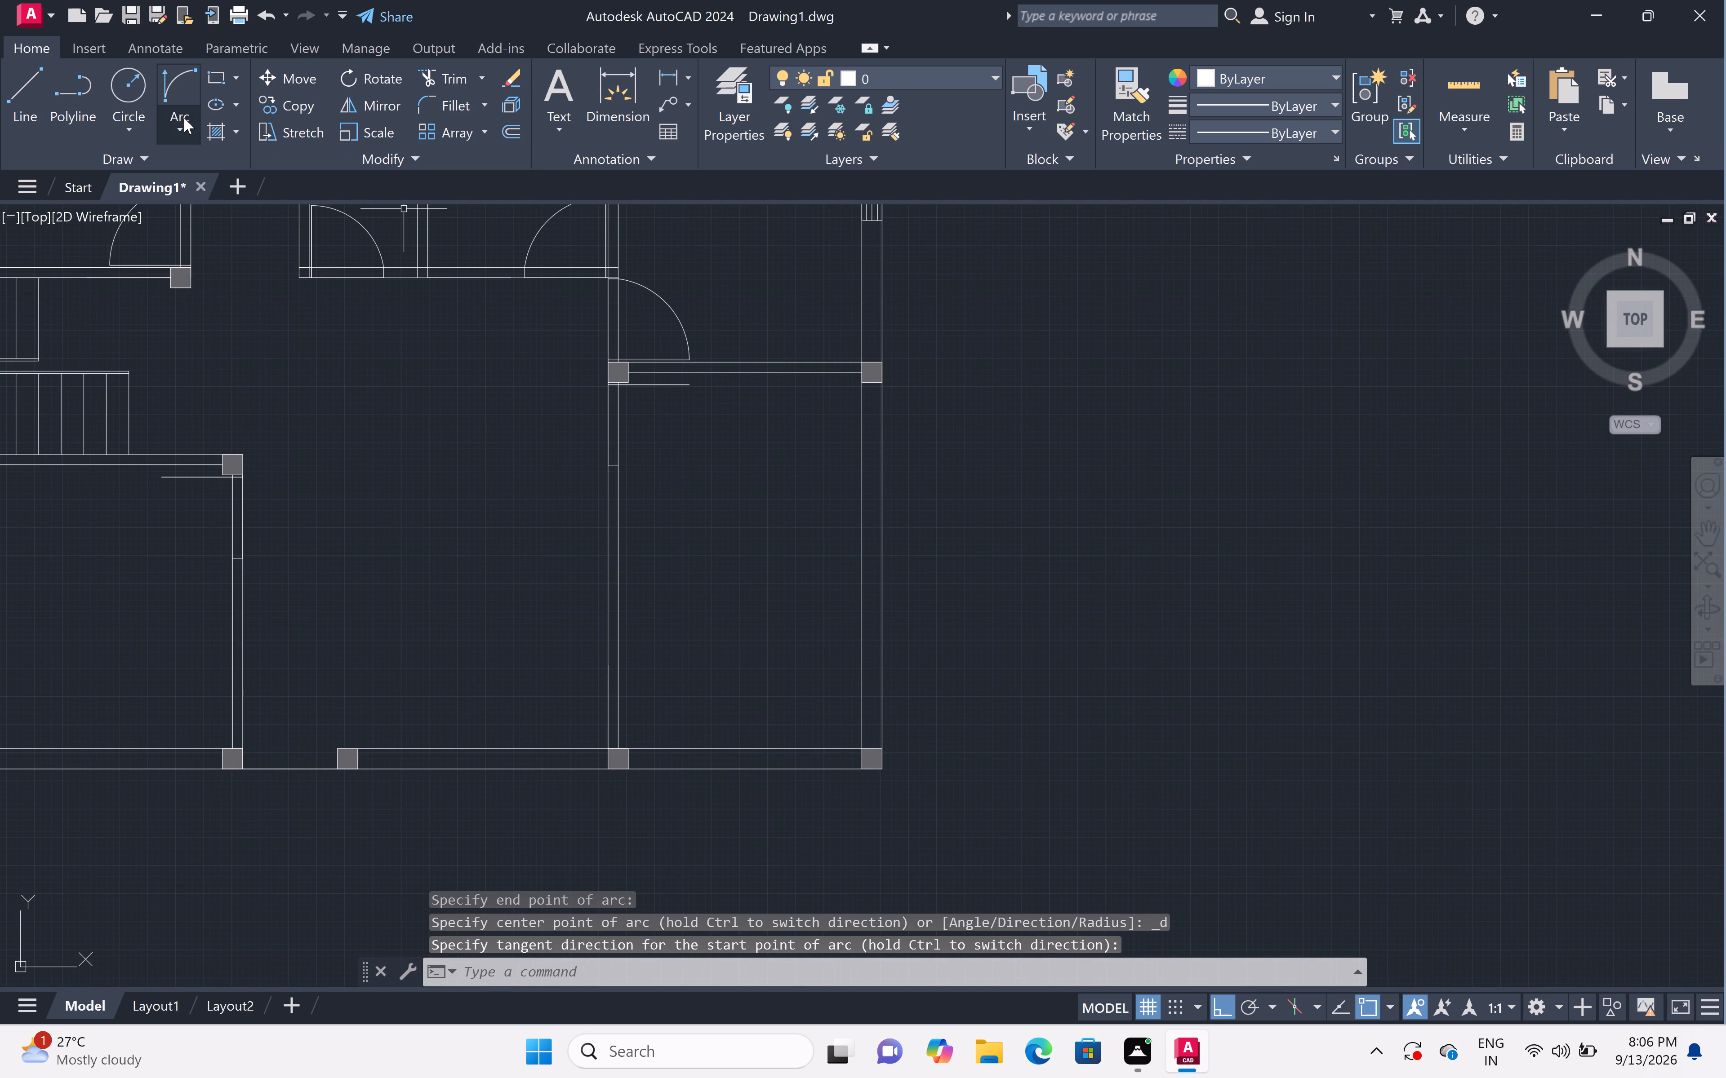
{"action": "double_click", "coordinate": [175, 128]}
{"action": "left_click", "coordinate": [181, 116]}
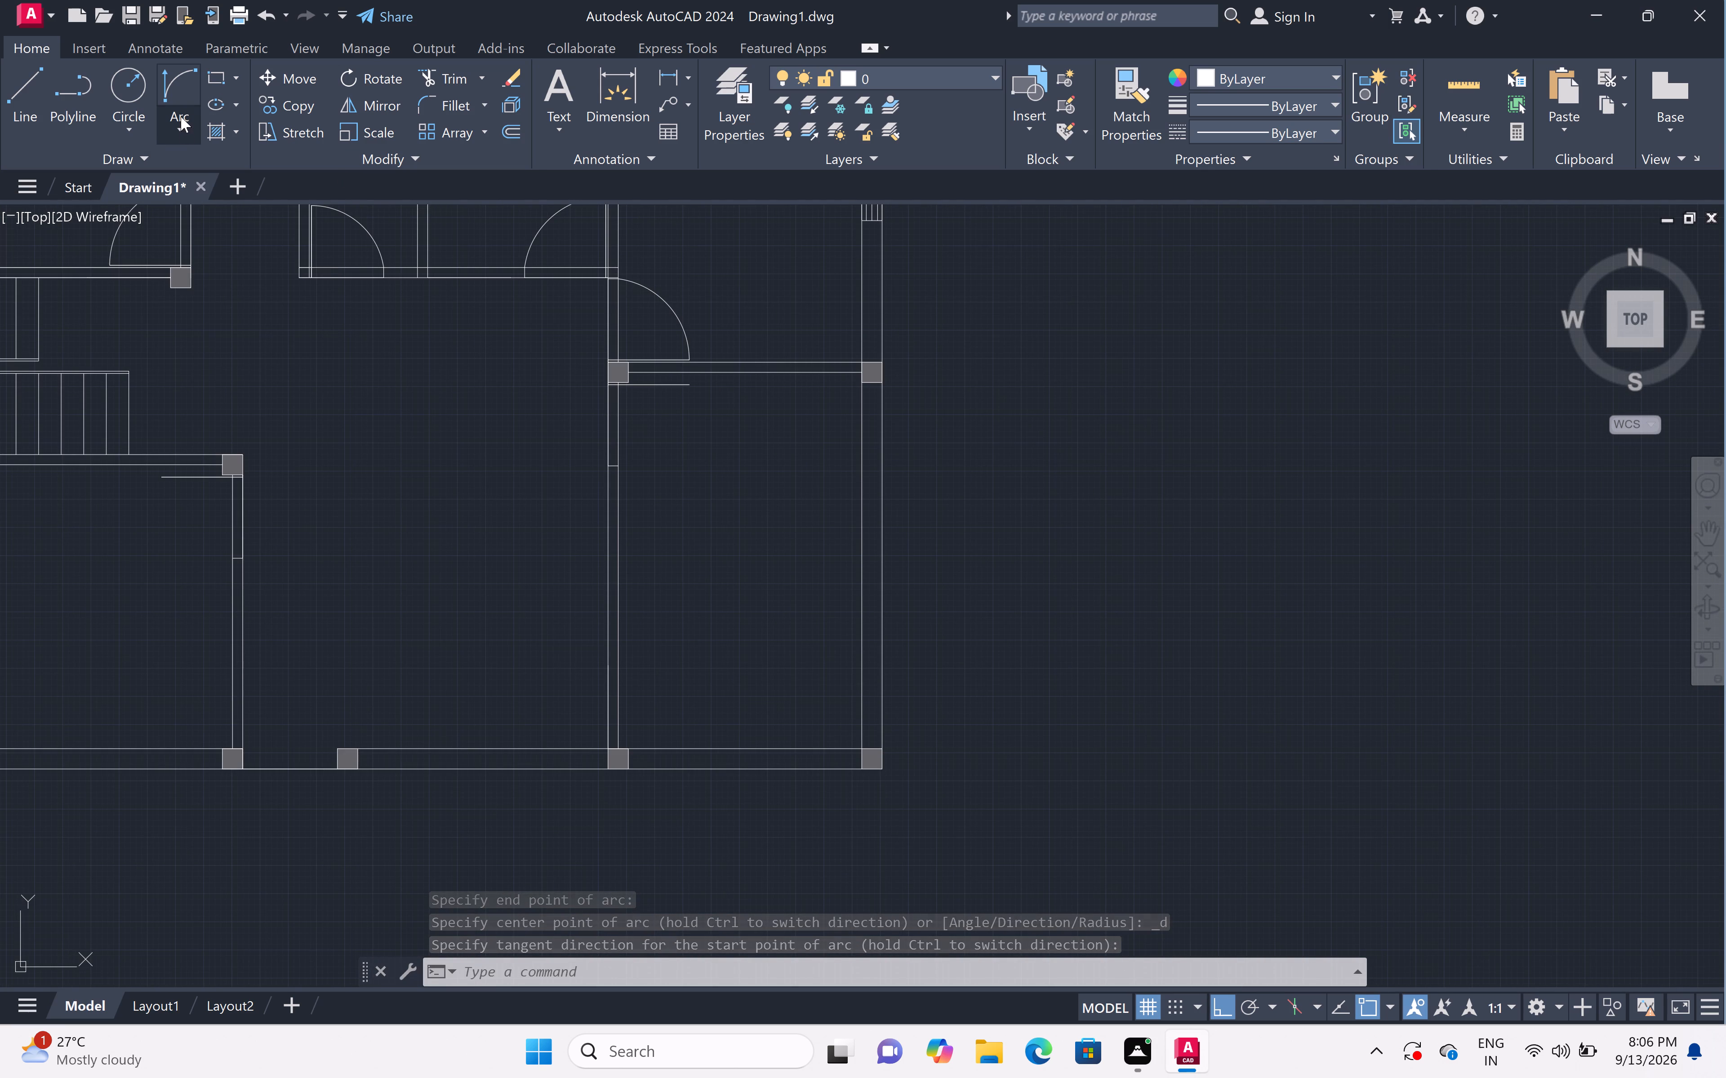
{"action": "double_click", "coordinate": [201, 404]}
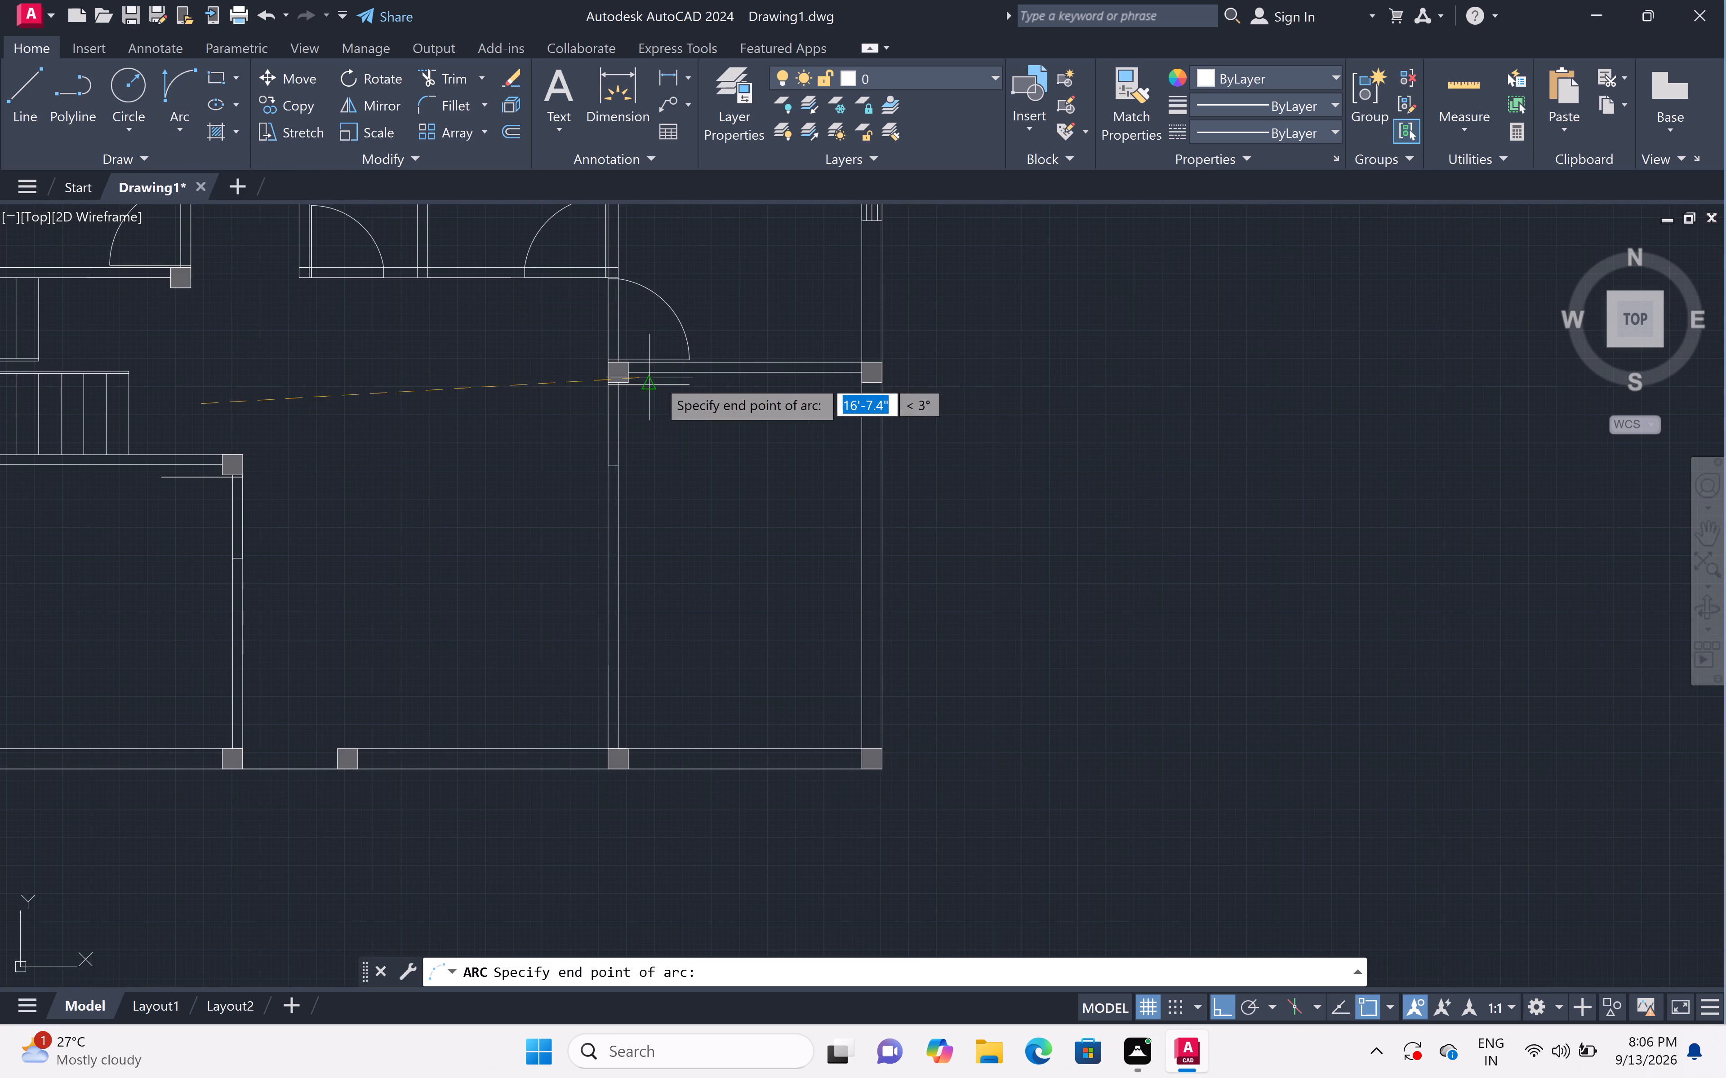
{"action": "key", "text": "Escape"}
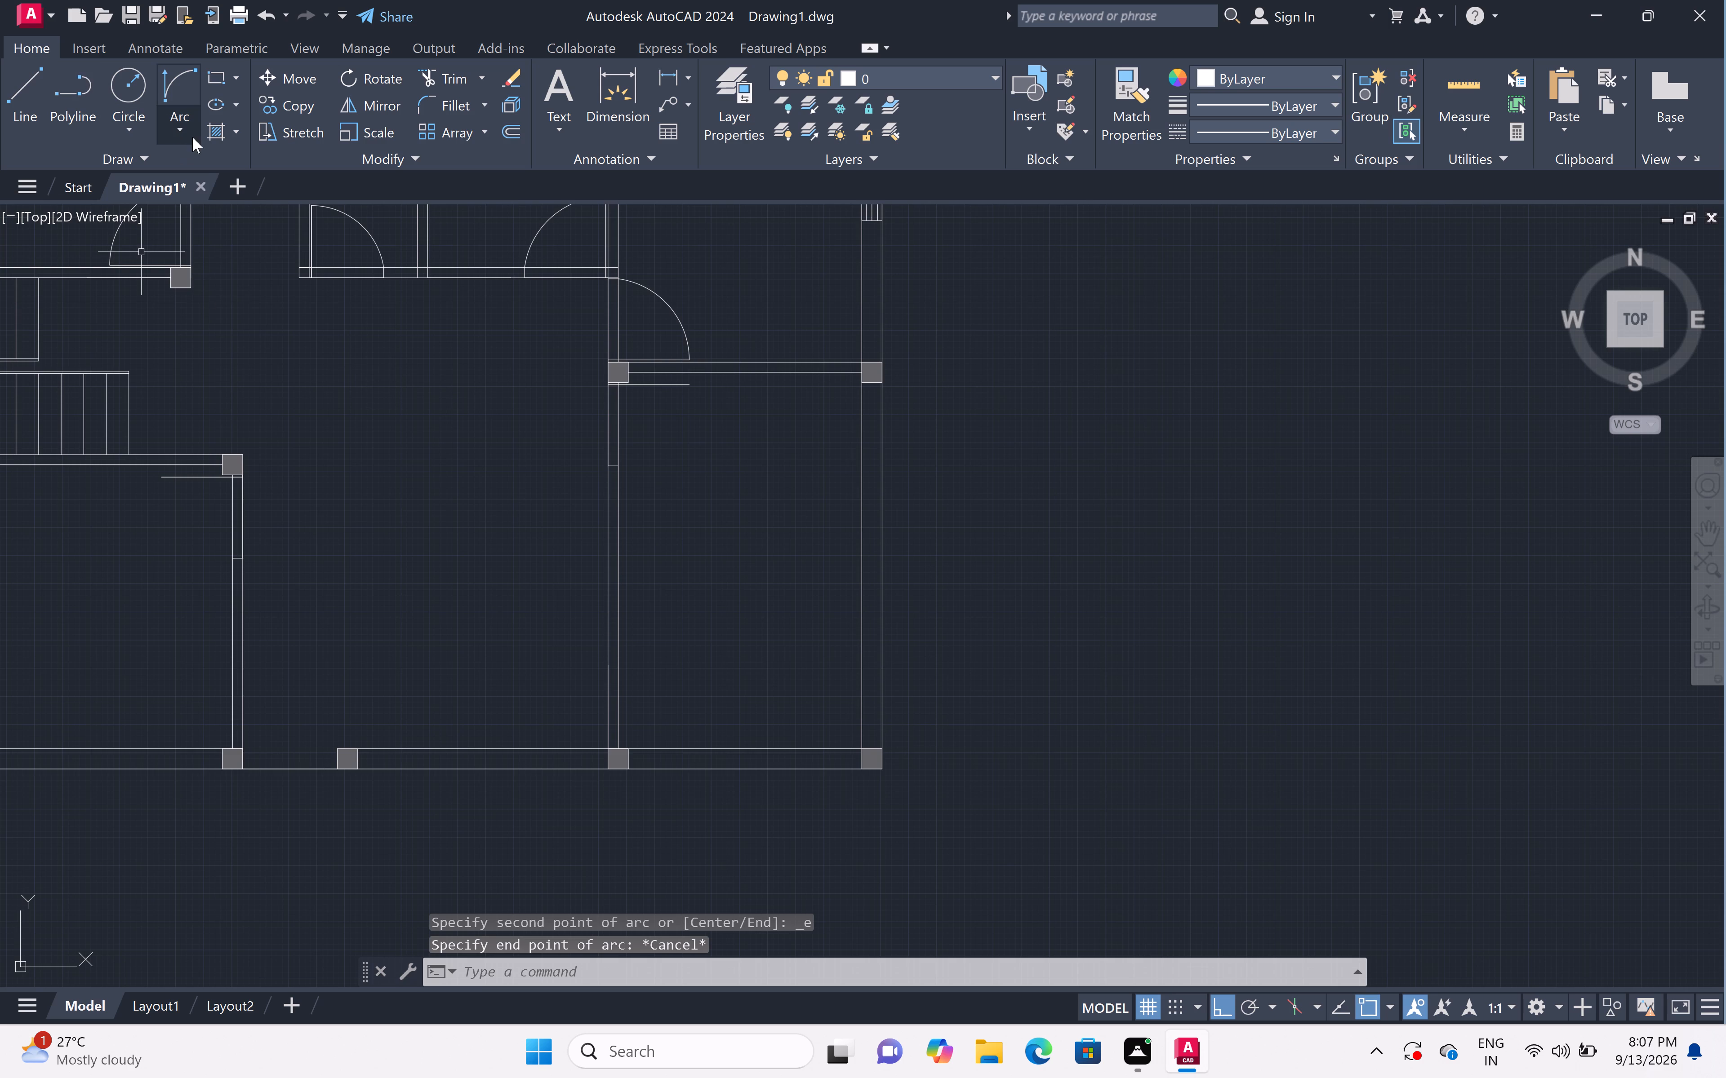
Draw a Start, End, Direction arc from the southeast room's leaf free end to its west partition opening's lower jamb, tangent straight south.
{"action": "left_click", "coordinate": [180, 123]}
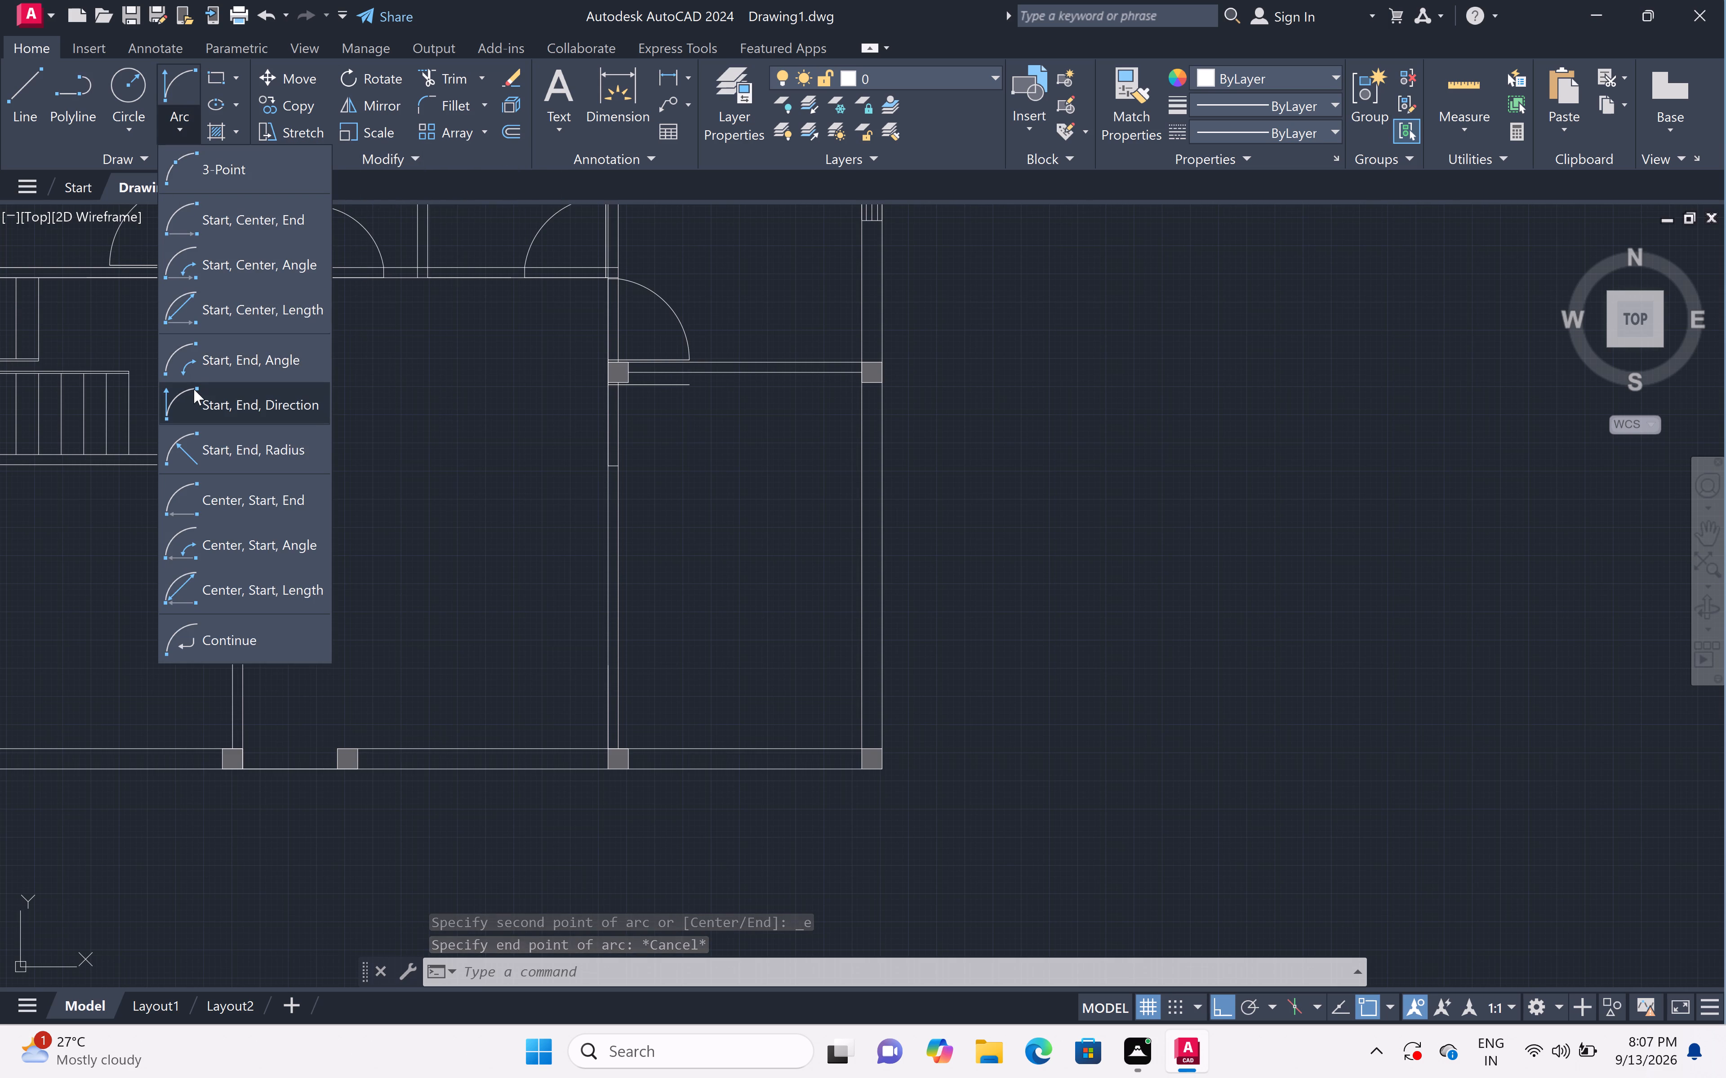
{"action": "left_click", "coordinate": [194, 389]}
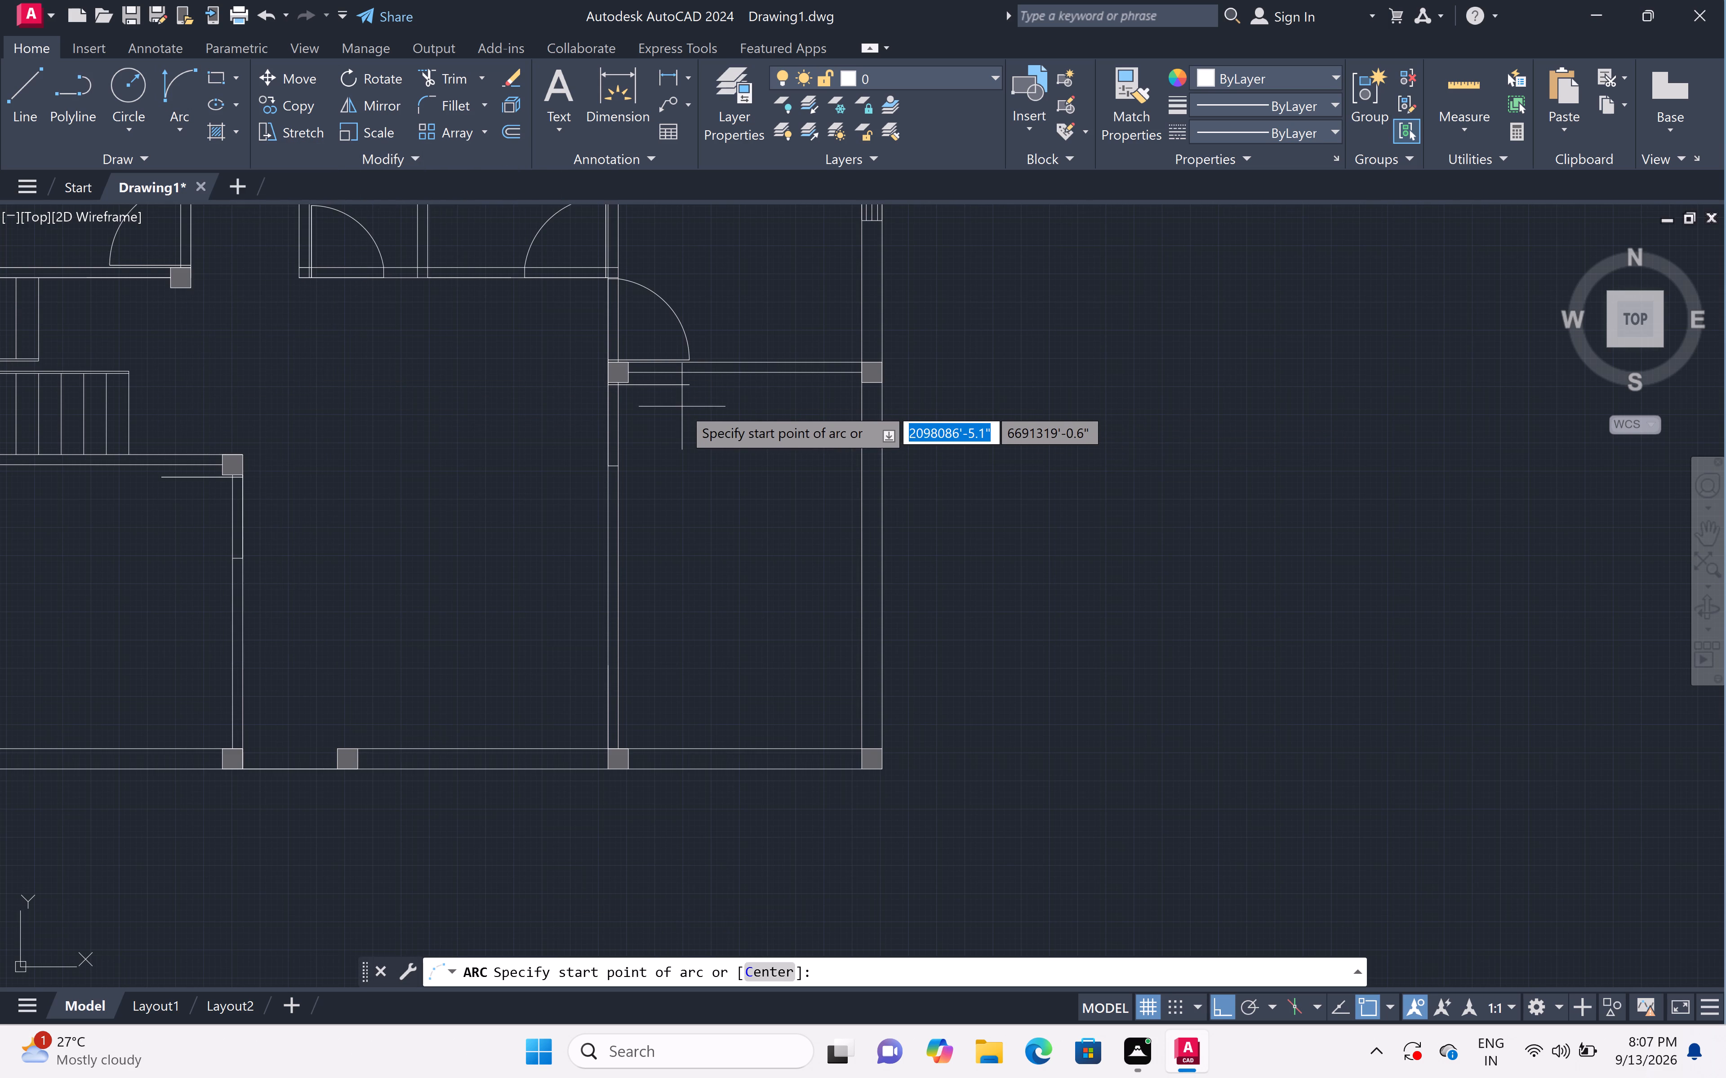
{"action": "scroll", "coordinate": [673, 416], "scroll_direction": "up", "scroll_amount": 3}
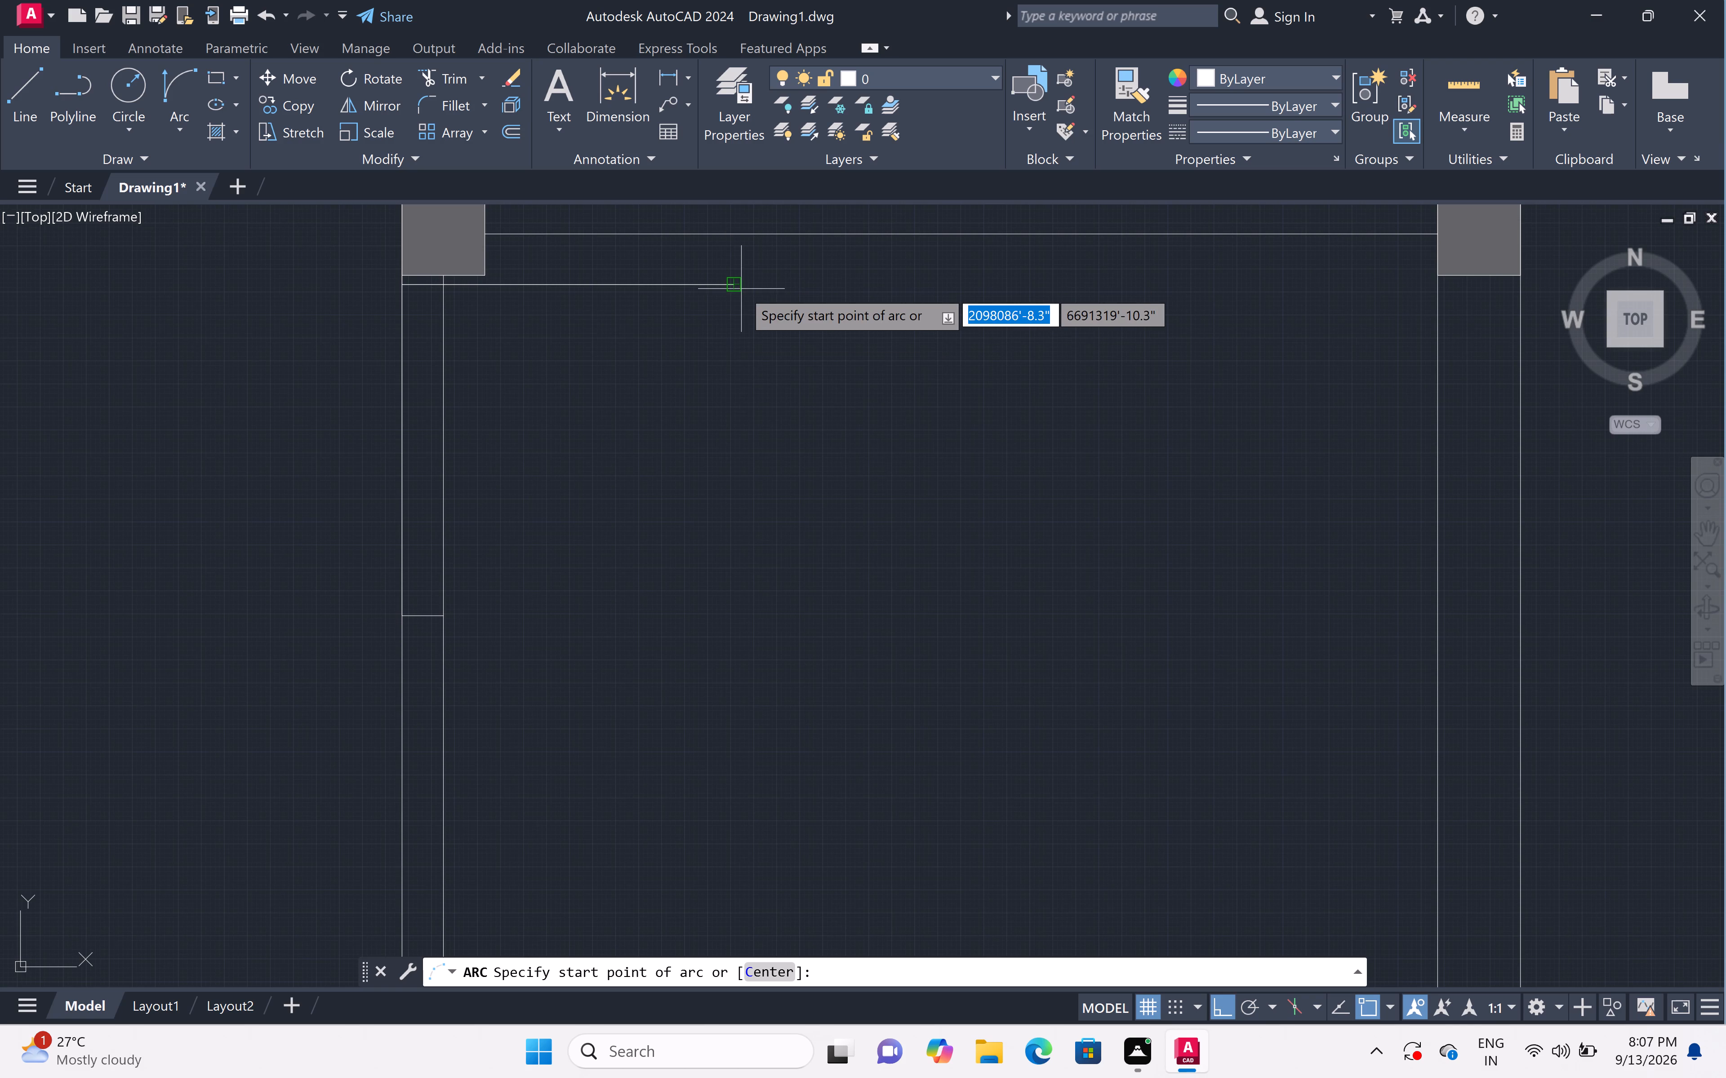
{"action": "left_click", "coordinate": [727, 287]}
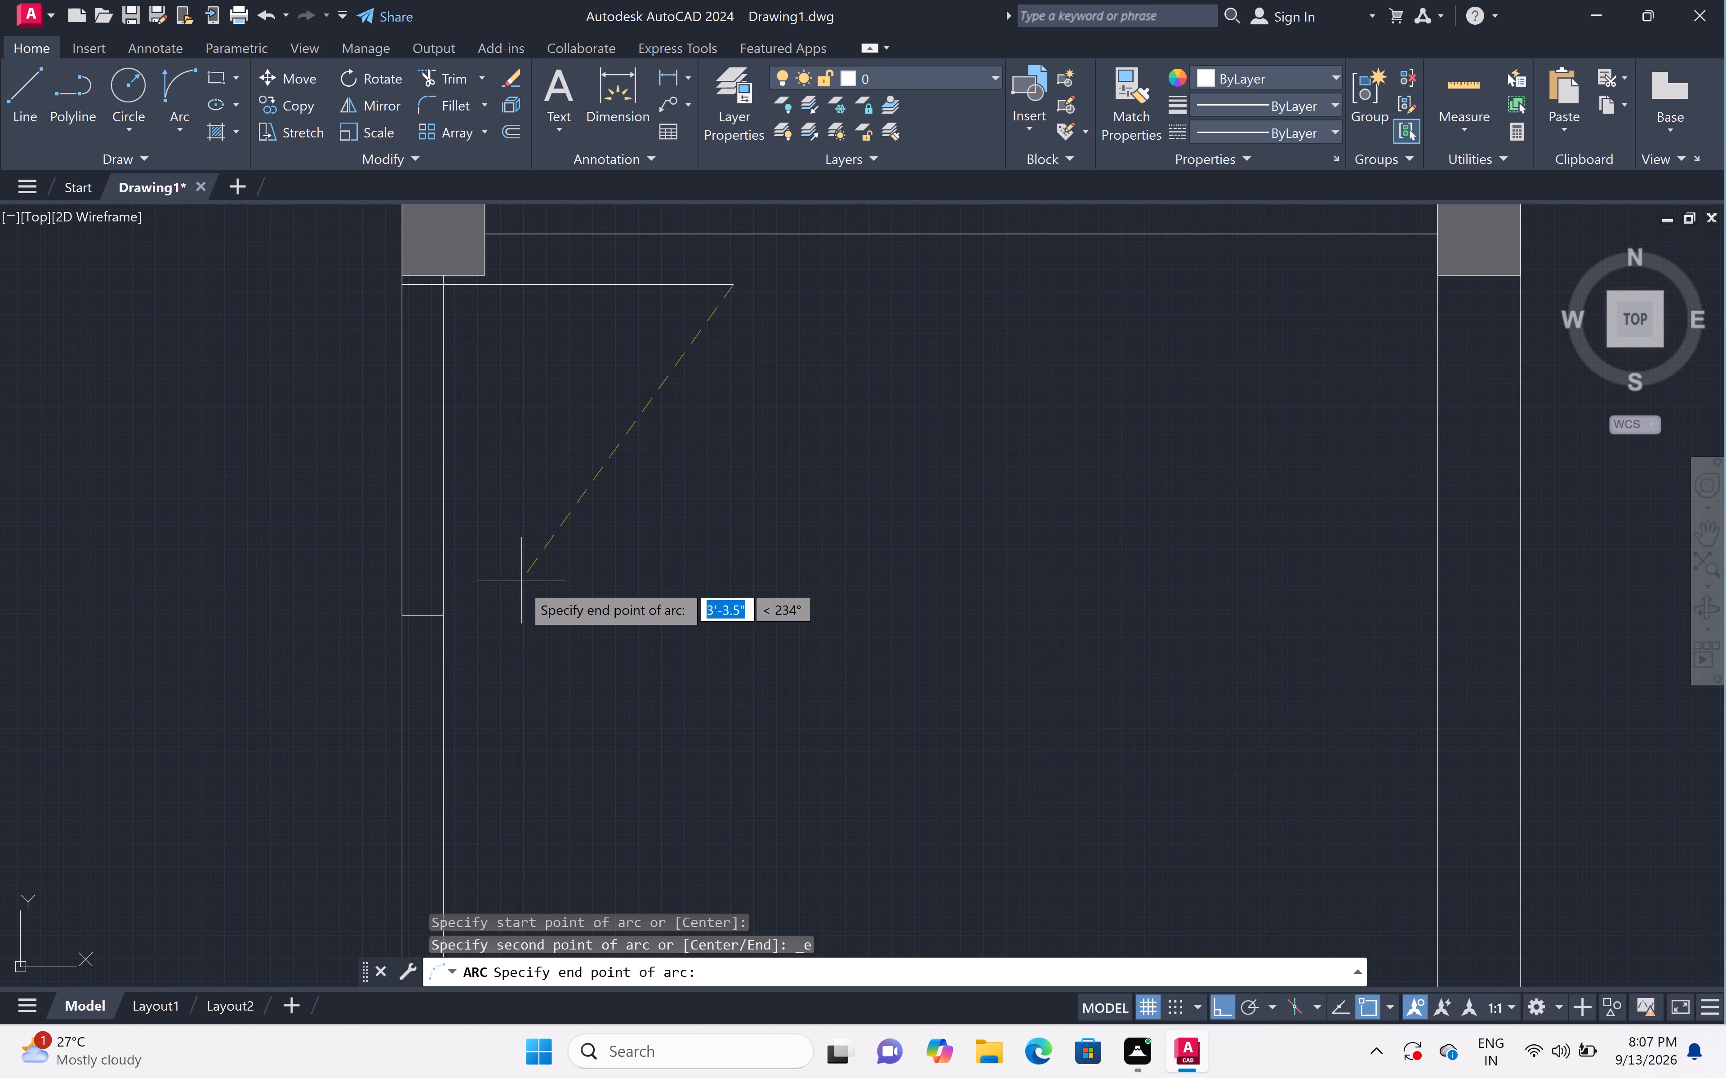
{"action": "left_click", "coordinate": [446, 614]}
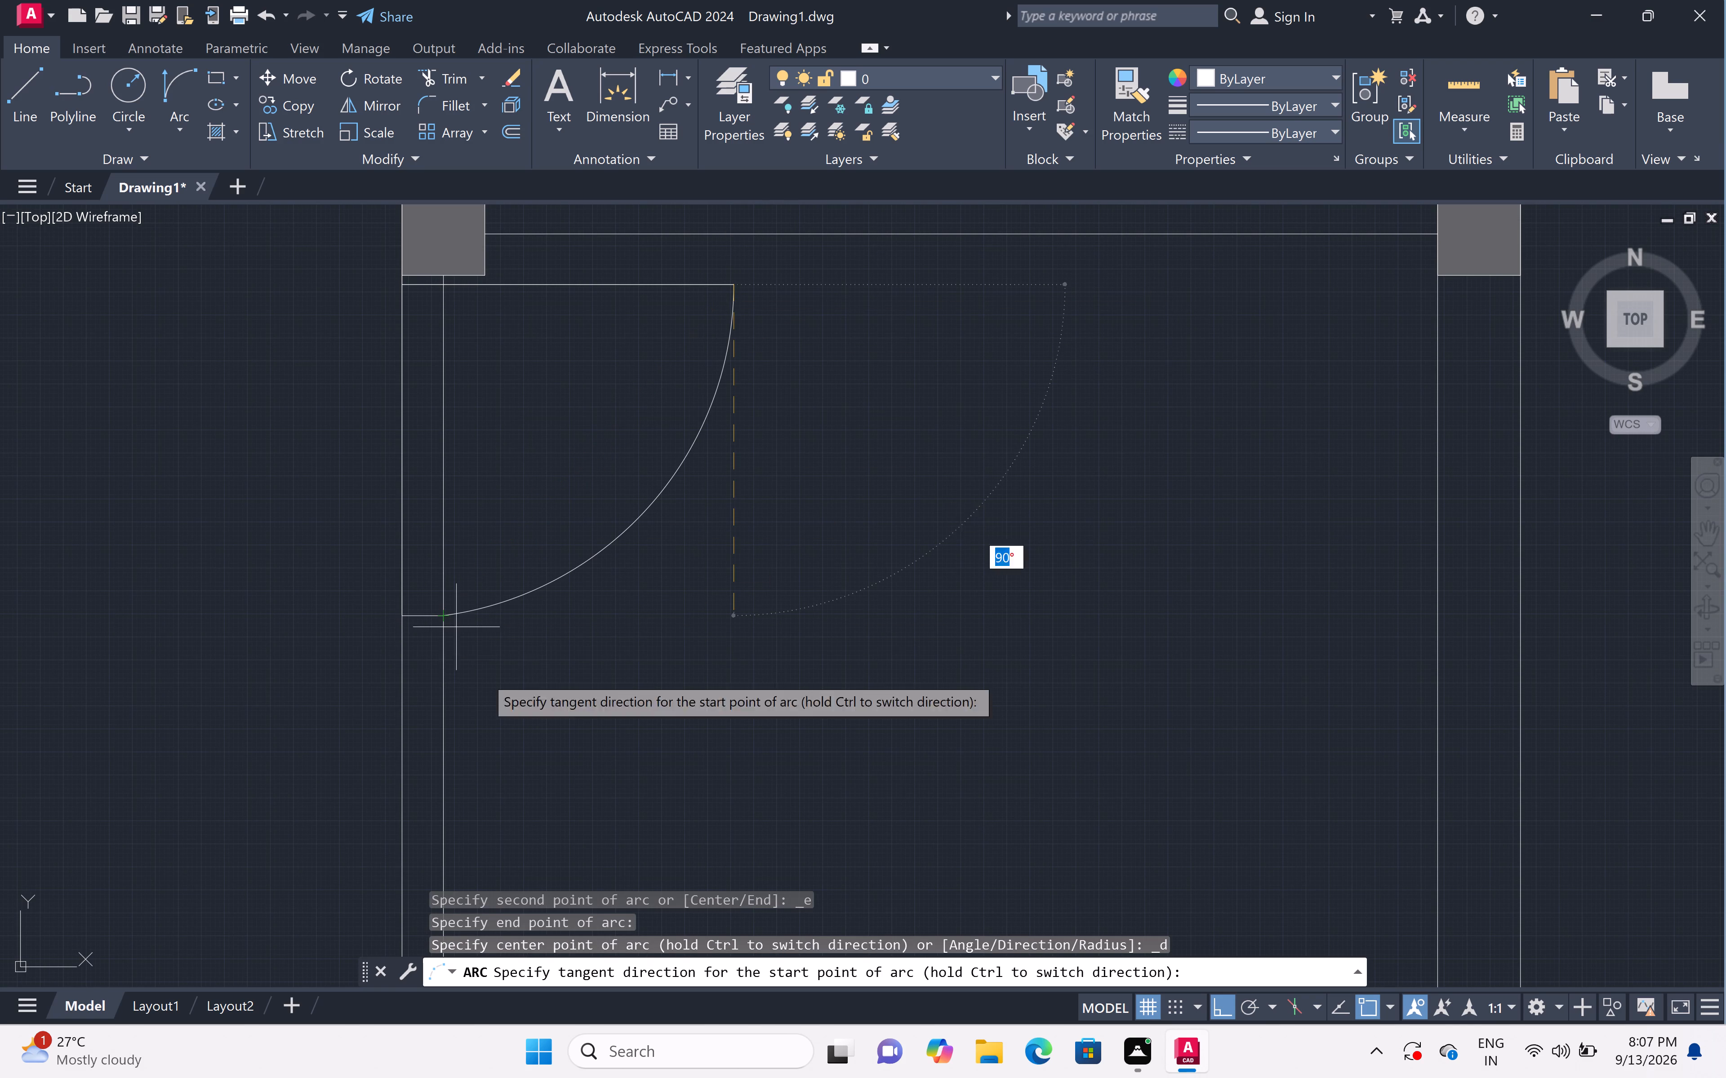
{"action": "left_click", "coordinate": [508, 739]}
Draw a Start, End, Direction arc from the southwest room's leaf free end to its east-wall opening's lower jamb, tangent straight south.
{"action": "scroll", "coordinate": [534, 677], "scroll_direction": "down", "scroll_amount": 3}
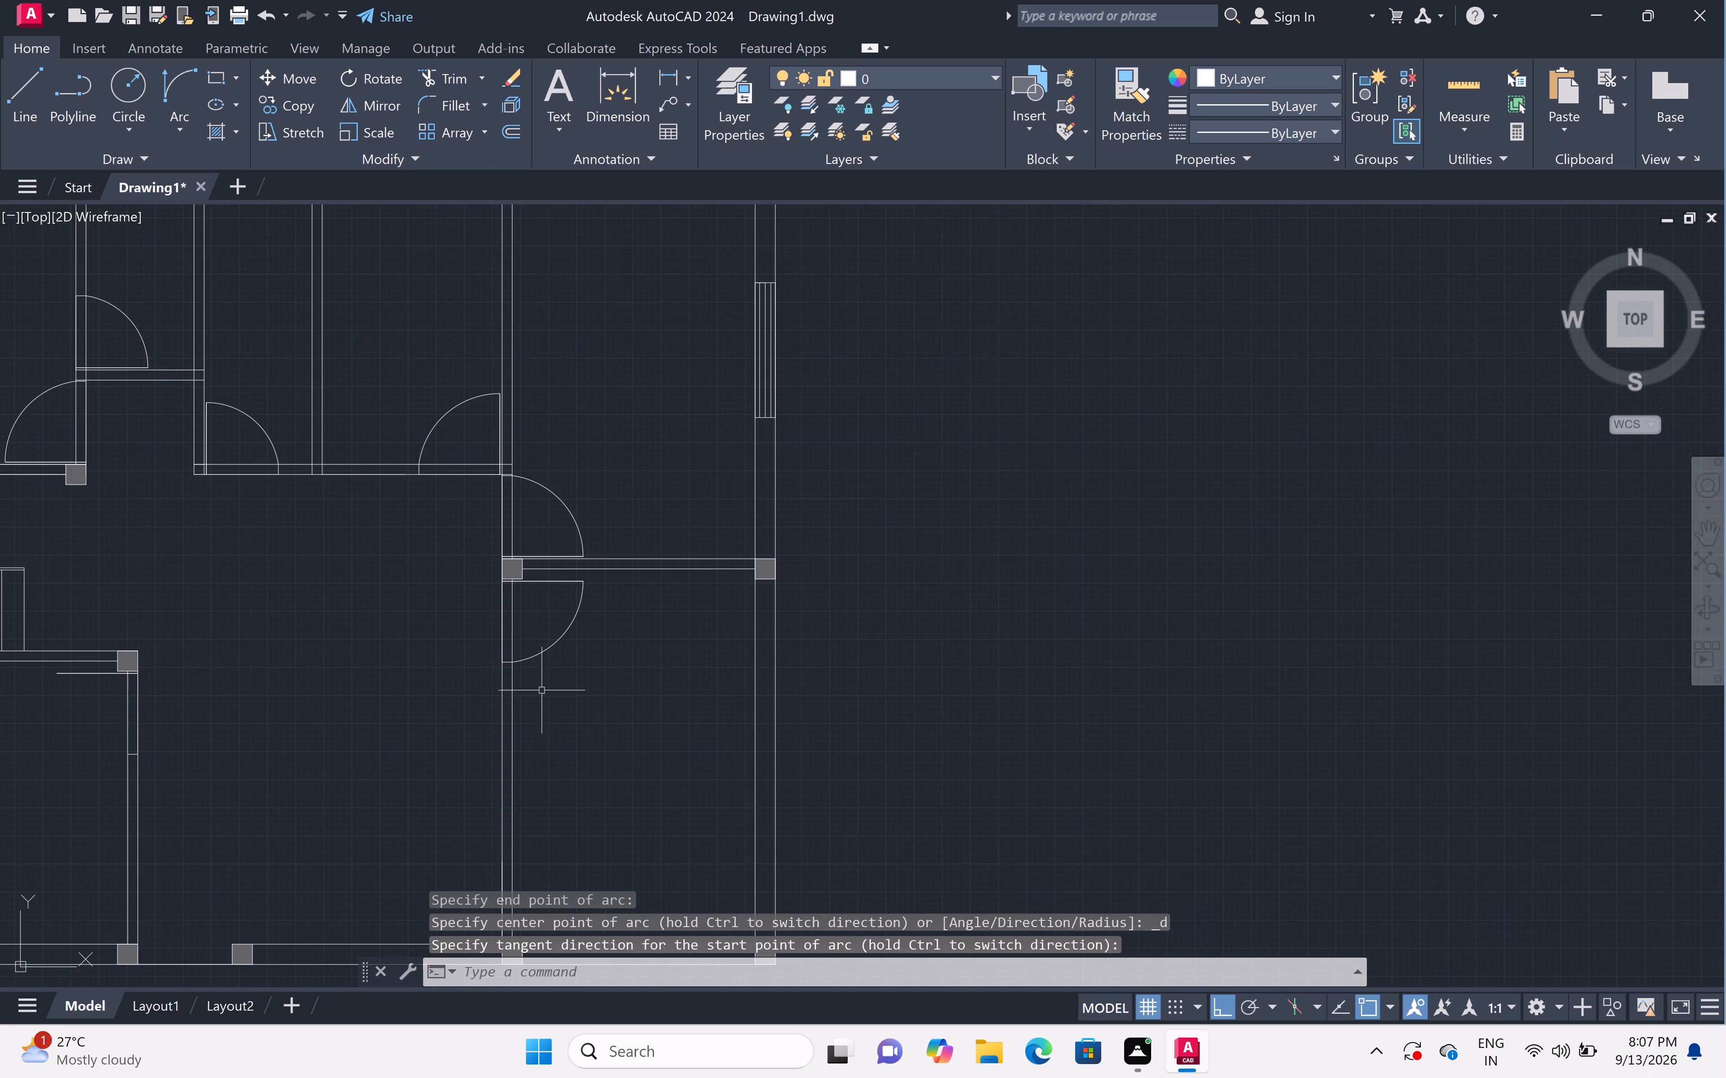
{"action": "scroll", "coordinate": [430, 555], "scroll_direction": "down", "scroll_amount": 1}
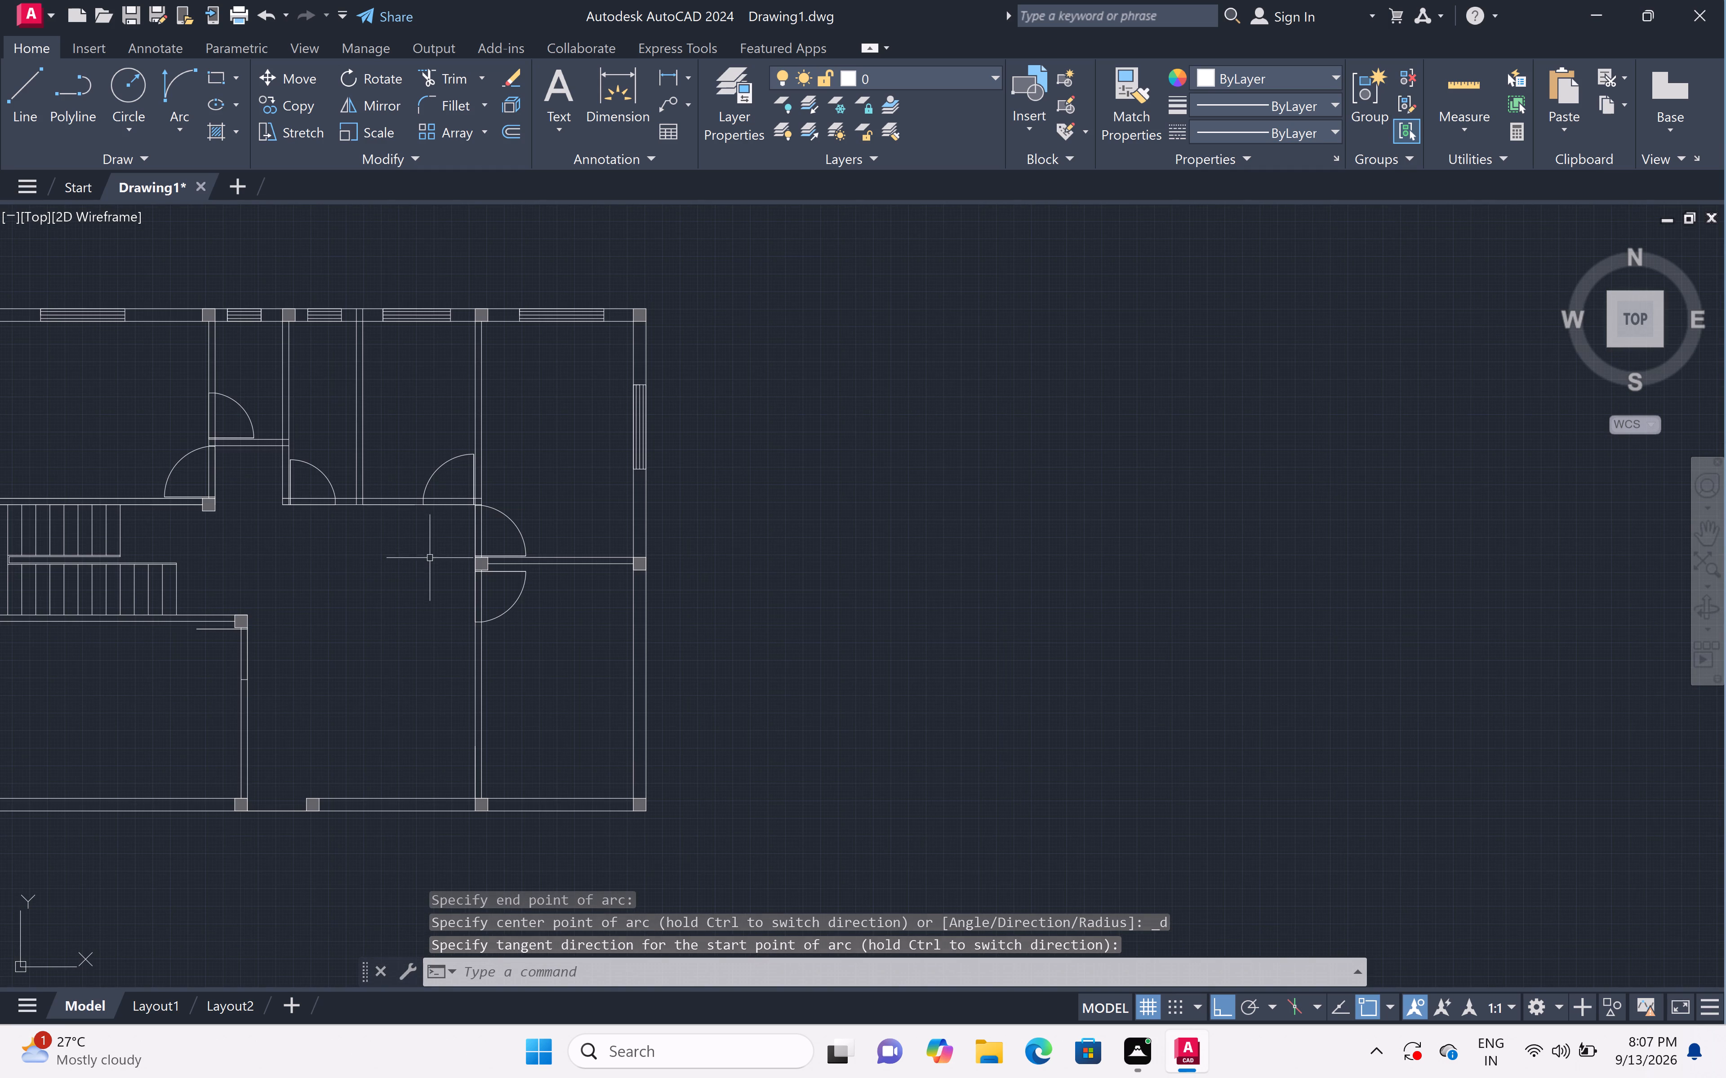
{"action": "scroll", "coordinate": [192, 642], "scroll_direction": "up", "scroll_amount": 2}
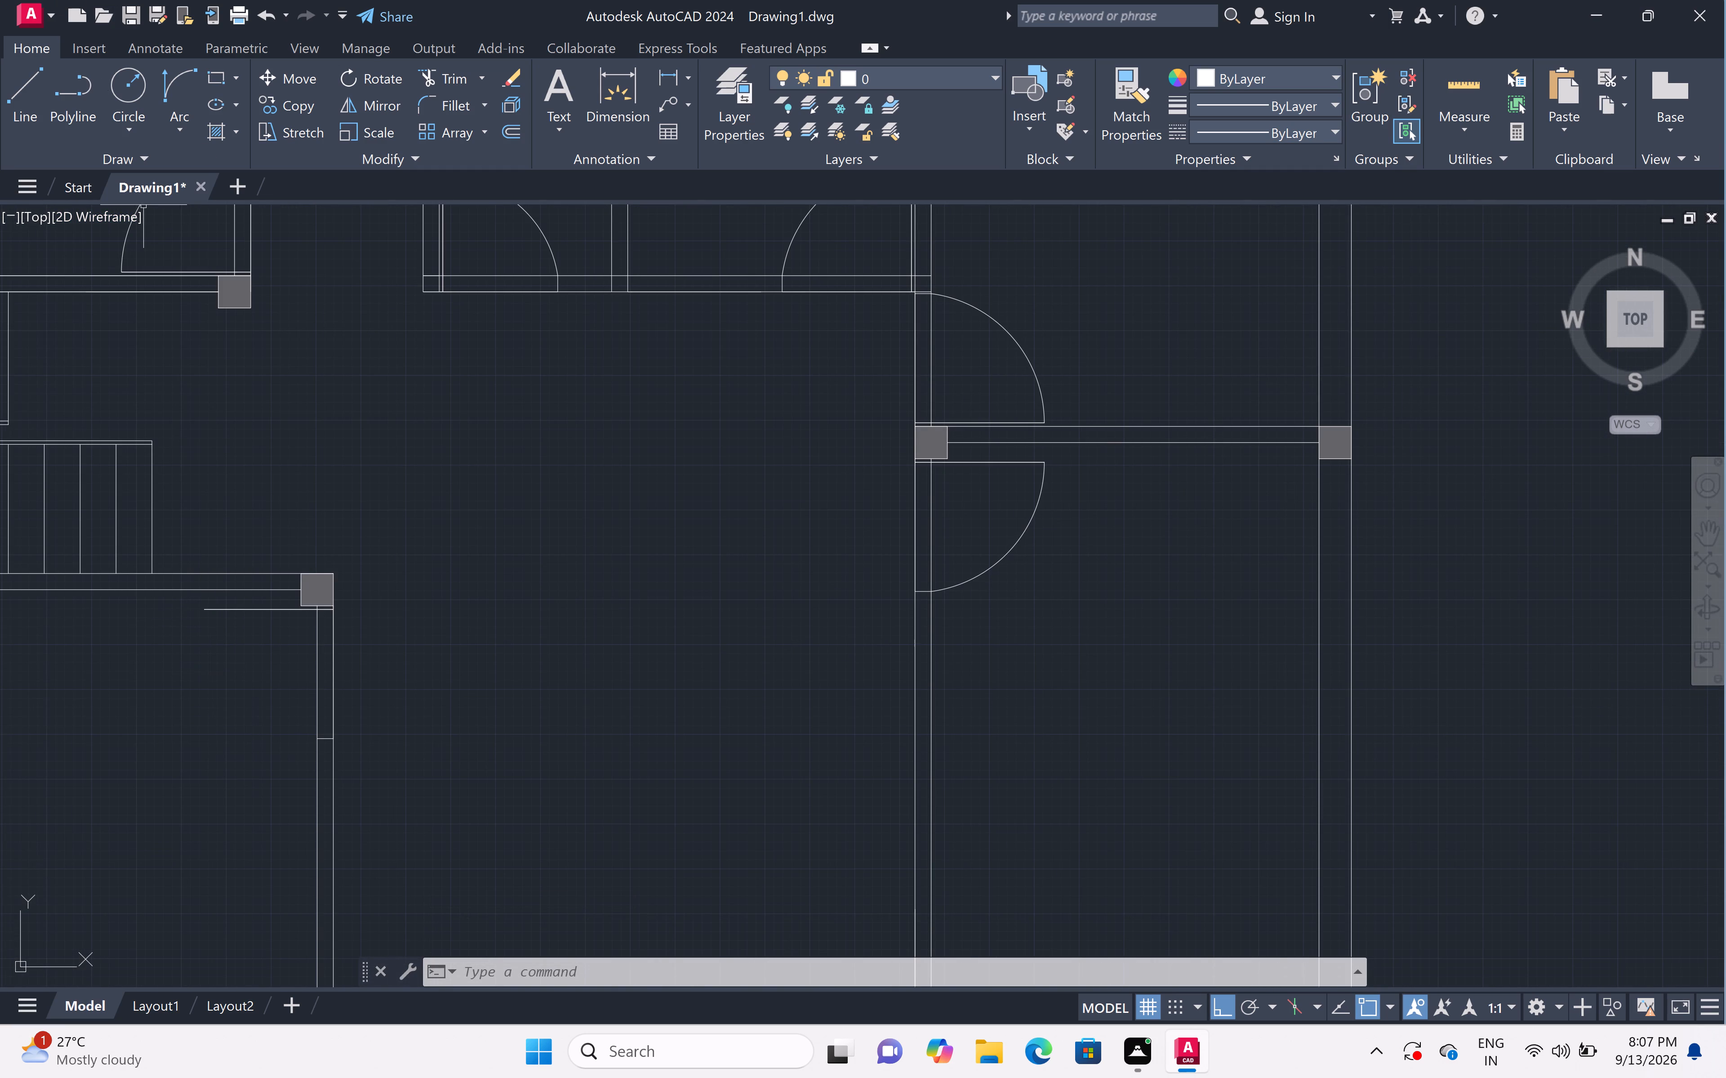
{"action": "left_click", "coordinate": [178, 124]}
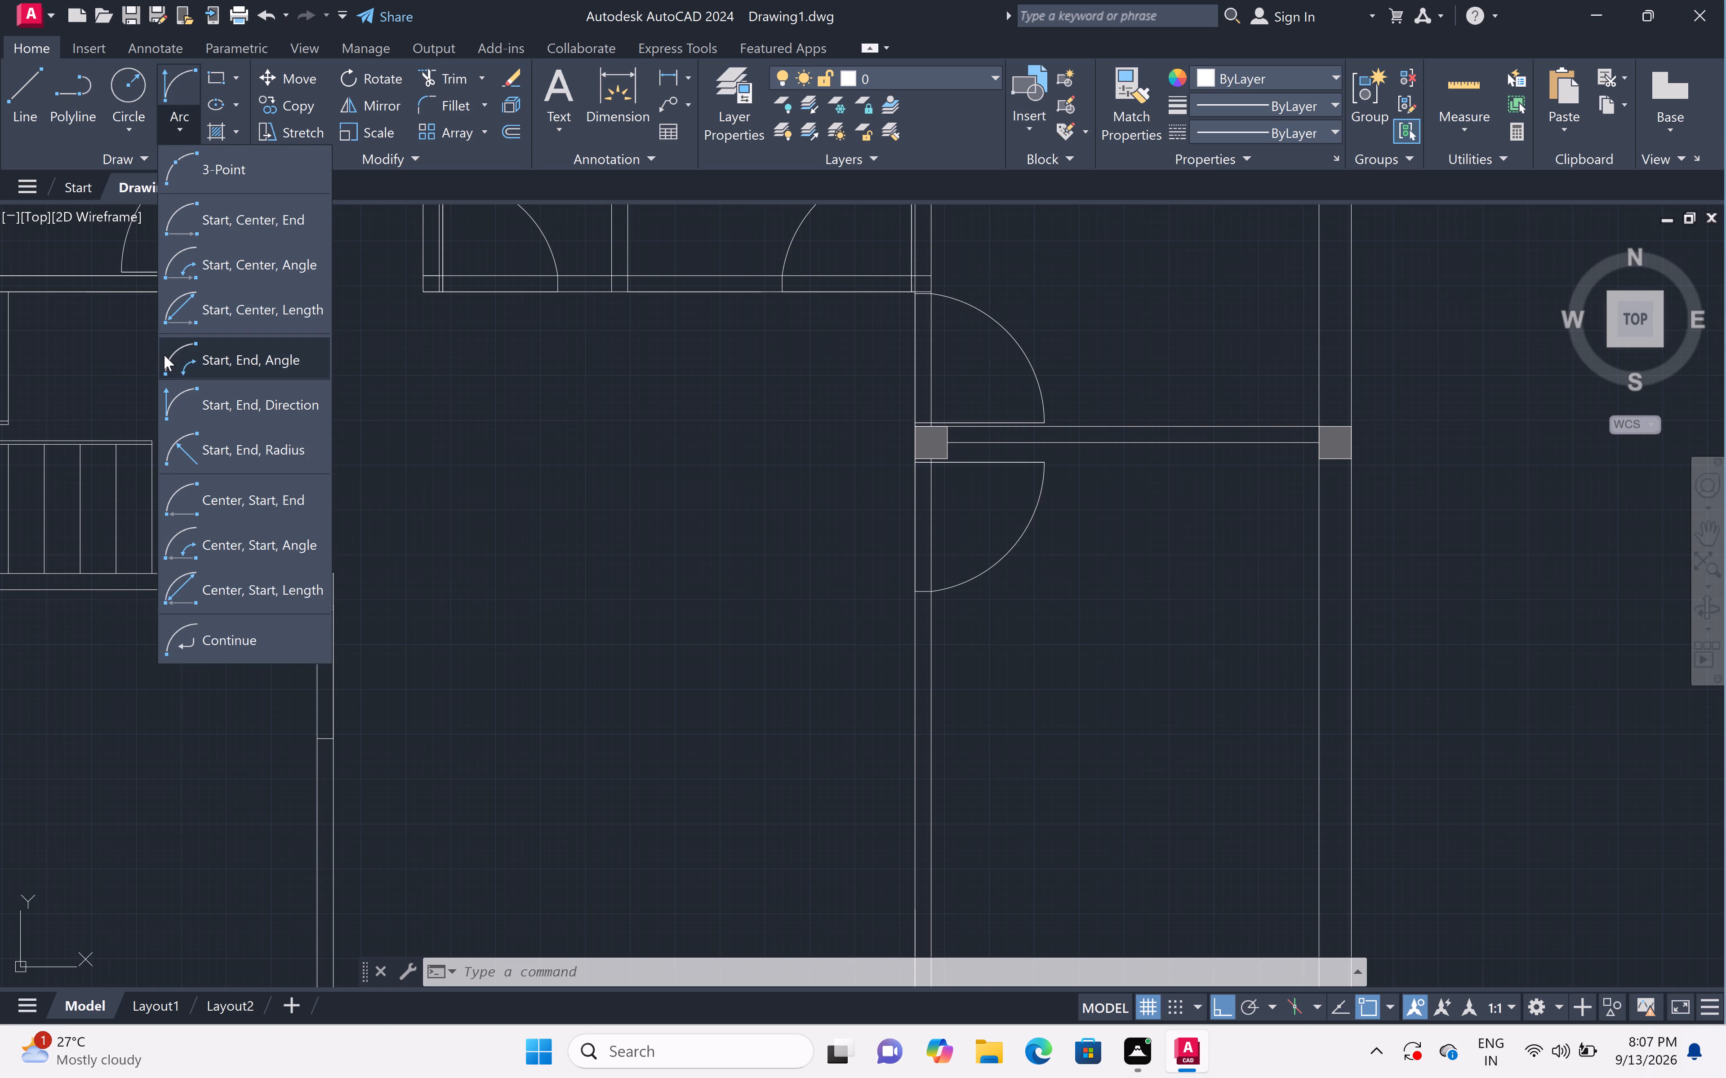
{"action": "left_click", "coordinate": [231, 402]}
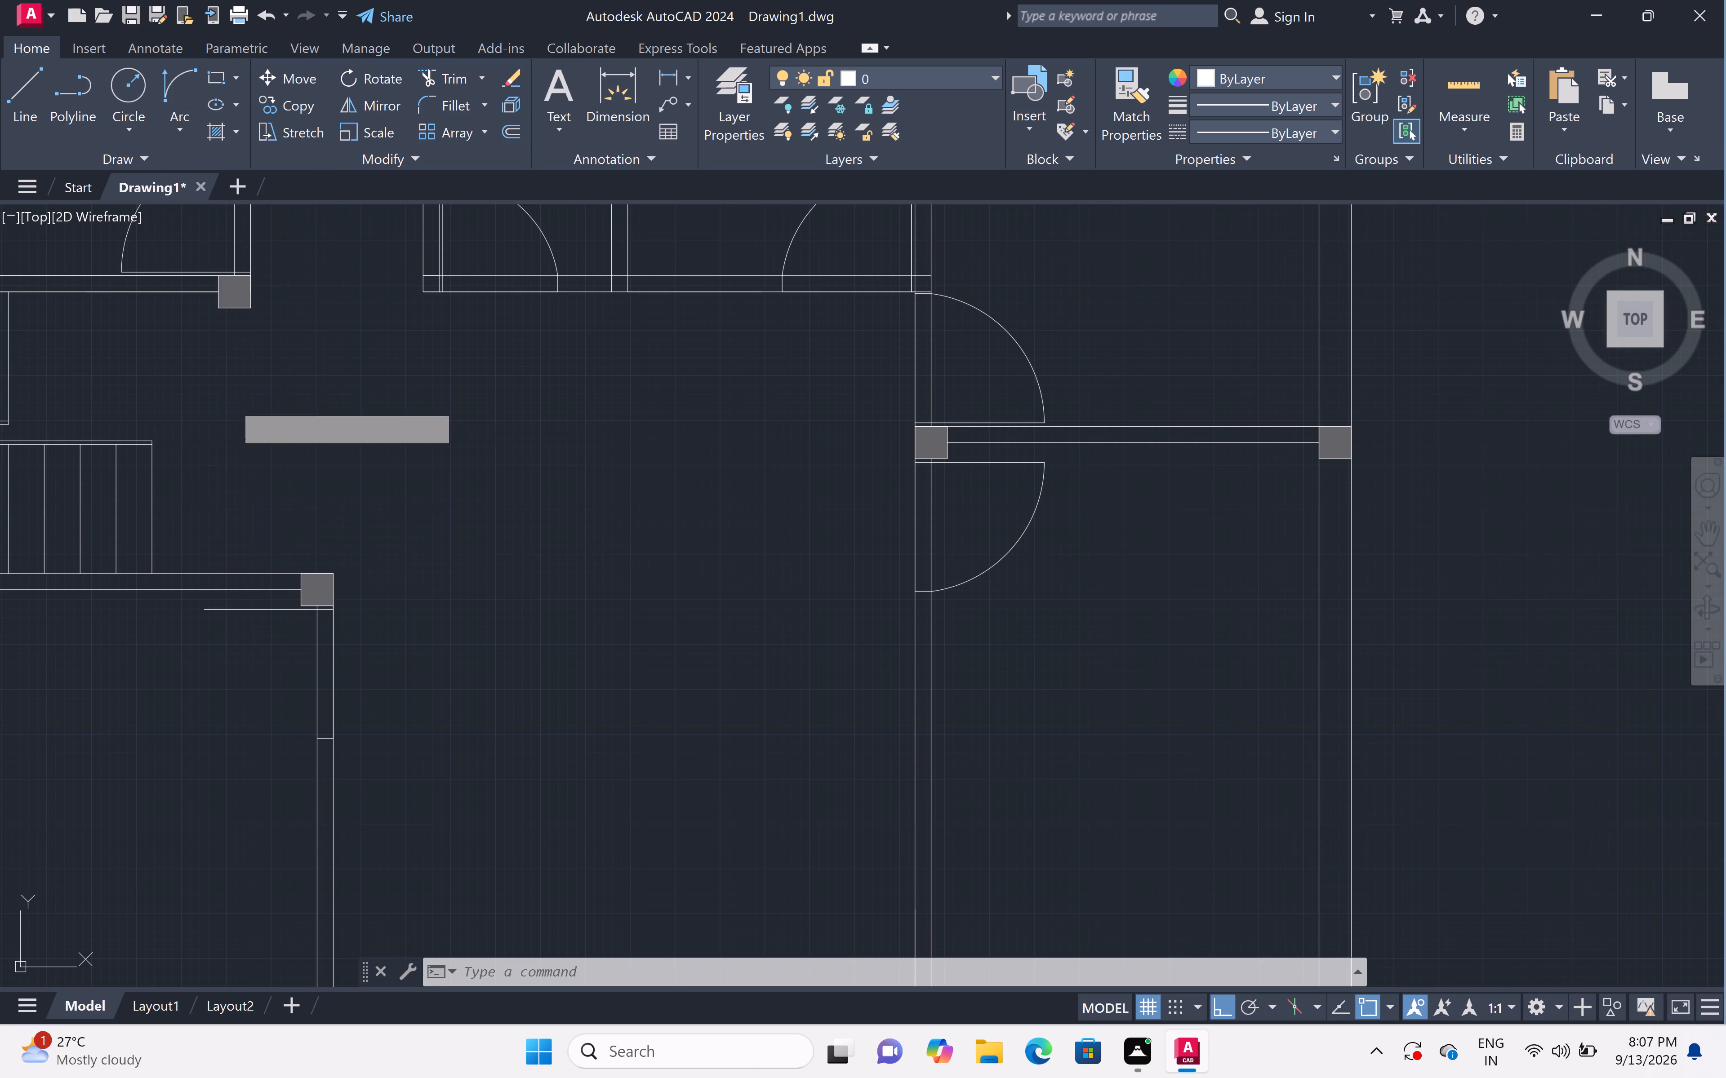
{"action": "left_click", "coordinate": [209, 610]}
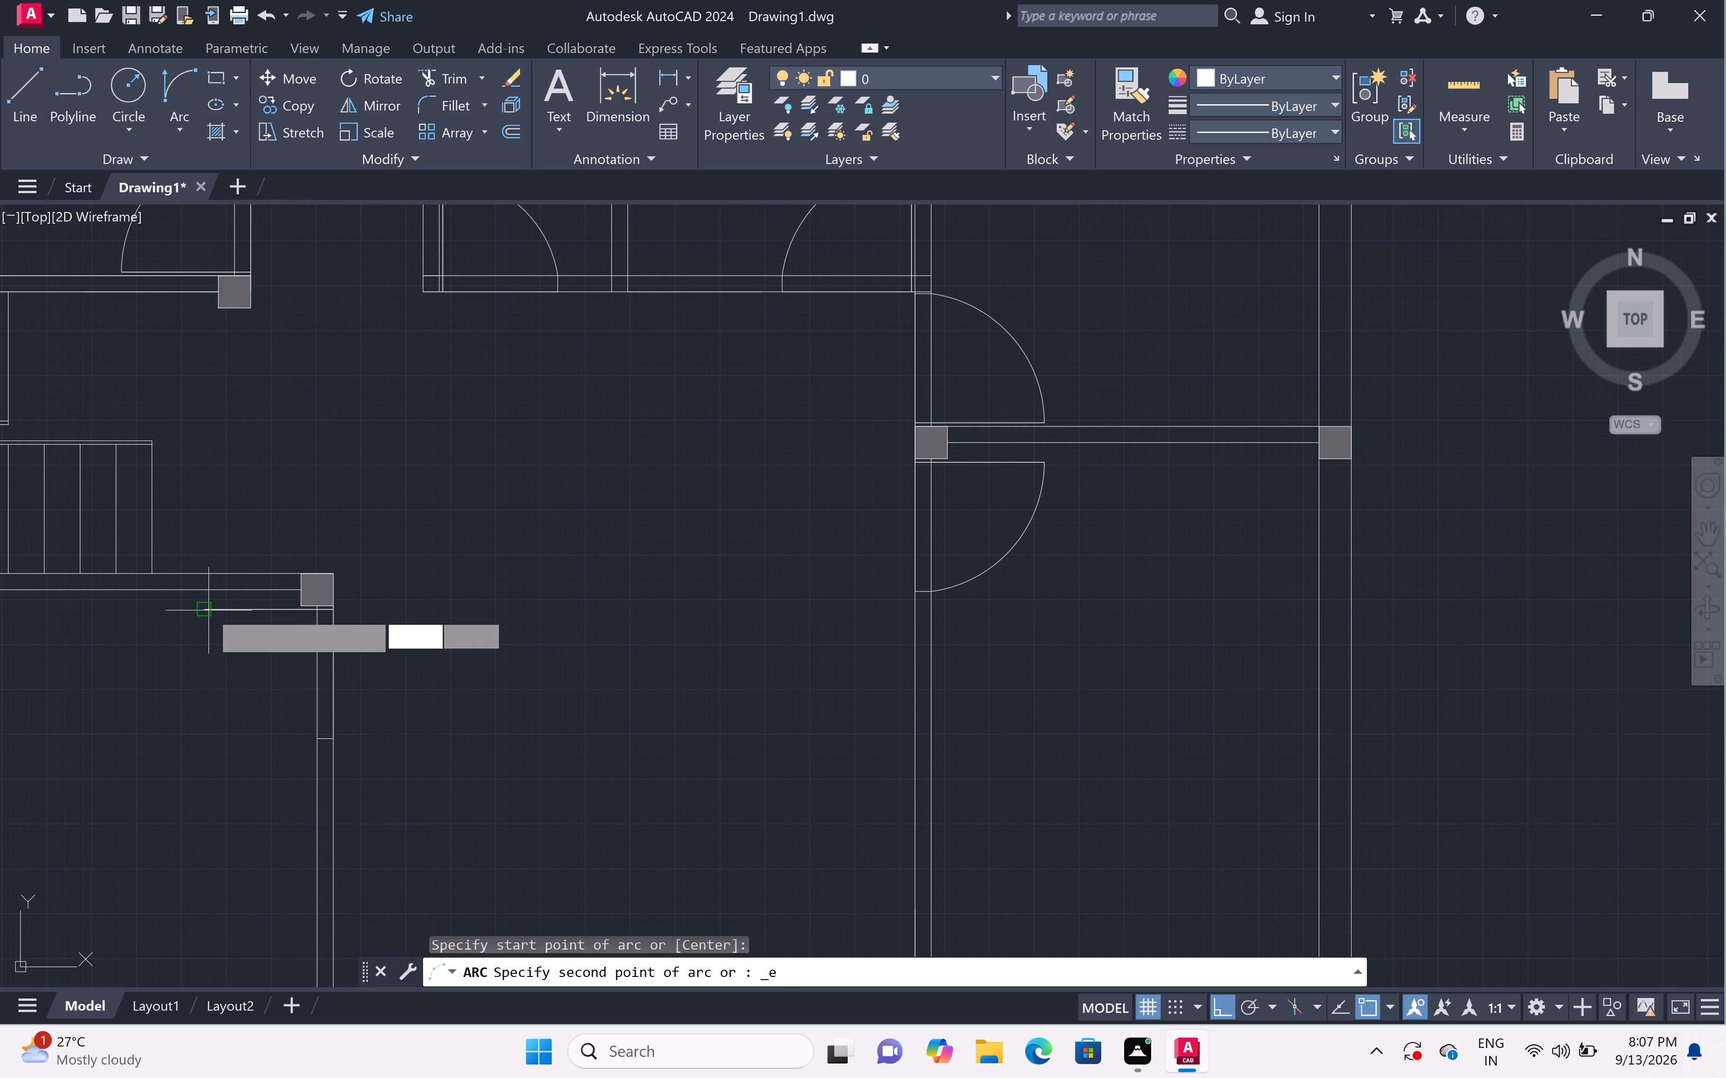
{"action": "left_click", "coordinate": [311, 740]}
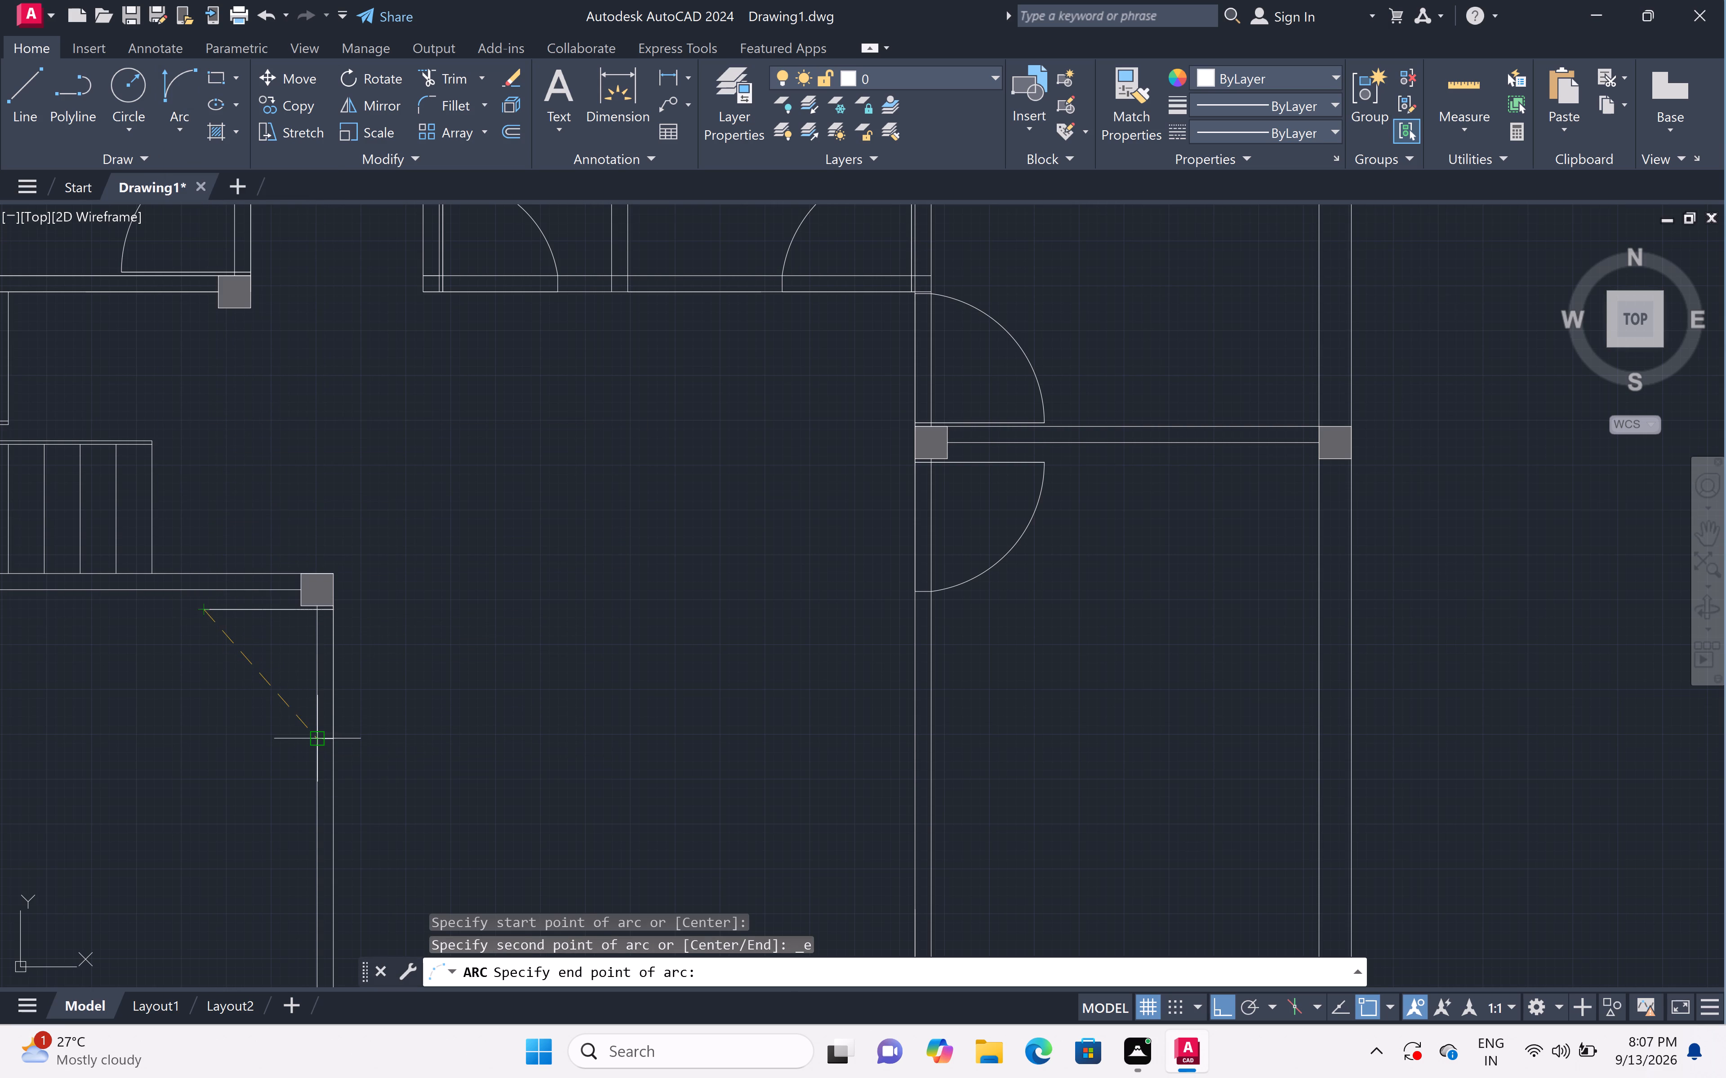
{"action": "double_click", "coordinate": [184, 850]}
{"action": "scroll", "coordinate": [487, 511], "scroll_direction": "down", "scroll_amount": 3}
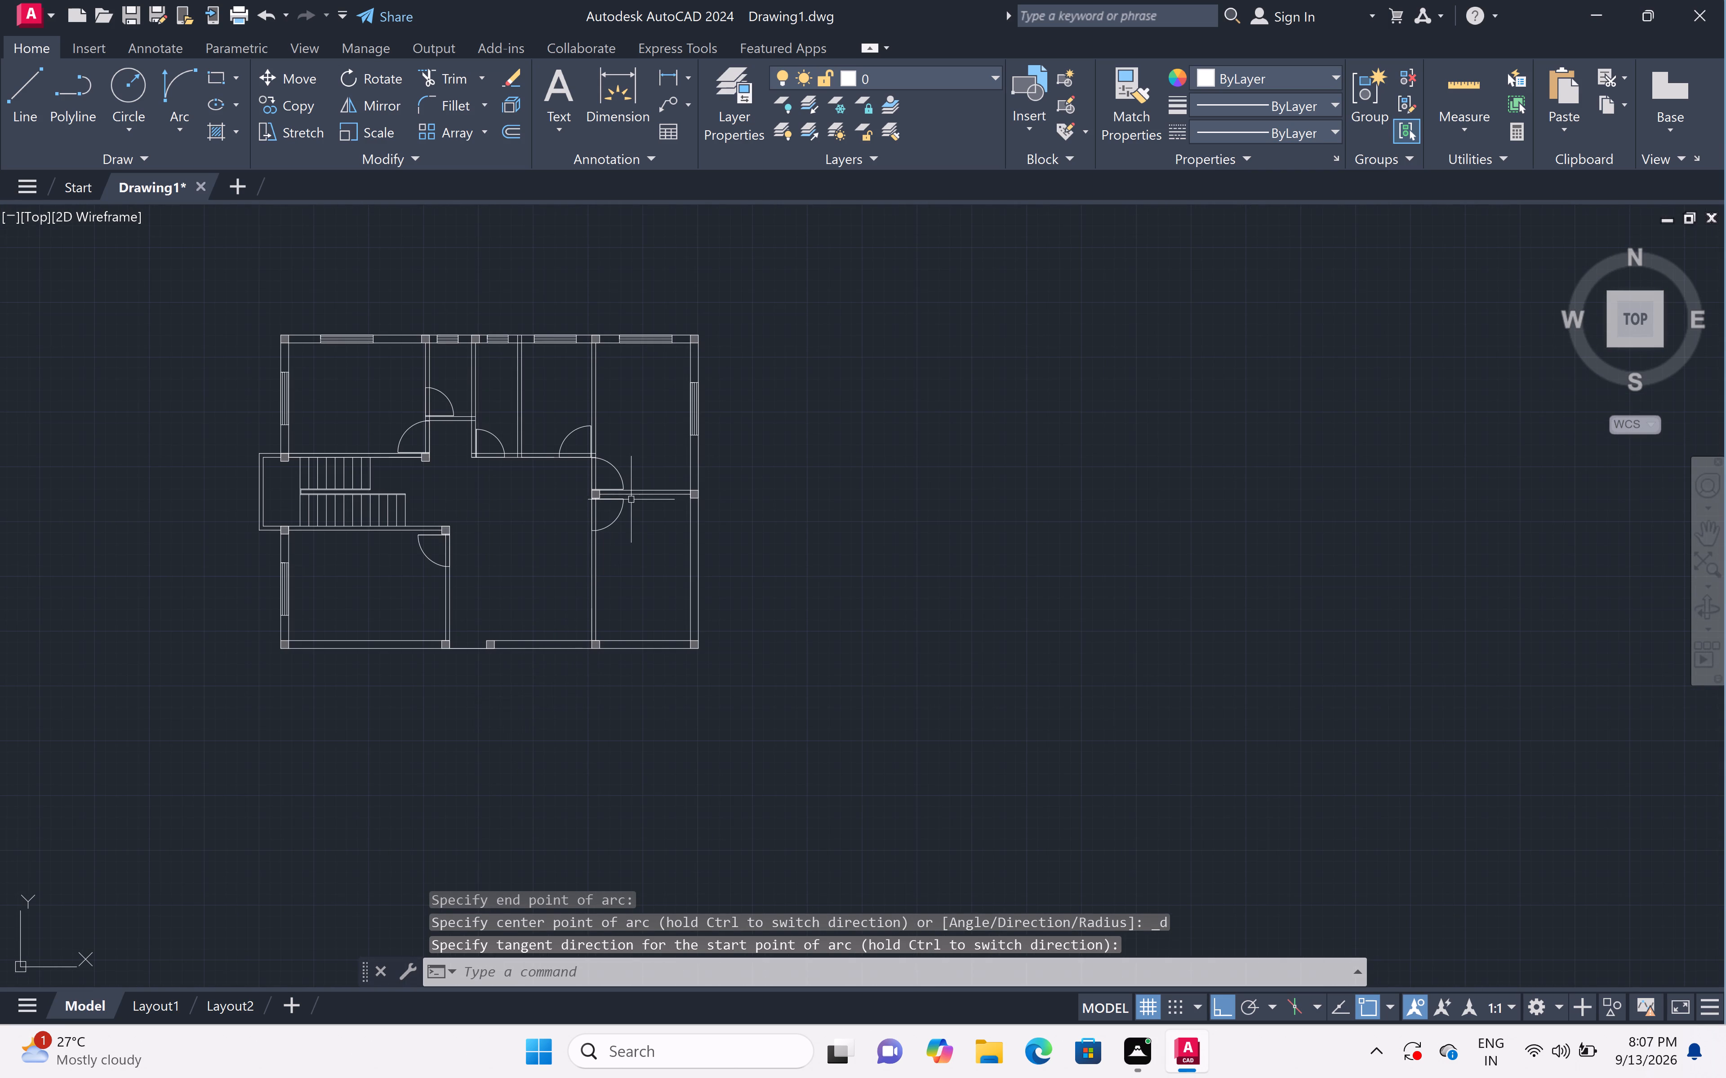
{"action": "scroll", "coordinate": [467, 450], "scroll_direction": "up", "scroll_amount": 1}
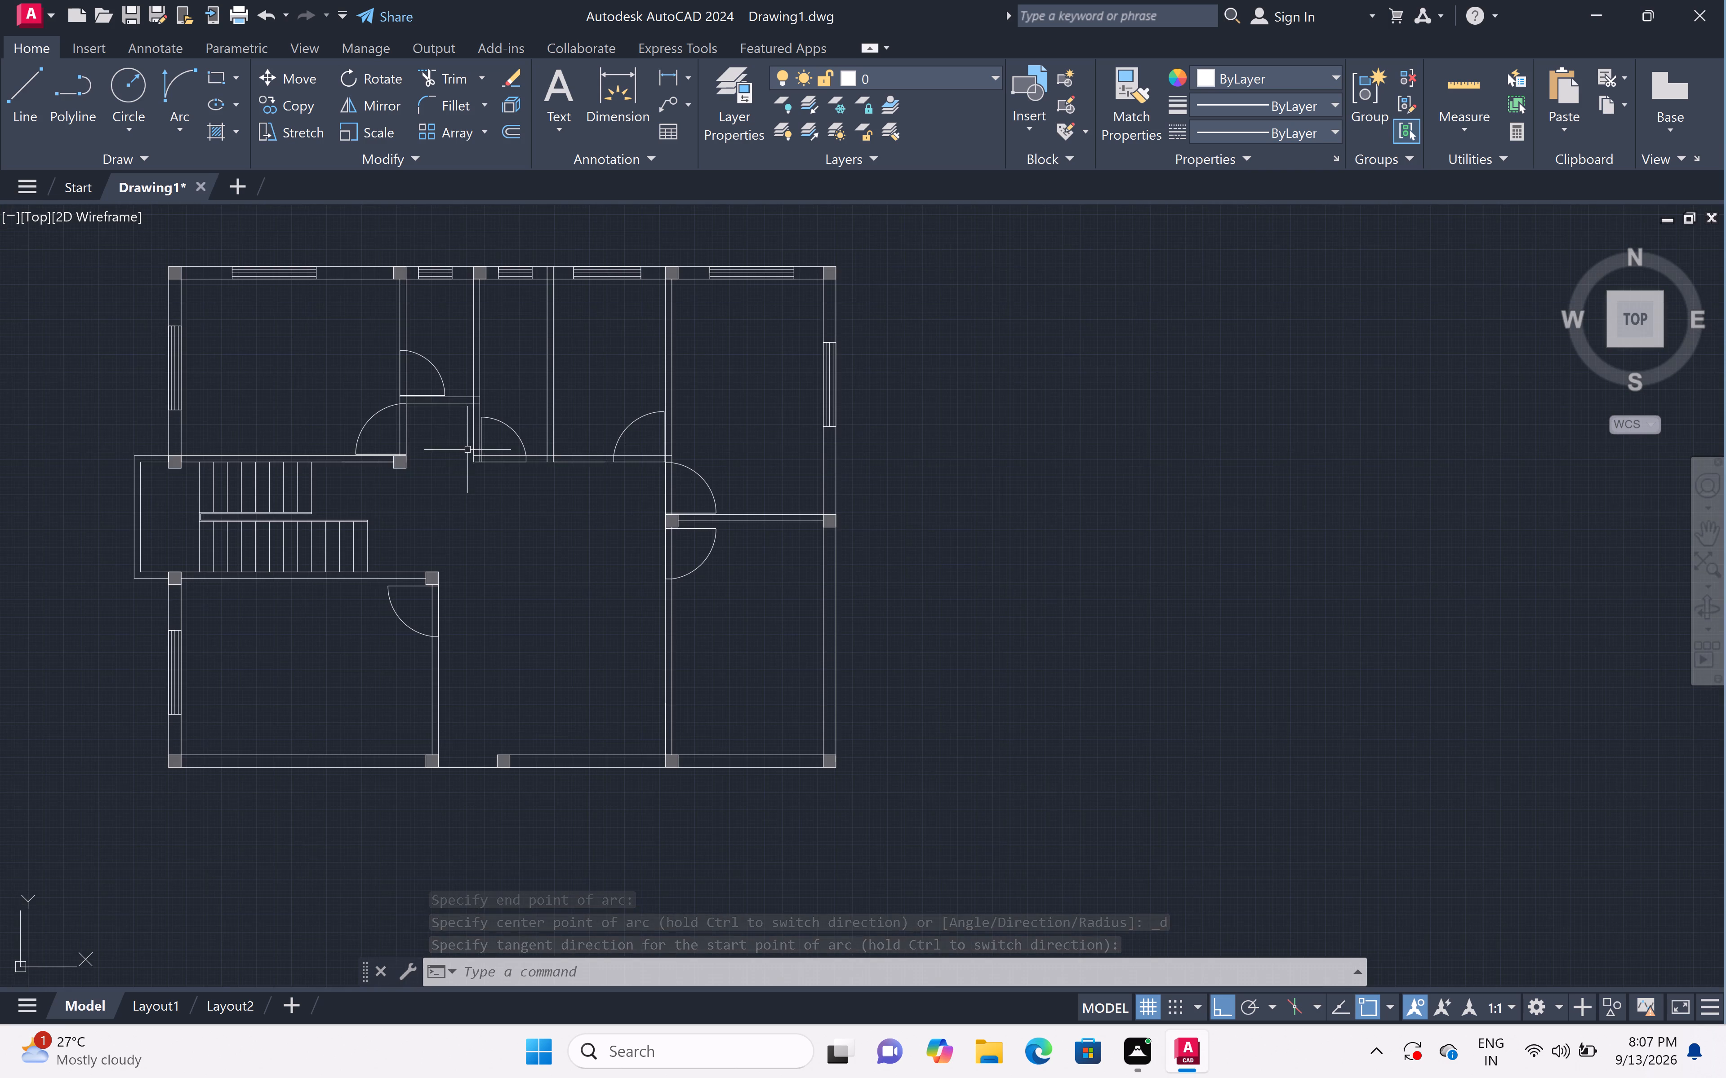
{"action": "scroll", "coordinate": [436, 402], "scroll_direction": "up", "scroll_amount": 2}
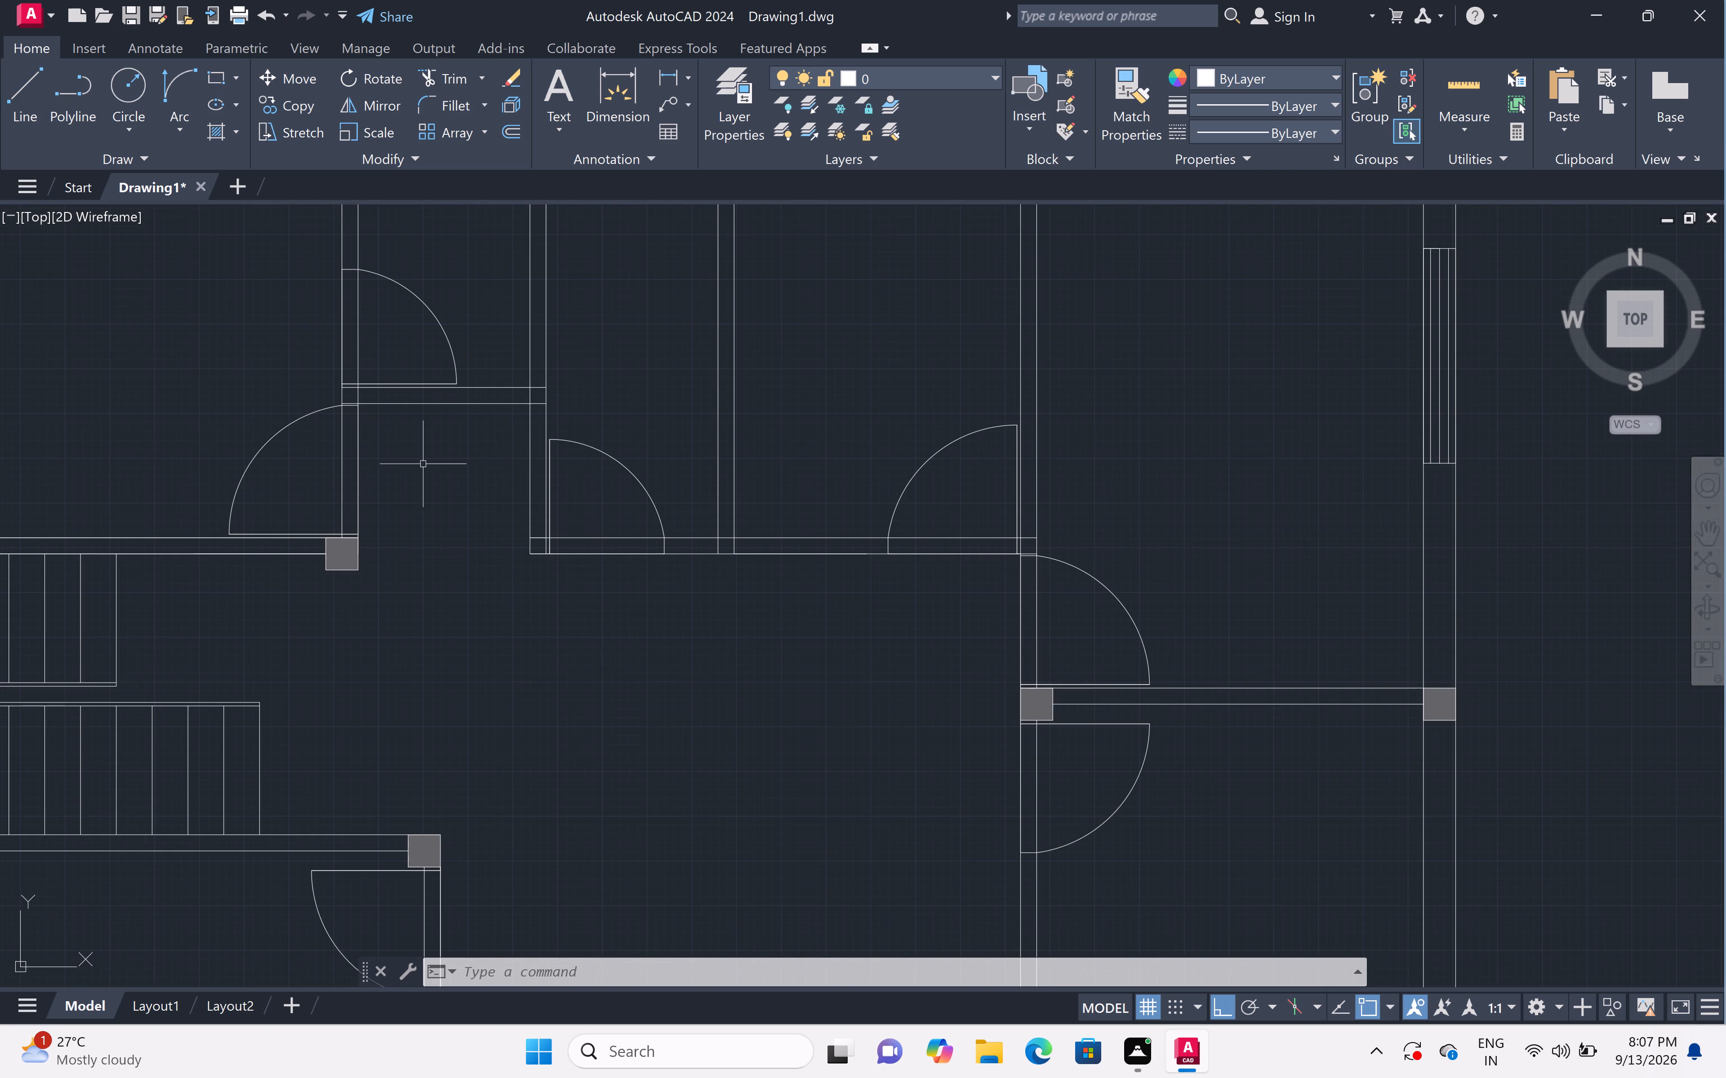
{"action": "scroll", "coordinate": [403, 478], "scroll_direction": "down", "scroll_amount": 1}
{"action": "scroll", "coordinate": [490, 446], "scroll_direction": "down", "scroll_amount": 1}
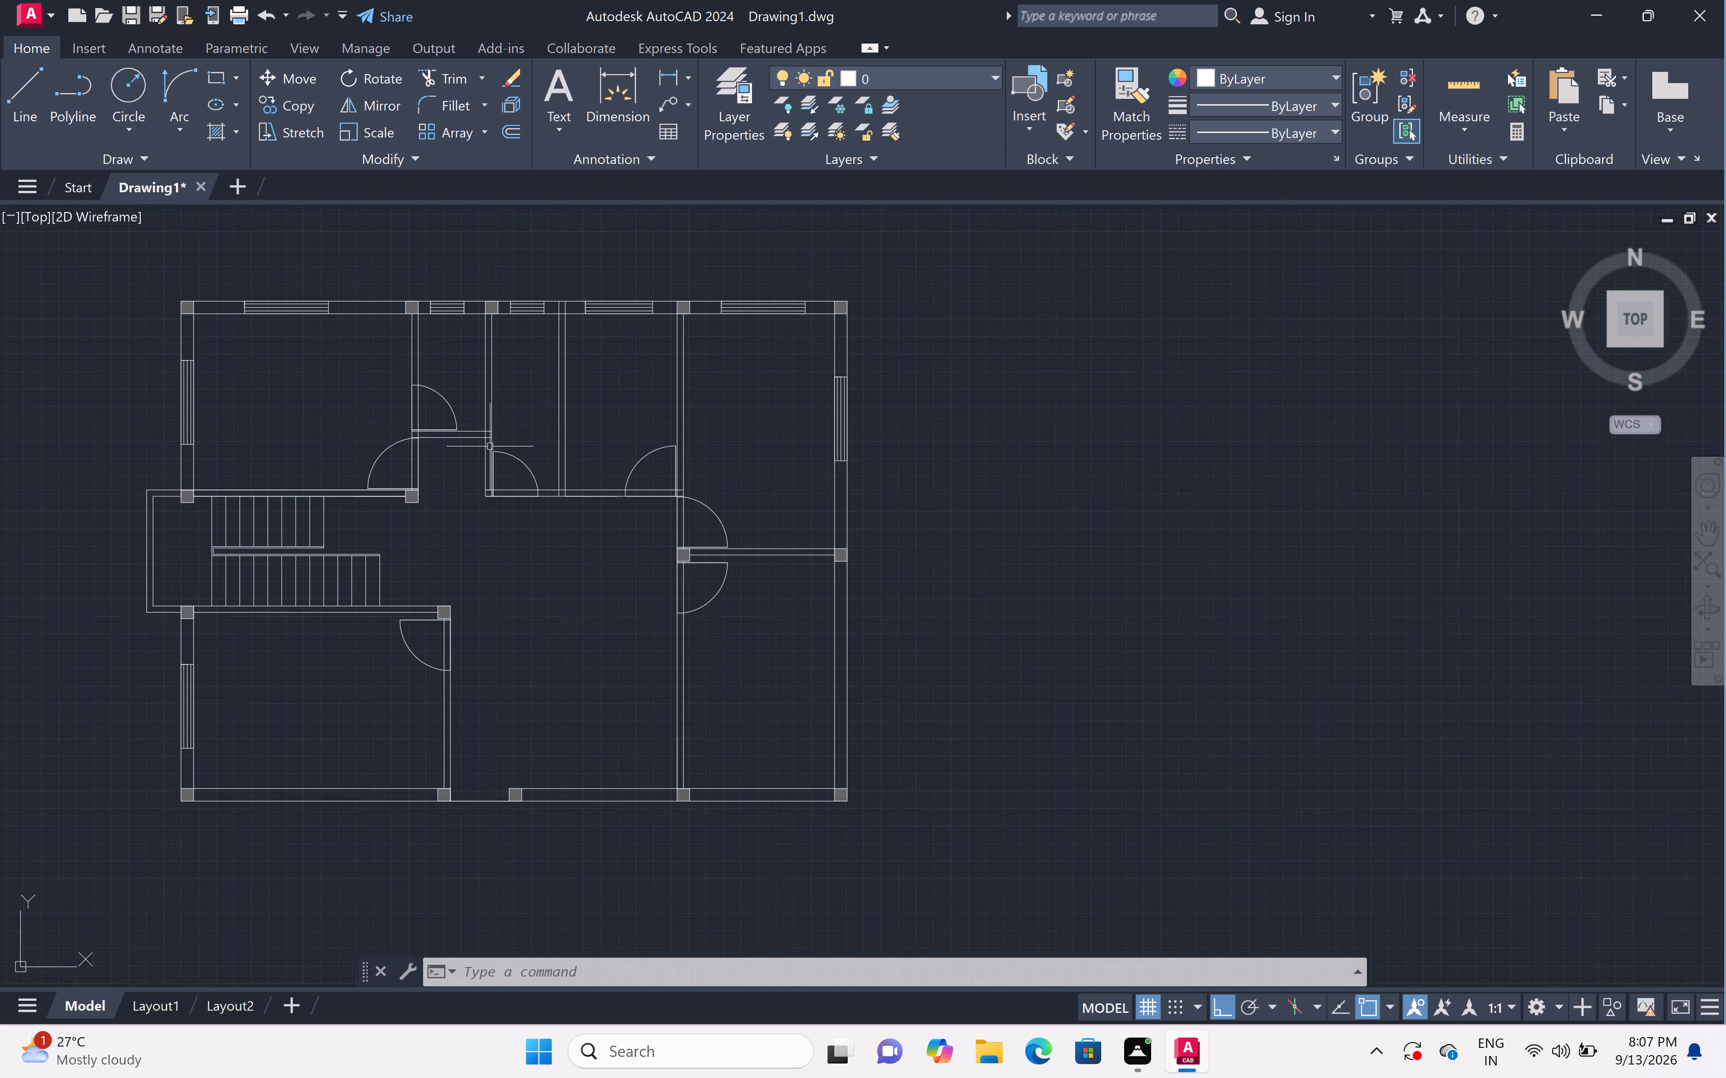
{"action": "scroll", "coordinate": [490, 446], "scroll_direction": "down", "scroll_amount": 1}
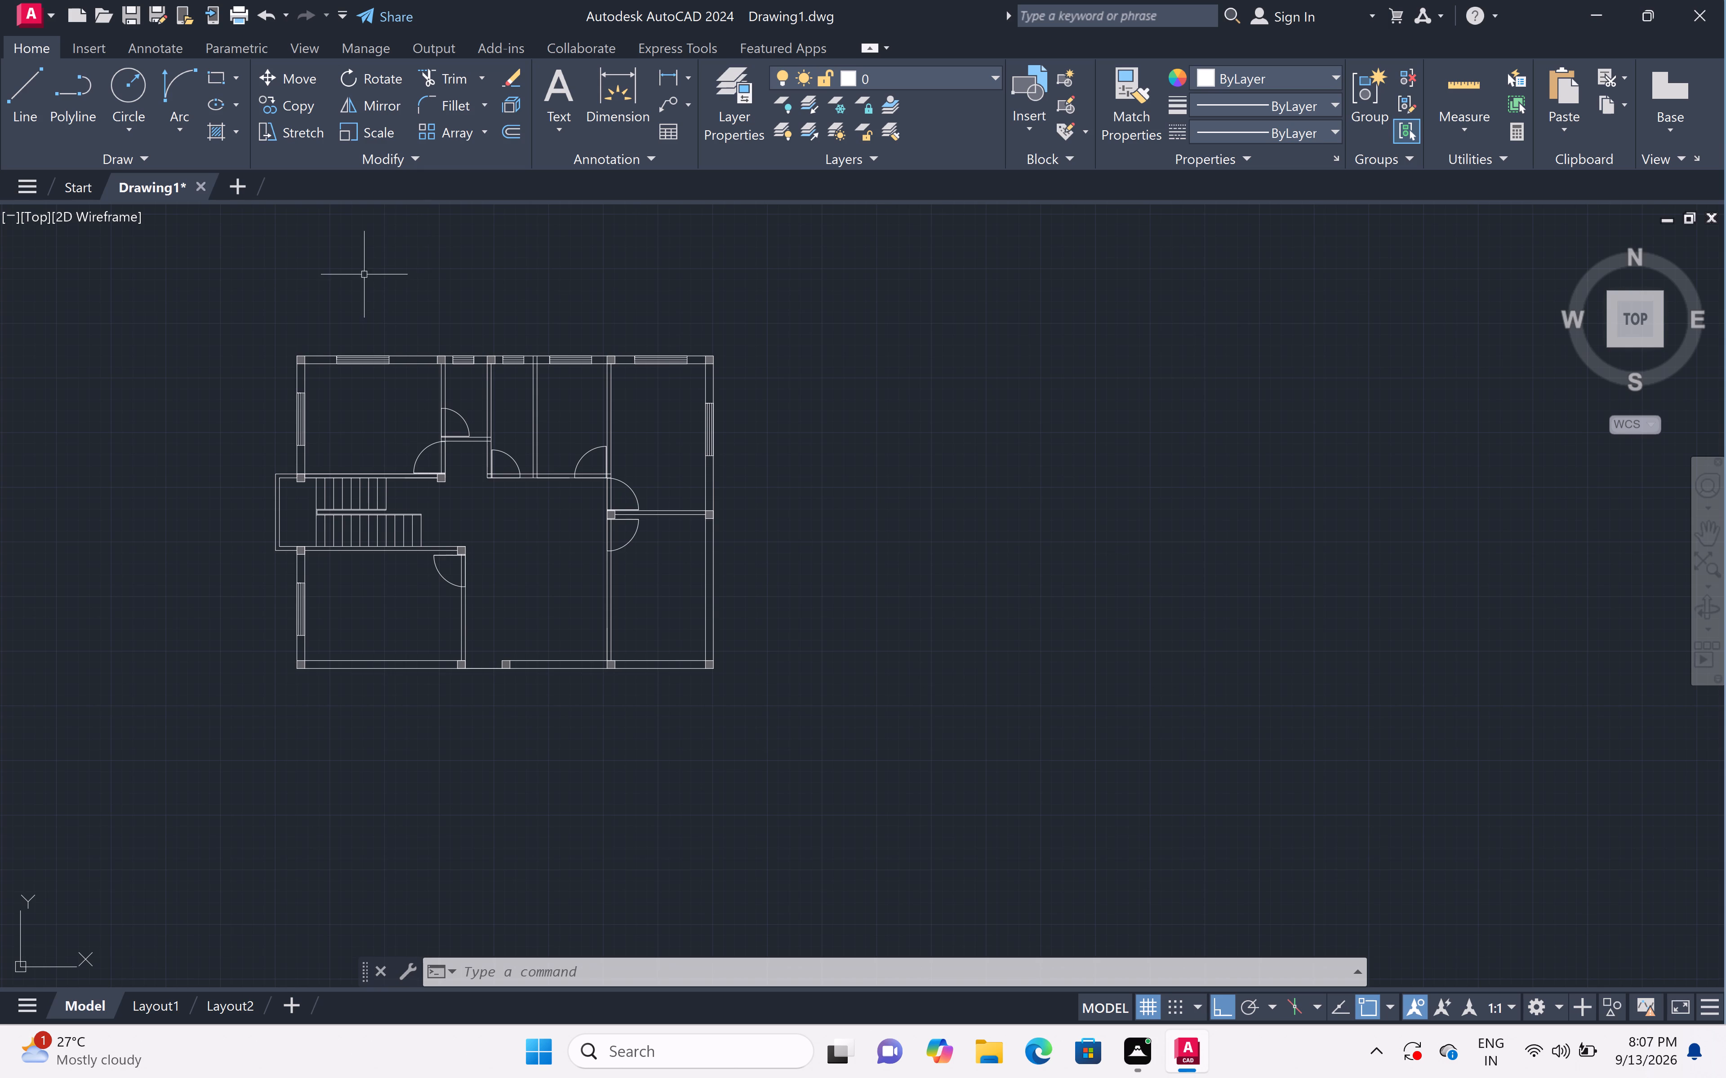
Offset the door leaf line in the second north bay by 1" northward, into its swing arc.
{"action": "scroll", "coordinate": [435, 389], "scroll_direction": "up", "scroll_amount": 3}
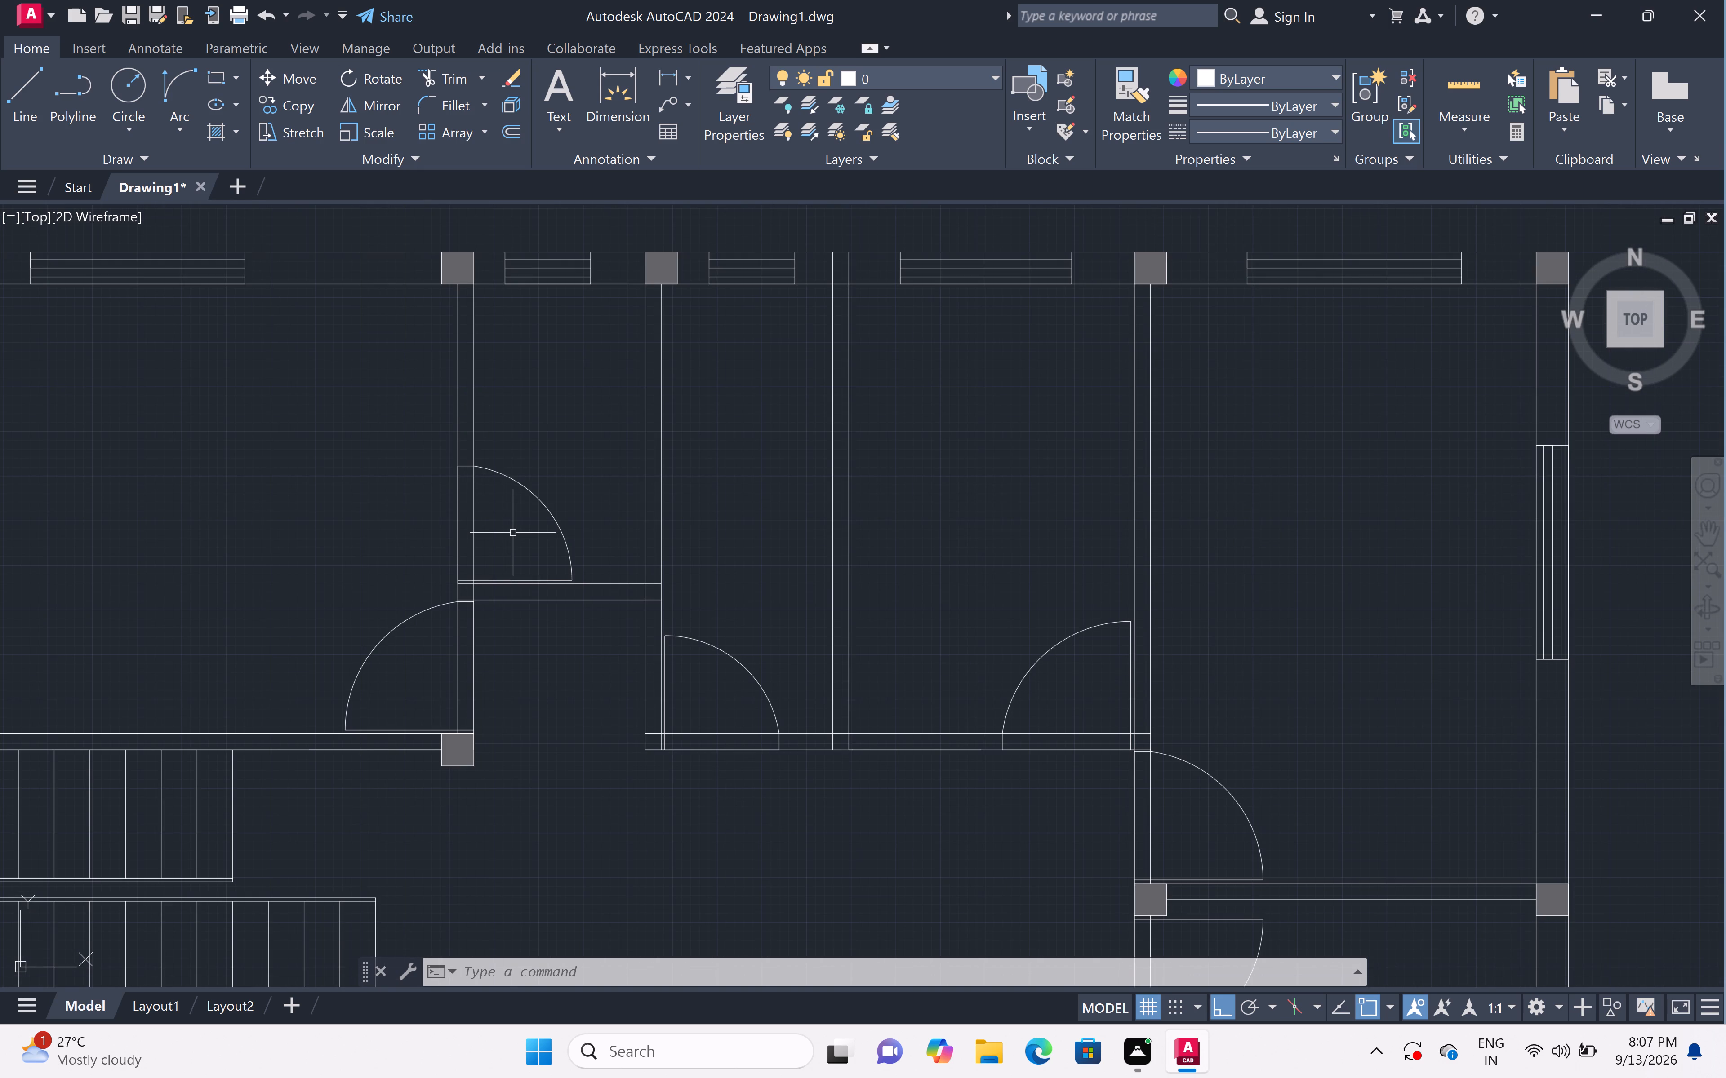
{"action": "type", "text": "off"}
{"action": "key", "text": "space"}
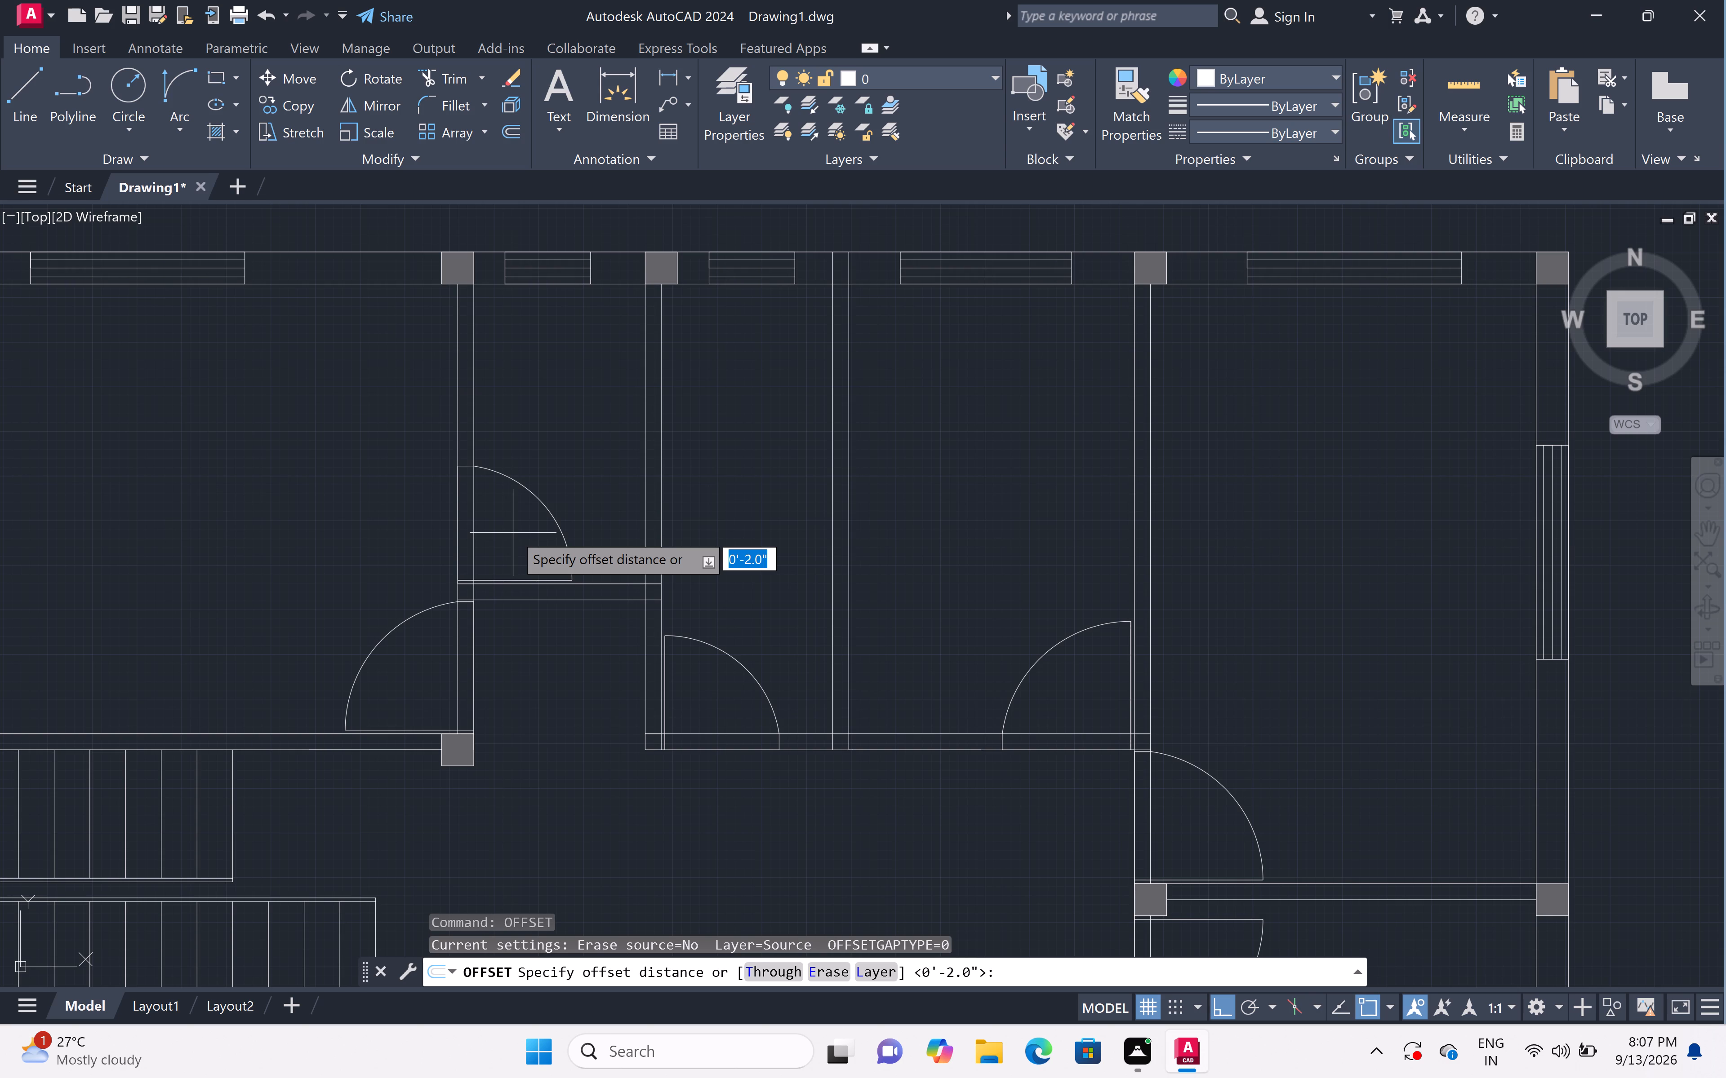
{"action": "key", "text": "1"}
{"action": "type", "text": "\""}
{"action": "key", "text": "space"}
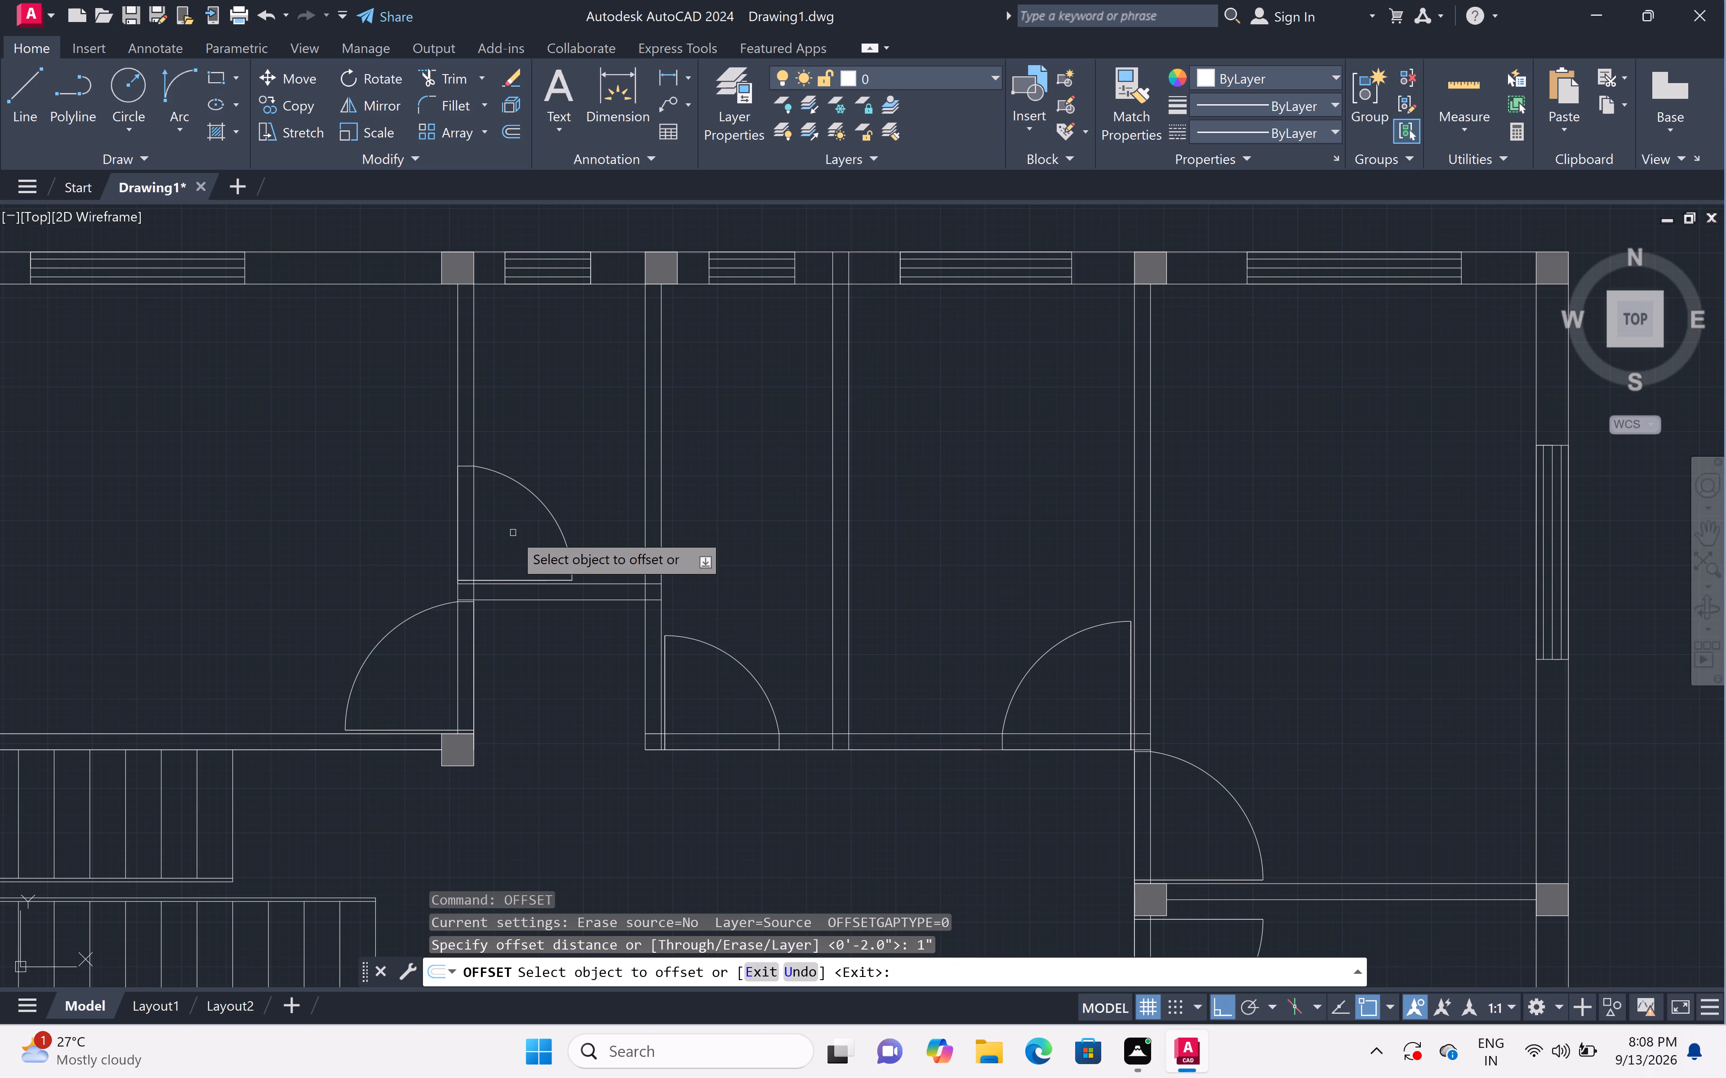
{"action": "scroll", "coordinate": [487, 581], "scroll_direction": "up", "scroll_amount": 4}
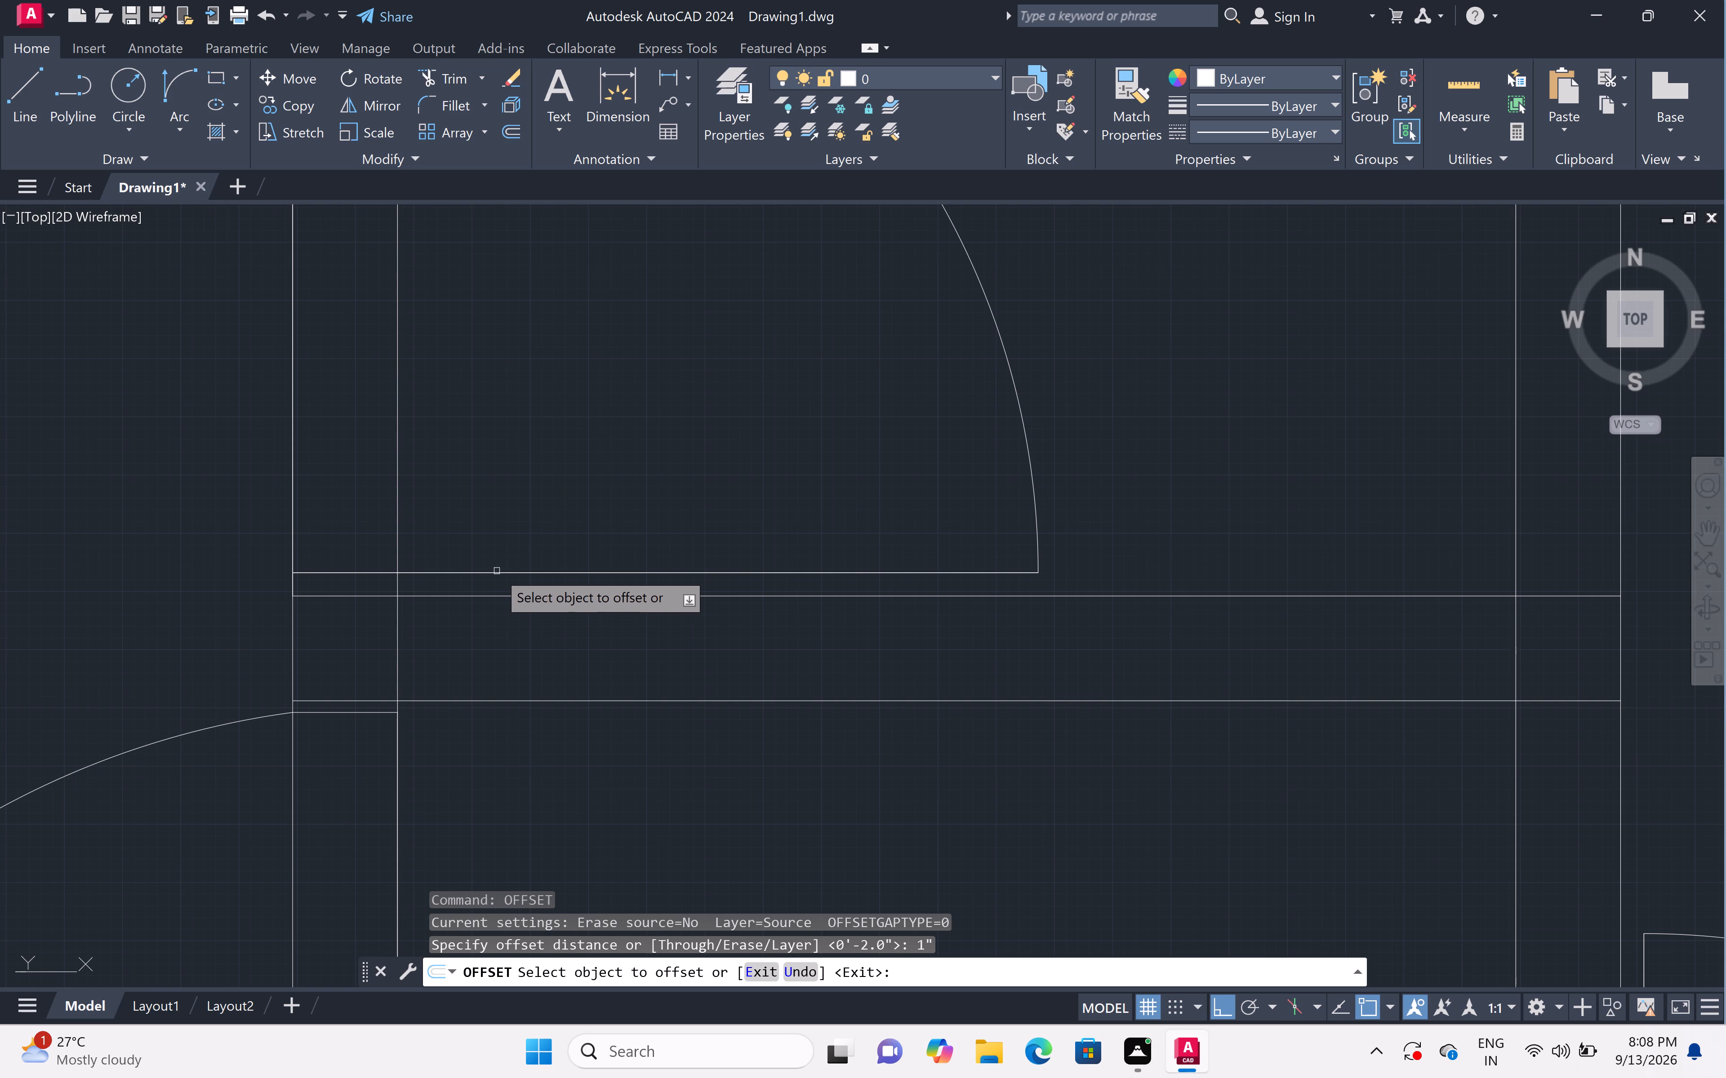
{"action": "left_click", "coordinate": [497, 571]}
{"action": "left_click", "coordinate": [516, 446]}
Offset the northwest room's door leaf line by 1" northward, into its swing arc.
{"action": "scroll", "coordinate": [519, 440], "scroll_direction": "down", "scroll_amount": 4}
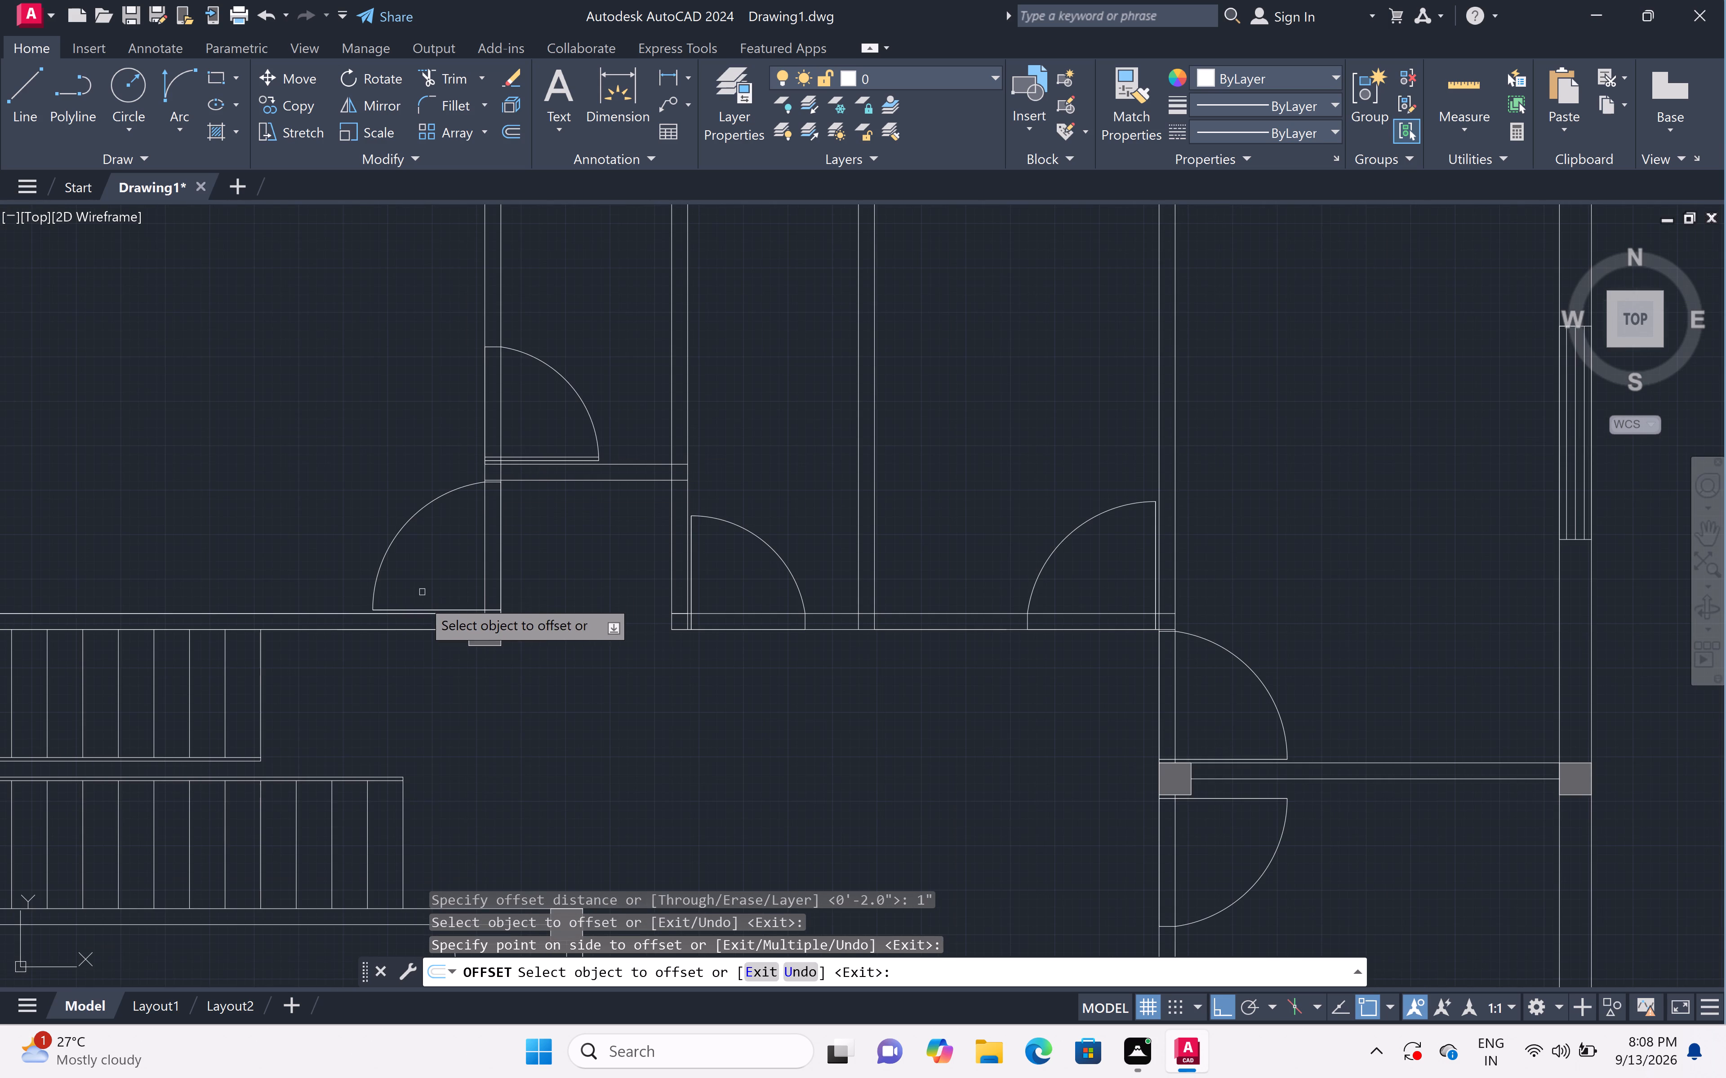
{"action": "scroll", "coordinate": [422, 606], "scroll_direction": "up", "scroll_amount": 3}
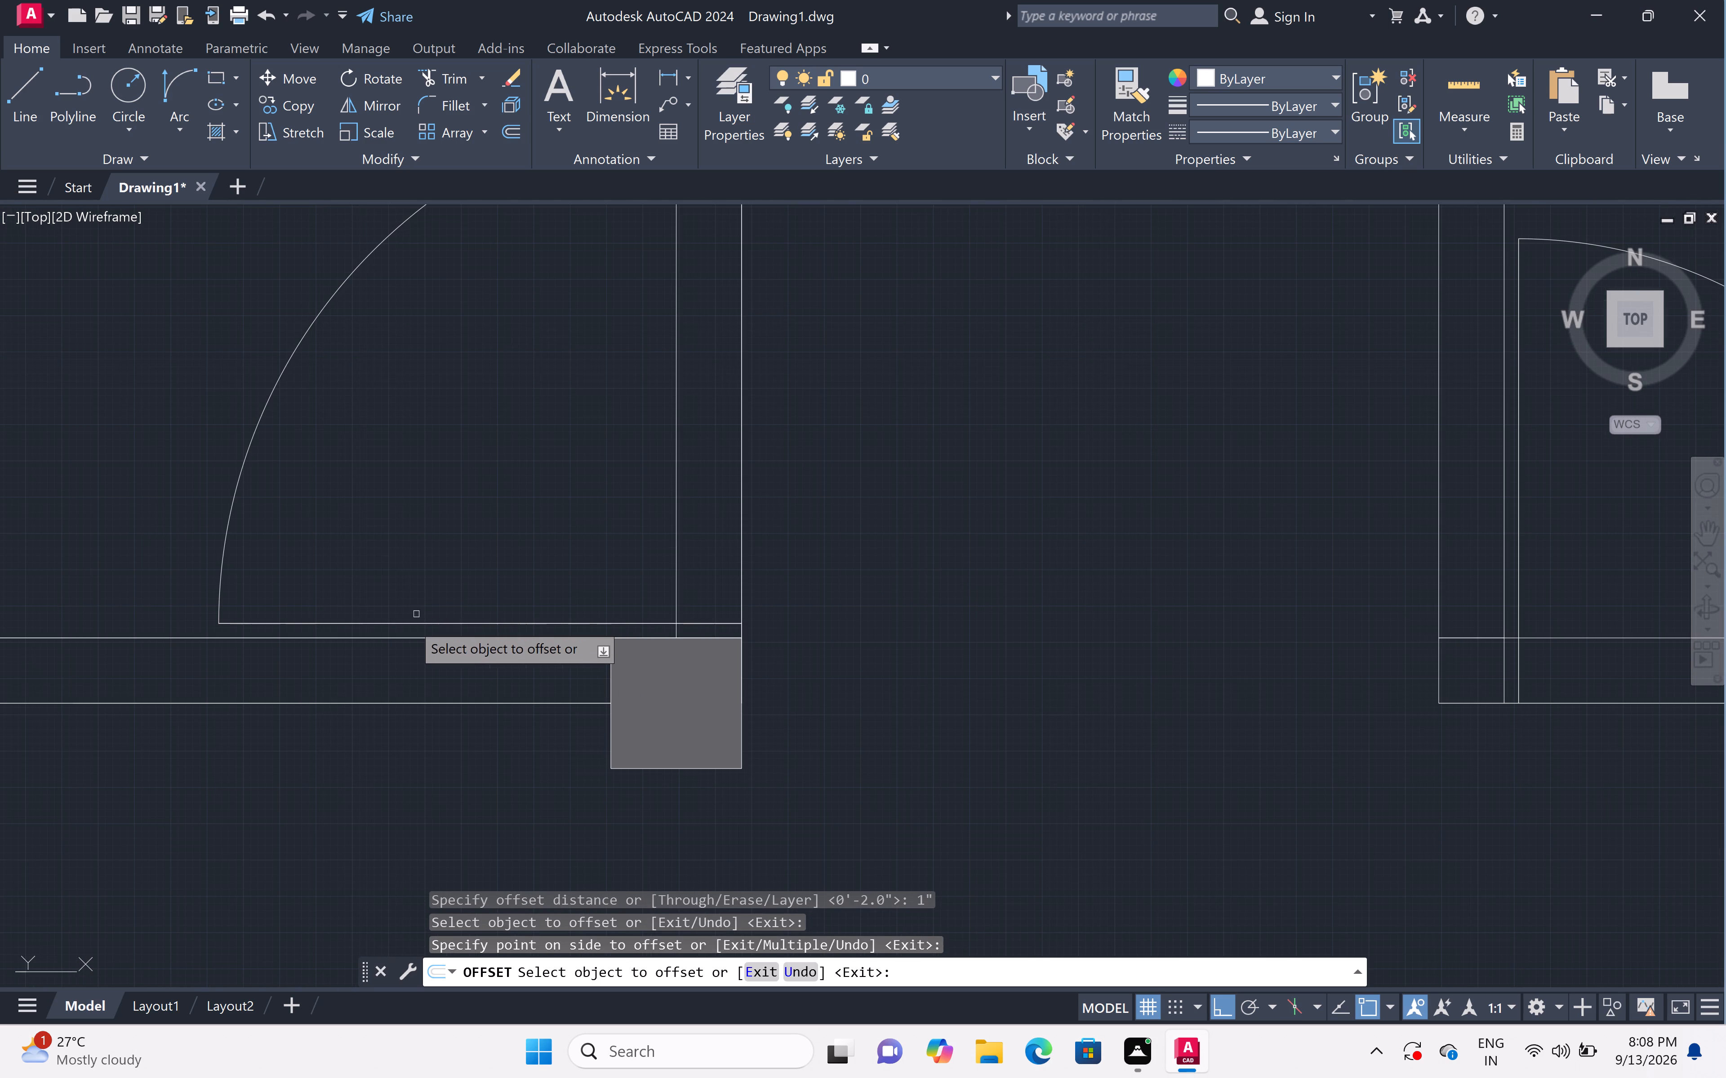
{"action": "double_click", "coordinate": [411, 617]}
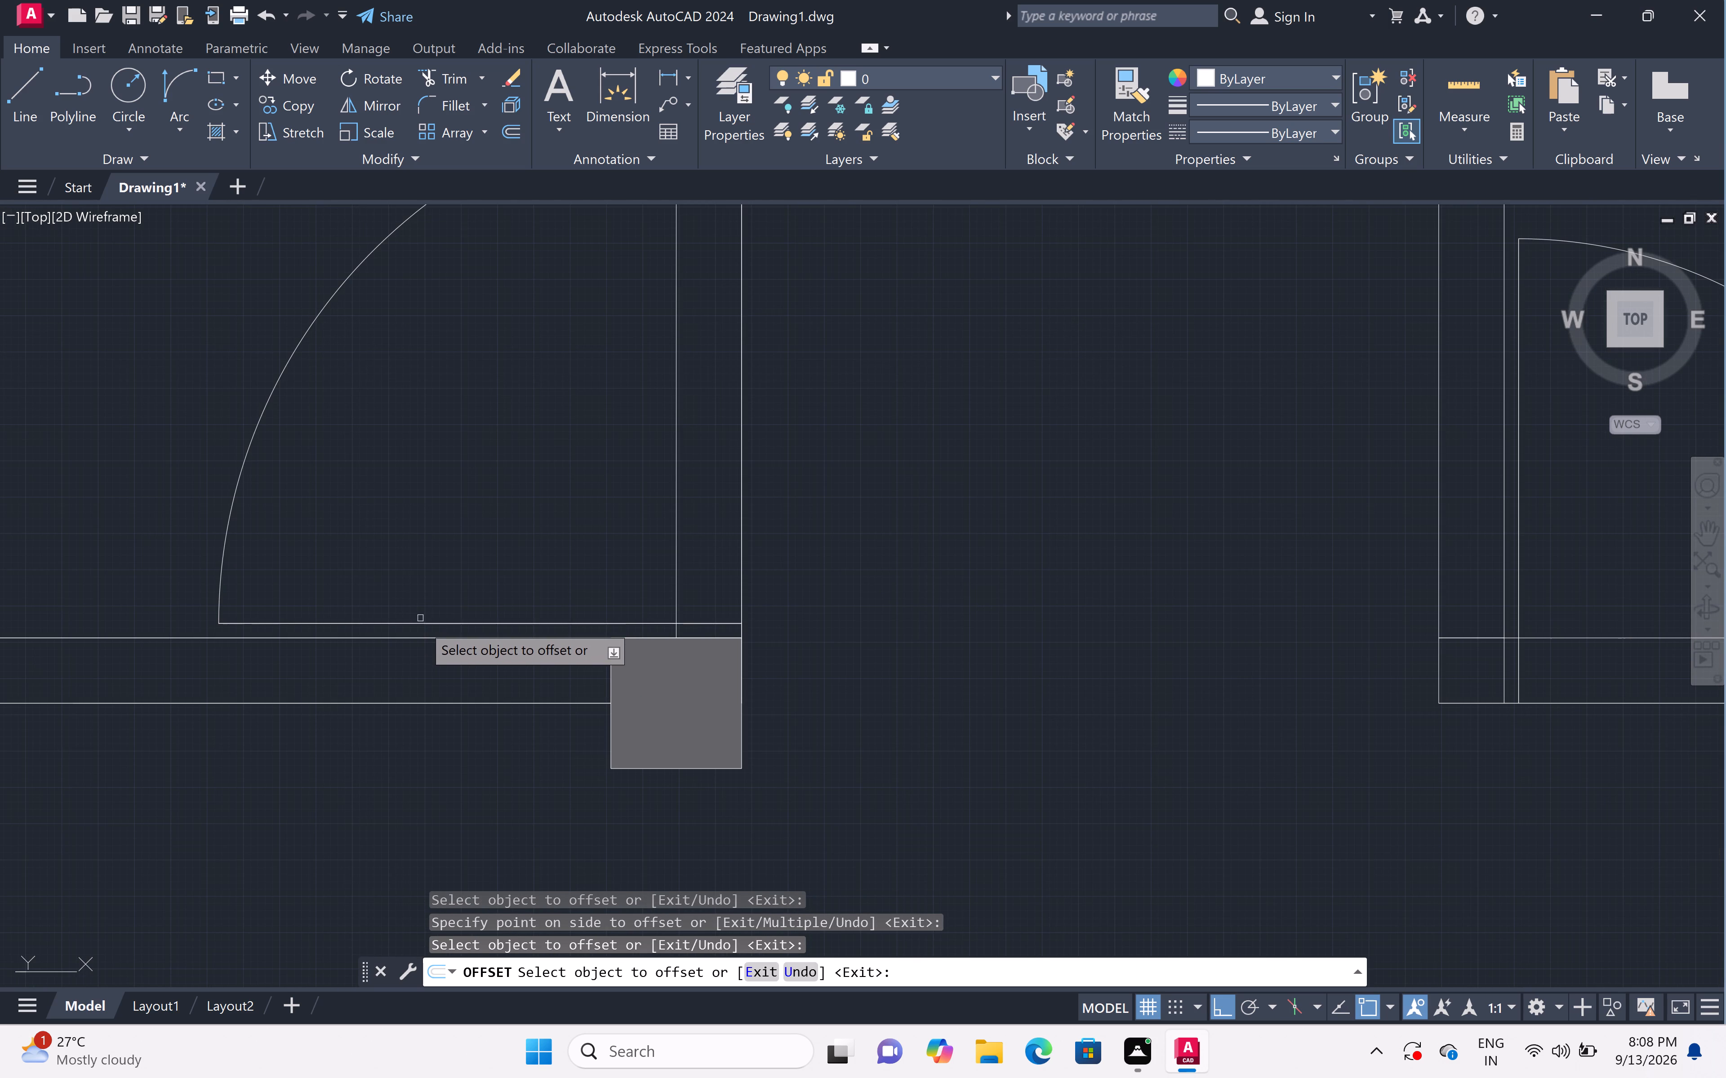
{"action": "left_click", "coordinate": [421, 623]}
{"action": "left_click", "coordinate": [465, 541]}
Offset the third north bay's vertical door leaf line by 1" eastward, into its swing arc.
{"action": "scroll", "coordinate": [483, 526], "scroll_direction": "down", "scroll_amount": 4}
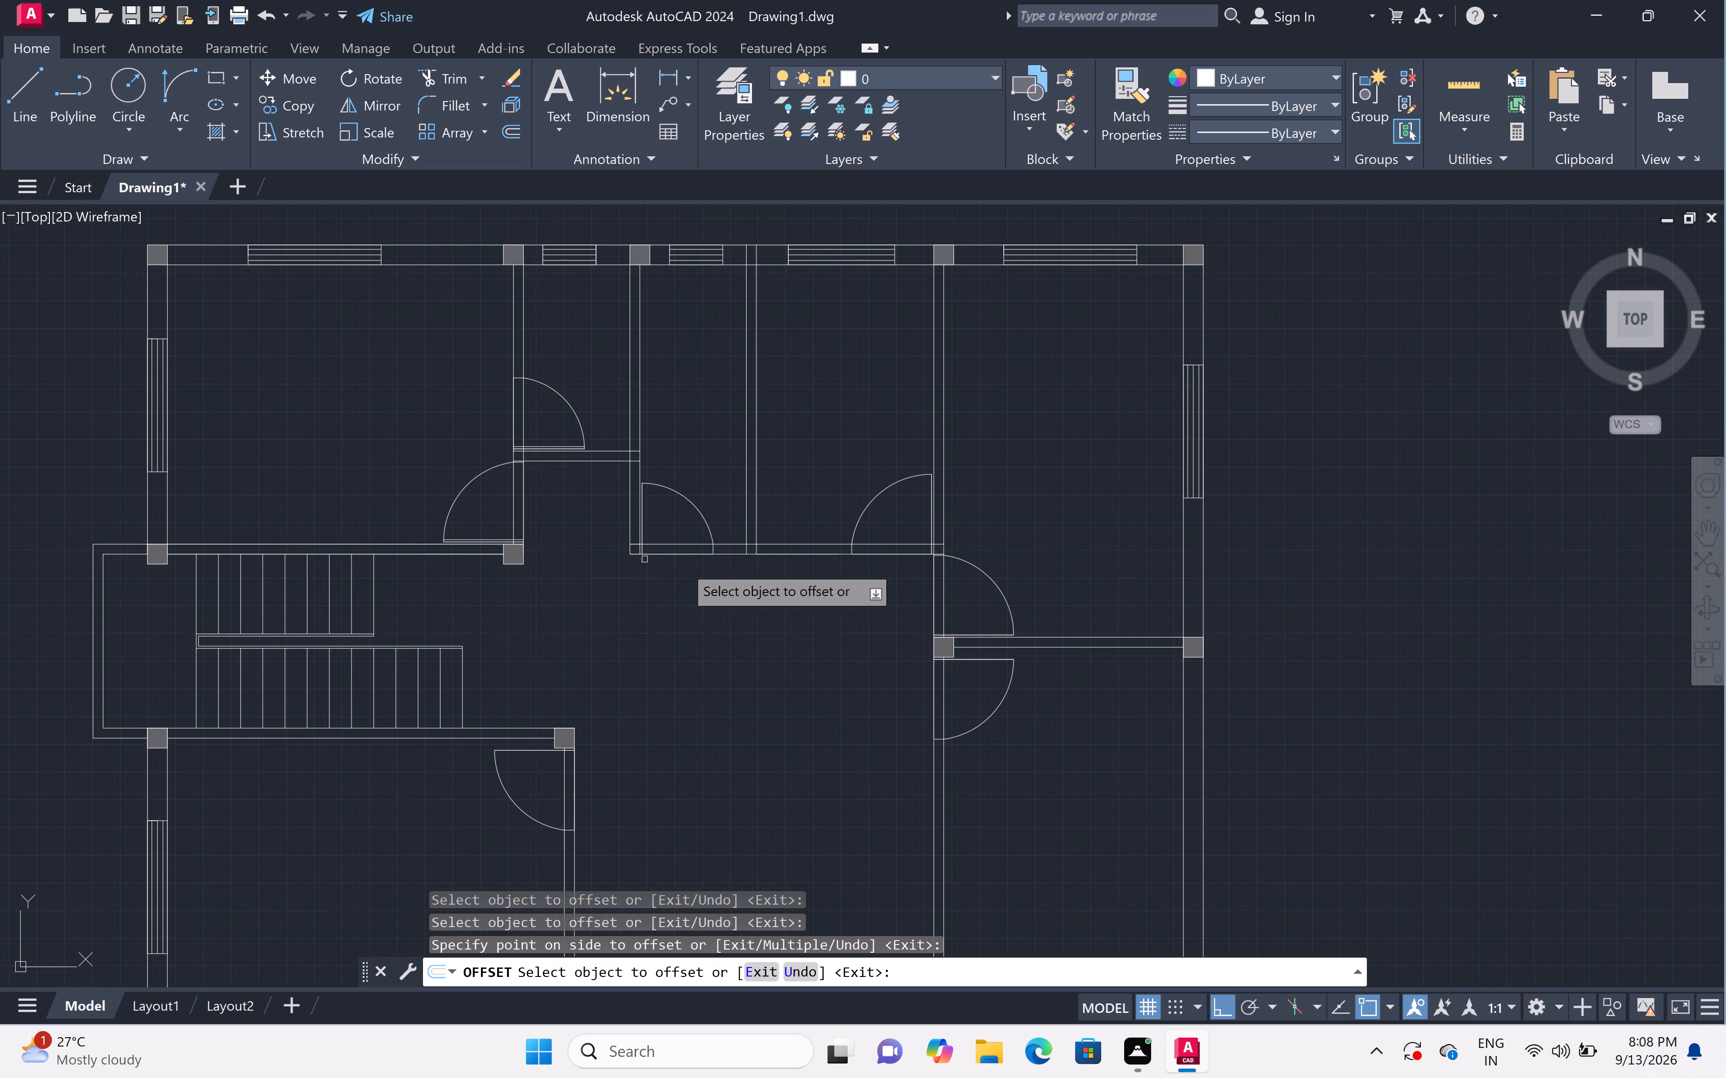
{"action": "scroll", "coordinate": [644, 525], "scroll_direction": "up", "scroll_amount": 4}
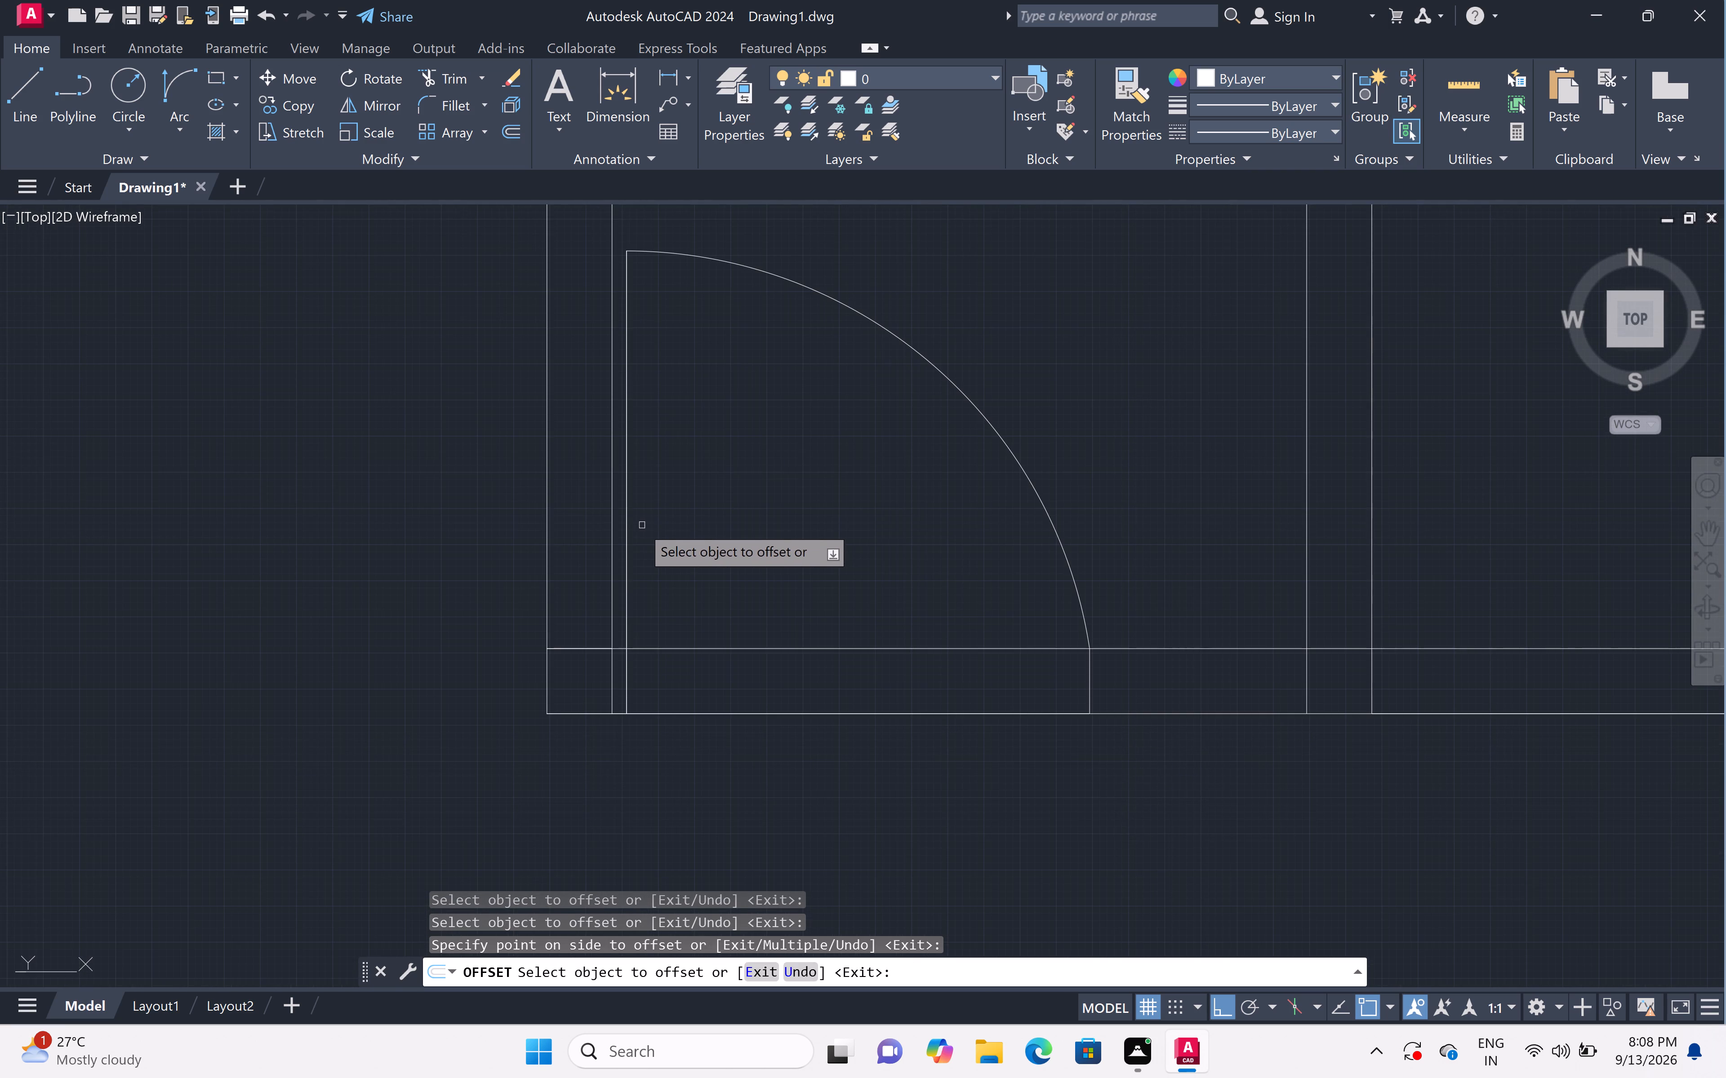
{"action": "left_click", "coordinate": [628, 517]}
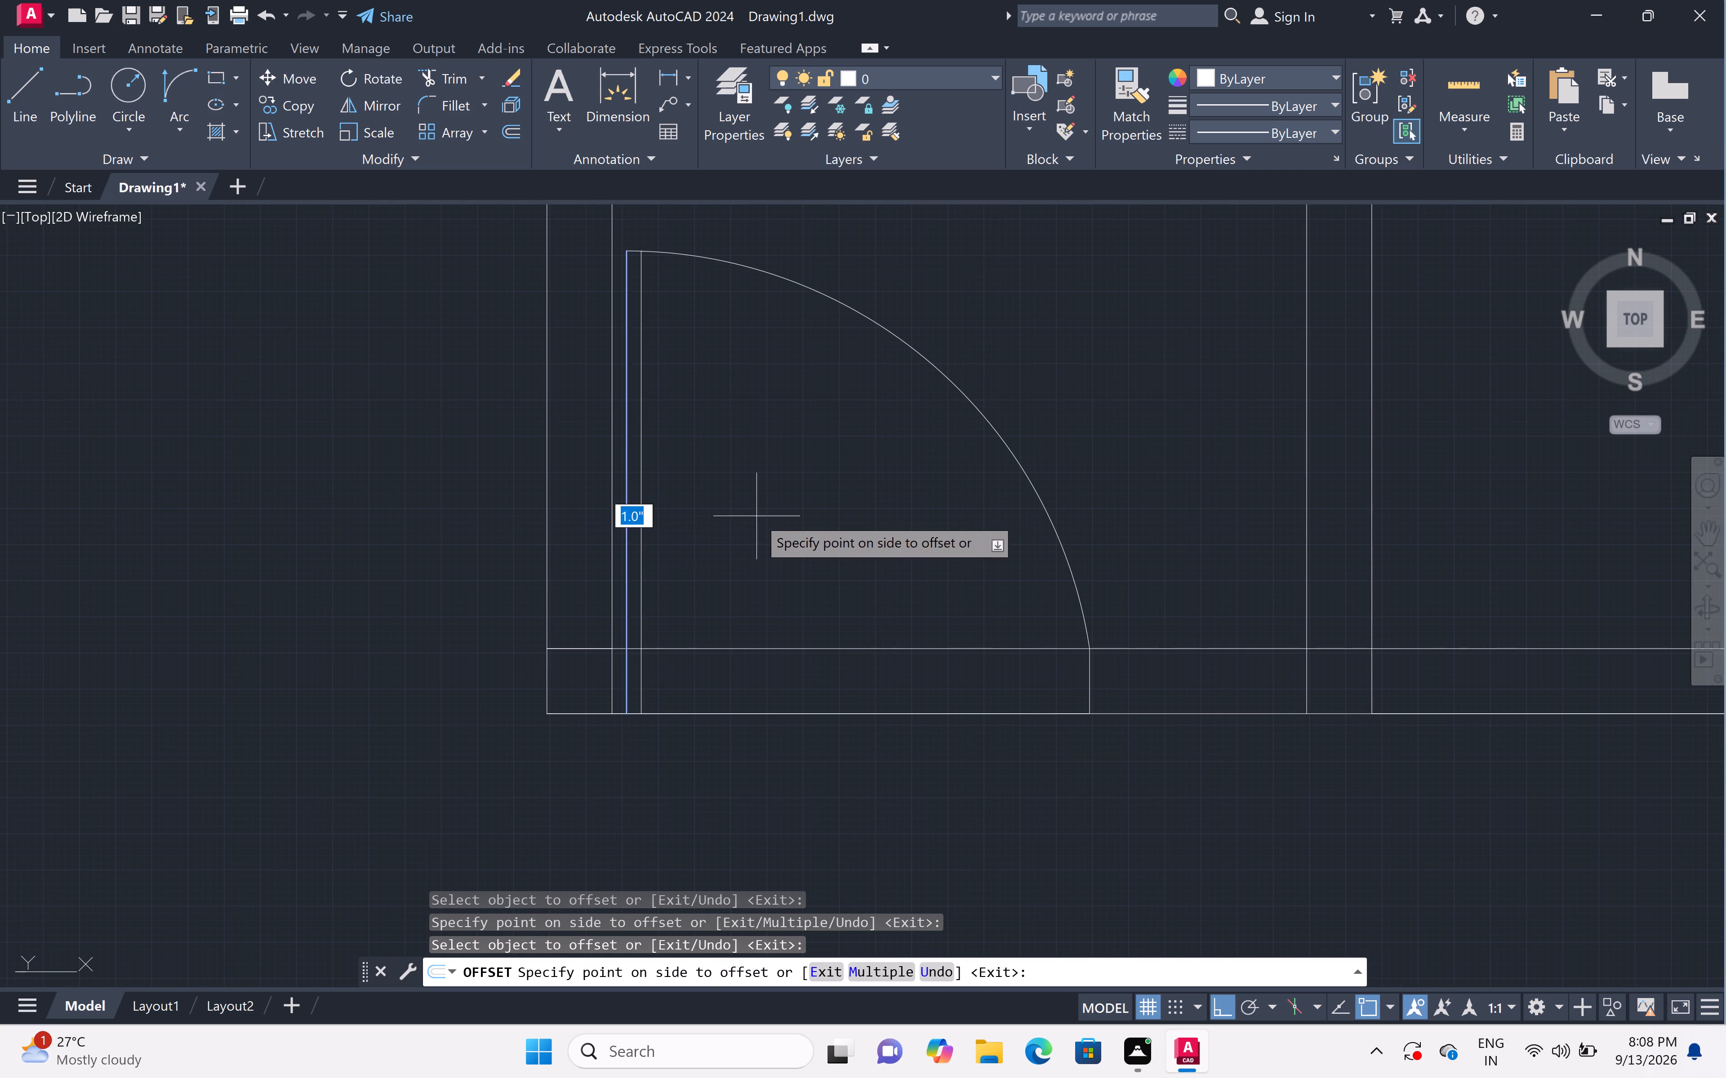
{"action": "left_click", "coordinate": [757, 516]}
Offset the fourth north bay's vertical door leaf line by 1" westward, into its swing arc.
{"action": "scroll", "coordinate": [766, 510], "scroll_direction": "down", "scroll_amount": 3}
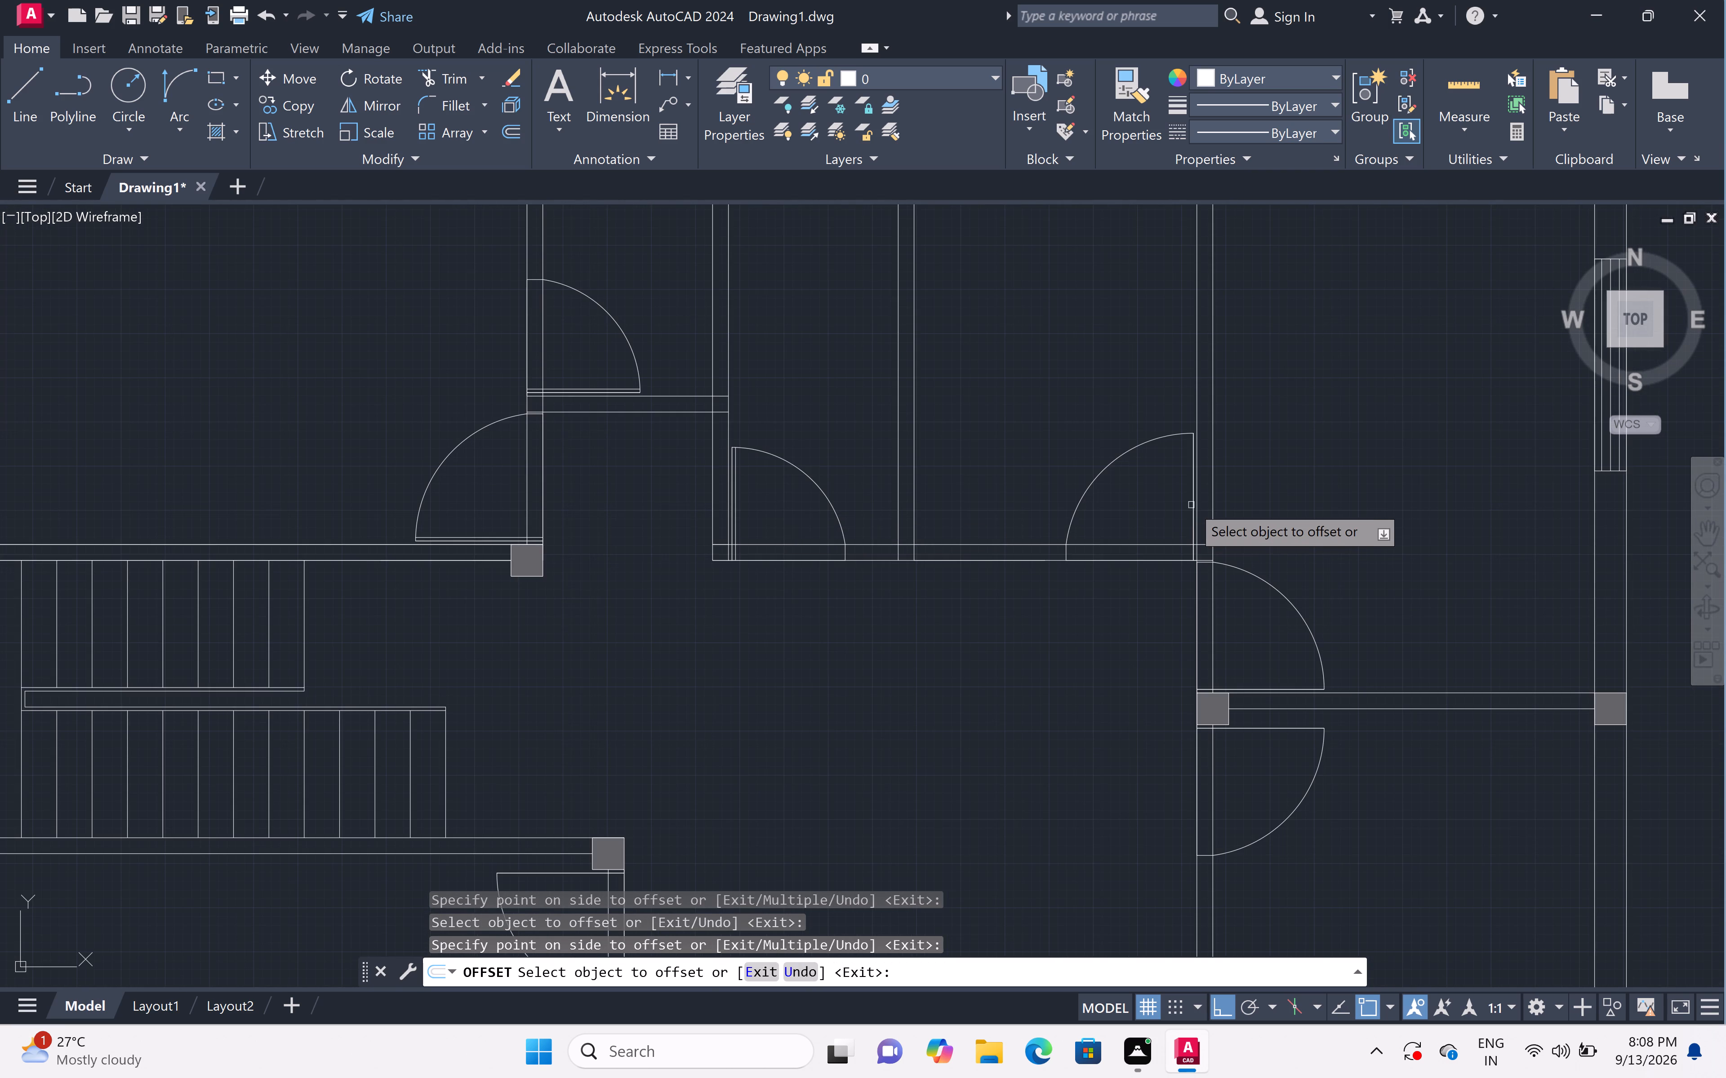
{"action": "scroll", "coordinate": [1191, 505], "scroll_direction": "up", "scroll_amount": 4}
{"action": "scroll", "coordinate": [1190, 505], "scroll_direction": "down", "scroll_amount": 1}
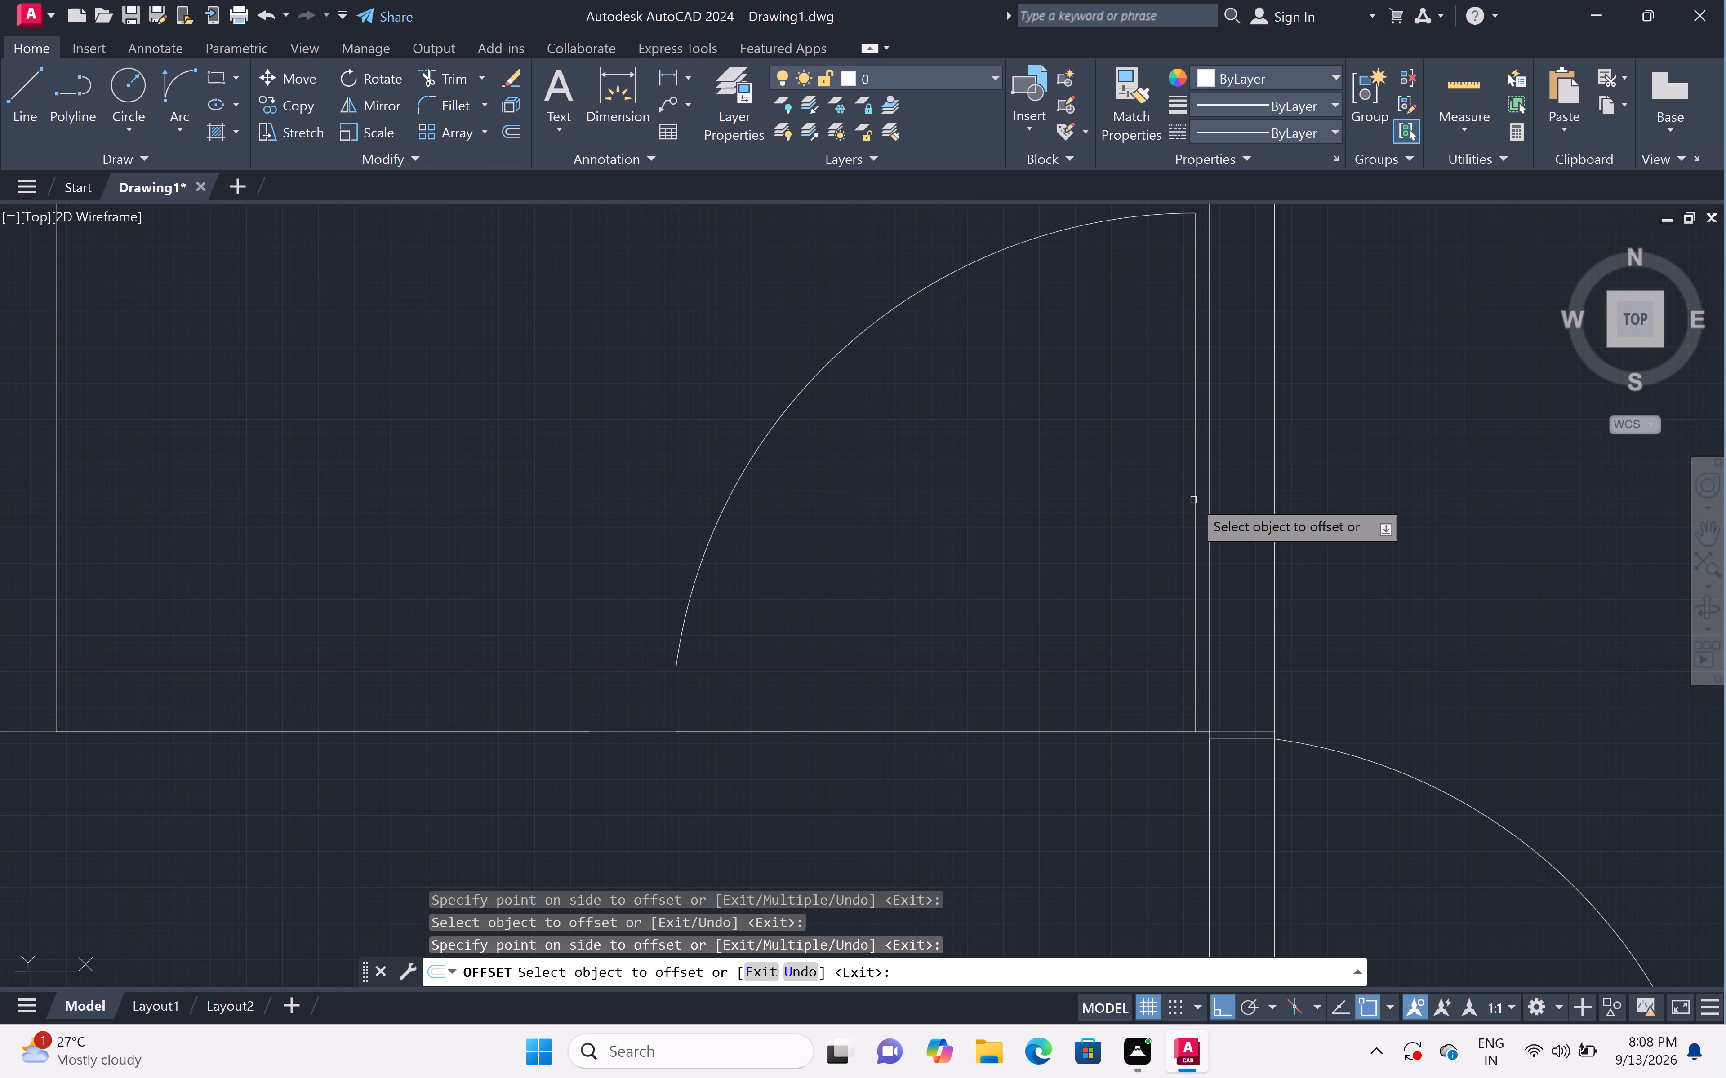
{"action": "left_click", "coordinate": [1193, 501]}
{"action": "left_click", "coordinate": [1011, 496]}
{"action": "scroll", "coordinate": [1017, 500], "scroll_direction": "down", "scroll_amount": 4}
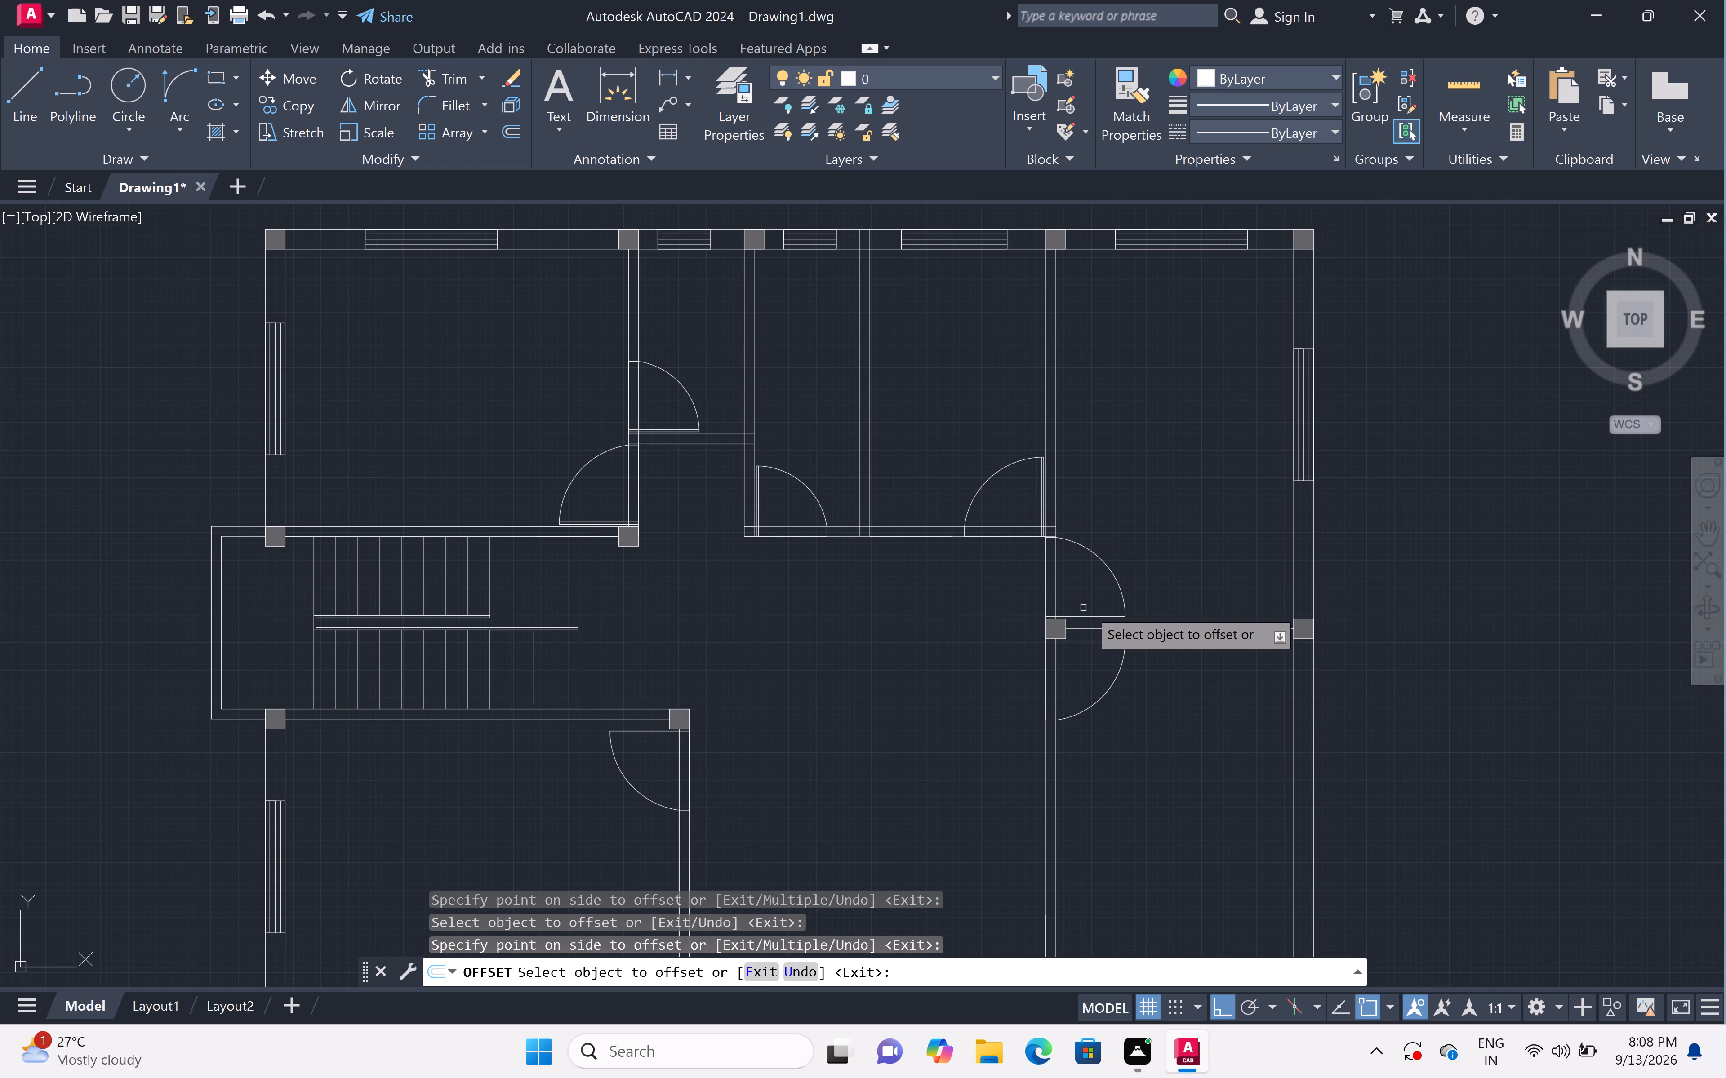
Offset the northeast room's door leaf line by 1" northward, into its swing arc.
{"action": "scroll", "coordinate": [1086, 617], "scroll_direction": "up", "scroll_amount": 4}
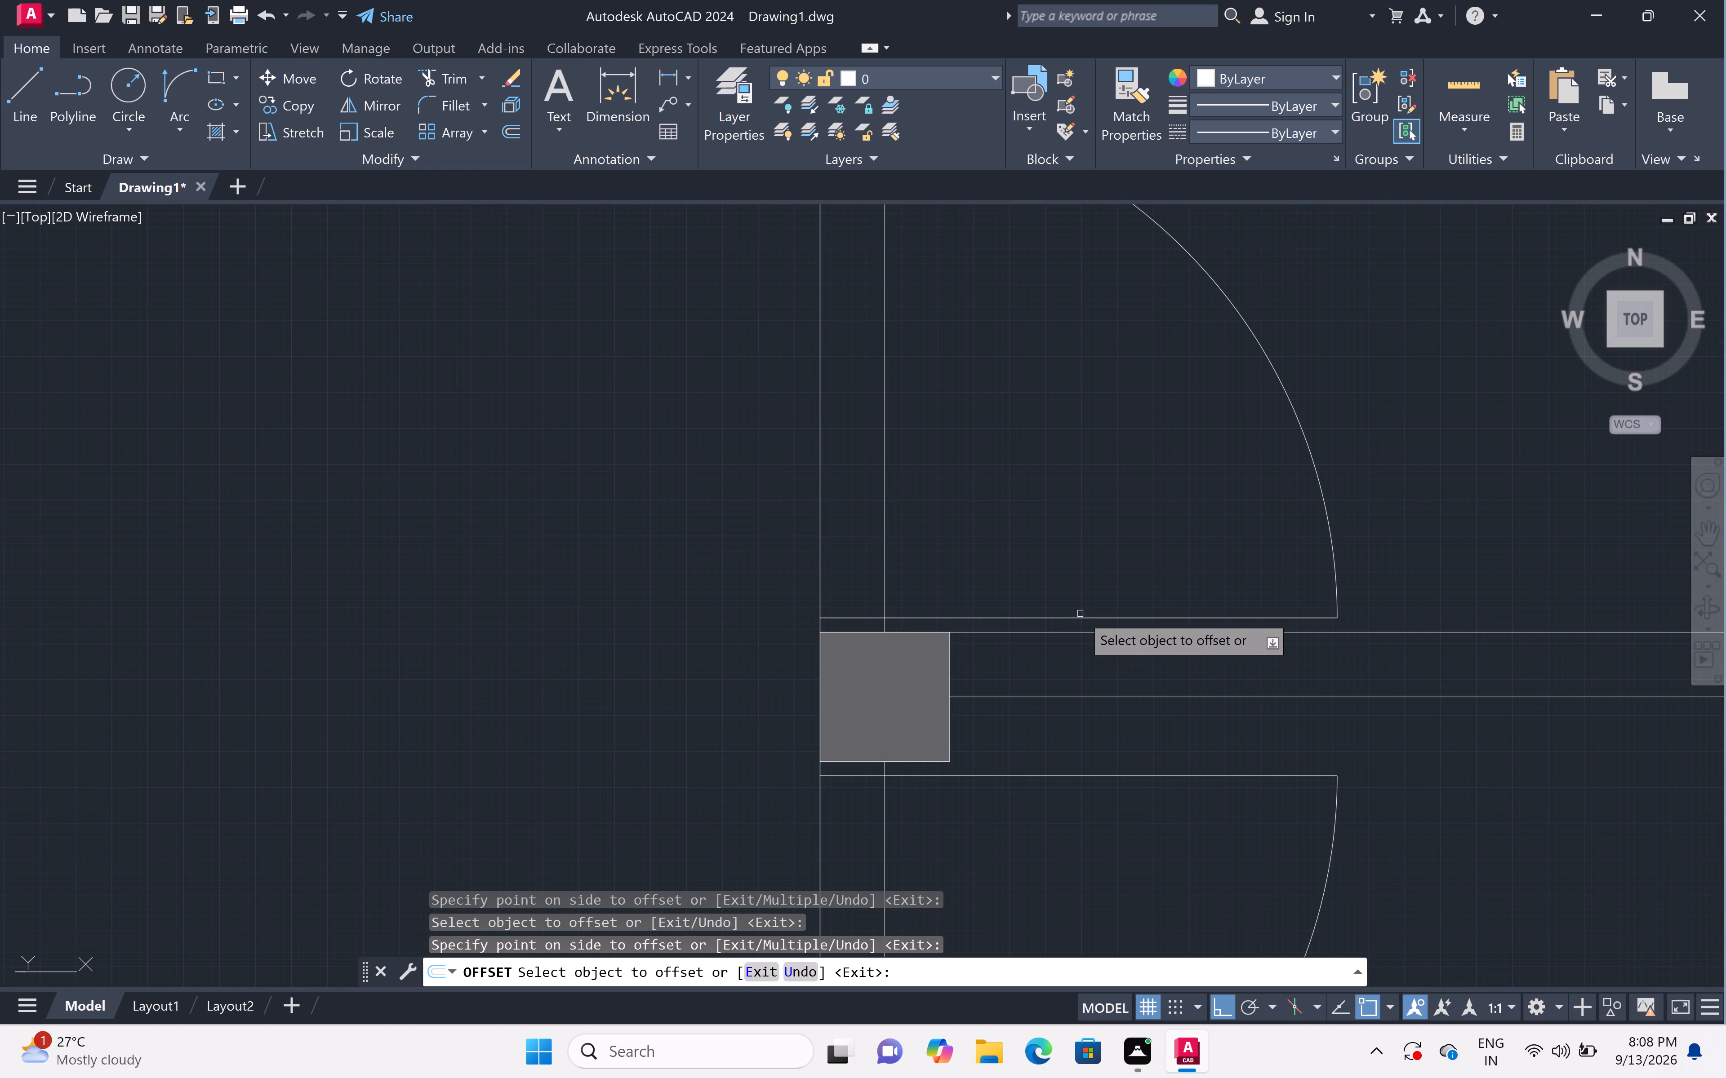
{"action": "double_click", "coordinate": [1081, 617]}
{"action": "left_click", "coordinate": [1094, 524]}
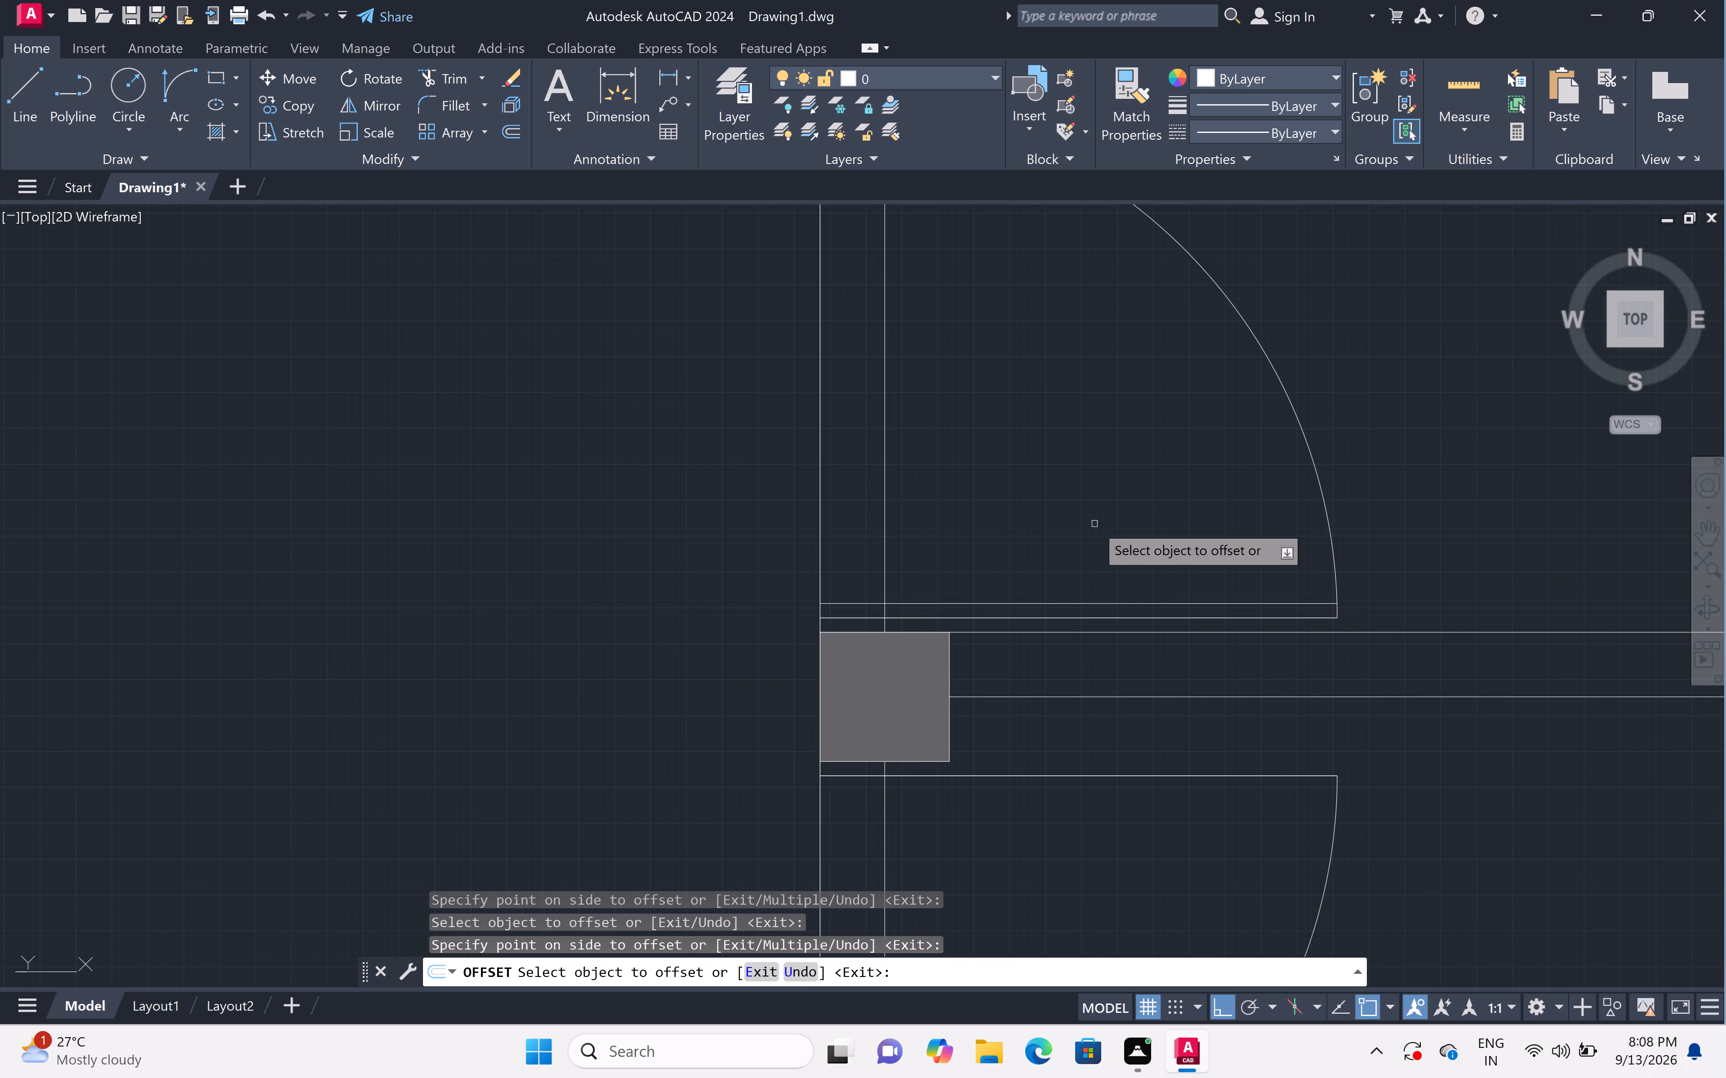
Offset the southeast room's door leaf line by 1" southward, into its swing arc.
{"action": "scroll", "coordinate": [1070, 627], "scroll_direction": "down", "scroll_amount": 2}
{"action": "scroll", "coordinate": [1063, 722], "scroll_direction": "up", "scroll_amount": 2}
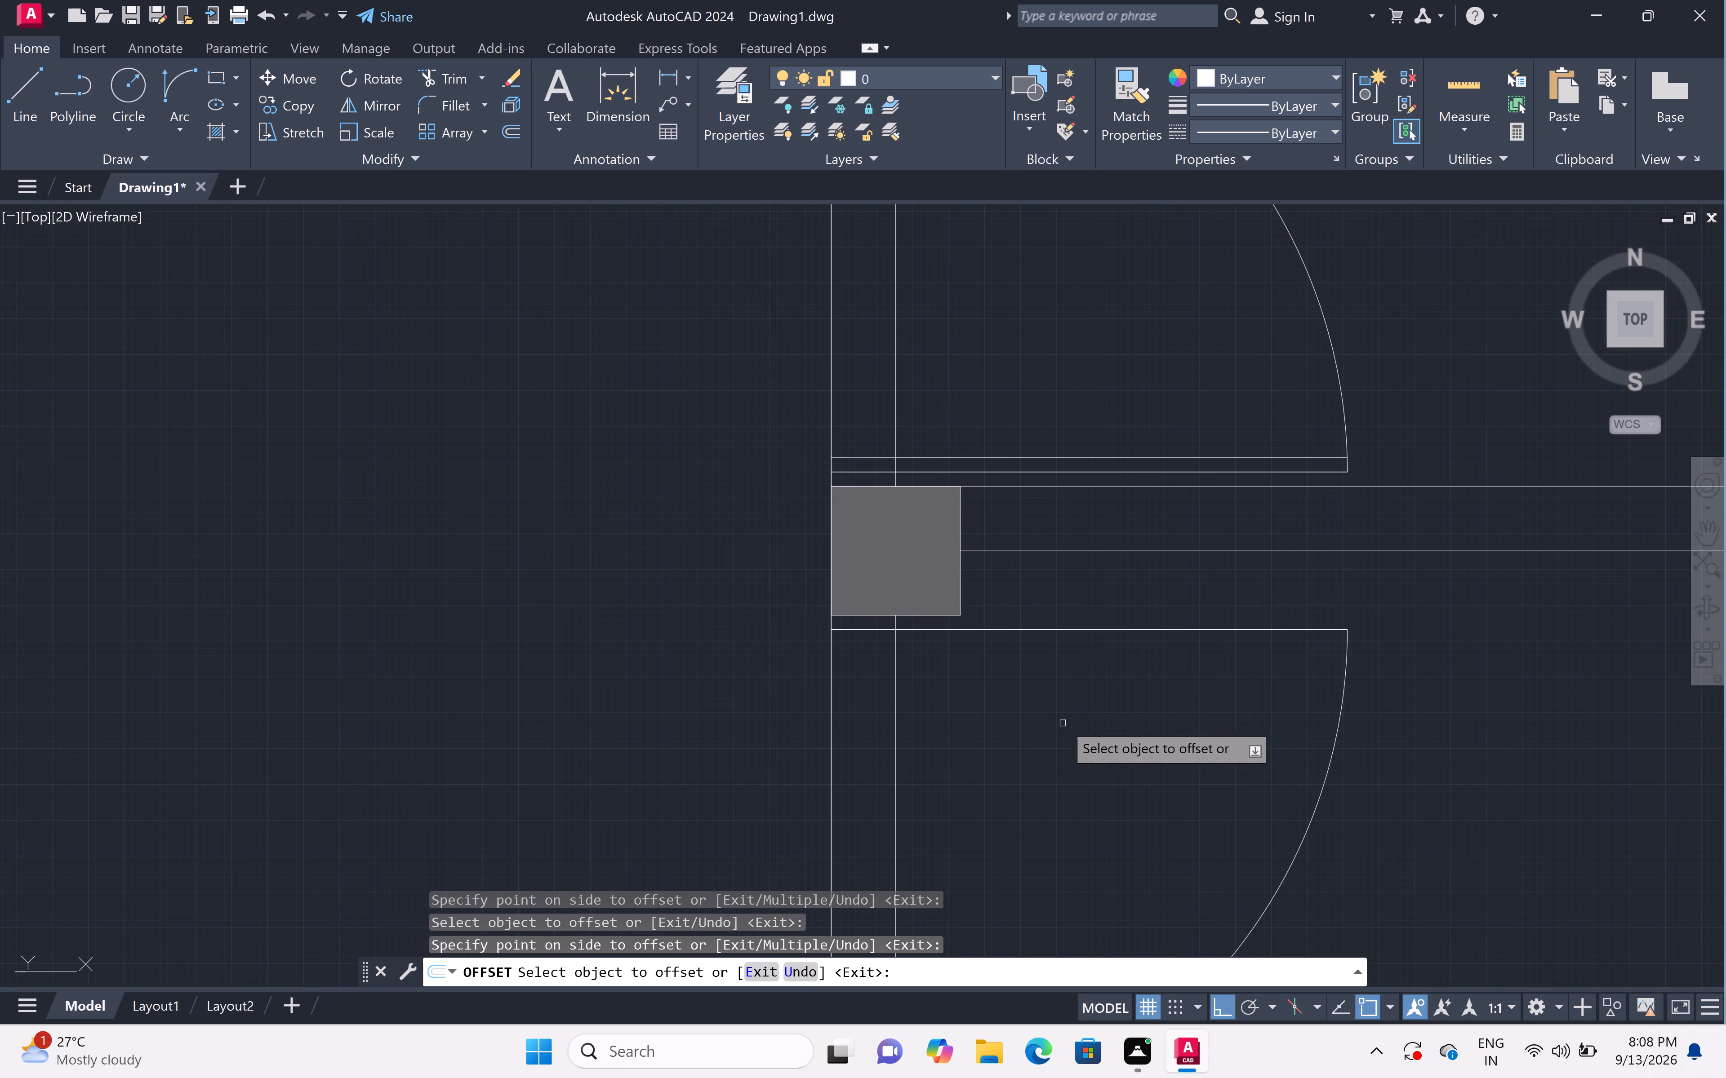
{"action": "left_click", "coordinate": [1067, 629]}
{"action": "left_click", "coordinate": [1049, 782]}
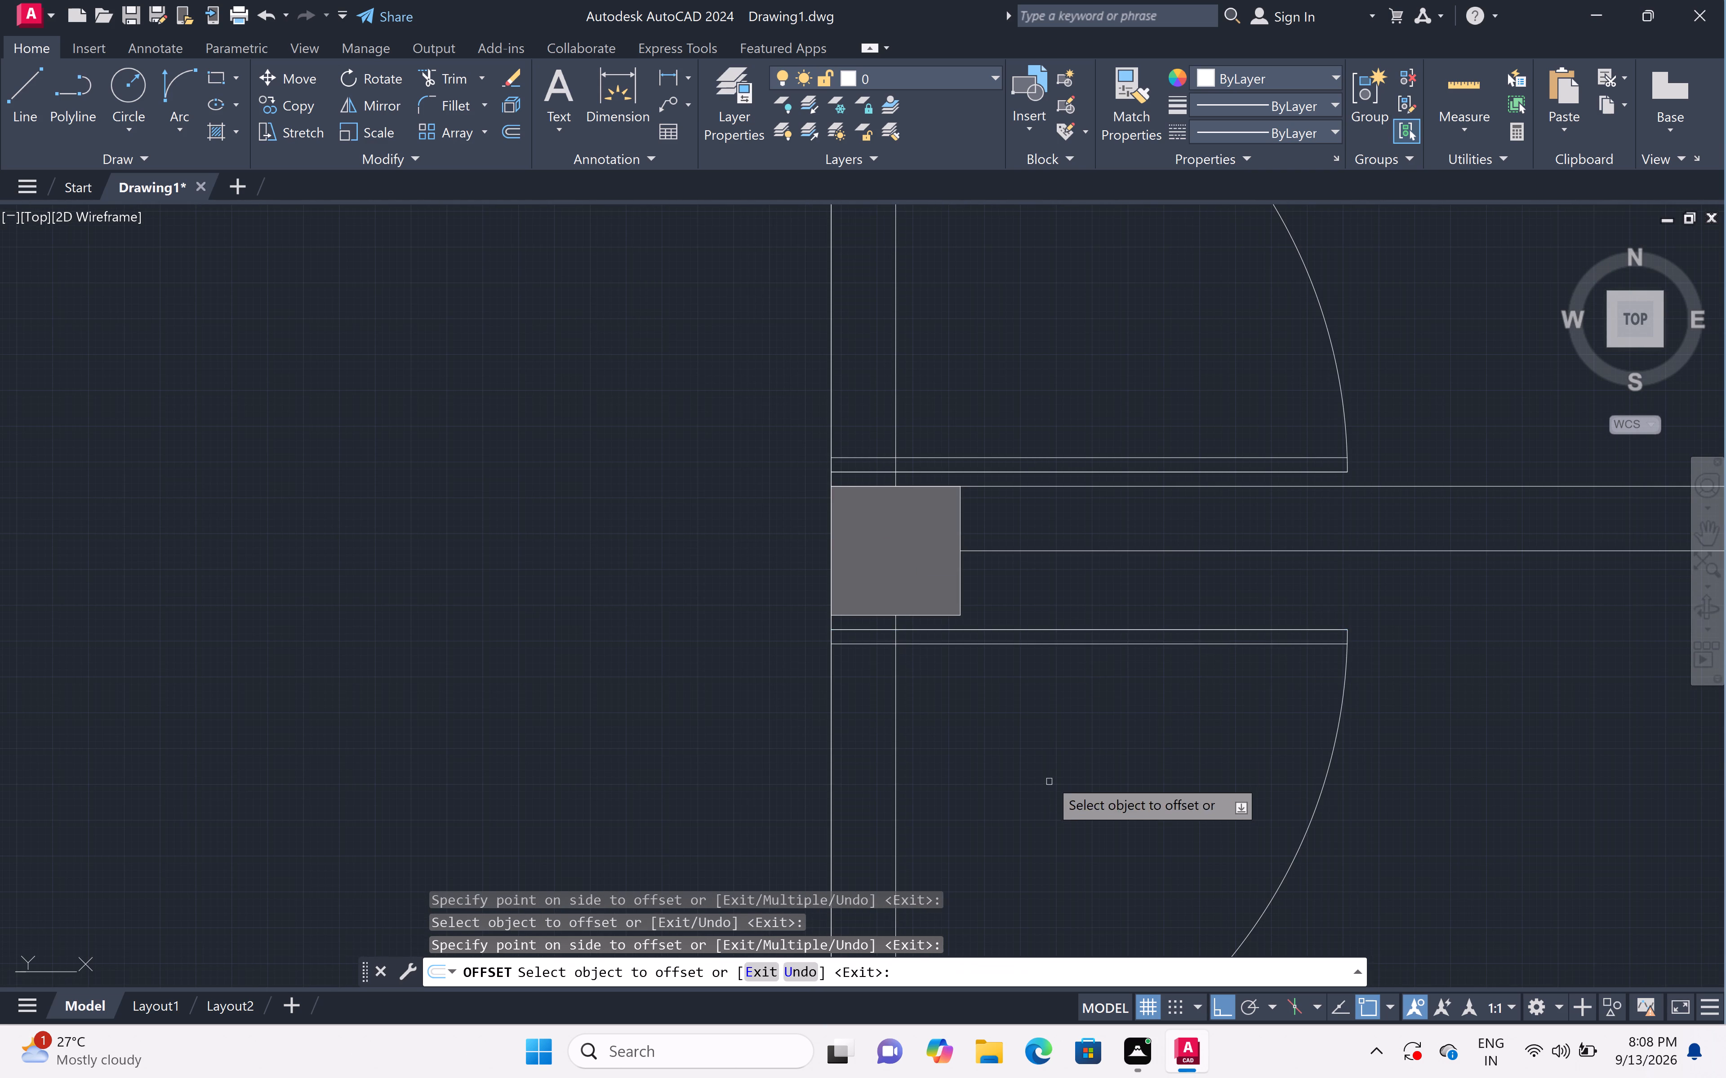
Offset the southwest room's door leaf line by 1" southward, into its swing arc, and finish offsetting.
{"action": "scroll", "coordinate": [1060, 725], "scroll_direction": "down", "scroll_amount": 5}
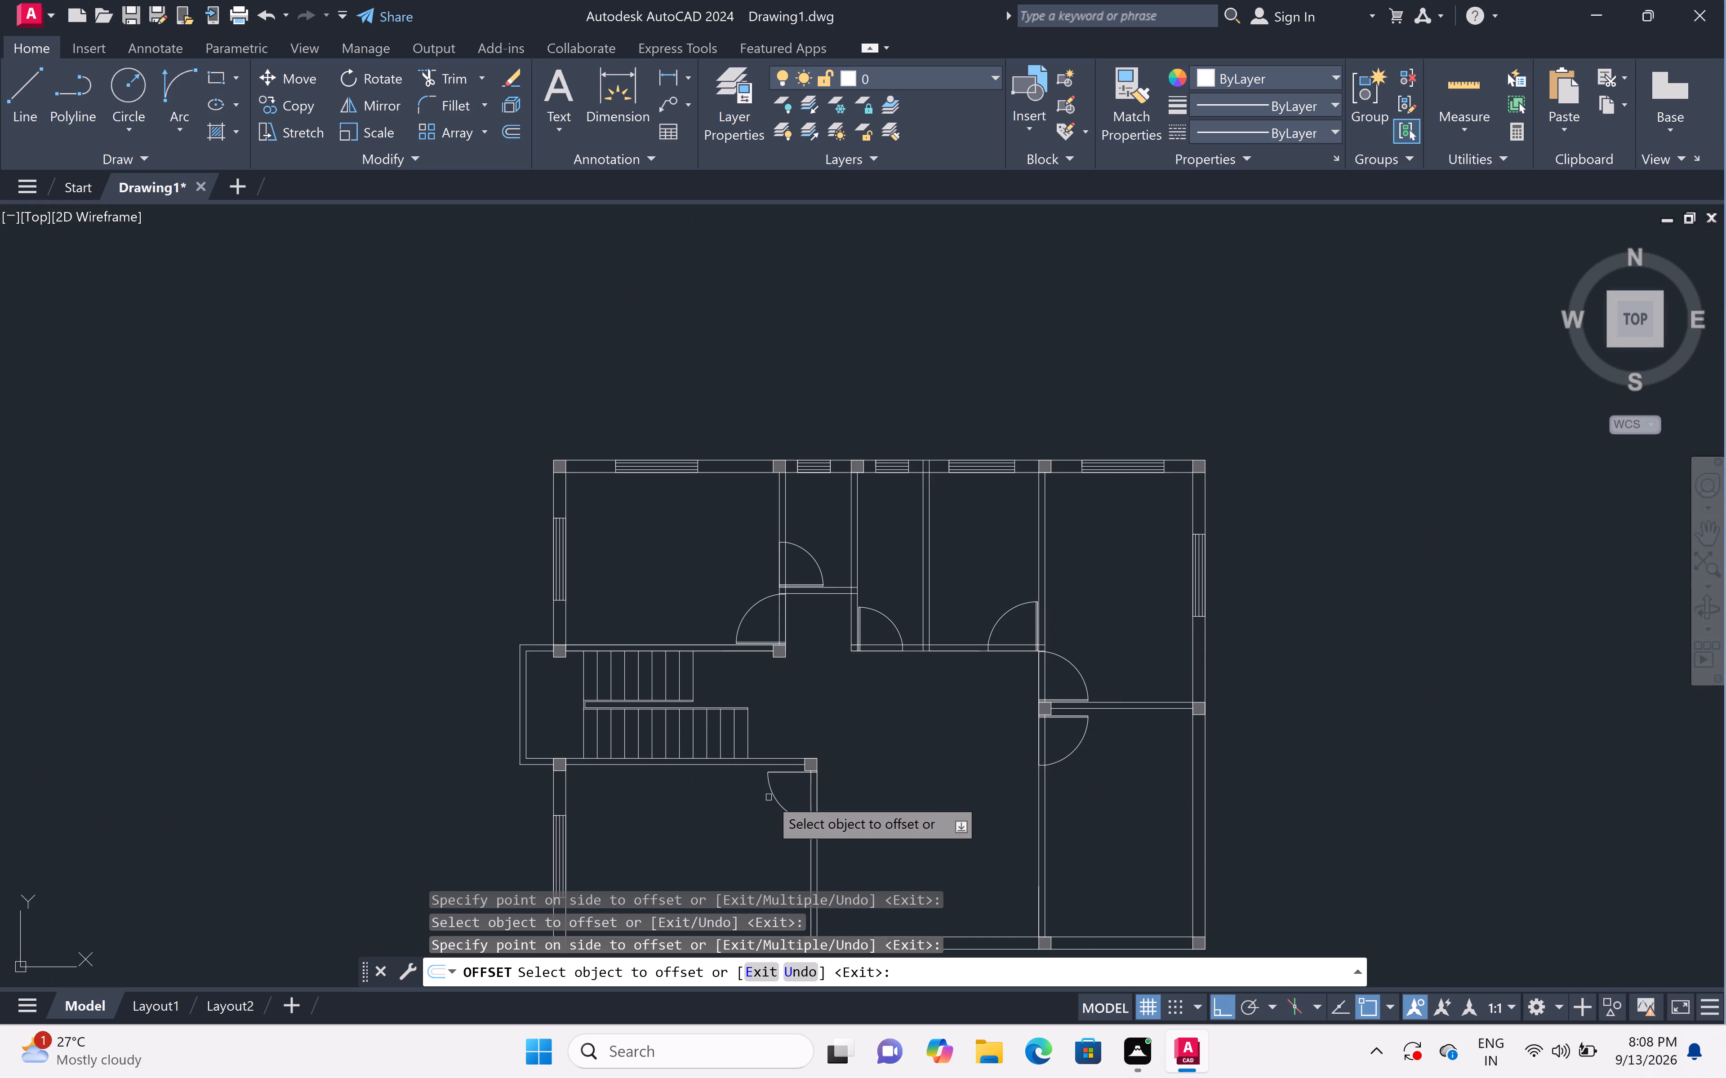
{"action": "scroll", "coordinate": [769, 798], "scroll_direction": "up", "scroll_amount": 4}
{"action": "scroll", "coordinate": [834, 694], "scroll_direction": "up", "scroll_amount": 1}
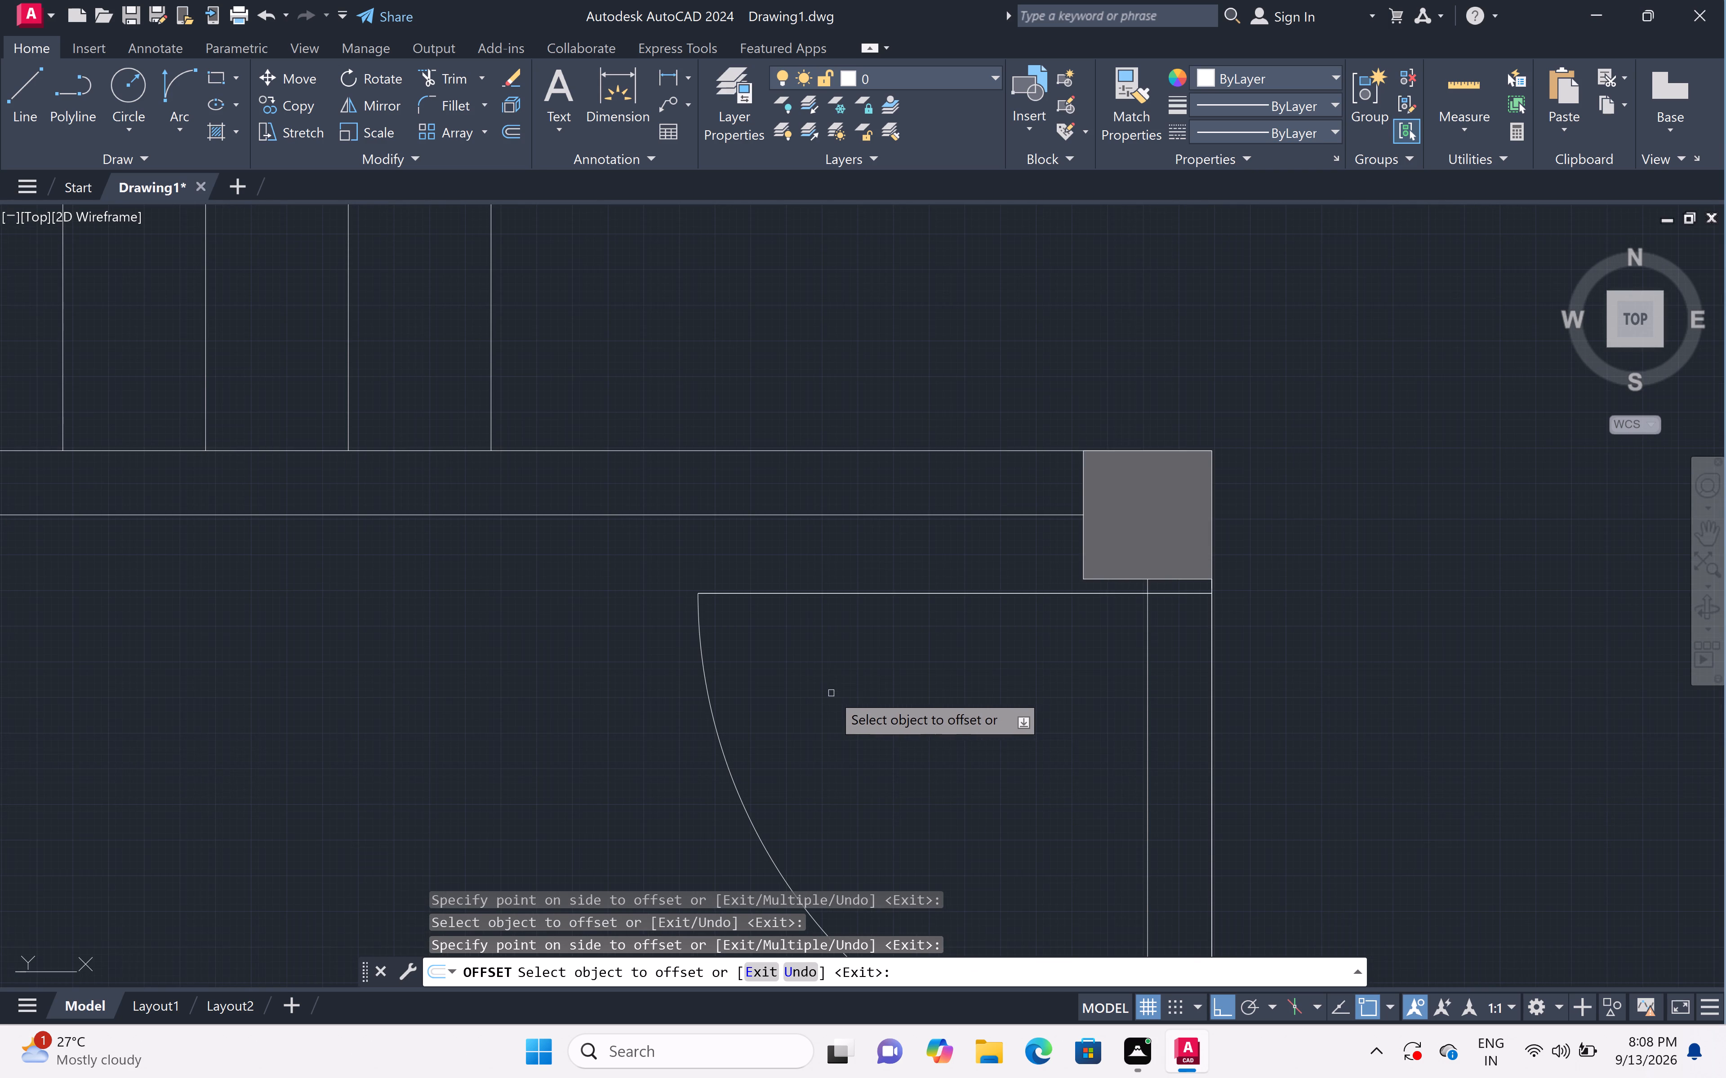
{"action": "left_click", "coordinate": [879, 593]}
{"action": "left_click", "coordinate": [824, 838]}
{"action": "scroll", "coordinate": [841, 695], "scroll_direction": "down", "scroll_amount": 4}
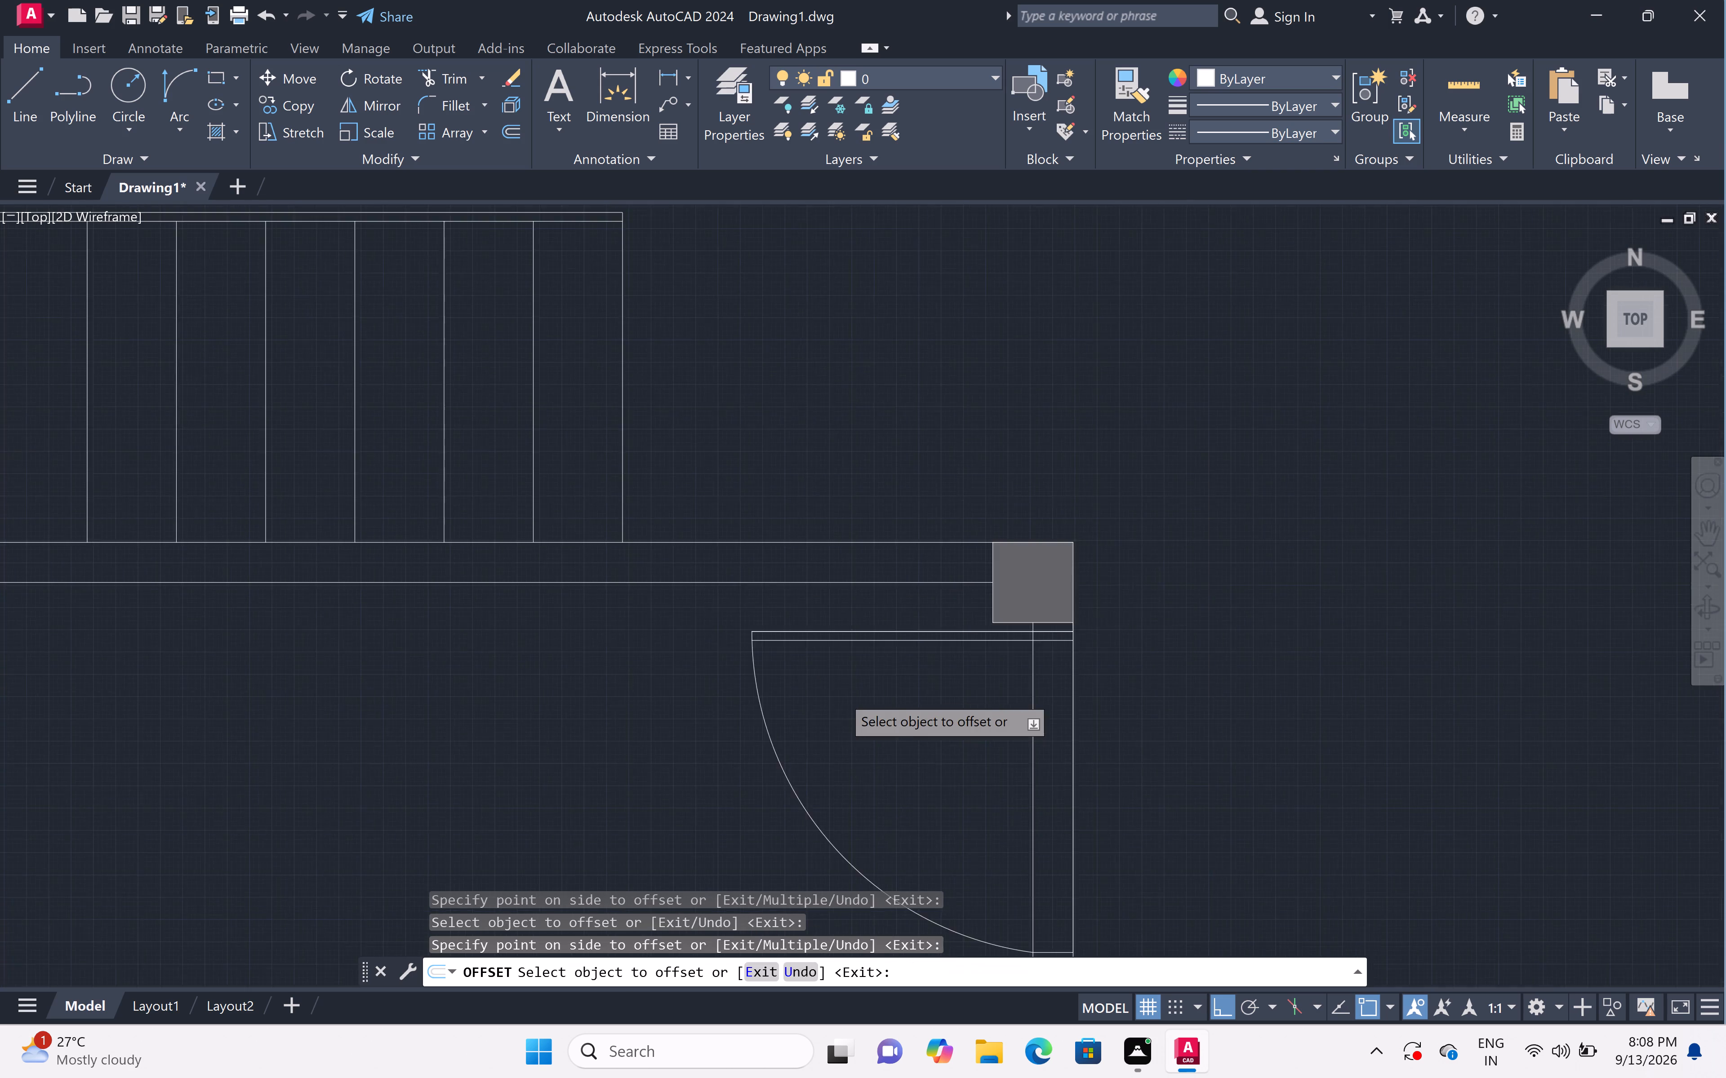
{"action": "scroll", "coordinate": [841, 695], "scroll_direction": "down", "scroll_amount": 1}
{"action": "scroll", "coordinate": [831, 561], "scroll_direction": "up", "scroll_amount": 5}
{"action": "scroll", "coordinate": [831, 560], "scroll_direction": "down", "scroll_amount": 2}
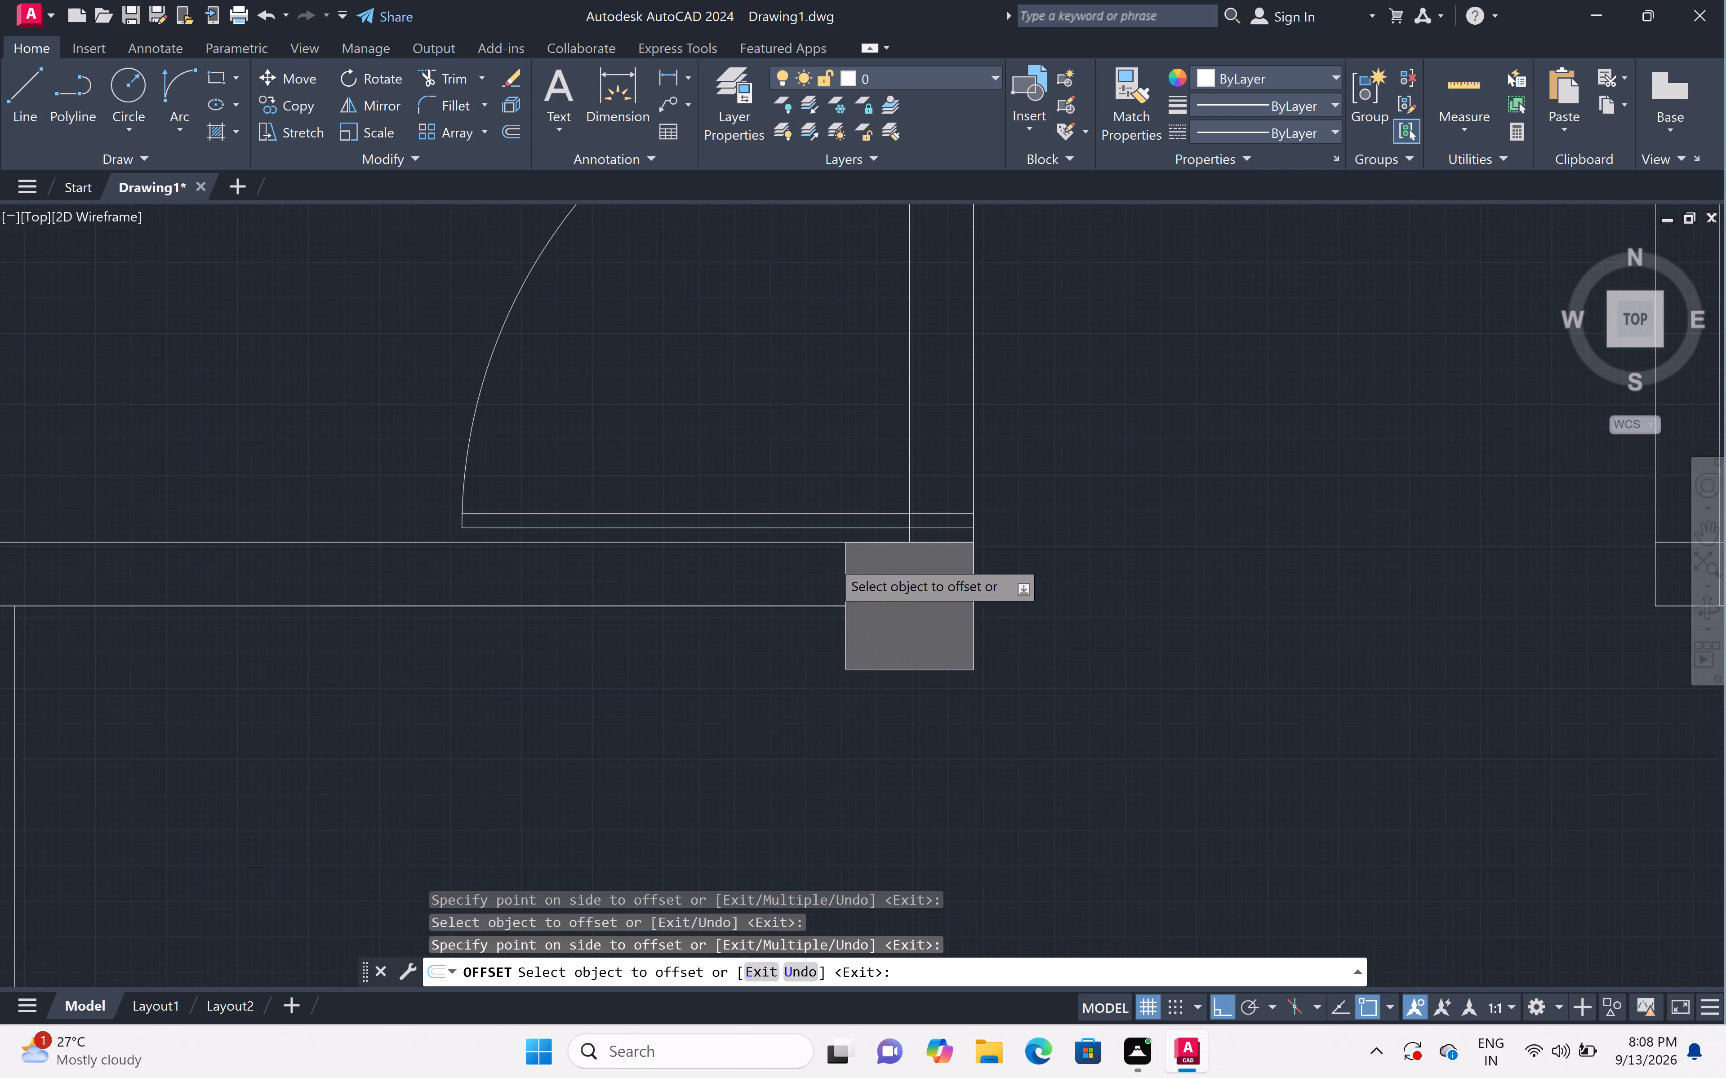
{"action": "scroll", "coordinate": [831, 560], "scroll_direction": "down", "scroll_amount": 2}
{"action": "key", "text": "Escape"}
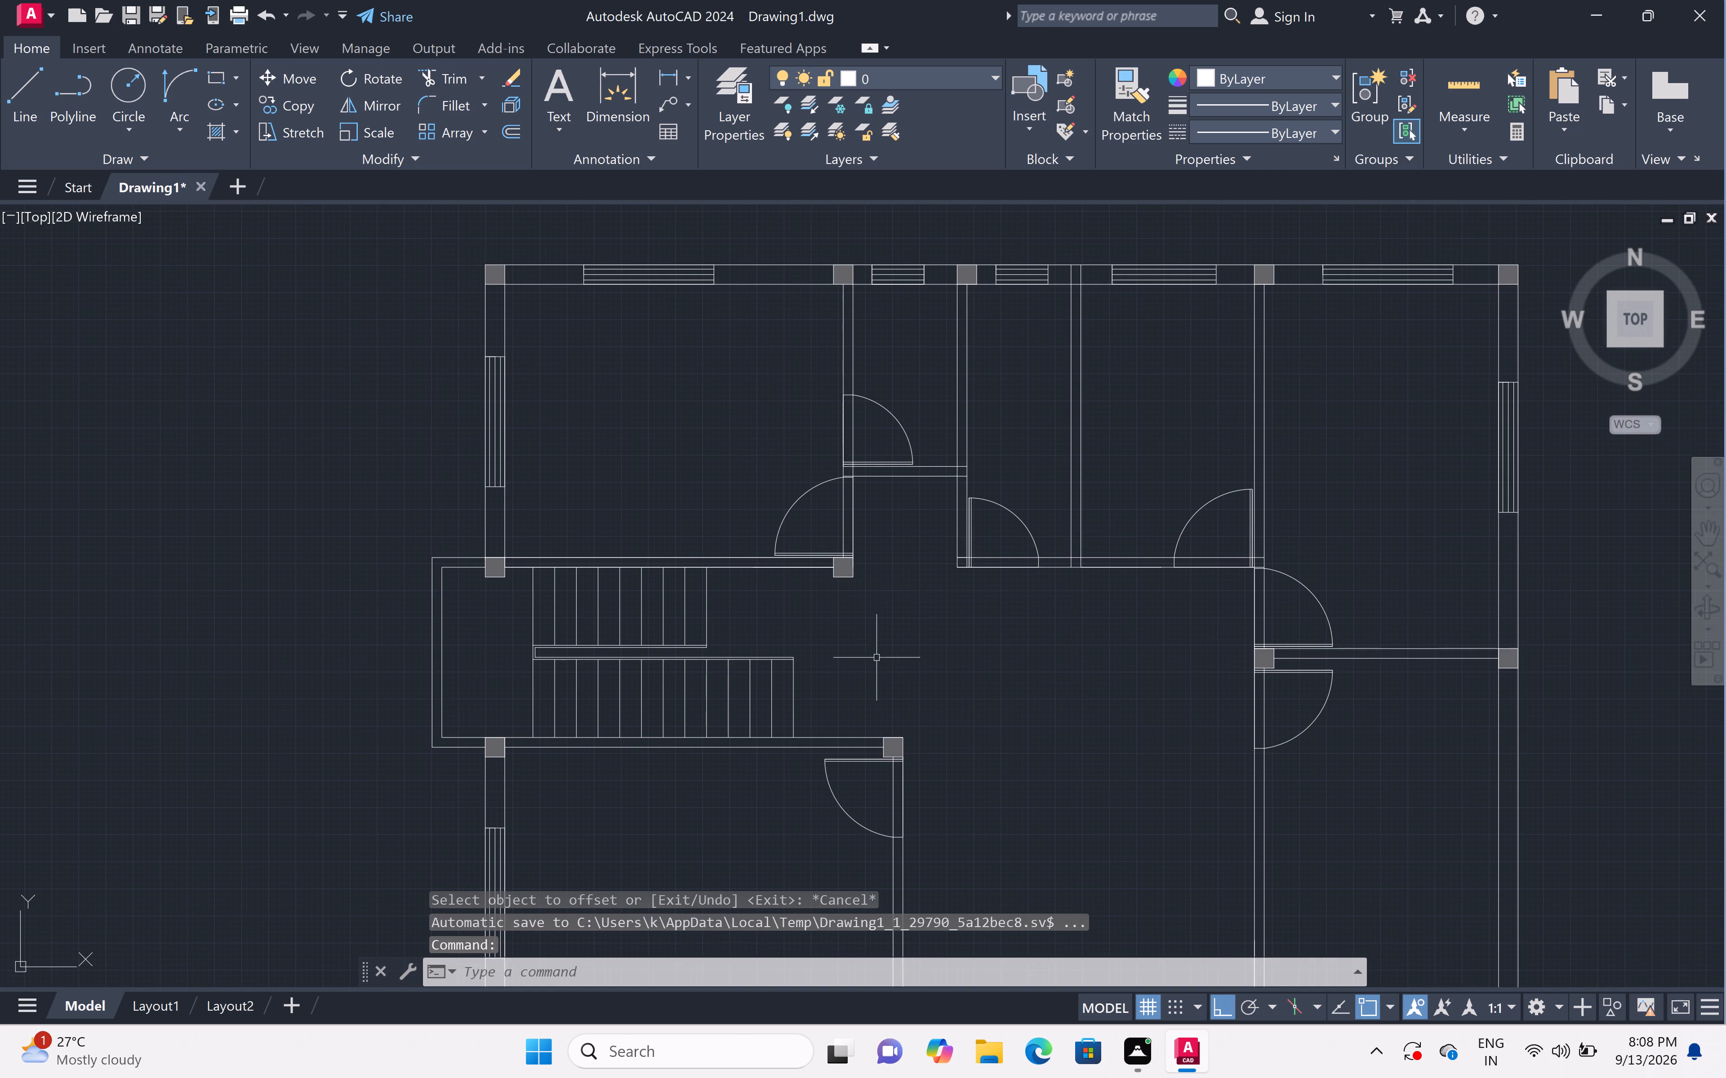
Trim the swing-side wall lines crossing the door openings of the northwest room and the second north bay.
{"action": "scroll", "coordinate": [963, 524], "scroll_direction": "down", "scroll_amount": 1}
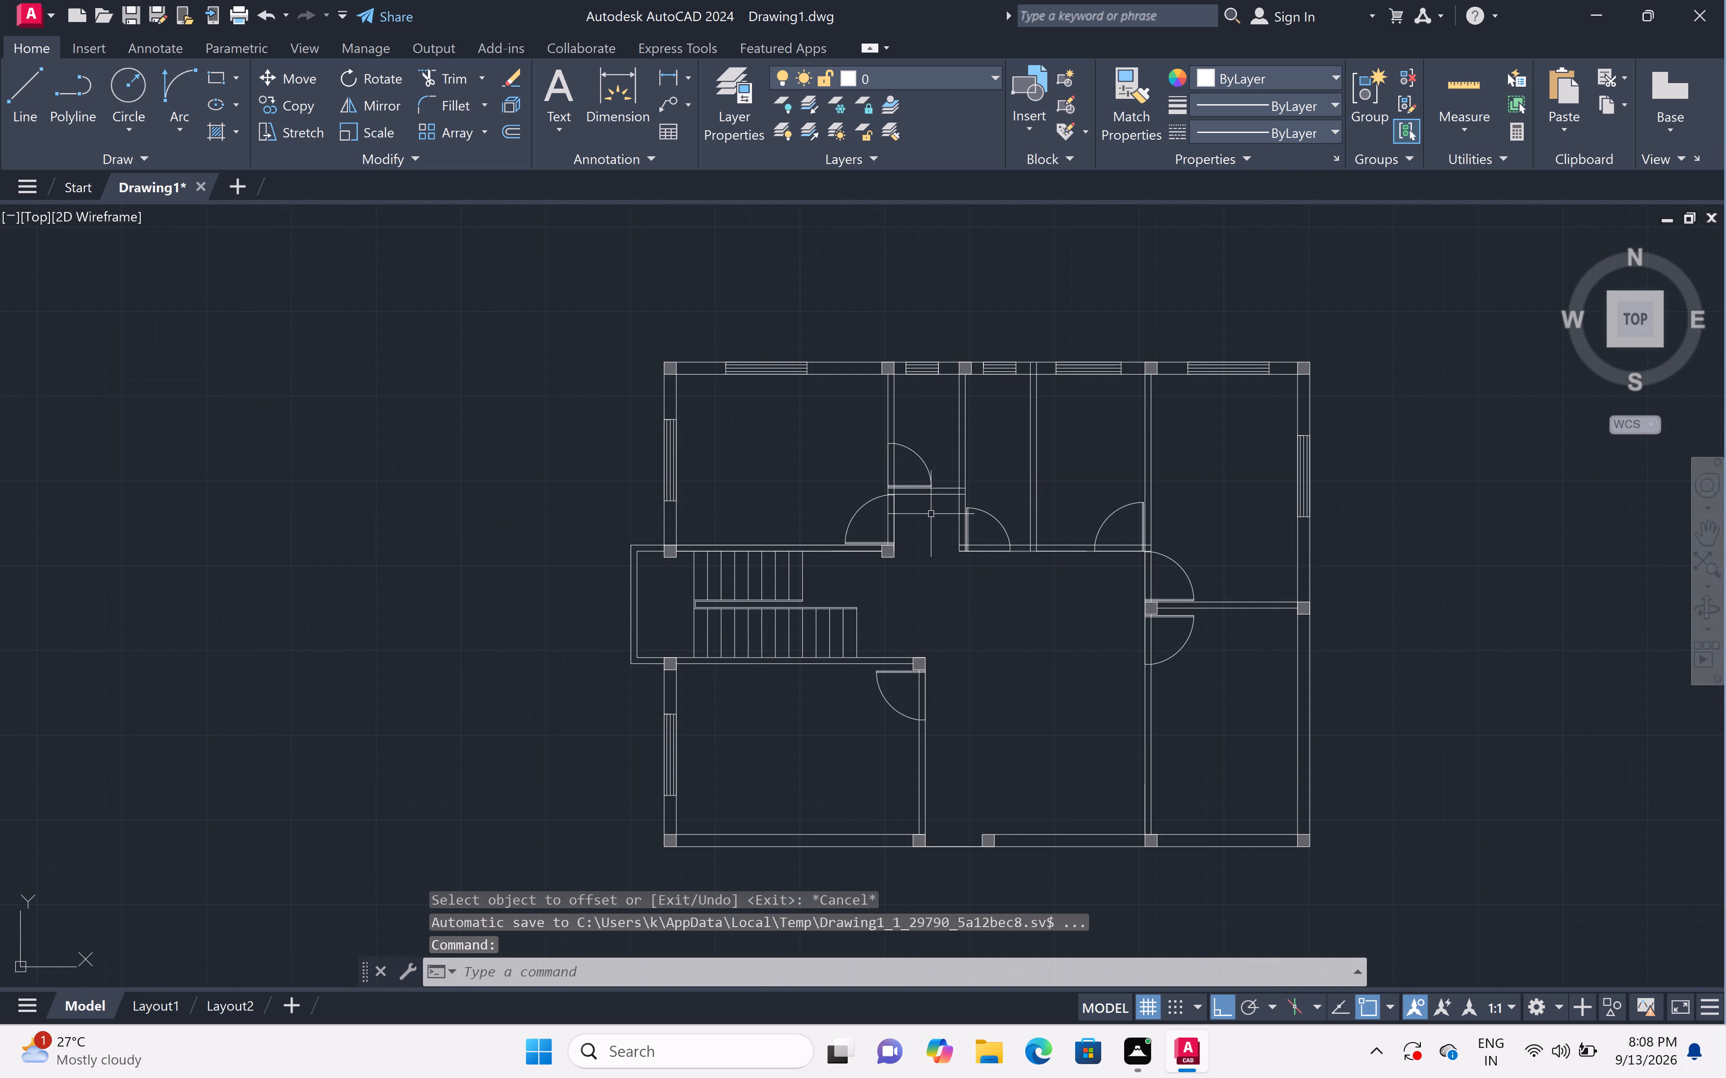
{"action": "scroll", "coordinate": [887, 512], "scroll_direction": "up", "scroll_amount": 3}
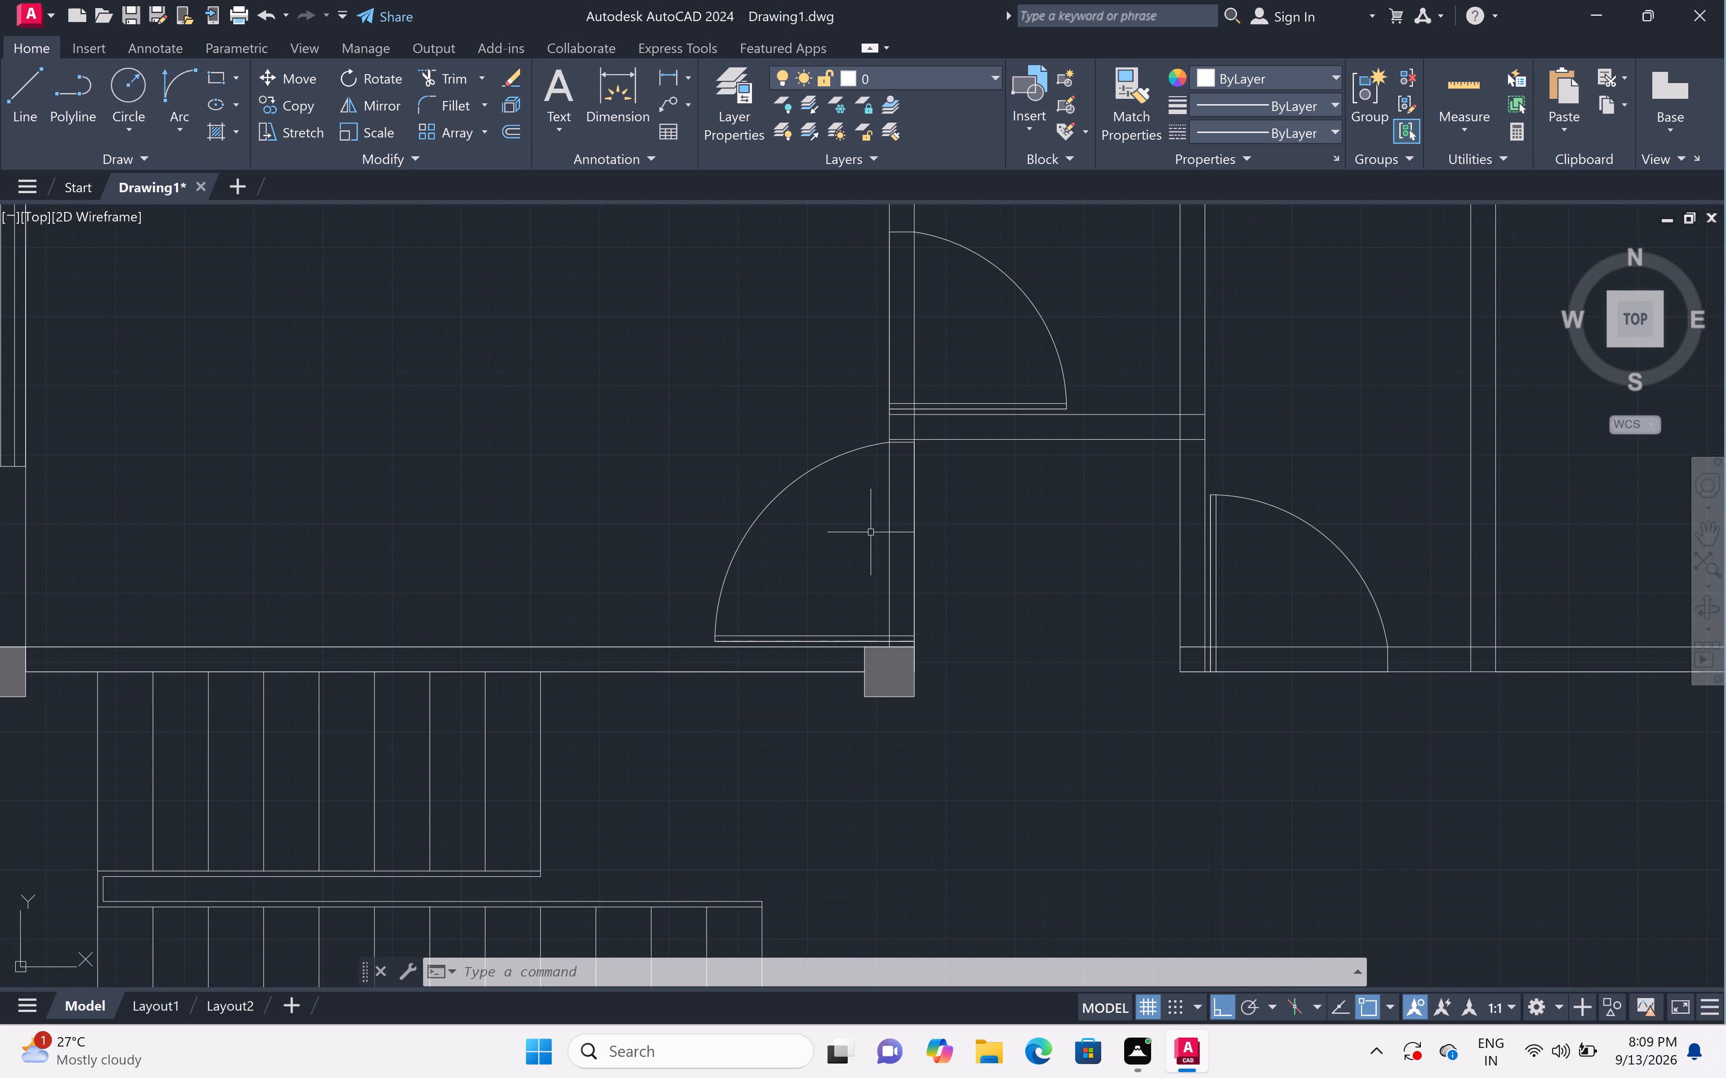
{"action": "type", "text": "tr"}
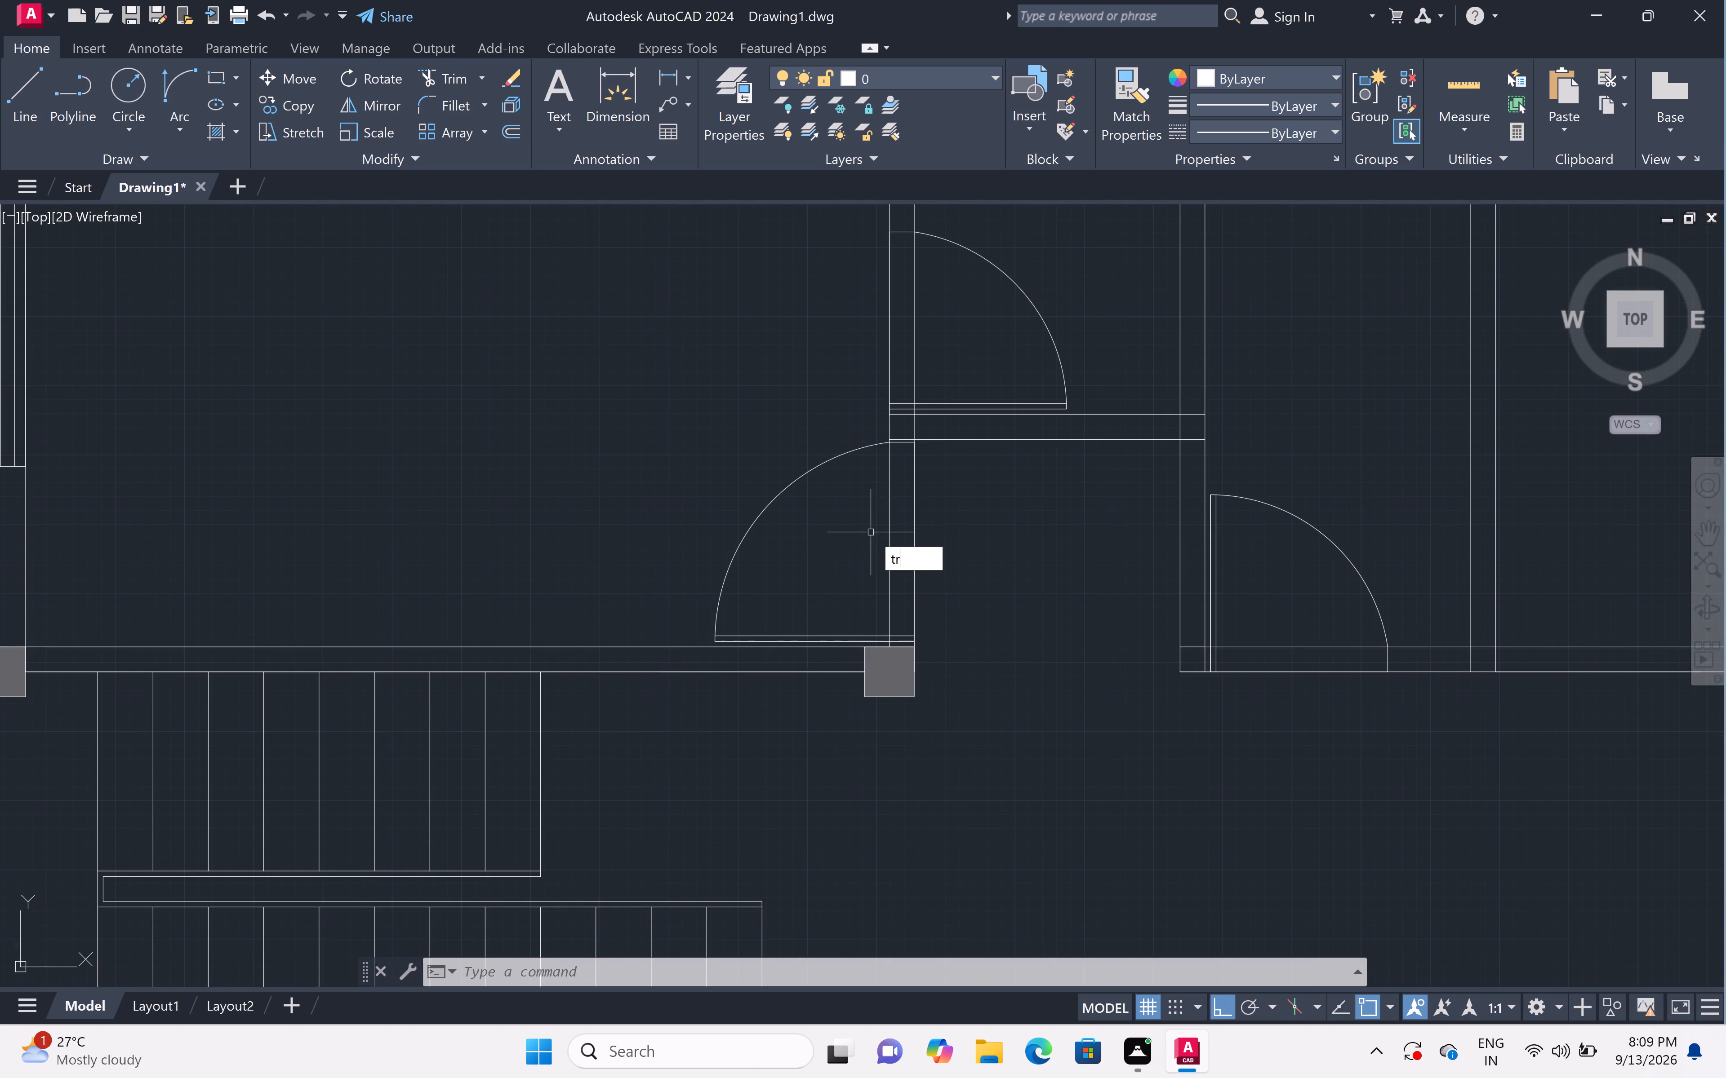
{"action": "key", "text": "space"}
{"action": "scroll", "coordinate": [883, 558], "scroll_direction": "up", "scroll_amount": 3}
{"action": "left_click", "coordinate": [921, 561]}
{"action": "left_click", "coordinate": [788, 572]}
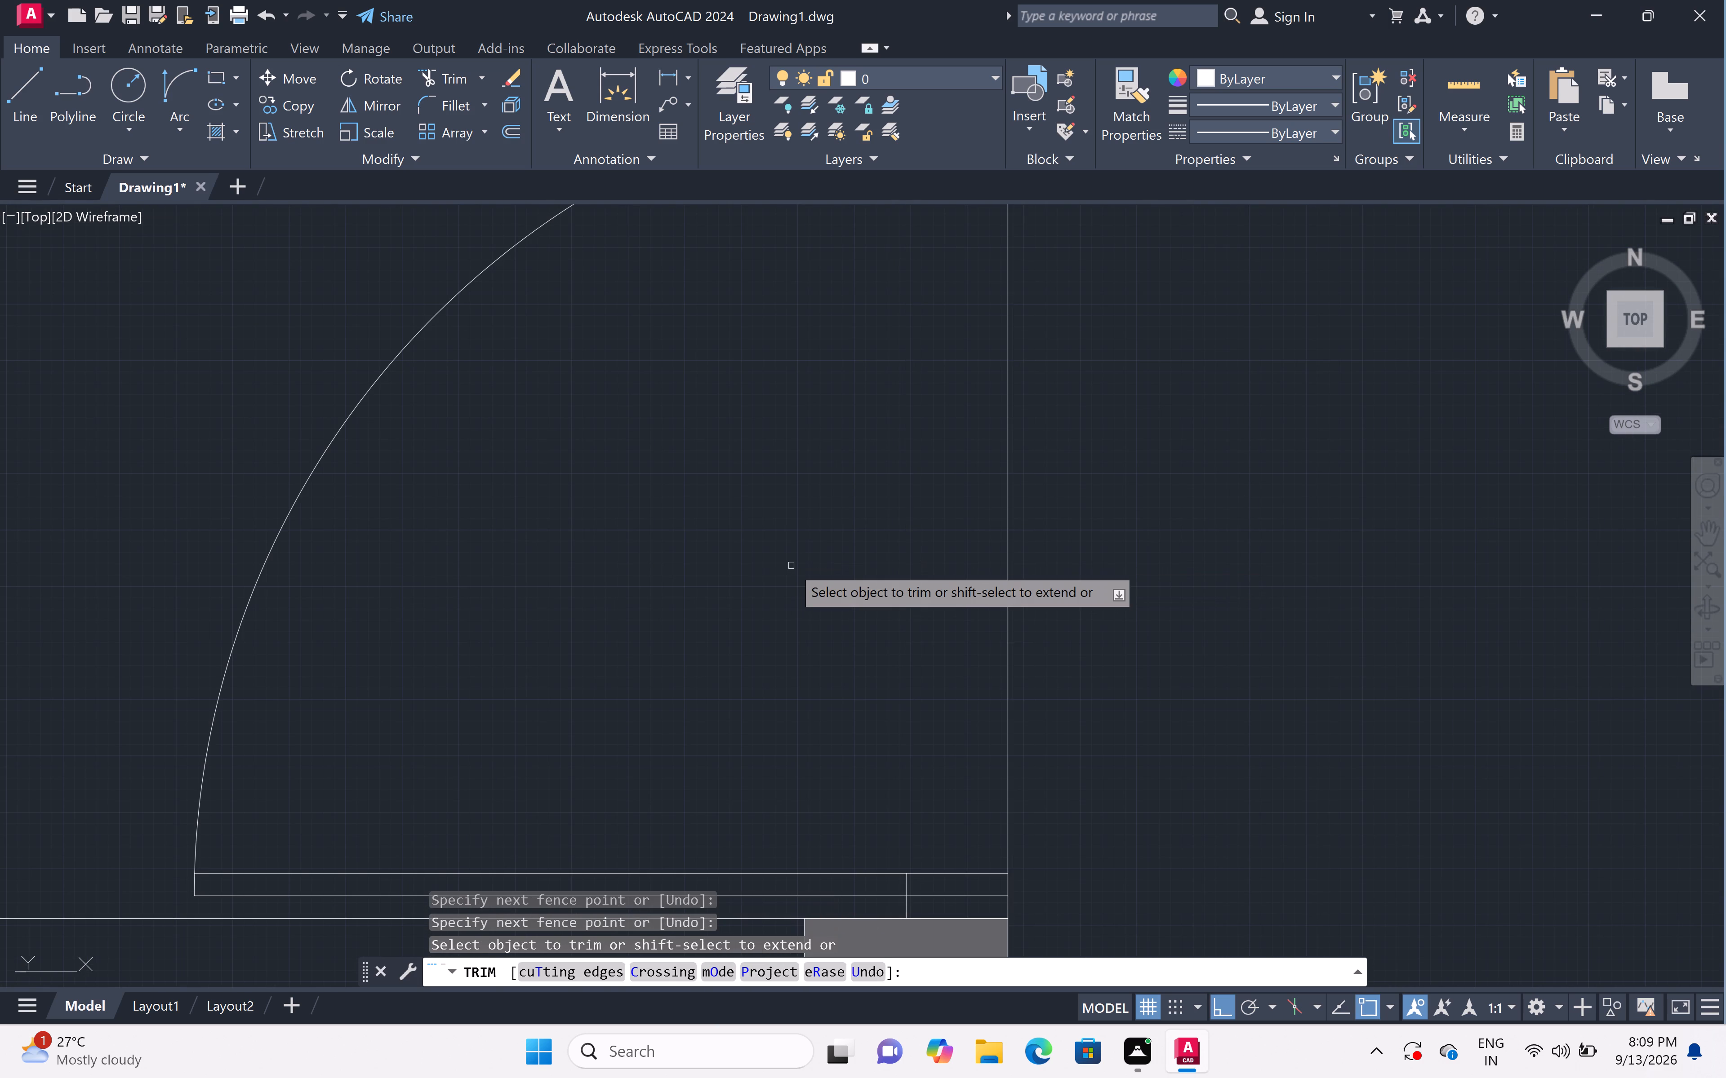
{"action": "scroll", "coordinate": [791, 566], "scroll_direction": "down", "scroll_amount": 4}
{"action": "key", "text": "ctrl+z"}
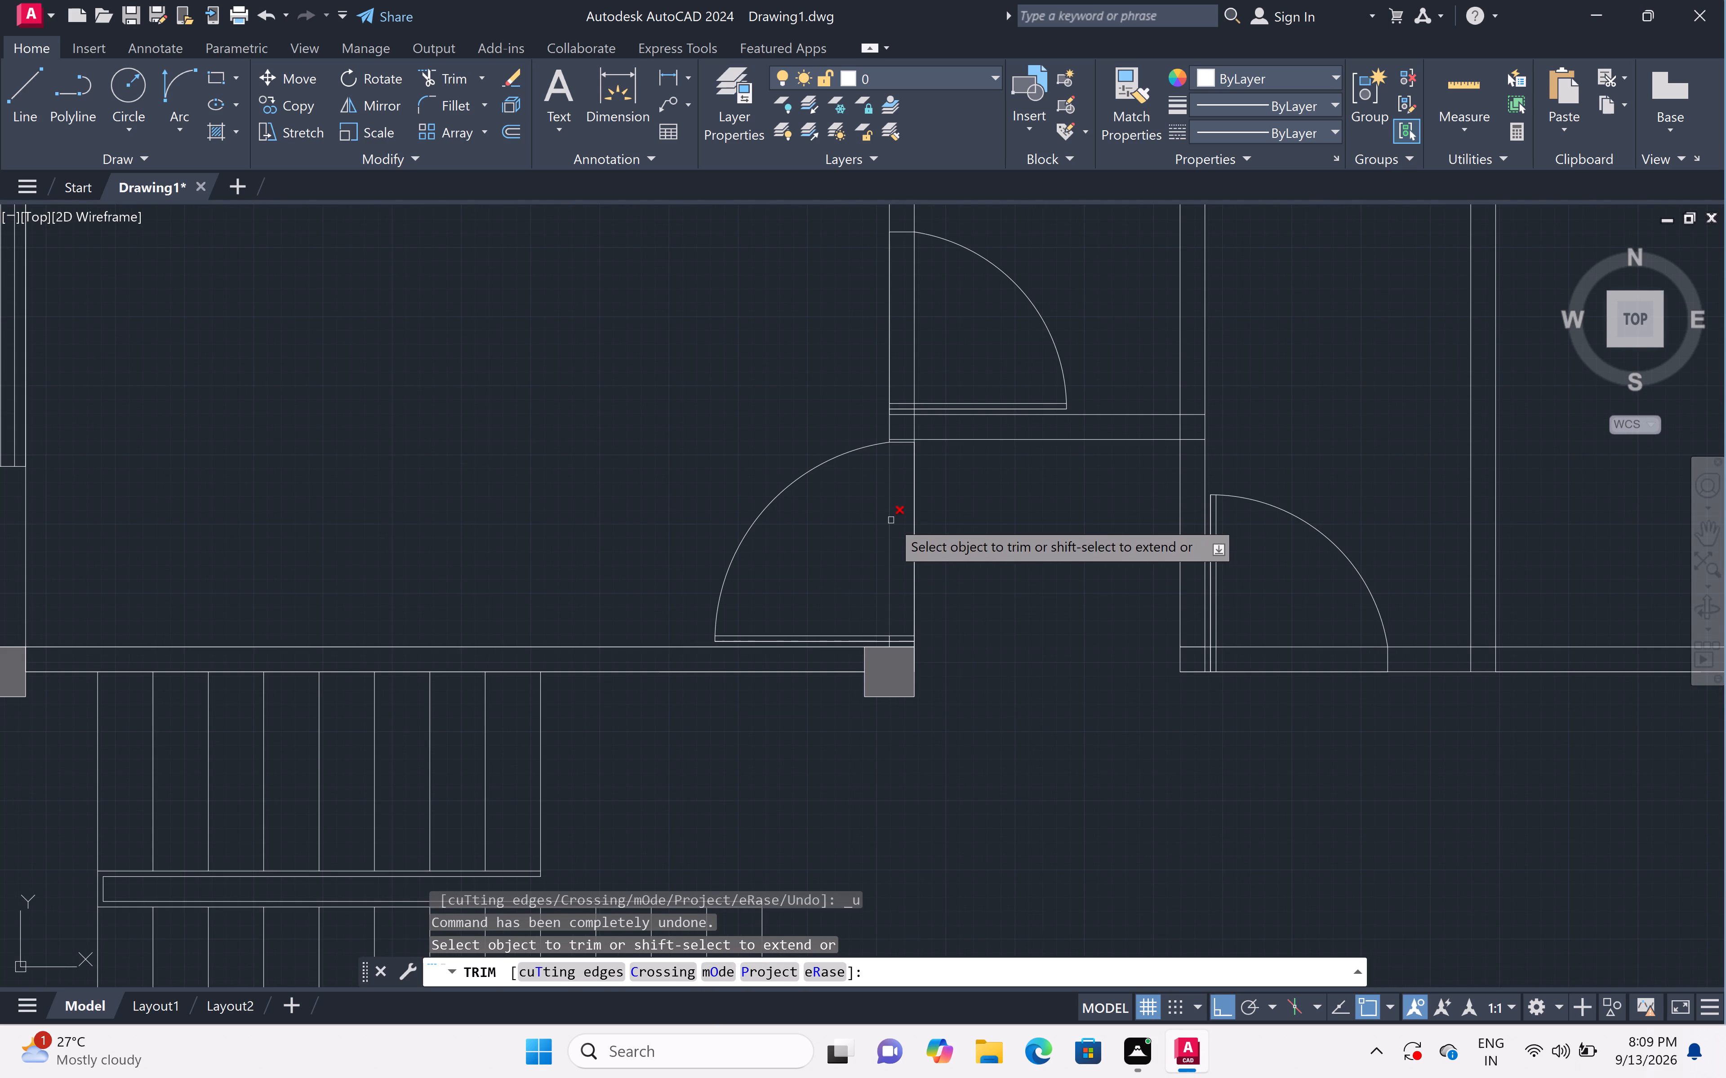
{"action": "left_click", "coordinate": [891, 520]}
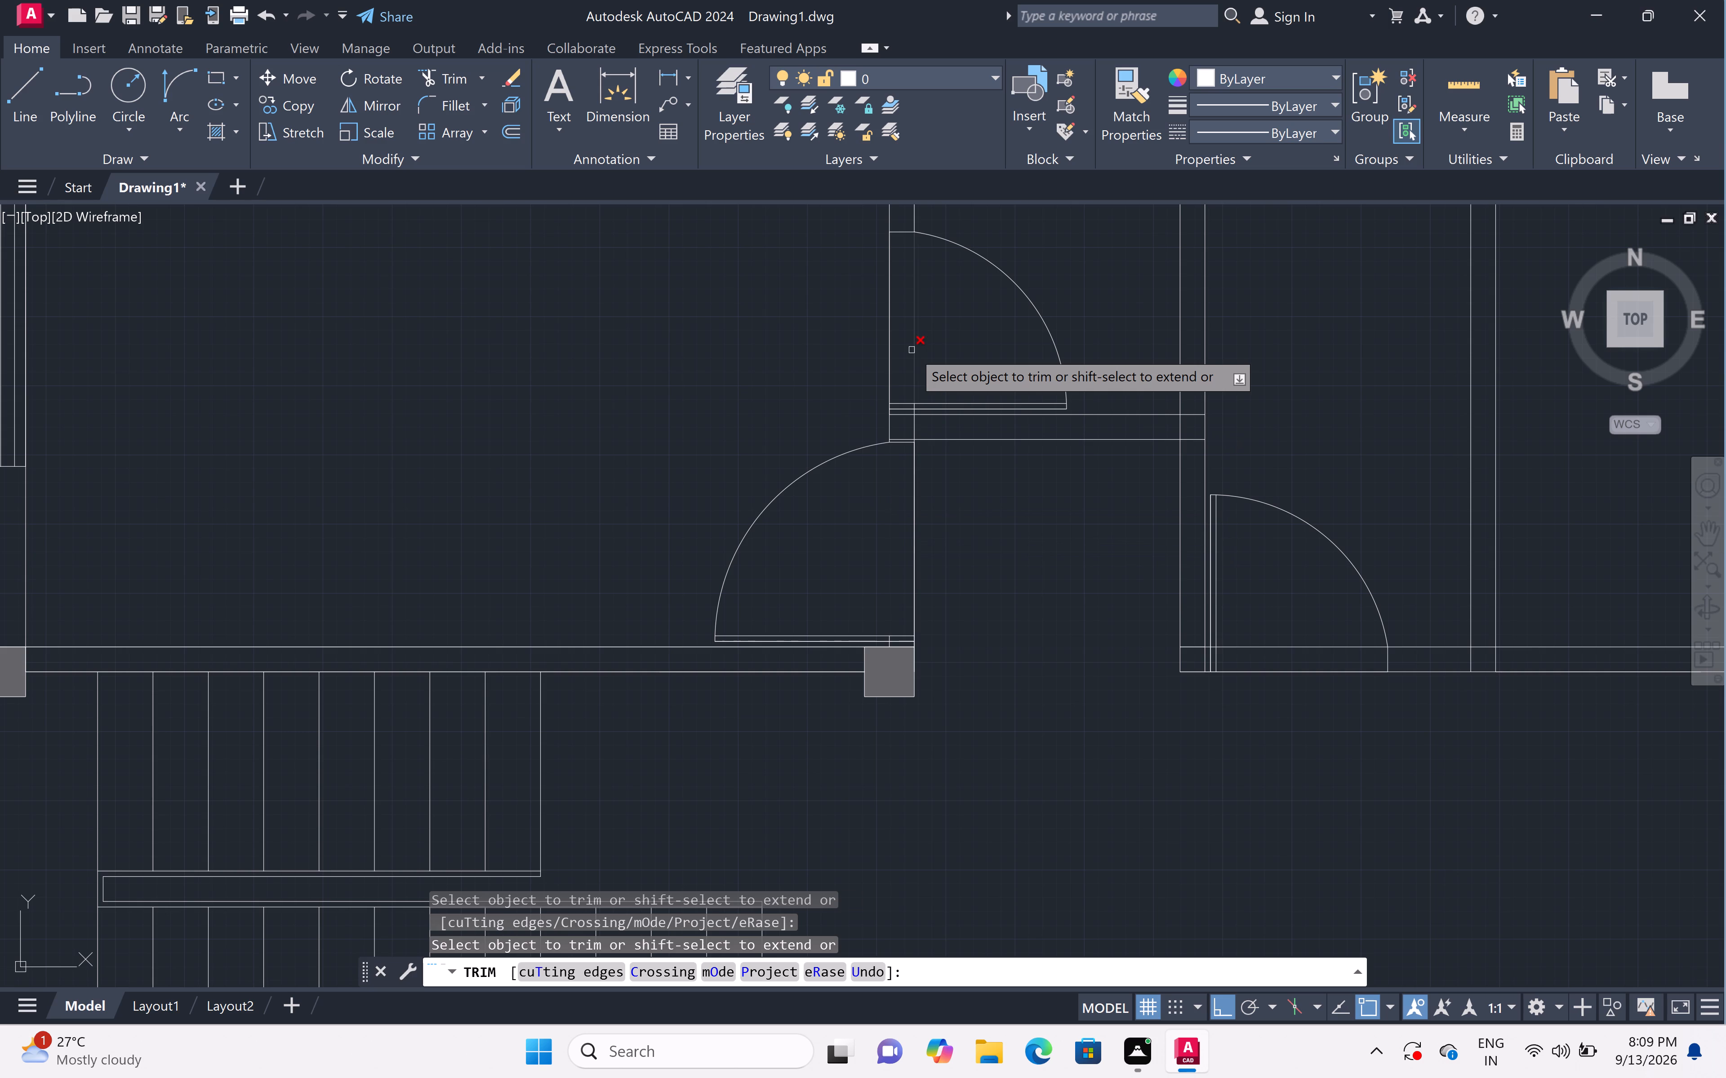
{"action": "left_click", "coordinate": [912, 350]}
Trim the north wall-face line across the door openings of the third and fourth north bays.
{"action": "scroll", "coordinate": [965, 353], "scroll_direction": "down", "scroll_amount": 3}
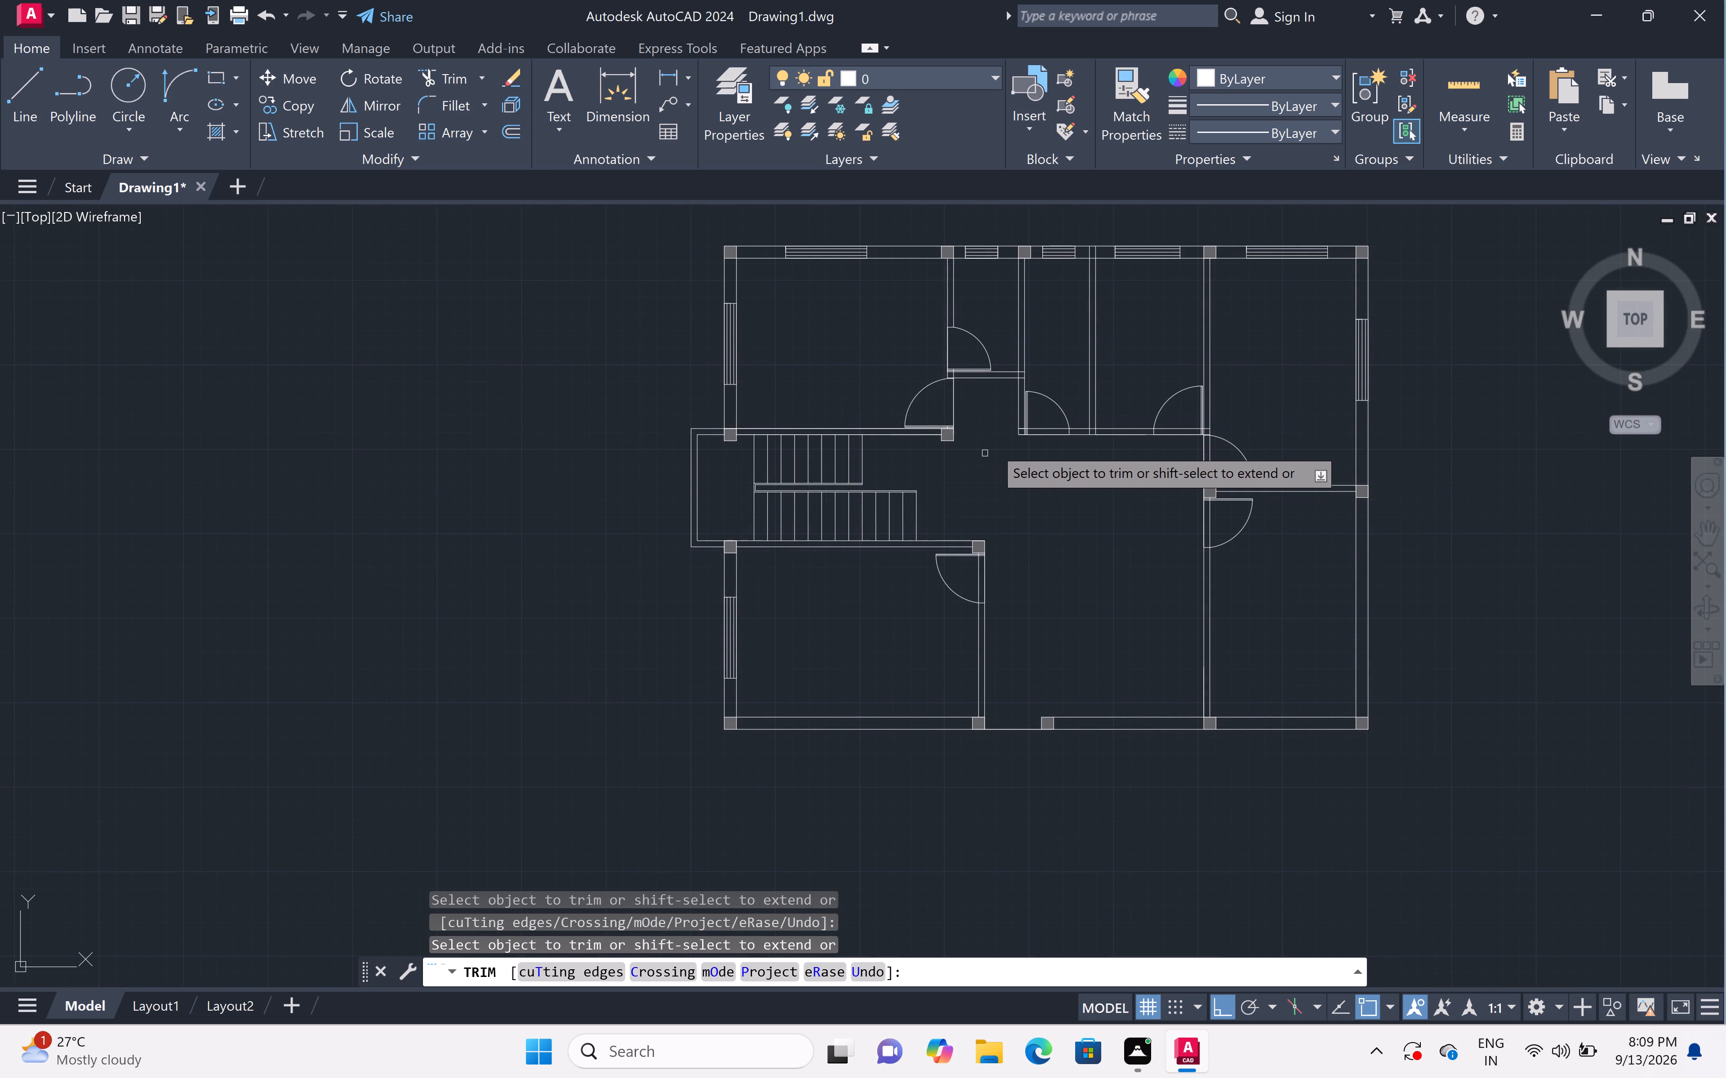
{"action": "scroll", "coordinate": [1044, 425], "scroll_direction": "up", "scroll_amount": 3}
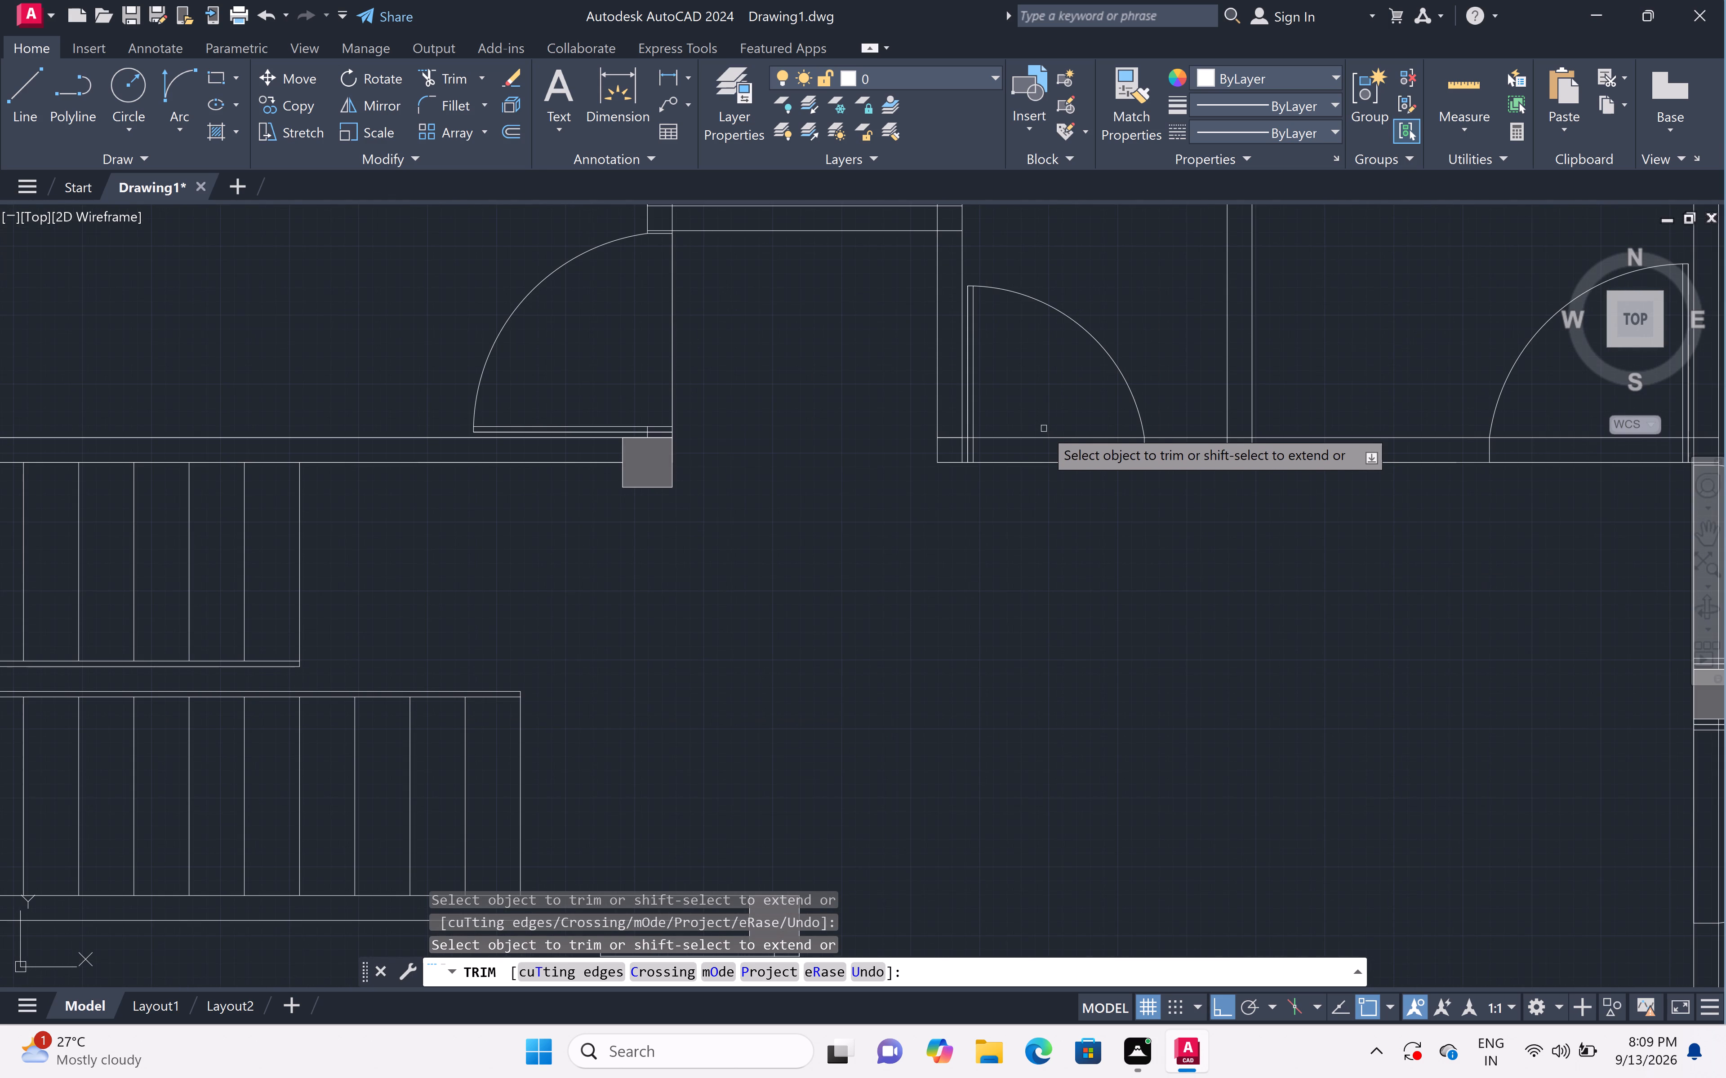
{"action": "left_click", "coordinate": [1054, 436]}
{"action": "scroll", "coordinate": [1054, 436], "scroll_direction": "down", "scroll_amount": 2}
{"action": "scroll", "coordinate": [1278, 429], "scroll_direction": "up", "scroll_amount": 1}
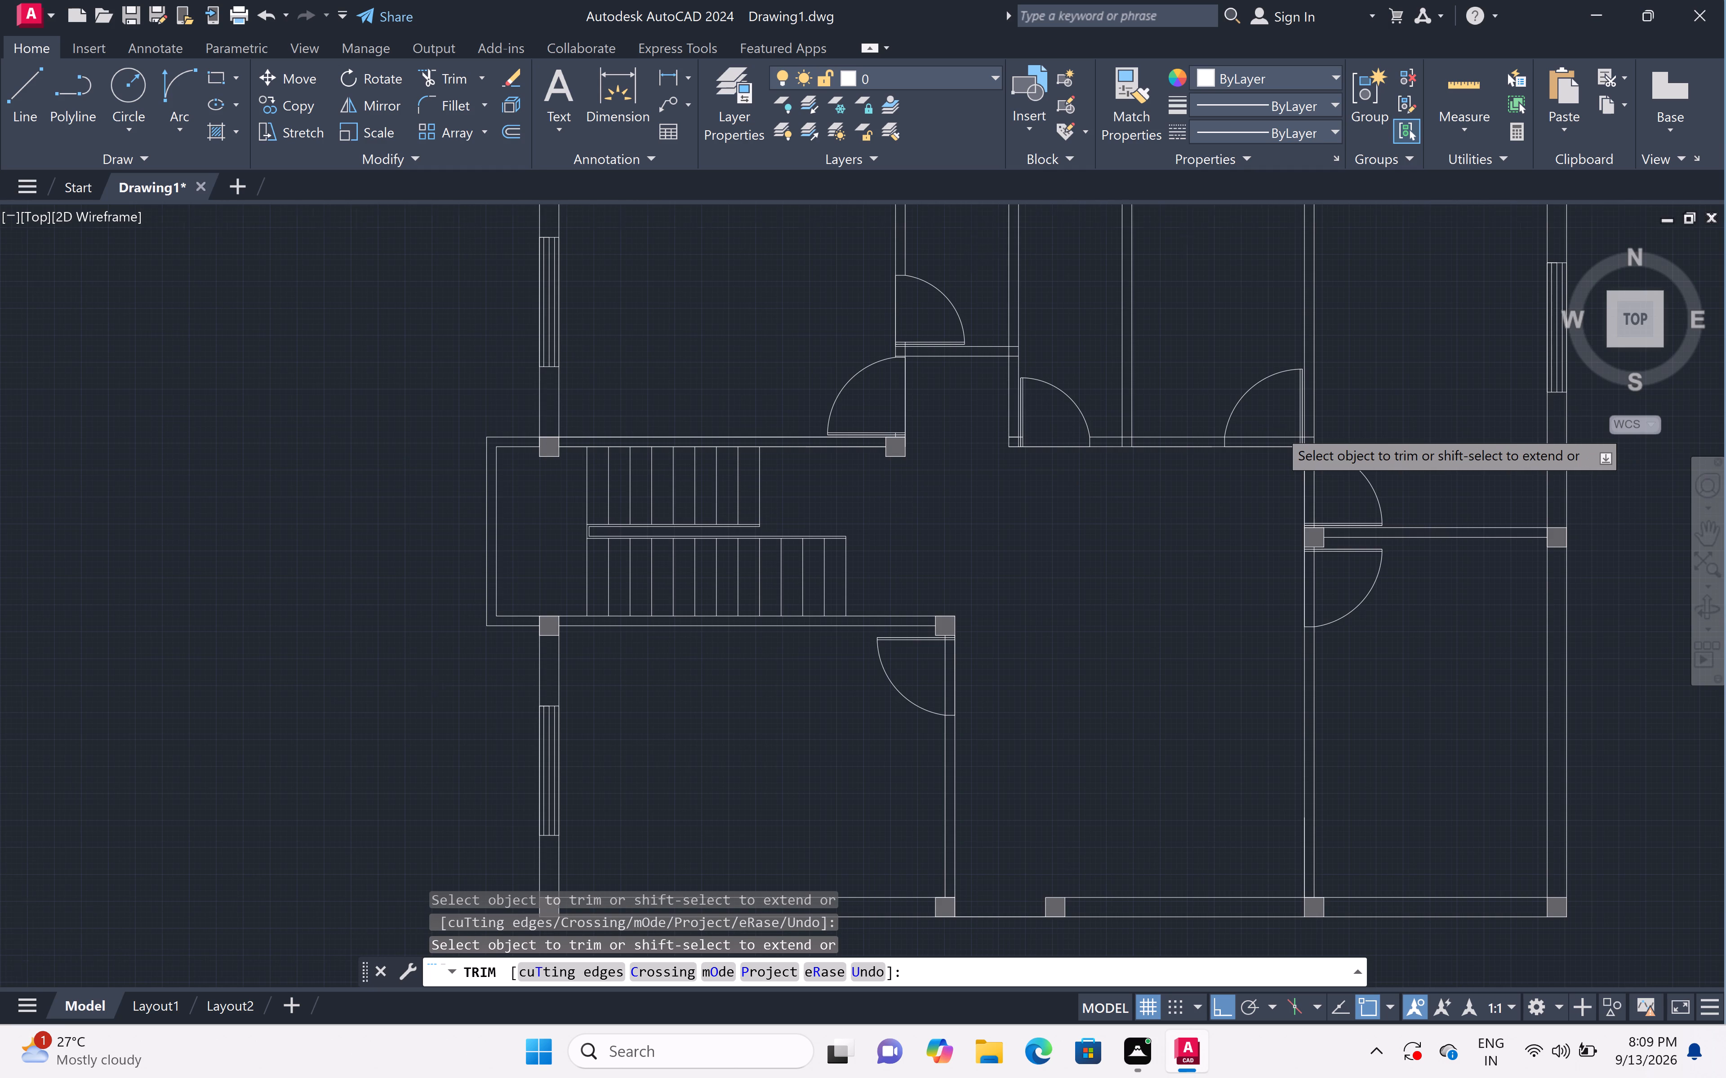
{"action": "scroll", "coordinate": [1278, 429], "scroll_direction": "up", "scroll_amount": 3}
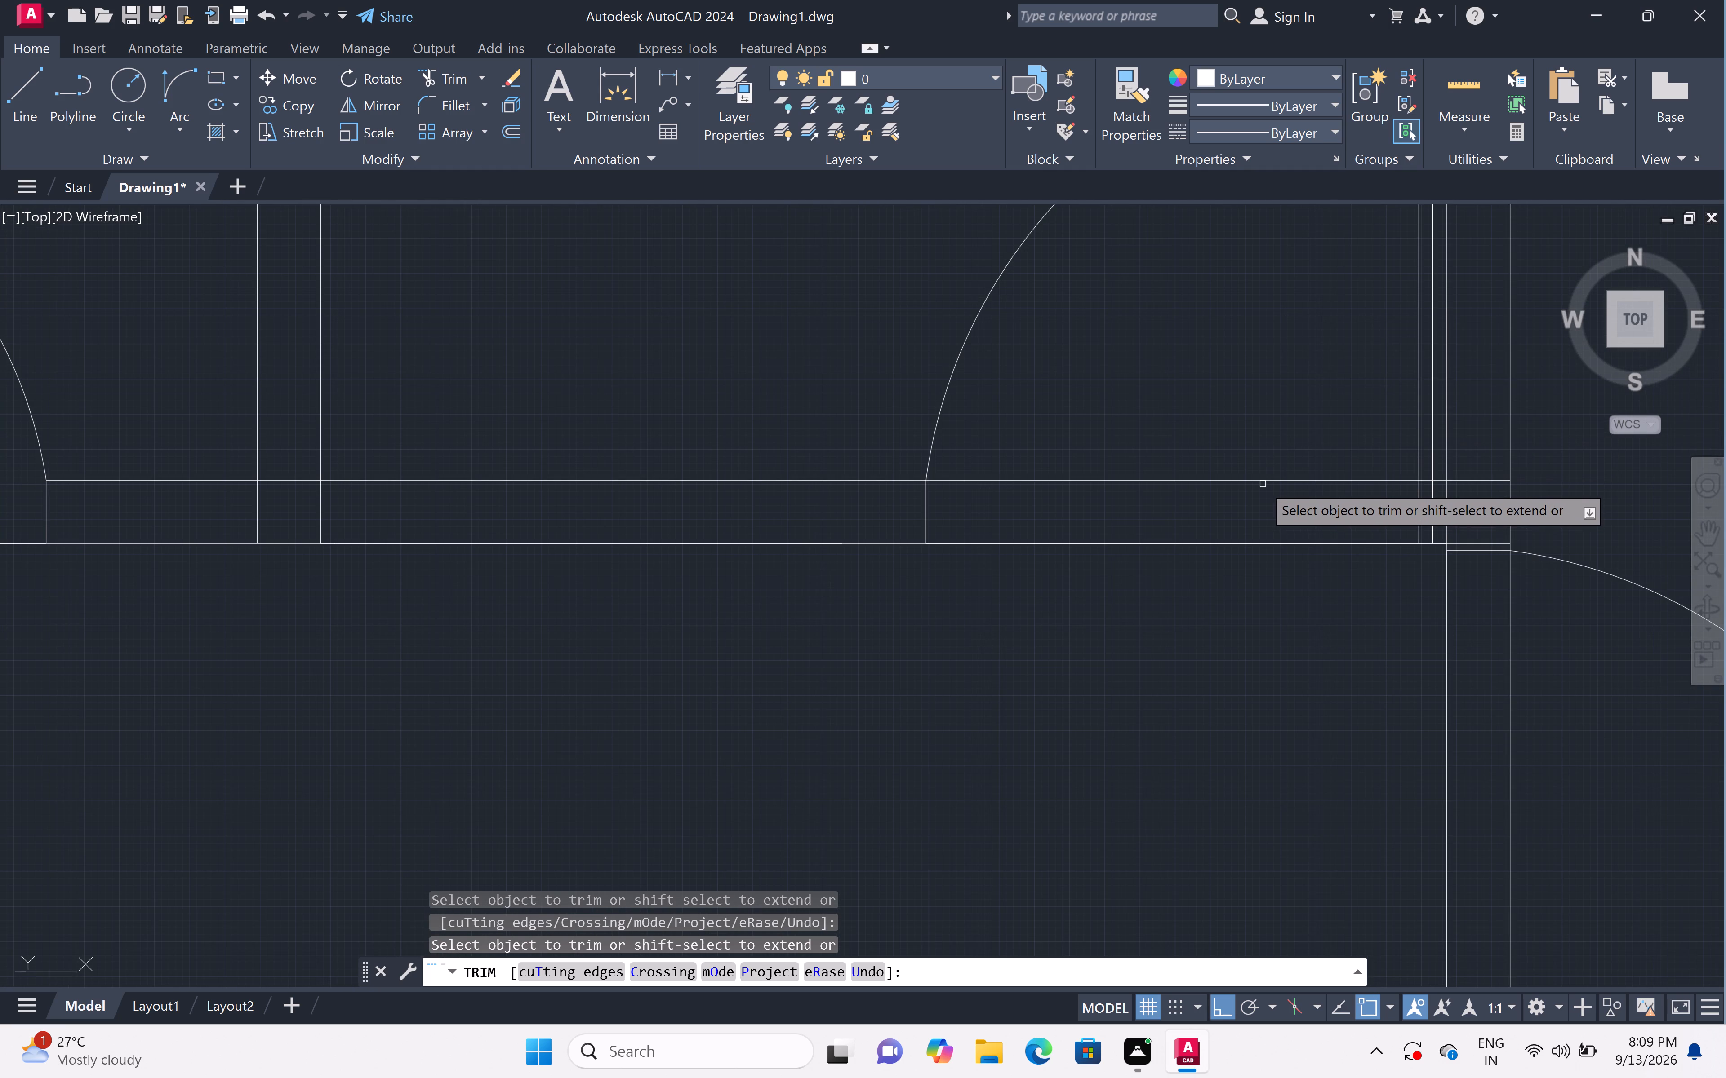
{"action": "left_click", "coordinate": [1262, 478]}
{"action": "scroll", "coordinate": [1260, 475], "scroll_direction": "down", "scroll_amount": 4}
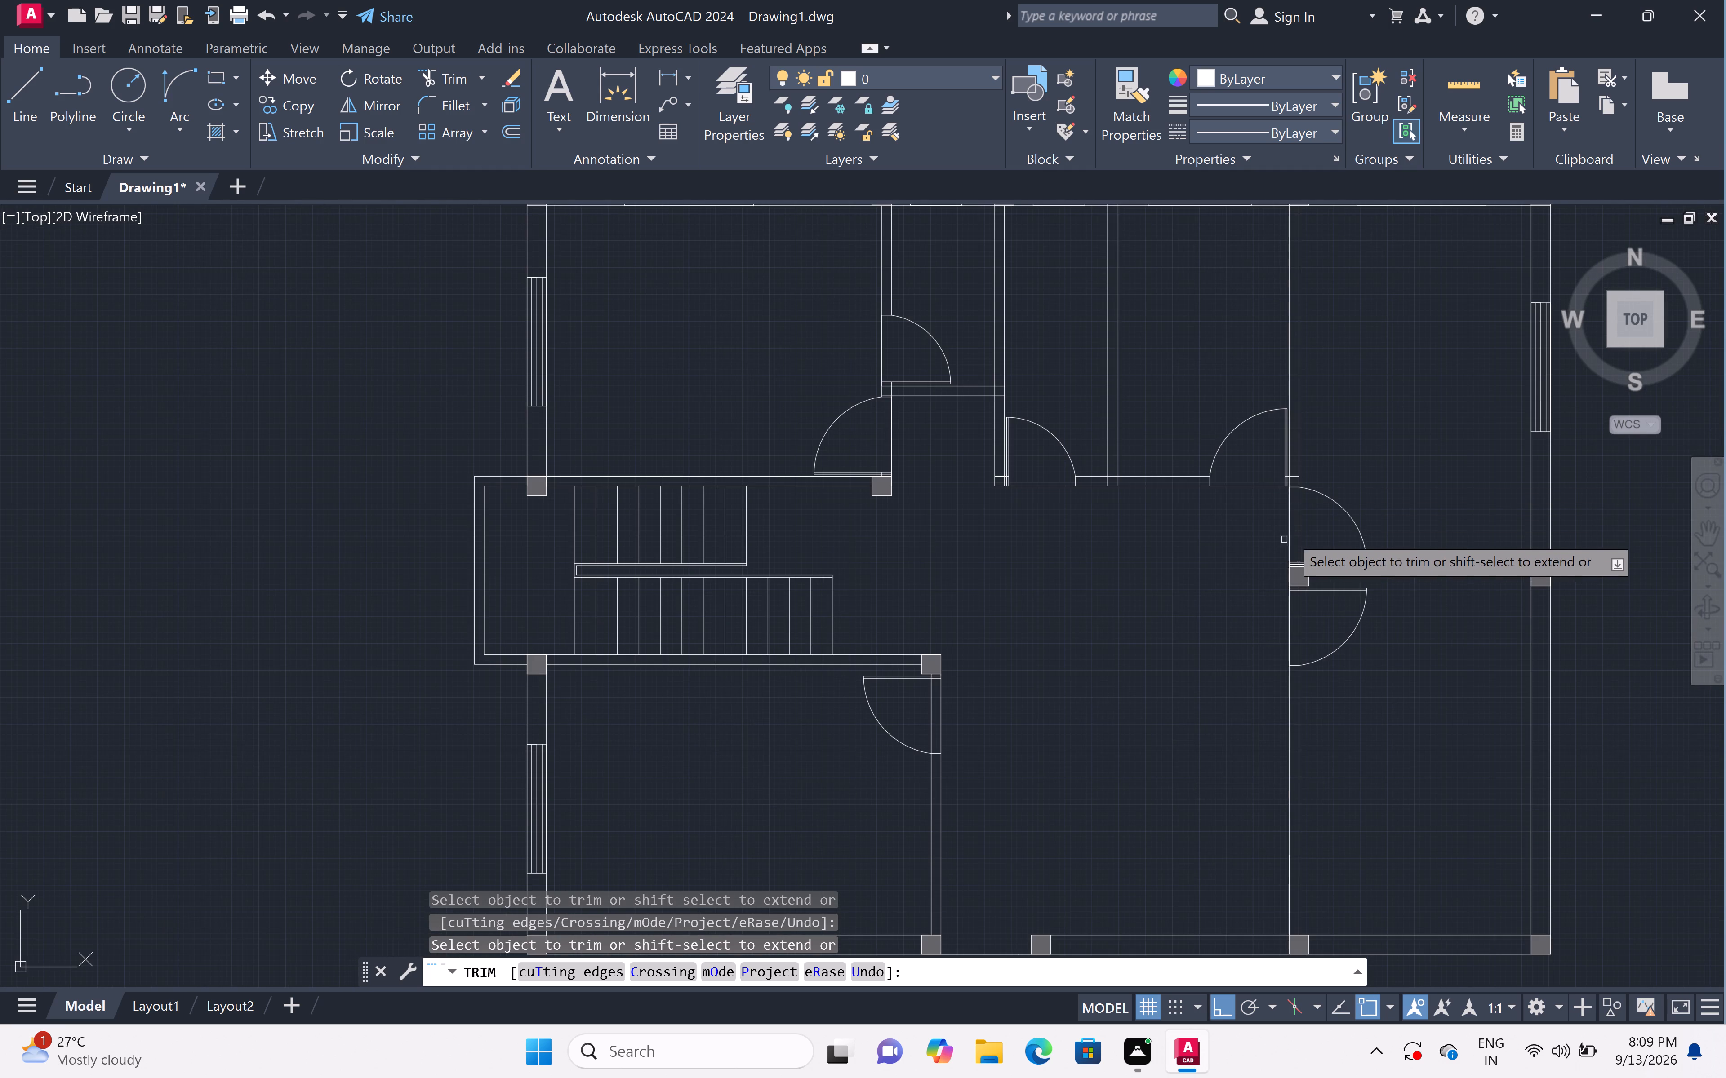
Trim the east wall-face line across the door openings of the northeast and southeast rooms.
{"action": "scroll", "coordinate": [1304, 540], "scroll_direction": "up", "scroll_amount": 3}
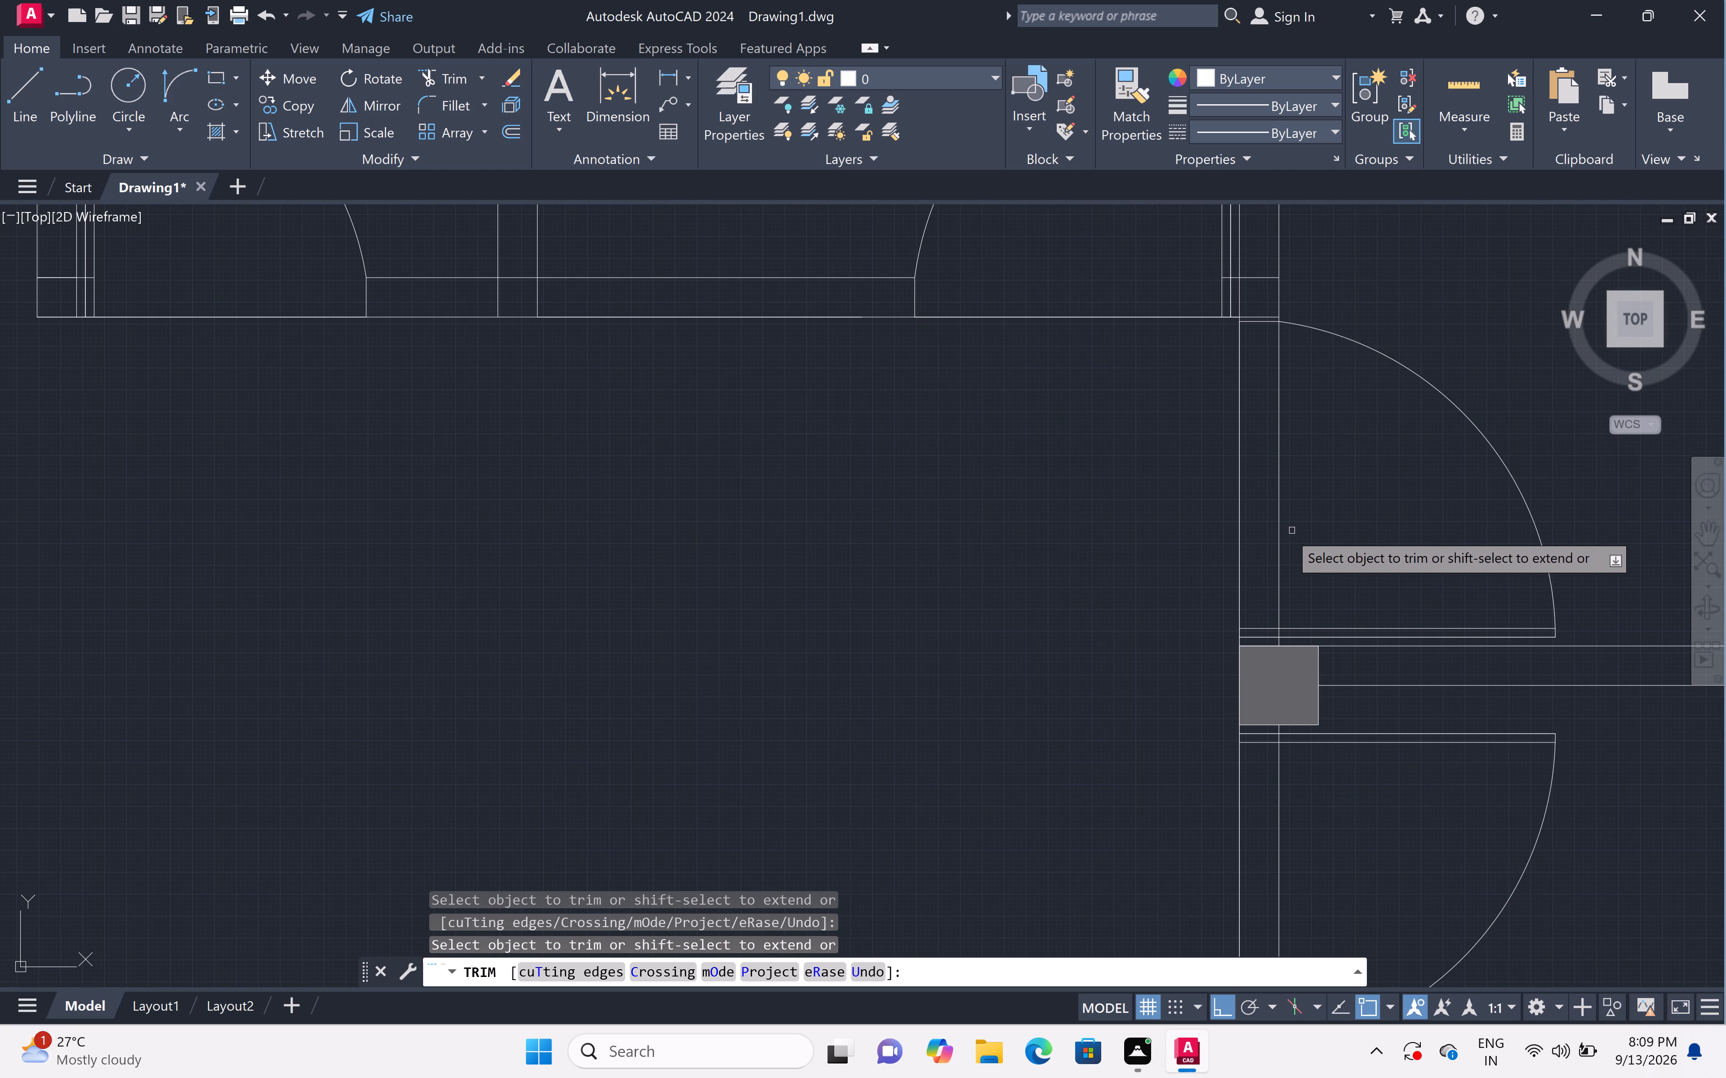
{"action": "left_click", "coordinate": [1279, 533]}
{"action": "scroll", "coordinate": [1280, 531], "scroll_direction": "down", "scroll_amount": 3}
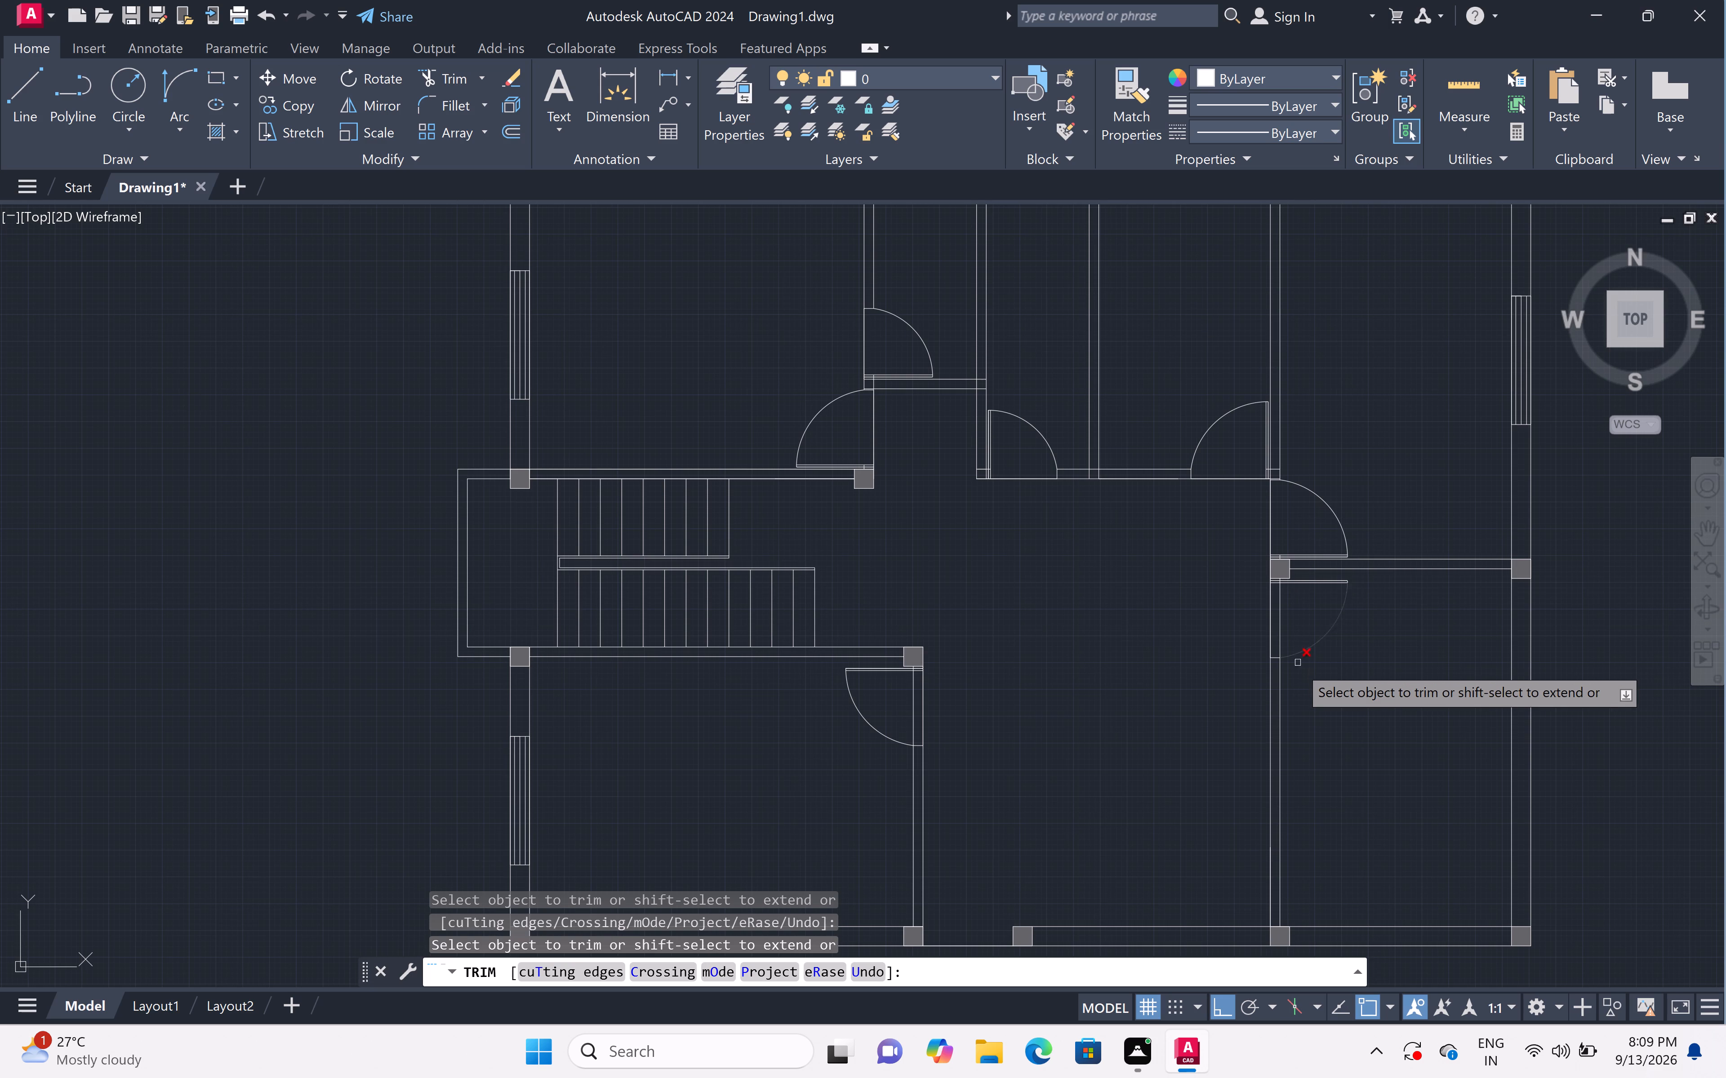
{"action": "scroll", "coordinate": [1274, 648], "scroll_direction": "up", "scroll_amount": 3}
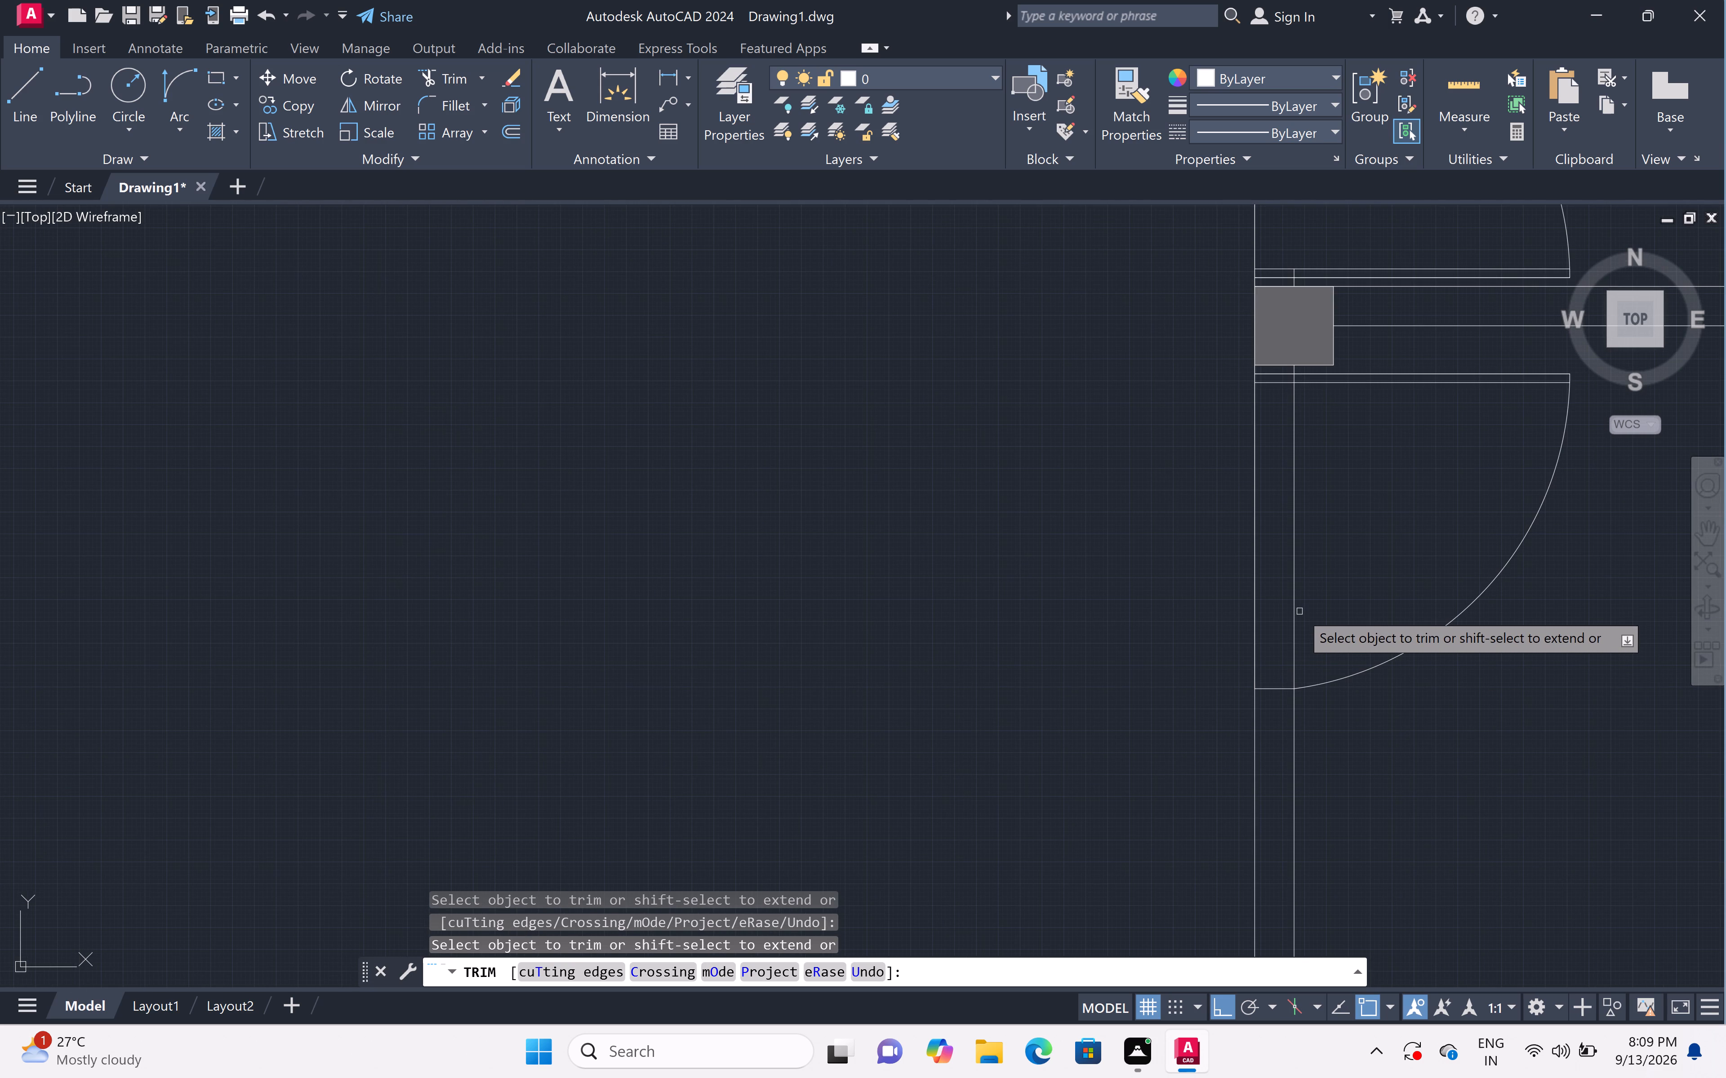
{"action": "left_click", "coordinate": [1294, 603]}
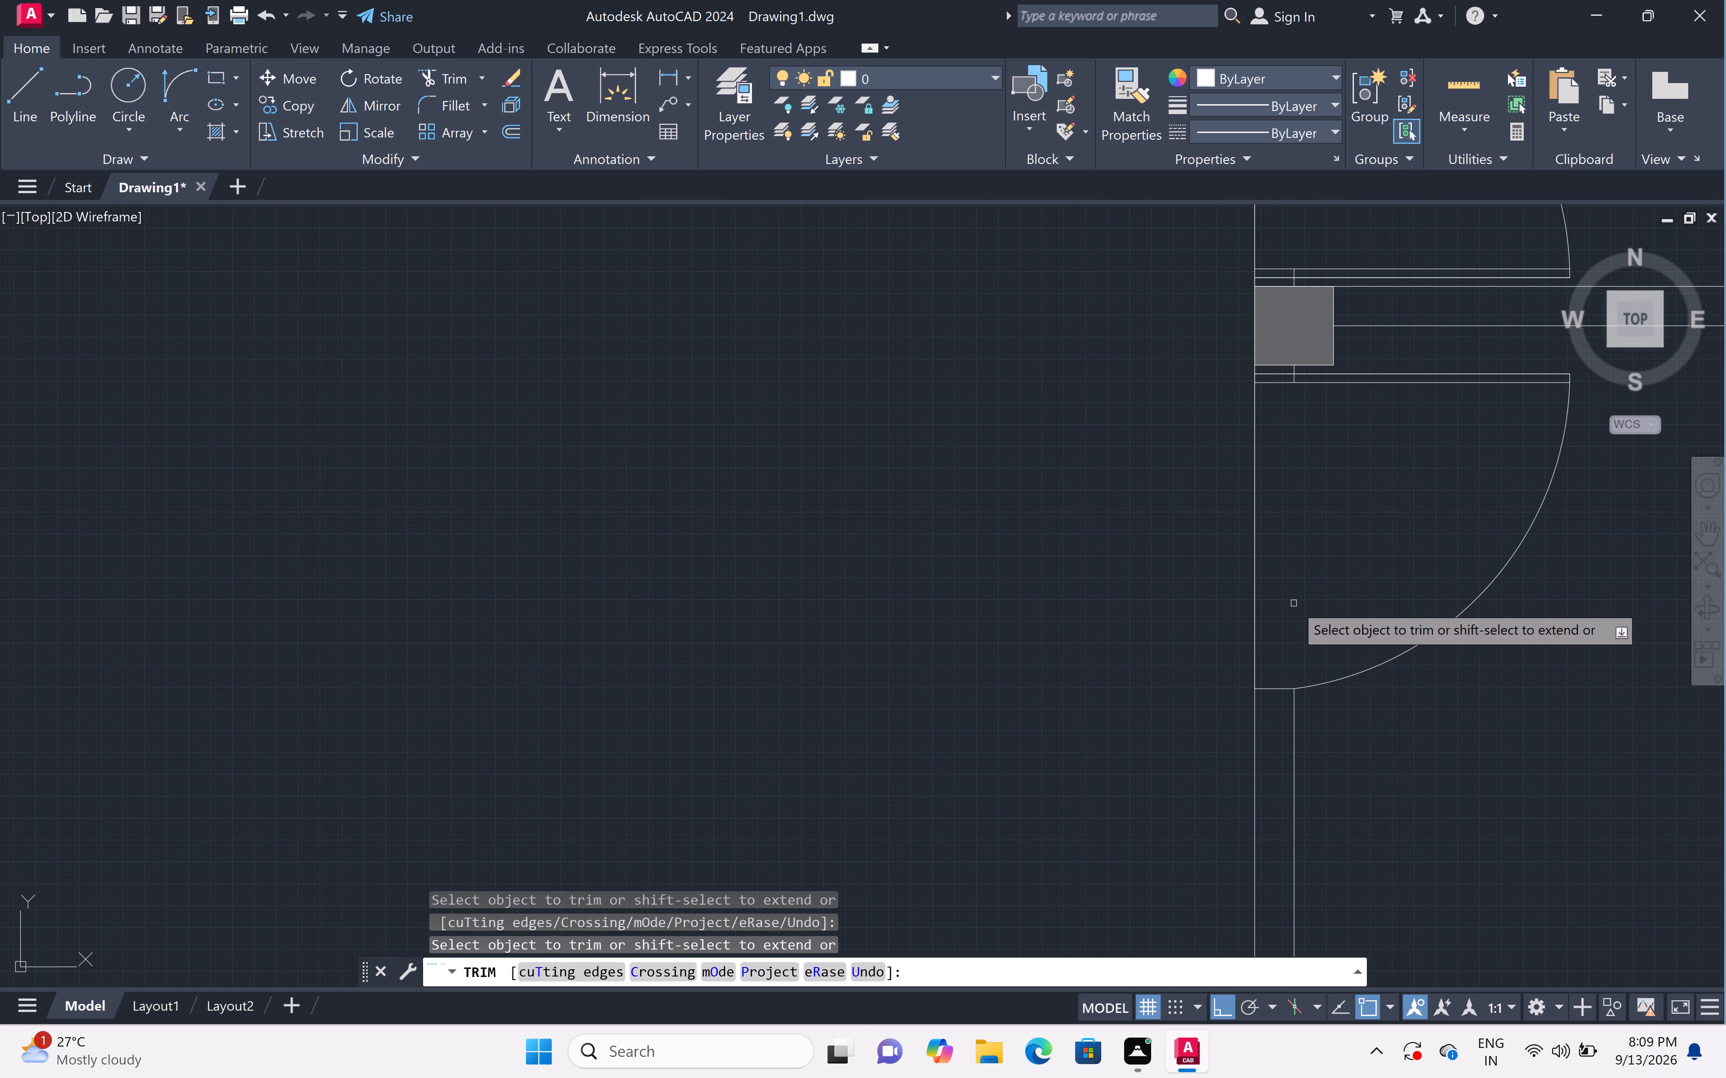
Trim the west wall-face line across the southwest room's door opening and finish trimming.
{"action": "scroll", "coordinate": [1294, 603], "scroll_direction": "down", "scroll_amount": 5}
{"action": "scroll", "coordinate": [1139, 627], "scroll_direction": "up", "scroll_amount": 3}
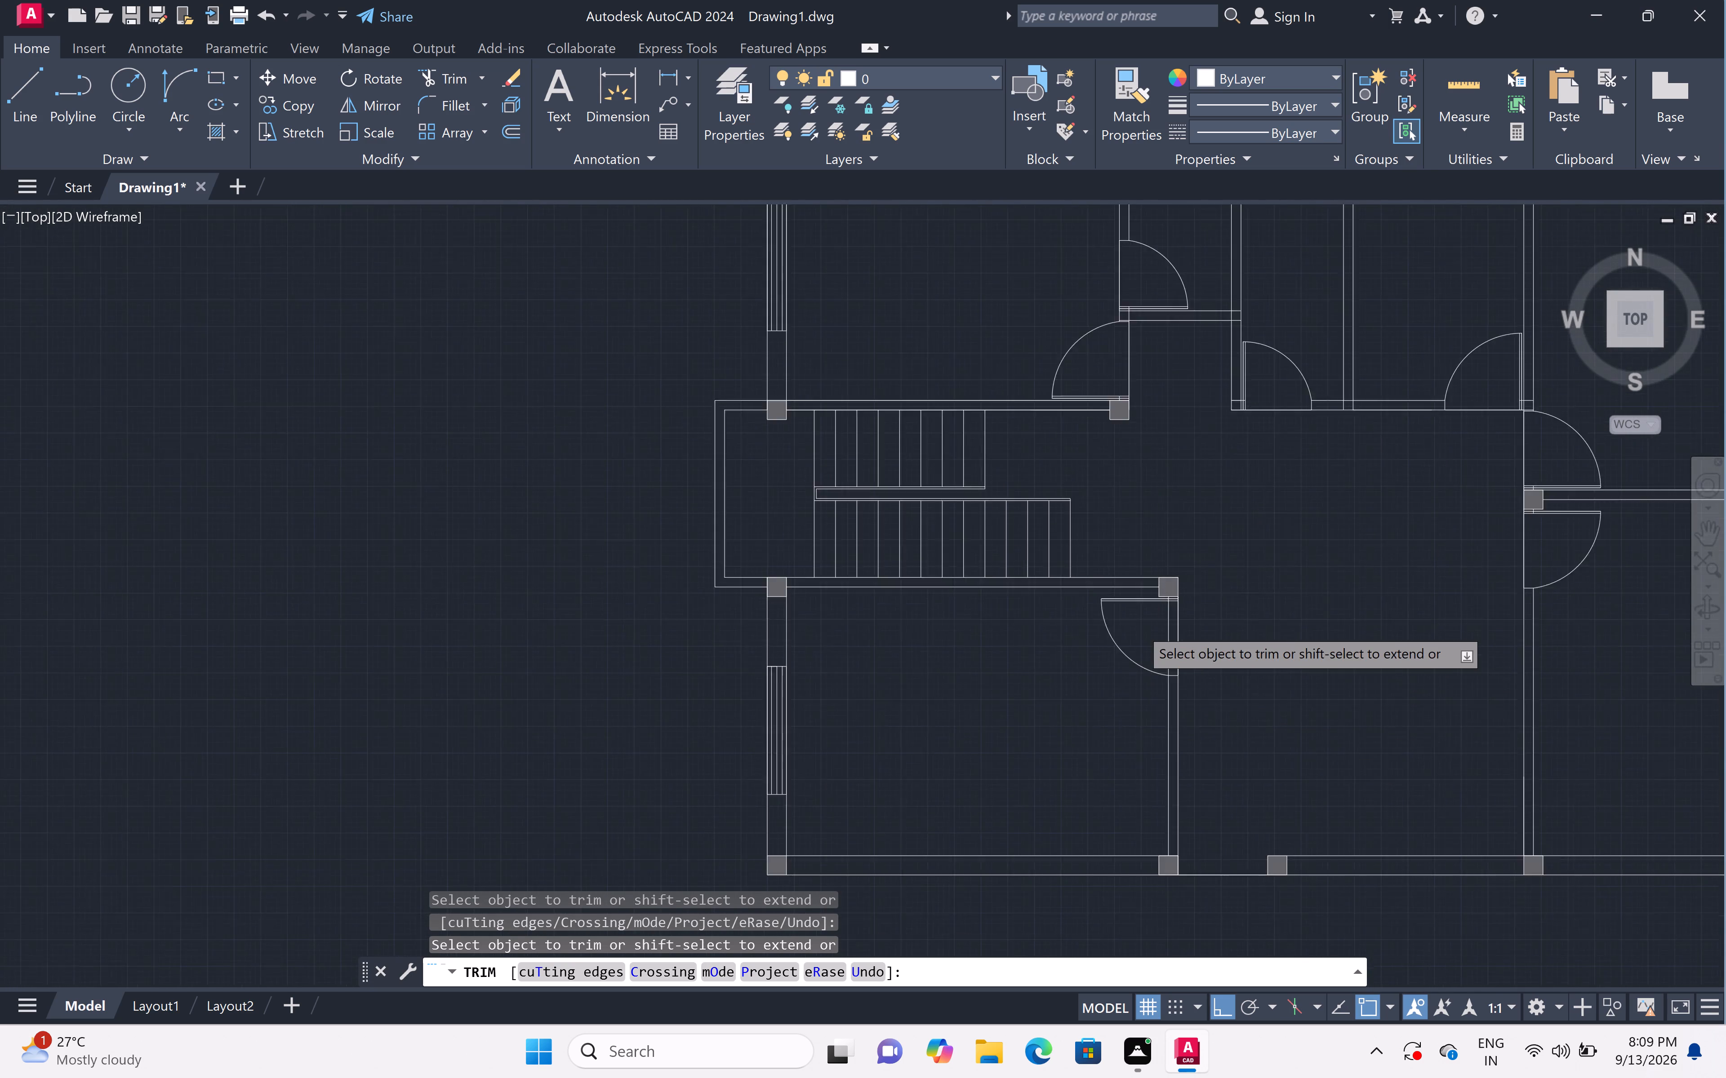
{"action": "scroll", "coordinate": [1139, 627], "scroll_direction": "up", "scroll_amount": 2}
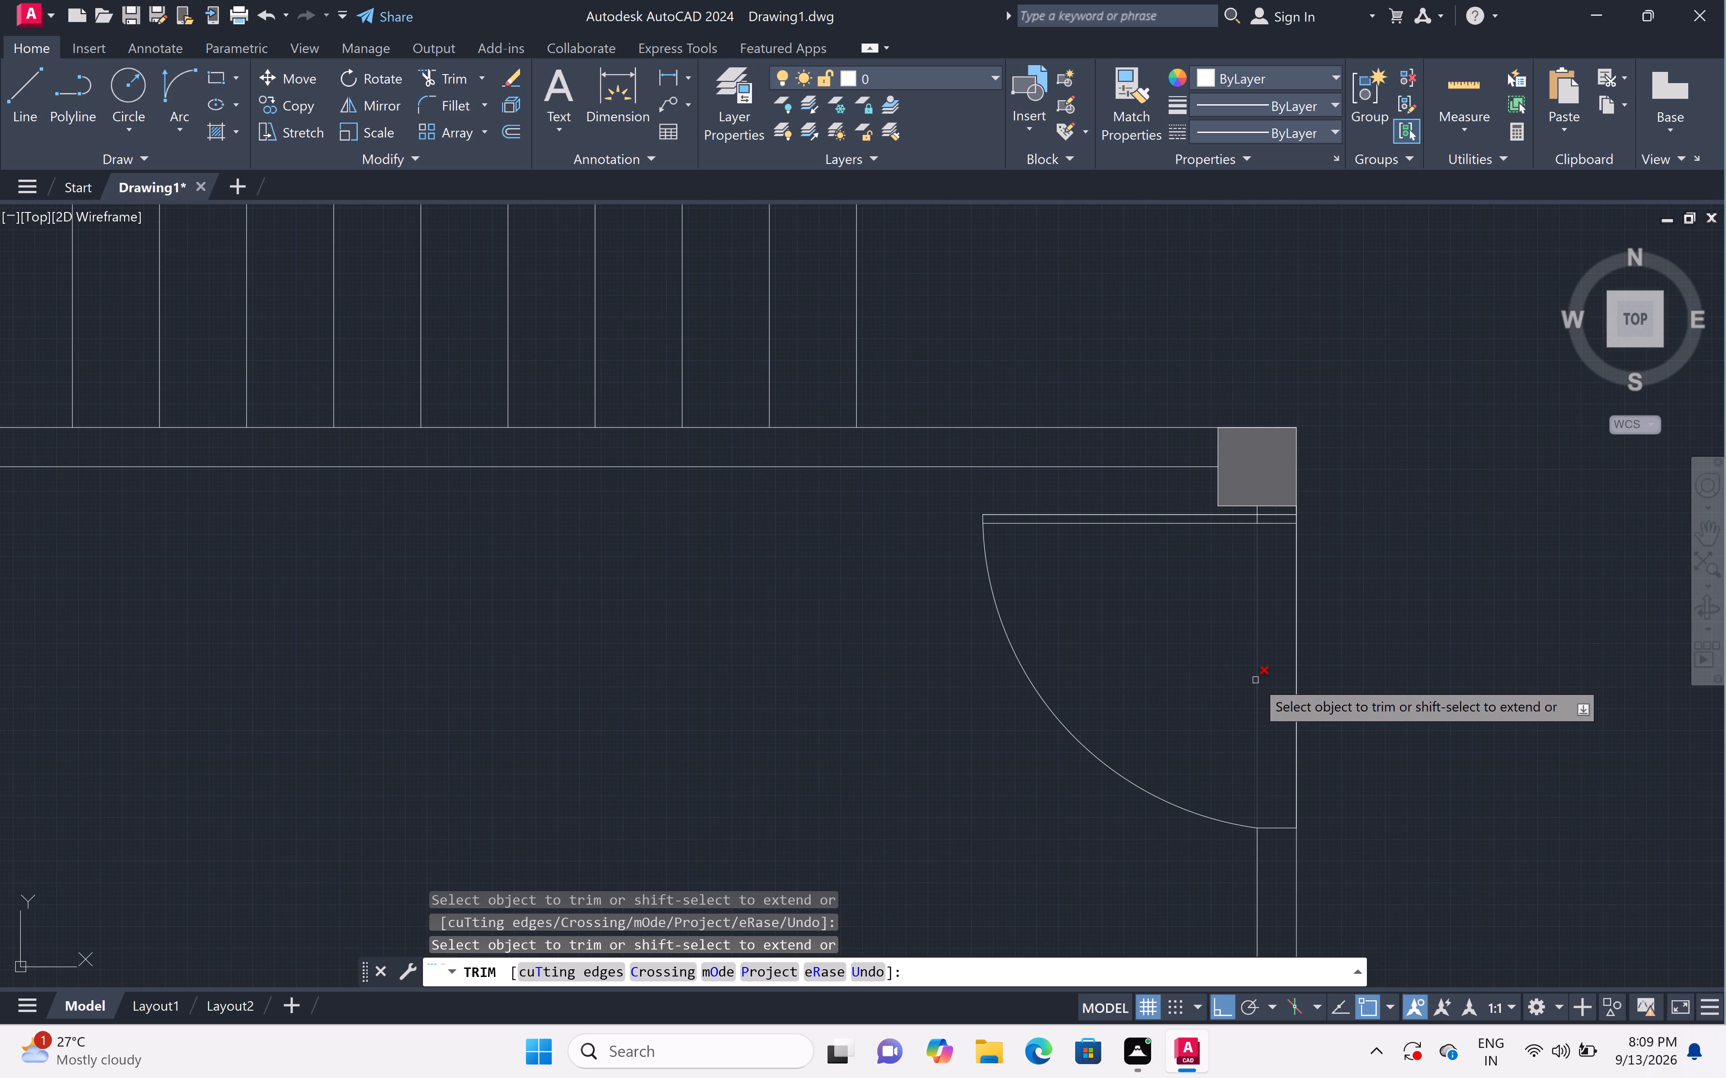
{"action": "left_click", "coordinate": [1255, 680]}
{"action": "scroll", "coordinate": [1256, 667], "scroll_direction": "down", "scroll_amount": 4}
{"action": "middle_click_drag", "start_coordinate": [1328, 626], "coordinate": [931, 606]}
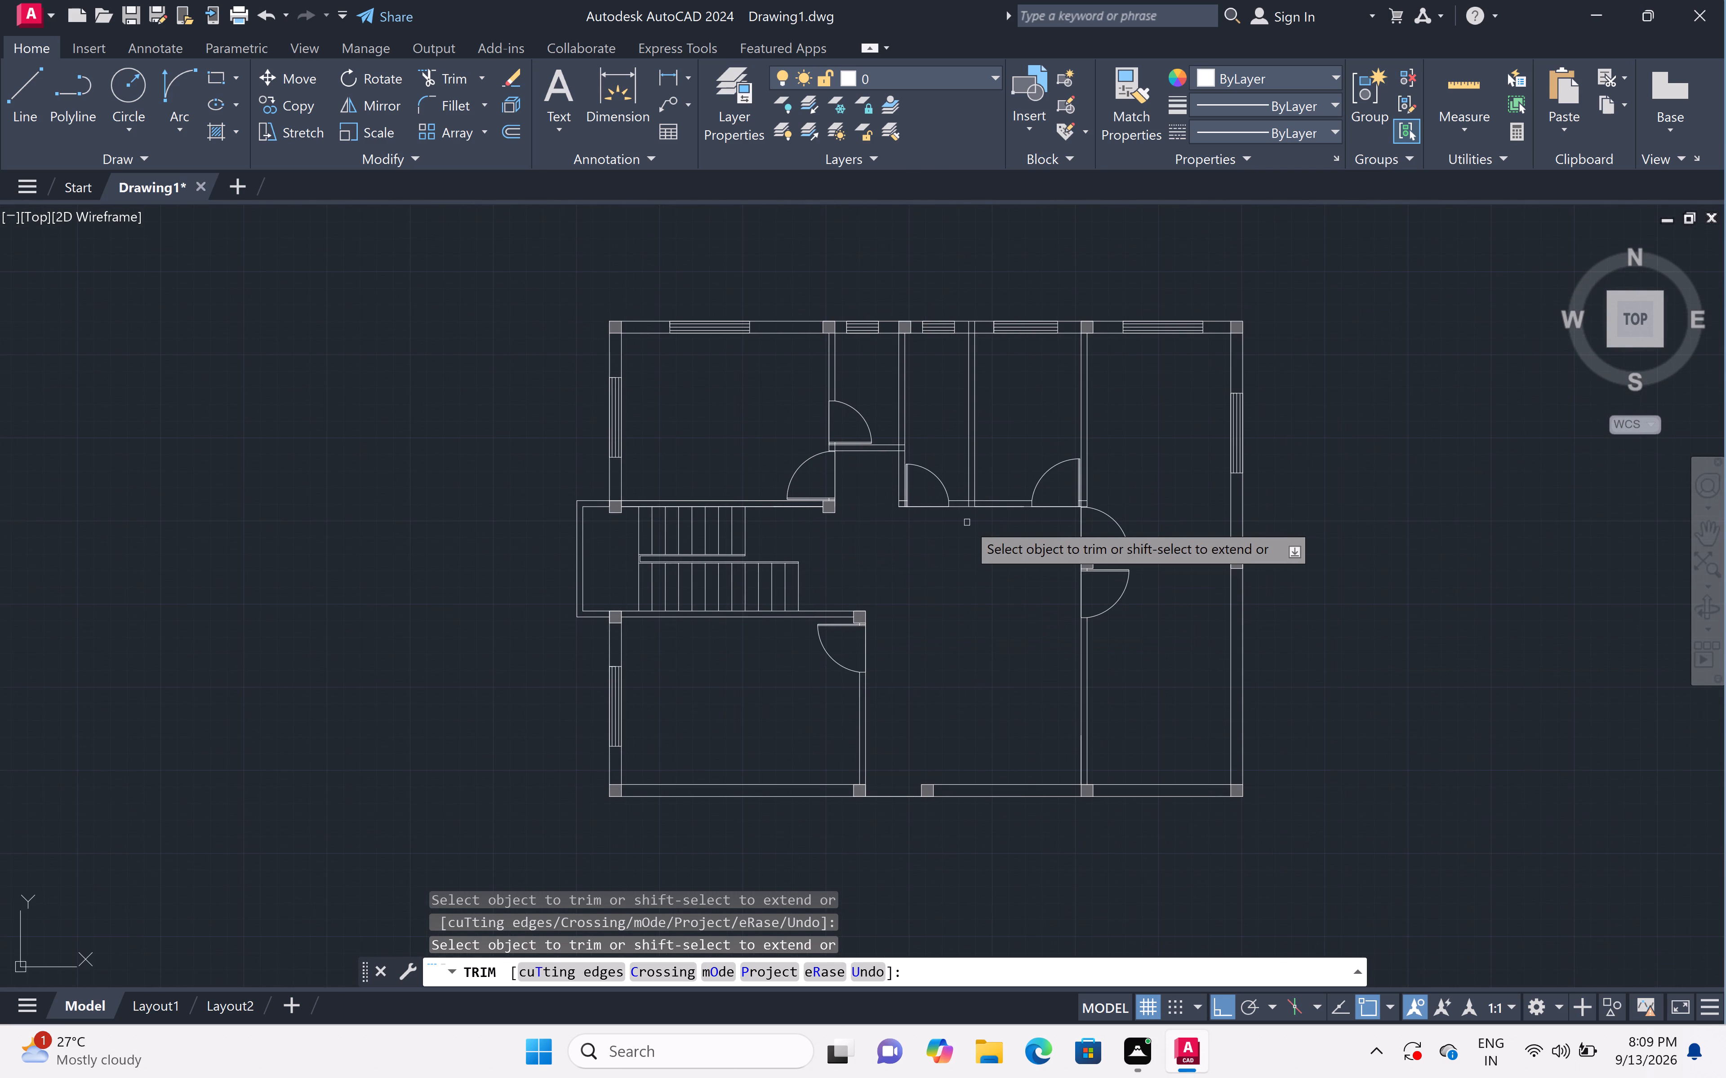
{"action": "key", "text": "Escape"}
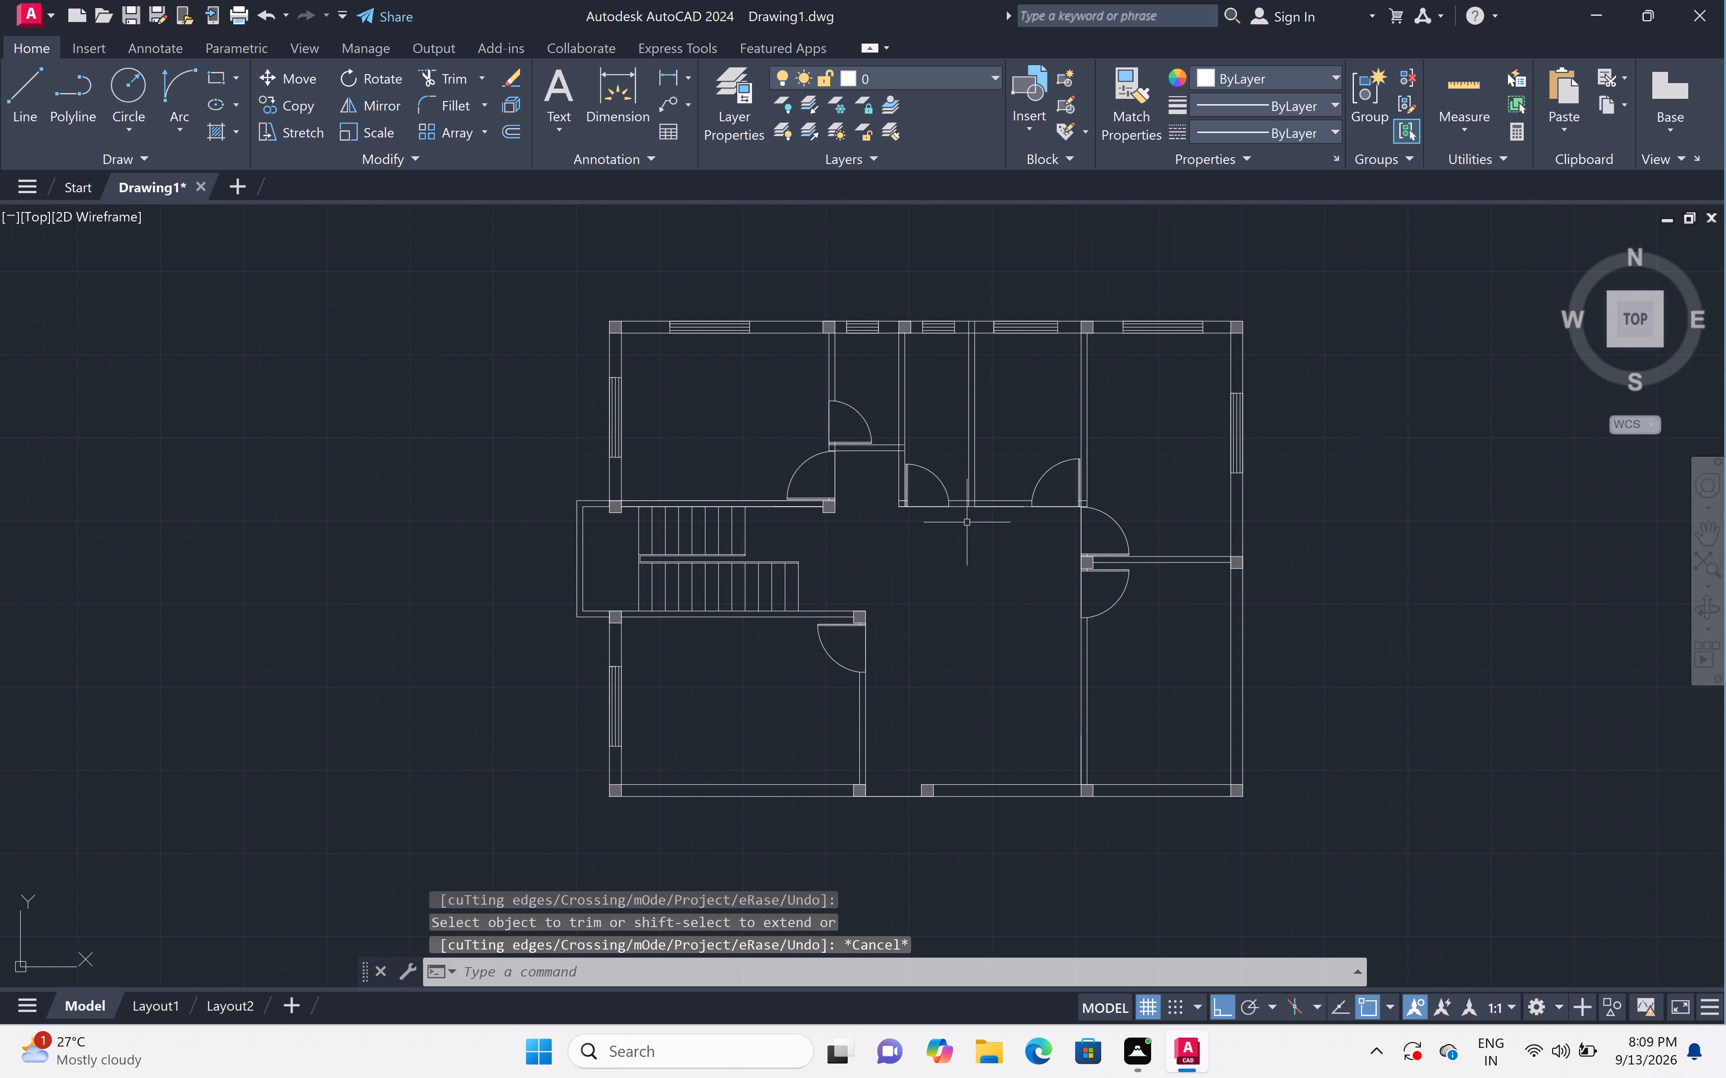
Trim the leftover wall-line stub inside the thickness of the northwest room's door leaf.
{"action": "scroll", "coordinate": [833, 425], "scroll_direction": "up", "scroll_amount": 2}
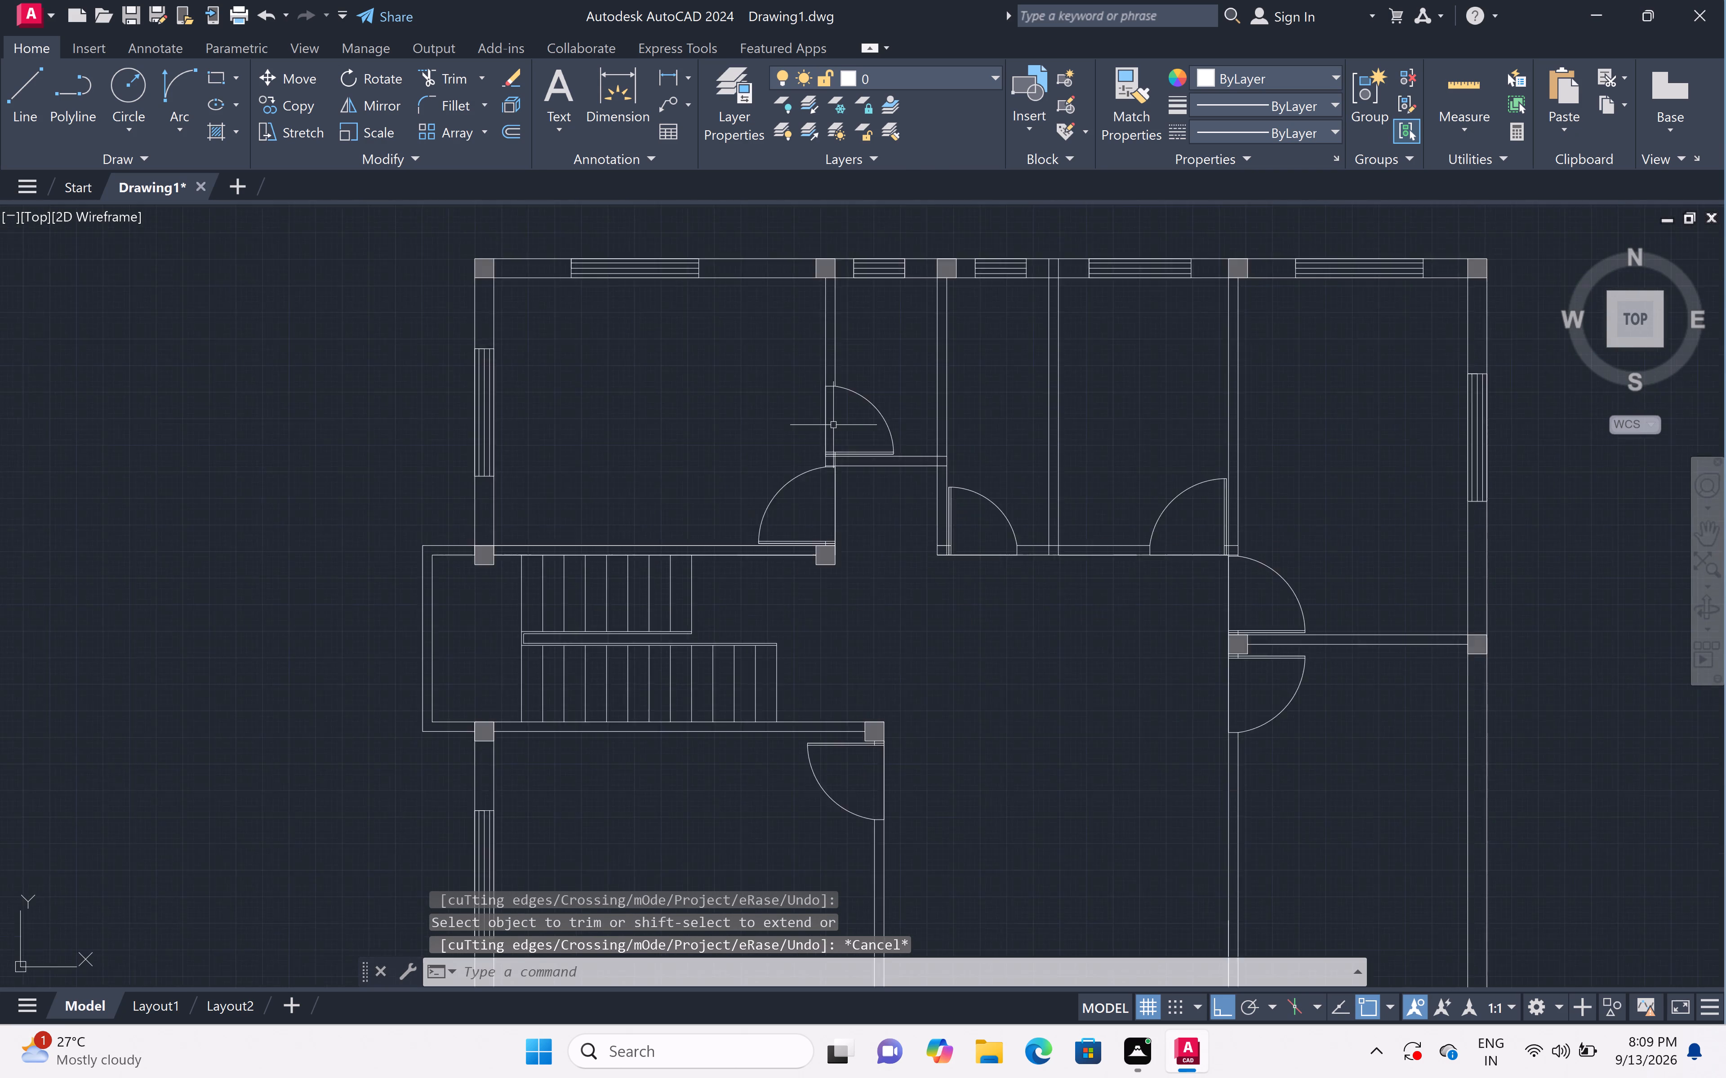
{"action": "scroll", "coordinate": [833, 425], "scroll_direction": "up", "scroll_amount": 2}
{"action": "scroll", "coordinate": [843, 507], "scroll_direction": "down", "scroll_amount": 1}
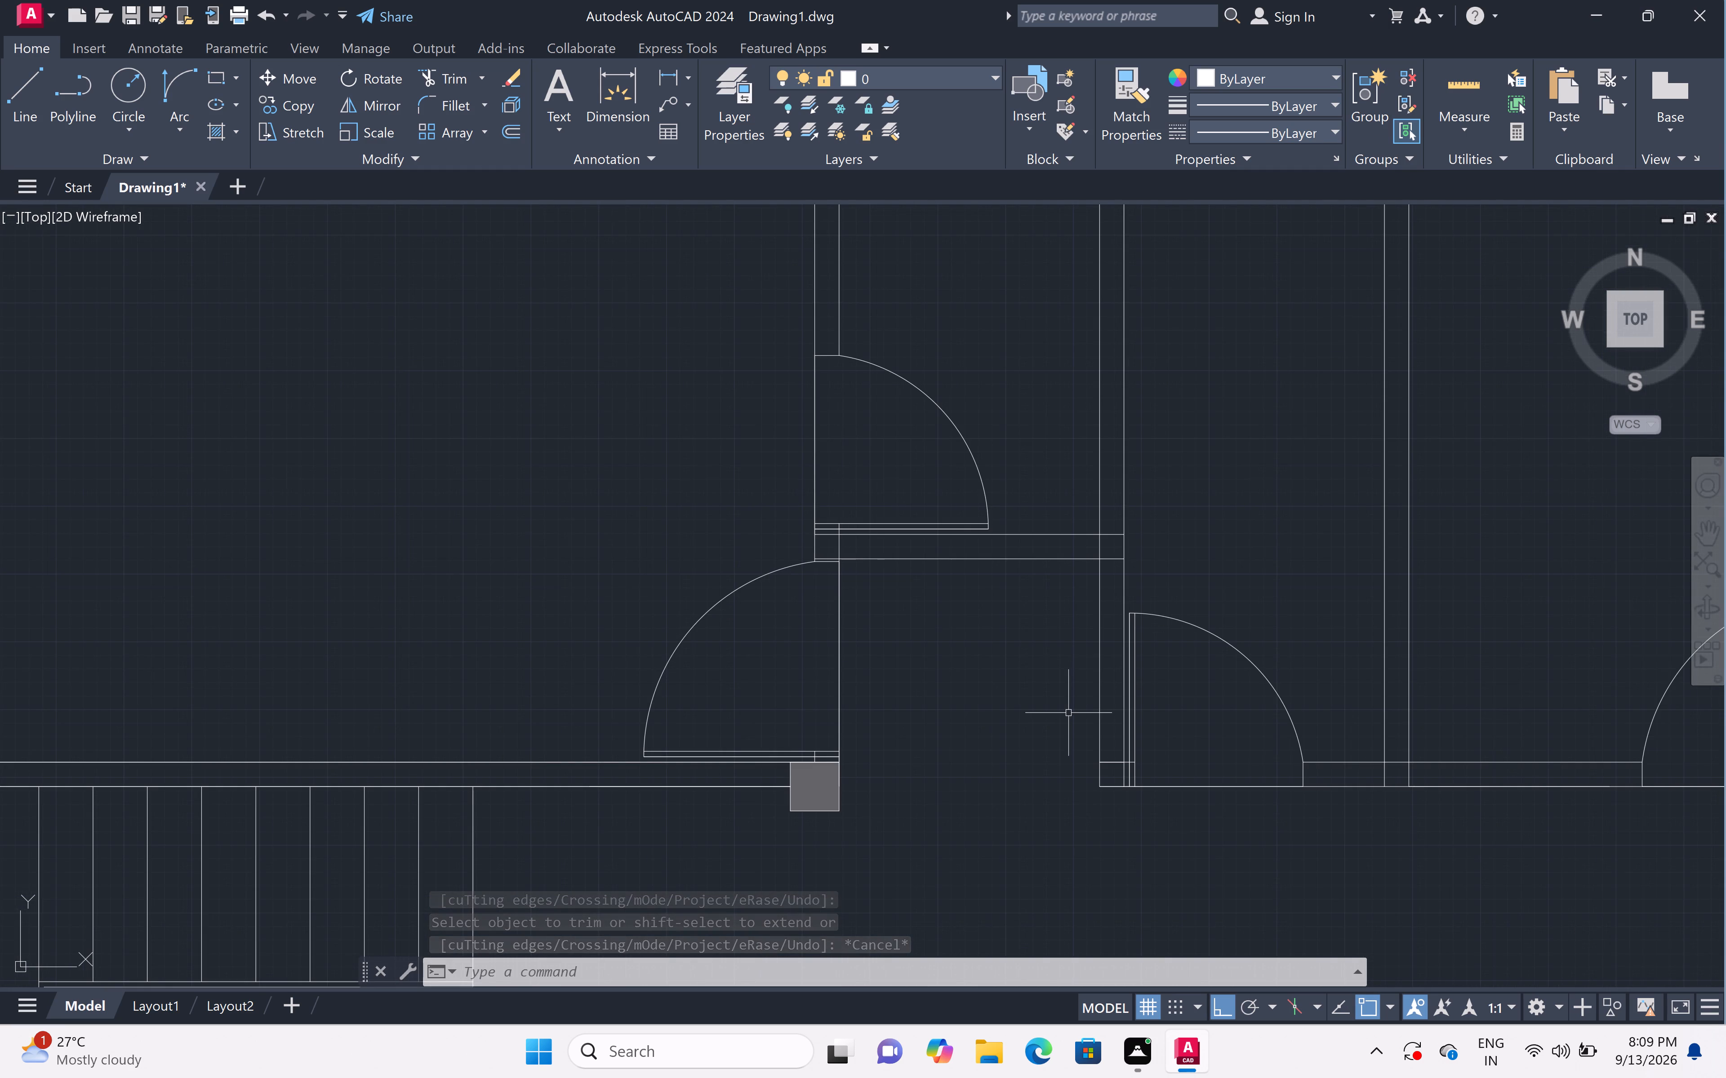
{"action": "type", "text": "tr"}
{"action": "key", "text": "space"}
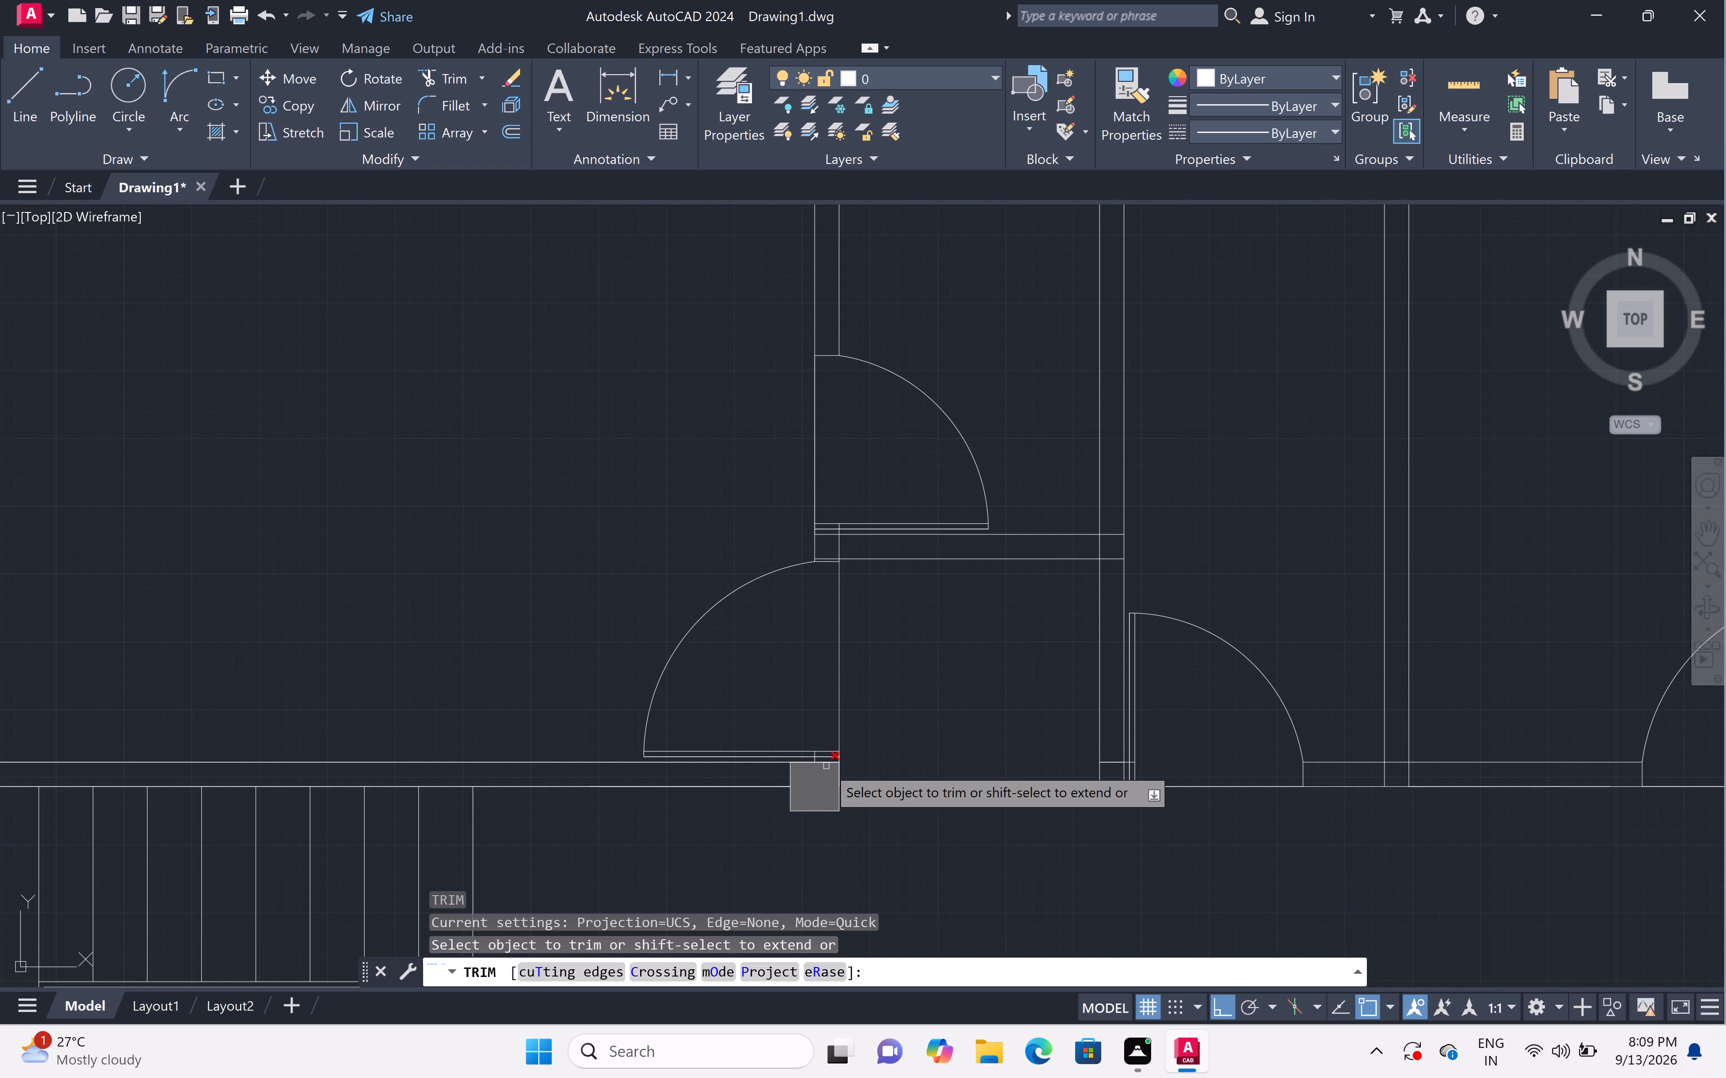
{"action": "scroll", "coordinate": [817, 760], "scroll_direction": "up", "scroll_amount": 4}
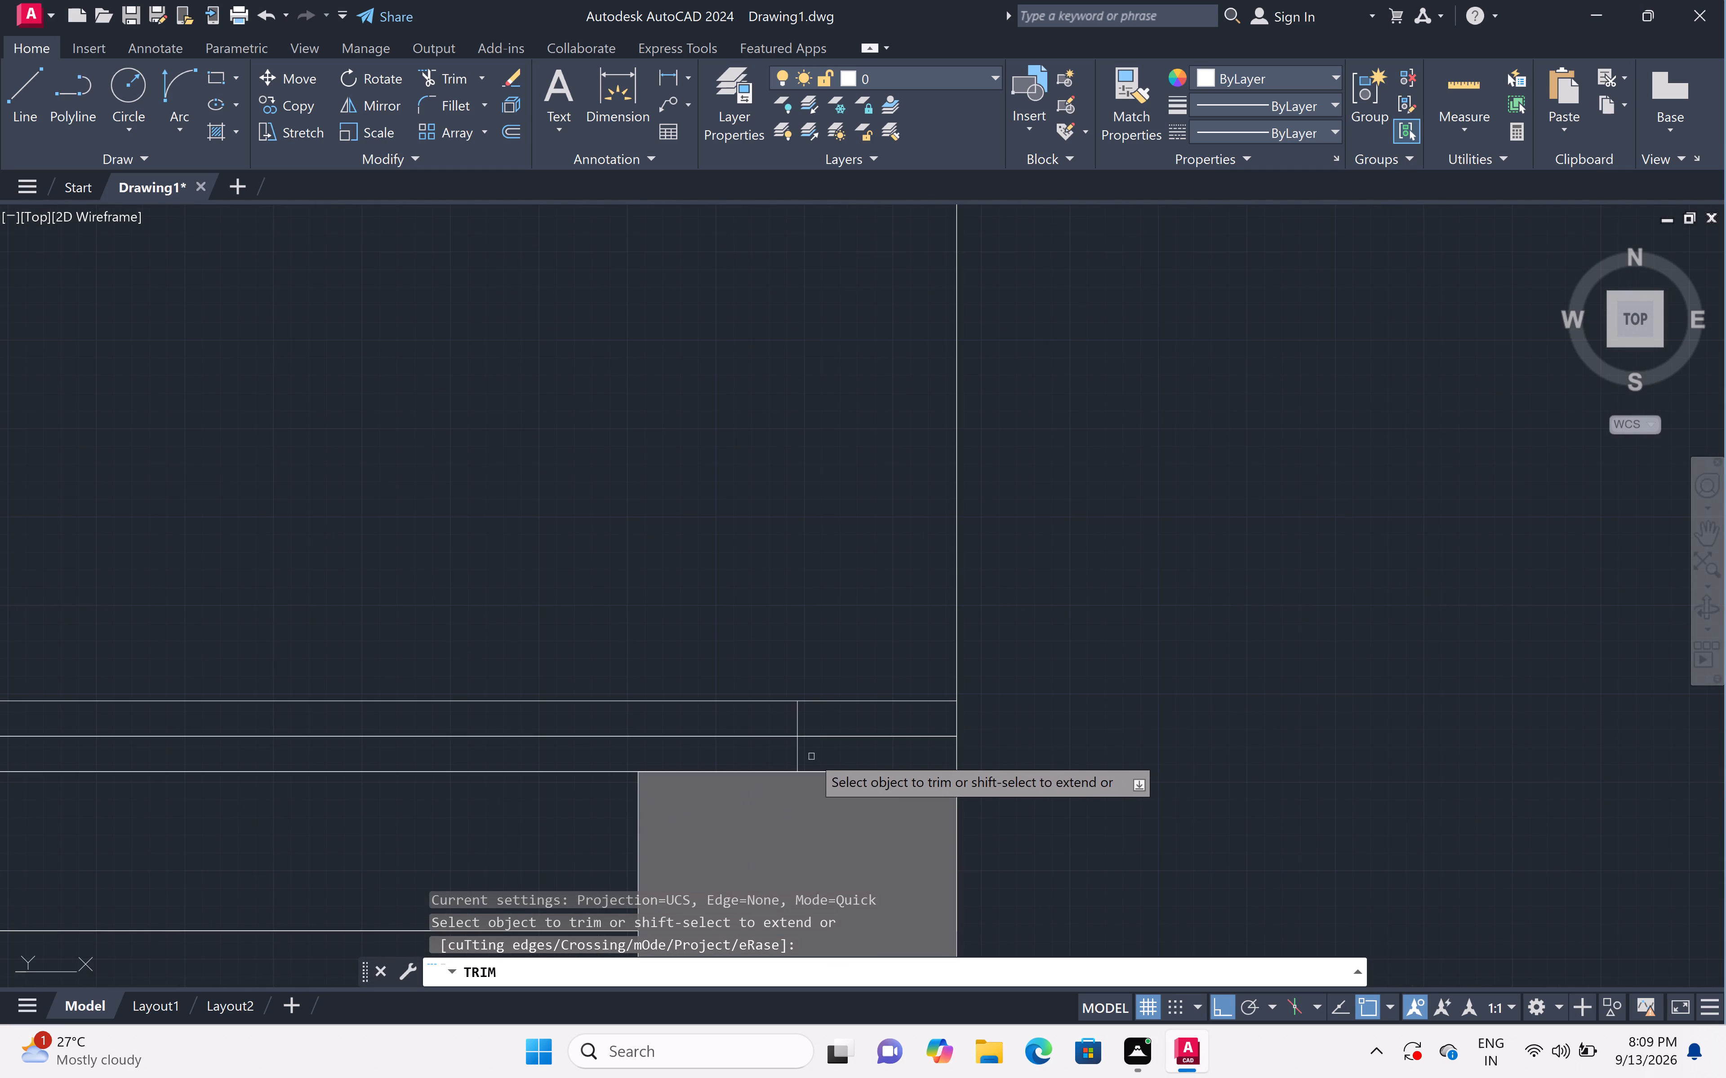
{"action": "double_click", "coordinate": [779, 720]}
{"action": "left_click", "coordinate": [810, 720]}
{"action": "scroll", "coordinate": [810, 720], "scroll_direction": "down", "scroll_amount": 5}
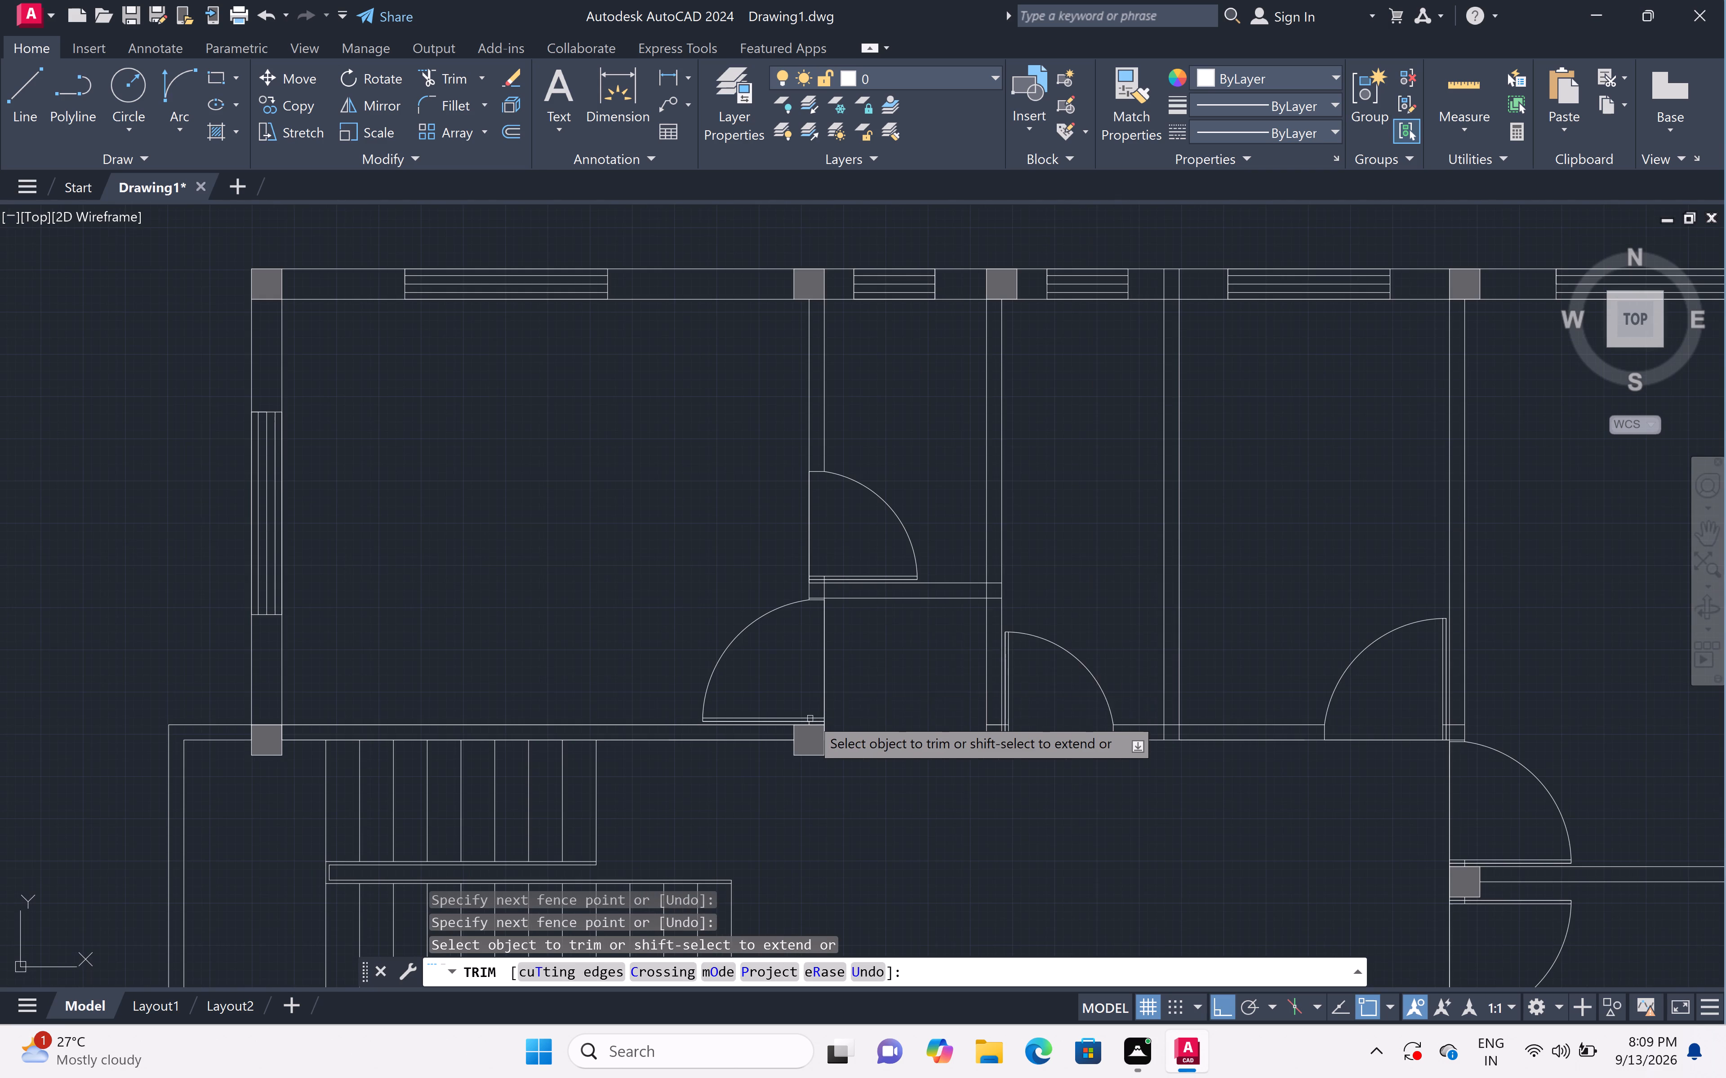
Trim the leftover wall-line stub inside the thickness of the second north bay's door leaf.
{"action": "scroll", "coordinate": [822, 568], "scroll_direction": "up", "scroll_amount": 4}
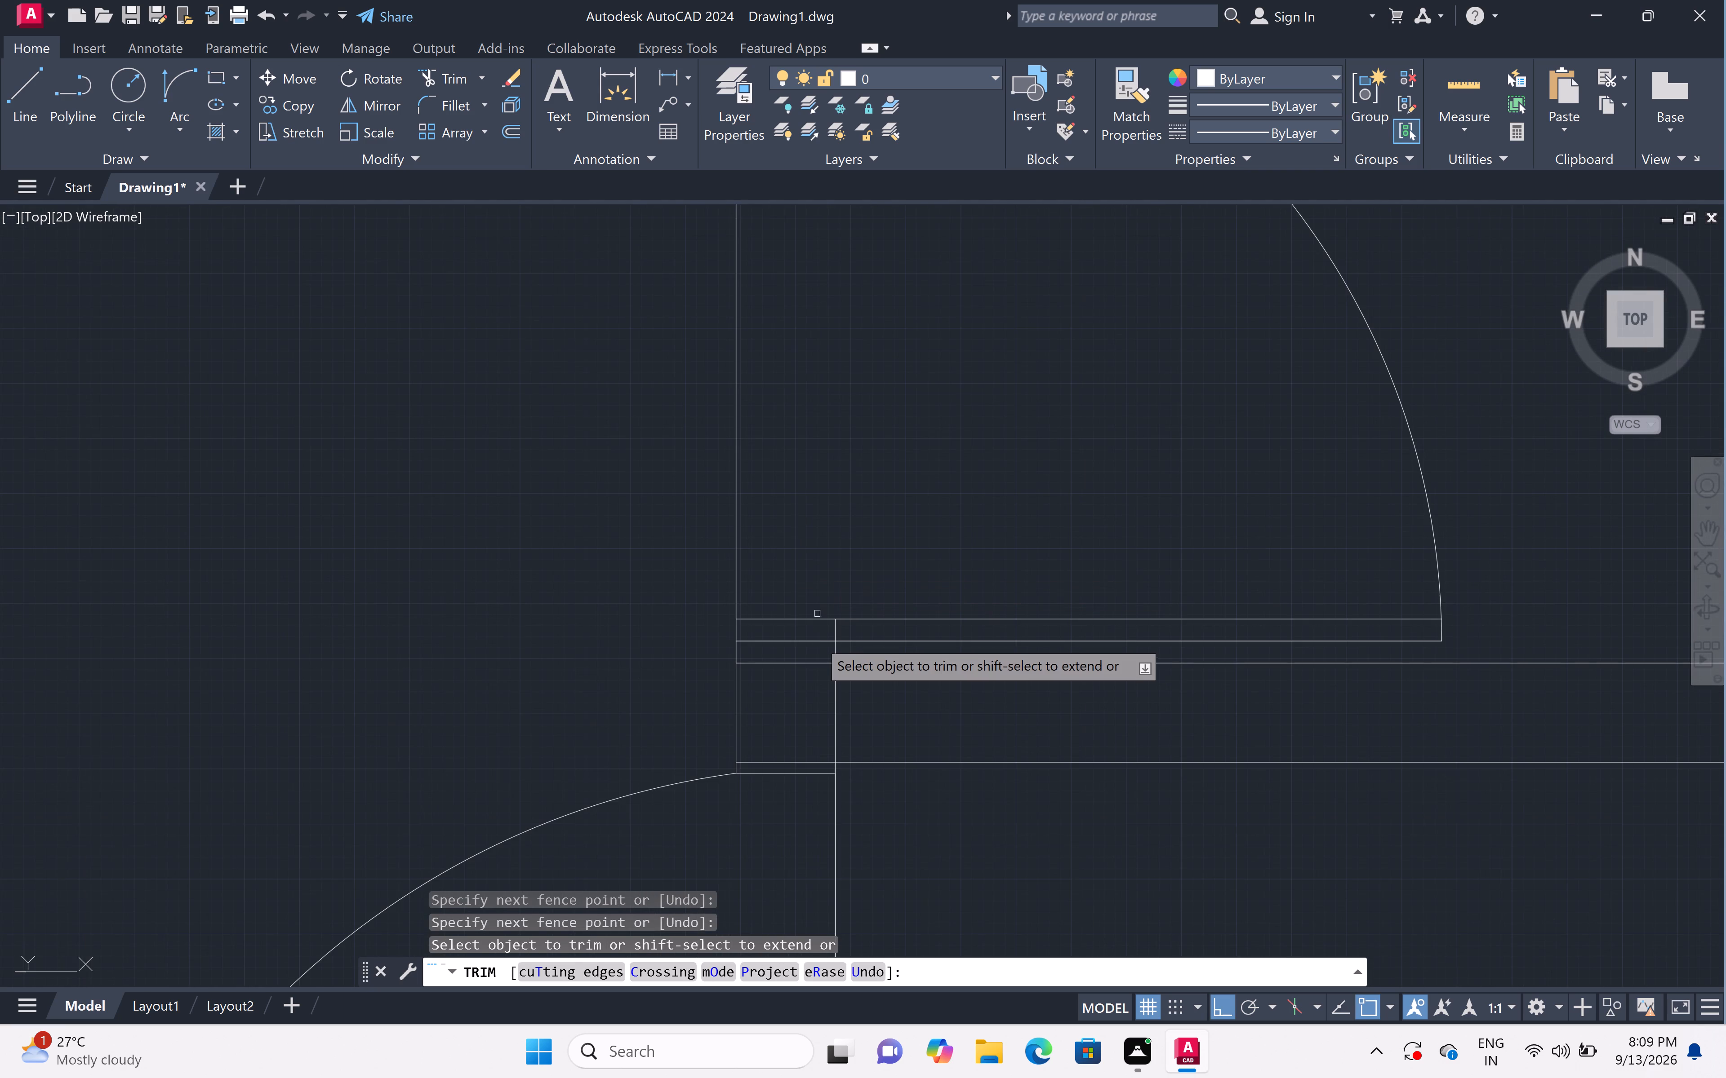
{"action": "scroll", "coordinate": [817, 641], "scroll_direction": "up", "scroll_amount": 2}
{"action": "left_click", "coordinate": [832, 605]}
{"action": "left_click", "coordinate": [926, 610]}
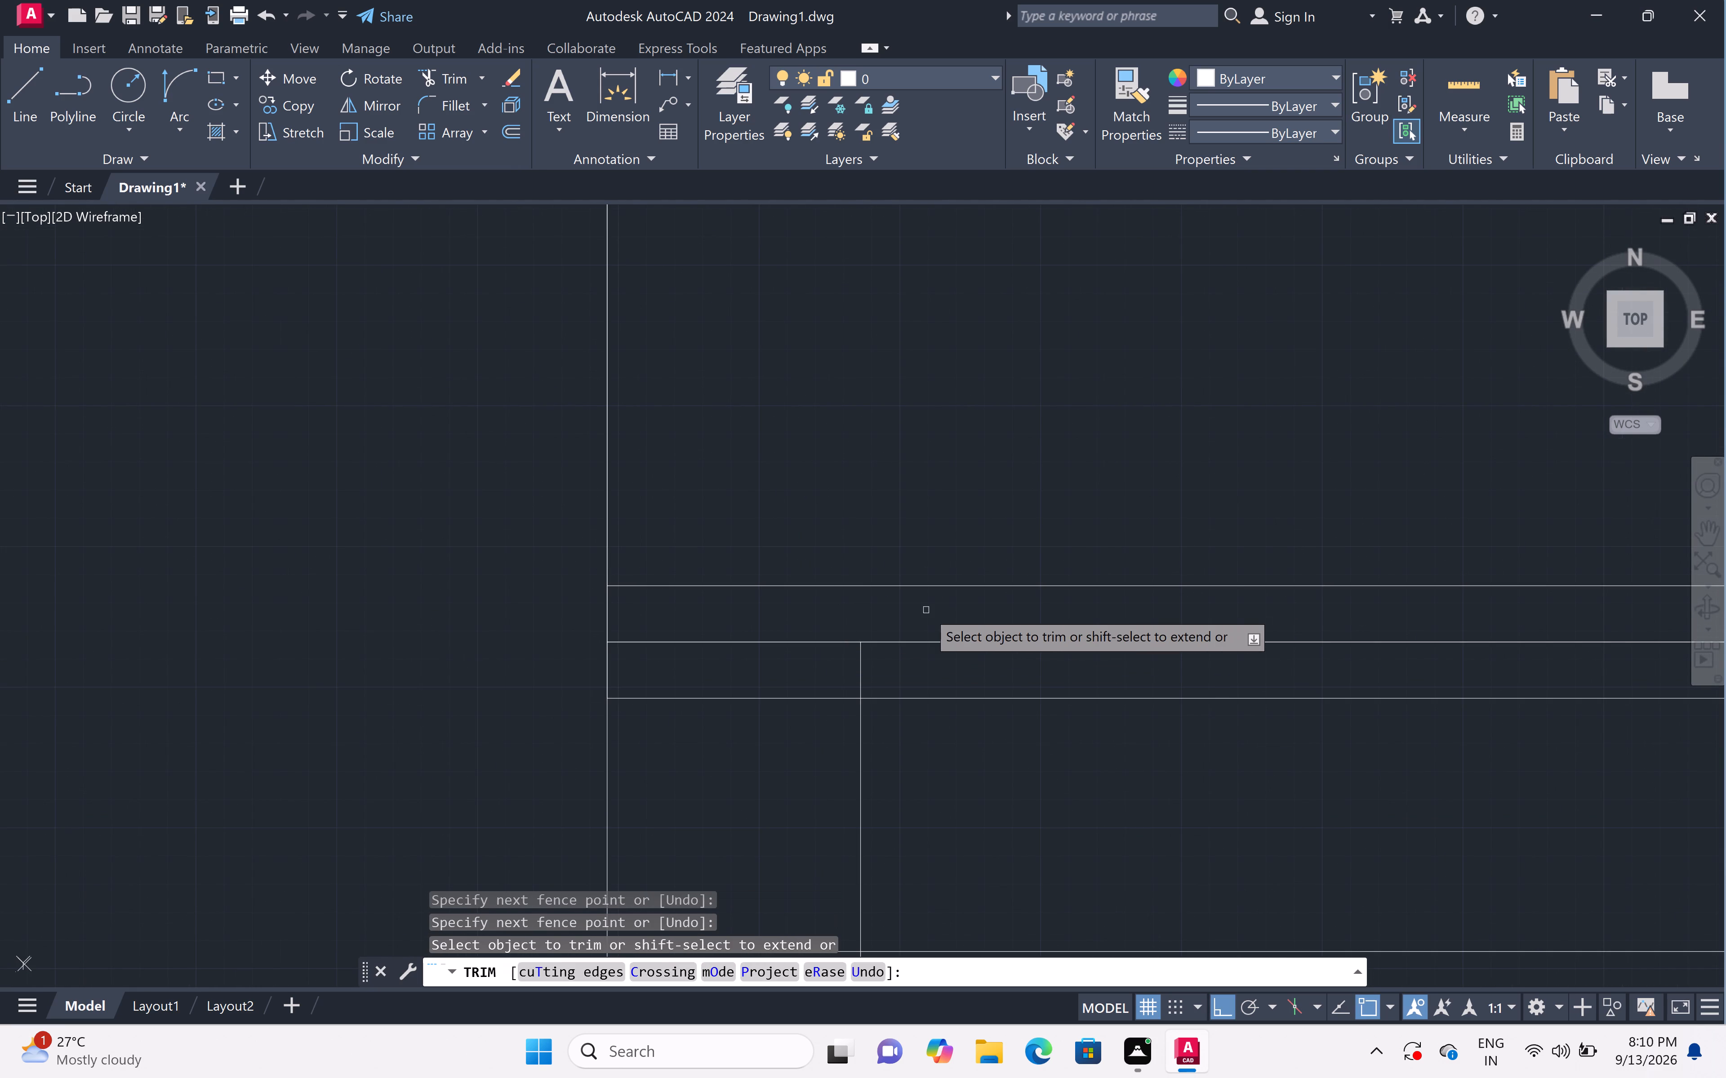
Trim the leftover wall-line stub inside the thickness of the third north bay's door leaf.
{"action": "scroll", "coordinate": [926, 611], "scroll_direction": "down", "scroll_amount": 6}
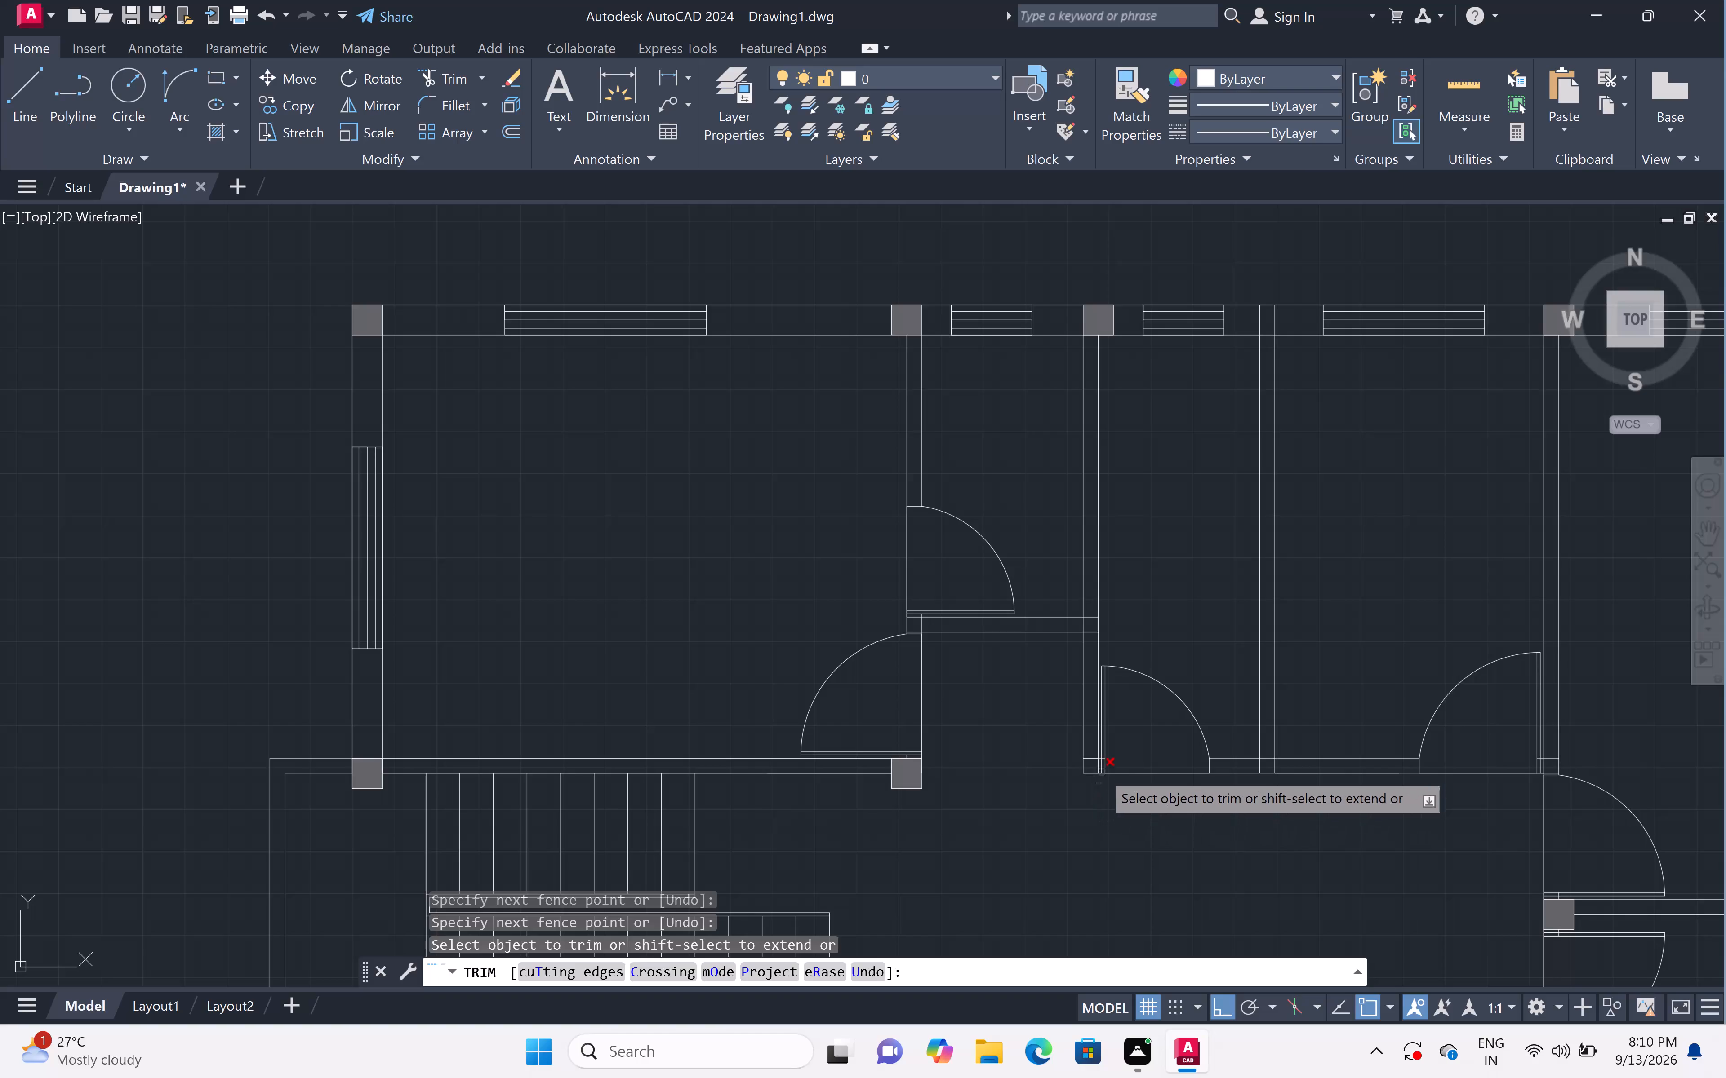
{"action": "scroll", "coordinate": [1101, 764], "scroll_direction": "up", "scroll_amount": 5}
{"action": "scroll", "coordinate": [1099, 695], "scroll_direction": "up", "scroll_amount": 3}
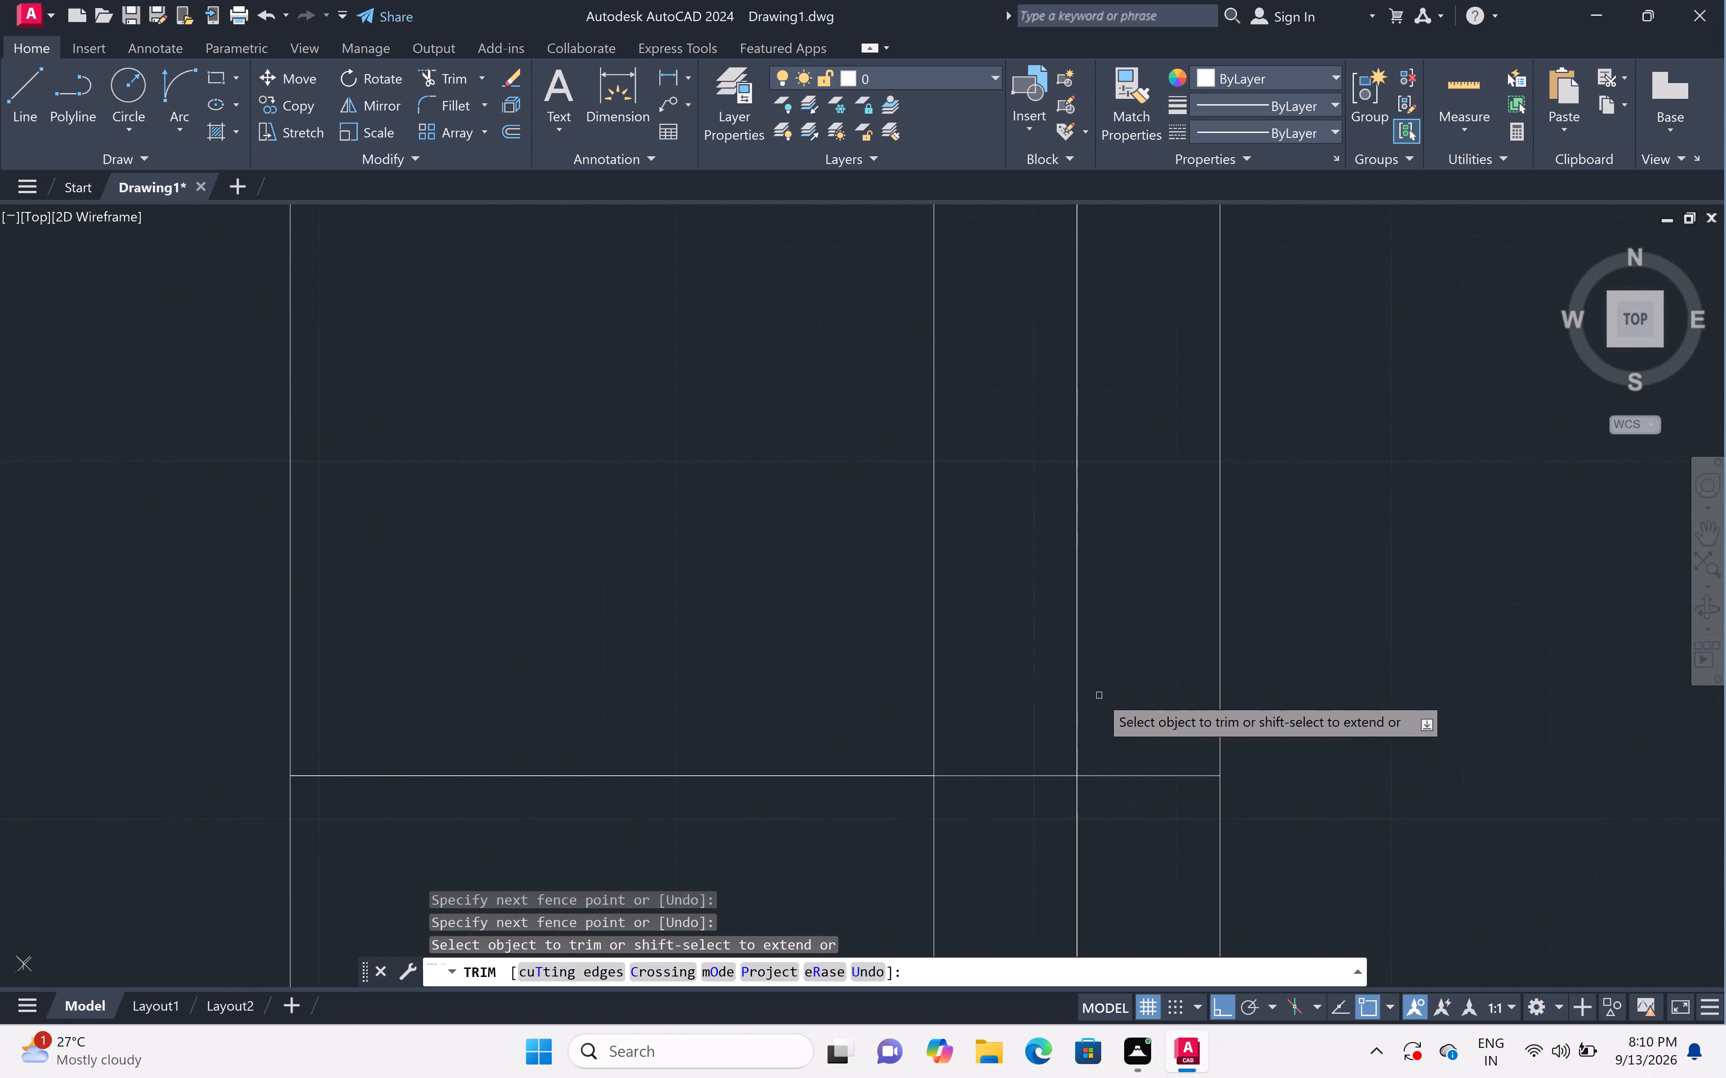
{"action": "left_click", "coordinate": [1125, 728]}
{"action": "left_click", "coordinate": [1121, 856]}
{"action": "scroll", "coordinate": [1152, 797], "scroll_direction": "down", "scroll_amount": 6}
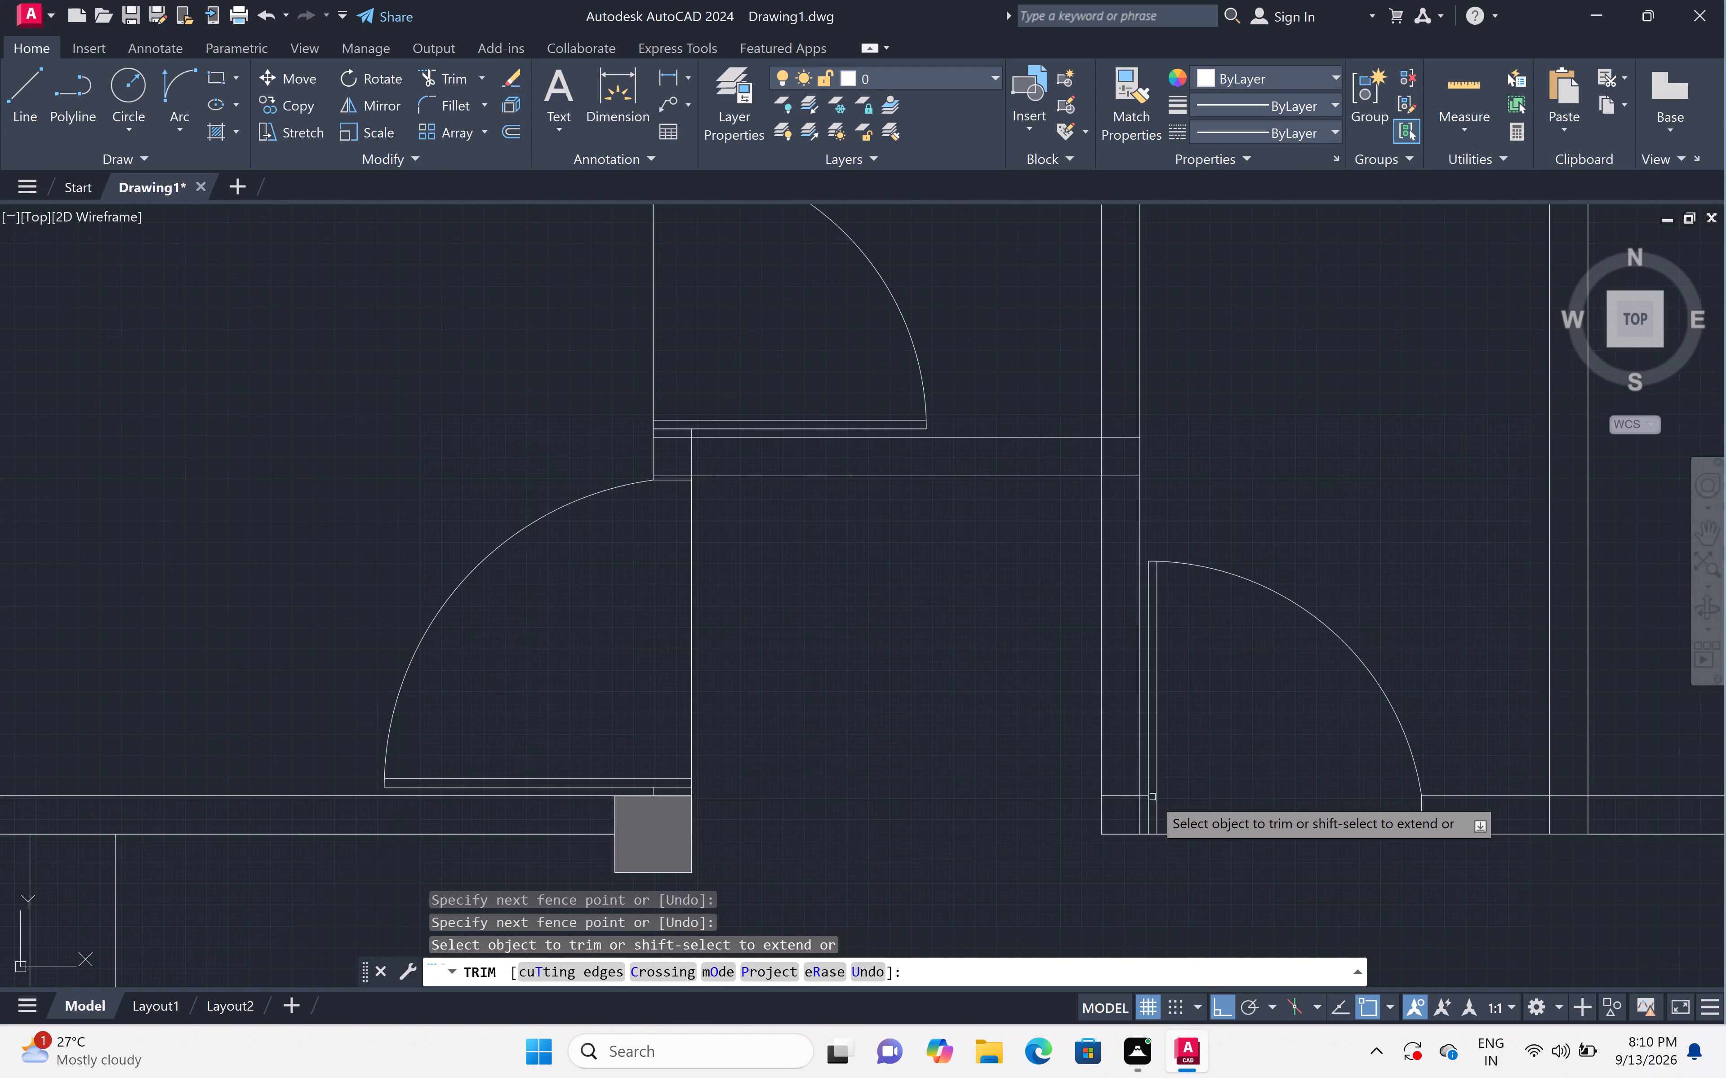
Trim the leftover wall-line stub inside the thickness of the fourth north bay's door leaf.
{"action": "middle_click", "coordinate": [1407, 867]}
{"action": "middle_click_drag", "start_coordinate": [1399, 867], "coordinate": [718, 725]}
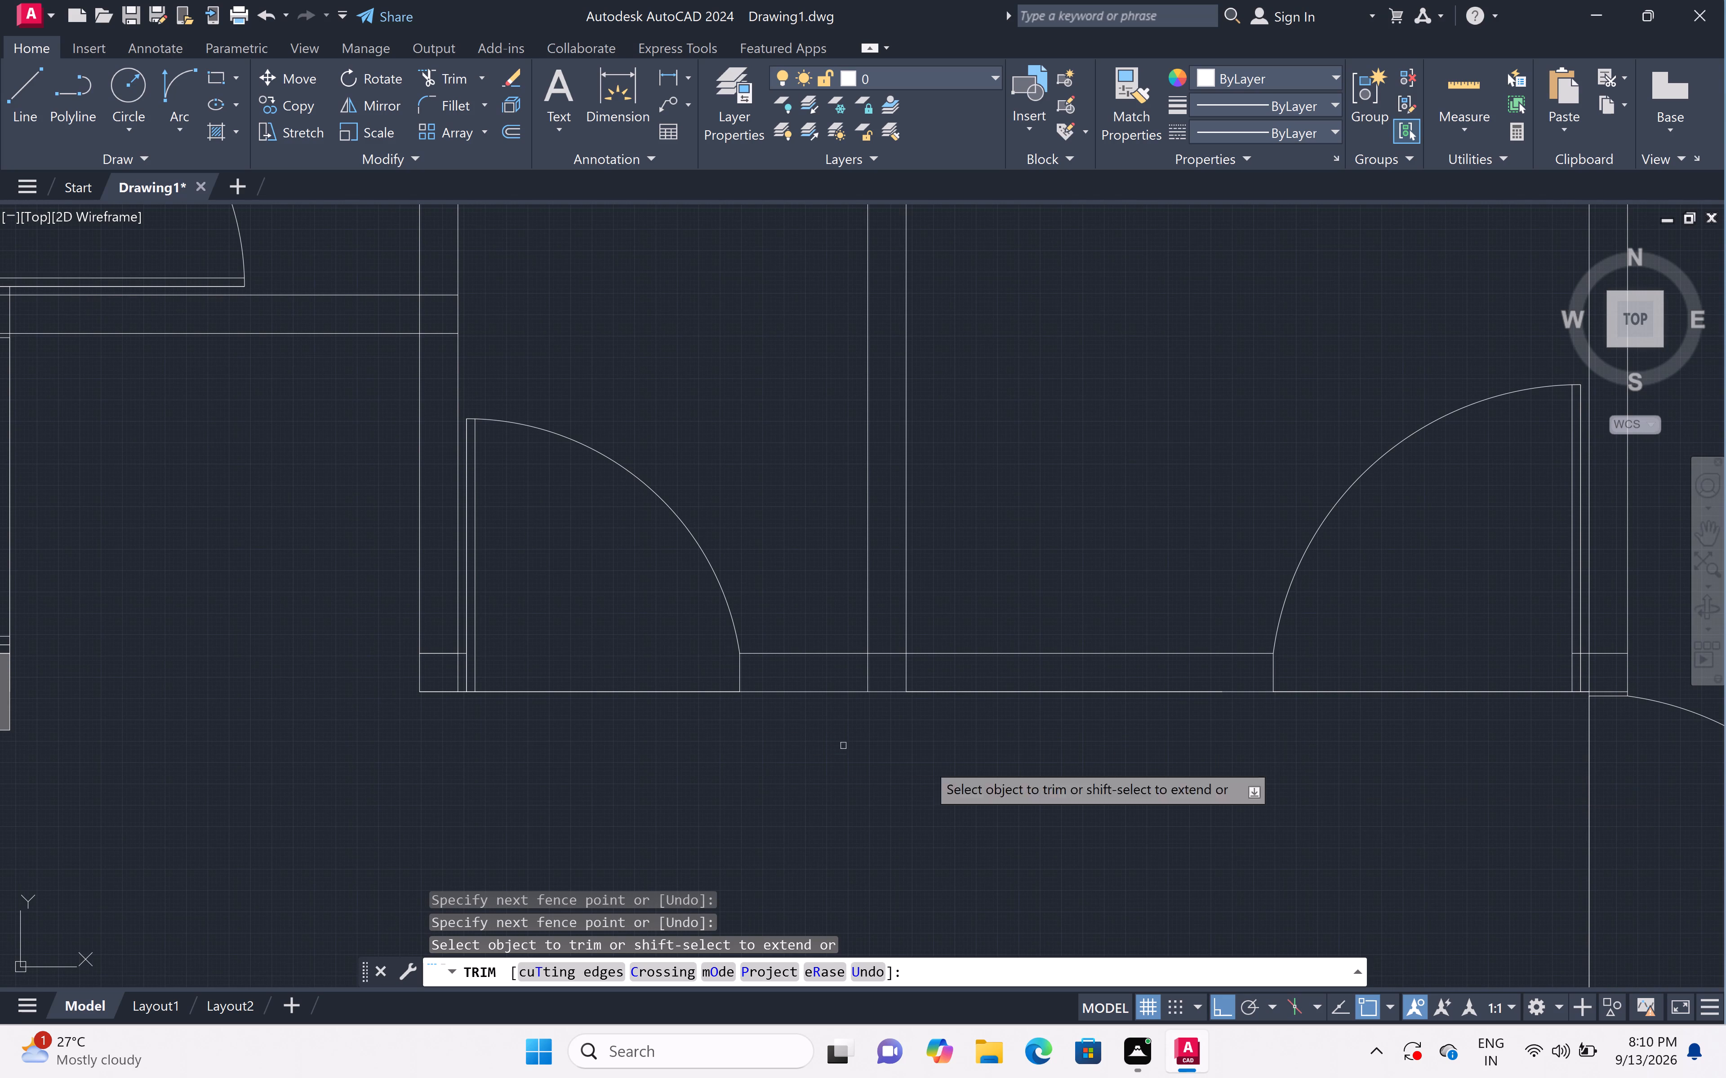
{"action": "middle_click_drag", "start_coordinate": [1144, 817], "coordinate": [729, 744]}
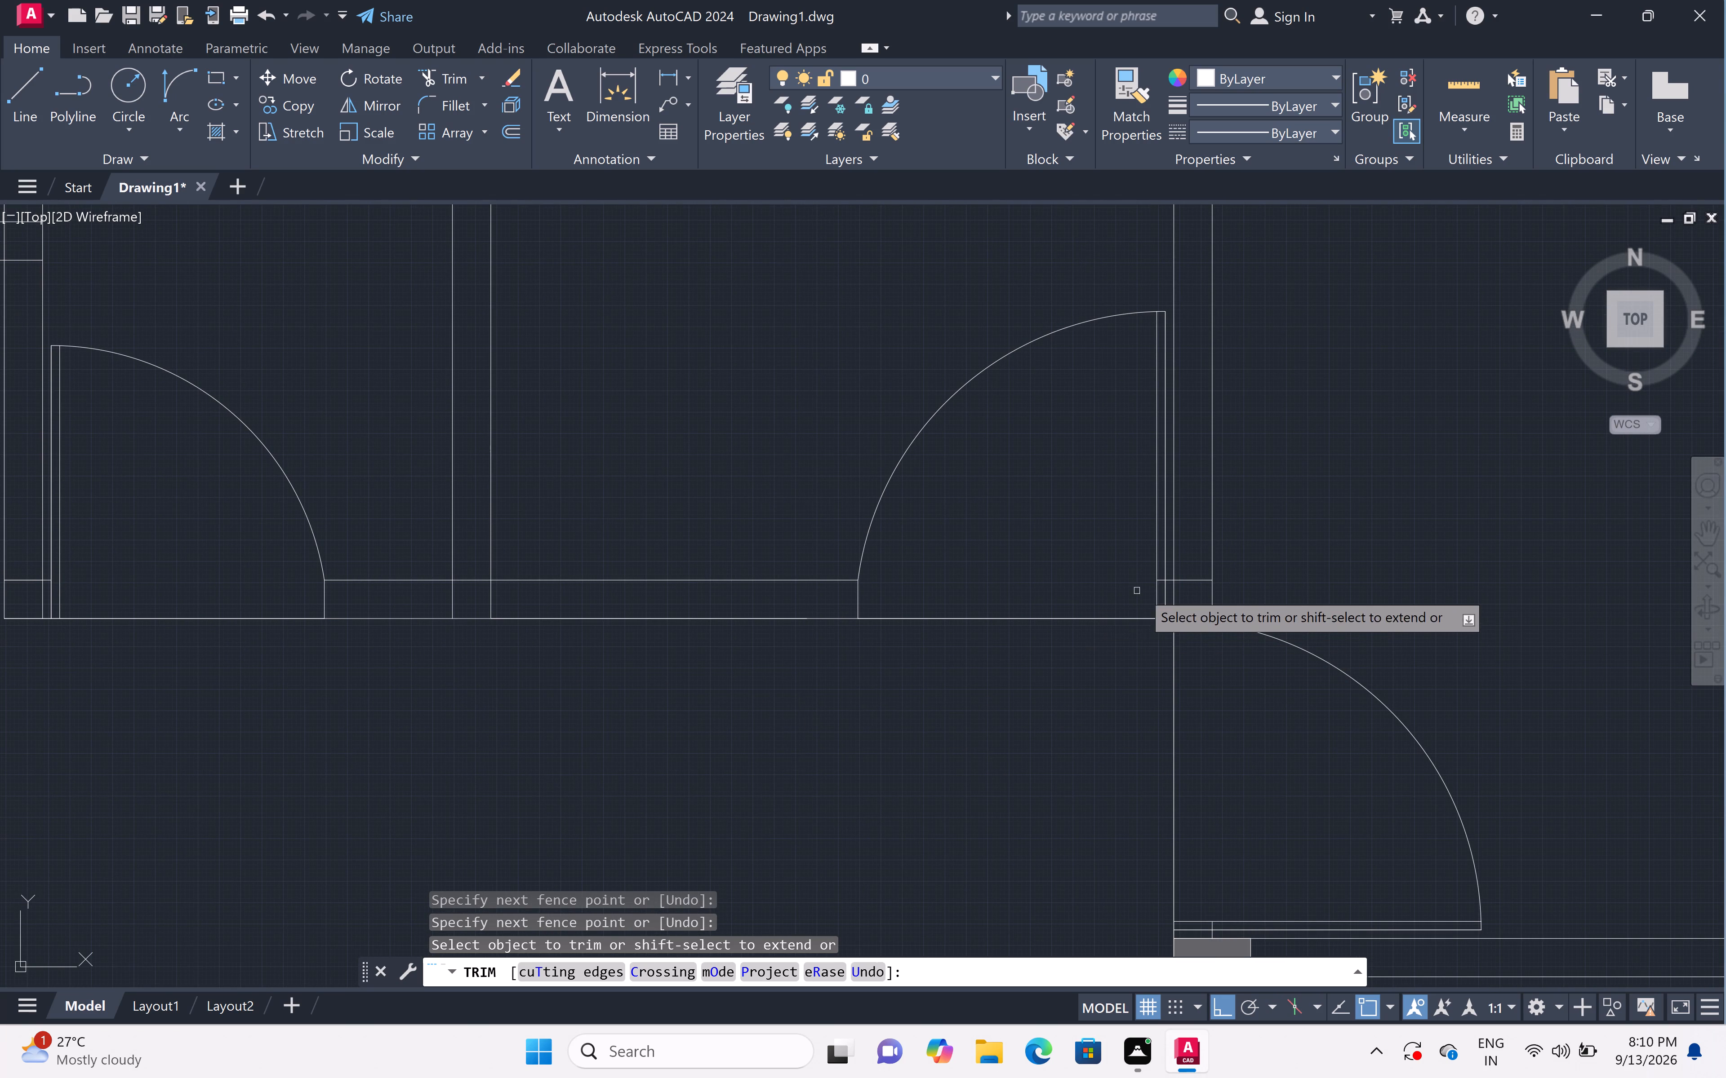
{"action": "scroll", "coordinate": [1165, 584], "scroll_direction": "up", "scroll_amount": 4}
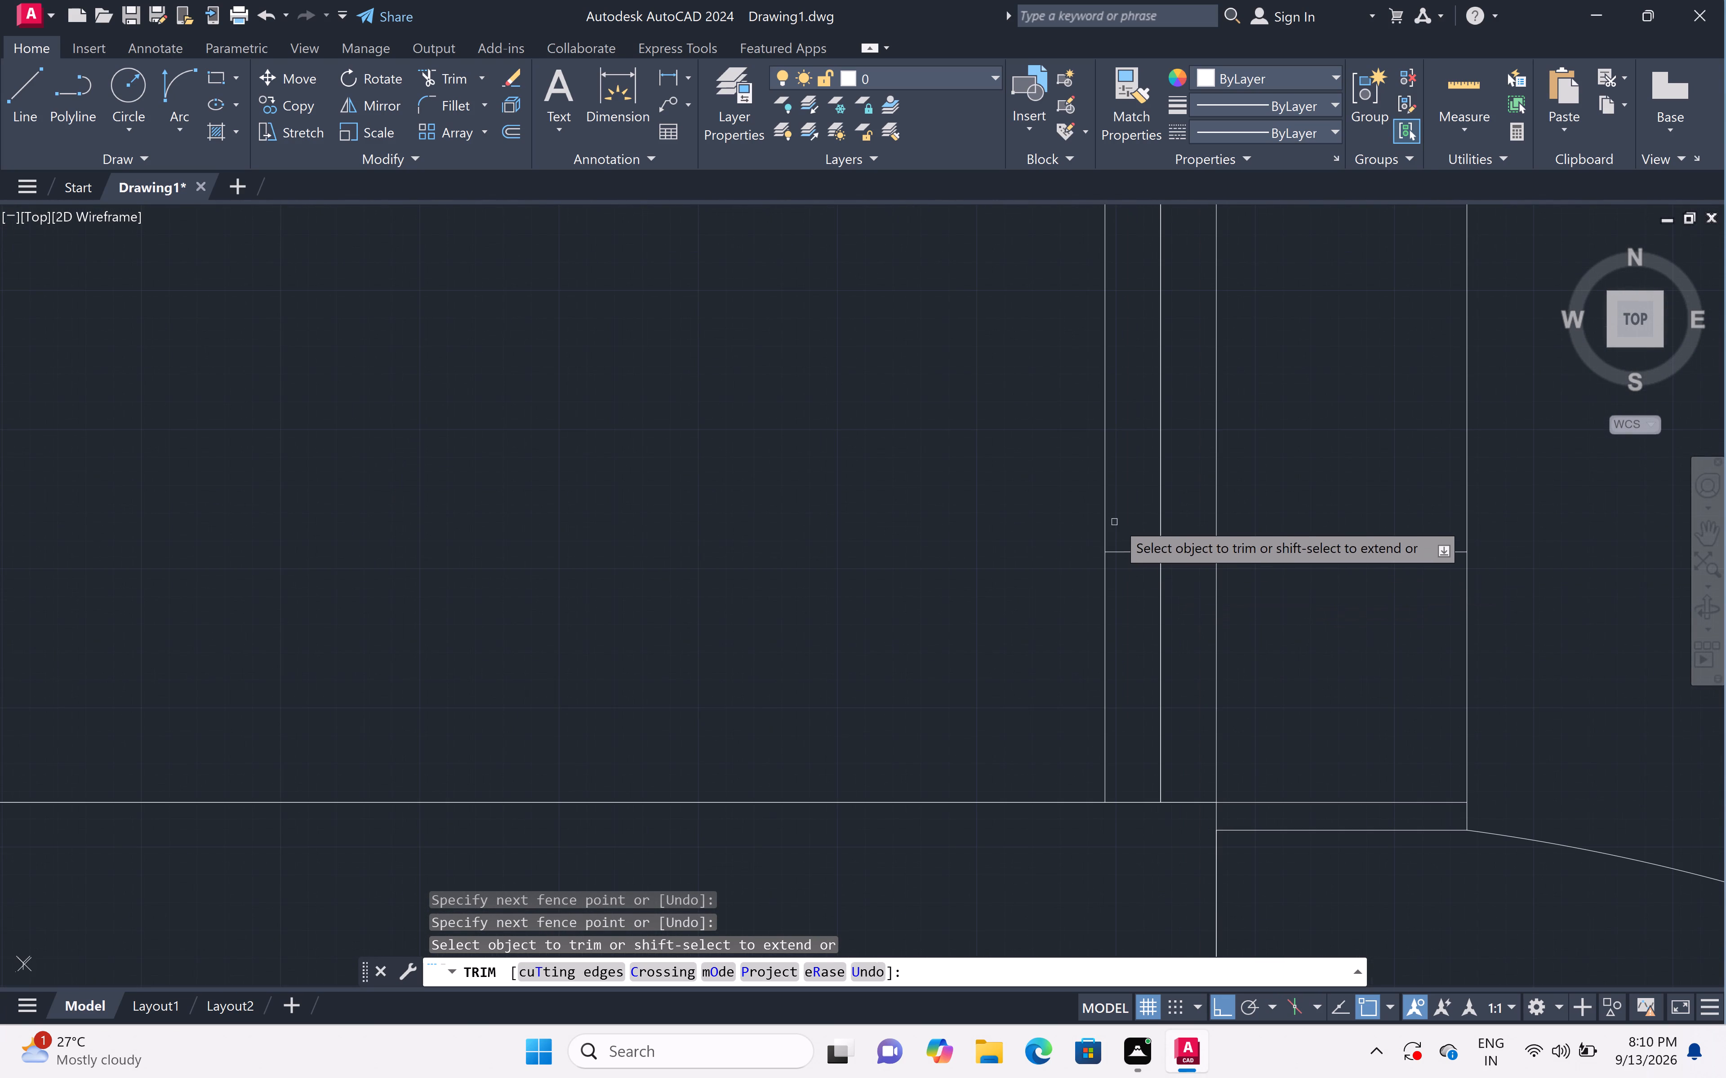
{"action": "left_click", "coordinate": [1124, 515]}
{"action": "left_click", "coordinate": [1125, 597]}
{"action": "scroll", "coordinate": [1139, 572], "scroll_direction": "down", "scroll_amount": 6}
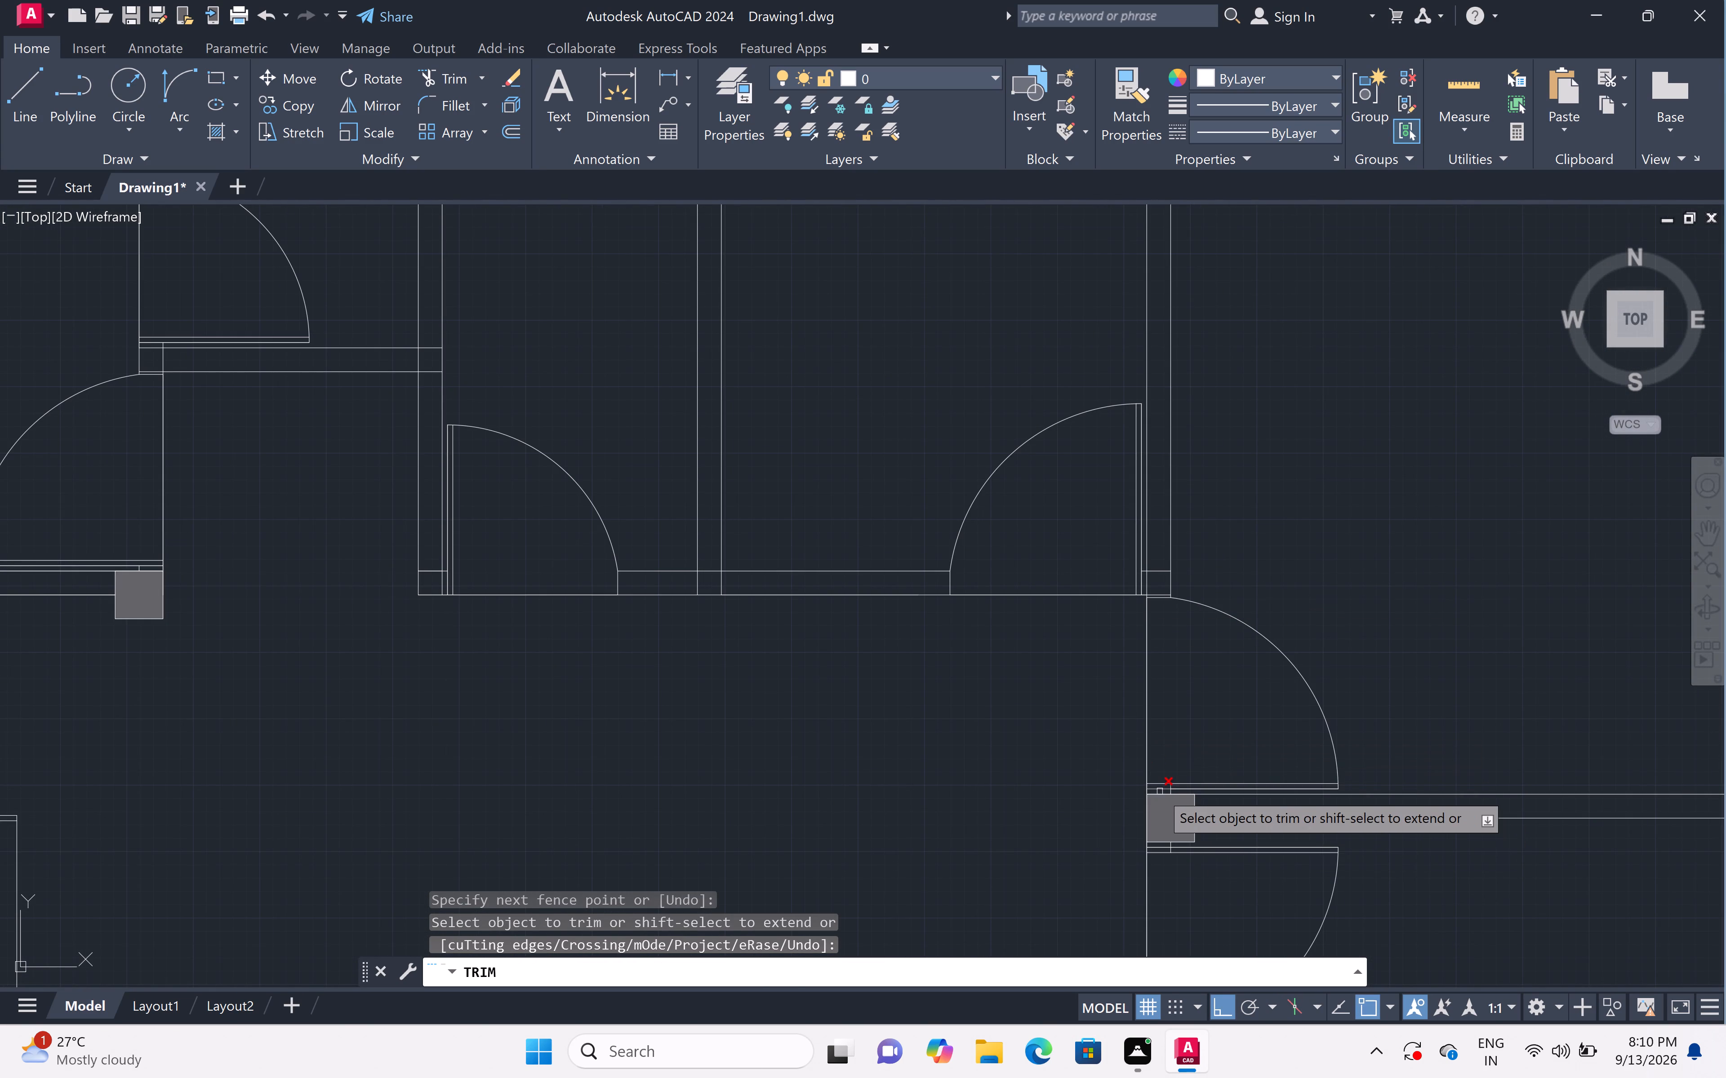
Trim the leftover wall-line stubs inside the door-leaf thickness of the northeast and southeast rooms.
{"action": "scroll", "coordinate": [1160, 791], "scroll_direction": "up", "scroll_amount": 5}
{"action": "left_click", "coordinate": [1254, 738]}
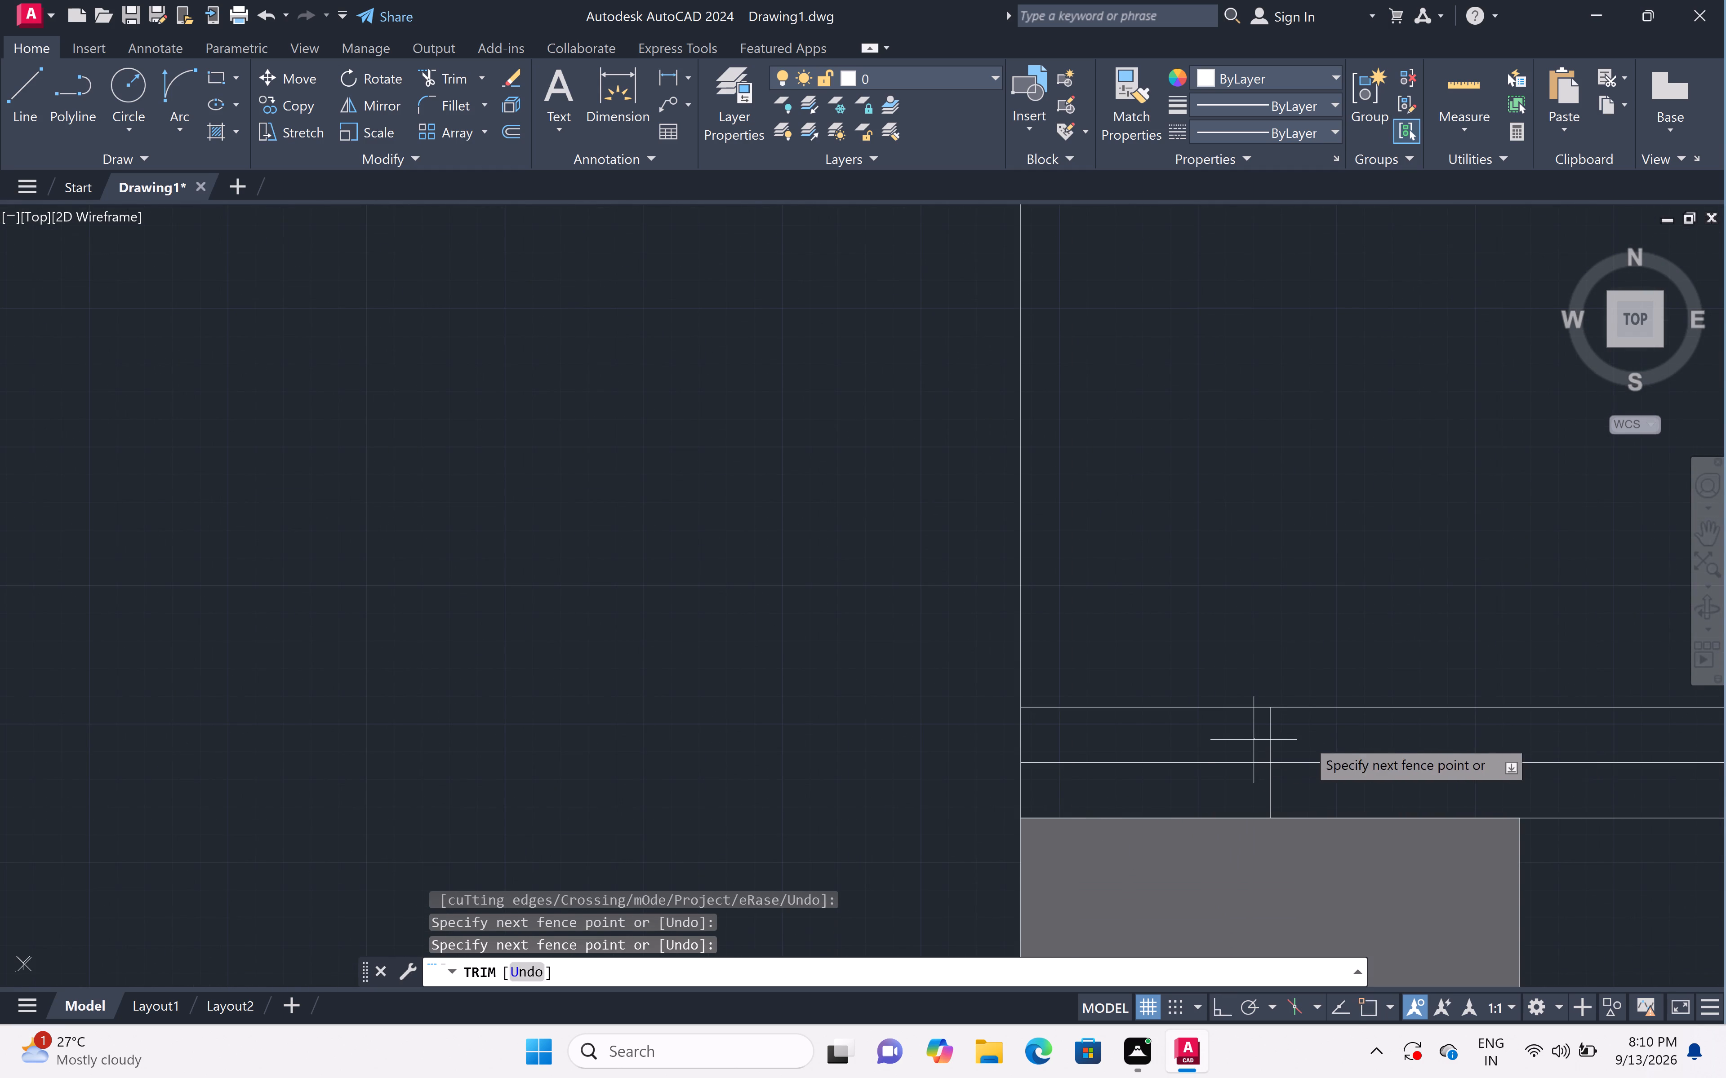
{"action": "left_click", "coordinate": [1306, 738]}
{"action": "scroll", "coordinate": [1304, 738], "scroll_direction": "down", "scroll_amount": 8}
{"action": "scroll", "coordinate": [1304, 758], "scroll_direction": "up", "scroll_amount": 4}
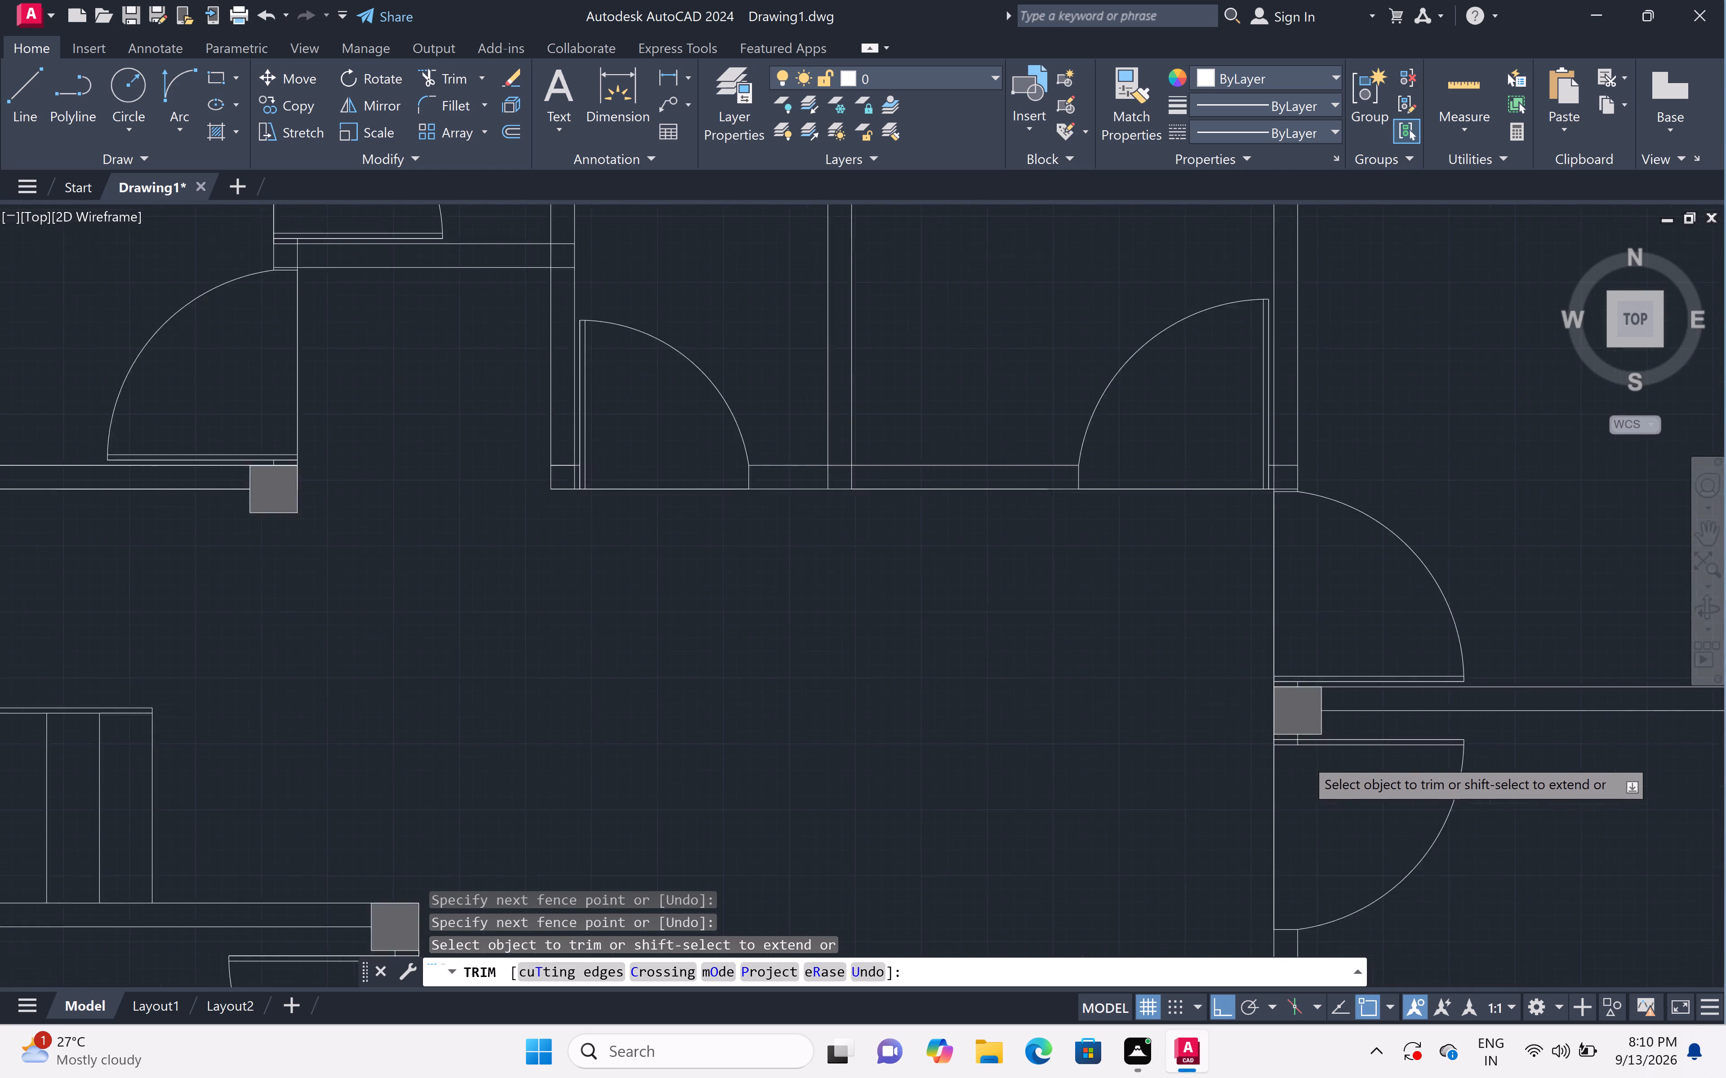
{"action": "scroll", "coordinate": [1304, 758], "scroll_direction": "up", "scroll_amount": 3}
{"action": "left_click", "coordinate": [1223, 657]}
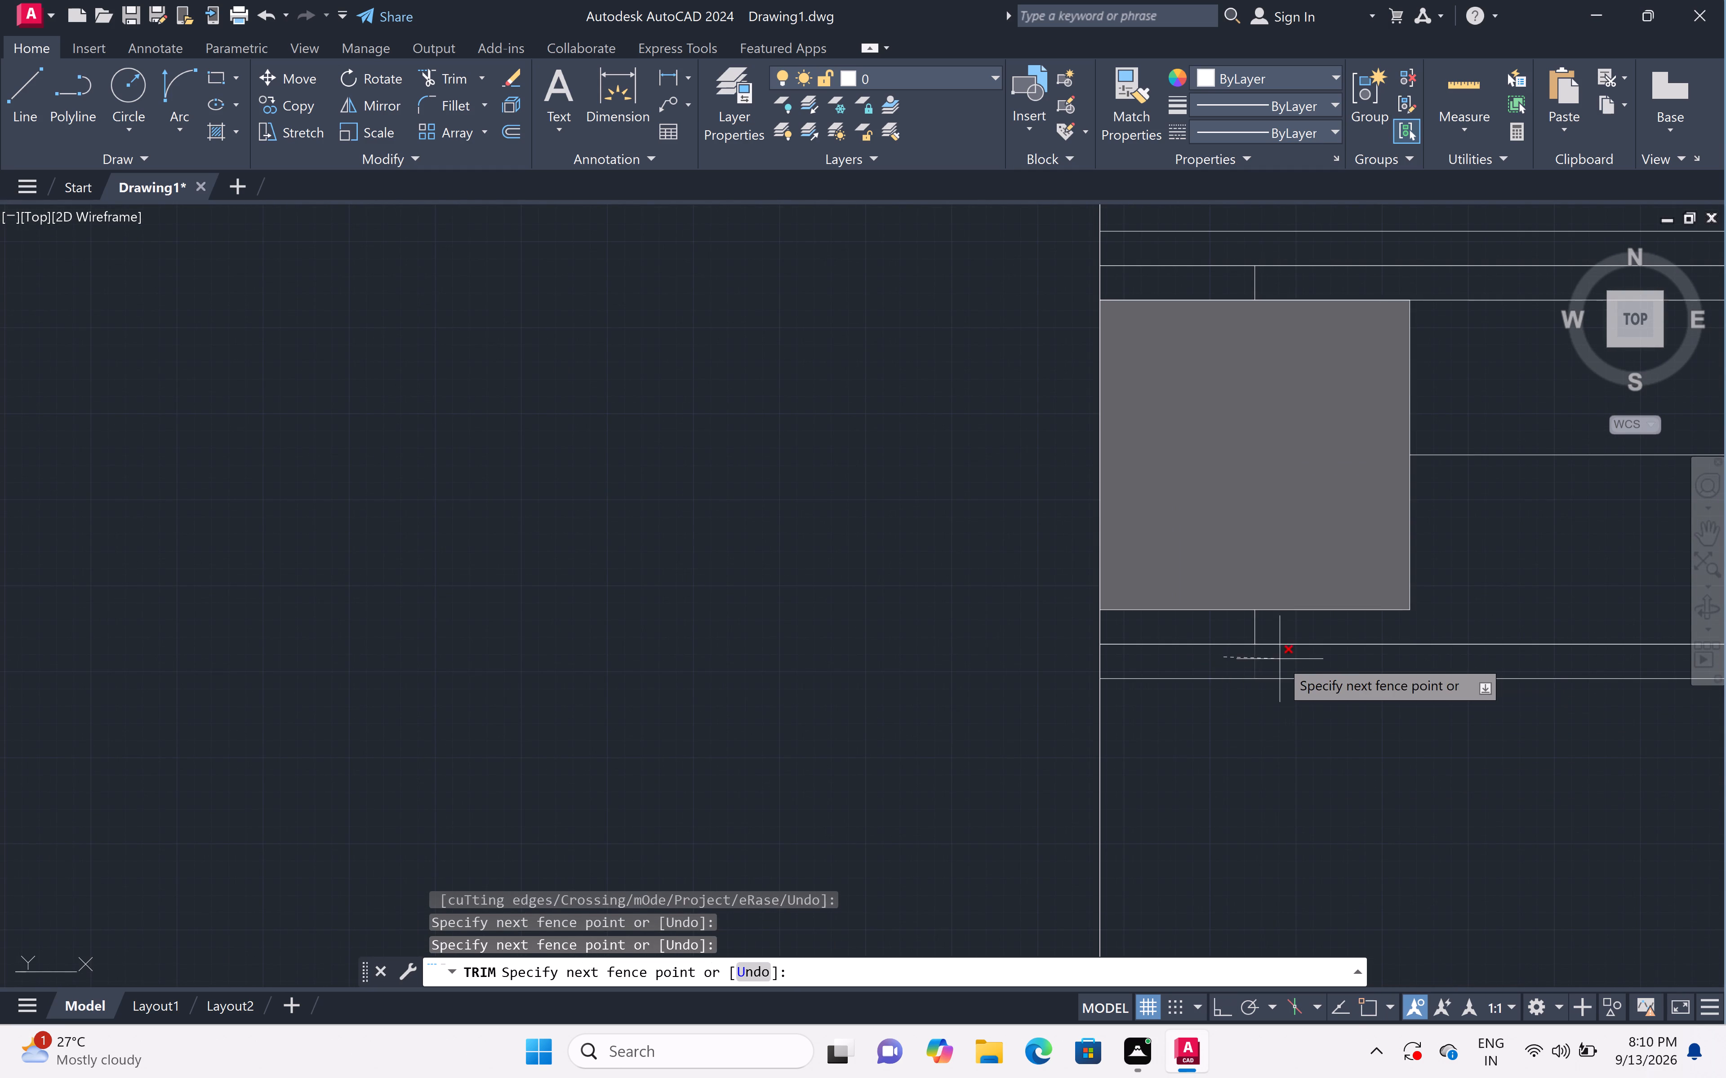
{"action": "left_click", "coordinate": [1280, 659]}
{"action": "scroll", "coordinate": [1280, 661], "scroll_direction": "down", "scroll_amount": 6}
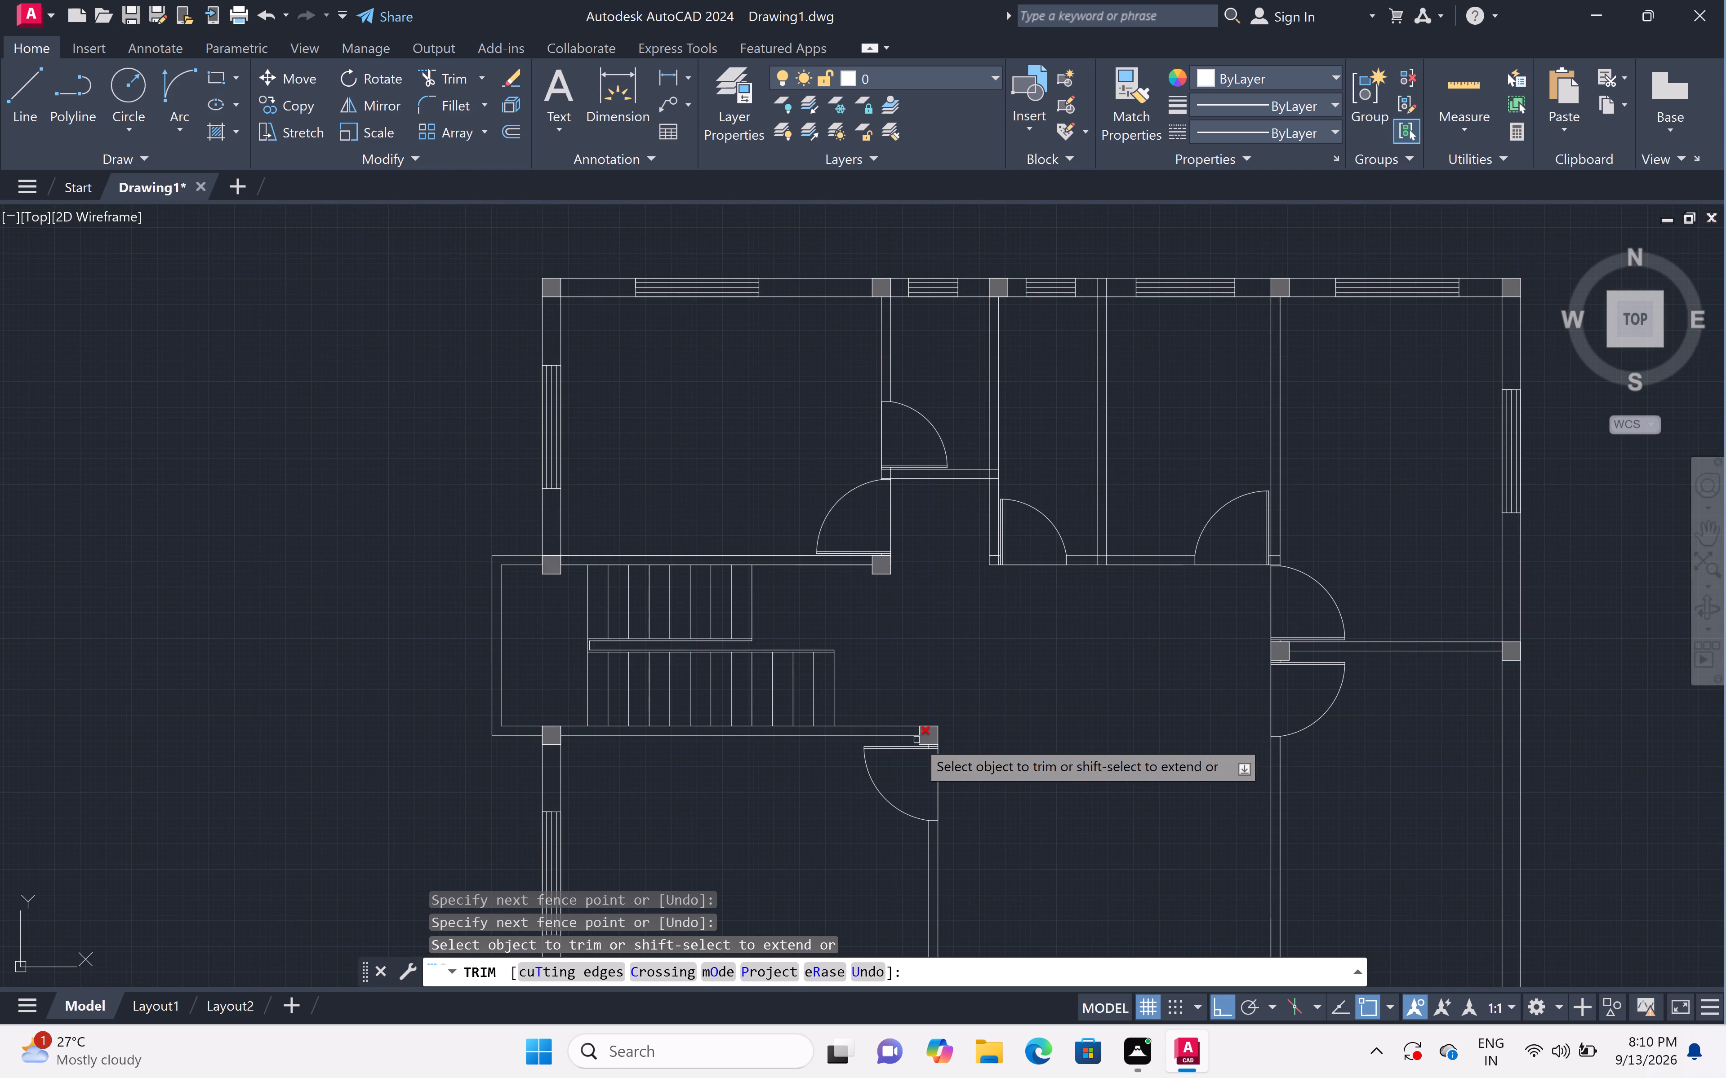
Trim the leftover wall-line stub inside the southwest room's door leaf and finish trimming.
{"action": "scroll", "coordinate": [926, 753], "scroll_direction": "up", "scroll_amount": 6}
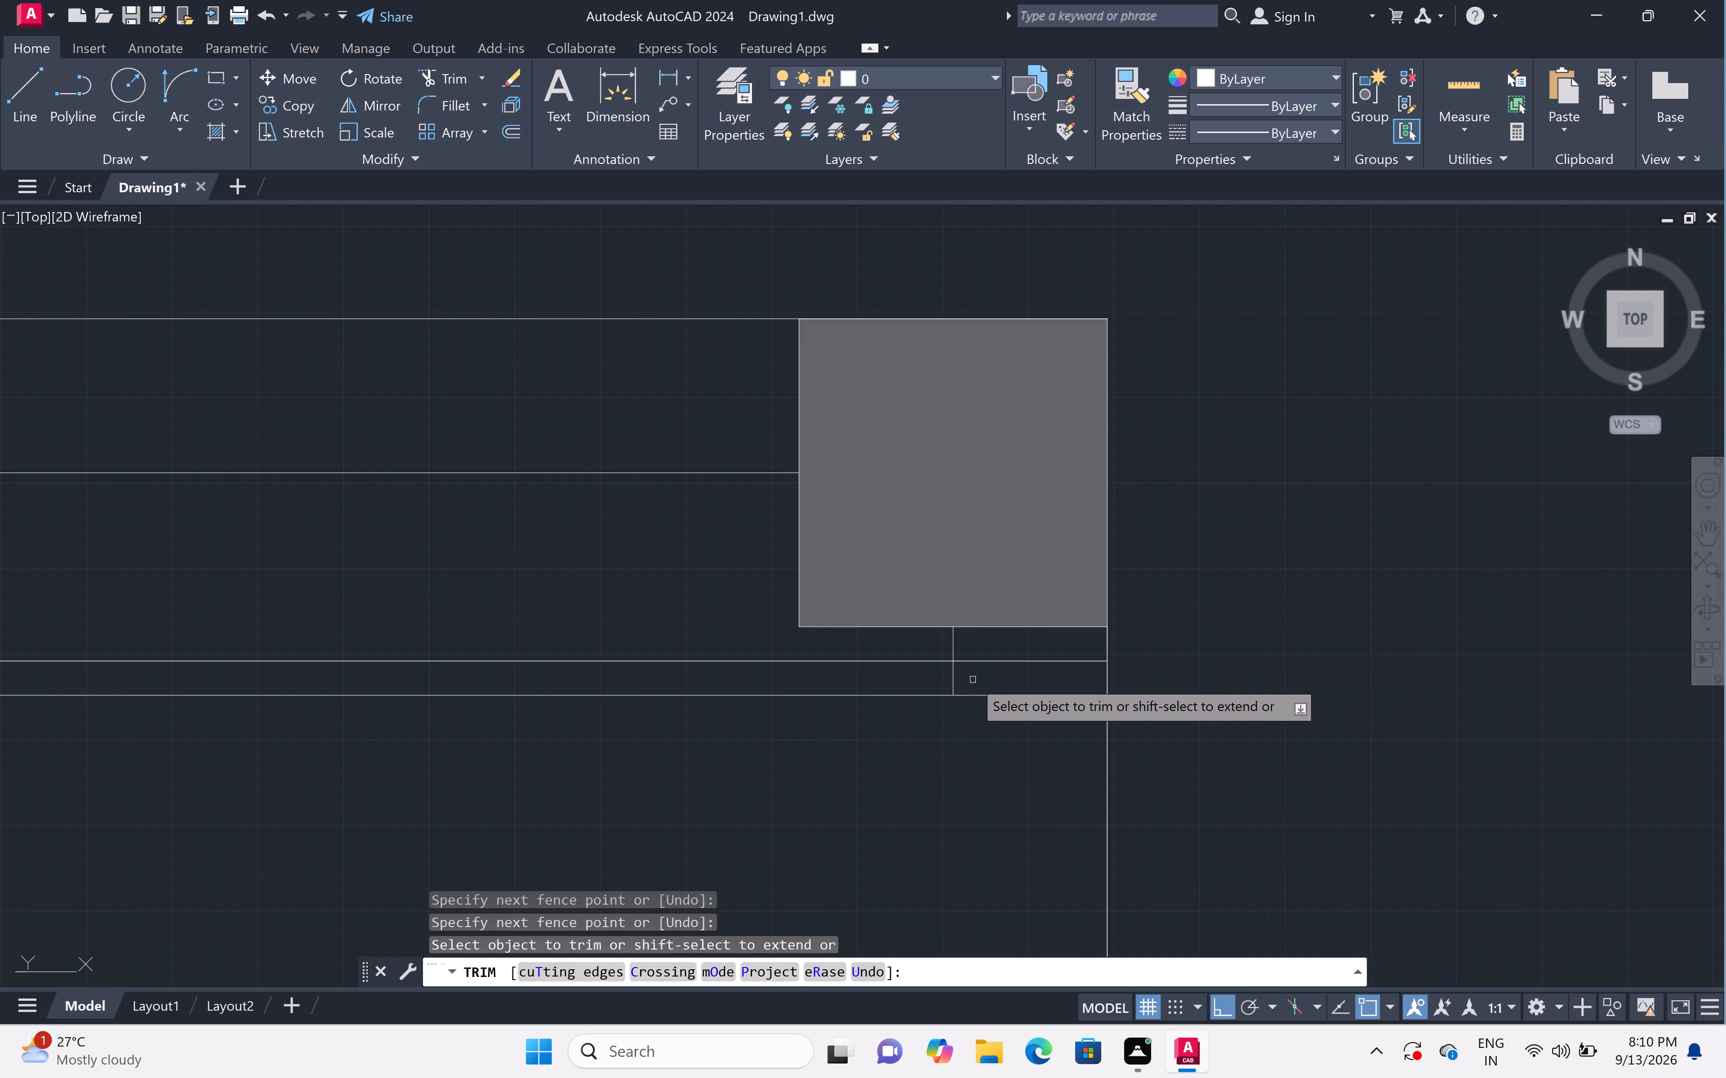
{"action": "left_click", "coordinate": [973, 680]}
{"action": "left_click", "coordinate": [916, 678]}
{"action": "scroll", "coordinate": [916, 677], "scroll_direction": "down", "scroll_amount": 7}
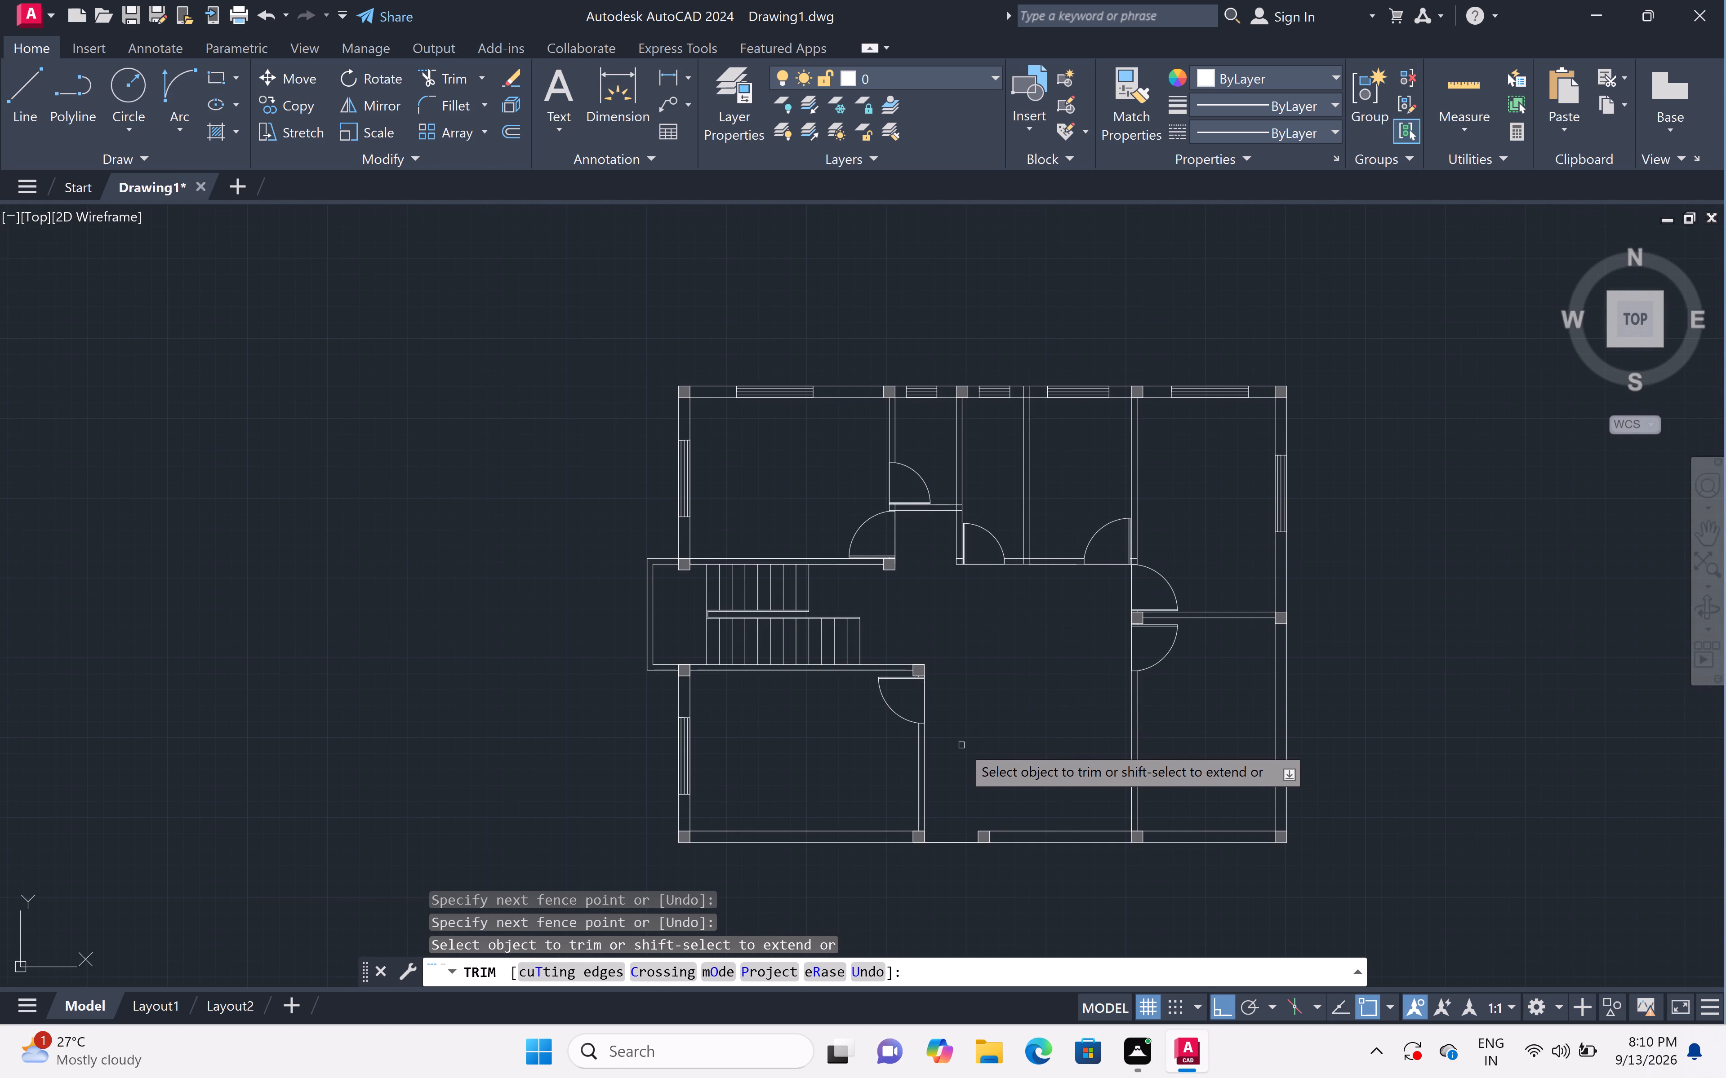
{"action": "key", "text": "Escape"}
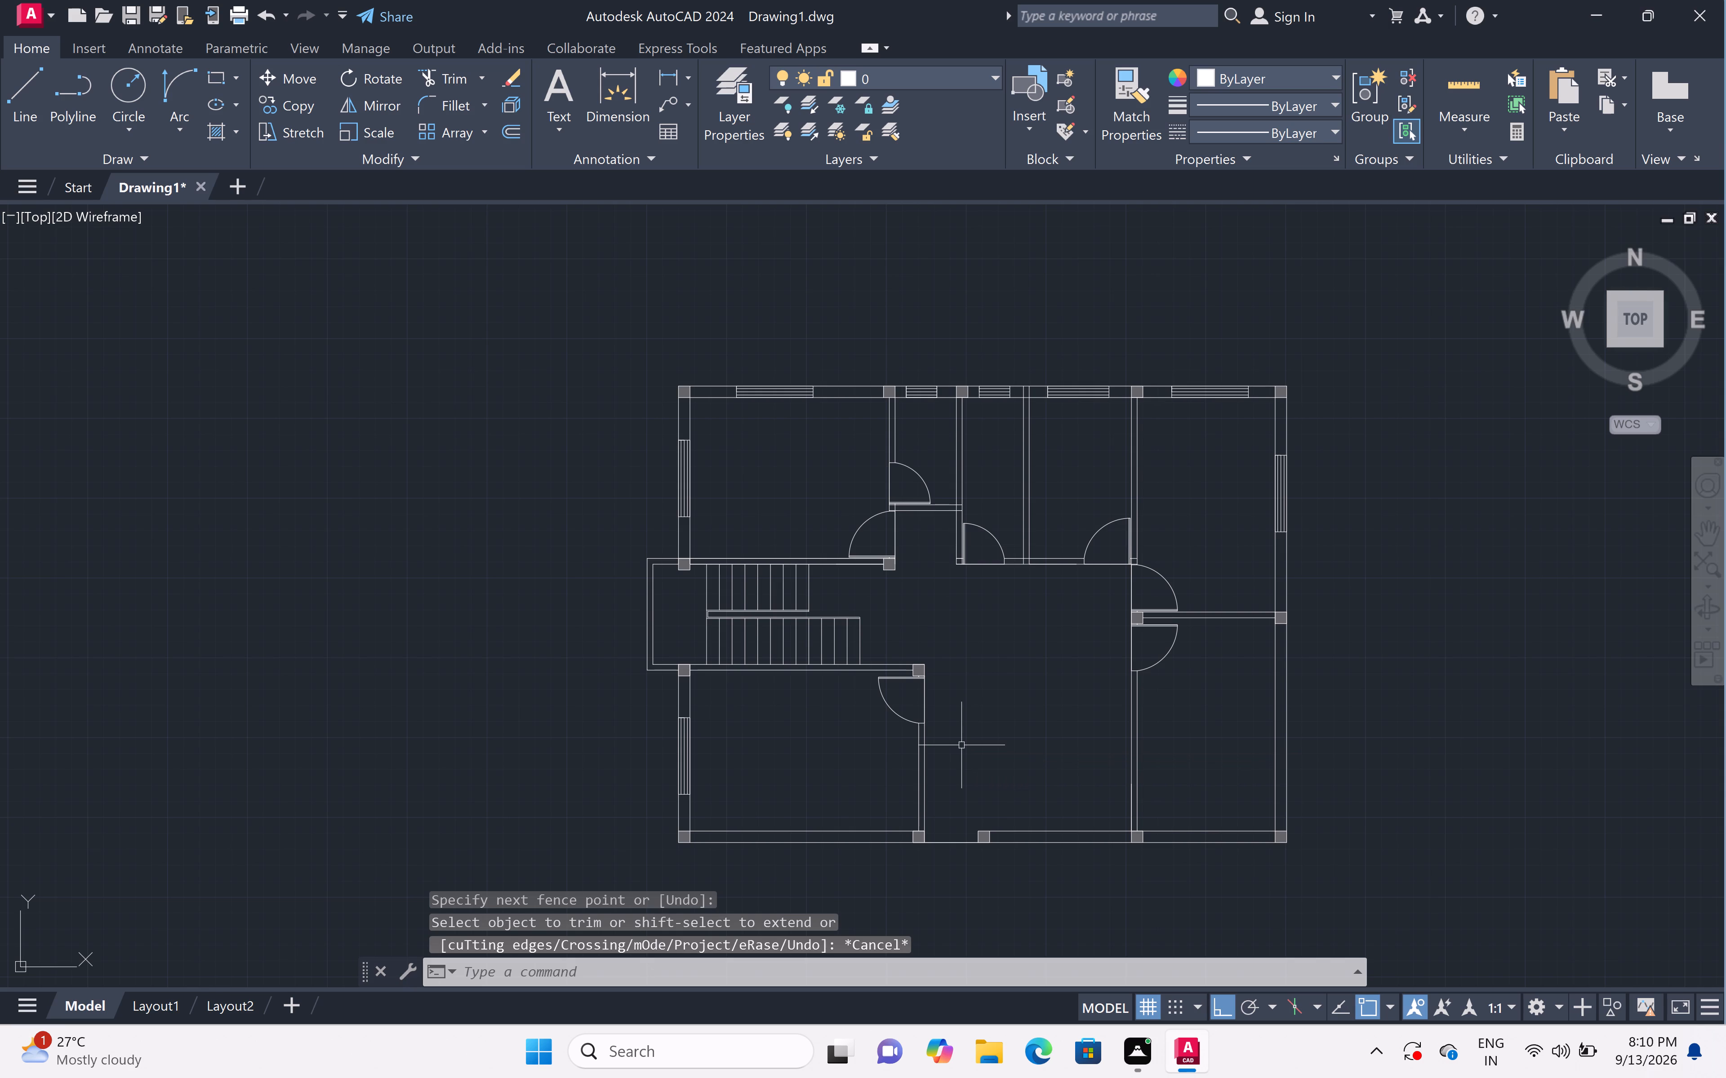
Trim the overlapping wall lines where the second north bay's short south wall meets its west wall.
{"action": "type", "text": "tr"}
{"action": "key", "text": "space"}
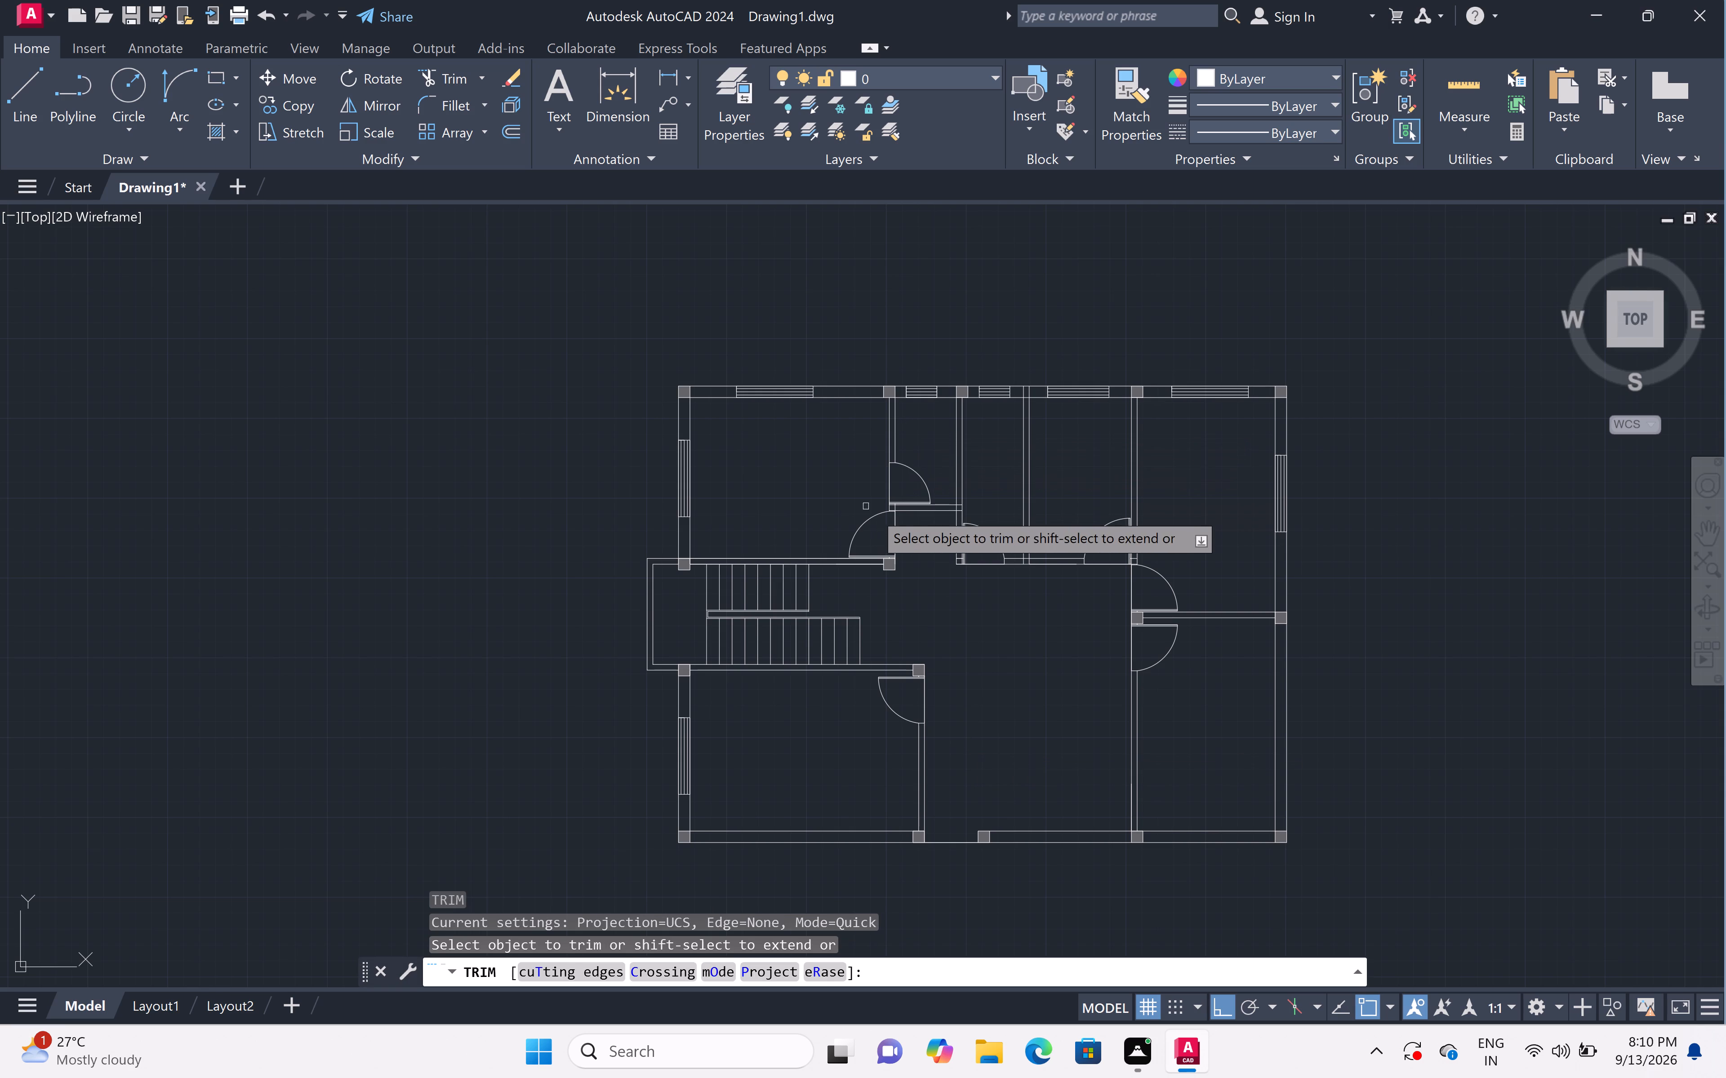
{"action": "scroll", "coordinate": [888, 499], "scroll_direction": "up", "scroll_amount": 4}
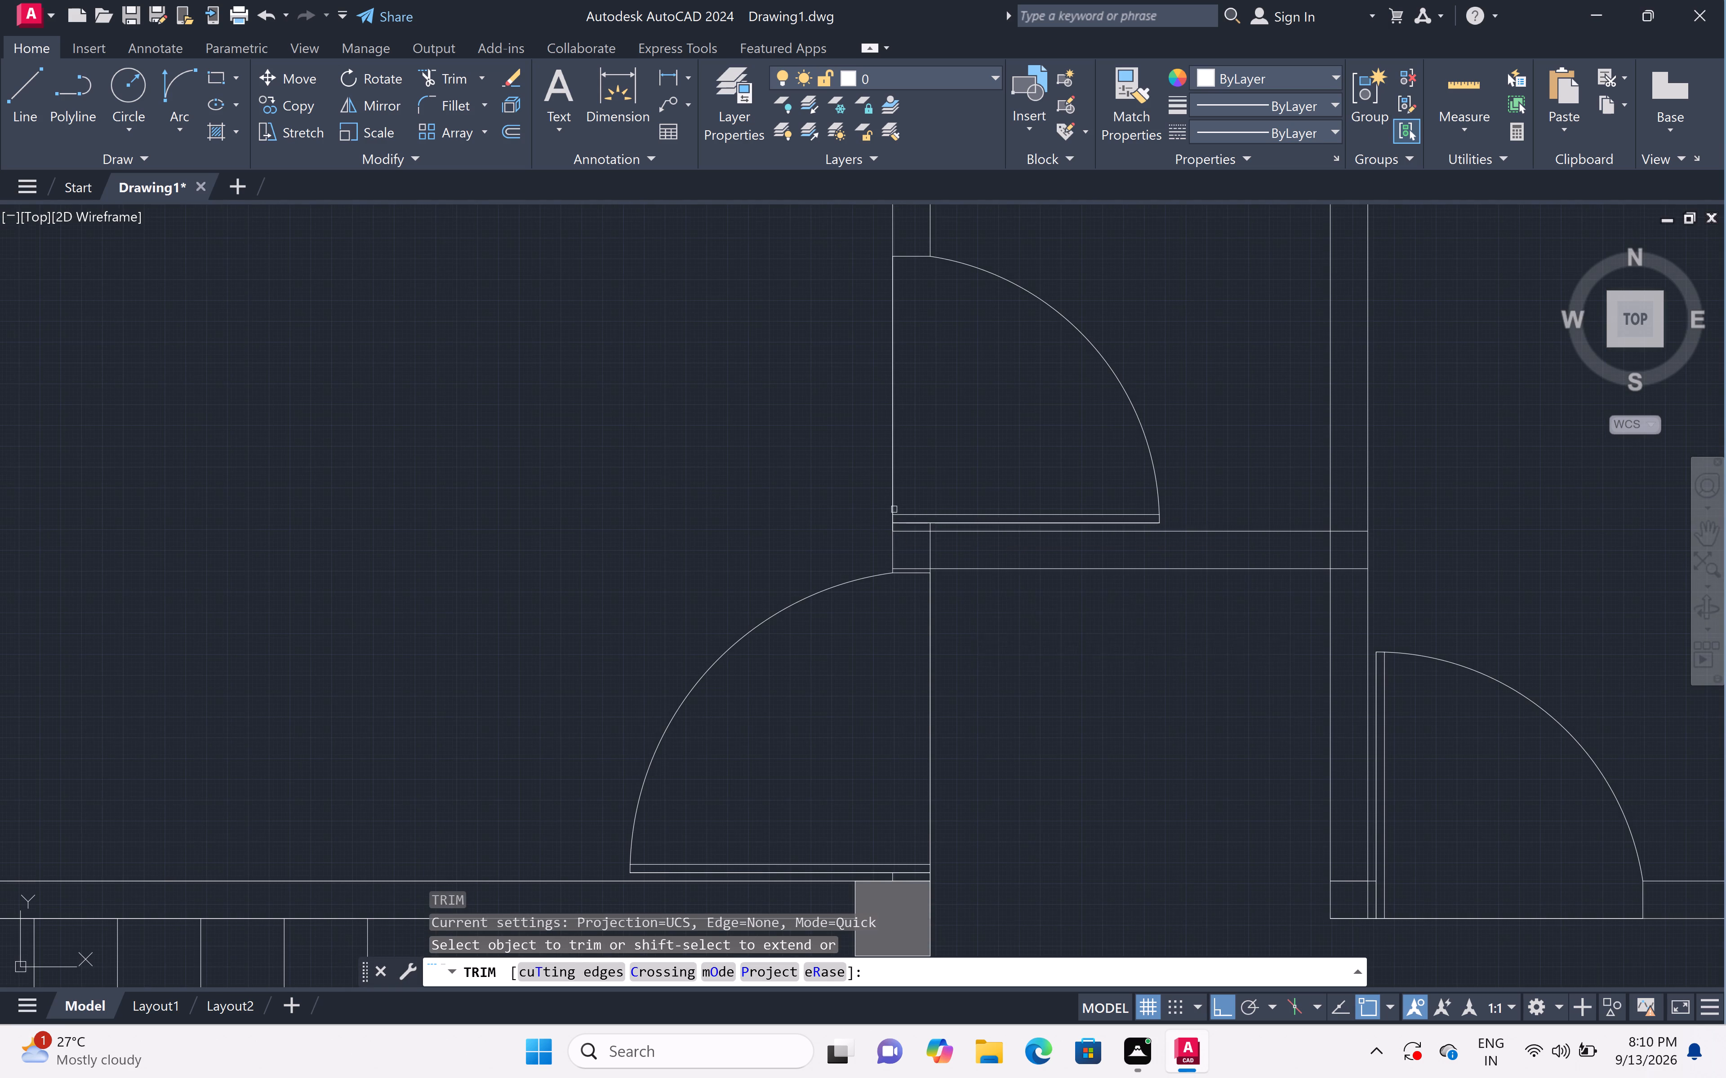
{"action": "scroll", "coordinate": [930, 536], "scroll_direction": "up", "scroll_amount": 4}
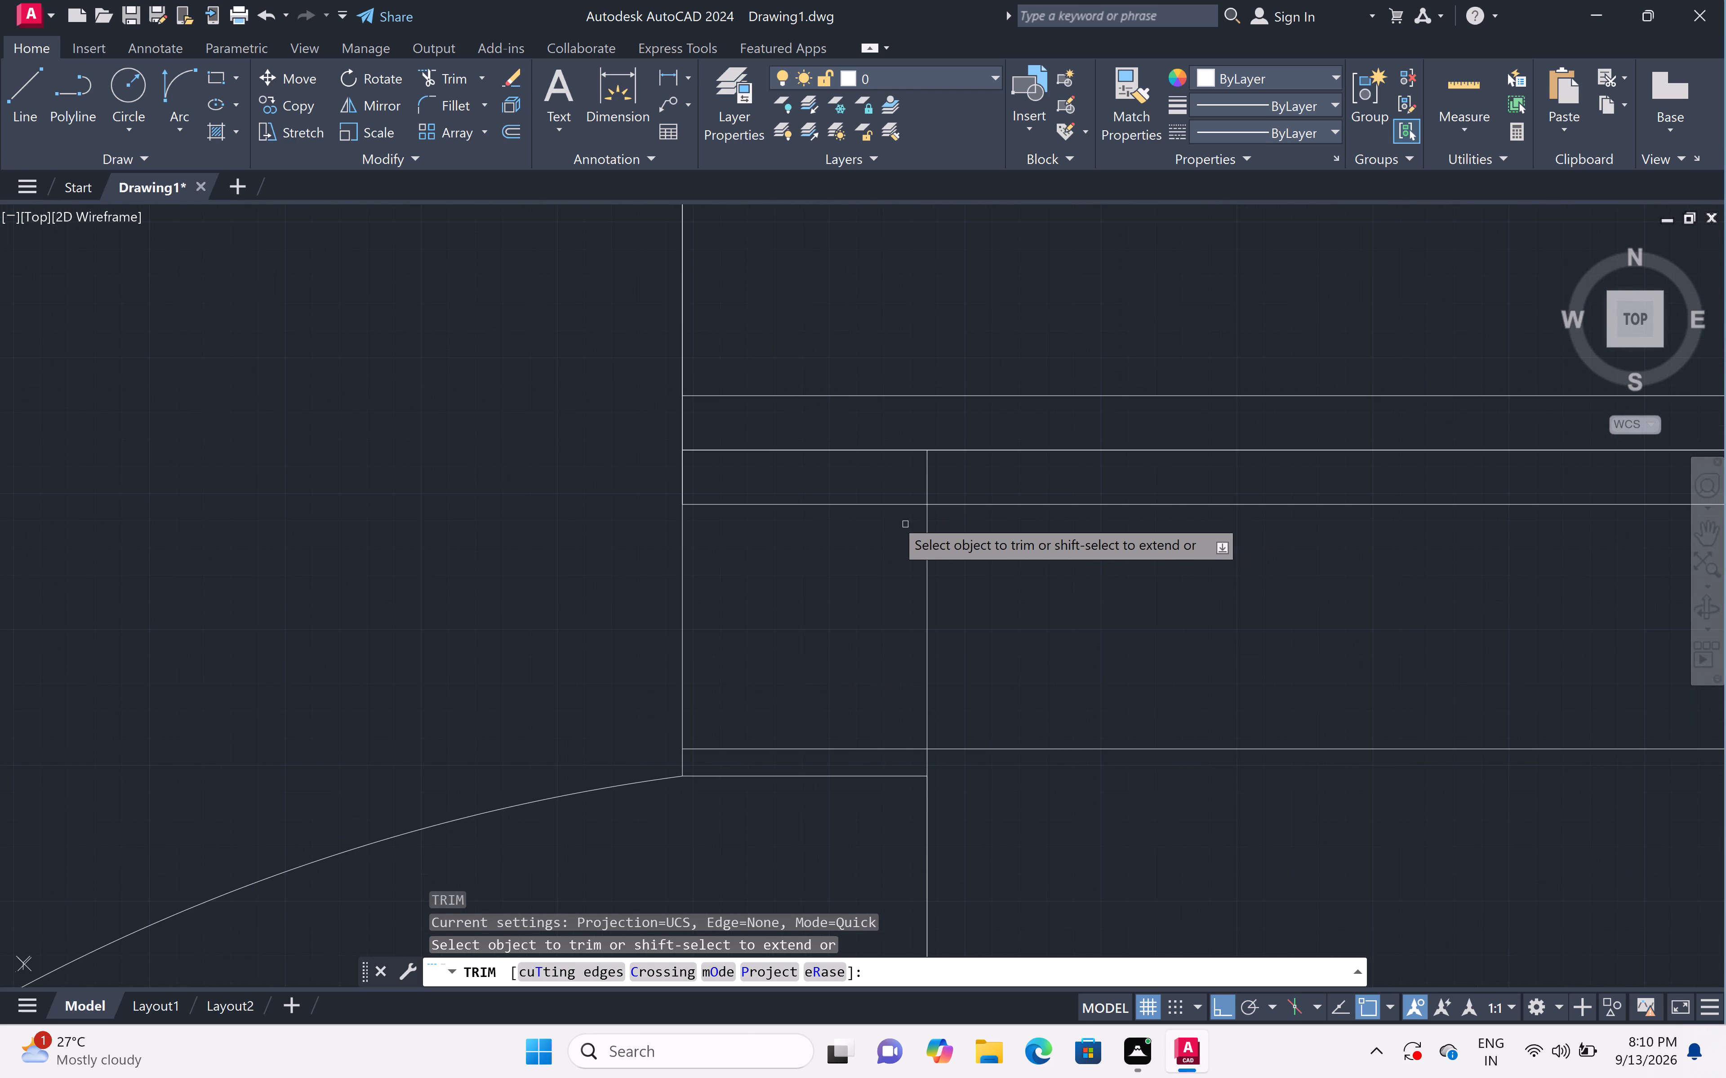
{"action": "double_click", "coordinate": [832, 482]}
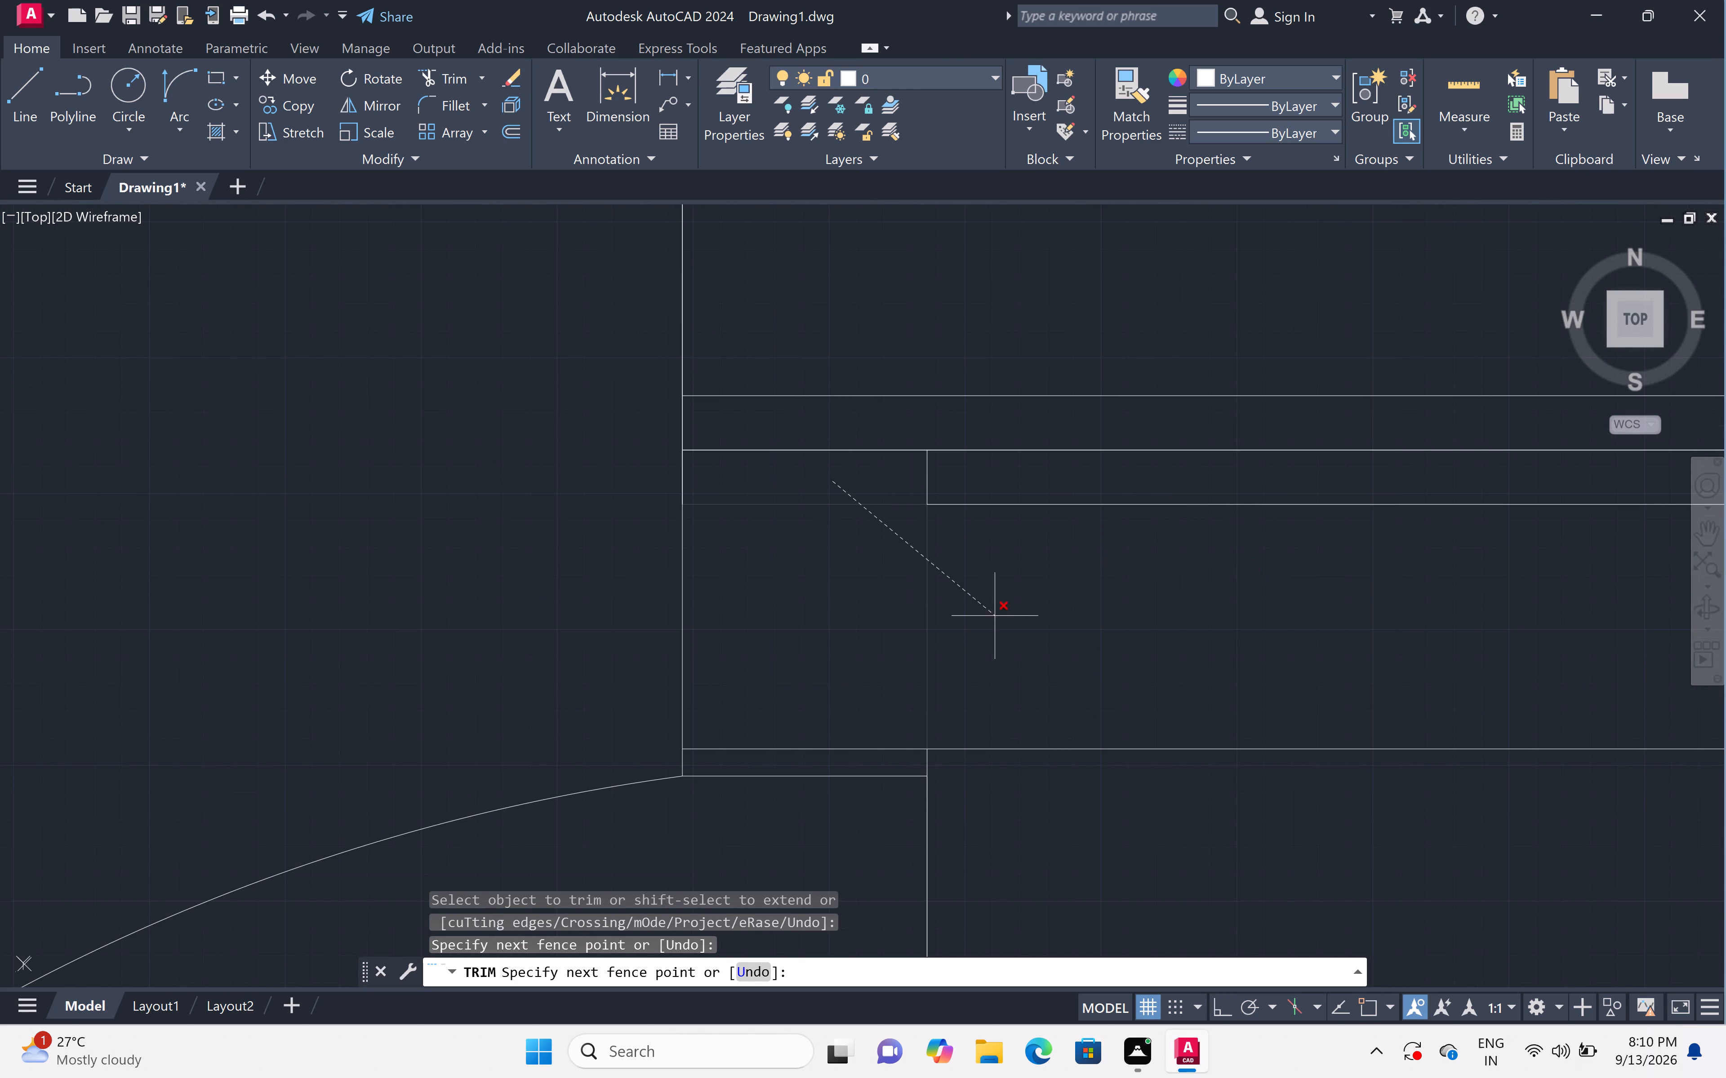
{"action": "left_click", "coordinate": [995, 616]}
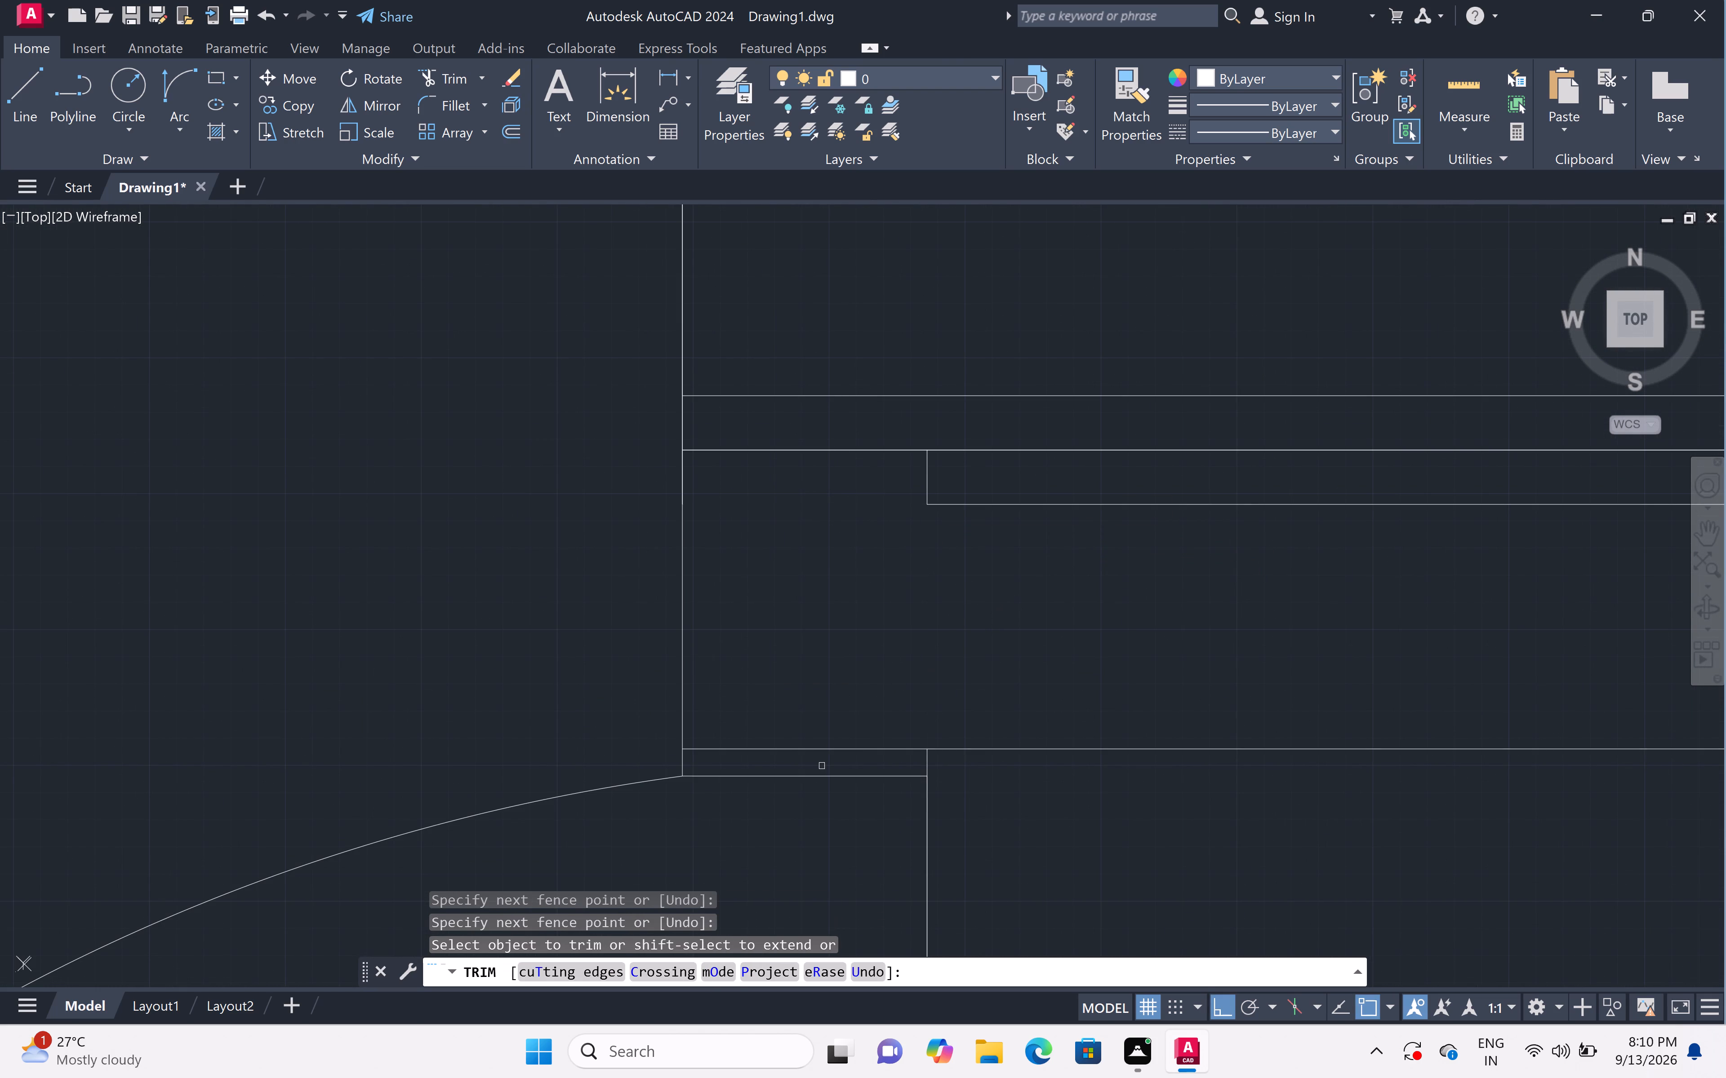
{"action": "double_click", "coordinate": [816, 744]}
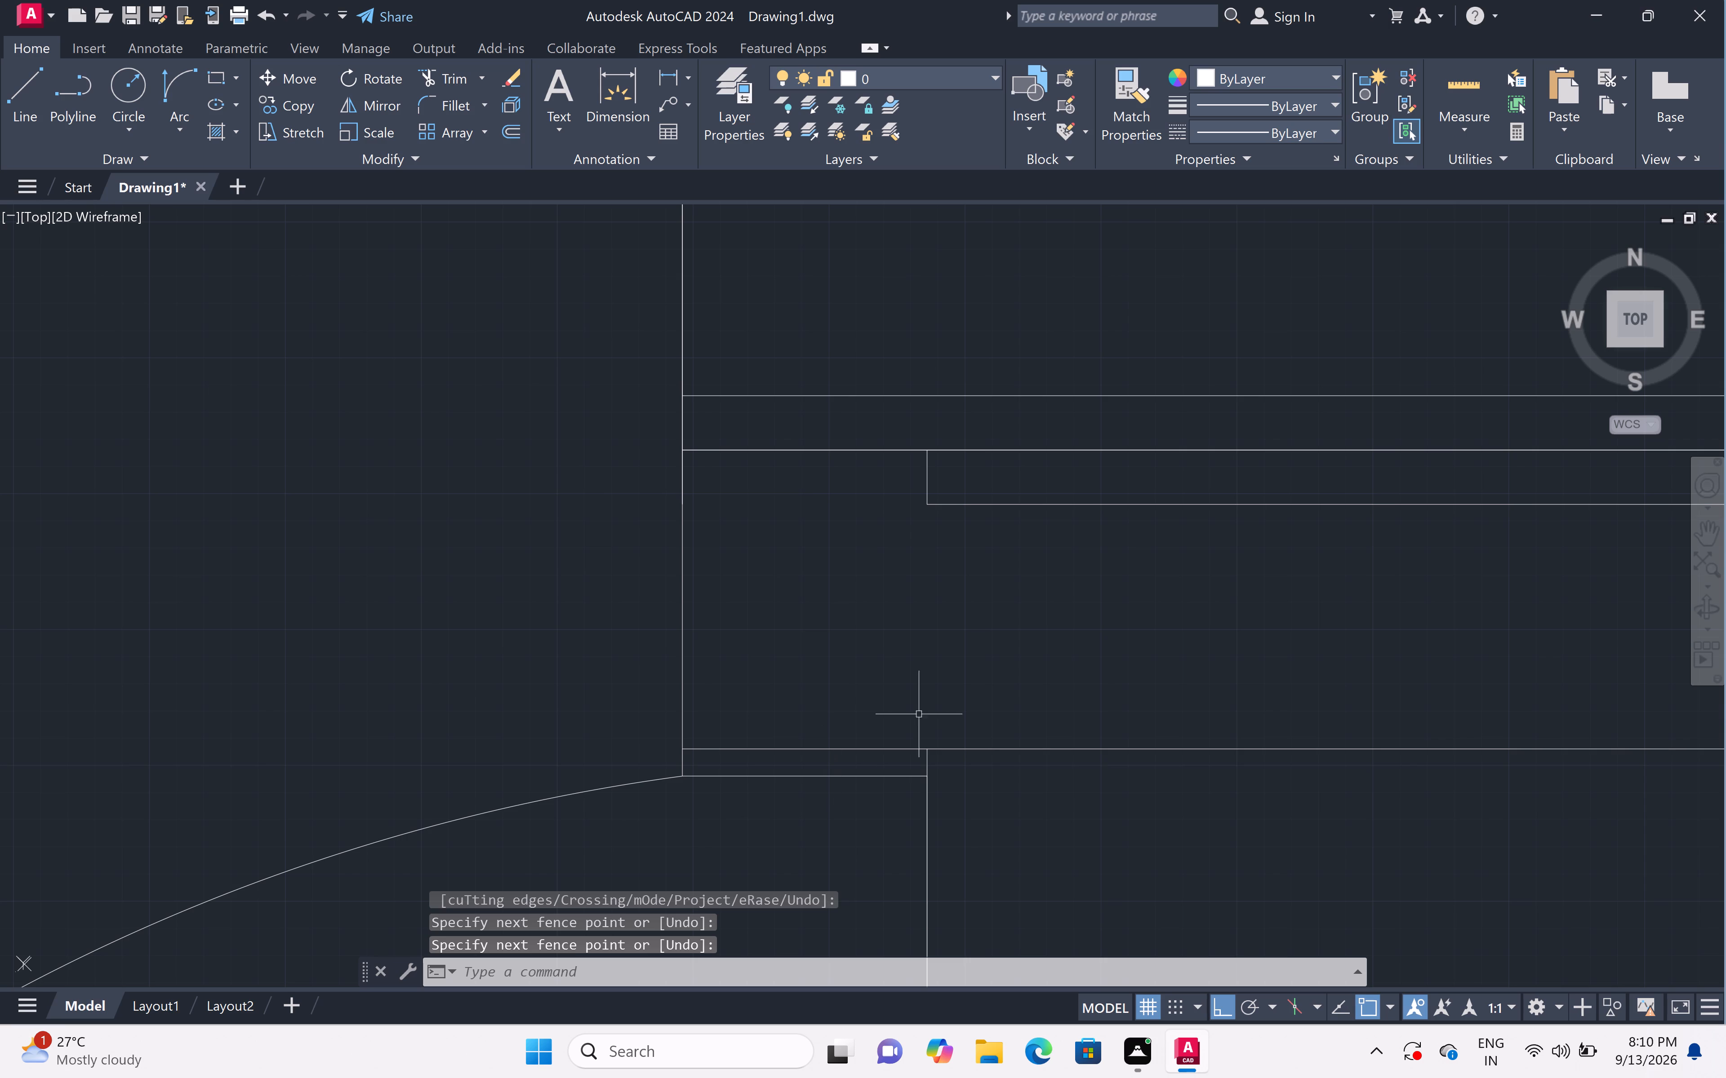
{"action": "key", "text": "space"}
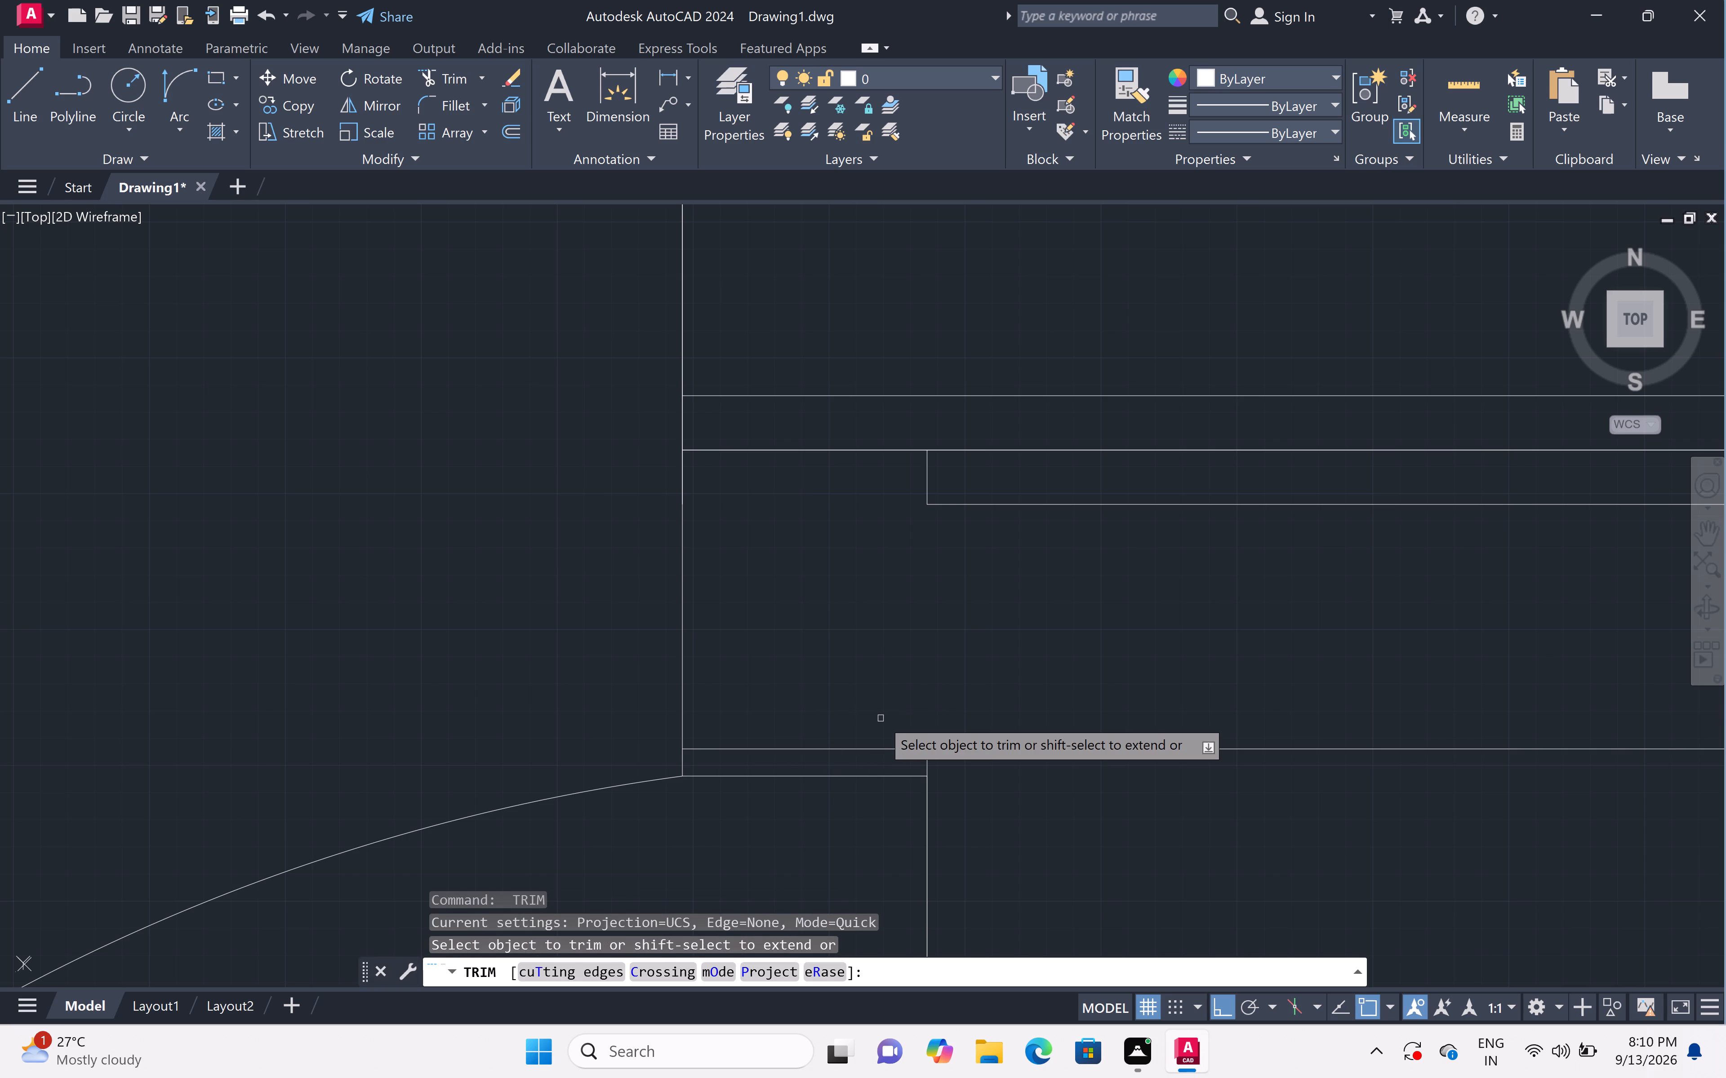
{"action": "left_click", "coordinate": [838, 747]}
{"action": "scroll", "coordinate": [936, 633], "scroll_direction": "down", "scroll_amount": 3}
{"action": "scroll", "coordinate": [1187, 716], "scroll_direction": "down", "scroll_amount": 1}
{"action": "middle_click", "coordinate": [1366, 783]}
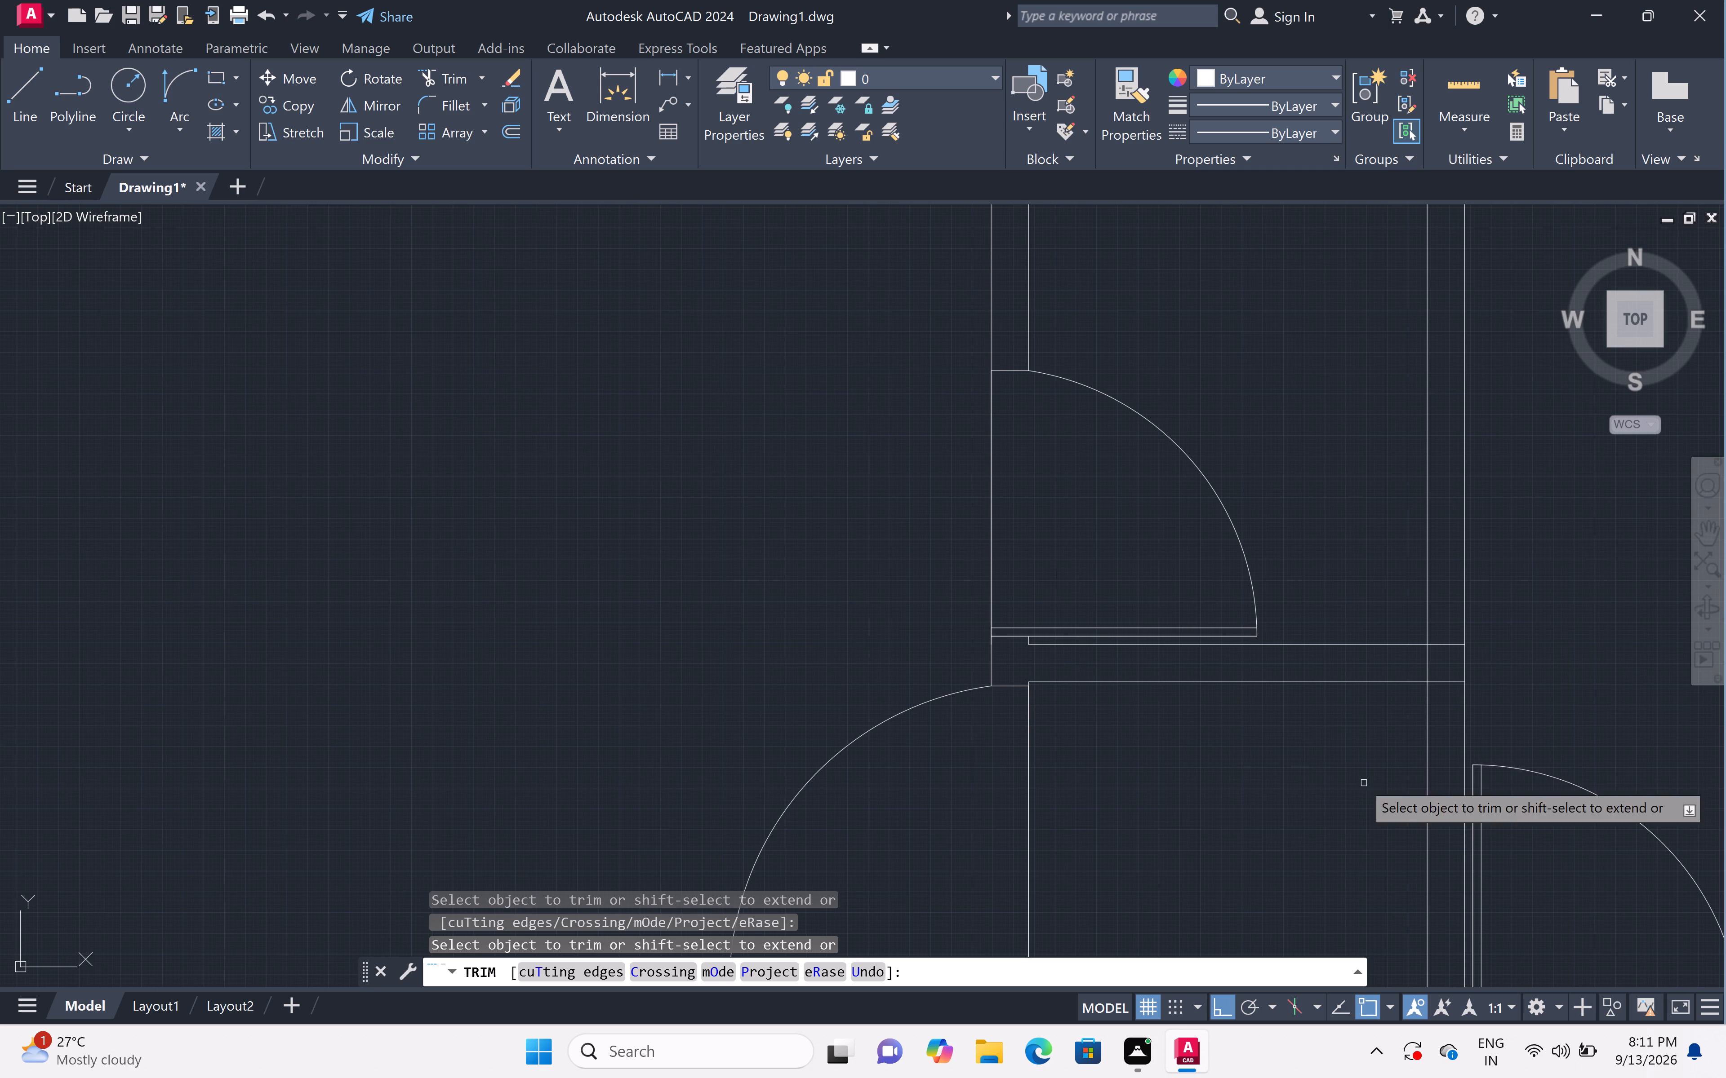
Trim the overlapping wall lines where the second north bay's short south wall meets its east wall.
{"action": "scroll", "coordinate": [1455, 665], "scroll_direction": "up", "scroll_amount": 2}
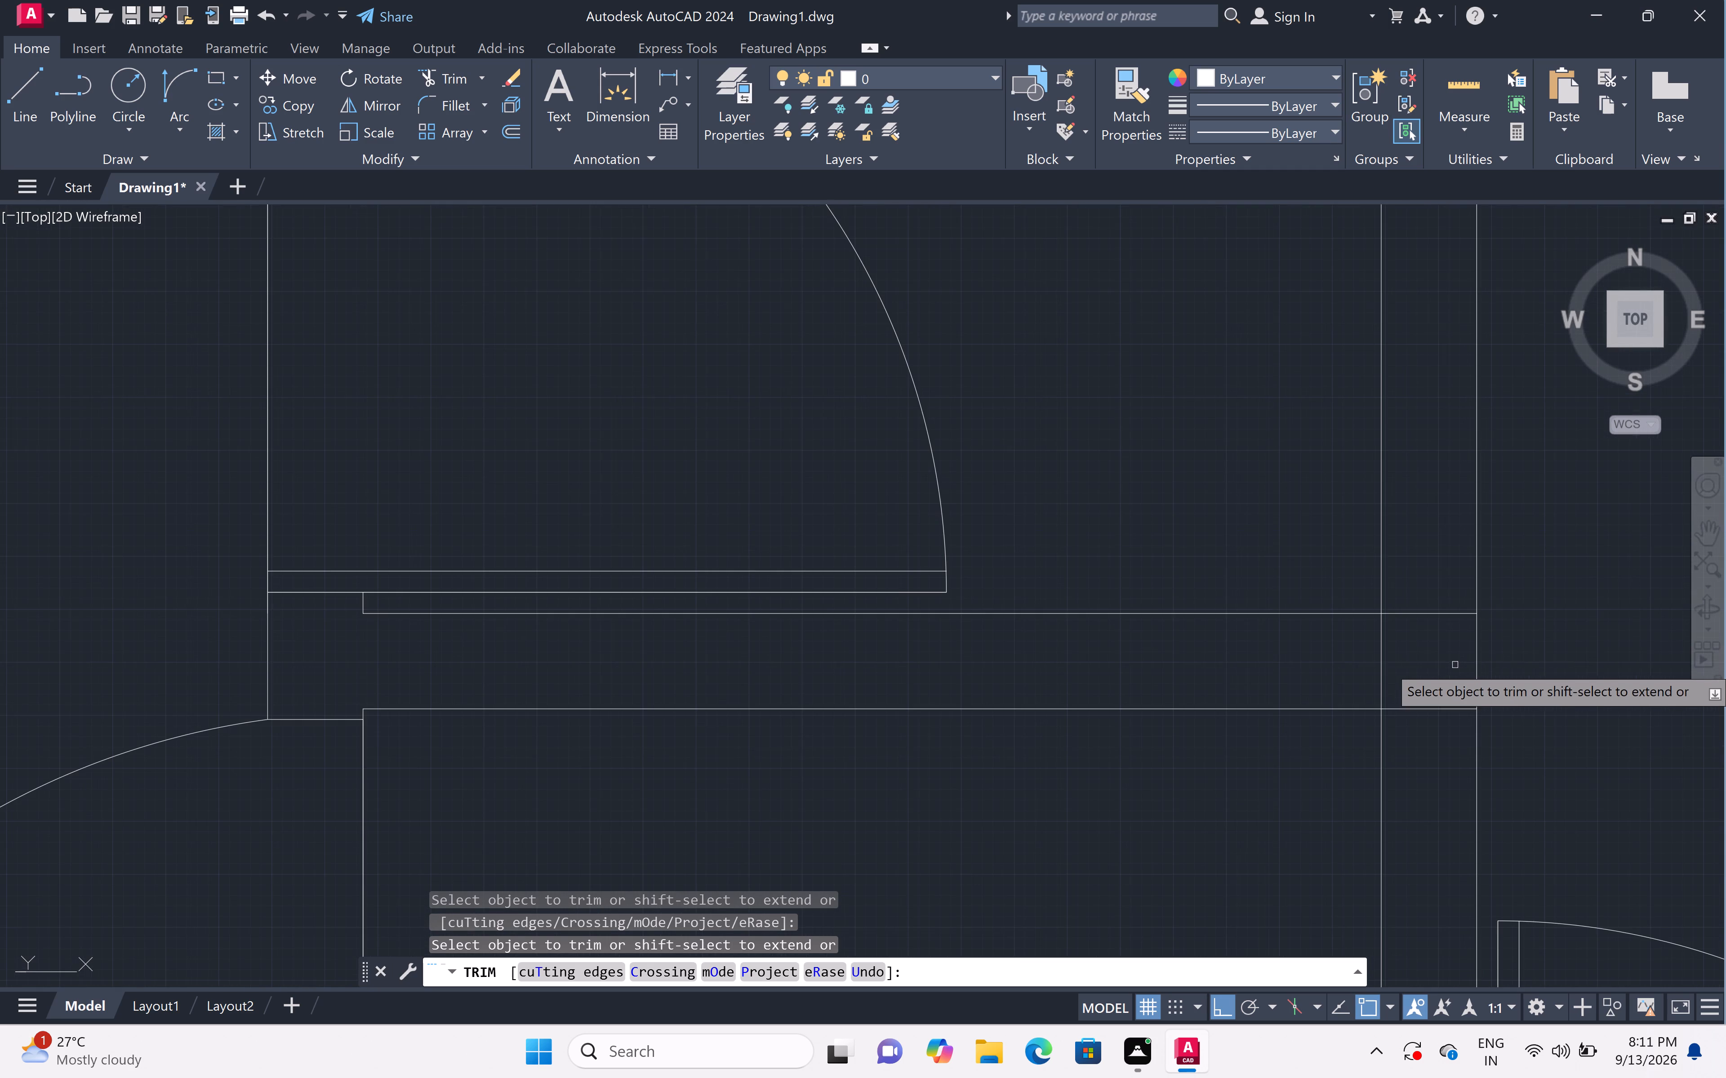
{"action": "left_click", "coordinate": [1442, 572]}
{"action": "left_click", "coordinate": [1429, 796]}
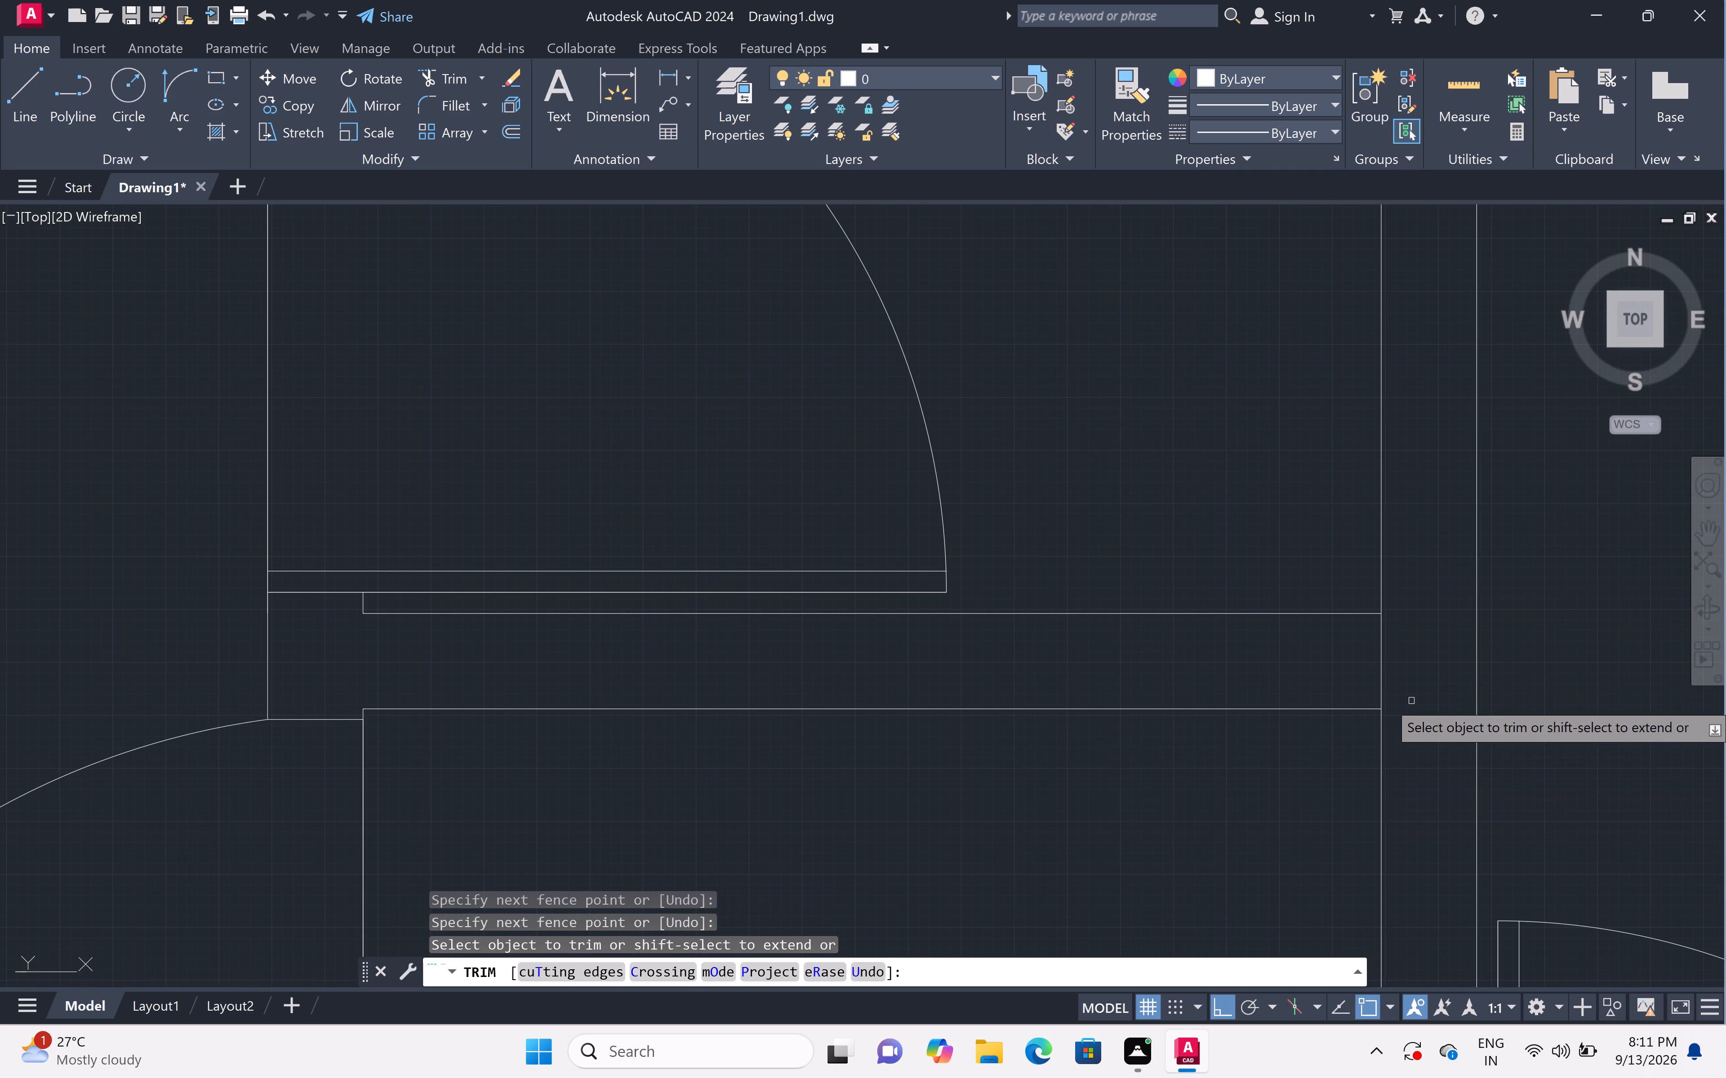
{"action": "left_click", "coordinate": [1406, 677]}
{"action": "left_click", "coordinate": [1293, 654]}
{"action": "scroll", "coordinate": [1293, 654], "scroll_direction": "down", "scroll_amount": 4}
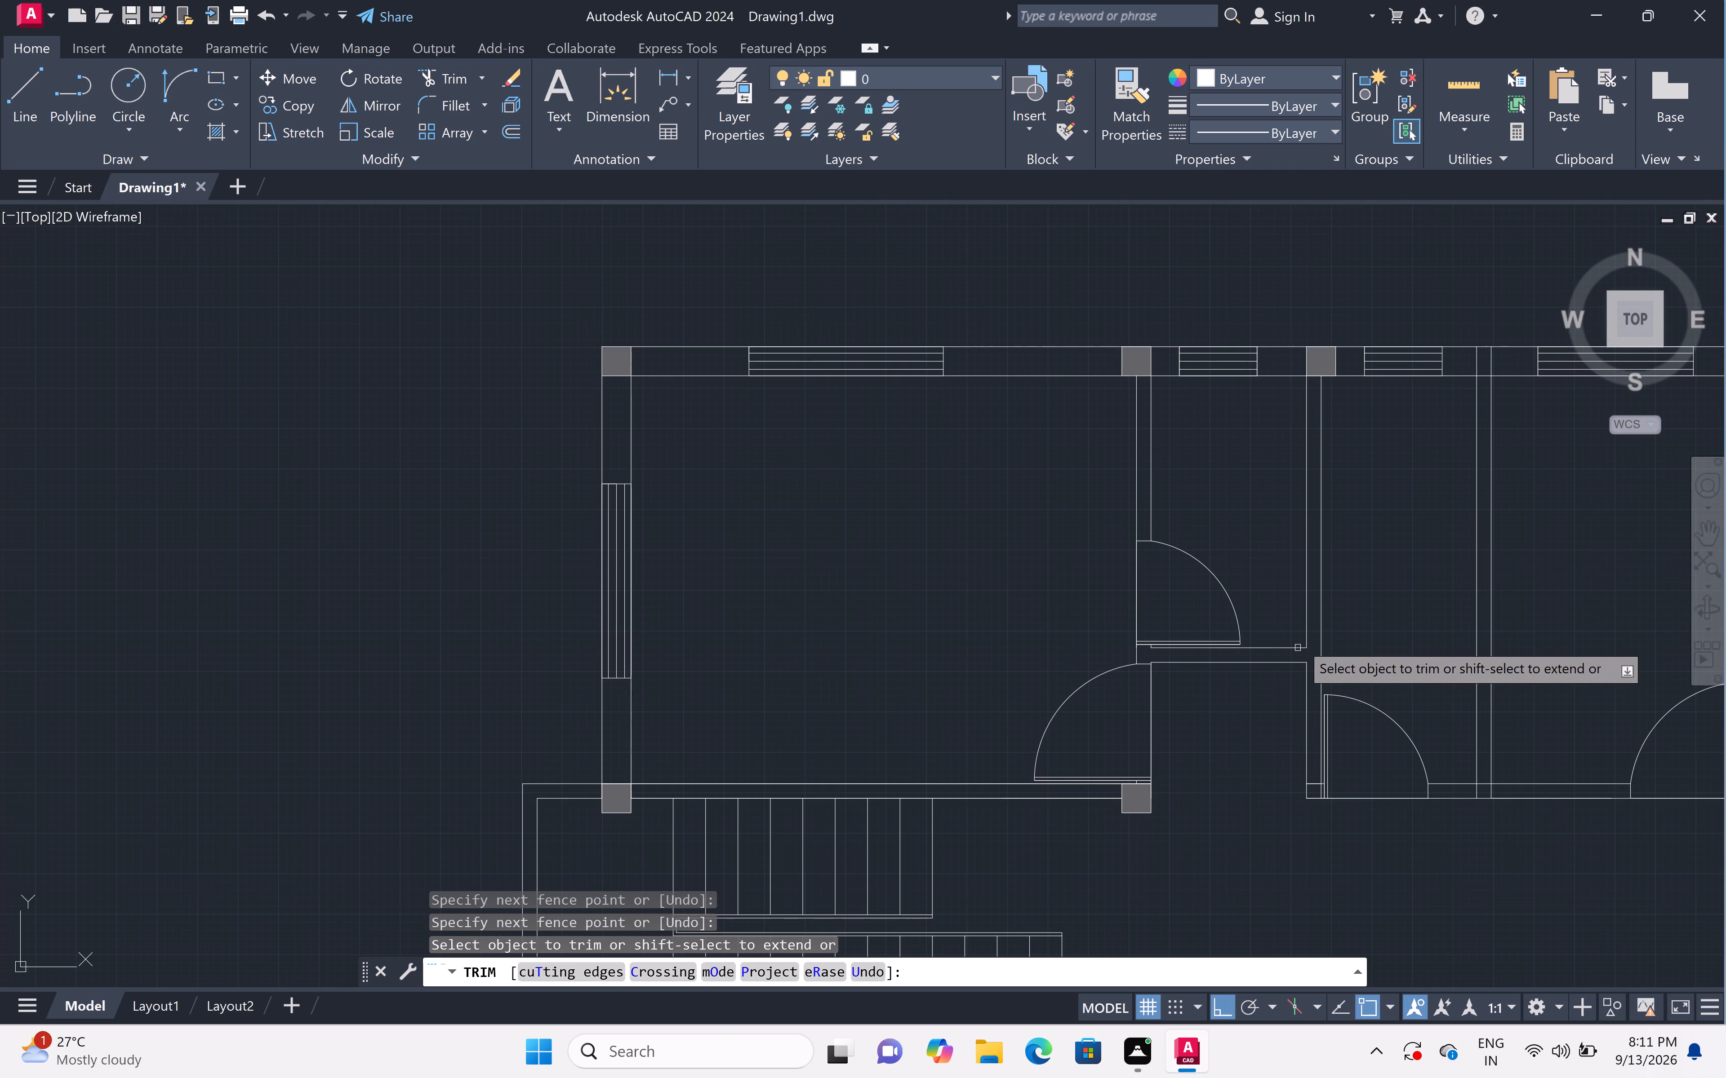
Trim the crossing wall lines inside the southwest wall corner beside the third north bay's door.
{"action": "scroll", "coordinate": [1319, 799], "scroll_direction": "up", "scroll_amount": 4}
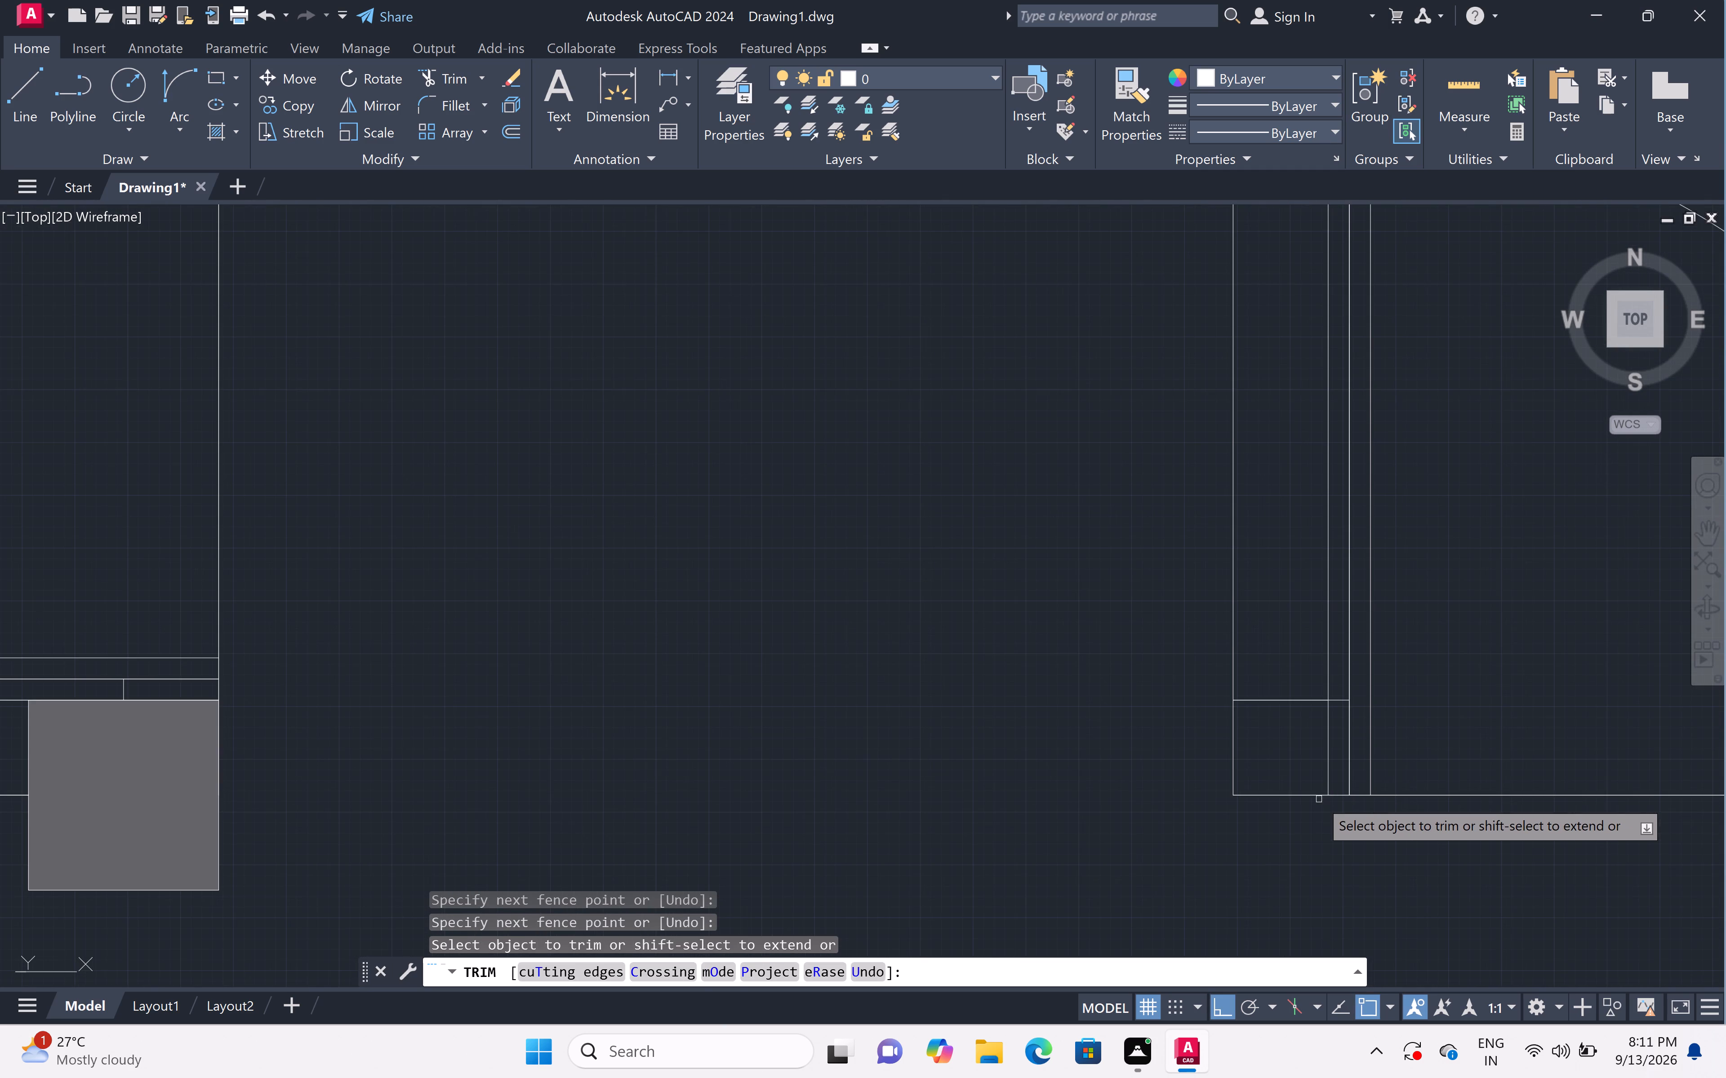
{"action": "left_click", "coordinate": [1286, 672]}
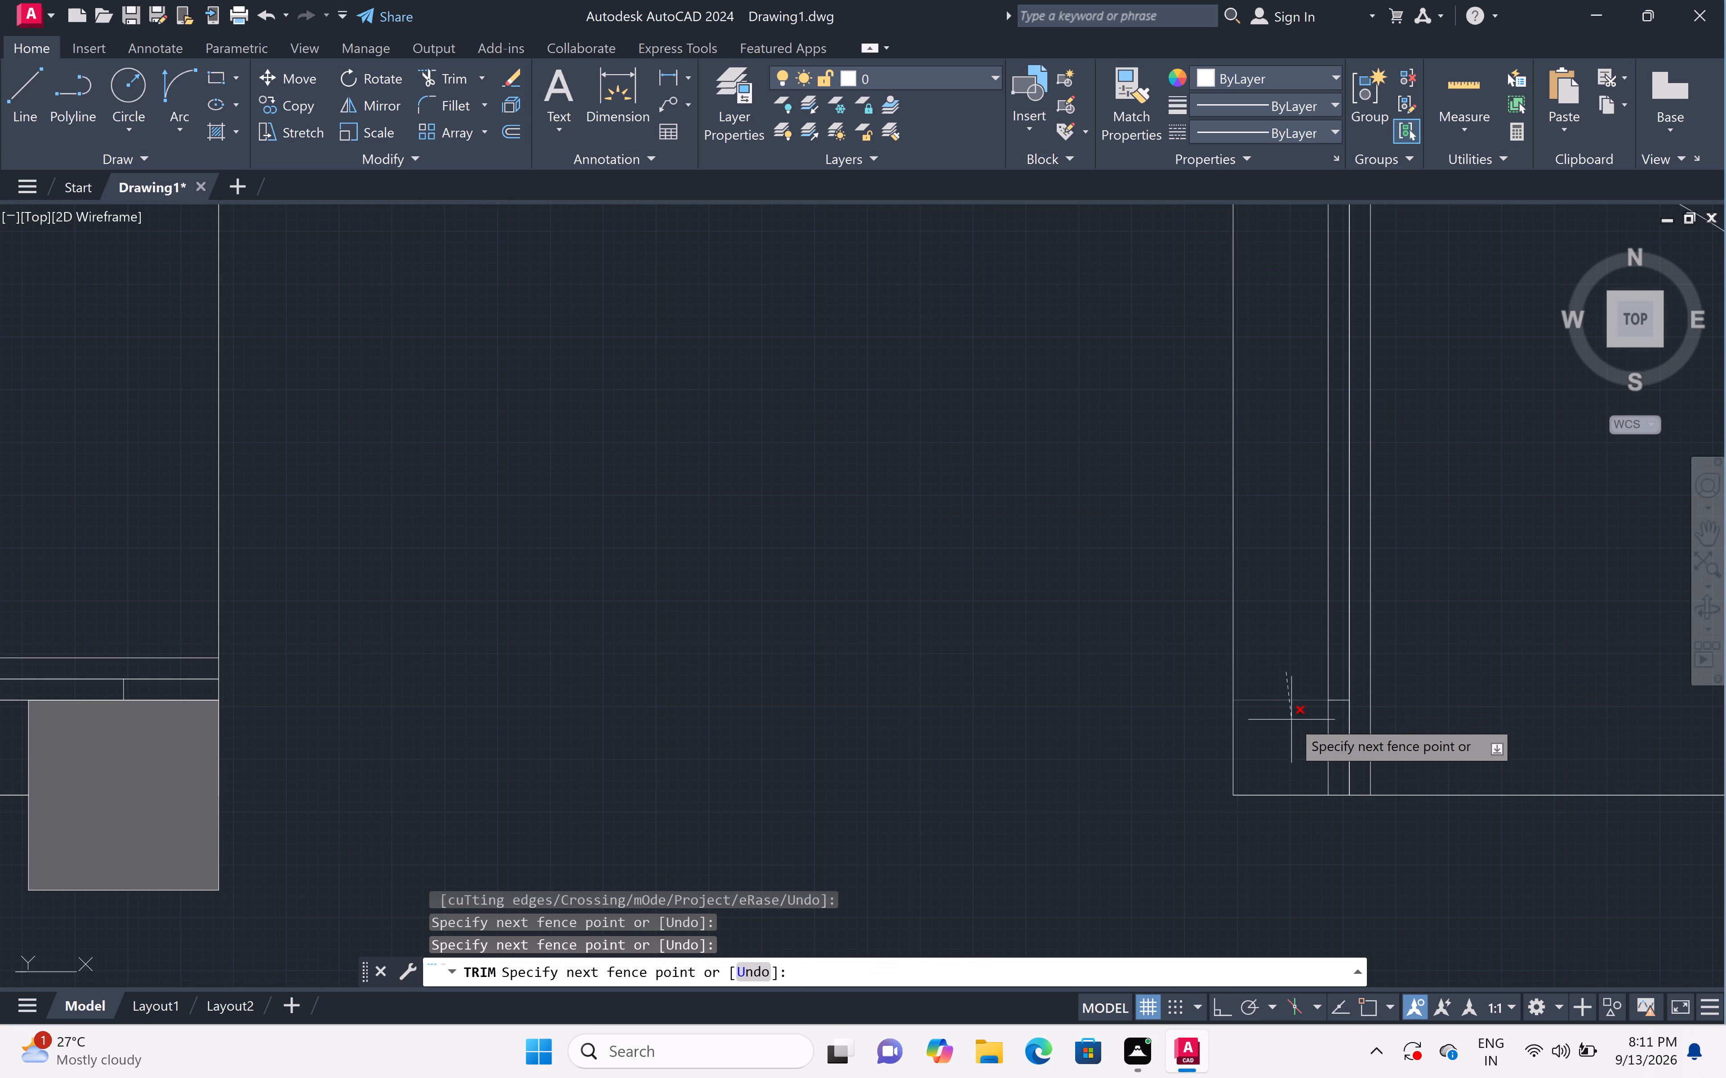
{"action": "left_click", "coordinate": [1291, 720]}
{"action": "left_click", "coordinate": [1330, 748]}
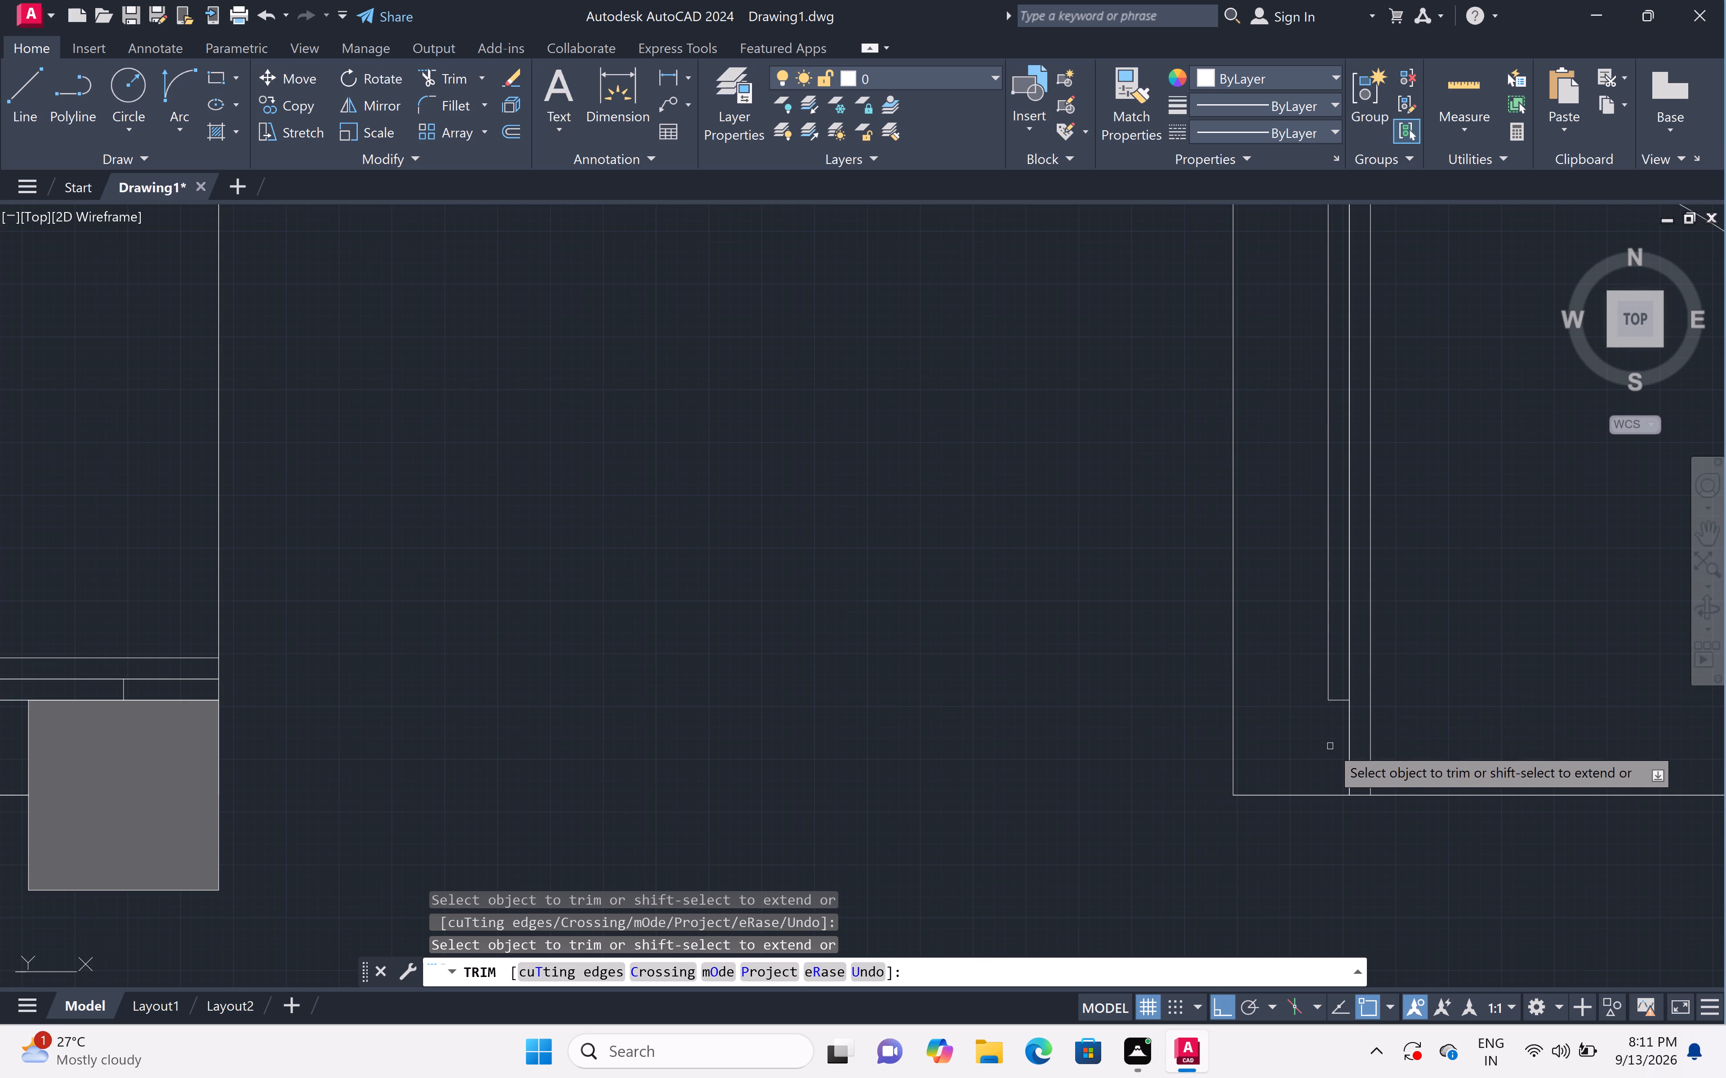
{"action": "scroll", "coordinate": [1330, 745], "scroll_direction": "down", "scroll_amount": 6}
Trim the crossing lines where the partition between the third and fourth north bays meets the south wall.
{"action": "scroll", "coordinate": [1394, 750], "scroll_direction": "up", "scroll_amount": 3}
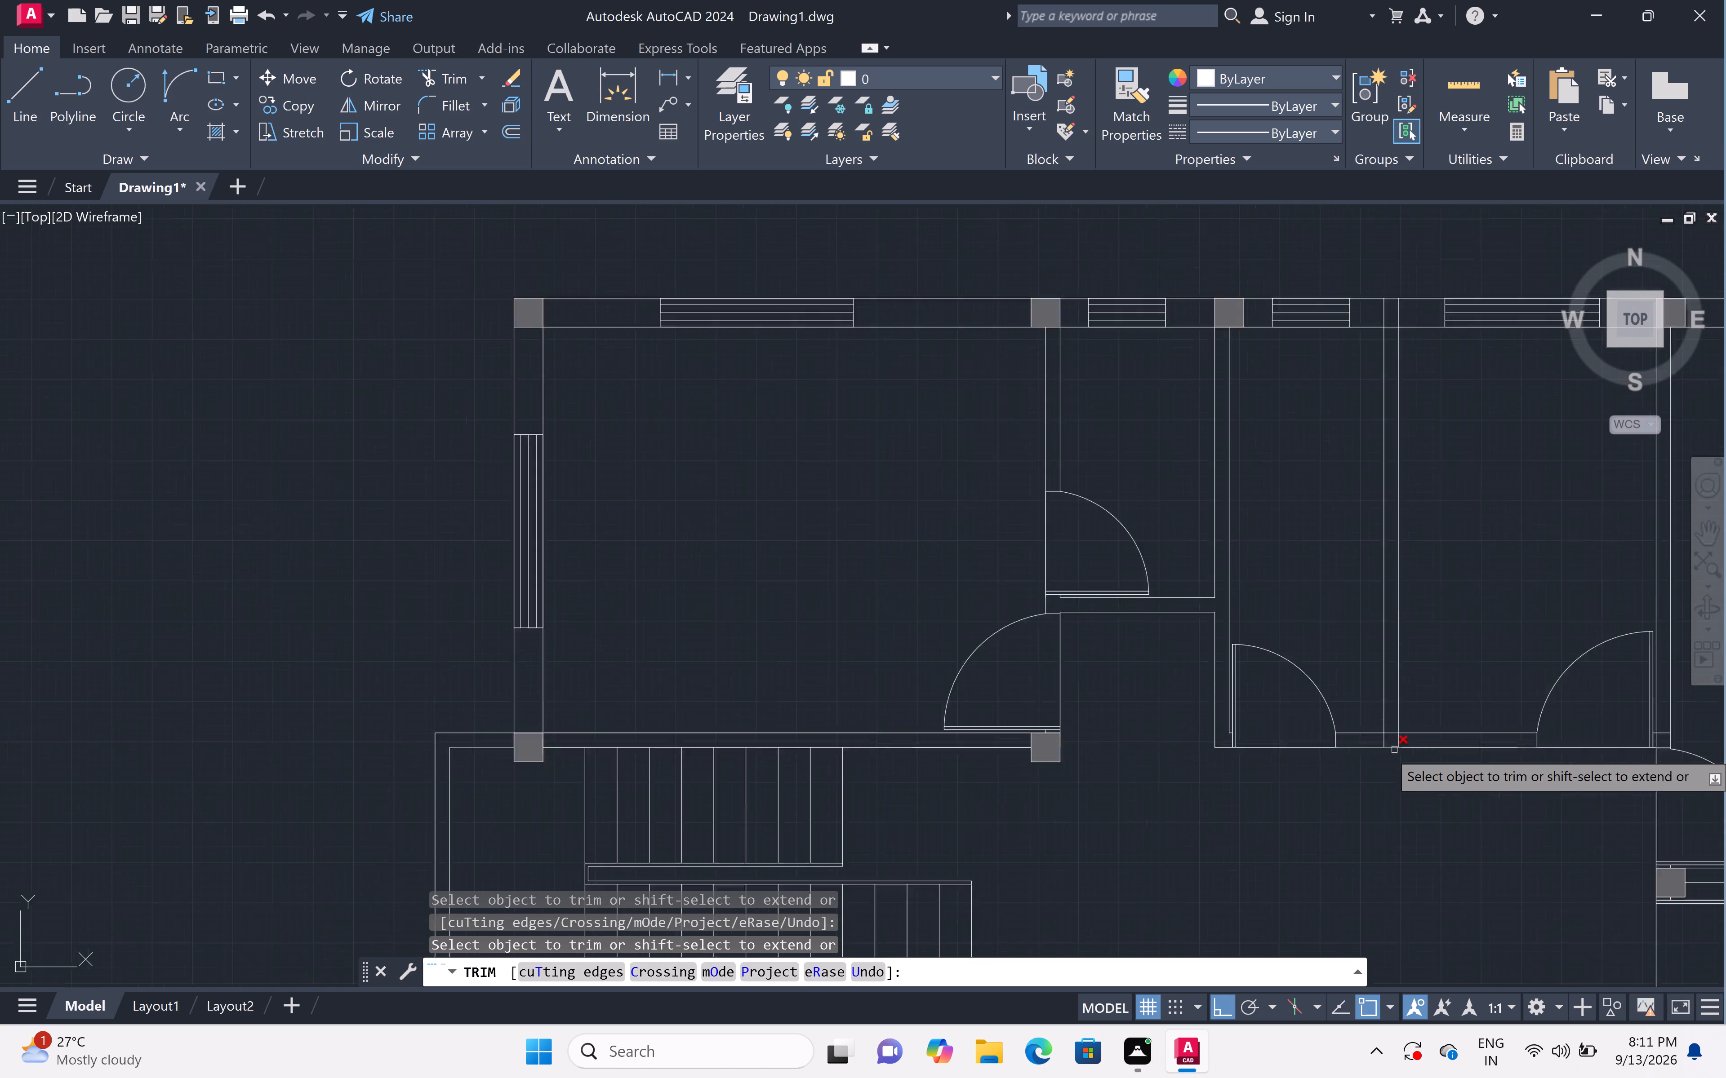
{"action": "scroll", "coordinate": [1394, 750], "scroll_direction": "up", "scroll_amount": 3}
{"action": "left_click", "coordinate": [1287, 692]}
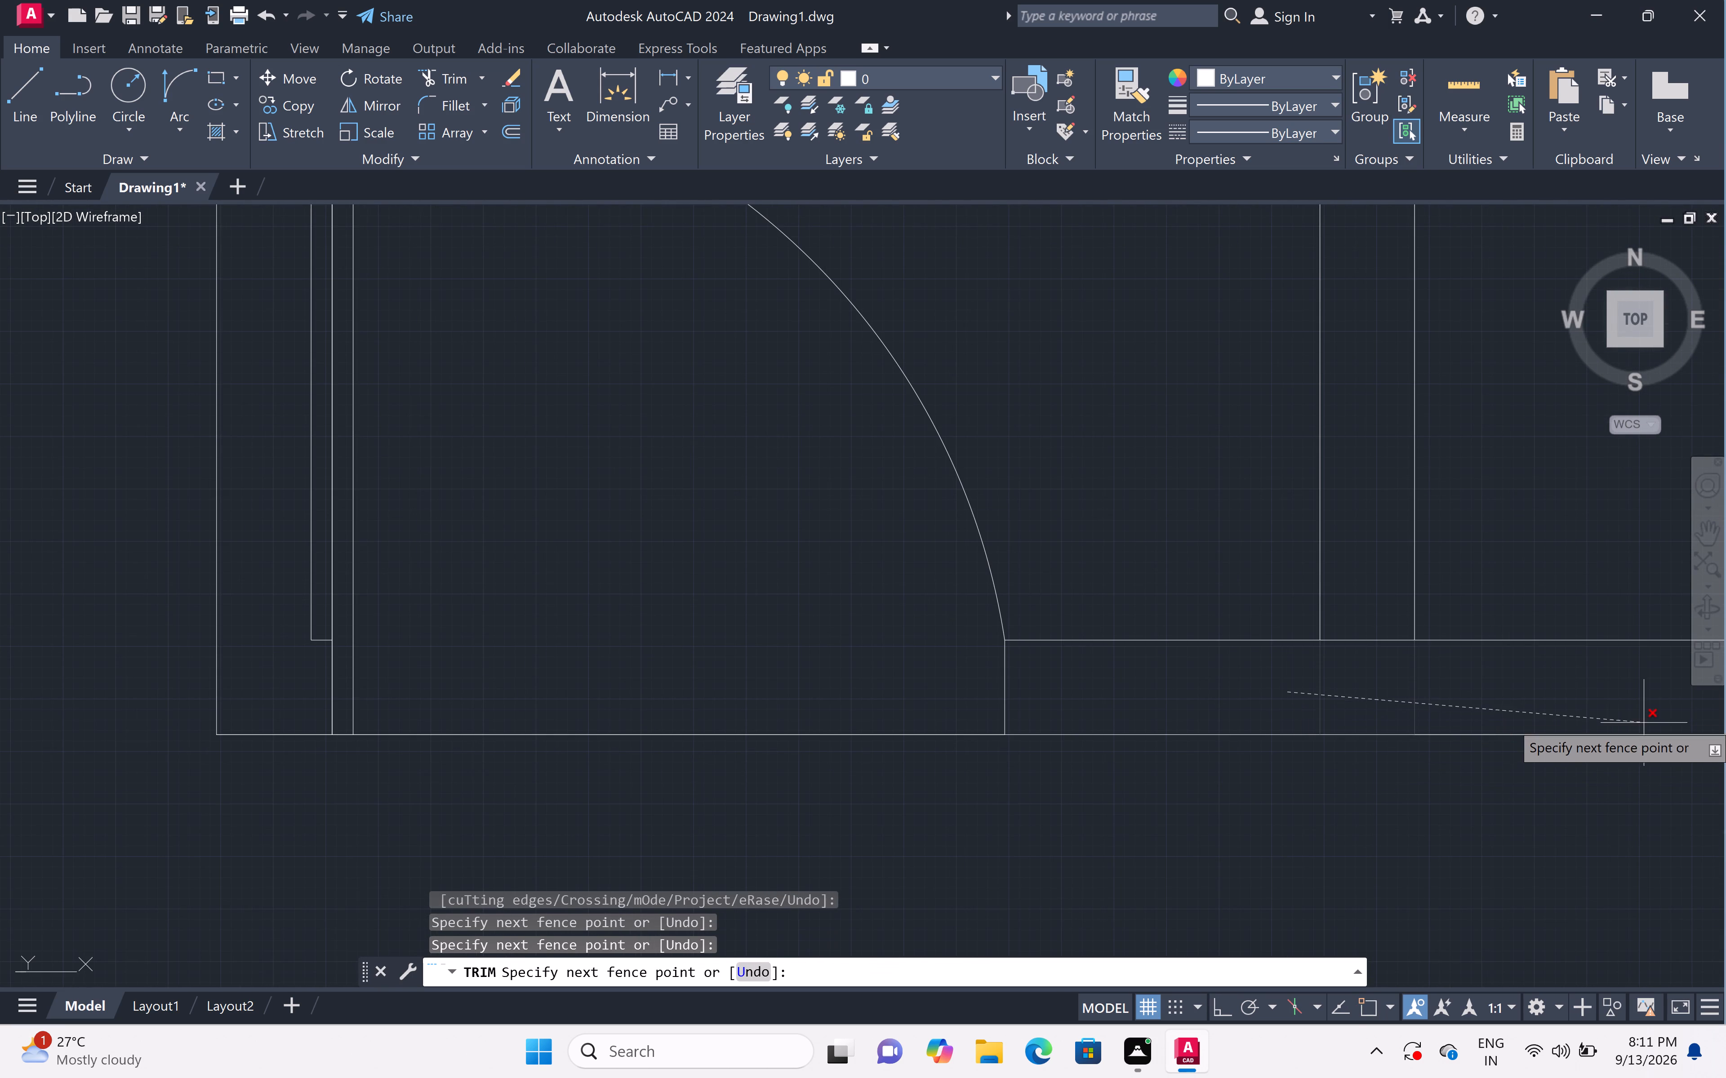
{"action": "left_click", "coordinate": [1541, 683]}
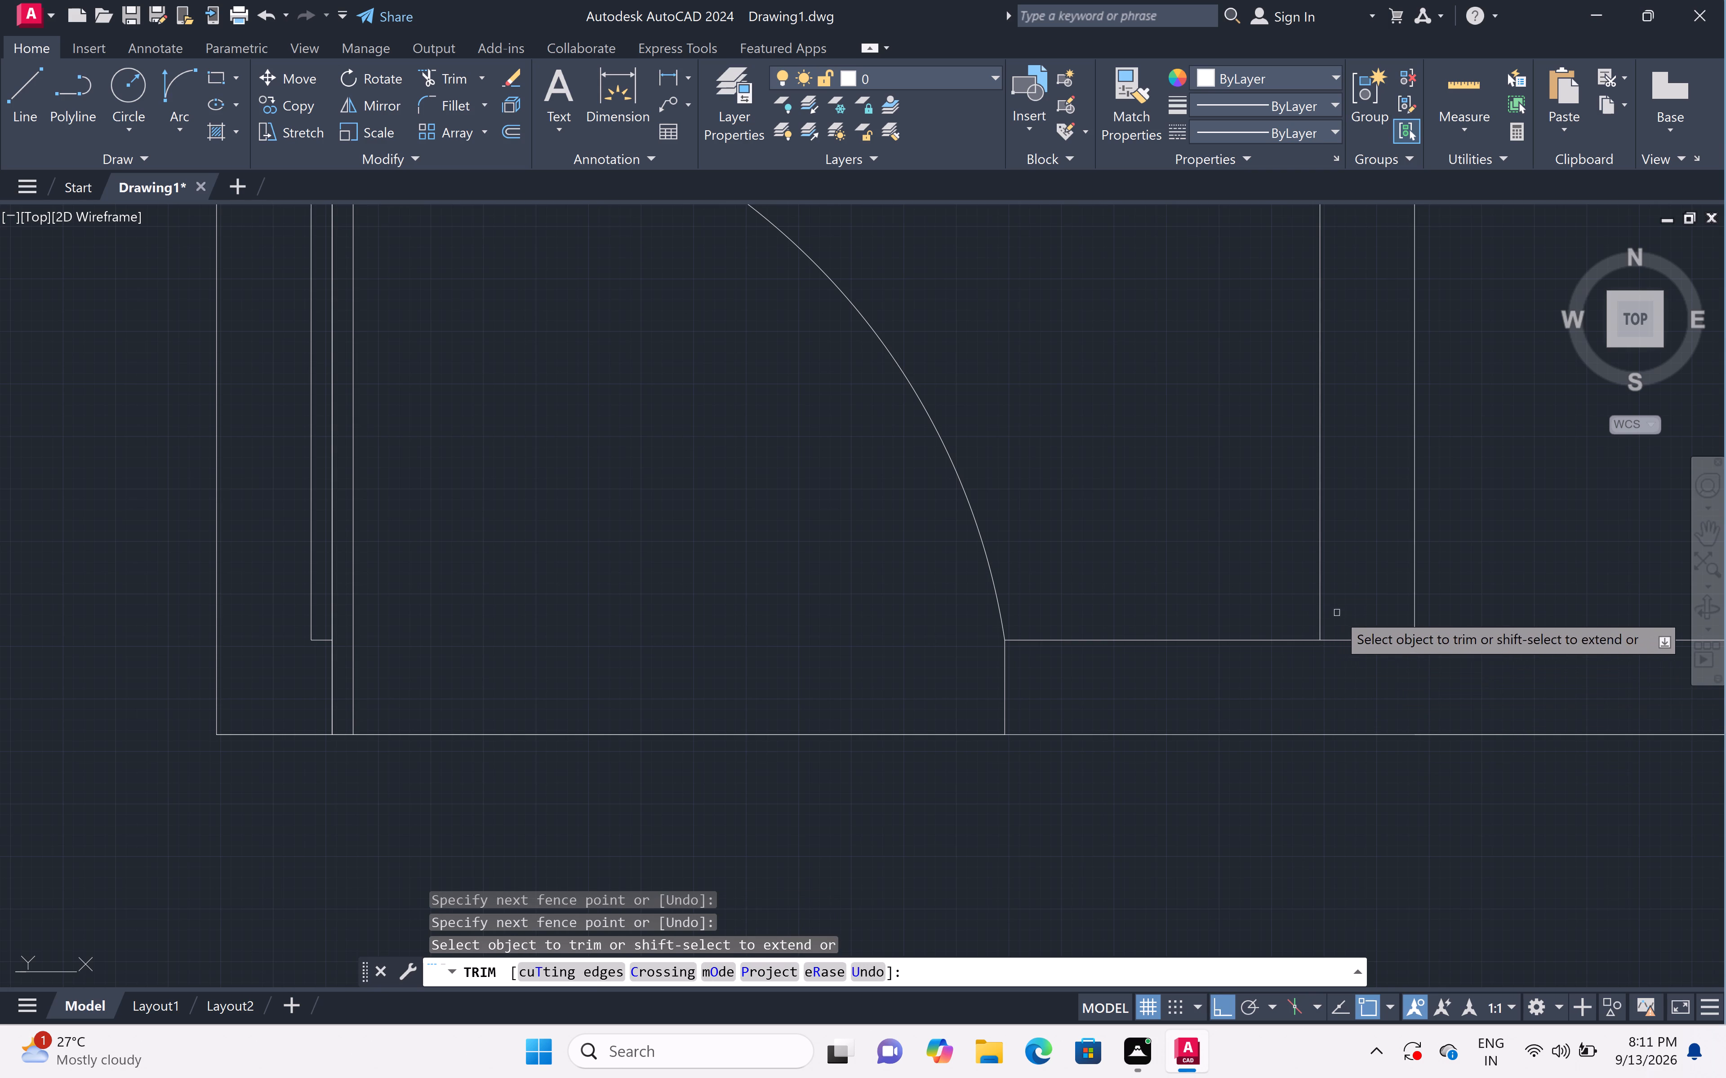
{"action": "left_click", "coordinate": [1337, 613]}
{"action": "left_click", "coordinate": [1345, 666]}
{"action": "scroll", "coordinate": [1352, 654], "scroll_direction": "down", "scroll_amount": 6}
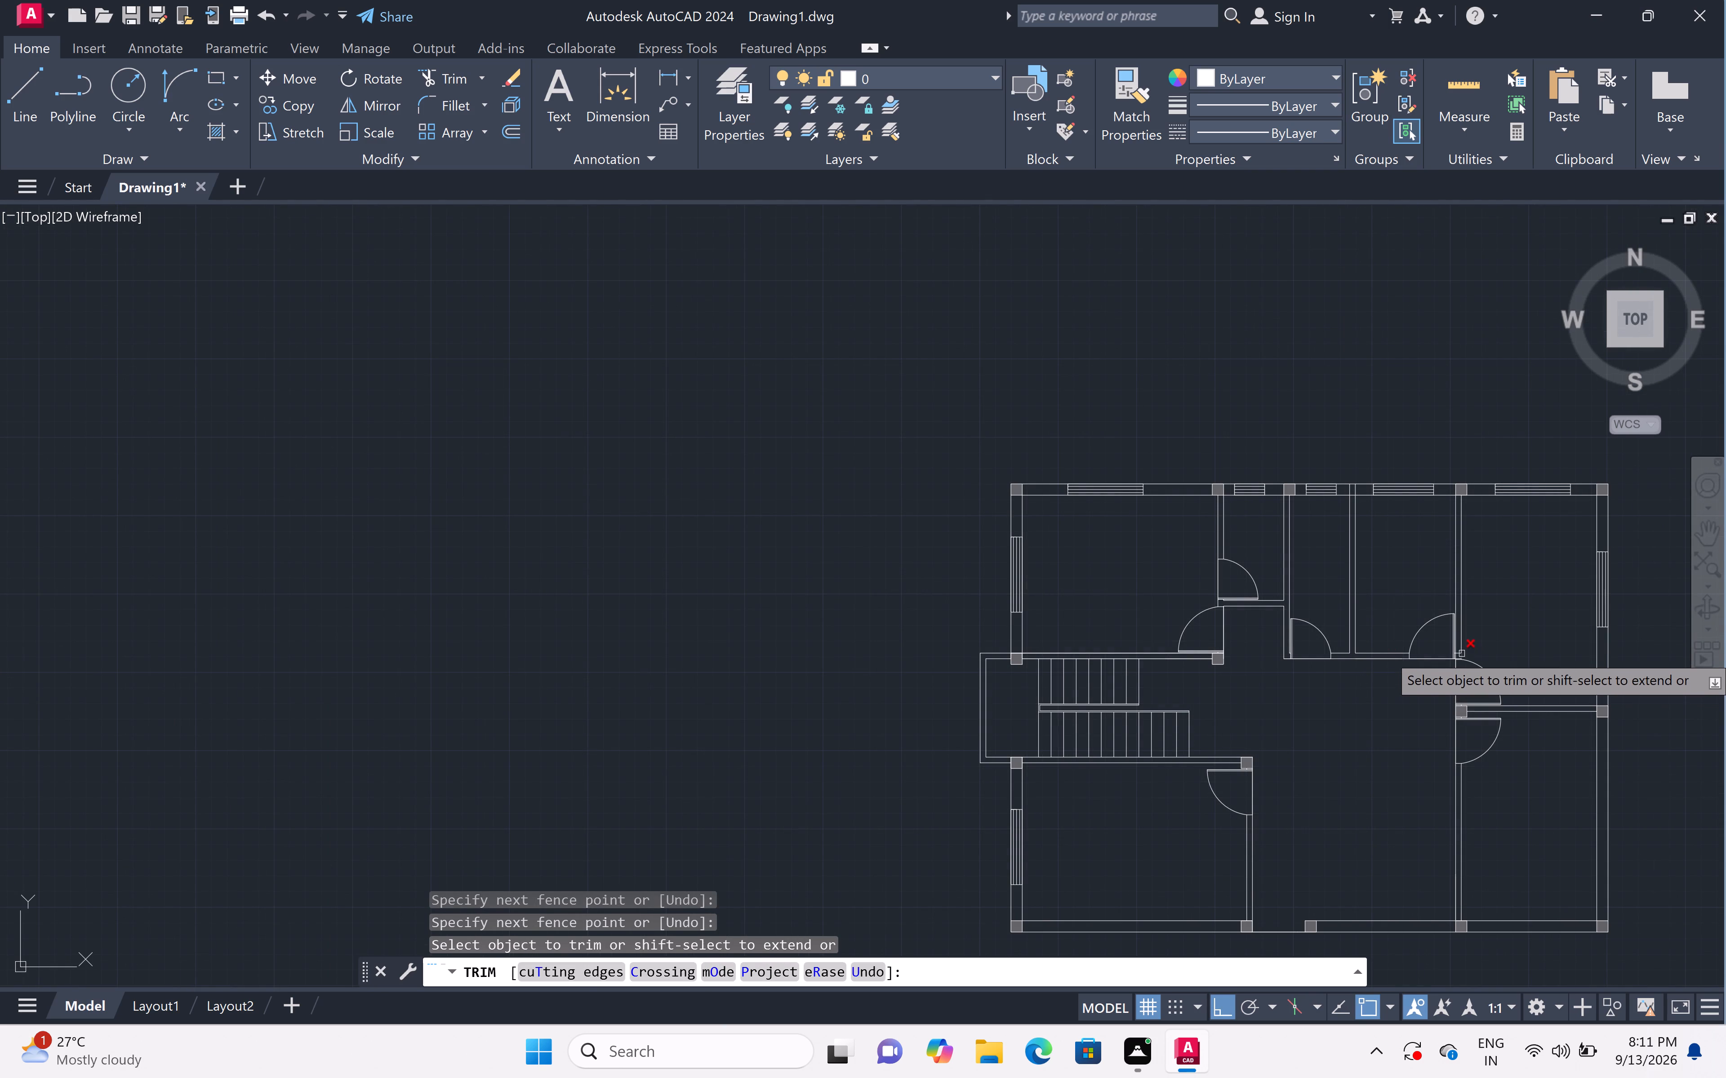
Trim the crossing wall lines at the southeast wall corner between the fourth north bay's and northeast room's doors.
{"action": "scroll", "coordinate": [1461, 654], "scroll_direction": "up", "scroll_amount": 6}
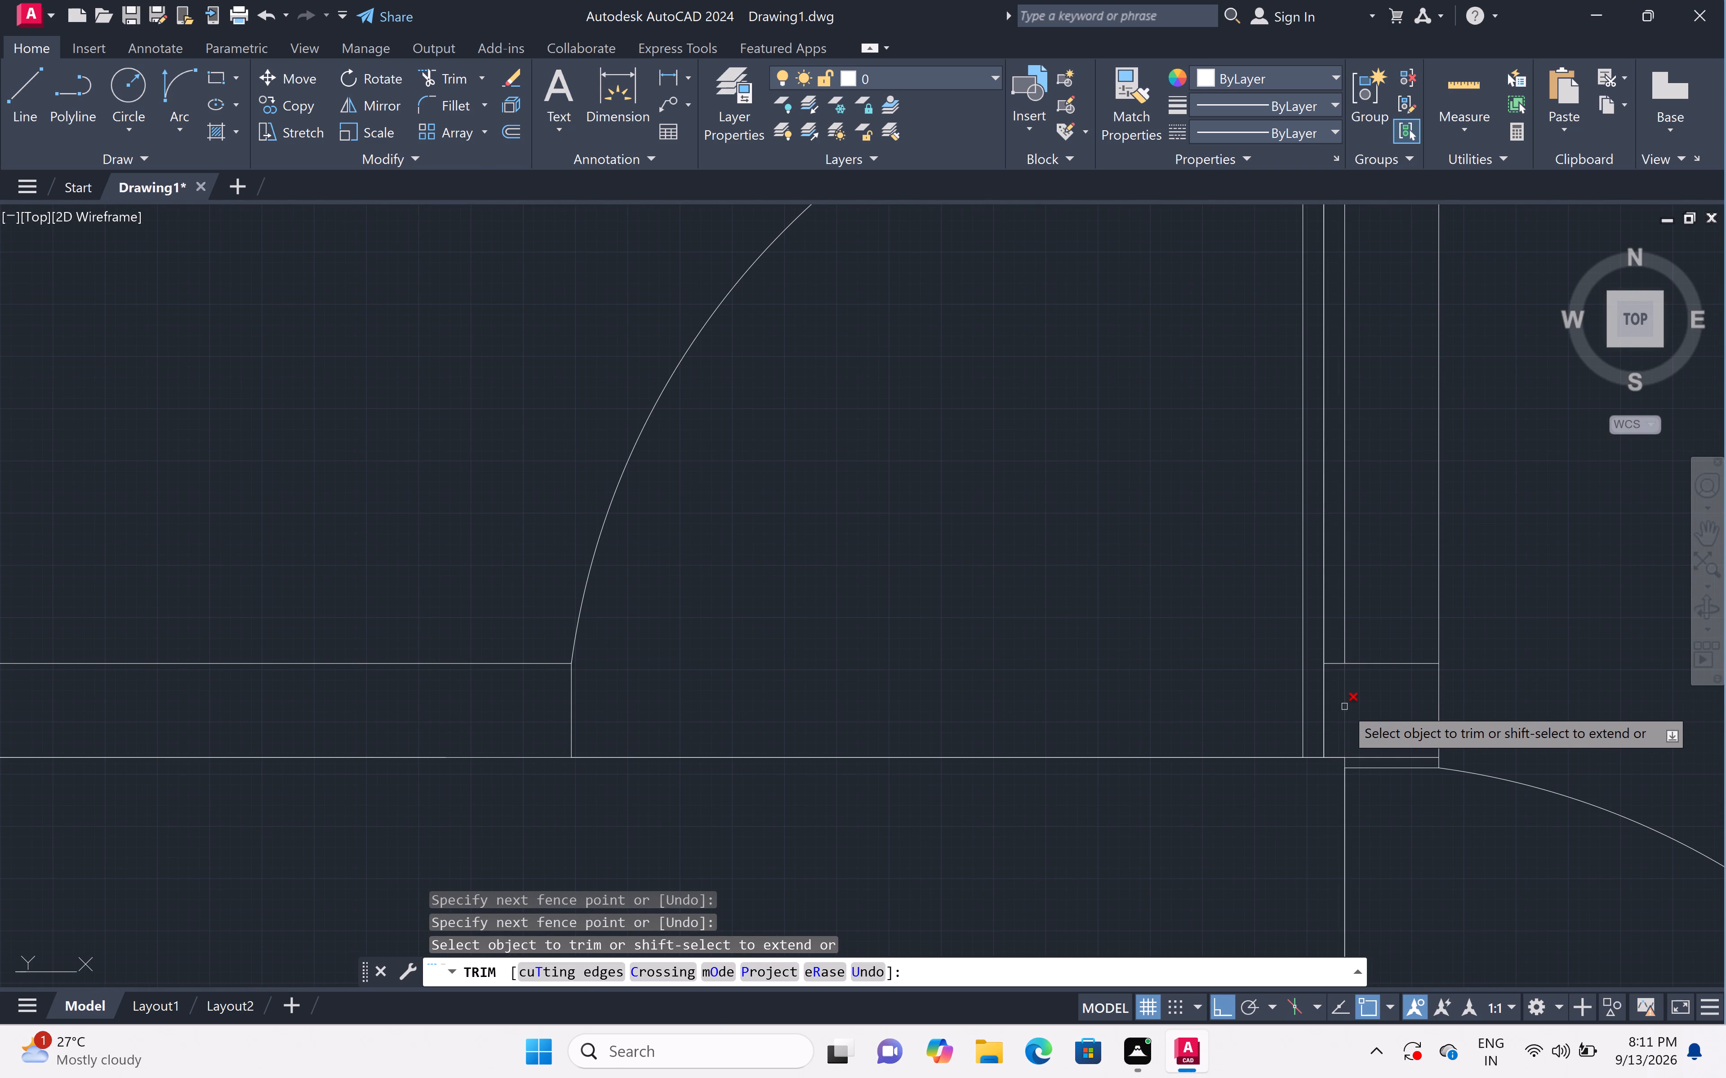
{"action": "left_click", "coordinate": [1344, 707]}
{"action": "left_click", "coordinate": [1368, 660]}
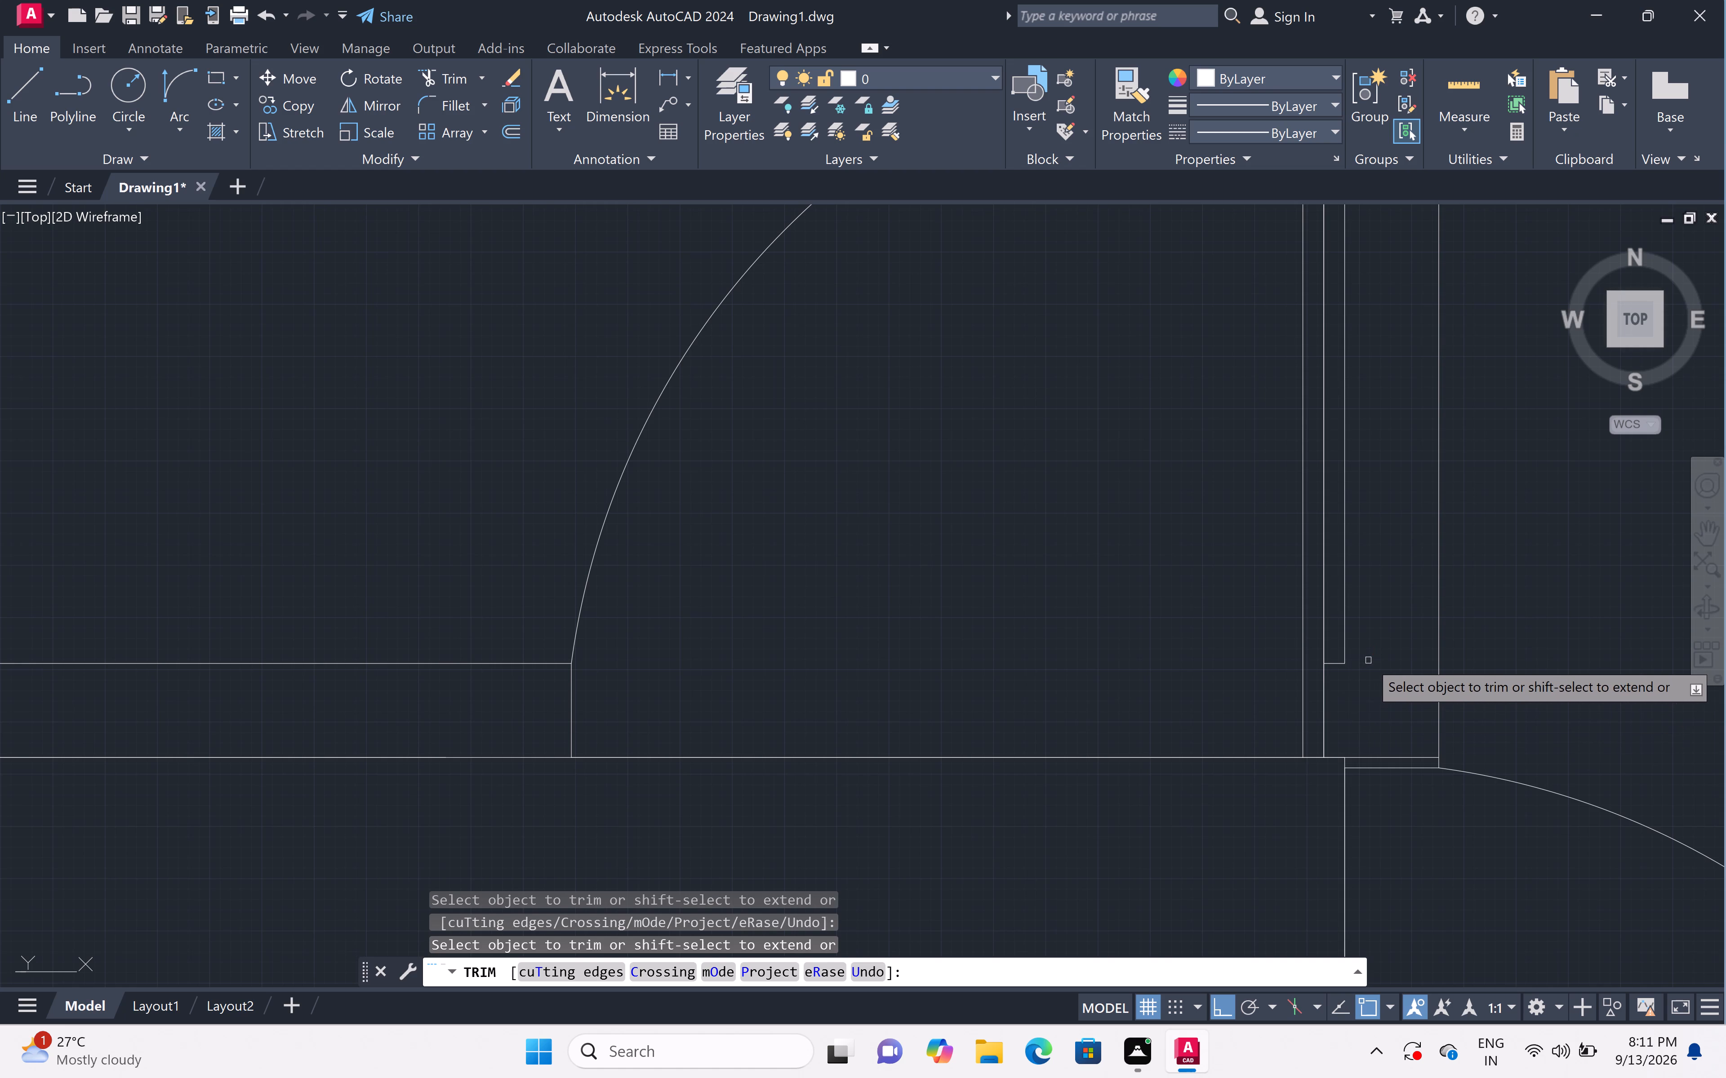
{"action": "double_click", "coordinate": [1390, 761]}
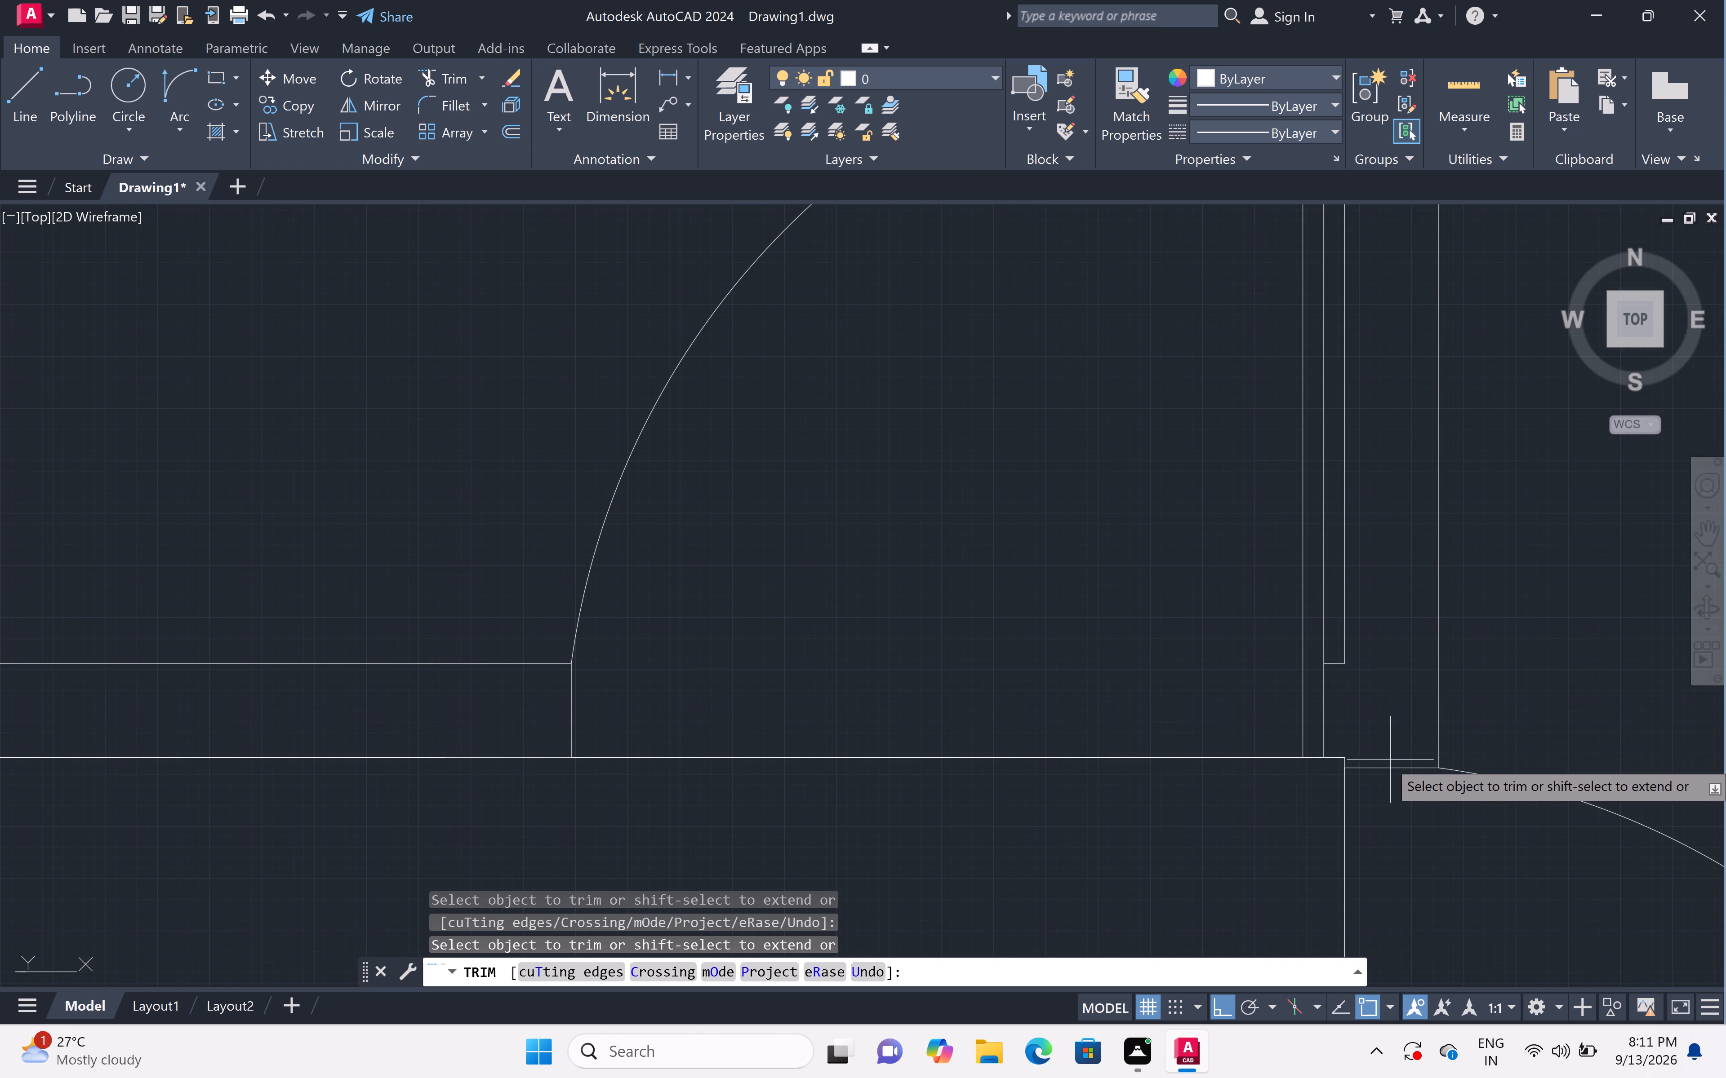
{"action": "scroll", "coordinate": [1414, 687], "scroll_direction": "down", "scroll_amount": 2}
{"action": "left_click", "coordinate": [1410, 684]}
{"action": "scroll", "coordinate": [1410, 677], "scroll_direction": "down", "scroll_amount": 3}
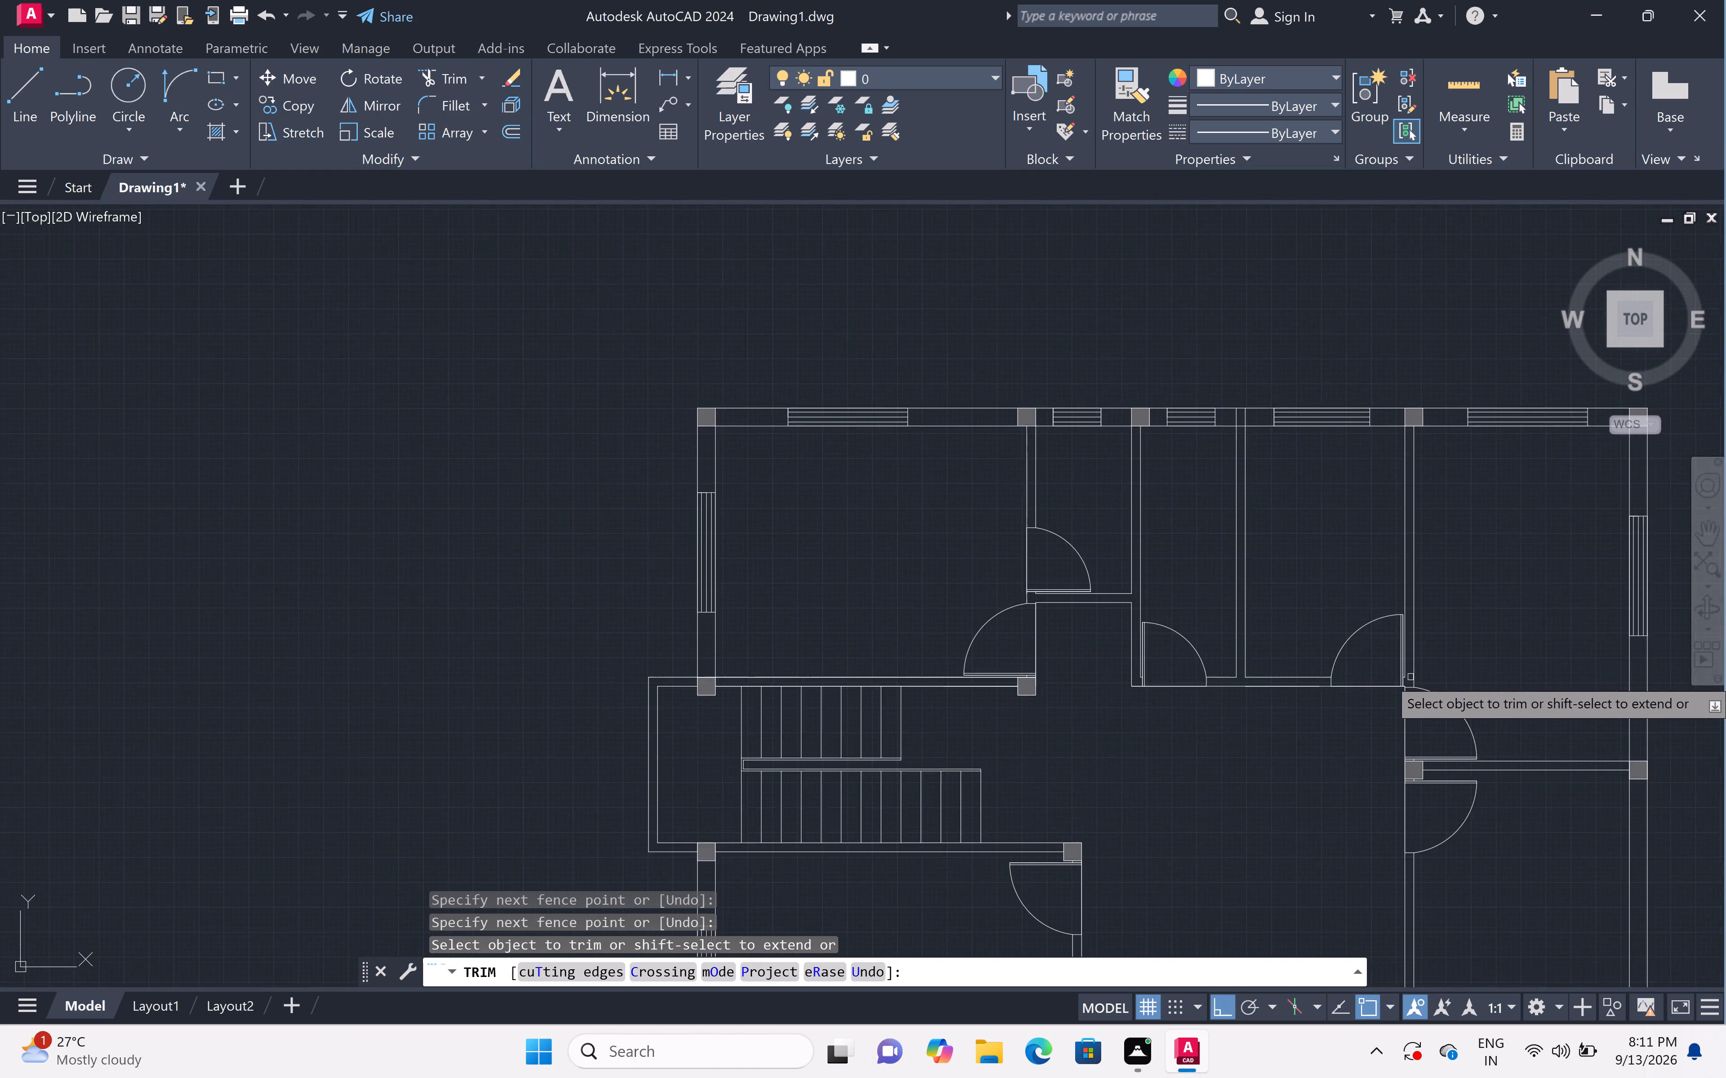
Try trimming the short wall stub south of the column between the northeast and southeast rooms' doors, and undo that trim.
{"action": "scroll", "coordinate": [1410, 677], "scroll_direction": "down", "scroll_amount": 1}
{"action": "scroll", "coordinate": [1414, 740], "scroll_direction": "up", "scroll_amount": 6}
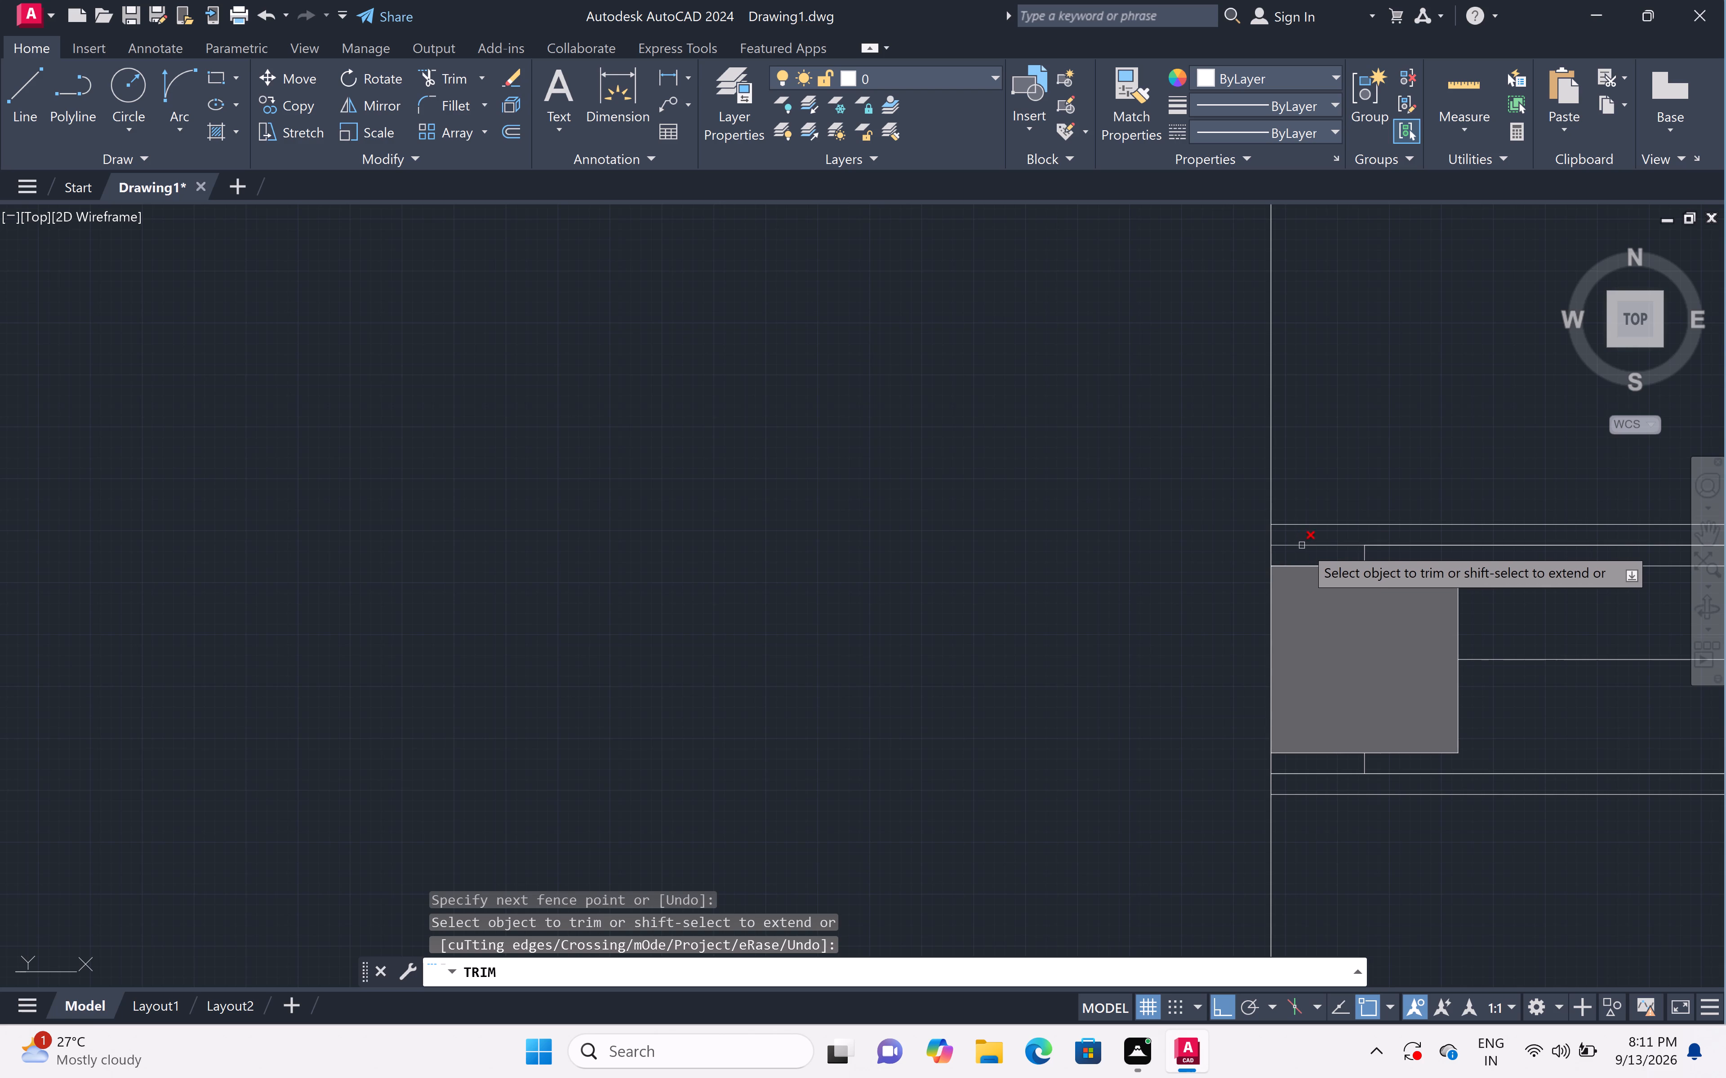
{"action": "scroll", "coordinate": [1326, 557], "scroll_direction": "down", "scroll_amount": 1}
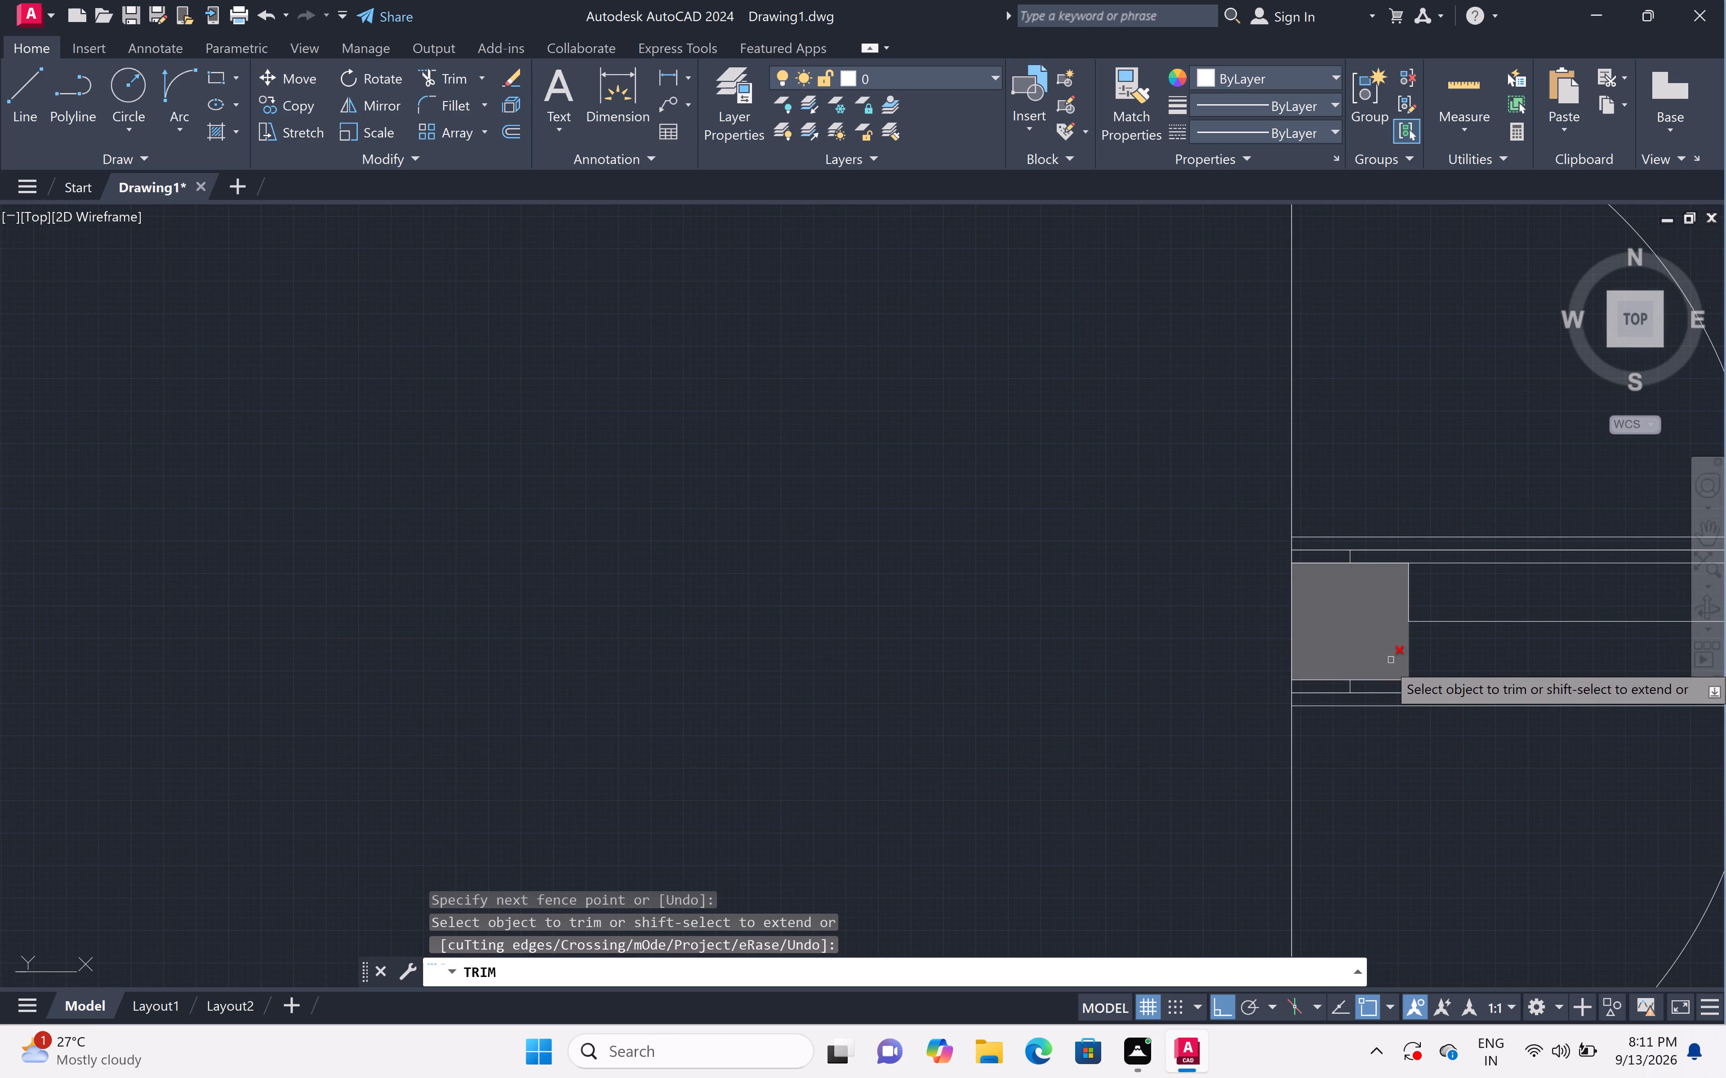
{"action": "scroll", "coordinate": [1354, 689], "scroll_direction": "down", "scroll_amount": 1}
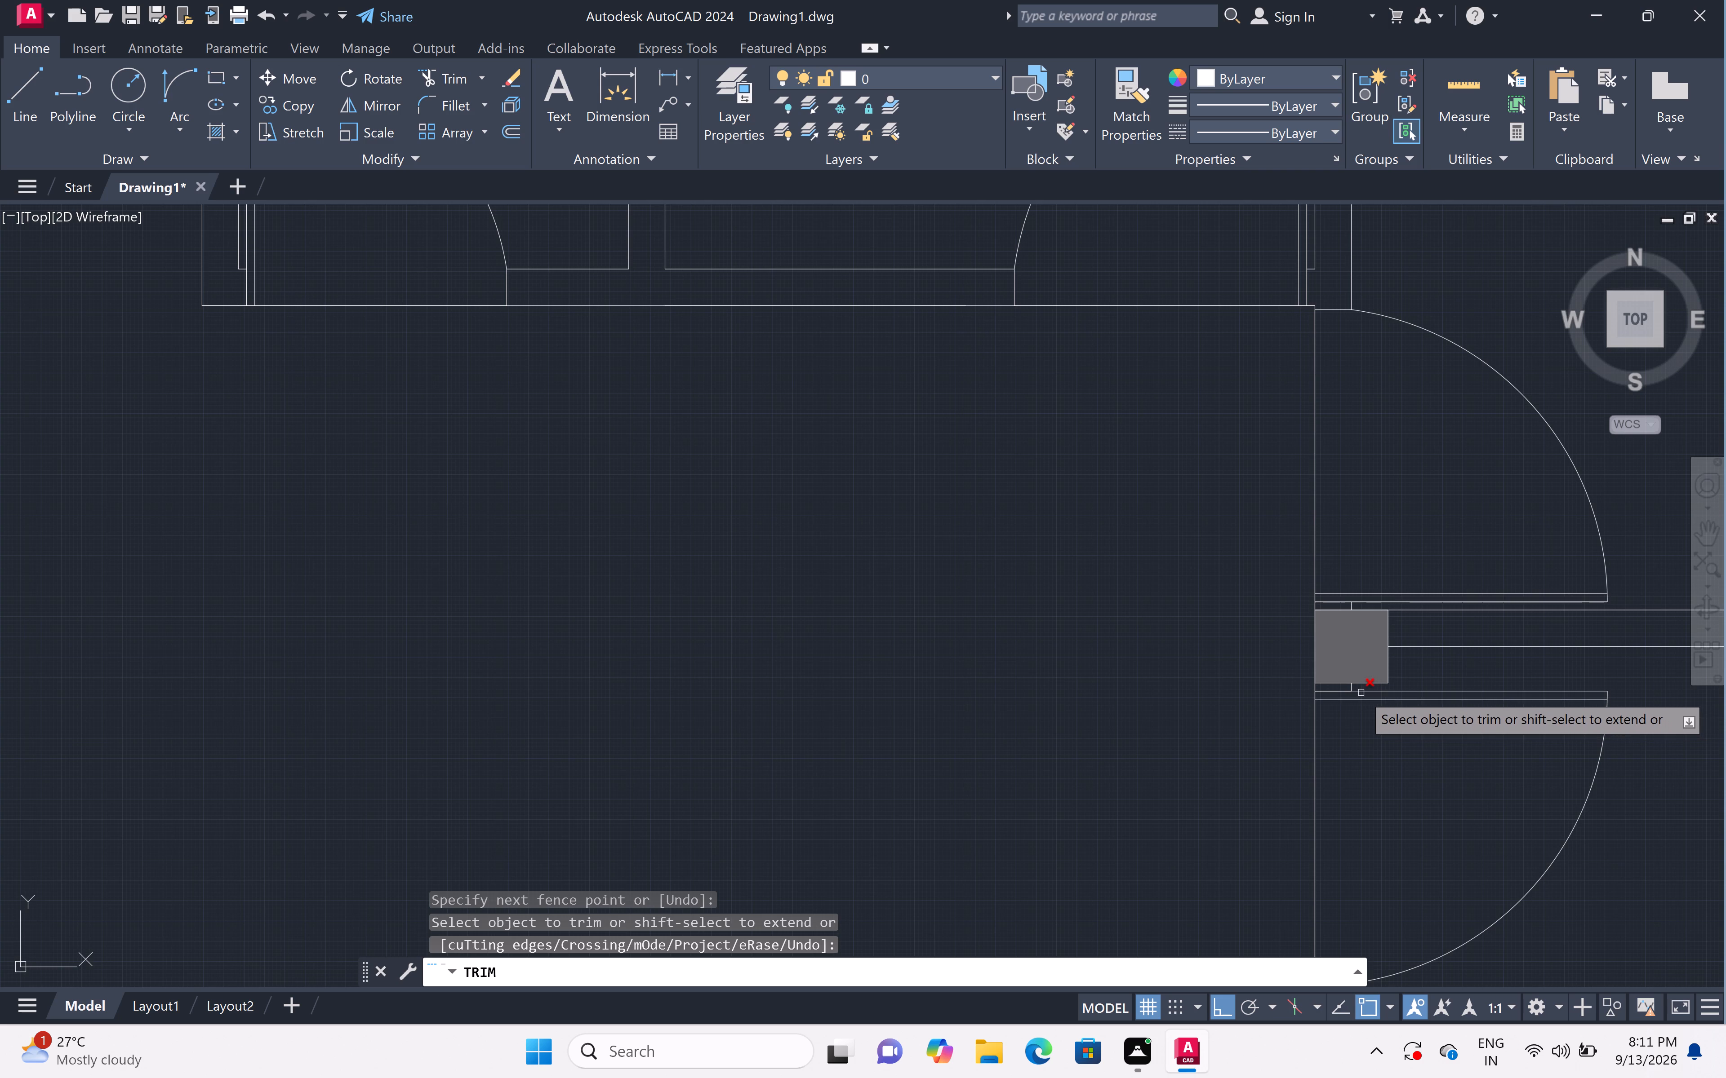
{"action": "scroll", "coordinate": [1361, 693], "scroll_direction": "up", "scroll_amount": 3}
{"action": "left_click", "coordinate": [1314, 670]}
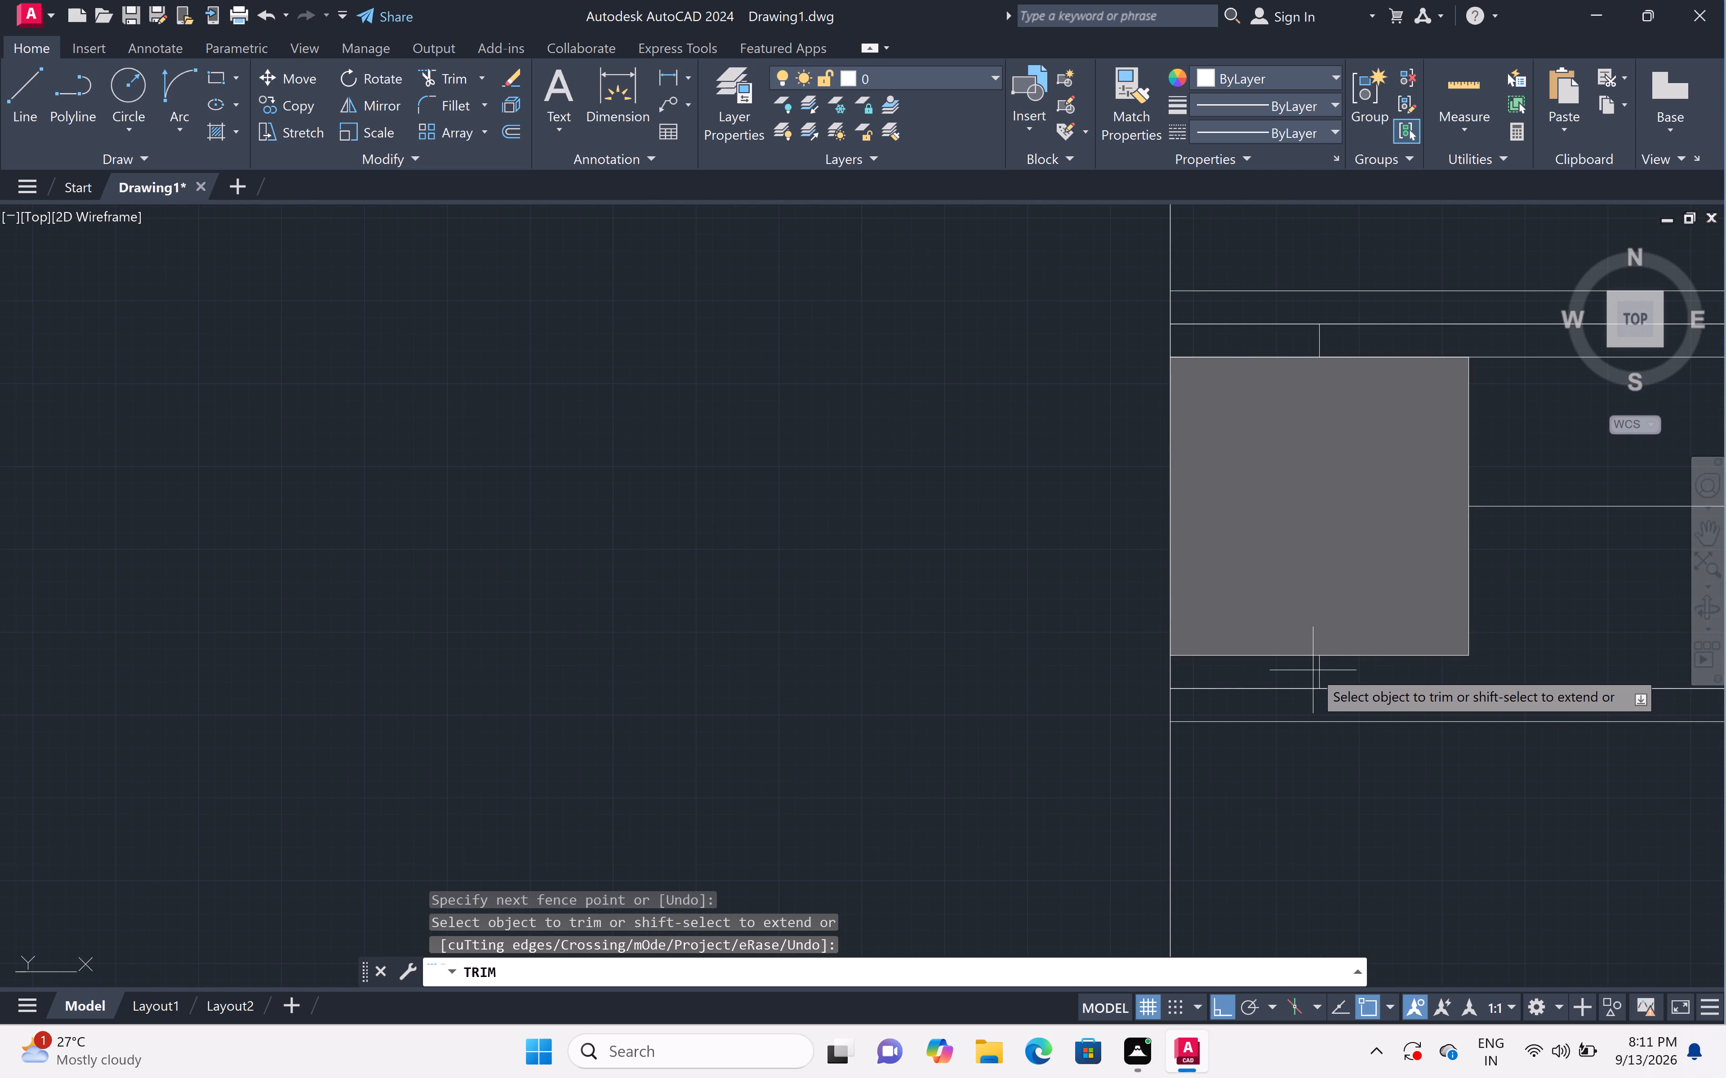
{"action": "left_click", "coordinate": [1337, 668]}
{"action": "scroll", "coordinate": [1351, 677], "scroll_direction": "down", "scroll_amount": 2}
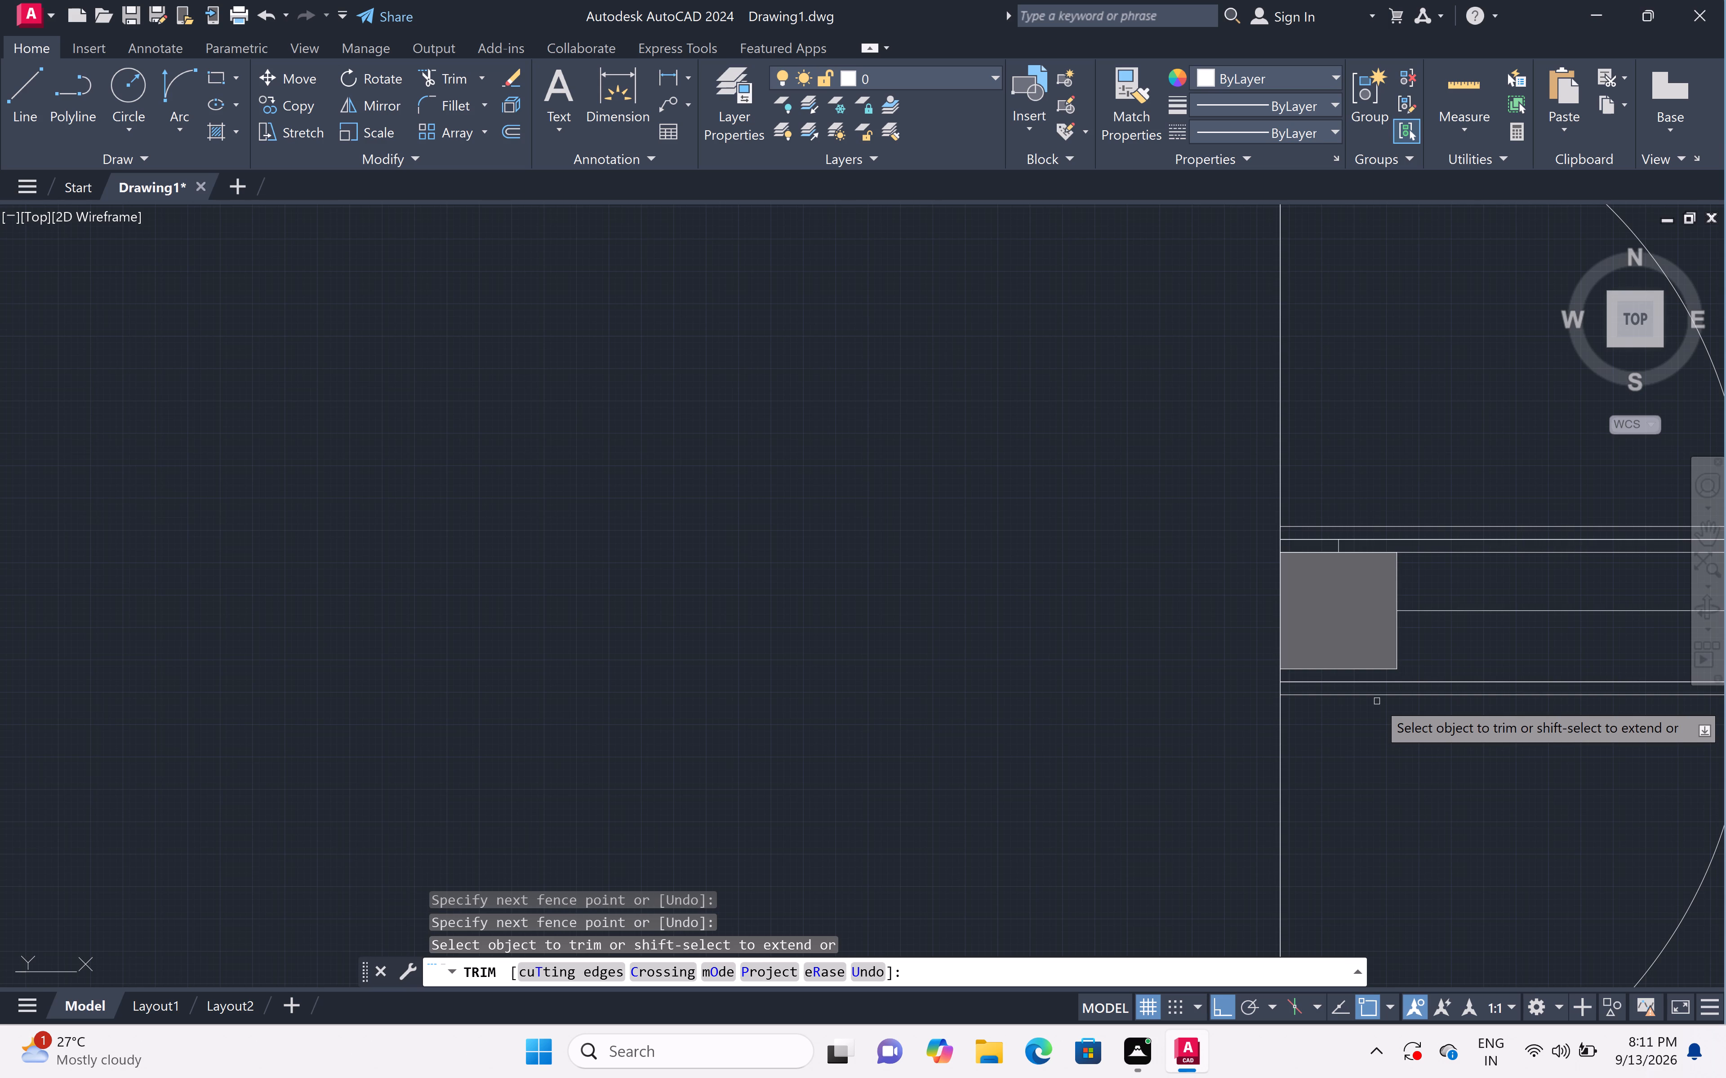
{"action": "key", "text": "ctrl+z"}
Trim the door leaf lines back to the short wall stubs north and south of the column between the northeast and southeast rooms' doors.
{"action": "scroll", "coordinate": [1340, 717], "scroll_direction": "down", "scroll_amount": 2}
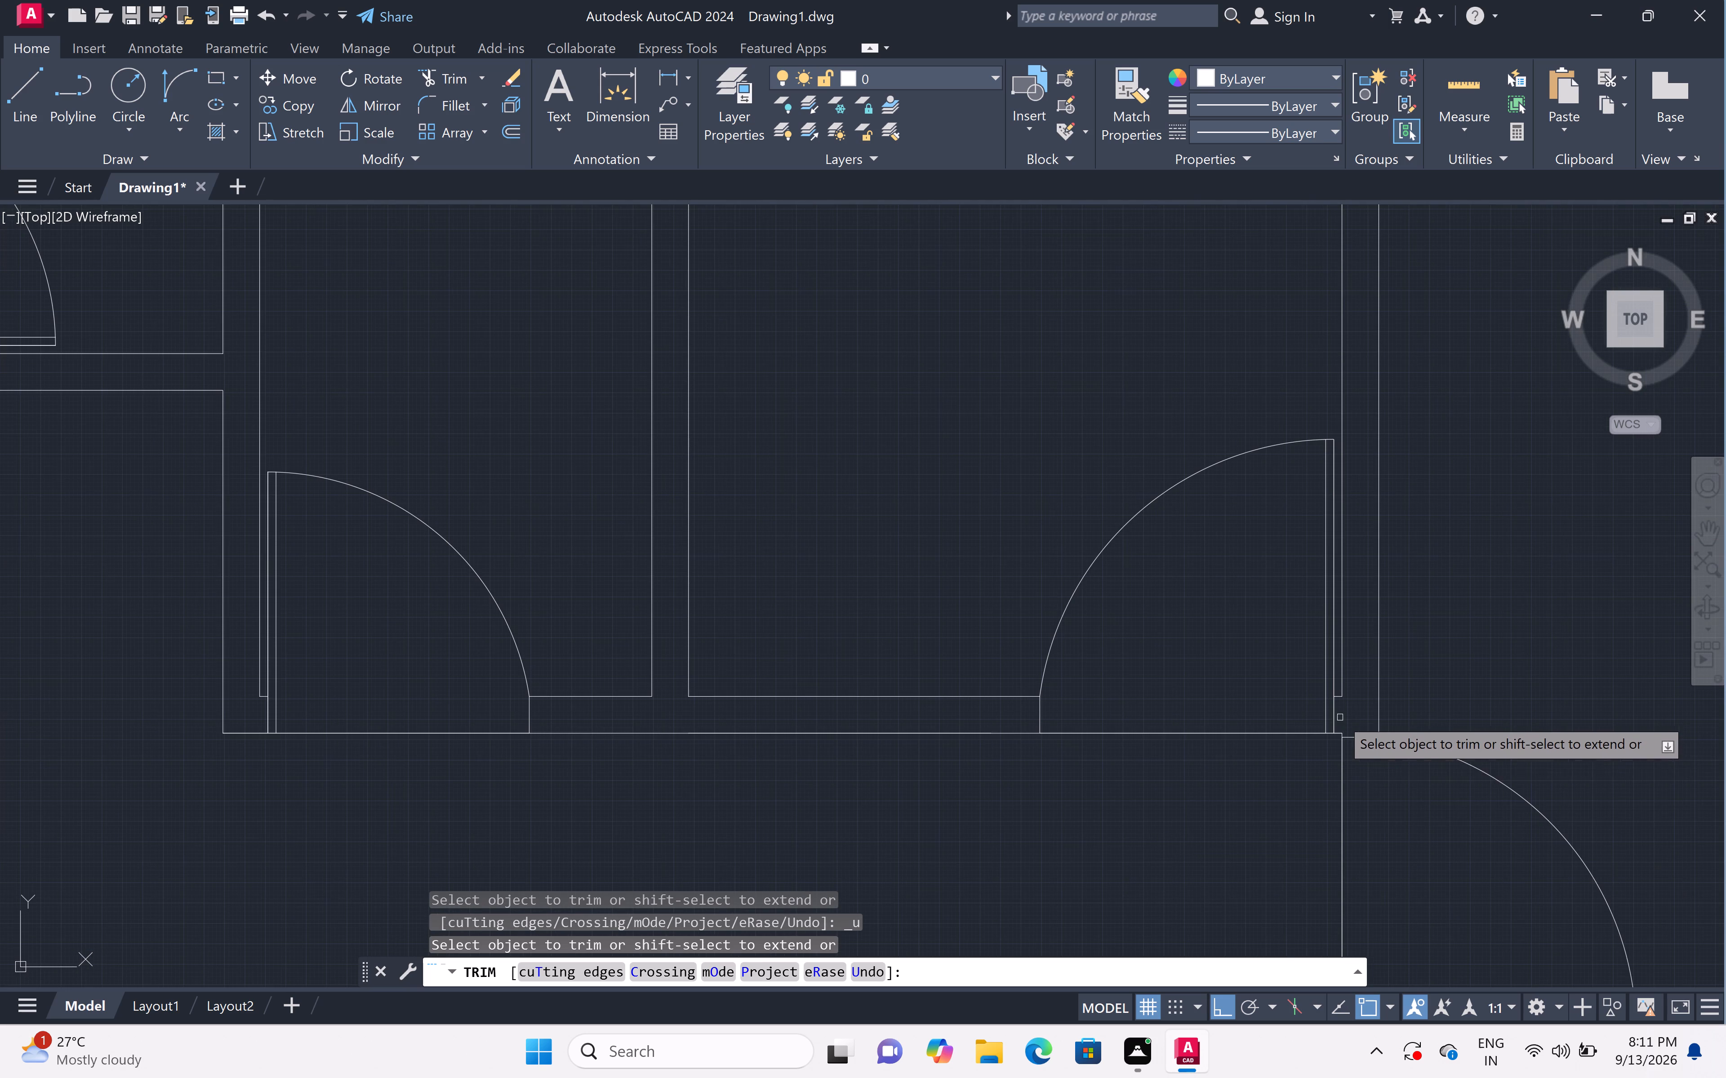
{"action": "scroll", "coordinate": [1385, 776], "scroll_direction": "down", "scroll_amount": 3}
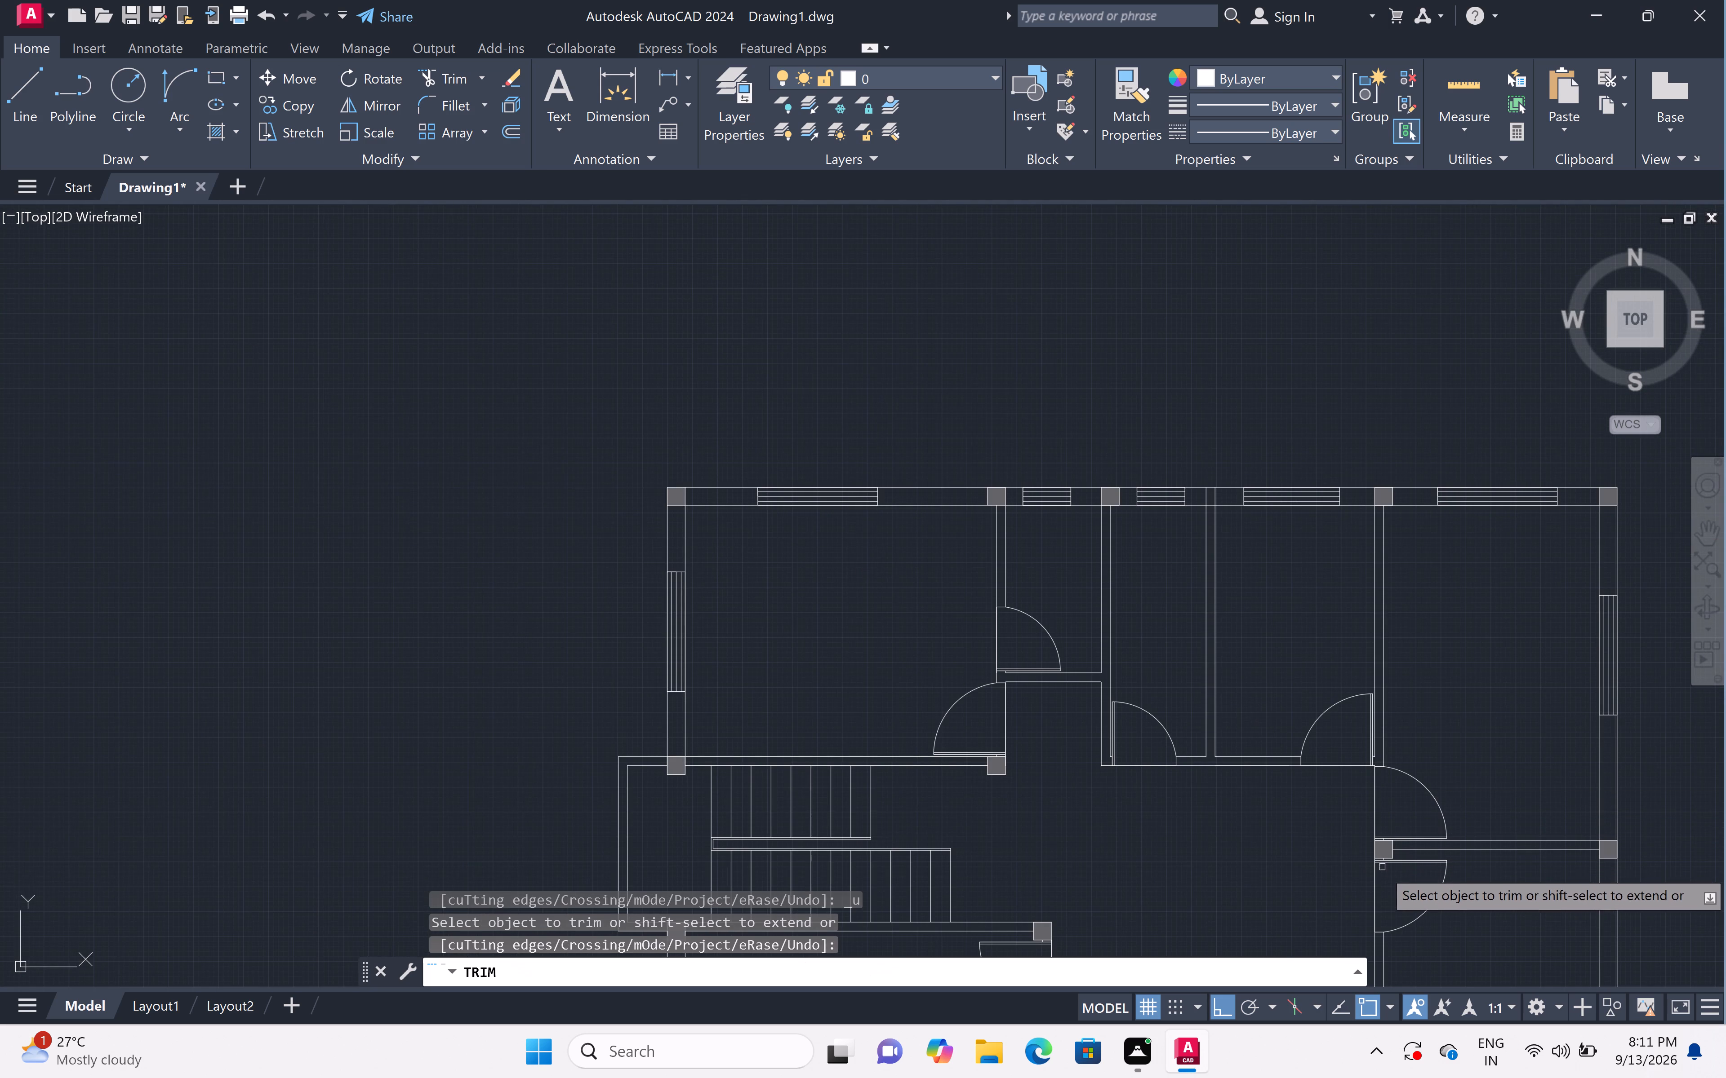
{"action": "scroll", "coordinate": [1380, 873], "scroll_direction": "up", "scroll_amount": 5}
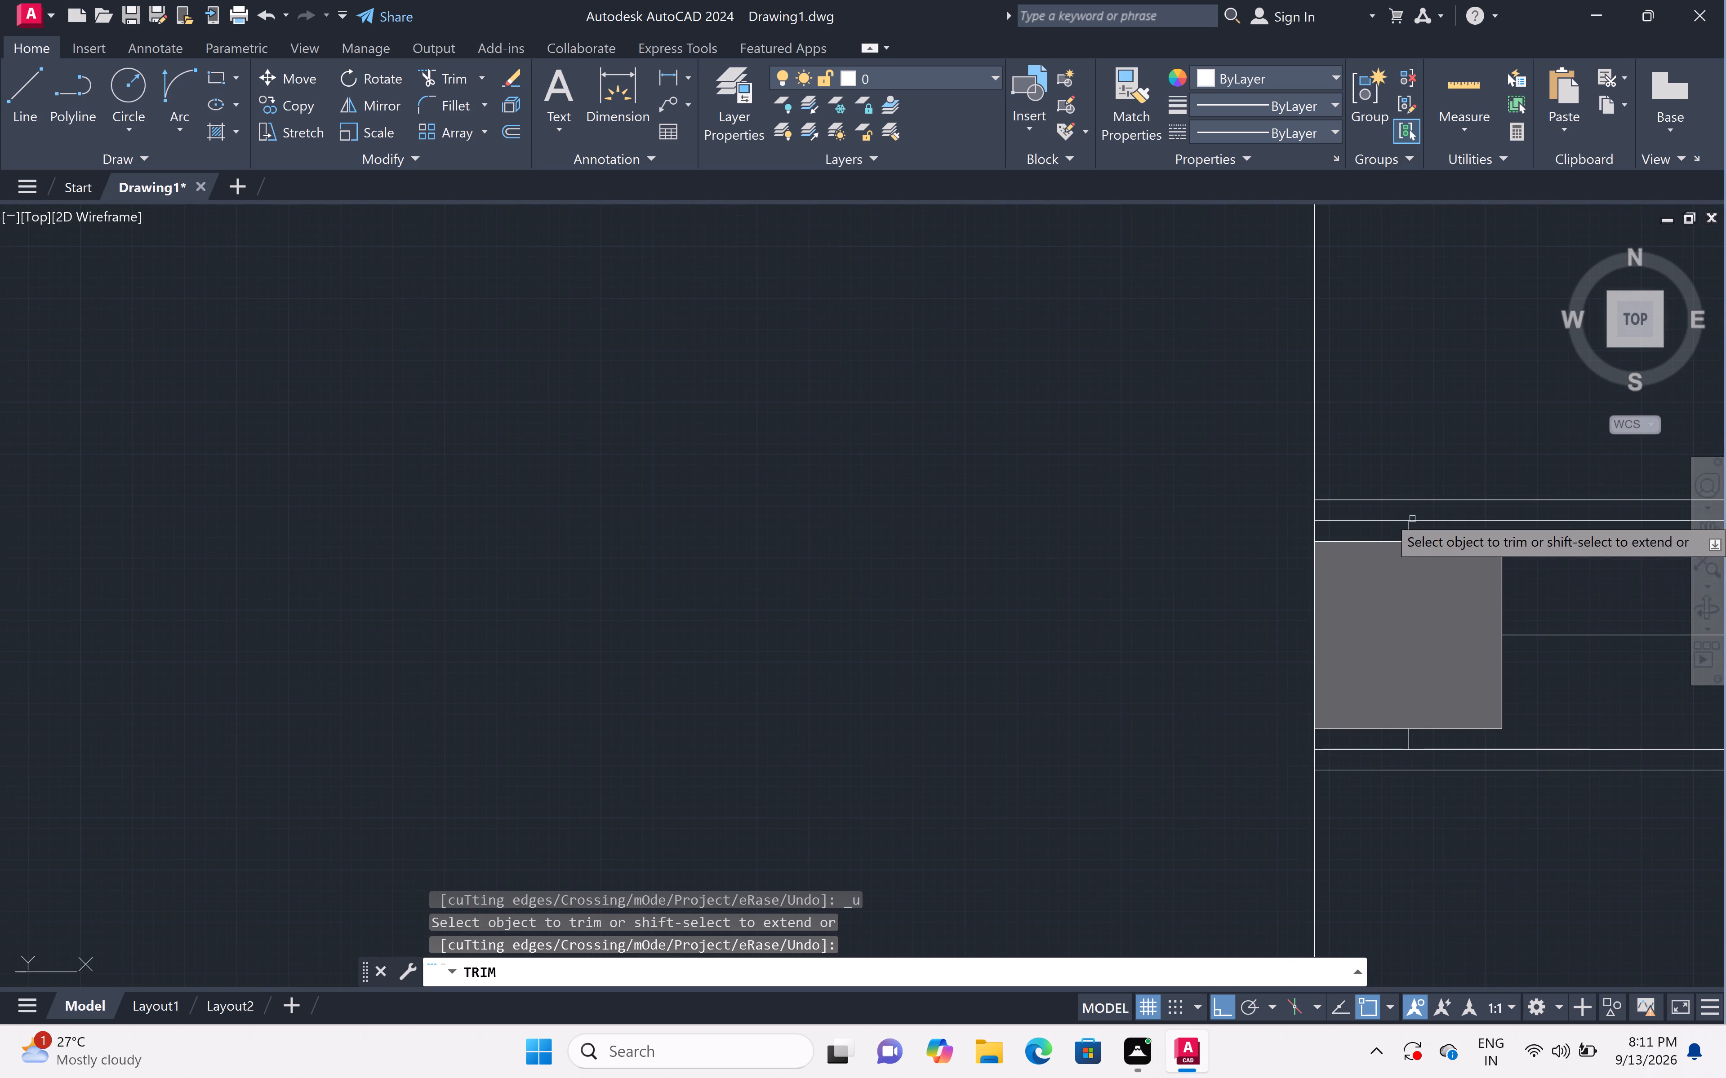
{"action": "scroll", "coordinate": [1411, 514], "scroll_direction": "up", "scroll_amount": 2}
{"action": "left_click", "coordinate": [1340, 527]}
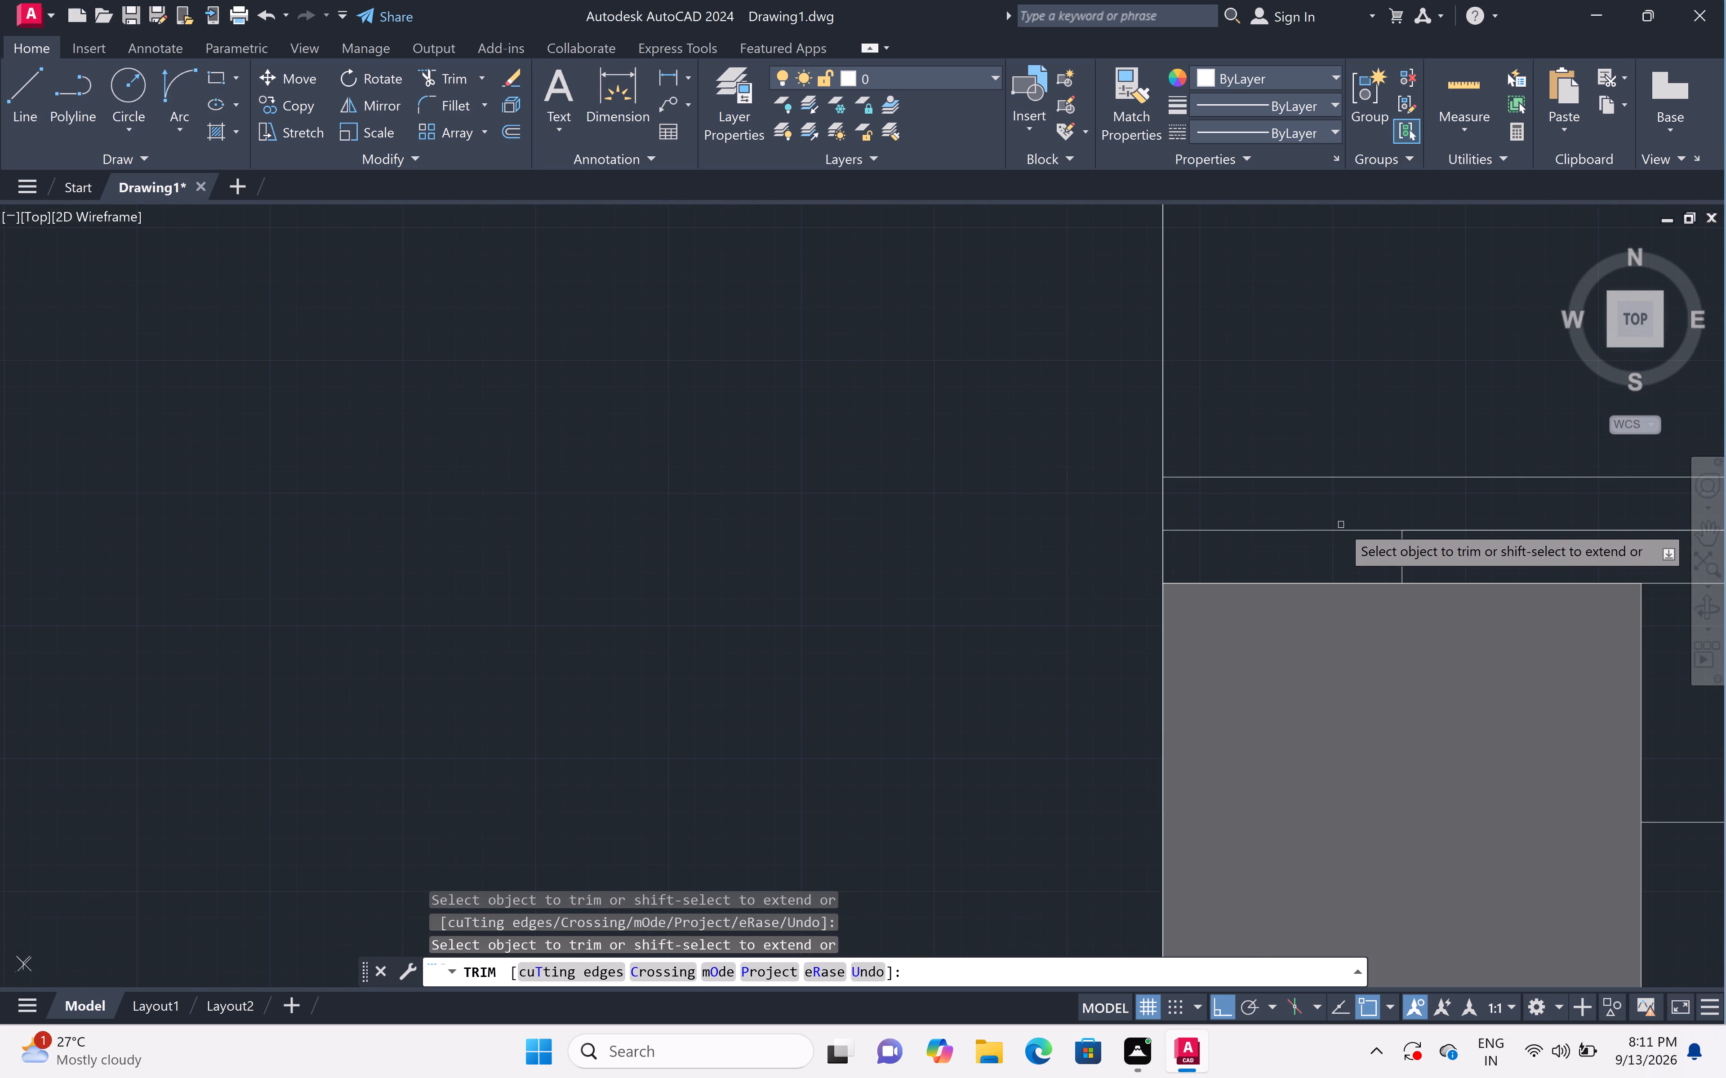
{"action": "left_click", "coordinate": [1338, 530]}
{"action": "scroll", "coordinate": [1350, 514], "scroll_direction": "down", "scroll_amount": 4}
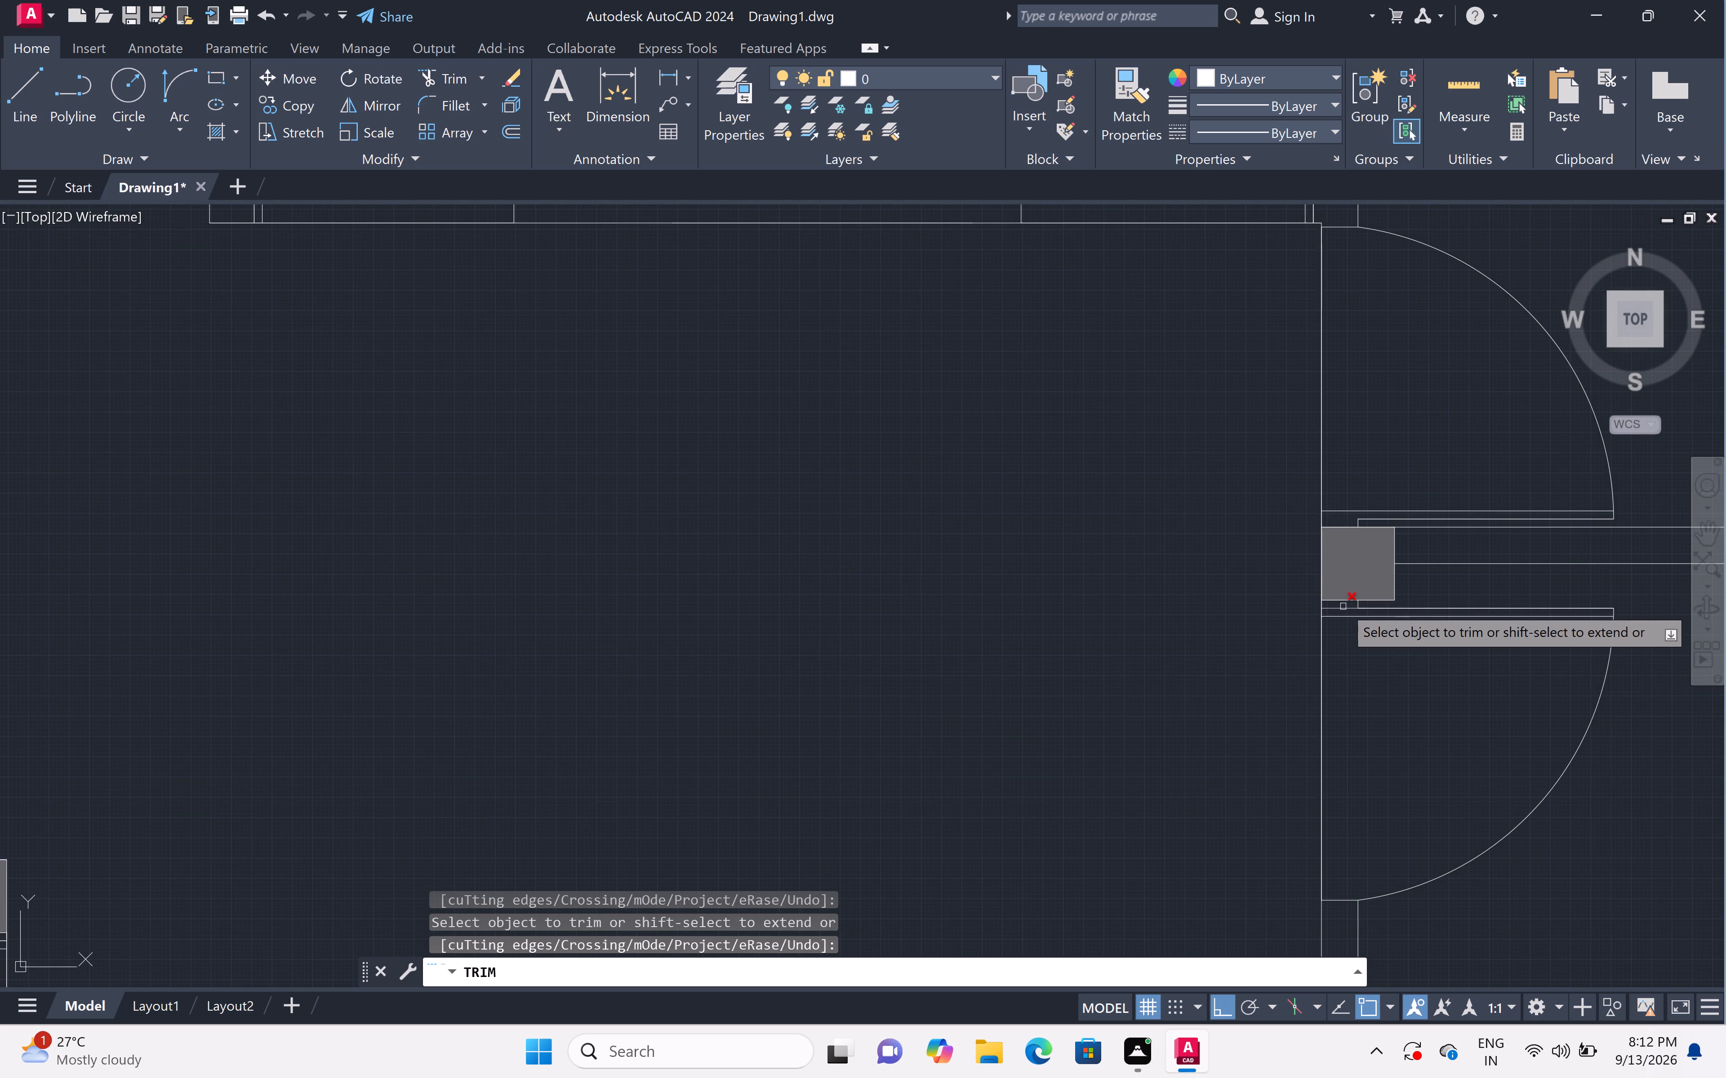
{"action": "scroll", "coordinate": [1343, 605], "scroll_direction": "up", "scroll_amount": 4}
{"action": "left_click", "coordinate": [1354, 627]}
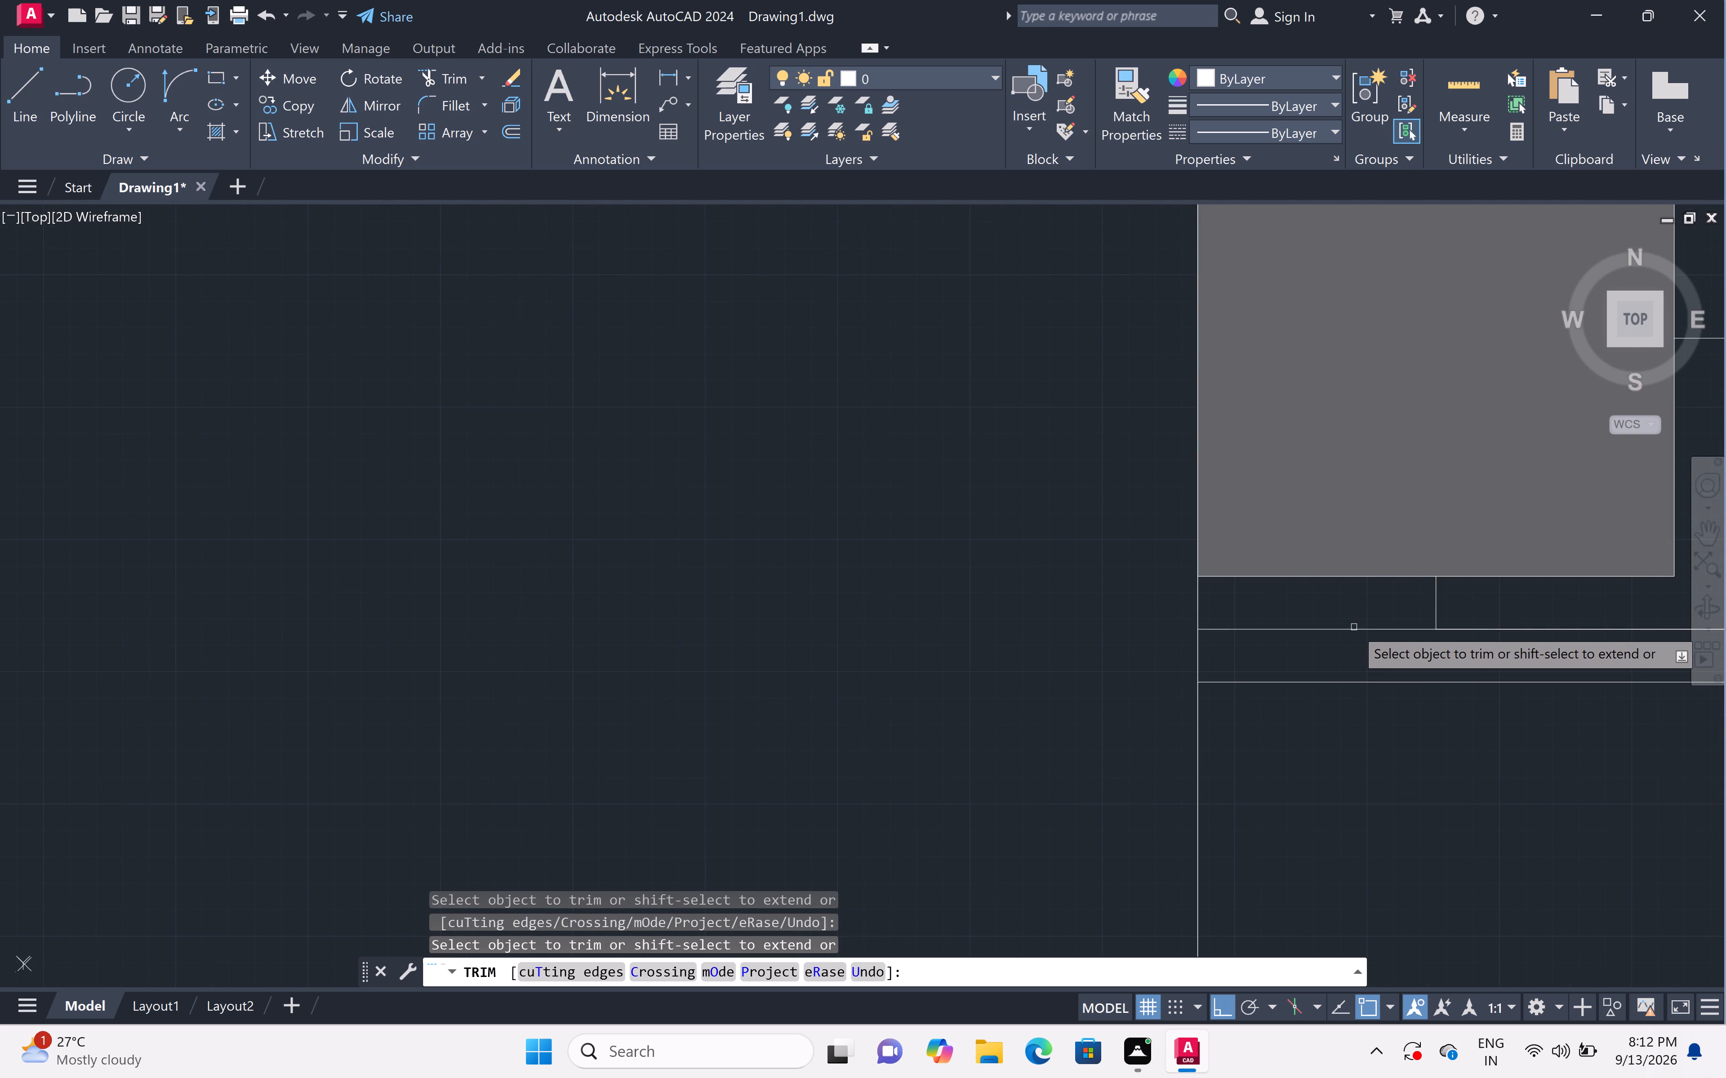
{"action": "left_click", "coordinate": [1352, 626]}
{"action": "scroll", "coordinate": [1363, 605], "scroll_direction": "down", "scroll_amount": 4}
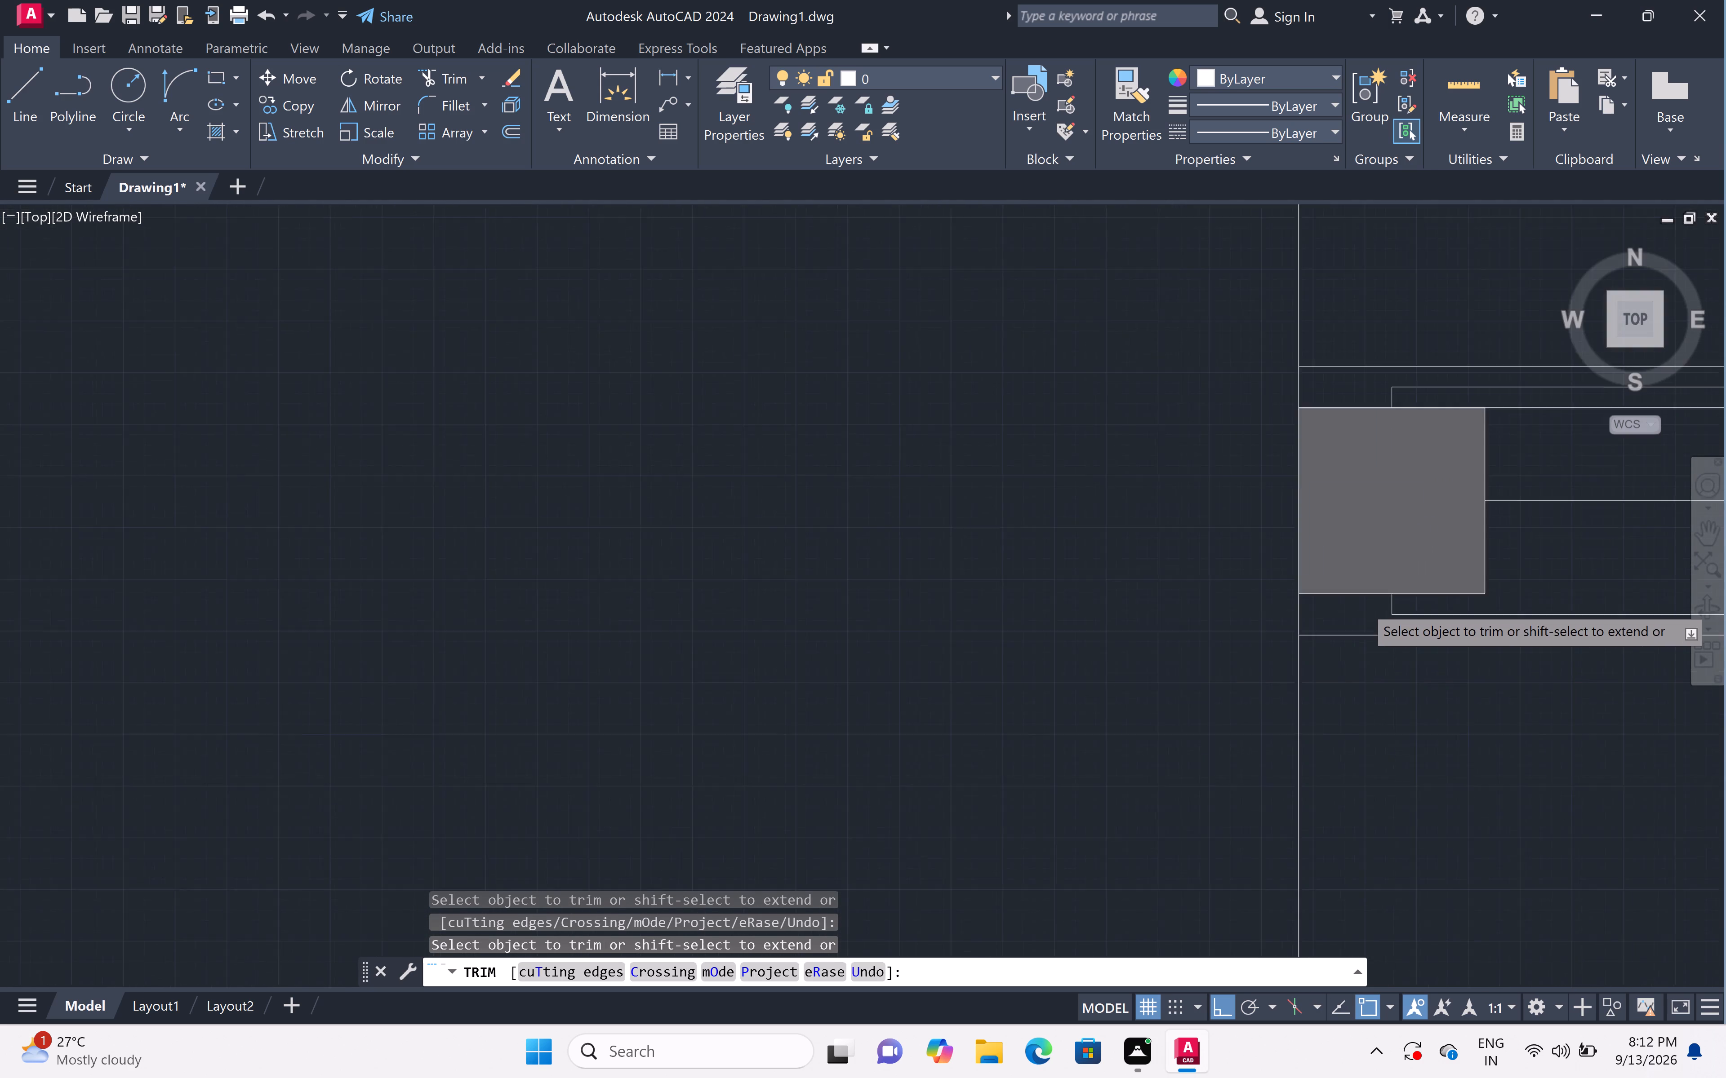
Look over the whole floor plan for leftover wall lines and end the trimming.
{"action": "scroll", "coordinate": [1363, 611], "scroll_direction": "down", "scroll_amount": 1}
{"action": "middle_click_drag", "start_coordinate": [1590, 776], "coordinate": [1563, 776]}
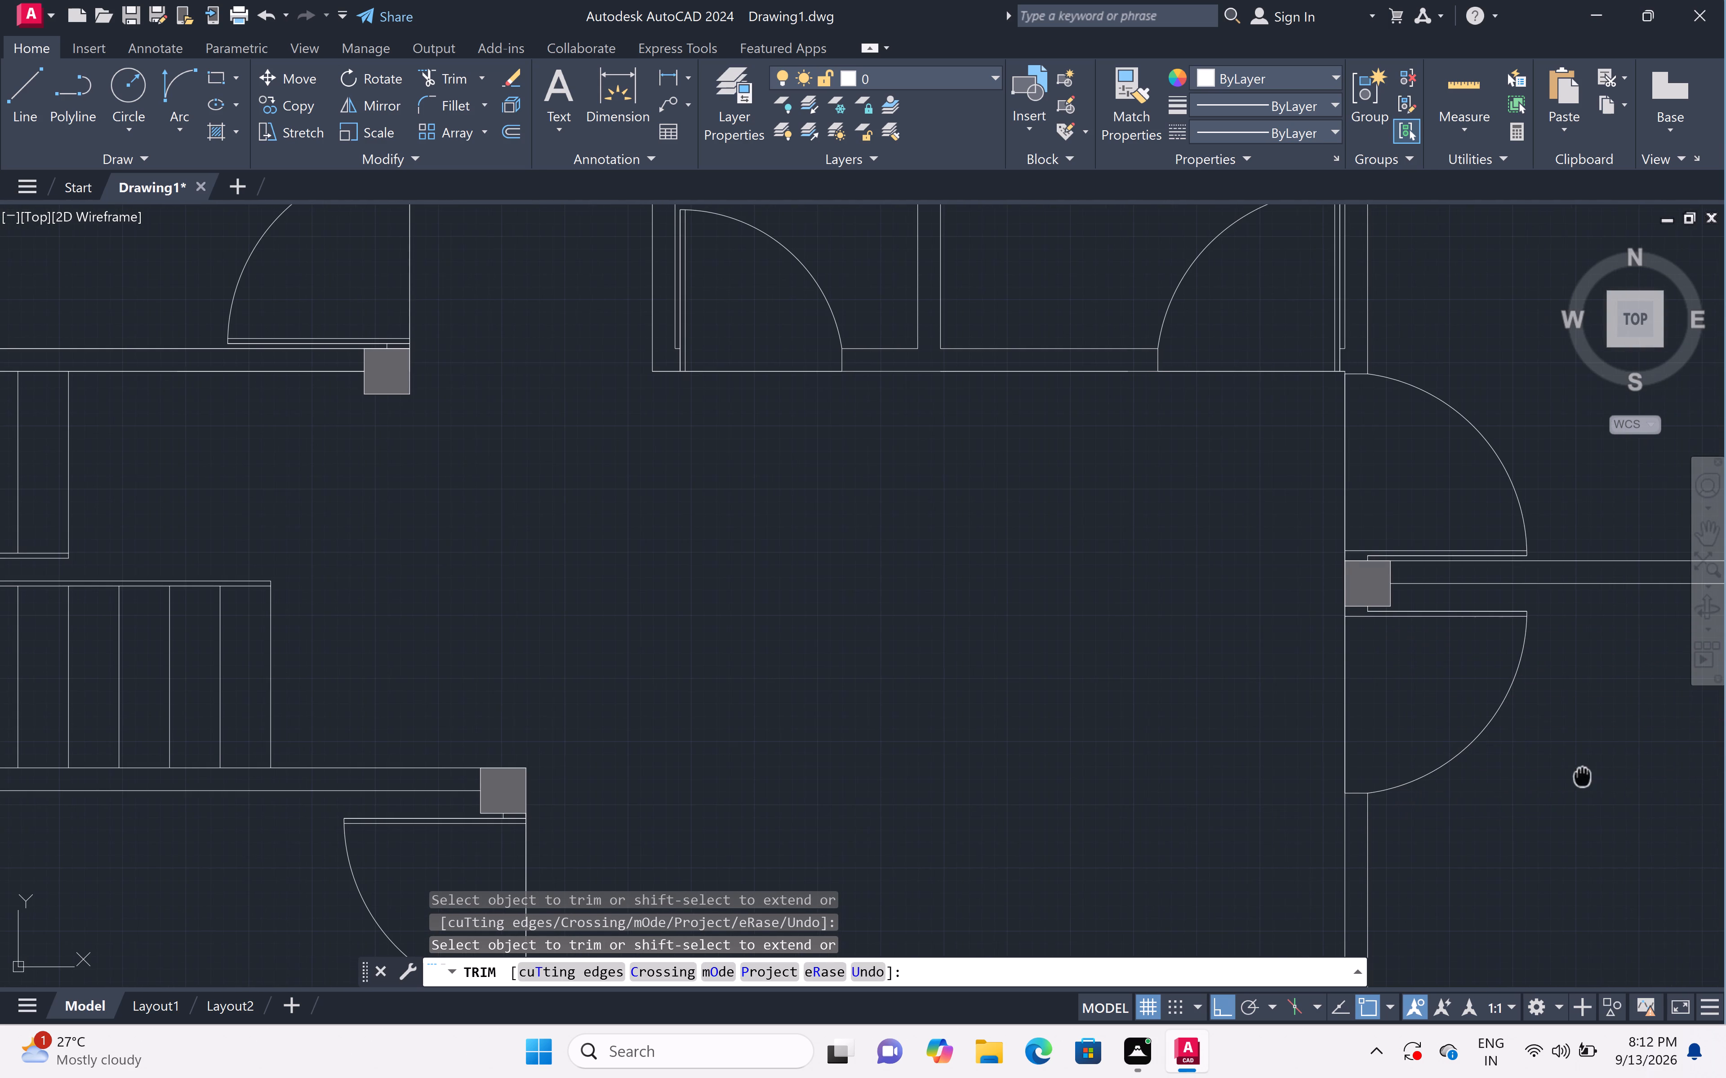
{"action": "middle_click_drag", "start_coordinate": [1563, 776], "coordinate": [955, 780]}
{"action": "middle_click", "coordinate": [891, 791]}
{"action": "scroll", "coordinate": [1006, 663], "scroll_direction": "down", "scroll_amount": 2}
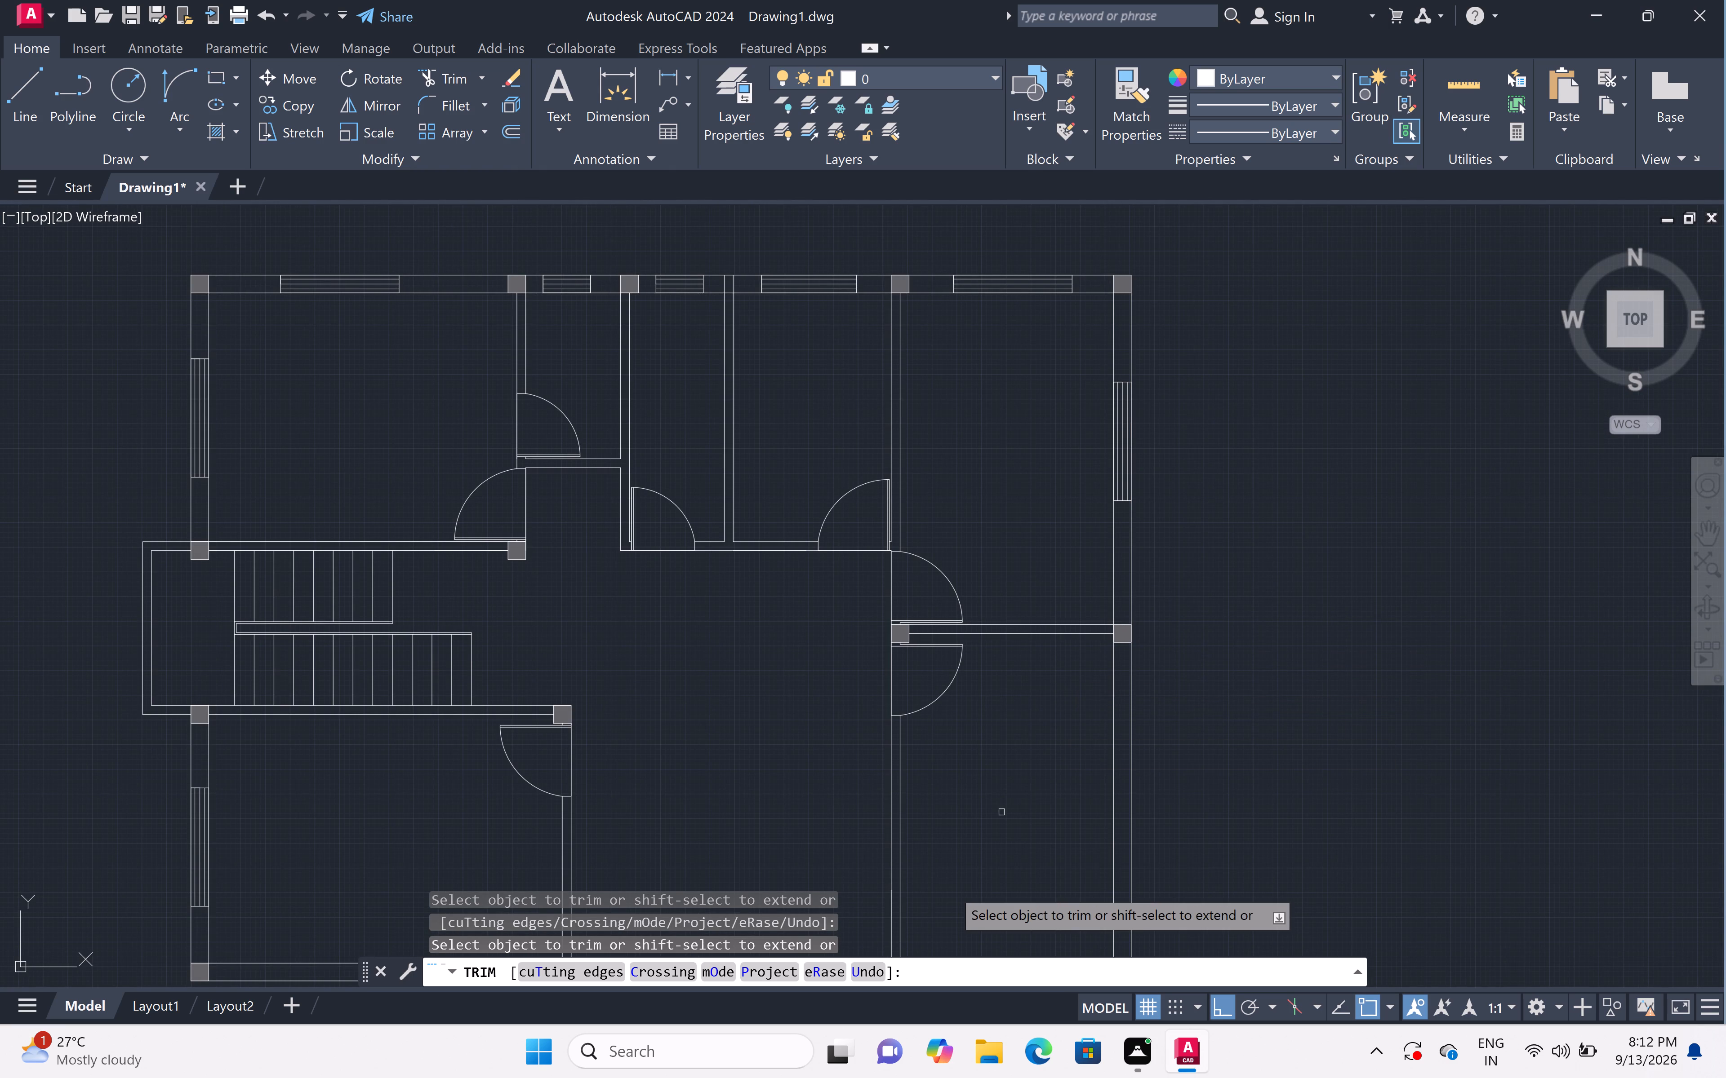
{"action": "middle_click_drag", "start_coordinate": [951, 887], "coordinate": [997, 704]}
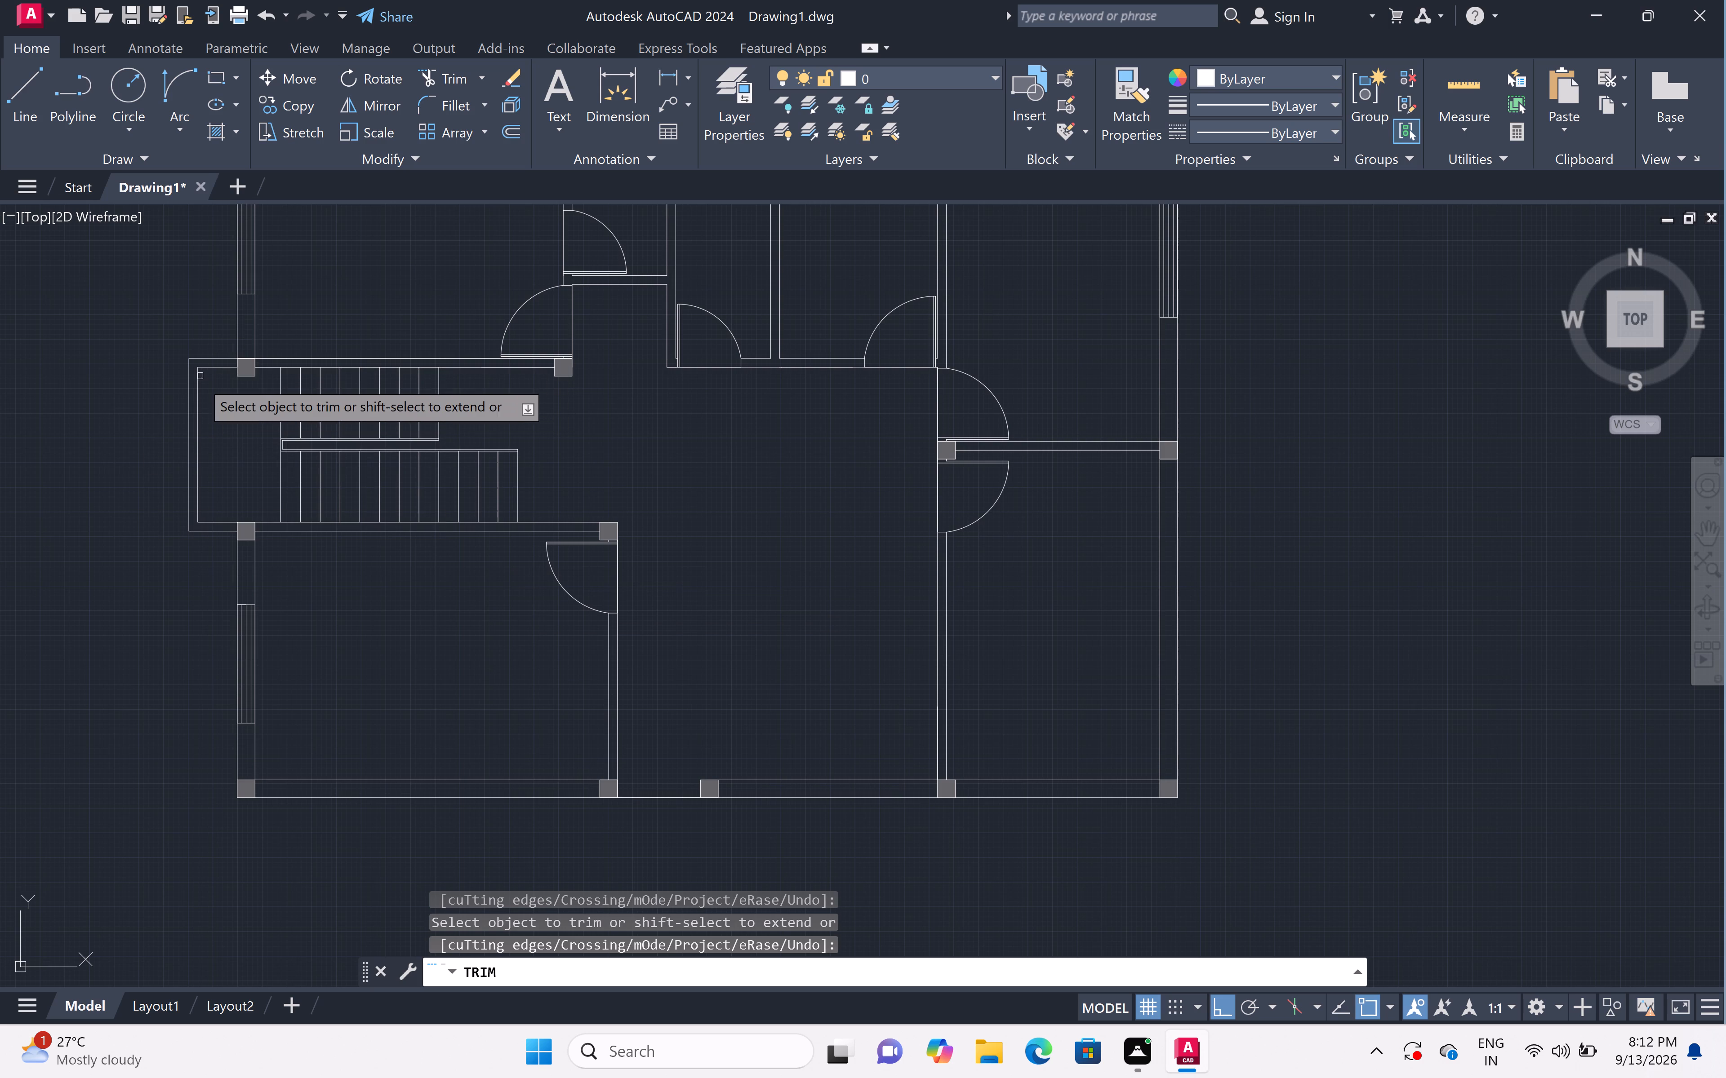
{"action": "middle_click_drag", "start_coordinate": [269, 421], "coordinate": [301, 712]}
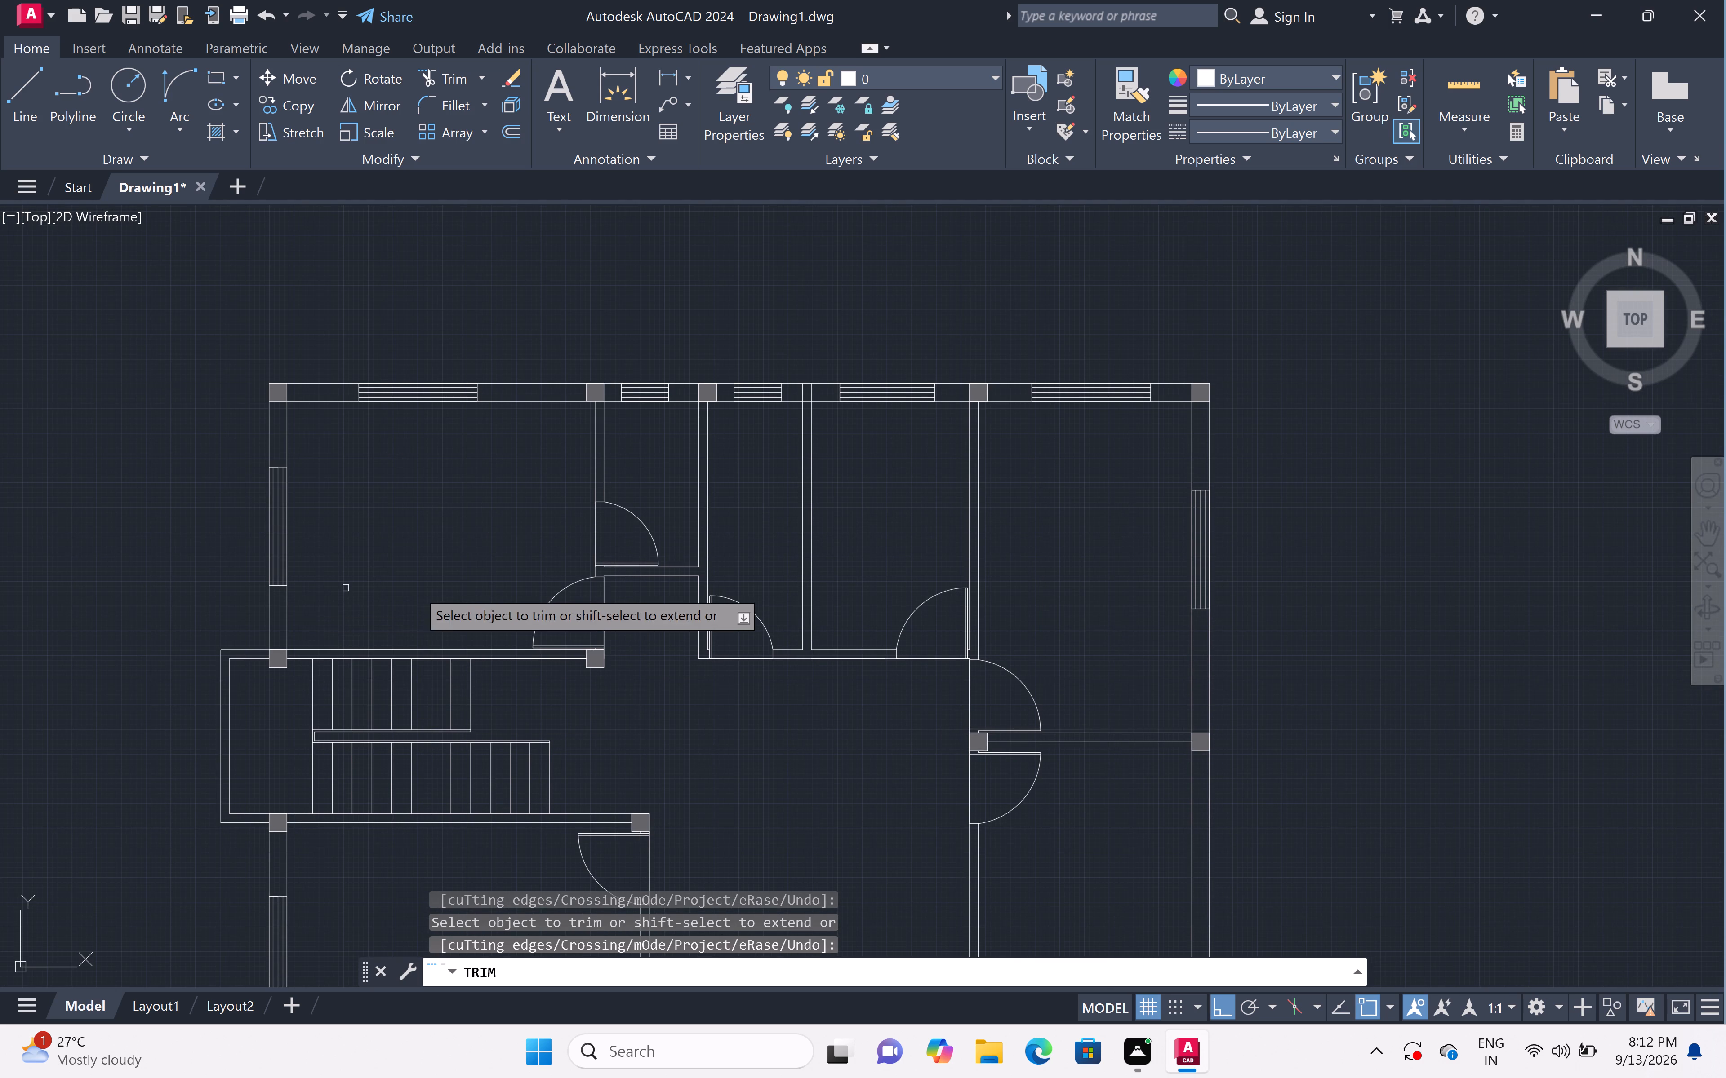
{"action": "key", "text": "Escape"}
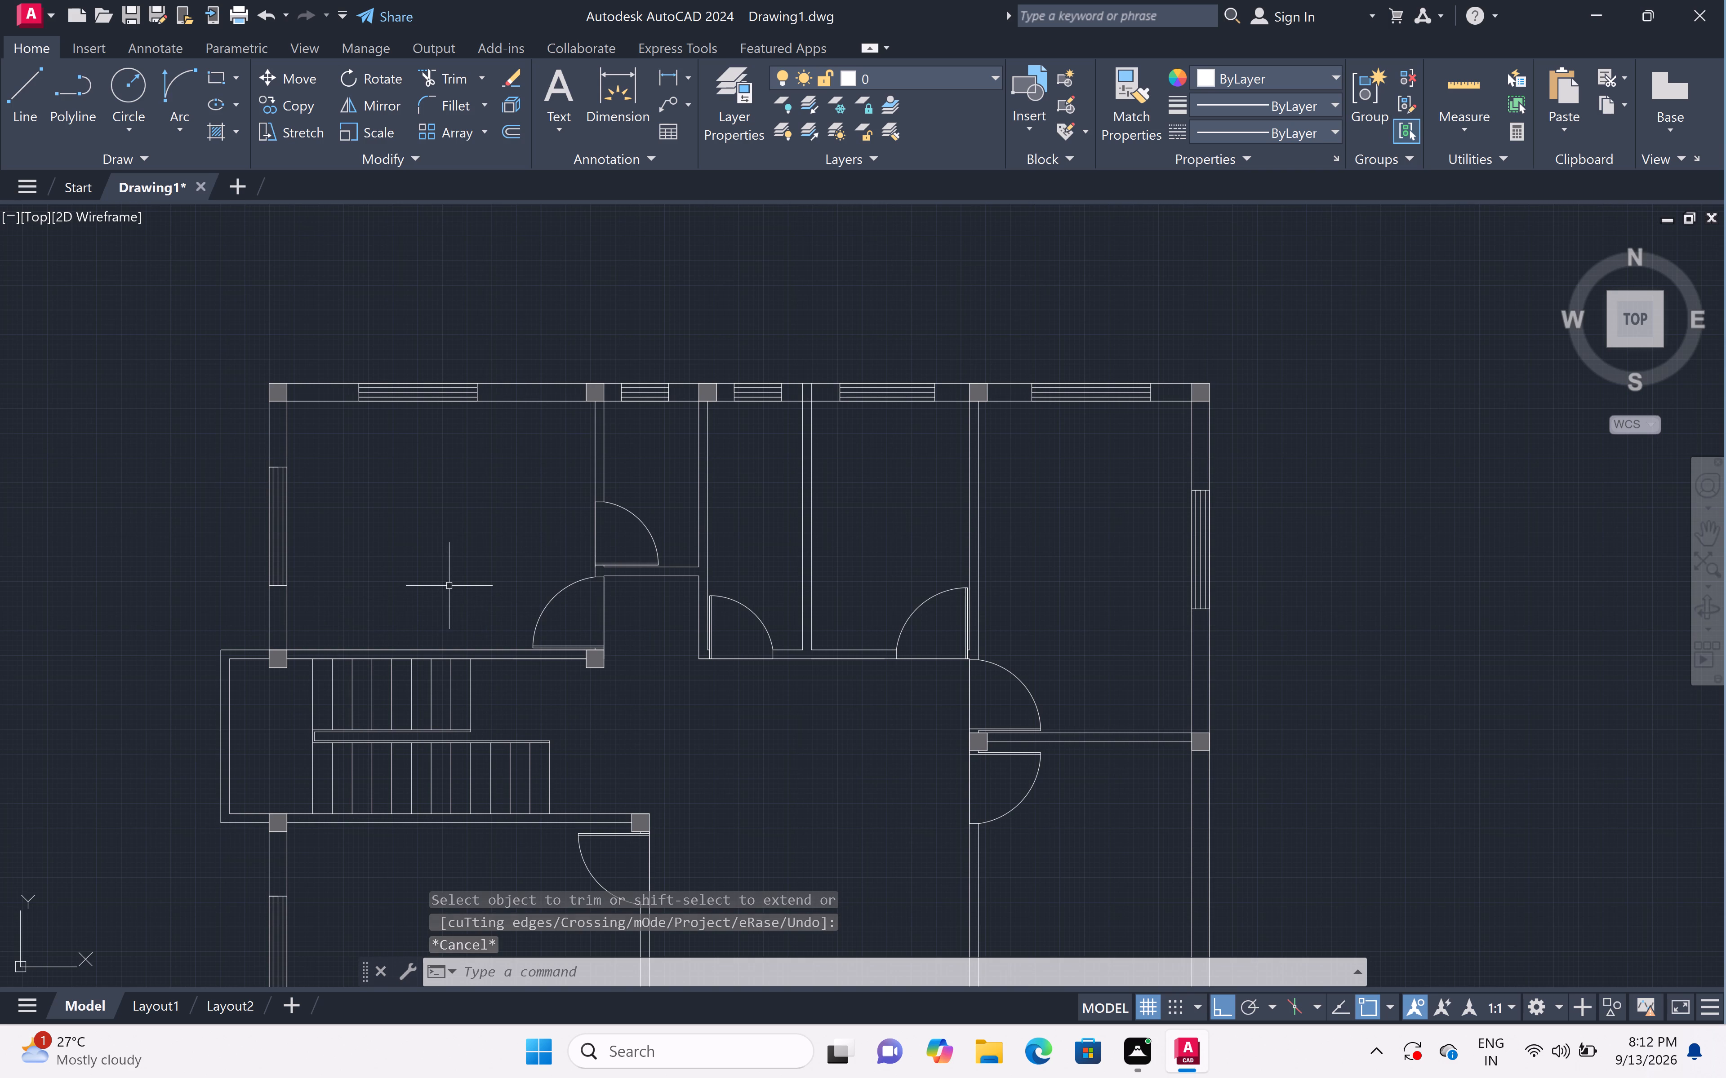
Hatch the northwest room's north wall segments beside its window and the partition north of the second bay's door, solid in color 16,86,137.
{"action": "type", "text": "h"}
{"action": "key", "text": "space"}
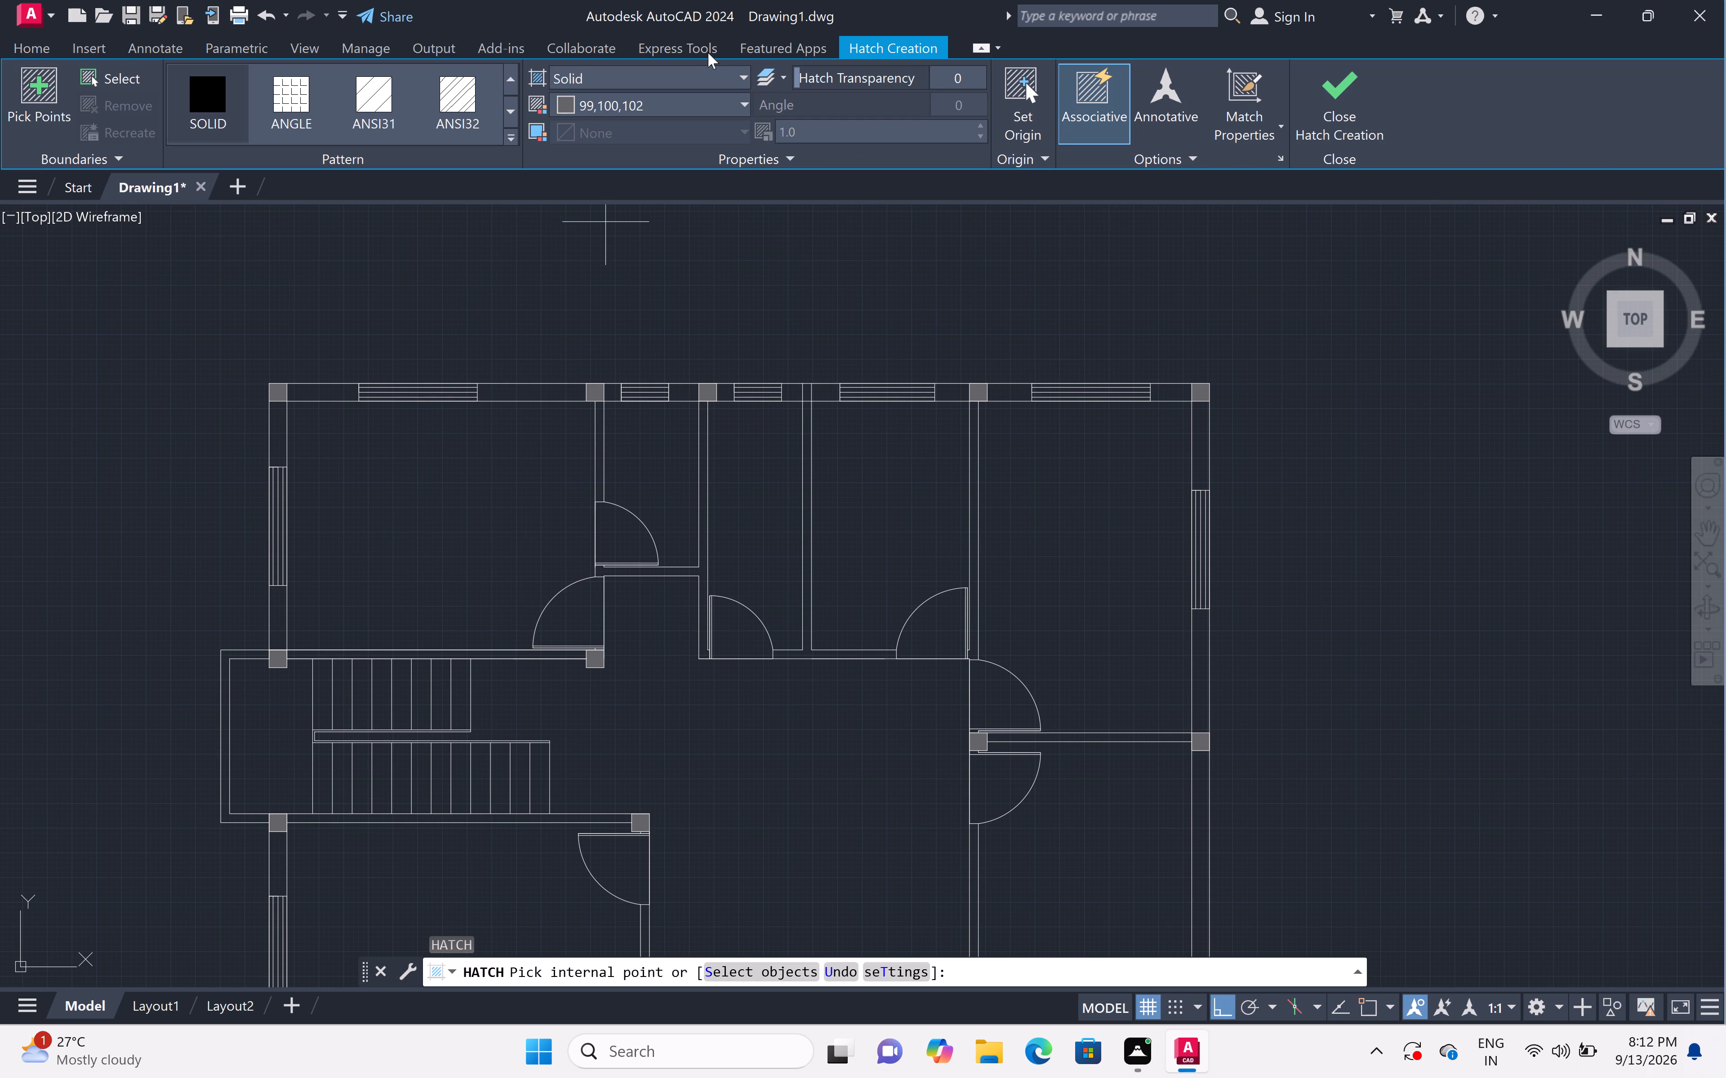
{"action": "double_click", "coordinate": [744, 73]}
{"action": "left_click", "coordinate": [740, 103]}
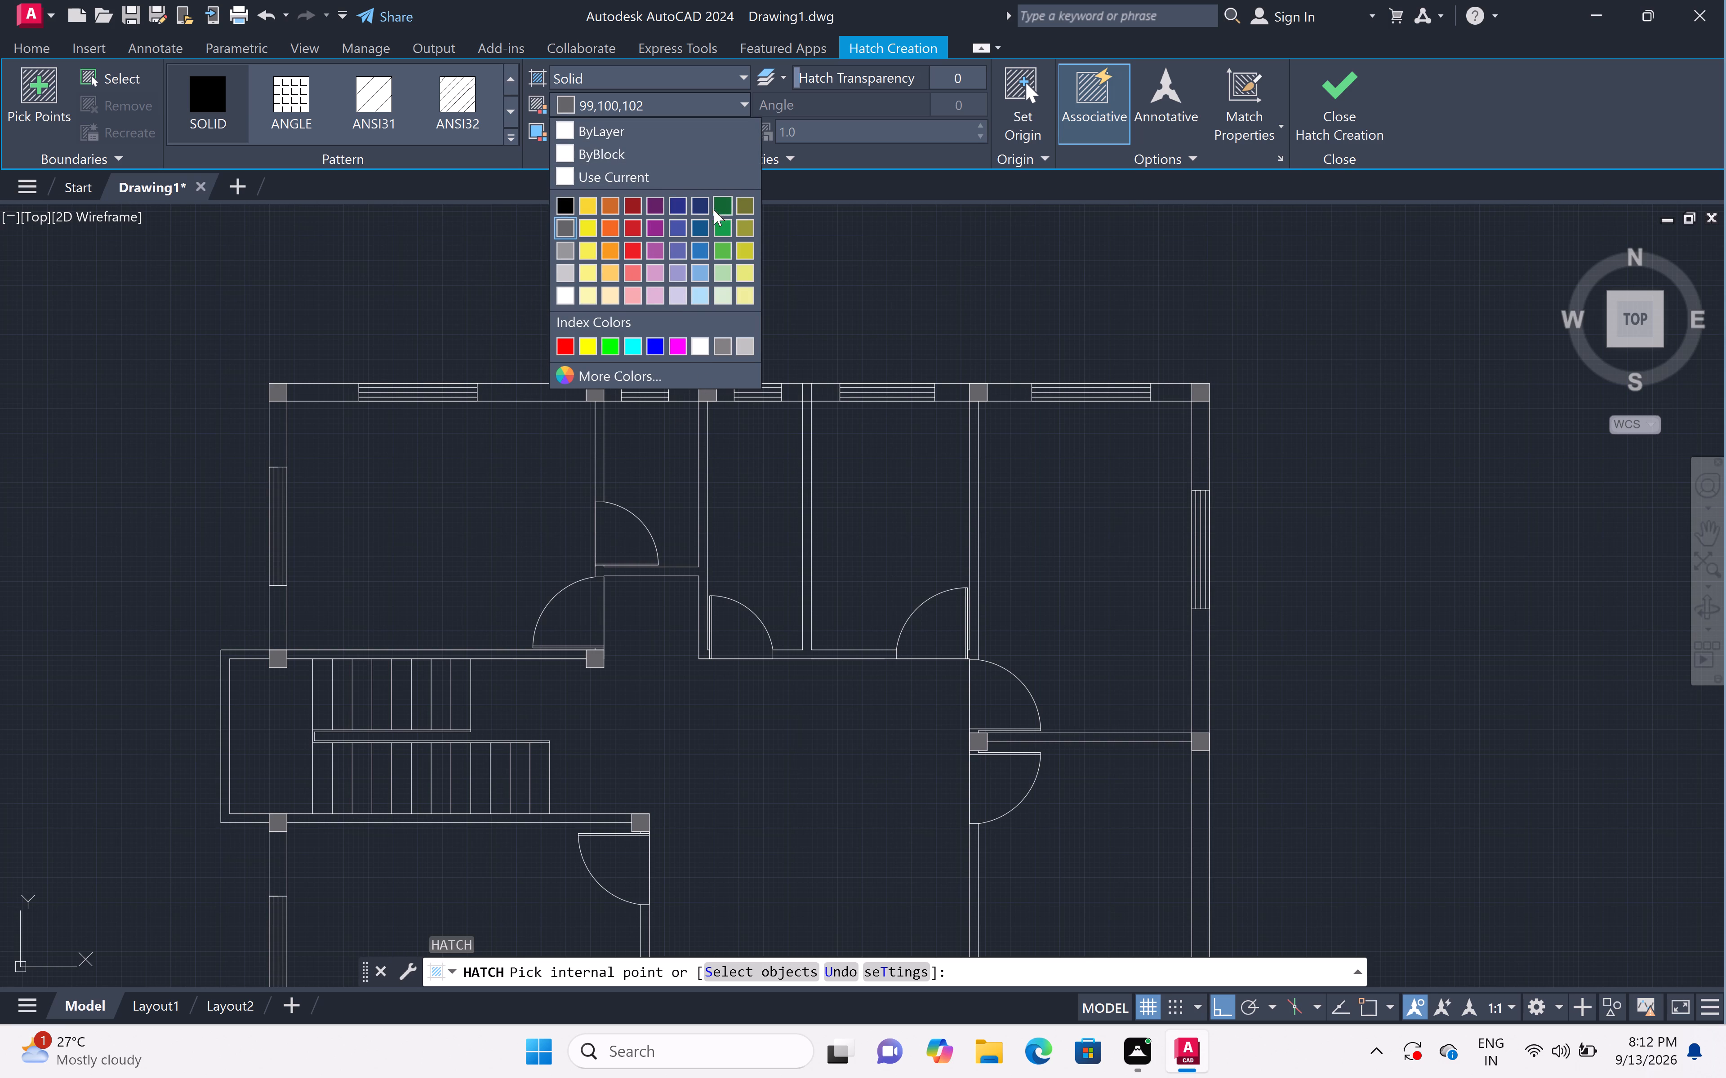
{"action": "left_click", "coordinate": [701, 227]}
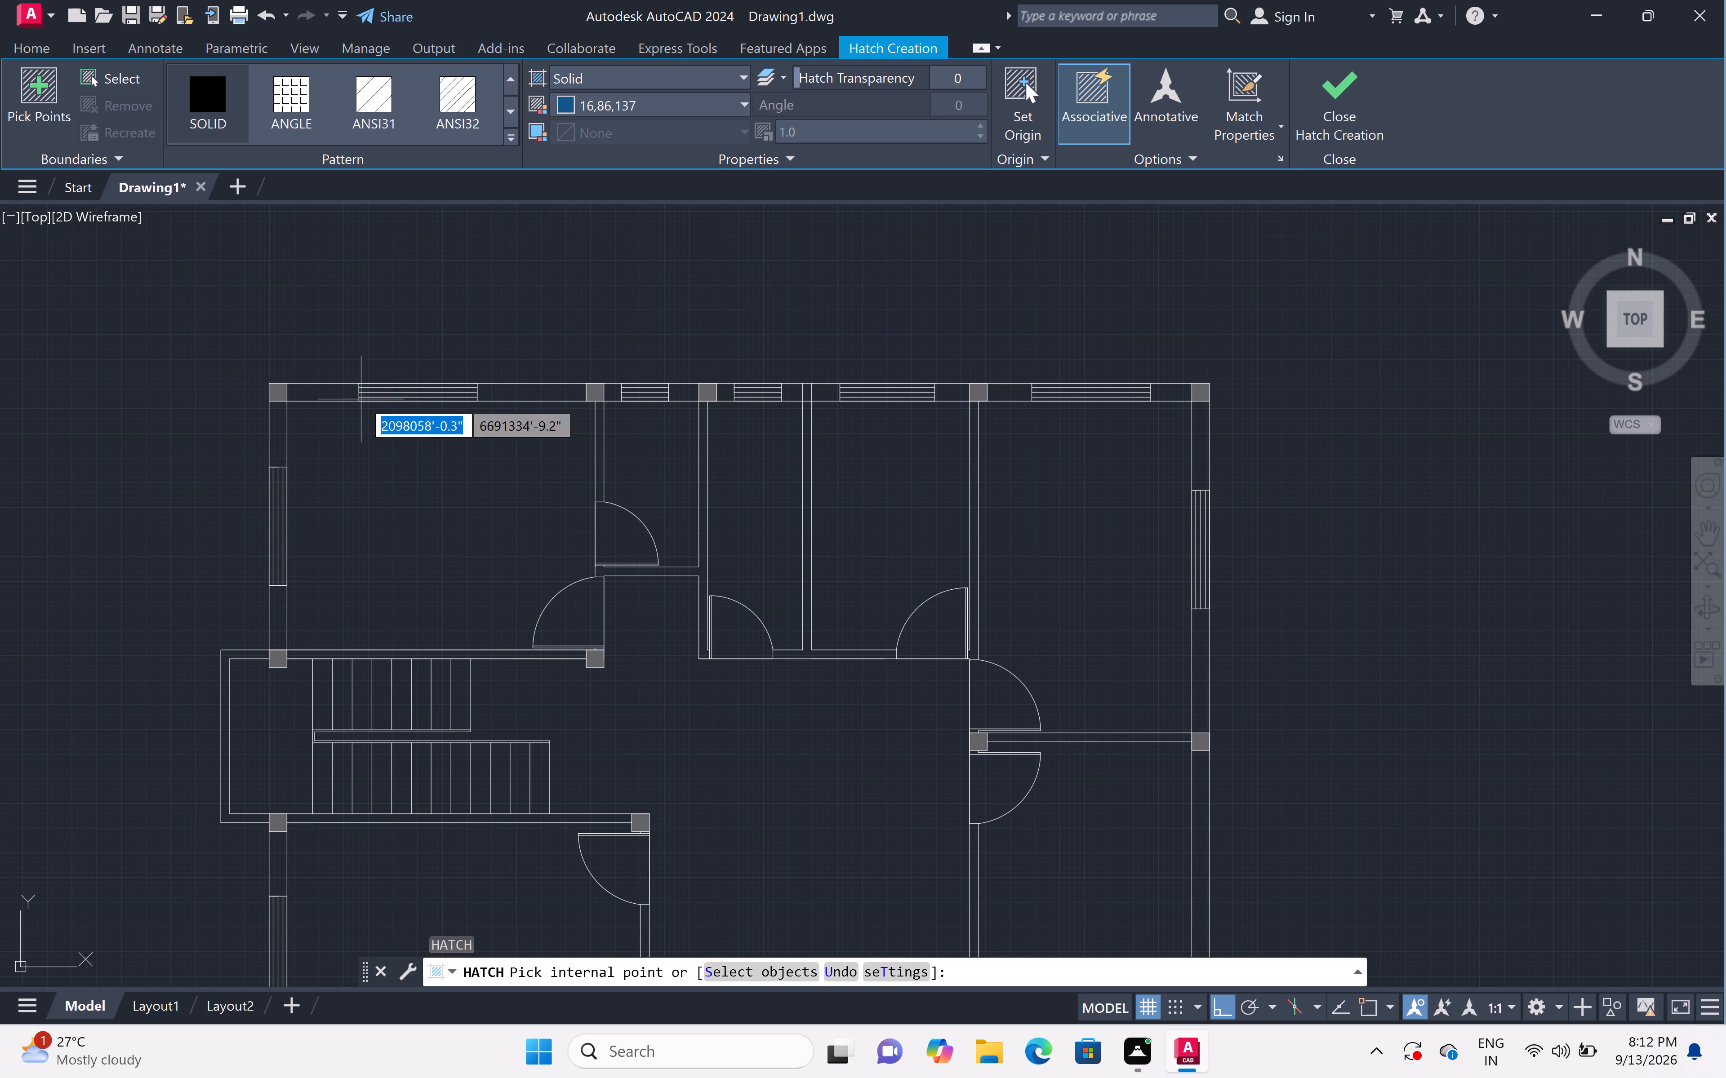
{"action": "left_click", "coordinate": [316, 391]}
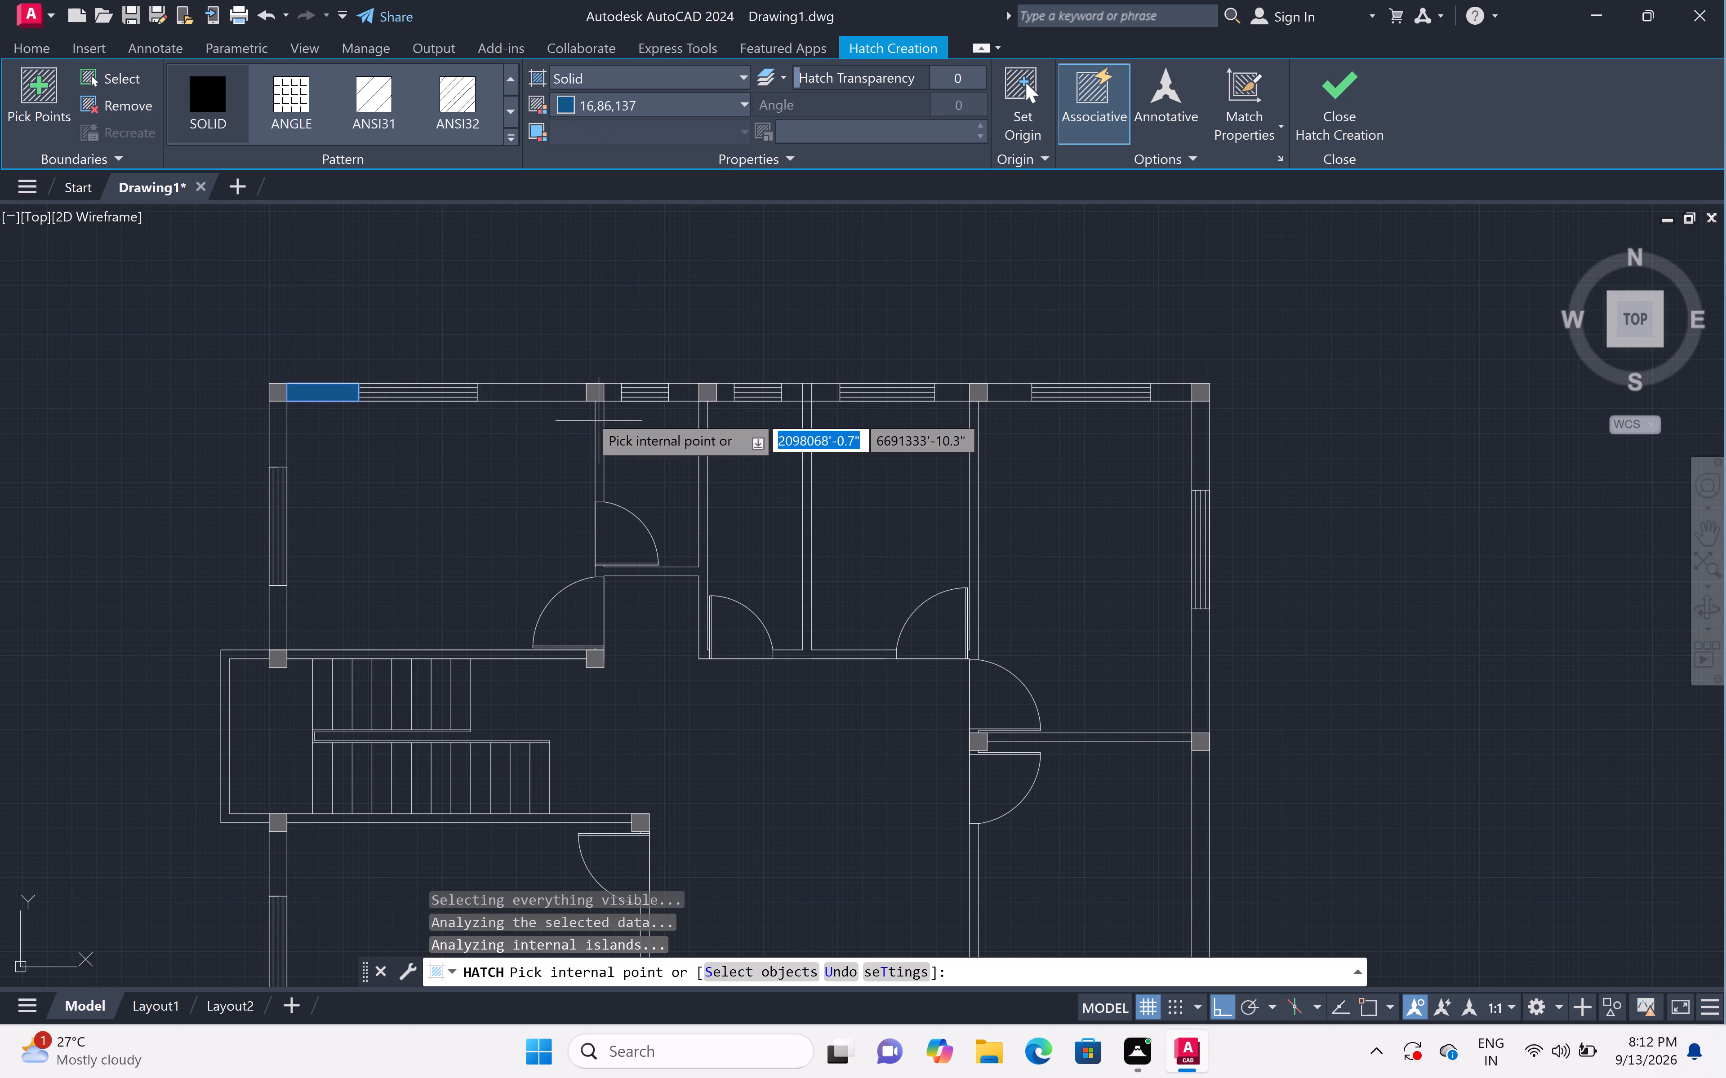
{"action": "left_click", "coordinate": [531, 388]}
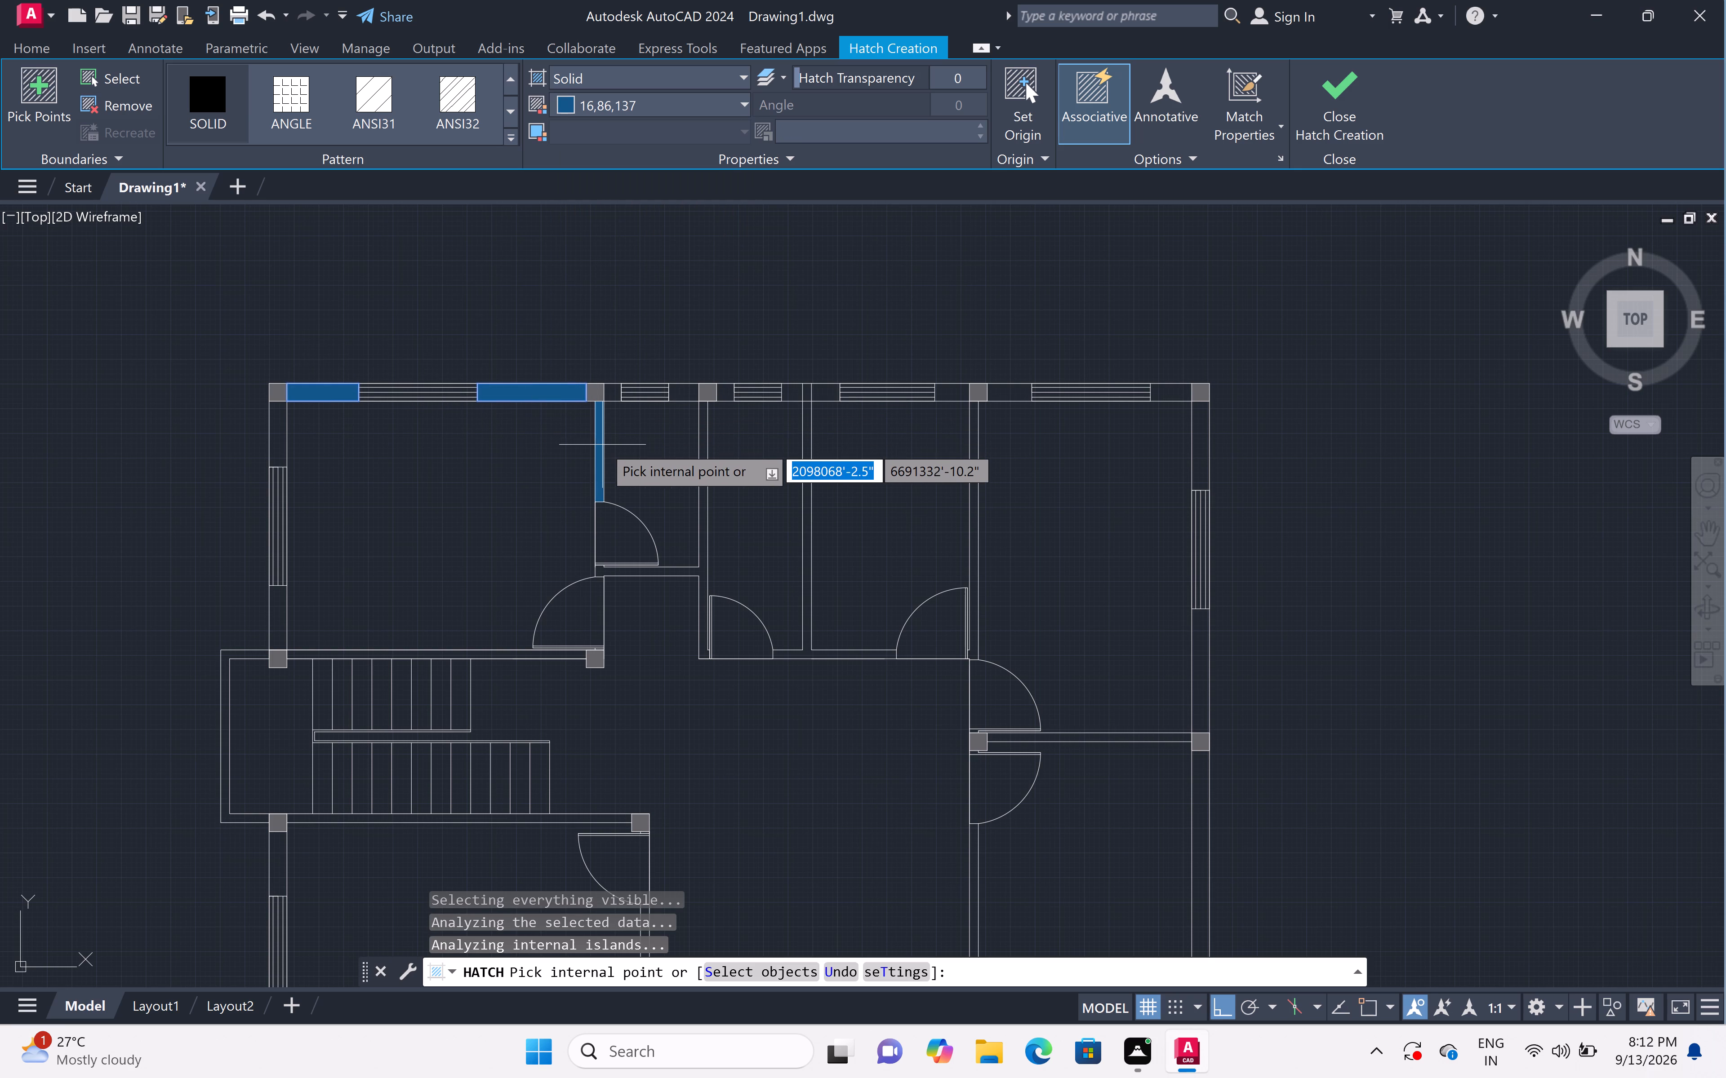
{"action": "left_click", "coordinate": [602, 445]}
Hatch the north wall segments on both sides of the second and third north bays' windows.
{"action": "scroll", "coordinate": [613, 388], "scroll_direction": "up", "scroll_amount": 3}
{"action": "left_click", "coordinate": [614, 391]}
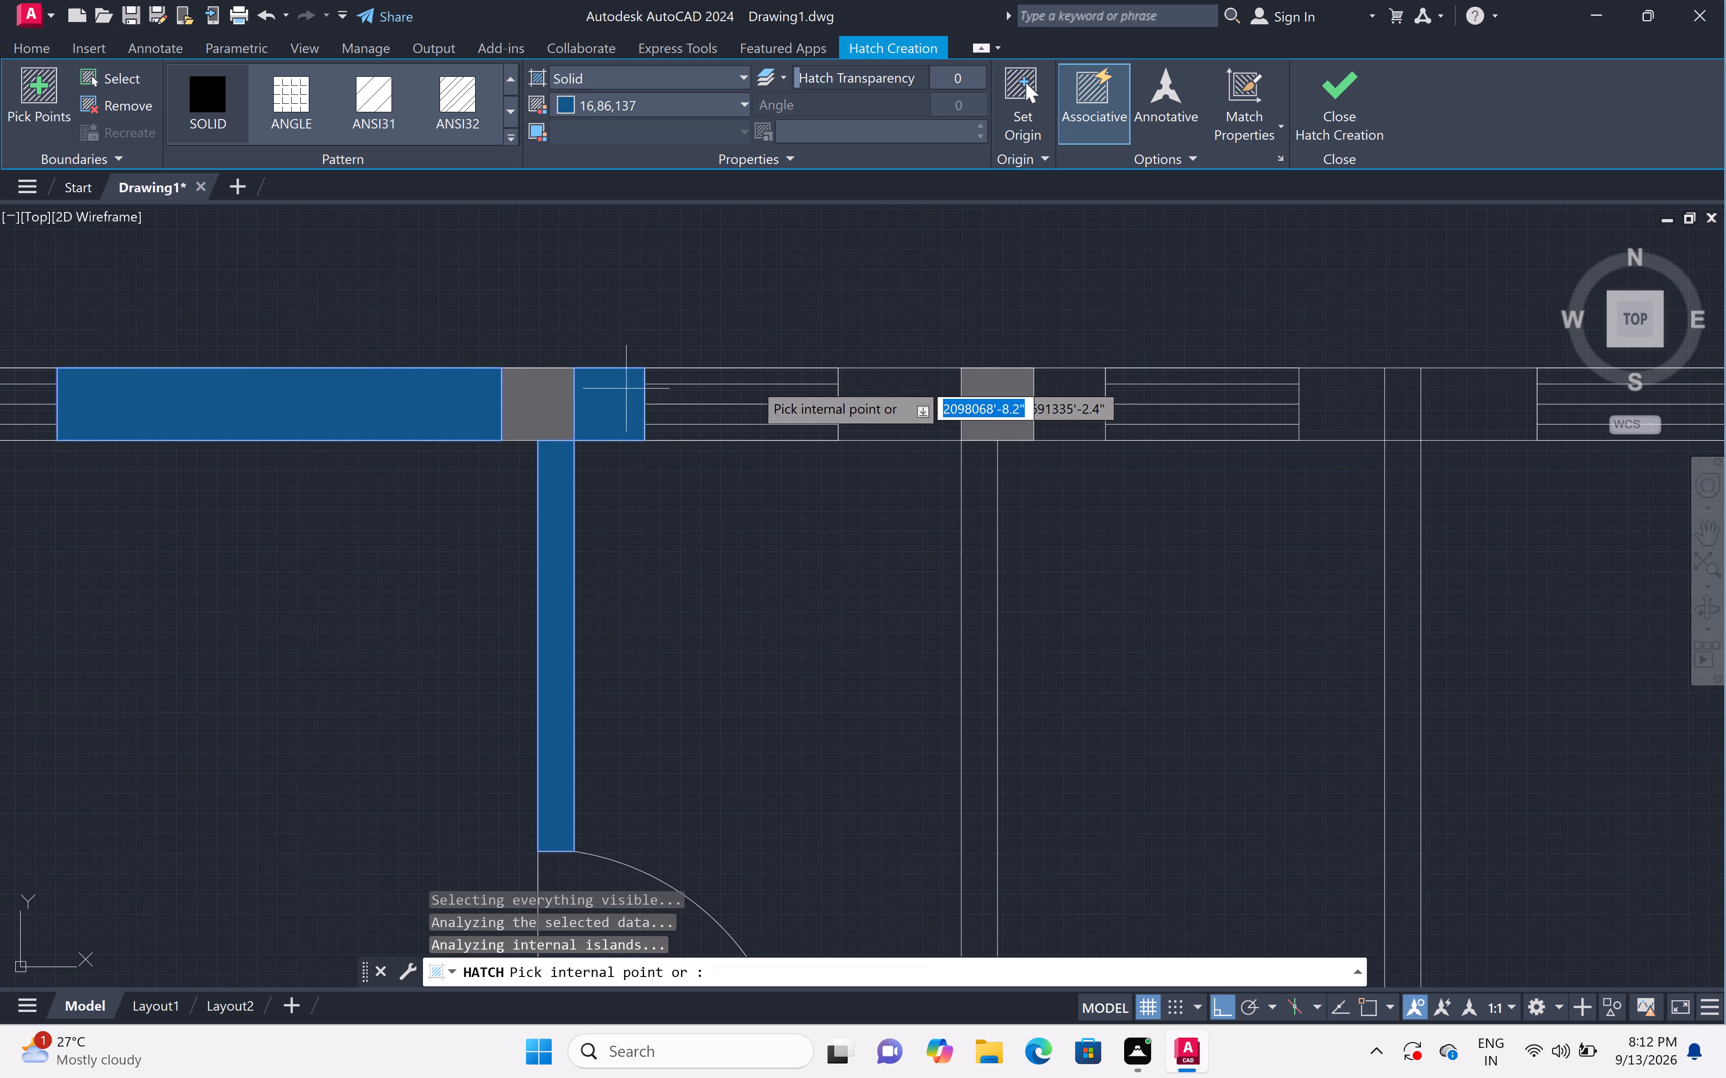
{"action": "left_click", "coordinate": [960, 418]}
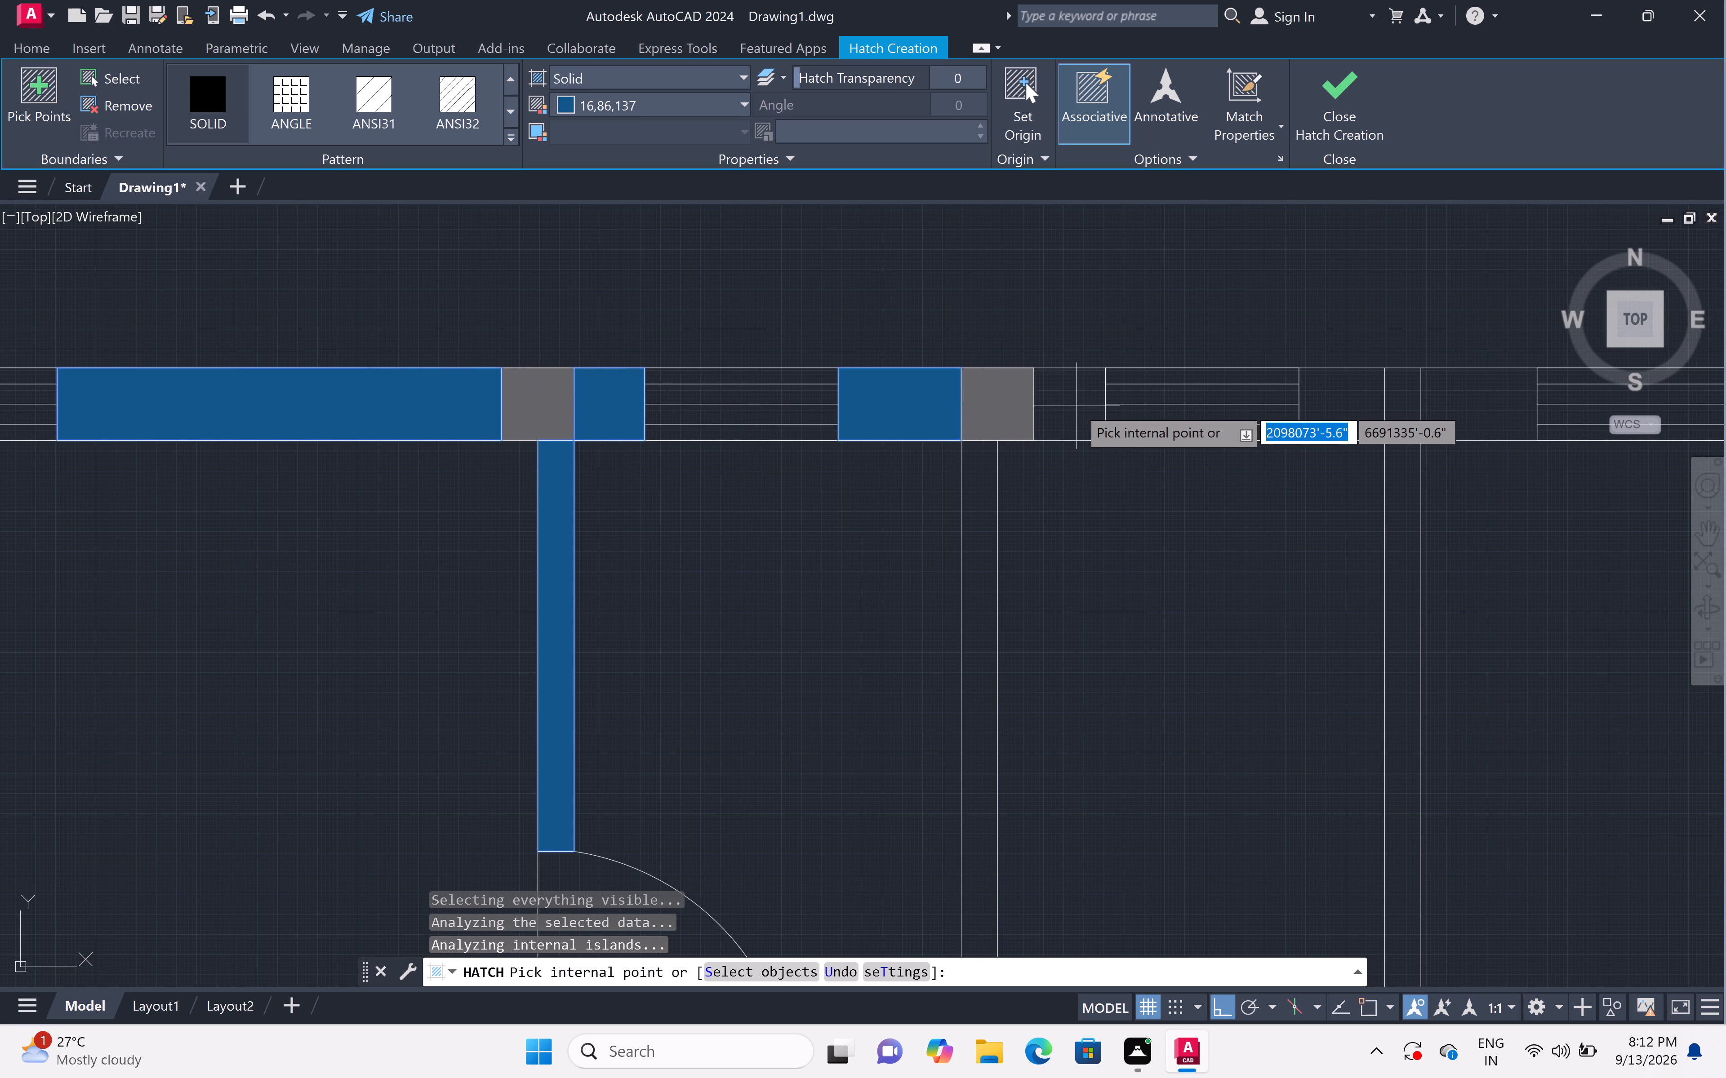
{"action": "left_click", "coordinate": [1077, 406]}
{"action": "left_click", "coordinate": [1365, 411]}
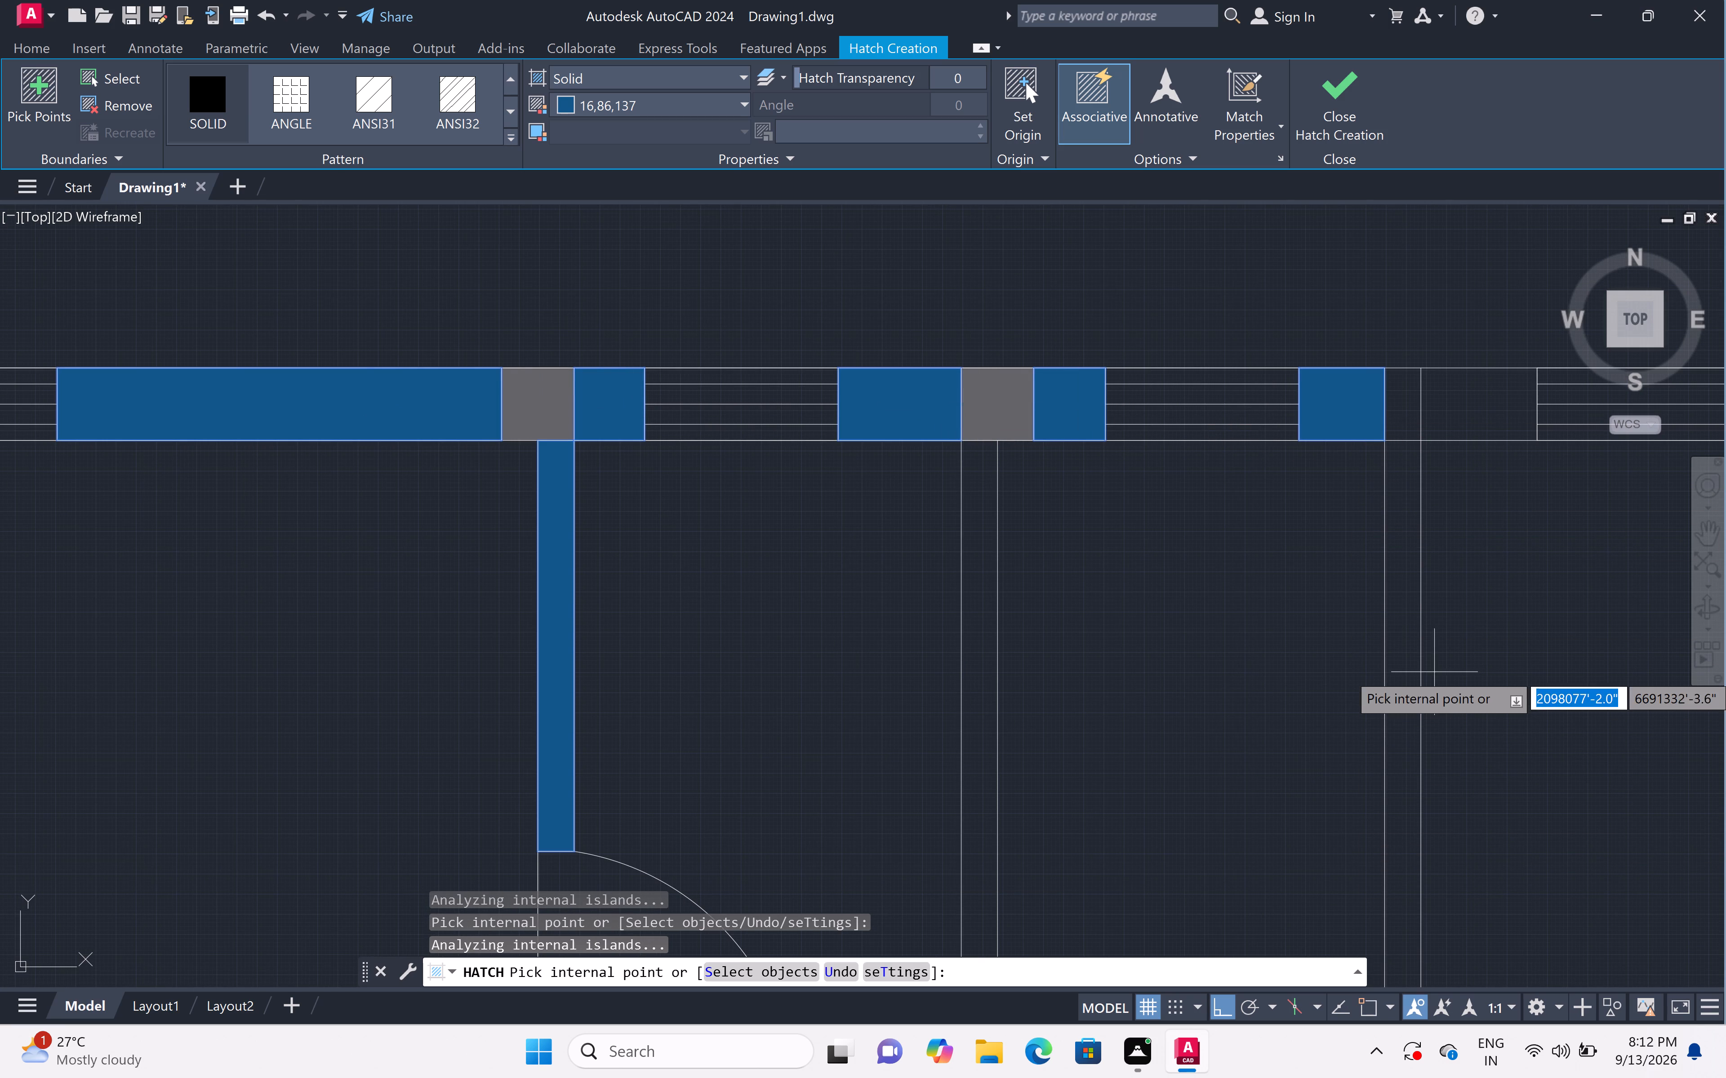
Hatch the partition between the third and fourth north bays, its north wall junction and adjoining east segment, plus the partition between the second and third bays.
{"action": "left_click", "coordinate": [1412, 545]}
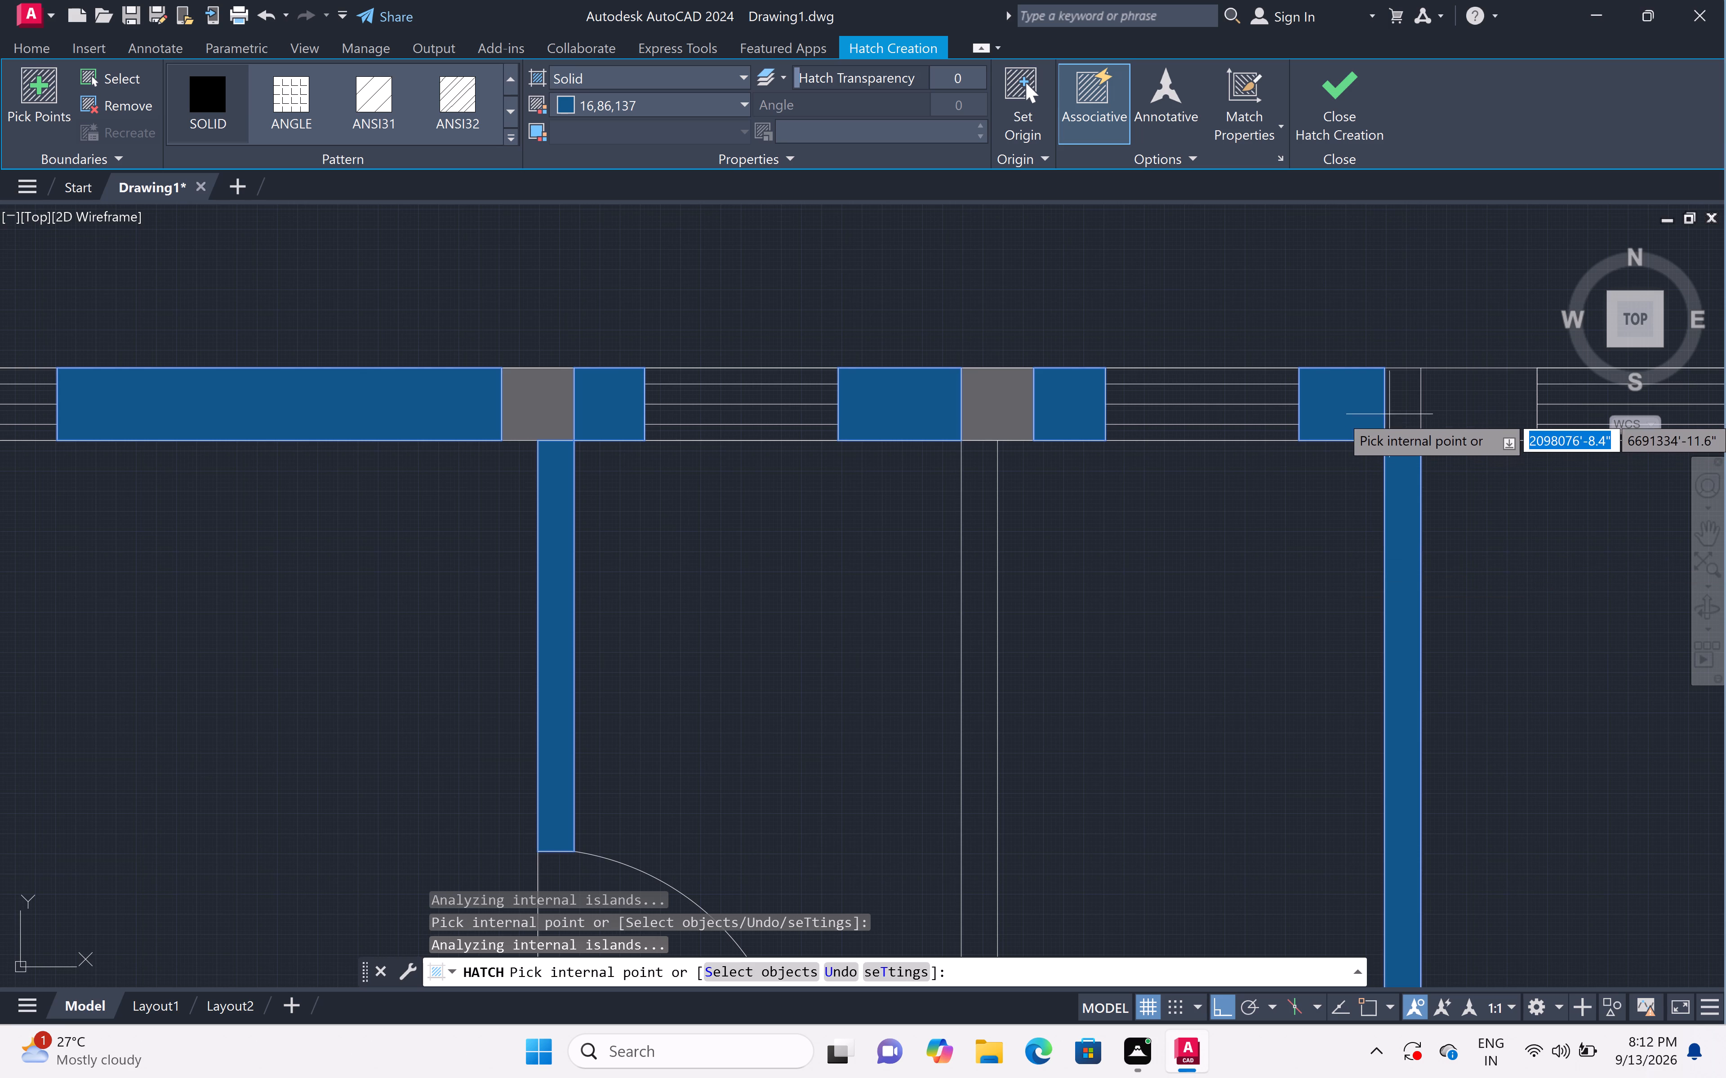
{"action": "left_click", "coordinate": [1391, 411]}
{"action": "left_click", "coordinate": [1452, 394]}
{"action": "scroll", "coordinate": [1449, 556], "scroll_direction": "down", "scroll_amount": 2}
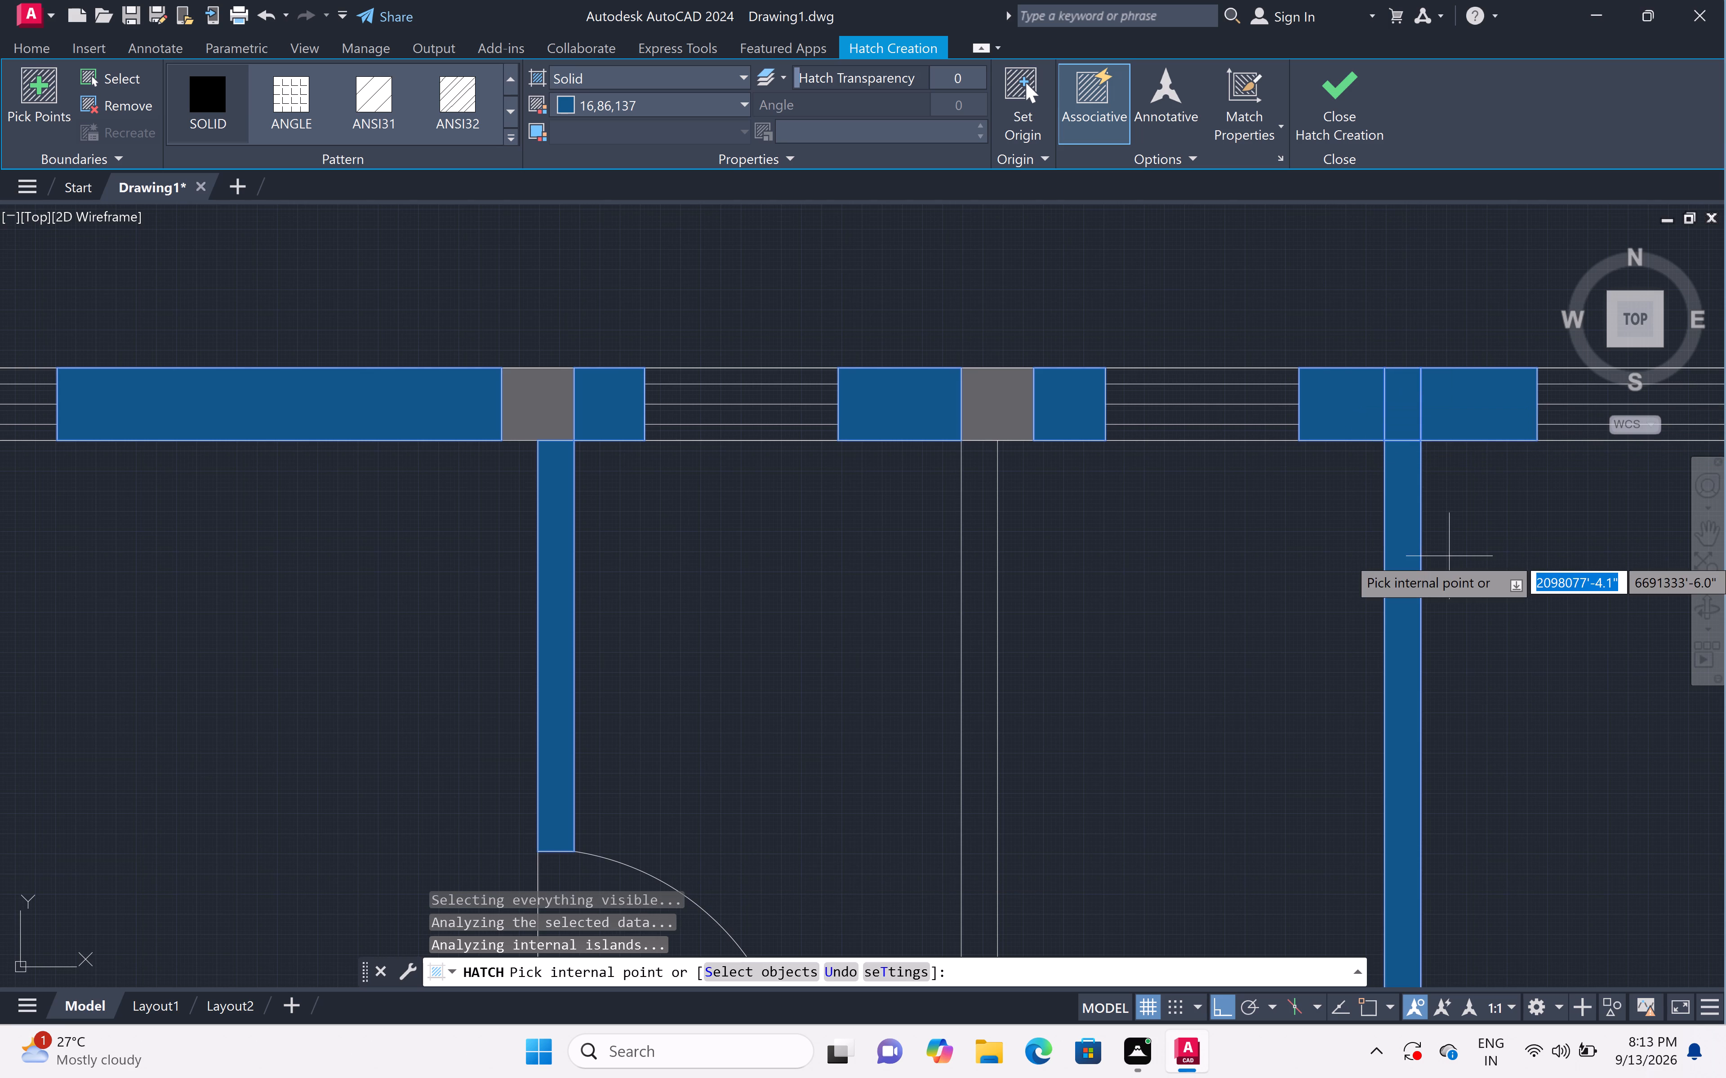
{"action": "left_click", "coordinate": [1160, 669]}
{"action": "scroll", "coordinate": [1164, 659], "scroll_direction": "down", "scroll_amount": 2}
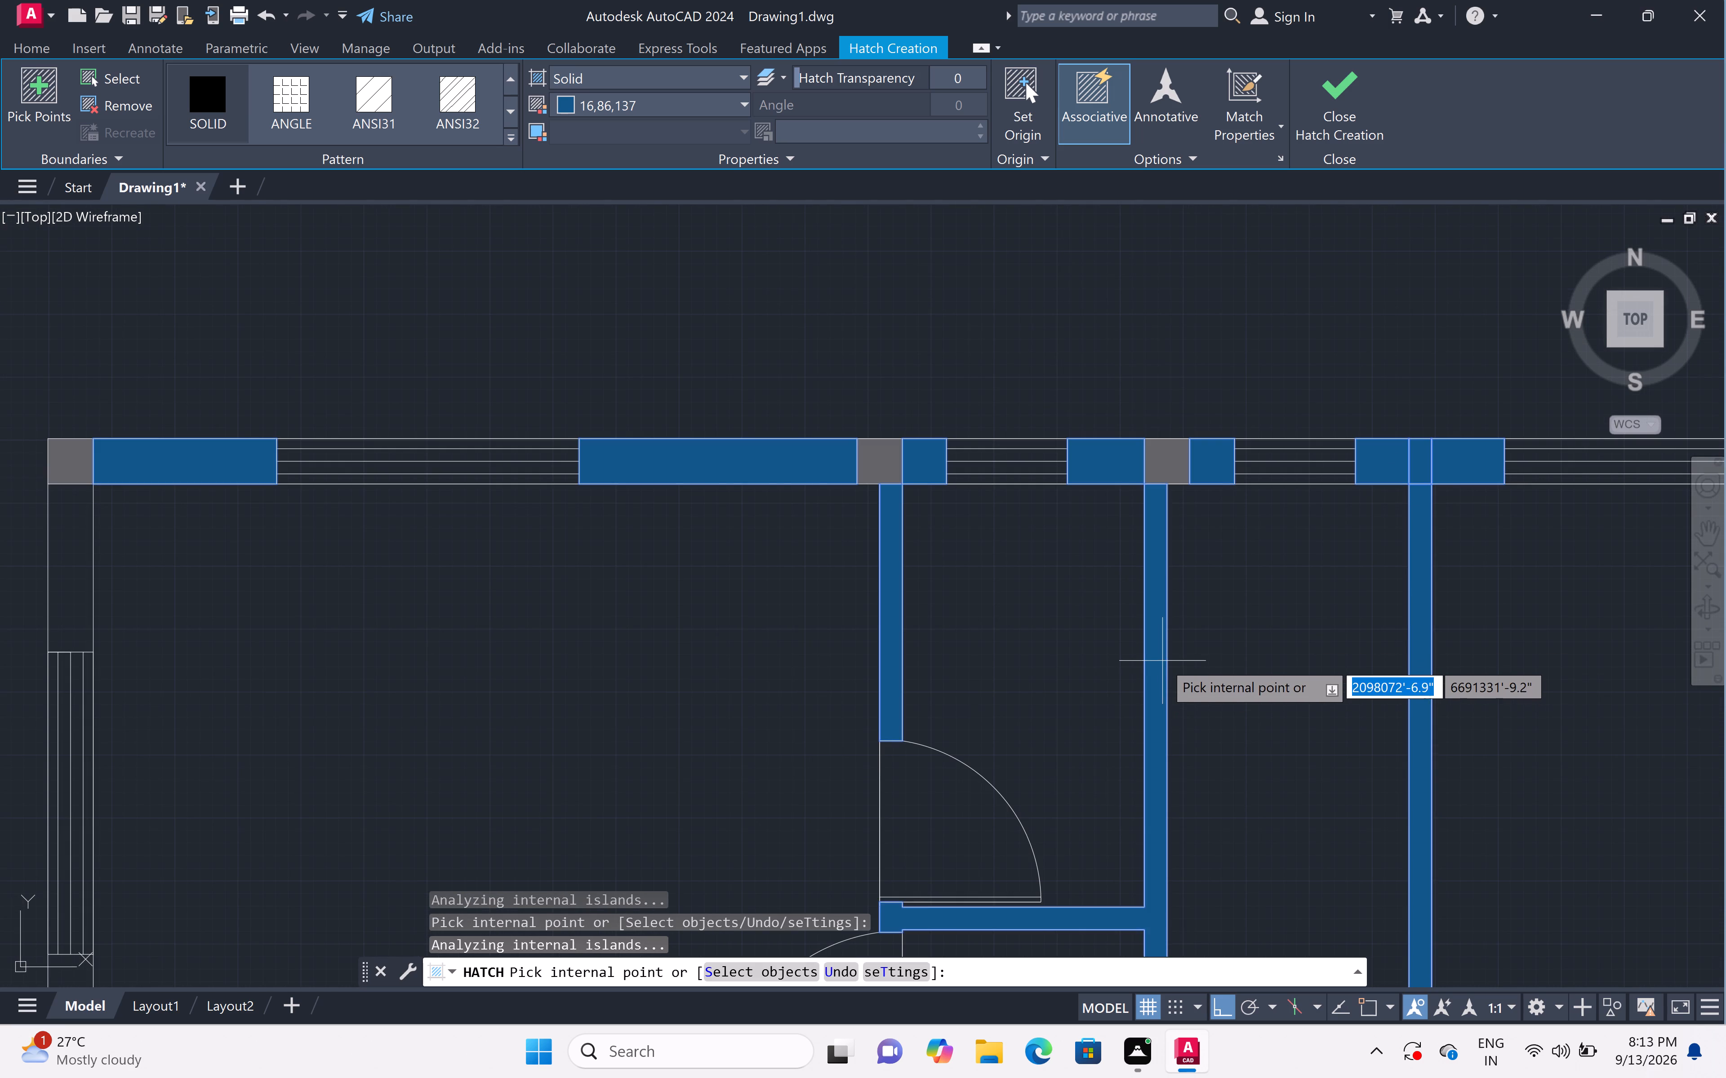
Hatch the north wall segments on both sides of the column between the fourth north bay and the northeast room.
{"action": "scroll", "coordinate": [1164, 659], "scroll_direction": "down", "scroll_amount": 4}
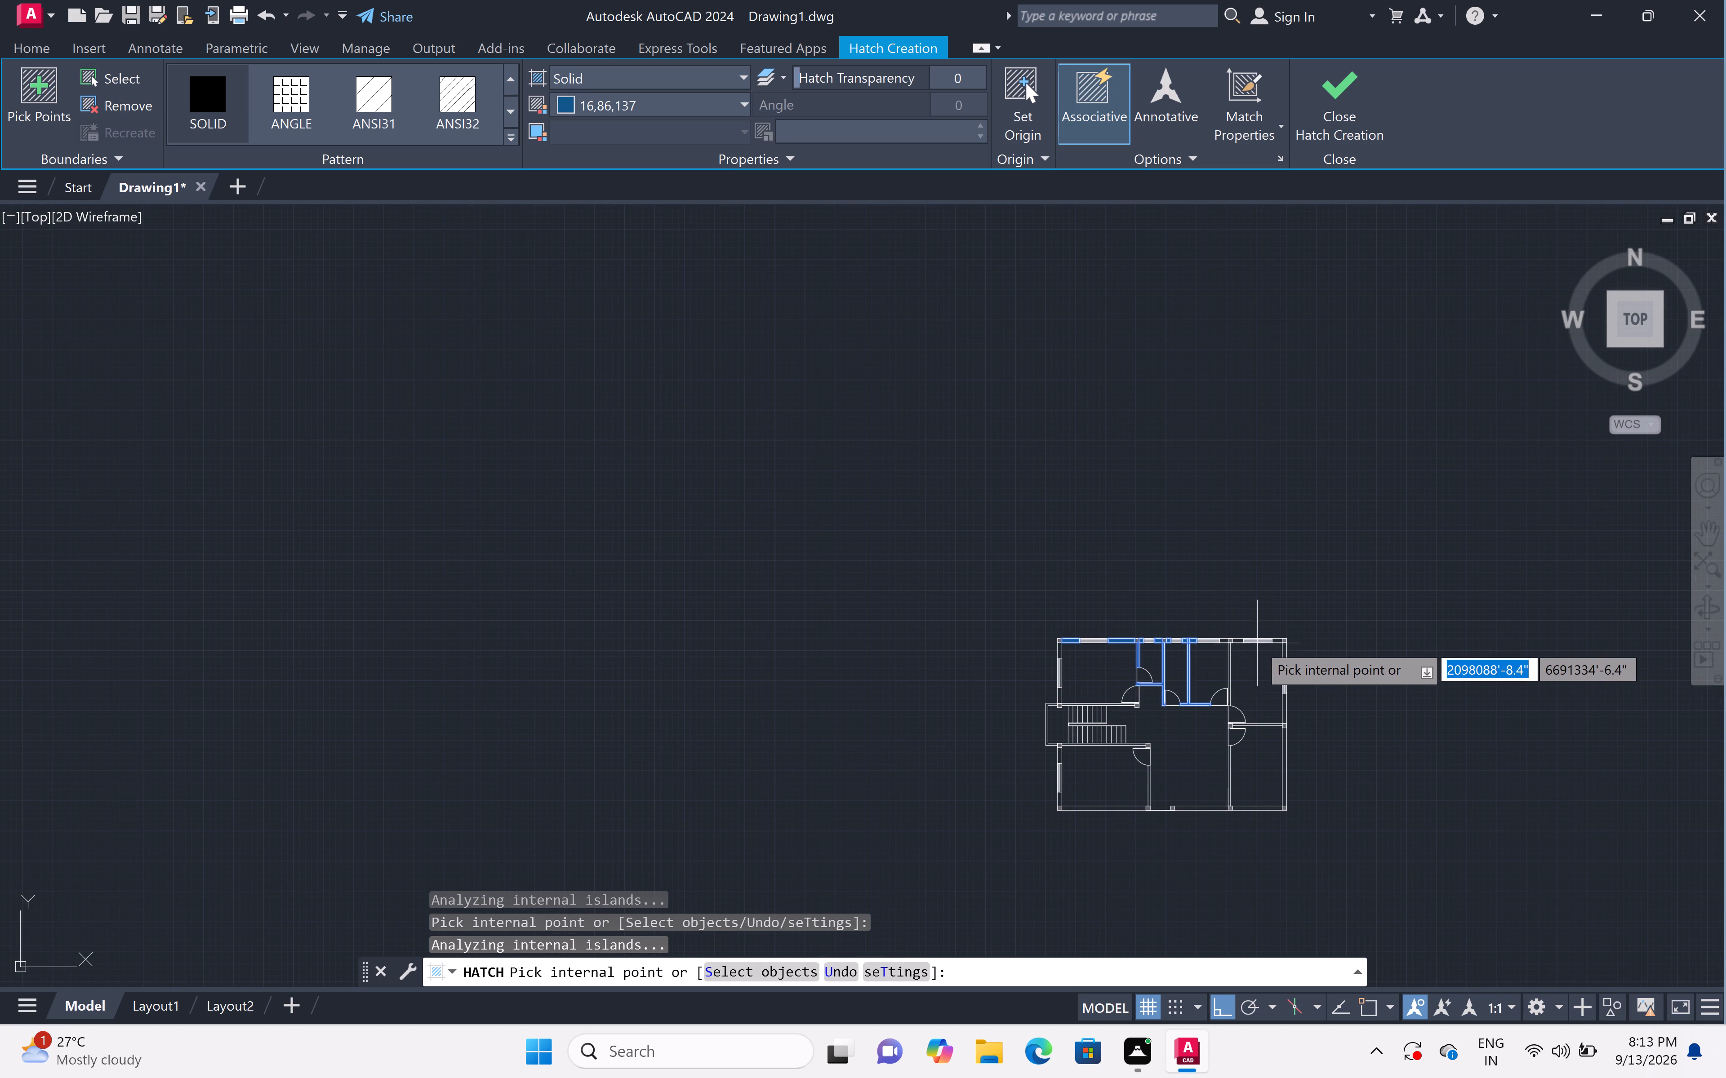
{"action": "scroll", "coordinate": [1226, 638], "scroll_direction": "up", "scroll_amount": 5}
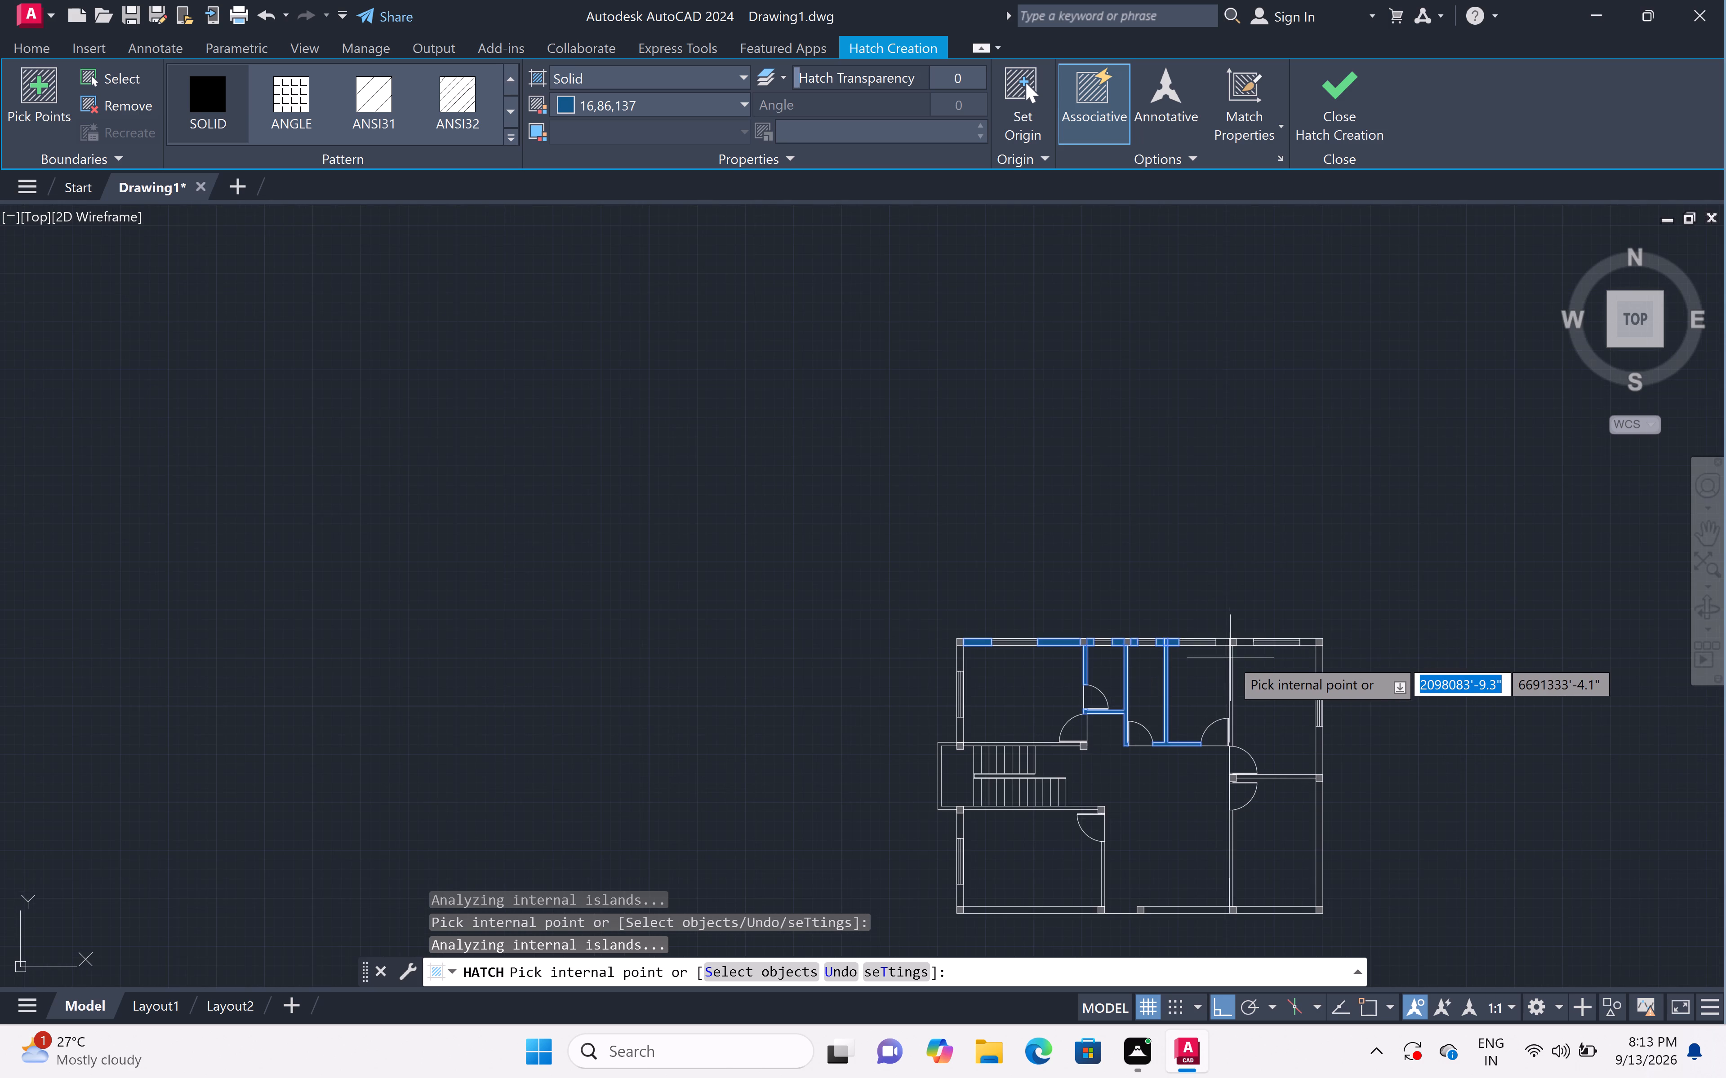
{"action": "scroll", "coordinate": [1230, 658], "scroll_direction": "up", "scroll_amount": 3}
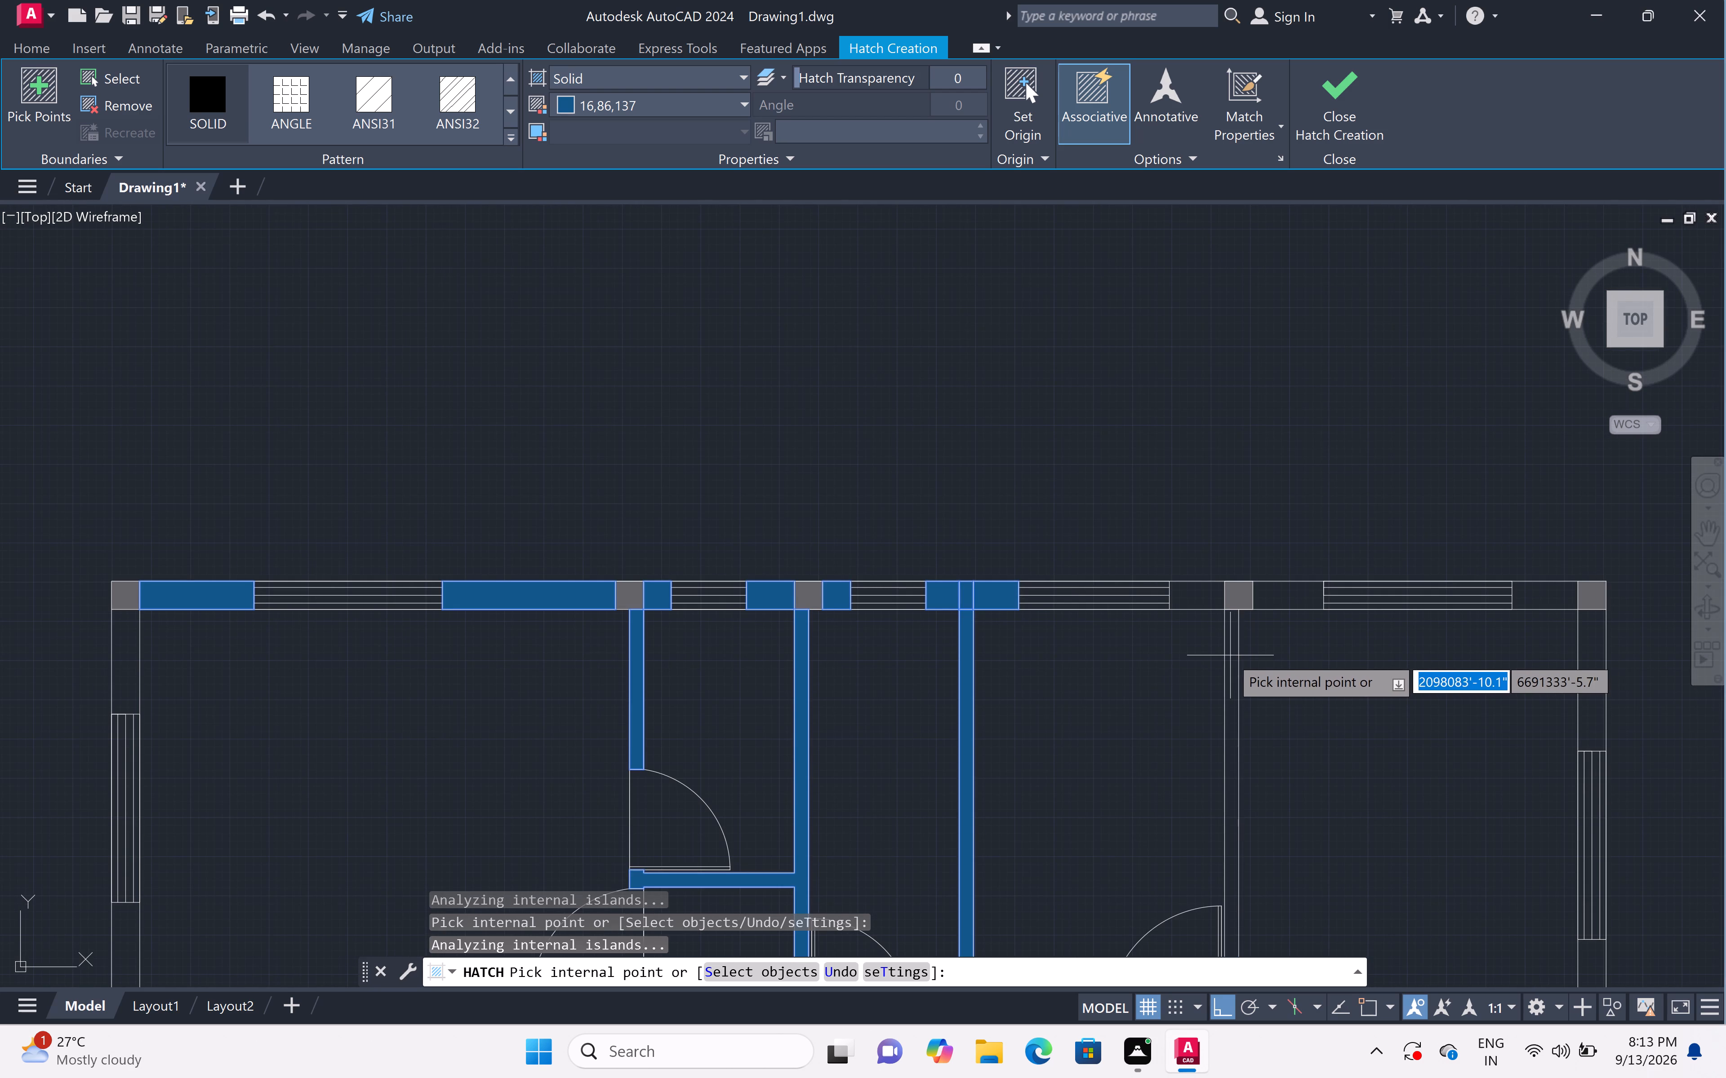
{"action": "scroll", "coordinate": [1203, 587], "scroll_direction": "up", "scroll_amount": 3}
{"action": "left_click", "coordinate": [1203, 588]}
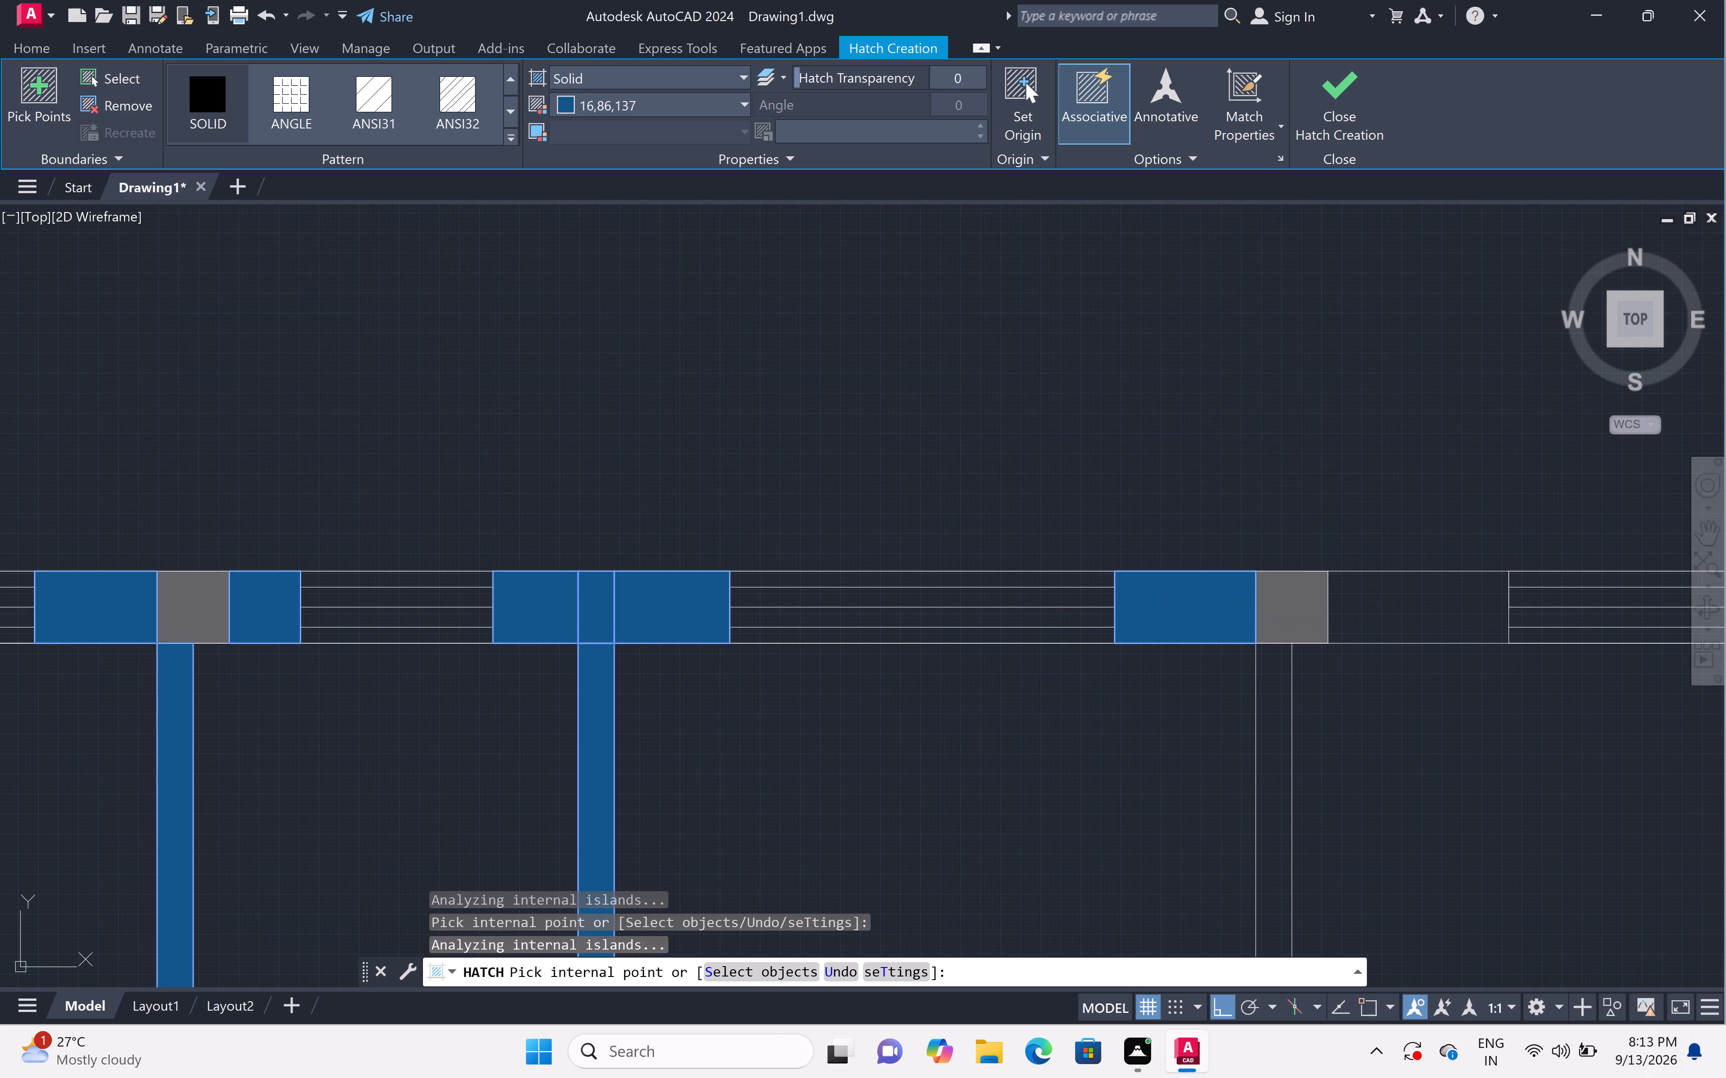
{"action": "left_click", "coordinate": [1379, 601]}
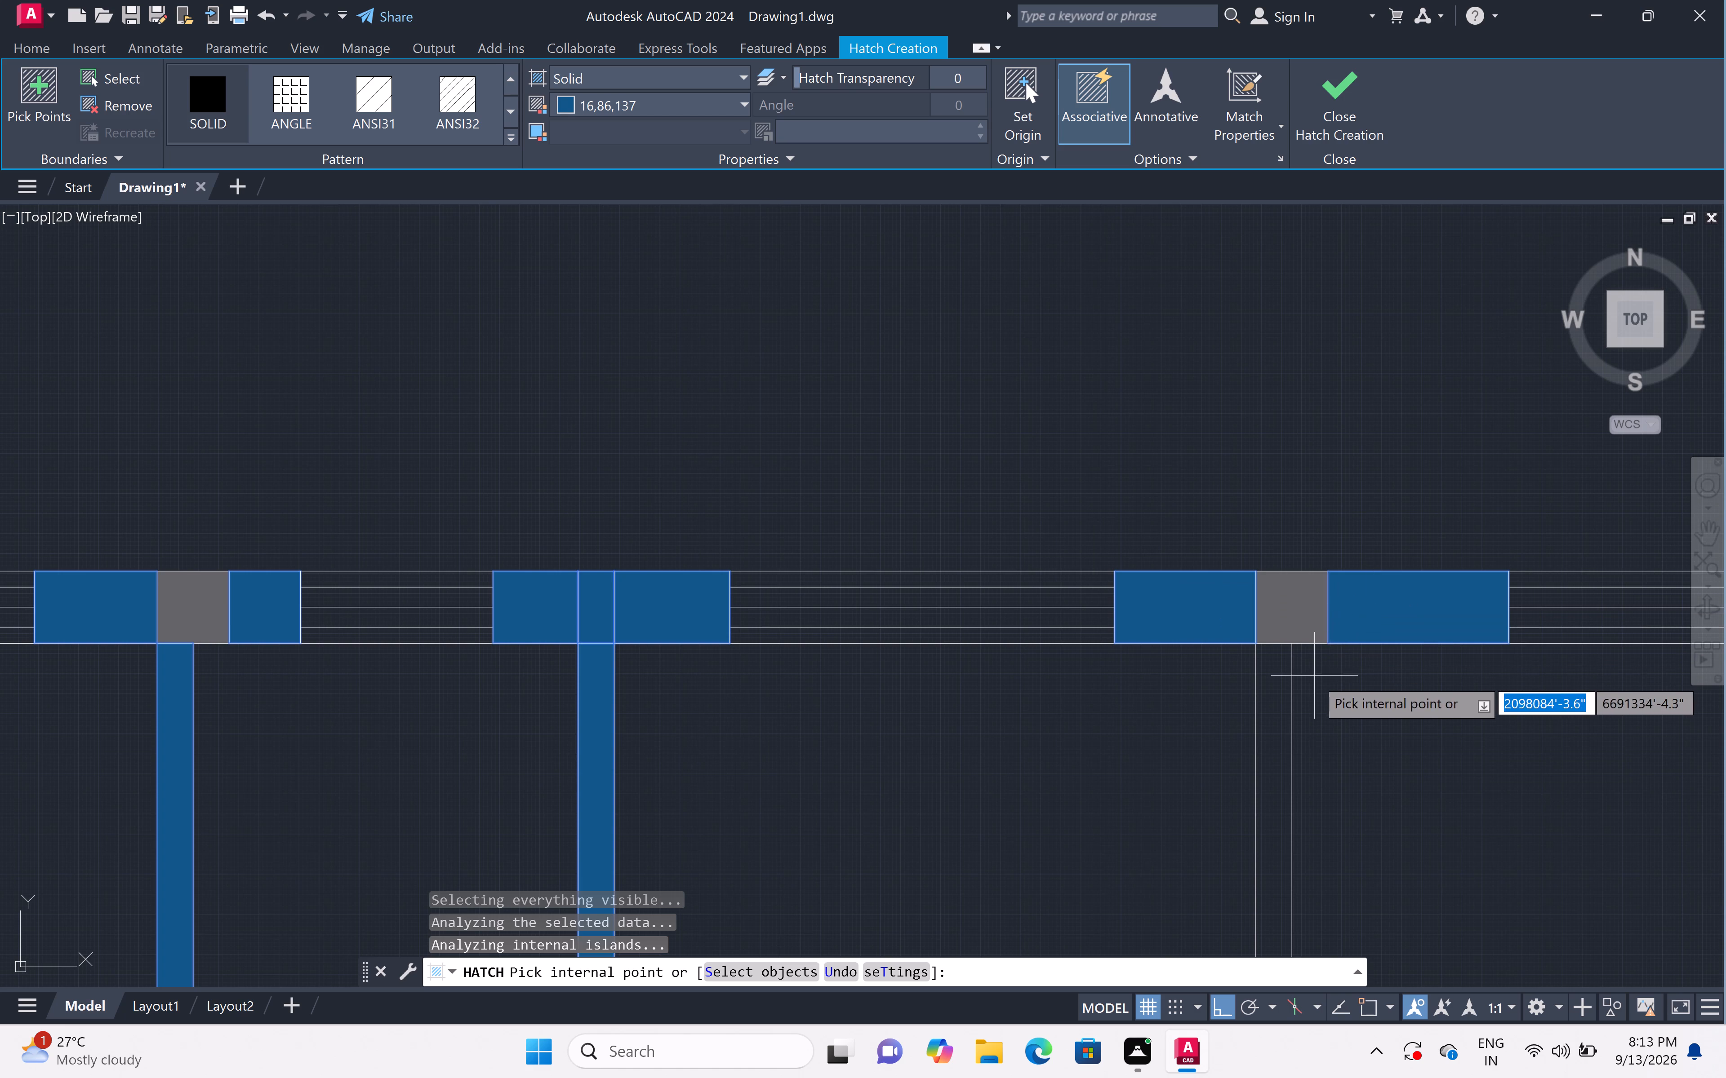
Hatch the northeast room's west partition and the north and east wall segments adjoining its northeast corner column.
{"action": "left_click", "coordinate": [1276, 726]}
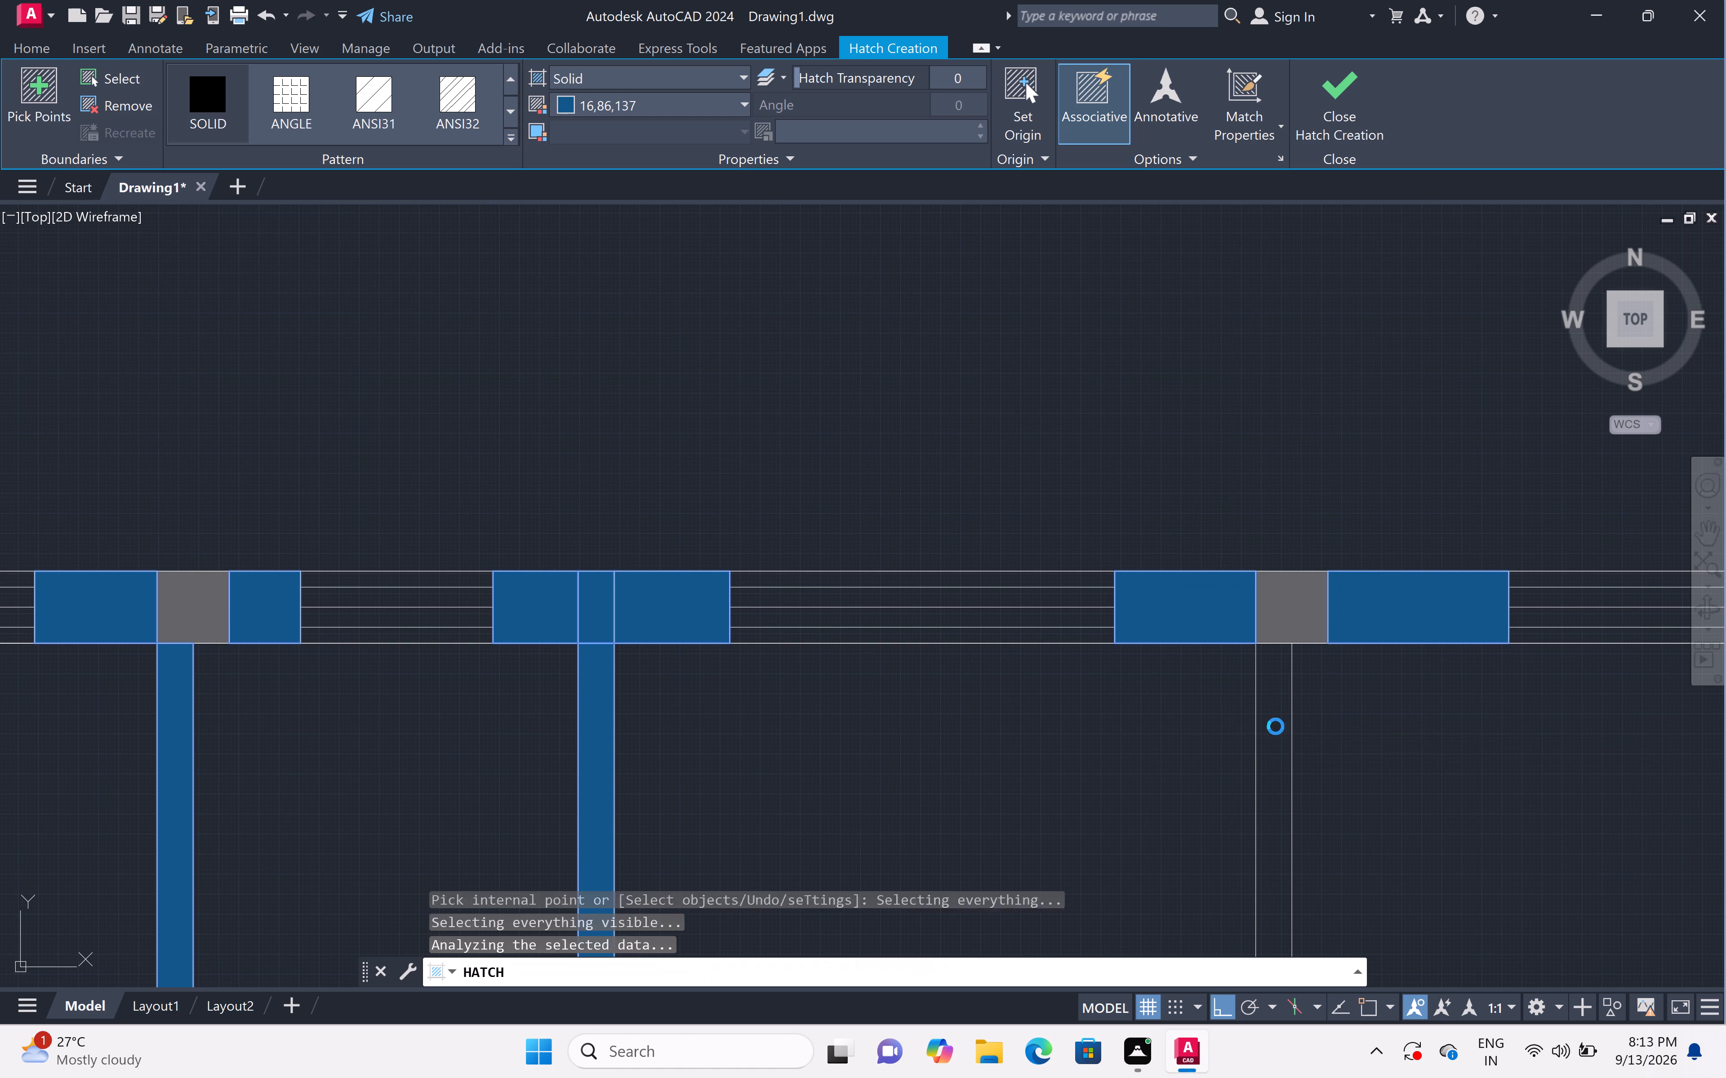
{"action": "scroll", "coordinate": [1281, 710], "scroll_direction": "down", "scroll_amount": 2}
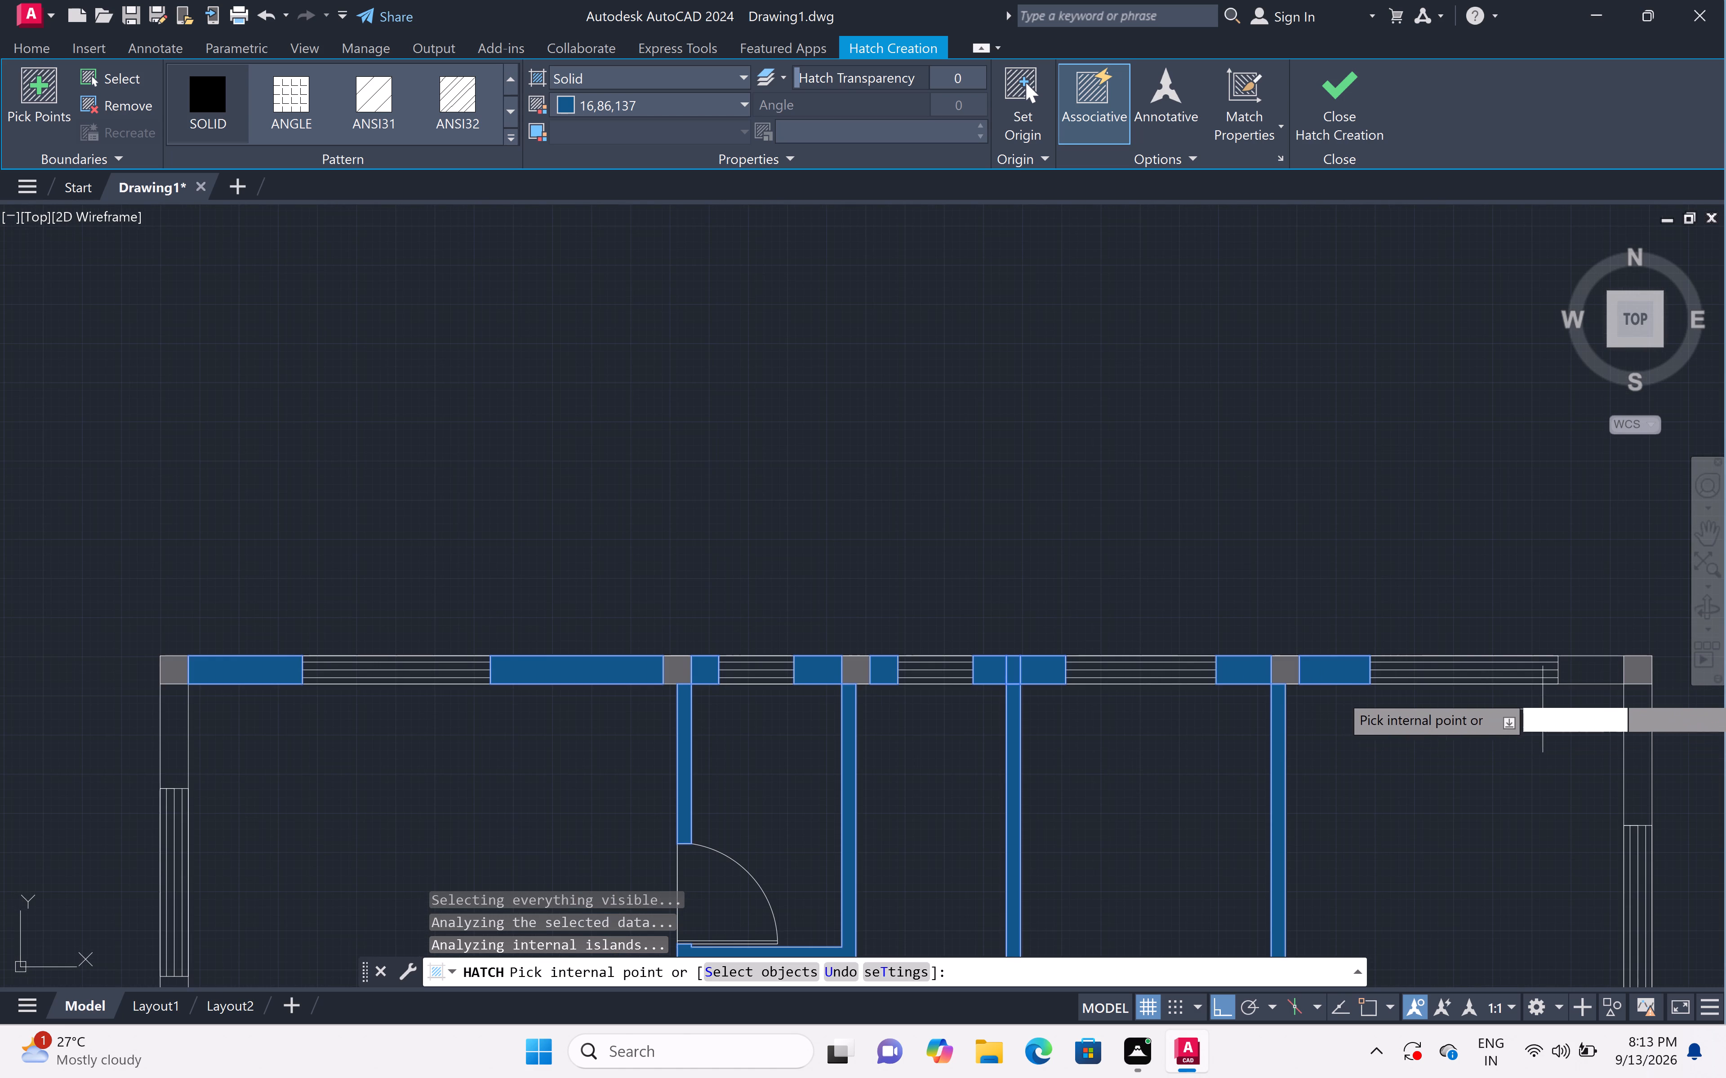
{"action": "scroll", "coordinate": [1593, 667], "scroll_direction": "up", "scroll_amount": 2}
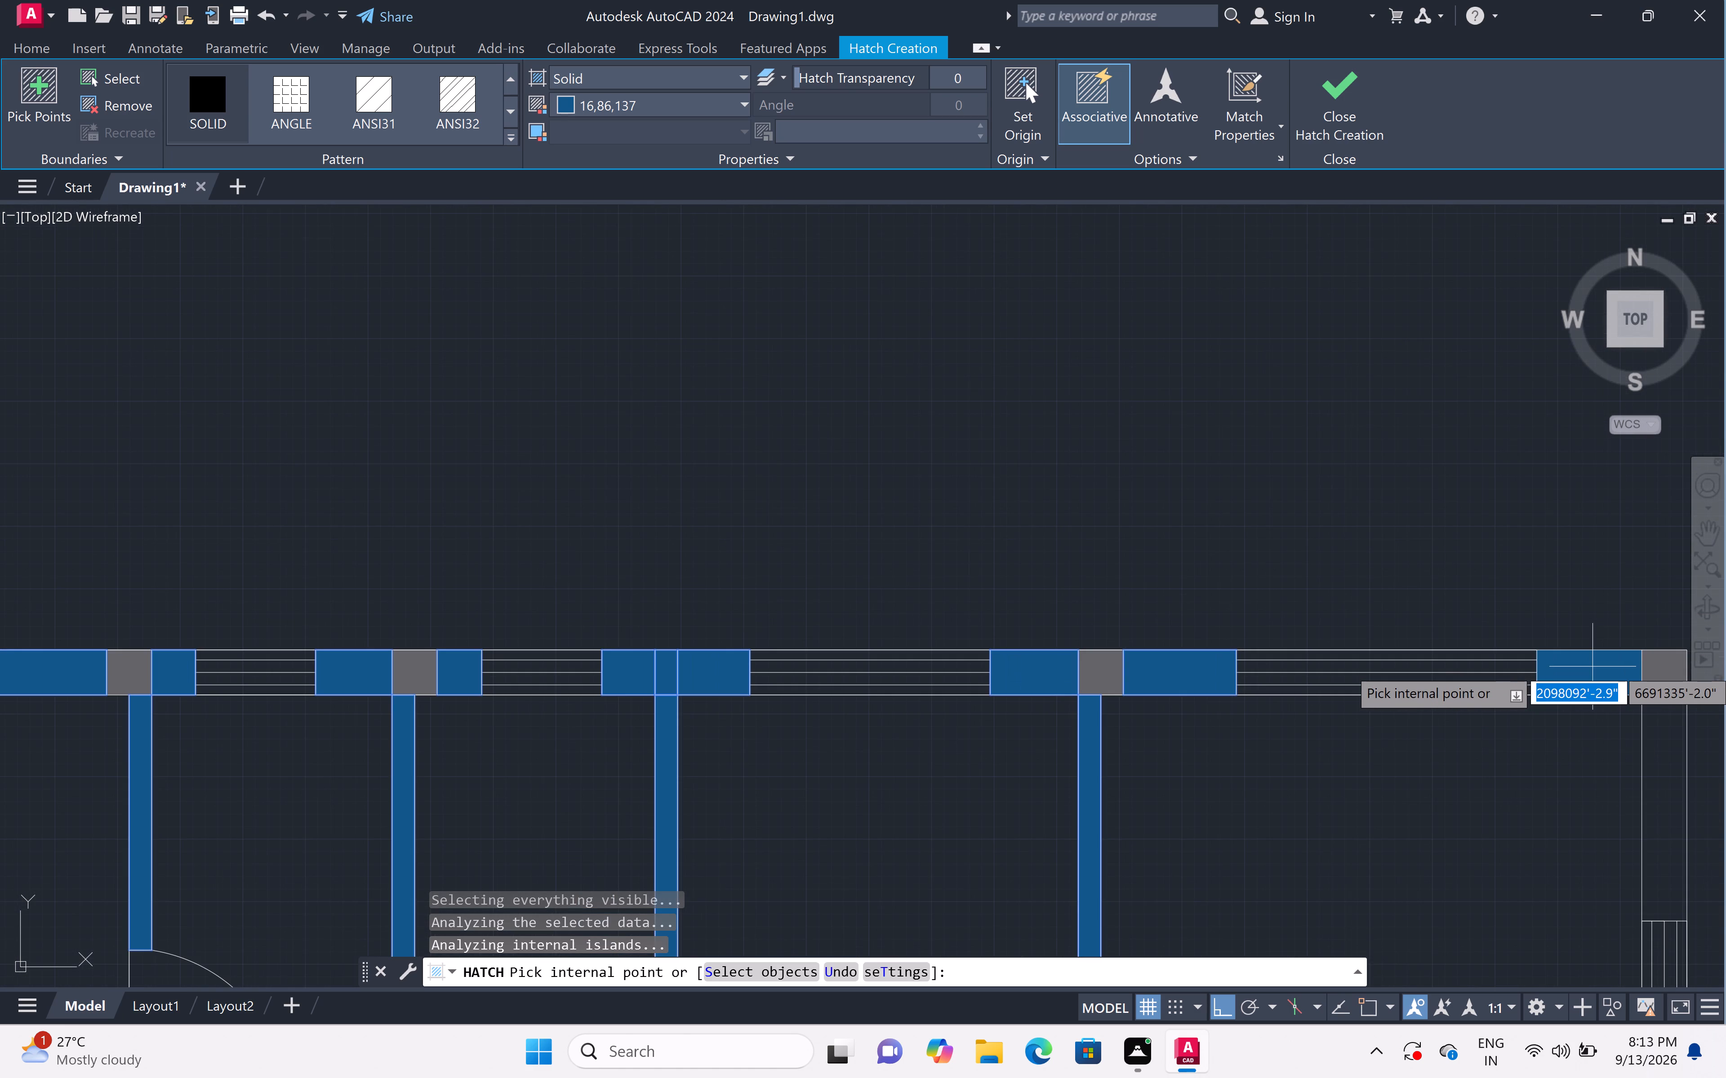
{"action": "left_click", "coordinate": [1592, 667]}
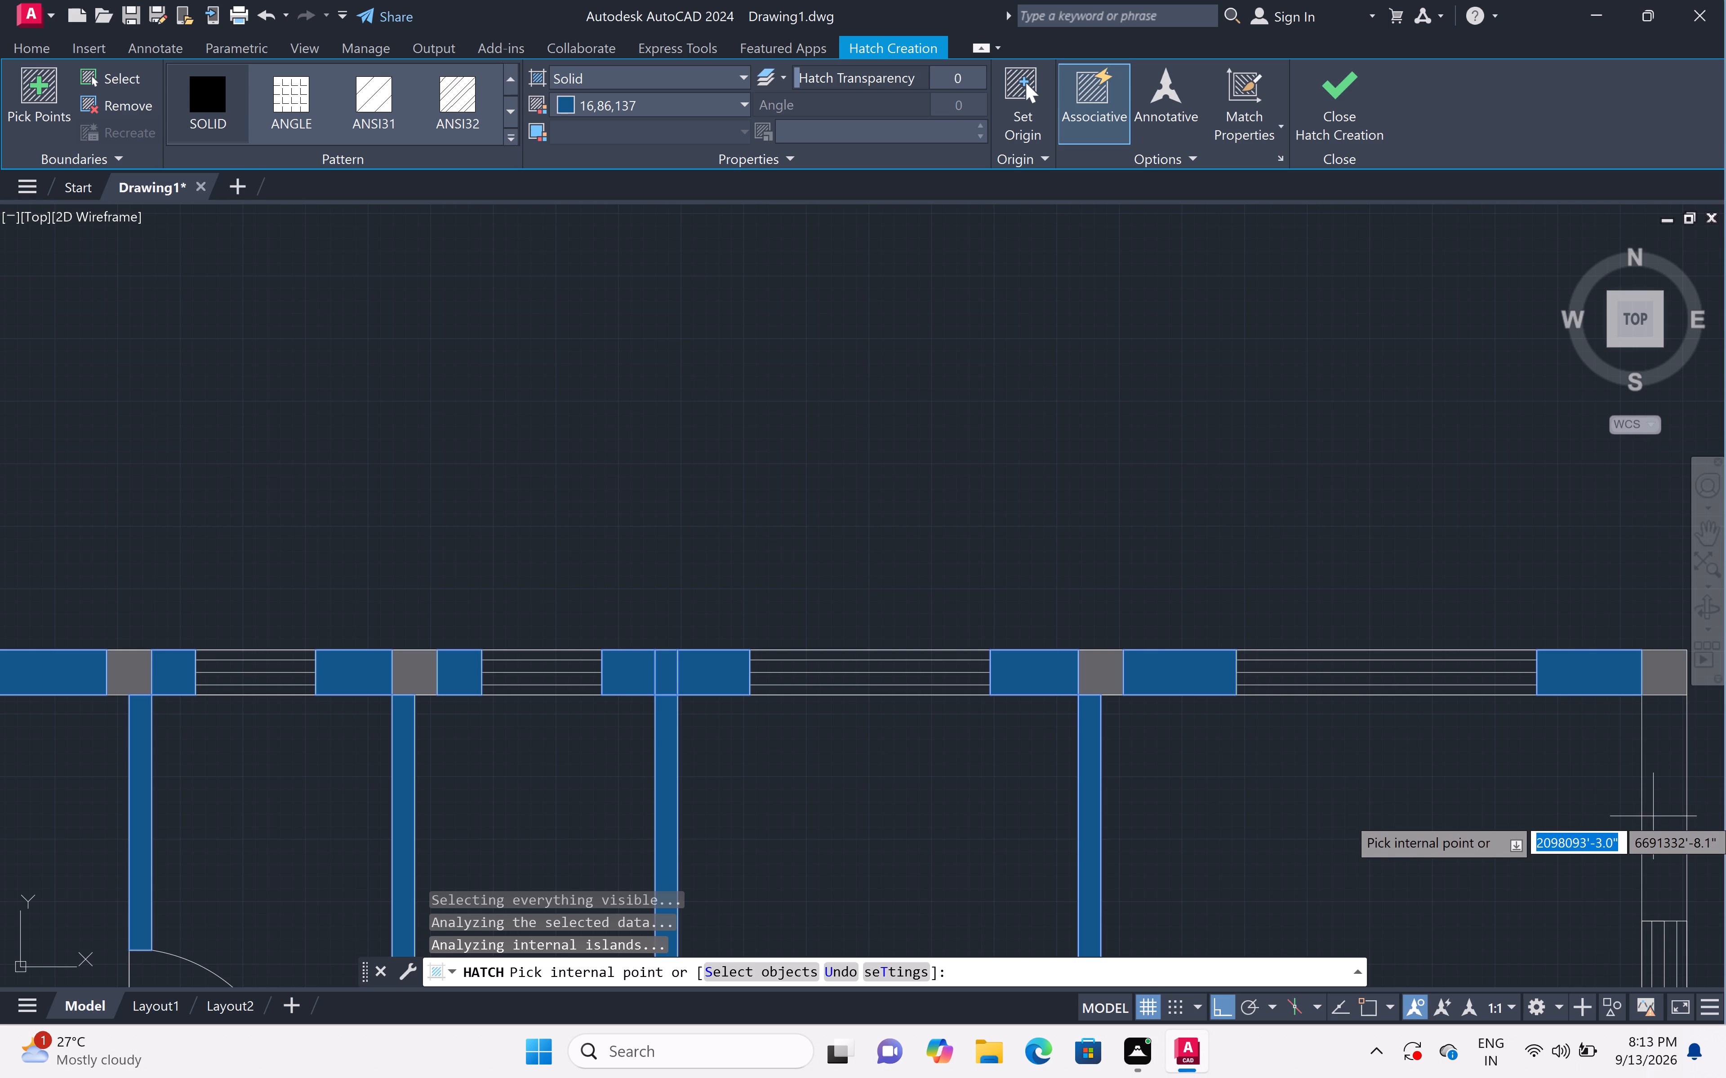
{"action": "left_click", "coordinate": [1653, 816]}
Hatch the partition between the northeast and southeast rooms and the east wall segment south of the northeast room's window.
{"action": "scroll", "coordinate": [1643, 795], "scroll_direction": "down", "scroll_amount": 4}
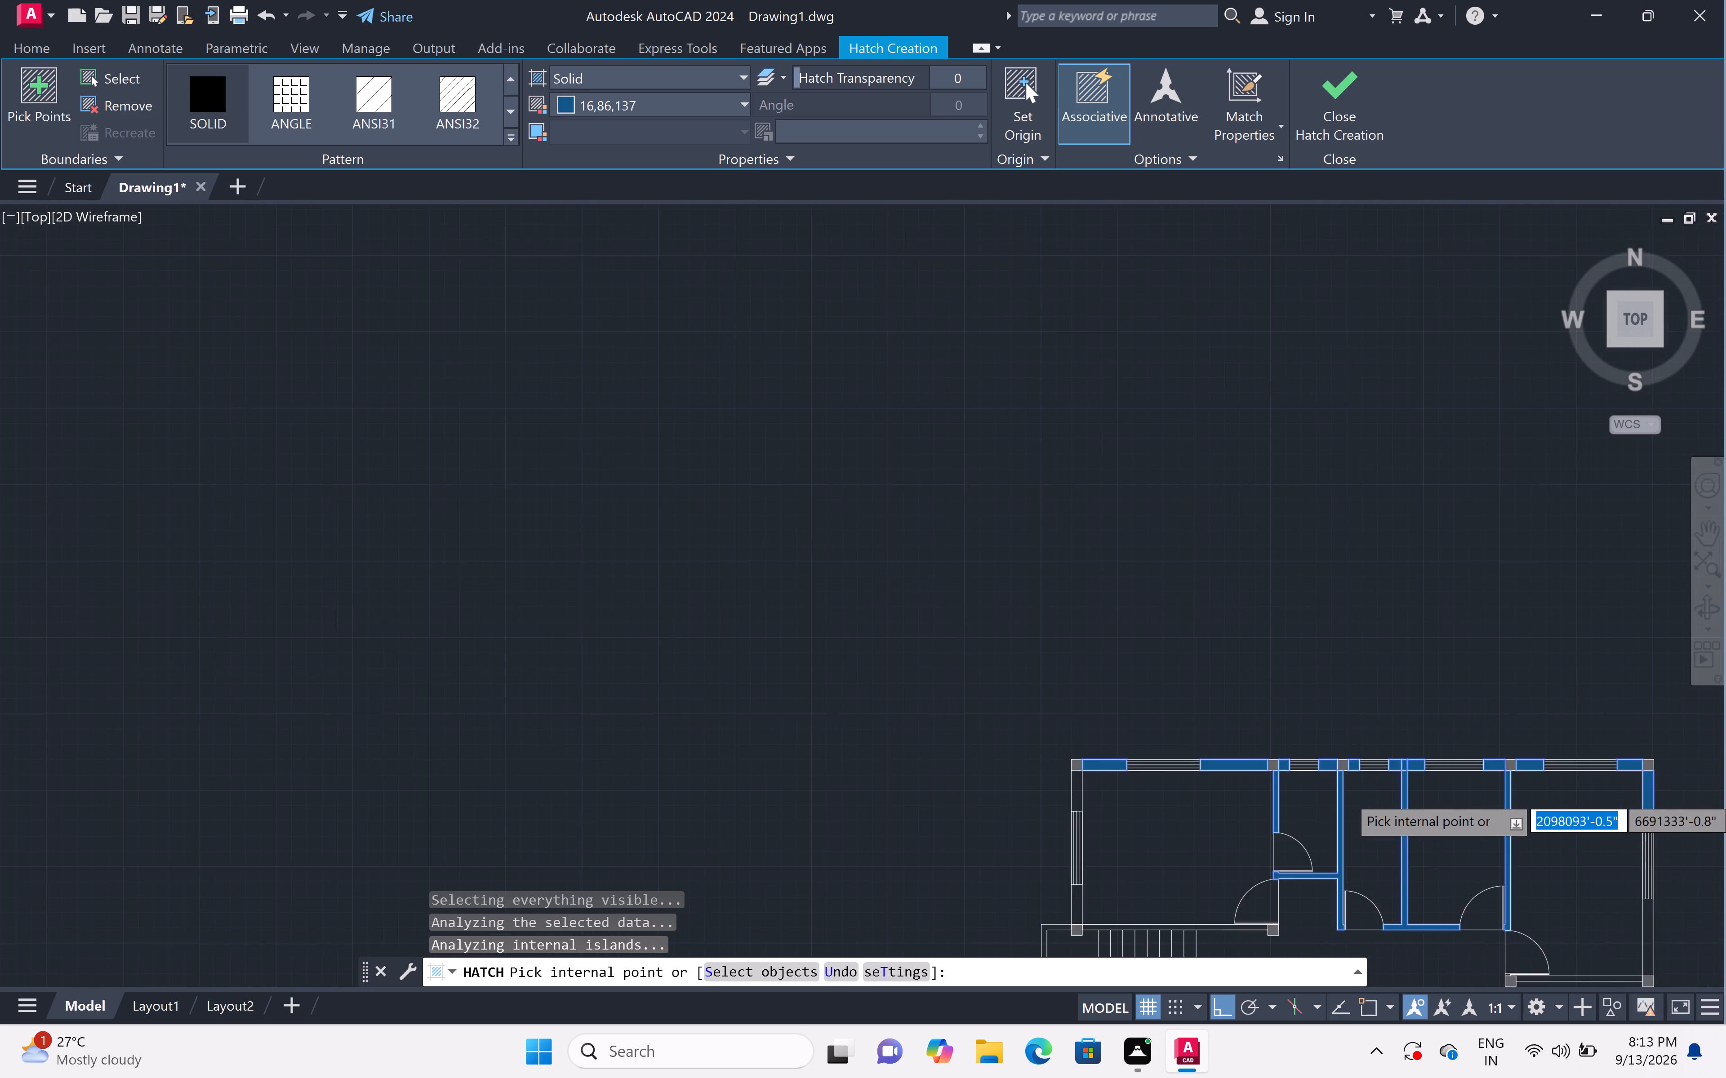
{"action": "scroll", "coordinate": [1643, 795], "scroll_direction": "down", "scroll_amount": 1}
{"action": "middle_click_drag", "start_coordinate": [1574, 907], "coordinate": [1397, 840]}
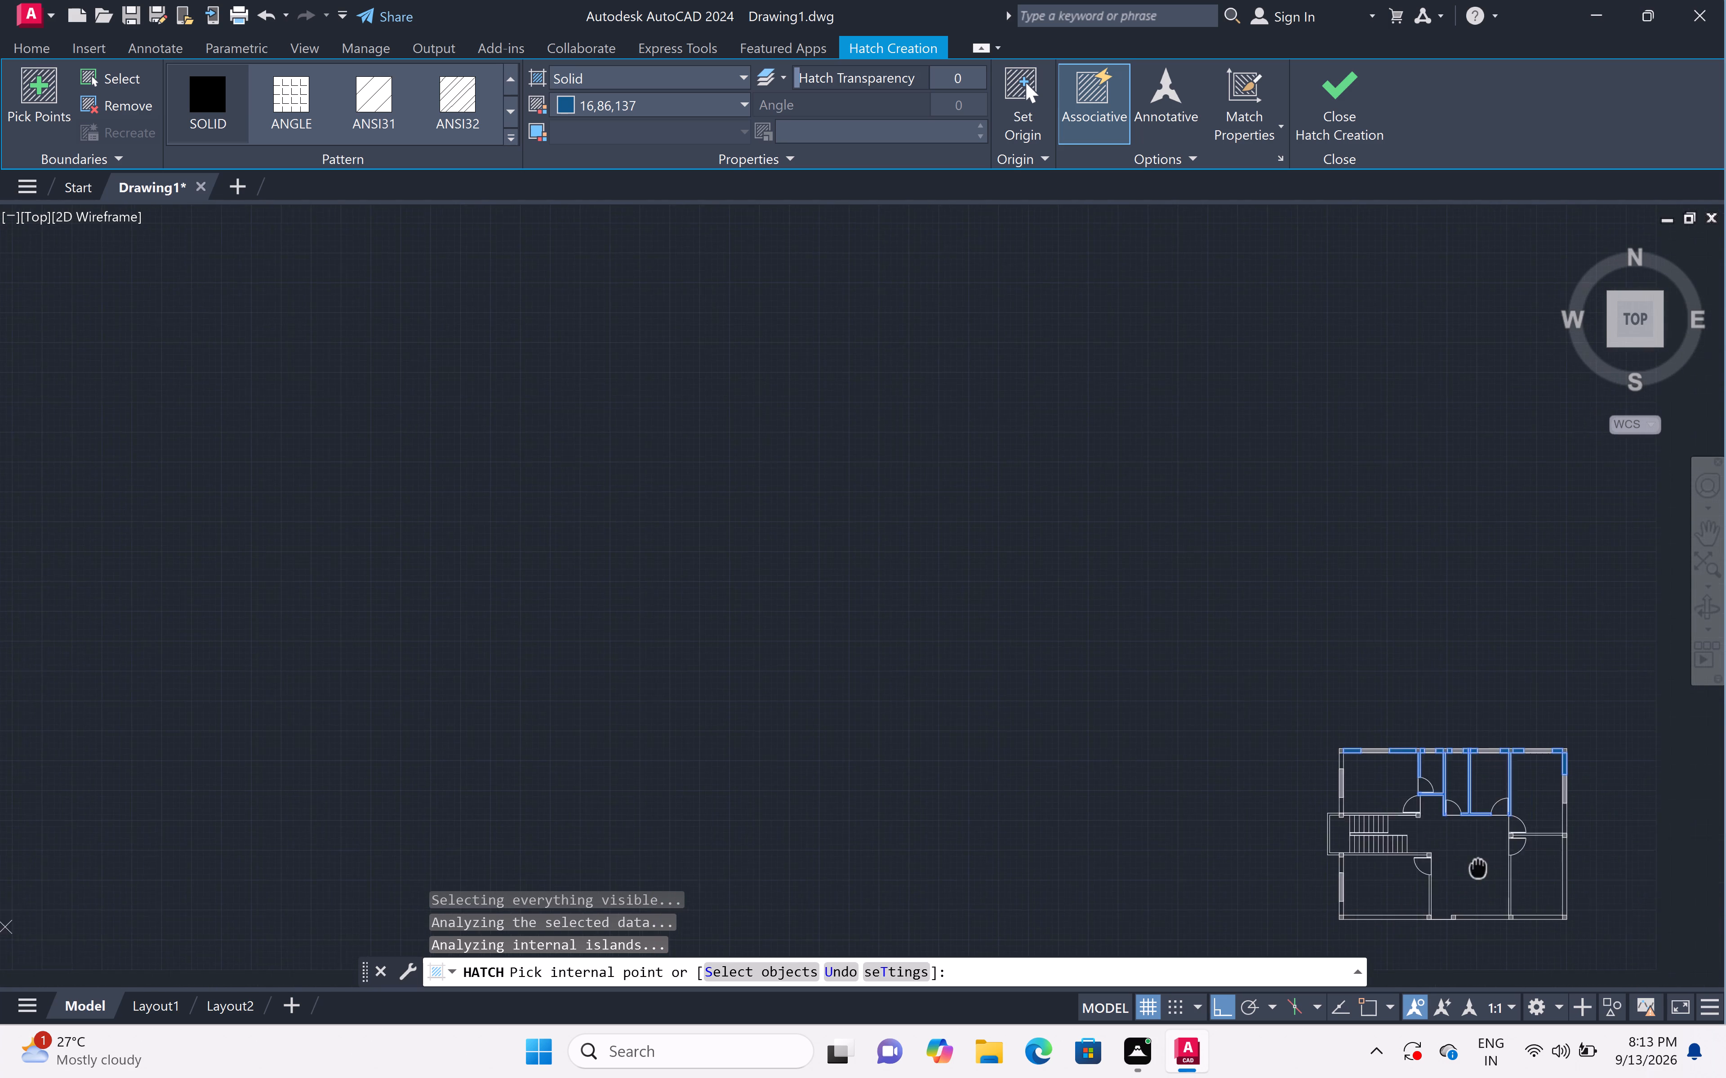
{"action": "middle_click_drag", "start_coordinate": [1397, 840], "coordinate": [1202, 725]}
{"action": "scroll", "coordinate": [1258, 670], "scroll_direction": "up", "scroll_amount": 3}
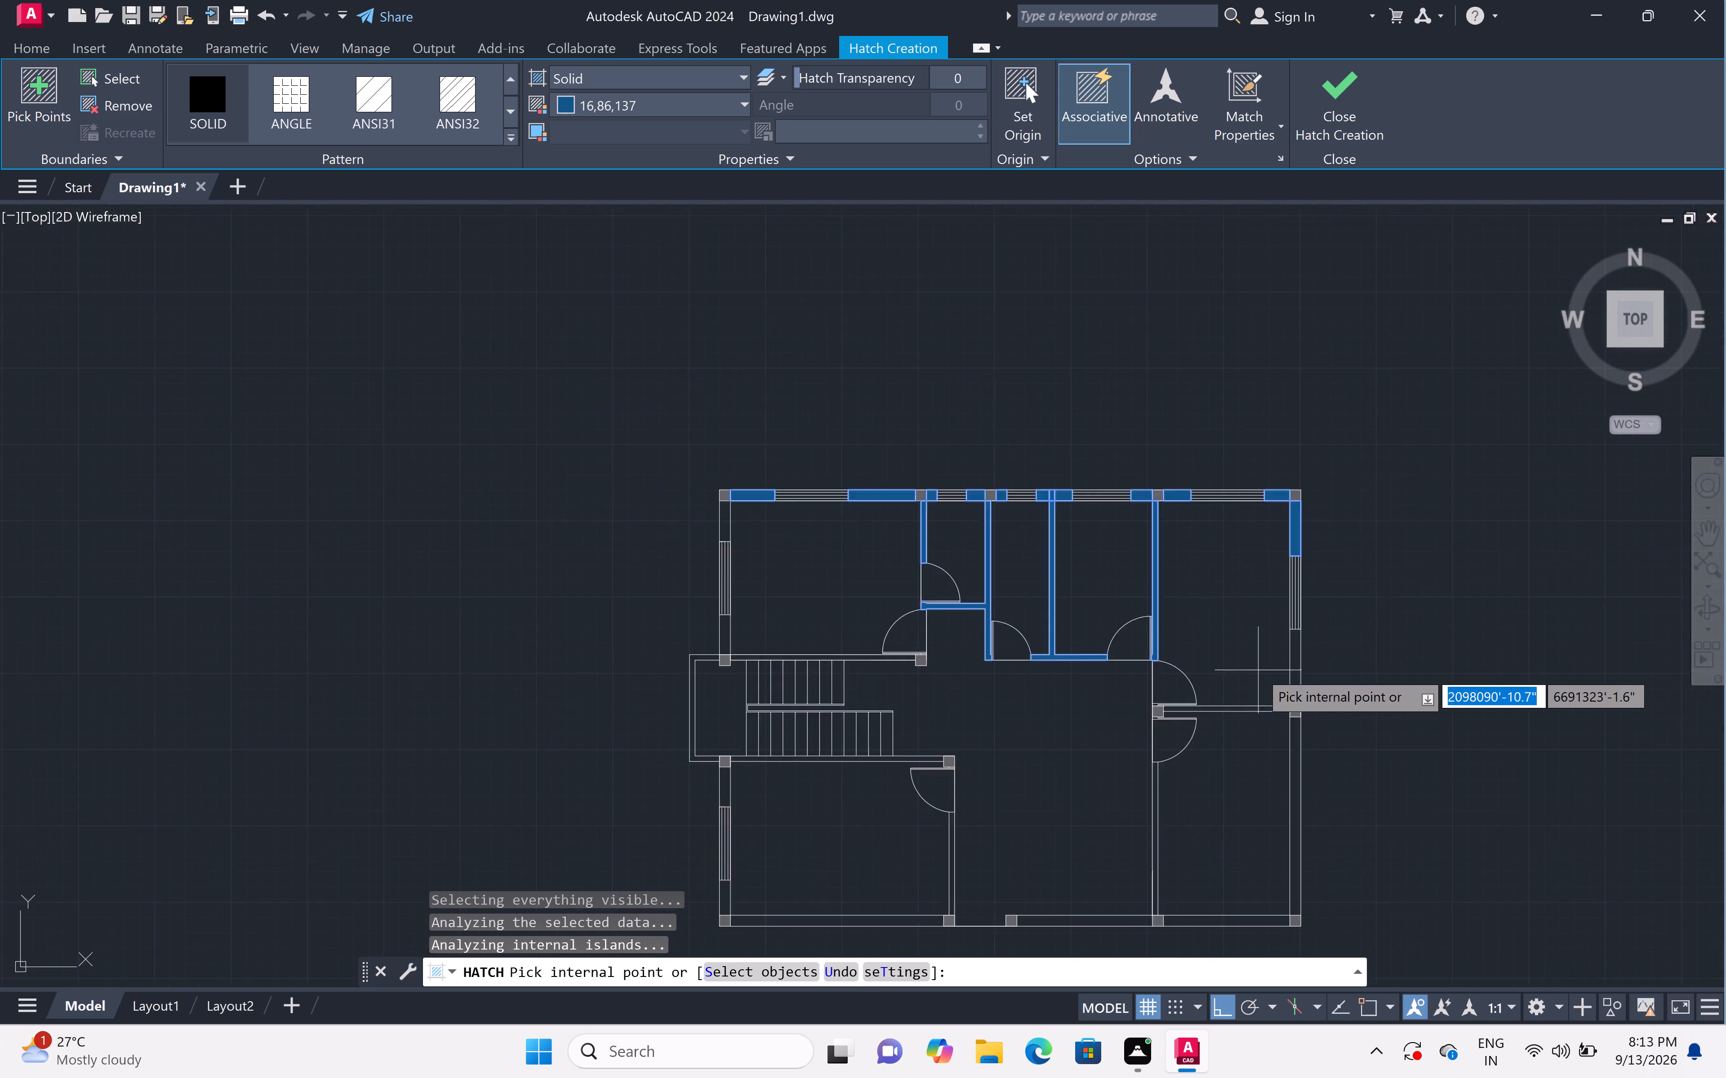
{"action": "scroll", "coordinate": [1258, 670], "scroll_direction": "up", "scroll_amount": 2}
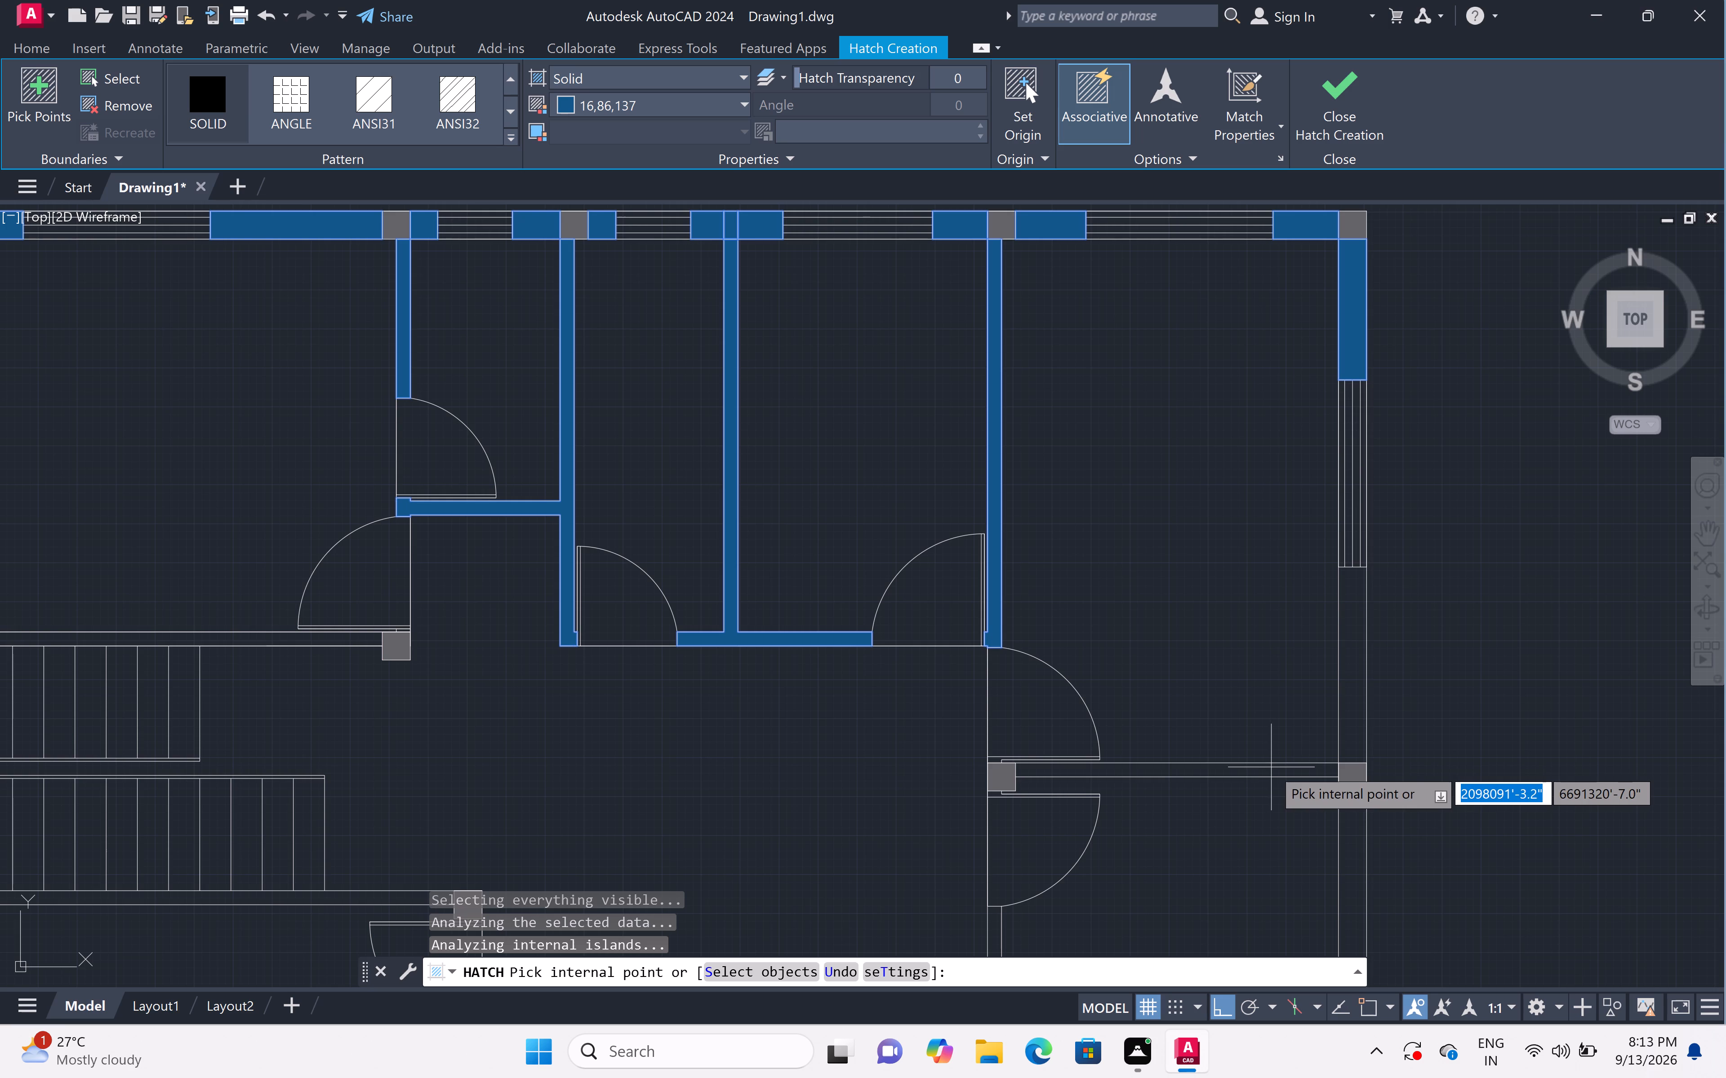
{"action": "left_click", "coordinate": [1271, 769]}
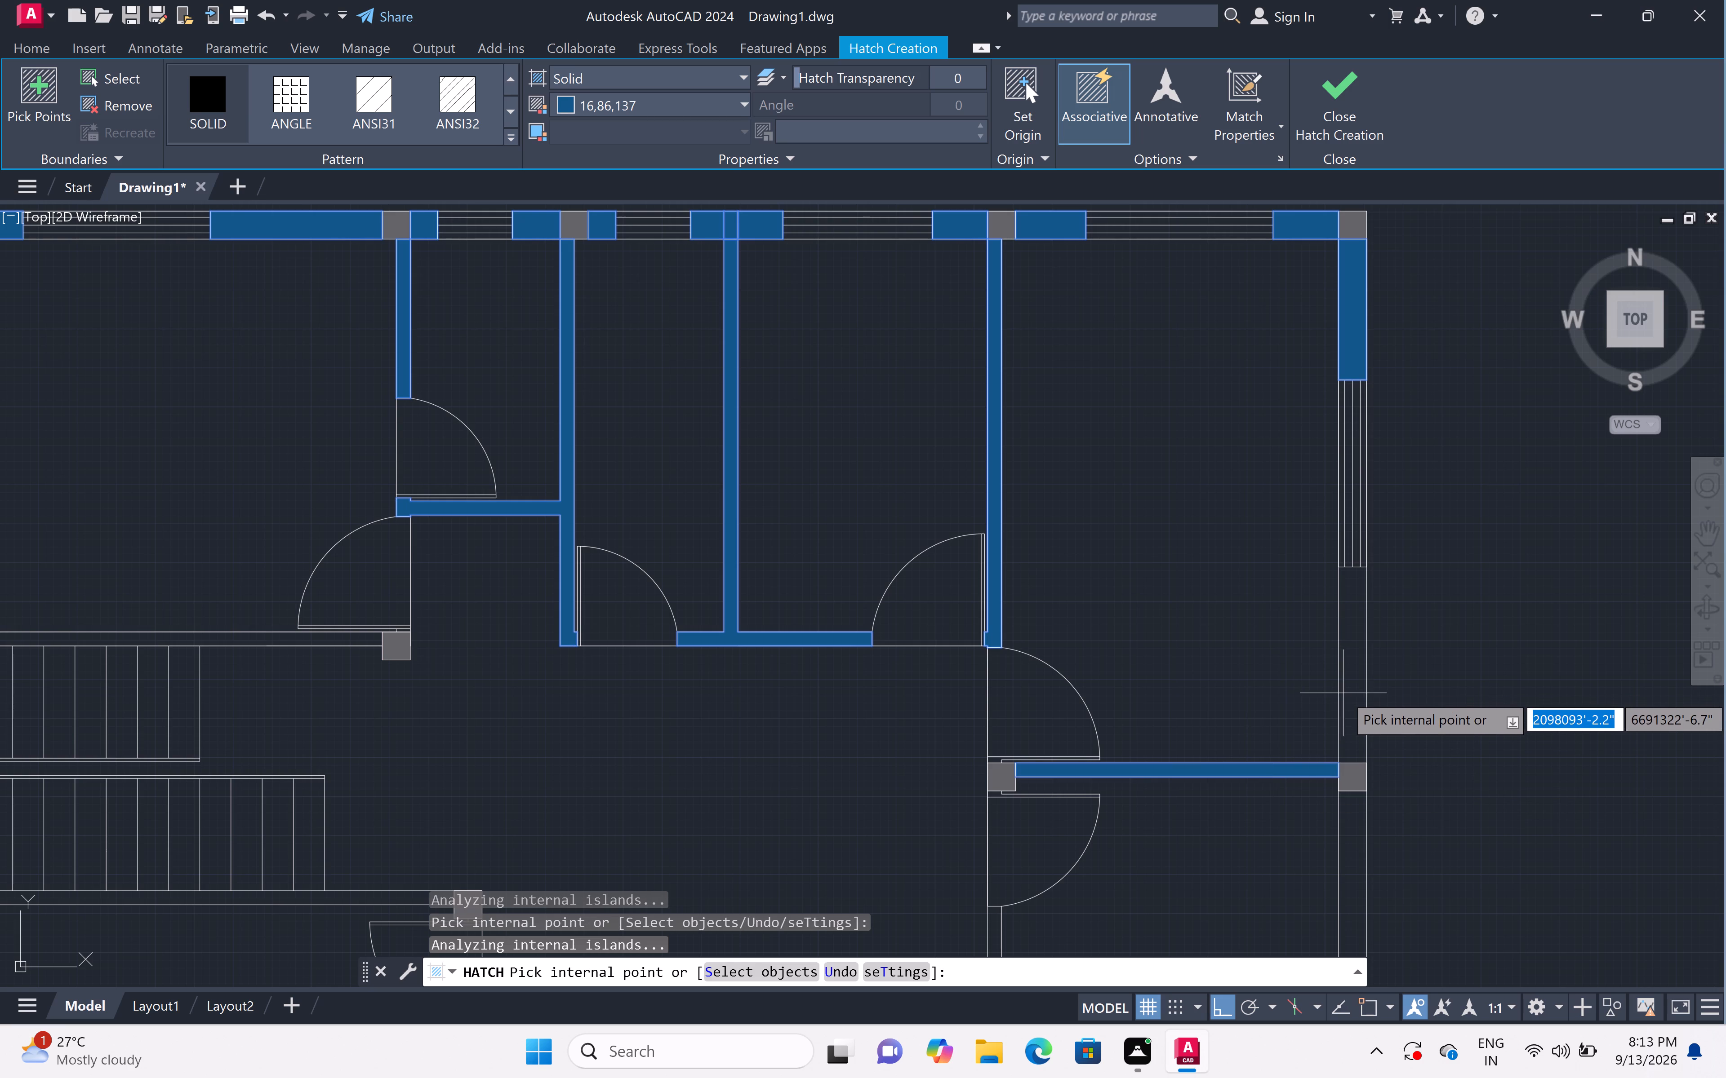
{"action": "left_click", "coordinate": [1343, 693]}
Hatch the southeast room's east wall, south wall and the west partition south of its door.
{"action": "scroll", "coordinate": [1376, 668], "scroll_direction": "down", "scroll_amount": 6}
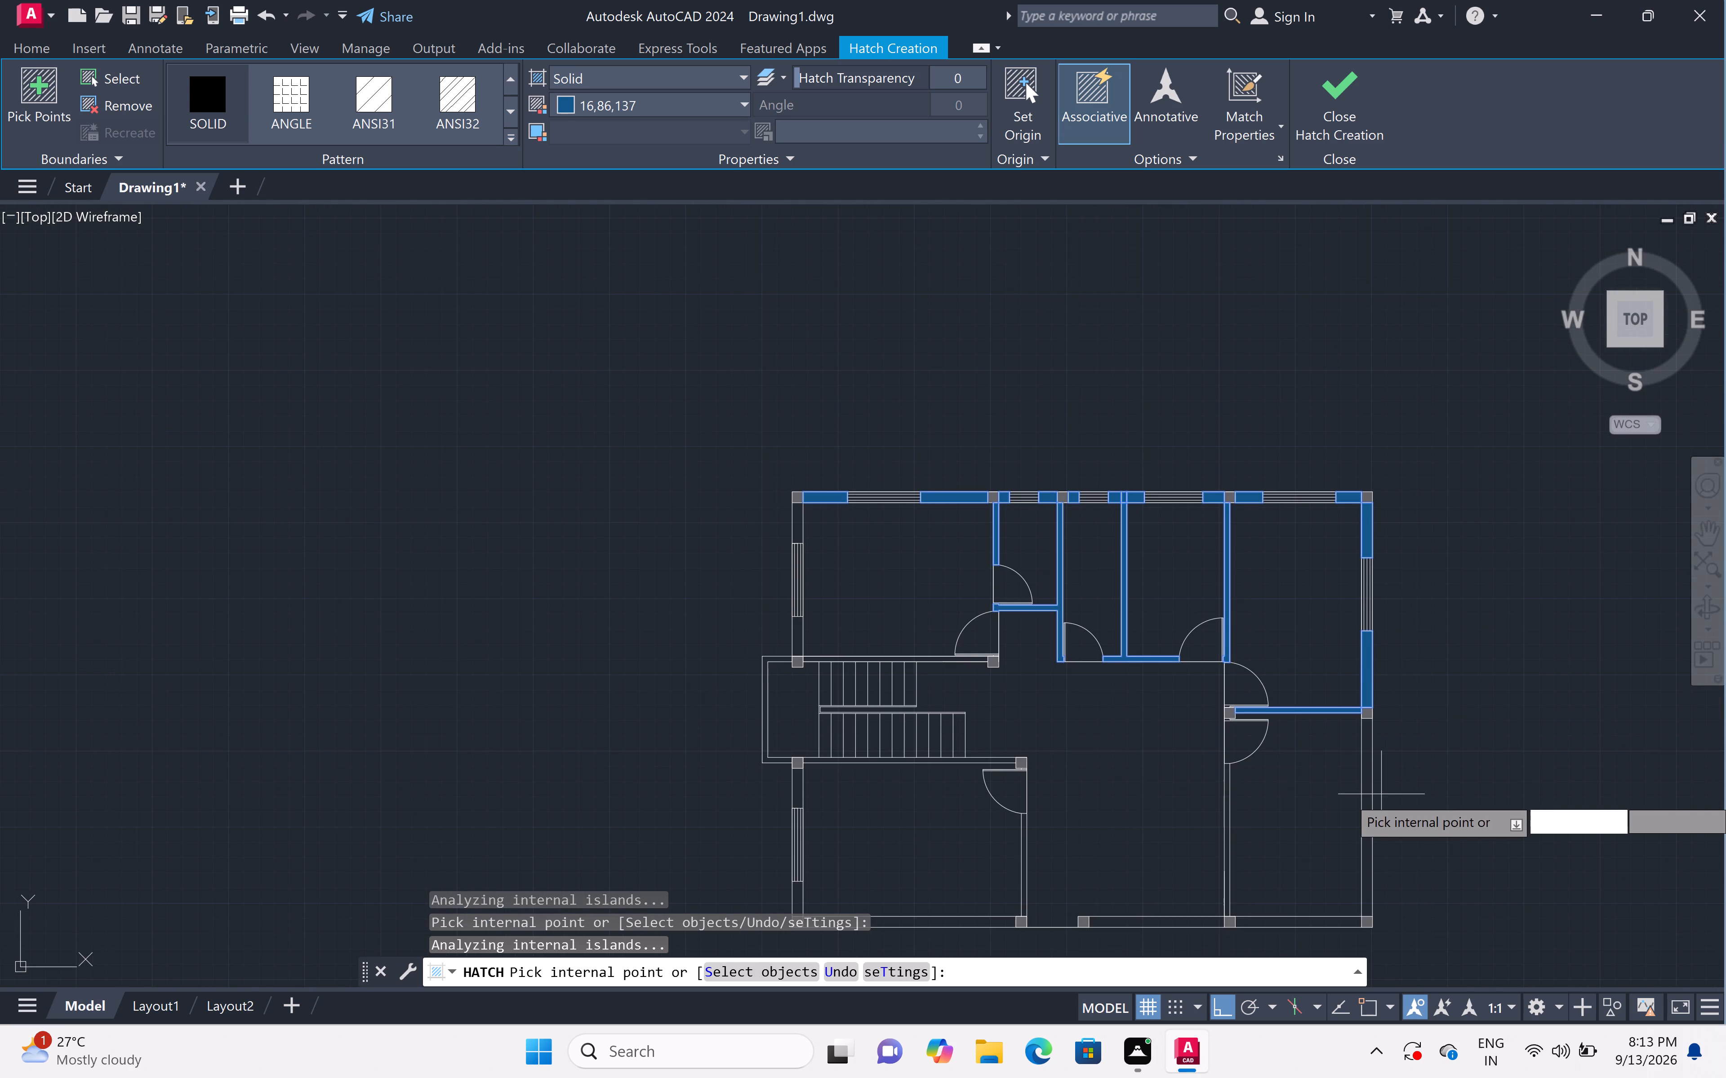
{"action": "scroll", "coordinate": [1370, 837], "scroll_direction": "up", "scroll_amount": 5}
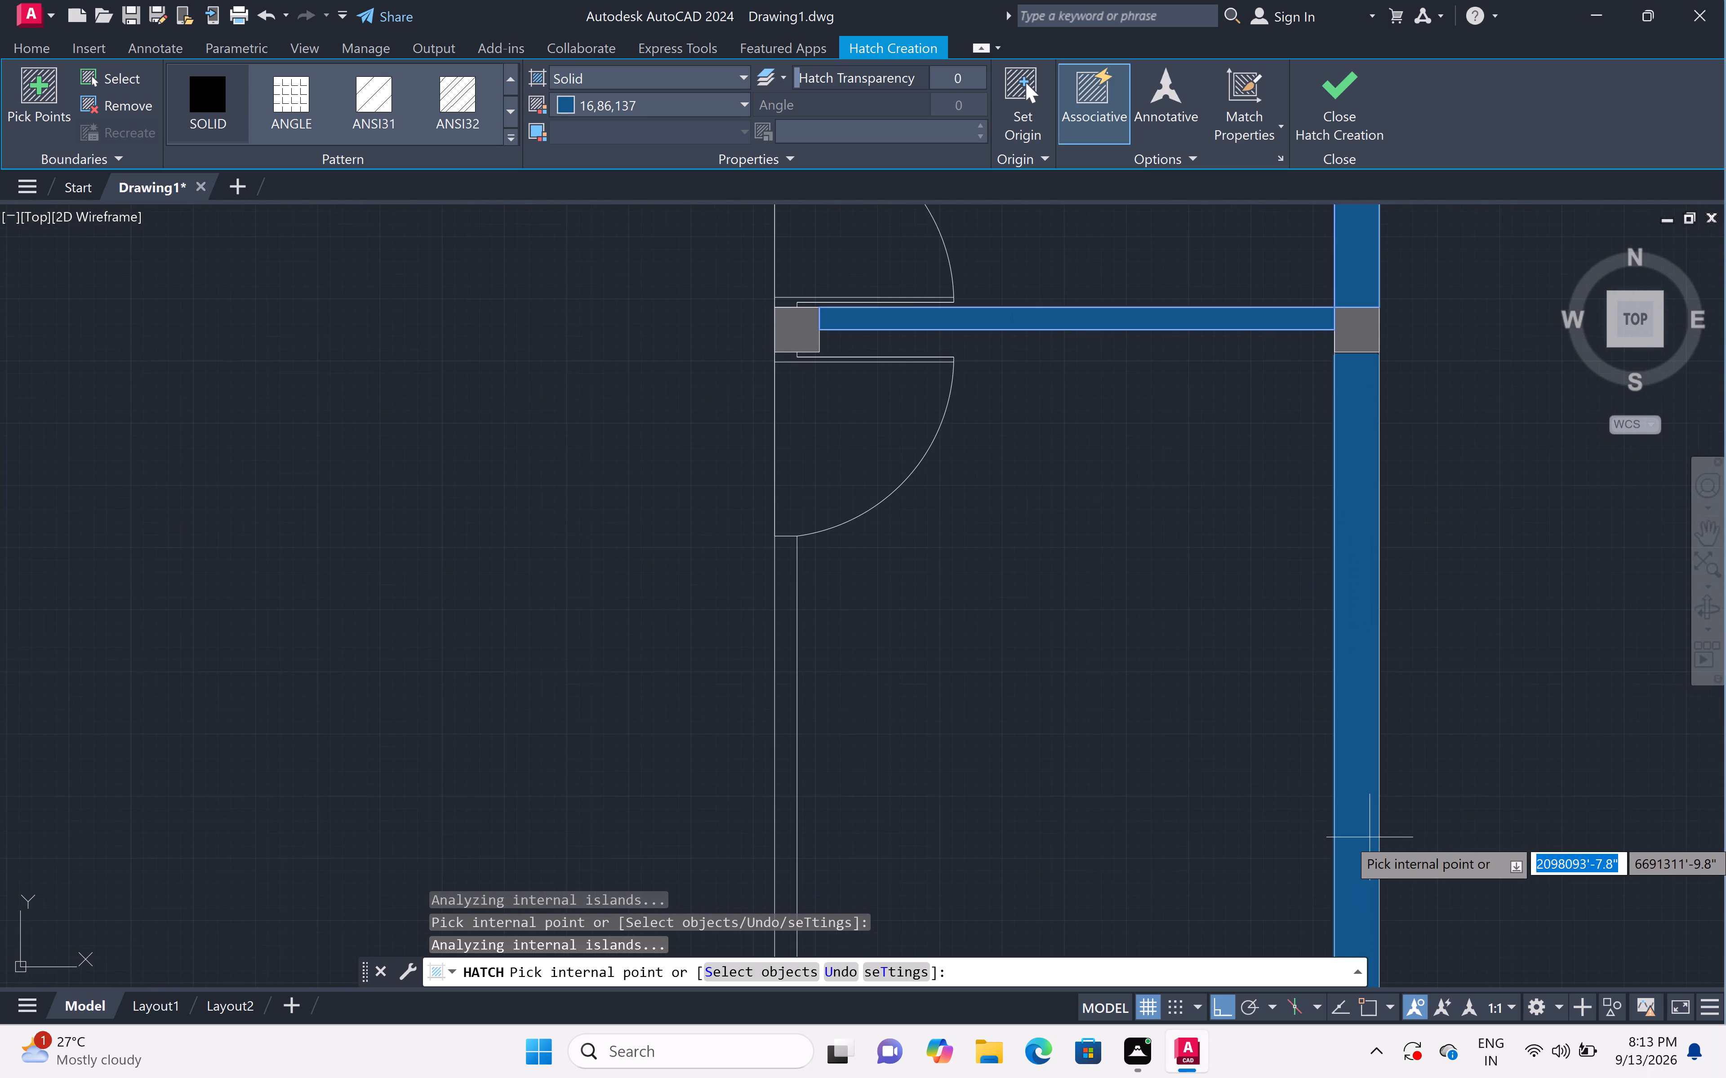
{"action": "left_click", "coordinate": [1370, 837]}
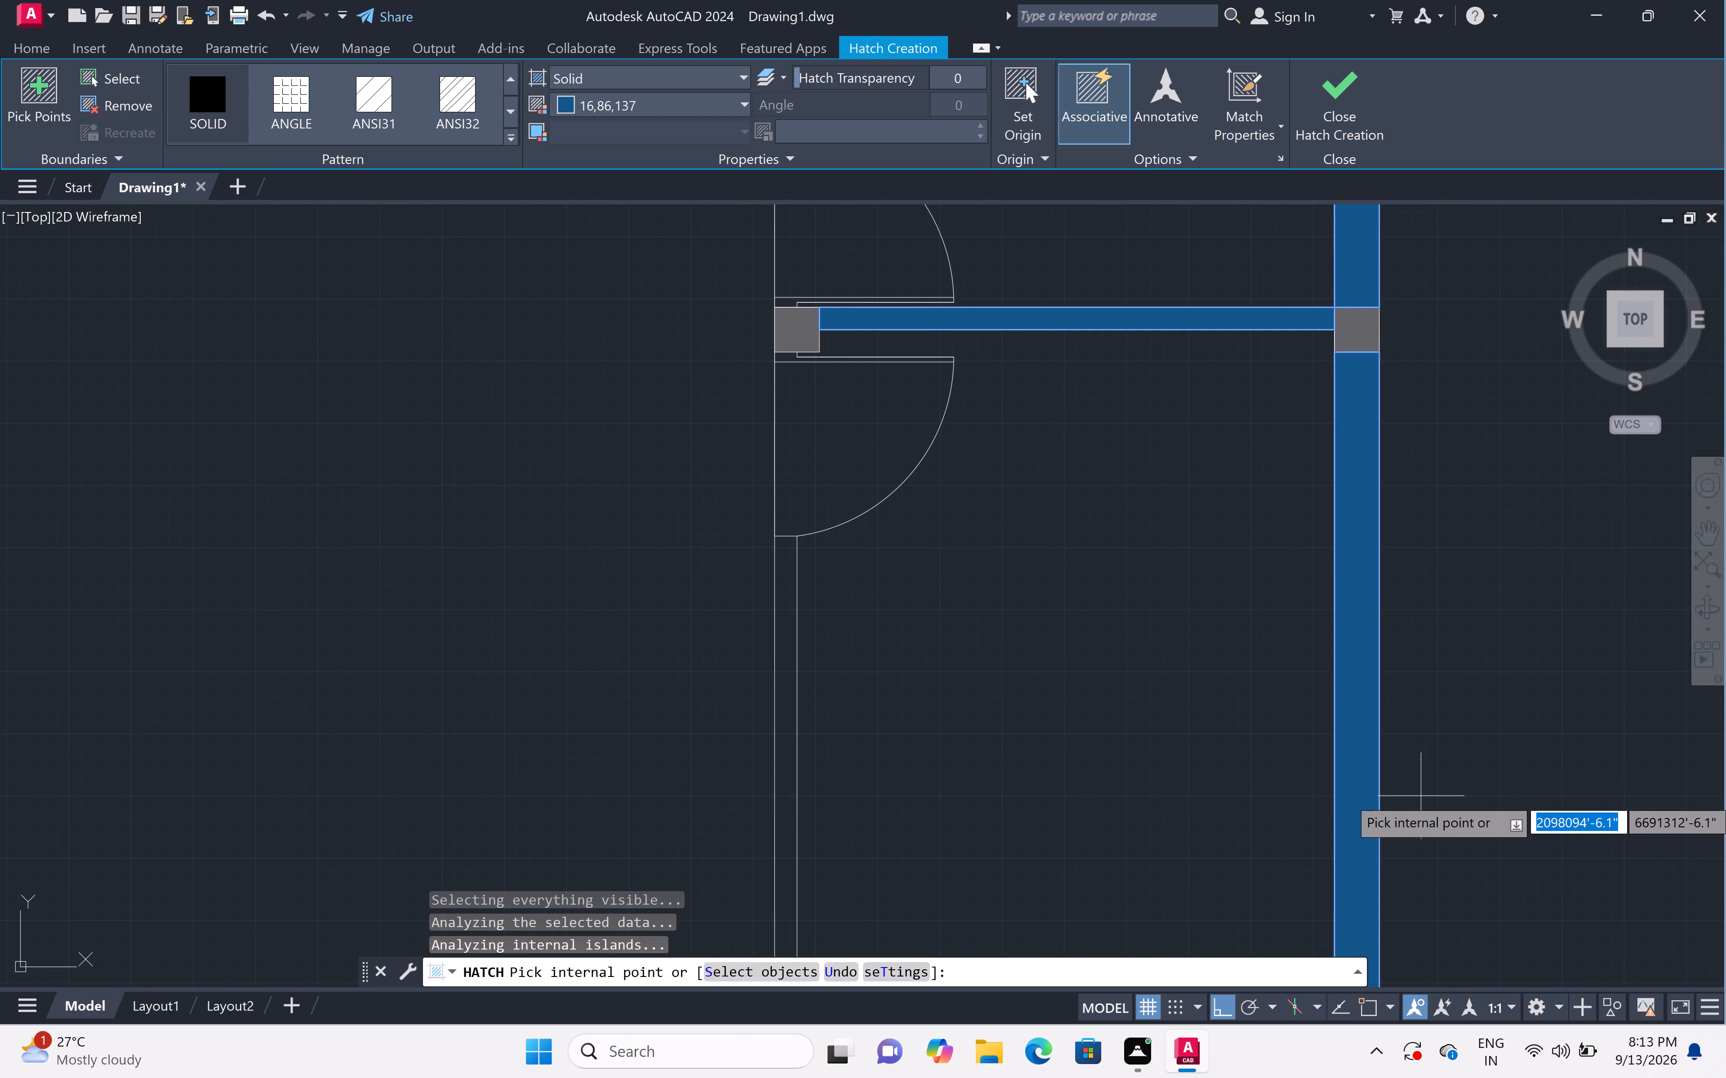
{"action": "scroll", "coordinate": [1421, 795], "scroll_direction": "down", "scroll_amount": 4}
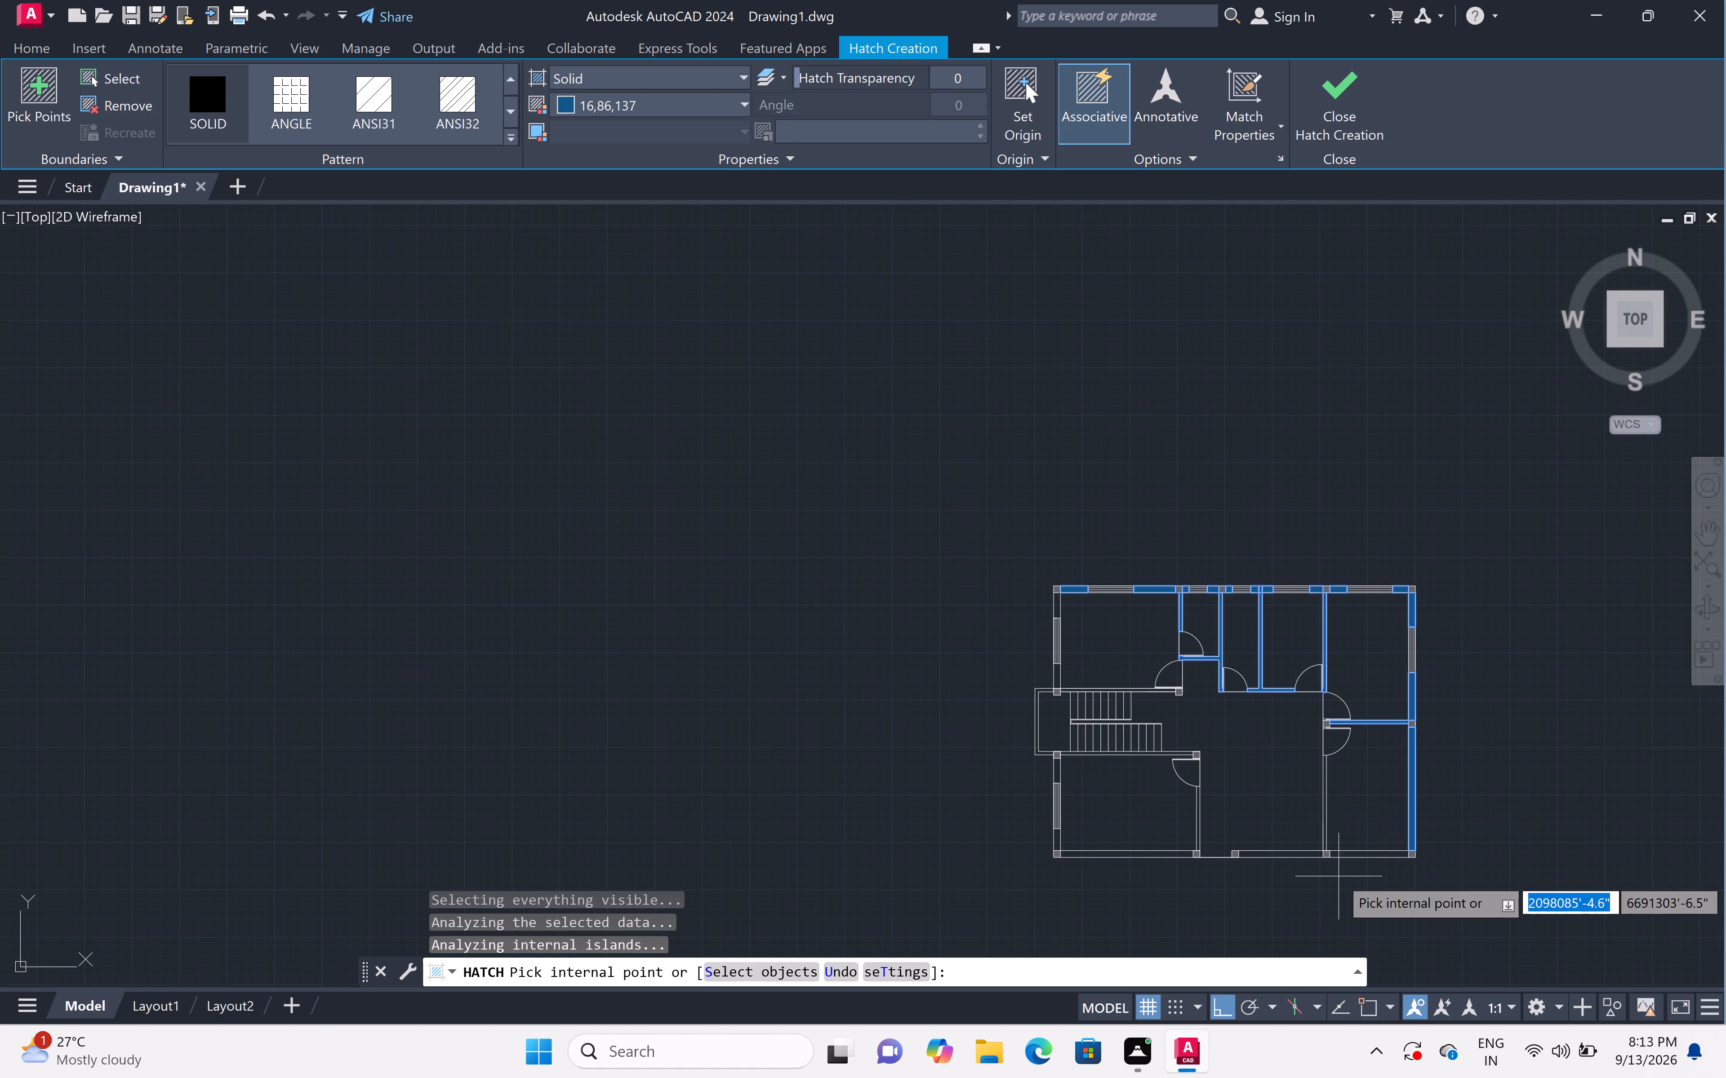
{"action": "scroll", "coordinate": [1366, 854], "scroll_direction": "up", "scroll_amount": 4}
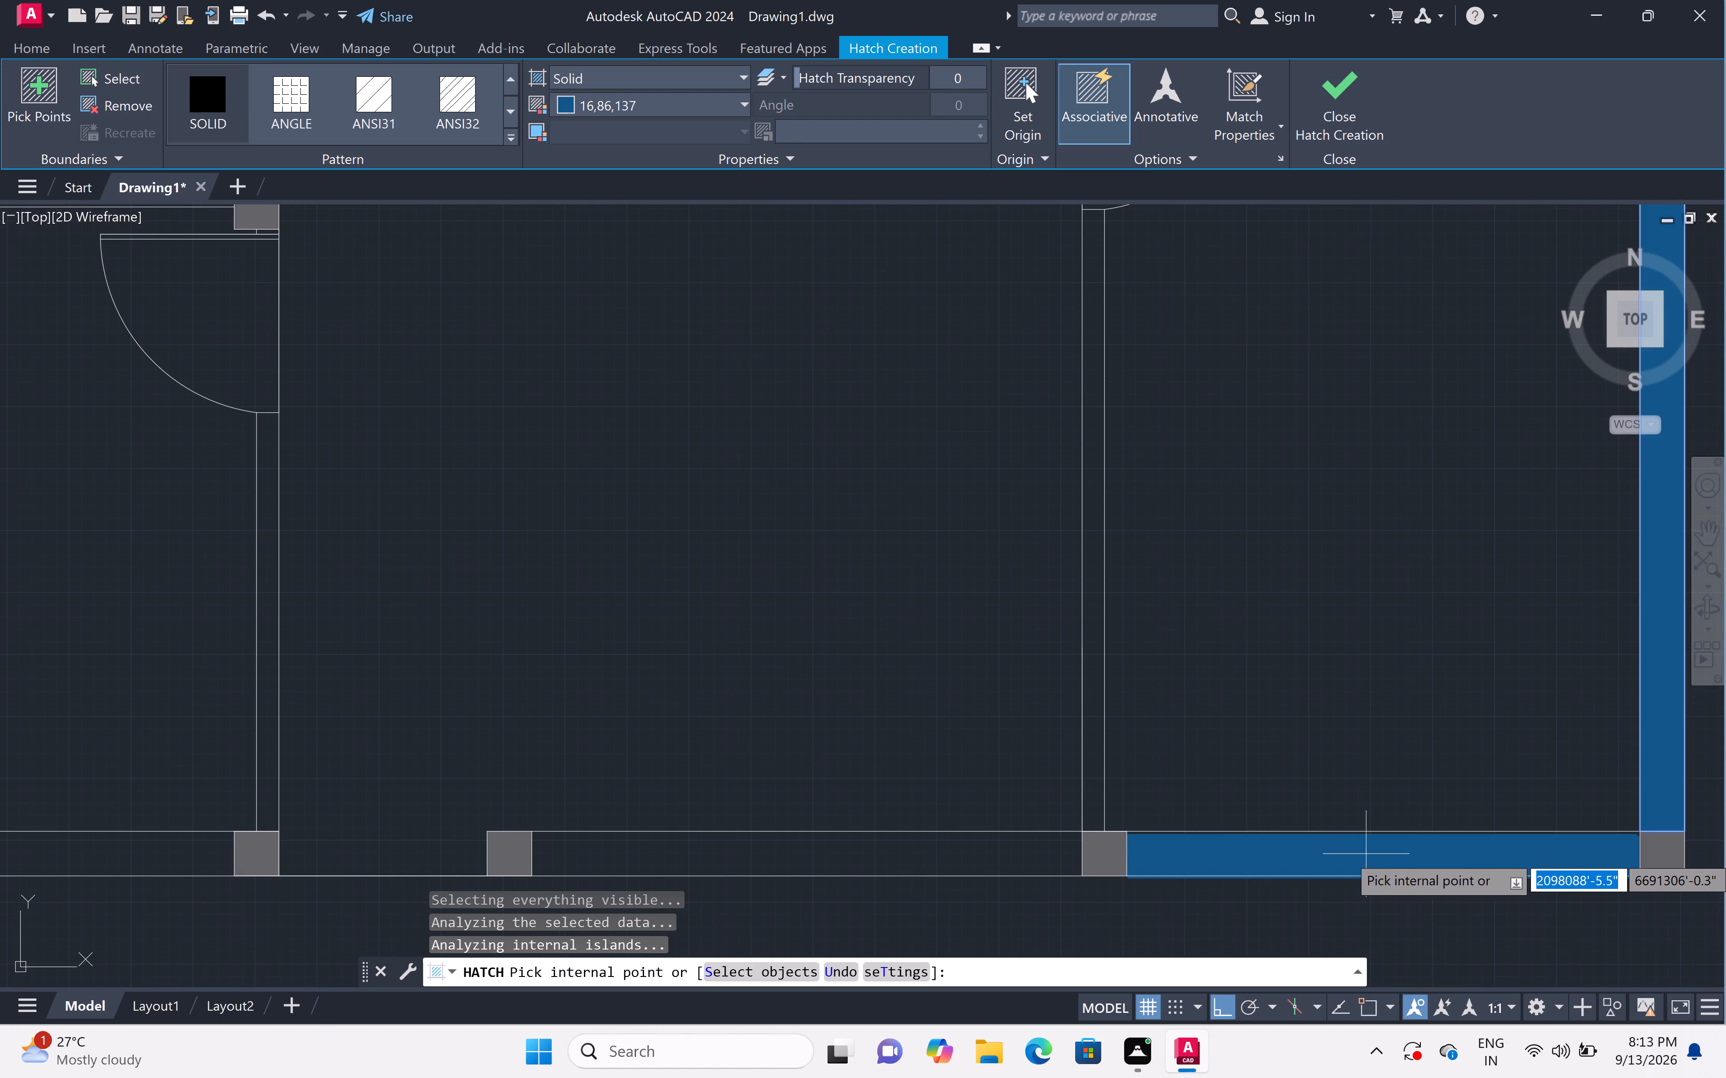
{"action": "left_click", "coordinate": [1365, 852]}
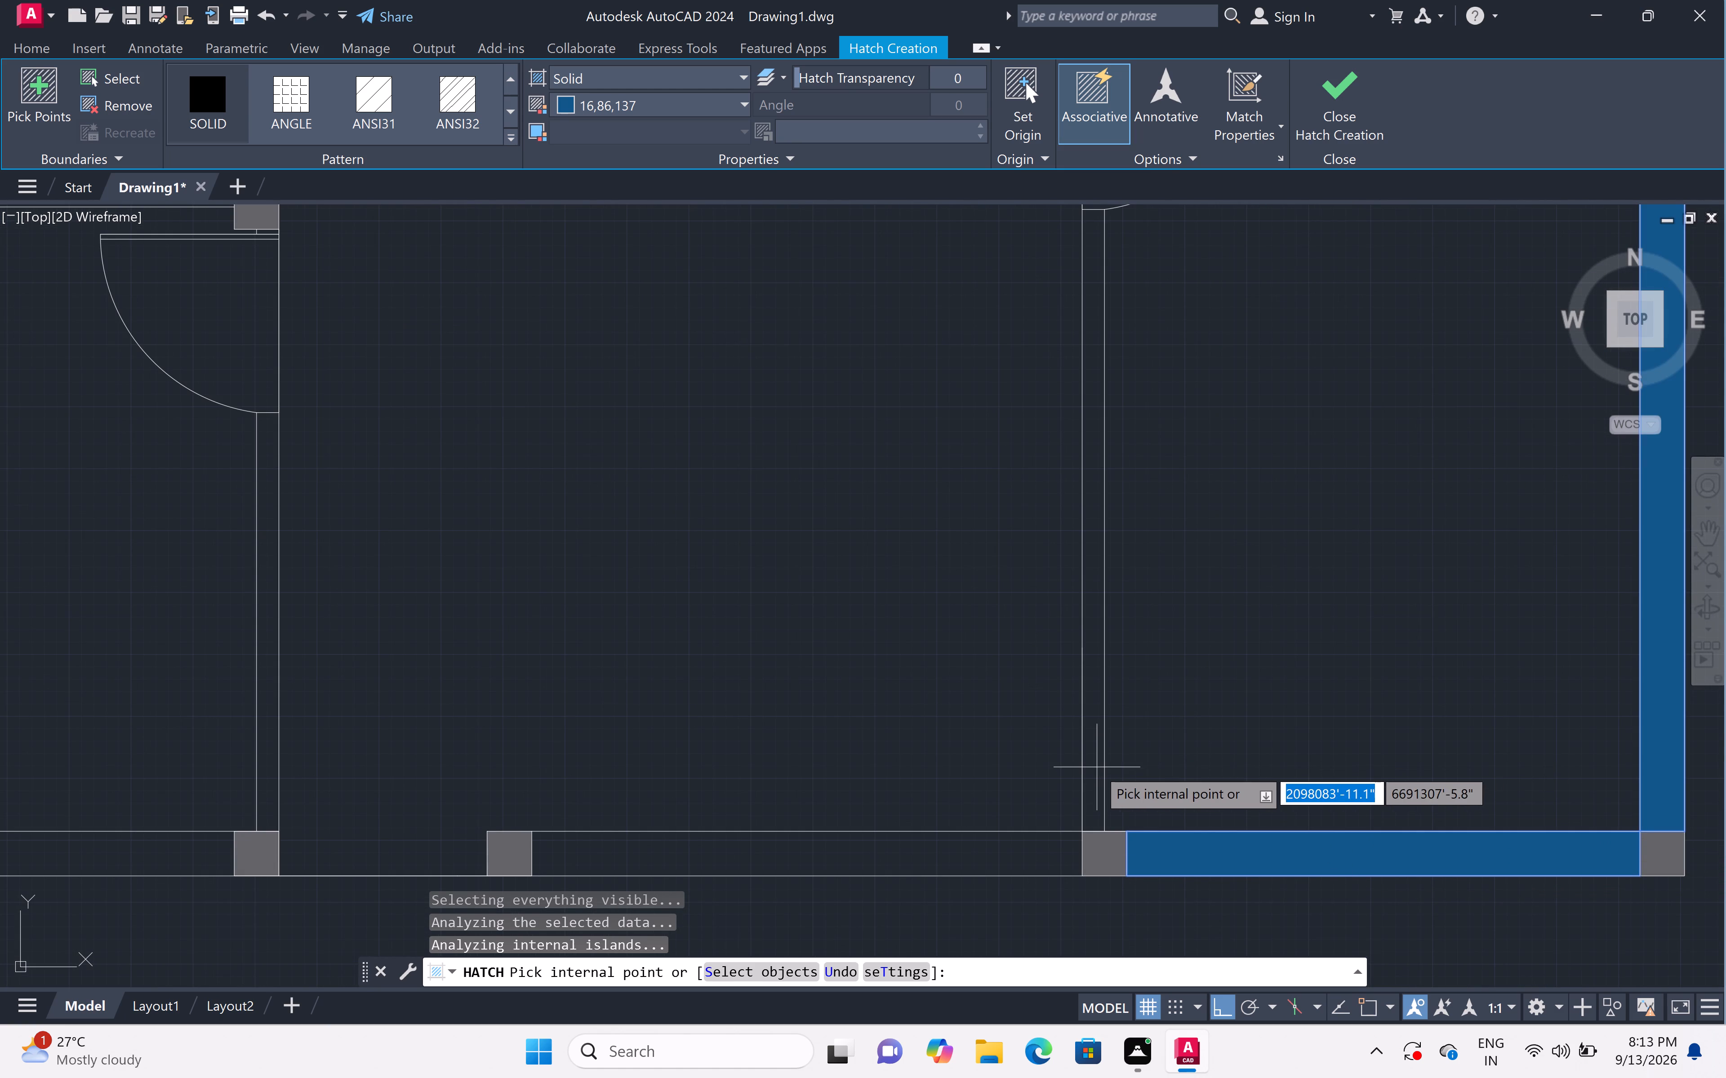
{"action": "left_click", "coordinate": [1096, 766]}
Hatch the south wall on both sides of the entrance opening, along the central hall and the southwest room.
{"action": "scroll", "coordinate": [1099, 762], "scroll_direction": "down", "scroll_amount": 8}
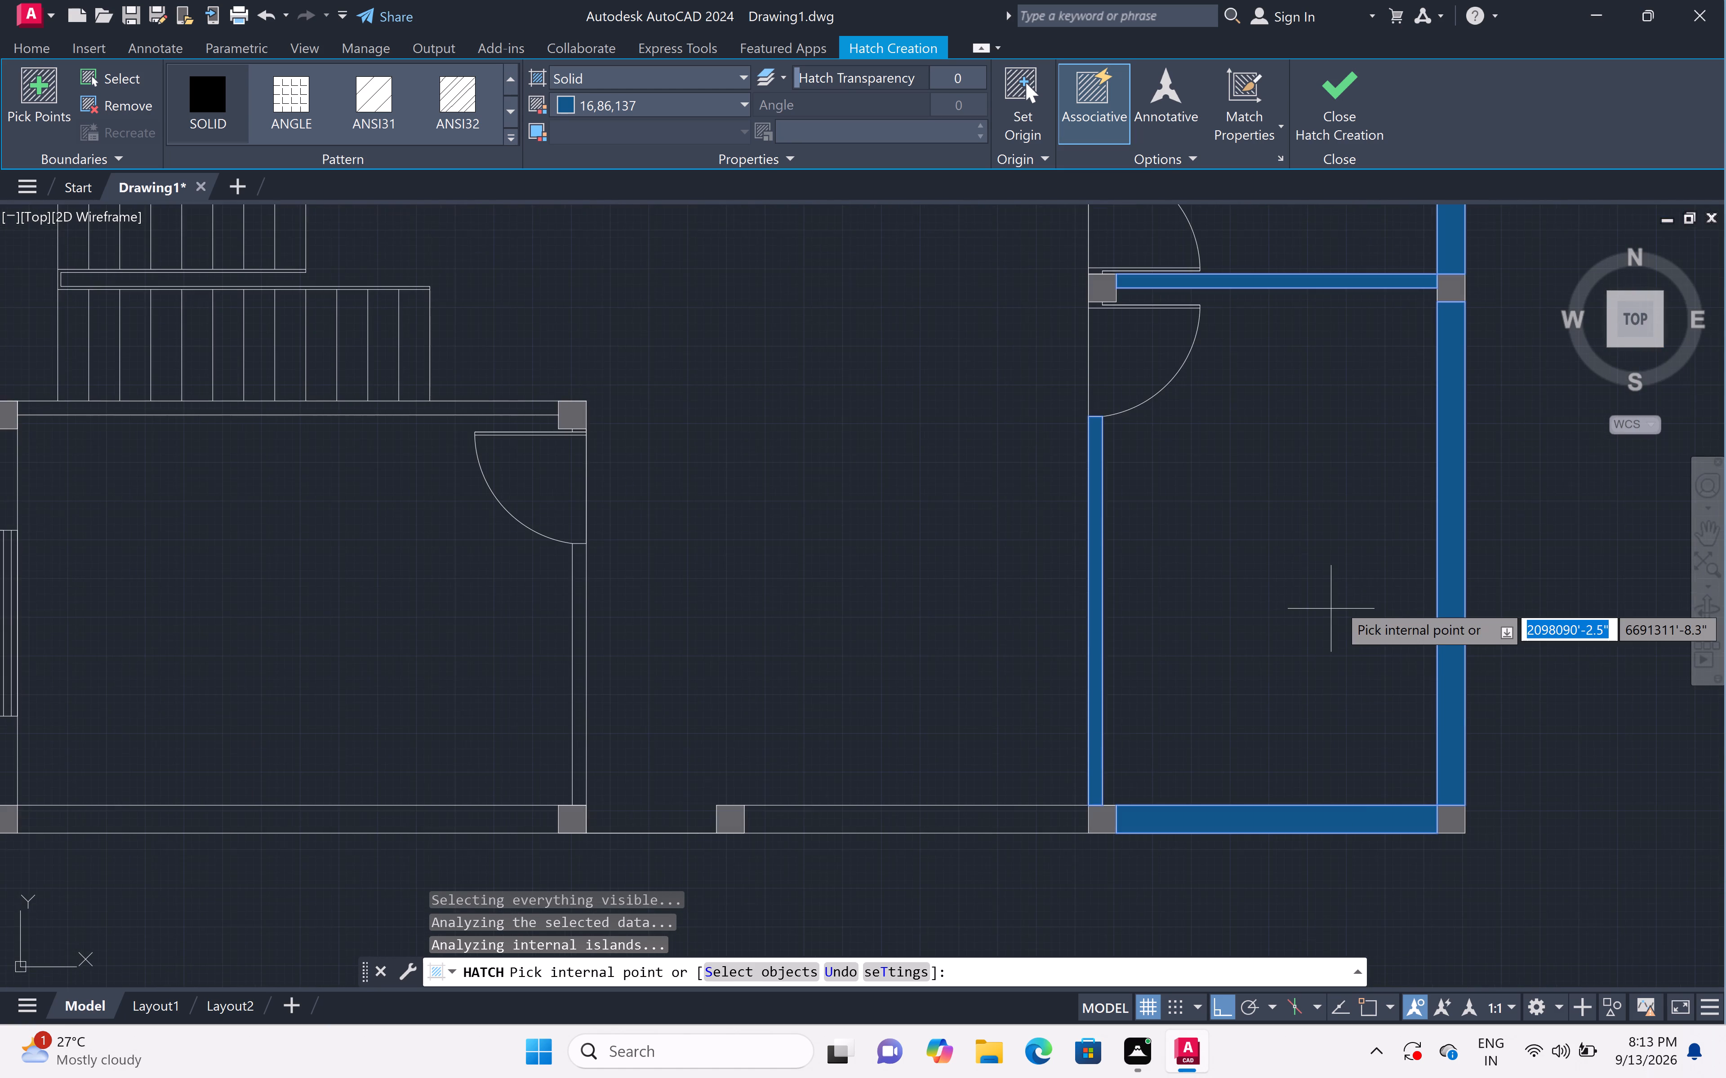
{"action": "scroll", "coordinate": [1337, 602], "scroll_direction": "down", "scroll_amount": 2}
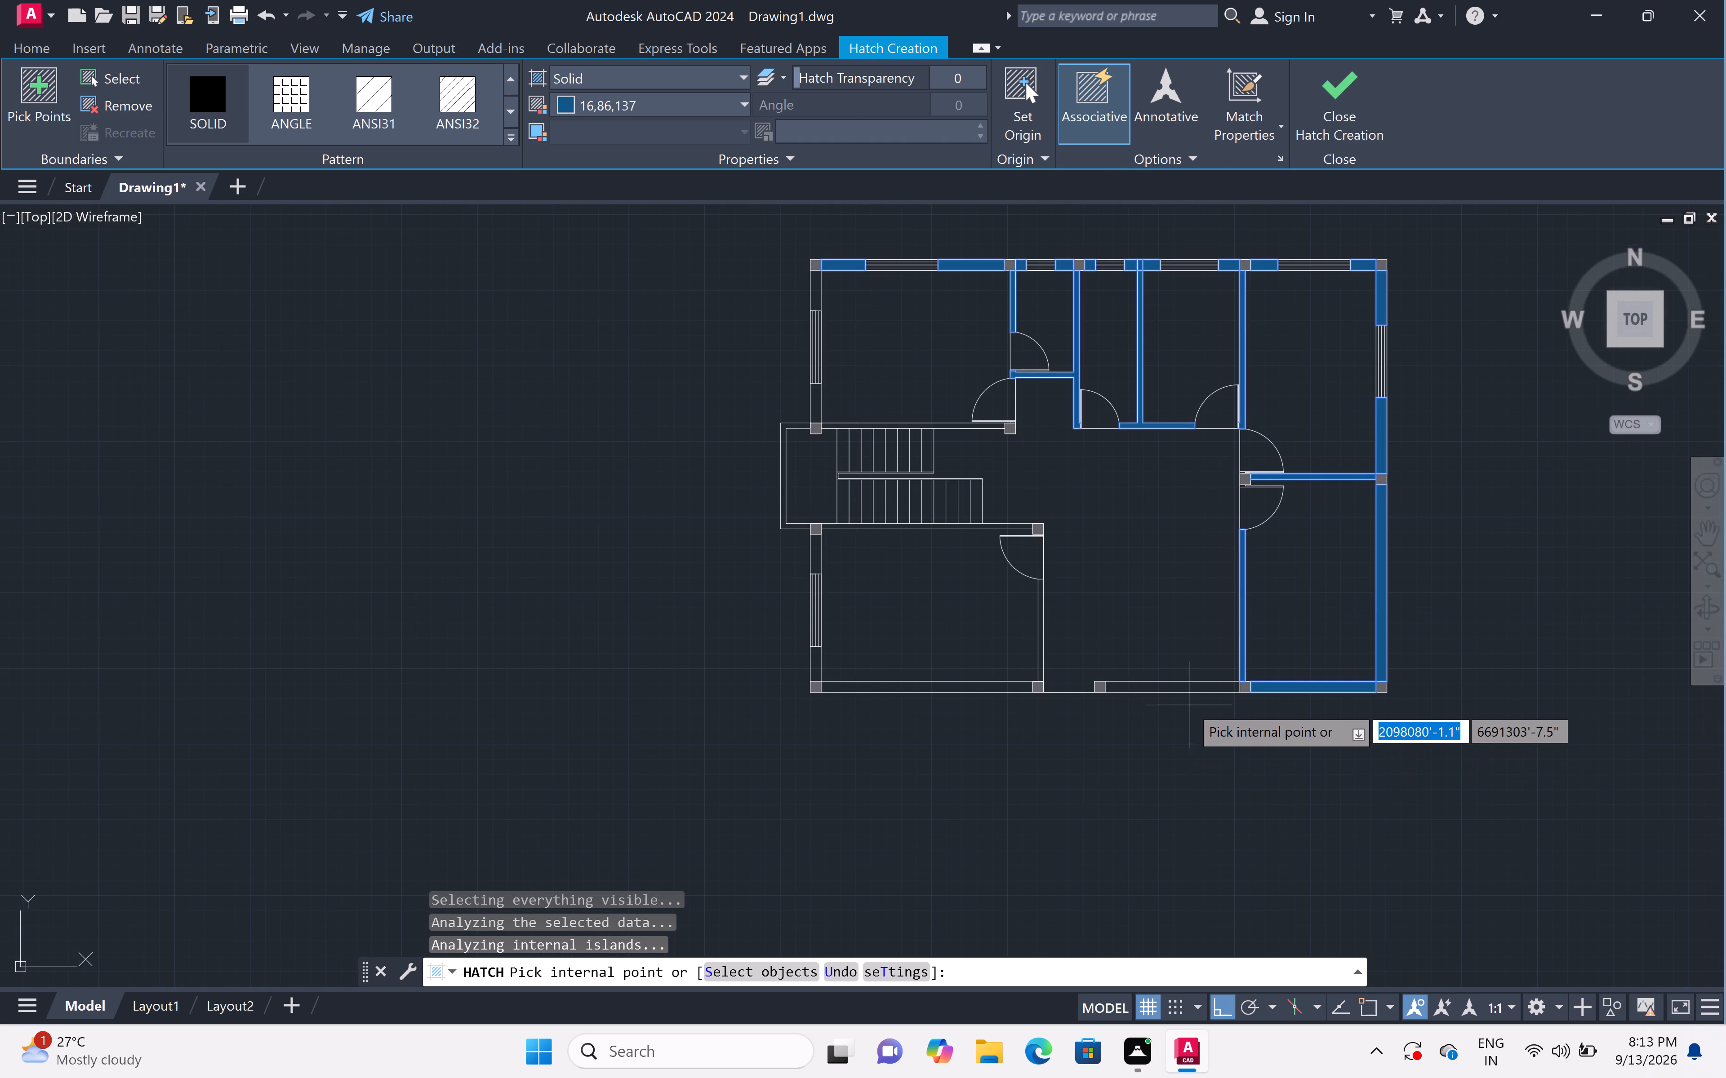
{"action": "scroll", "coordinate": [1185, 698], "scroll_direction": "up", "scroll_amount": 5}
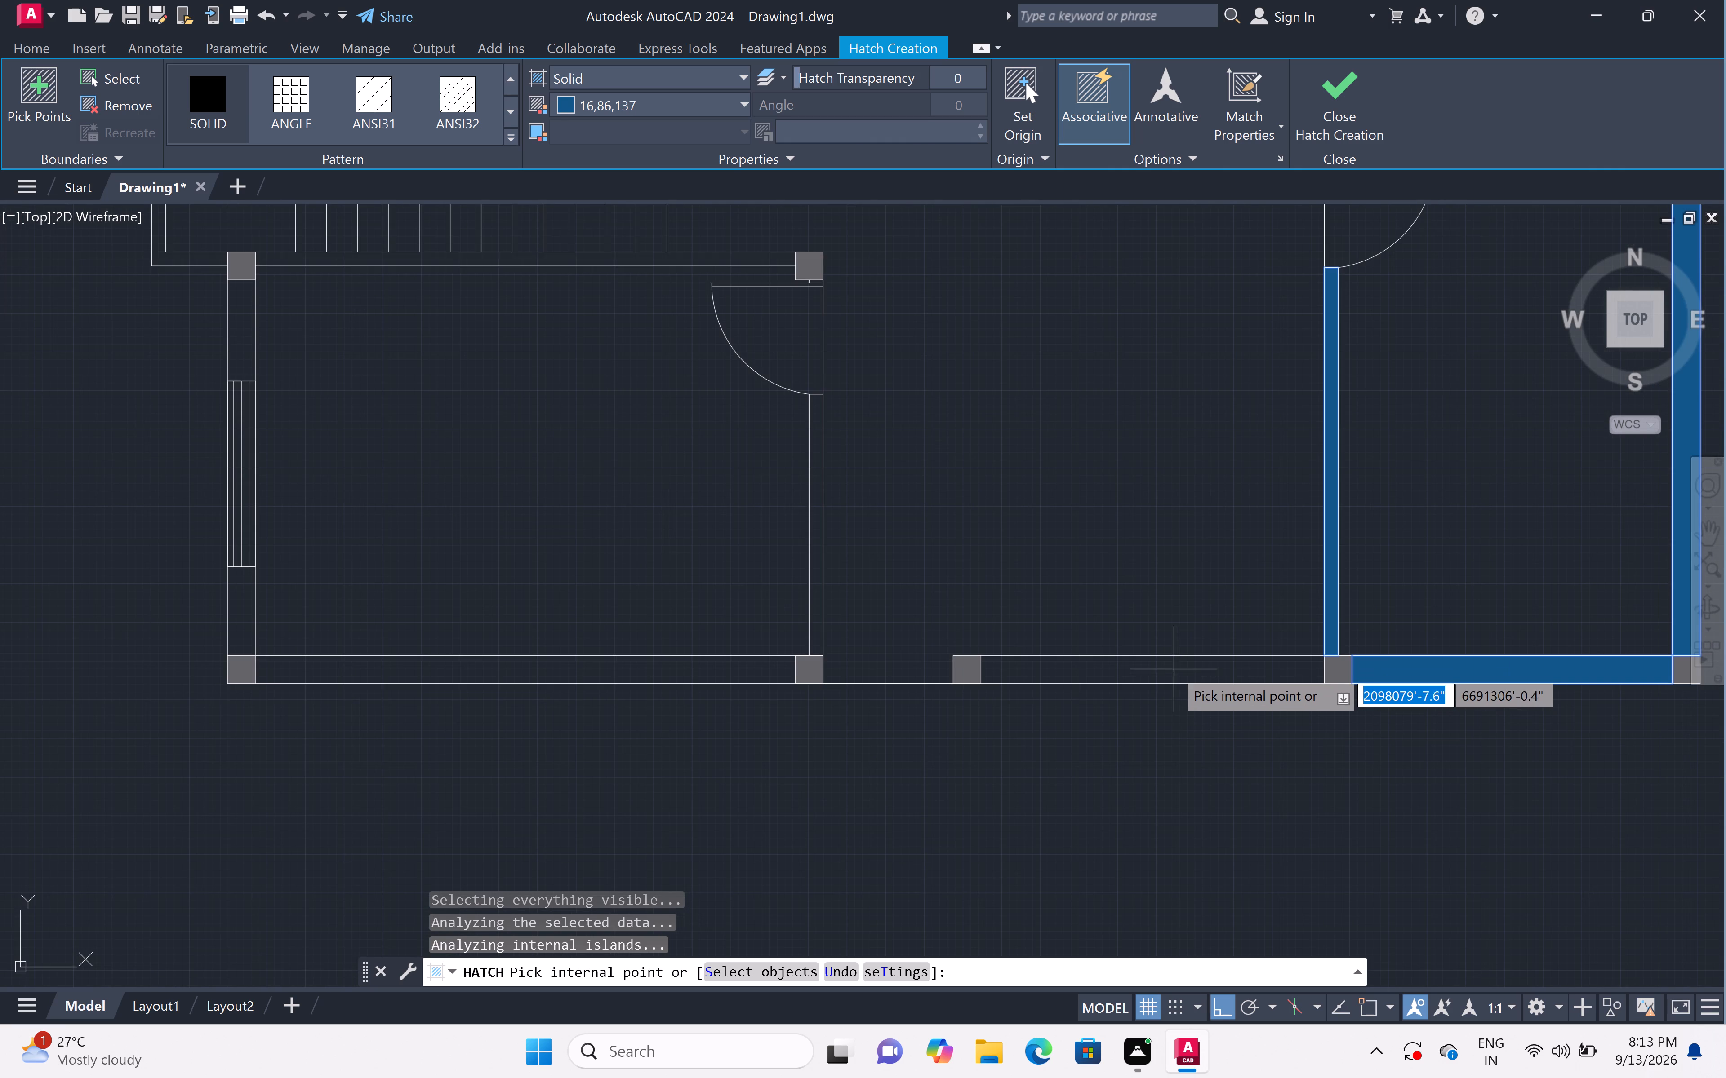
{"action": "left_click", "coordinate": [1172, 667]}
{"action": "scroll", "coordinate": [935, 532], "scroll_direction": "down", "scroll_amount": 3}
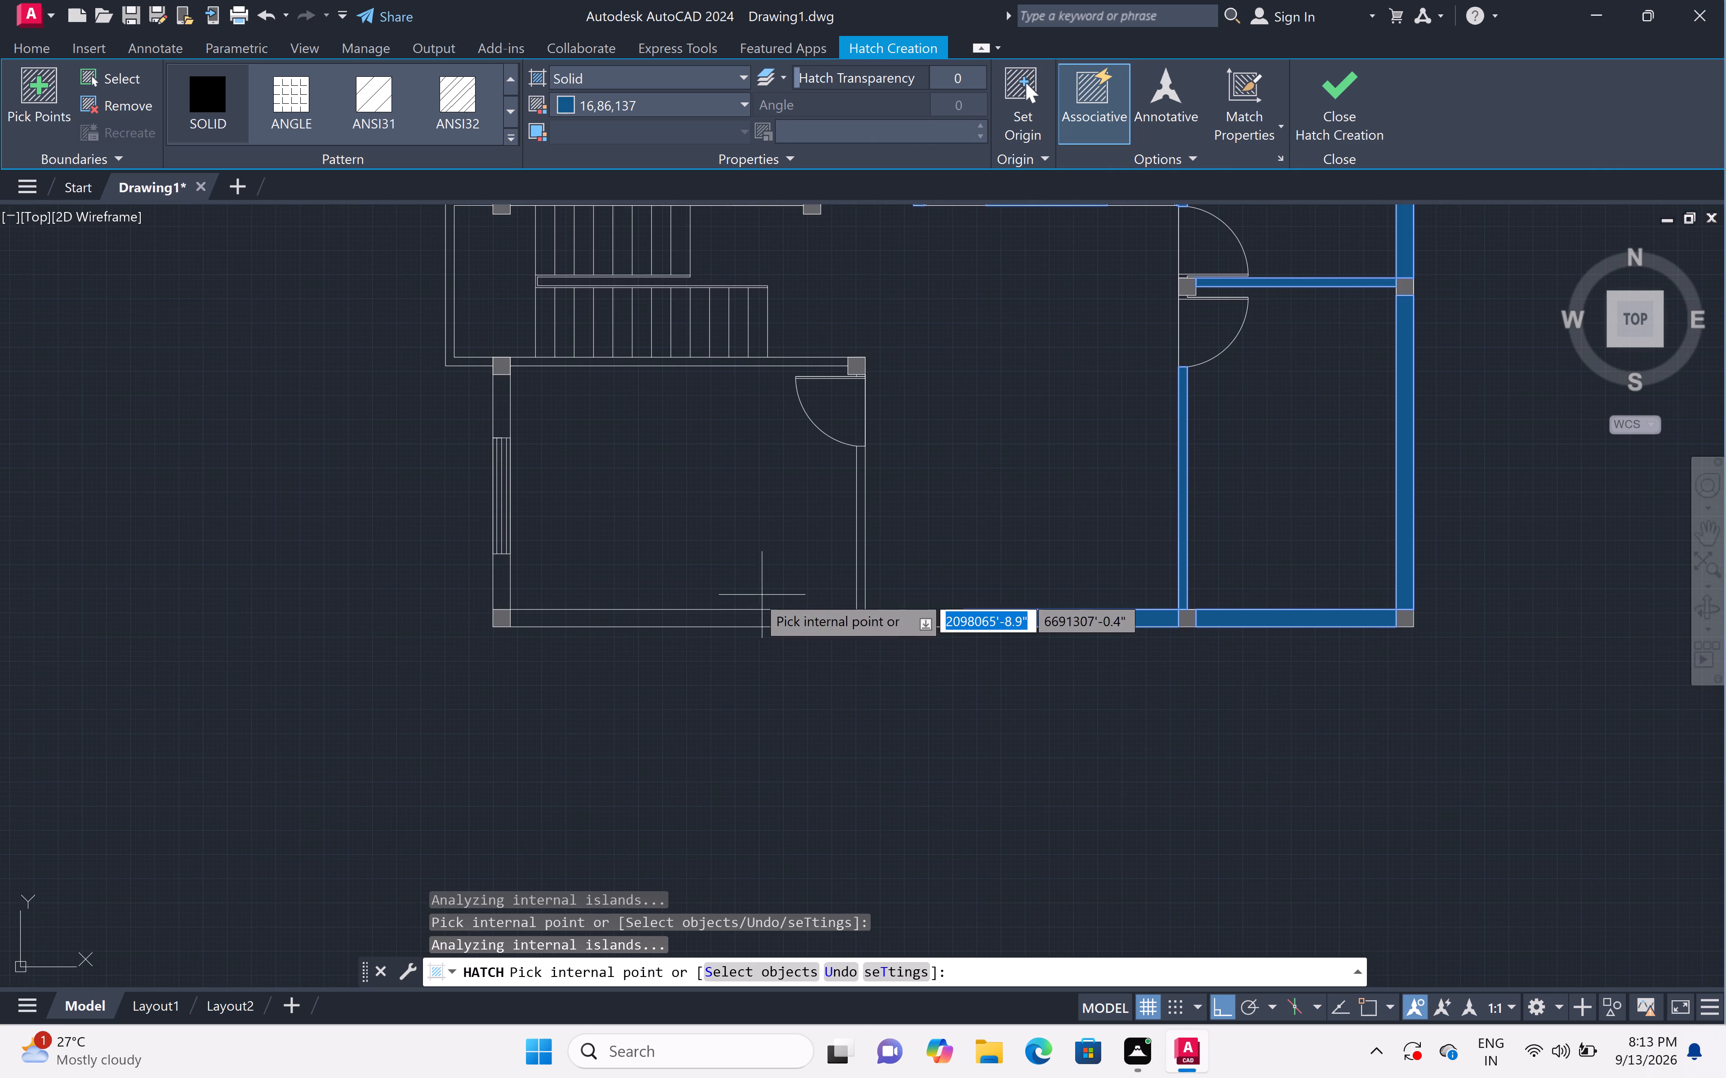
{"action": "scroll", "coordinate": [708, 612], "scroll_direction": "up", "scroll_amount": 3}
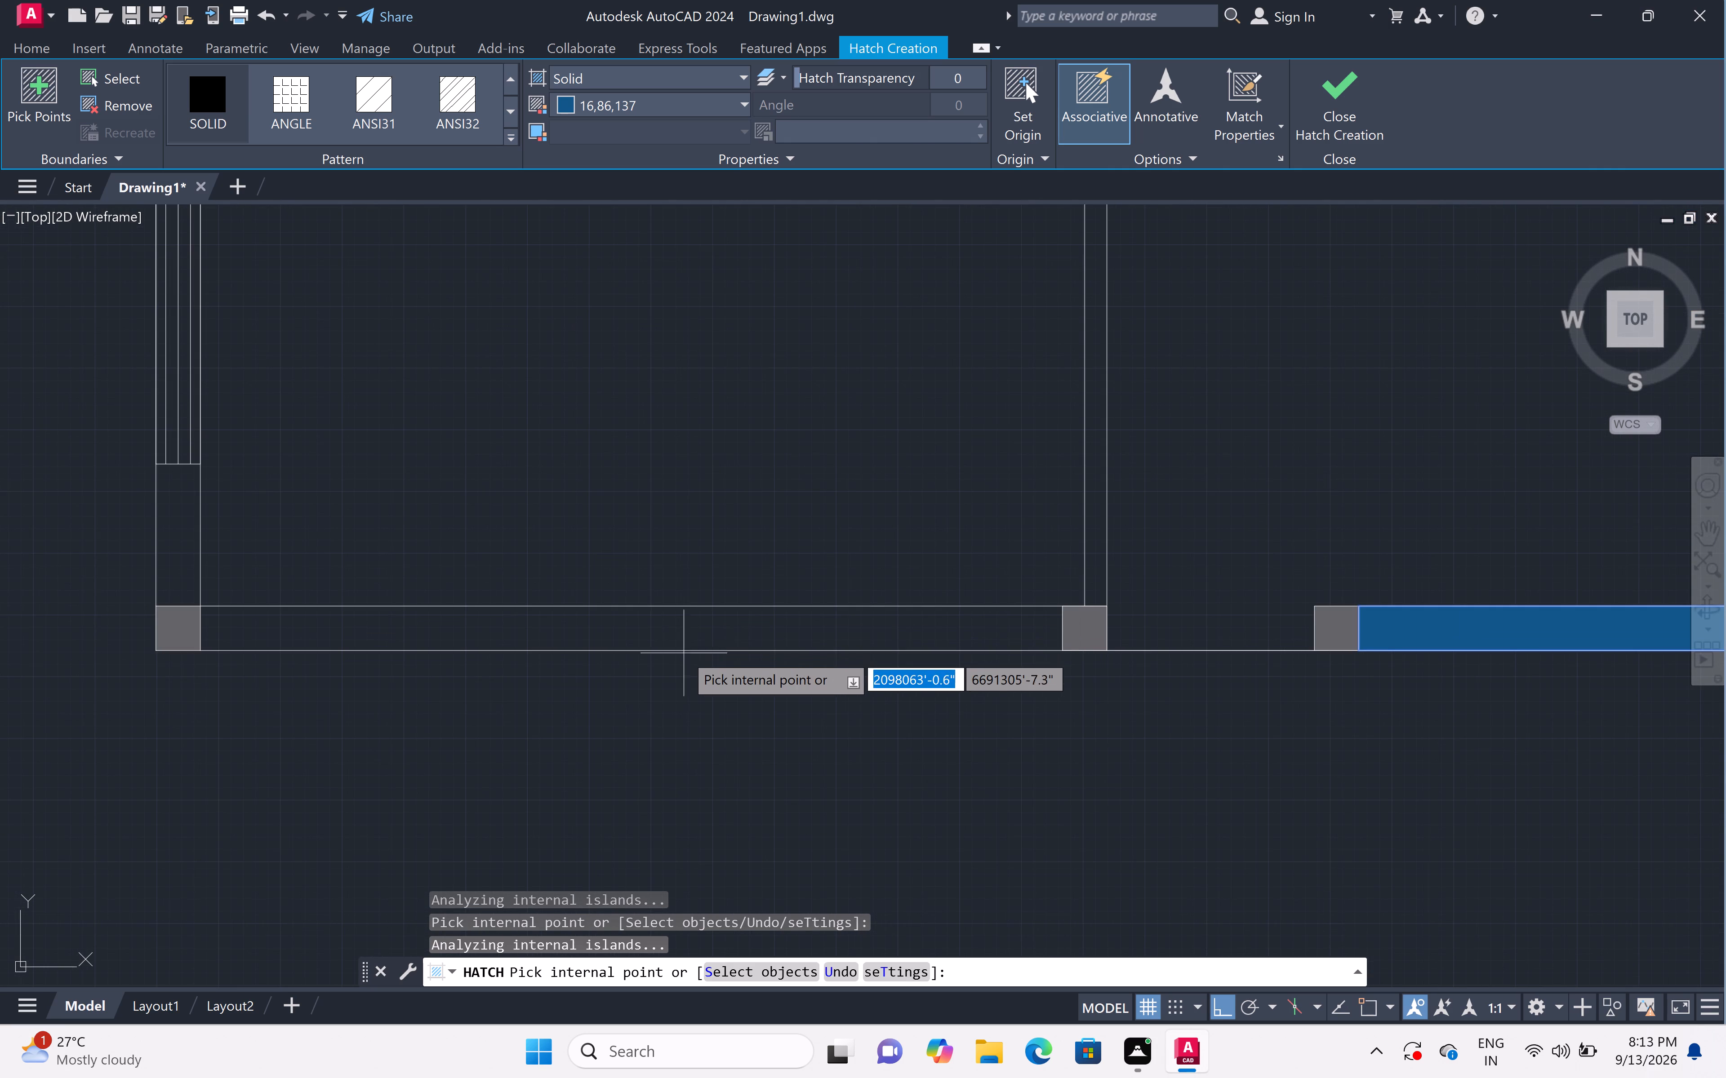
{"action": "left_click", "coordinate": [688, 628]}
Hatch the southwest room's west wall segments on both sides of its window, its north wall and its east partition.
{"action": "scroll", "coordinate": [695, 618], "scroll_direction": "down", "scroll_amount": 2}
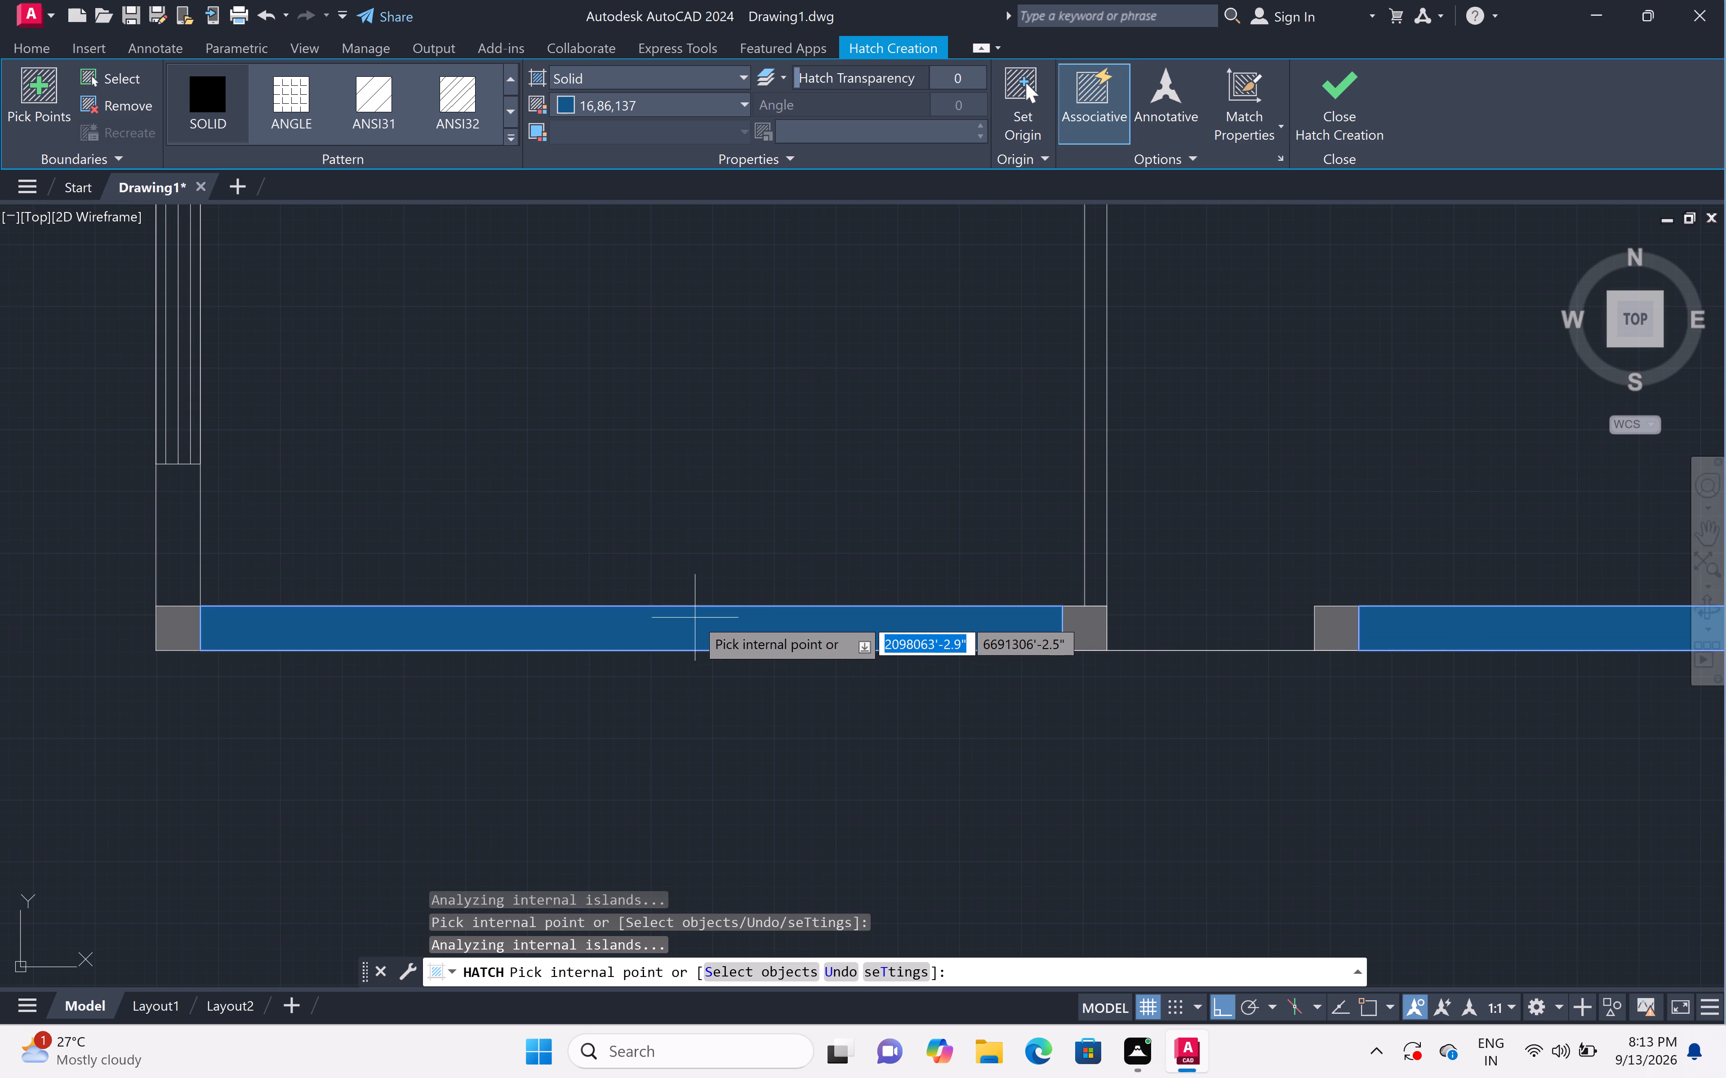
{"action": "scroll", "coordinate": [695, 618], "scroll_direction": "down", "scroll_amount": 4}
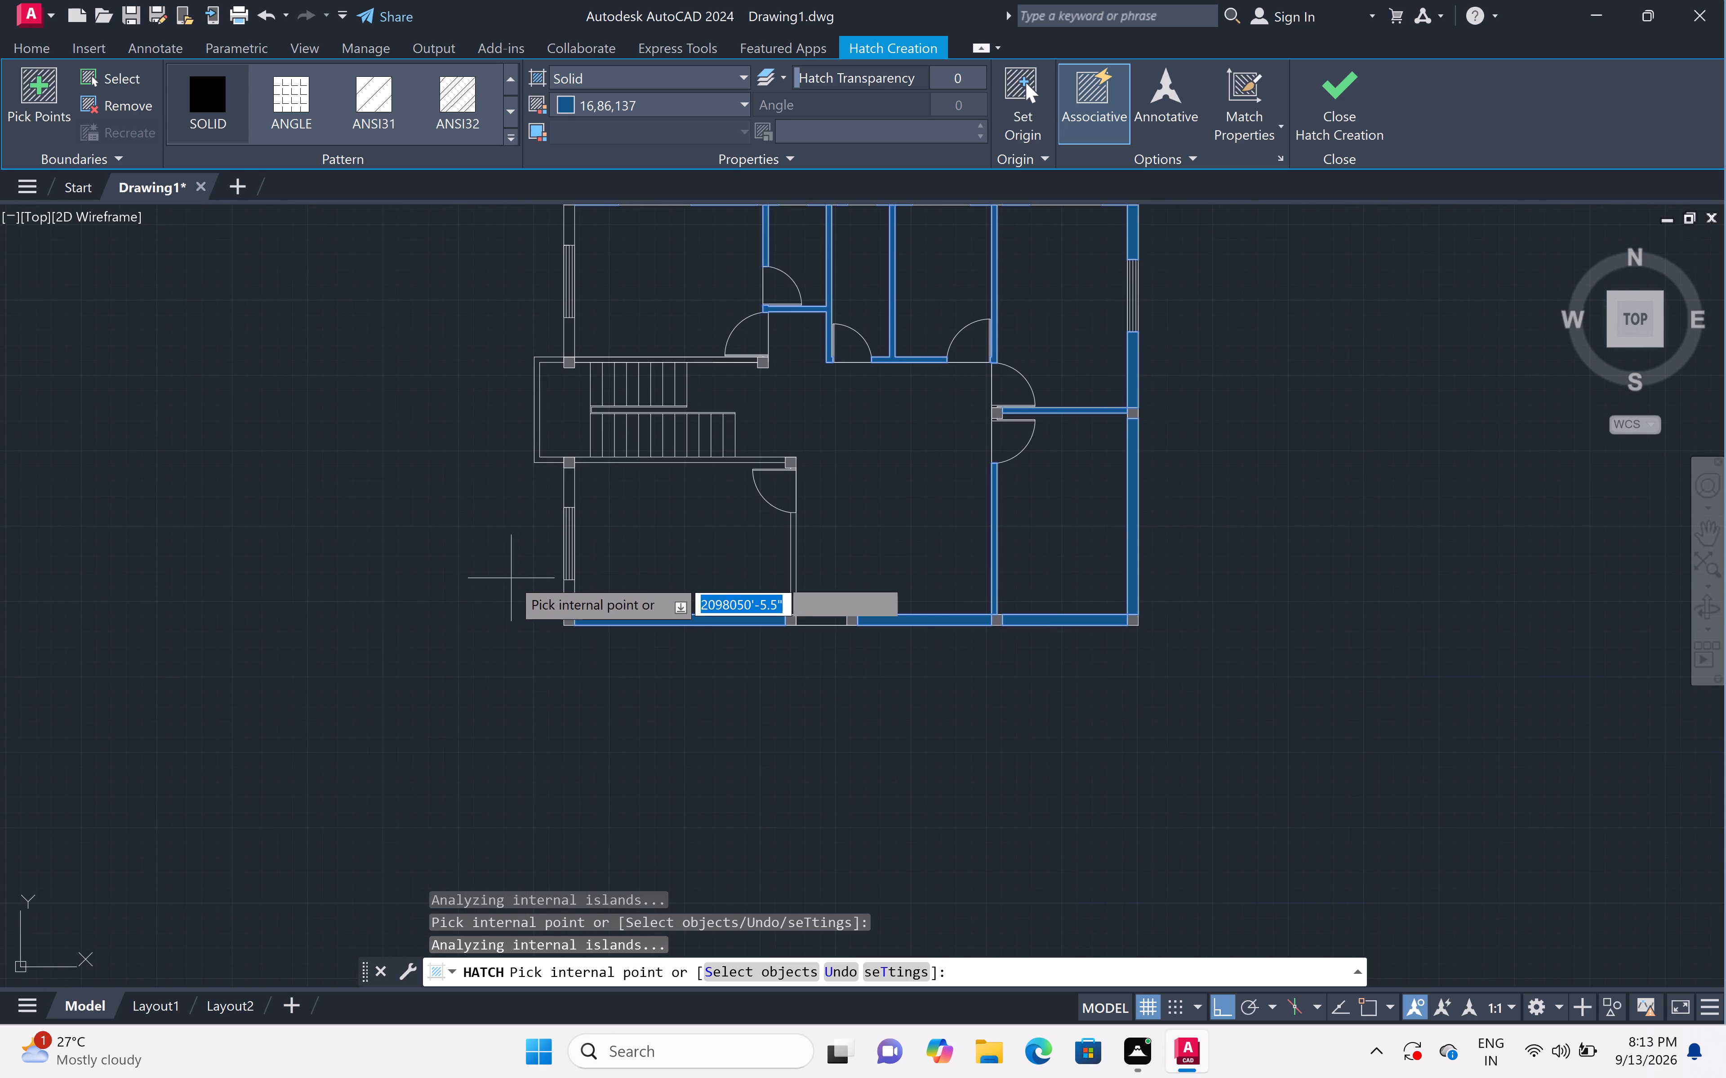
{"action": "scroll", "coordinate": [570, 601], "scroll_direction": "up", "scroll_amount": 3}
{"action": "left_click", "coordinate": [570, 601]}
{"action": "scroll", "coordinate": [632, 515], "scroll_direction": "down", "scroll_amount": 3}
{"action": "middle_click_drag", "start_coordinate": [693, 446], "coordinate": [863, 748]}
{"action": "left_click", "coordinate": [758, 573]}
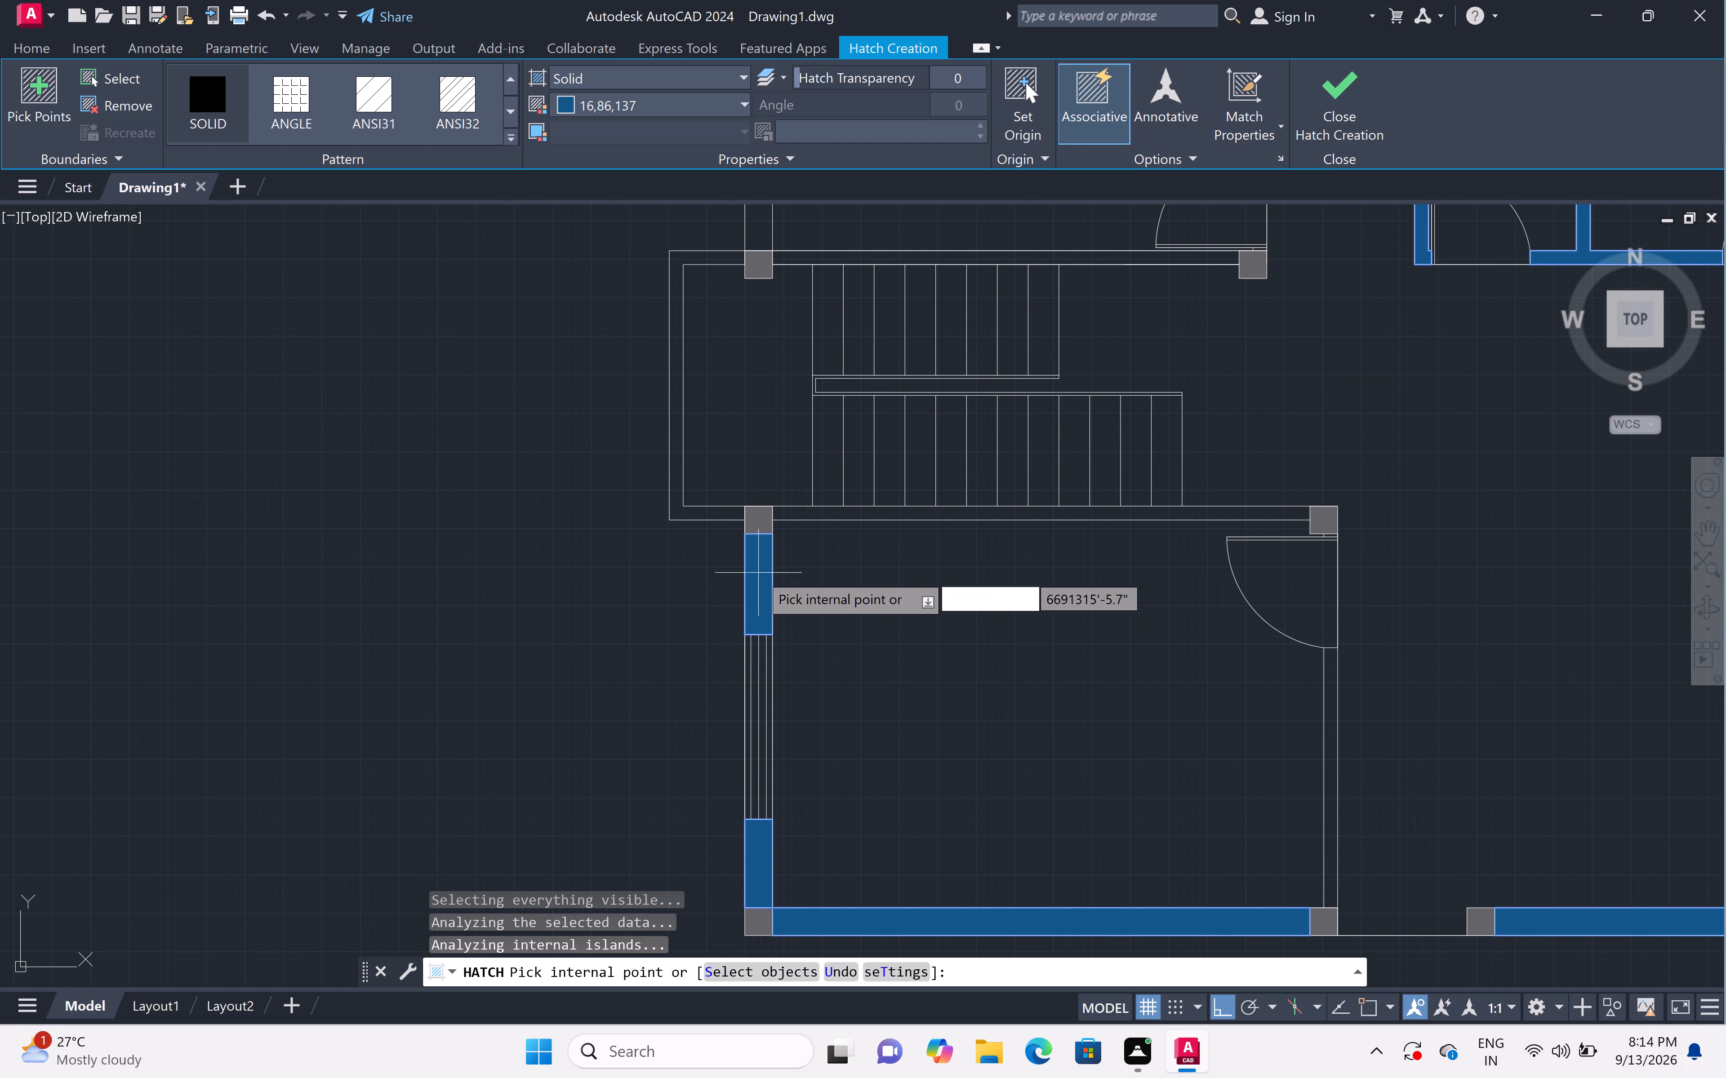
{"action": "left_click", "coordinate": [945, 512]}
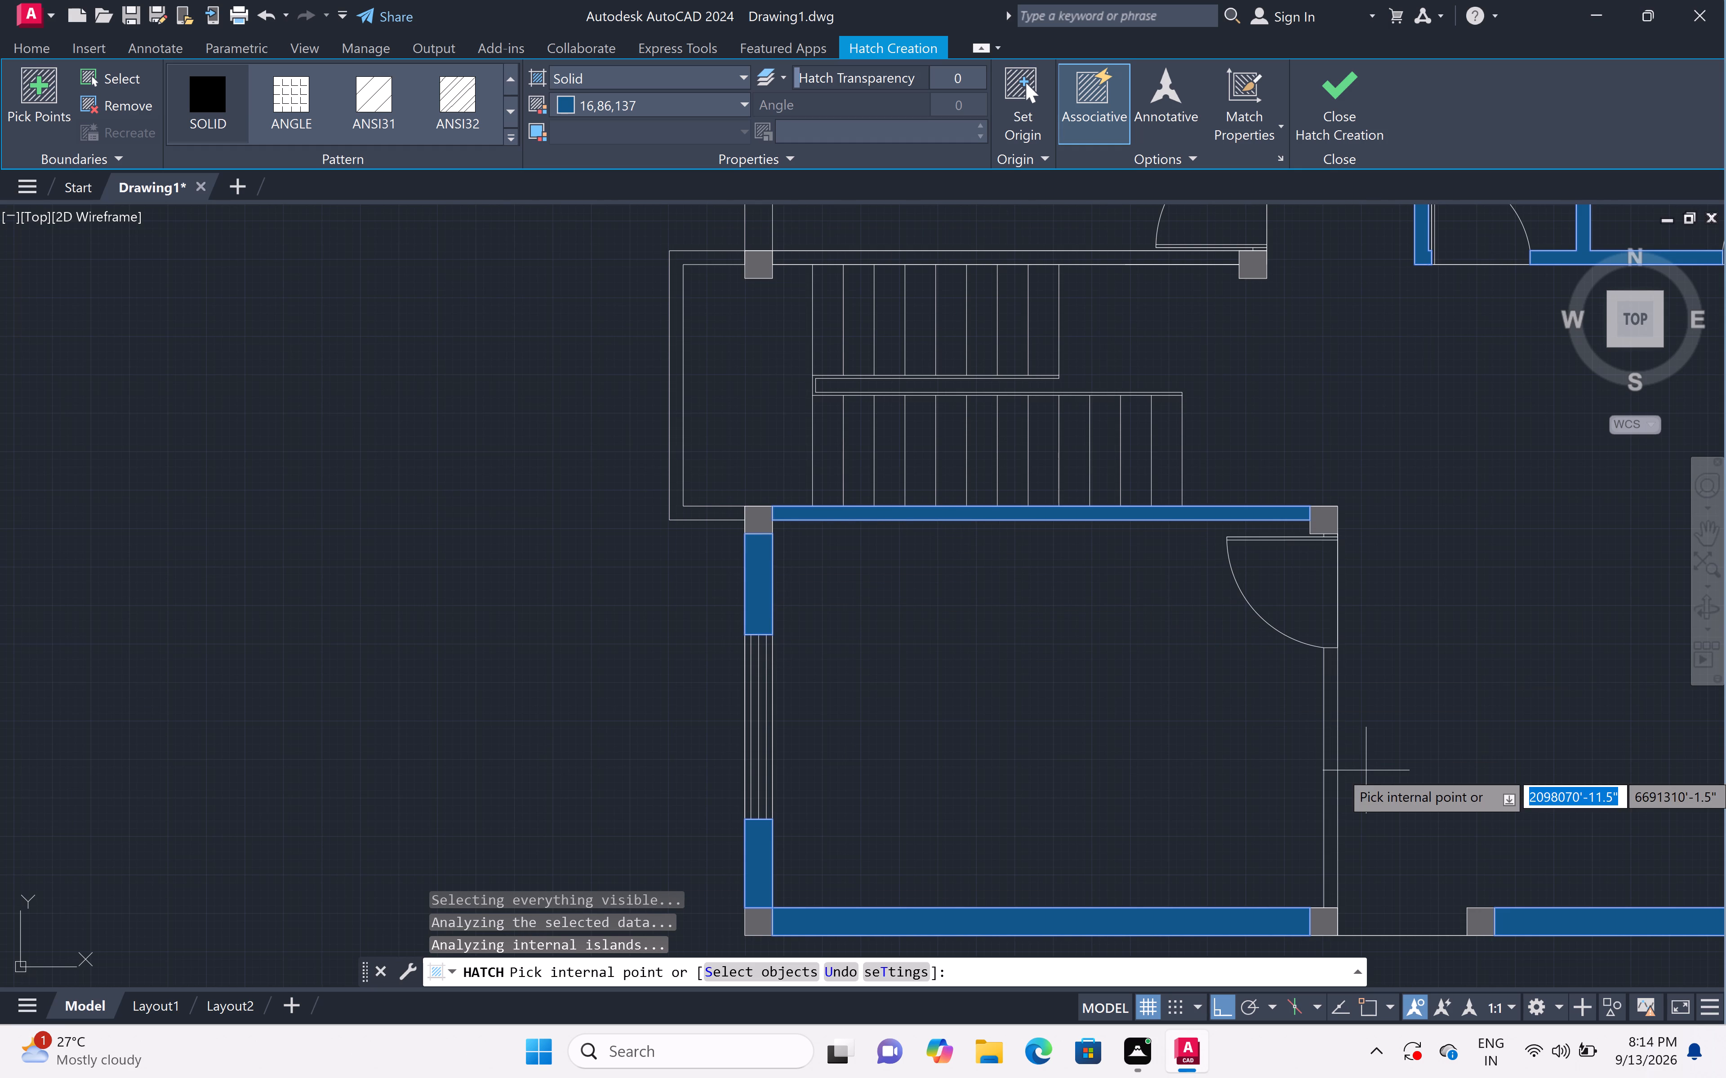
{"action": "double_click", "coordinate": [1333, 774]}
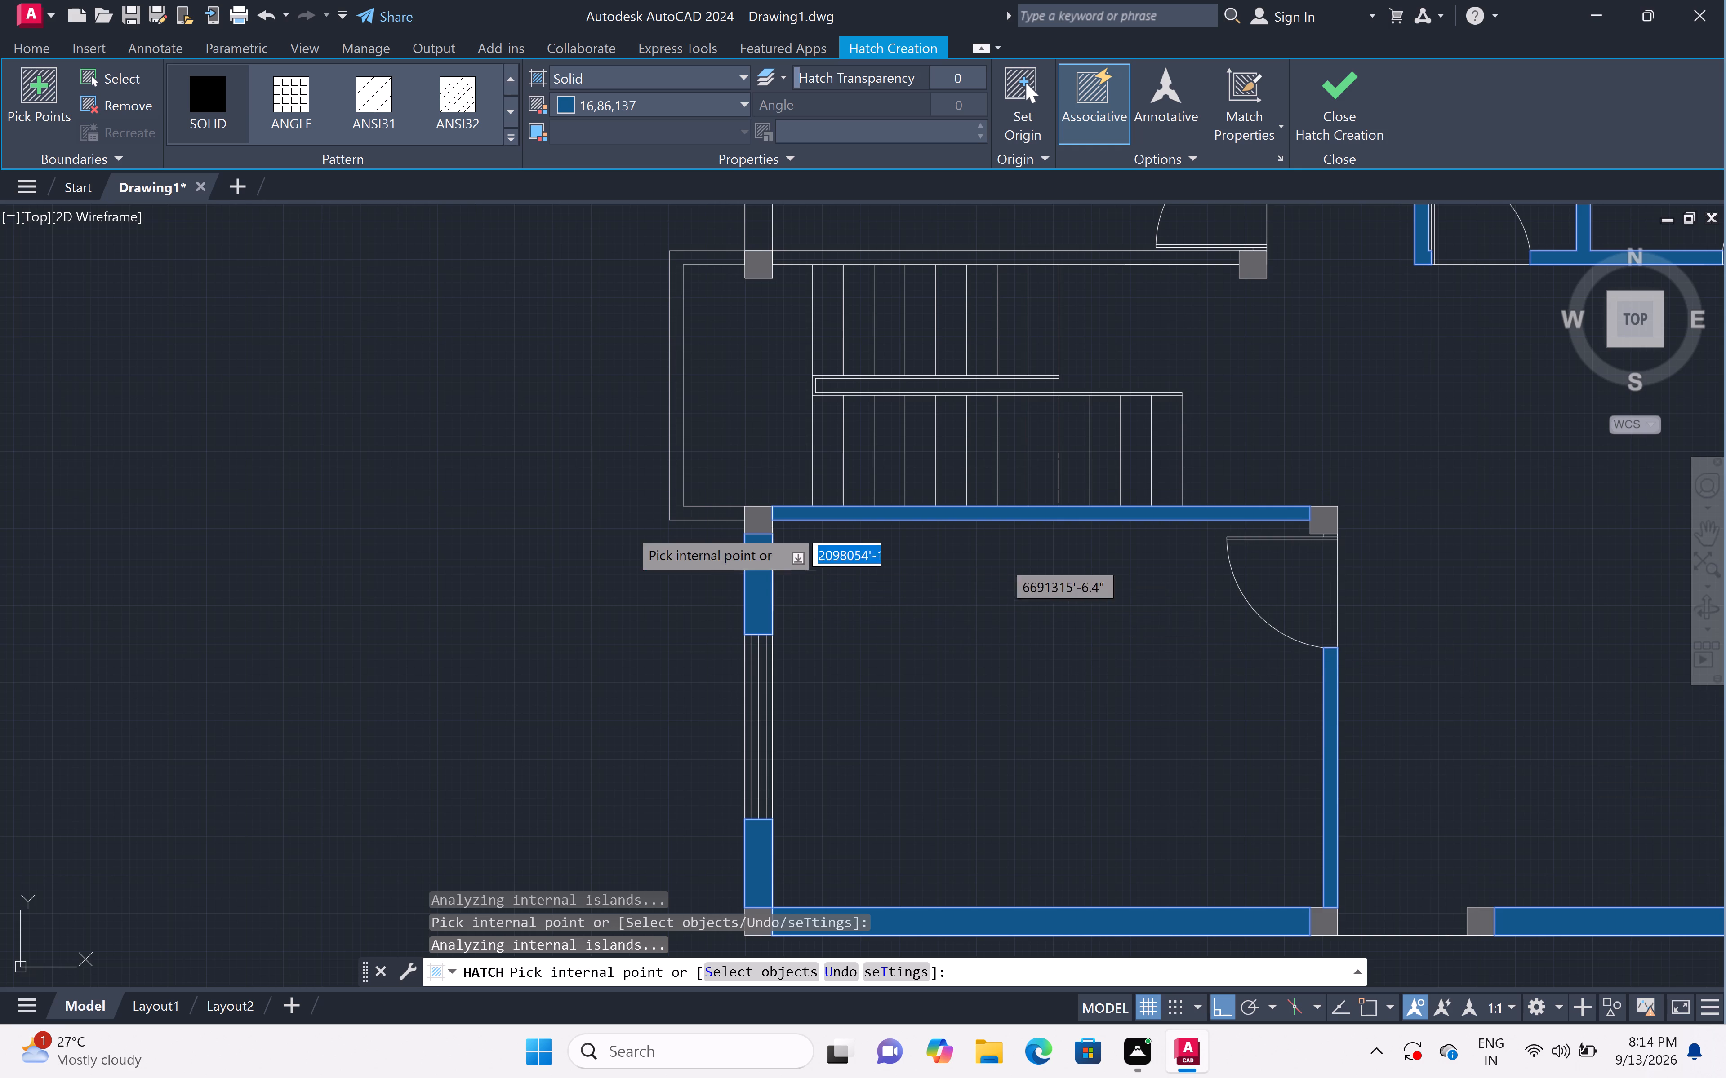
Hatch the stairwell's projecting west wall and the wall between the stairs and the northwest room.
{"action": "left_click", "coordinate": [673, 515]}
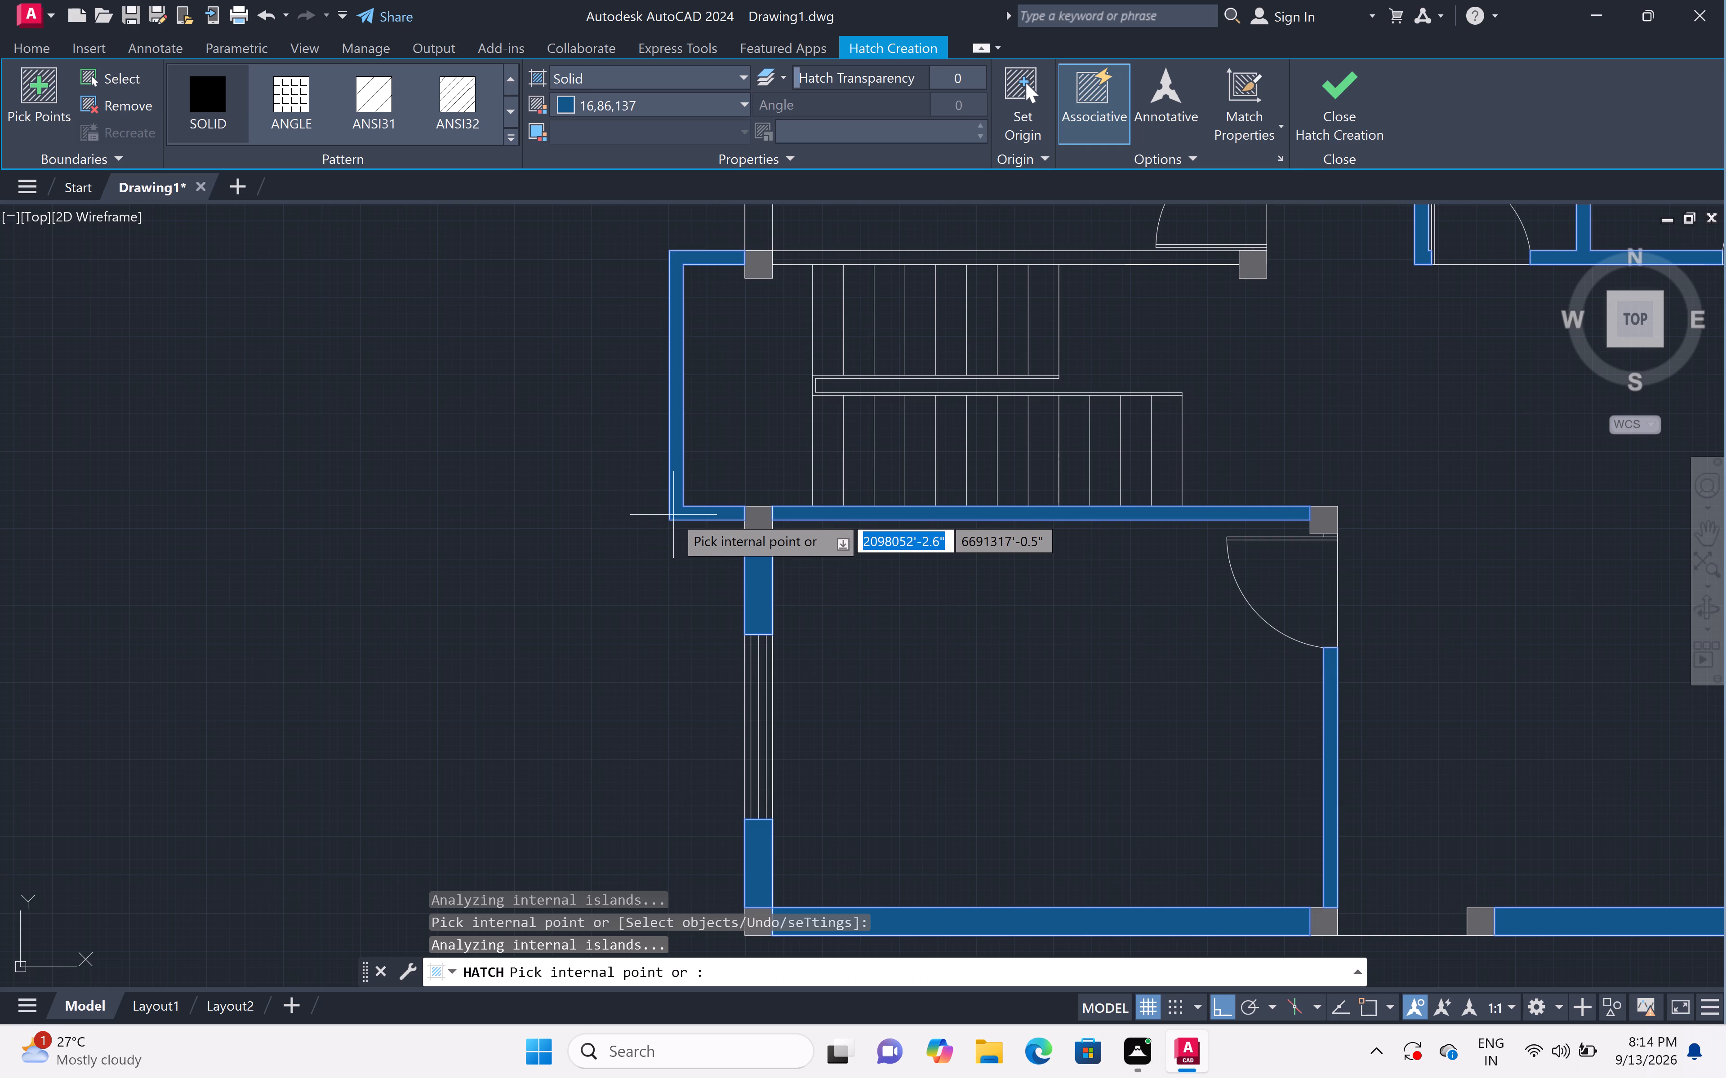
{"action": "double_click", "coordinate": [882, 256]}
Hatch the northwest room's west wall segments on both sides of its window, and end the hatching.
{"action": "scroll", "coordinate": [1110, 358], "scroll_direction": "down", "scroll_amount": 4}
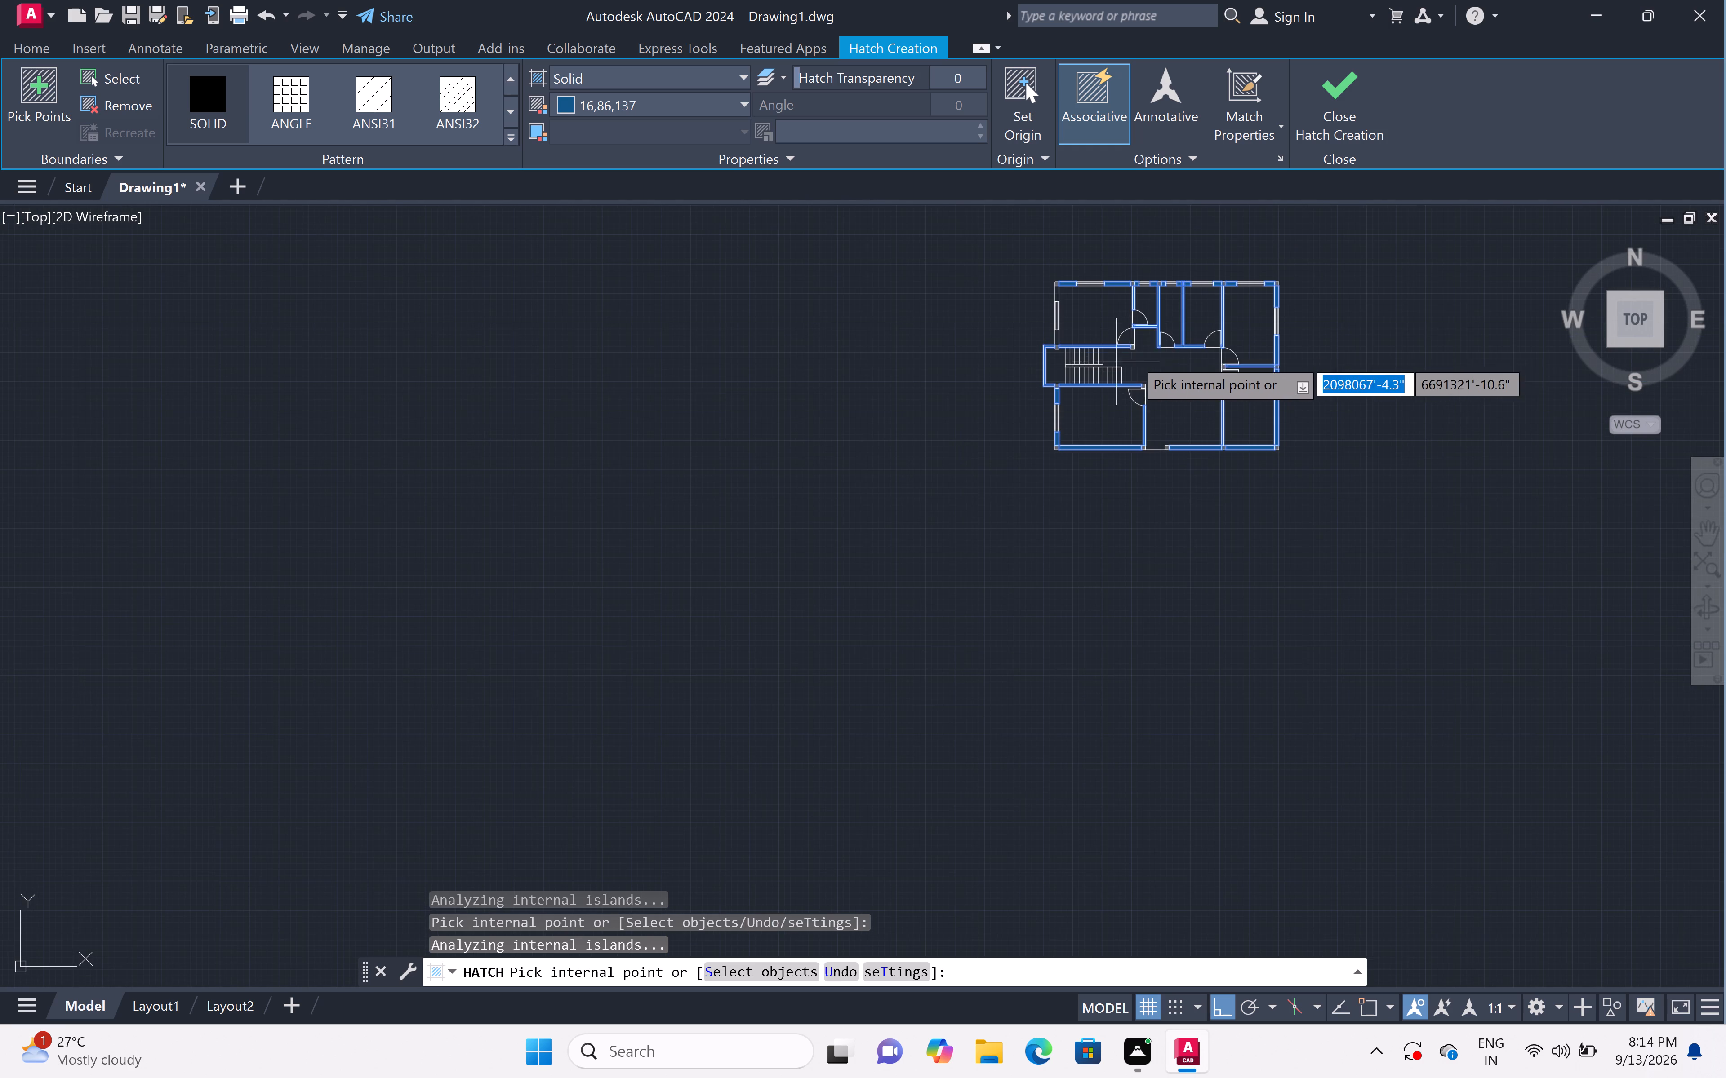
{"action": "middle_click_drag", "start_coordinate": [1163, 357], "coordinate": [1184, 487]}
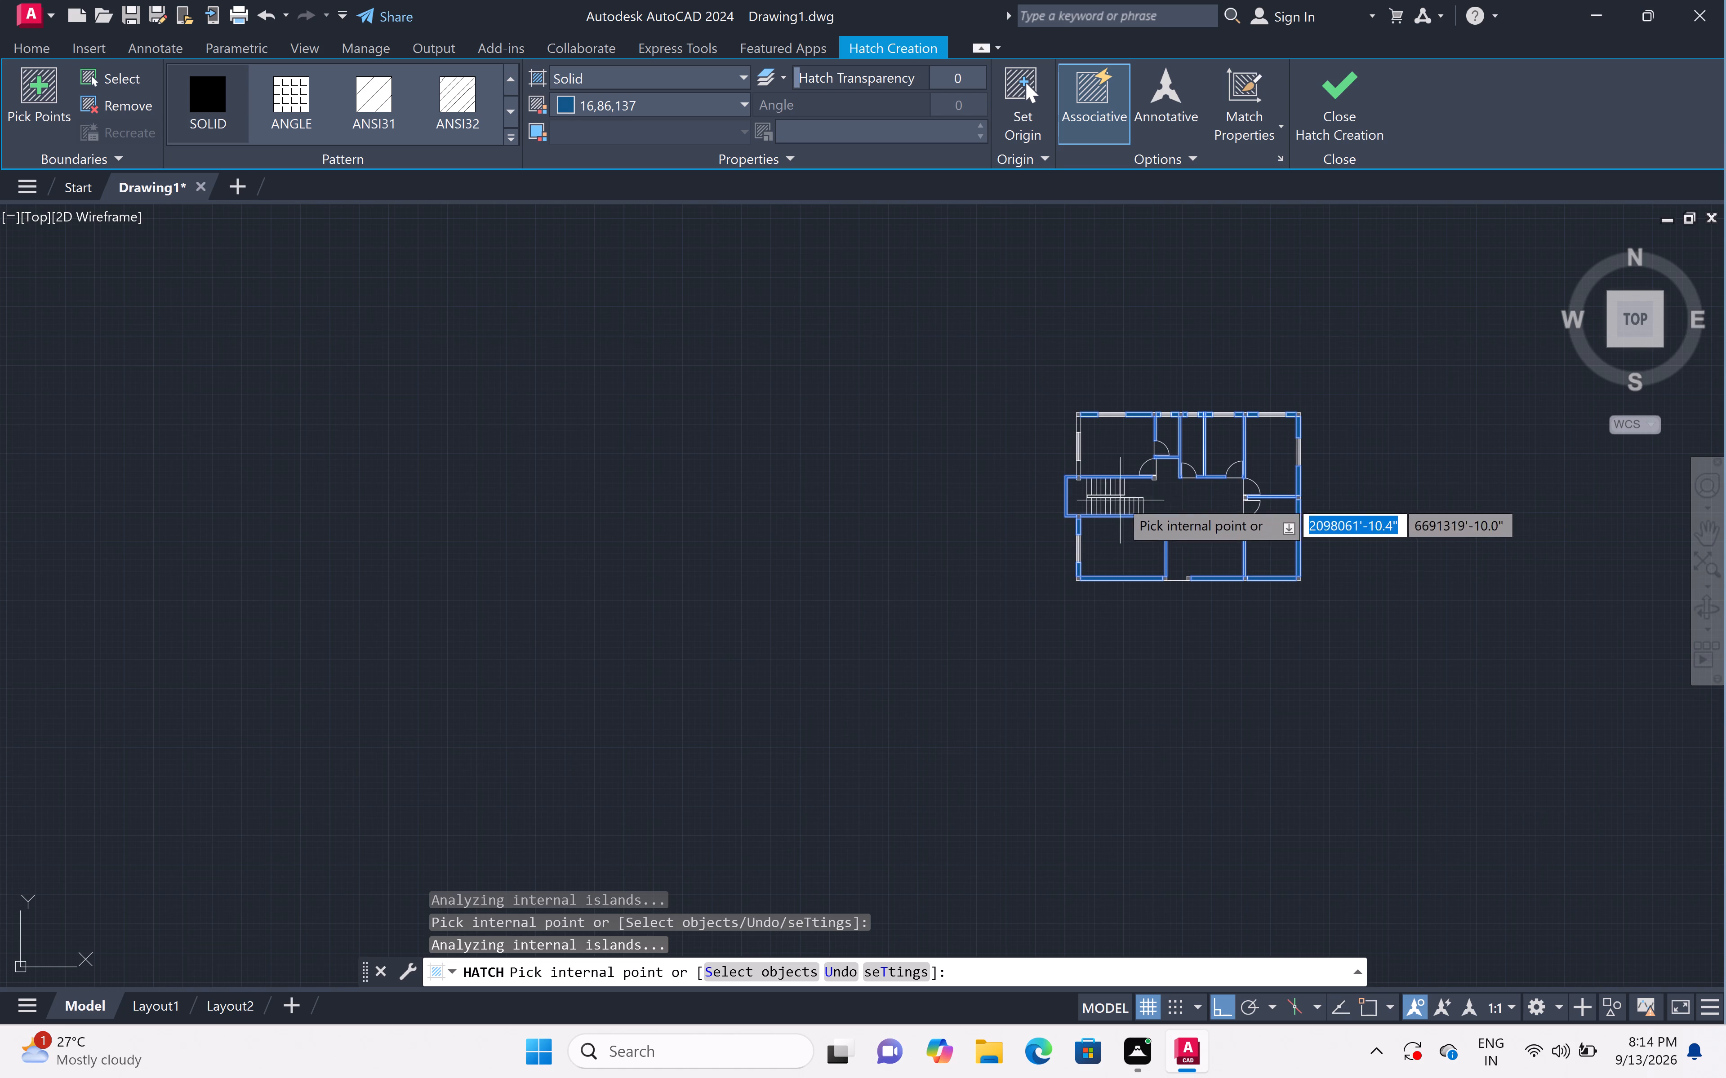
{"action": "scroll", "coordinate": [1080, 470], "scroll_direction": "up", "scroll_amount": 5}
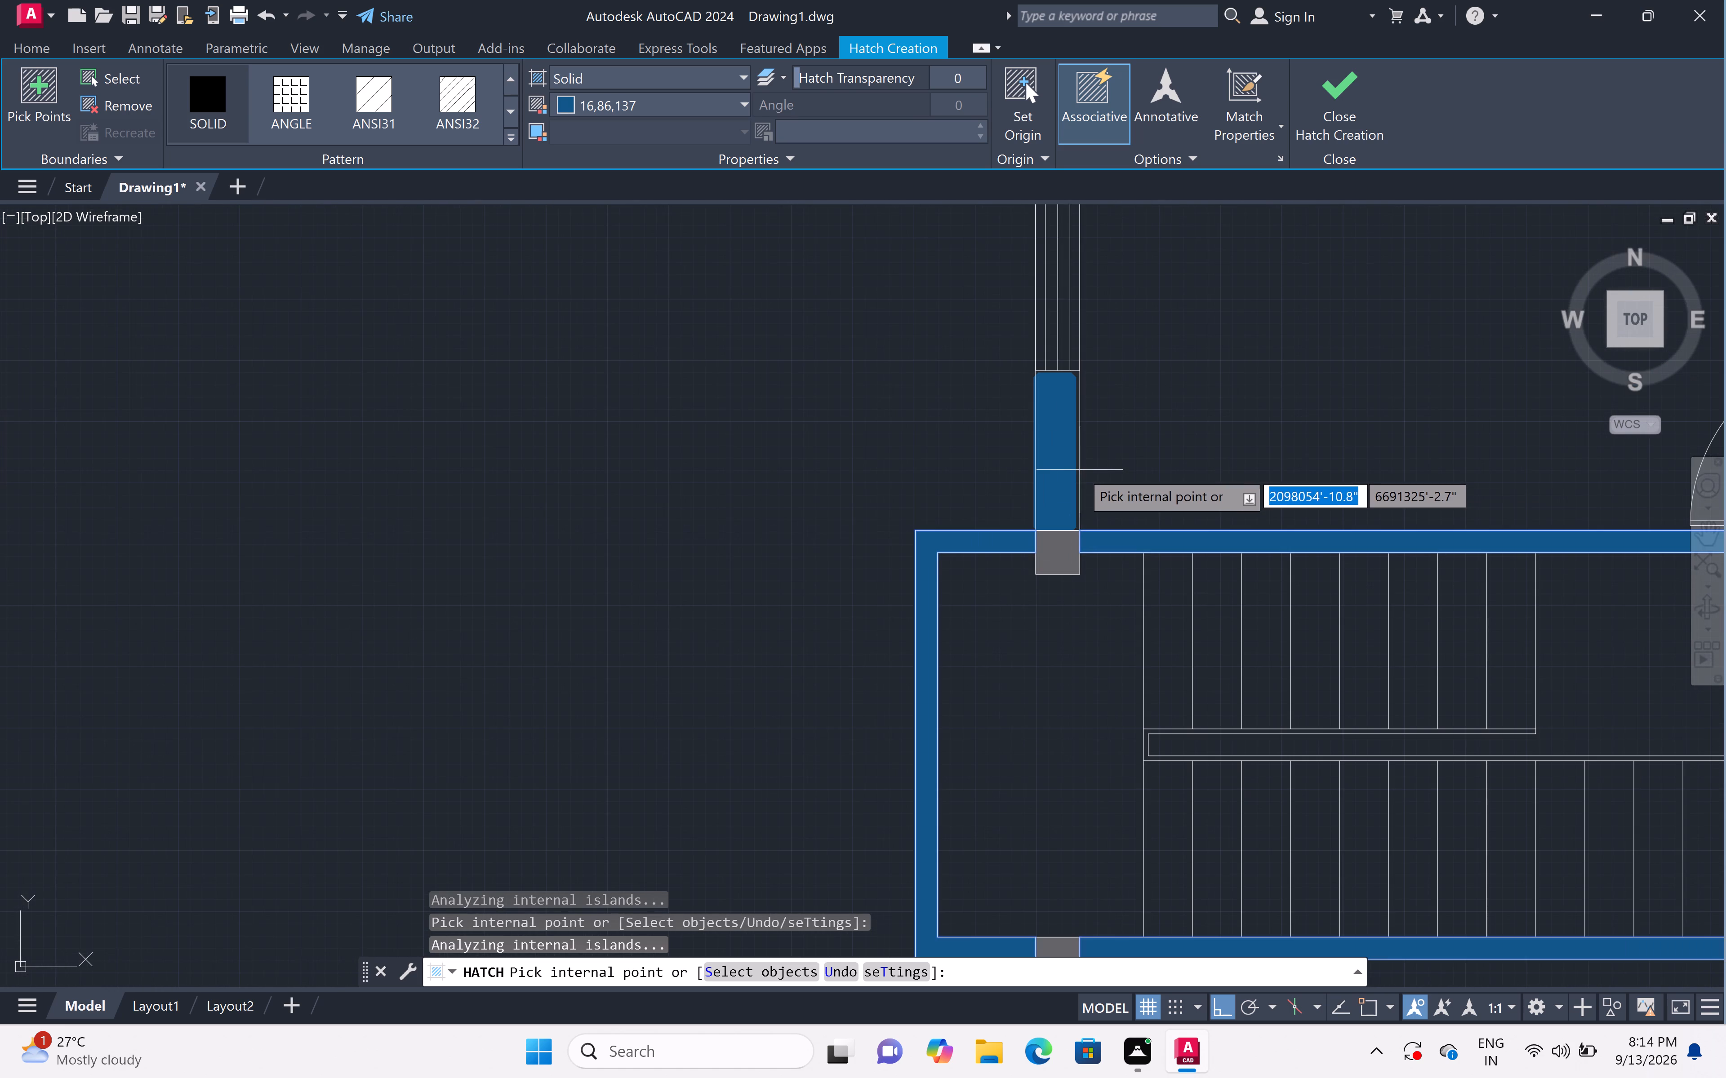
{"action": "left_click", "coordinate": [1074, 468]}
{"action": "scroll", "coordinate": [1105, 417], "scroll_direction": "down", "scroll_amount": 5}
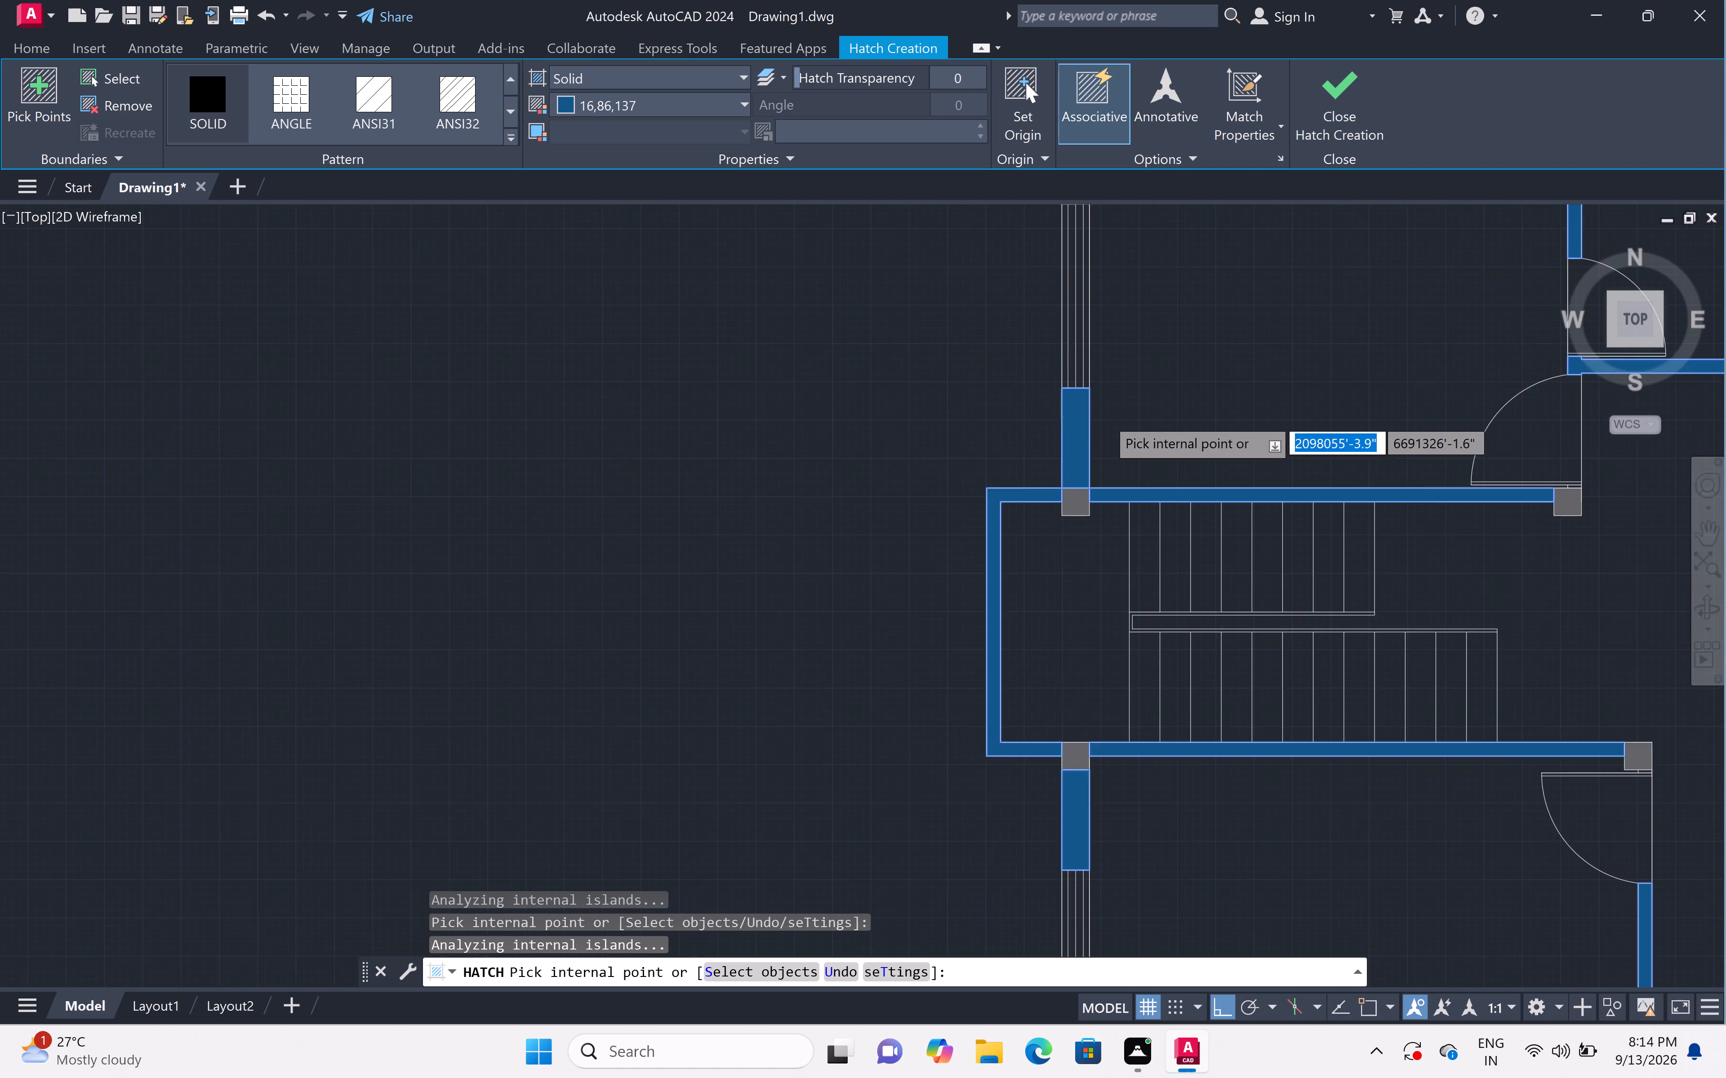
{"action": "scroll", "coordinate": [1105, 417], "scroll_direction": "down", "scroll_amount": 1}
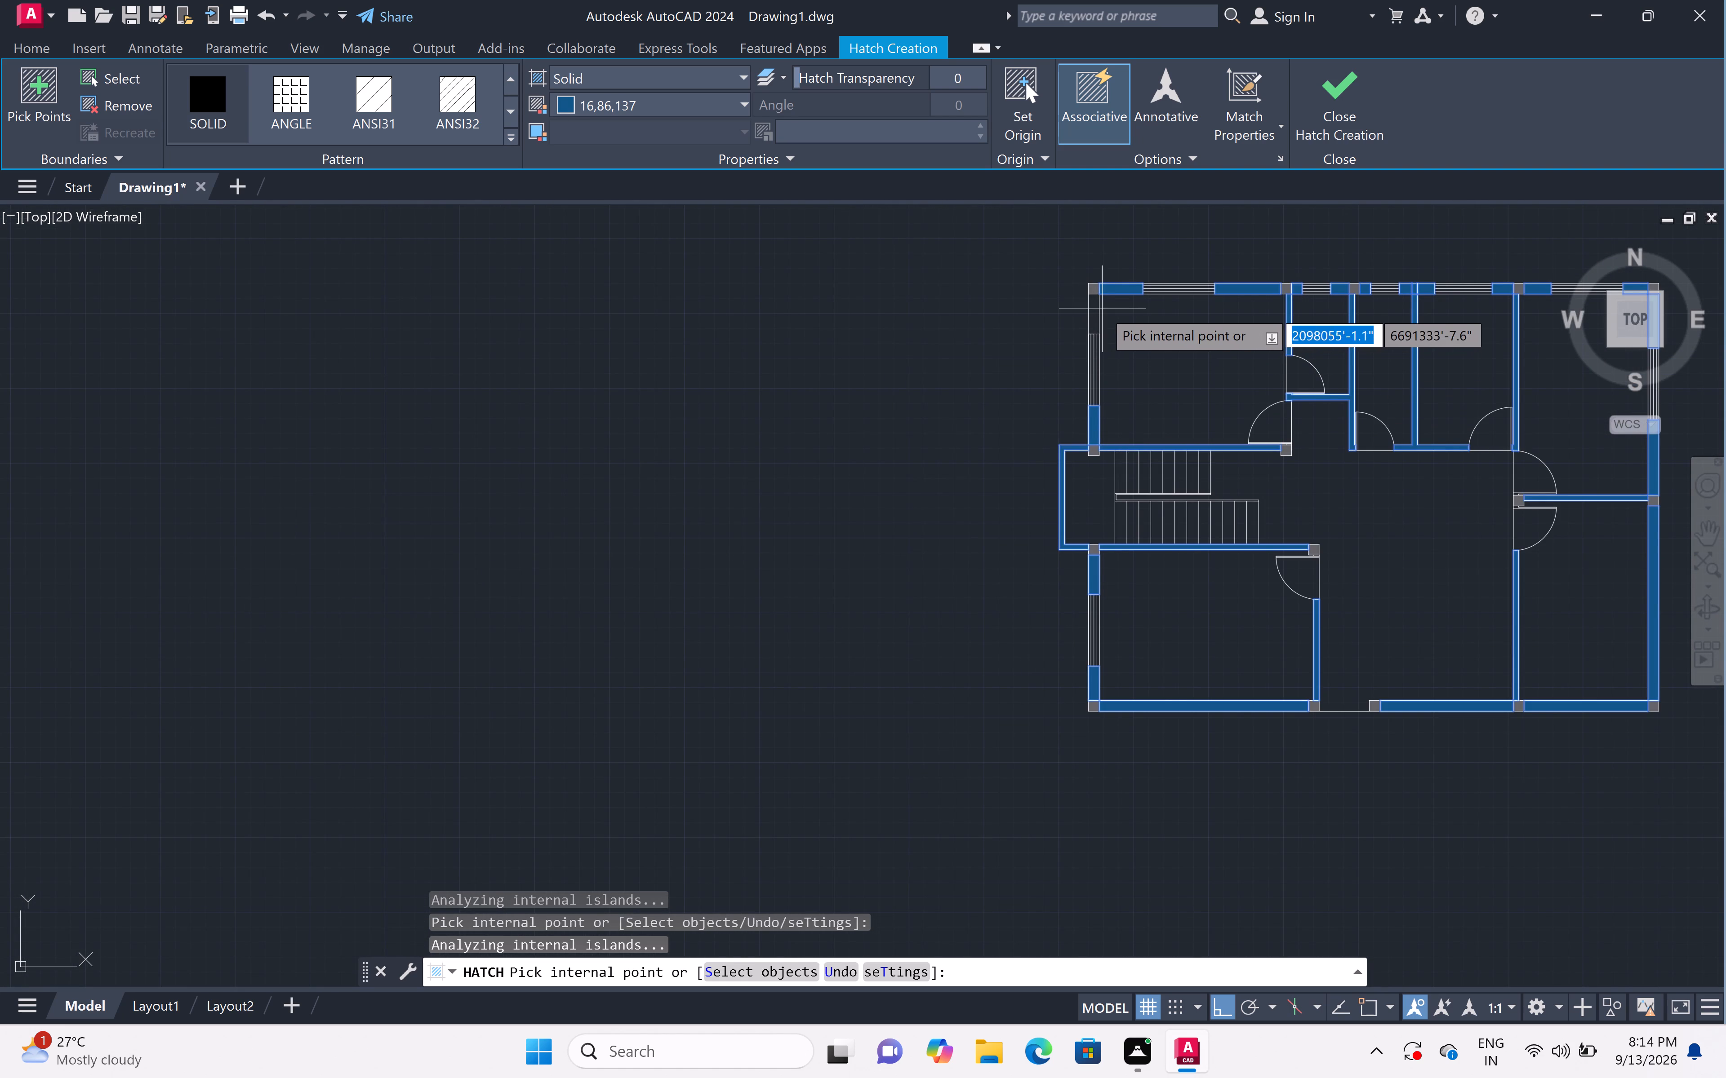
{"action": "scroll", "coordinate": [1097, 311], "scroll_direction": "up", "scroll_amount": 5}
{"action": "left_click", "coordinate": [1097, 313]}
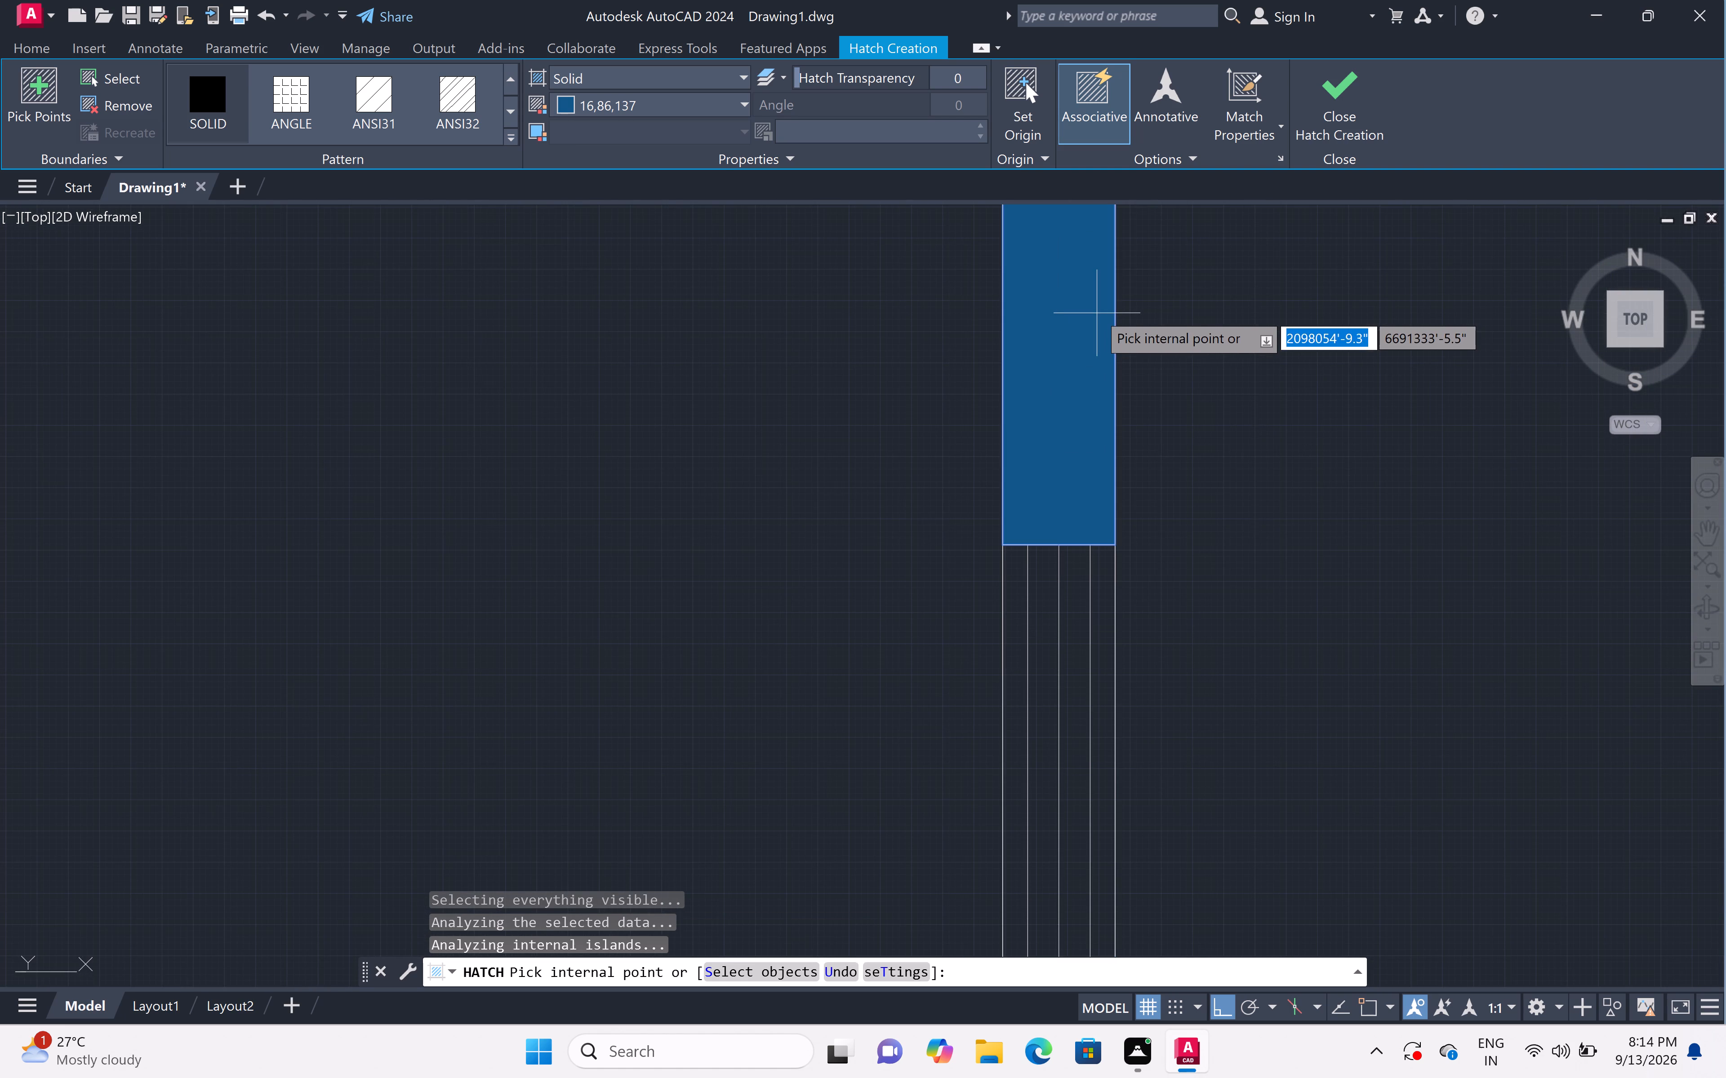
{"action": "scroll", "coordinate": [1099, 312], "scroll_direction": "down", "scroll_amount": 5}
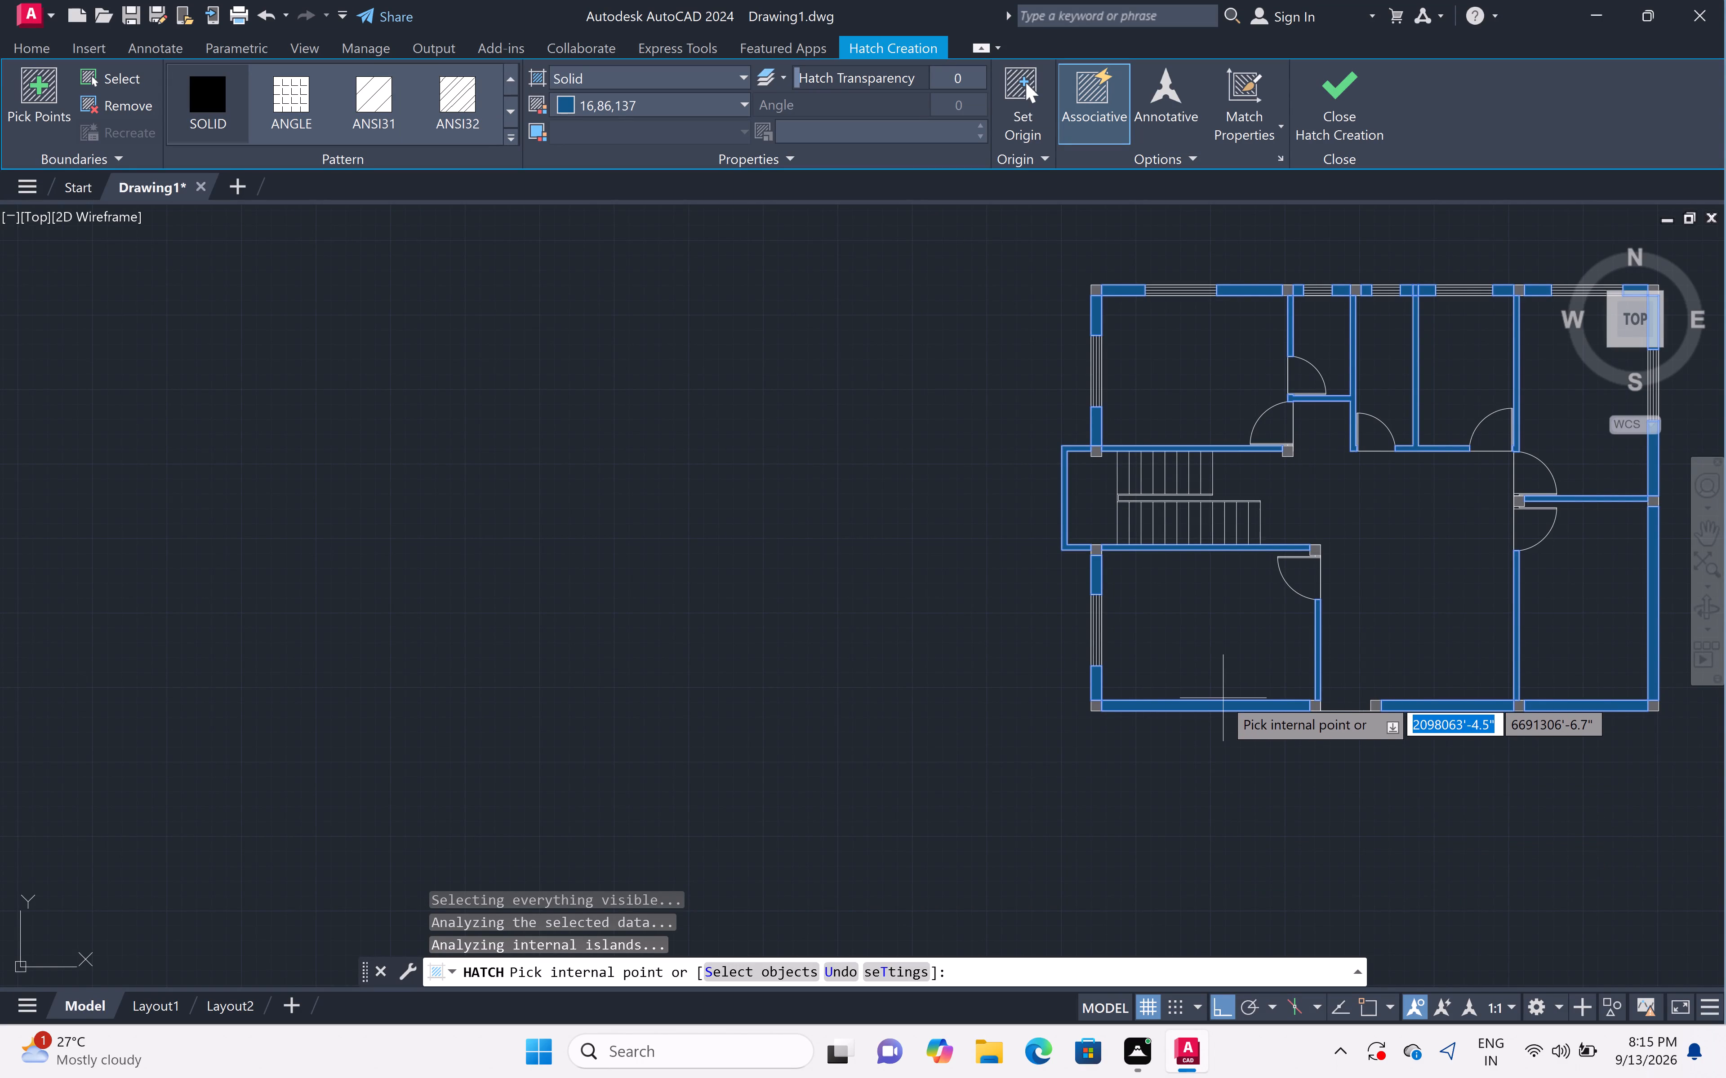
{"action": "key", "text": "Escape"}
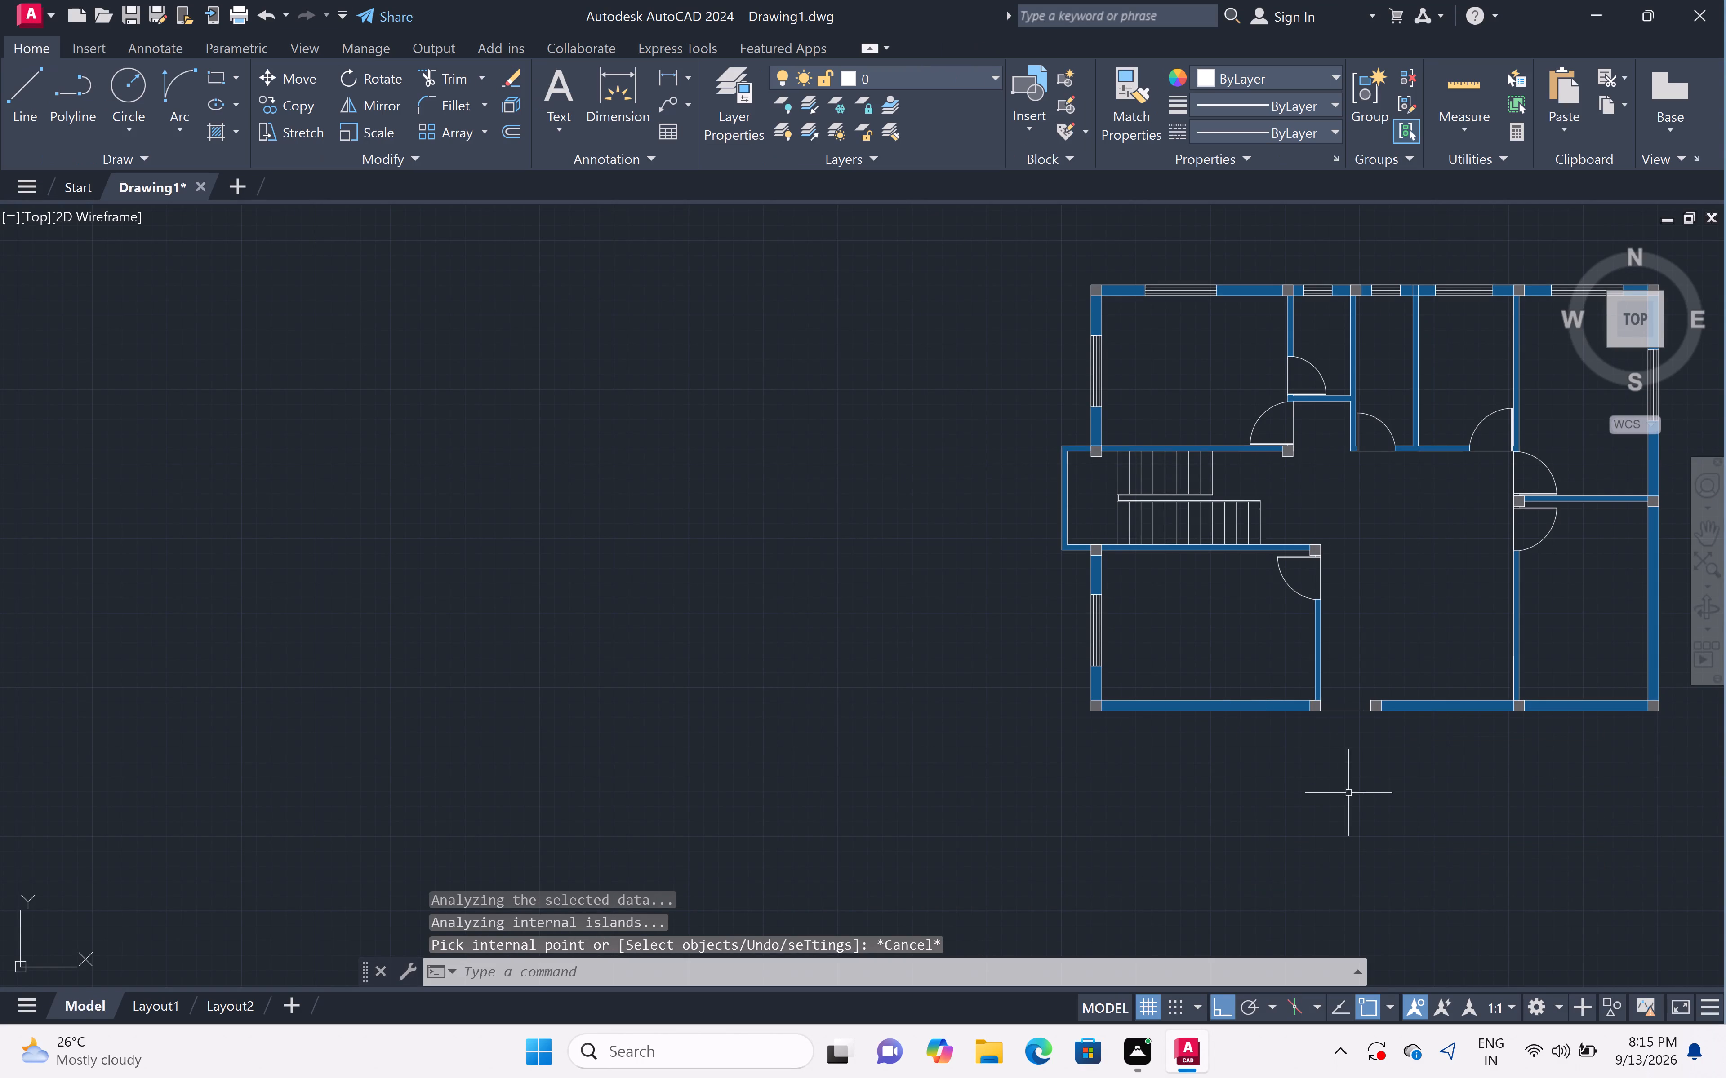
{"action": "middle_click_drag", "start_coordinate": [1347, 794], "coordinate": [1023, 775]}
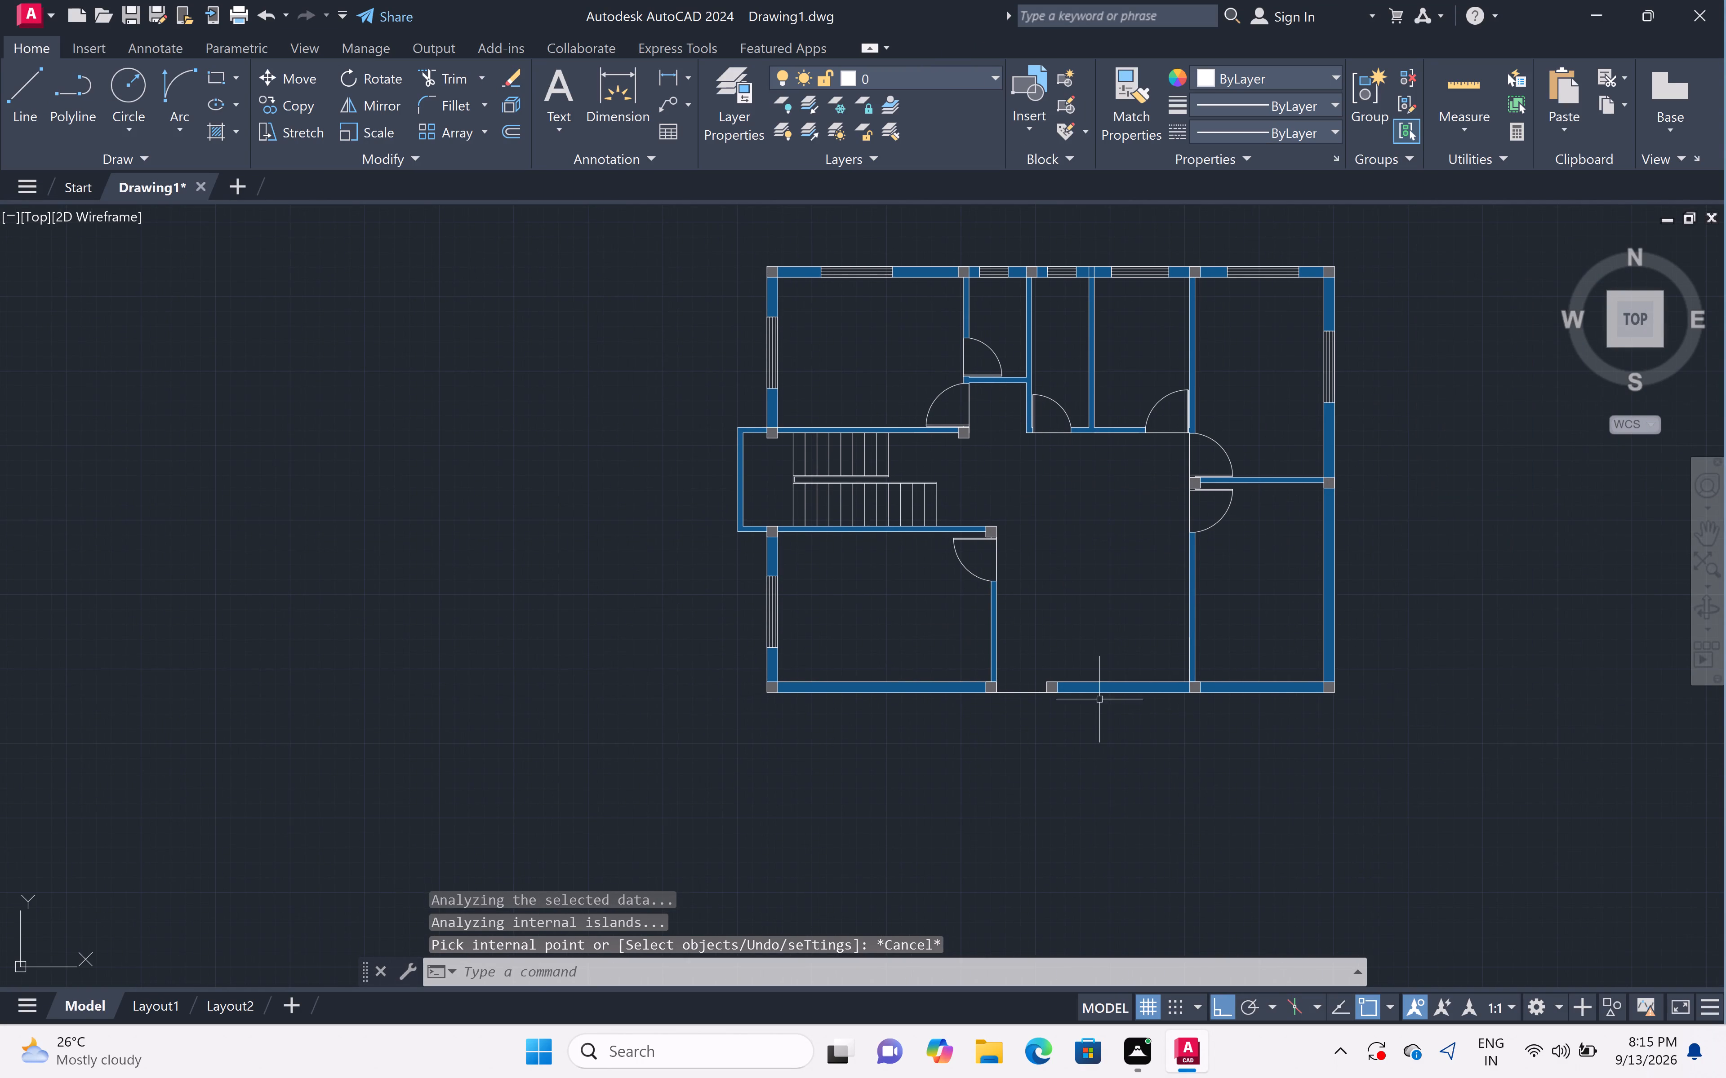
Remove the hatches with Trim from the southeast room's east wall and the south wall segments of the southeast room, hall and southwest room.
{"action": "scroll", "coordinate": [1335, 569], "scroll_direction": "up", "scroll_amount": 2}
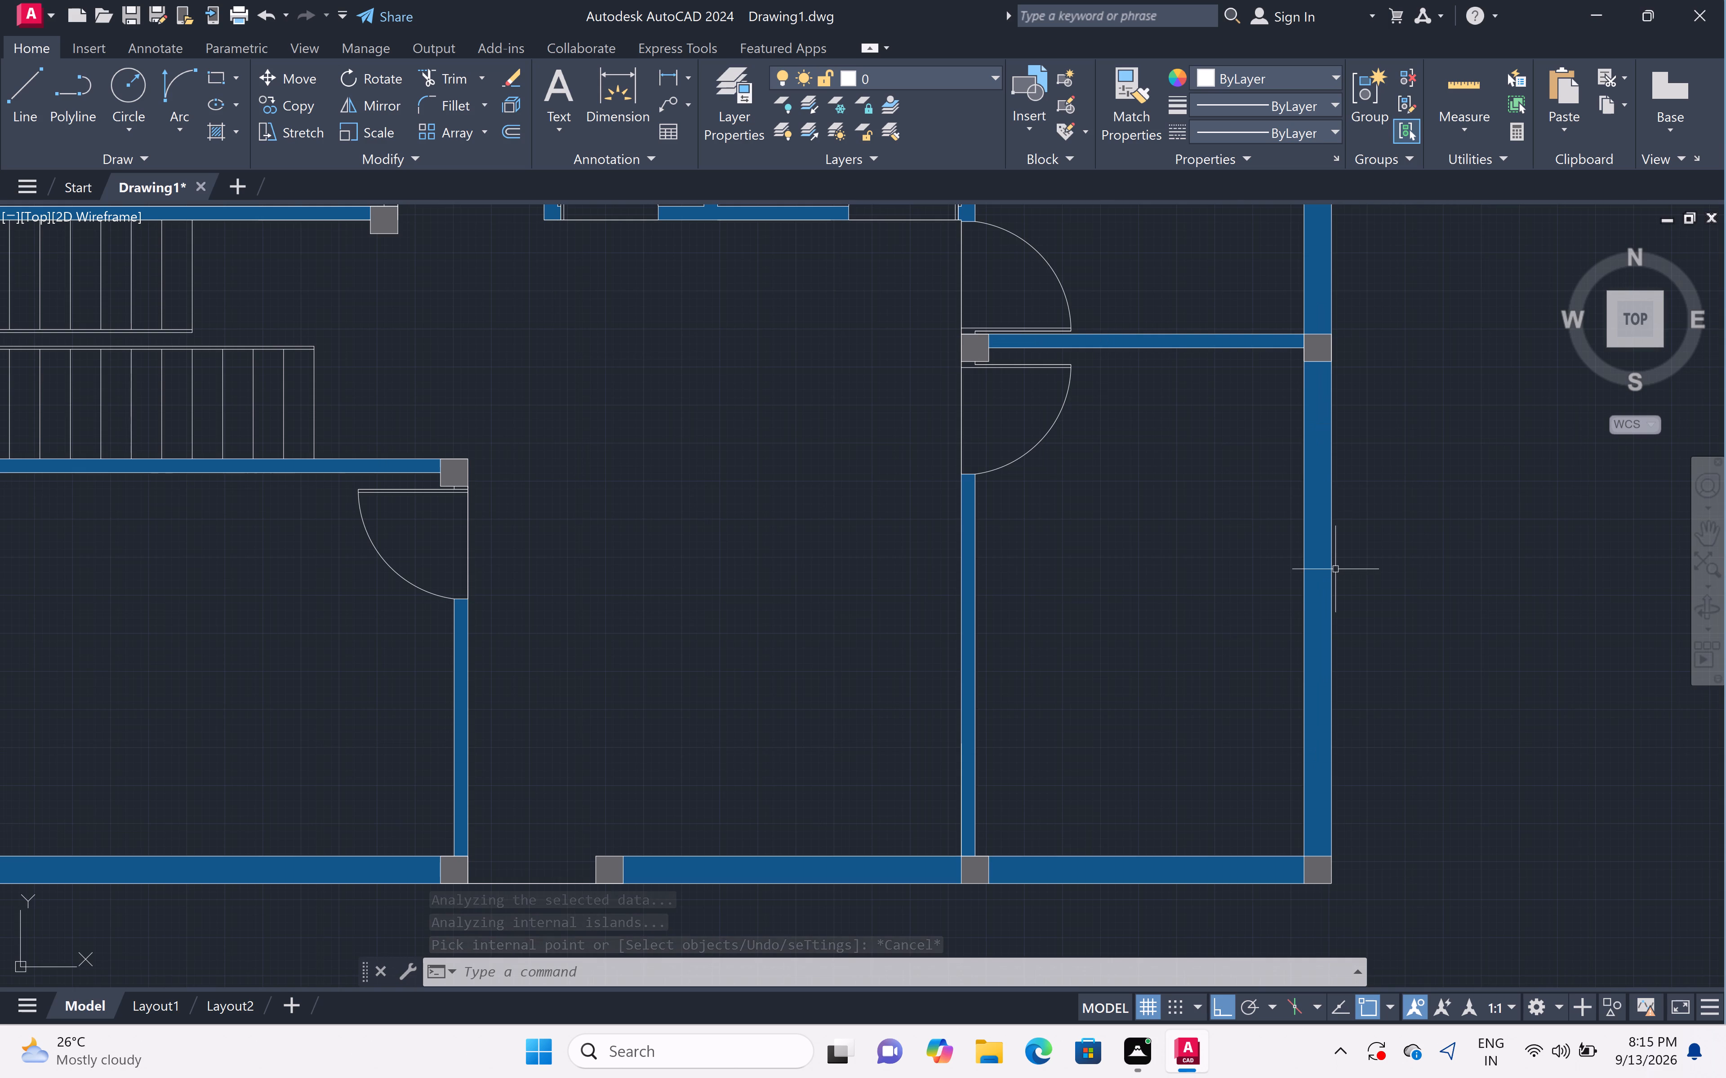
{"action": "type", "text": "tr"}
{"action": "key", "text": "space"}
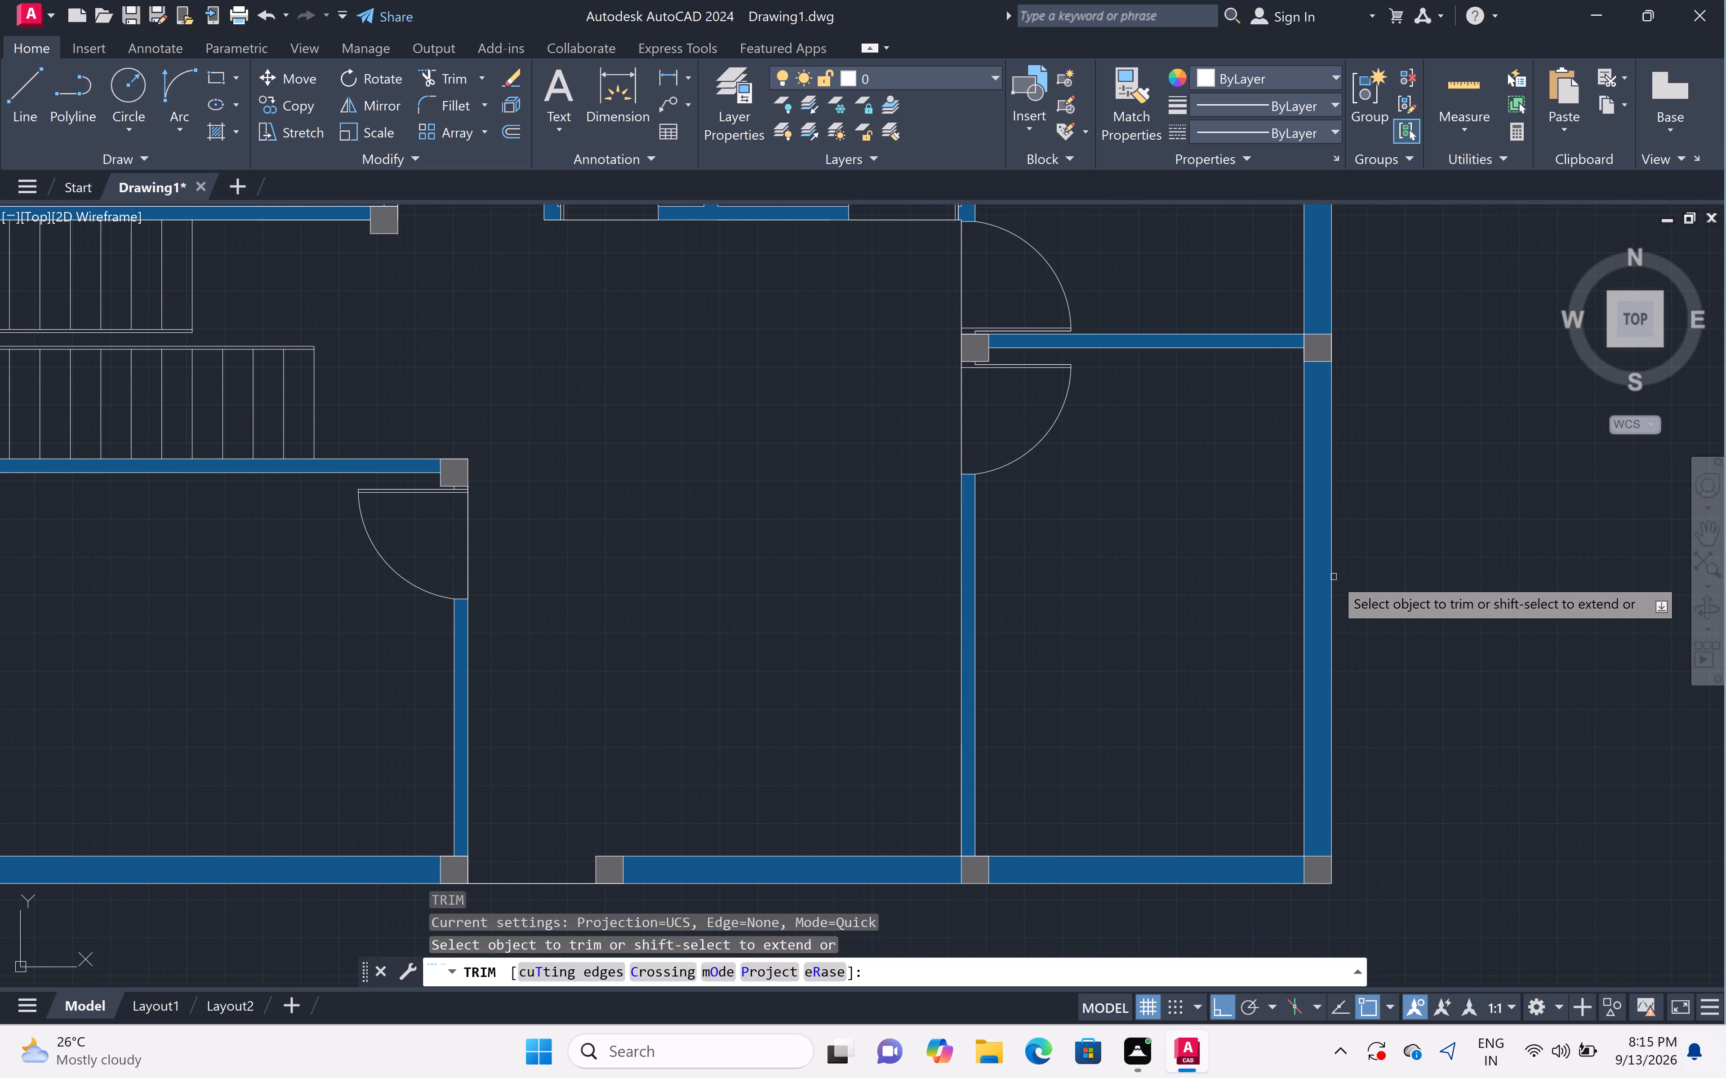
{"action": "left_click", "coordinate": [1321, 593]}
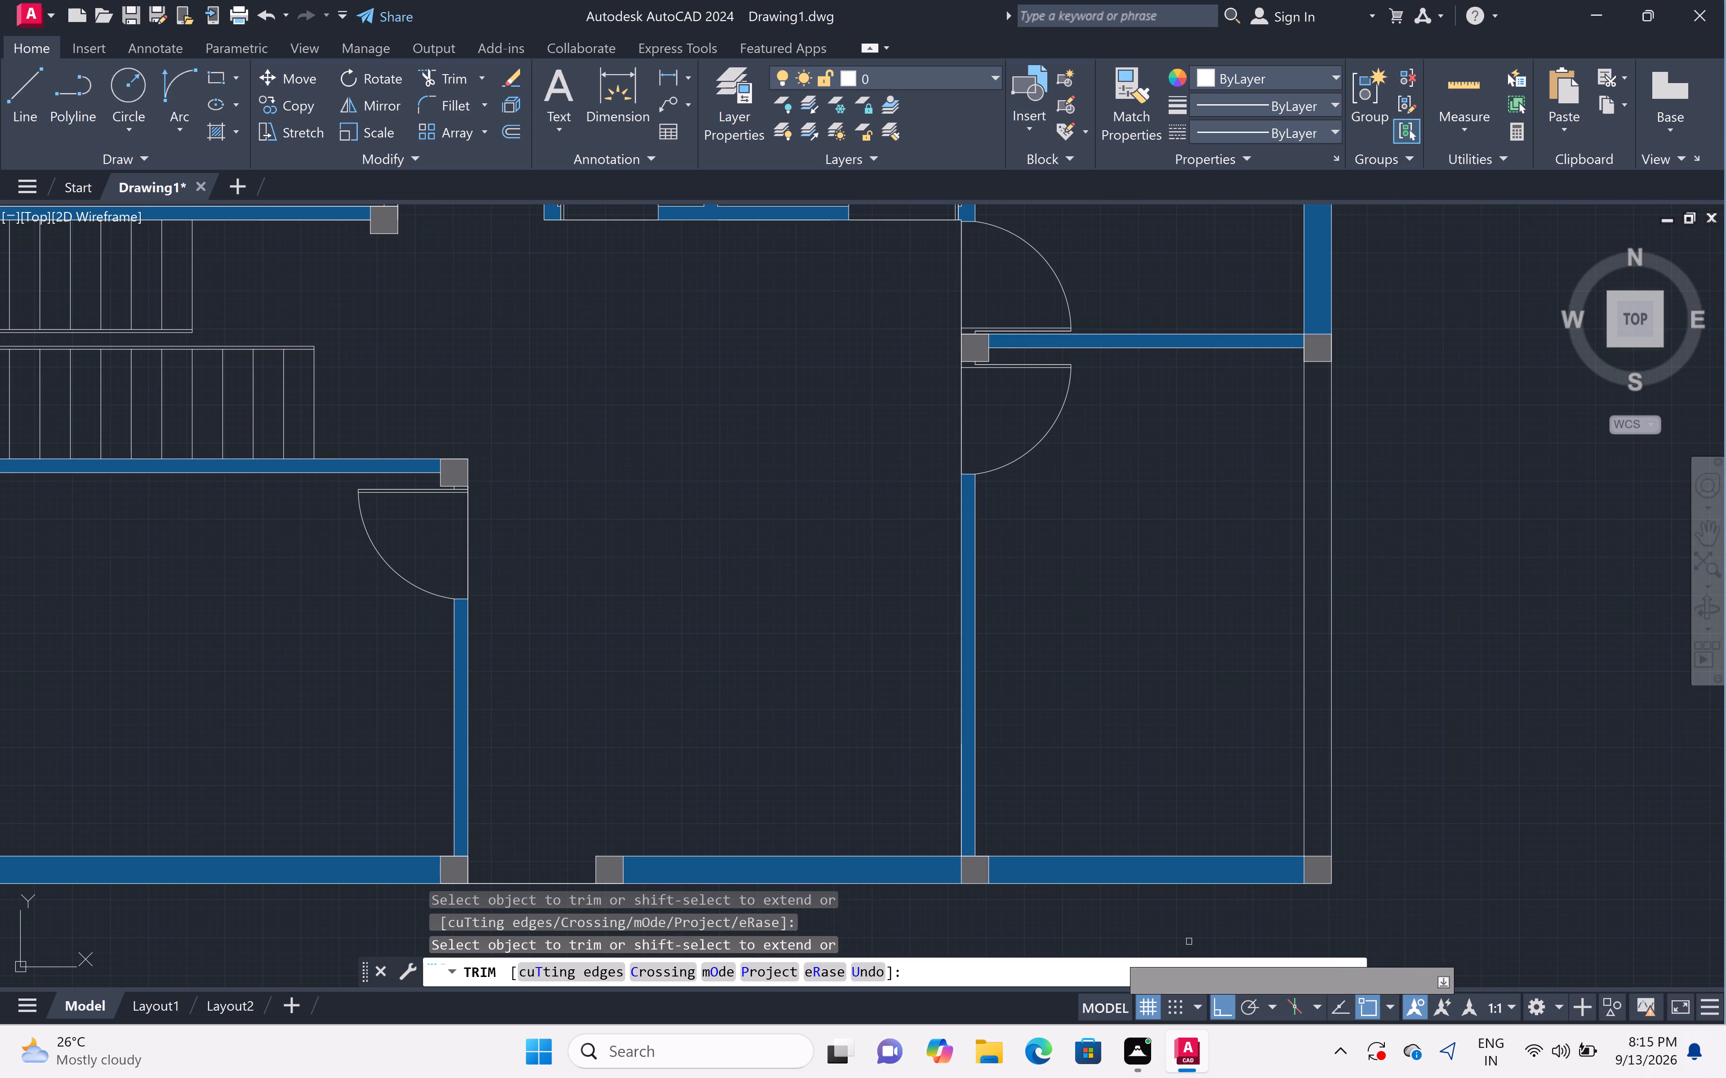
{"action": "left_click", "coordinate": [1124, 874]}
{"action": "scroll", "coordinate": [786, 875], "scroll_direction": "down", "scroll_amount": 3}
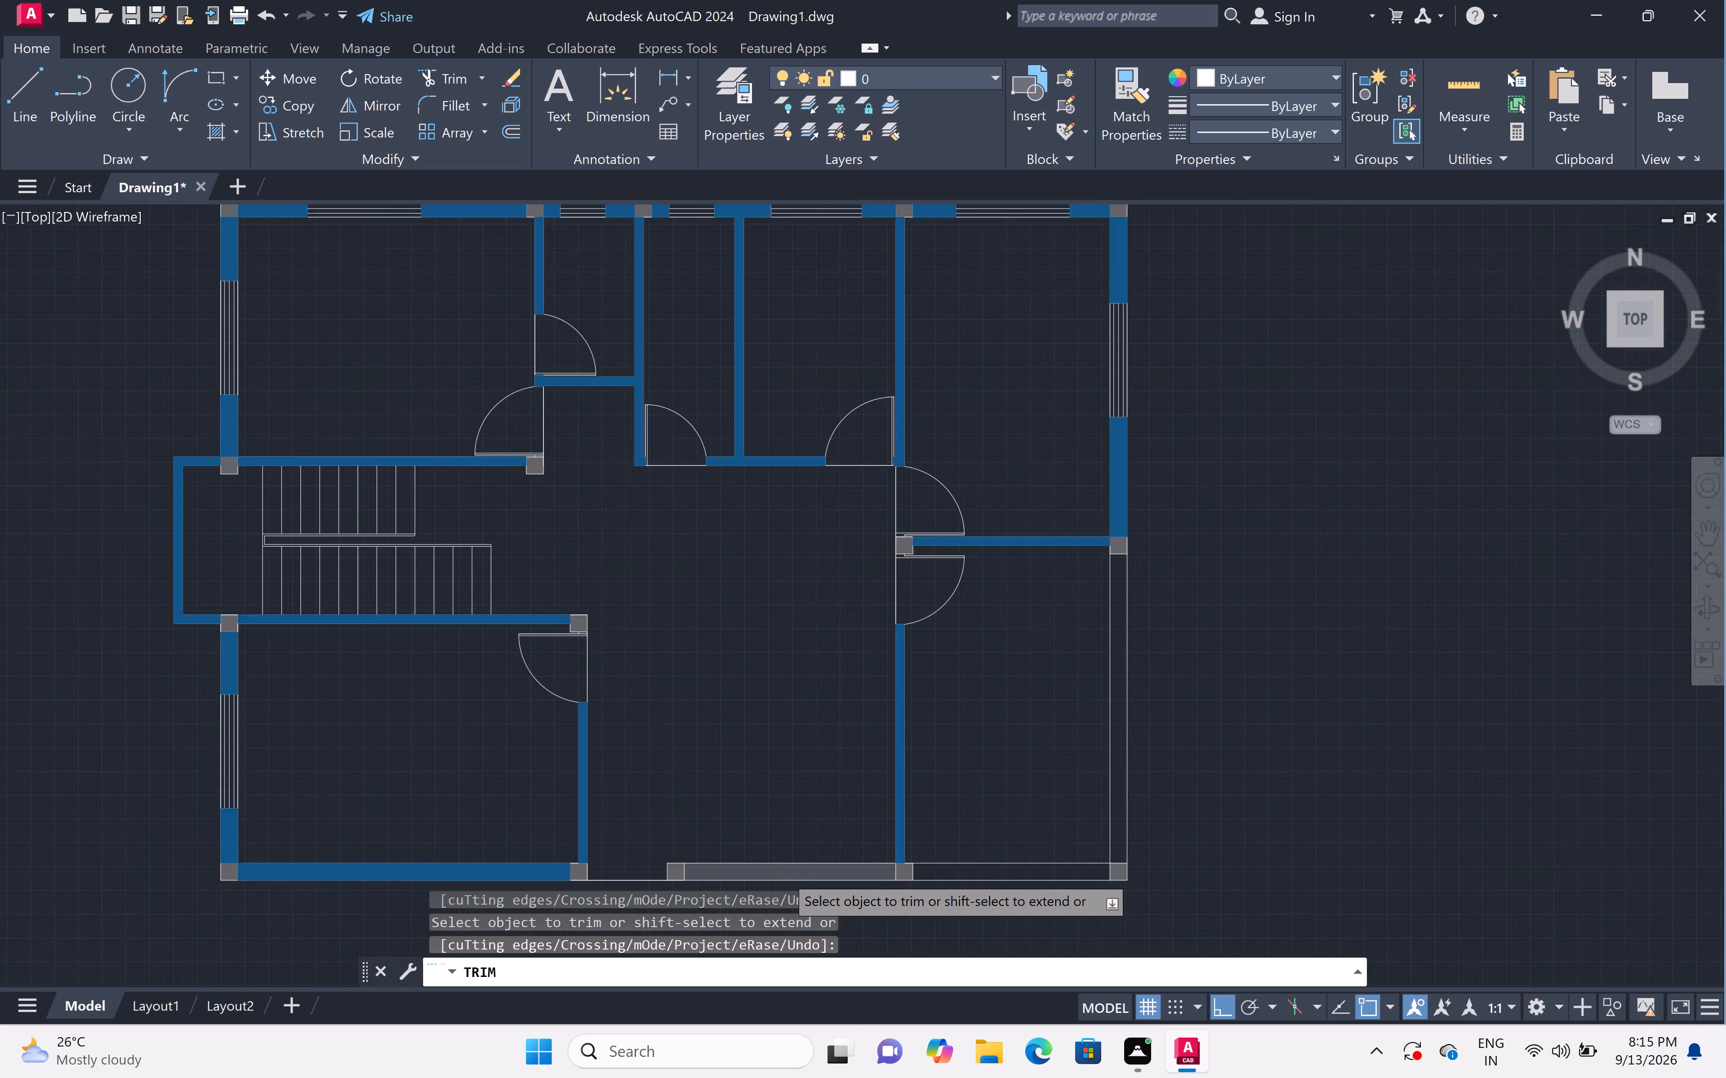
{"action": "middle_click_drag", "start_coordinate": [819, 777], "coordinate": [952, 509]}
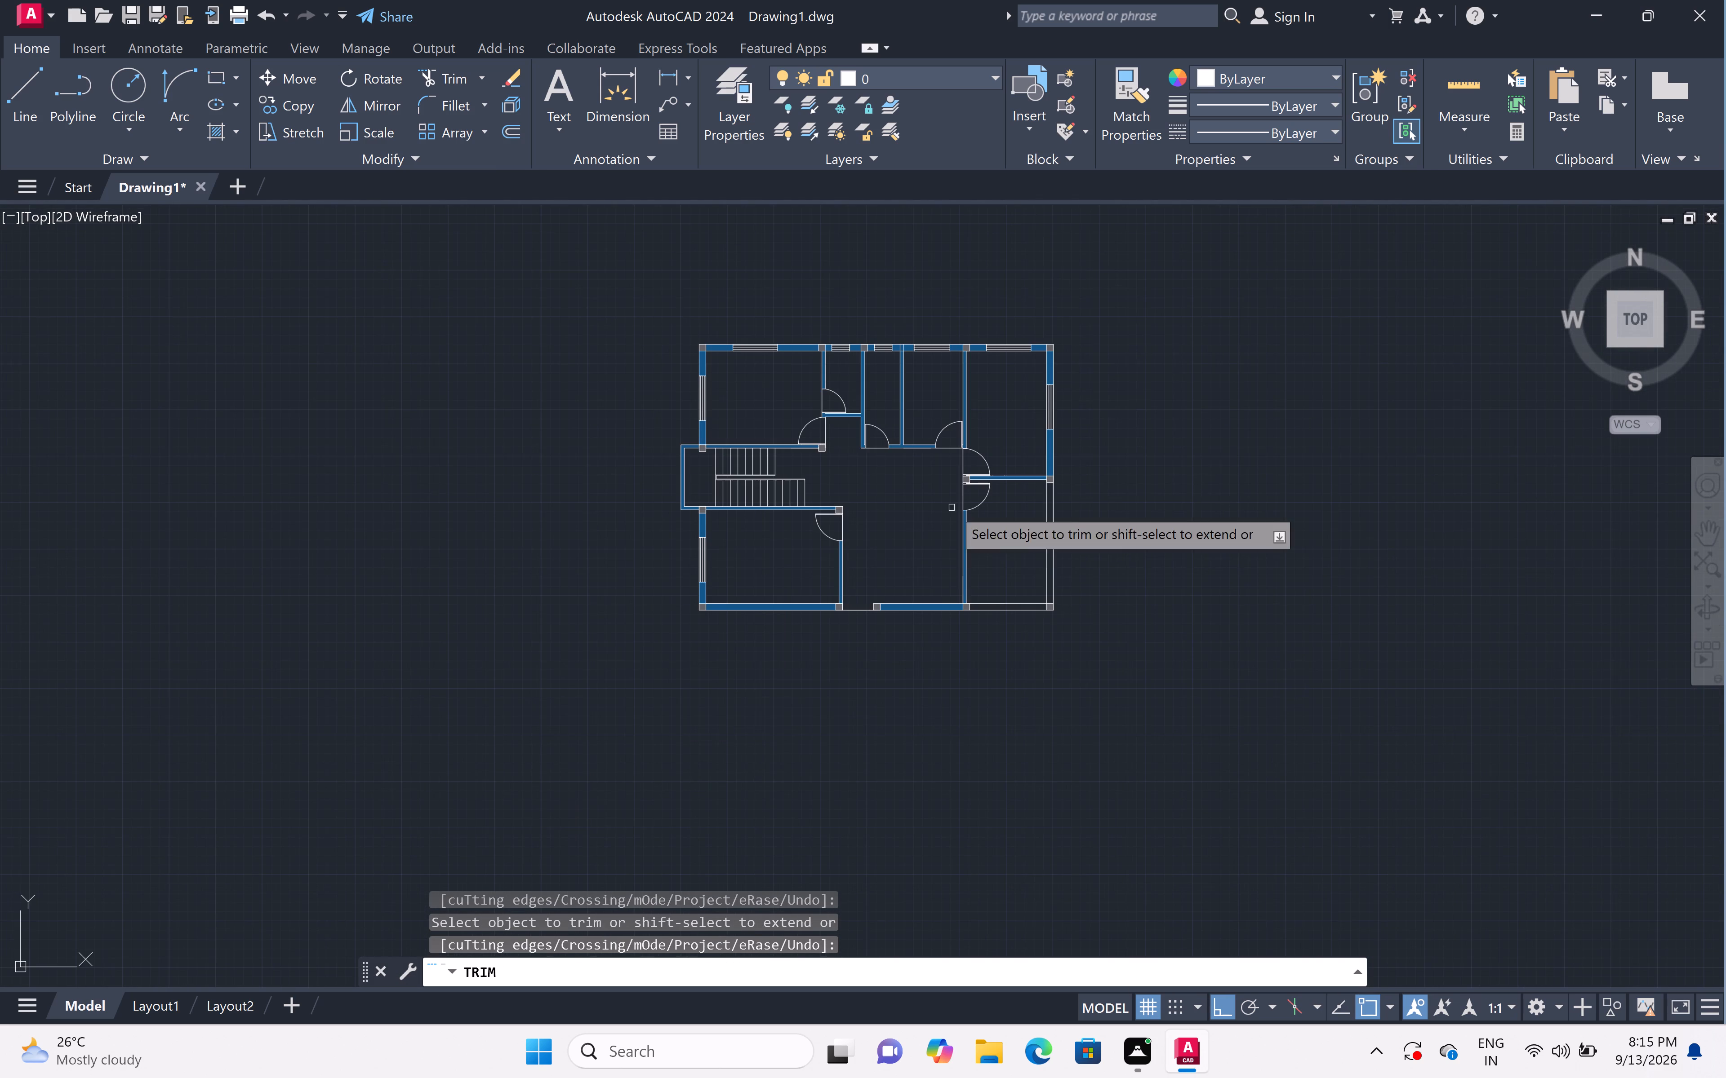
{"action": "scroll", "coordinate": [916, 603], "scroll_direction": "up", "scroll_amount": 4}
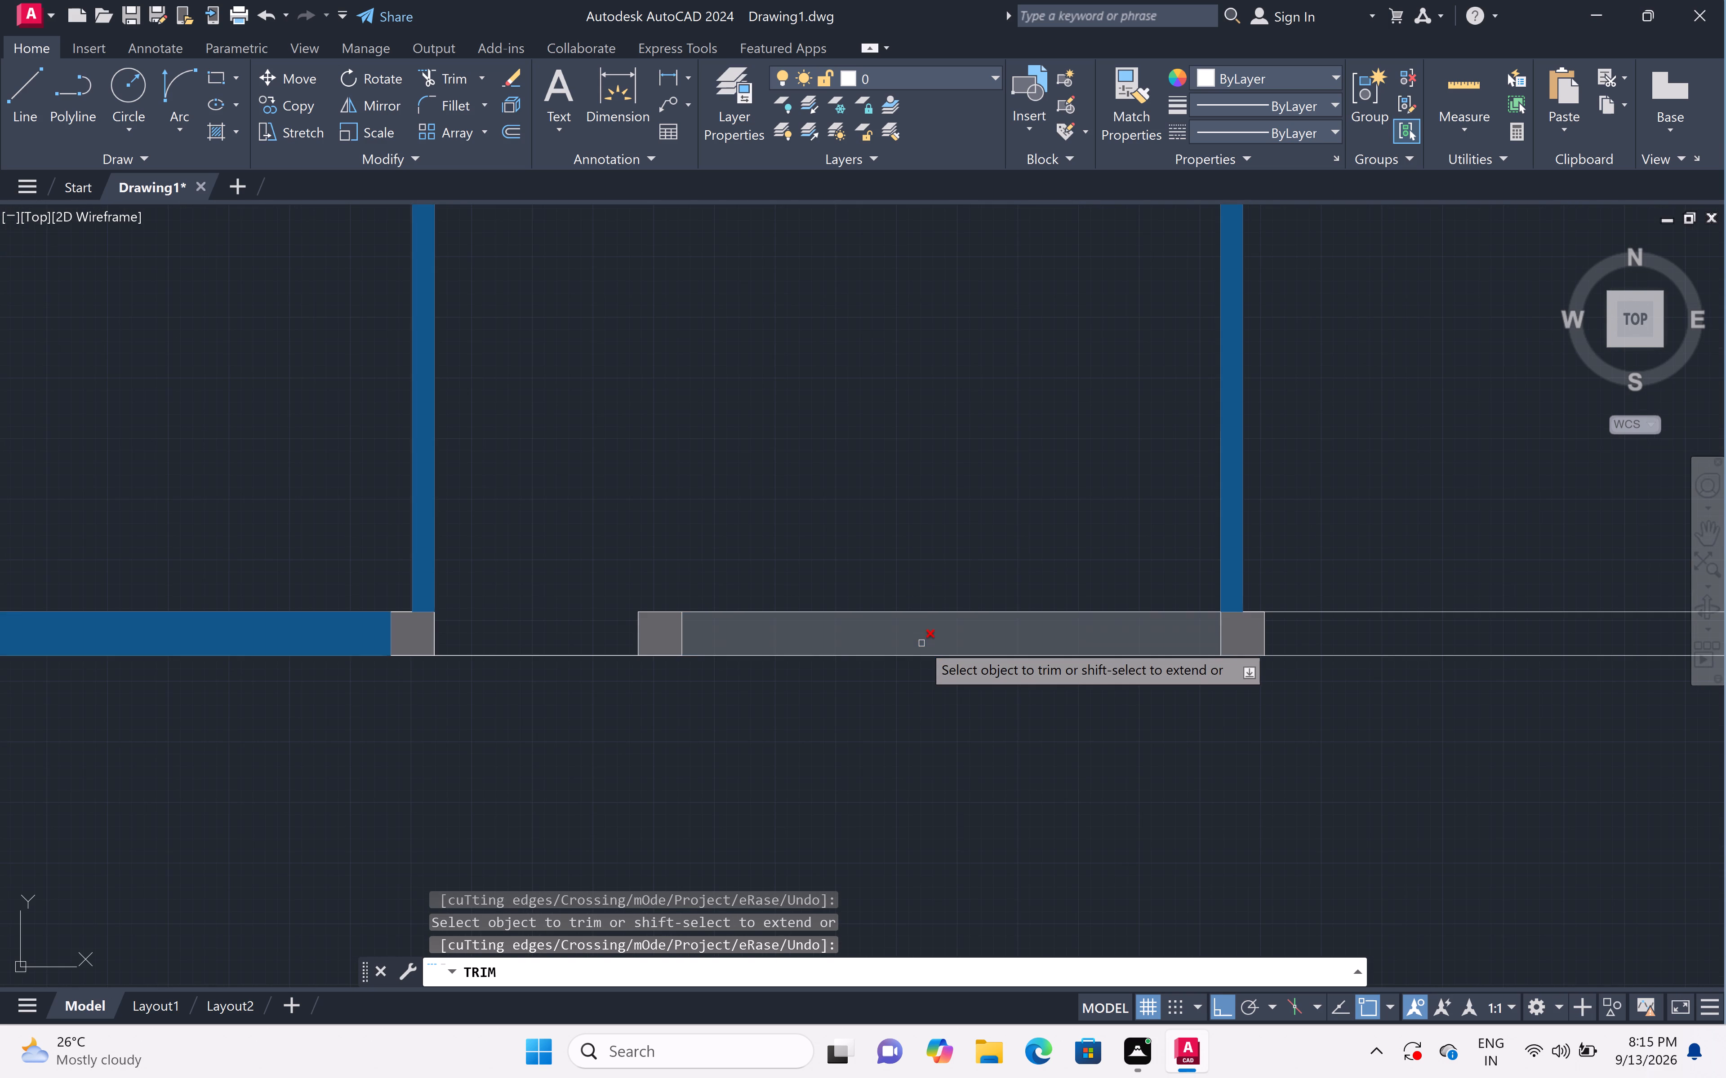
{"action": "left_click", "coordinate": [921, 643]}
{"action": "scroll", "coordinate": [969, 474], "scroll_direction": "down", "scroll_amount": 4}
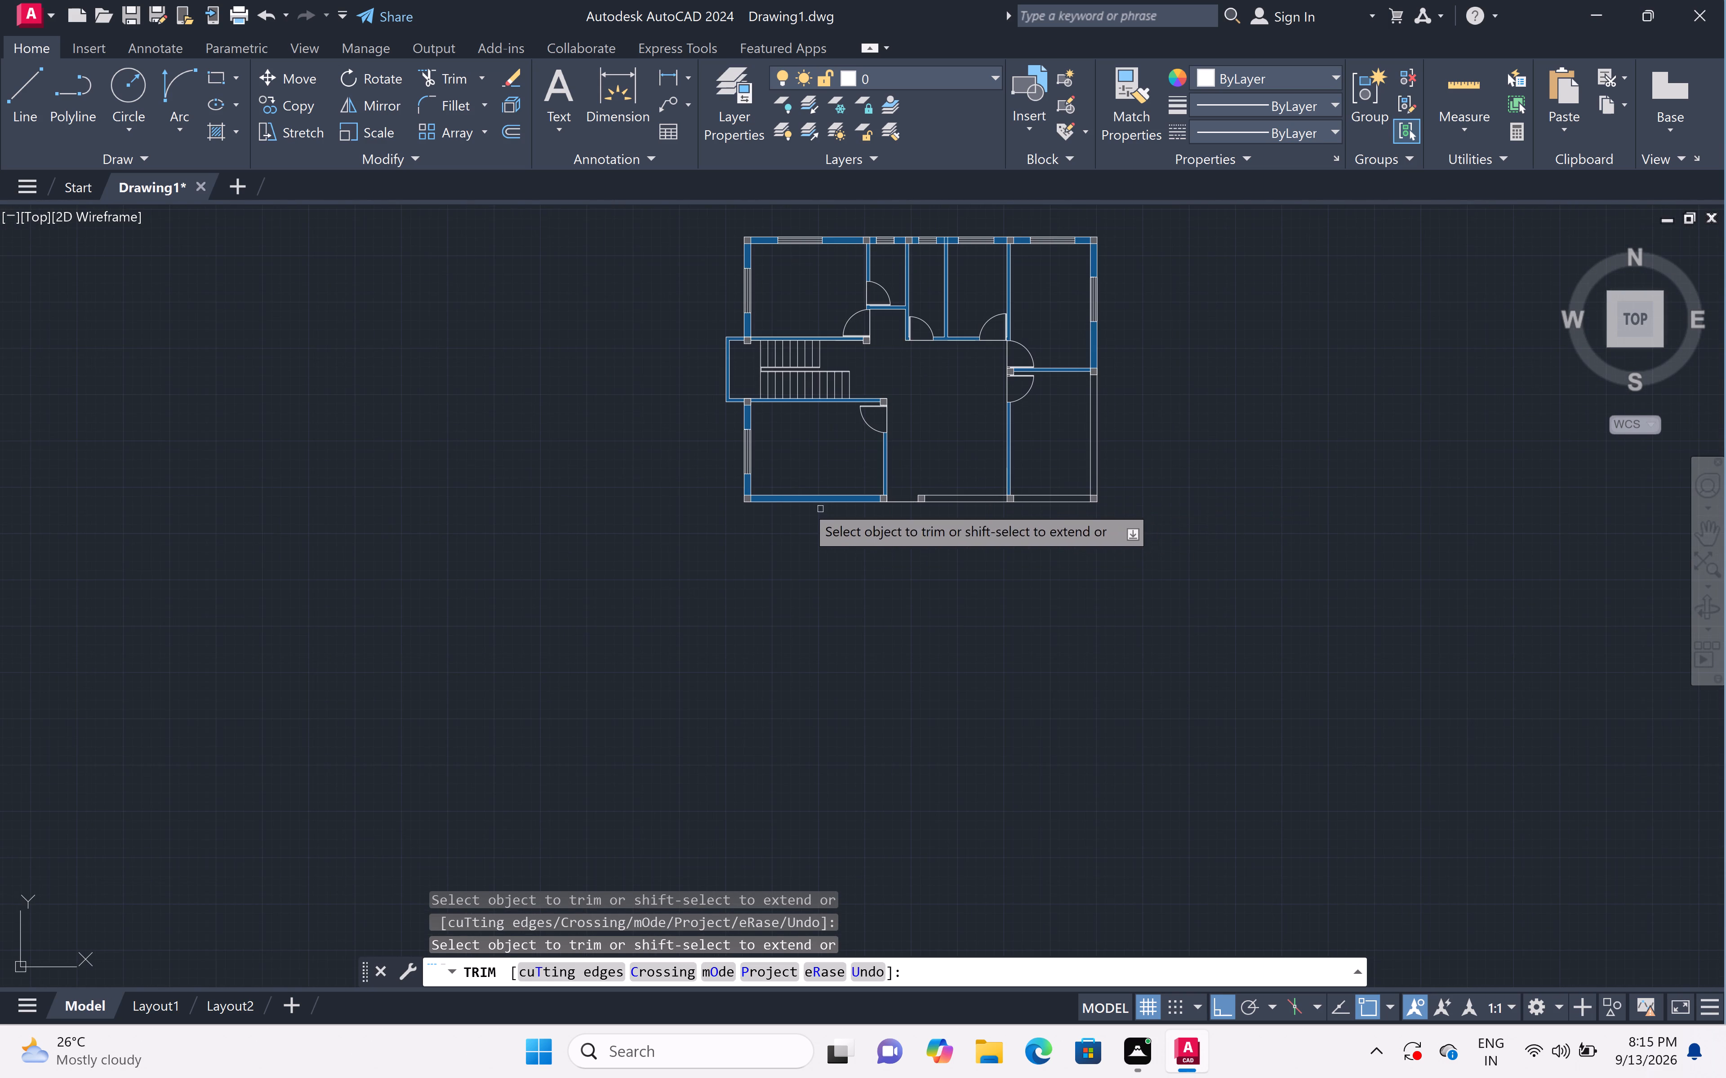
{"action": "scroll", "coordinate": [779, 496], "scroll_direction": "up", "scroll_amount": 3}
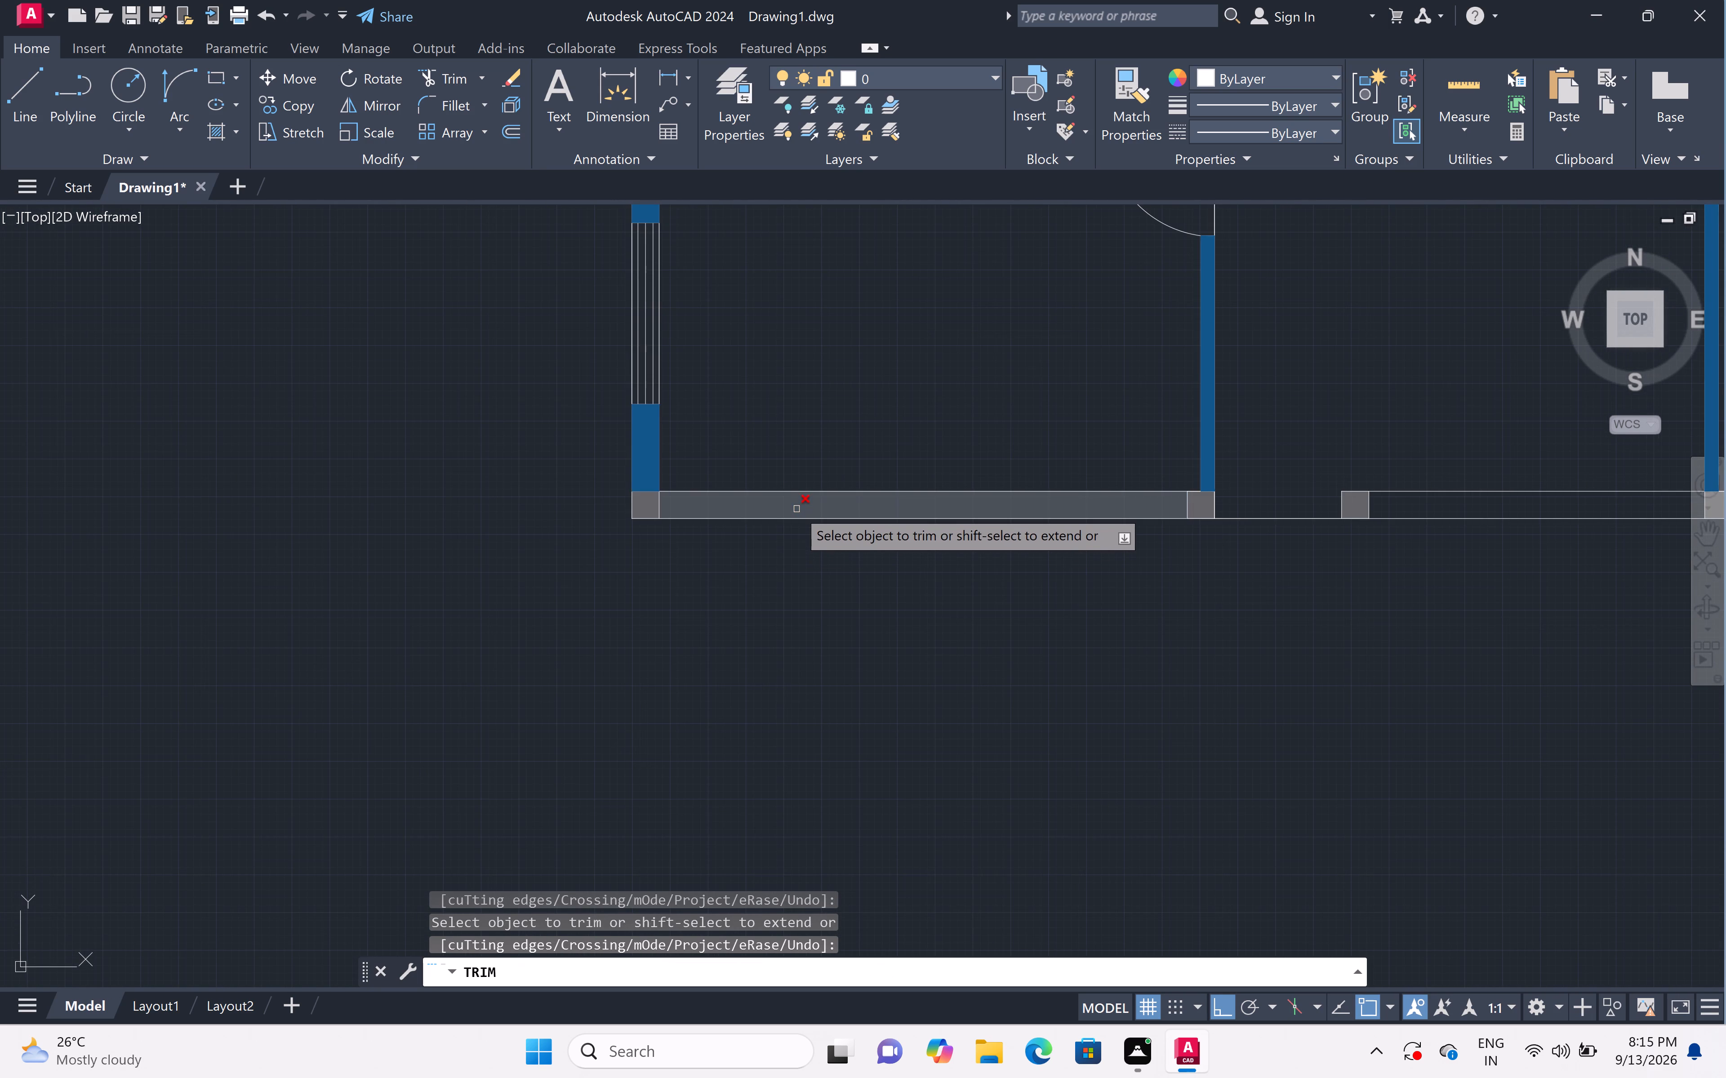
{"action": "left_click", "coordinate": [796, 509]}
{"action": "scroll", "coordinate": [848, 465], "scroll_direction": "down", "scroll_amount": 3}
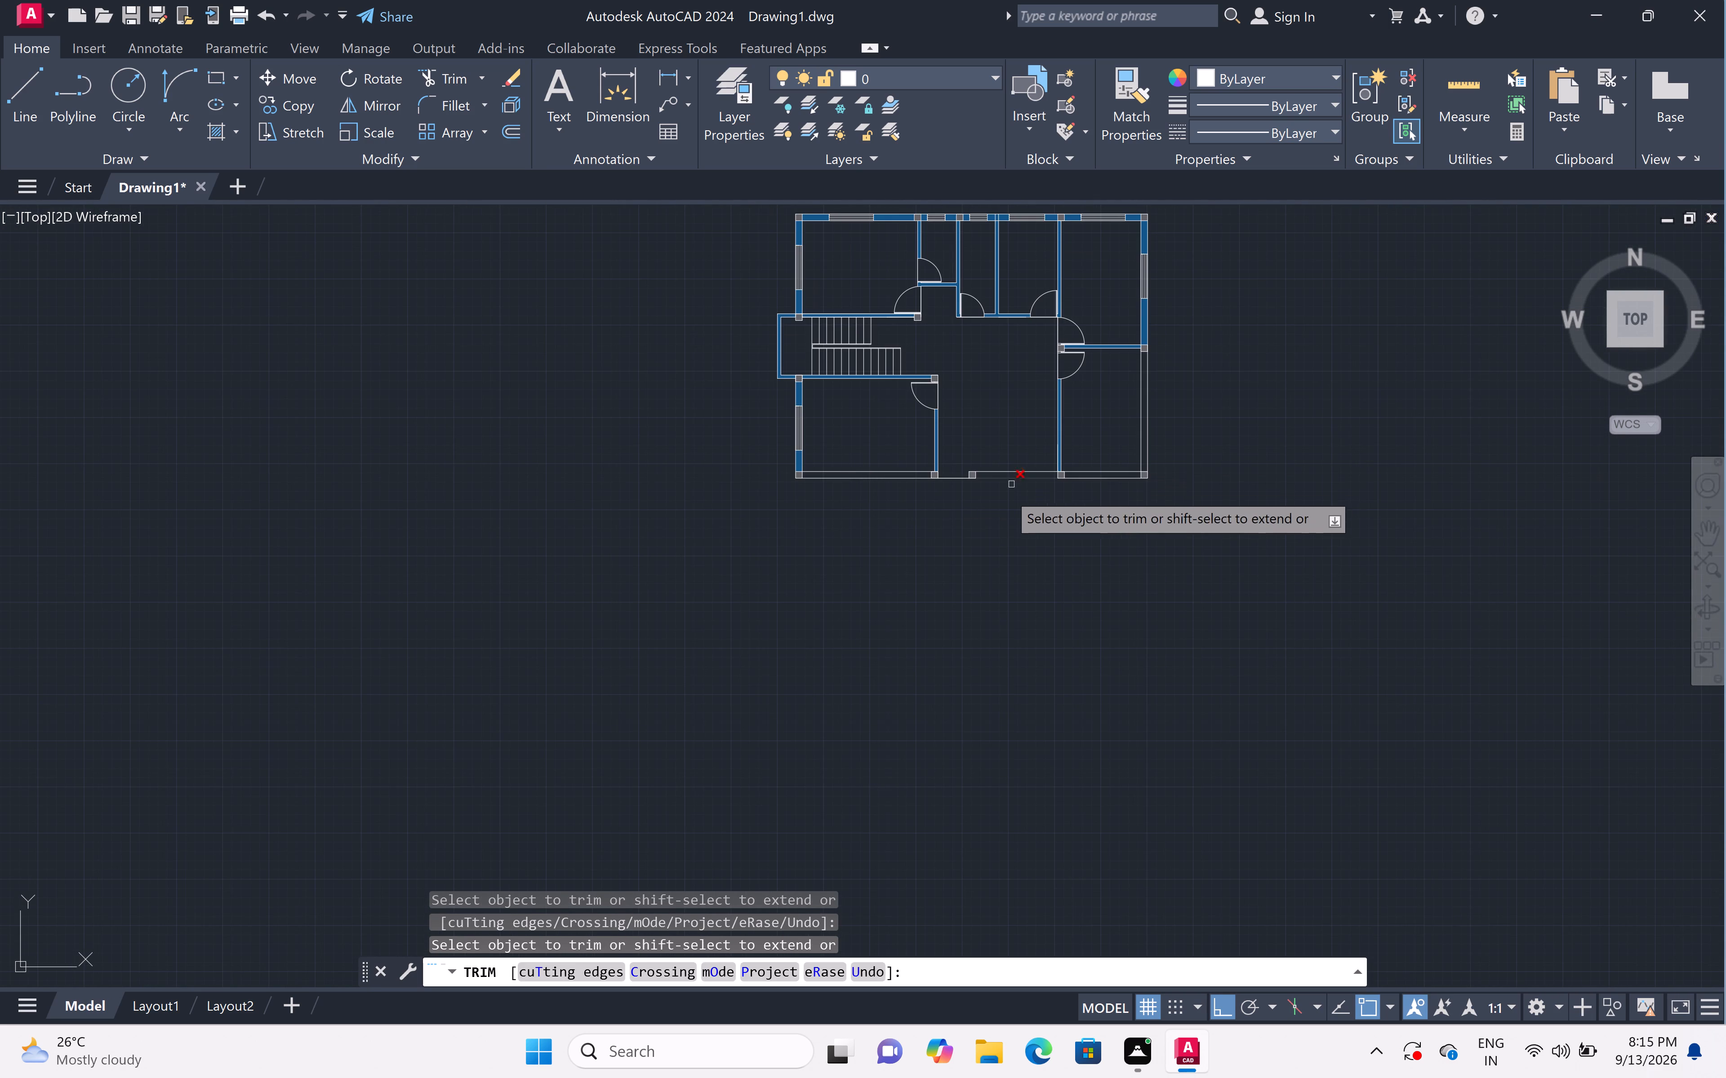
{"action": "key", "text": "Escape"}
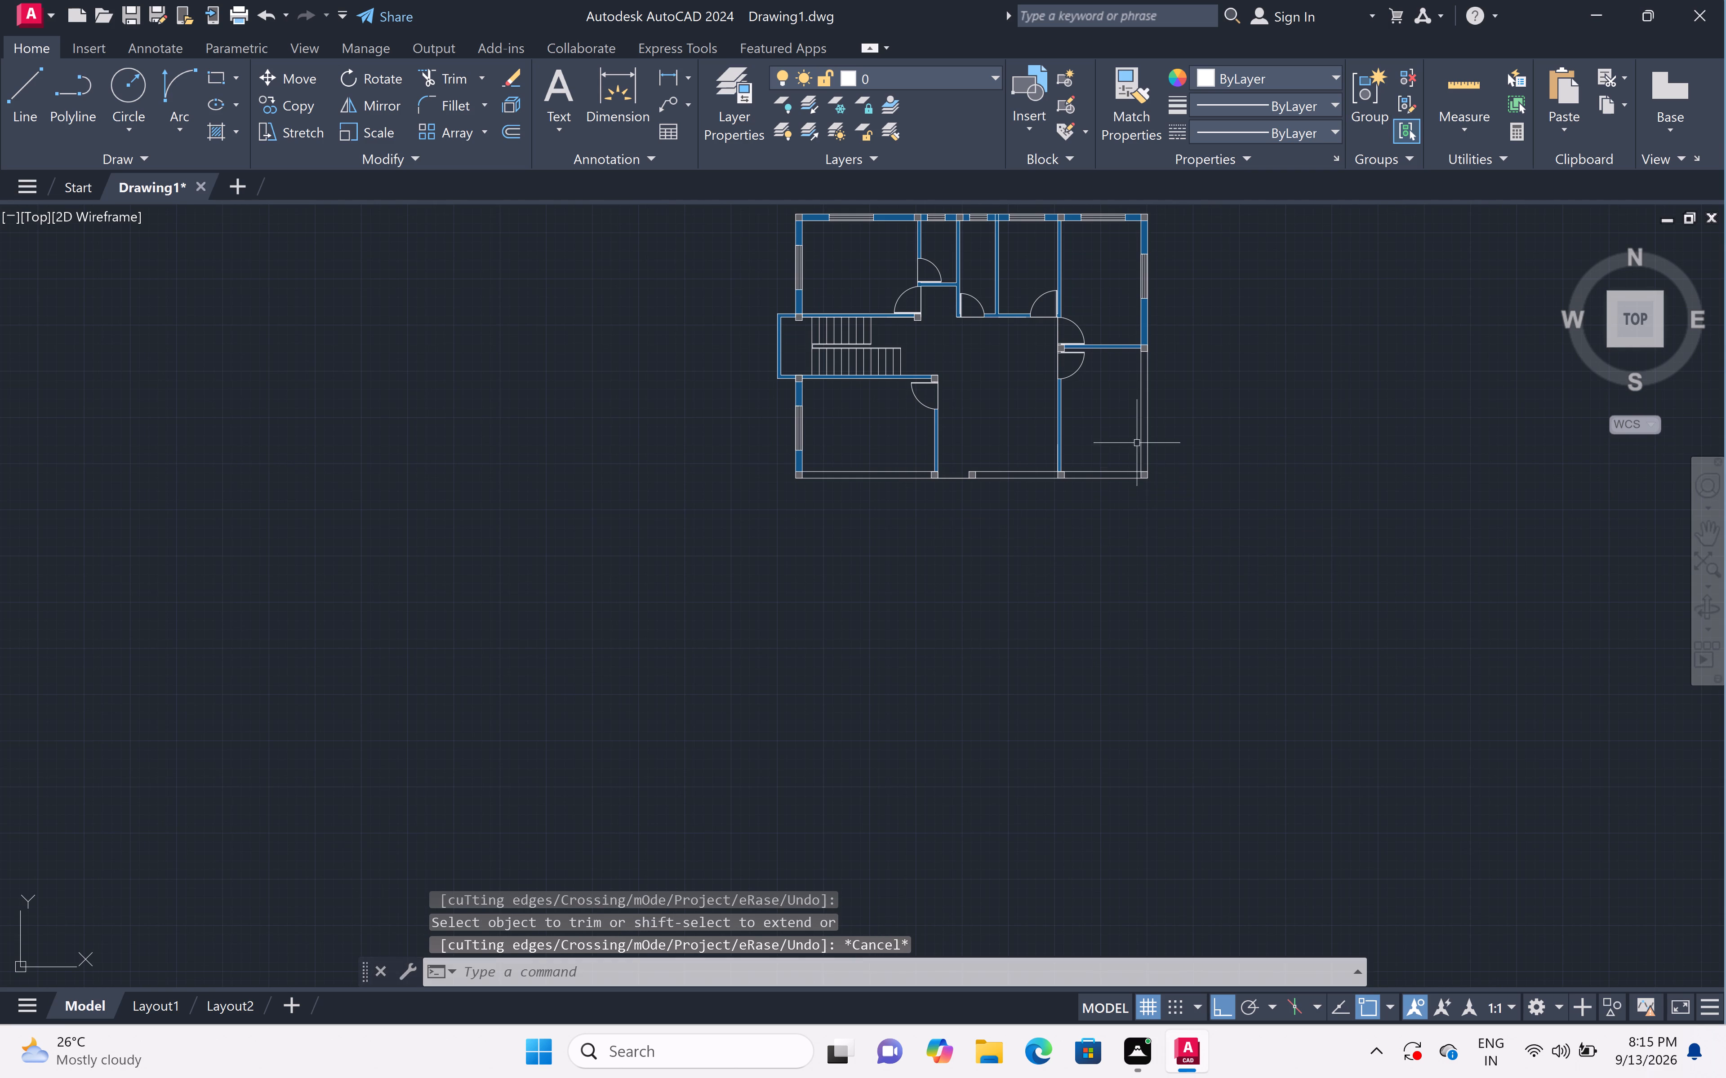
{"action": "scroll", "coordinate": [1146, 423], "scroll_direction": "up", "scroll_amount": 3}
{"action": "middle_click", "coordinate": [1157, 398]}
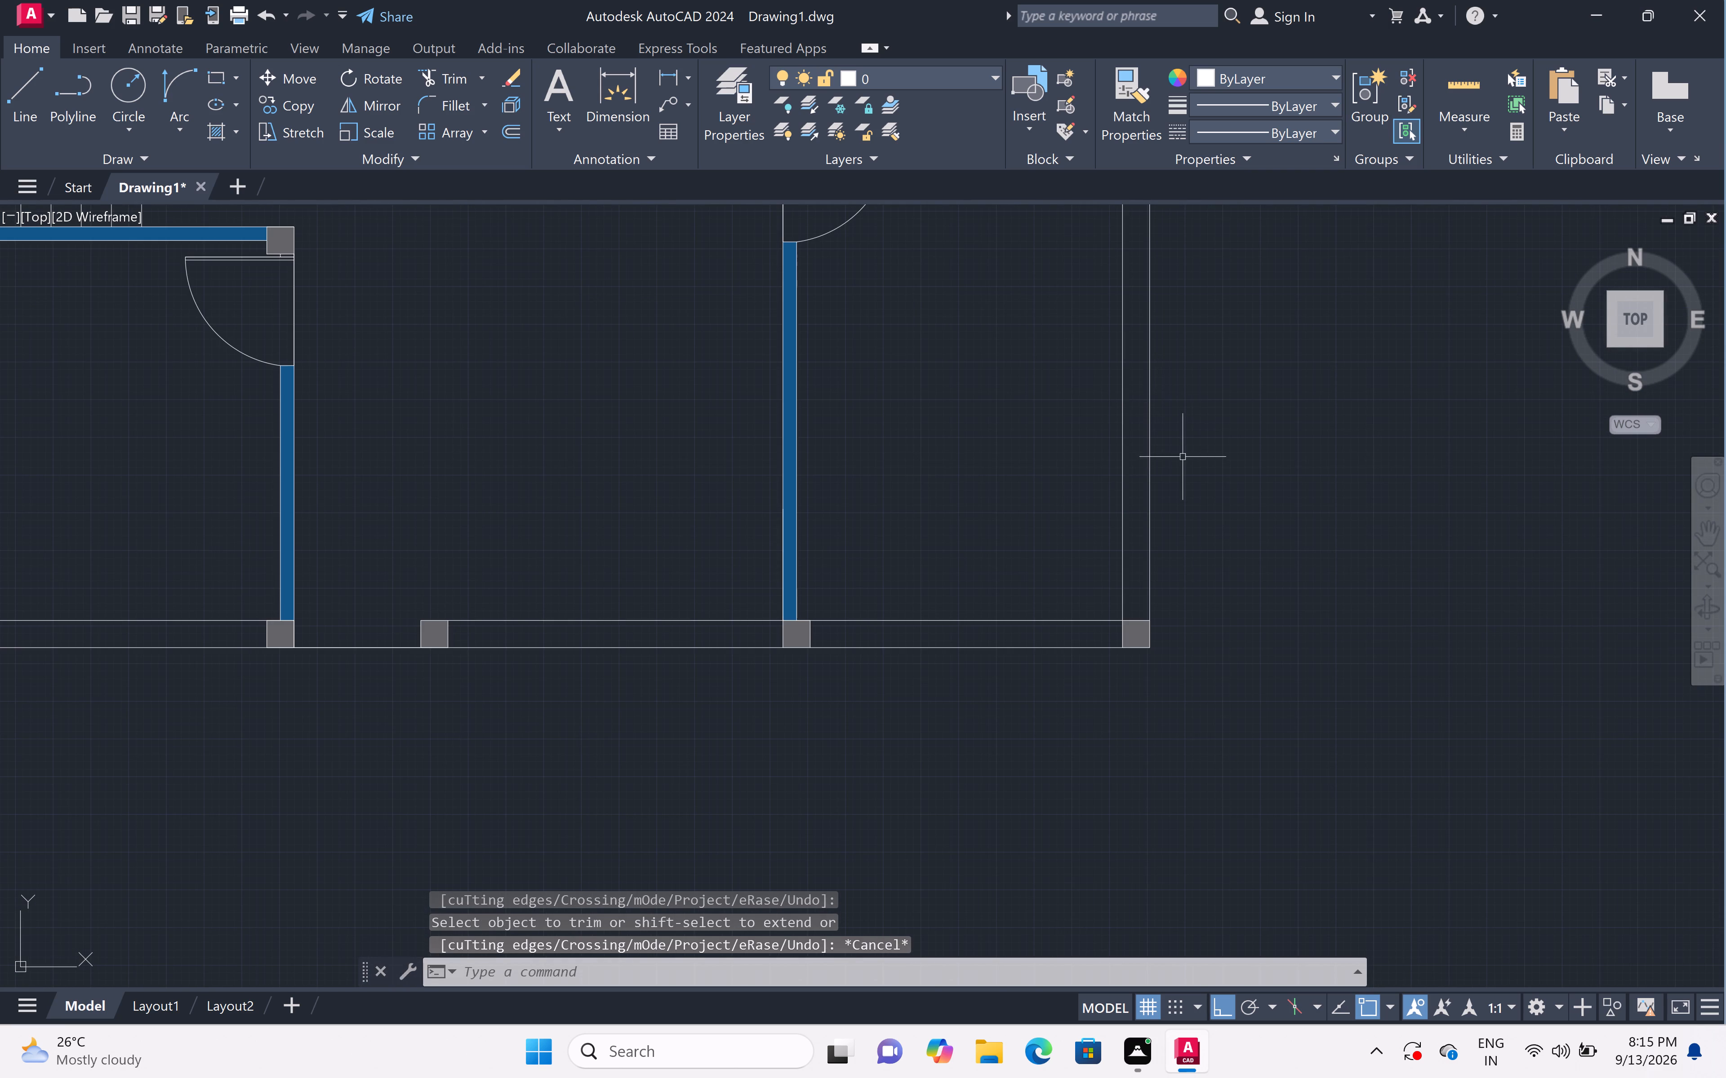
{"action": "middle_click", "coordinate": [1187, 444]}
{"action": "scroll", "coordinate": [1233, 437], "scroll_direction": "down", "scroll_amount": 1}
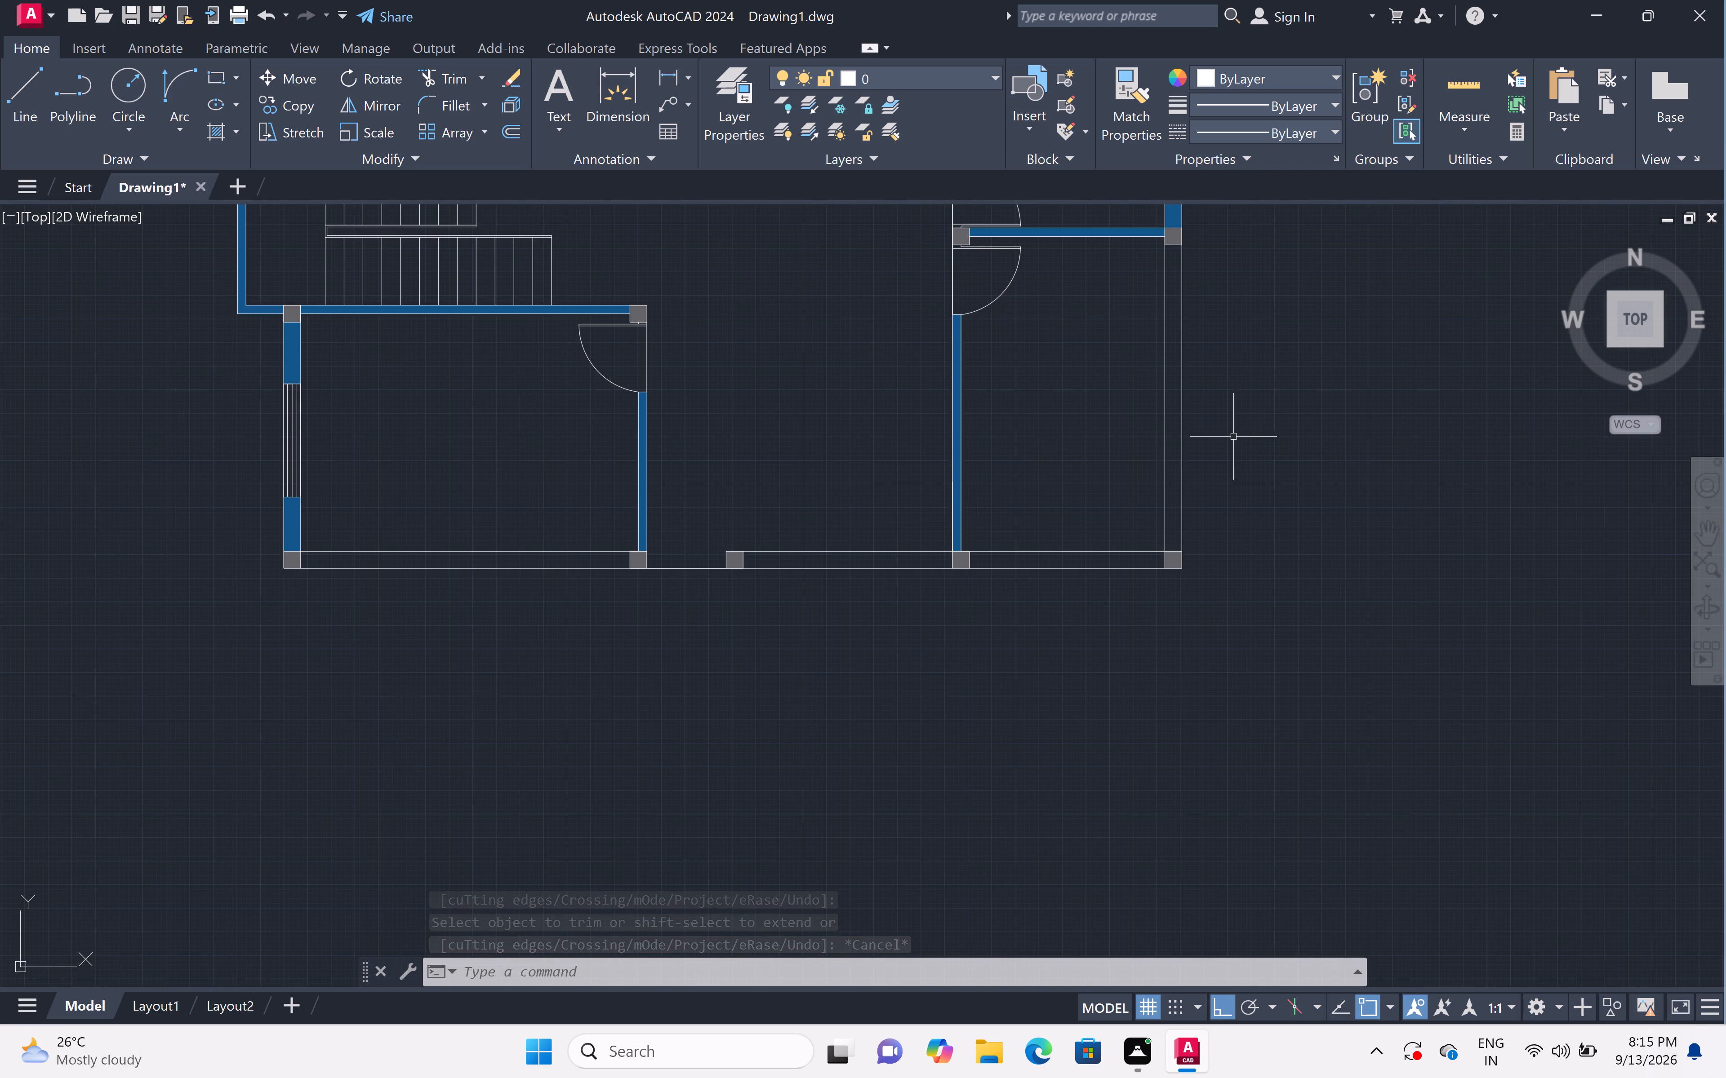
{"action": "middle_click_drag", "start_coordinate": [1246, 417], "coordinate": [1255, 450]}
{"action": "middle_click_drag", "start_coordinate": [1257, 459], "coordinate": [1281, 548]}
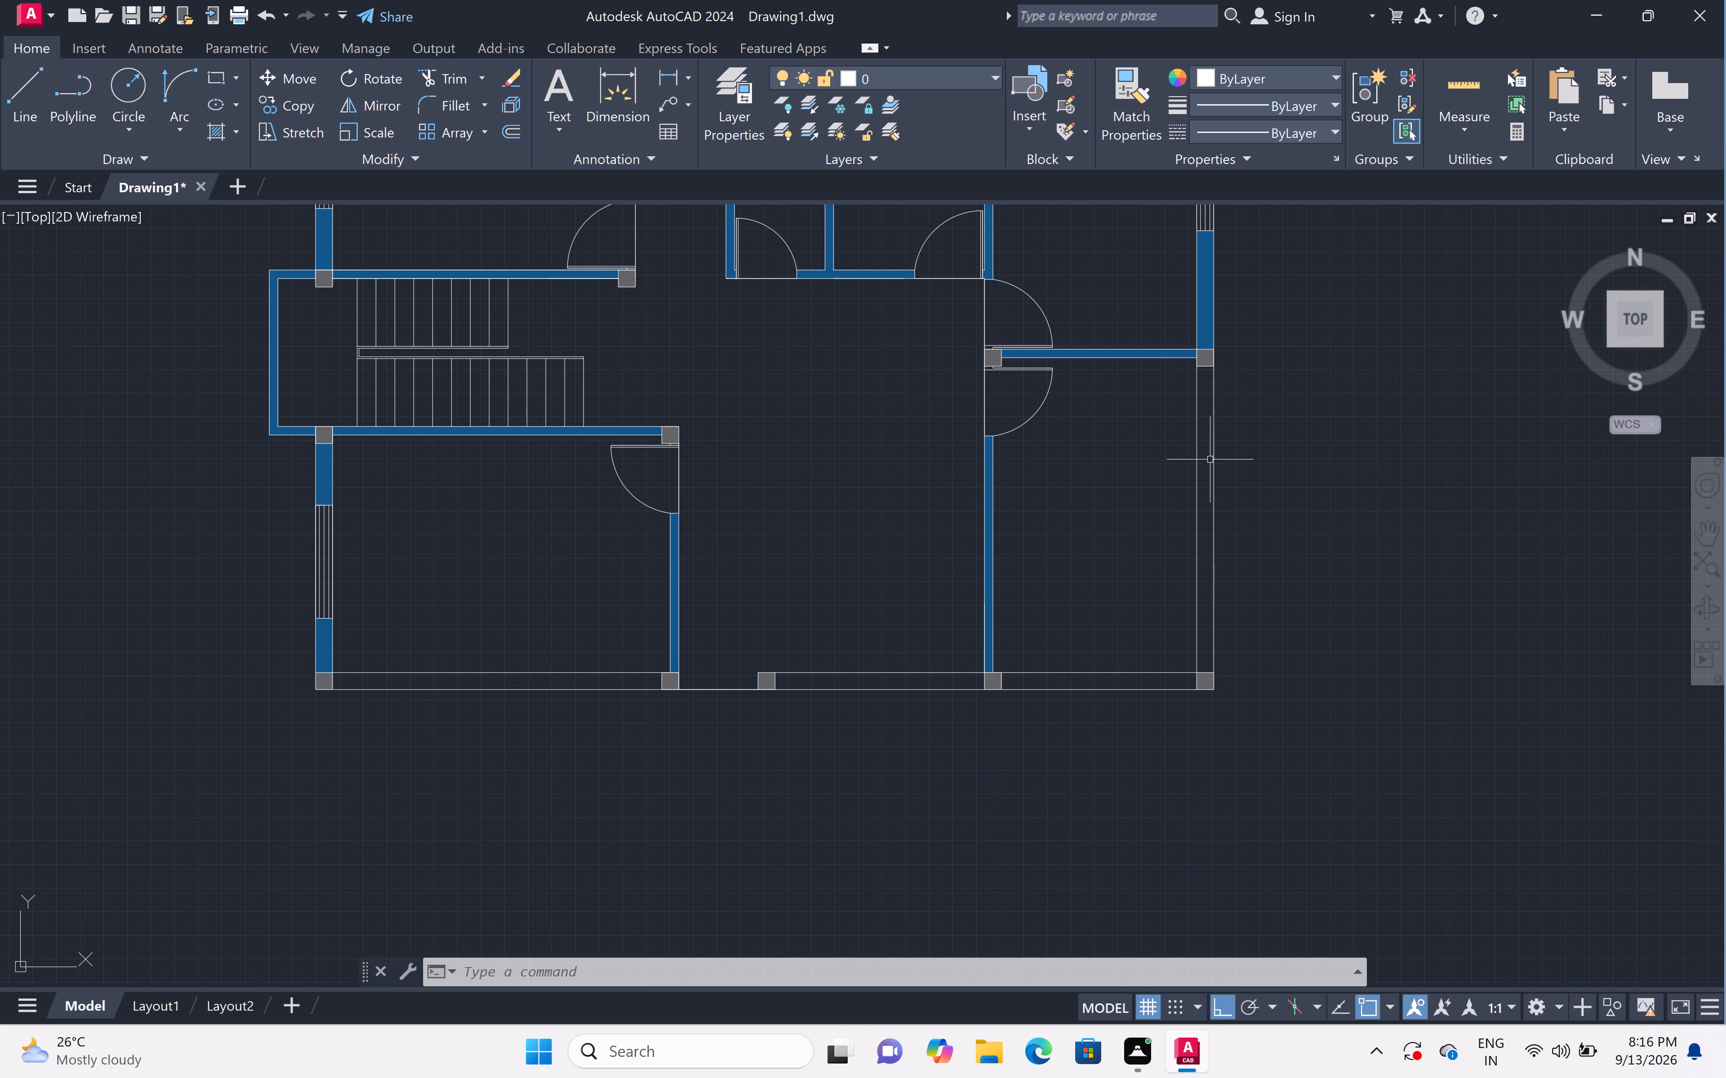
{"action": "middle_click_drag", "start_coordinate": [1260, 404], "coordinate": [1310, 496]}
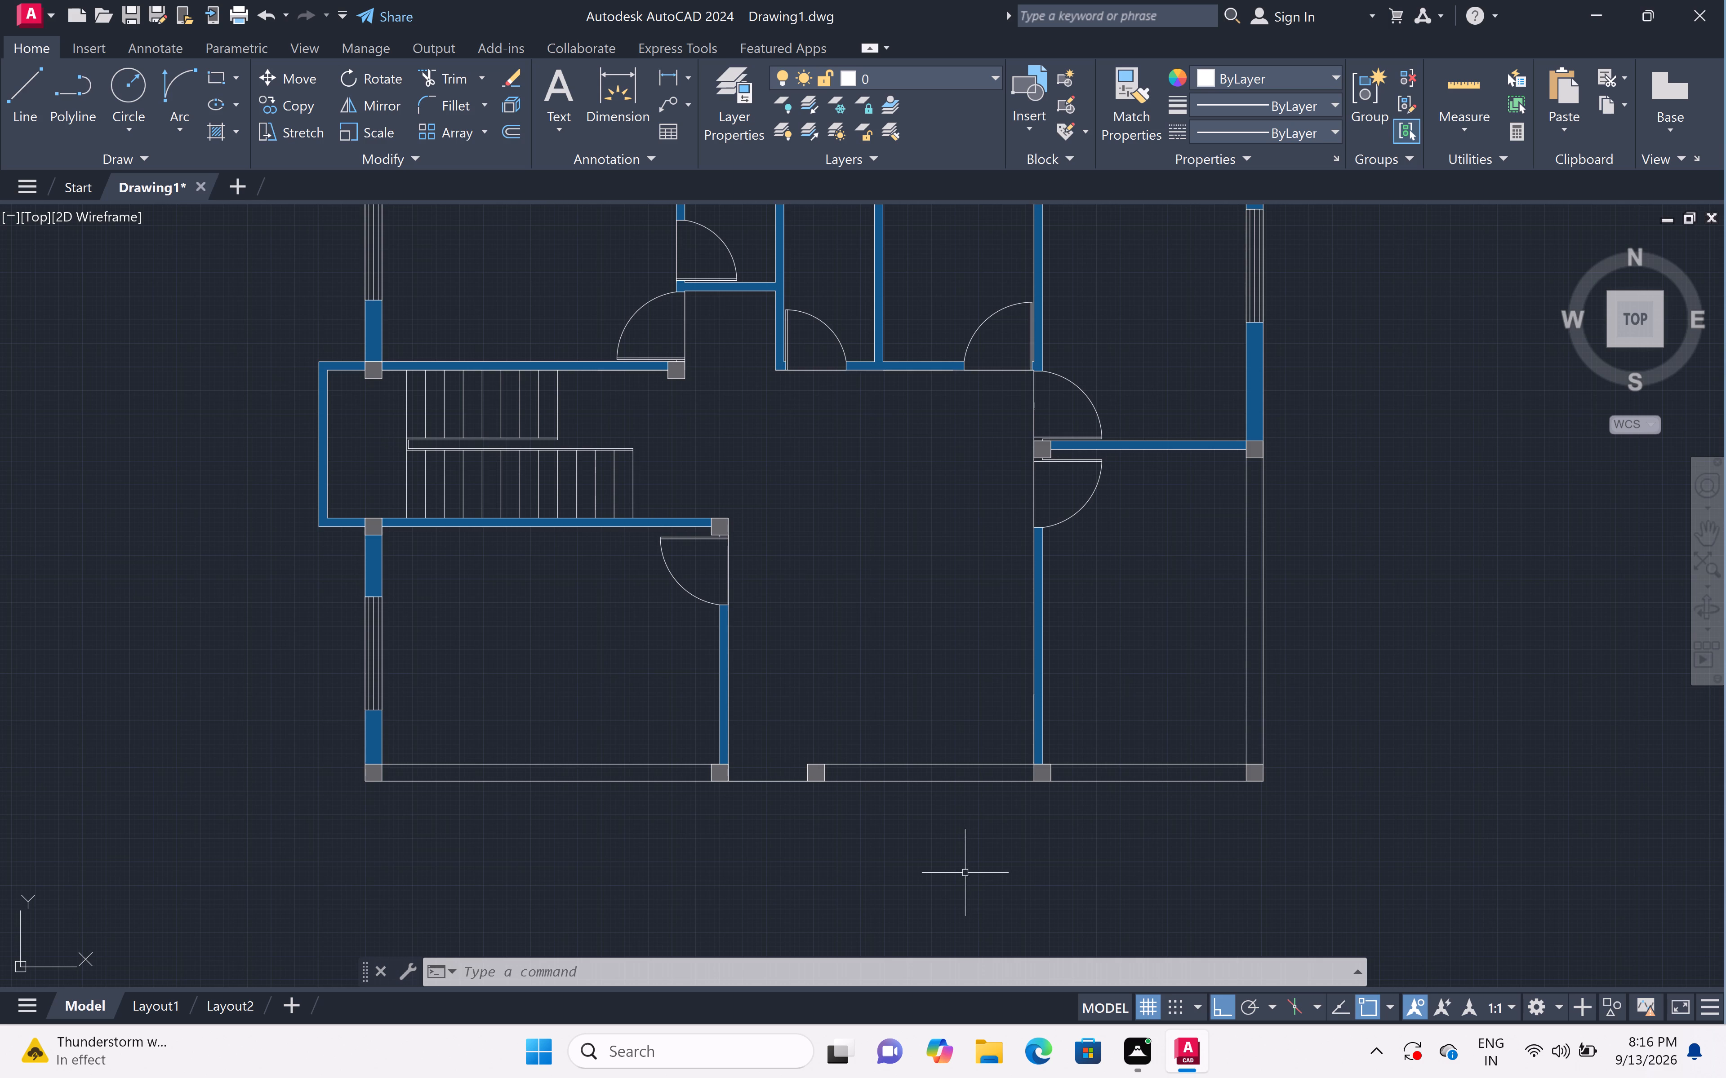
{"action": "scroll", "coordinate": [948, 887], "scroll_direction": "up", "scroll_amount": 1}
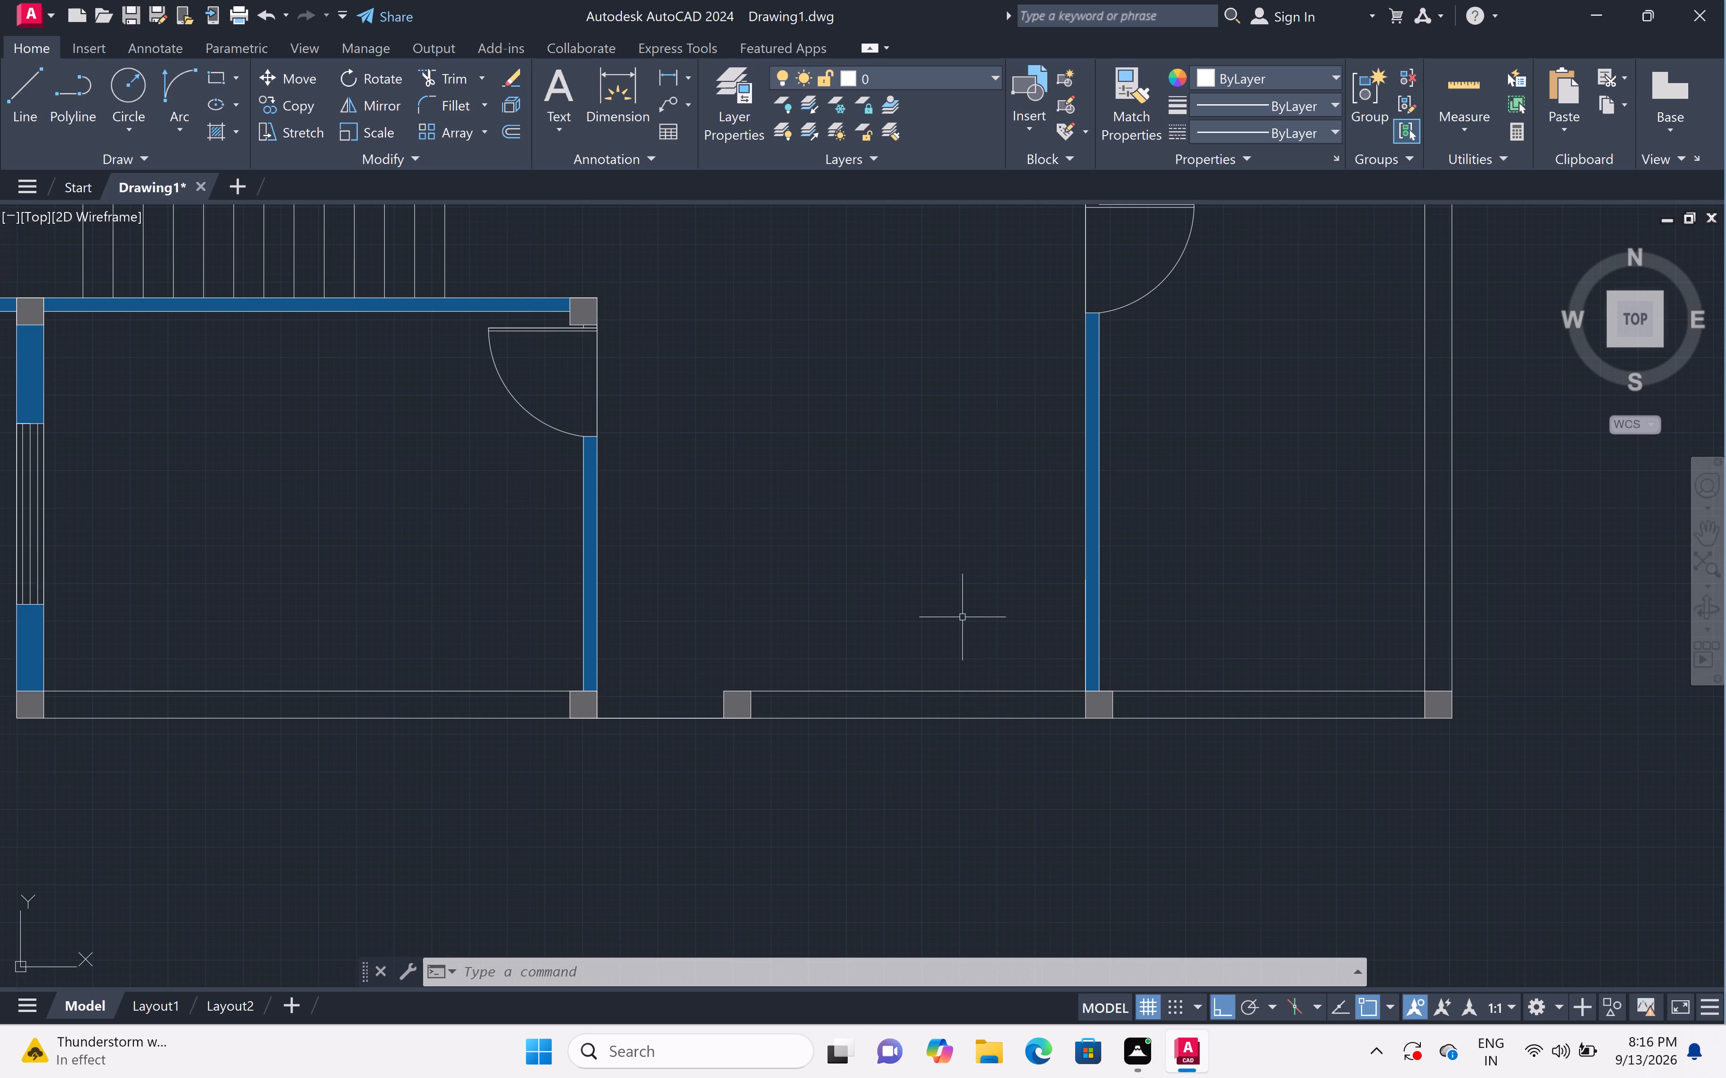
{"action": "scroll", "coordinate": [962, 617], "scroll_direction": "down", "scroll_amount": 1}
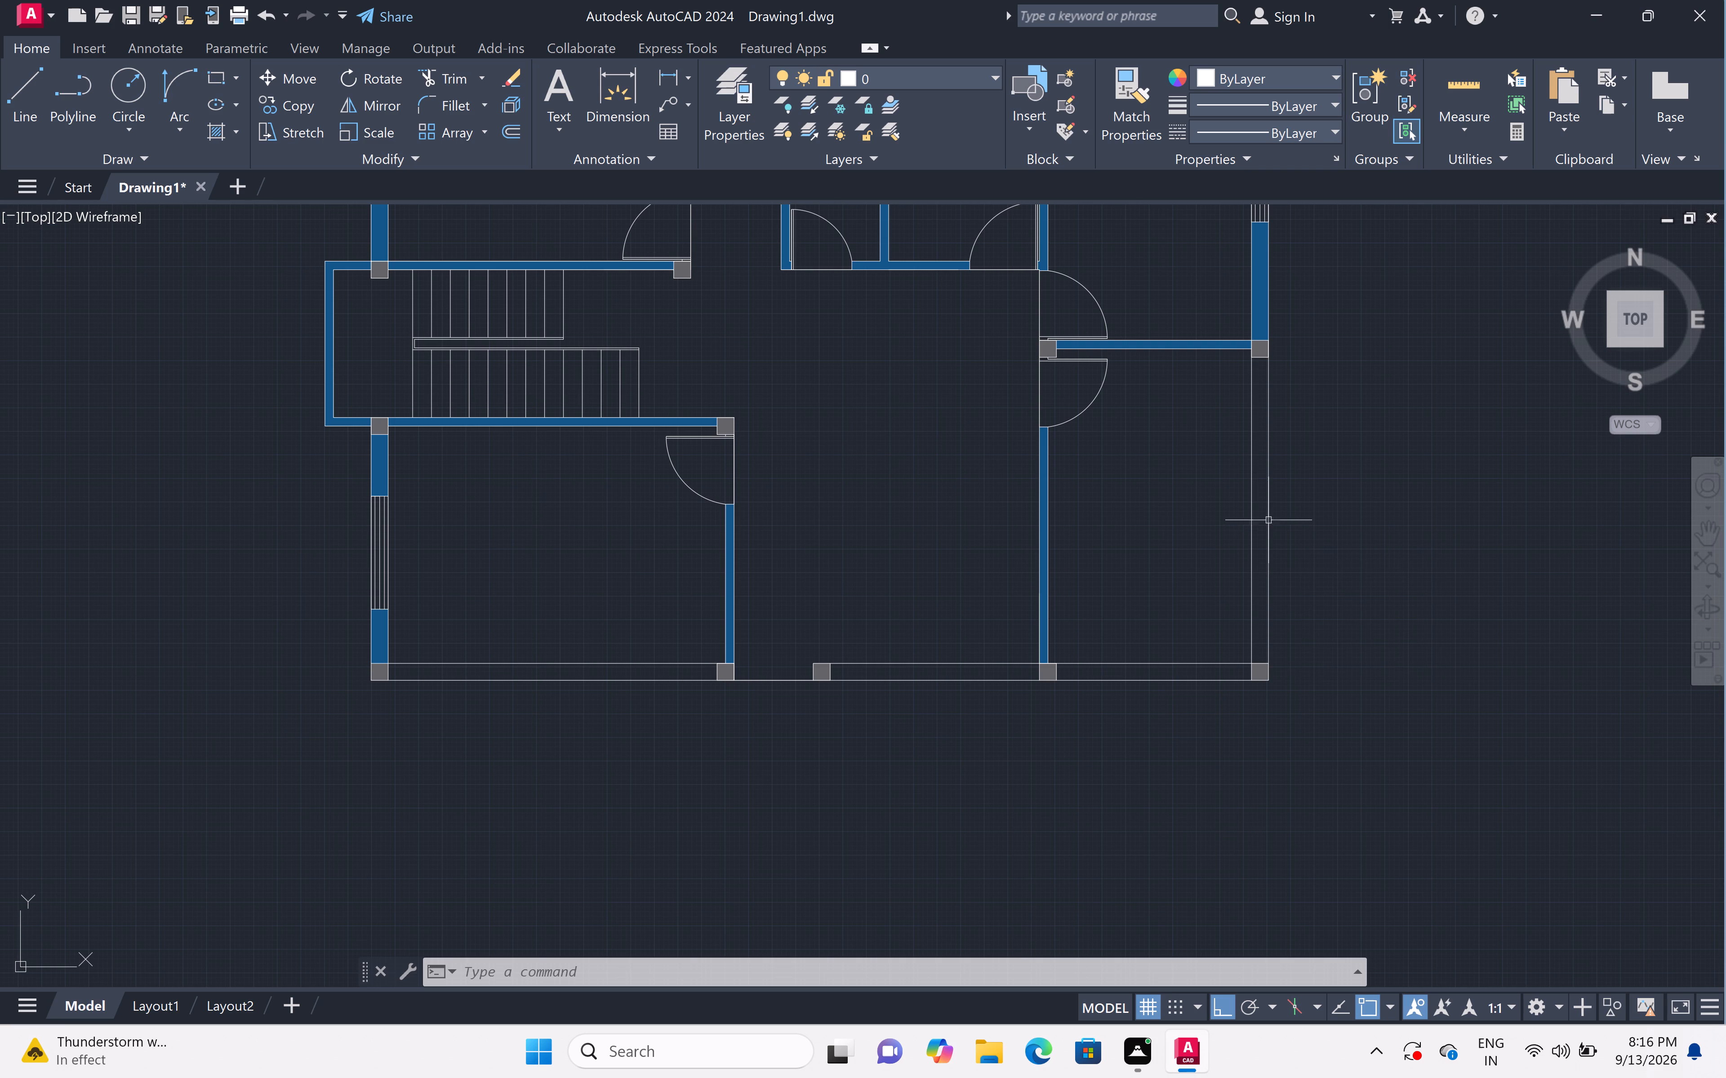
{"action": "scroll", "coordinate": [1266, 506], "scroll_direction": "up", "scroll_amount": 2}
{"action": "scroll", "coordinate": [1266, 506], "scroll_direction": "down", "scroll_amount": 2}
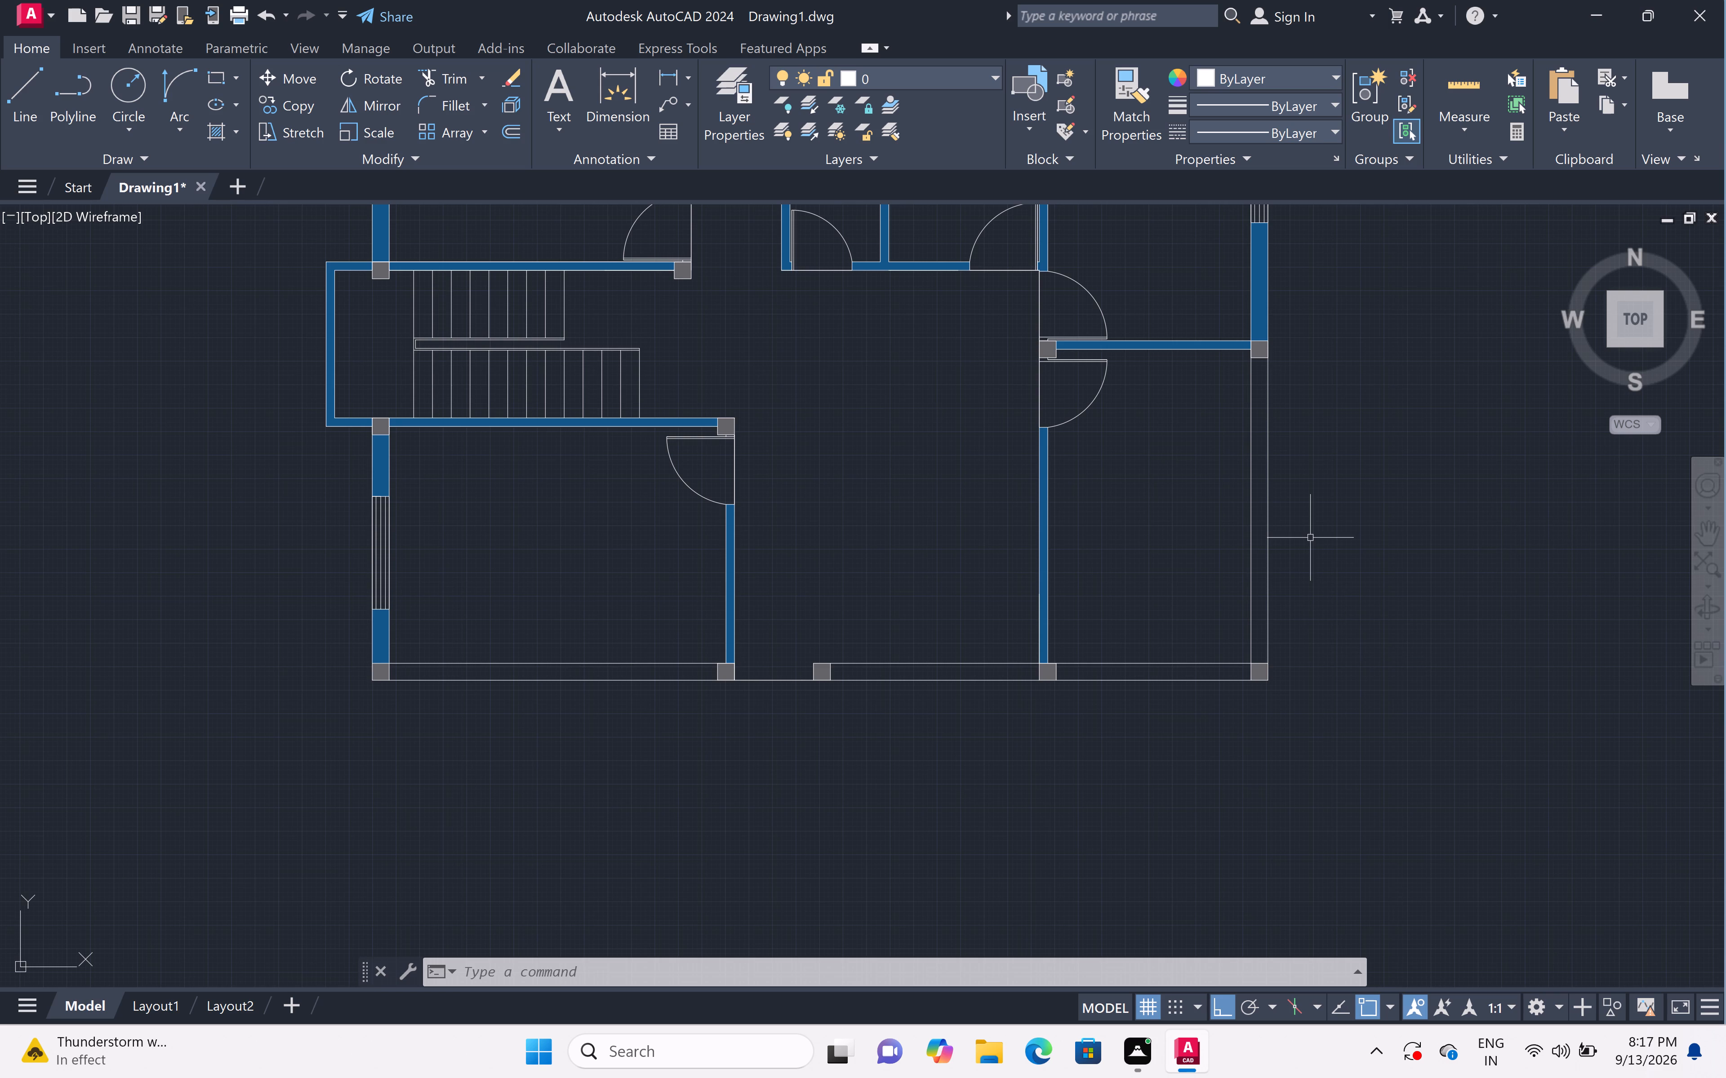
Draw a window outline 5' long across the full thickness of the southeast room's east wall.
{"action": "scroll", "coordinate": [1278, 389], "scroll_direction": "up", "scroll_amount": 2}
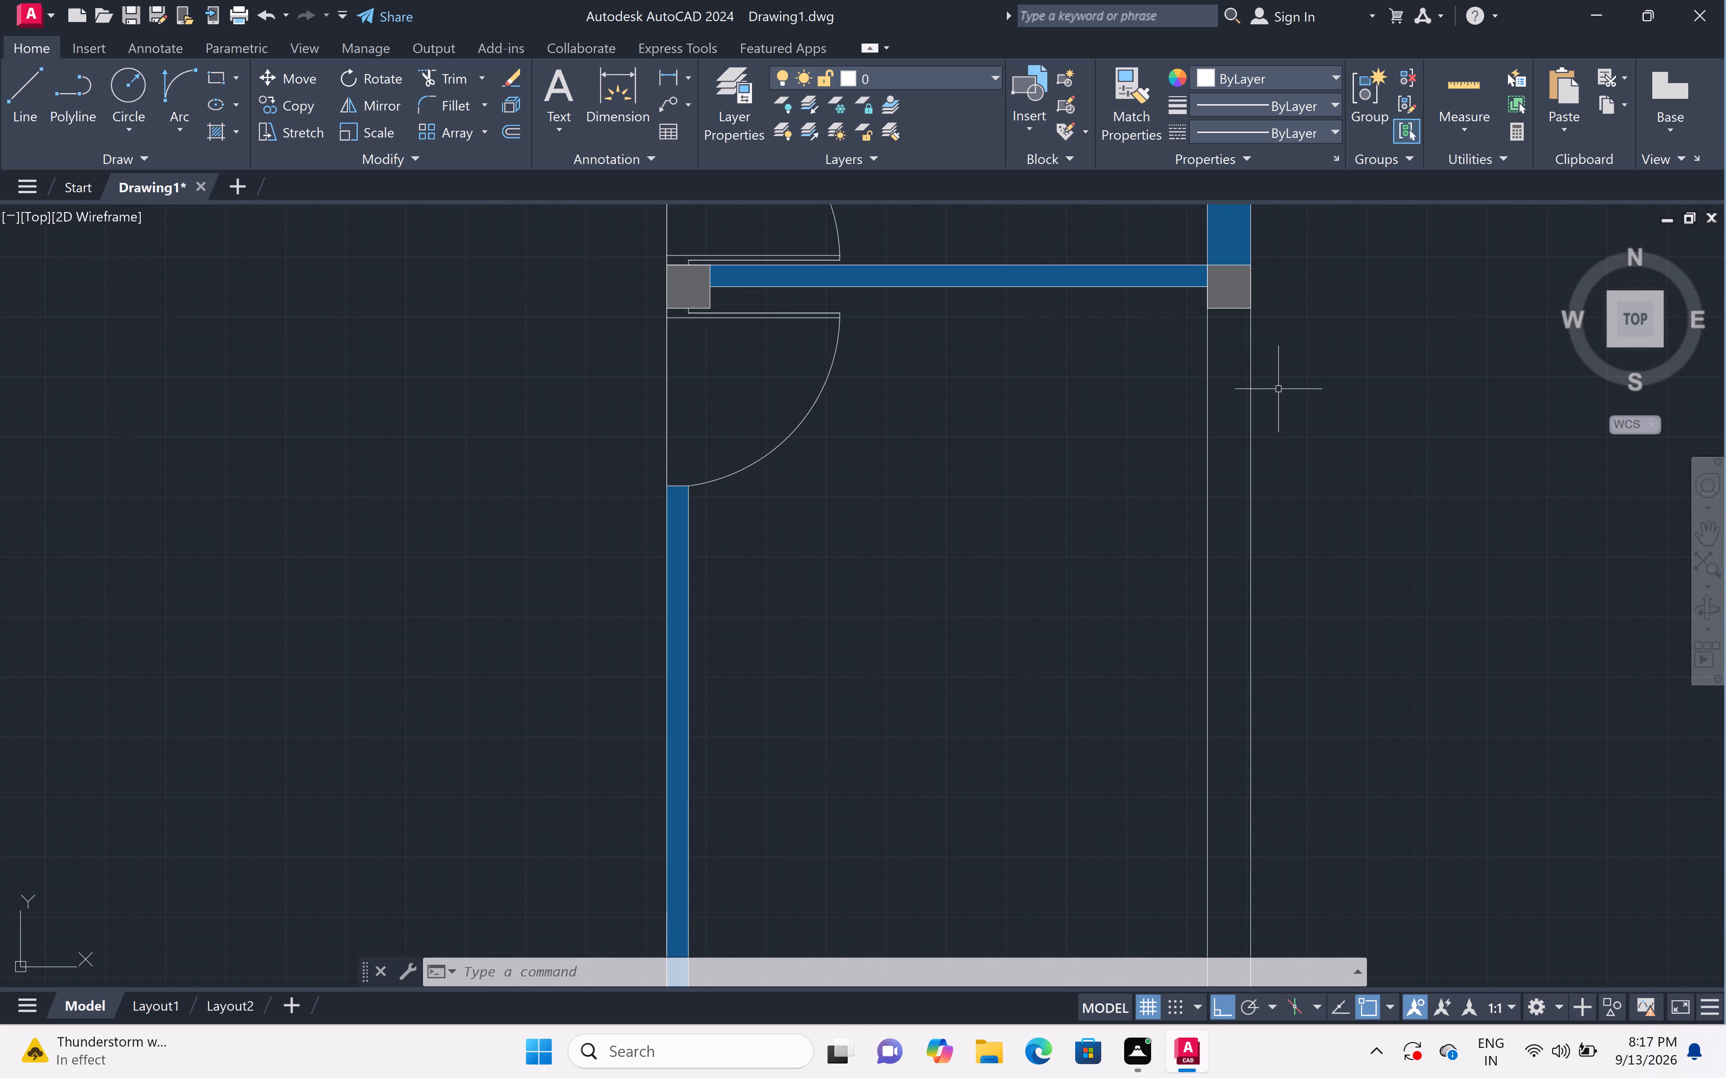
{"action": "scroll", "coordinate": [1304, 393], "scroll_direction": "down", "scroll_amount": 1}
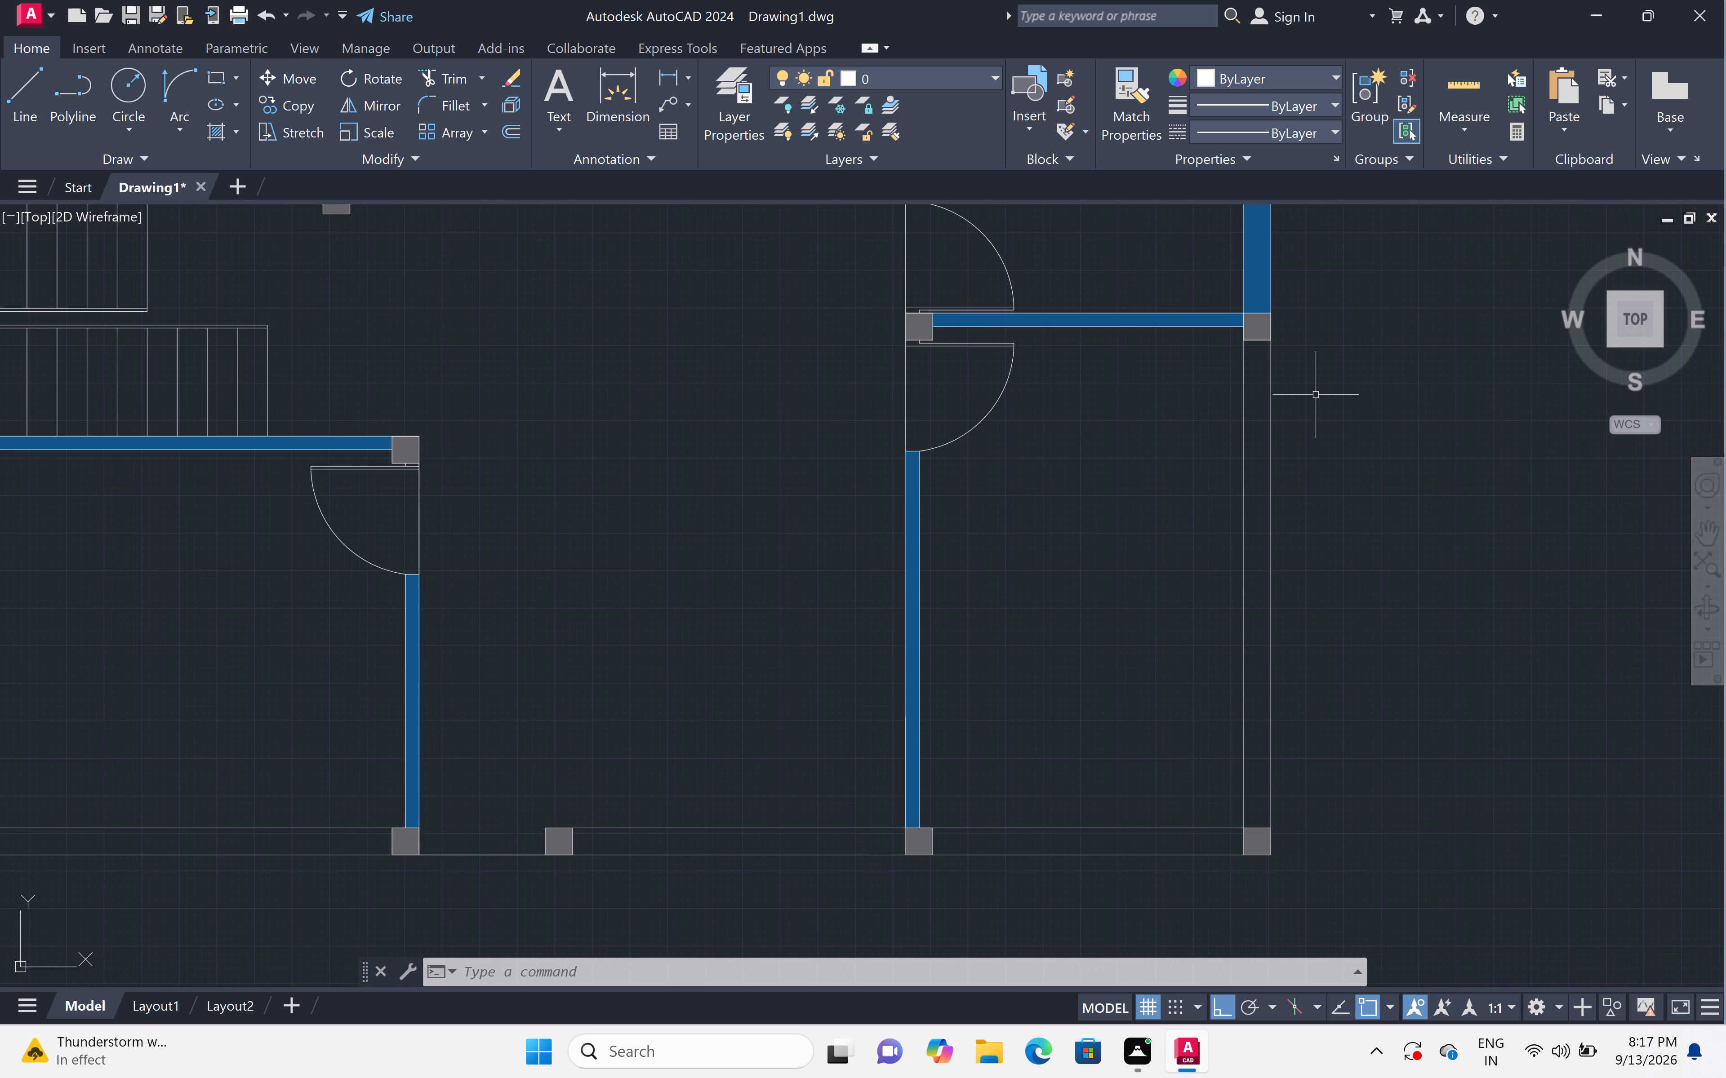
{"action": "type", "text": "l"}
{"action": "key", "text": "space"}
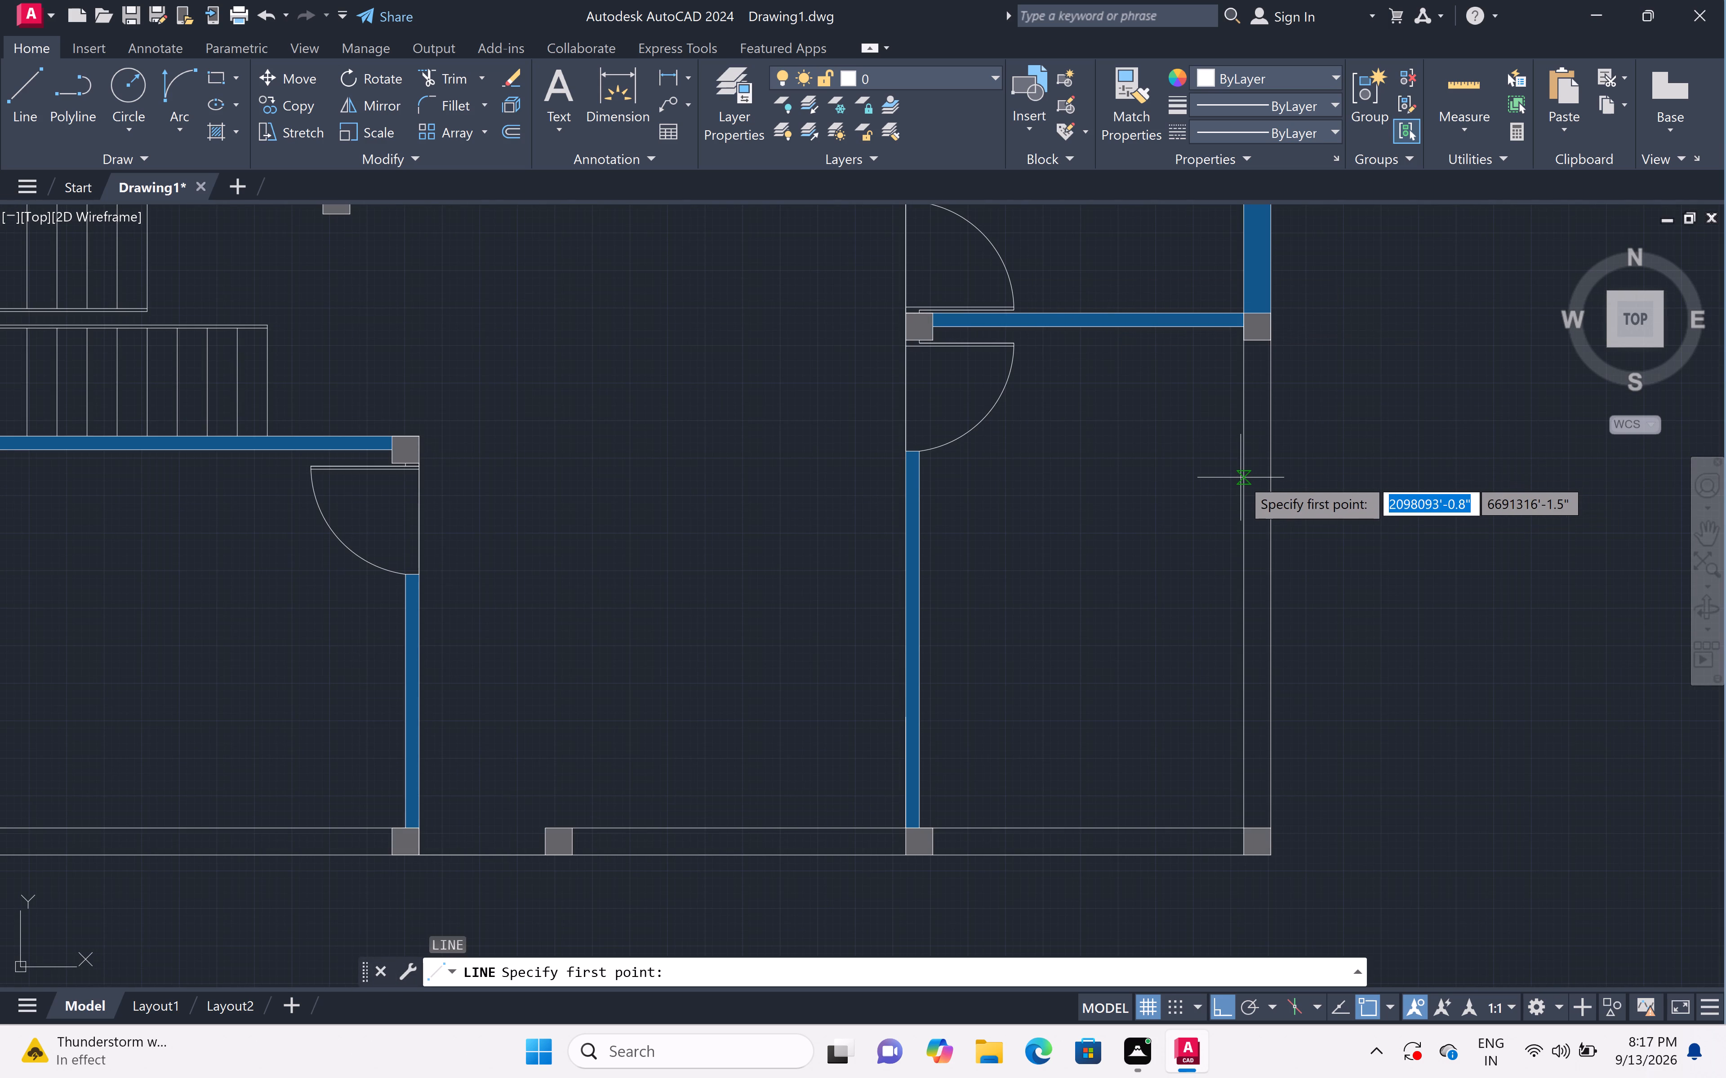
{"action": "left_click", "coordinate": [1243, 489]}
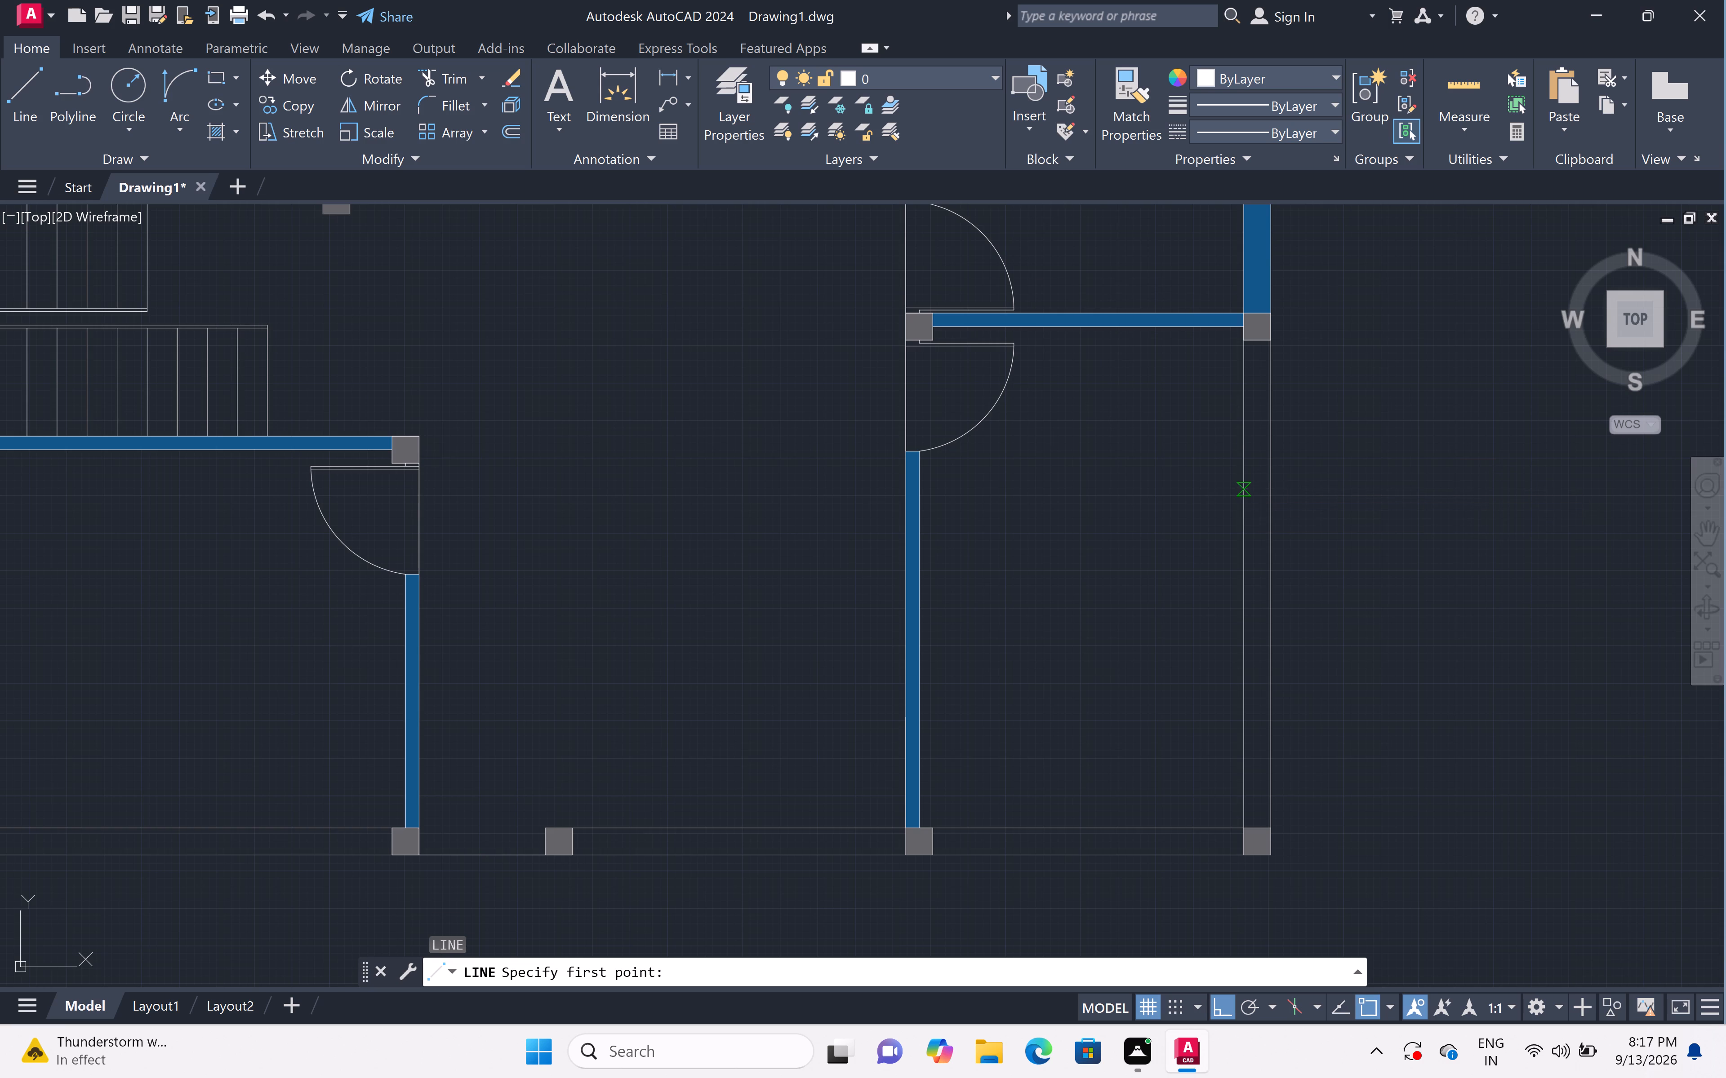
{"action": "left_click", "coordinate": [1268, 490]}
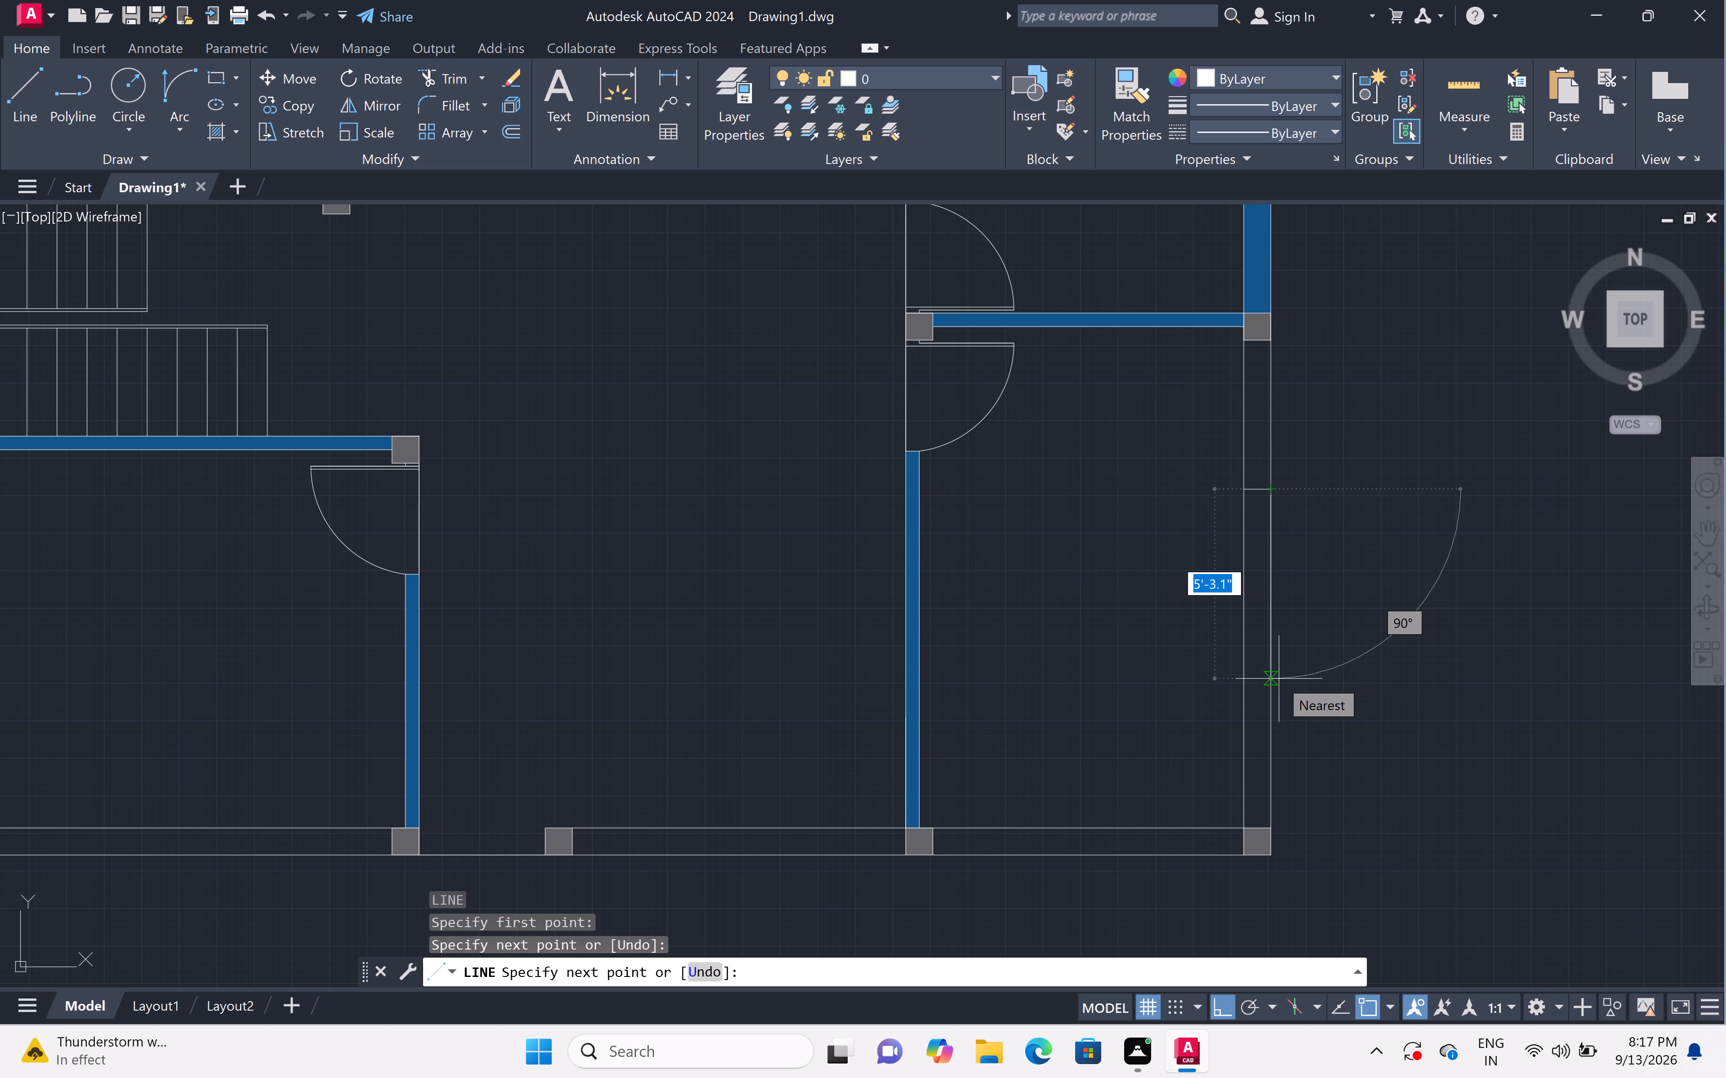
{"action": "key", "text": "5"}
{"action": "key", "text": "apostrophe"}
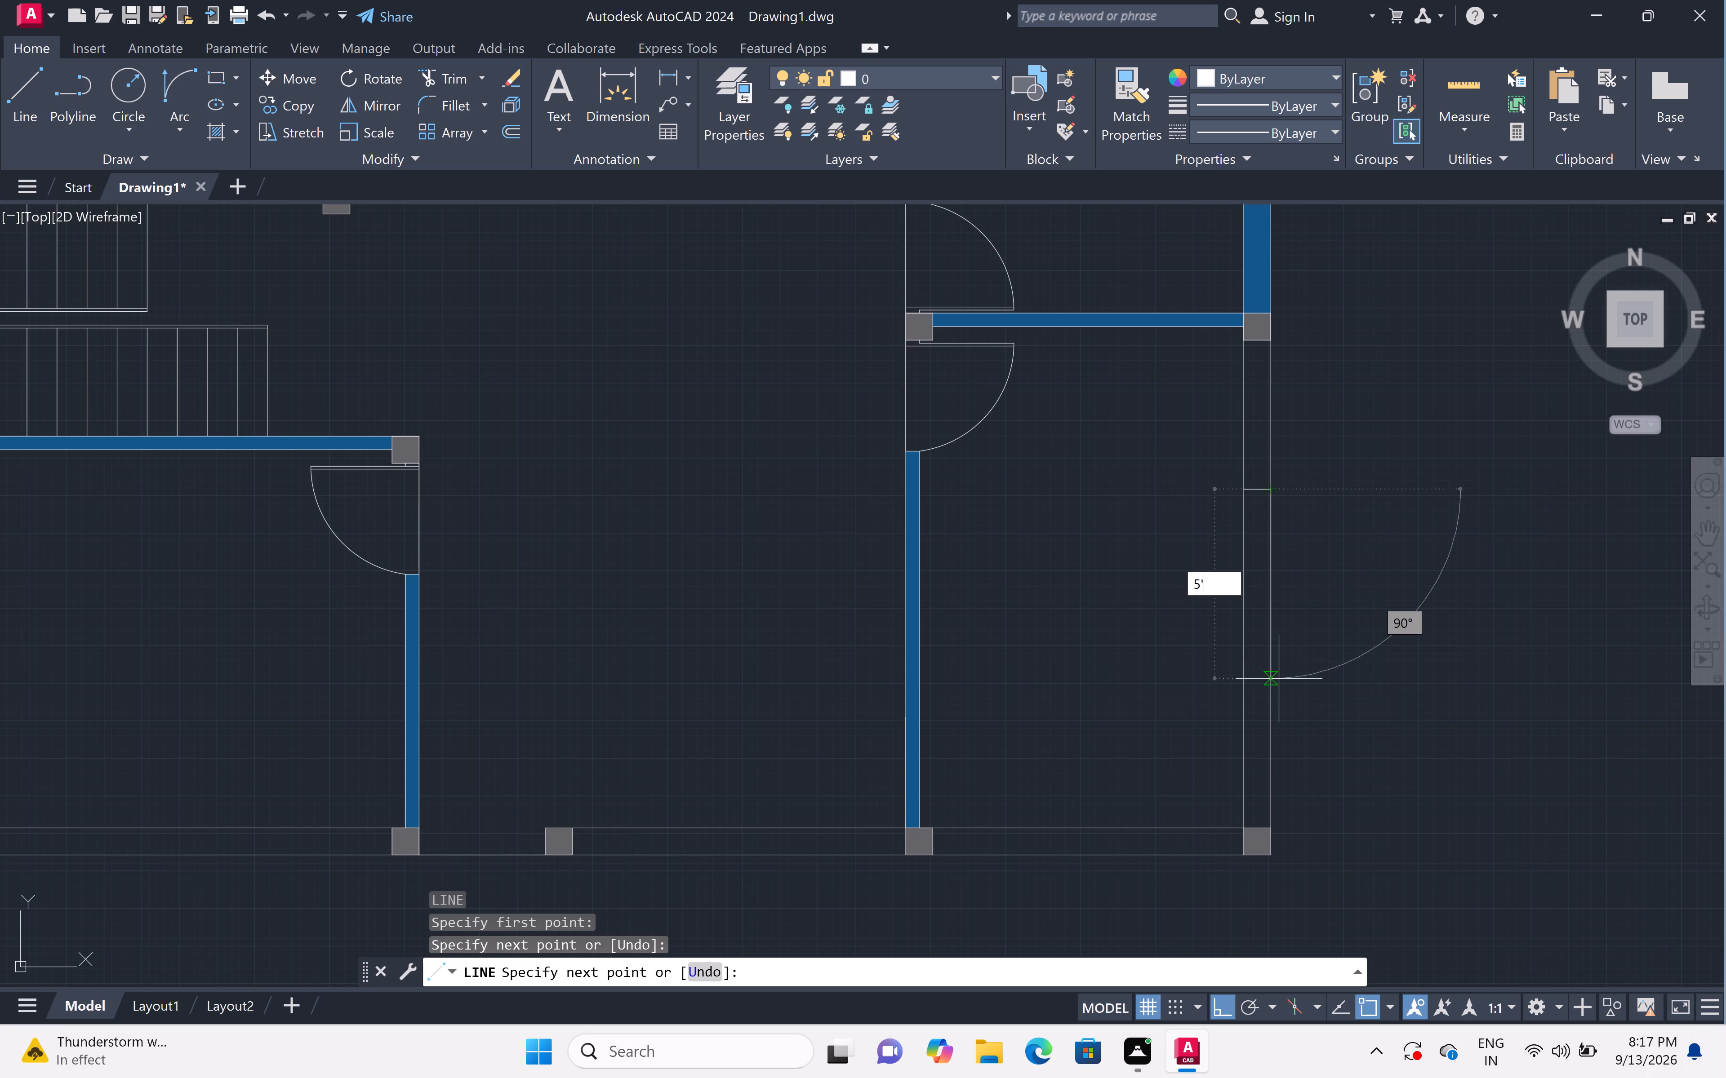
{"action": "key", "text": "space"}
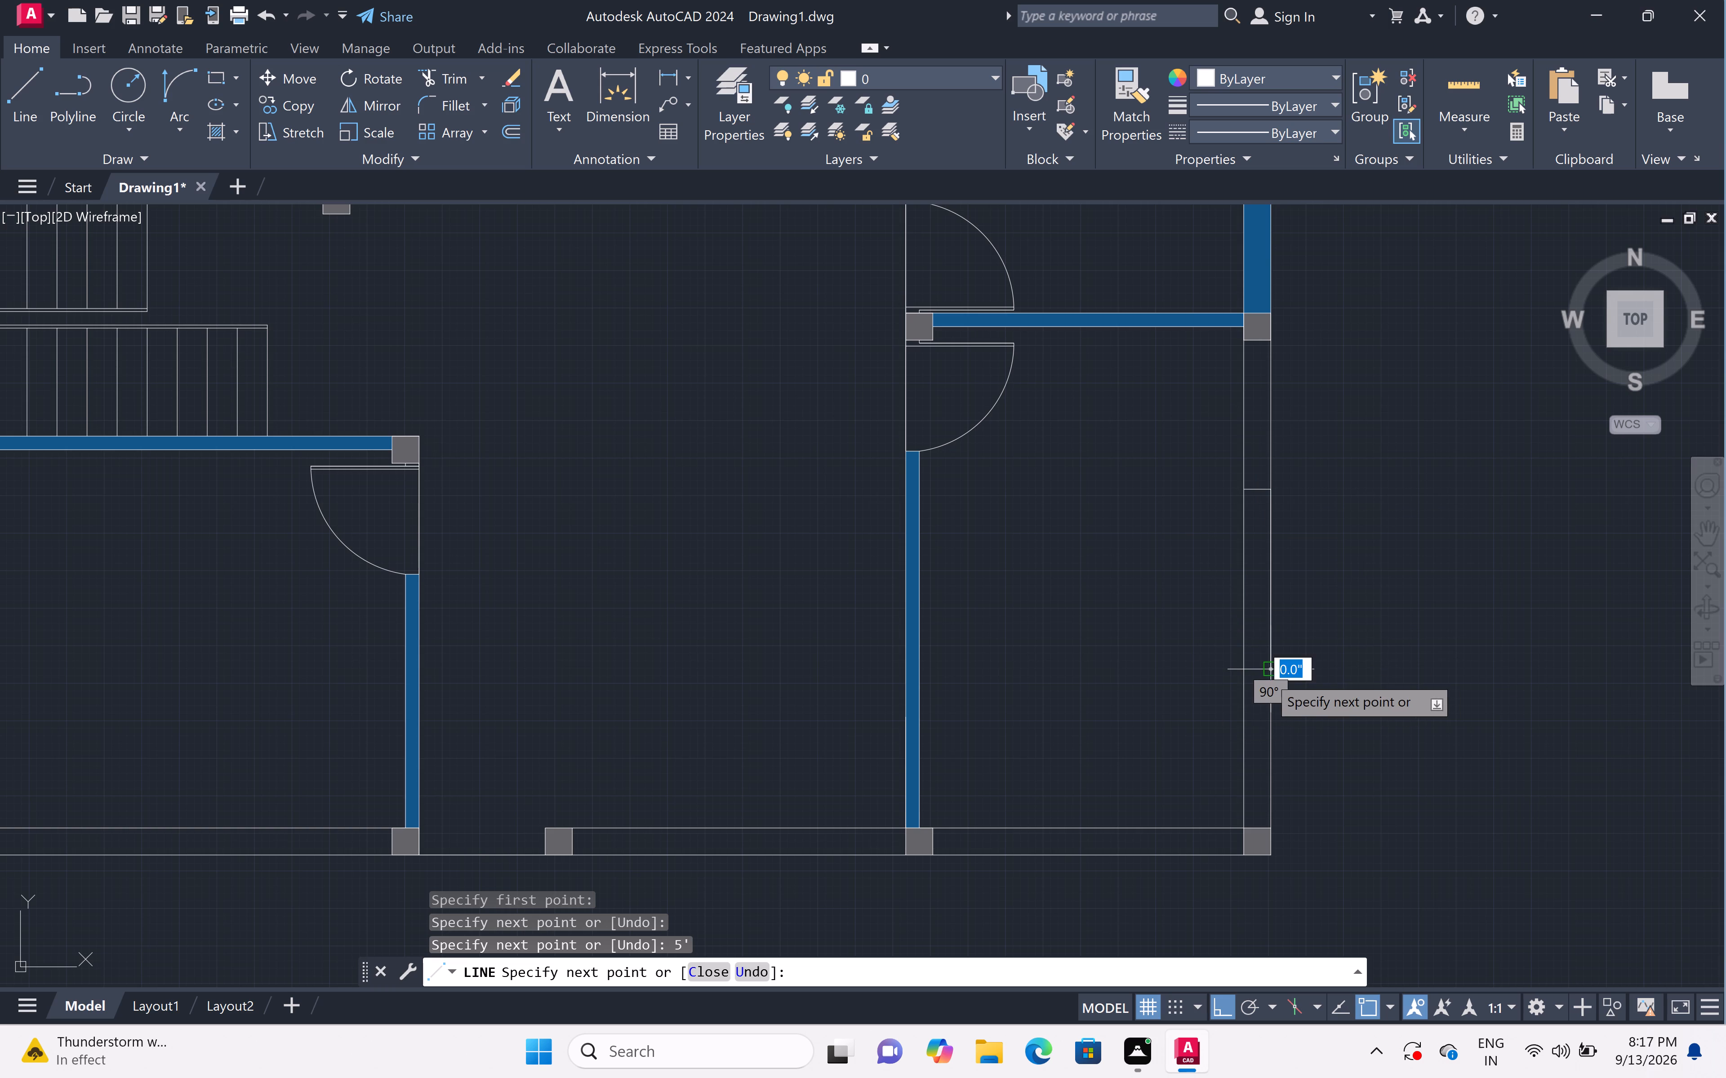
{"action": "left_click", "coordinate": [1243, 669]}
{"action": "left_click", "coordinate": [1241, 666]}
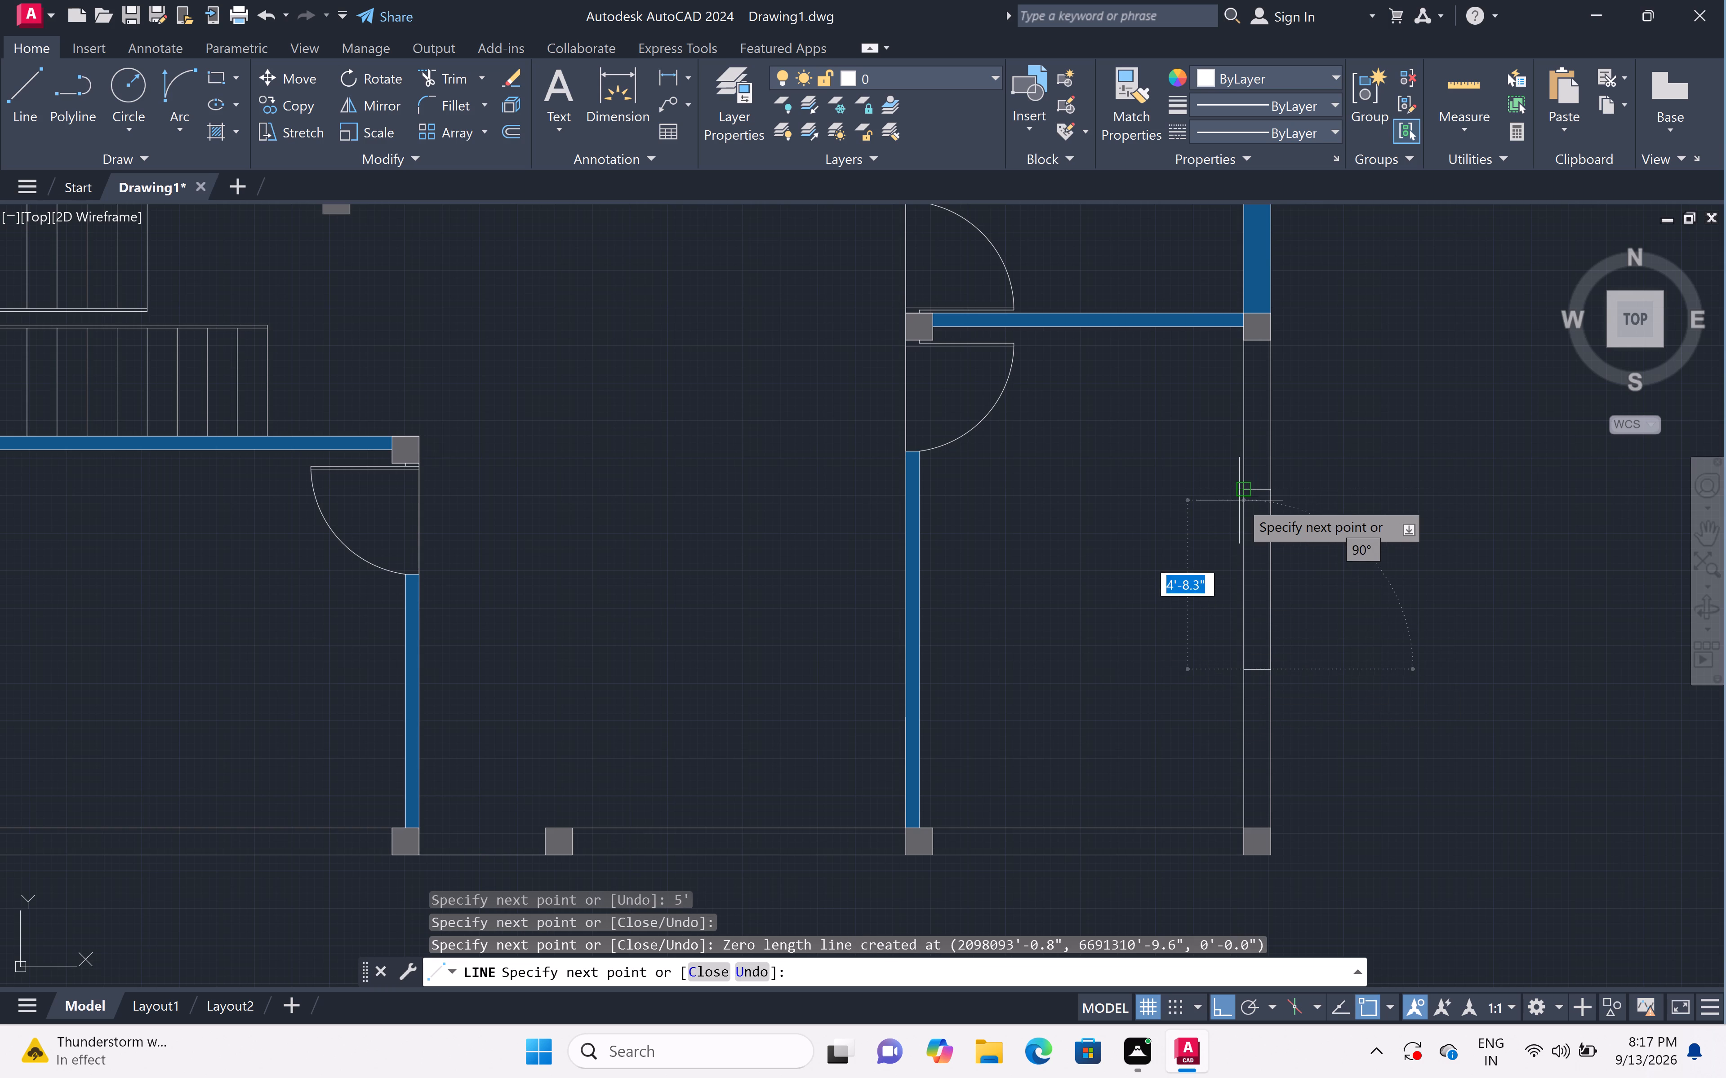
{"action": "left_click", "coordinate": [1243, 494]}
Draw the window's lengthwise centre line between the midpoints of its two end lines, and end the line.
{"action": "scroll", "coordinate": [1258, 492], "scroll_direction": "up", "scroll_amount": 3}
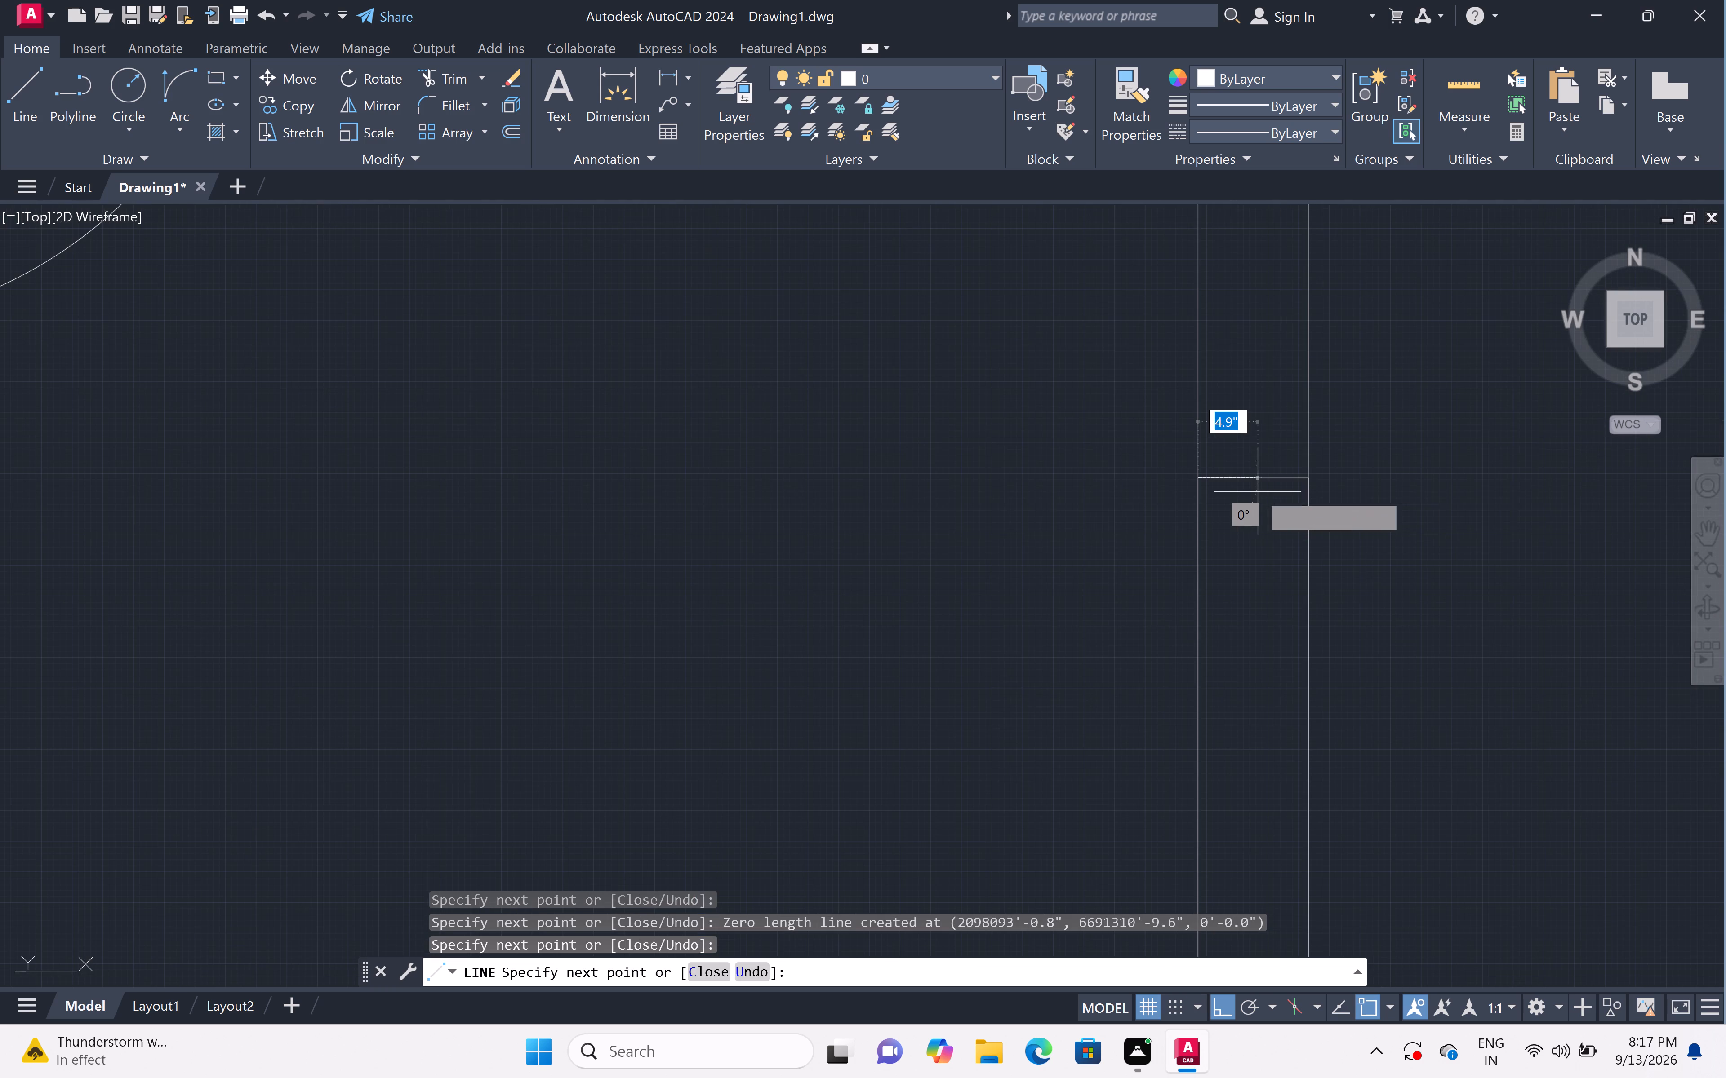
{"action": "left_click", "coordinate": [1249, 474]}
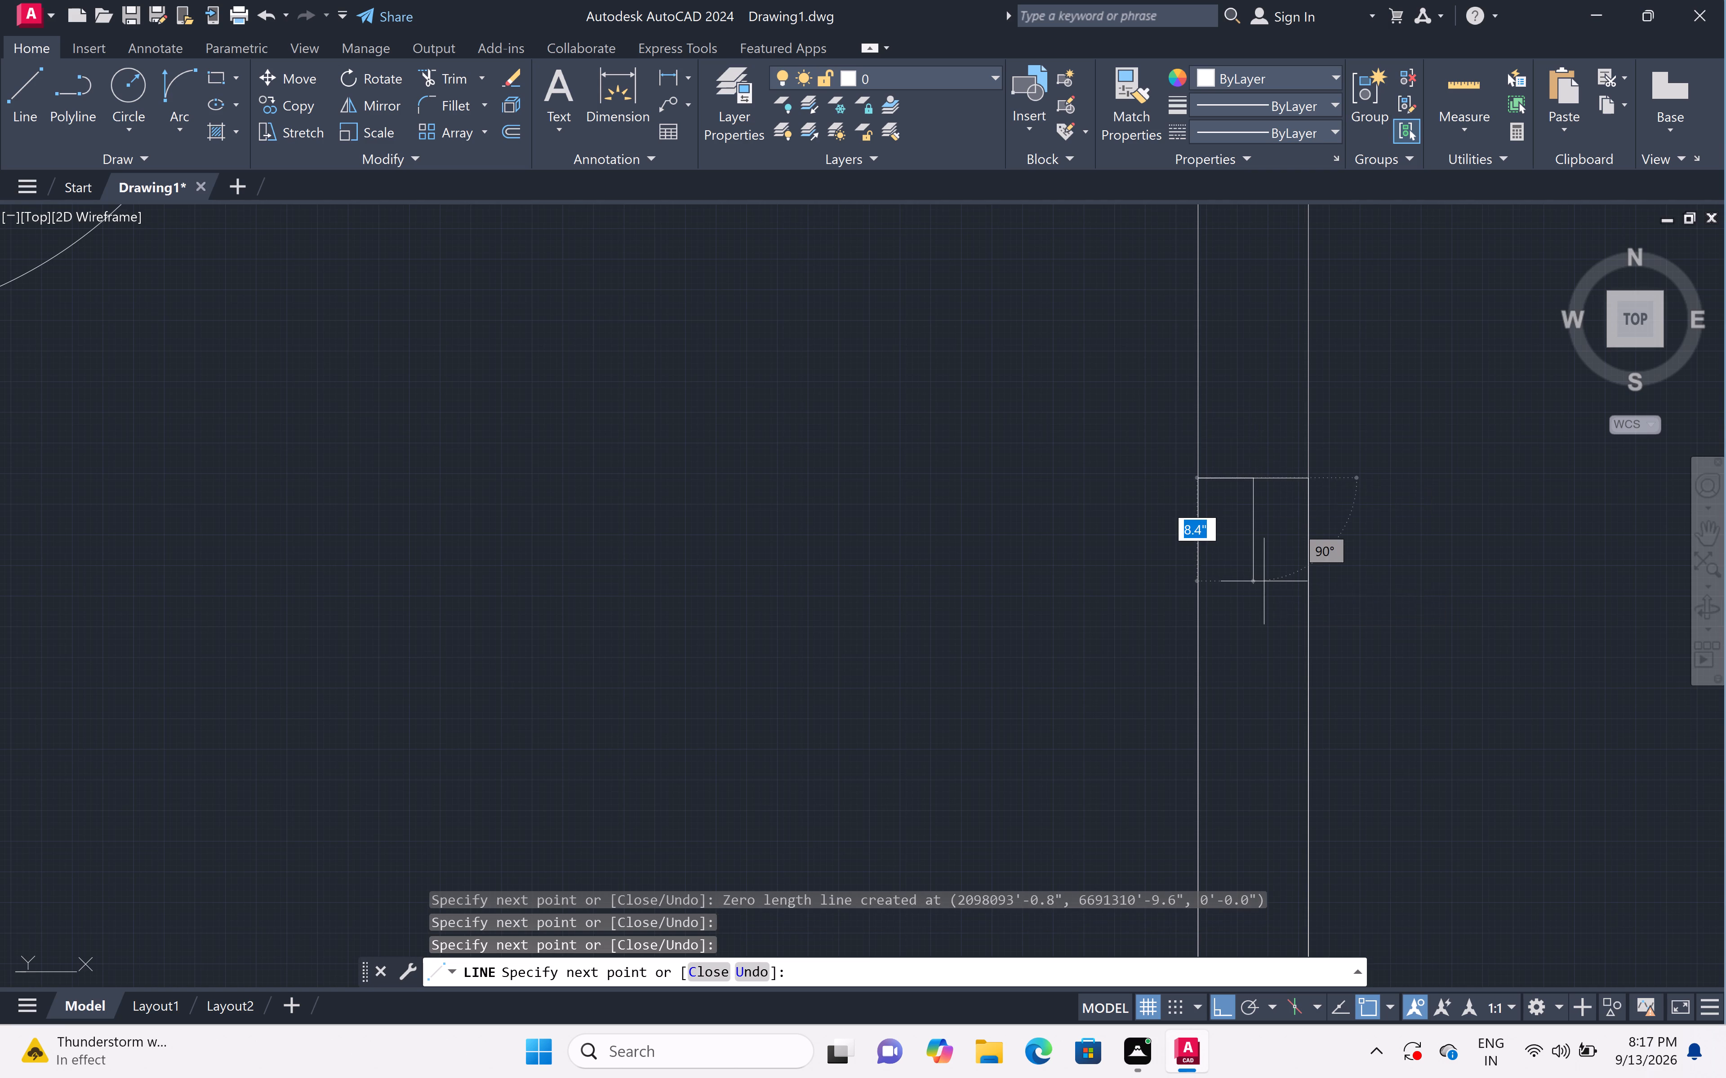
{"action": "scroll", "coordinate": [1265, 582], "scroll_direction": "down", "scroll_amount": 4}
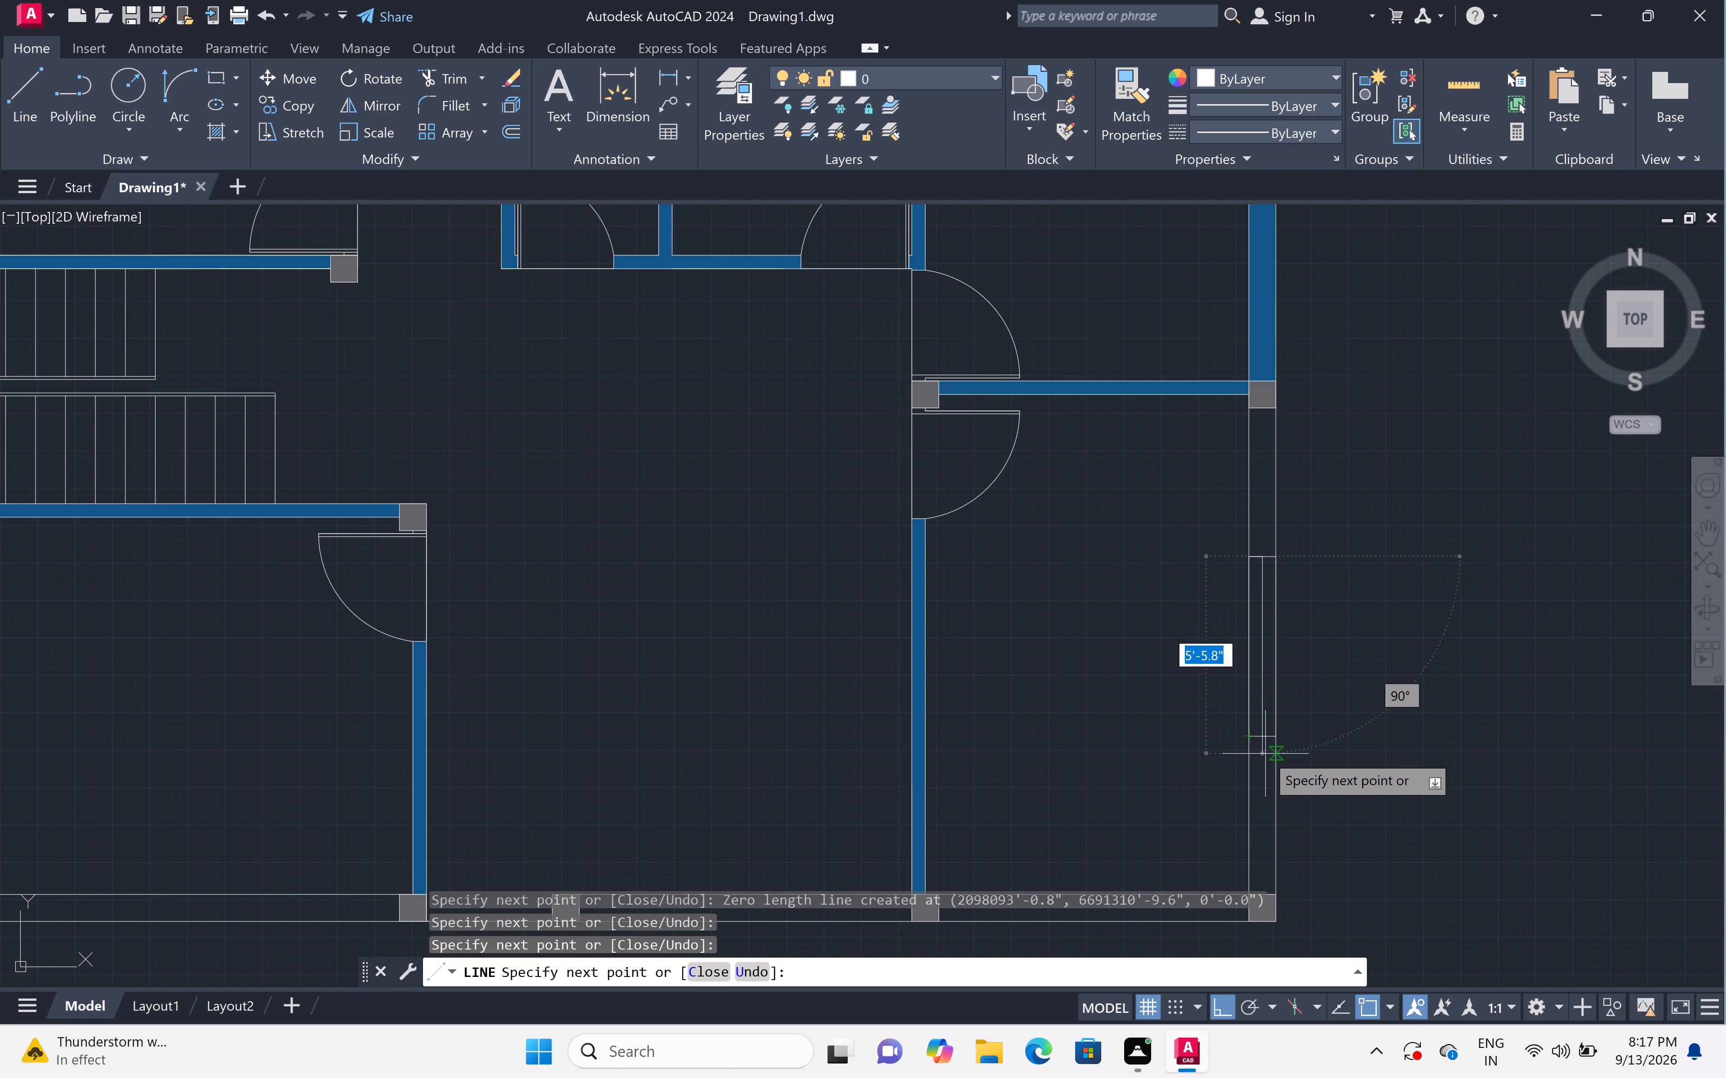
{"action": "scroll", "coordinate": [1265, 733], "scroll_direction": "up", "scroll_amount": 3}
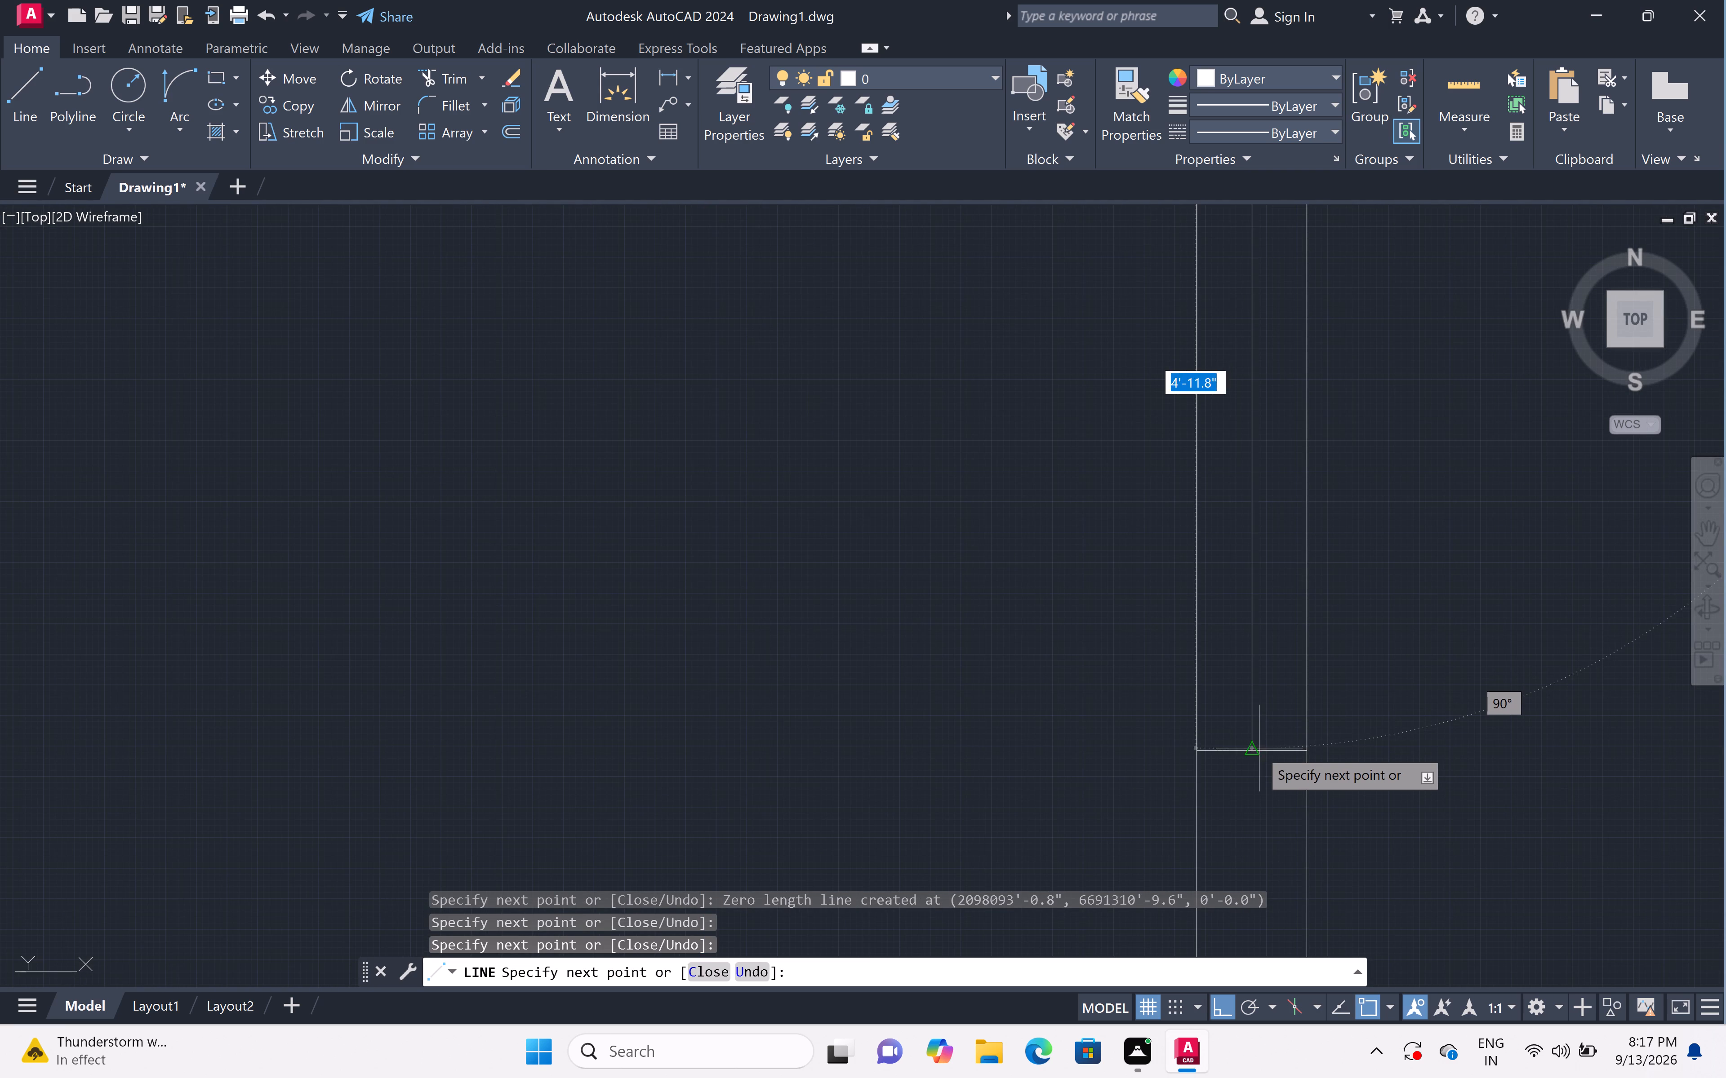
{"action": "left_click", "coordinate": [1257, 750]}
{"action": "scroll", "coordinate": [1365, 672], "scroll_direction": "down", "scroll_amount": 3}
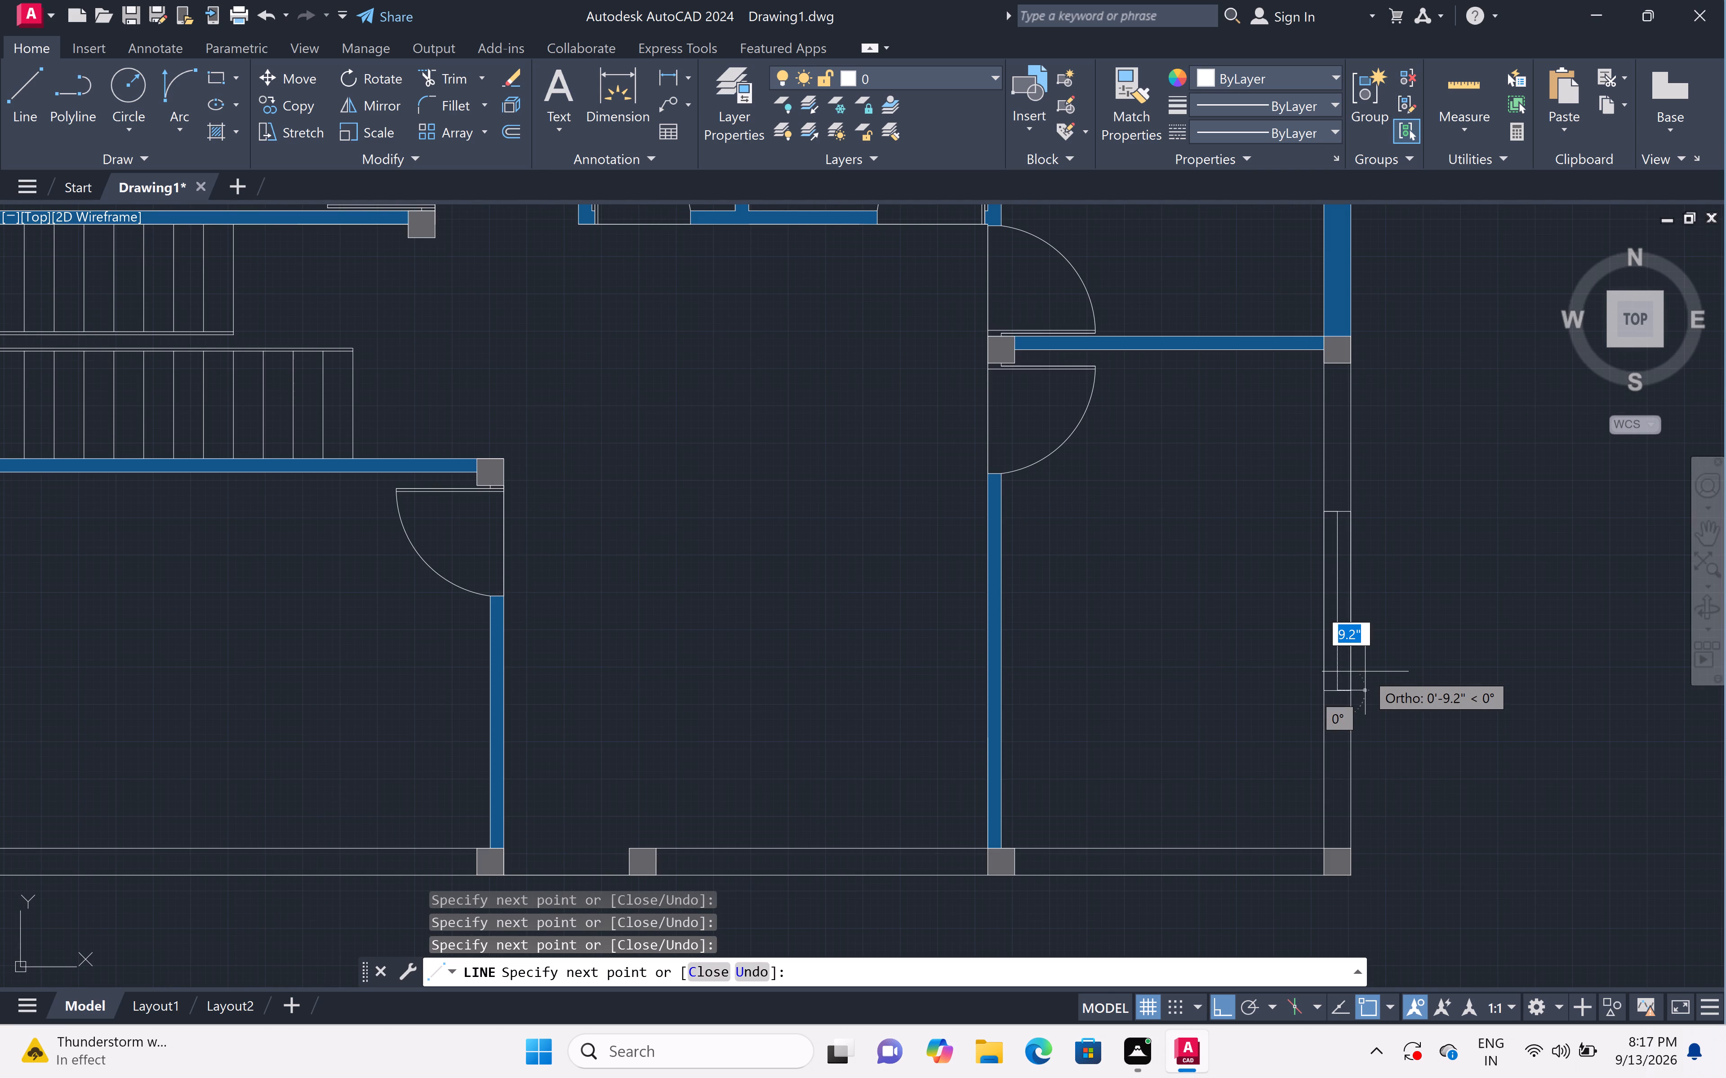
{"action": "key", "text": "Escape"}
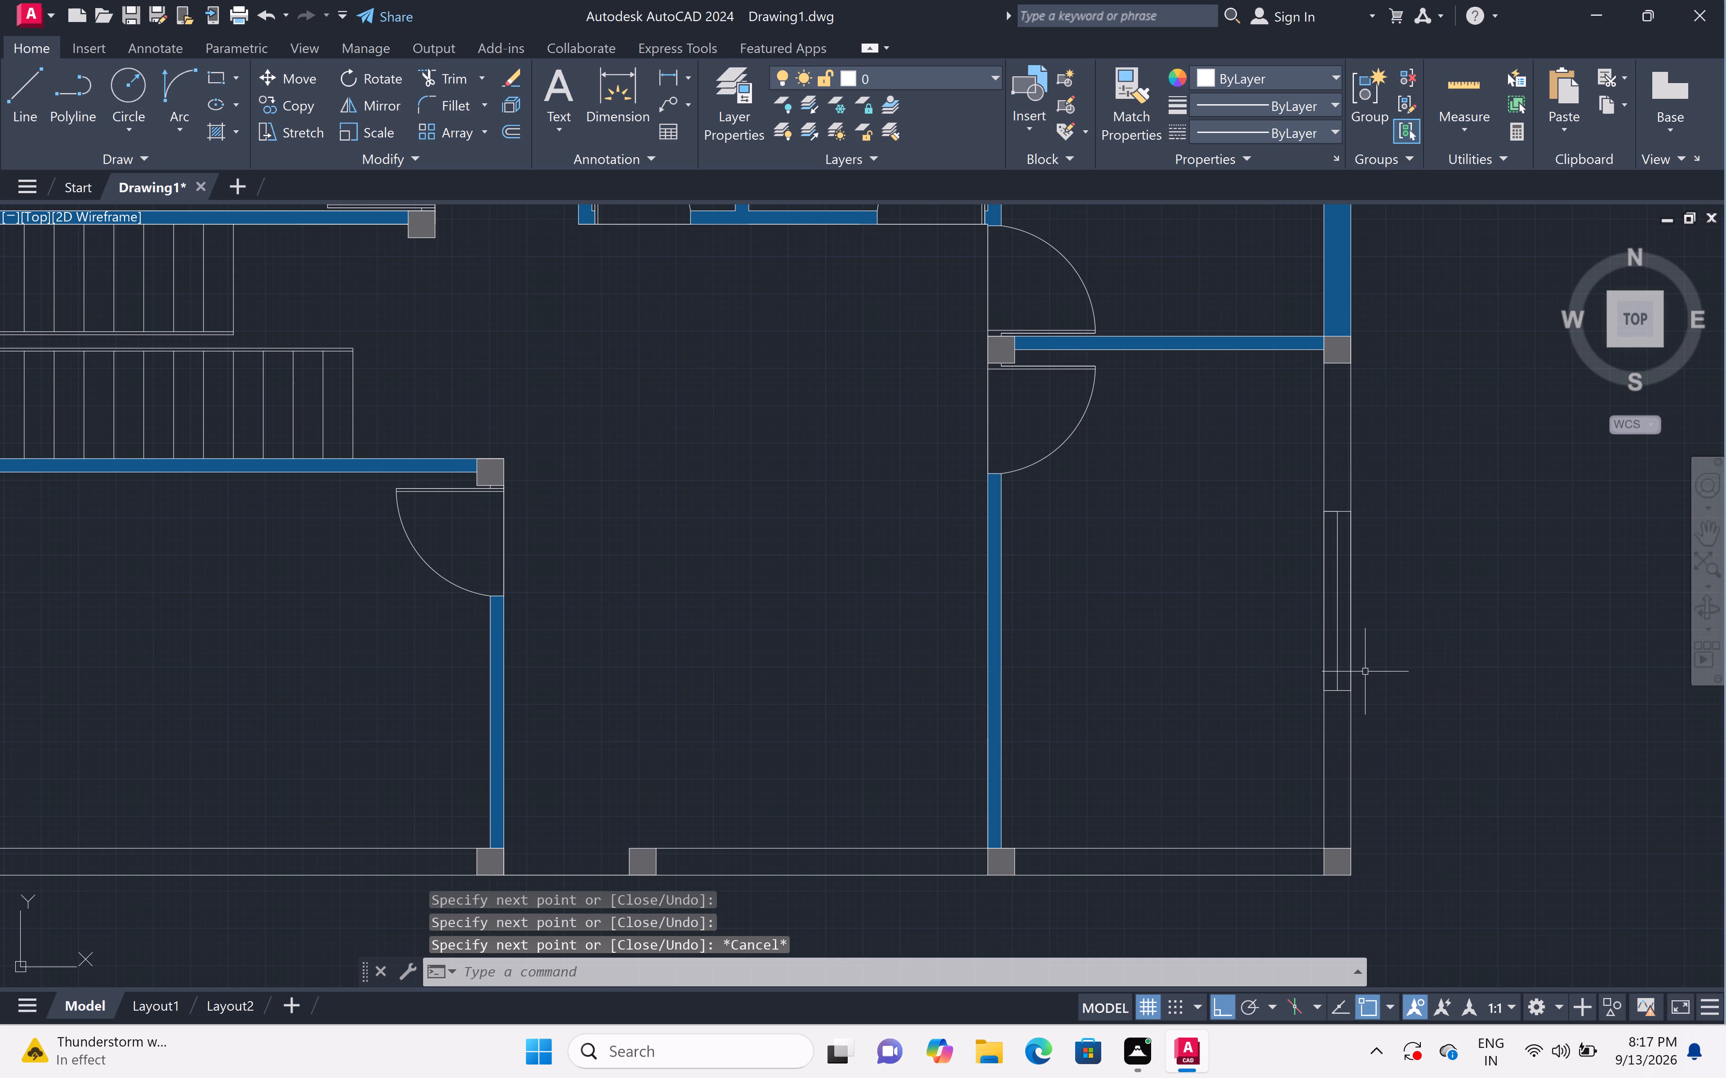
Offset both long sides of the southeast room's east window 2" inward, and end the offset.
{"action": "type", "text": "off"}
{"action": "key", "text": "space"}
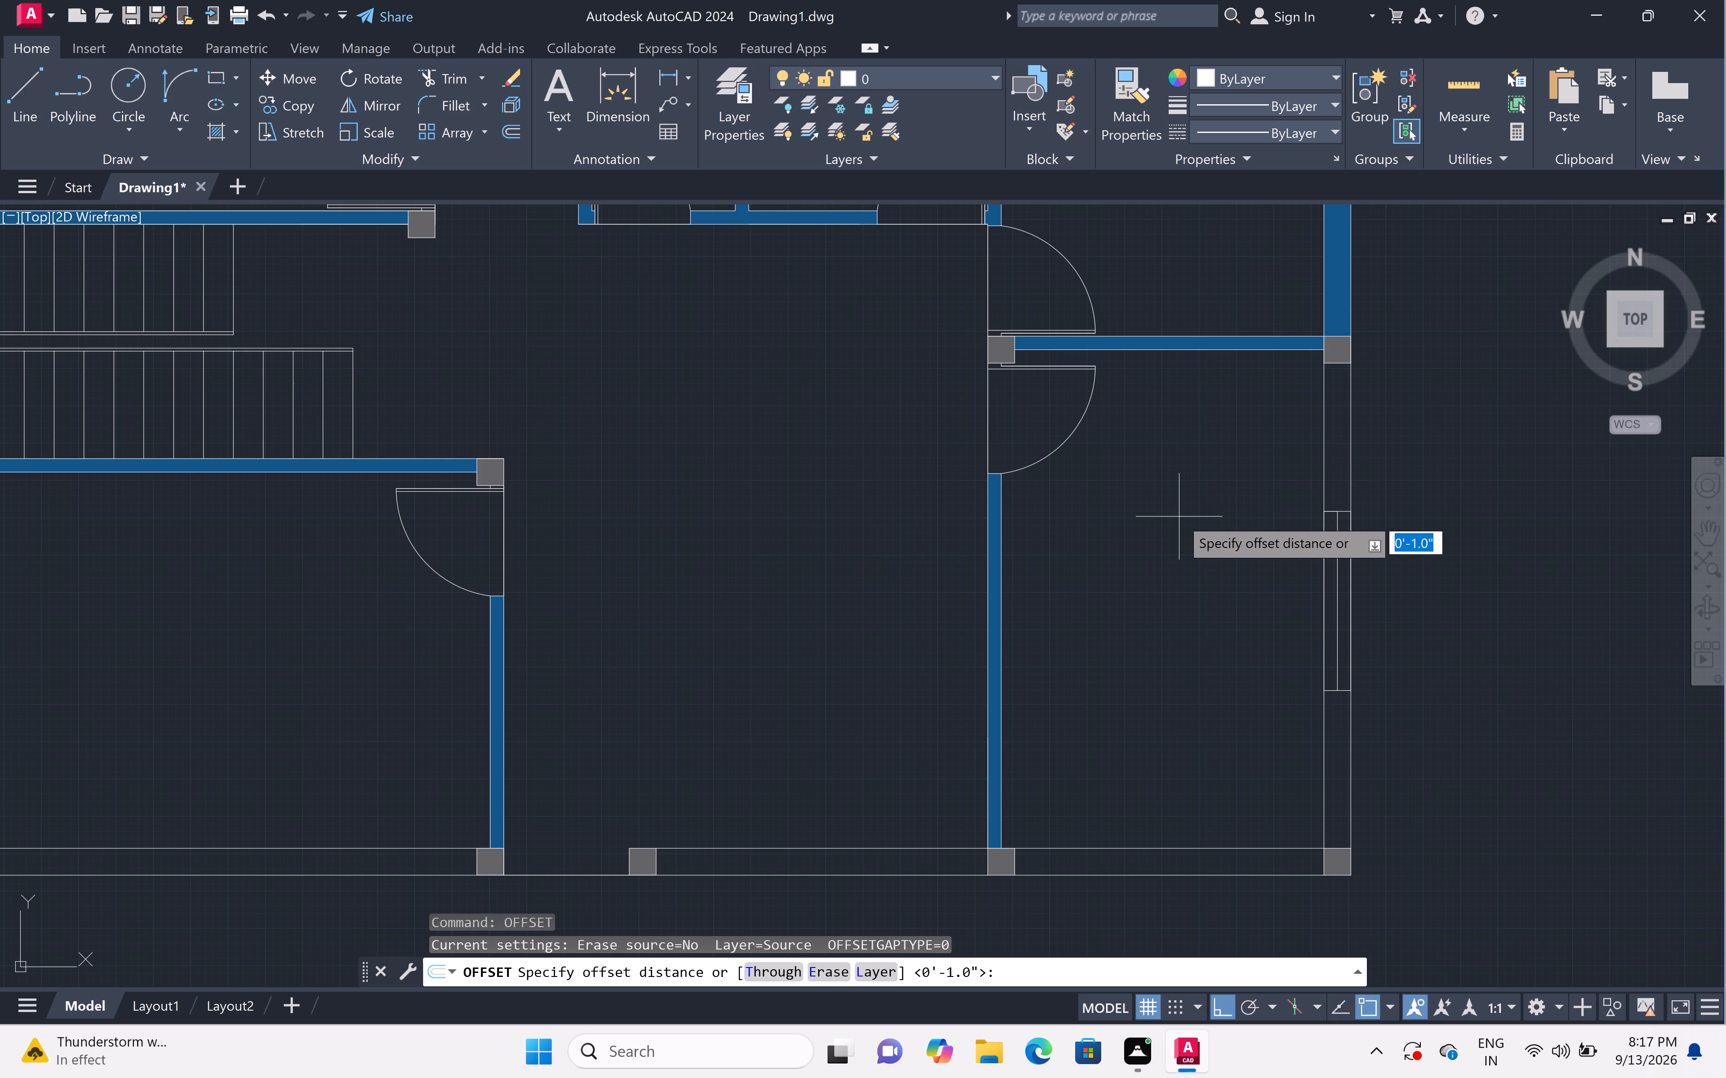
{"action": "key", "text": "3"}
{"action": "key", "text": "BackSpace"}
{"action": "key", "text": "2"}
{"action": "key", "text": "shift+quotedbl"}
{"action": "key", "text": "space"}
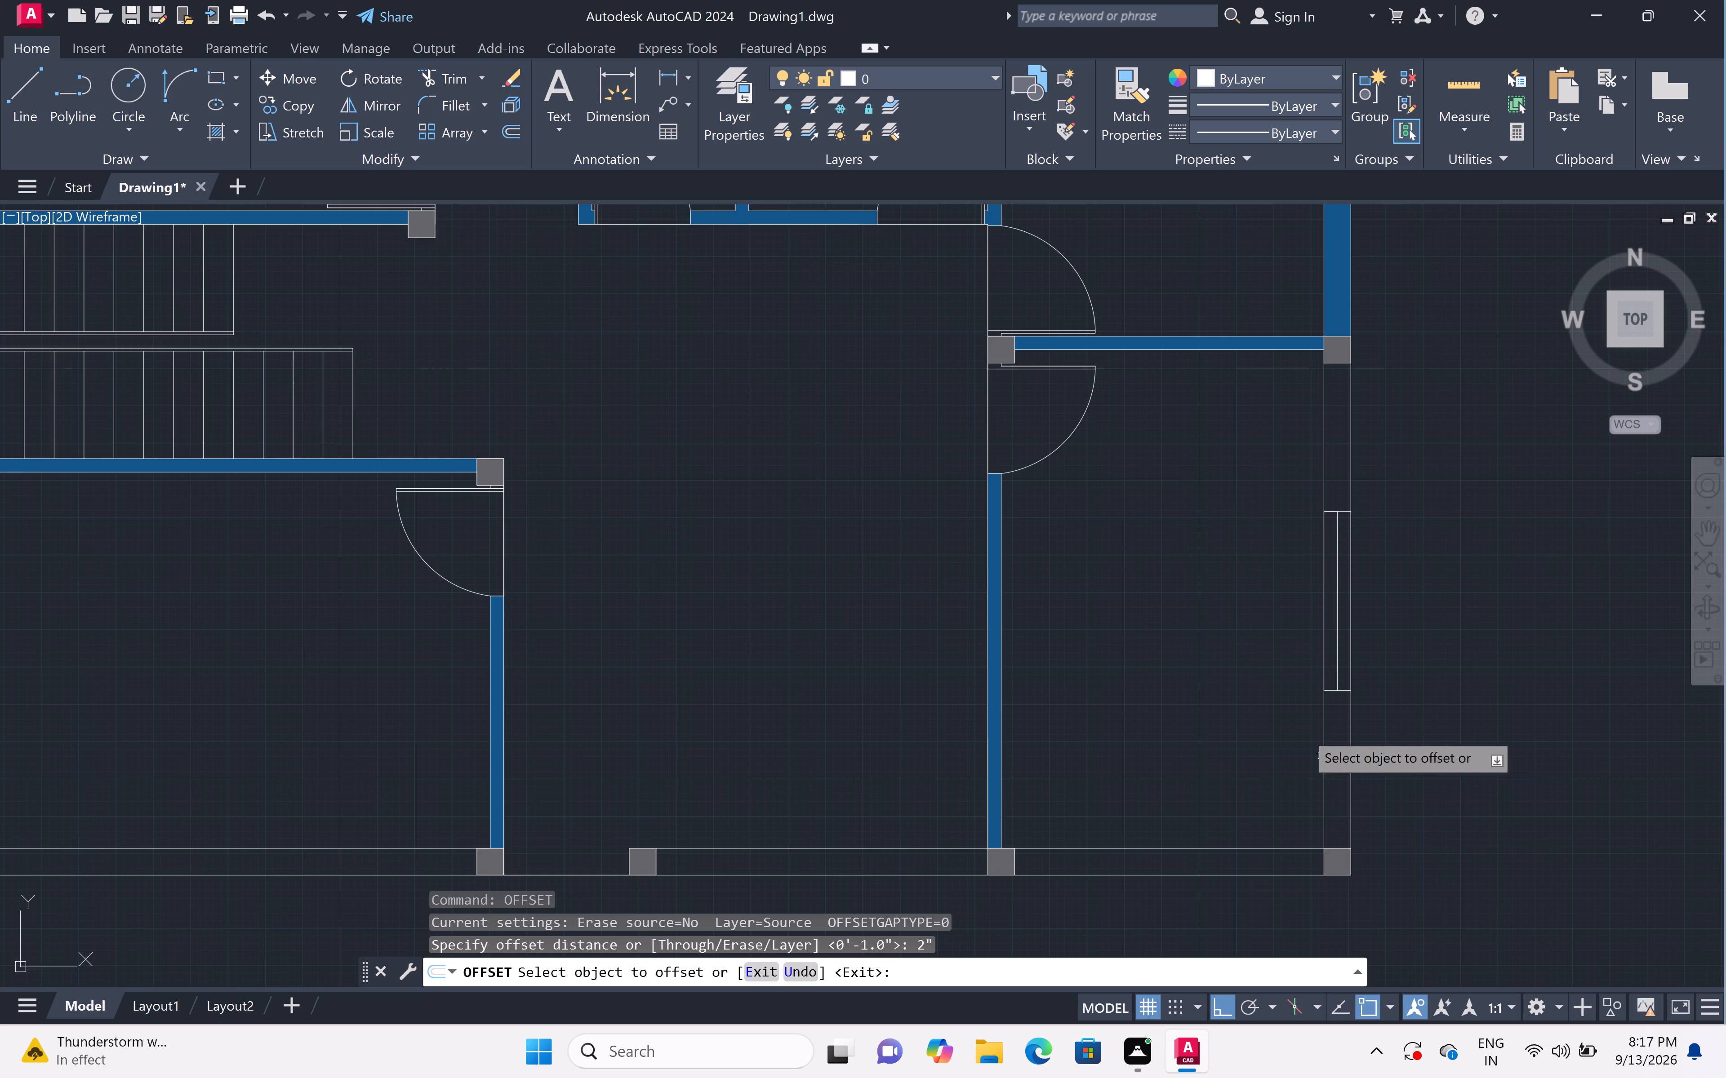
{"action": "scroll", "coordinate": [1346, 597], "scroll_direction": "up", "scroll_amount": 3}
{"action": "scroll", "coordinate": [1353, 592], "scroll_direction": "down", "scroll_amount": 1}
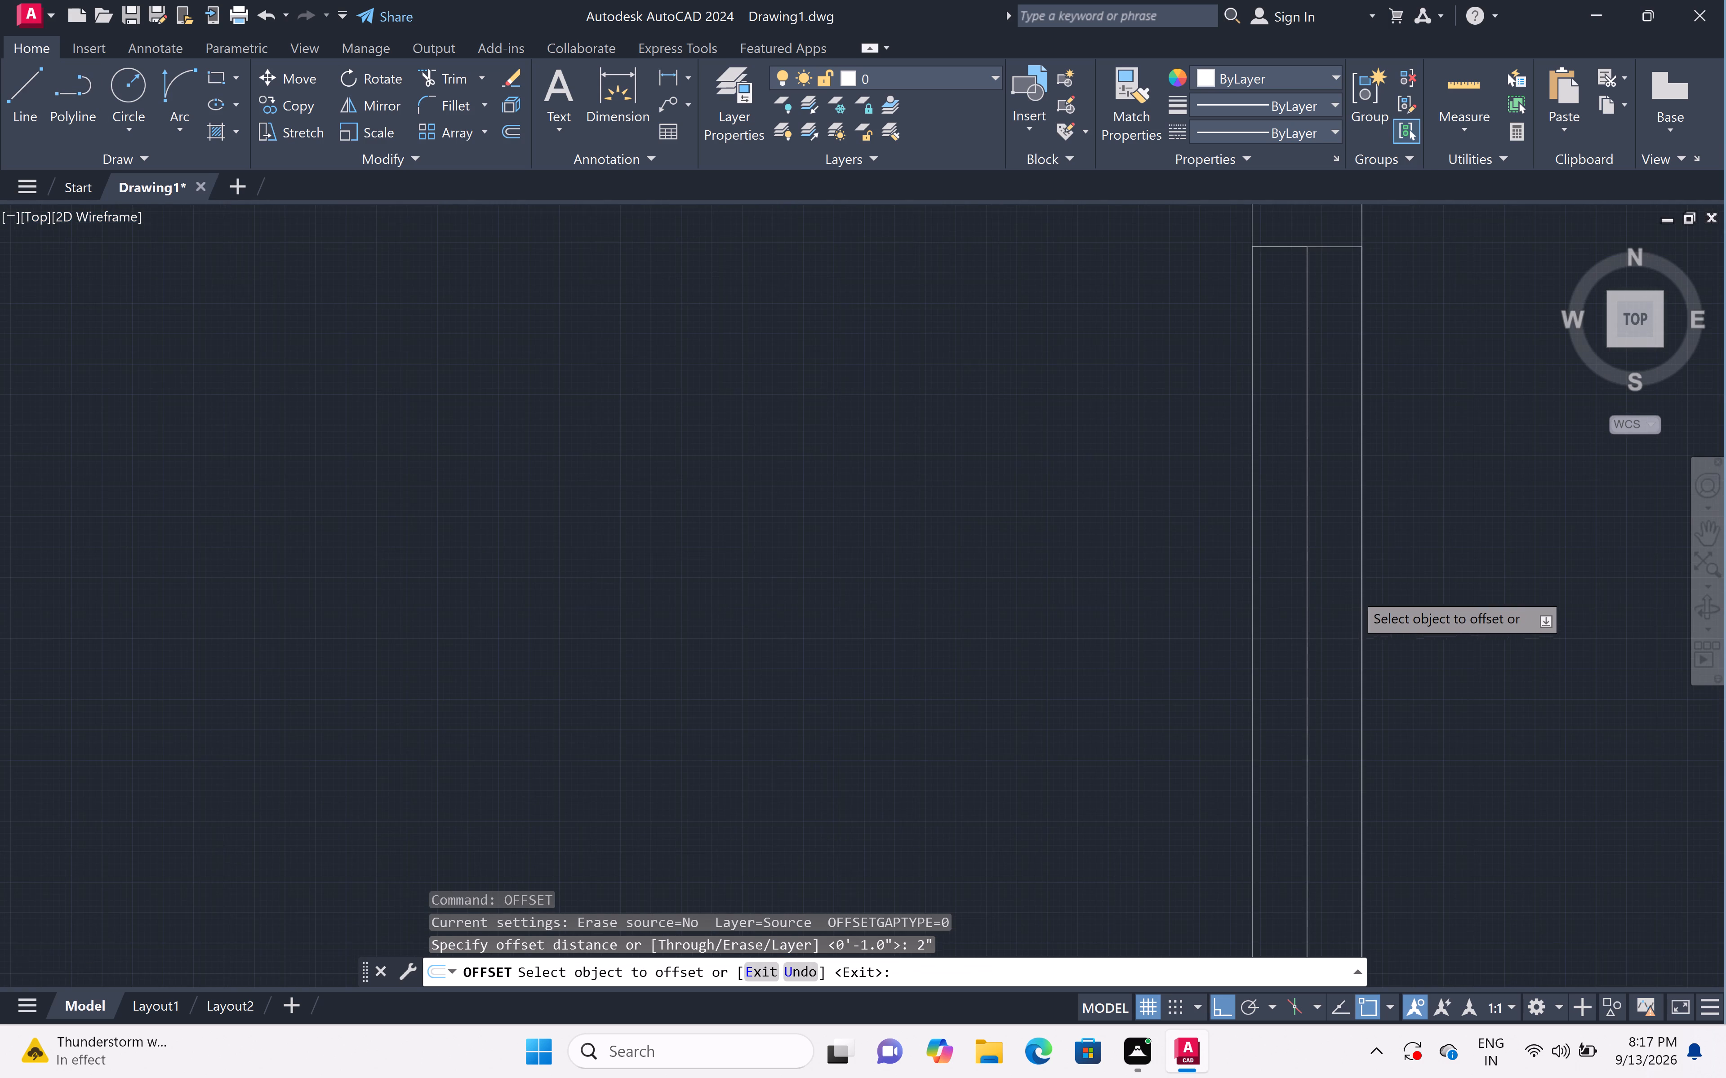
{"action": "scroll", "coordinate": [1353, 592], "scroll_direction": "down", "scroll_amount": 1}
{"action": "left_click", "coordinate": [1358, 592]}
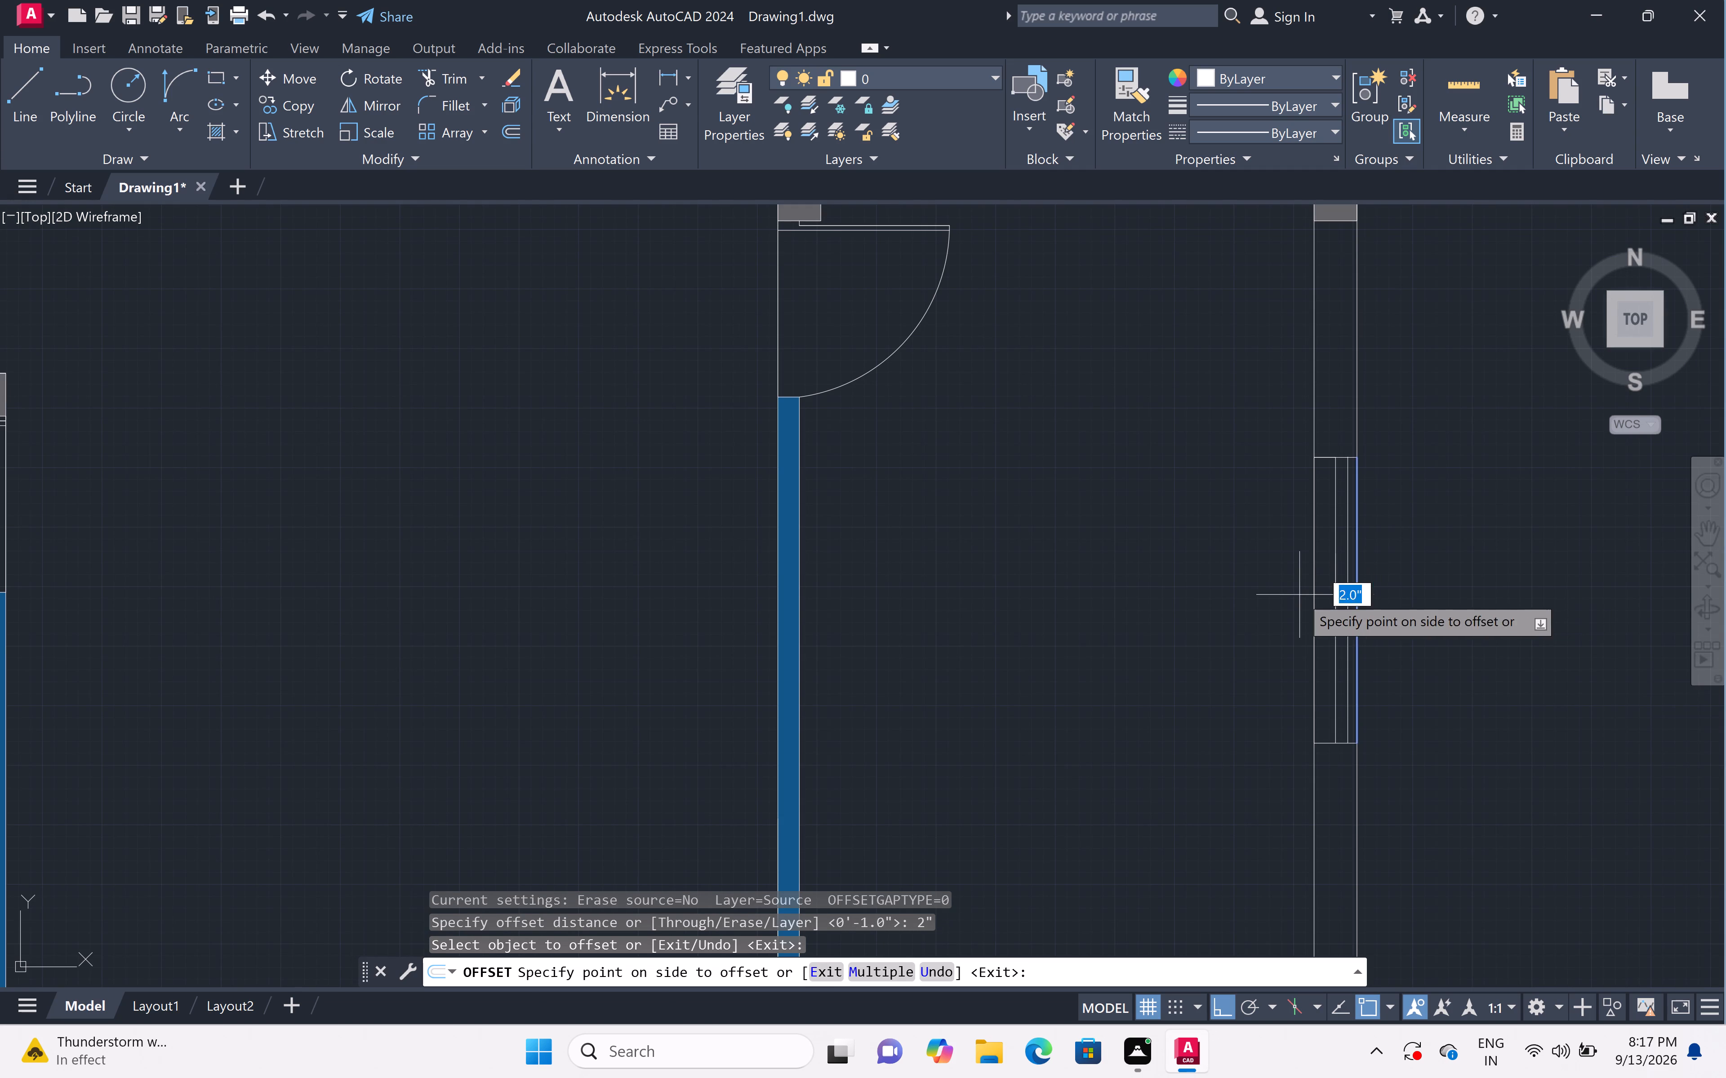
{"action": "left_click", "coordinate": [1299, 595]}
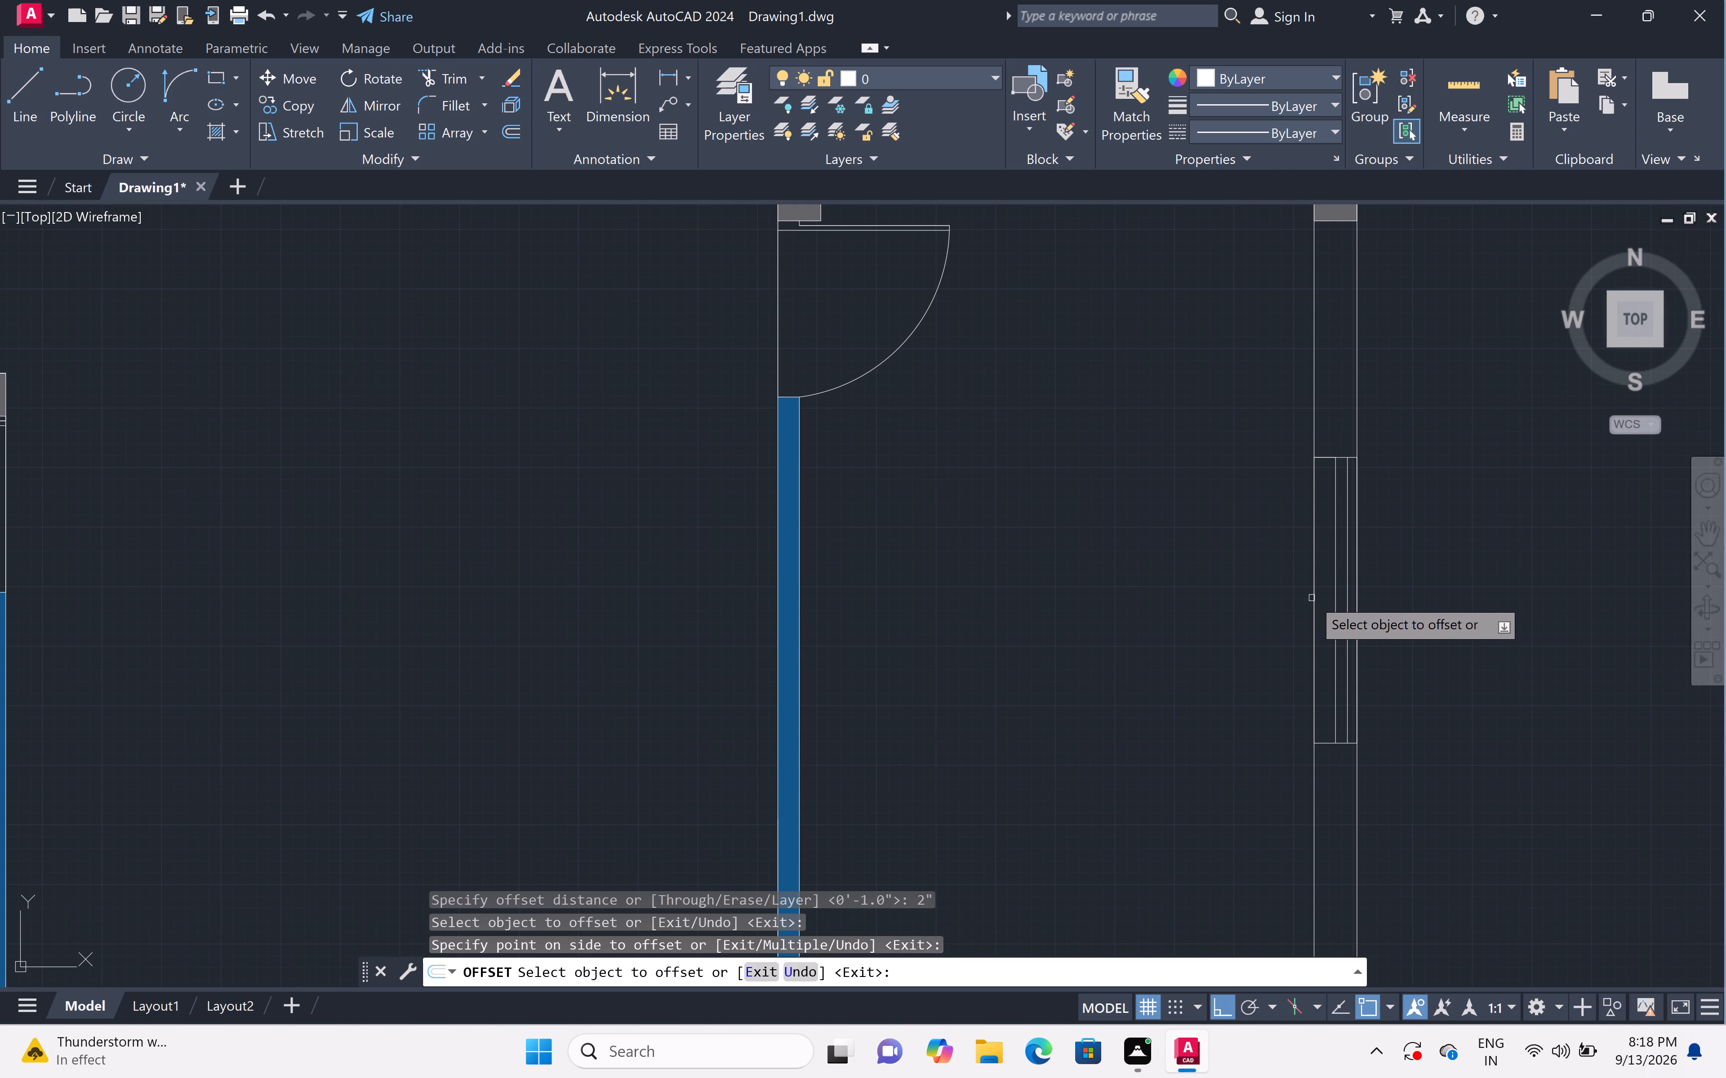
{"action": "left_click", "coordinate": [1315, 604]}
{"action": "left_click", "coordinate": [1357, 621]}
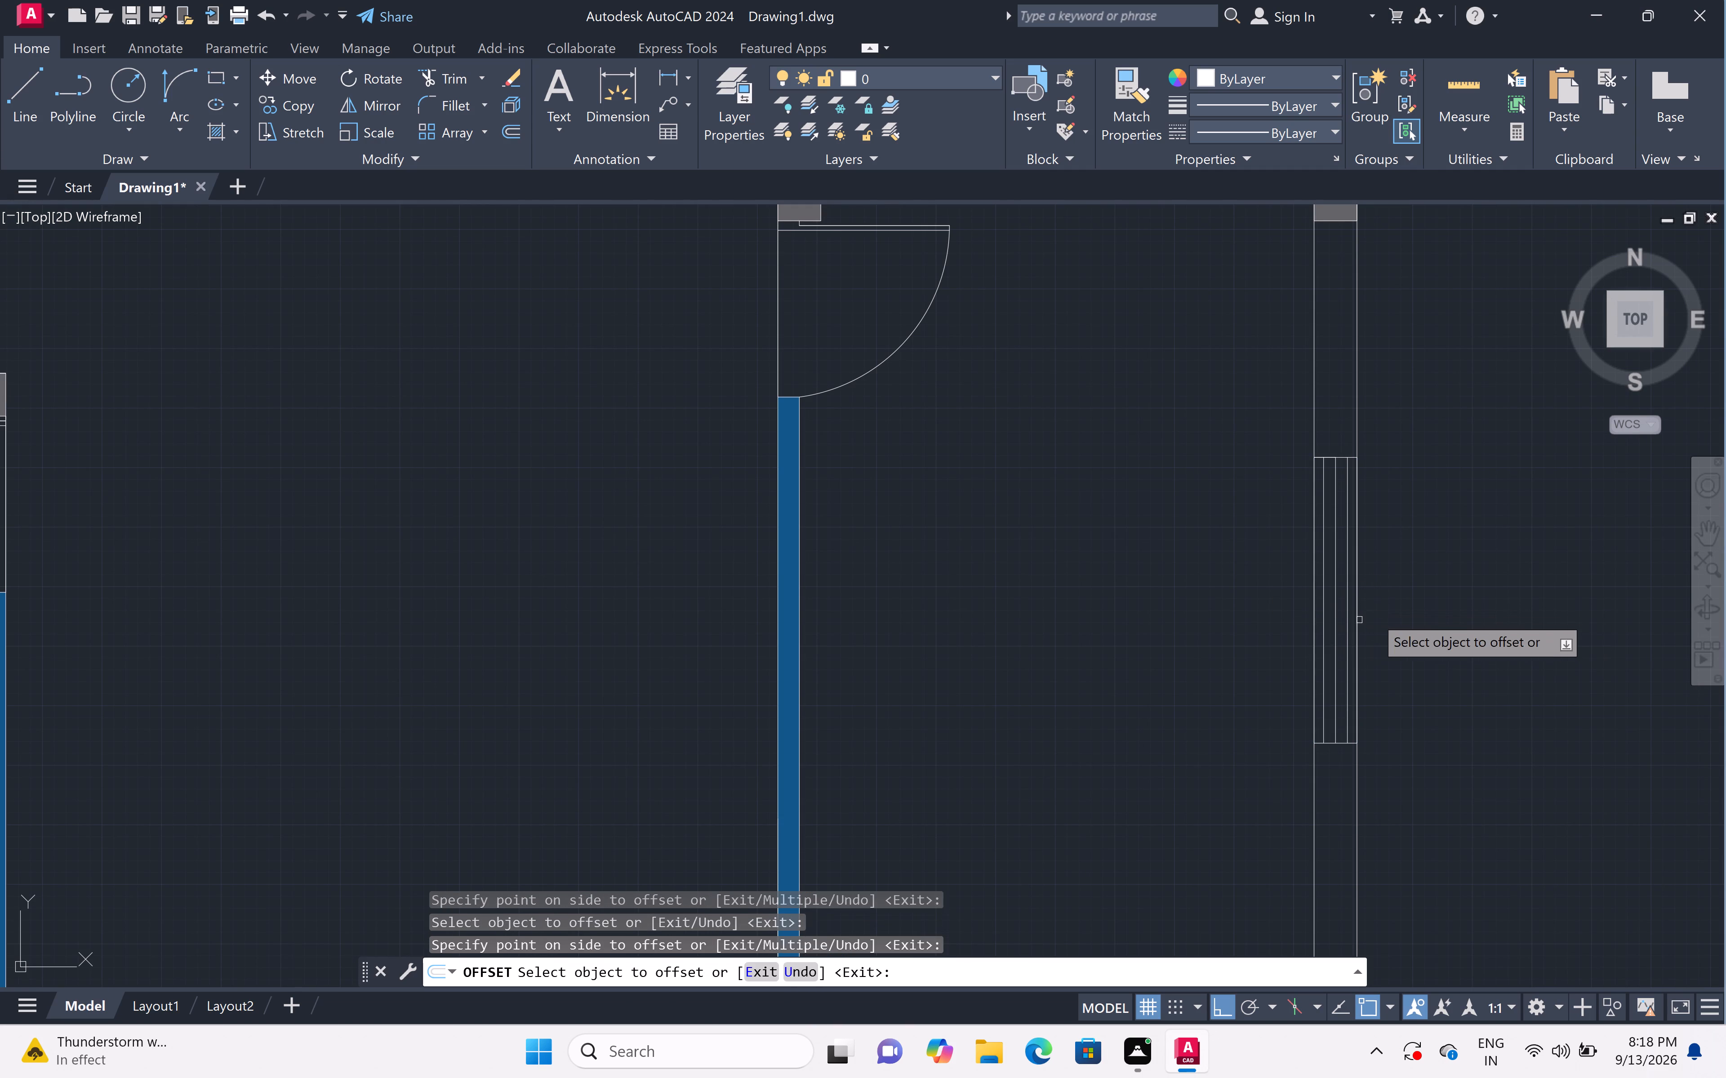
{"action": "scroll", "coordinate": [1379, 612], "scroll_direction": "down", "scroll_amount": 2}
{"action": "scroll", "coordinate": [1249, 806], "scroll_direction": "up", "scroll_amount": 1}
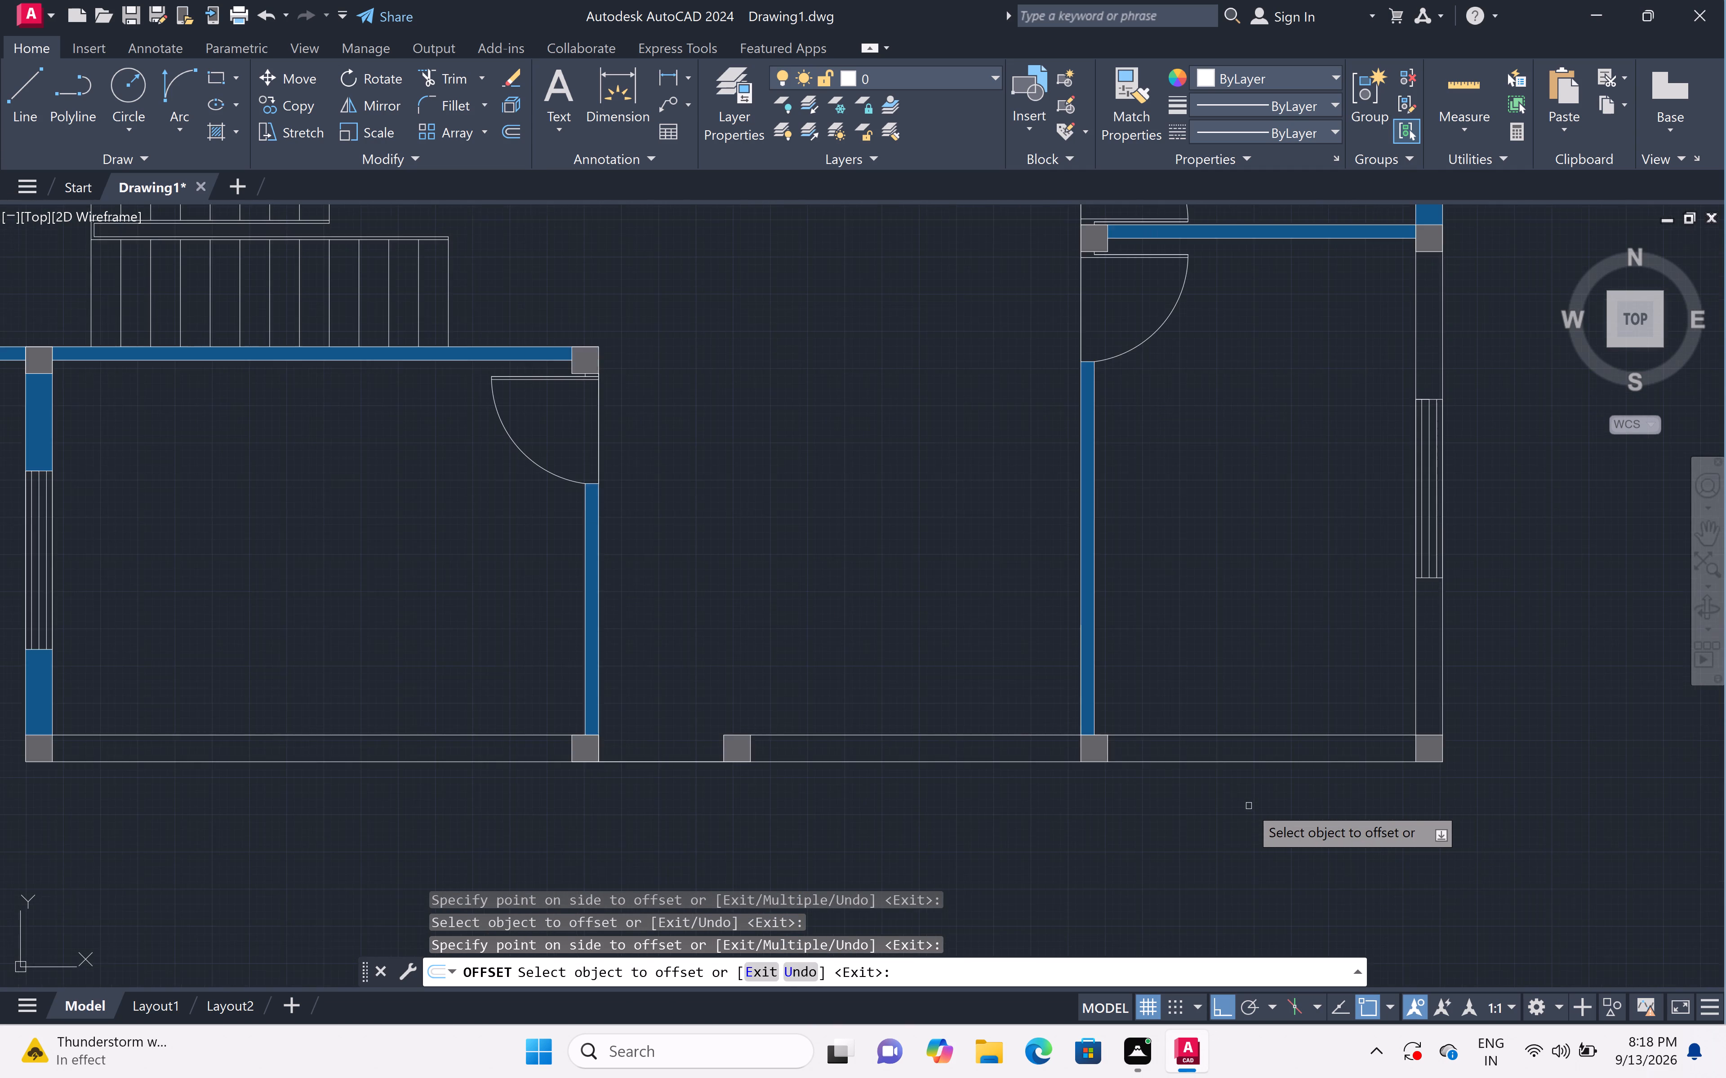
{"action": "scroll", "coordinate": [1249, 806], "scroll_direction": "up", "scroll_amount": 1}
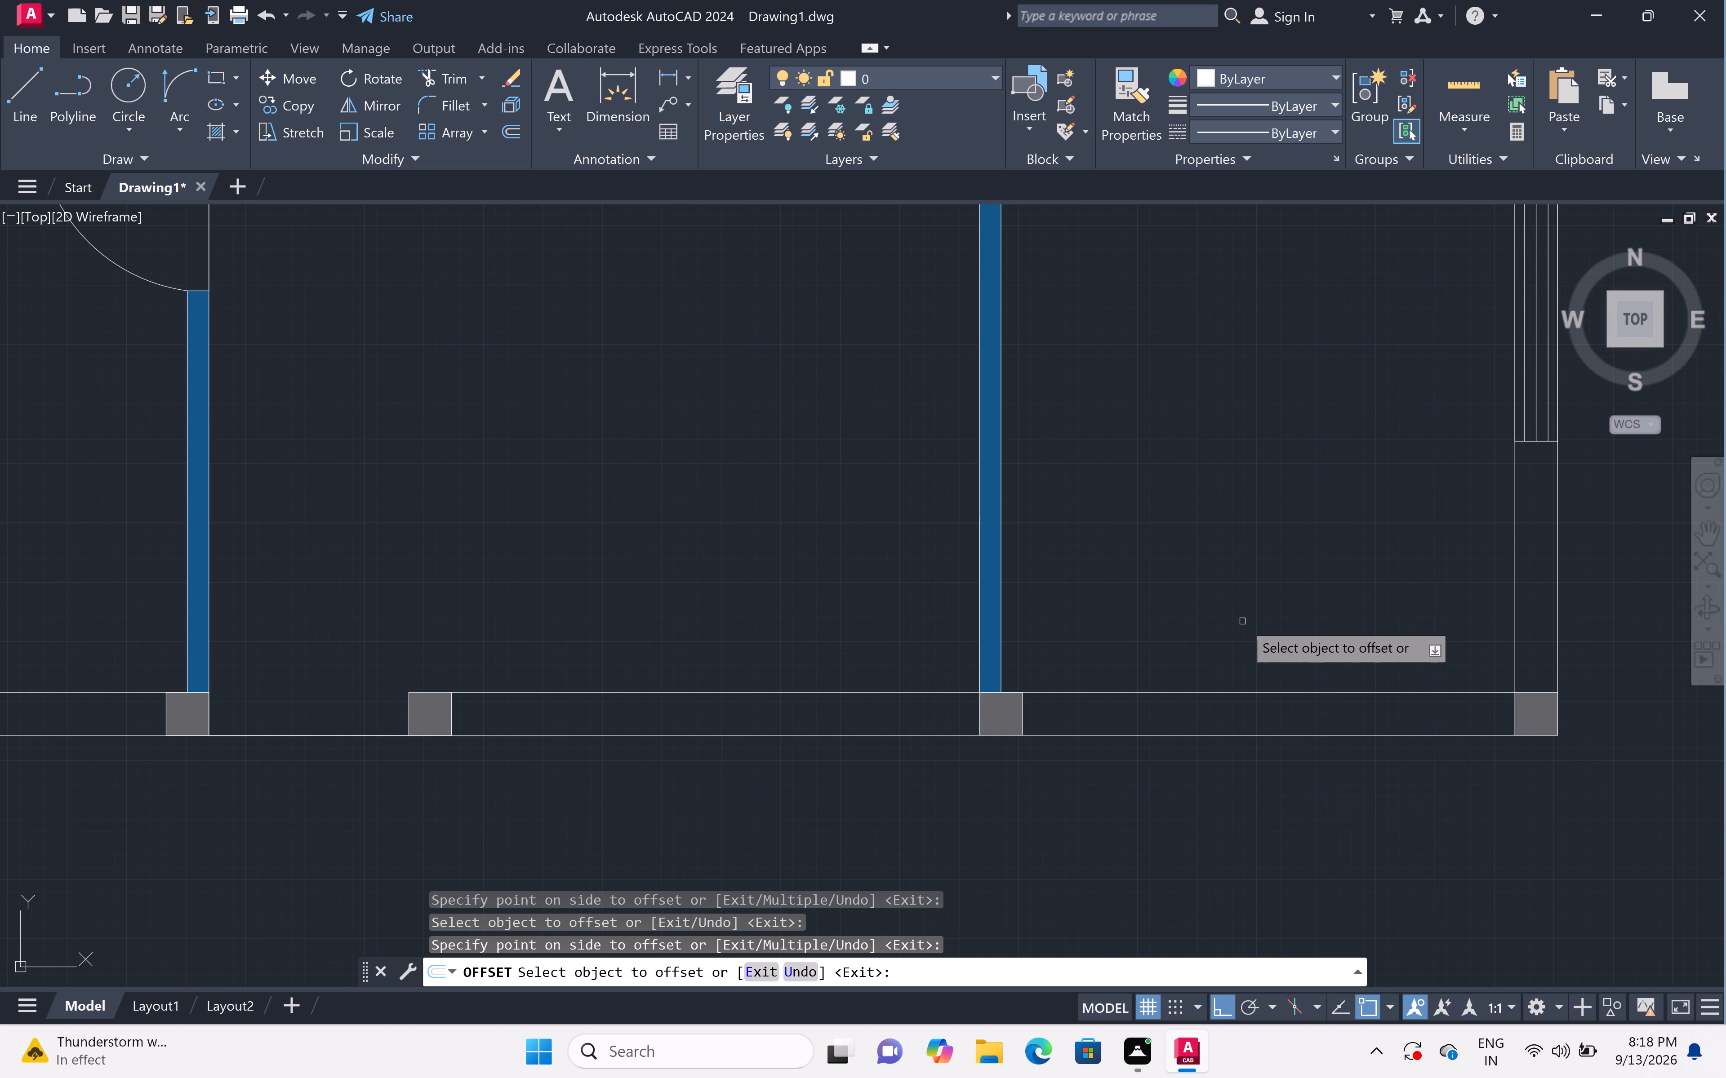
{"action": "key", "text": "Escape"}
Draw a 5' long window outline across the southeast room's south wall, with a centre line between the midpoints of its end lines.
{"action": "type", "text": "l"}
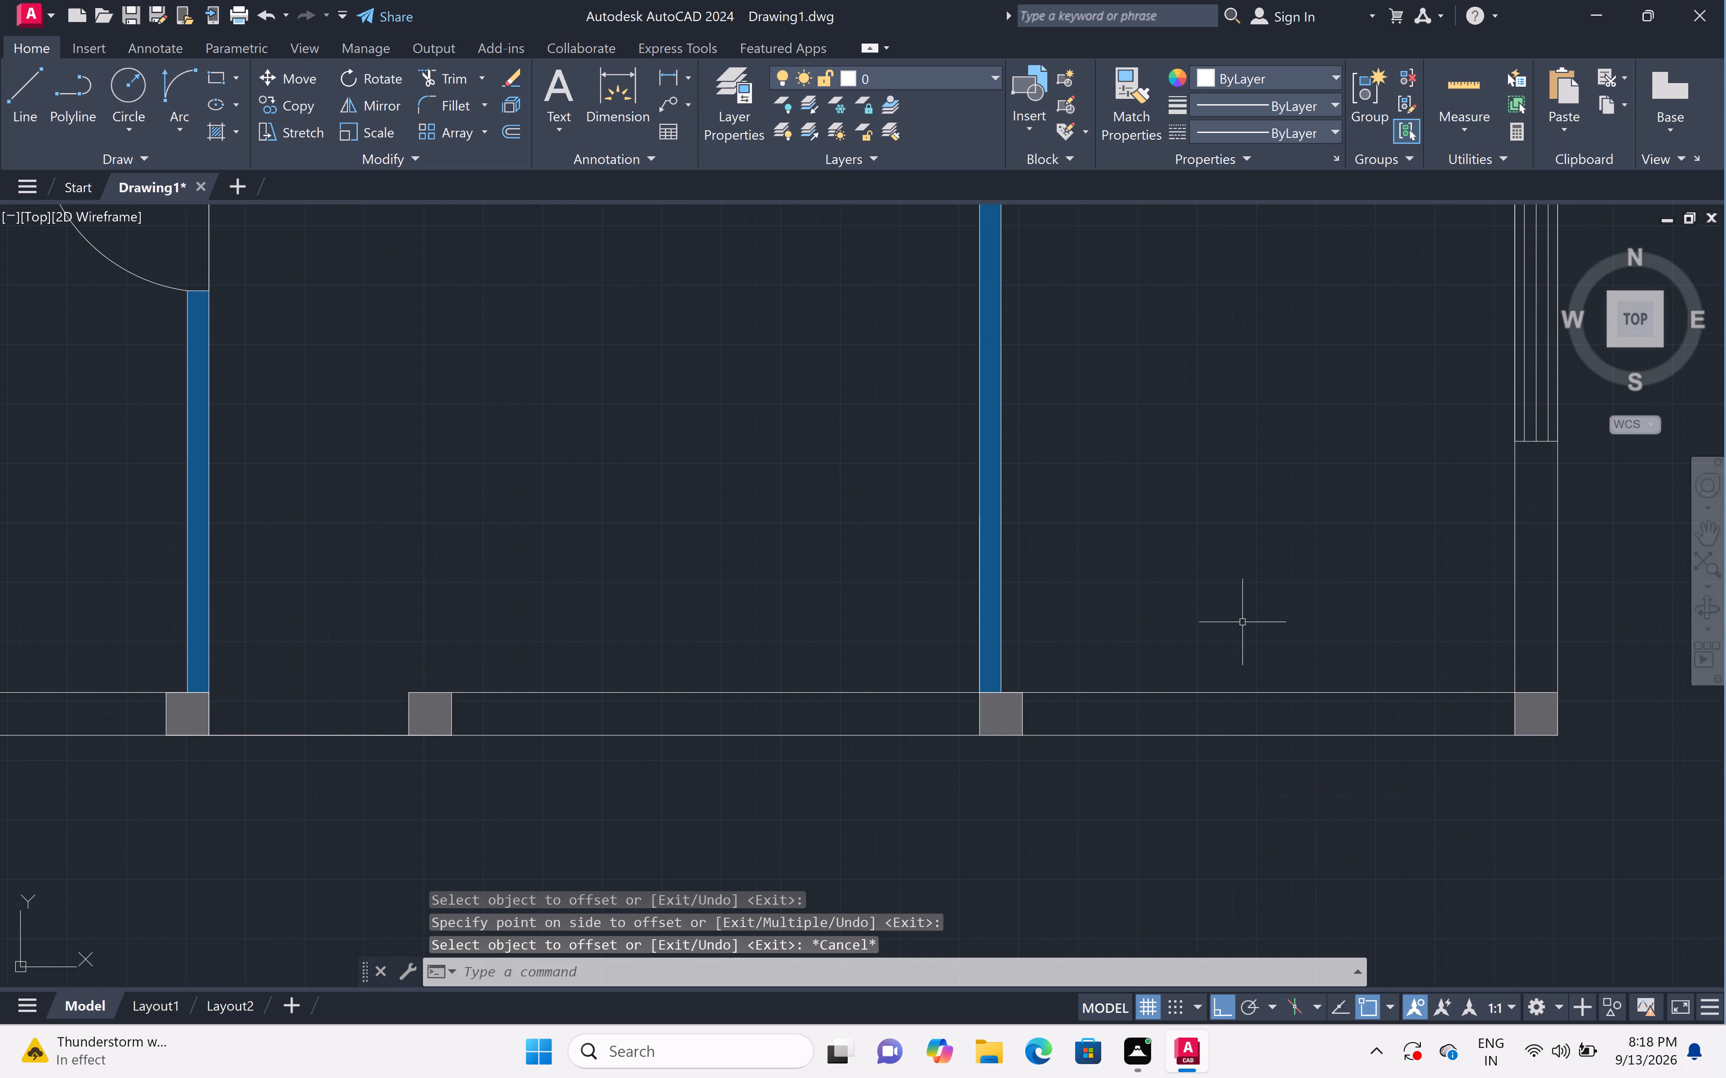
{"action": "key", "text": "space"}
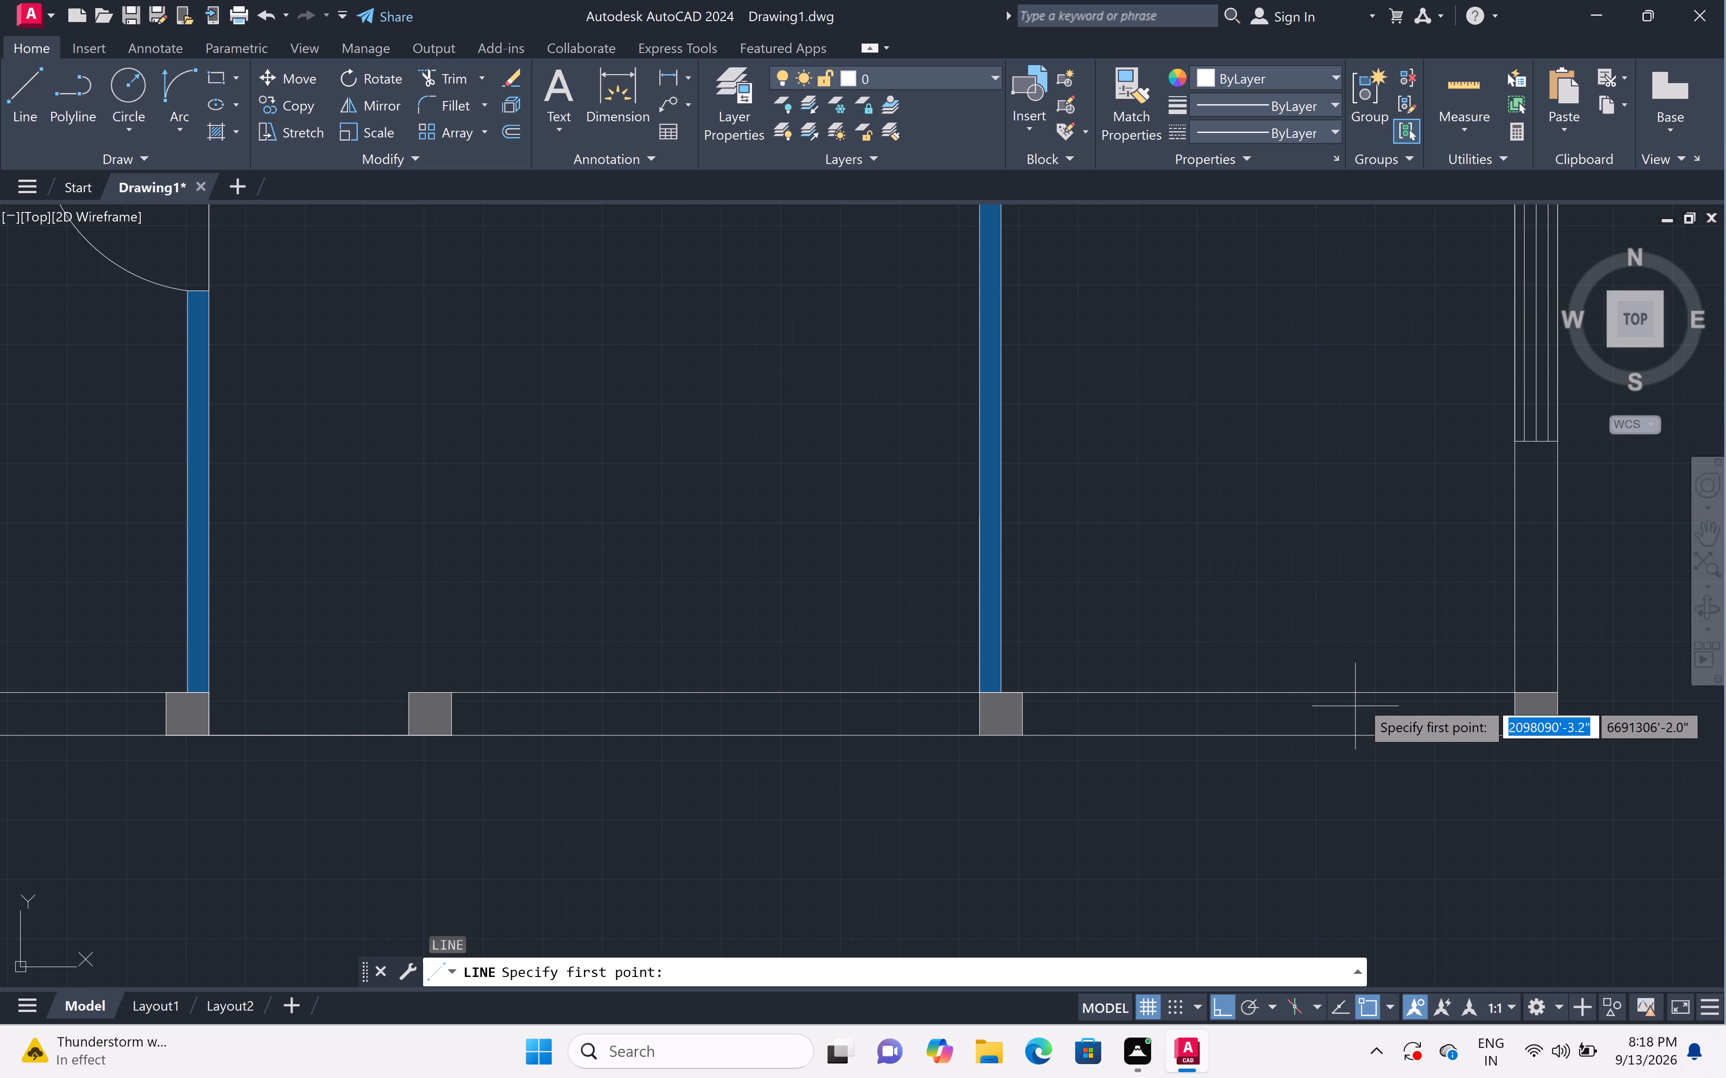
{"action": "left_click", "coordinate": [1390, 693]}
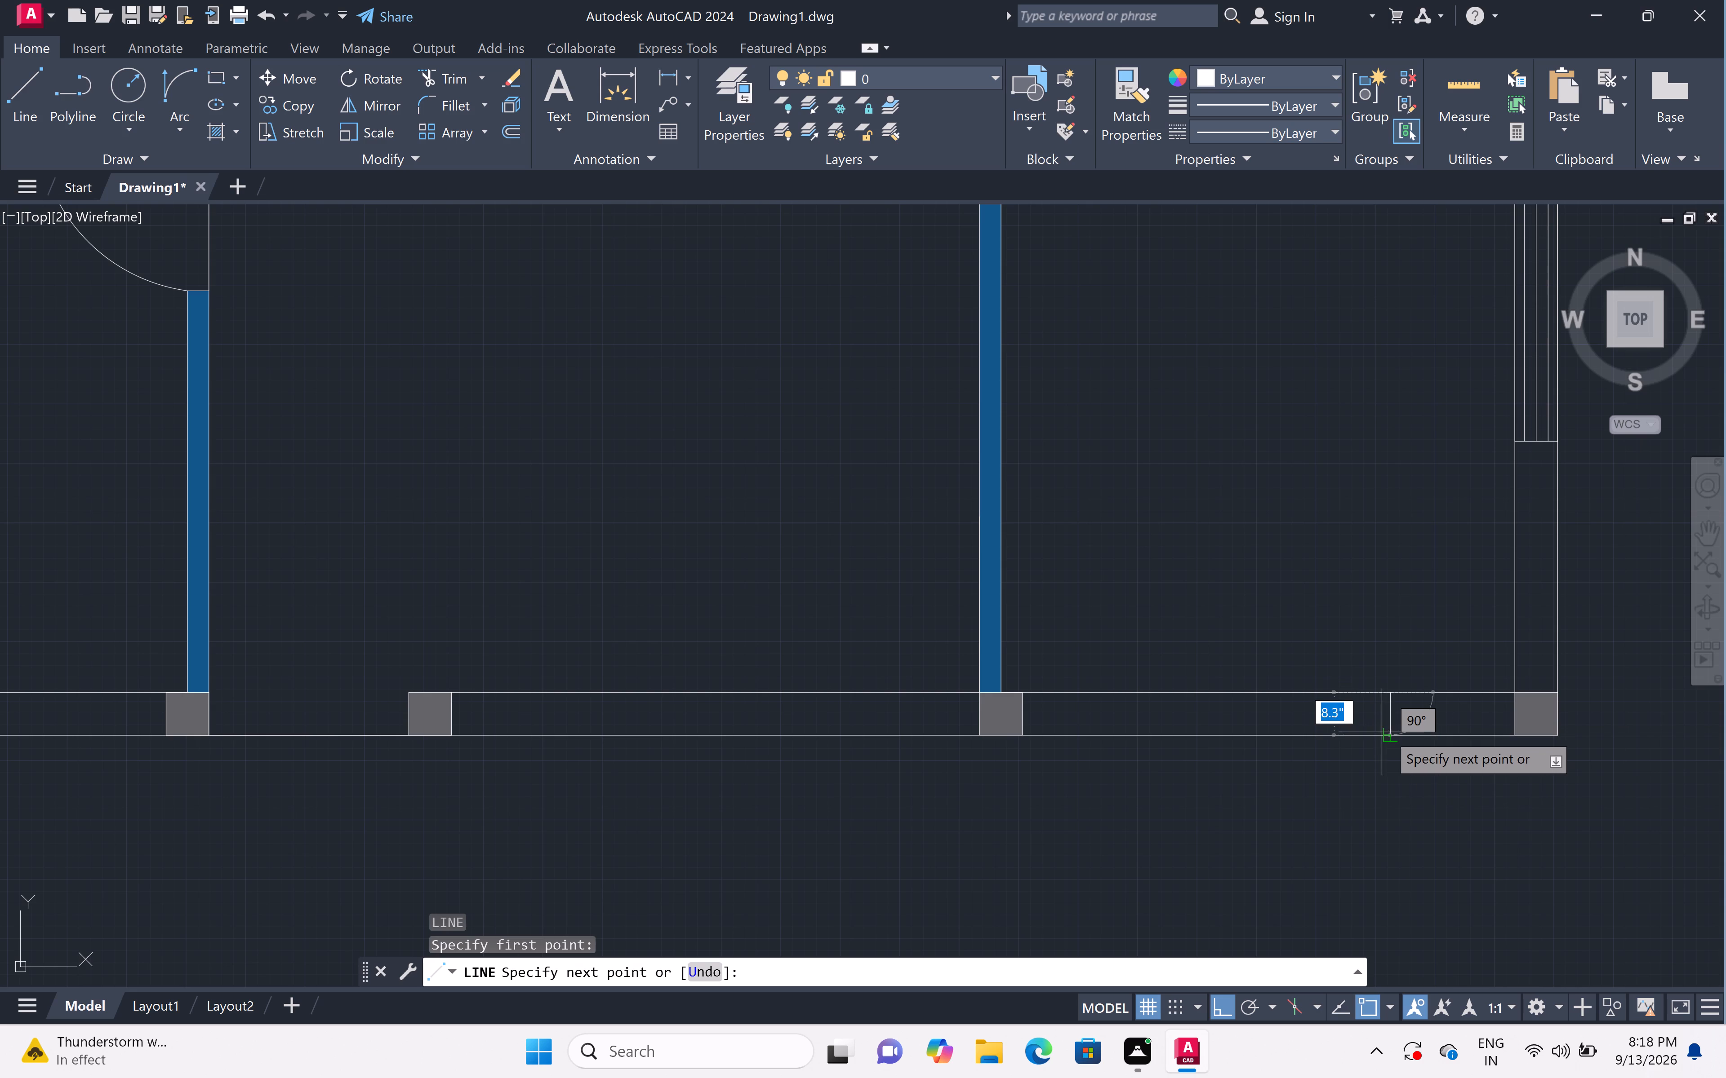
{"action": "left_click", "coordinate": [1391, 732]}
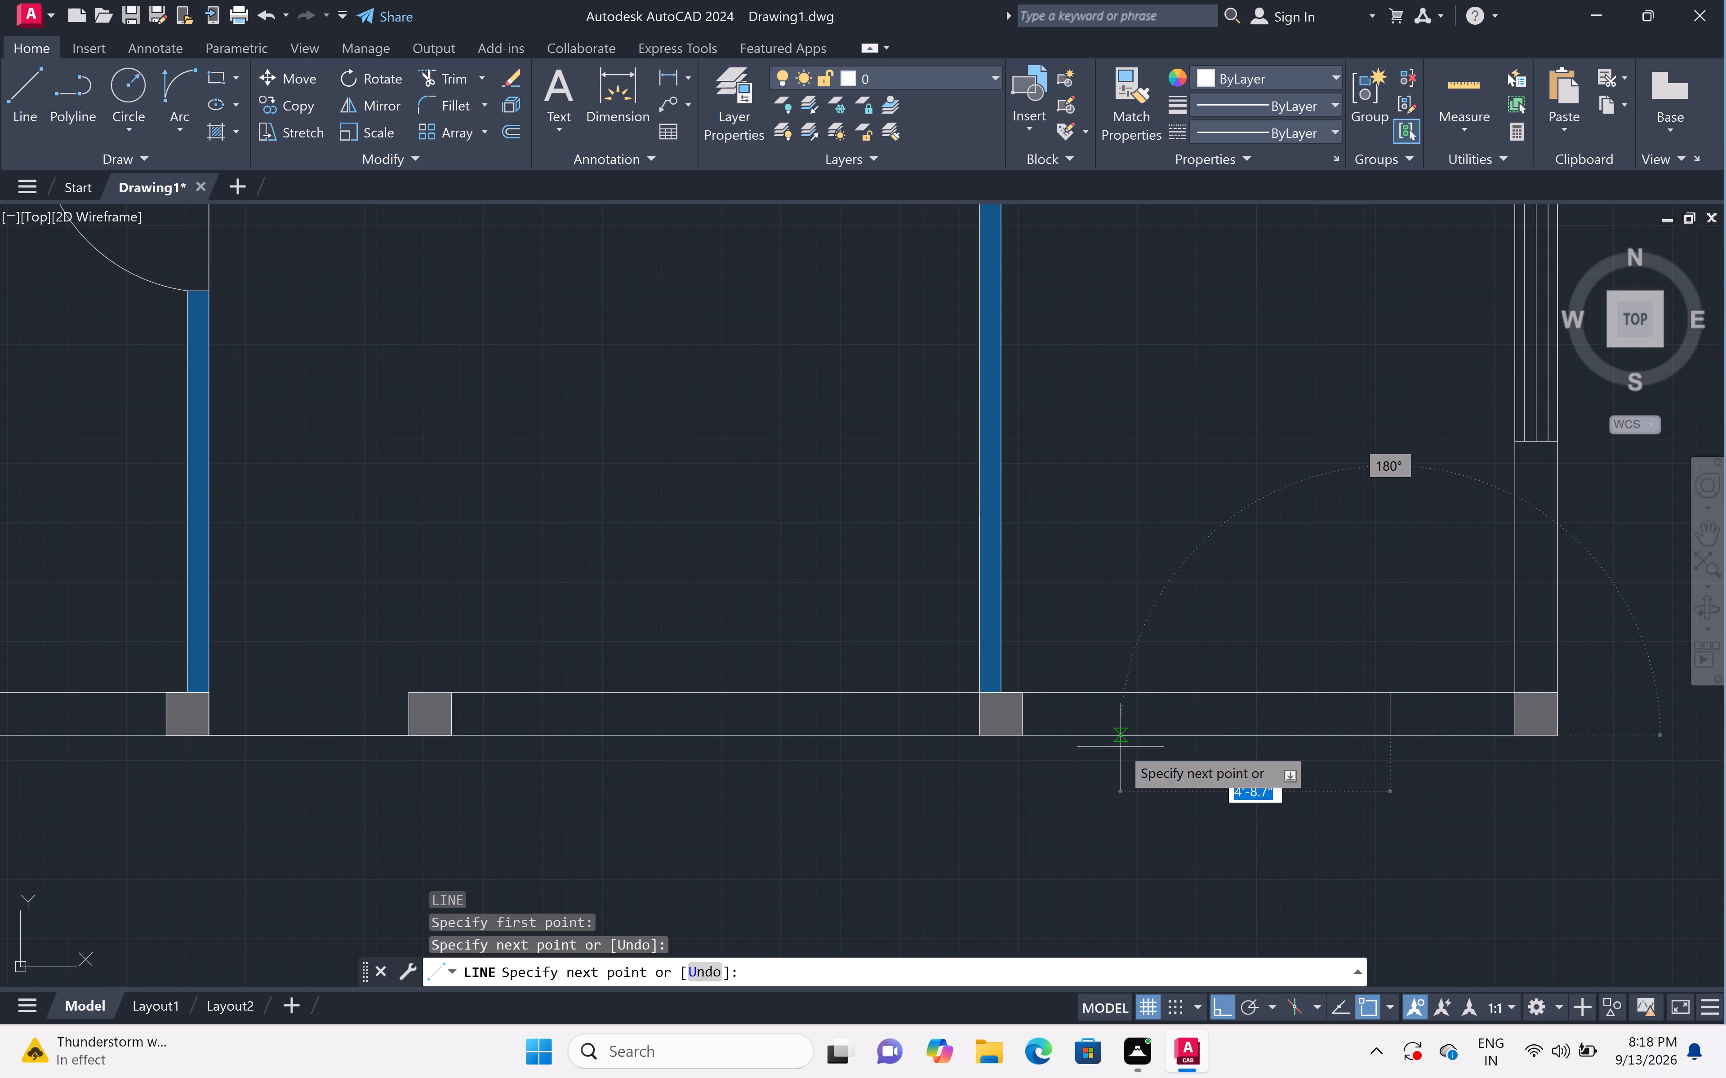
{"action": "key", "text": "5"}
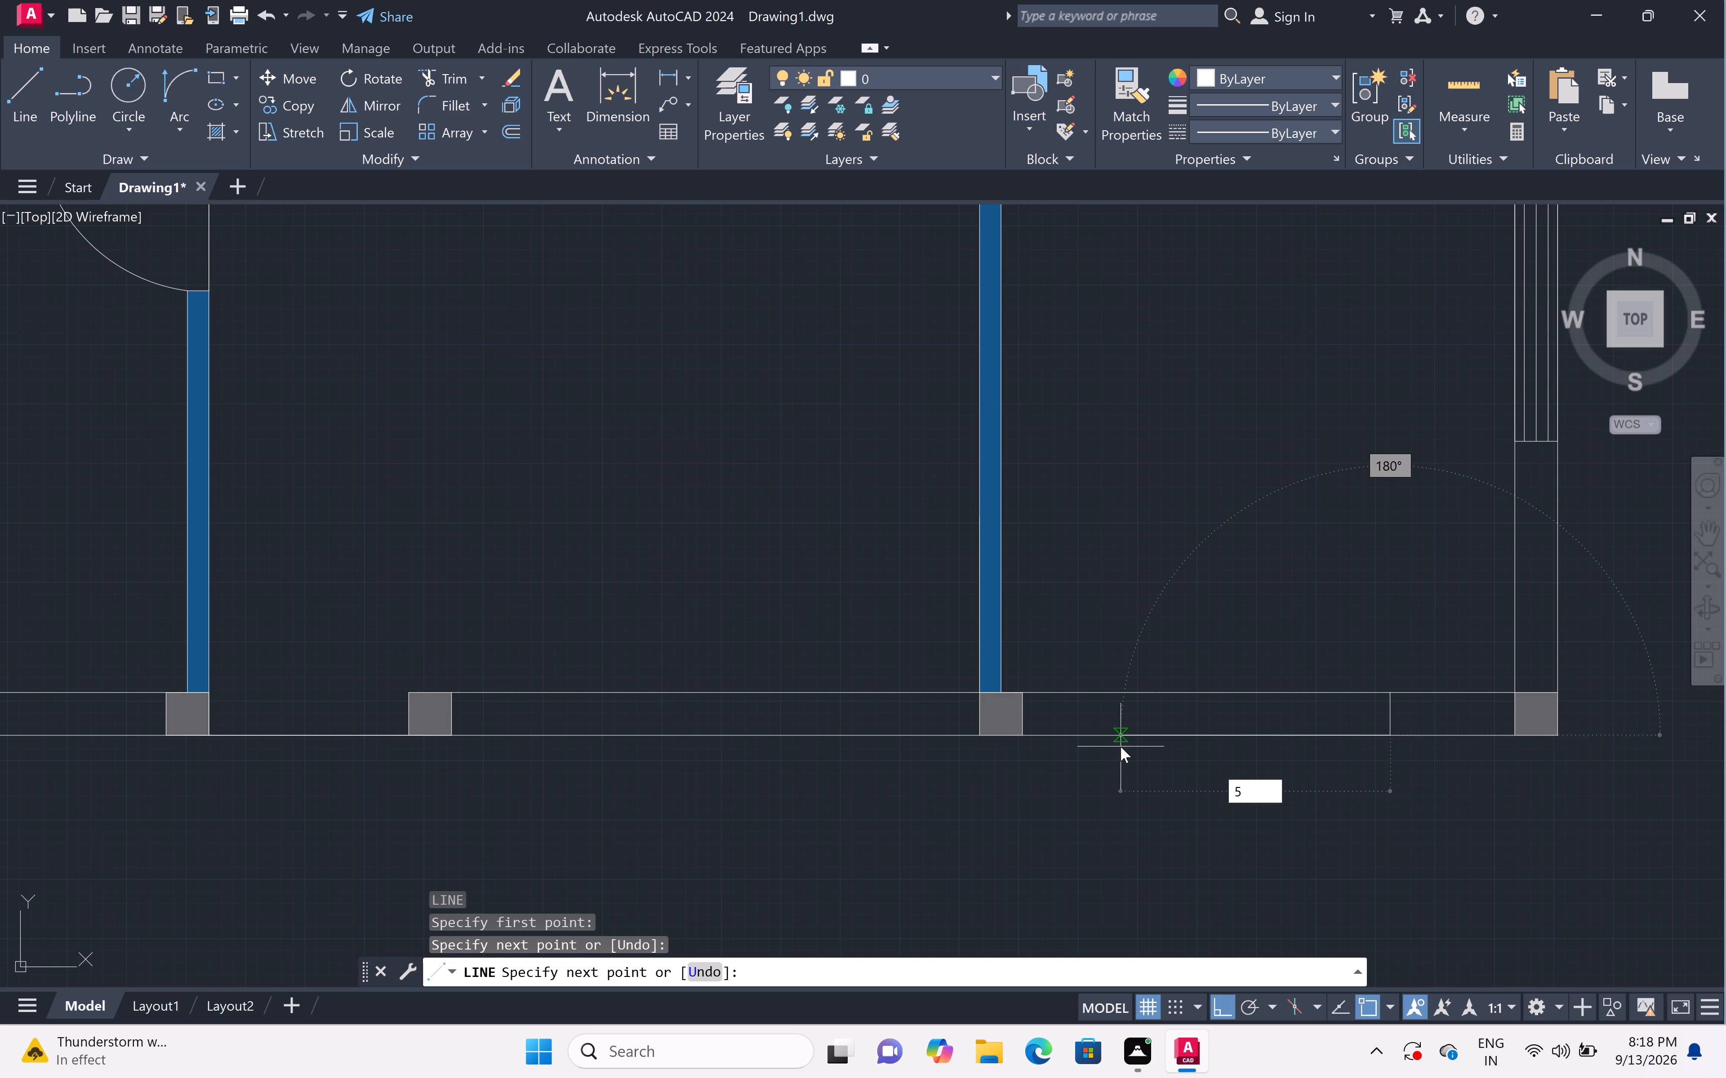
{"action": "type", "text": "'"}
{"action": "key", "text": "space"}
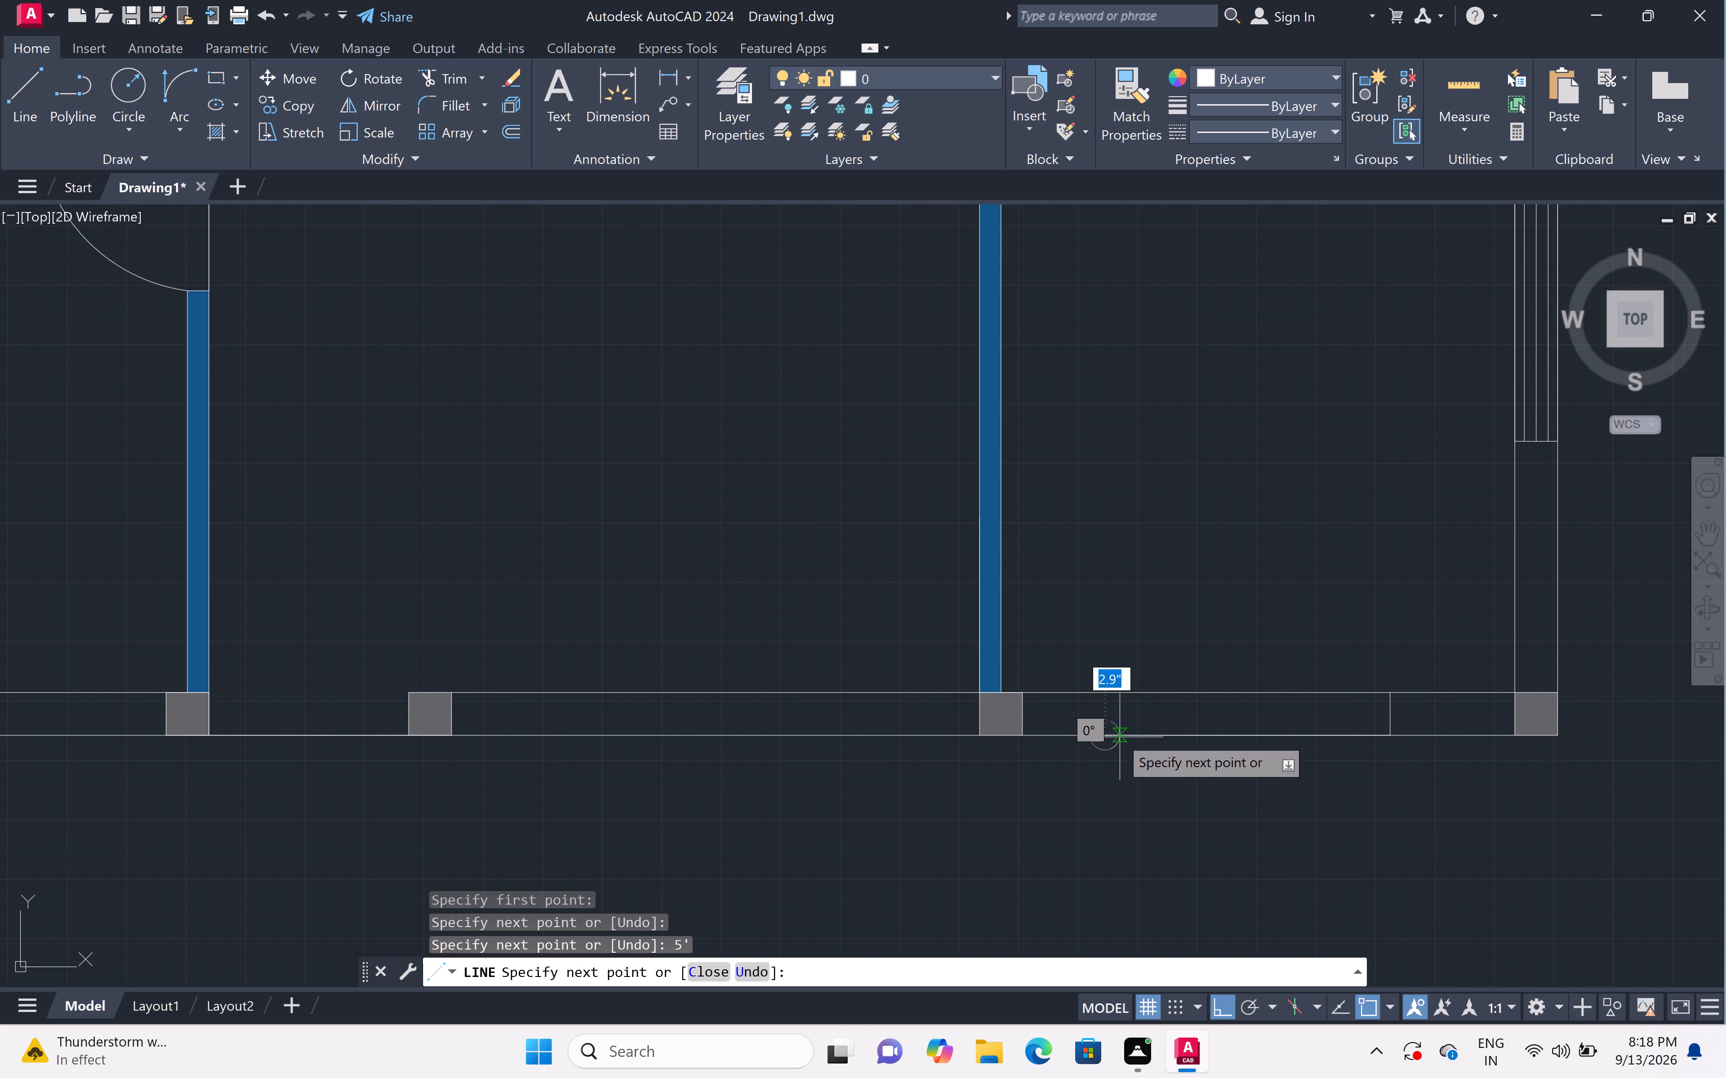
{"action": "left_click", "coordinate": [1108, 693]}
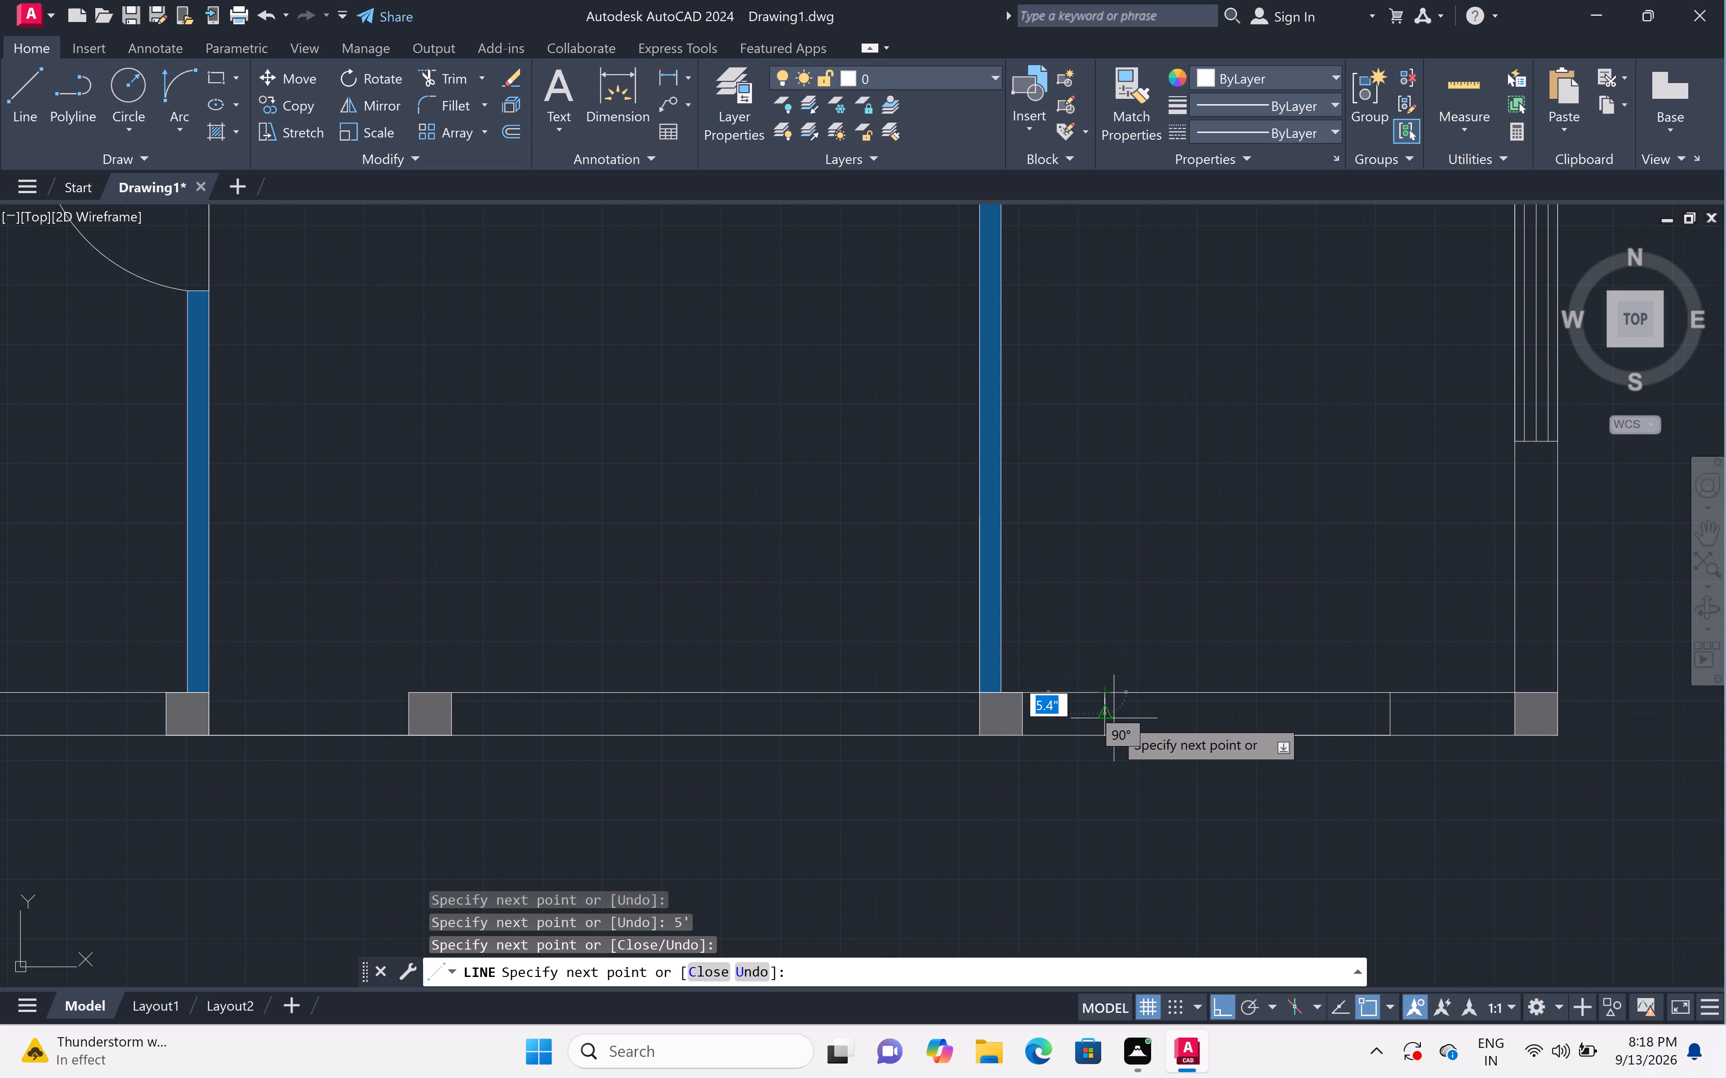
{"action": "left_click_drag", "start_coordinate": [1106, 714], "coordinate": [1118, 713]}
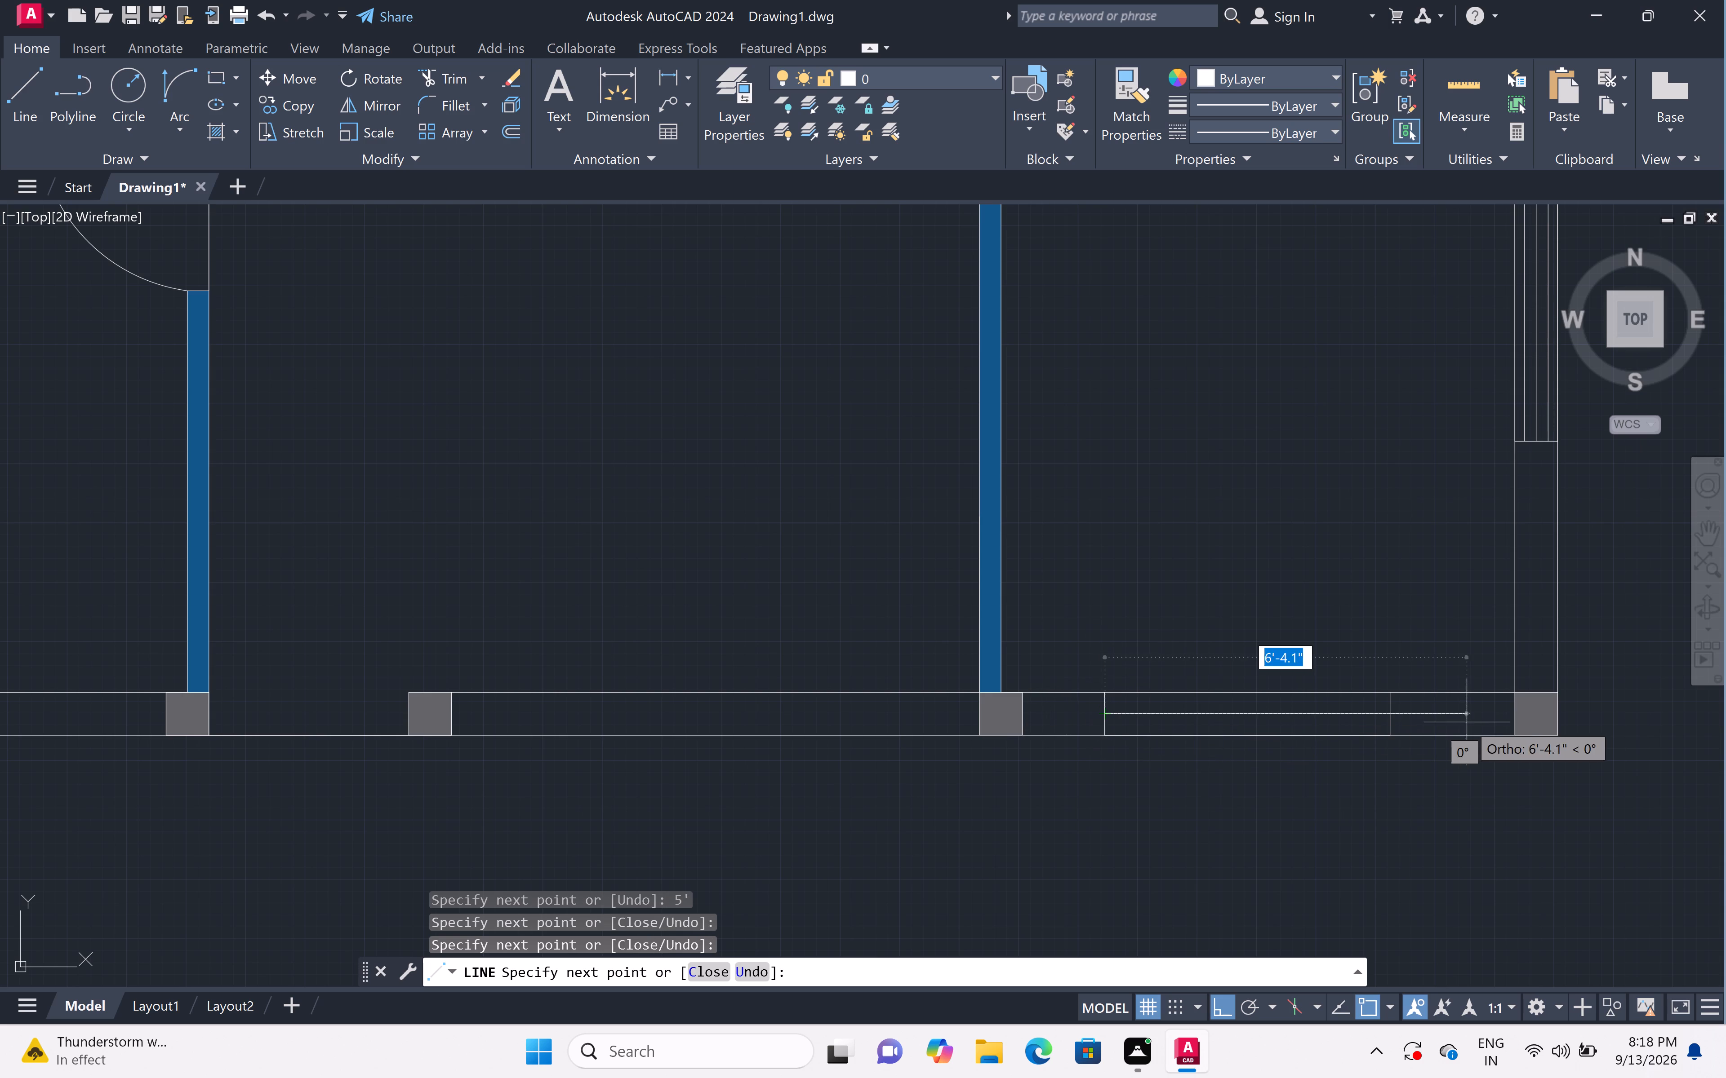
{"action": "left_click", "coordinate": [1392, 713]}
{"action": "key", "text": "space"}
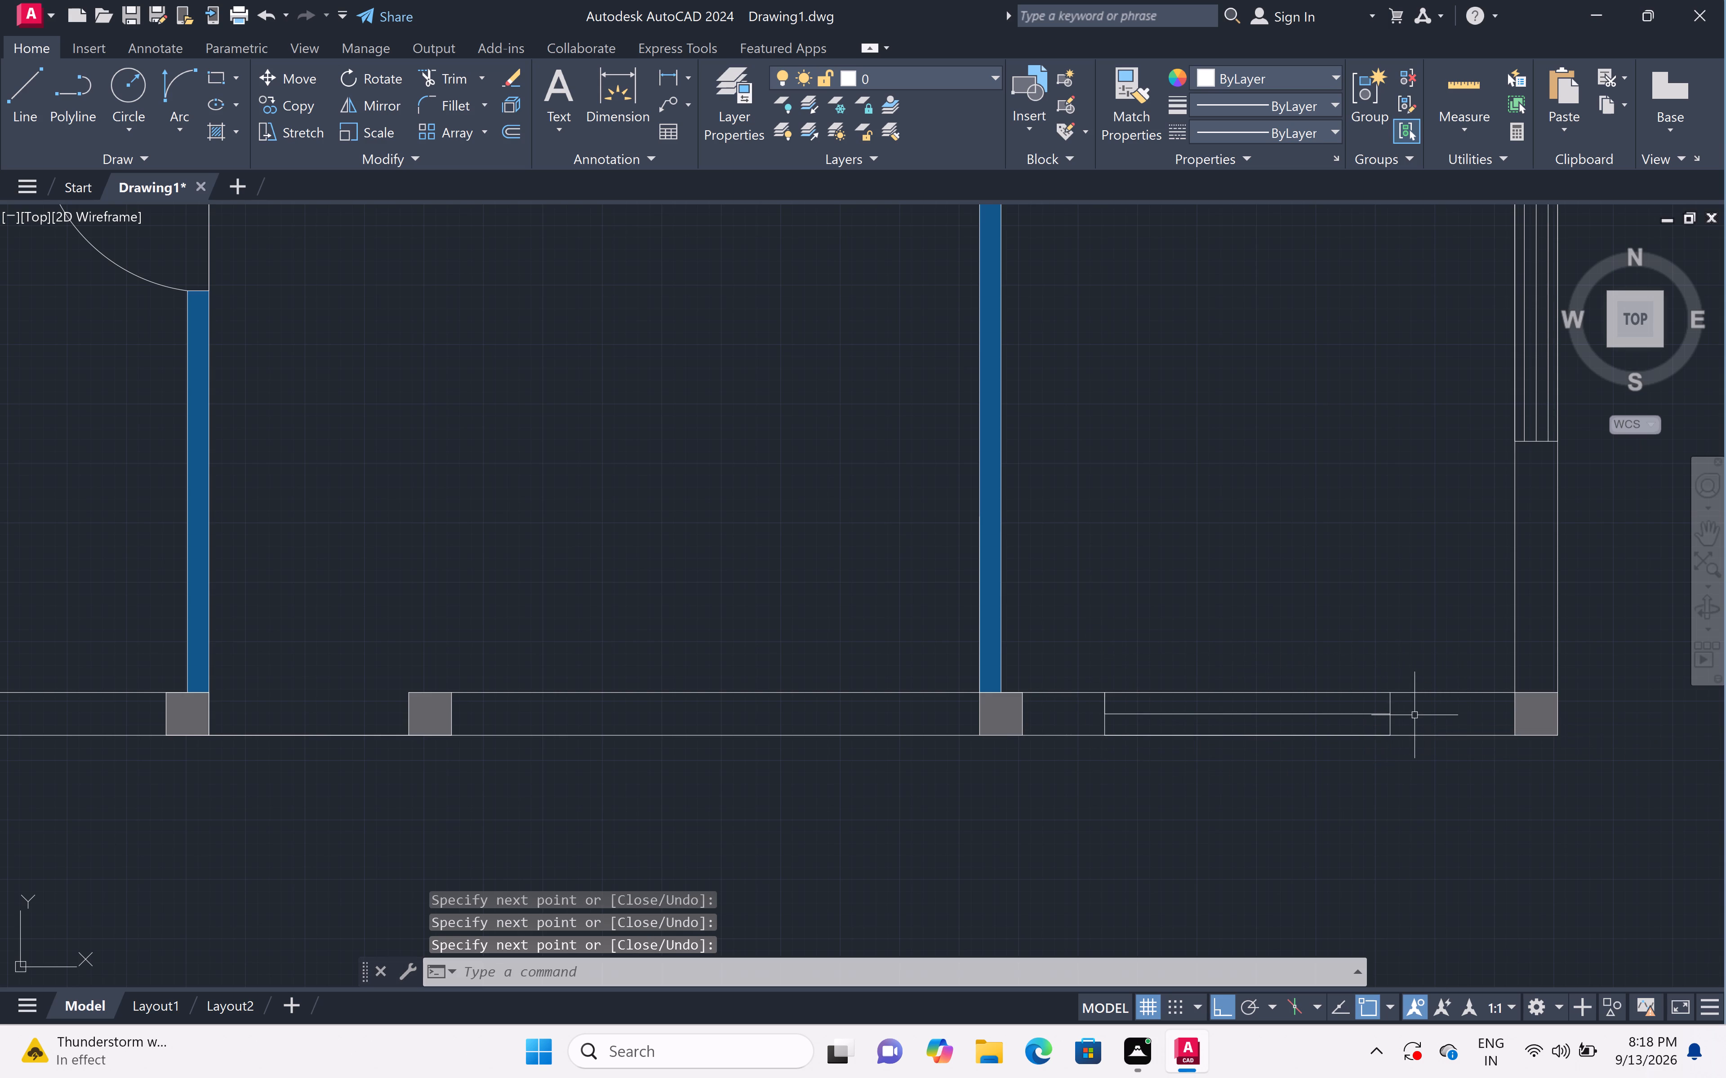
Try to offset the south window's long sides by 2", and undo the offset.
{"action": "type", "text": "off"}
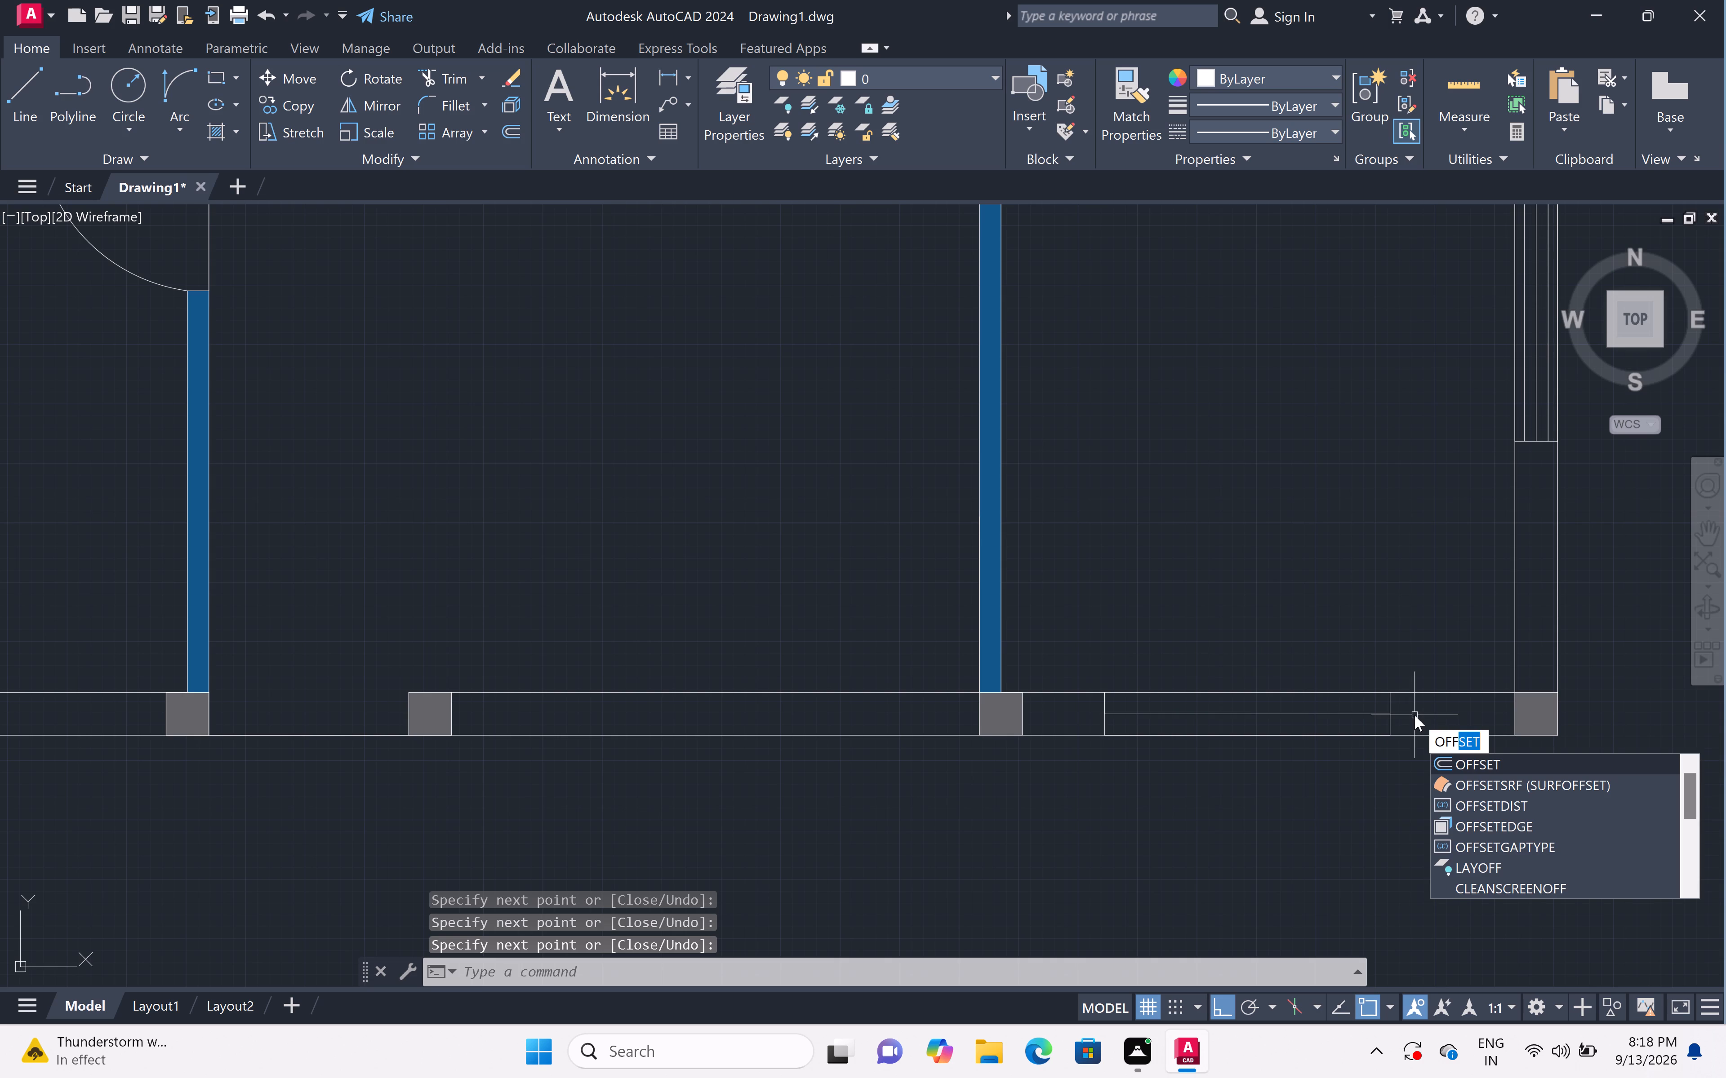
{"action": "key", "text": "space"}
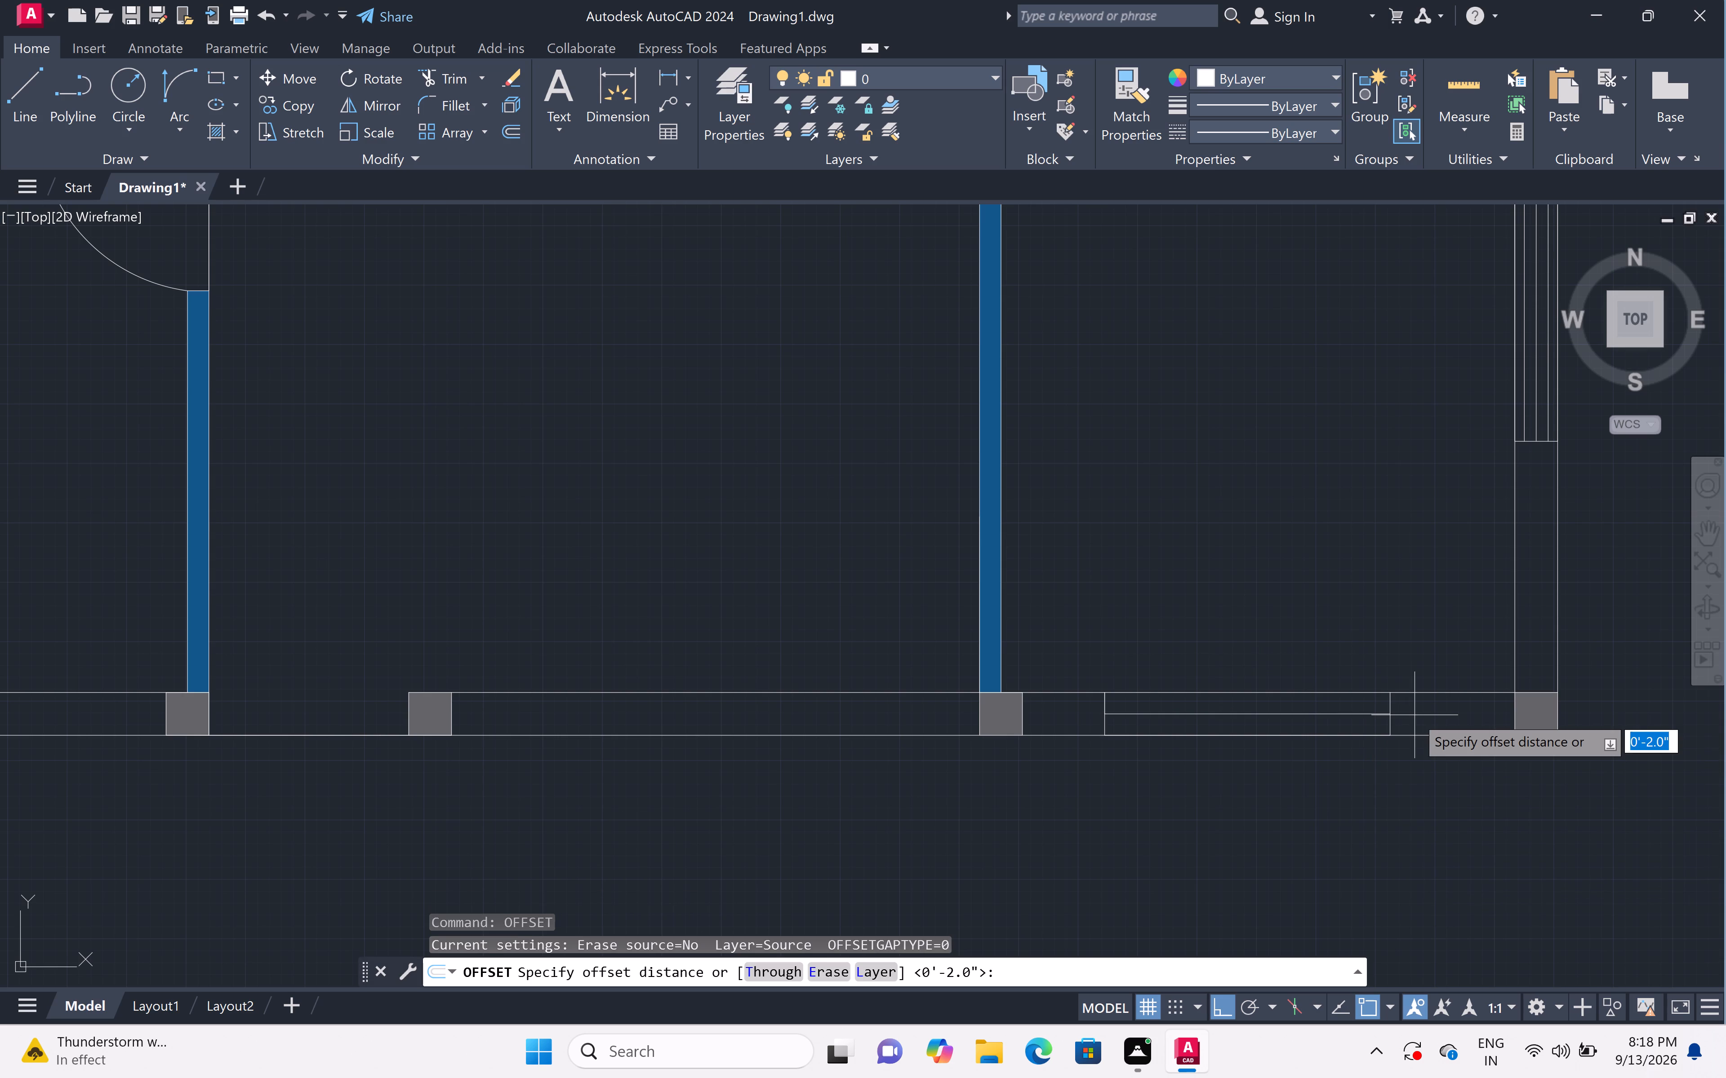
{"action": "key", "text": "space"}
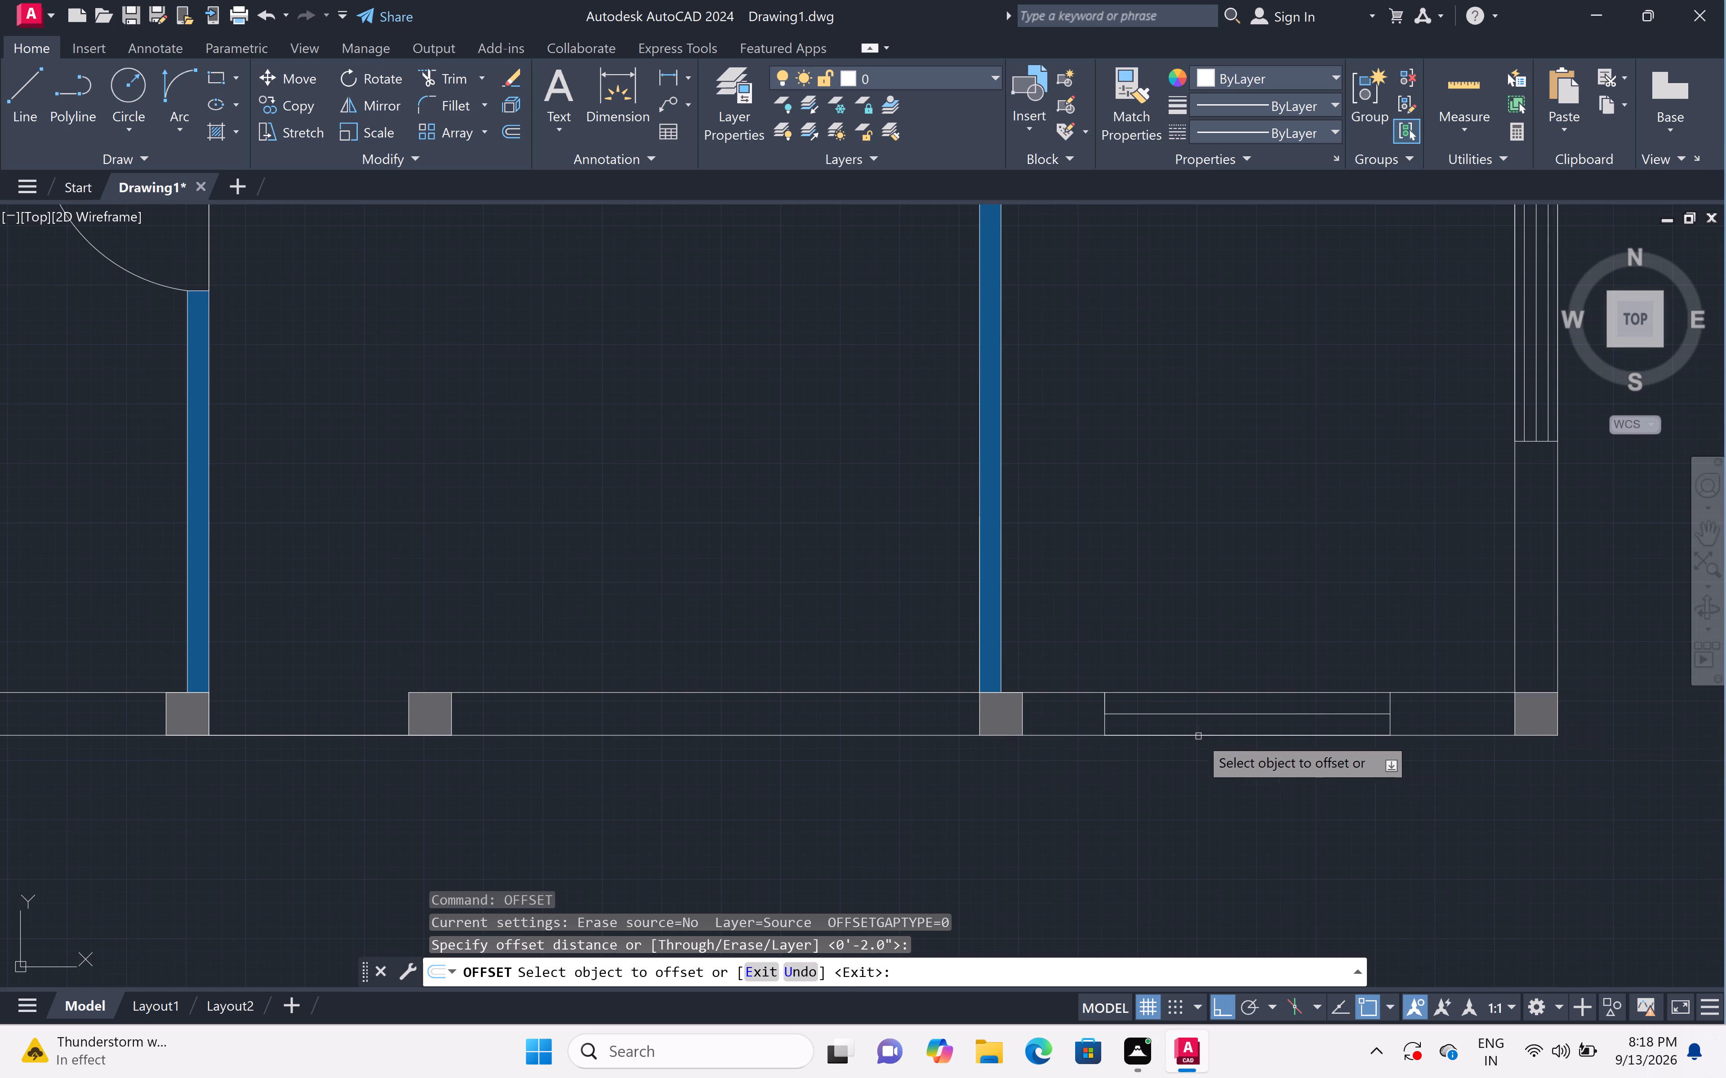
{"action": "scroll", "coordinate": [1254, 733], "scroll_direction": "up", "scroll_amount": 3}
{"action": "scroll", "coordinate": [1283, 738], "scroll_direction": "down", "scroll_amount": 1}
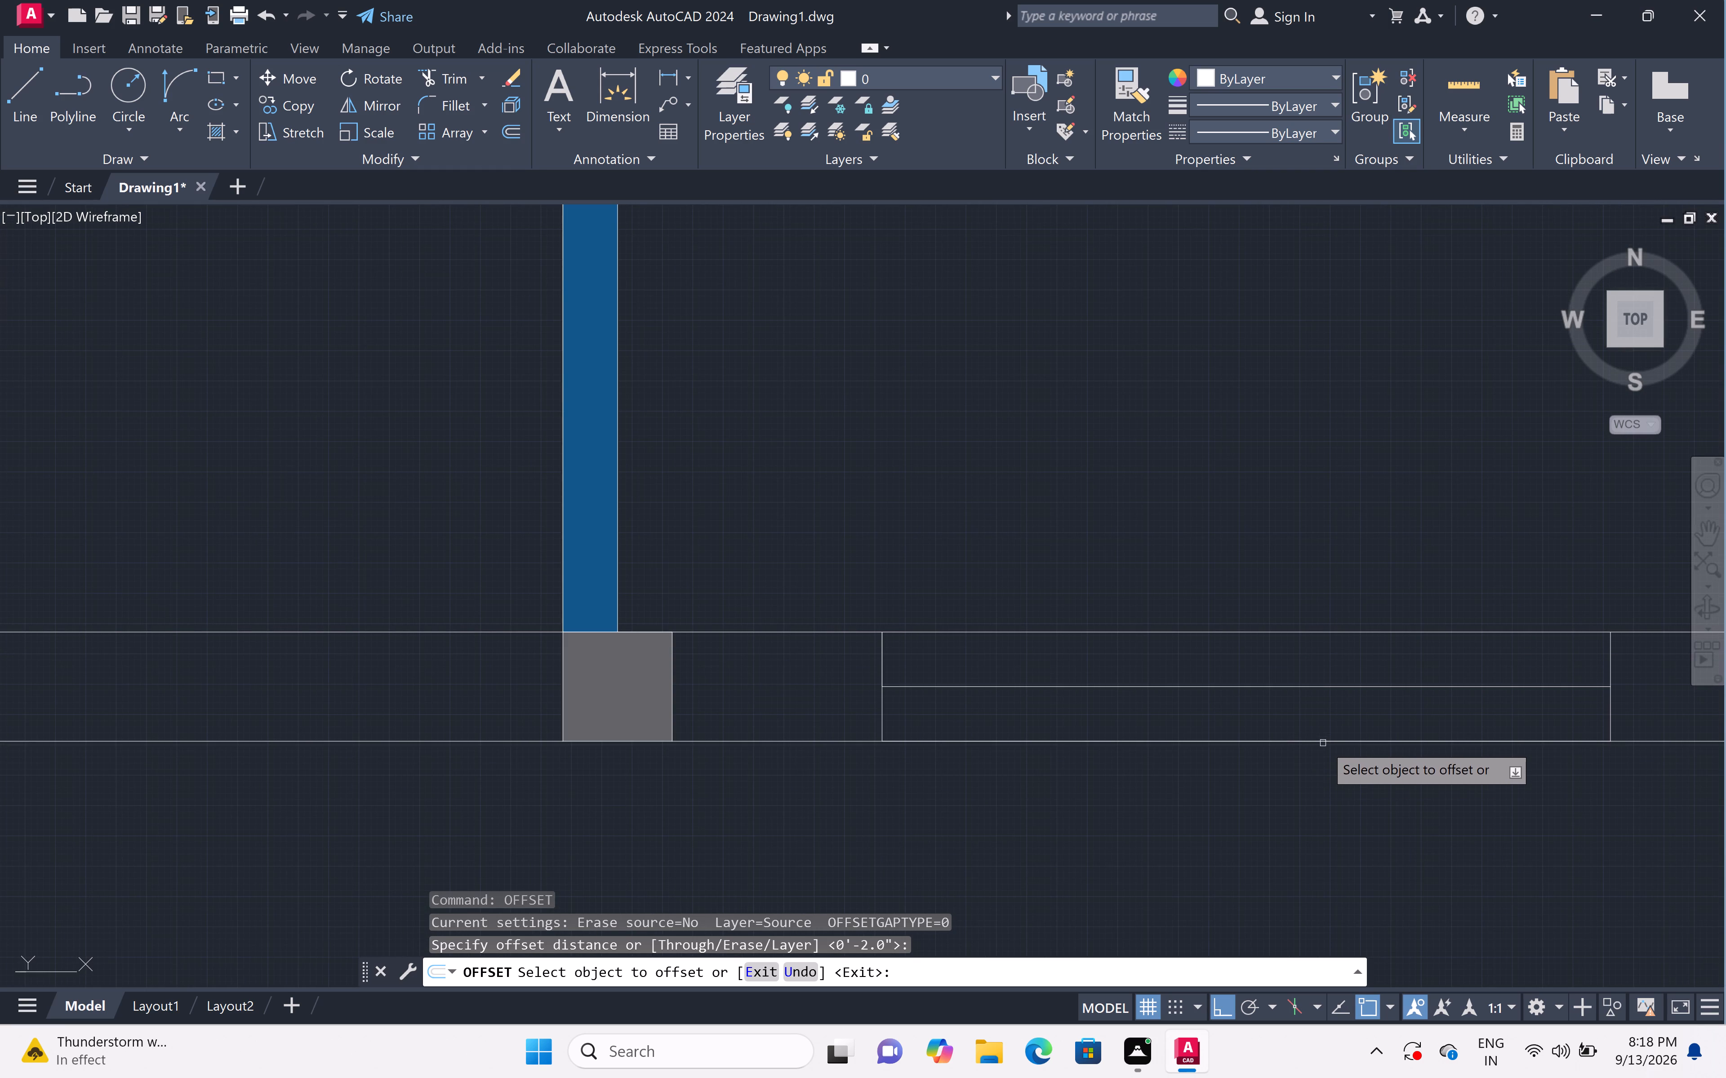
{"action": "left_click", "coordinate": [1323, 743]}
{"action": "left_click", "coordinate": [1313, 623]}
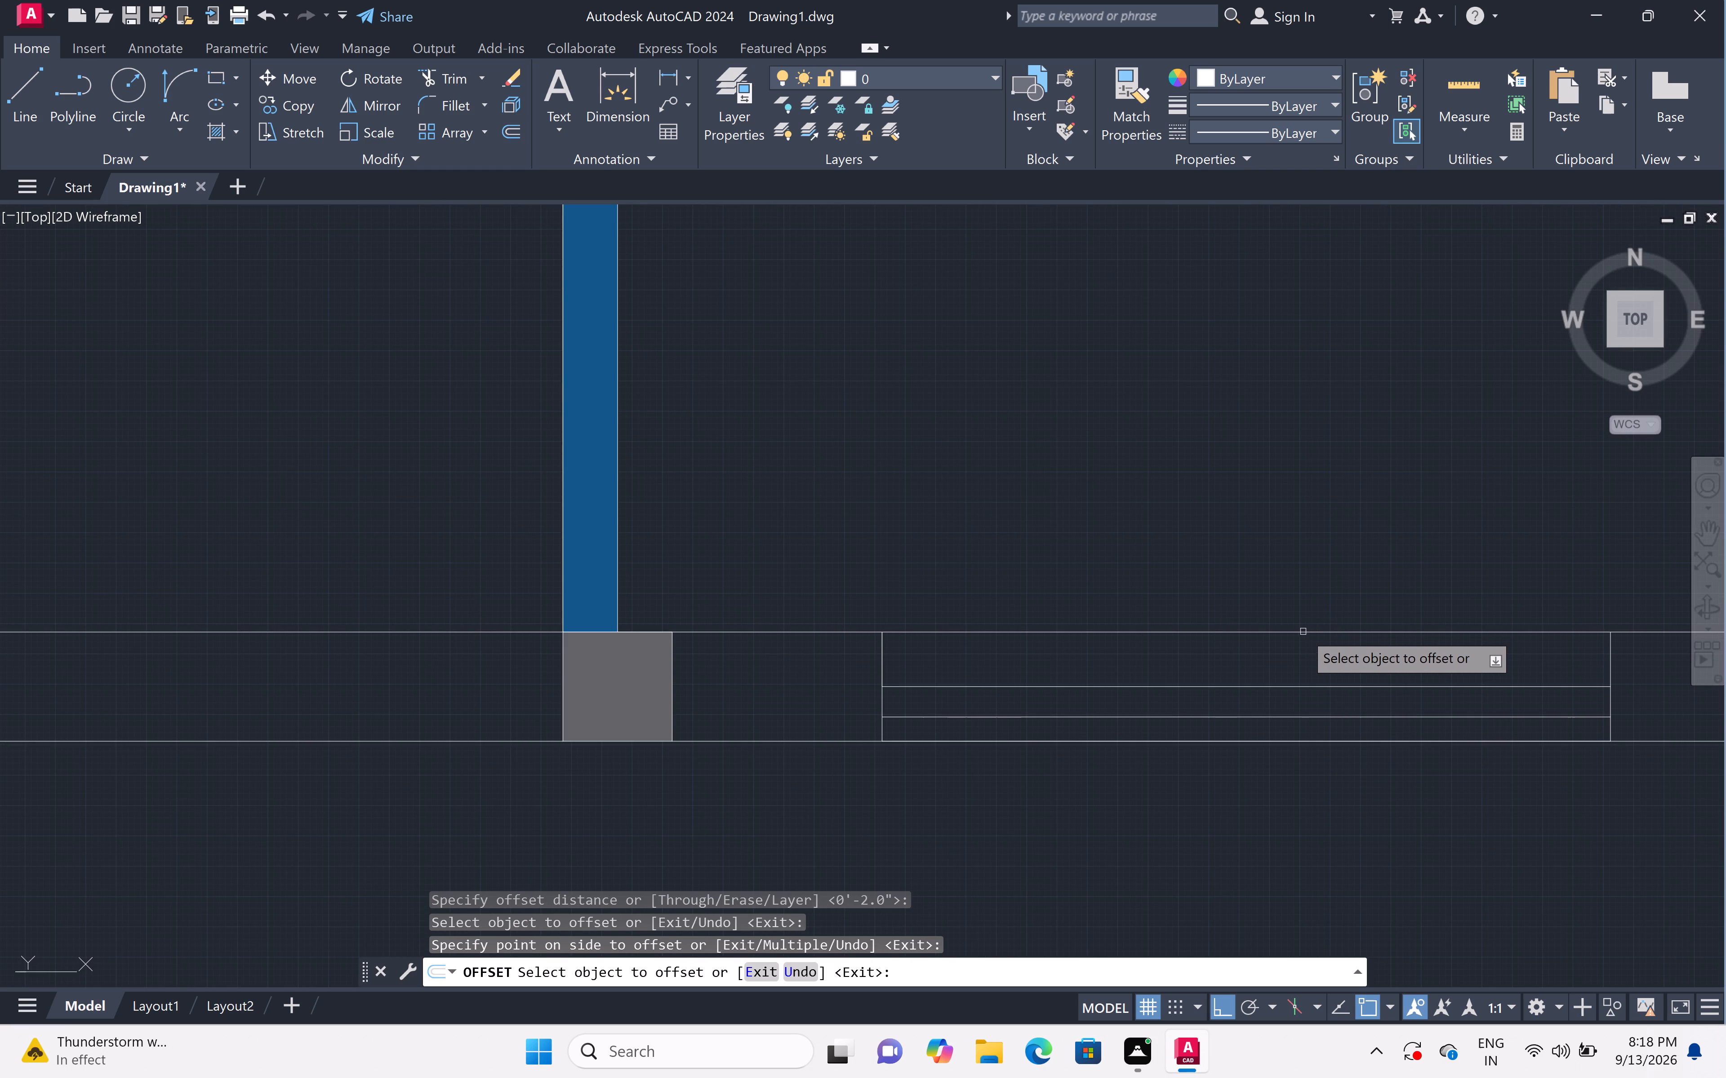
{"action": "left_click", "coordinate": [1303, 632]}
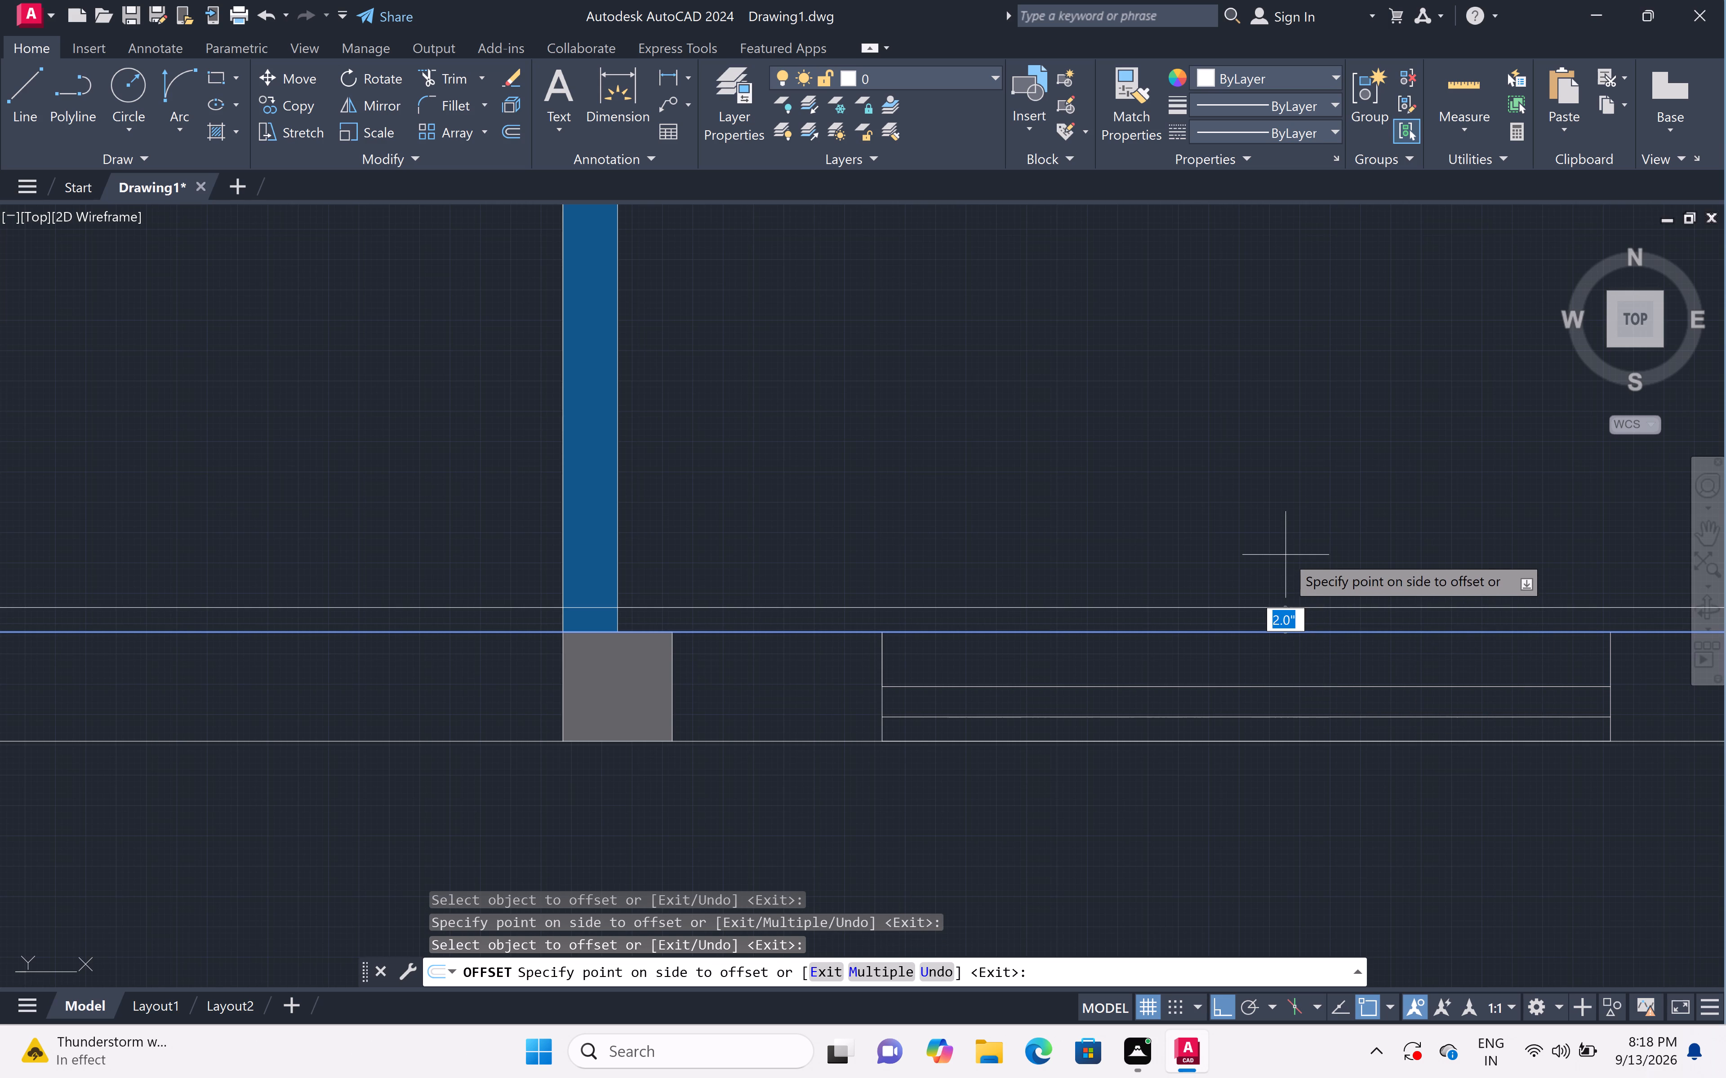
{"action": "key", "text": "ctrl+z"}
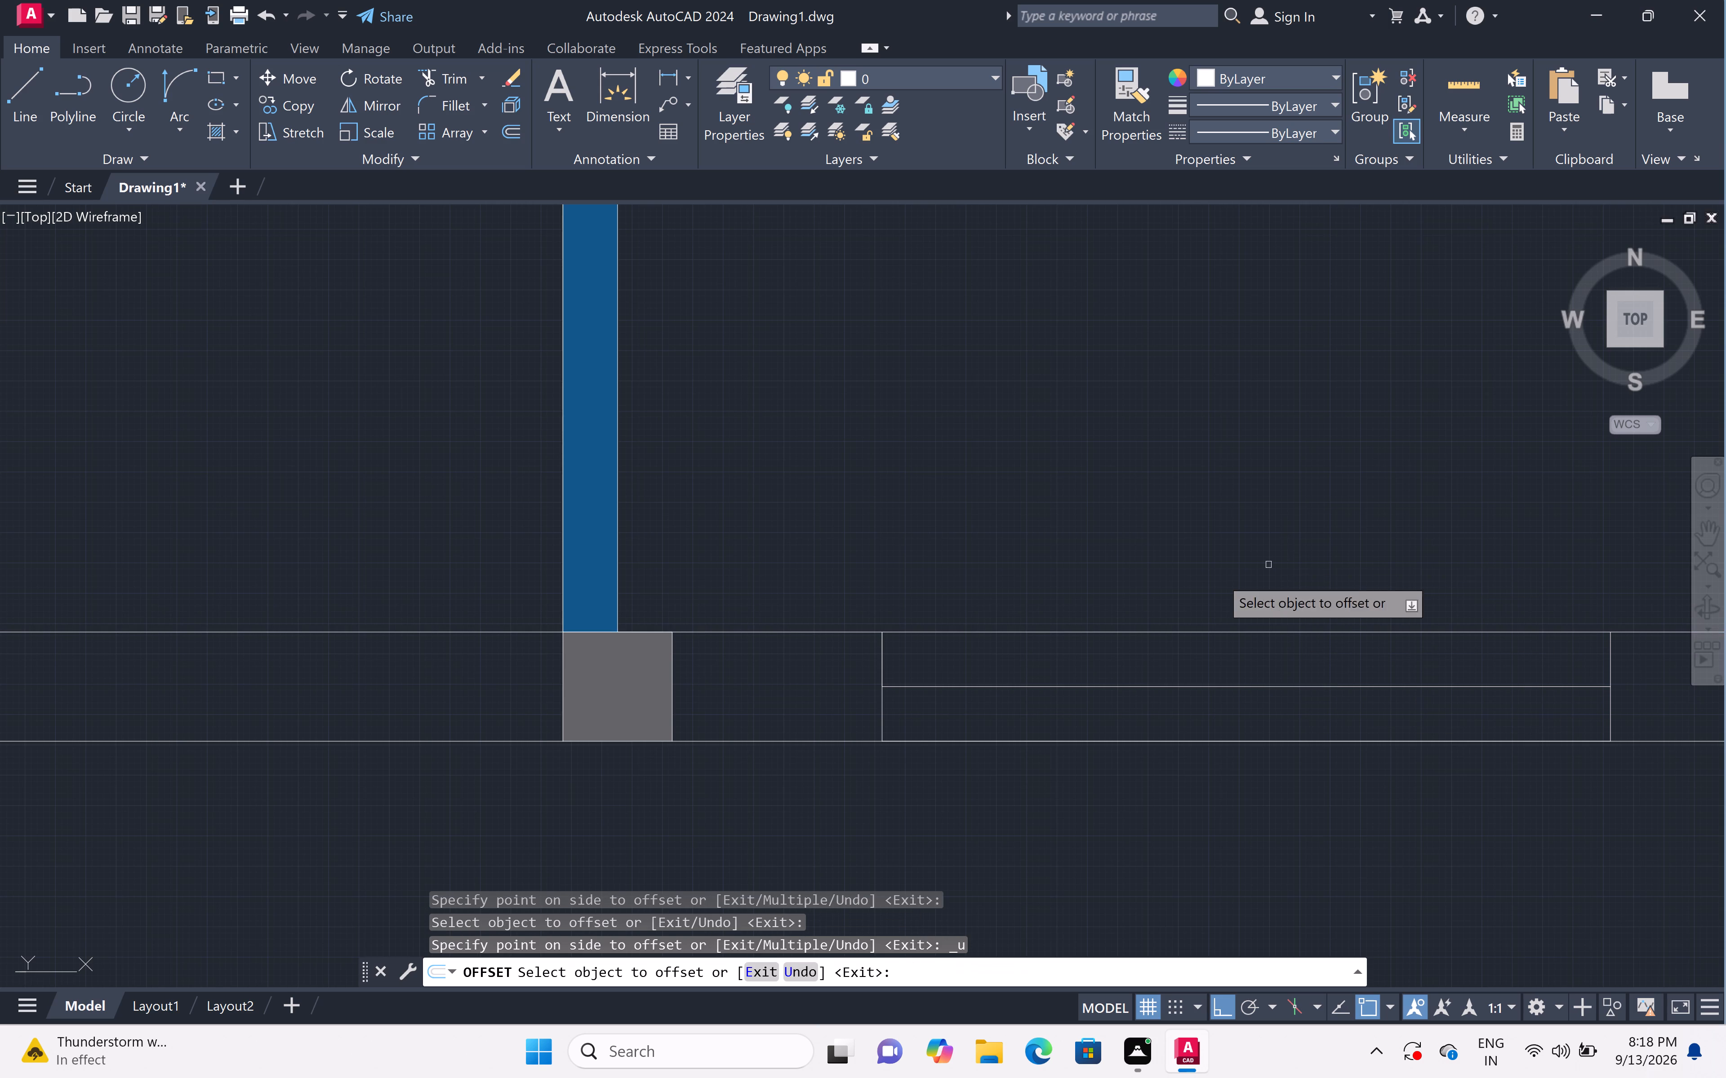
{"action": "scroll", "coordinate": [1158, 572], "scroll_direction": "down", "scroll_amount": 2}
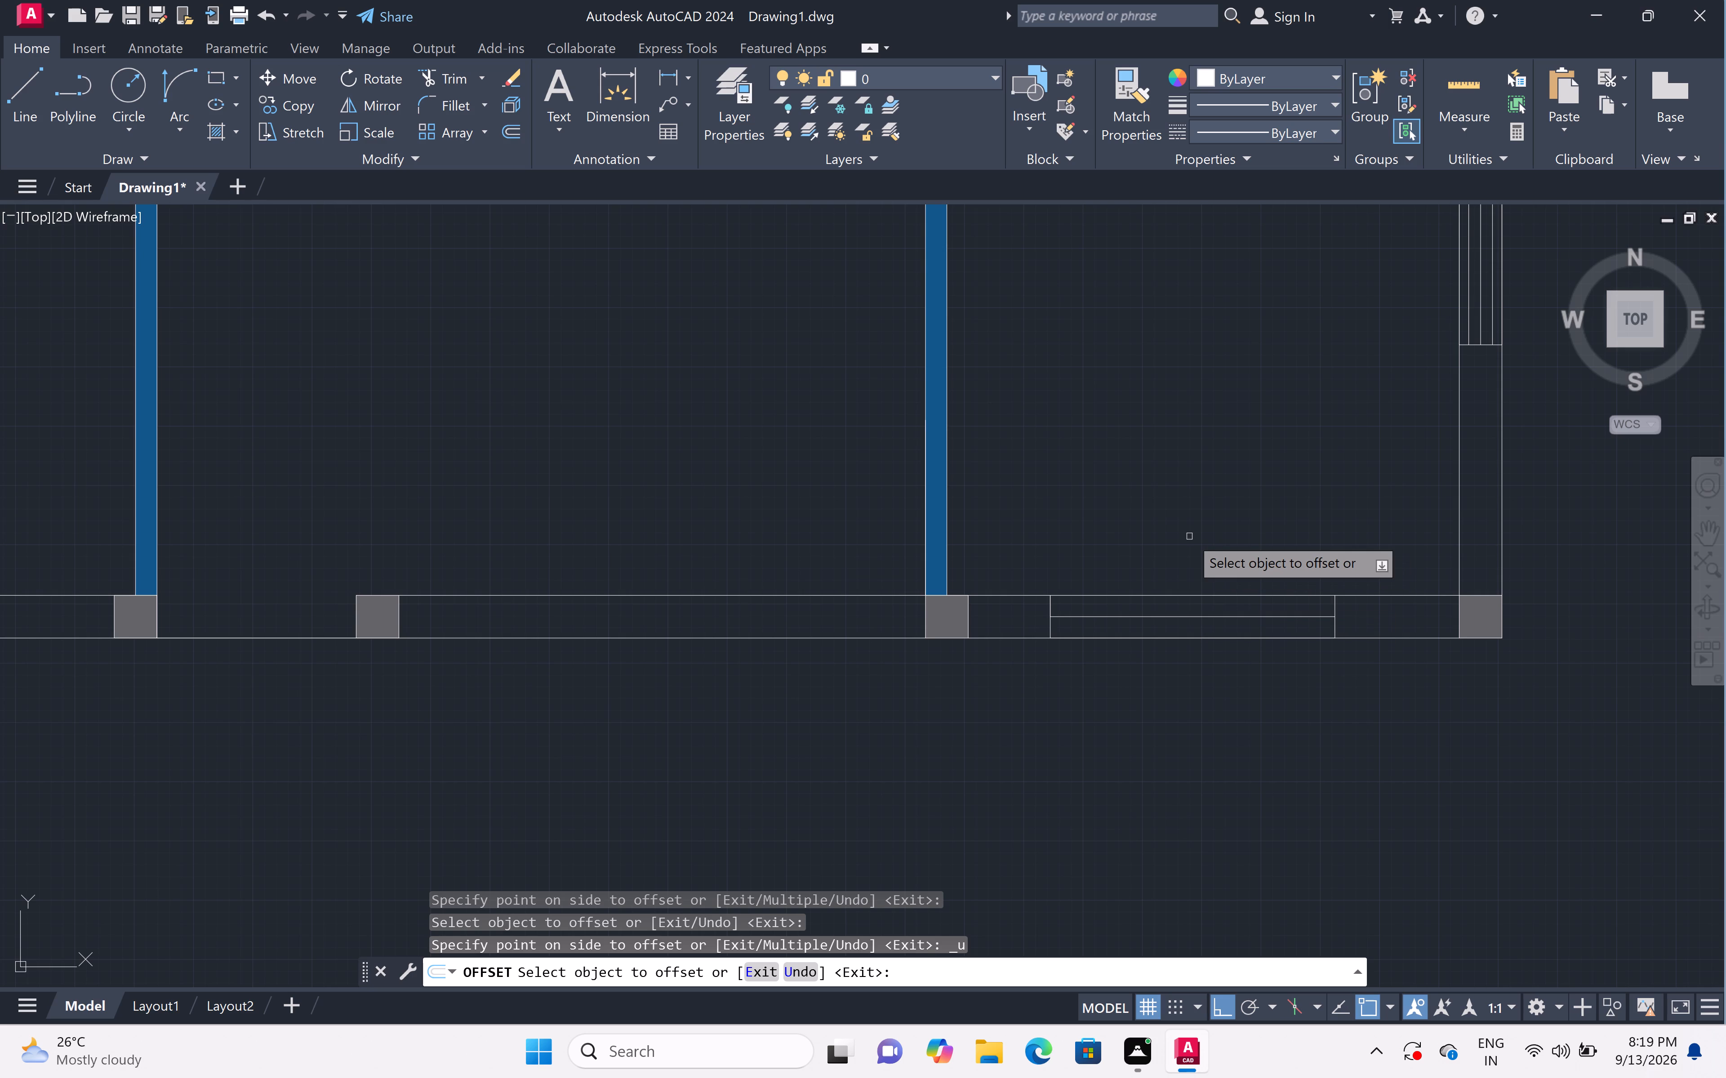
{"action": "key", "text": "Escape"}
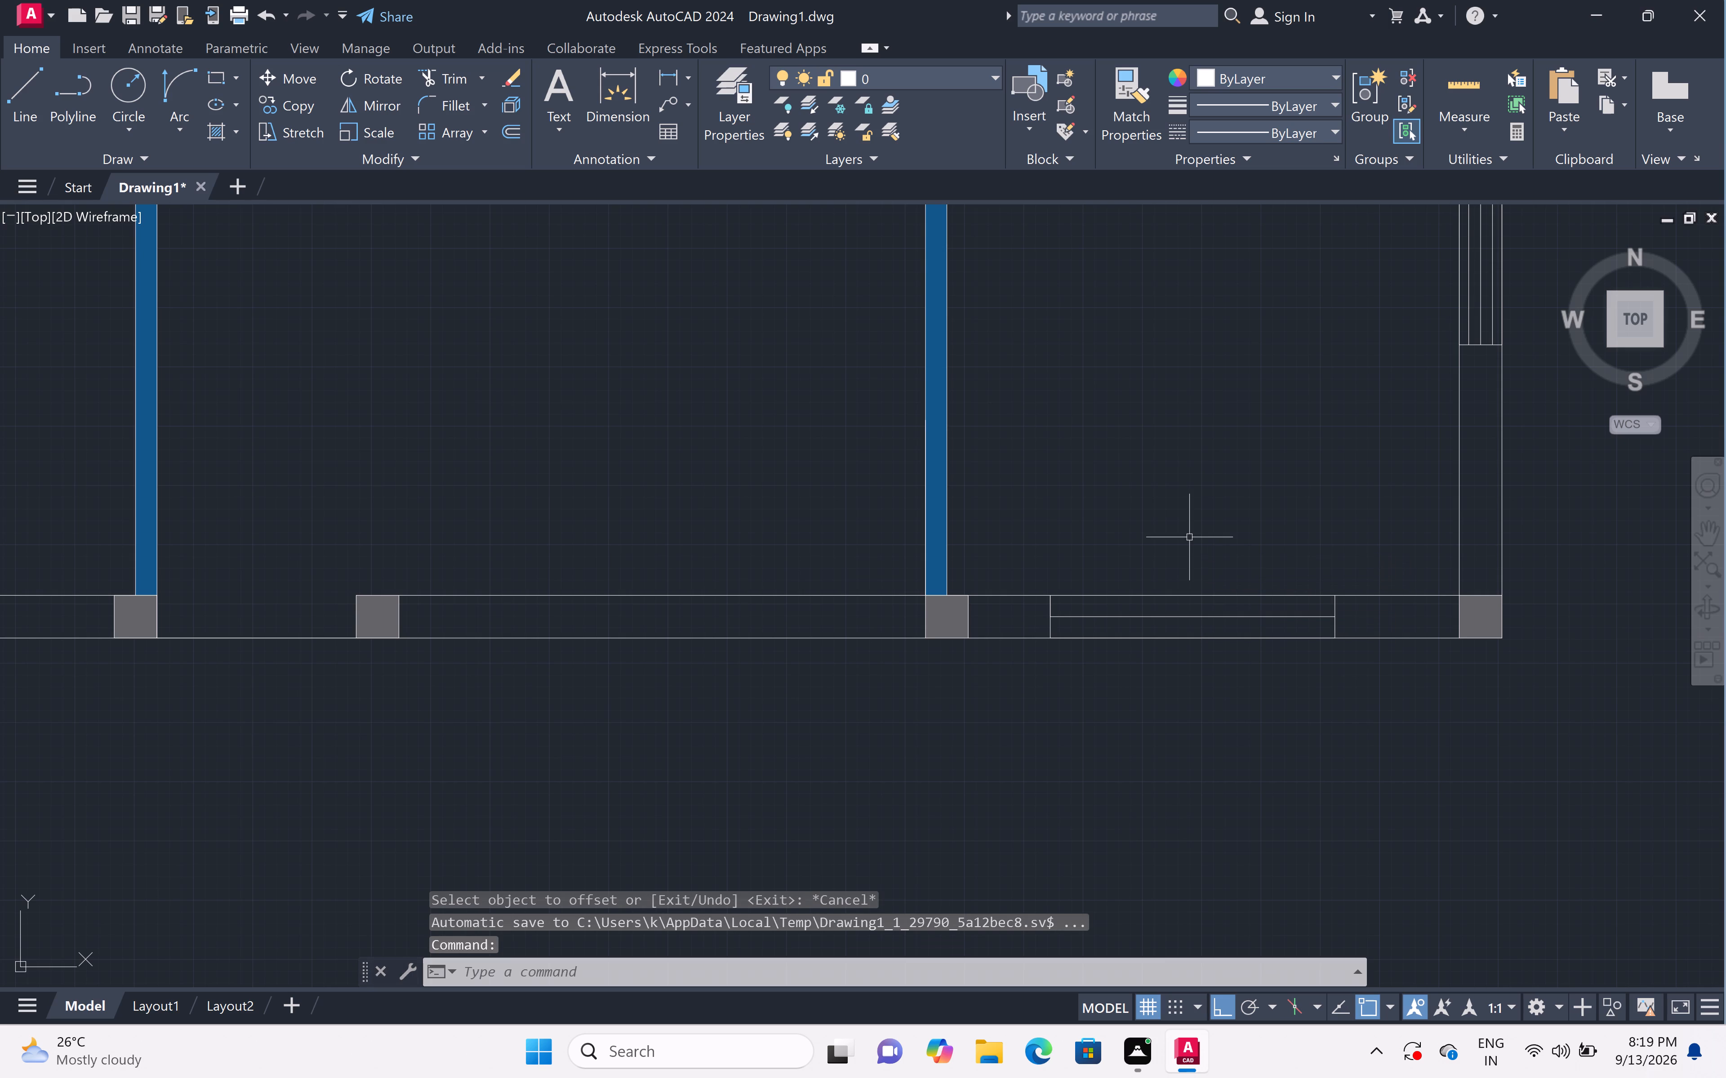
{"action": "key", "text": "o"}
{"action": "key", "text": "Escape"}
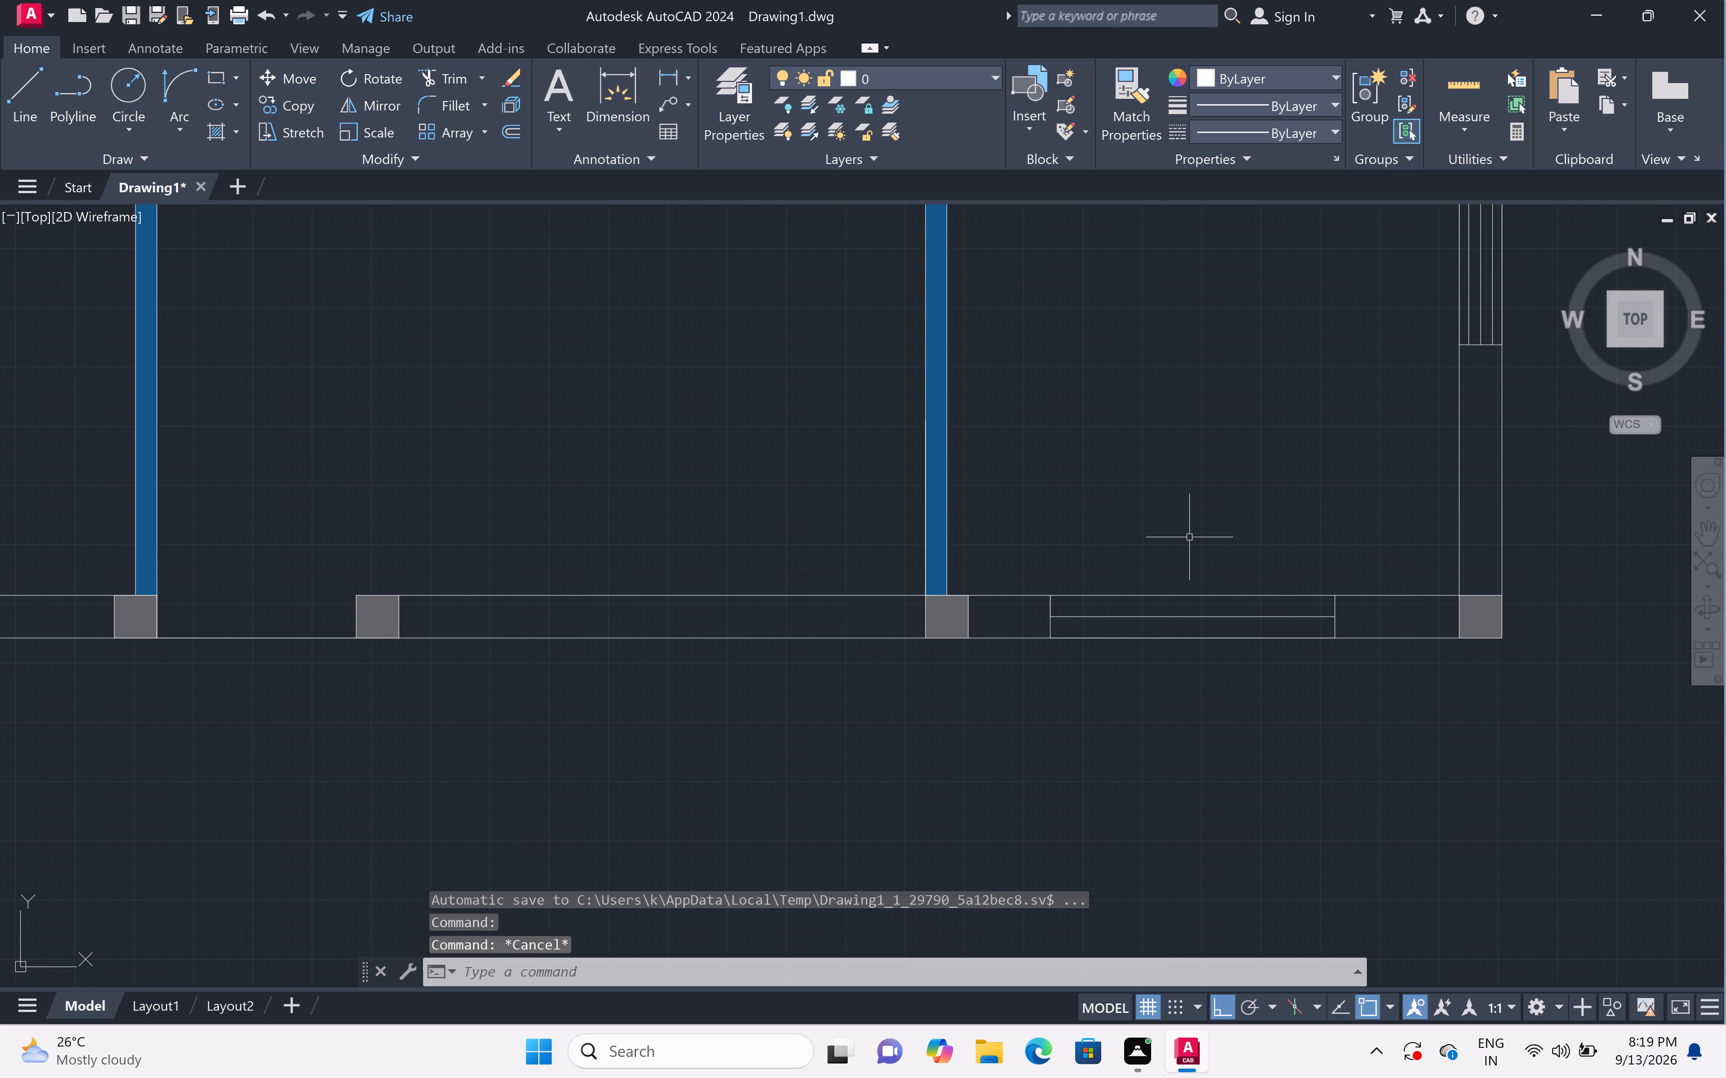
Draw a 5' line along the wall's inner face between the inner ends of the south window's two end lines.
{"action": "type", "text": "l"}
{"action": "key", "text": "space"}
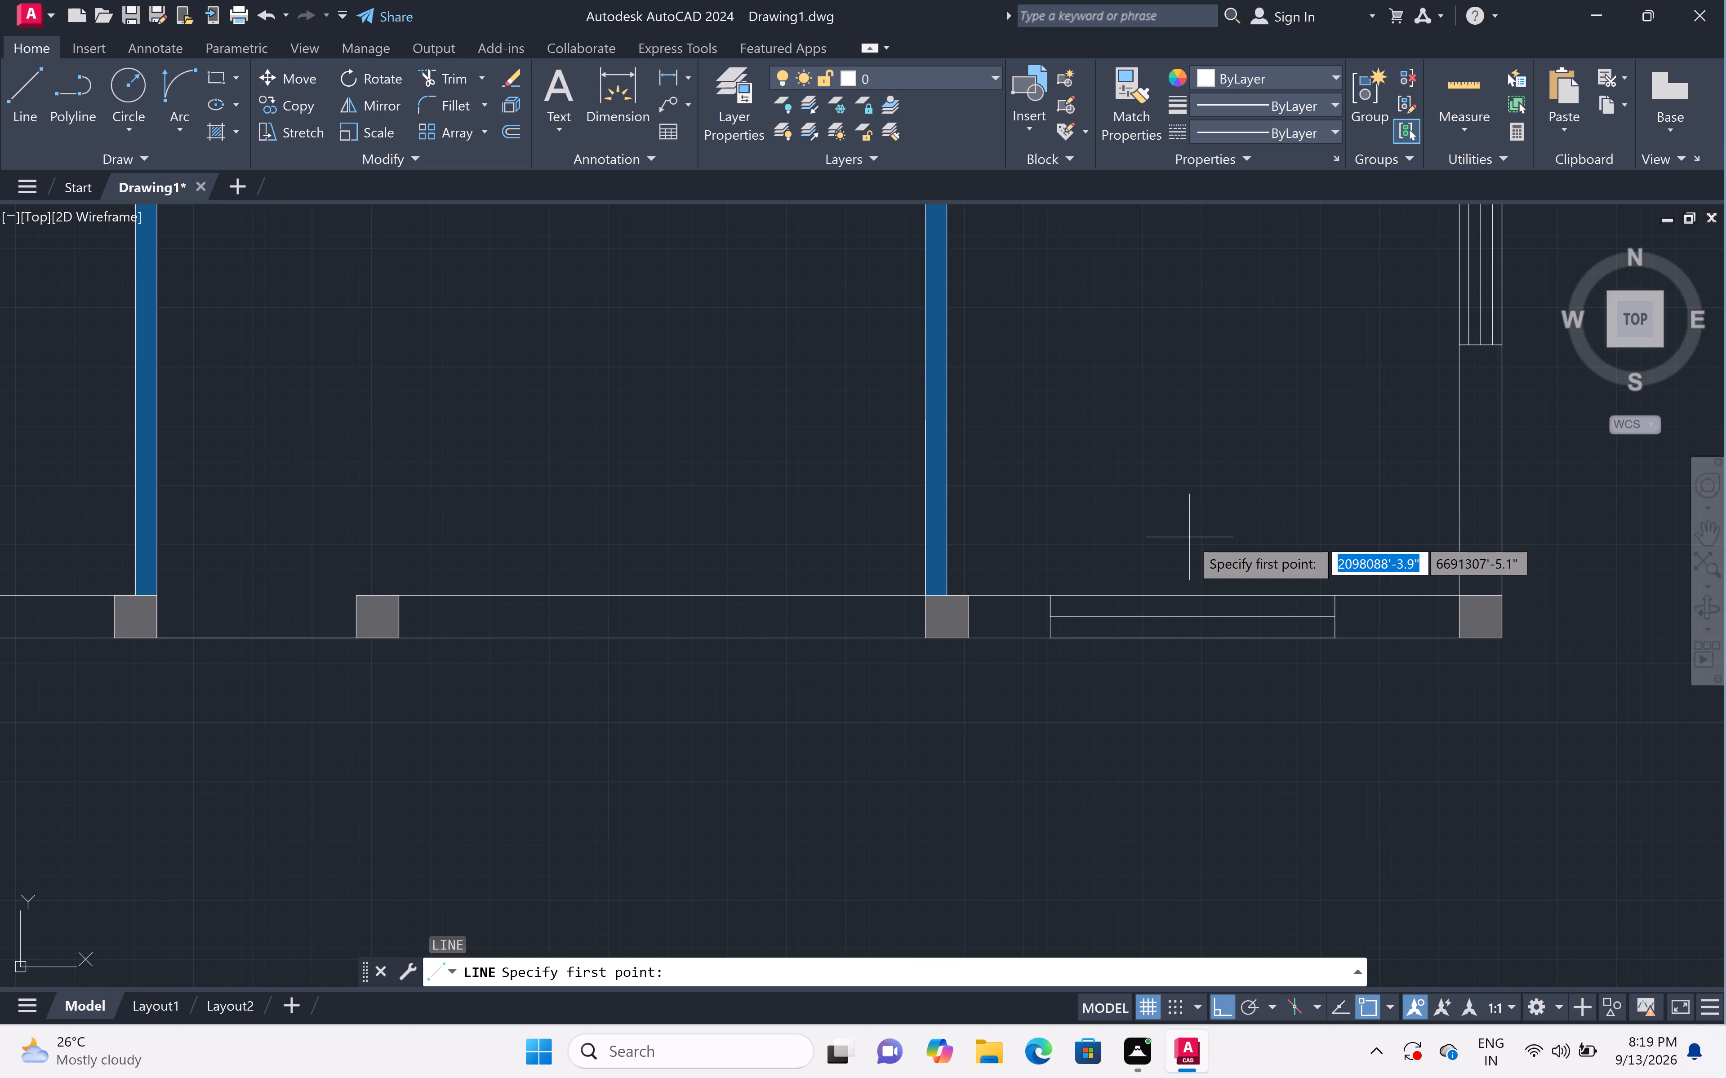
{"action": "left_click", "coordinate": [1055, 596]}
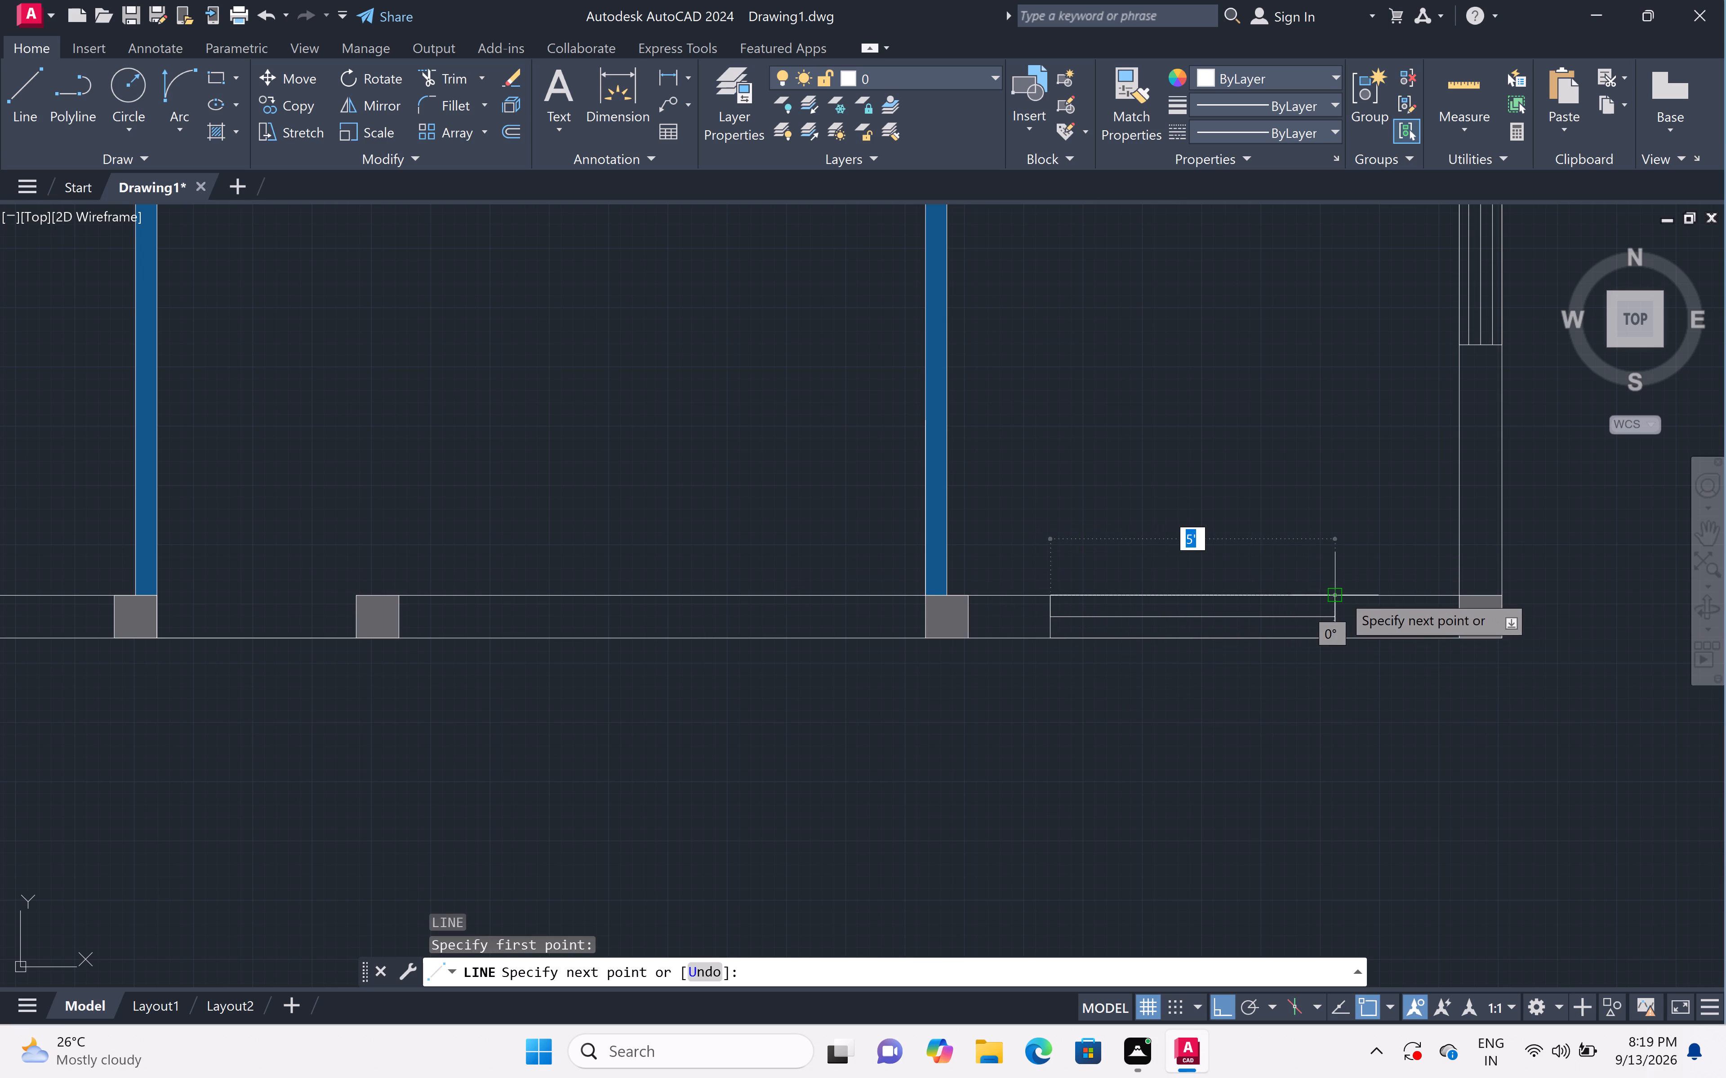
{"action": "double_click", "coordinate": [1342, 594]}
{"action": "key", "text": "space"}
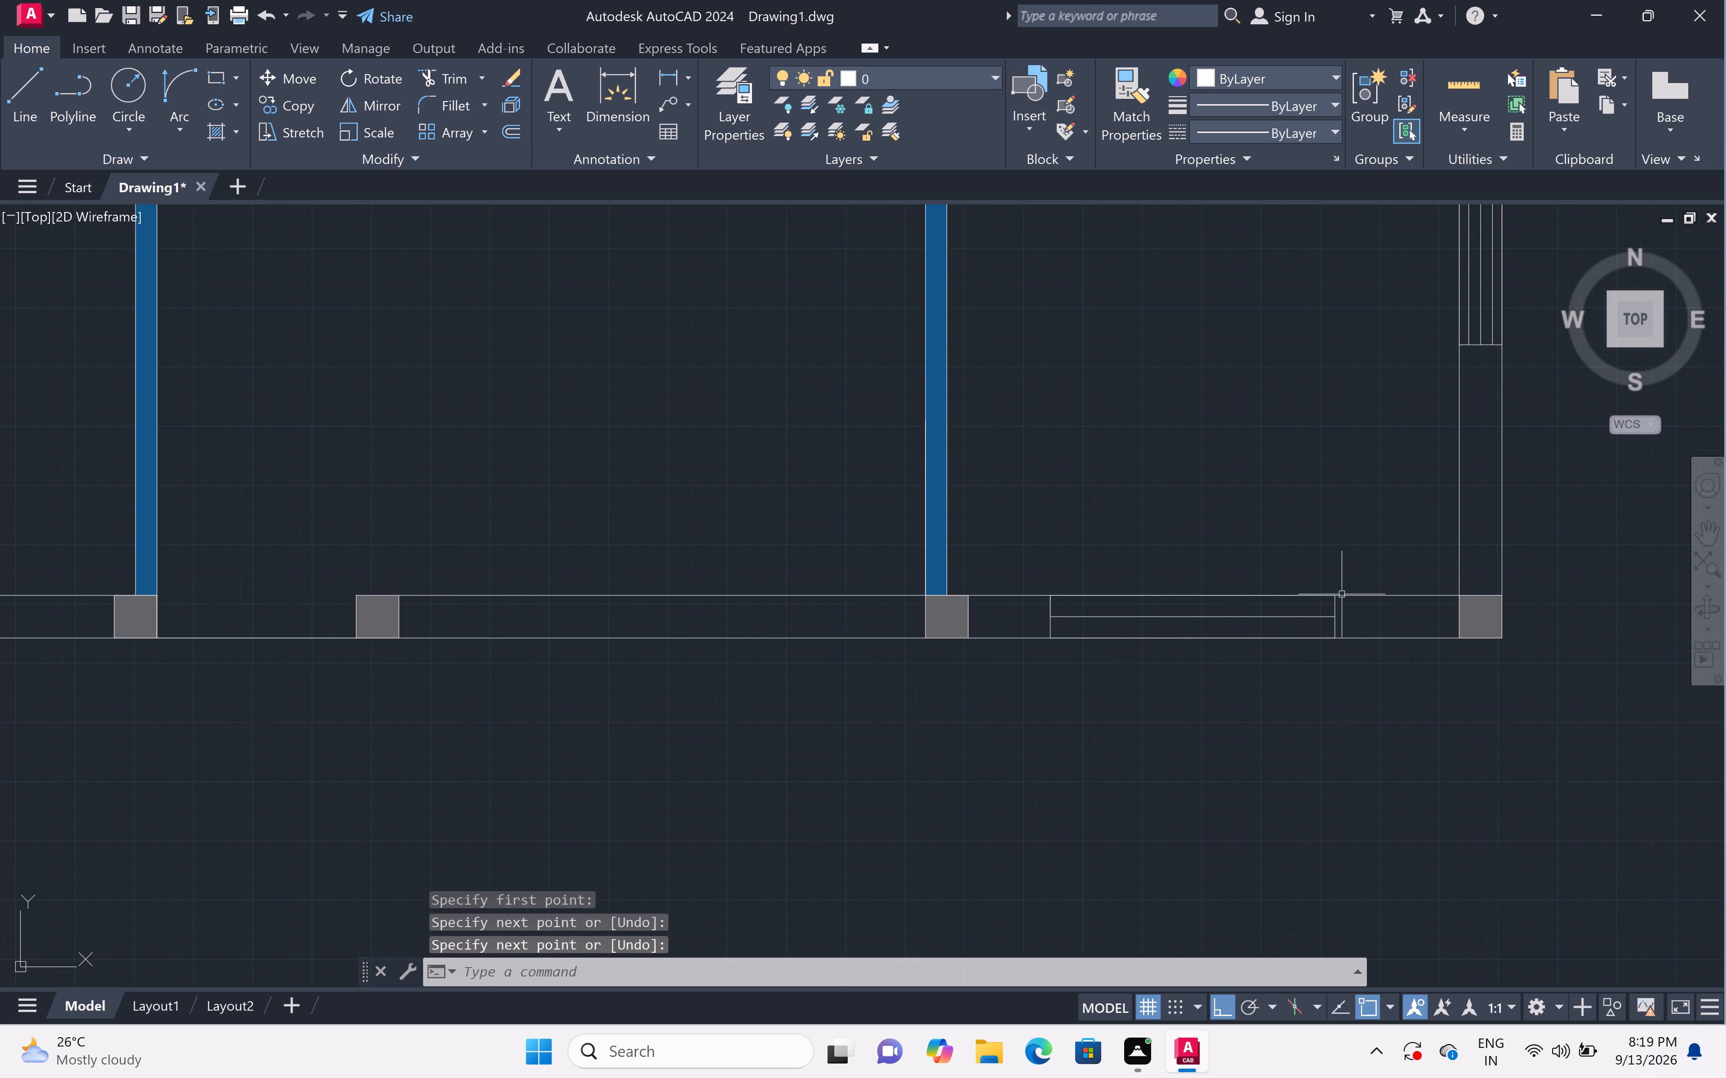
Offset both long sides of the southeast room's south window 2" inward, and end the offset.
{"action": "type", "text": "off"}
{"action": "key", "text": "space"}
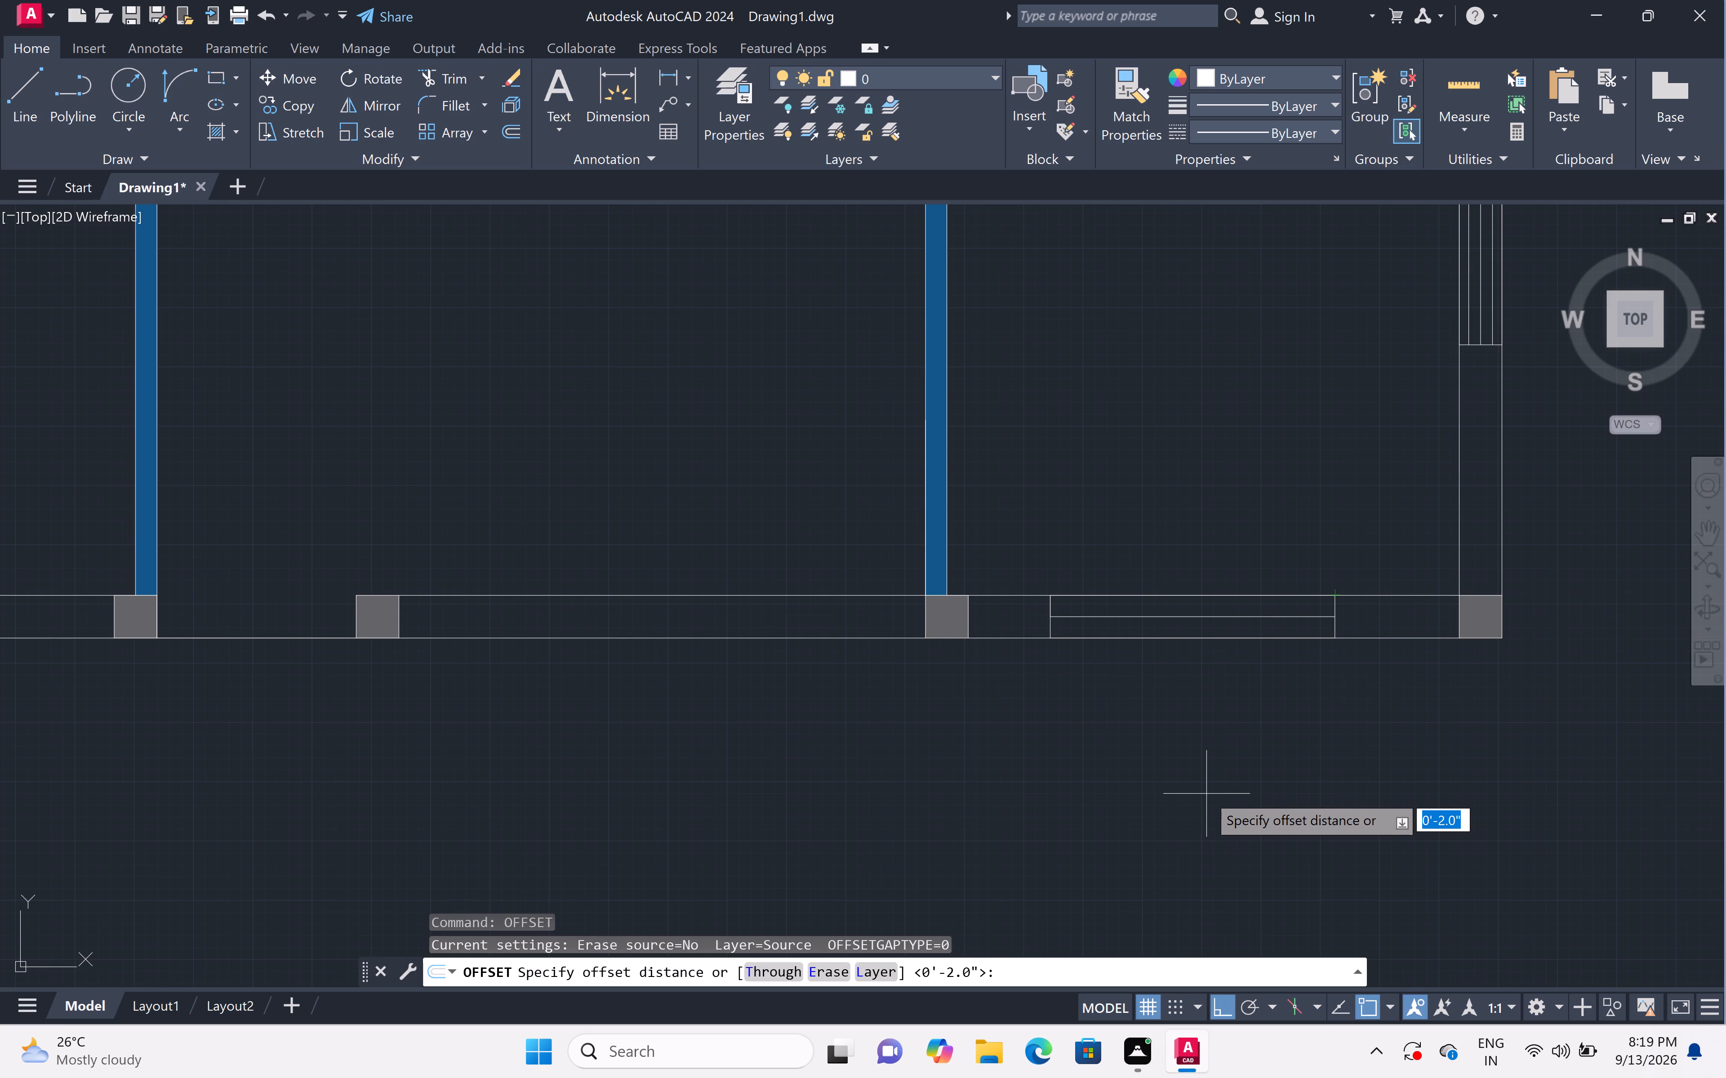
{"action": "key", "text": "space"}
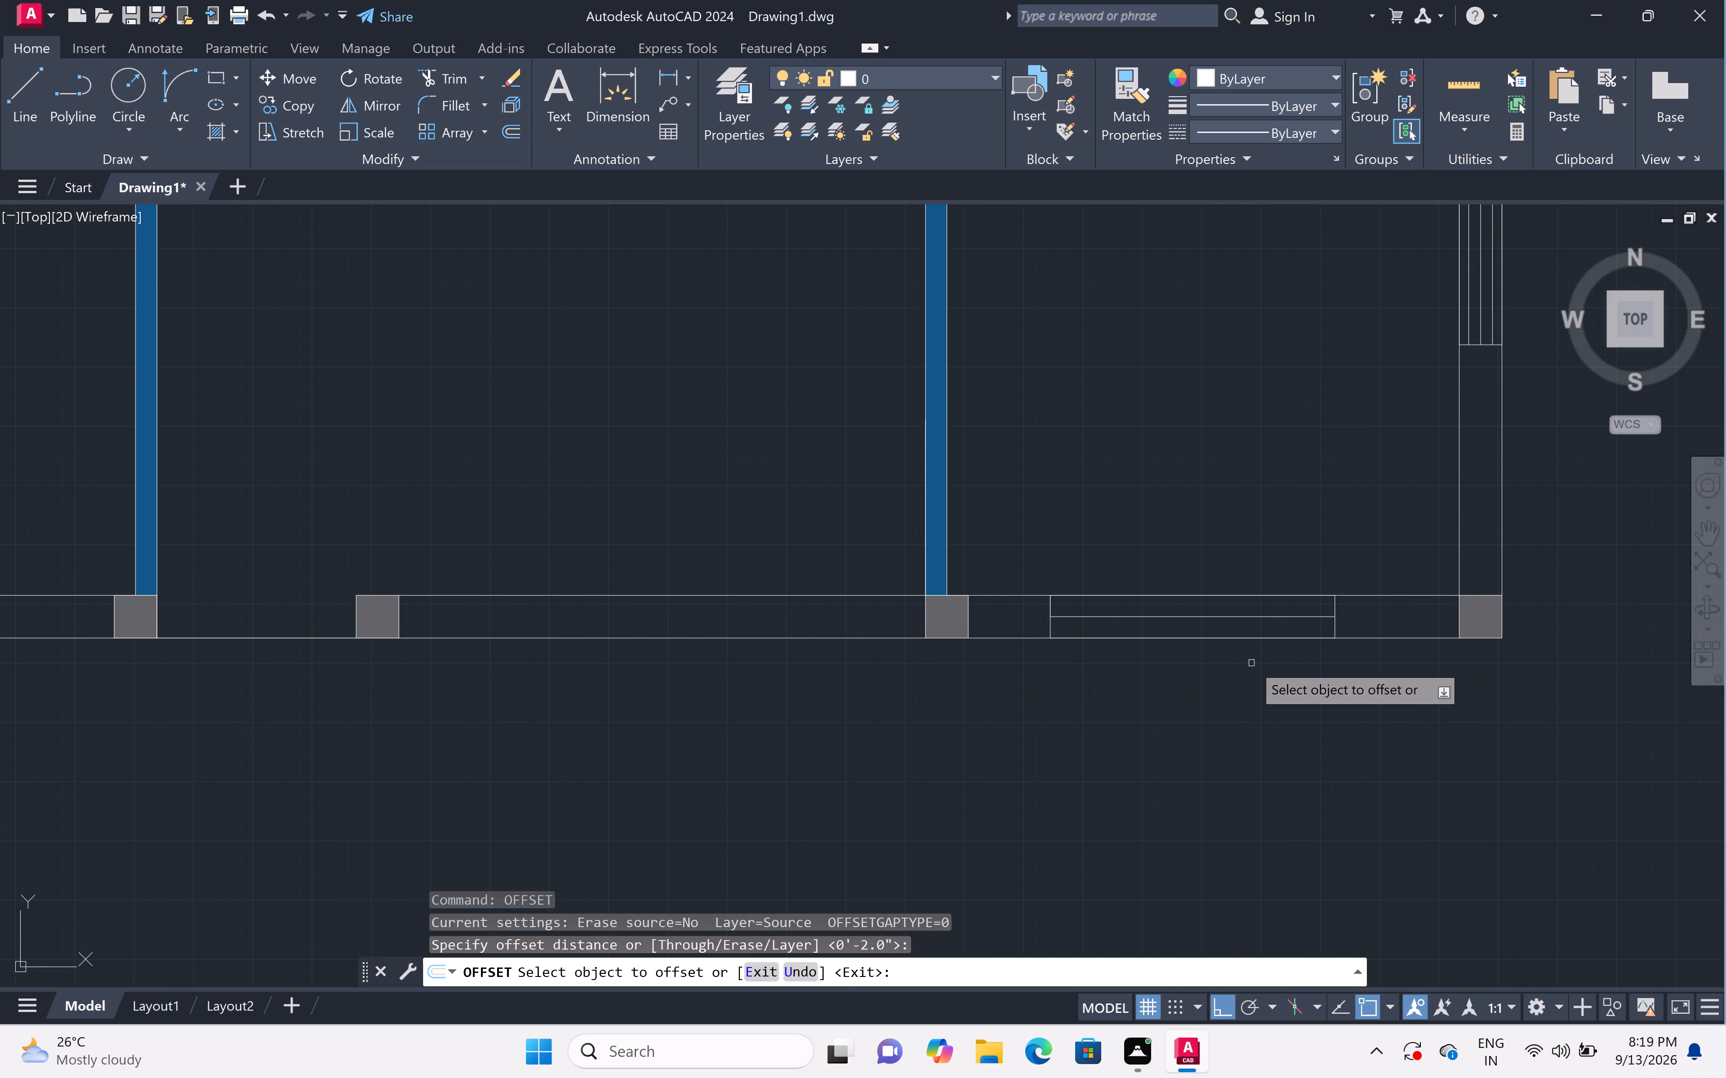
{"action": "scroll", "coordinate": [1251, 663], "scroll_direction": "up", "scroll_amount": 2}
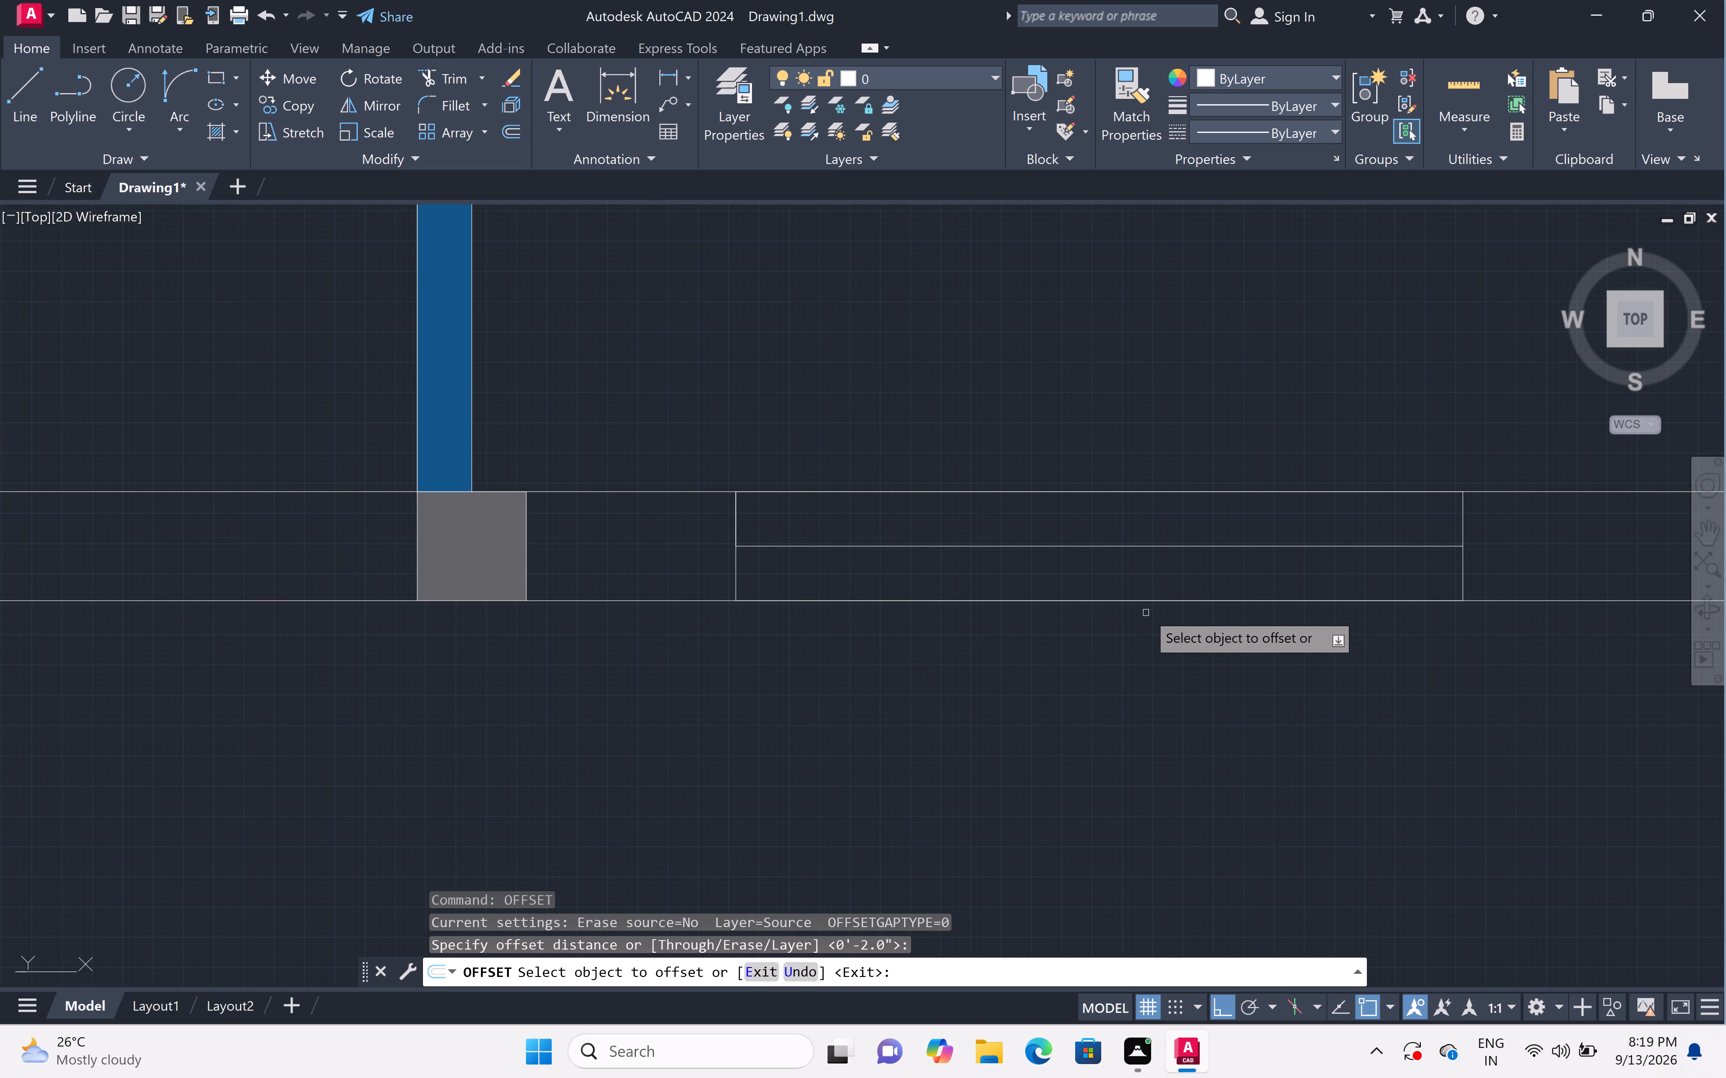
{"action": "left_click", "coordinate": [1141, 601]}
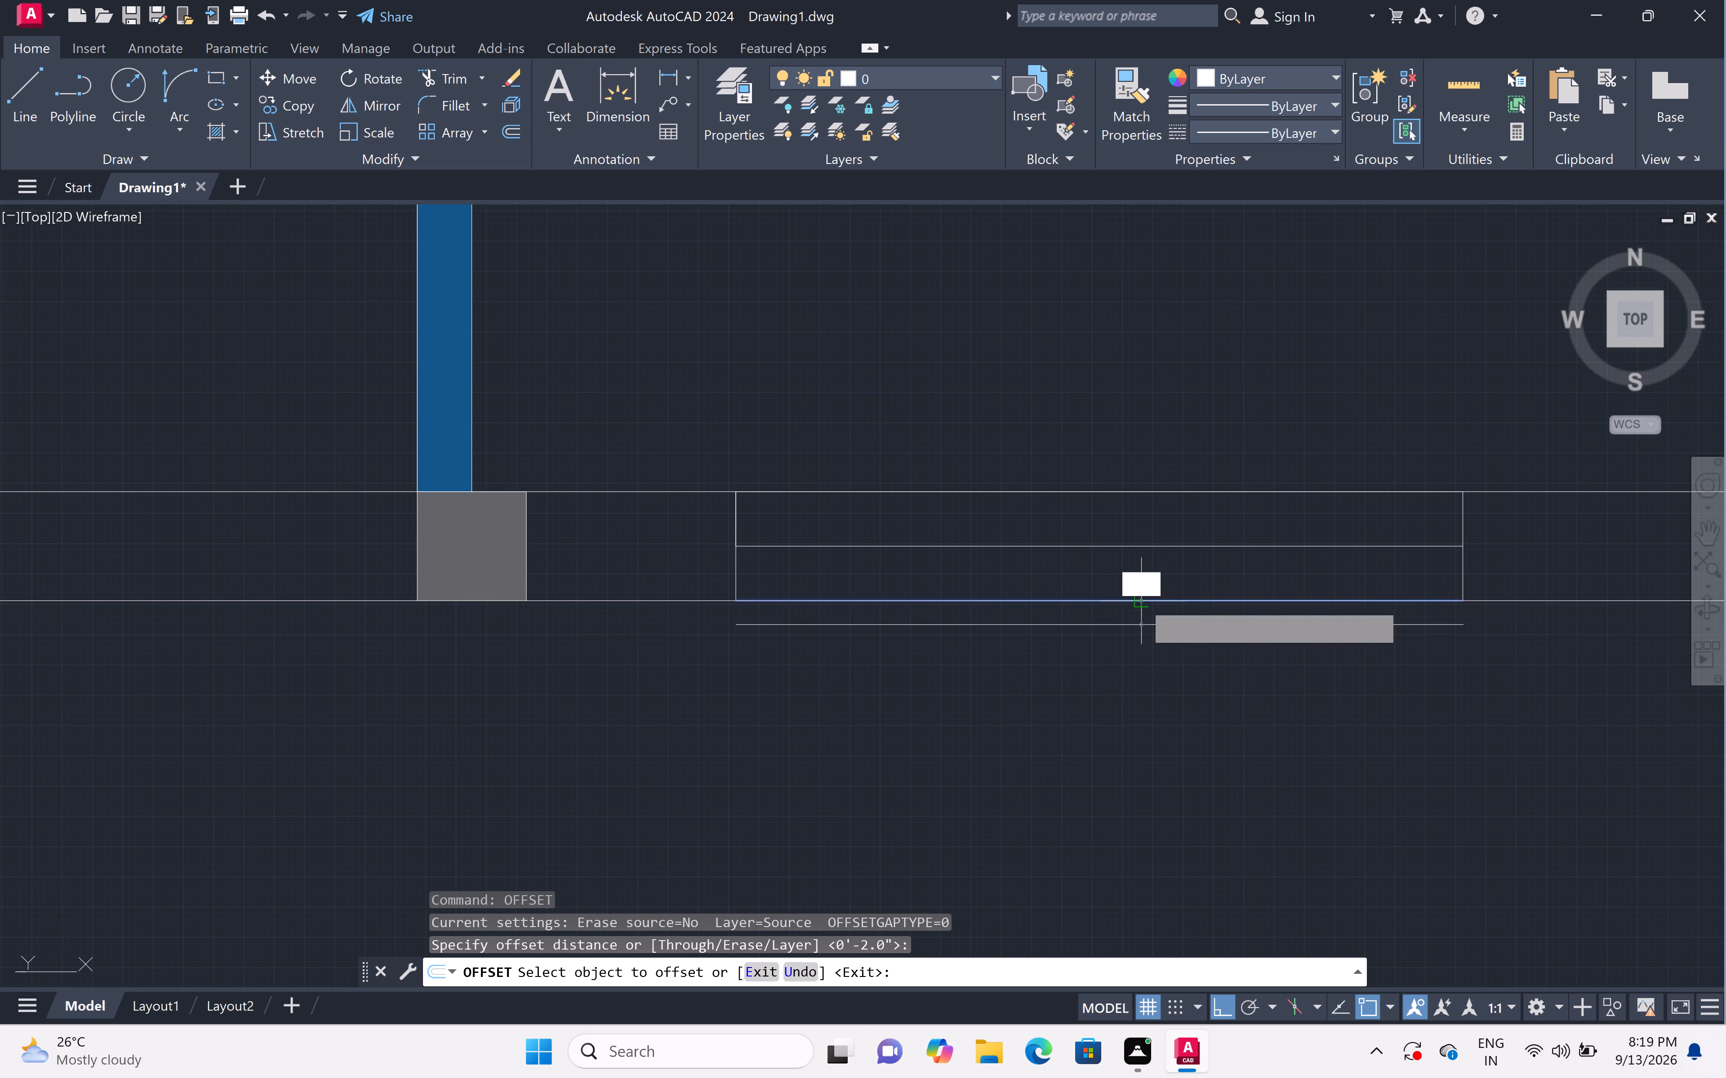
{"action": "left_click", "coordinate": [1154, 530]}
{"action": "double_click", "coordinate": [1161, 486]}
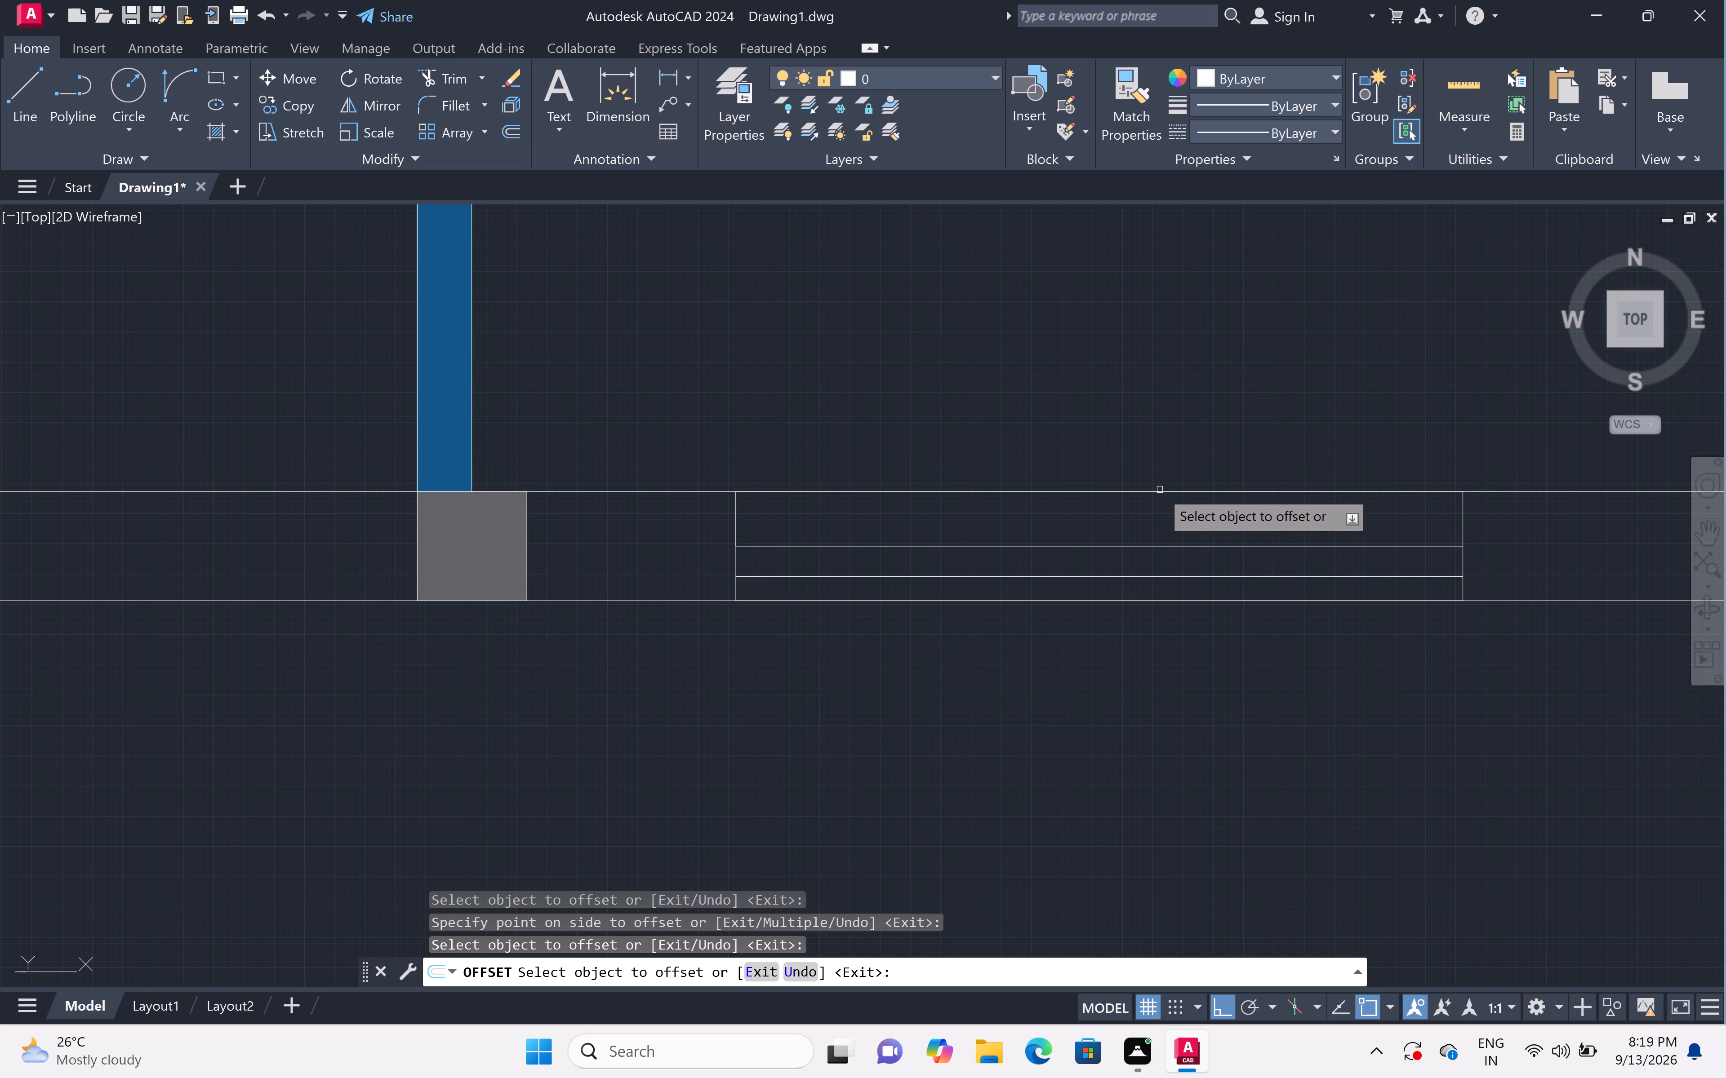
{"action": "left_click", "coordinate": [1155, 490]}
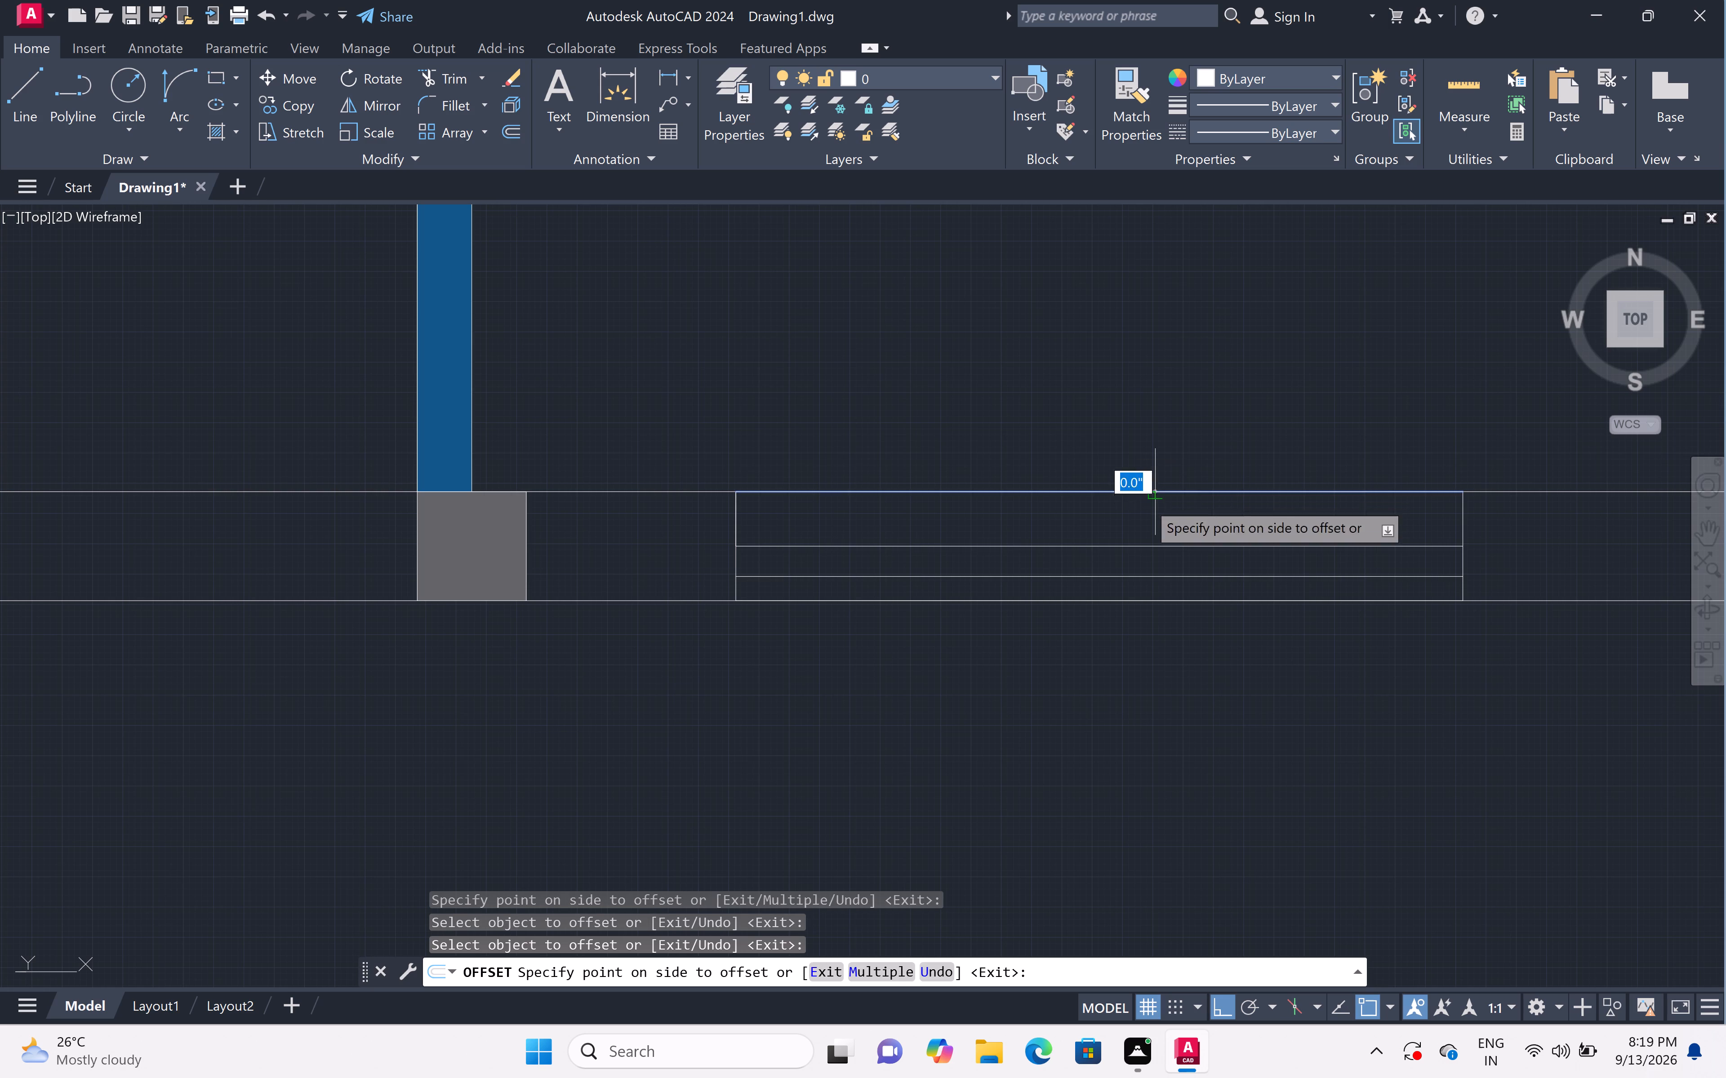
{"action": "left_click", "coordinate": [1137, 556]}
{"action": "scroll", "coordinate": [1147, 531], "scroll_direction": "down", "scroll_amount": 5}
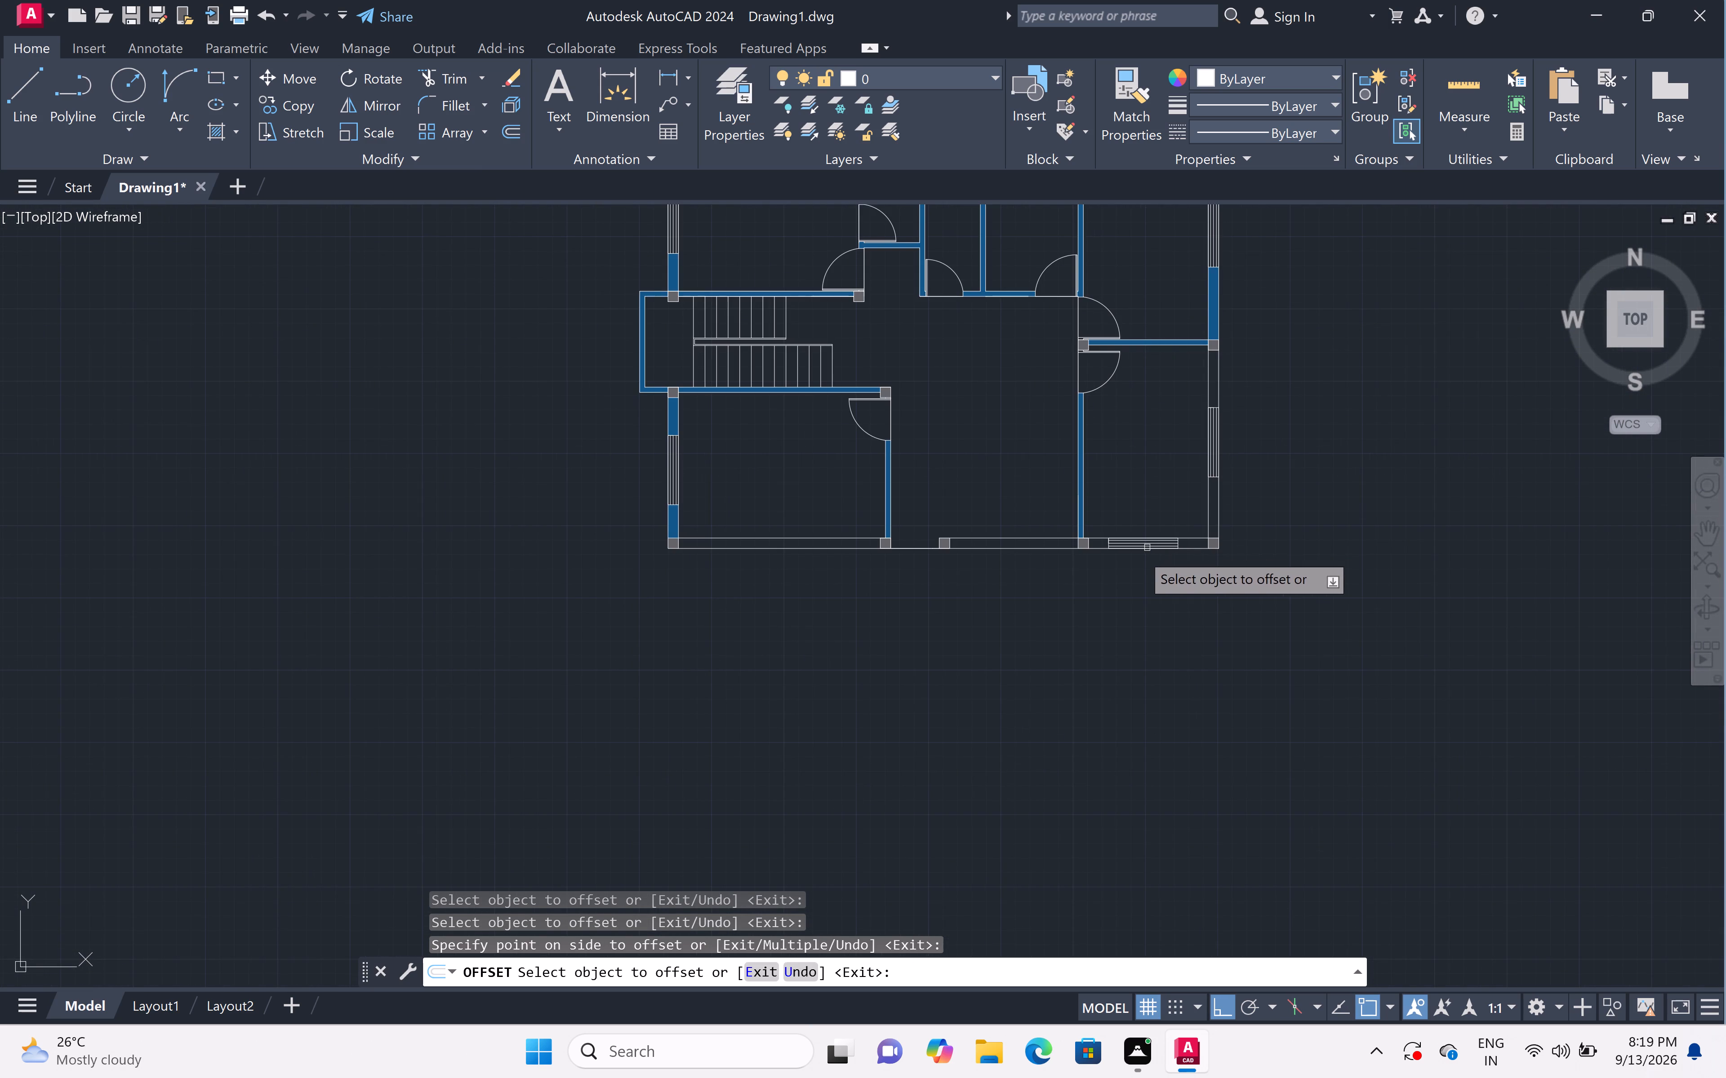
{"action": "scroll", "coordinate": [986, 533], "scroll_direction": "up", "scroll_amount": 5}
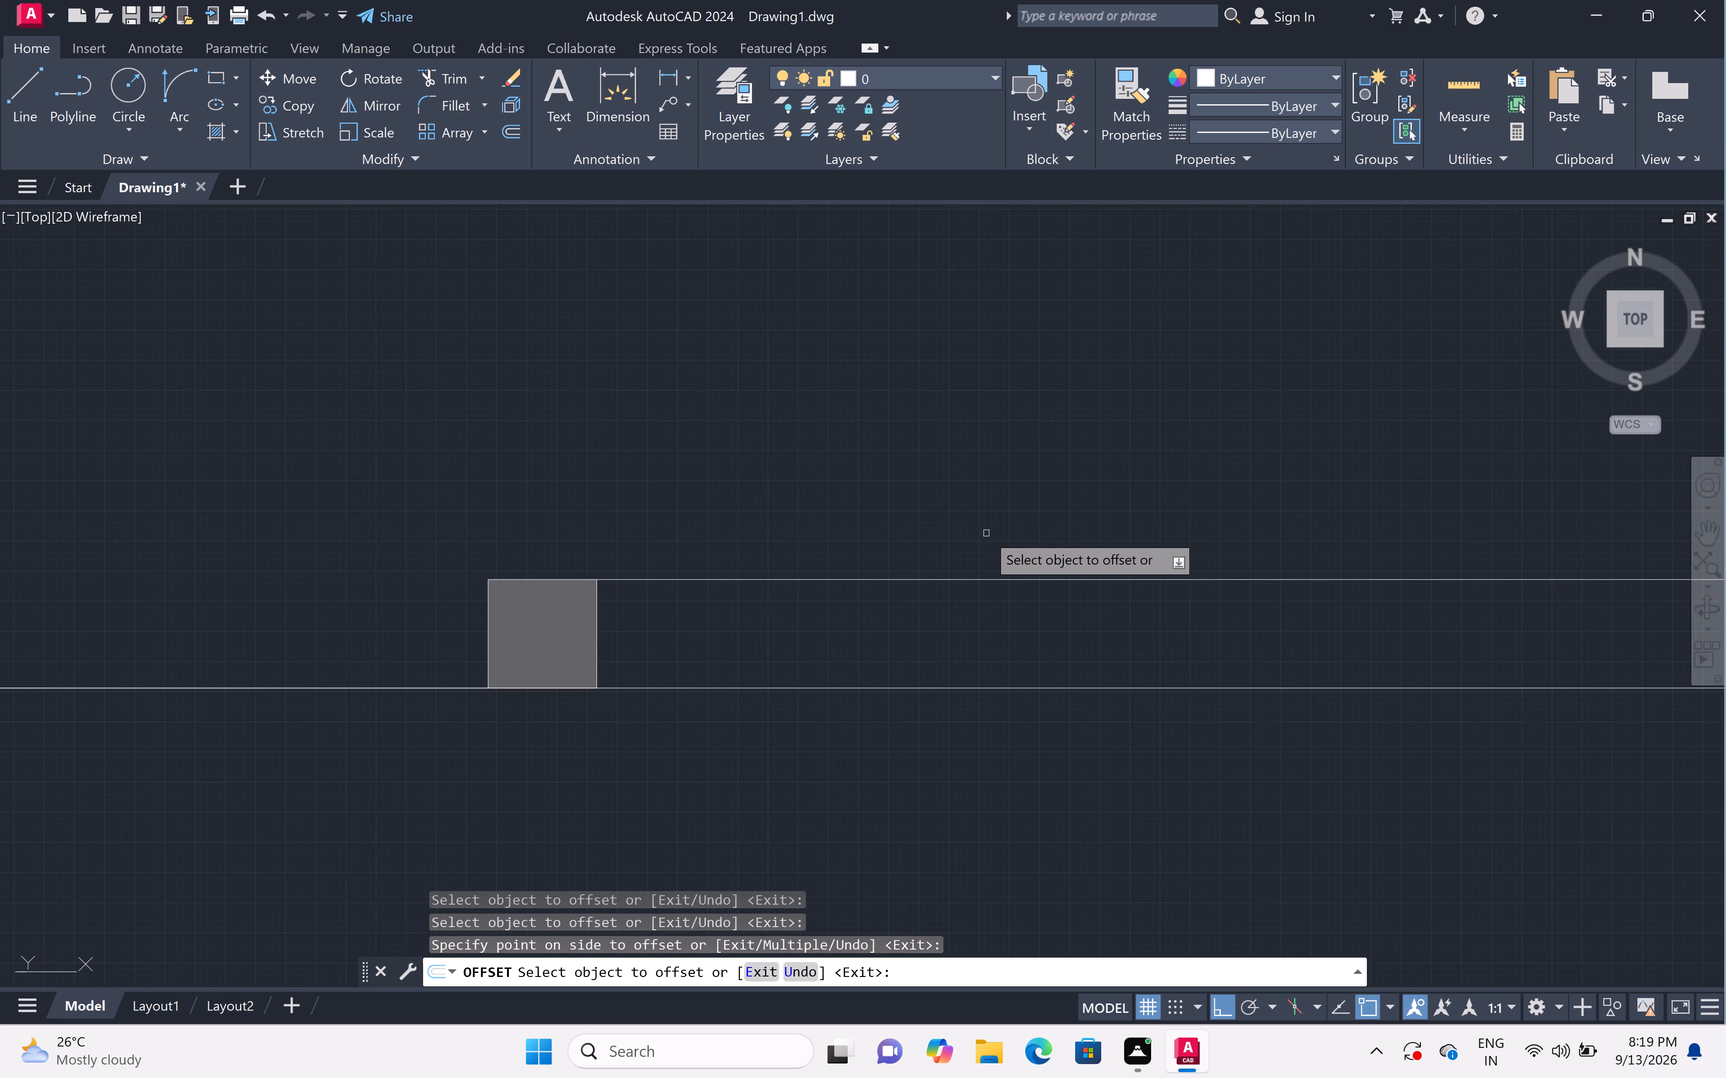
{"action": "scroll", "coordinate": [986, 533], "scroll_direction": "down", "scroll_amount": 2}
{"action": "scroll", "coordinate": [1066, 528], "scroll_direction": "down", "scroll_amount": 2}
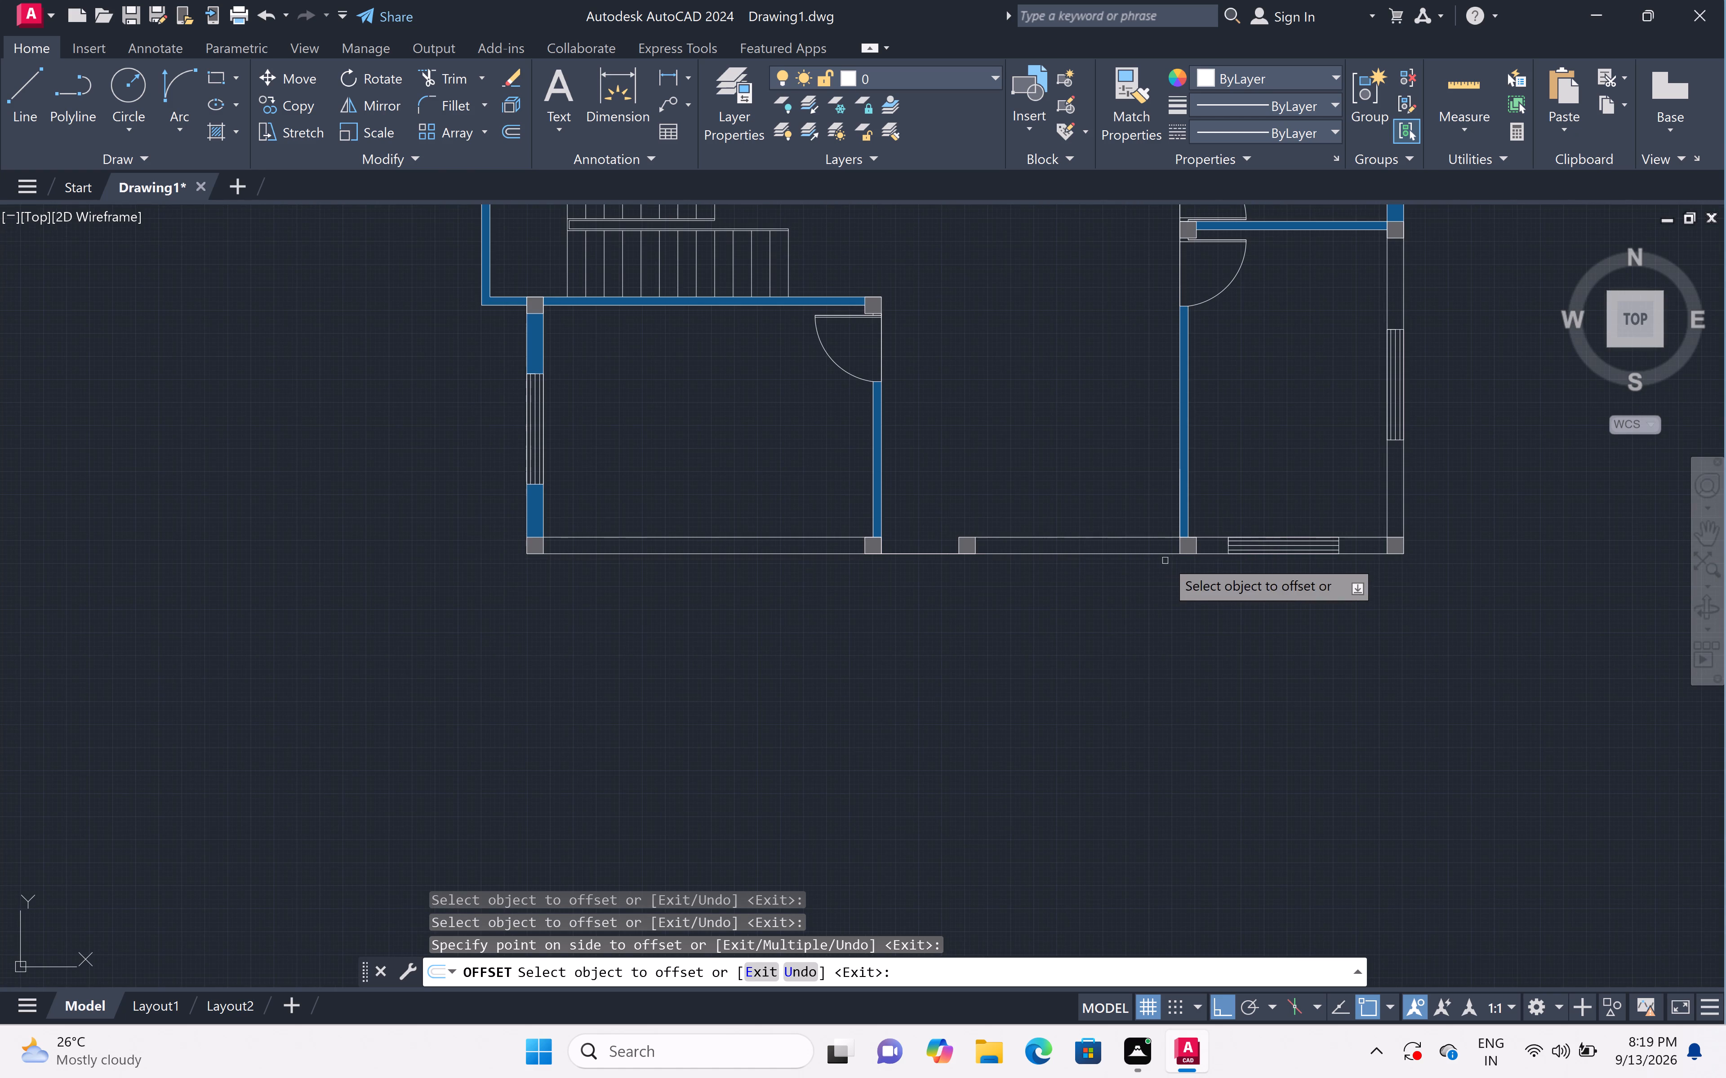
{"action": "key", "text": "Escape"}
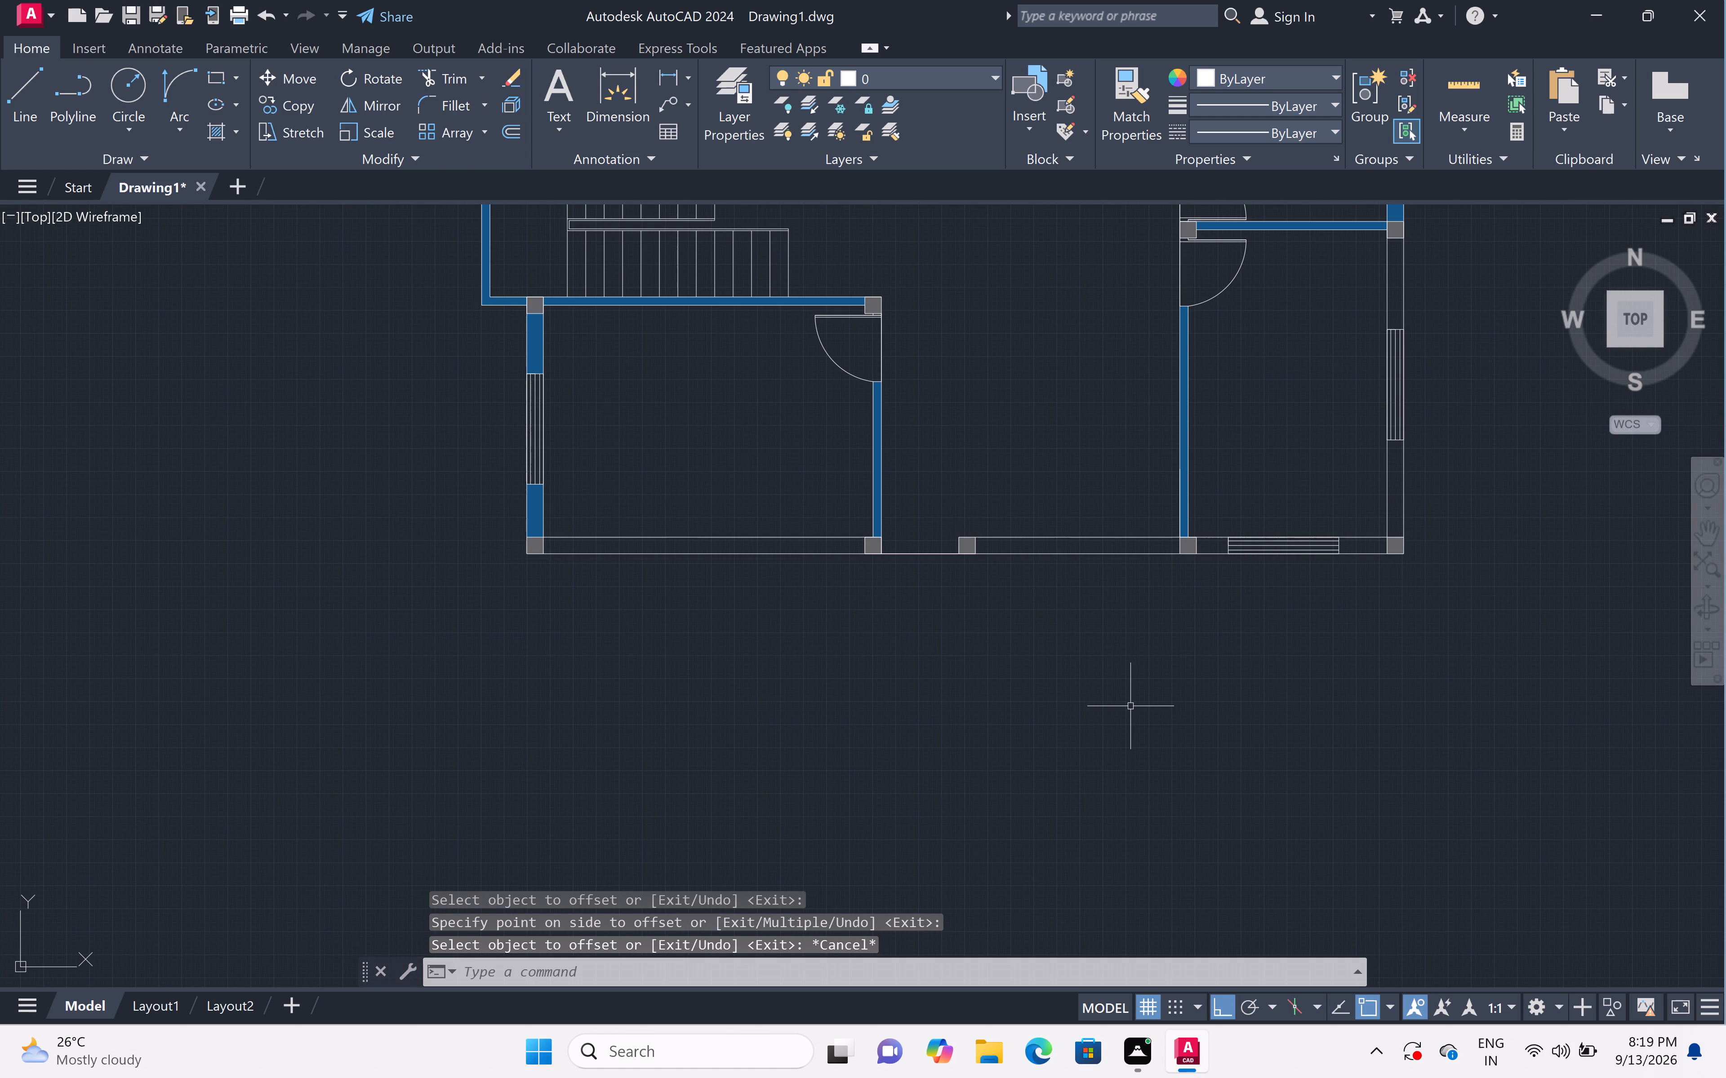
Draw a 5' long window outline across the south wall of the central space, with a centre line between the midpoints of its end lines.
{"action": "type", "text": "l"}
{"action": "key", "text": "space"}
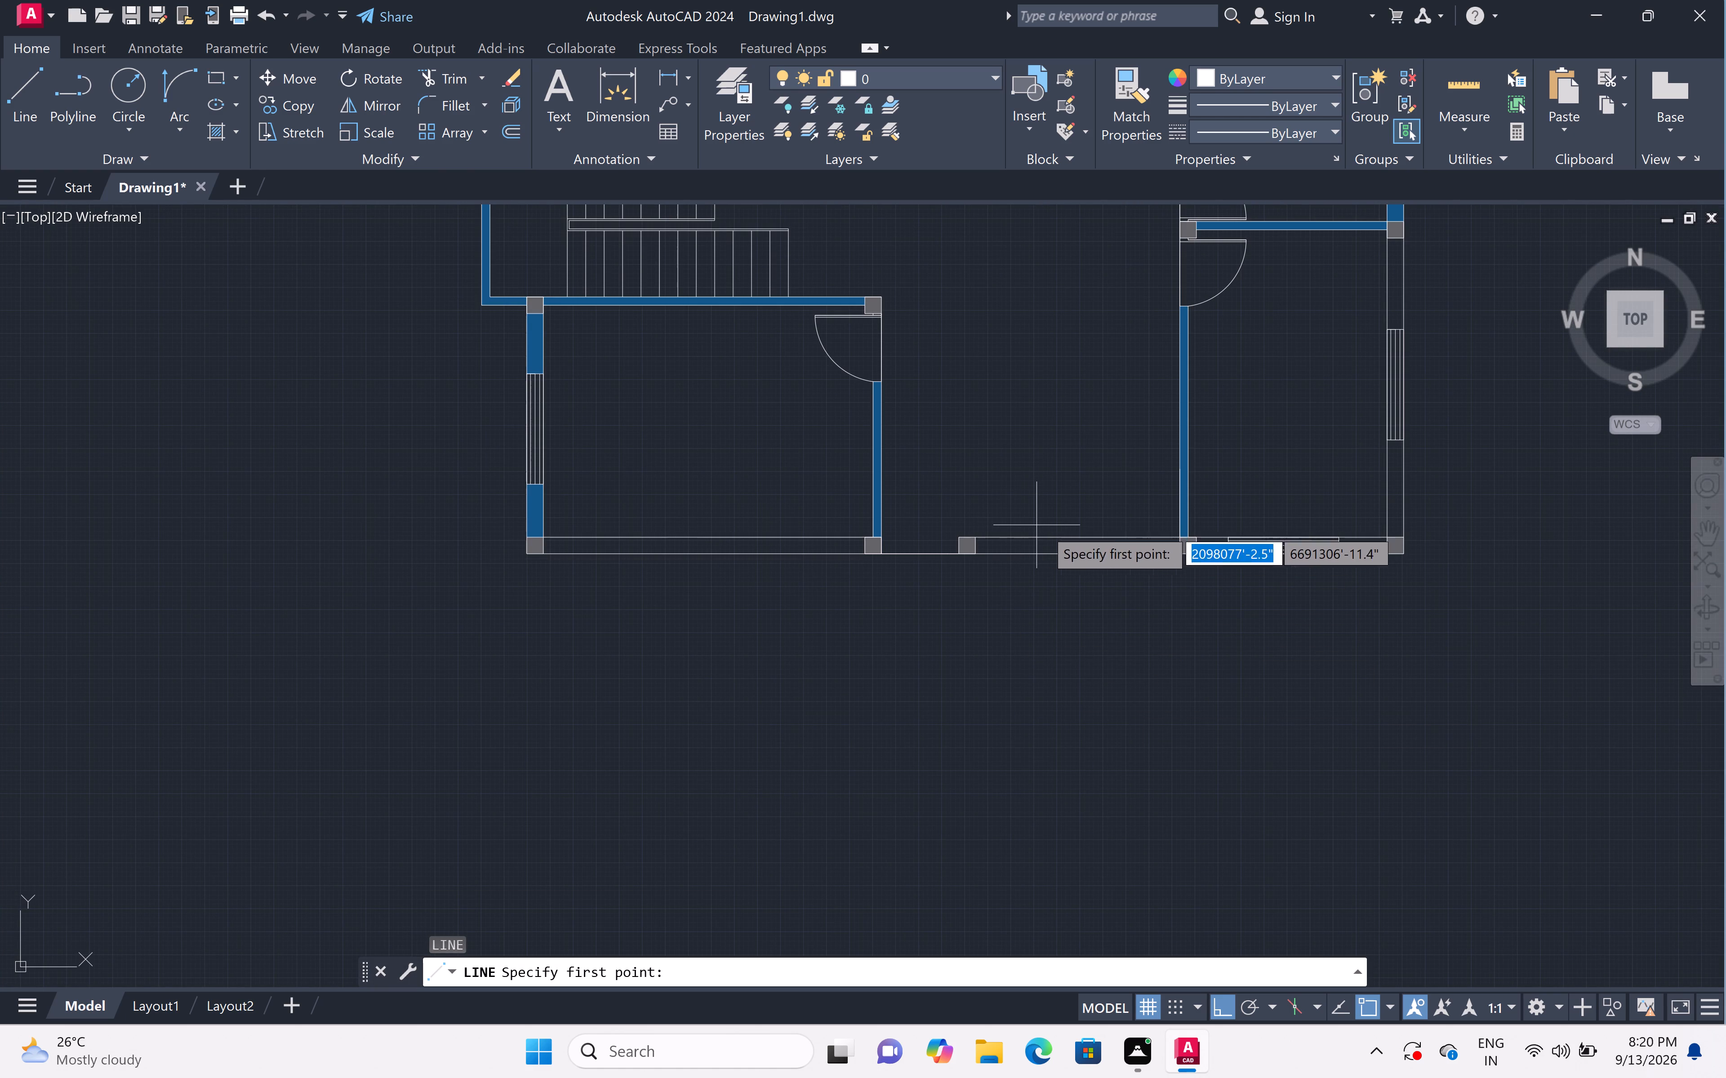
{"action": "scroll", "coordinate": [1116, 539], "scroll_direction": "up", "scroll_amount": 3}
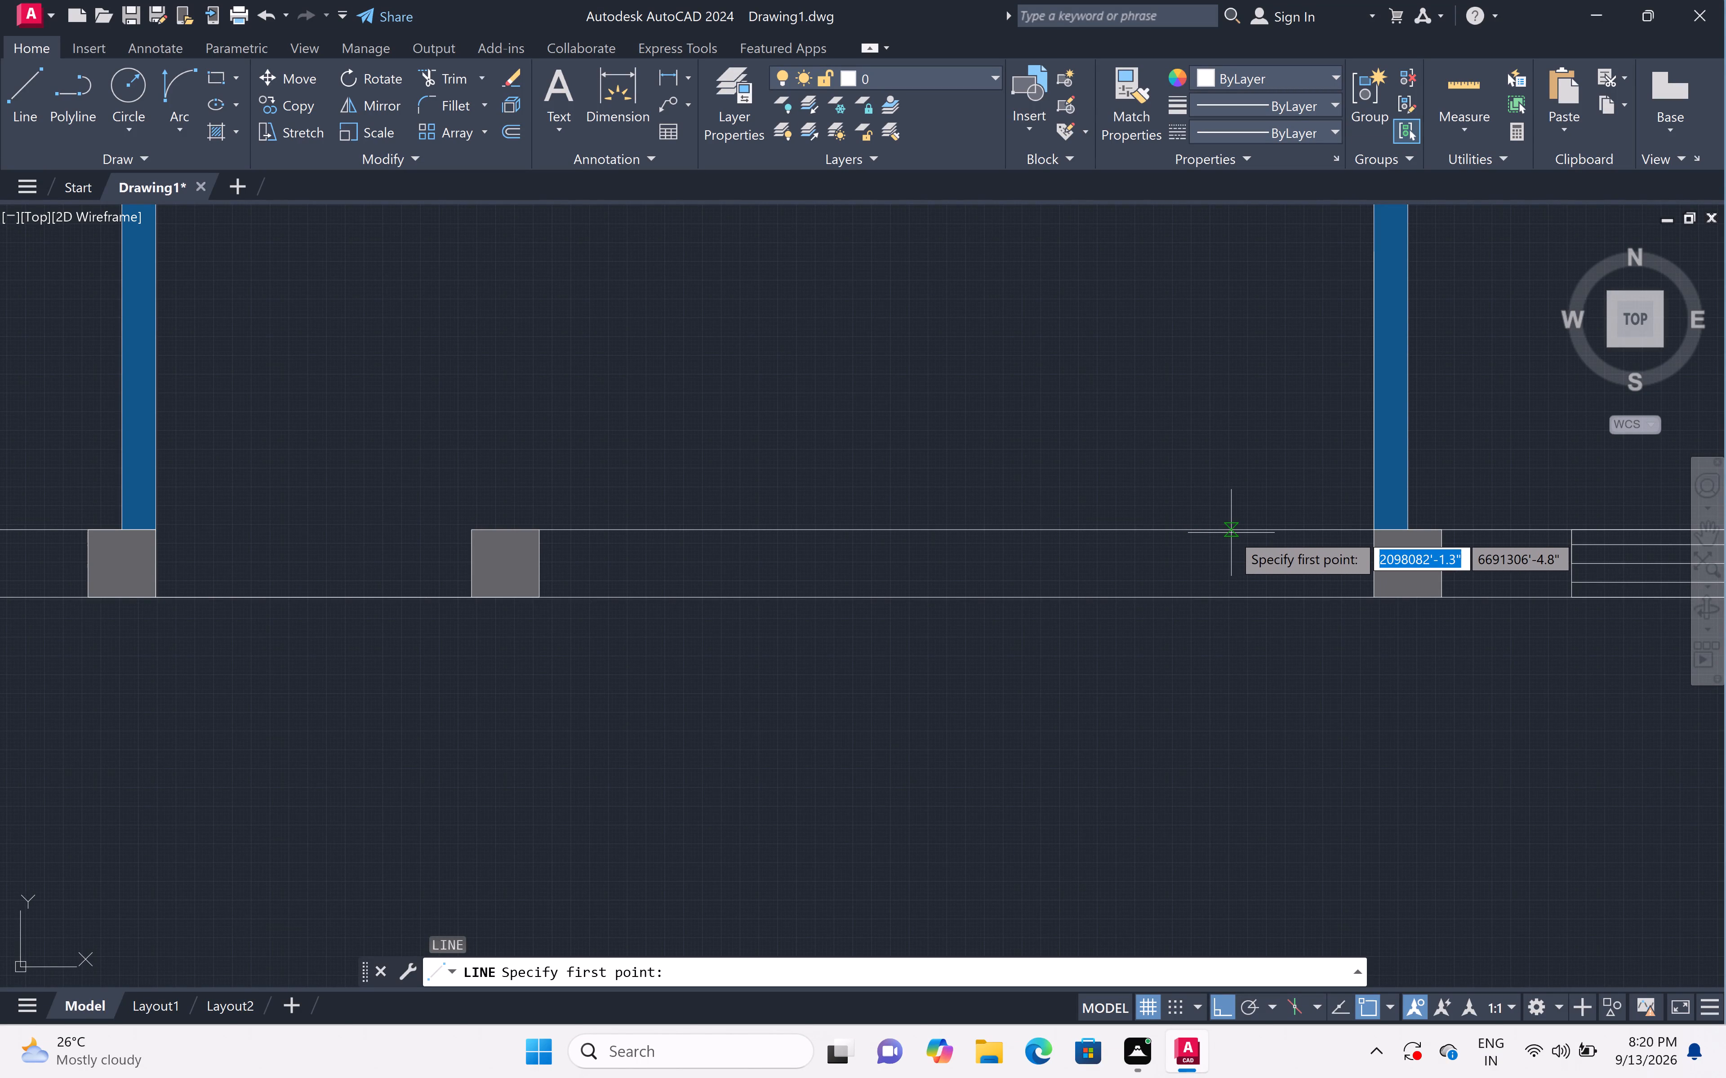
{"action": "left_click", "coordinate": [1231, 533]}
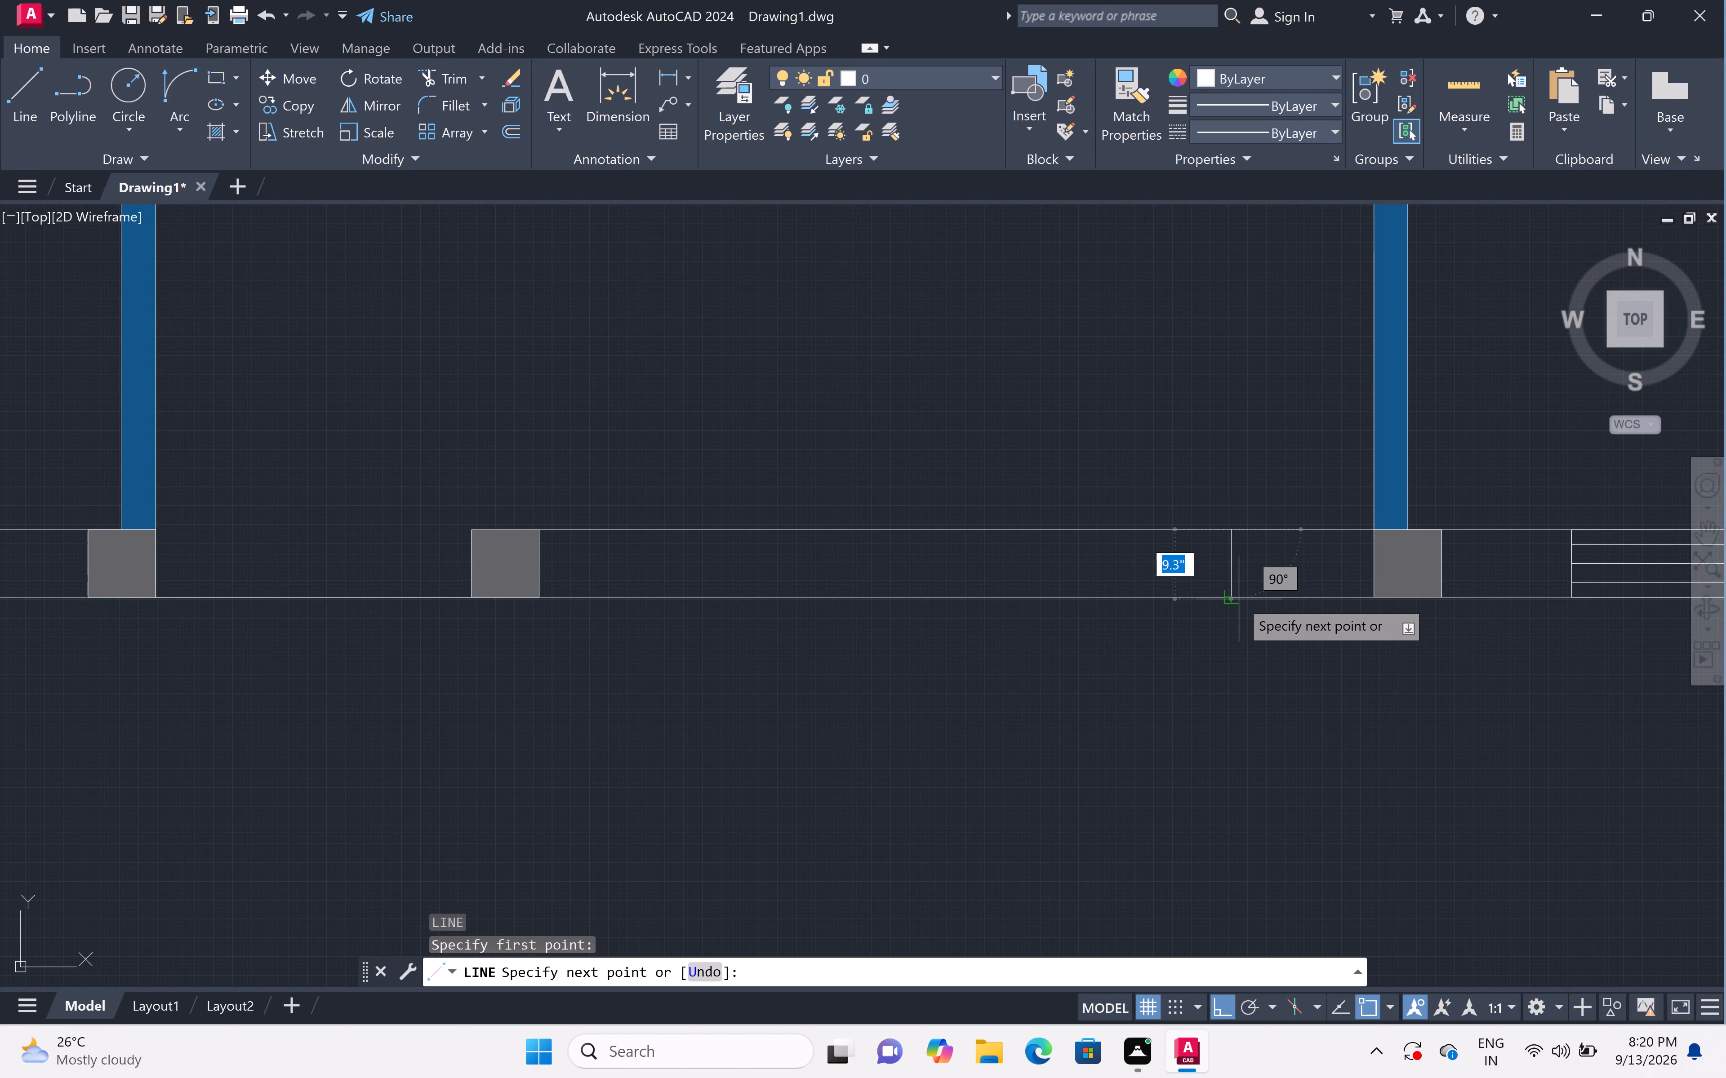
{"action": "left_click", "coordinate": [1236, 599]}
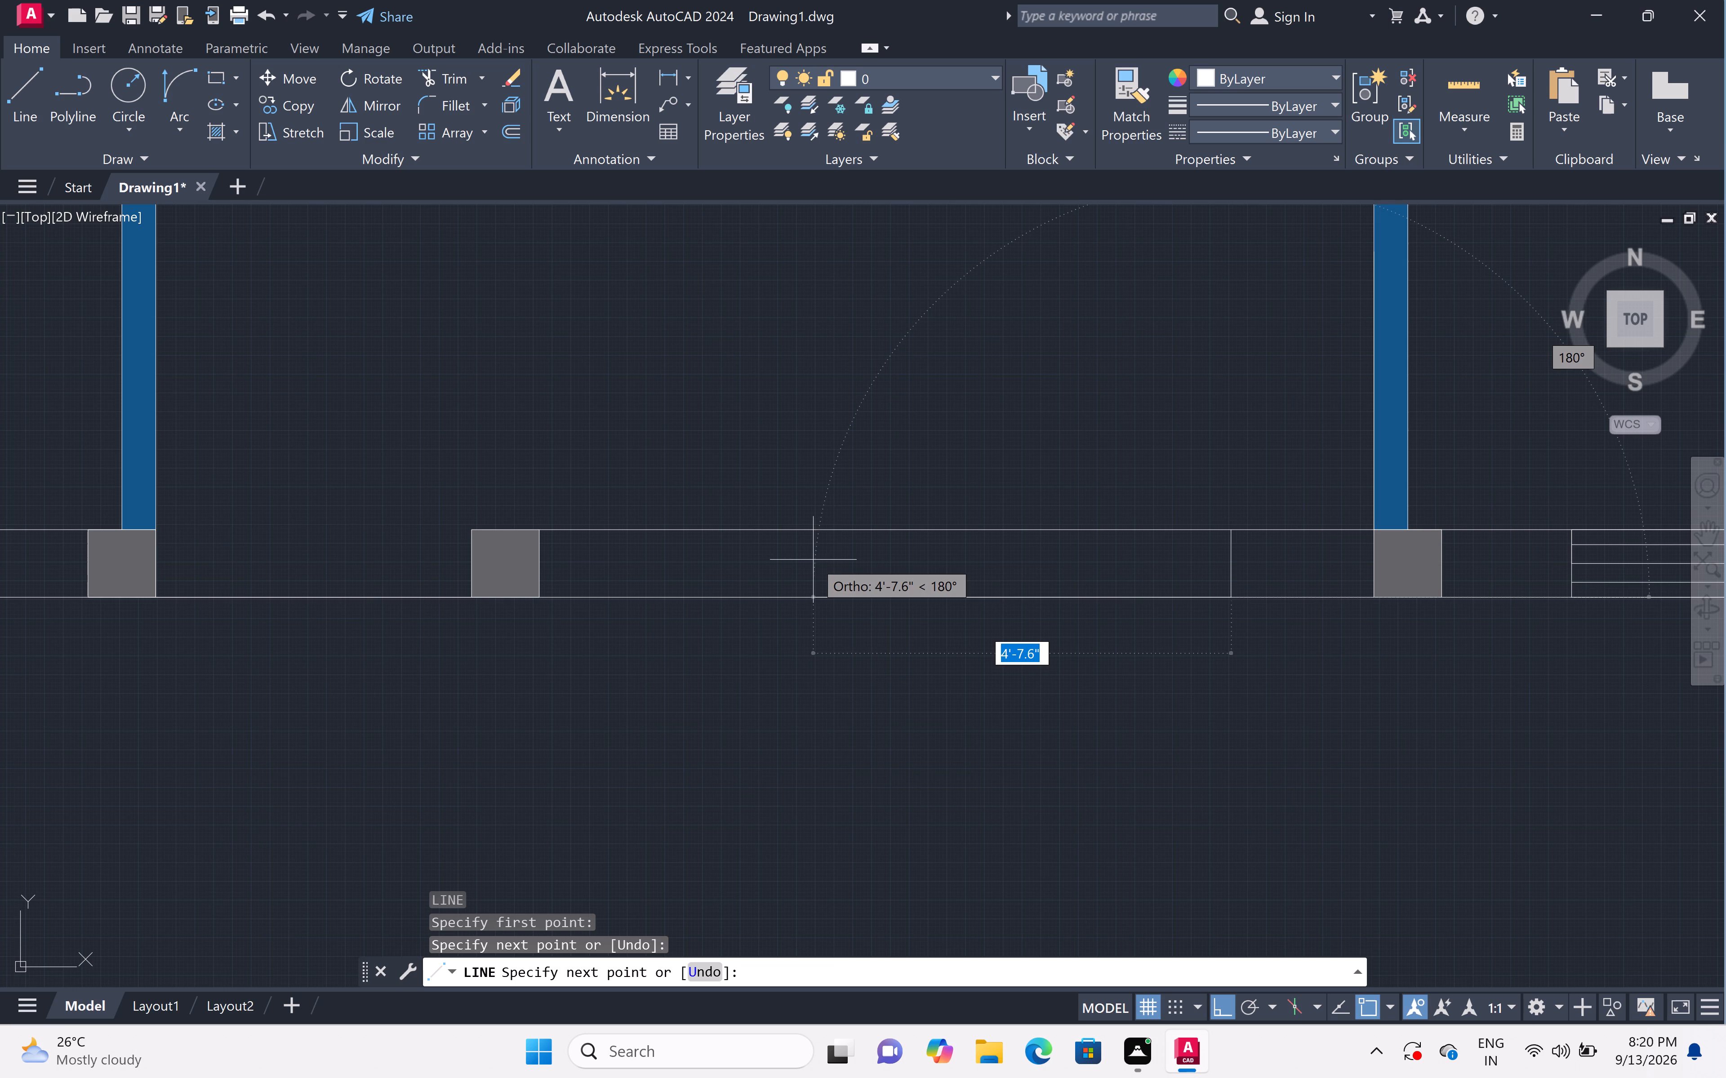
{"action": "key", "text": "5"}
{"action": "type", "text": "'"}
{"action": "key", "text": "space"}
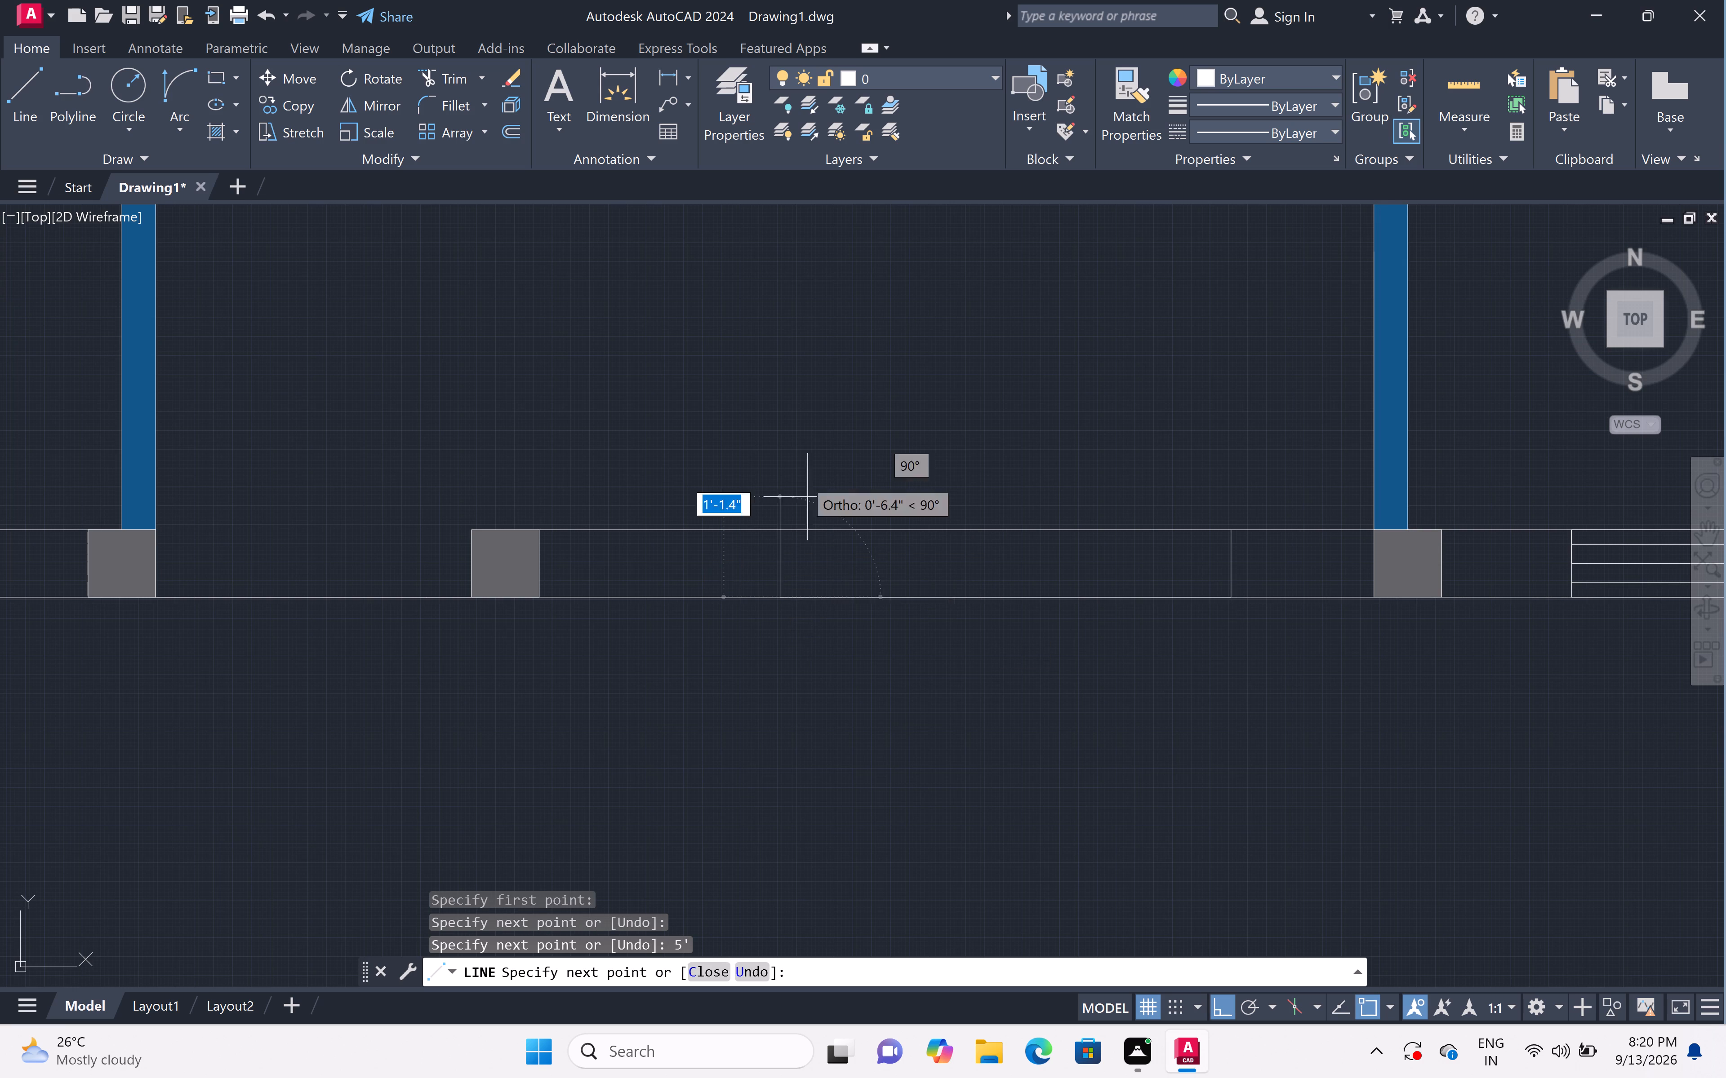
{"action": "left_click", "coordinate": [784, 531]}
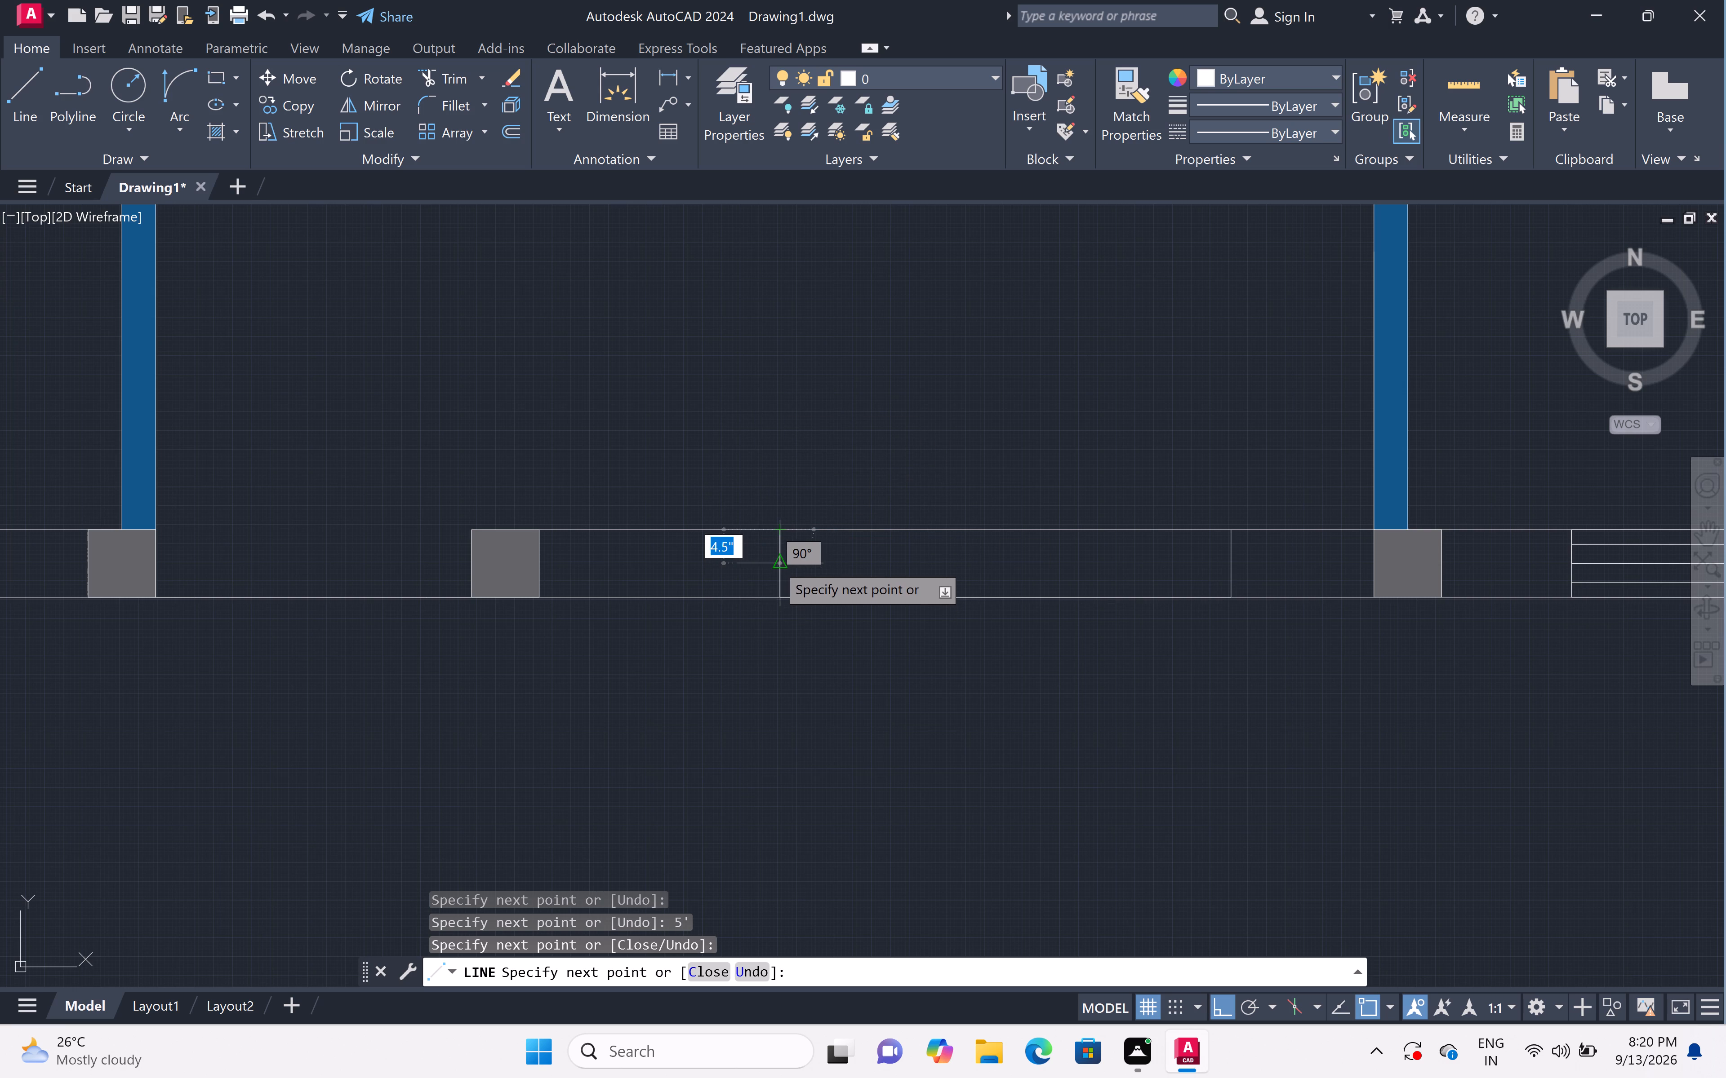
{"action": "left_click", "coordinate": [774, 563]}
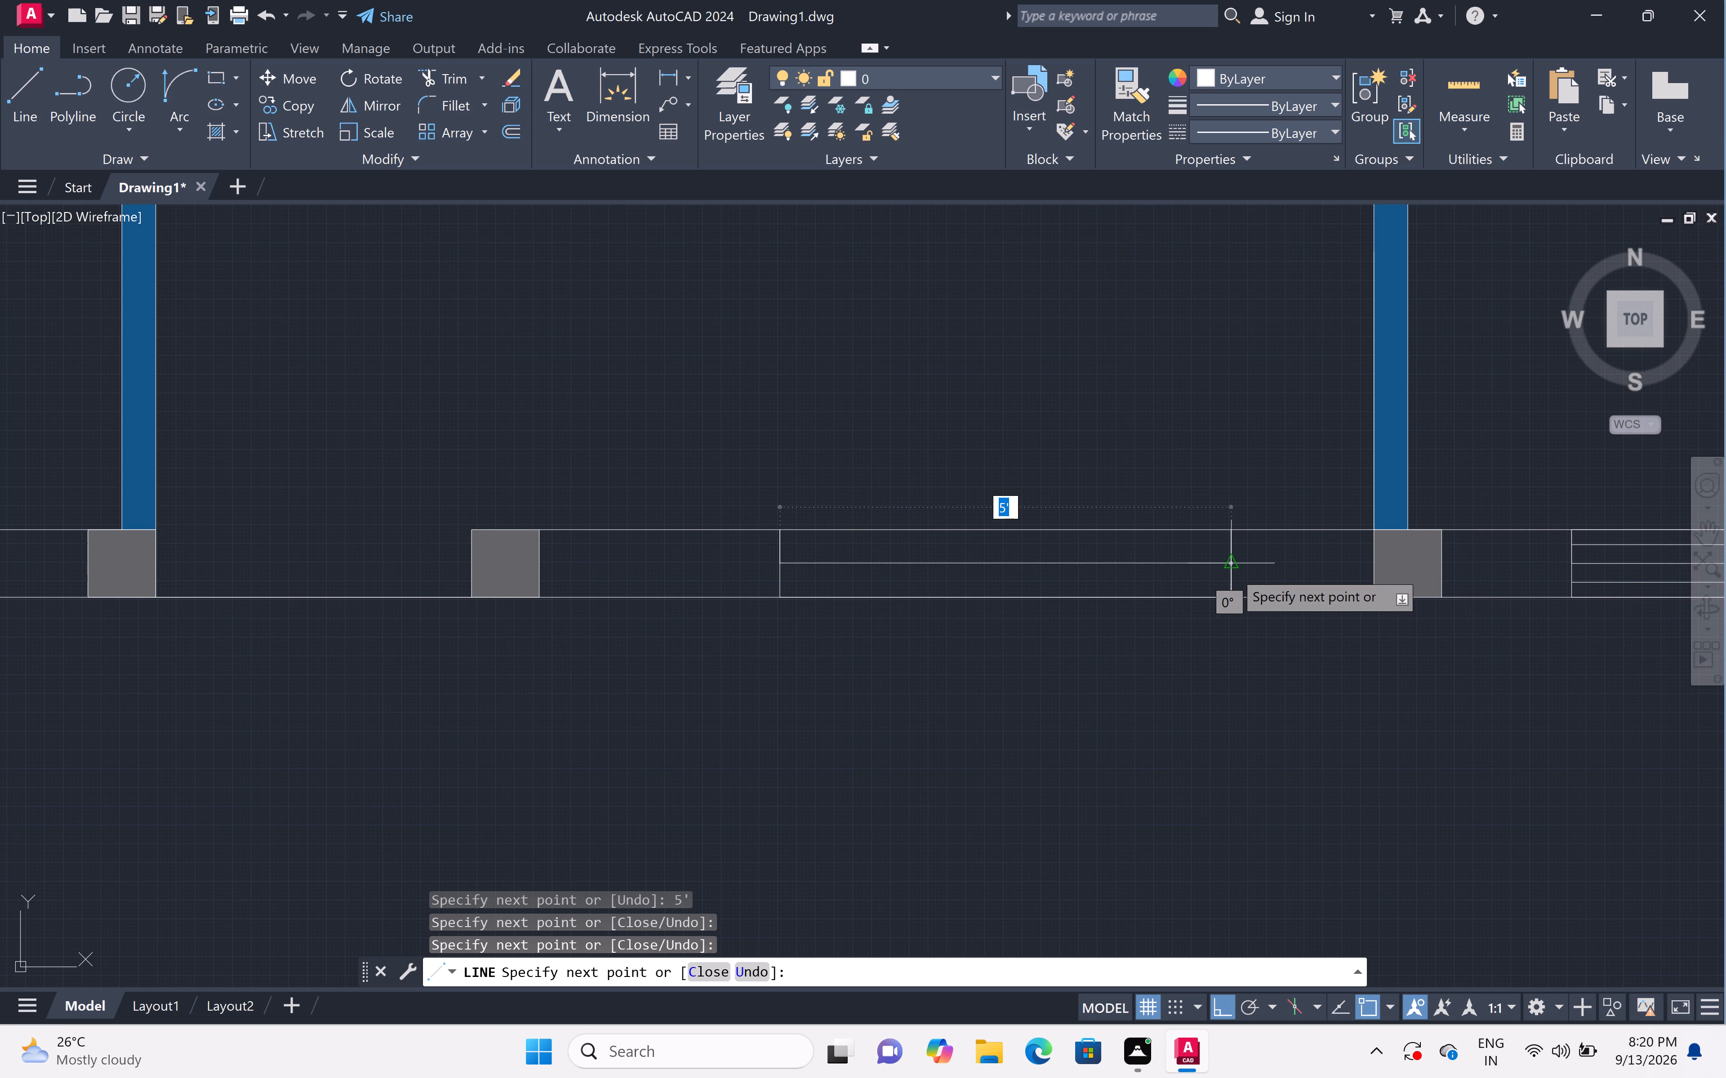
{"action": "left_click", "coordinate": [1232, 570]}
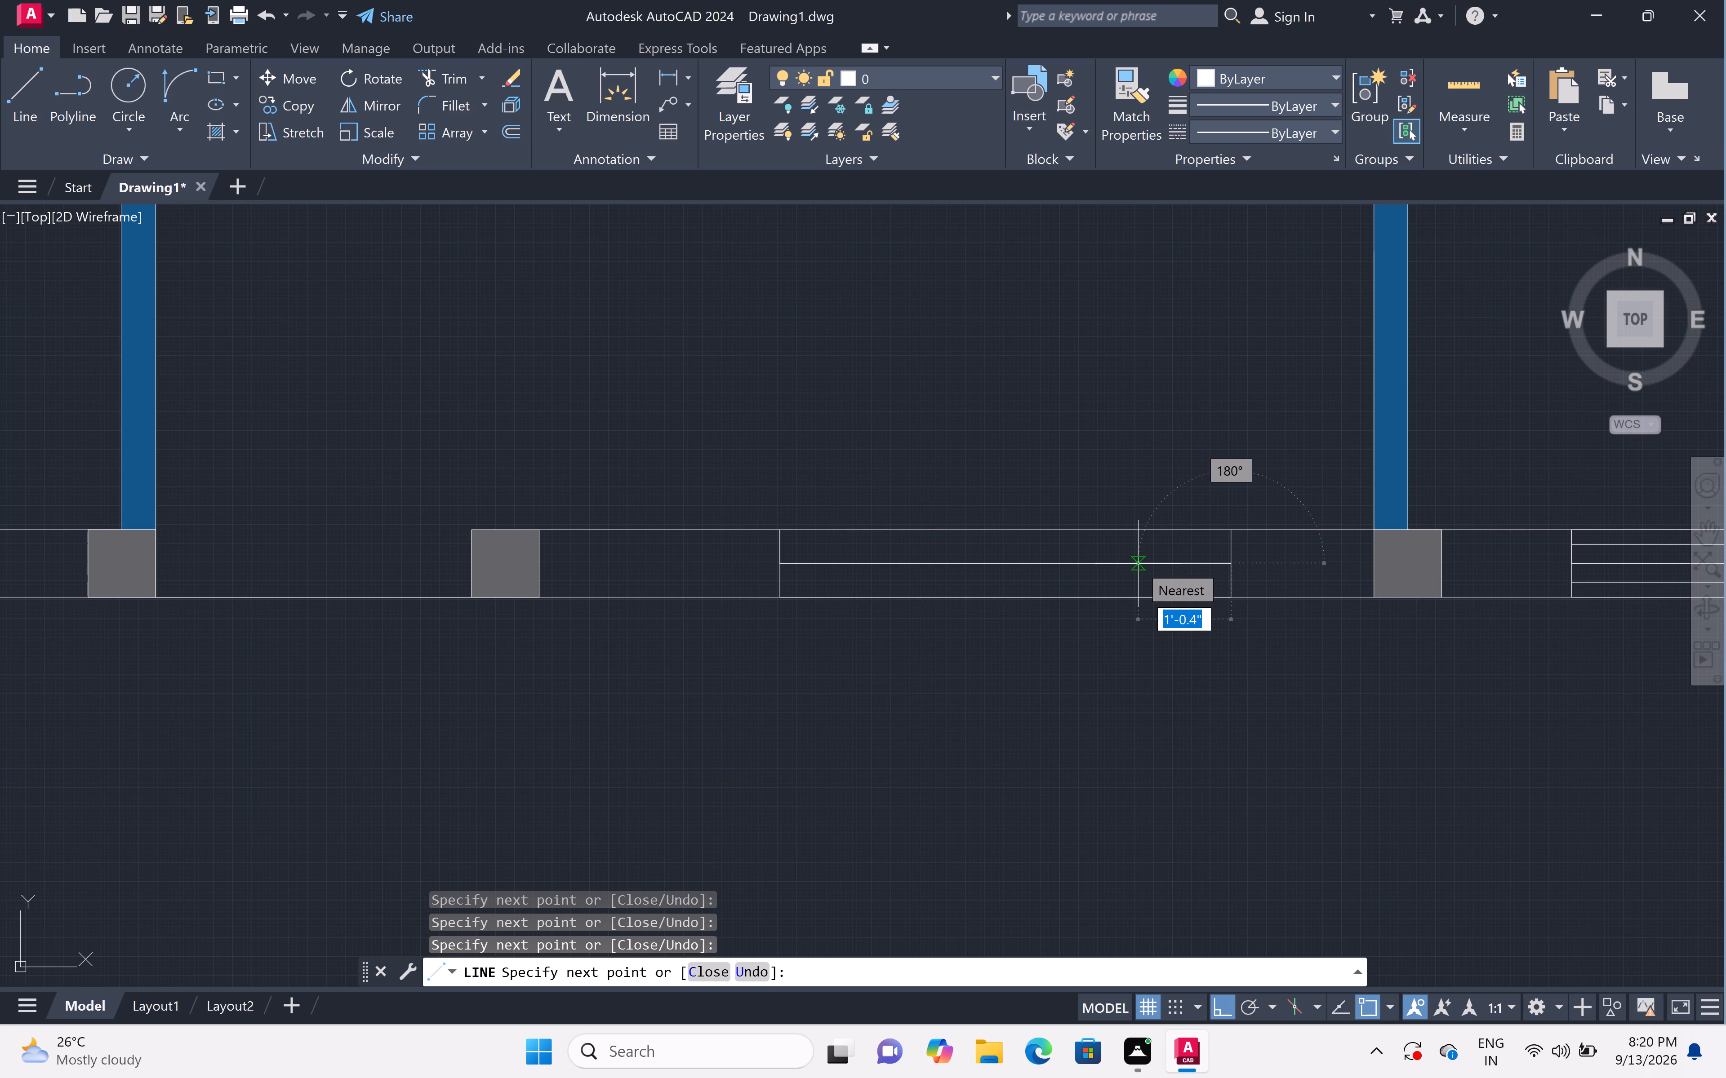
{"action": "key", "text": "Escape"}
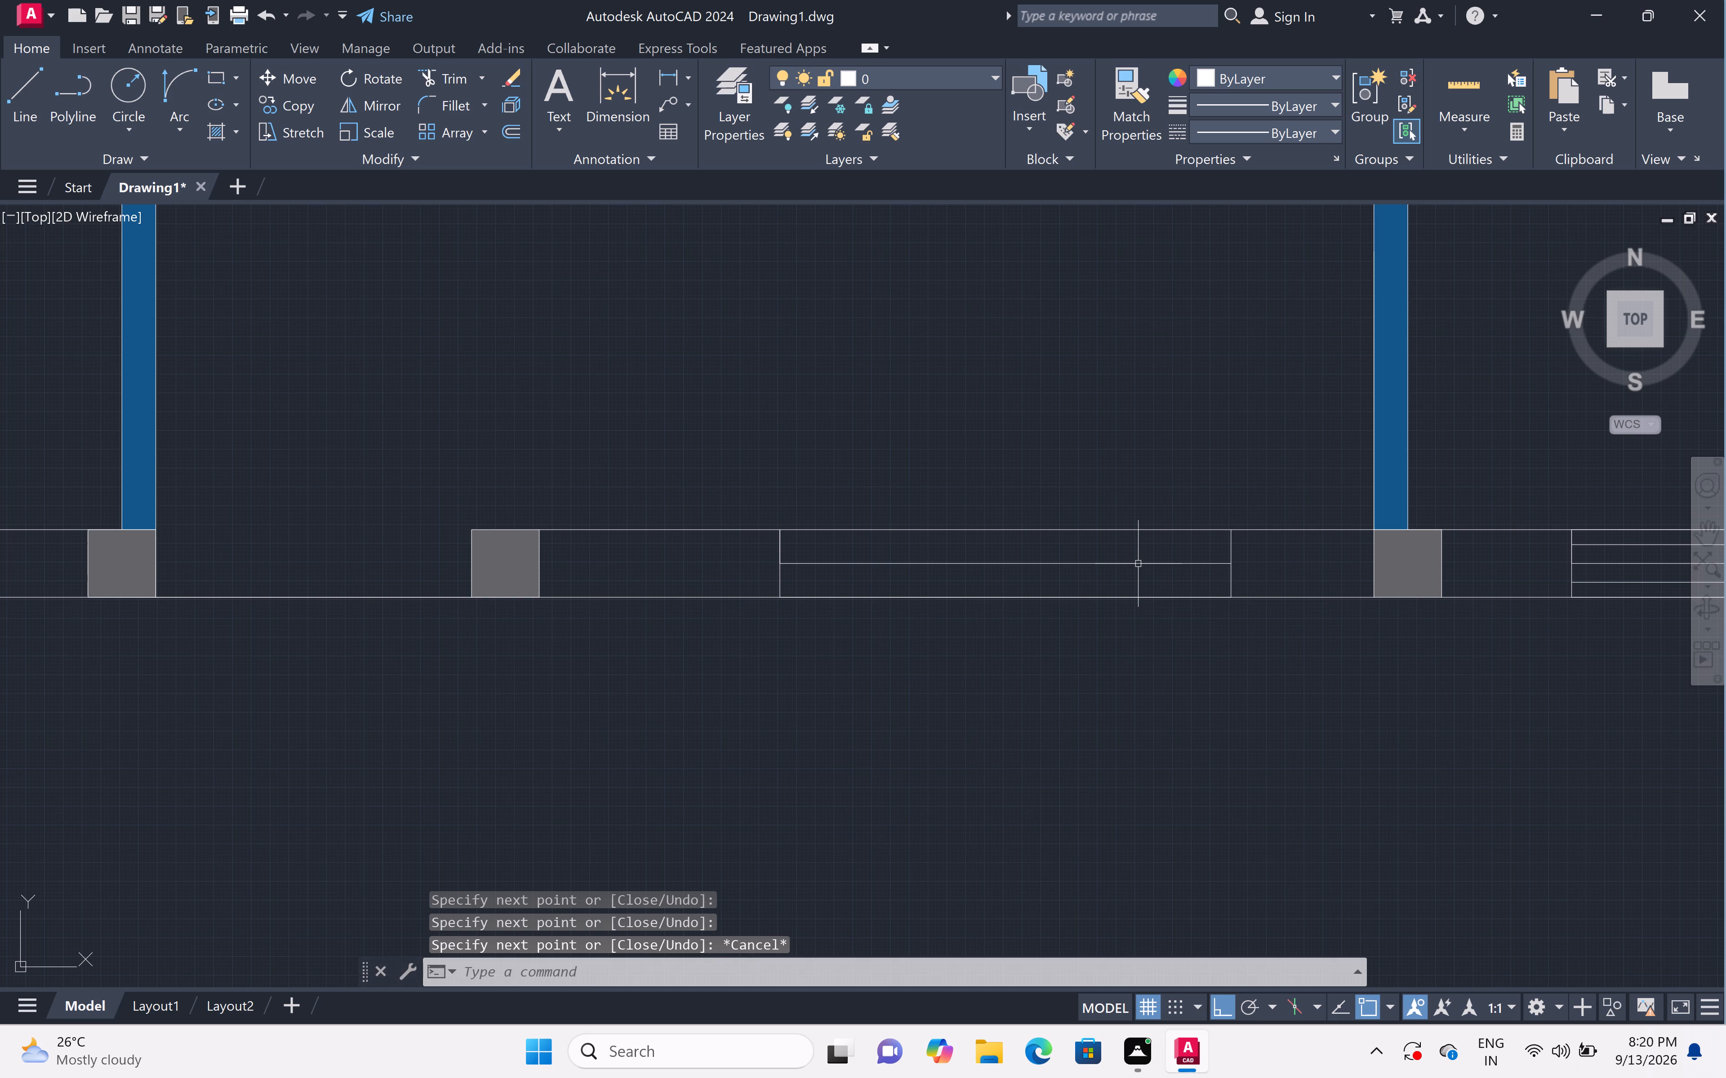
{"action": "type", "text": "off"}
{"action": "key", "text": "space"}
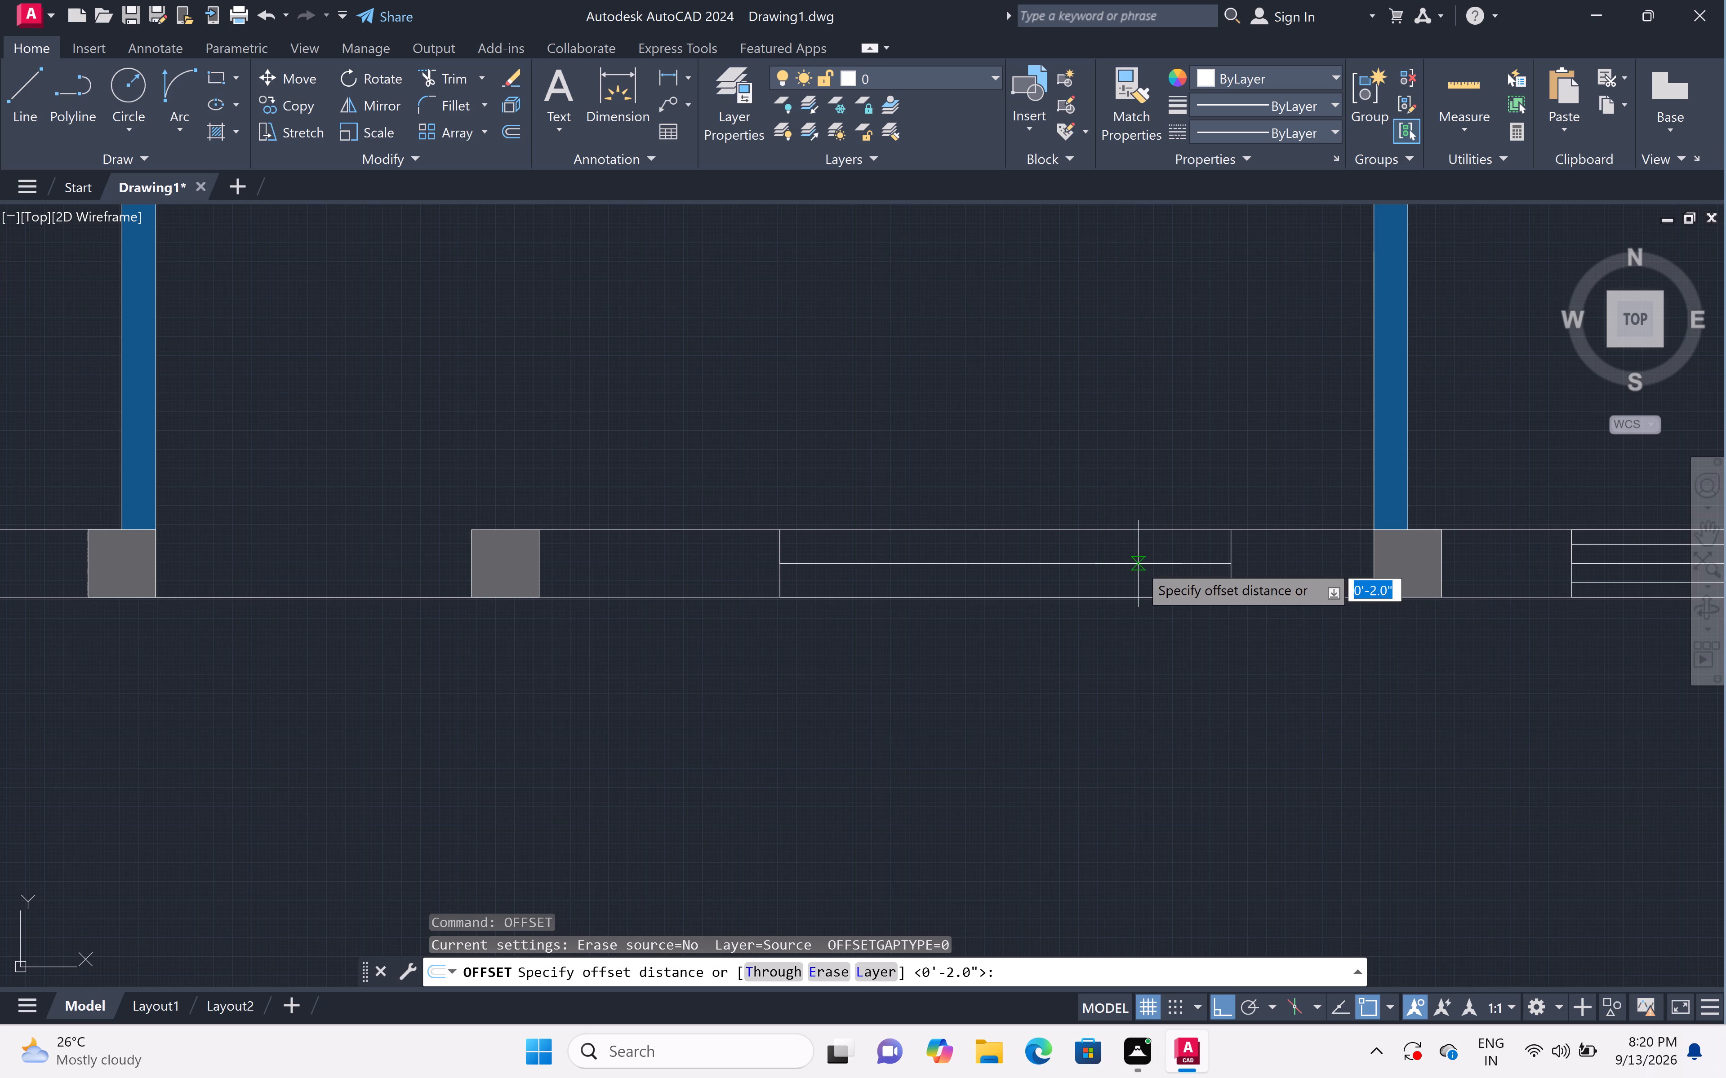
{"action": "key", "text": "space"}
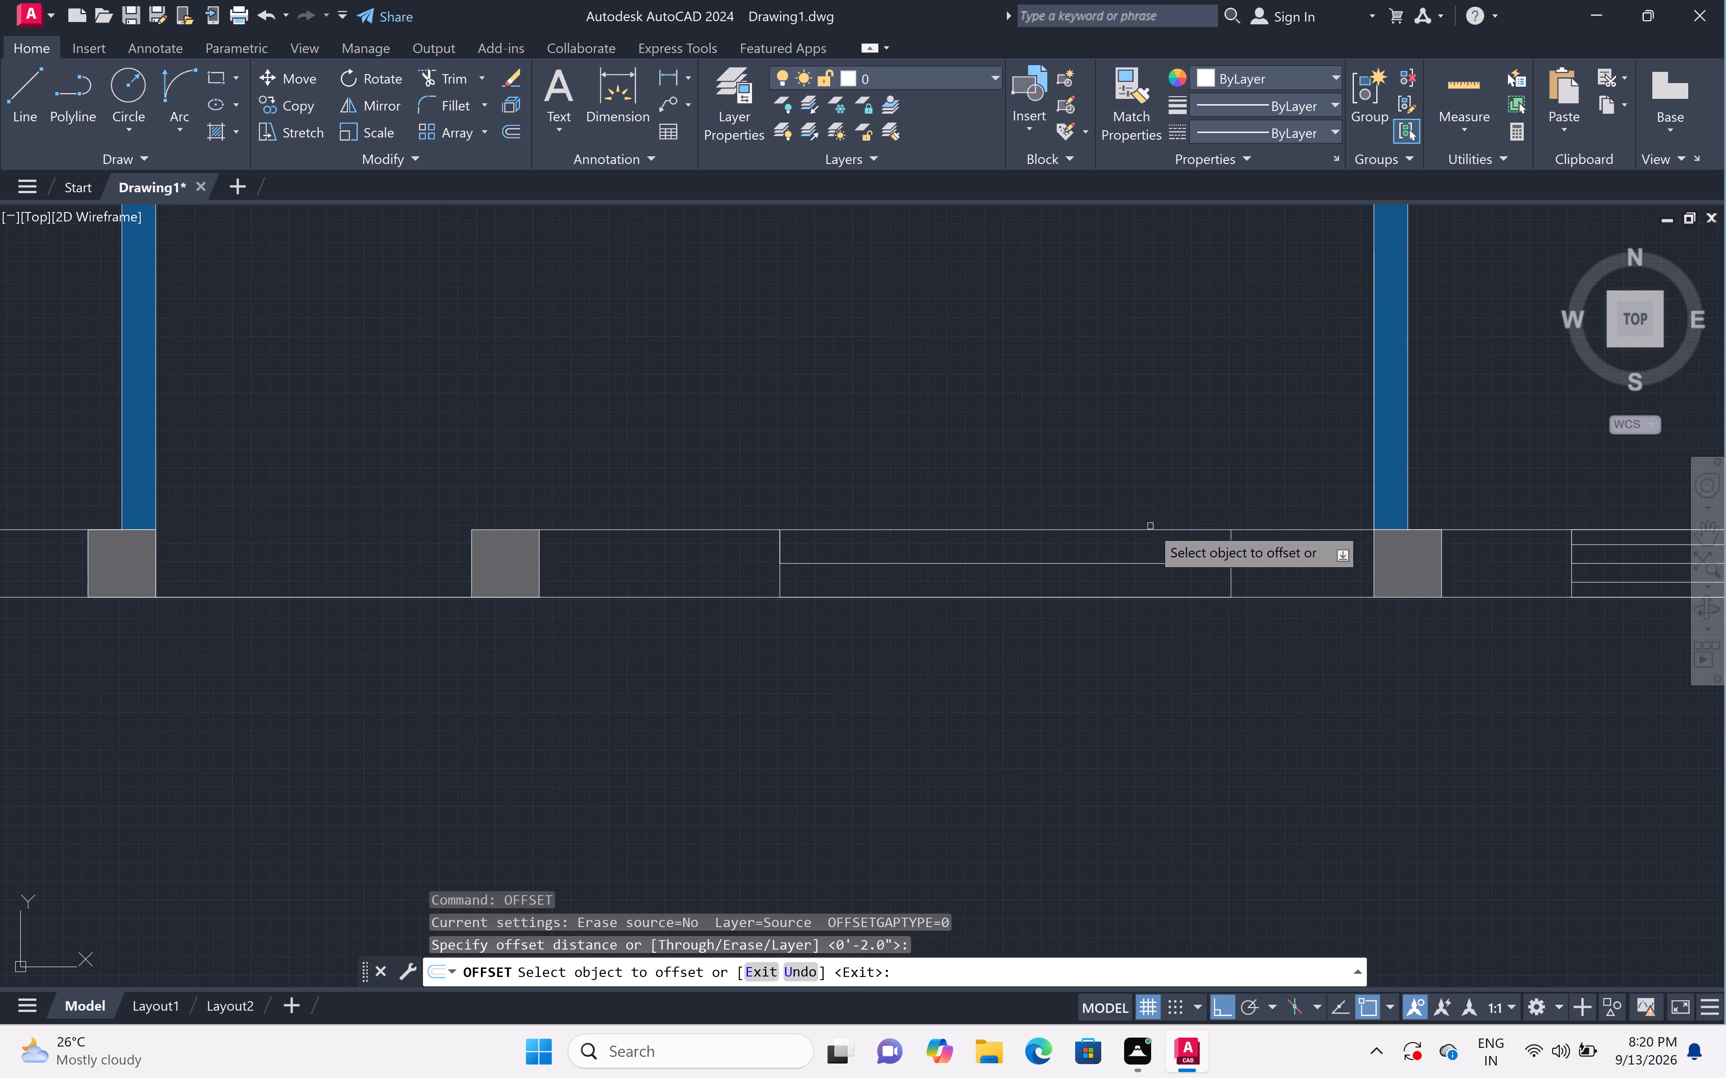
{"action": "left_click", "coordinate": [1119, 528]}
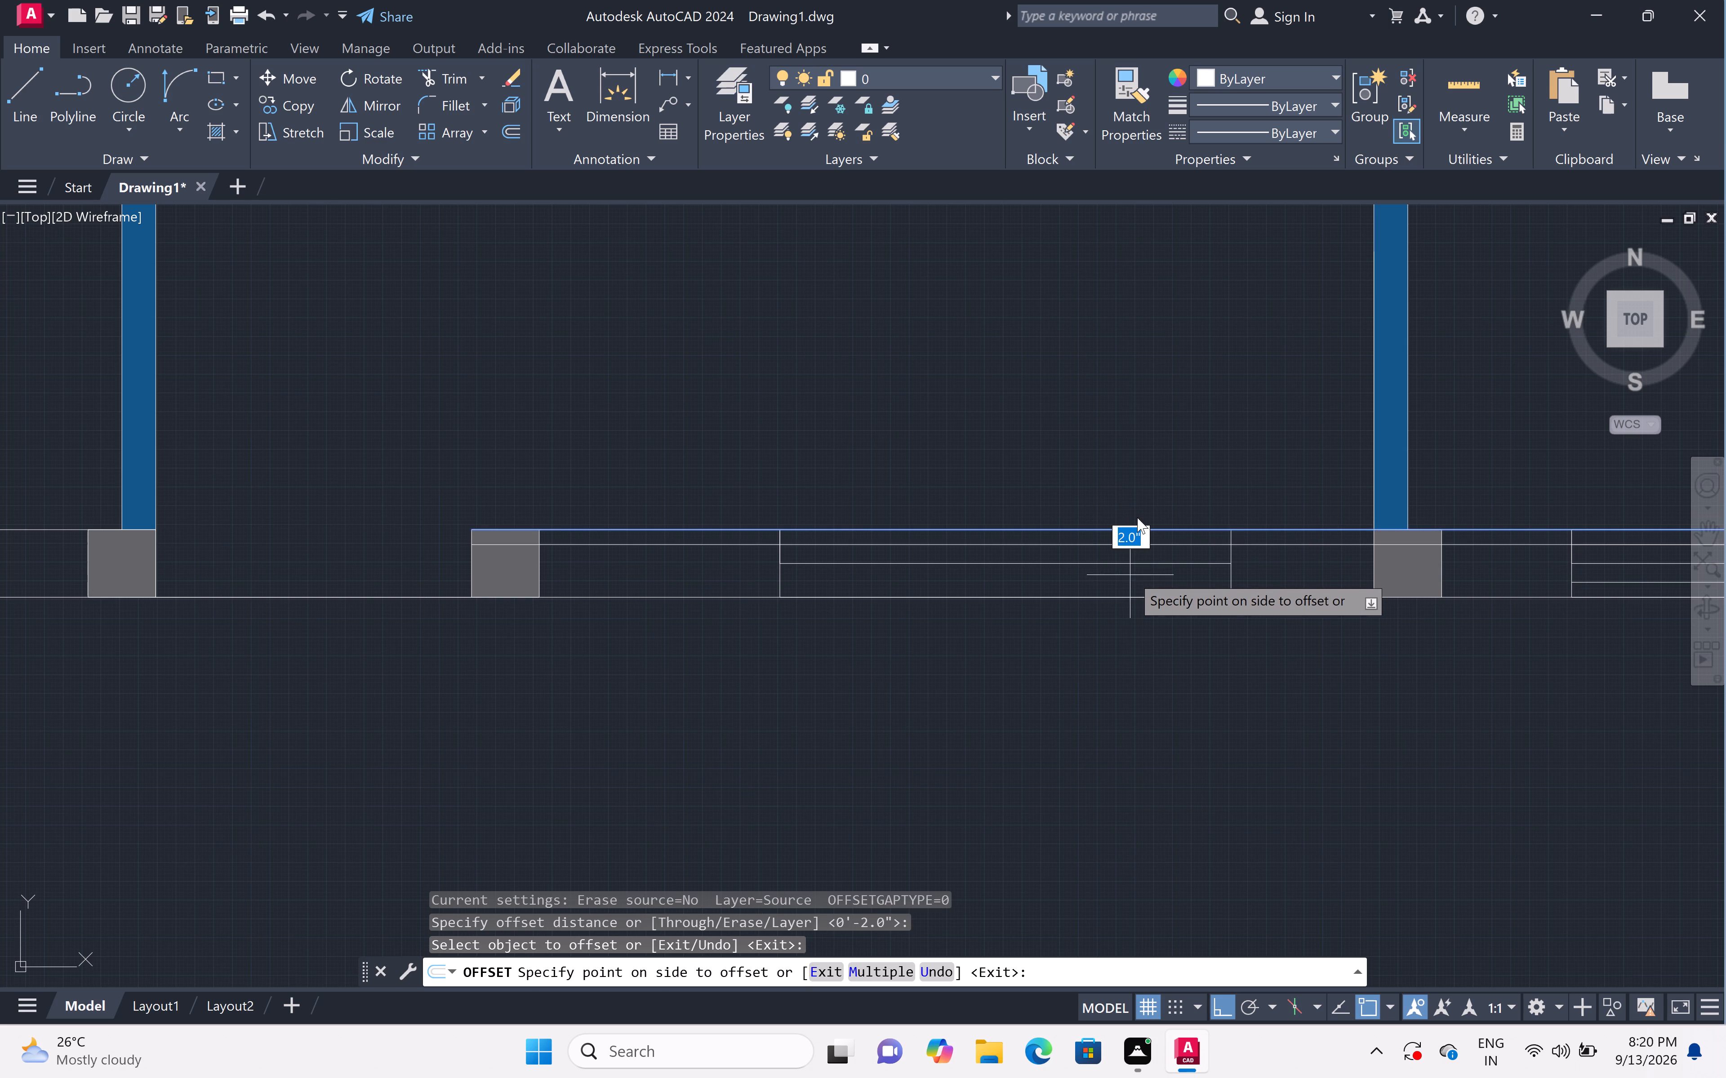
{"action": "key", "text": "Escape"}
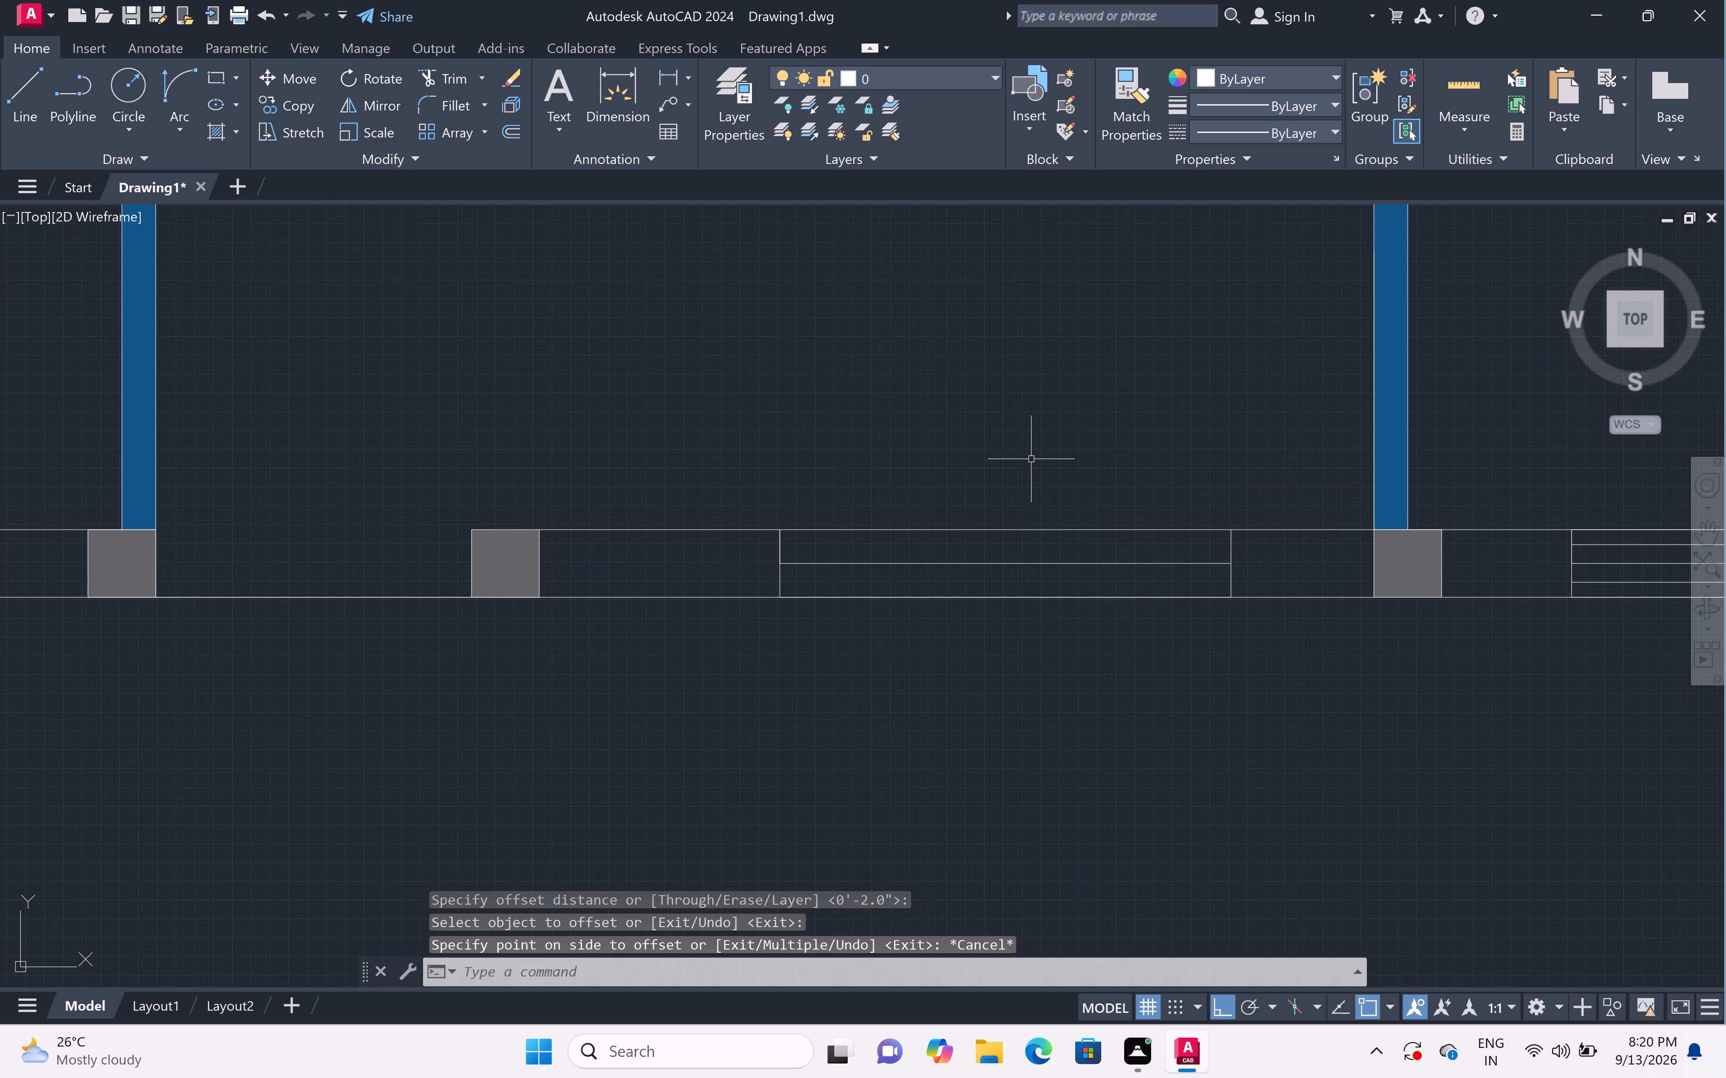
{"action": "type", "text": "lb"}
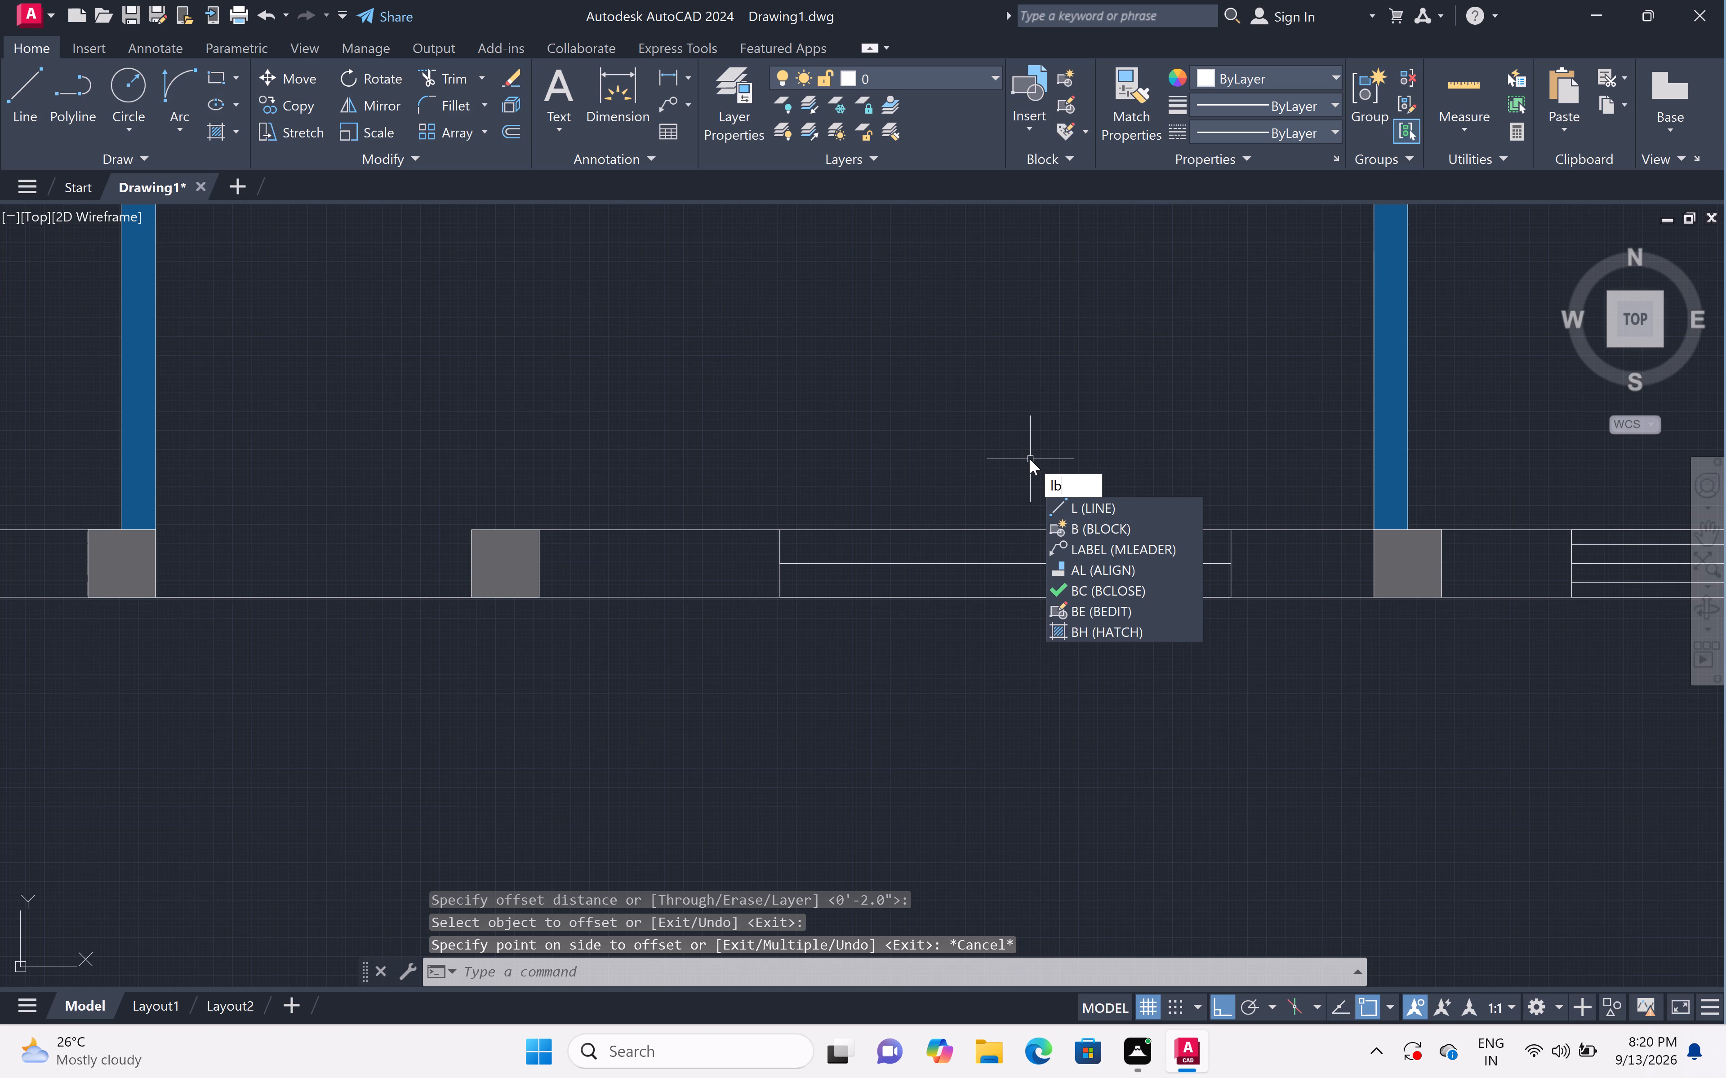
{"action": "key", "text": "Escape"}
Trace the central south window's full perimeter with lines through its four corners, 5' long by 9" deep.
{"action": "type", "text": "l"}
{"action": "key", "text": "space"}
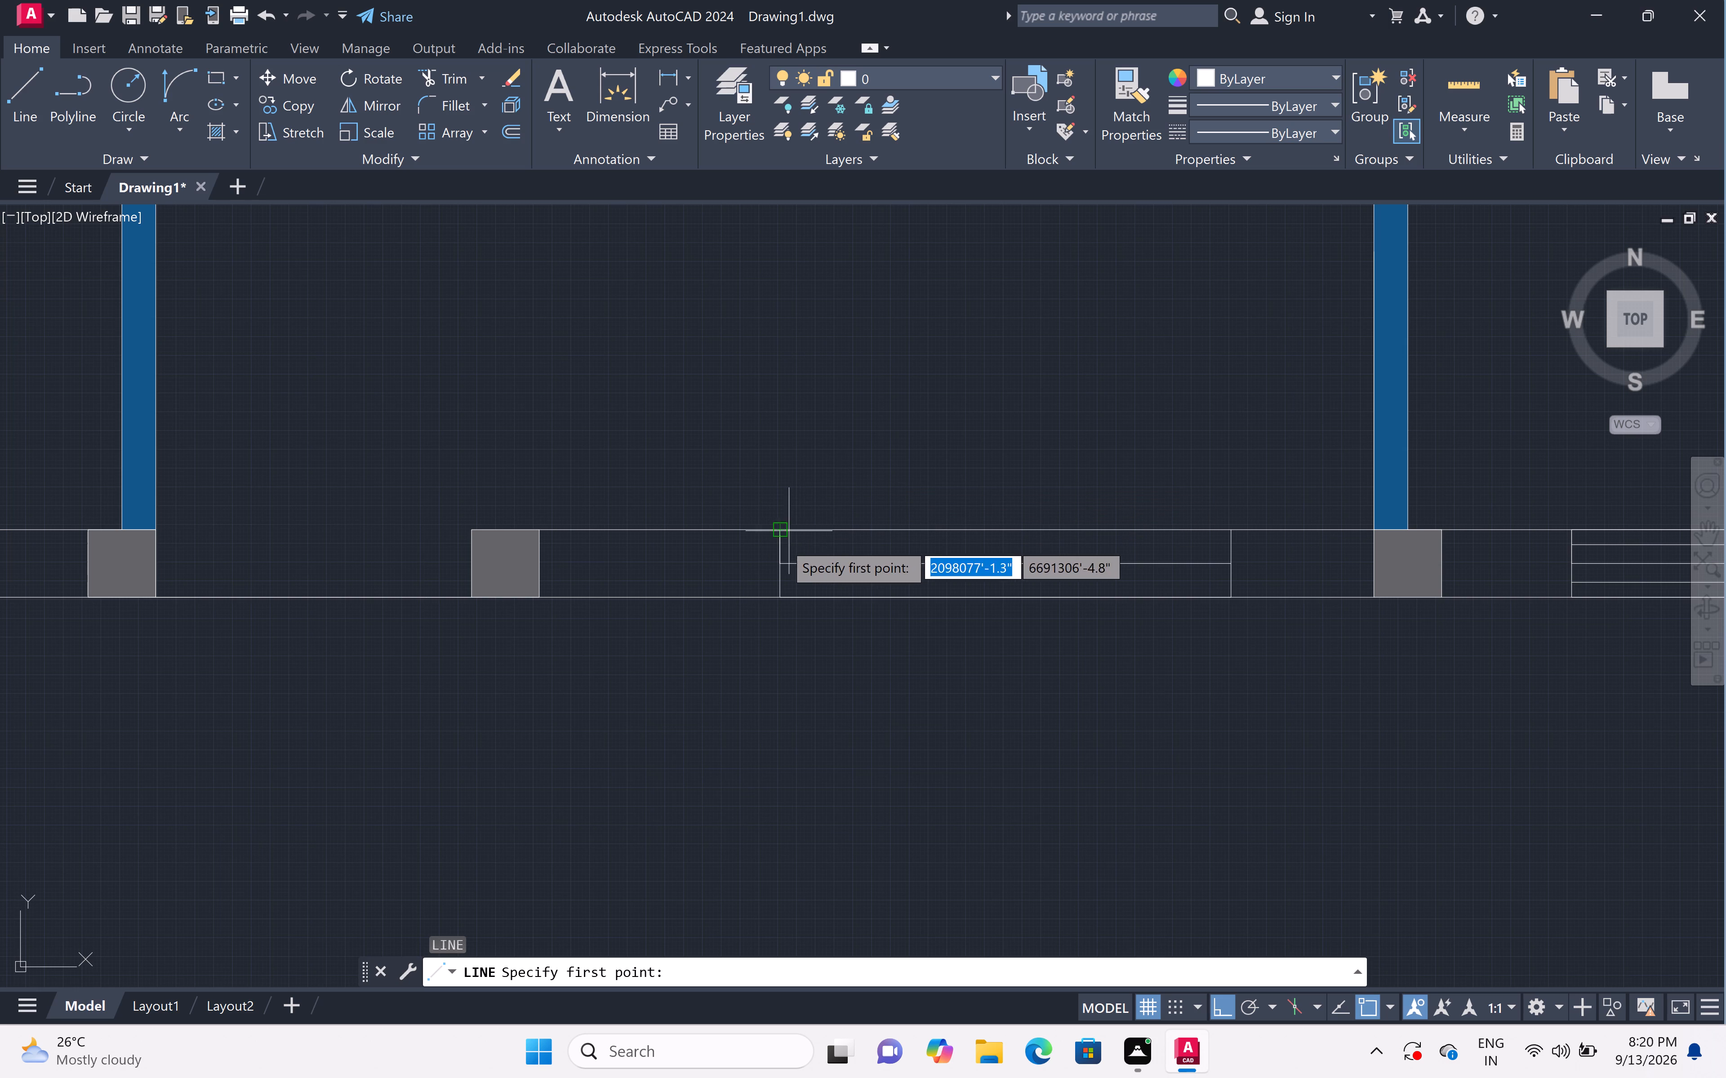
{"action": "left_click", "coordinate": [782, 525]}
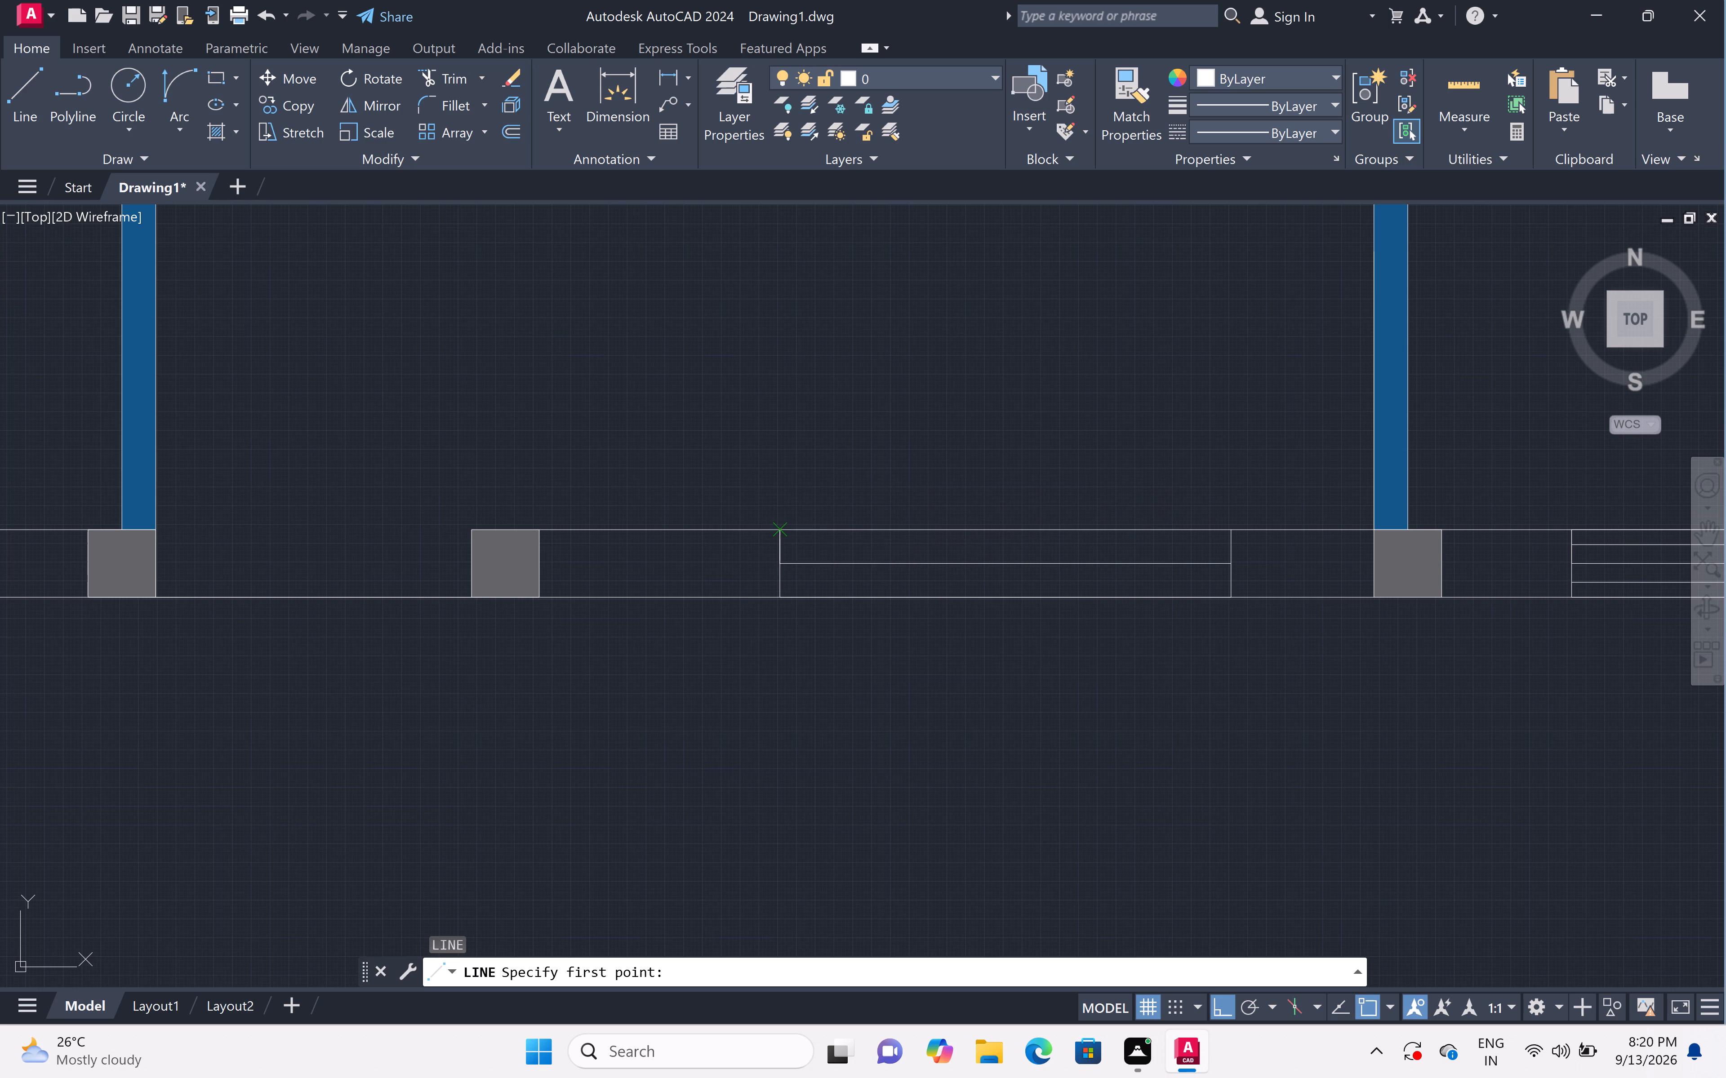
{"action": "left_click", "coordinate": [1234, 530]}
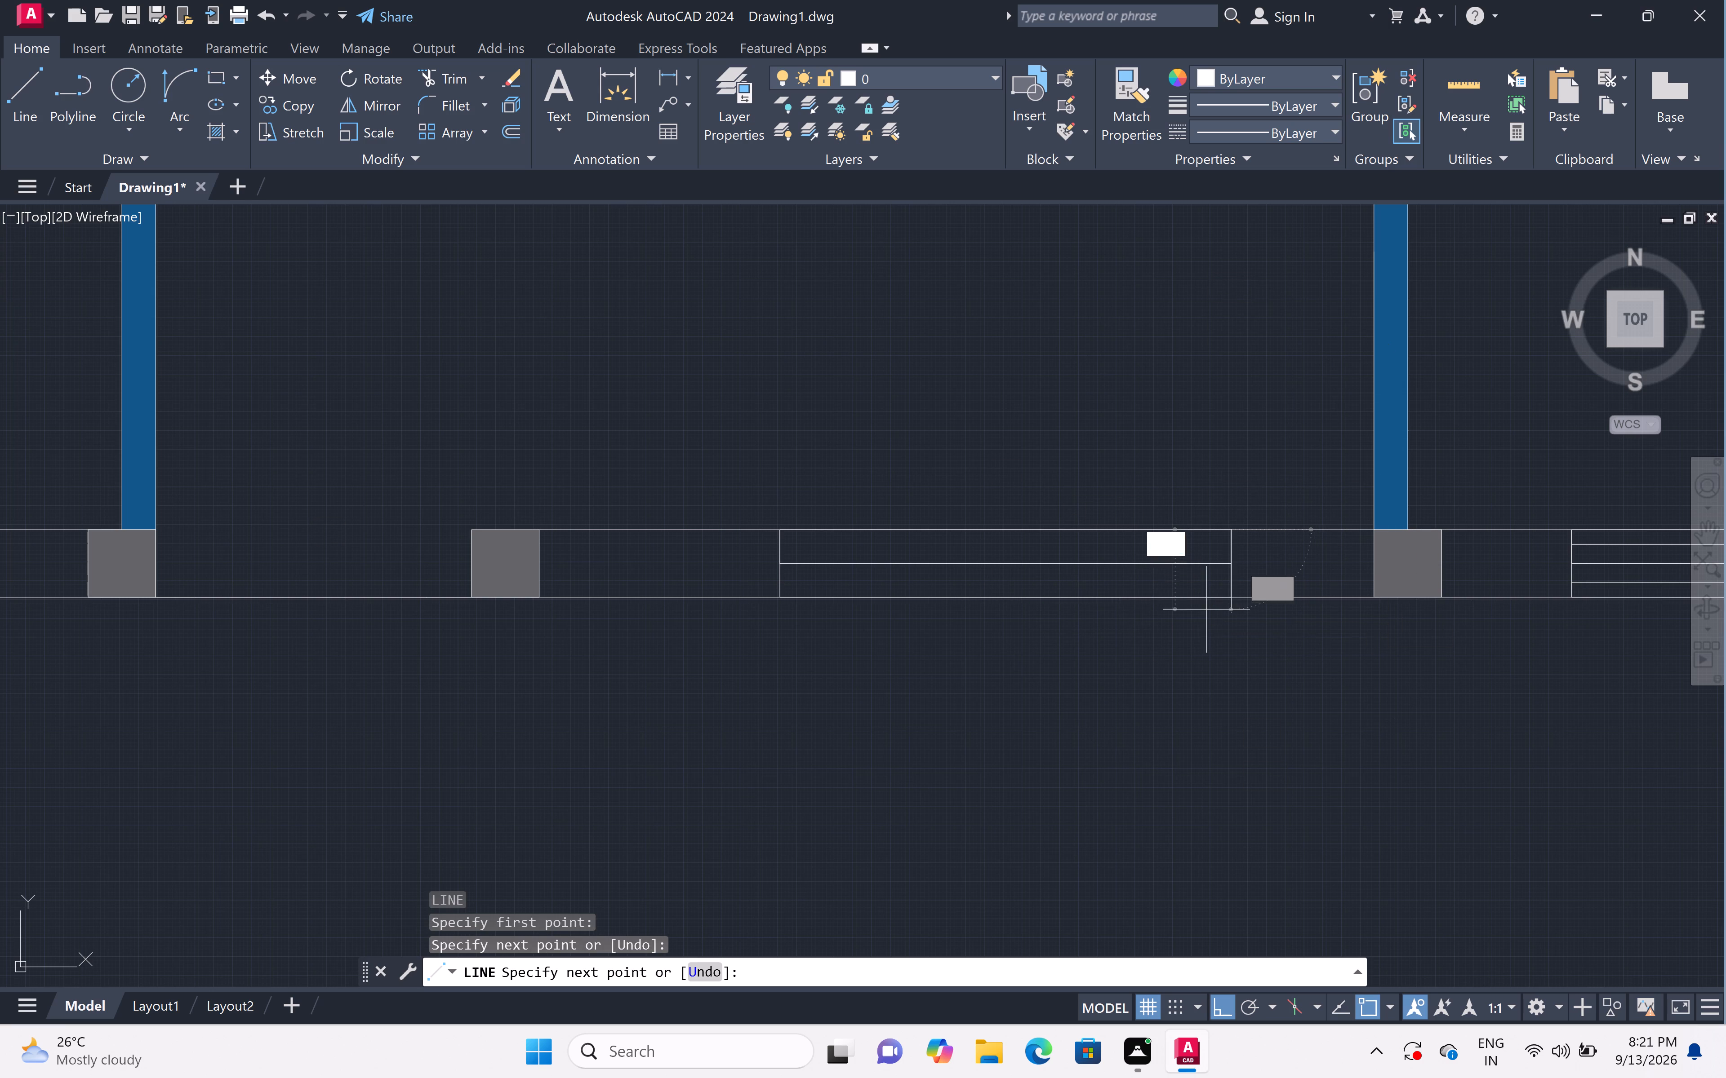
{"action": "left_click", "coordinate": [1228, 596]}
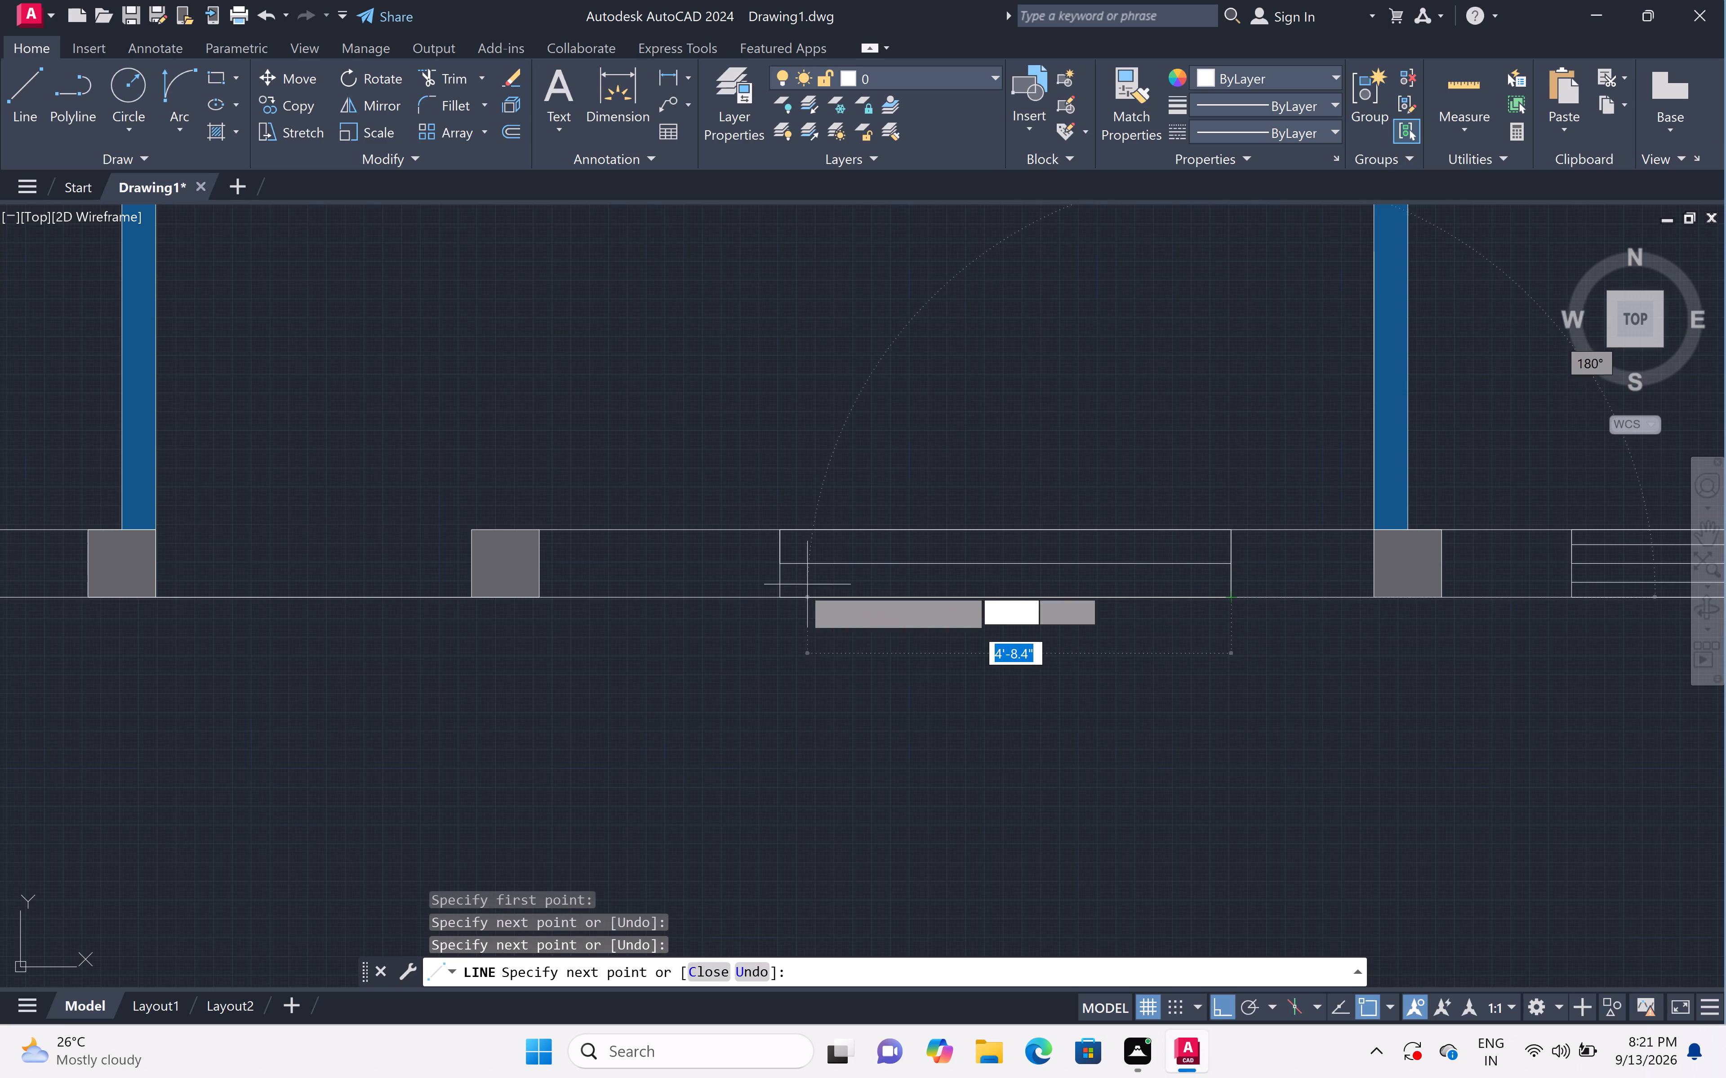
{"action": "left_click", "coordinate": [786, 592]}
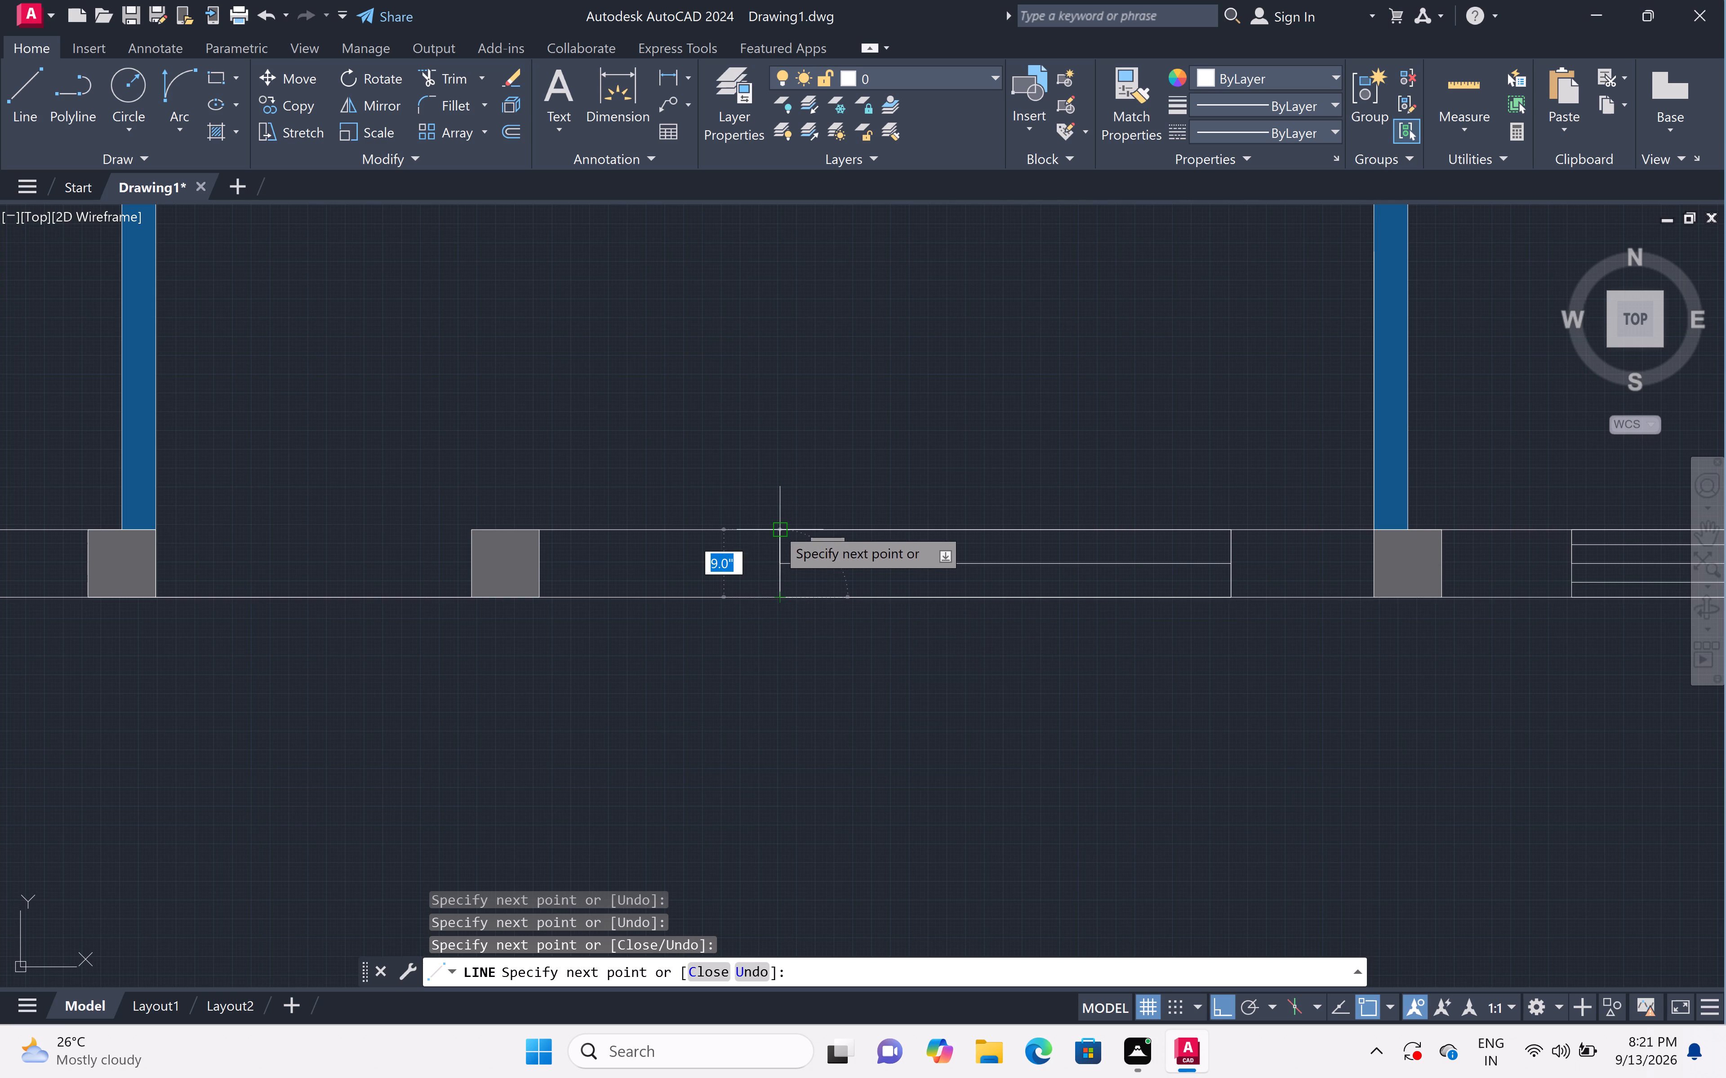
{"action": "left_click", "coordinate": [776, 527]}
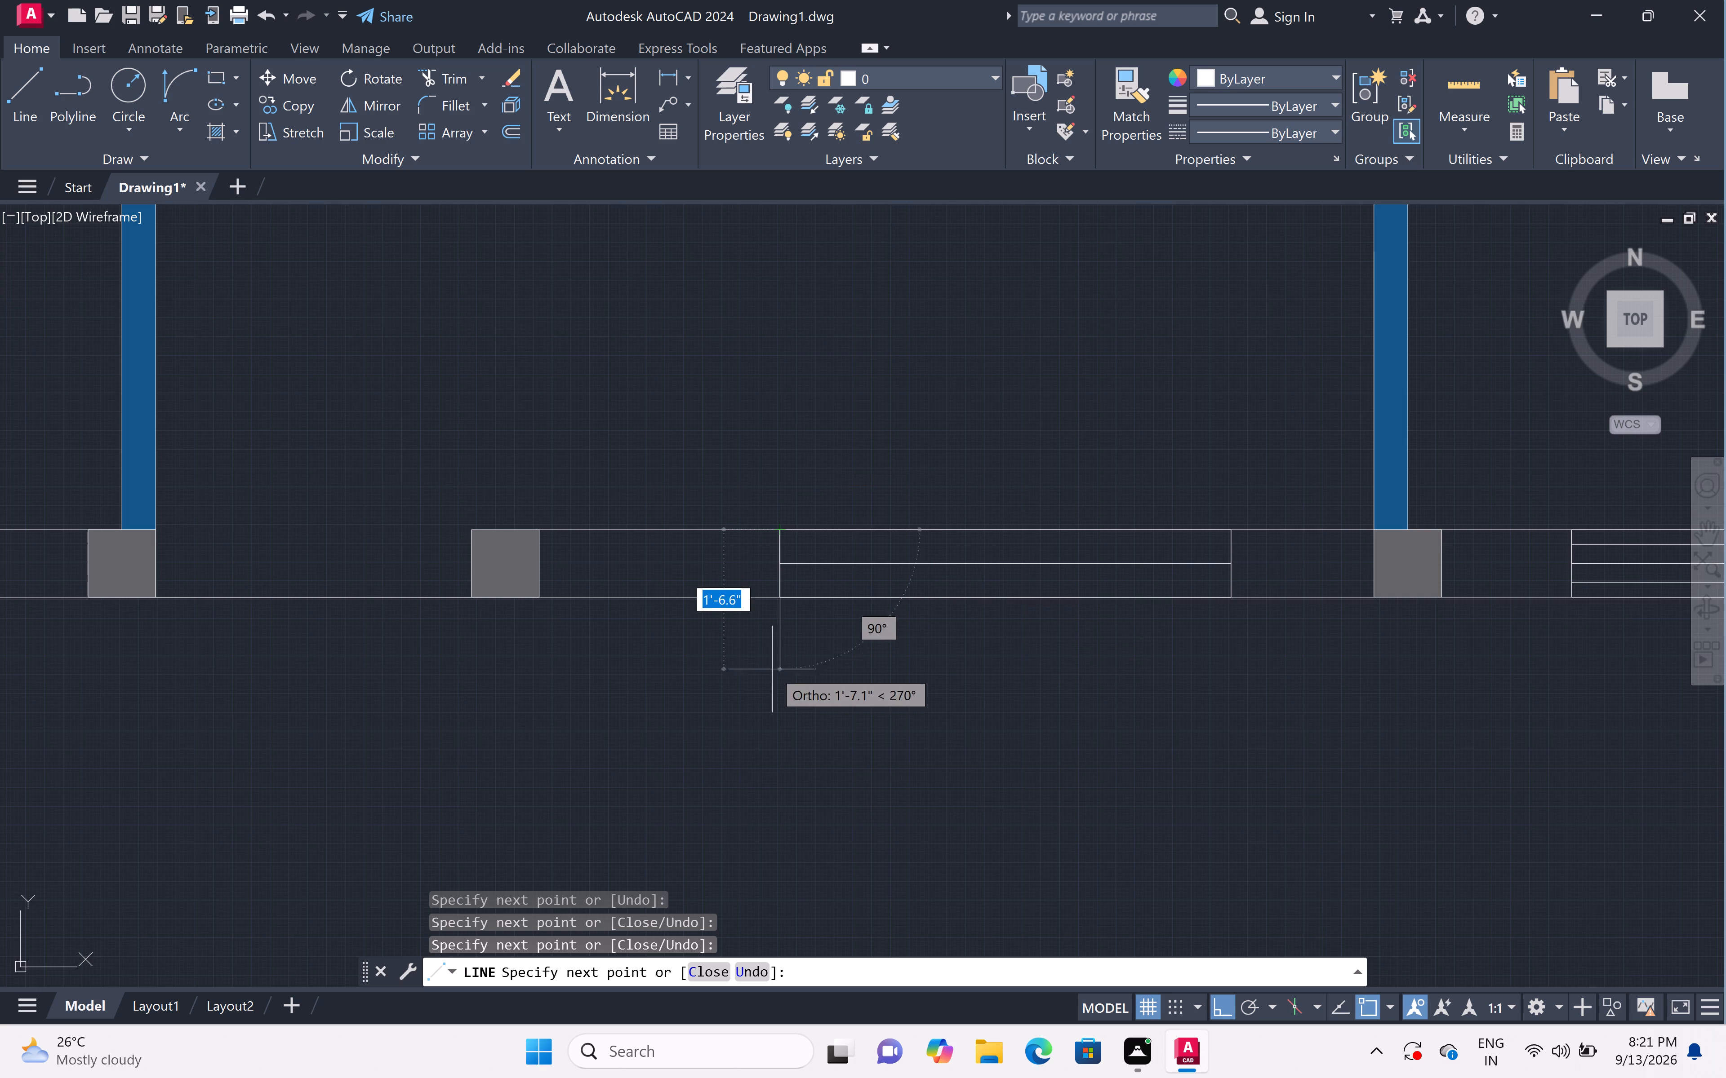
{"action": "key", "text": "Escape"}
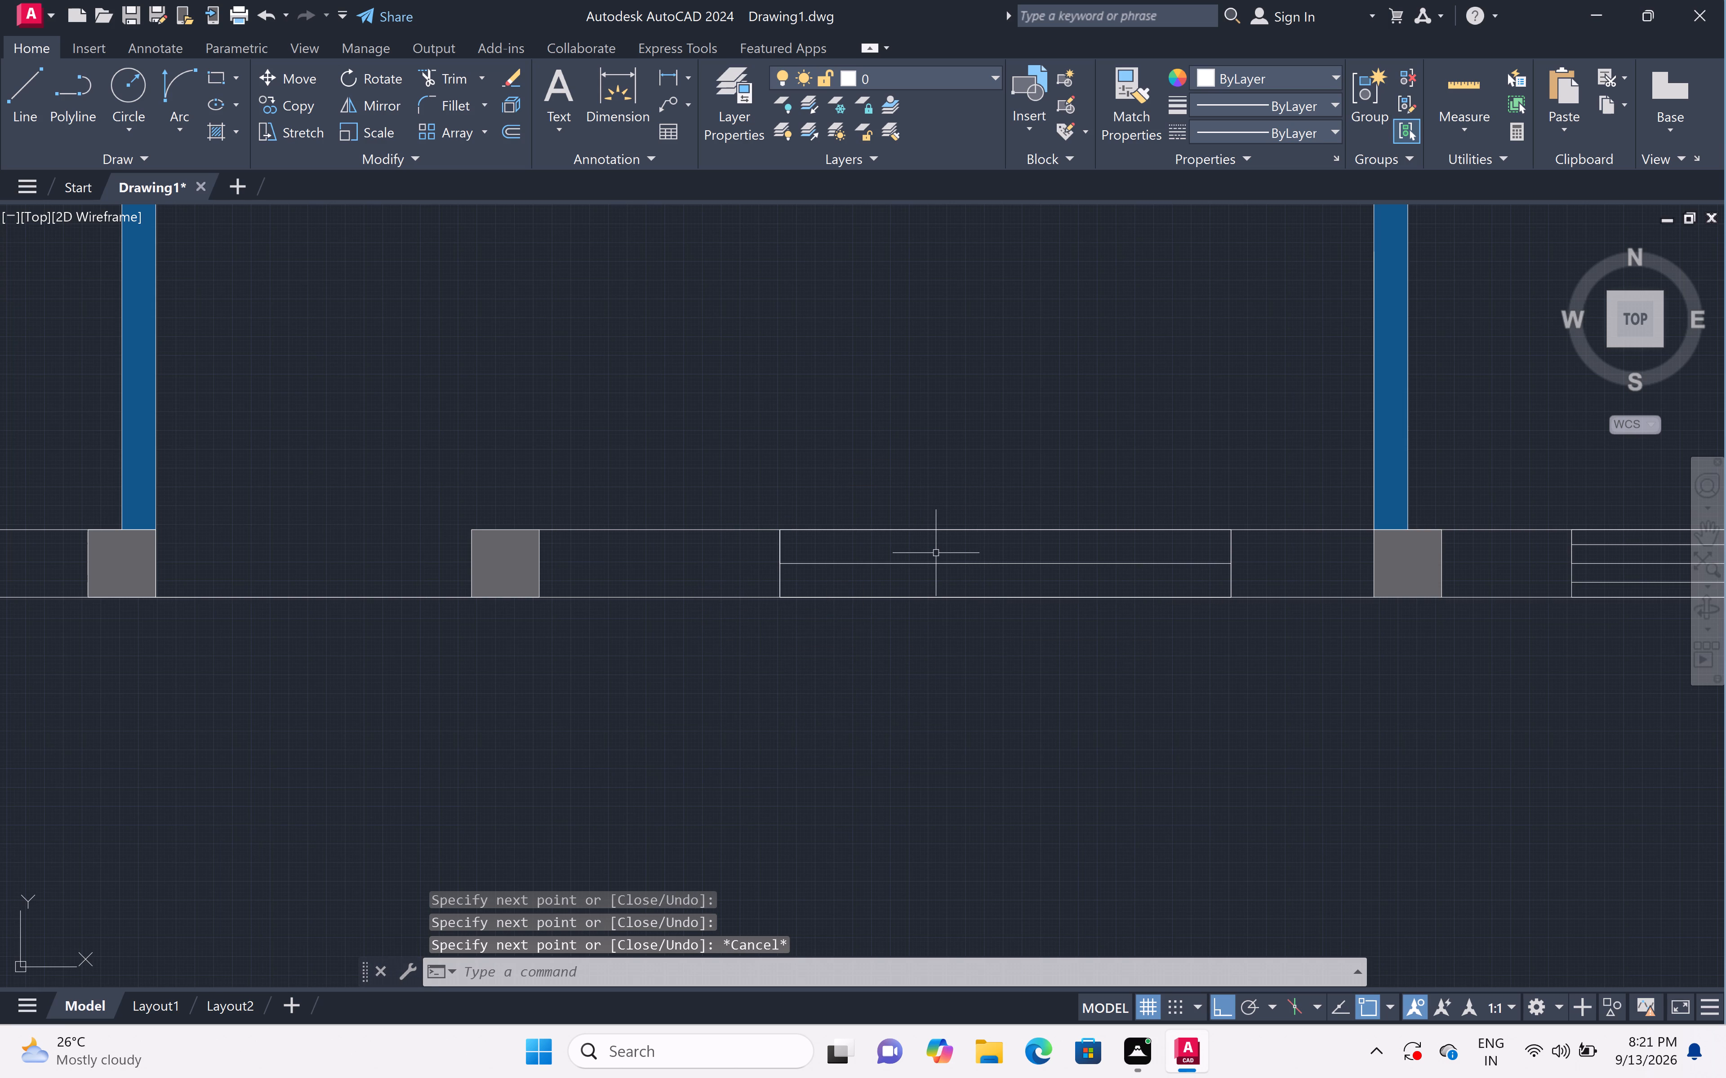
Offset both long sides of the central south window 2" inward.
{"action": "key", "text": "o"}
{"action": "type", "text": "ff"}
{"action": "key", "text": "space"}
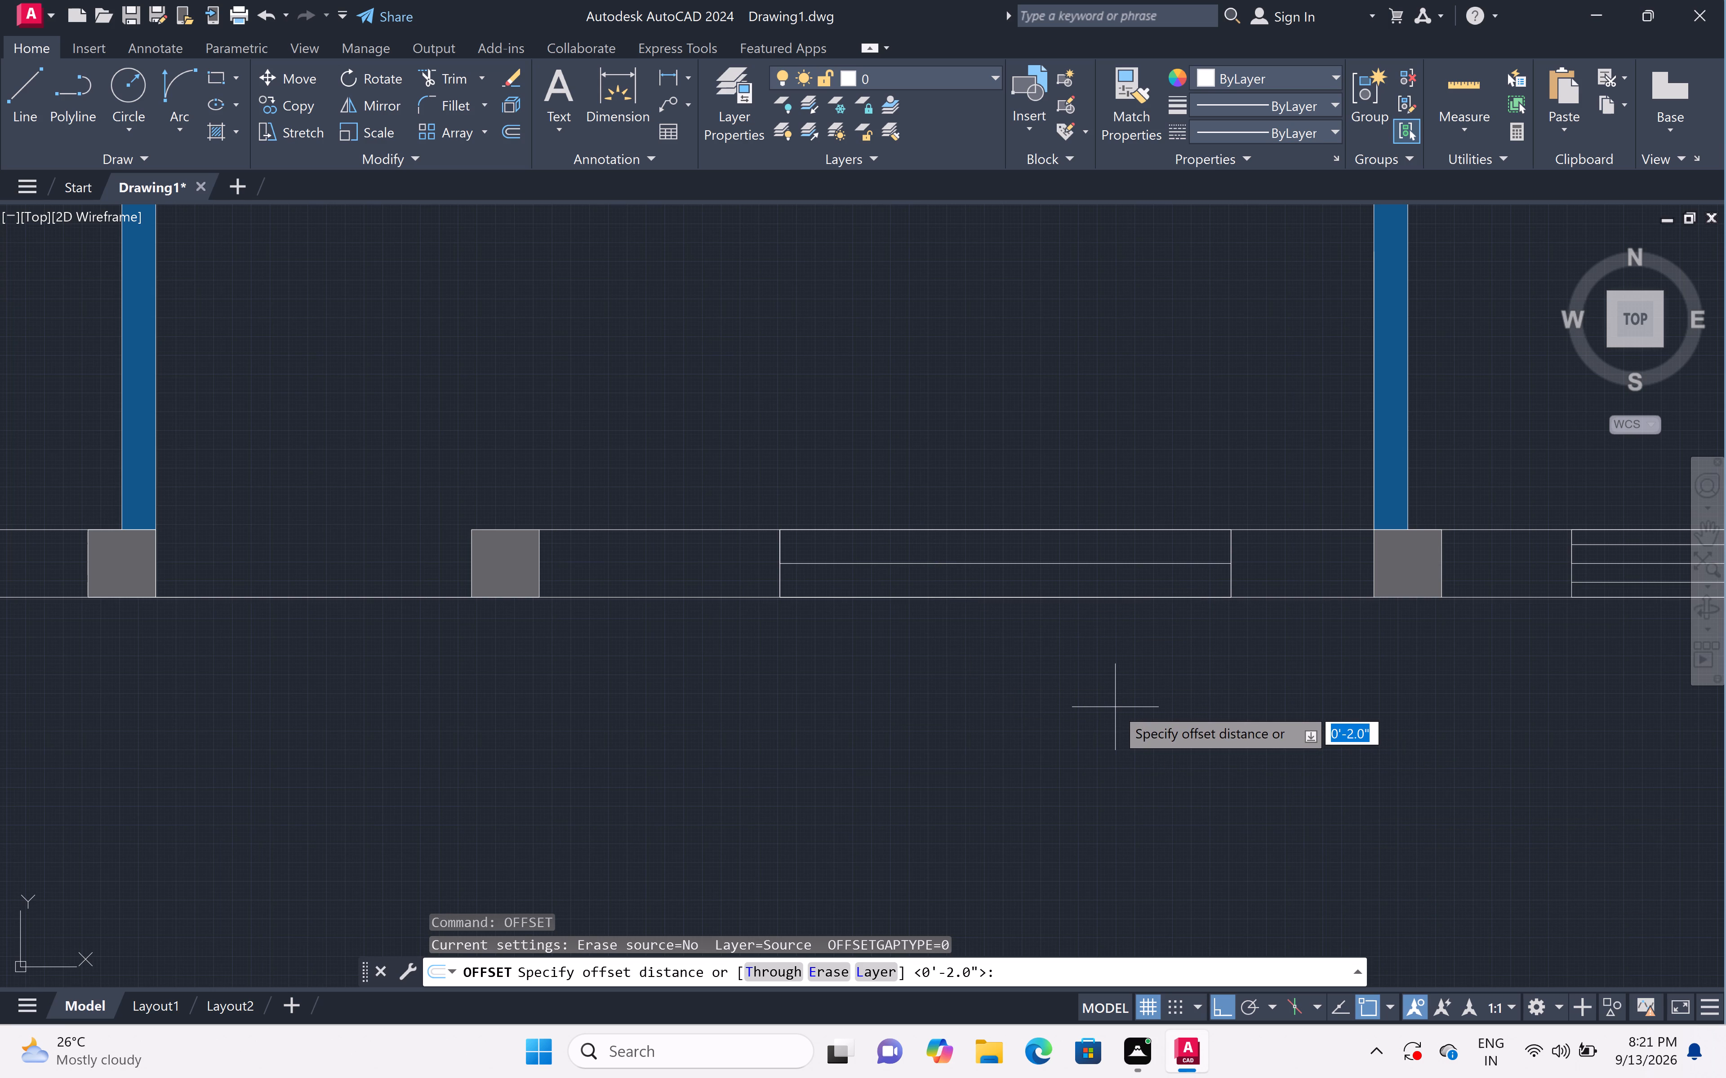
{"action": "key", "text": "space"}
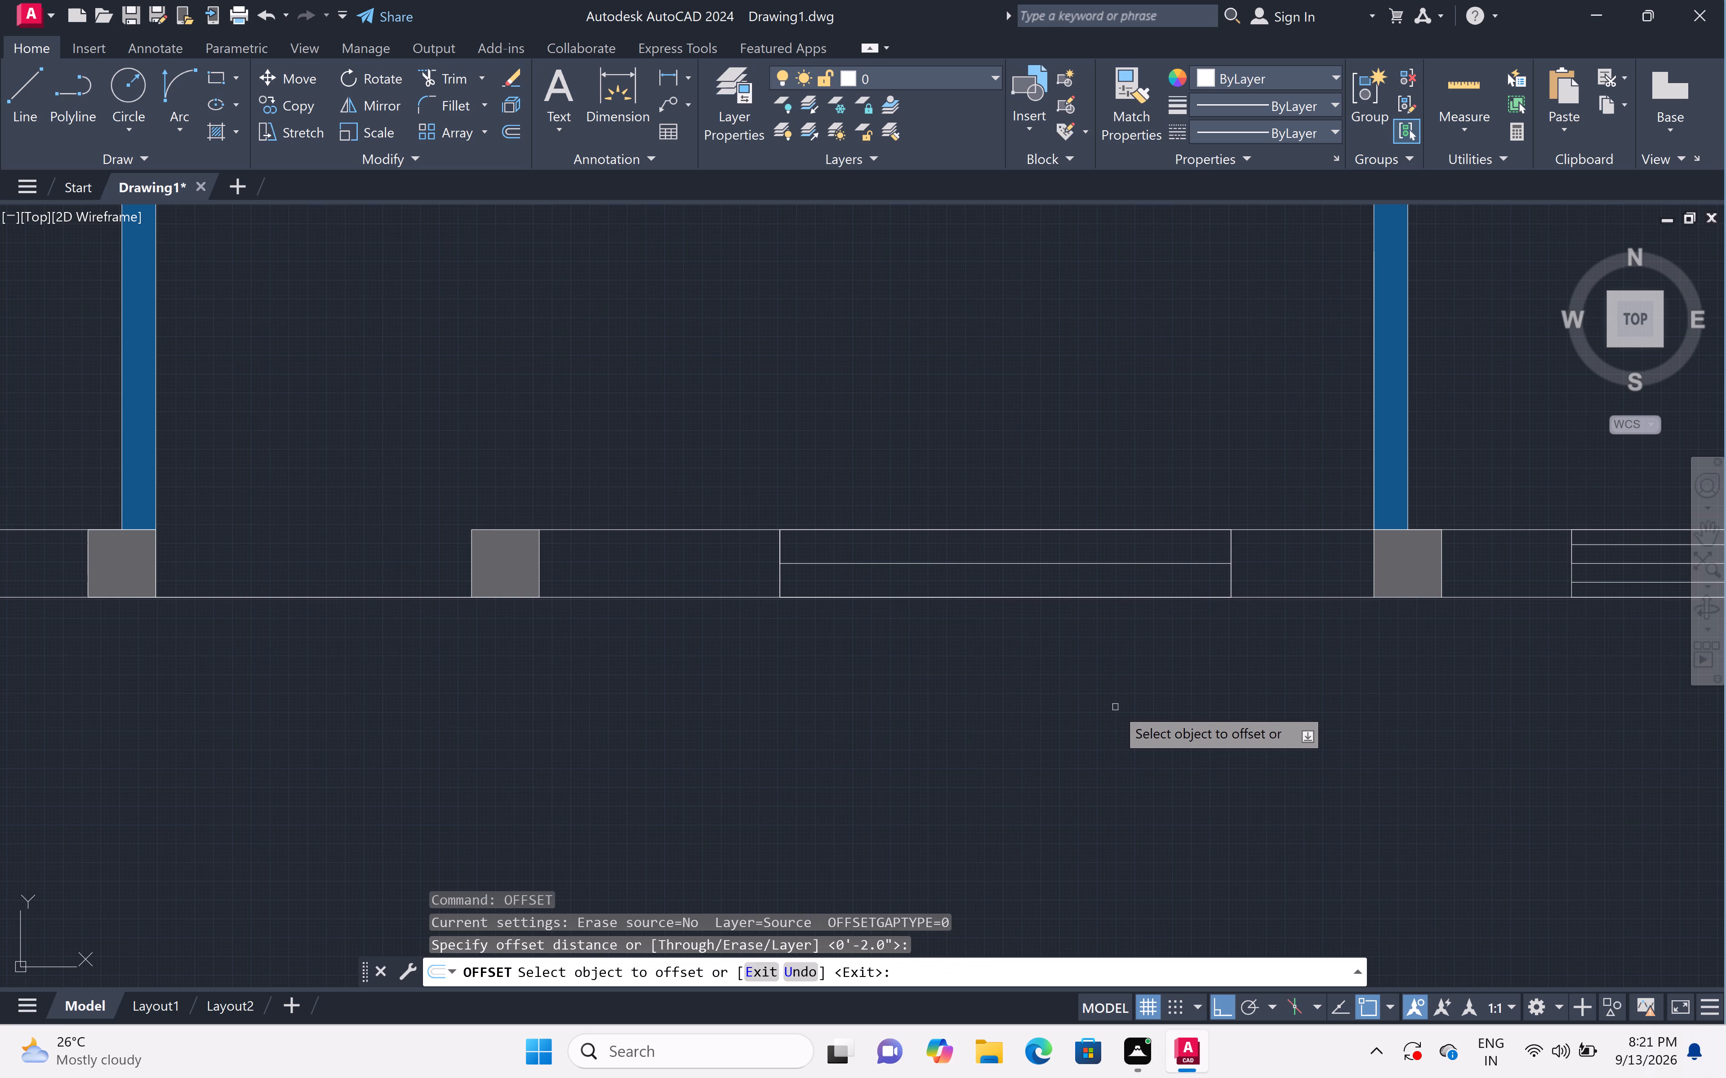
{"action": "left_click", "coordinate": [1079, 529]}
{"action": "double_click", "coordinate": [1091, 574]}
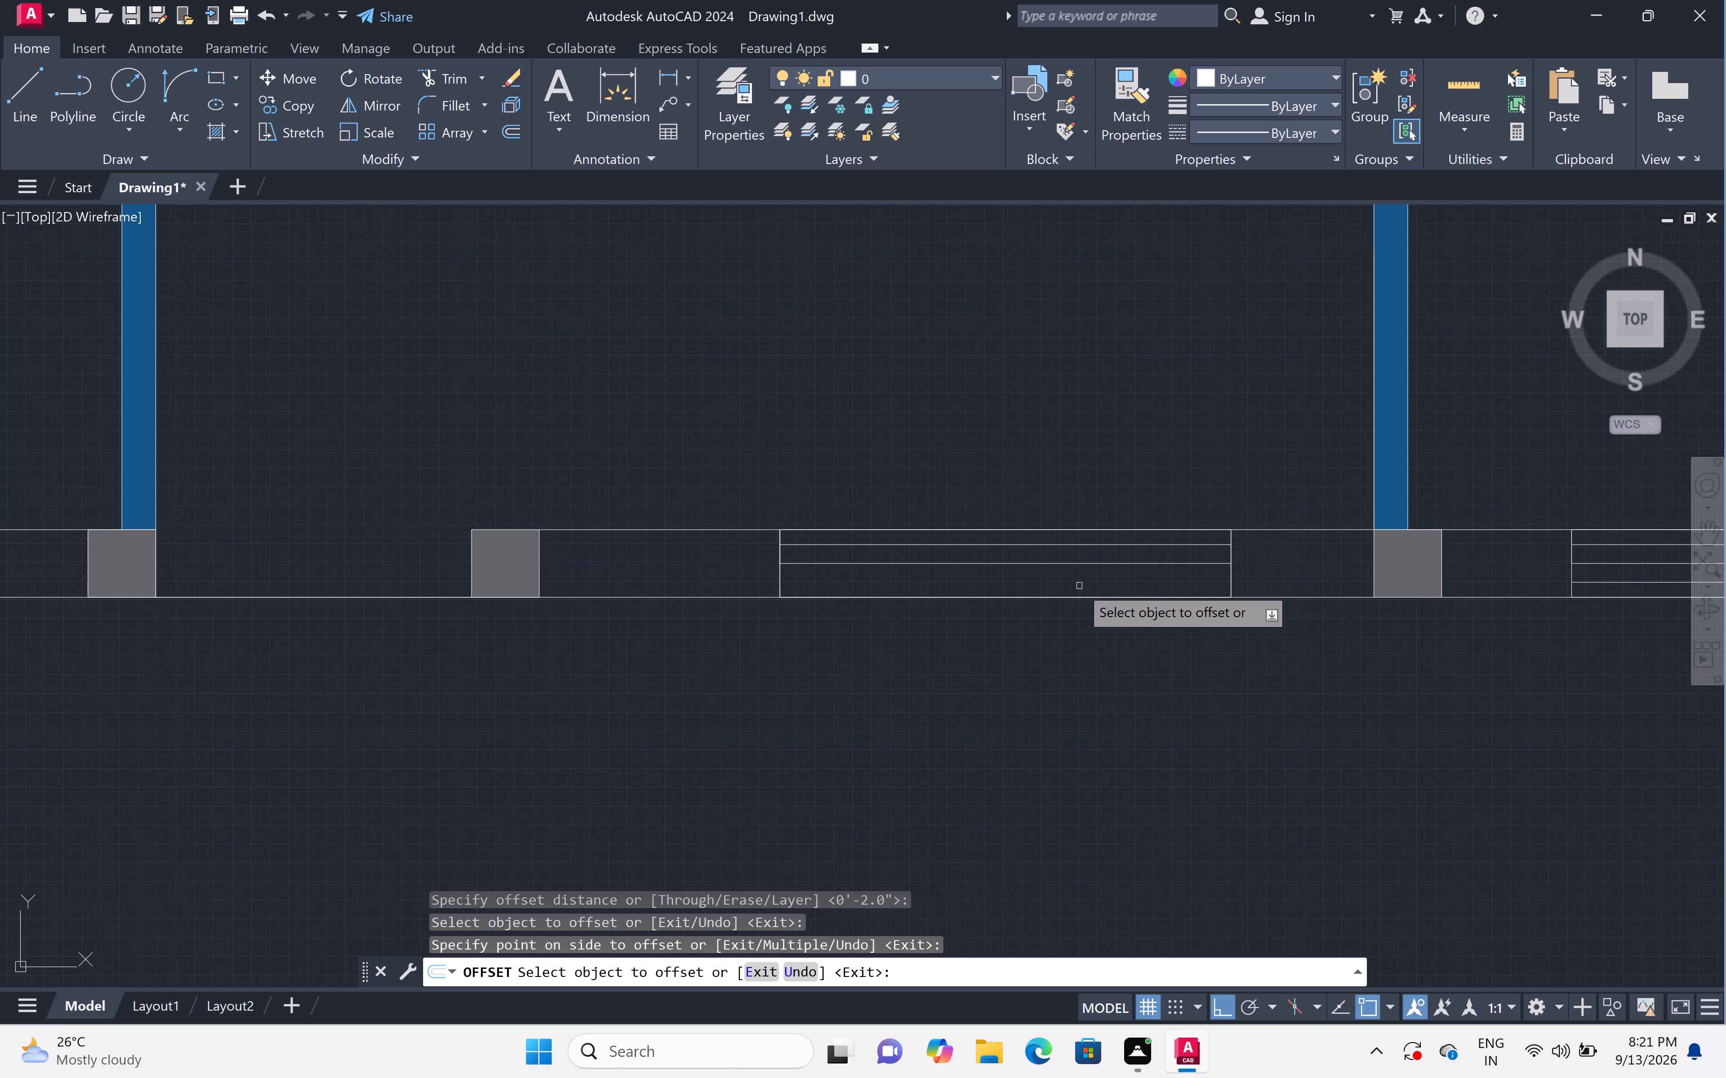
{"action": "left_click", "coordinate": [1054, 600]}
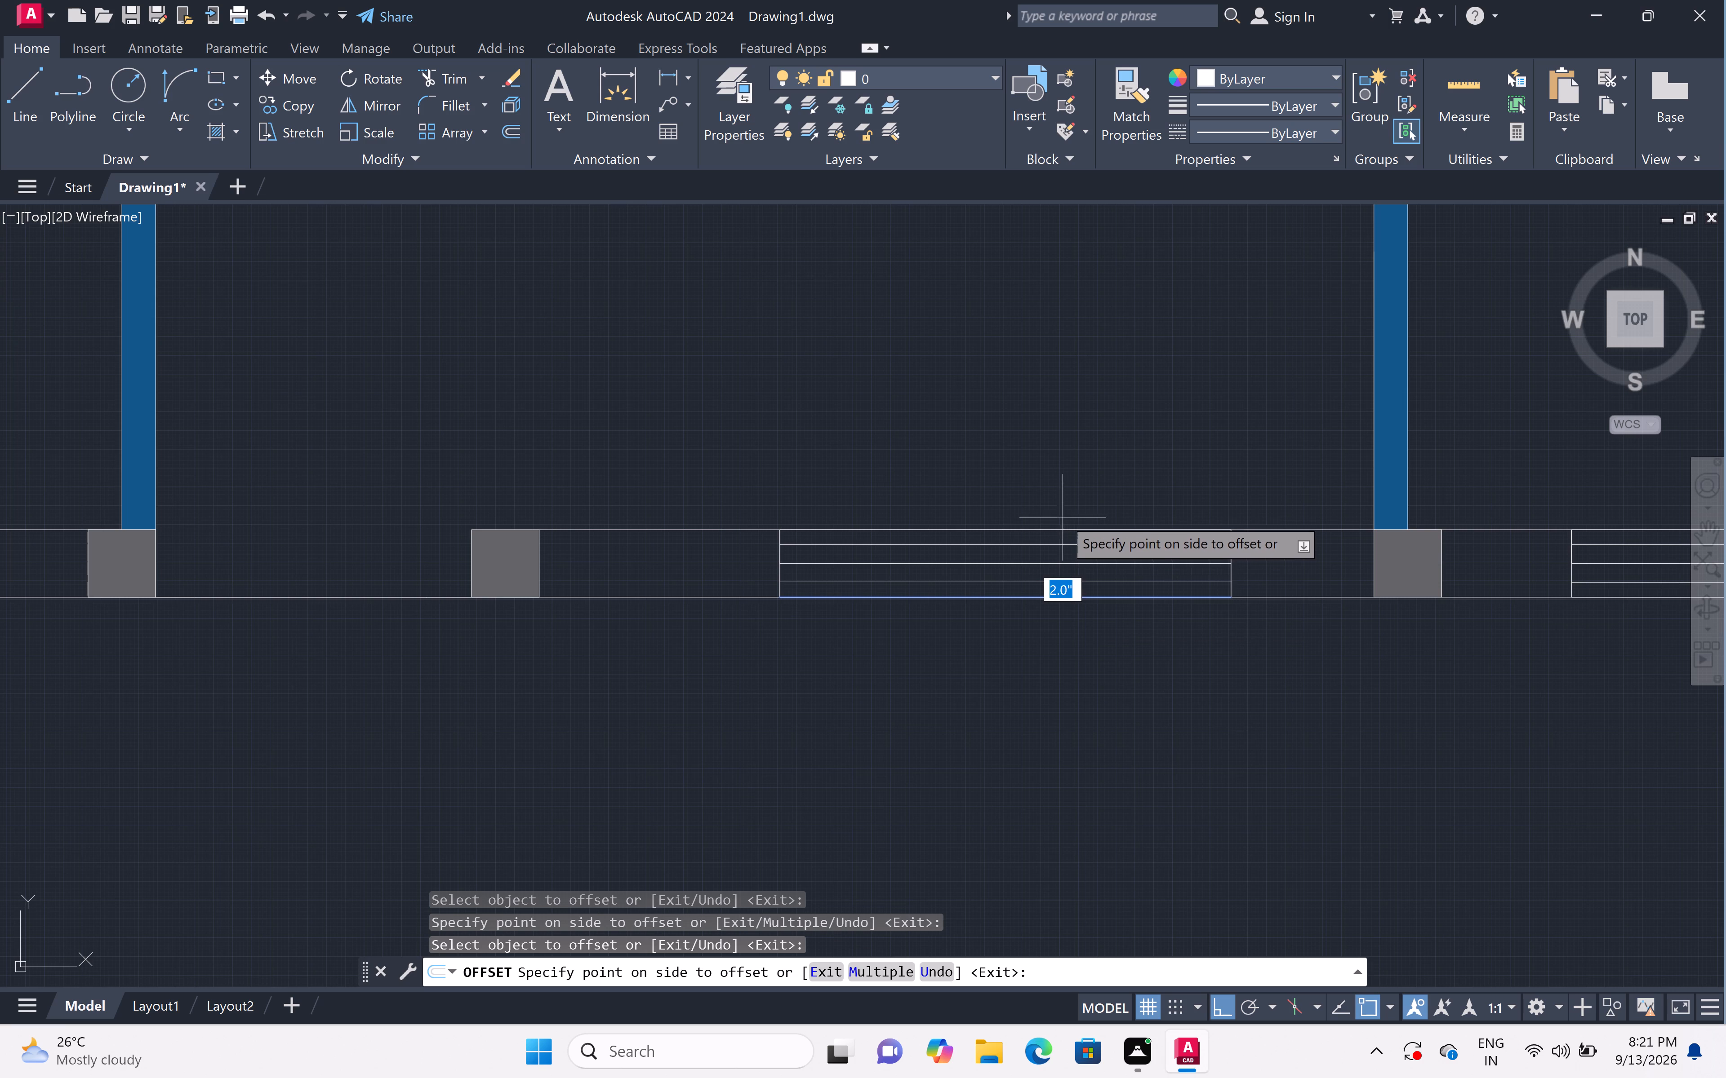
{"action": "left_click", "coordinate": [1062, 477]}
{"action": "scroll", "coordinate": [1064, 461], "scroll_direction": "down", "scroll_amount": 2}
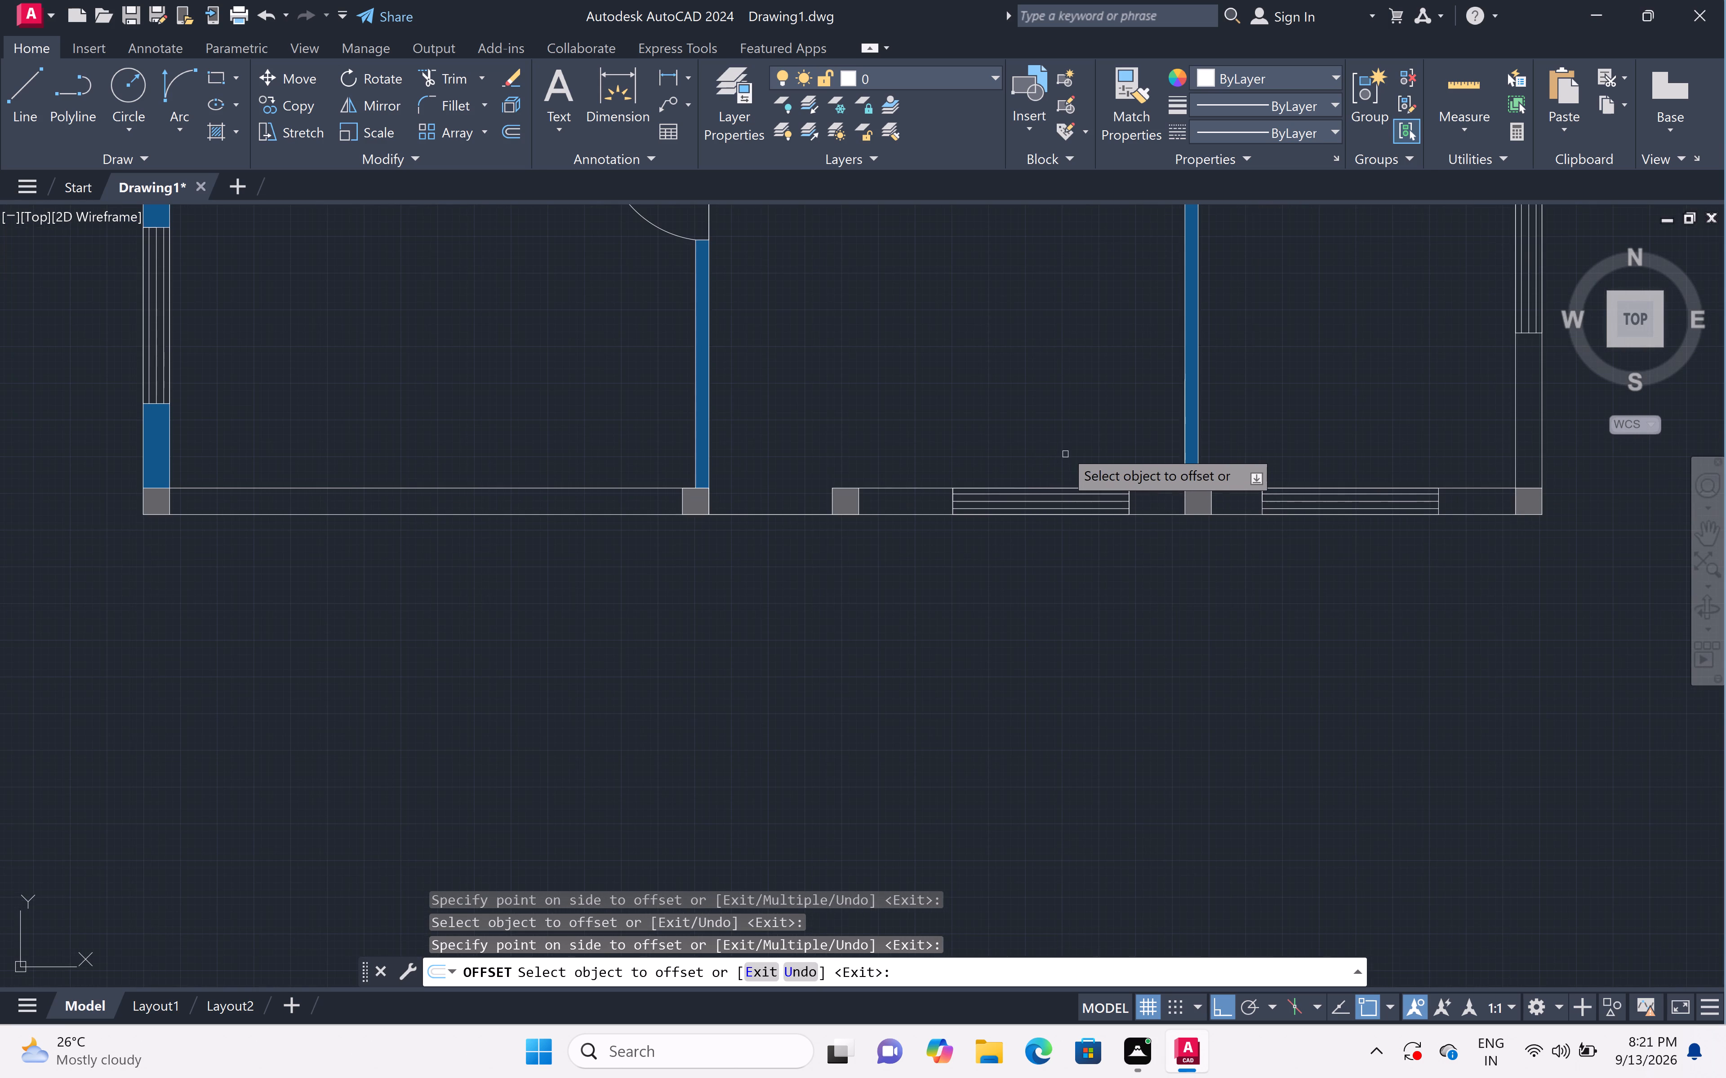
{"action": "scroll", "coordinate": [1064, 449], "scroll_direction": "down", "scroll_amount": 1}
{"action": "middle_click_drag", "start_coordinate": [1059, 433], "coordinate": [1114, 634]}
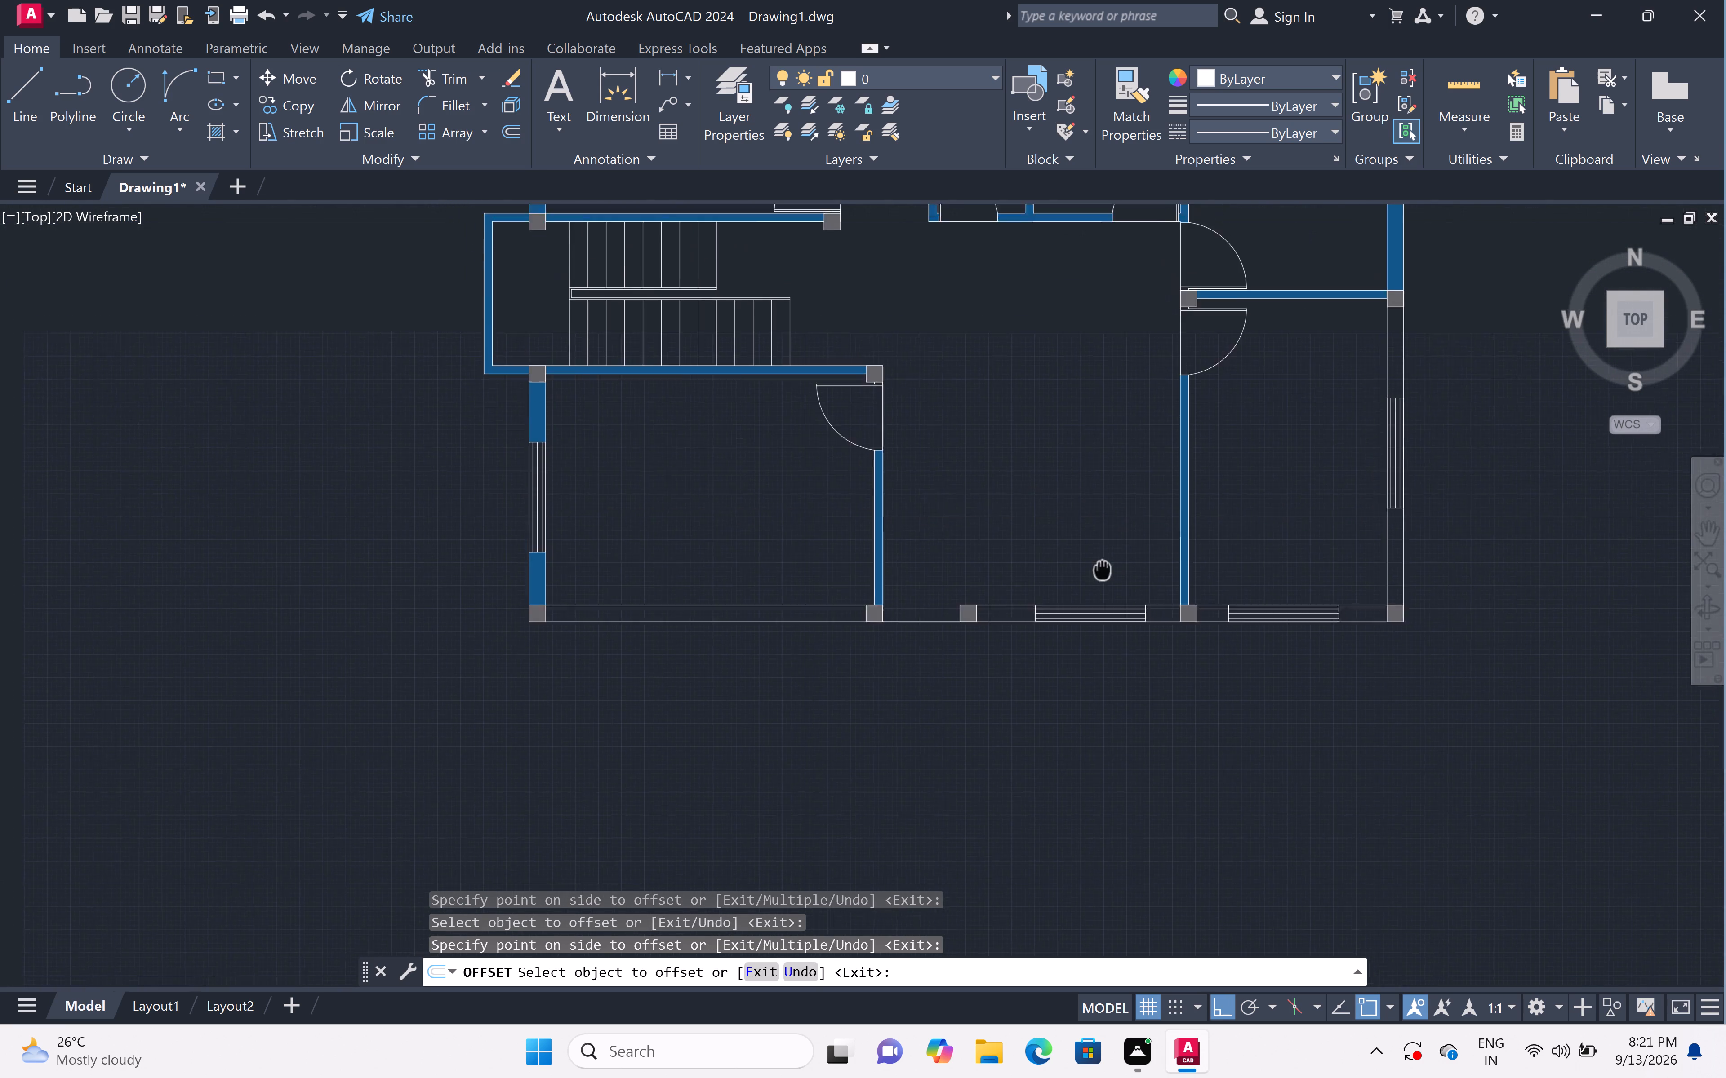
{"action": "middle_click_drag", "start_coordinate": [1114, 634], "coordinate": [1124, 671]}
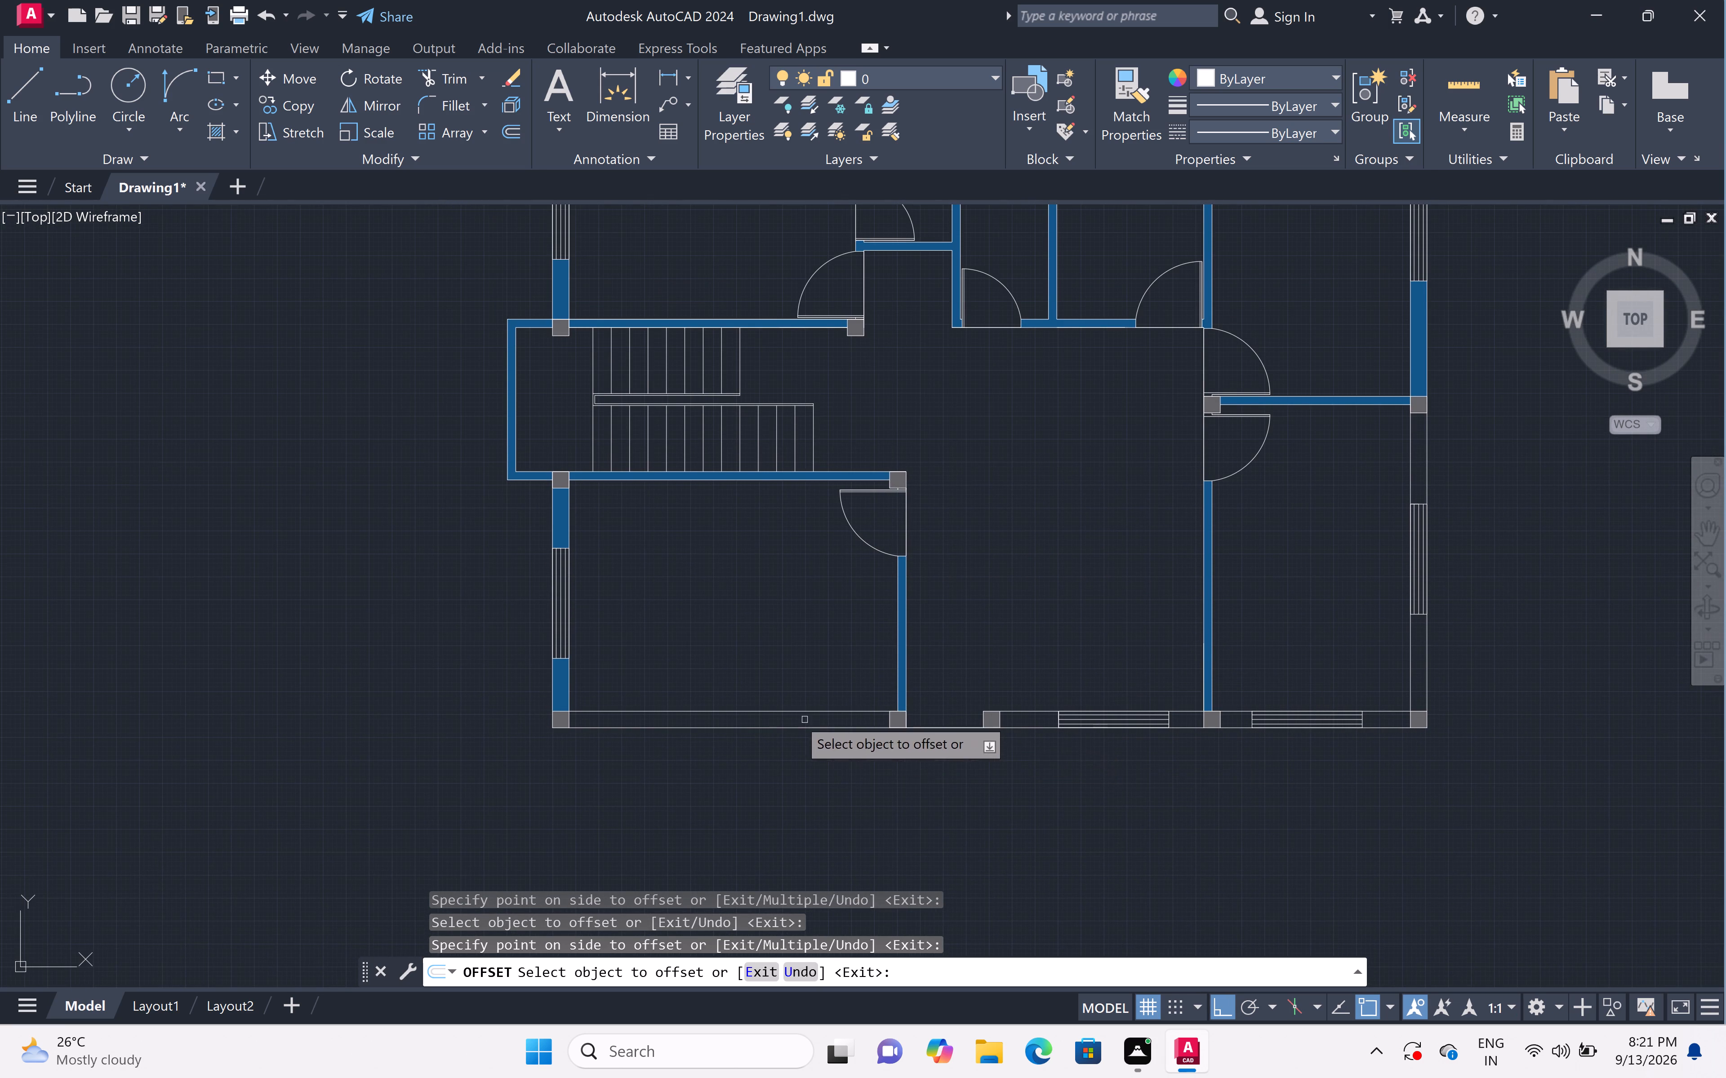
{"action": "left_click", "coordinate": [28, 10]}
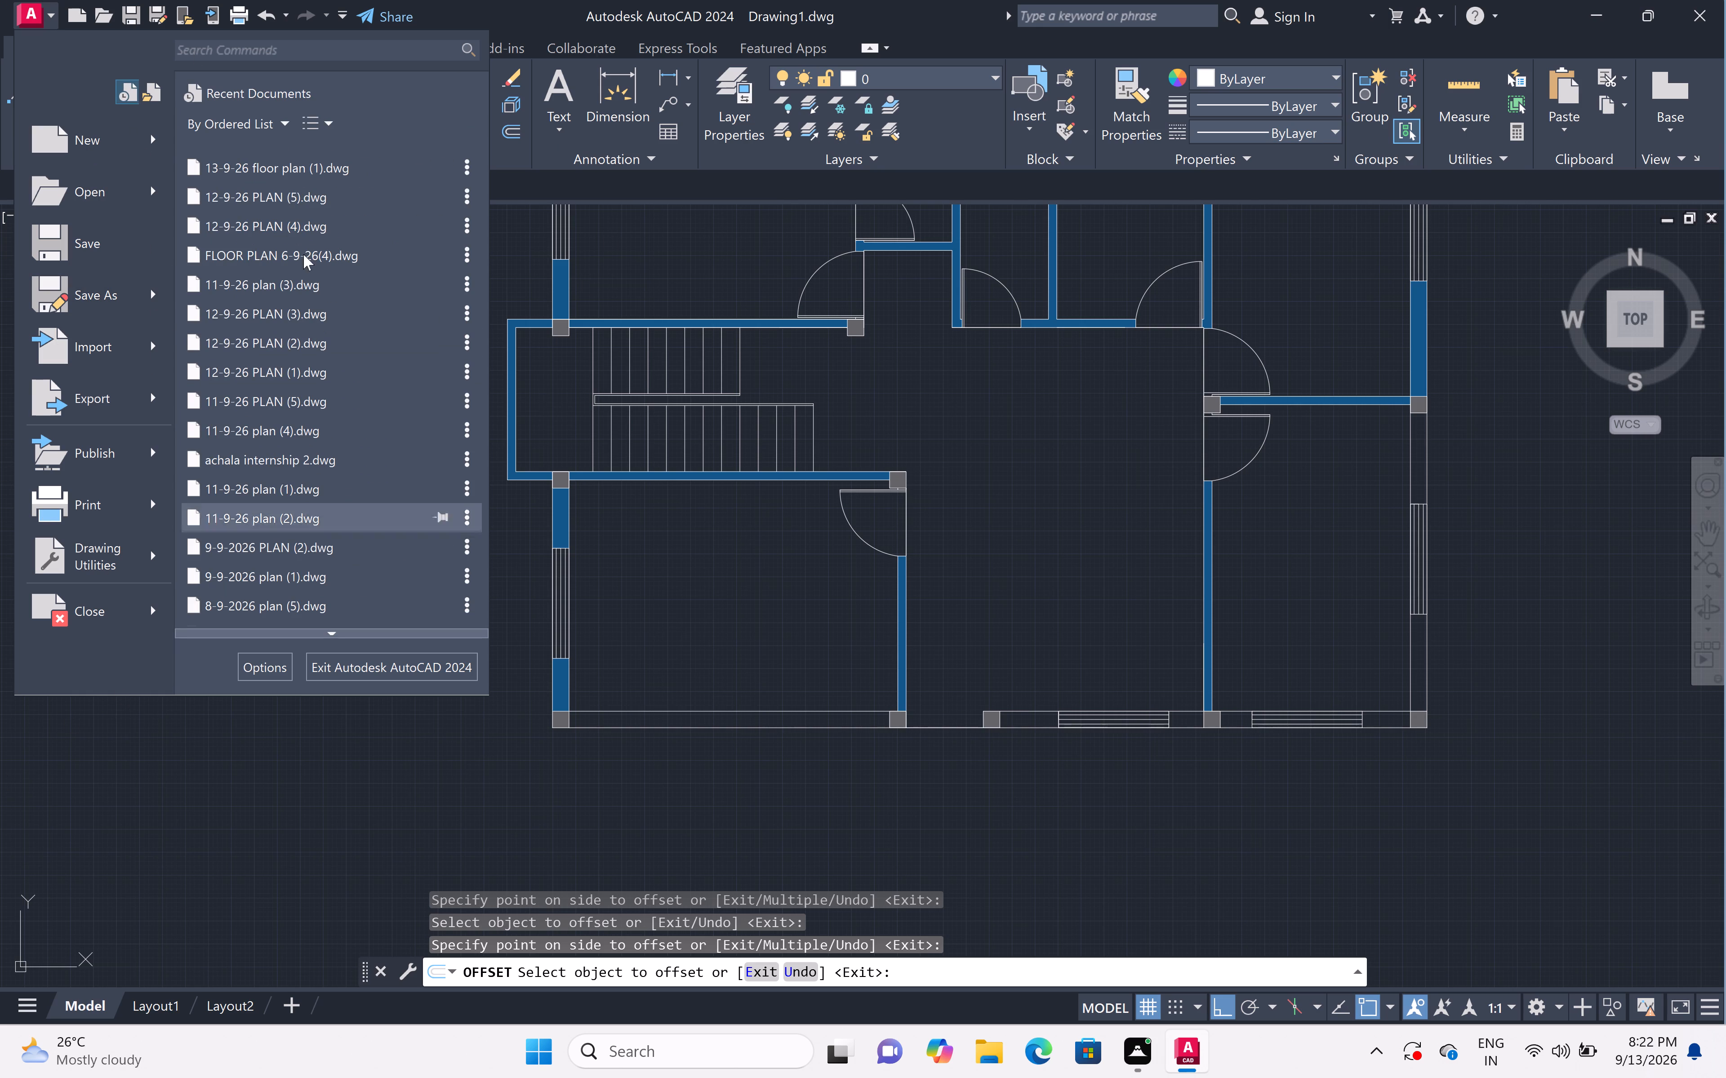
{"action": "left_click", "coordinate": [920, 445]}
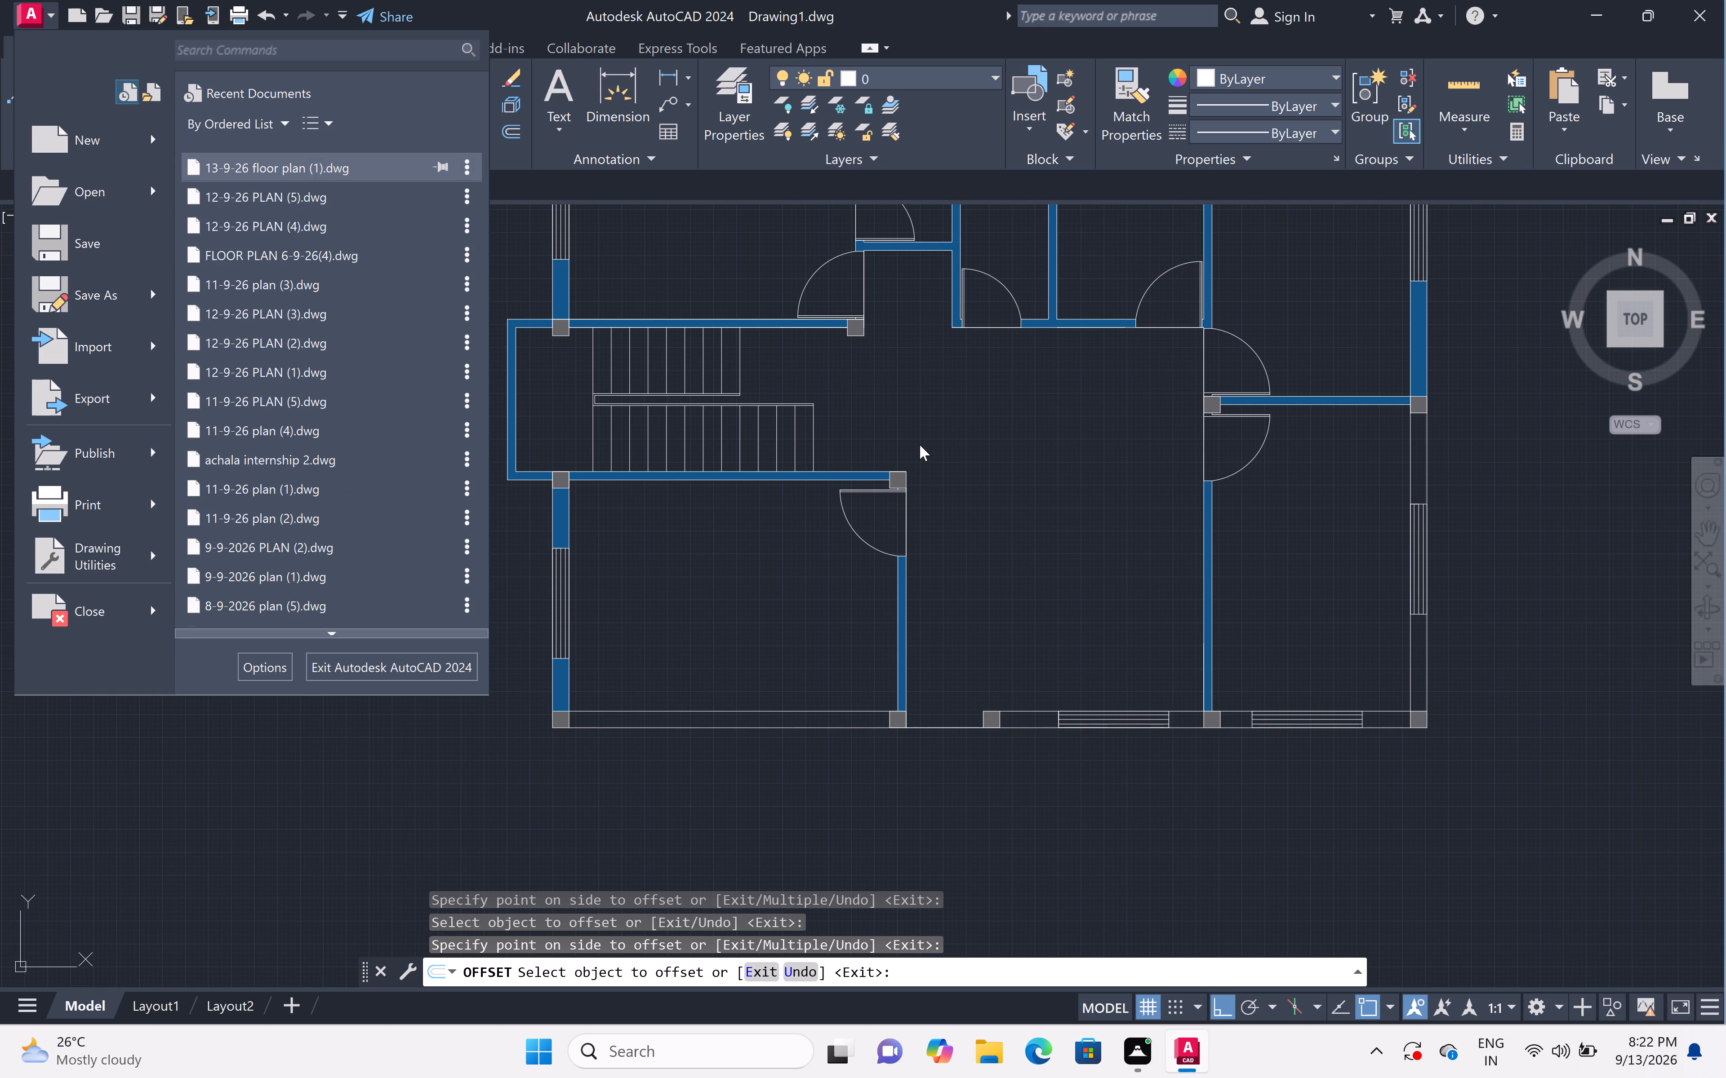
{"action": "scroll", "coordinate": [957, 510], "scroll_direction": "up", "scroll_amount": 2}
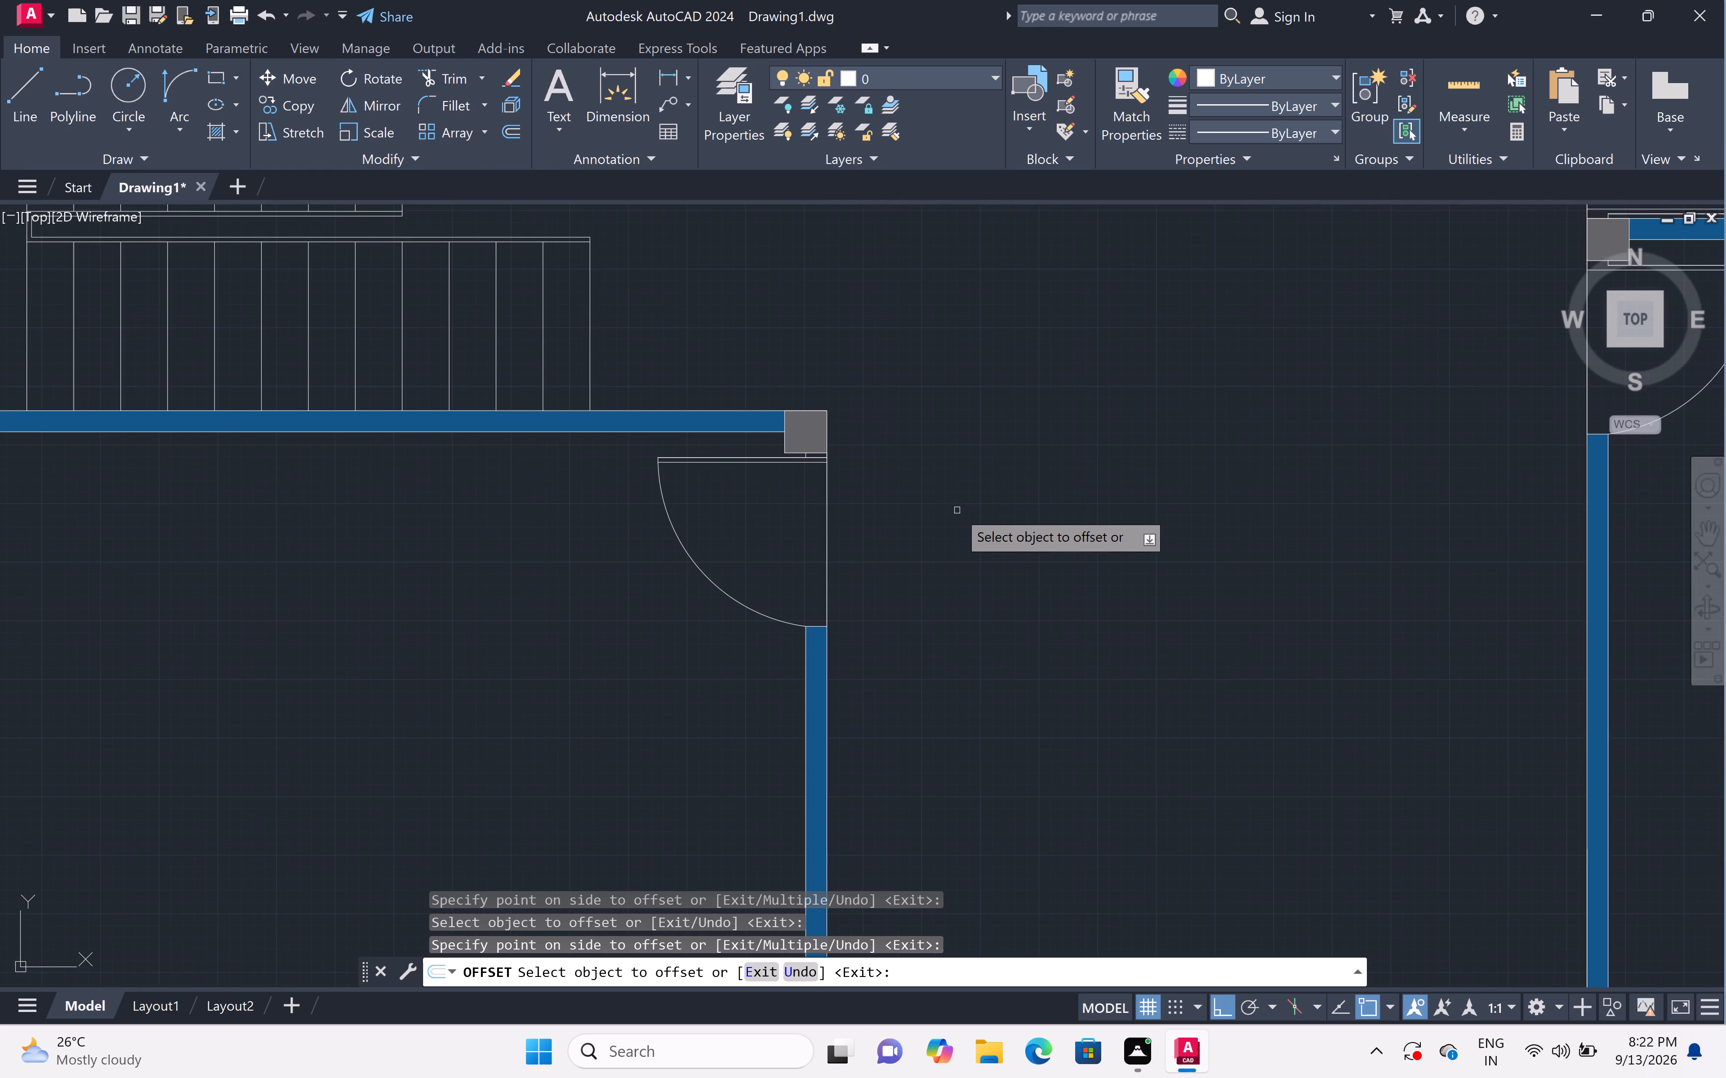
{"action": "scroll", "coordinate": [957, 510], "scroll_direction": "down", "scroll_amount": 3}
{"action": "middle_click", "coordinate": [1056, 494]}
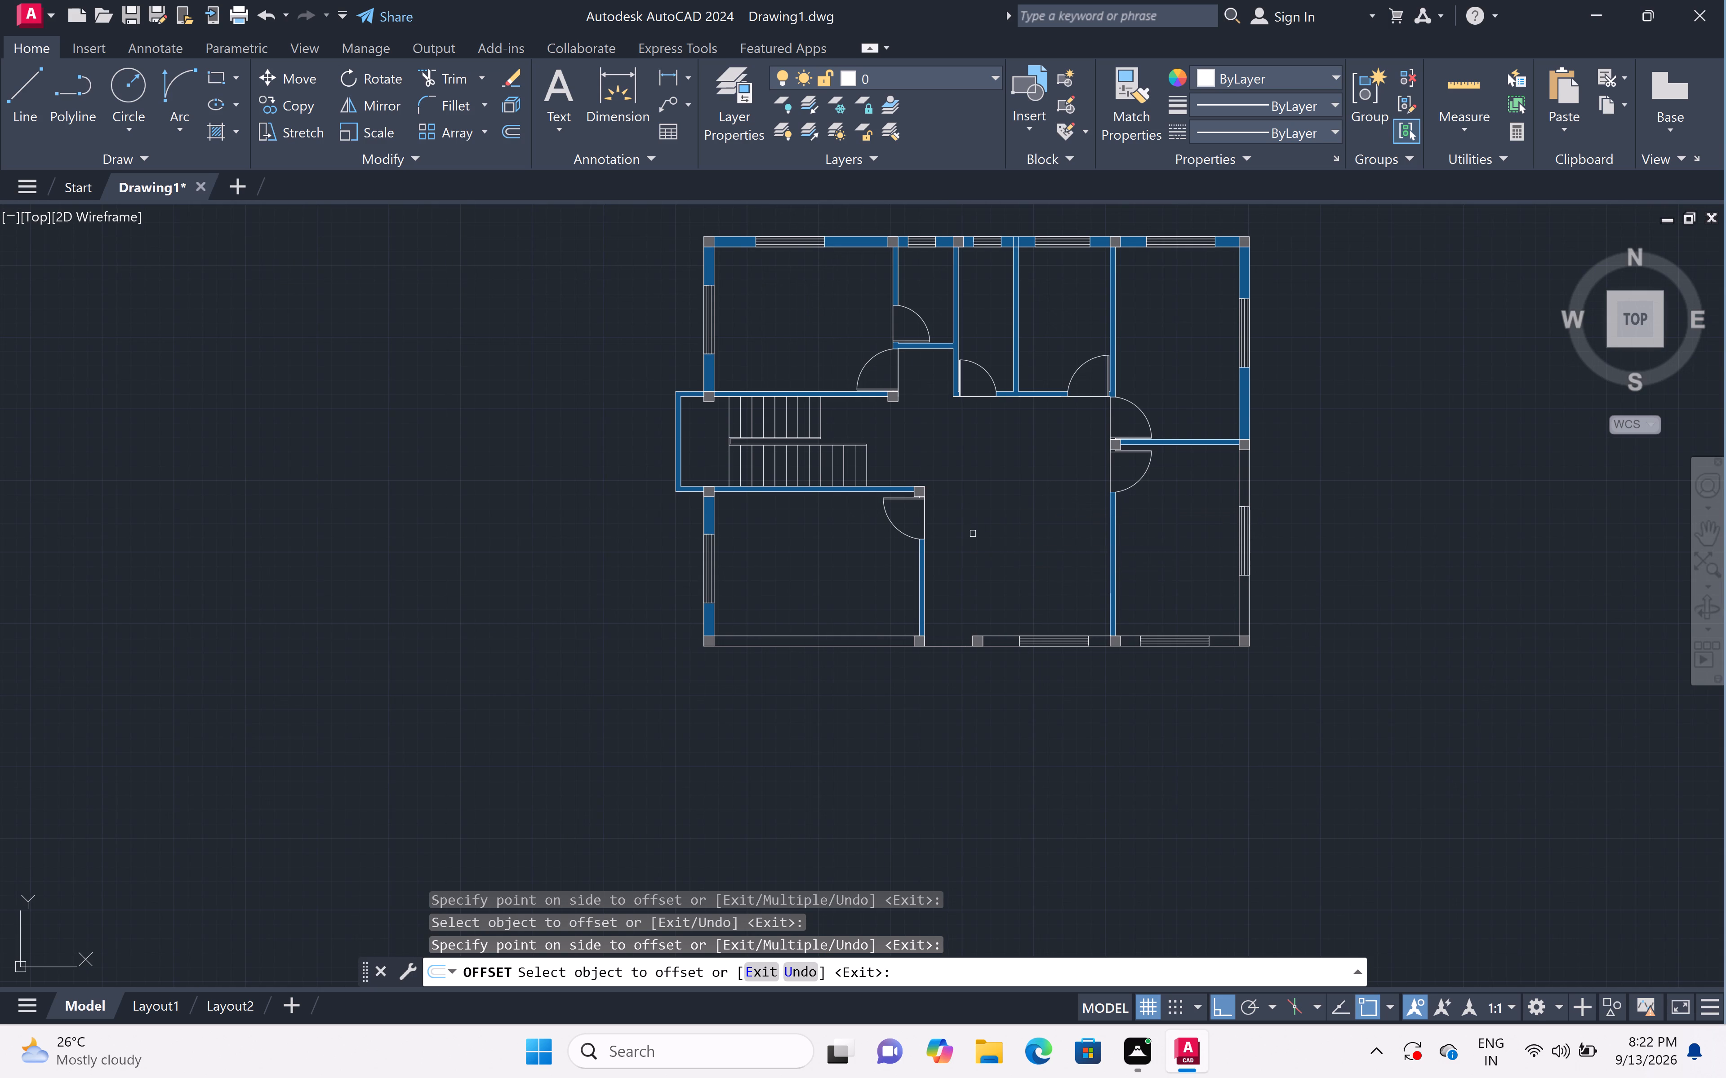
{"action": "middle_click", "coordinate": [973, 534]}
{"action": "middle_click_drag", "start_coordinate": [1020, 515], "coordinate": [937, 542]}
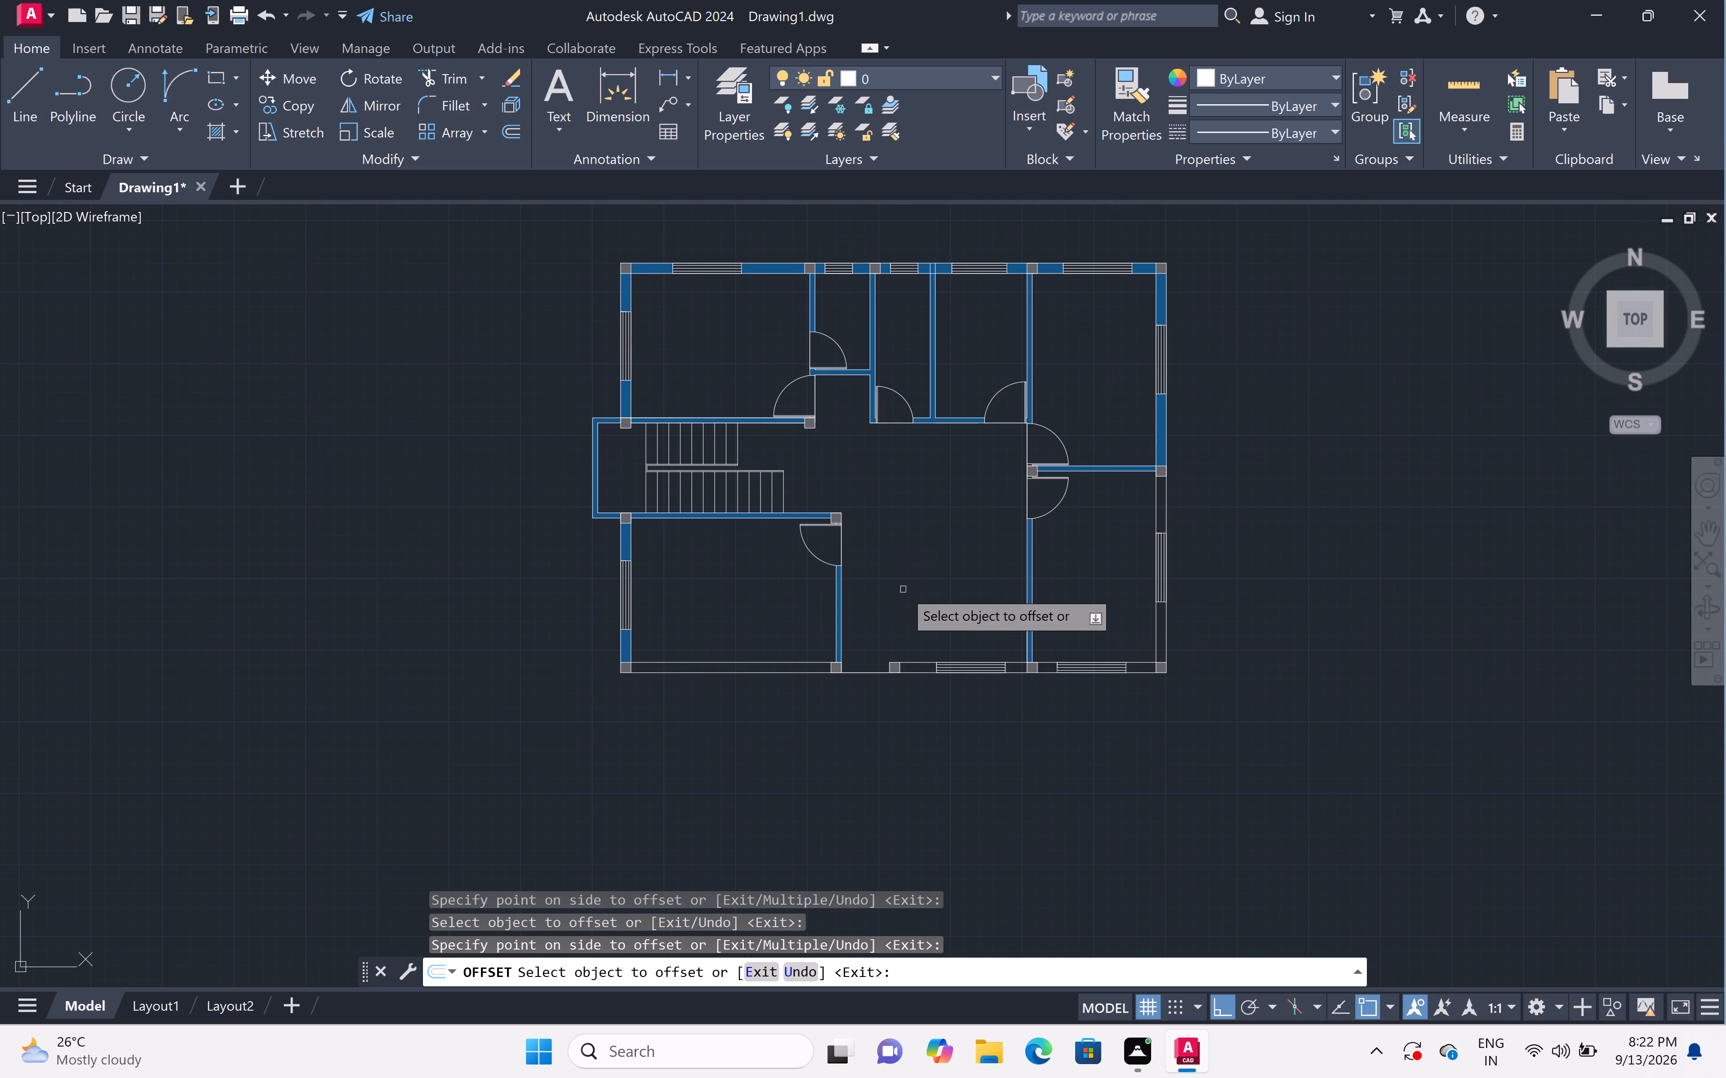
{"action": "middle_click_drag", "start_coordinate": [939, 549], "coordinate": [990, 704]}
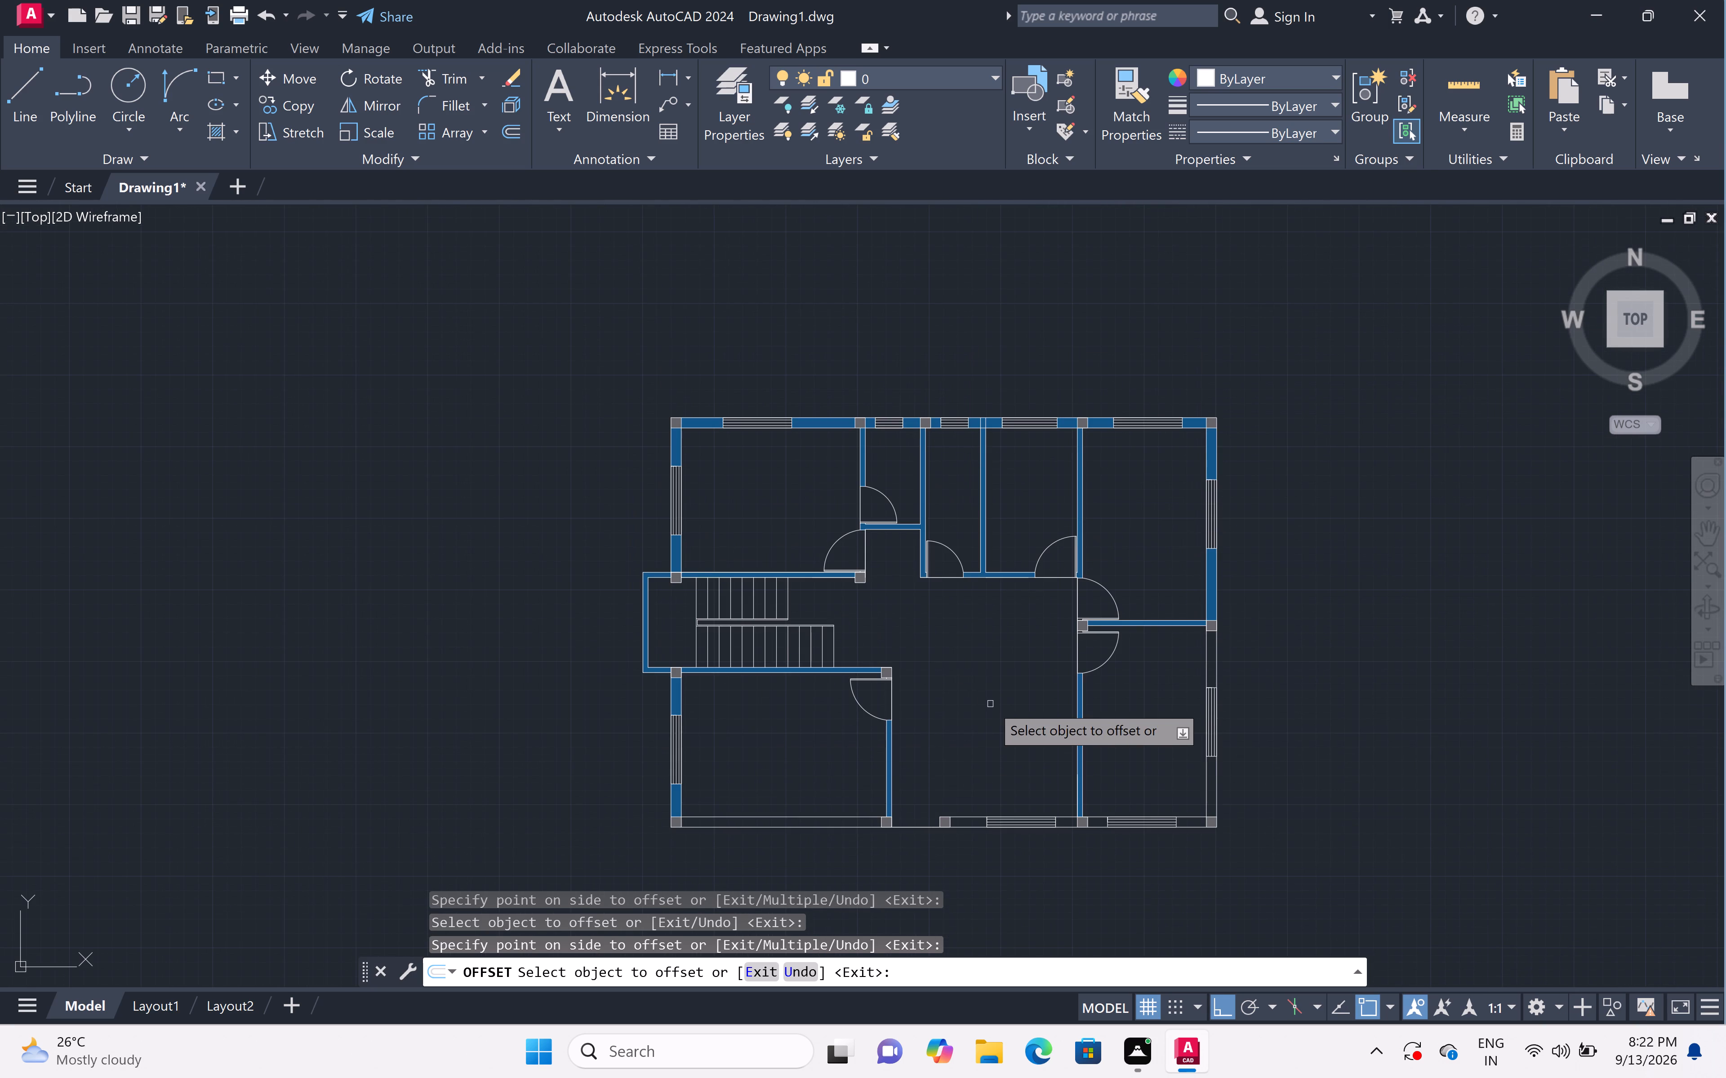
Draw a 5' by 9" window outline across the southwest room's south wall, with a centre line between the midpoints of its end lines.
{"action": "scroll", "coordinate": [719, 856], "scroll_direction": "up", "scroll_amount": 2}
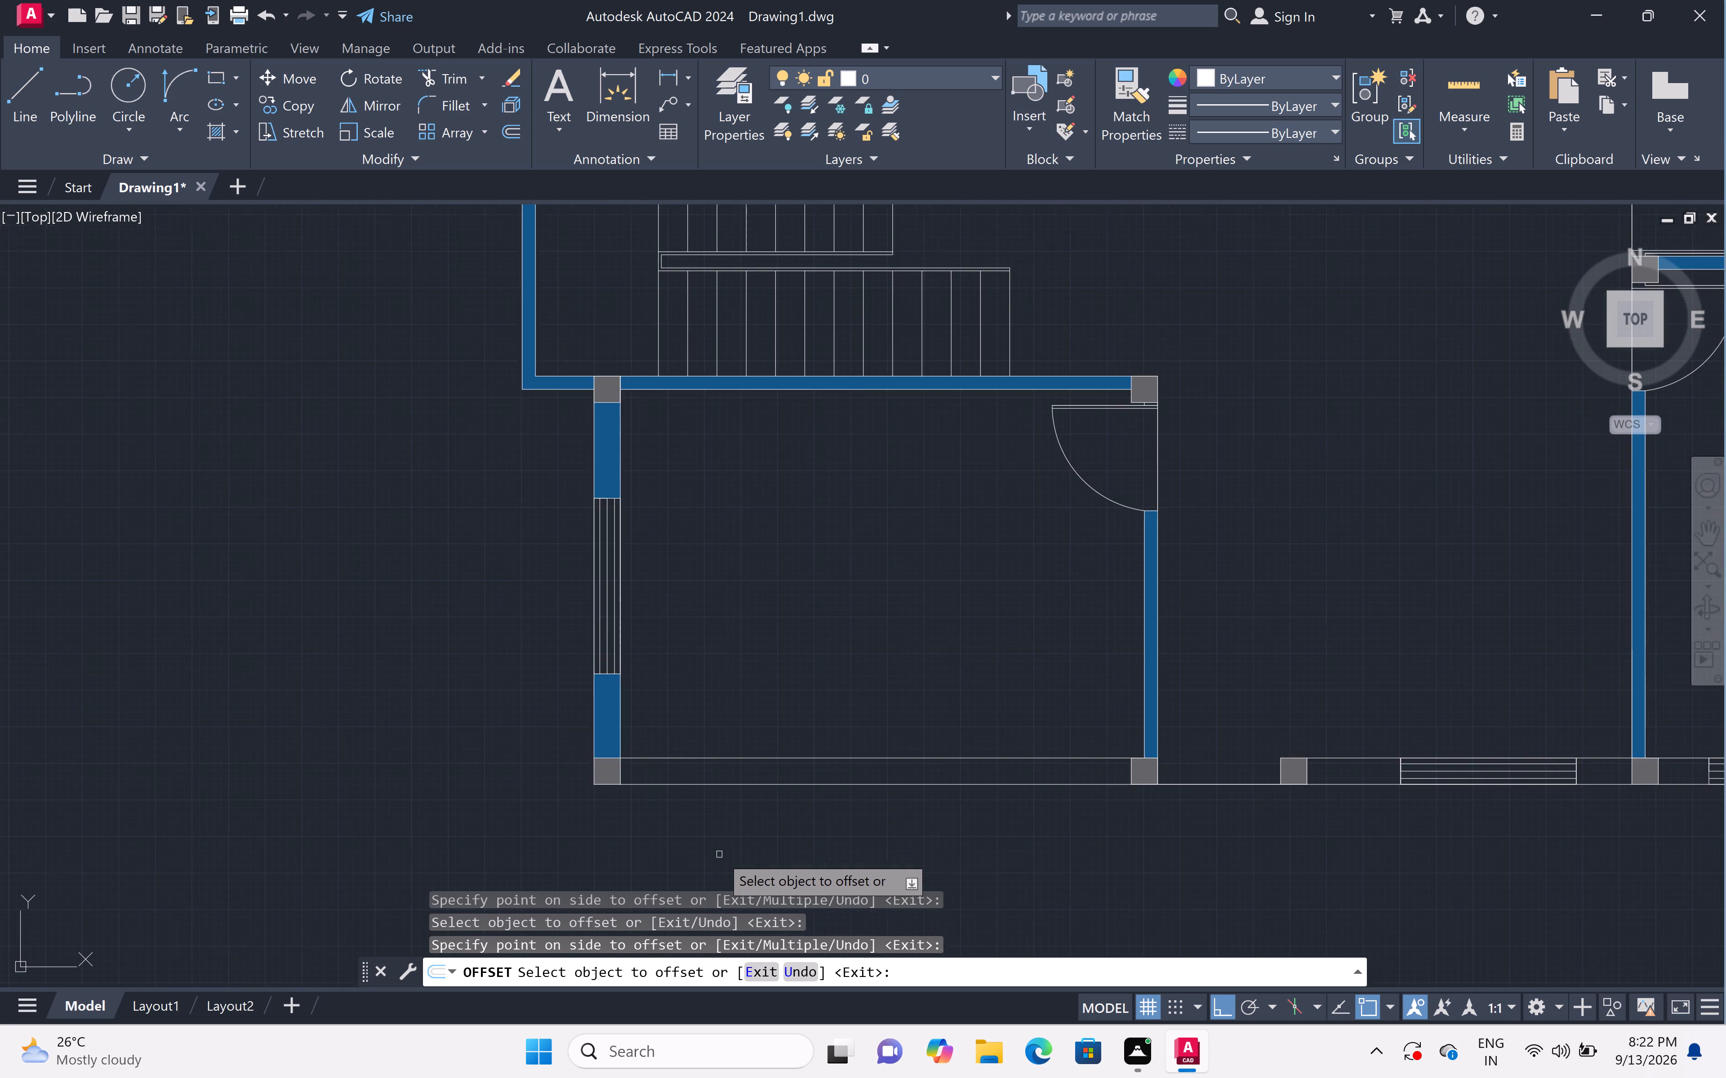
{"action": "scroll", "coordinate": [720, 852], "scroll_direction": "up", "scroll_amount": 1}
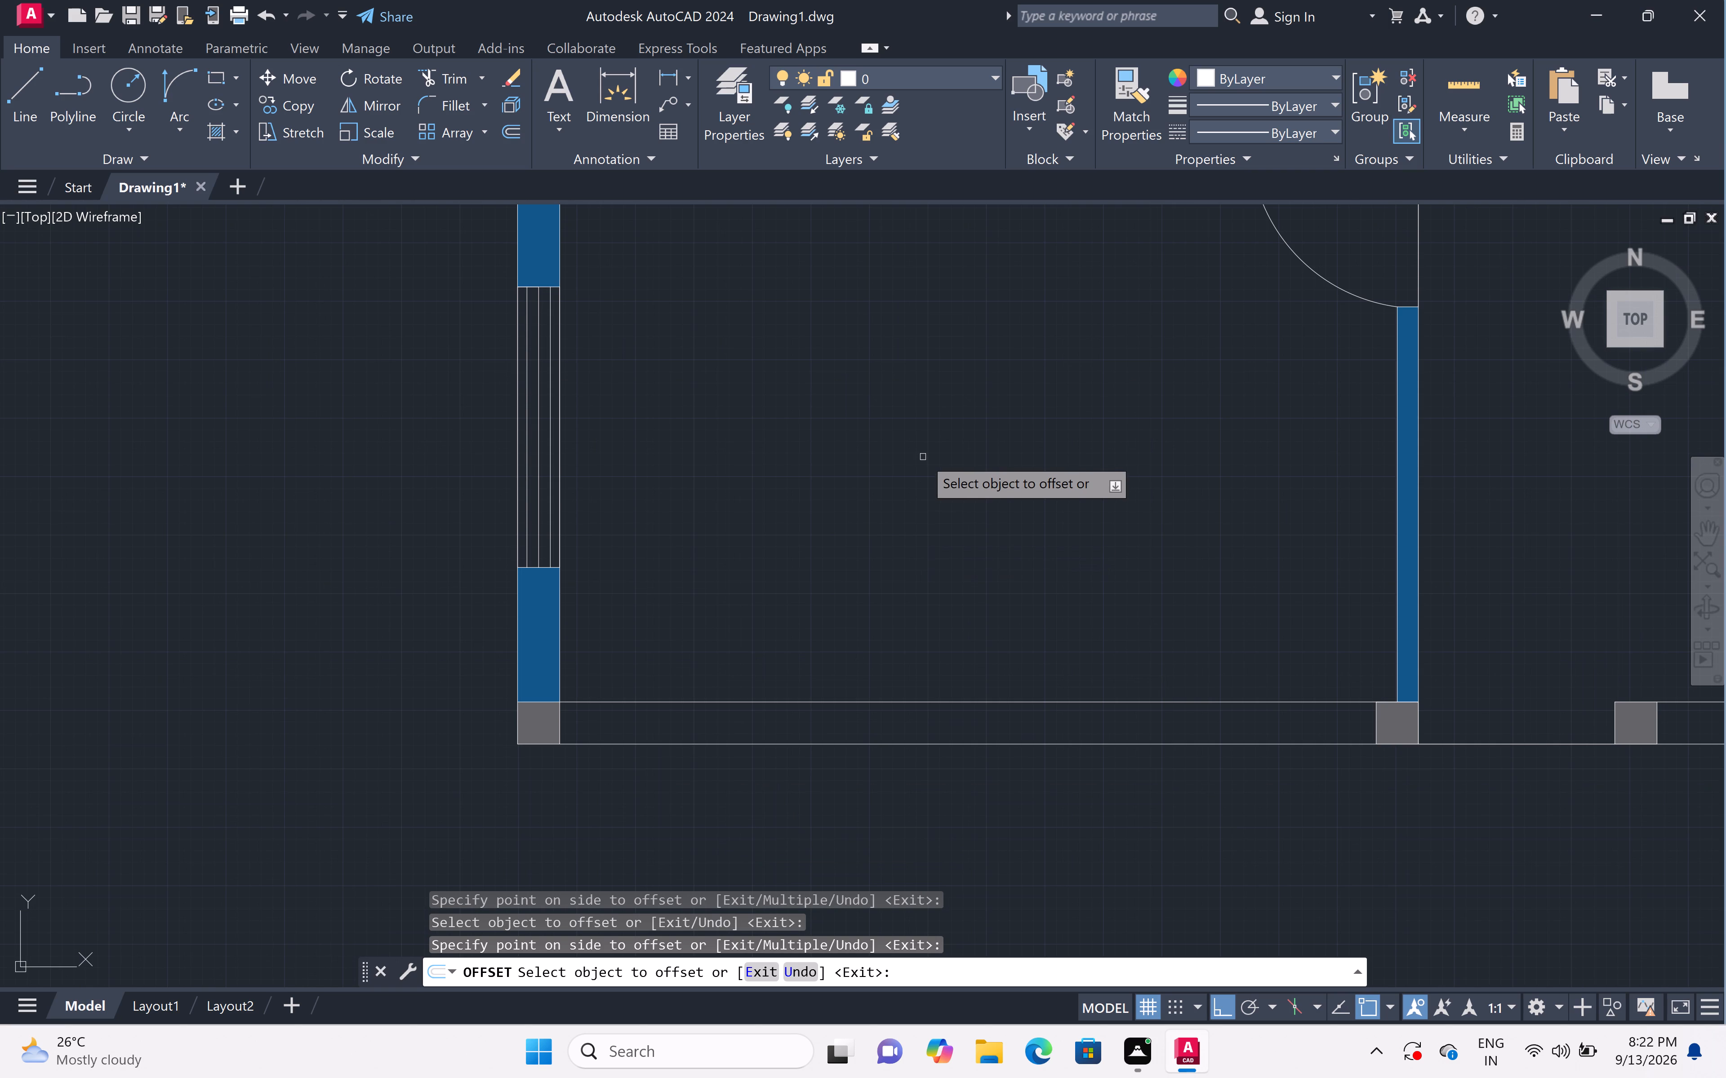
{"action": "key", "text": "Escape"}
{"action": "type", "text": "l"}
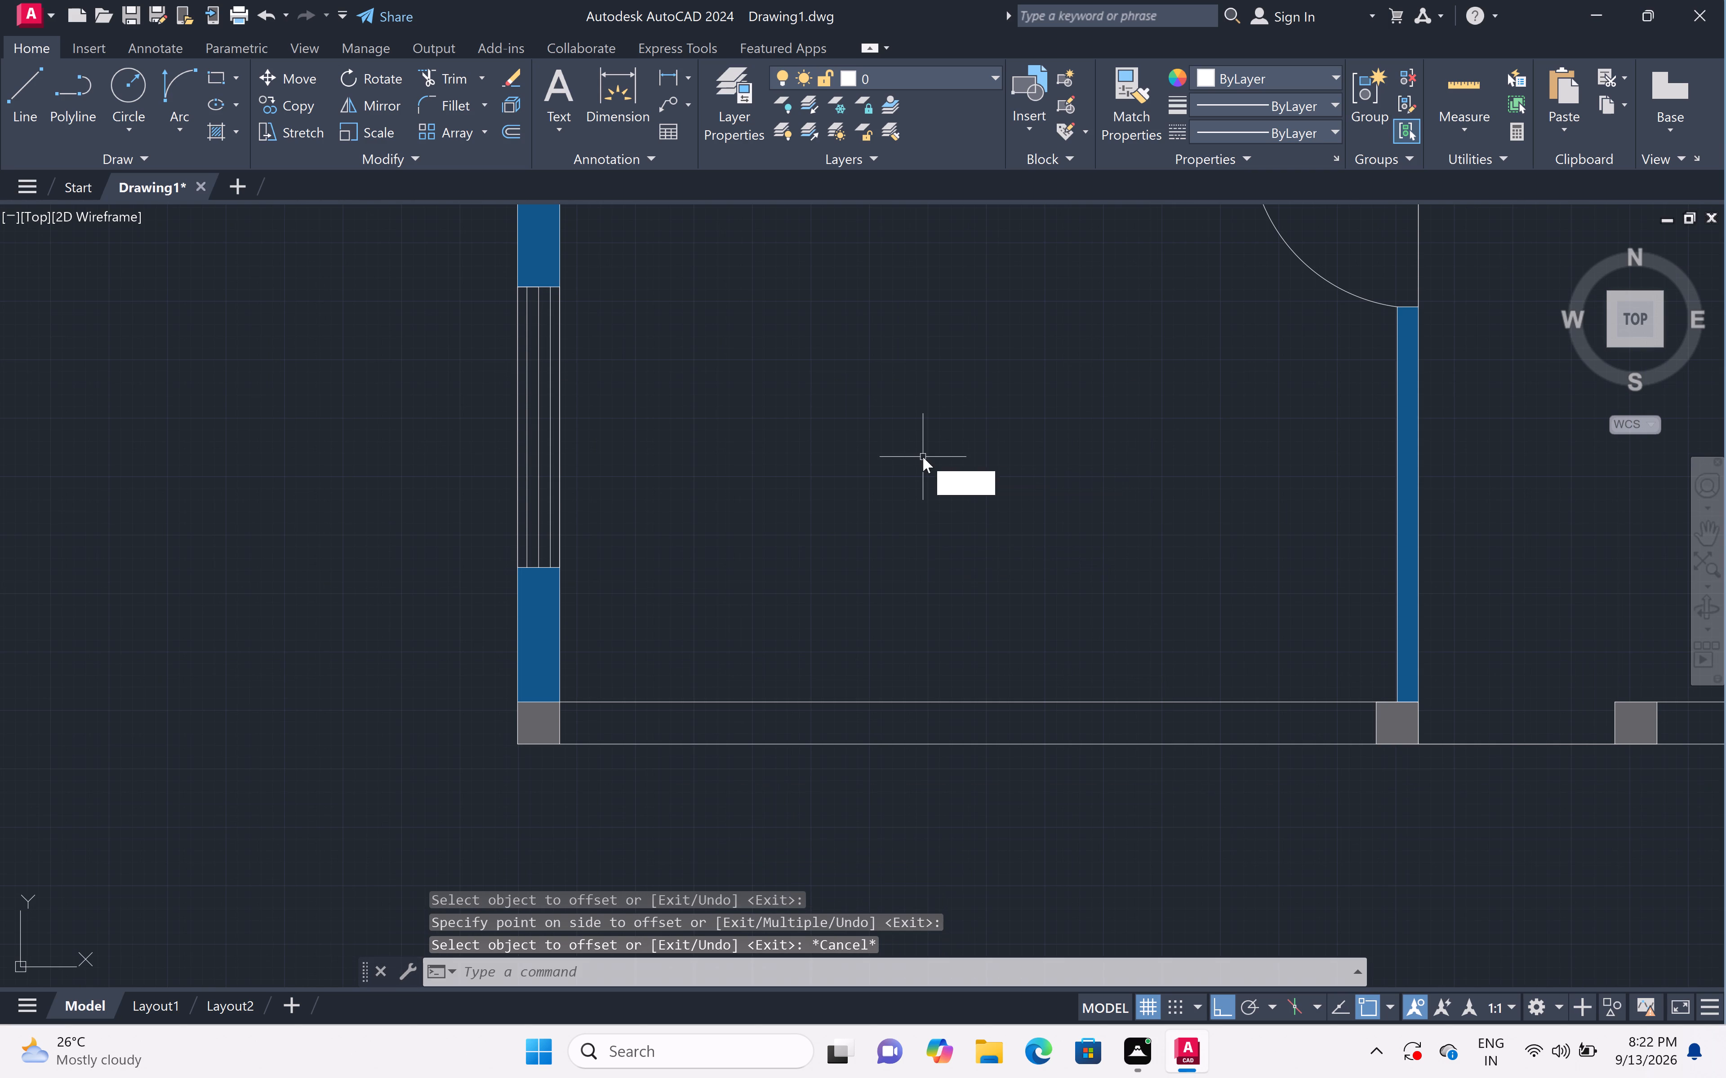
{"action": "key", "text": "space"}
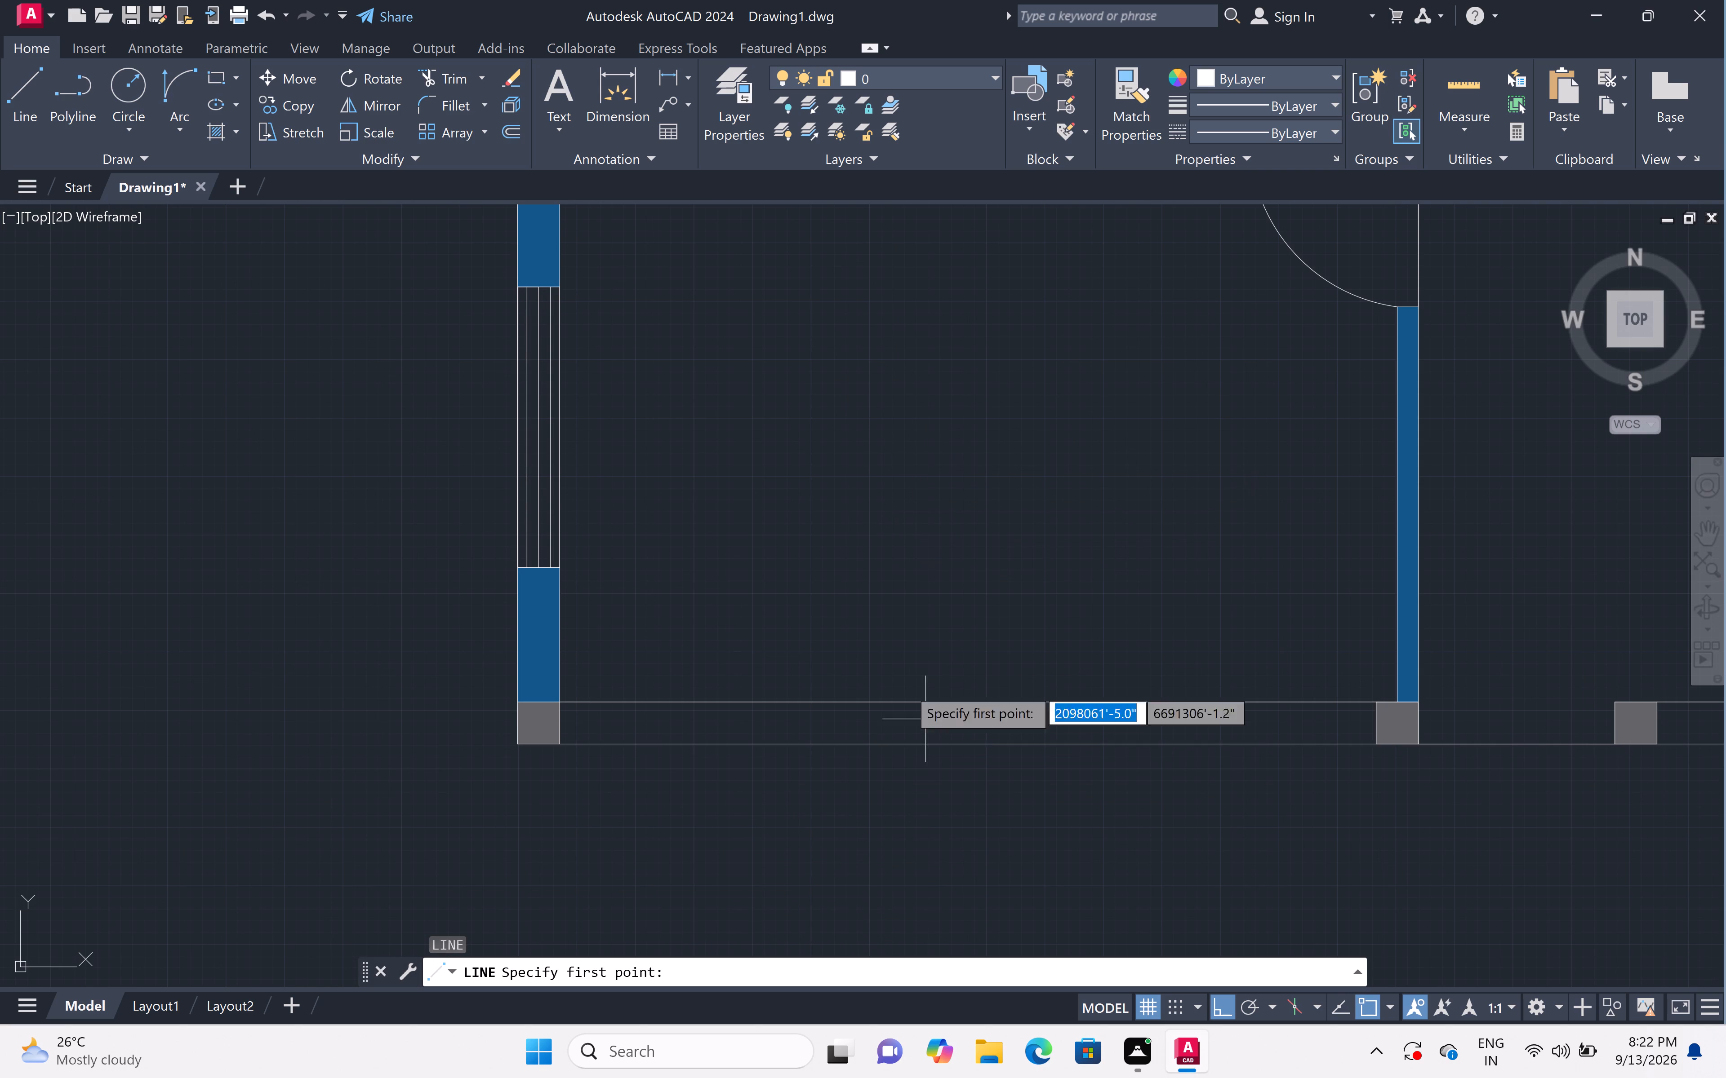
{"action": "left_click", "coordinate": [778, 703]}
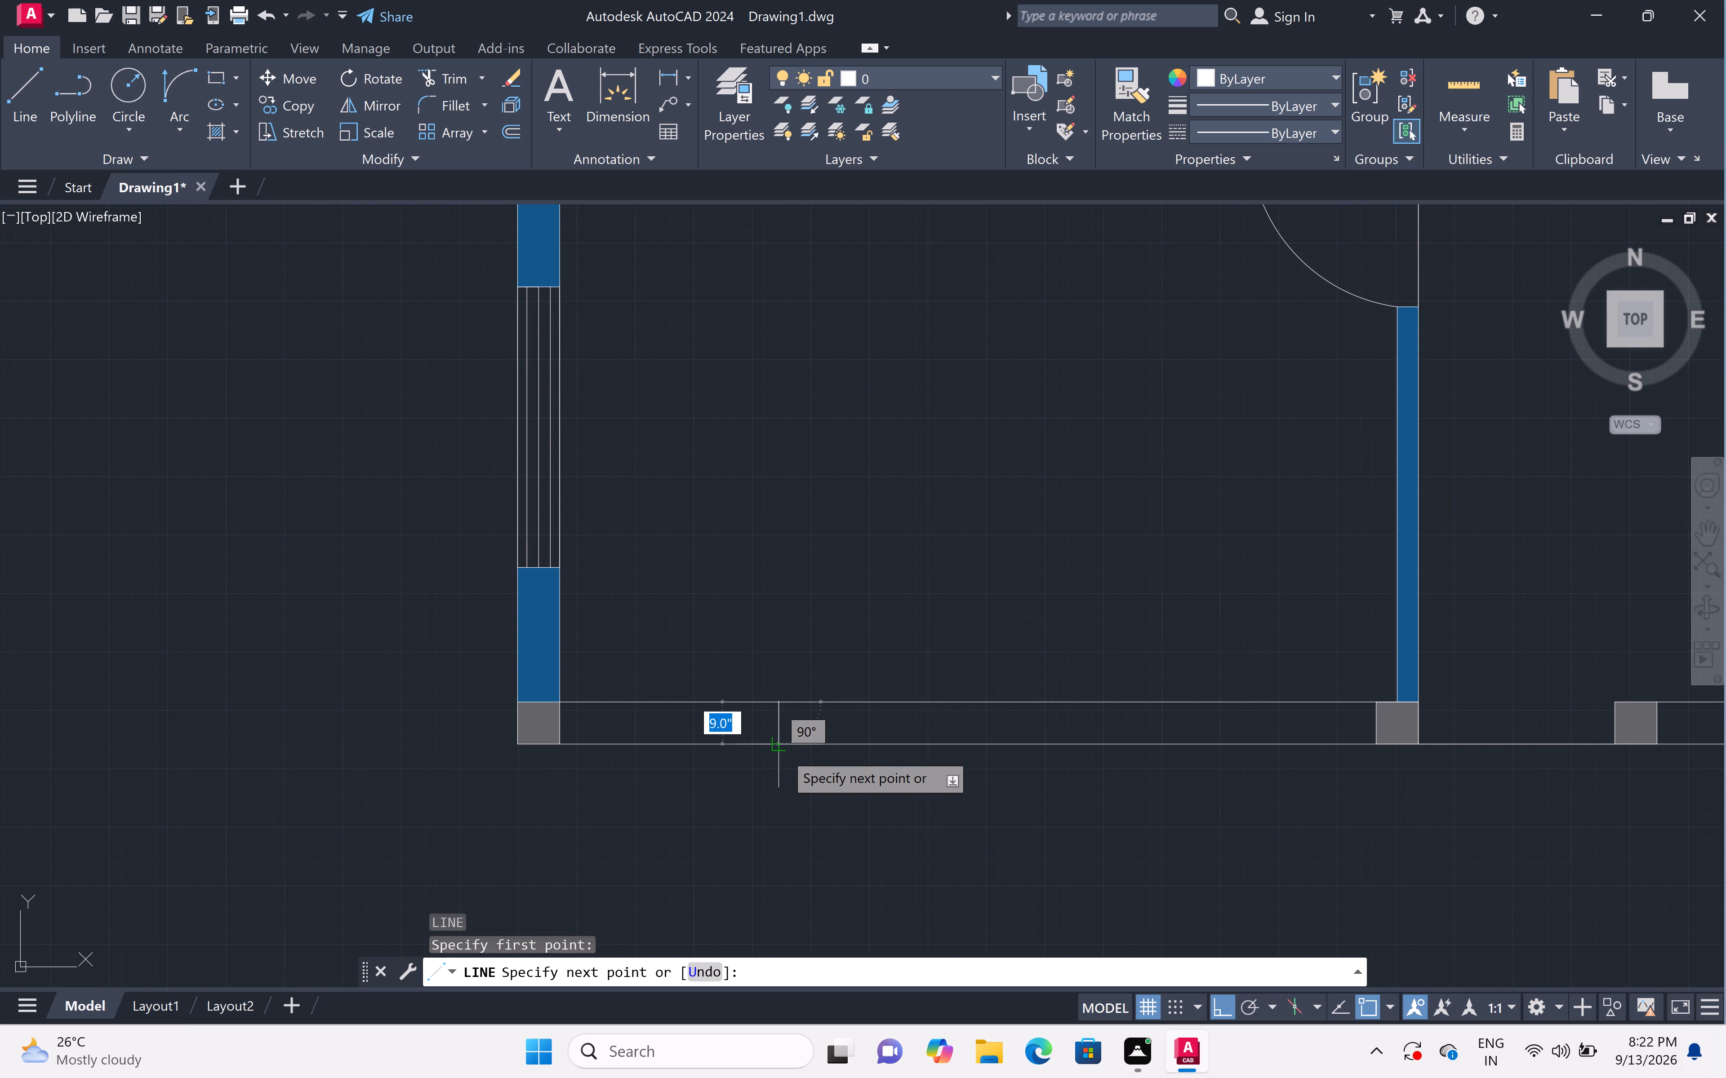
{"action": "left_click", "coordinate": [779, 747]}
{"action": "left_click_drag", "start_coordinate": [789, 749], "coordinate": [800, 751]}
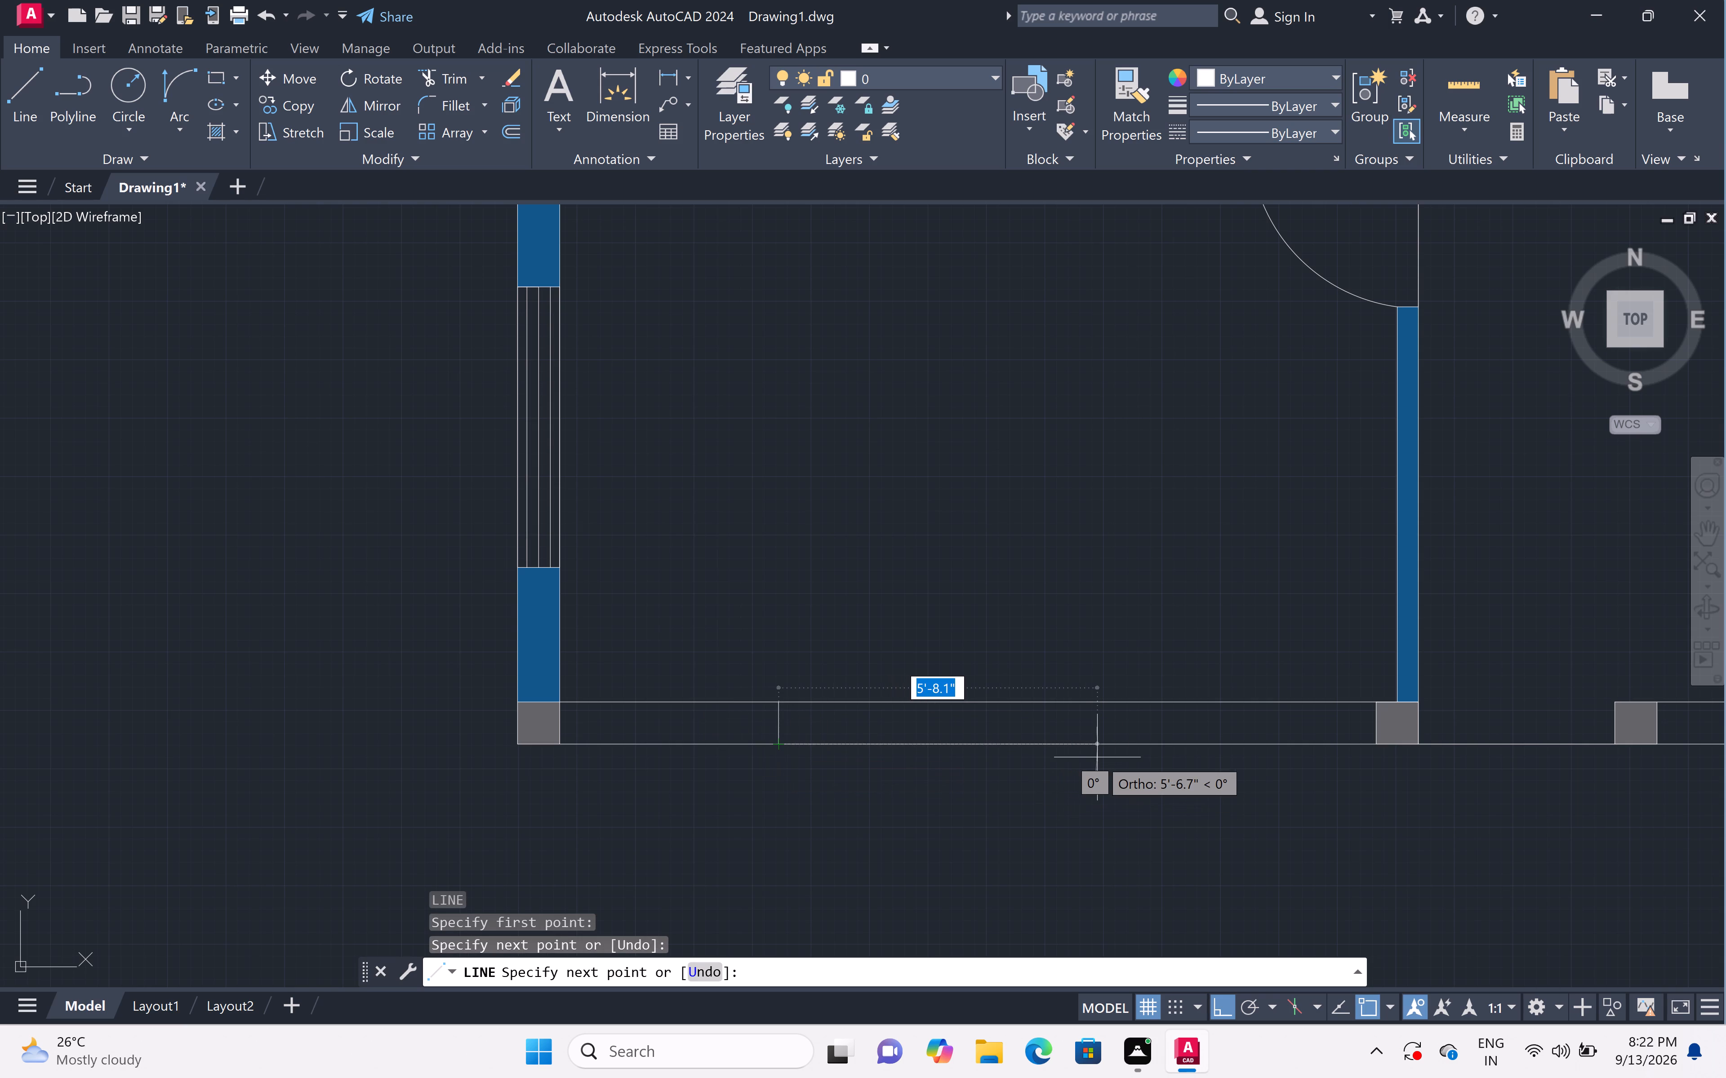
{"action": "key", "text": "5"}
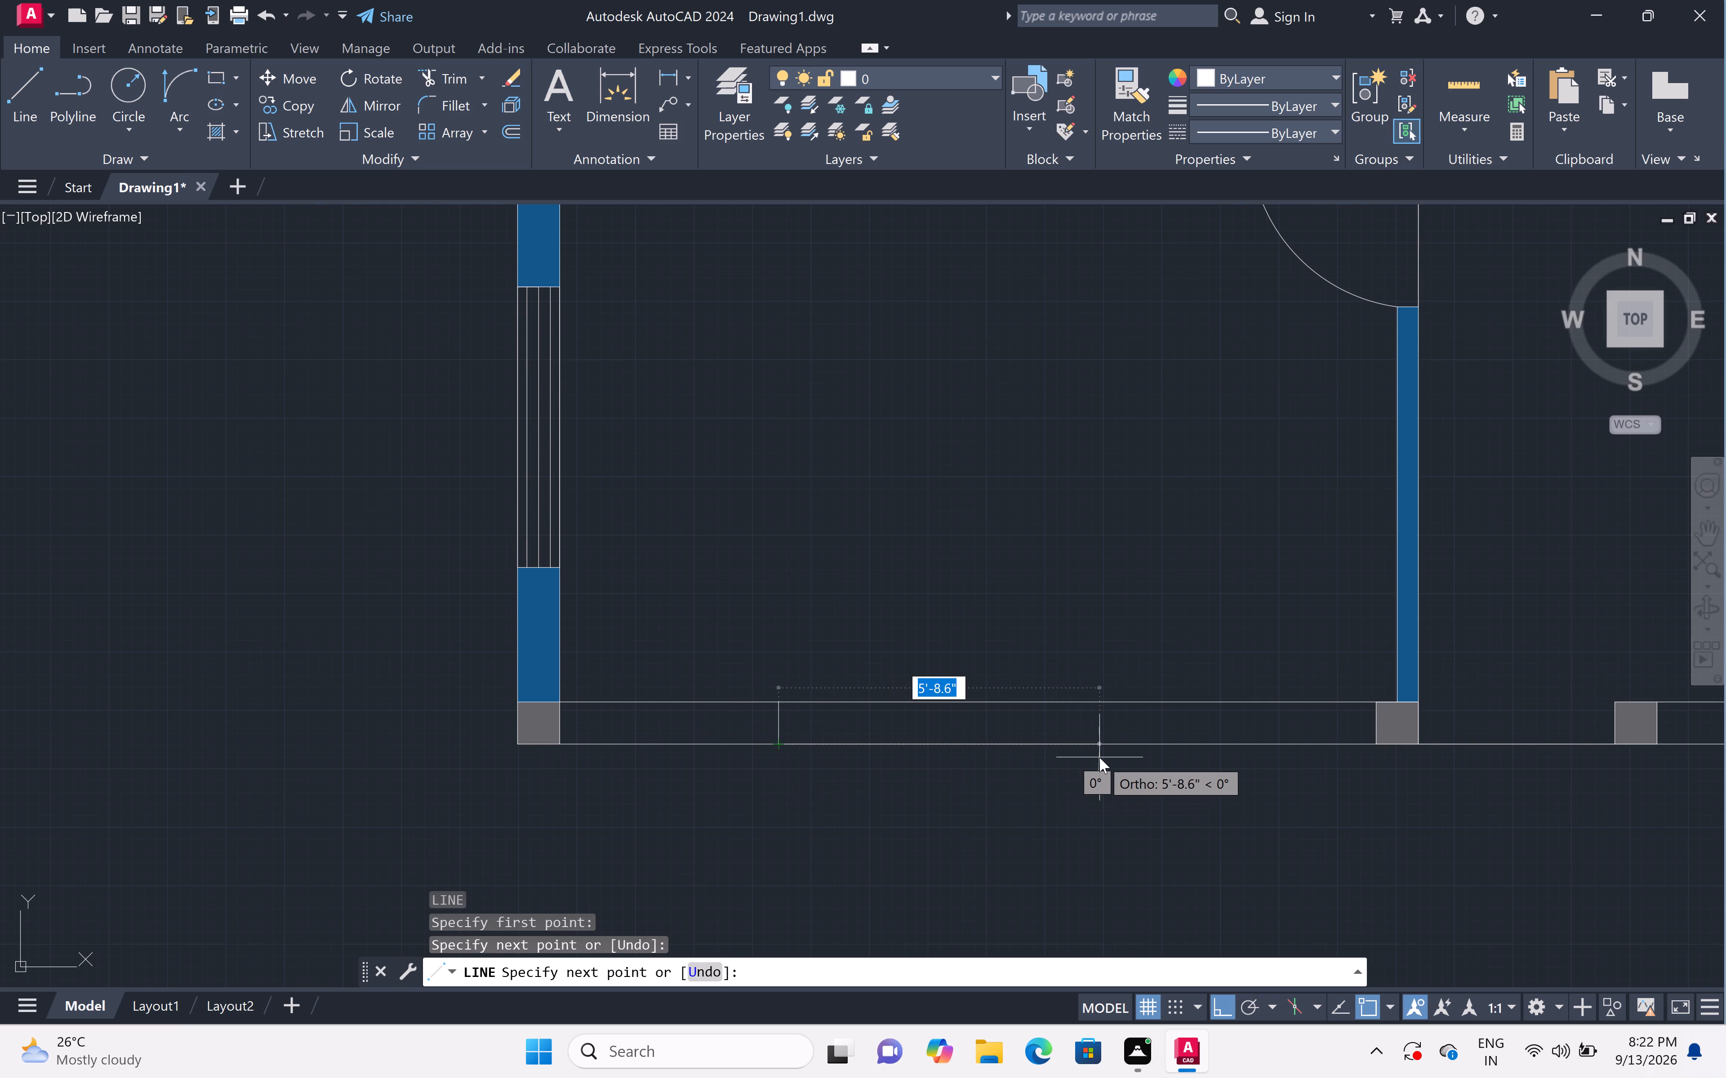
{"action": "type", "text": "'"}
{"action": "key", "text": "space"}
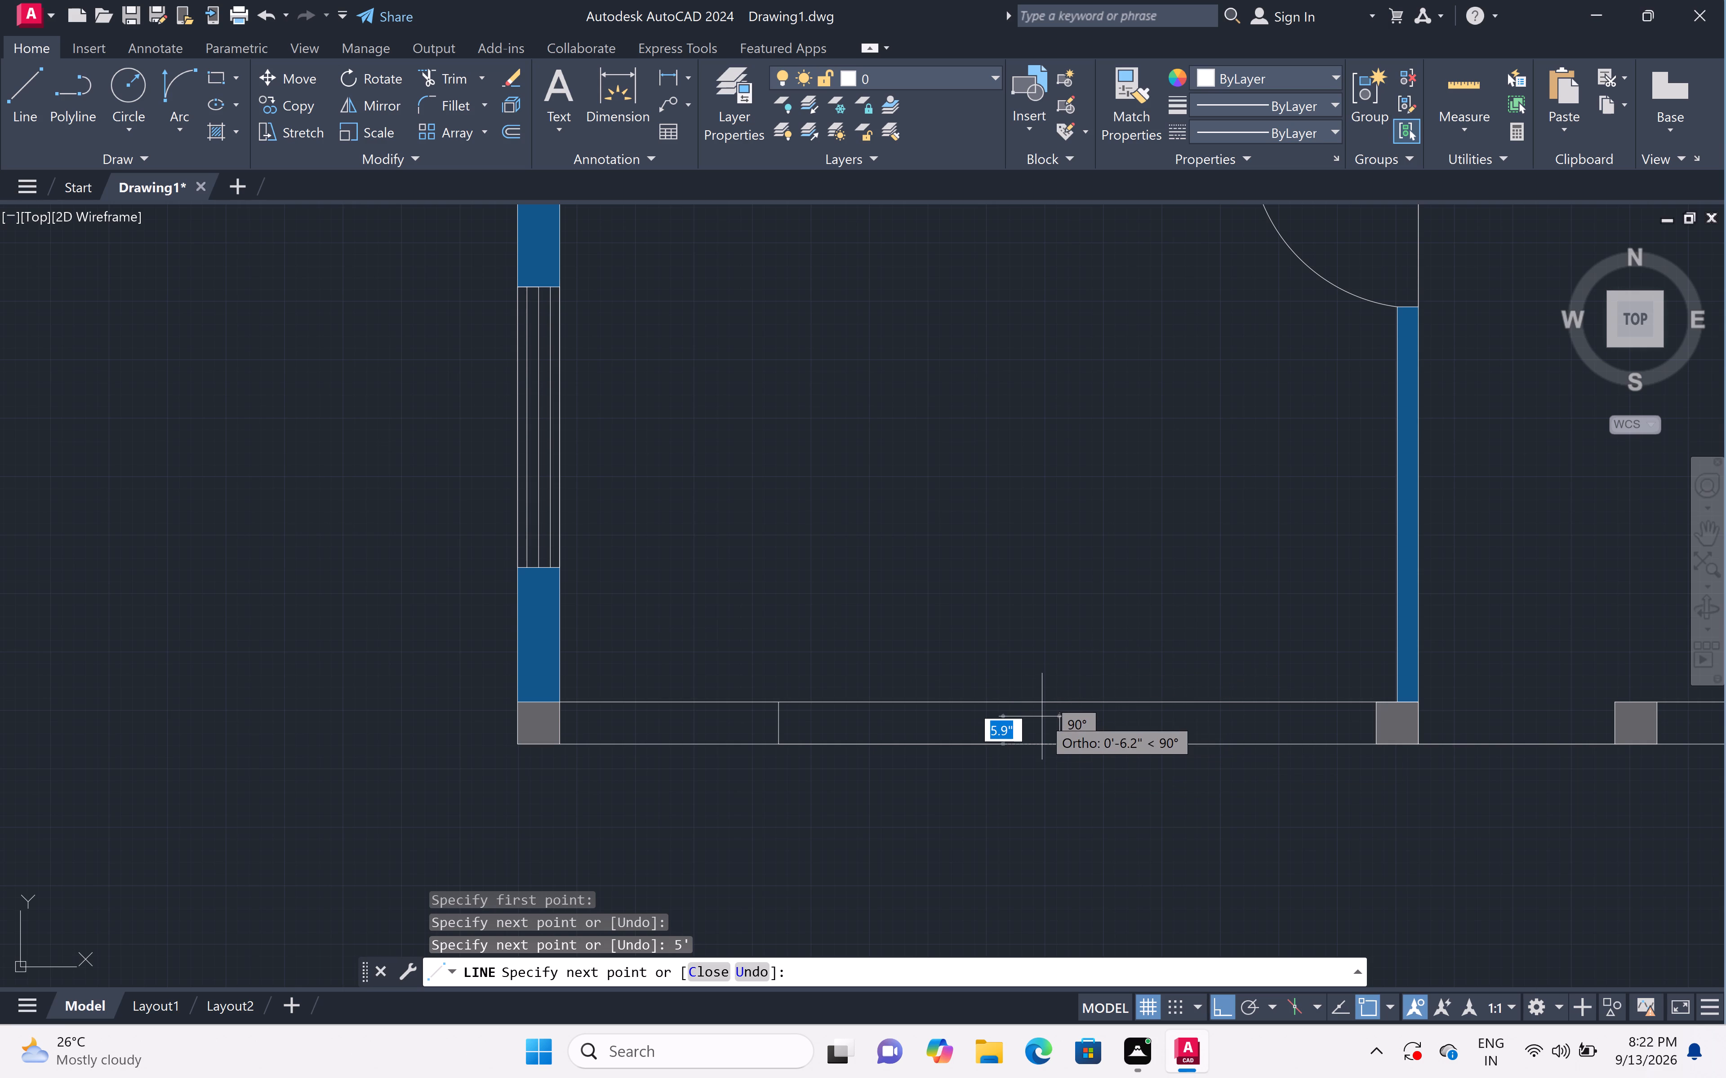
{"action": "left_click", "coordinate": [1060, 701]}
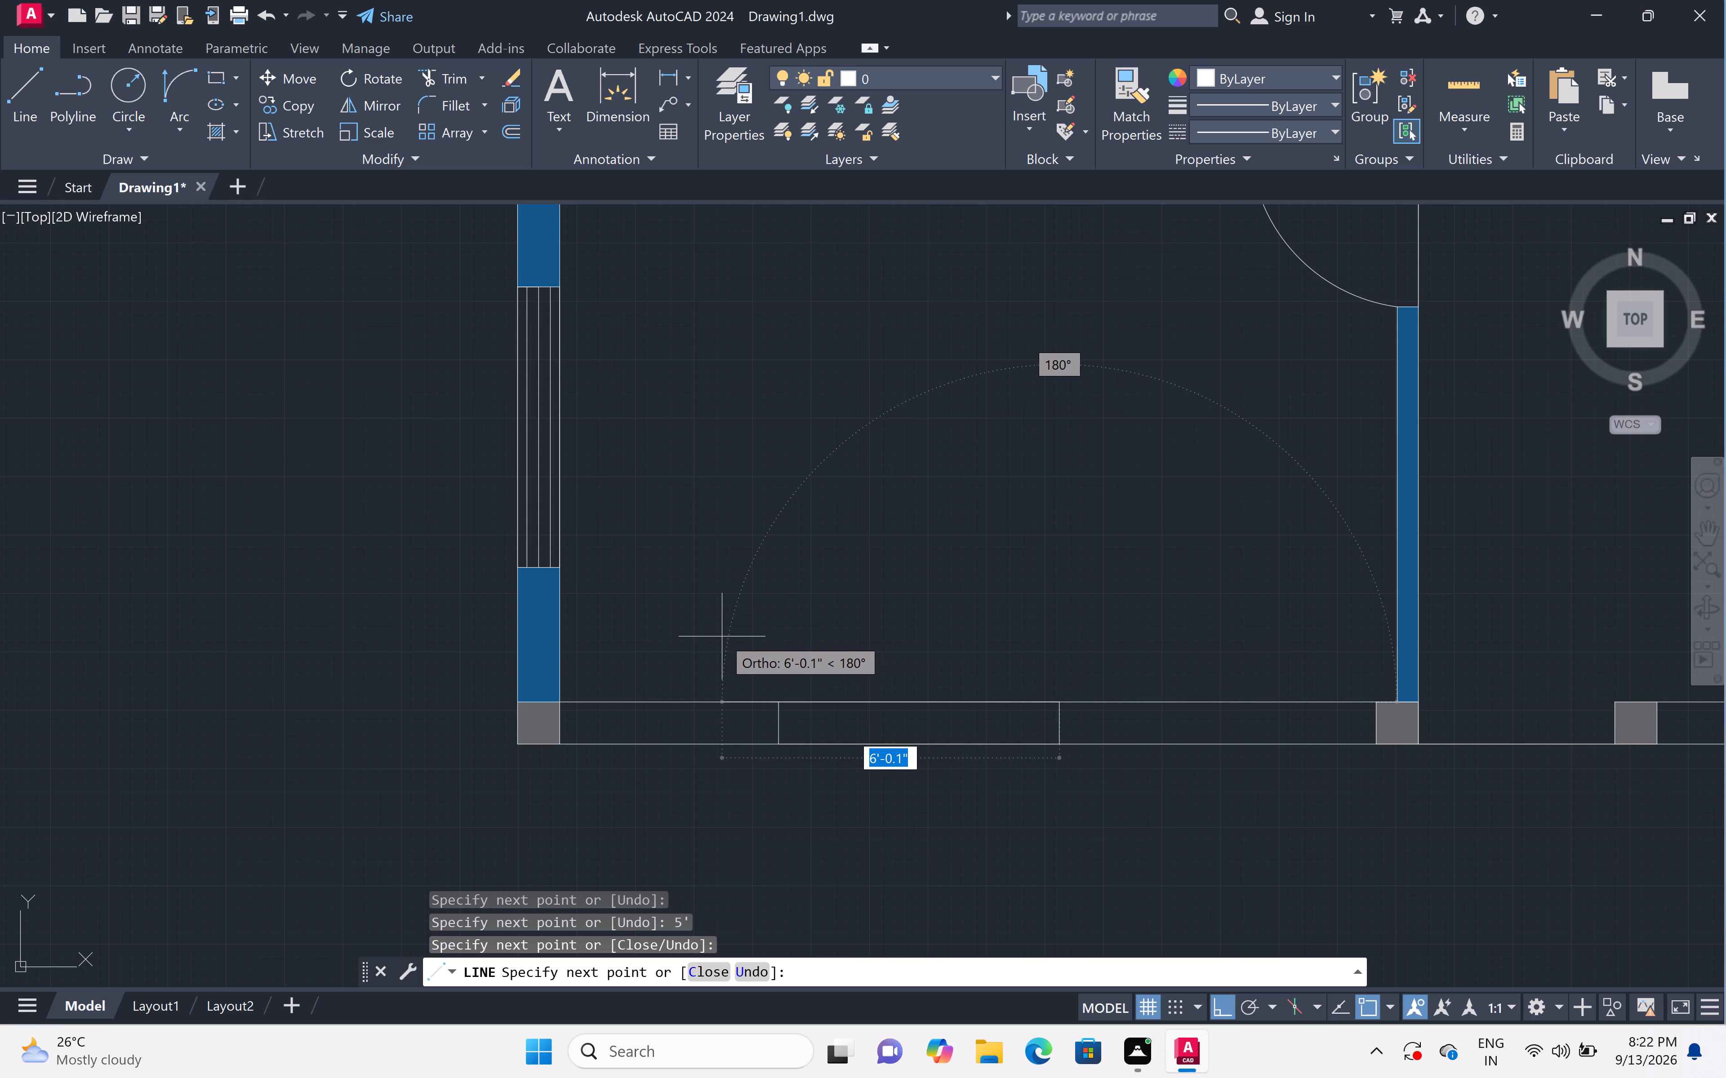
{"action": "left_click", "coordinate": [782, 700]}
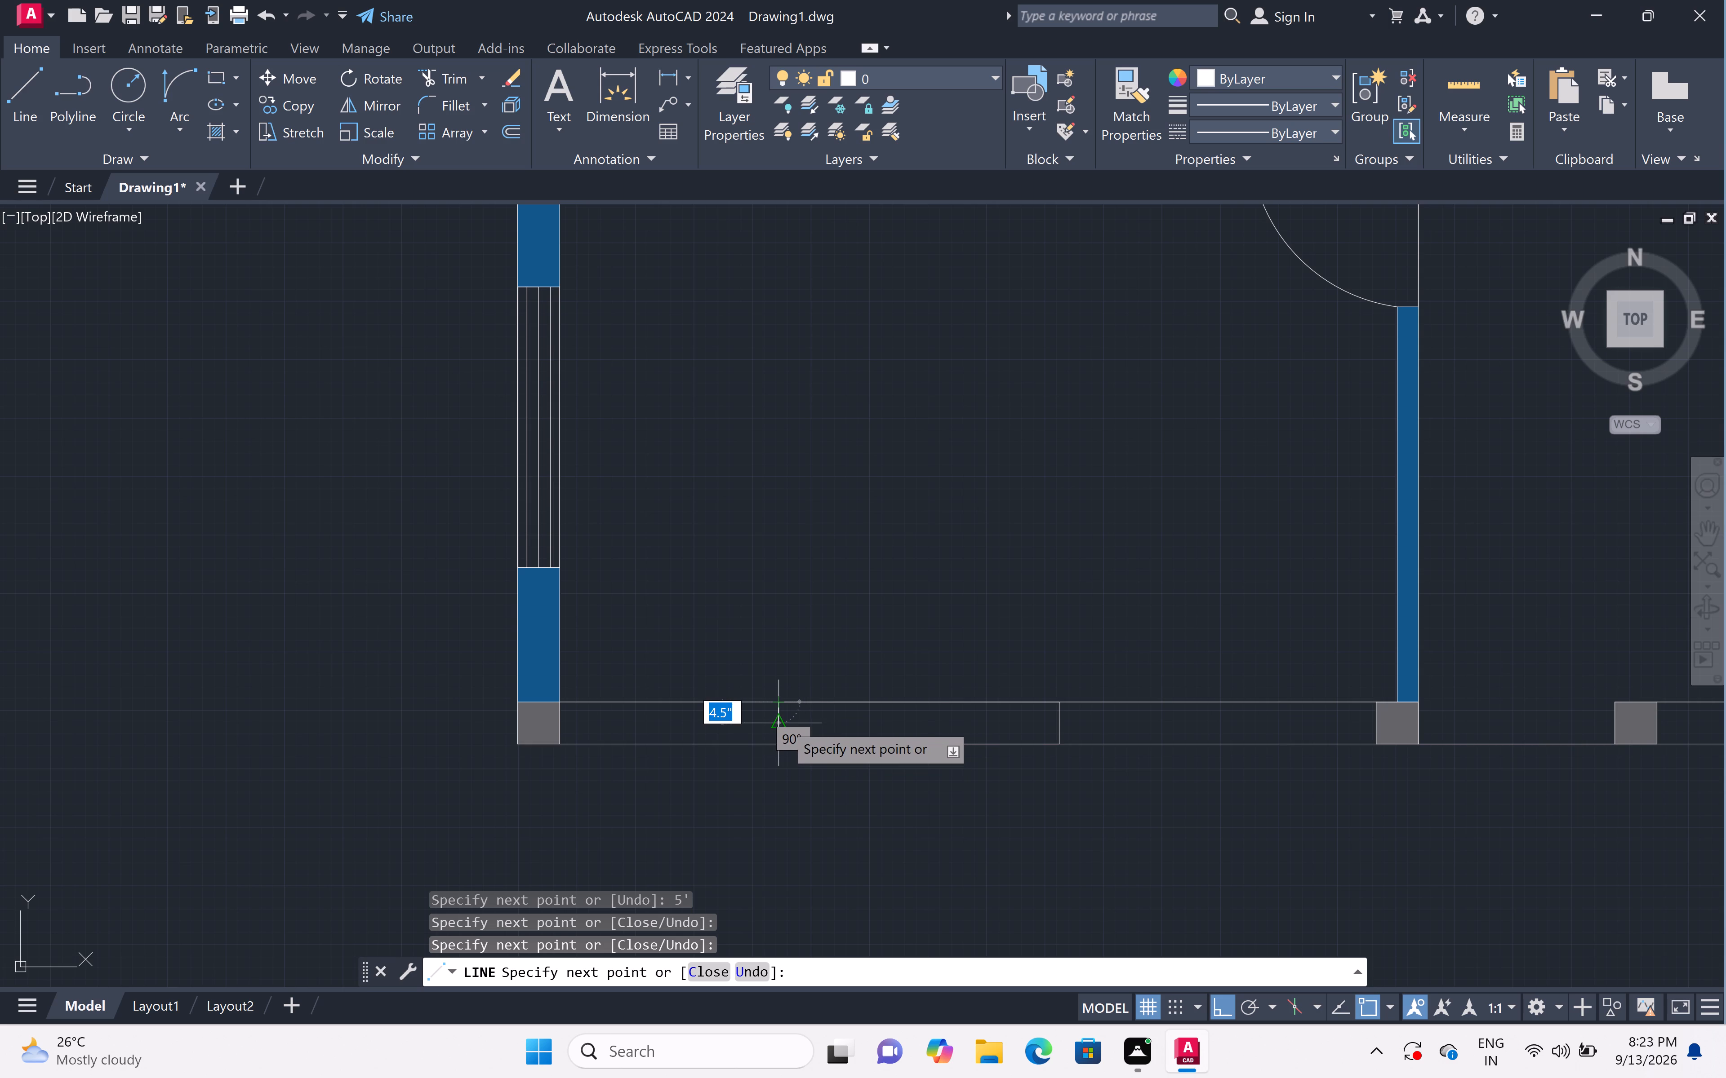
{"action": "double_click", "coordinate": [783, 722]}
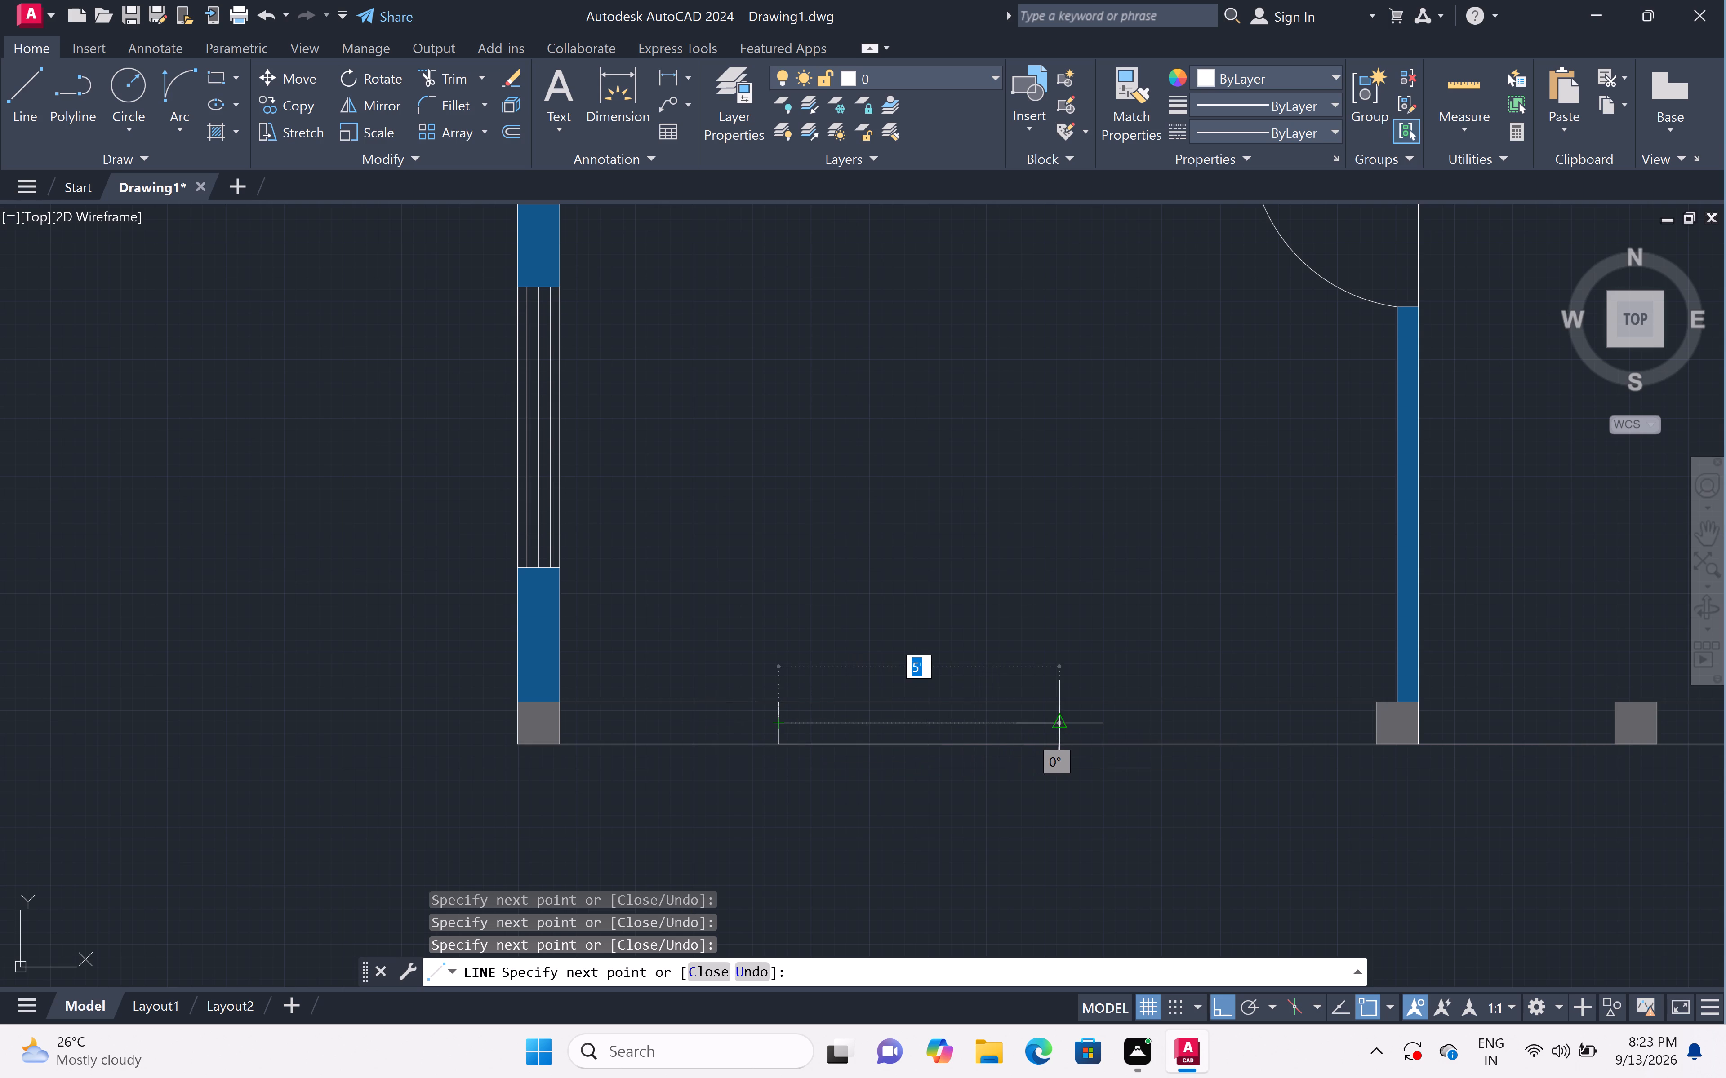
{"action": "left_click", "coordinate": [1063, 727]}
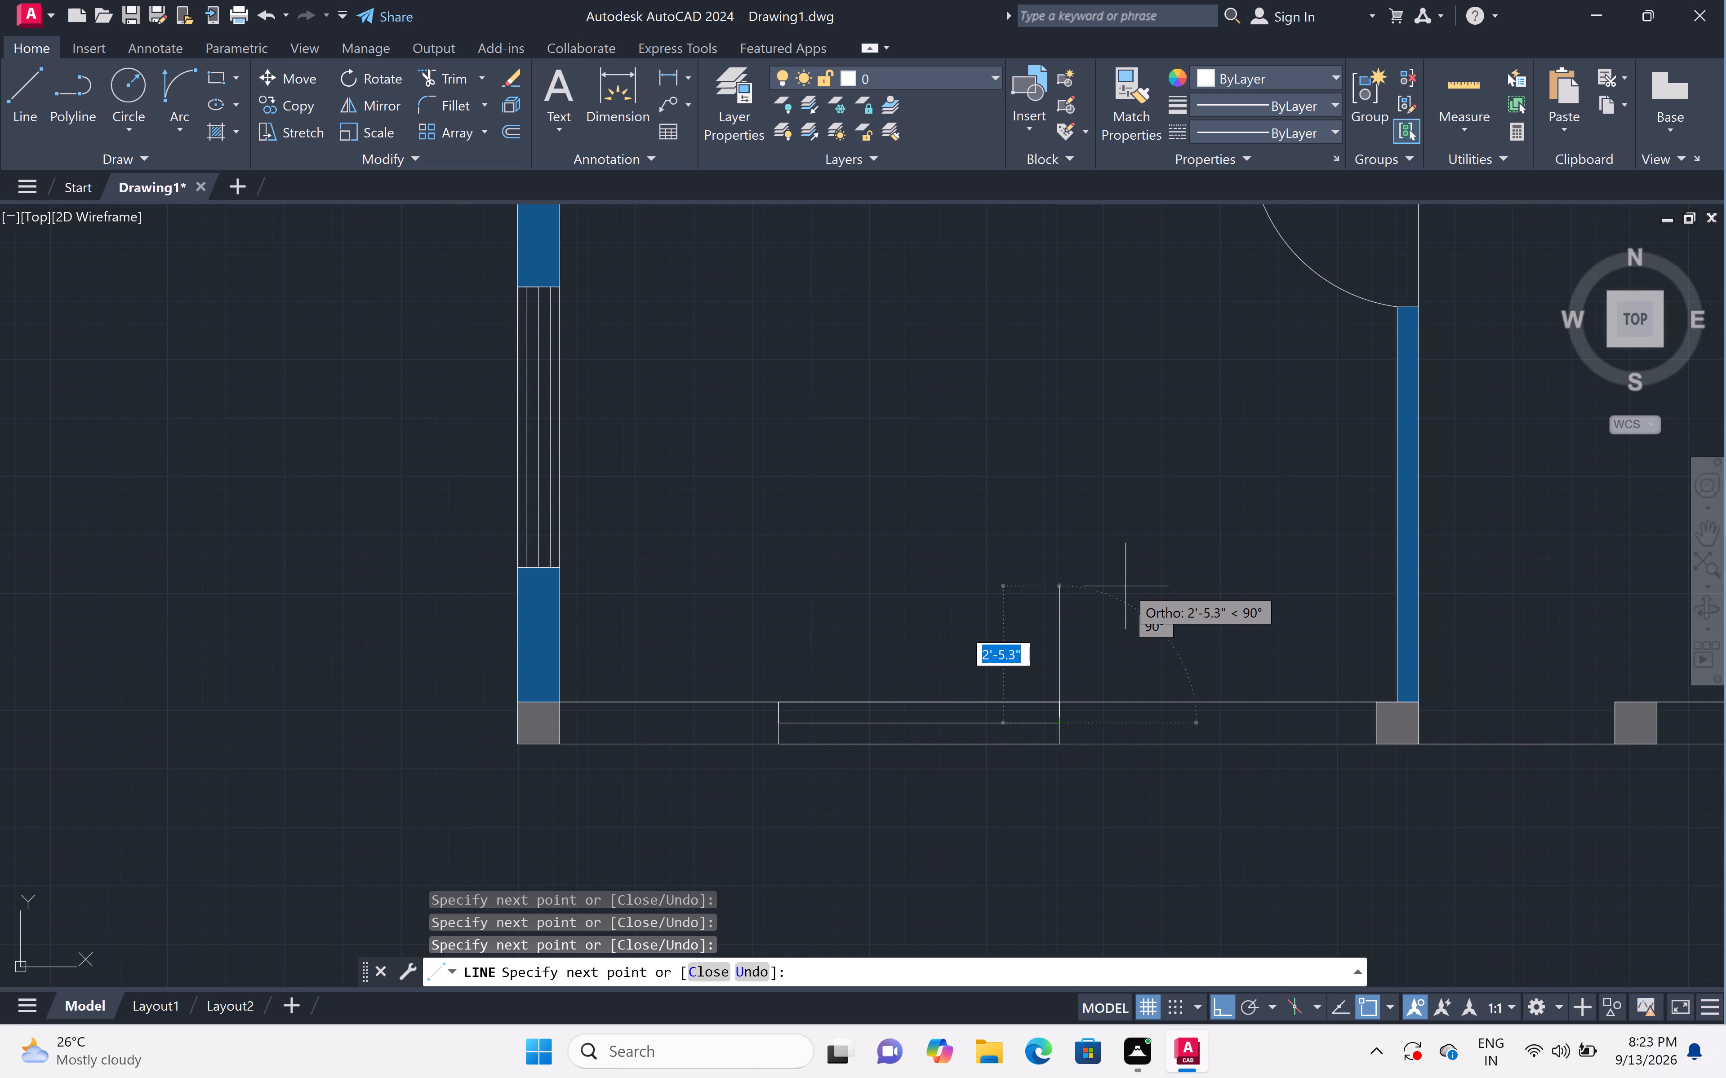
{"action": "key", "text": "Escape"}
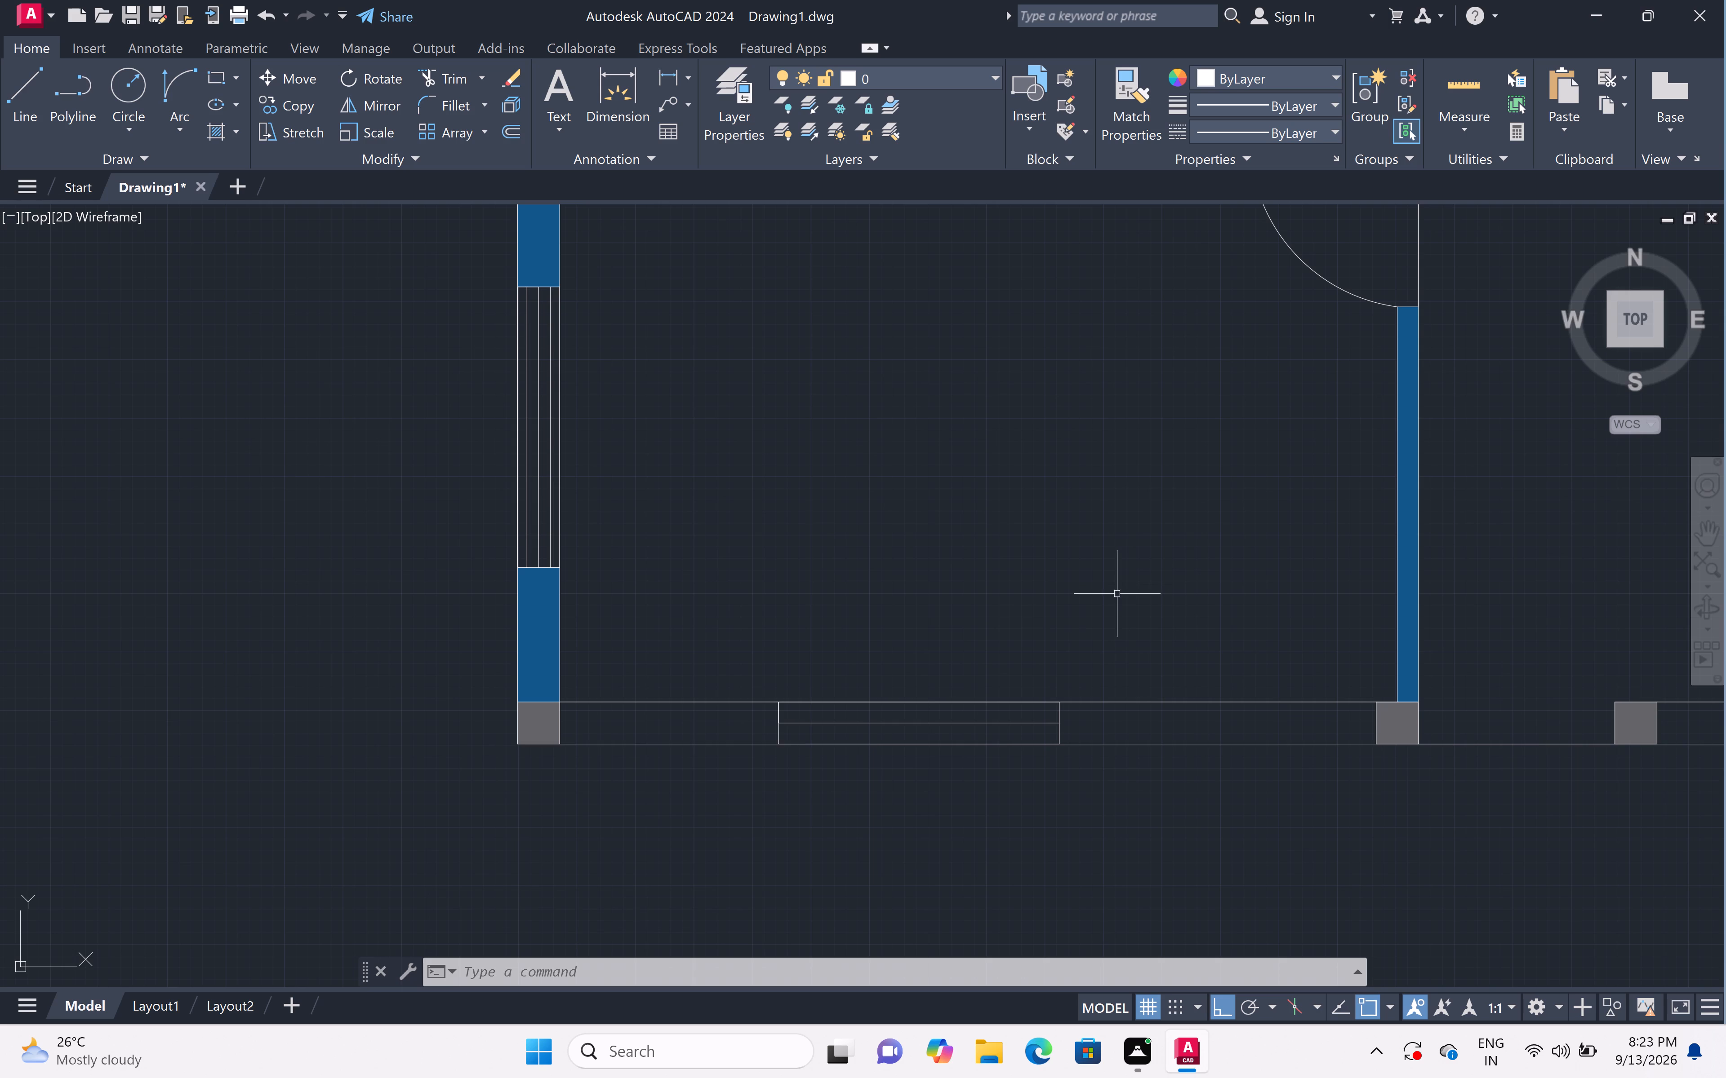
Offset both long sides of the southwest room's south window 2" inward, and end the offset.
{"action": "scroll", "coordinate": [902, 765], "scroll_direction": "up", "scroll_amount": 2}
{"action": "scroll", "coordinate": [1085, 450], "scroll_direction": "down", "scroll_amount": 2}
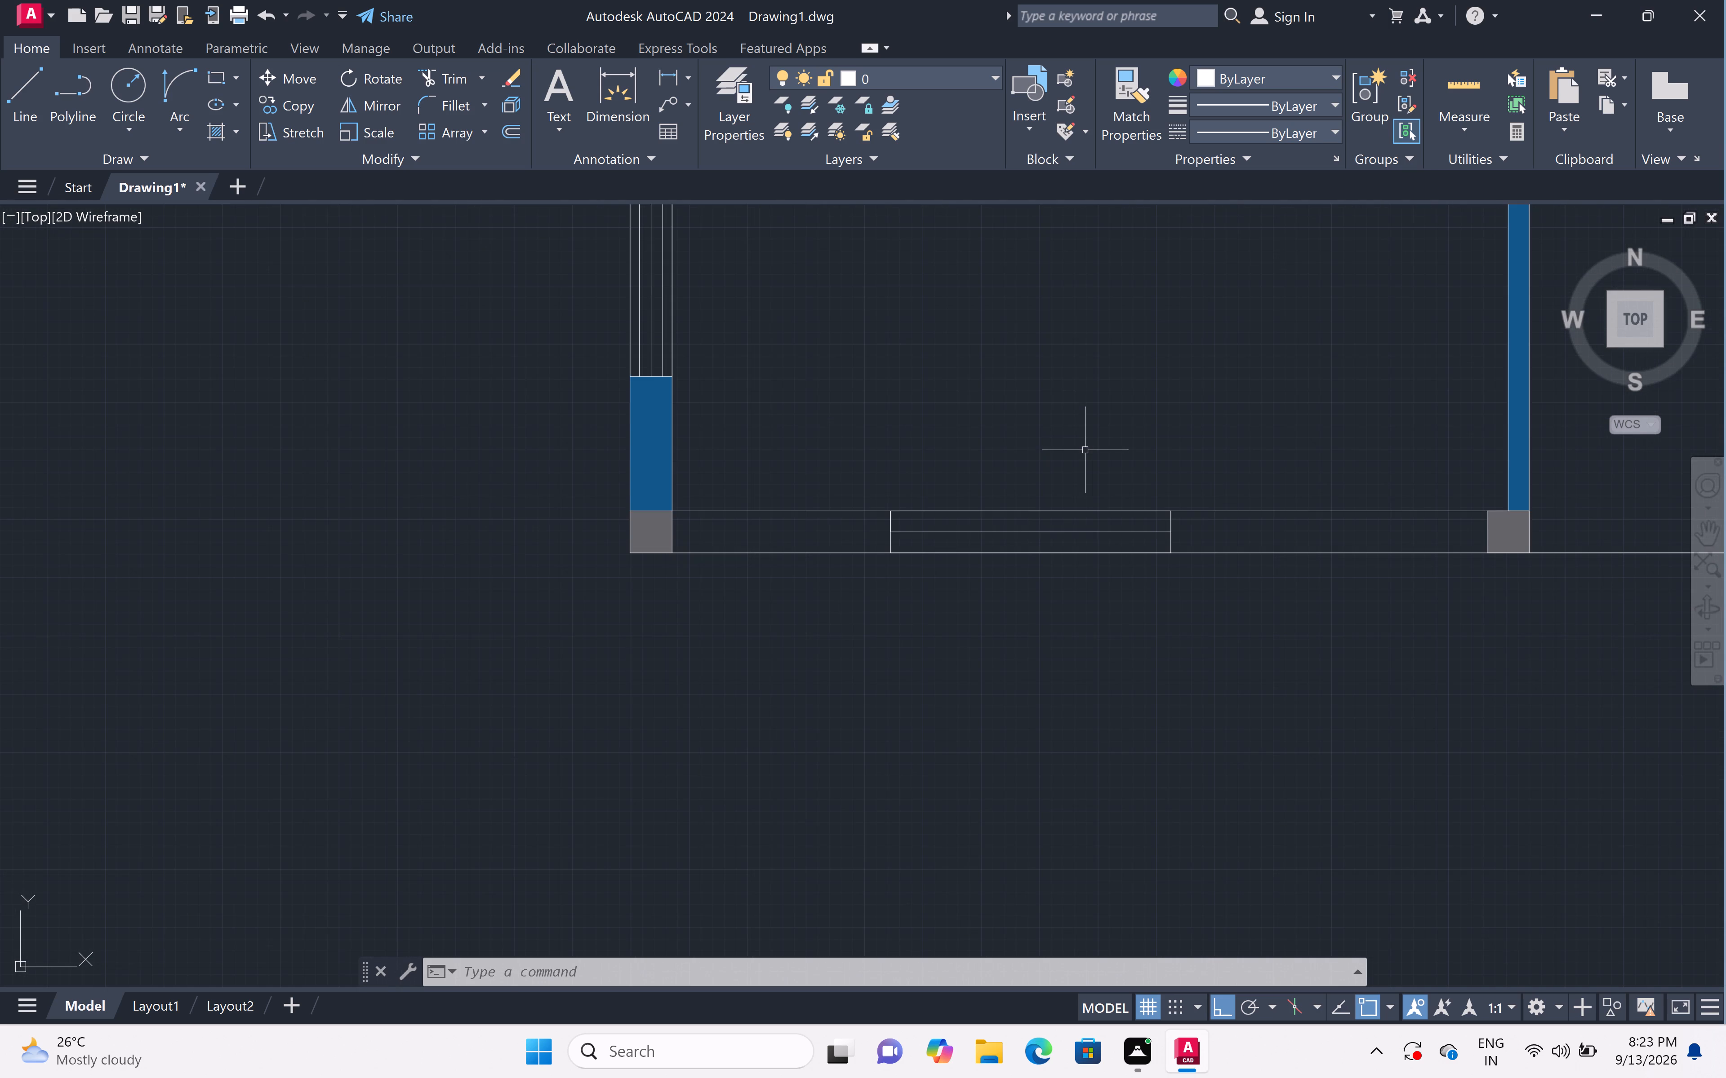
{"action": "type", "text": "off"}
{"action": "key", "text": "space"}
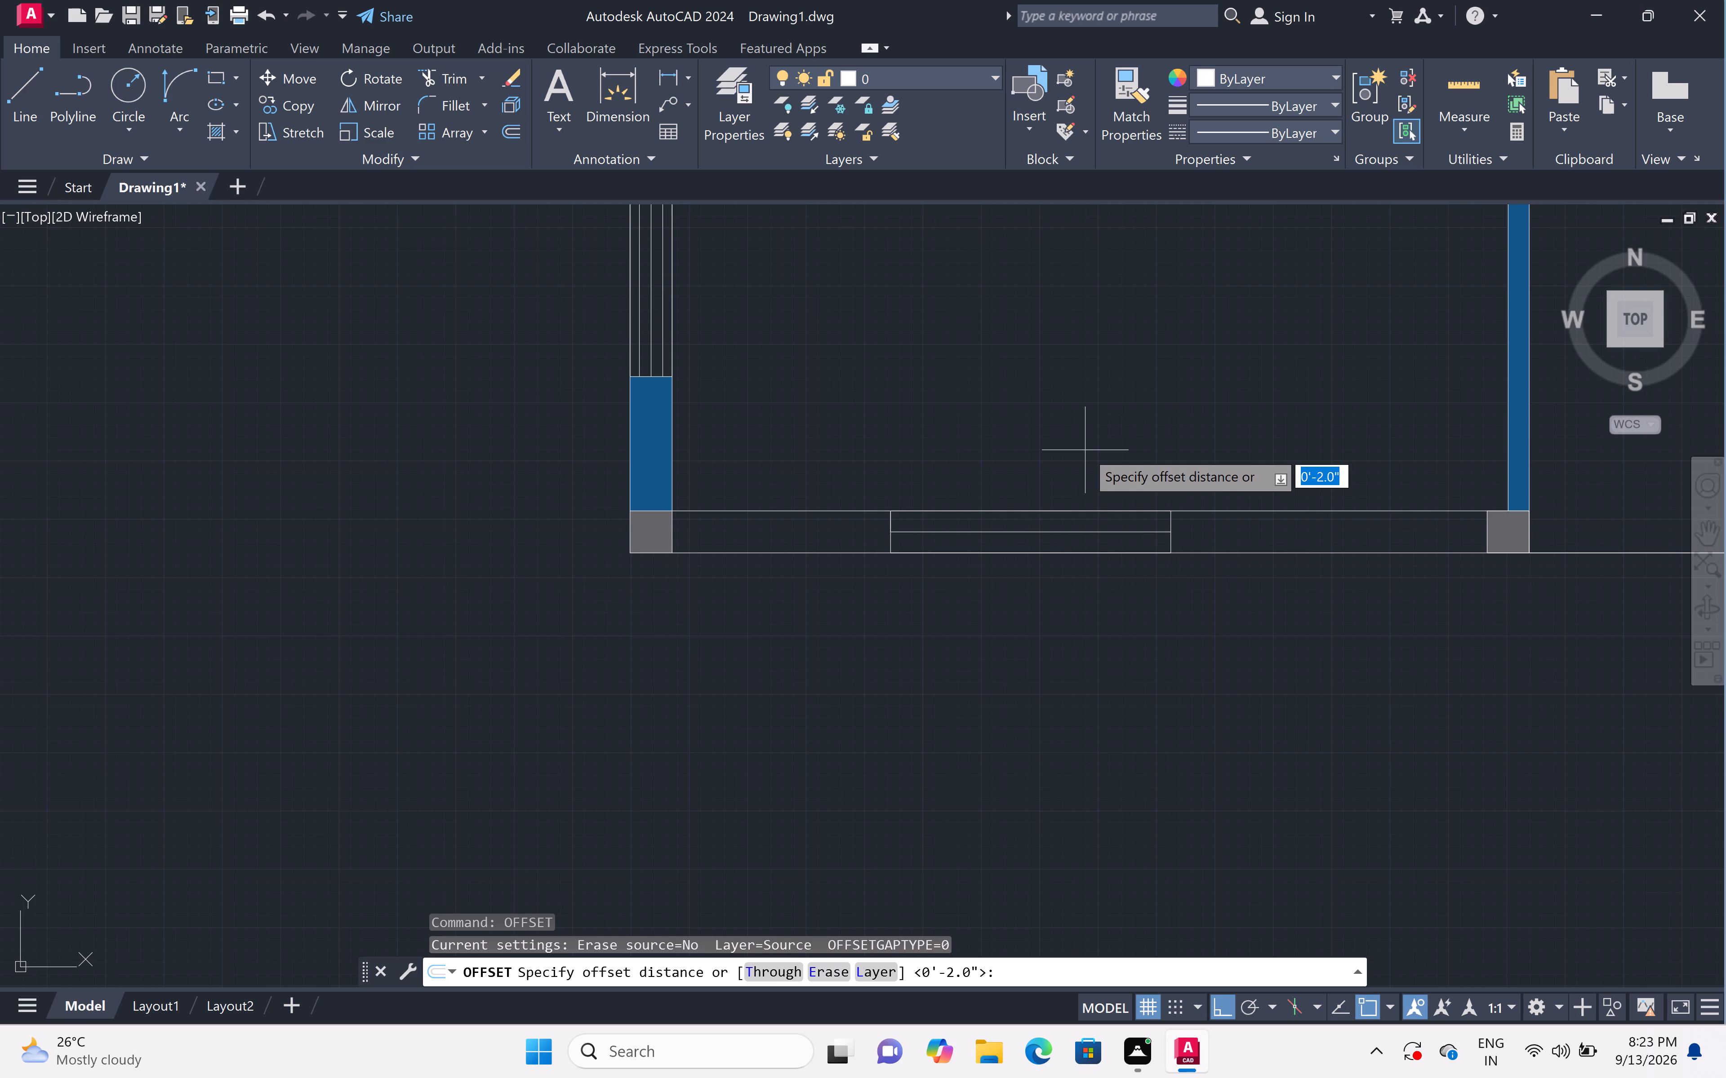
{"action": "key", "text": "space"}
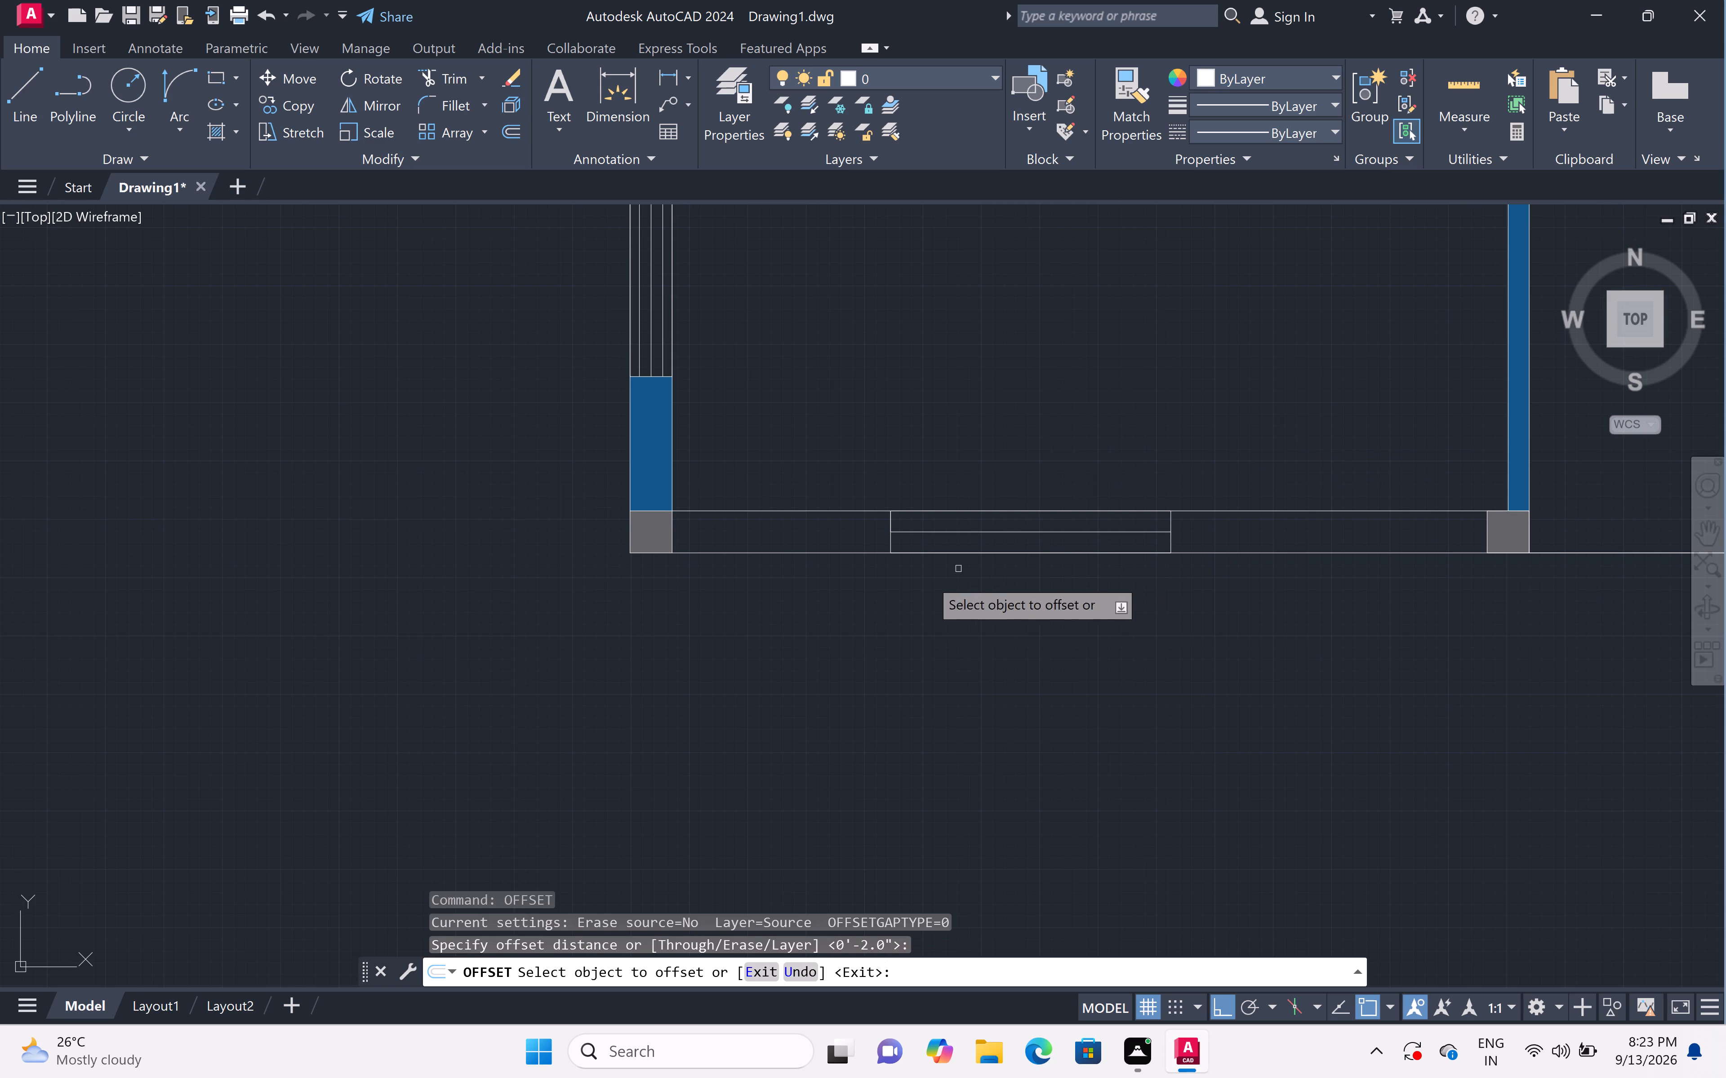
{"action": "scroll", "coordinate": [973, 515], "scroll_direction": "up", "scroll_amount": 2}
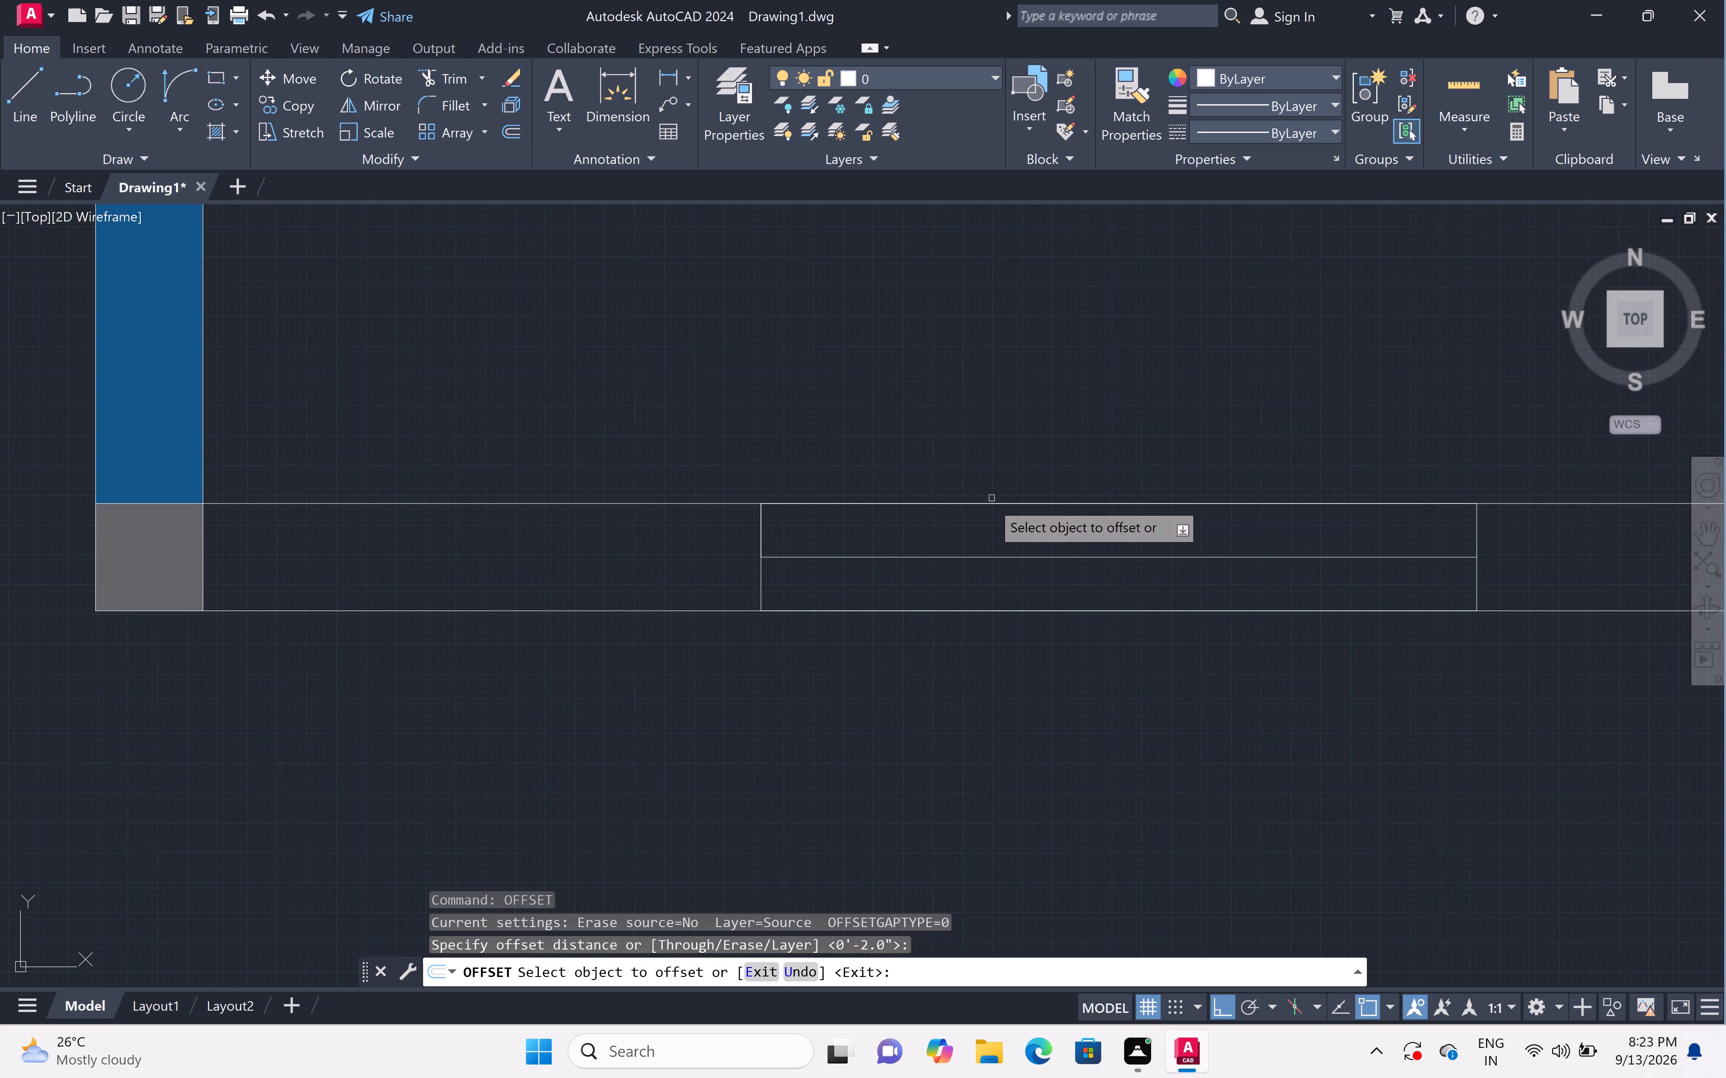
{"action": "left_click", "coordinate": [990, 500]}
{"action": "left_click", "coordinate": [1000, 582]}
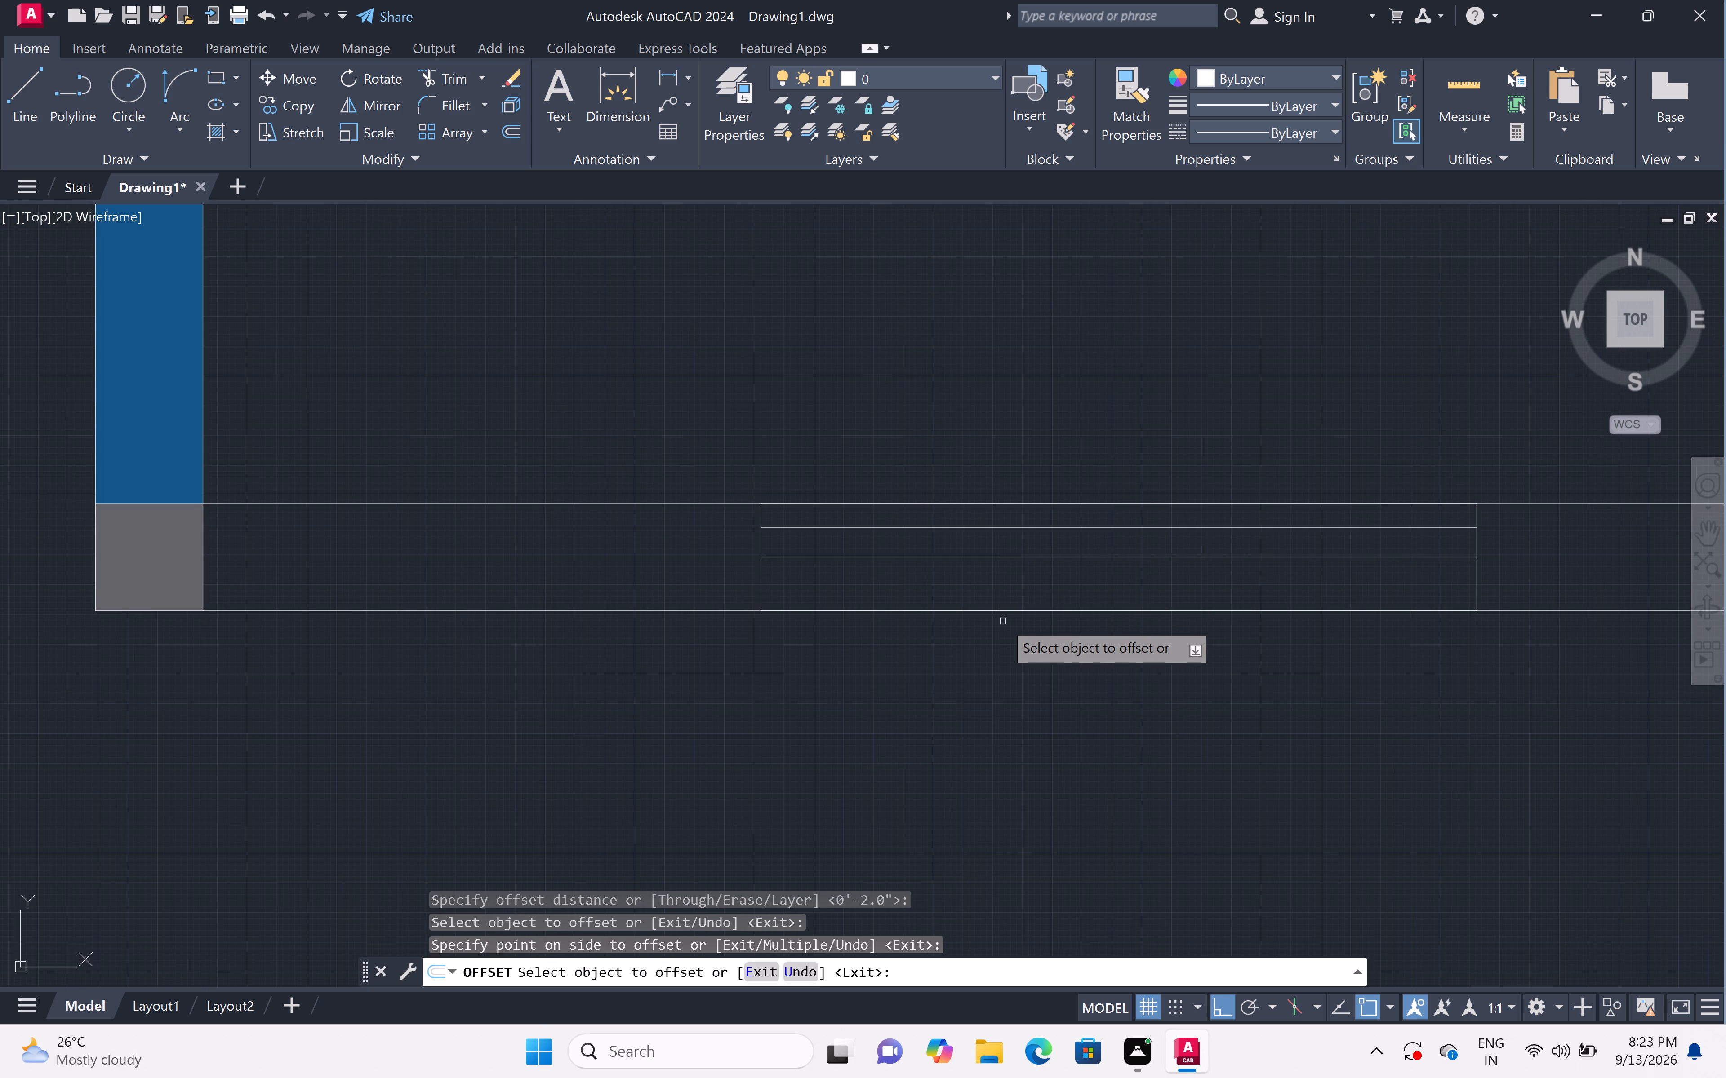
{"action": "left_click", "coordinate": [1001, 610]}
{"action": "left_click_drag", "start_coordinate": [1003, 572], "coordinate": [1003, 565]}
{"action": "scroll", "coordinate": [1014, 453], "scroll_direction": "down", "scroll_amount": 2}
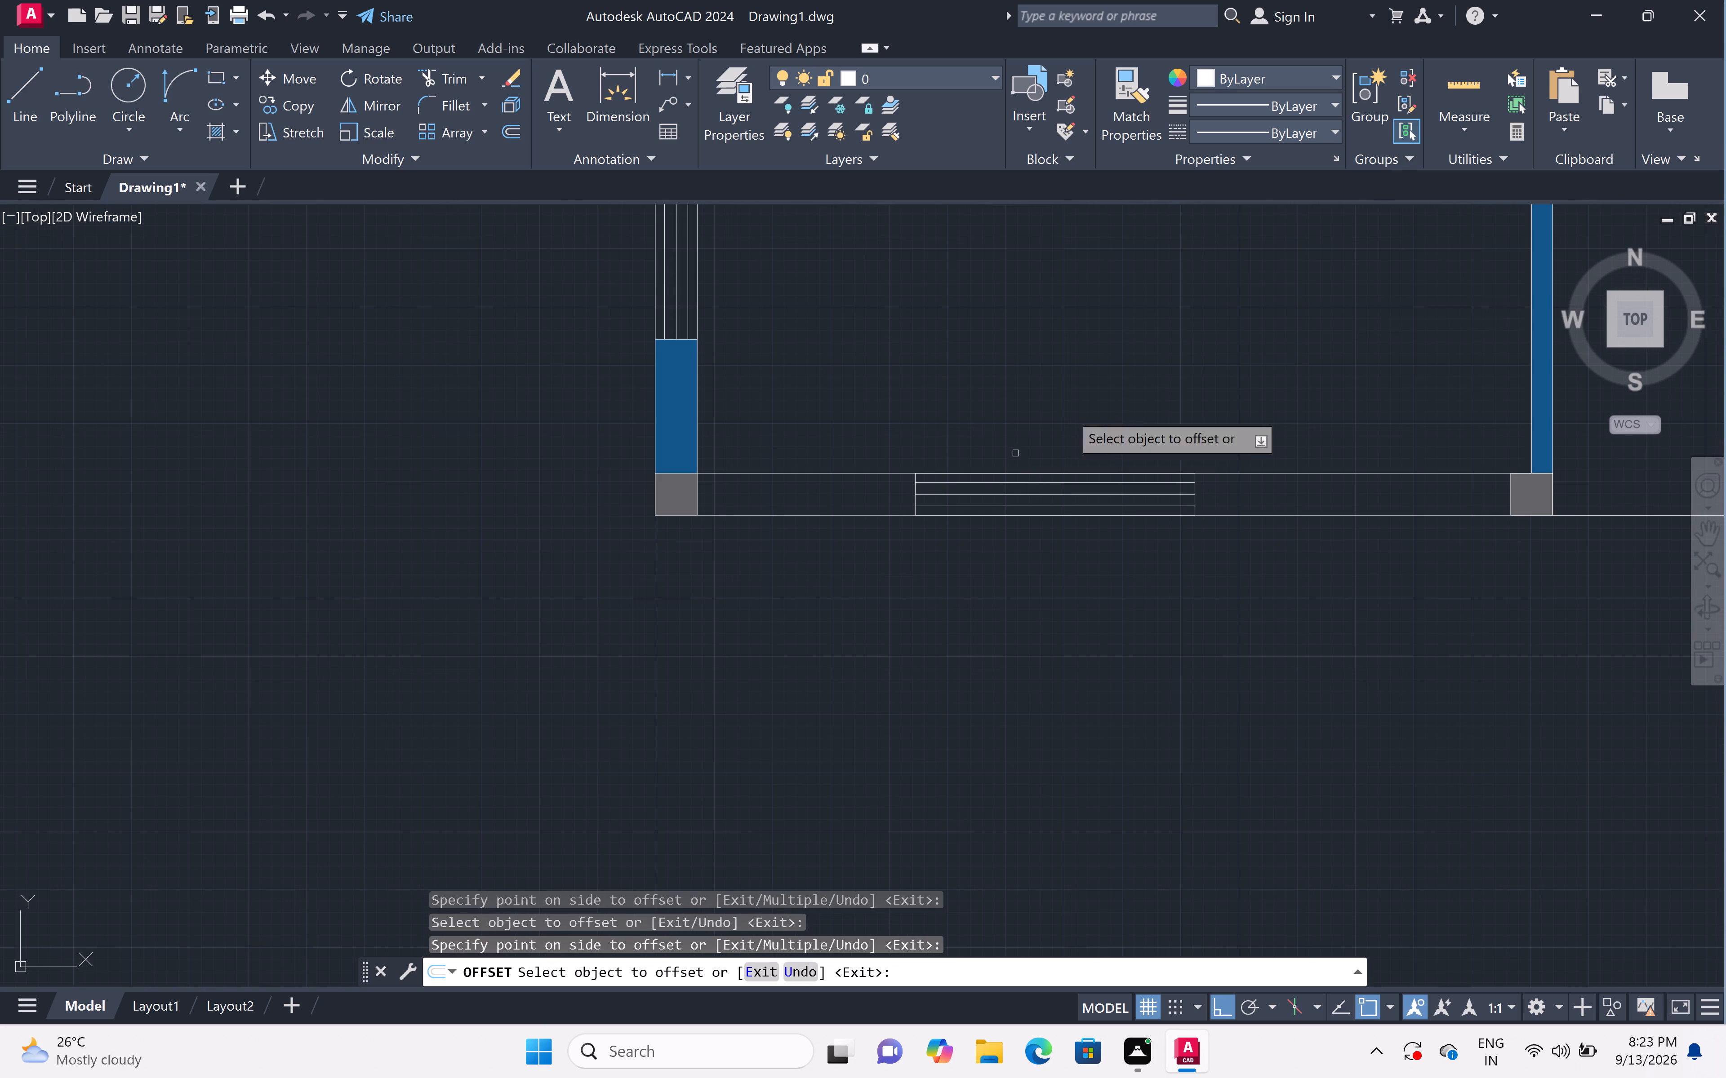
{"action": "middle_click_drag", "start_coordinate": [1362, 290], "coordinate": [743, 602]}
{"action": "scroll", "coordinate": [754, 578], "scroll_direction": "down", "scroll_amount": 2}
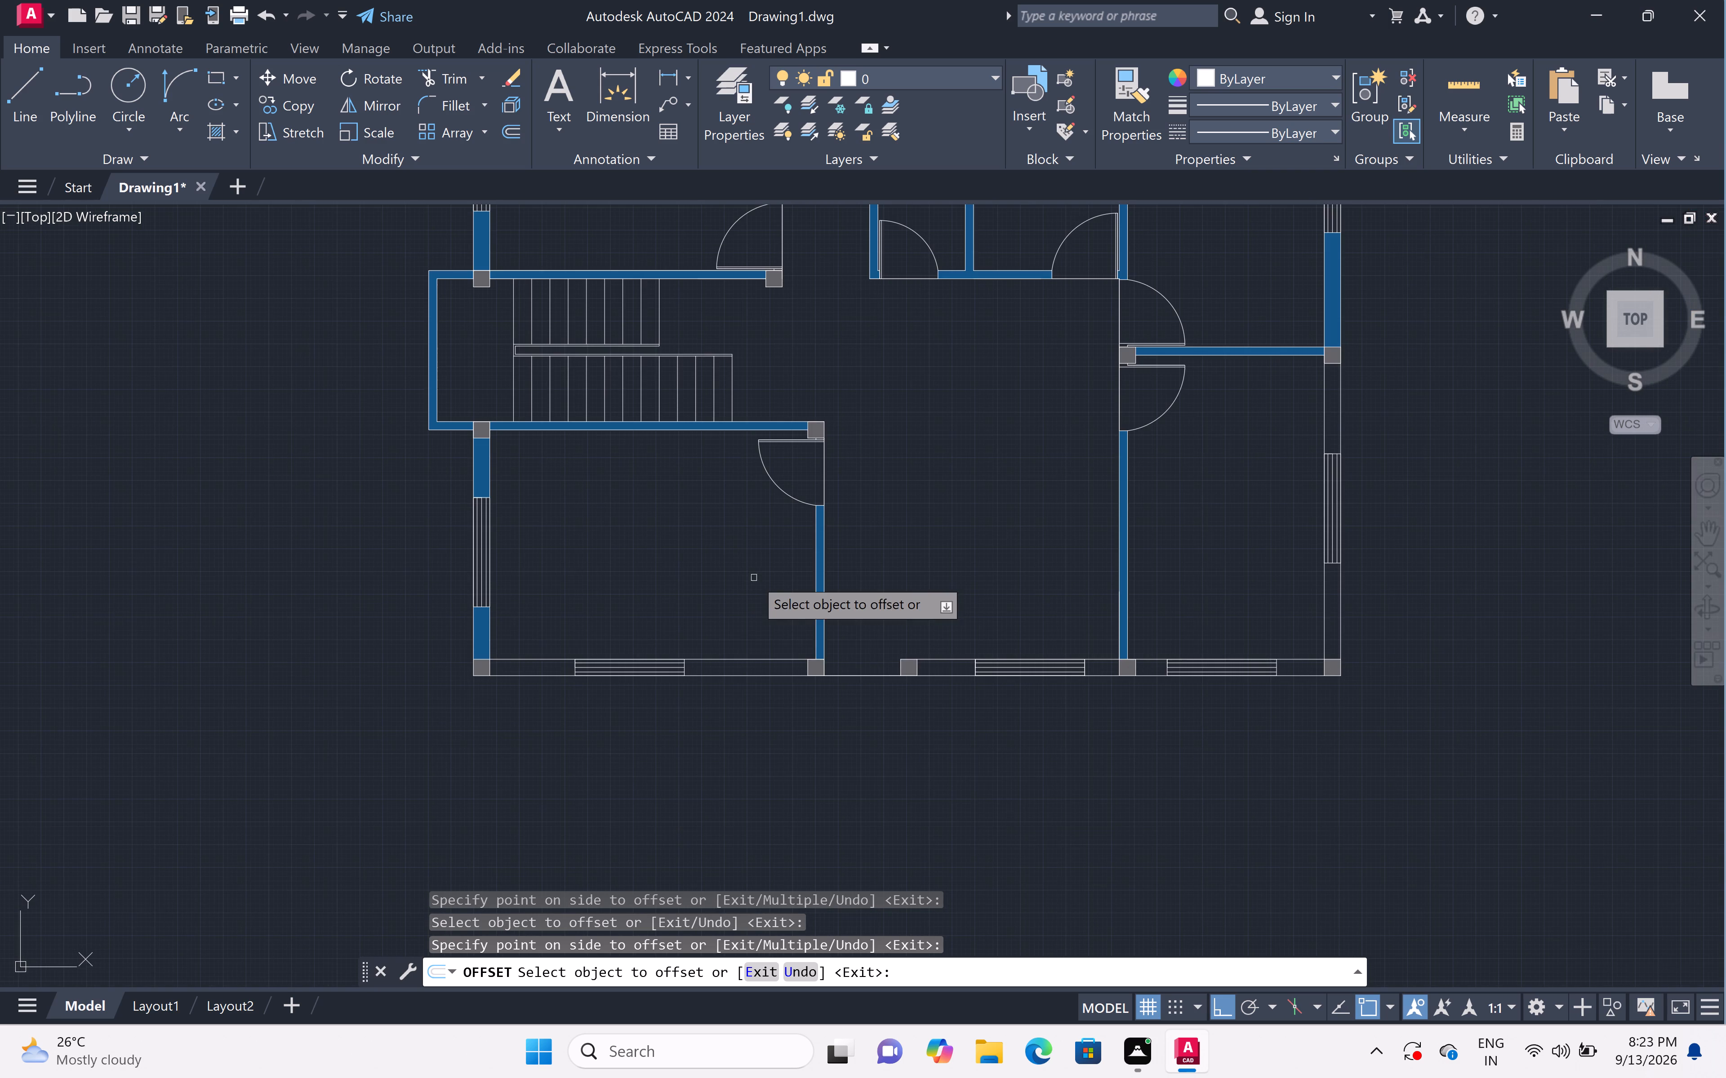
{"action": "key", "text": "Escape"}
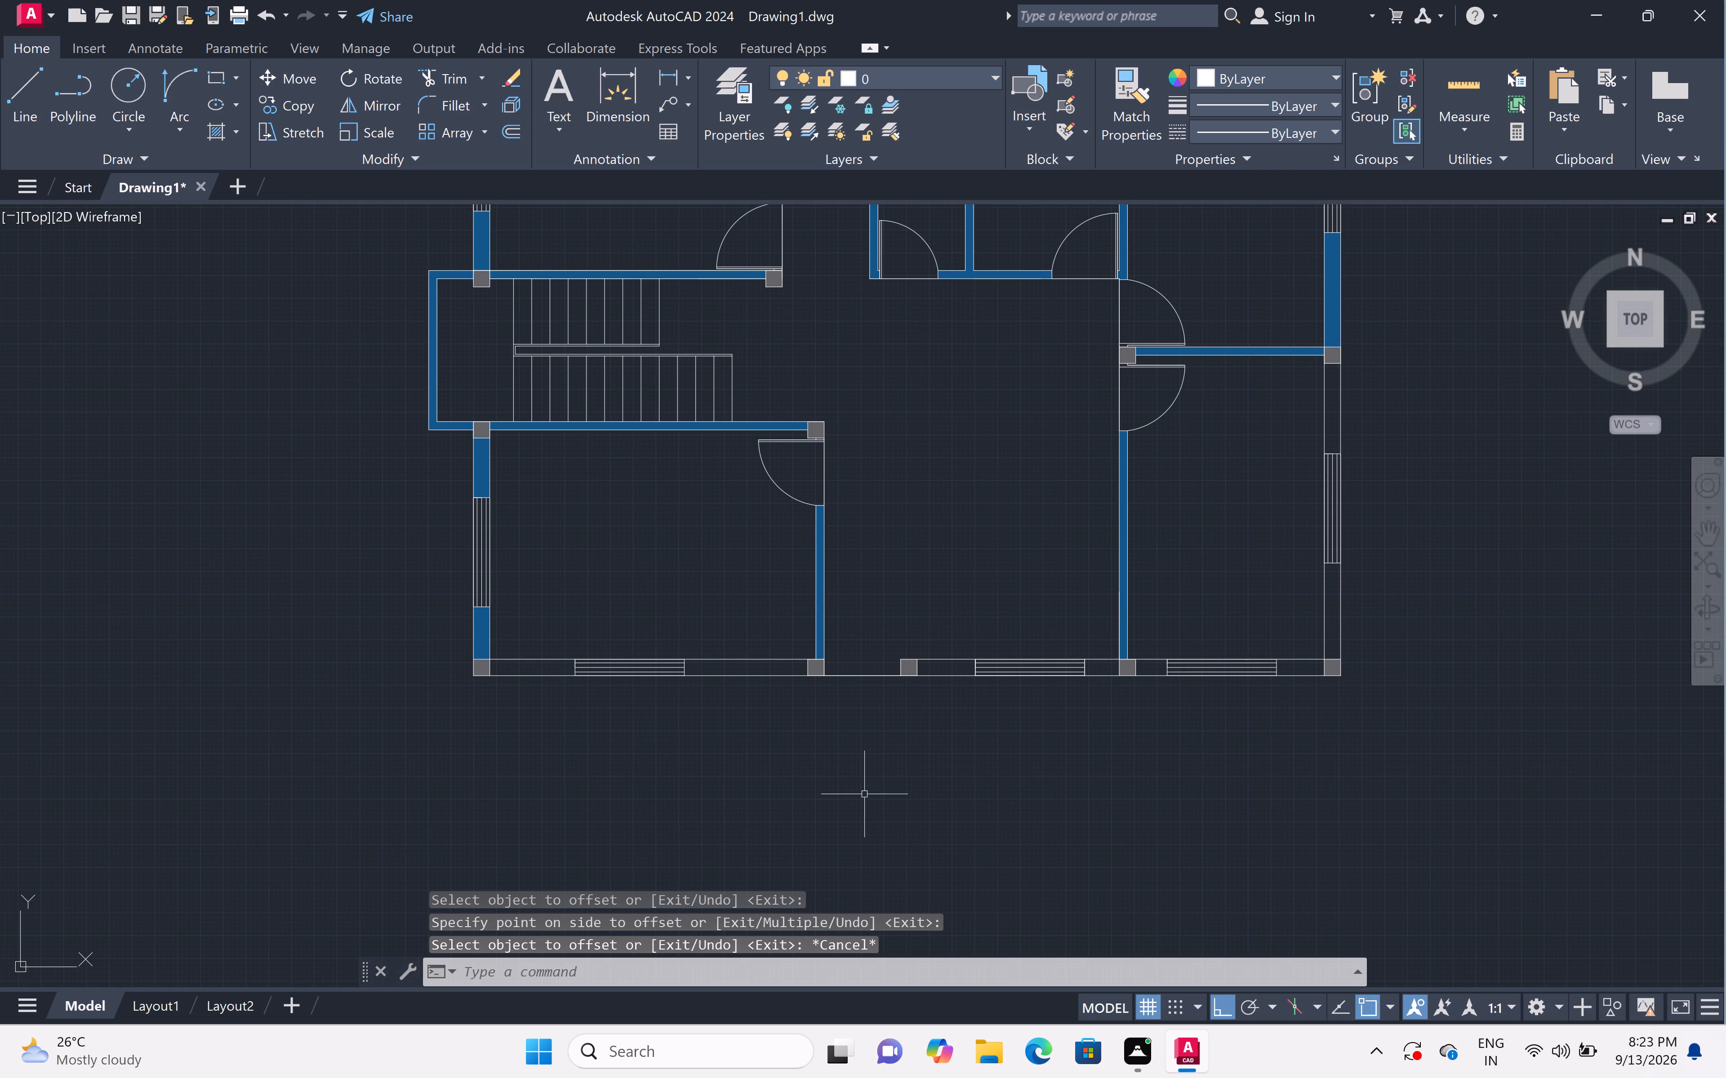
Hatch every south wall segment between the columns and windows with the solid pattern in colour 16,86,137.
{"action": "type", "text": "h"}
{"action": "key", "text": "space"}
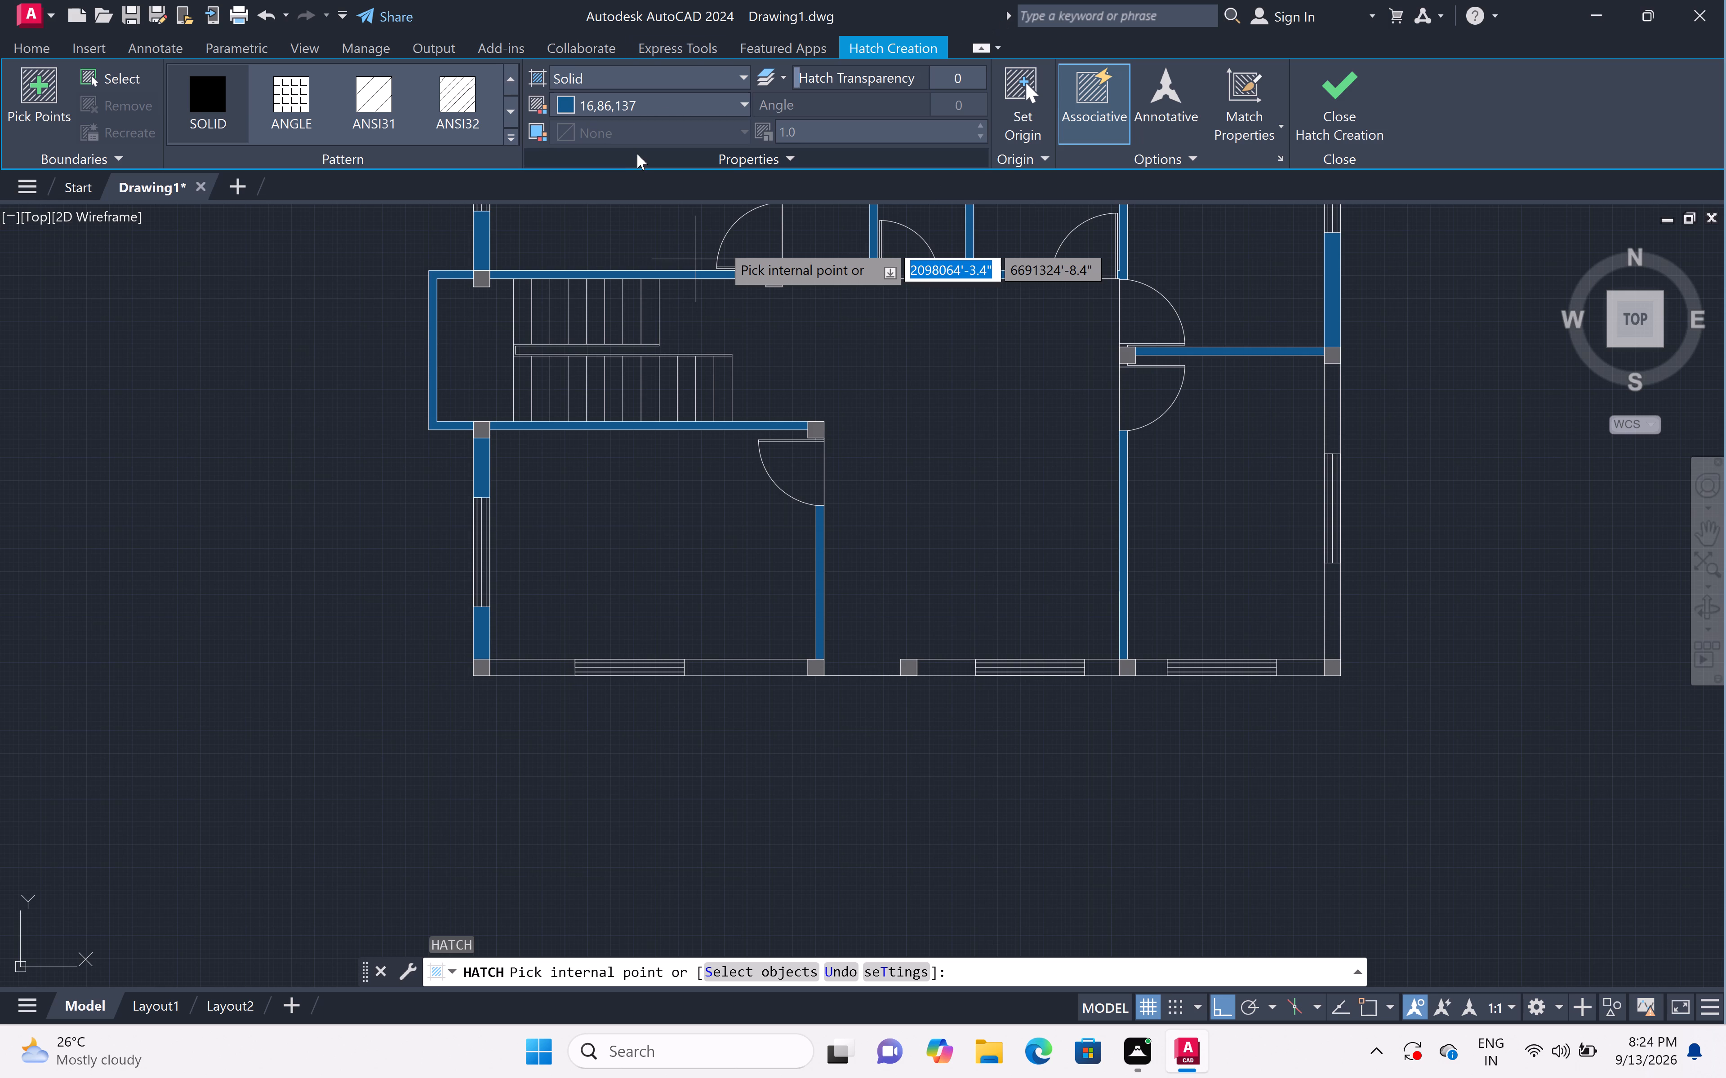
{"action": "left_click", "coordinate": [518, 670]}
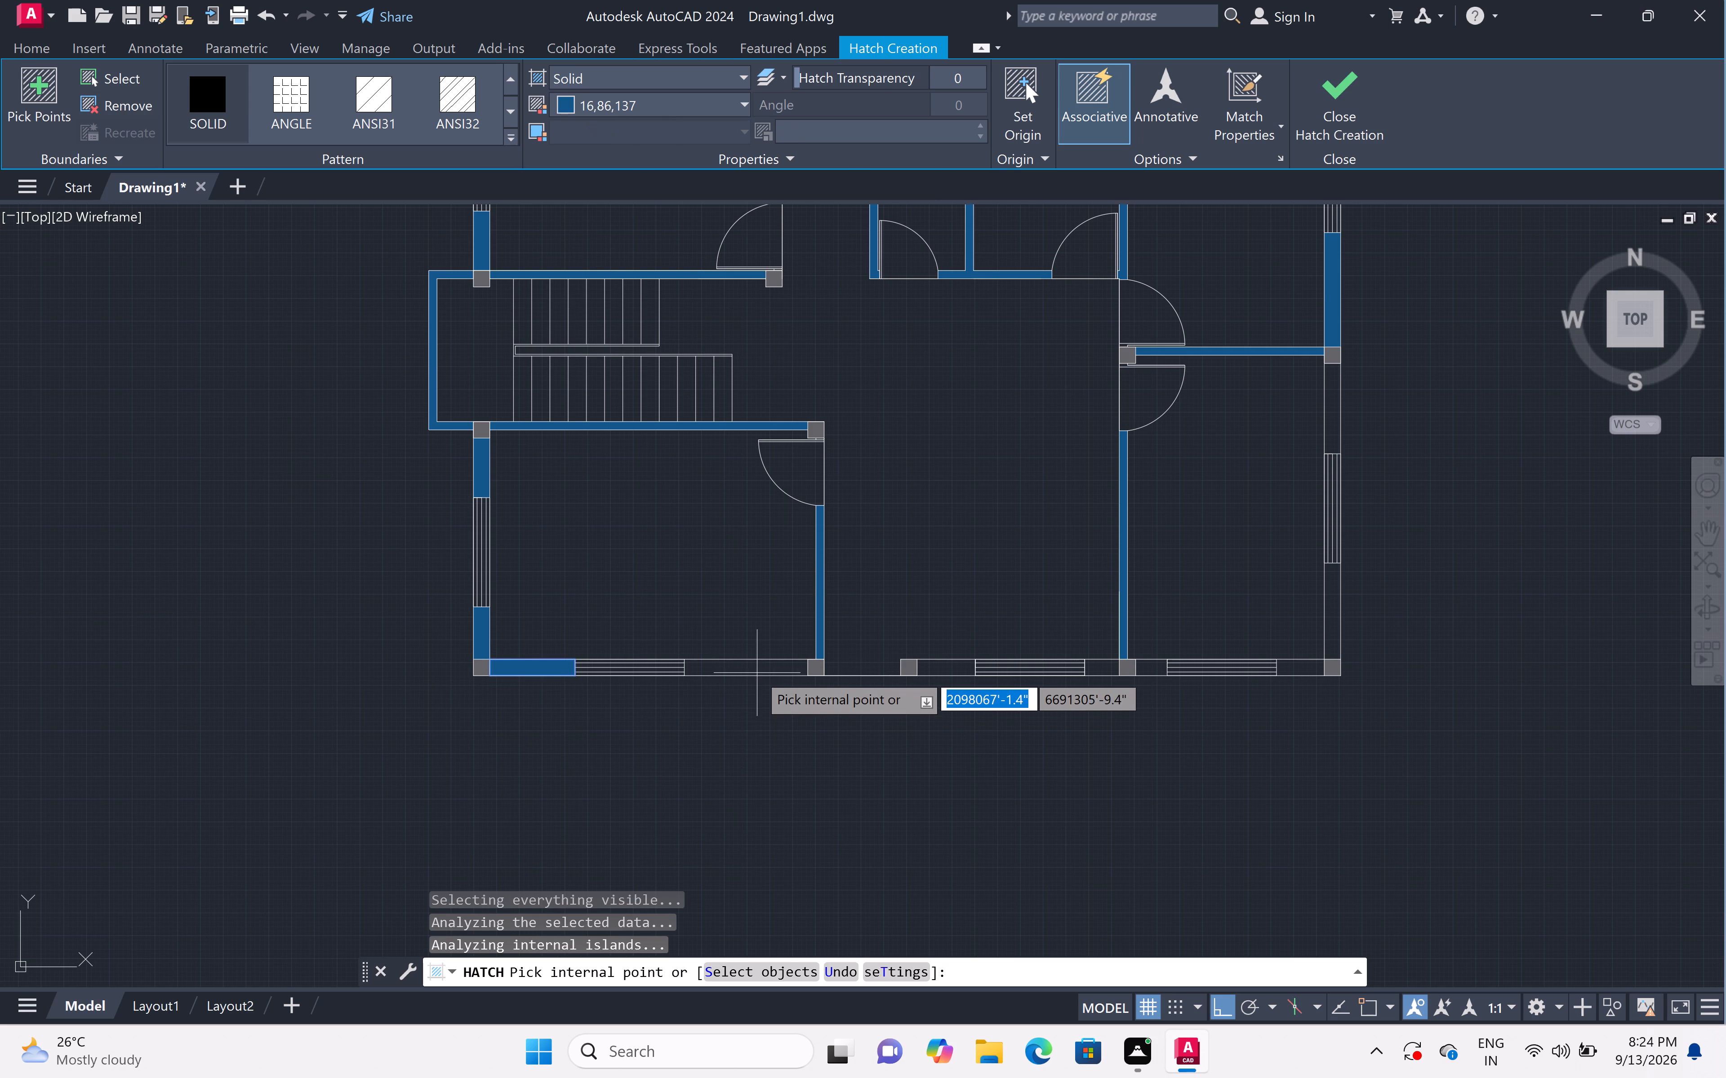
{"action": "left_click", "coordinate": [756, 669]}
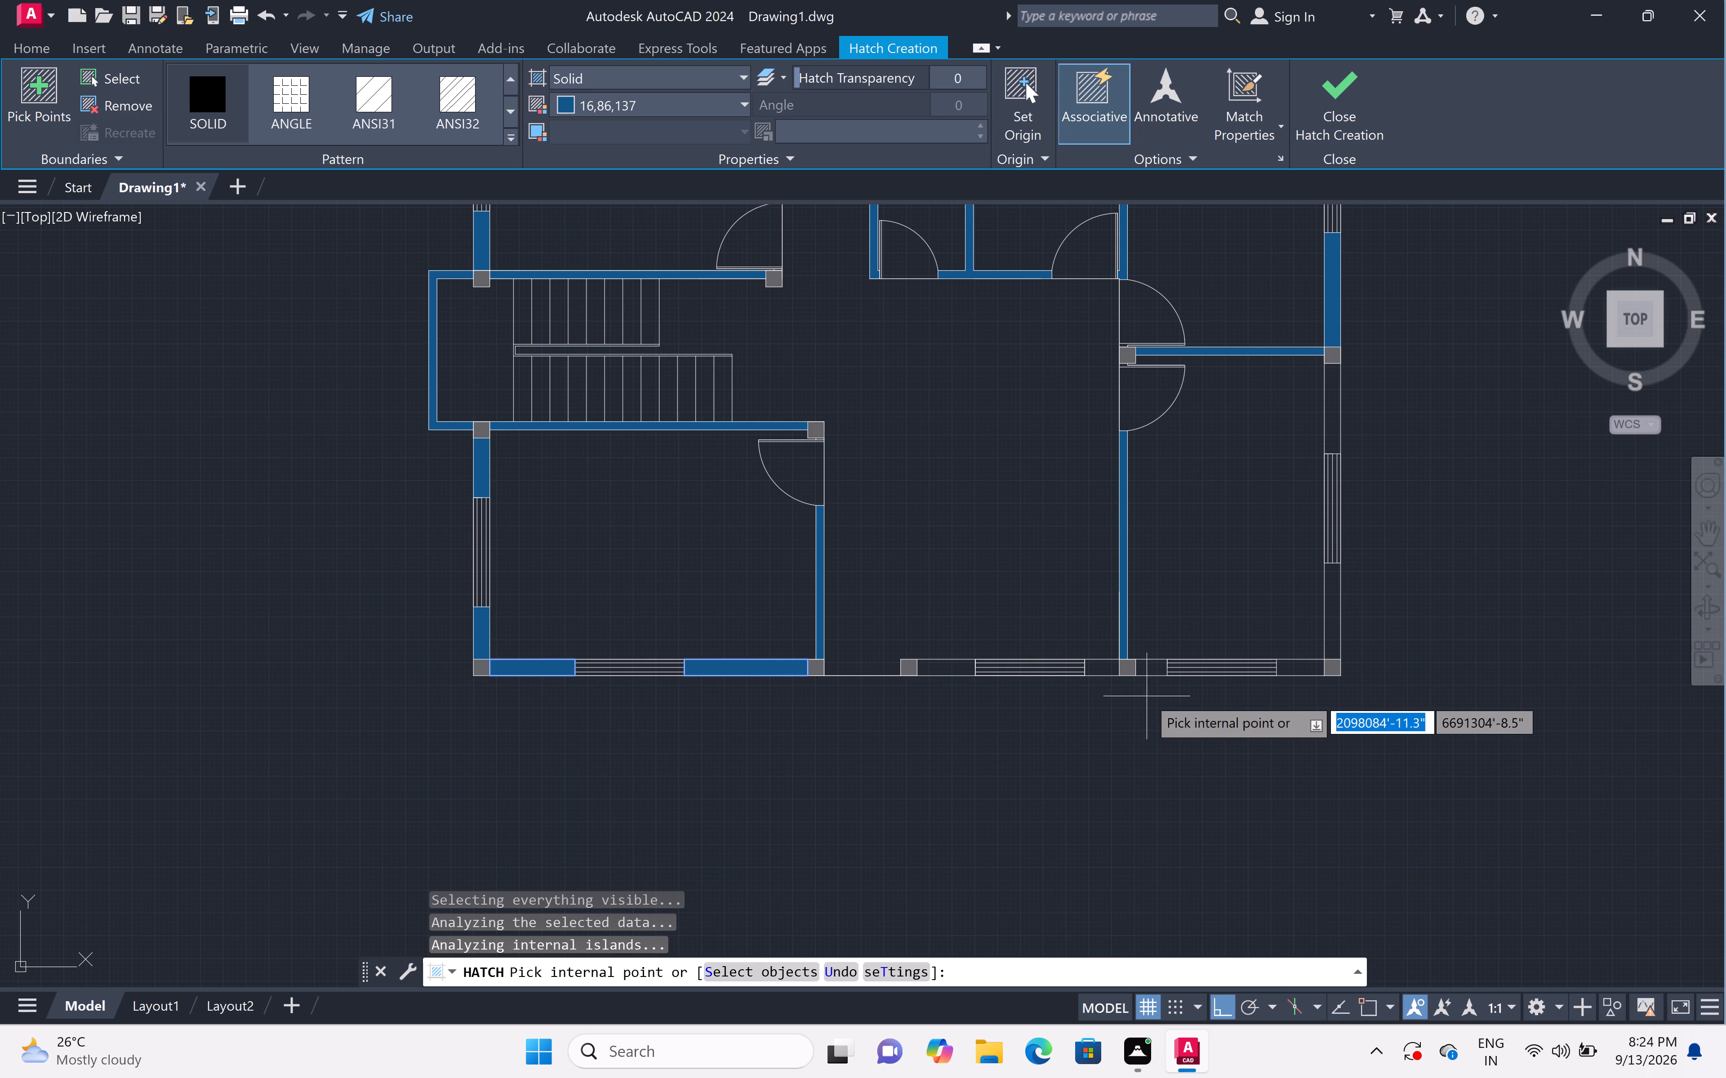
{"action": "left_click", "coordinate": [946, 668]}
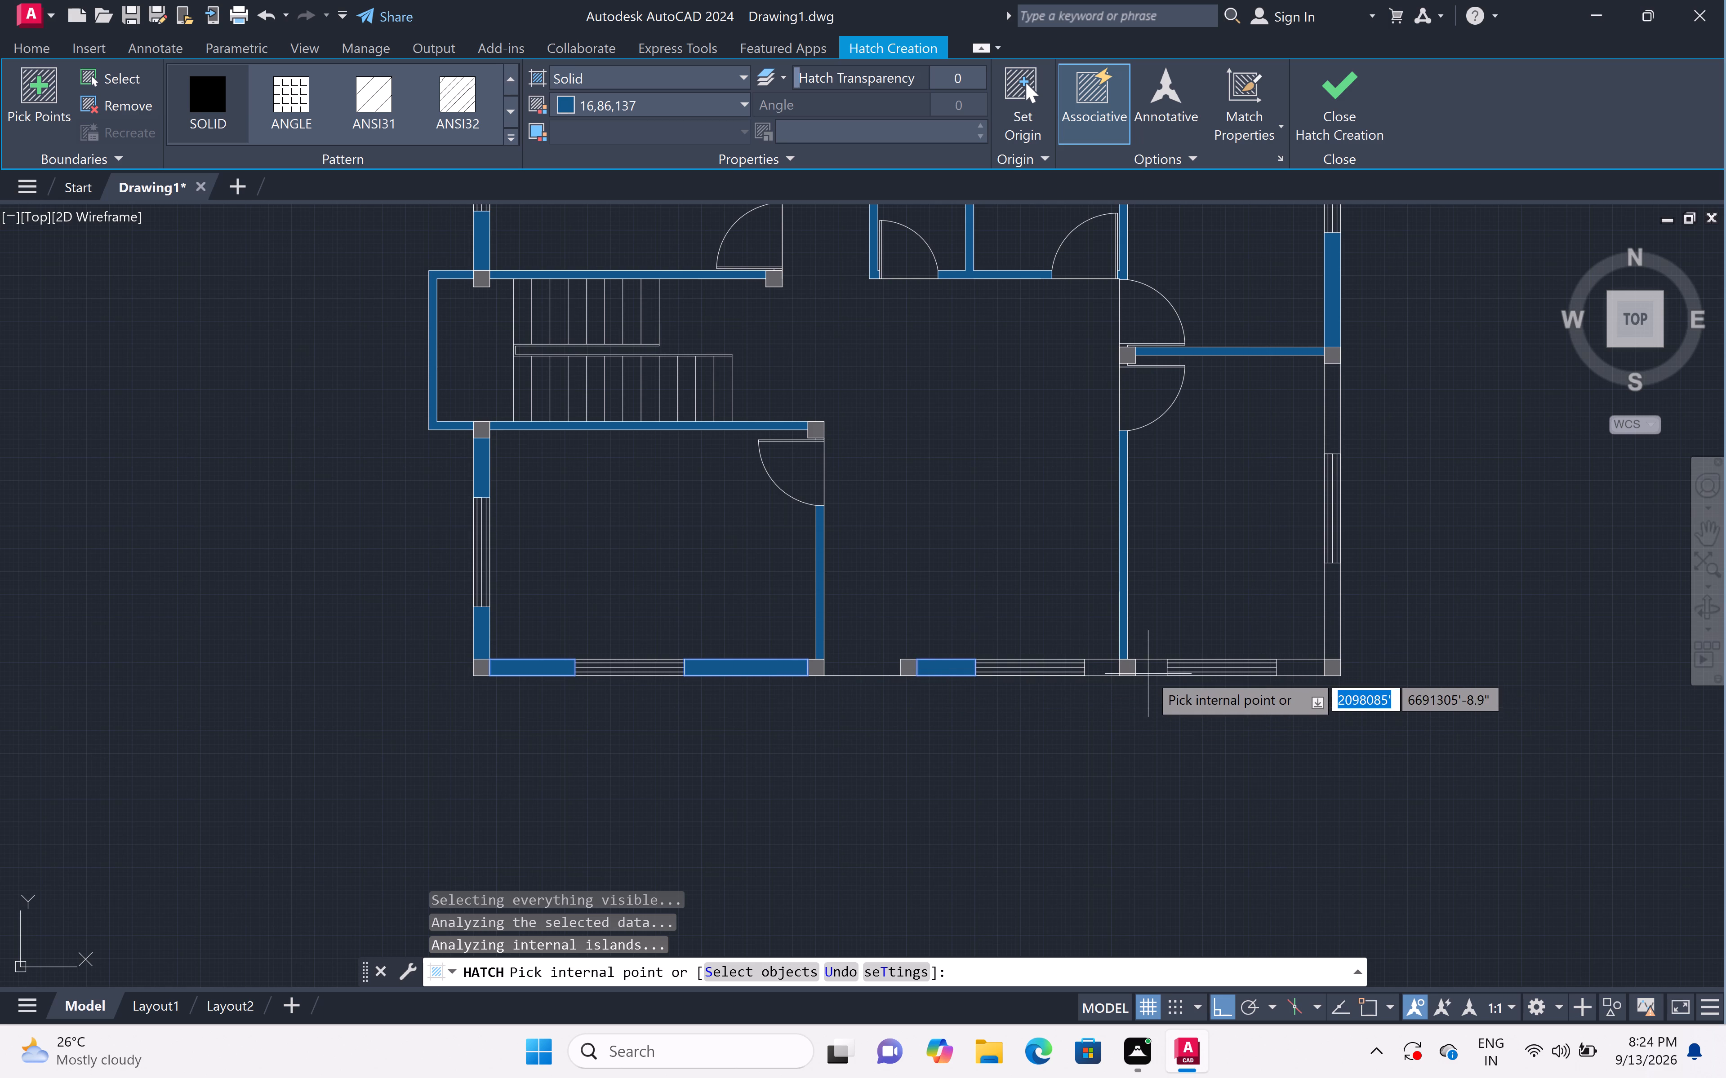
{"action": "scroll", "coordinate": [1147, 673], "scroll_direction": "up", "scroll_amount": 3}
{"action": "left_click", "coordinate": [956, 656]}
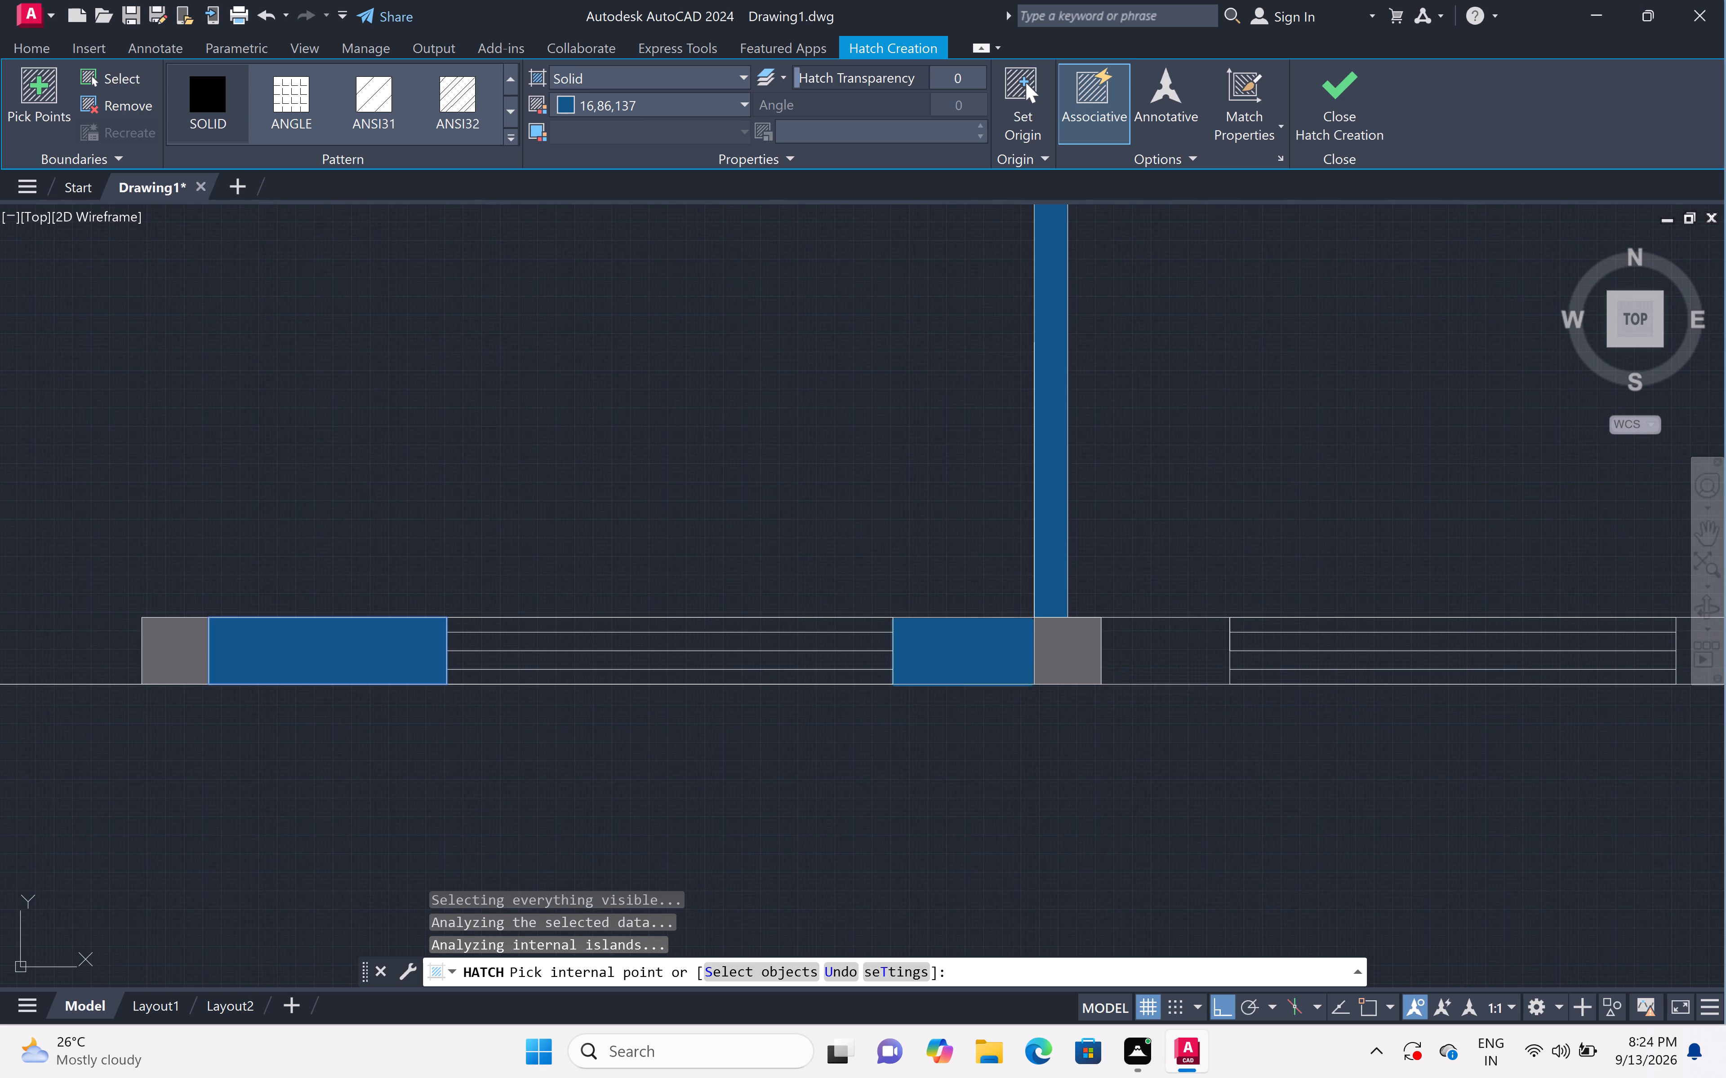
{"action": "left_click", "coordinate": [1142, 658]}
{"action": "scroll", "coordinate": [1168, 642], "scroll_direction": "down", "scroll_amount": 7}
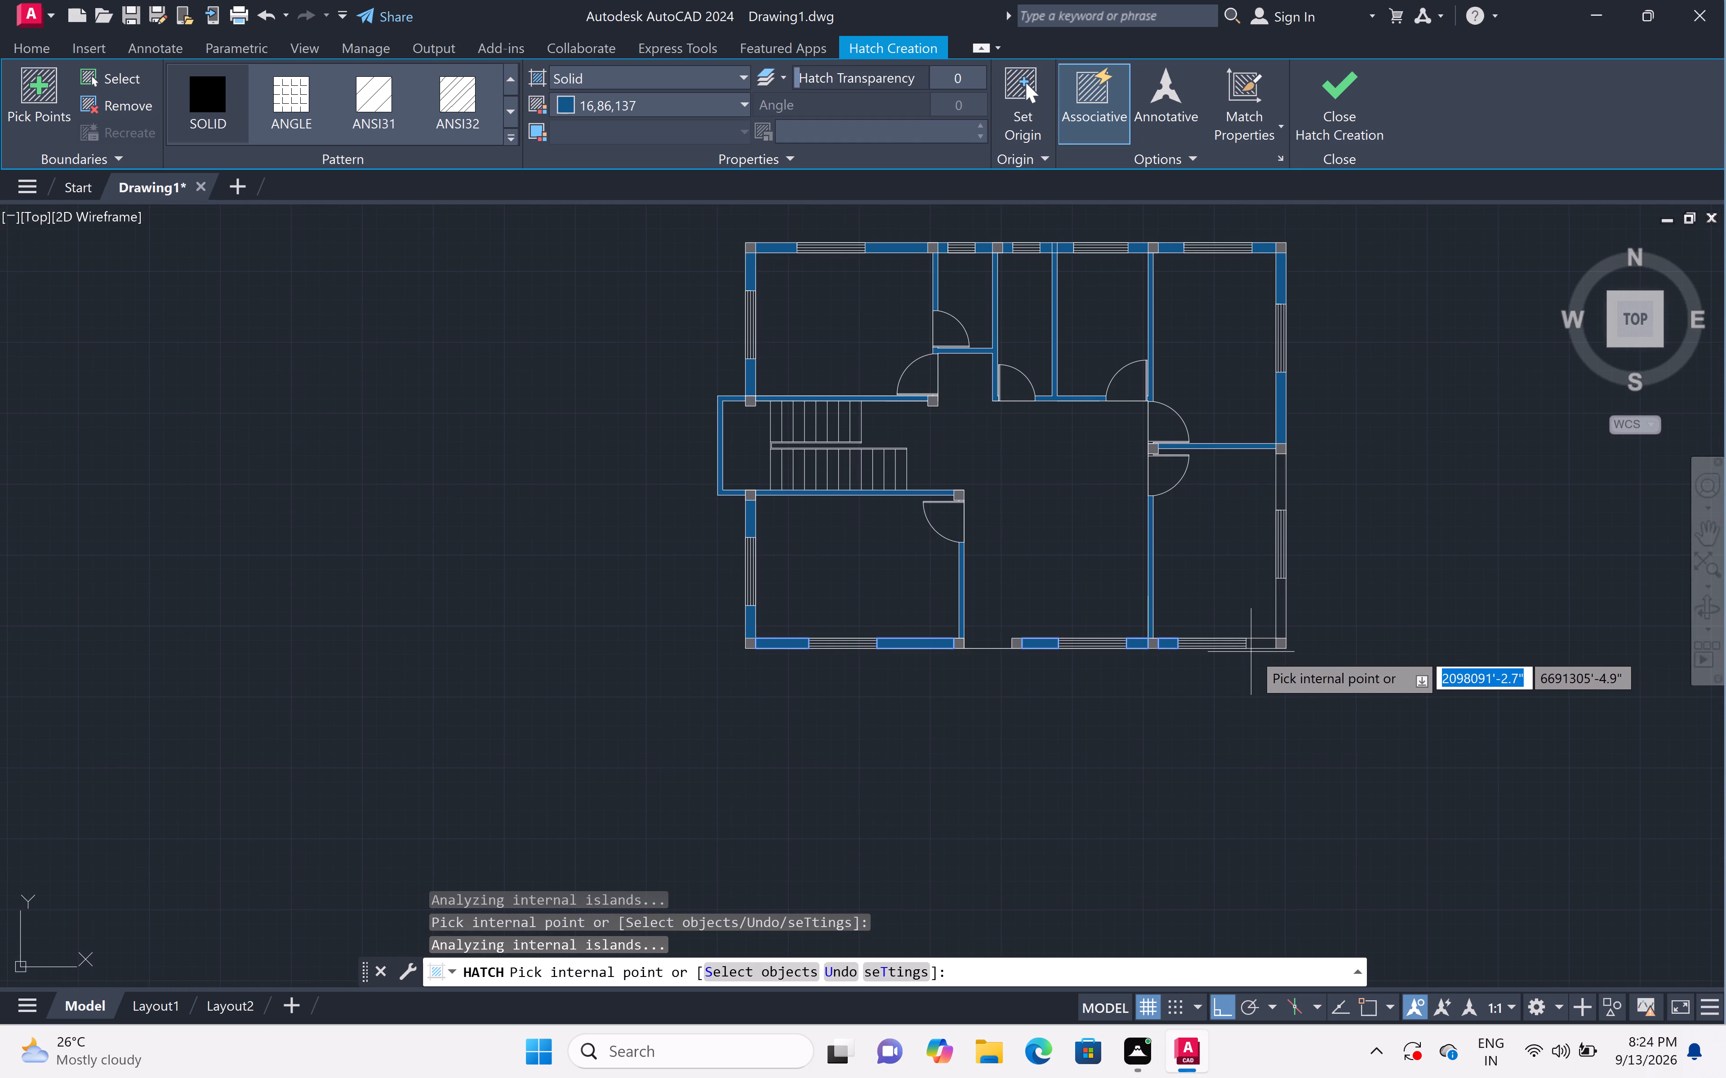
{"action": "scroll", "coordinate": [1264, 635], "scroll_direction": "up", "scroll_amount": 4}
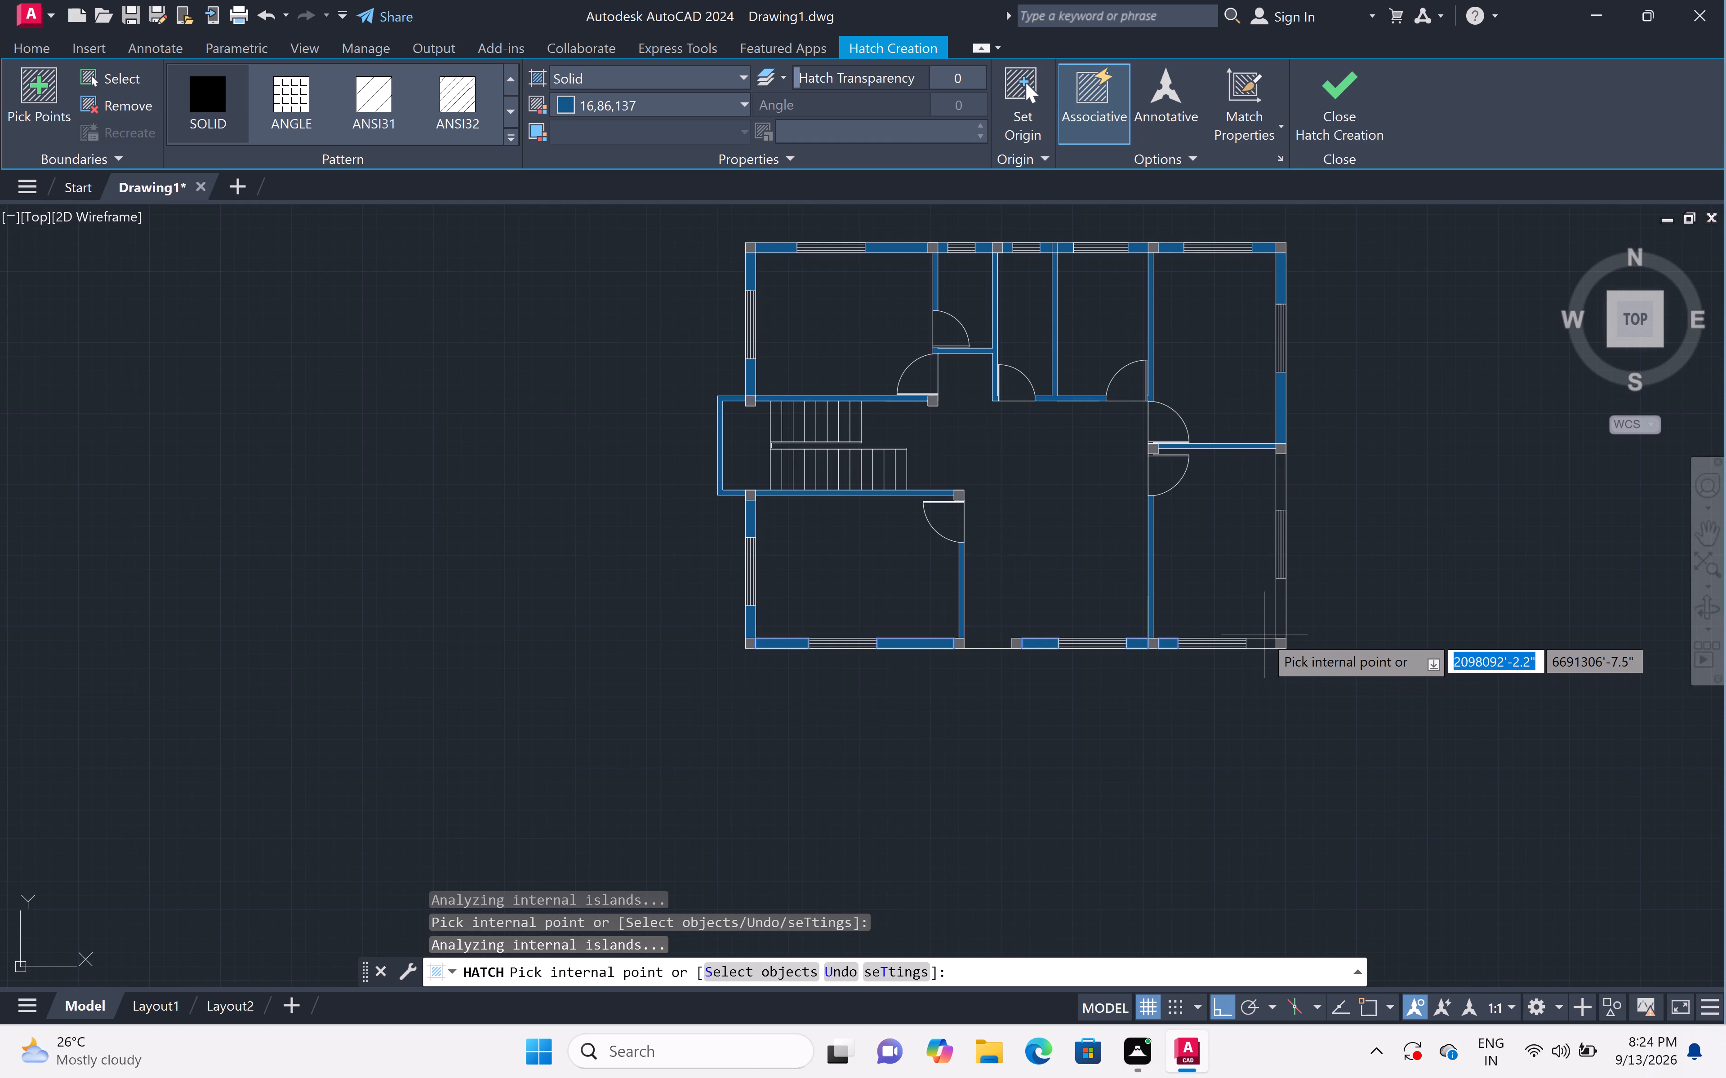
{"action": "scroll", "coordinate": [1260, 645], "scroll_direction": "up", "scroll_amount": 3}
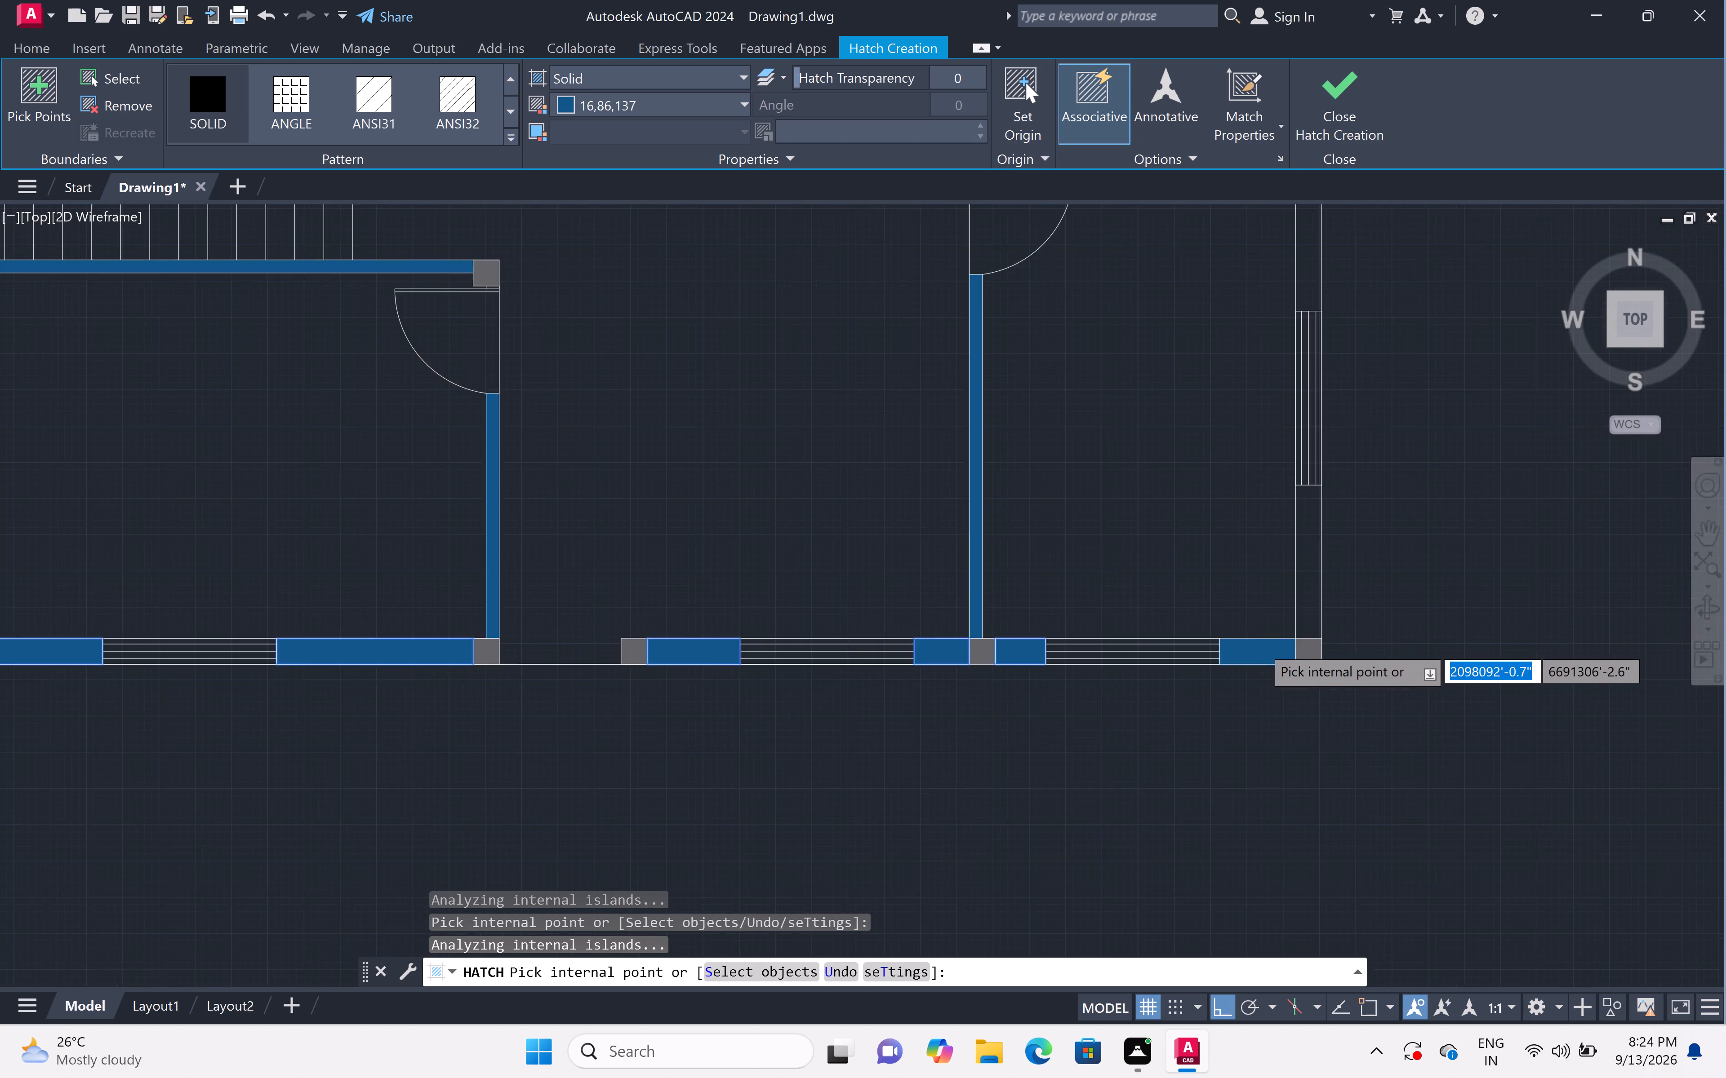
{"action": "scroll", "coordinate": [1260, 645], "scroll_direction": "up", "scroll_amount": 1}
{"action": "left_click", "coordinate": [1260, 645]}
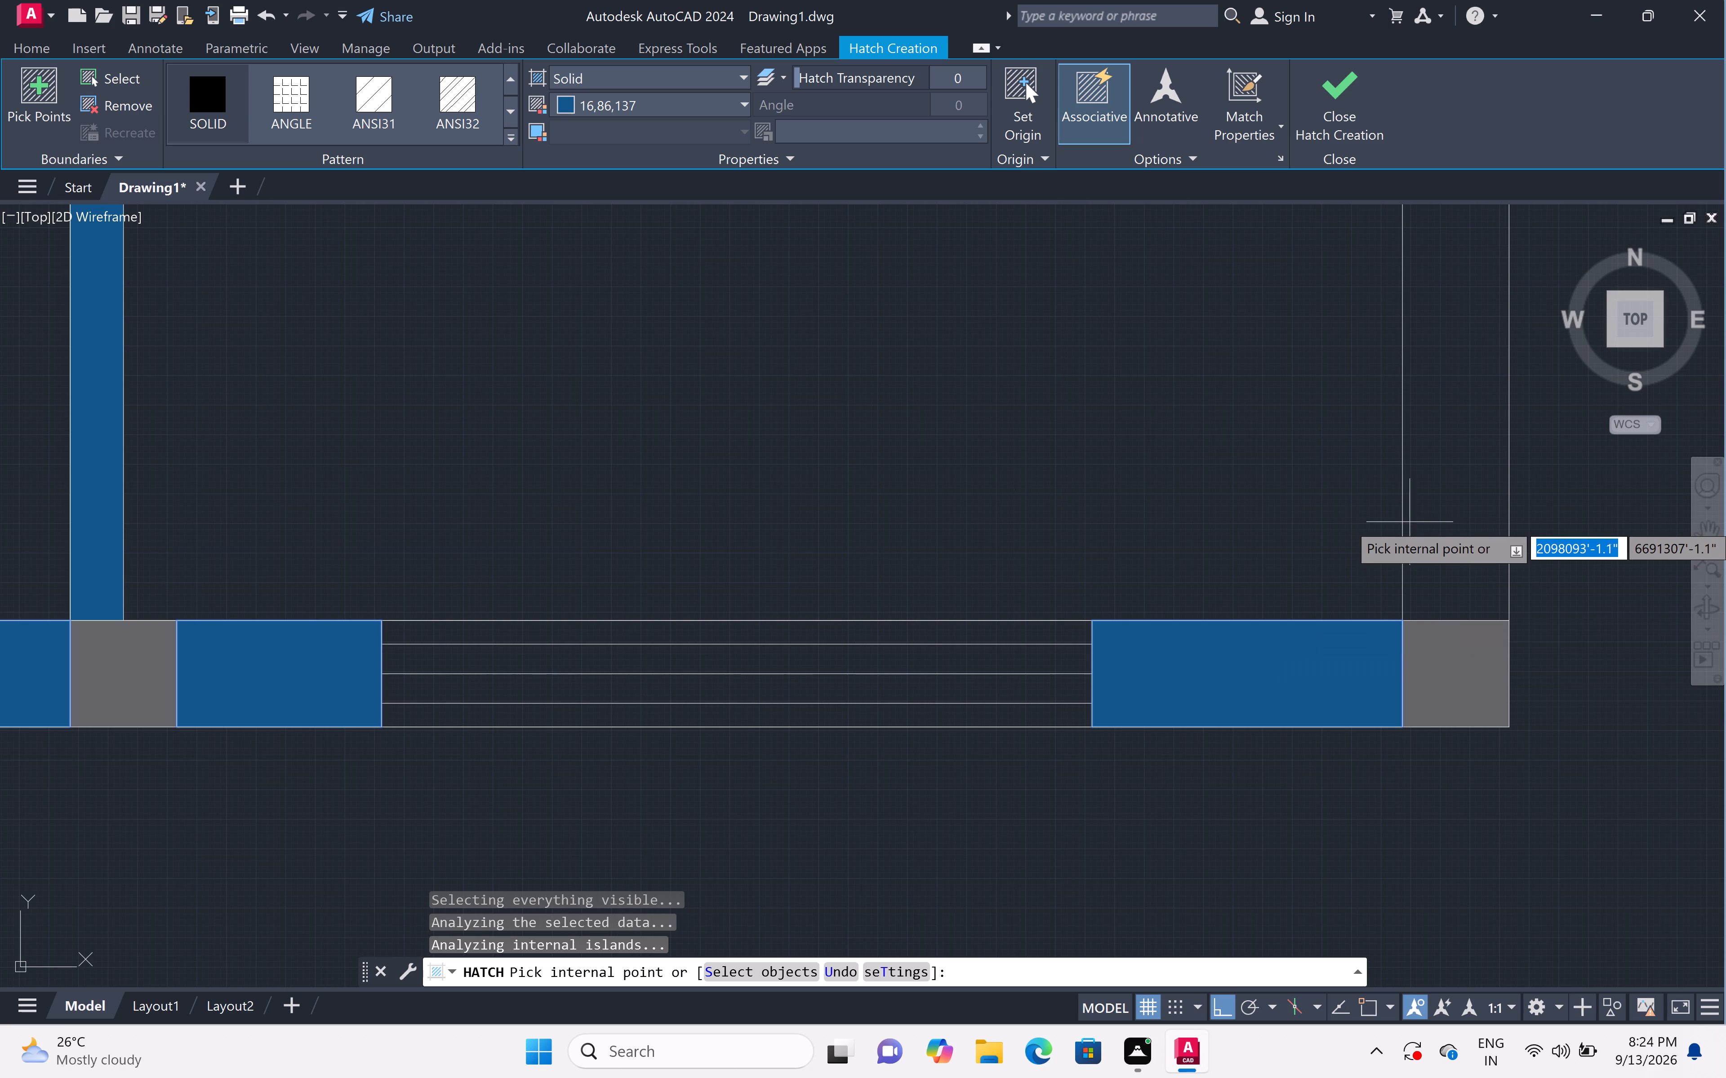
Fill the southeast room's east wall segments south and north of its window with the same solid hatch, and end the hatch.
{"action": "left_click", "coordinate": [1429, 522]}
{"action": "scroll", "coordinate": [1439, 516], "scroll_direction": "down", "scroll_amount": 5}
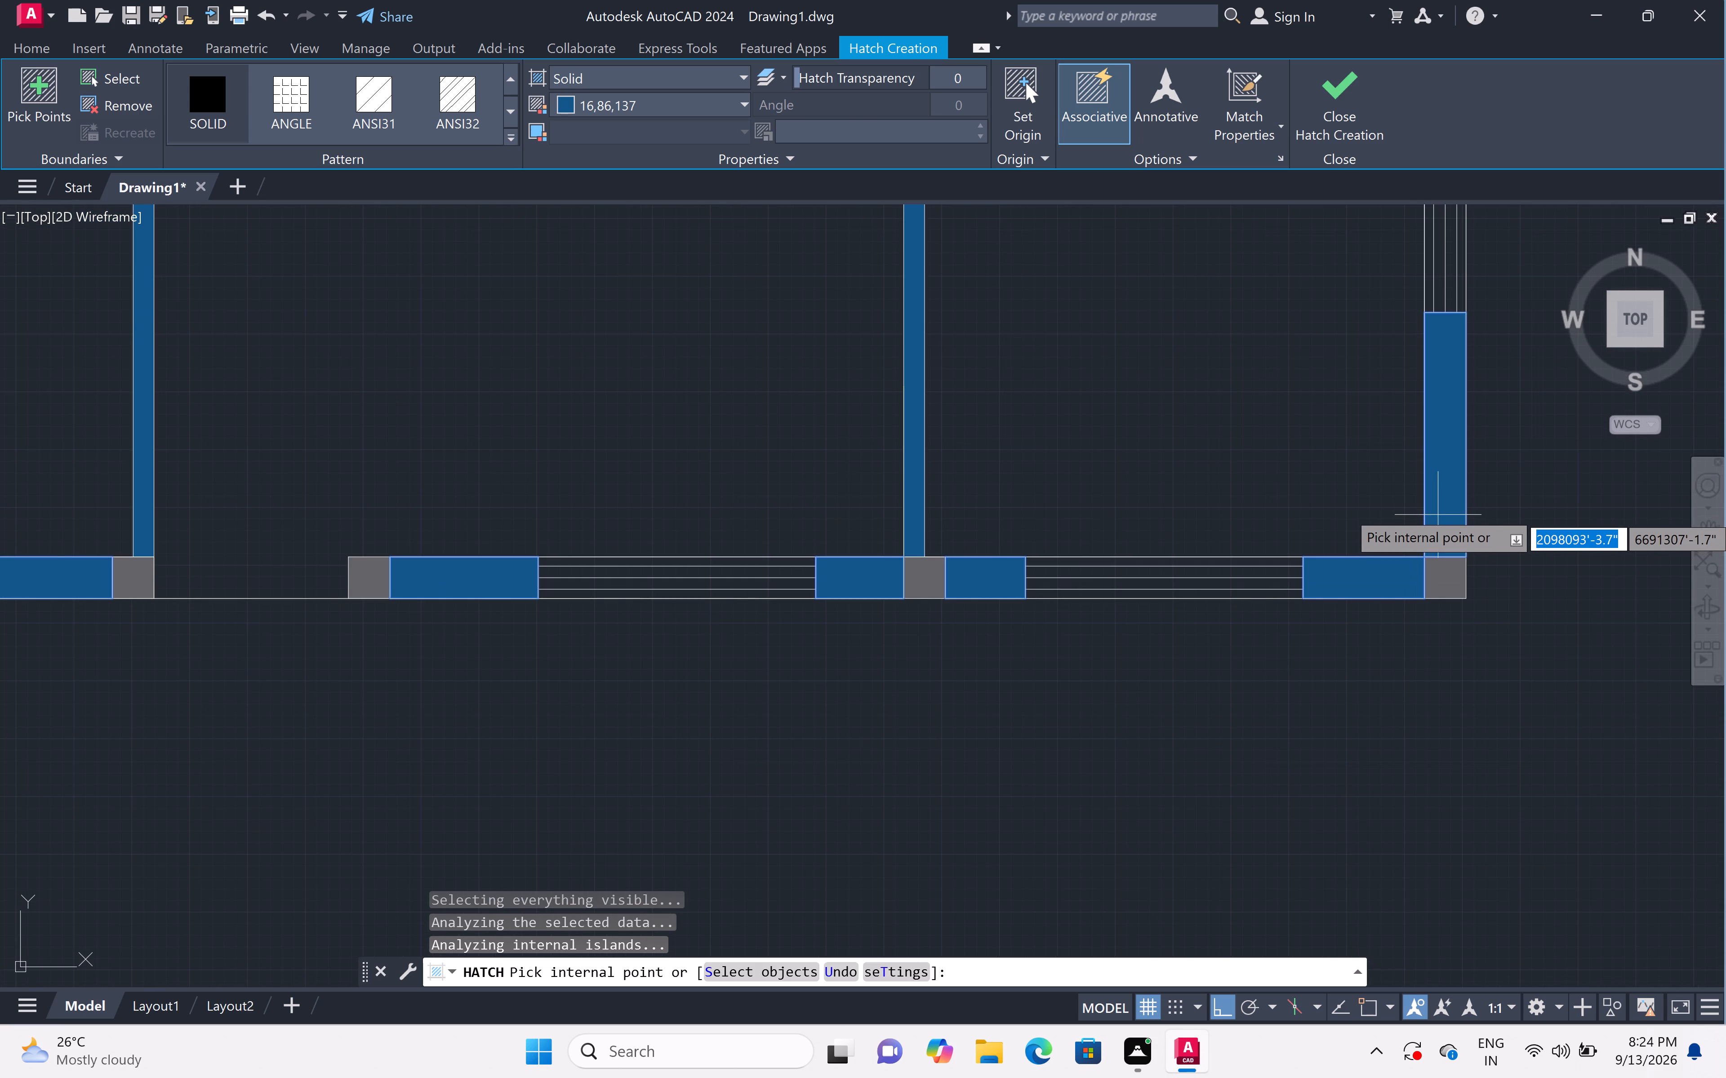
{"action": "scroll", "coordinate": [1438, 502], "scroll_direction": "down", "scroll_amount": 3}
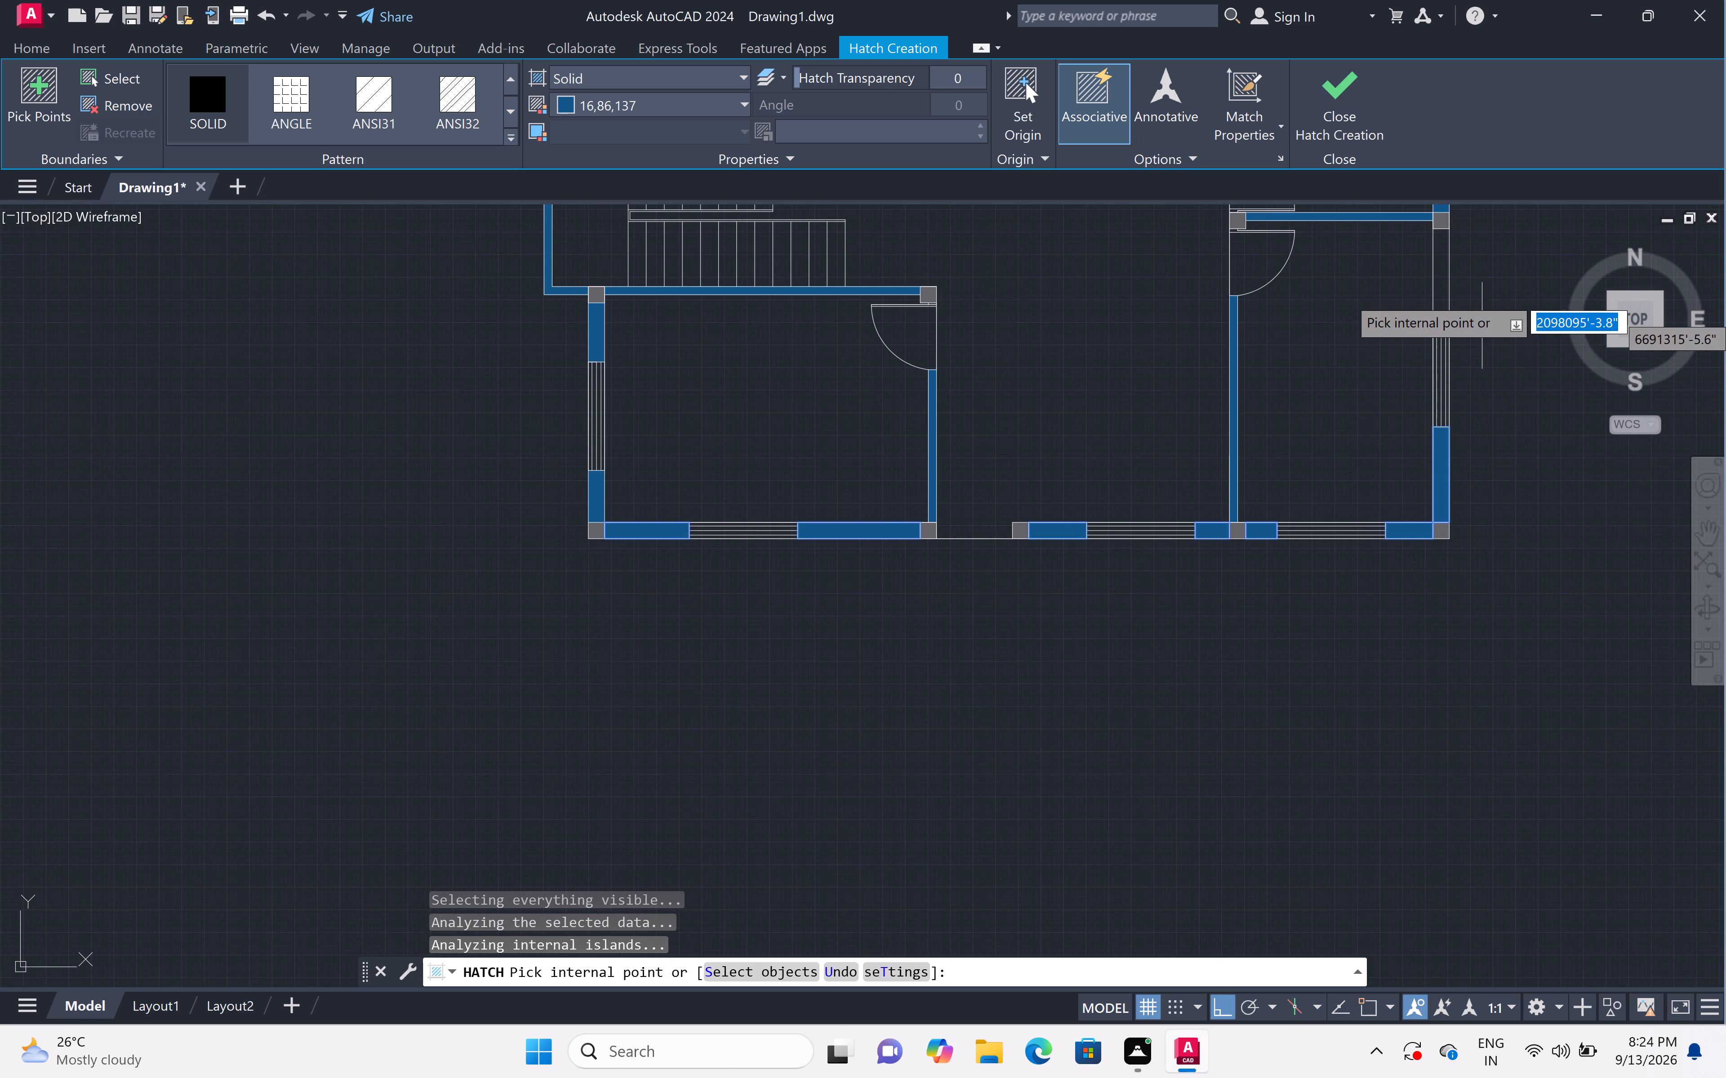
{"action": "scroll", "coordinate": [1437, 257], "scroll_direction": "up", "scroll_amount": 1}
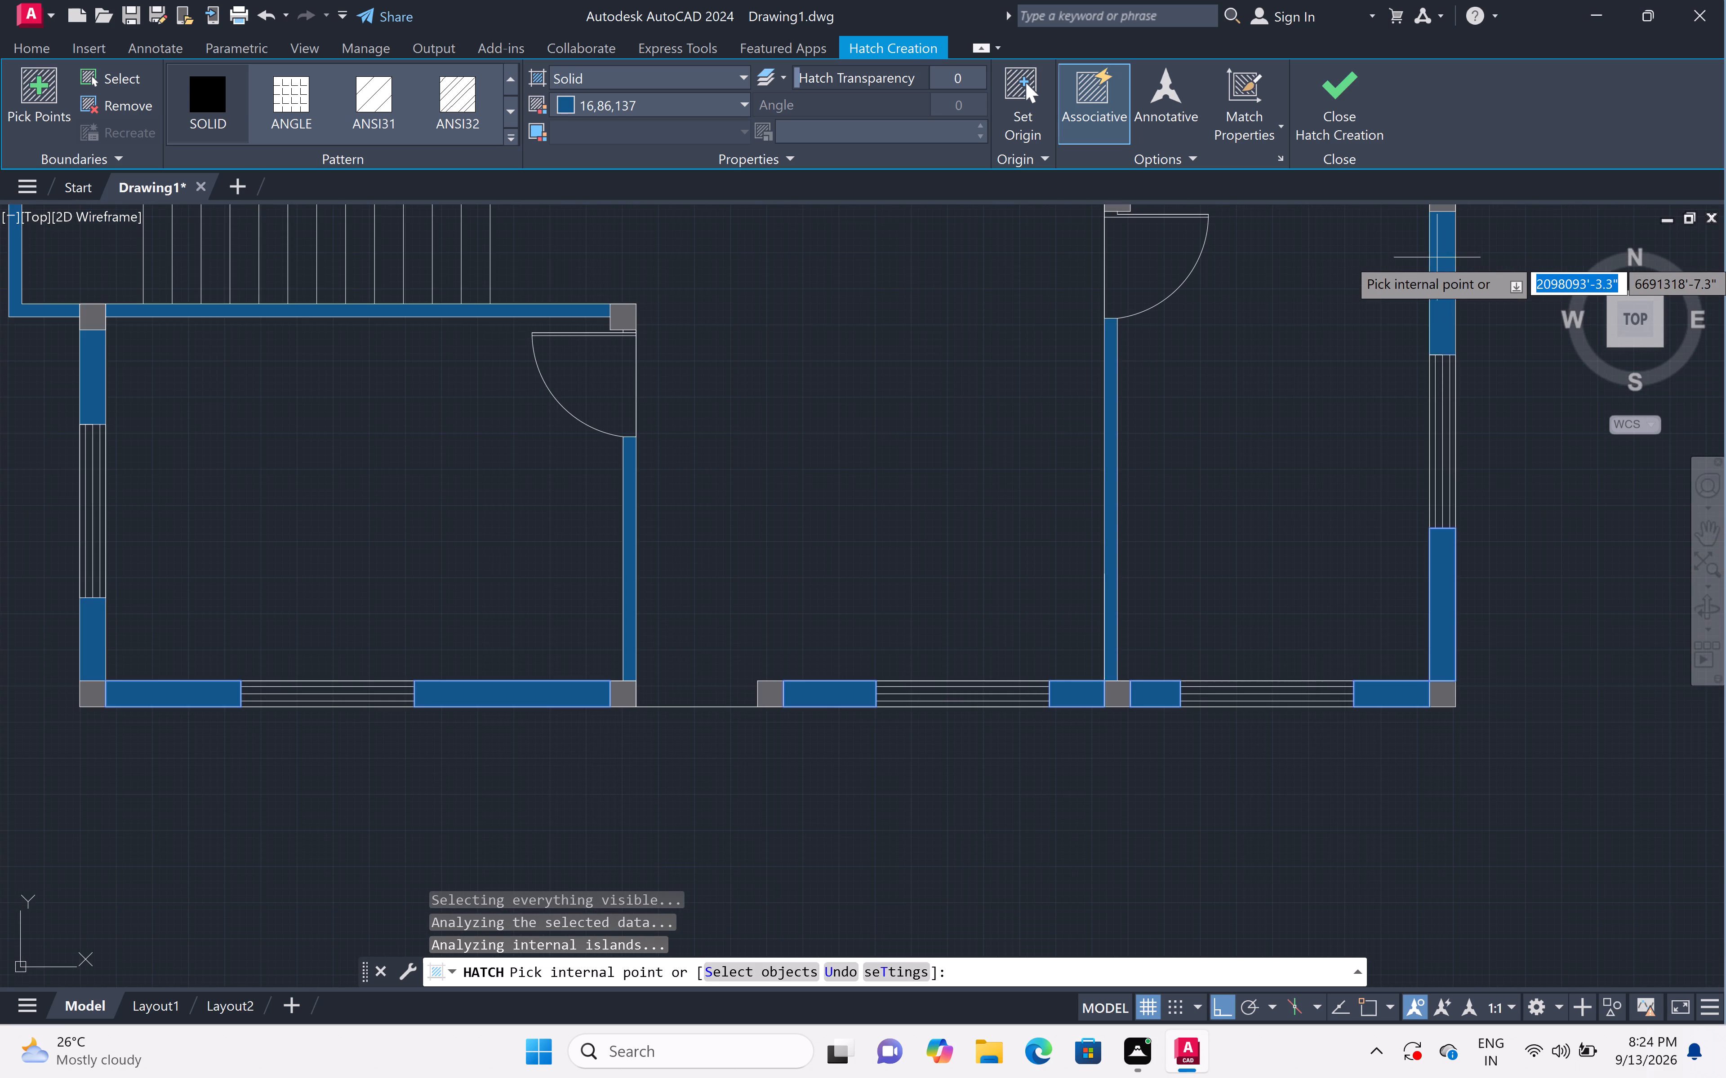
{"action": "left_click", "coordinate": [1439, 261]}
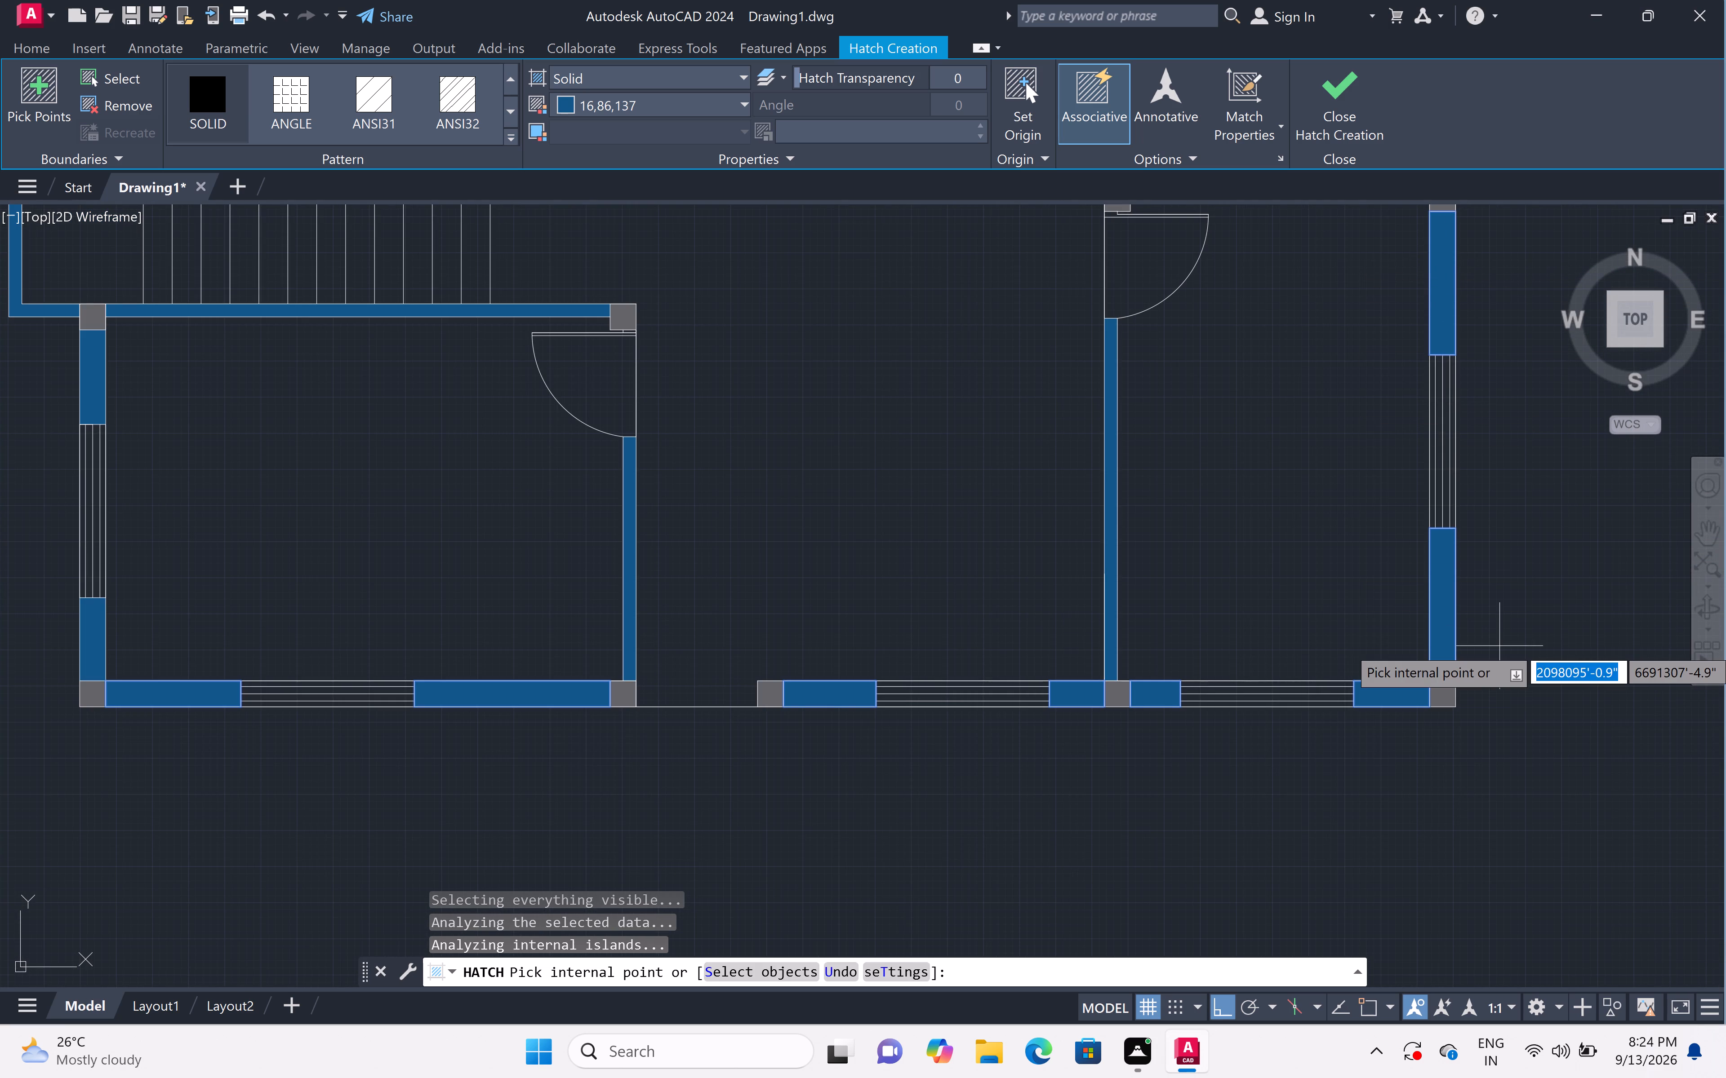
{"action": "key", "text": "Escape"}
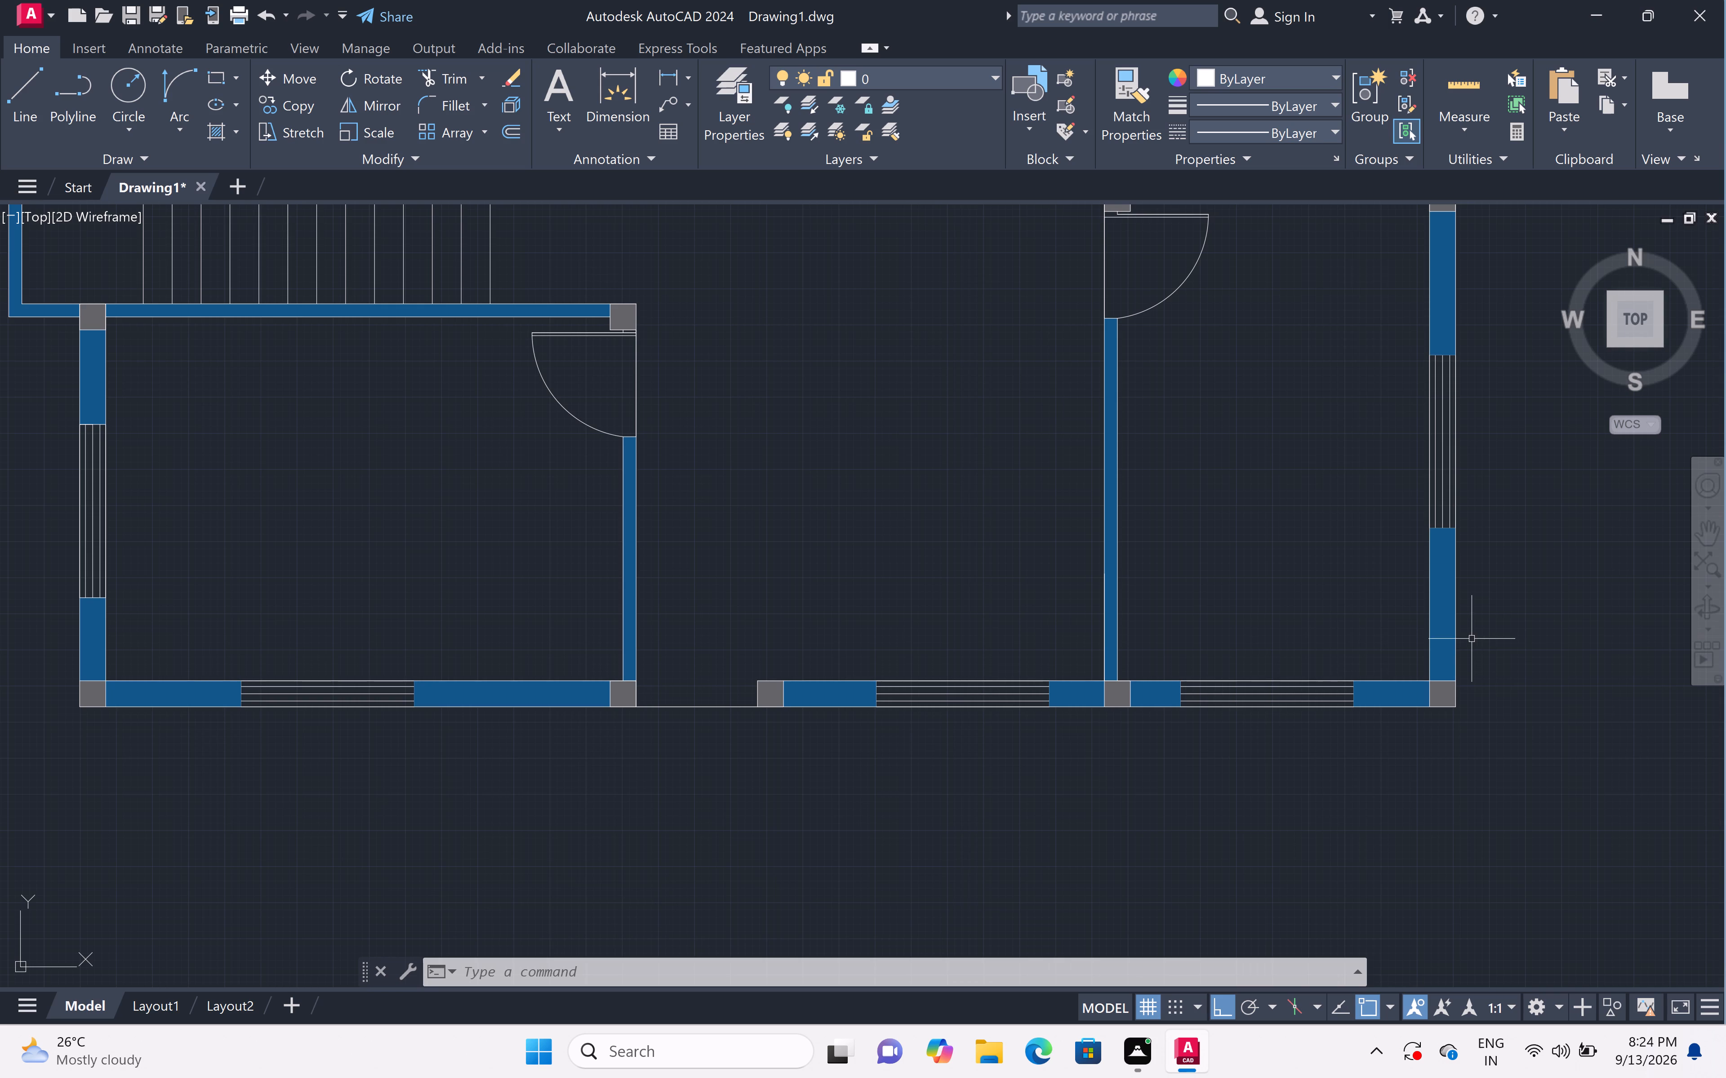
Erase the stray line along the south face of the short wall between the two northern rooms' doors.
{"action": "scroll", "coordinate": [1265, 626], "scroll_direction": "down", "scroll_amount": 3}
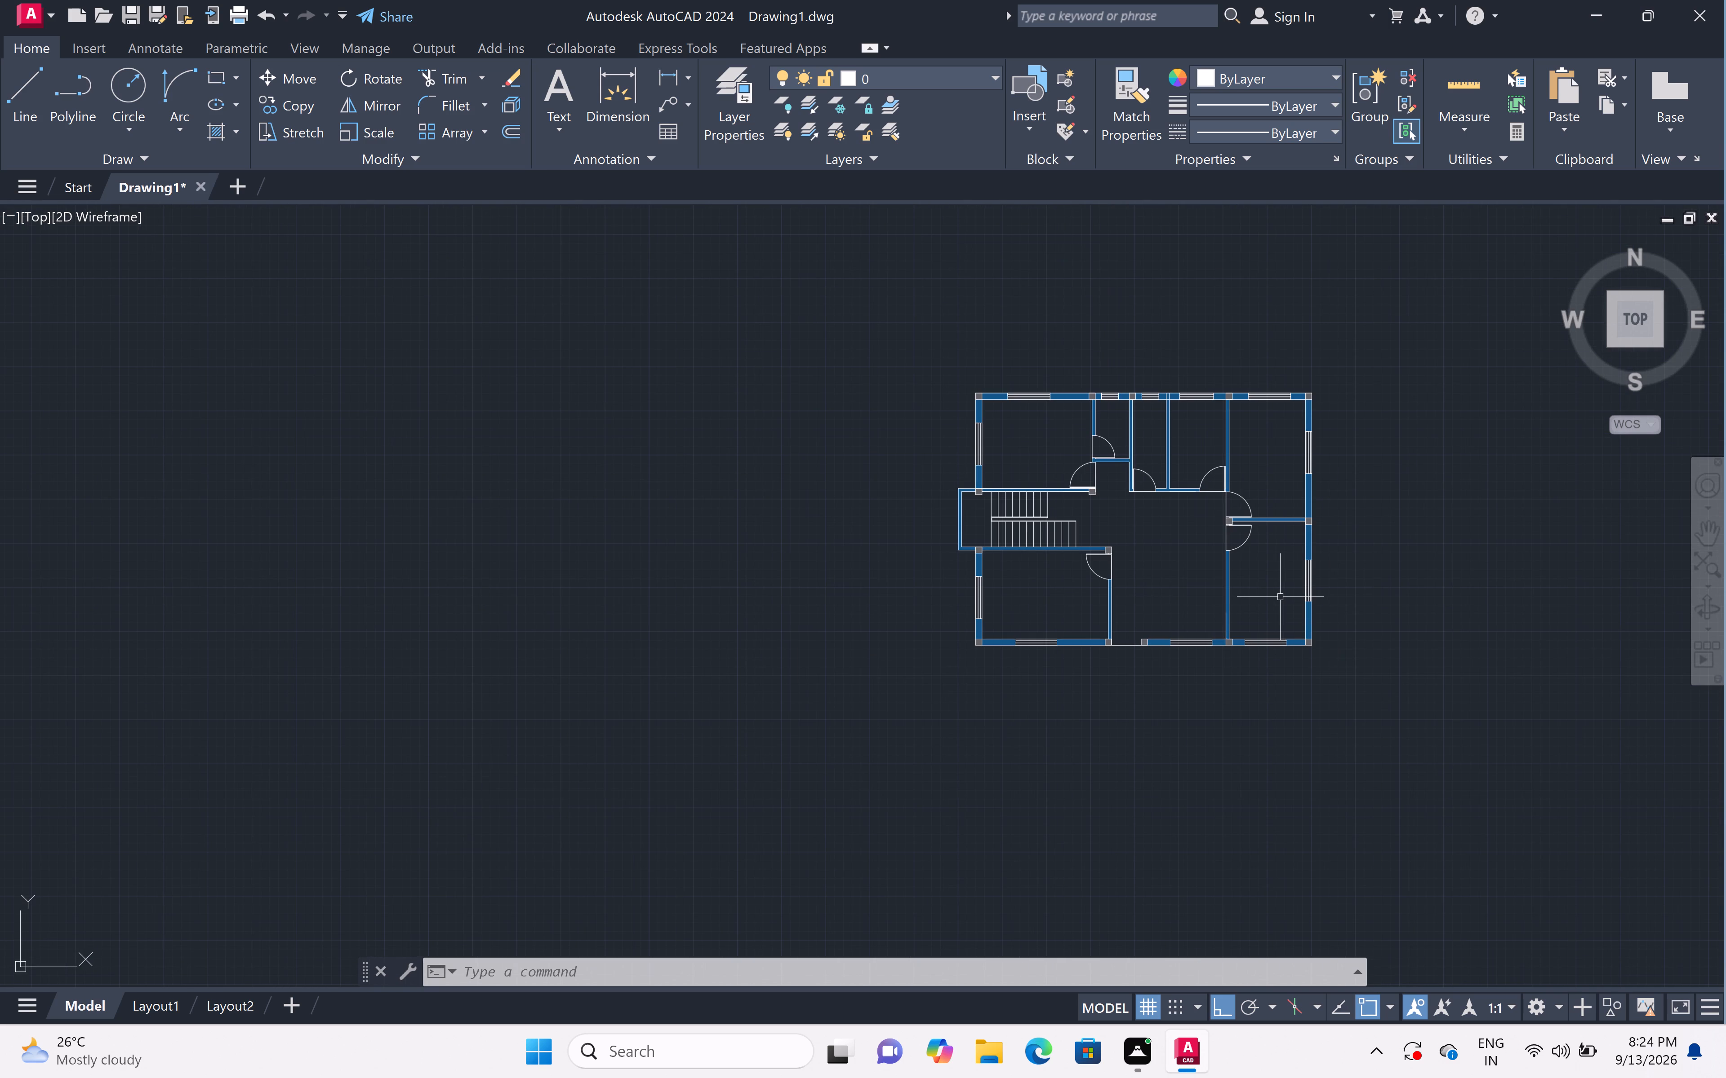
{"action": "middle_click_drag", "start_coordinate": [1171, 519], "coordinate": [1161, 527]}
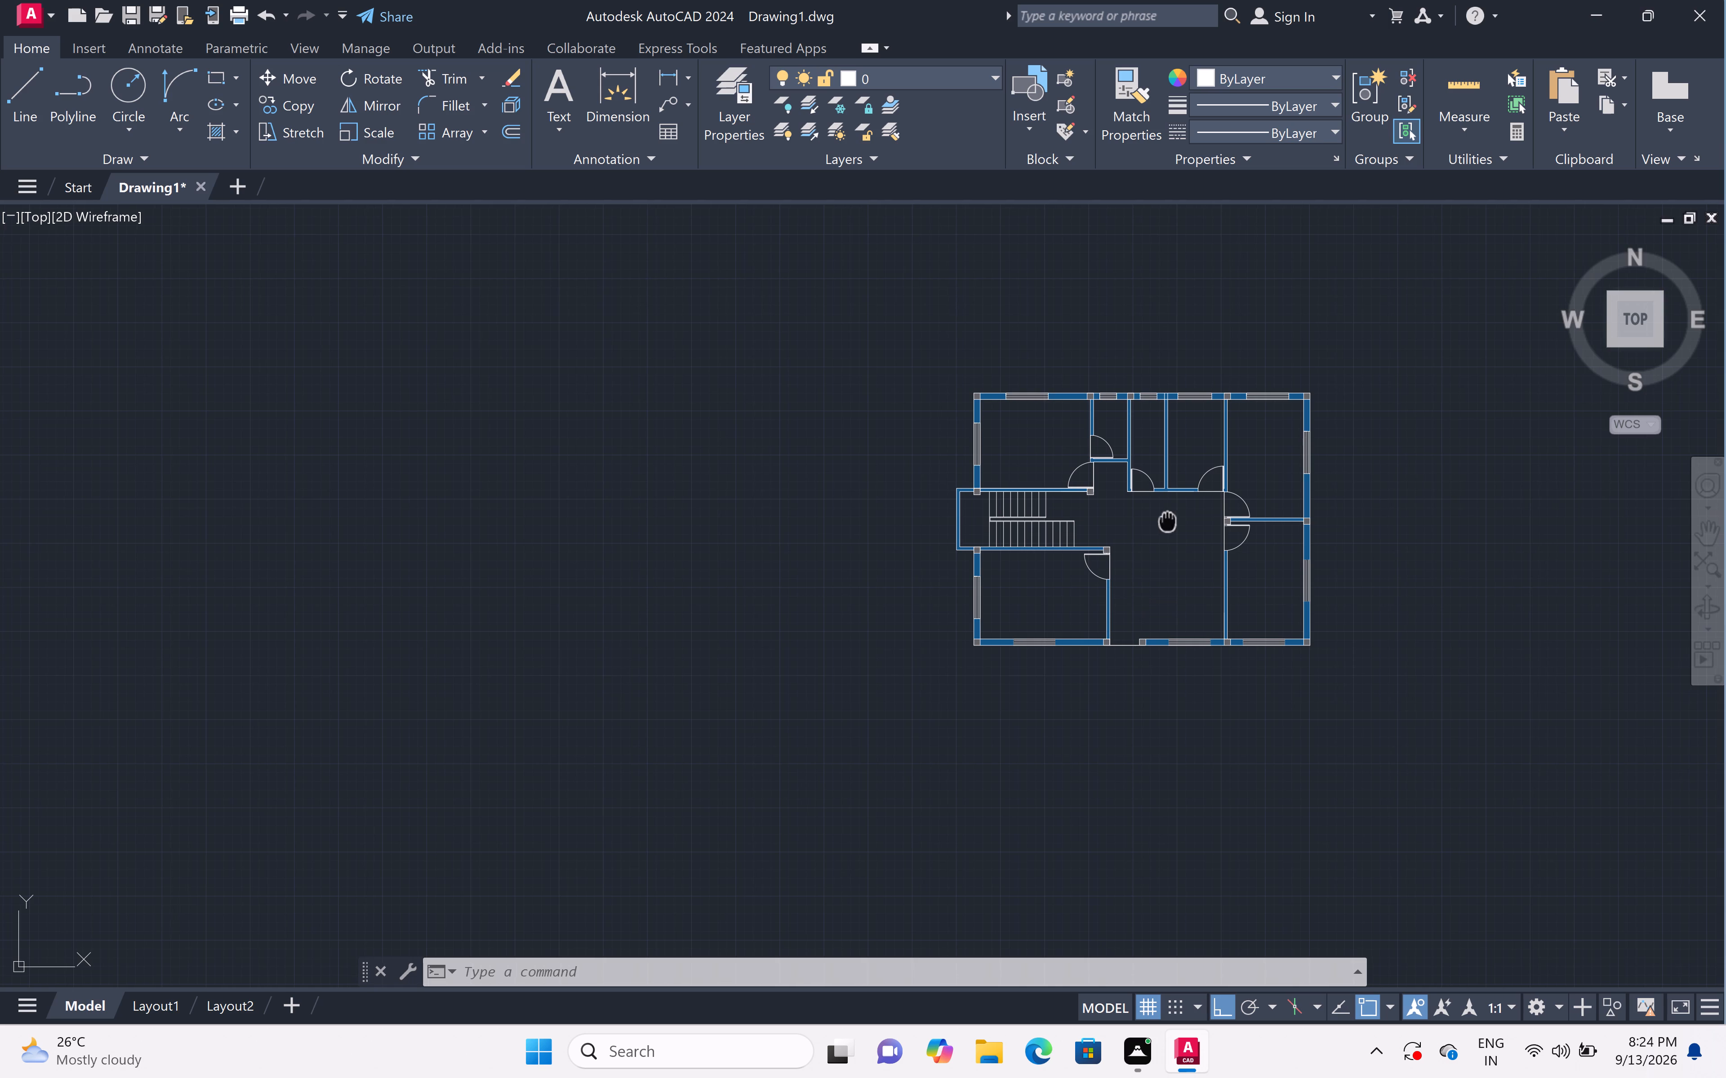
{"action": "middle_click_drag", "start_coordinate": [1161, 527], "coordinate": [963, 566]}
{"action": "scroll", "coordinate": [957, 564], "scroll_direction": "up", "scroll_amount": 1}
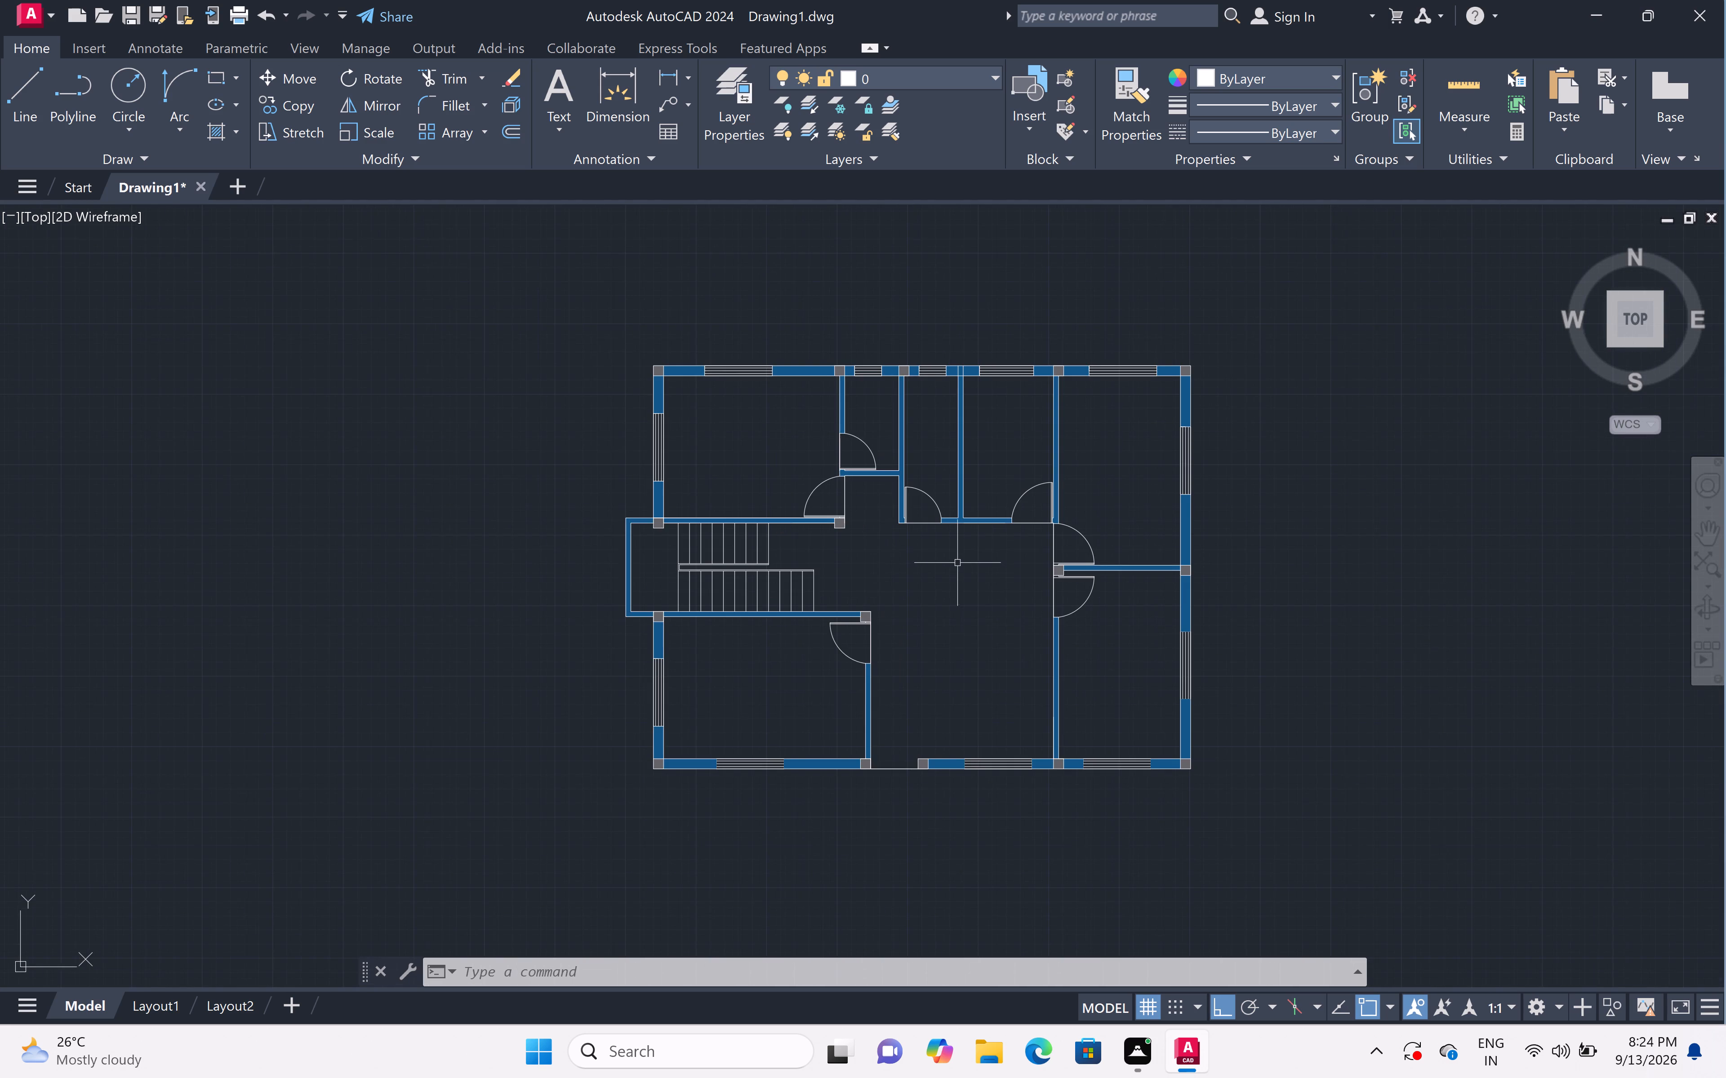
{"action": "middle_click_drag", "start_coordinate": [957, 563], "coordinate": [916, 605]}
{"action": "scroll", "coordinate": [916, 605], "scroll_direction": "up", "scroll_amount": 1}
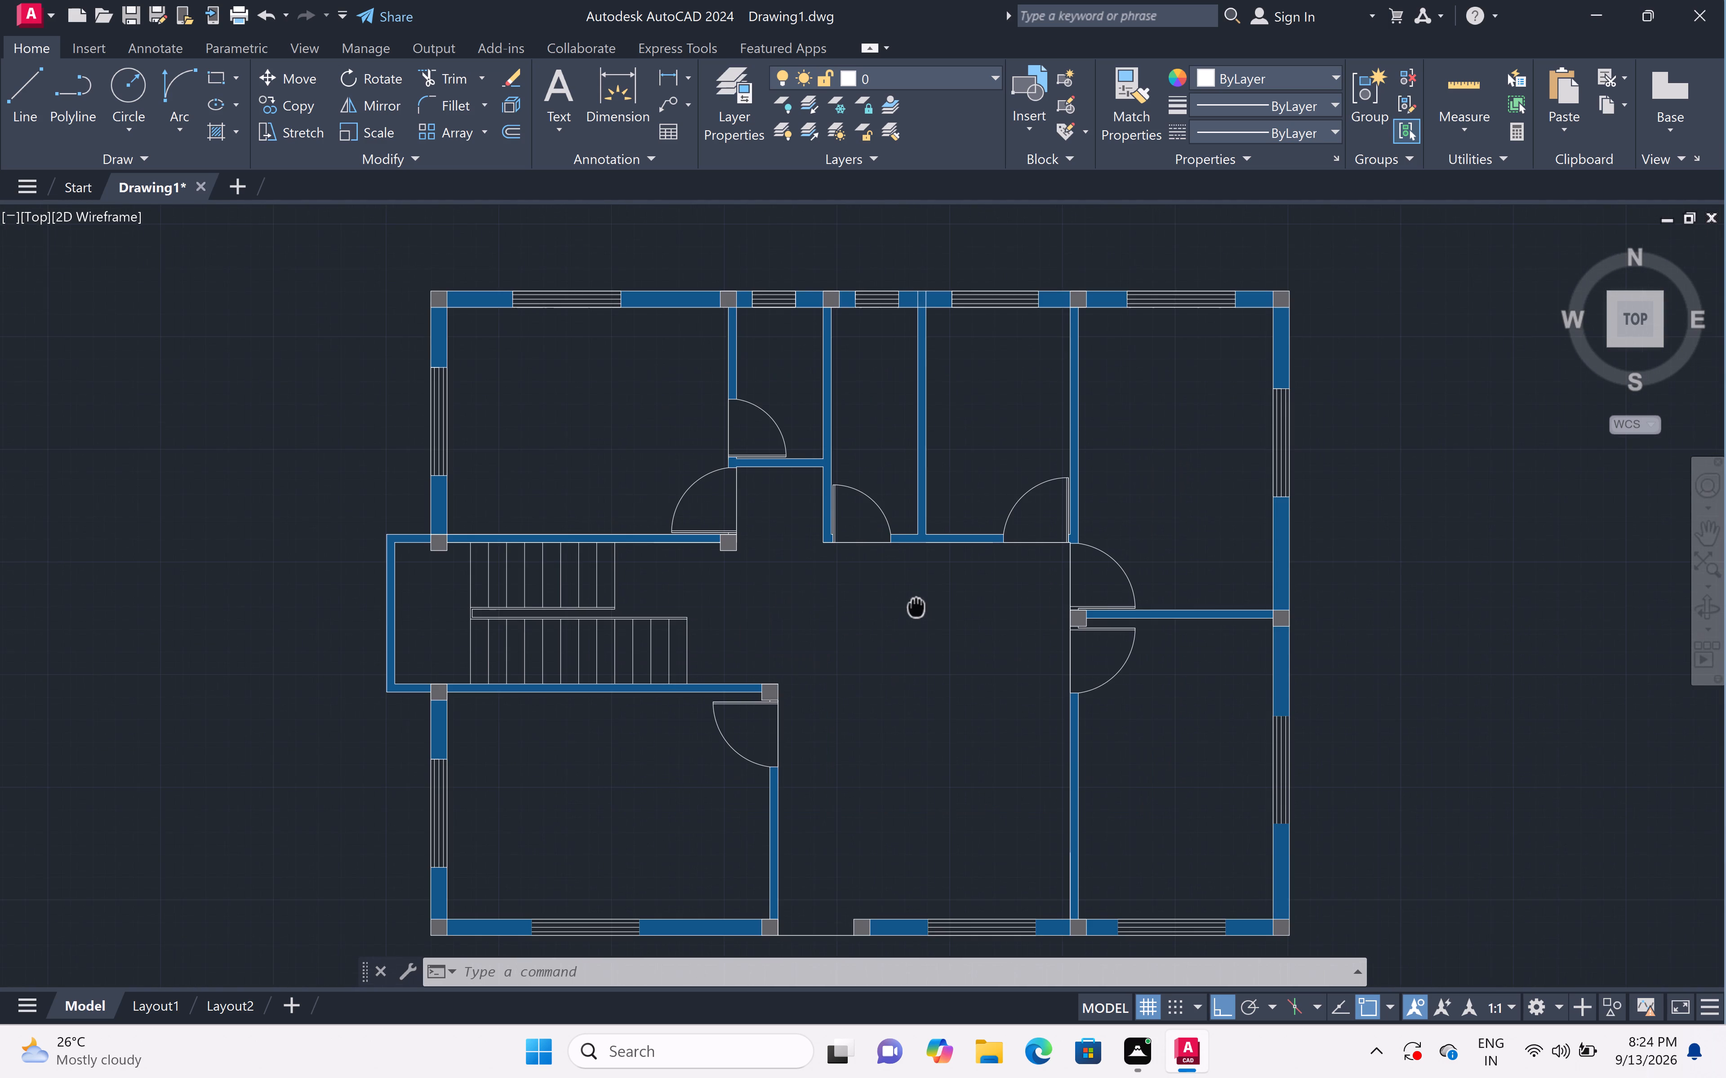
{"action": "middle_click_drag", "start_coordinate": [916, 605], "coordinate": [913, 605]}
{"action": "scroll", "coordinate": [913, 605], "scroll_direction": "up", "scroll_amount": 1}
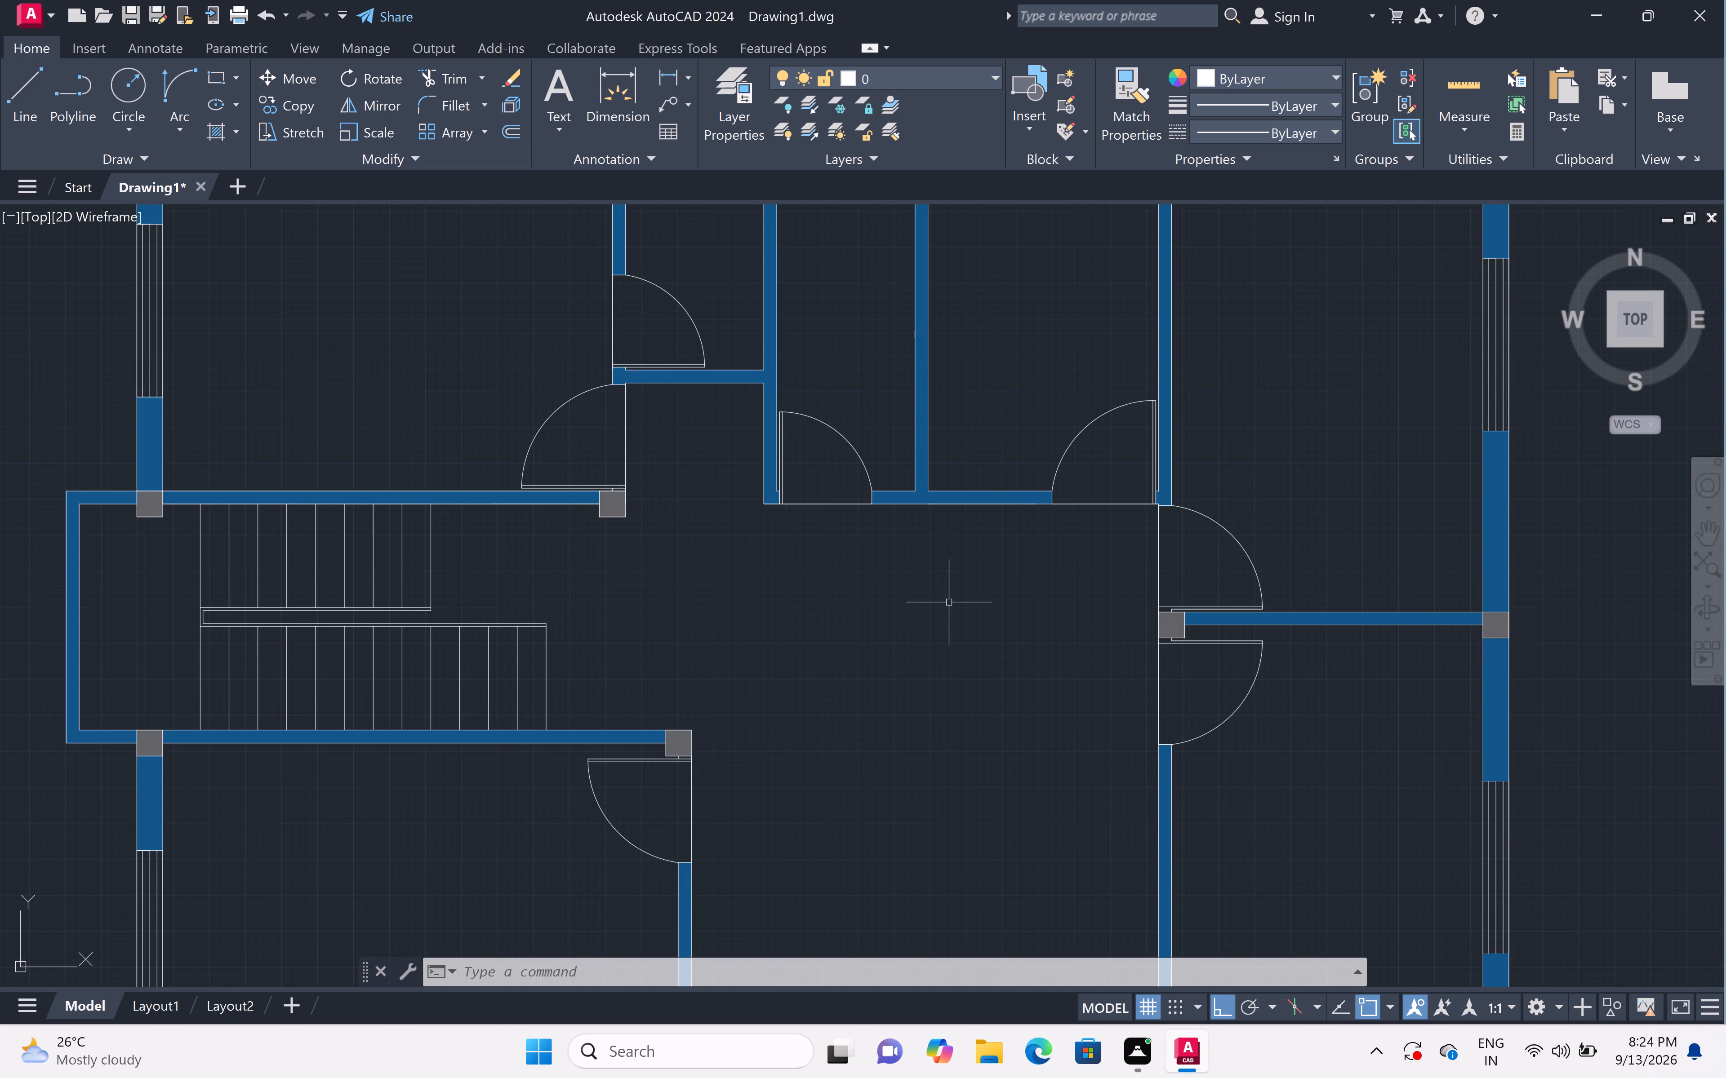
{"action": "scroll", "coordinate": [949, 602], "scroll_direction": "down", "scroll_amount": 1}
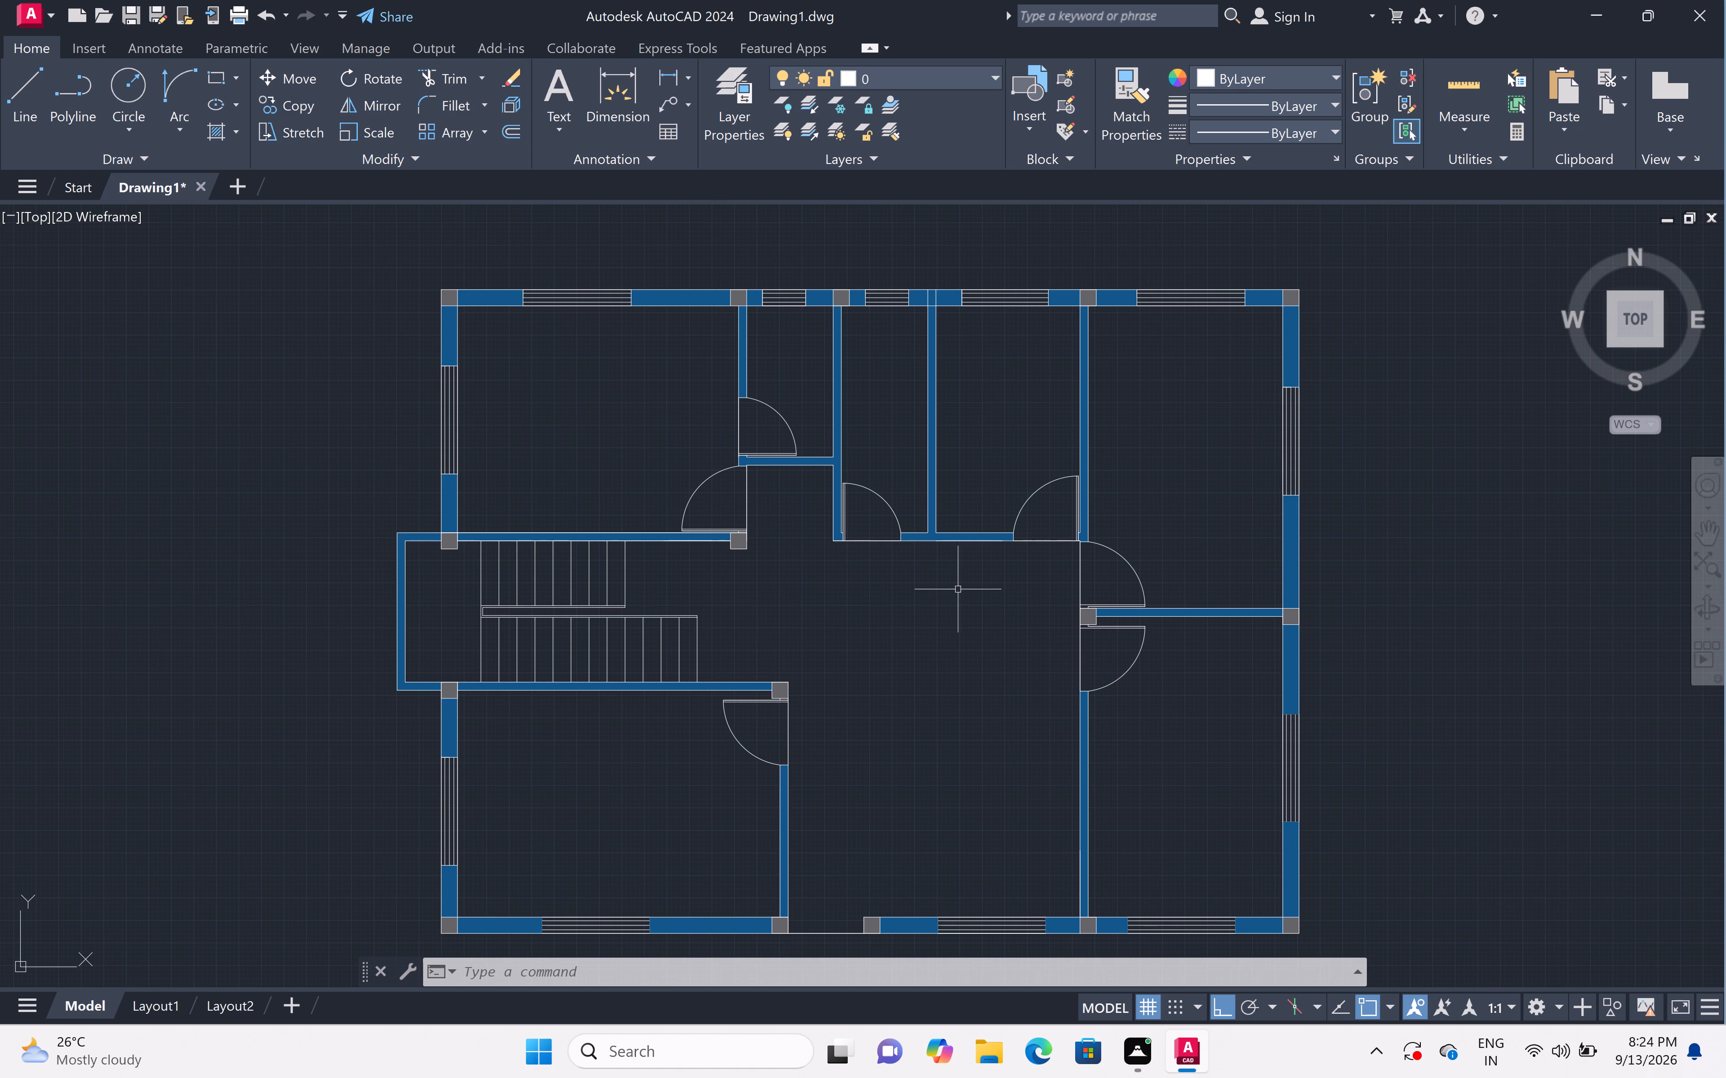
{"action": "scroll", "coordinate": [924, 532], "scroll_direction": "up", "scroll_amount": 2}
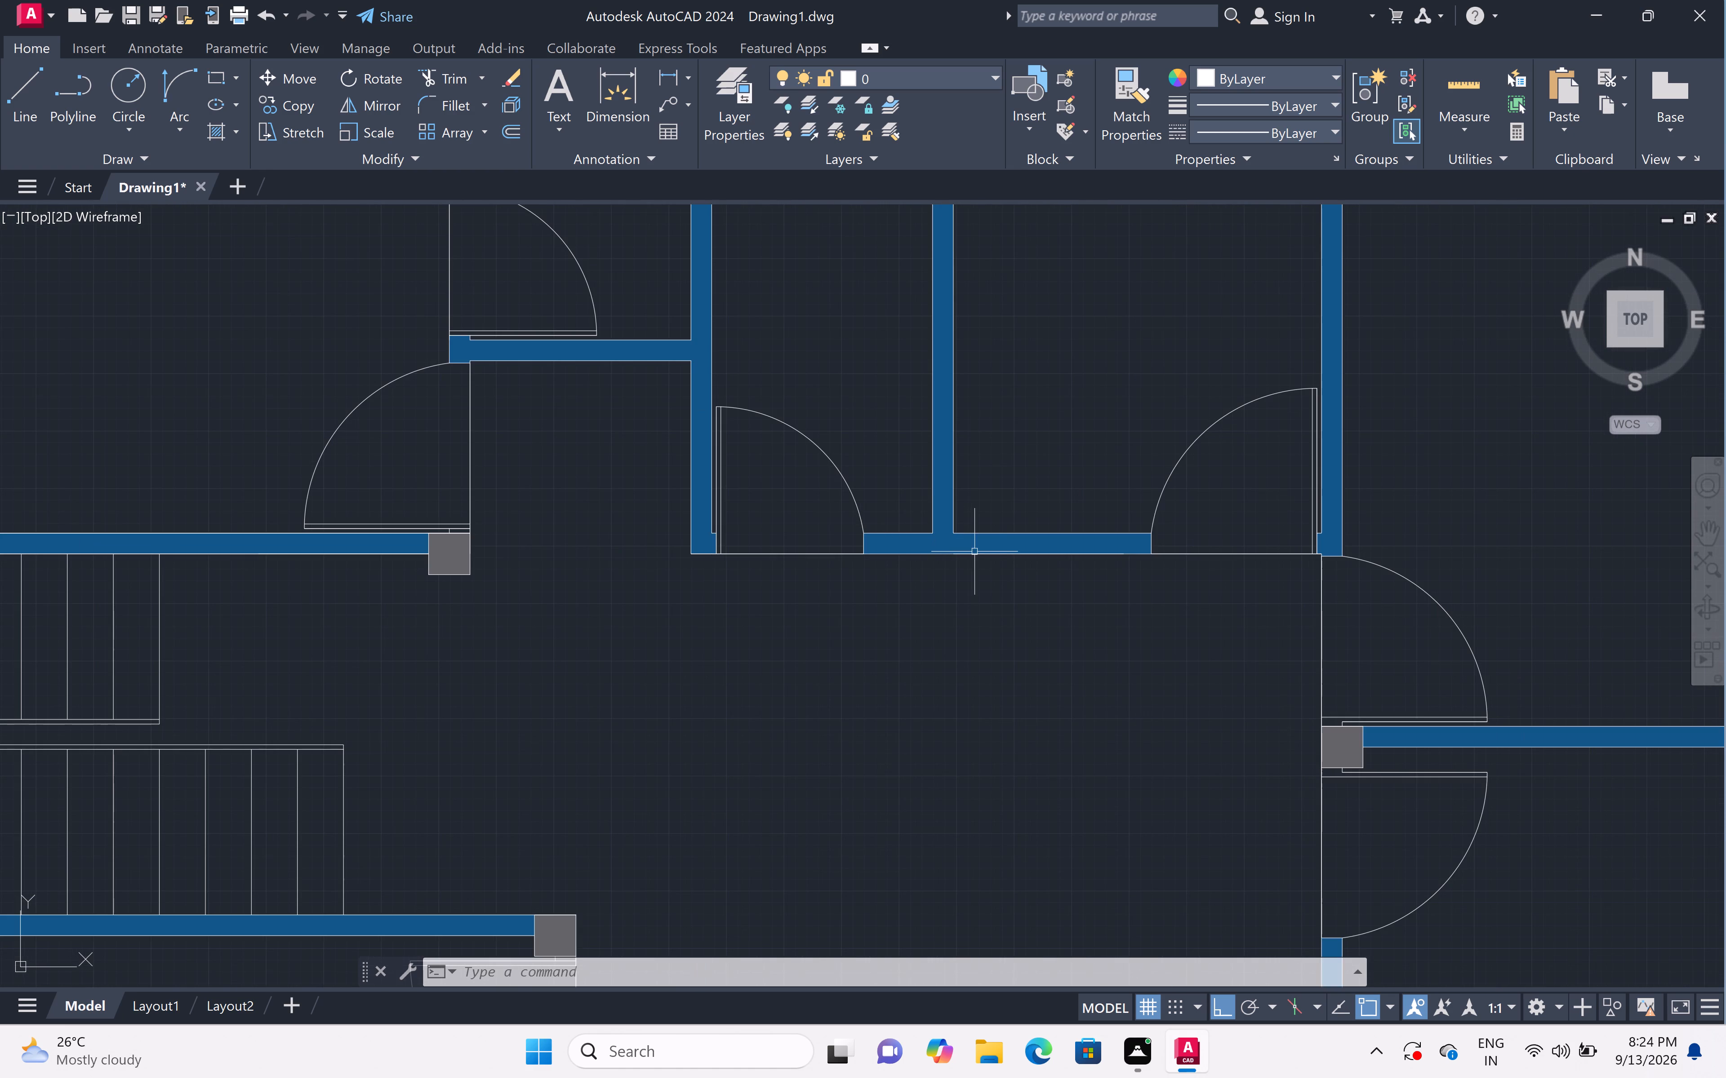
{"action": "left_click", "coordinate": [1029, 555]}
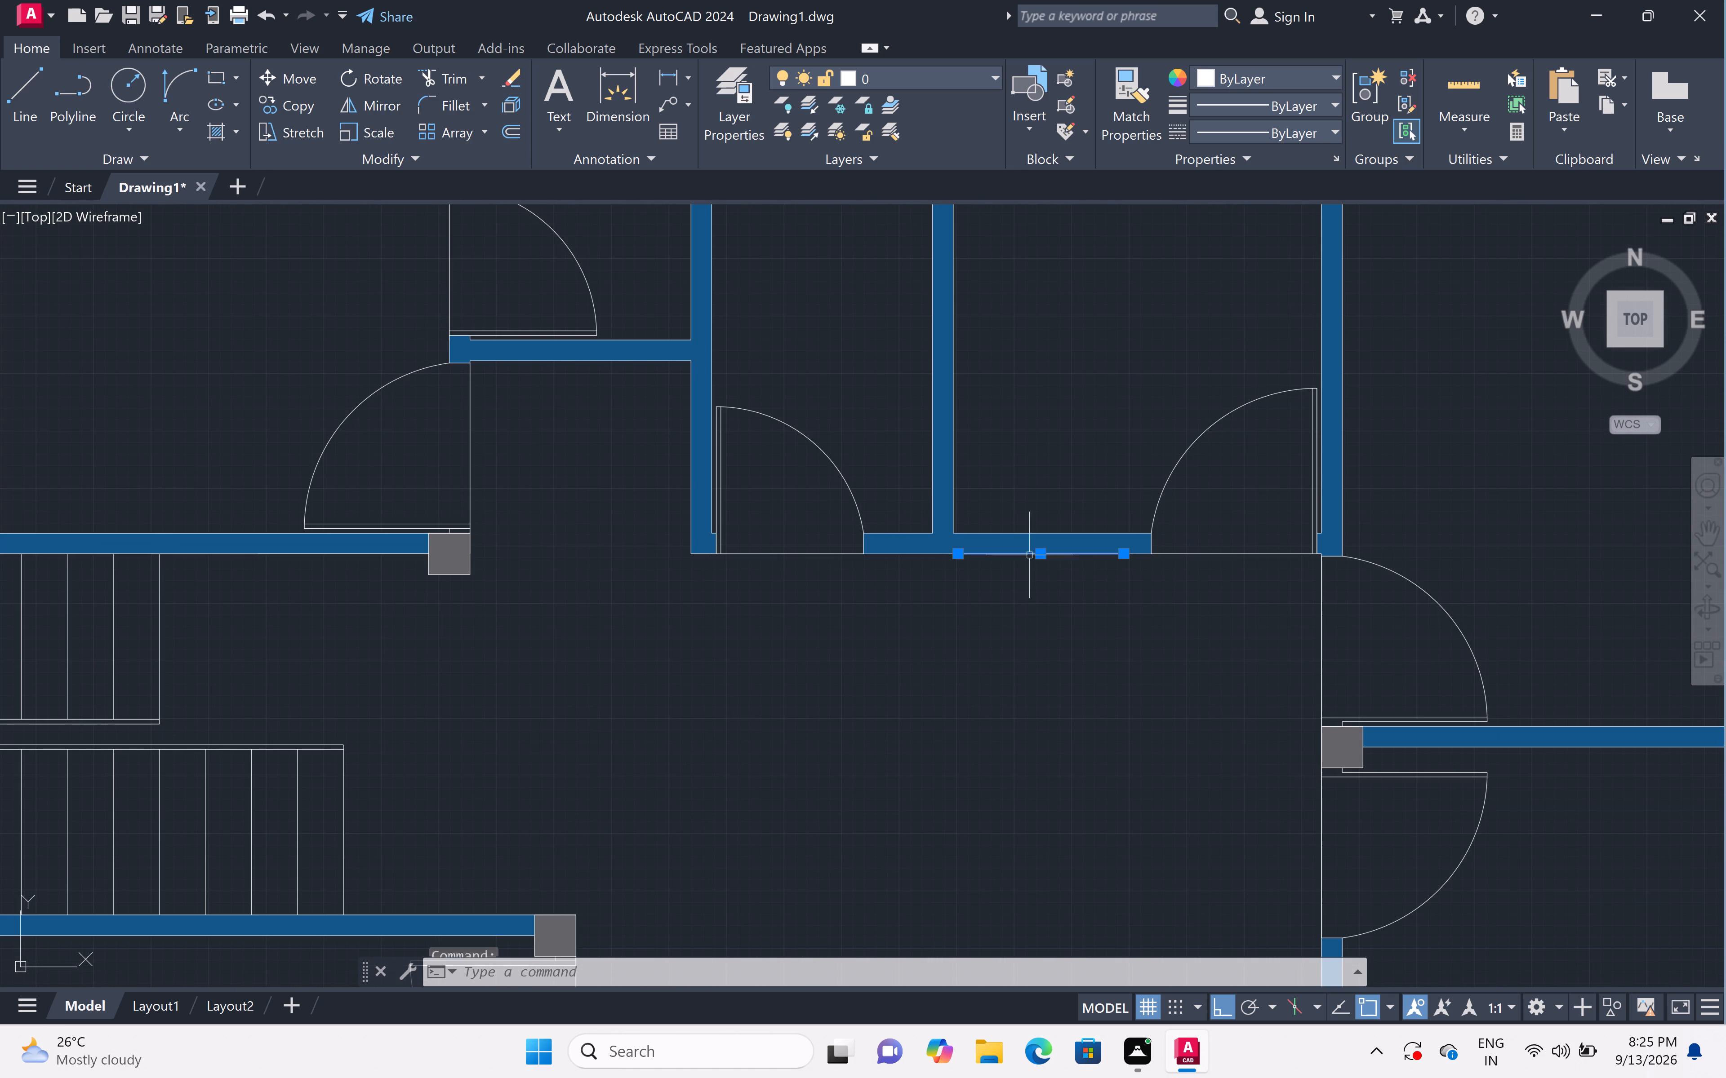
{"action": "key", "text": "Delete"}
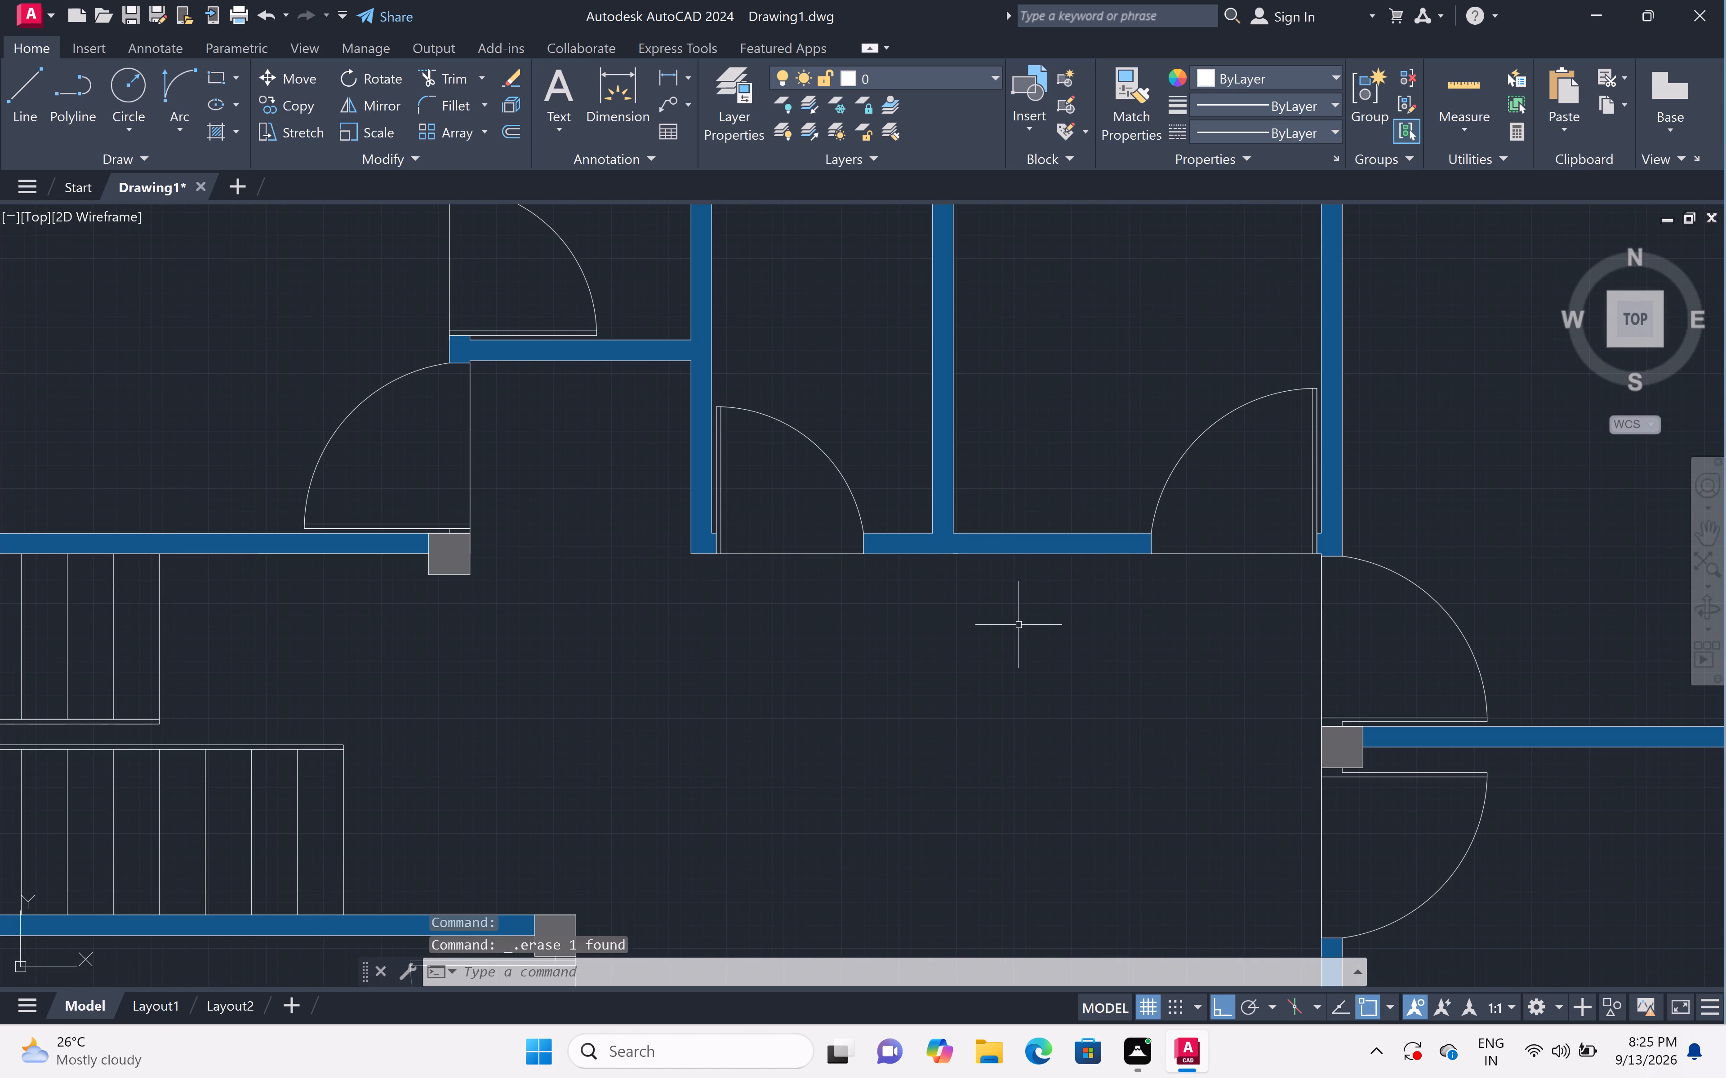
Erase the short stray line on the west face of the southeast room's partition, just above the south wall column.
{"action": "scroll", "coordinate": [1015, 623], "scroll_direction": "down", "scroll_amount": 4}
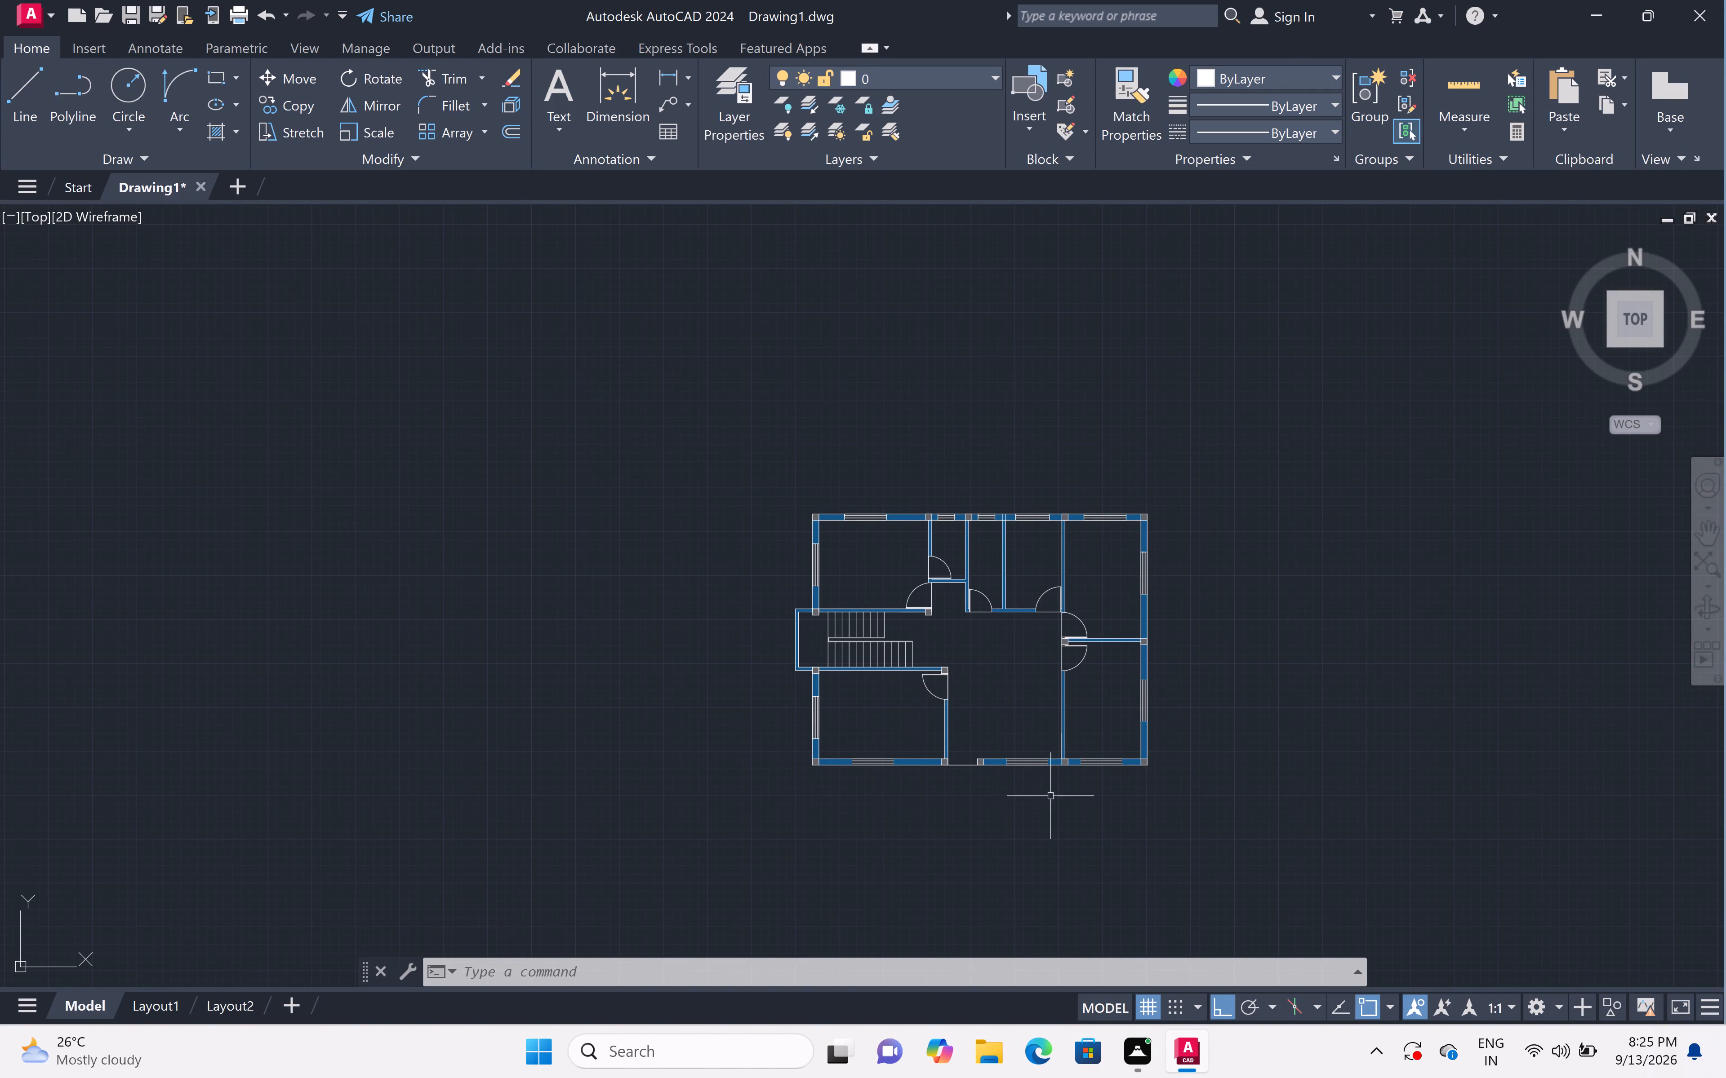
{"action": "scroll", "coordinate": [1068, 760], "scroll_direction": "up", "scroll_amount": 1}
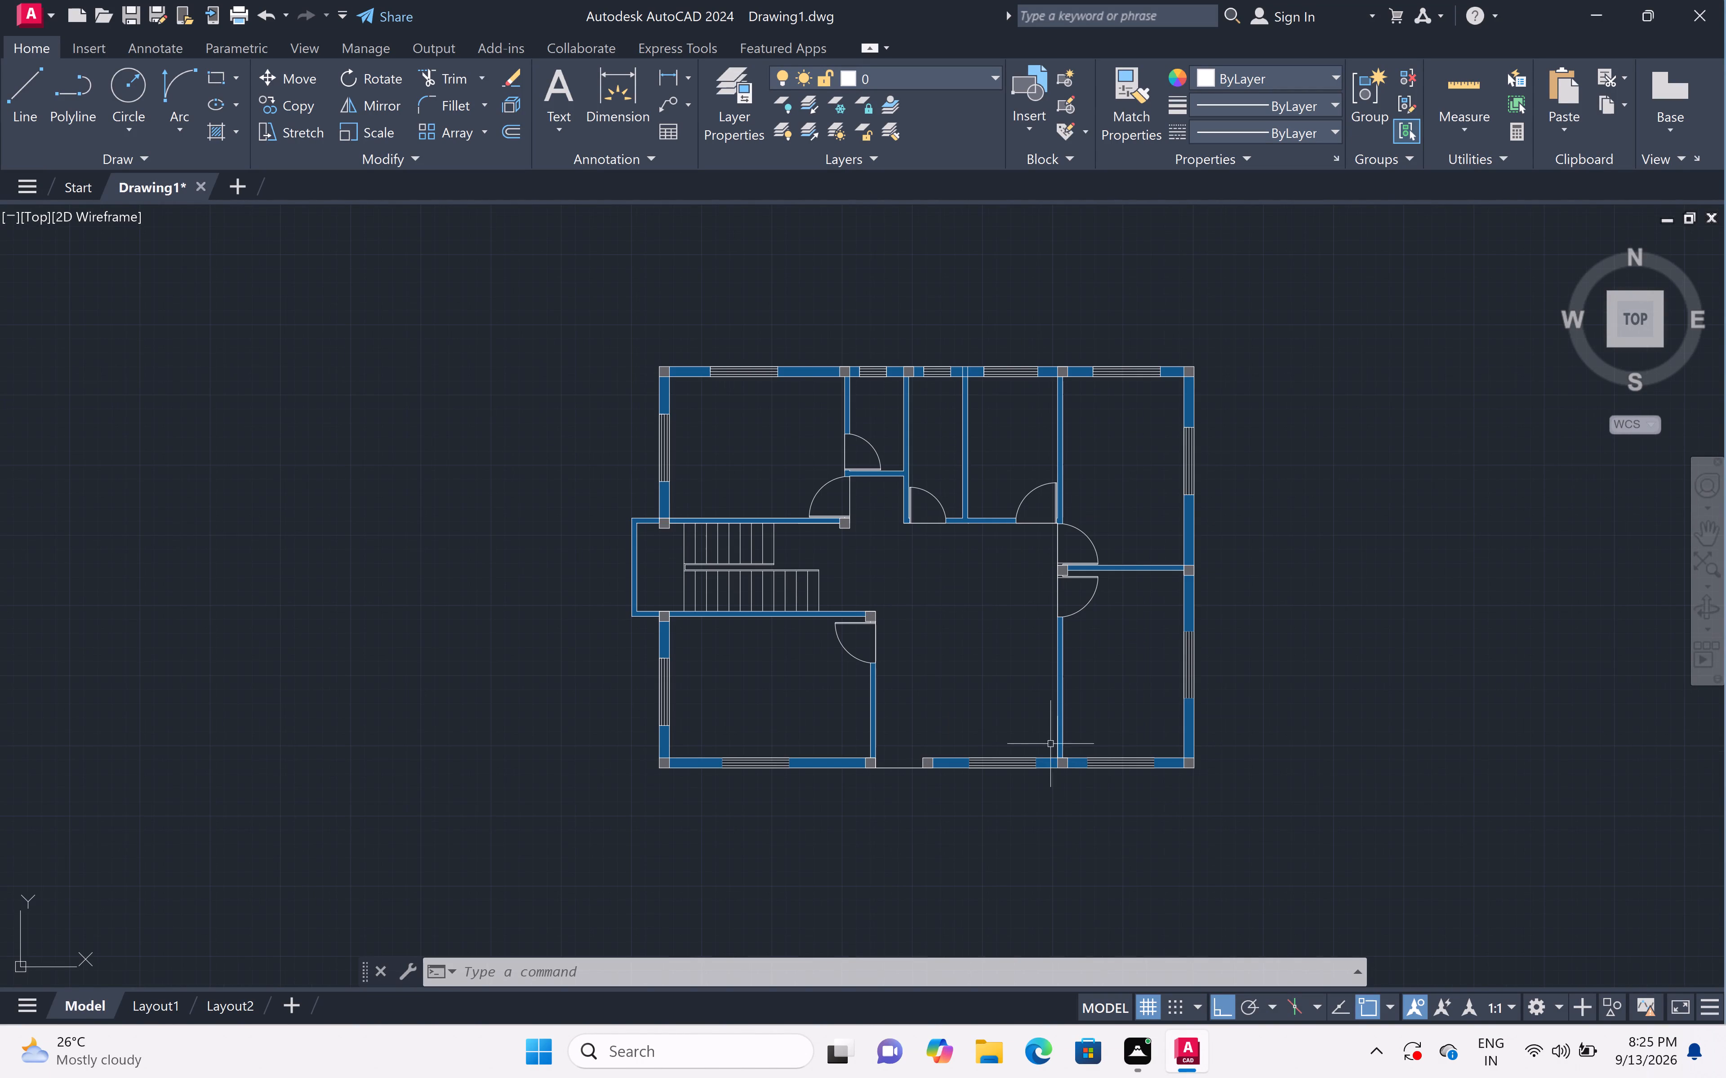
{"action": "scroll", "coordinate": [1055, 766], "scroll_direction": "up", "scroll_amount": 3}
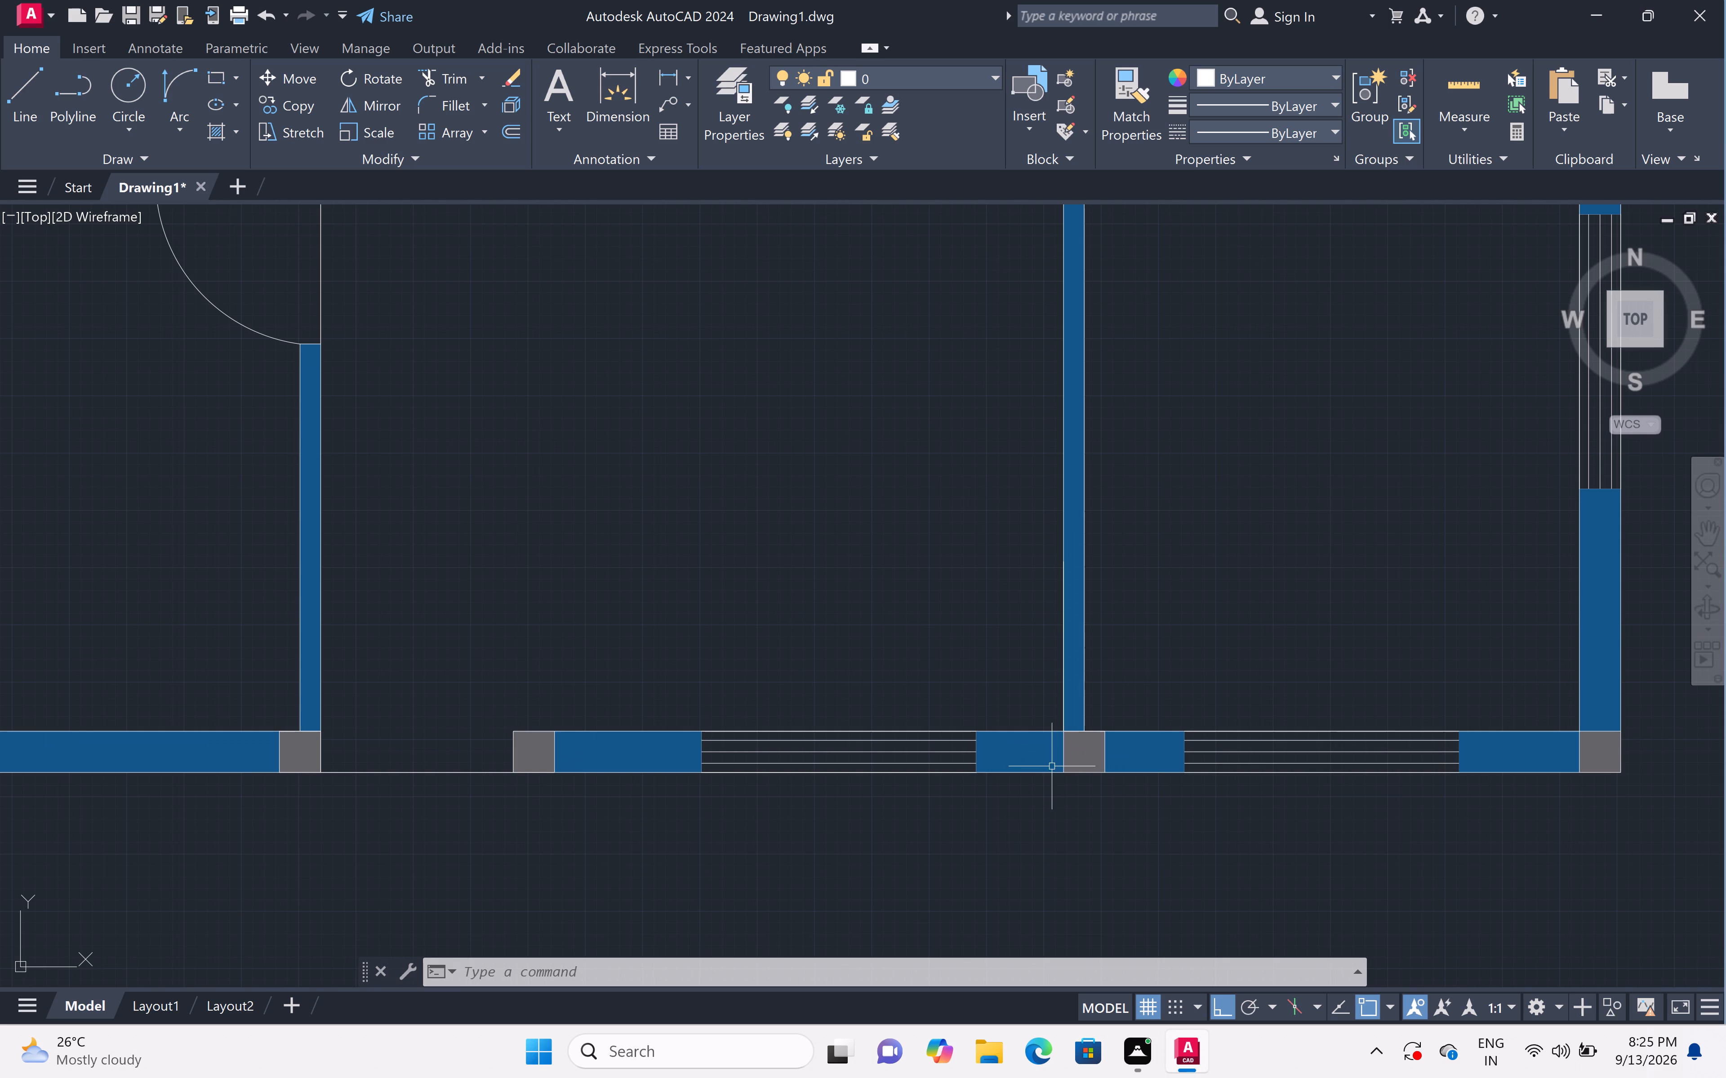
{"action": "double_click", "coordinate": [1063, 643]}
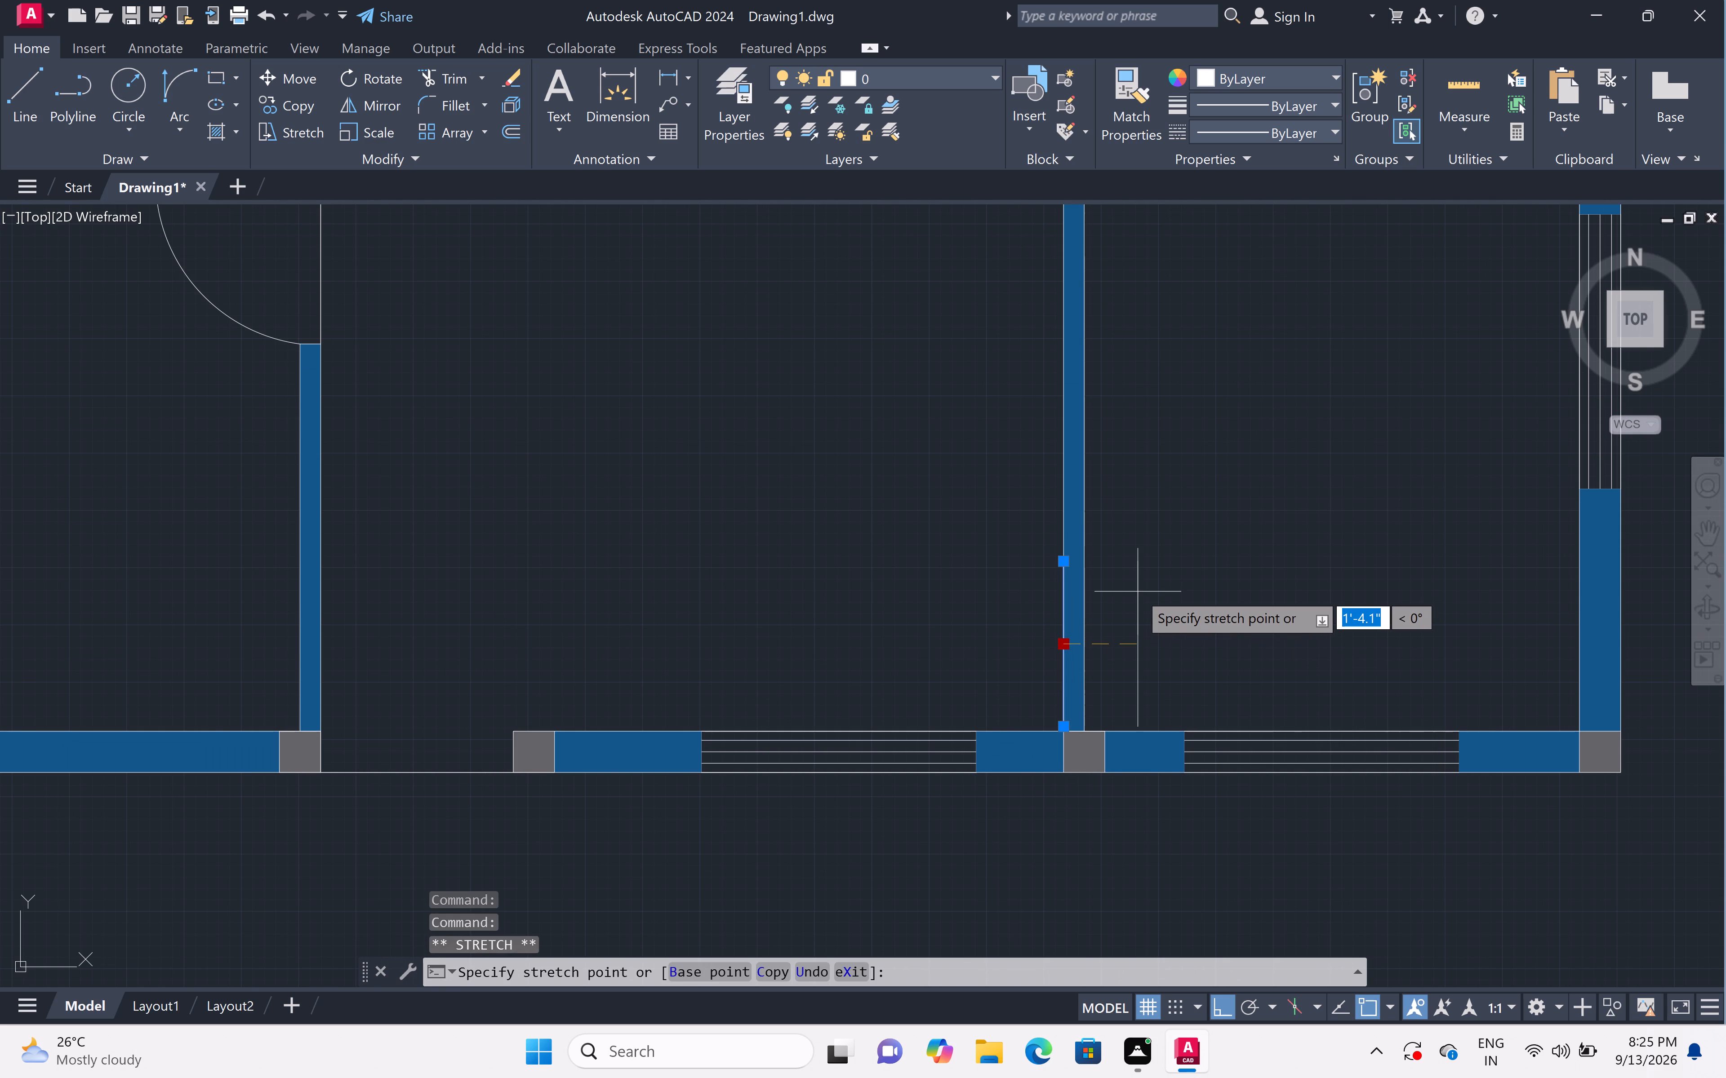
{"action": "key", "text": "Delete"}
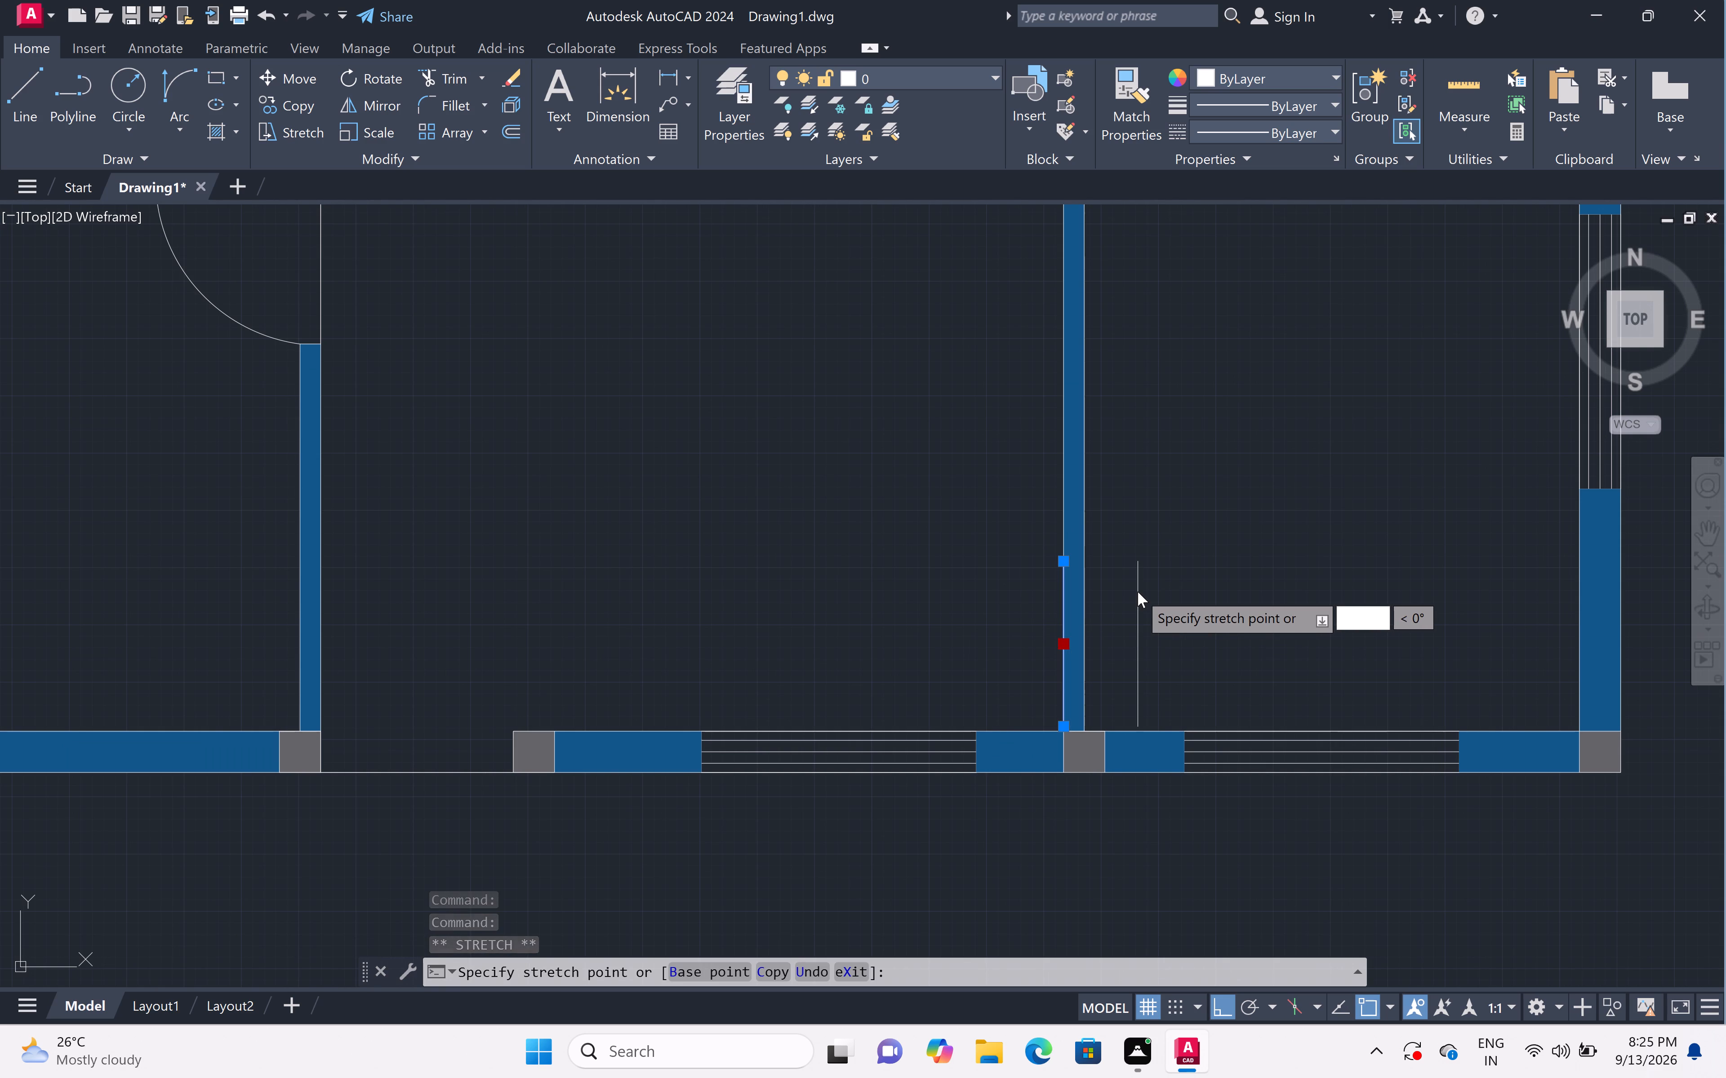
{"action": "key", "text": "ctrl+z"}
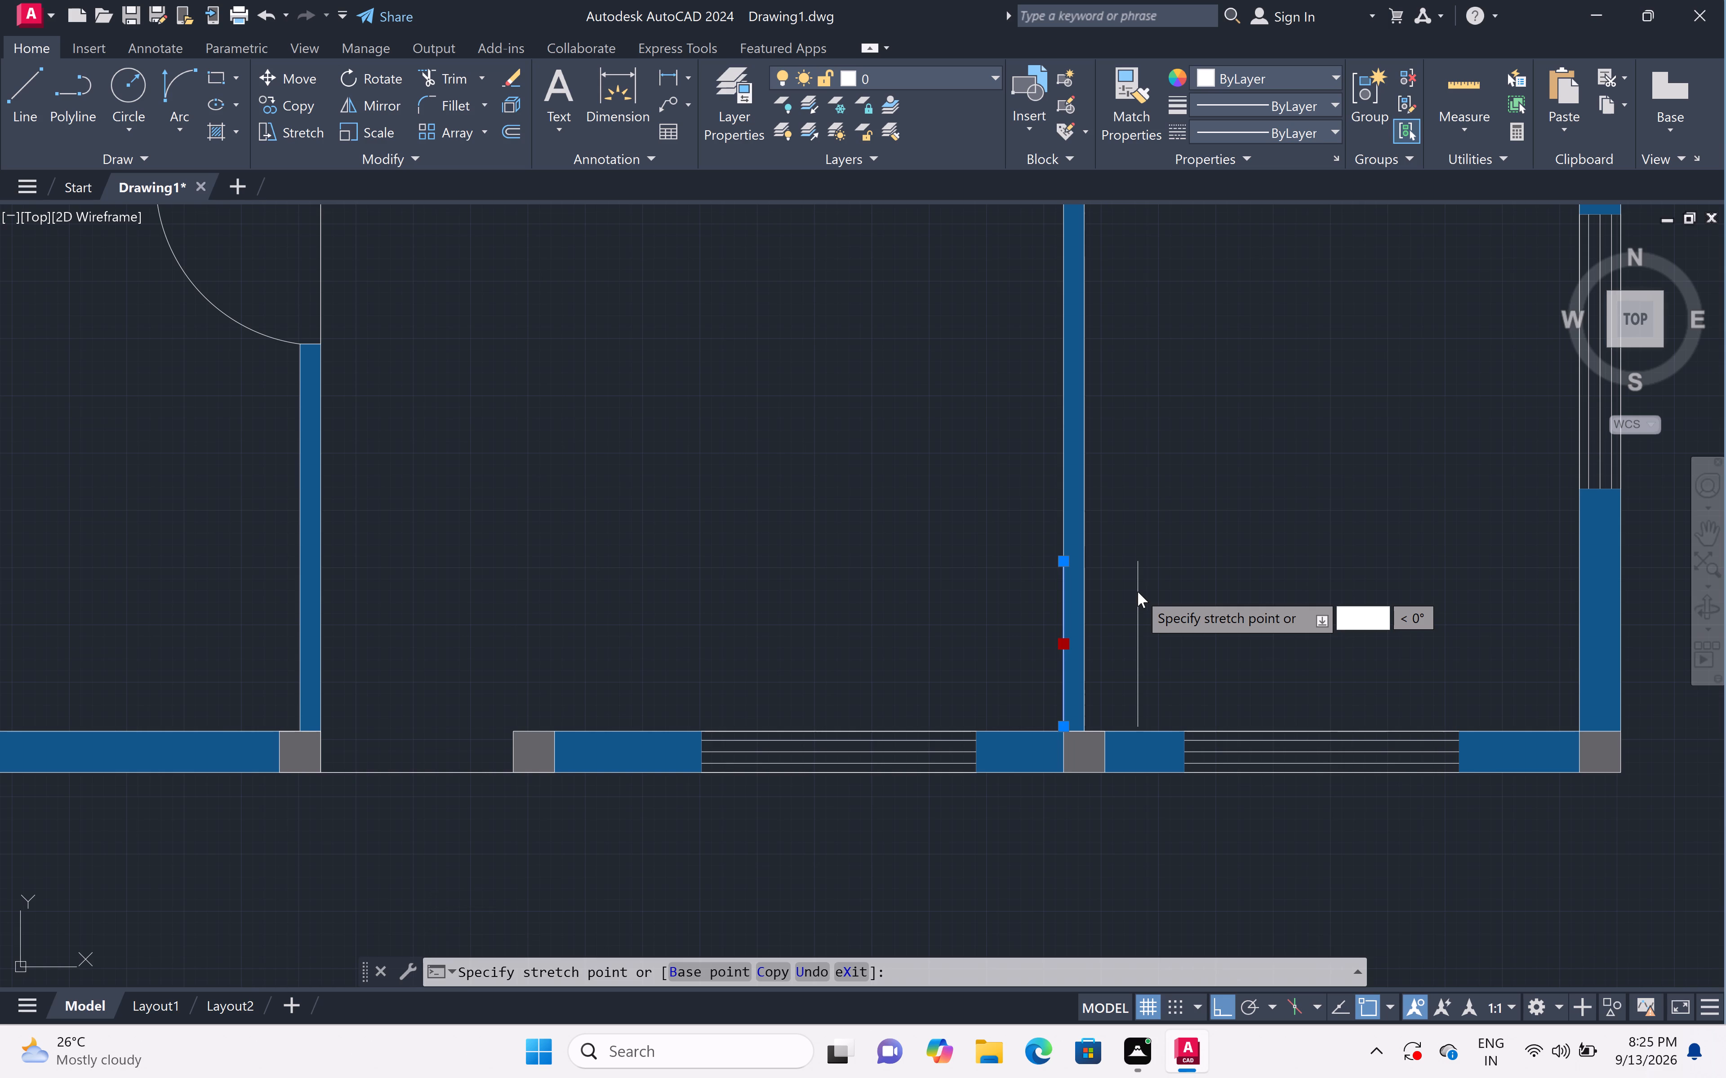
{"action": "key", "text": "Escape"}
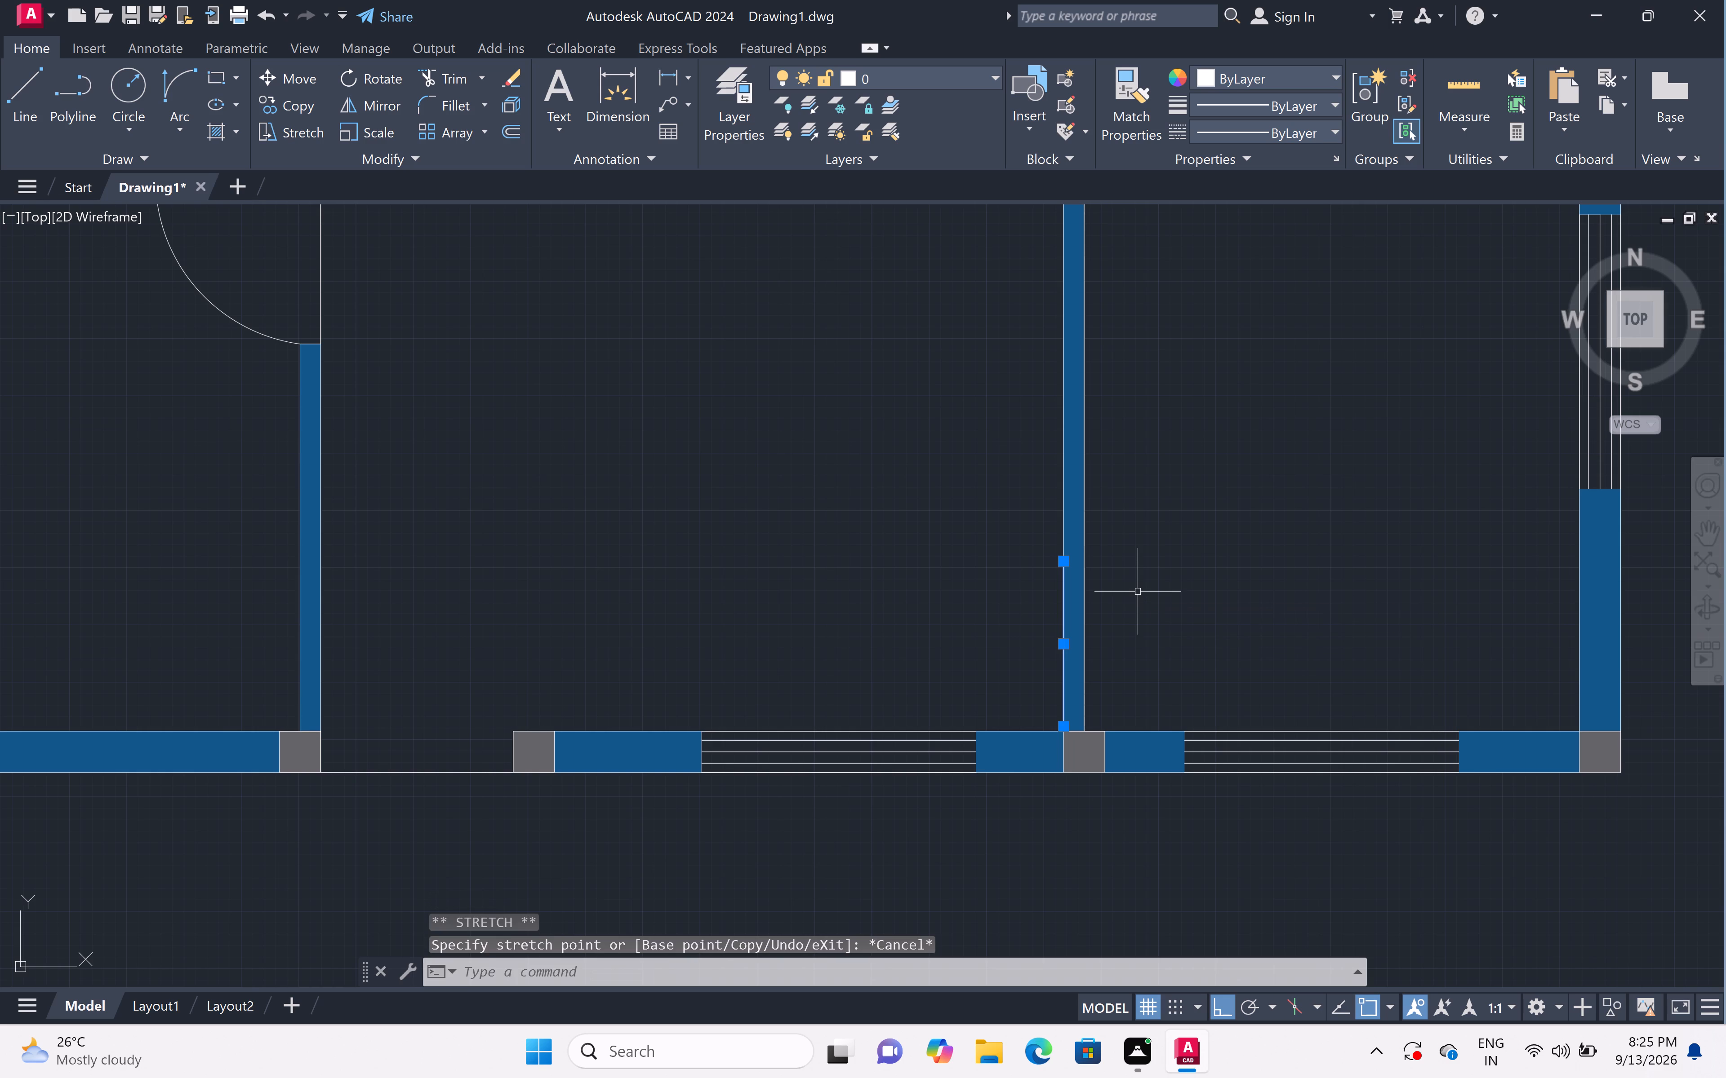
{"action": "key", "text": "Delete"}
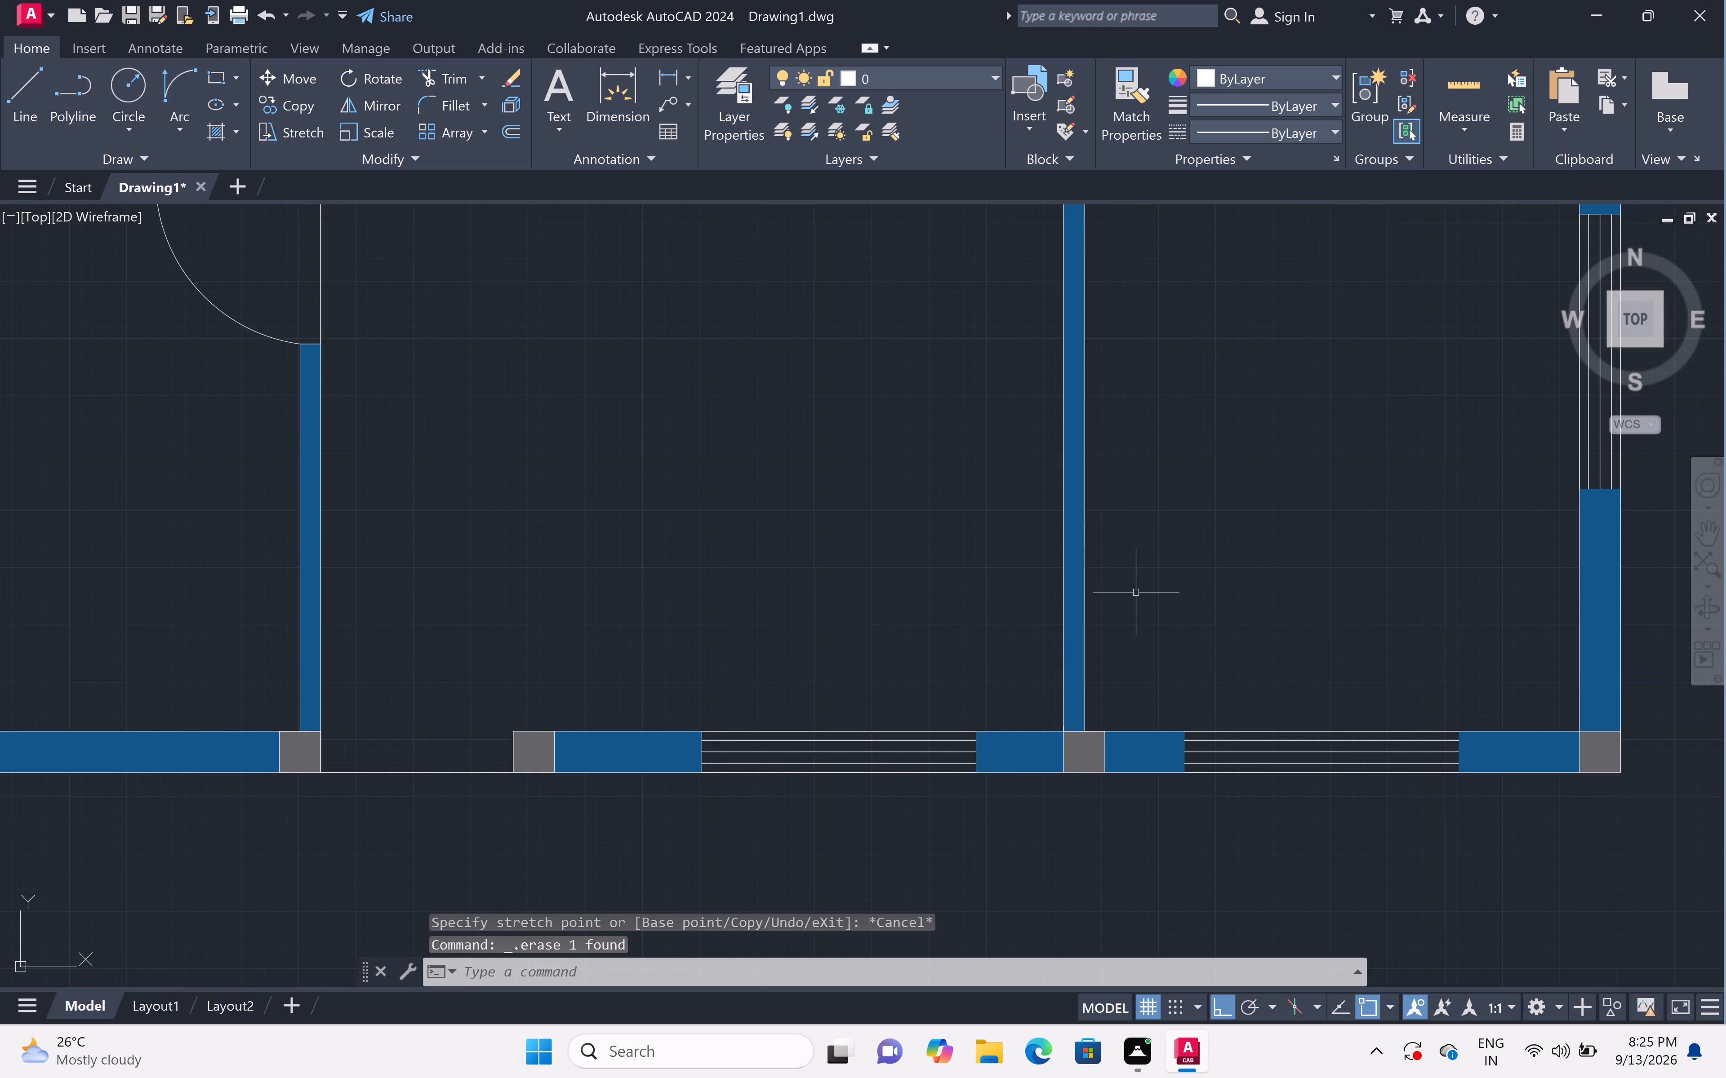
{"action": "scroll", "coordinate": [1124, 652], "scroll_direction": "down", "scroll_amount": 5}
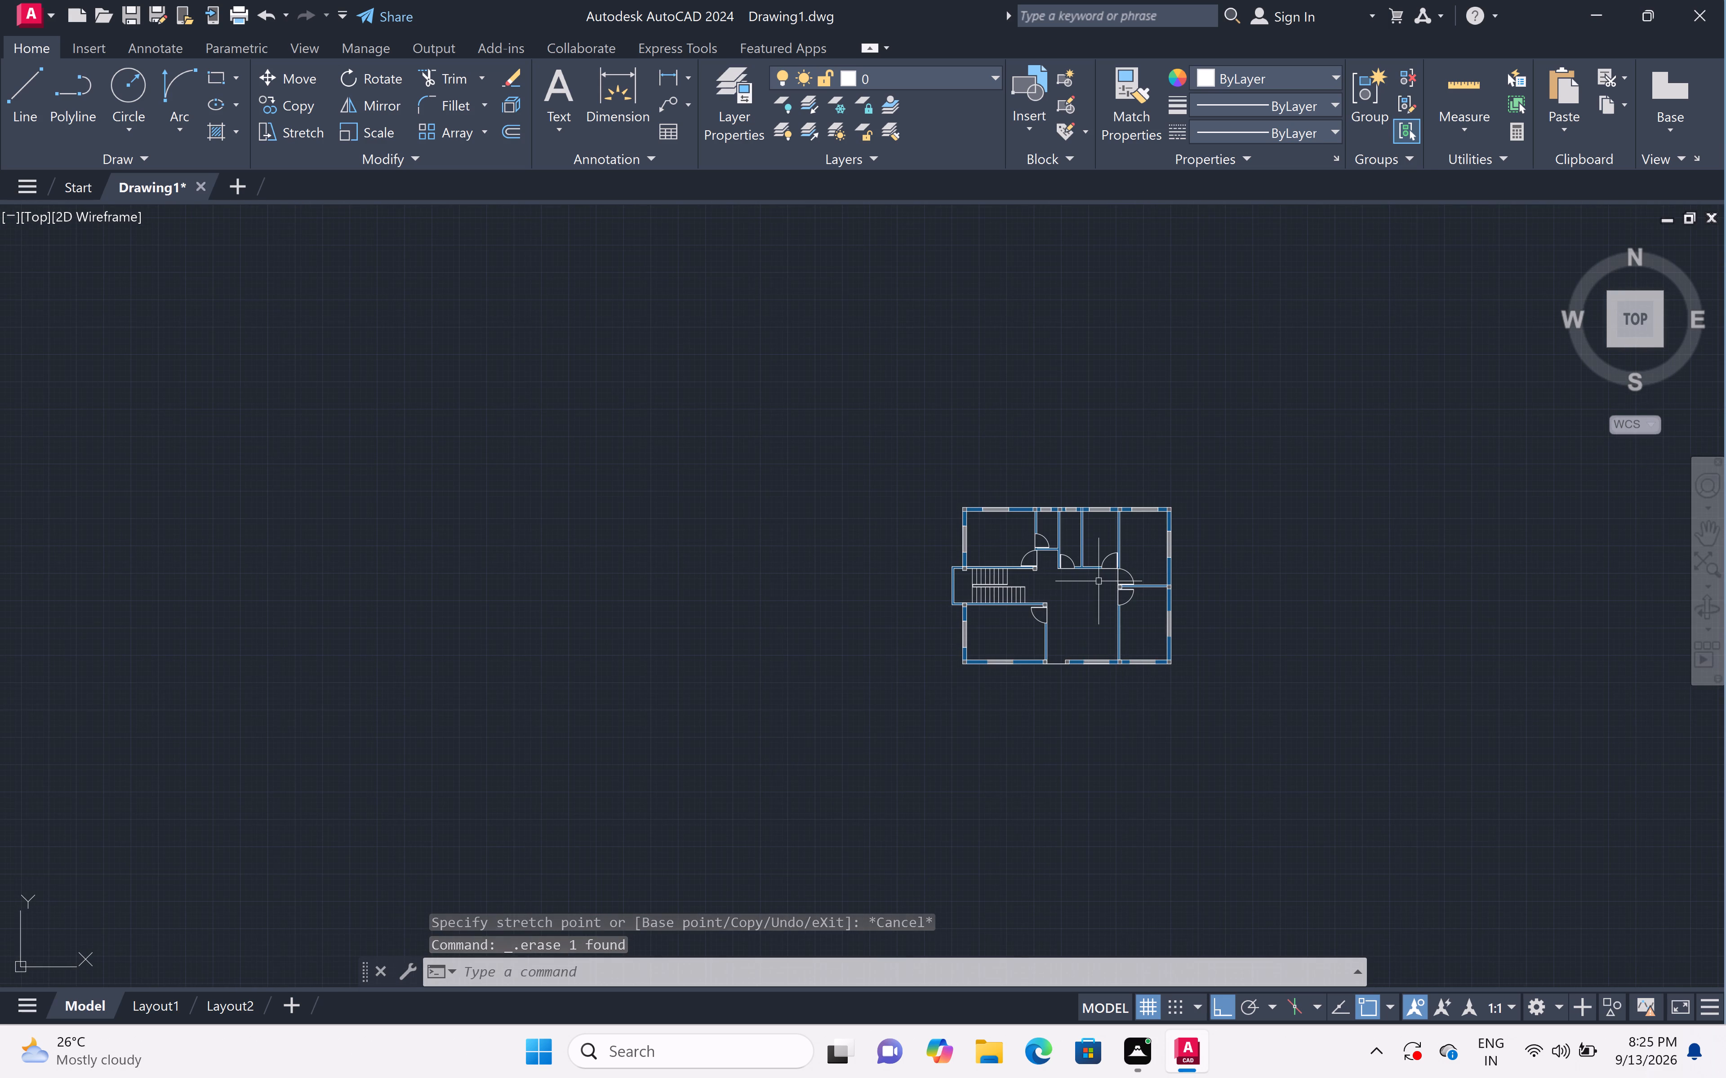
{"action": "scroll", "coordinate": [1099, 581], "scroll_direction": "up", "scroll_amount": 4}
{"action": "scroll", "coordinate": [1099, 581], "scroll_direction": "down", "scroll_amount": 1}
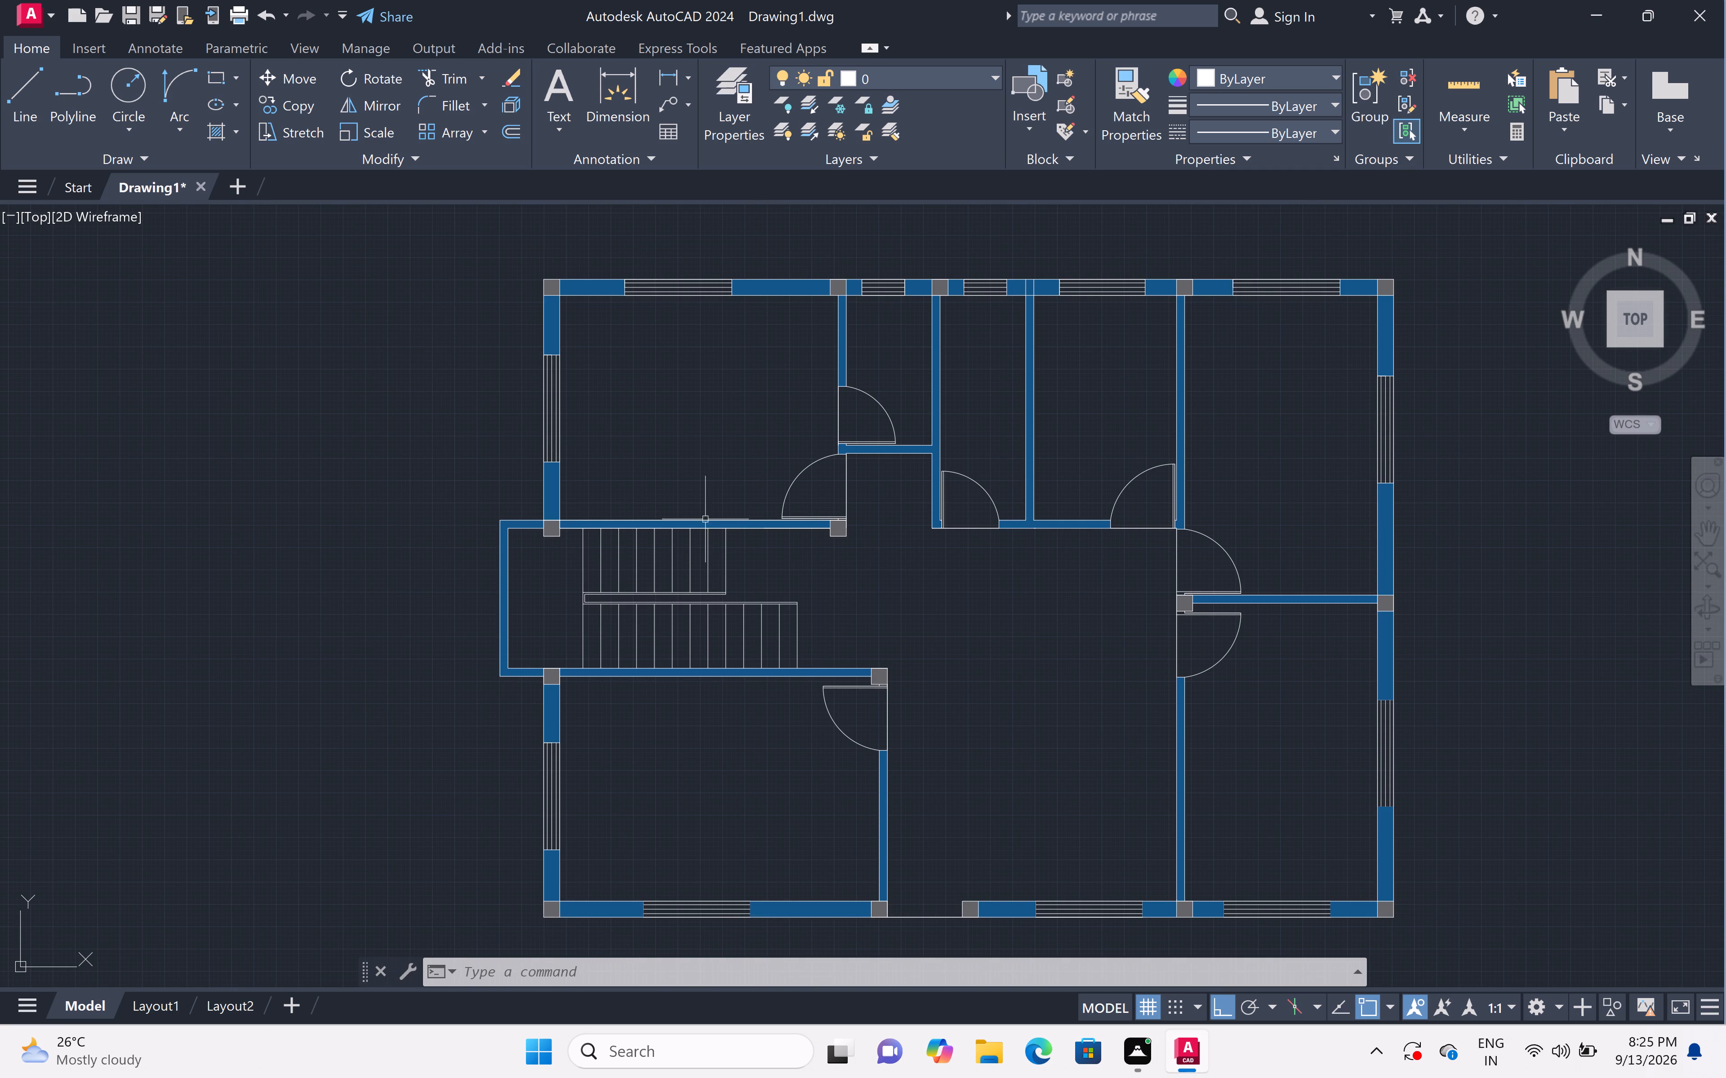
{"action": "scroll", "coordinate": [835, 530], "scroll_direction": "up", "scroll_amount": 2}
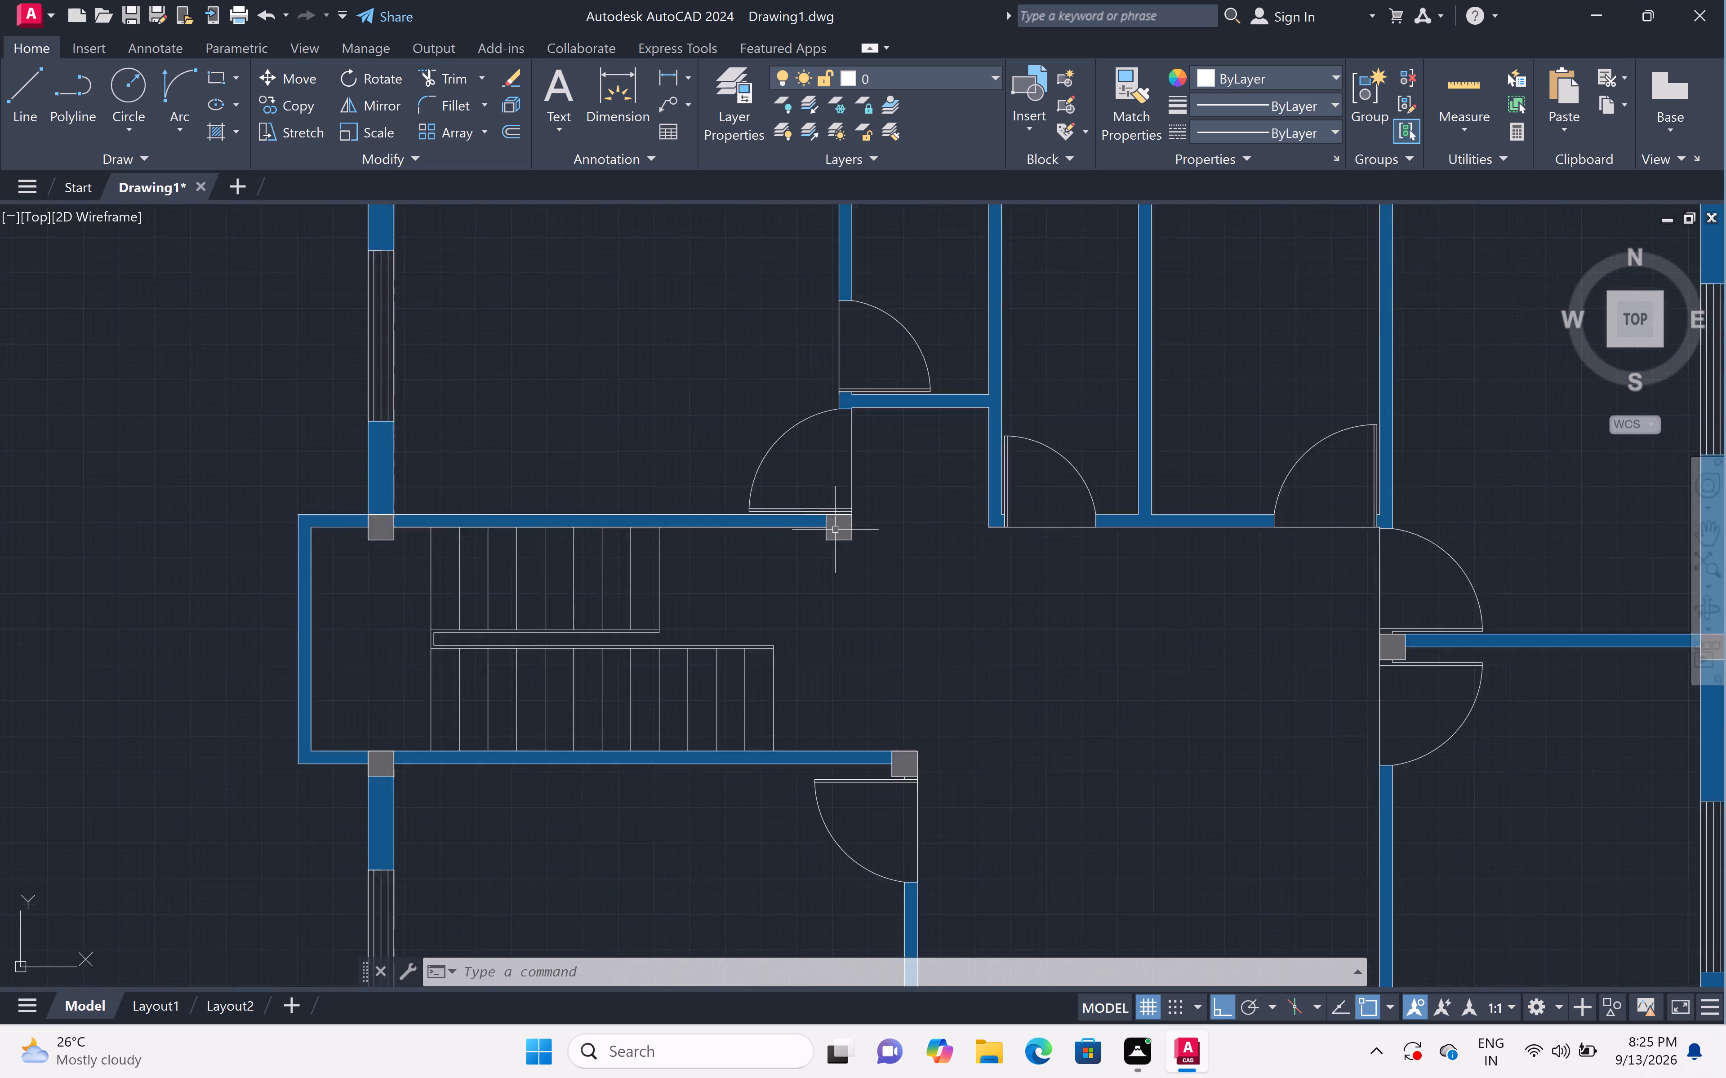
Fill the small gap between the northwest room's door leaf and the column at the stair's northeast corner with solid hatch, colour 16,86,137.
{"action": "scroll", "coordinate": [835, 530], "scroll_direction": "up", "scroll_amount": 2}
{"action": "scroll", "coordinate": [864, 476], "scroll_direction": "down", "scroll_amount": 2}
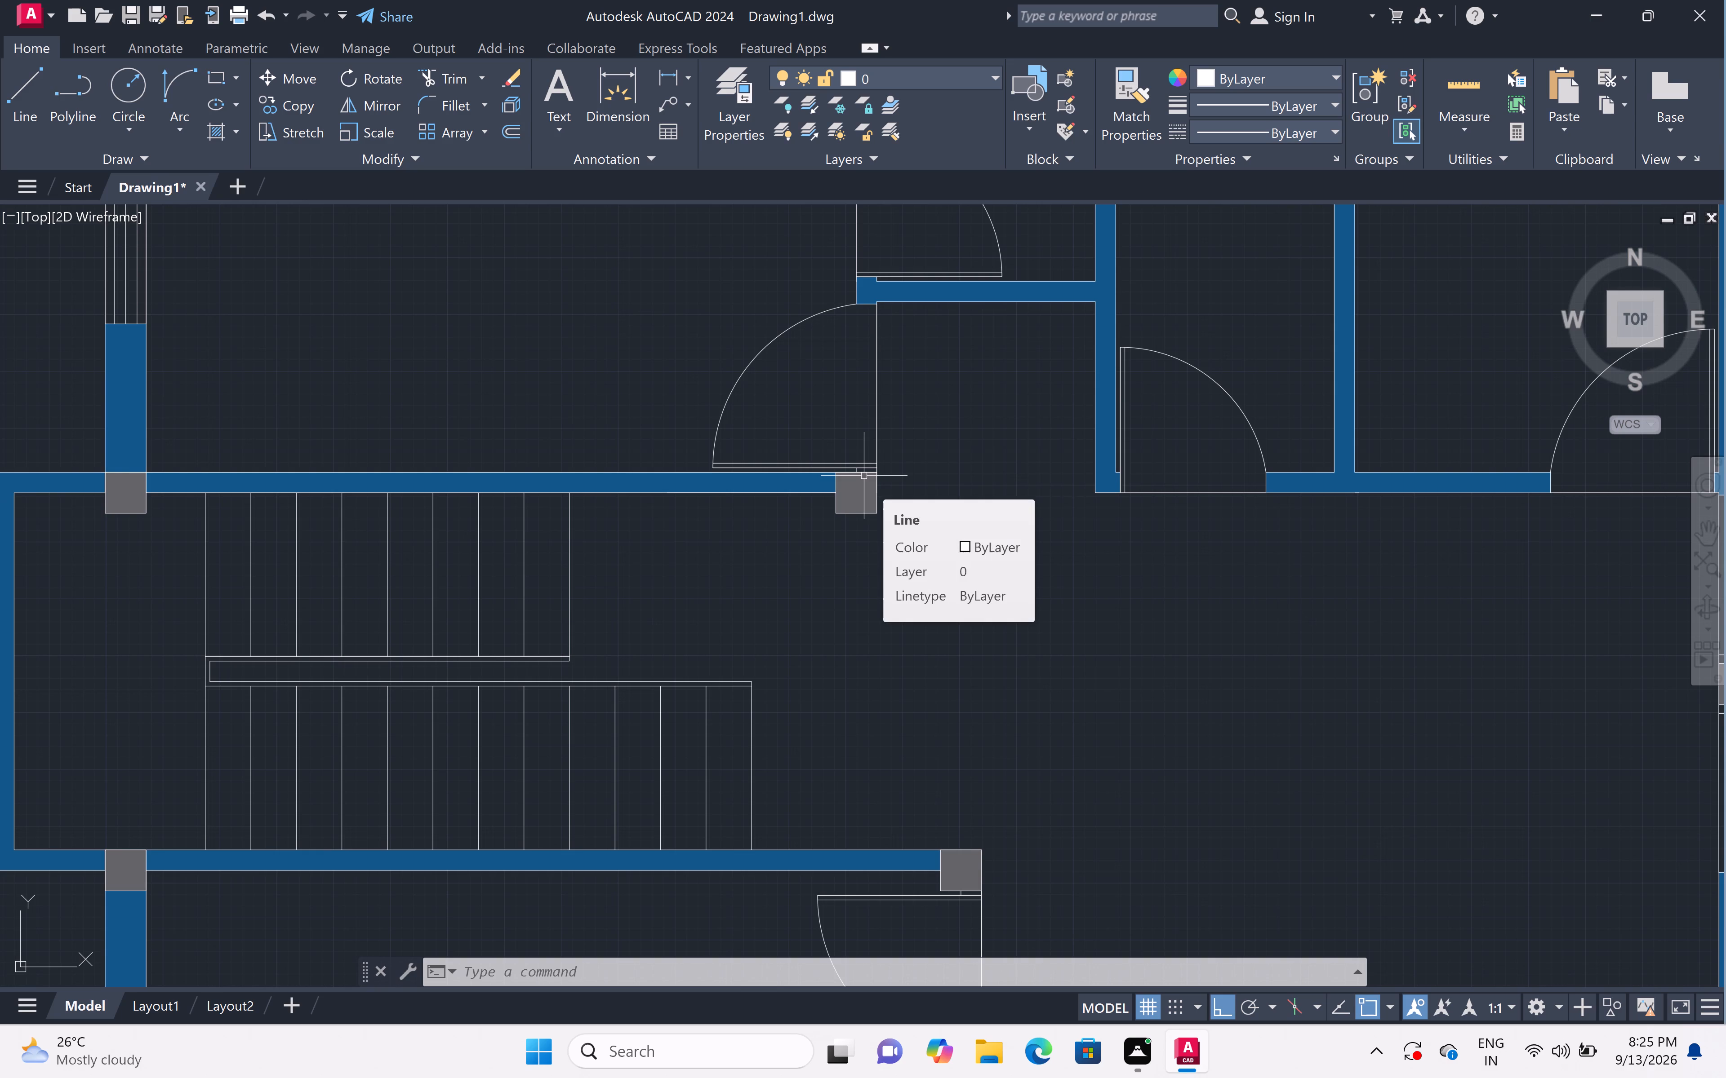
{"action": "scroll", "coordinate": [878, 476], "scroll_direction": "up", "scroll_amount": 1}
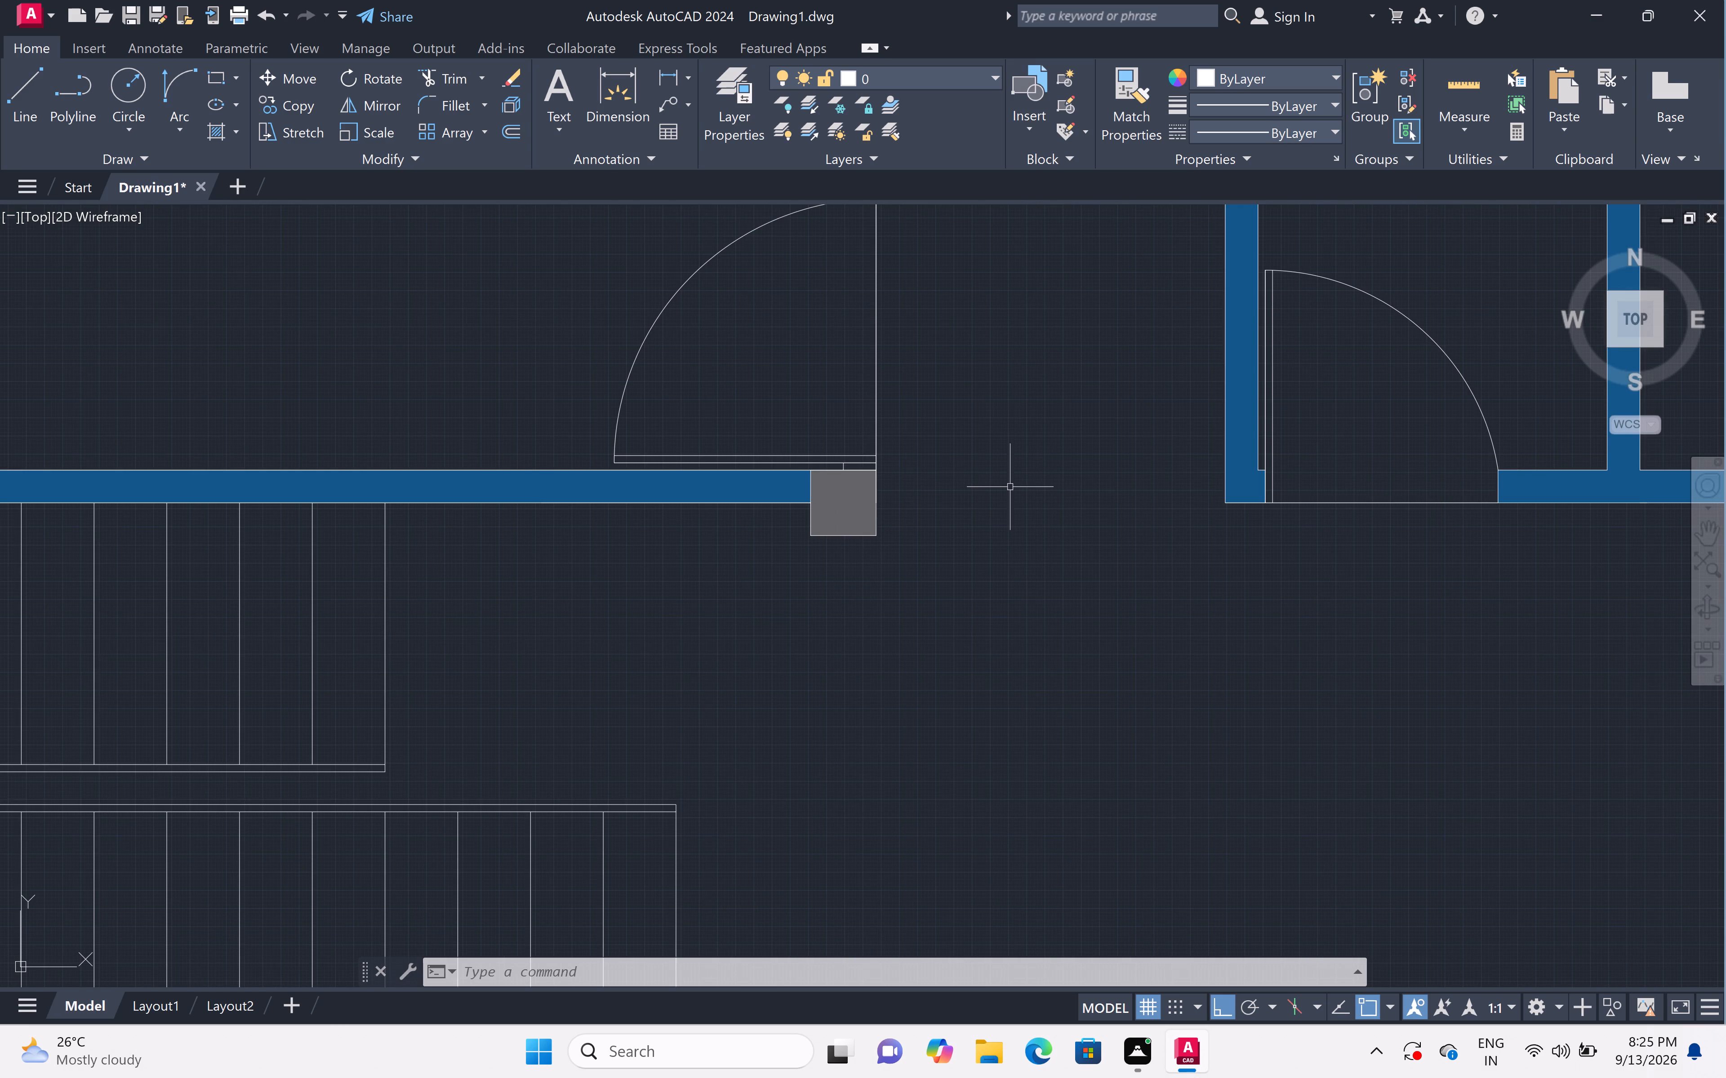
{"action": "type", "text": "h"}
{"action": "key", "text": "space"}
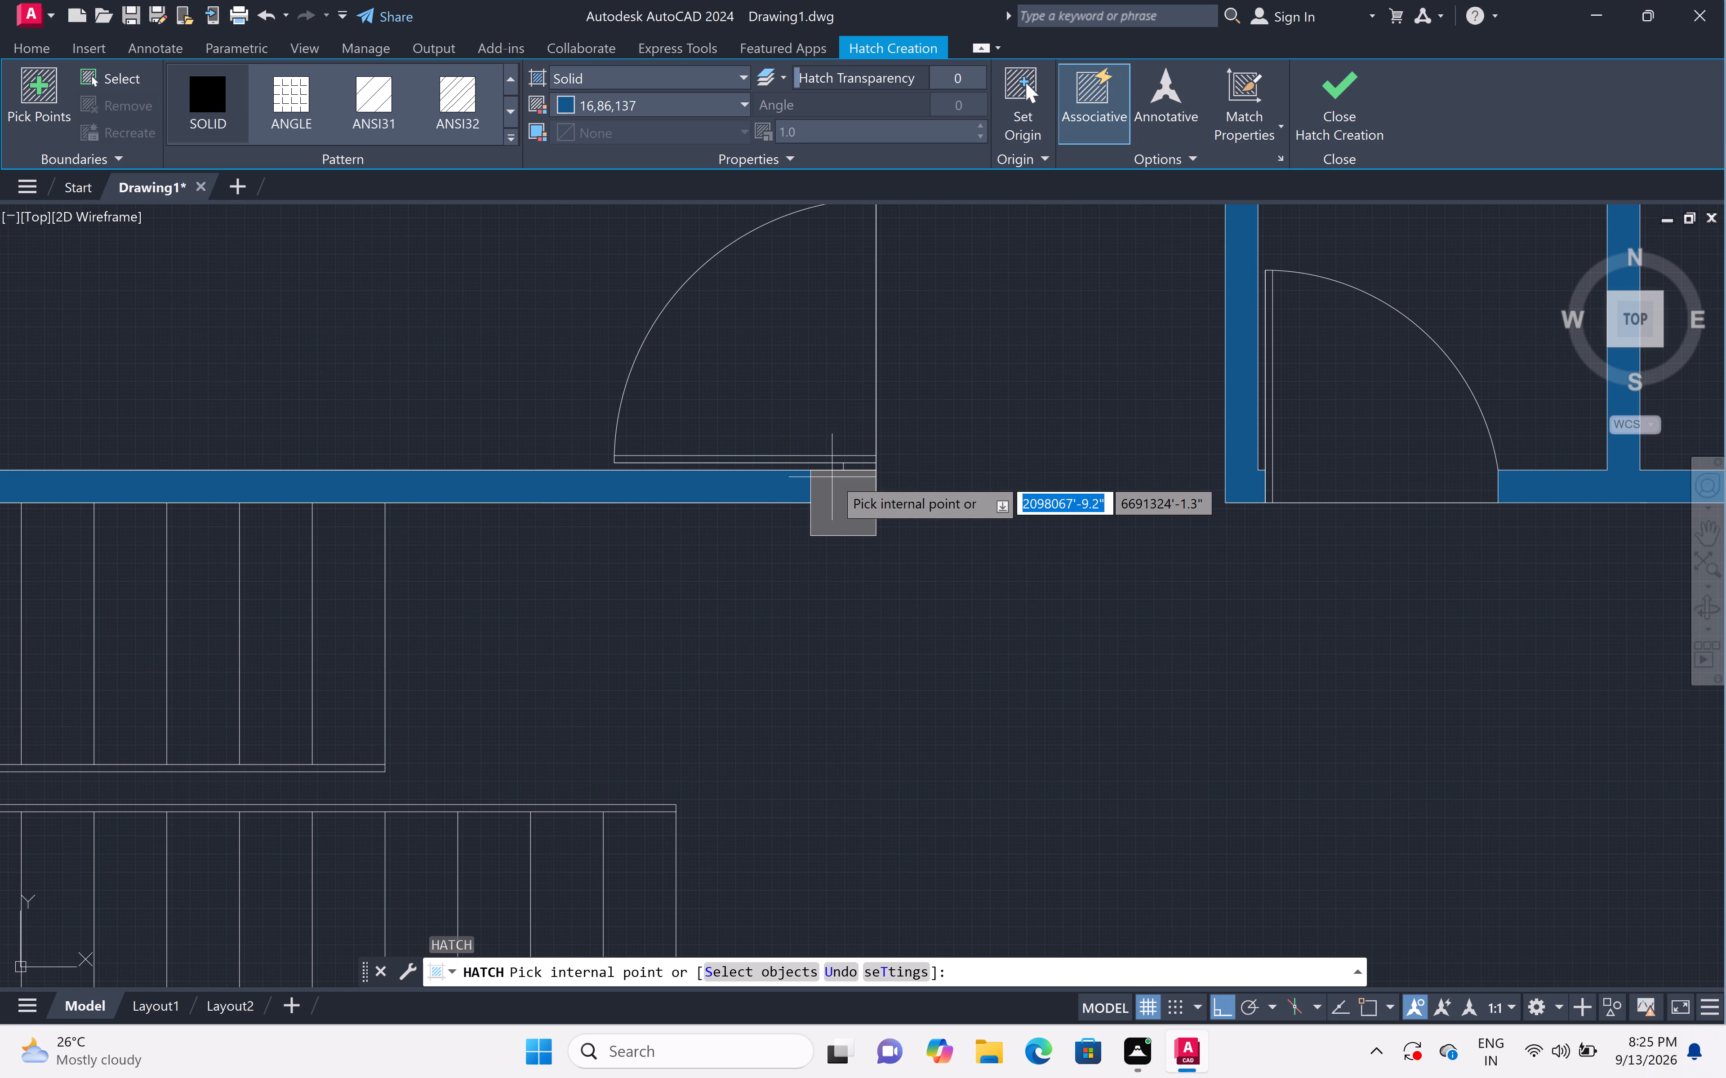
{"action": "scroll", "coordinate": [842, 462], "scroll_direction": "up", "scroll_amount": 9}
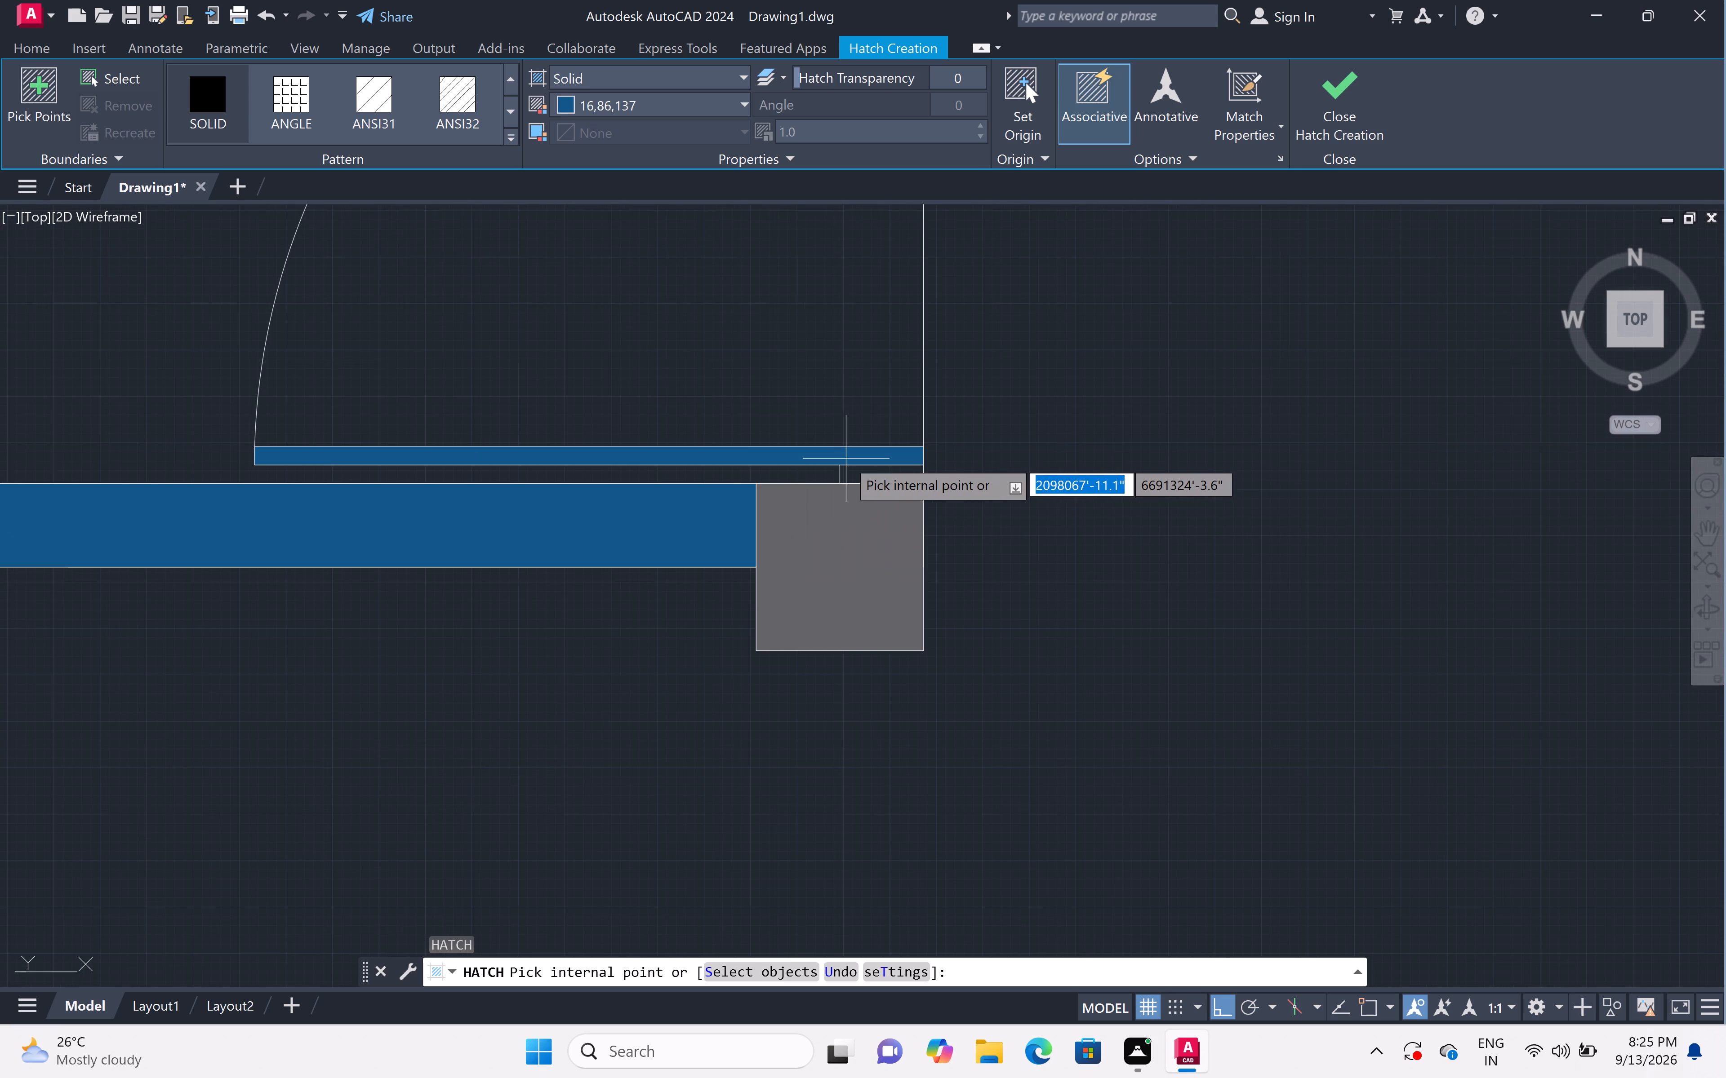
{"action": "scroll", "coordinate": [870, 491], "scroll_direction": "up", "scroll_amount": 4}
{"action": "double_click", "coordinate": [884, 426]}
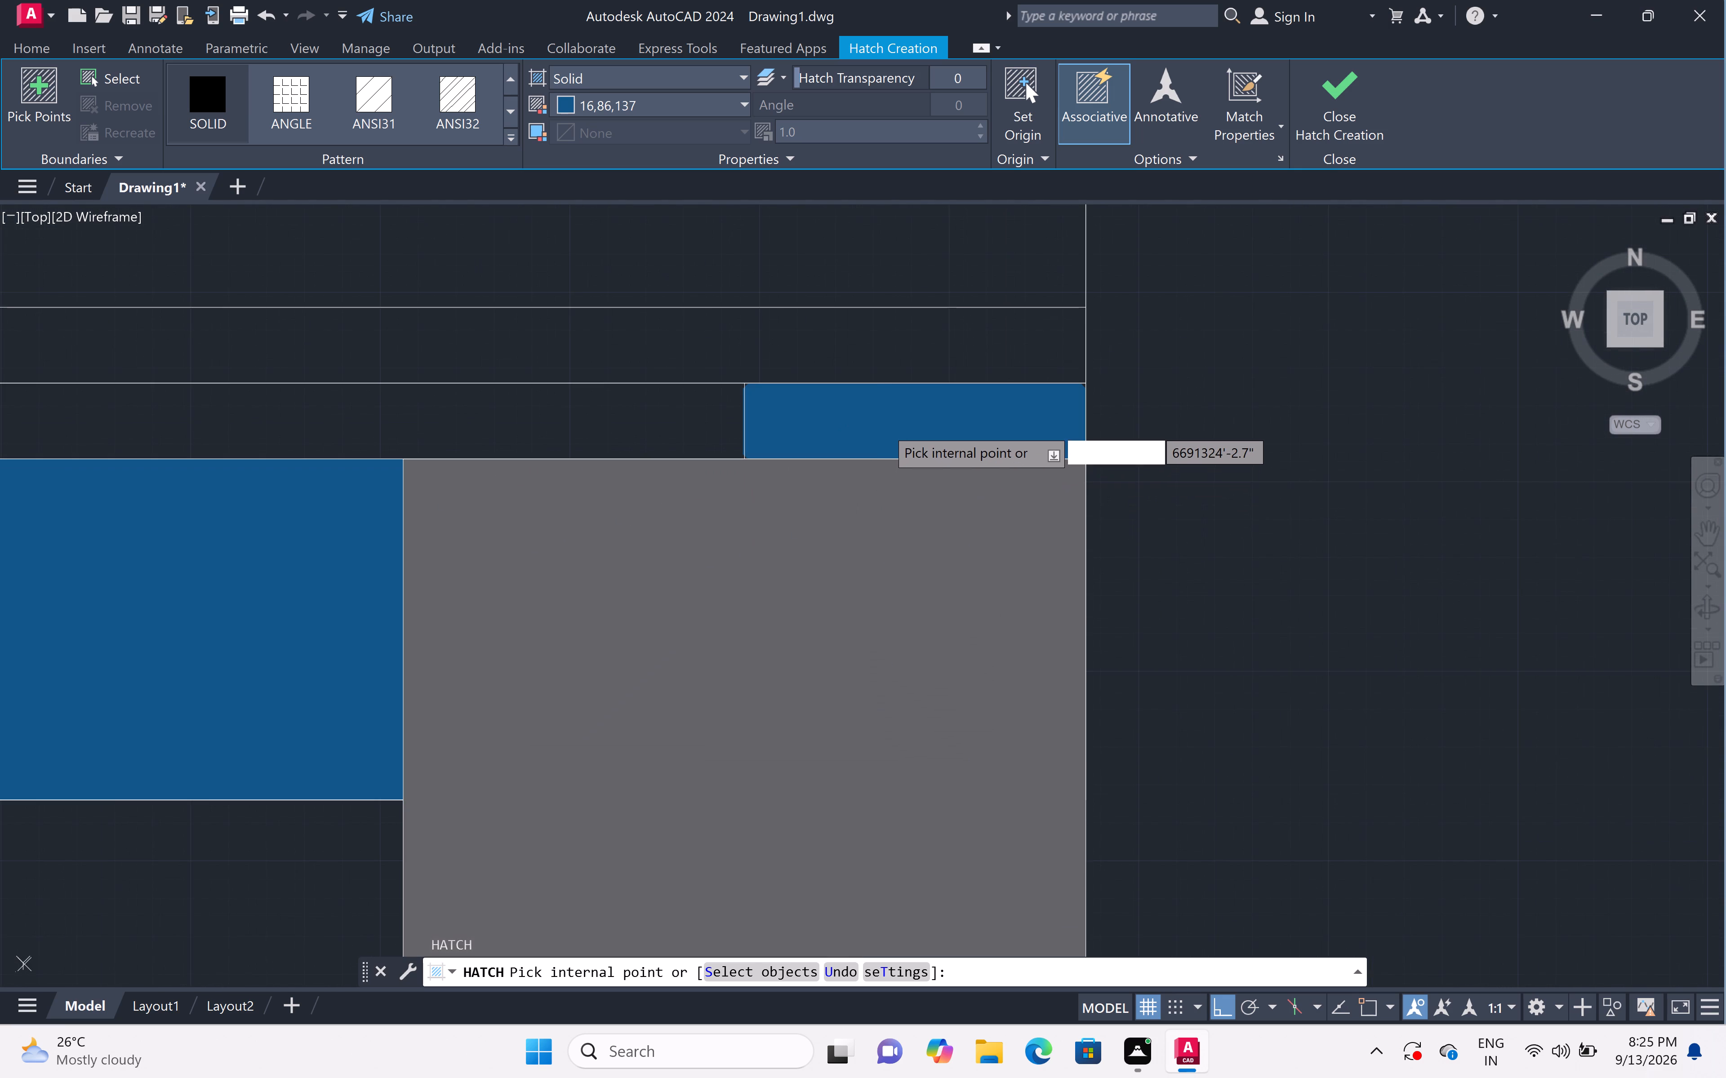
{"action": "scroll", "coordinate": [965, 397], "scroll_direction": "down", "scroll_amount": 7}
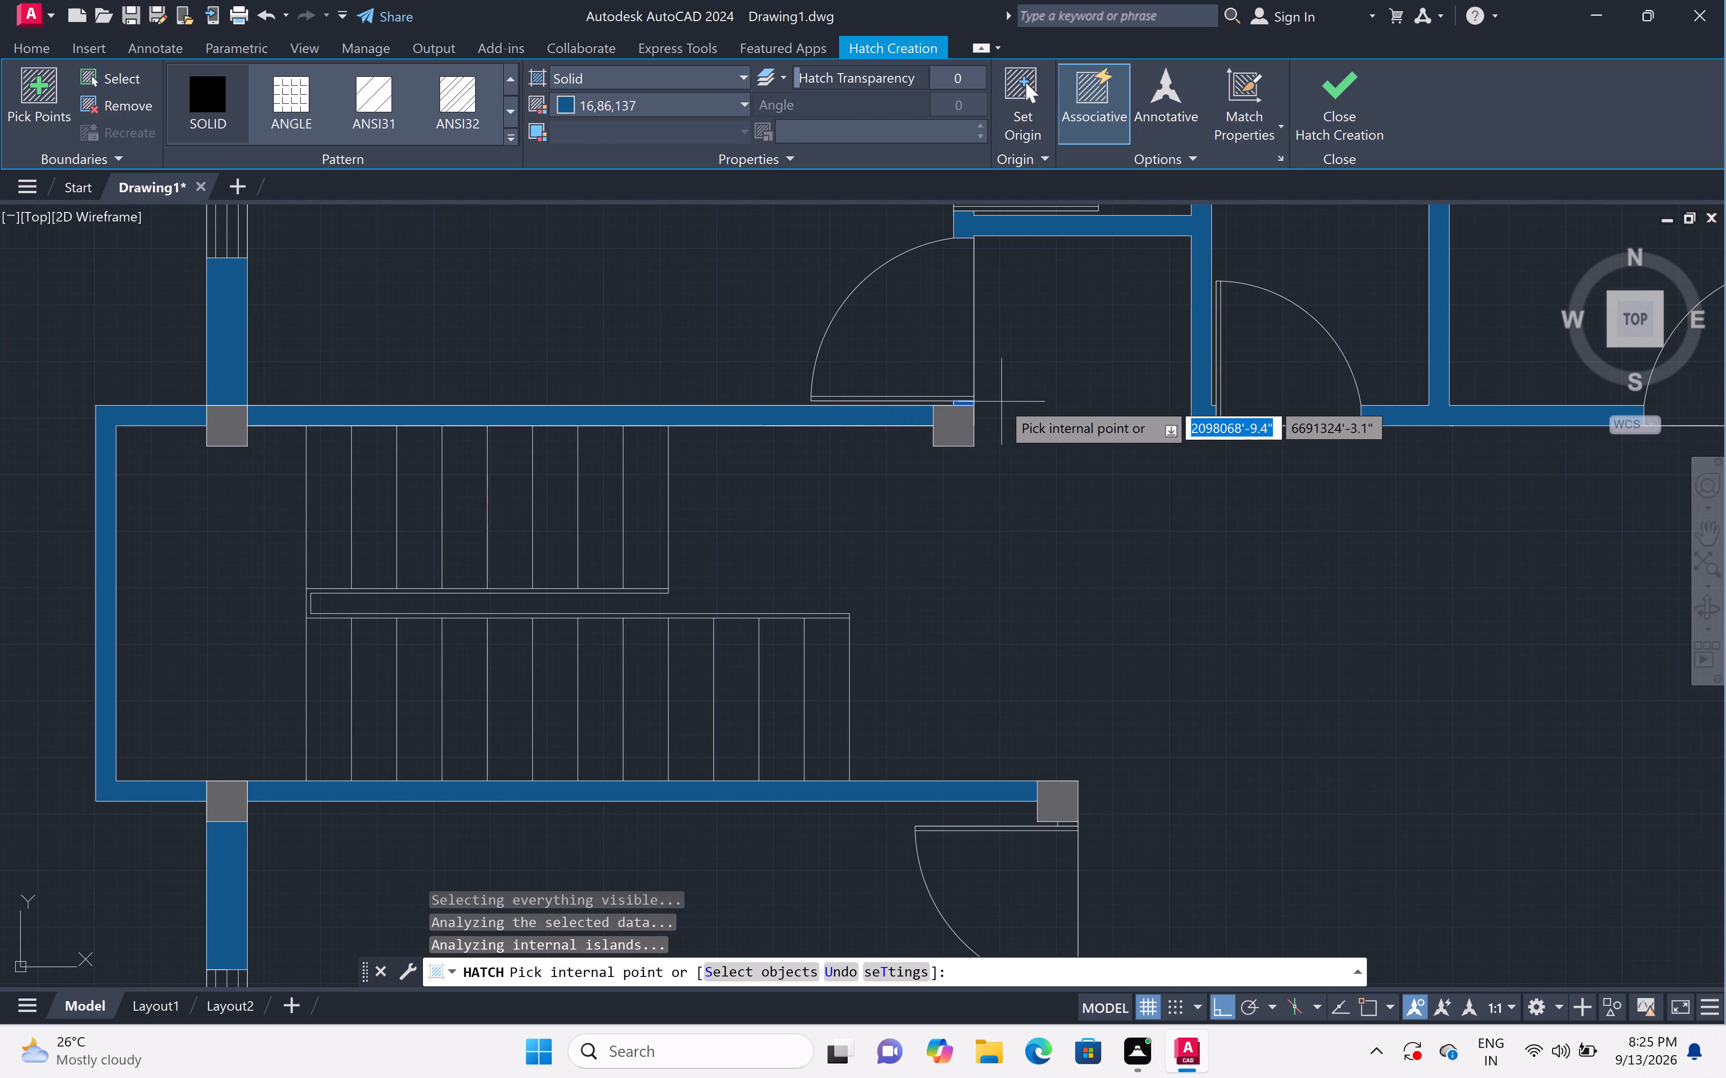
{"action": "scroll", "coordinate": [1013, 417], "scroll_direction": "down", "scroll_amount": 2}
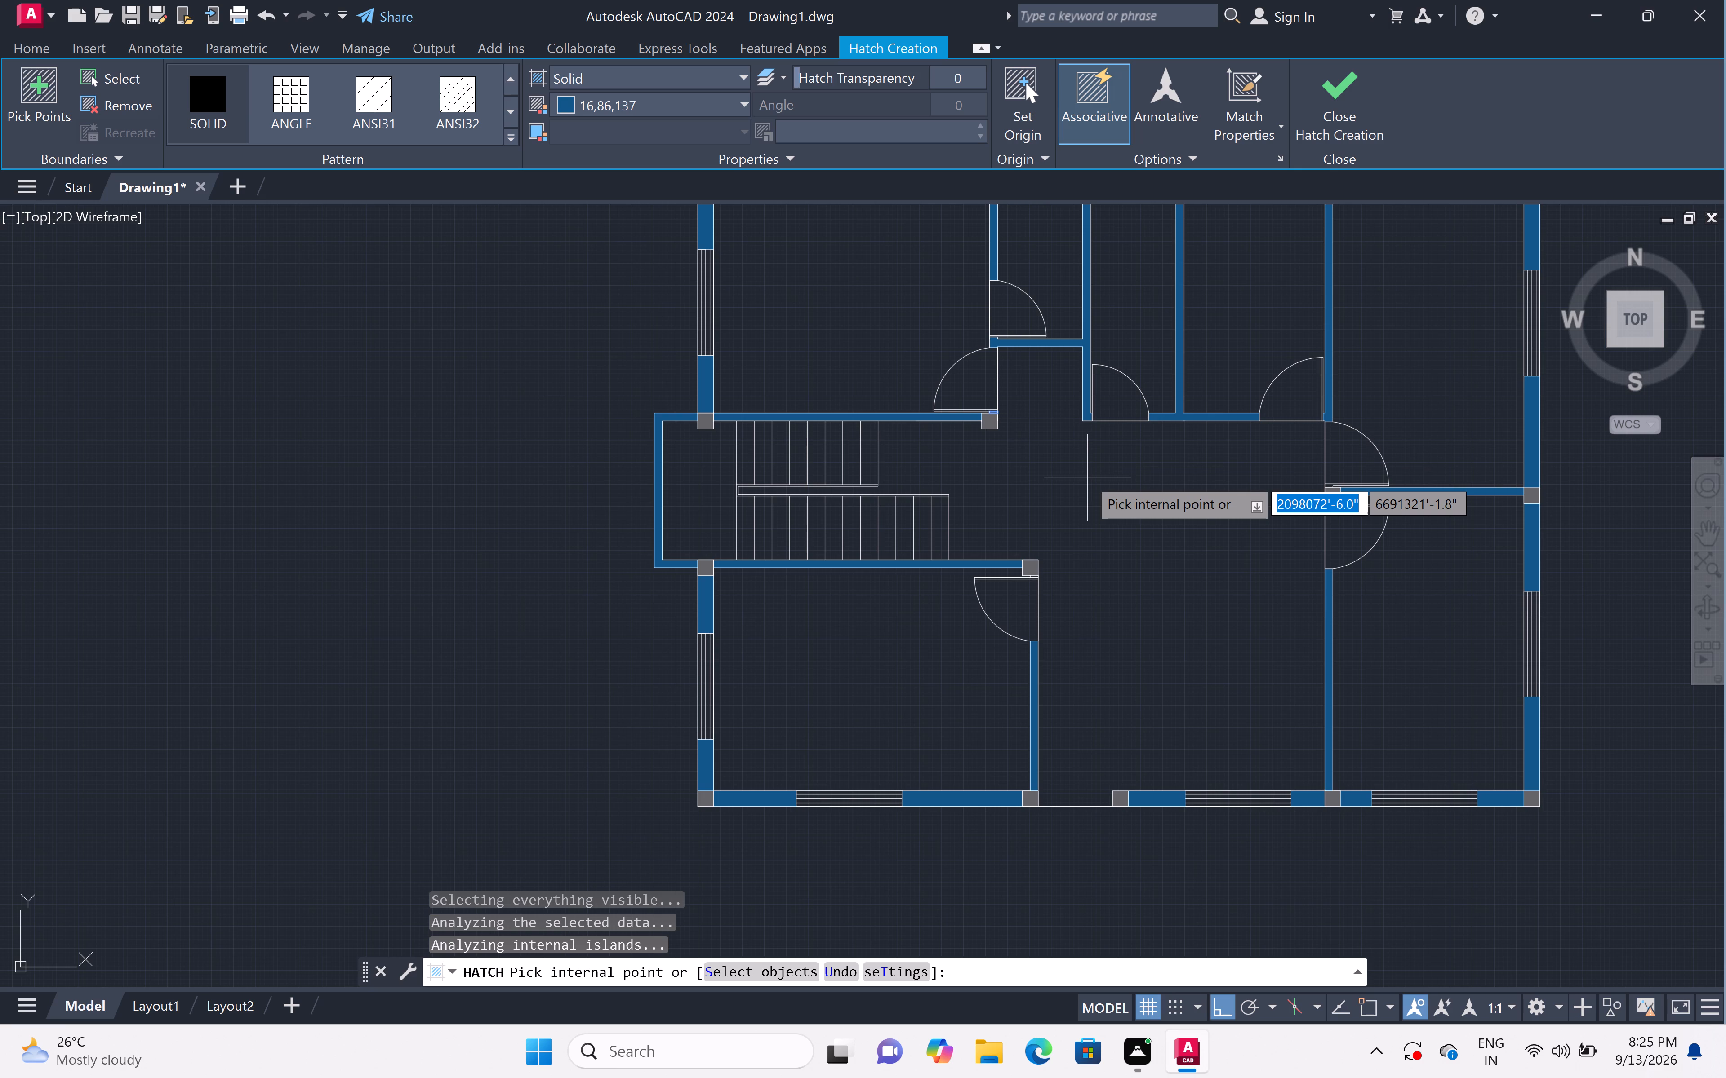
{"action": "key", "text": "Escape"}
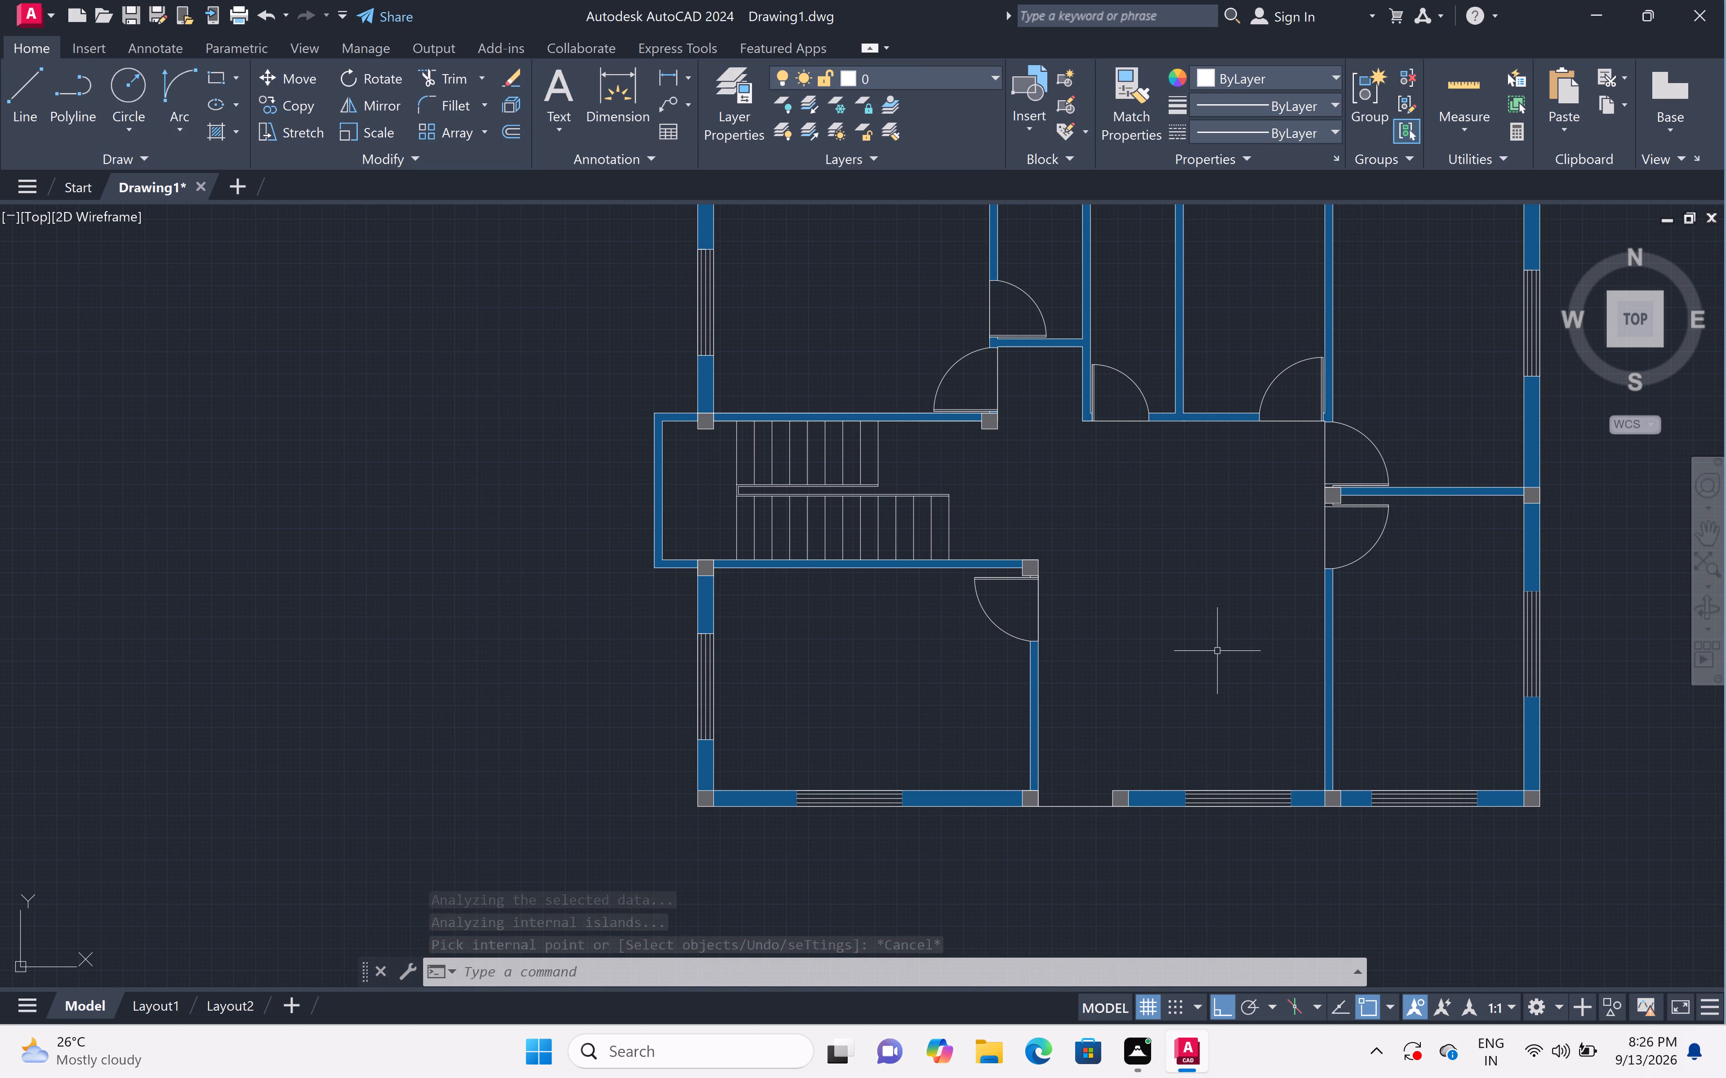
Draw a line from the southeast room's door-frame corner west to the wall face, closing the gap just south of the column.
{"action": "scroll", "coordinate": [1366, 509], "scroll_direction": "up", "scroll_amount": 5}
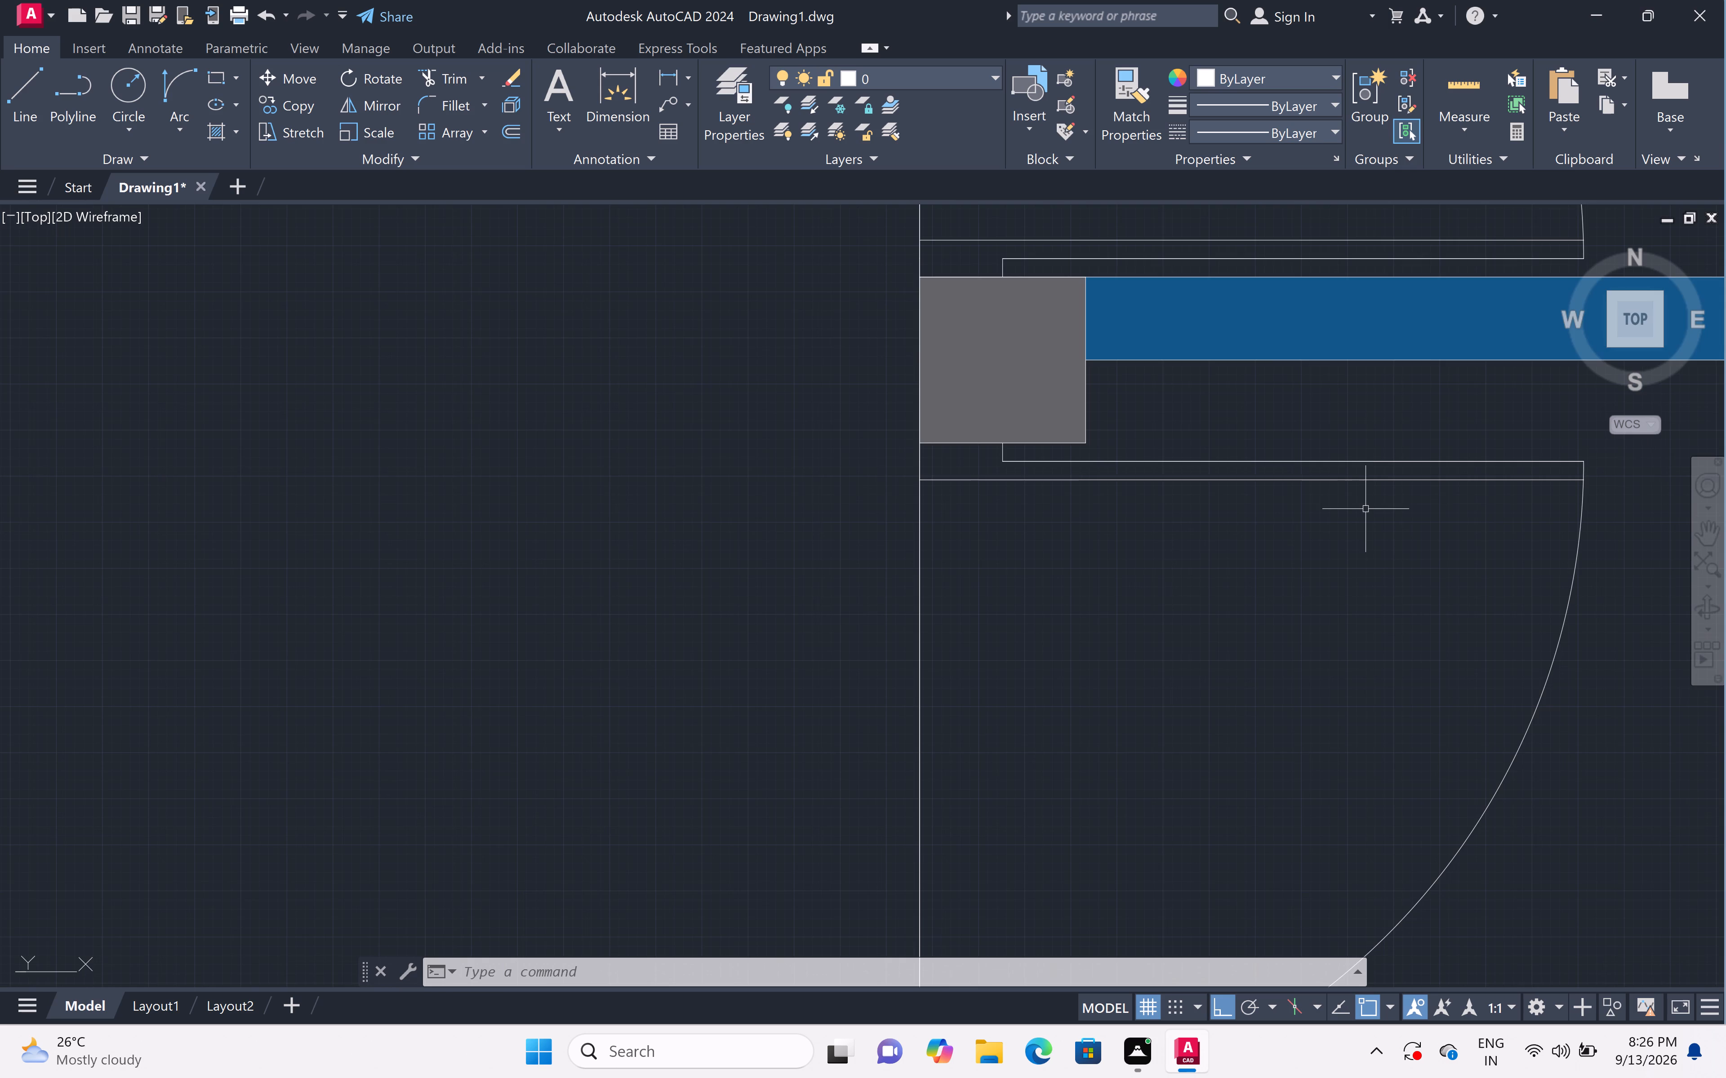
{"action": "scroll", "coordinate": [1366, 509], "scroll_direction": "down", "scroll_amount": 1}
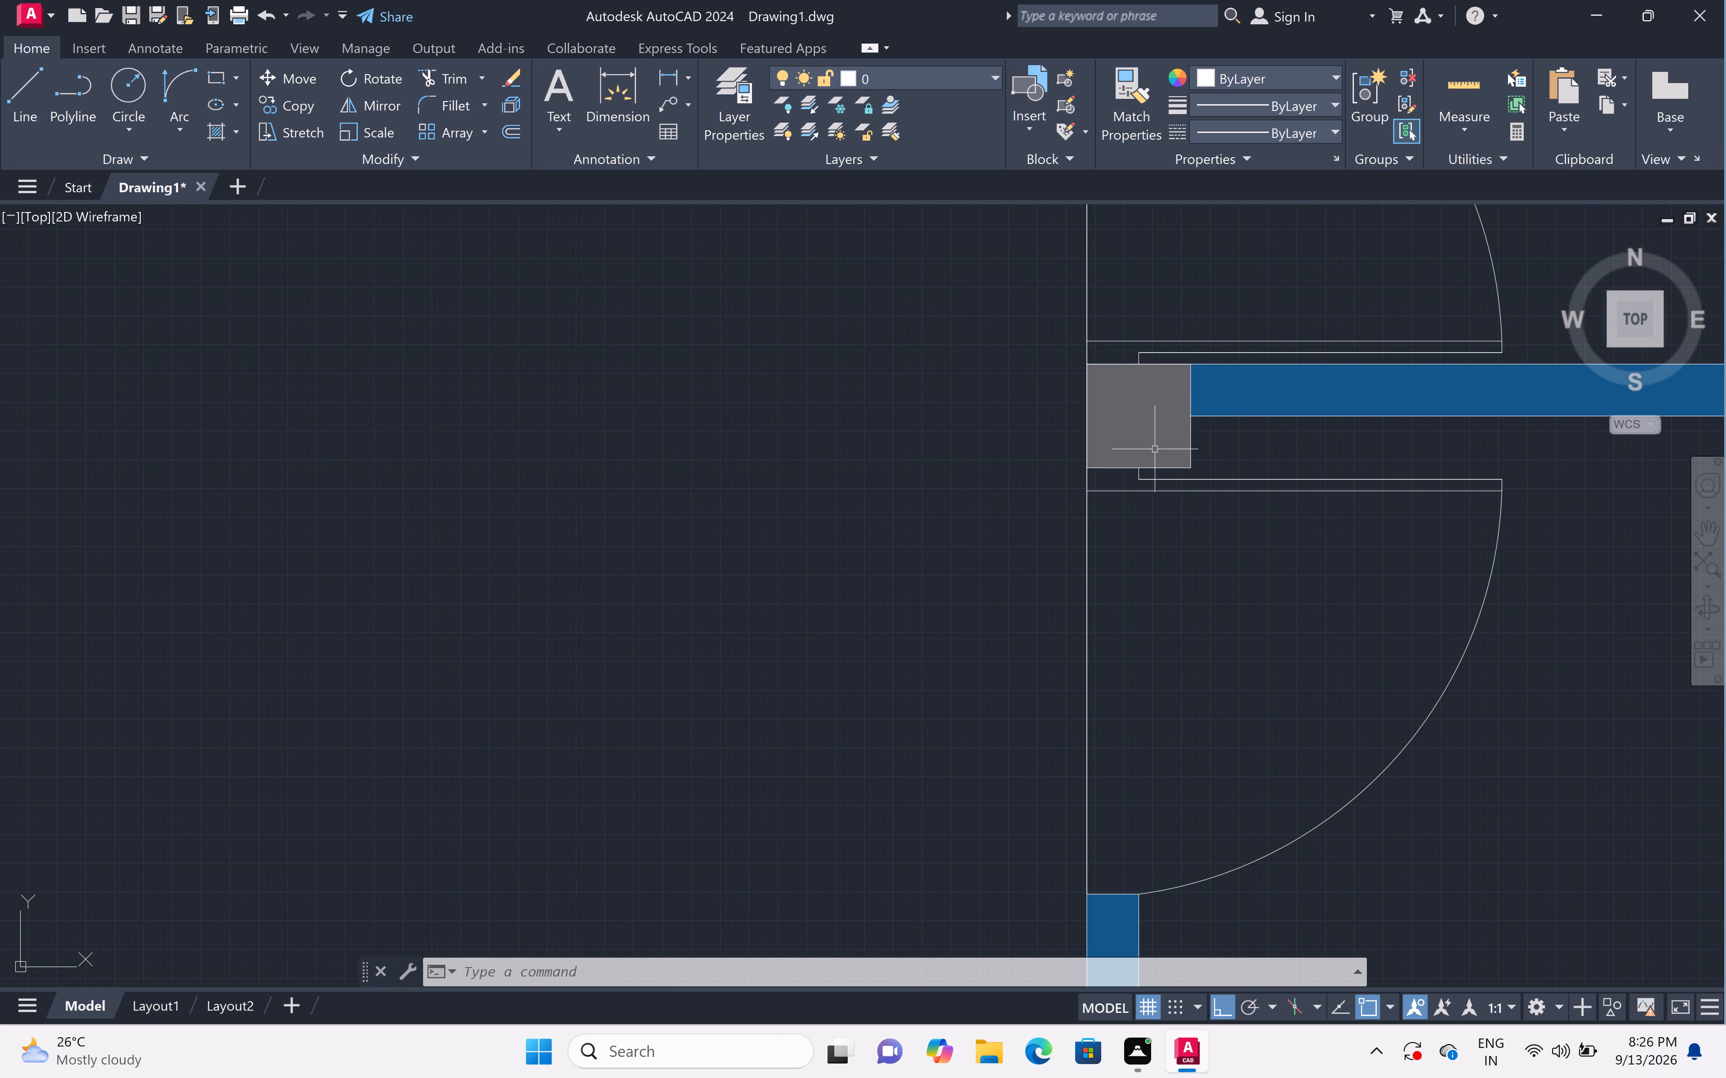
{"action": "scroll", "coordinate": [1139, 456], "scroll_direction": "up", "scroll_amount": 3}
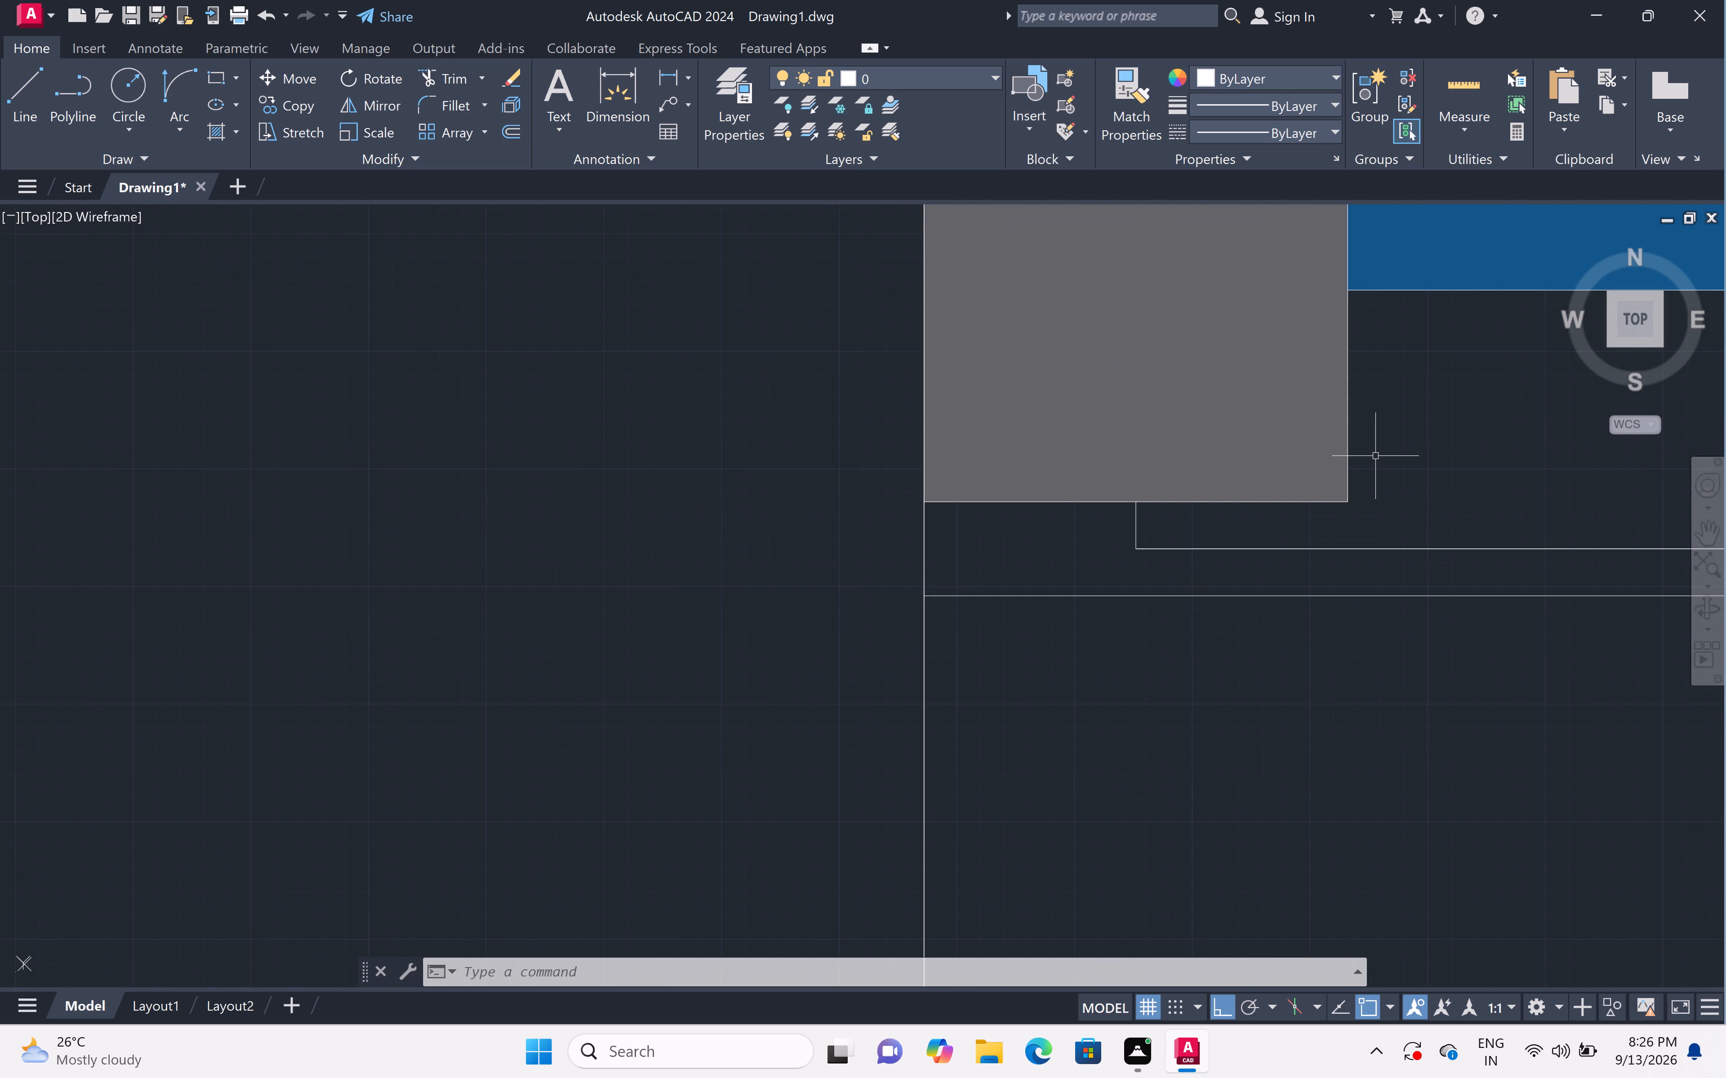
{"action": "type", "text": "l"}
{"action": "key", "text": "space"}
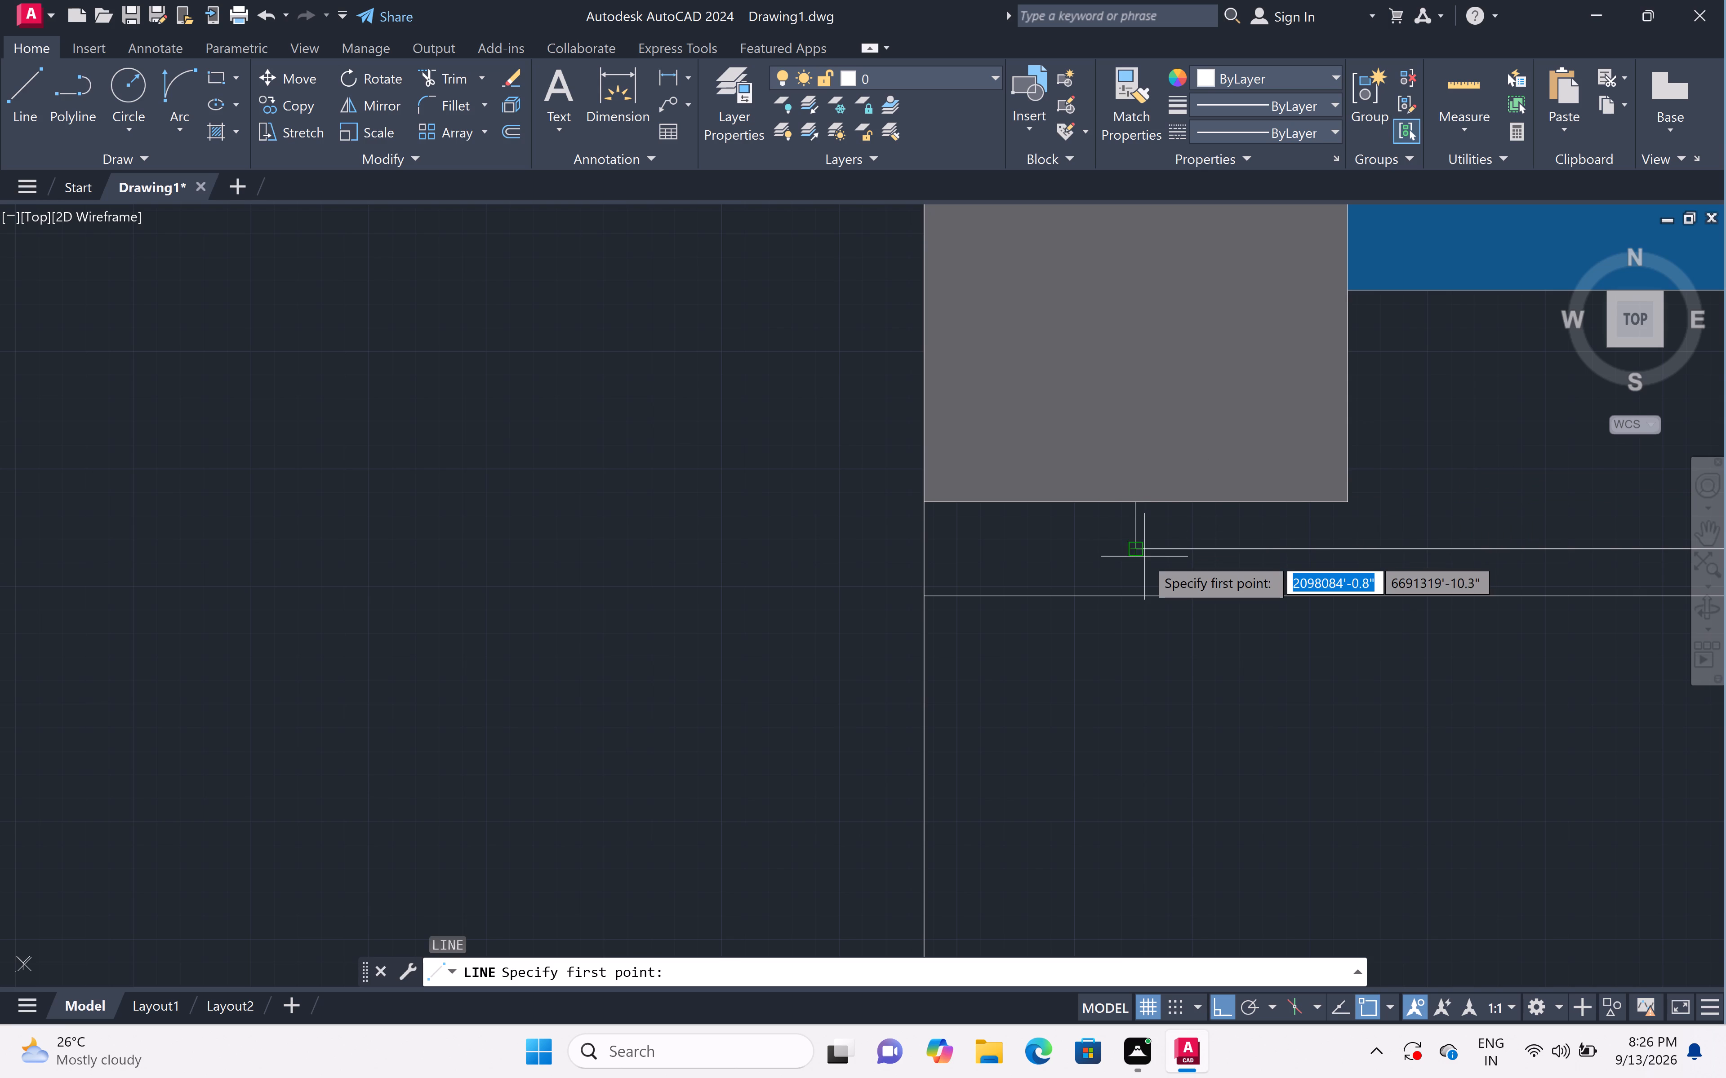
{"action": "left_click_drag", "start_coordinate": [1137, 552], "coordinate": [1132, 552]}
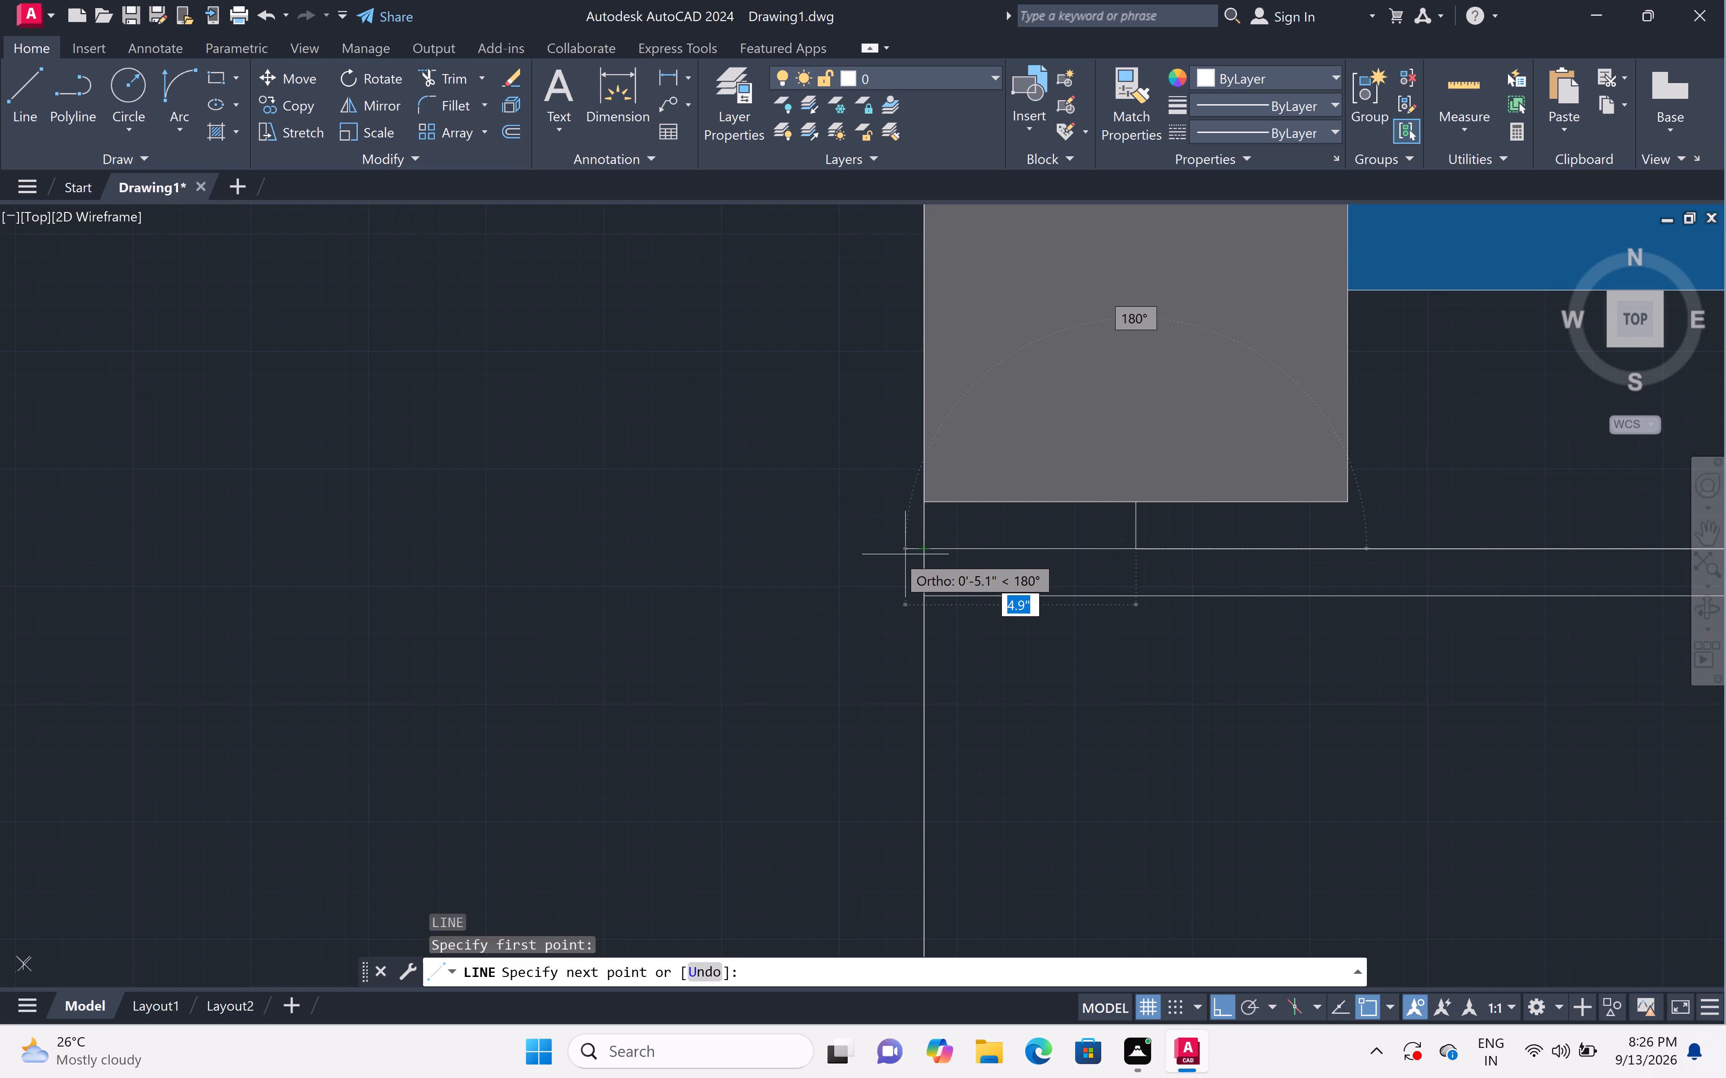
{"action": "left_click", "coordinate": [923, 548]}
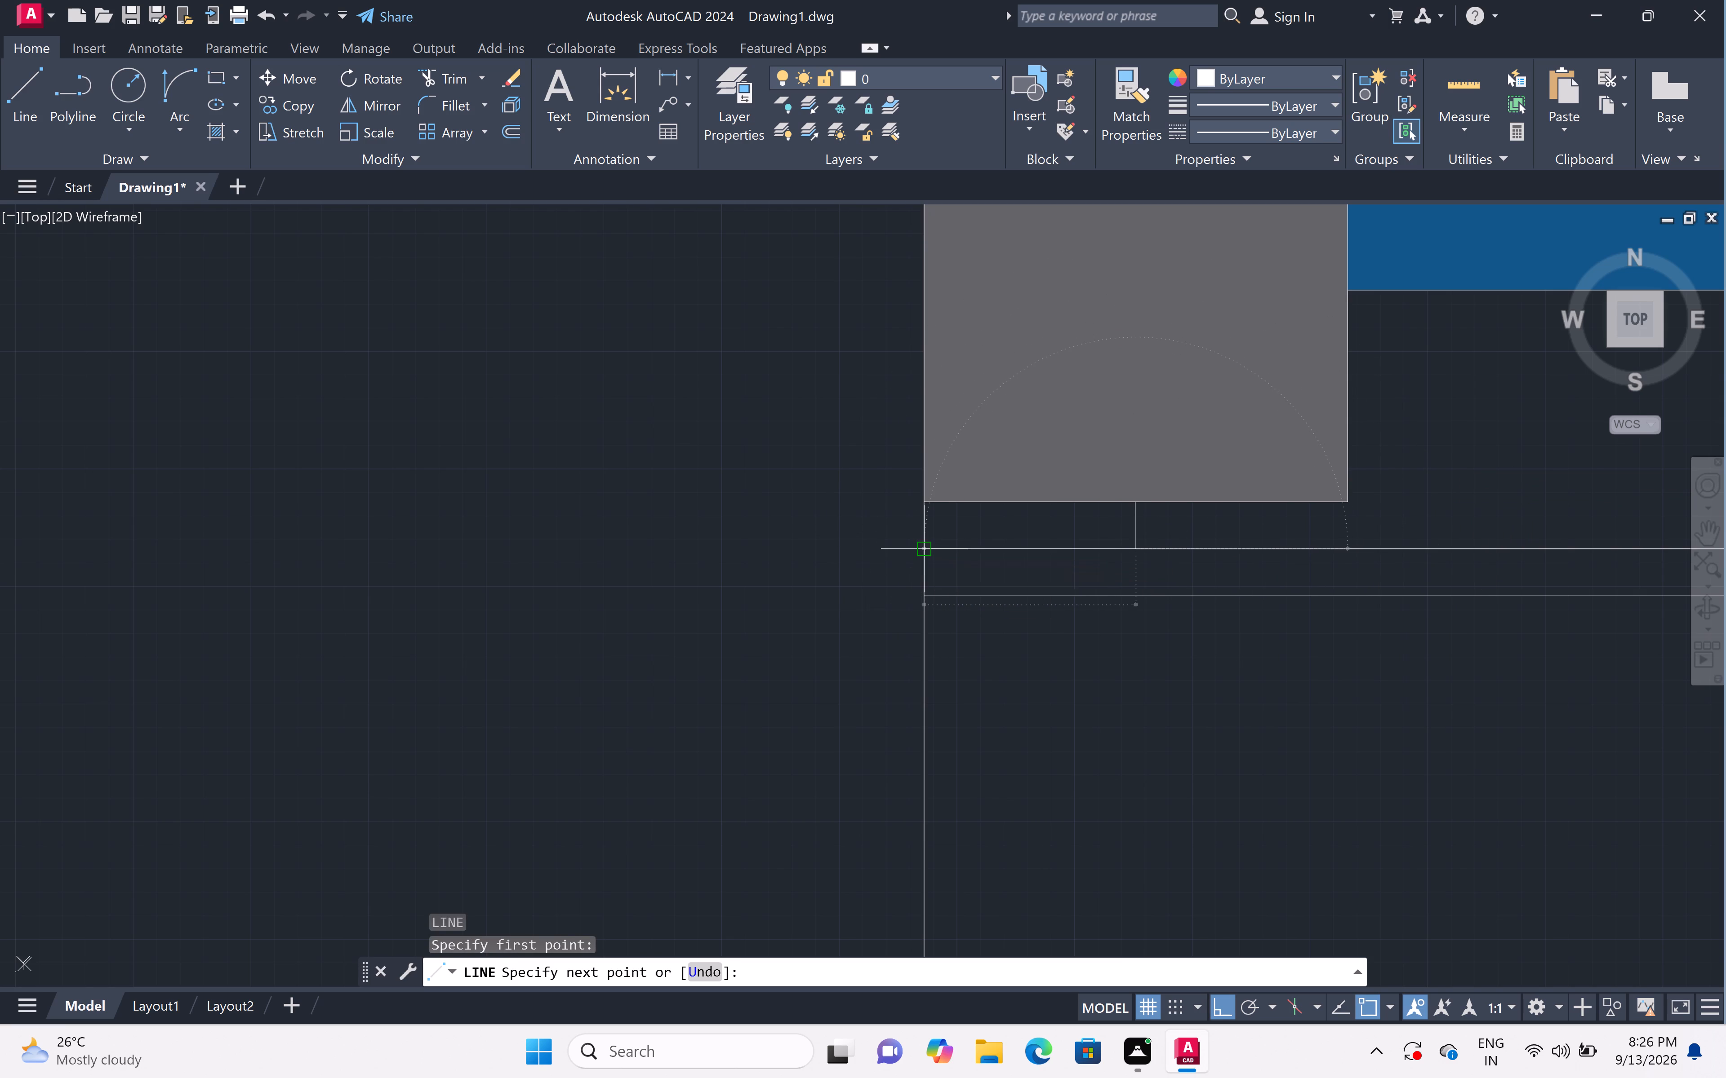
{"action": "key", "text": "space"}
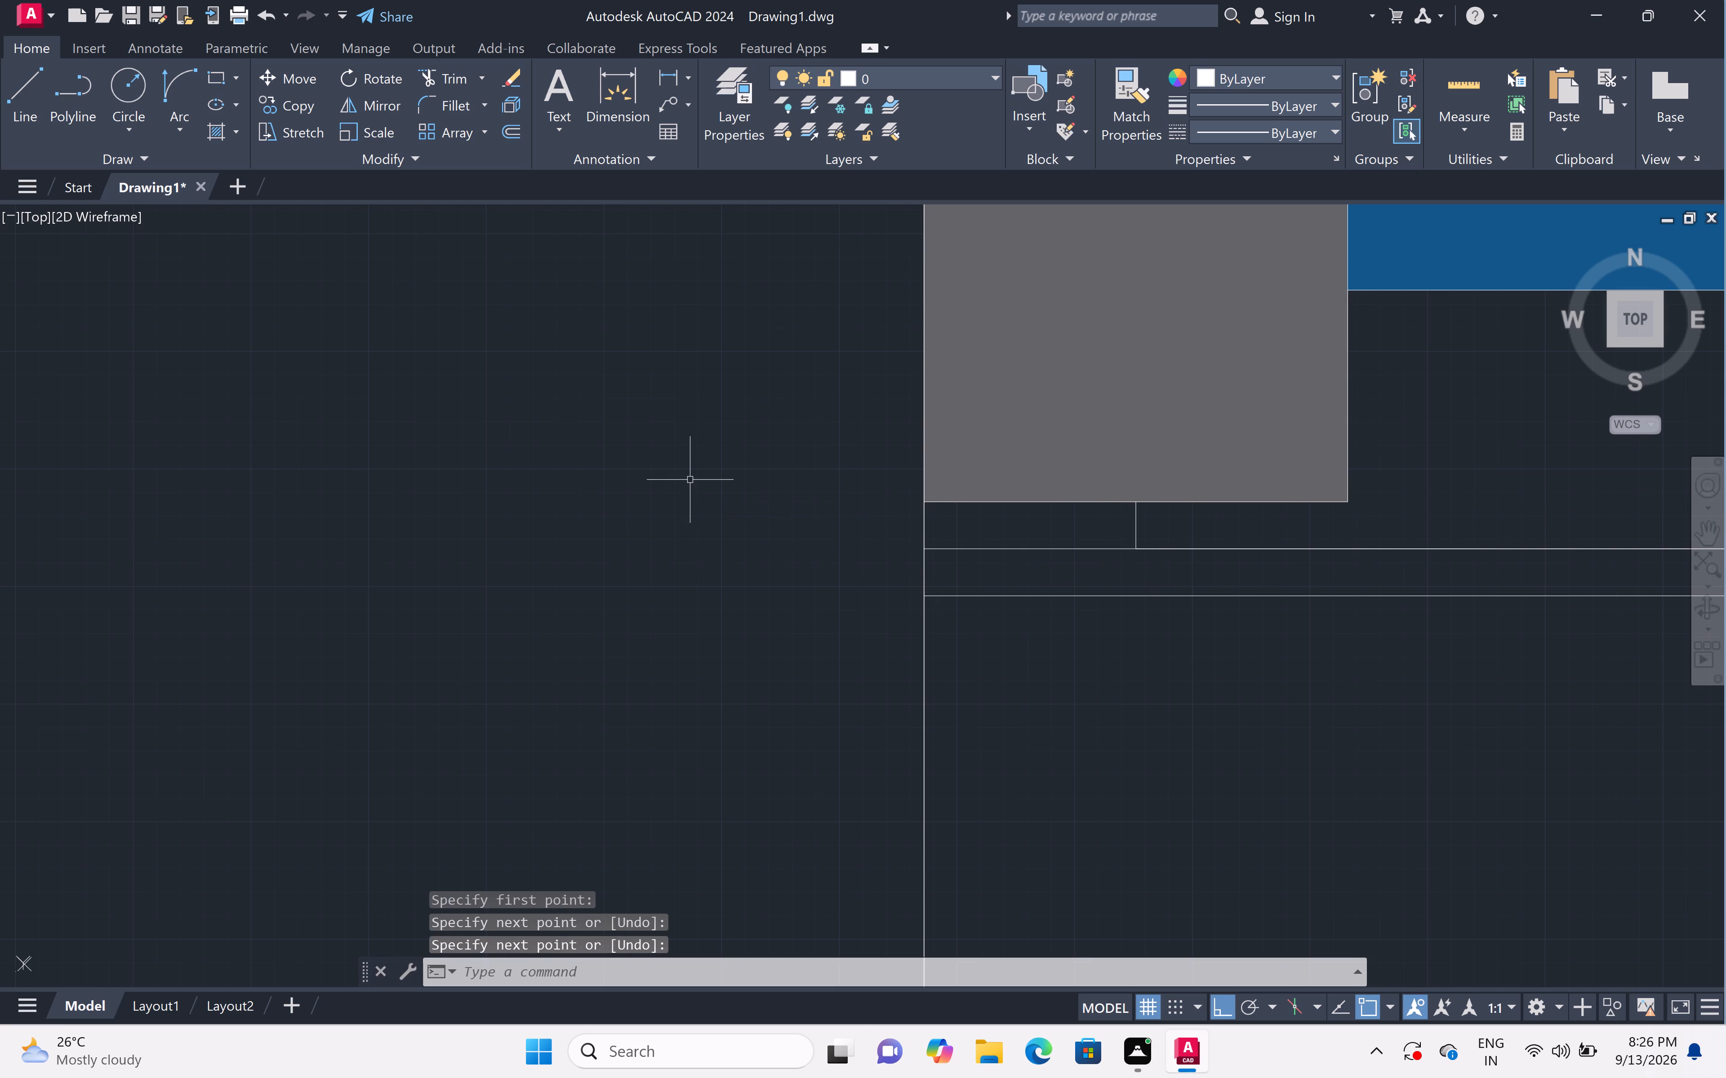
Draw a line about 4.5" long from the northeast room's door-frame corner to the west wall face, closing the gap north of the same column.
{"action": "scroll", "coordinate": [693, 484], "scroll_direction": "down", "scroll_amount": 3}
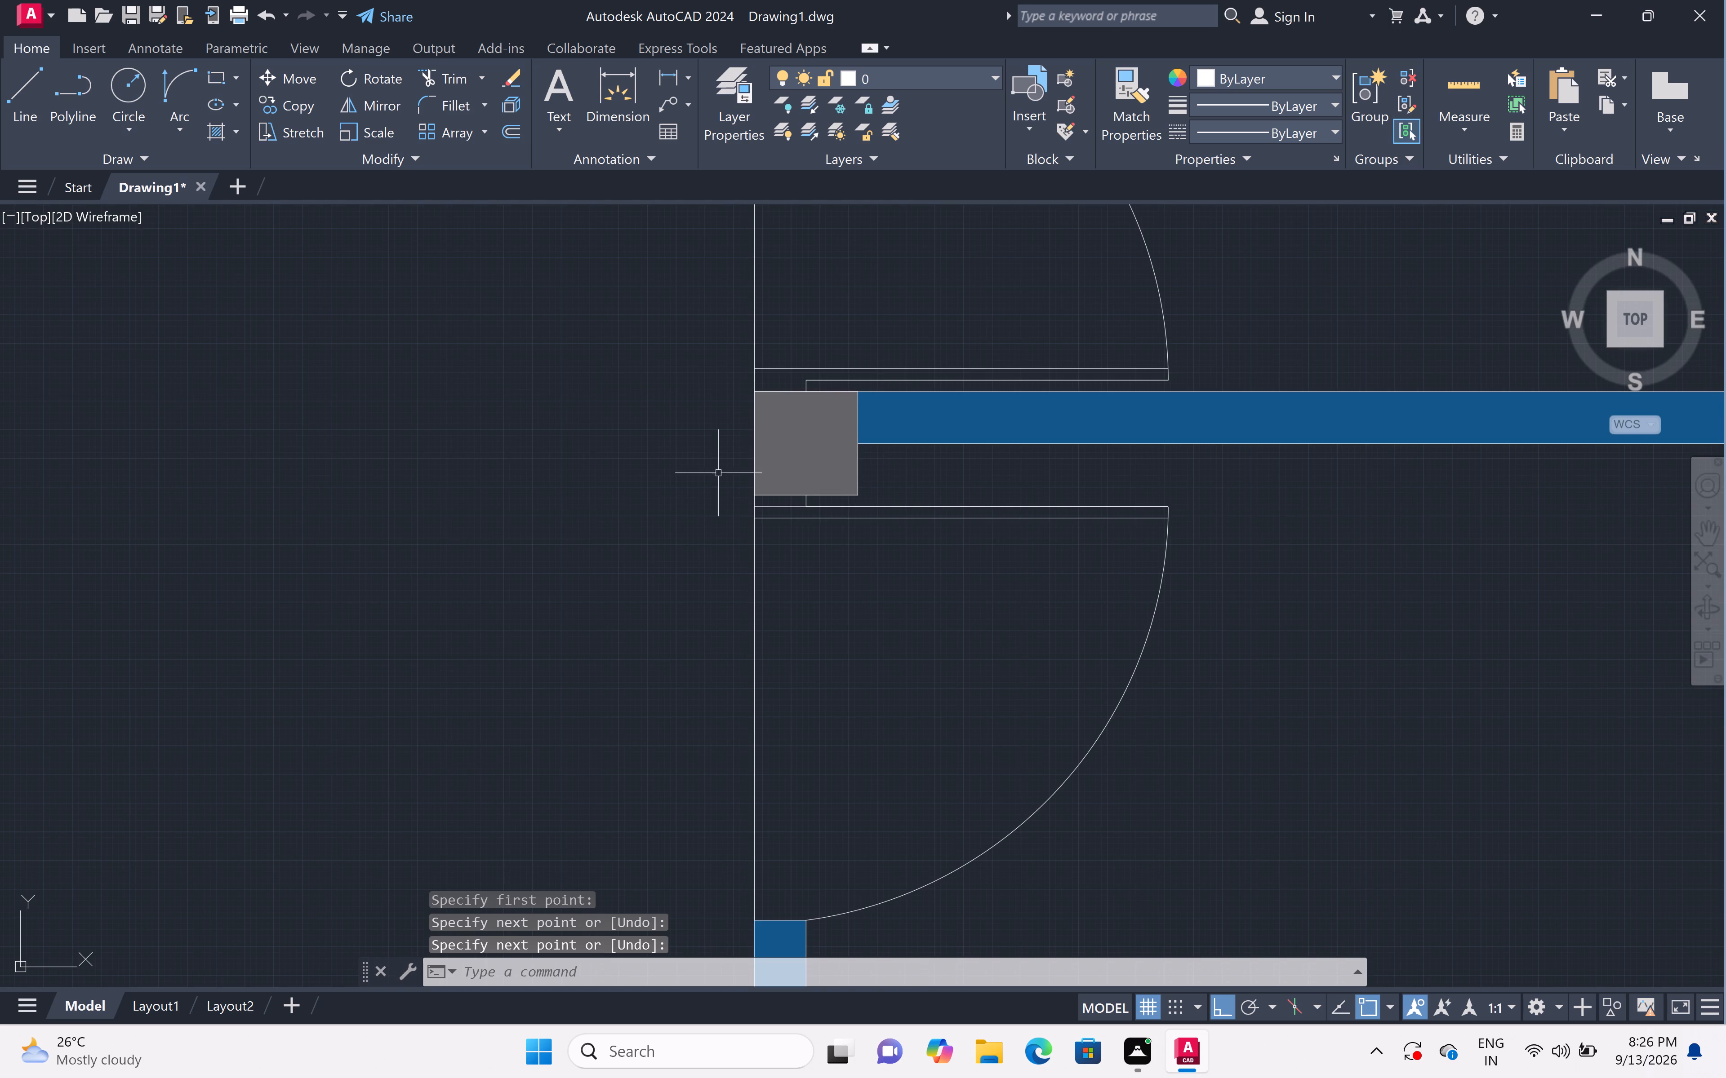
{"action": "scroll", "coordinate": [750, 355], "scroll_direction": "up", "scroll_amount": 4}
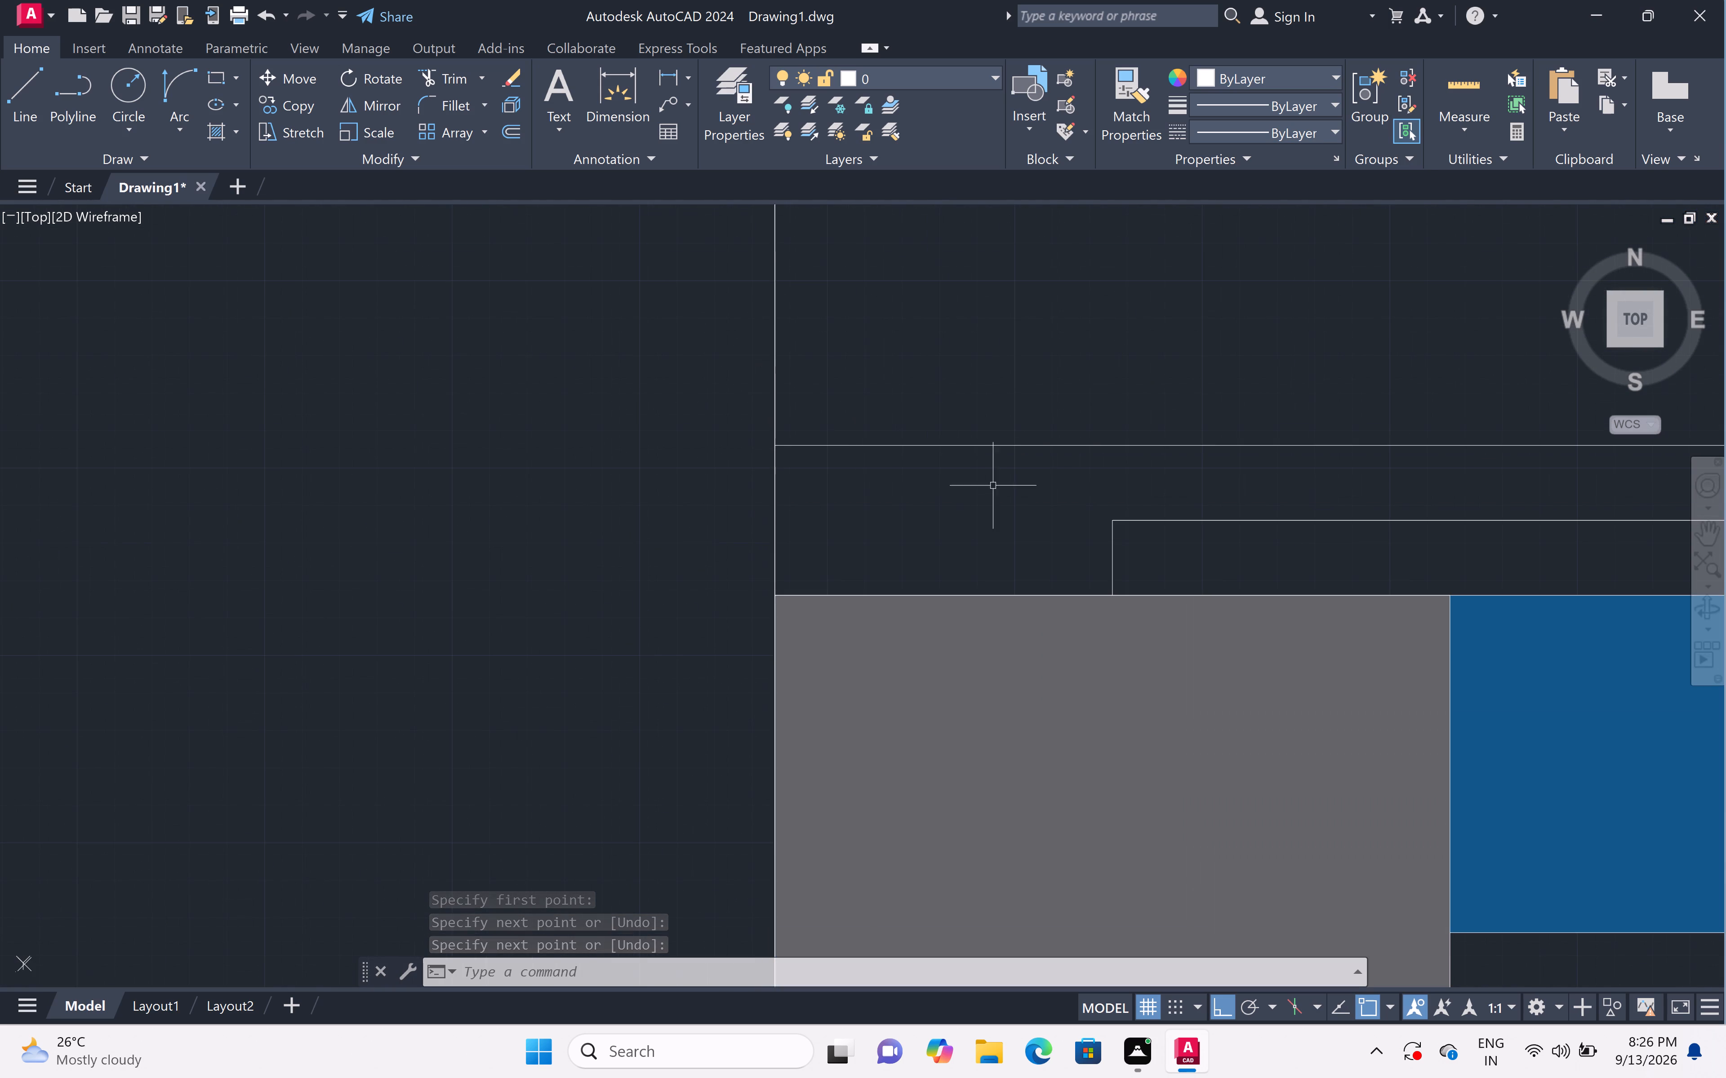
{"action": "type", "text": "l"}
{"action": "key", "text": "space"}
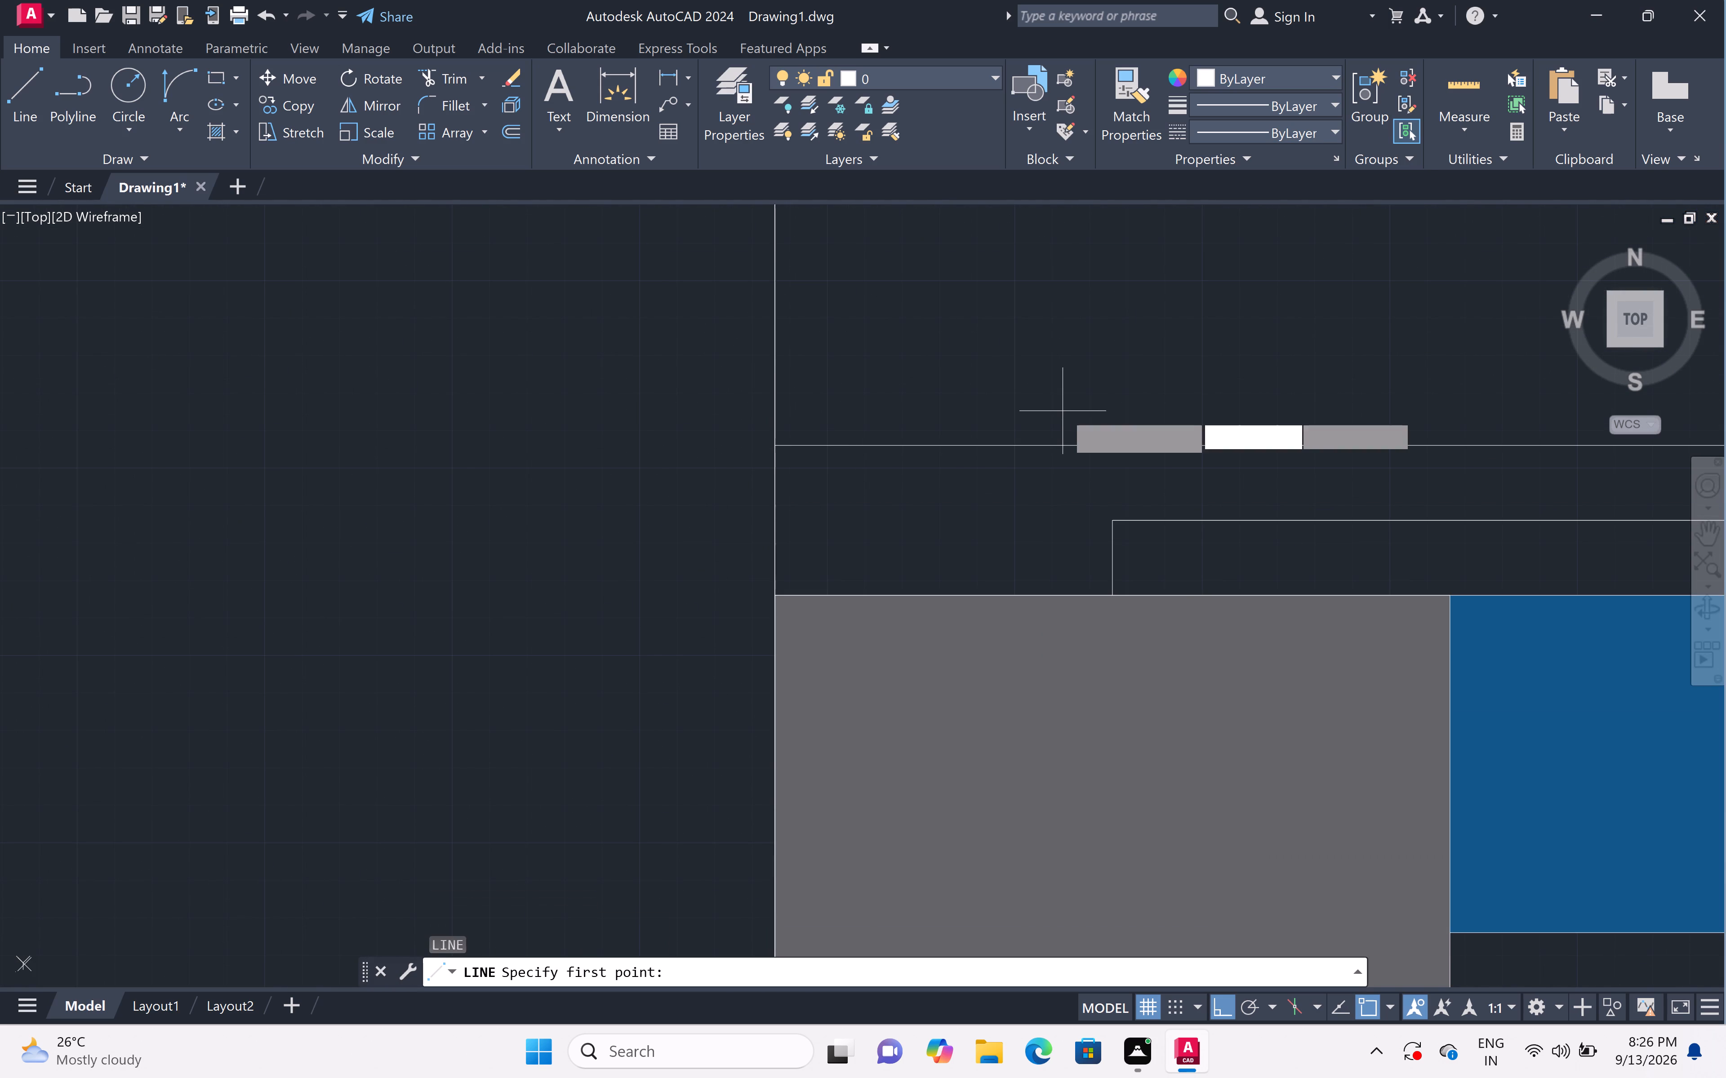
{"action": "left_click", "coordinate": [1113, 522]}
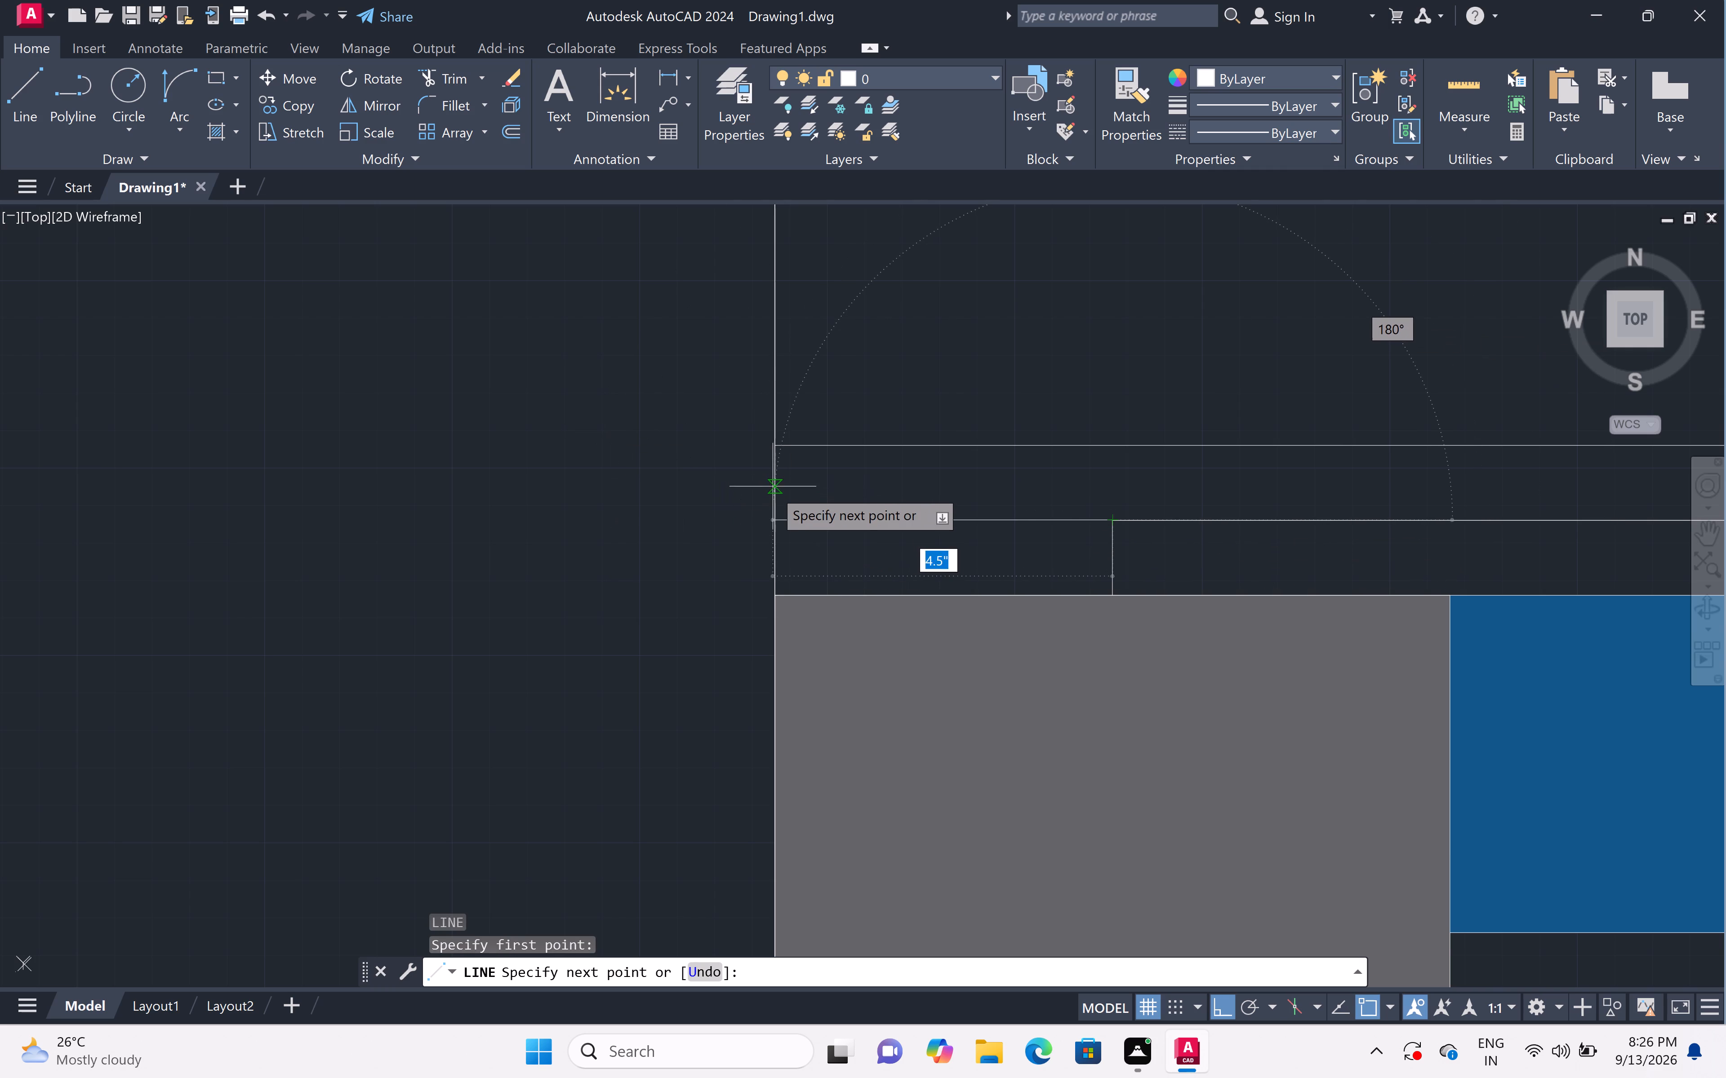
{"action": "left_click", "coordinate": [778, 517]}
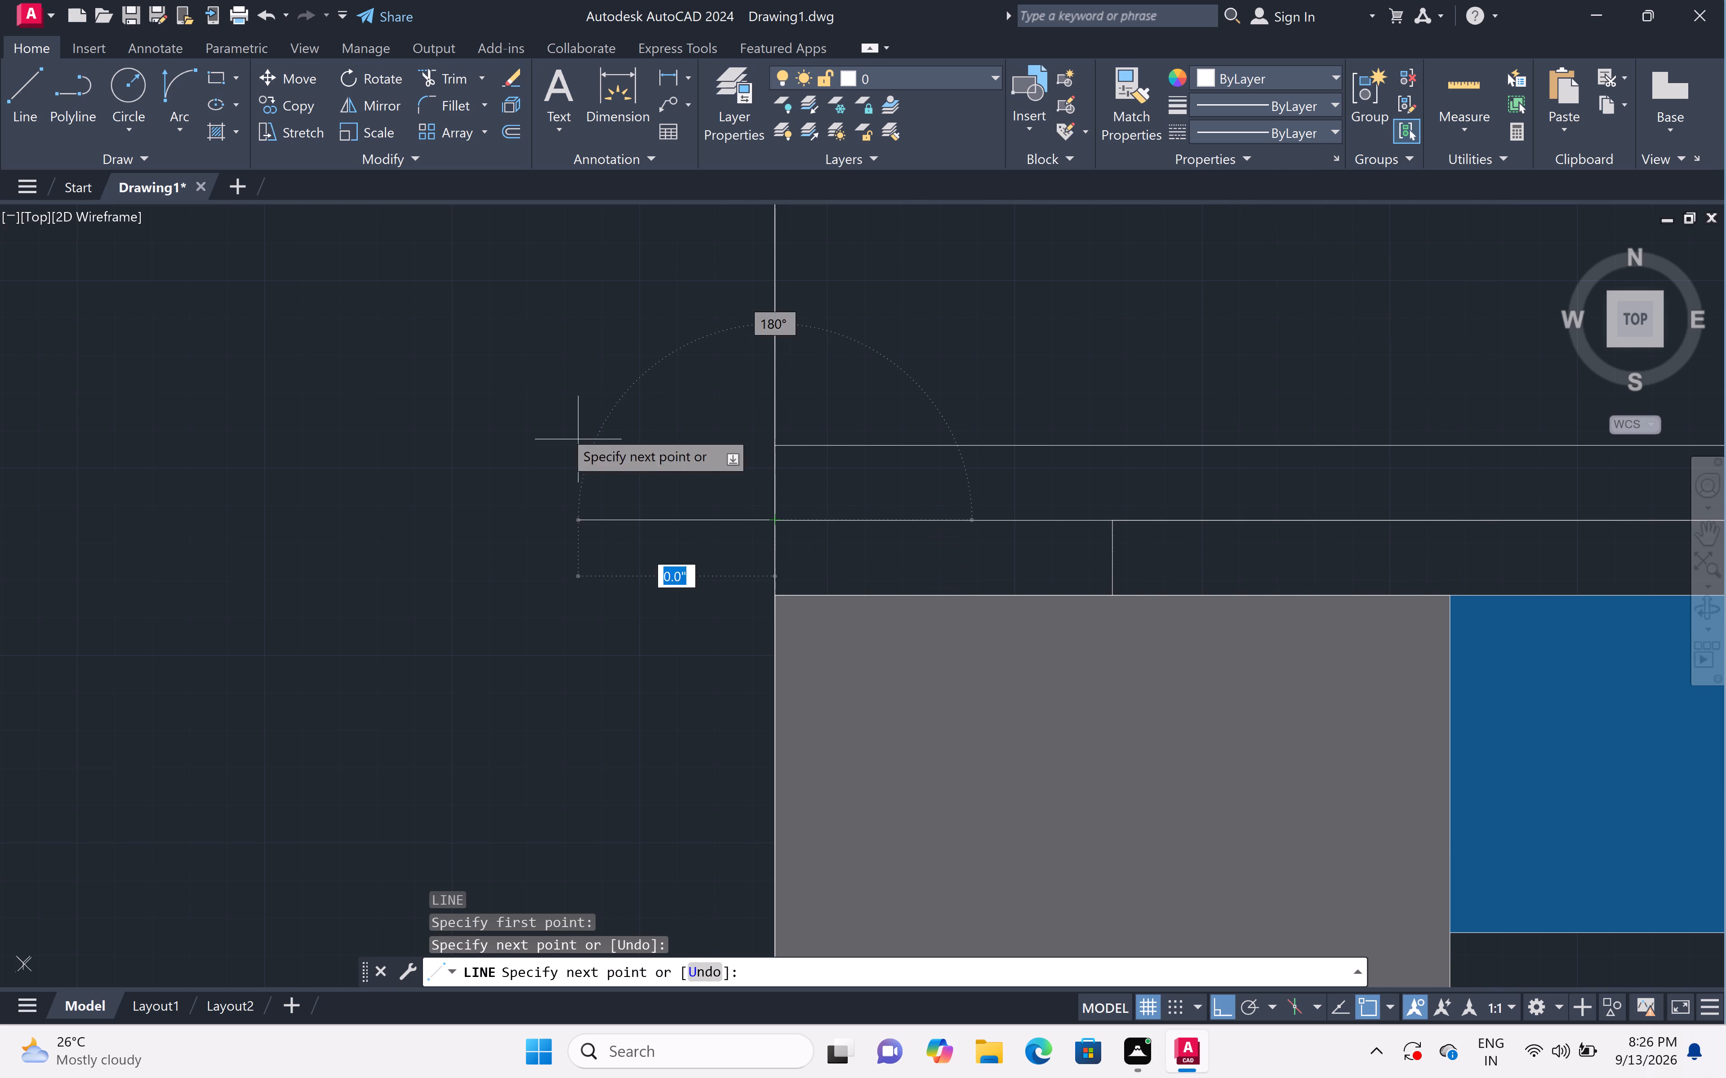
{"action": "key", "text": "Escape"}
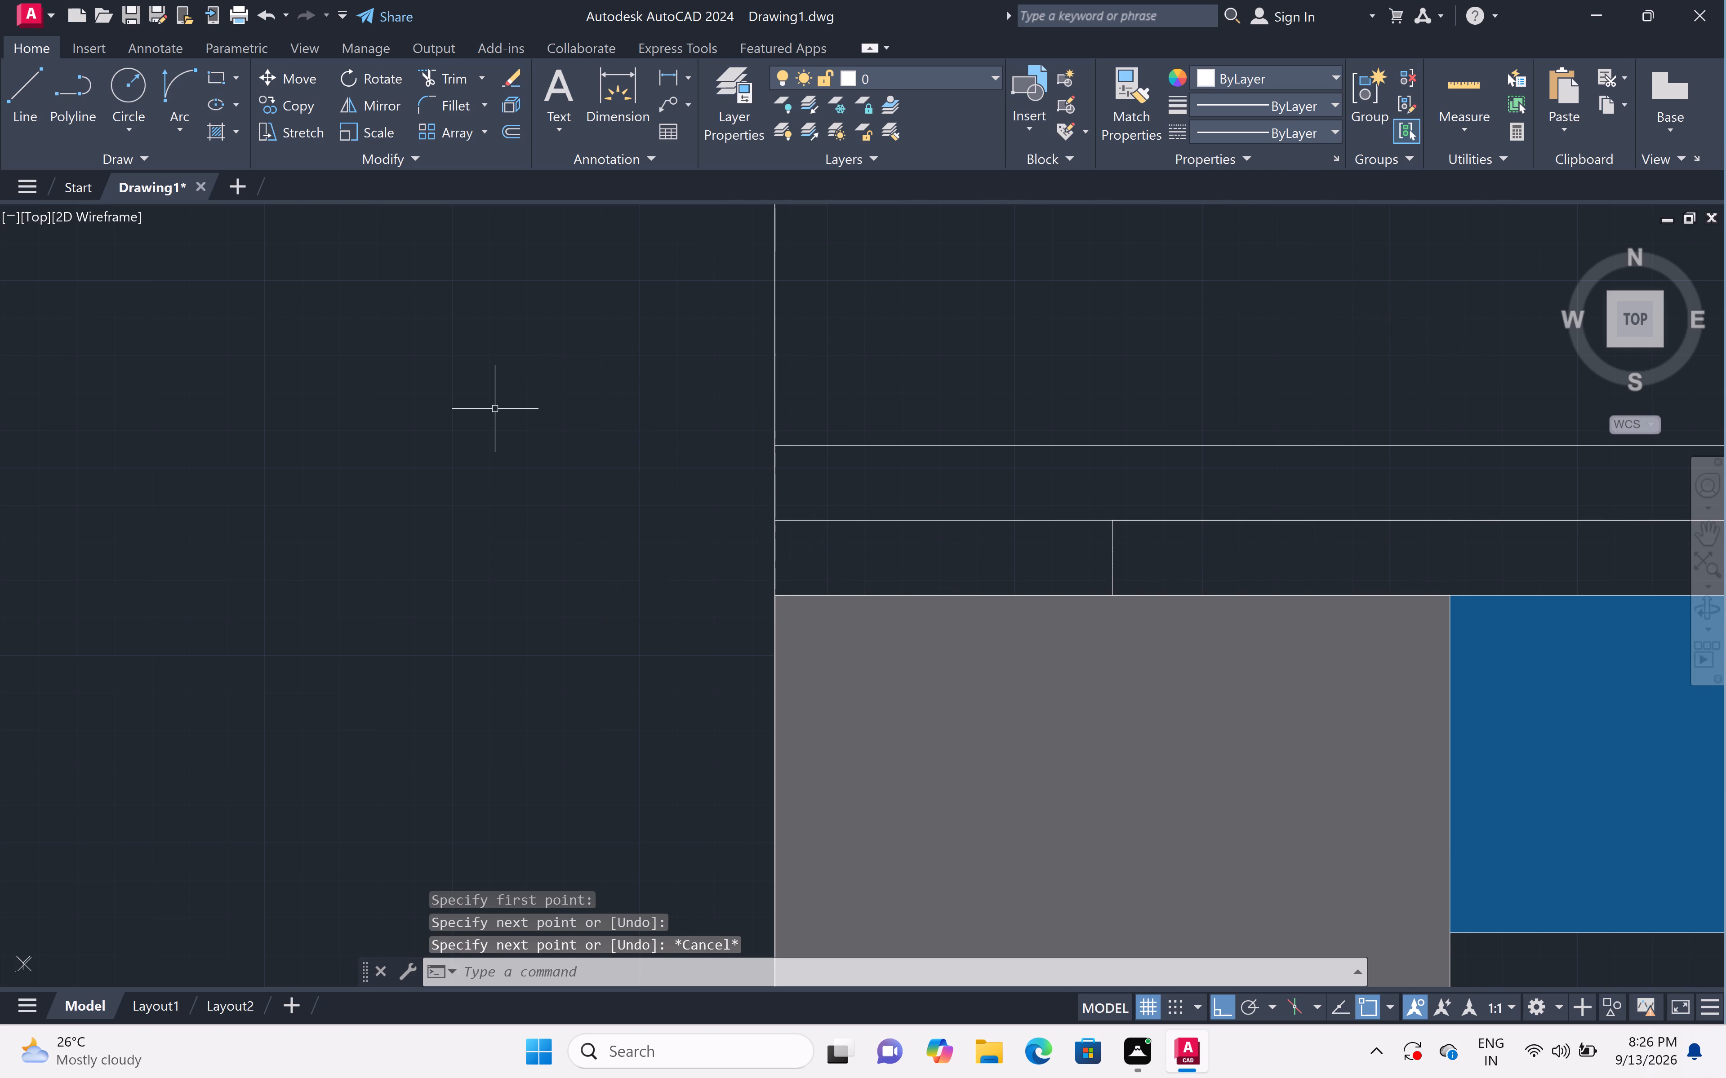
Fill the two small closed gaps south and north of the column between the eastern rooms' doors with solid hatch in colour 16,86,137.
{"action": "scroll", "coordinate": [555, 361], "scroll_direction": "down", "scroll_amount": 3}
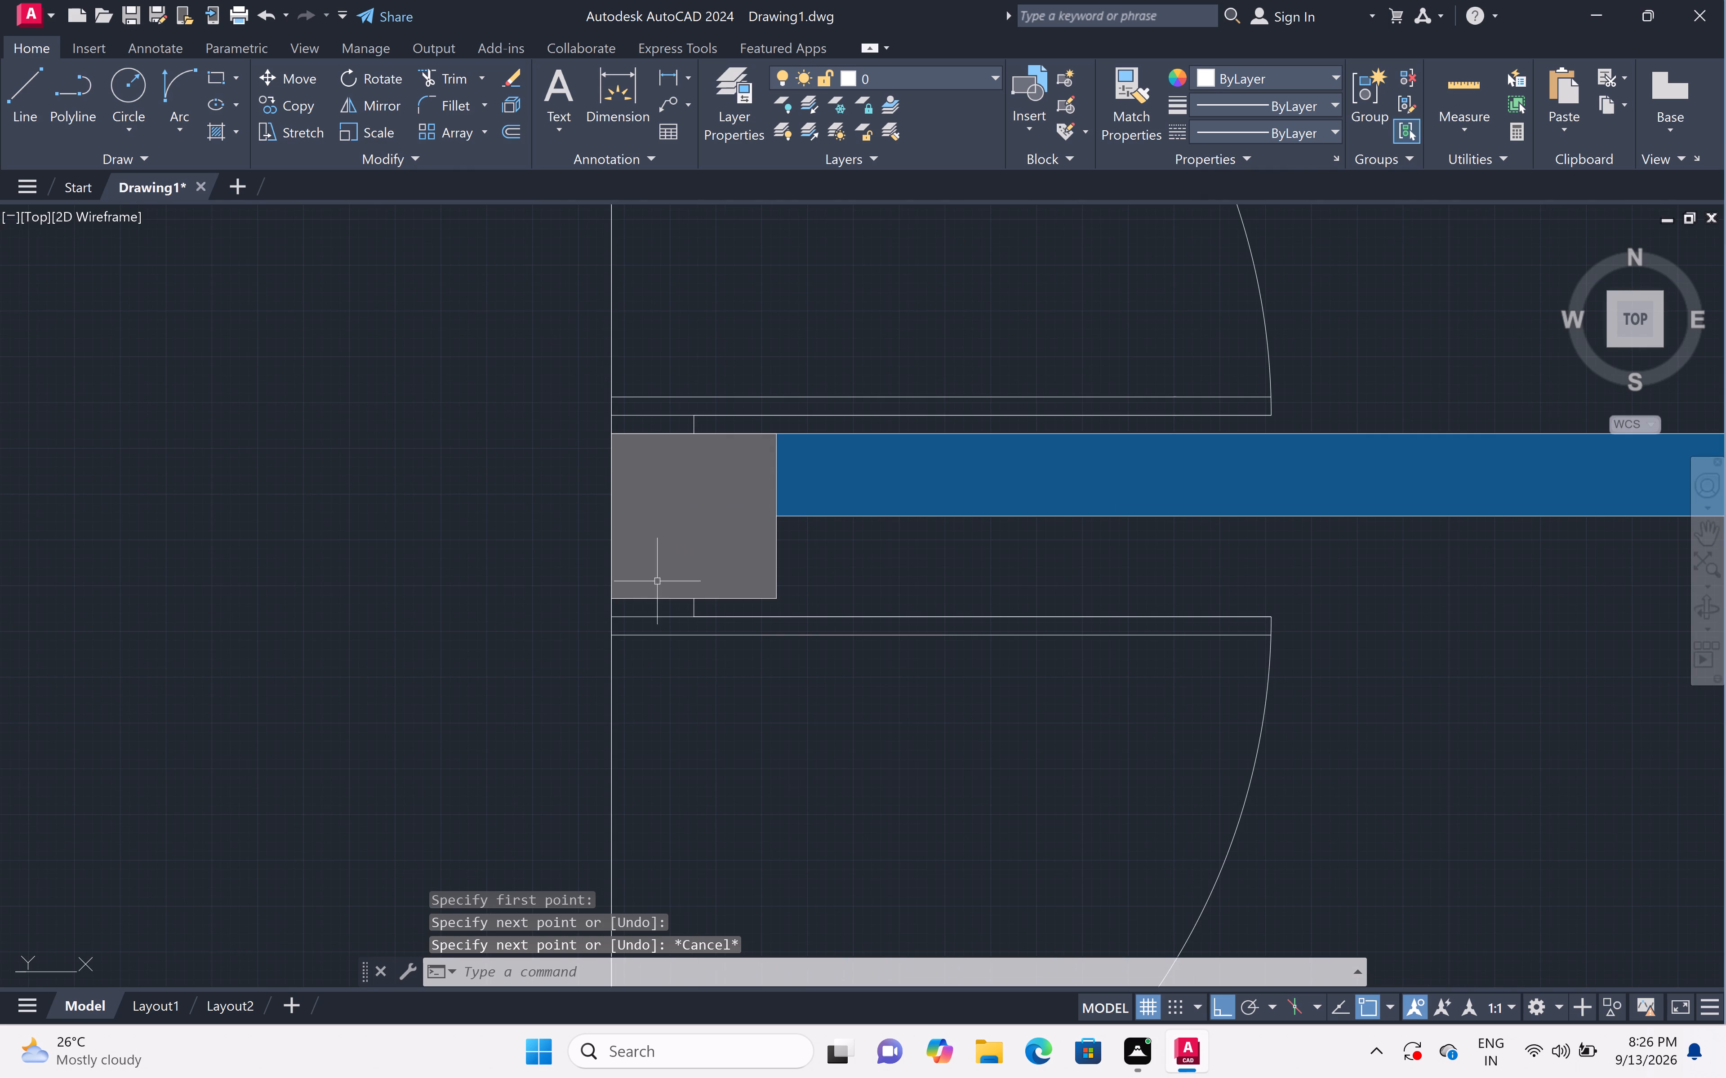
{"action": "scroll", "coordinate": [706, 538], "scroll_direction": "up", "scroll_amount": 2}
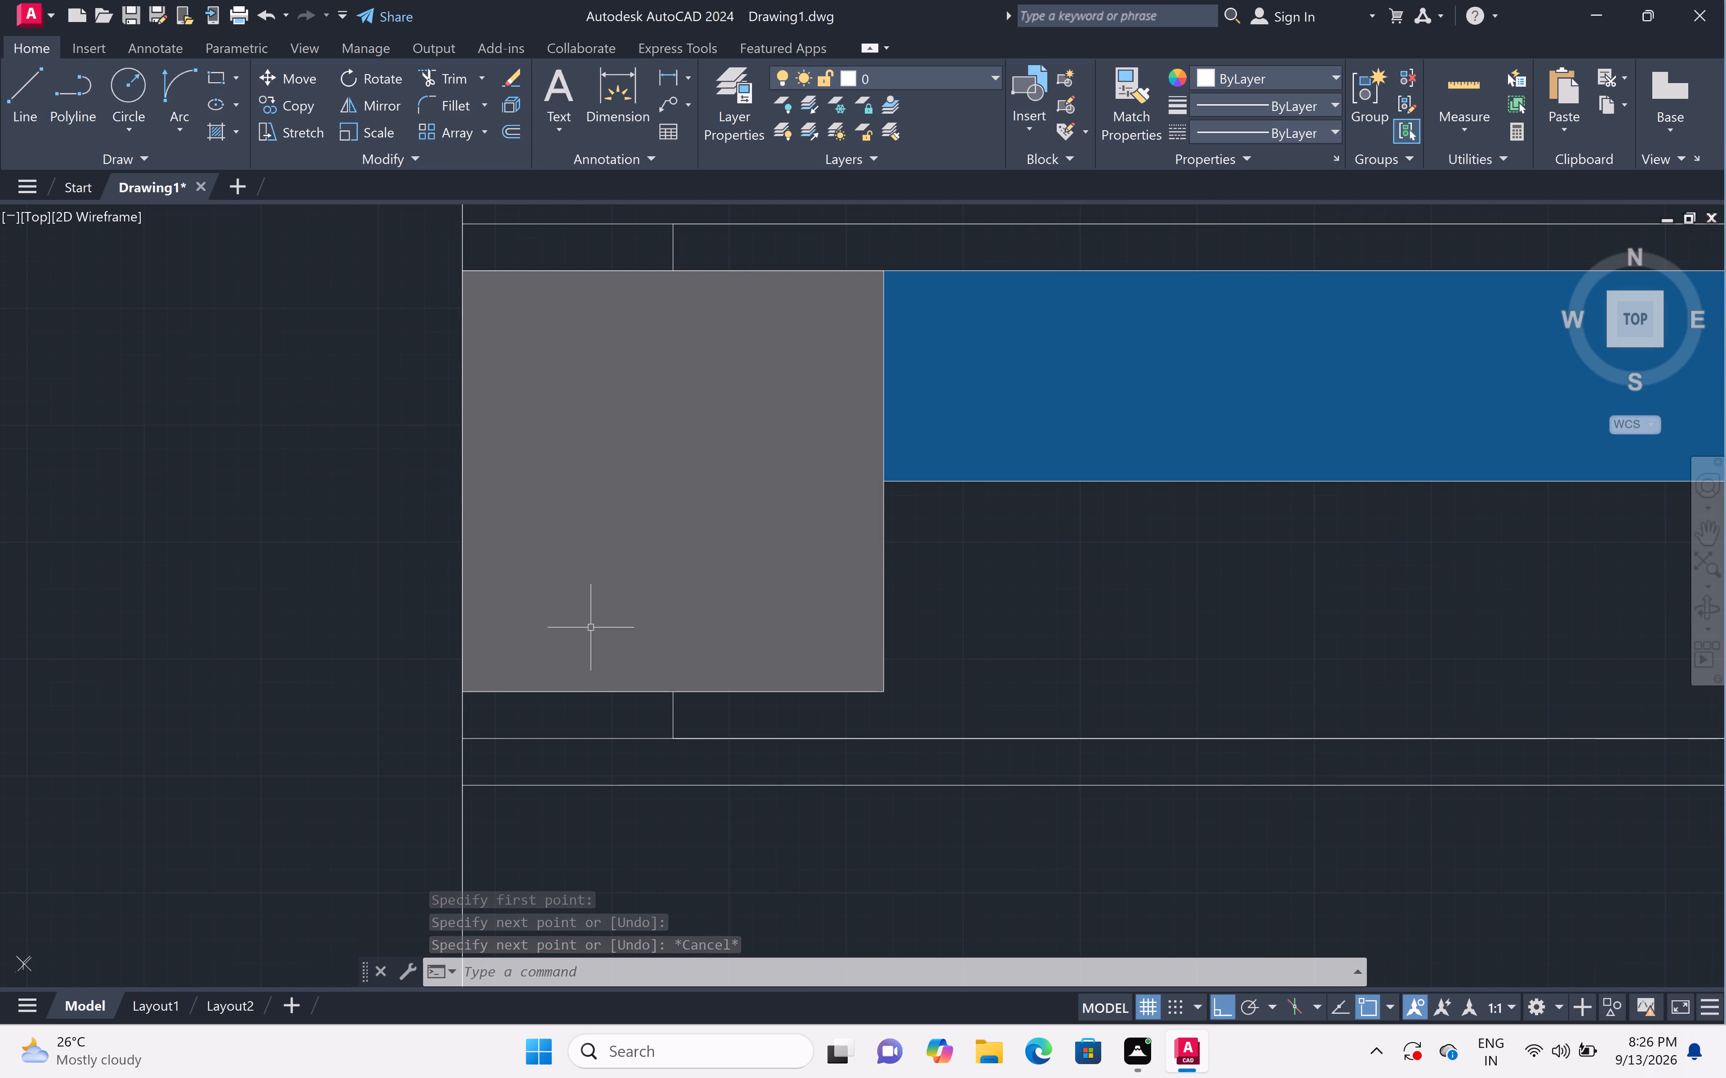
{"action": "type", "text": "h"}
{"action": "key", "text": "space"}
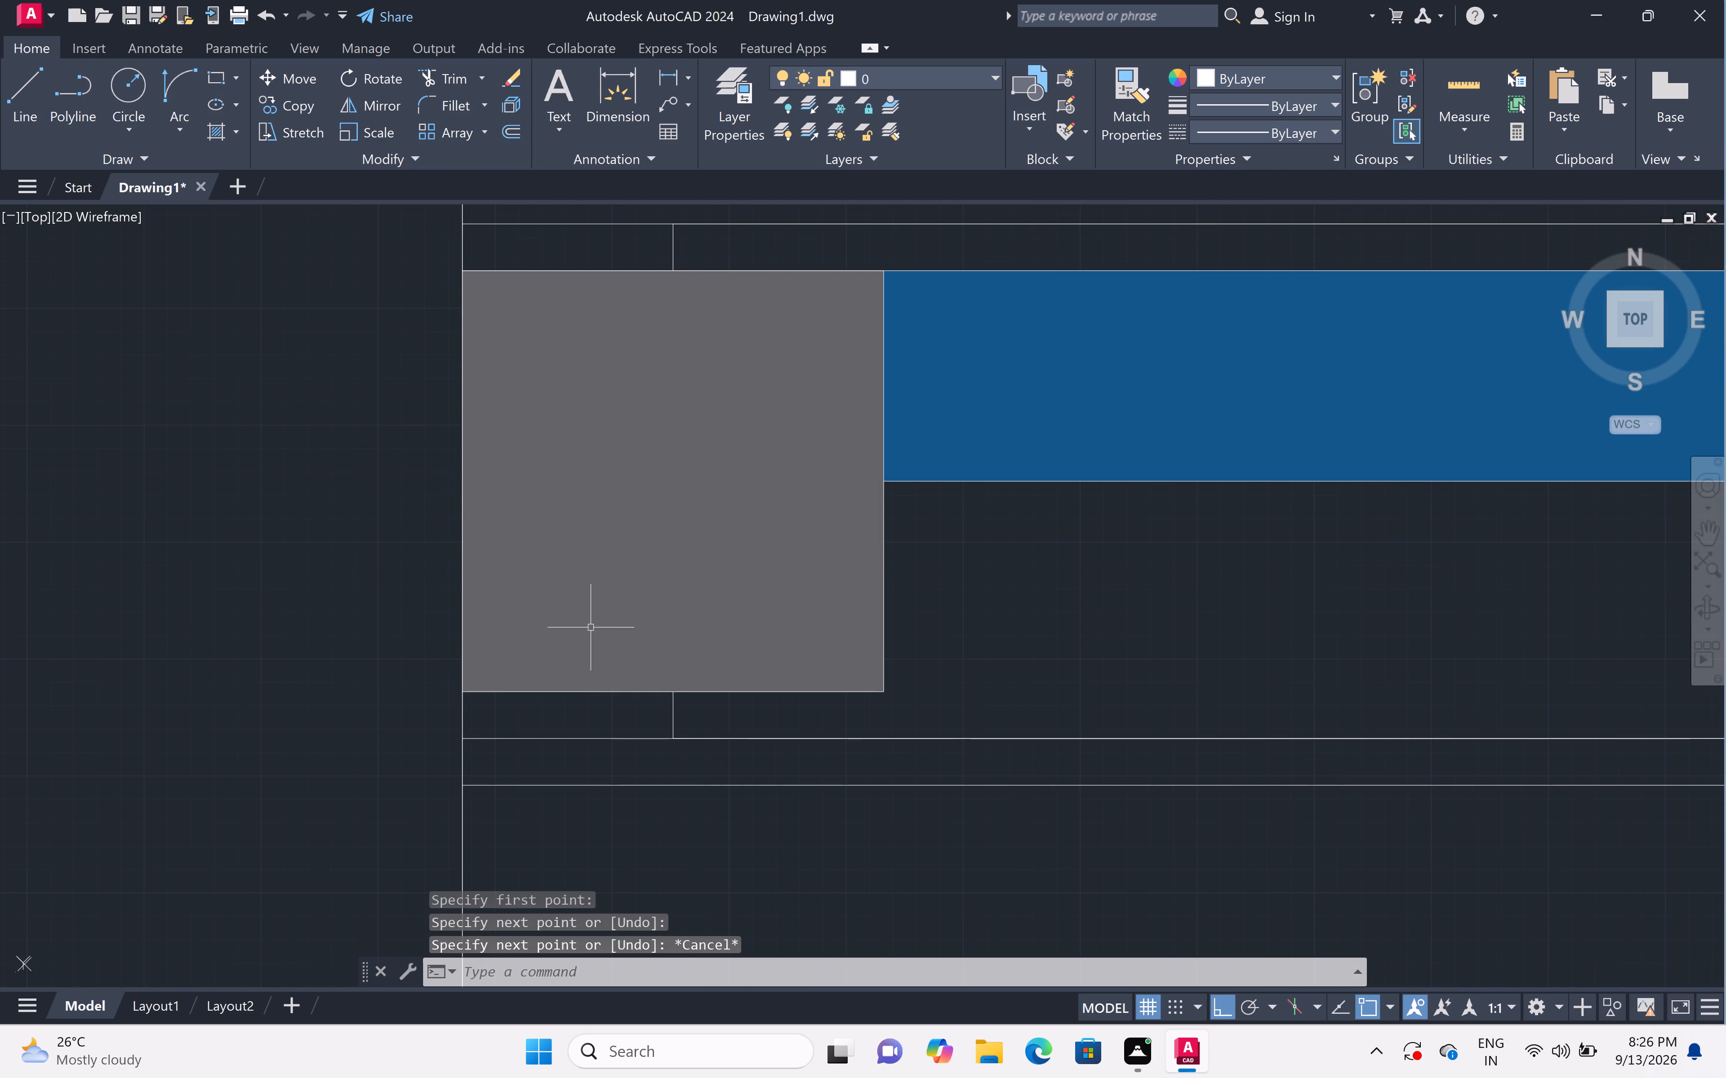
{"action": "left_click", "coordinate": [584, 704]}
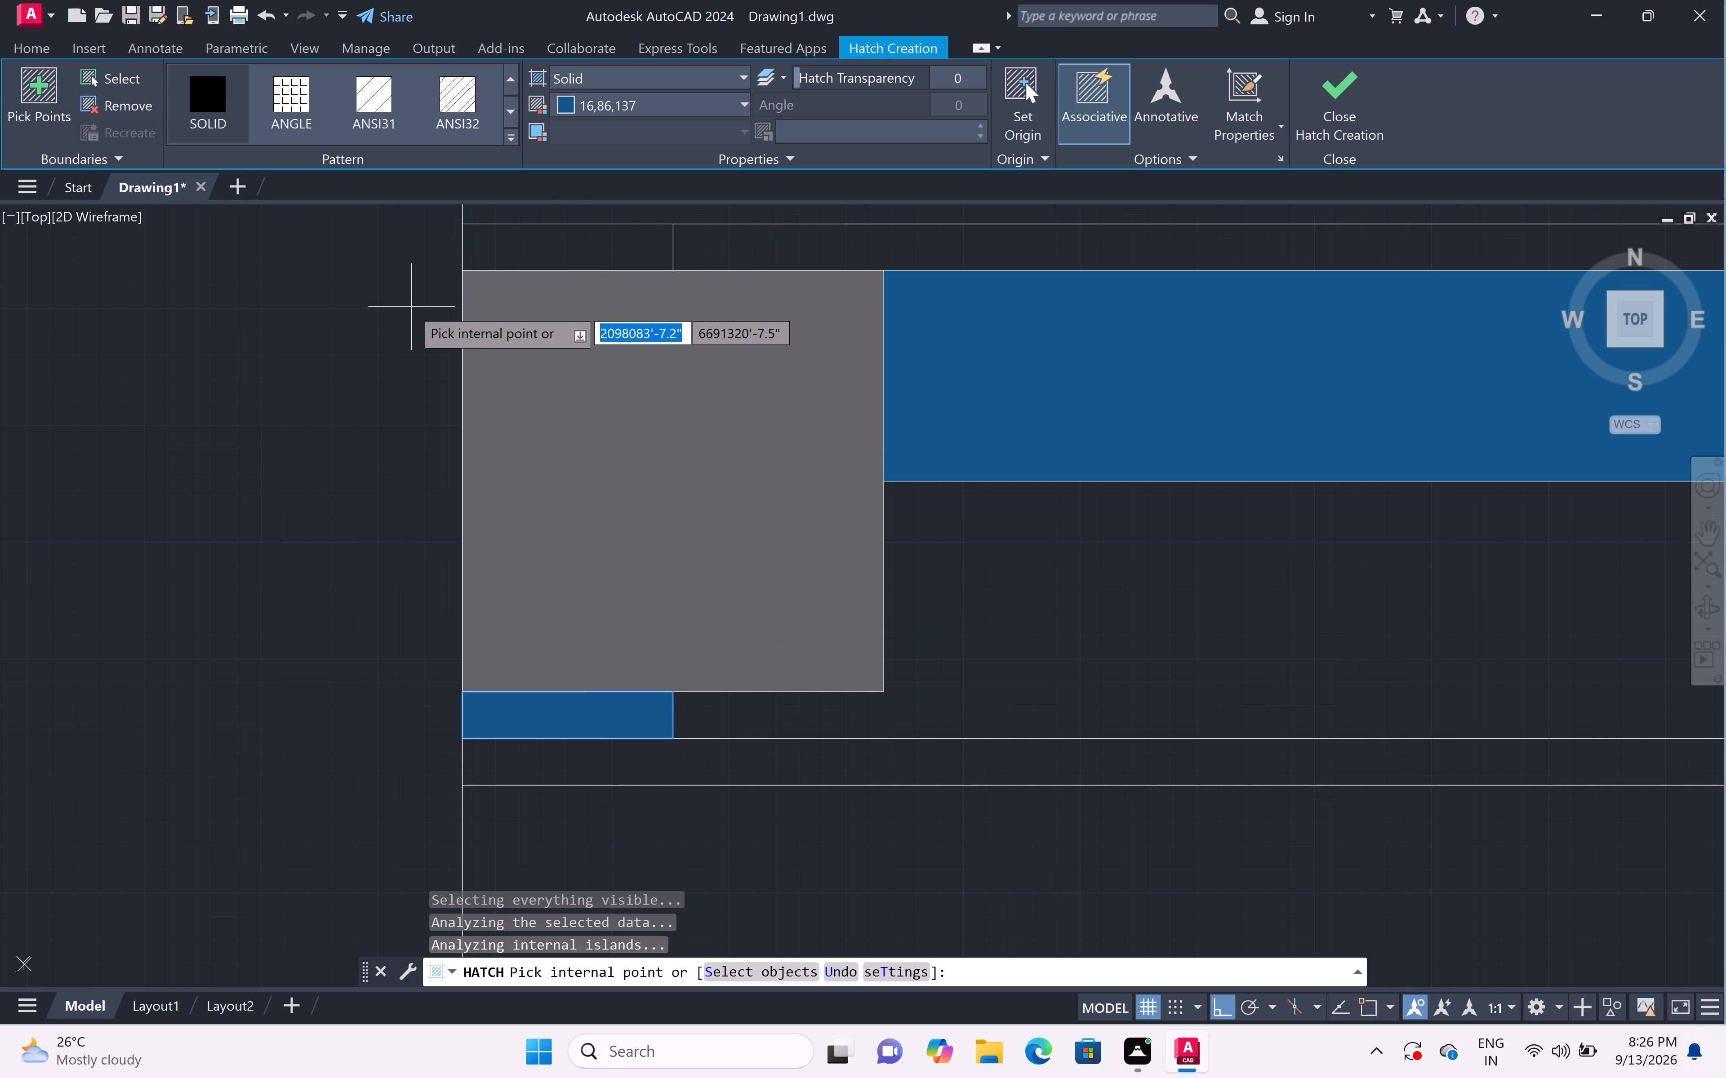
{"action": "middle_click_drag", "start_coordinate": [409, 307], "coordinate": [405, 311]}
{"action": "middle_click", "coordinate": [361, 544]}
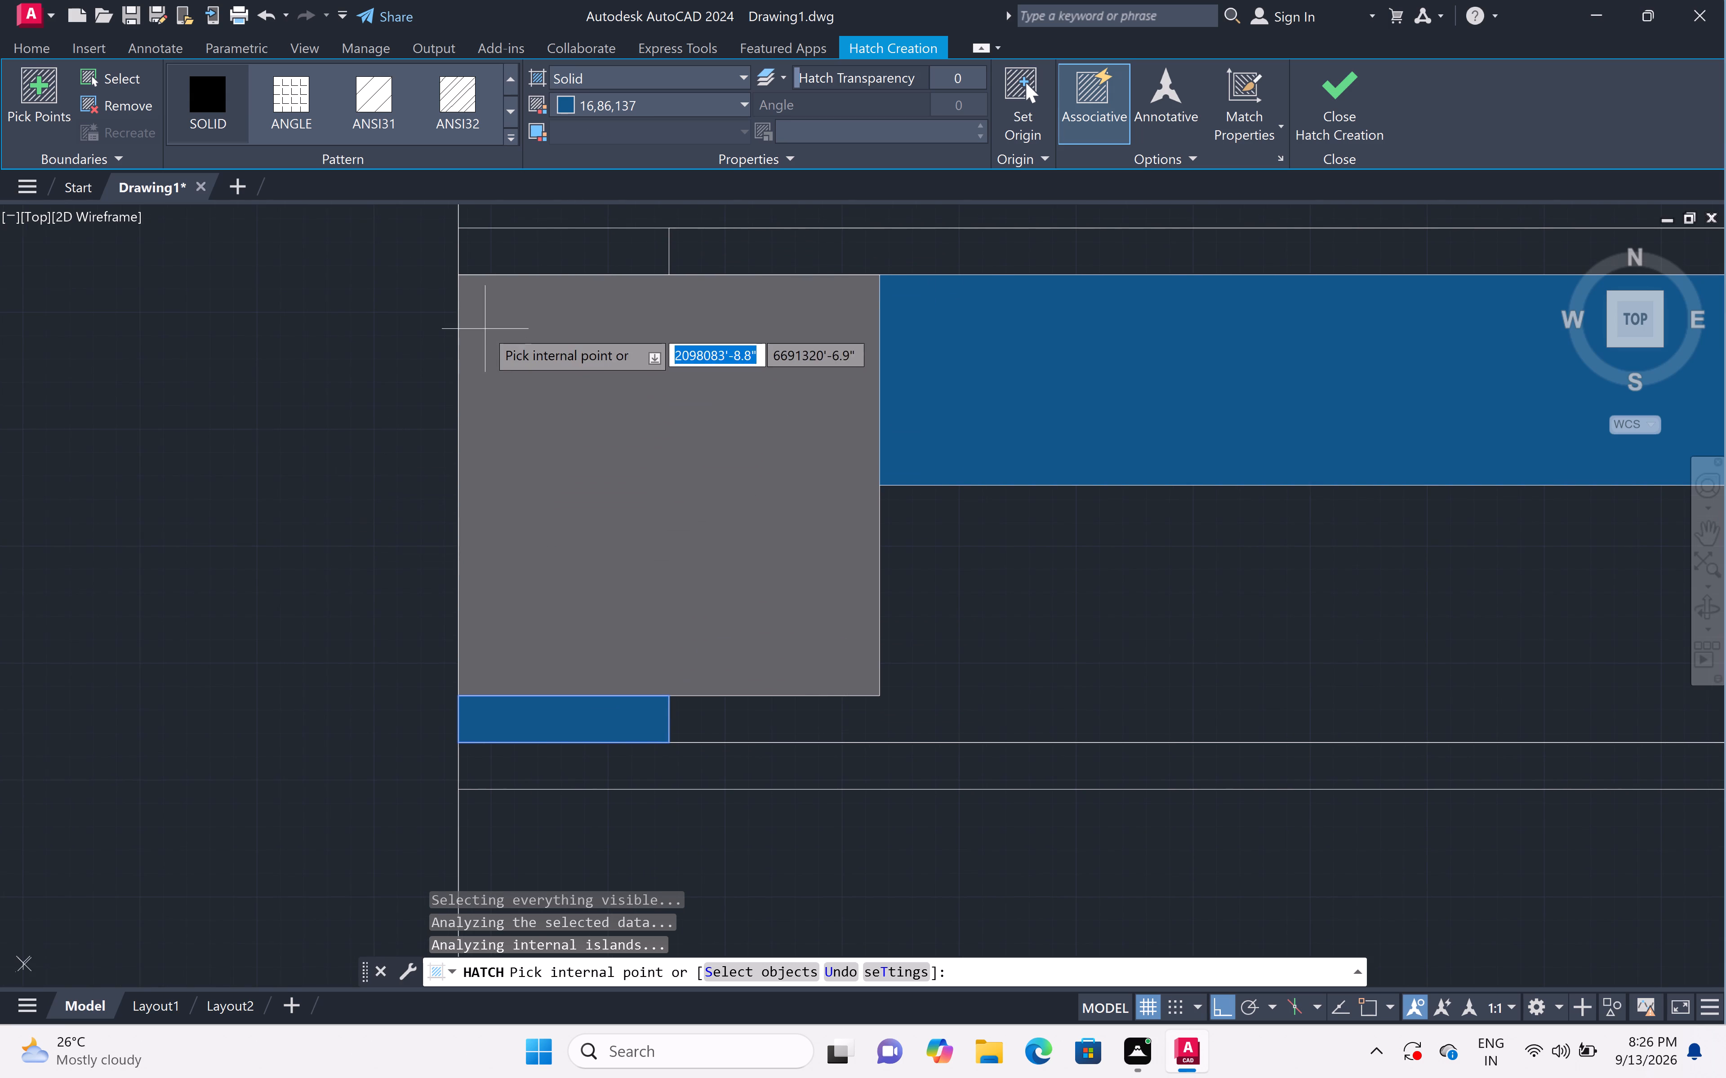
{"action": "left_click", "coordinate": [518, 255]}
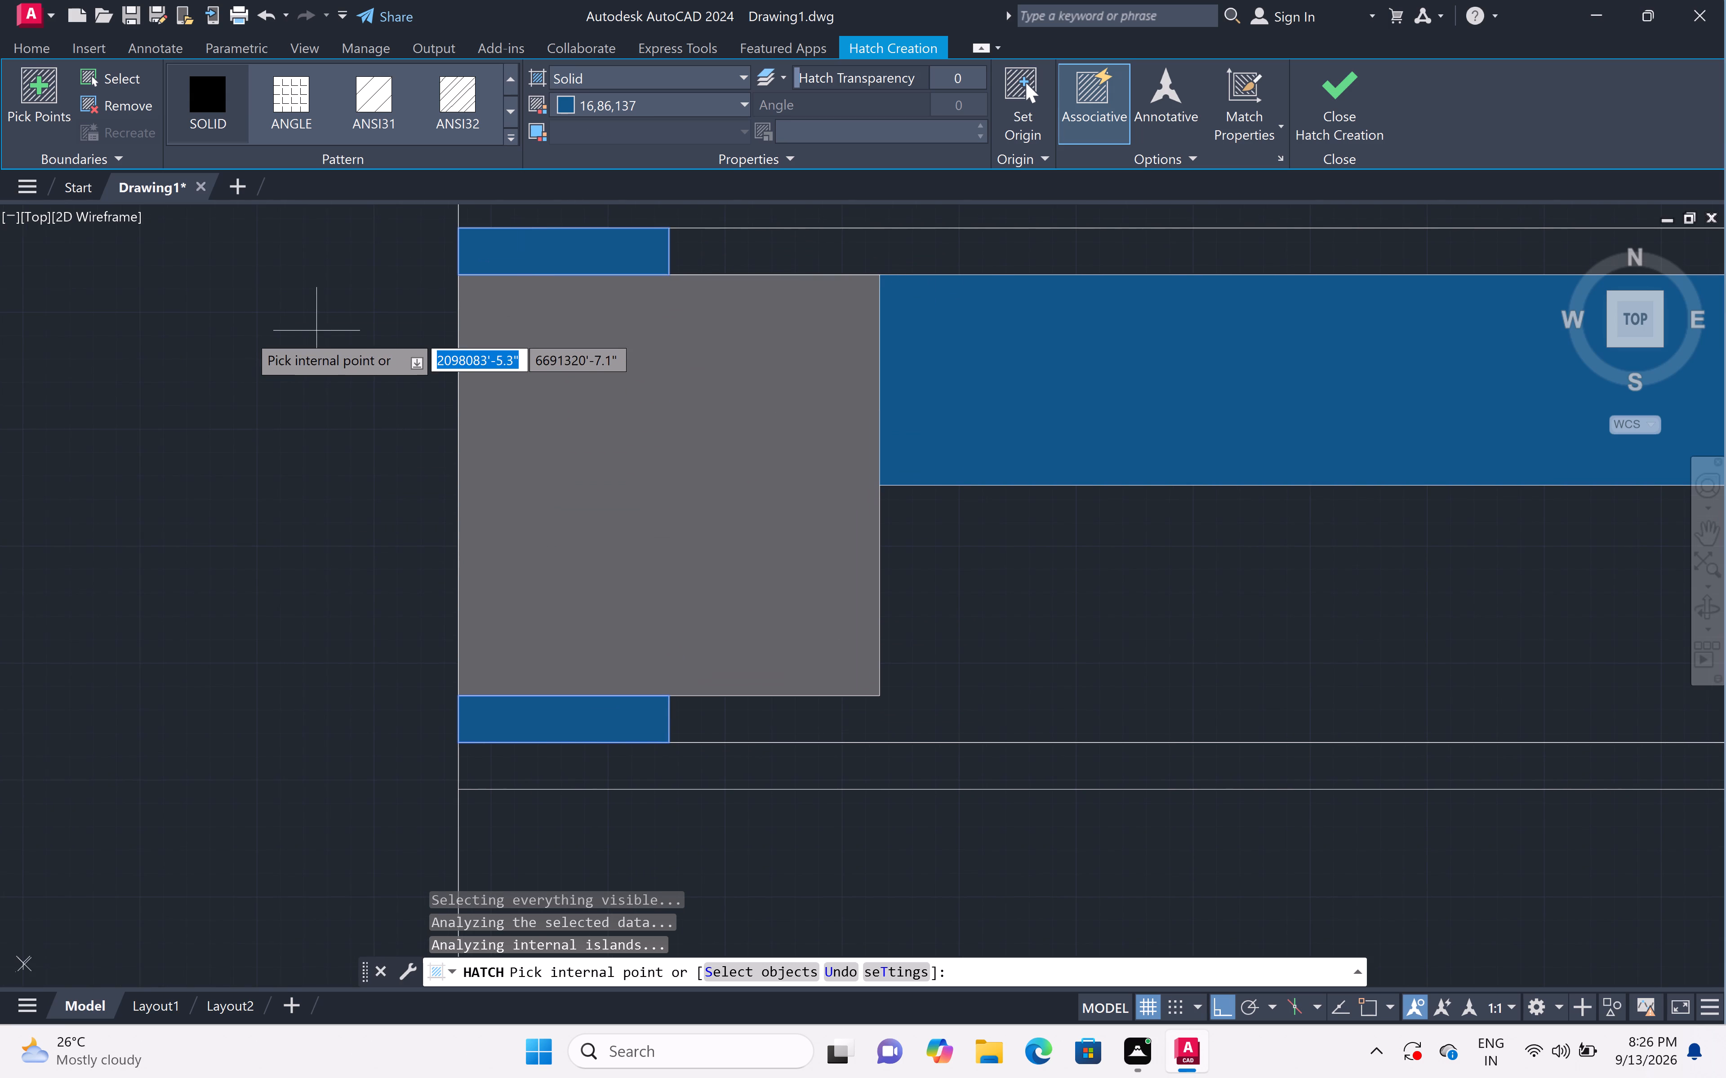
{"action": "key", "text": "Escape"}
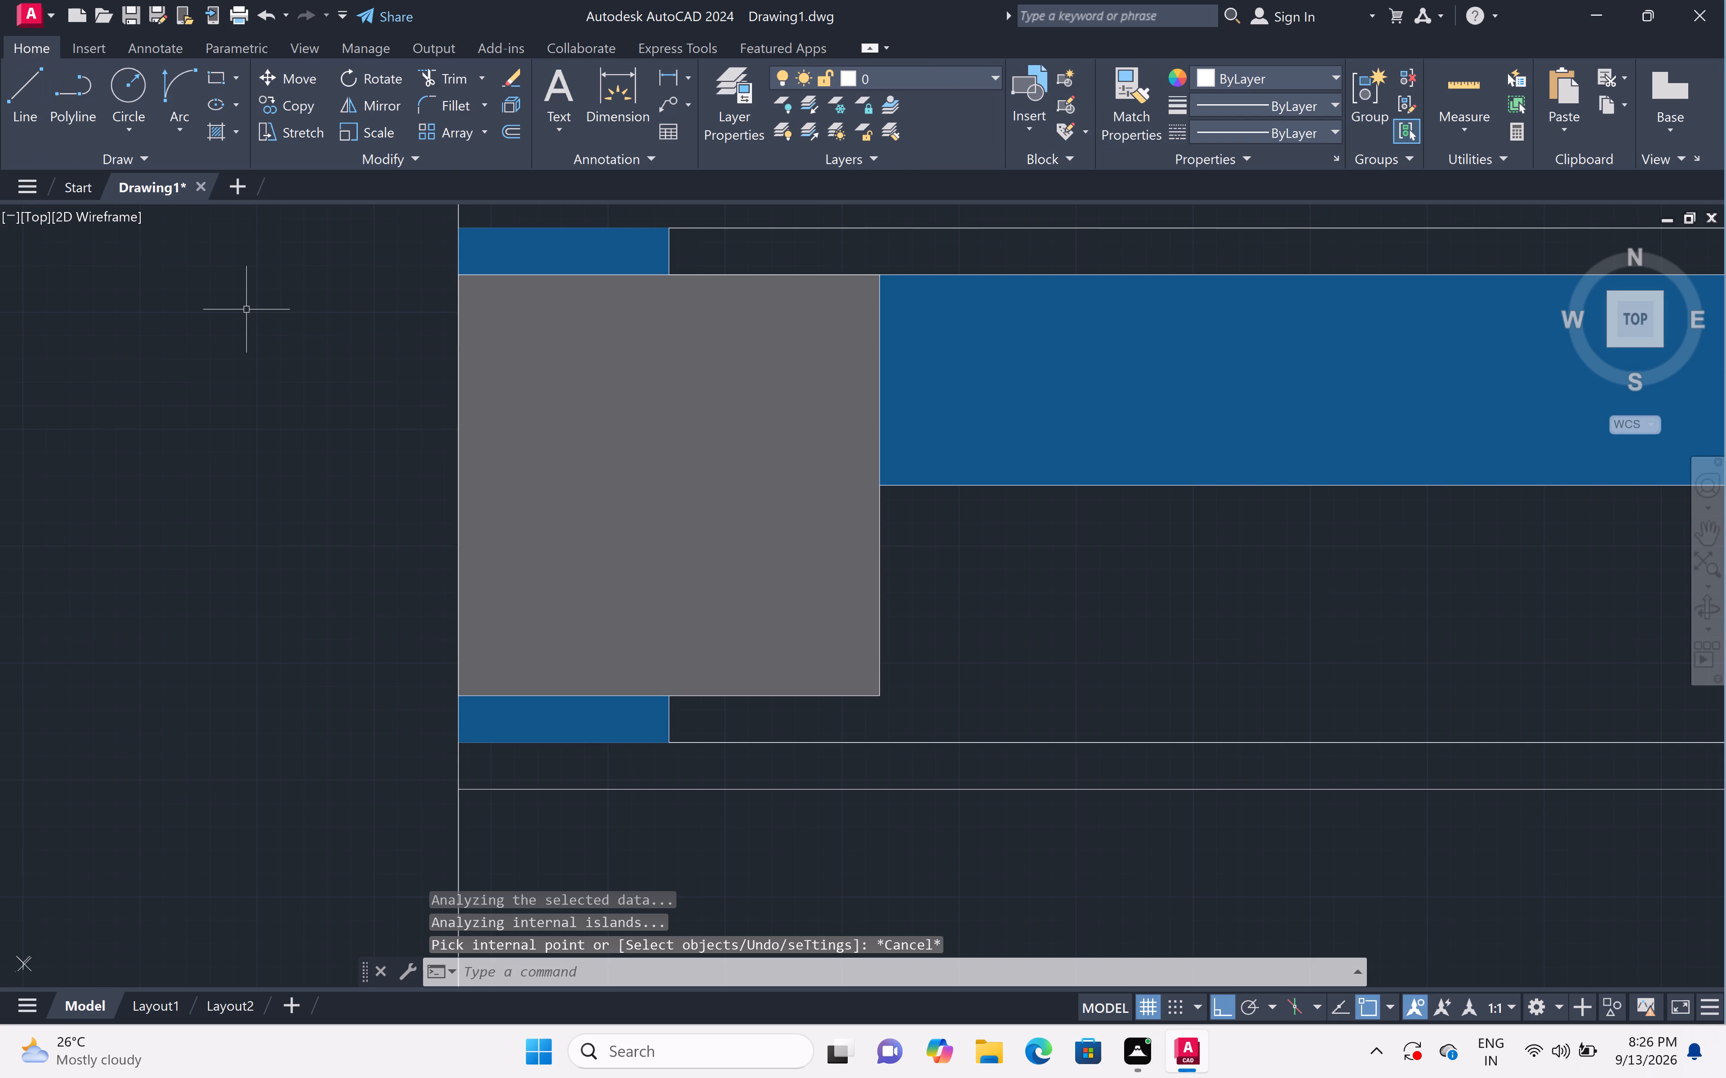
Examine the whole floor plan, especially the walls around the doors and columns, for any remaining unfilled wall gaps.
{"action": "scroll", "coordinate": [241, 315], "scroll_direction": "down", "scroll_amount": 7}
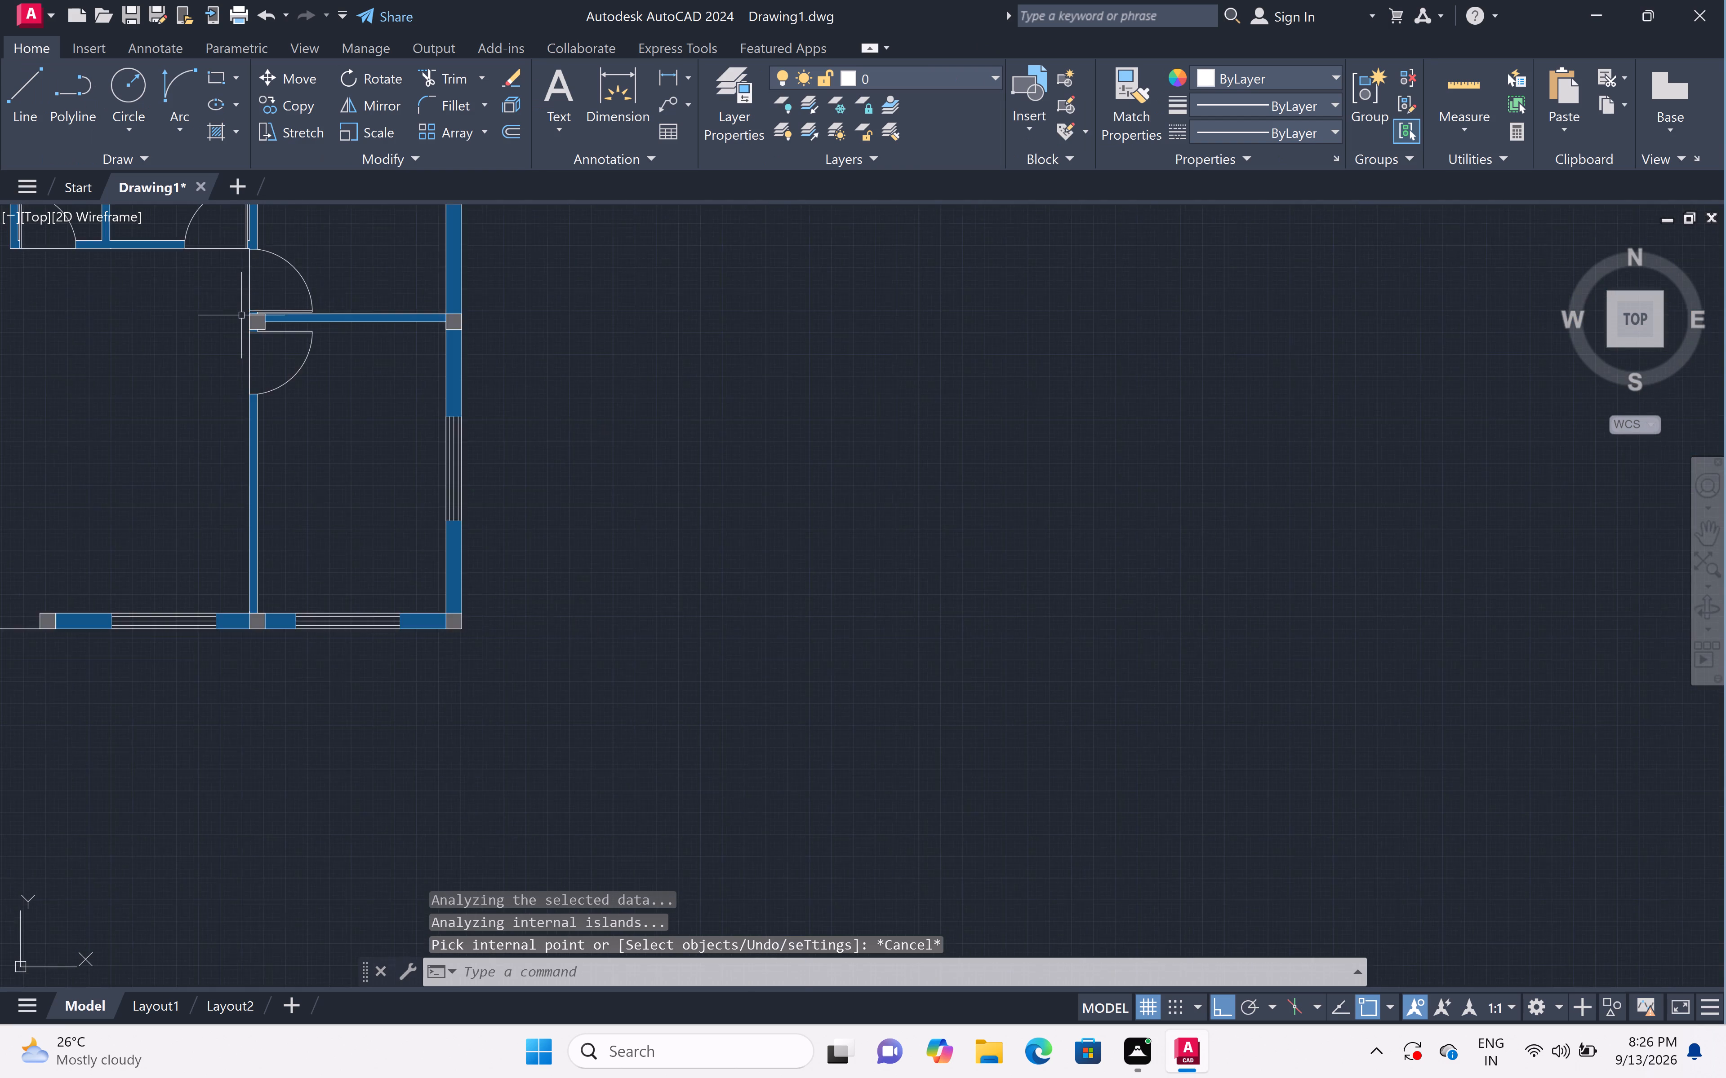
{"action": "scroll", "coordinate": [241, 315], "scroll_direction": "down", "scroll_amount": 1}
{"action": "middle_click_drag", "start_coordinate": [241, 318], "coordinate": [771, 838]}
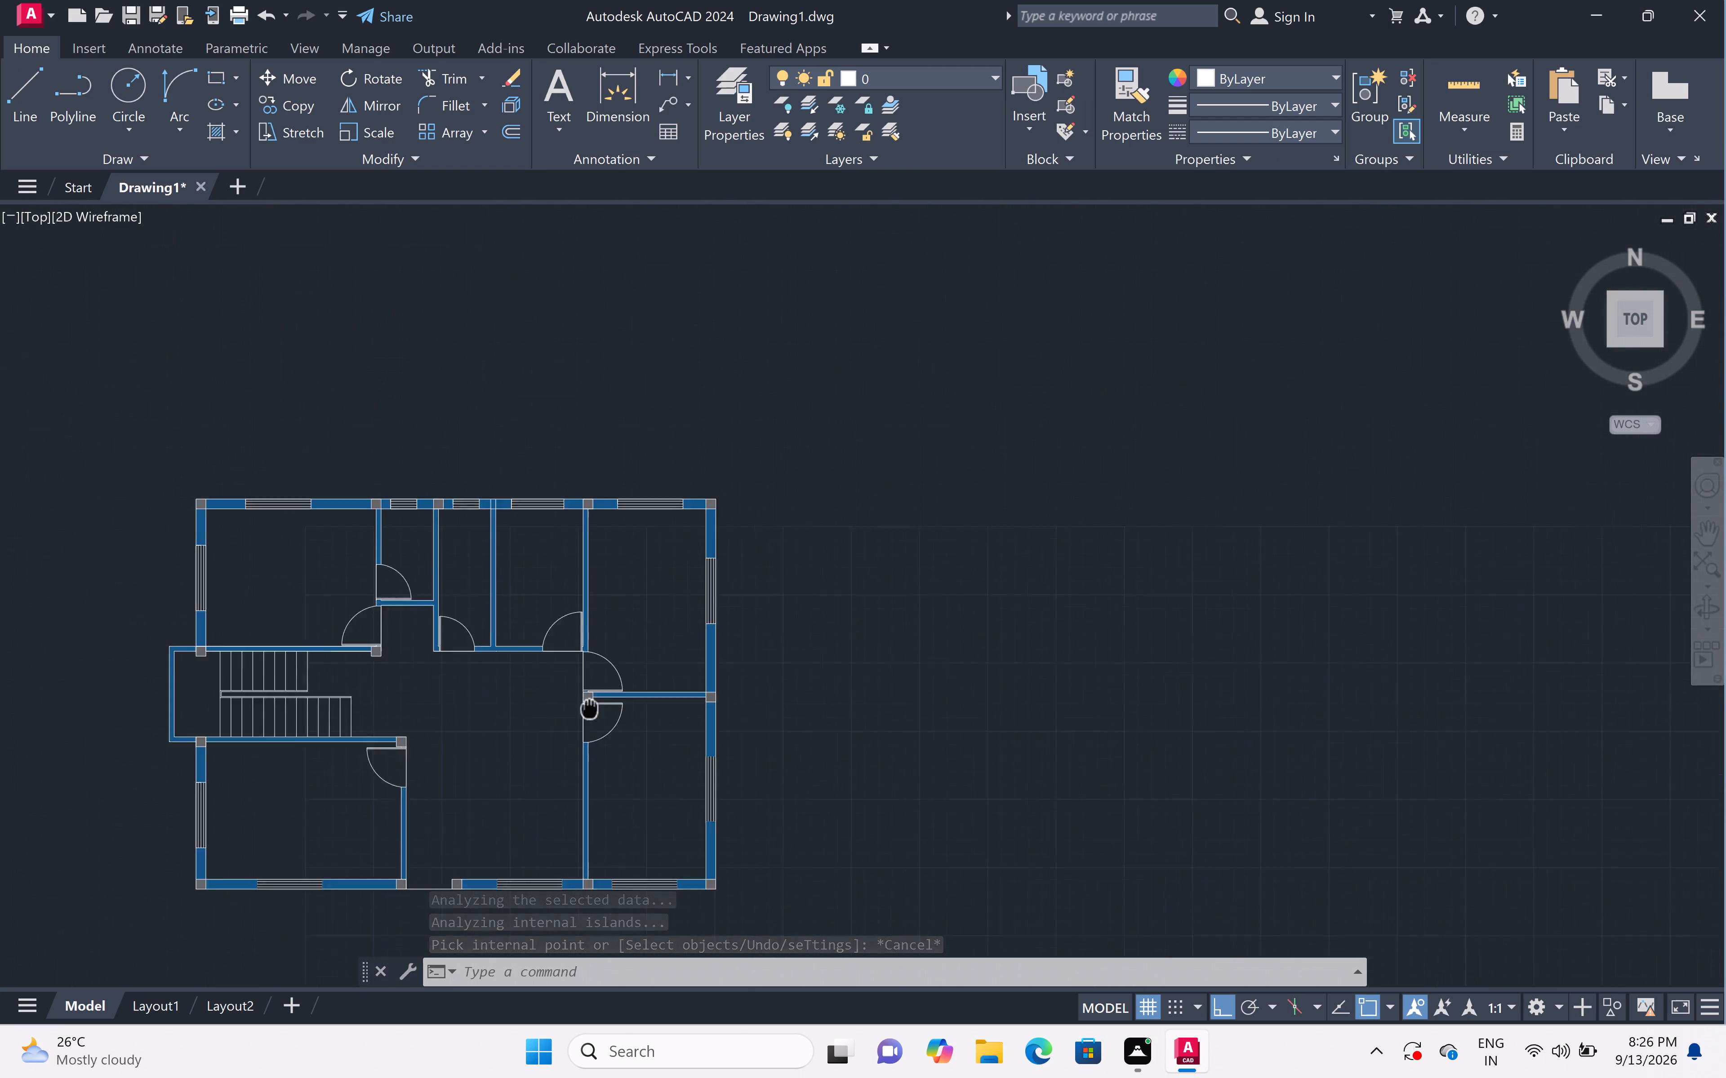
{"action": "middle_click_drag", "start_coordinate": [771, 838], "coordinate": [890, 626]}
{"action": "middle_click", "coordinate": [896, 594]}
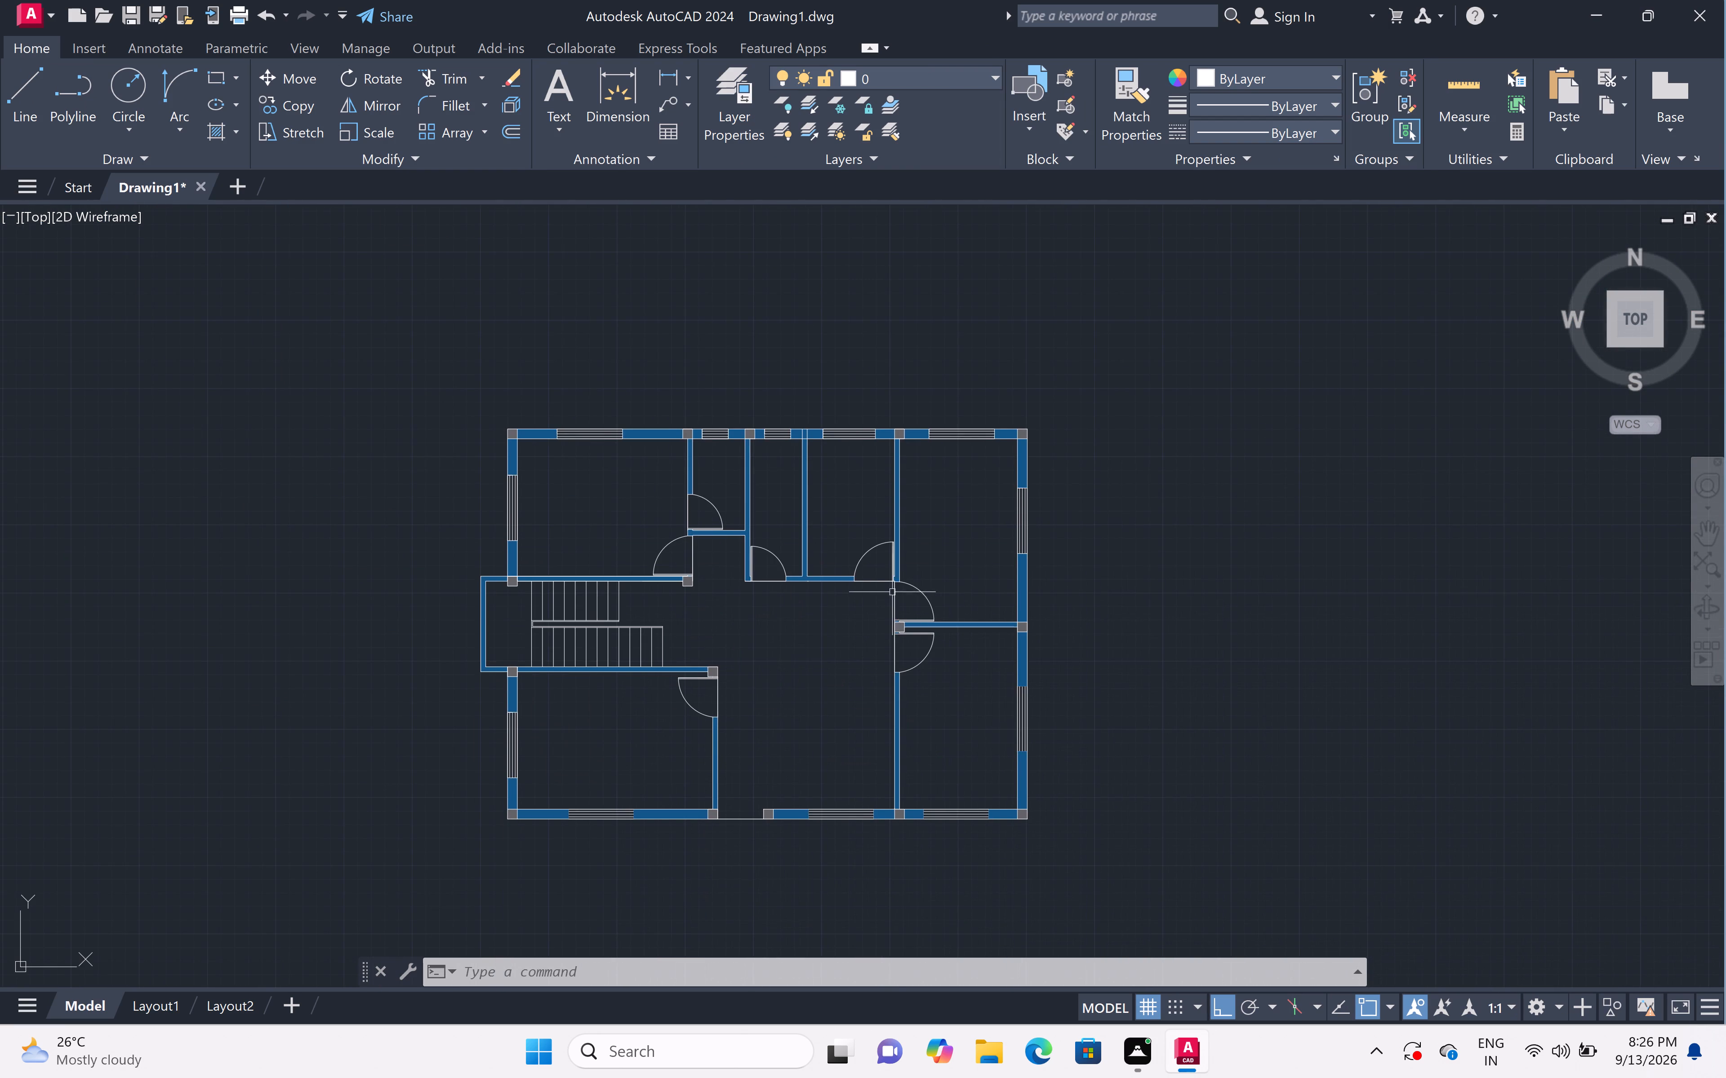
{"action": "scroll", "coordinate": [810, 609], "scroll_direction": "up", "scroll_amount": 2}
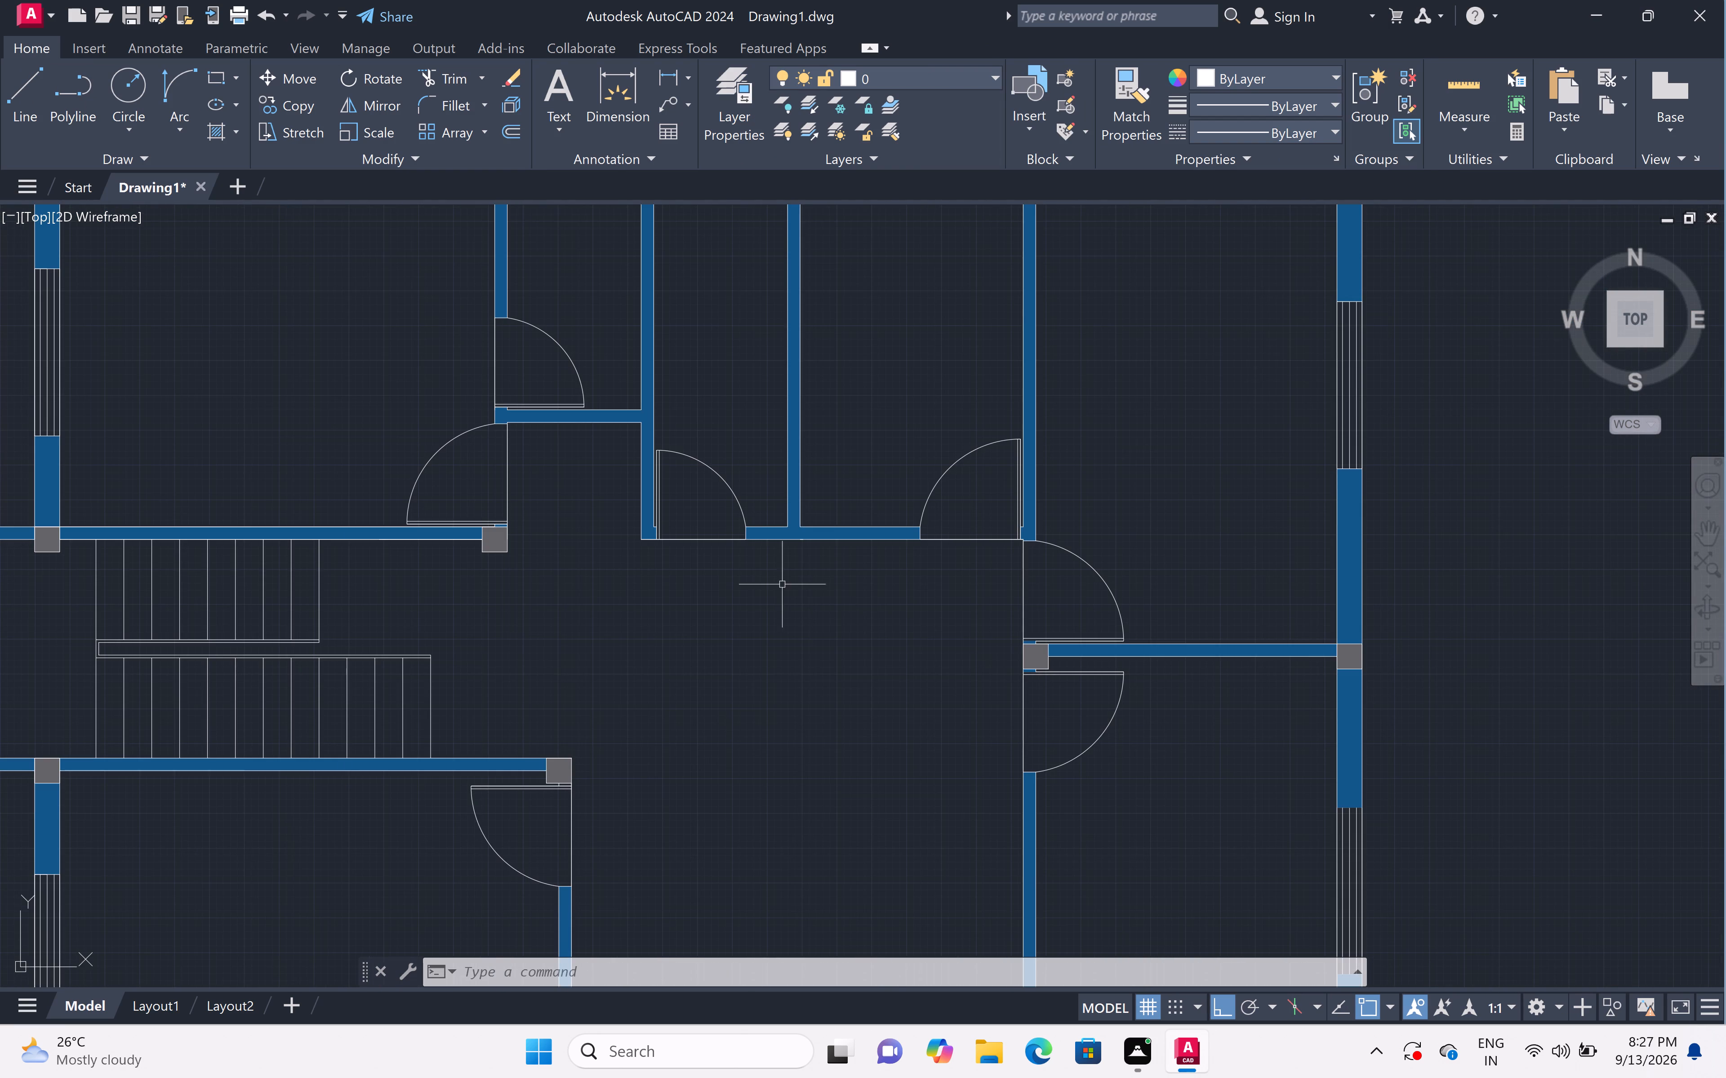
{"action": "scroll", "coordinate": [523, 336], "scroll_direction": "up", "scroll_amount": 5}
{"action": "scroll", "coordinate": [522, 335], "scroll_direction": "down", "scroll_amount": 3}
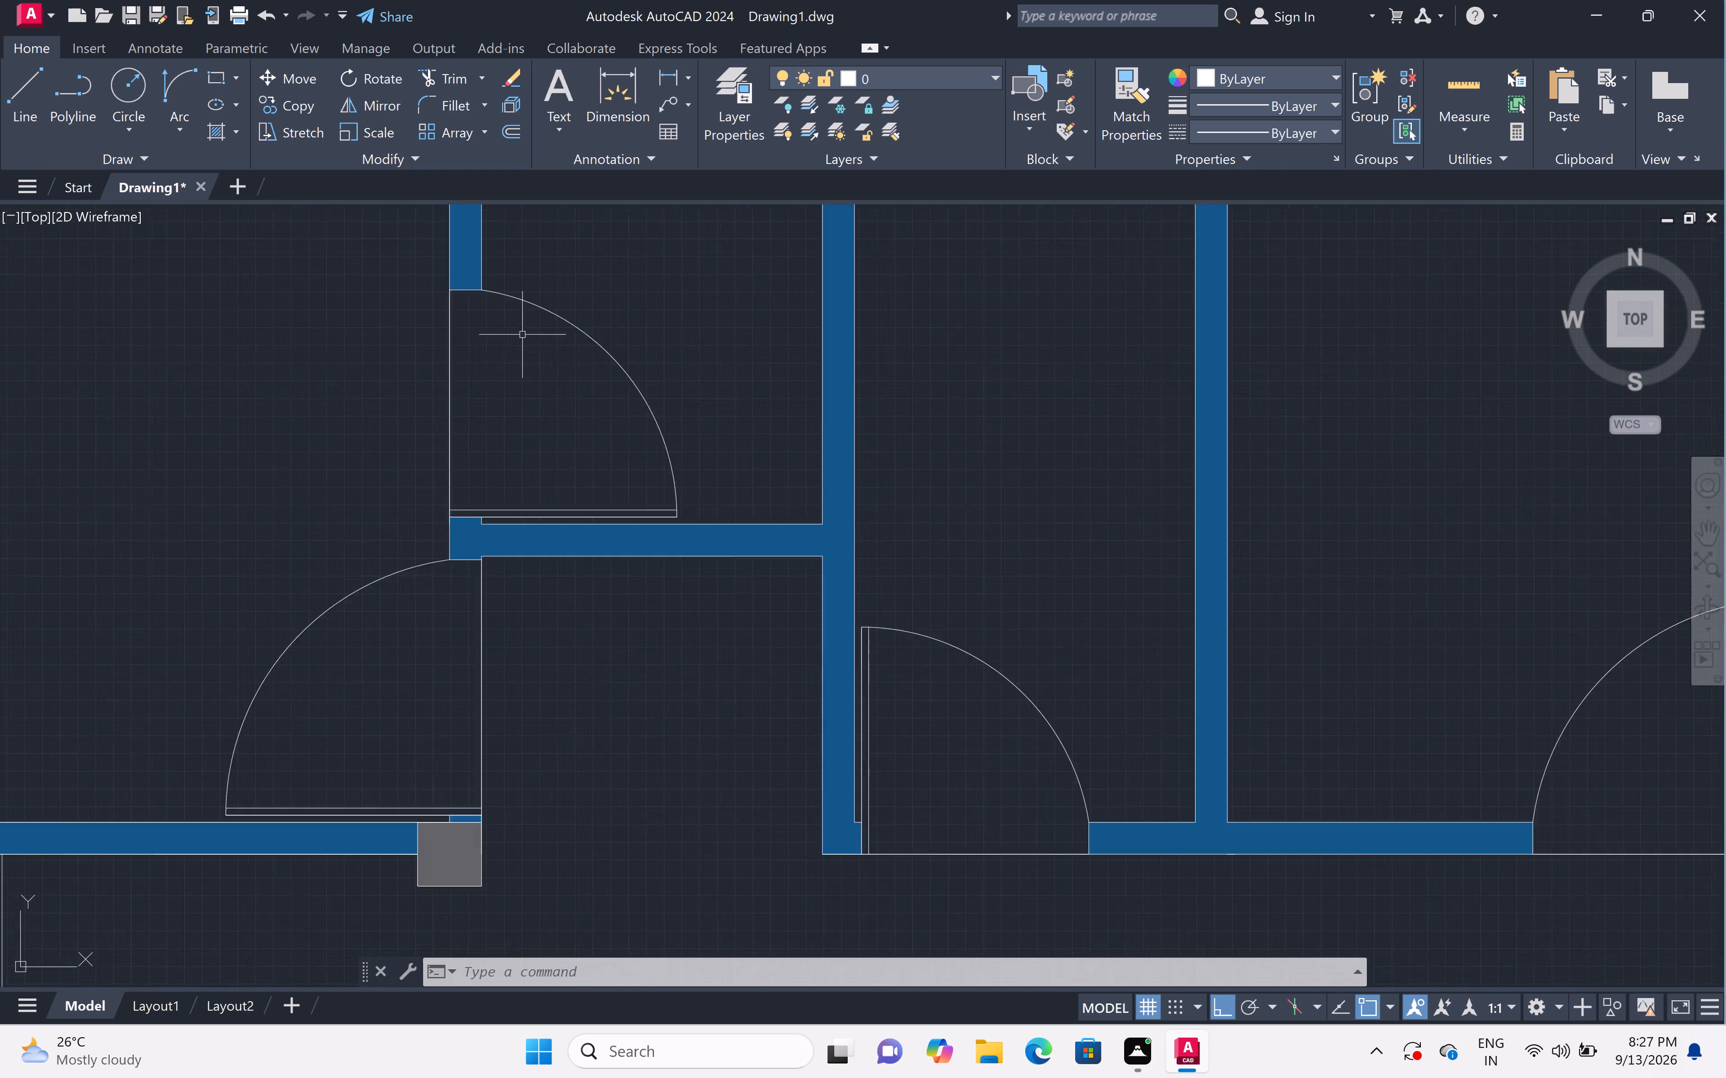
{"action": "scroll", "coordinate": [522, 335], "scroll_direction": "down", "scroll_amount": 4}
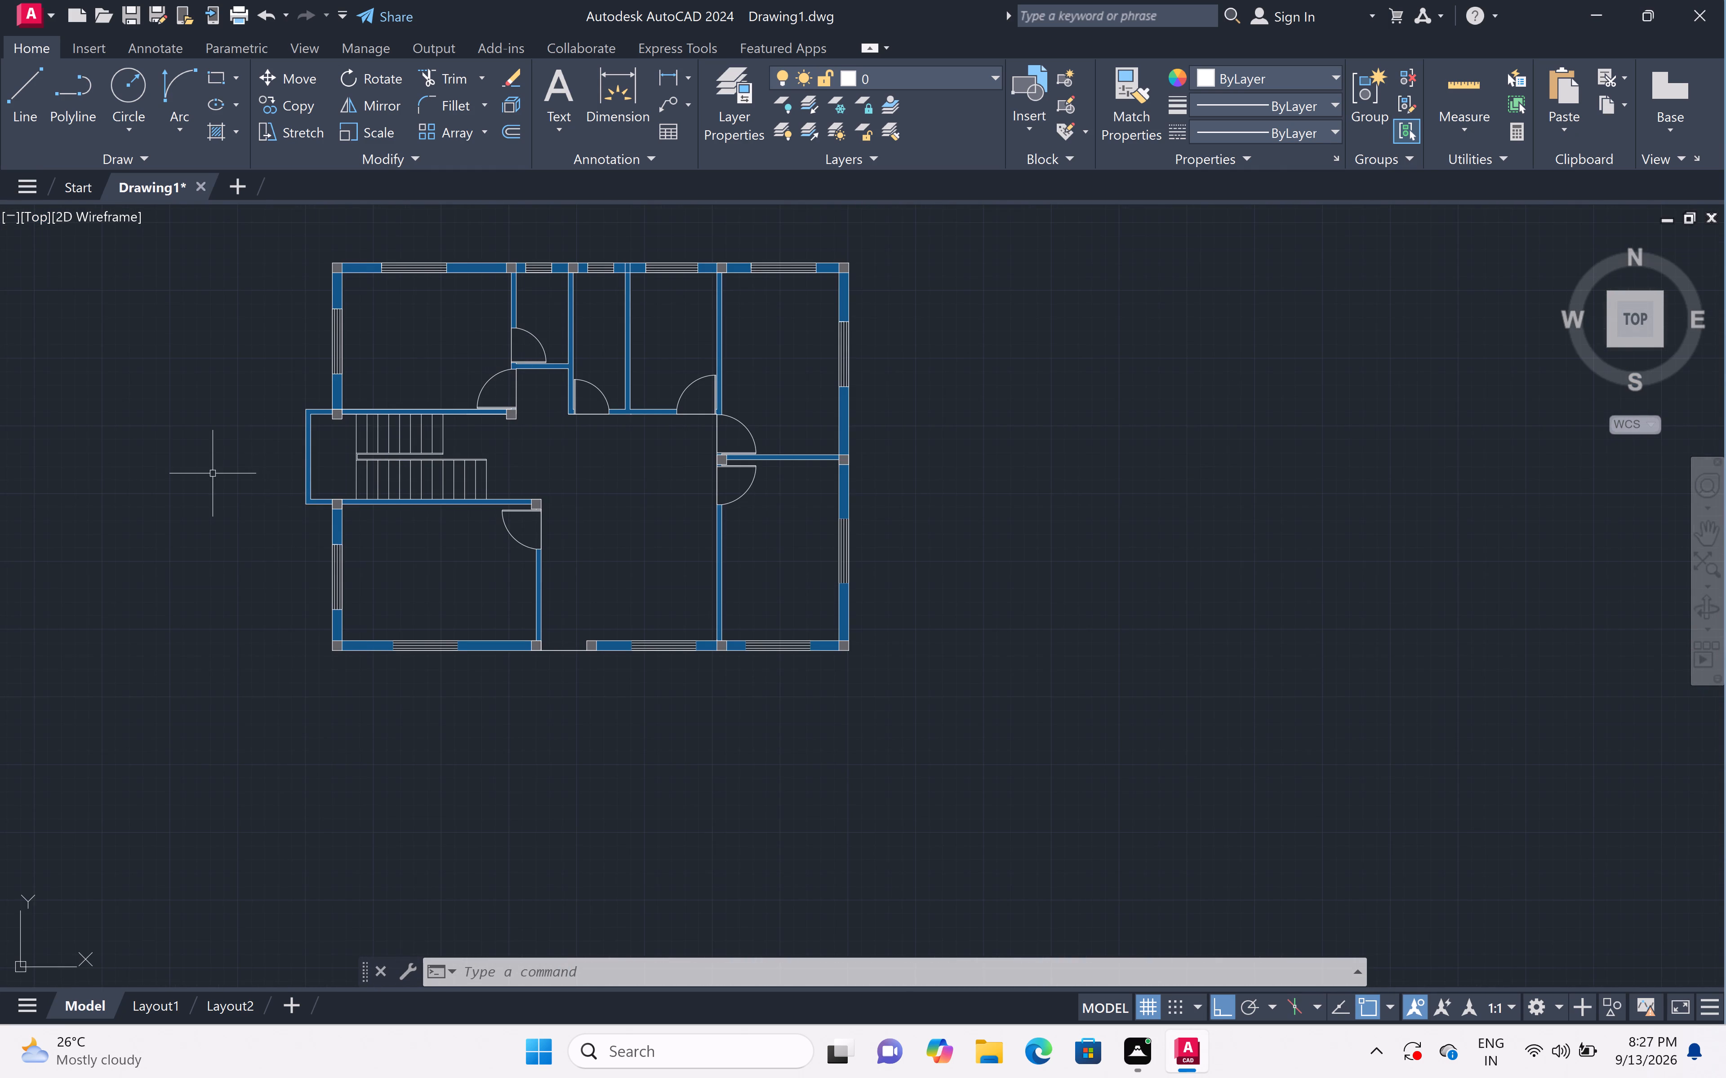
{"action": "scroll", "coordinate": [372, 466], "scroll_direction": "up", "scroll_amount": 1}
{"action": "scroll", "coordinate": [408, 455], "scroll_direction": "up", "scroll_amount": 1}
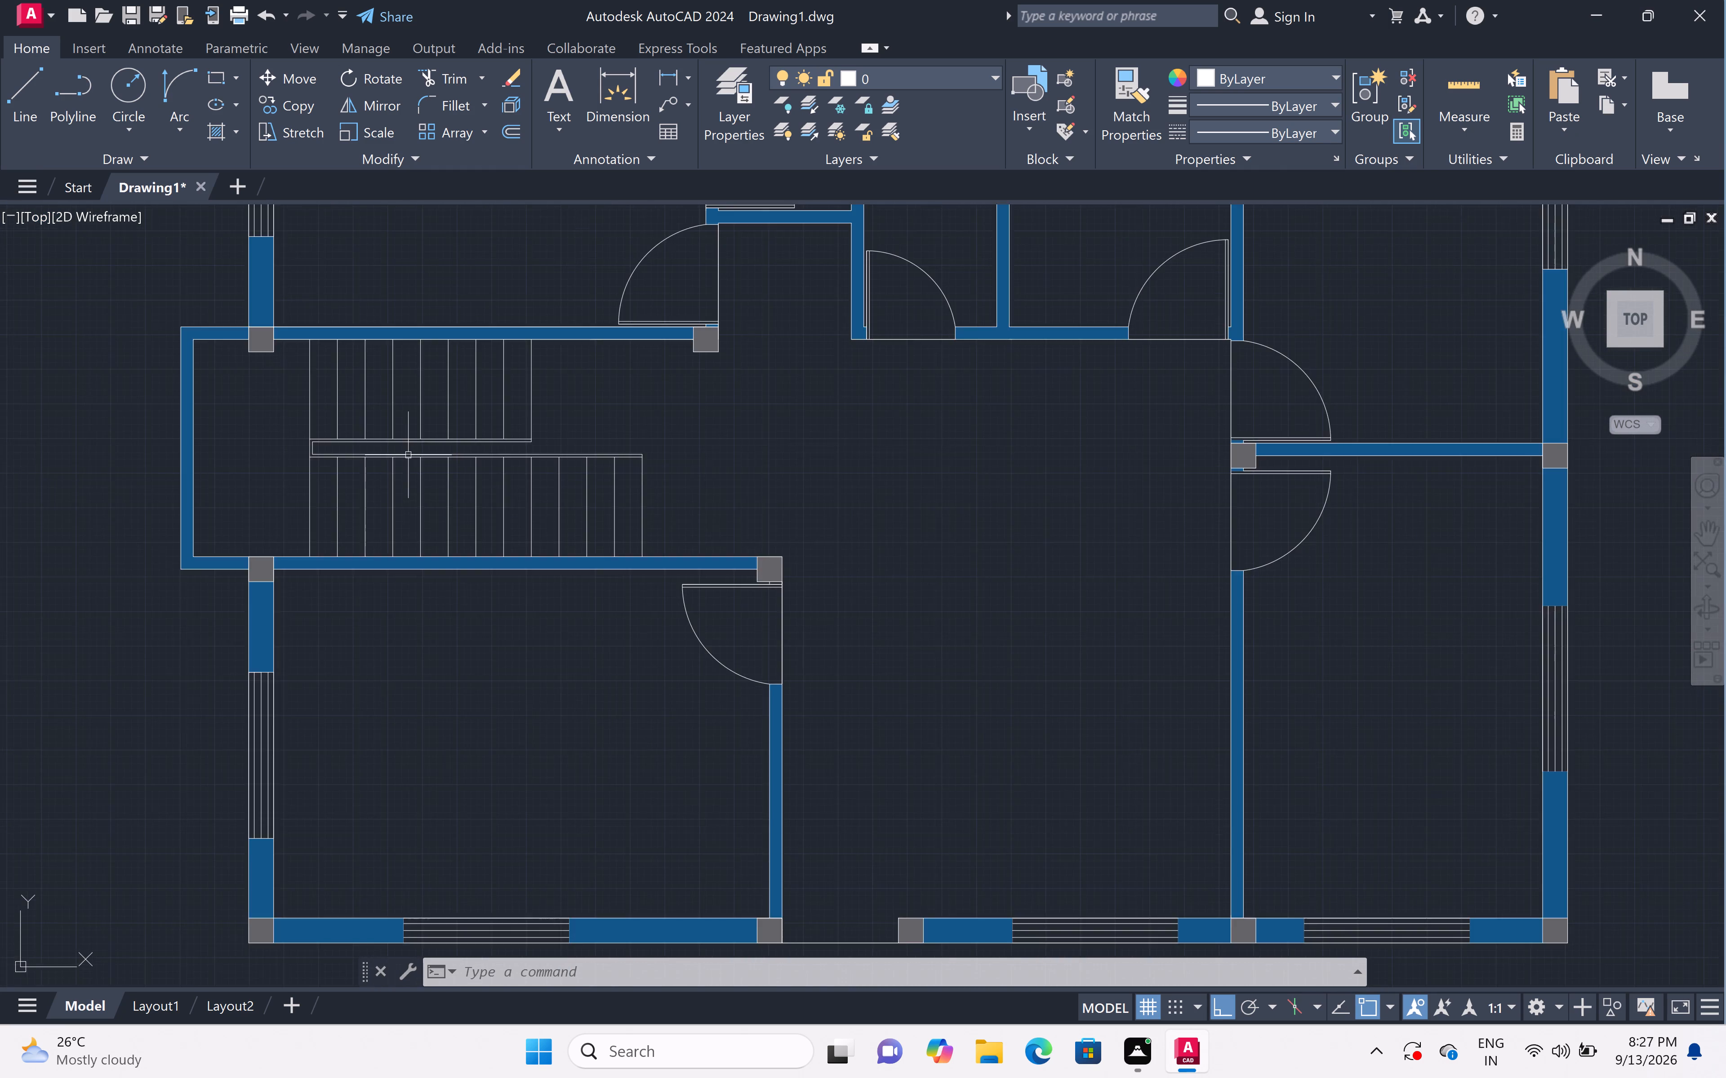
Create a new layer with the default name in the drawing's layer list.
{"action": "scroll", "coordinate": [408, 455], "scroll_direction": "up", "scroll_amount": 2}
{"action": "scroll", "coordinate": [408, 455], "scroll_direction": "down", "scroll_amount": 2}
{"action": "scroll", "coordinate": [408, 455], "scroll_direction": "up", "scroll_amount": 2}
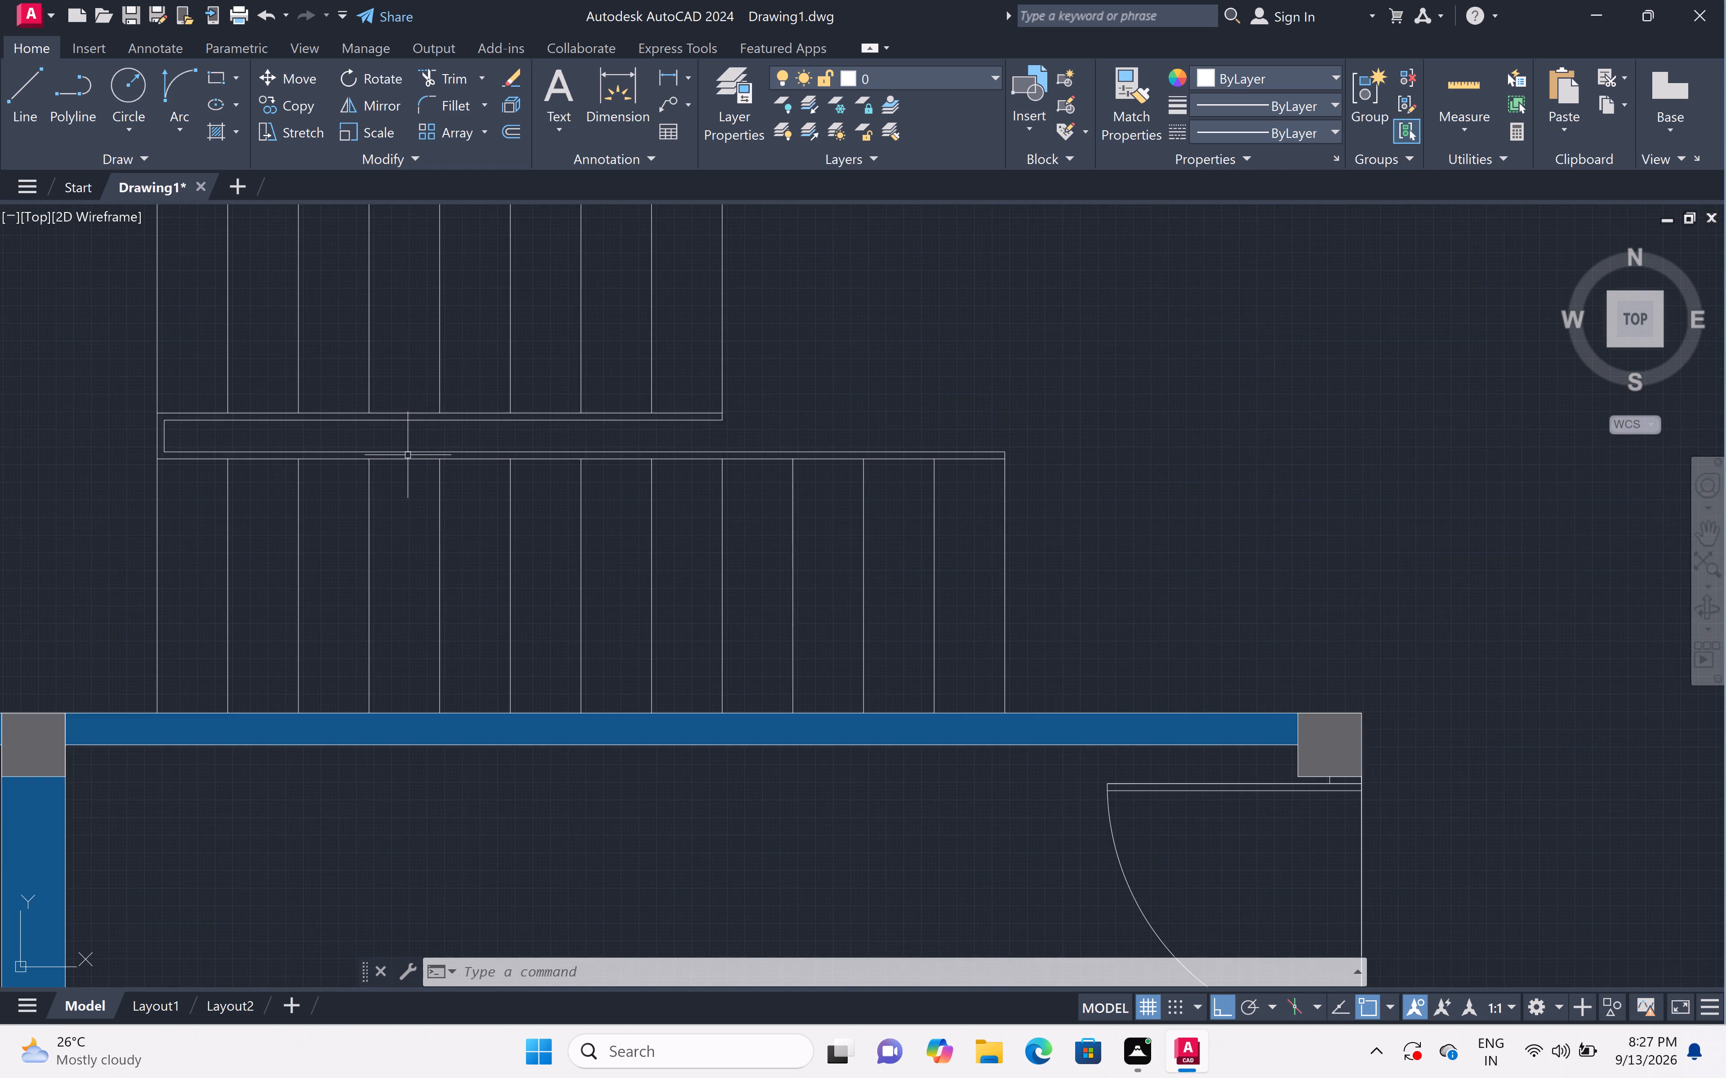
{"action": "scroll", "coordinate": [408, 455], "scroll_direction": "up", "scroll_amount": 1}
{"action": "scroll", "coordinate": [408, 455], "scroll_direction": "down", "scroll_amount": 2}
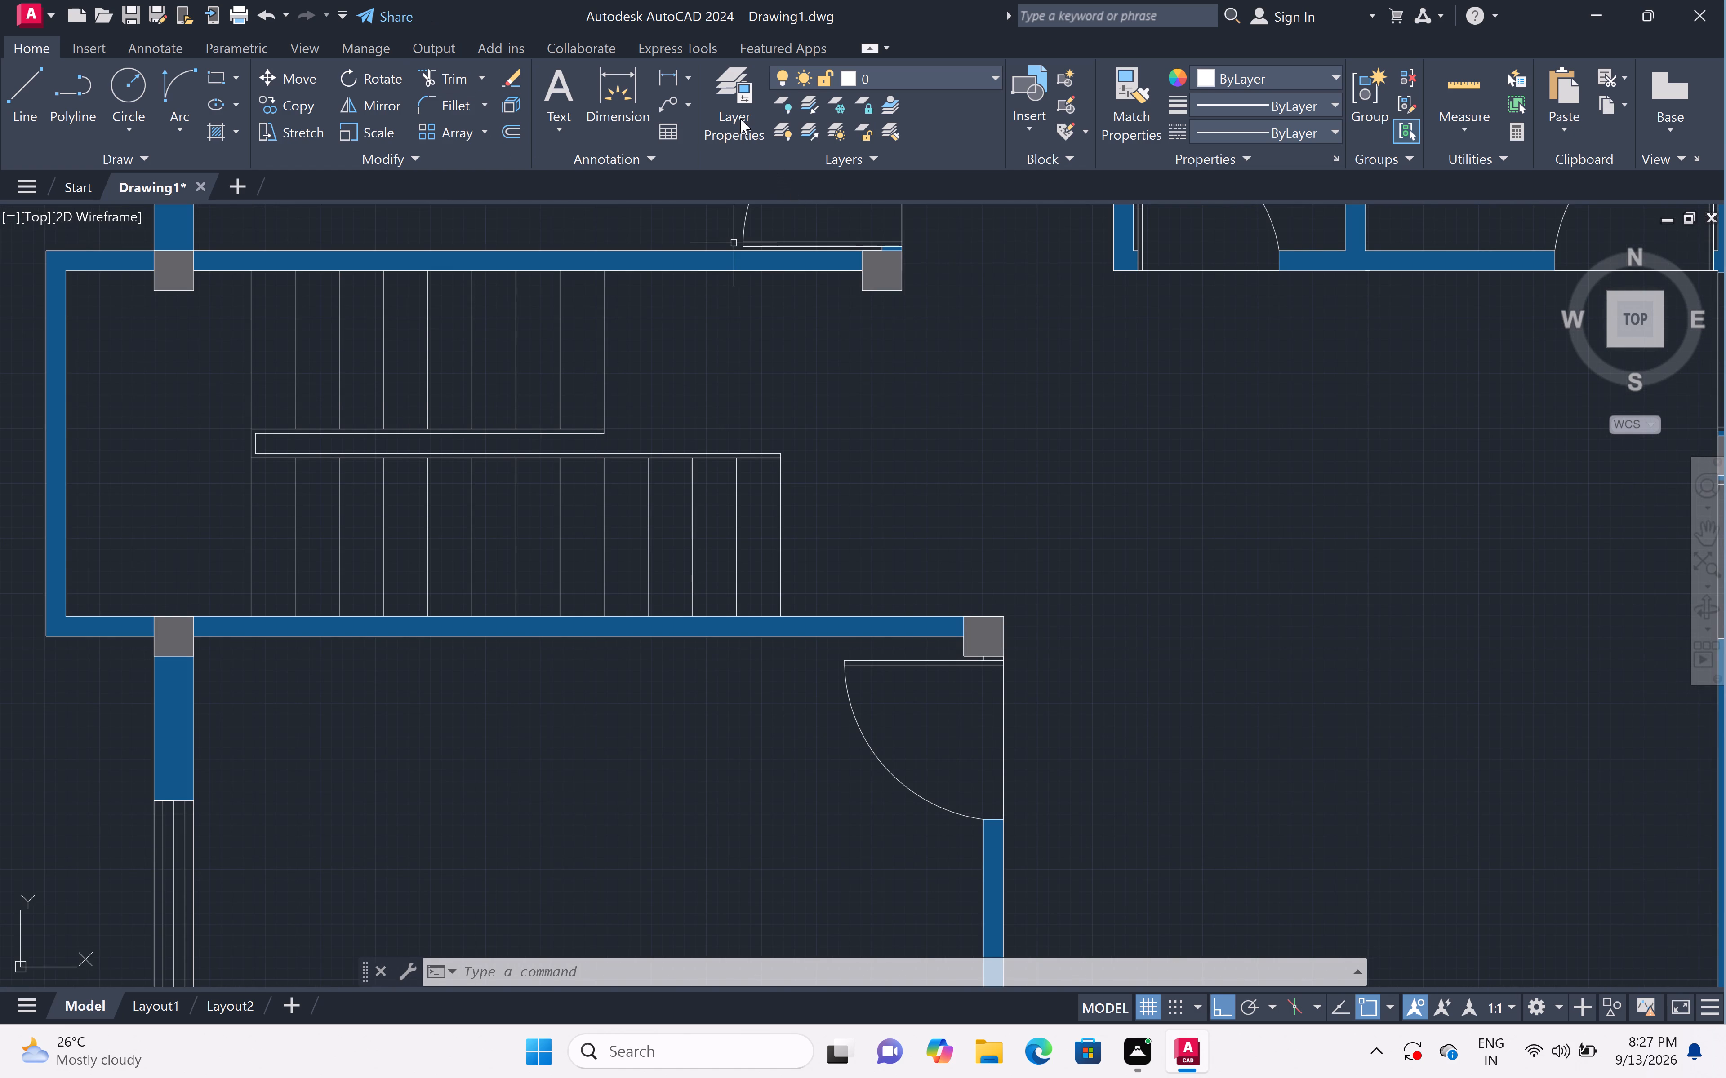
{"action": "left_click", "coordinate": [740, 119]}
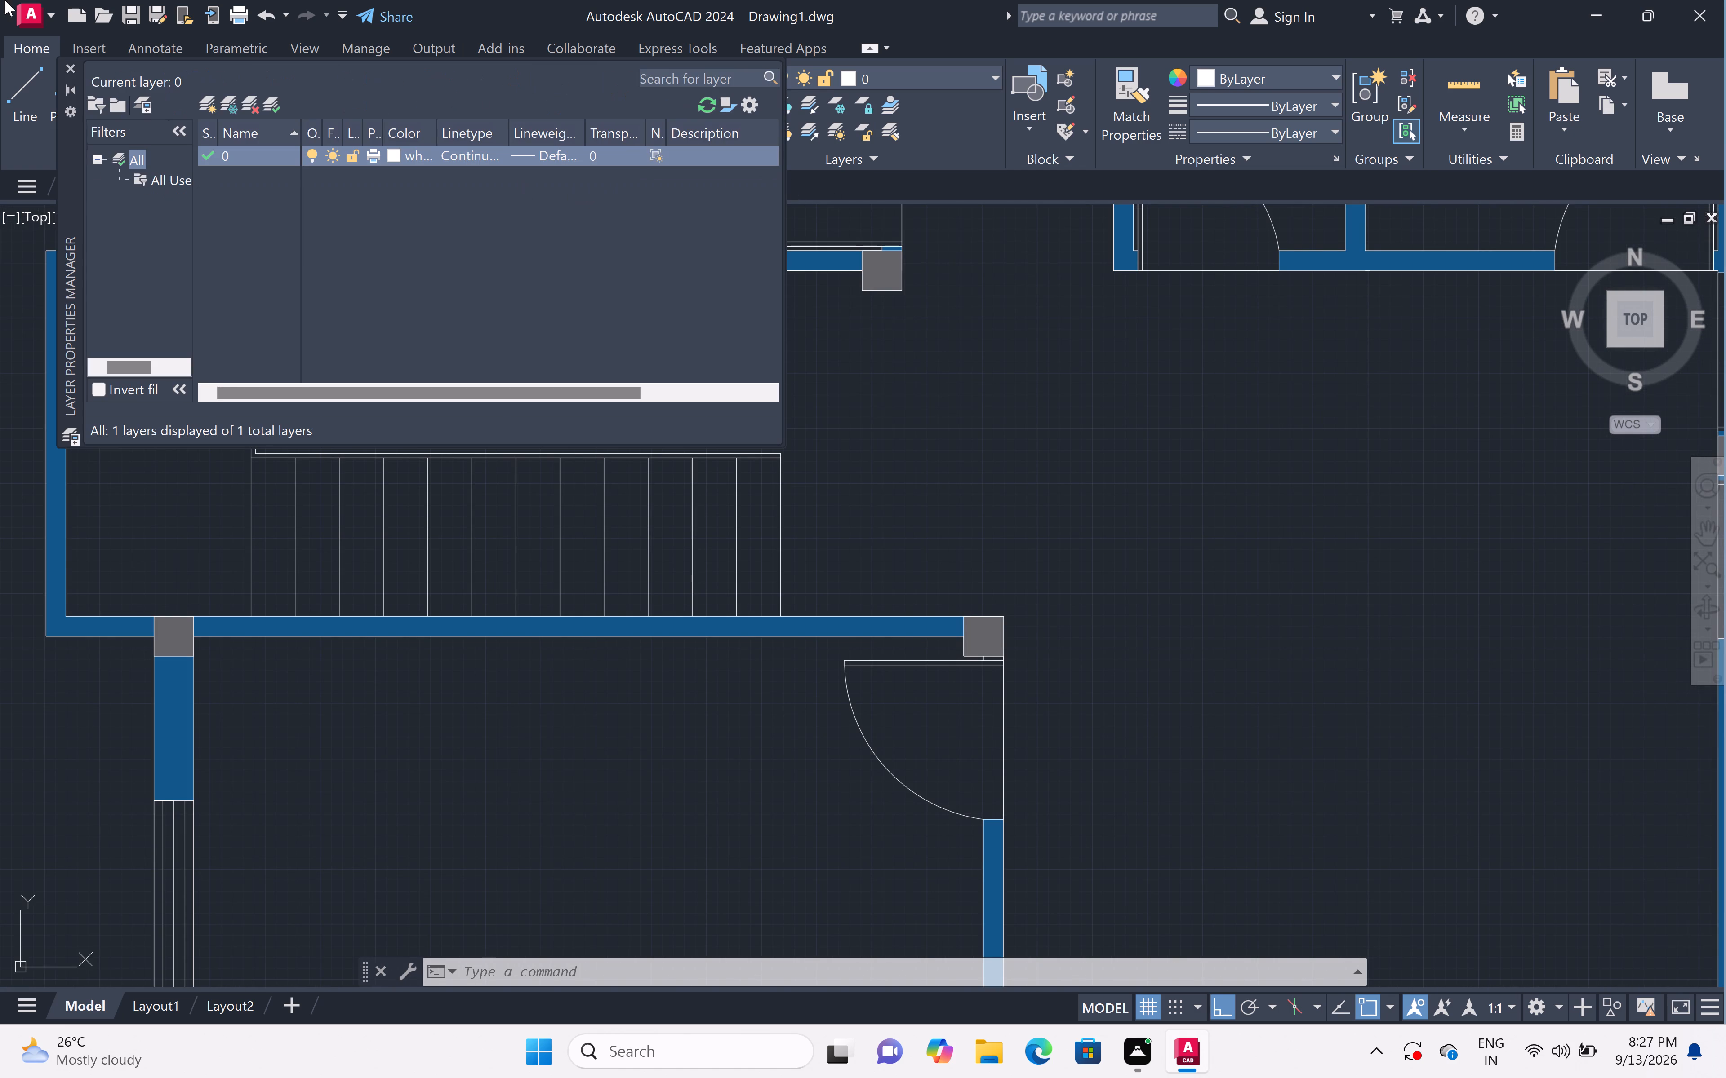
{"action": "right_click", "coordinate": [245, 188]}
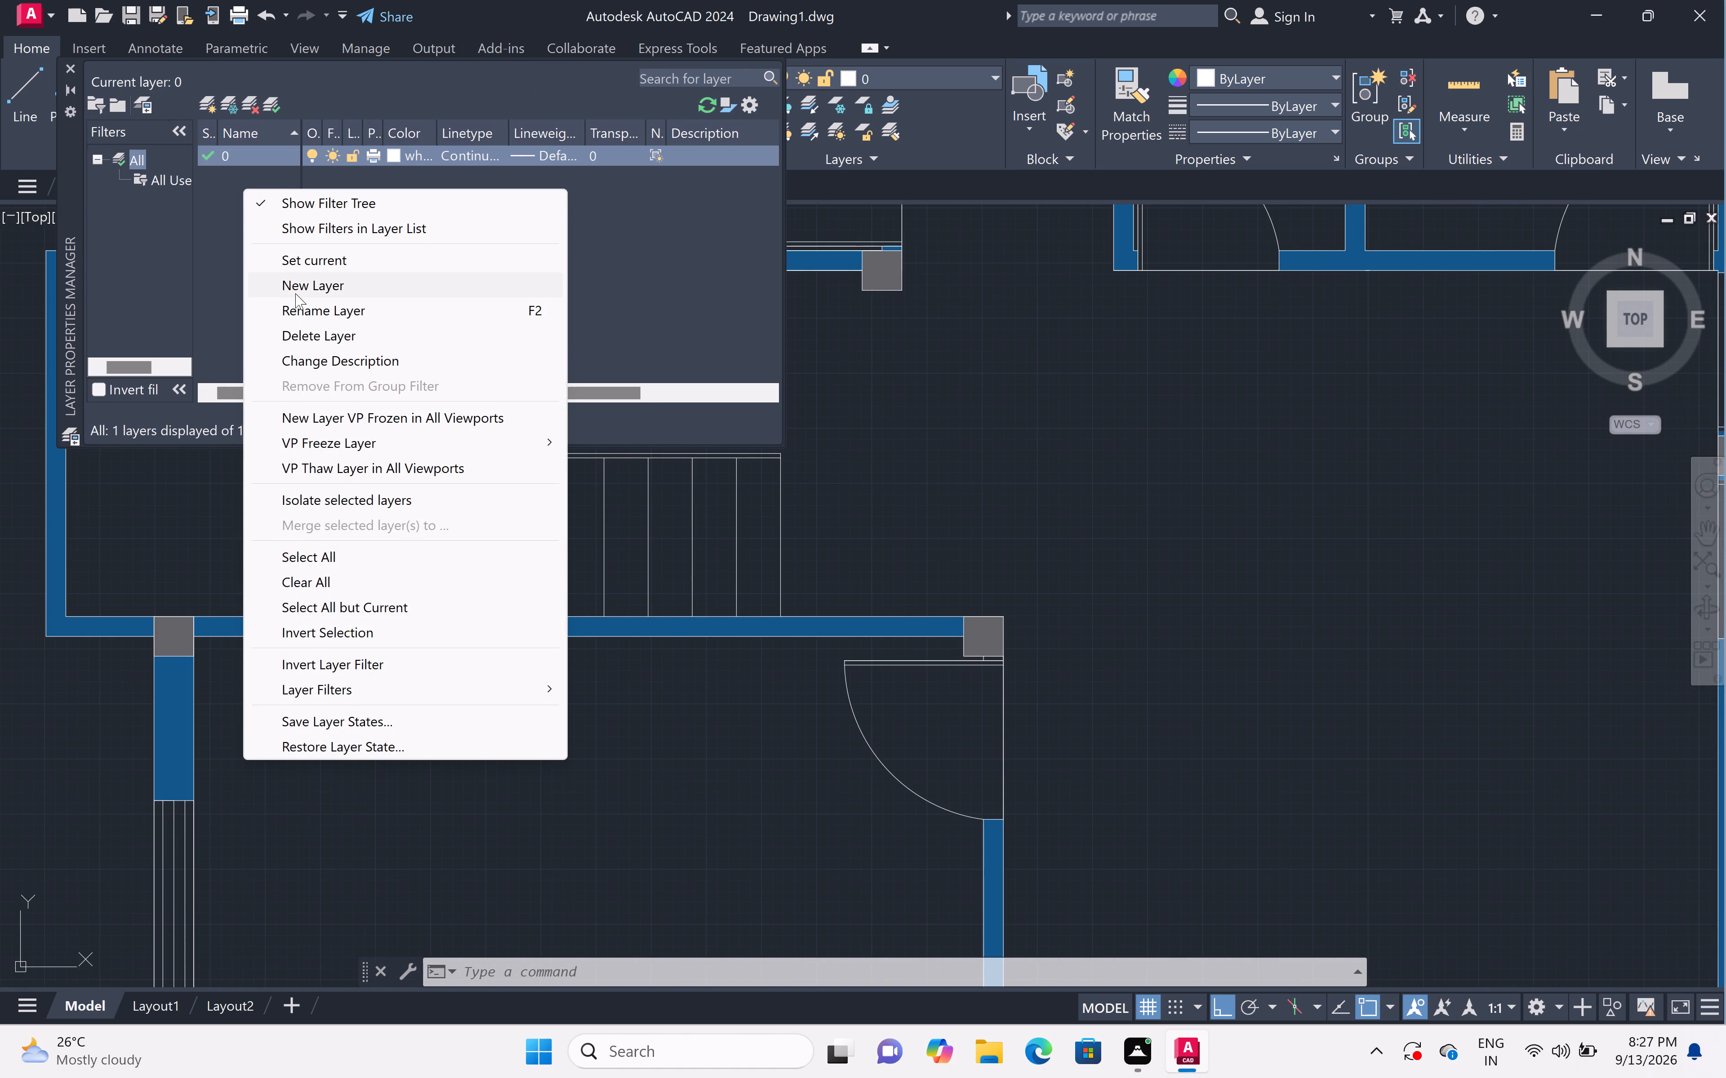
{"action": "left_click", "coordinate": [295, 289]}
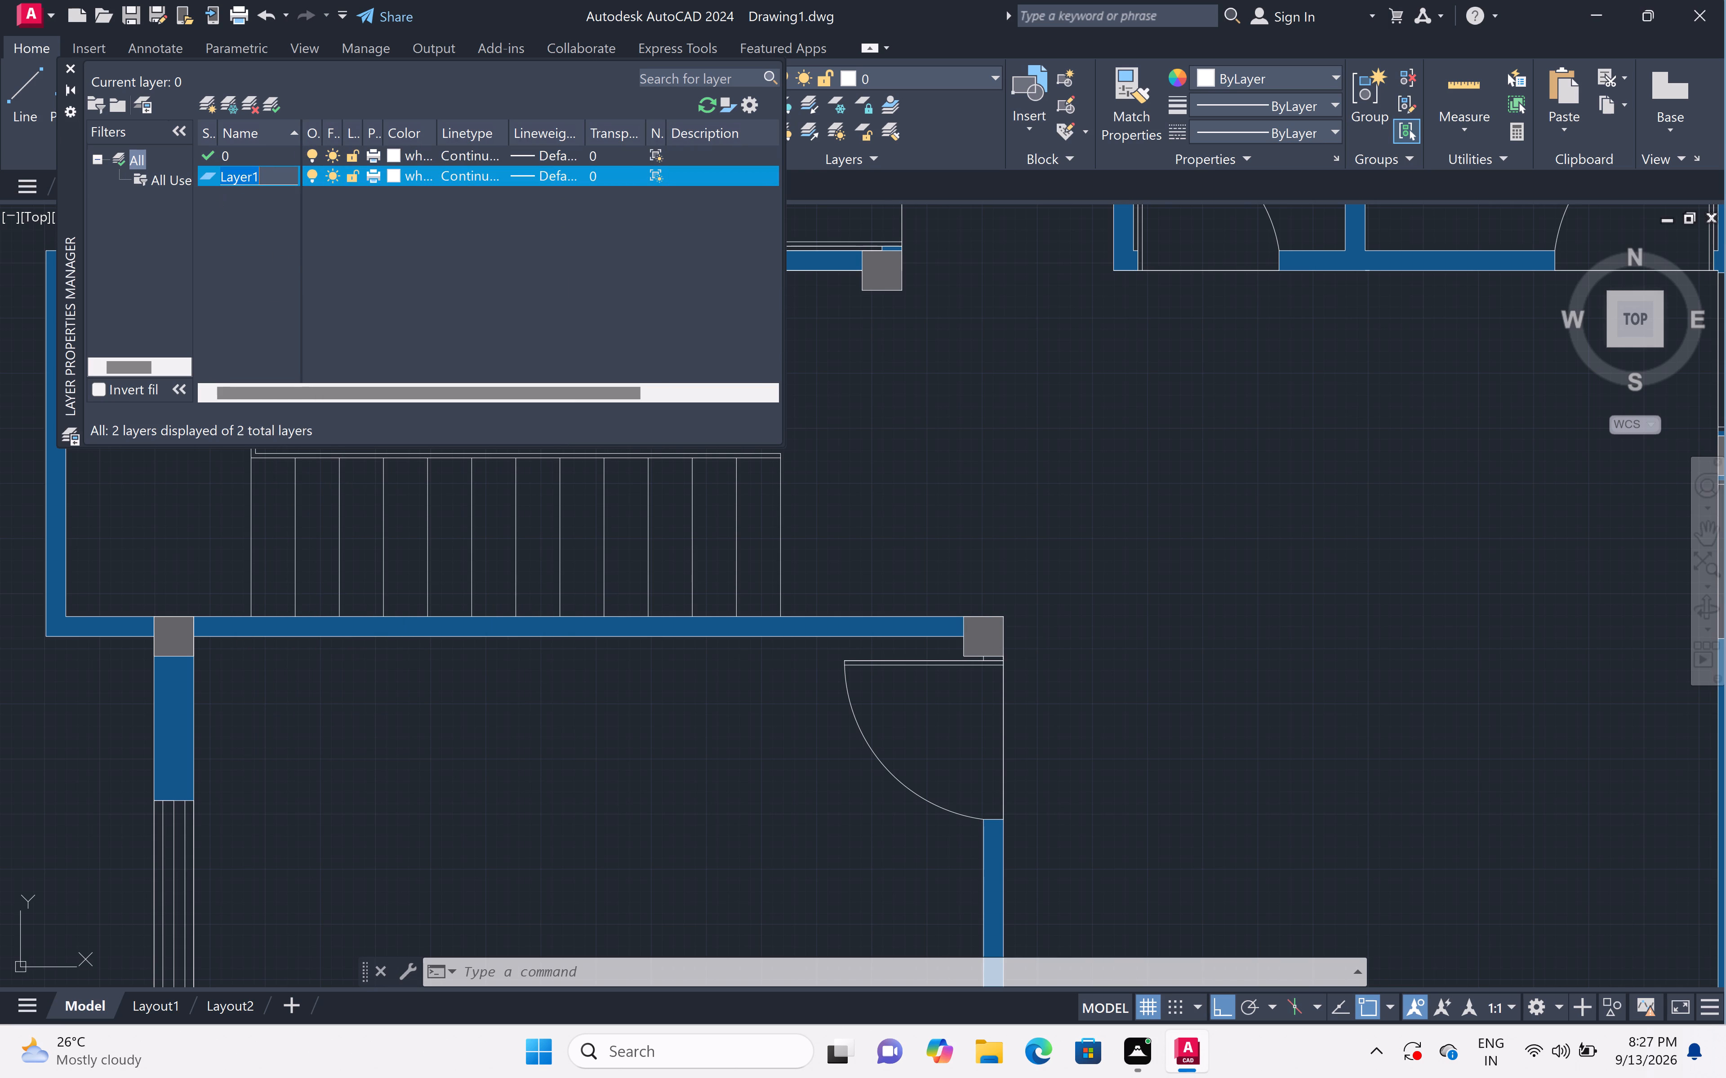
Load the DASHEDX2 linetype from acad.lin, assign it to Layer1, and close the layer manager.
{"action": "left_click", "coordinate": [454, 173]}
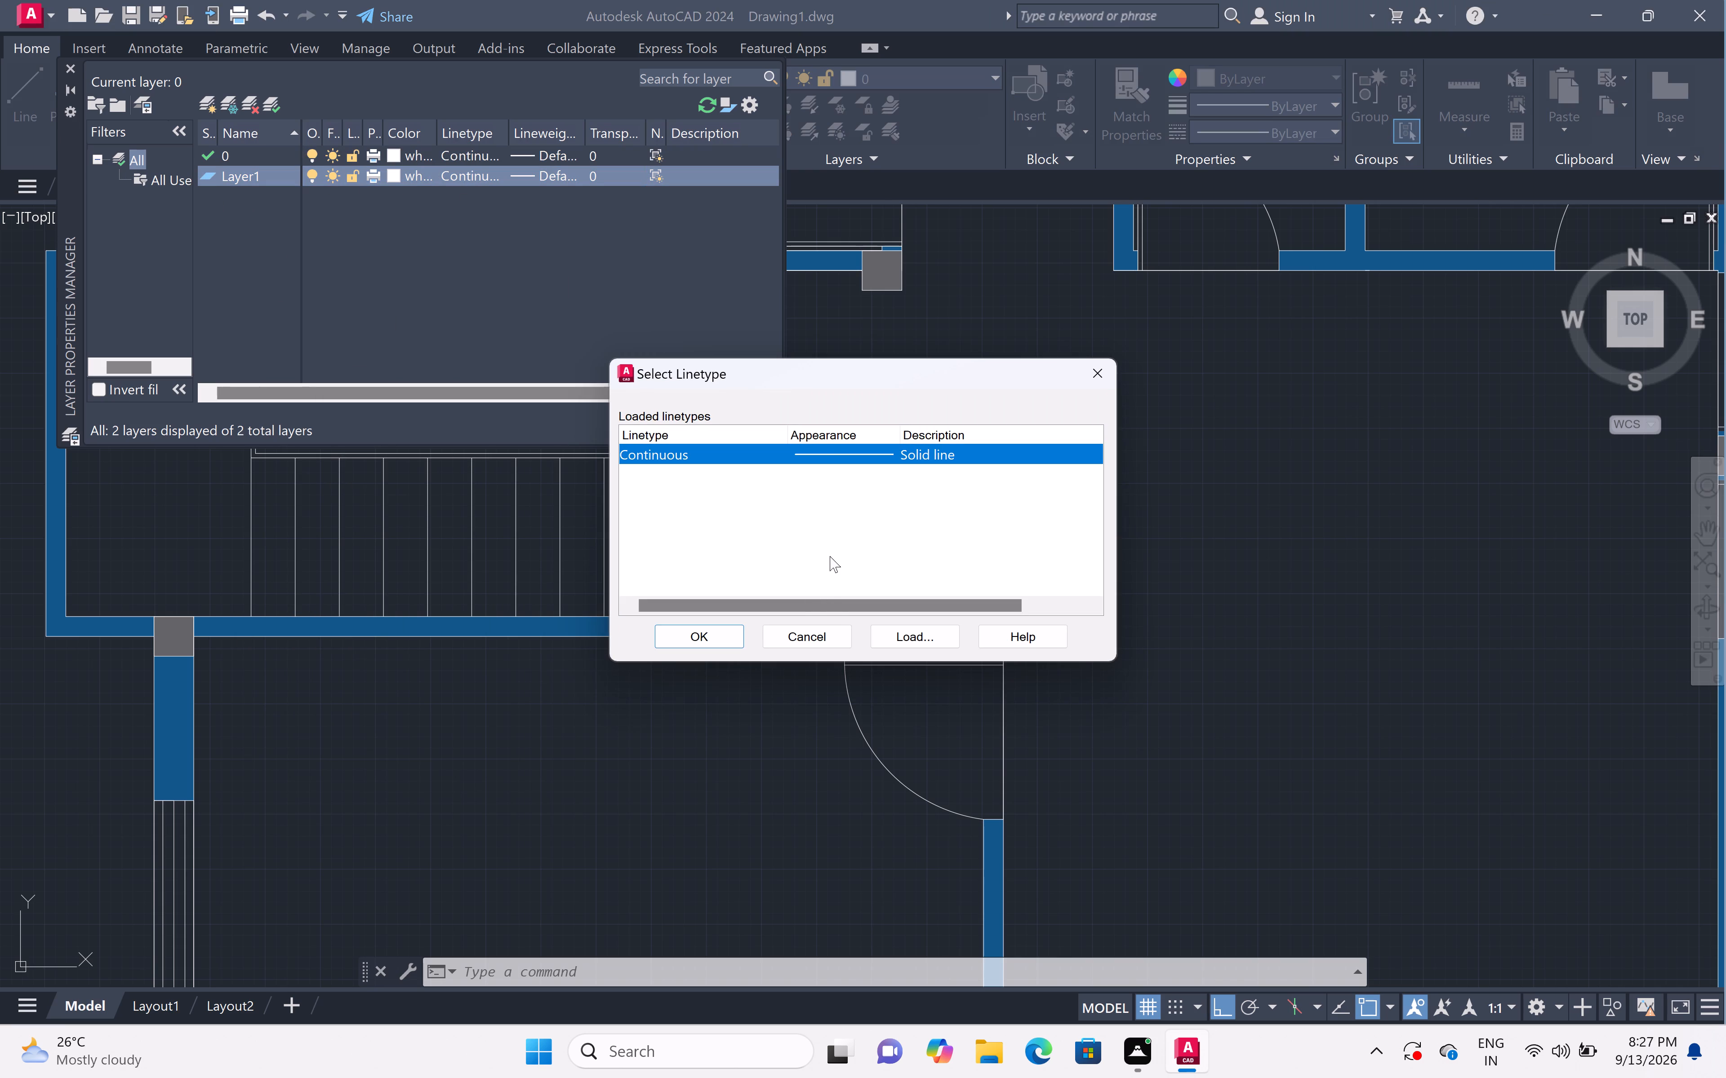
{"action": "left_click", "coordinate": [925, 632]}
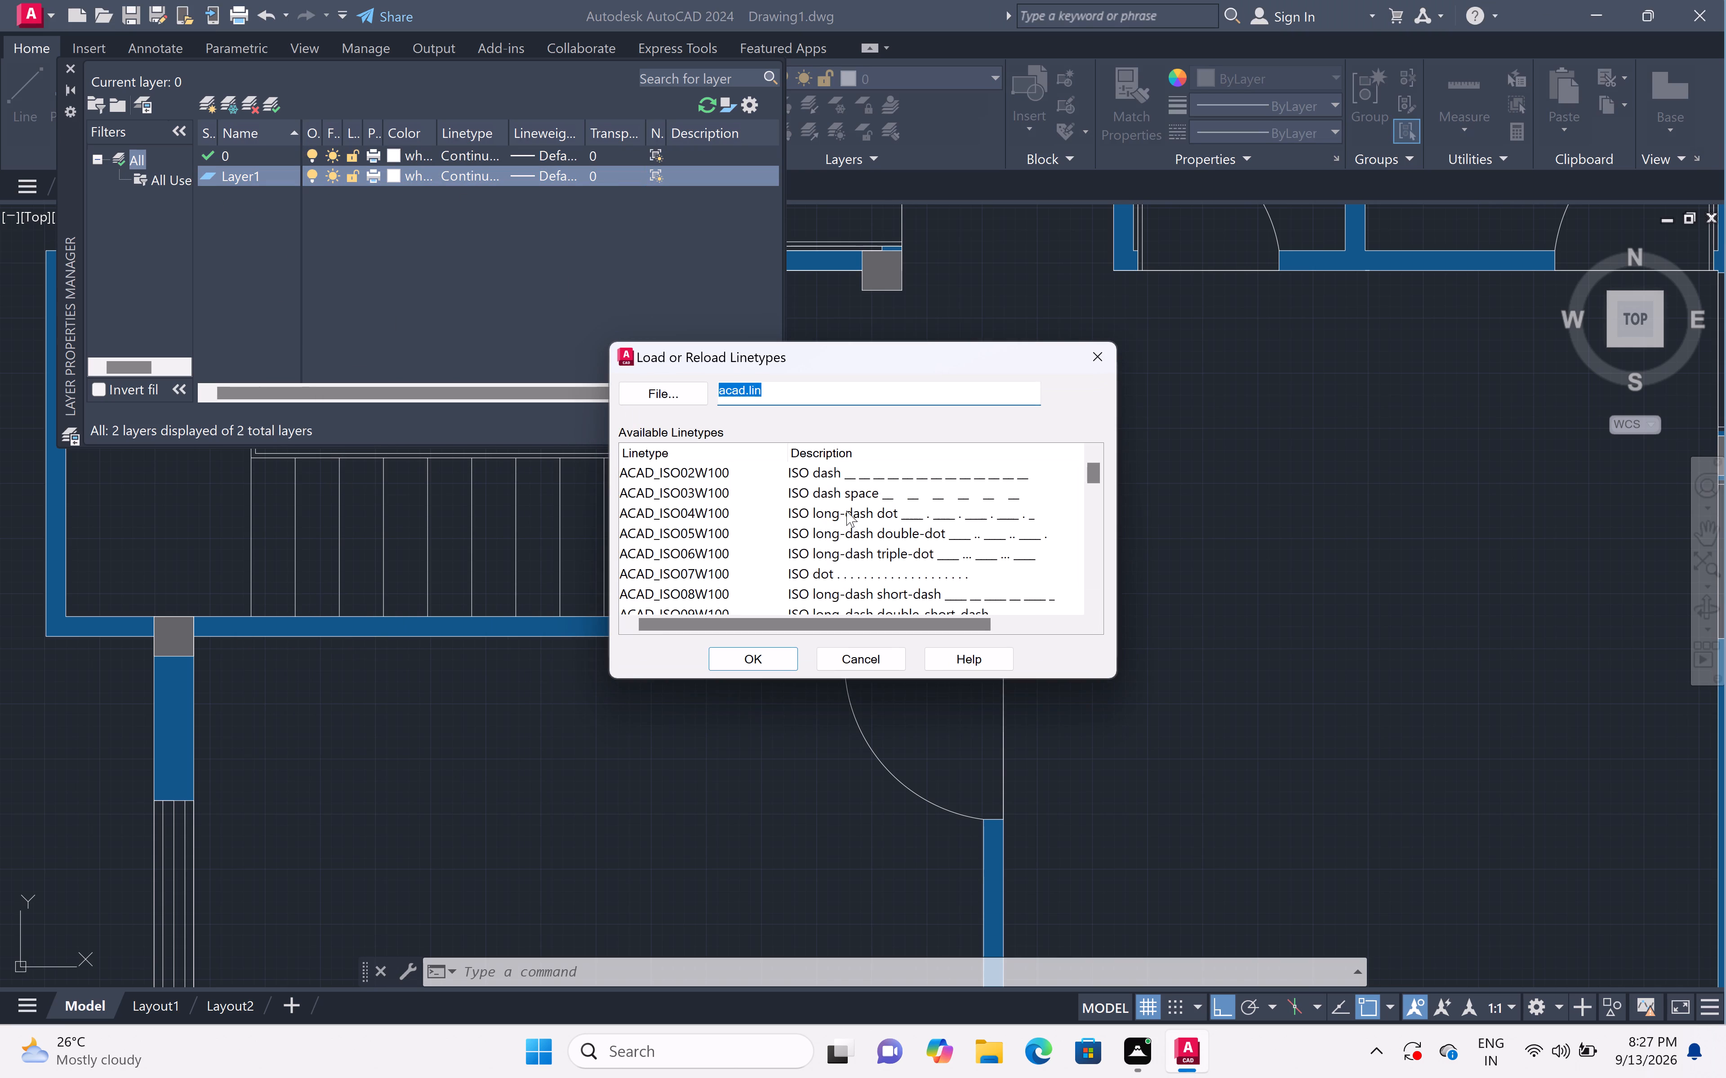
{"action": "scroll", "coordinate": [820, 473], "scroll_direction": "down", "scroll_amount": 2}
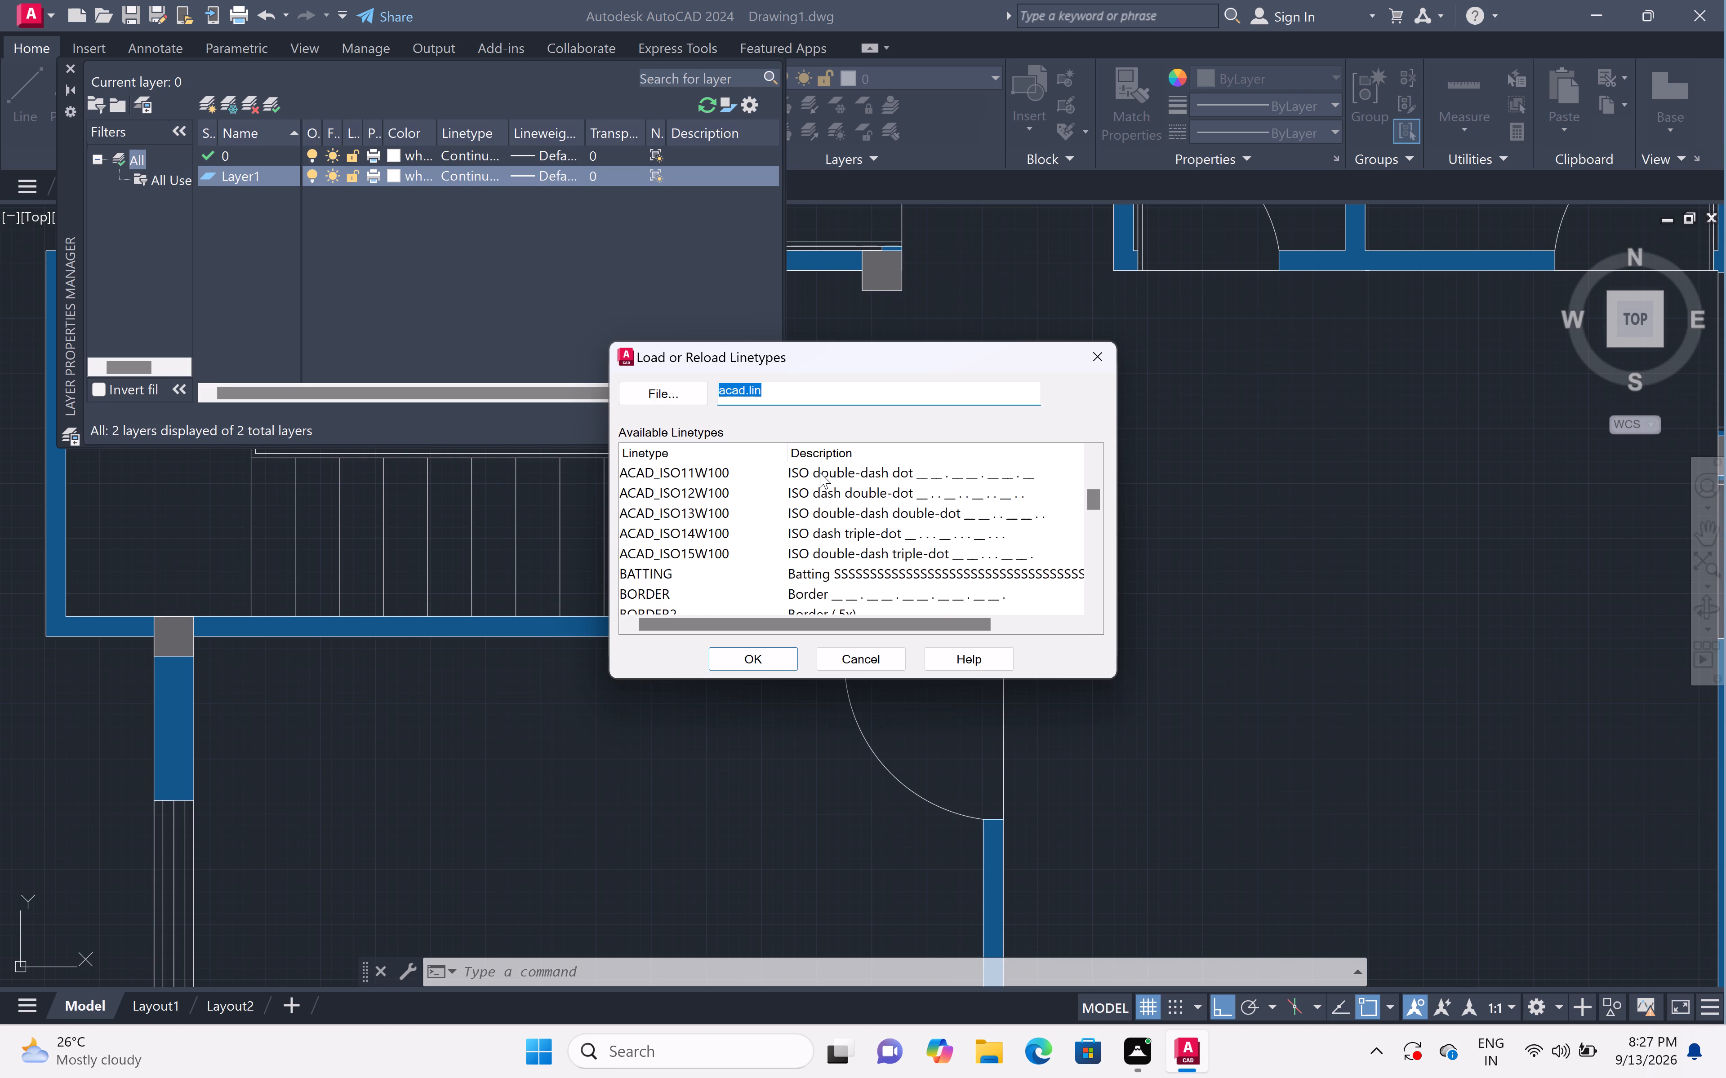
{"action": "scroll", "coordinate": [820, 473], "scroll_direction": "down", "scroll_amount": 2}
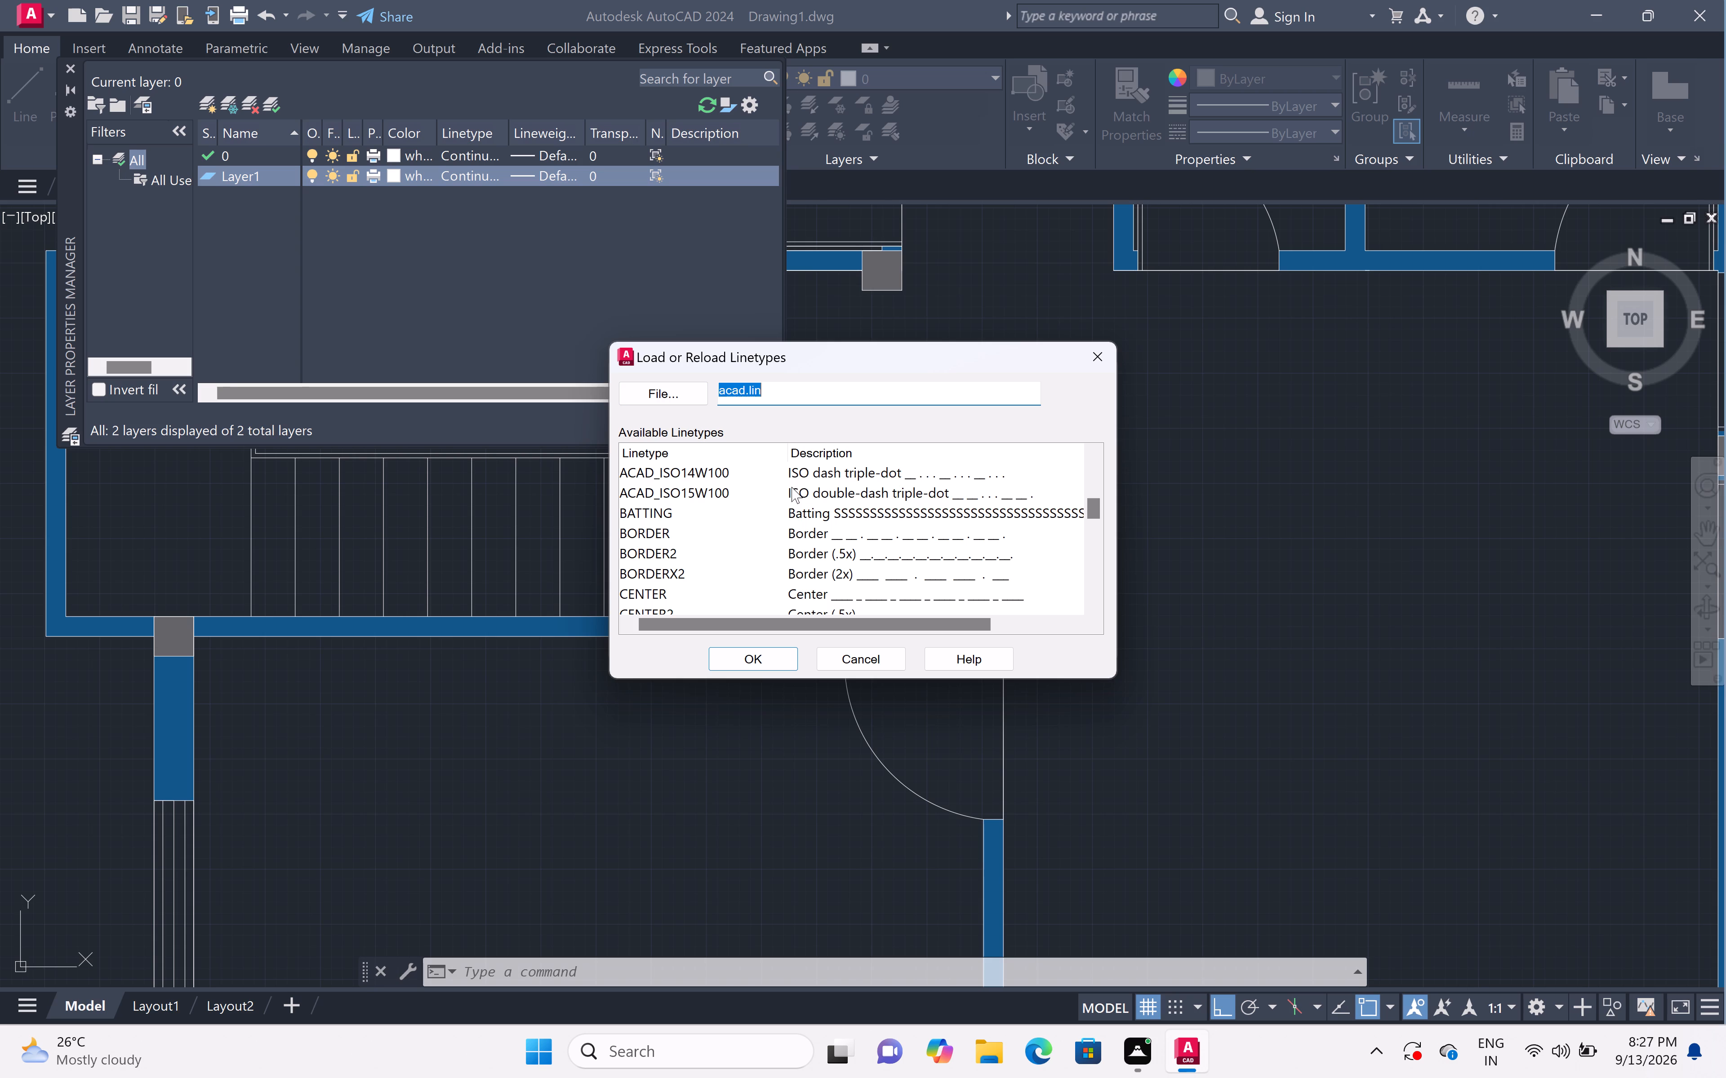
{"action": "scroll", "coordinate": [797, 508], "scroll_direction": "down", "scroll_amount": 3}
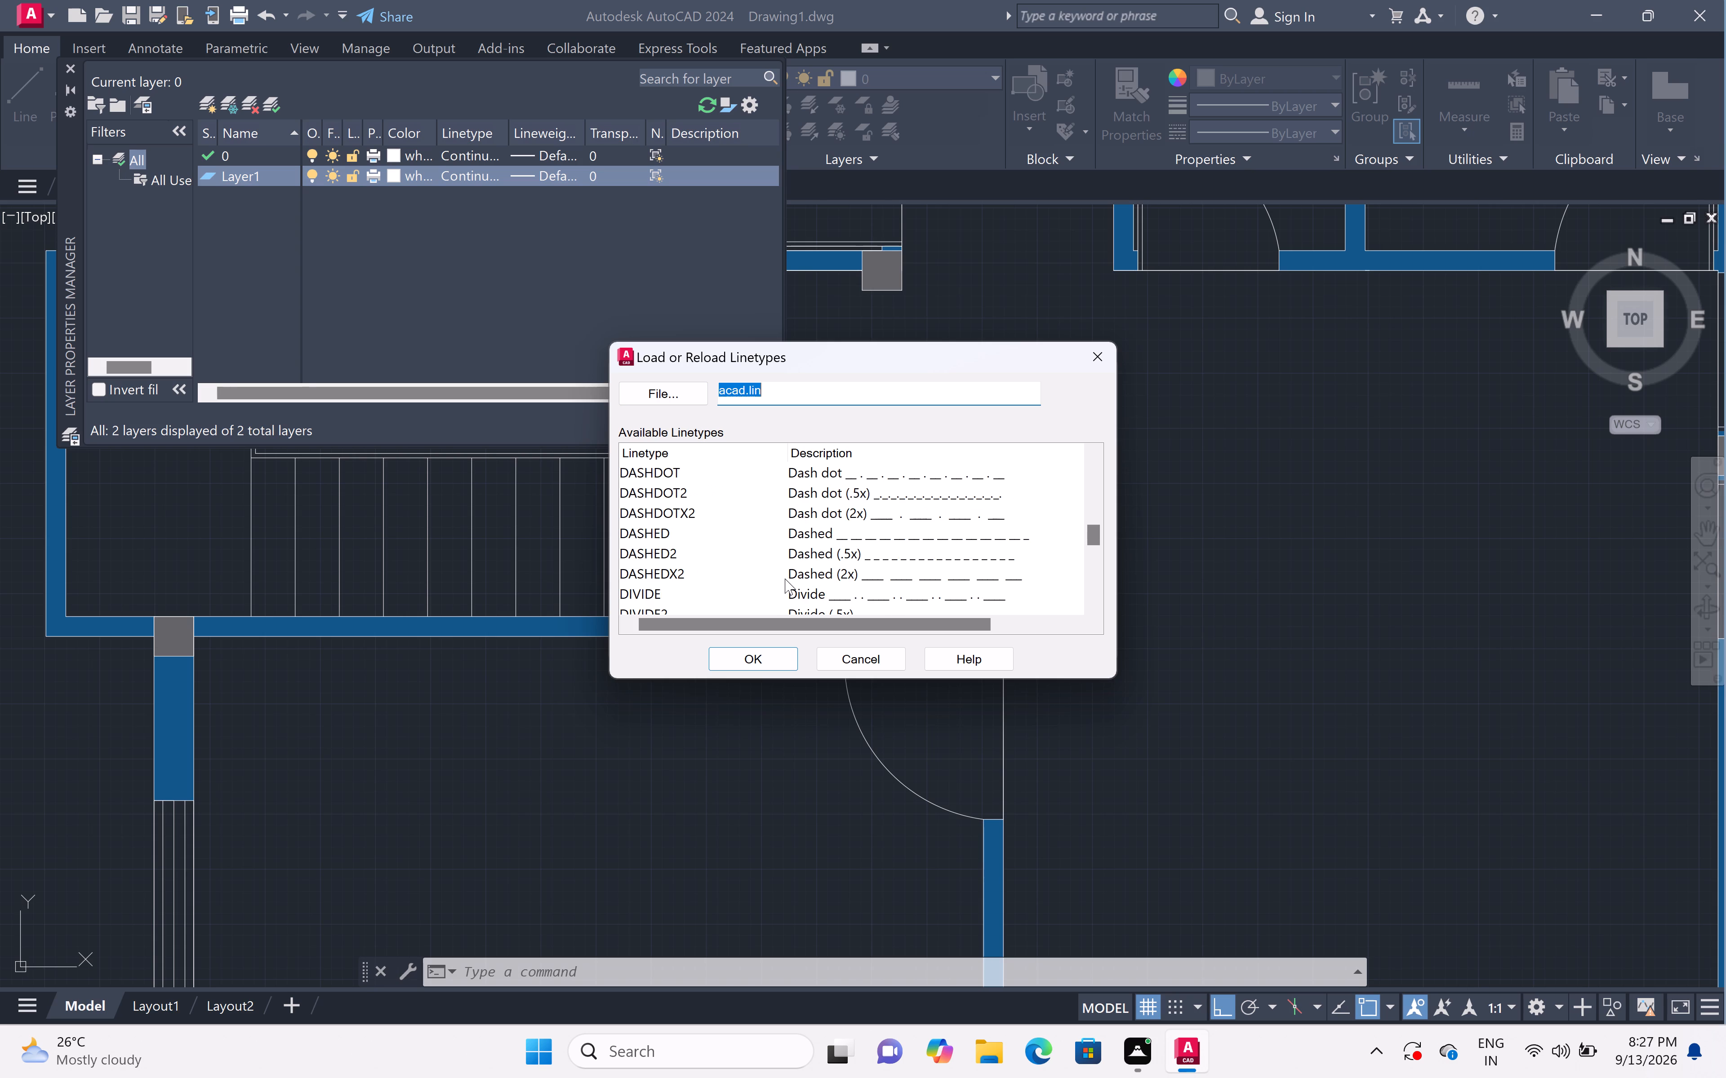
{"action": "left_click", "coordinate": [816, 577]}
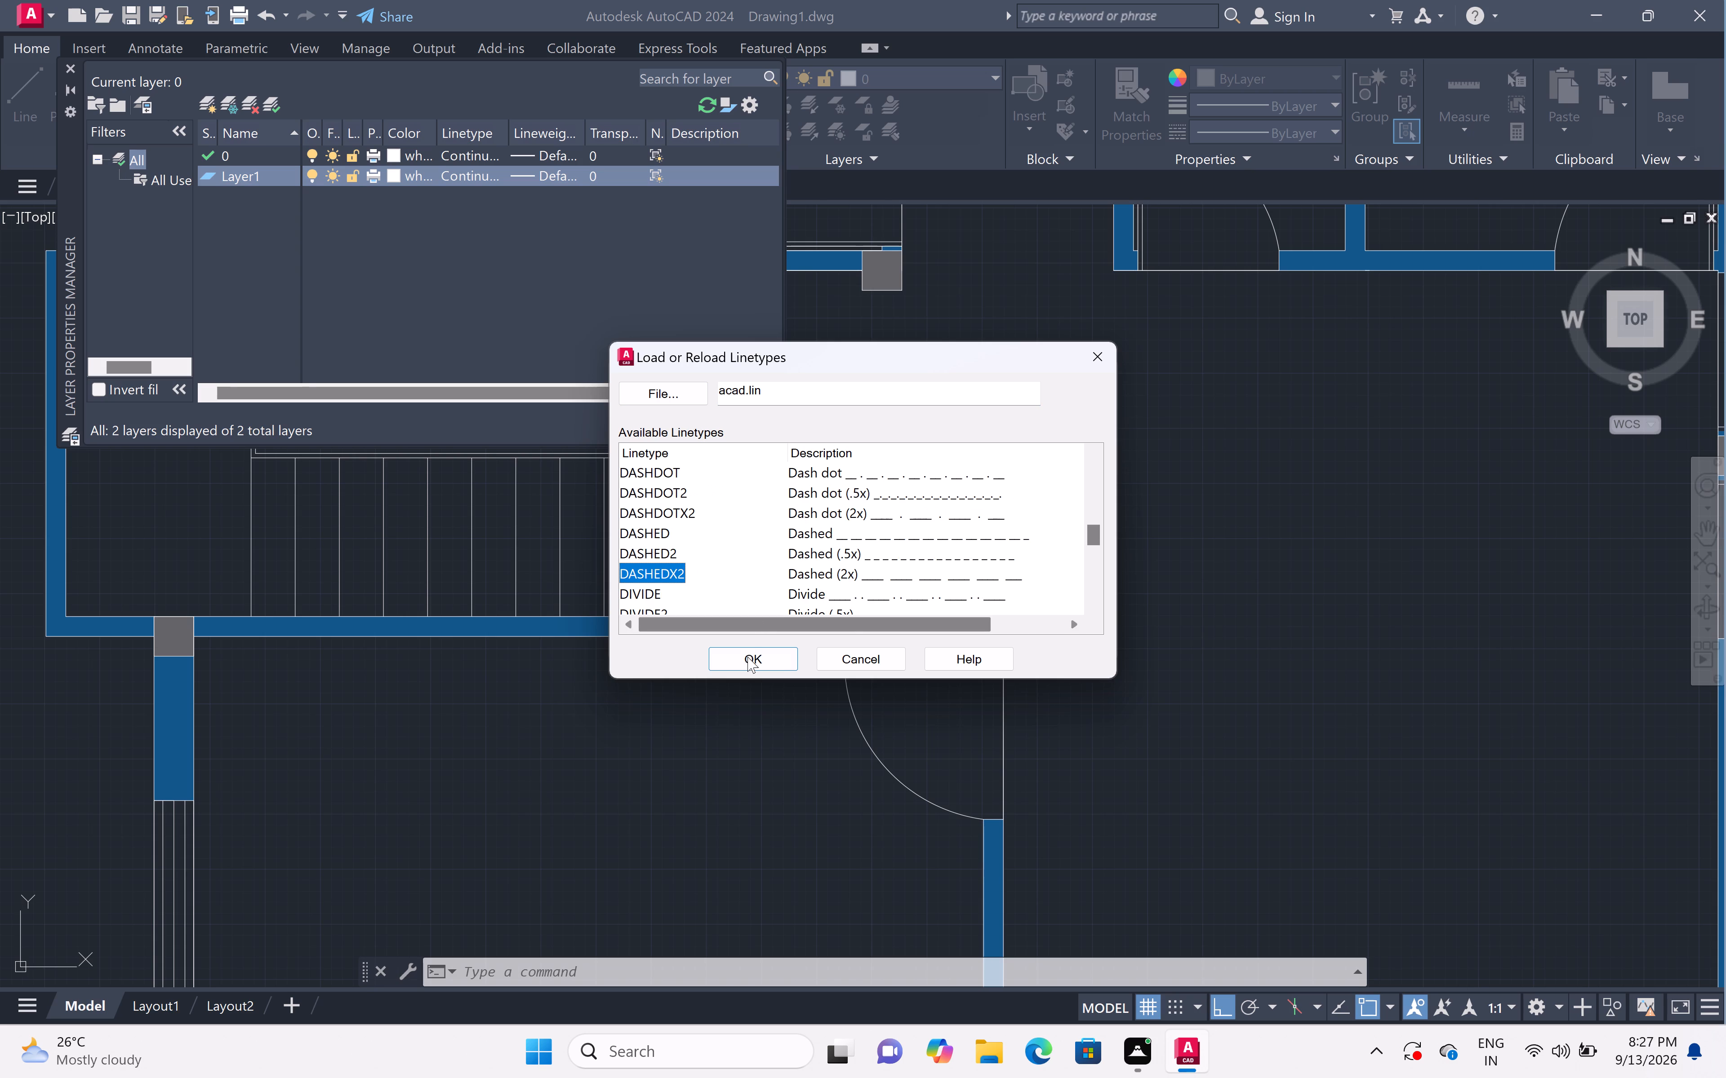
{"action": "left_click", "coordinate": [746, 661]}
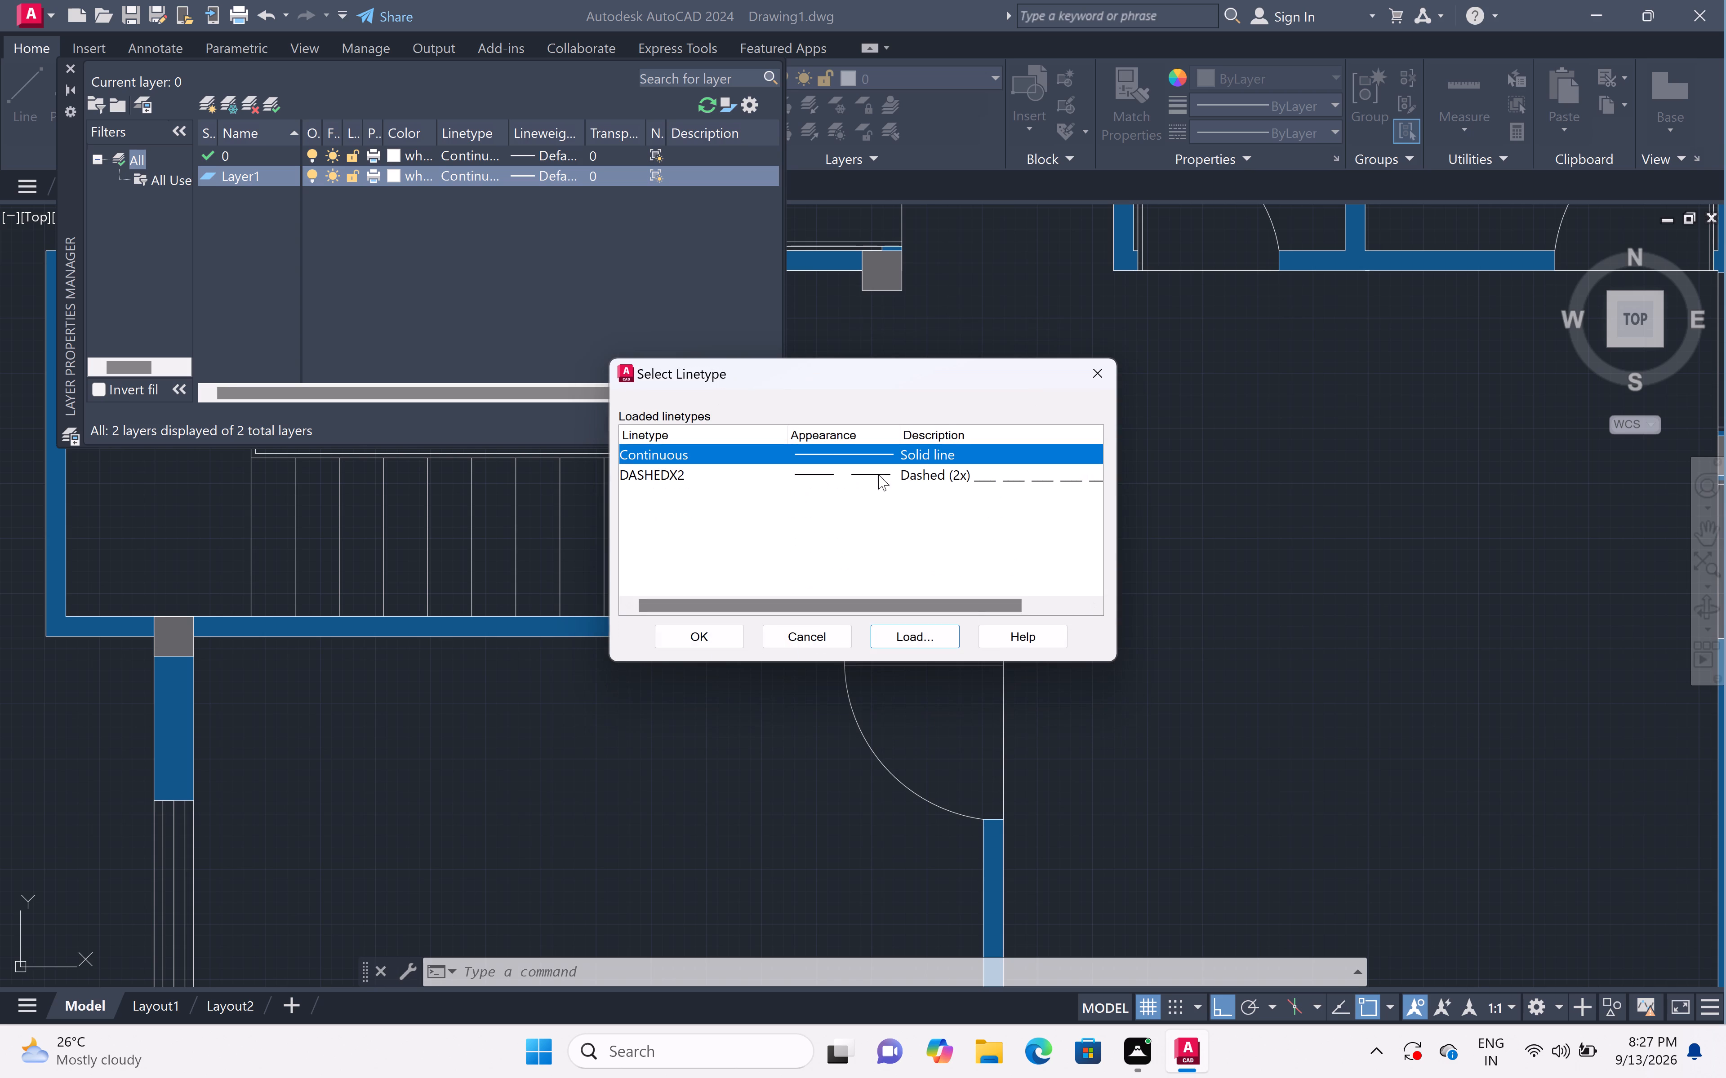
{"action": "left_click", "coordinate": [930, 470]}
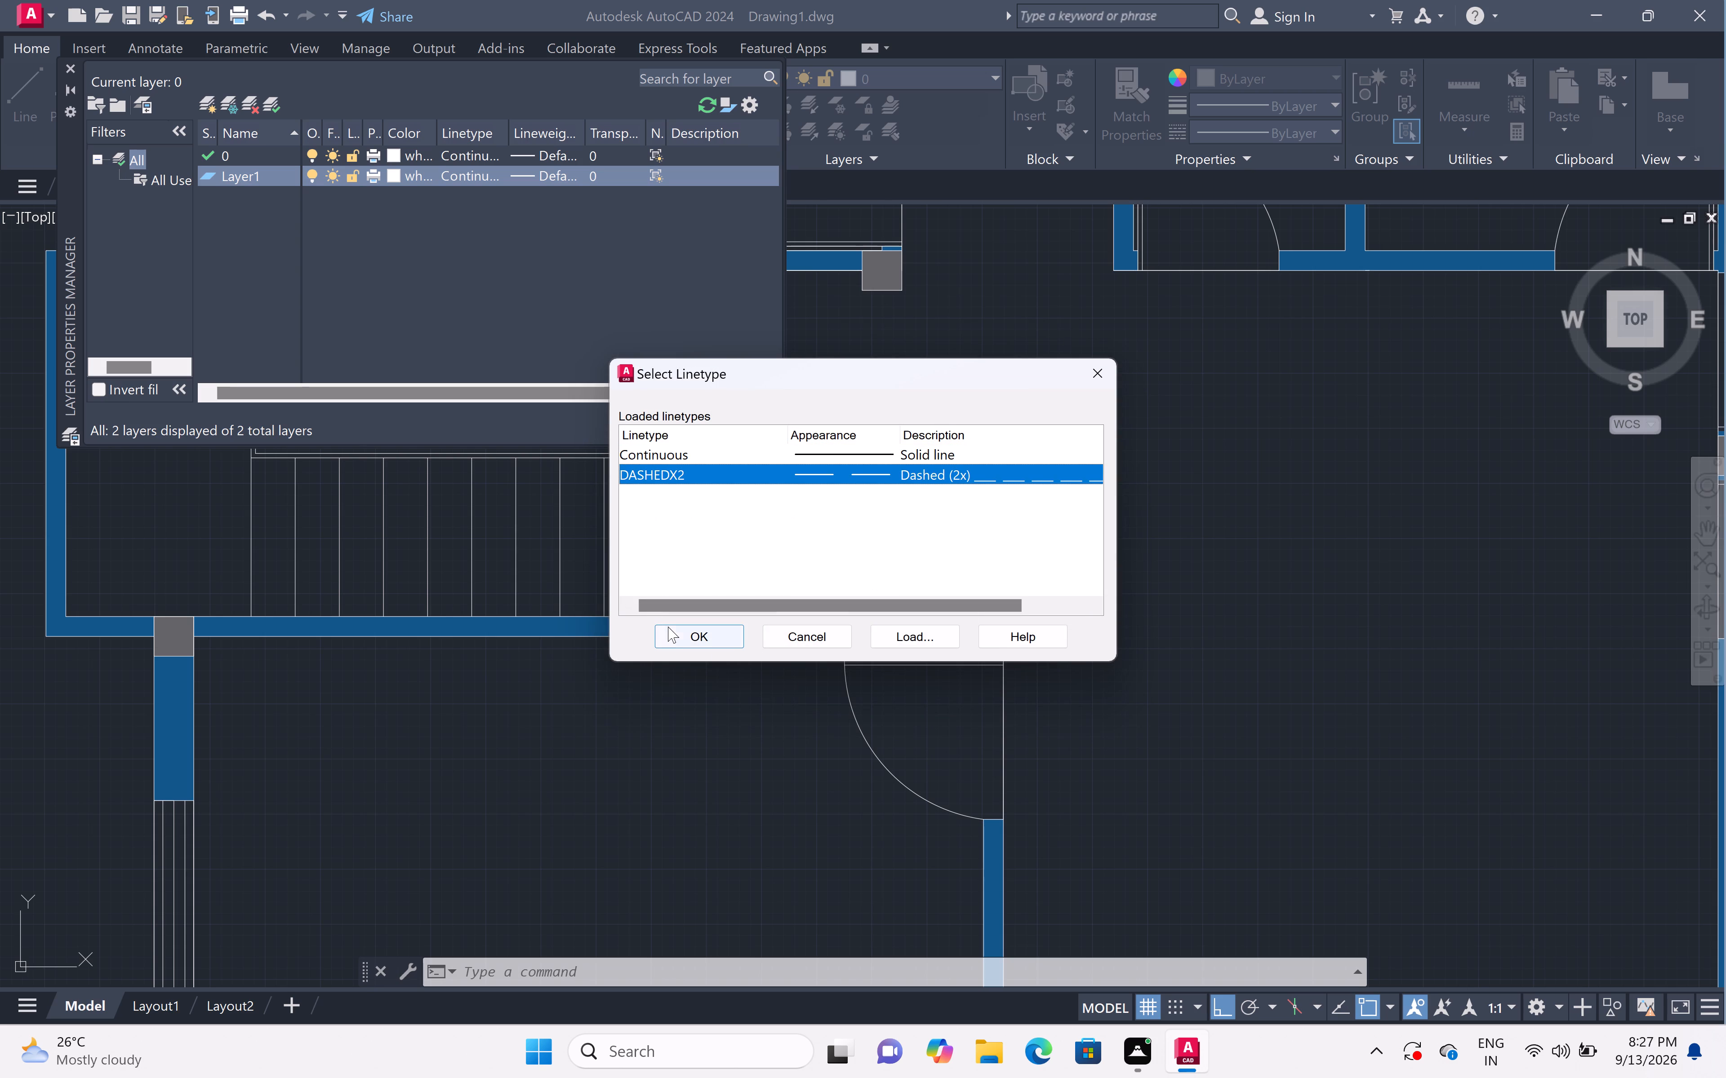
{"action": "left_click", "coordinate": [692, 642]}
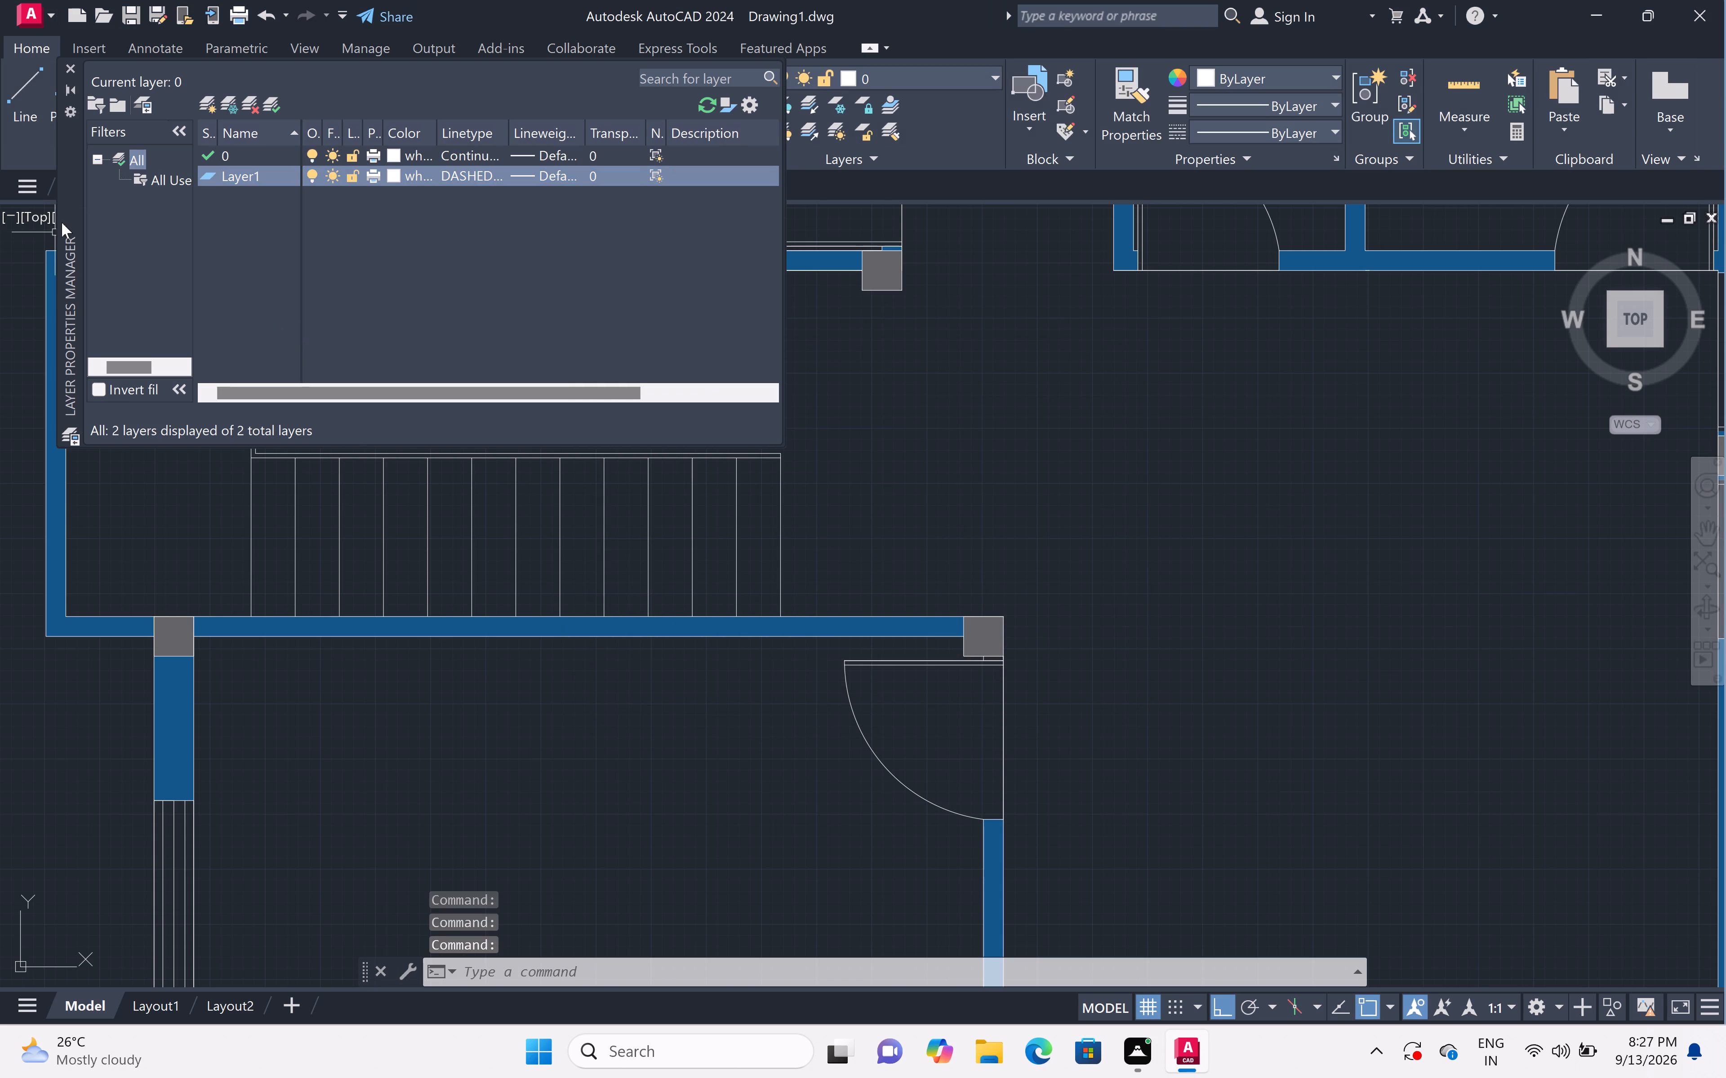
{"action": "left_click", "coordinate": [68, 65]}
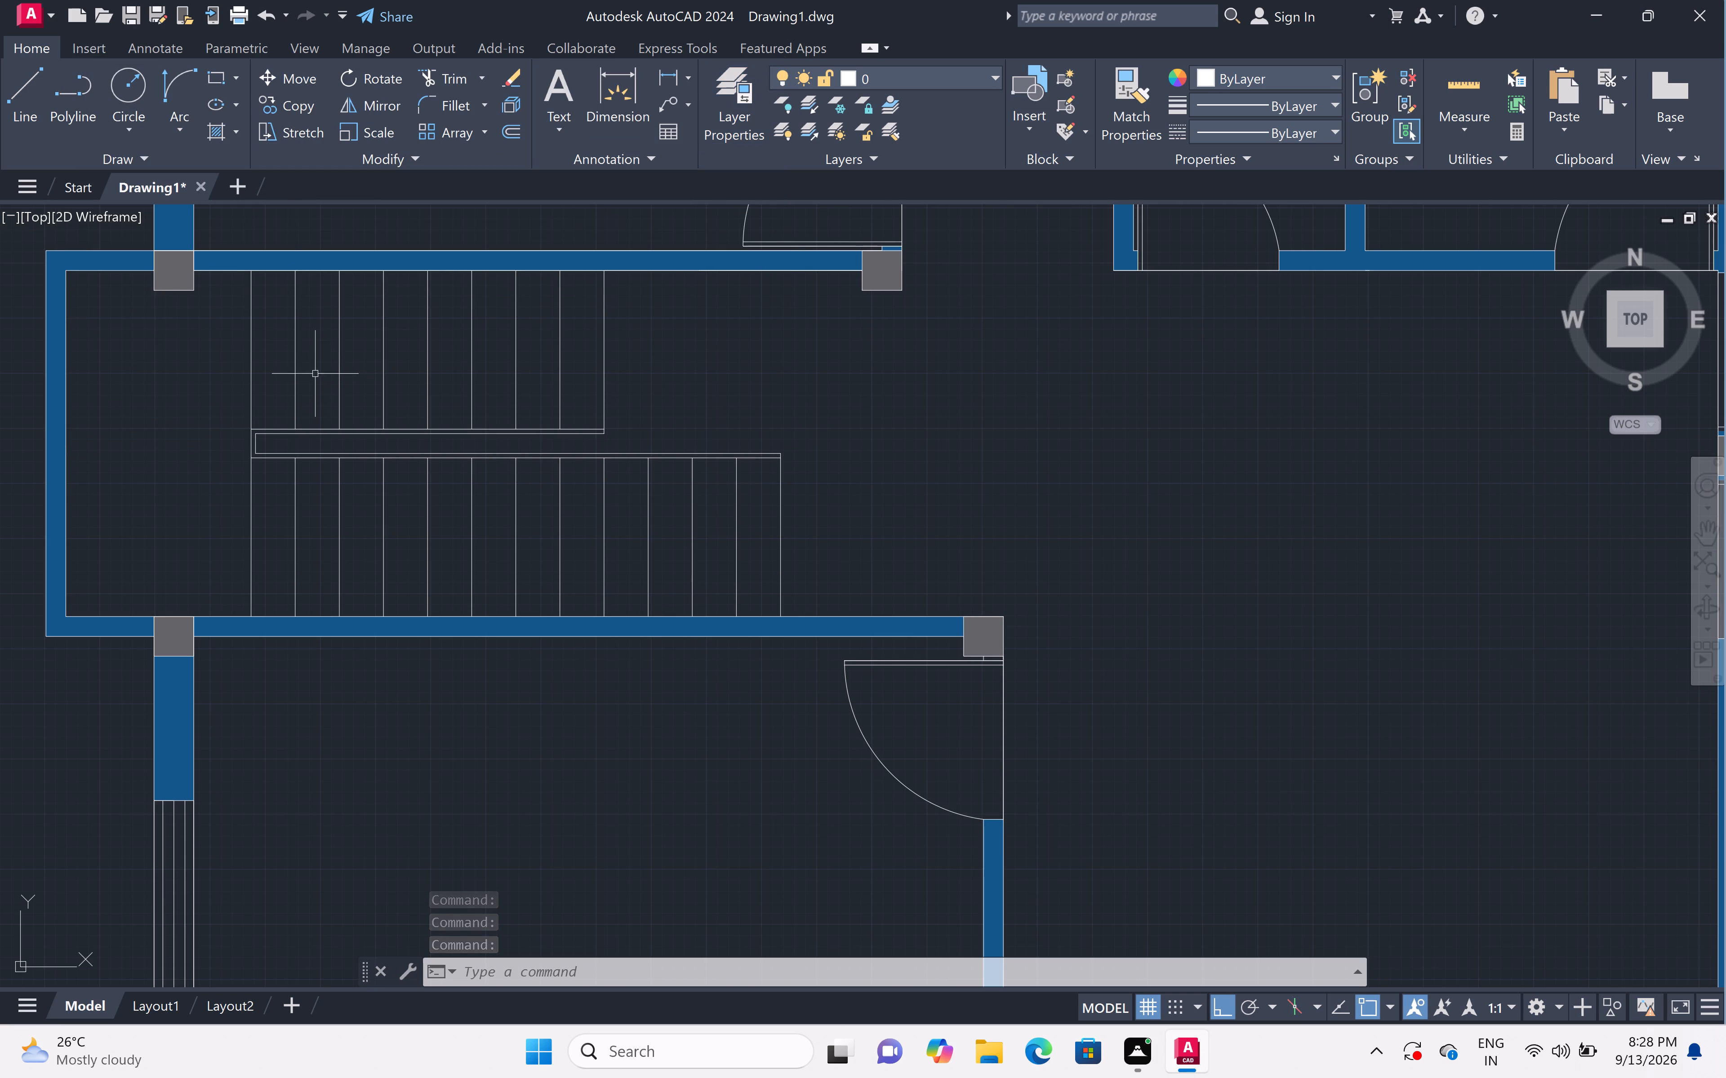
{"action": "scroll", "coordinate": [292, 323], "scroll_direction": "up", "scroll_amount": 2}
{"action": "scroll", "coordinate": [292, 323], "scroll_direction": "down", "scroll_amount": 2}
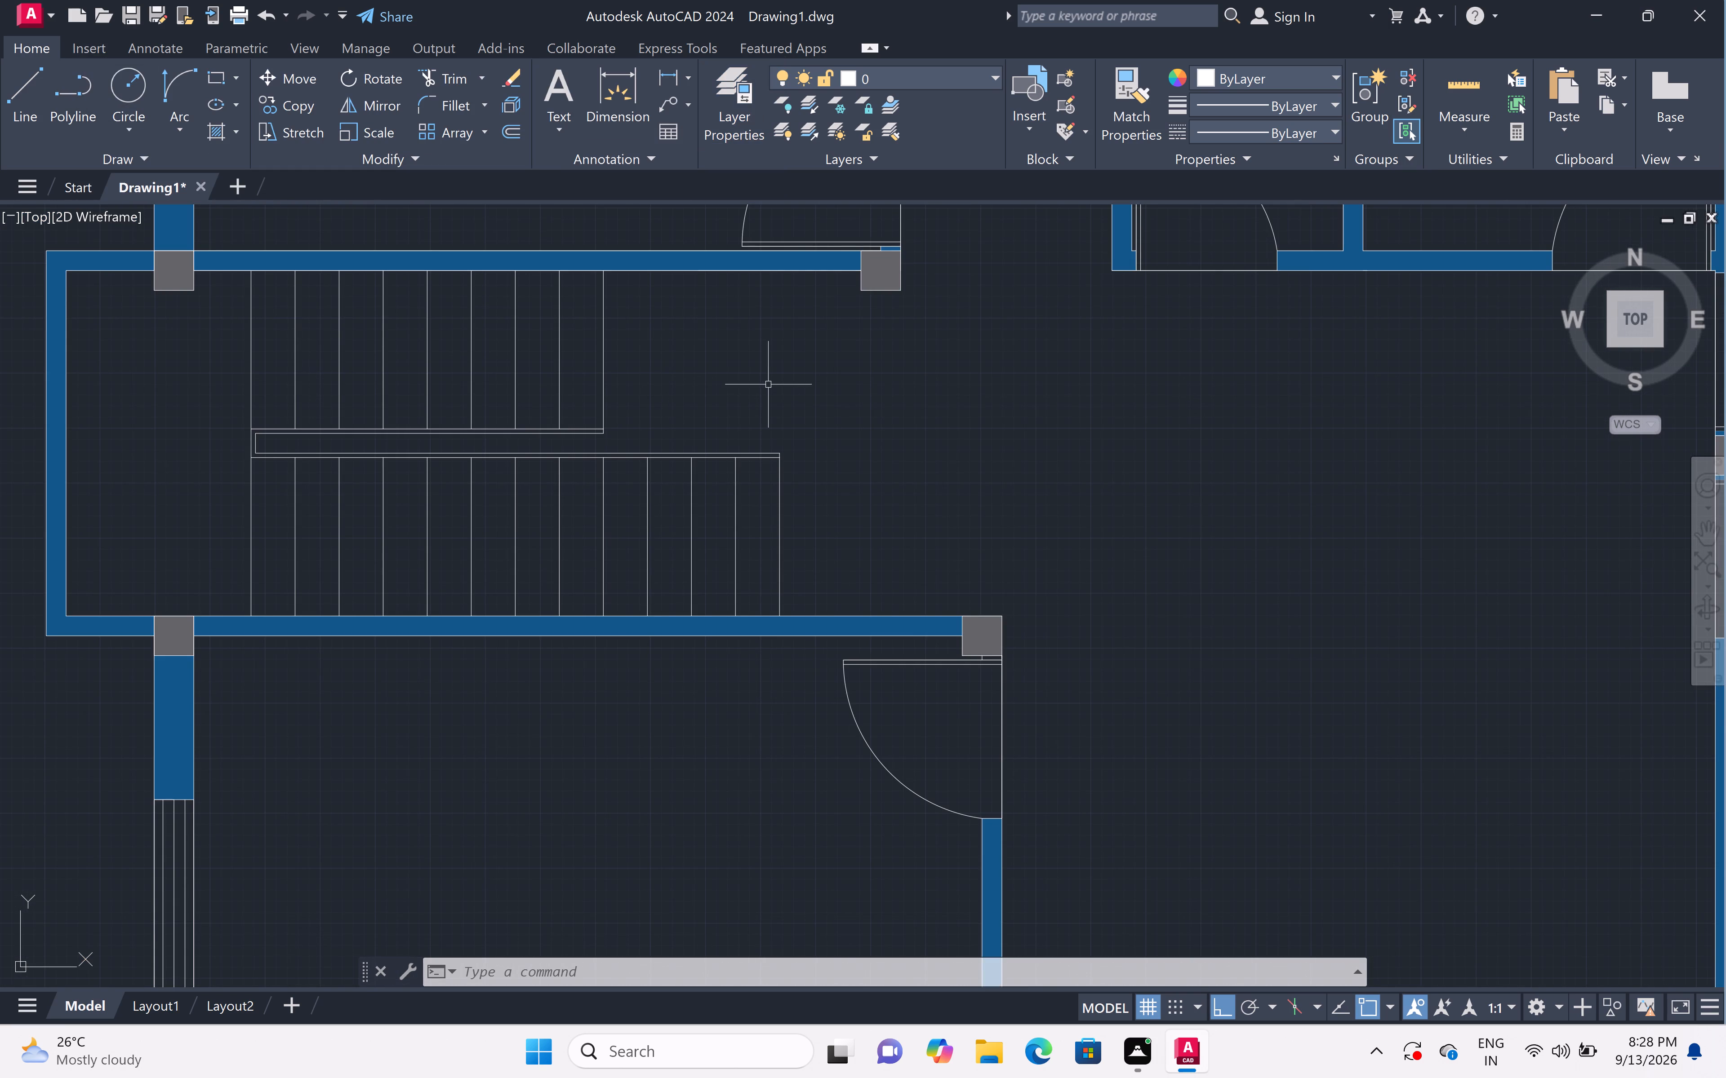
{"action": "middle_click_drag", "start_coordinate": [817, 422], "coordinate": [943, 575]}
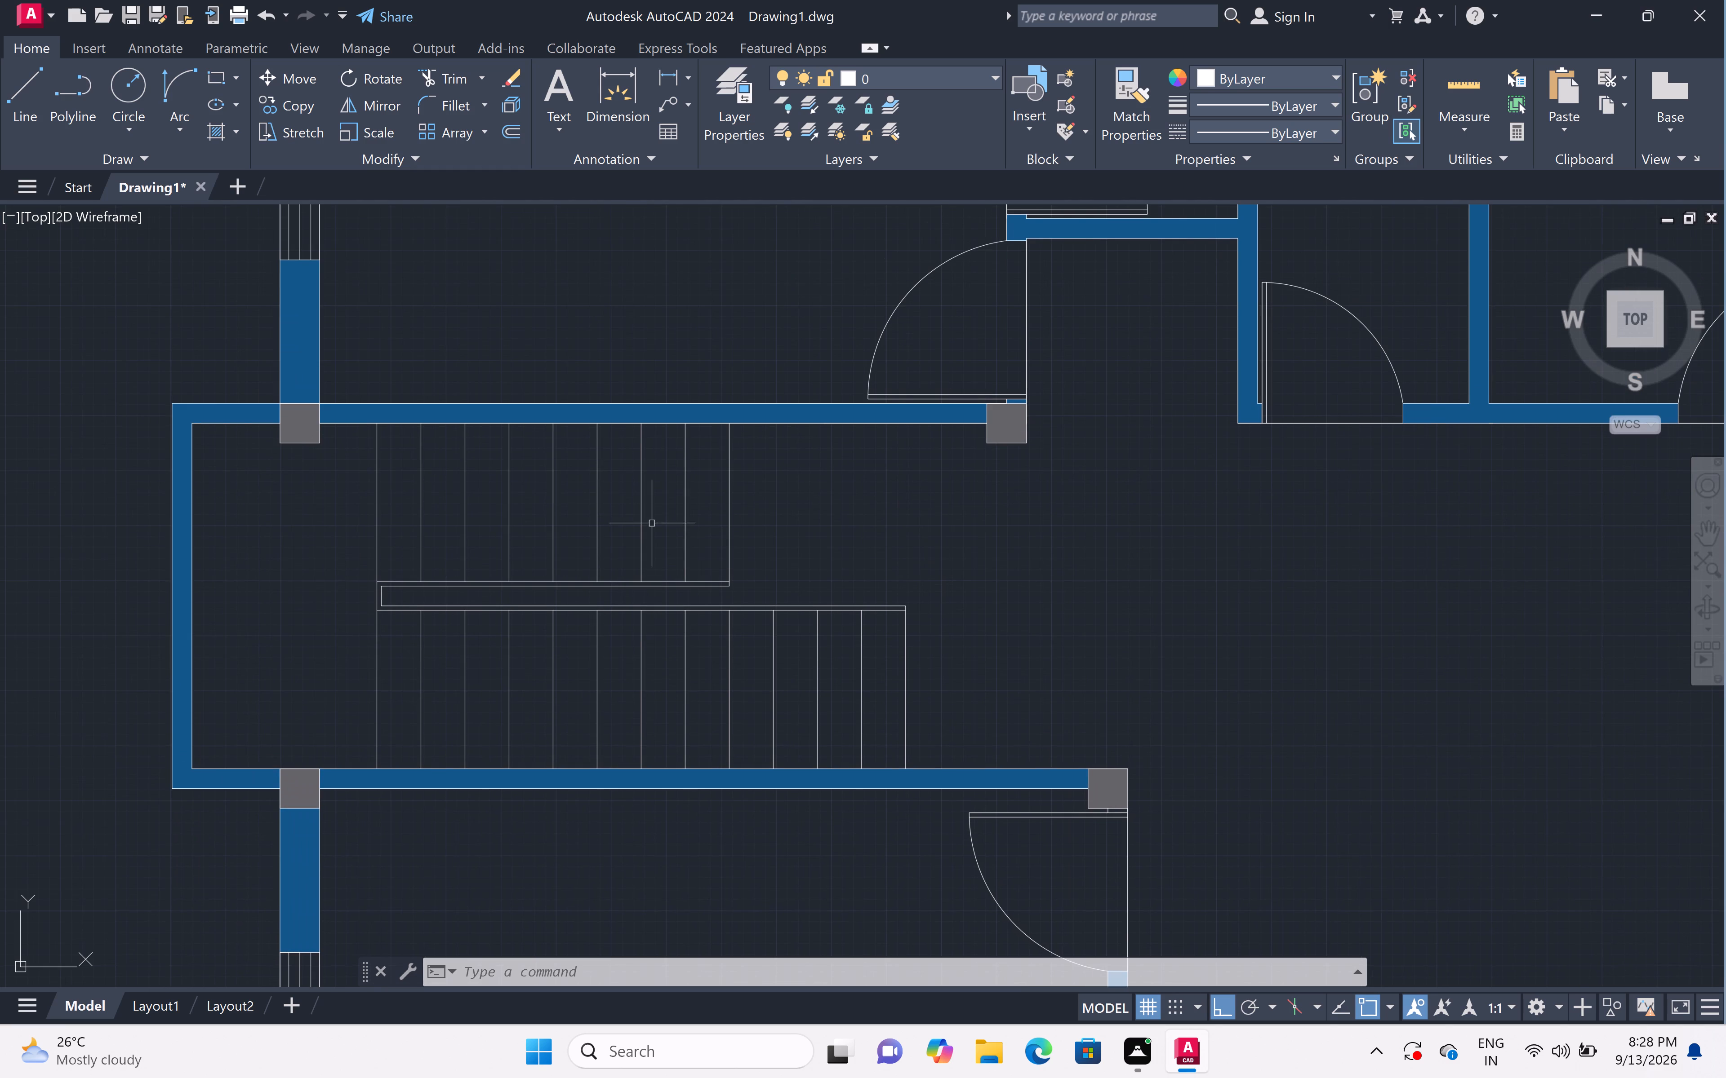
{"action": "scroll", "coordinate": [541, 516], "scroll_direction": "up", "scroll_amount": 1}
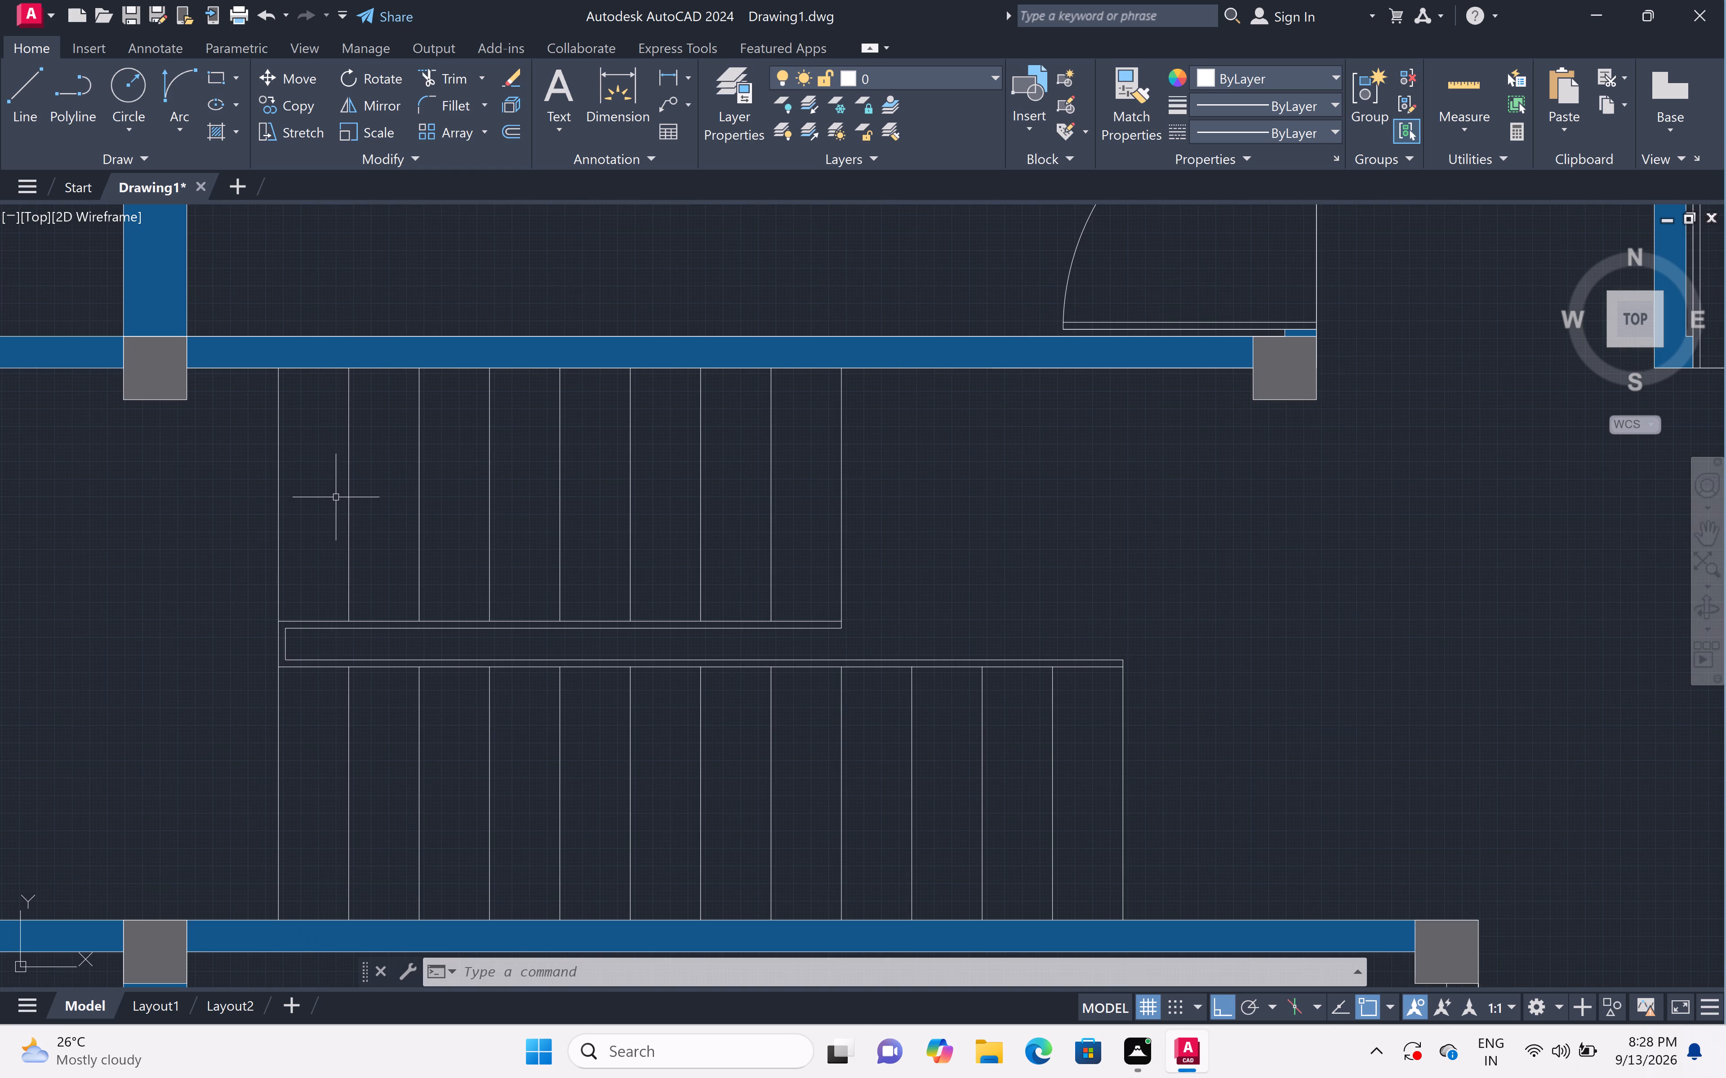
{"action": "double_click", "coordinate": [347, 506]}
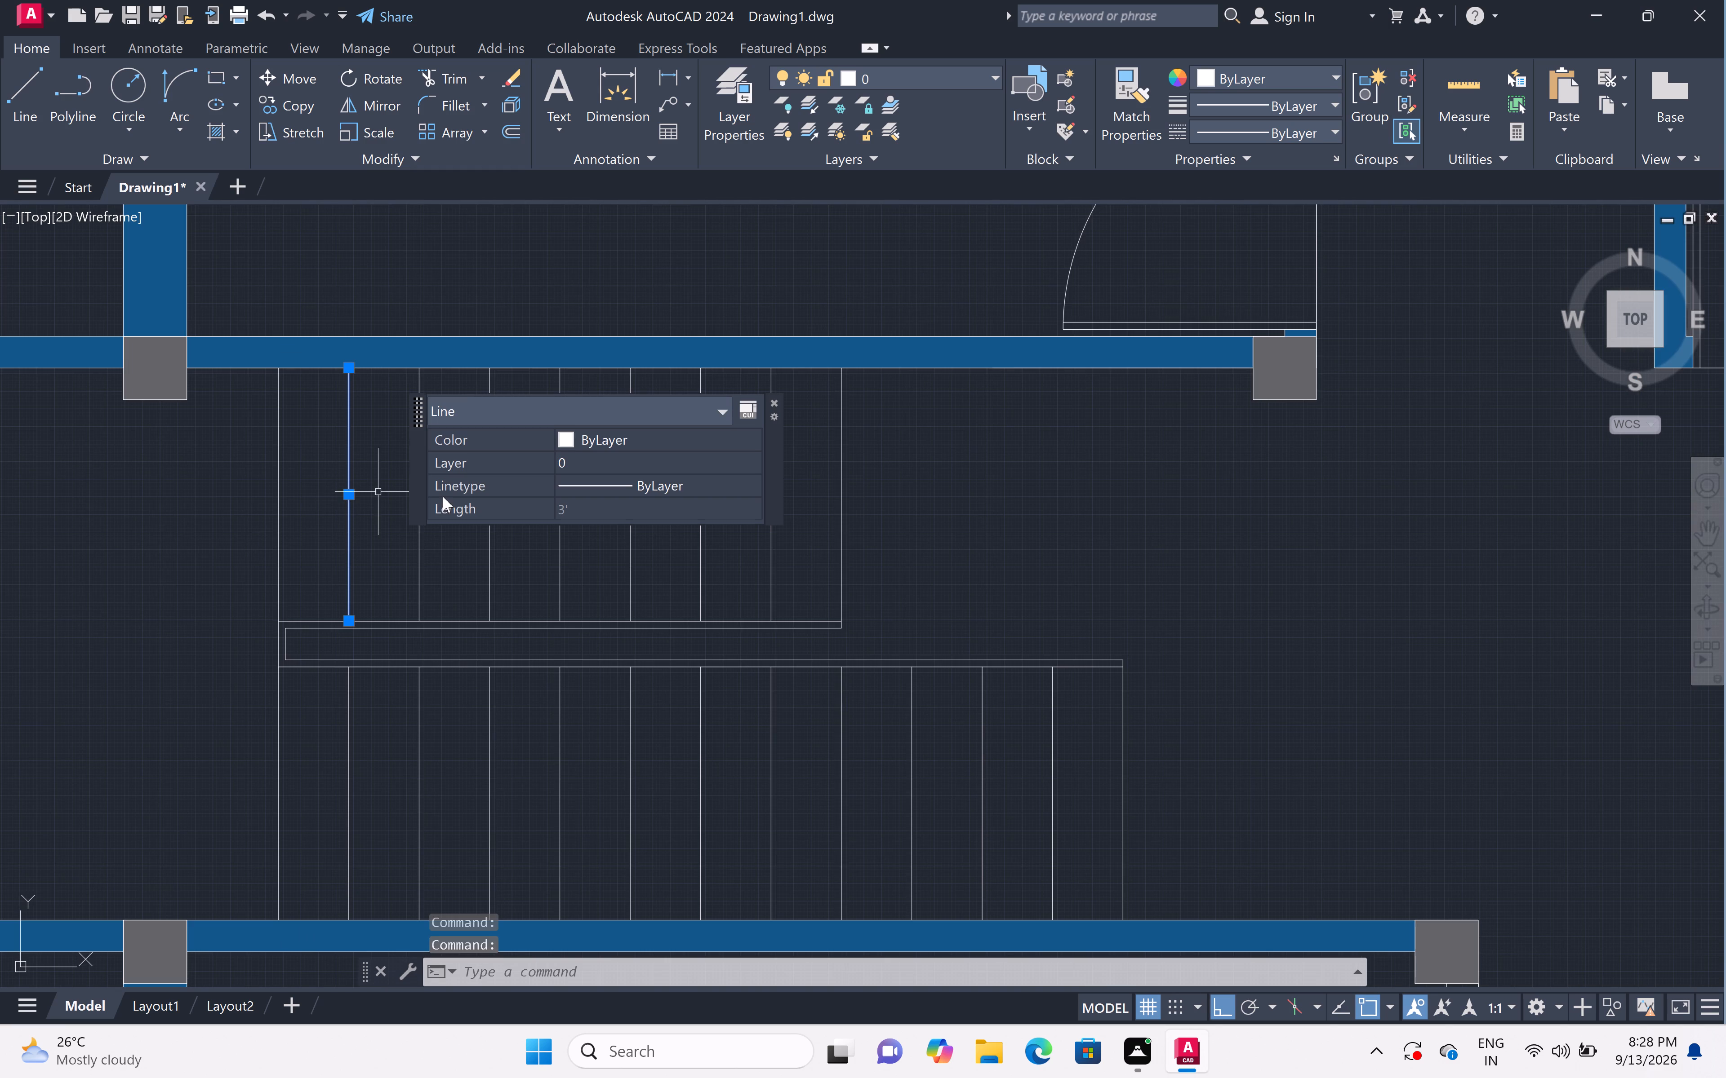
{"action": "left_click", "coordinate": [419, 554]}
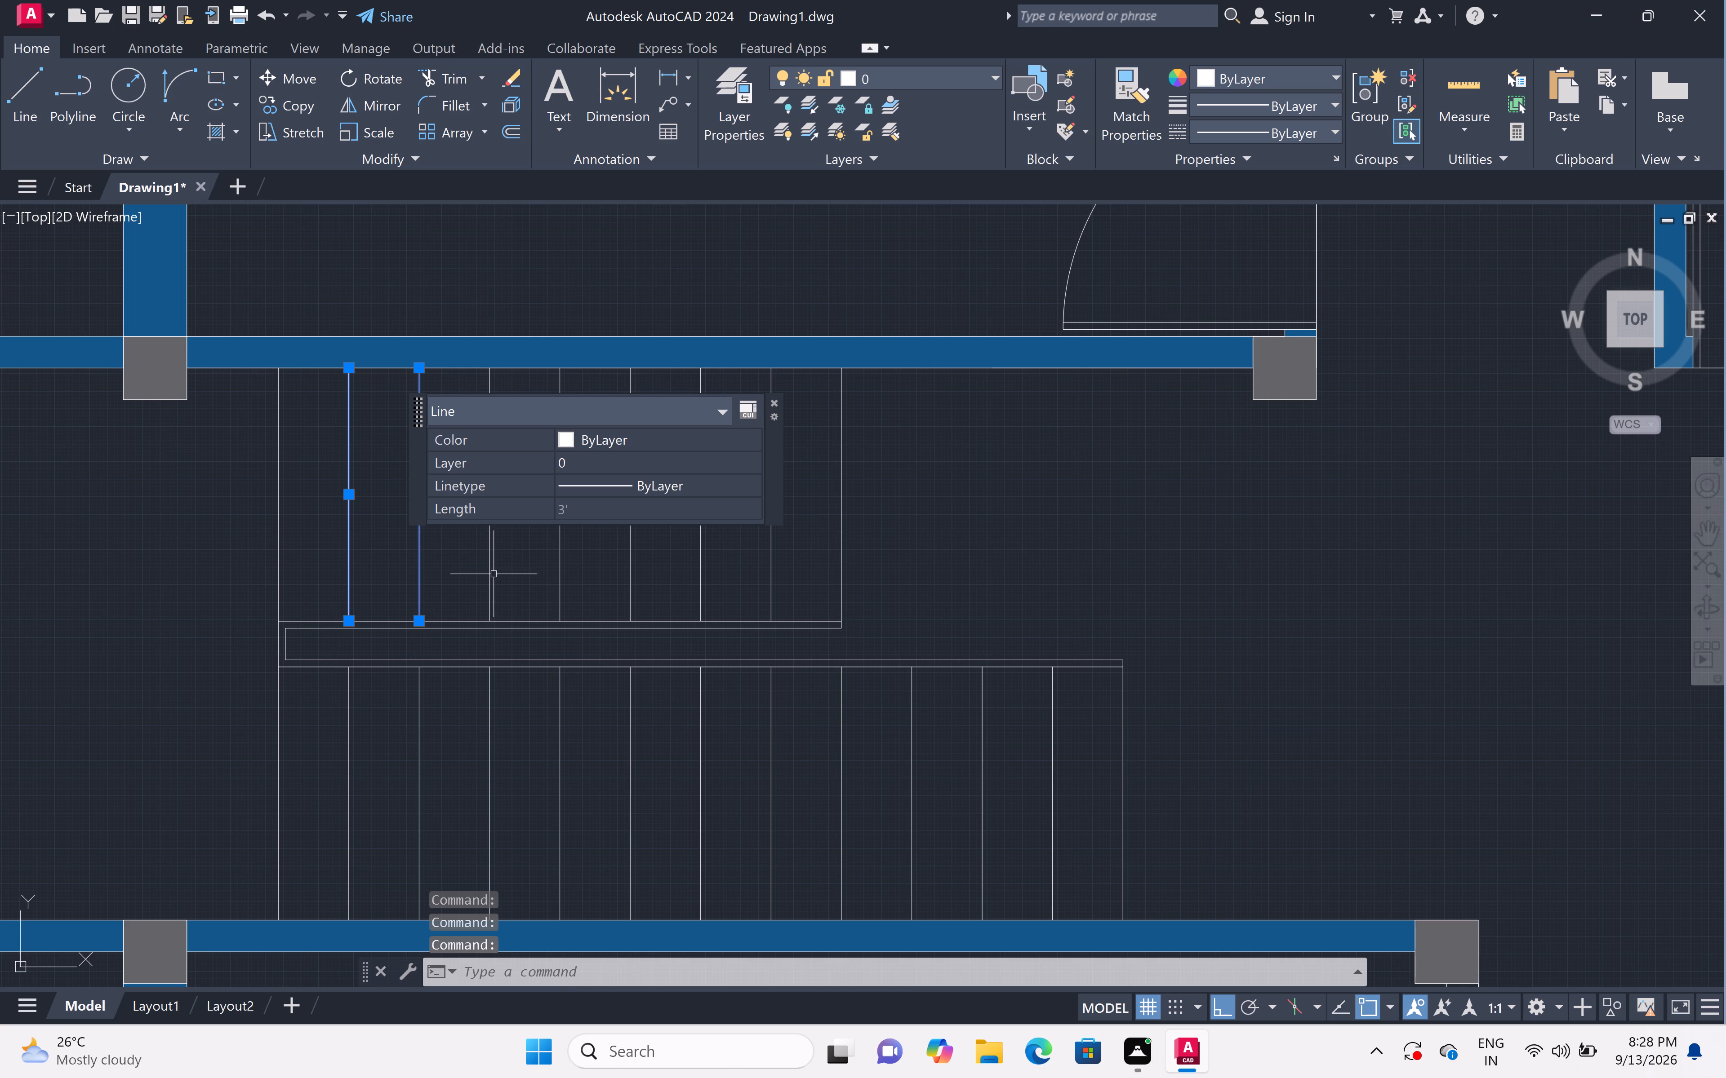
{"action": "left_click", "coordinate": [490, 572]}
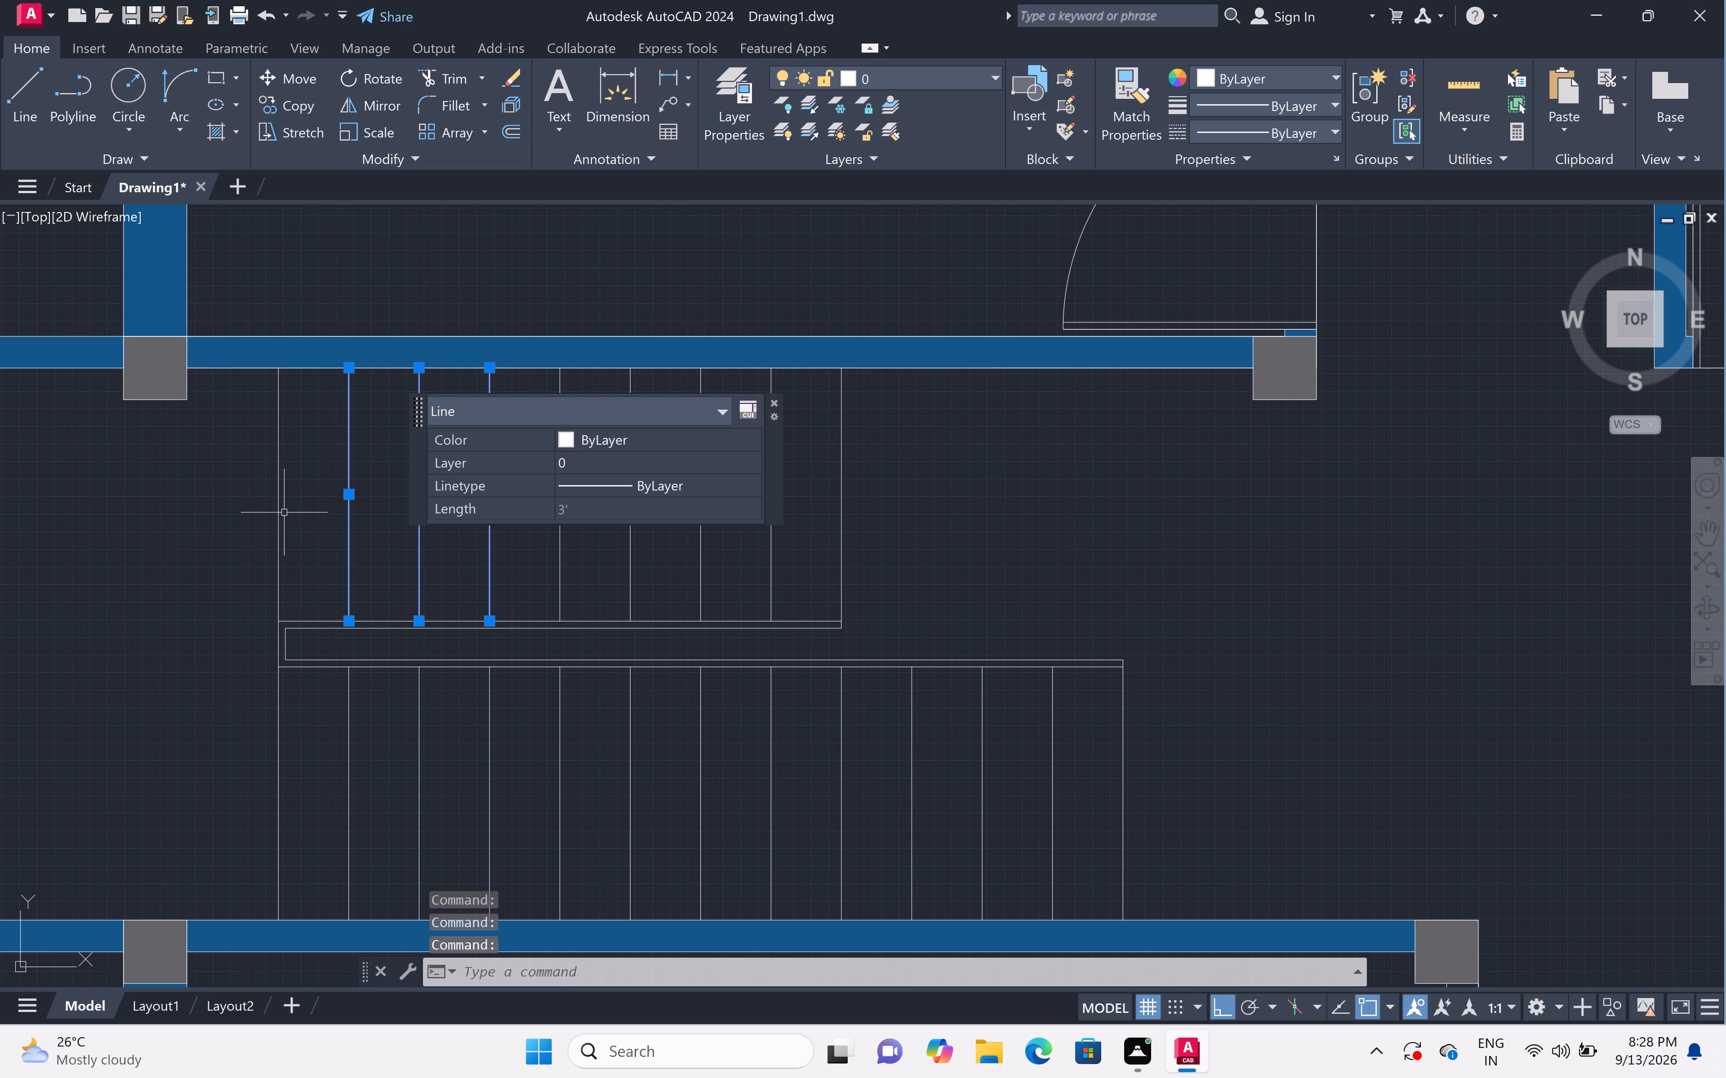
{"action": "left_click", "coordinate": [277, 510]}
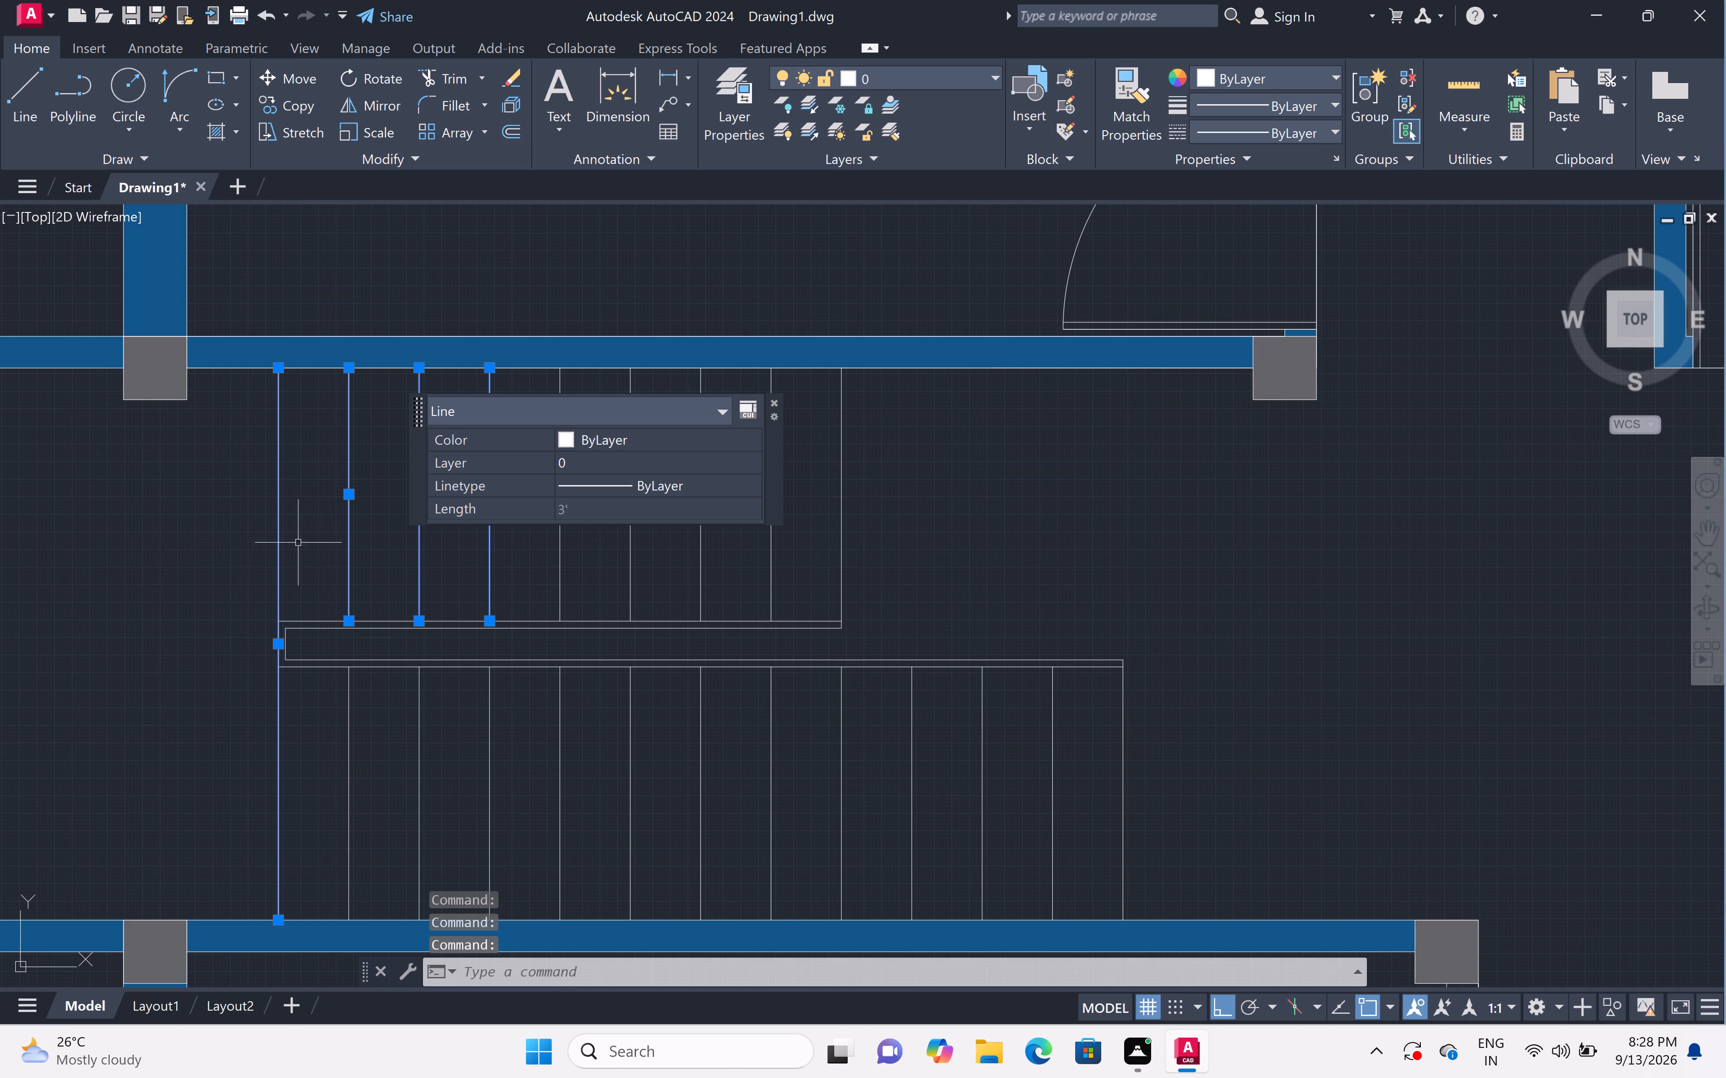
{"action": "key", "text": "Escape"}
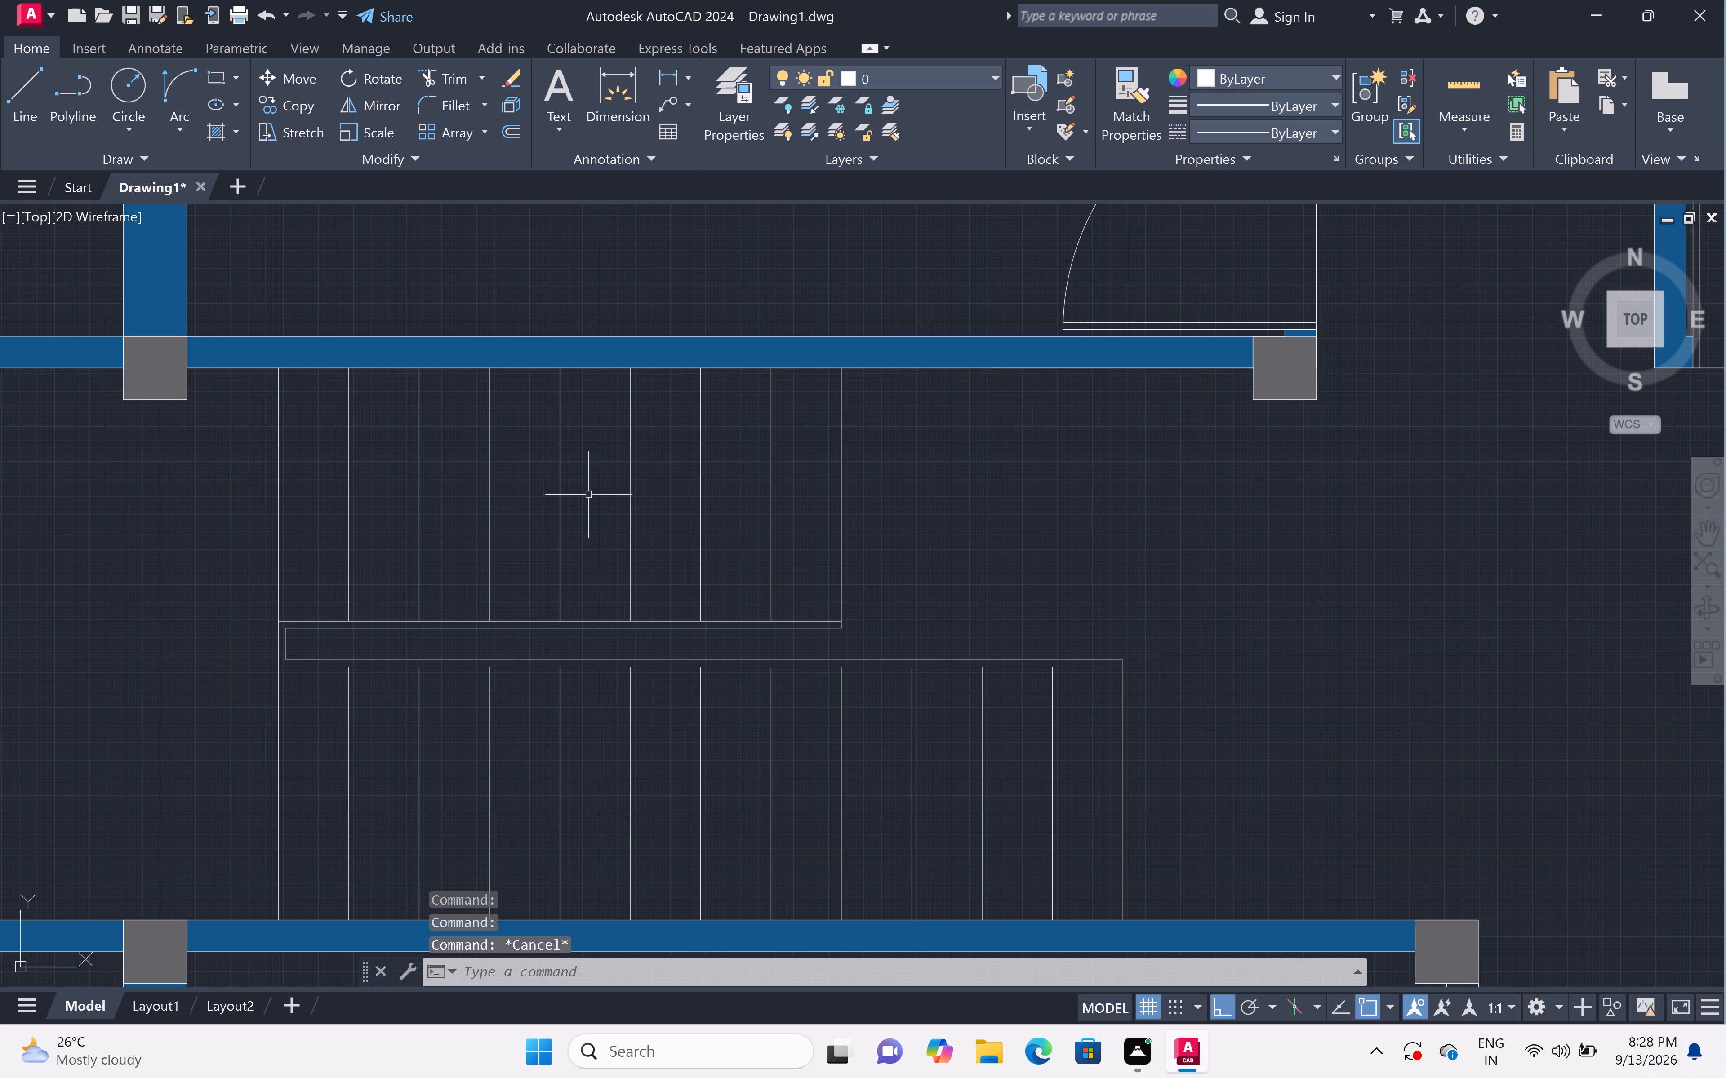
Move the eight tread lines of the staircase's upper flight, excluding the long landing-edge line, to Layer1.
{"action": "left_click_drag", "start_coordinate": [901, 433], "coordinate": [895, 434]}
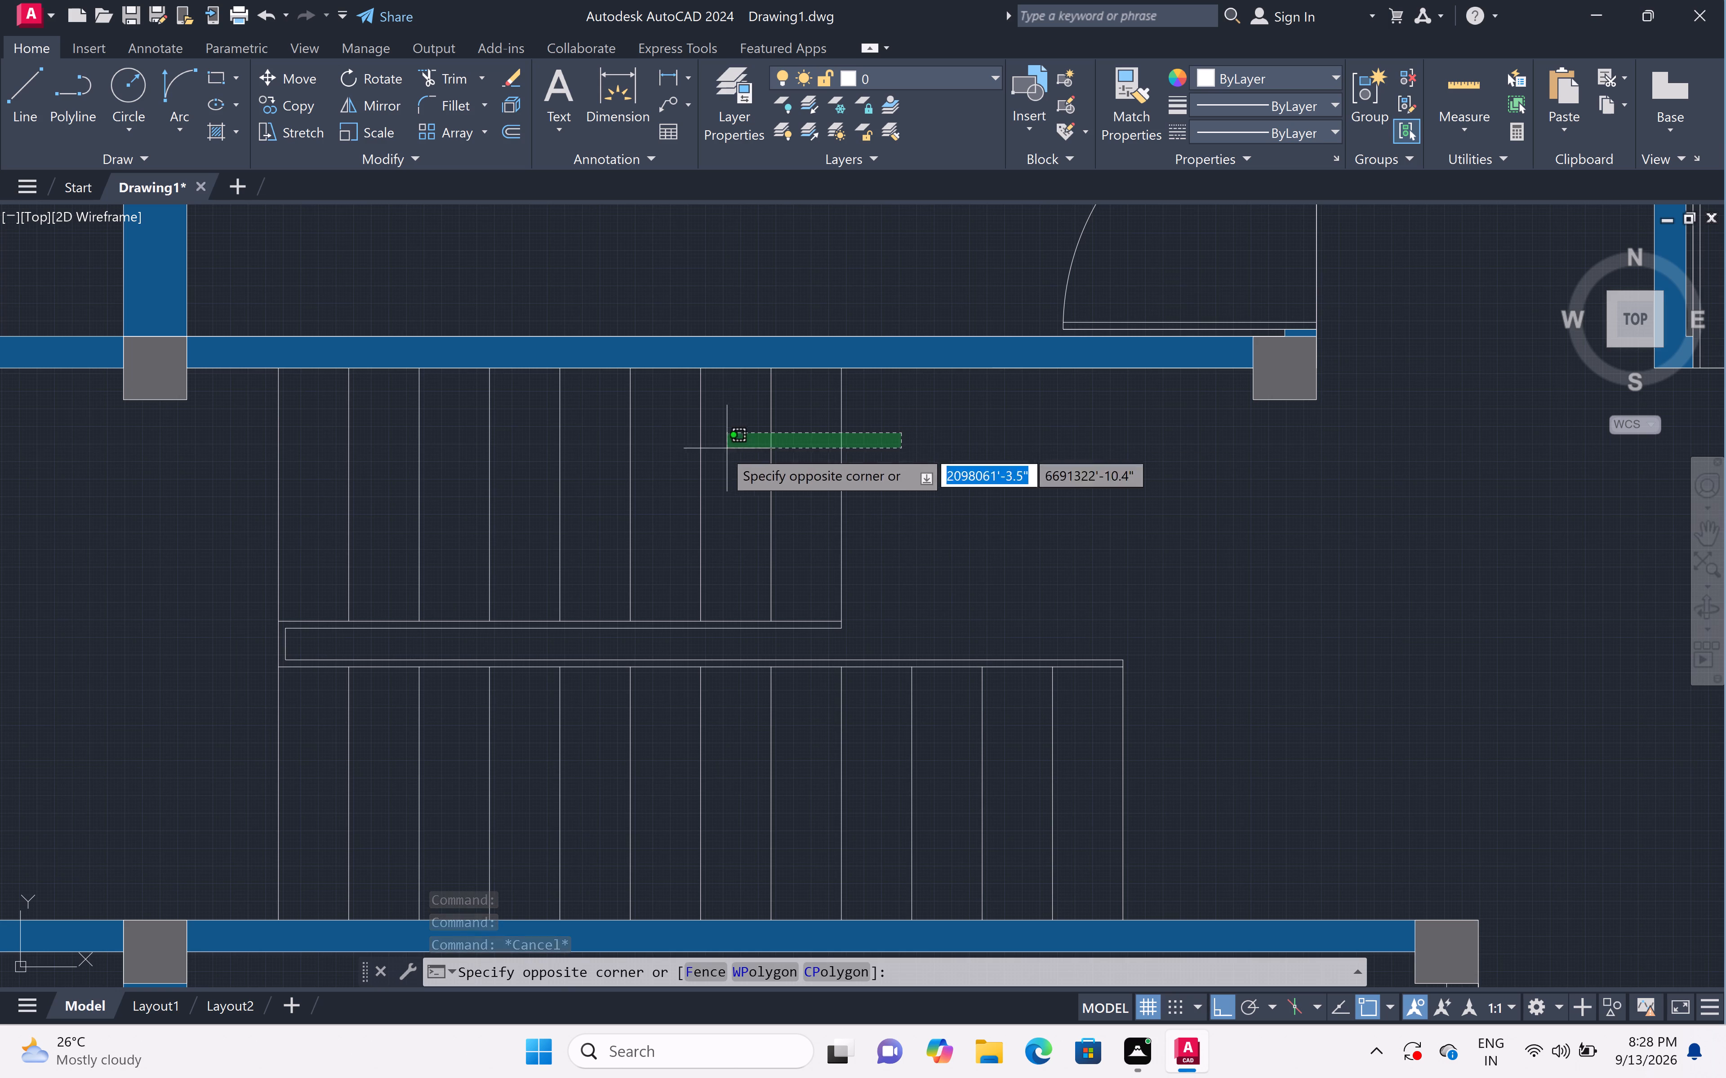
{"action": "left_click", "coordinate": [315, 557]}
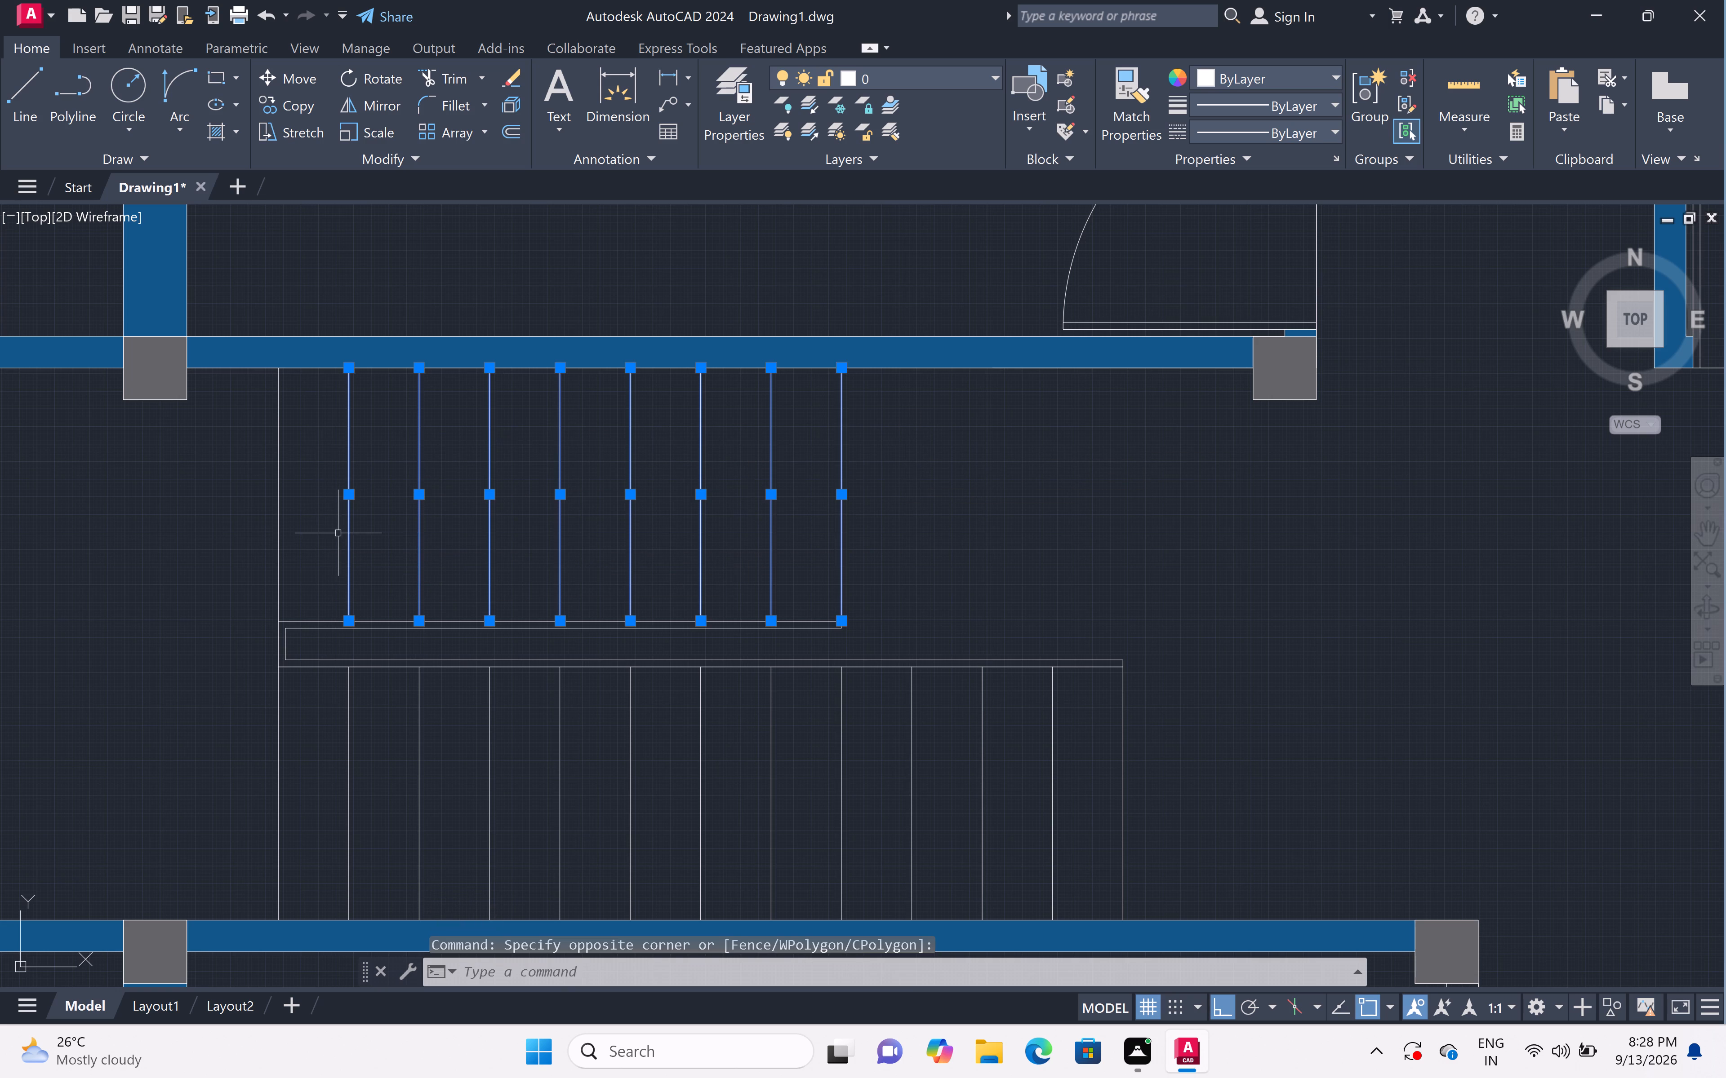
{"action": "left_click", "coordinate": [993, 69]}
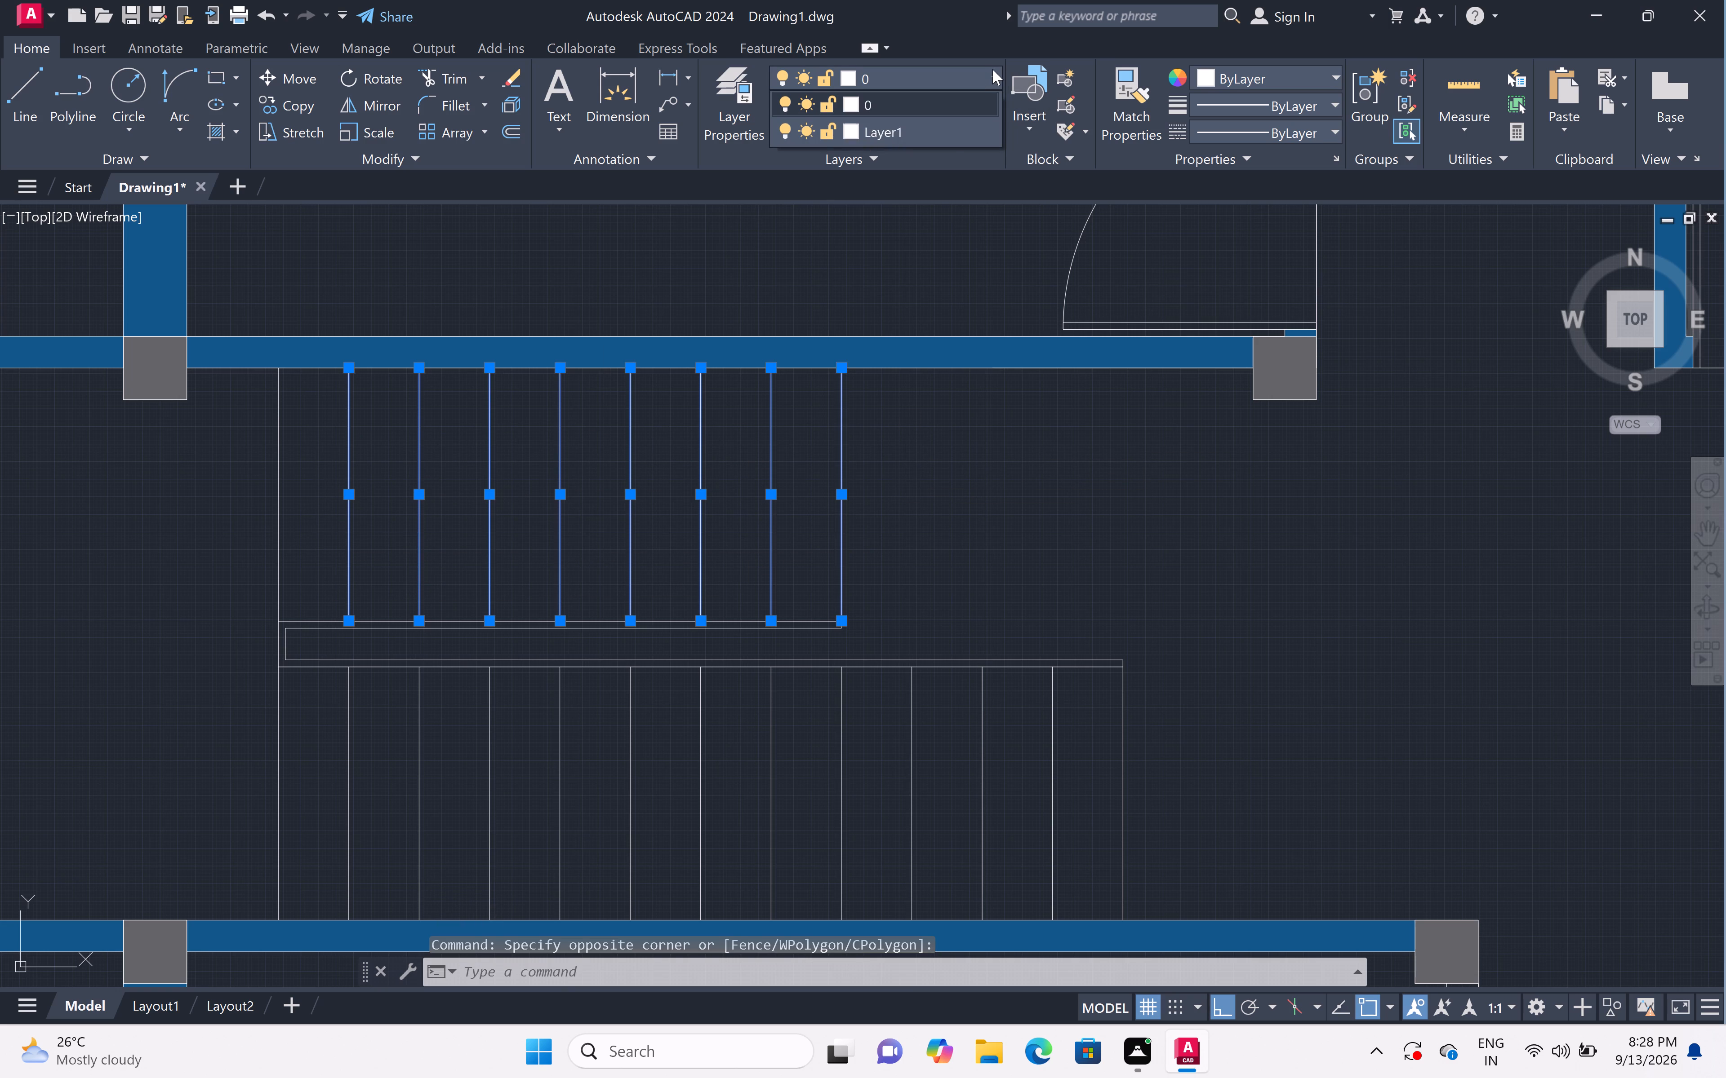
{"action": "left_click", "coordinate": [948, 132]}
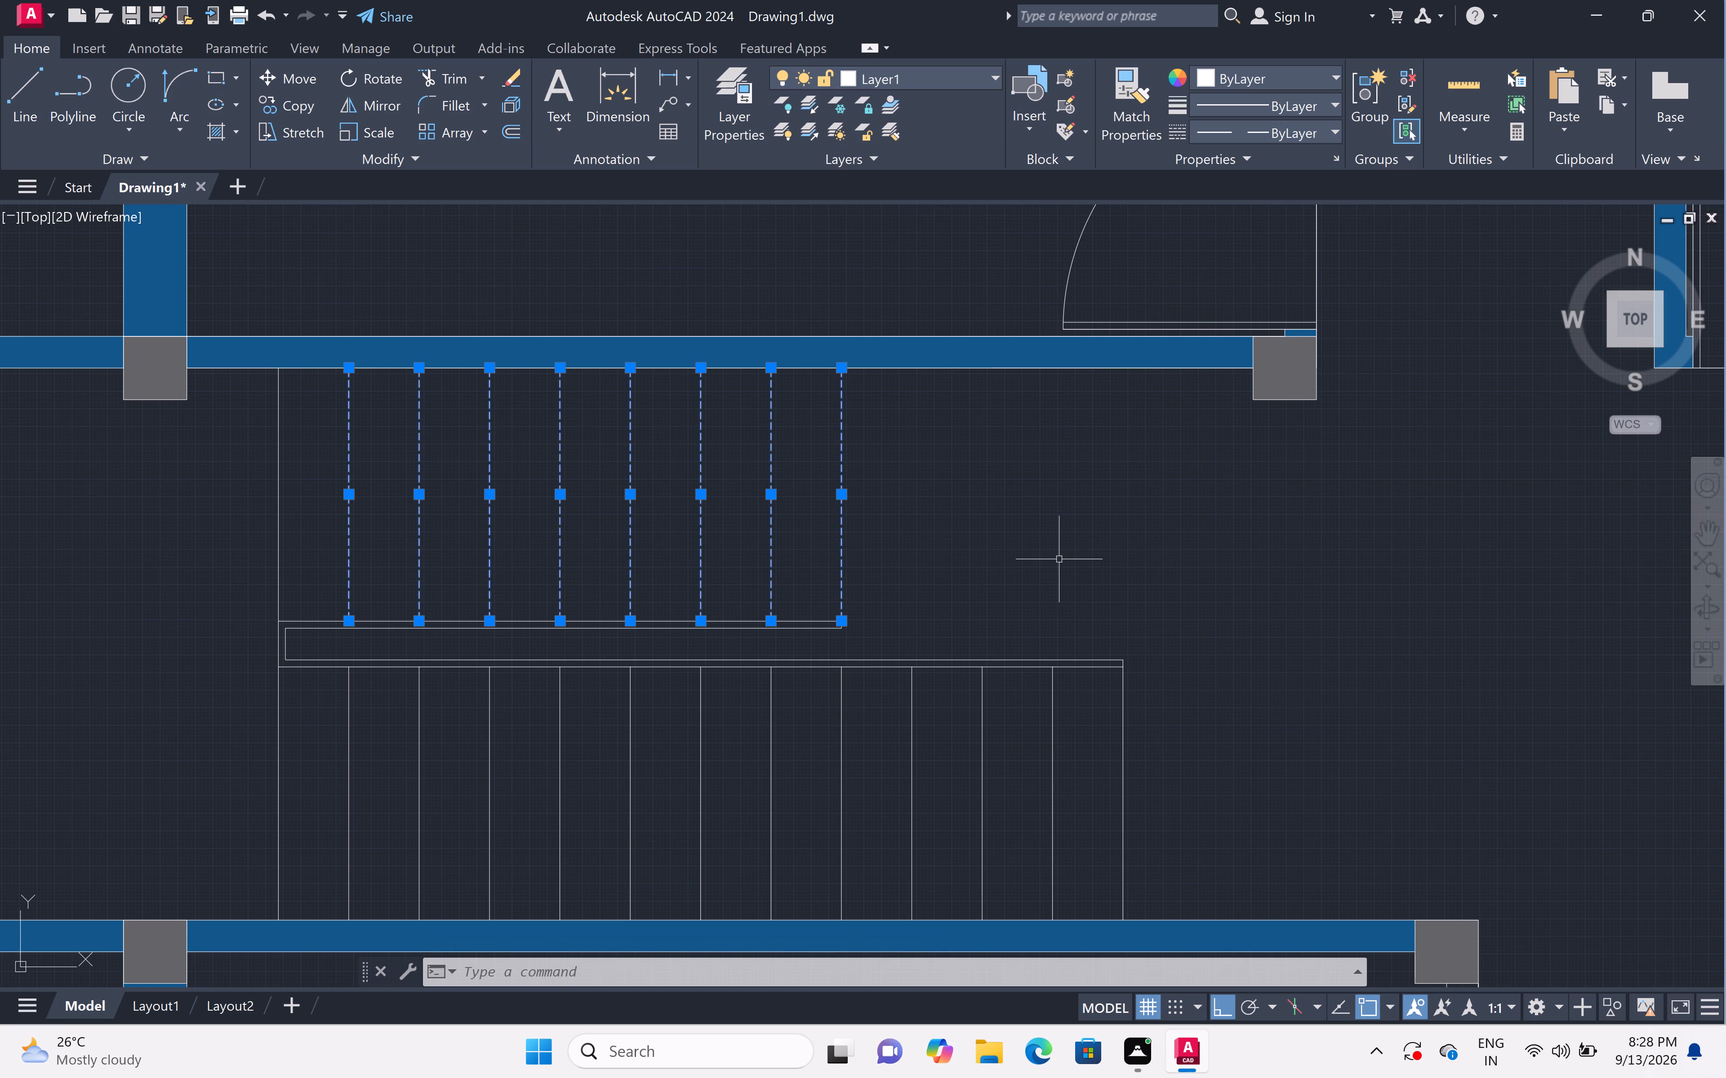
{"action": "key", "text": "Escape"}
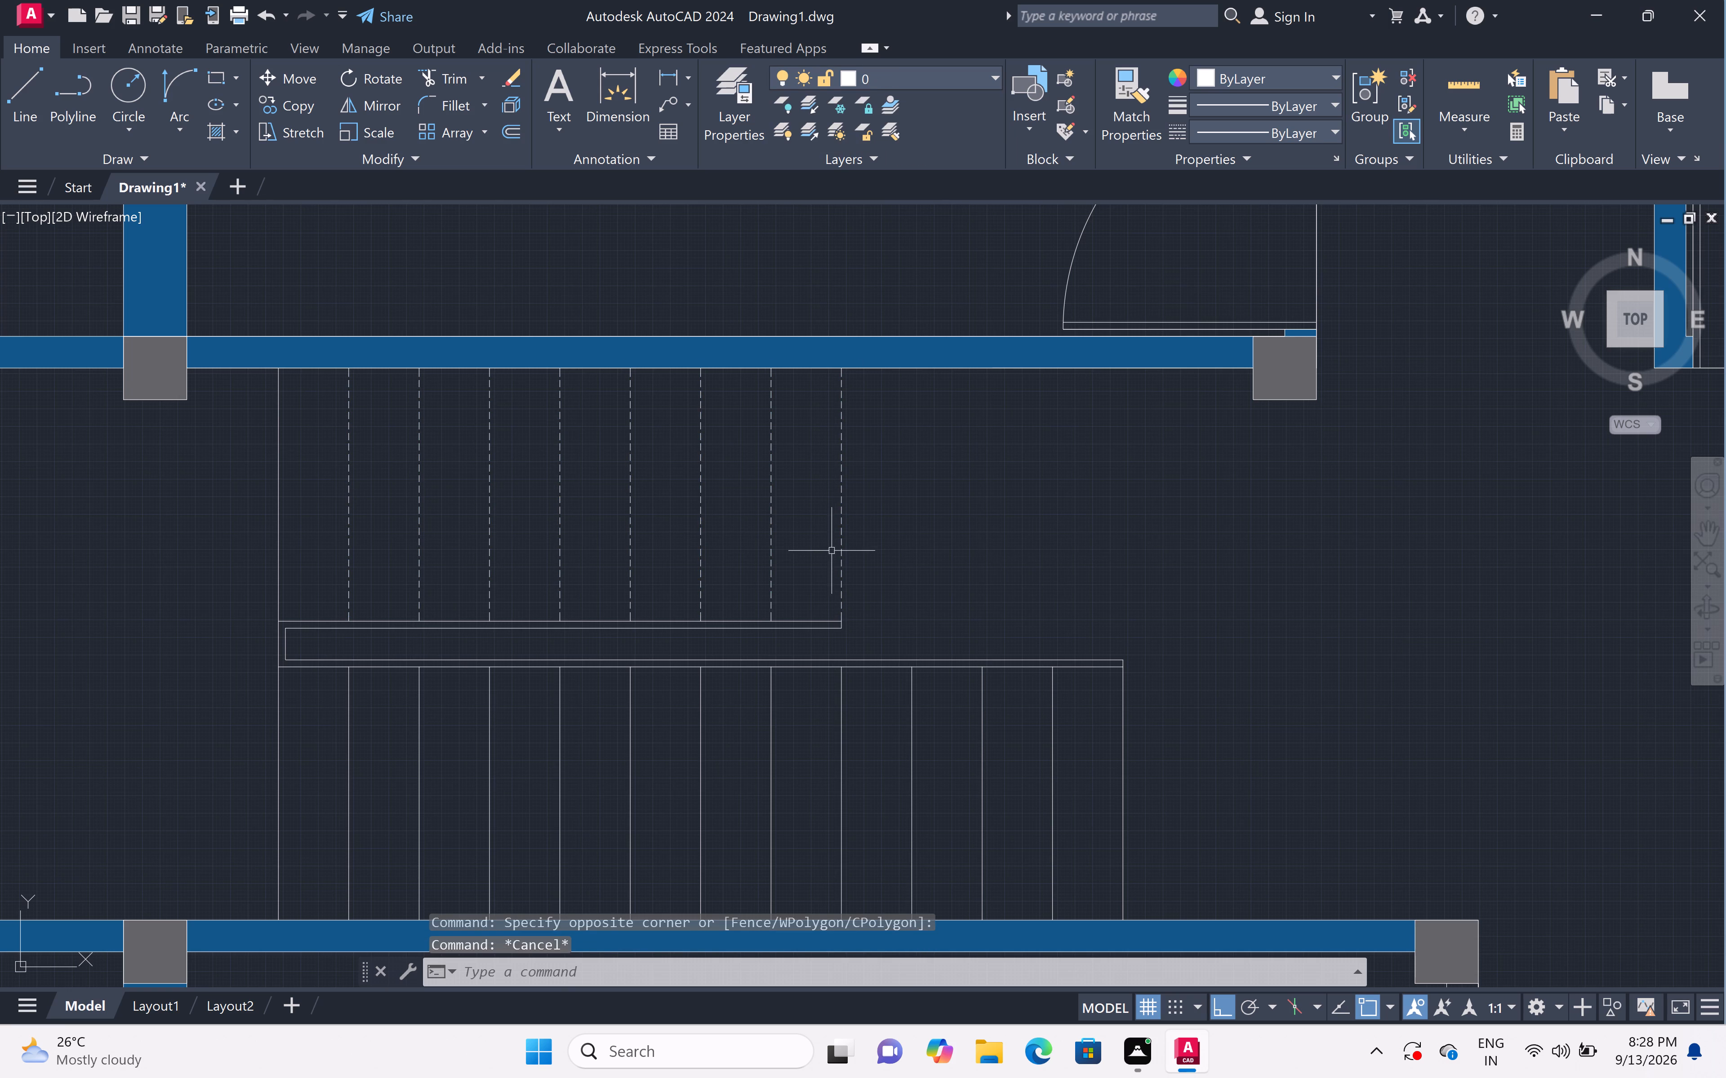
Trim the landing-edge line at the west end of the upper flight, removing its part between the north wall and the central handrail.
{"action": "scroll", "coordinate": [820, 548], "scroll_direction": "down", "scroll_amount": 1}
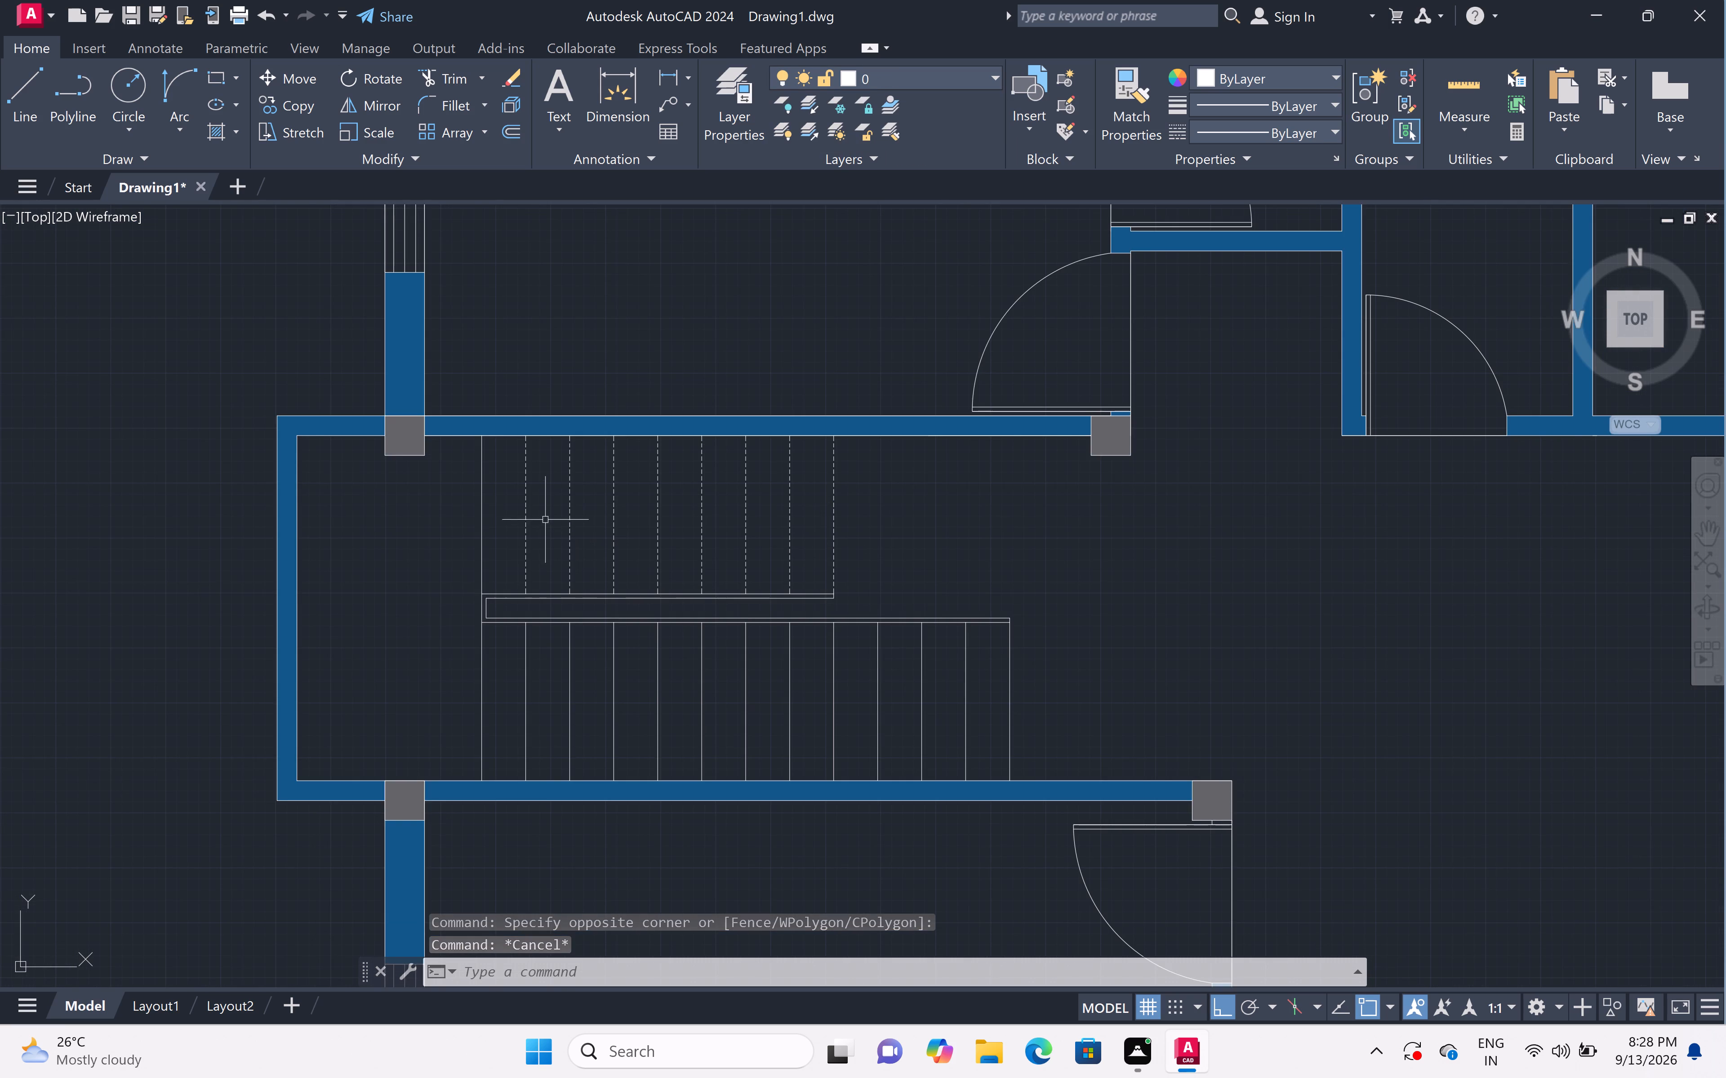
{"action": "scroll", "coordinate": [489, 482], "scroll_direction": "up", "scroll_amount": 1}
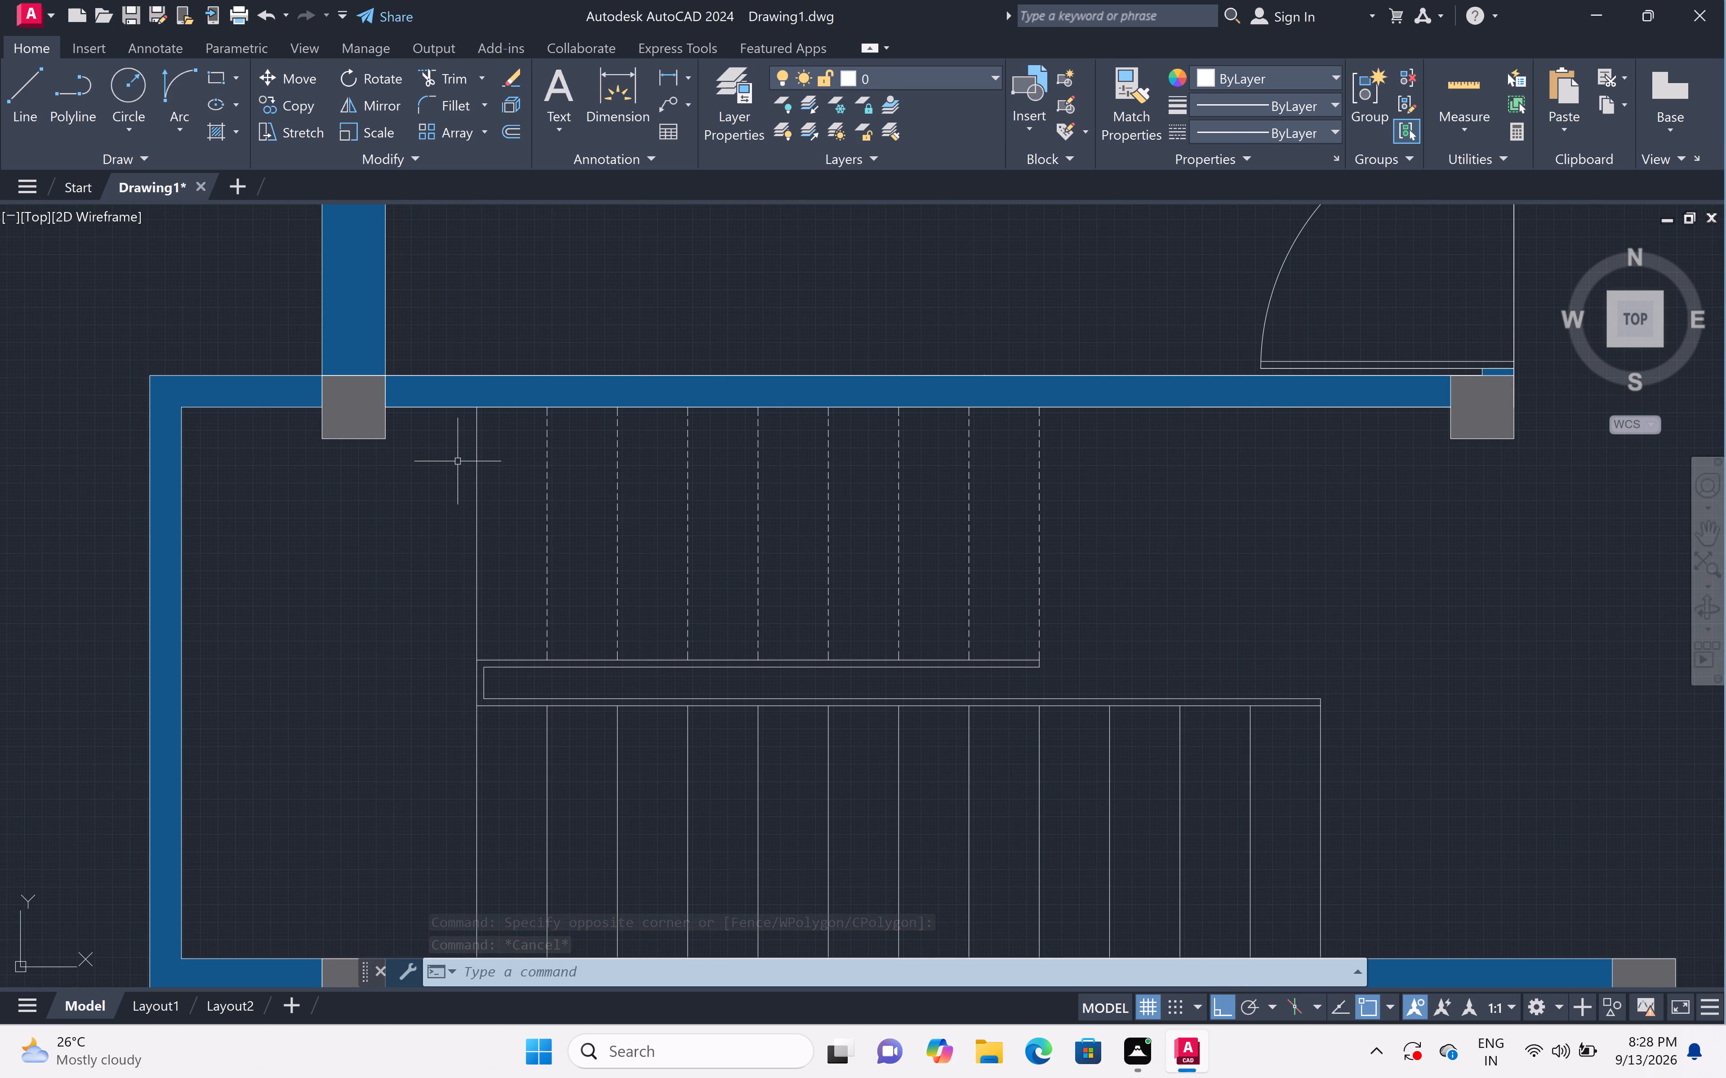
{"action": "scroll", "coordinate": [476, 669], "scroll_direction": "up", "scroll_amount": 2}
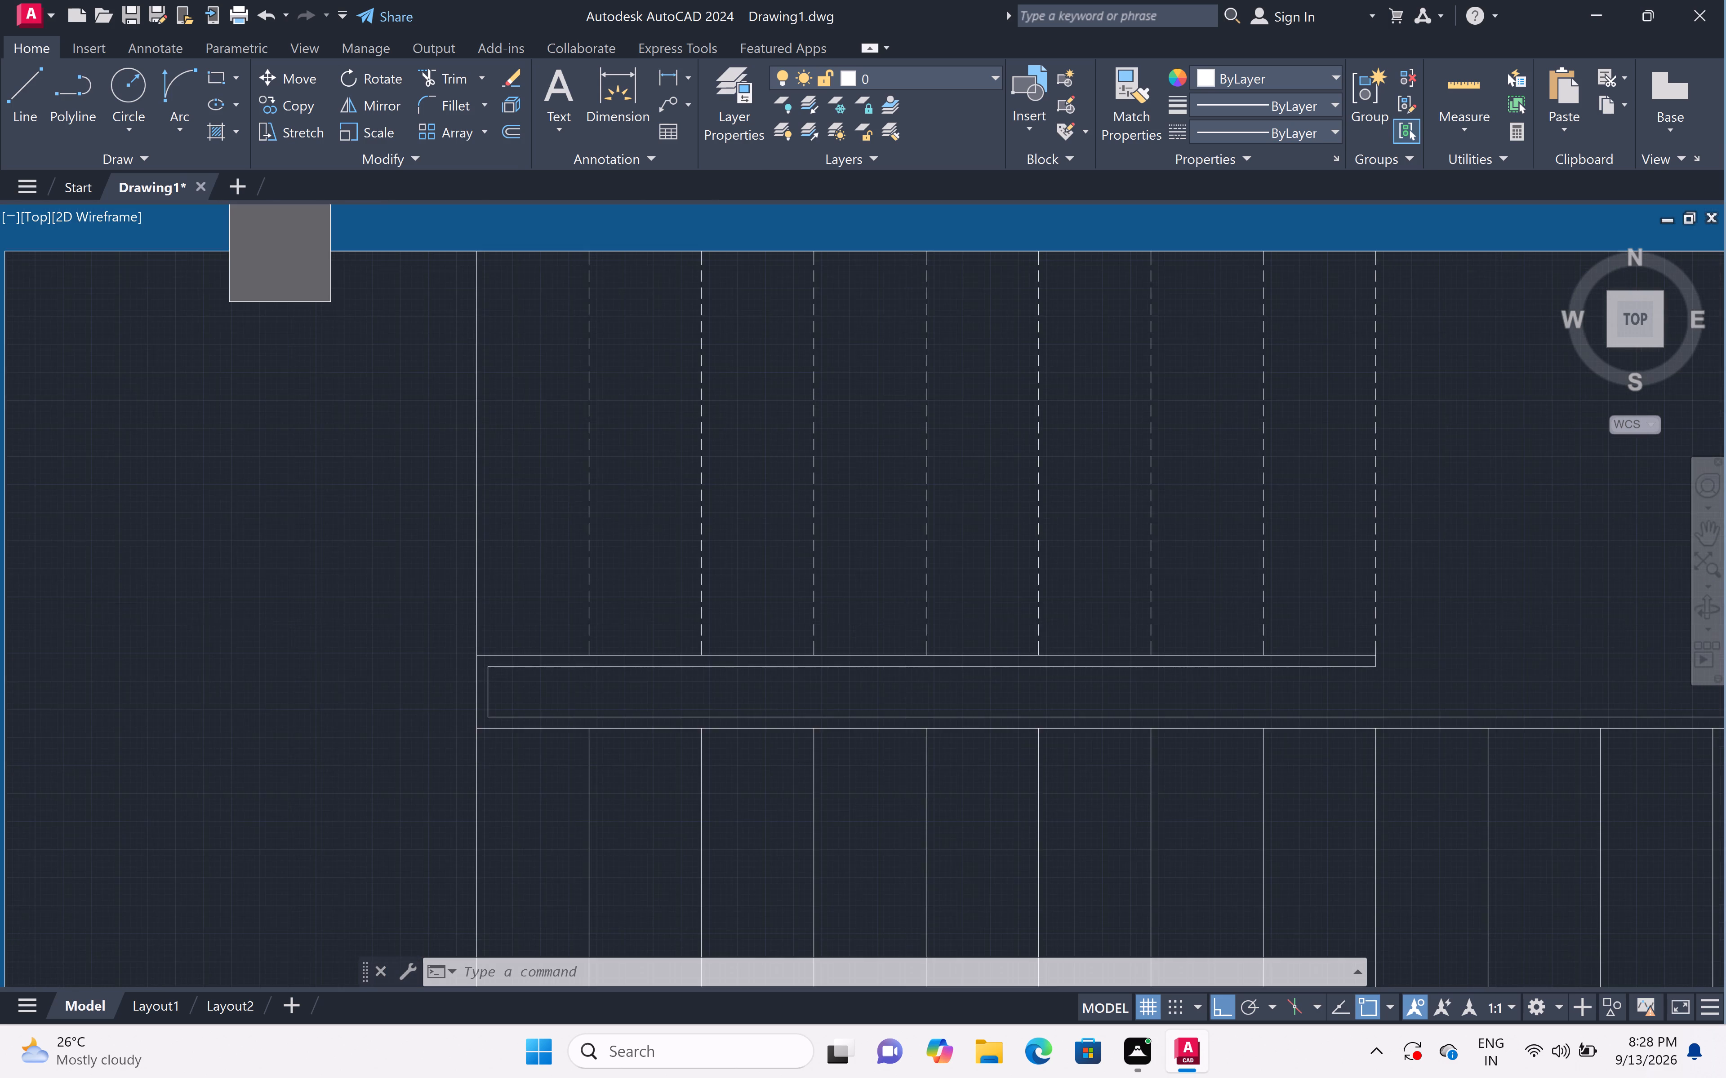
{"action": "scroll", "coordinate": [498, 631], "scroll_direction": "down", "scroll_amount": 2}
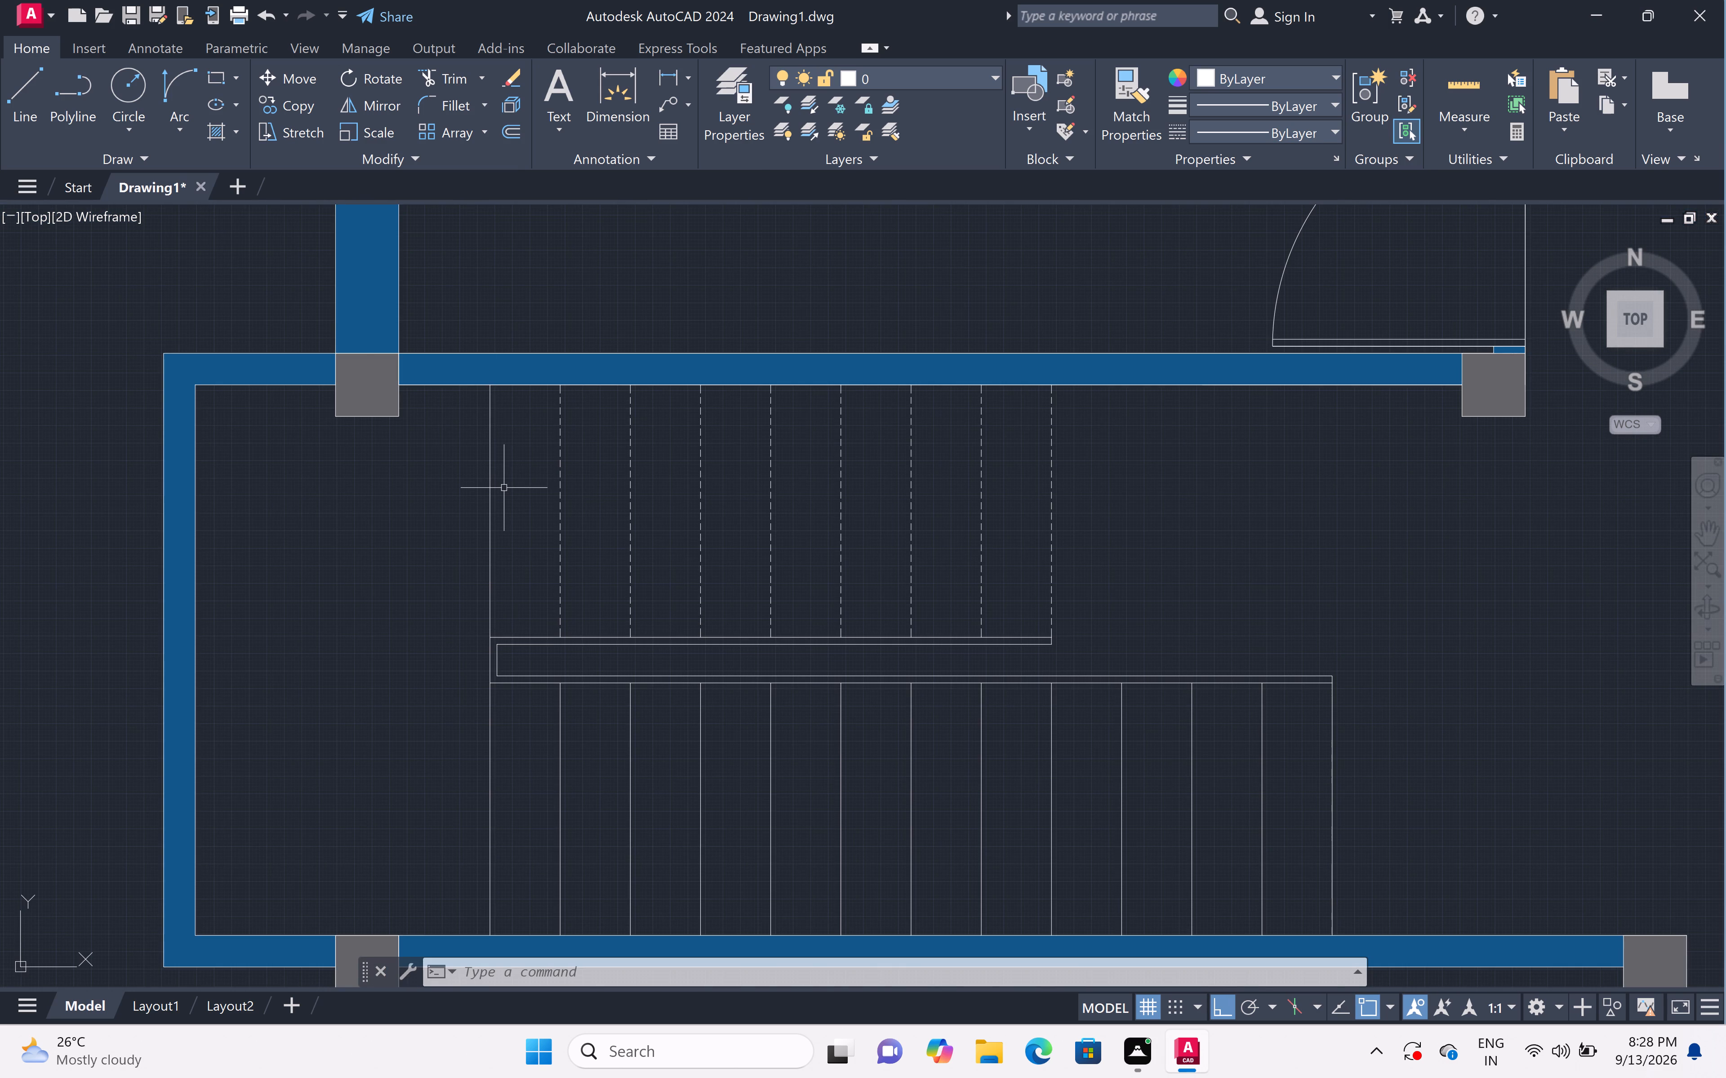
{"action": "type", "text": "tr"}
{"action": "key", "text": "space"}
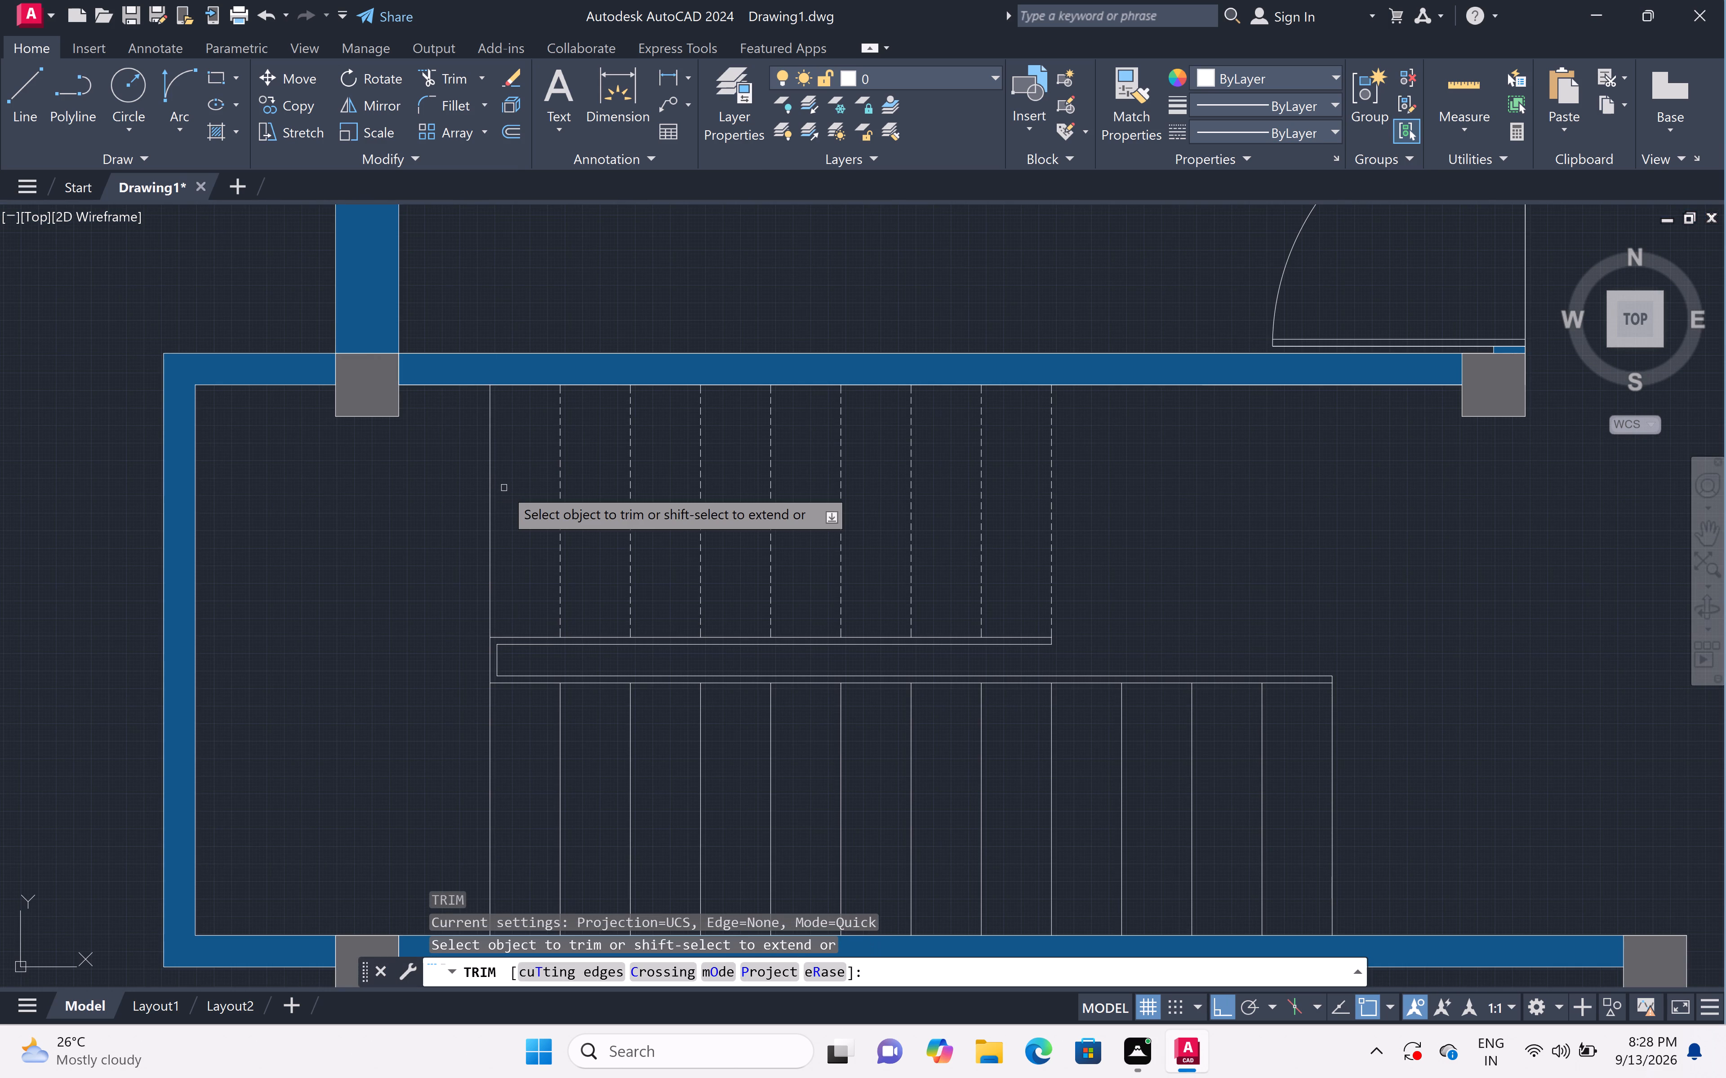
{"action": "left_click", "coordinate": [512, 508]}
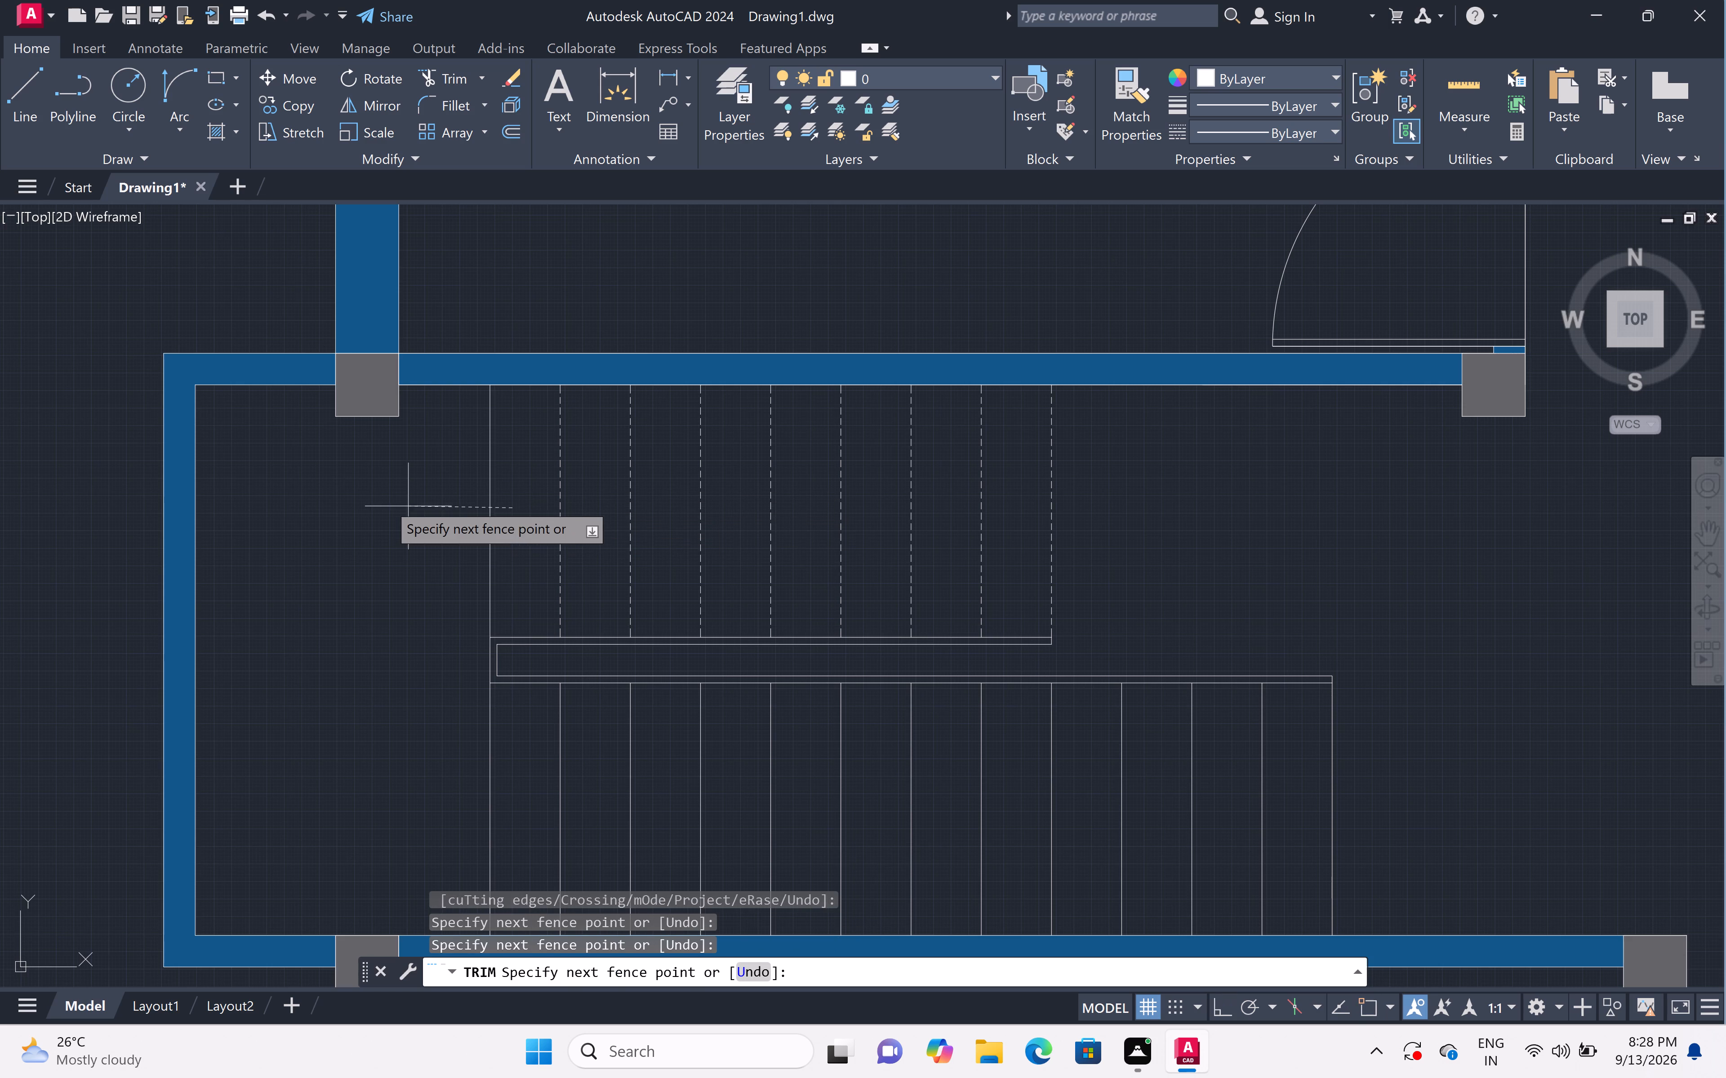
{"action": "double_click", "coordinate": [385, 502]}
{"action": "key", "text": "Escape"}
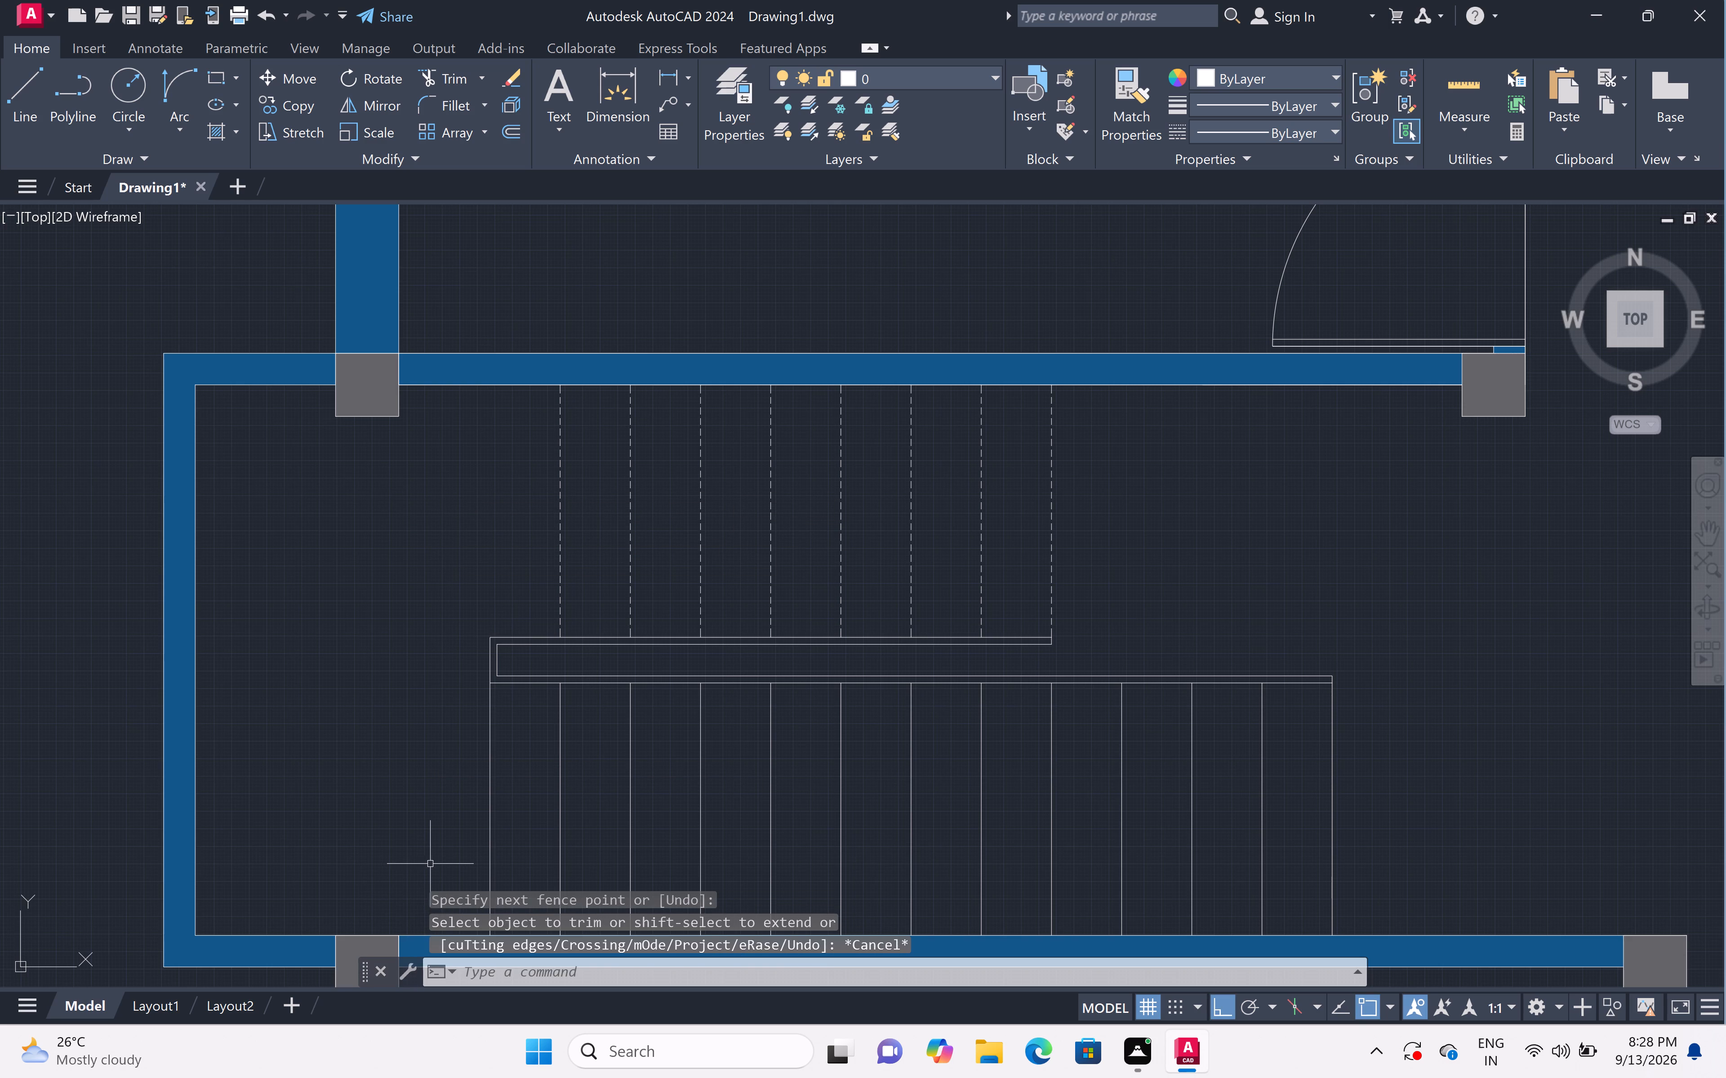
Draw a vertical line about 3' long from the central handrail's northwest corner to the inner face of the staircase's north wall.
{"action": "type", "text": "l"}
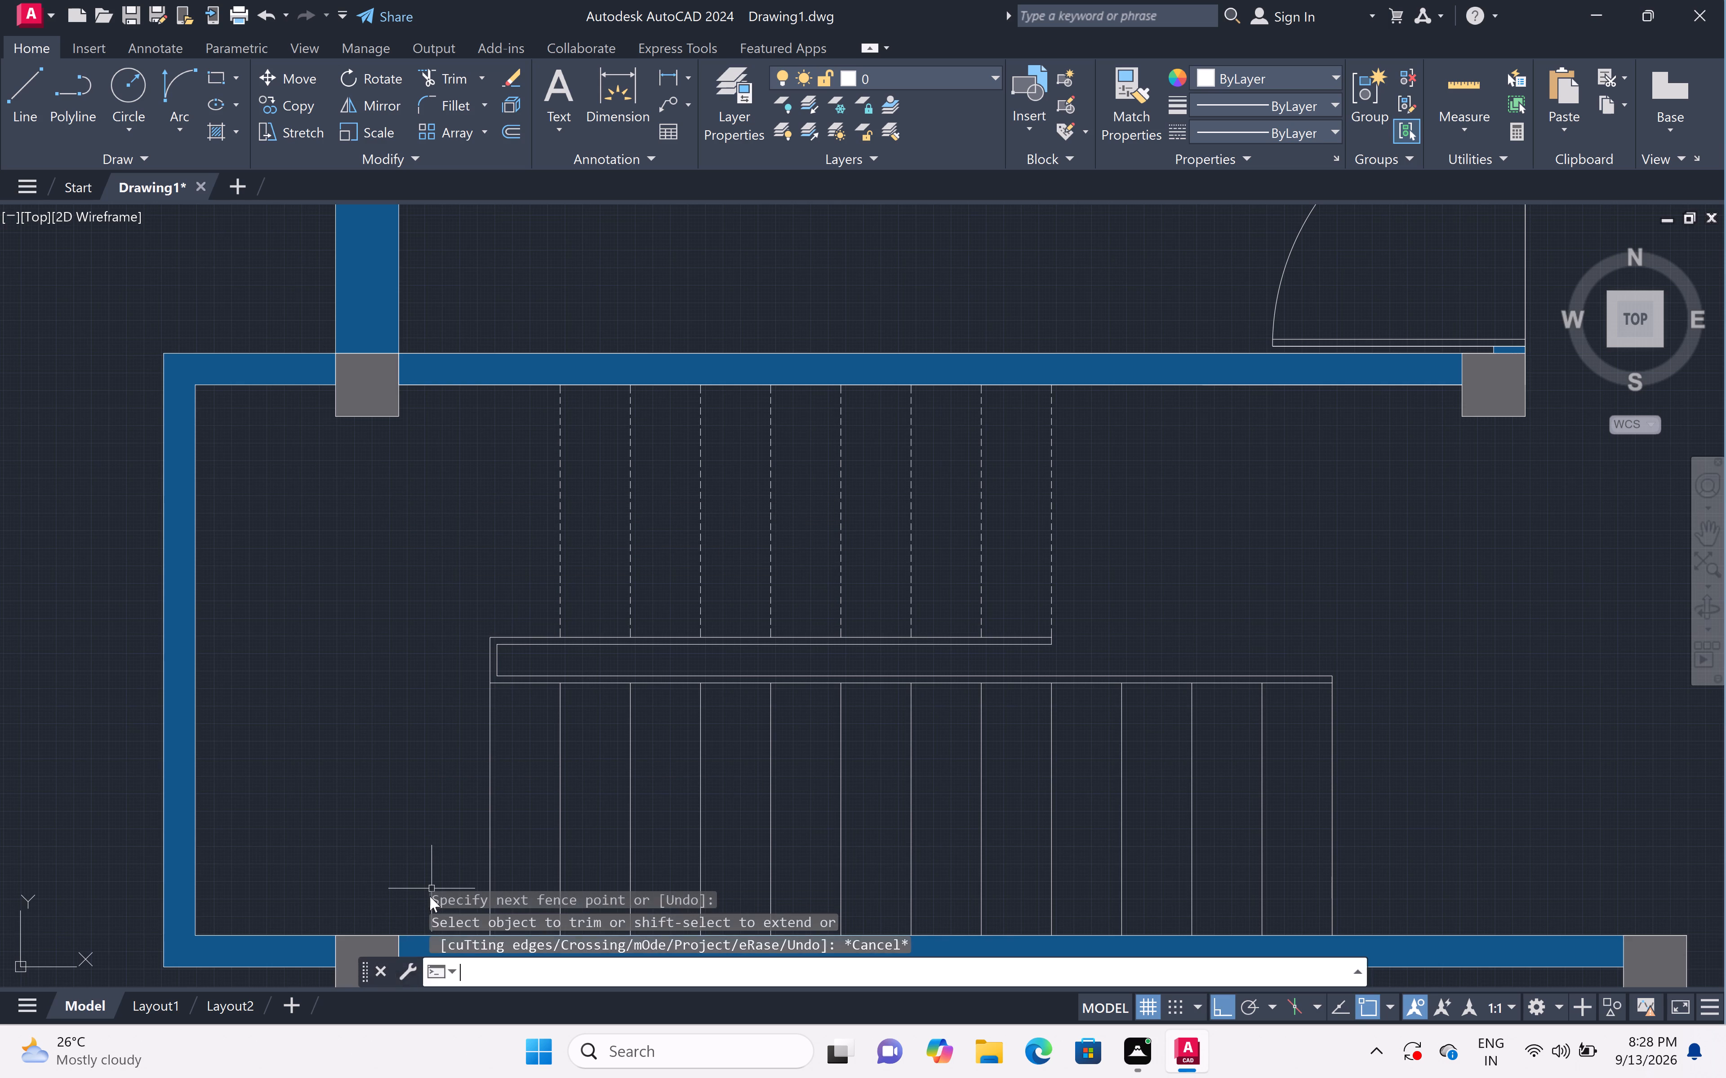
{"action": "key", "text": "space"}
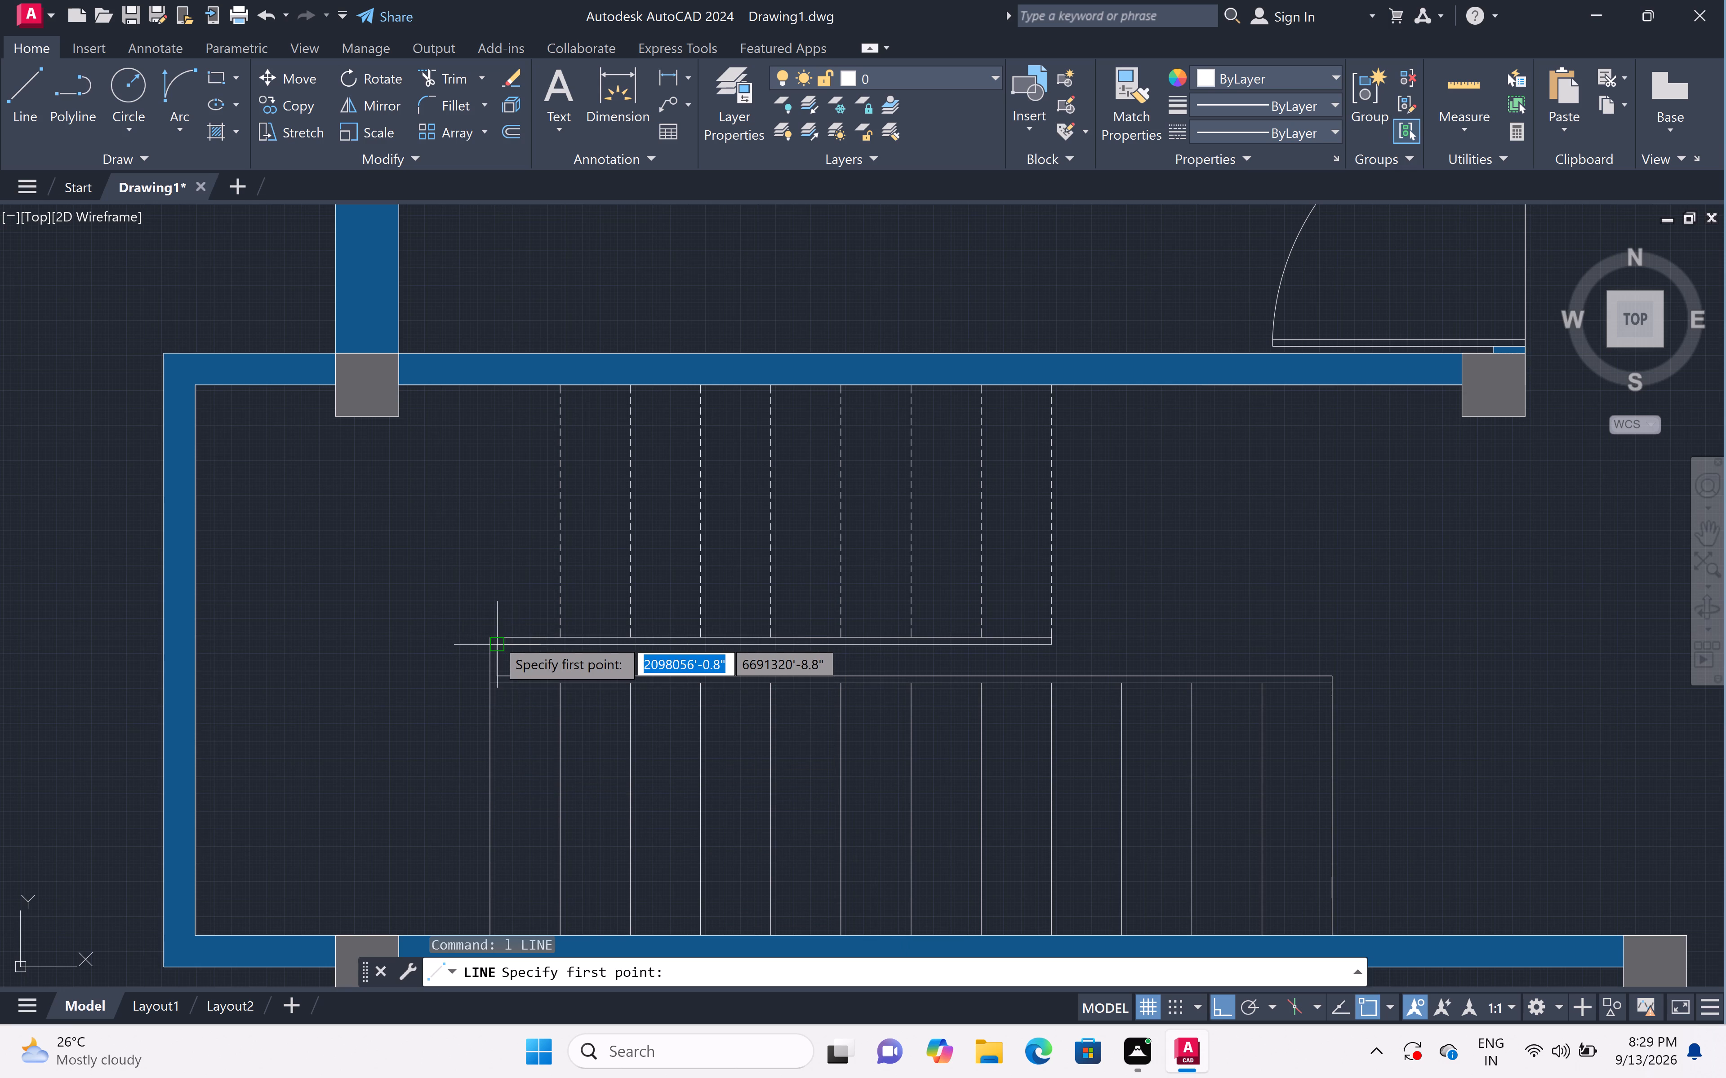
{"action": "scroll", "coordinate": [484, 626], "scroll_direction": "up", "scroll_amount": 2}
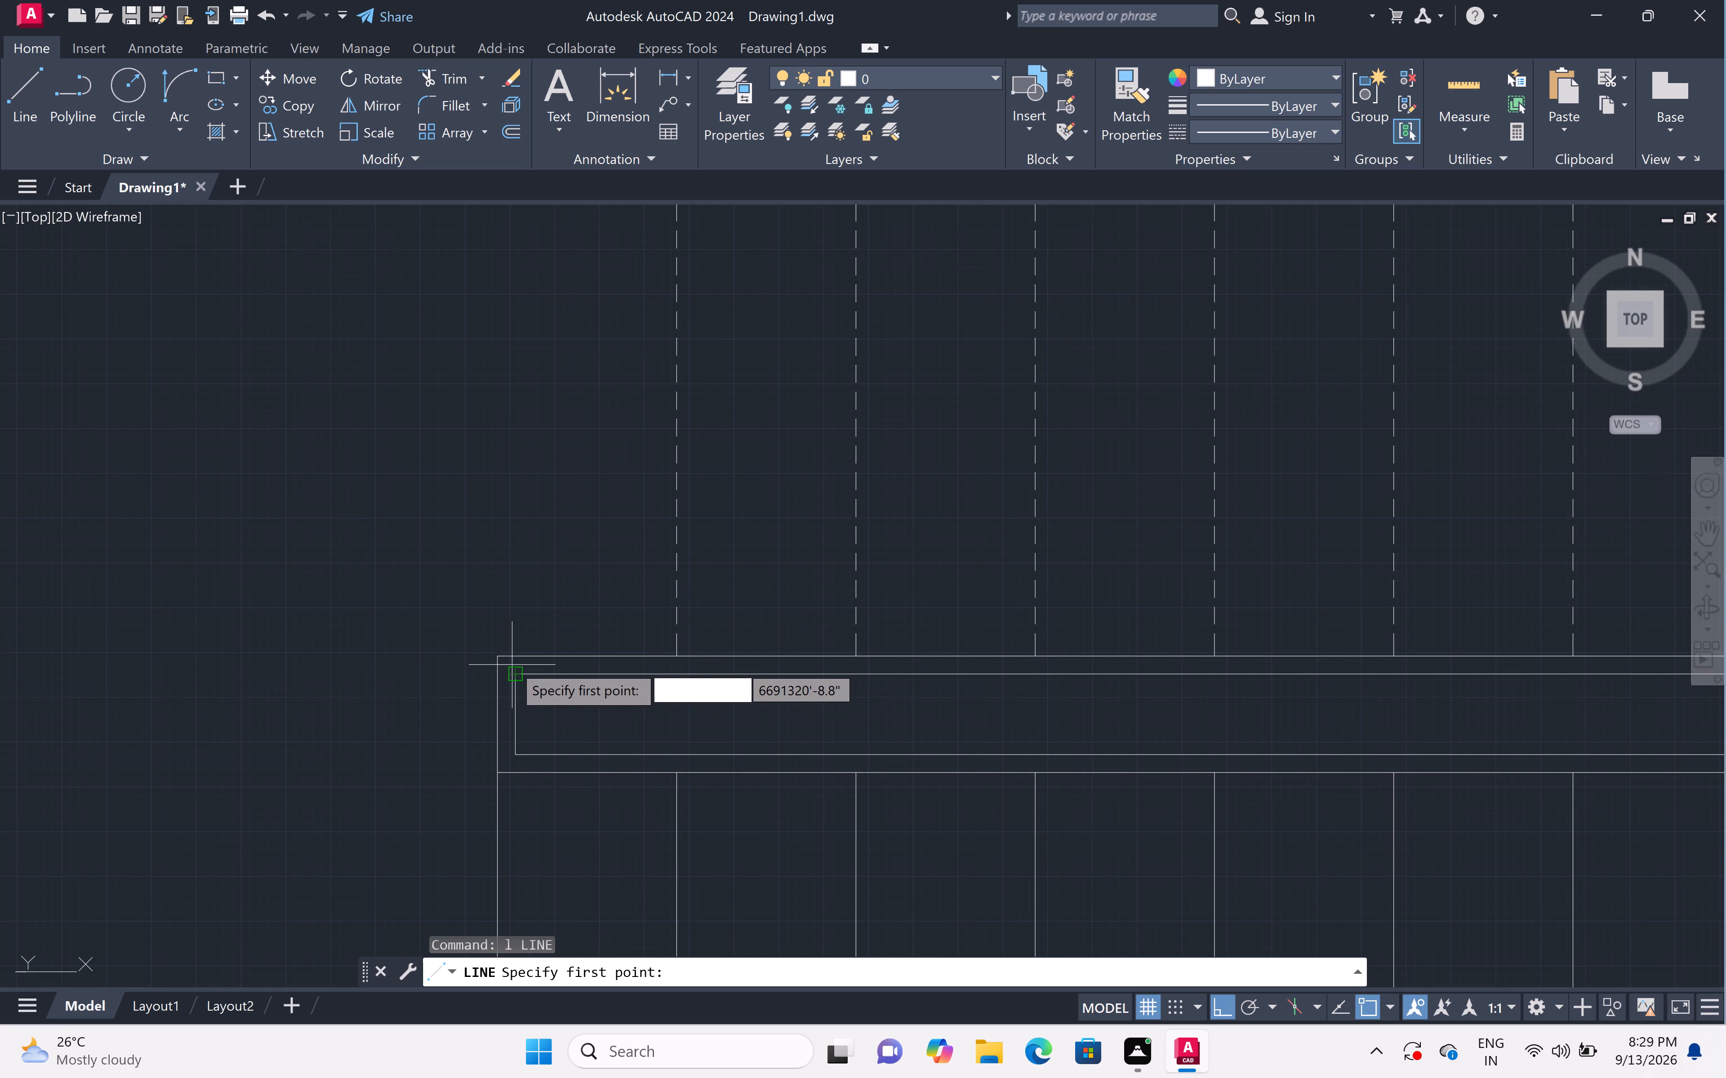
{"action": "left_click_drag", "start_coordinate": [497, 649], "coordinate": [497, 643]}
{"action": "scroll", "coordinate": [512, 533], "scroll_direction": "down", "scroll_amount": 4}
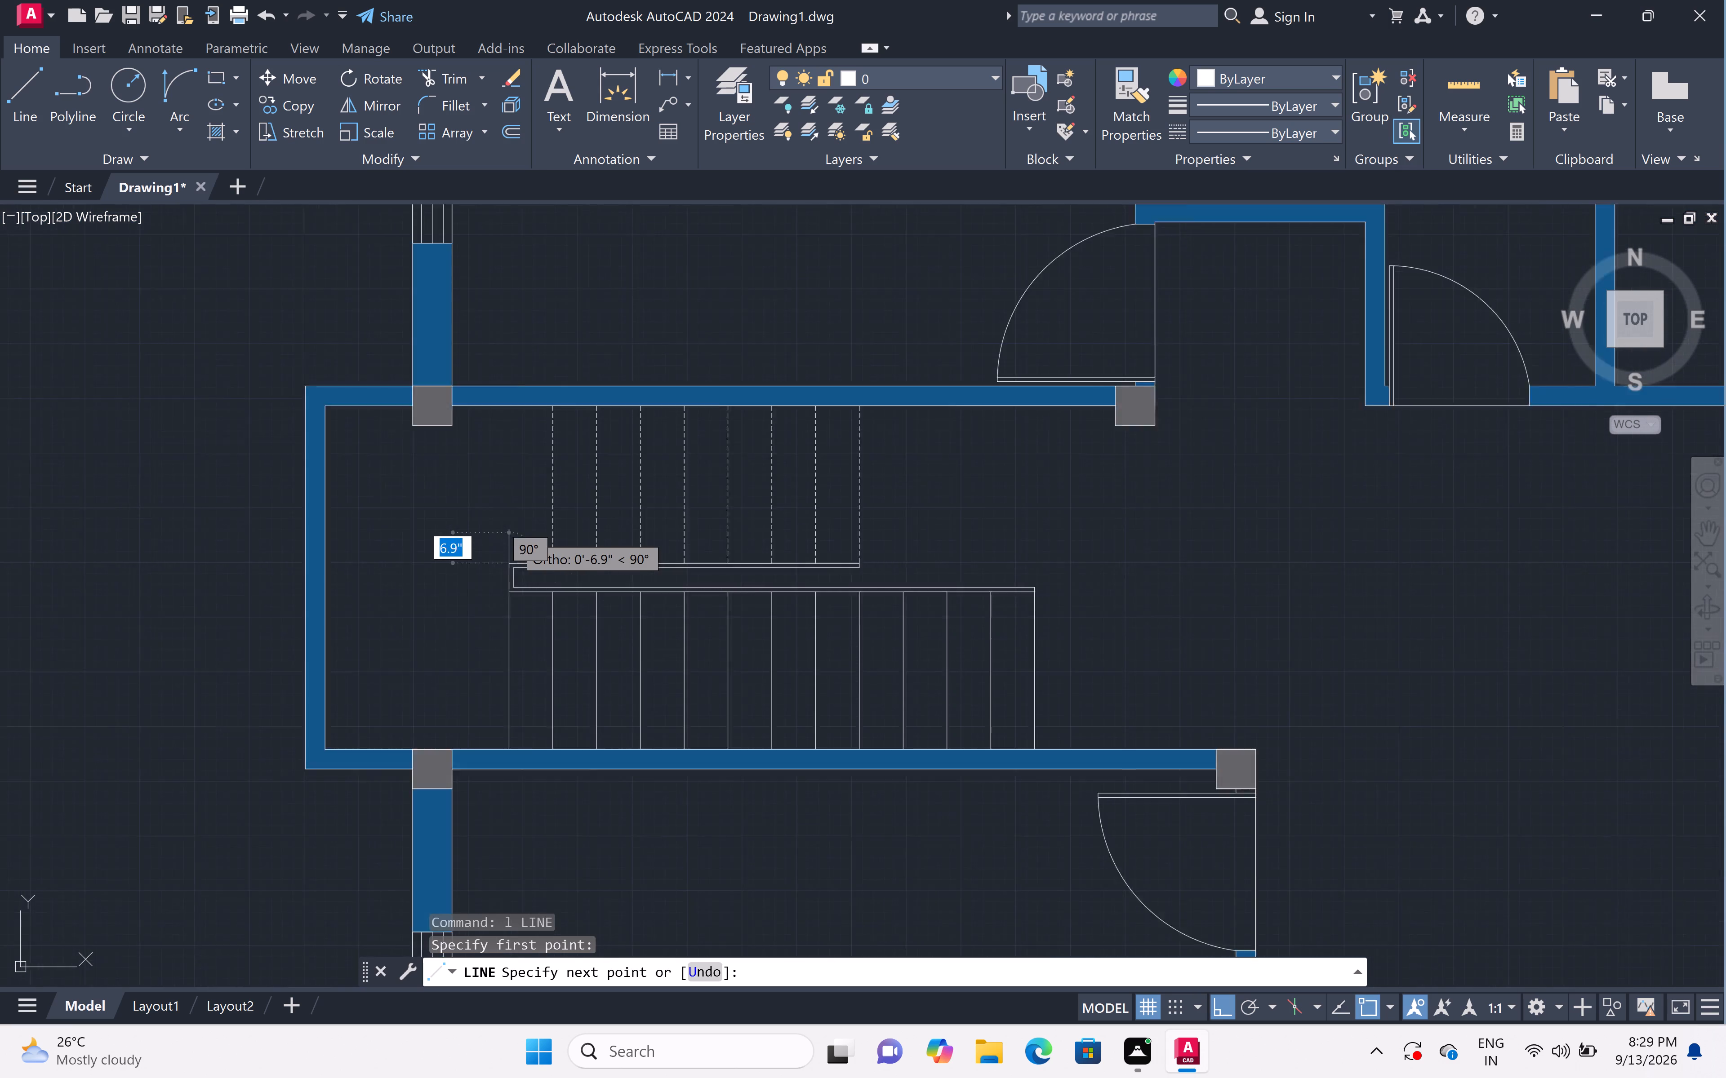
{"action": "scroll", "coordinate": [526, 445], "scroll_direction": "up", "scroll_amount": 3}
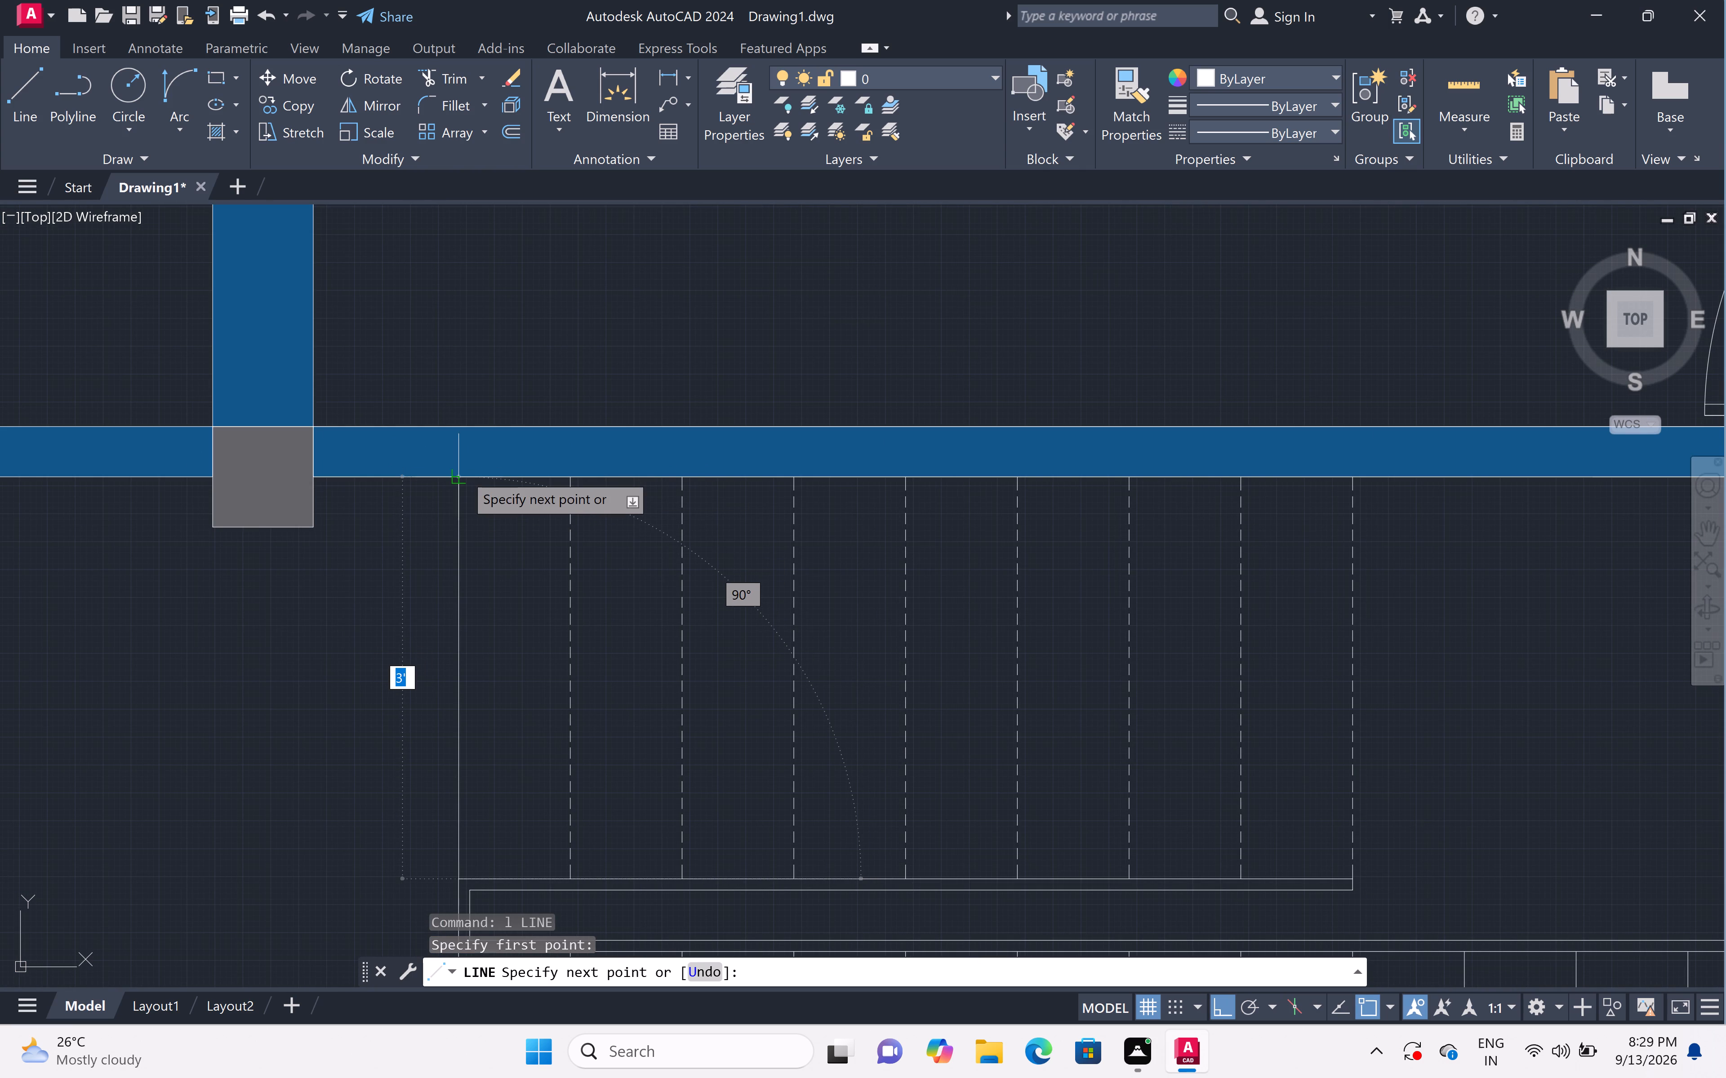
{"action": "left_click", "coordinate": [463, 473]}
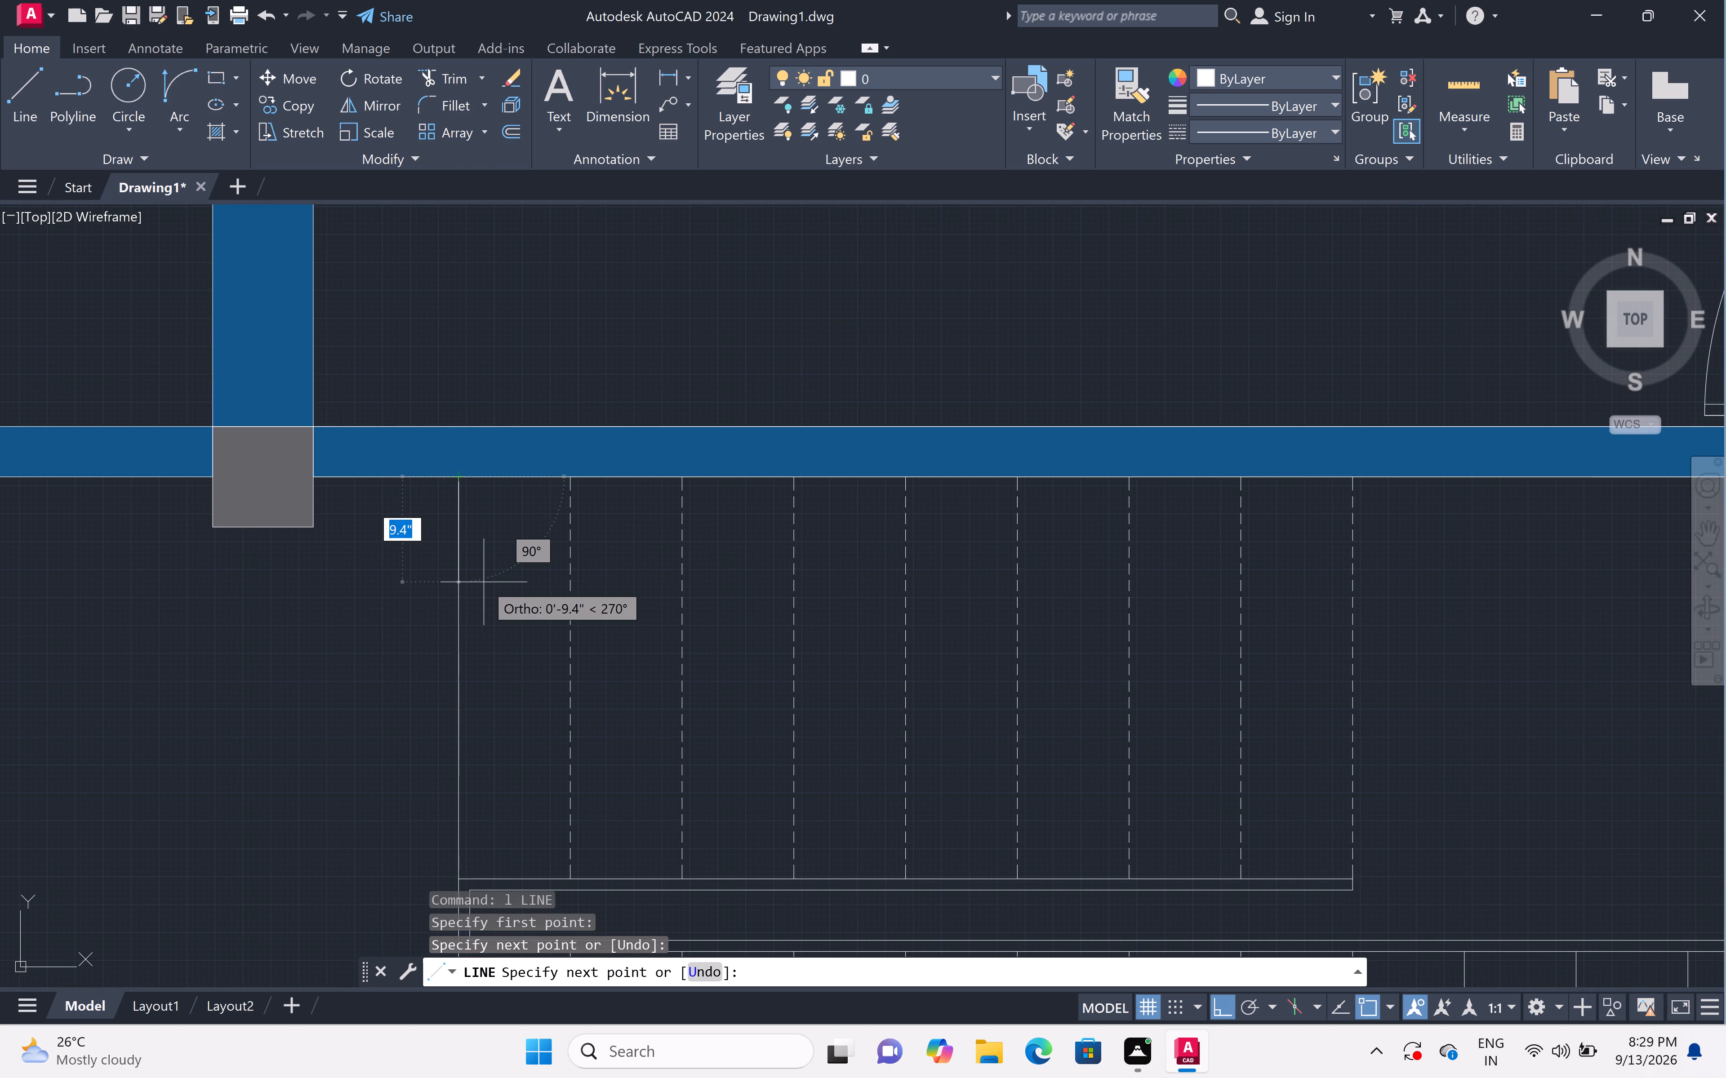
{"action": "key", "text": "Escape"}
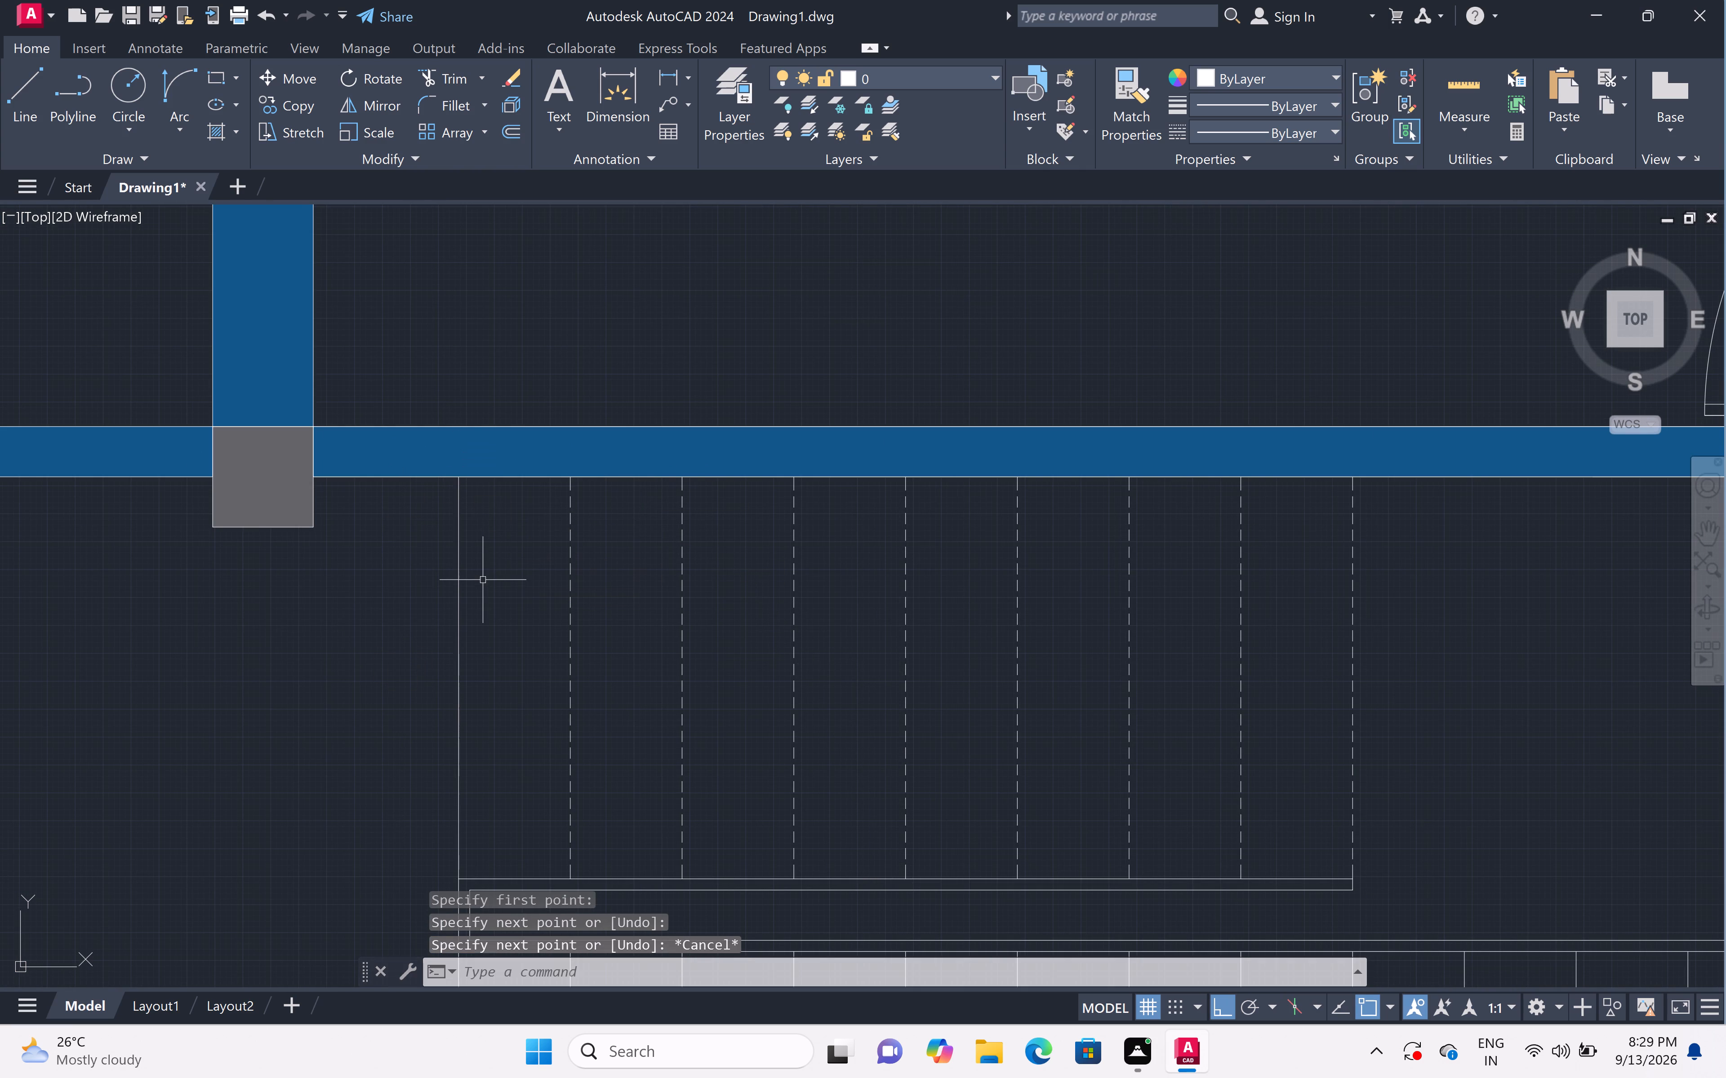
Make Layer1 the current layer.
{"action": "scroll", "coordinate": [483, 580], "scroll_direction": "down", "scroll_amount": 1}
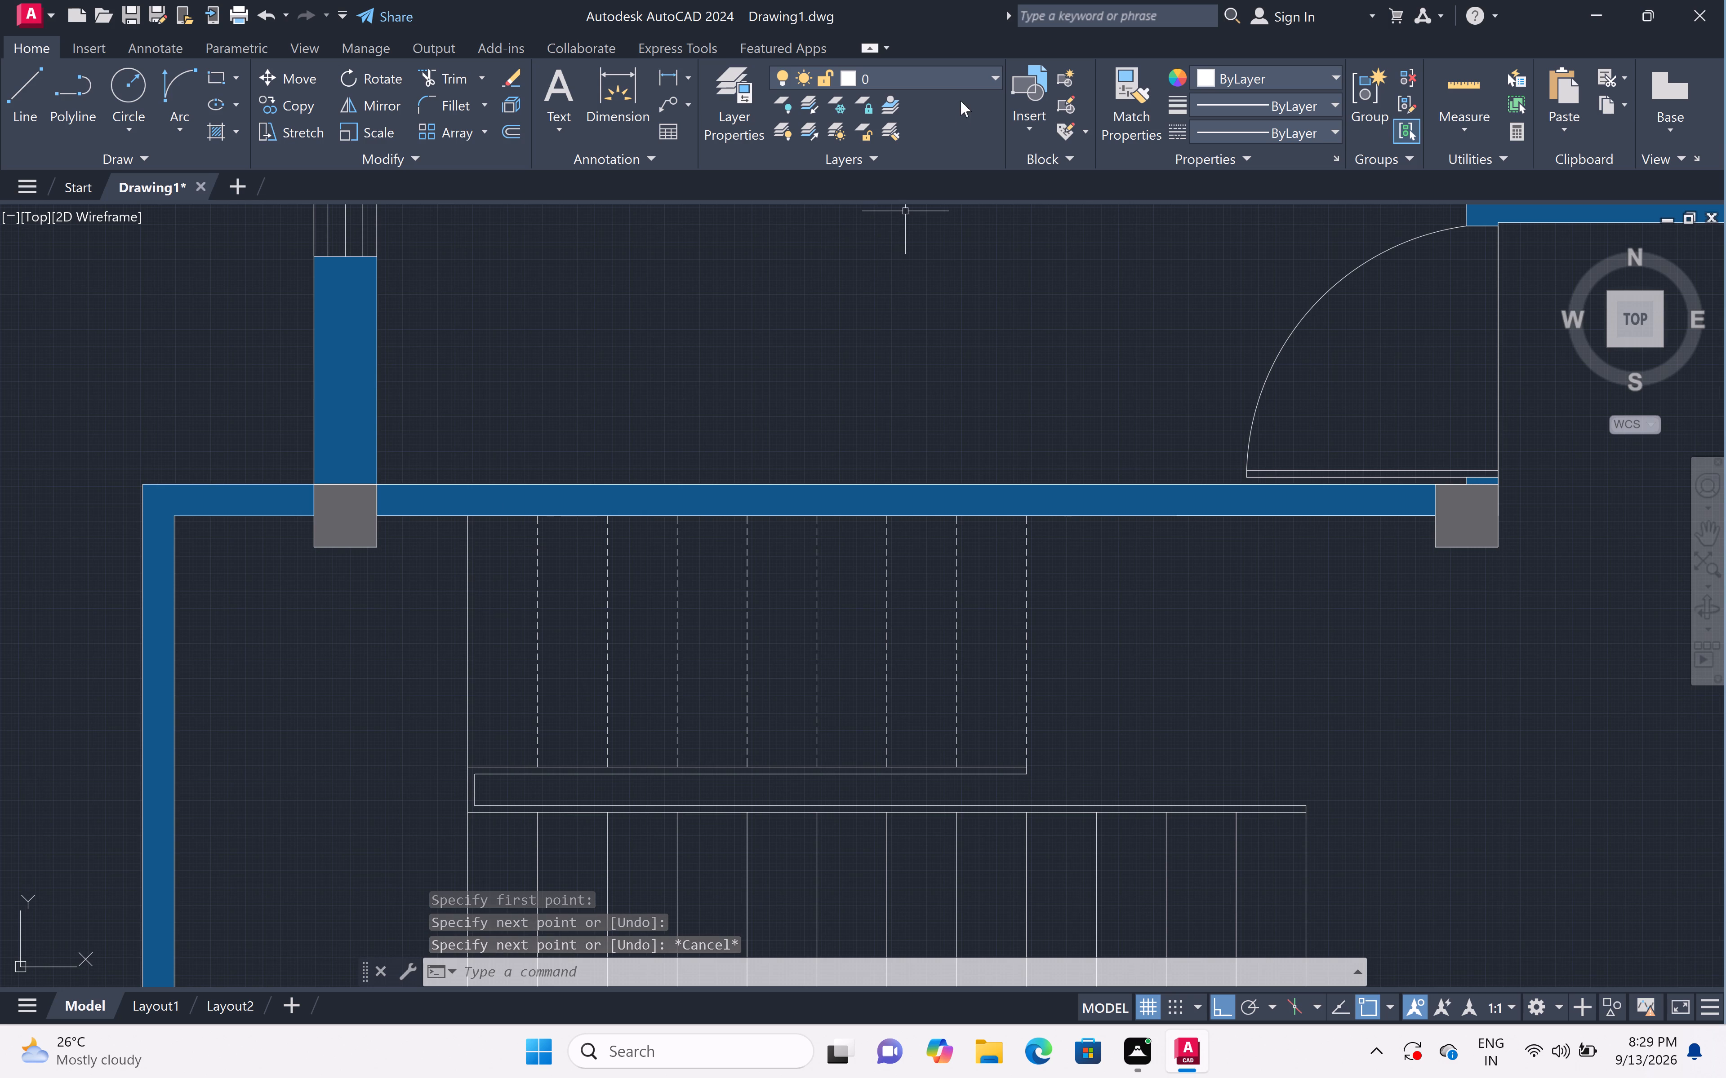
{"action": "left_click", "coordinate": [998, 77]}
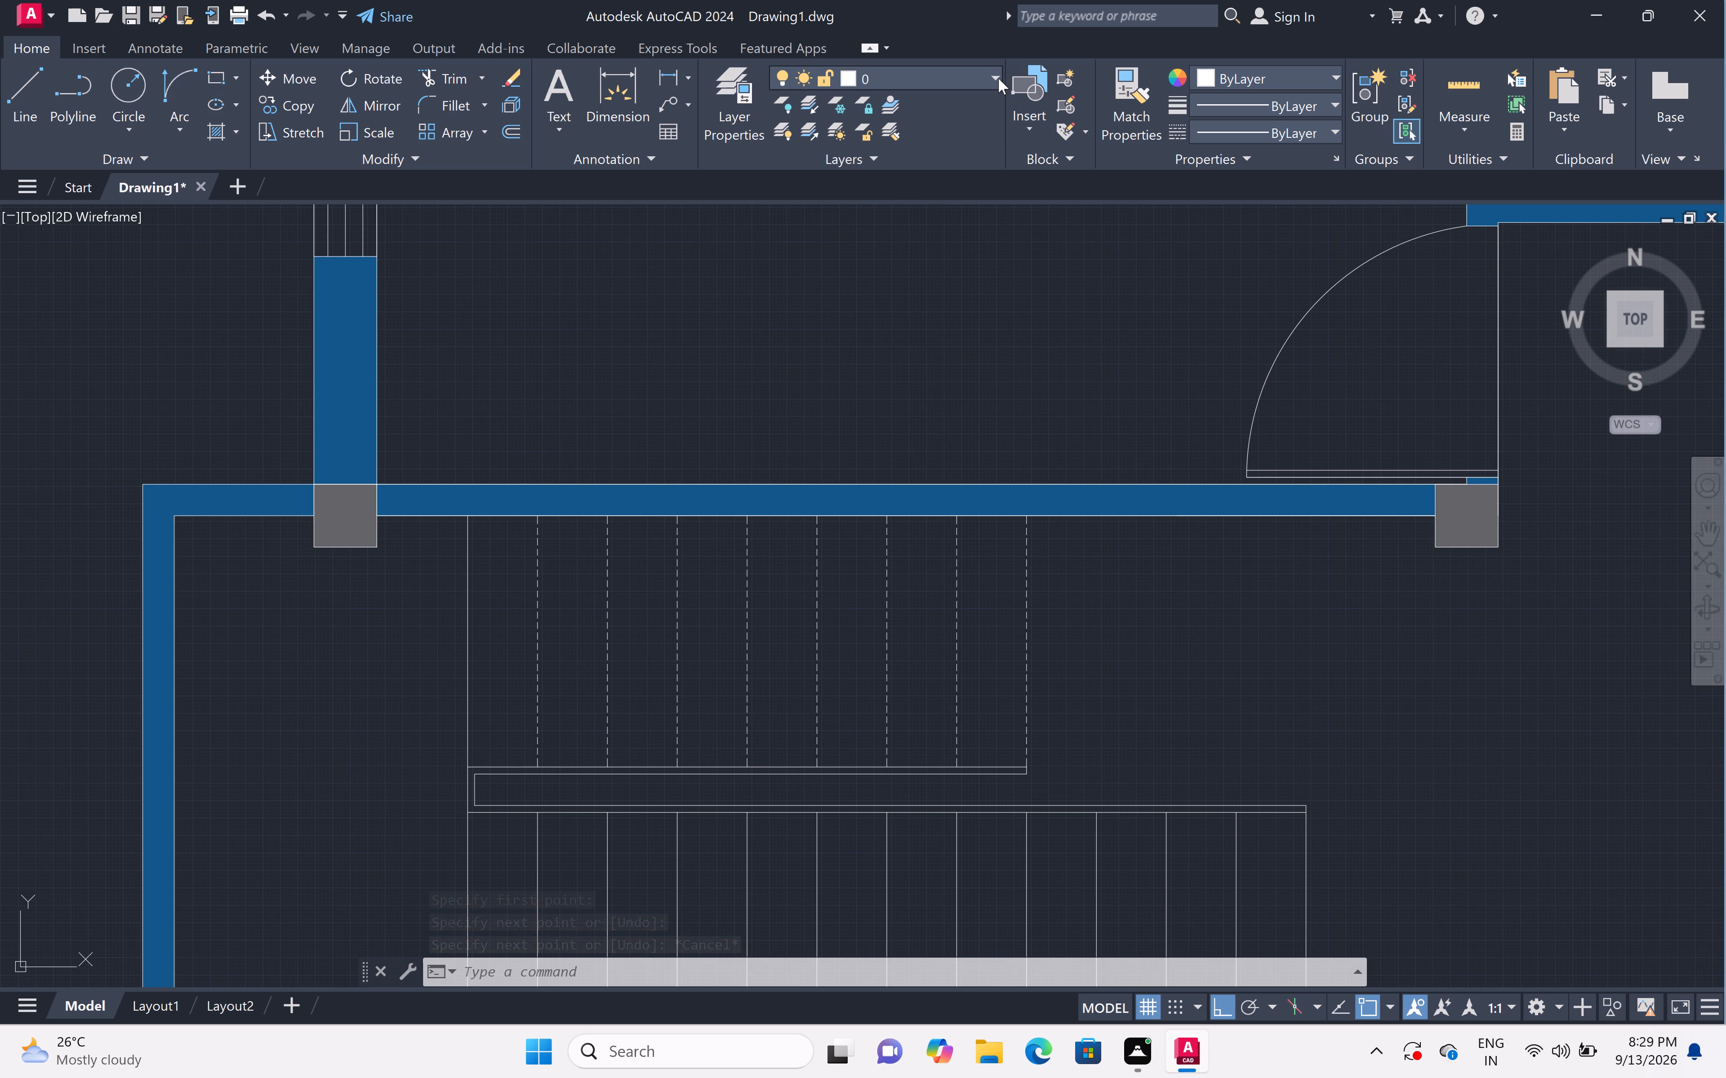
{"action": "left_click", "coordinate": [994, 127]}
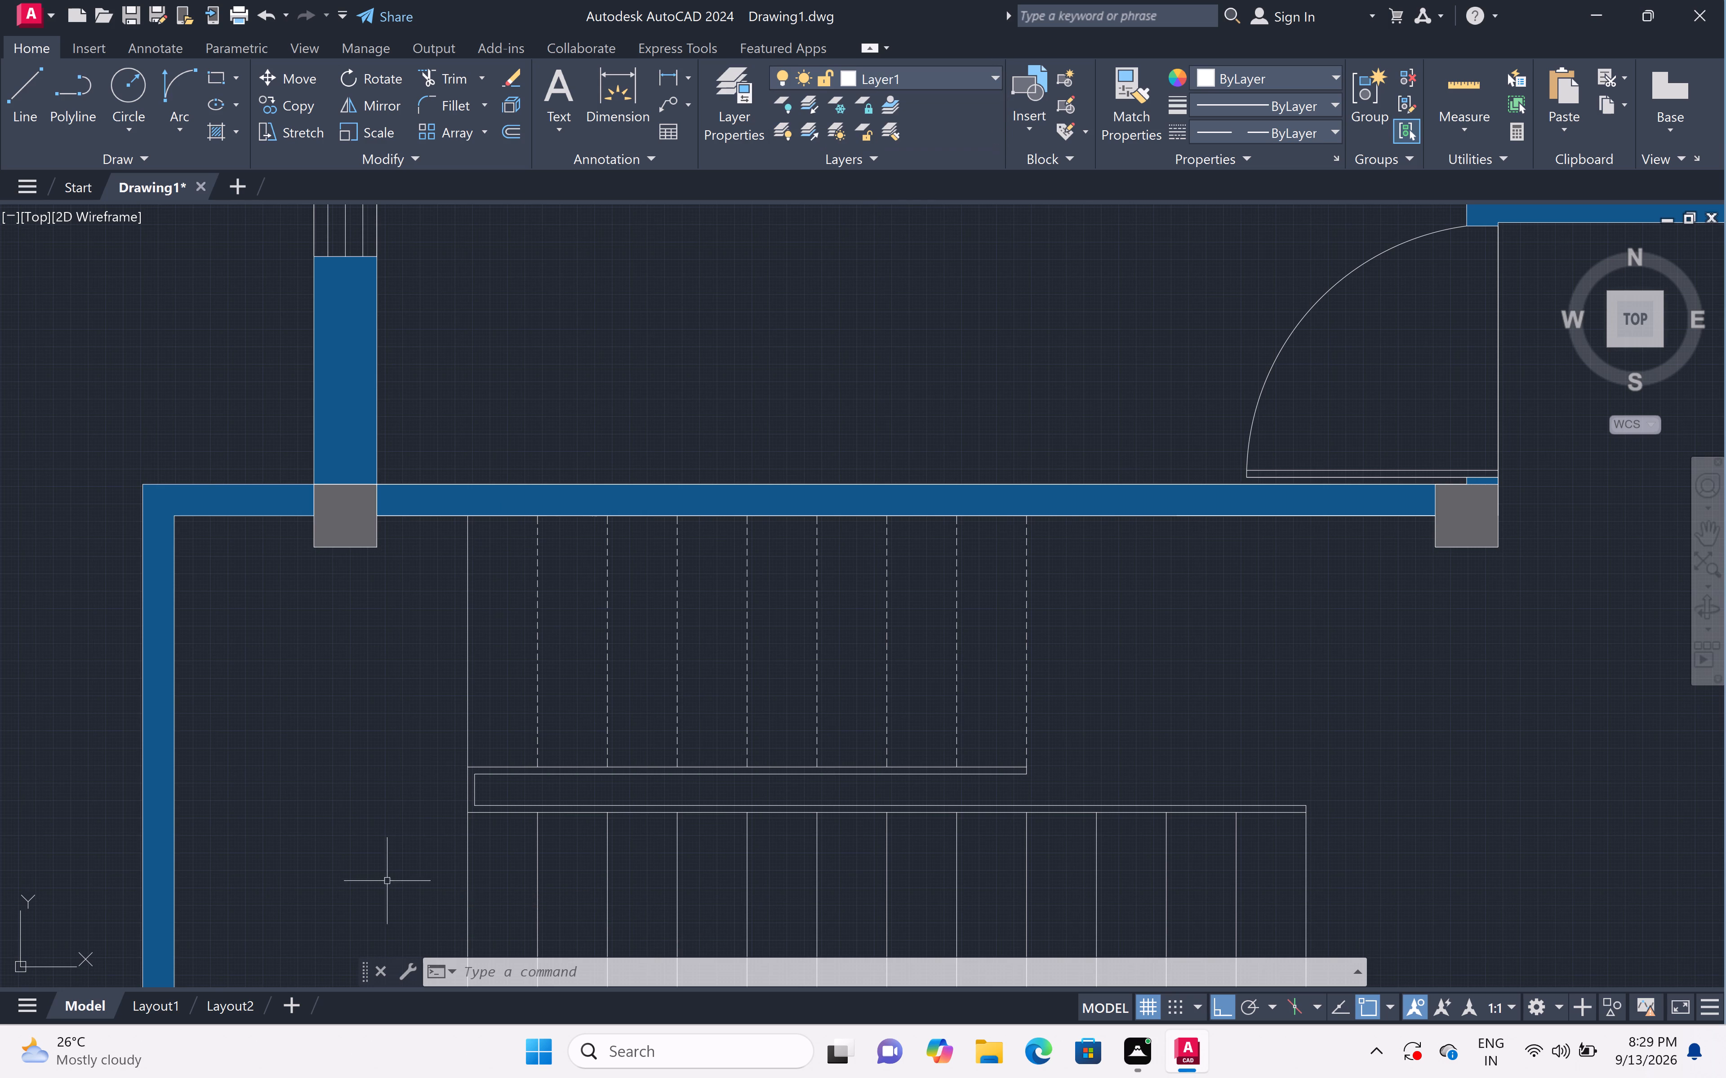
Move the new line at the west end of the upper flight to Layer1.
{"action": "left_click", "coordinate": [480, 607]}
{"action": "left_click", "coordinate": [420, 670]}
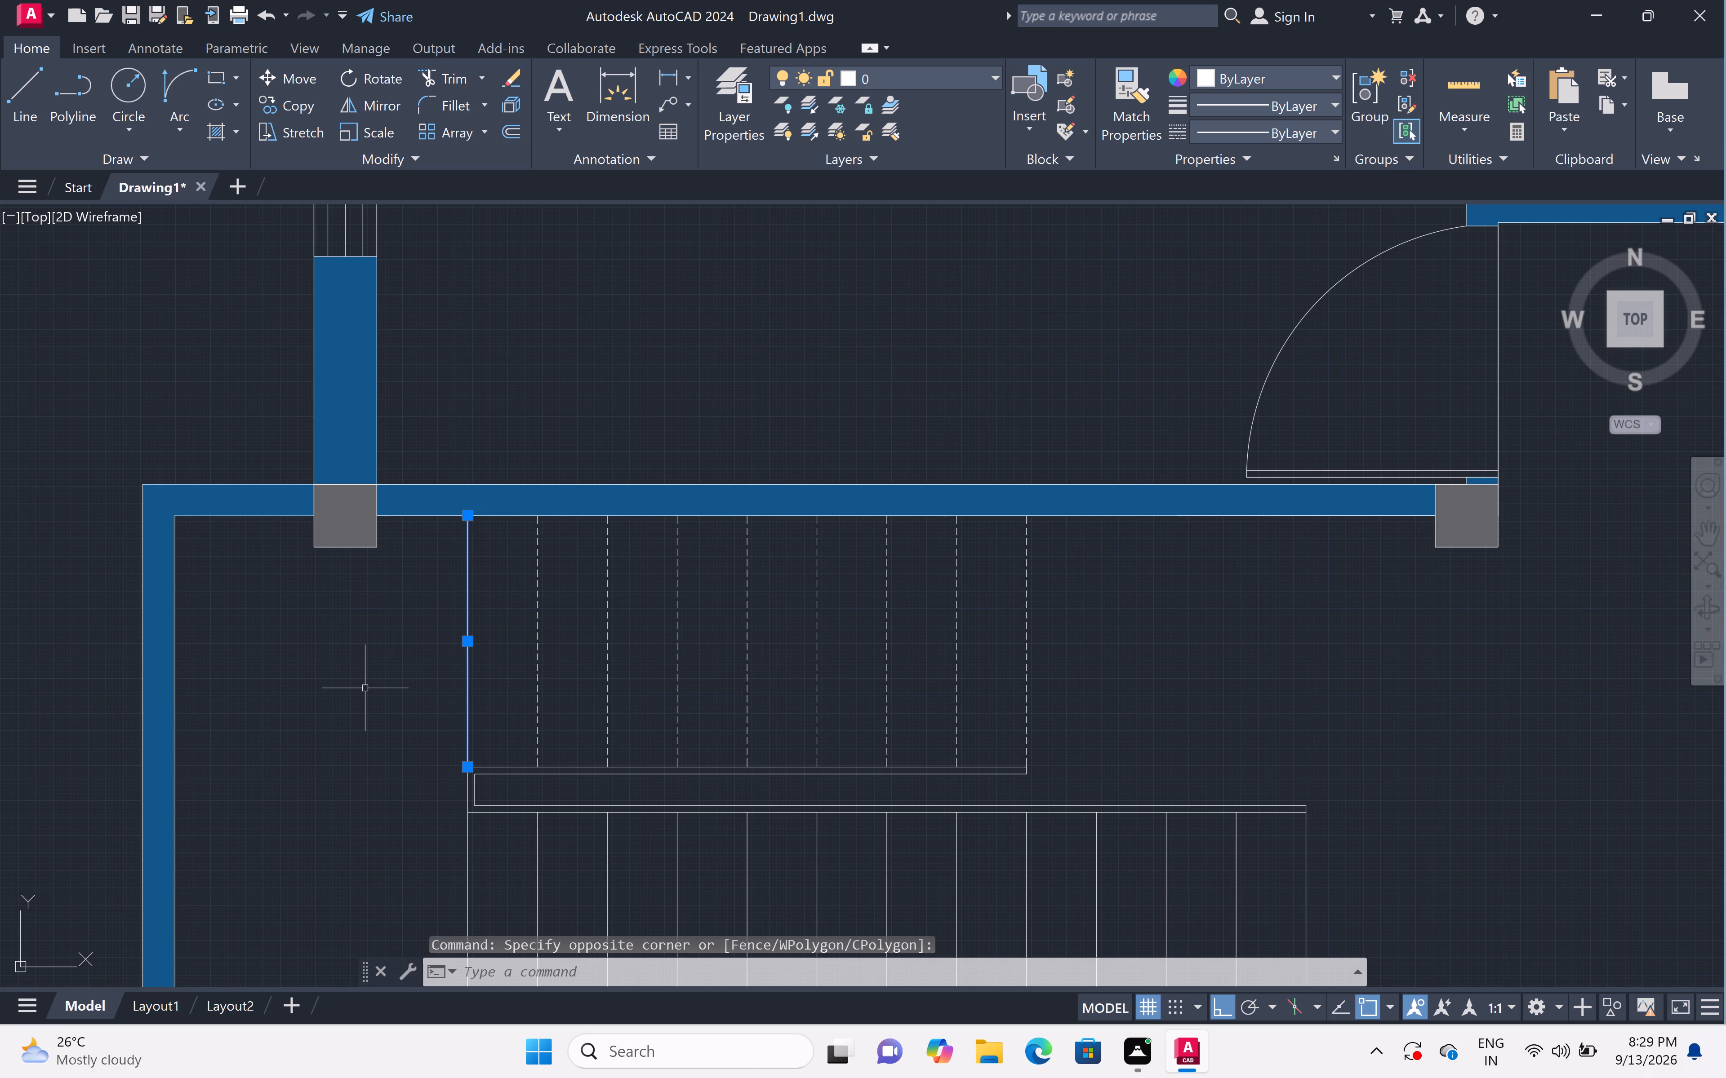
{"action": "left_click", "coordinate": [995, 73]}
{"action": "left_click", "coordinate": [981, 137]}
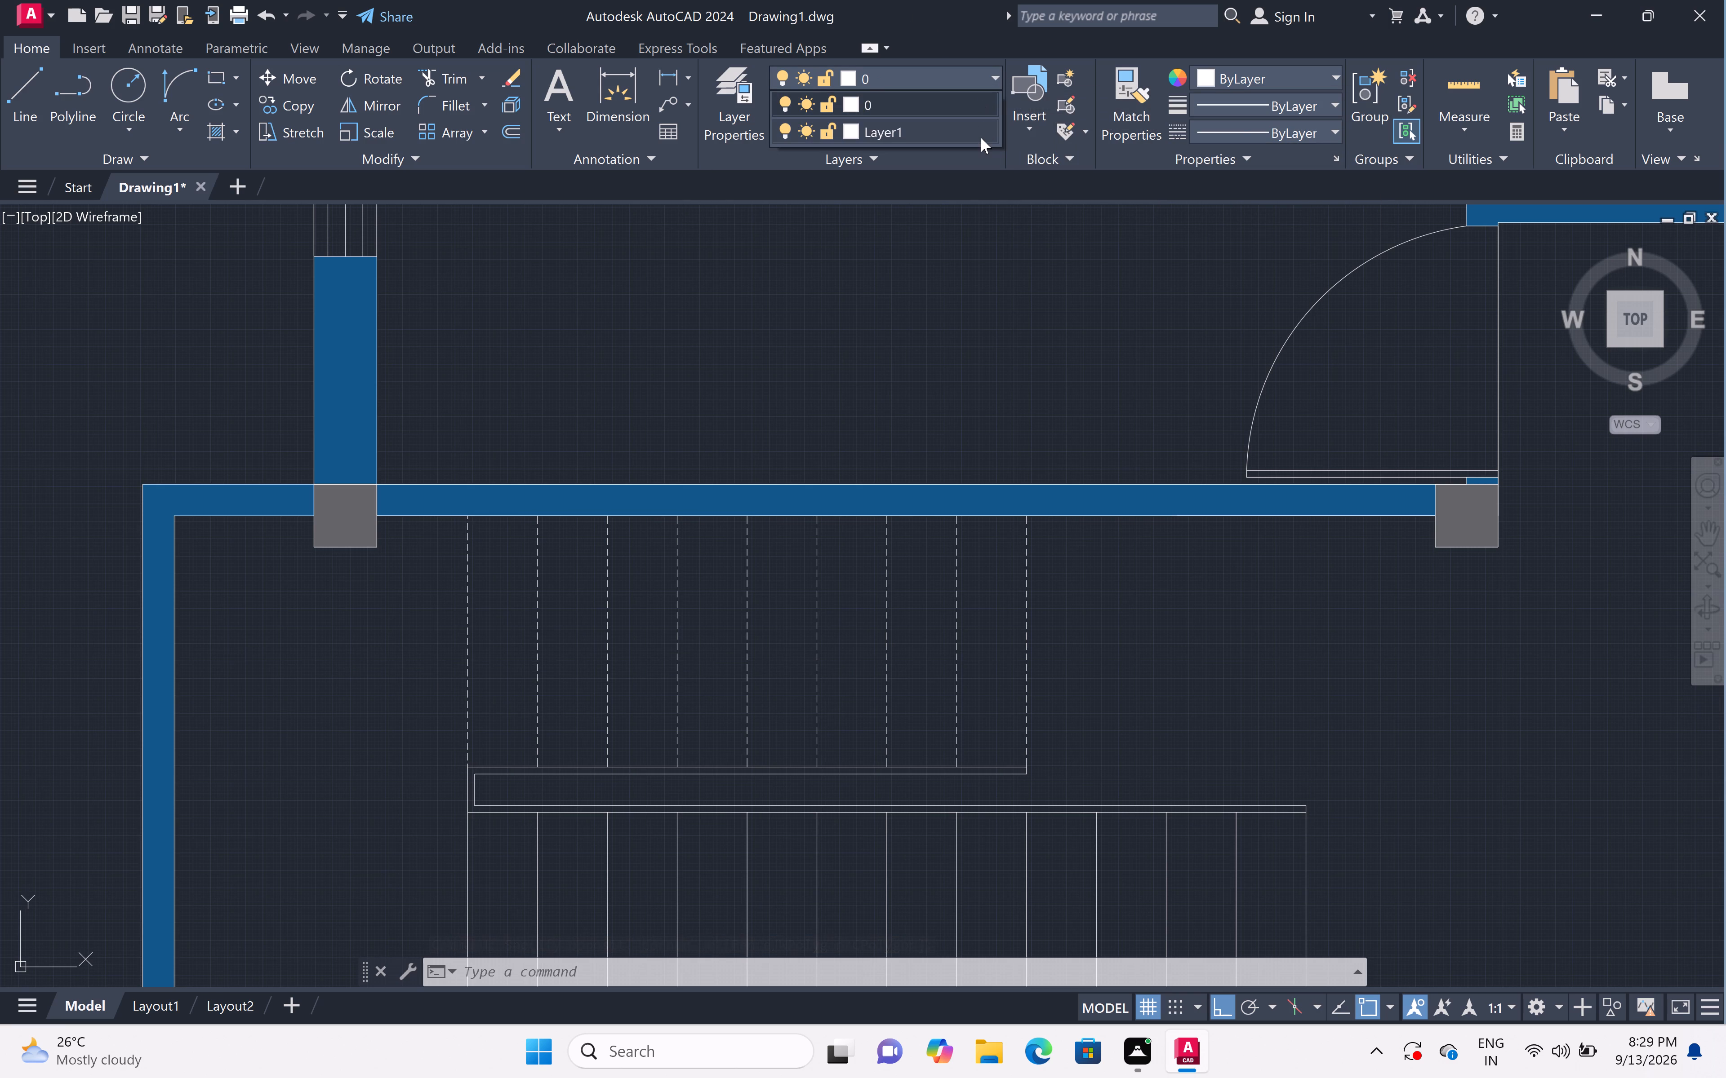
{"action": "scroll", "coordinate": [811, 349], "scroll_direction": "down", "scroll_amount": 1}
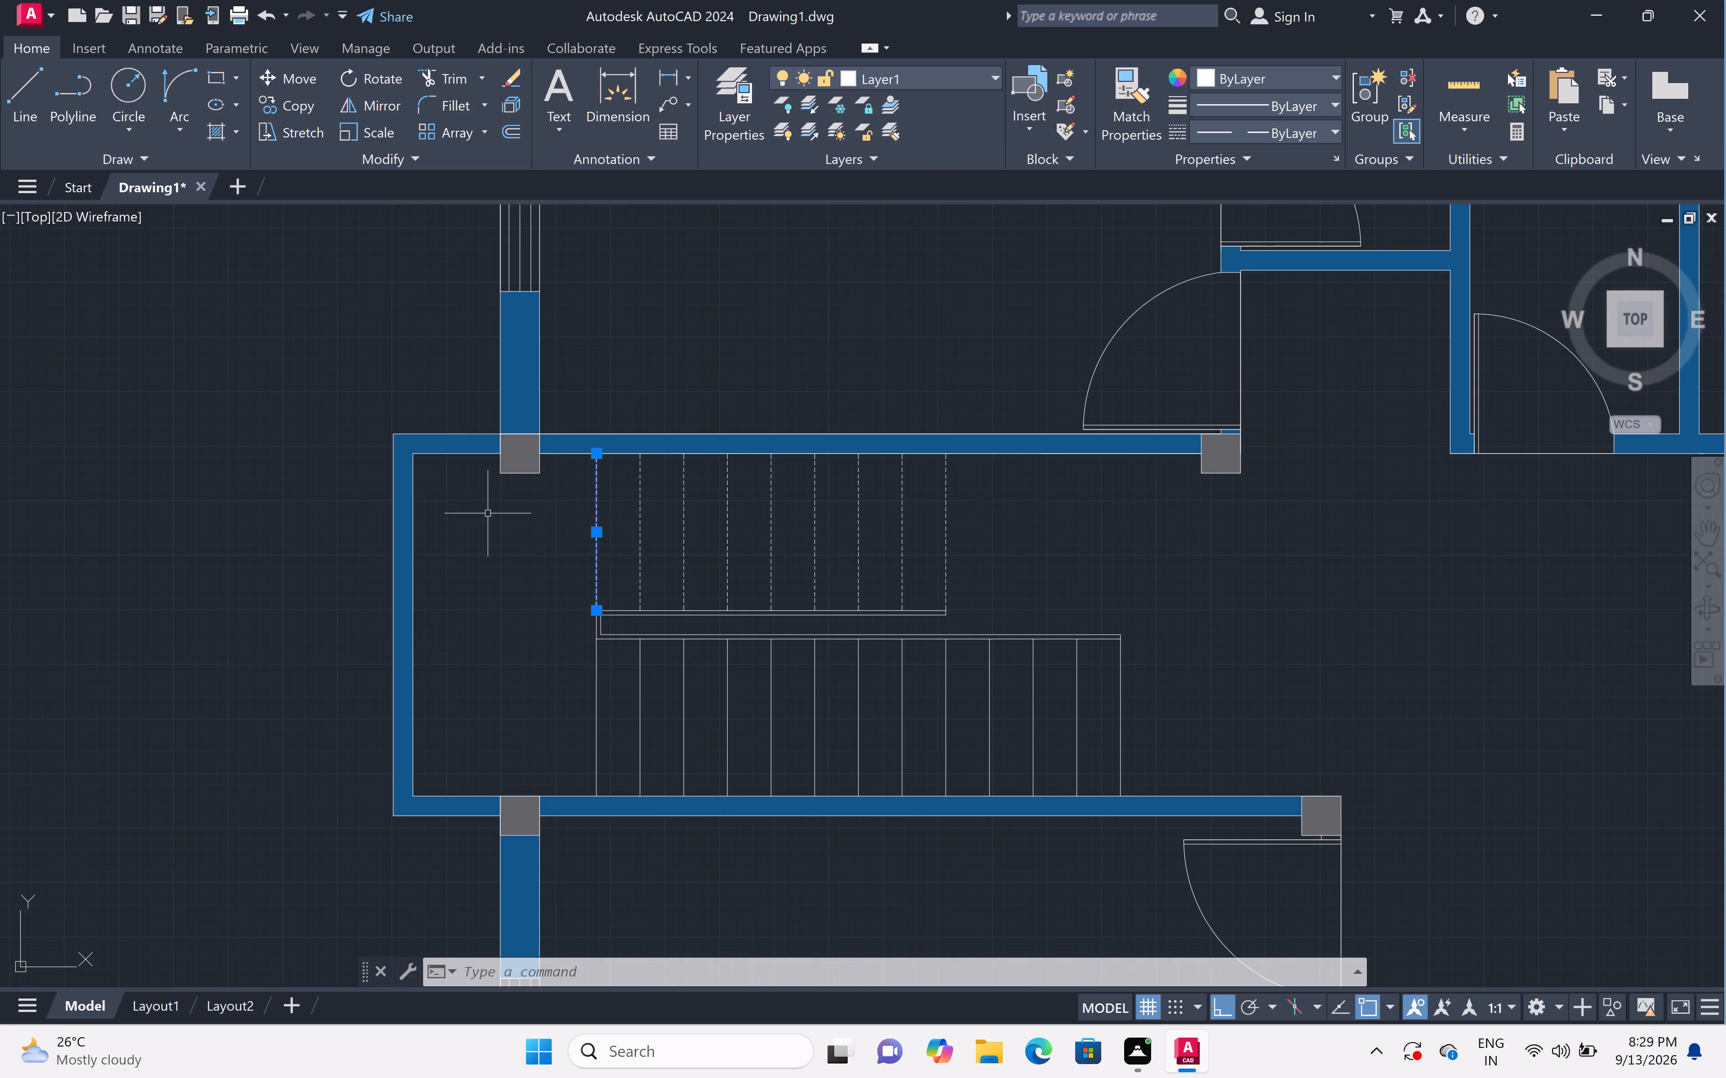
{"action": "key", "text": "Escape"}
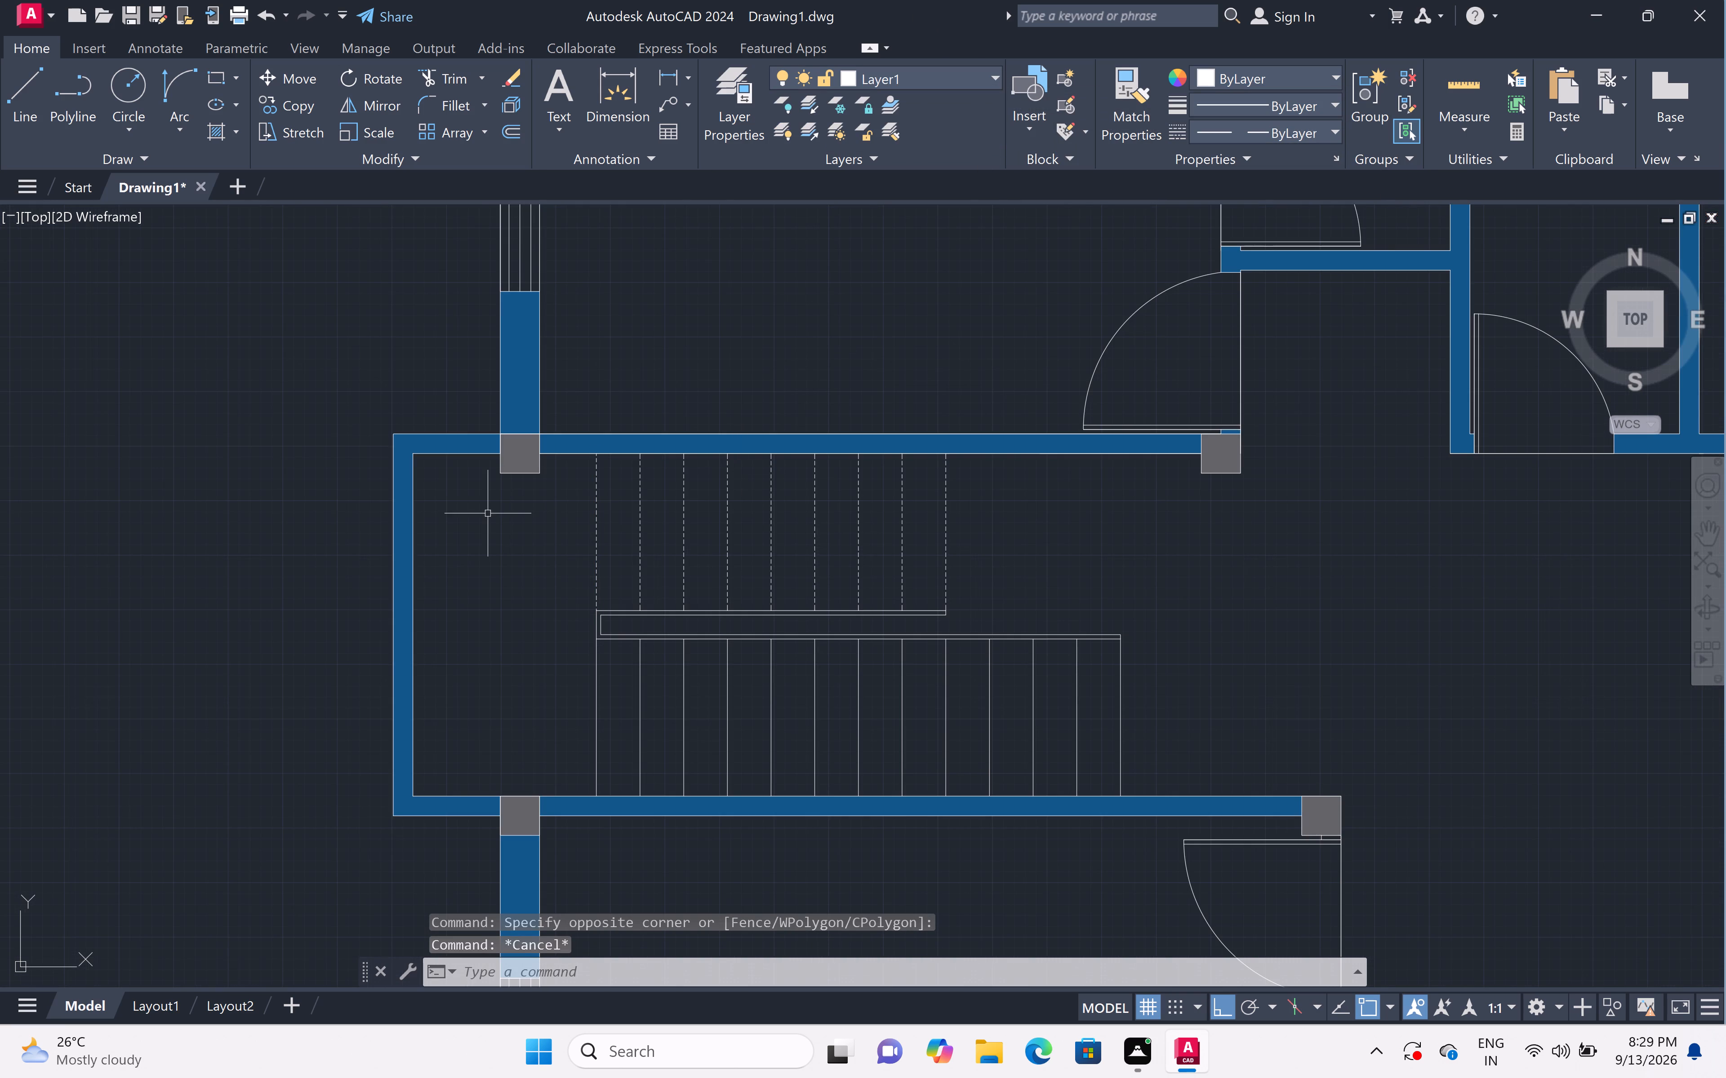
Load the ACAD_ISO02W100 linetype from acad.lin, assign it to Layer1, and close the layer manager.
{"action": "scroll", "coordinate": [487, 509], "scroll_direction": "down", "scroll_amount": 3}
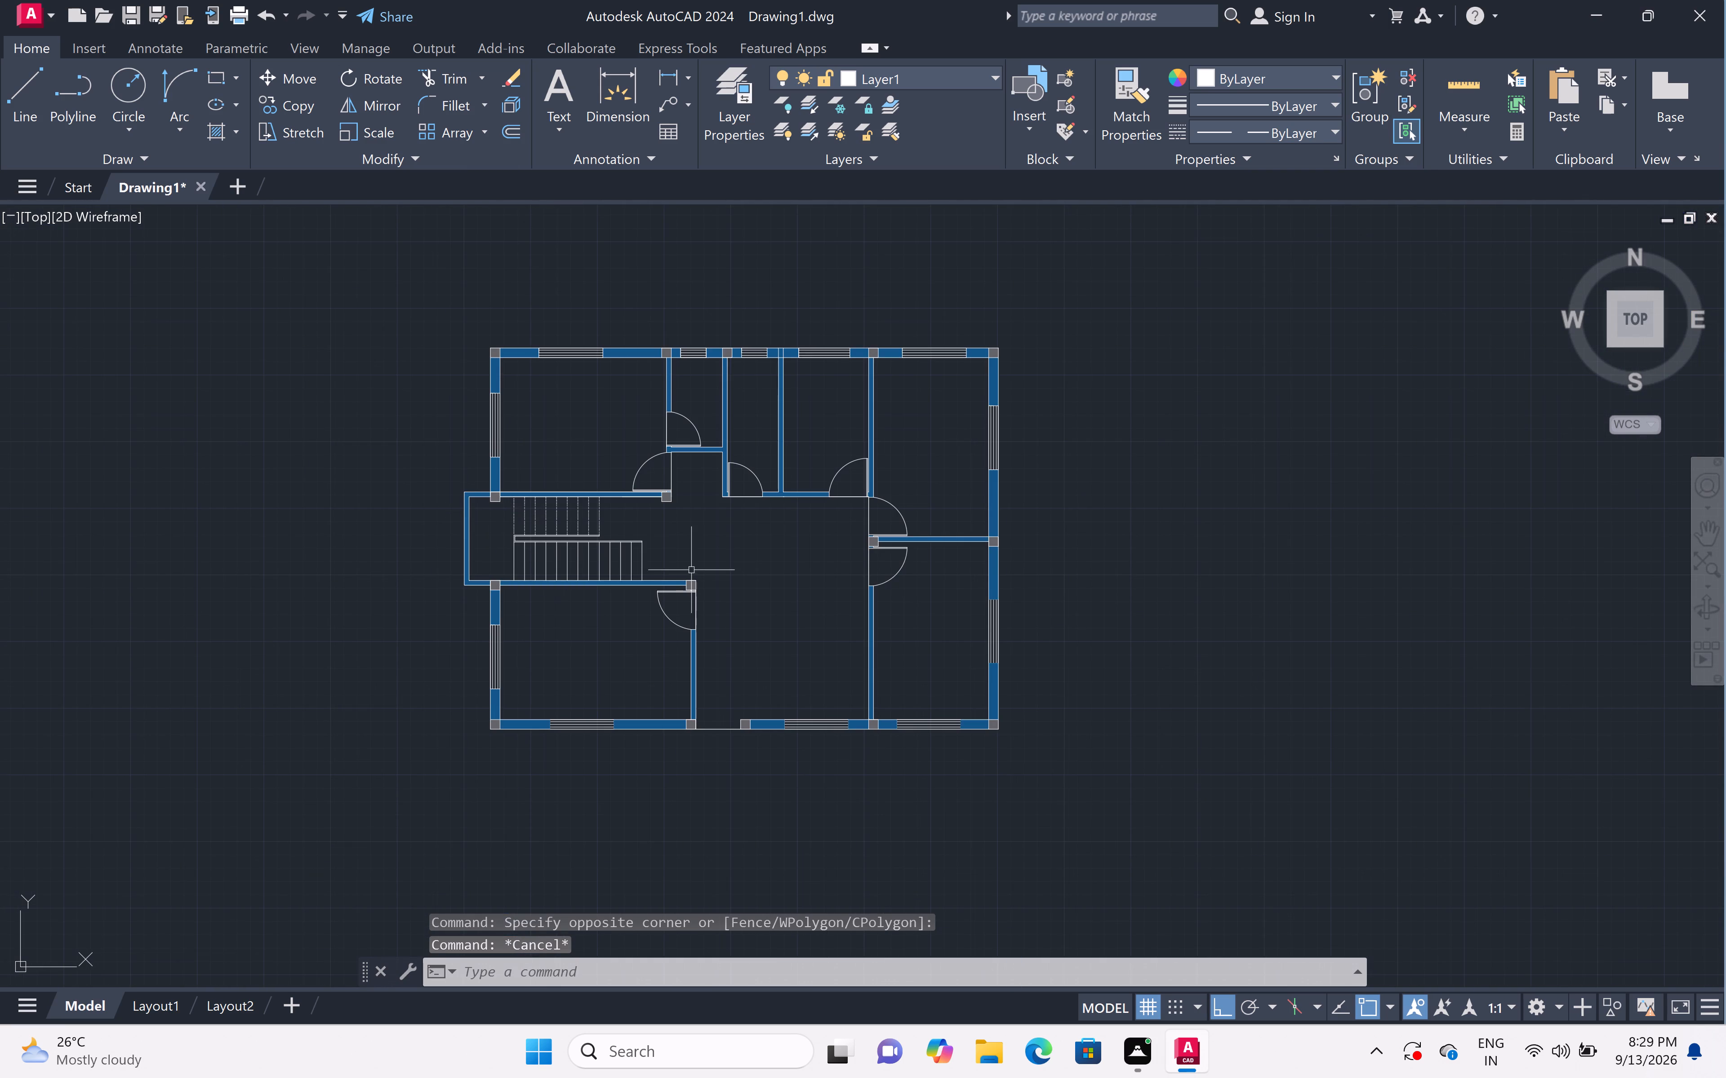
{"action": "middle_click_drag", "start_coordinate": [704, 571], "coordinate": [765, 584]}
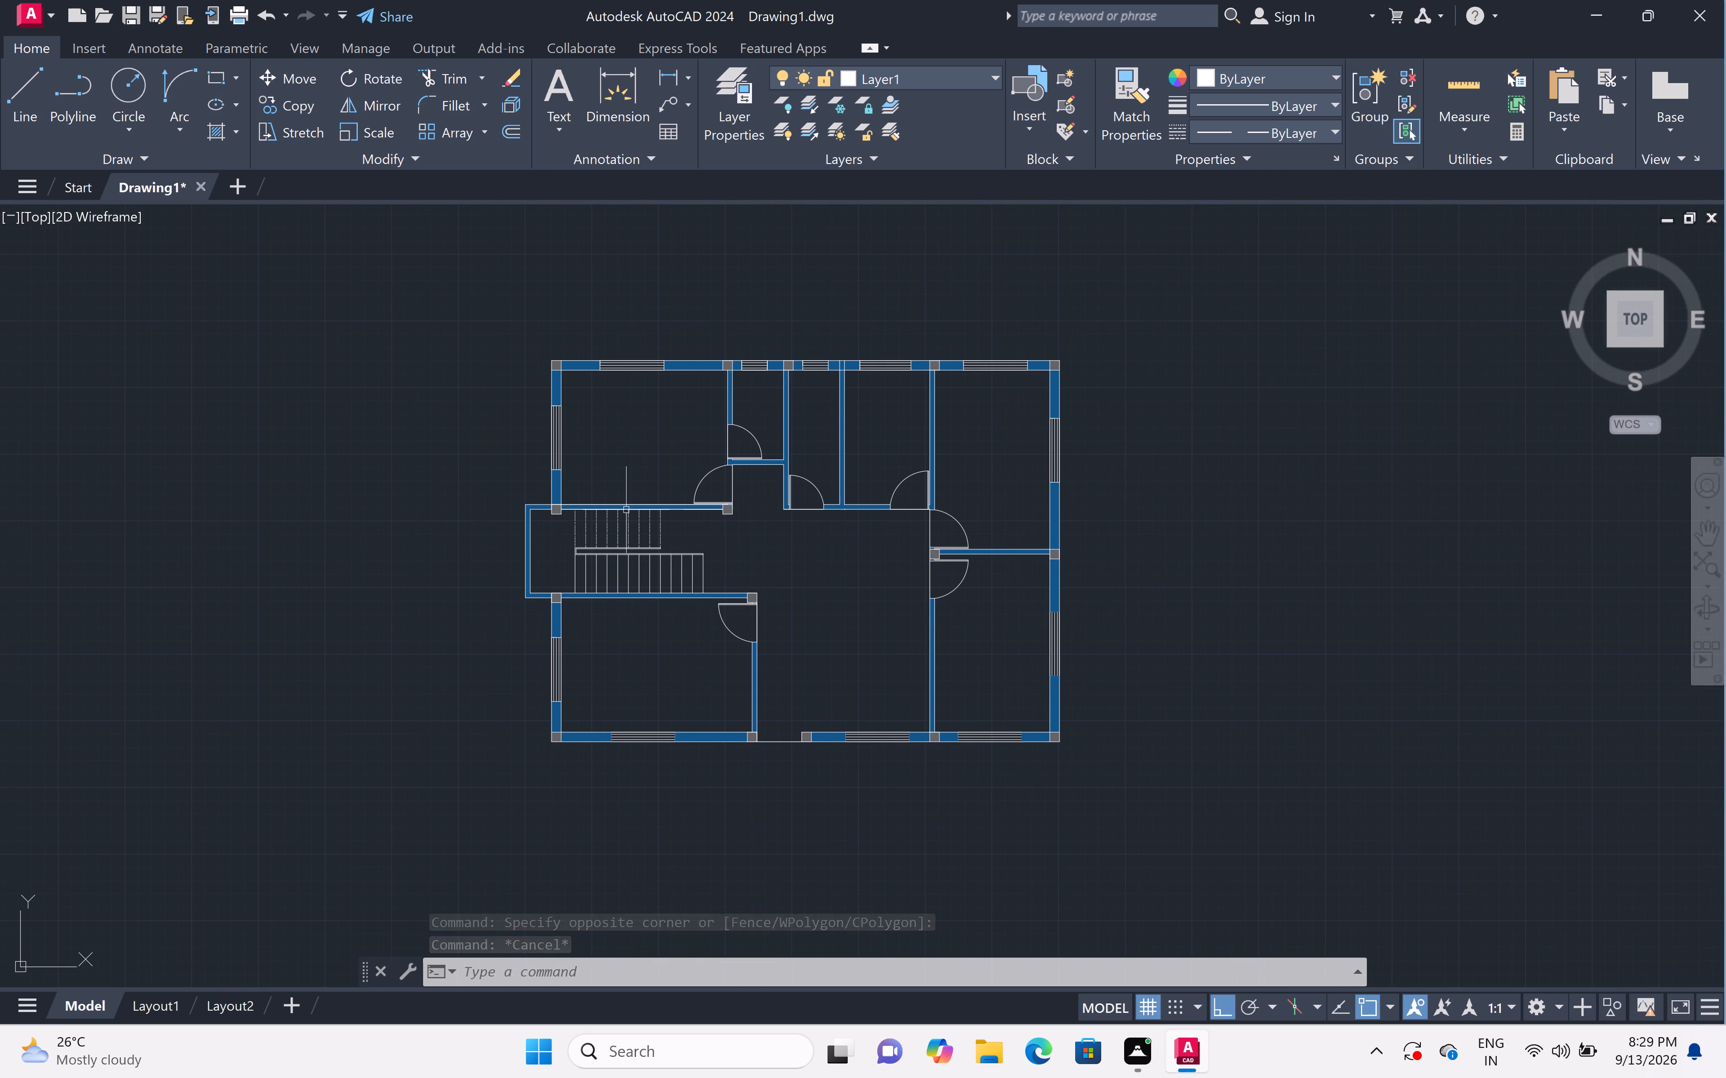
{"action": "scroll", "coordinate": [613, 512], "scroll_direction": "up", "scroll_amount": 4}
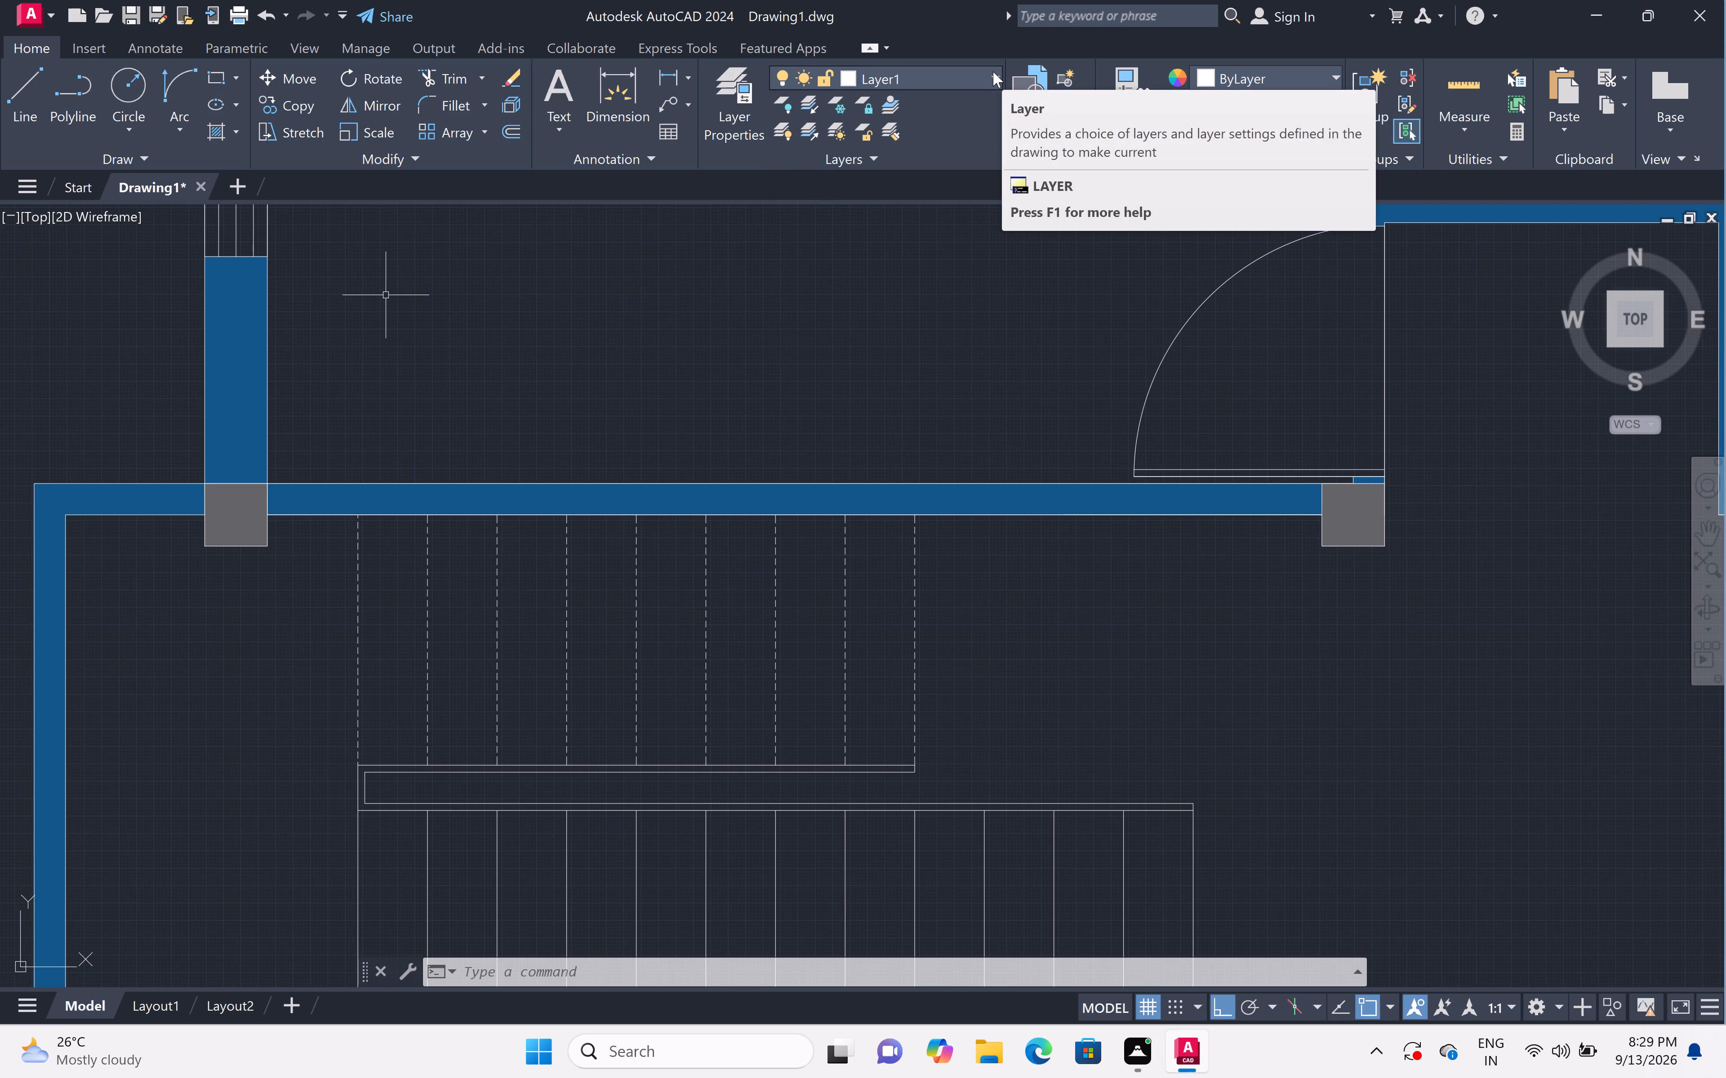
{"action": "left_click", "coordinate": [725, 115]}
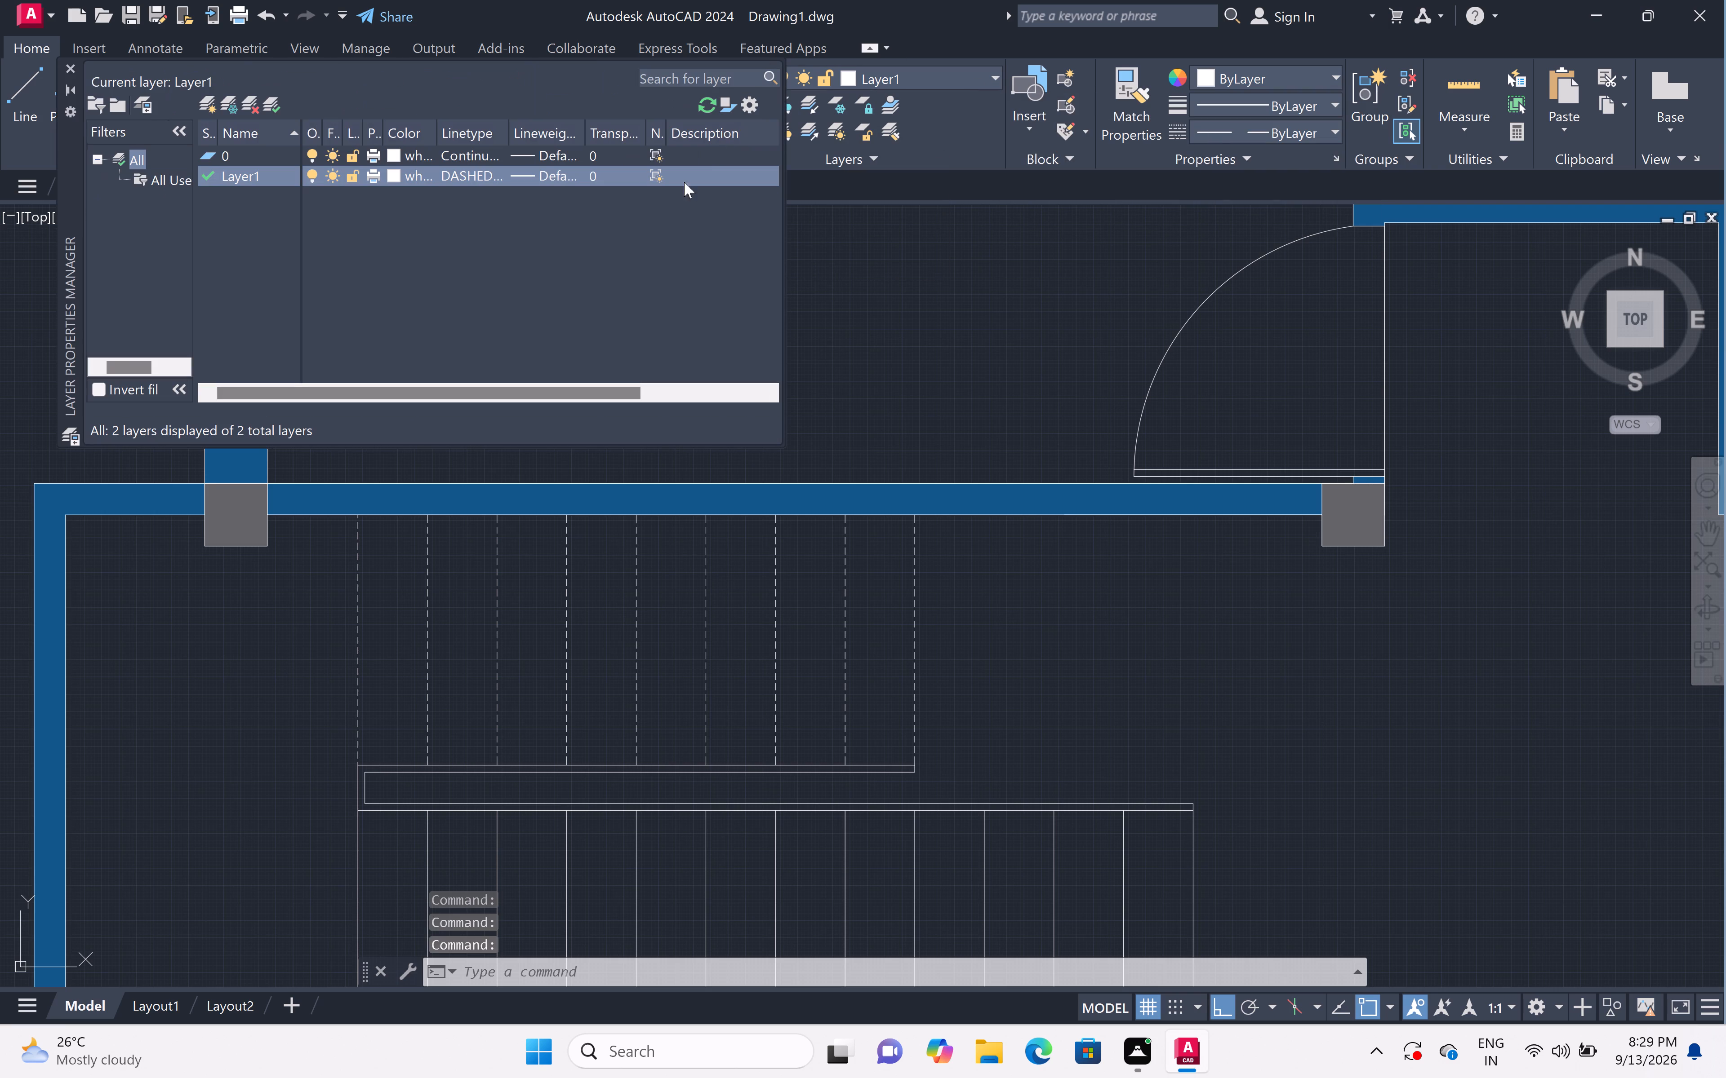
{"action": "left_click", "coordinate": [456, 169]}
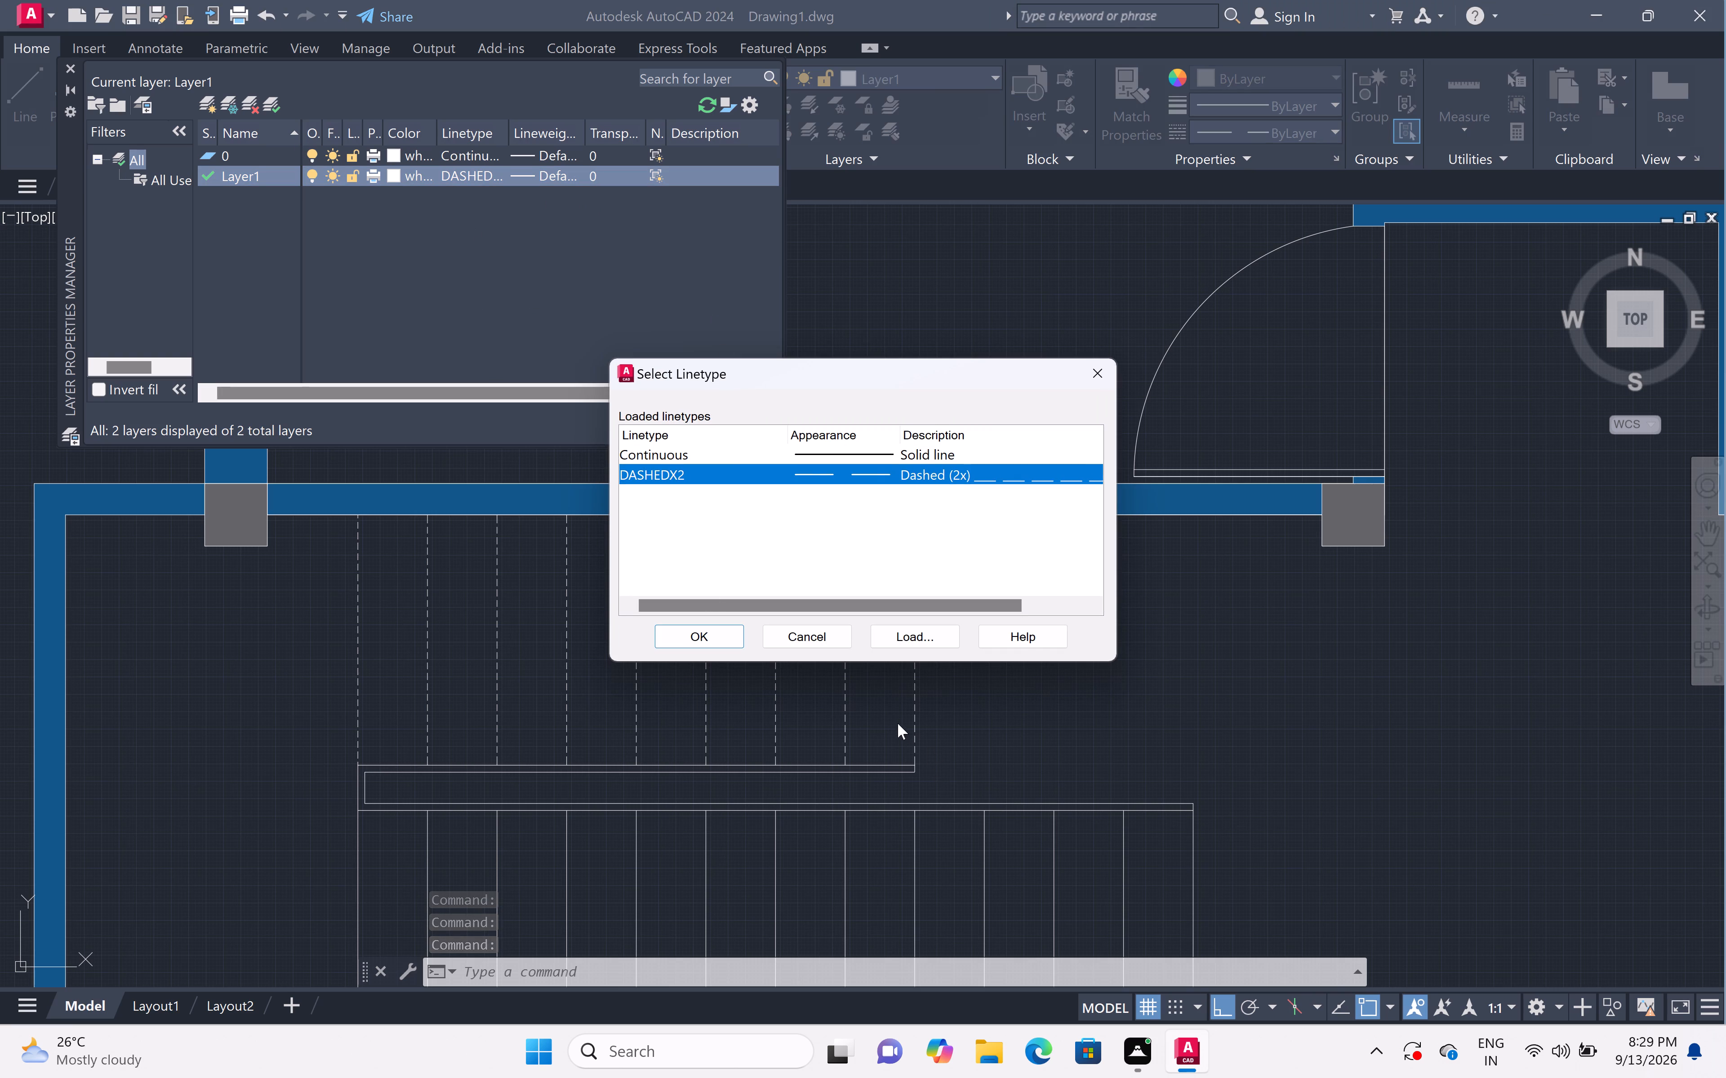
{"action": "double_click", "coordinate": [926, 621]}
{"action": "left_click", "coordinate": [924, 626]}
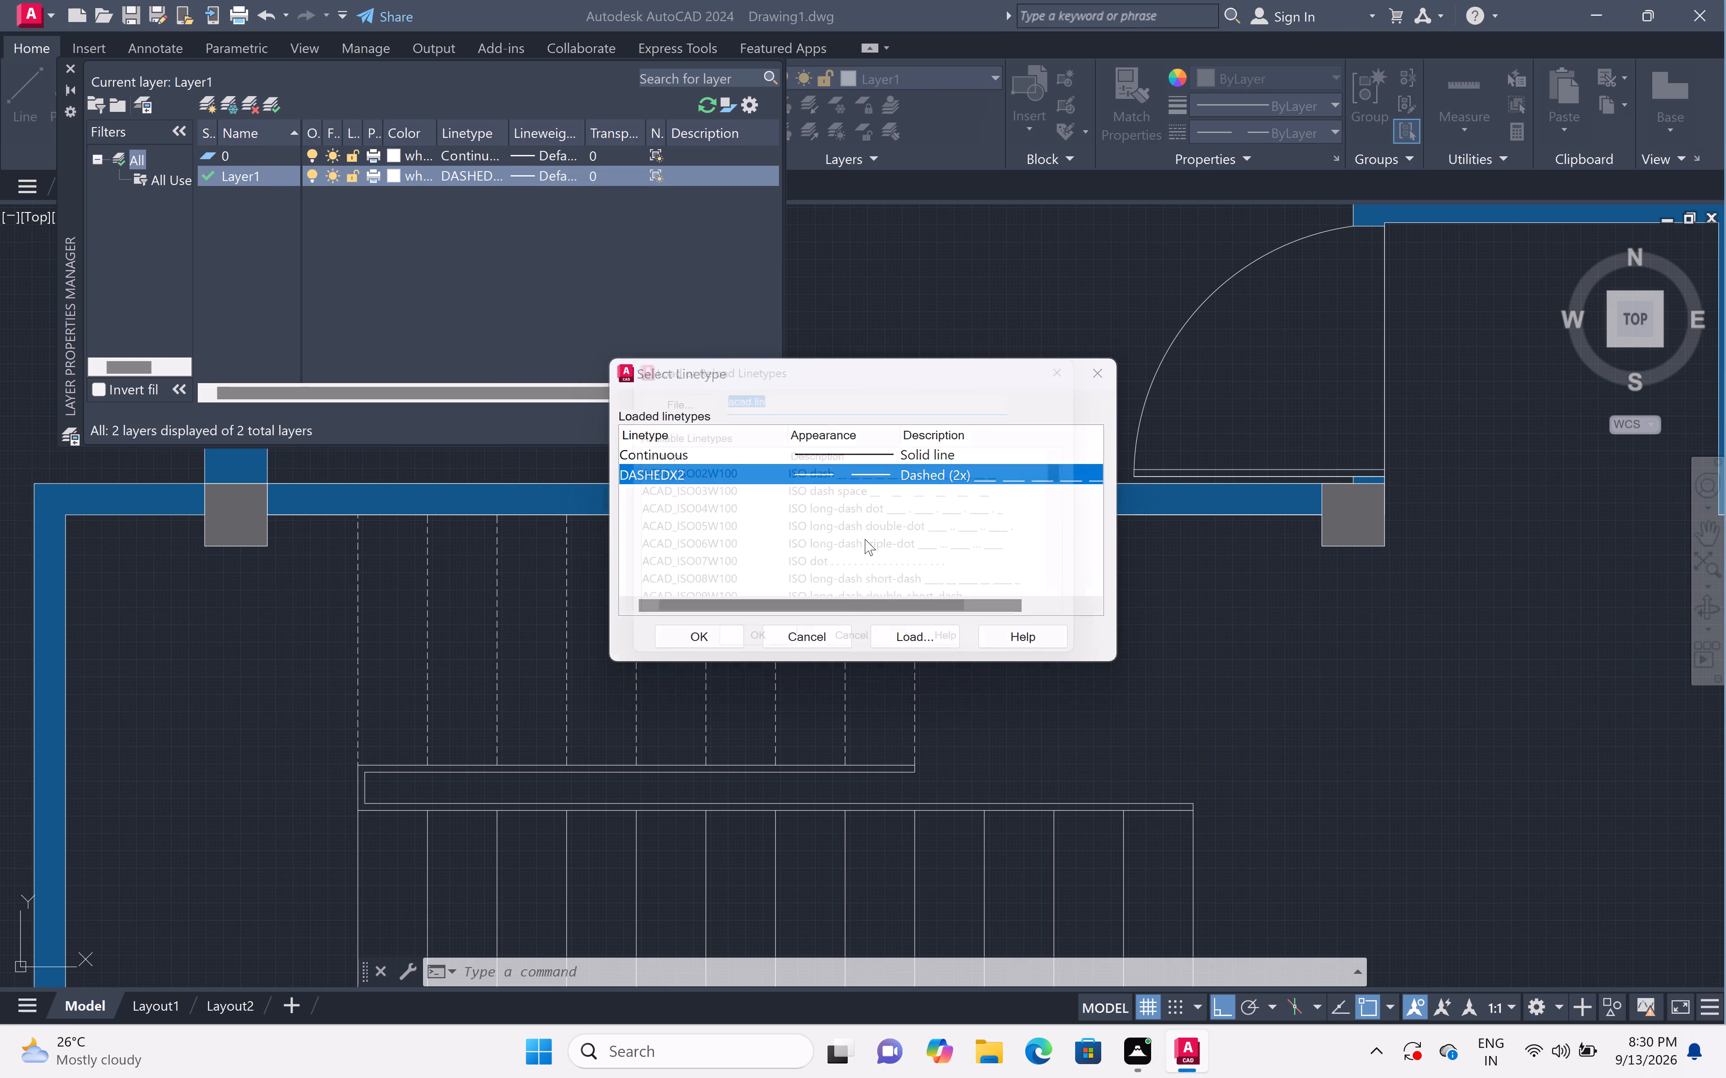
{"action": "left_click", "coordinate": [820, 466]}
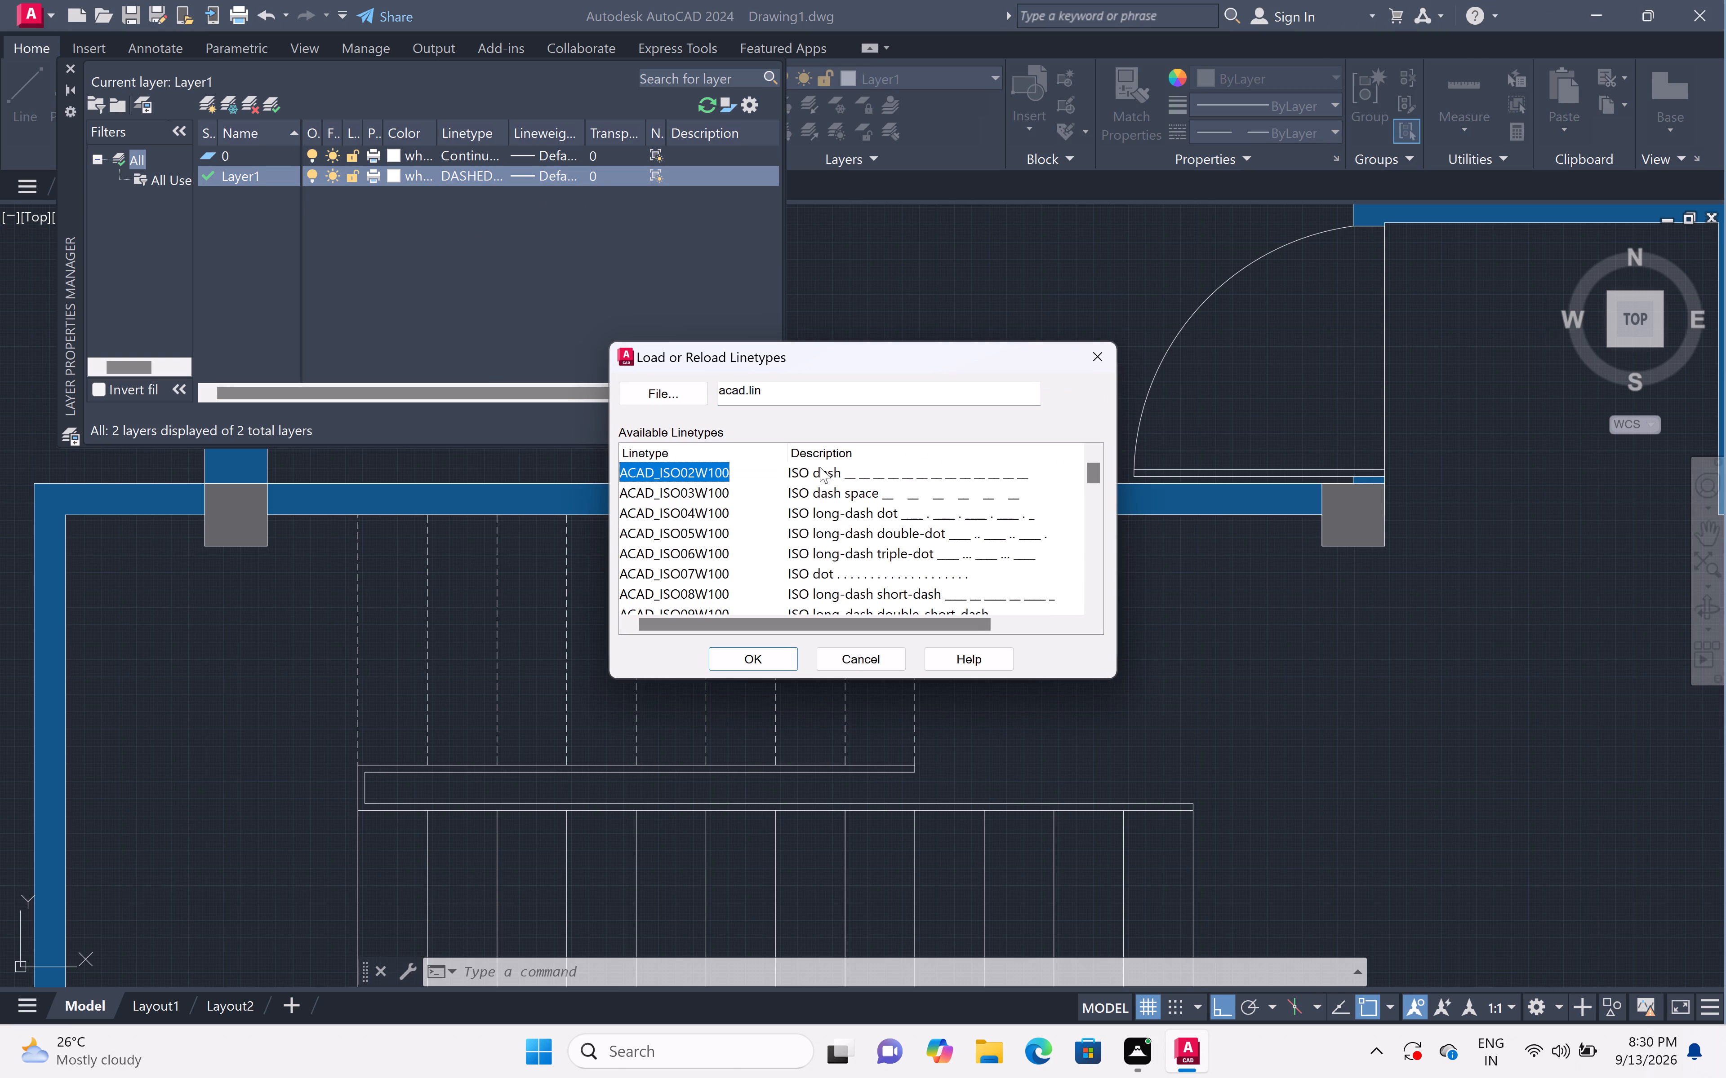
{"action": "double_click", "coordinate": [721, 659]}
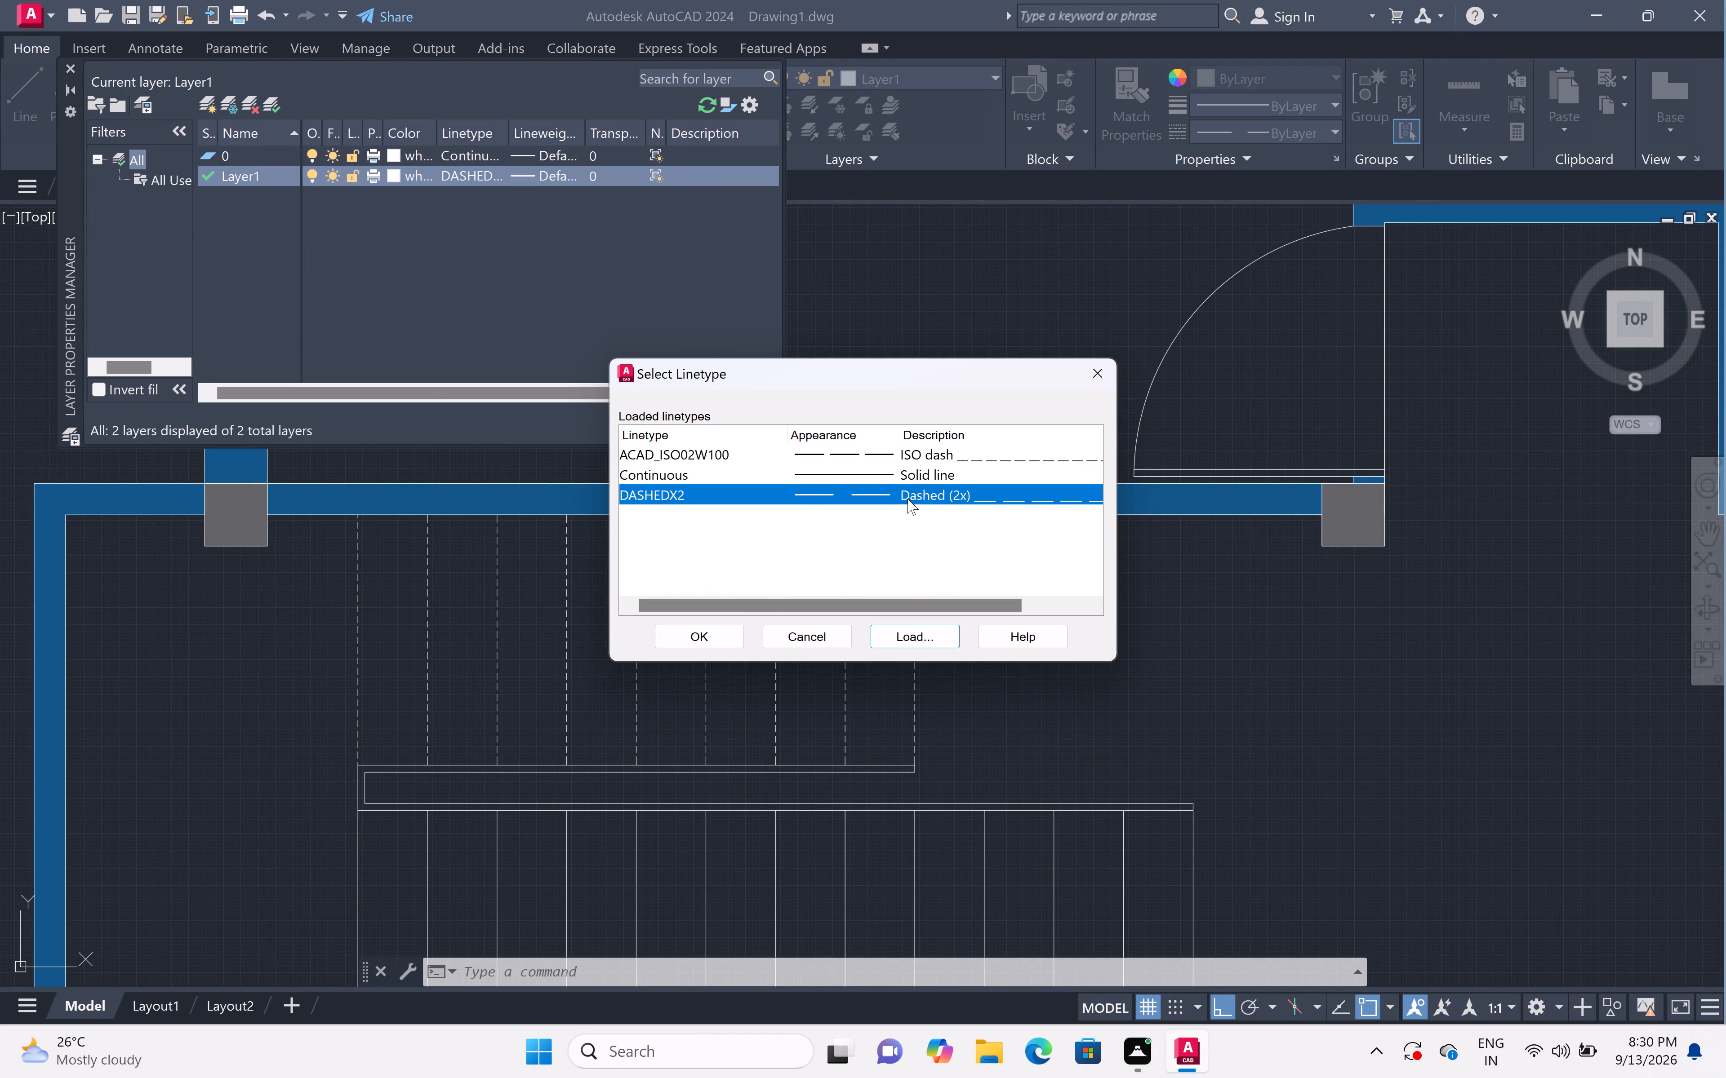
{"action": "left_click", "coordinate": [908, 449]}
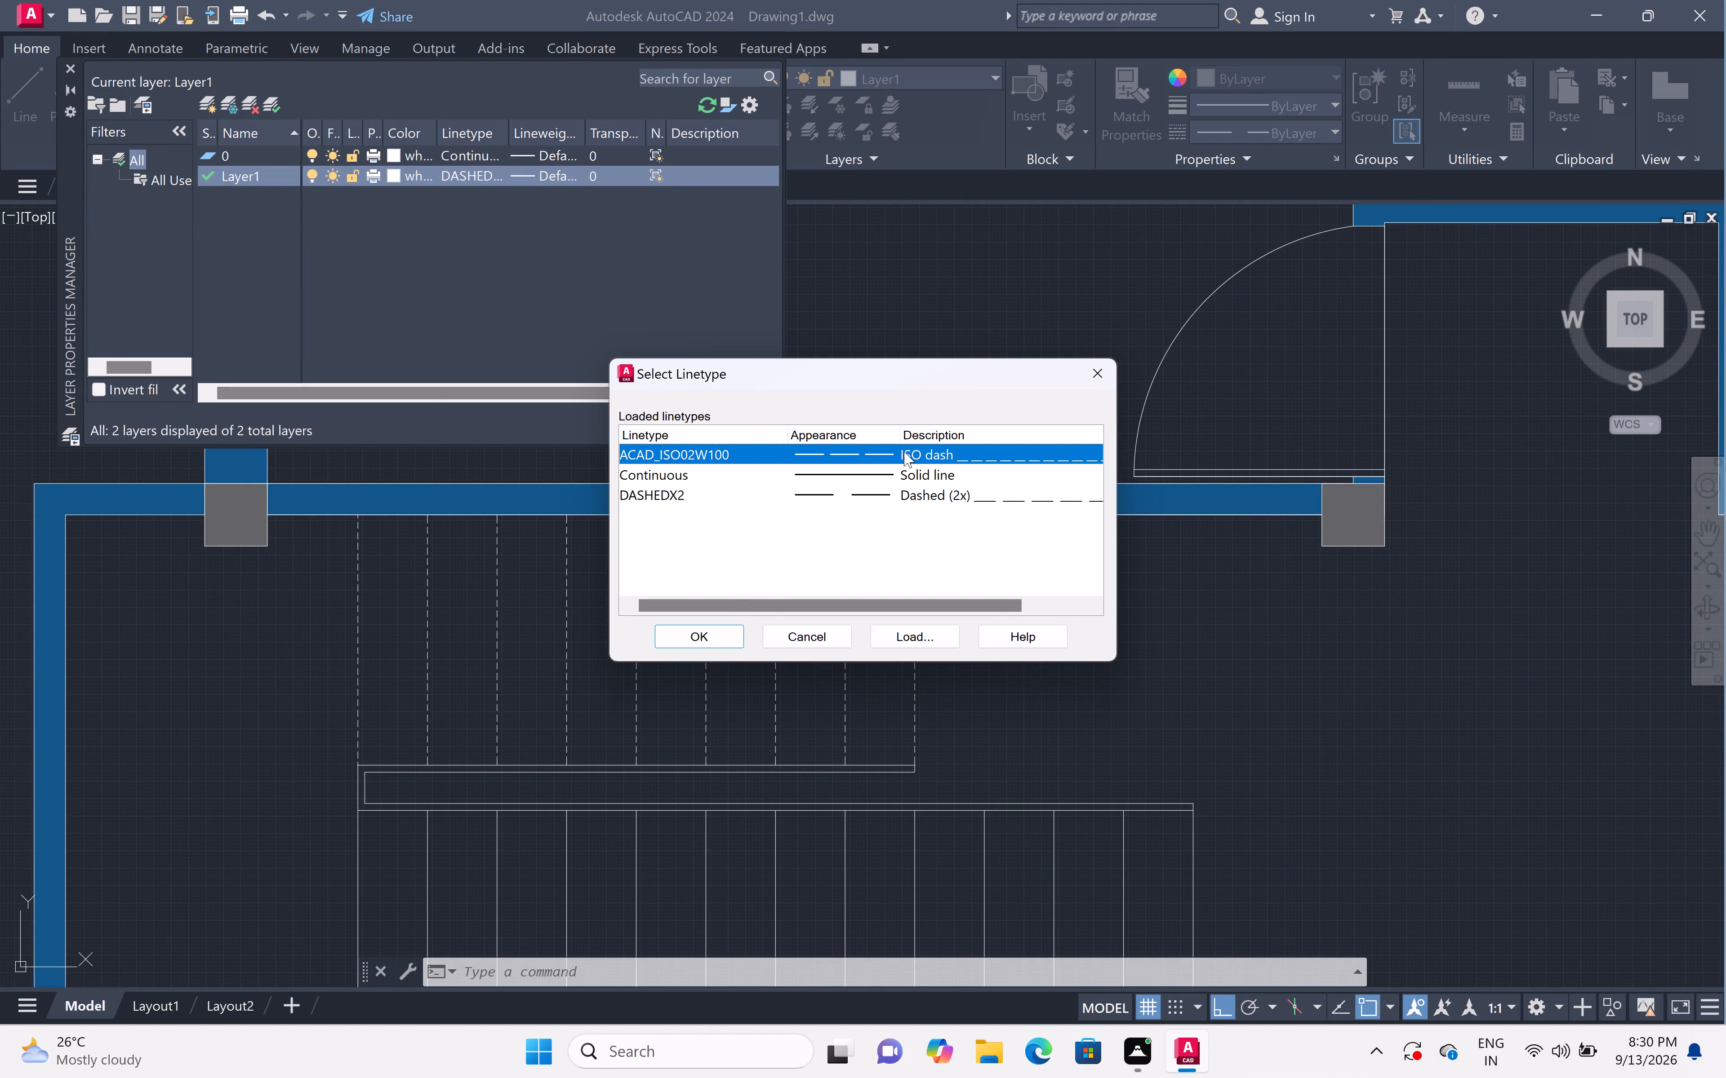
{"action": "left_click", "coordinate": [700, 631]}
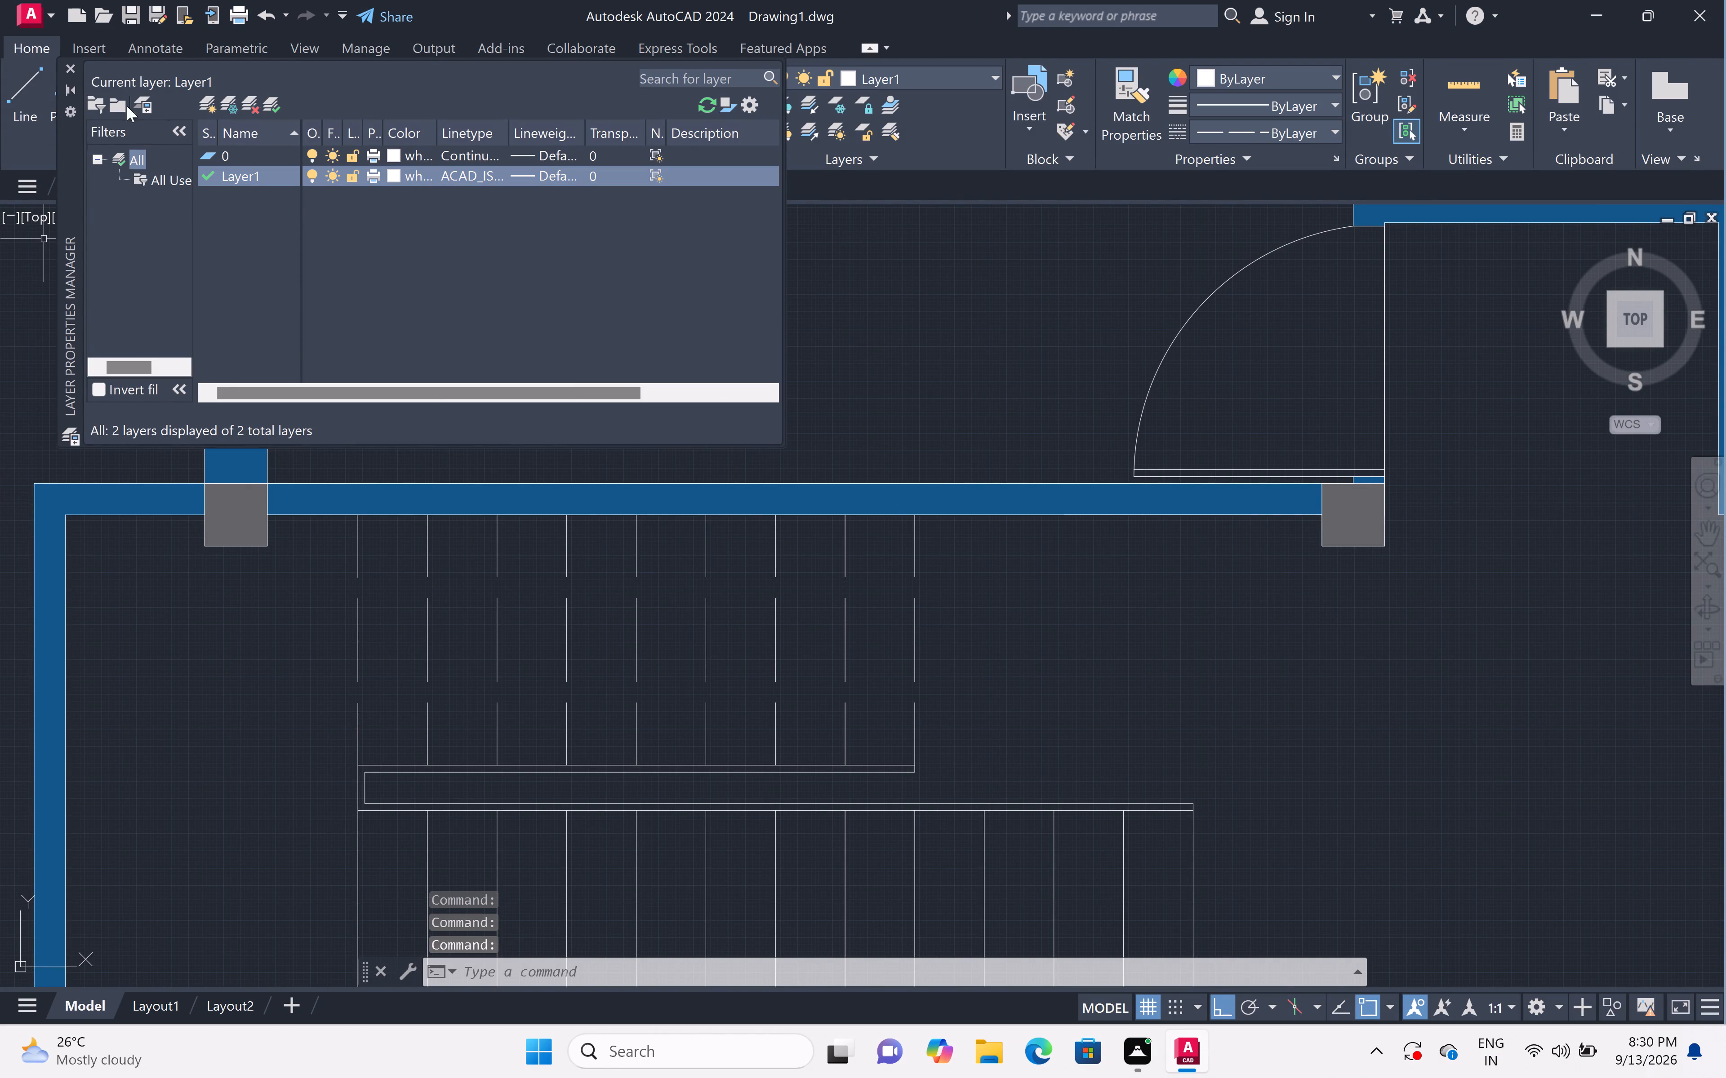
{"action": "left_click", "coordinate": [67, 67]}
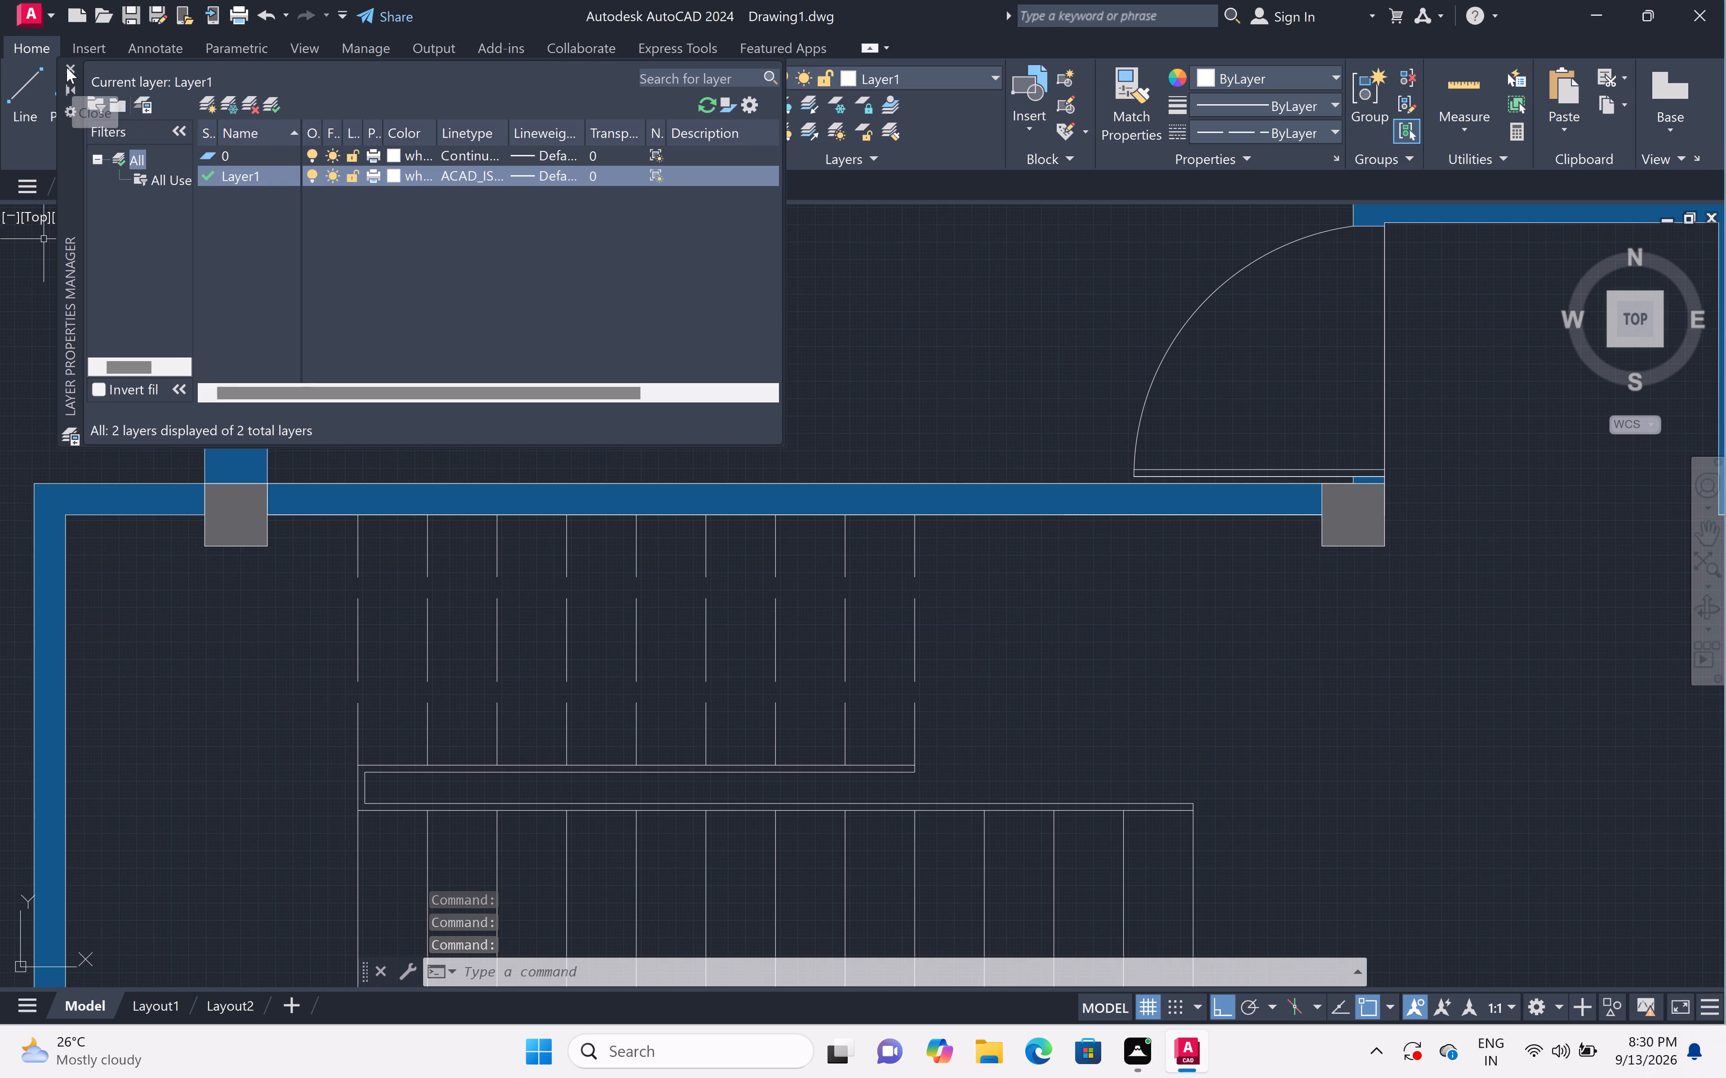
Examine the whole floor plan, checking how the upper flight's dashed treads look alongside the walls, windows and doors.
{"action": "scroll", "coordinate": [637, 409], "scroll_direction": "down", "scroll_amount": 4}
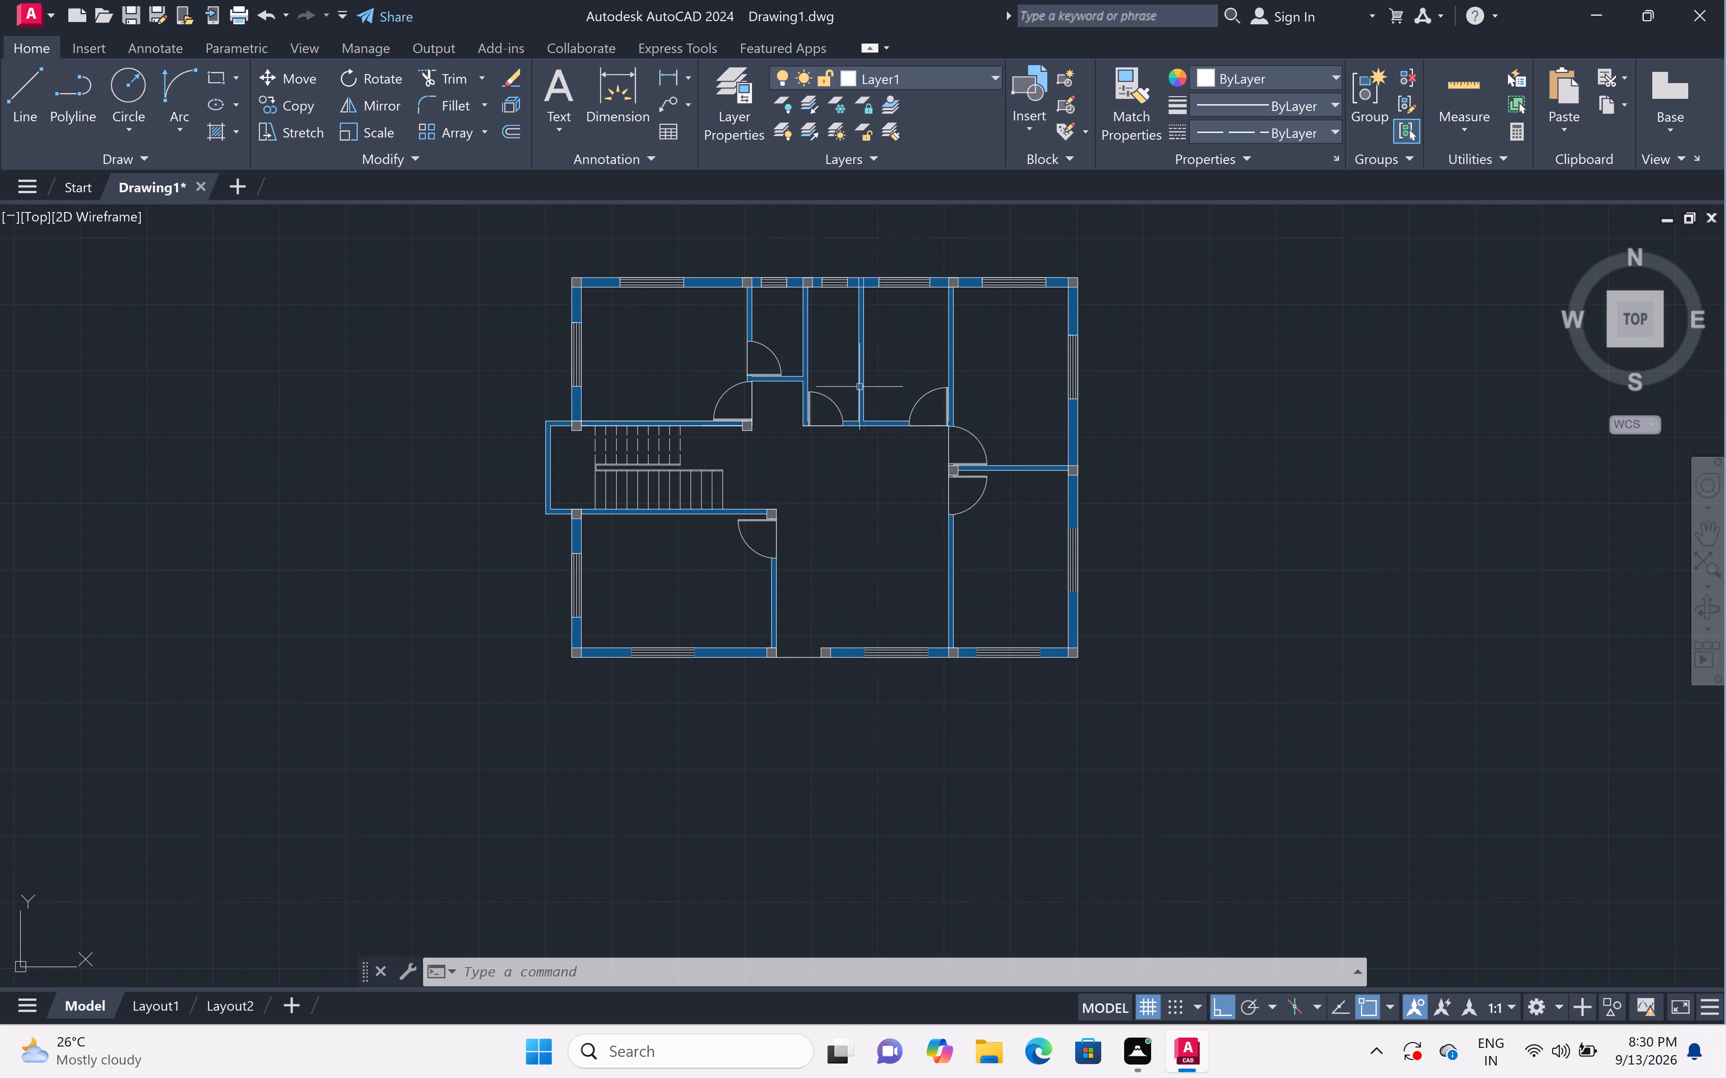
{"action": "middle_click_drag", "start_coordinate": [802, 548], "coordinate": [836, 673]}
{"action": "middle_click_drag", "start_coordinate": [836, 673], "coordinate": [843, 692]}
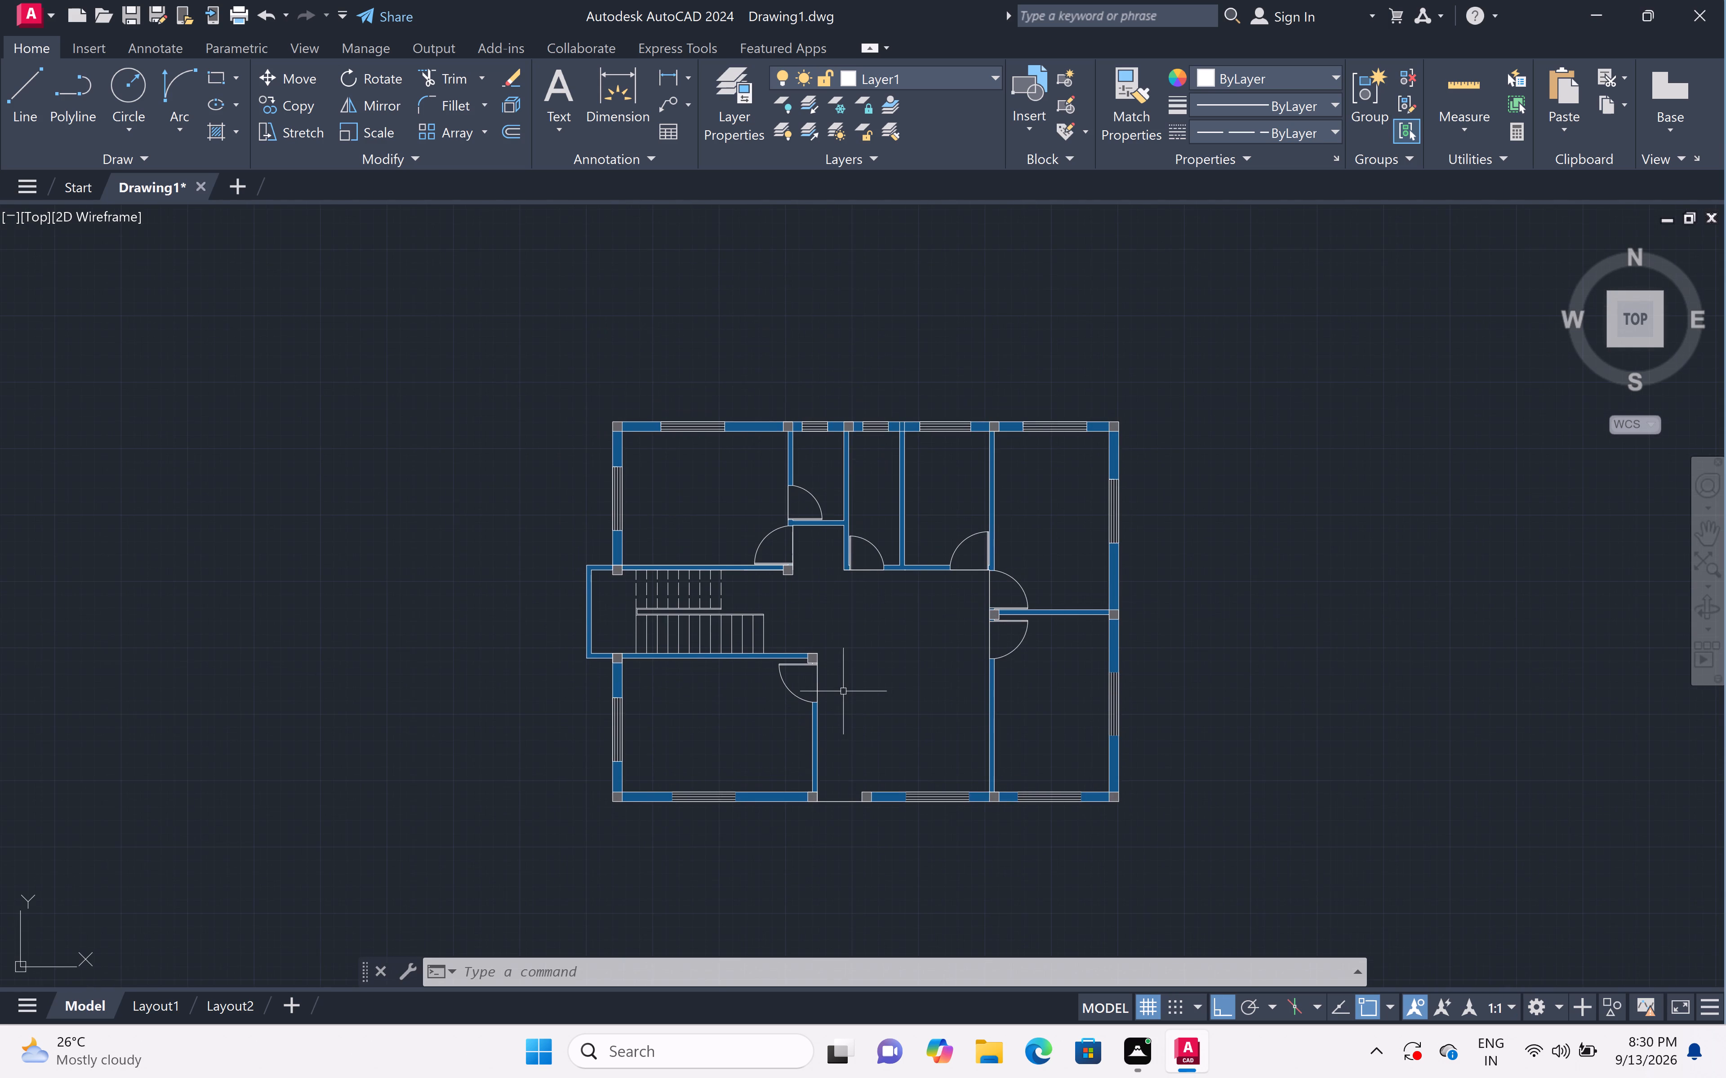
{"action": "middle_click", "coordinate": [847, 689]}
{"action": "middle_click_drag", "start_coordinate": [847, 689], "coordinate": [871, 607]}
{"action": "scroll", "coordinate": [874, 601], "scroll_direction": "down", "scroll_amount": 1}
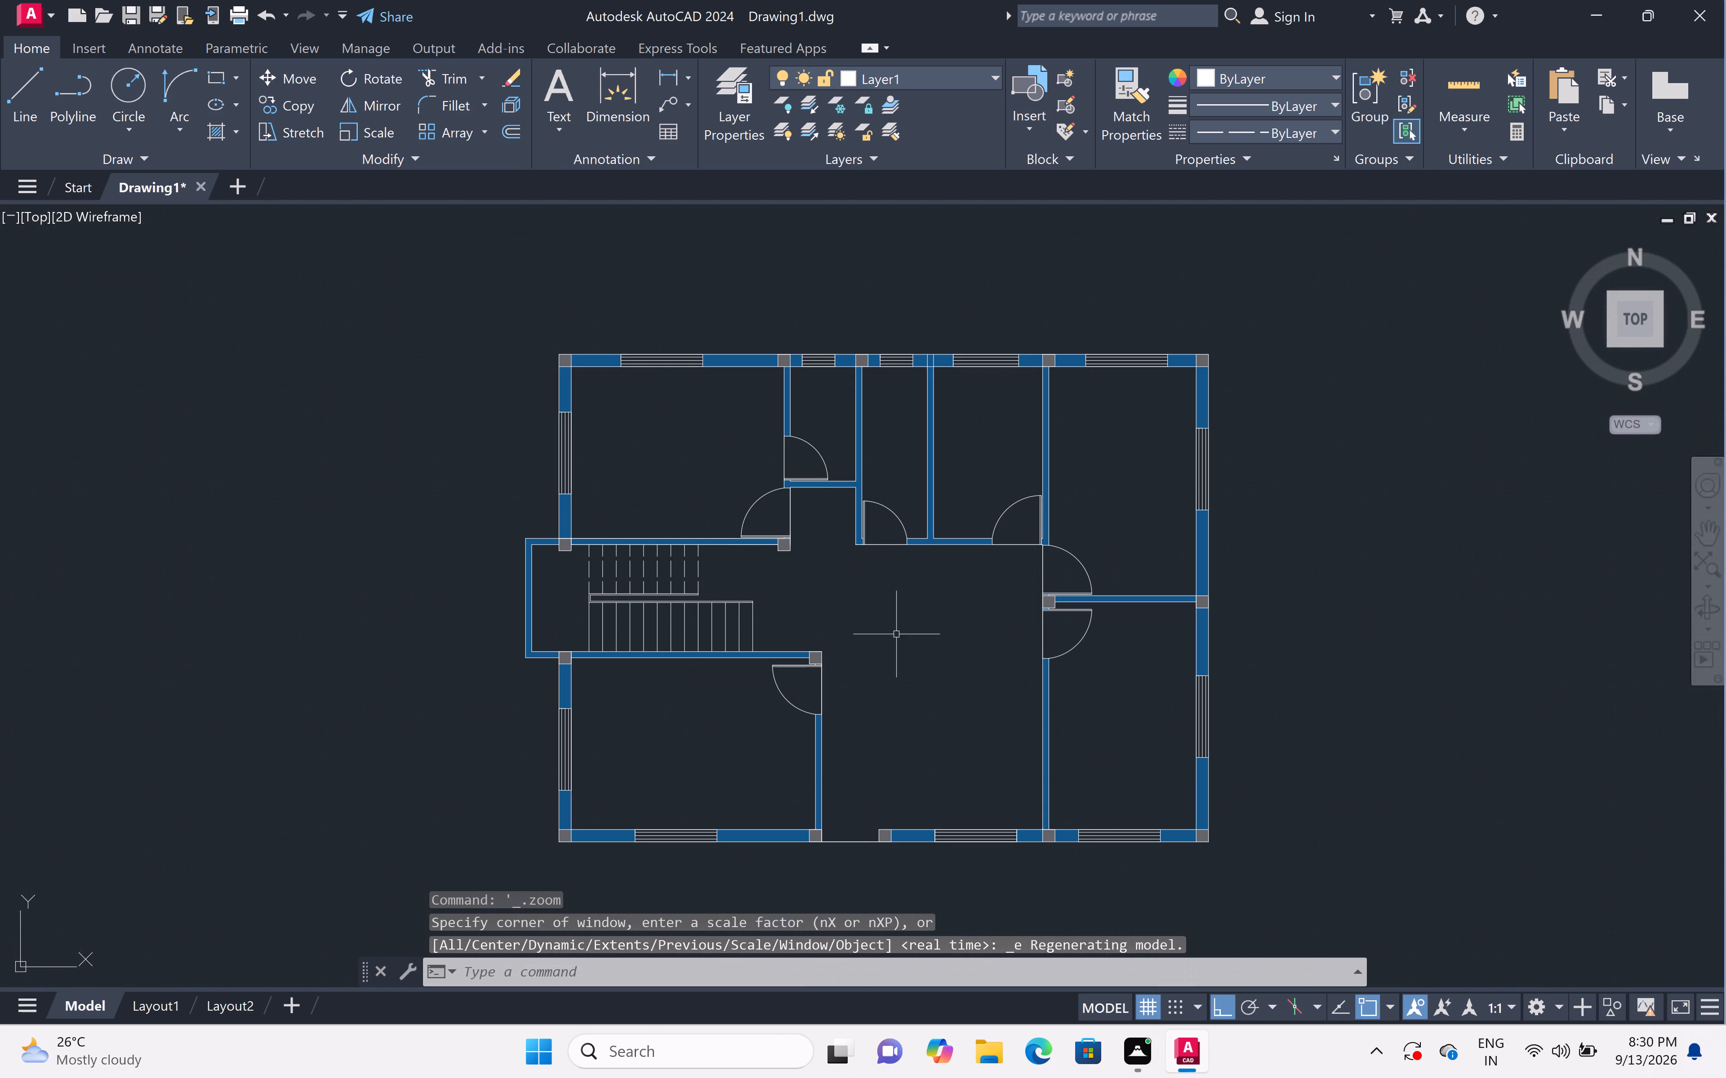
{"action": "middle_click_drag", "start_coordinate": [896, 634], "coordinate": [860, 604]}
{"action": "middle_click_drag", "start_coordinate": [860, 602], "coordinate": [860, 593]}
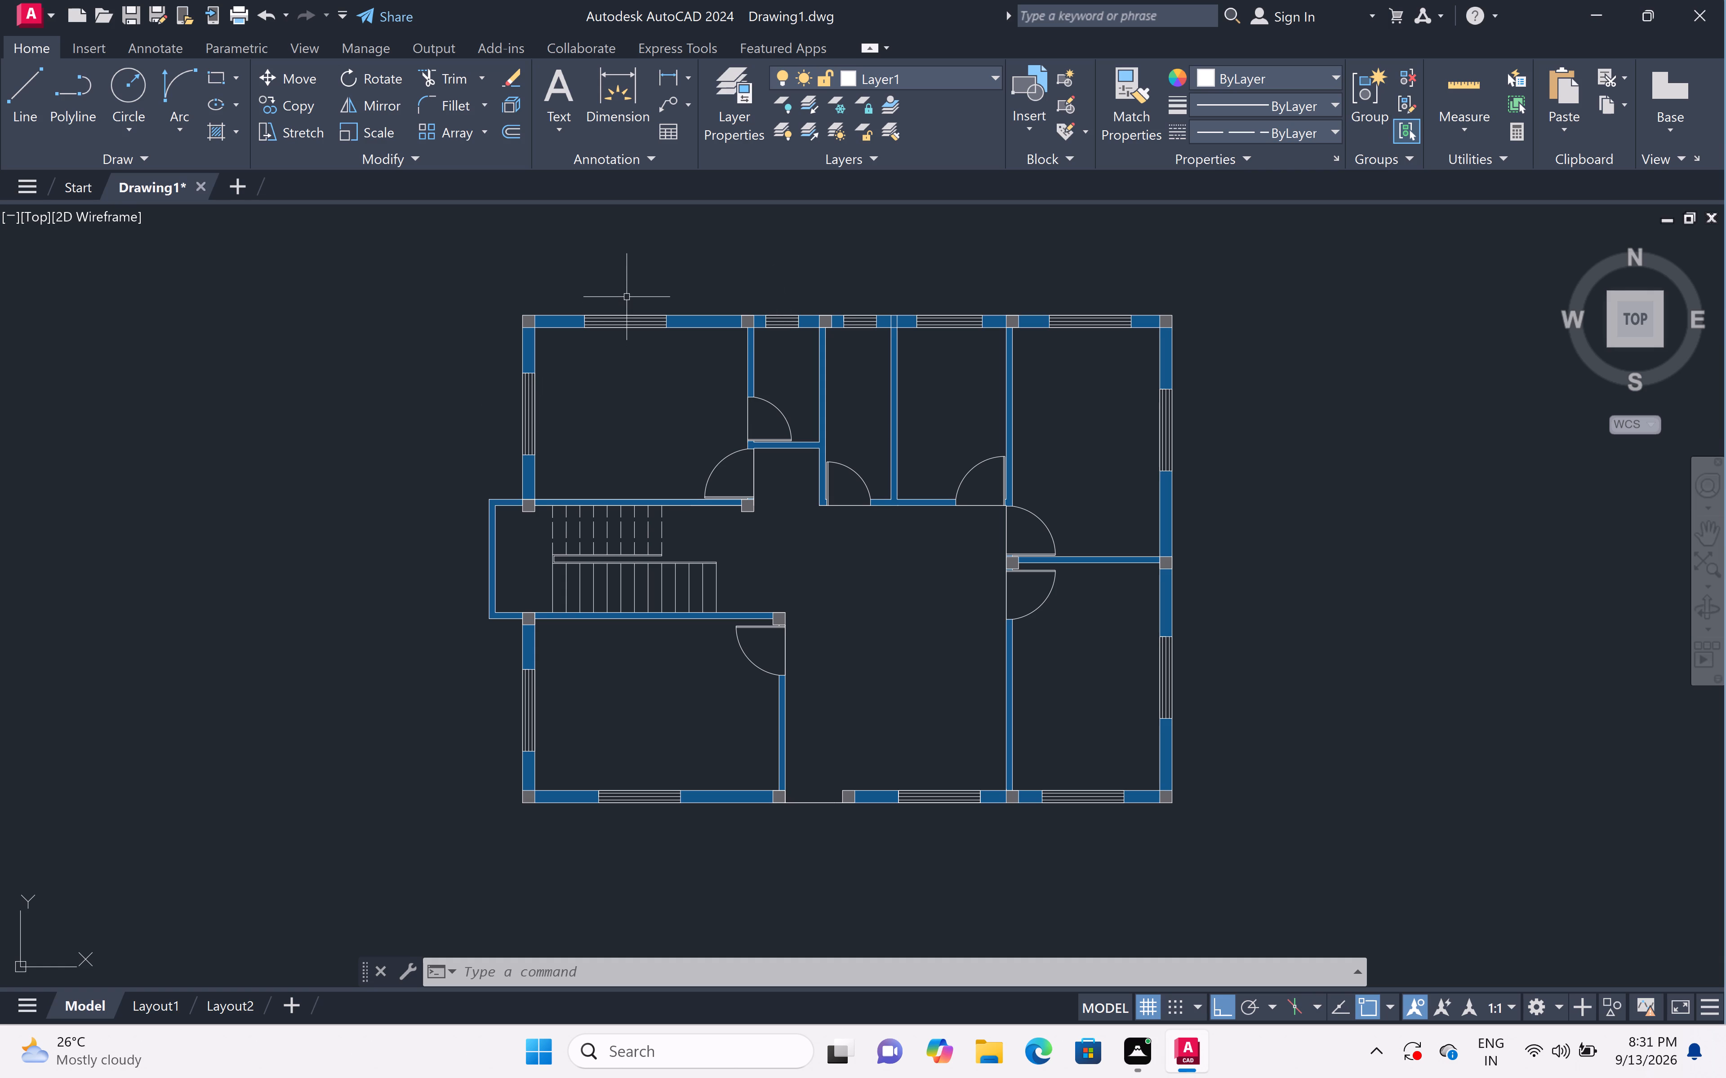
{"action": "scroll", "coordinate": [621, 292], "scroll_direction": "up", "scroll_amount": 3}
{"action": "scroll", "coordinate": [605, 314], "scroll_direction": "down", "scroll_amount": 3}
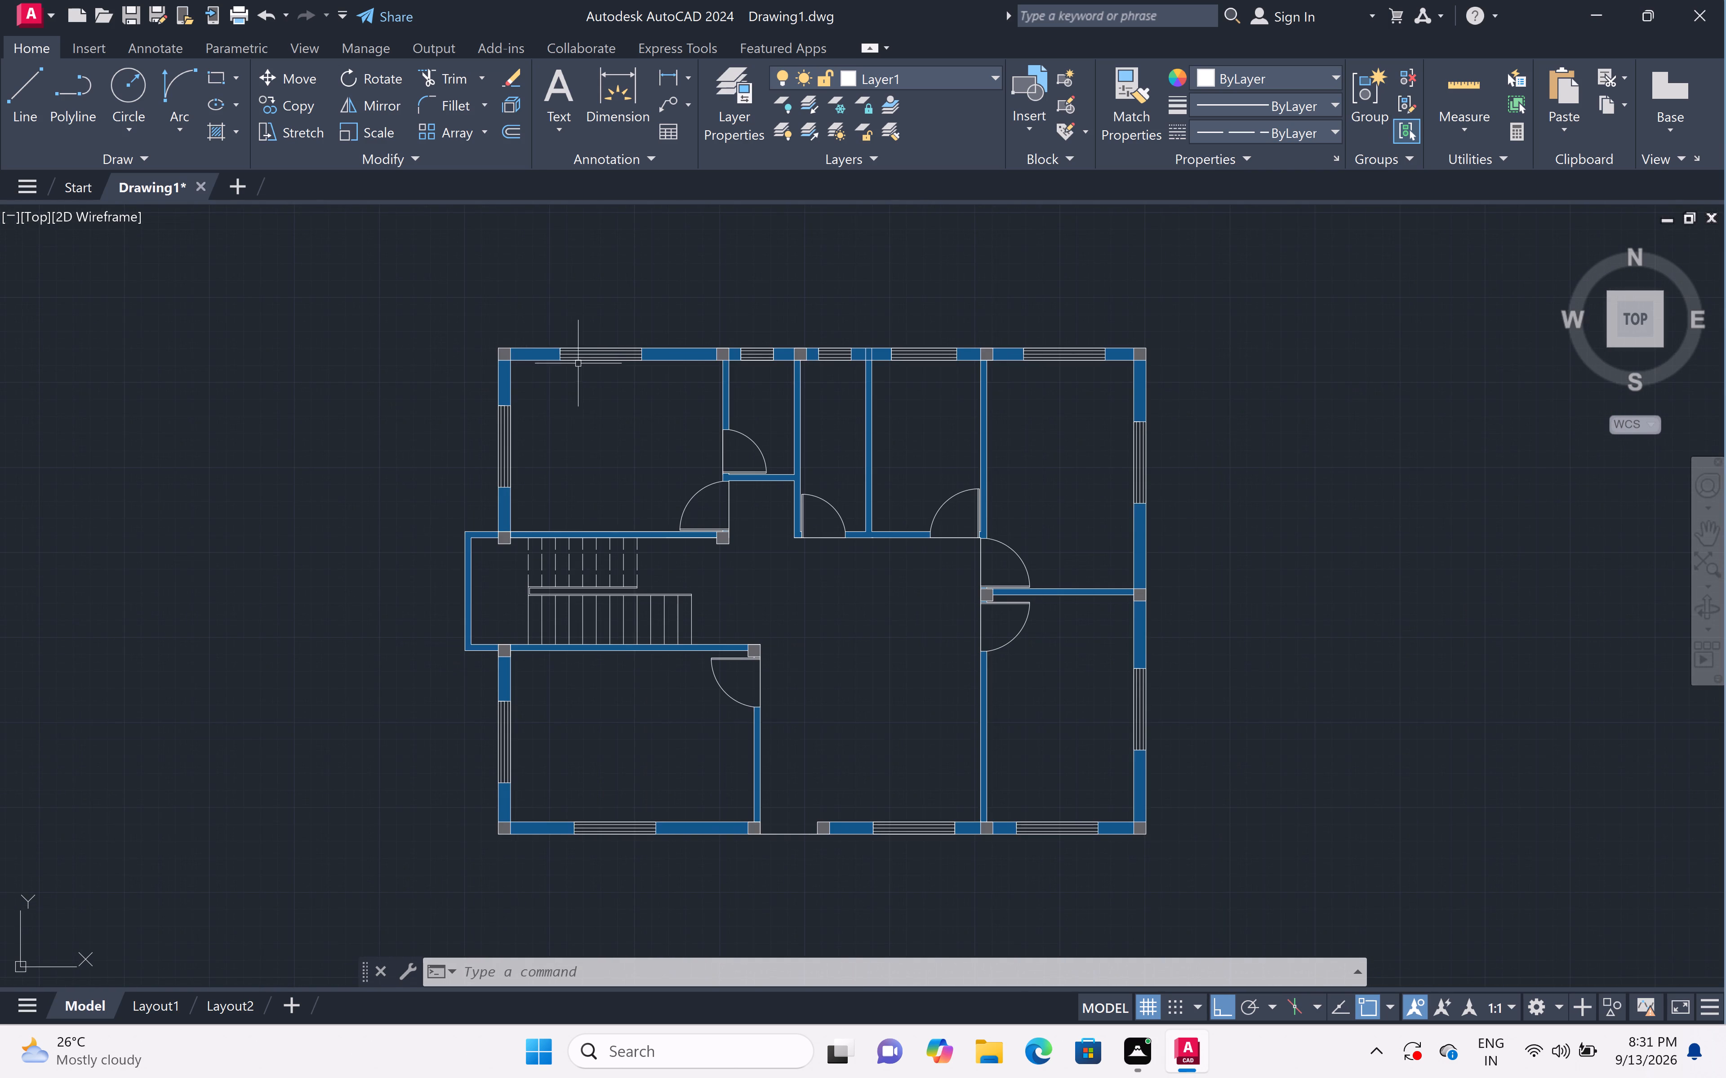
{"action": "middle_click_drag", "start_coordinate": [635, 470], "coordinate": [625, 475]}
{"action": "middle_click_drag", "start_coordinate": [615, 481], "coordinate": [609, 487]}
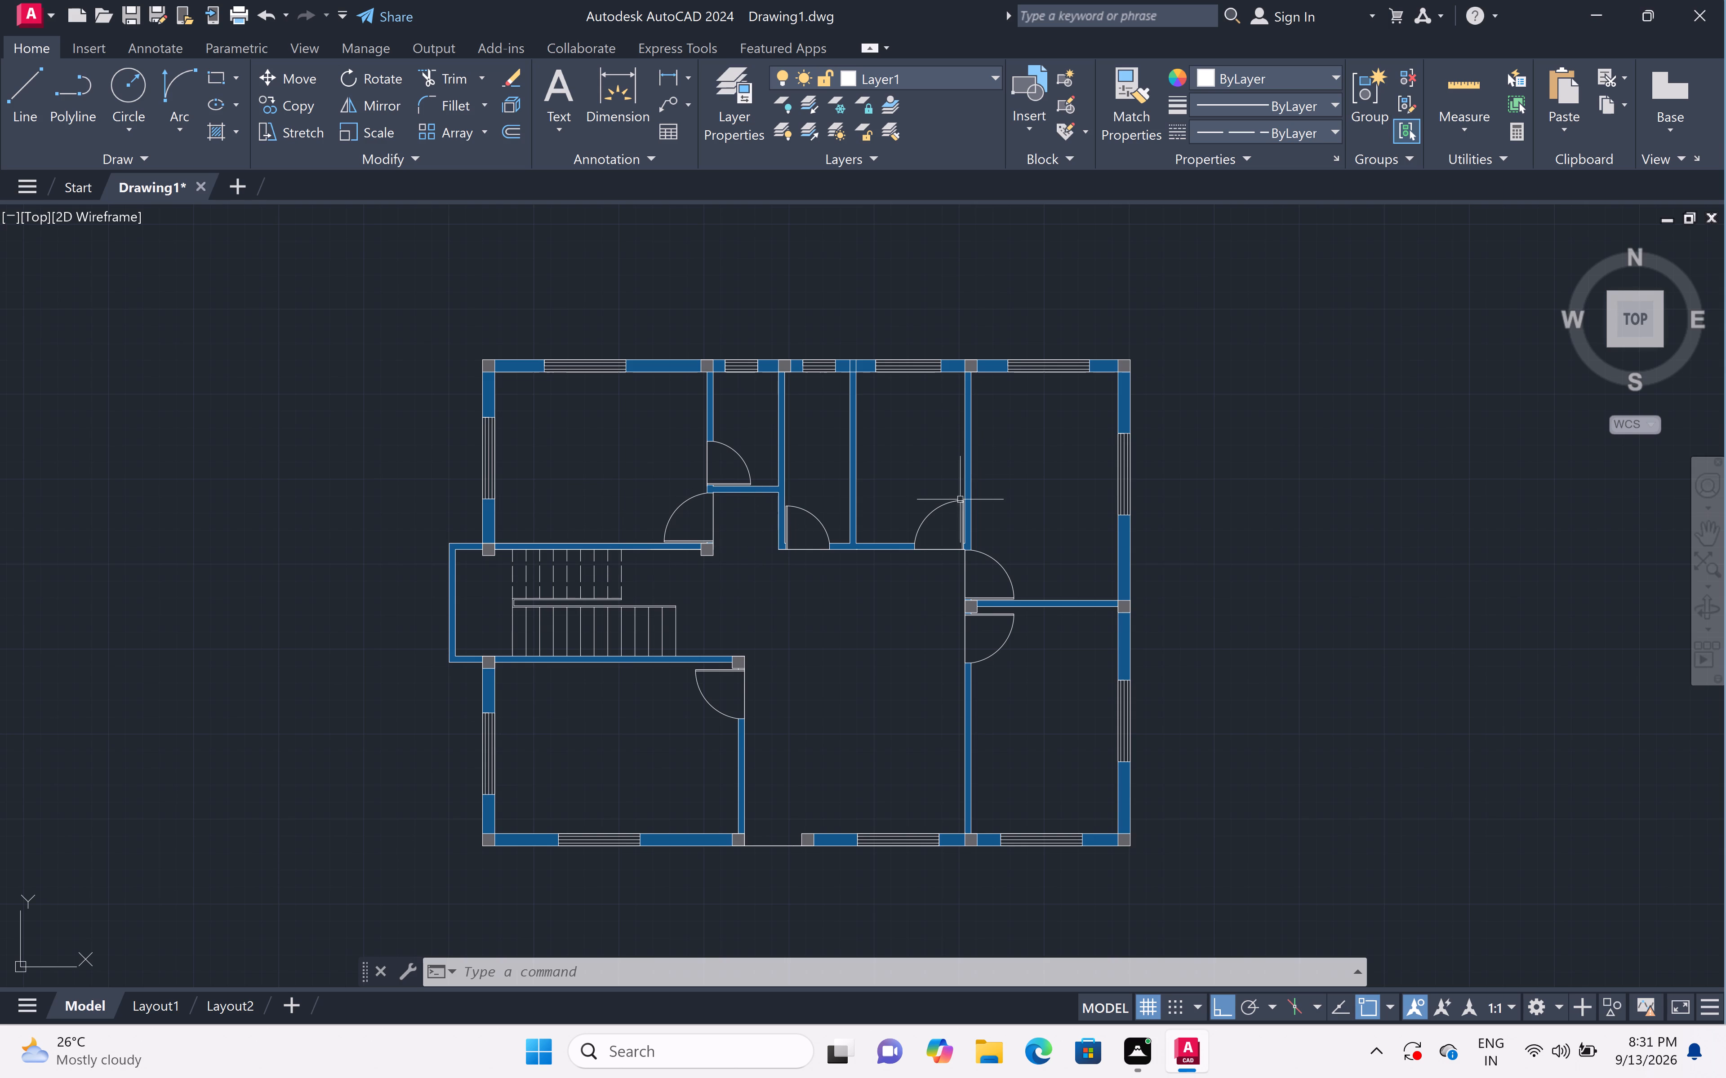
{"action": "scroll", "coordinate": [699, 353], "scroll_direction": "up", "scroll_amount": 3}
{"action": "scroll", "coordinate": [699, 353], "scroll_direction": "down", "scroll_amount": 3}
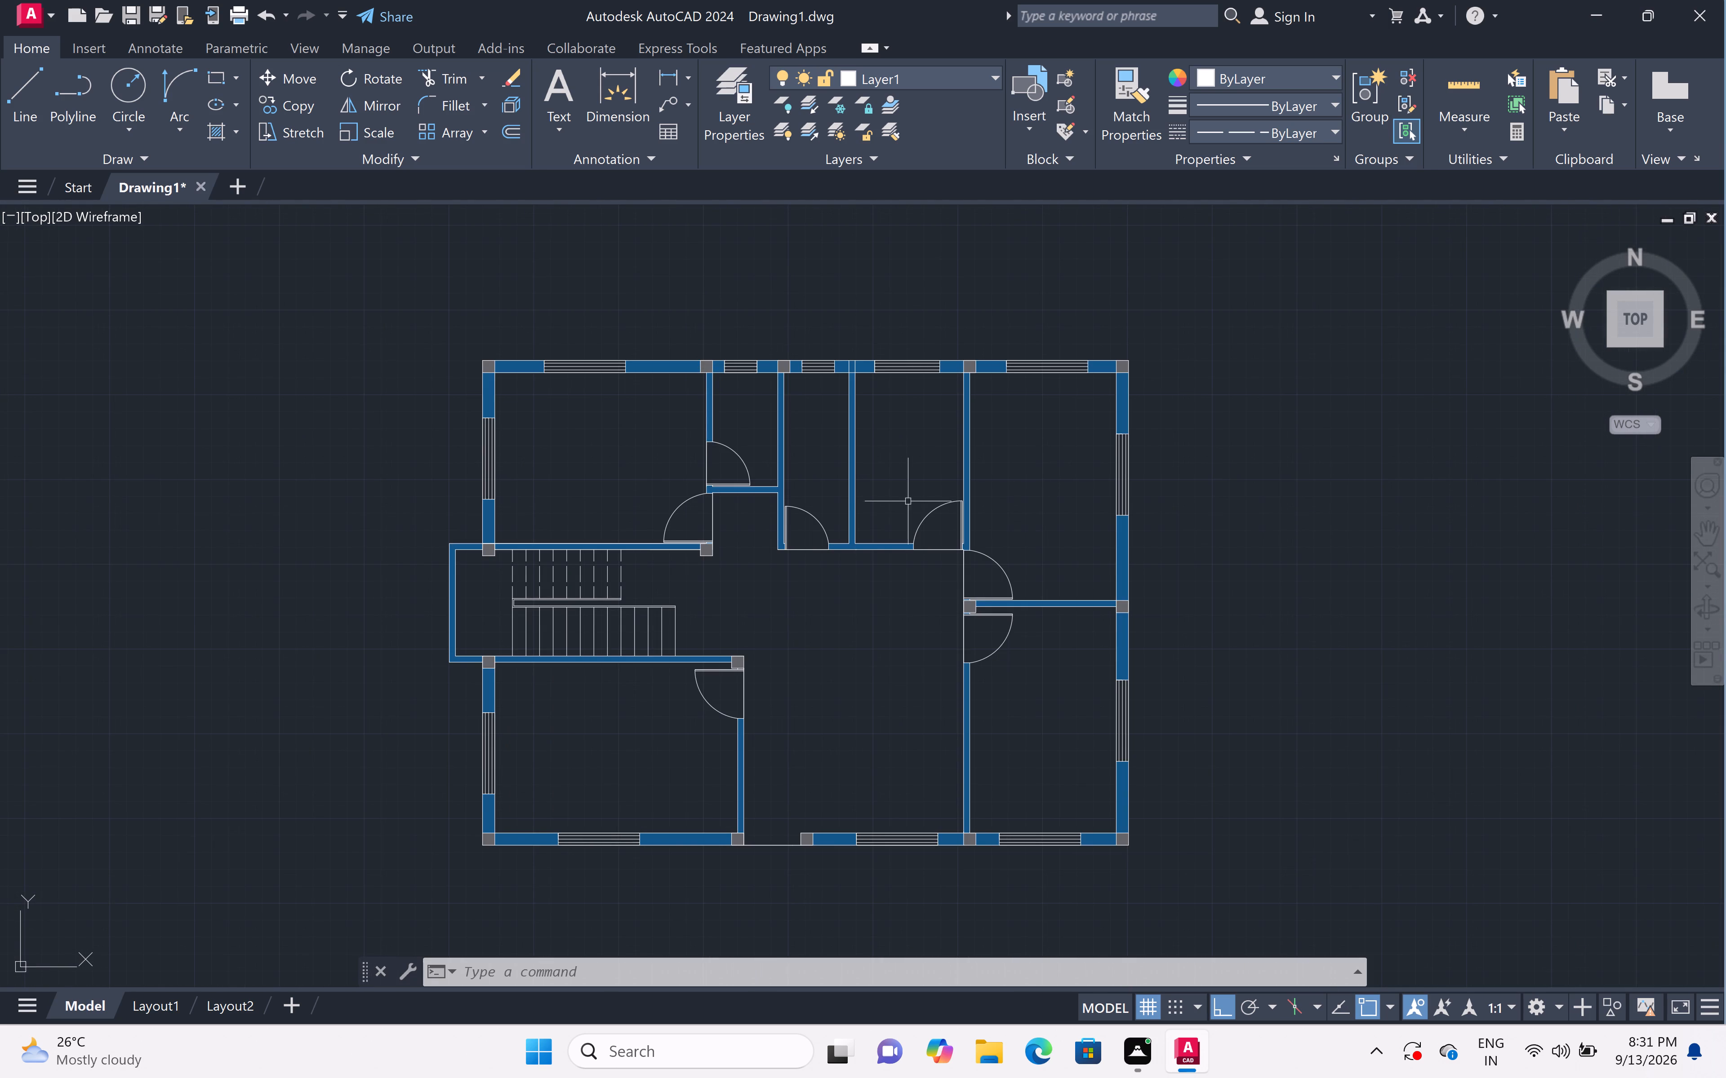
{"action": "scroll", "coordinate": [942, 525], "scroll_direction": "down", "scroll_amount": 2}
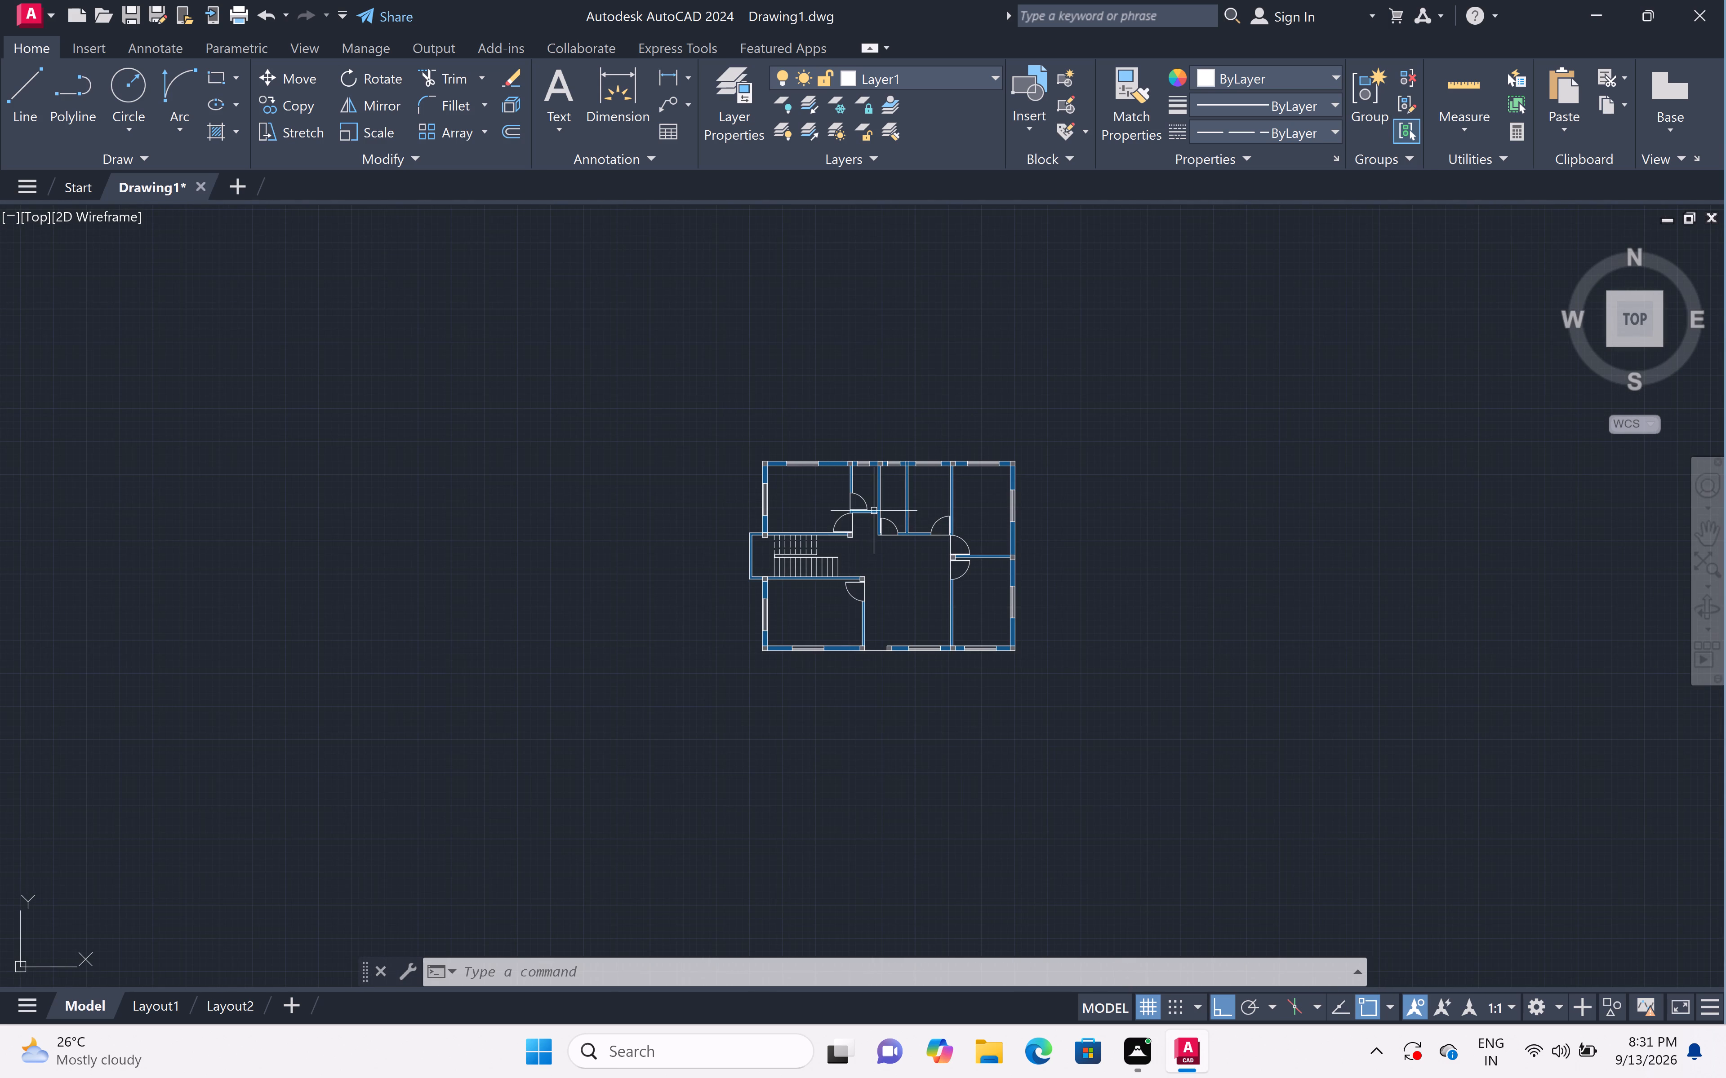
{"action": "scroll", "coordinate": [794, 500], "scroll_direction": "up", "scroll_amount": 2}
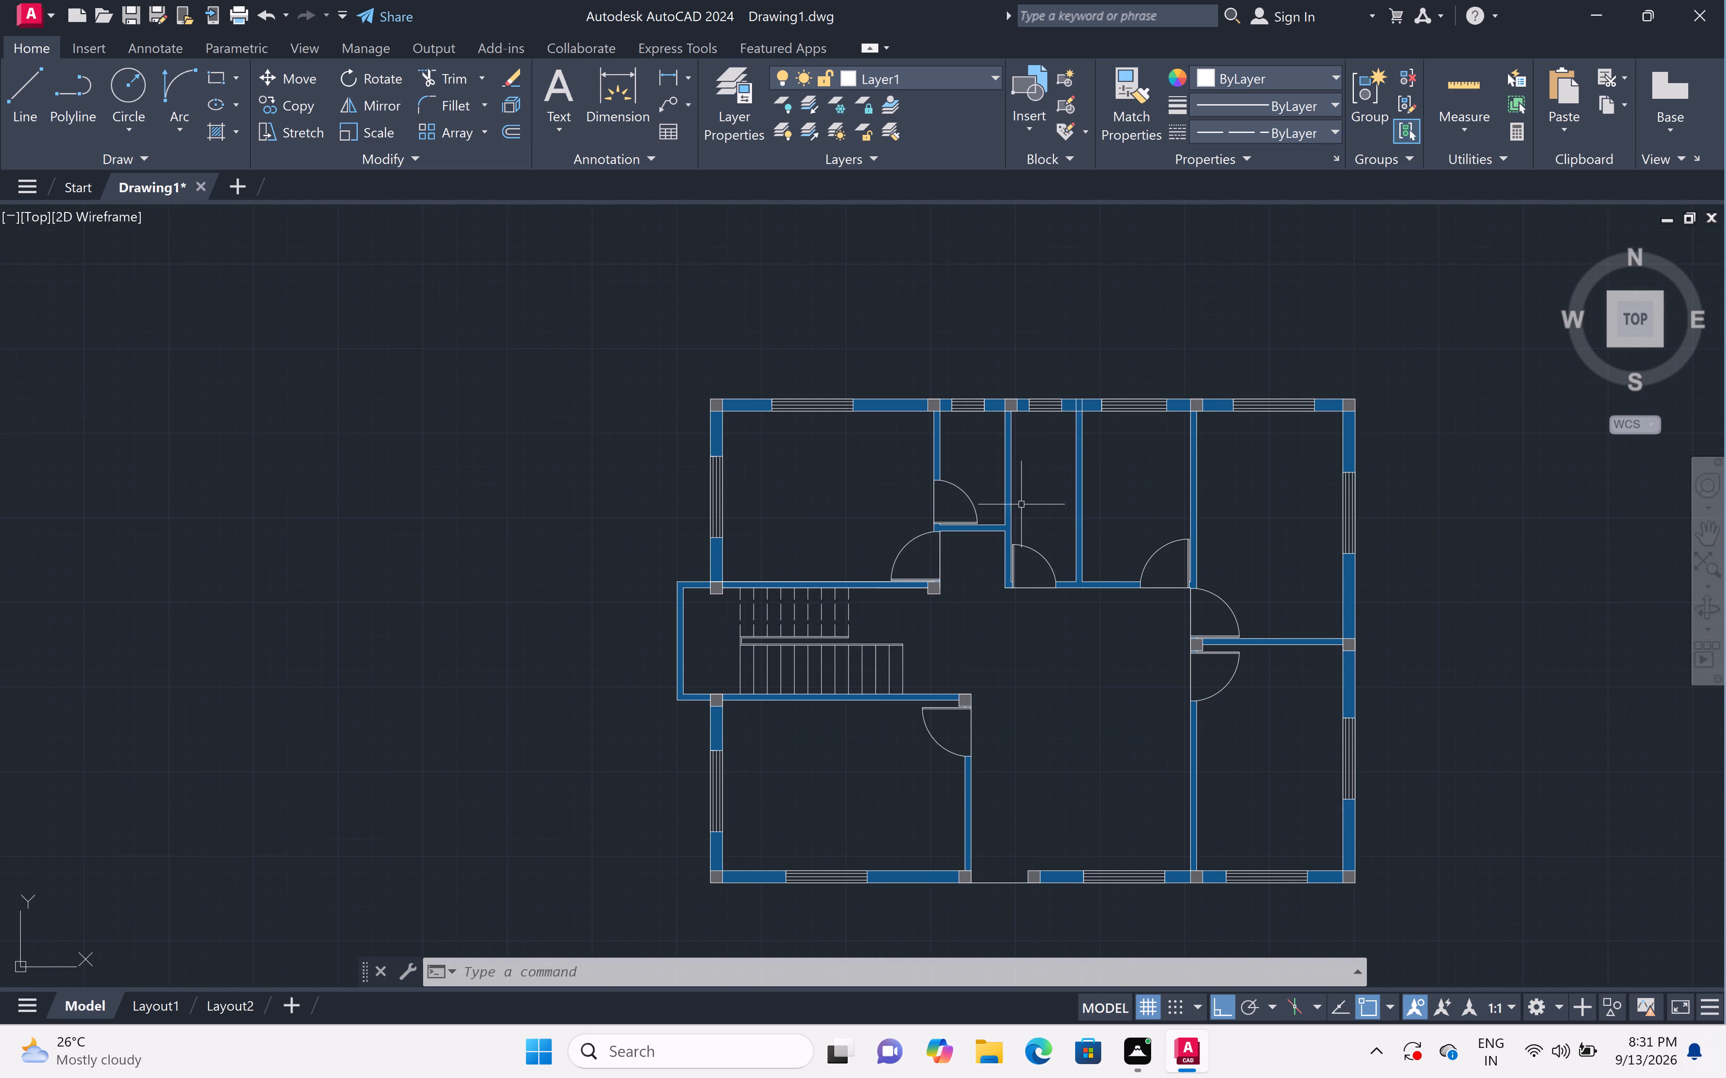
Examine the overall floor plan and the staircase, comparing the dashed upper flight with the solid lower flight.
{"action": "scroll", "coordinate": [1101, 516], "scroll_direction": "up", "scroll_amount": 2}
{"action": "scroll", "coordinate": [1100, 517], "scroll_direction": "down", "scroll_amount": 1}
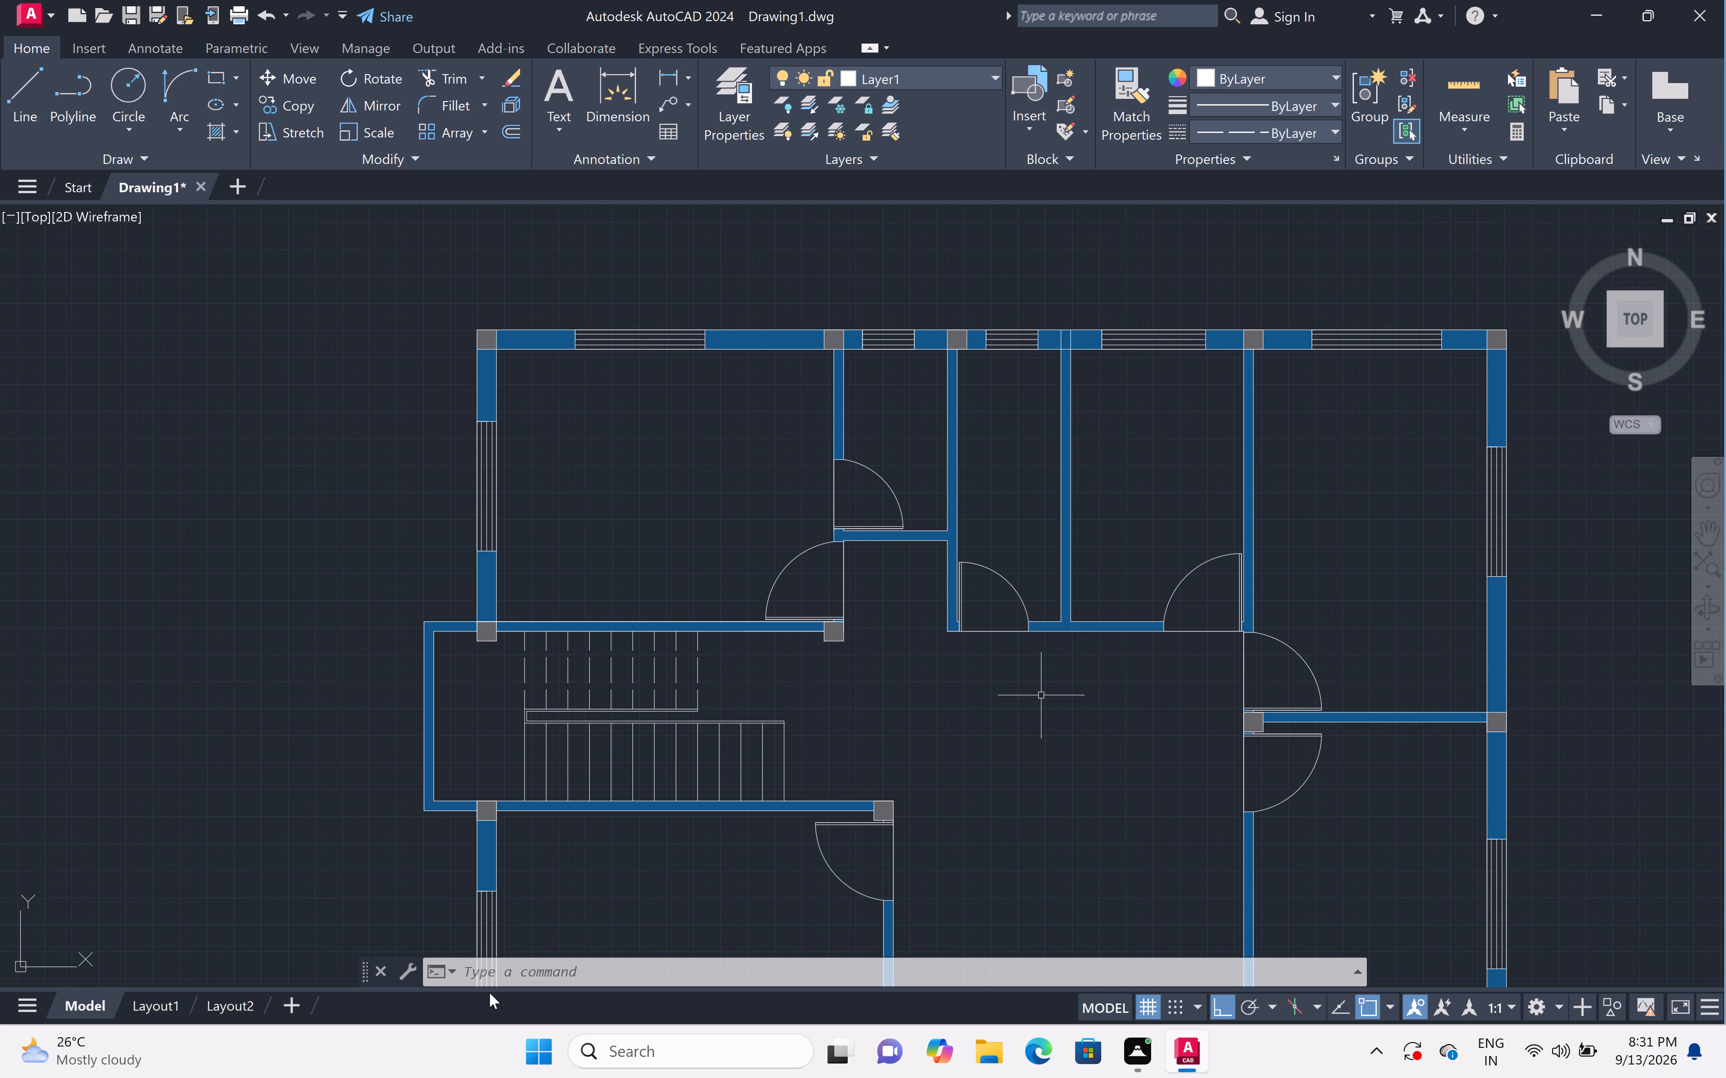
{"action": "scroll", "coordinate": [669, 730], "scroll_direction": "down", "scroll_amount": 1}
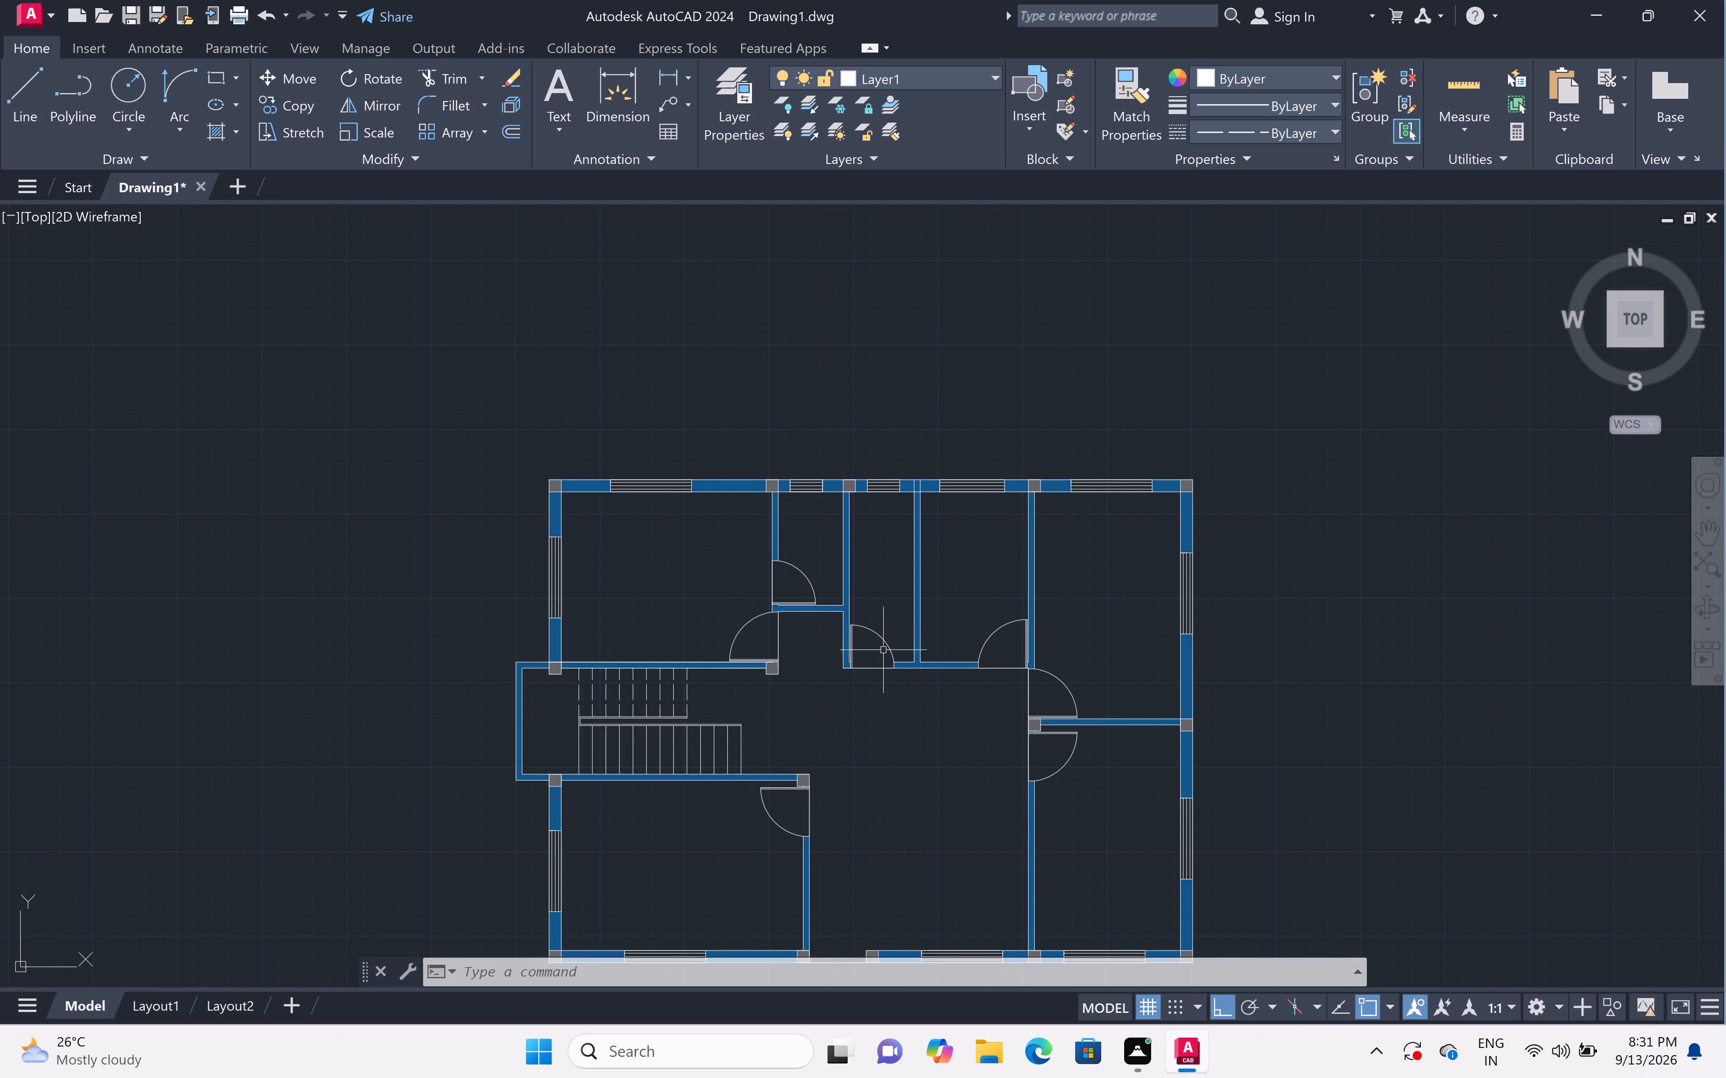
{"action": "middle_click_drag", "start_coordinate": [883, 707], "coordinate": [848, 501]}
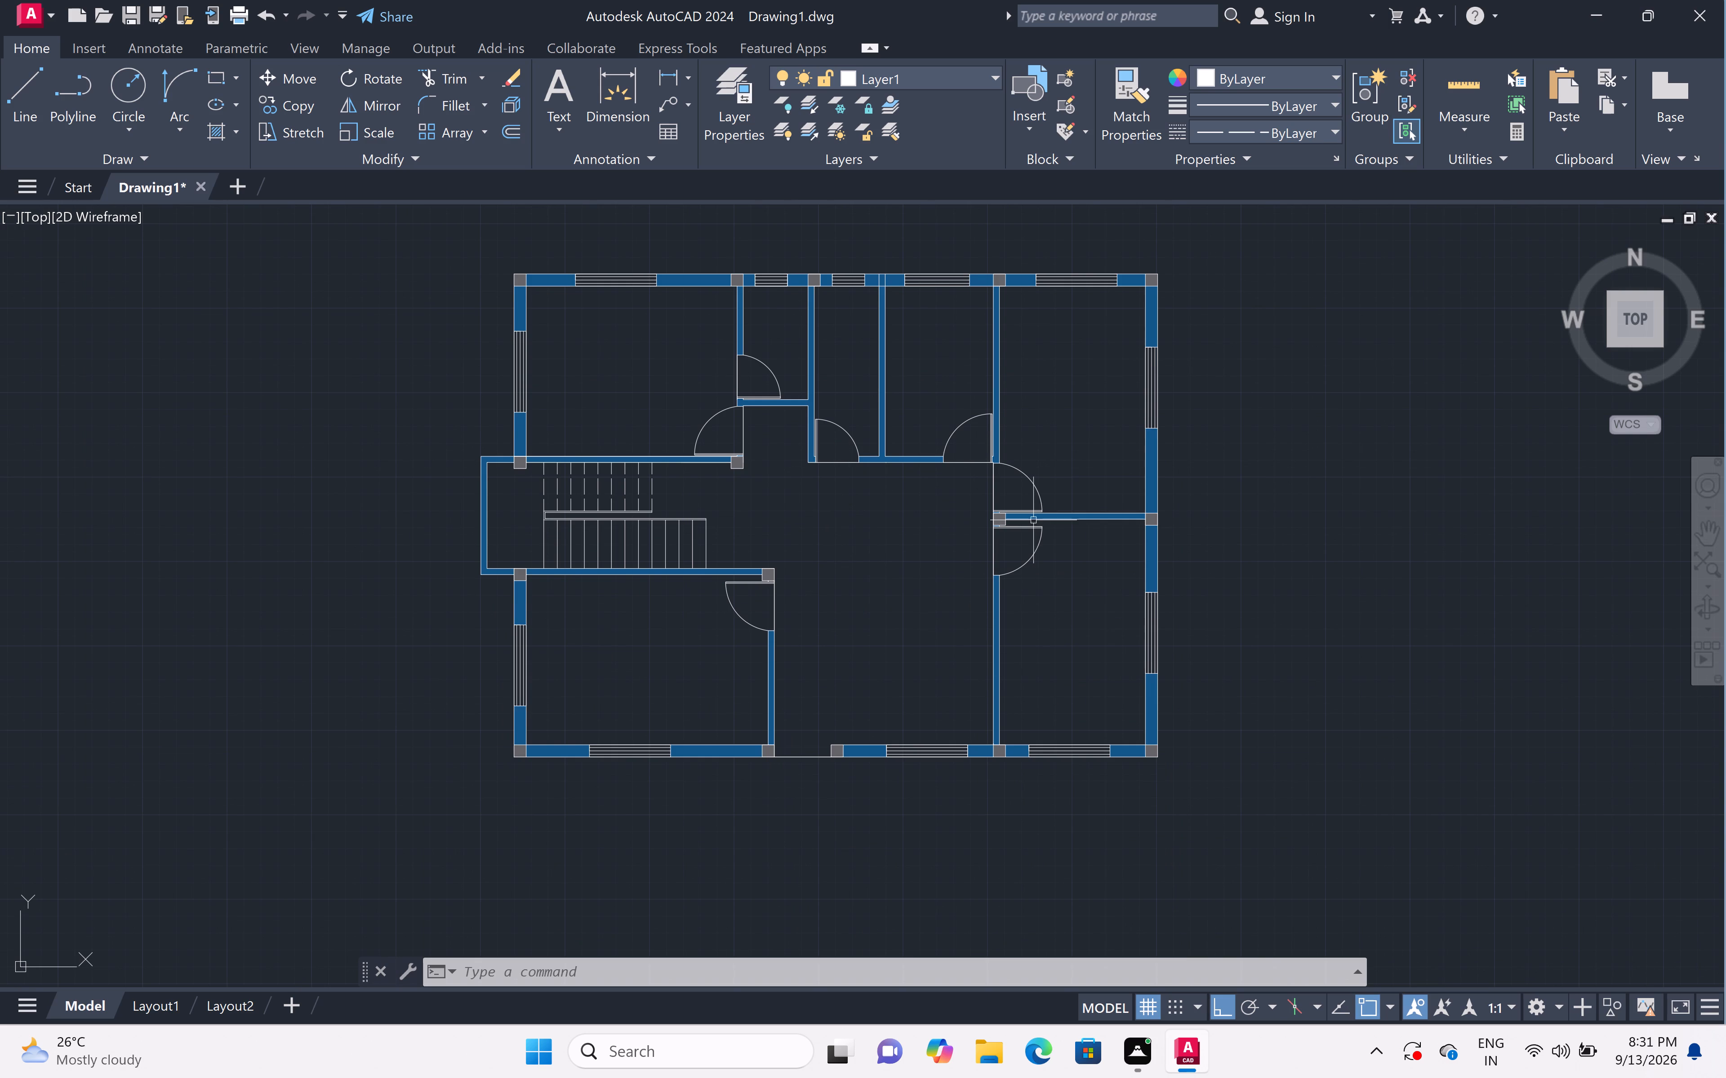
{"action": "middle_click_drag", "start_coordinate": [1026, 533], "coordinate": [996, 597]}
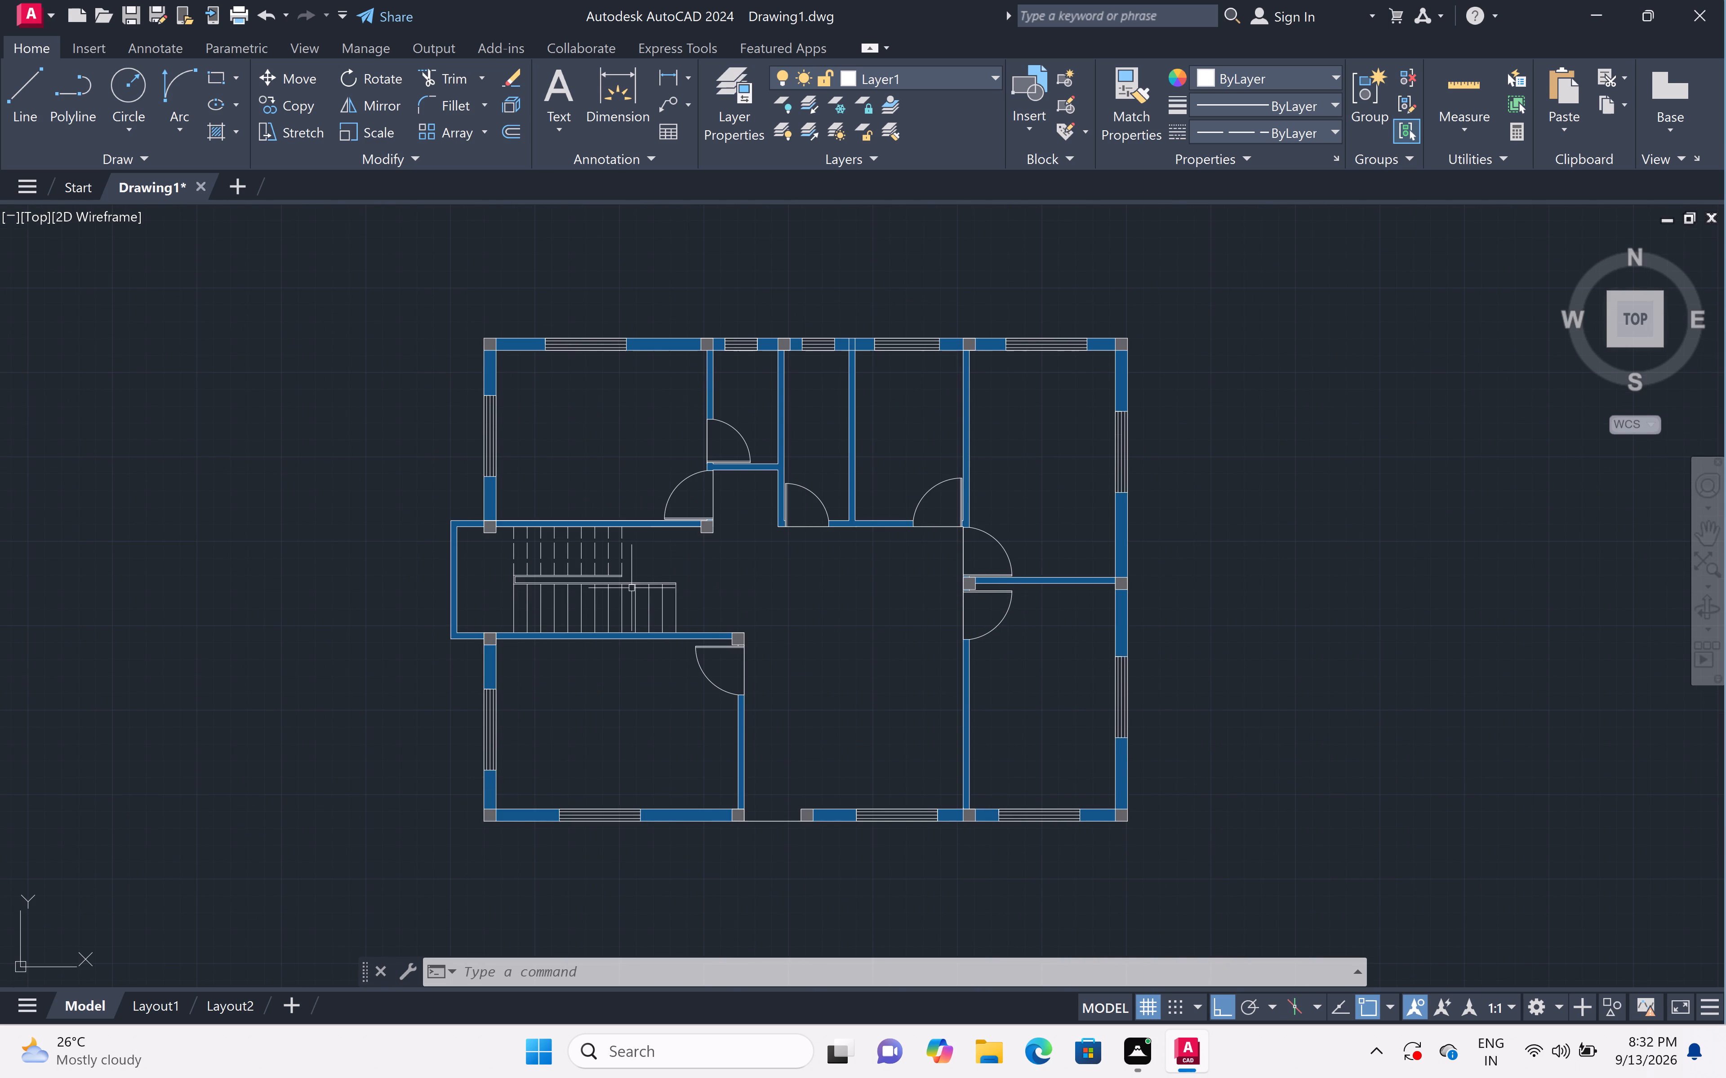
{"action": "scroll", "coordinate": [632, 588], "scroll_direction": "up", "scroll_amount": 1}
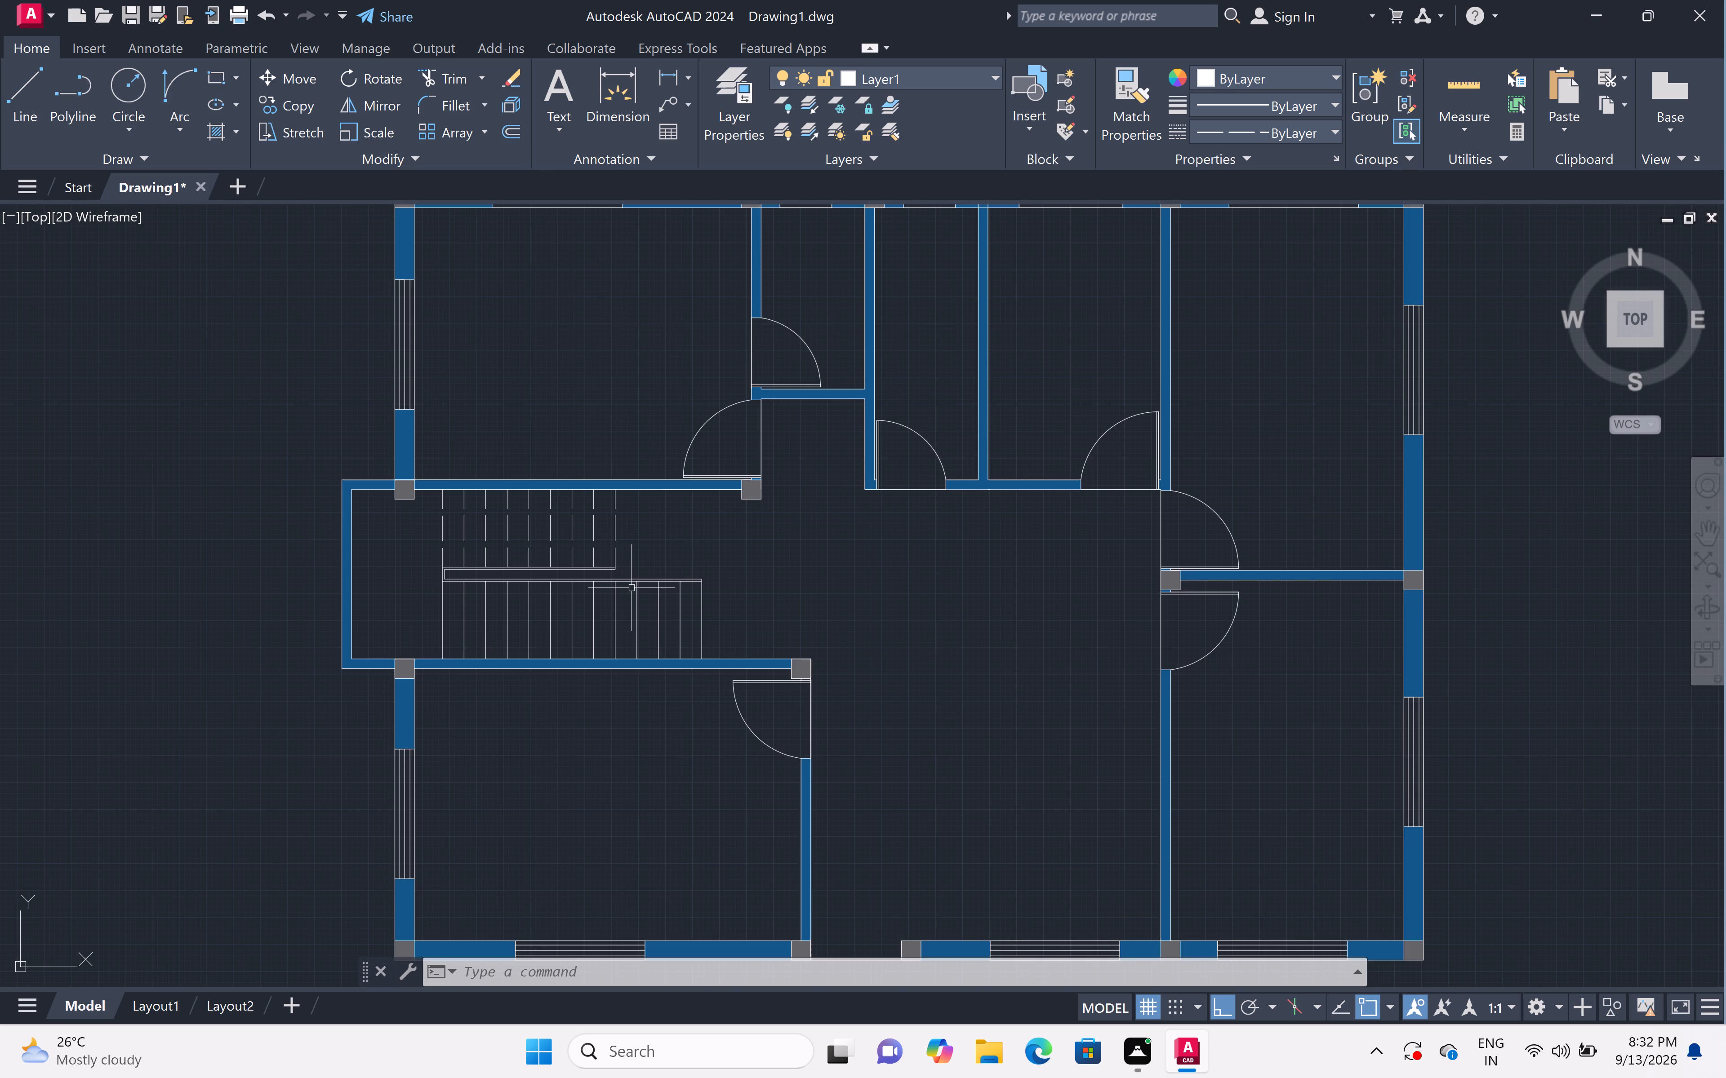
{"action": "scroll", "coordinate": [632, 588], "scroll_direction": "down", "scroll_amount": 1}
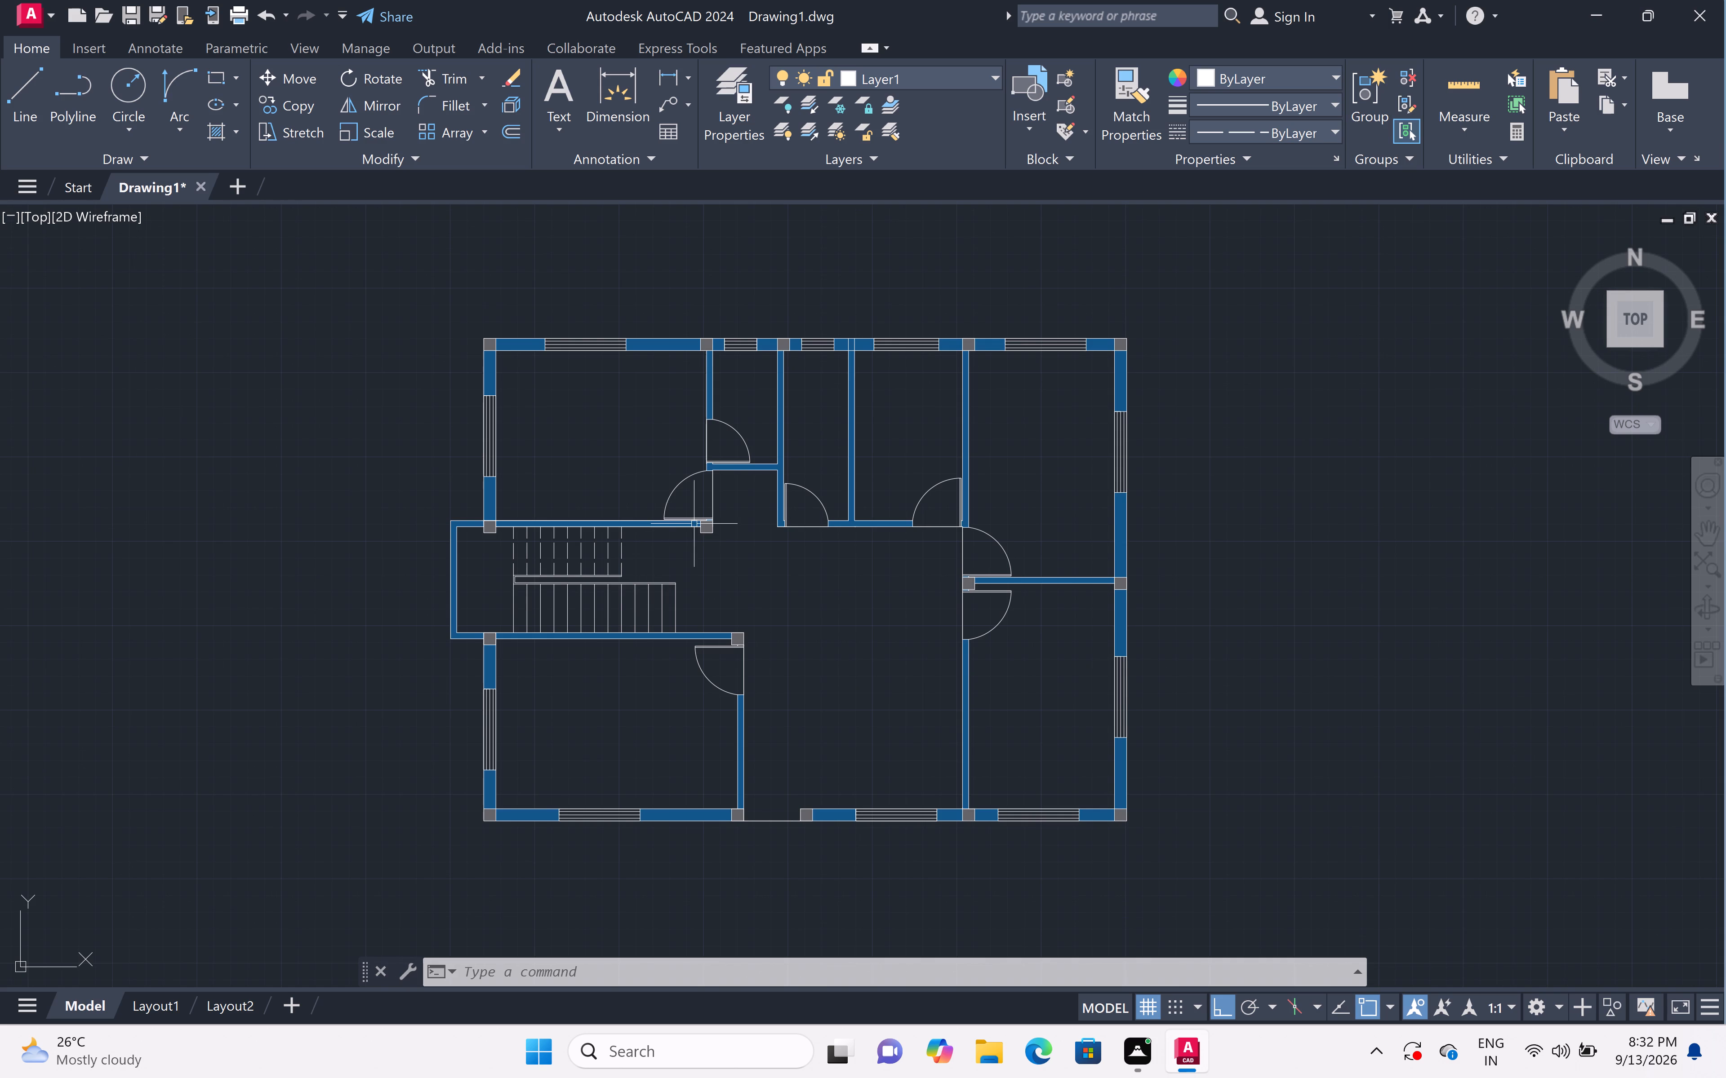
{"action": "scroll", "coordinate": [694, 524], "scroll_direction": "up", "scroll_amount": 1}
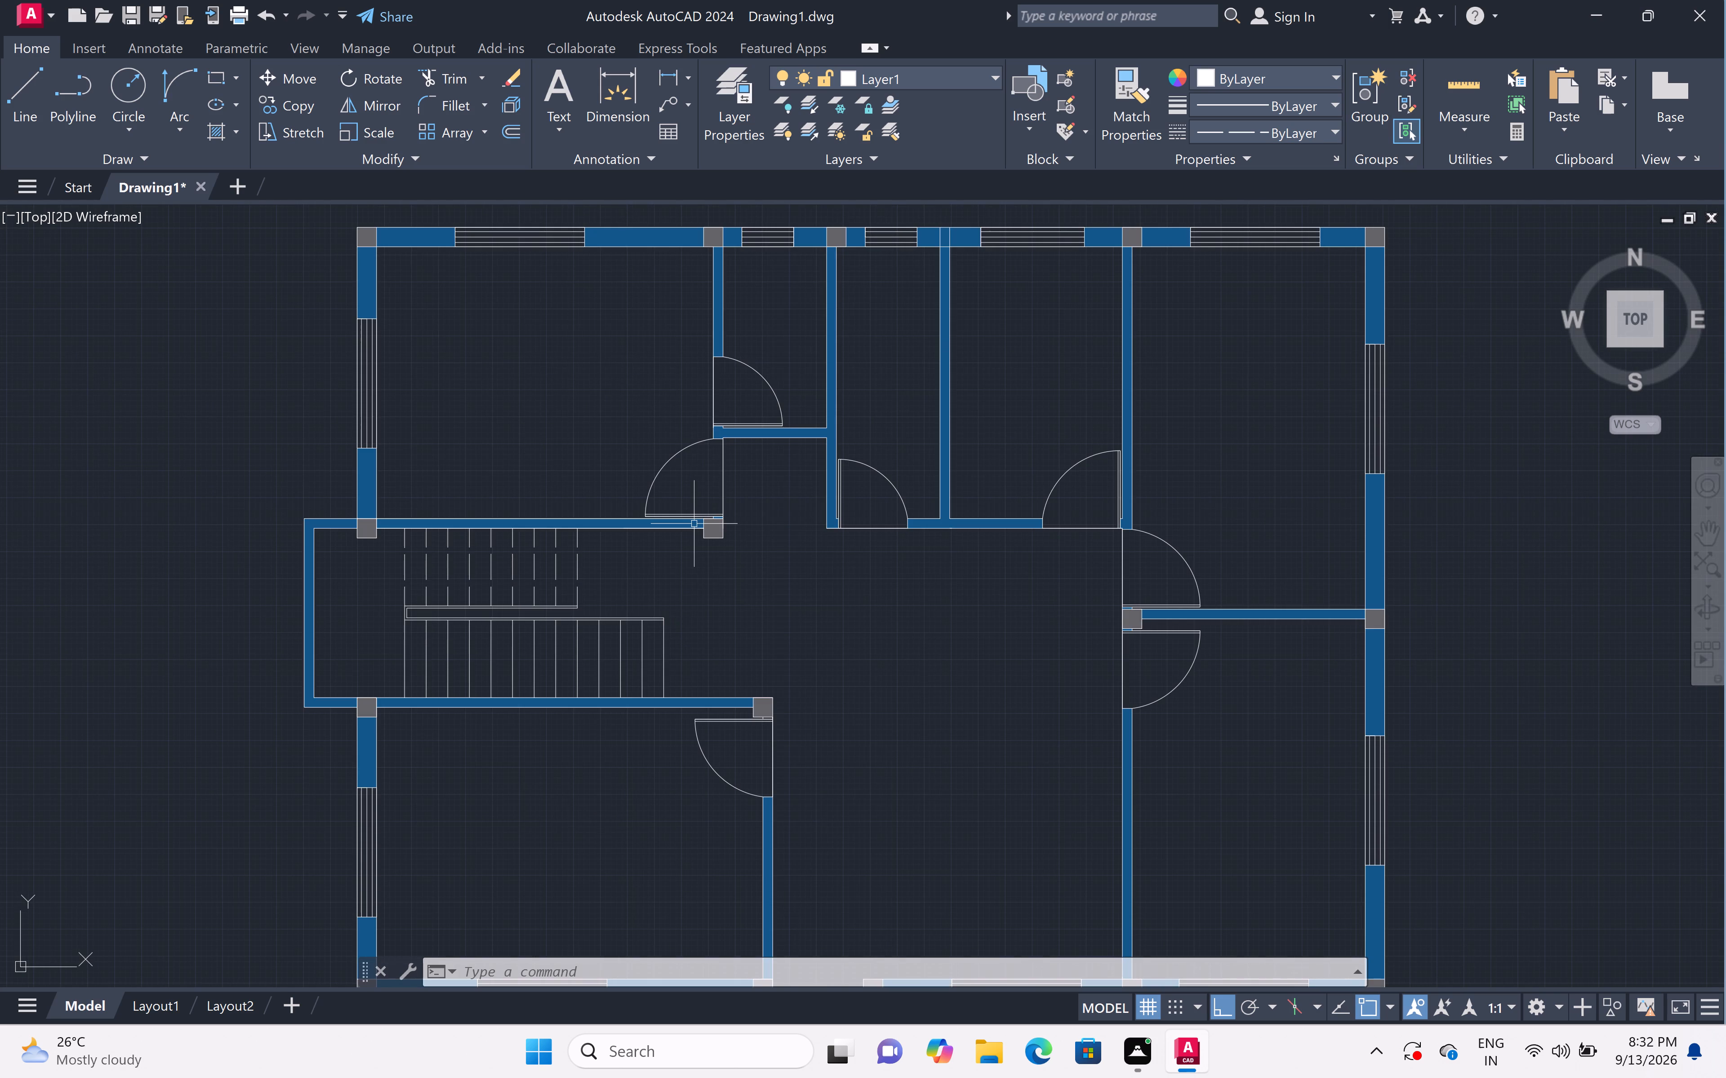
{"action": "scroll", "coordinate": [694, 524], "scroll_direction": "down", "scroll_amount": 1}
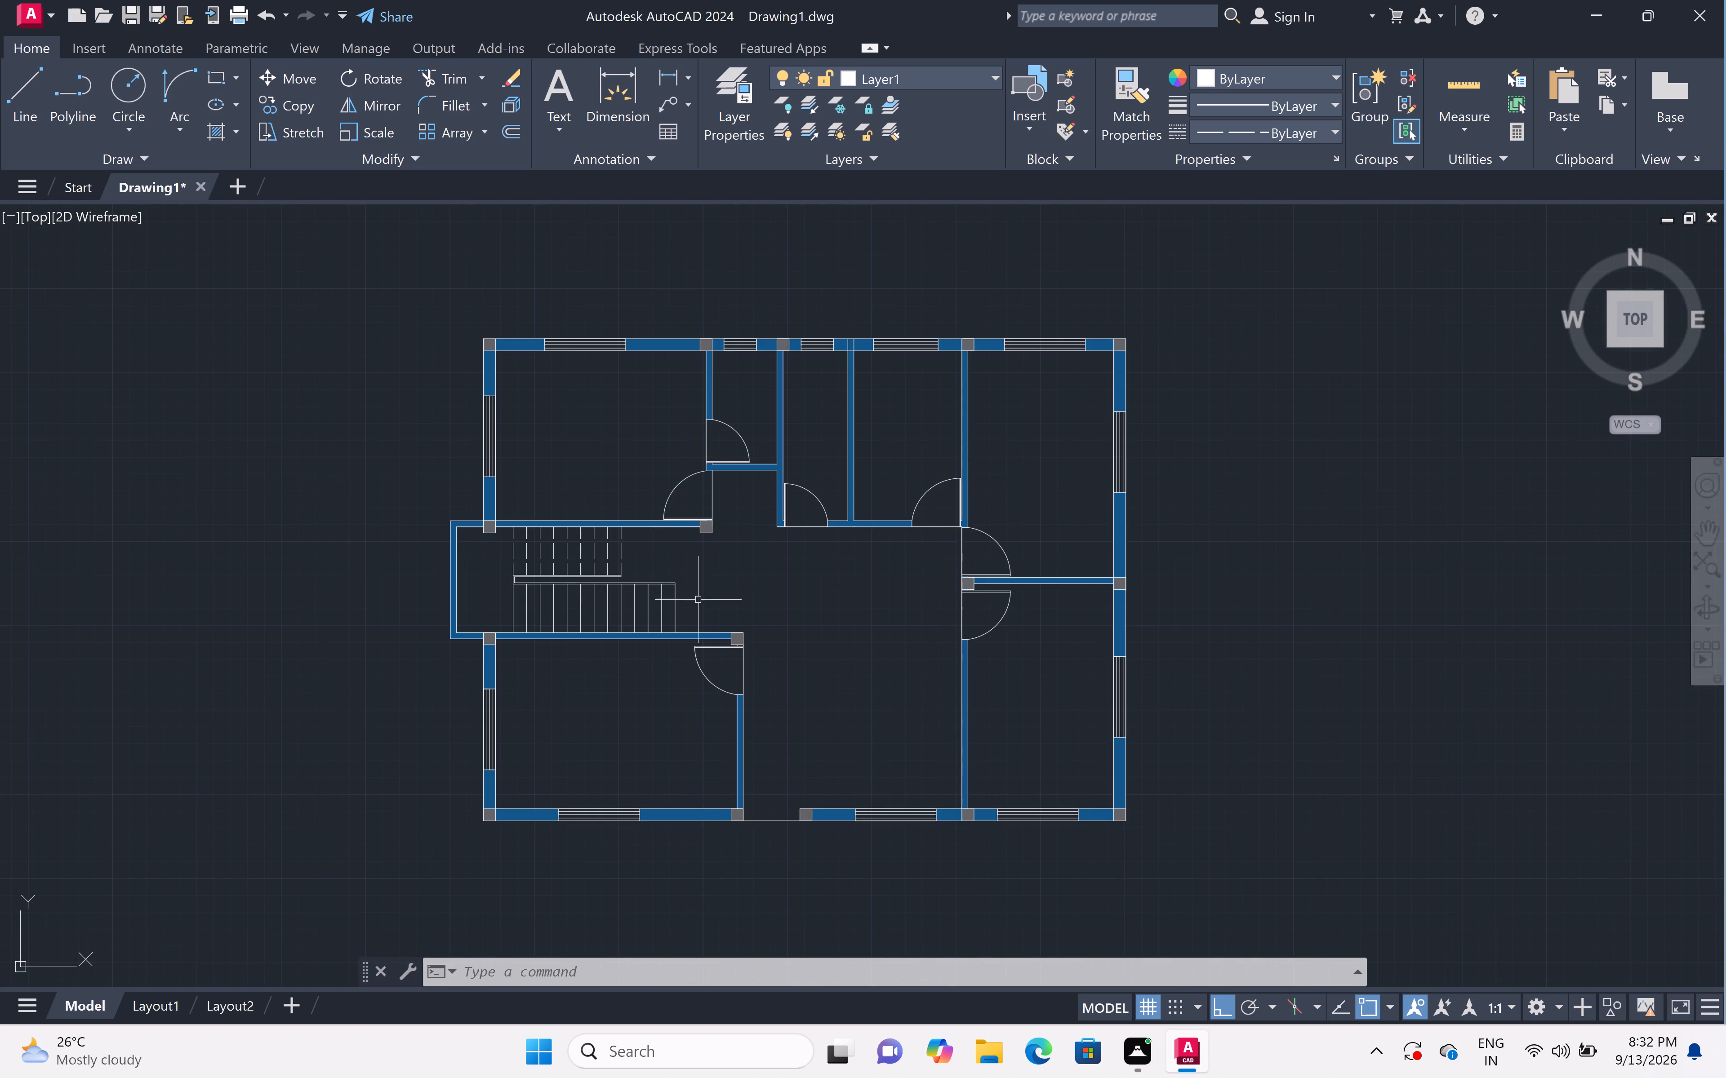
{"action": "scroll", "coordinate": [696, 635], "scroll_direction": "up", "scroll_amount": 1}
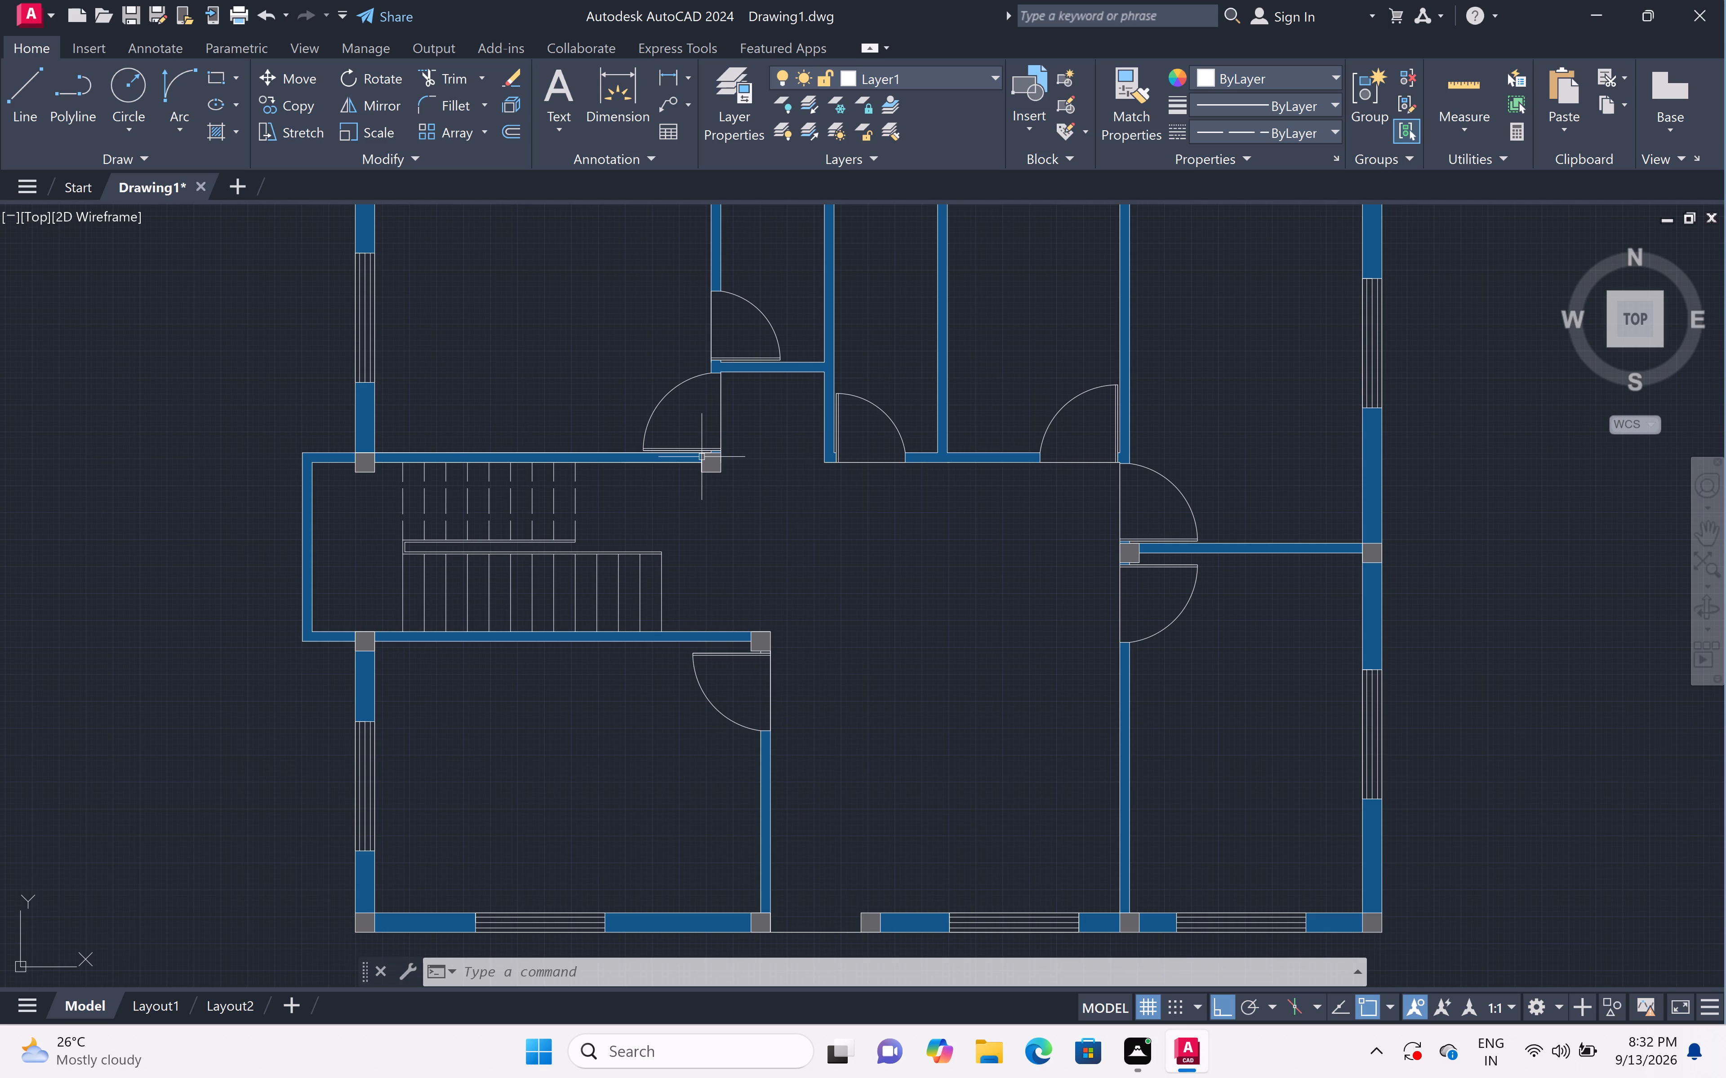
{"action": "scroll", "coordinate": [702, 457], "scroll_direction": "down", "scroll_amount": 1}
{"action": "middle_click_drag", "start_coordinate": [716, 444], "coordinate": [715, 444]}
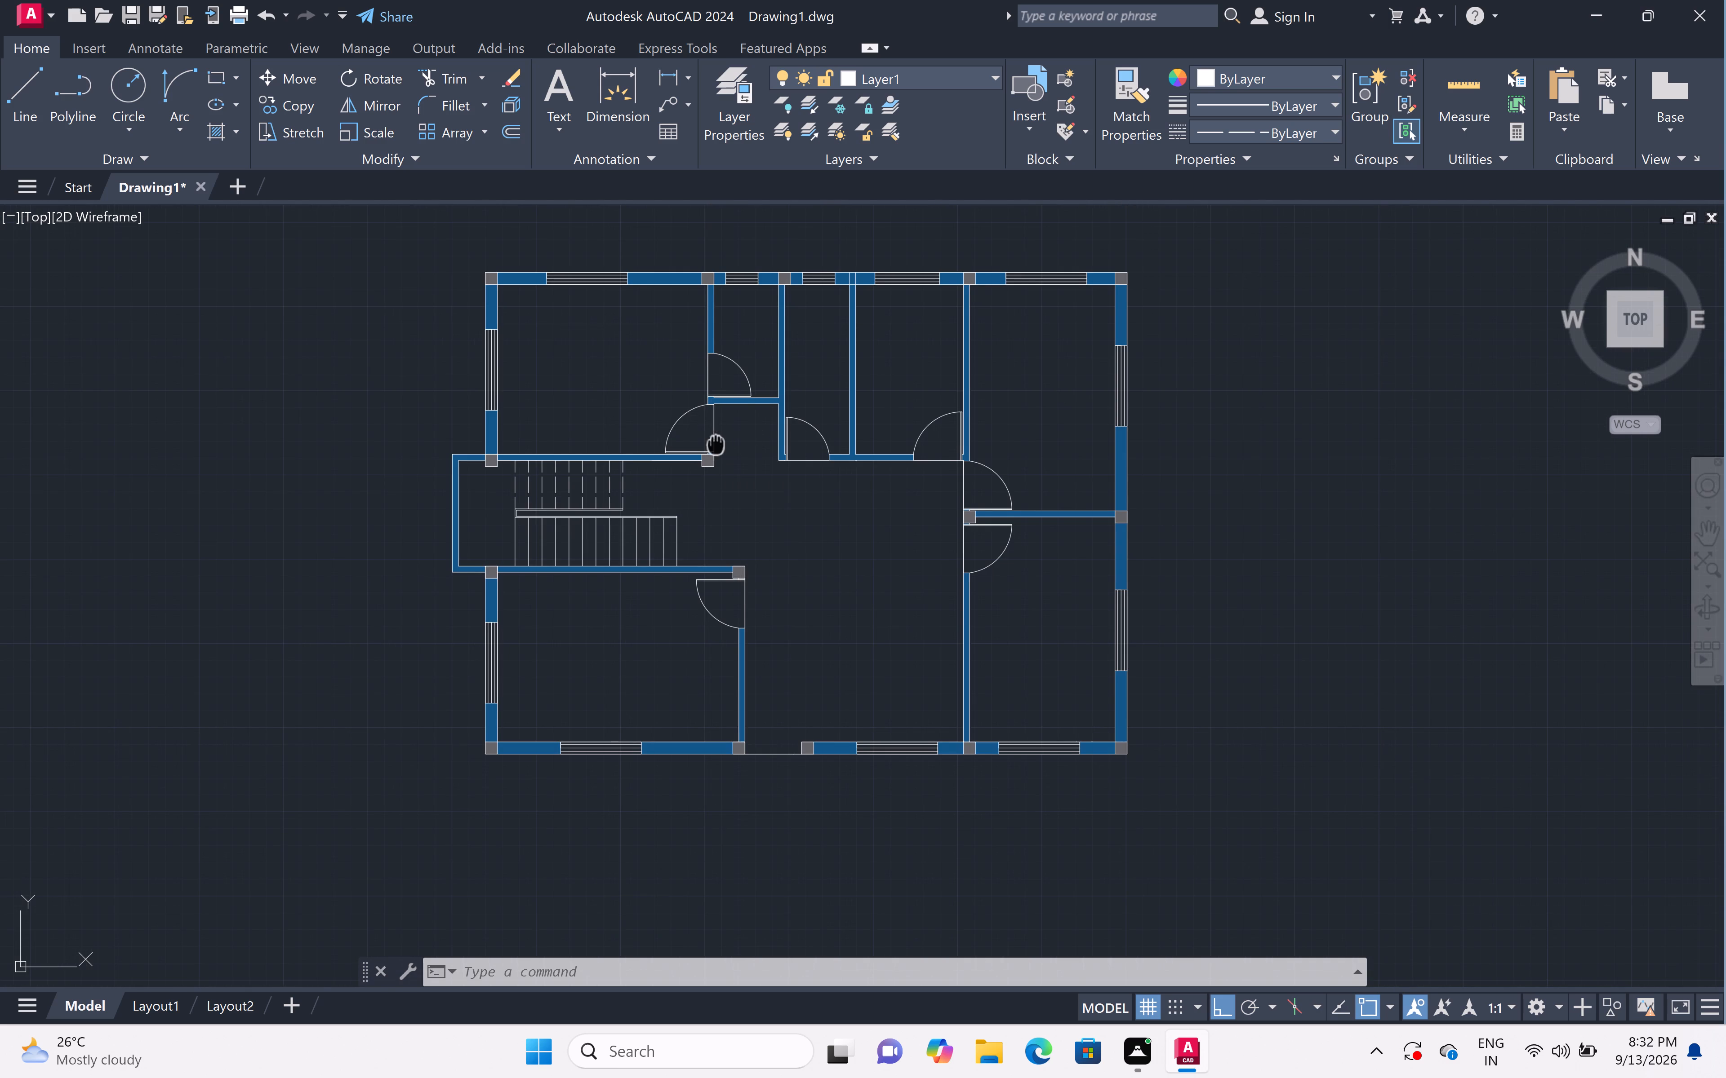
{"action": "middle_click_drag", "start_coordinate": [715, 444], "coordinate": [775, 508]}
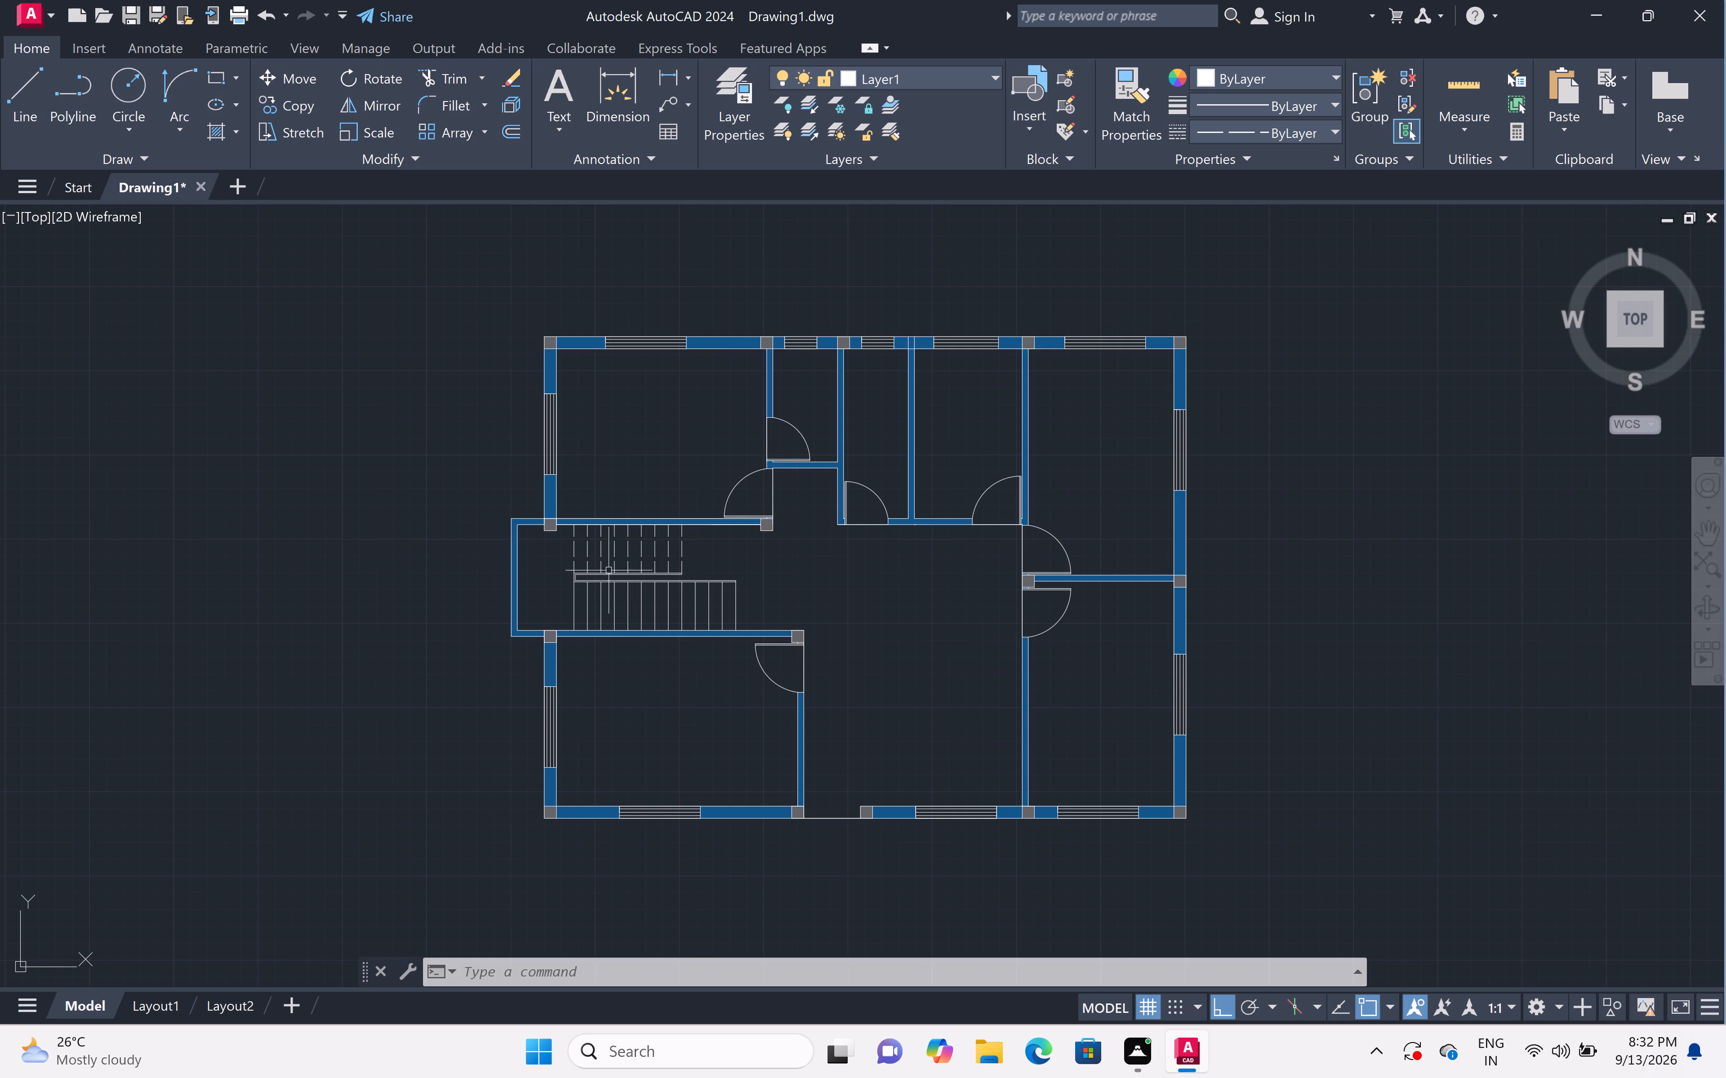
{"action": "scroll", "coordinate": [543, 477], "scroll_direction": "up", "scroll_amount": 3}
{"action": "scroll", "coordinate": [544, 482], "scroll_direction": "down", "scroll_amount": 3}
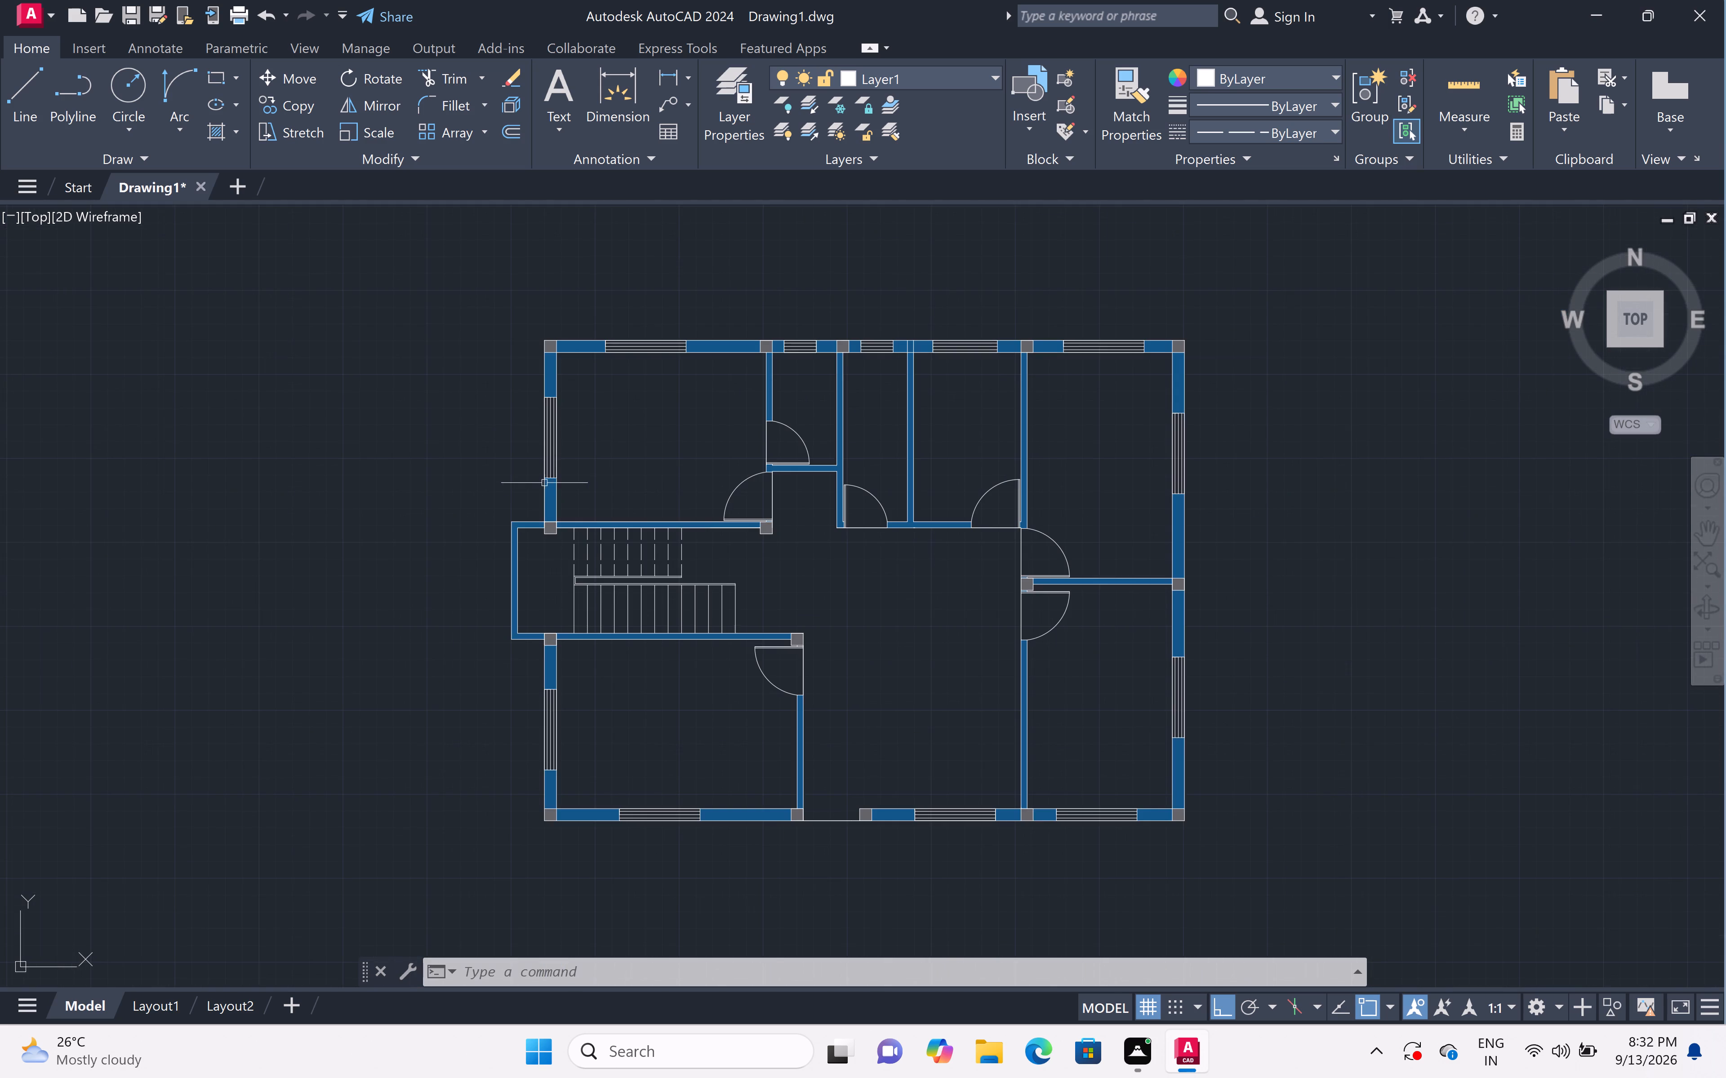
Inspect the north exterior wall's windows, columns and hatching, and the partition and door of the small northern room.
{"action": "scroll", "coordinate": [664, 336], "scroll_direction": "up", "scroll_amount": 4}
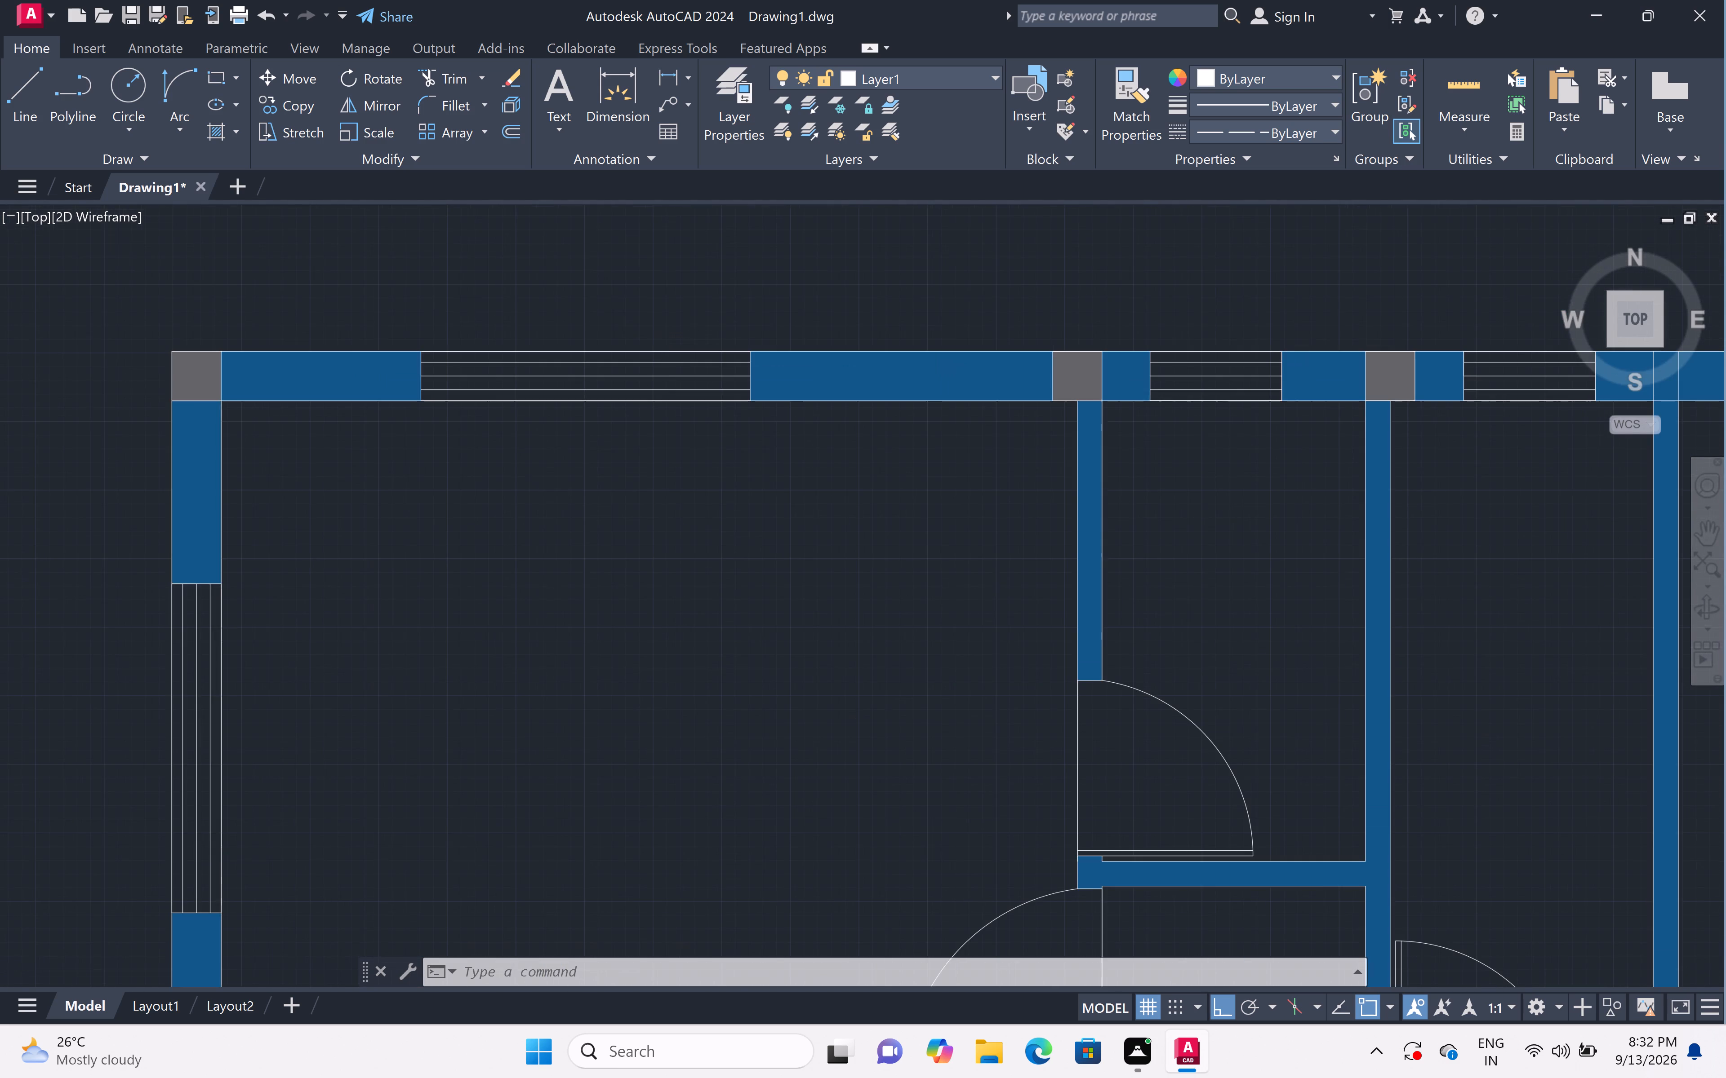
{"action": "scroll", "coordinate": [664, 337], "scroll_direction": "down", "scroll_amount": 4}
{"action": "scroll", "coordinate": [905, 340], "scroll_direction": "up", "scroll_amount": 2}
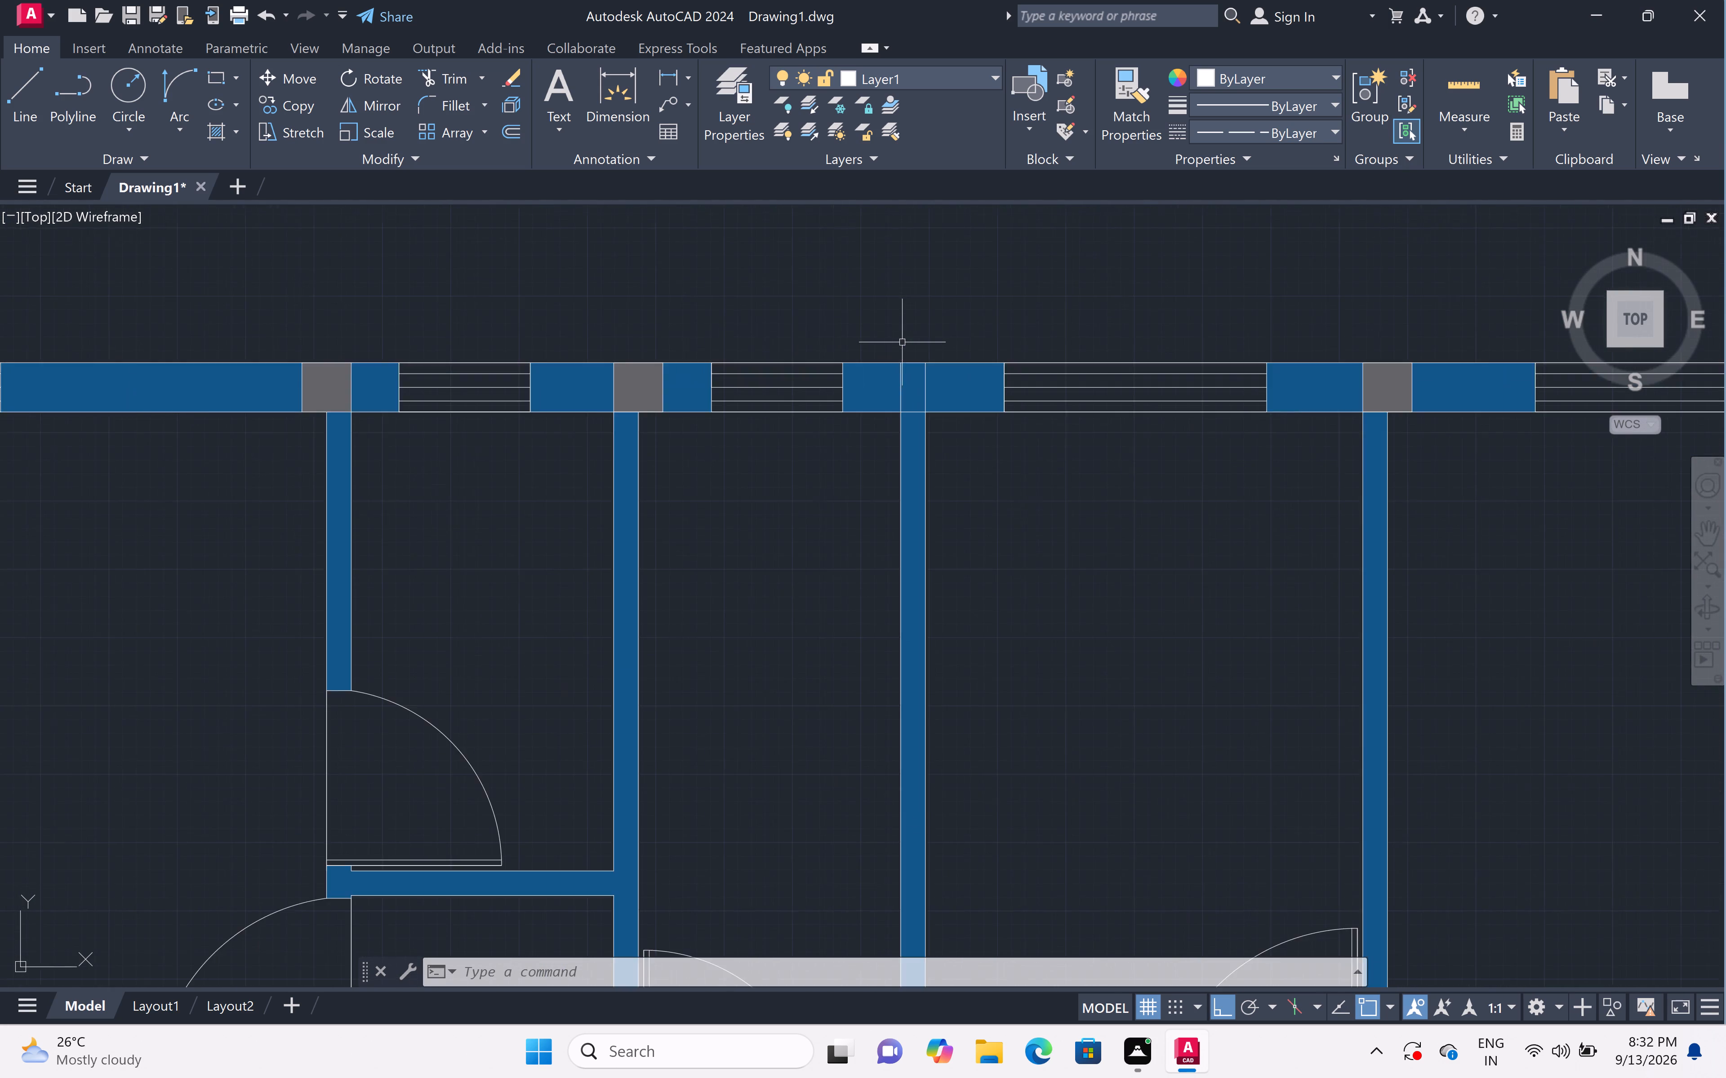
{"action": "scroll", "coordinate": [902, 342], "scroll_direction": "up", "scroll_amount": 2}
{"action": "scroll", "coordinate": [890, 365], "scroll_direction": "down", "scroll_amount": 6}
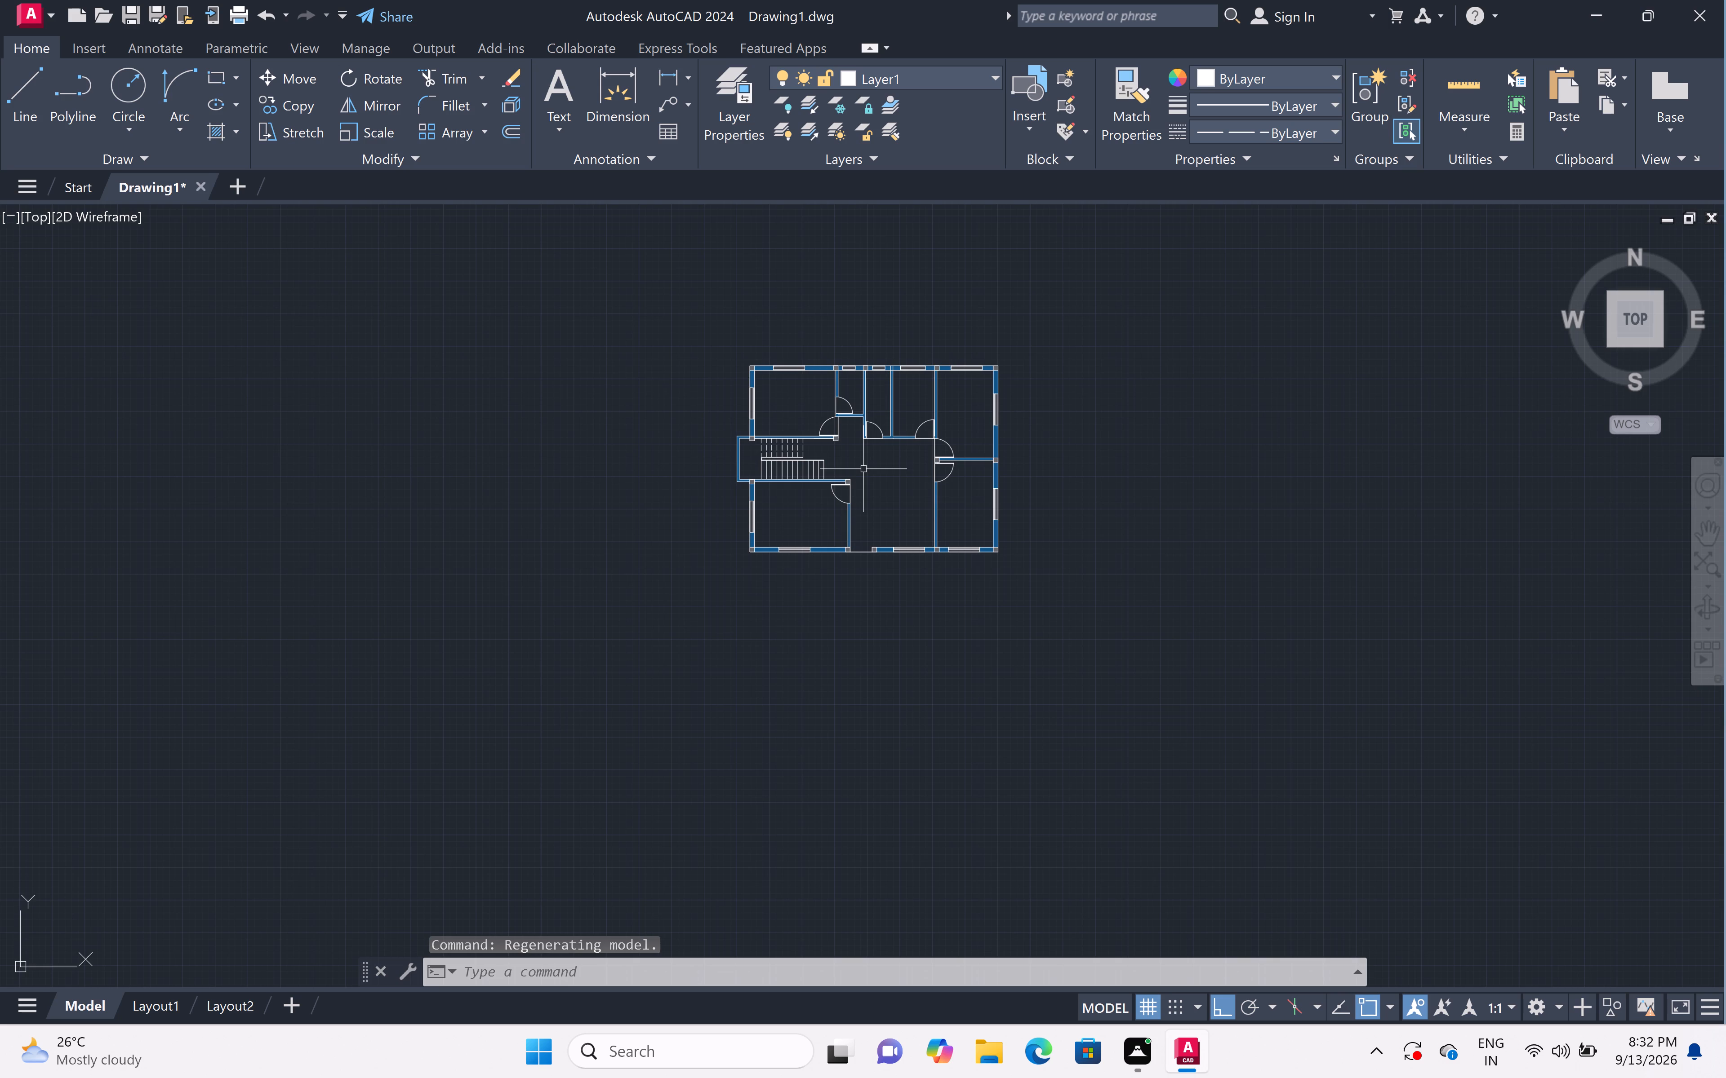
{"action": "scroll", "coordinate": [863, 469], "scroll_direction": "up", "scroll_amount": 2}
{"action": "middle_click_drag", "start_coordinate": [861, 469], "coordinate": [836, 623]}
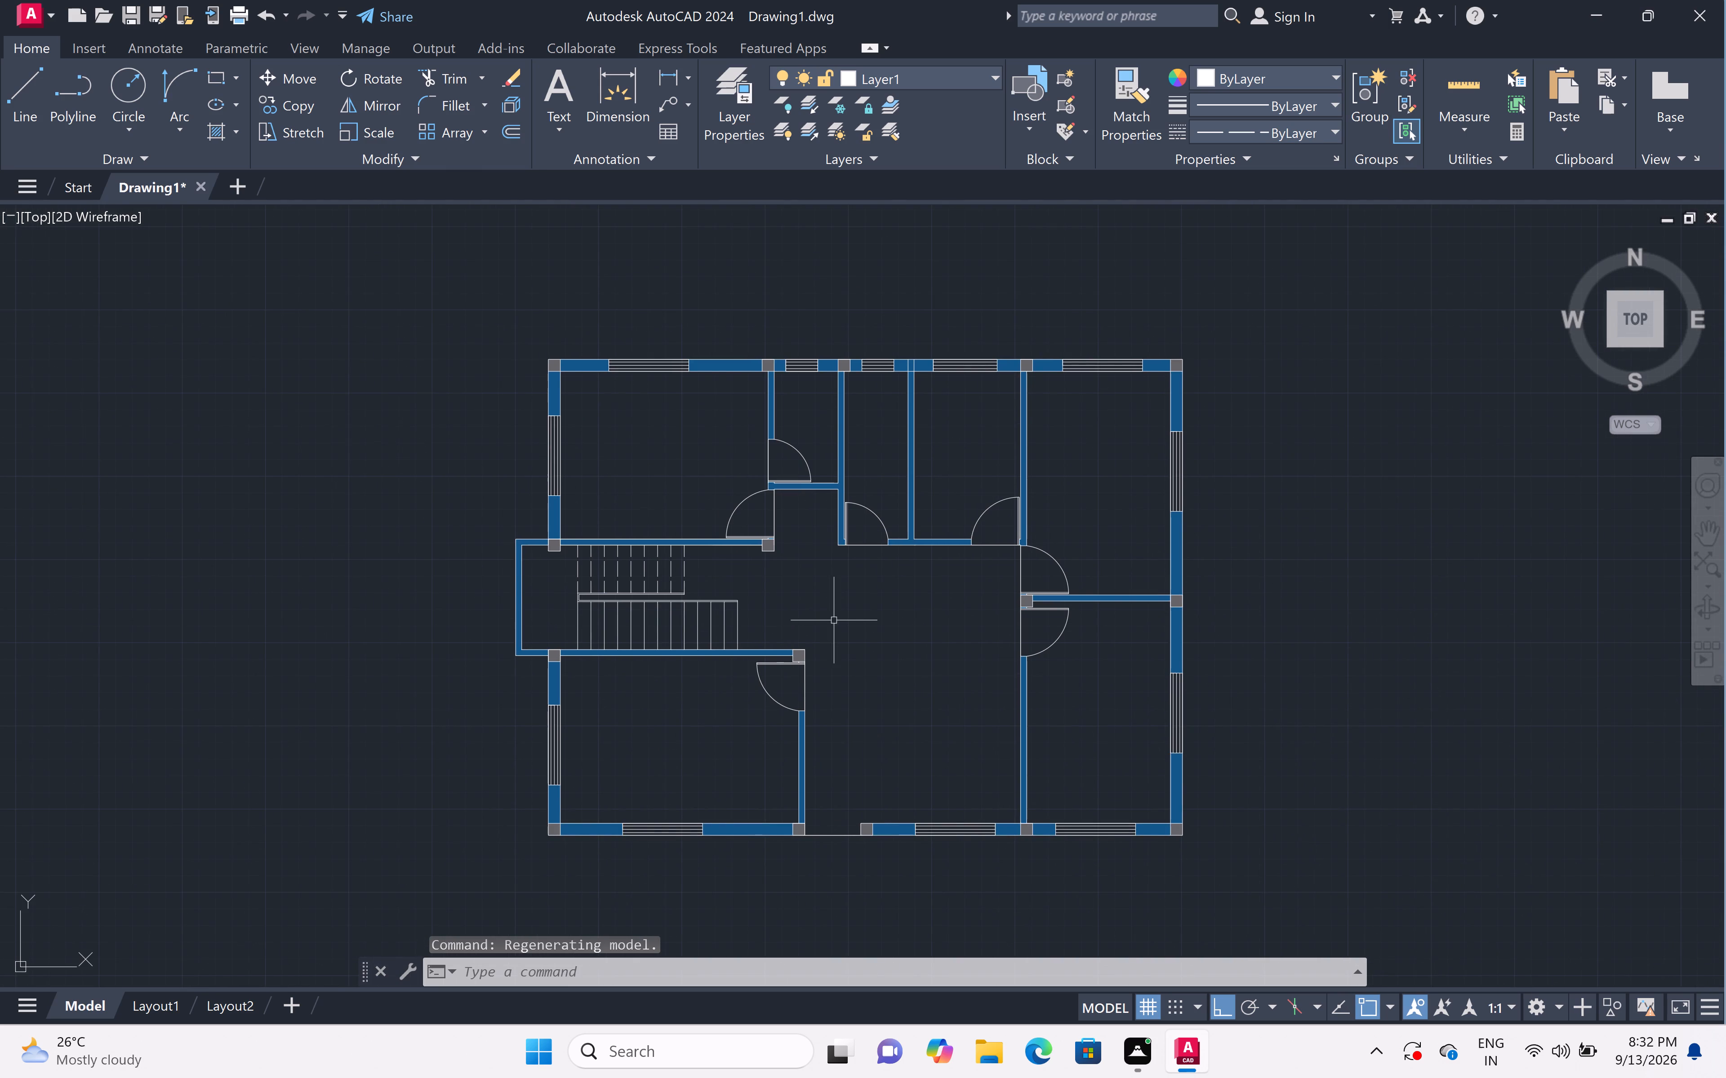
{"action": "scroll", "coordinate": [825, 612], "scroll_direction": "up", "scroll_amount": 1}
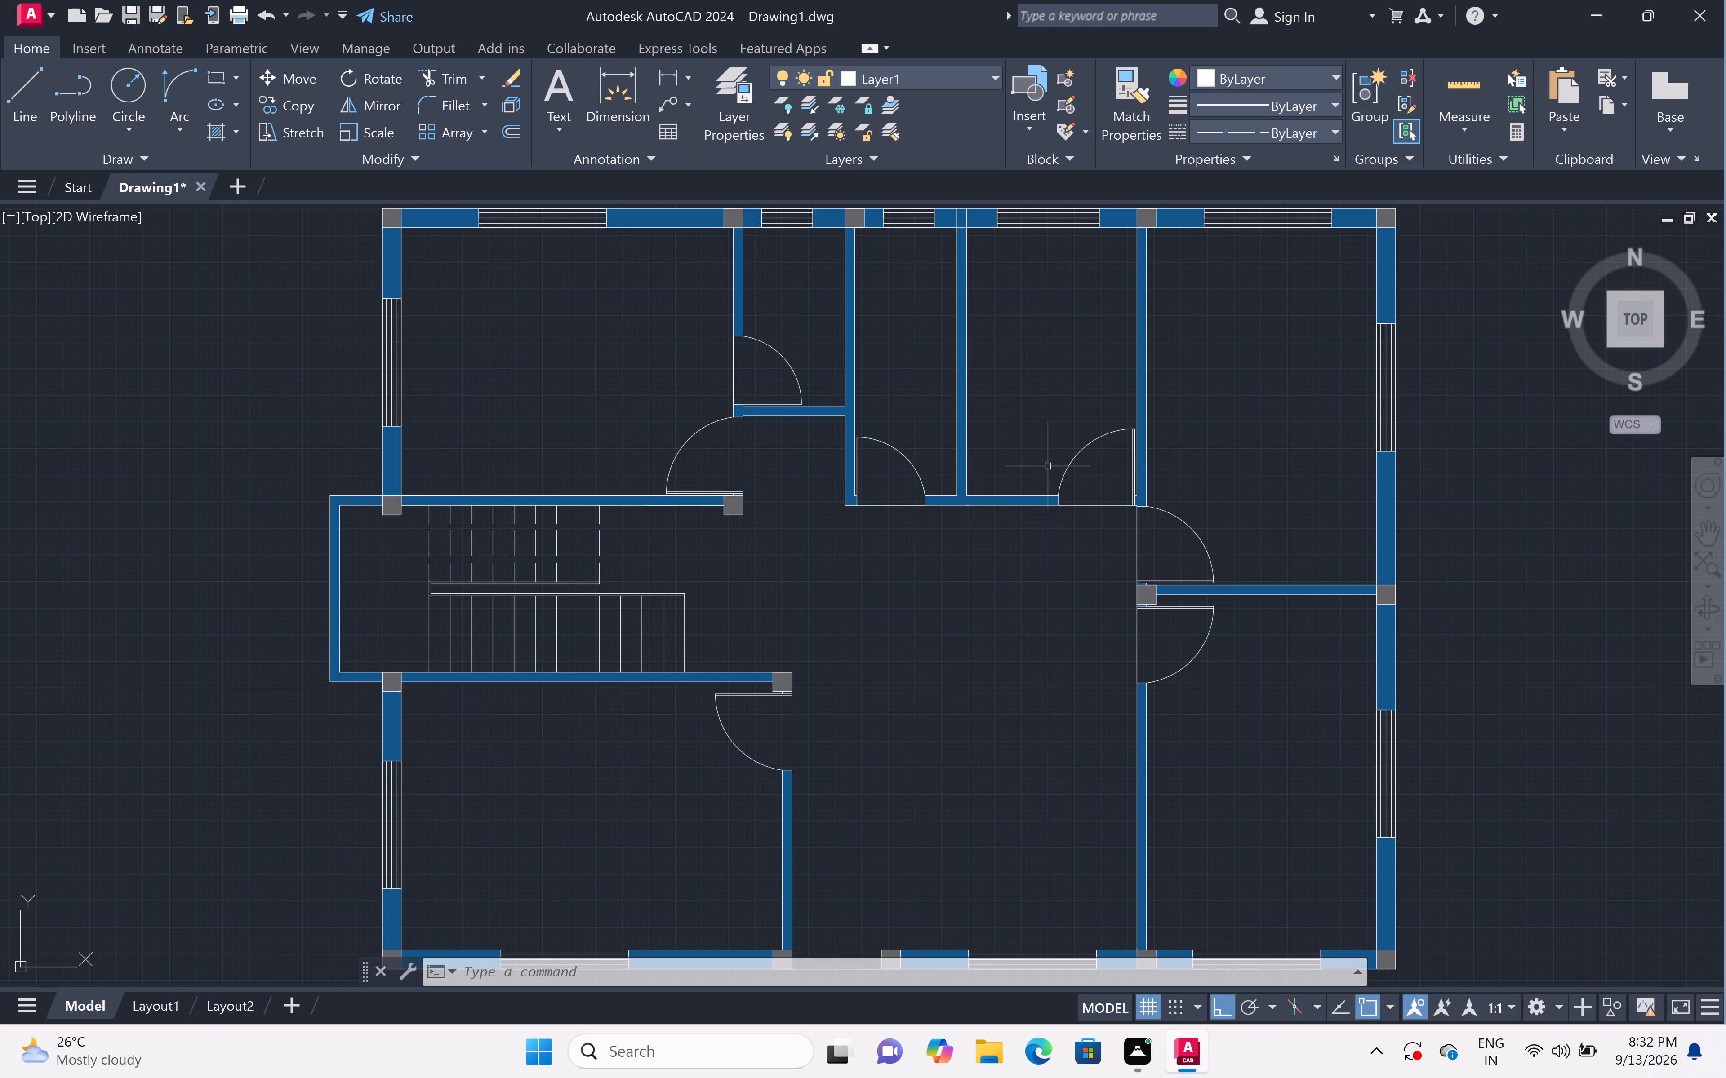
{"action": "scroll", "coordinate": [787, 576], "scroll_direction": "down", "scroll_amount": 1}
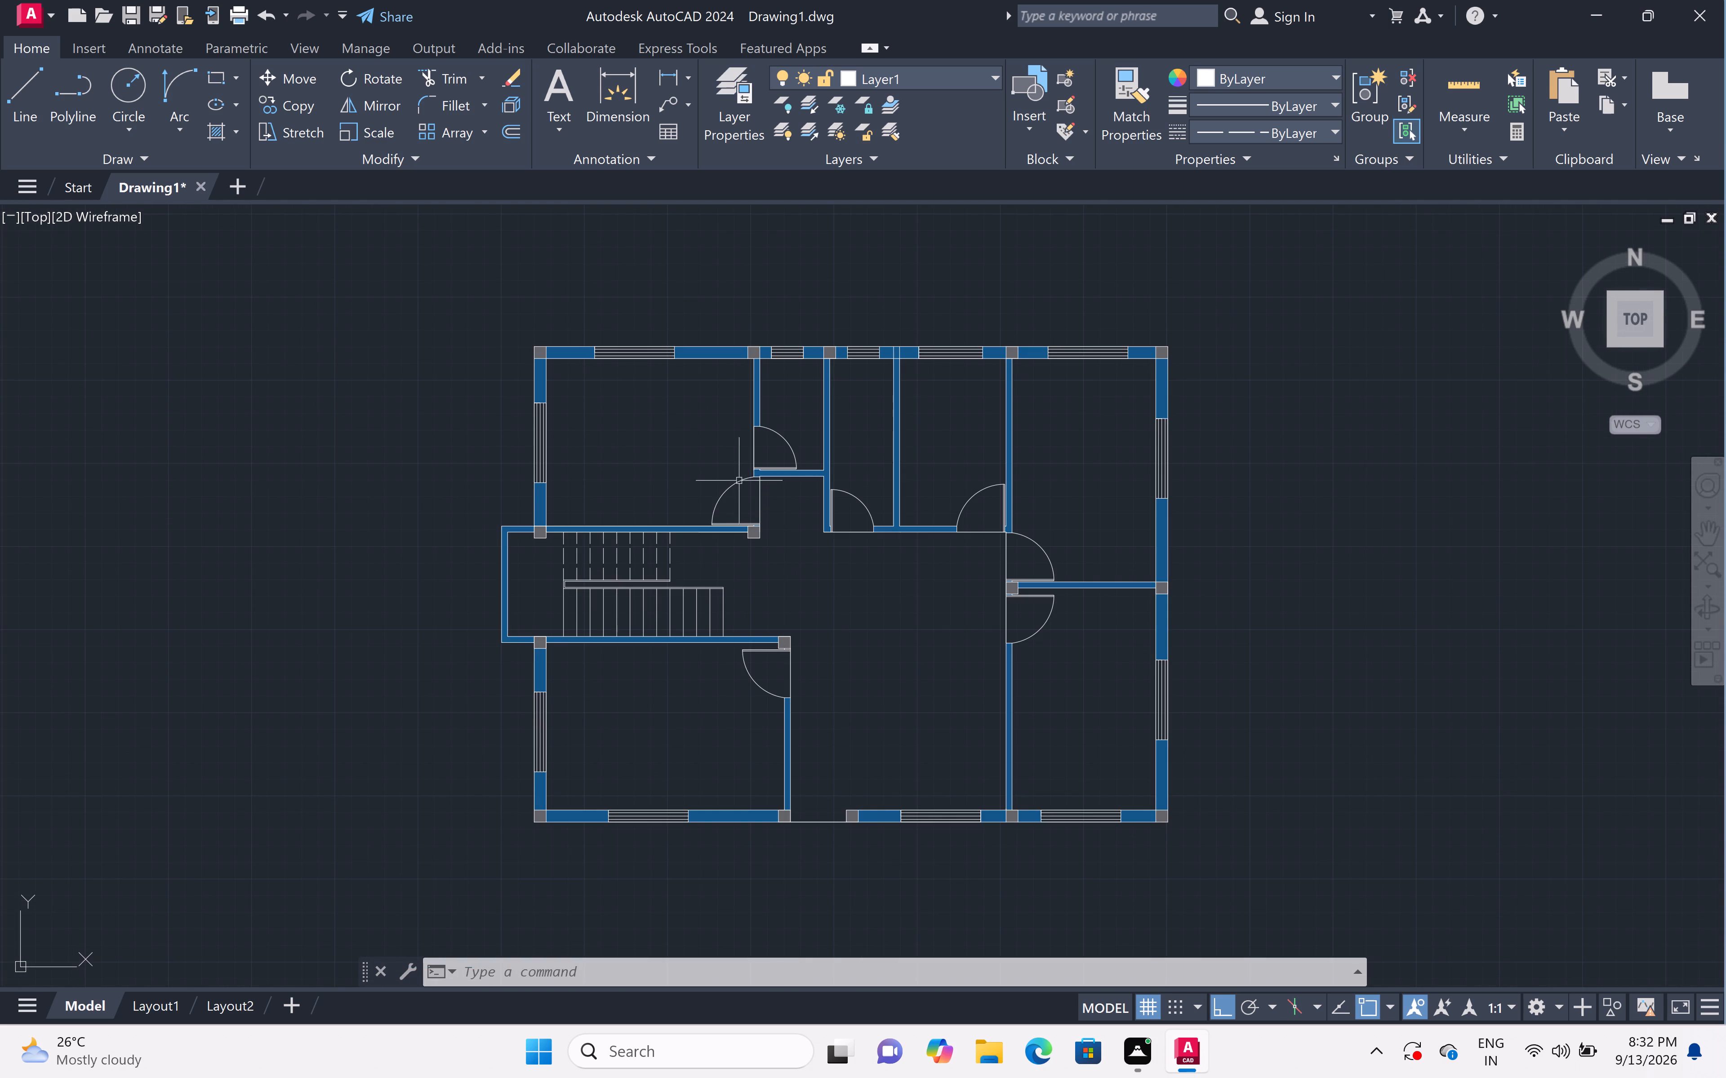
{"action": "scroll", "coordinate": [764, 356], "scroll_direction": "up", "scroll_amount": 1}
{"action": "scroll", "coordinate": [741, 400], "scroll_direction": "up", "scroll_amount": 3}
{"action": "scroll", "coordinate": [733, 570], "scroll_direction": "down", "scroll_amount": 2}
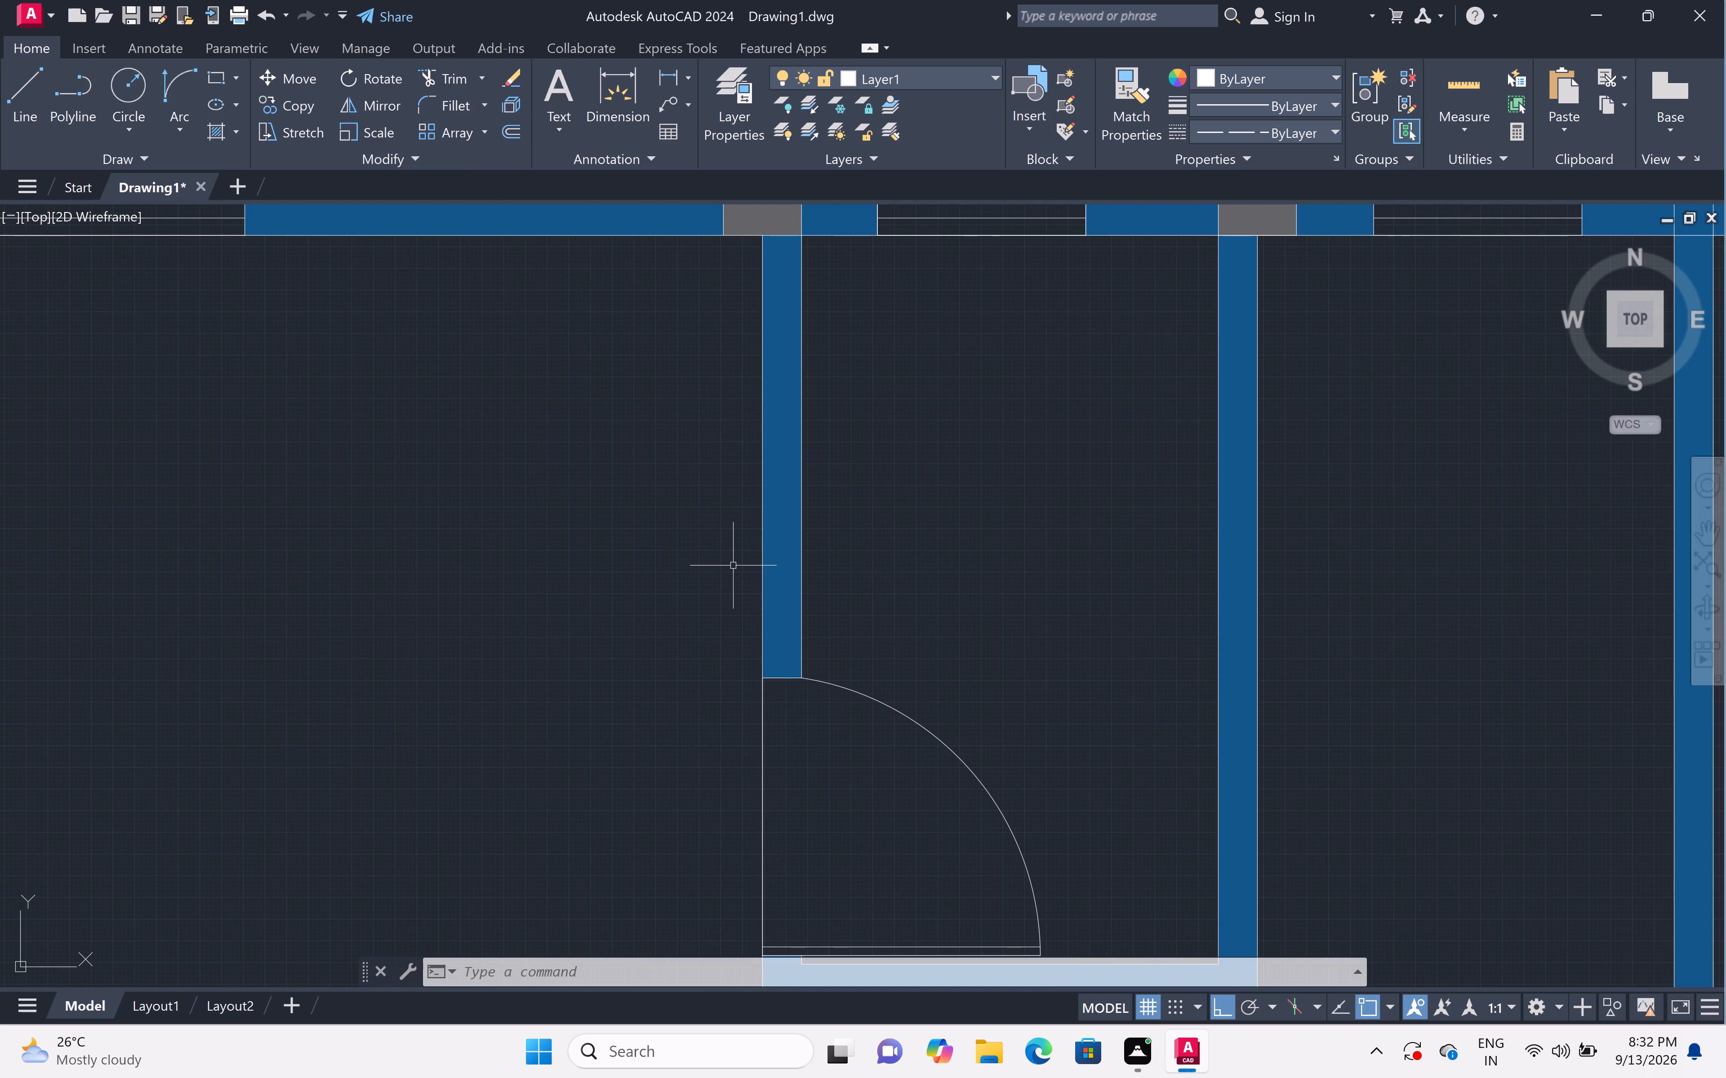
{"action": "scroll", "coordinate": [761, 645], "scroll_direction": "down", "scroll_amount": 1}
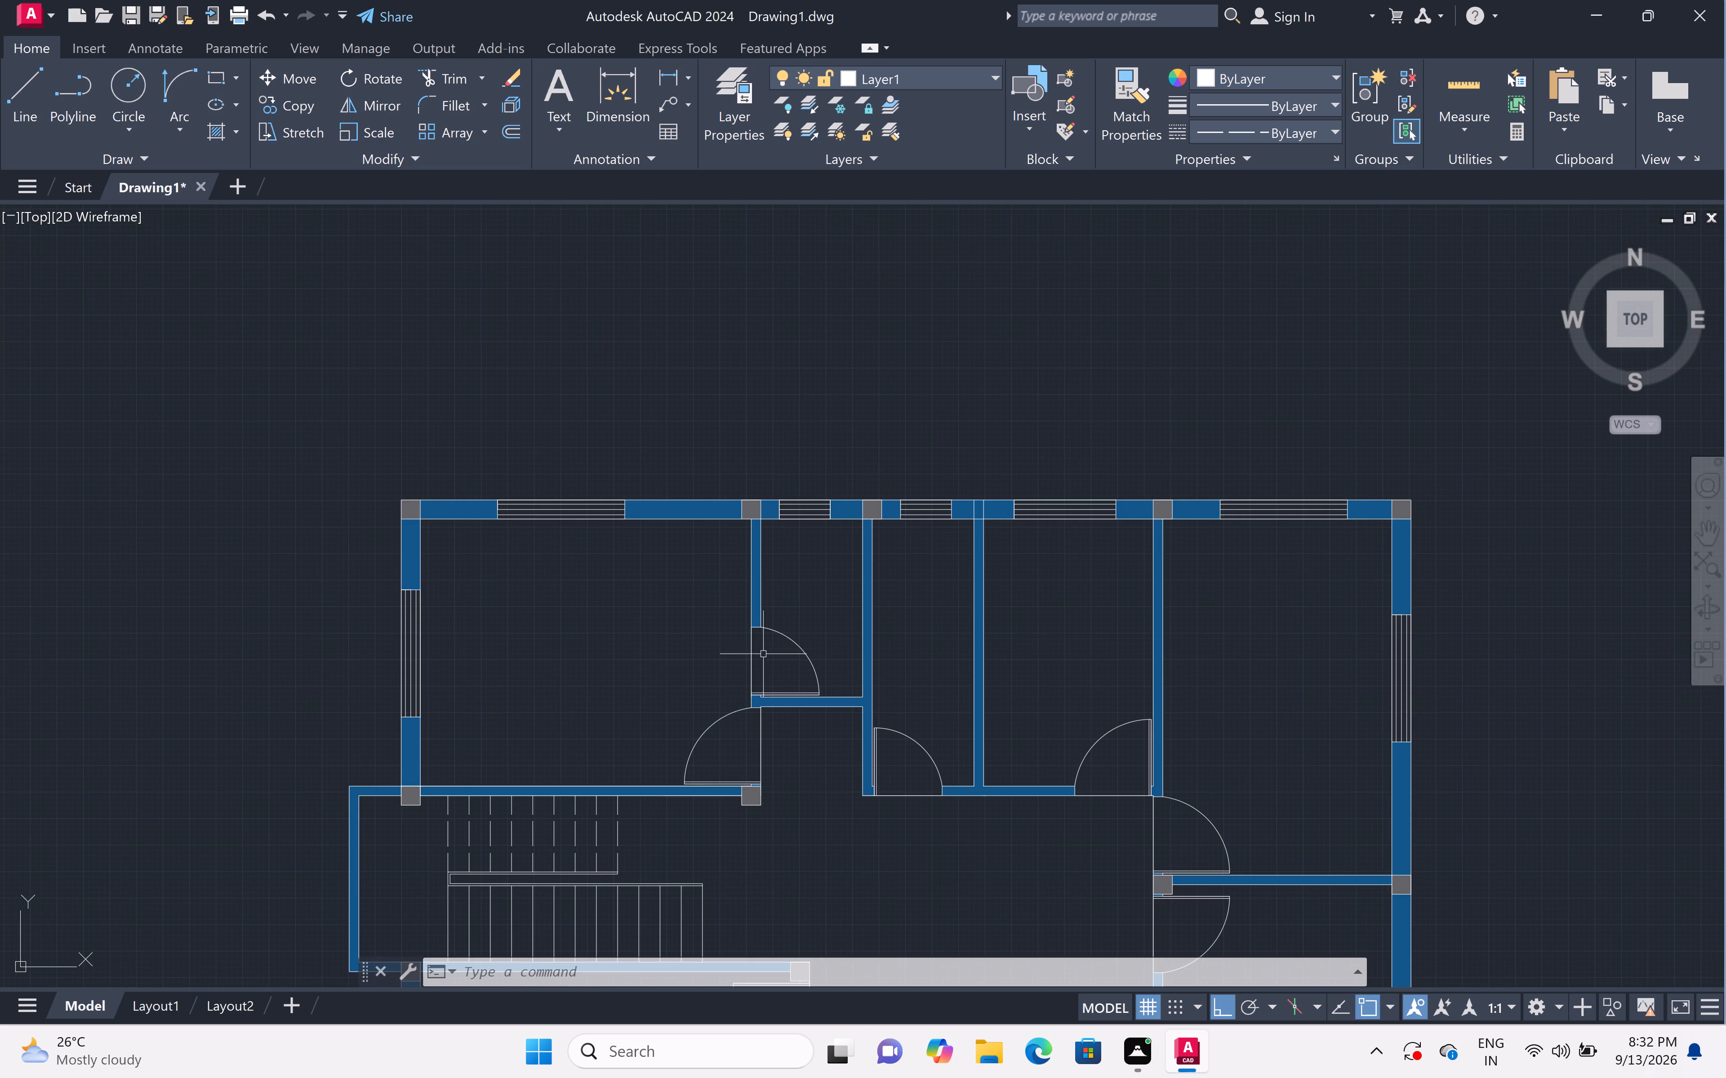
{"action": "scroll", "coordinate": [765, 660], "scroll_direction": "down", "scroll_amount": 3}
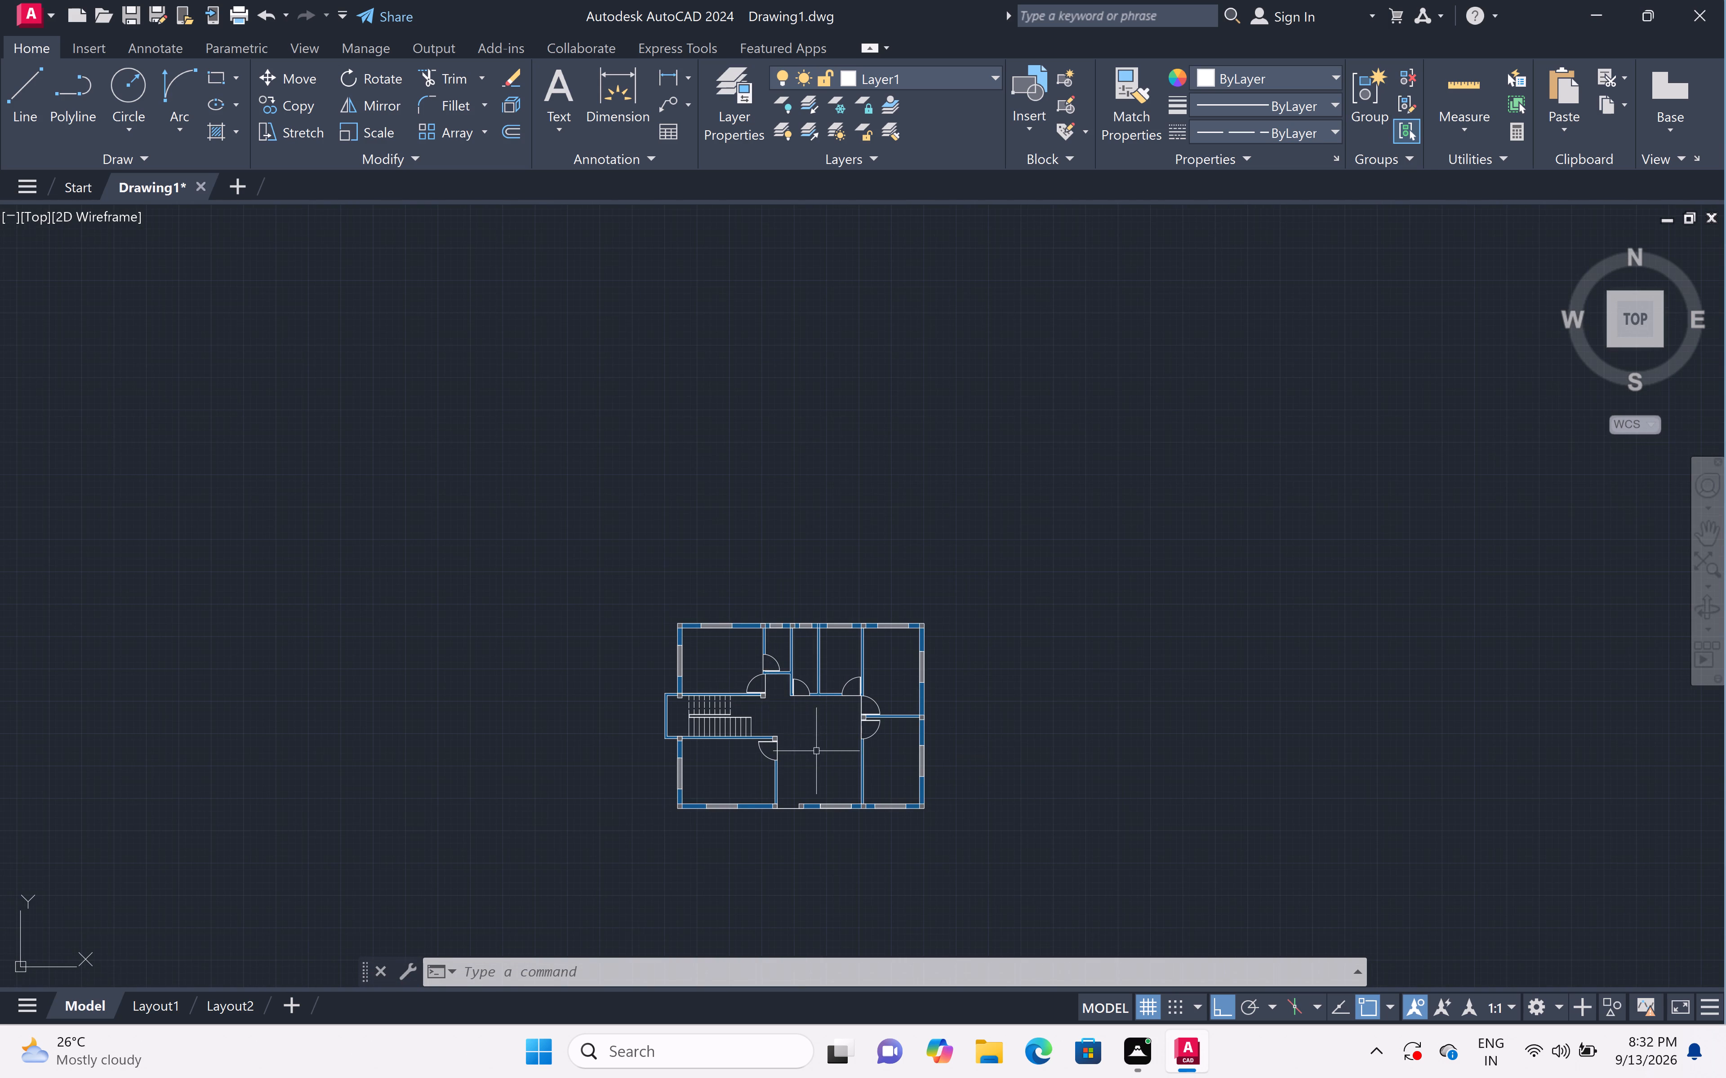
Review the southern and eastern rooms, checking the wall hatching, windows, doors and entrance opening against the whole plan.
{"action": "scroll", "coordinate": [816, 751], "scroll_direction": "up", "scroll_amount": 3}
{"action": "scroll", "coordinate": [816, 751], "scroll_direction": "down", "scroll_amount": 1}
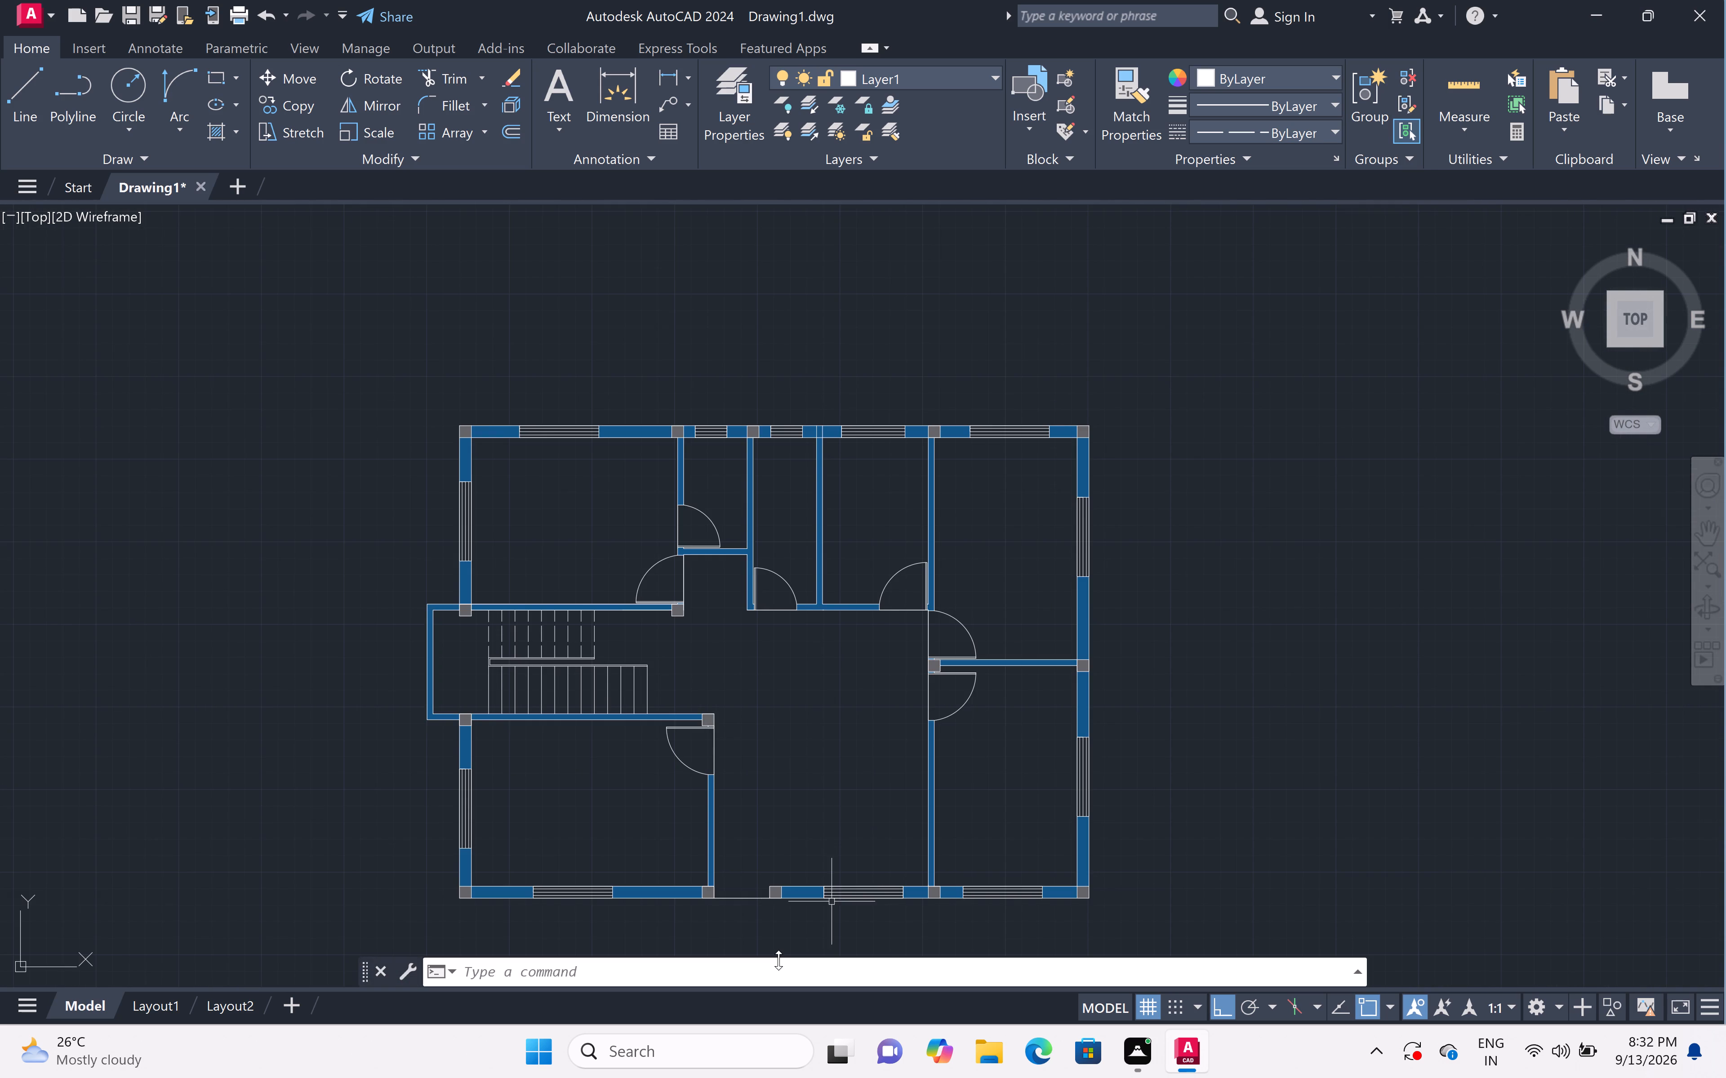
{"action": "scroll", "coordinate": [784, 924], "scroll_direction": "up", "scroll_amount": 1}
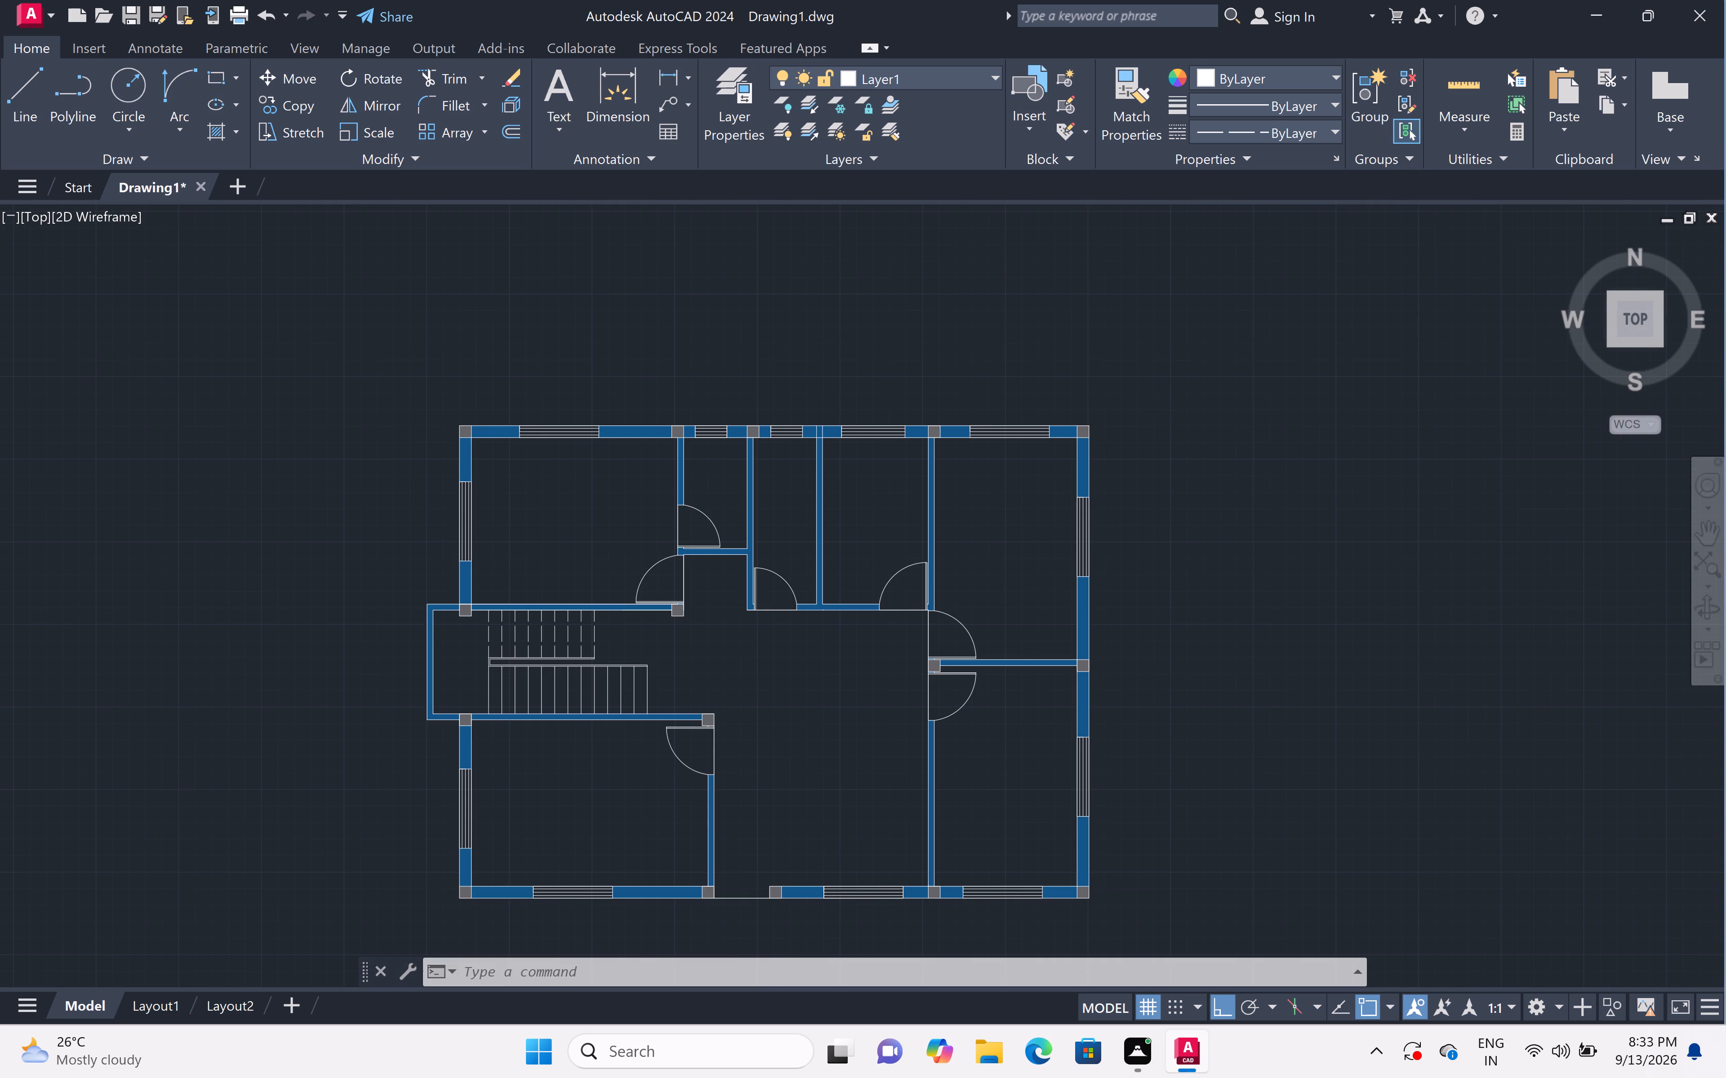
{"action": "scroll", "coordinate": [843, 766], "scroll_direction": "up", "scroll_amount": 1}
{"action": "scroll", "coordinate": [843, 766], "scroll_direction": "down", "scroll_amount": 1}
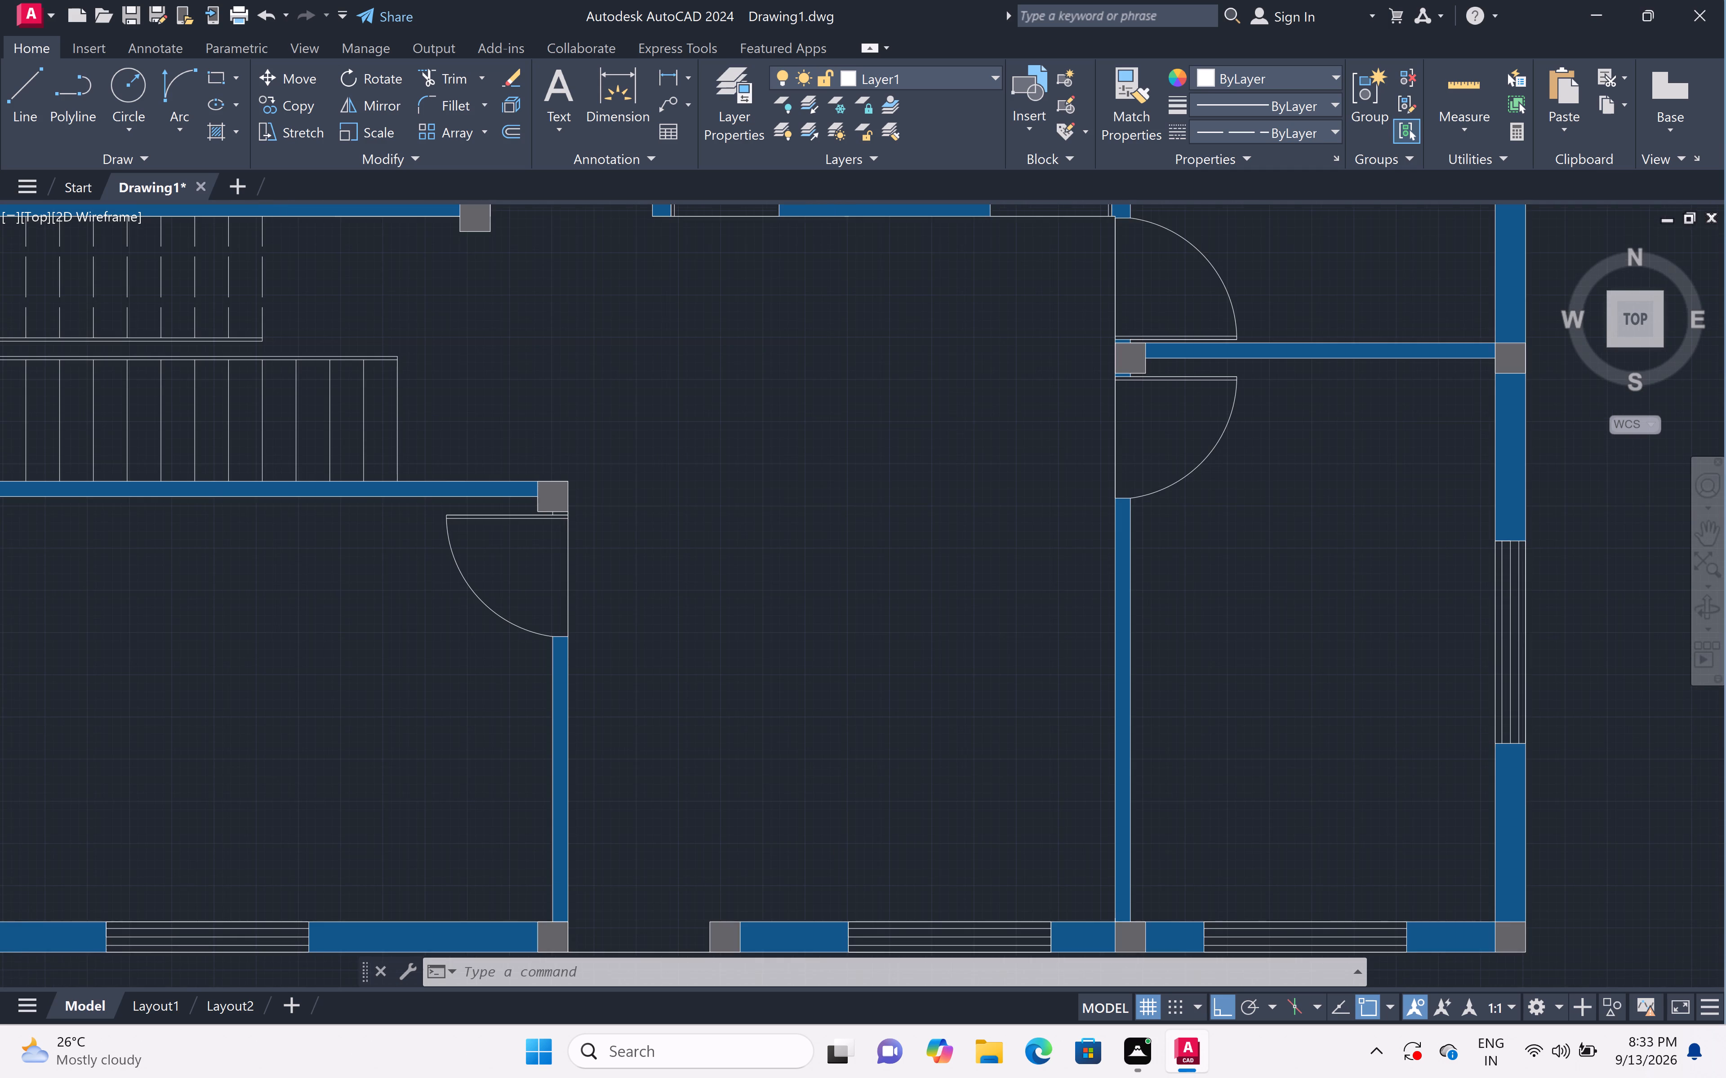
{"action": "scroll", "coordinate": [843, 766], "scroll_direction": "down", "scroll_amount": 1}
{"action": "scroll", "coordinate": [812, 449], "scroll_direction": "up", "scroll_amount": 1}
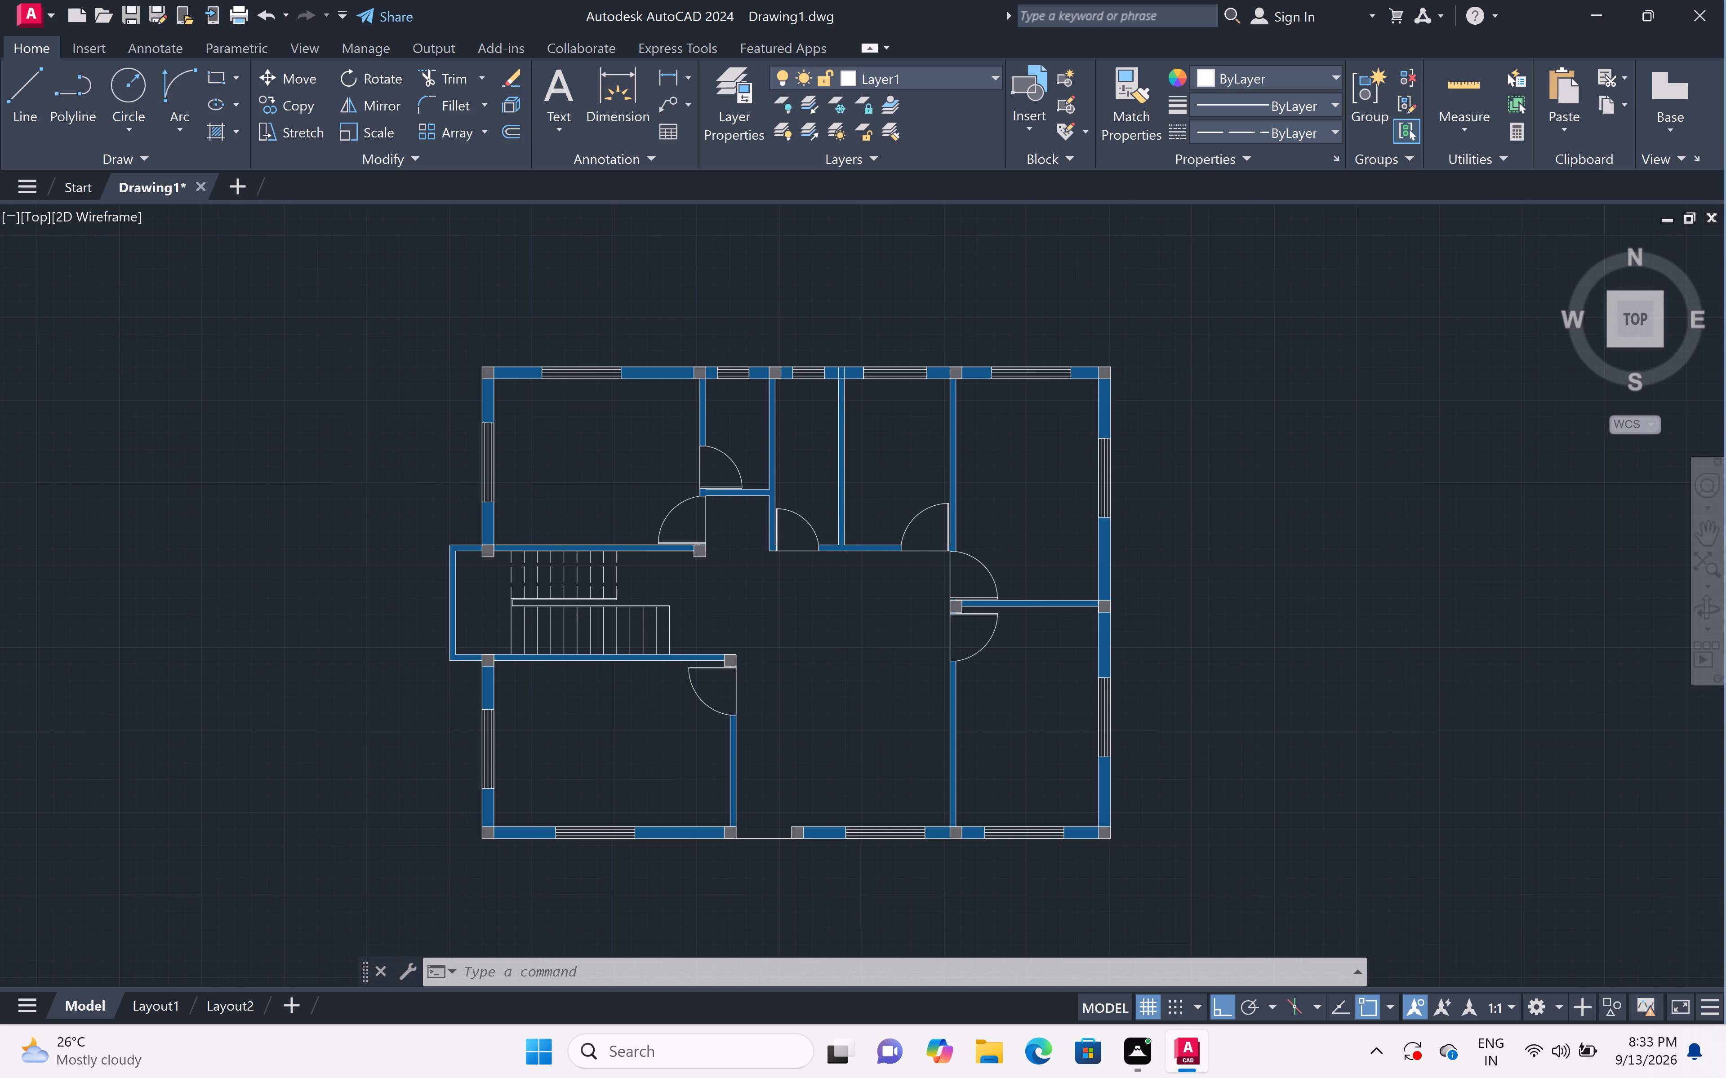
{"action": "scroll", "coordinate": [812, 449], "scroll_direction": "up", "scroll_amount": 1}
{"action": "scroll", "coordinate": [812, 449], "scroll_direction": "down", "scroll_amount": 2}
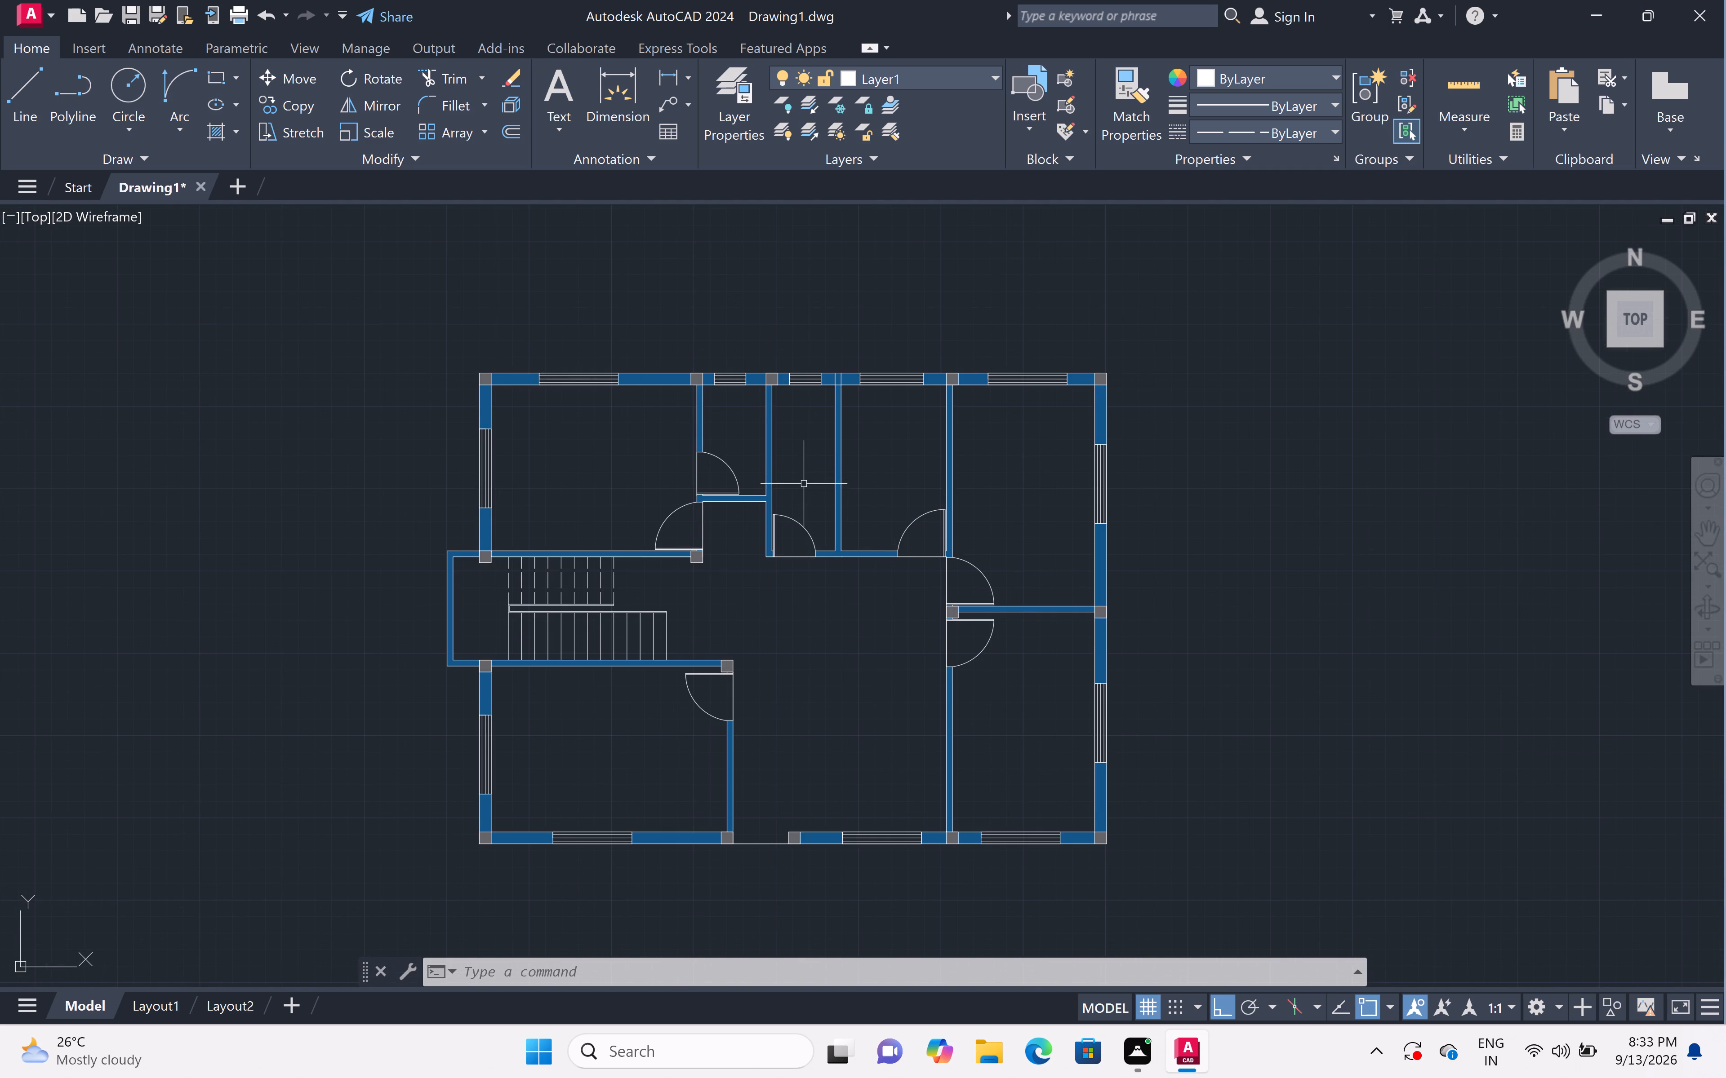
{"action": "scroll", "coordinate": [777, 632], "scroll_direction": "up", "scroll_amount": 2}
{"action": "scroll", "coordinate": [777, 632], "scroll_direction": "down", "scroll_amount": 2}
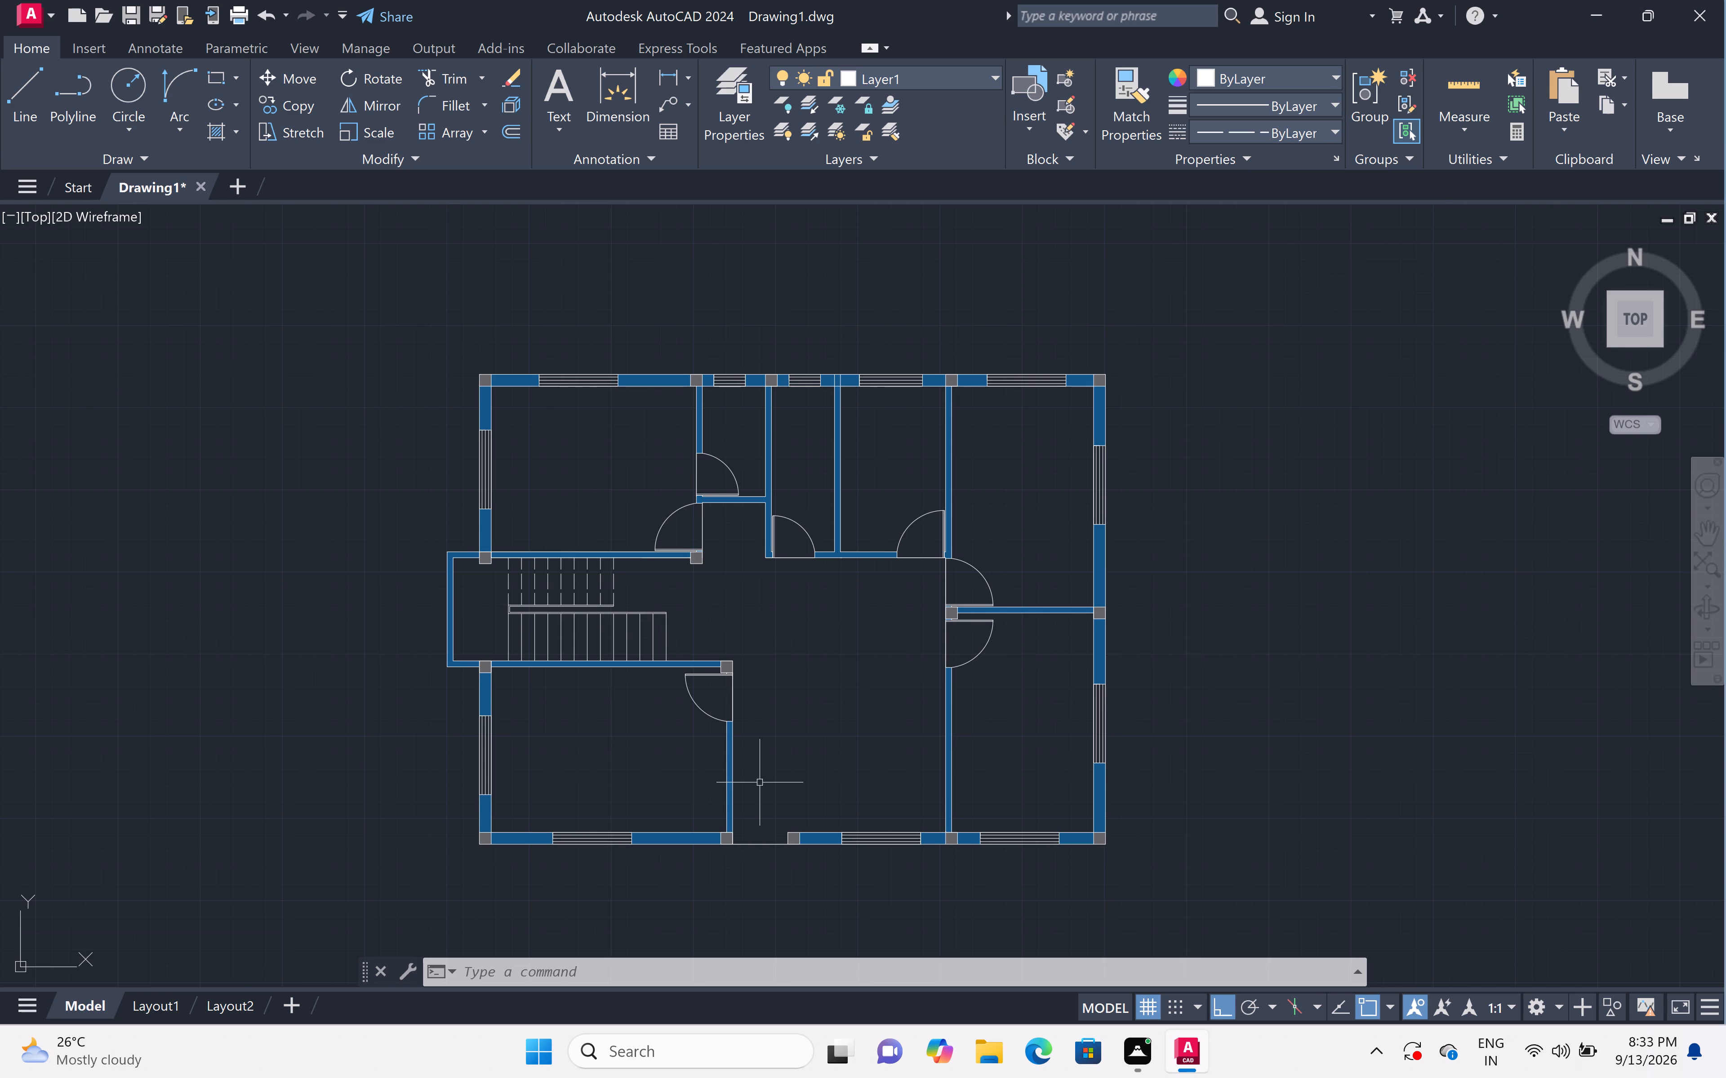
{"action": "middle_click", "coordinate": [760, 782]}
{"action": "middle_click", "coordinate": [770, 752]}
Inspect the interior doors and wall junctions between the staircase and the northern rooms, including the hatching at the door jambs.
{"action": "scroll", "coordinate": [687, 510], "scroll_direction": "up", "scroll_amount": 3}
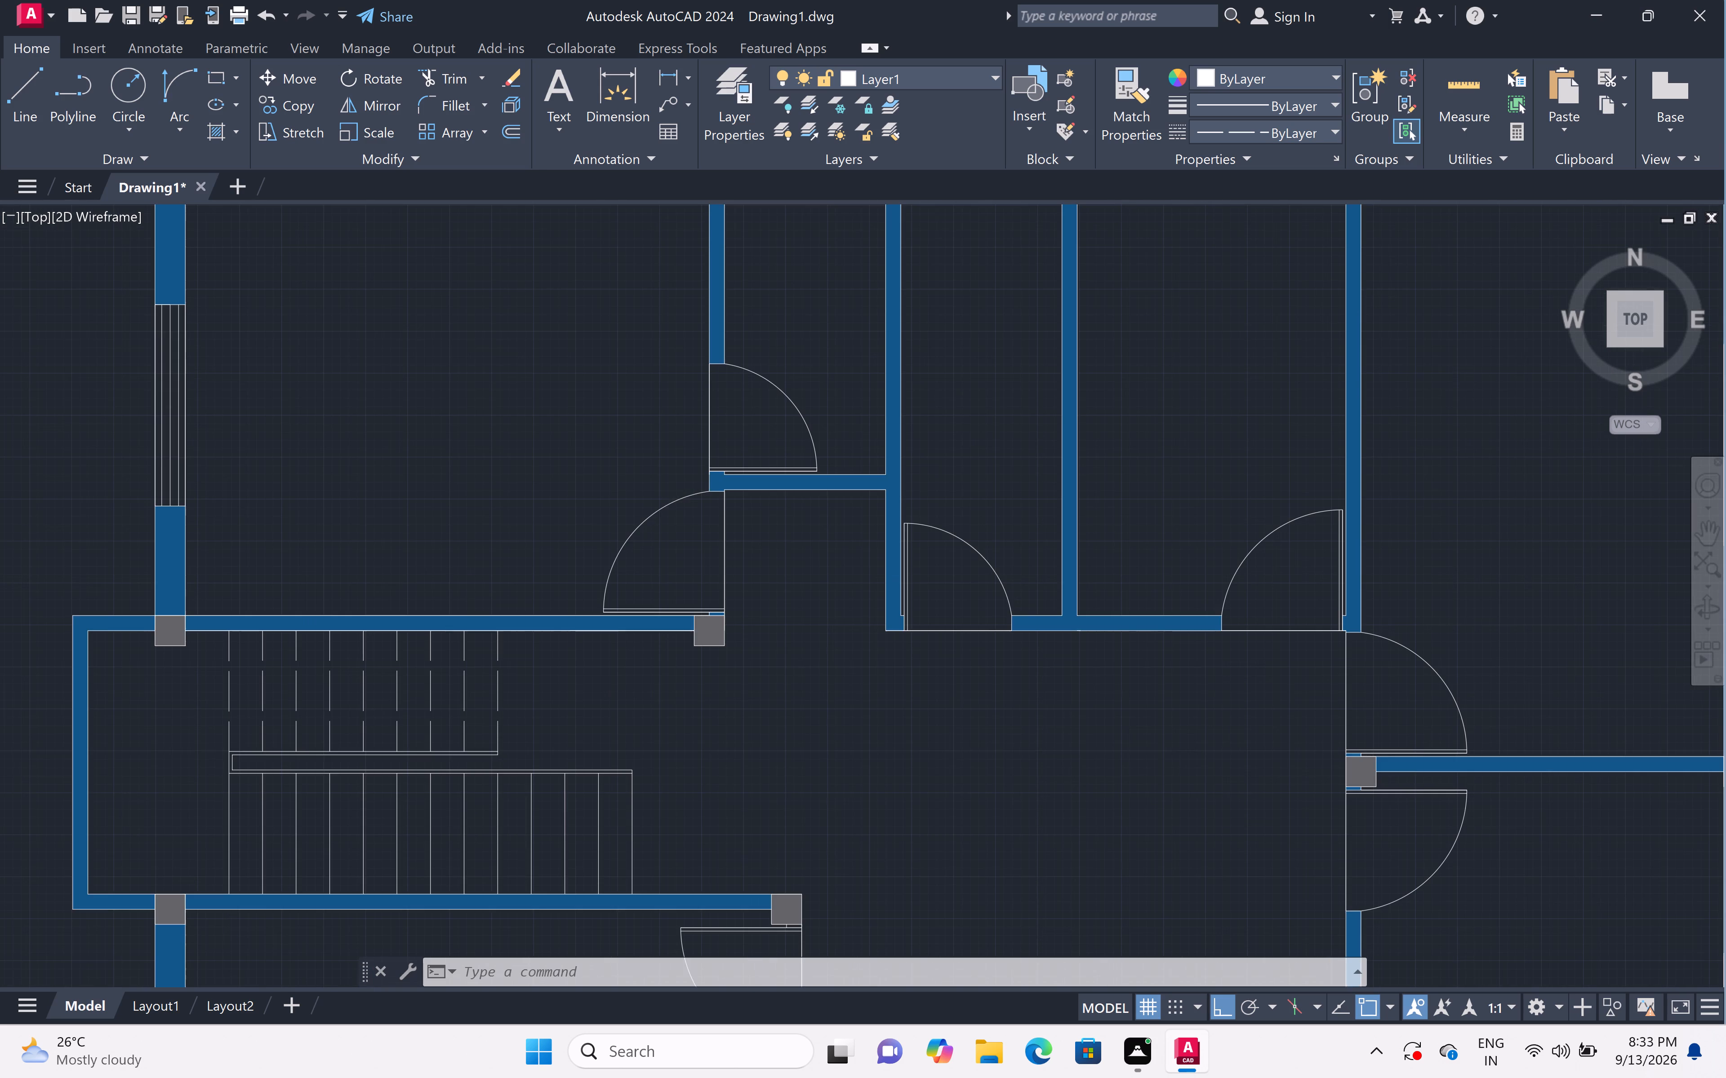
{"action": "scroll", "coordinate": [733, 685], "scroll_direction": "down", "scroll_amount": 1}
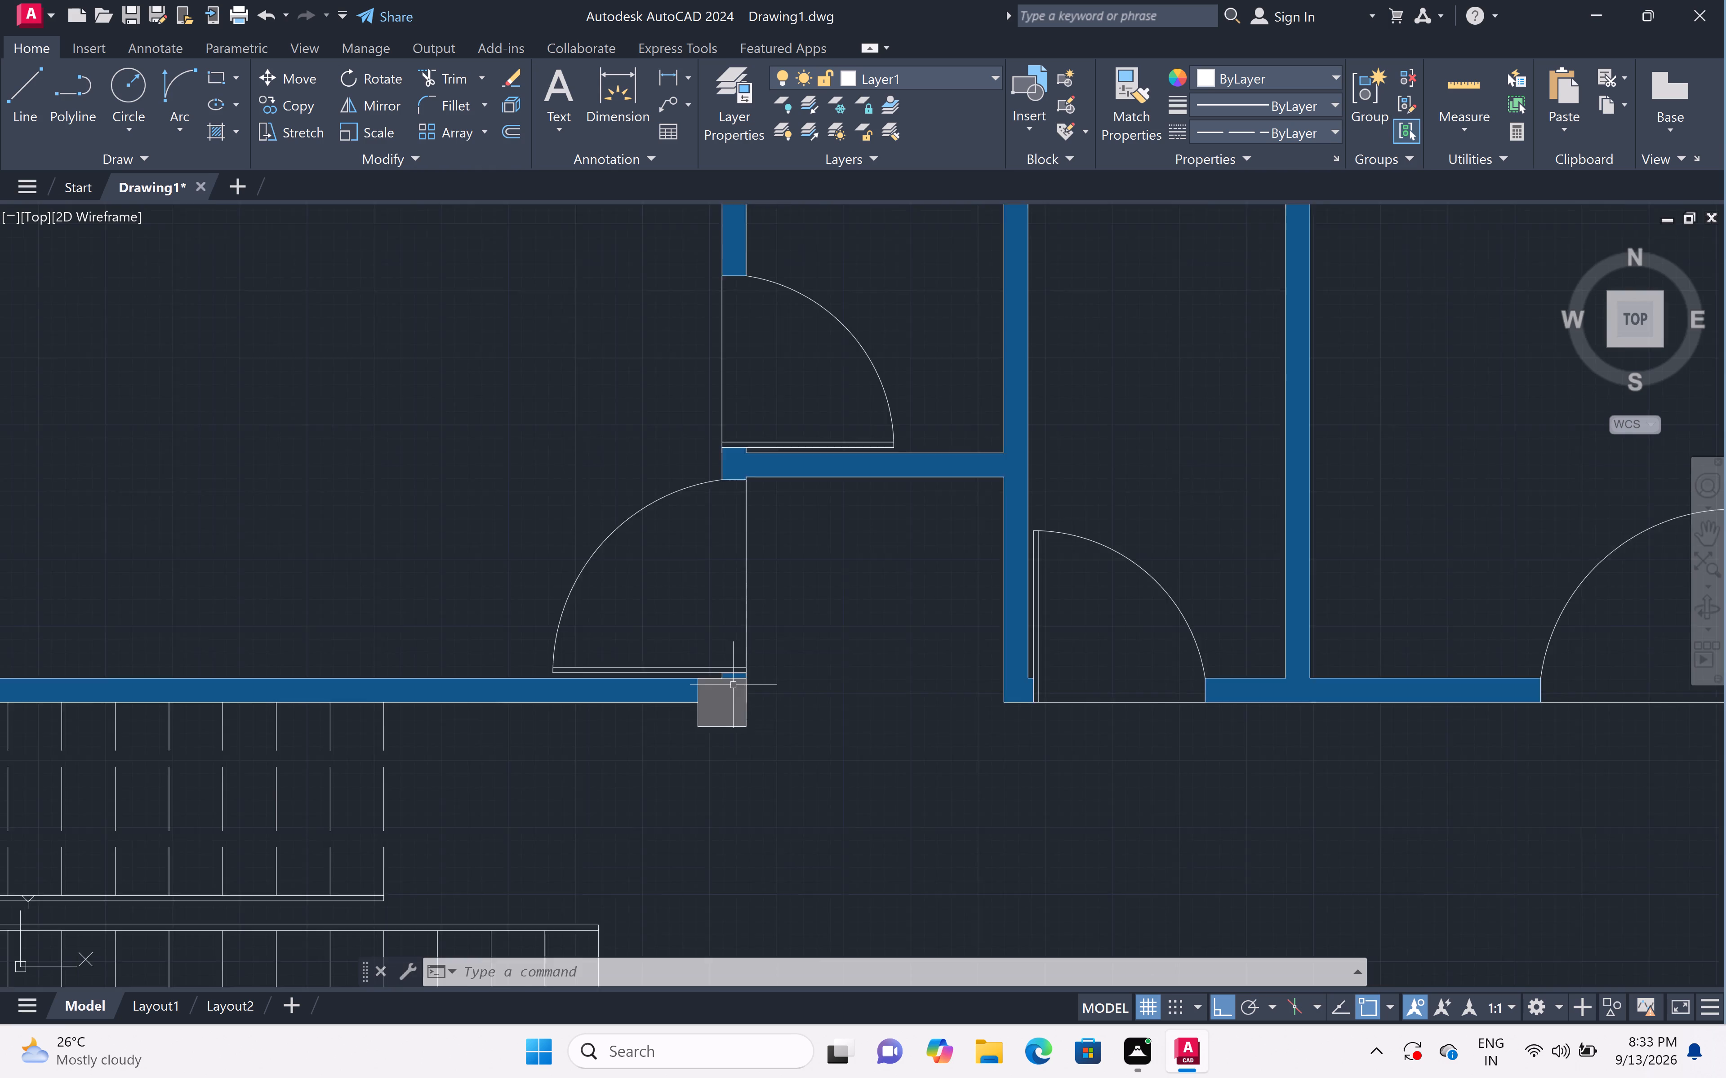
{"action": "scroll", "coordinate": [733, 685], "scroll_direction": "down", "scroll_amount": 2}
{"action": "scroll", "coordinate": [743, 642], "scroll_direction": "up", "scroll_amount": 4}
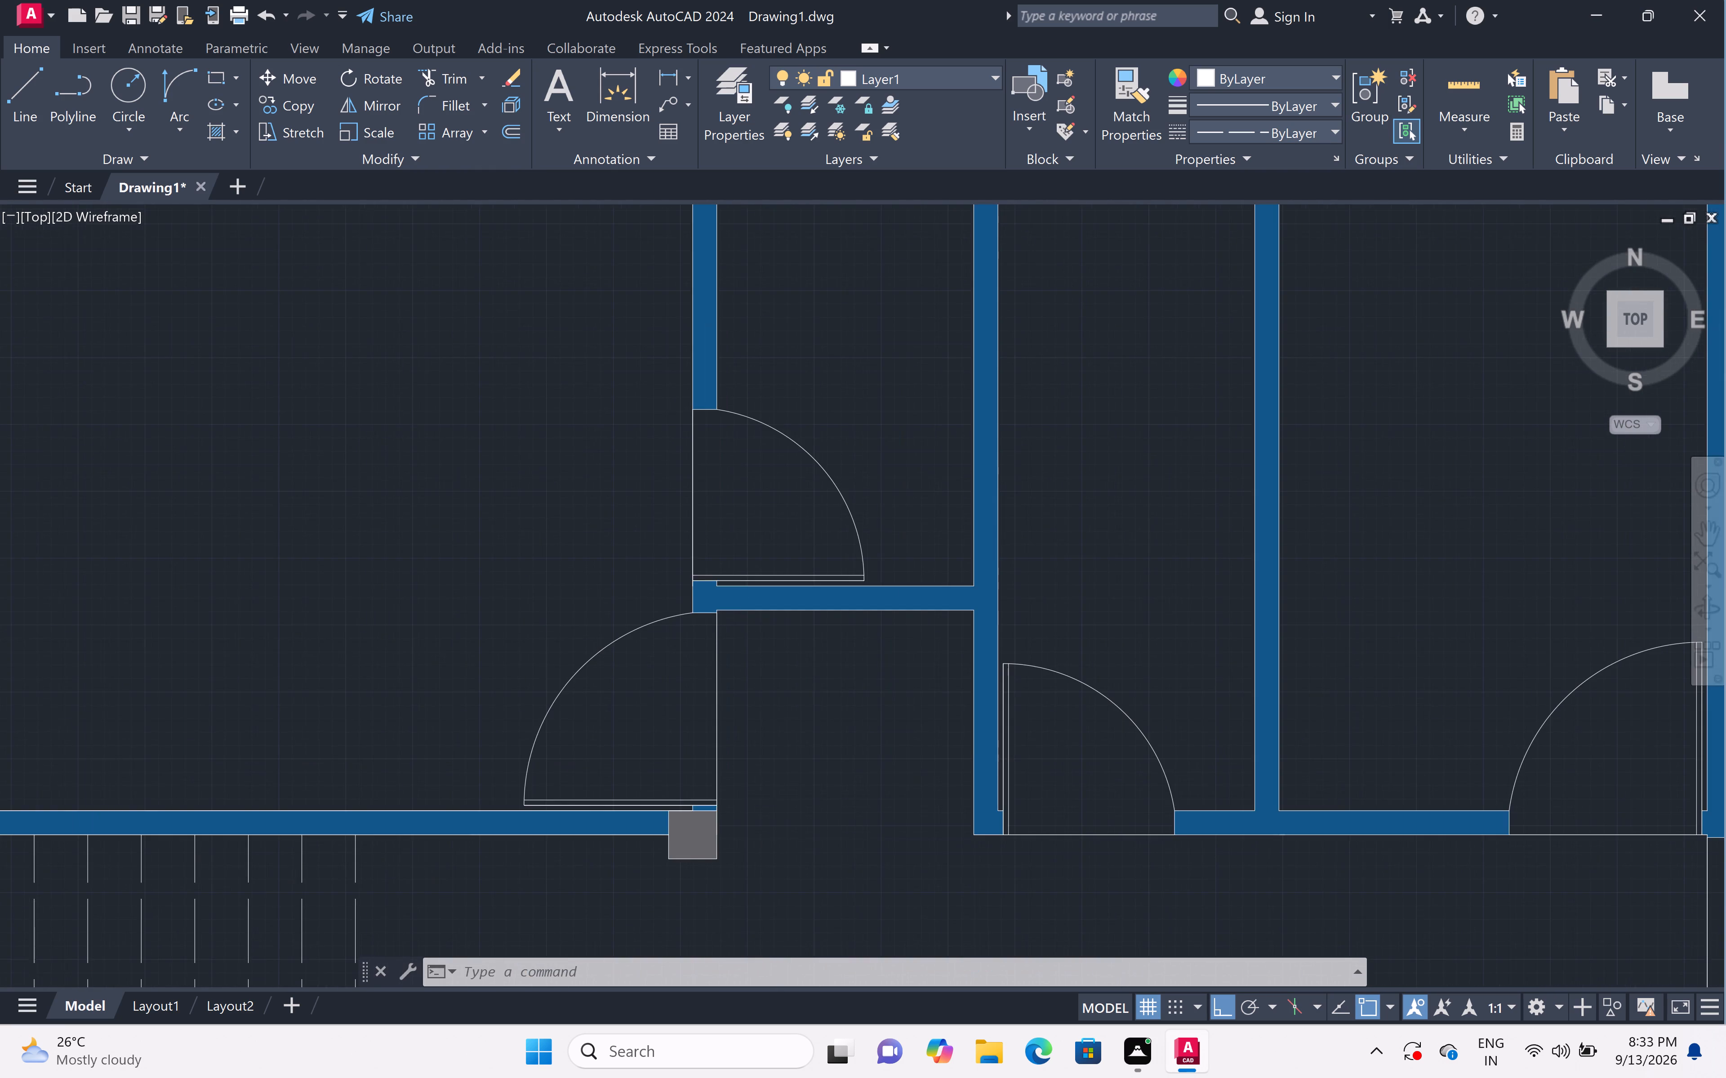
{"action": "scroll", "coordinate": [675, 529], "scroll_direction": "up", "scroll_amount": 3}
{"action": "scroll", "coordinate": [673, 527], "scroll_direction": "down", "scroll_amount": 3}
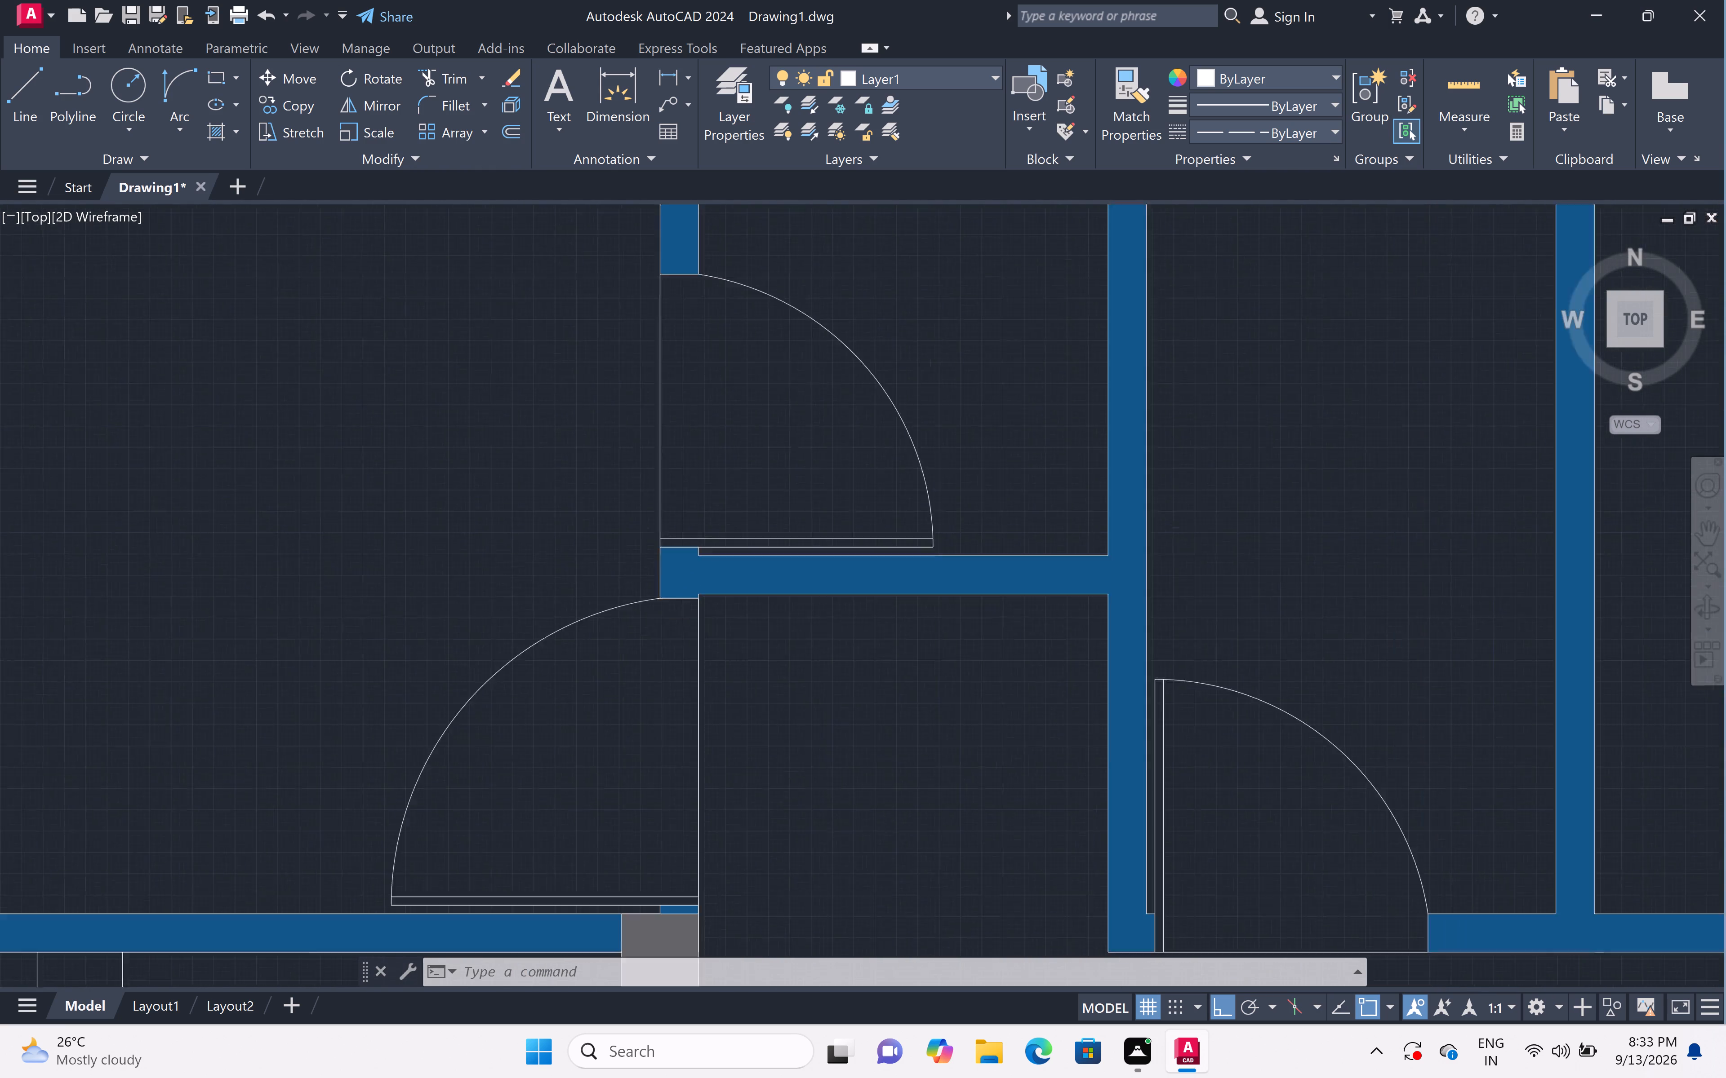
{"action": "scroll", "coordinate": [672, 535], "scroll_direction": "down", "scroll_amount": 4}
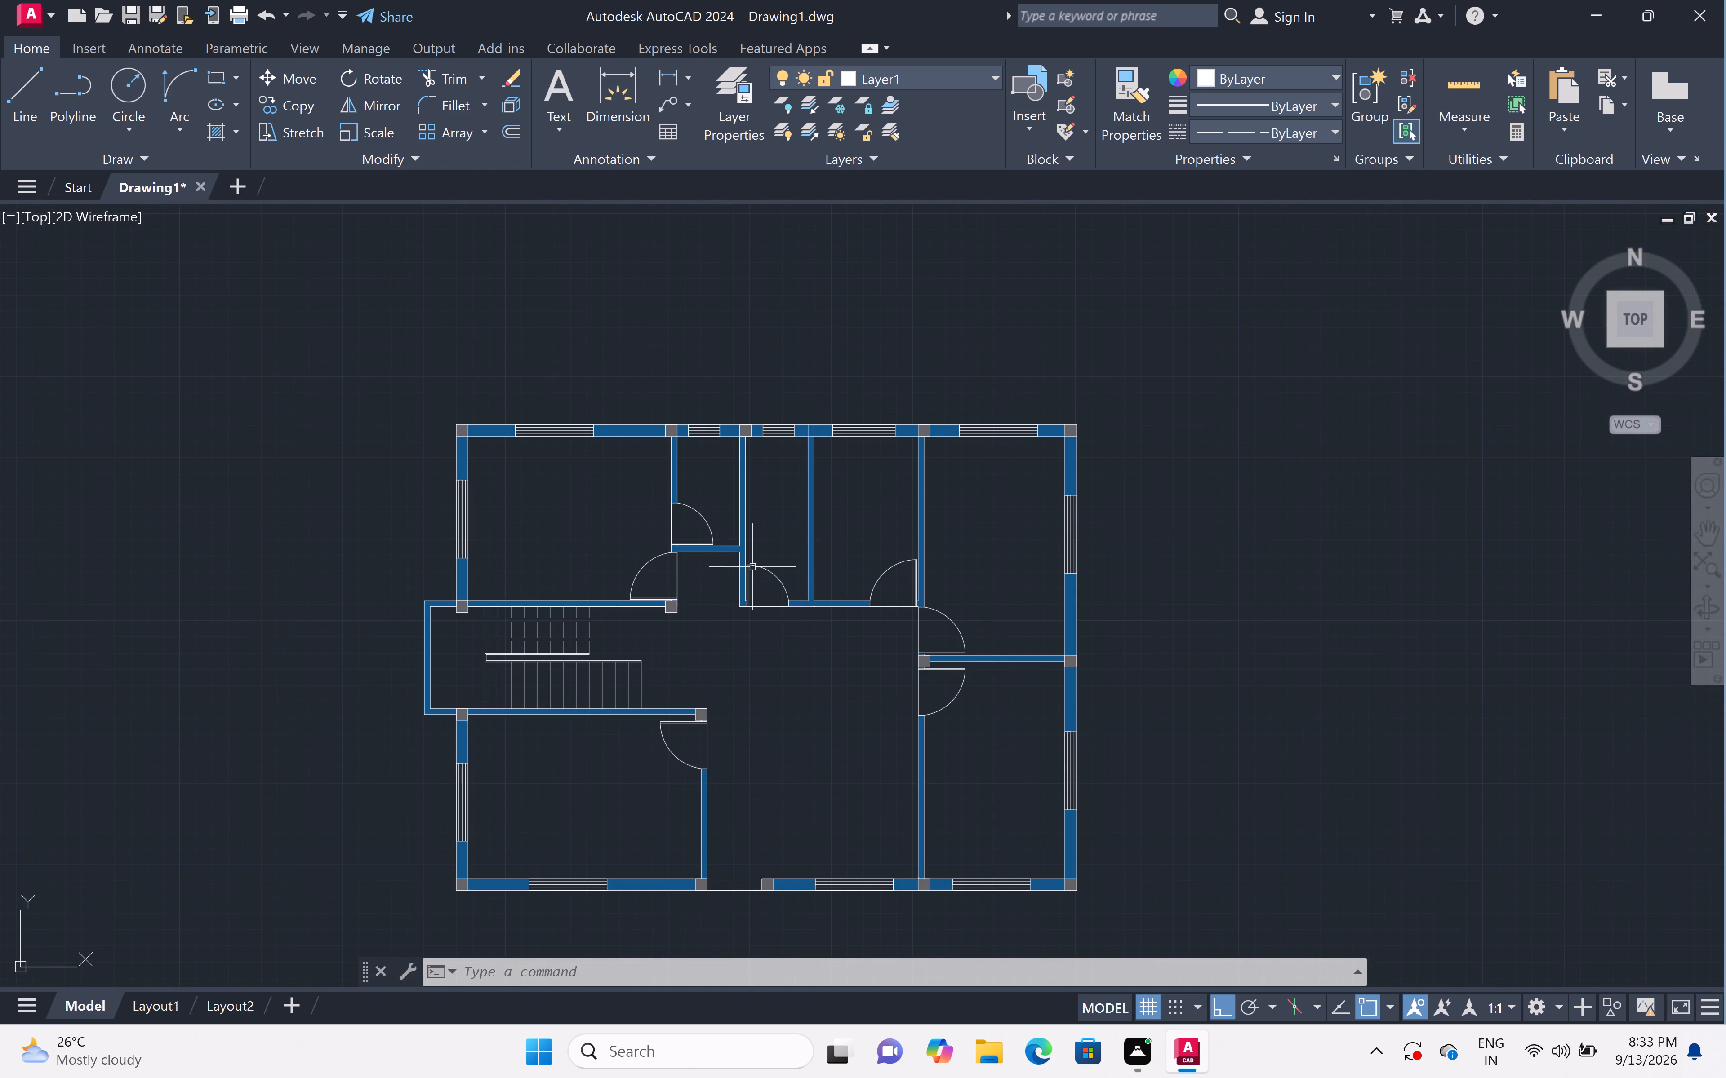
{"action": "scroll", "coordinate": [747, 605], "scroll_direction": "up", "scroll_amount": 5}
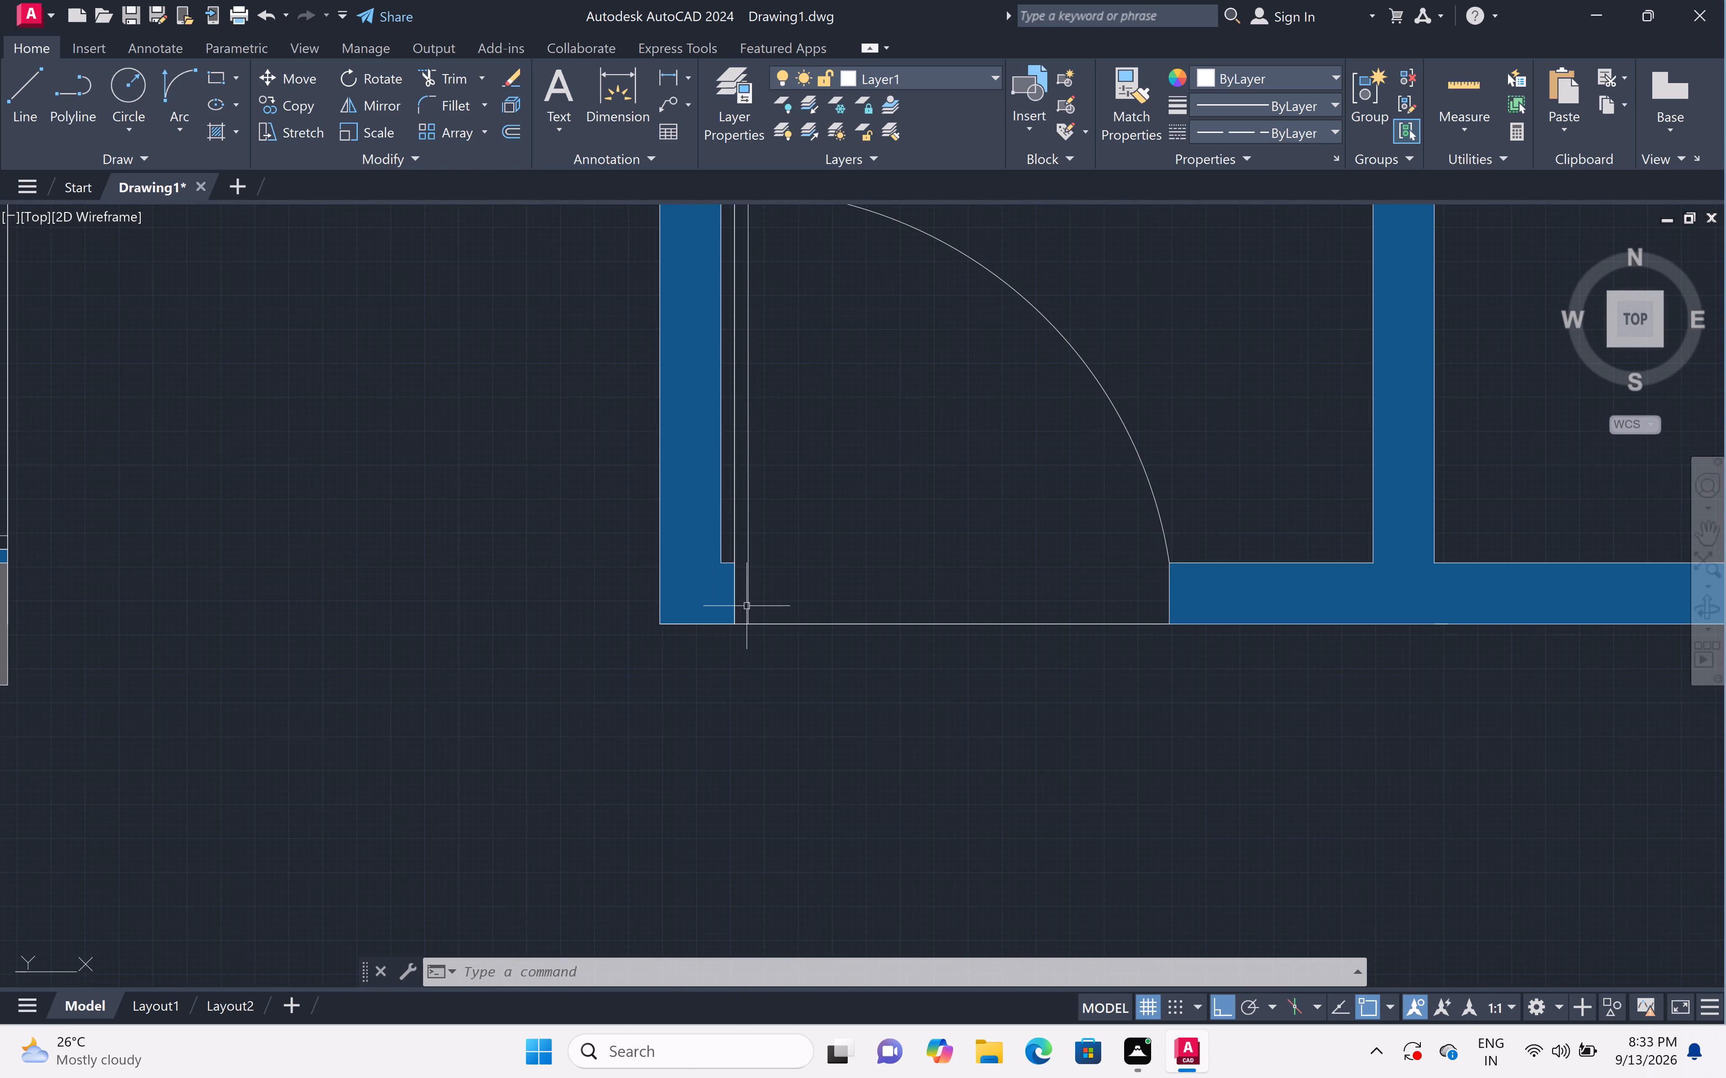
{"action": "scroll", "coordinate": [747, 606], "scroll_direction": "down", "scroll_amount": 2}
{"action": "scroll", "coordinate": [740, 567], "scroll_direction": "down", "scroll_amount": 2}
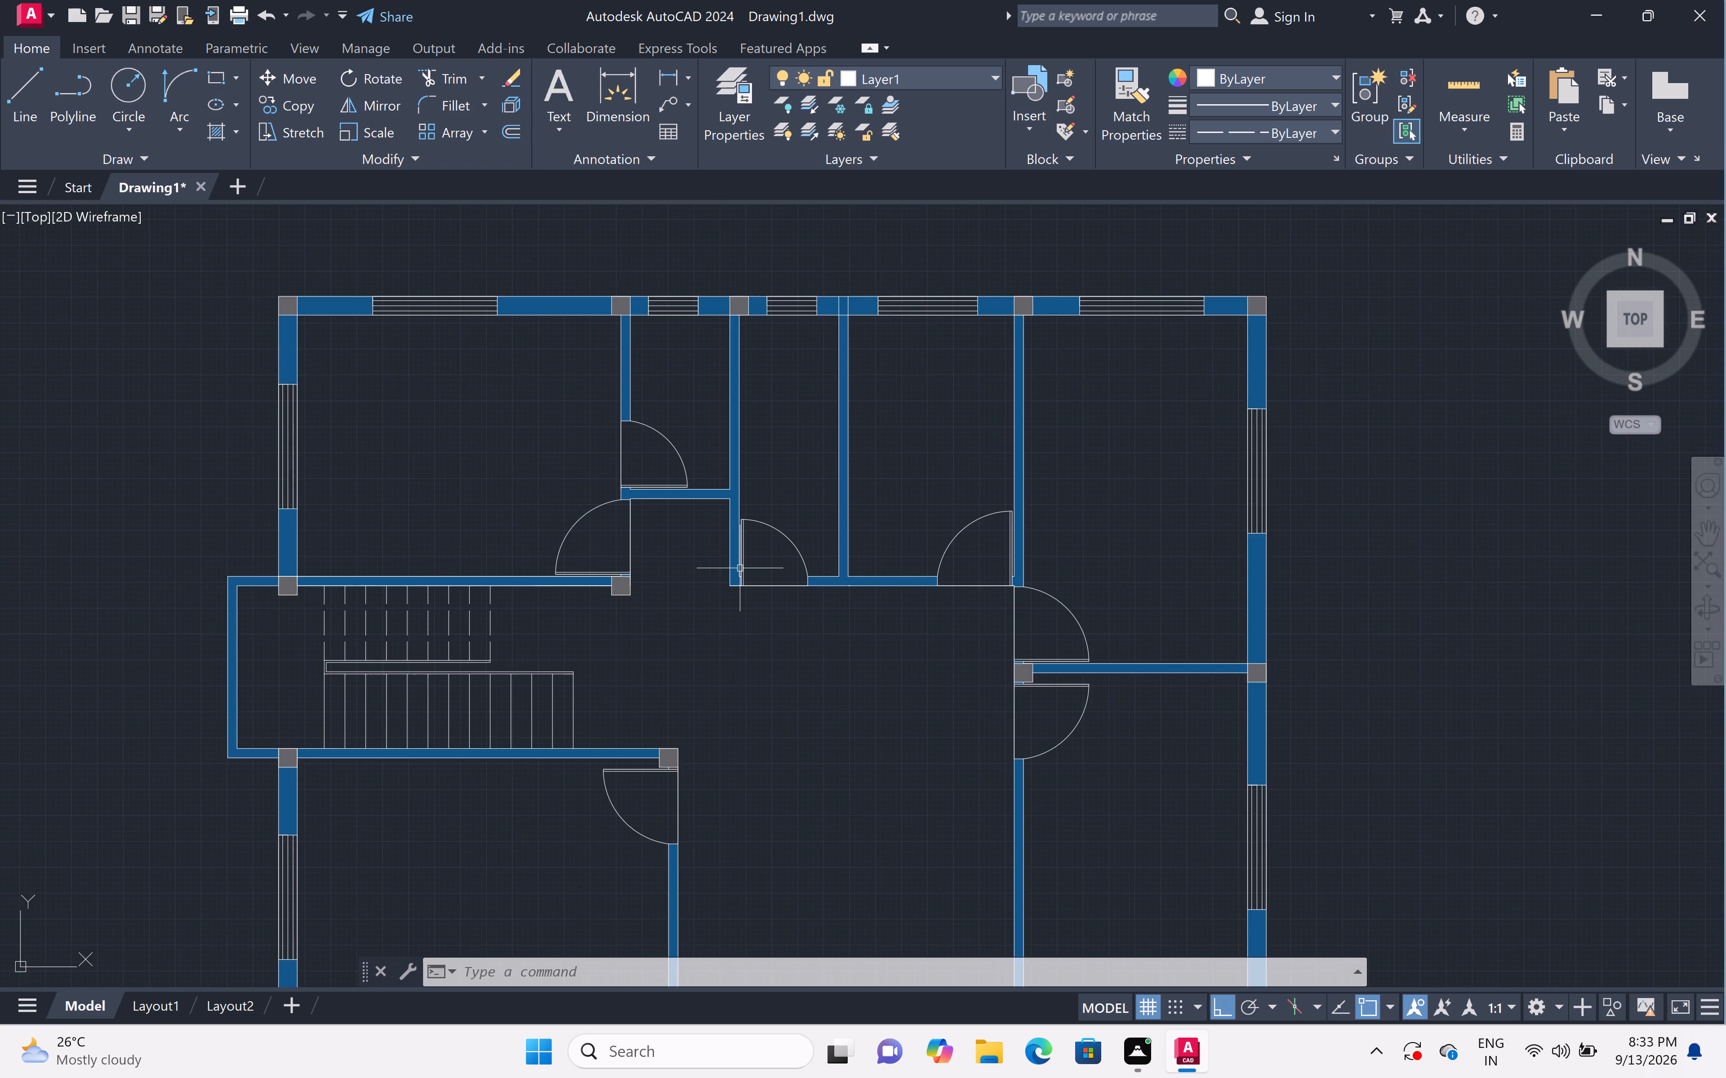
Inspect the eastern rooms' paired doors, their shared column and wall hatching, and the partition's junction with the south exterior wall.
{"action": "scroll", "coordinate": [740, 568], "scroll_direction": "down", "scroll_amount": 2}
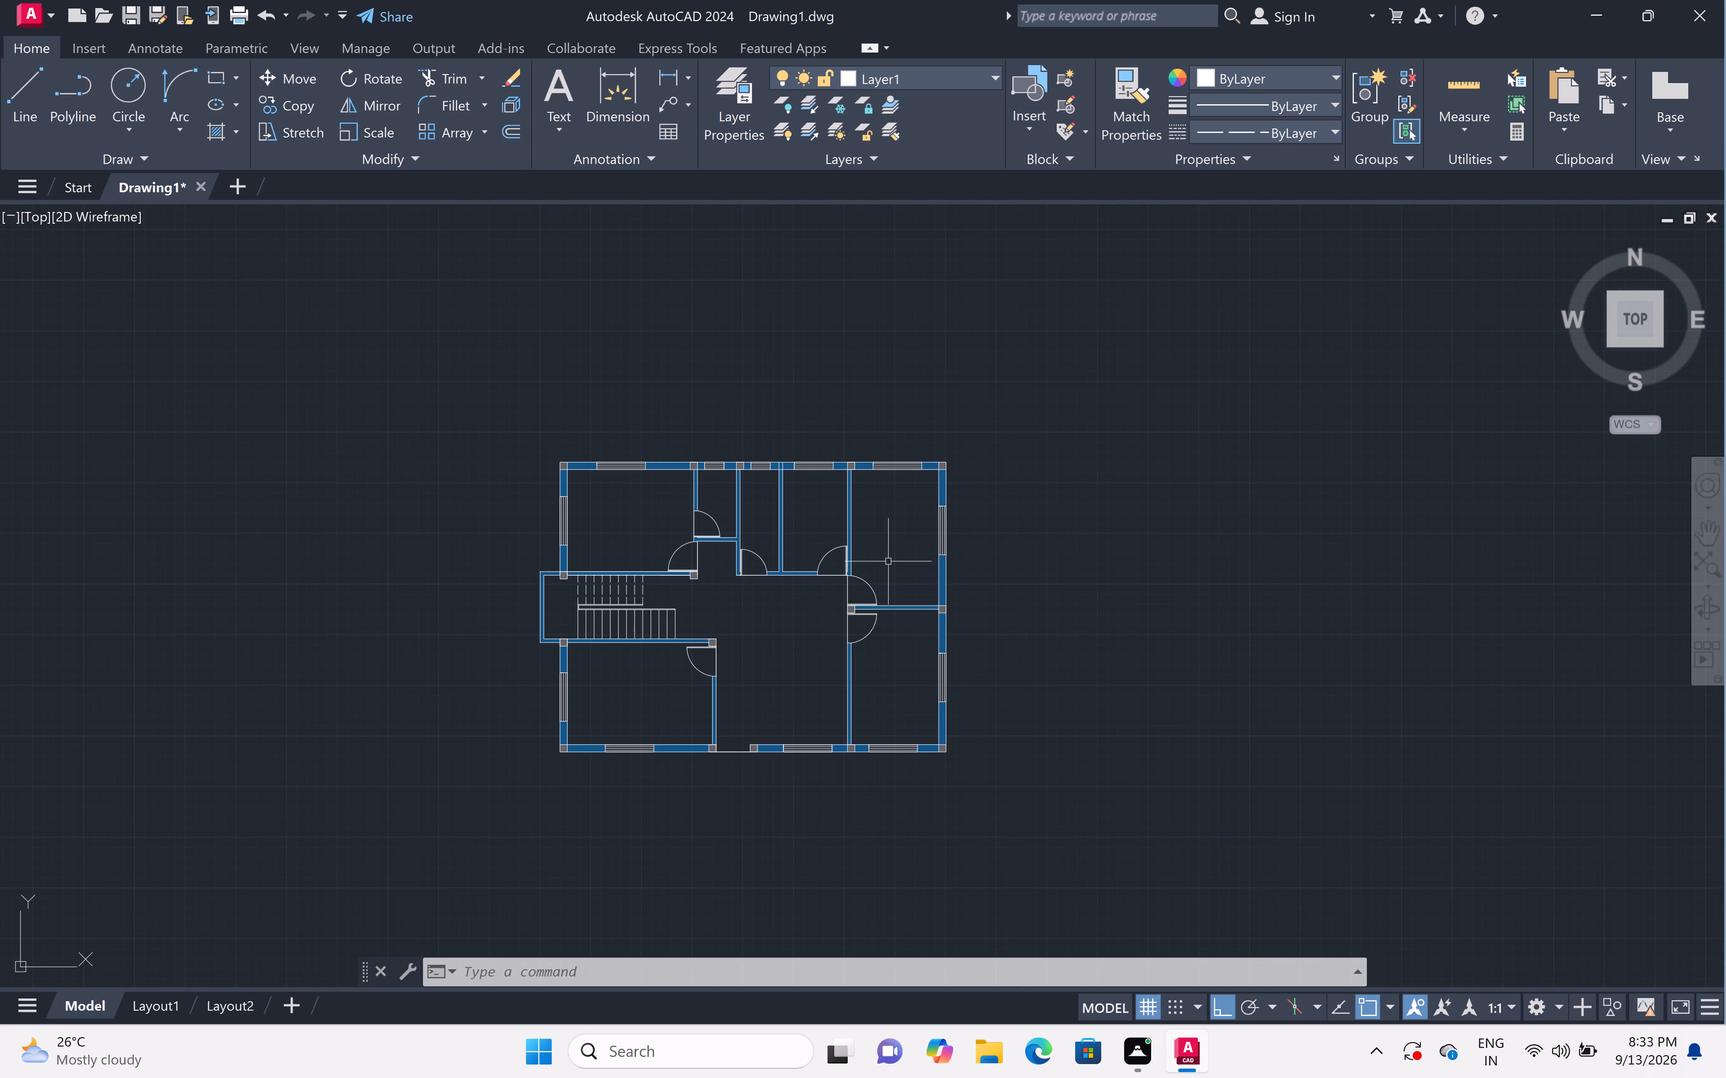
{"action": "scroll", "coordinate": [854, 567], "scroll_direction": "up", "scroll_amount": 5}
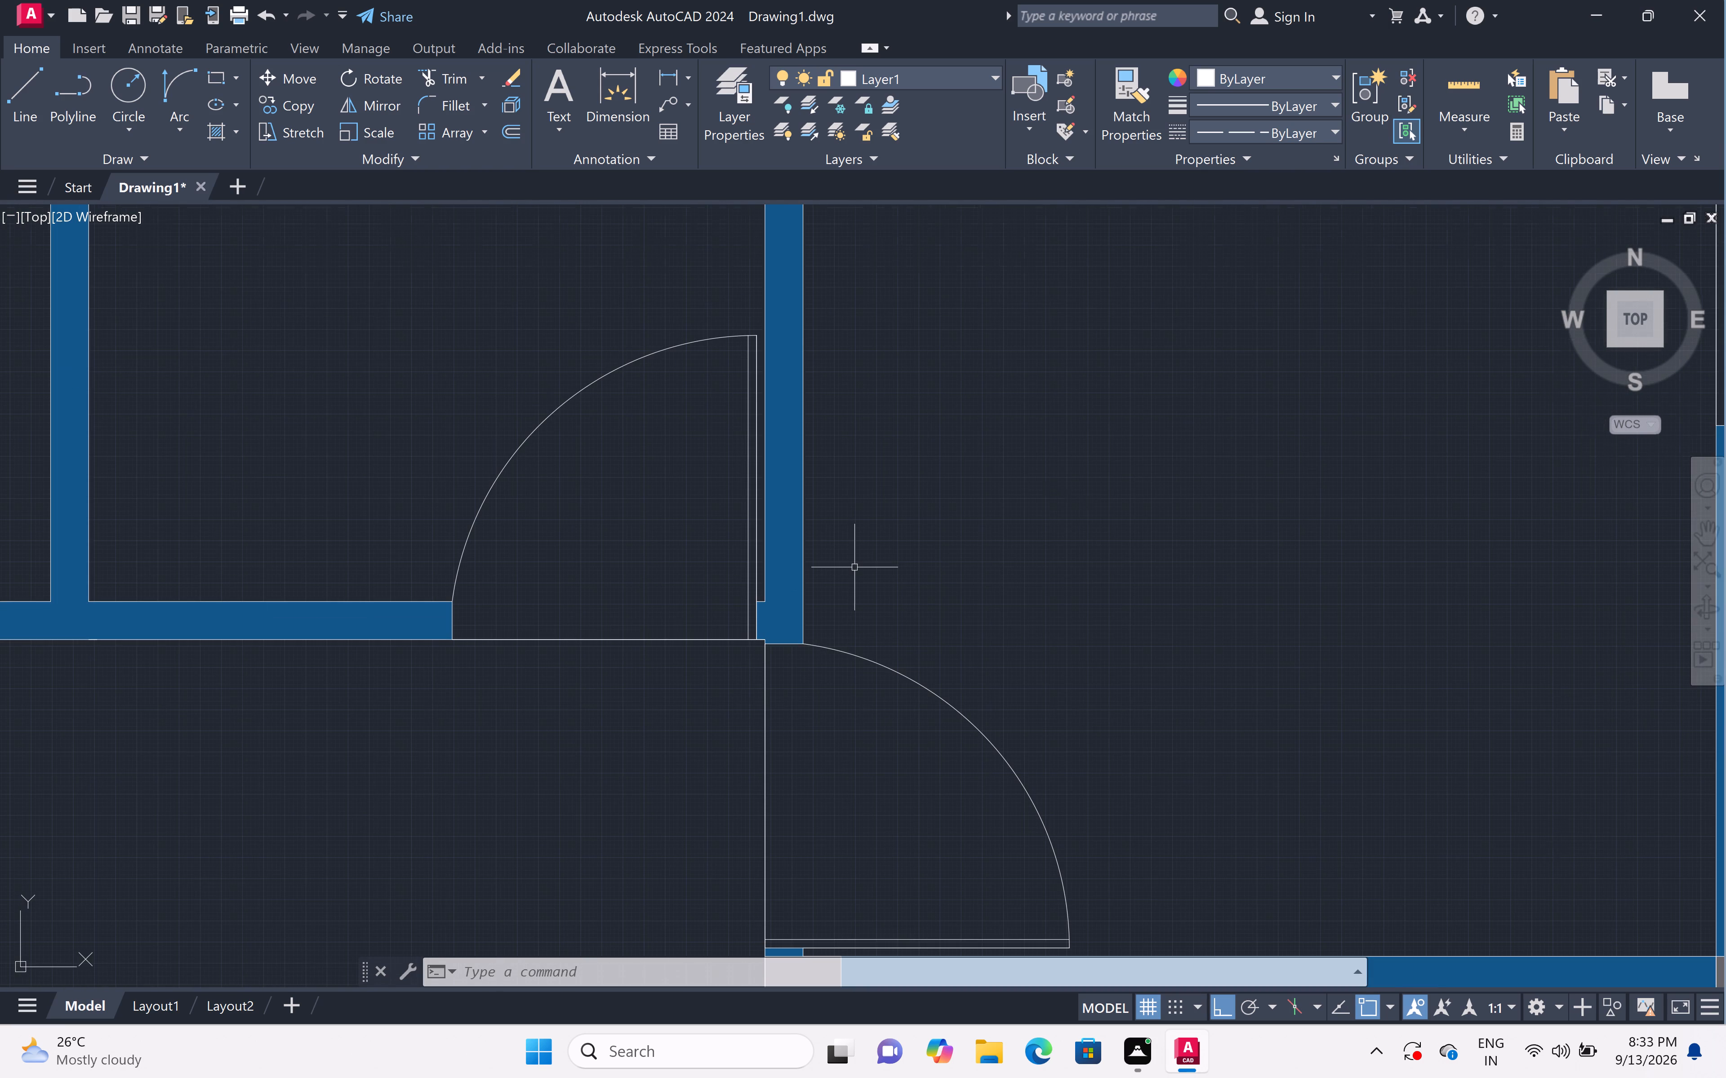
{"action": "scroll", "coordinate": [823, 575], "scroll_direction": "down", "scroll_amount": 3}
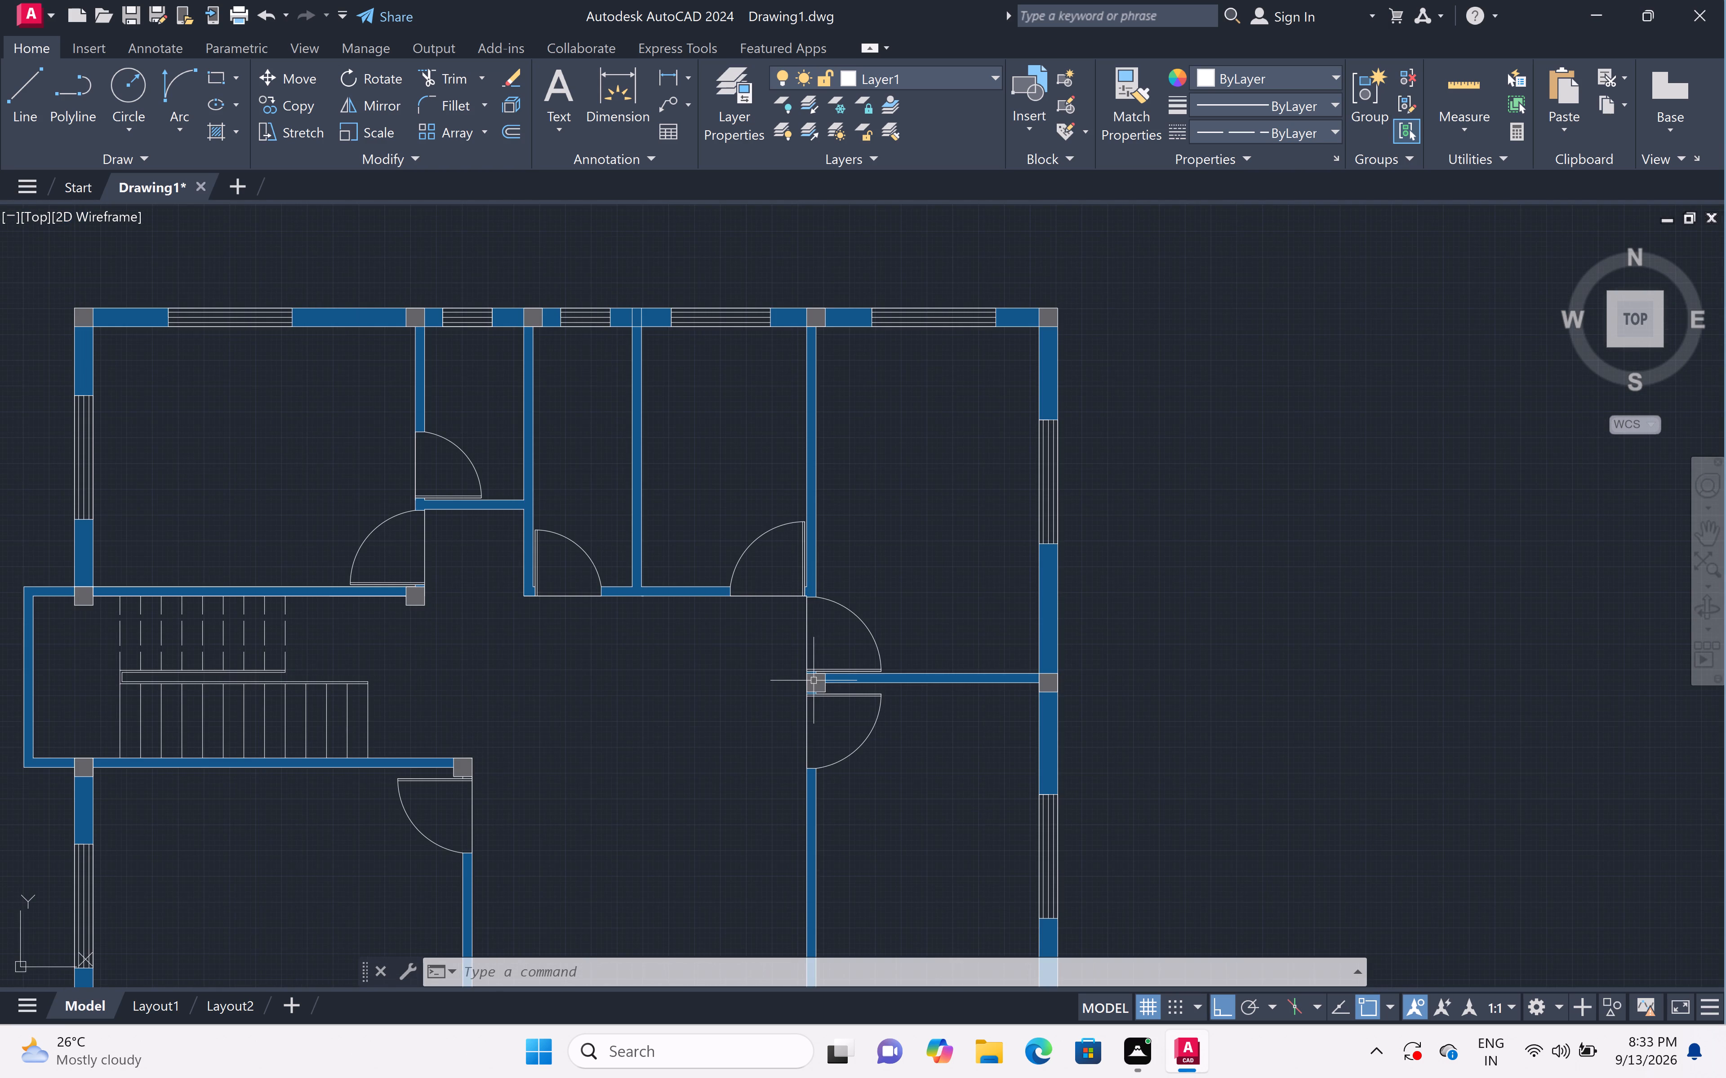
{"action": "scroll", "coordinate": [814, 680], "scroll_direction": "up", "scroll_amount": 4}
{"action": "scroll", "coordinate": [813, 680], "scroll_direction": "down", "scroll_amount": 4}
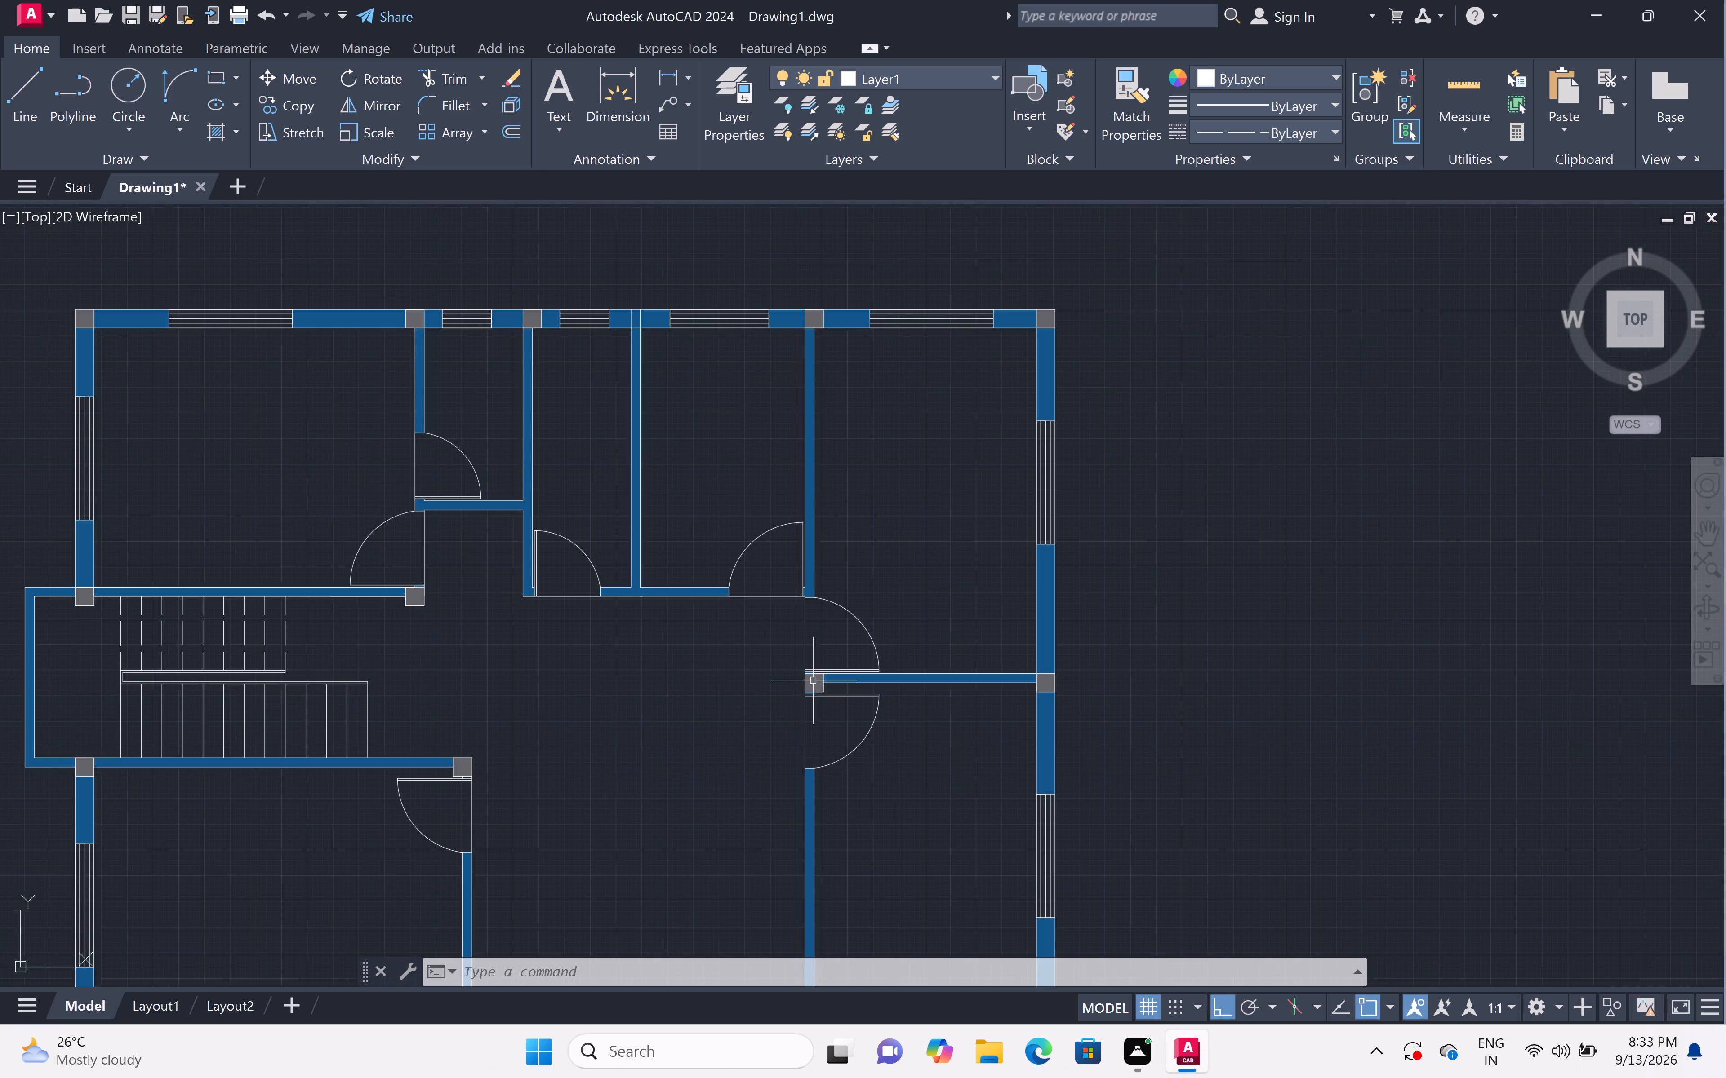
{"action": "scroll", "coordinate": [813, 680], "scroll_direction": "down", "scroll_amount": 2}
{"action": "scroll", "coordinate": [810, 821], "scroll_direction": "up", "scroll_amount": 6}
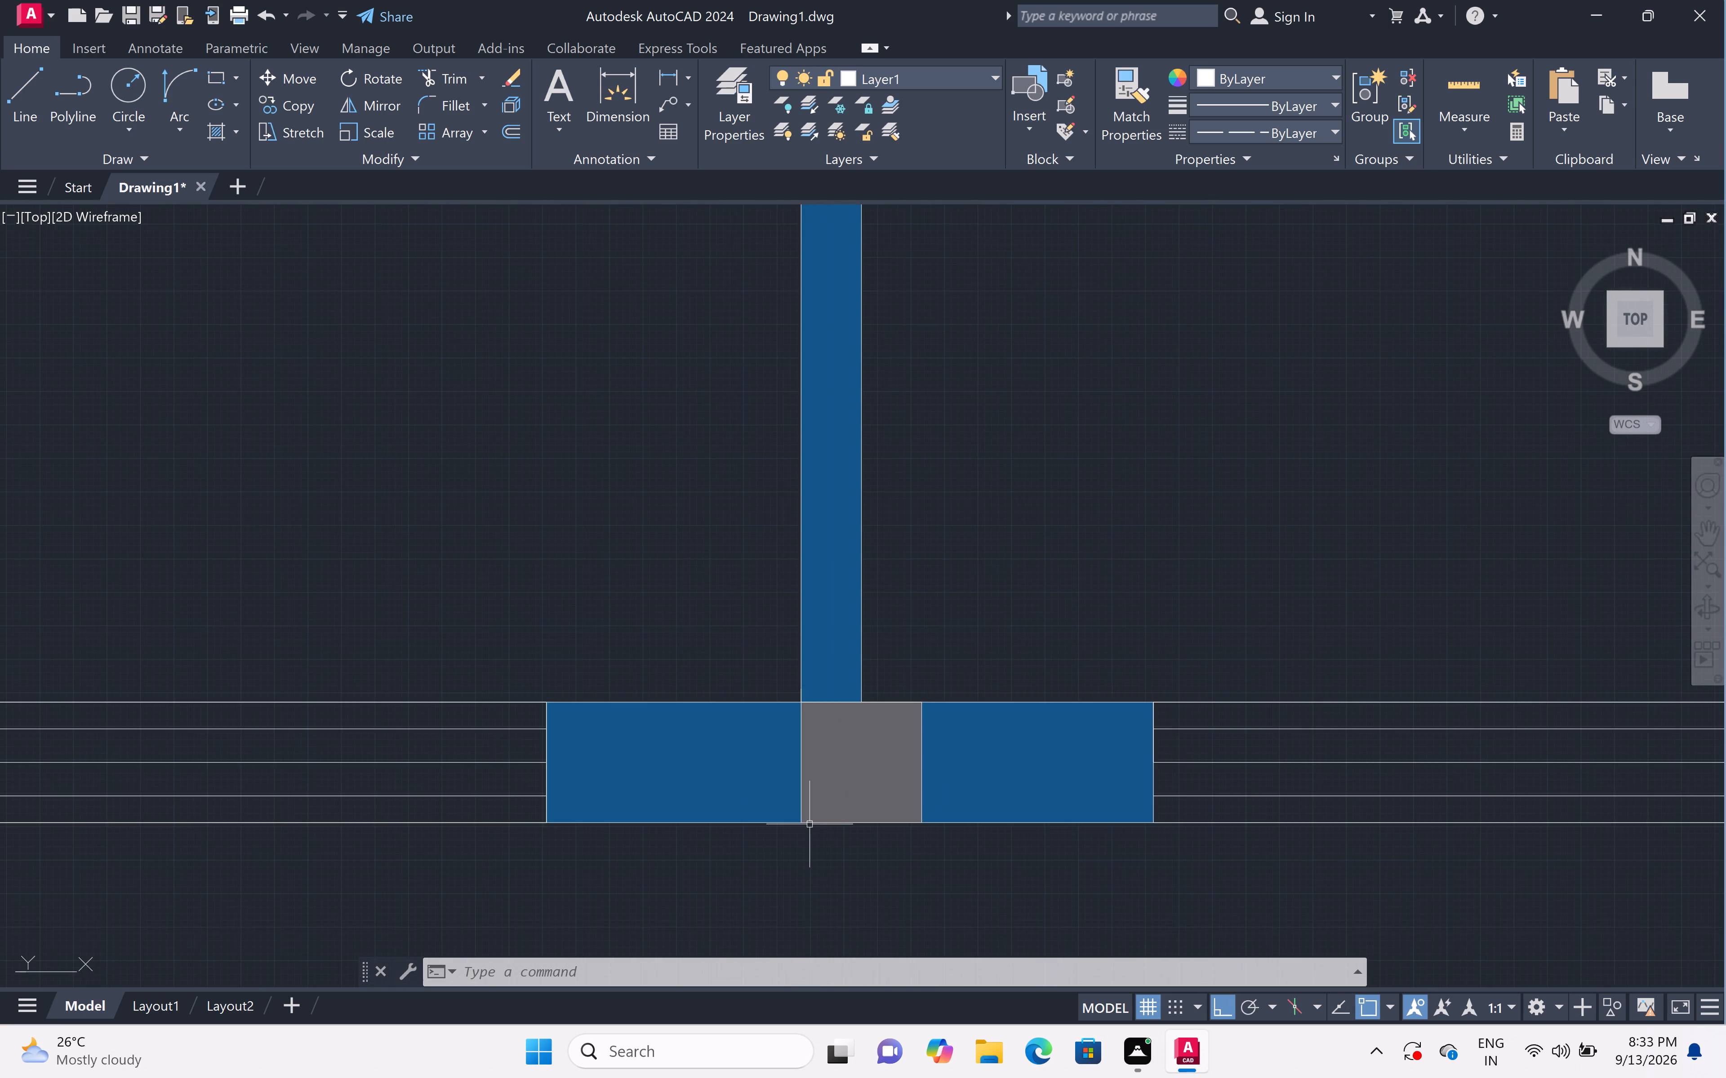
{"action": "scroll", "coordinate": [810, 824], "scroll_direction": "down", "scroll_amount": 6}
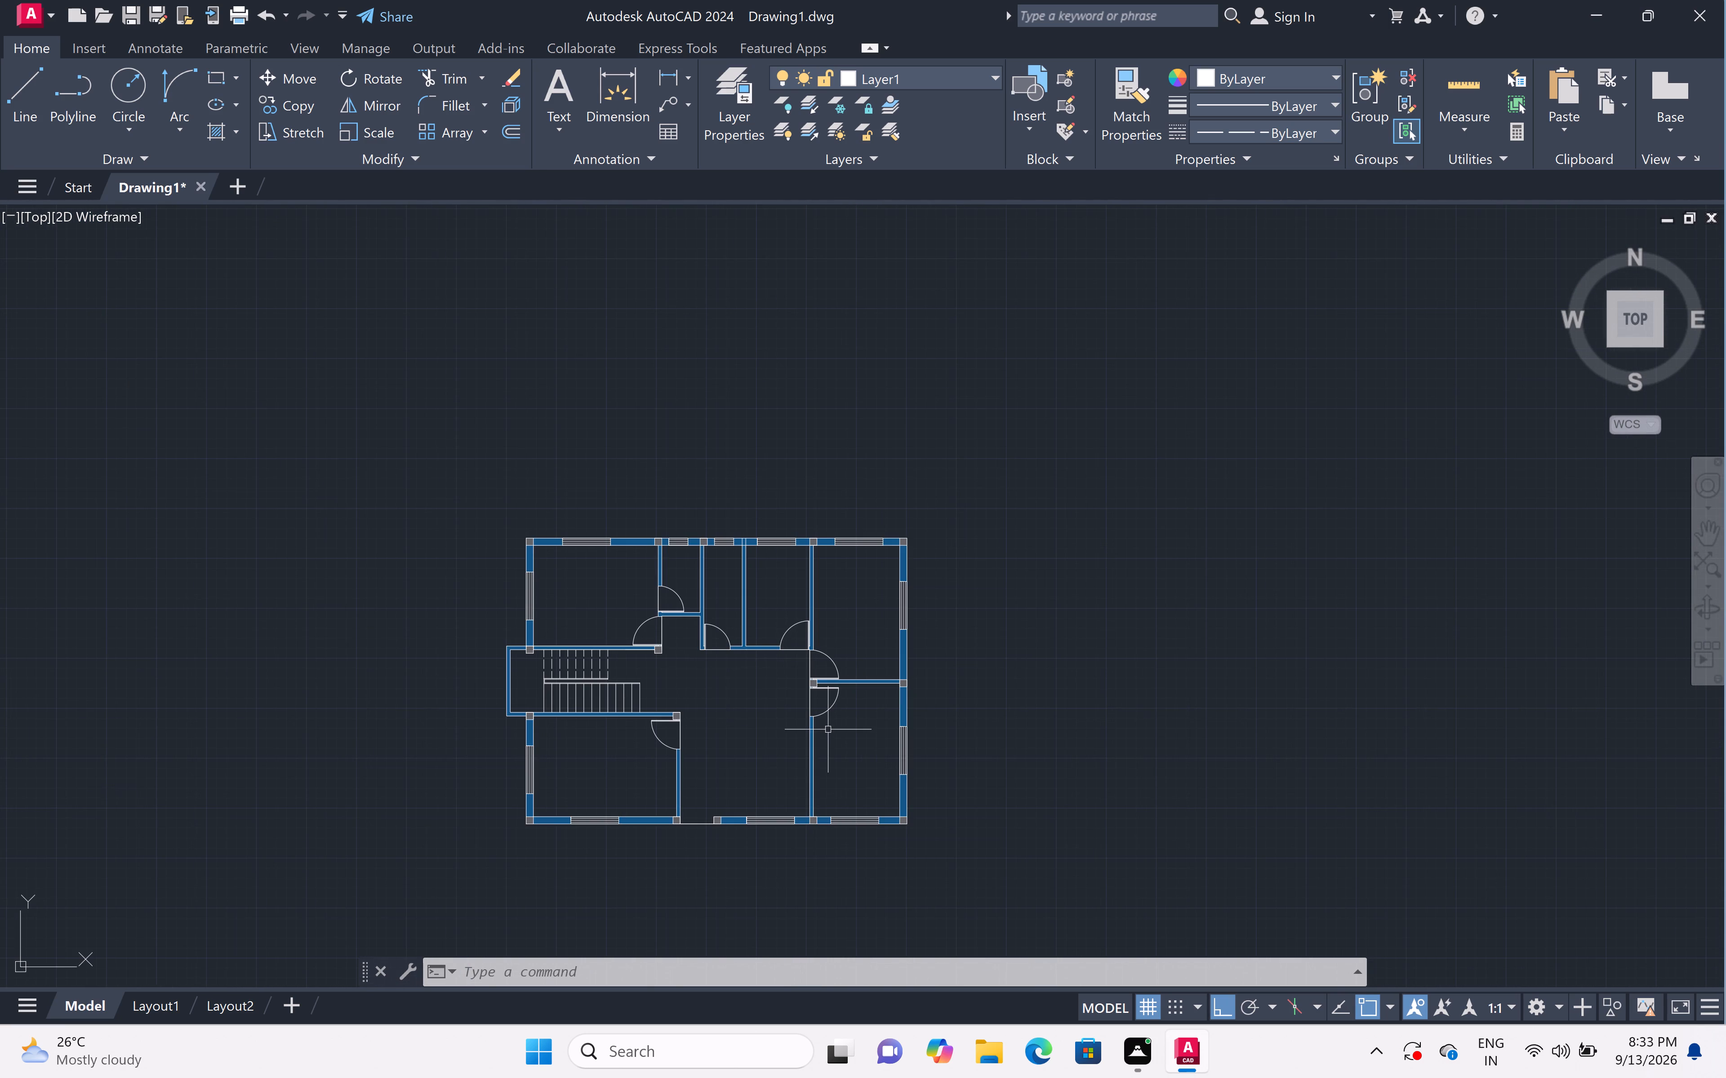
{"action": "scroll", "coordinate": [828, 730], "scroll_direction": "up", "scroll_amount": 5}
{"action": "scroll", "coordinate": [828, 730], "scroll_direction": "down", "scroll_amount": 2}
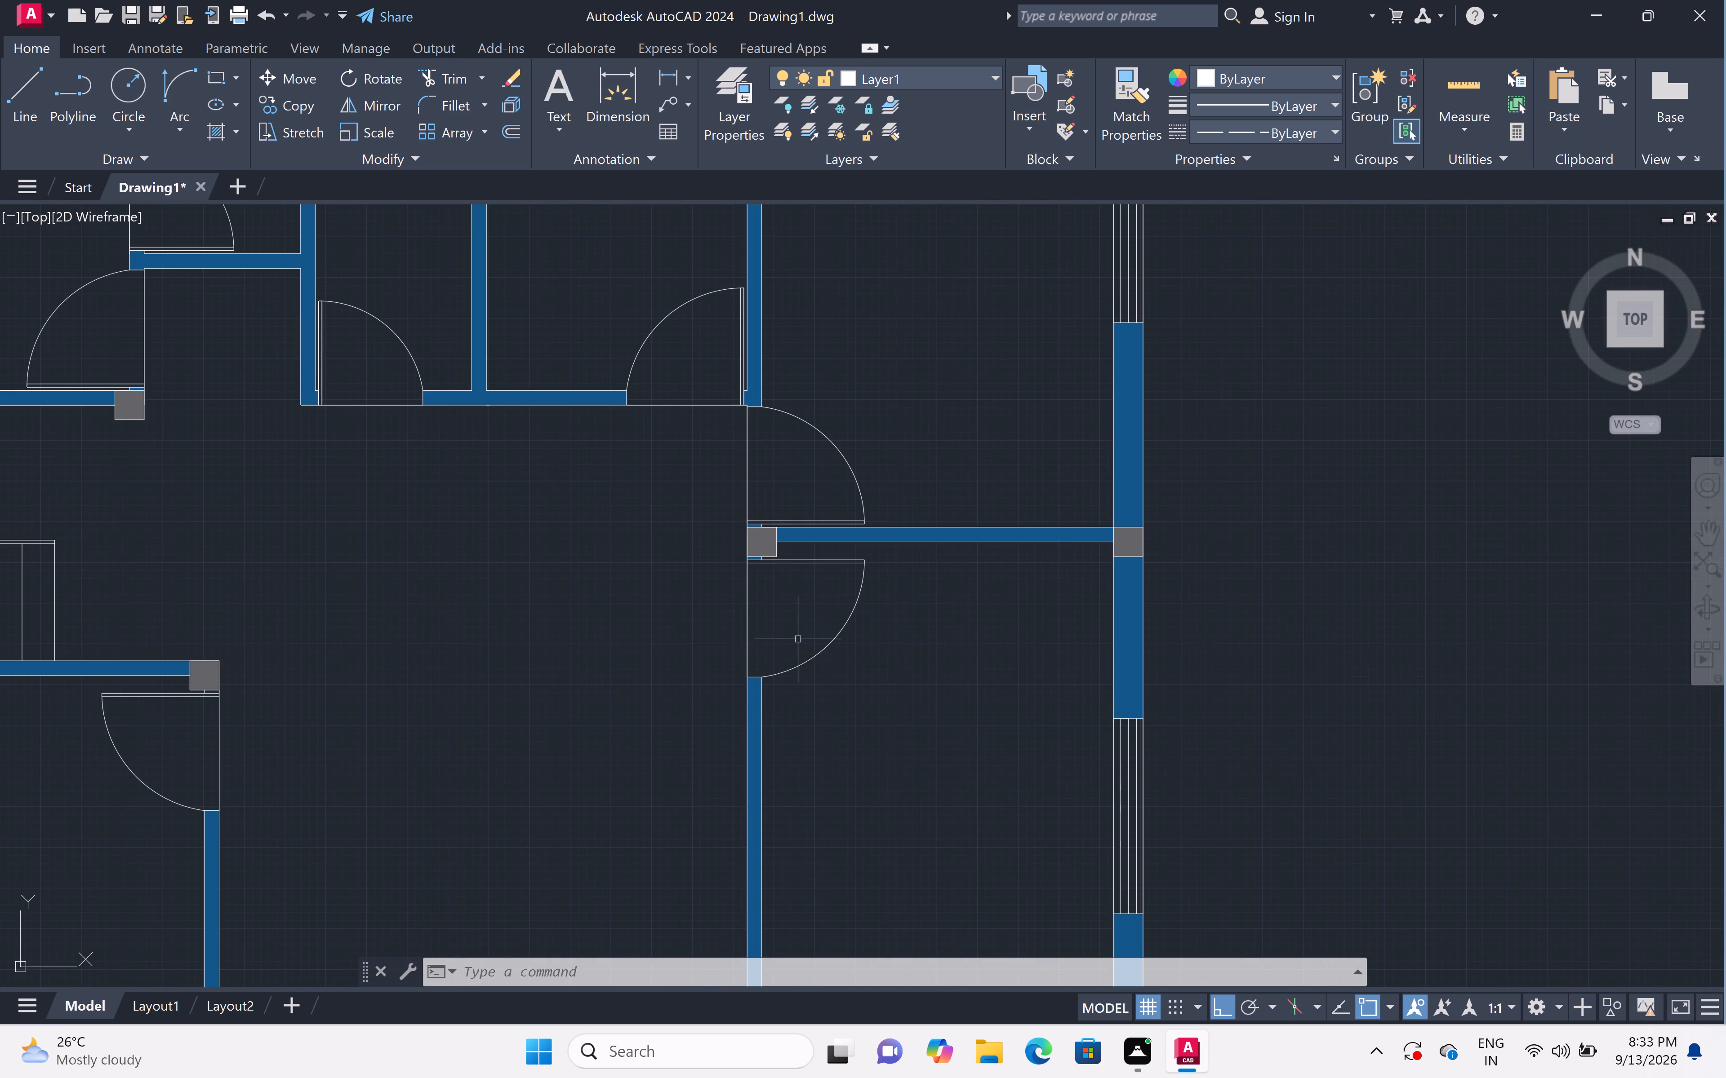
{"action": "scroll", "coordinate": [803, 550], "scroll_direction": "up", "scroll_amount": 4}
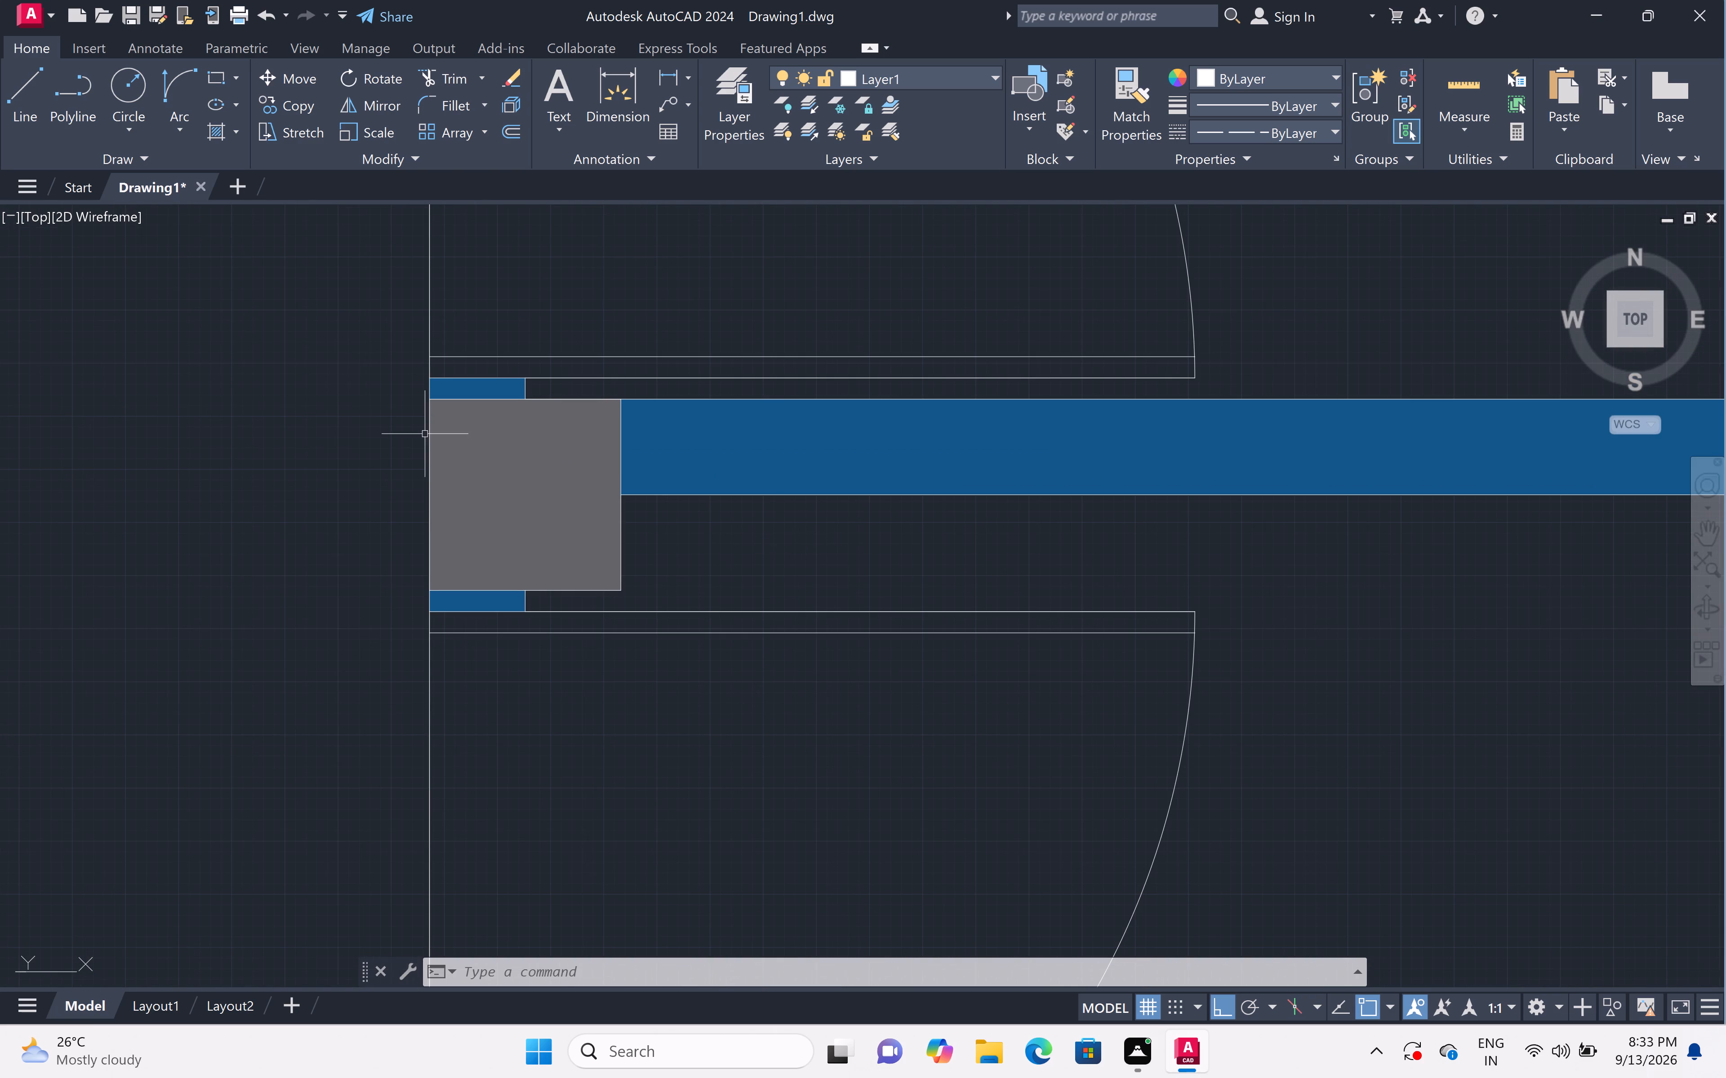
{"action": "scroll", "coordinate": [503, 473], "scroll_direction": "down", "scroll_amount": 6}
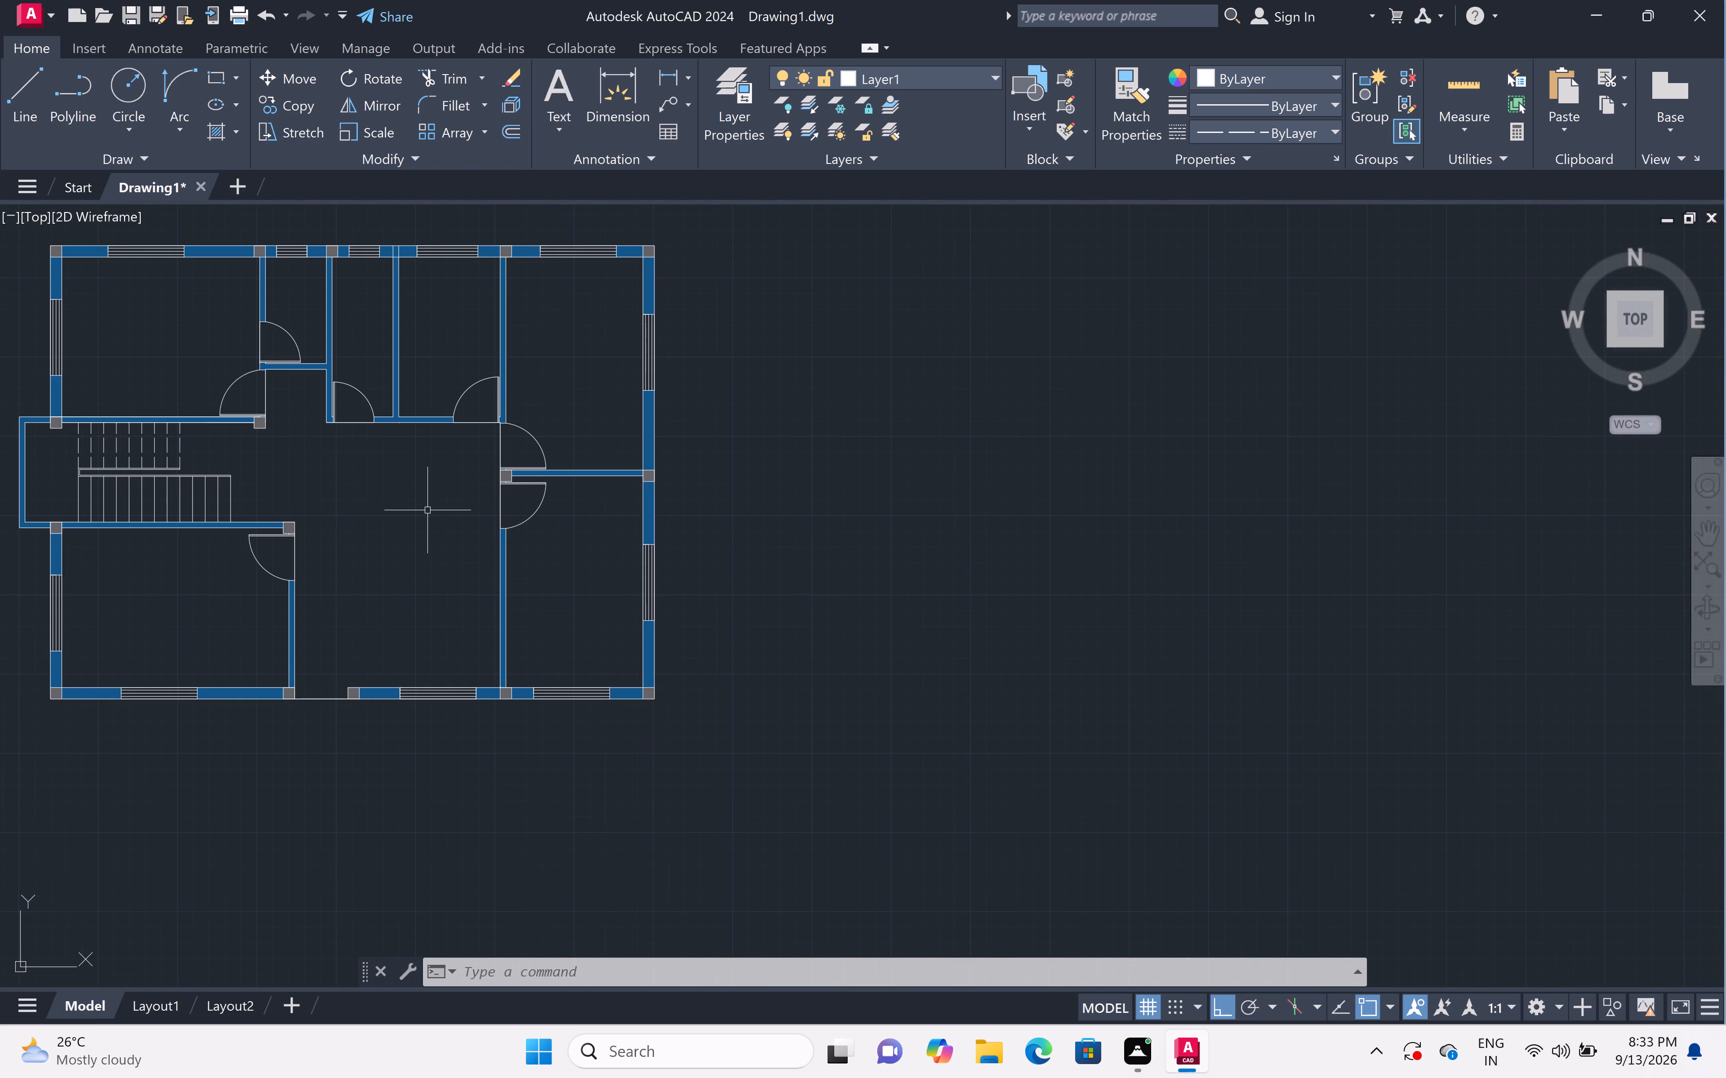
Review the whole floor plan, then examine the entrance opening and adjacent columns in the south exterior wall.
{"action": "middle_click_drag", "start_coordinate": [440, 511], "coordinate": [905, 597]}
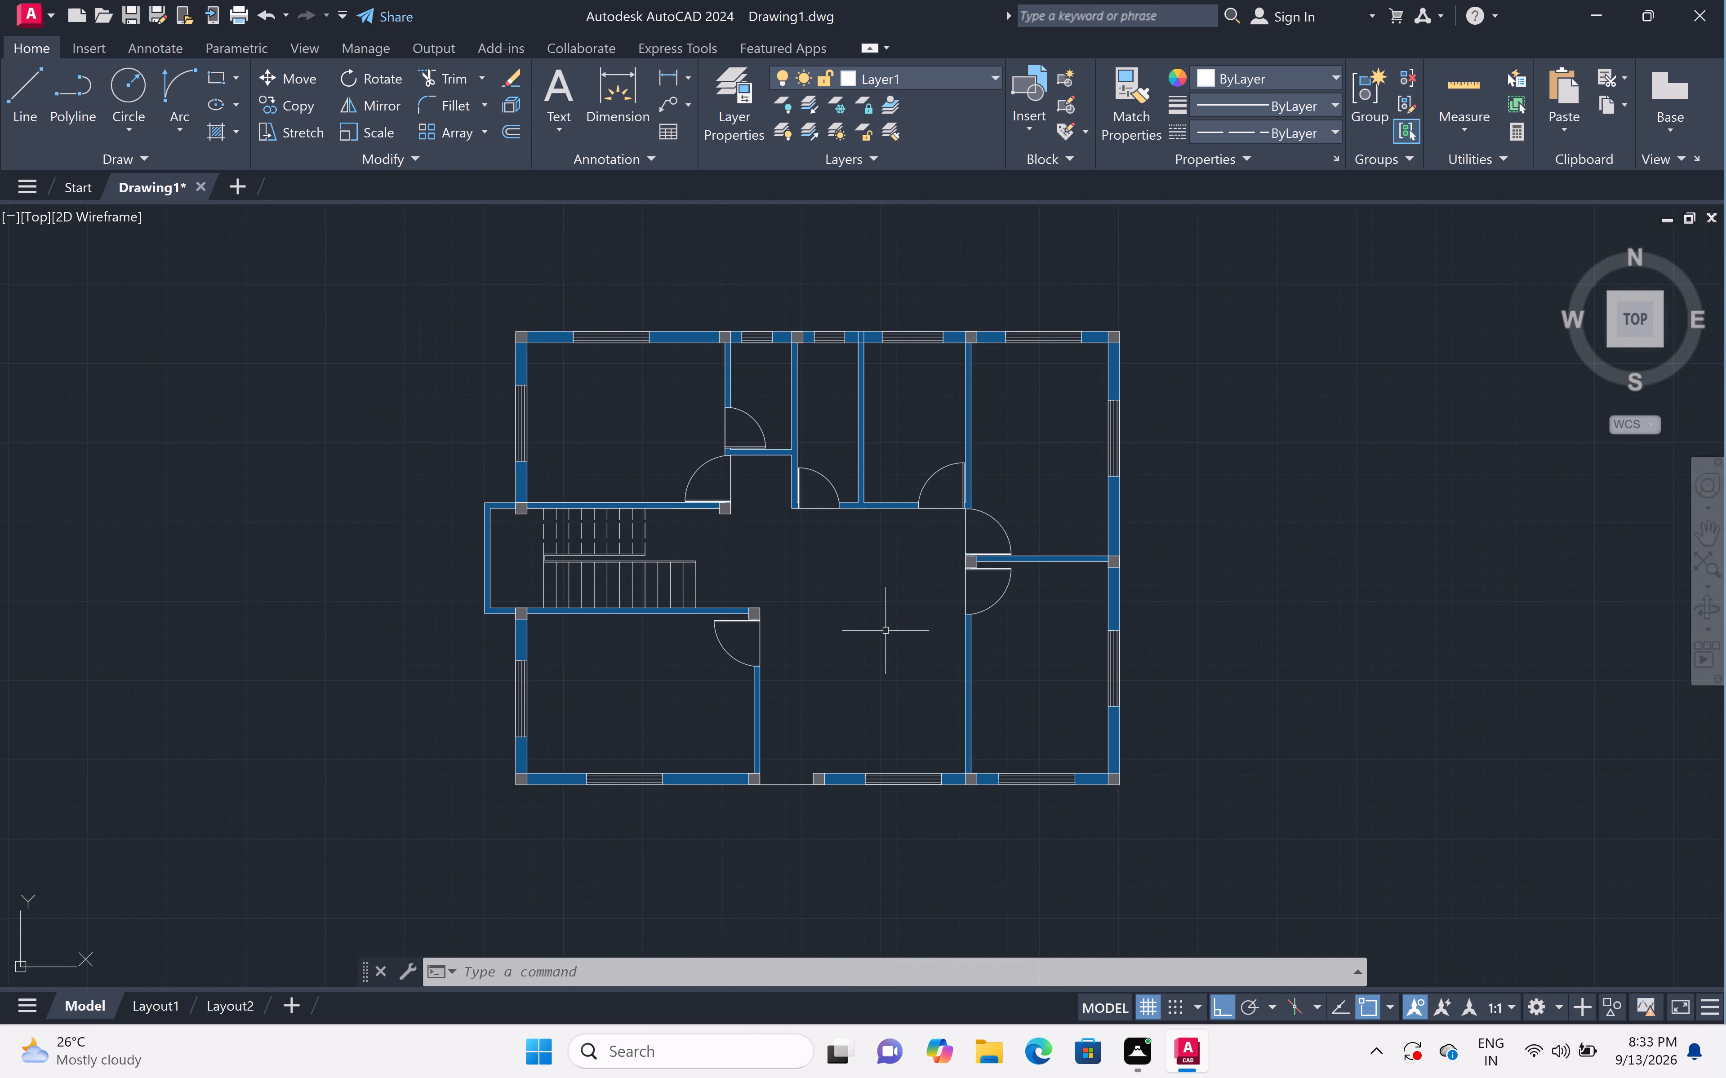
{"action": "scroll", "coordinate": [885, 630], "scroll_direction": "up", "scroll_amount": 1}
{"action": "scroll", "coordinate": [885, 631], "scroll_direction": "down", "scroll_amount": 1}
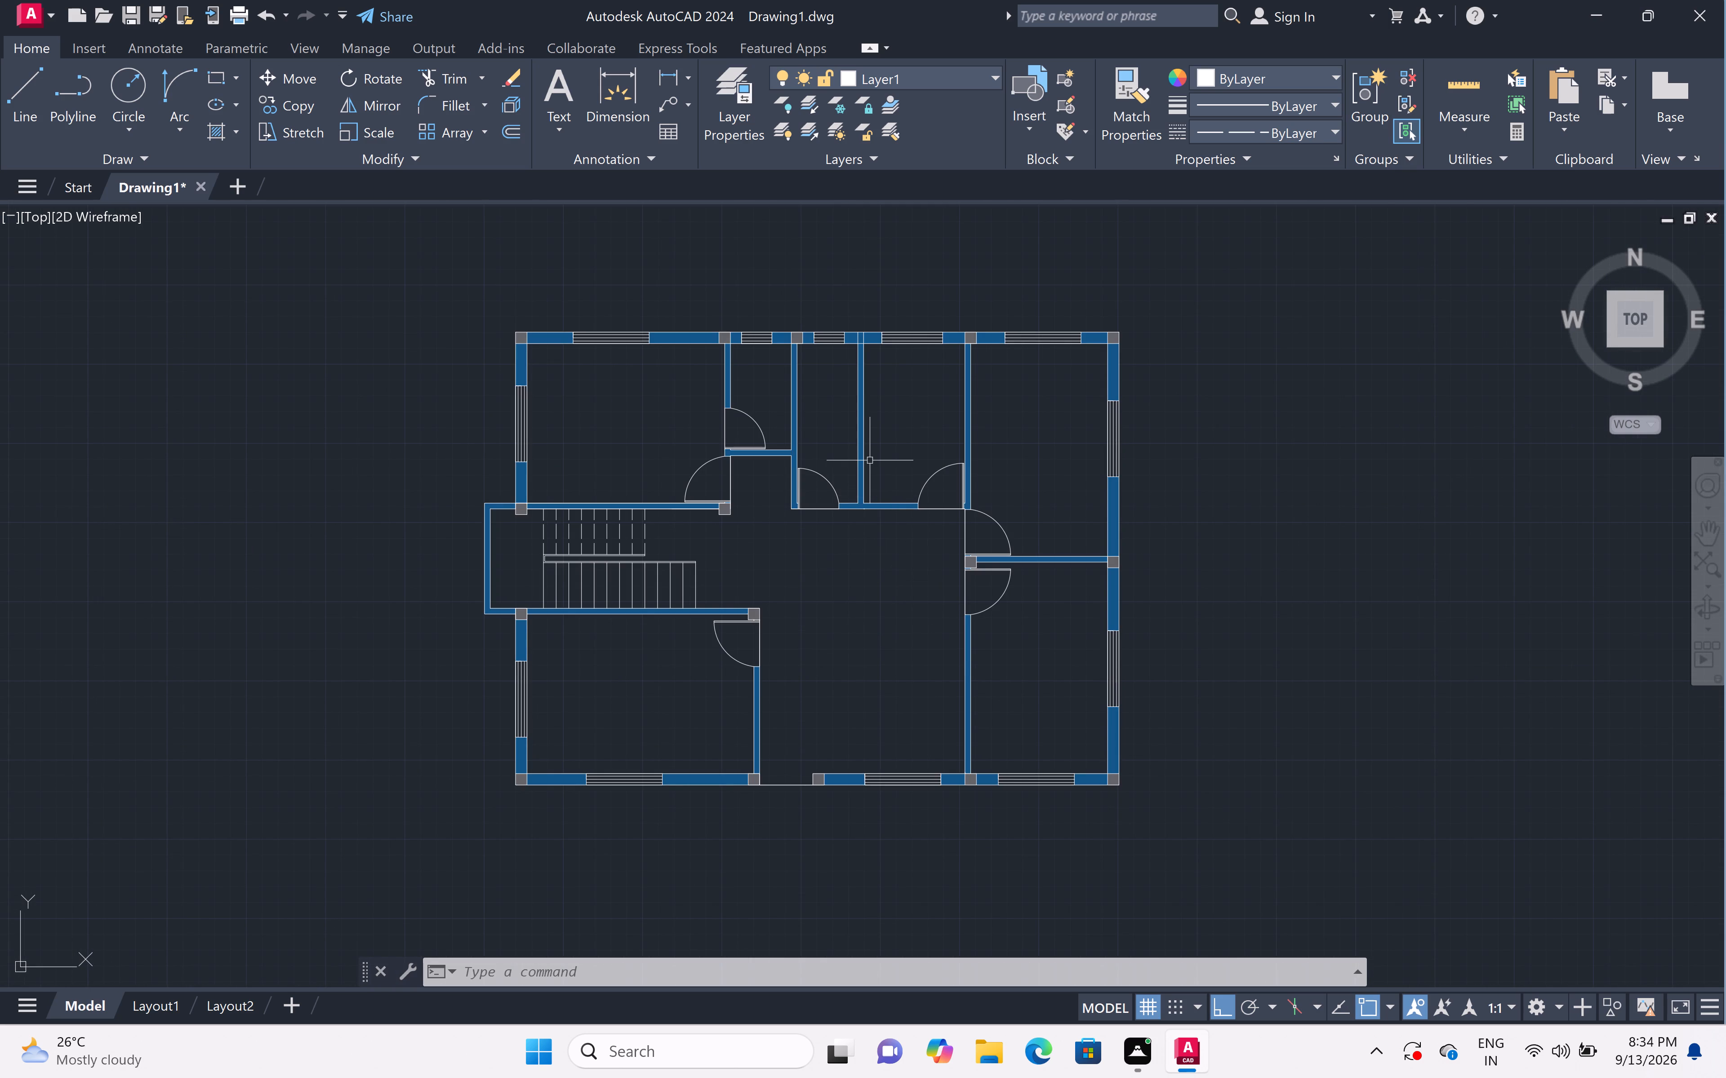
{"action": "scroll", "coordinate": [870, 460], "scroll_direction": "up", "scroll_amount": 1}
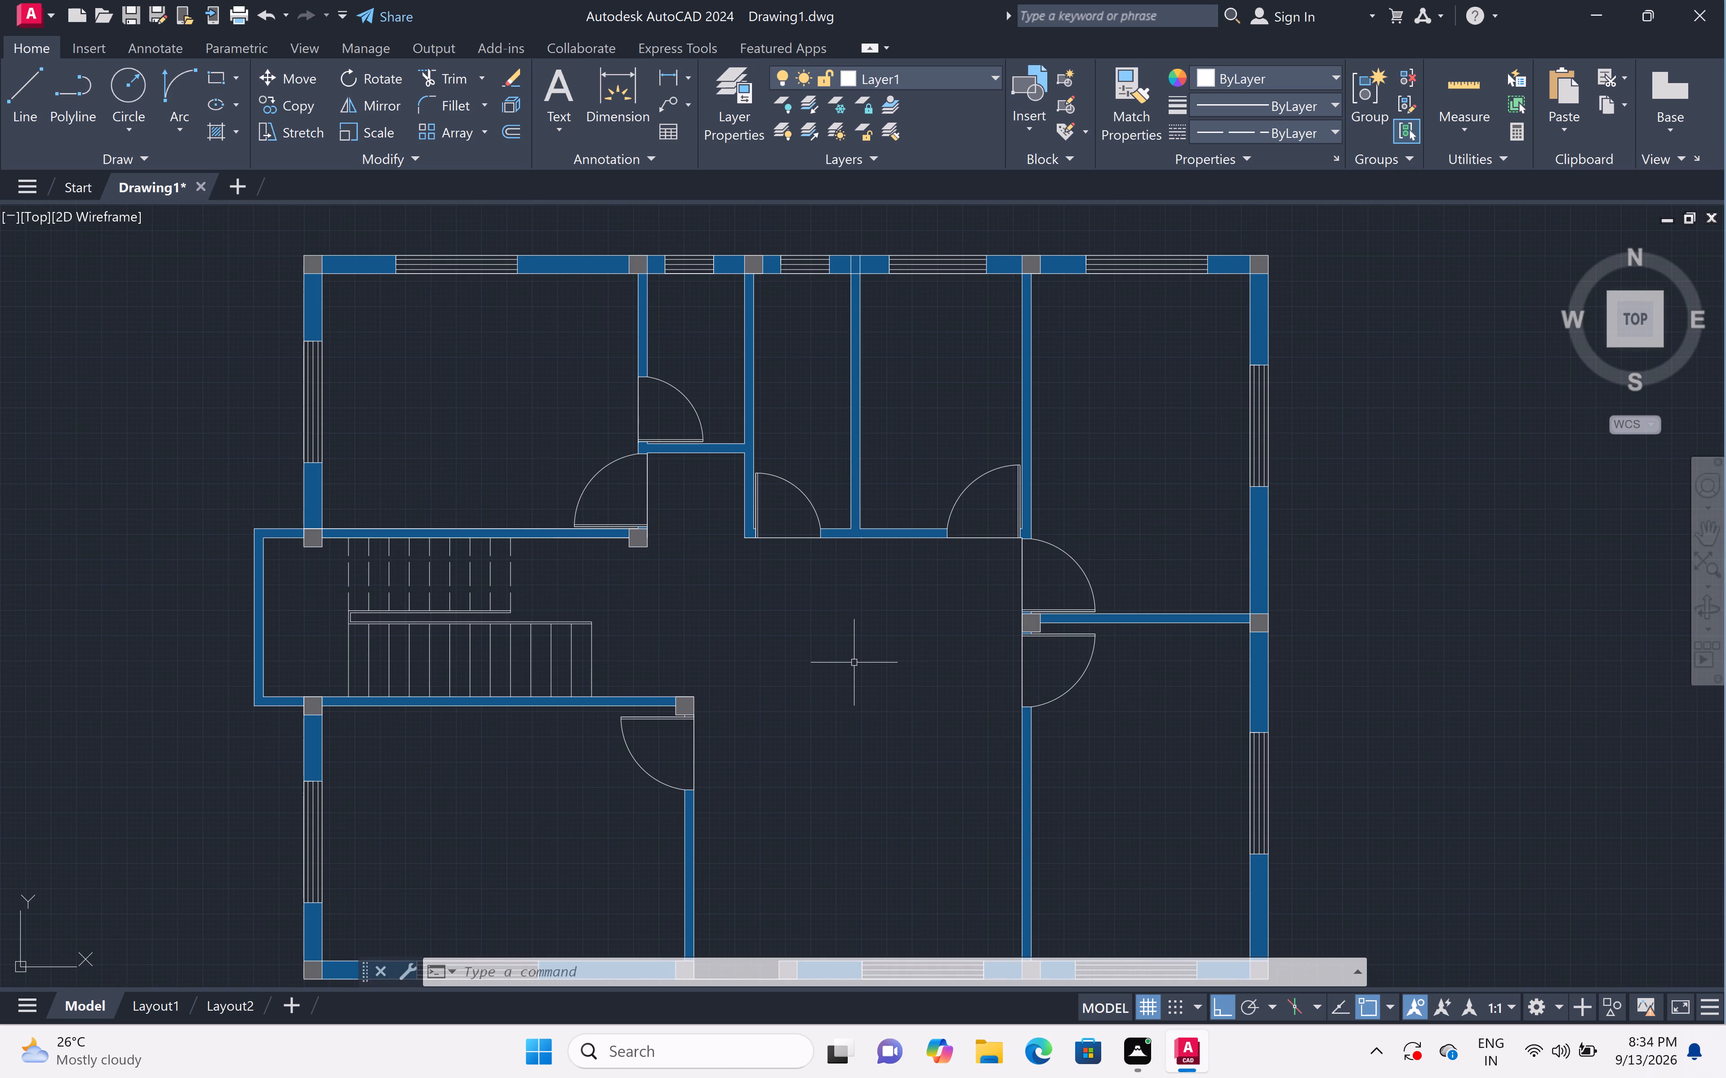
{"action": "scroll", "coordinate": [854, 663], "scroll_direction": "down", "scroll_amount": 1}
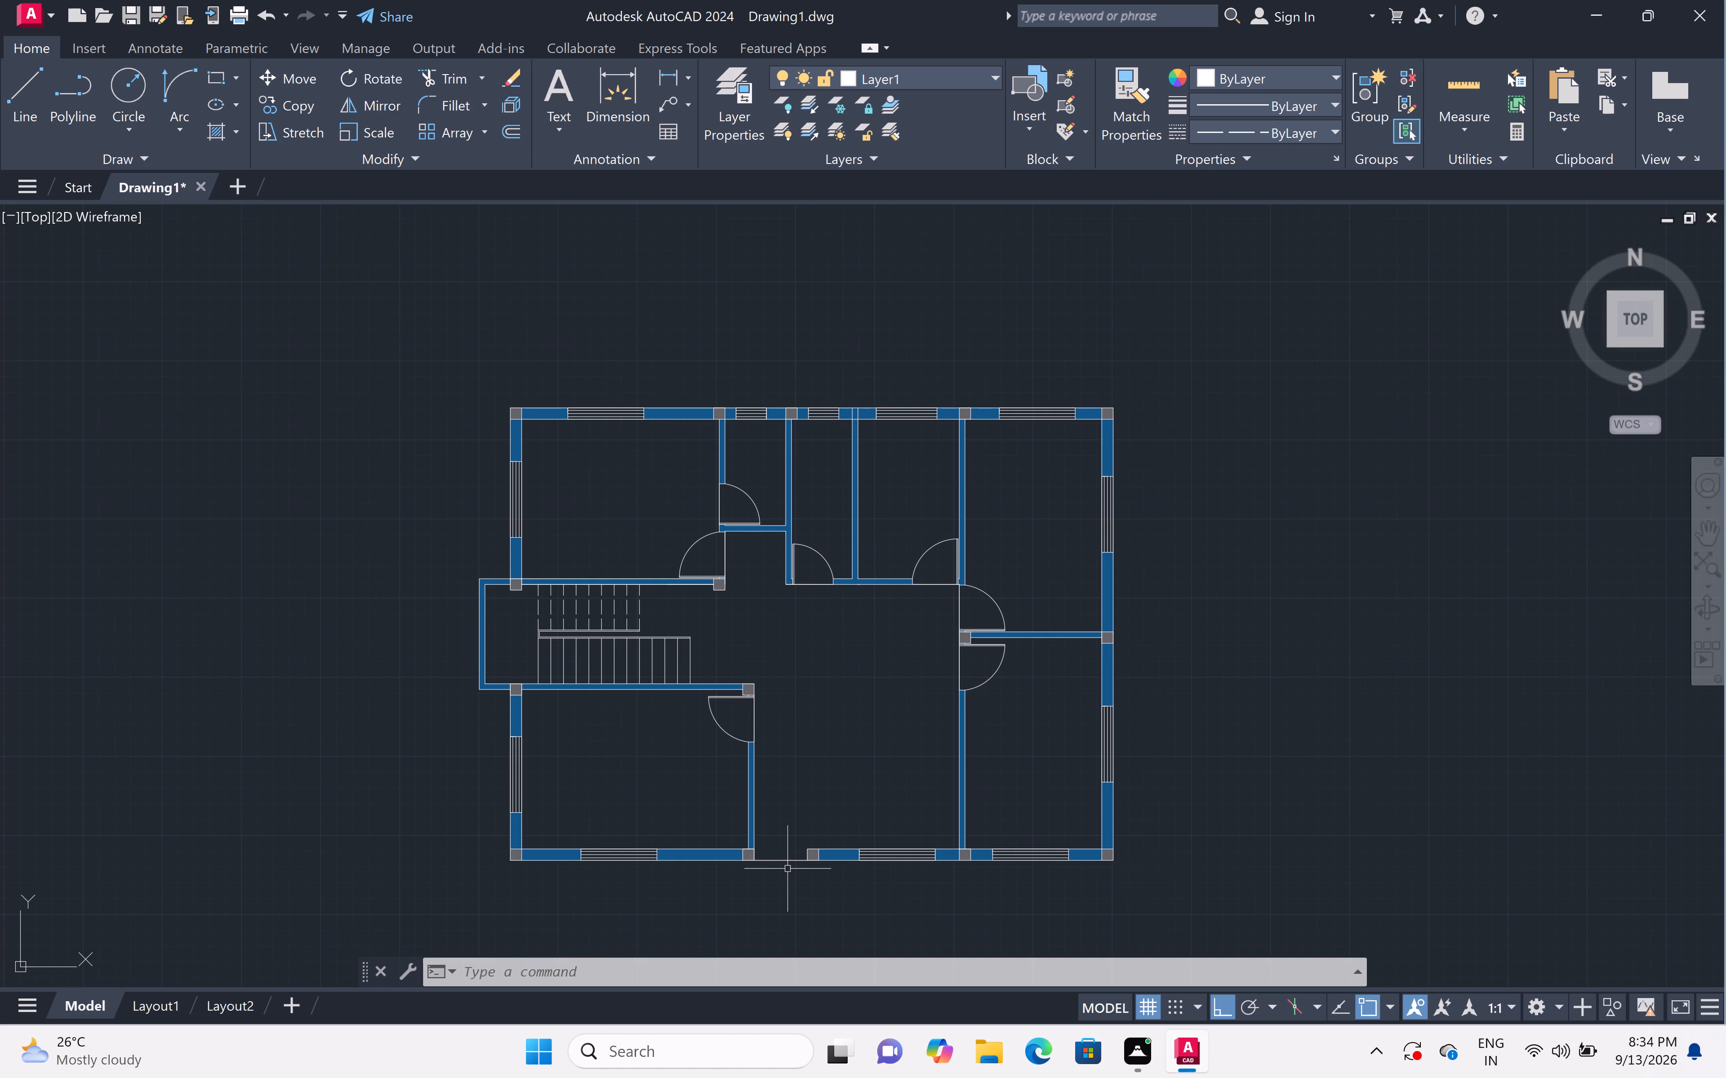
{"action": "scroll", "coordinate": [780, 861], "scroll_direction": "up", "scroll_amount": 2}
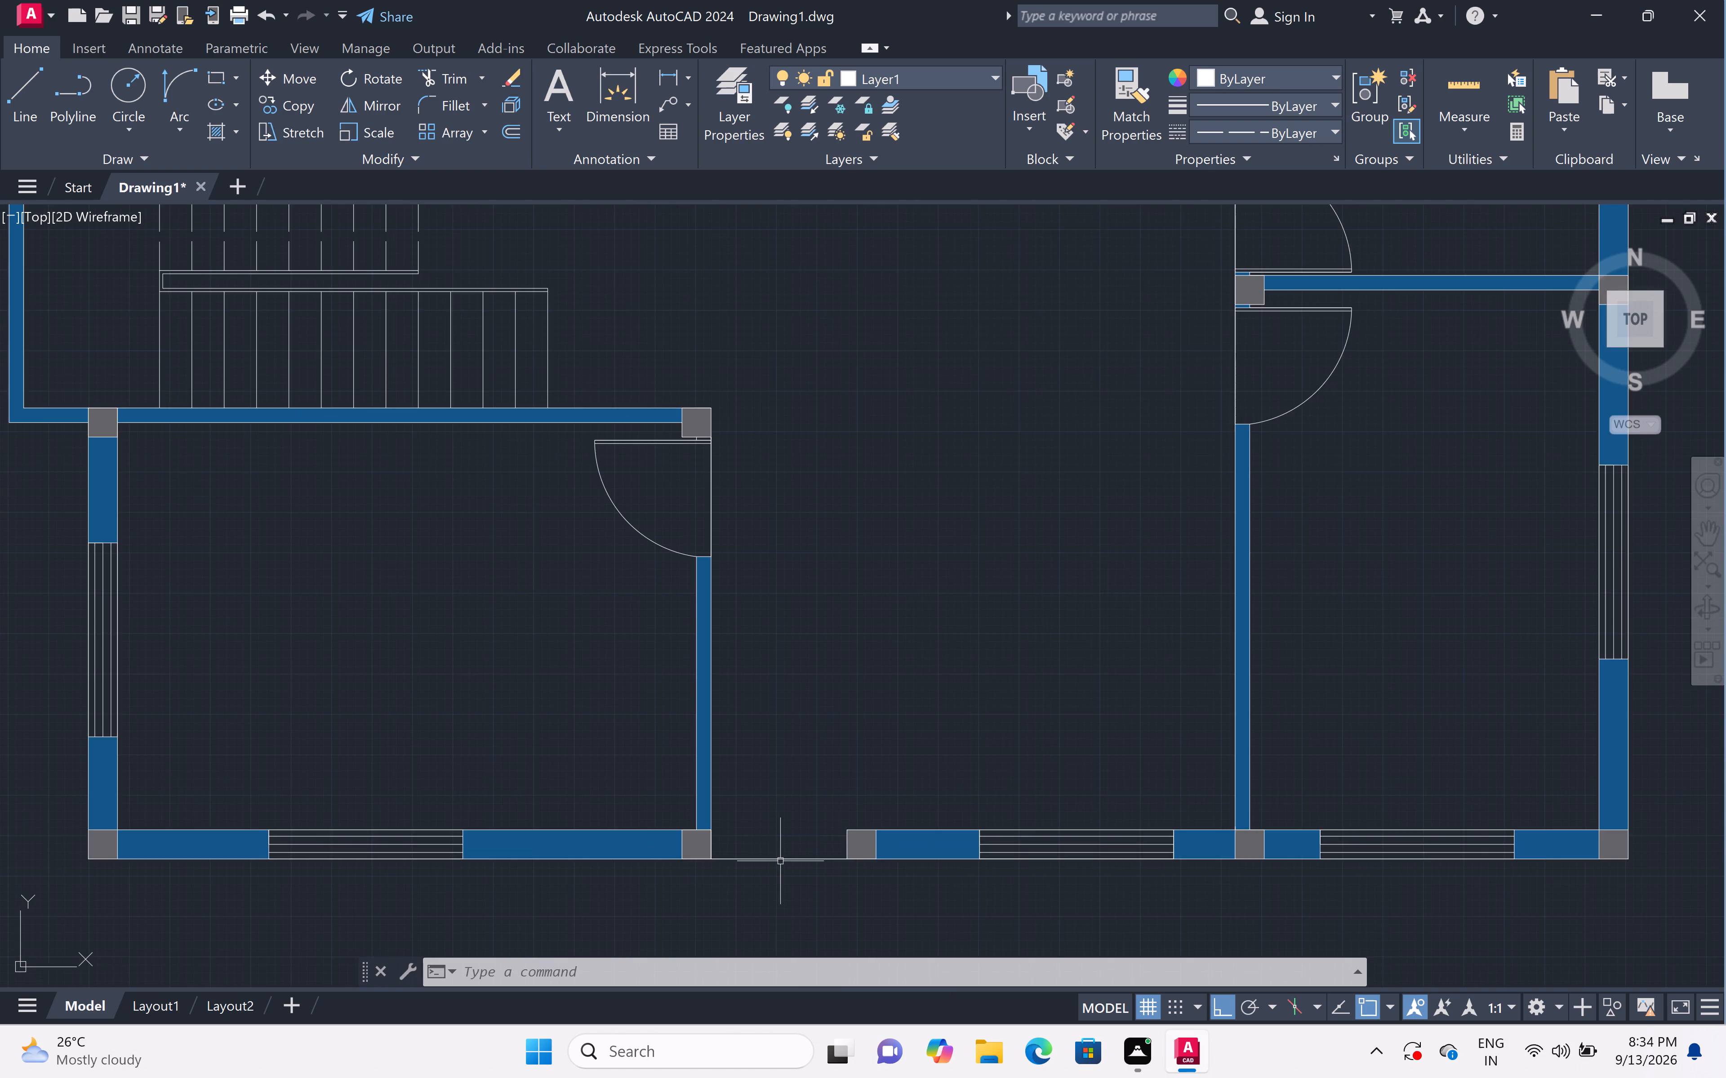
{"action": "scroll", "coordinate": [780, 861], "scroll_direction": "up", "scroll_amount": 1}
{"action": "scroll", "coordinate": [780, 860], "scroll_direction": "down", "scroll_amount": 1}
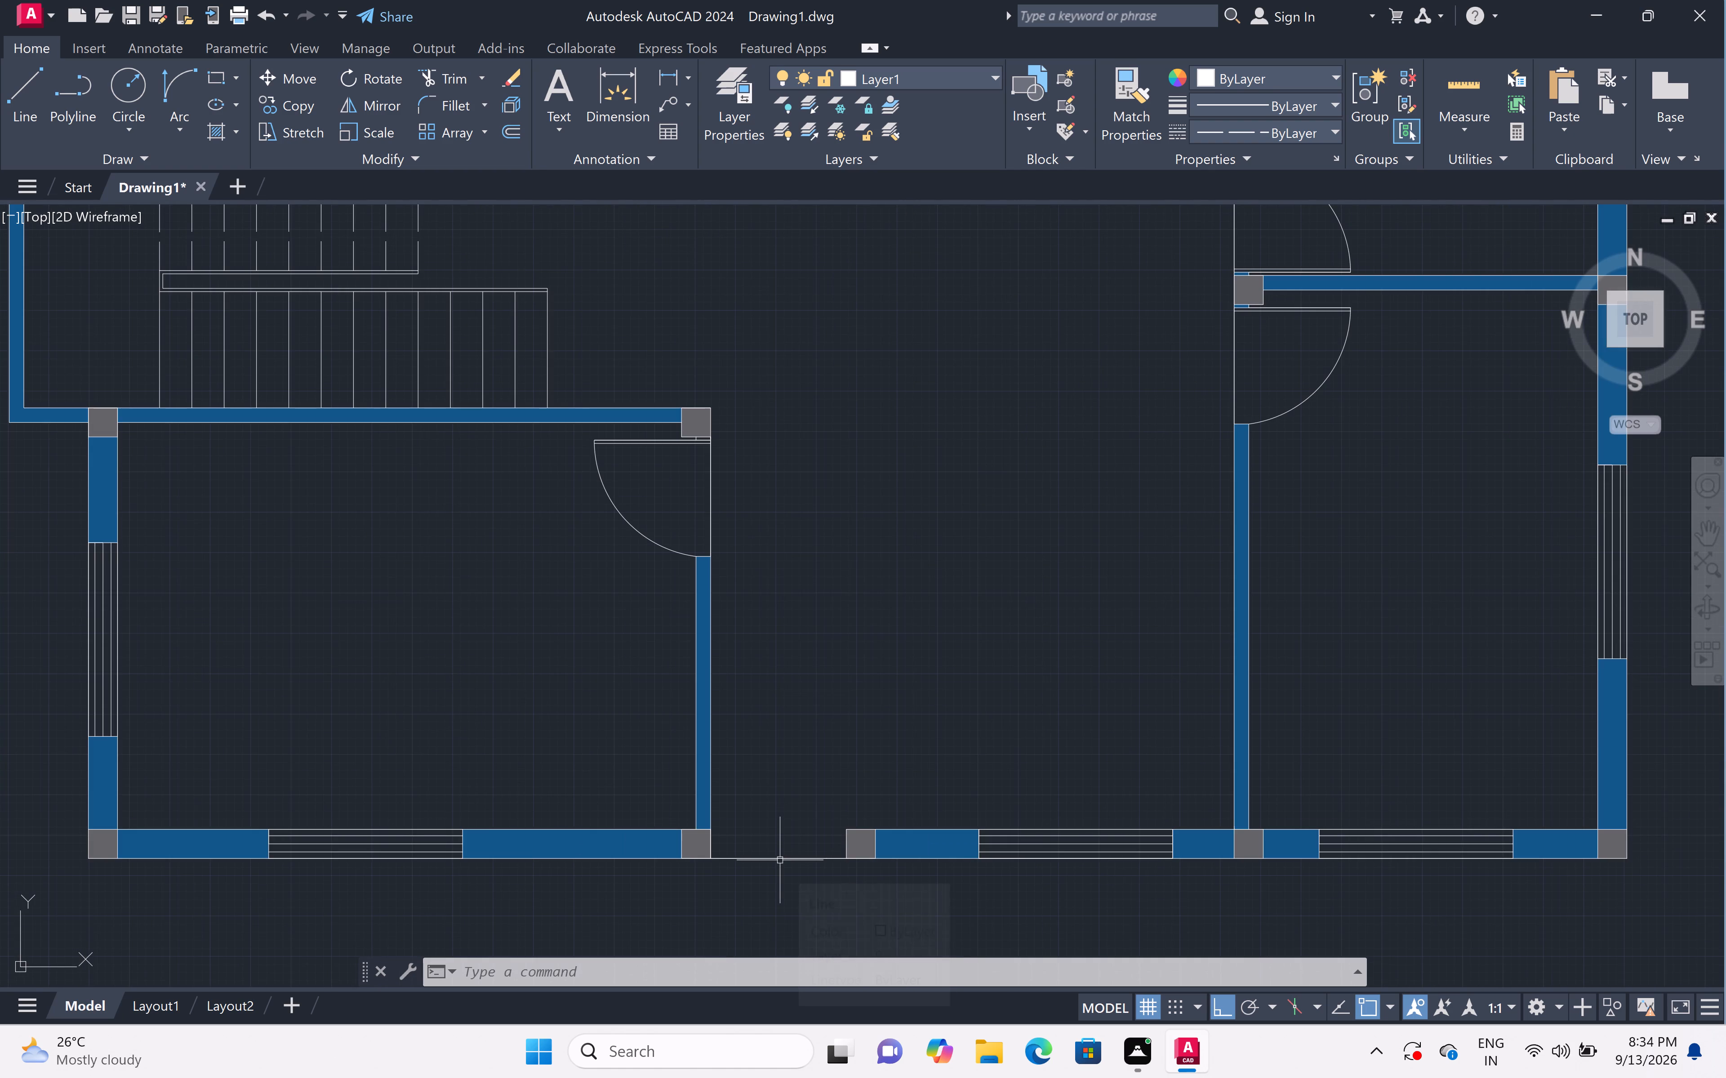
{"action": "scroll", "coordinate": [780, 860], "scroll_direction": "down", "scroll_amount": 1}
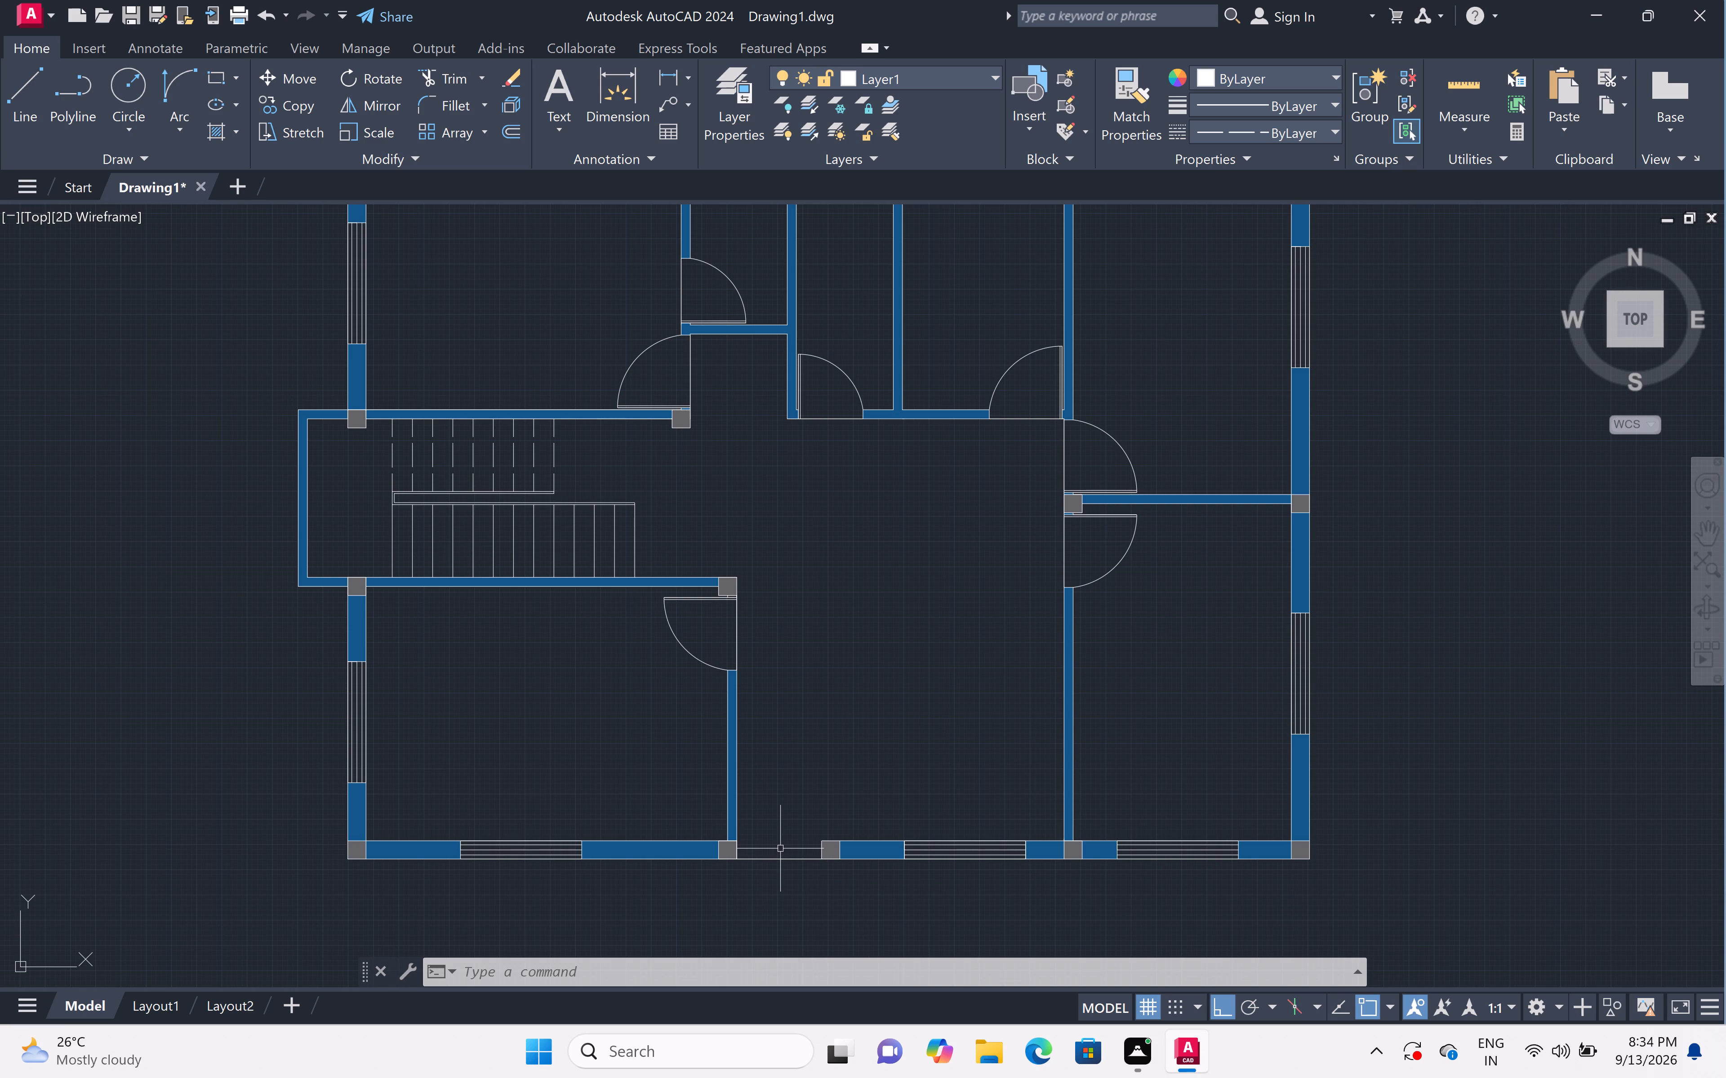
{"action": "scroll", "coordinate": [780, 850], "scroll_direction": "down", "scroll_amount": 1}
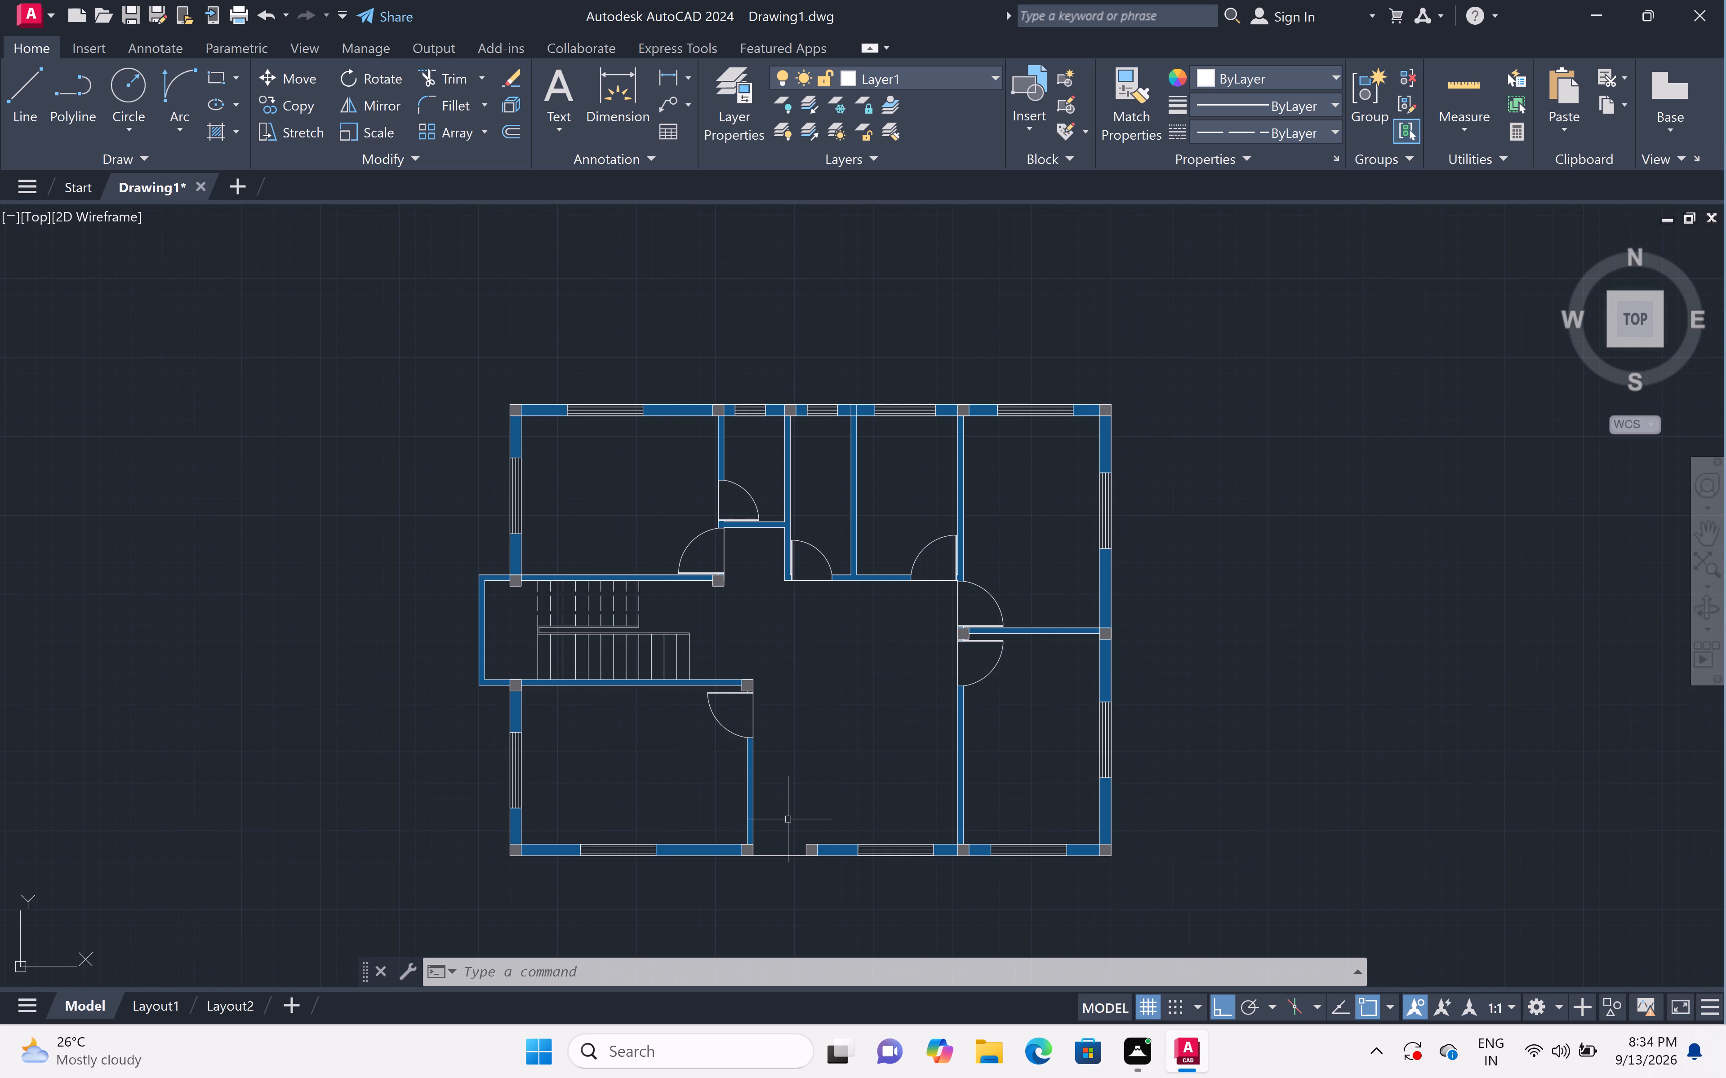
{"action": "scroll", "coordinate": [775, 850], "scroll_direction": "up", "scroll_amount": 2}
{"action": "scroll", "coordinate": [776, 850], "scroll_direction": "down", "scroll_amount": 1}
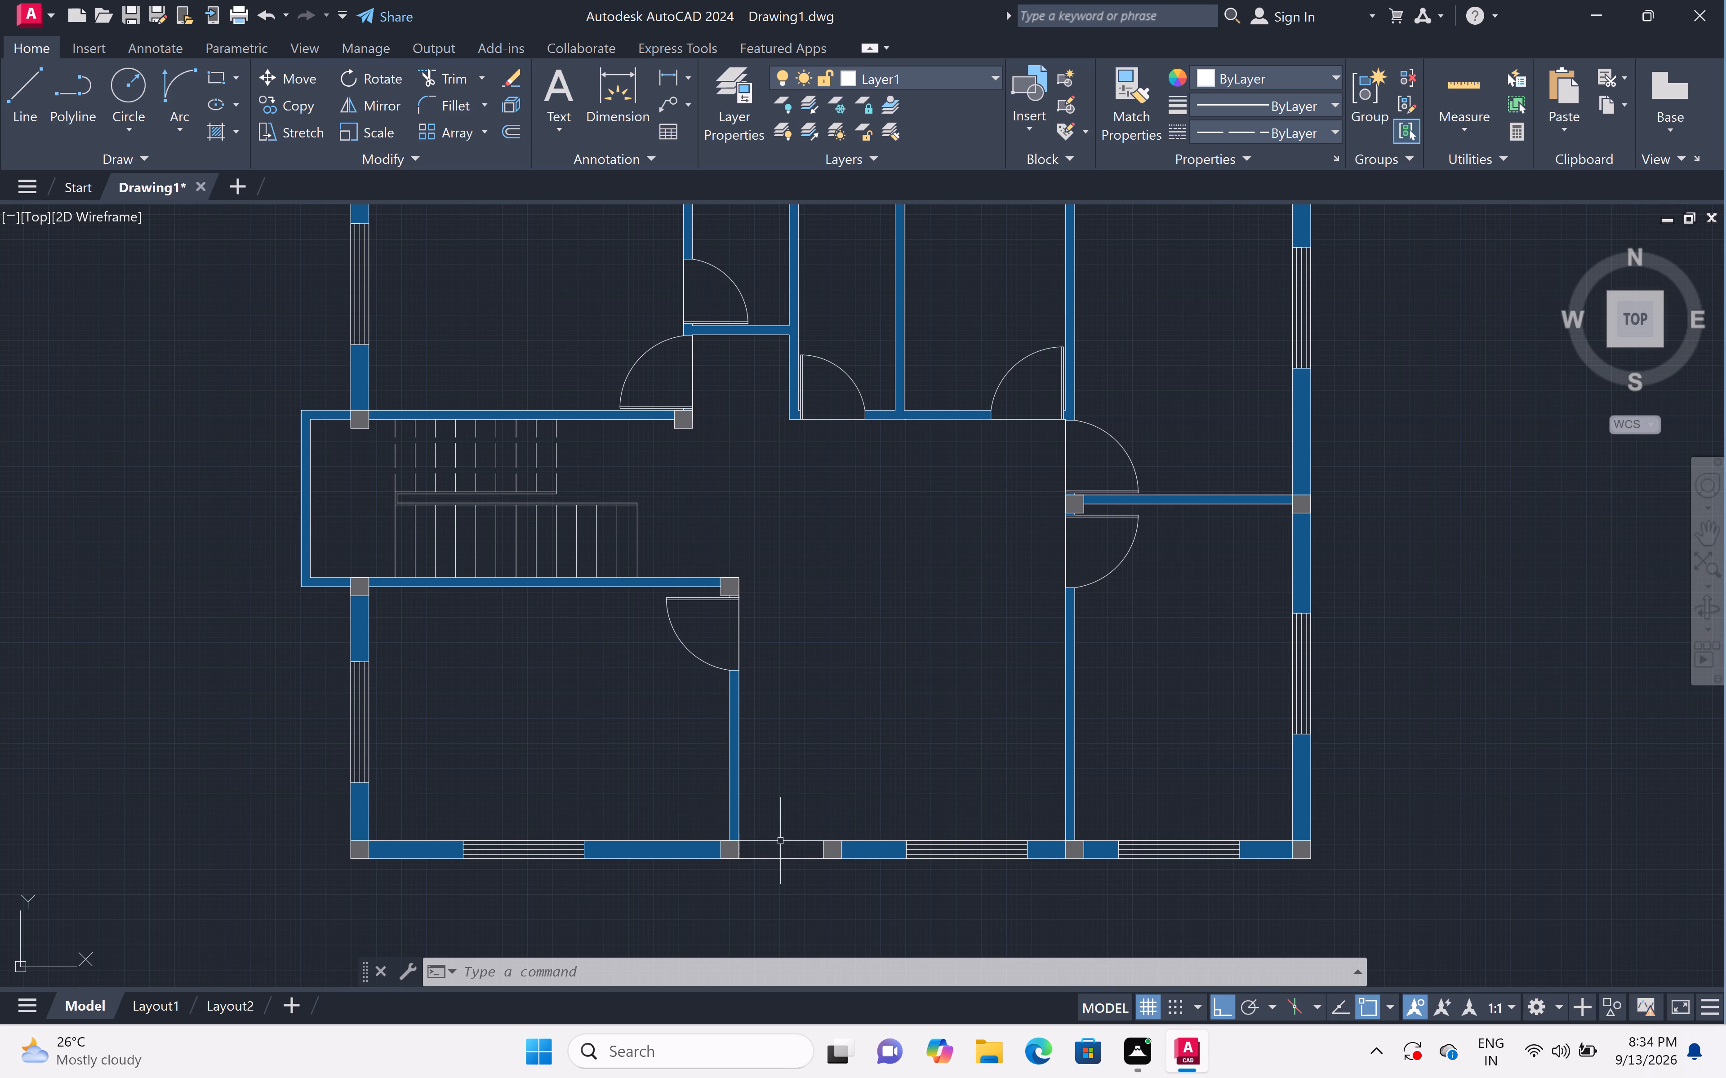
Inspect the column at the staircase's southeast corner, checking its edges, the adjoining wall hatching and the door jamb below.
{"action": "scroll", "coordinate": [742, 579], "scroll_direction": "up", "scroll_amount": 2}
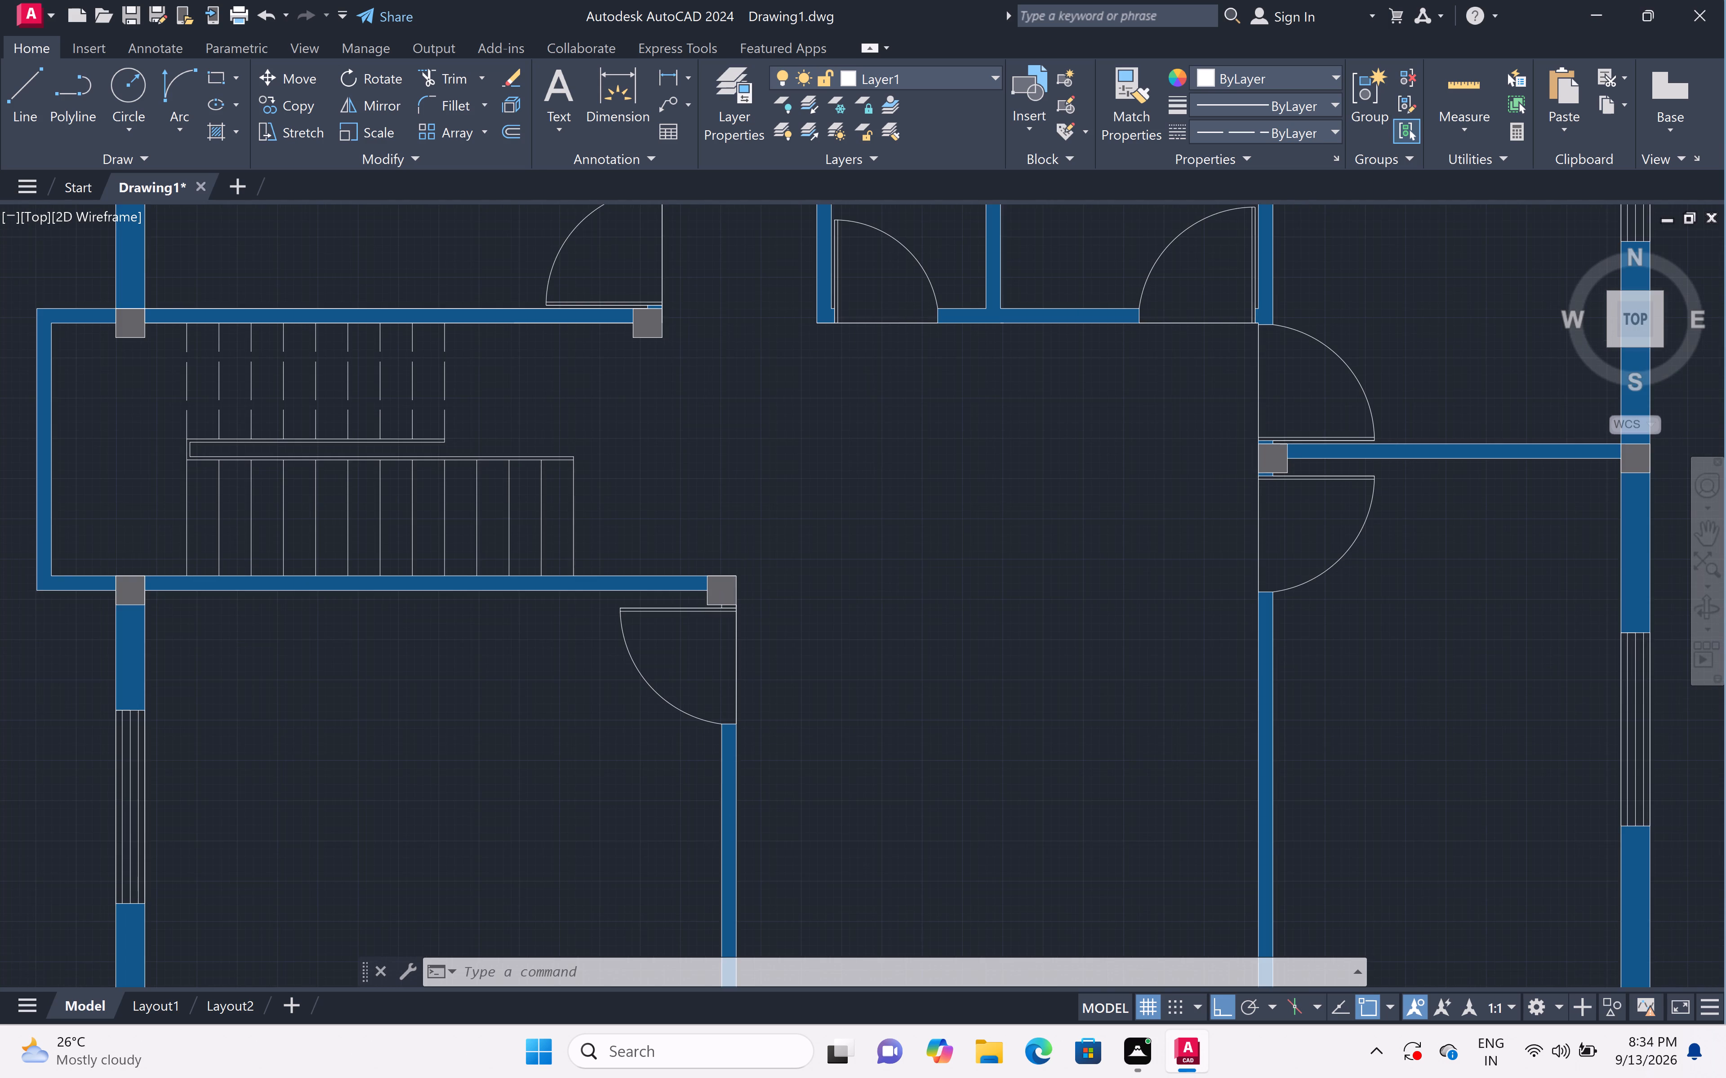
{"action": "scroll", "coordinate": [733, 566], "scroll_direction": "down", "scroll_amount": 1}
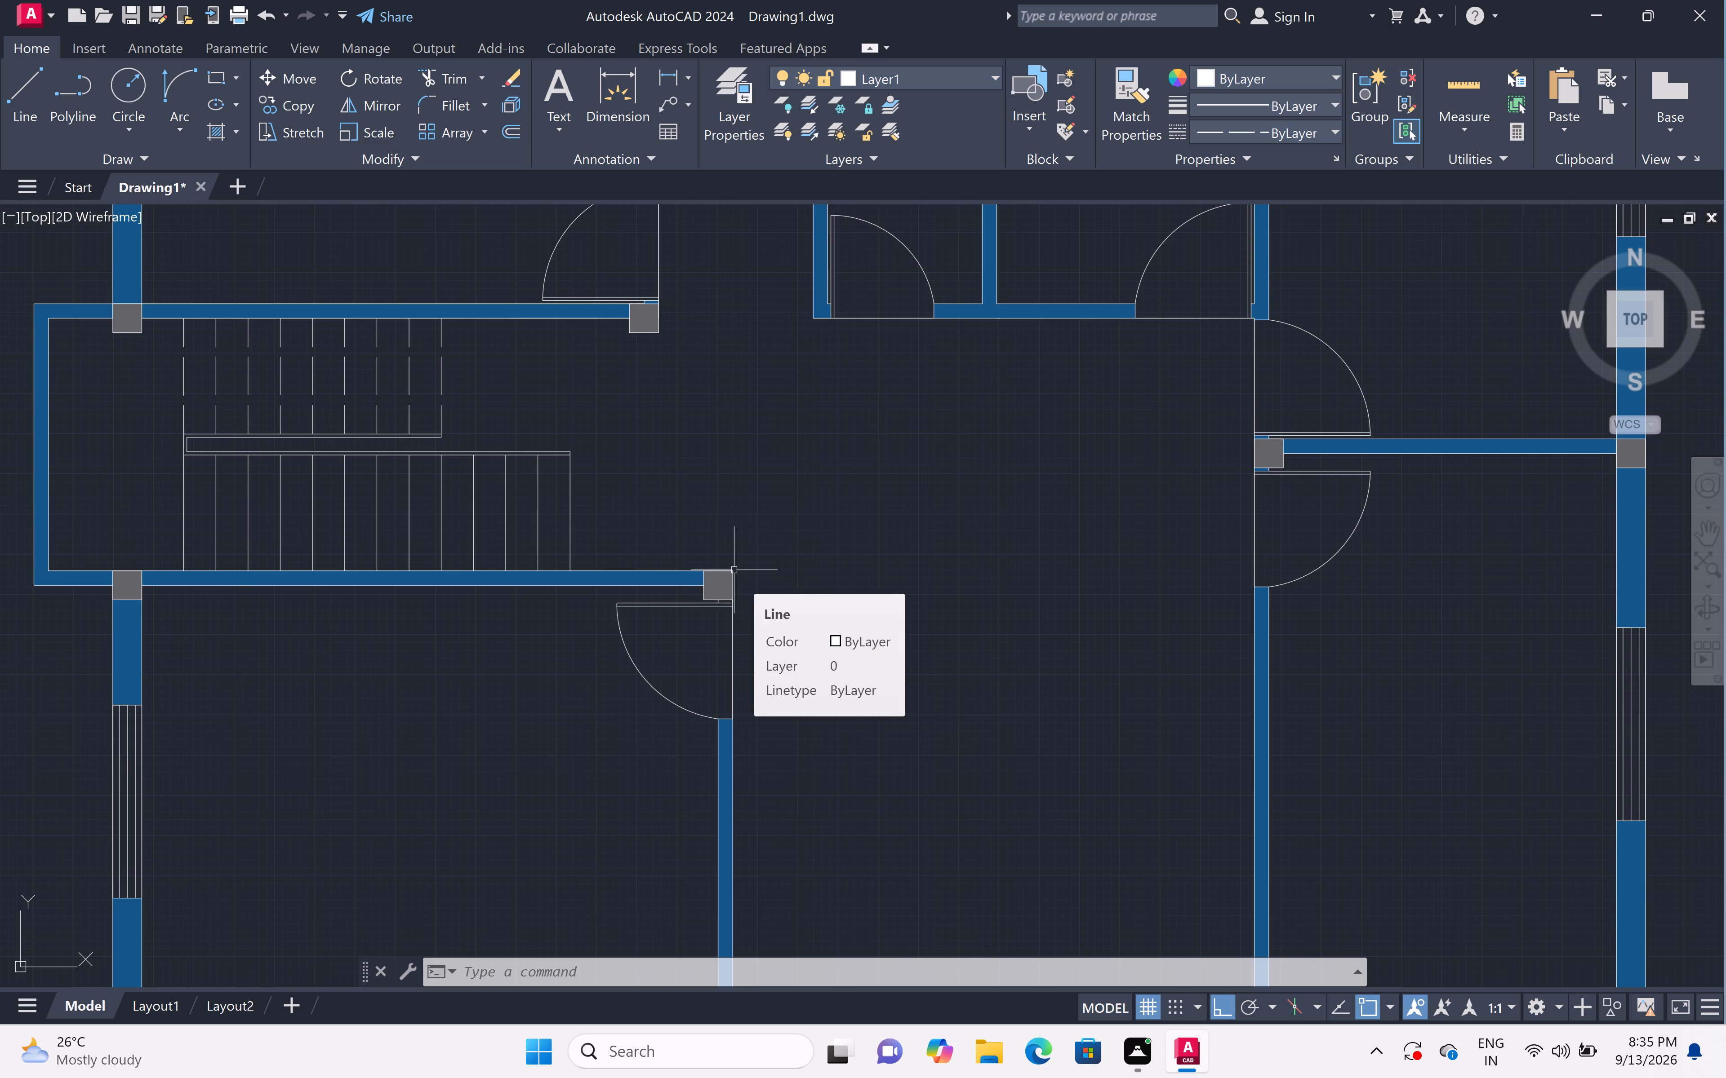
{"action": "scroll", "coordinate": [734, 570], "scroll_direction": "up", "scroll_amount": 3}
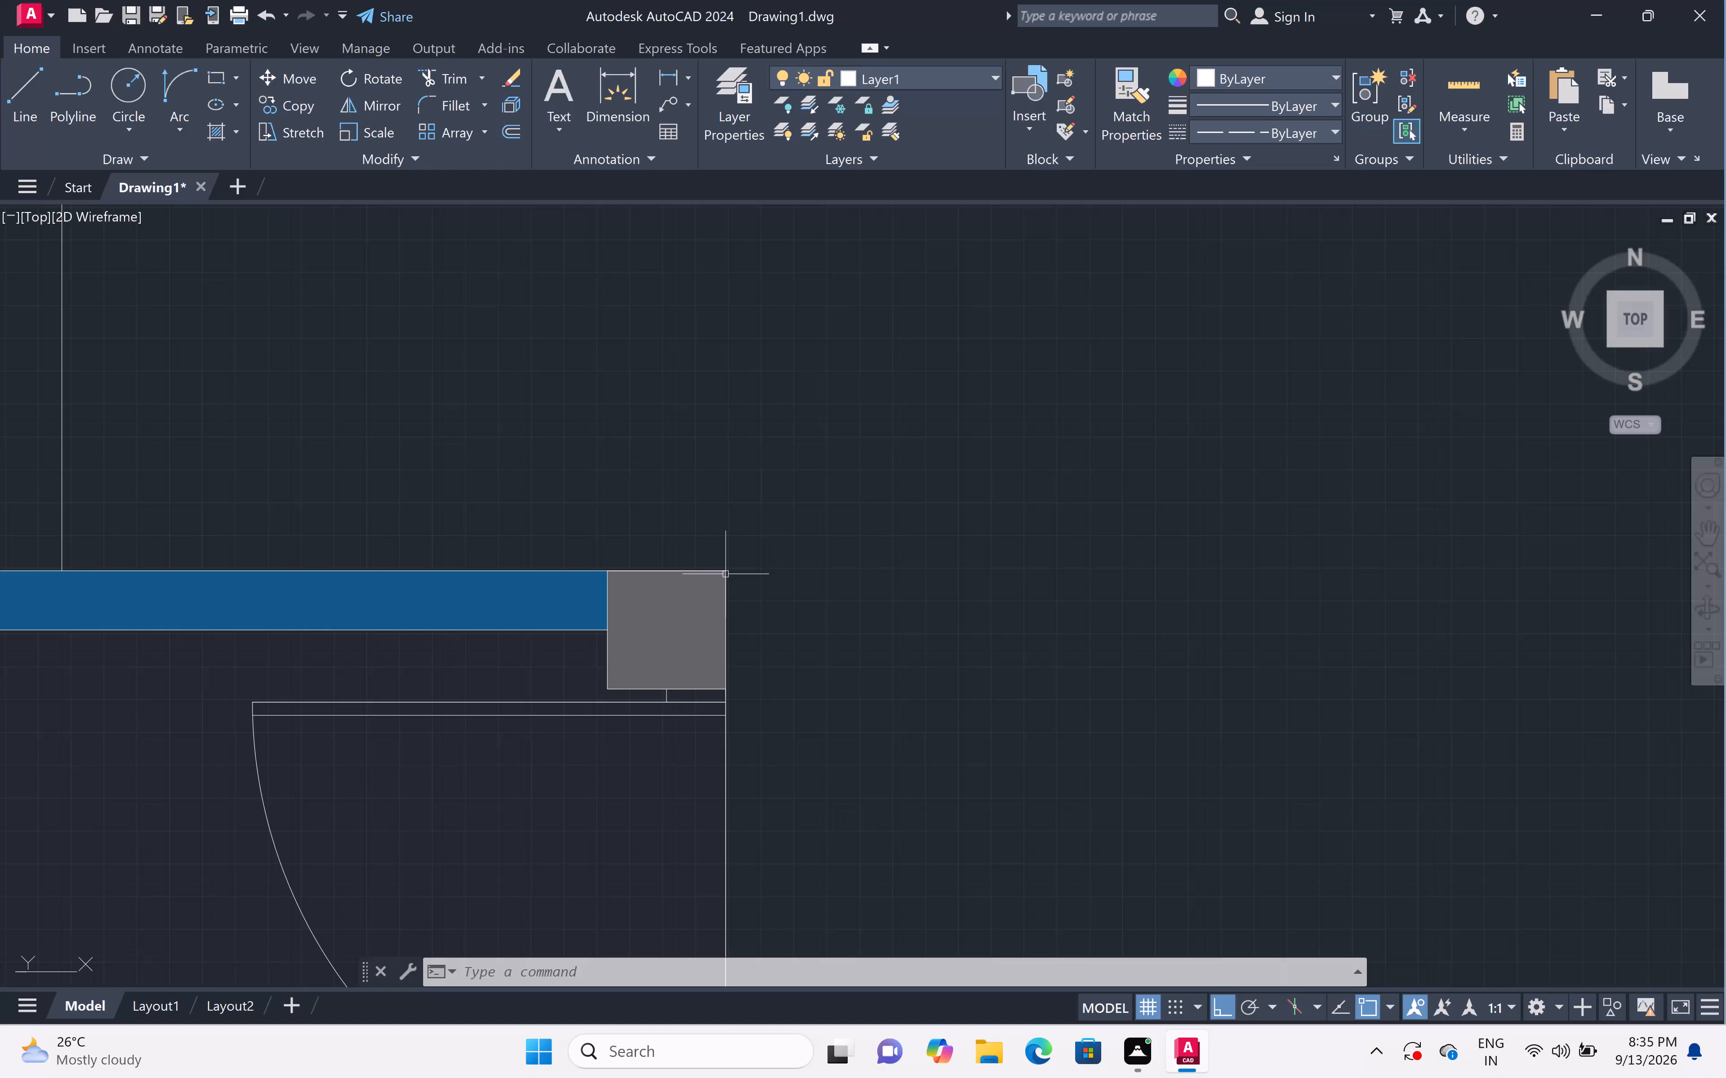
{"action": "scroll", "coordinate": [730, 571], "scroll_direction": "up", "scroll_amount": 2}
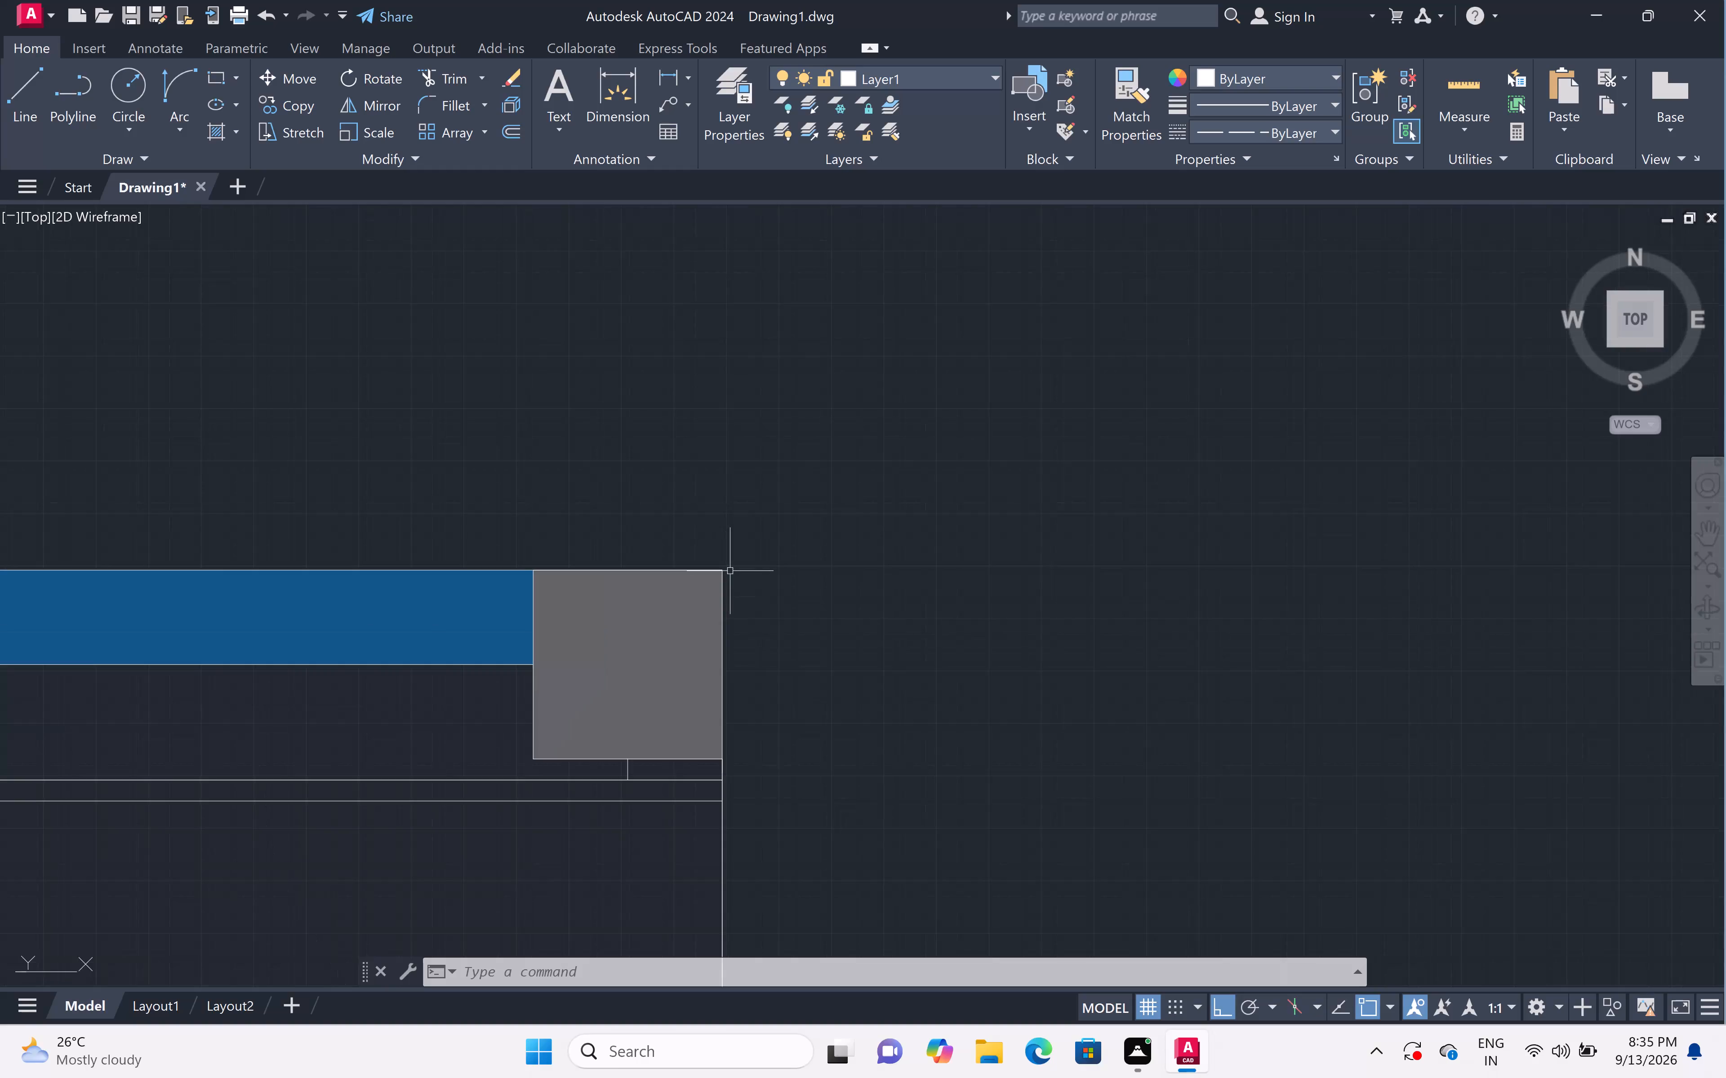
{"action": "scroll", "coordinate": [730, 571], "scroll_direction": "up", "scroll_amount": 1}
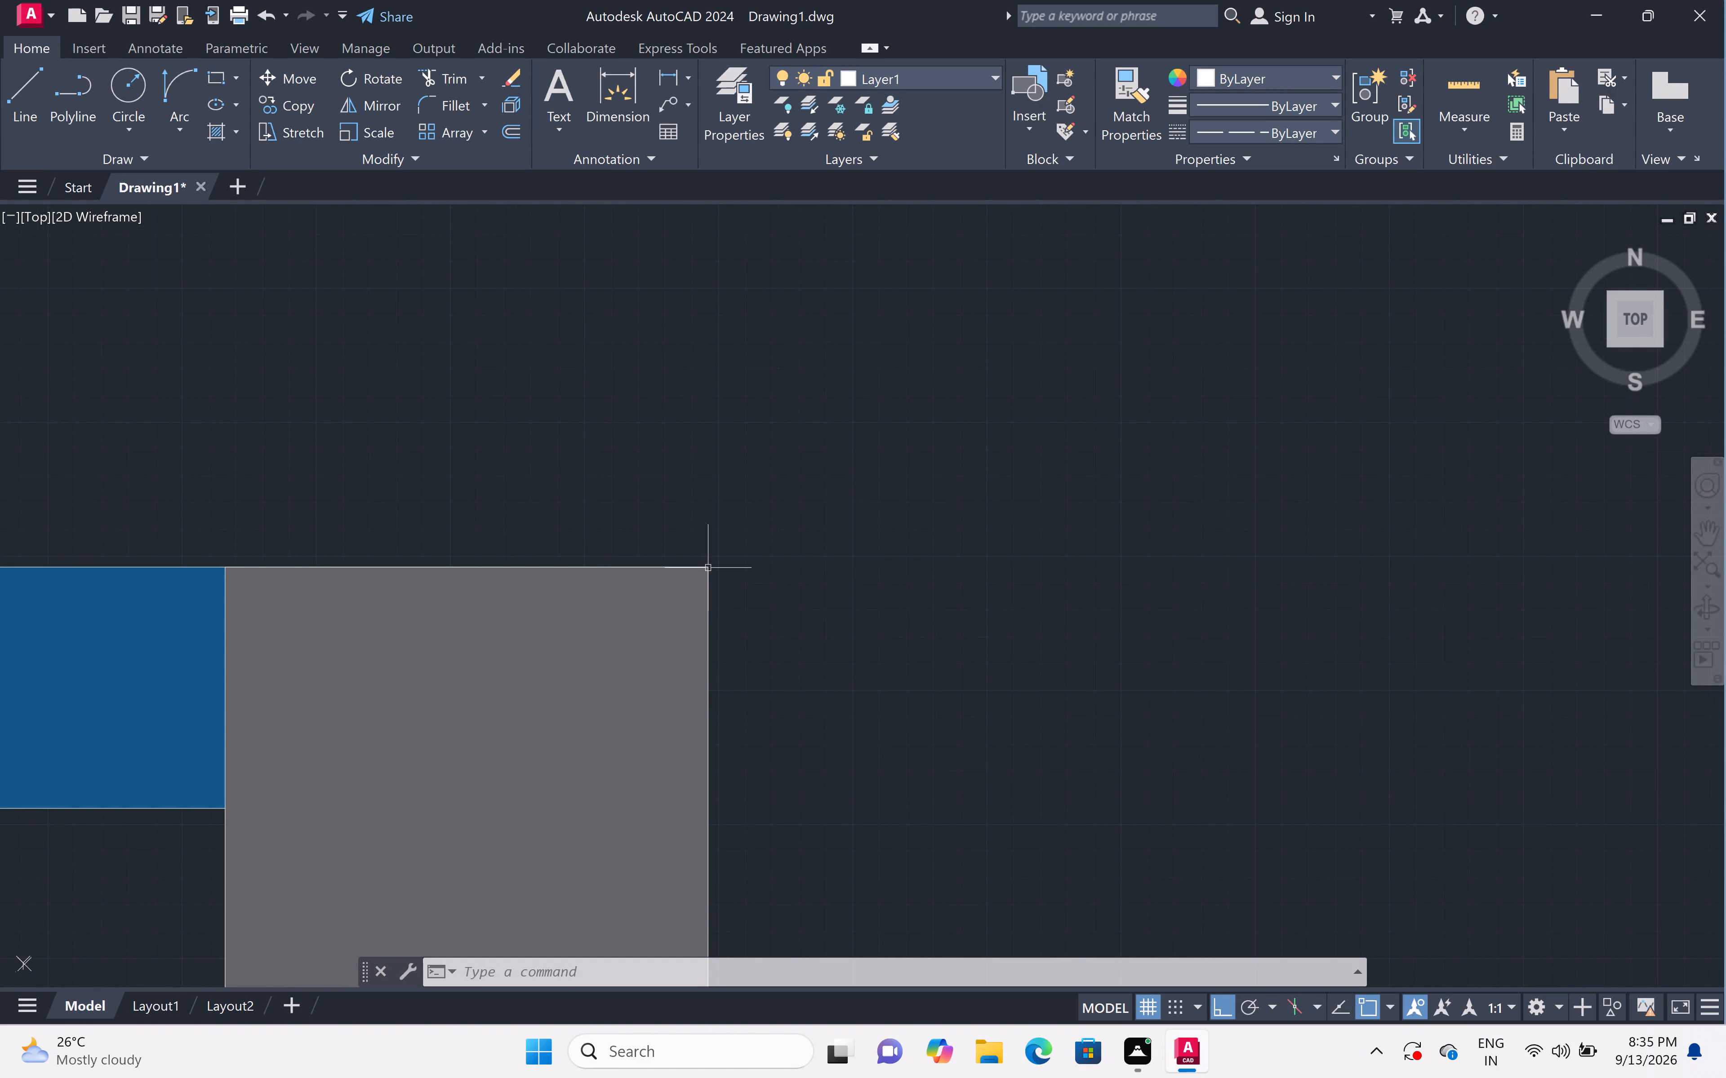
{"action": "scroll", "coordinate": [709, 566], "scroll_direction": "up", "scroll_amount": 2}
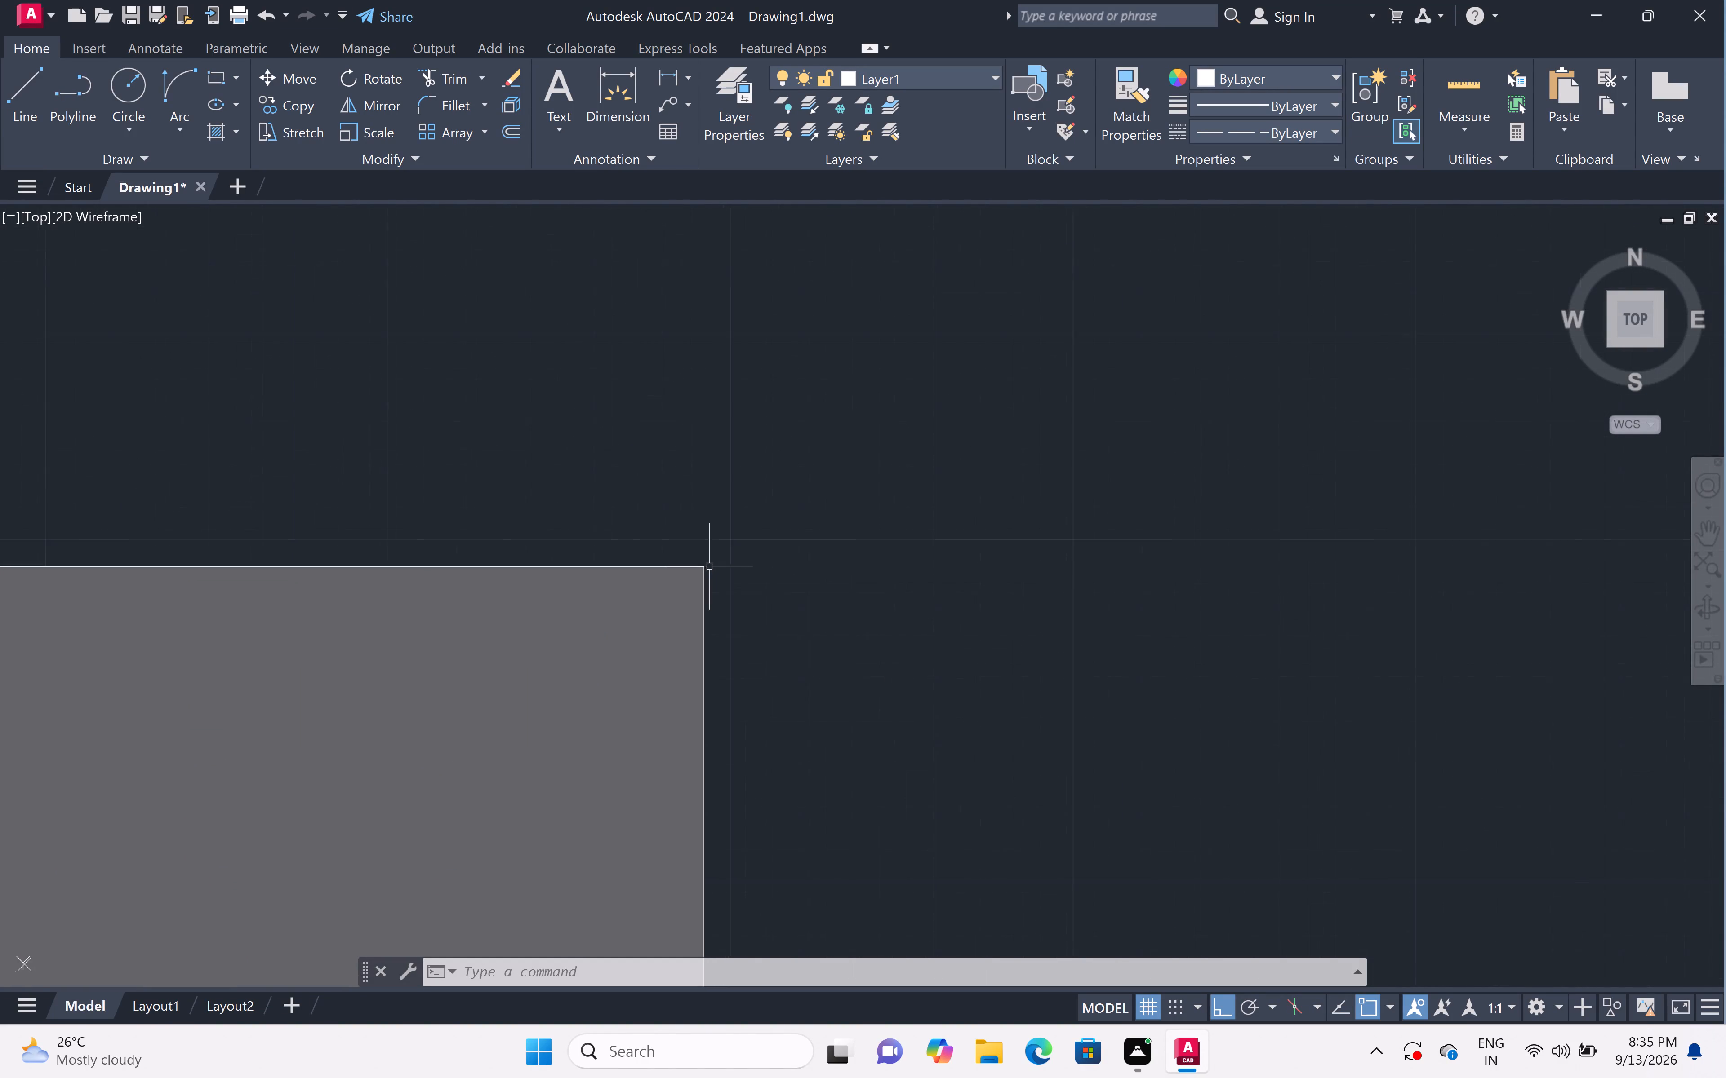
{"action": "scroll", "coordinate": [708, 568], "scroll_direction": "up", "scroll_amount": 2}
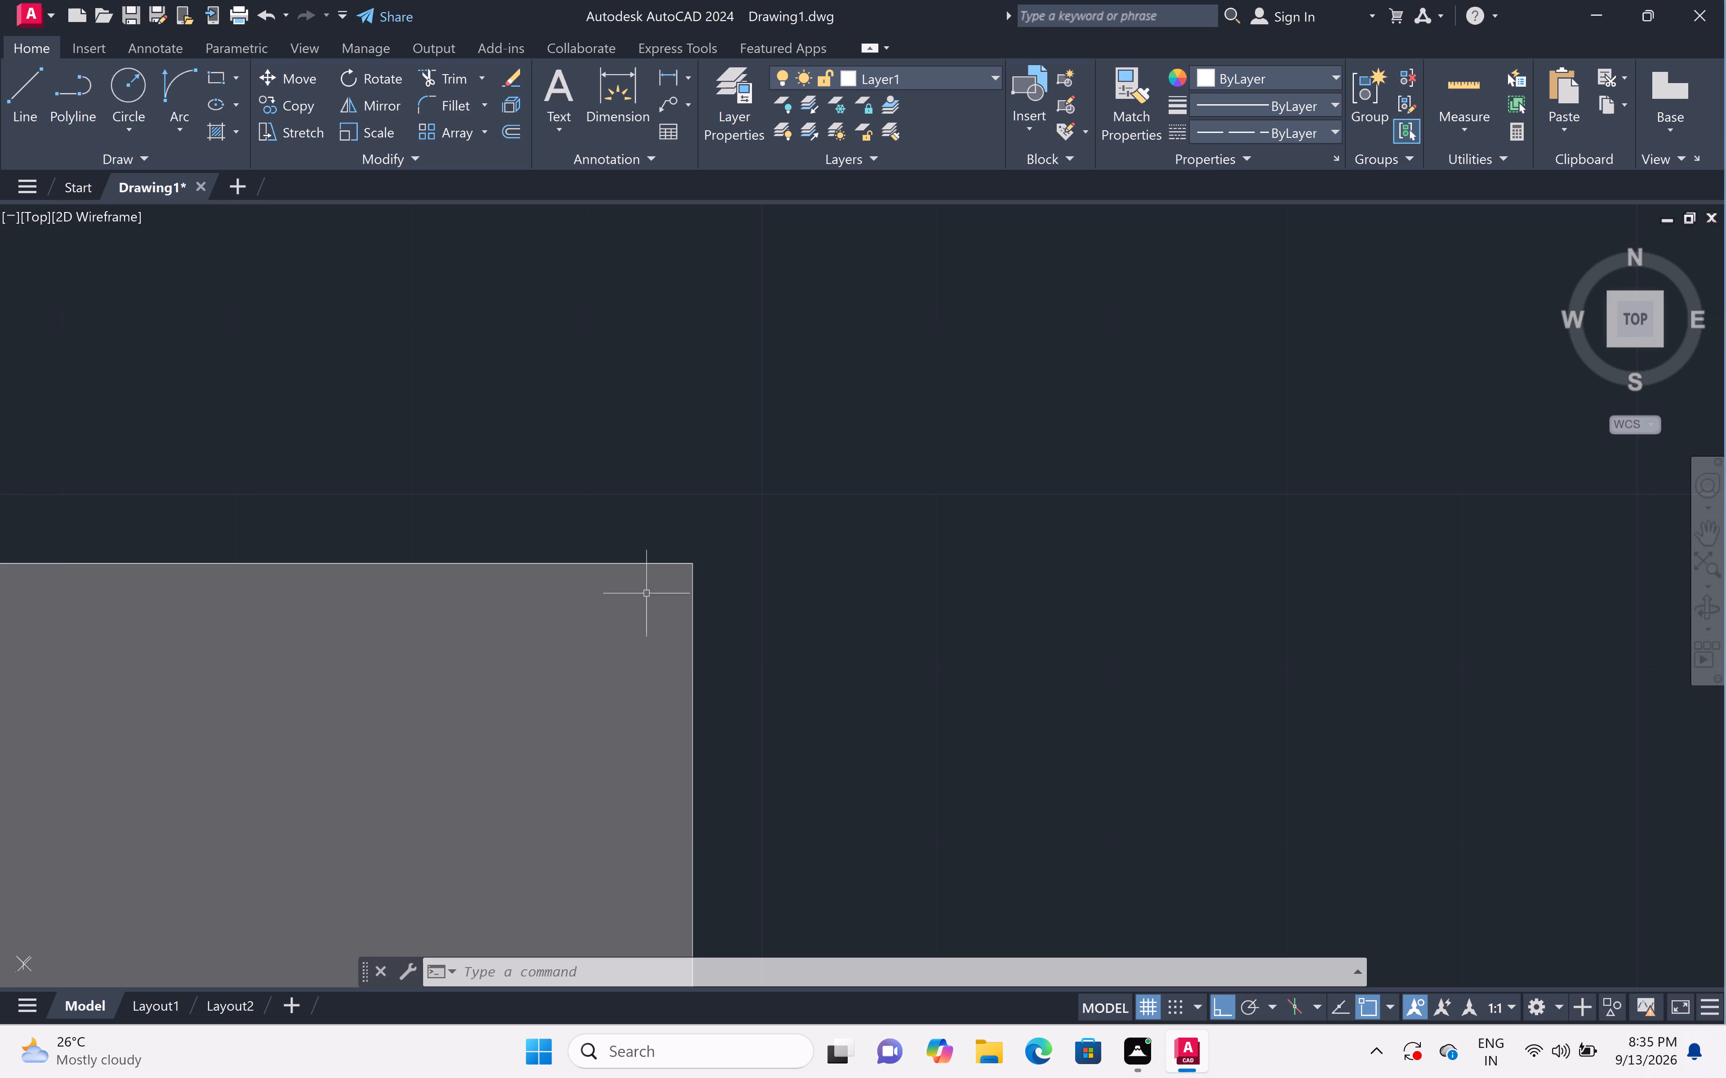
{"action": "scroll", "coordinate": [421, 636], "scroll_direction": "down", "scroll_amount": 6}
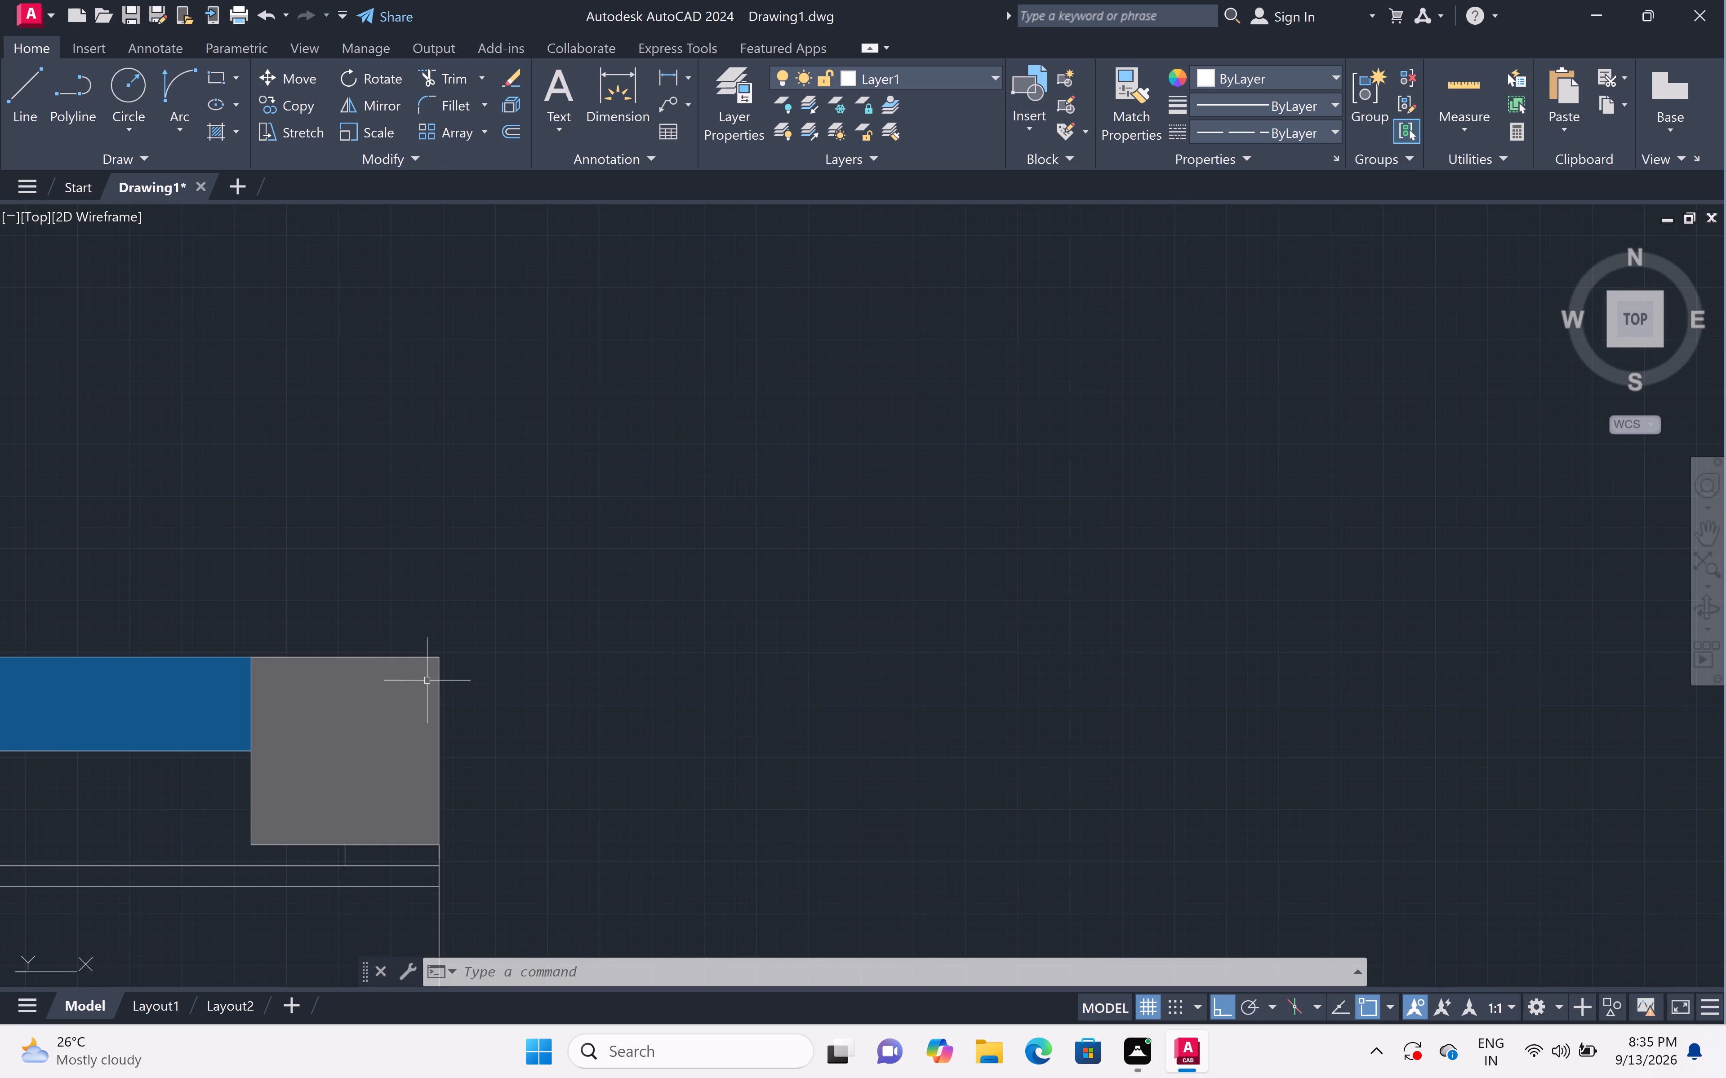
{"action": "scroll", "coordinate": [429, 683], "scroll_direction": "down", "scroll_amount": 8}
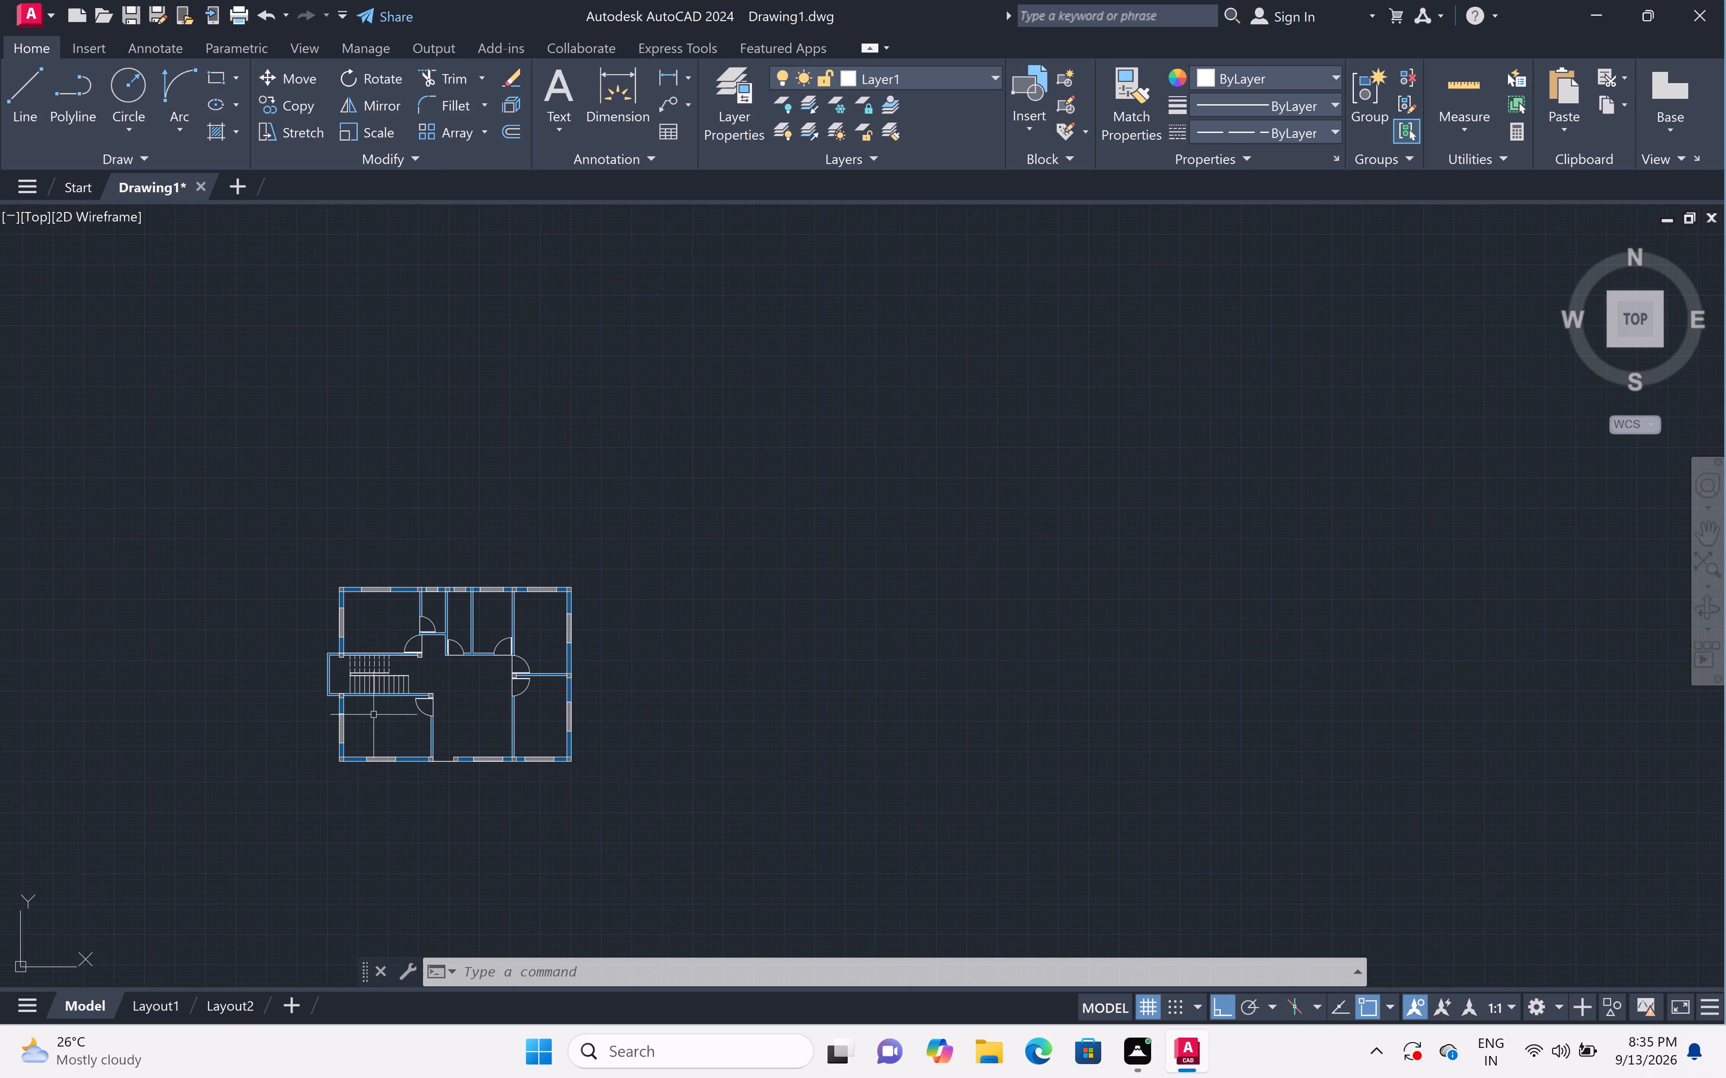
Recheck the overall plan and examine the hatched wall junction between the two doors of the northwestern rooms.
{"action": "middle_click_drag", "start_coordinate": [374, 715], "coordinate": [780, 593]}
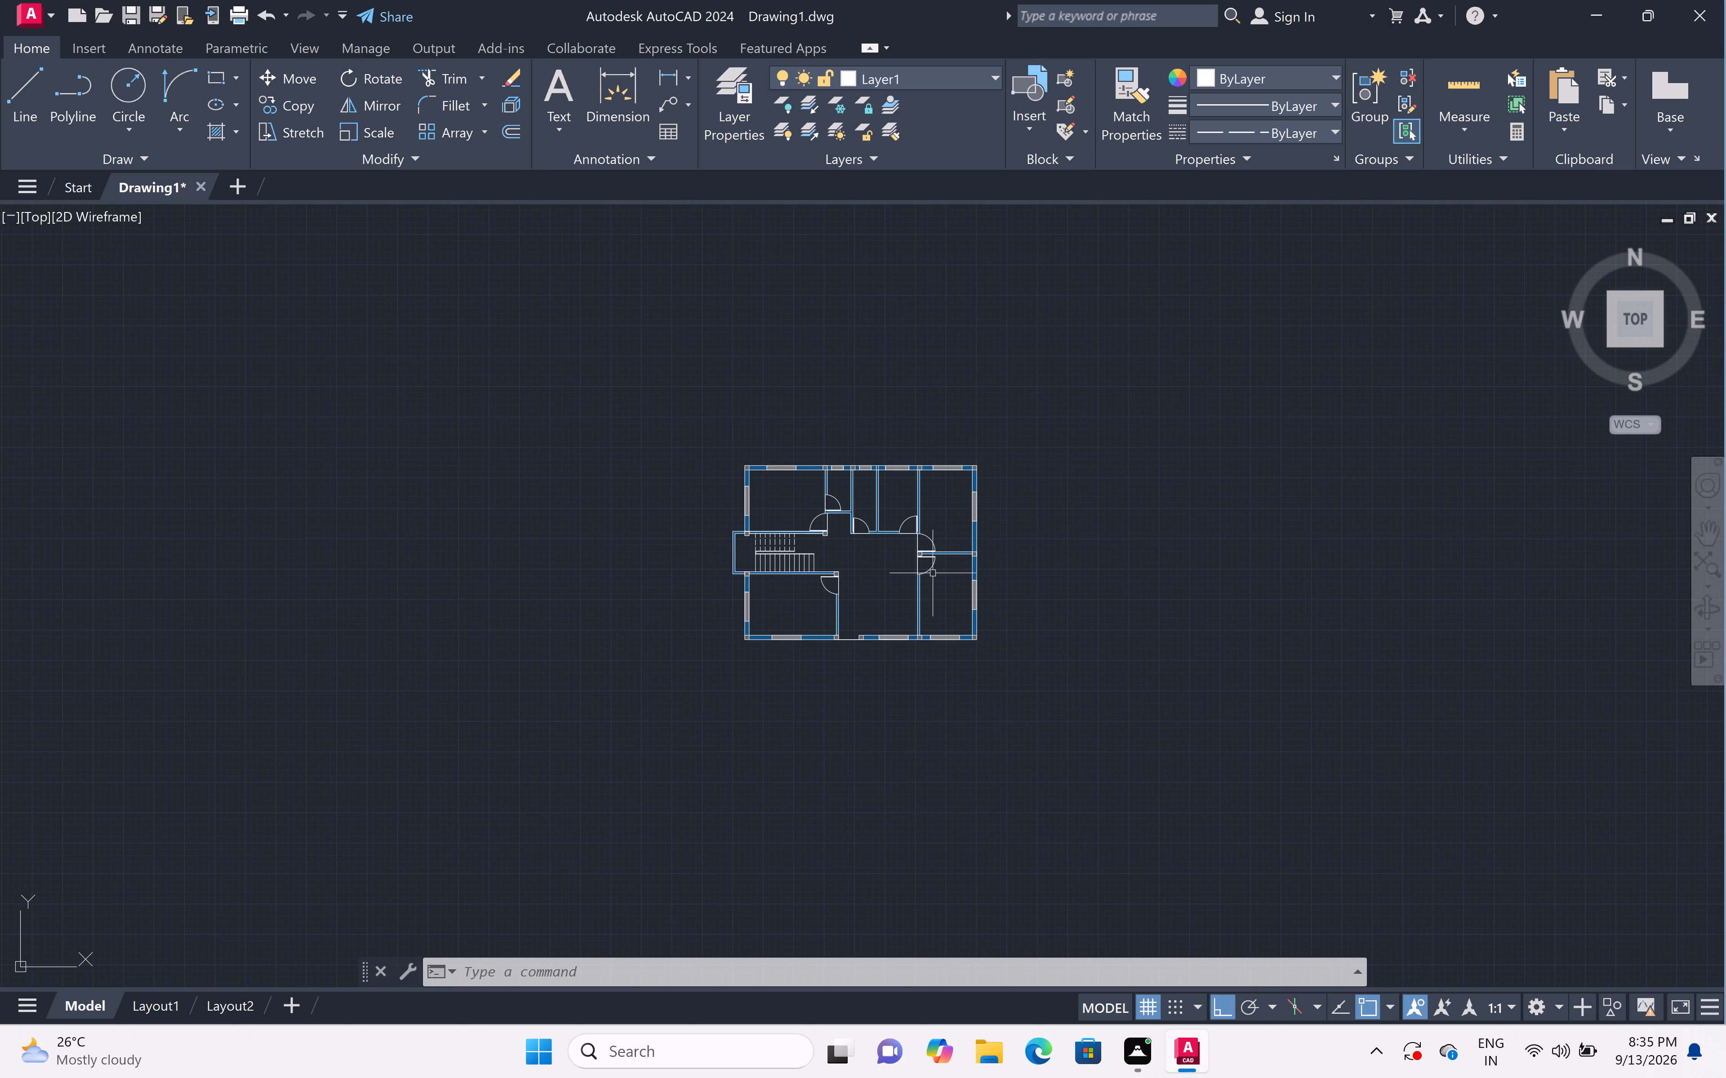
{"action": "scroll", "coordinate": [892, 565], "scroll_direction": "up", "scroll_amount": 3}
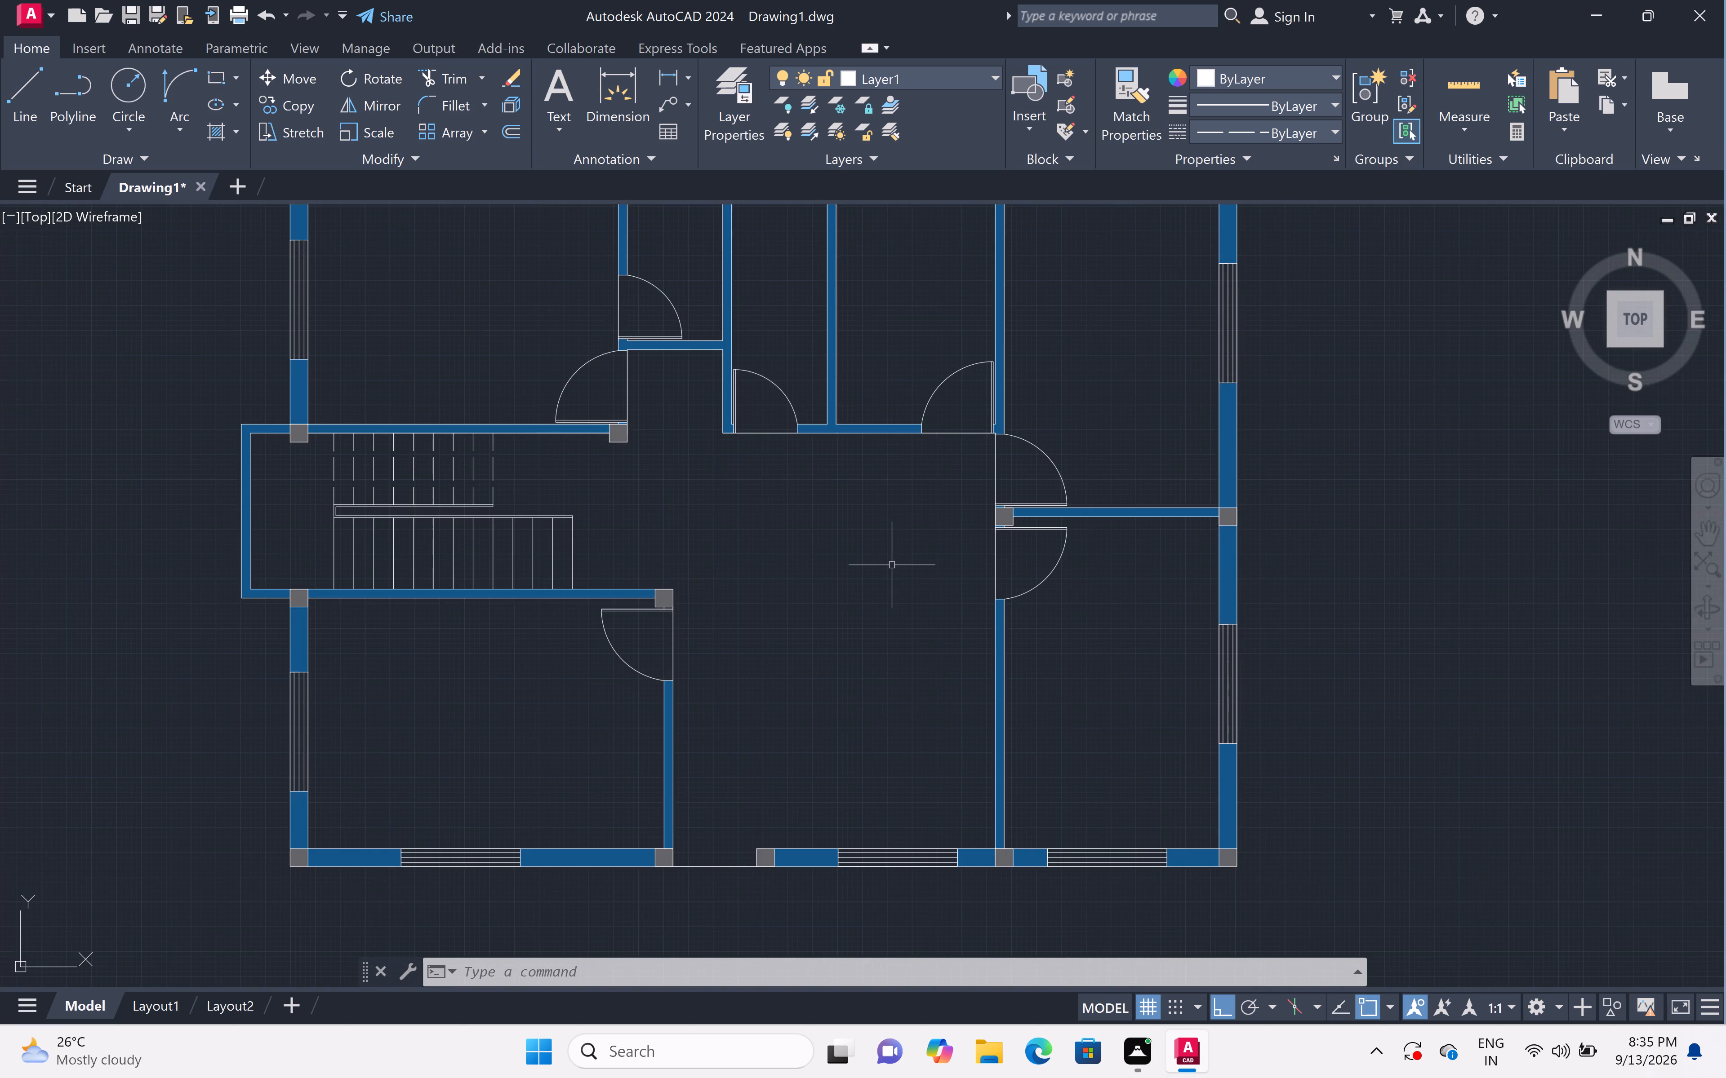
{"action": "scroll", "coordinate": [891, 565], "scroll_direction": "down", "scroll_amount": 1}
{"action": "middle_click_drag", "start_coordinate": [846, 640], "coordinate": [832, 665]}
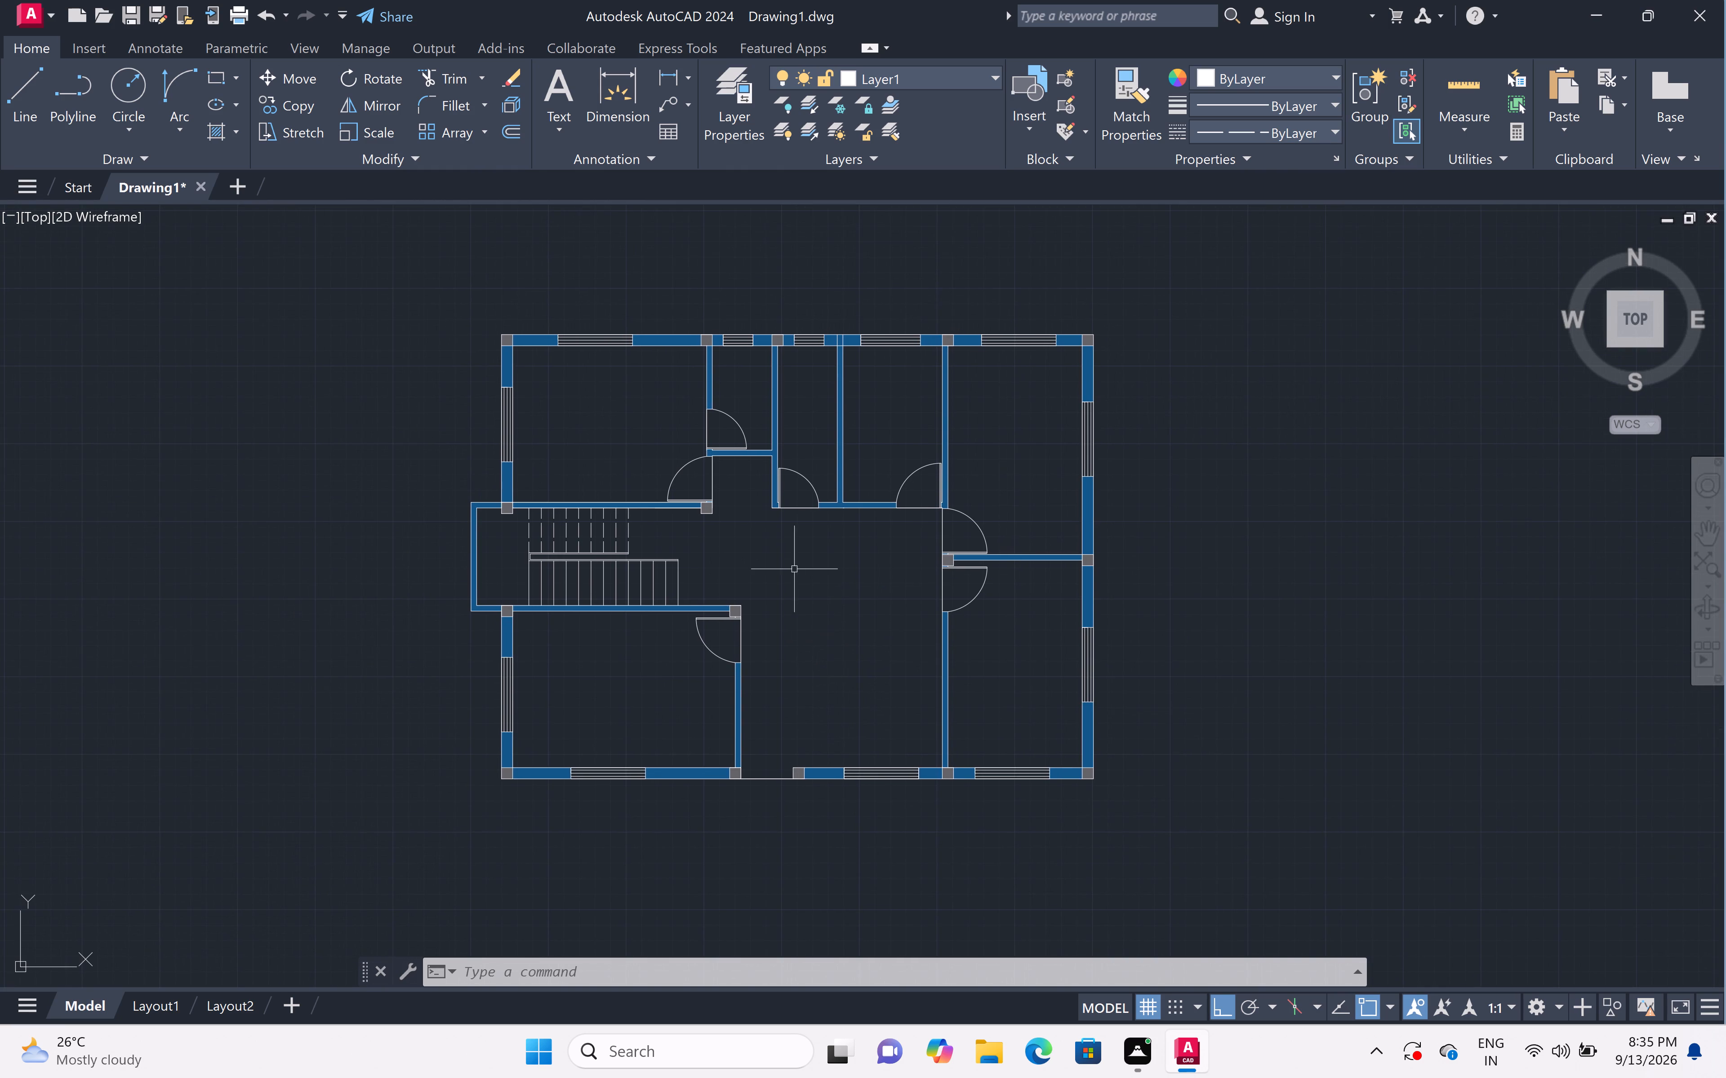
{"action": "scroll", "coordinate": [698, 414], "scroll_direction": "up", "scroll_amount": 6}
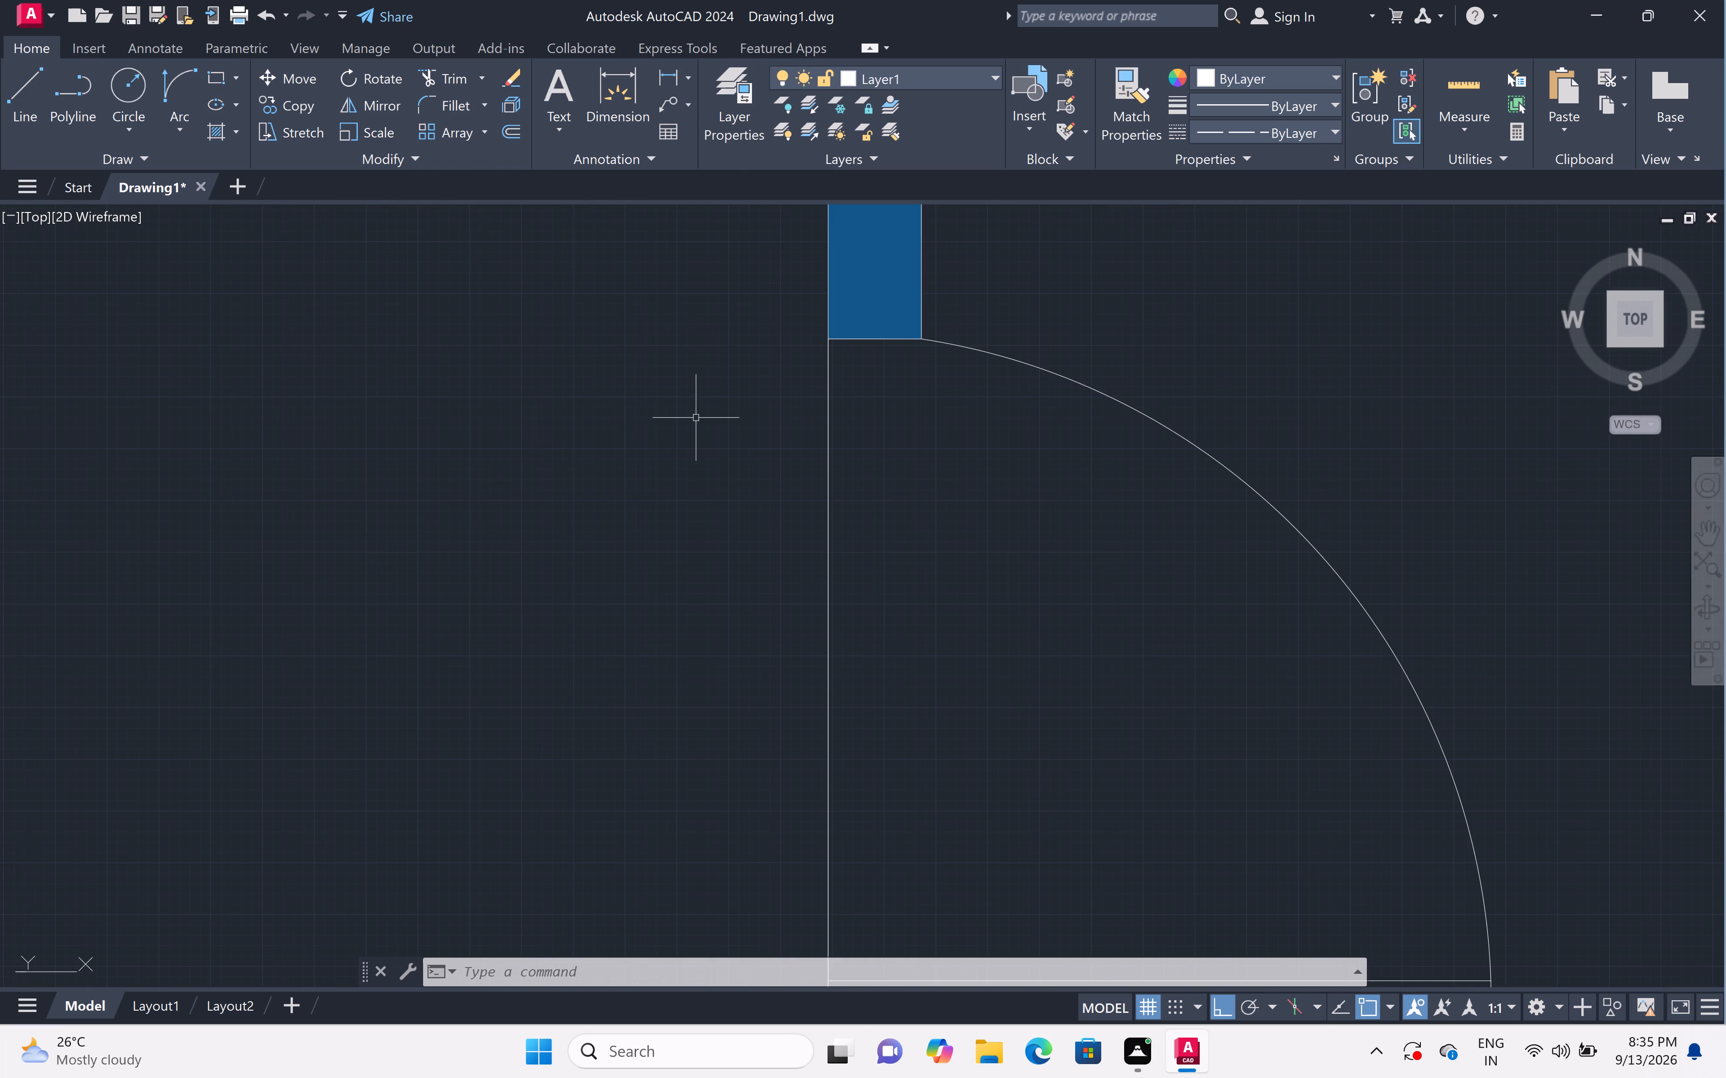
{"action": "scroll", "coordinate": [690, 465], "scroll_direction": "down", "scroll_amount": 4}
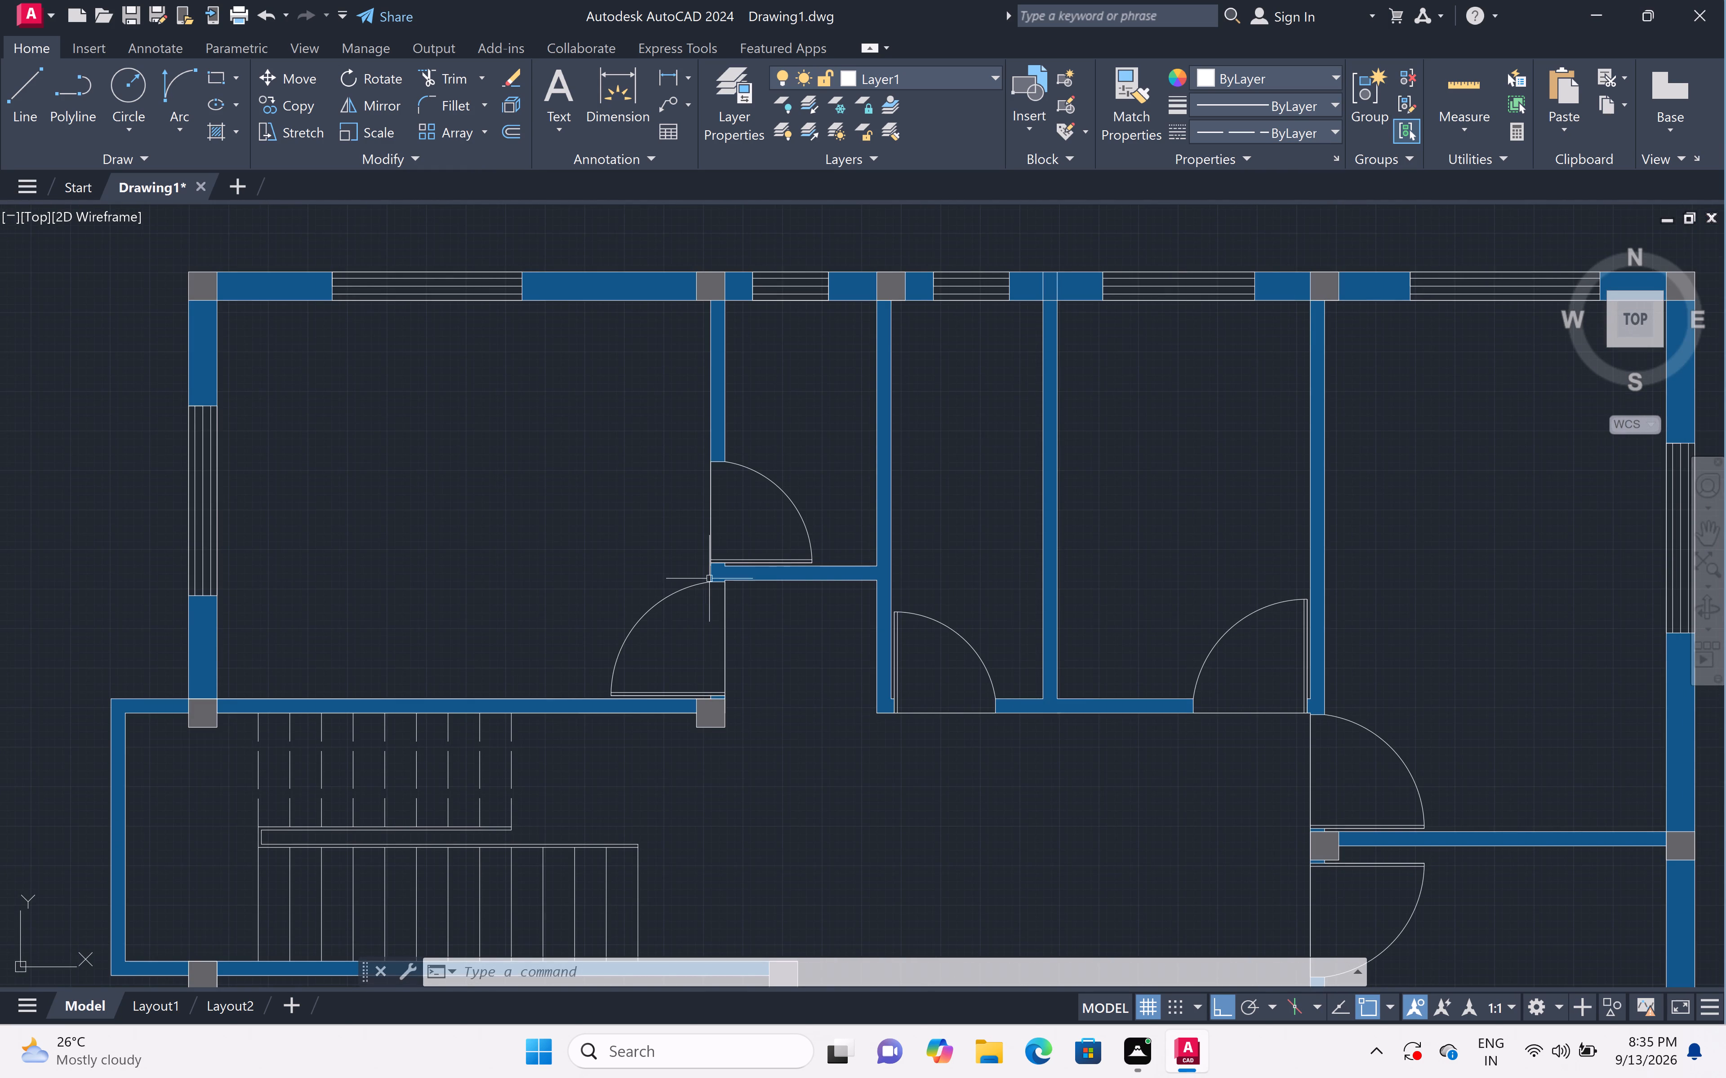
{"action": "scroll", "coordinate": [709, 578], "scroll_direction": "up", "scroll_amount": 3}
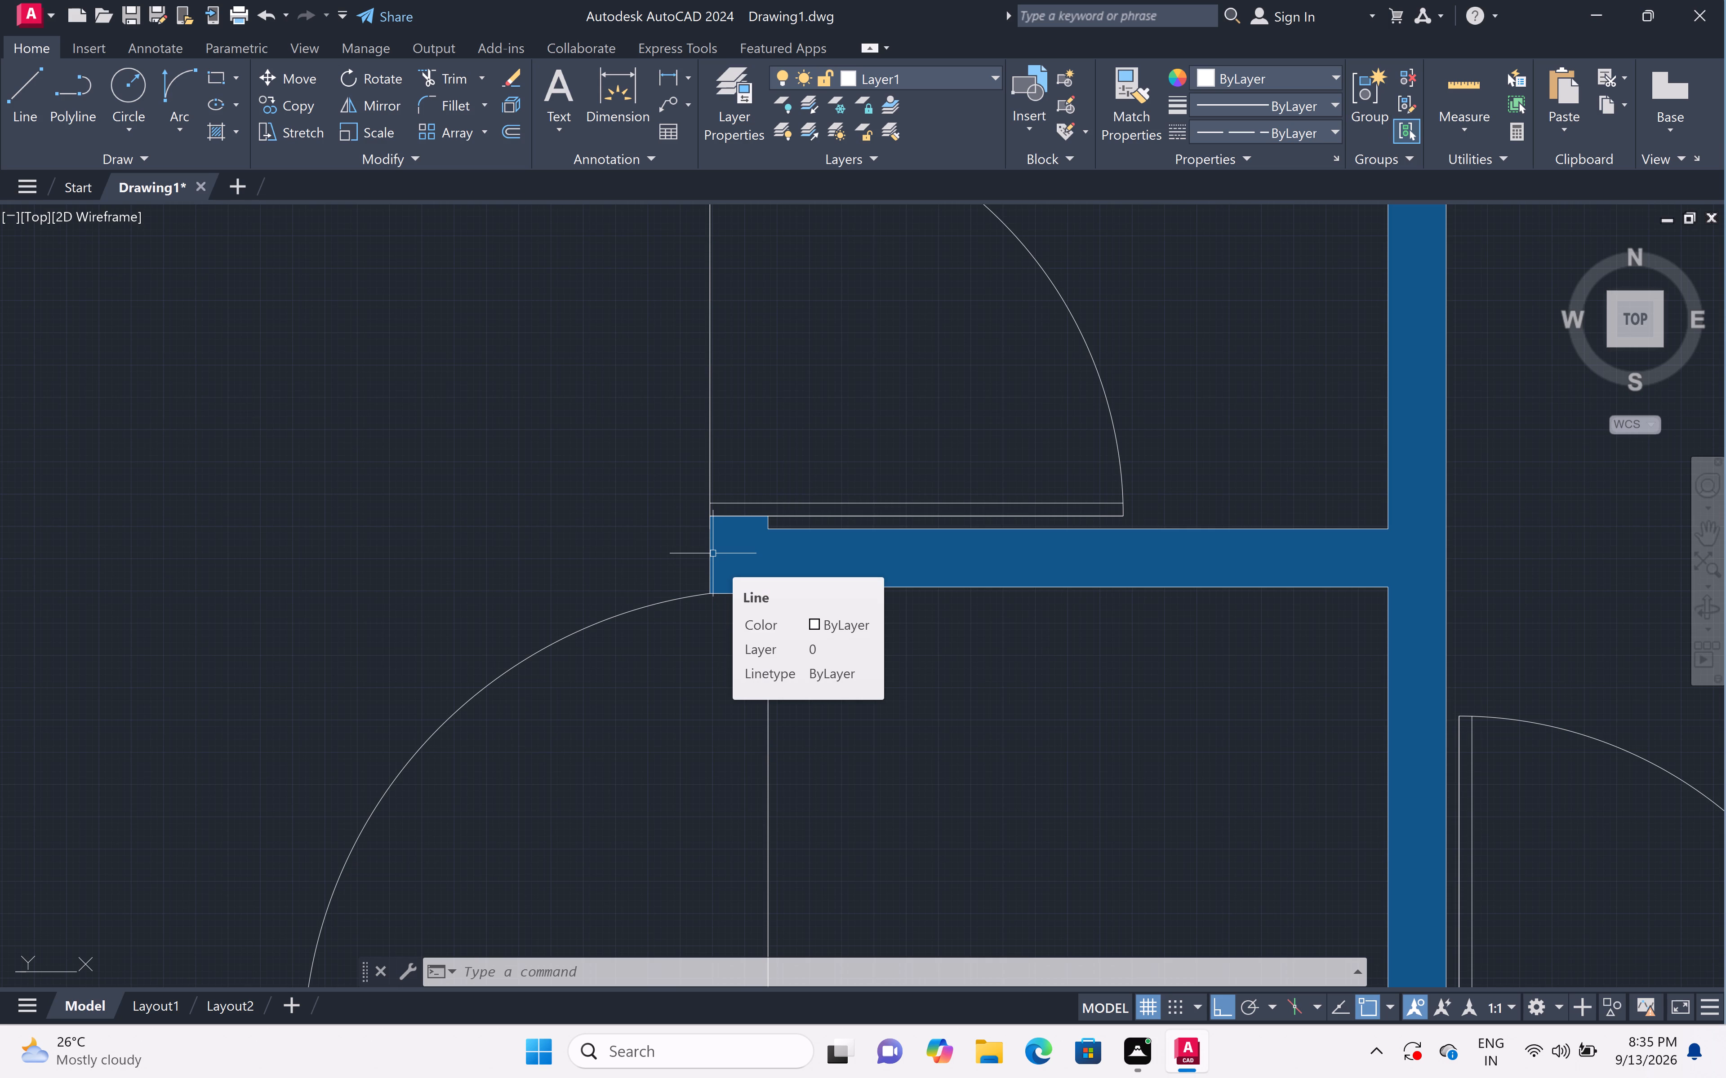
{"action": "scroll", "coordinate": [713, 553], "scroll_direction": "up", "scroll_amount": 1}
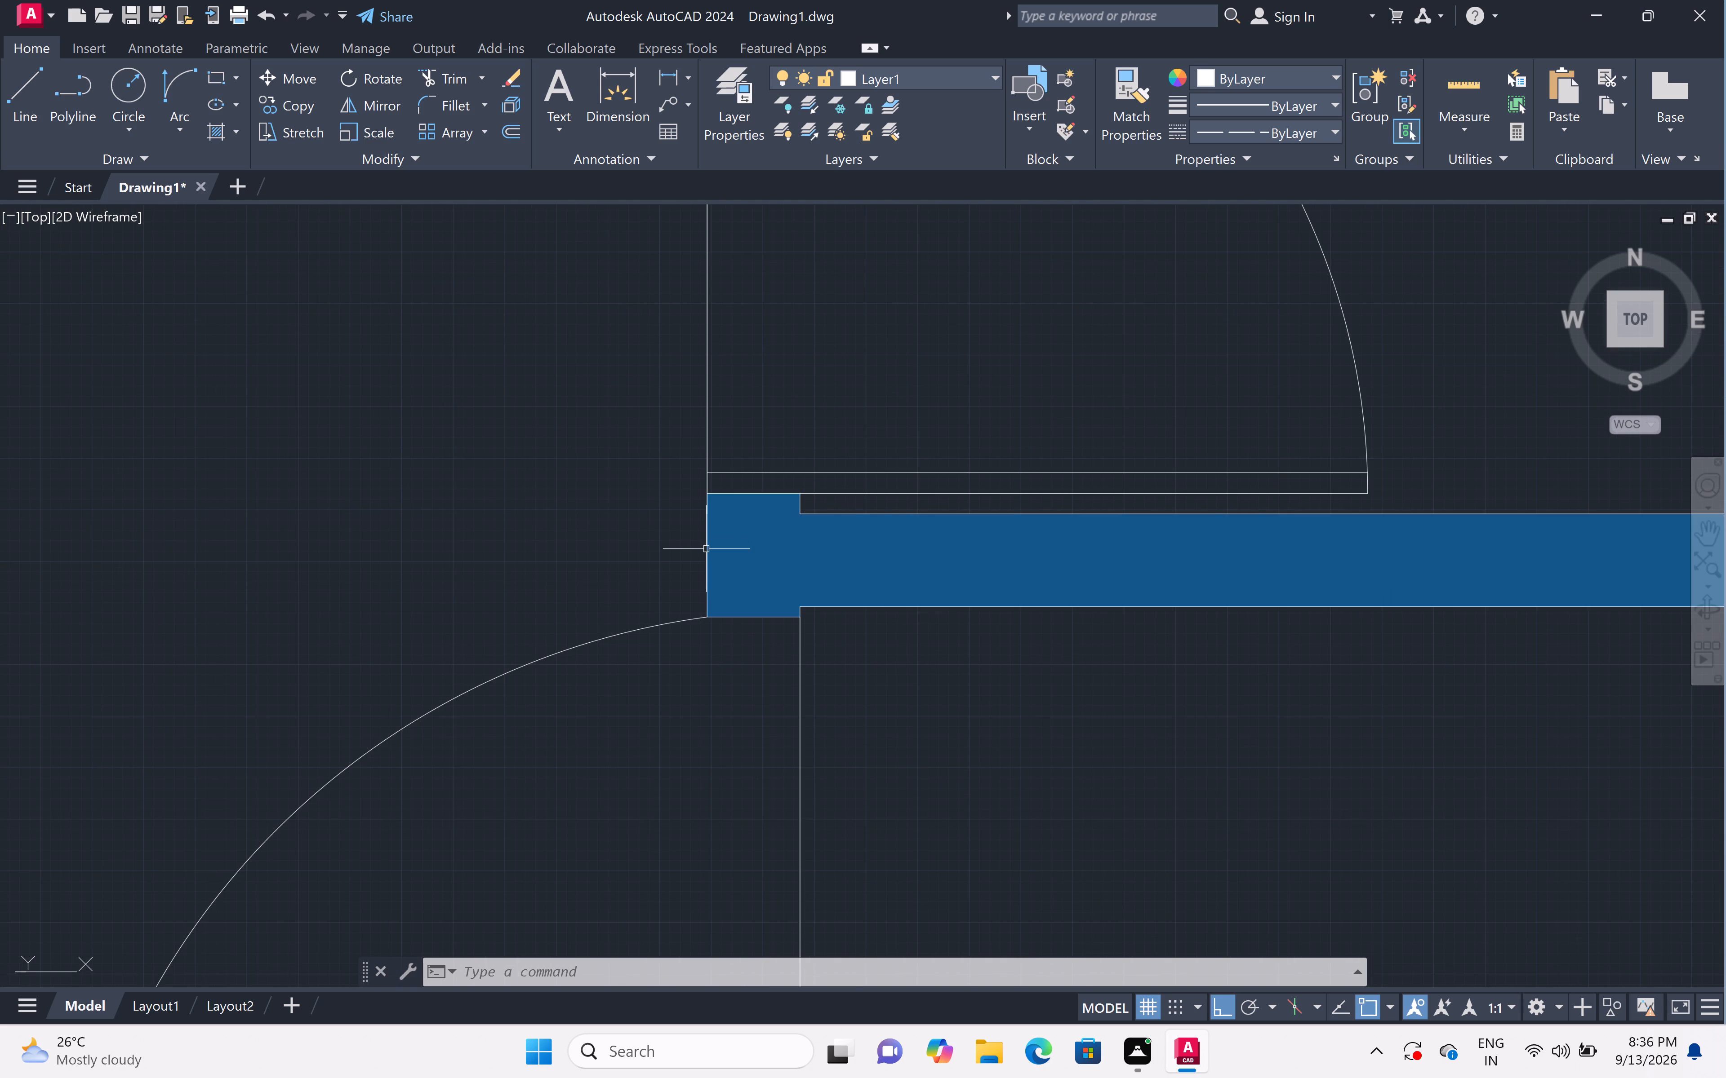
Inspect the end of the hatched wall between the two northwestern doors, checking its edges and the adjoining door lines.
{"action": "scroll", "coordinate": [706, 549], "scroll_direction": "up", "scroll_amount": 3}
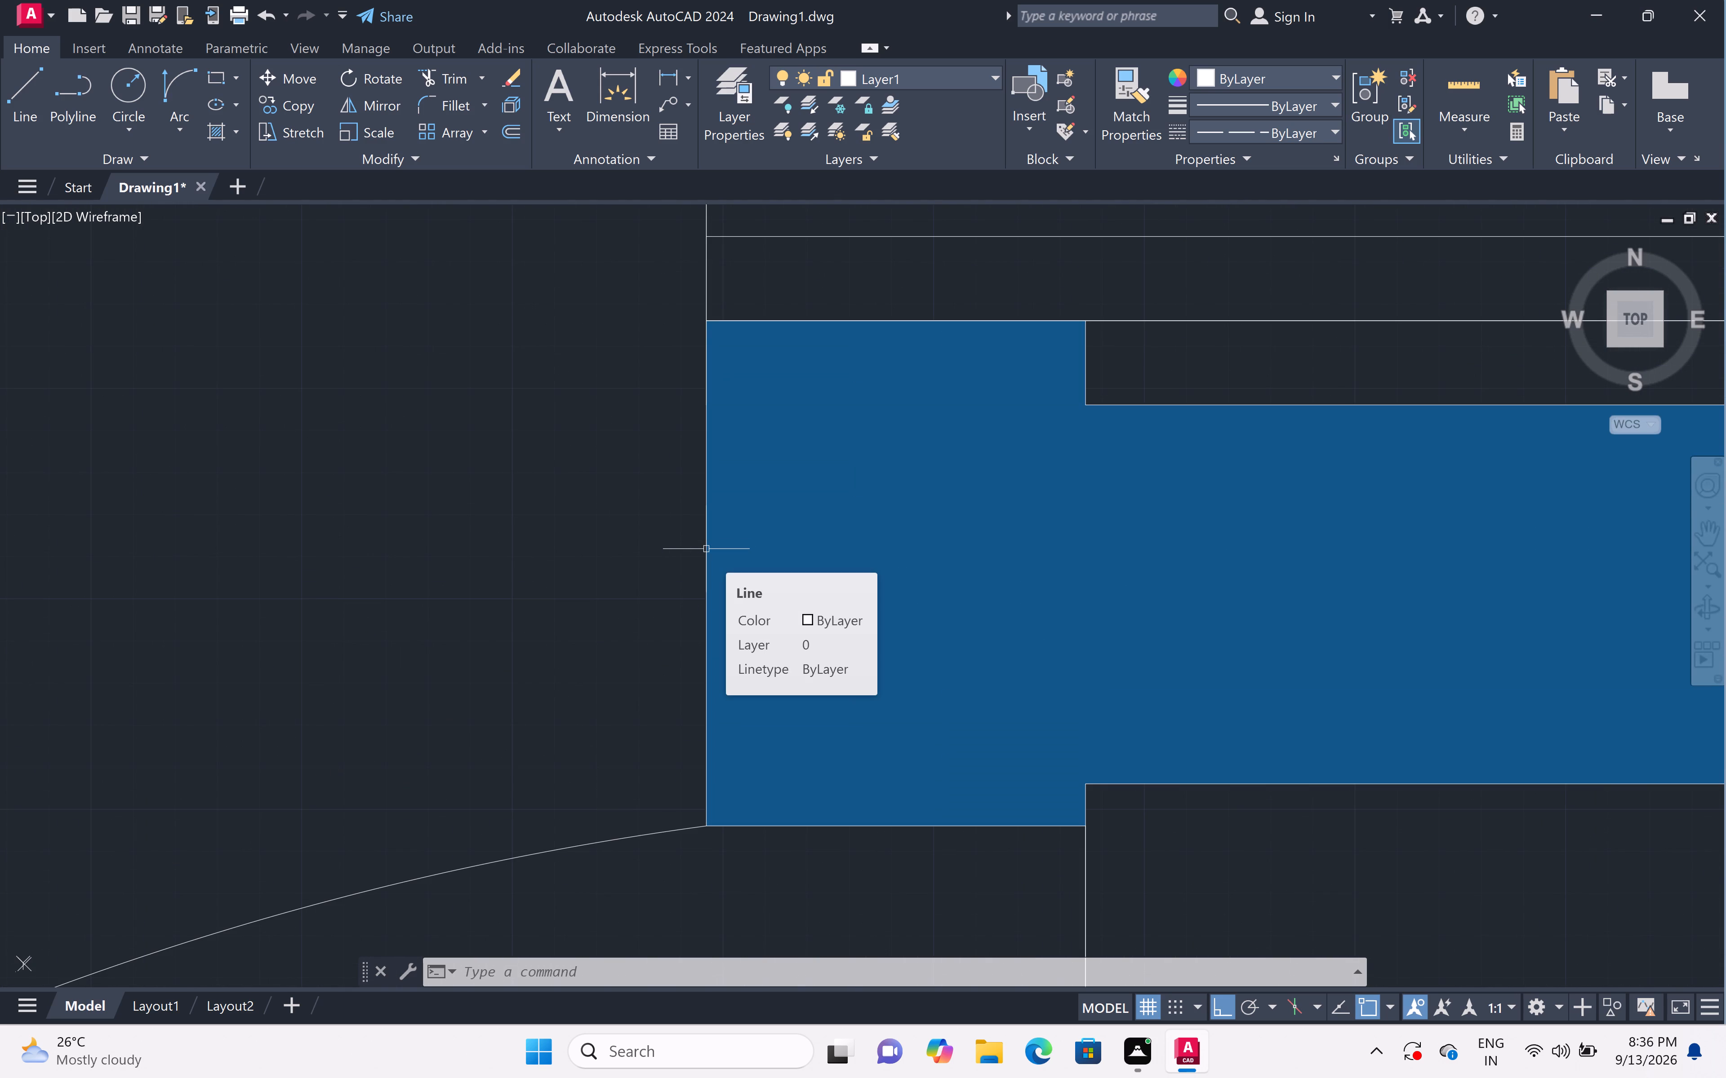
{"action": "scroll", "coordinate": [706, 549], "scroll_direction": "down", "scroll_amount": 2}
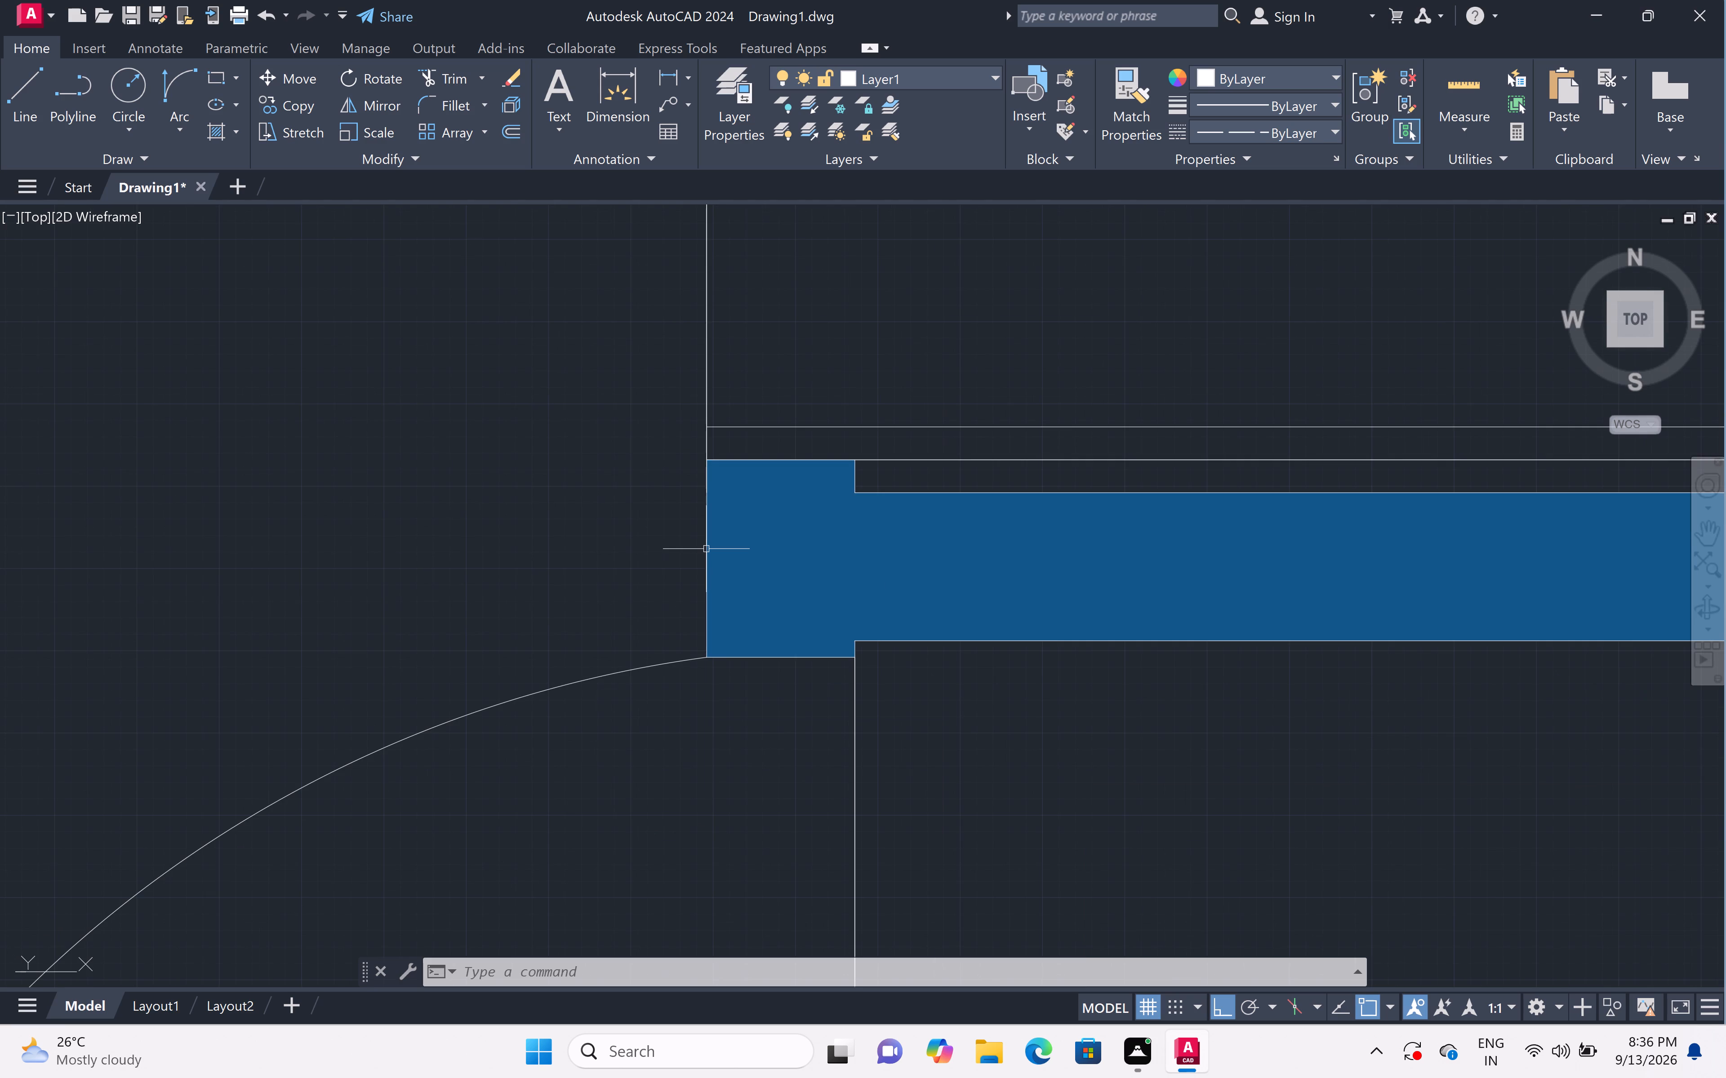
{"action": "scroll", "coordinate": [706, 549], "scroll_direction": "down", "scroll_amount": 2}
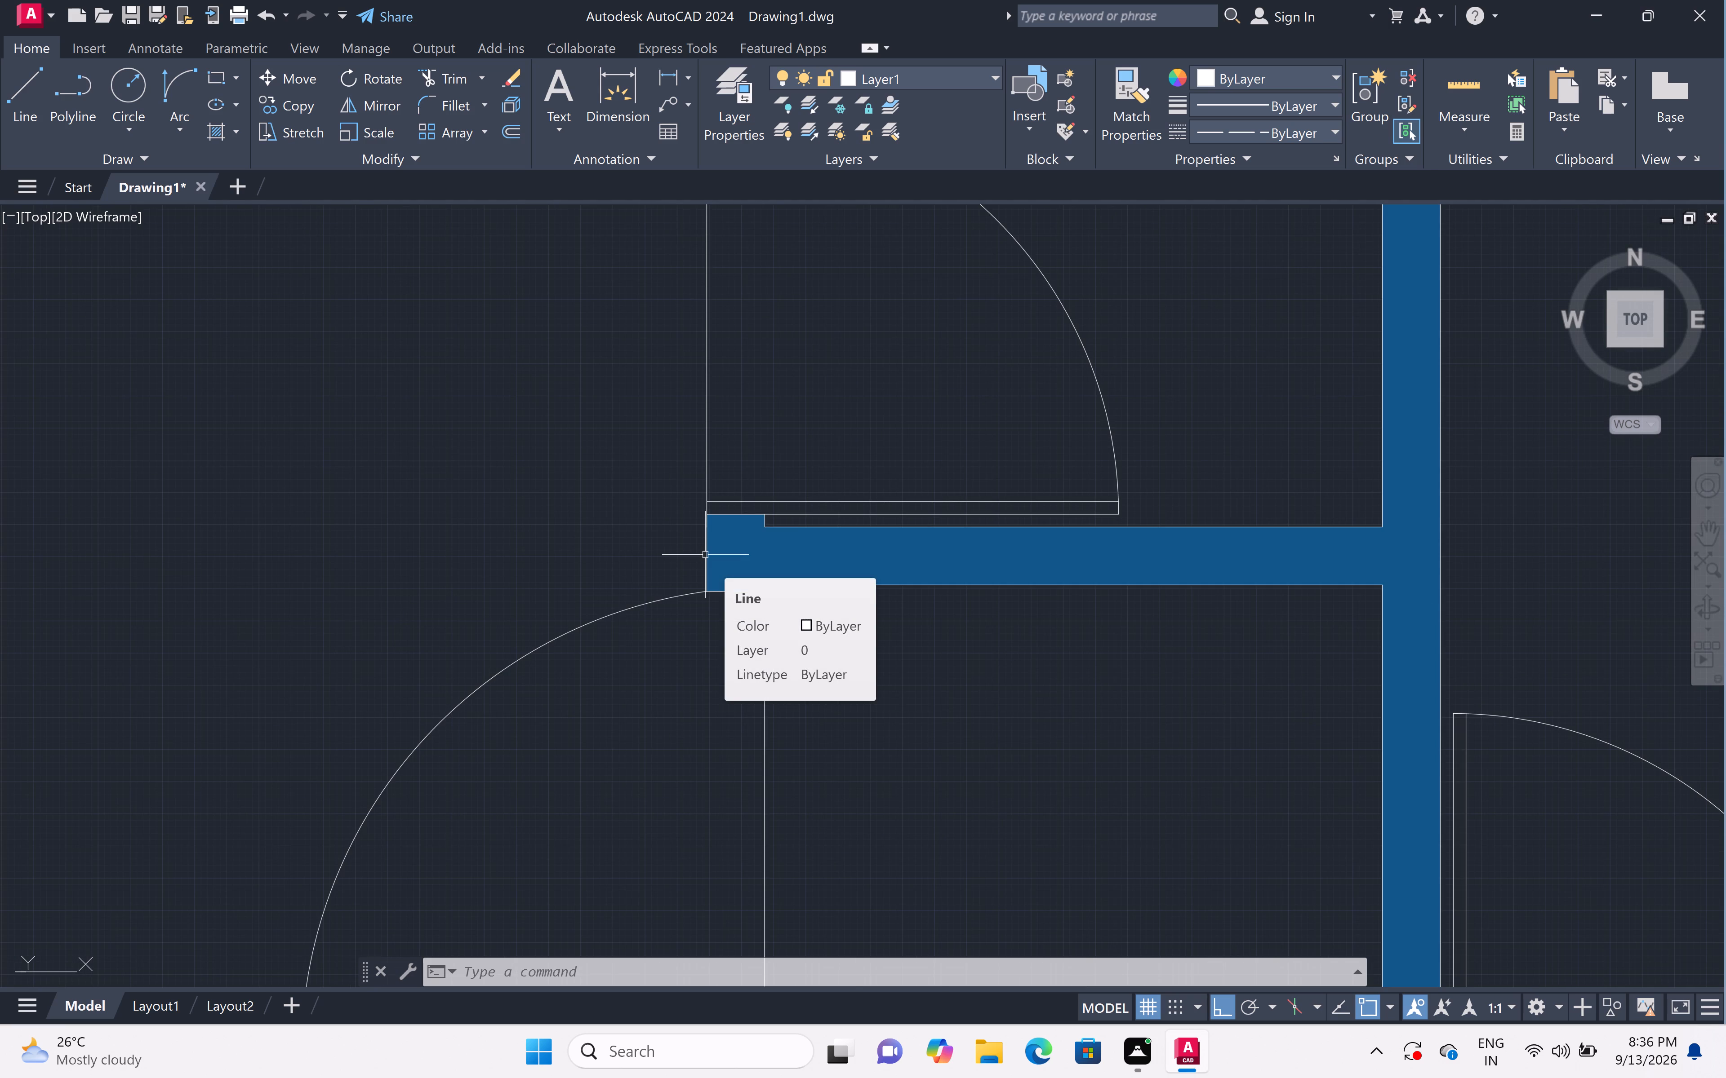
{"action": "scroll", "coordinate": [705, 555], "scroll_direction": "up", "scroll_amount": 1}
{"action": "scroll", "coordinate": [706, 559], "scroll_direction": "down", "scroll_amount": 1}
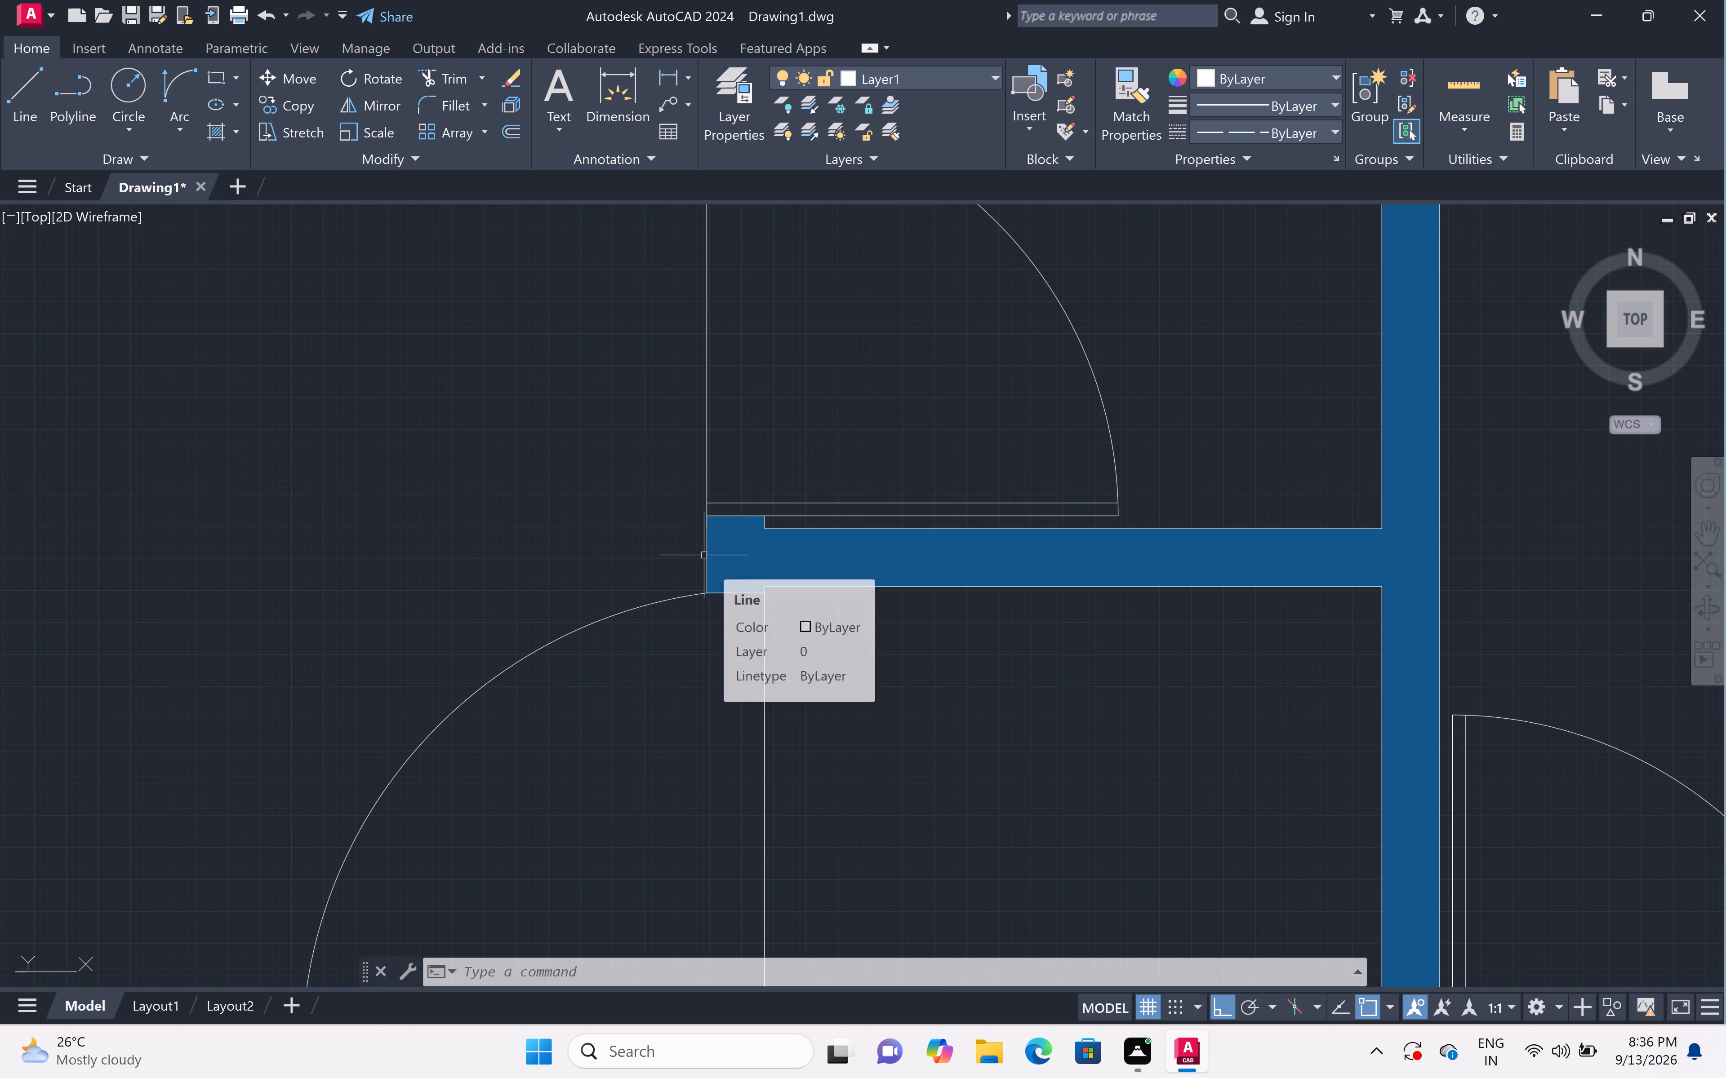
{"action": "scroll", "coordinate": [703, 553], "scroll_direction": "down", "scroll_amount": 6}
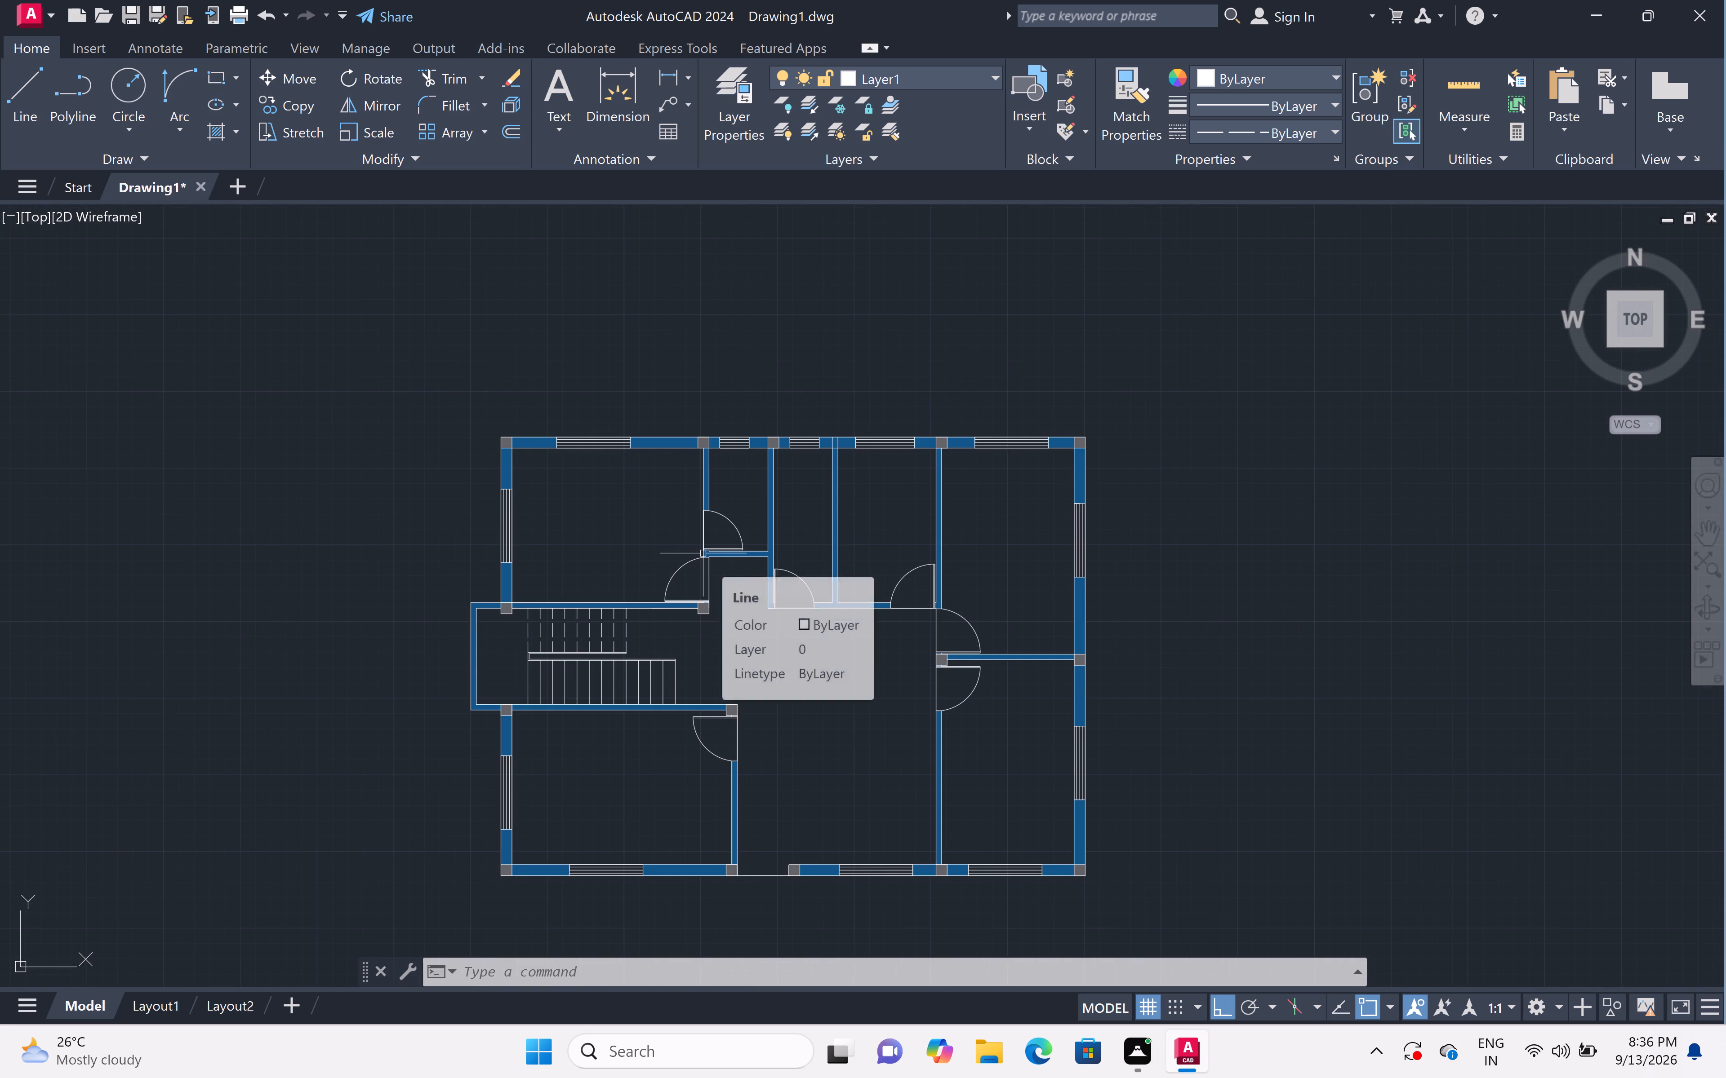
Review the whole floor plan, including its walls, openings and staircase.
{"action": "scroll", "coordinate": [703, 553], "scroll_direction": "down", "scroll_amount": 9}
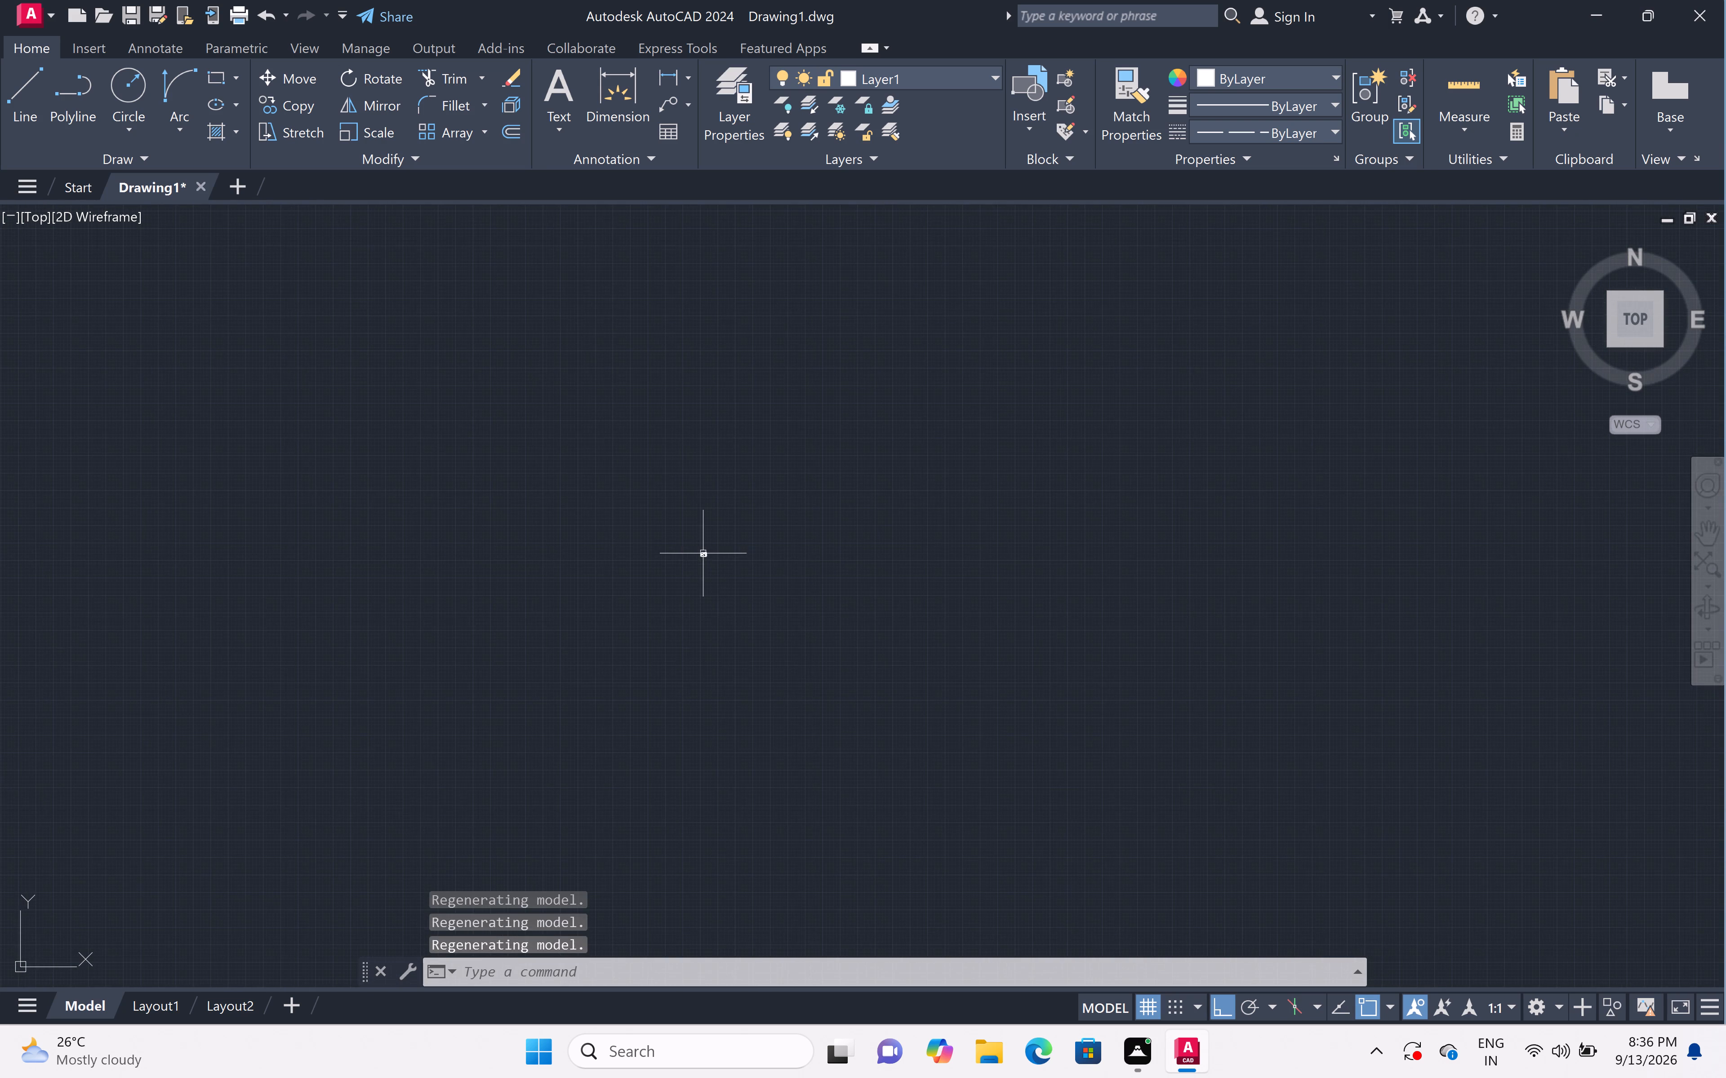
{"action": "scroll", "coordinate": [703, 553], "scroll_direction": "up", "scroll_amount": 10}
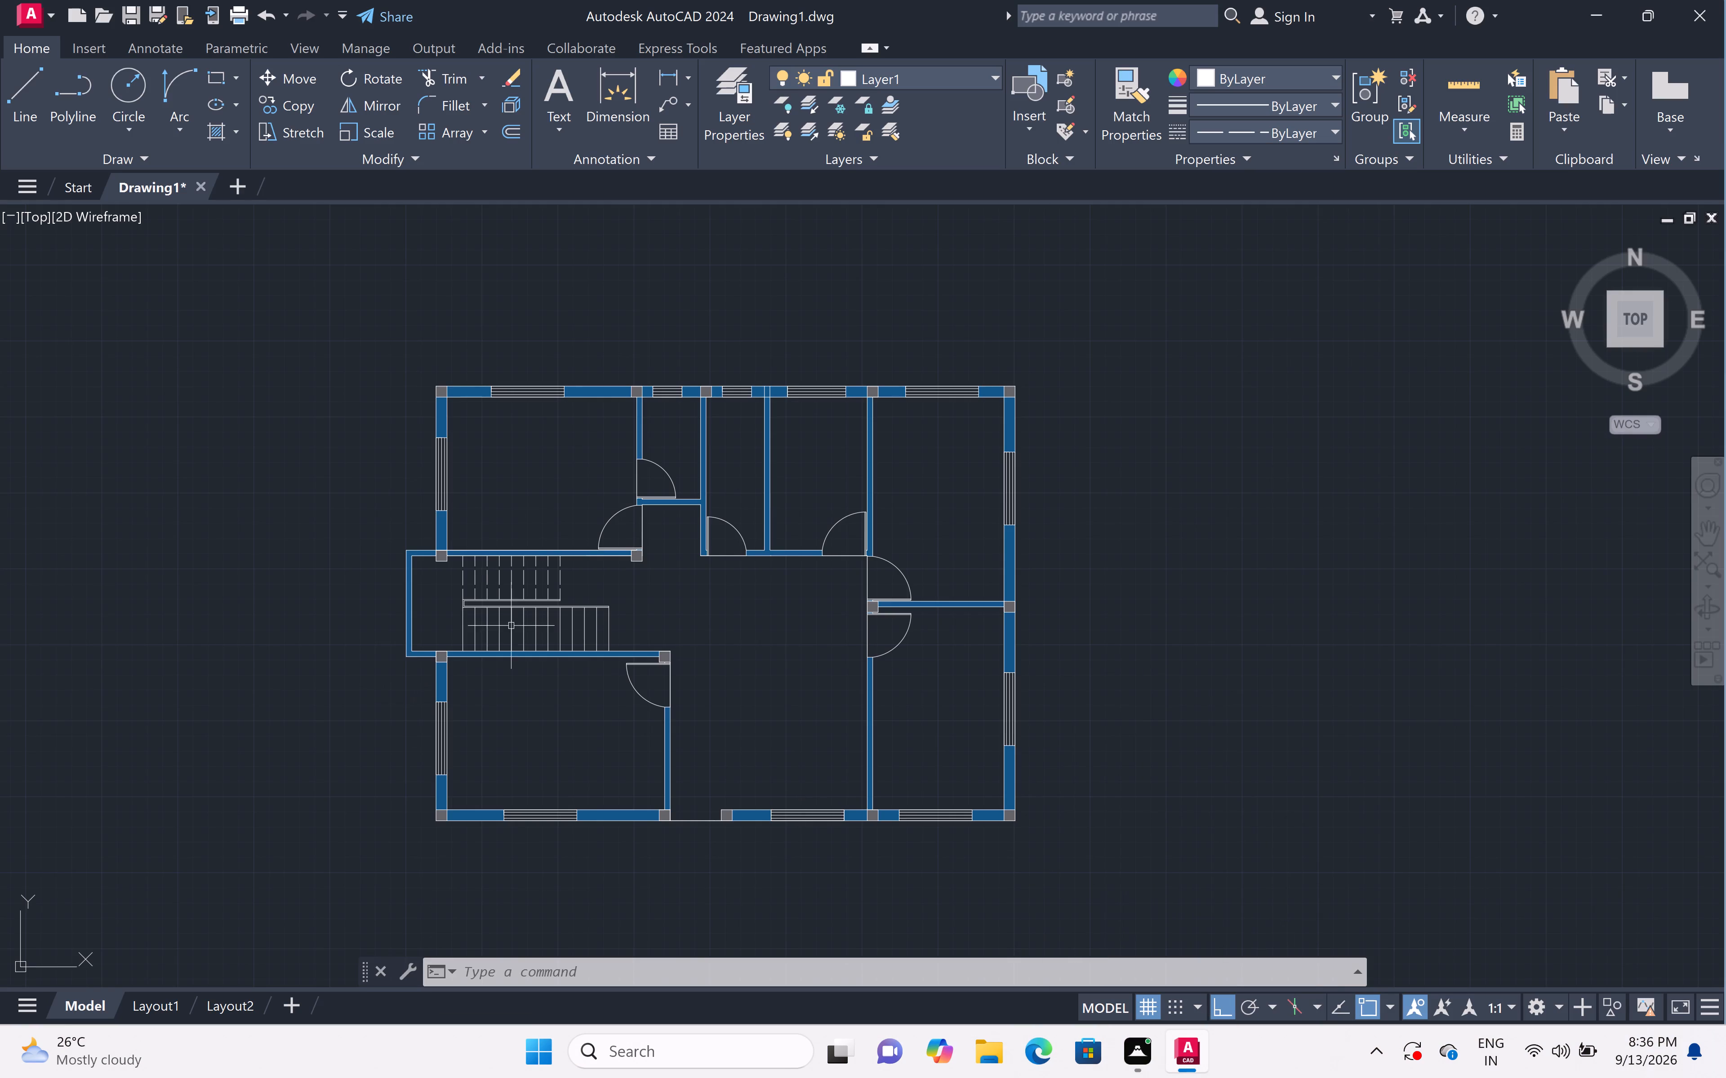
{"action": "middle_click_drag", "start_coordinate": [559, 603], "coordinate": [822, 654]}
{"action": "middle_click", "coordinate": [822, 653]}
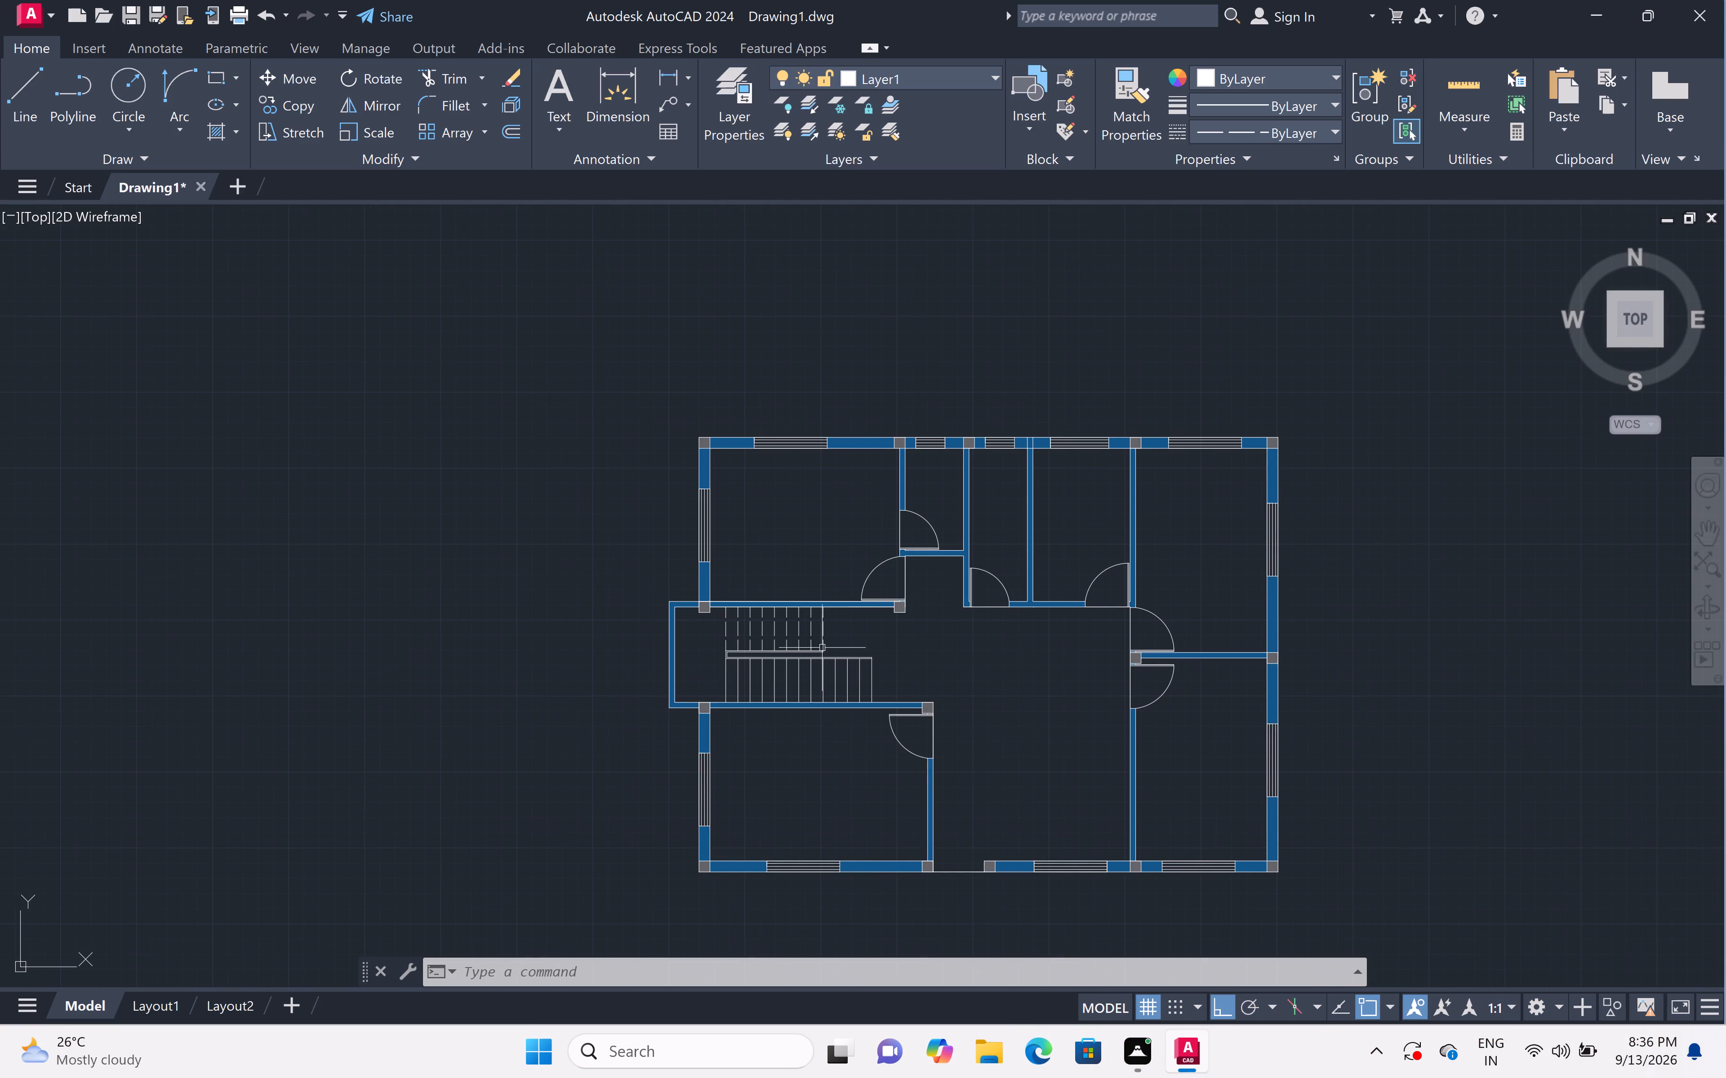
{"action": "middle_click_drag", "start_coordinate": [989, 707], "coordinate": [986, 677]}
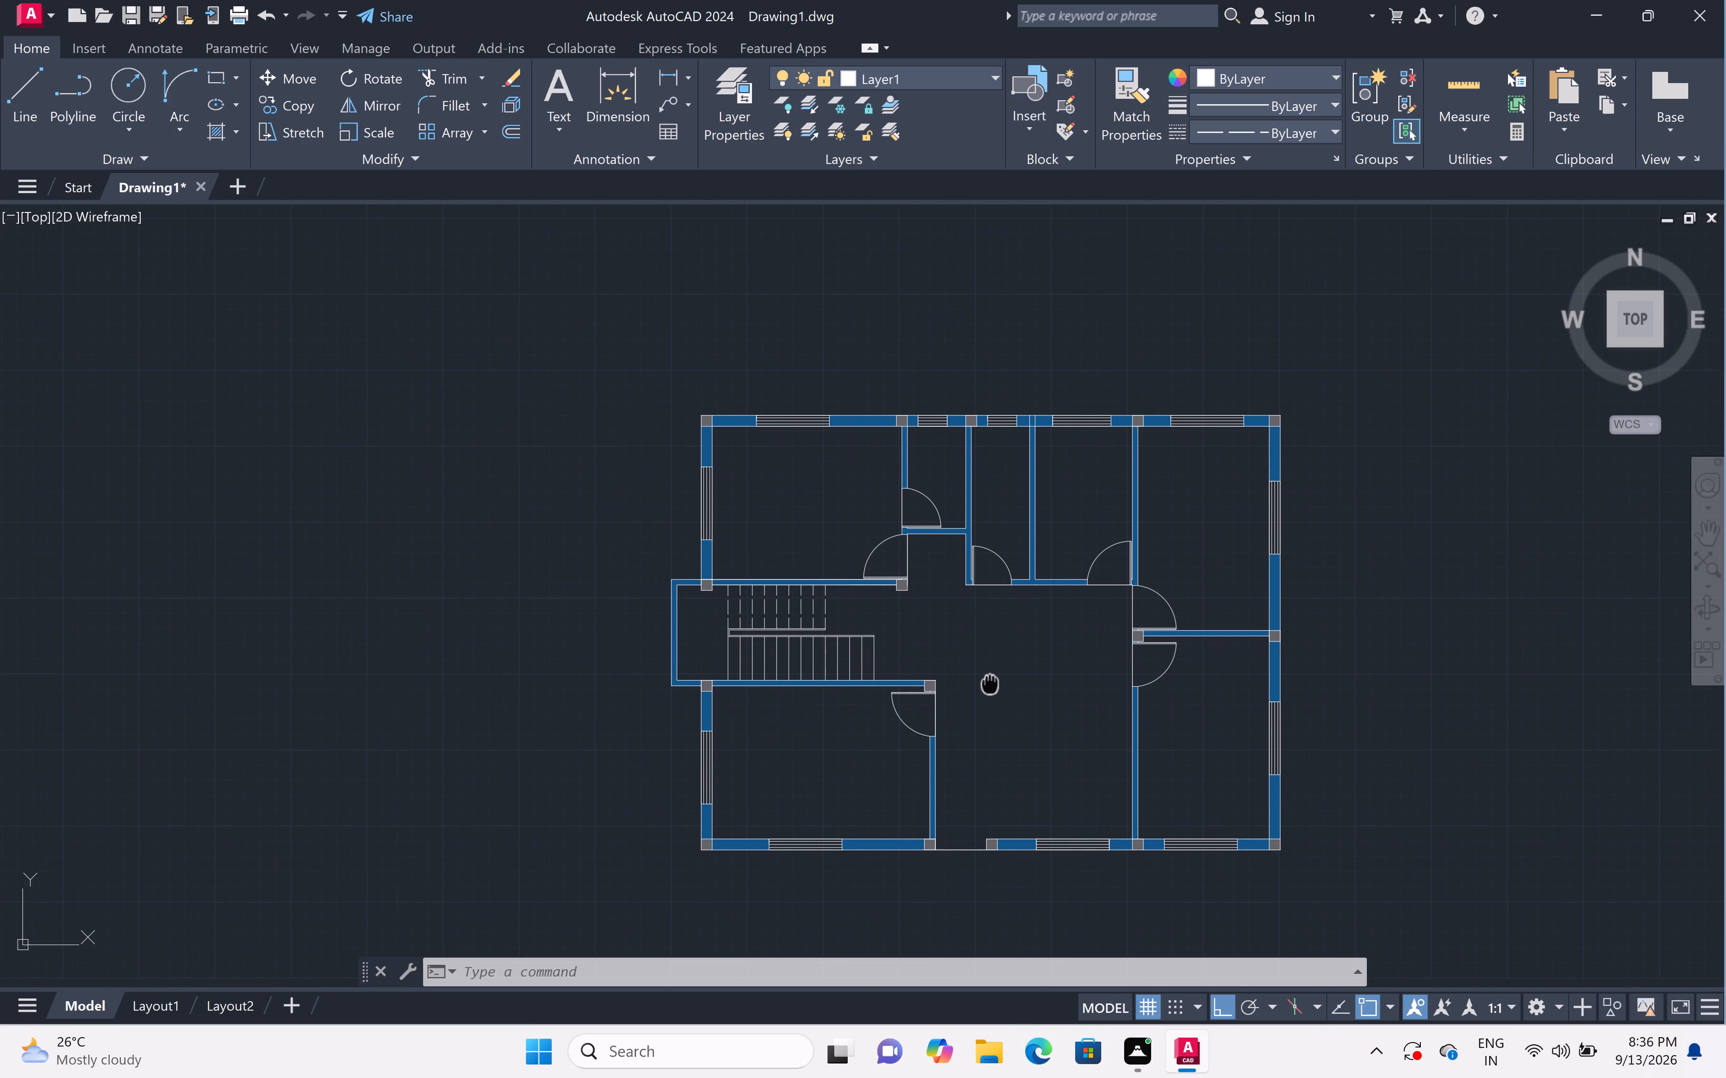
{"action": "middle_click_drag", "start_coordinate": [986, 677], "coordinate": [931, 655]}
{"action": "middle_click", "coordinate": [931, 655]}
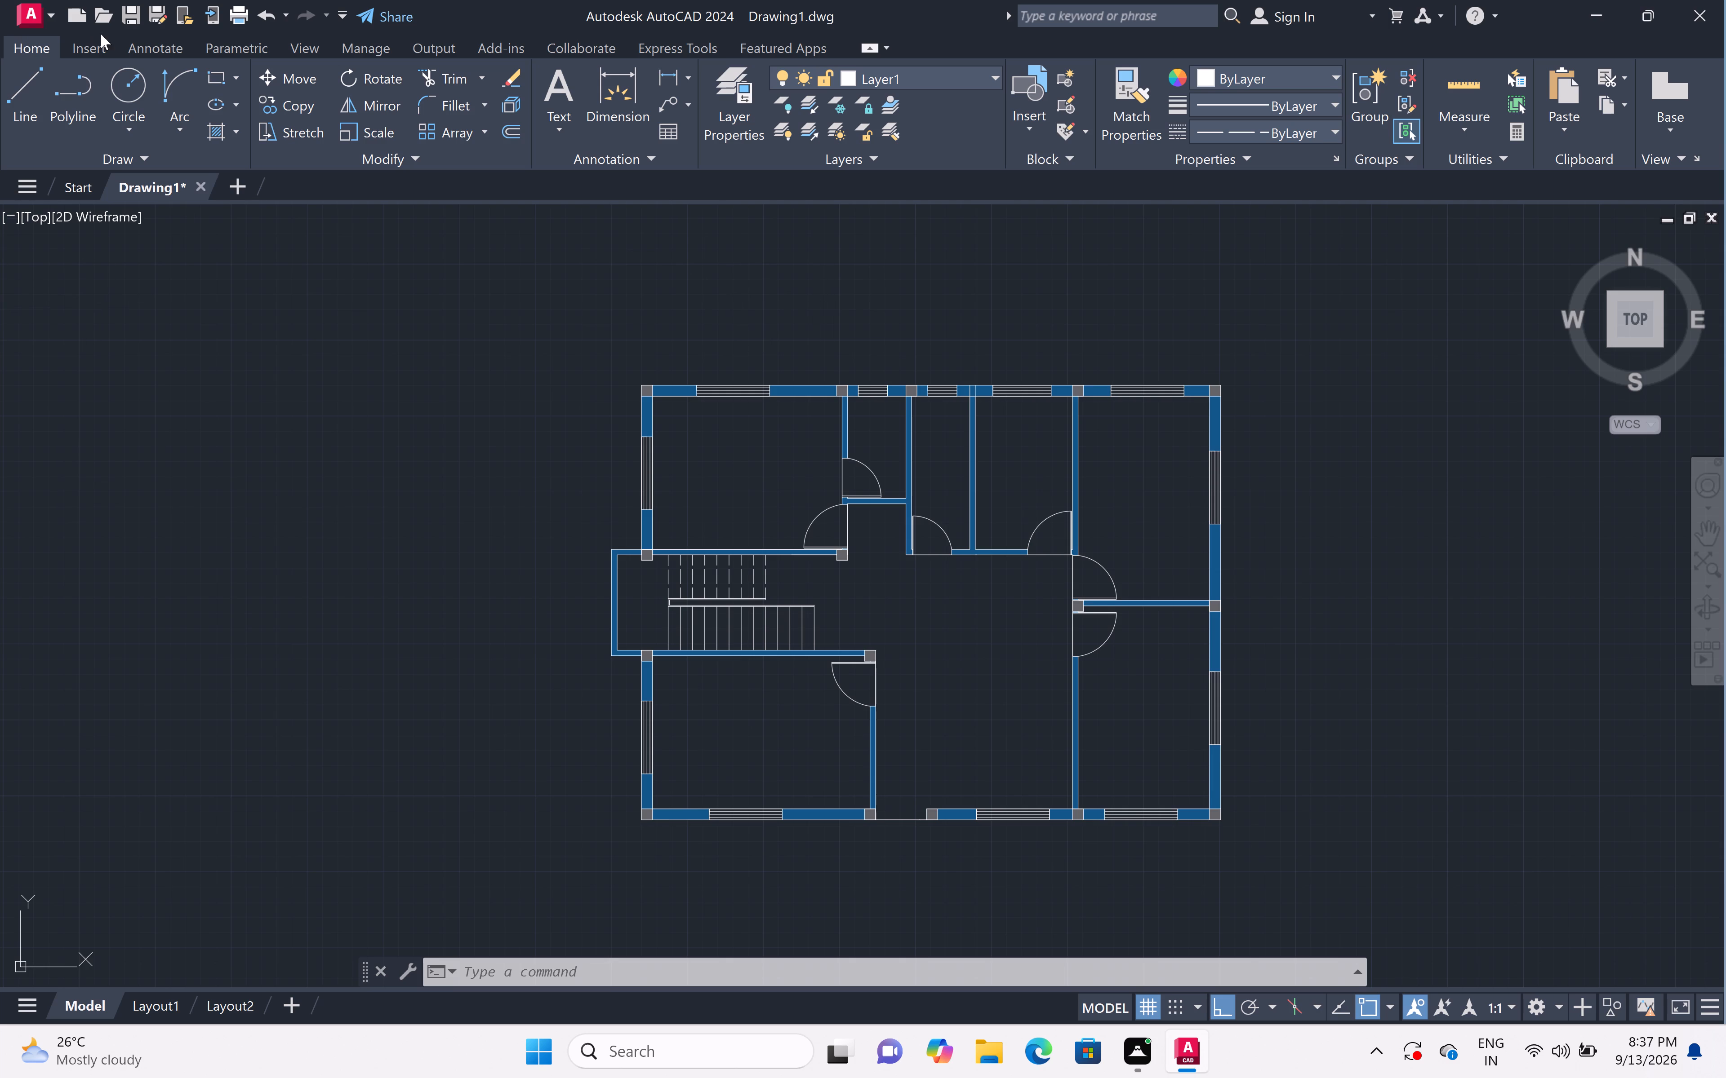
Open the beds_in_plan drawing from the Documents folder.
{"action": "left_click", "coordinate": [26, 9]}
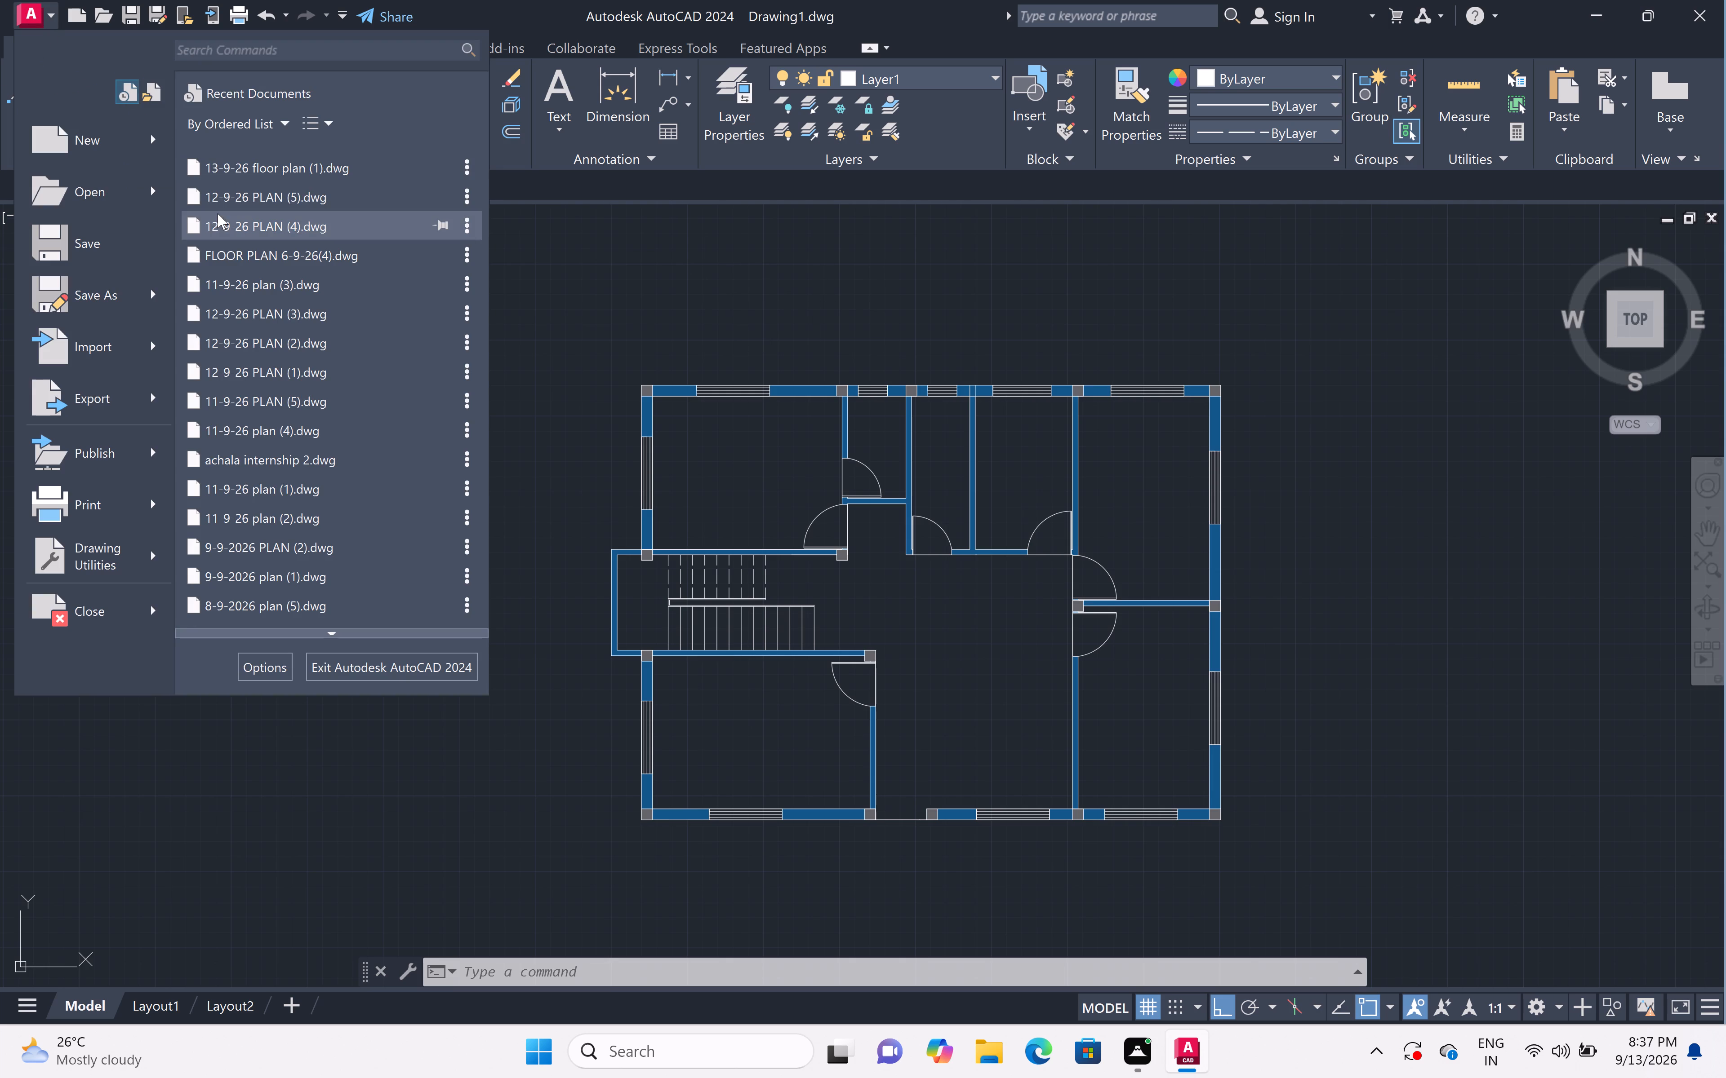
{"action": "left_click", "coordinate": [119, 200]}
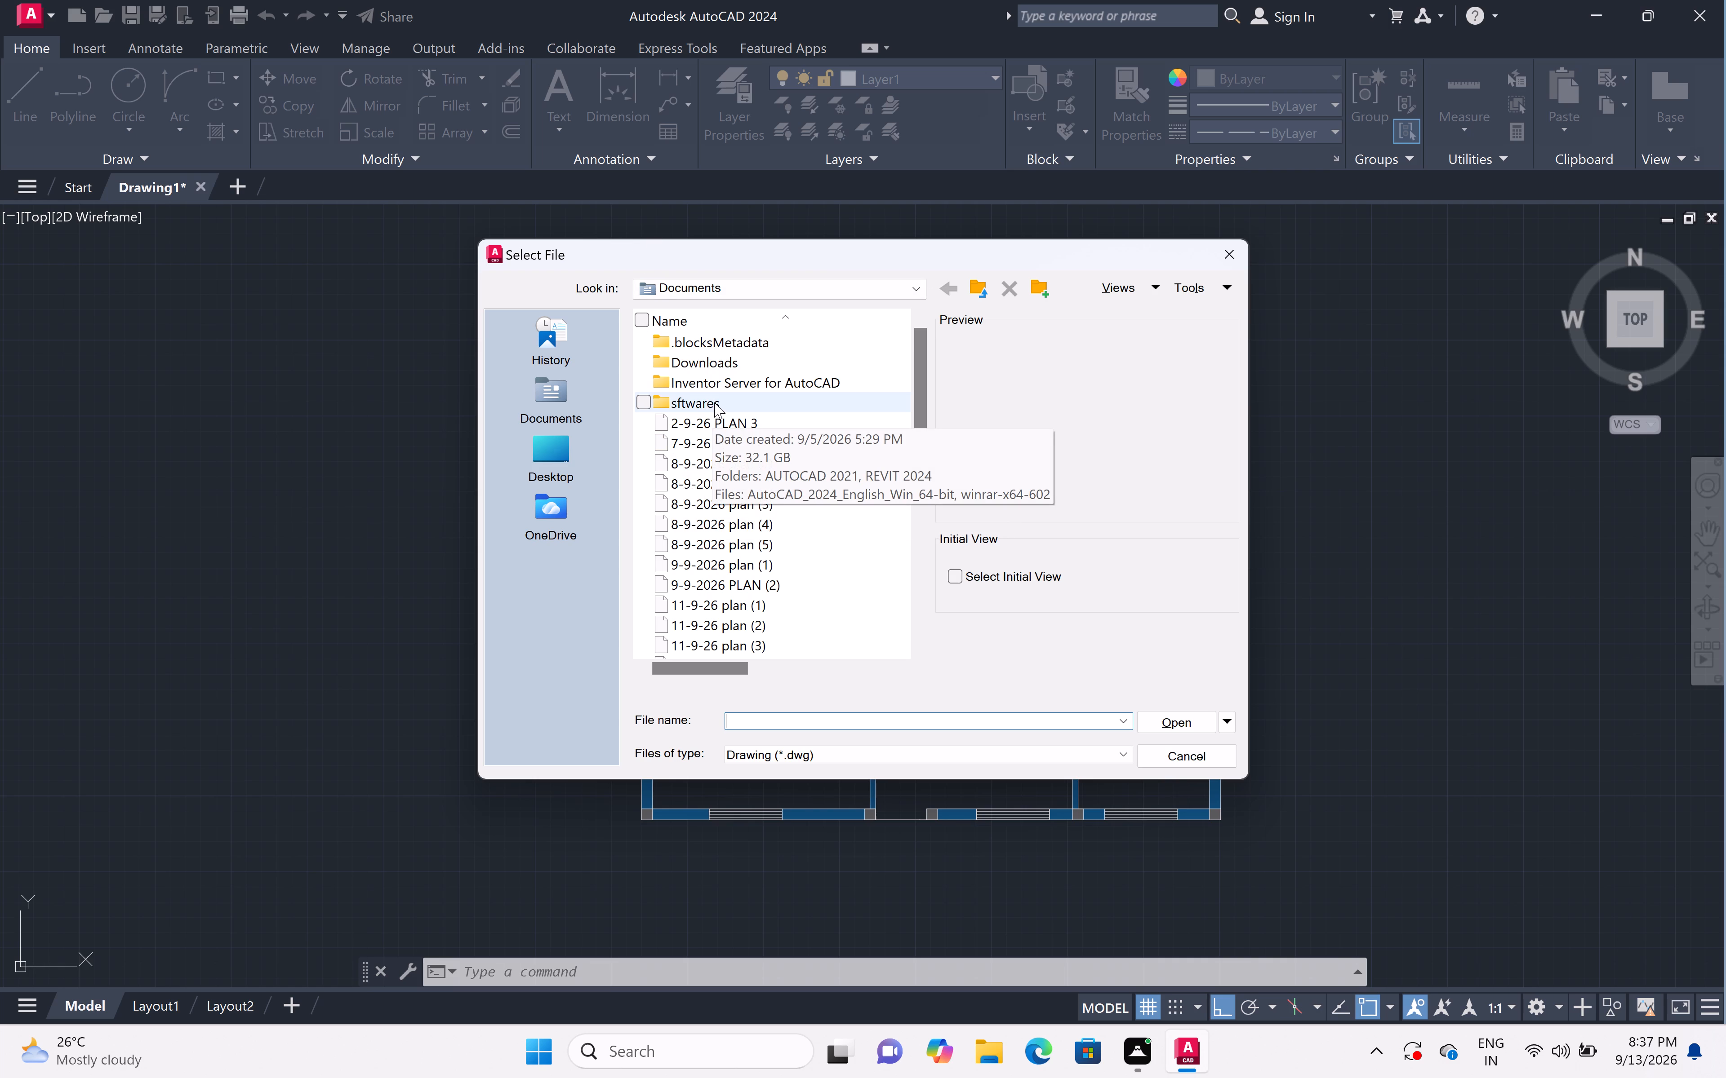
{"action": "scroll", "coordinate": [710, 428], "scroll_direction": "down", "scroll_amount": 2}
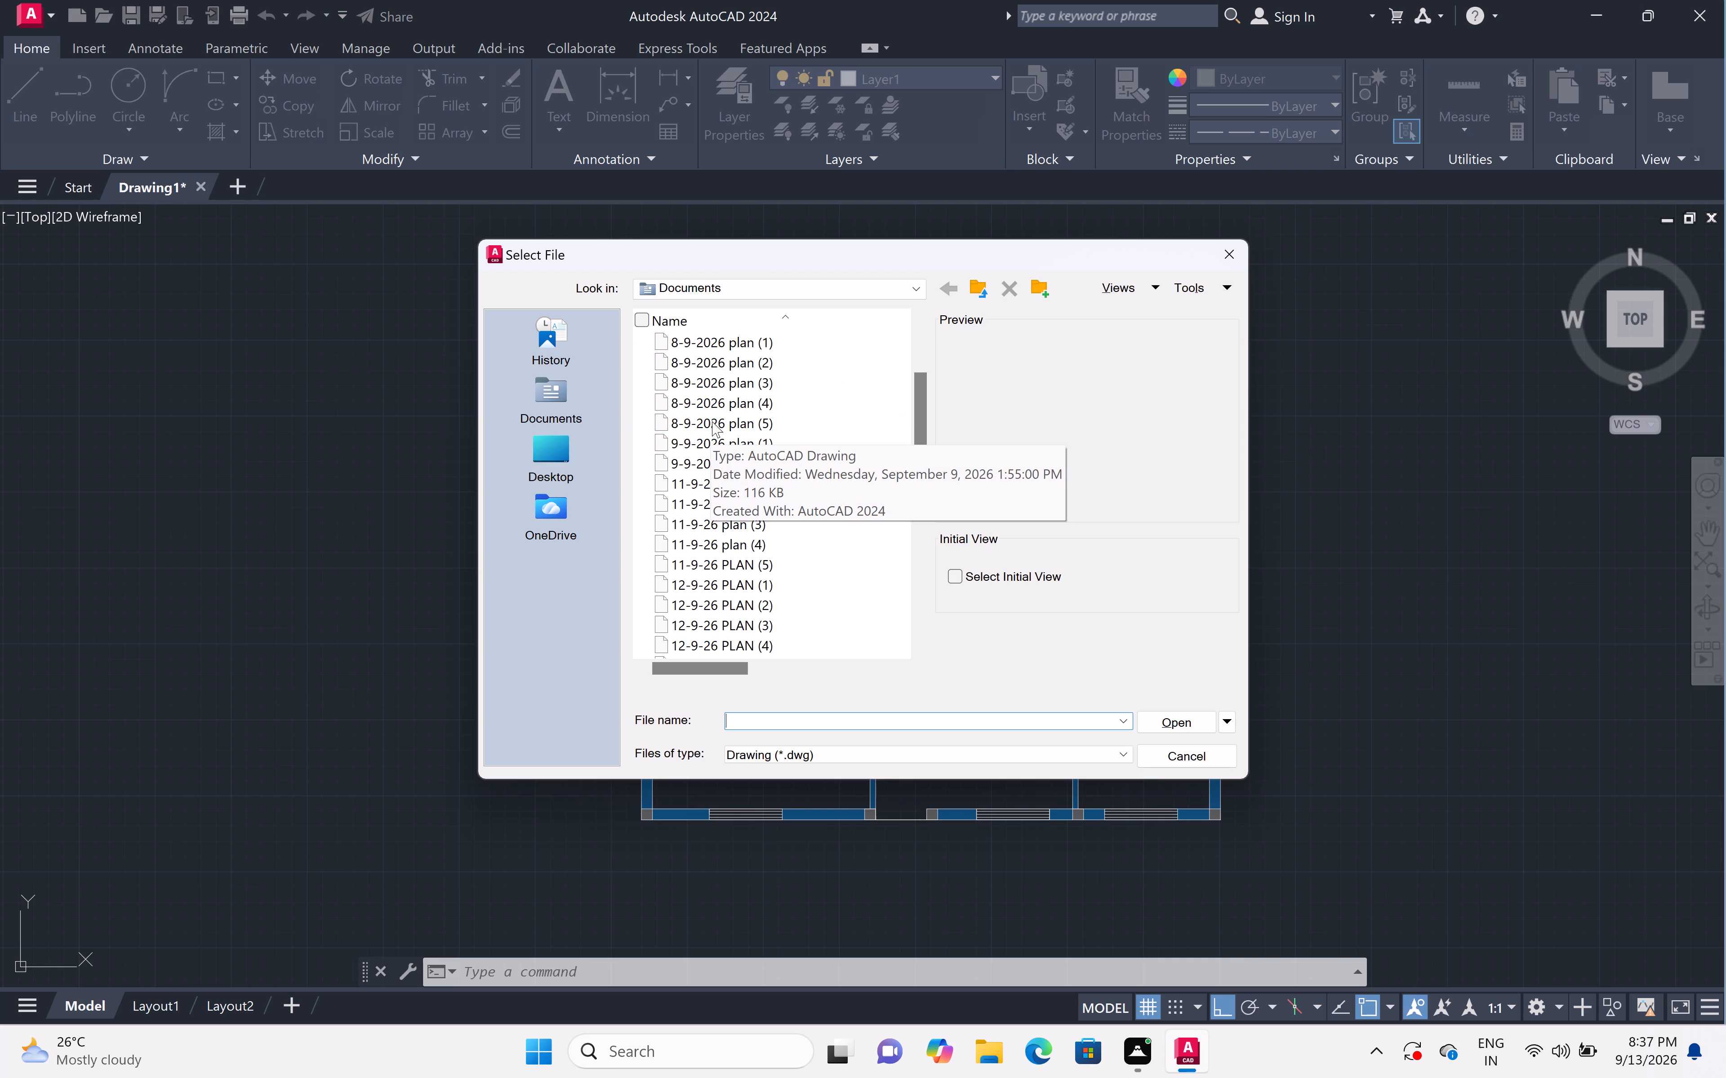
{"action": "scroll", "coordinate": [712, 421], "scroll_direction": "down", "scroll_amount": 2}
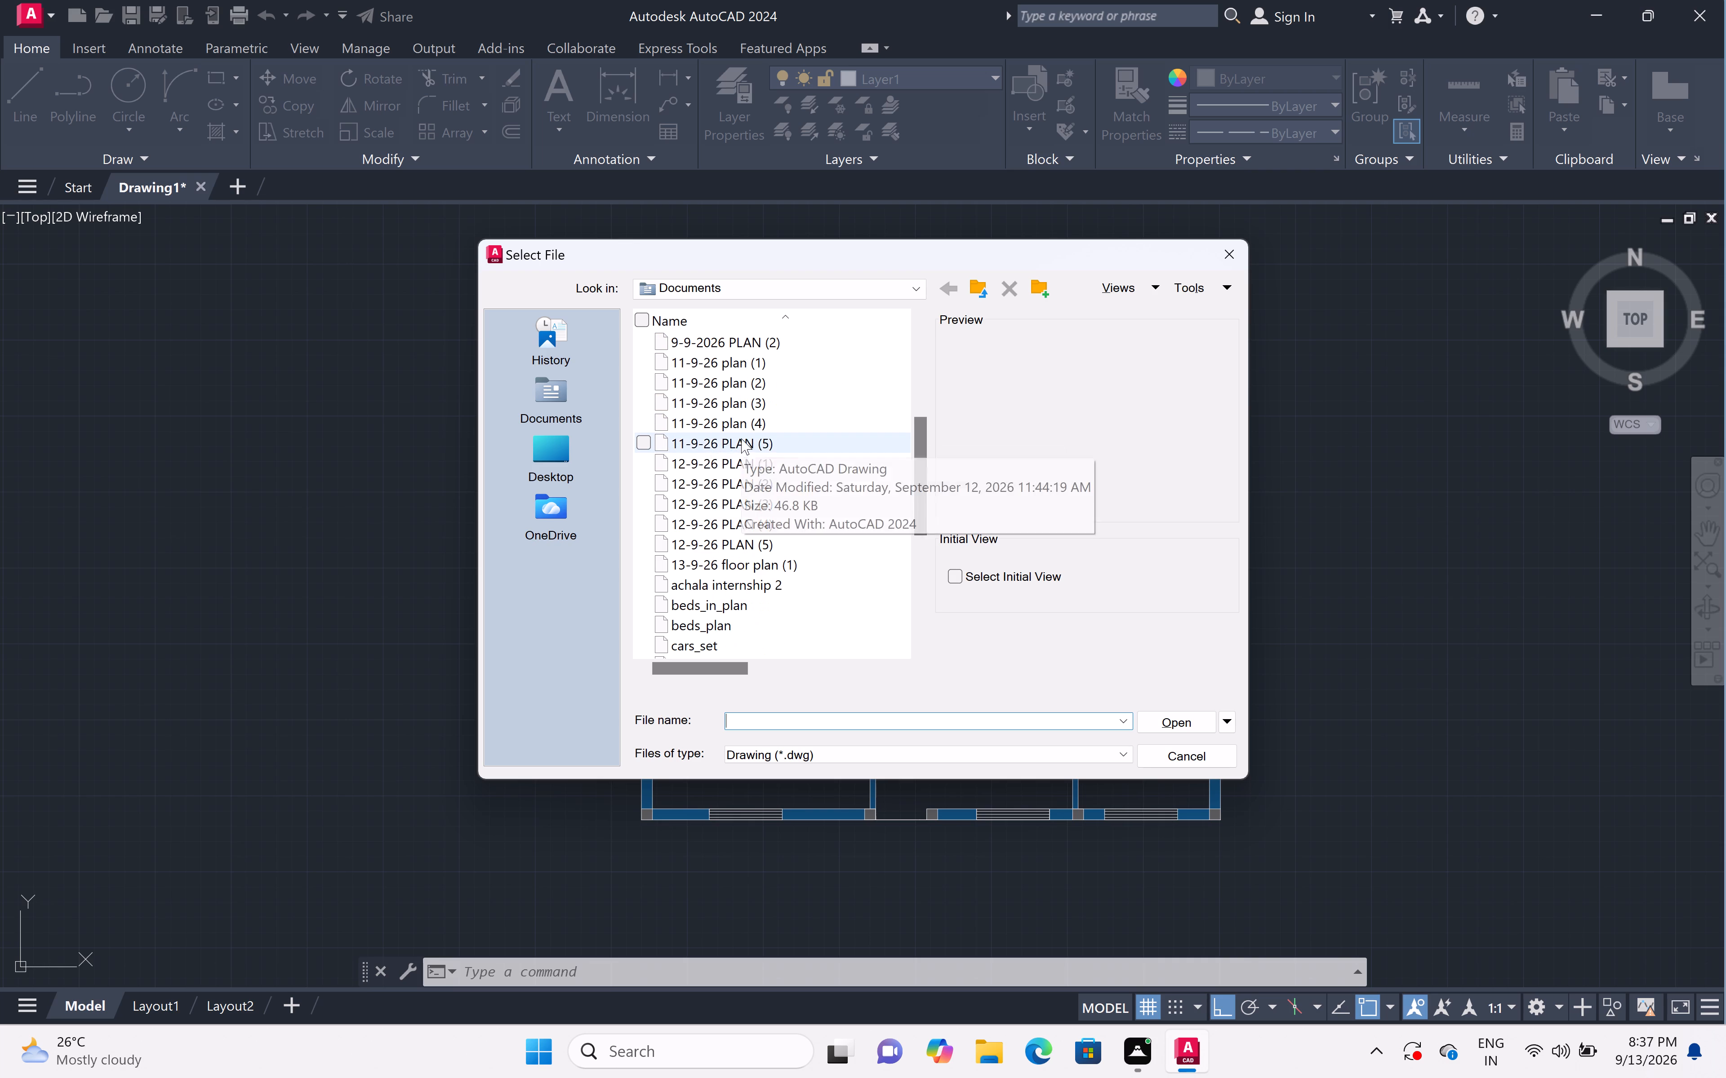
{"action": "scroll", "coordinate": [742, 438], "scroll_direction": "down", "scroll_amount": 15}
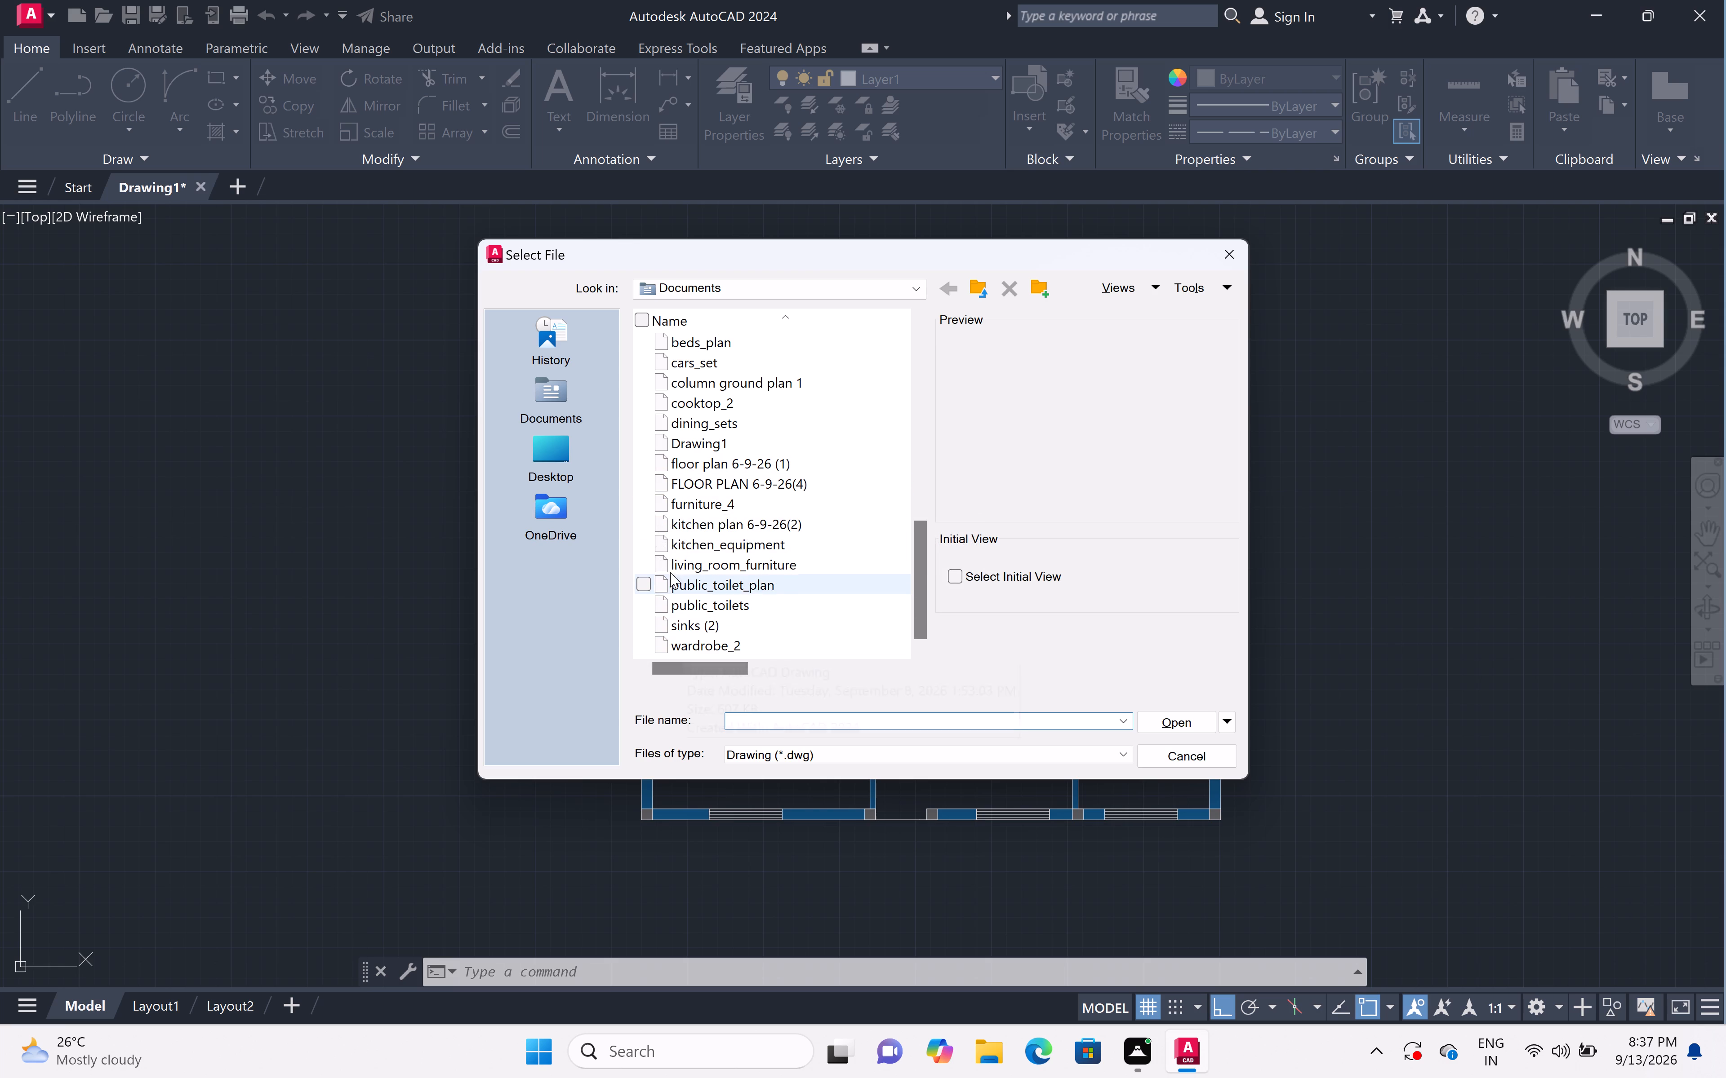
{"action": "scroll", "coordinate": [670, 562], "scroll_direction": "up", "scroll_amount": 1}
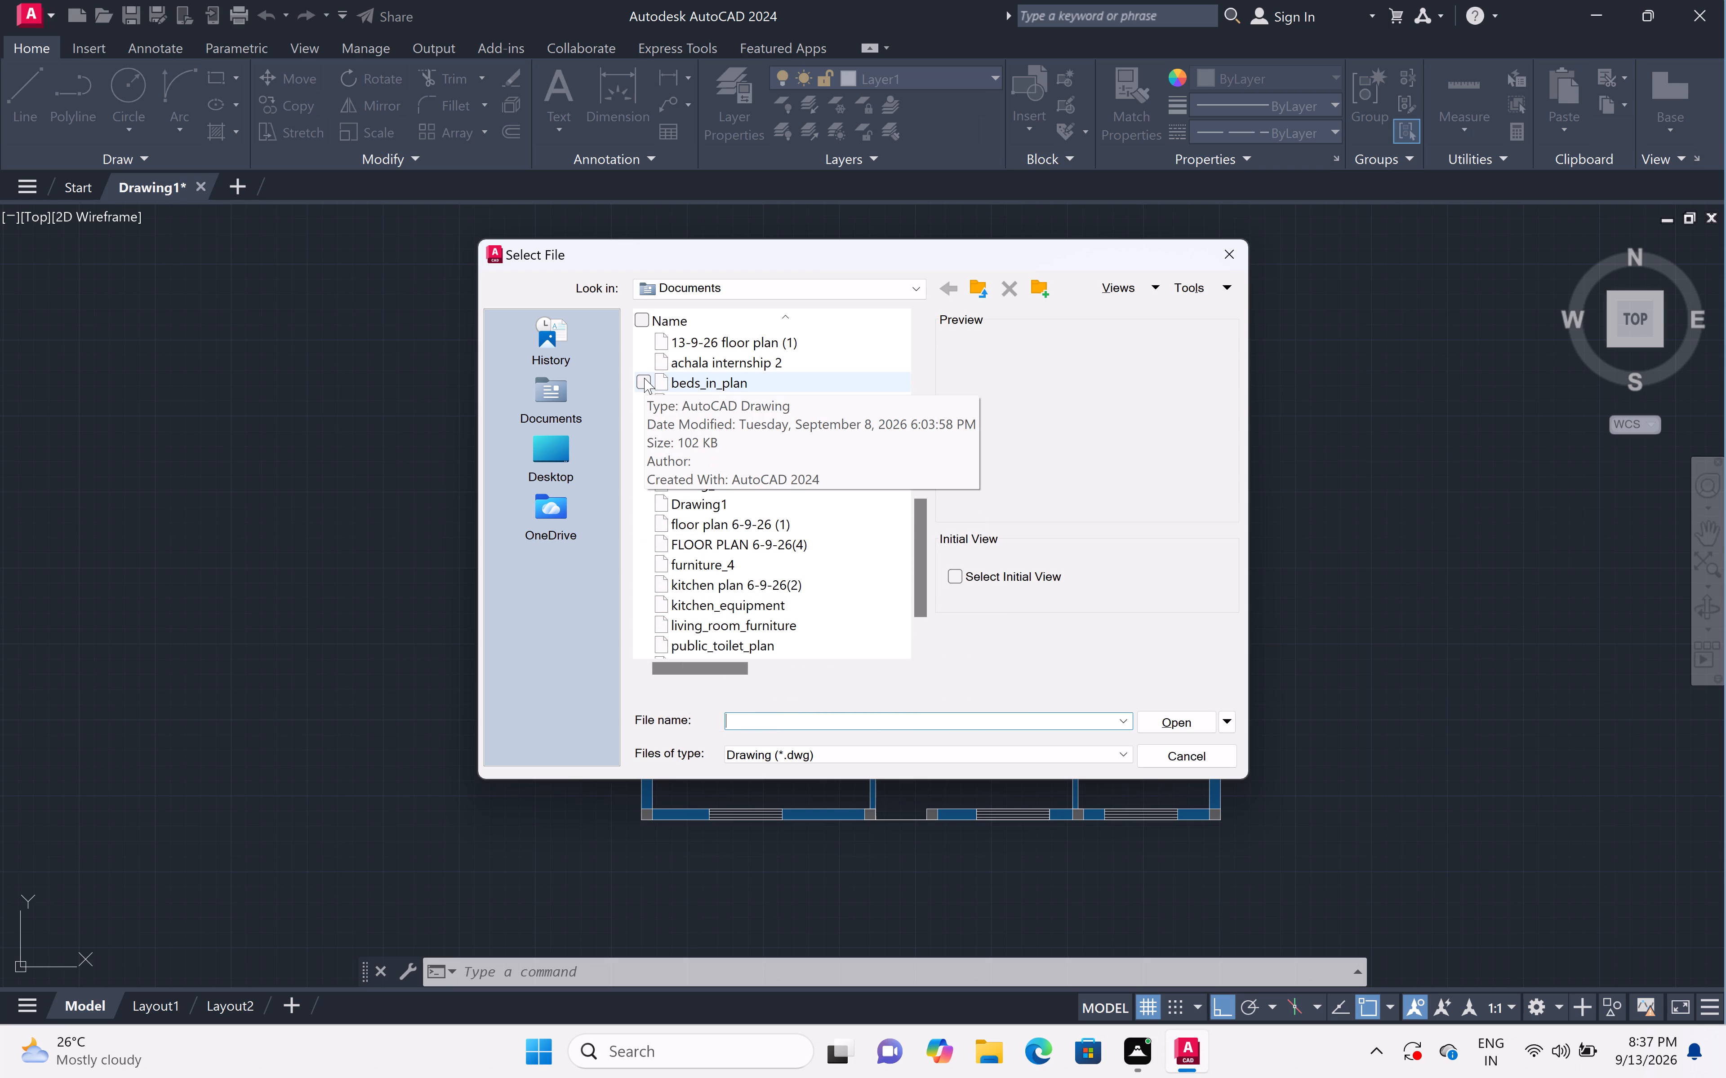
{"action": "left_click", "coordinate": [643, 378]}
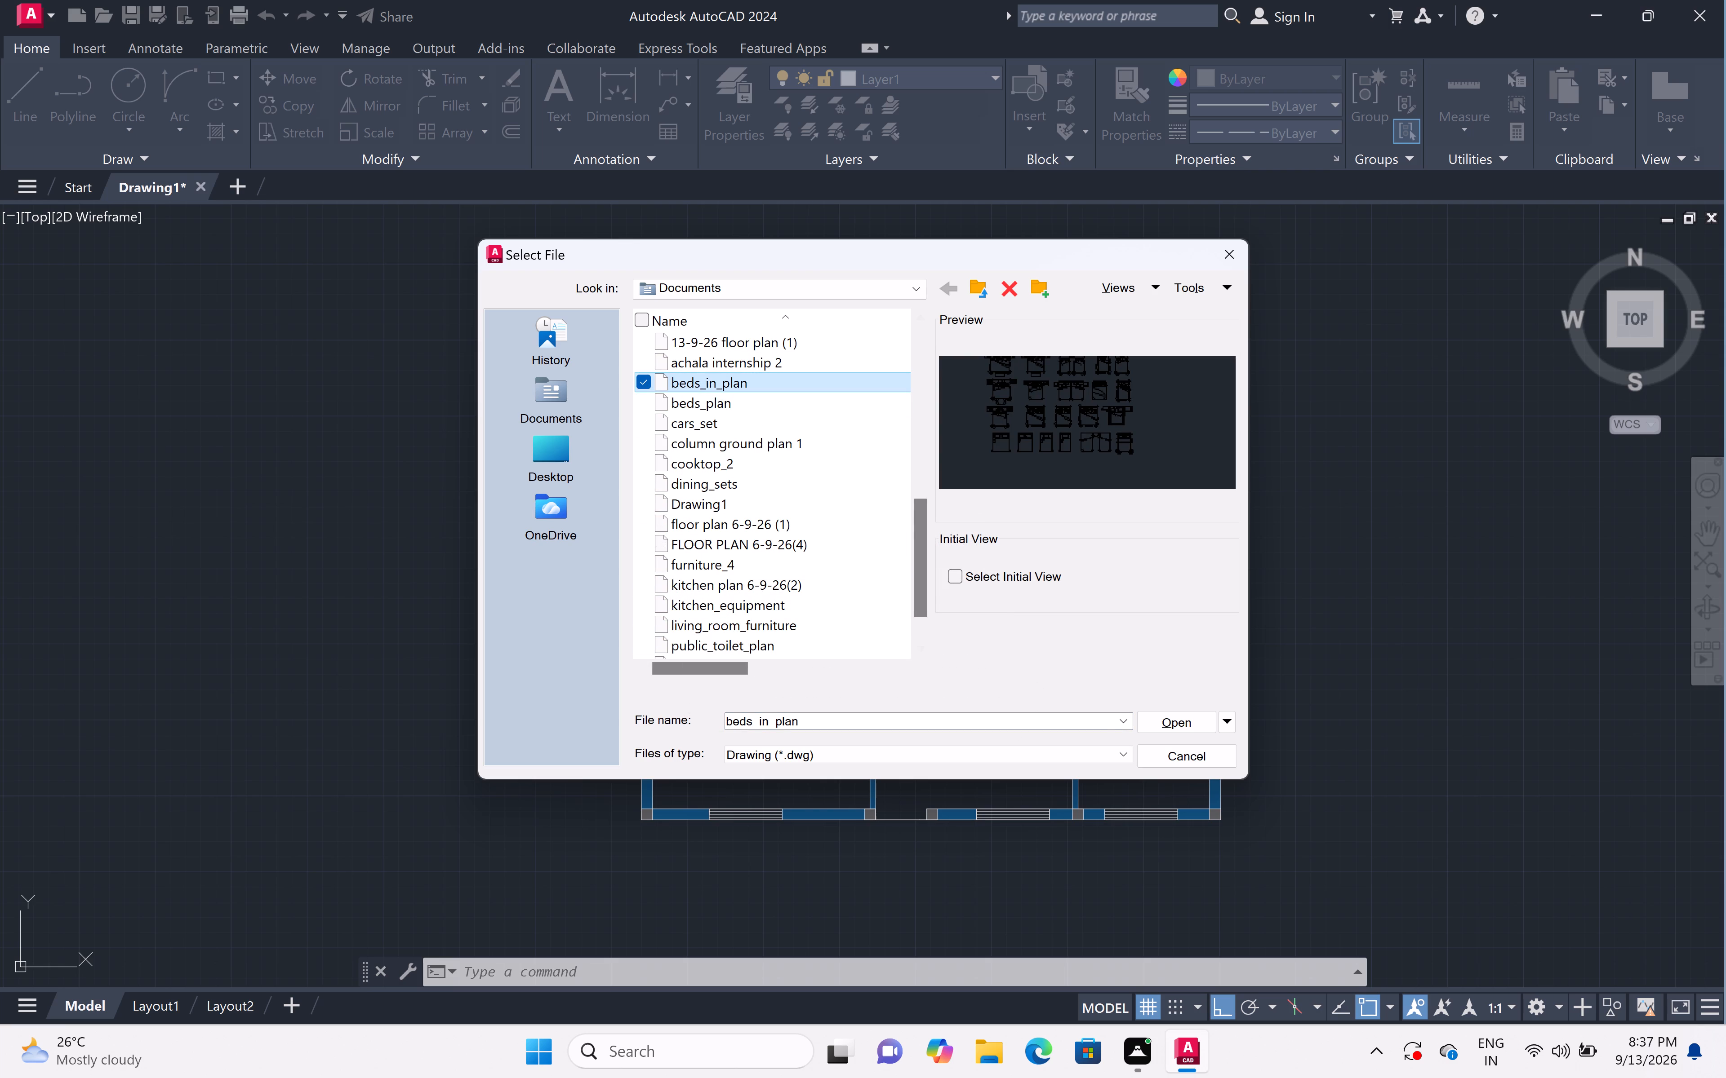
{"action": "left_click", "coordinate": [1152, 718]}
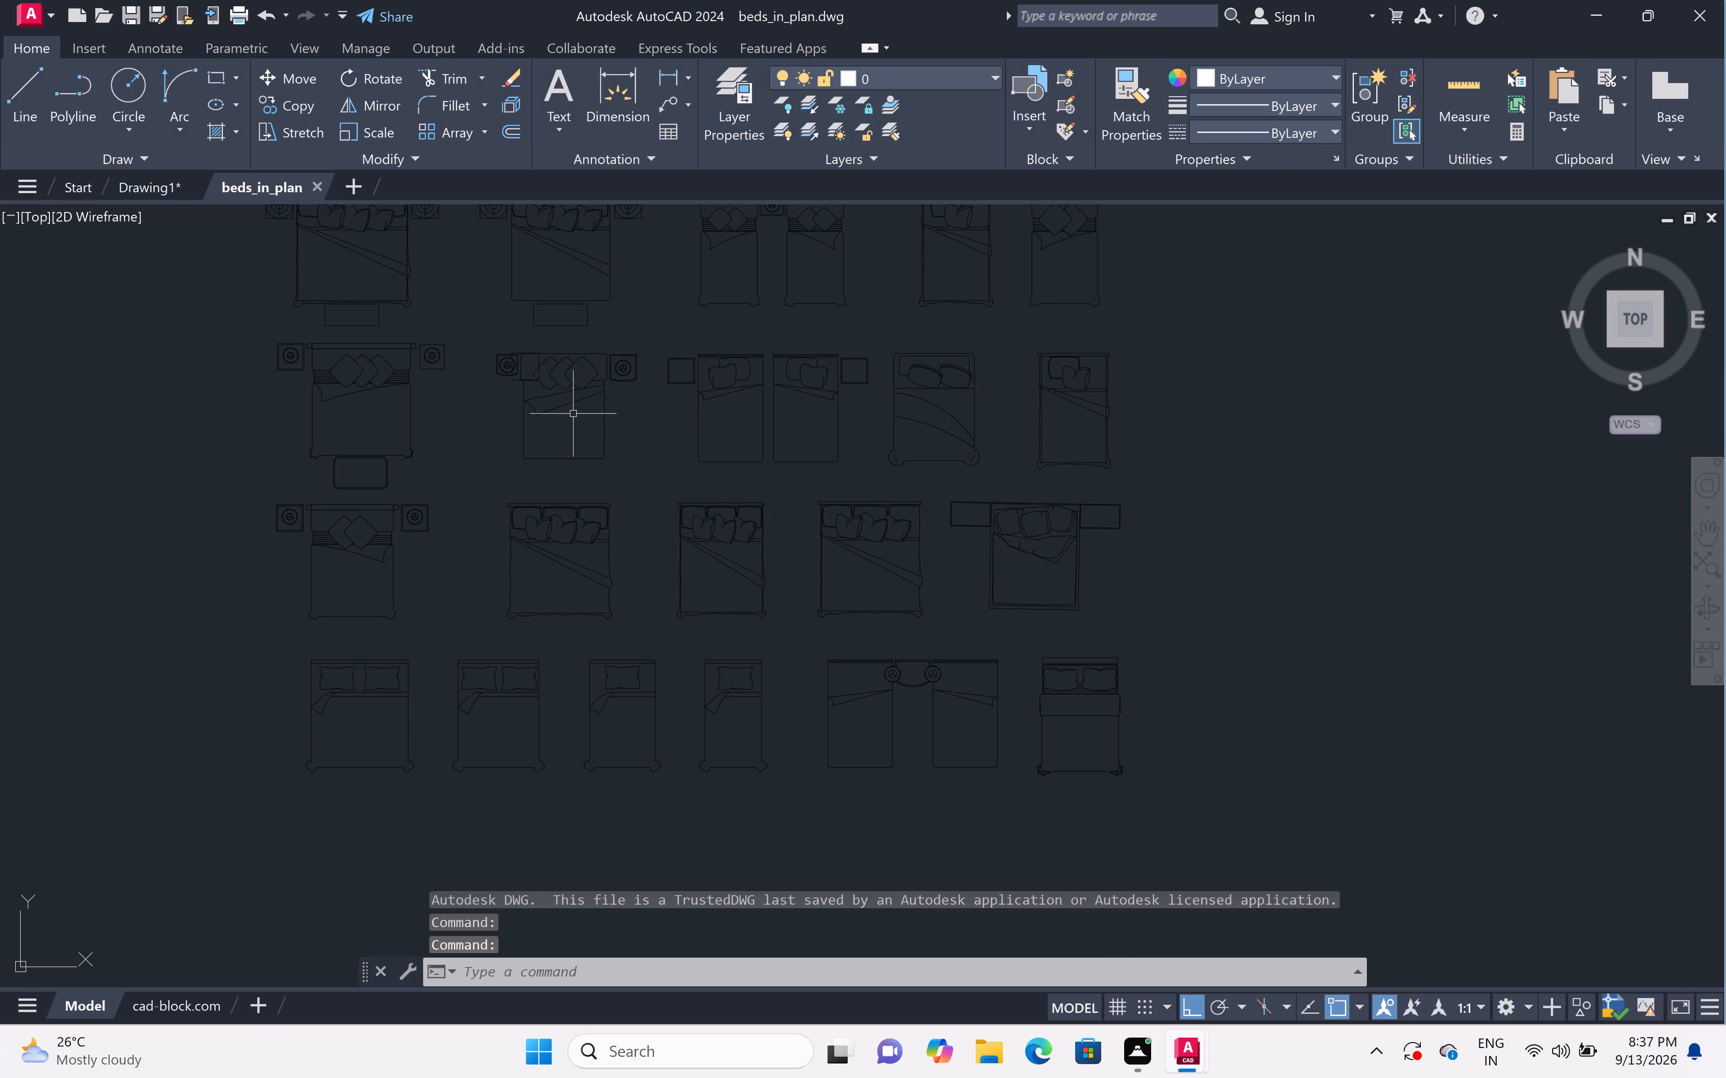
Copy the double bed with two plain rectangular bedside tables at the east end of the third row of beds.
{"action": "middle_click_drag", "start_coordinate": [655, 427], "coordinate": [721, 535]}
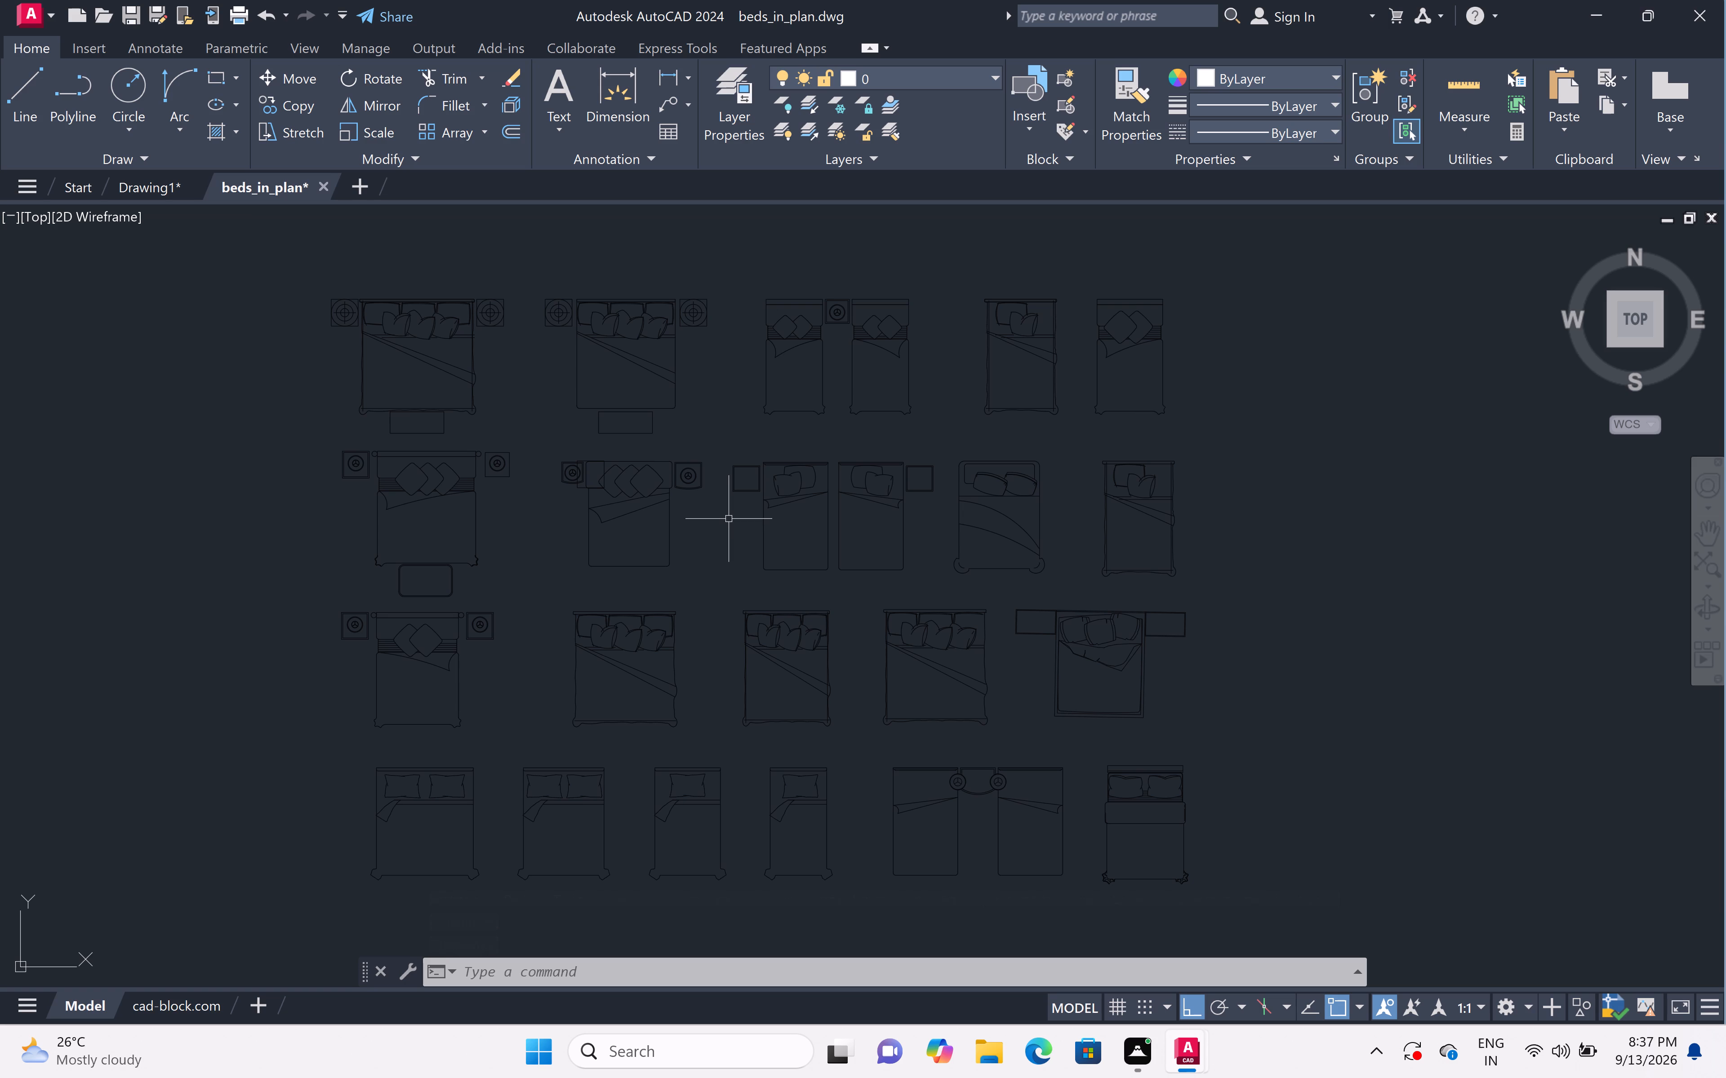
{"action": "scroll", "coordinate": [729, 519], "scroll_direction": "down", "scroll_amount": 1}
{"action": "scroll", "coordinate": [763, 652], "scroll_direction": "up", "scroll_amount": 2}
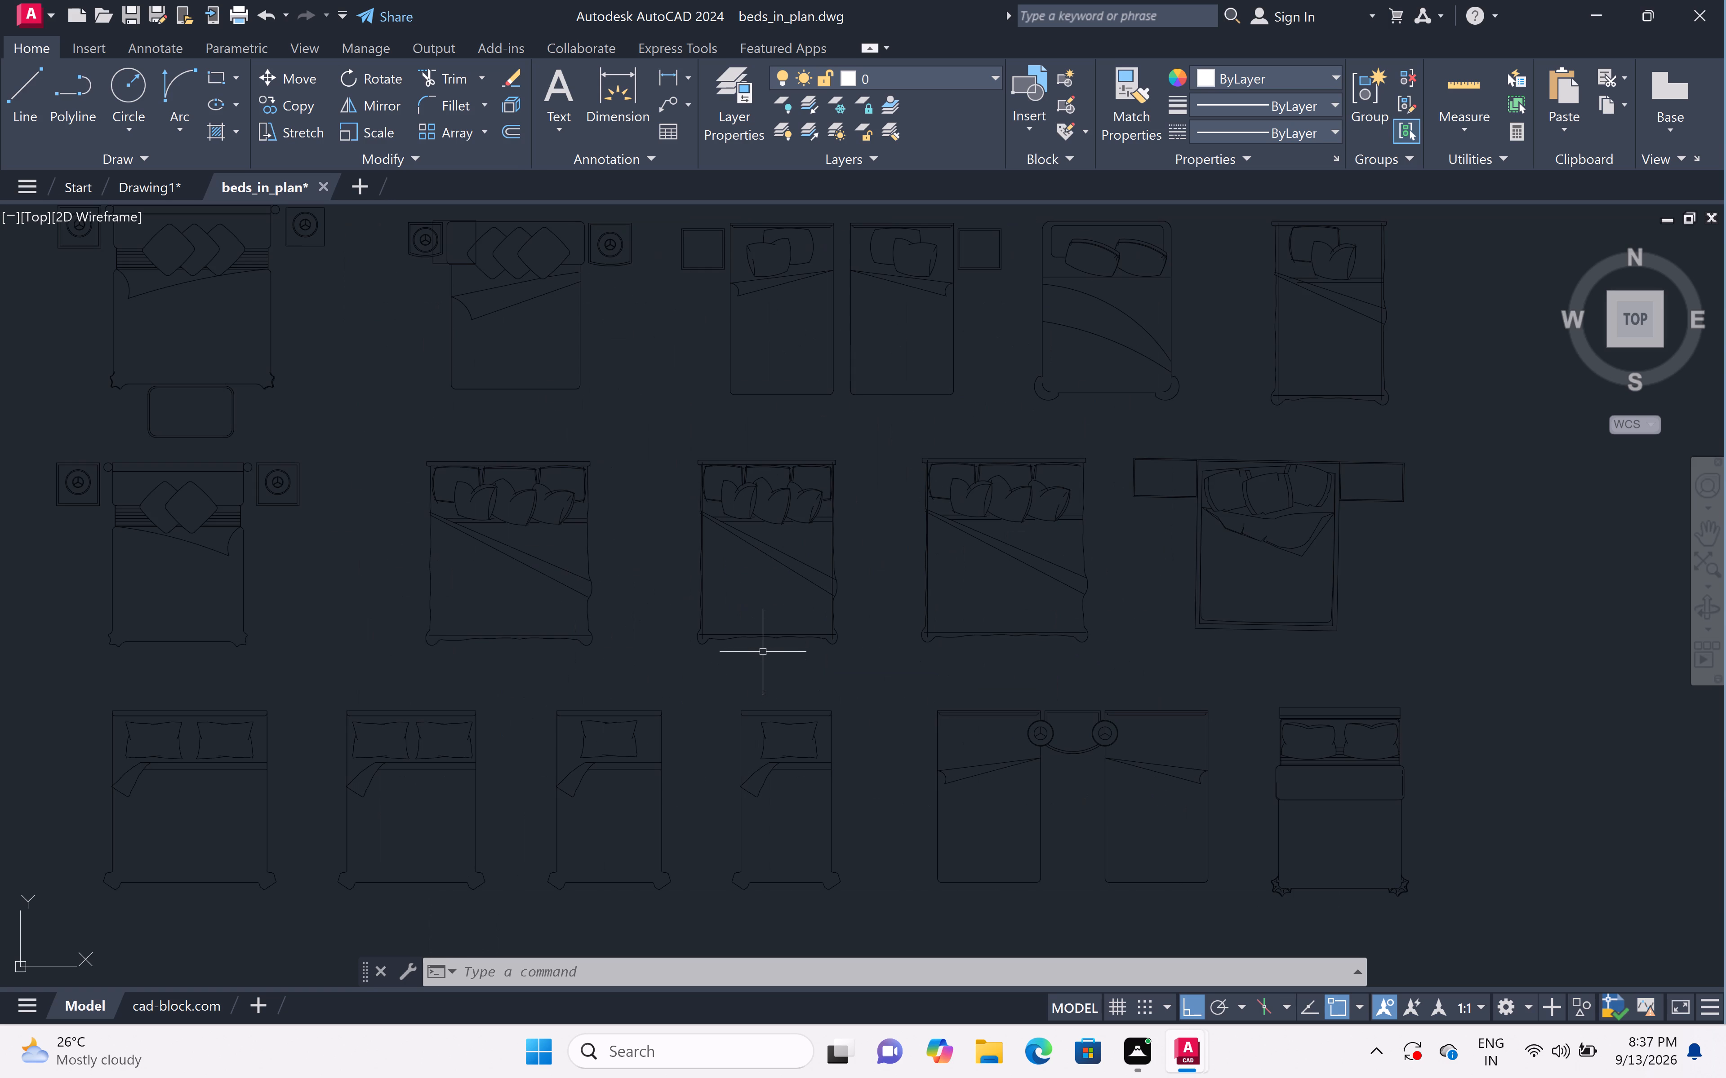
{"action": "scroll", "coordinate": [844, 436], "scroll_direction": "up", "scroll_amount": 2}
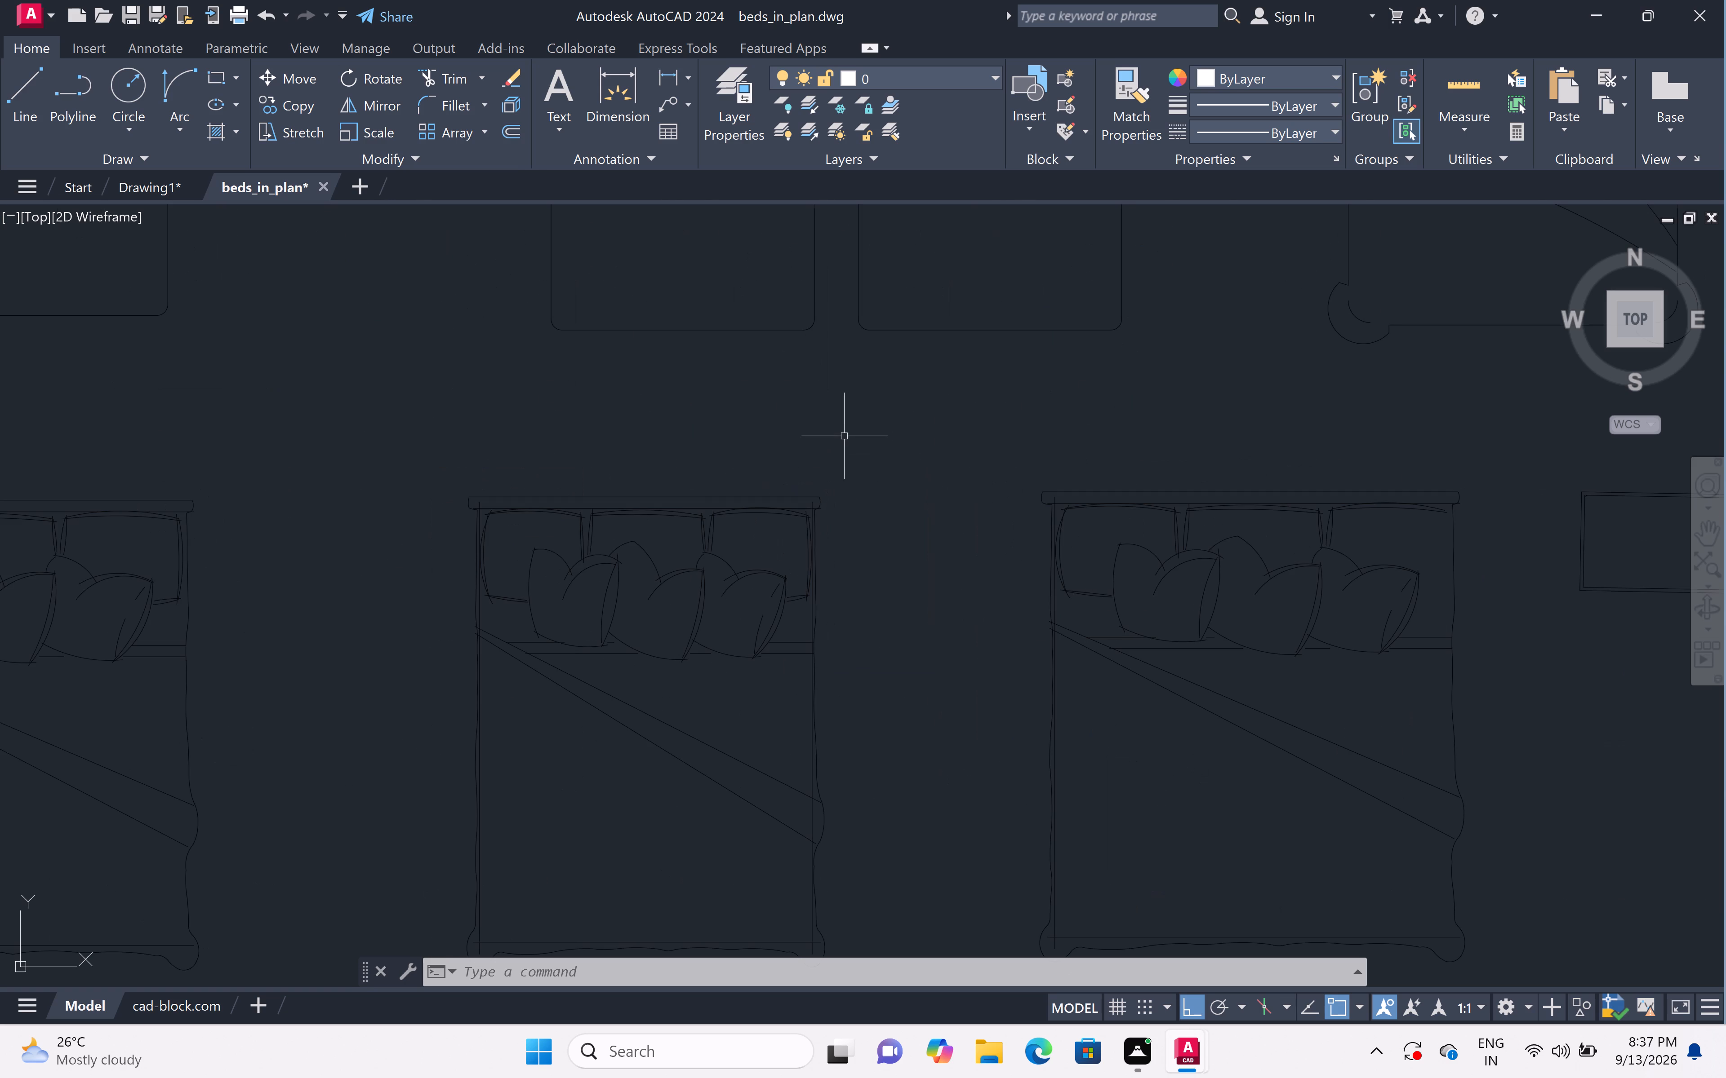
{"action": "scroll", "coordinate": [844, 437], "scroll_direction": "down", "scroll_amount": 3}
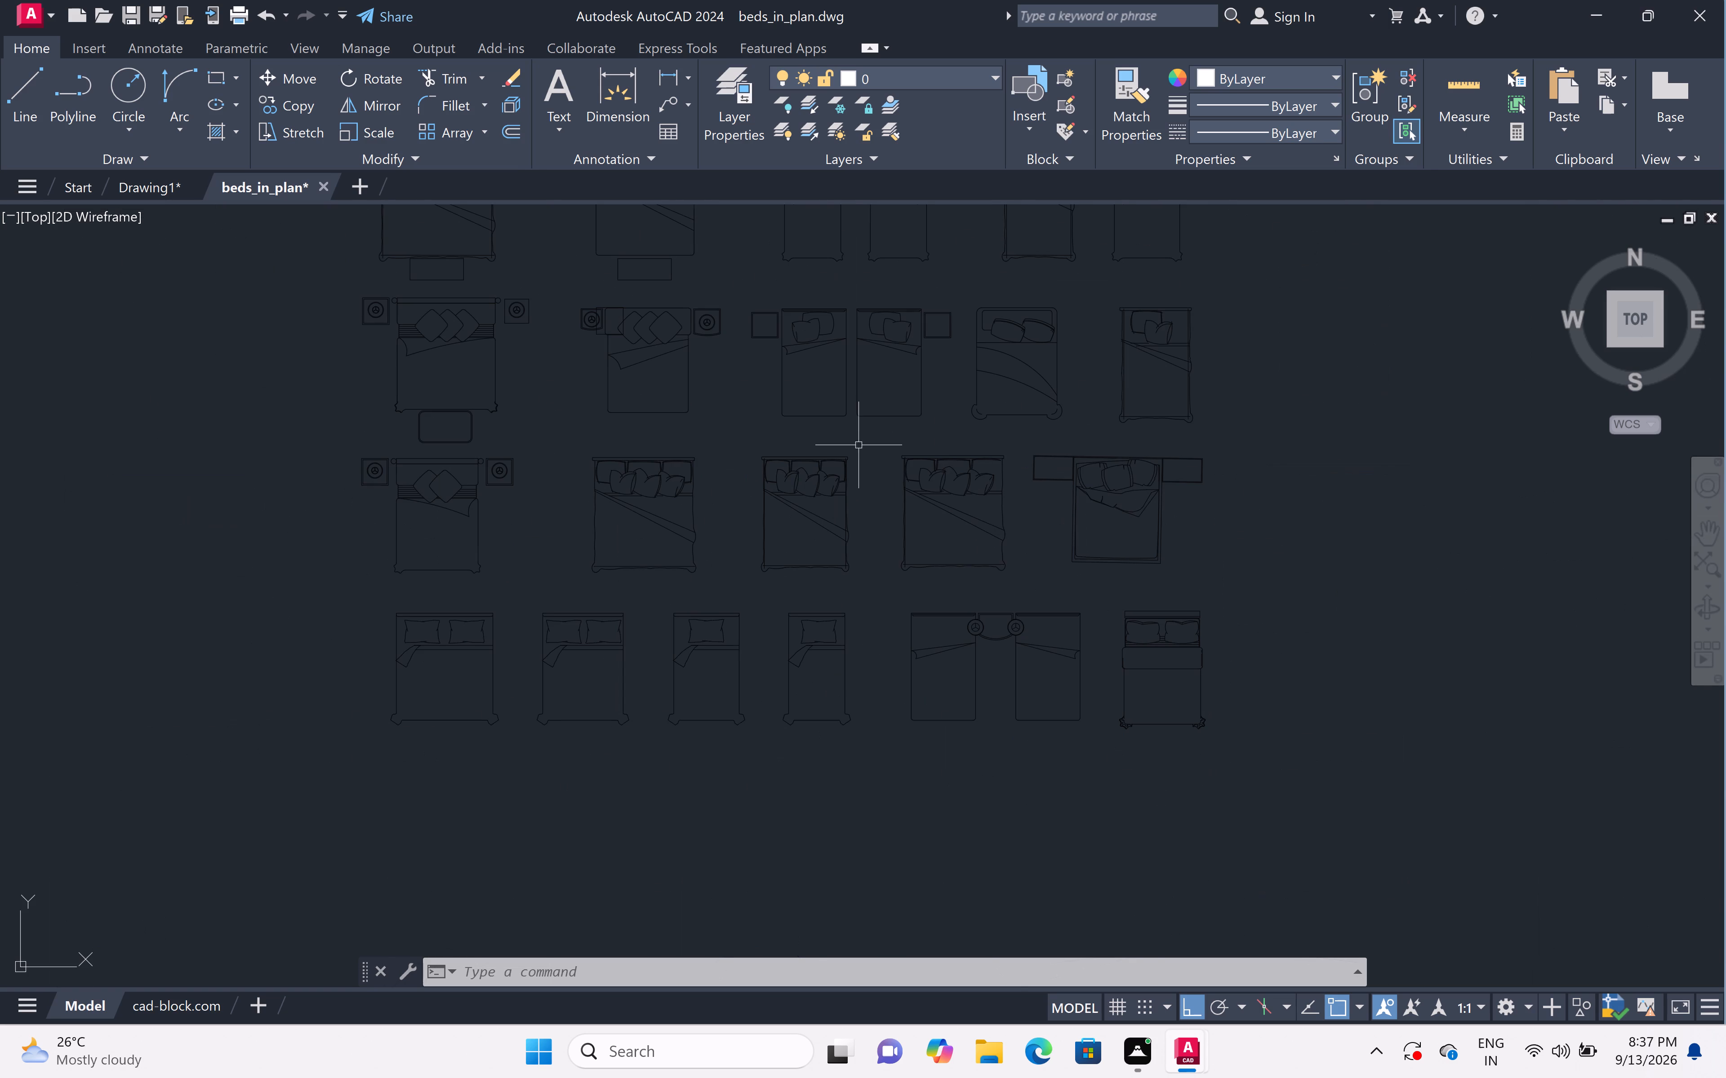
{"action": "scroll", "coordinate": [1195, 492], "scroll_direction": "up", "scroll_amount": 1}
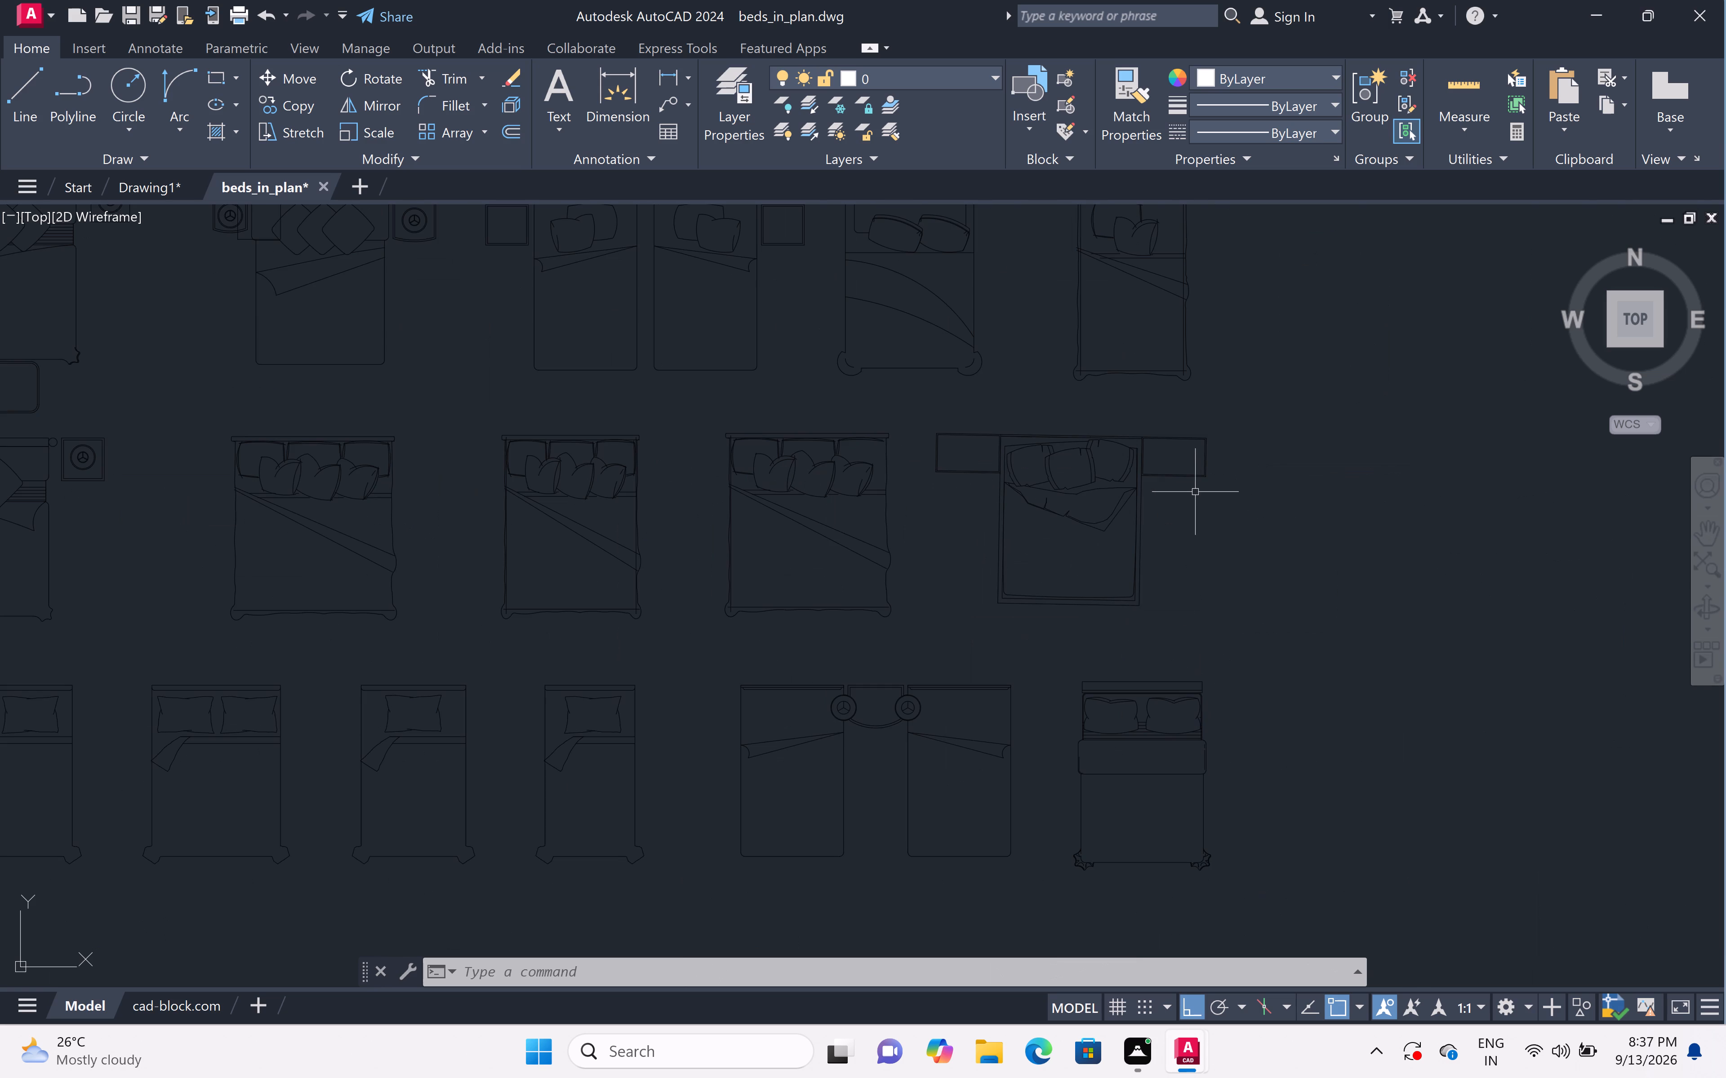
{"action": "left_click", "coordinate": [1250, 412]}
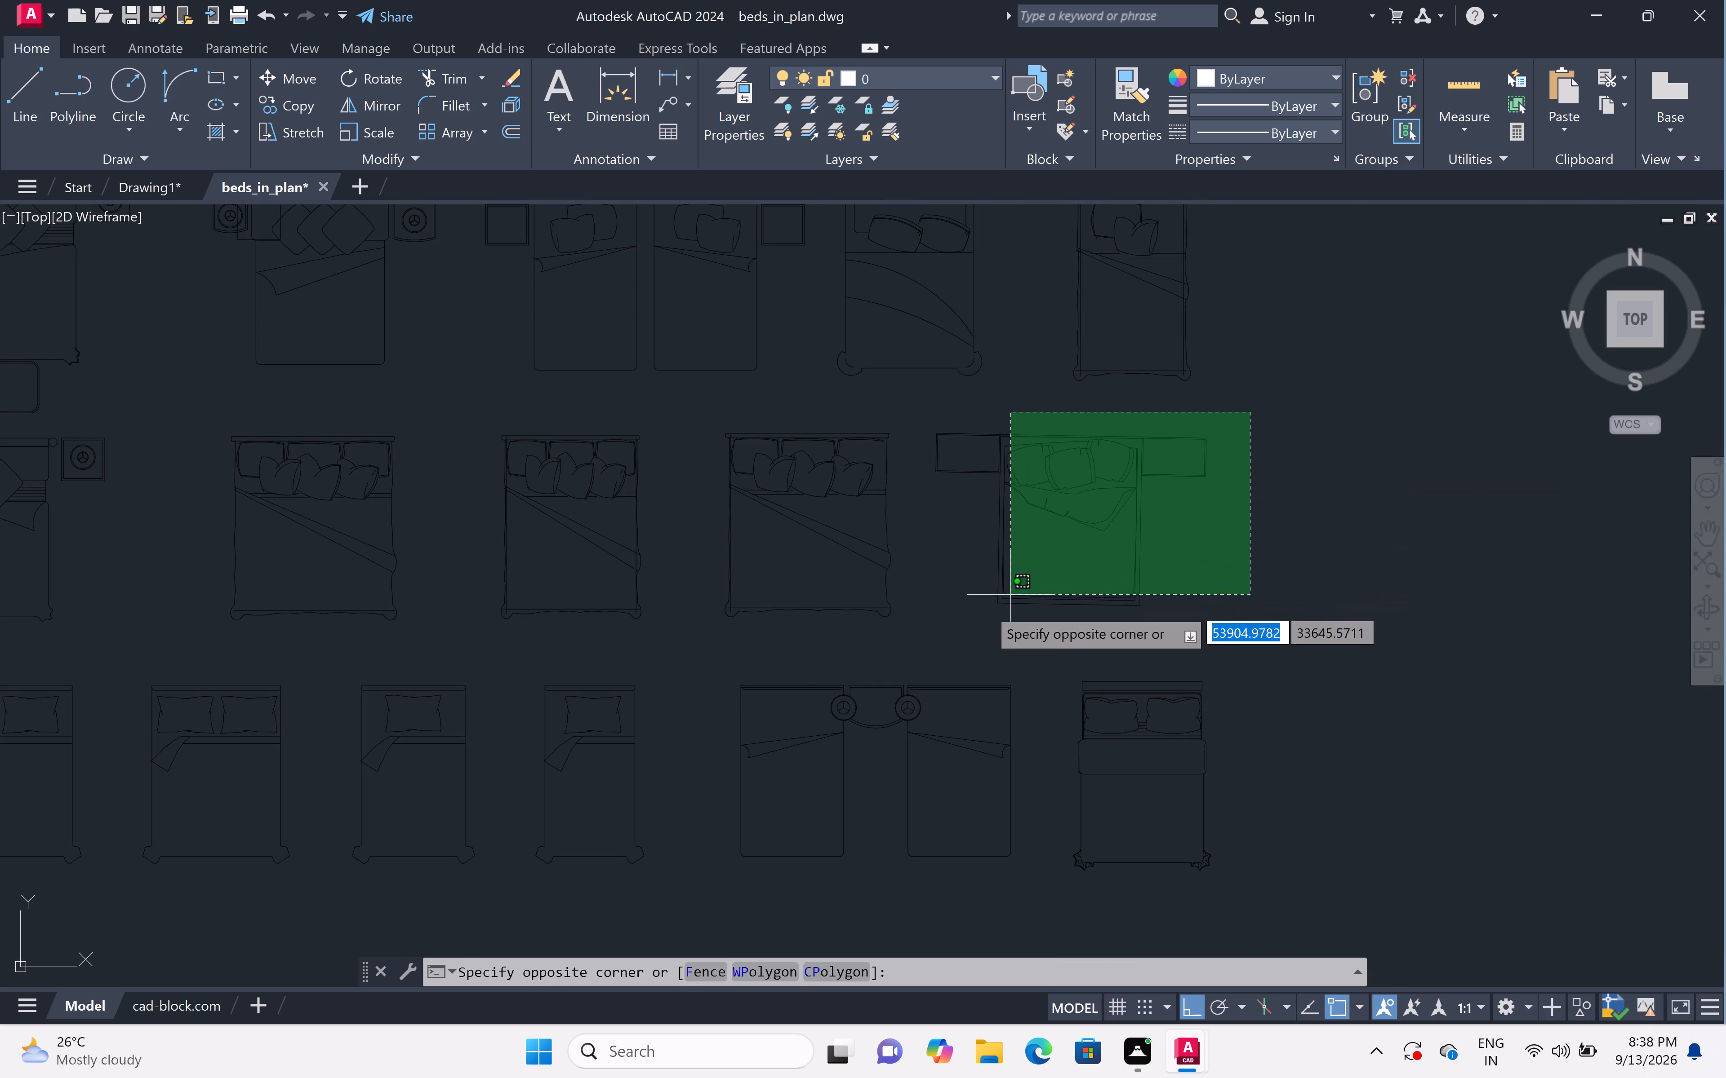
{"action": "left_click_drag", "start_coordinate": [919, 622], "coordinate": [925, 616]}
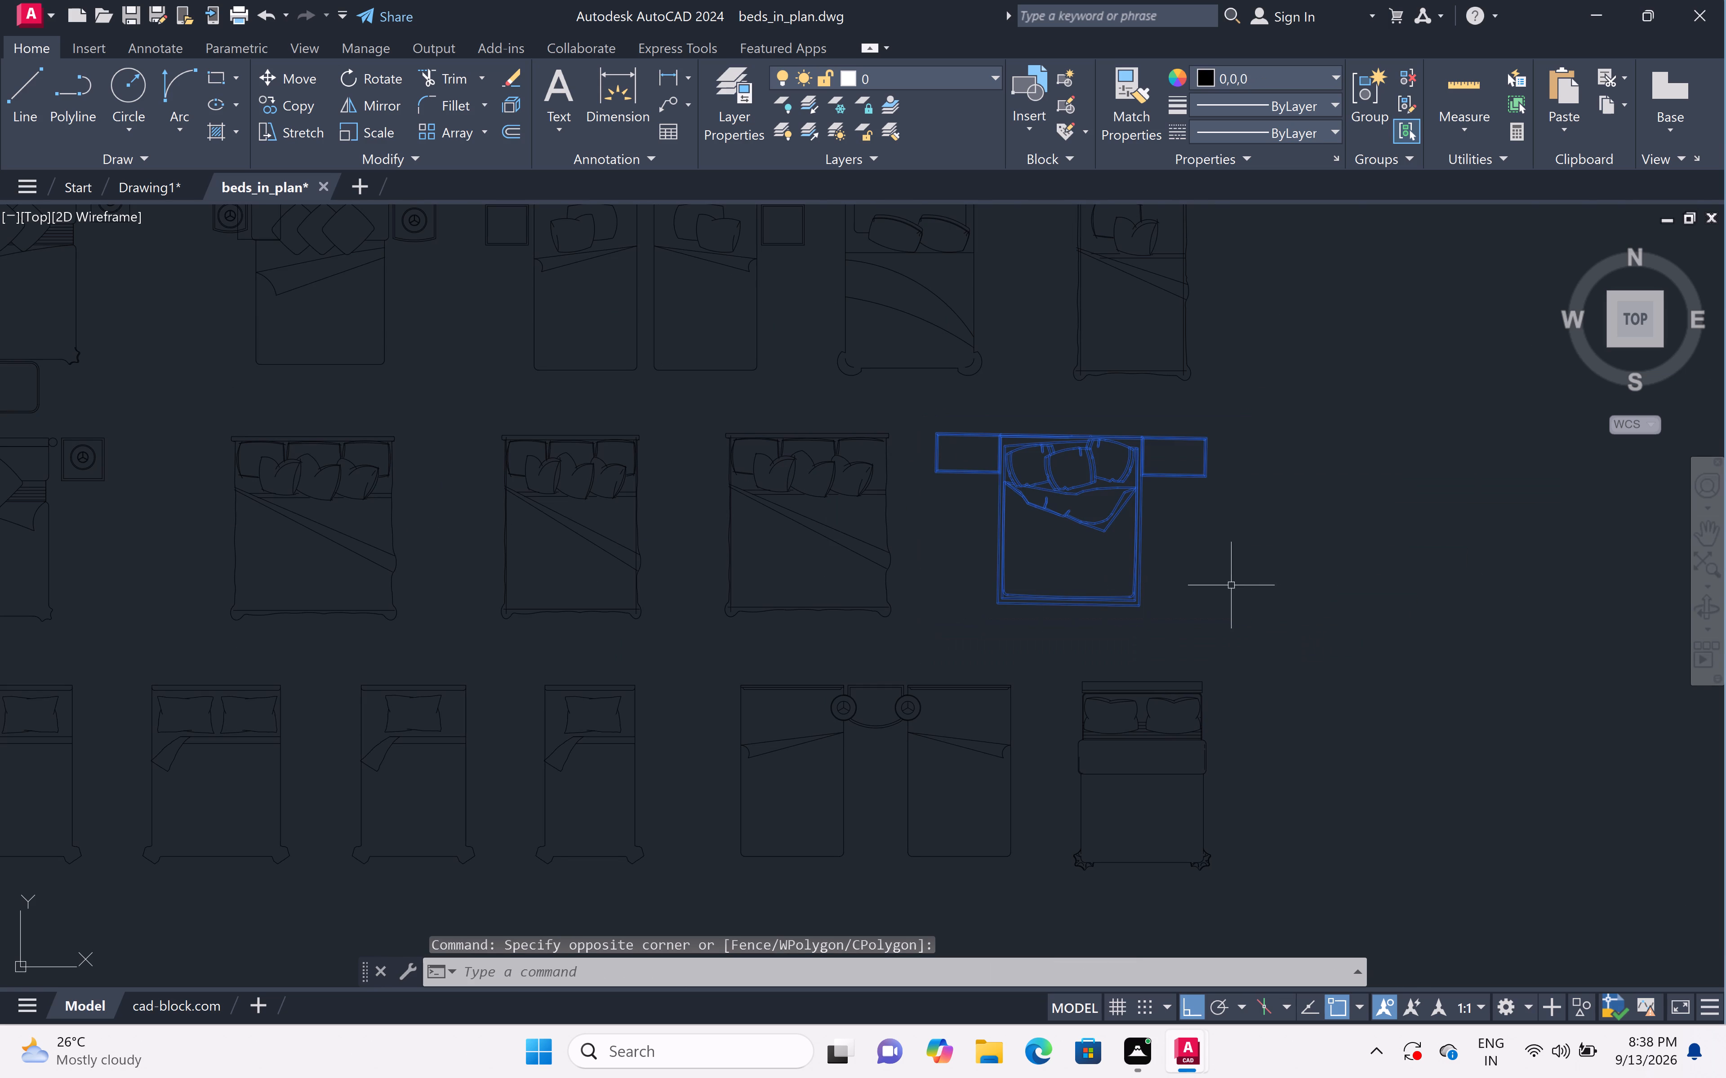
{"action": "key", "text": "ctrl+c"}
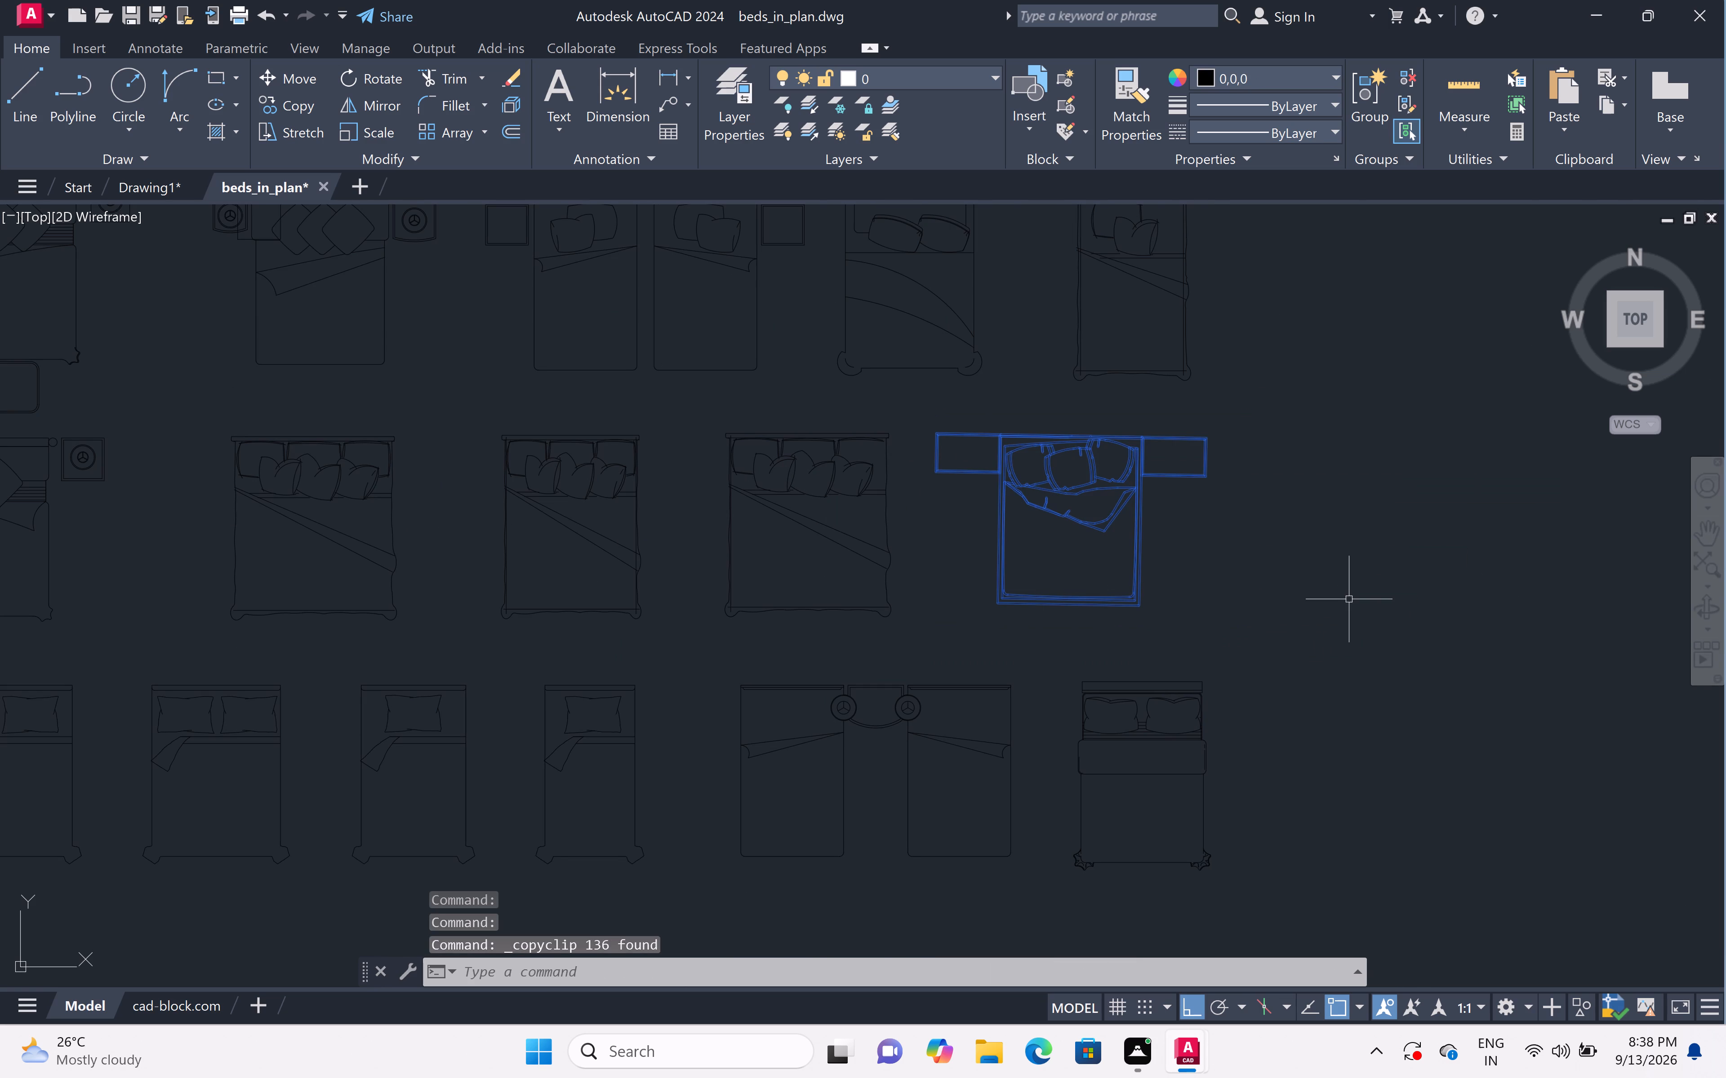
Switch to Drawing1 and paste the copied bed set with its insertion point just south of the floor plan.
{"action": "left_click", "coordinate": [128, 183]}
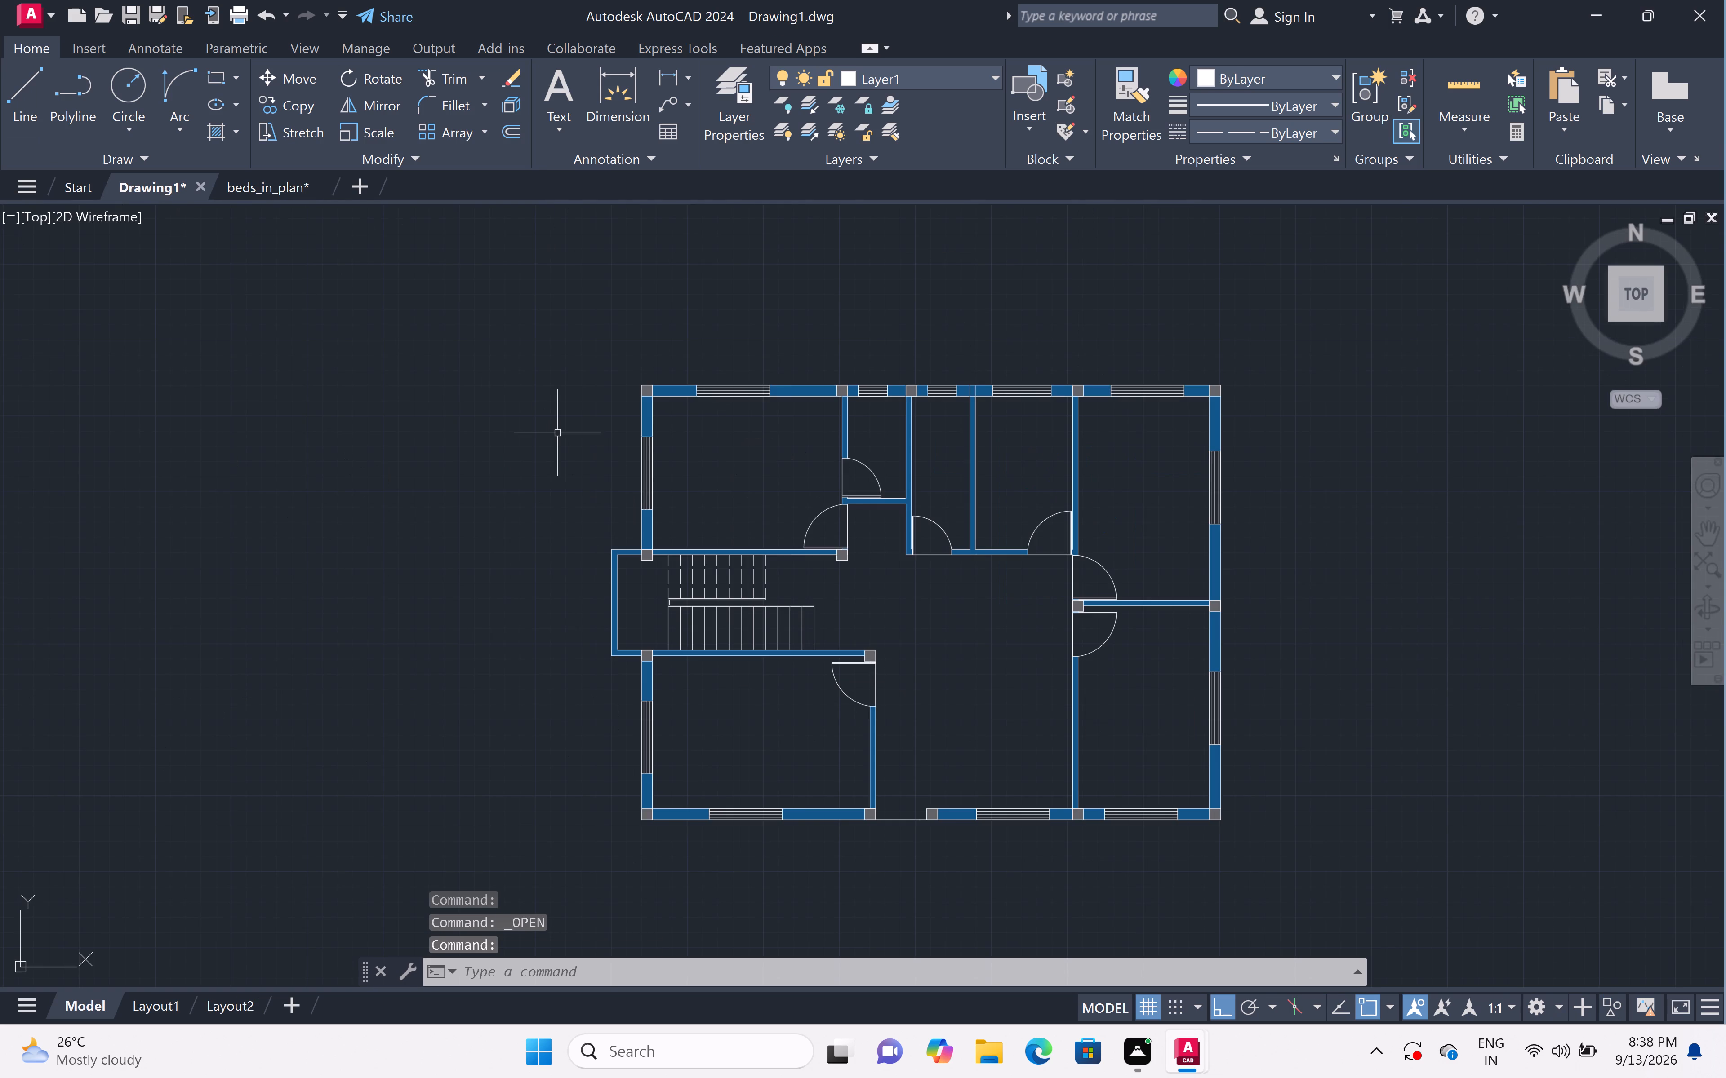
{"action": "key", "text": "ctrl+v"}
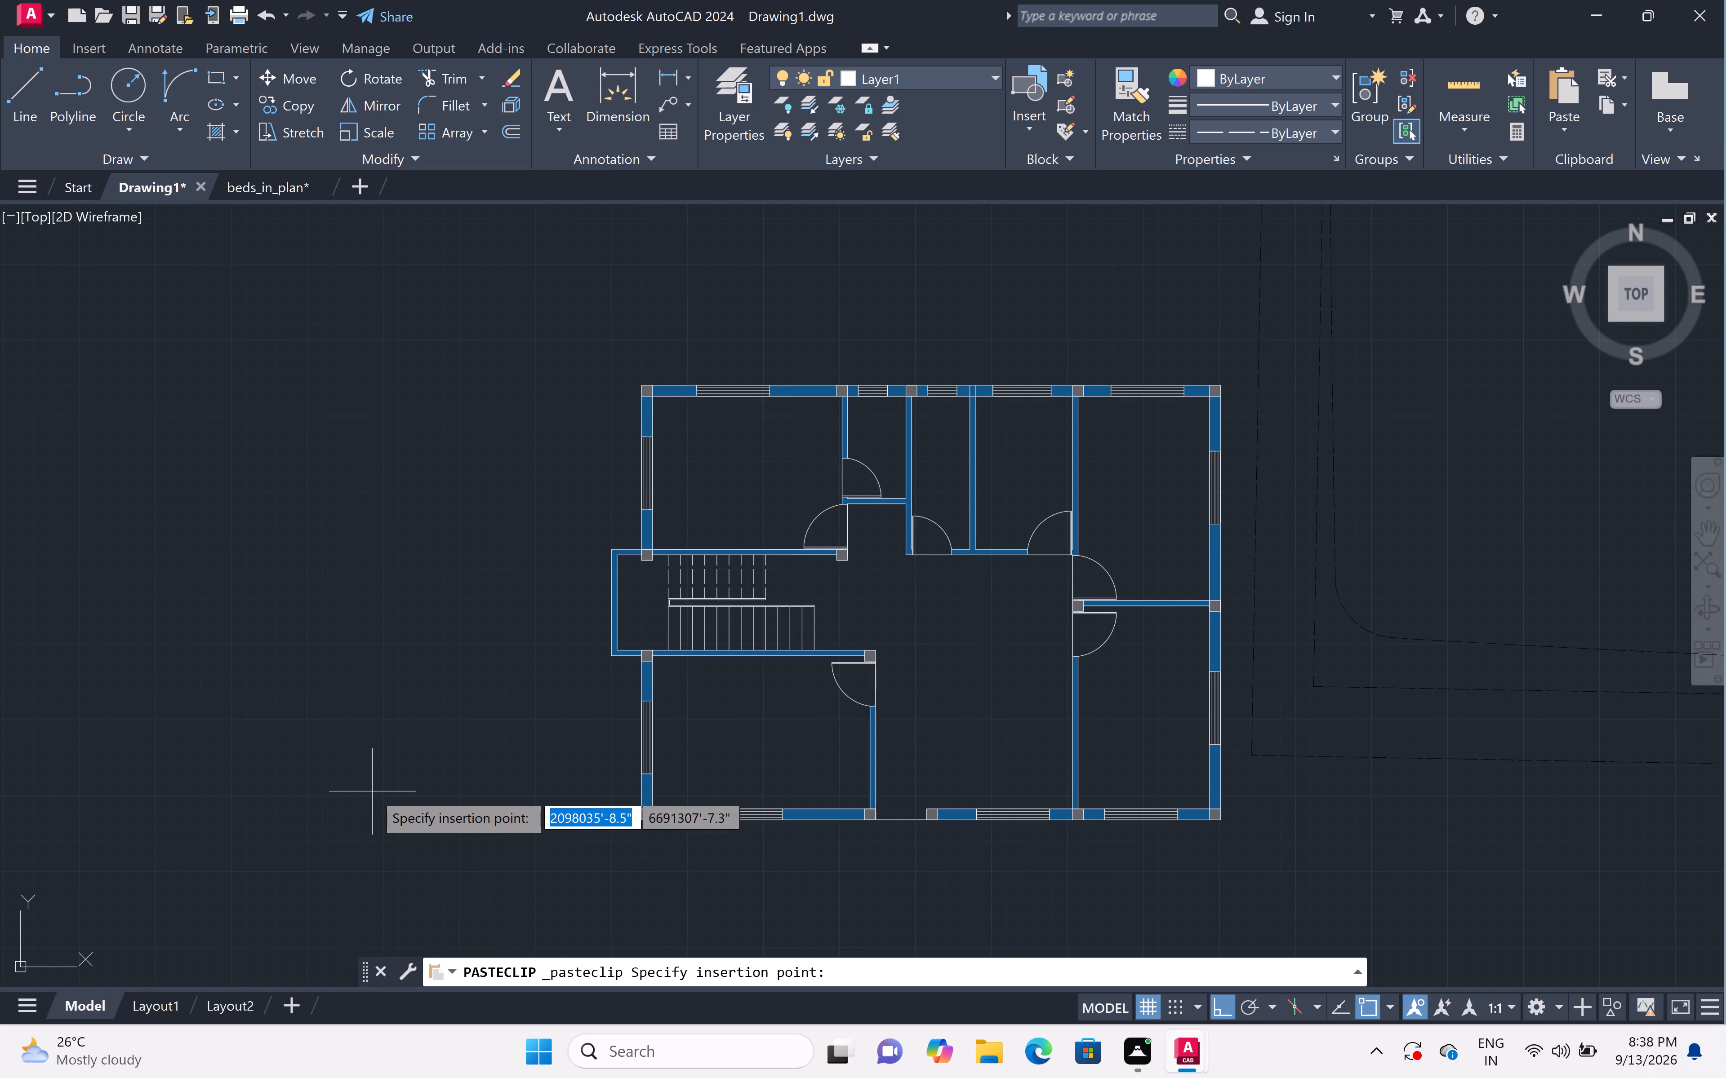
{"action": "scroll", "coordinate": [372, 790], "scroll_direction": "down", "scroll_amount": 4}
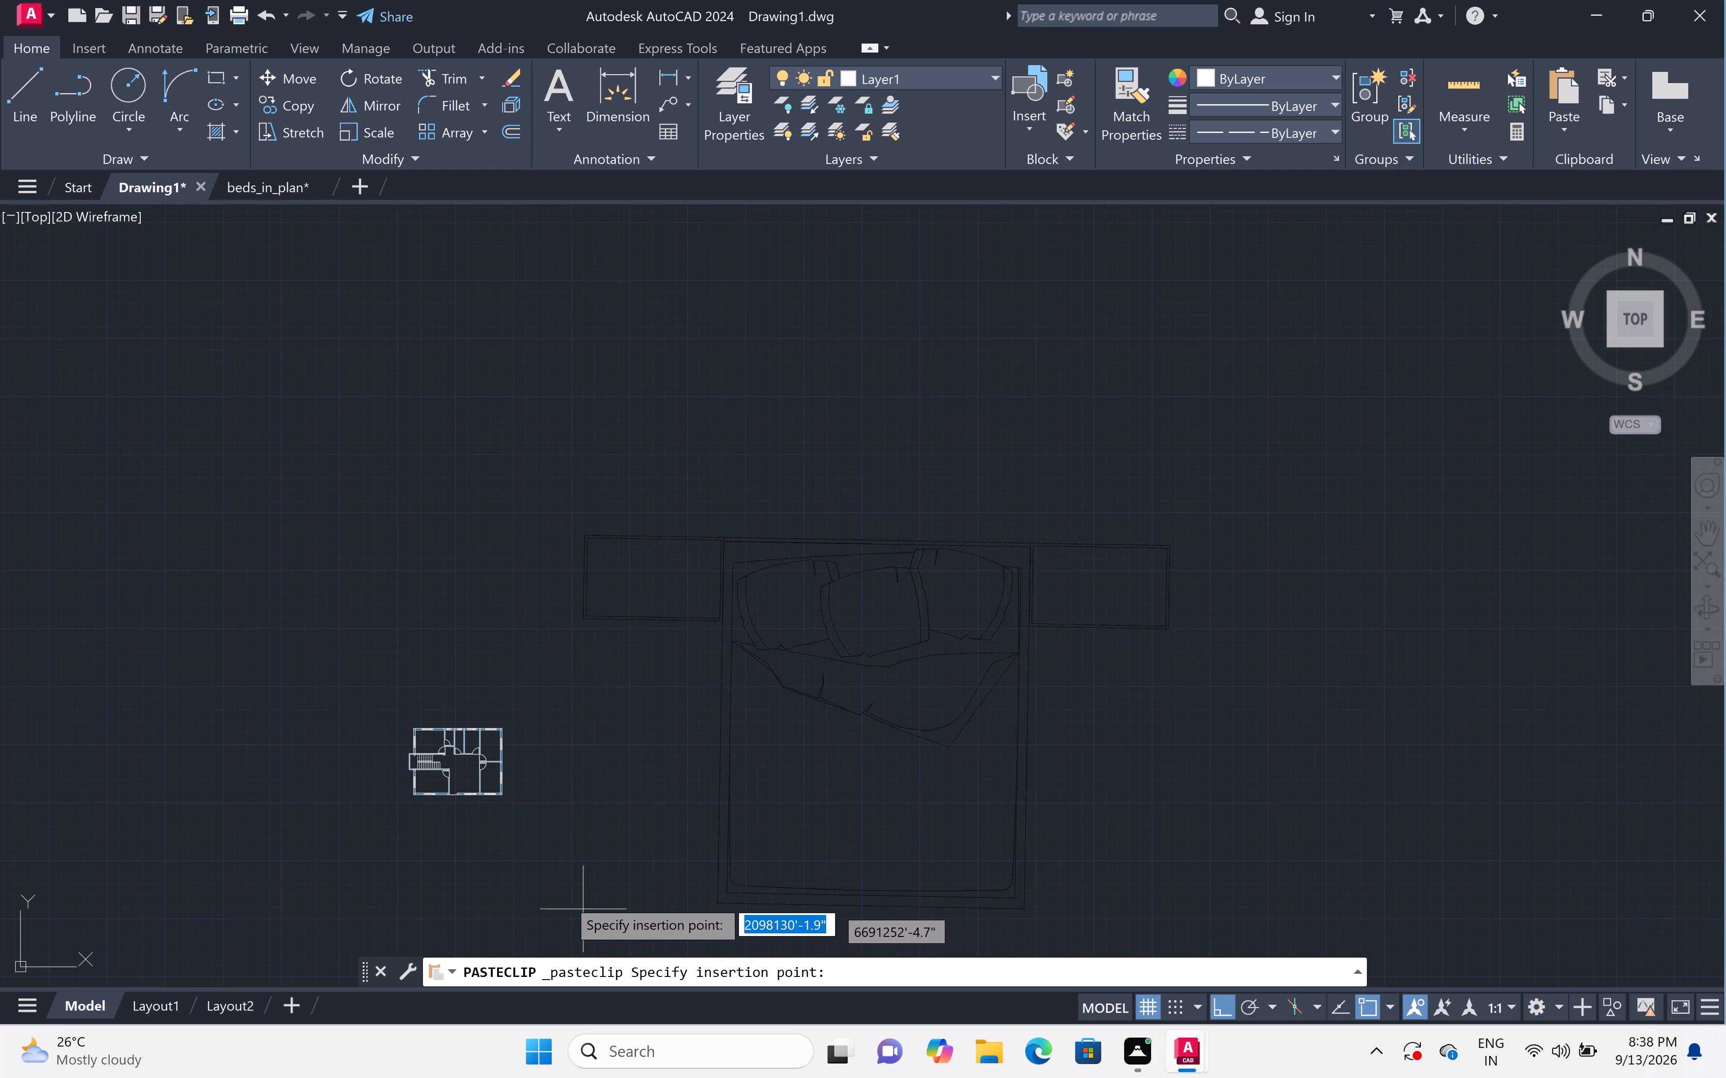
{"action": "left_click", "coordinate": [435, 848]}
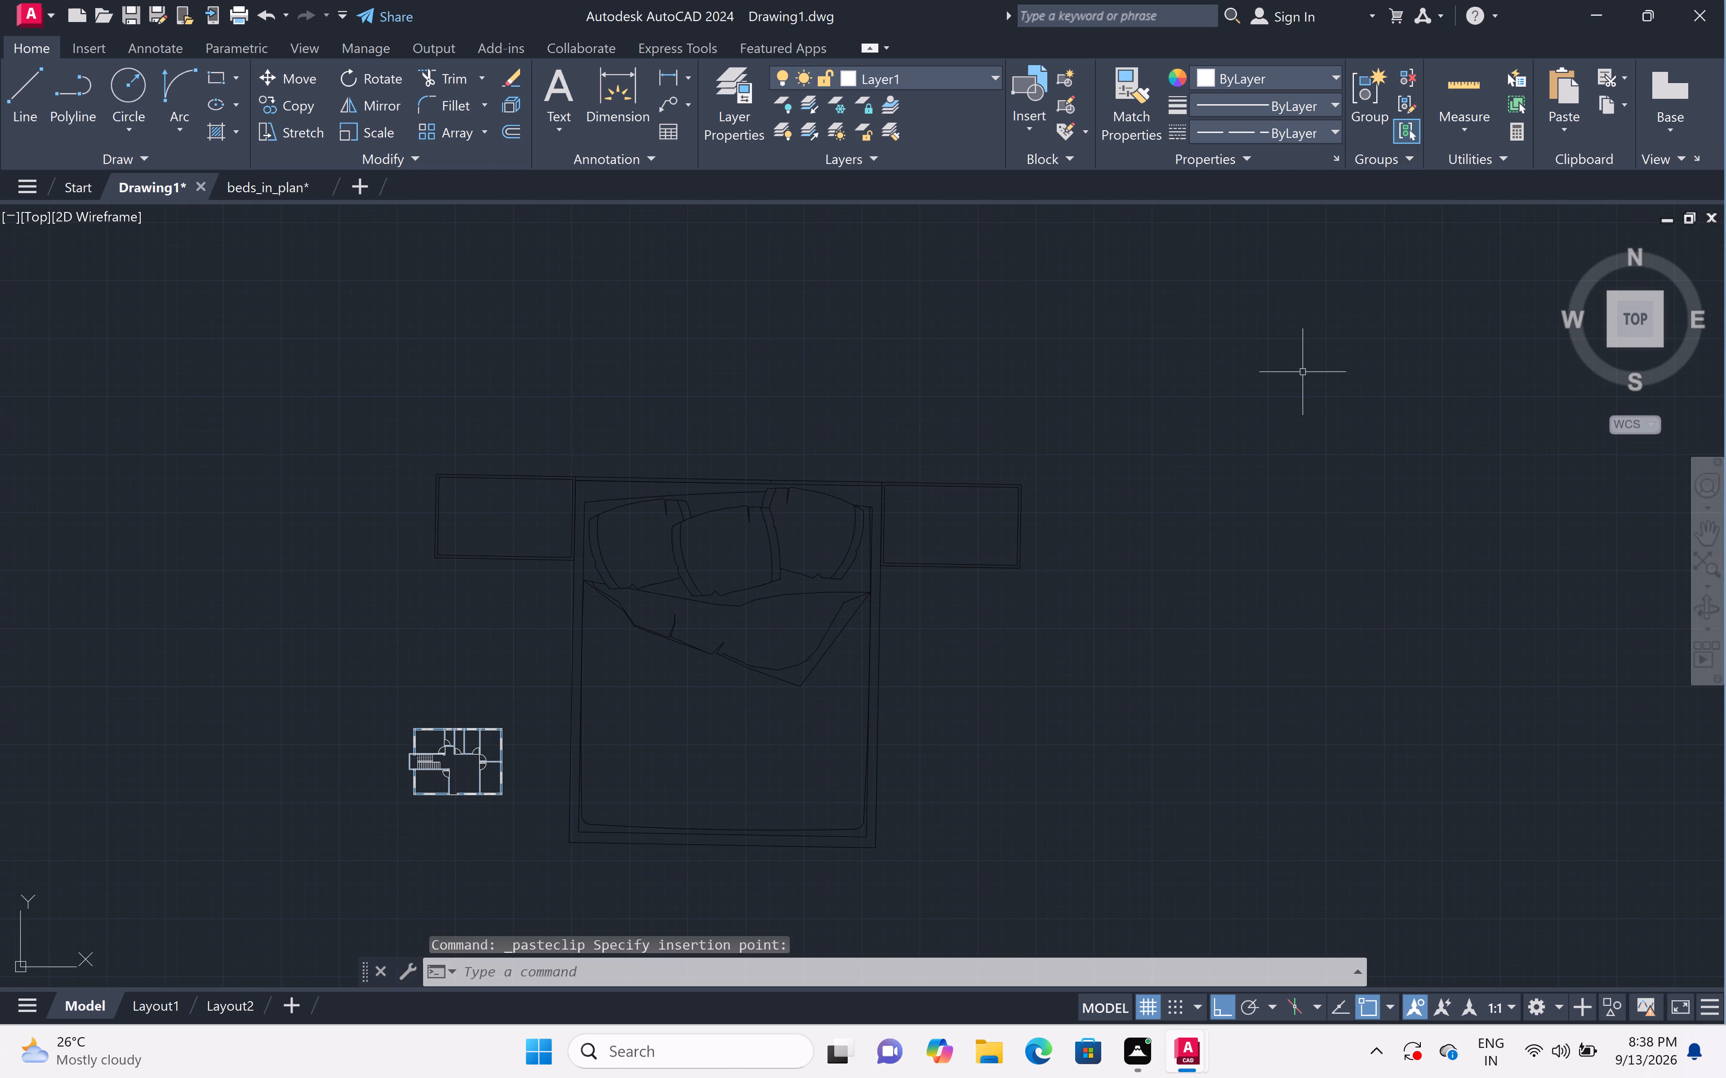
Change the colour of all the pasted bed and bedside table linework to white (255,255,255).
{"action": "left_click_drag", "start_coordinate": [1302, 372], "coordinate": [1290, 375]}
{"action": "left_click", "coordinate": [320, 620]}
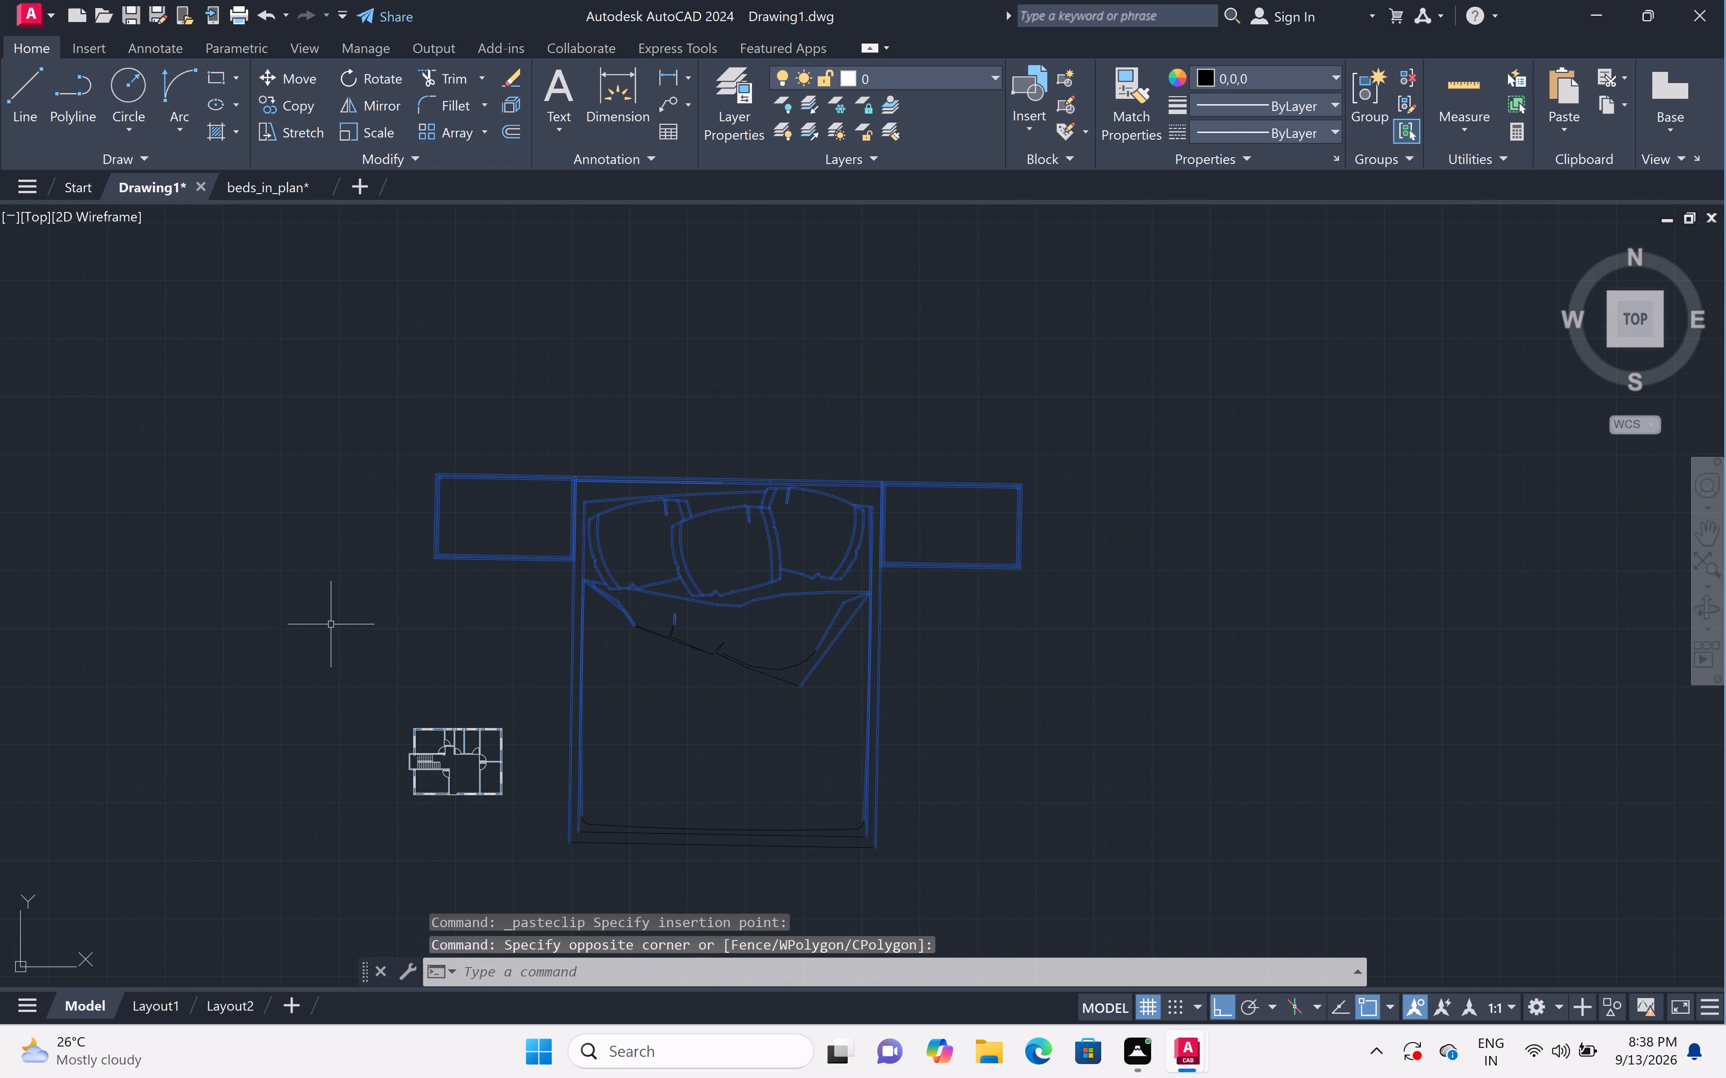
{"action": "double_click", "coordinate": [945, 626]}
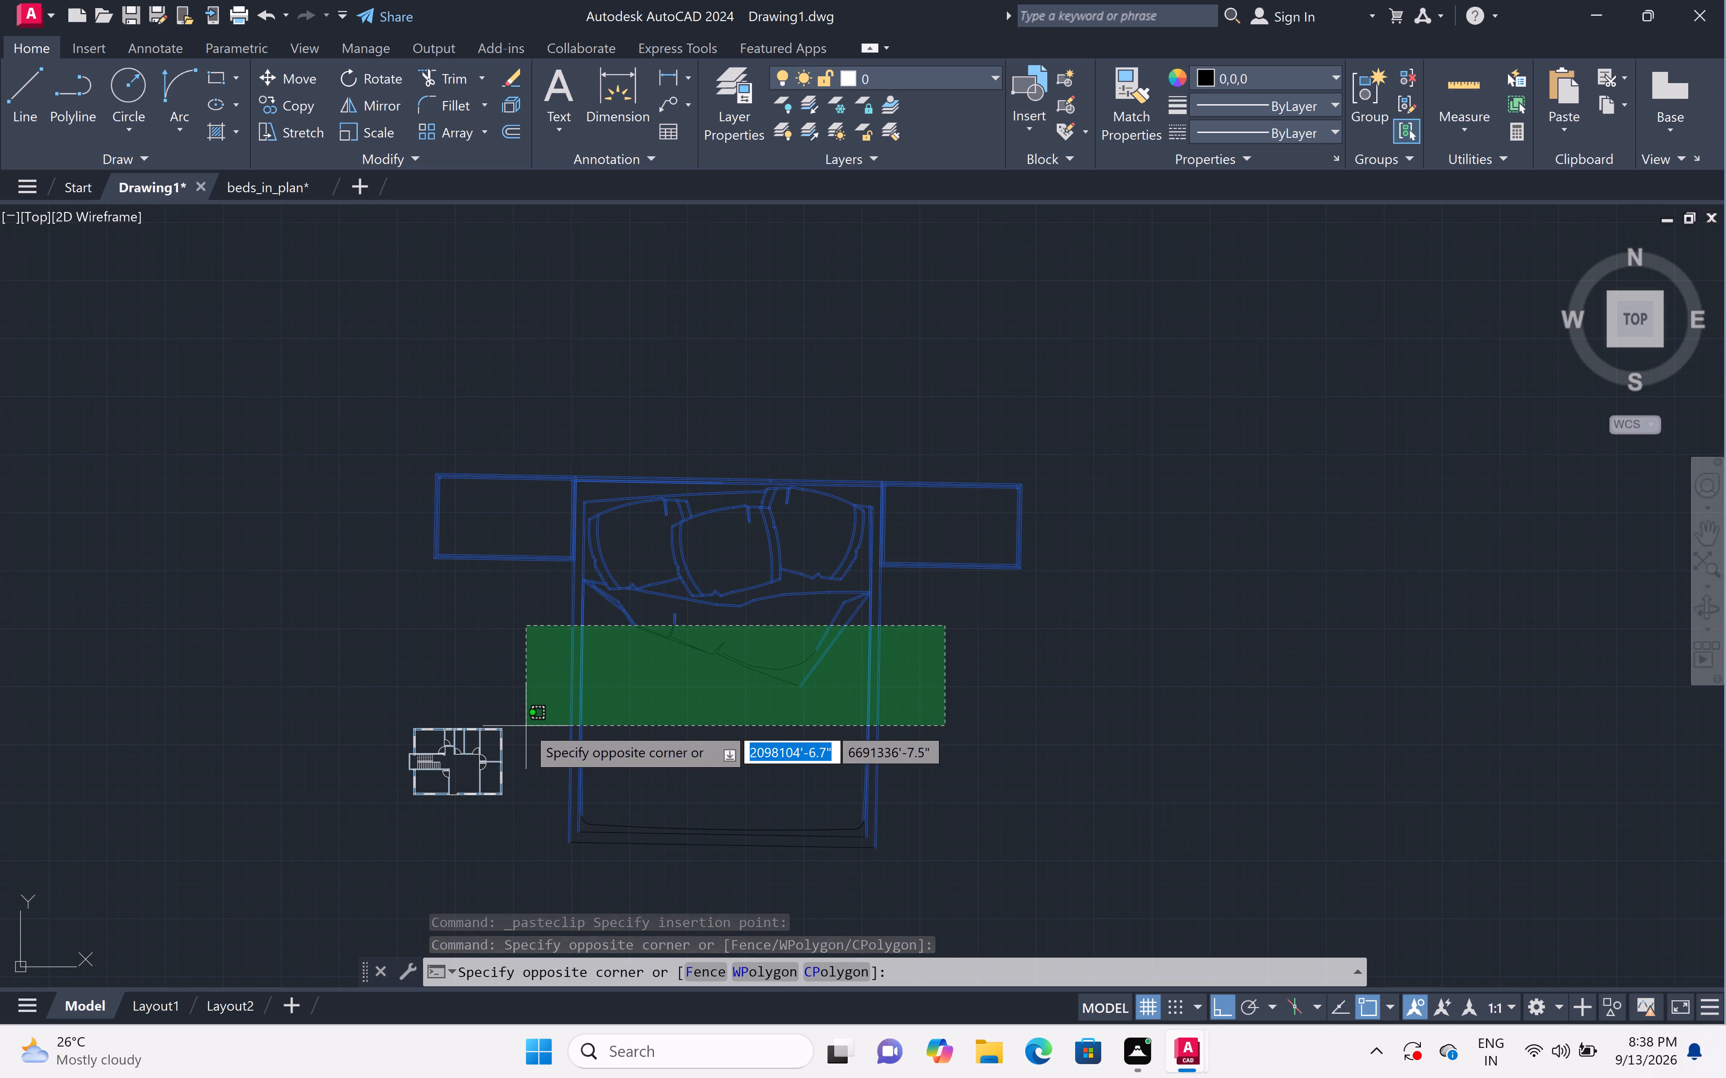
{"action": "double_click", "coordinate": [526, 726]}
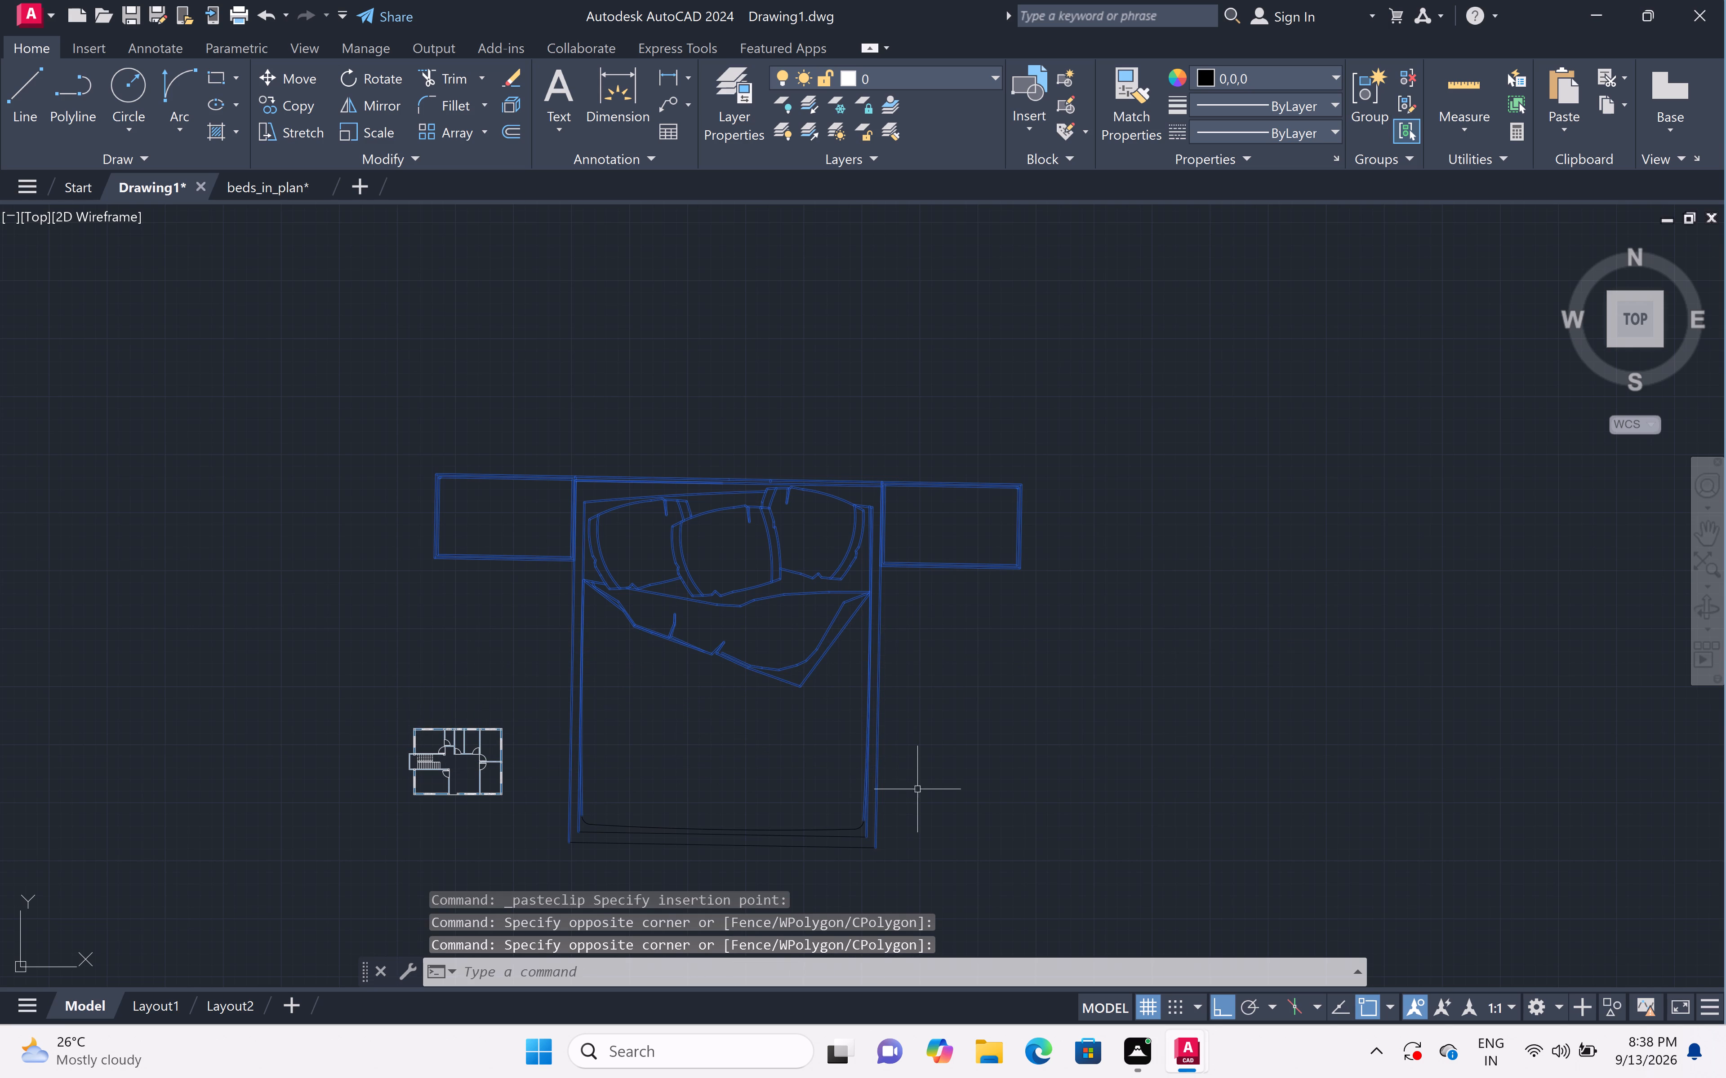
{"action": "double_click", "coordinate": [917, 789]}
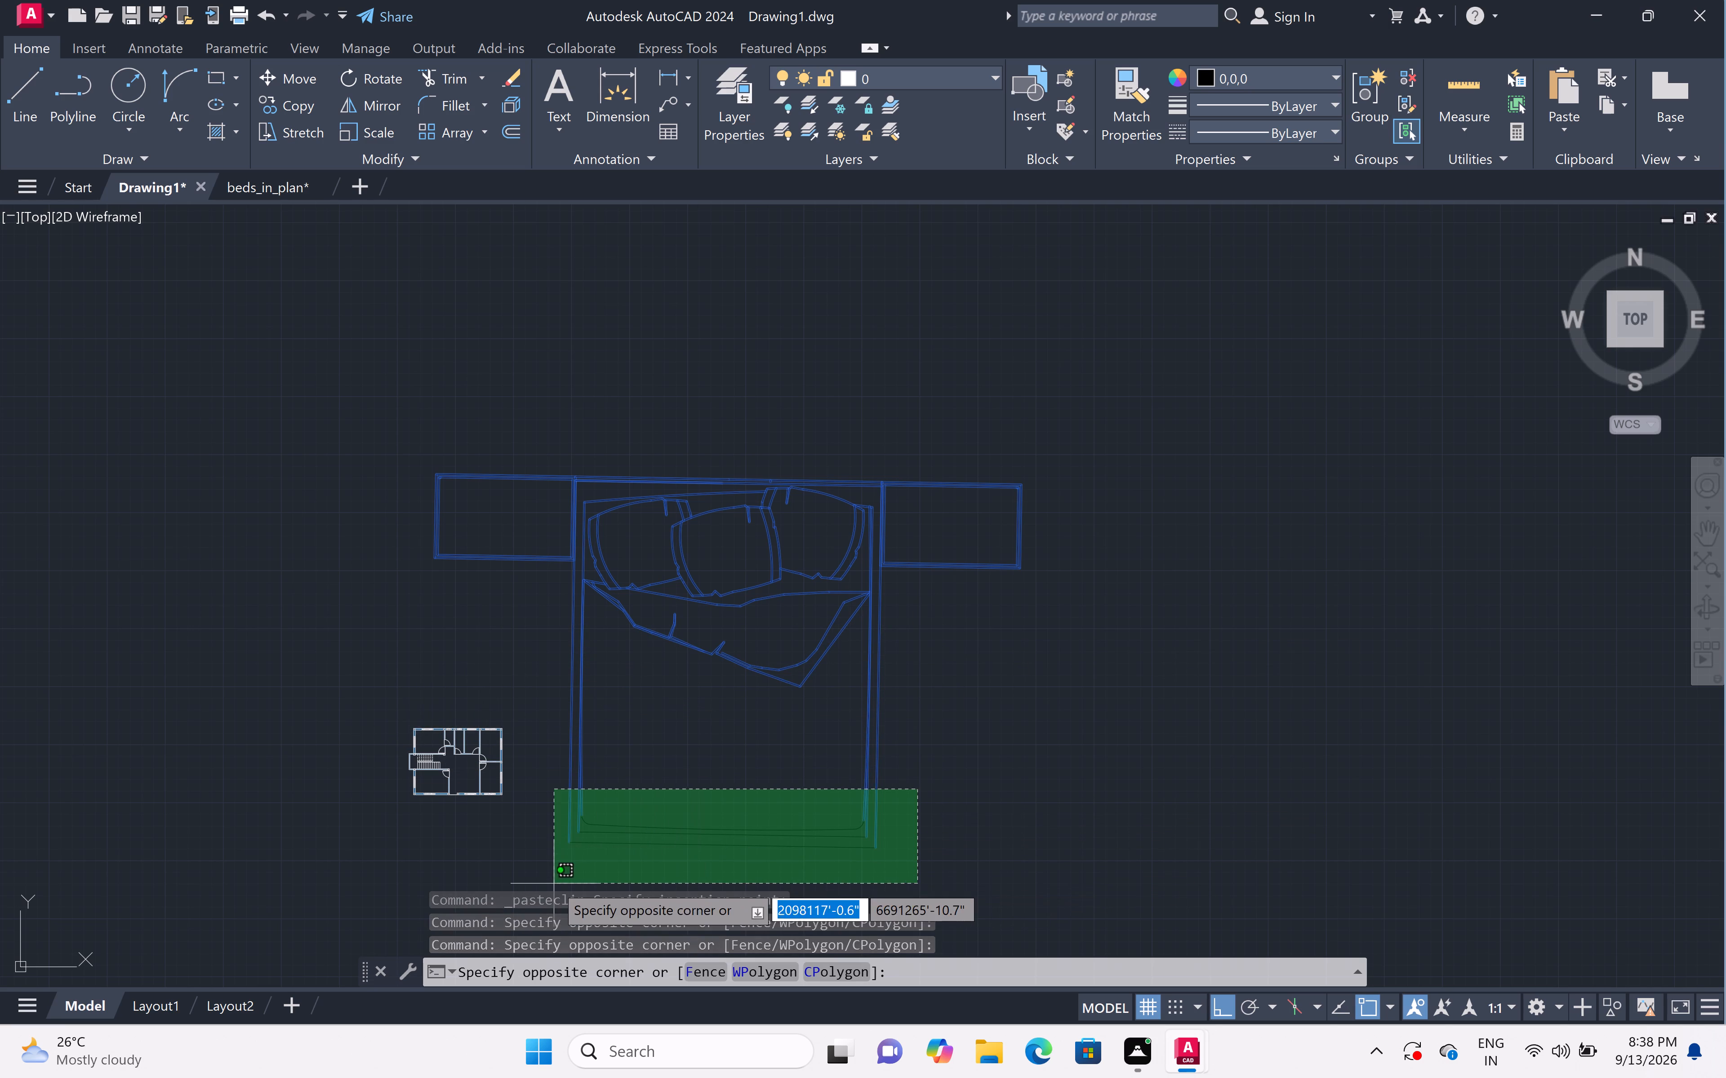
{"action": "left_click", "coordinate": [552, 884]}
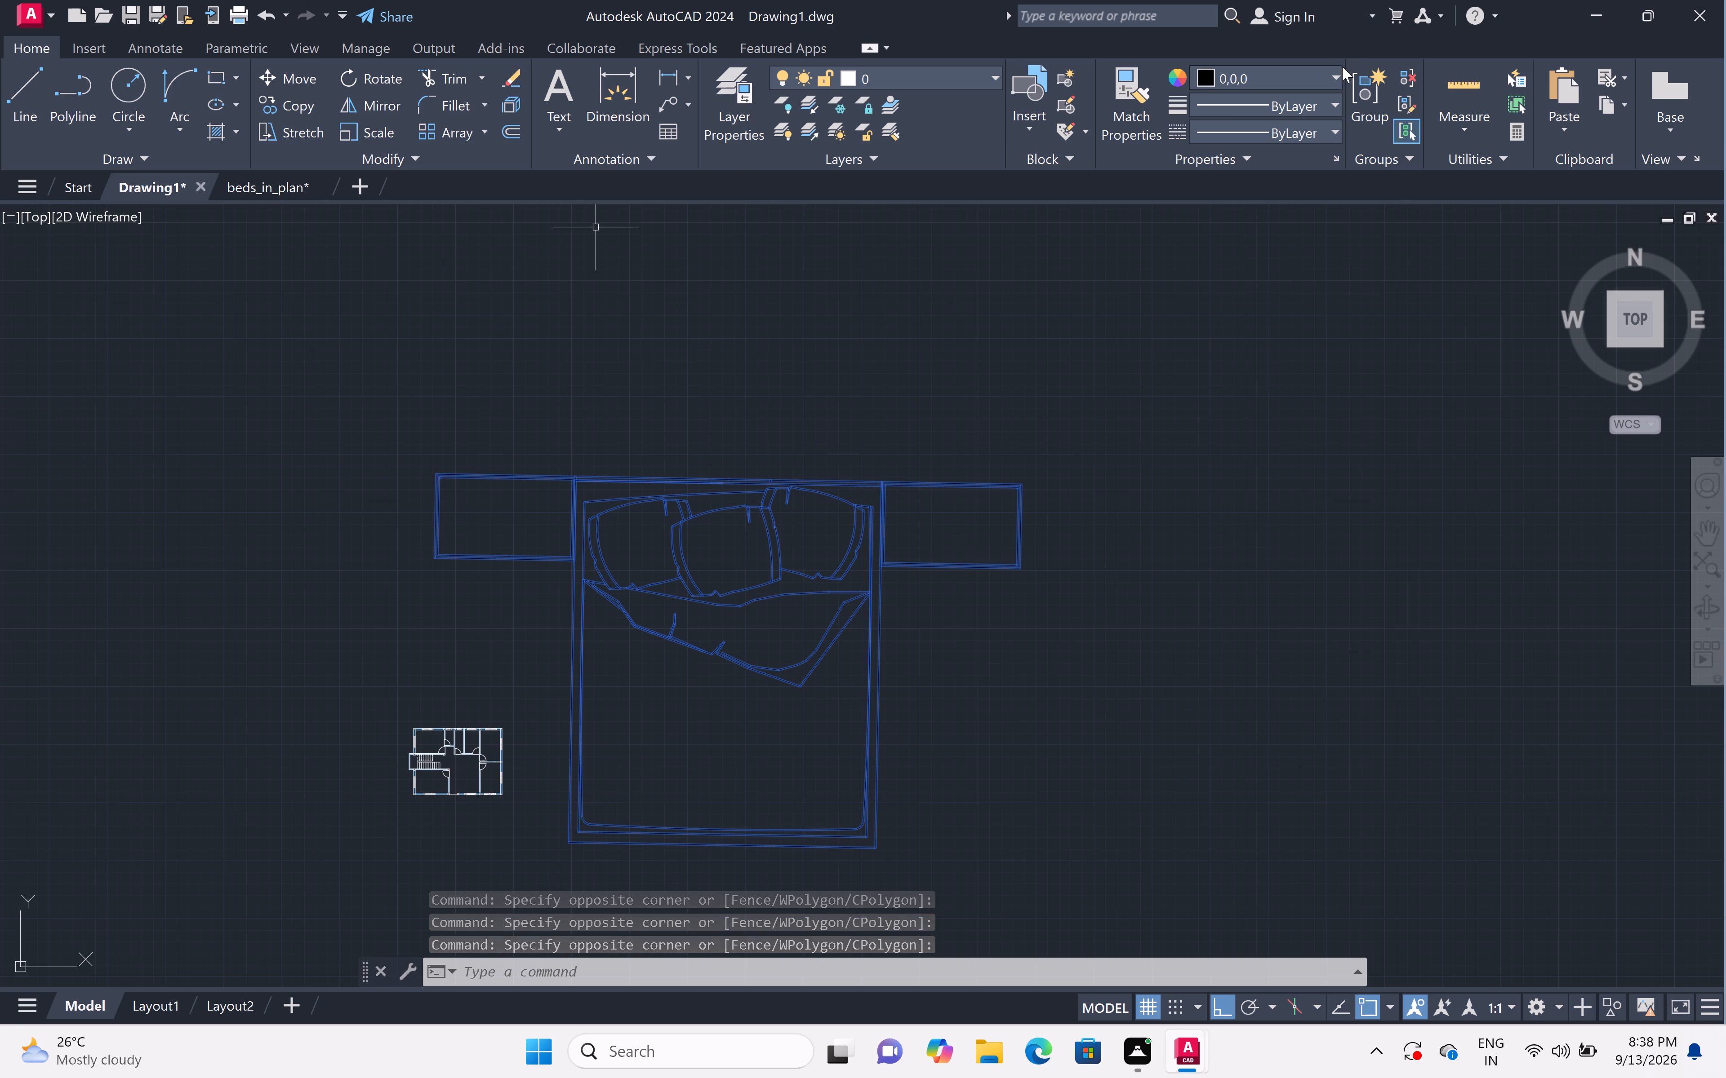
{"action": "left_click", "coordinate": [1332, 72]}
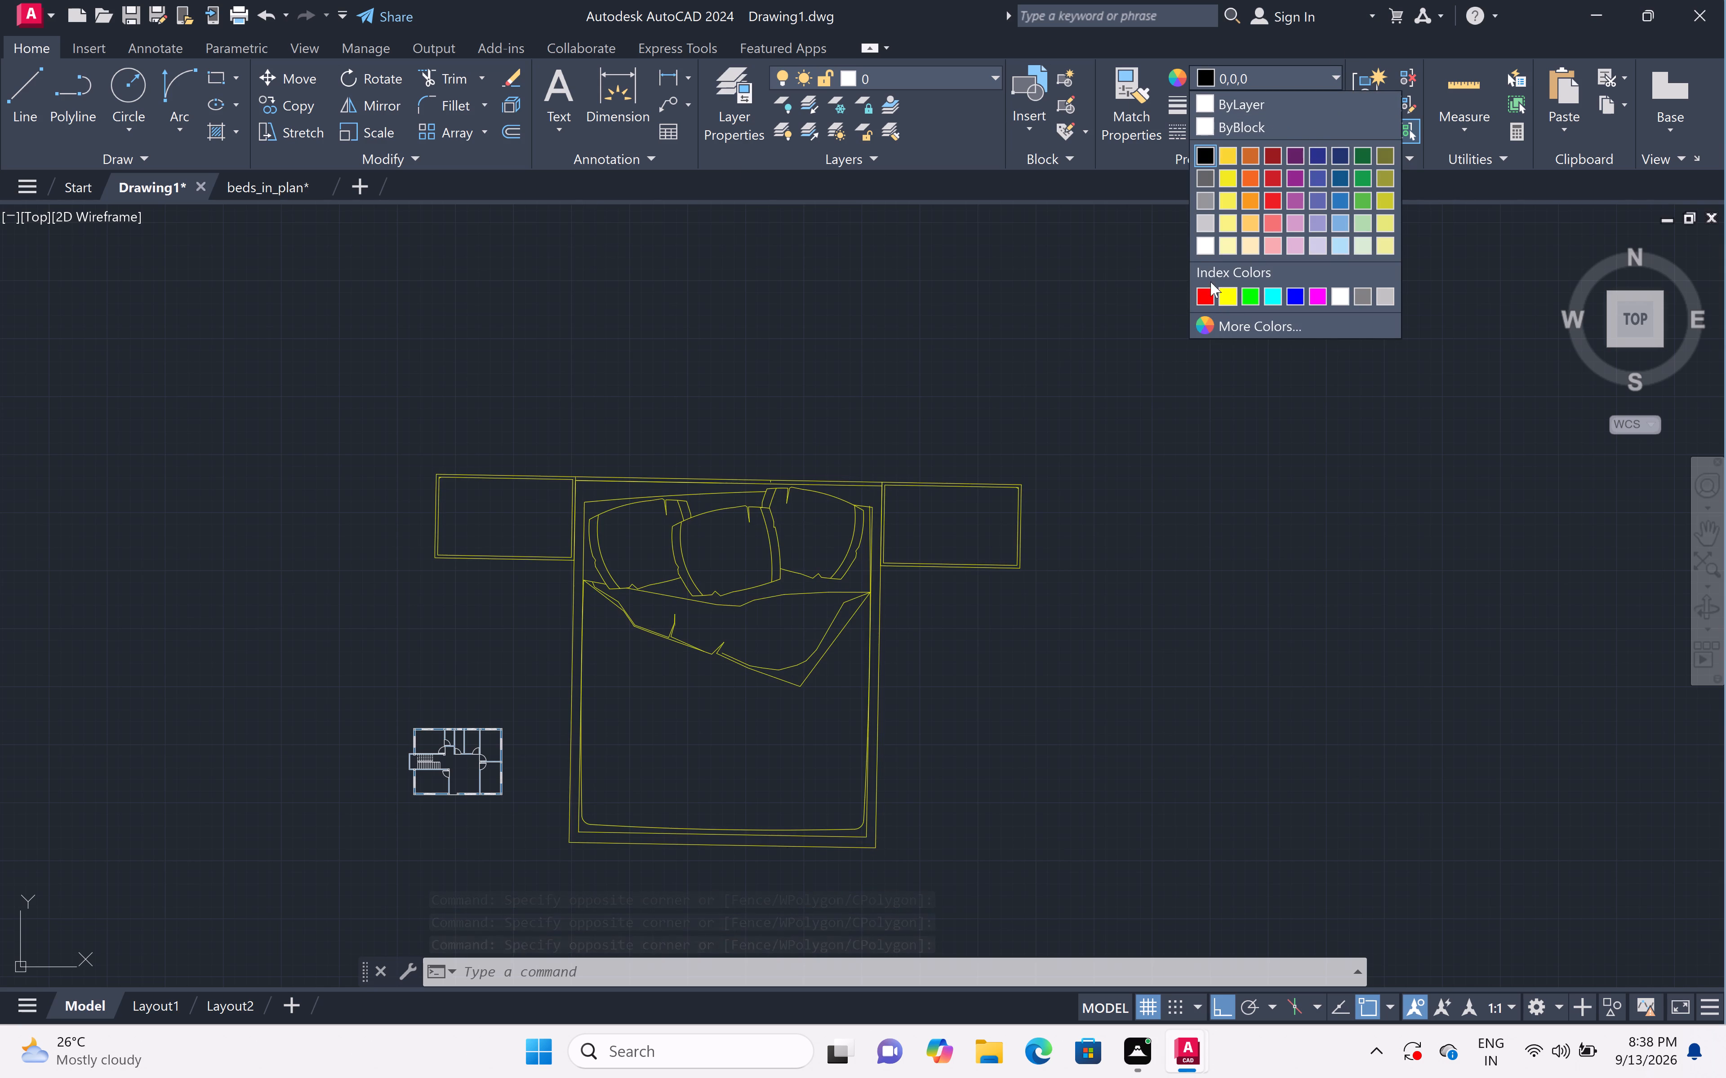
{"action": "left_click", "coordinate": [1200, 245]}
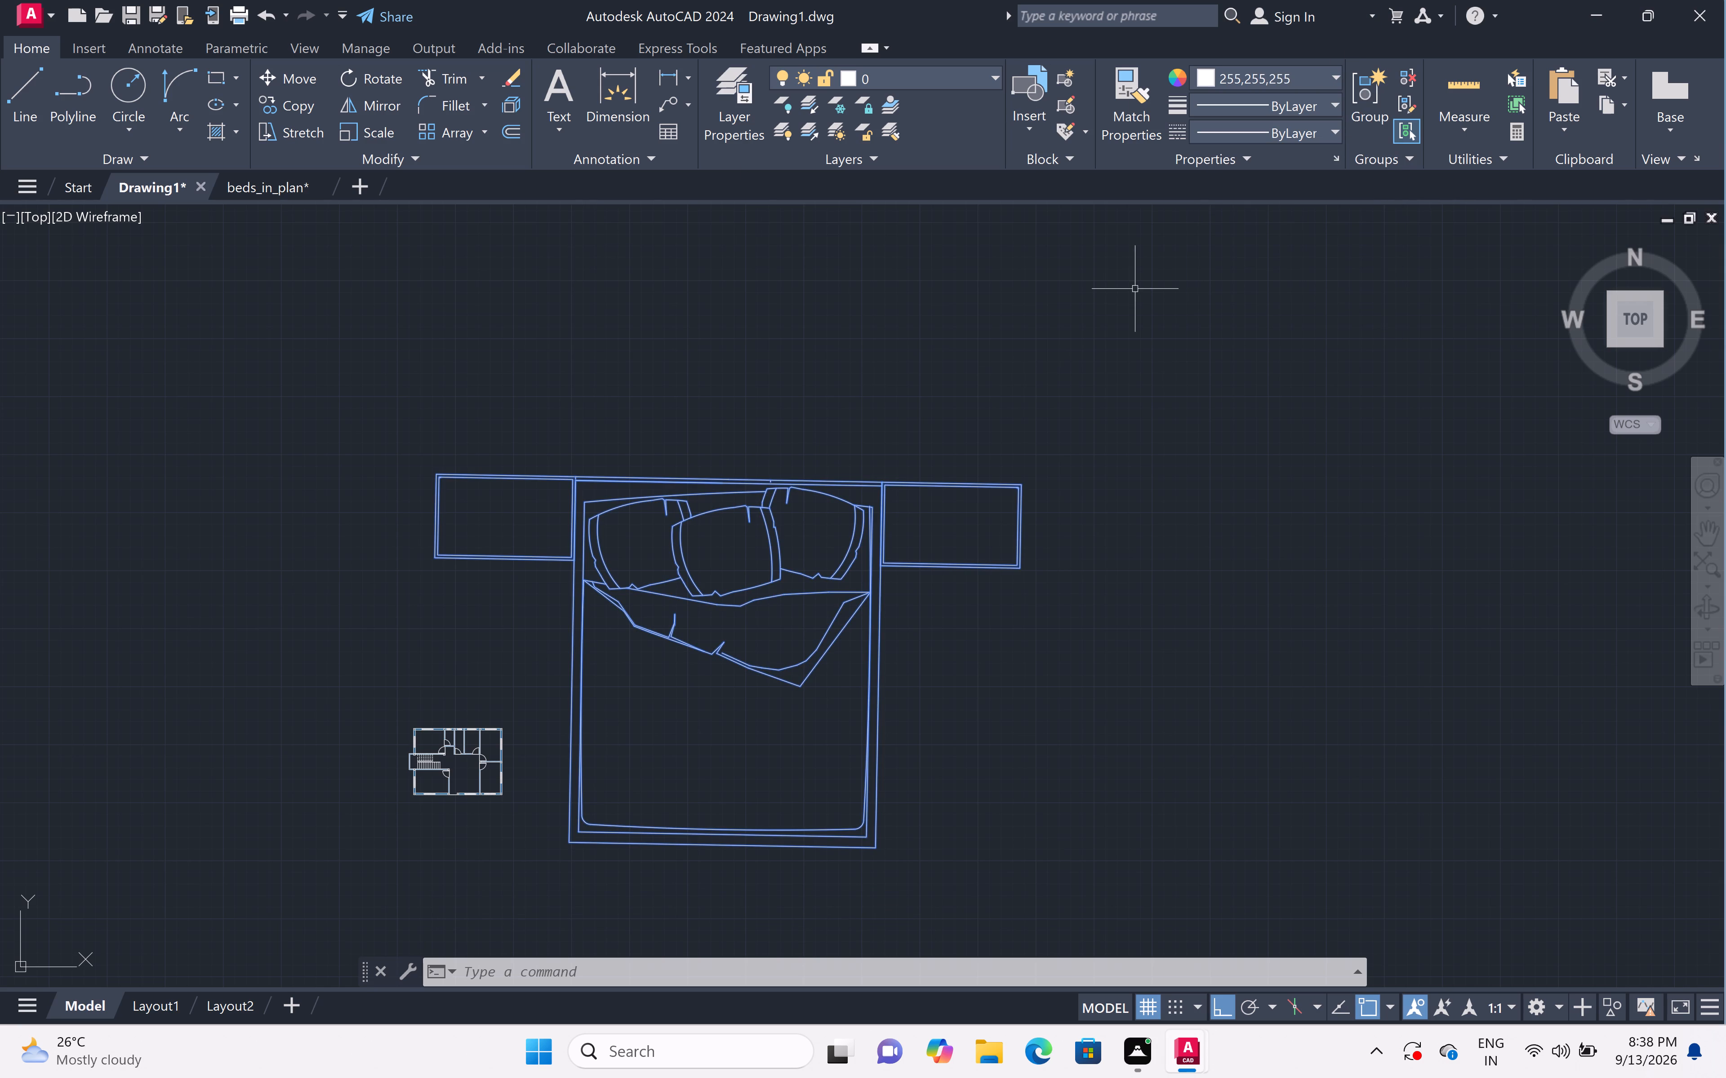
{"action": "key", "text": "Escape"}
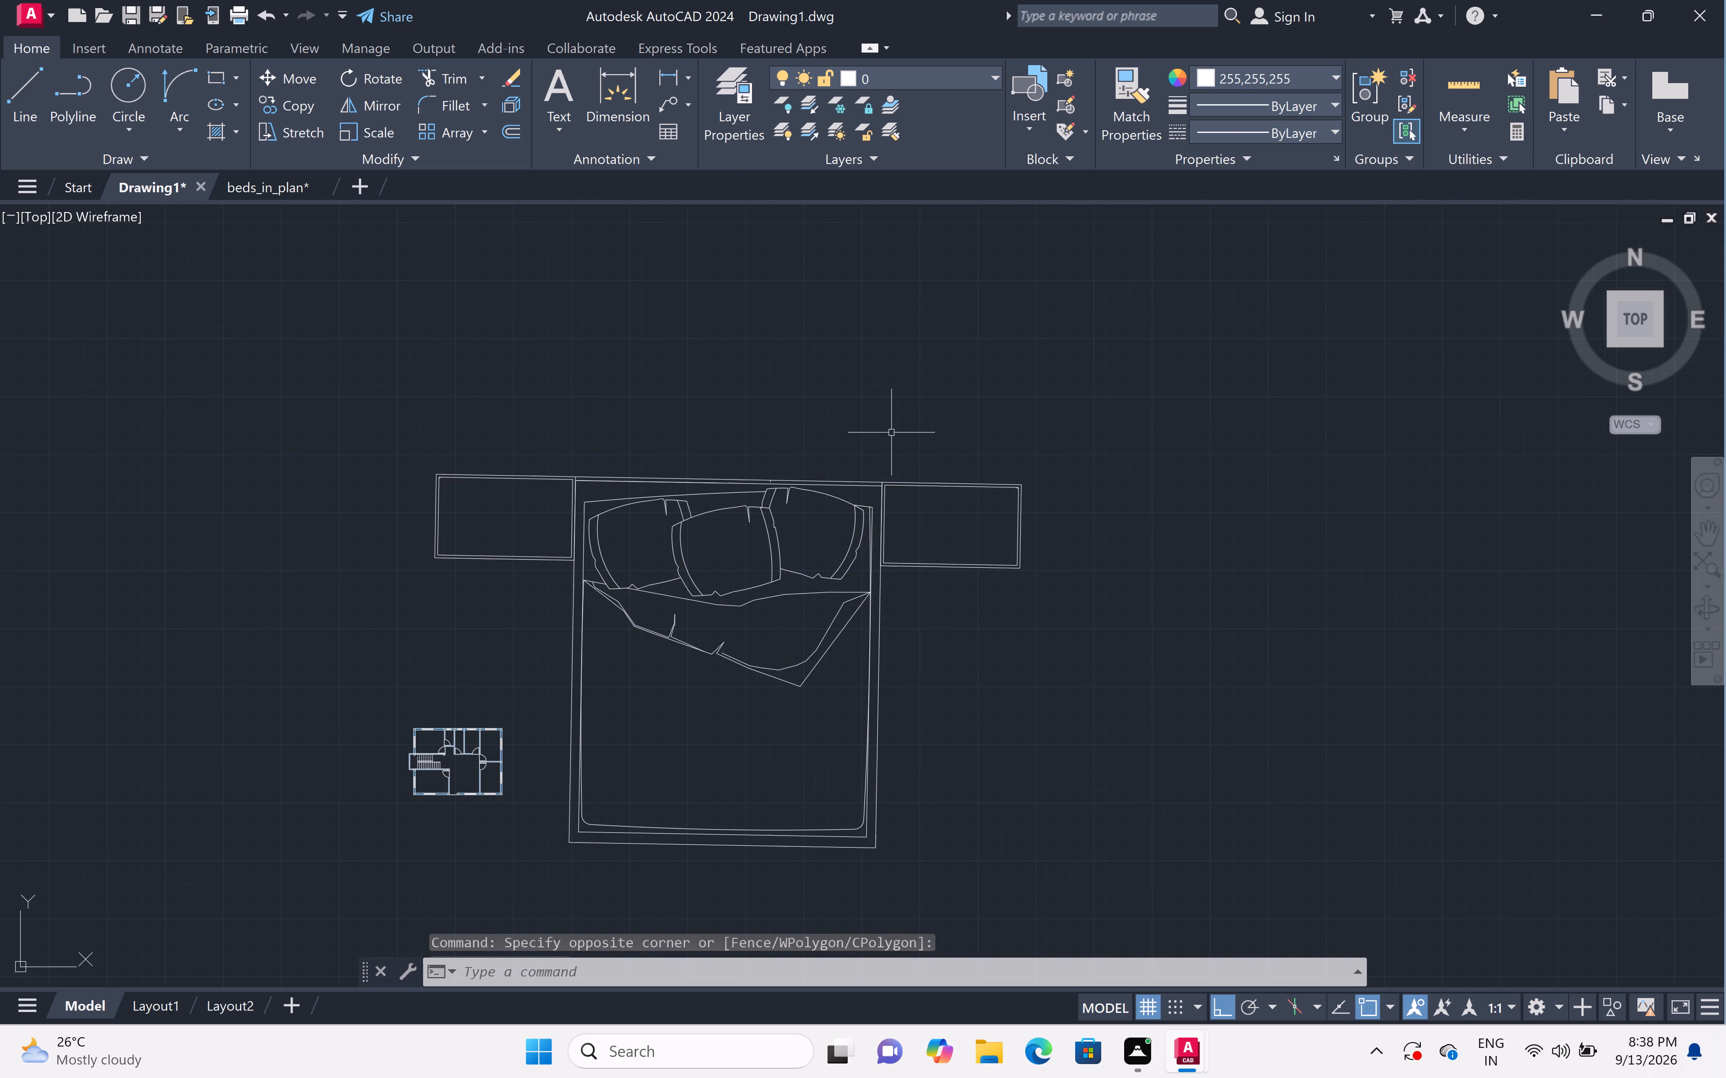
Scale the whole bed set down freehand from its northwest corner to just under half the floor plan's width.
{"action": "left_click", "coordinate": [1249, 391]}
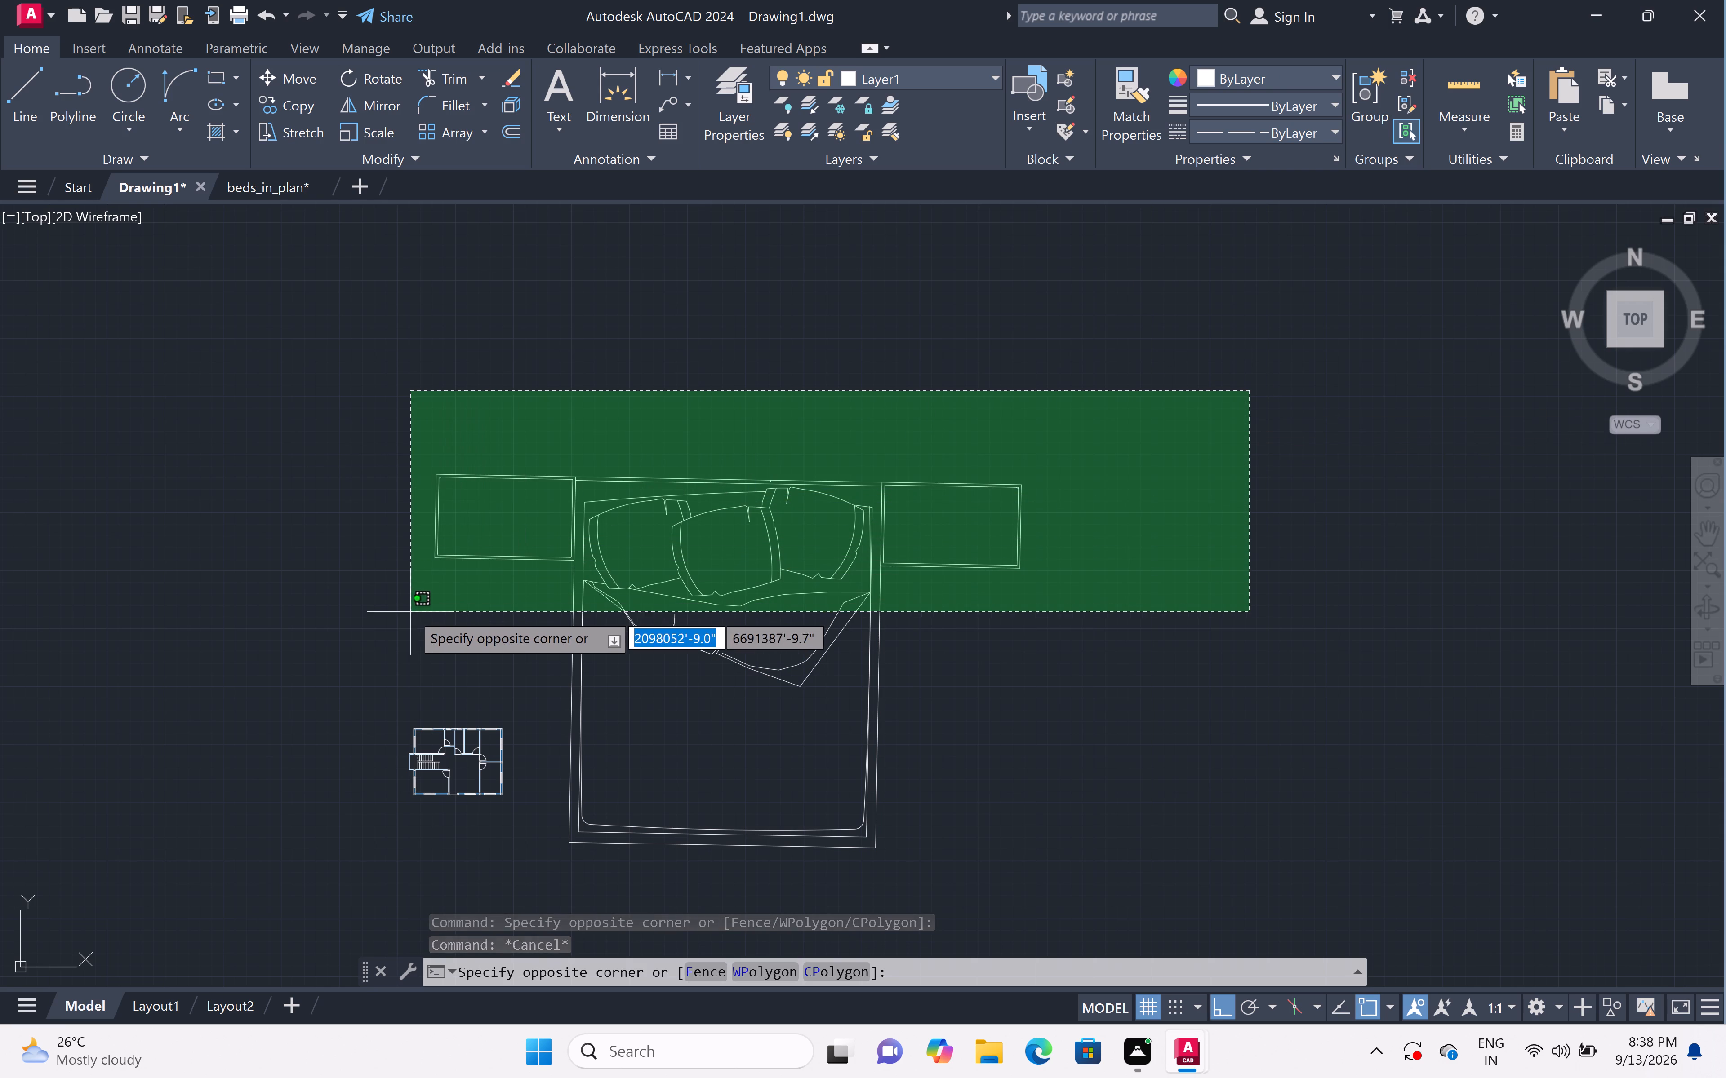
{"action": "left_click", "coordinate": [420, 690]}
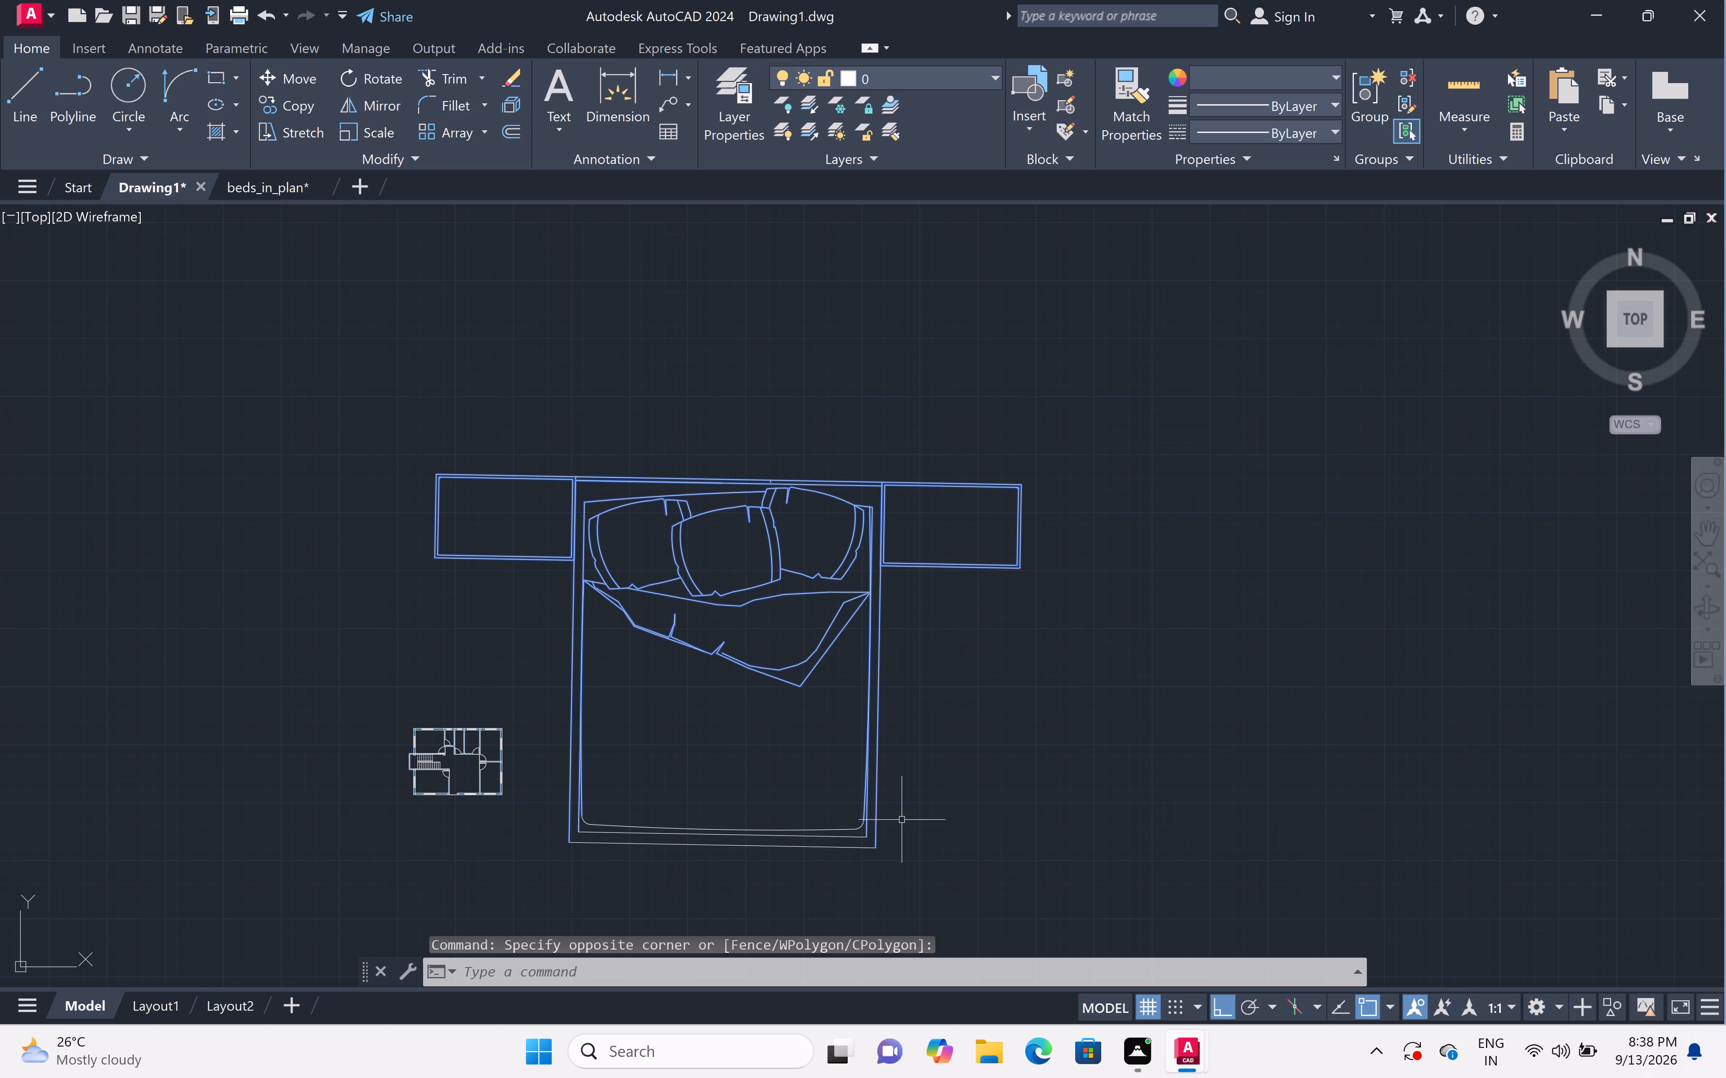
{"action": "left_click", "coordinate": [902, 807]}
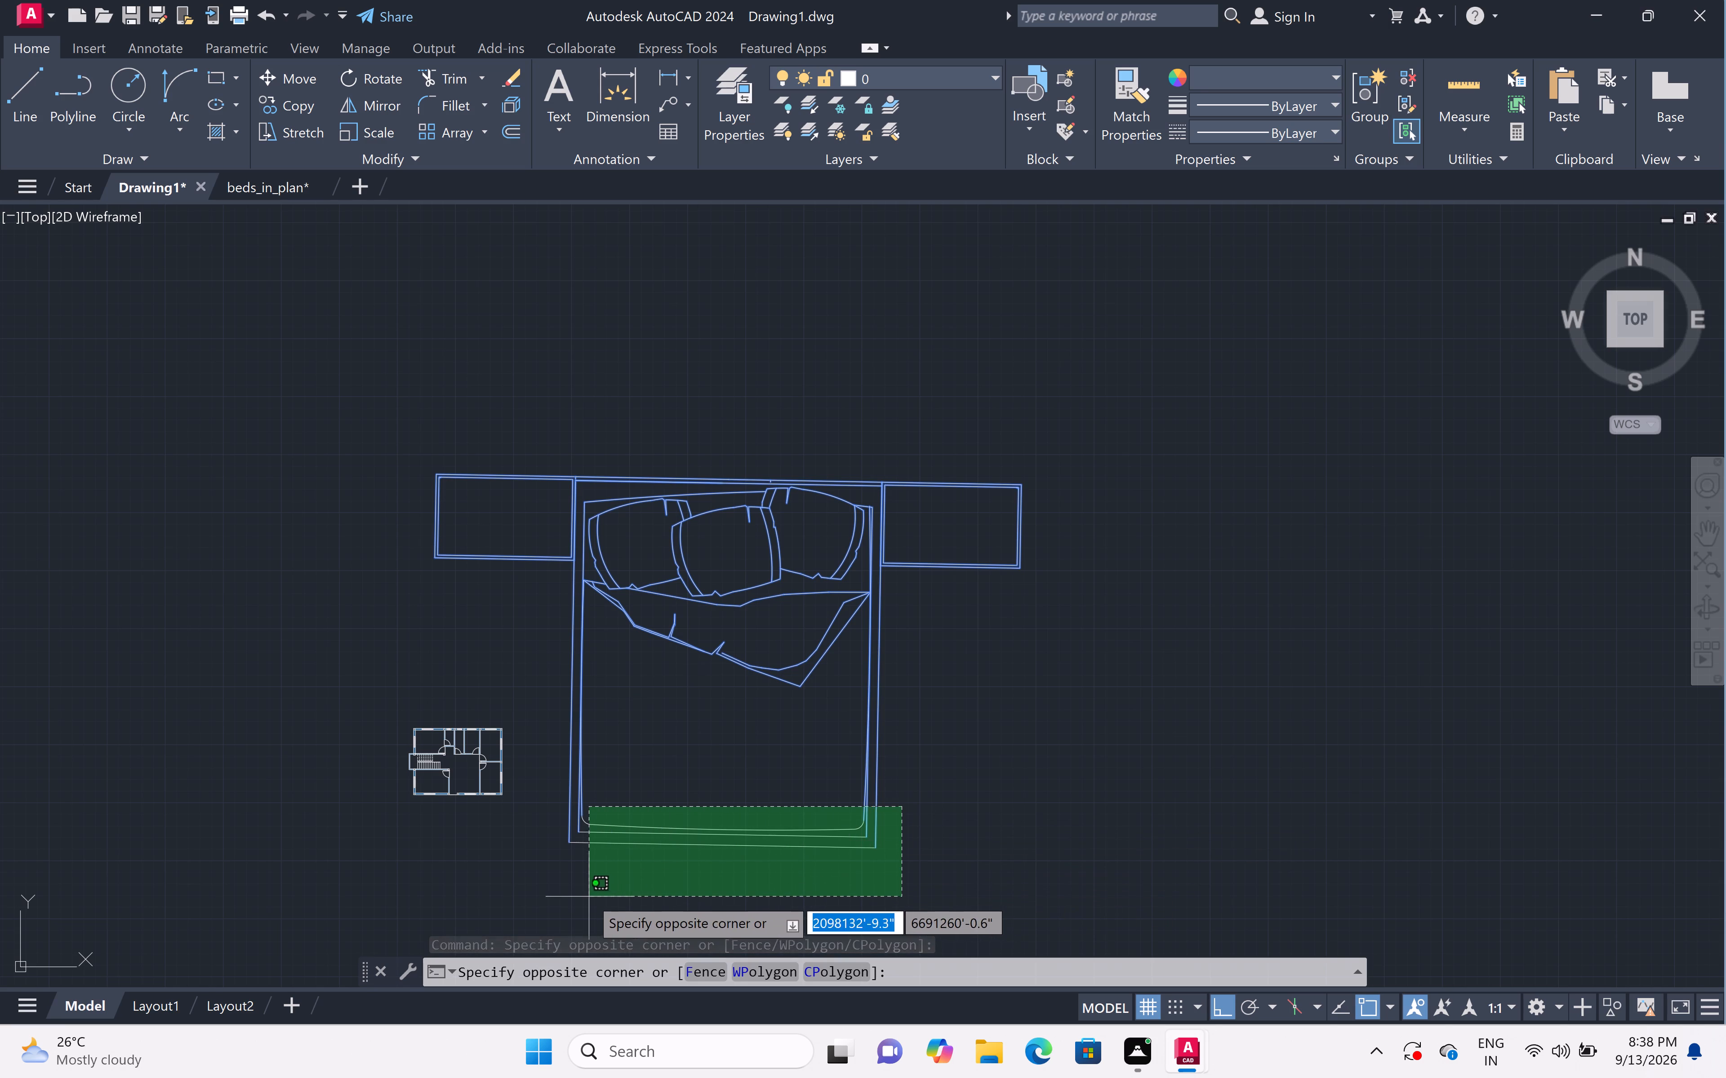
{"action": "left_click", "coordinate": [563, 891]}
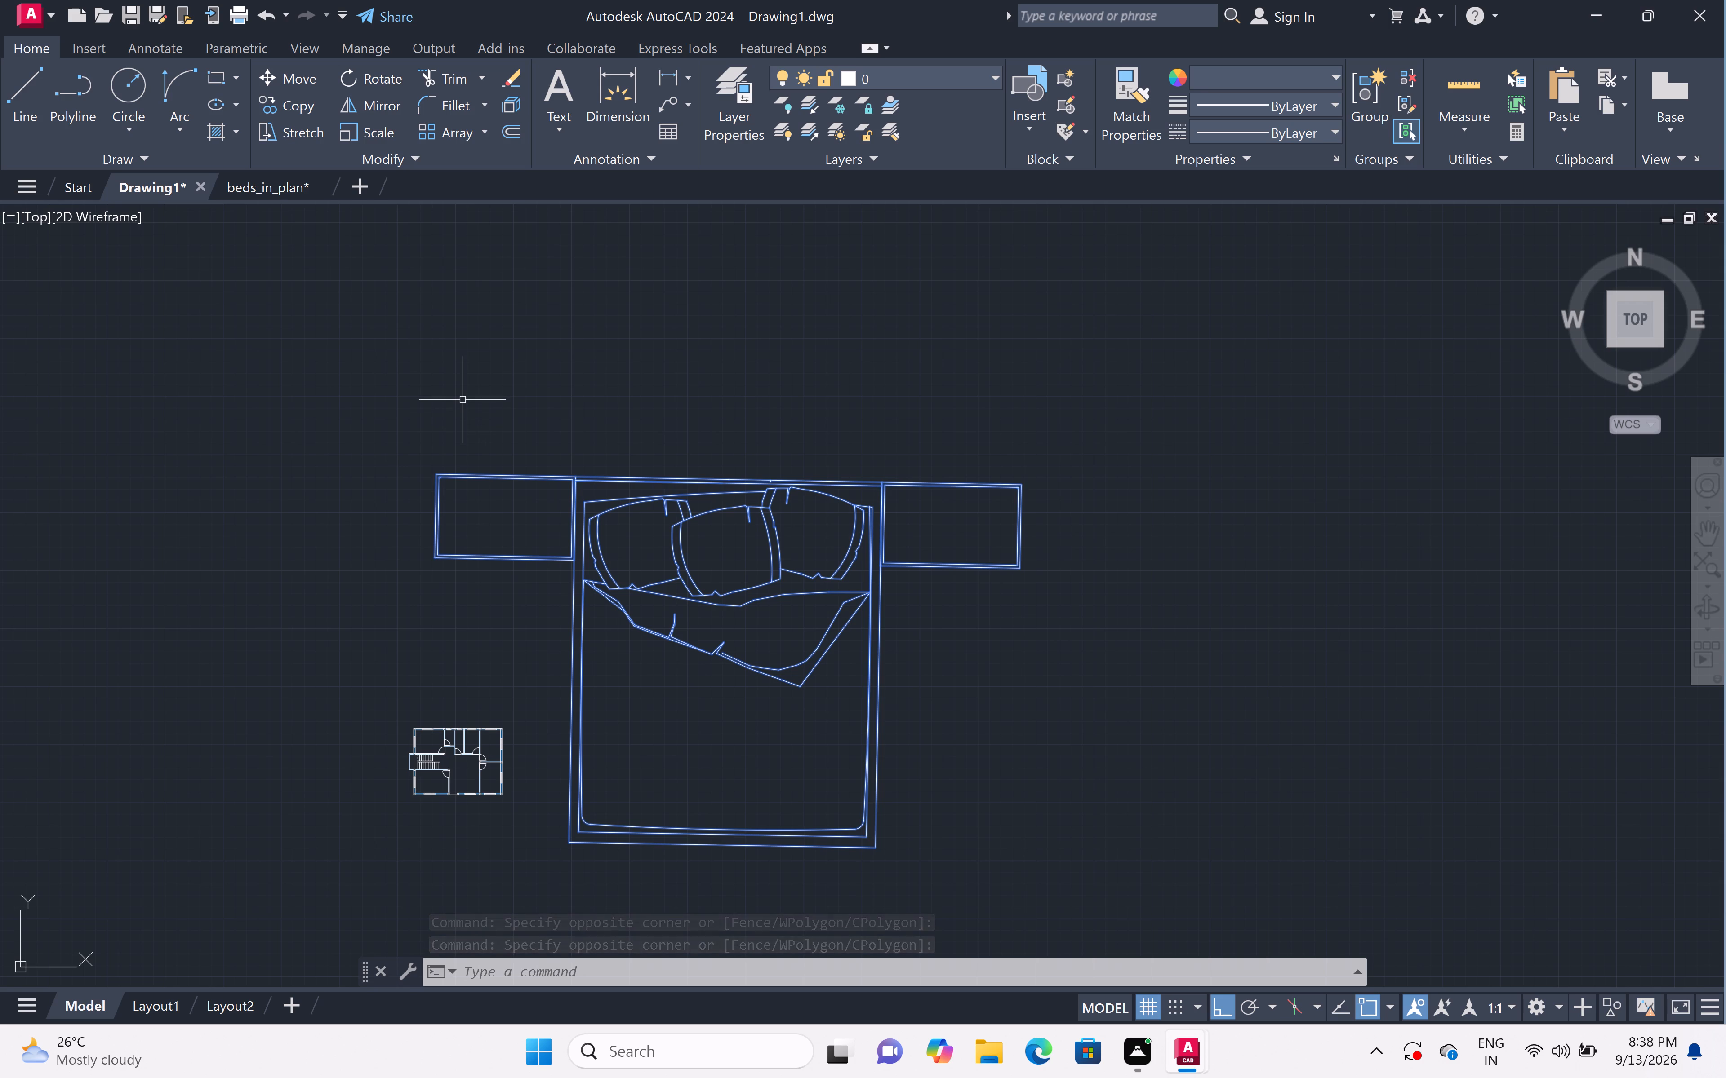
{"action": "right_click", "coordinate": [458, 413]}
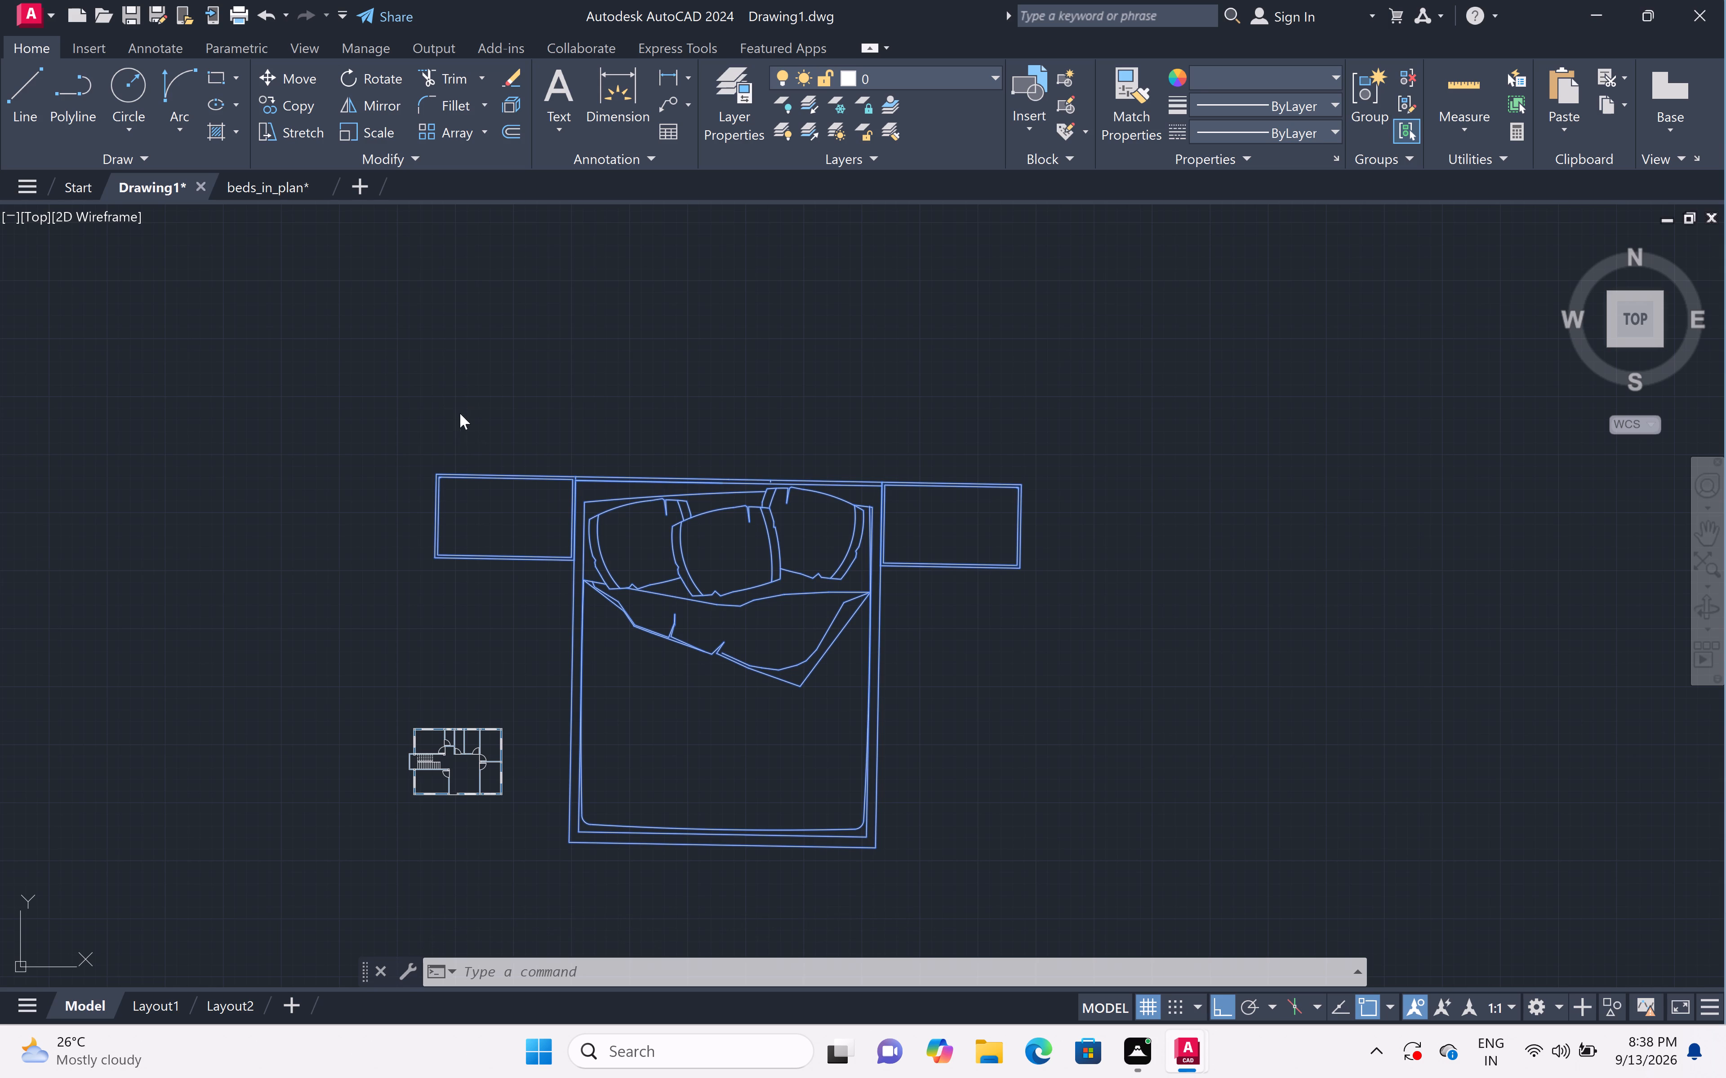
{"action": "left_click", "coordinate": [604, 625]}
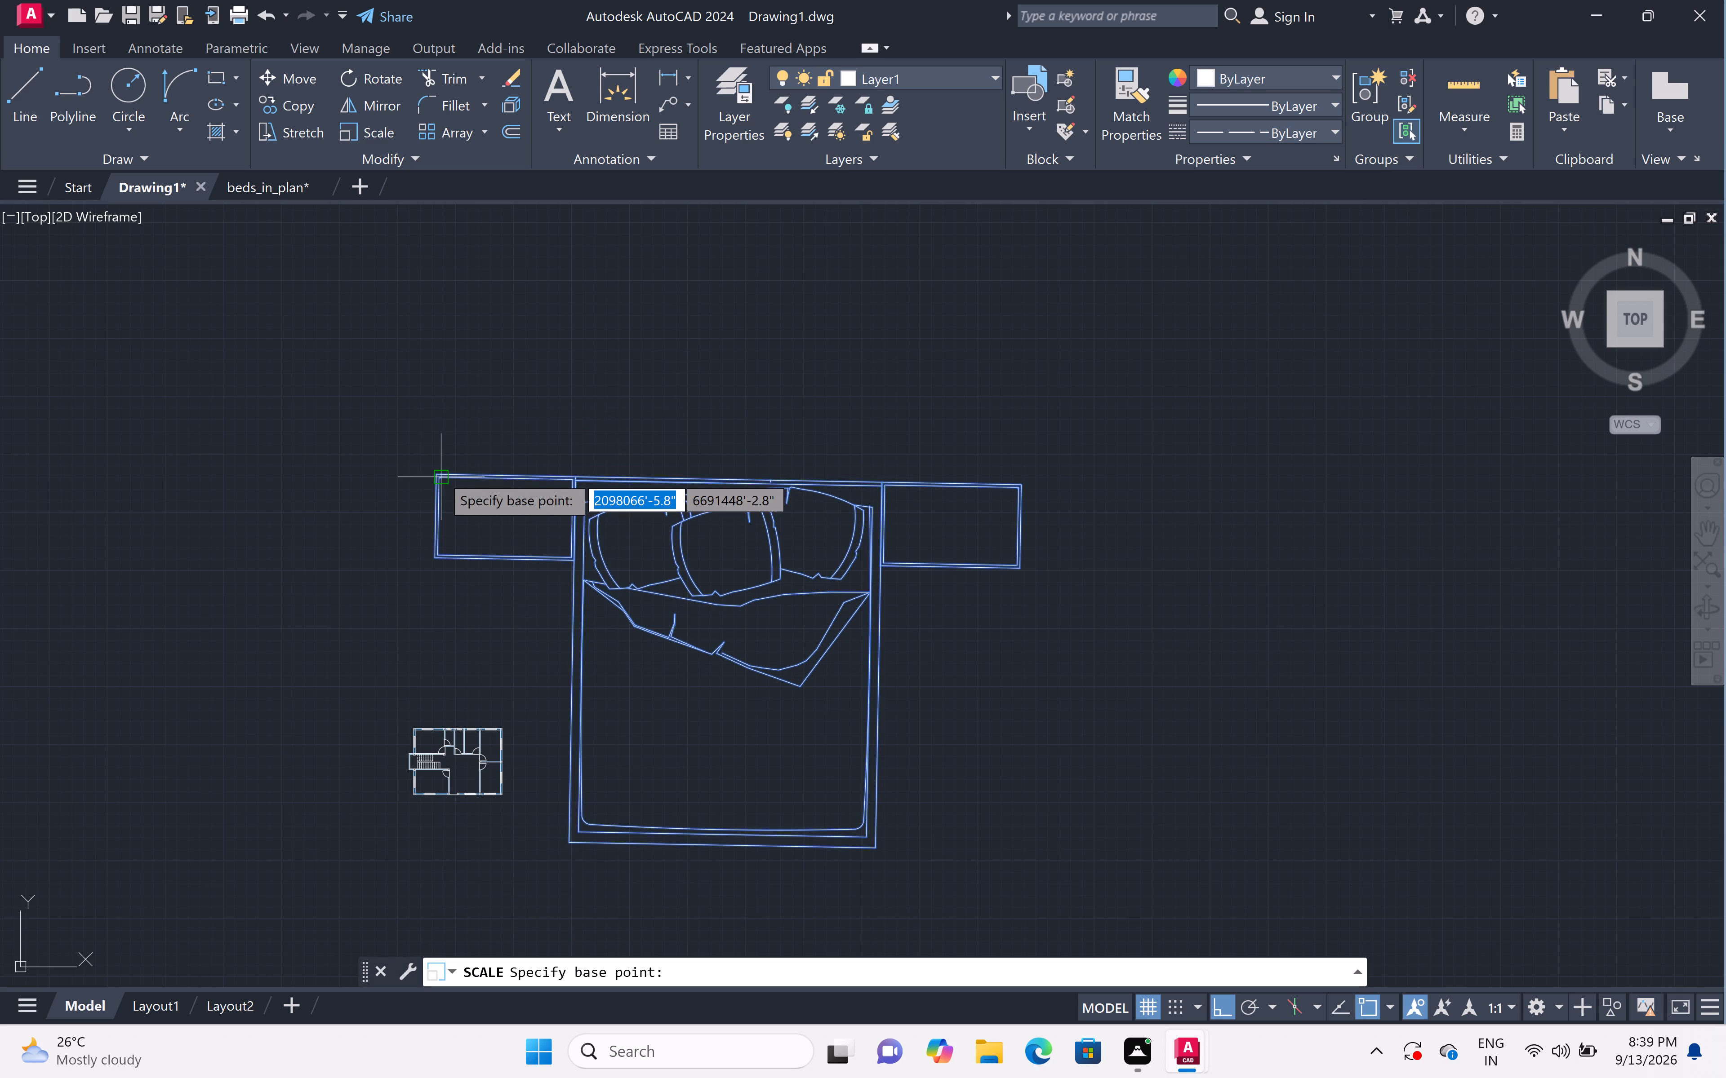
{"action": "scroll", "coordinate": [437, 473], "scroll_direction": "up", "scroll_amount": 2}
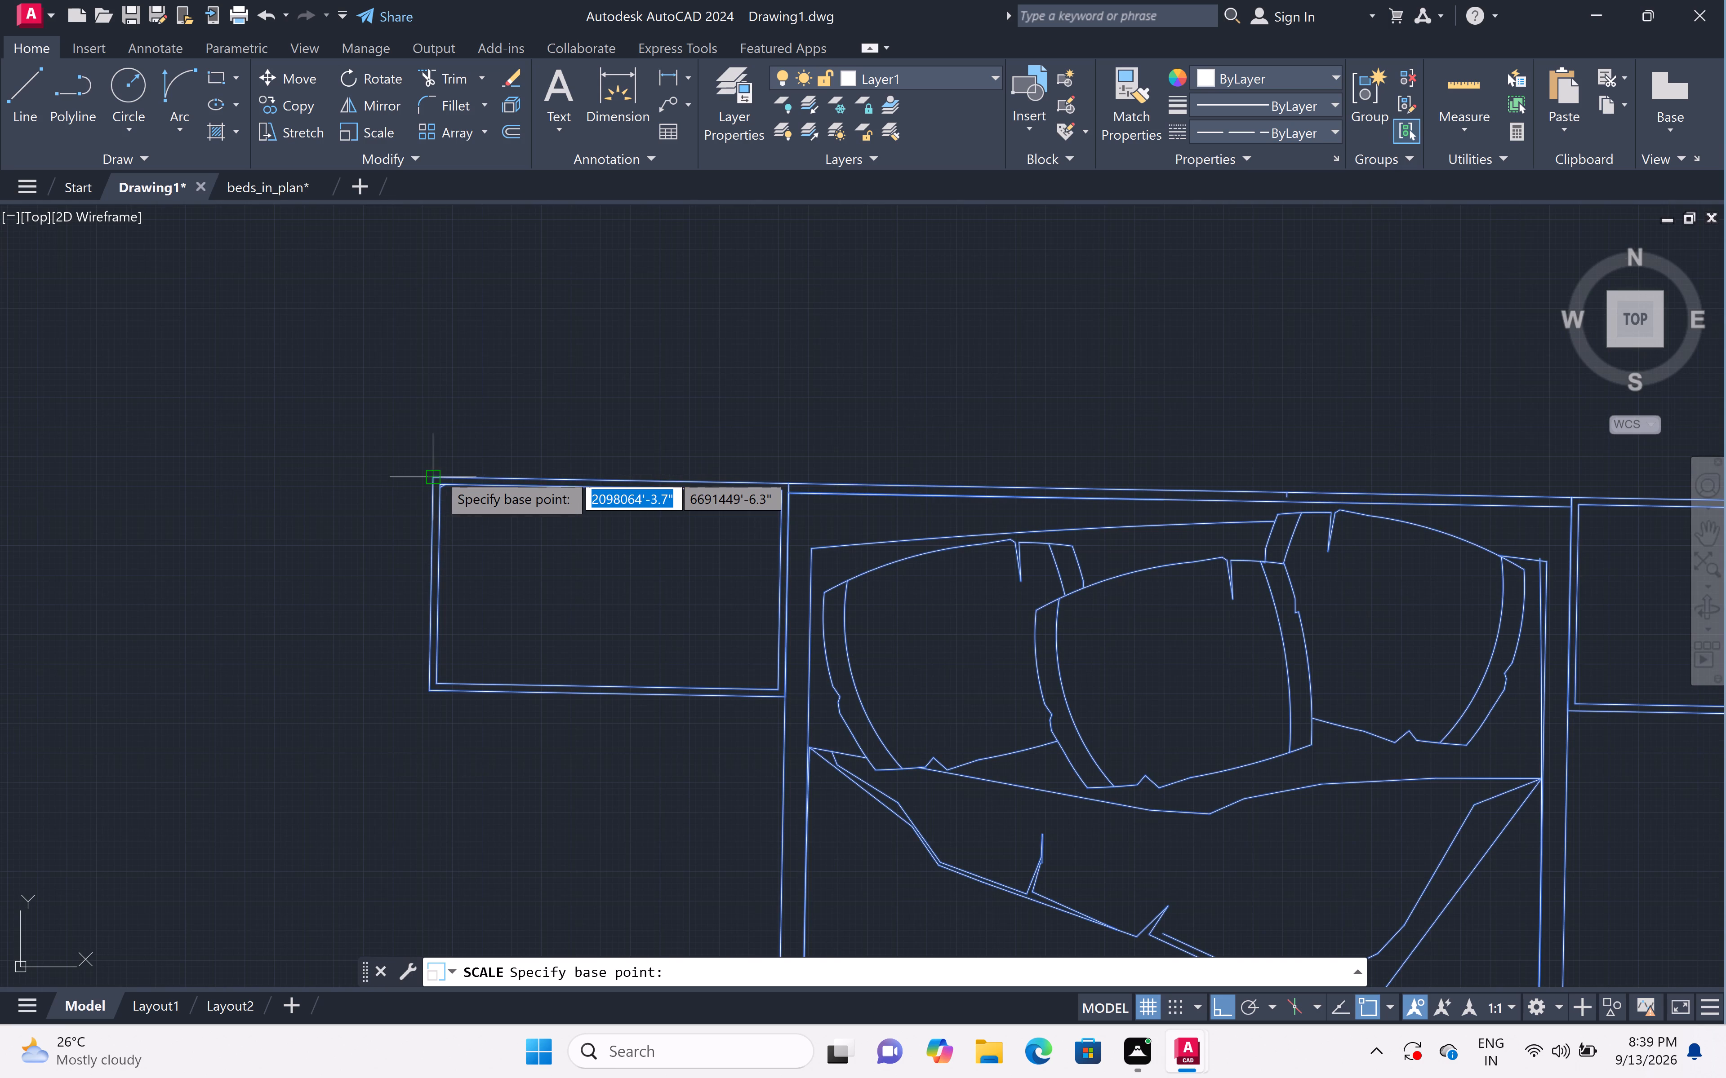
{"action": "left_click", "coordinate": [436, 473]}
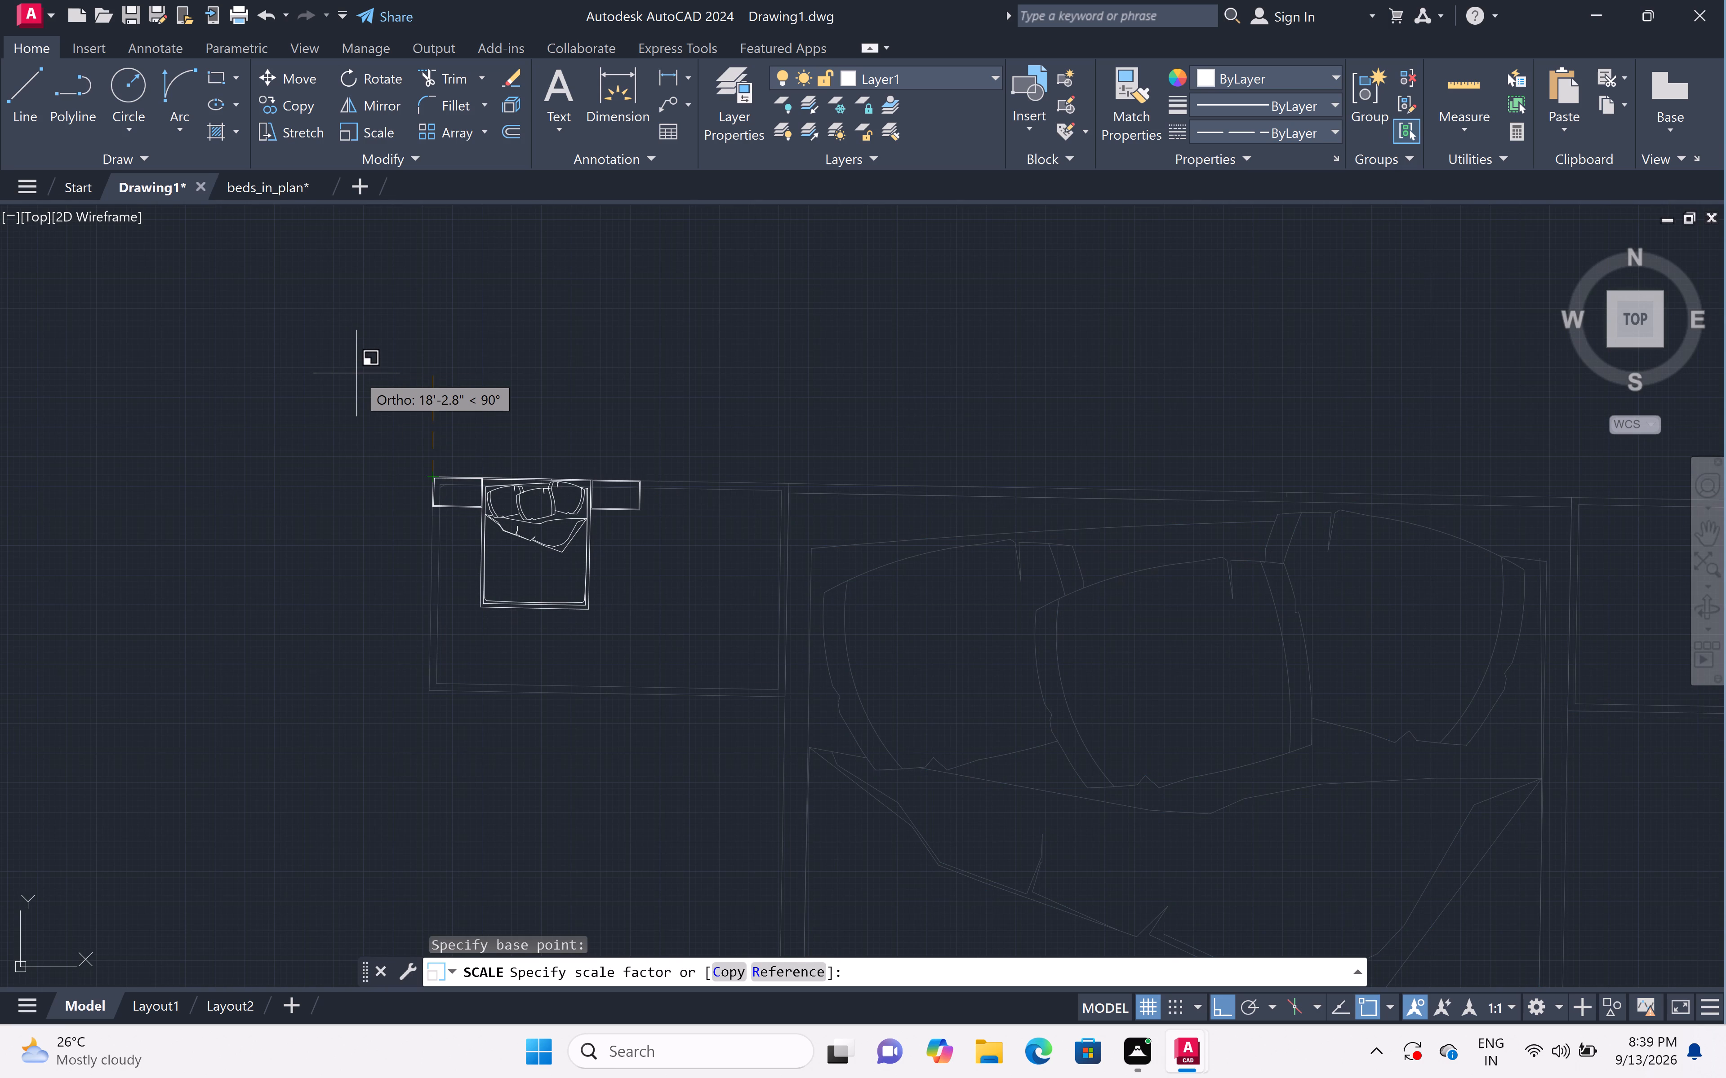
{"action": "scroll", "coordinate": [356, 373], "scroll_direction": "up", "scroll_amount": 1}
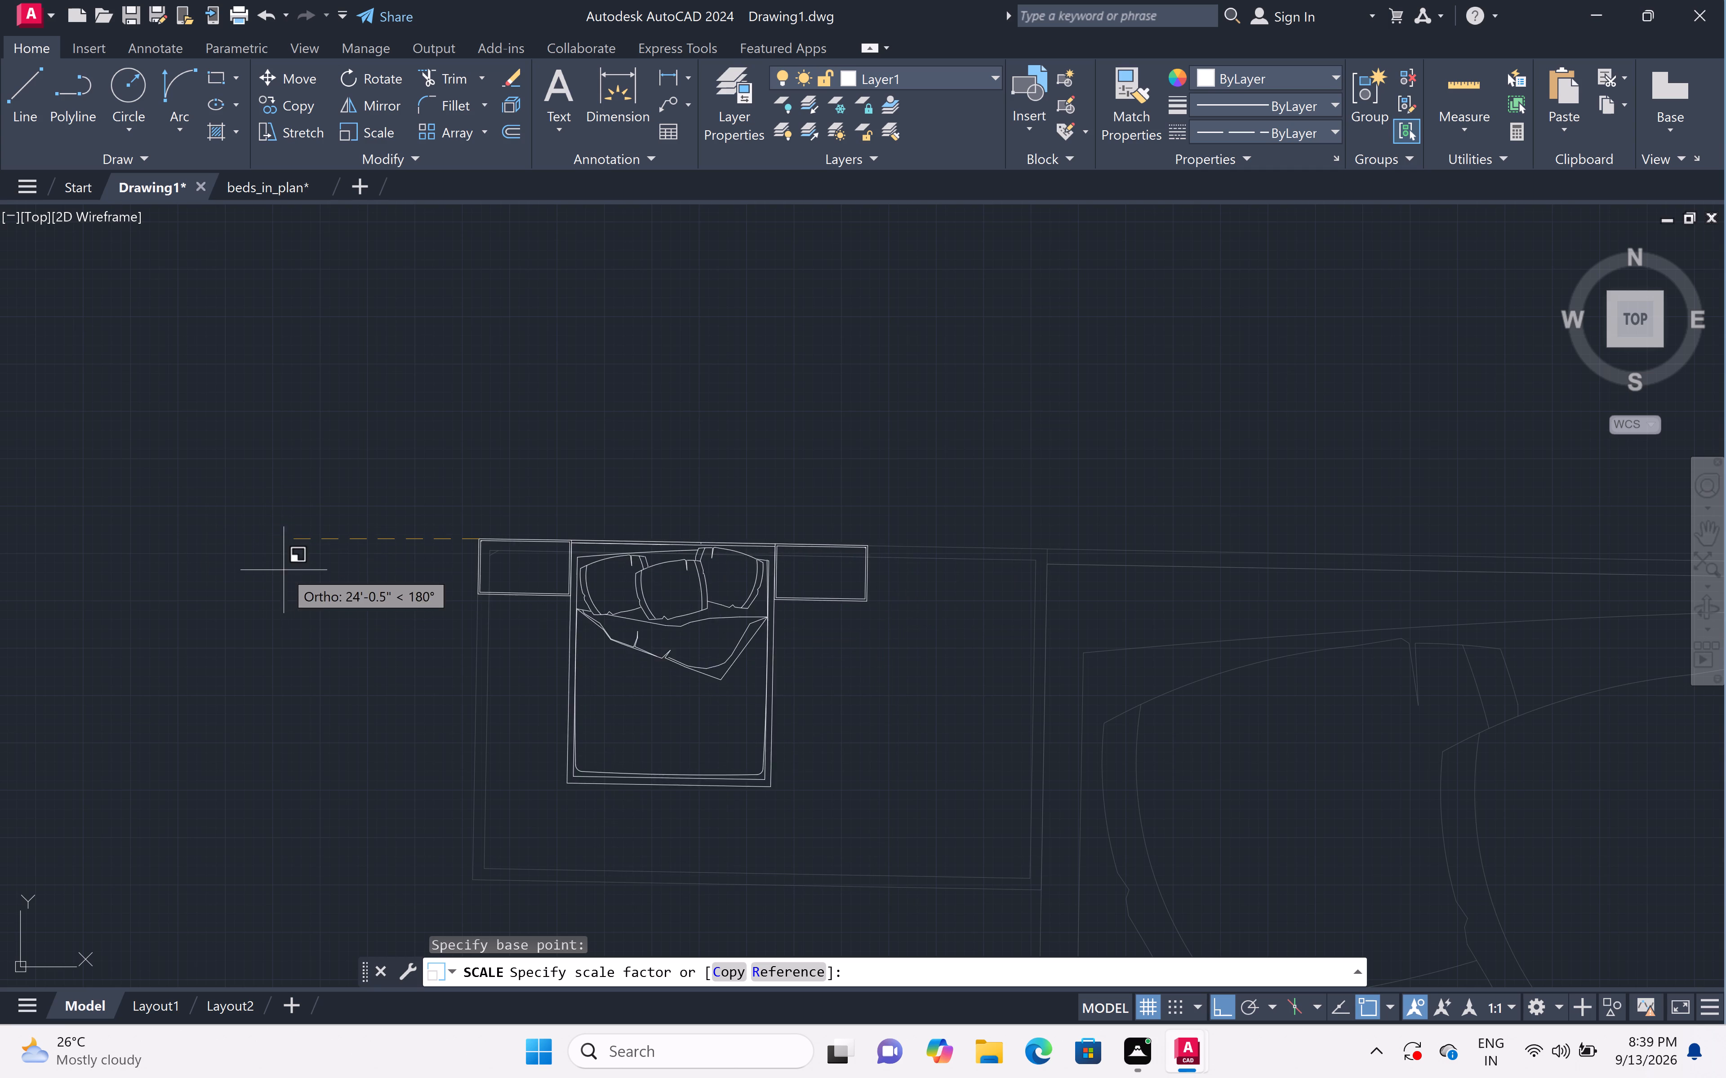
{"action": "left_click", "coordinate": [454, 620]}
Move the reduced bed set about 159'-6" straight south, placing it just below the floor plan.
{"action": "scroll", "coordinate": [455, 598], "scroll_direction": "down", "scroll_amount": 4}
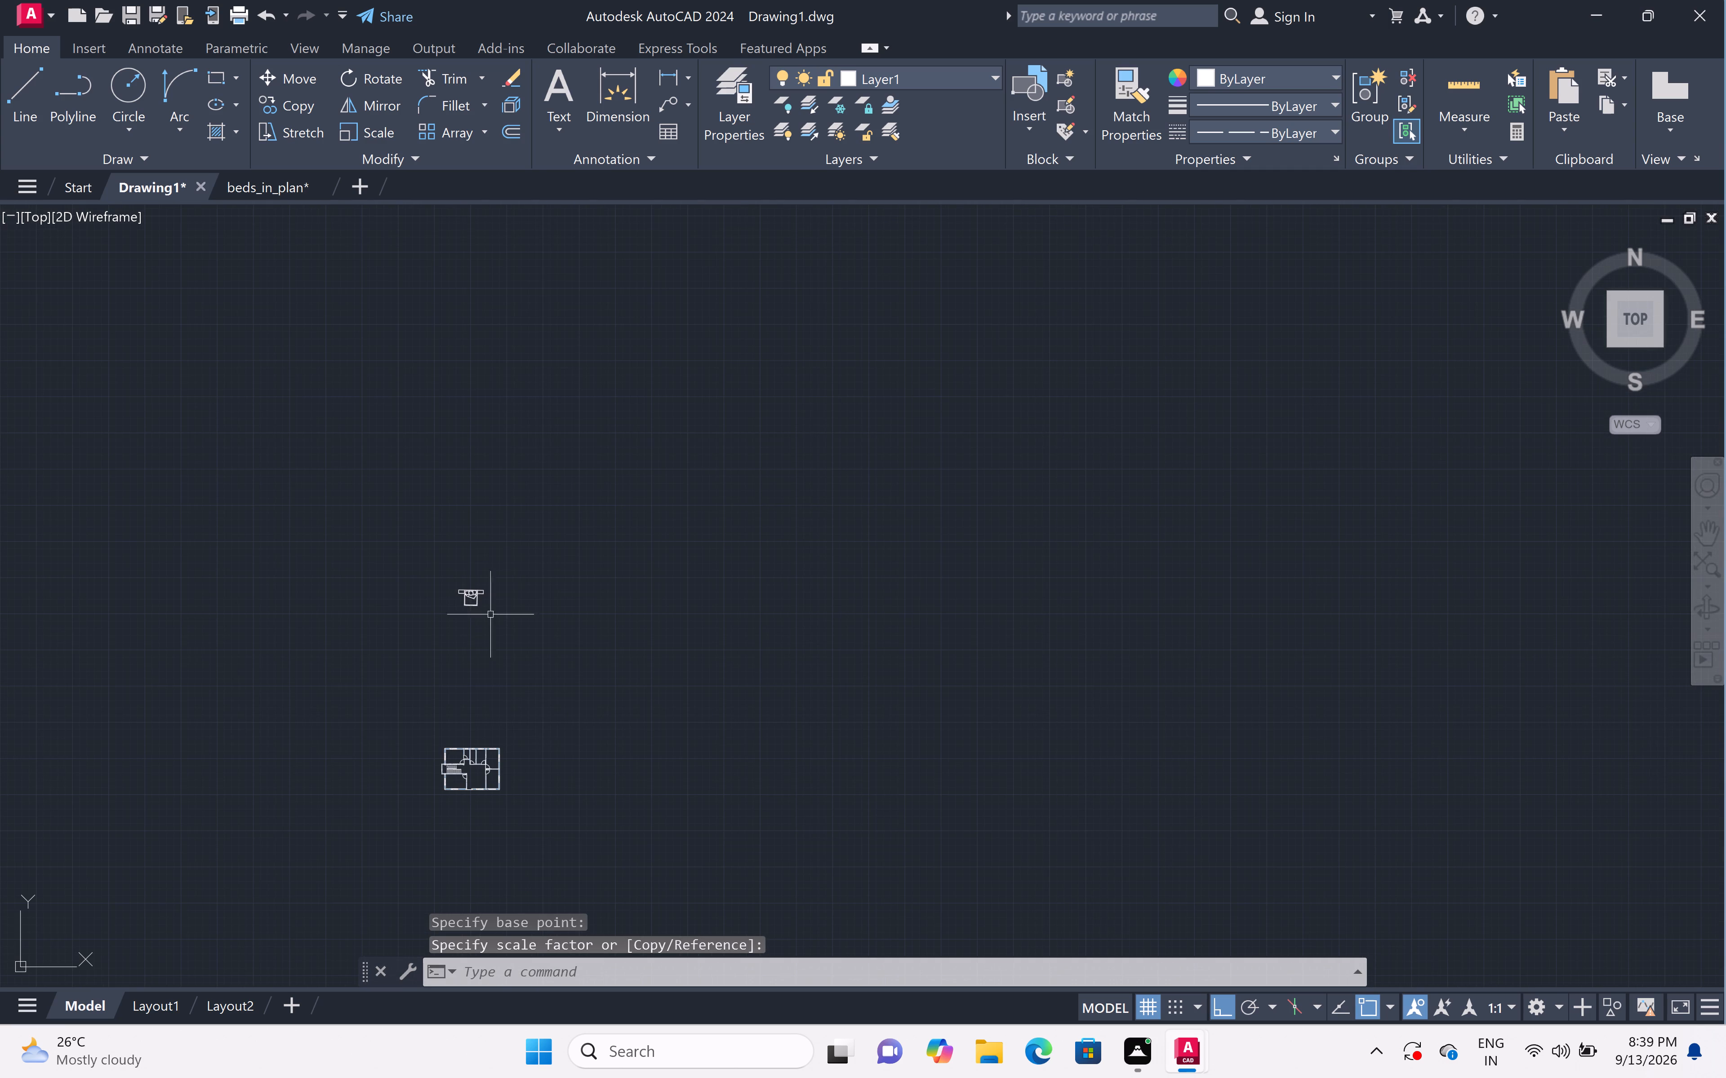
{"action": "double_click", "coordinate": [530, 558]}
{"action": "left_click", "coordinate": [331, 670]}
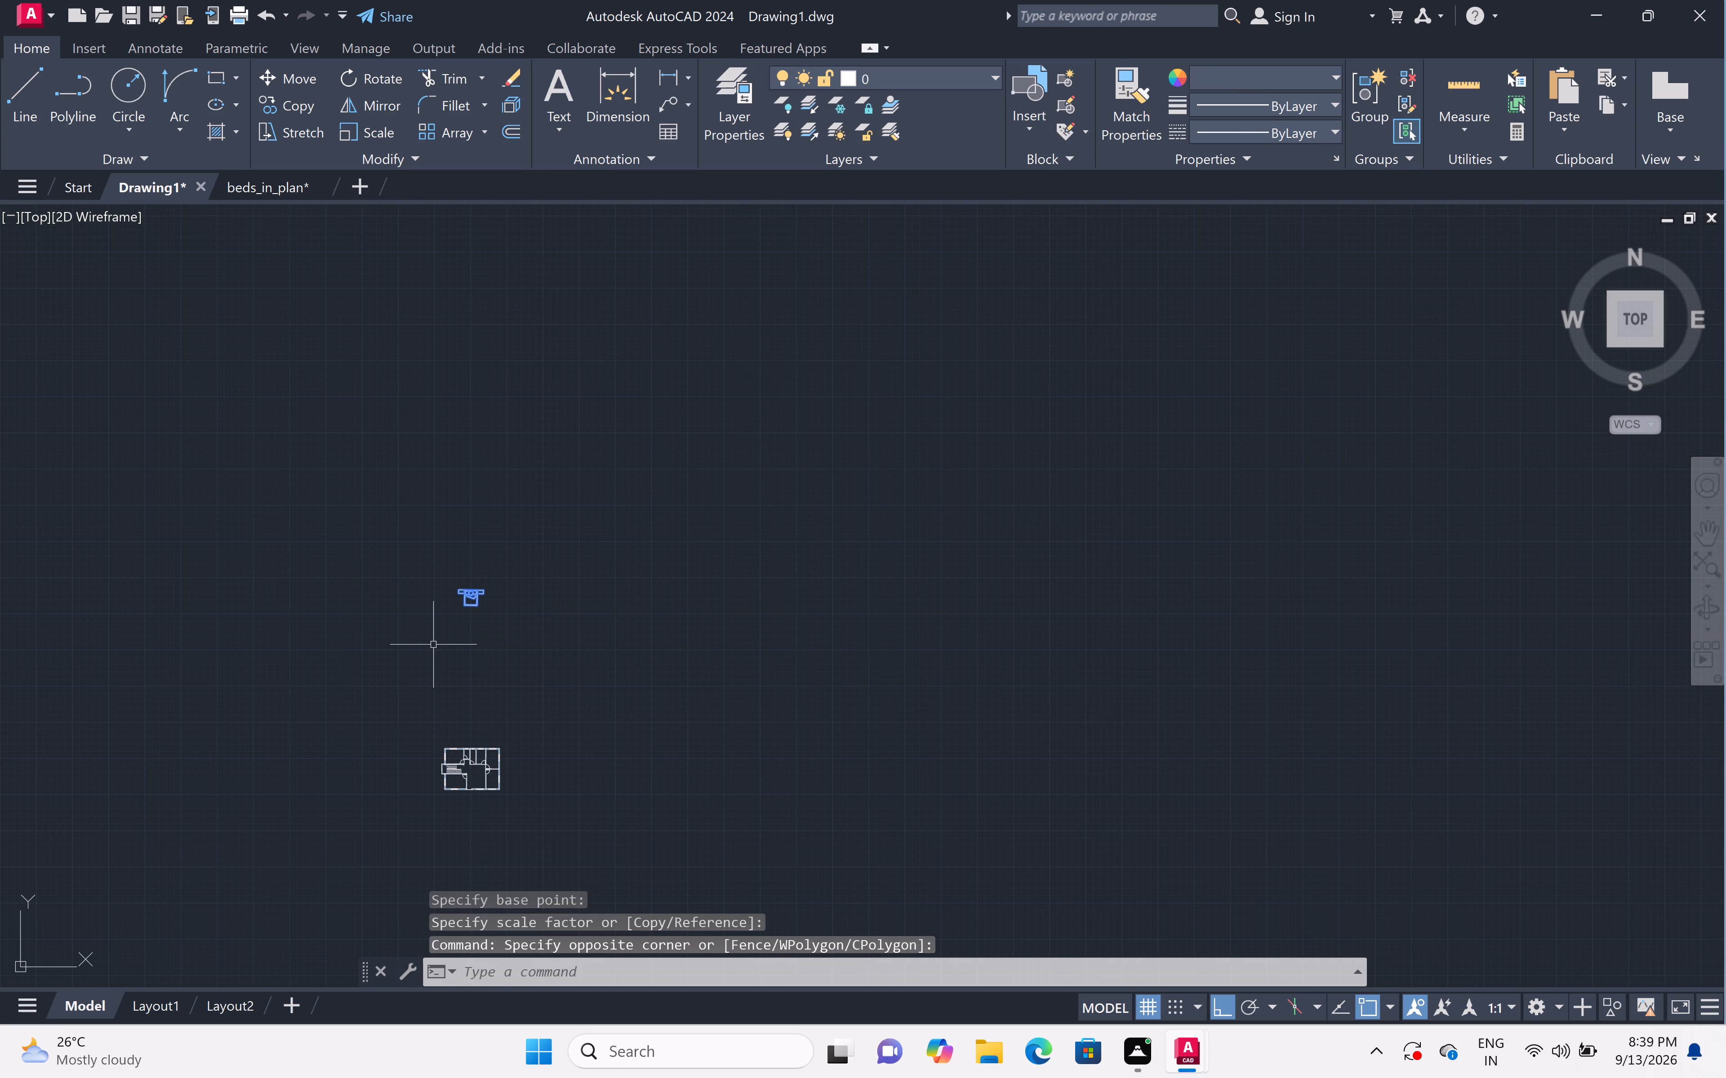
{"action": "key", "text": "m"}
{"action": "key", "text": "space"}
{"action": "left_click", "coordinate": [473, 612]}
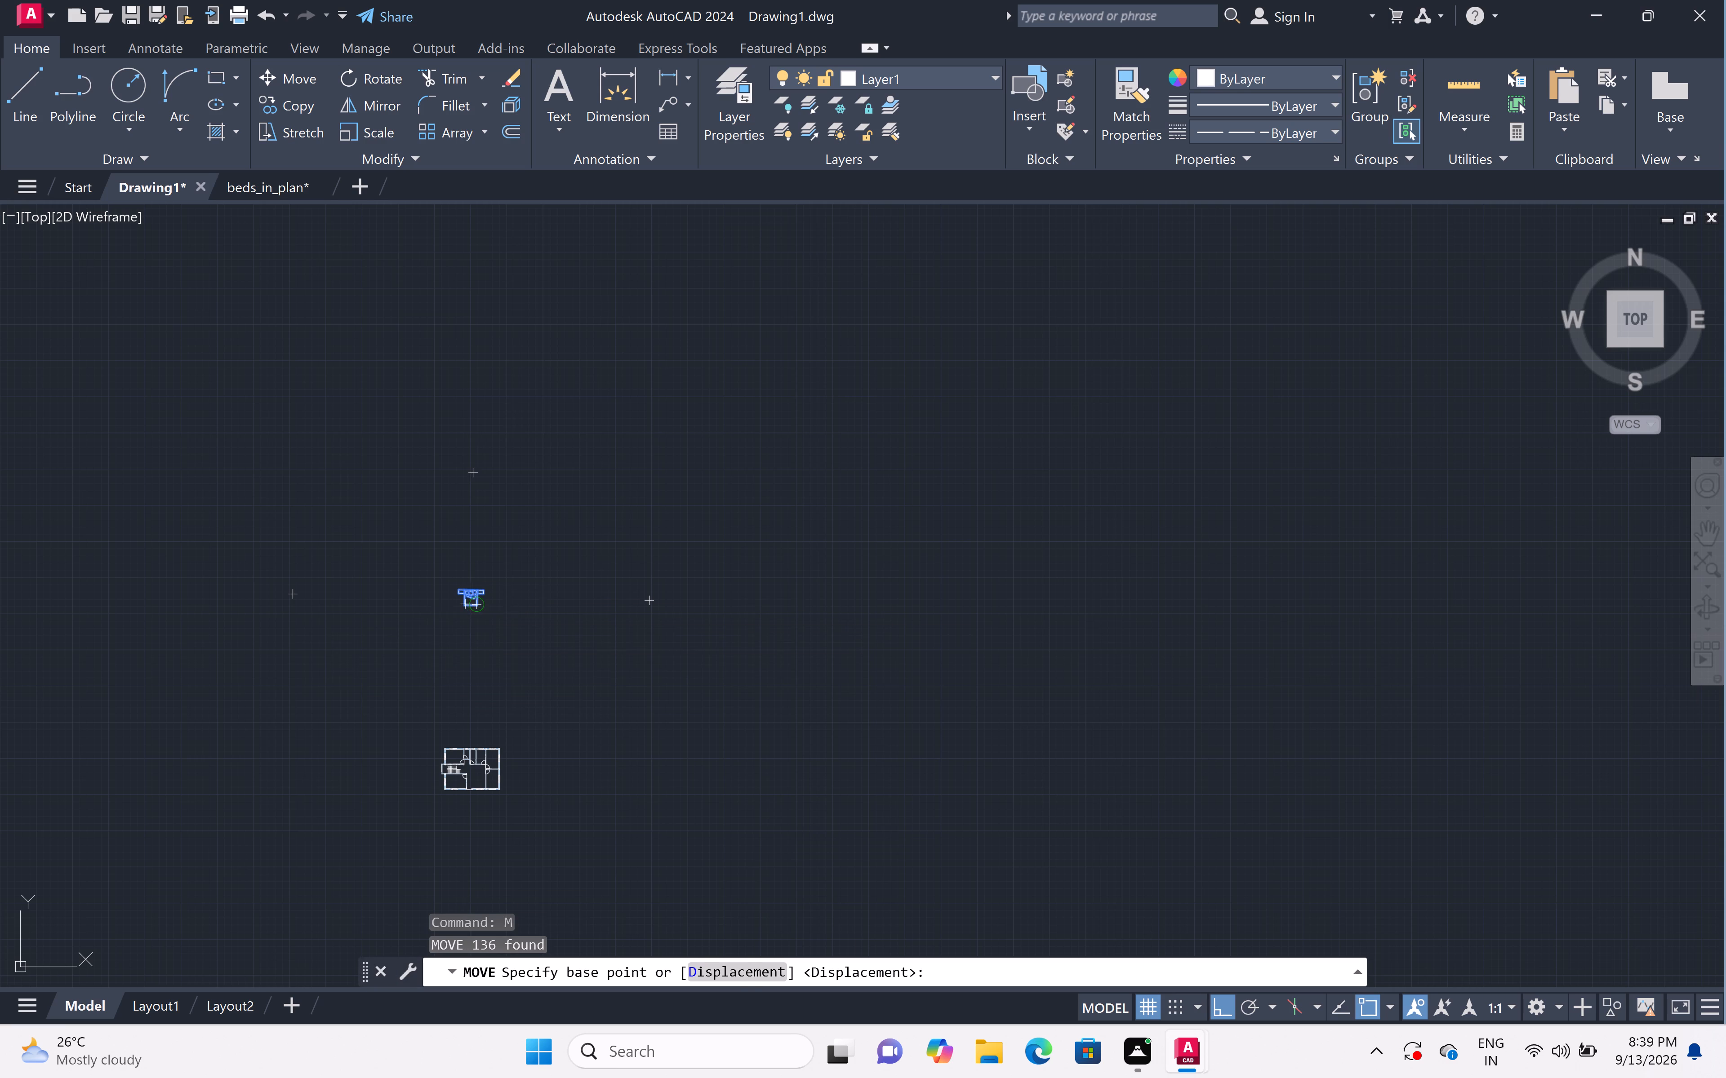
{"action": "scroll", "coordinate": [577, 826], "scroll_direction": "up", "scroll_amount": 3}
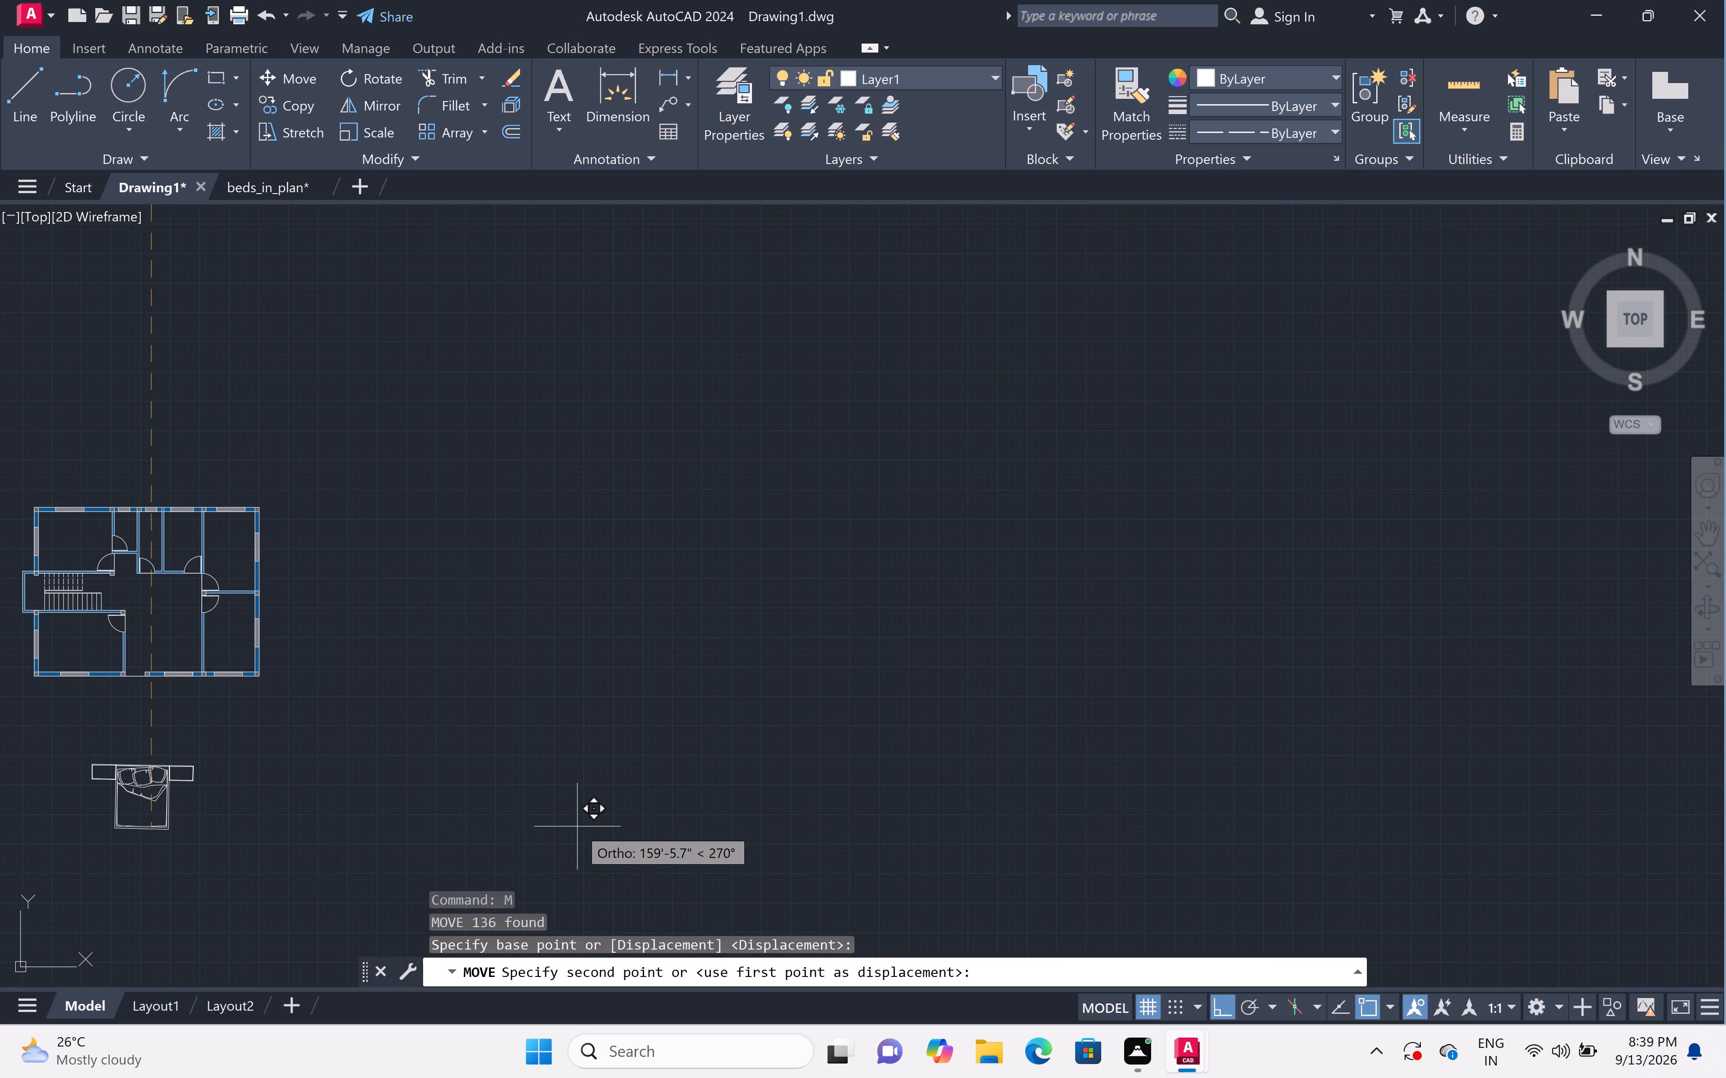
{"action": "left_click", "coordinate": [577, 826]}
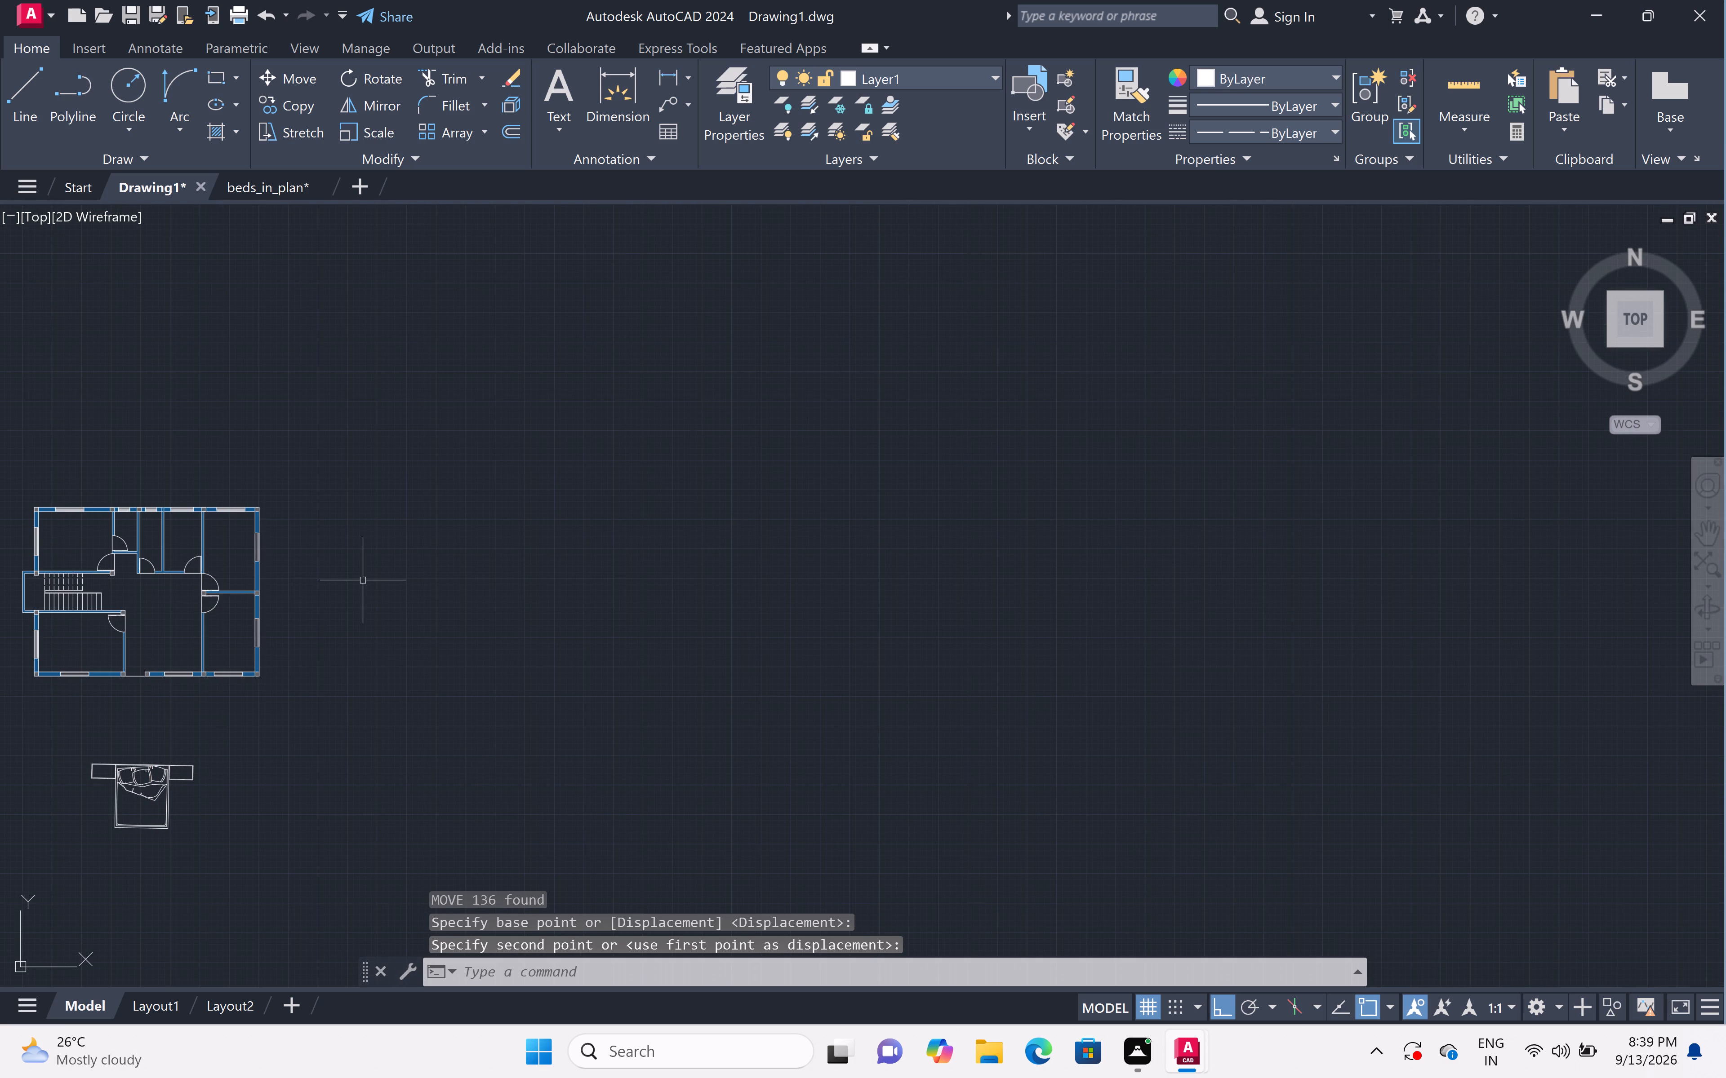
Scale the bed set down again from its northwest corner to about one fifth of the floor plan's width.
{"action": "middle_click_drag", "start_coordinate": [326, 636], "coordinate": [990, 448]}
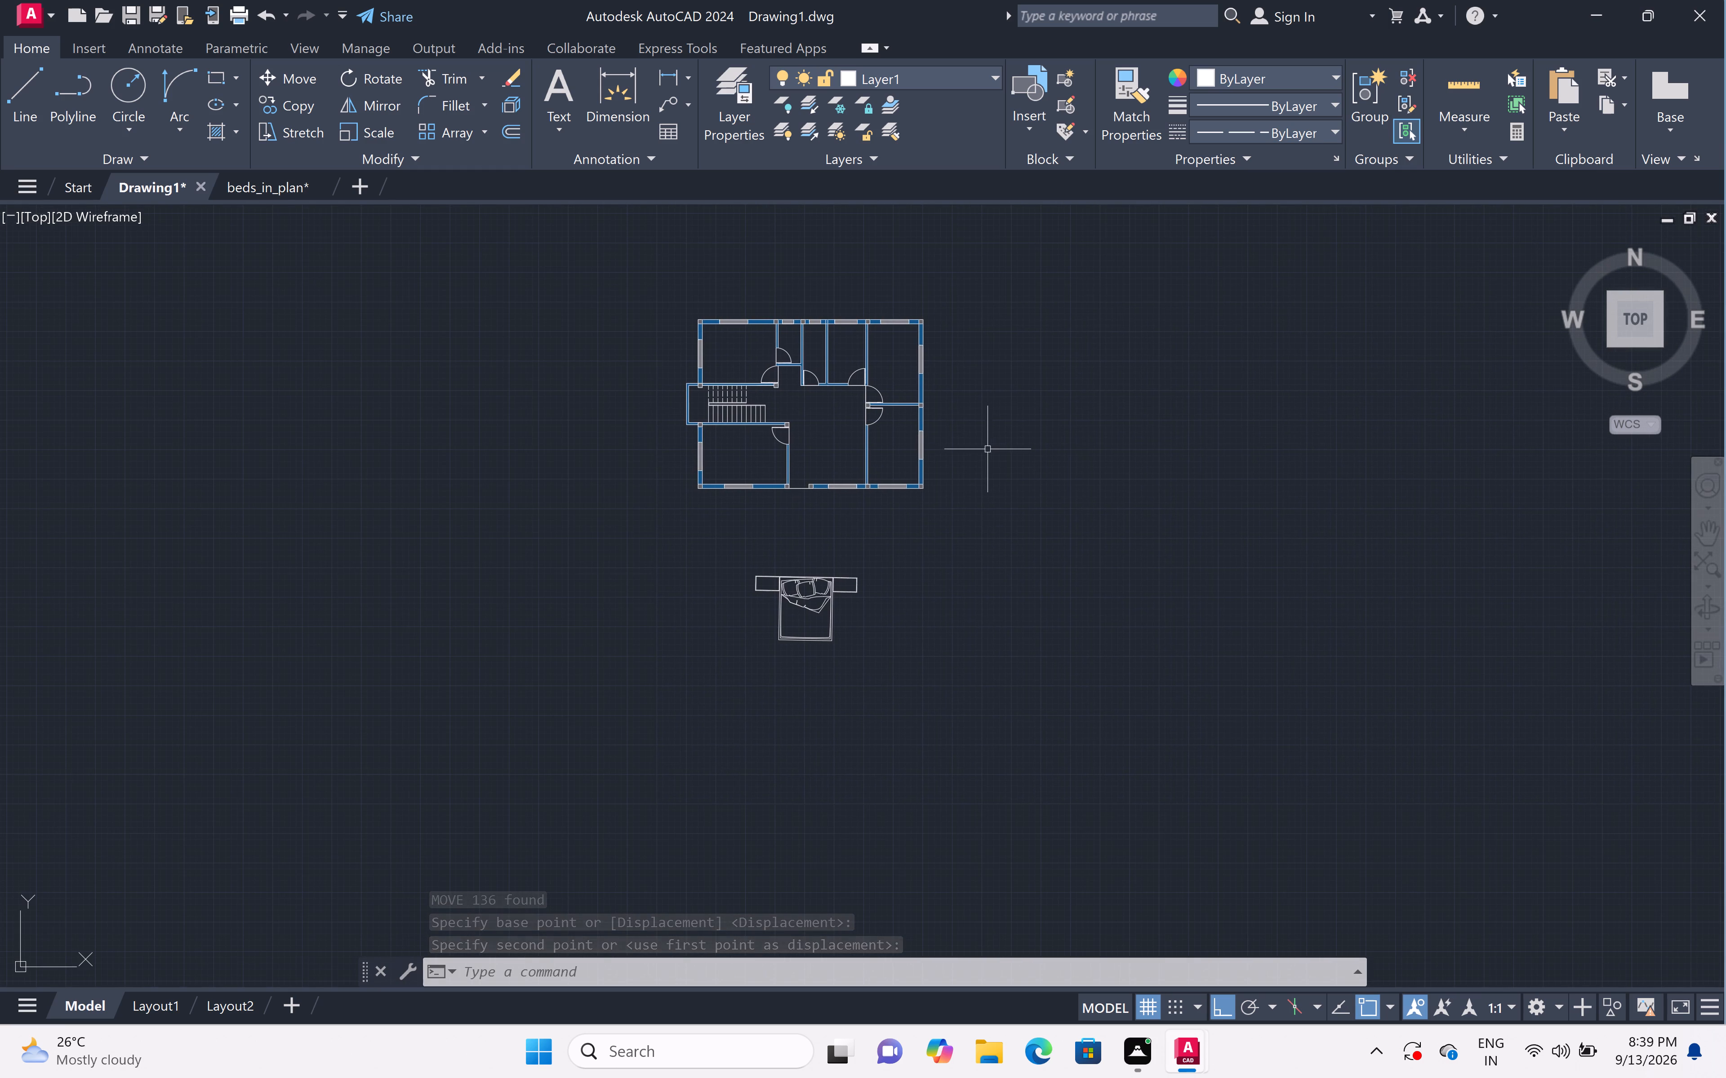
{"action": "scroll", "coordinate": [801, 584], "scroll_direction": "up", "scroll_amount": 1}
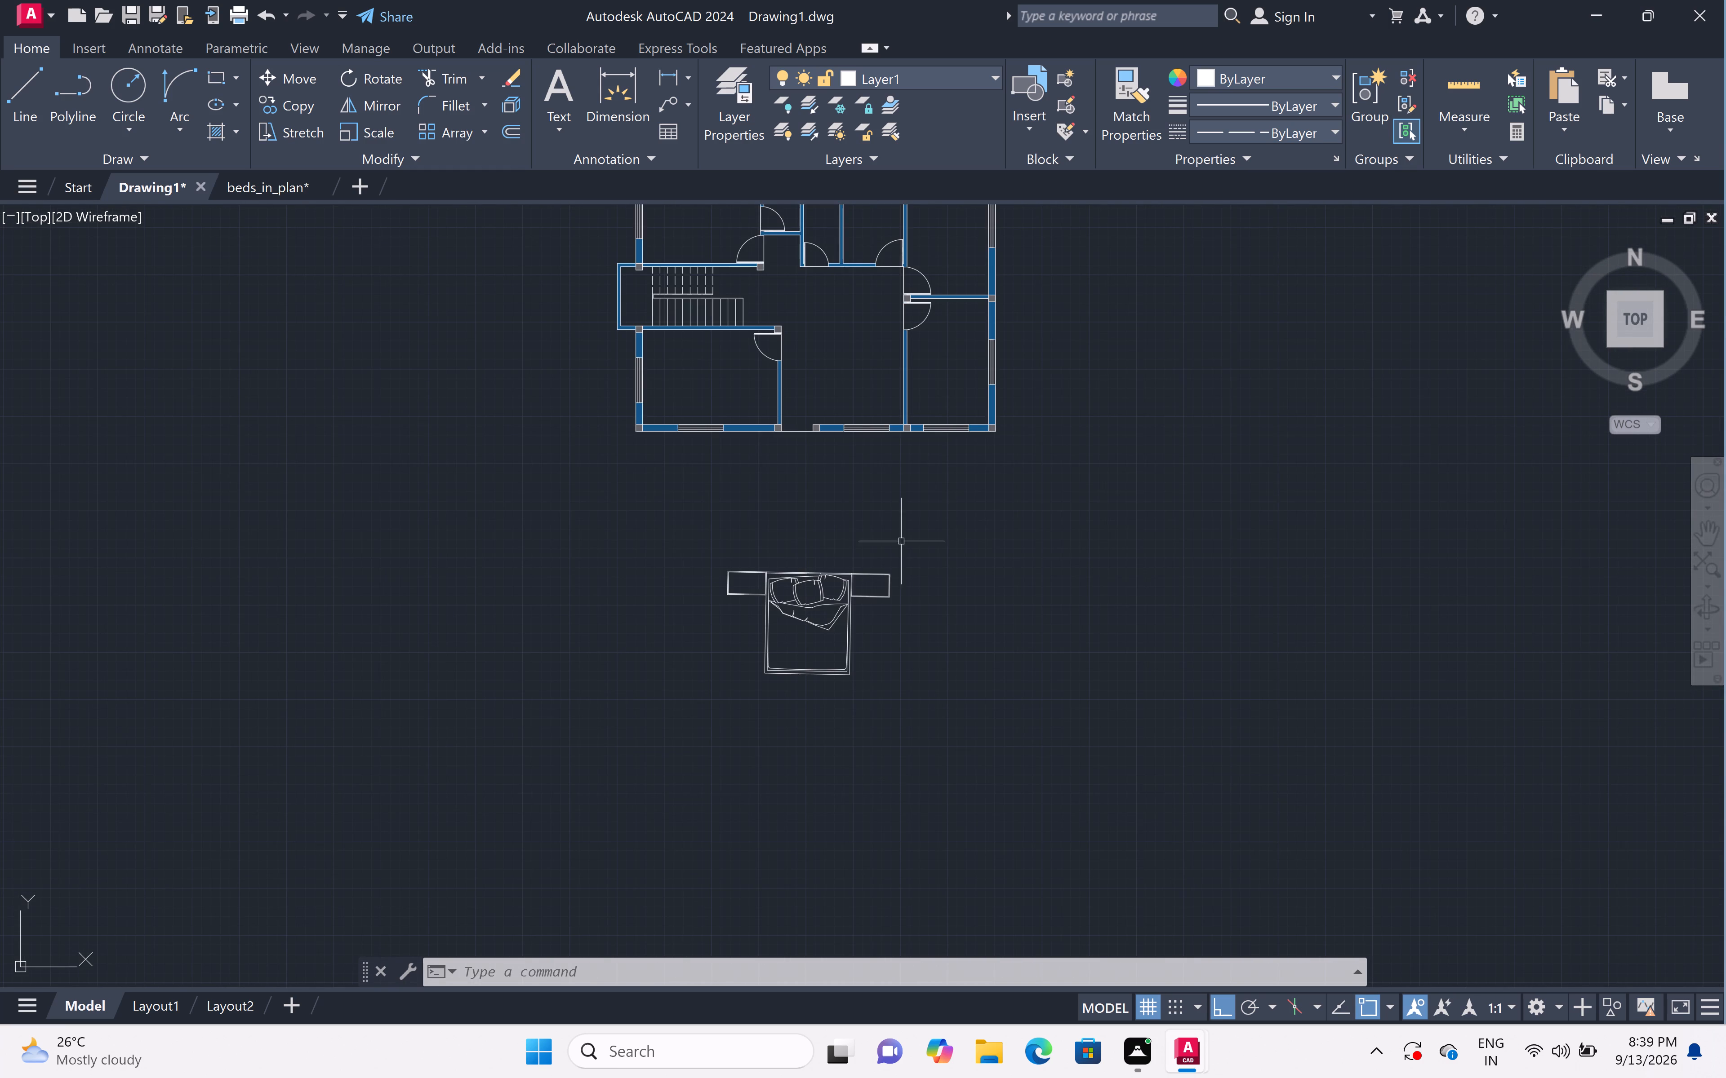
{"action": "left_click", "coordinate": [983, 536]}
{"action": "left_click", "coordinate": [667, 727]}
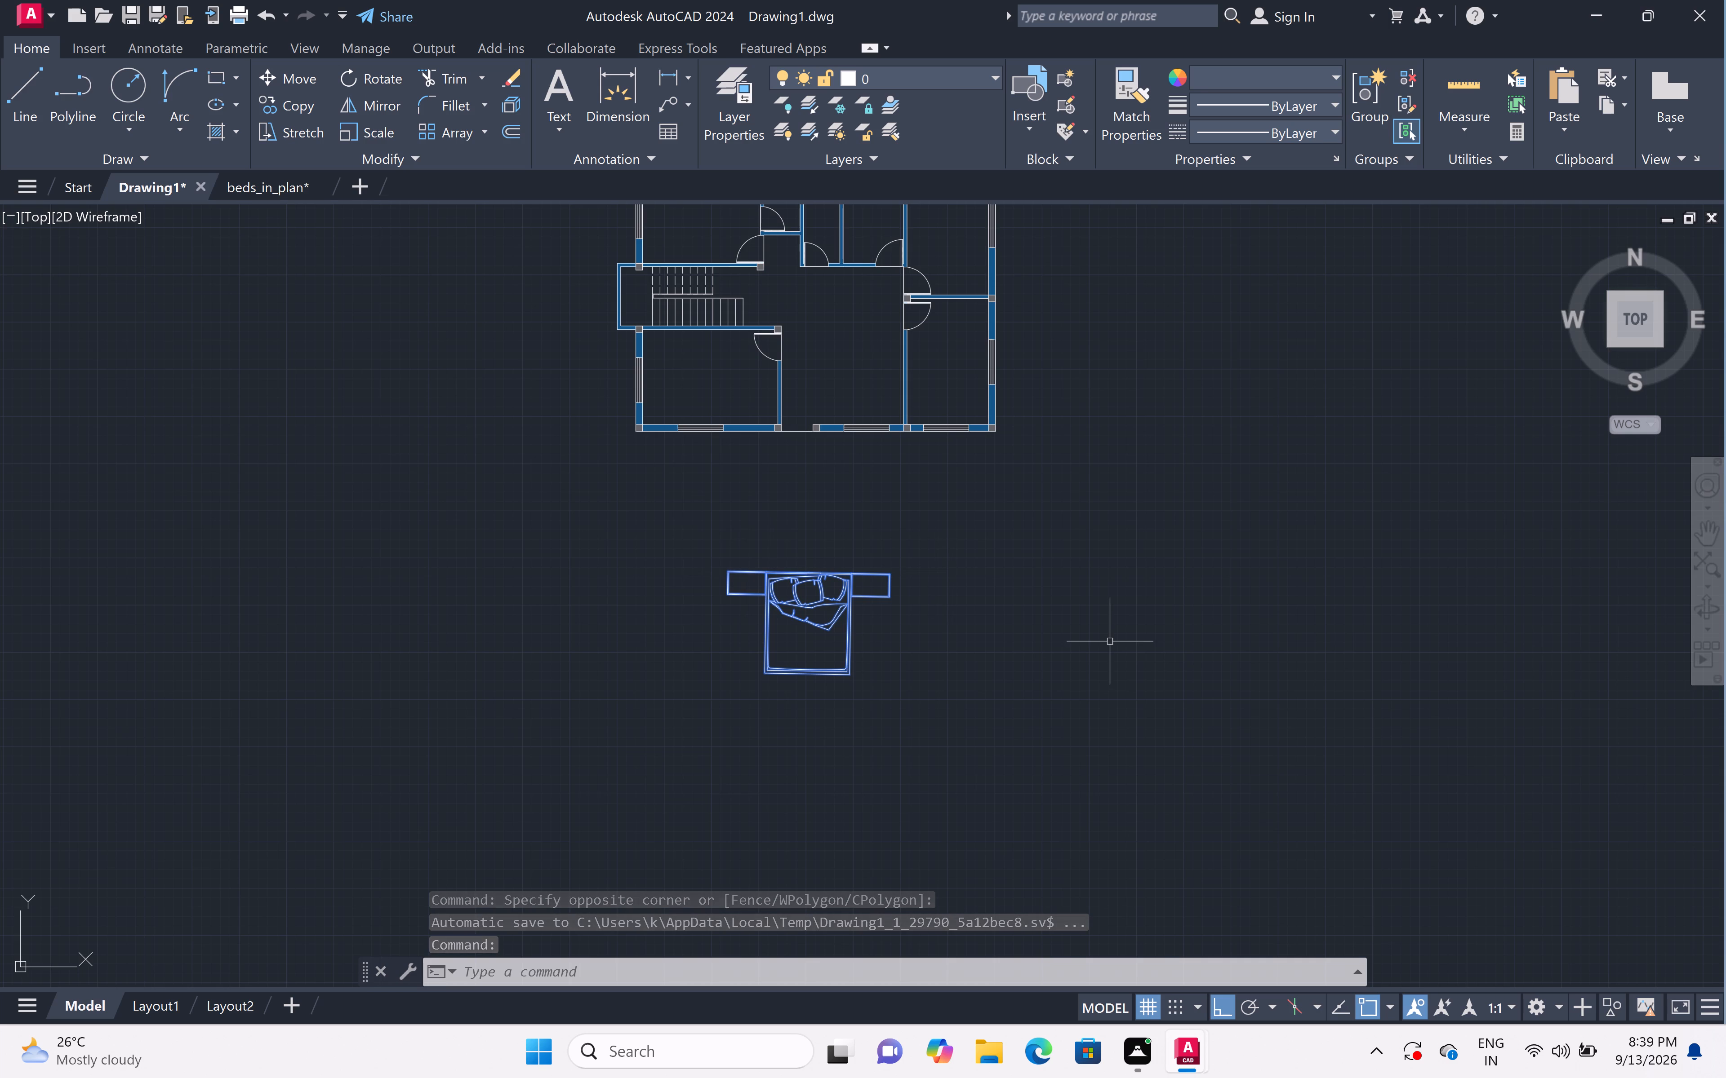
{"action": "right_click", "coordinate": [941, 645]}
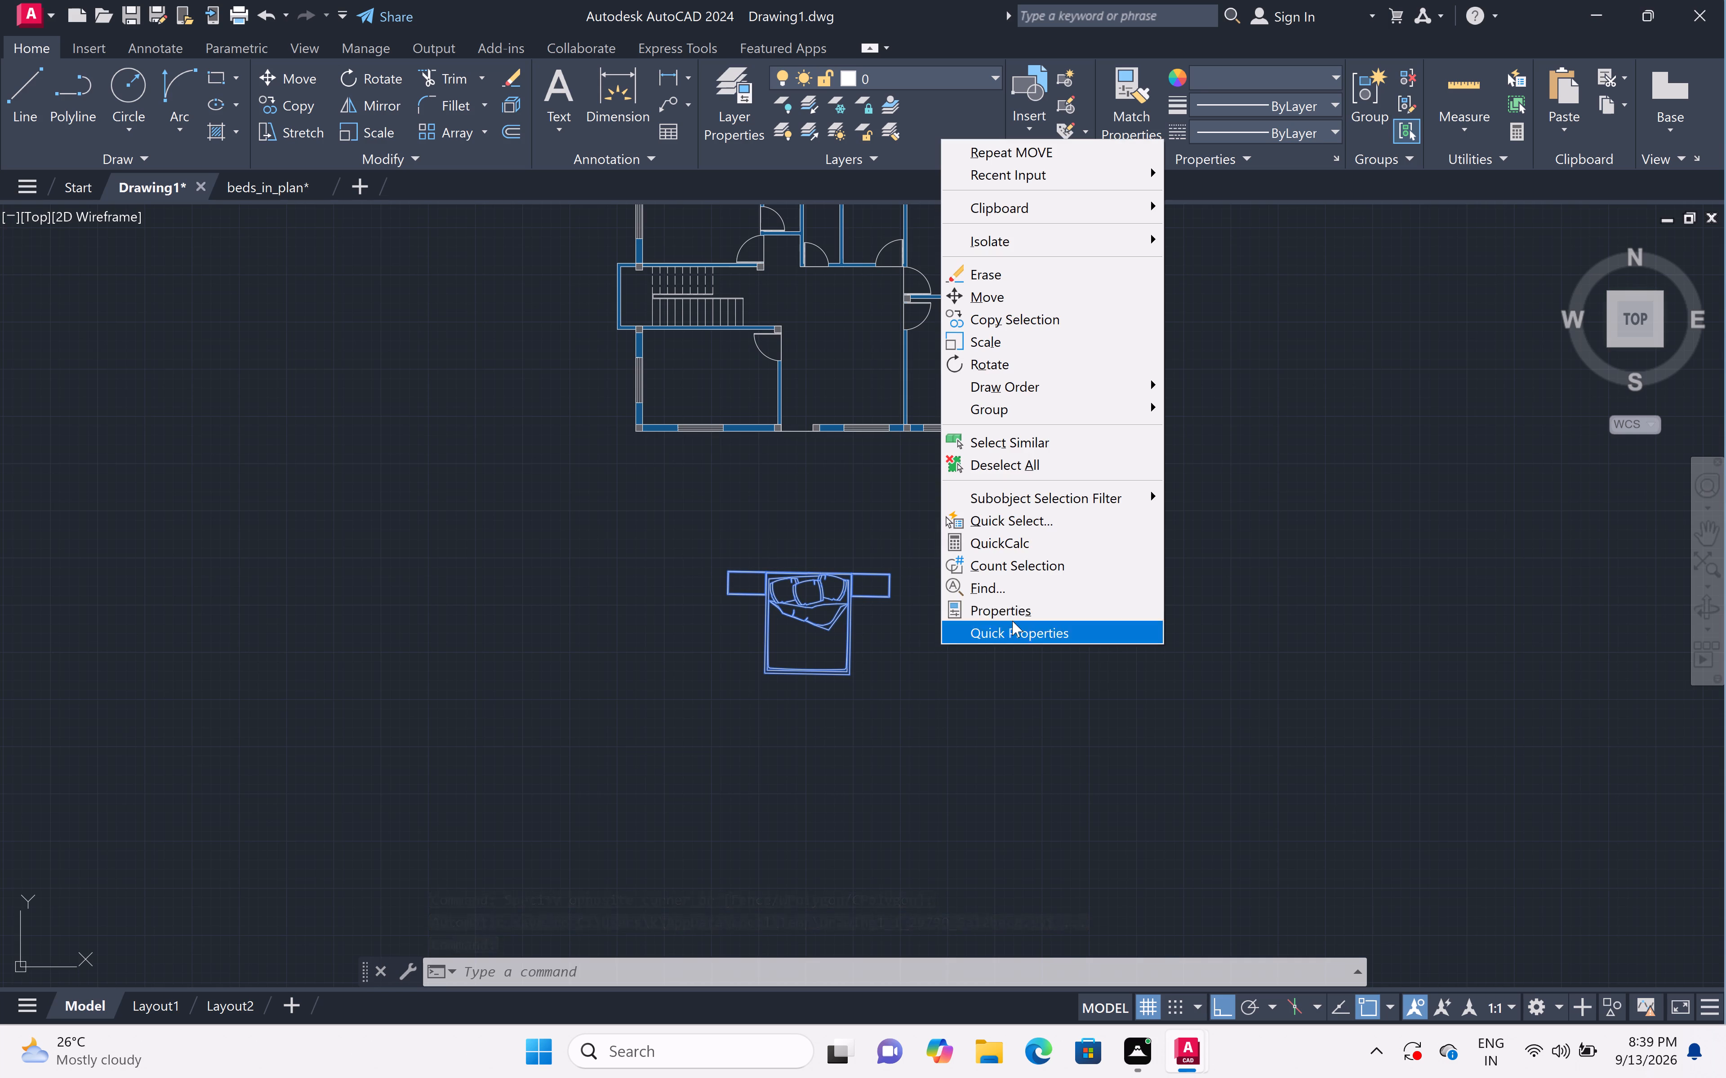
{"action": "left_click", "coordinate": [980, 336]}
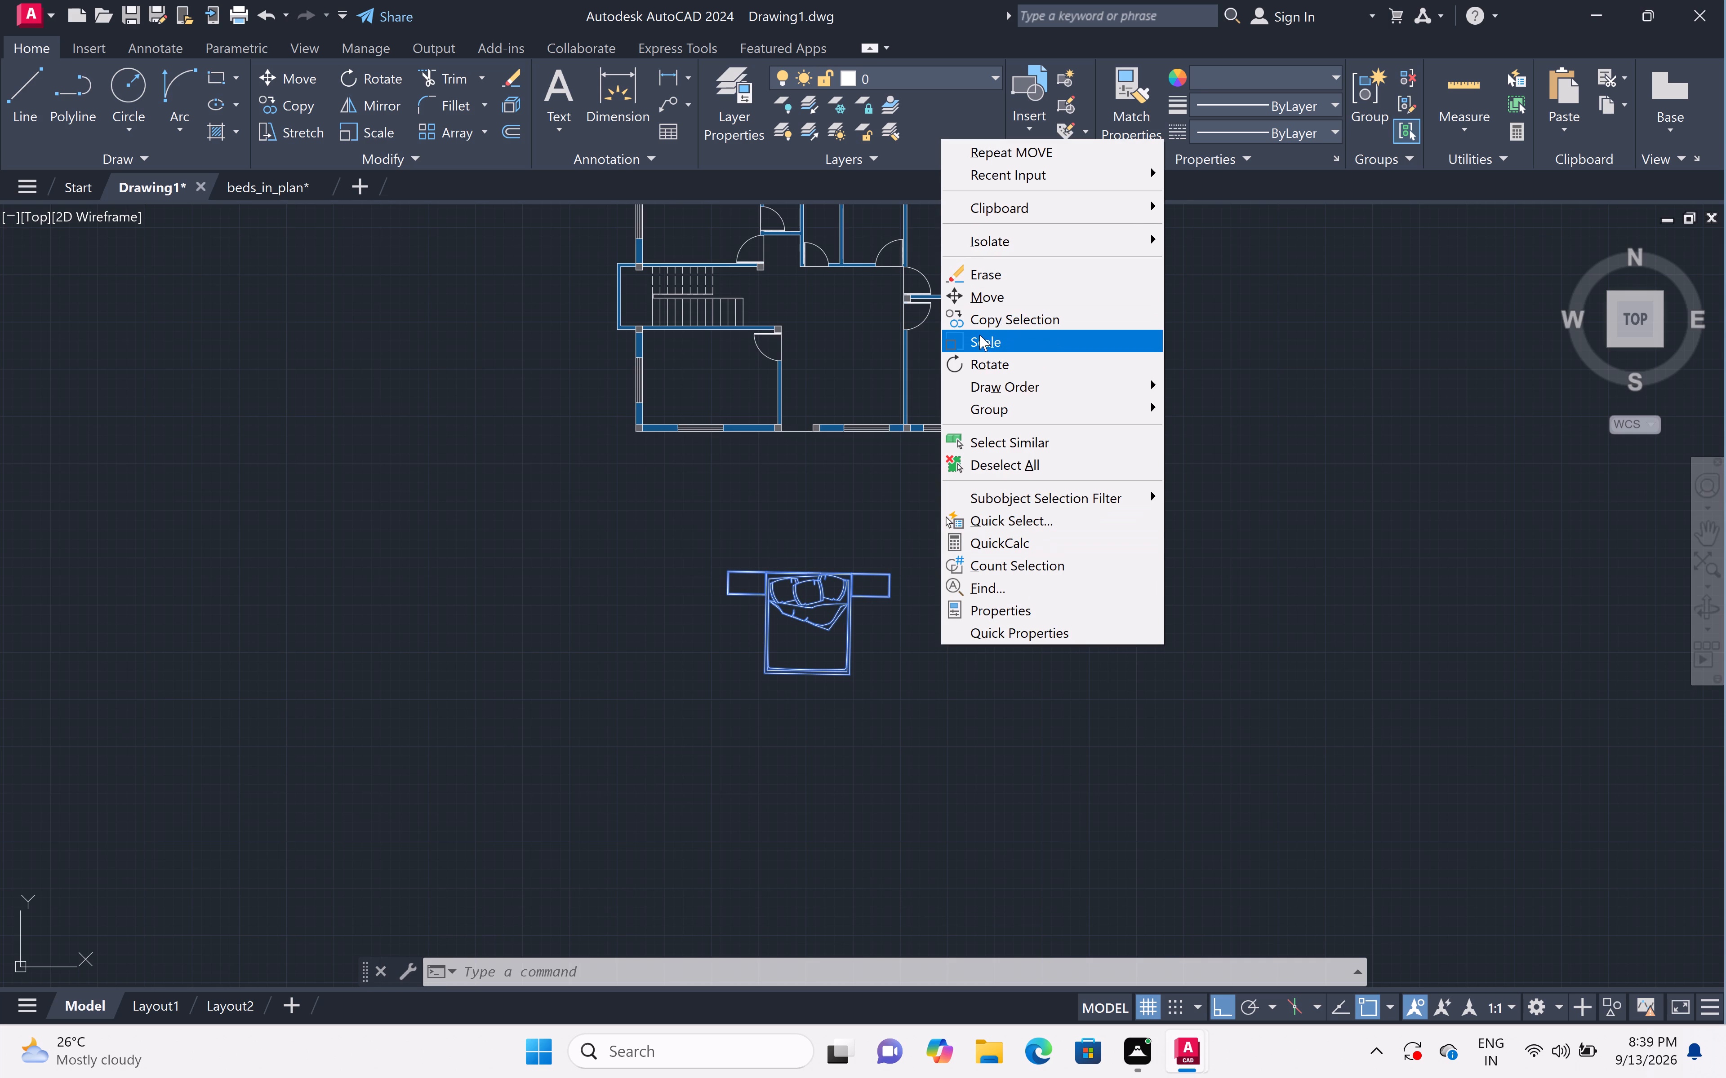
{"action": "left_click", "coordinate": [726, 573]}
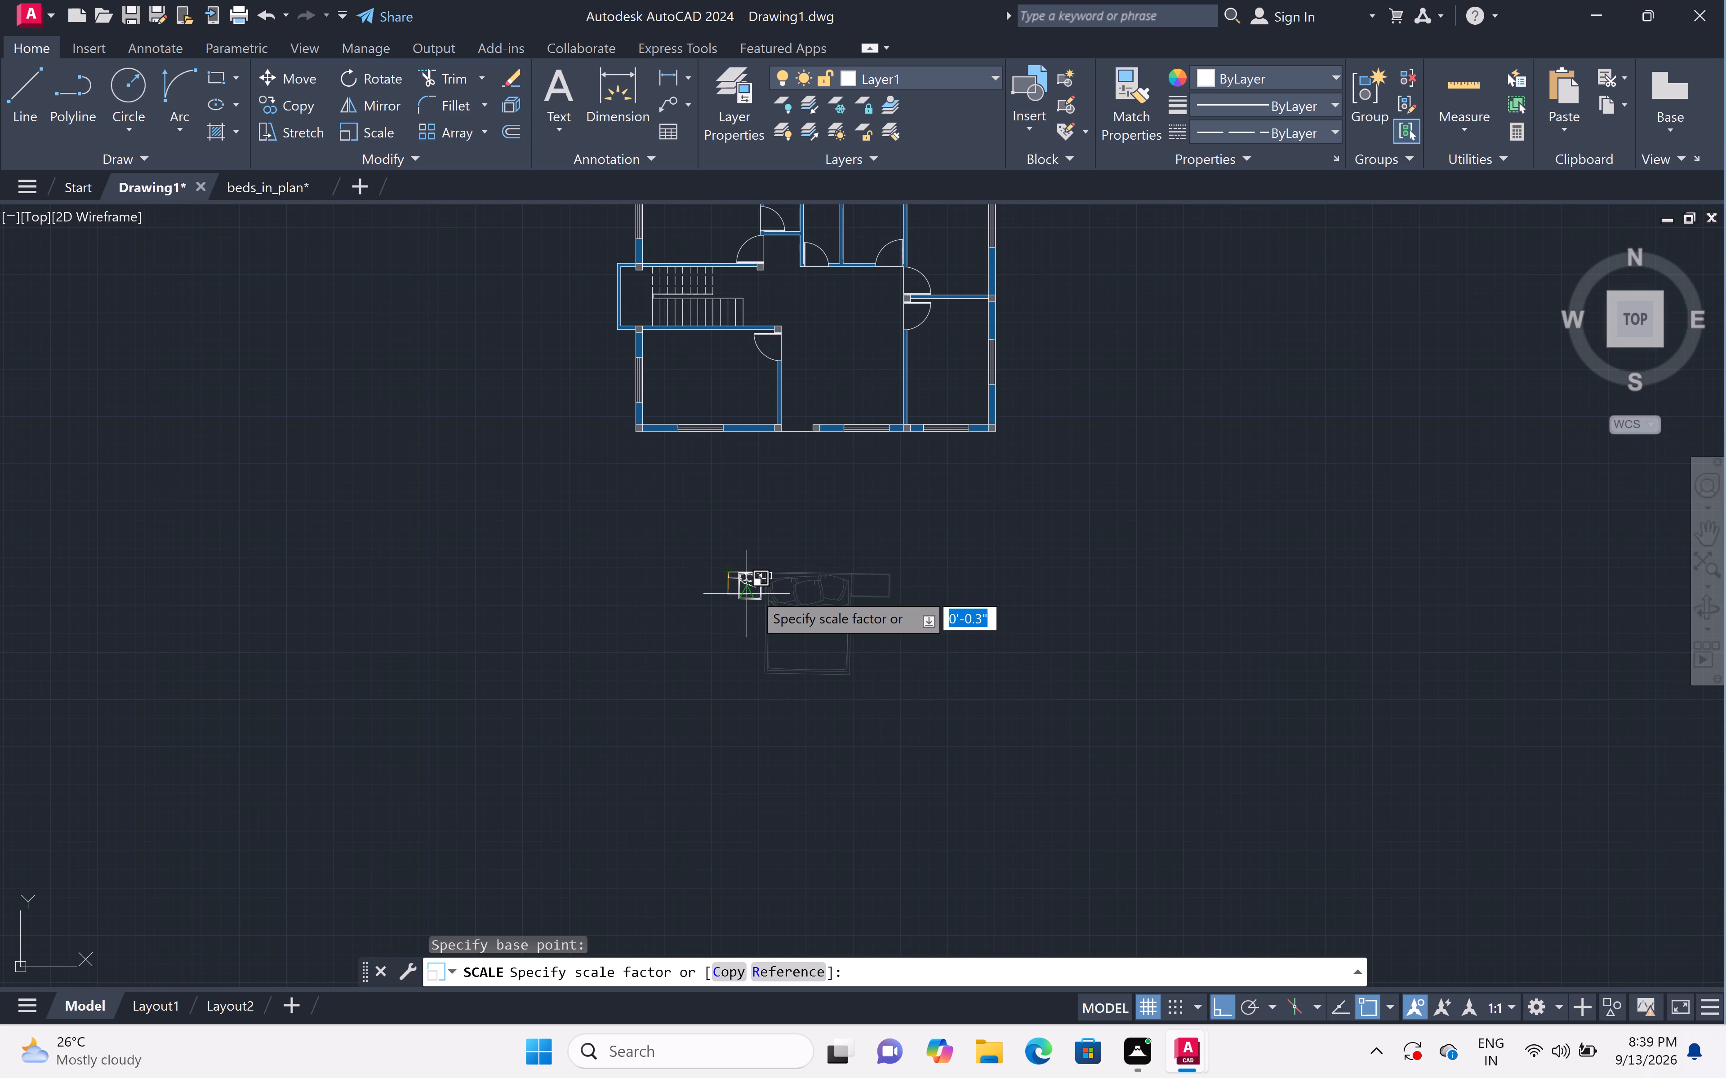
{"action": "scroll", "coordinate": [753, 592], "scroll_direction": "up", "scroll_amount": 3}
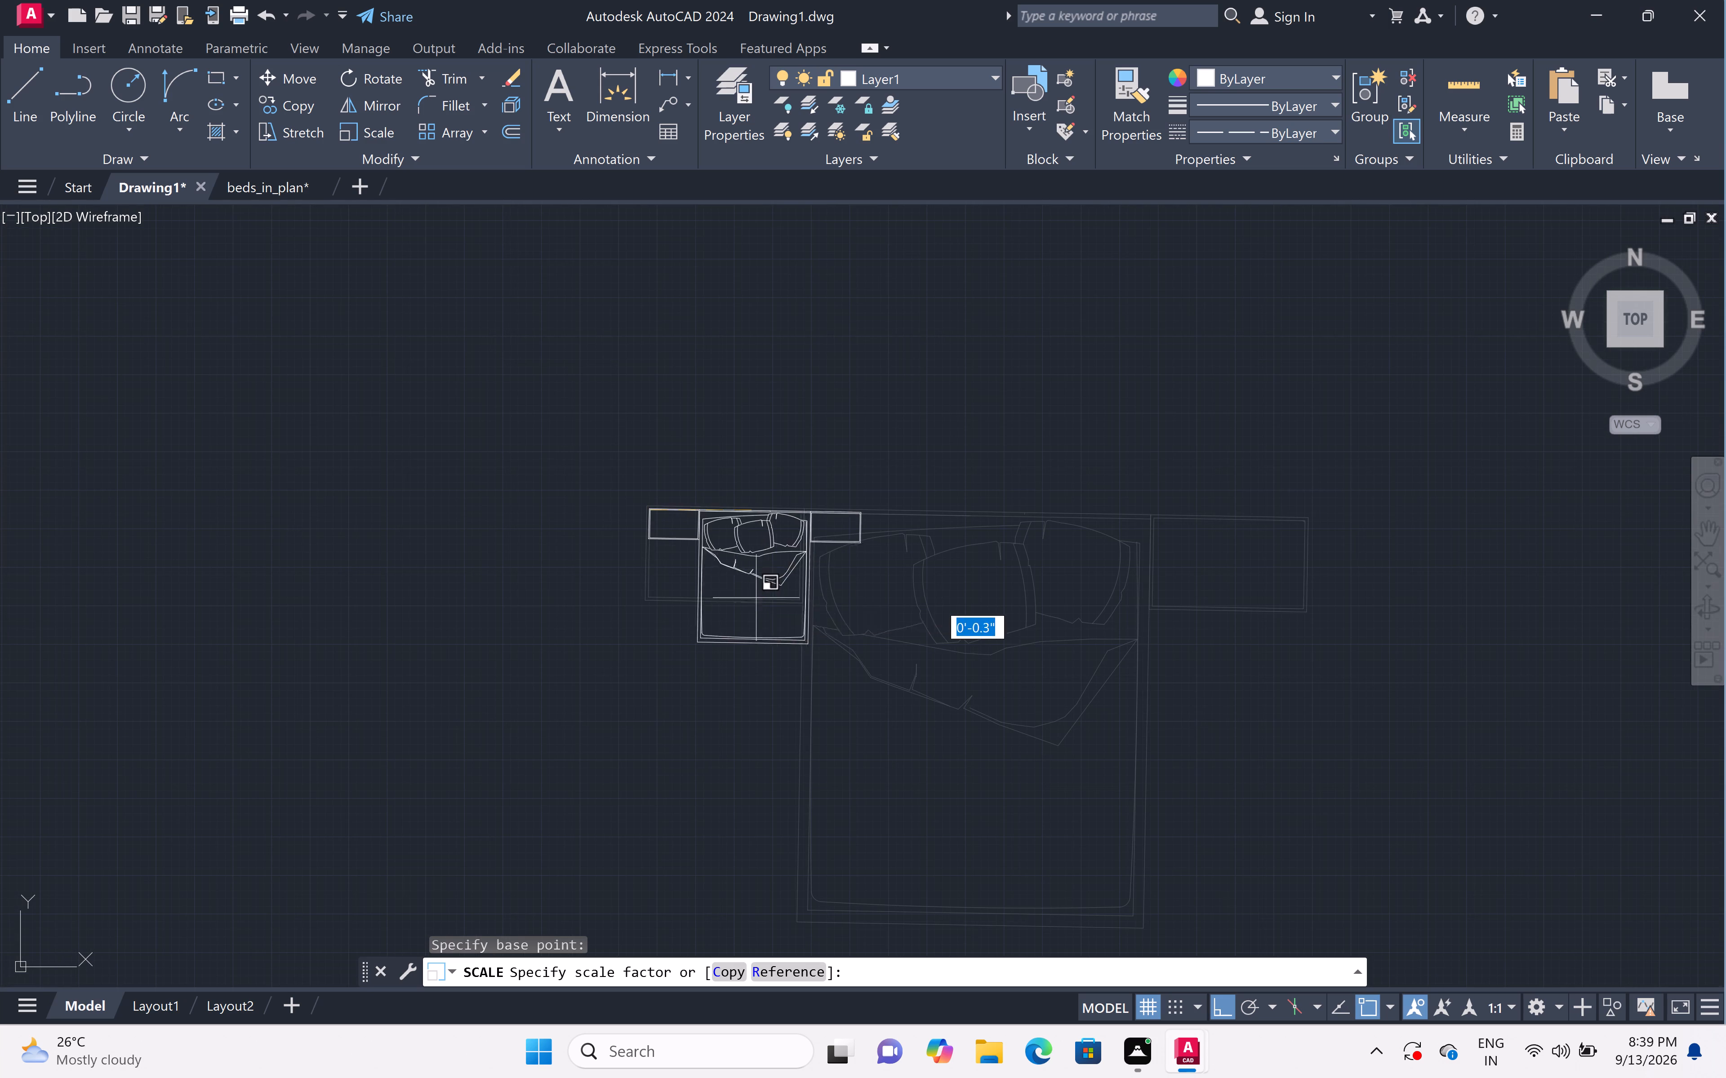
{"action": "left_click", "coordinate": [772, 612]}
Copy the reduced bed set with Ortho off, placing one copy outside the floor plan, west of its northwest room.
{"action": "scroll", "coordinate": [771, 611], "scroll_direction": "down", "scroll_amount": 4}
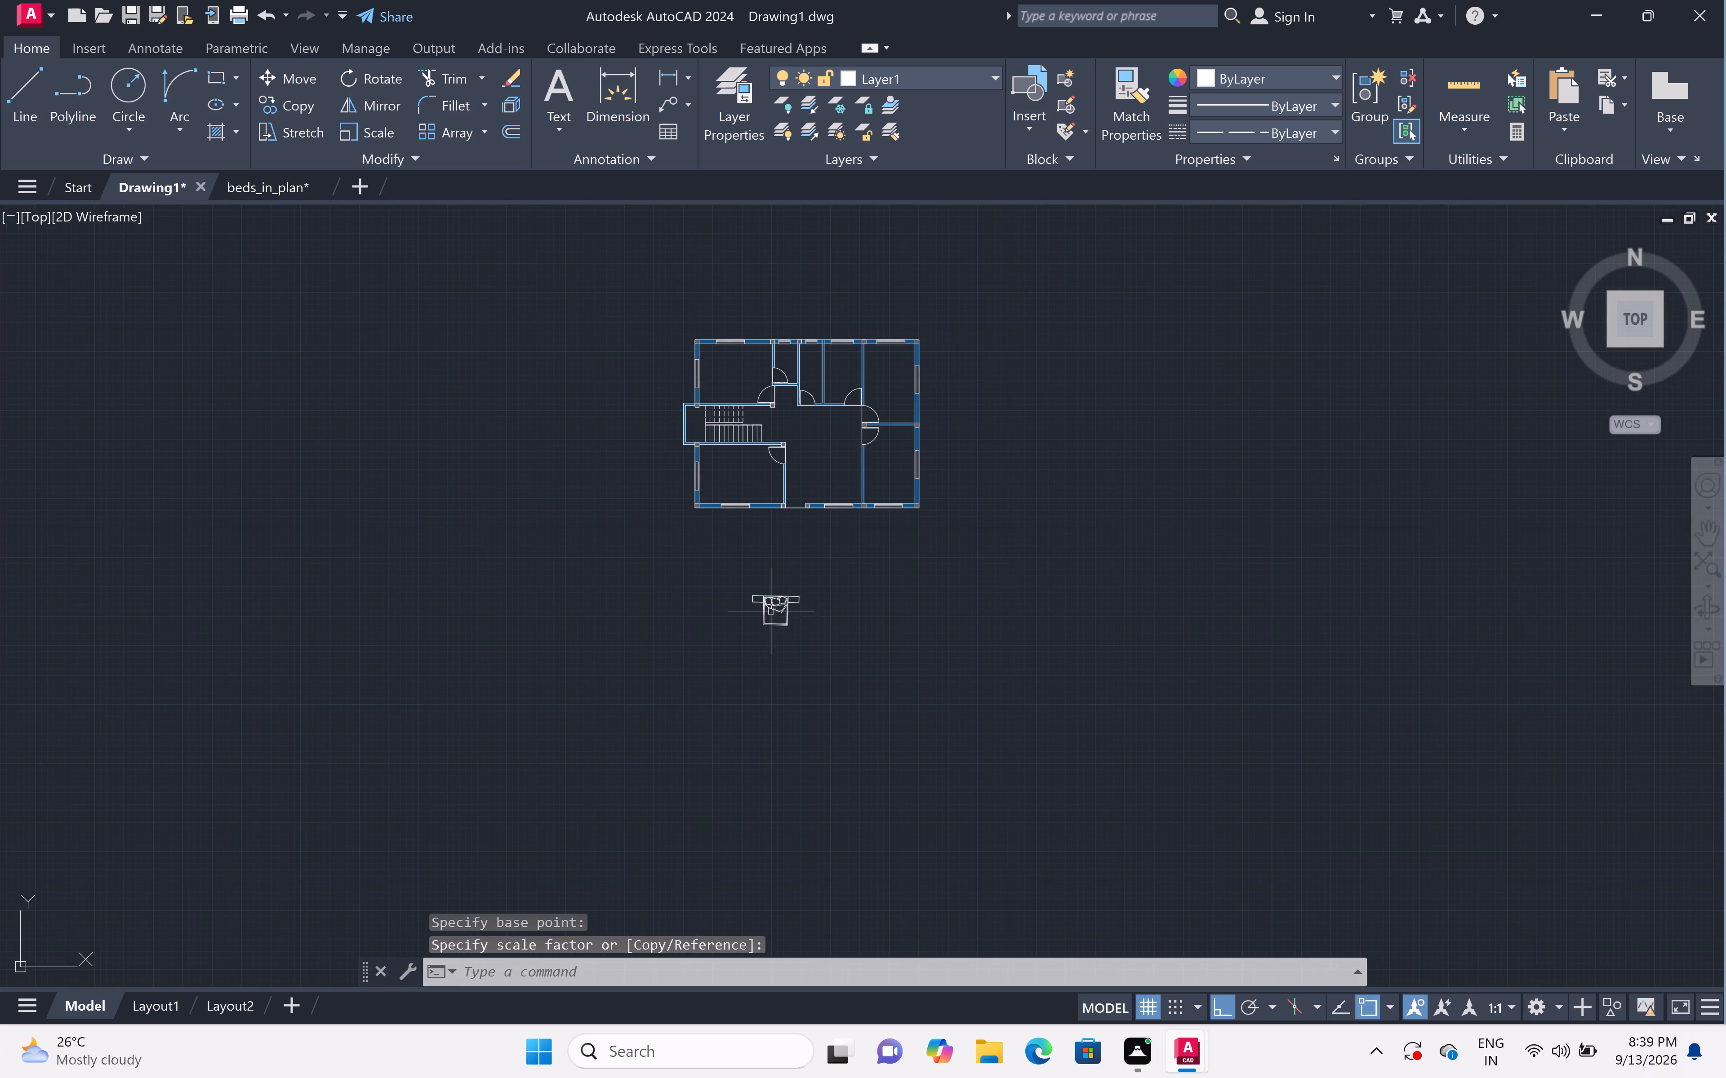
{"action": "left_click", "coordinate": [814, 580]}
{"action": "left_click", "coordinate": [677, 647]}
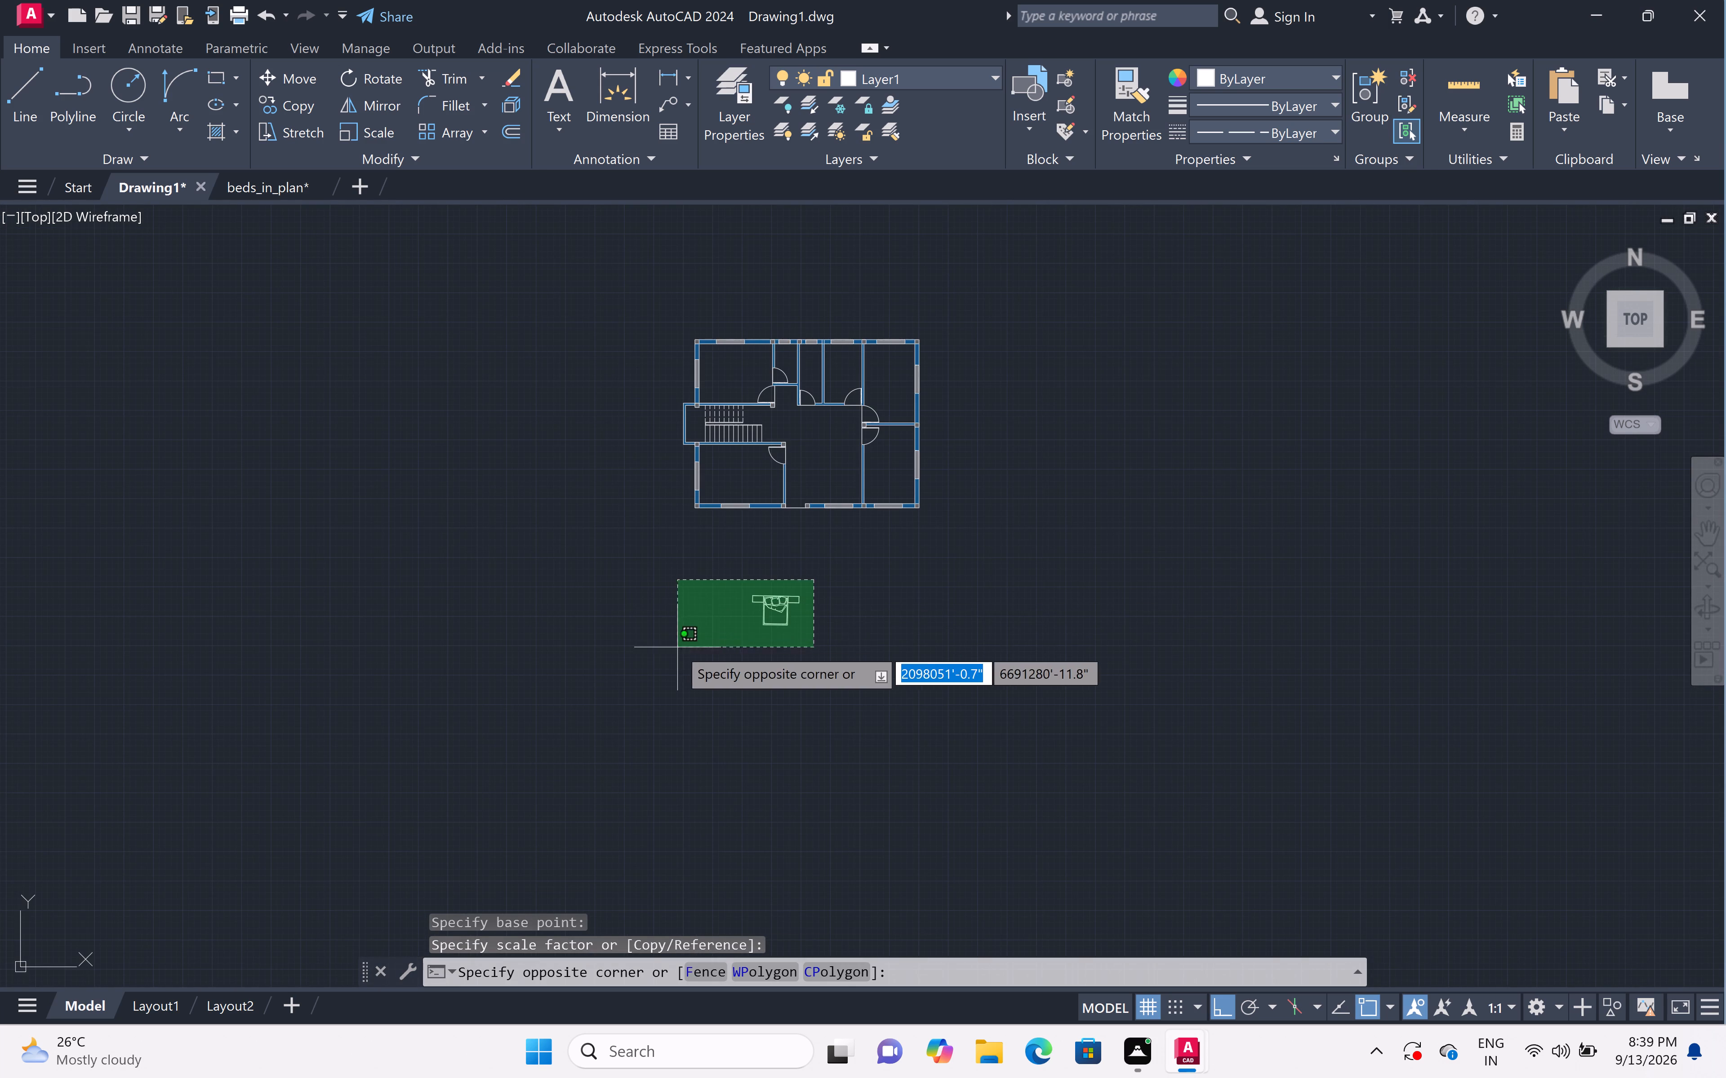
{"action": "type", "text": "co"}
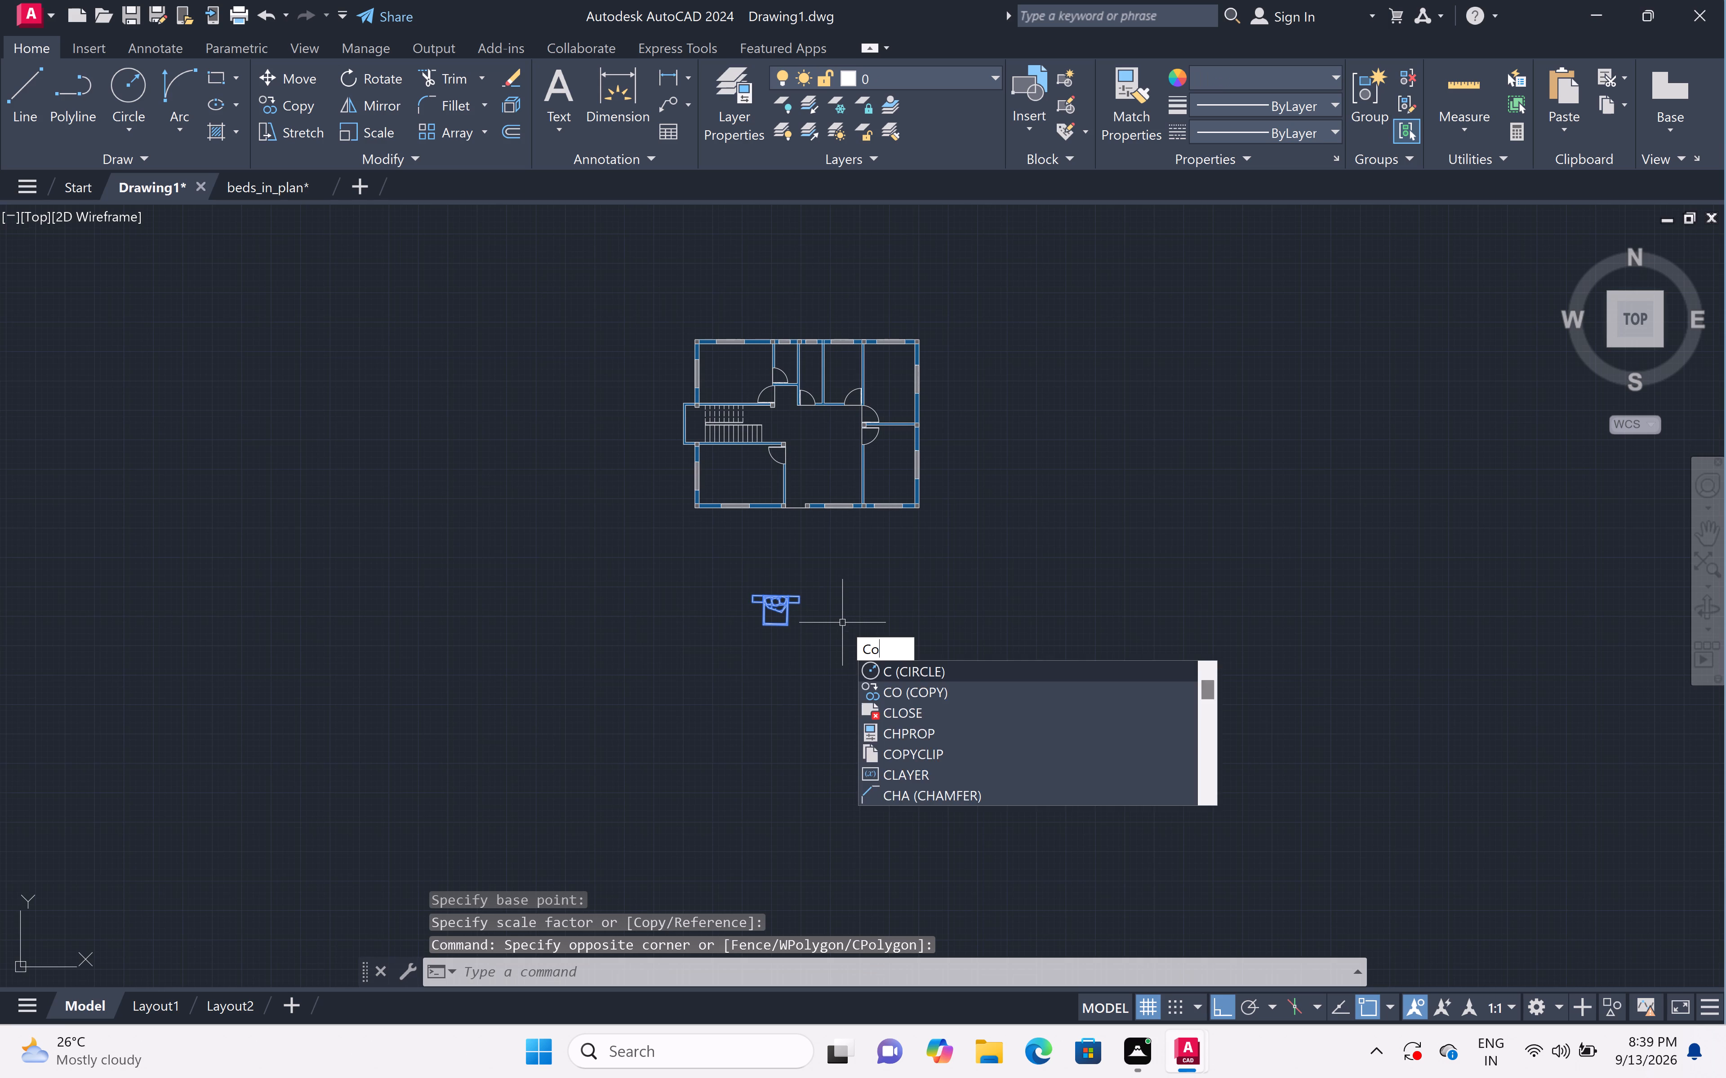
{"action": "key", "text": "space"}
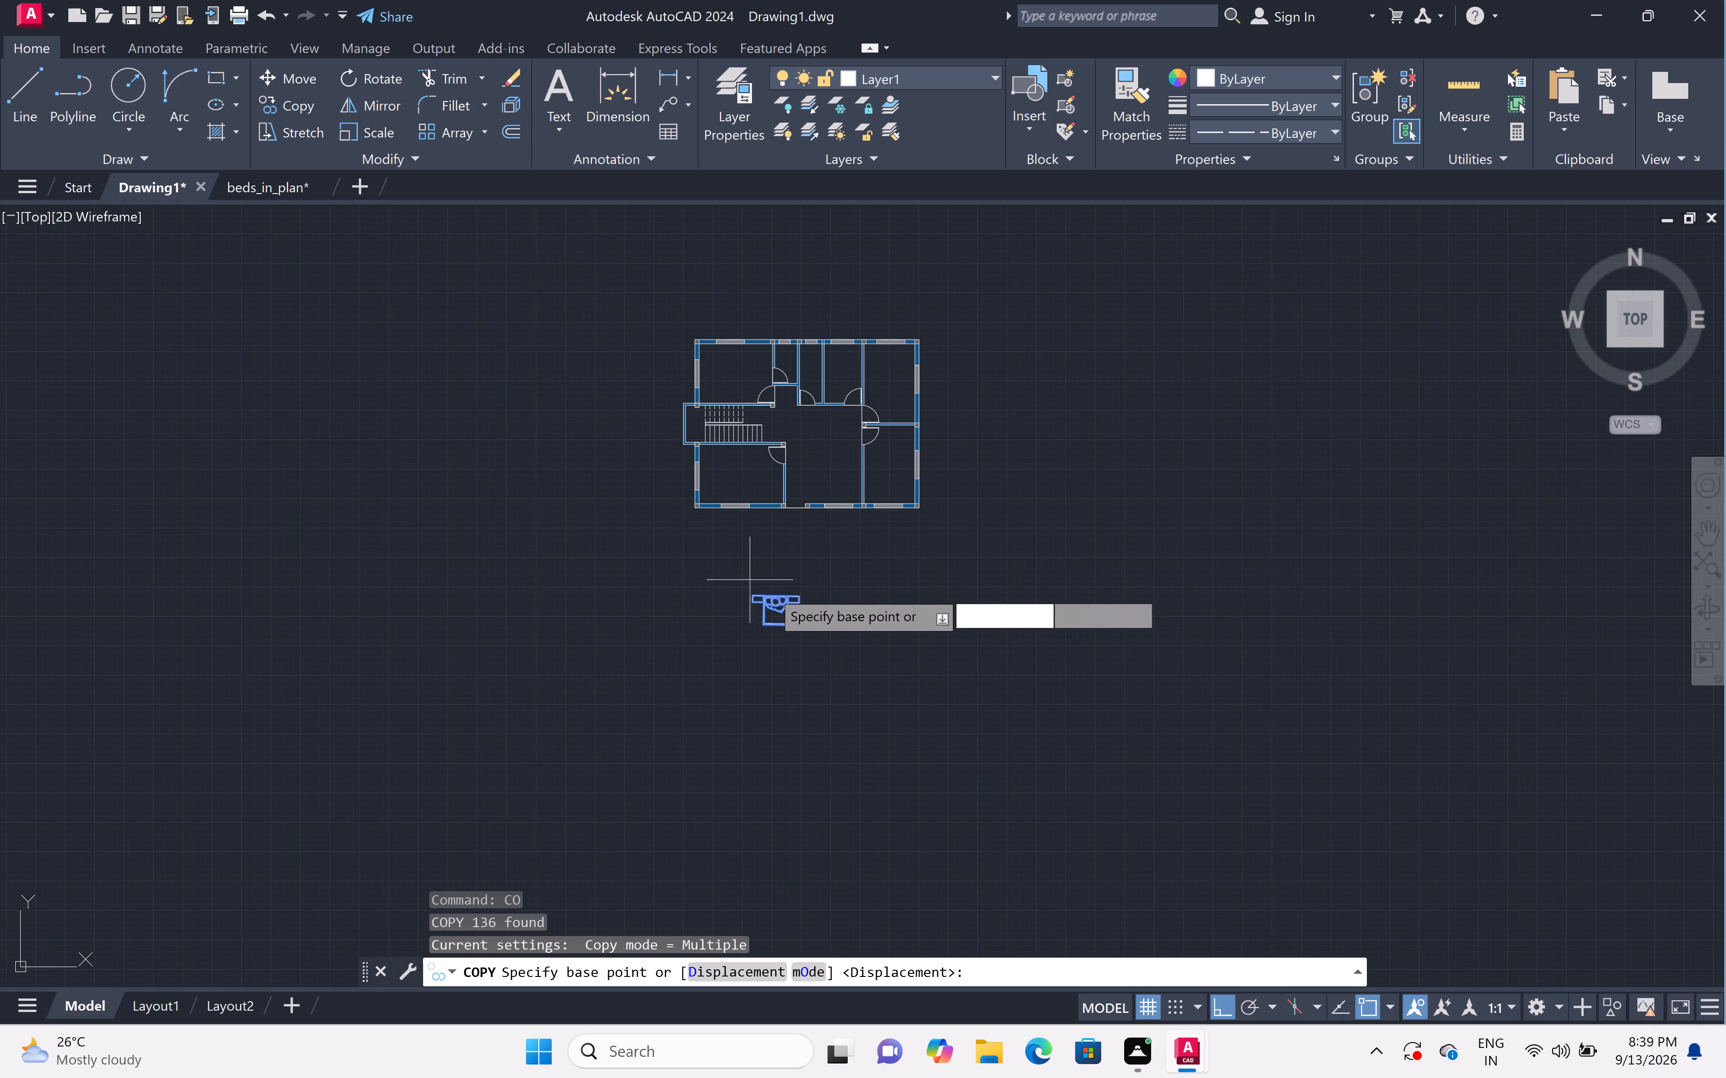
{"action": "left_click", "coordinate": [780, 600]}
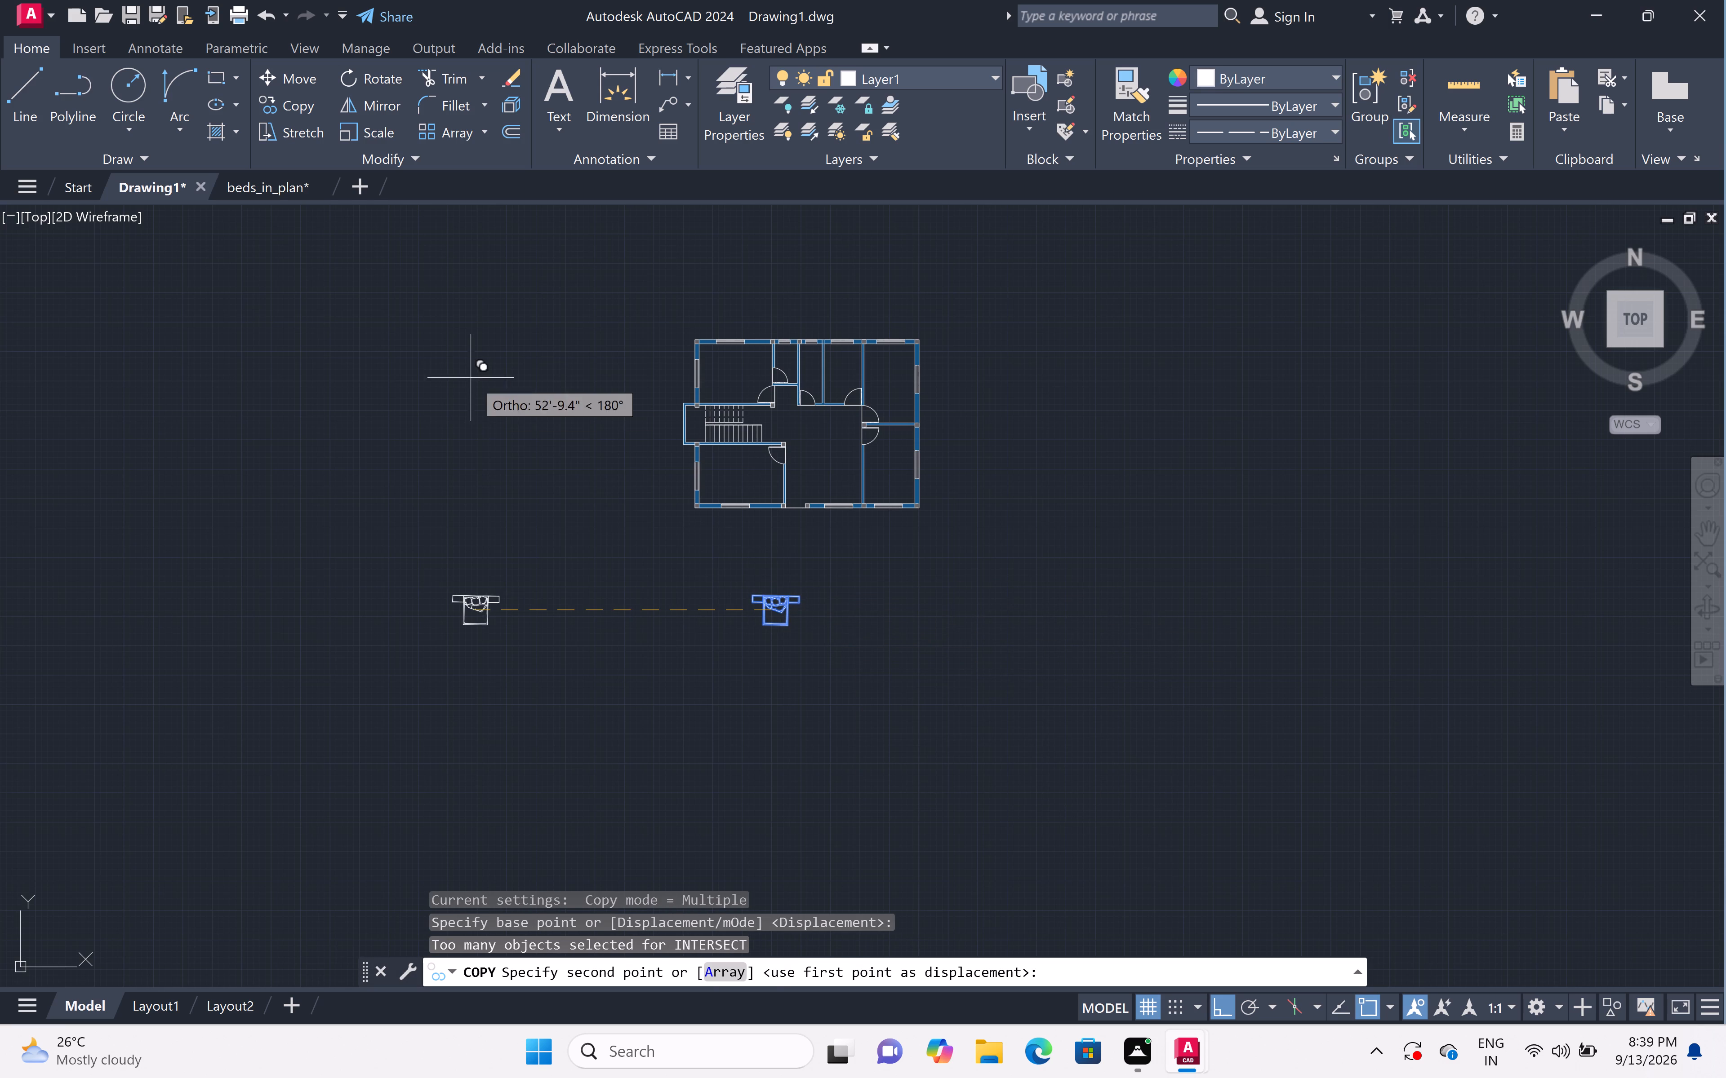
{"action": "key", "text": "F8"}
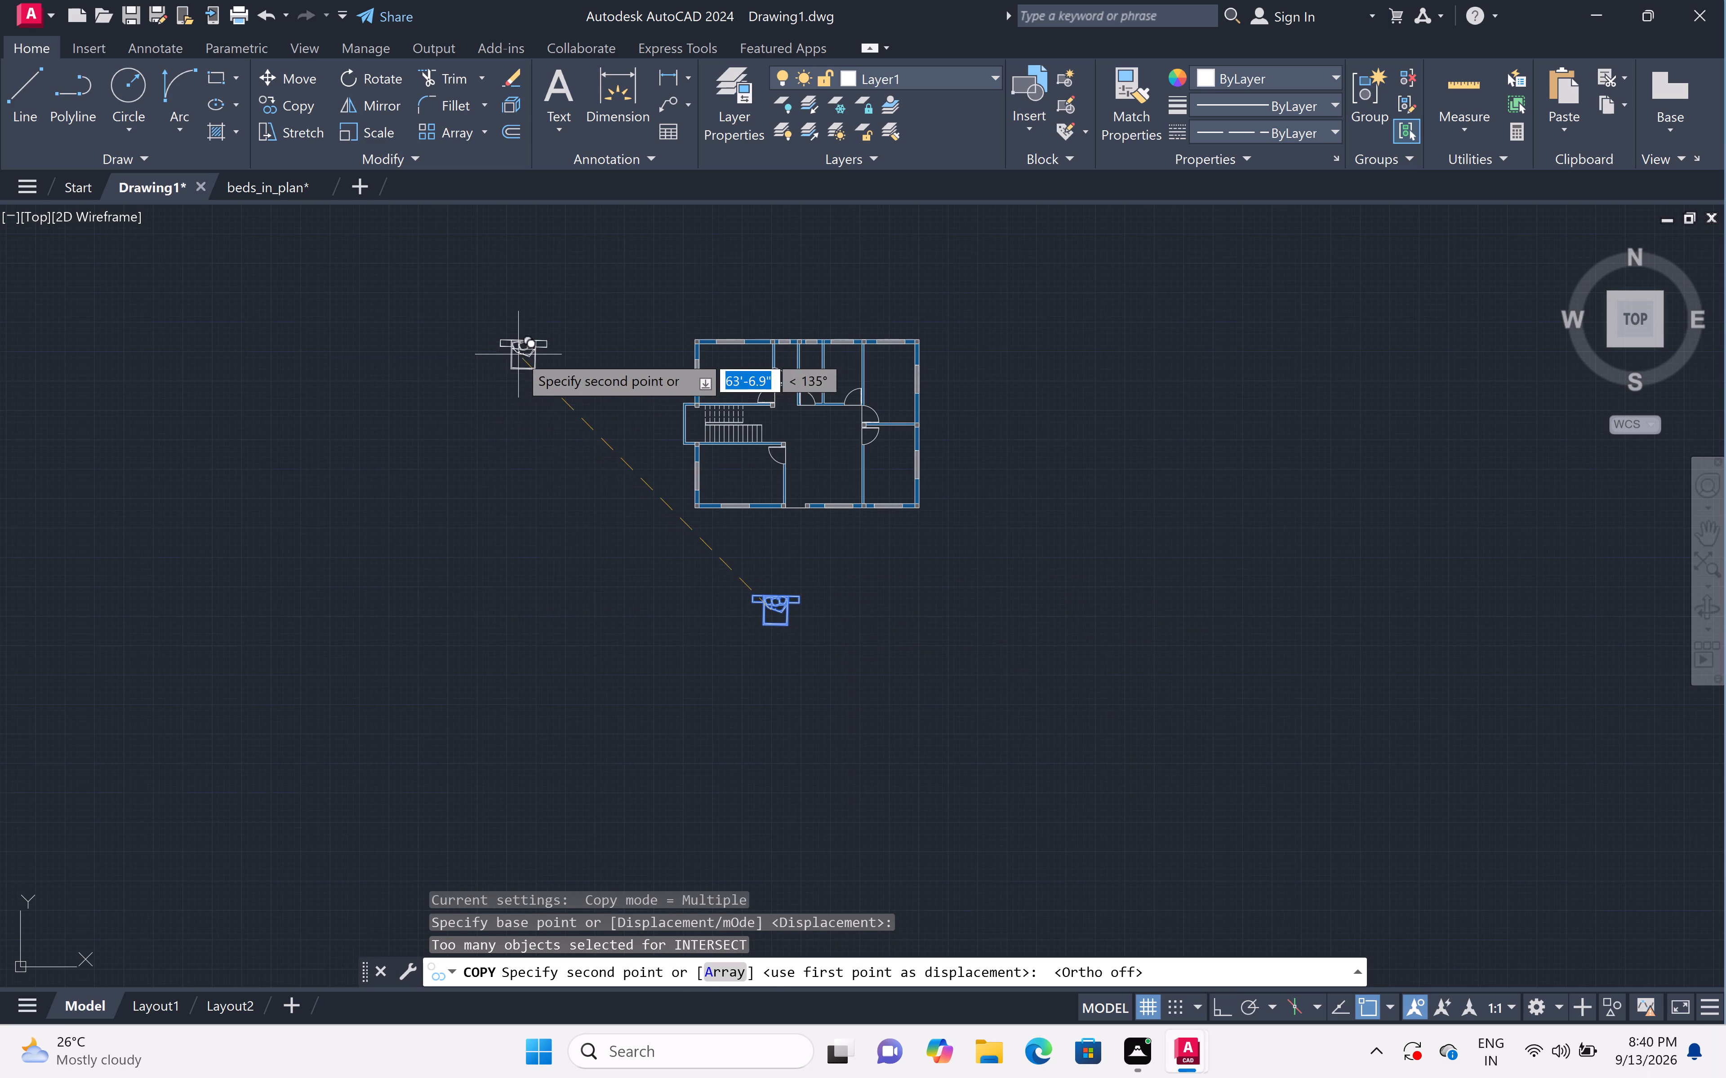
{"action": "scroll", "coordinate": [629, 376], "scroll_direction": "up", "scroll_amount": 3}
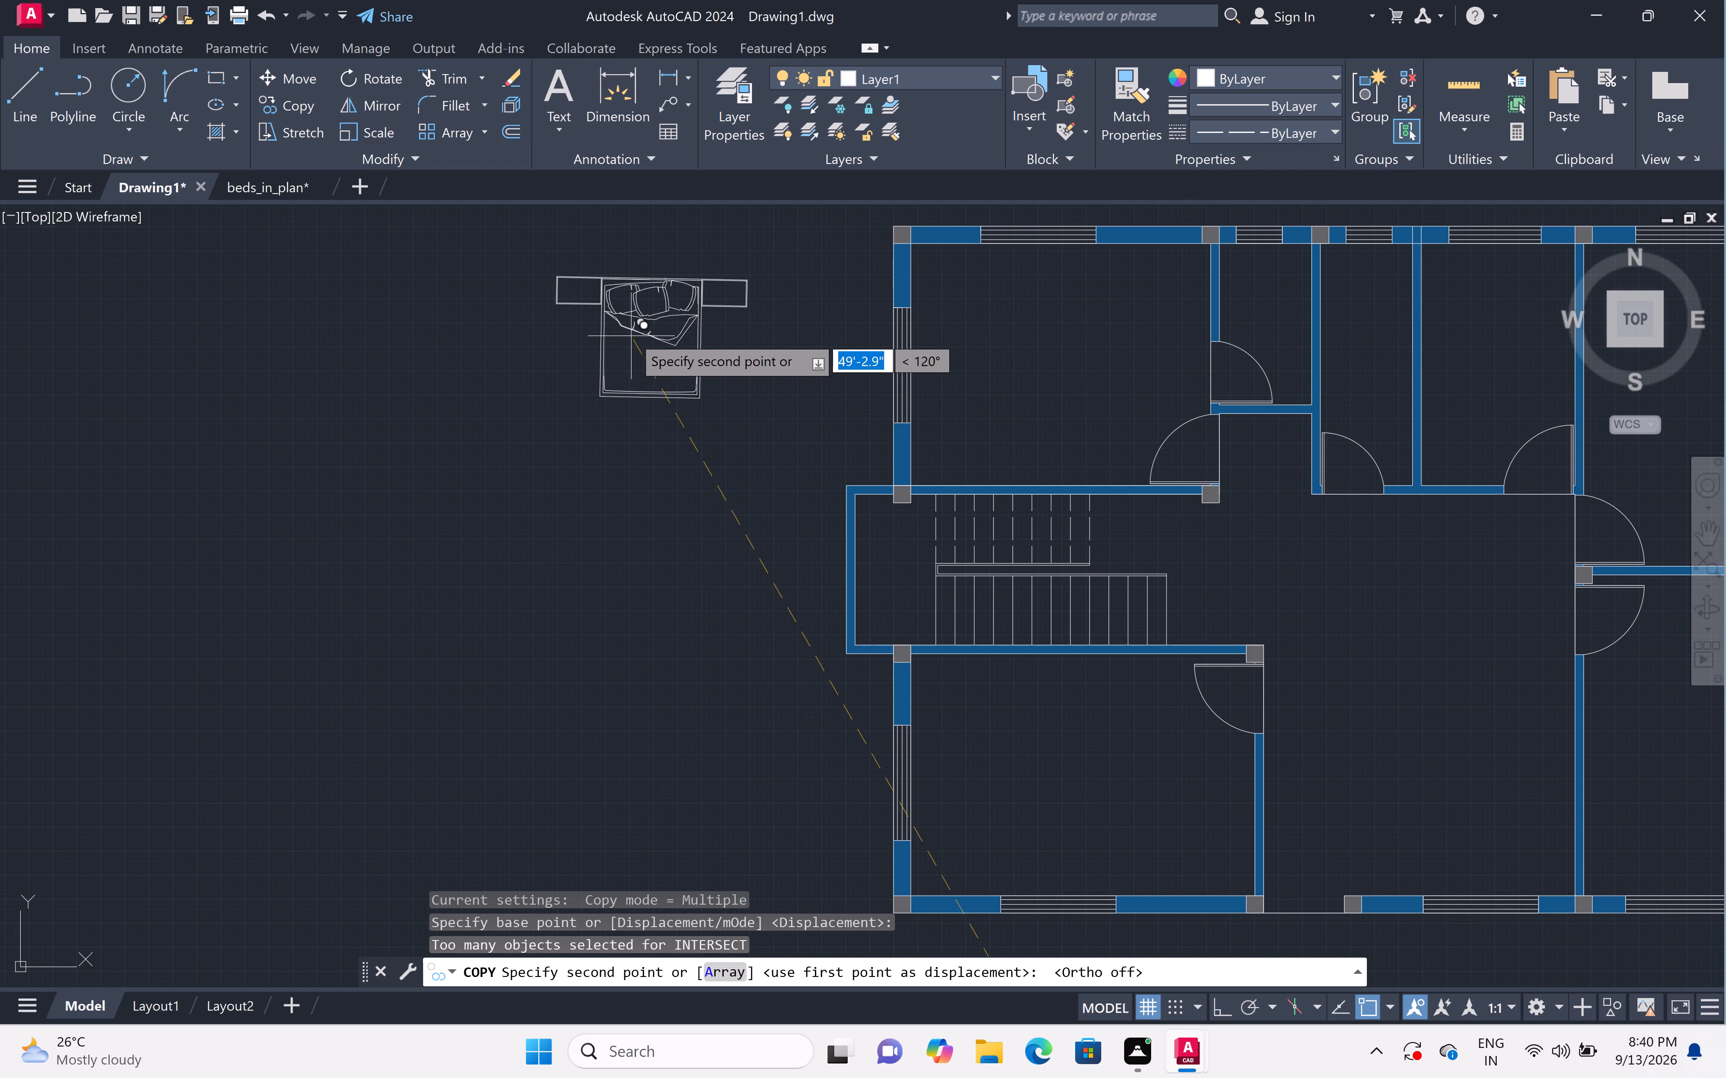
{"action": "left_click", "coordinate": [619, 325]}
{"action": "key", "text": "Escape"}
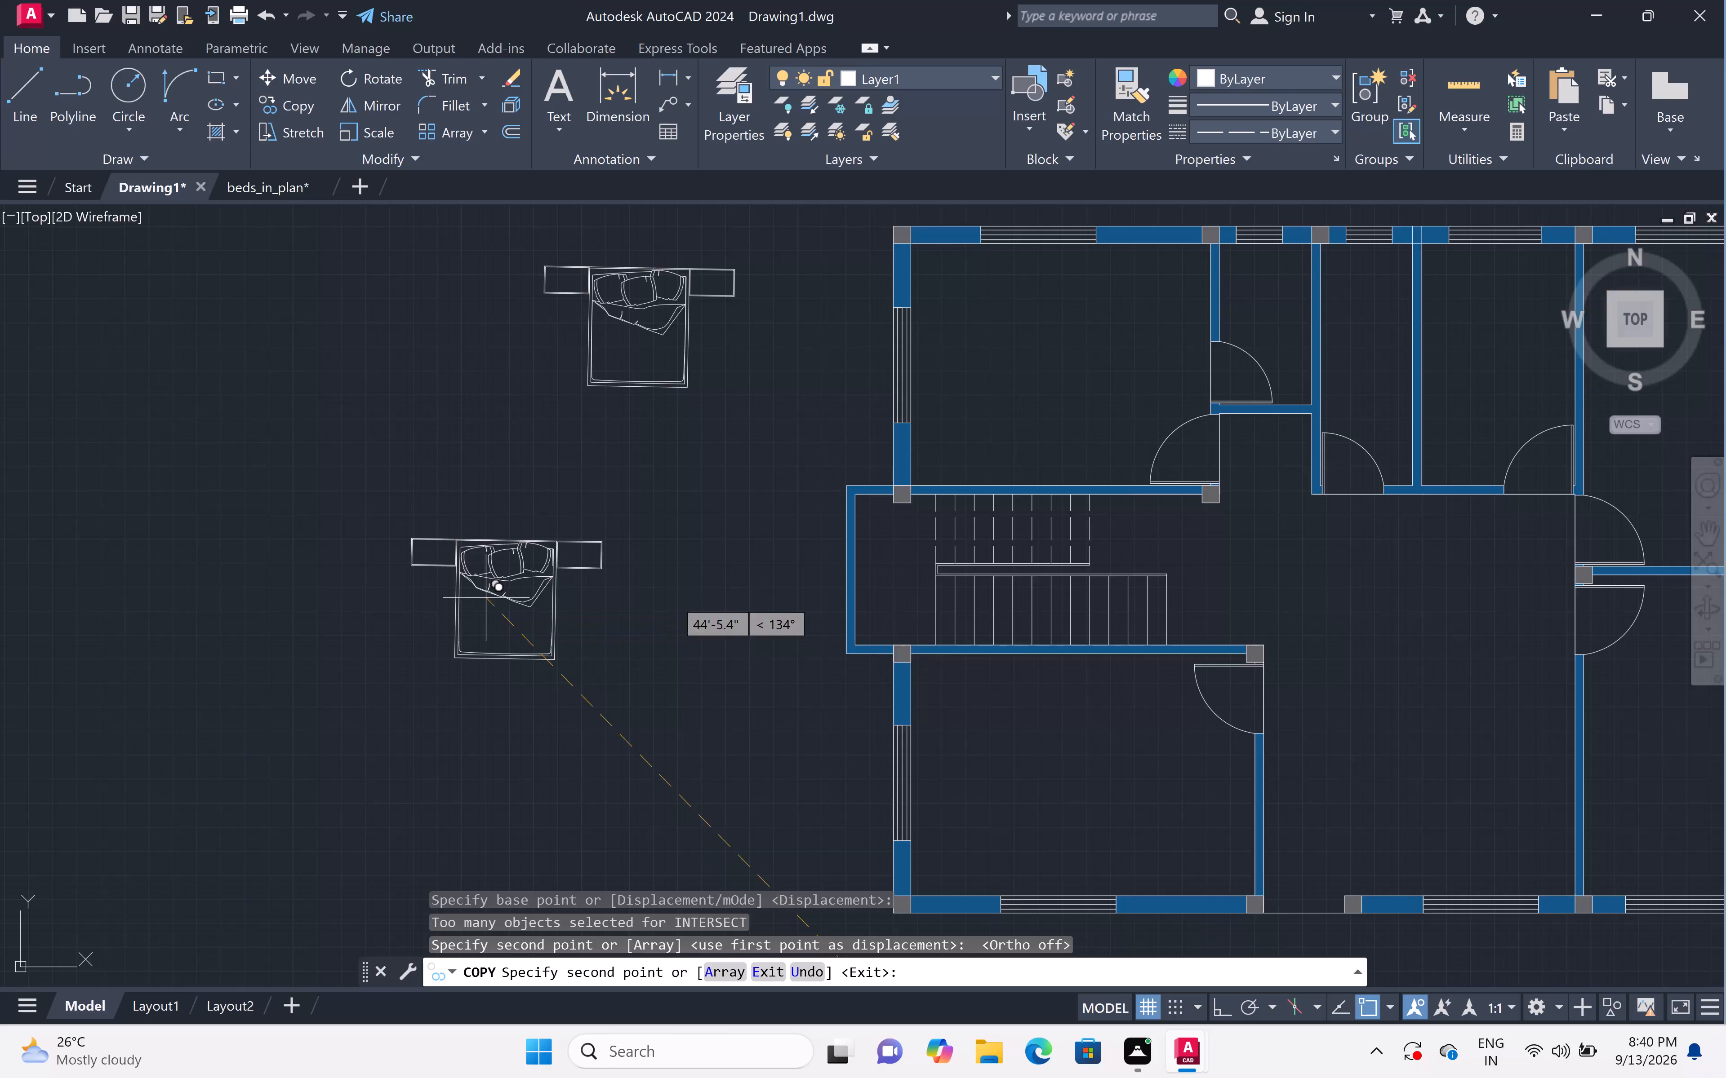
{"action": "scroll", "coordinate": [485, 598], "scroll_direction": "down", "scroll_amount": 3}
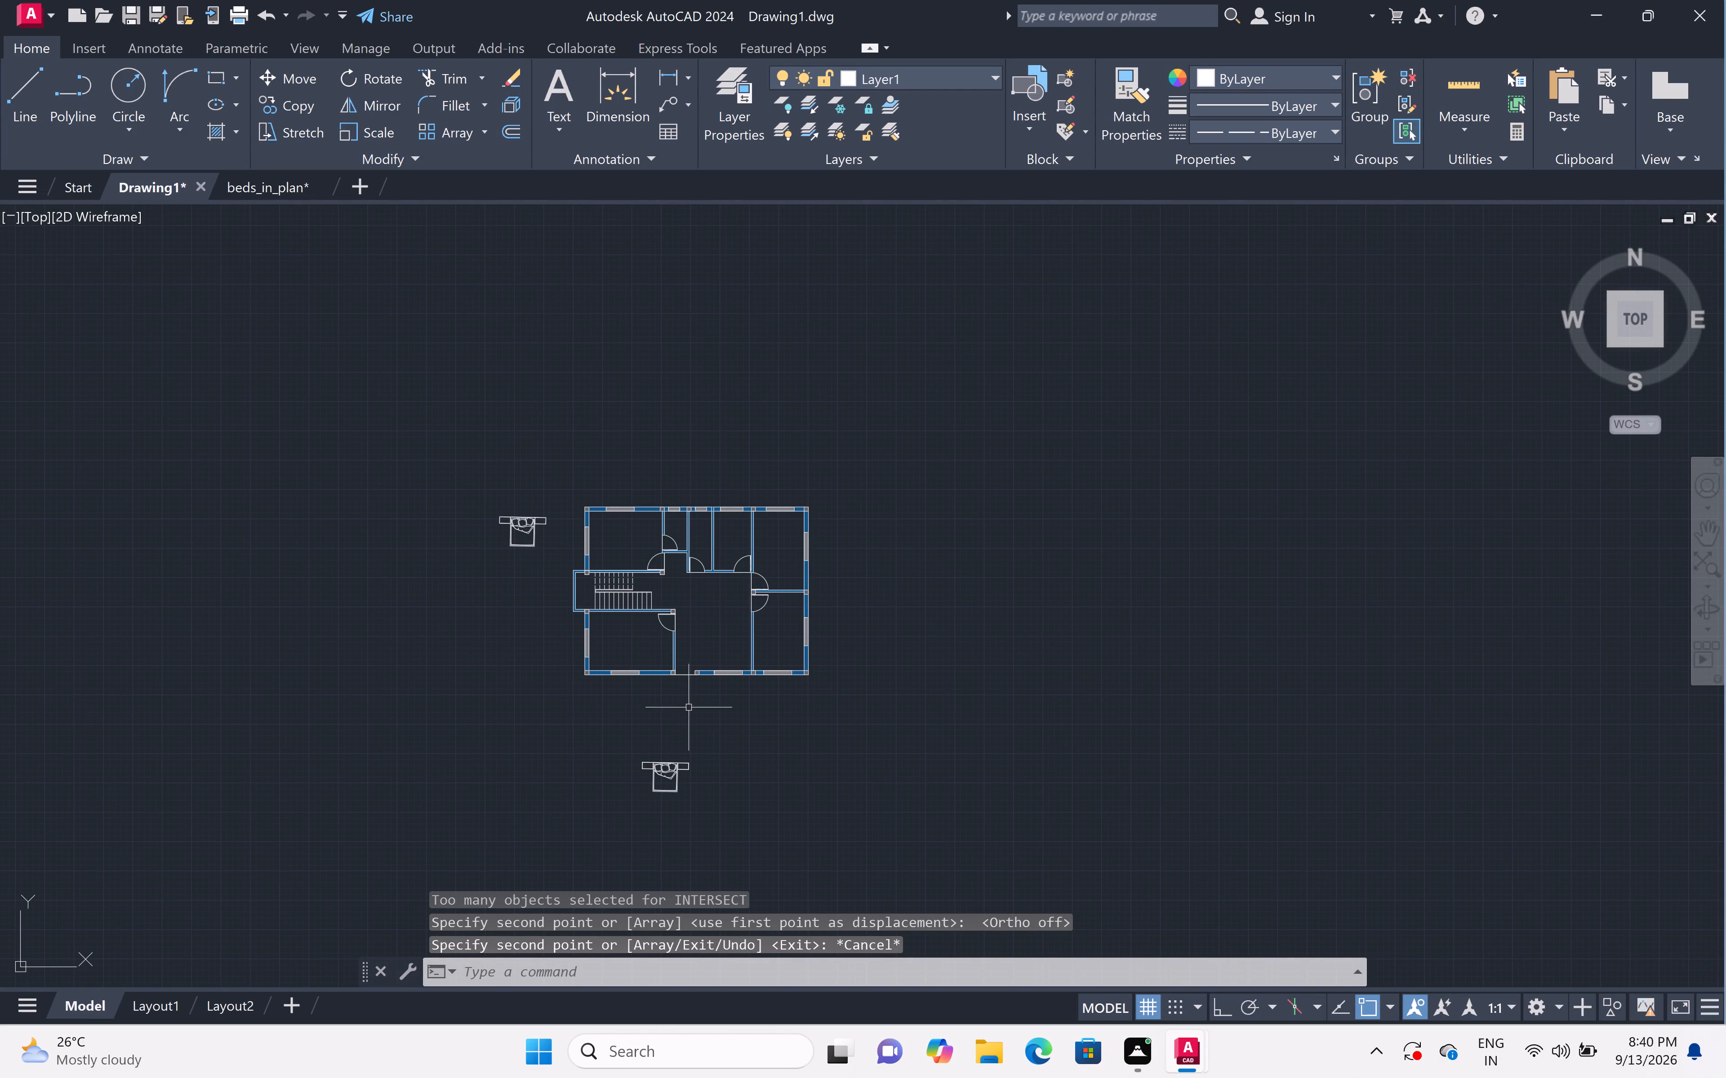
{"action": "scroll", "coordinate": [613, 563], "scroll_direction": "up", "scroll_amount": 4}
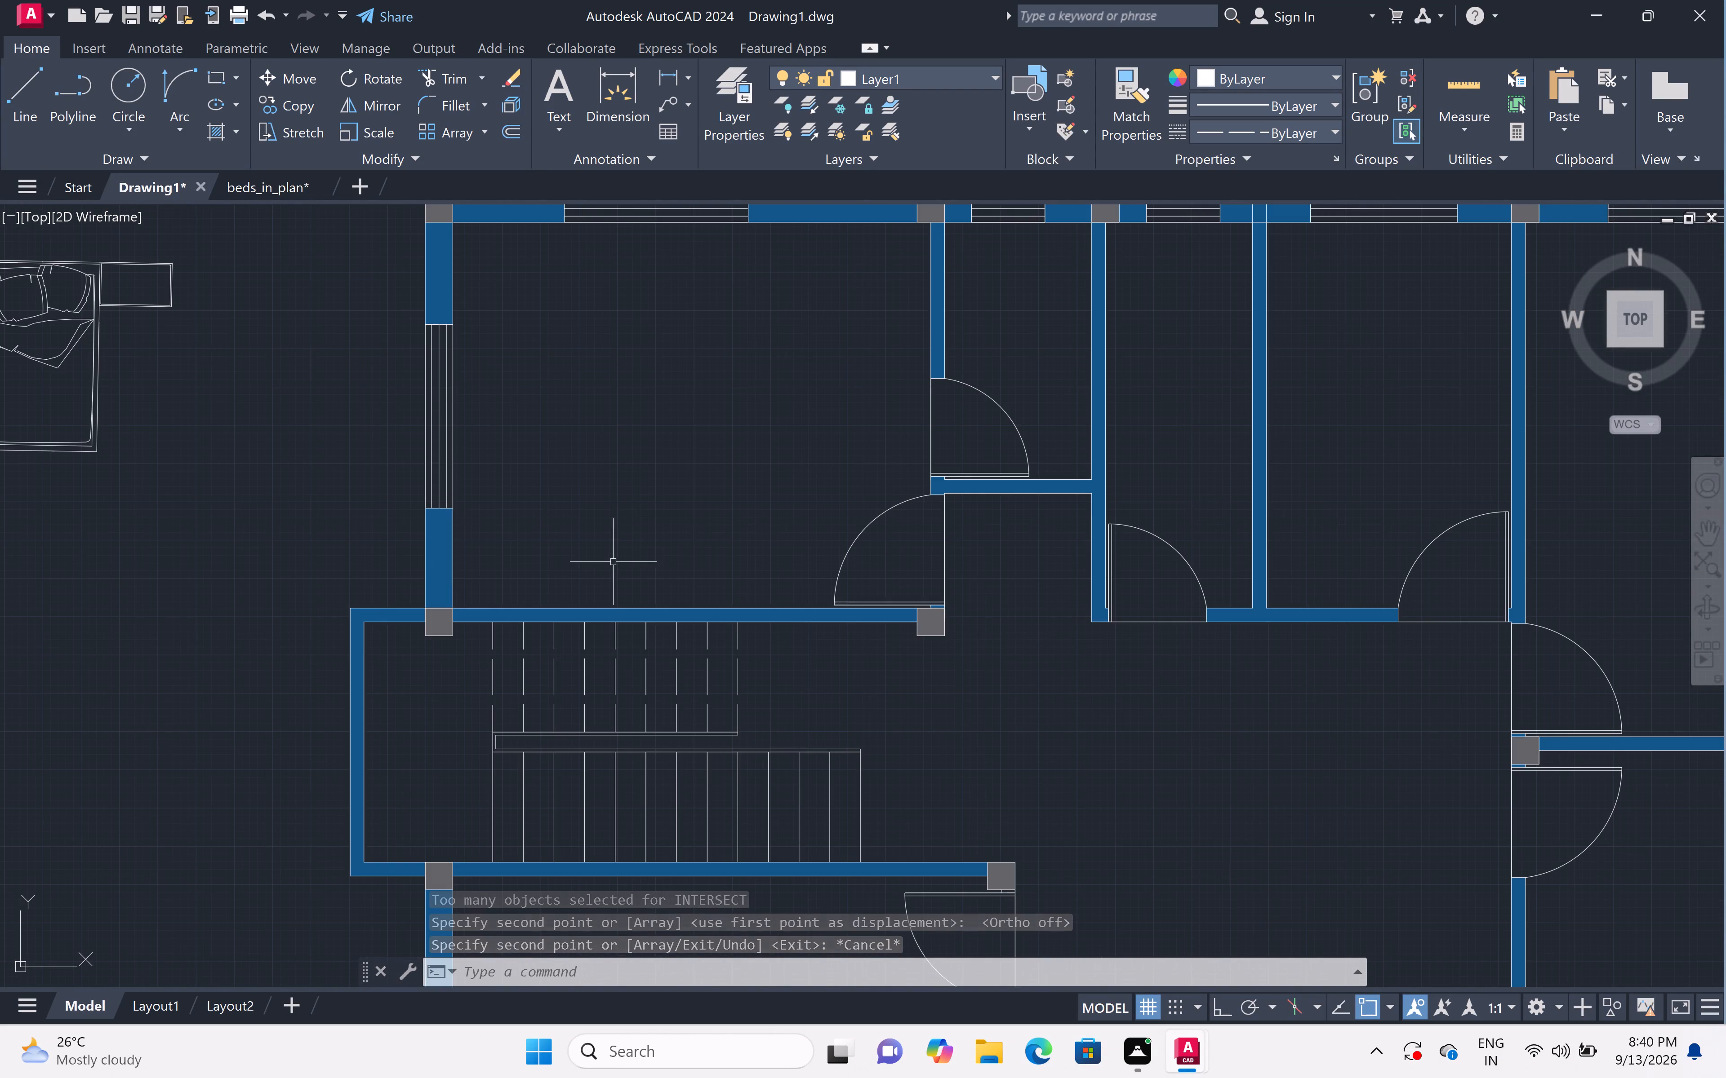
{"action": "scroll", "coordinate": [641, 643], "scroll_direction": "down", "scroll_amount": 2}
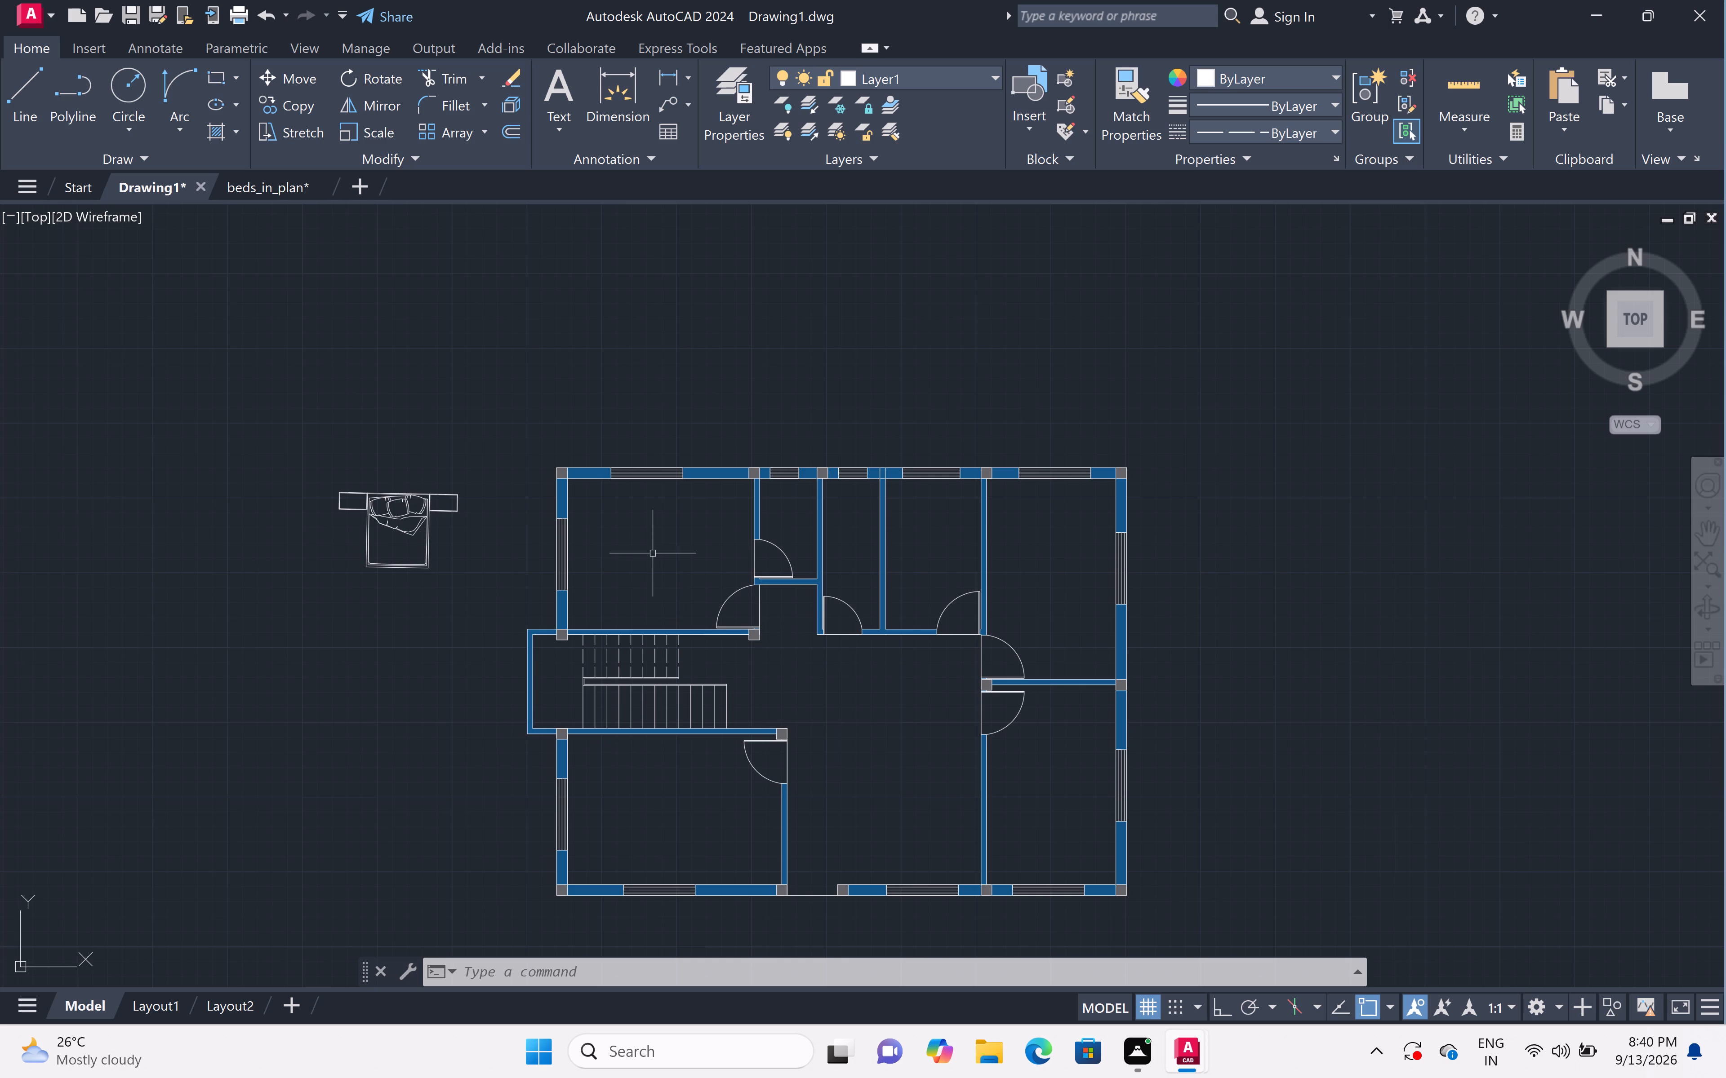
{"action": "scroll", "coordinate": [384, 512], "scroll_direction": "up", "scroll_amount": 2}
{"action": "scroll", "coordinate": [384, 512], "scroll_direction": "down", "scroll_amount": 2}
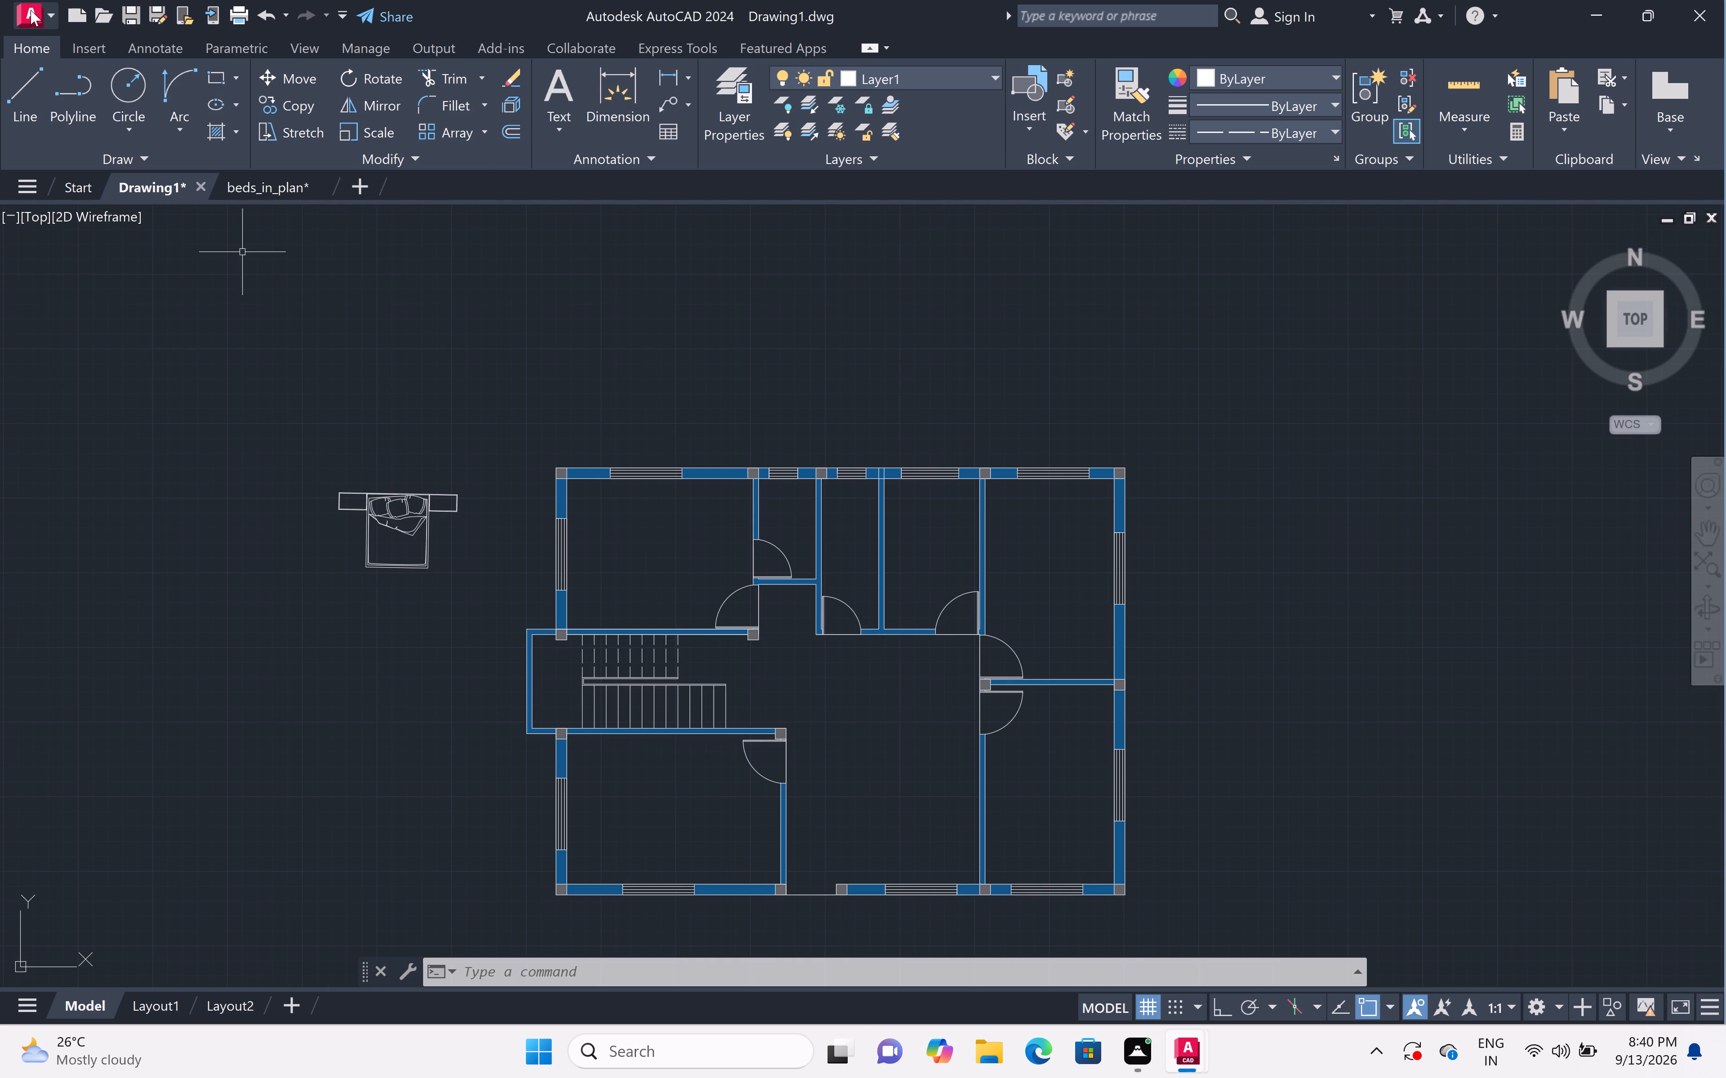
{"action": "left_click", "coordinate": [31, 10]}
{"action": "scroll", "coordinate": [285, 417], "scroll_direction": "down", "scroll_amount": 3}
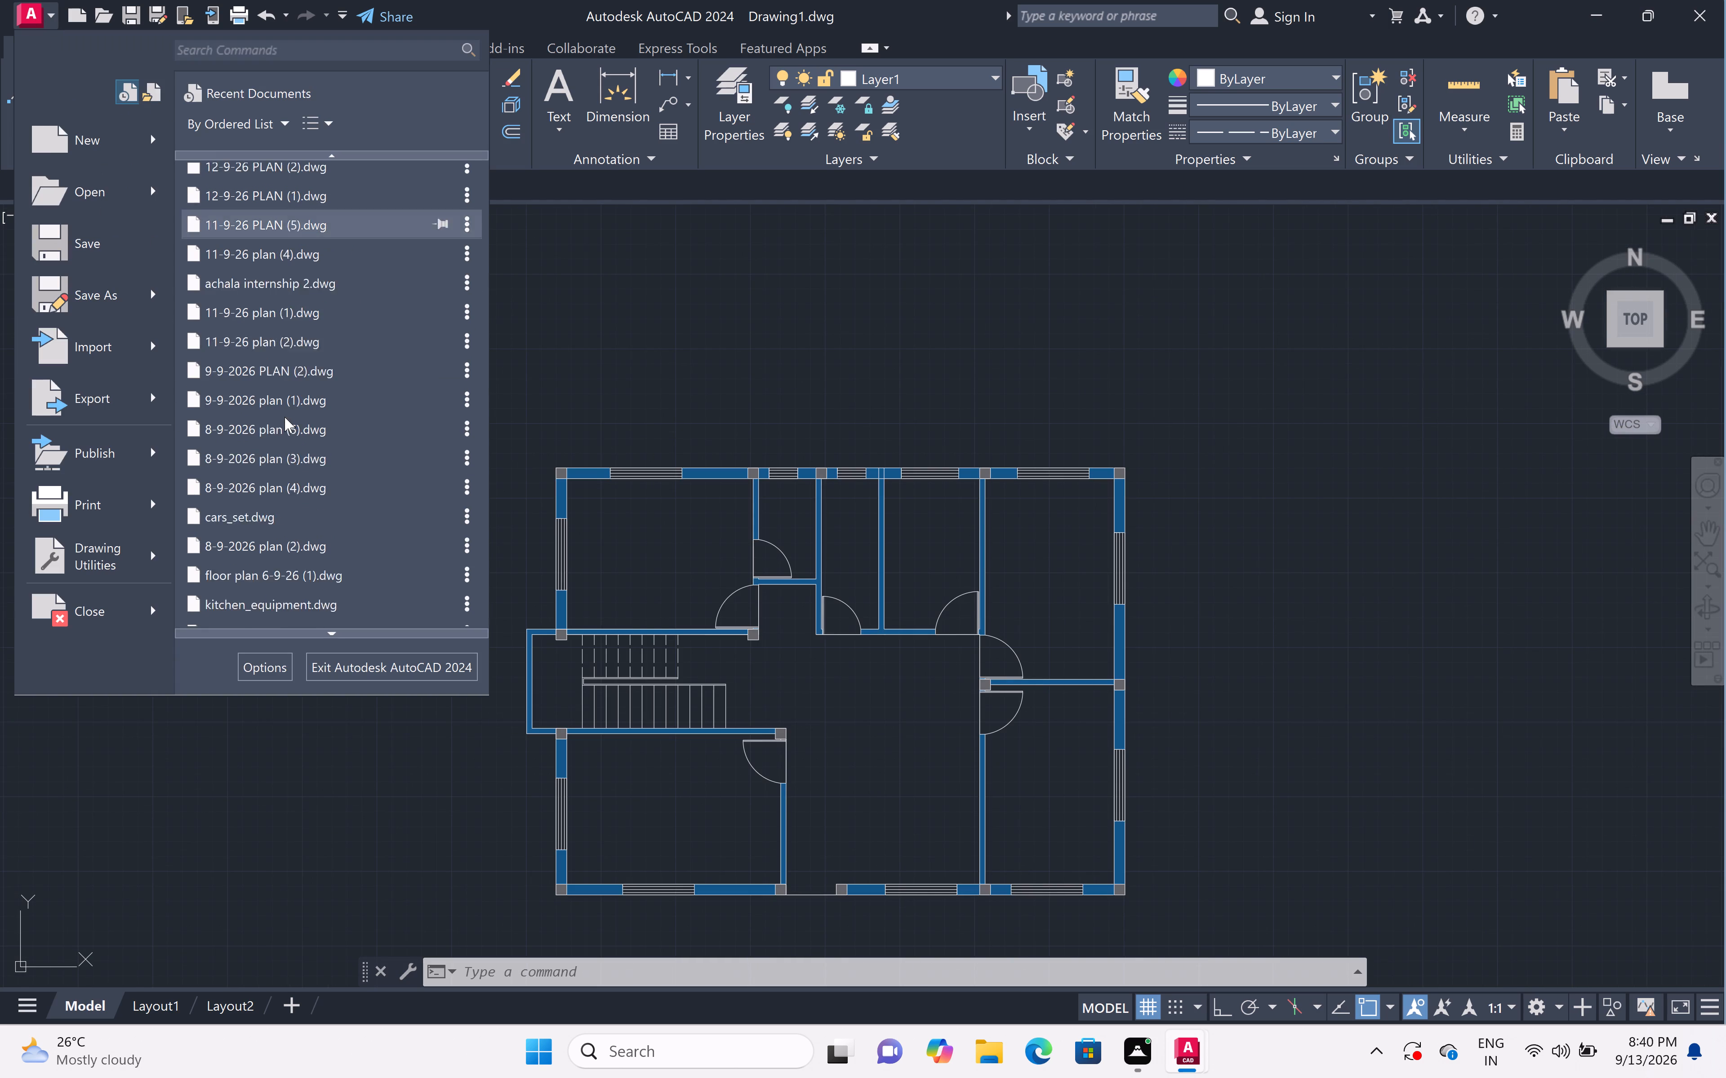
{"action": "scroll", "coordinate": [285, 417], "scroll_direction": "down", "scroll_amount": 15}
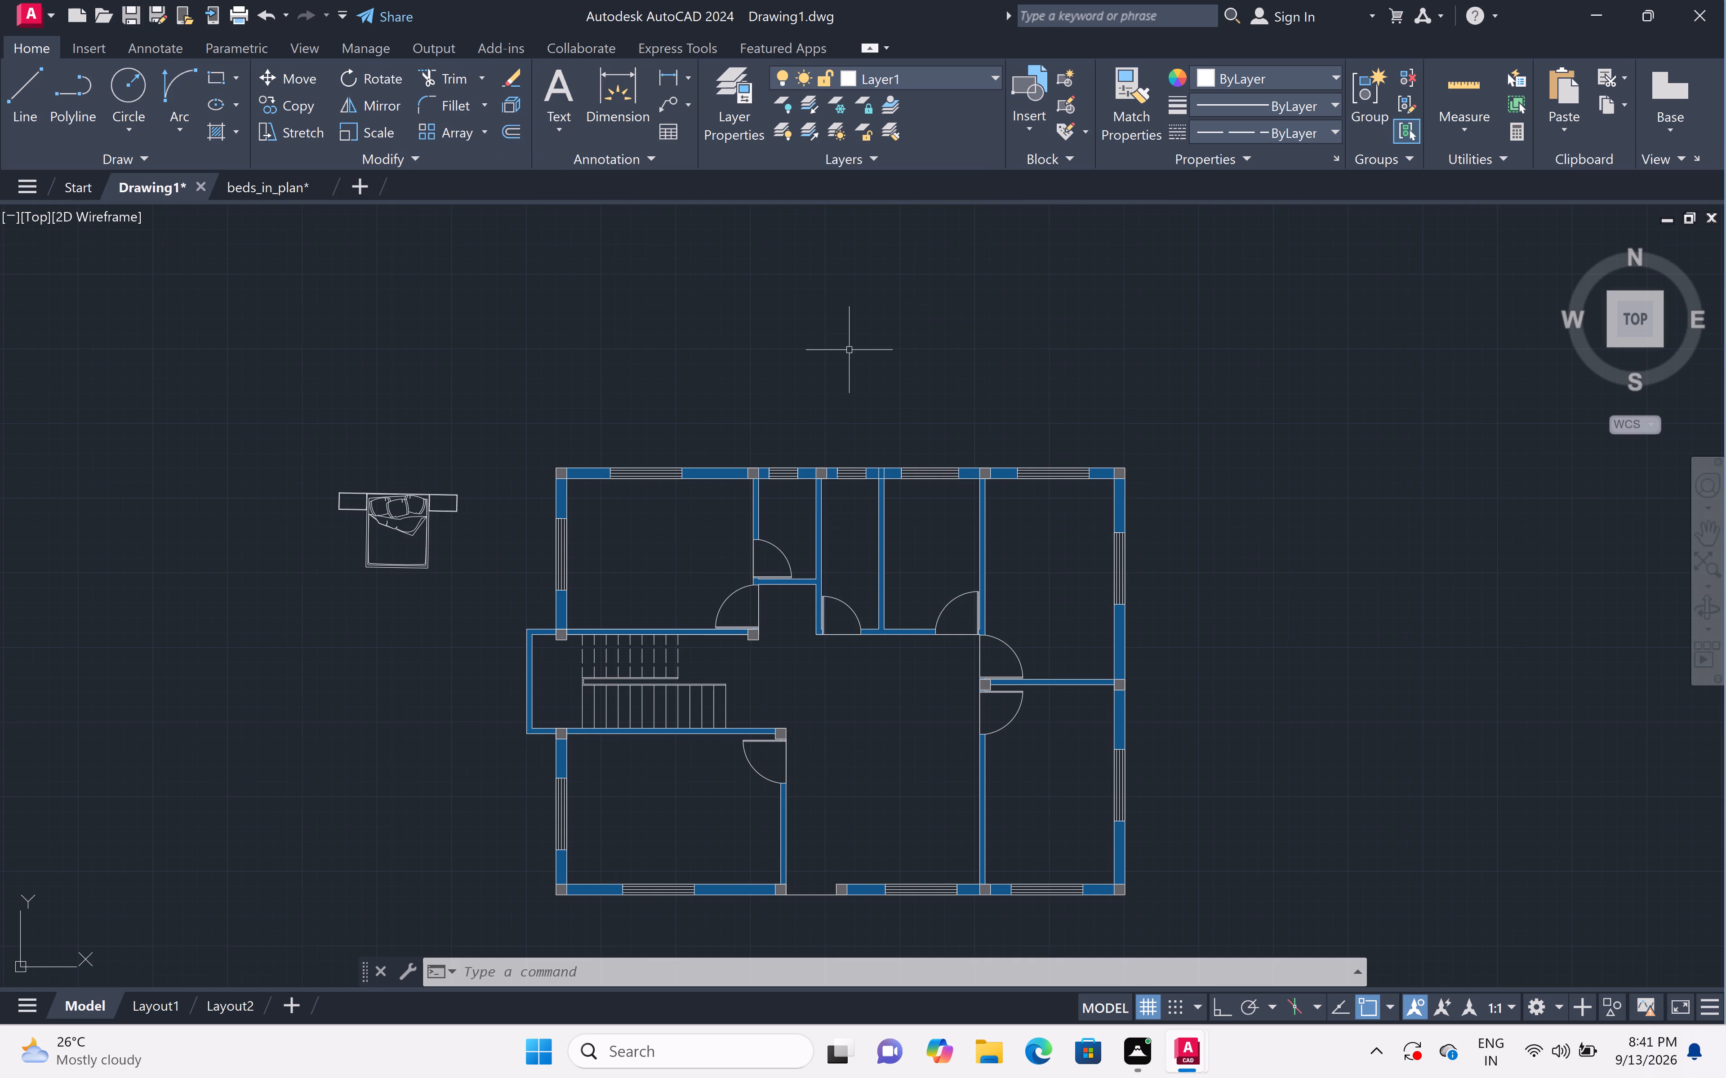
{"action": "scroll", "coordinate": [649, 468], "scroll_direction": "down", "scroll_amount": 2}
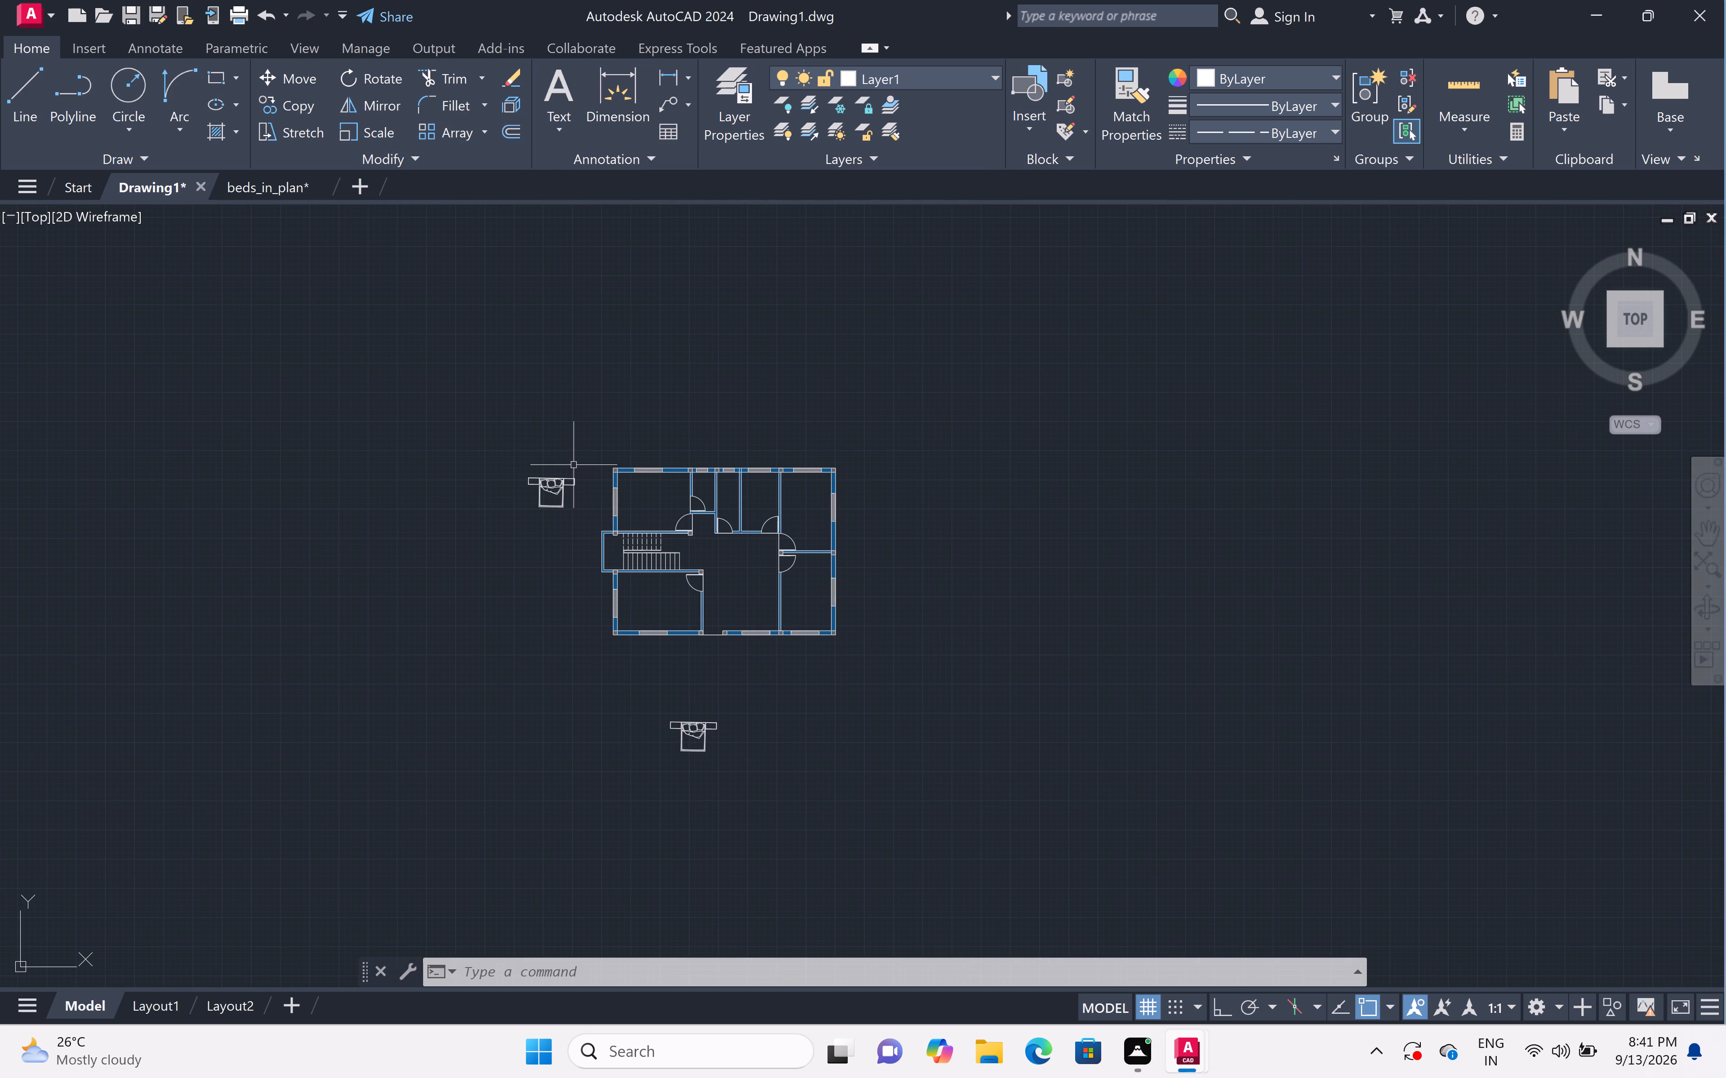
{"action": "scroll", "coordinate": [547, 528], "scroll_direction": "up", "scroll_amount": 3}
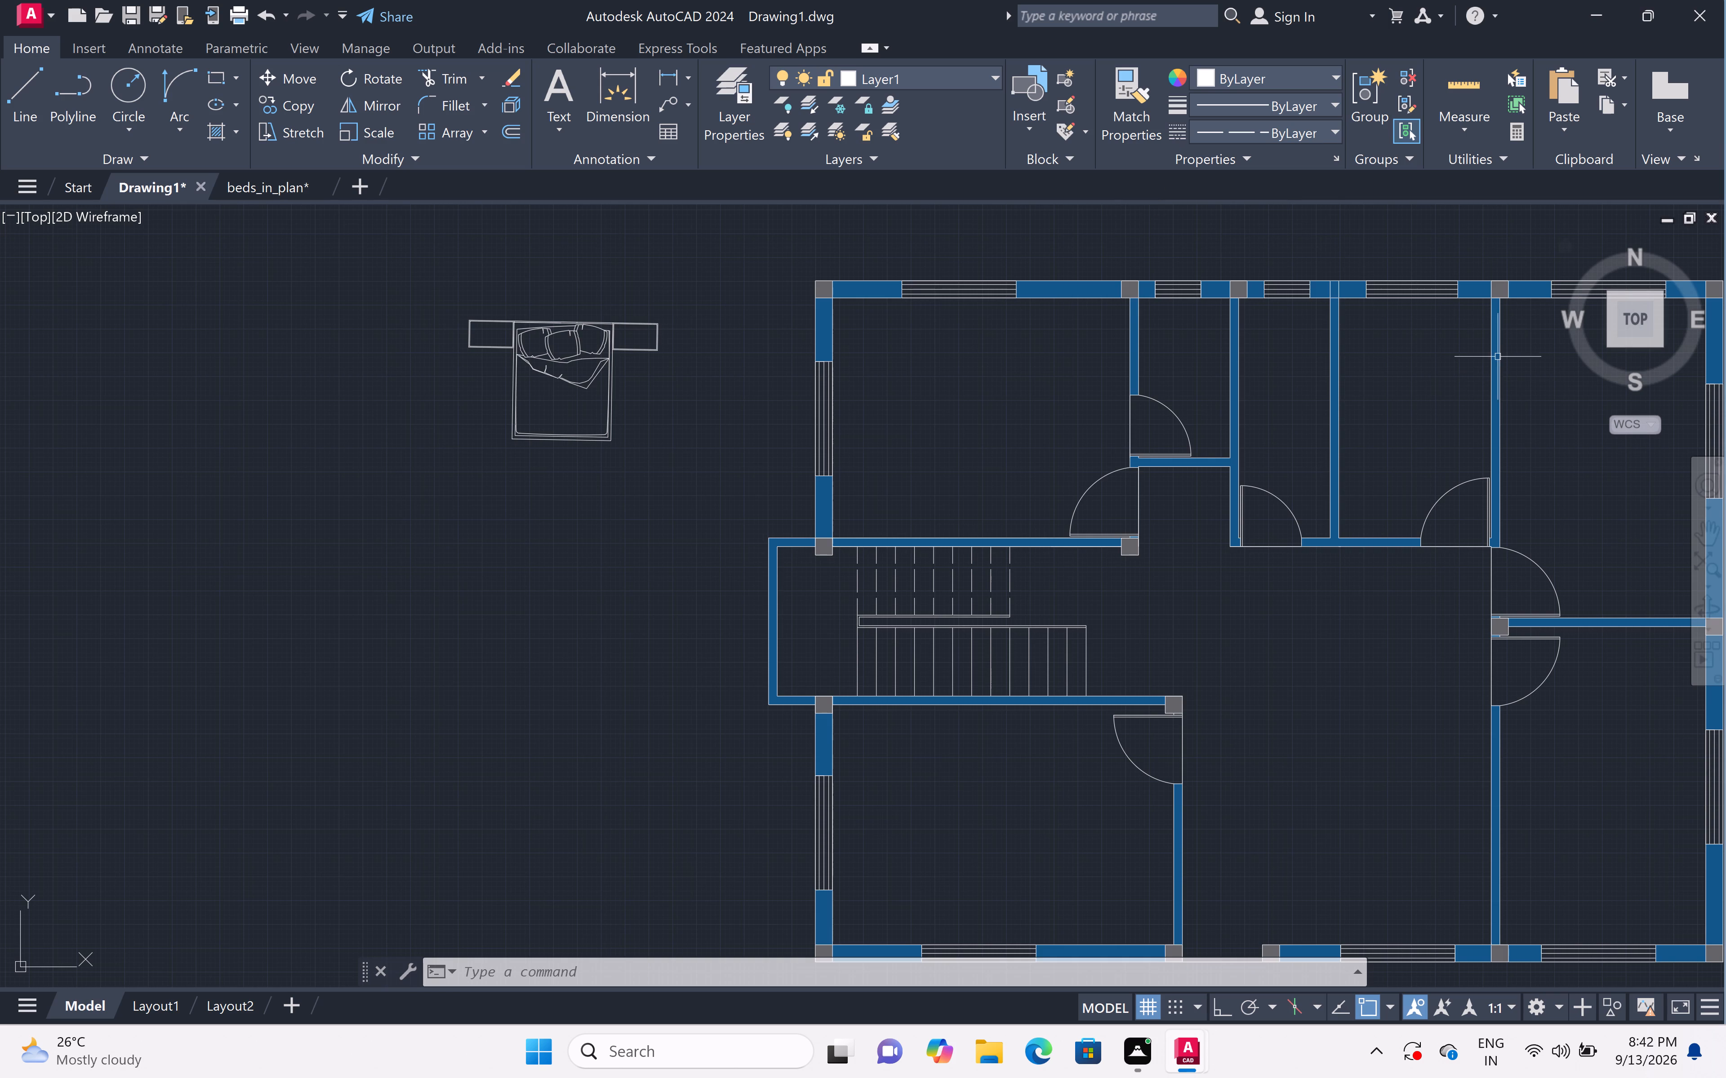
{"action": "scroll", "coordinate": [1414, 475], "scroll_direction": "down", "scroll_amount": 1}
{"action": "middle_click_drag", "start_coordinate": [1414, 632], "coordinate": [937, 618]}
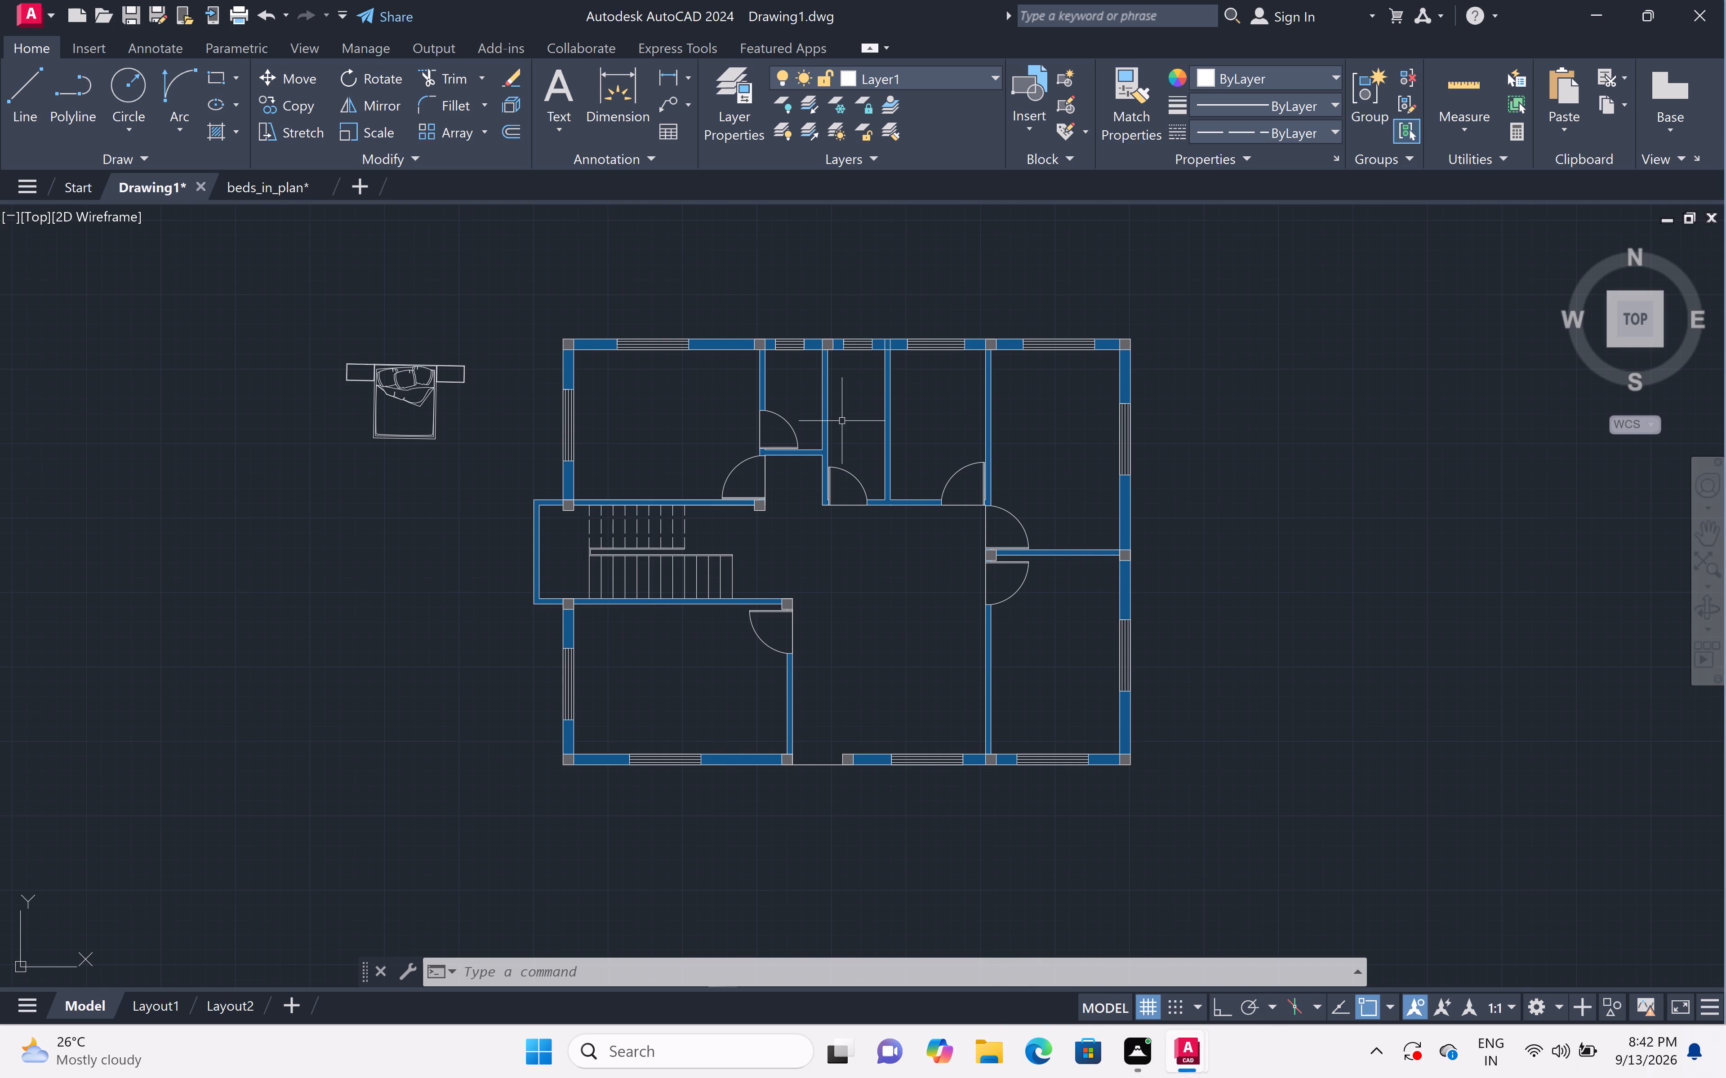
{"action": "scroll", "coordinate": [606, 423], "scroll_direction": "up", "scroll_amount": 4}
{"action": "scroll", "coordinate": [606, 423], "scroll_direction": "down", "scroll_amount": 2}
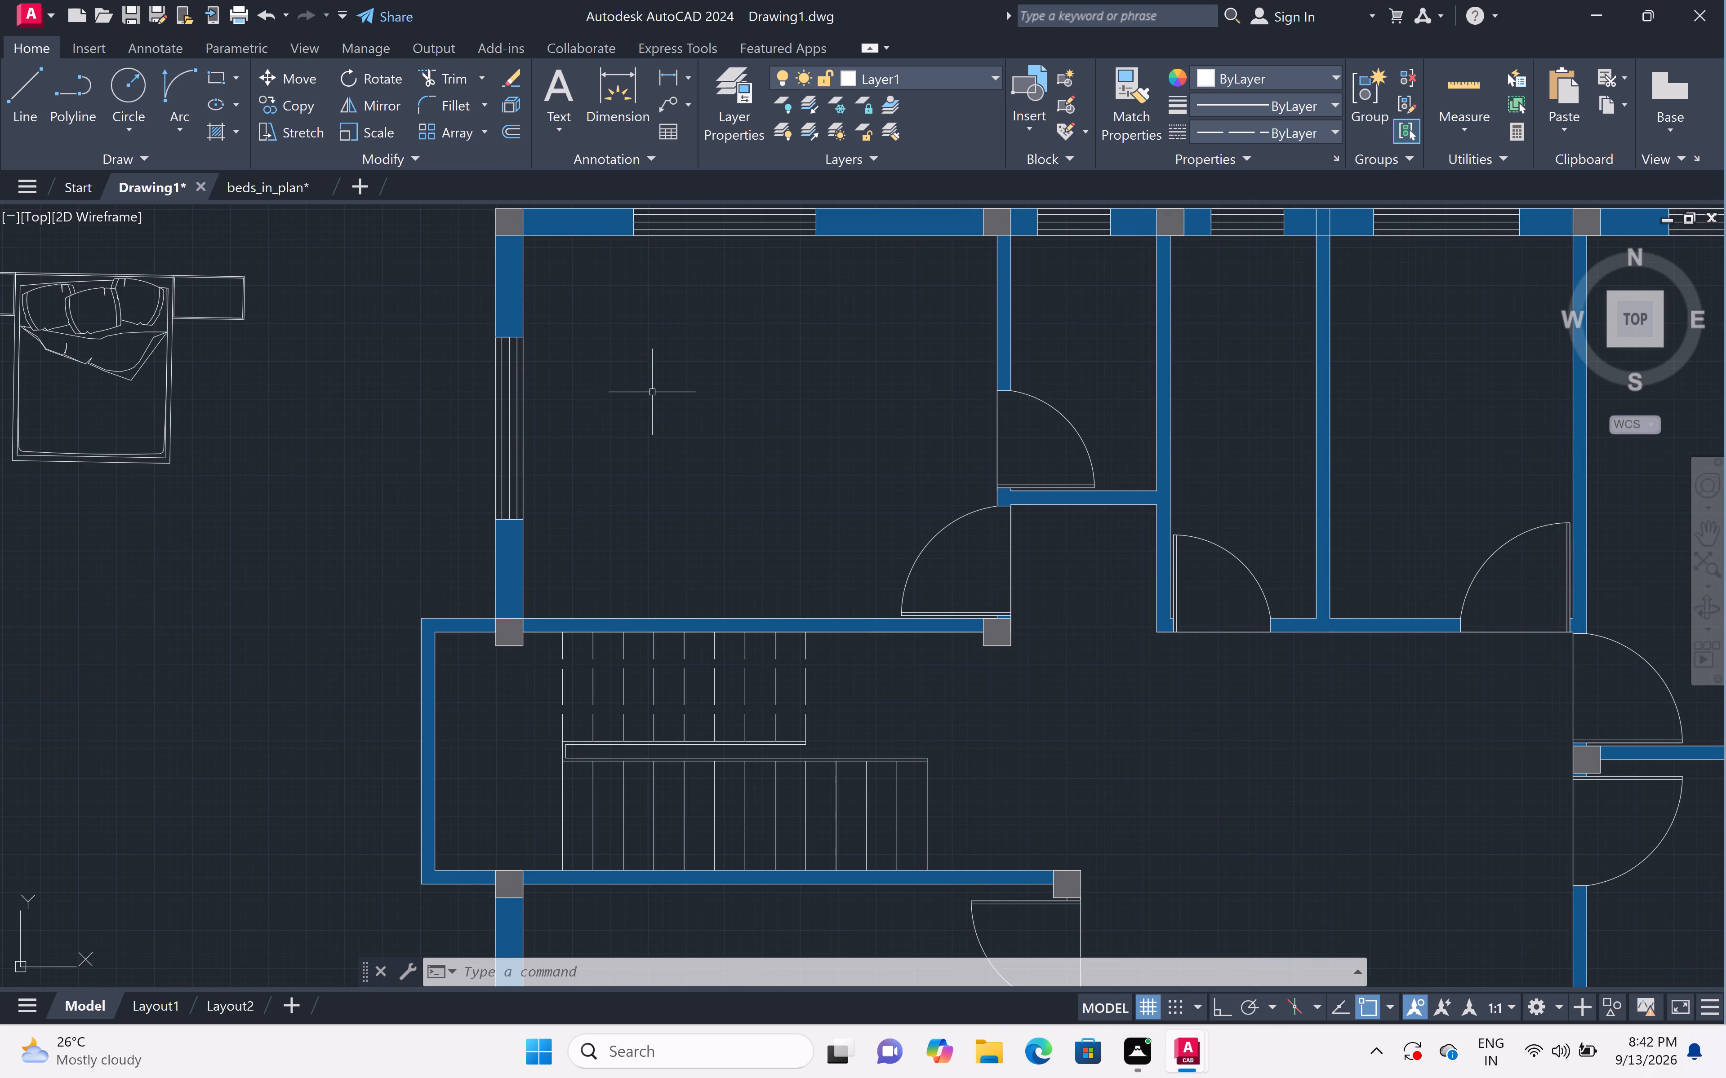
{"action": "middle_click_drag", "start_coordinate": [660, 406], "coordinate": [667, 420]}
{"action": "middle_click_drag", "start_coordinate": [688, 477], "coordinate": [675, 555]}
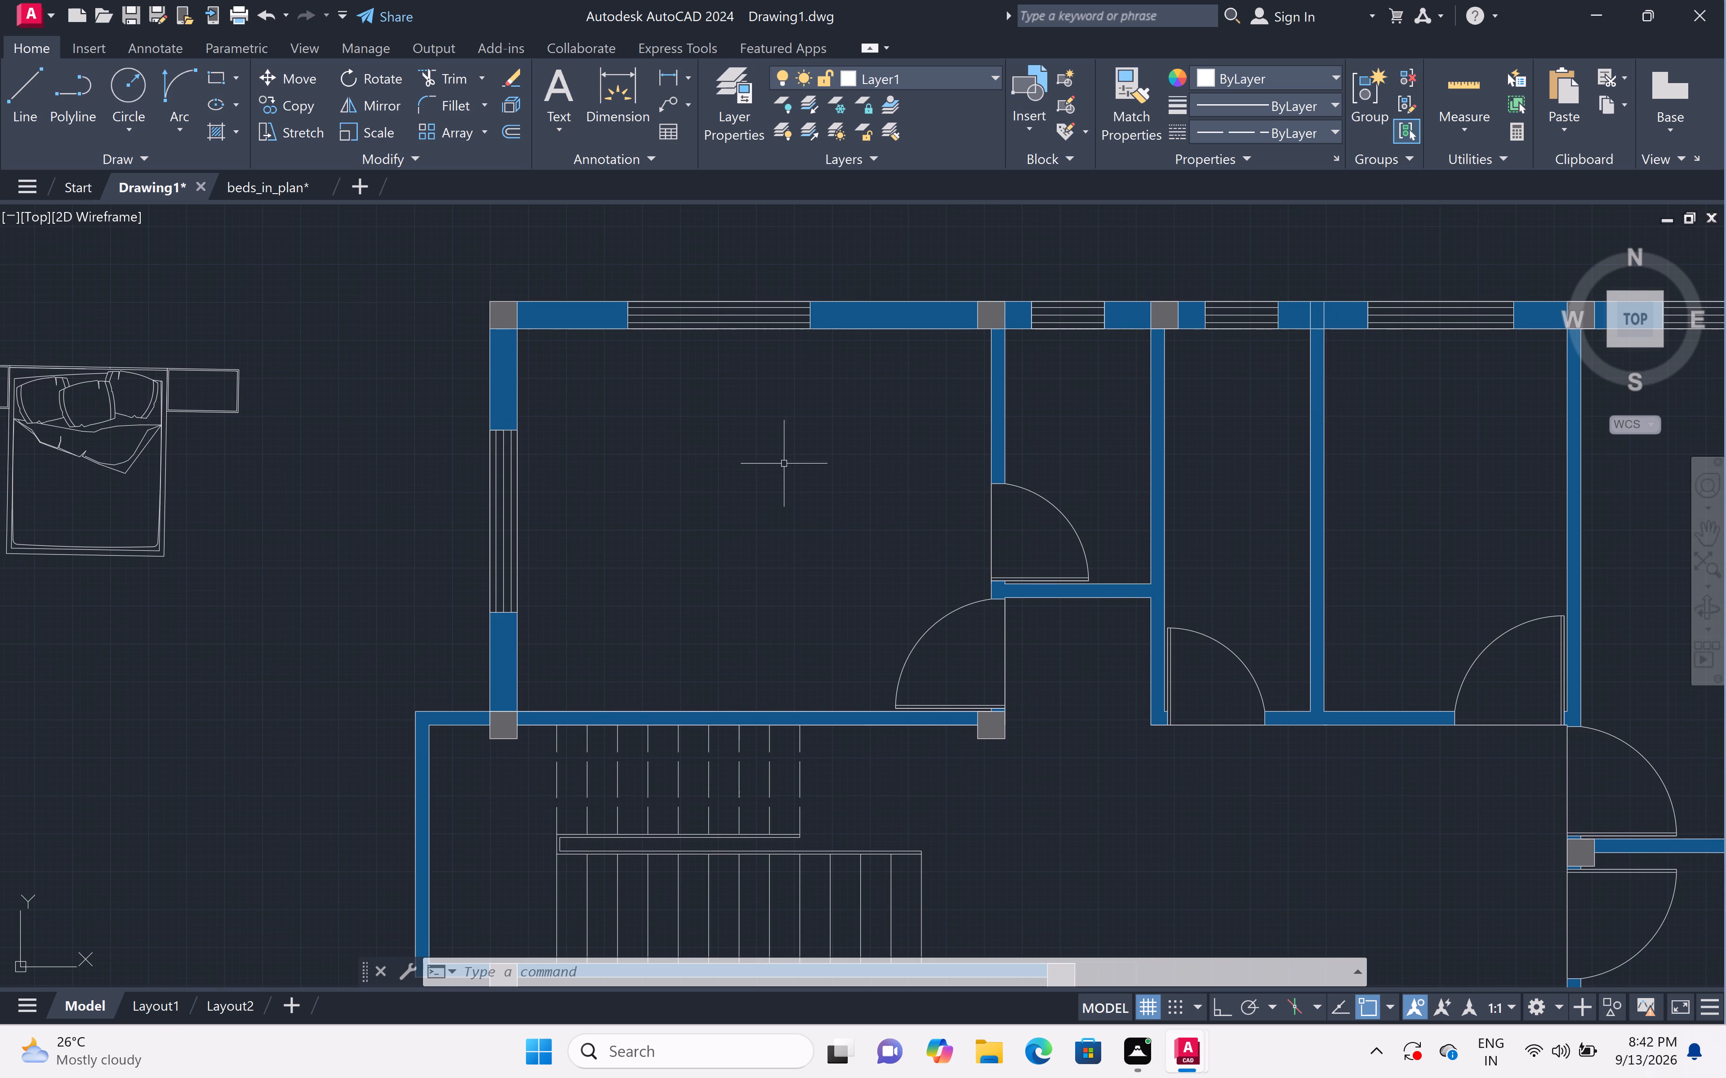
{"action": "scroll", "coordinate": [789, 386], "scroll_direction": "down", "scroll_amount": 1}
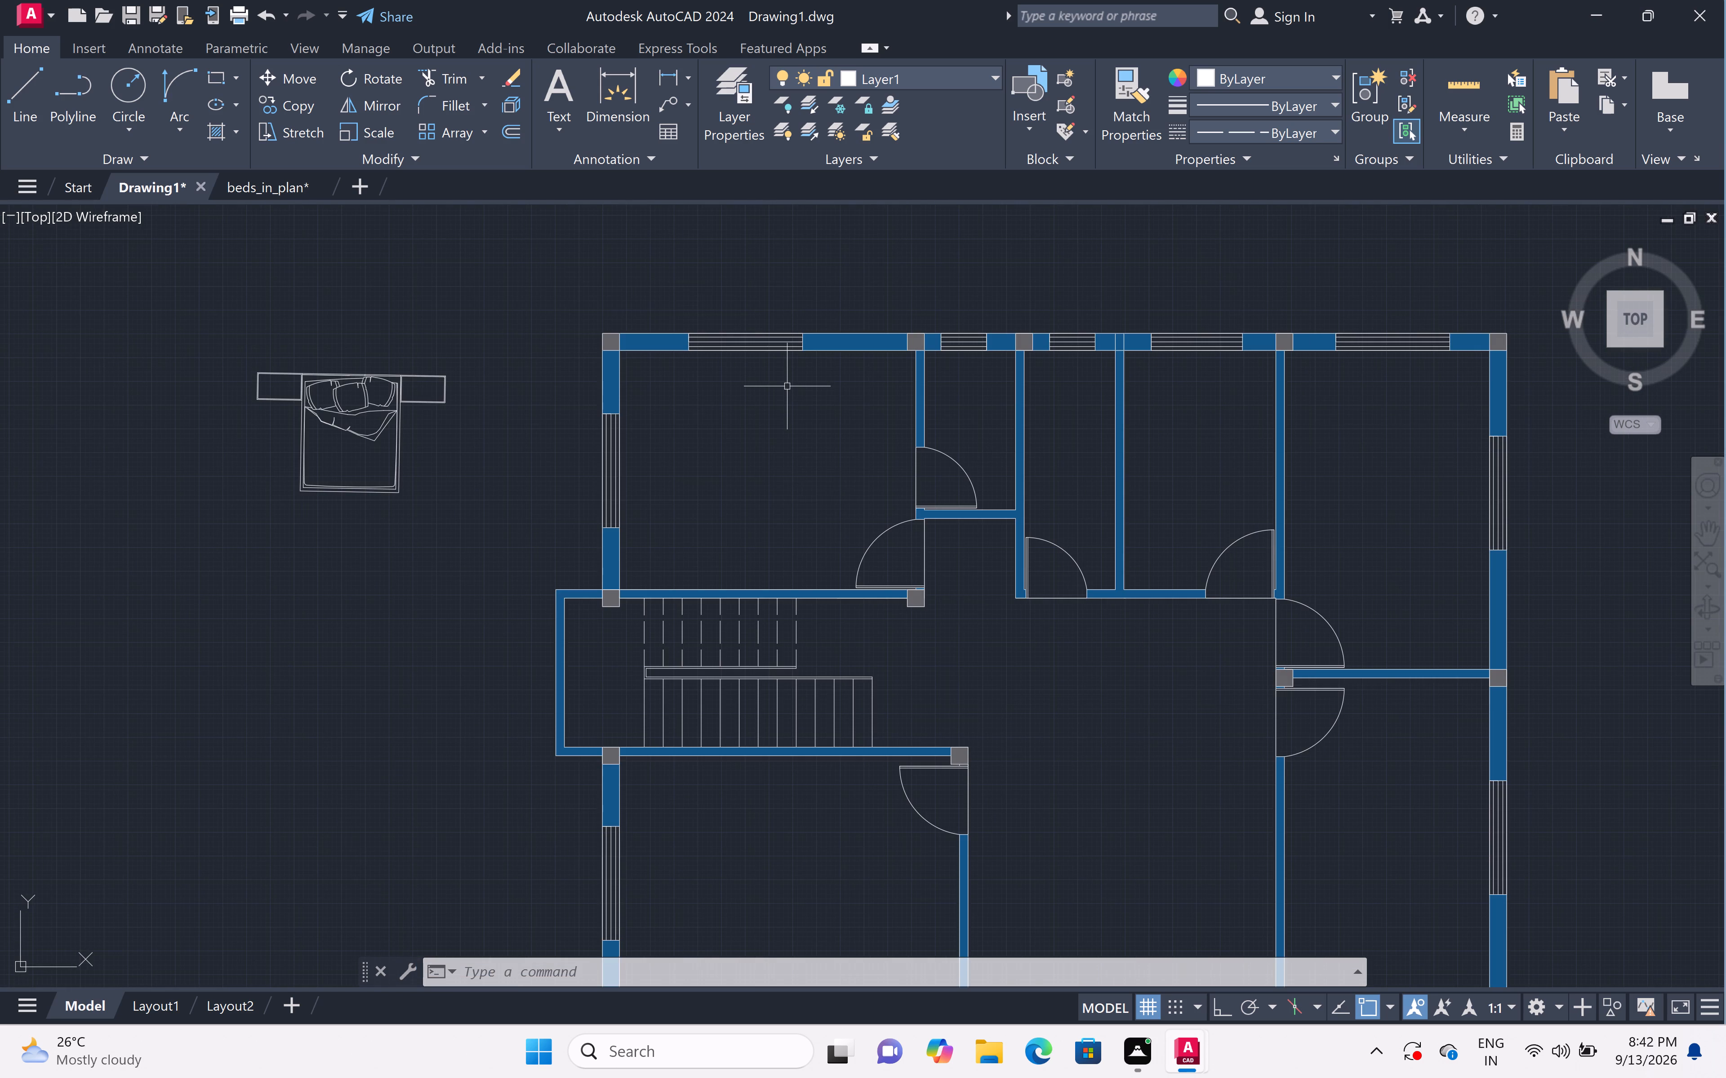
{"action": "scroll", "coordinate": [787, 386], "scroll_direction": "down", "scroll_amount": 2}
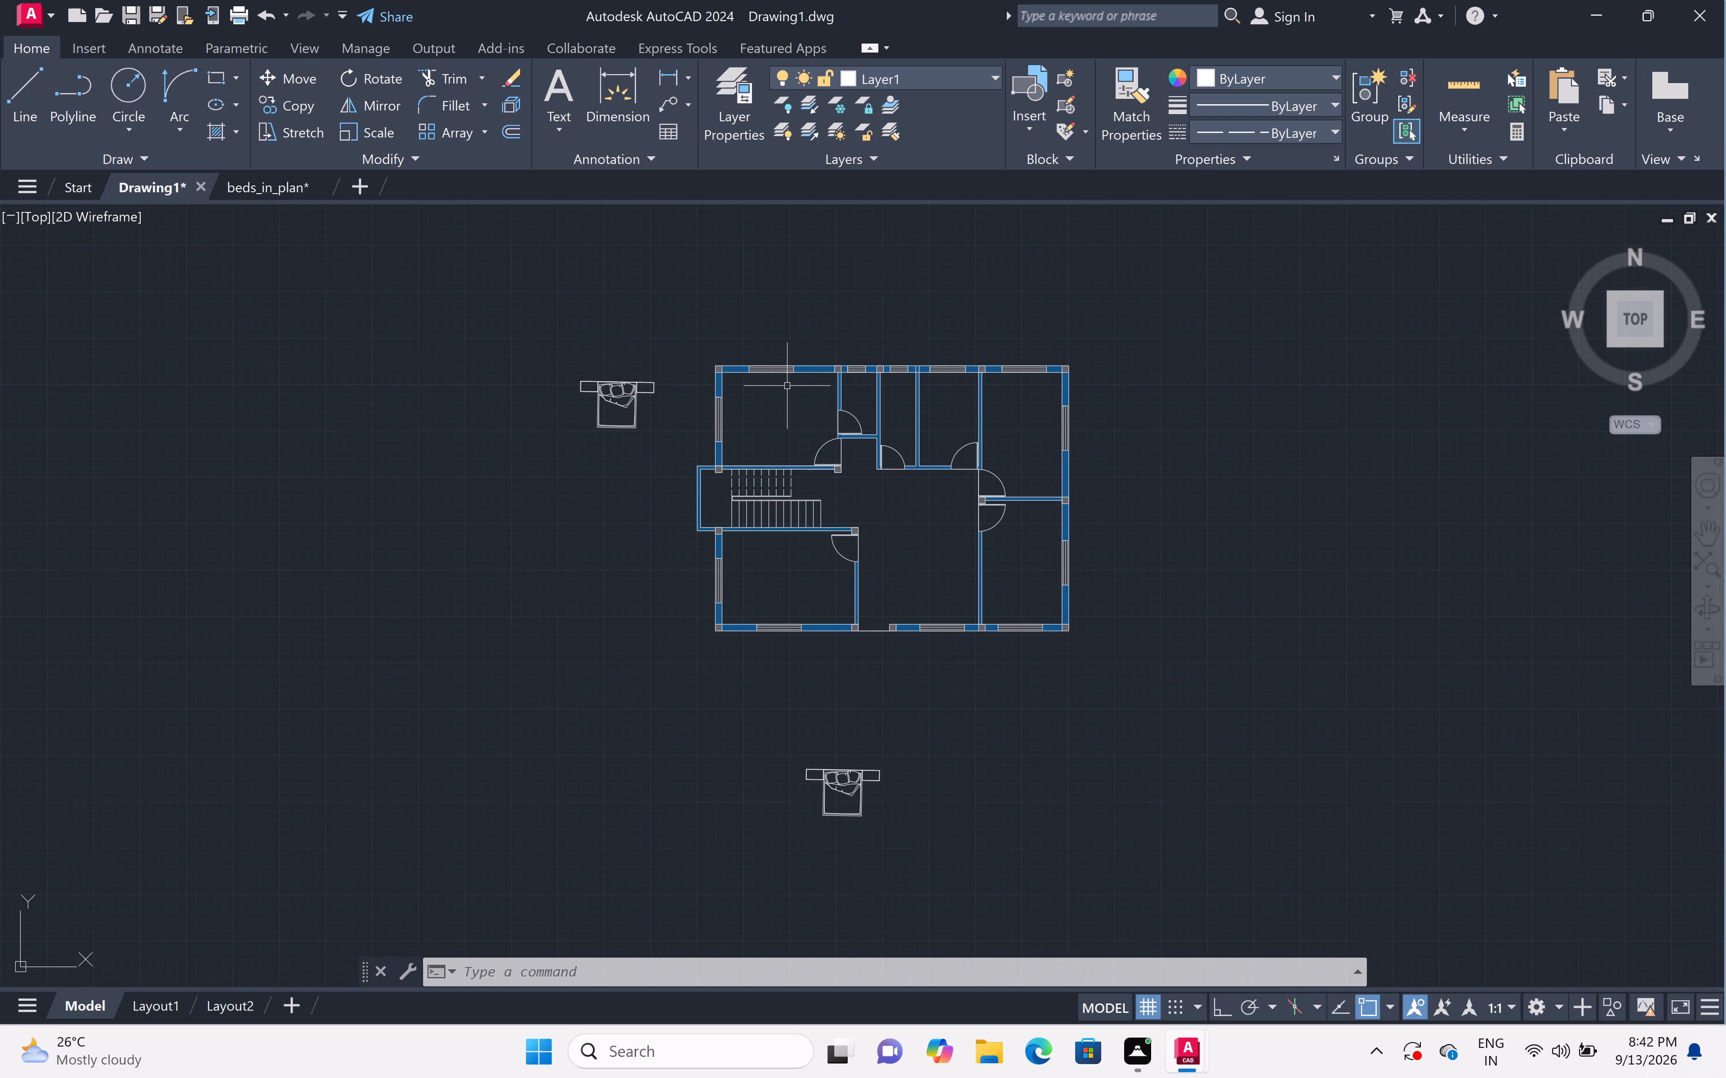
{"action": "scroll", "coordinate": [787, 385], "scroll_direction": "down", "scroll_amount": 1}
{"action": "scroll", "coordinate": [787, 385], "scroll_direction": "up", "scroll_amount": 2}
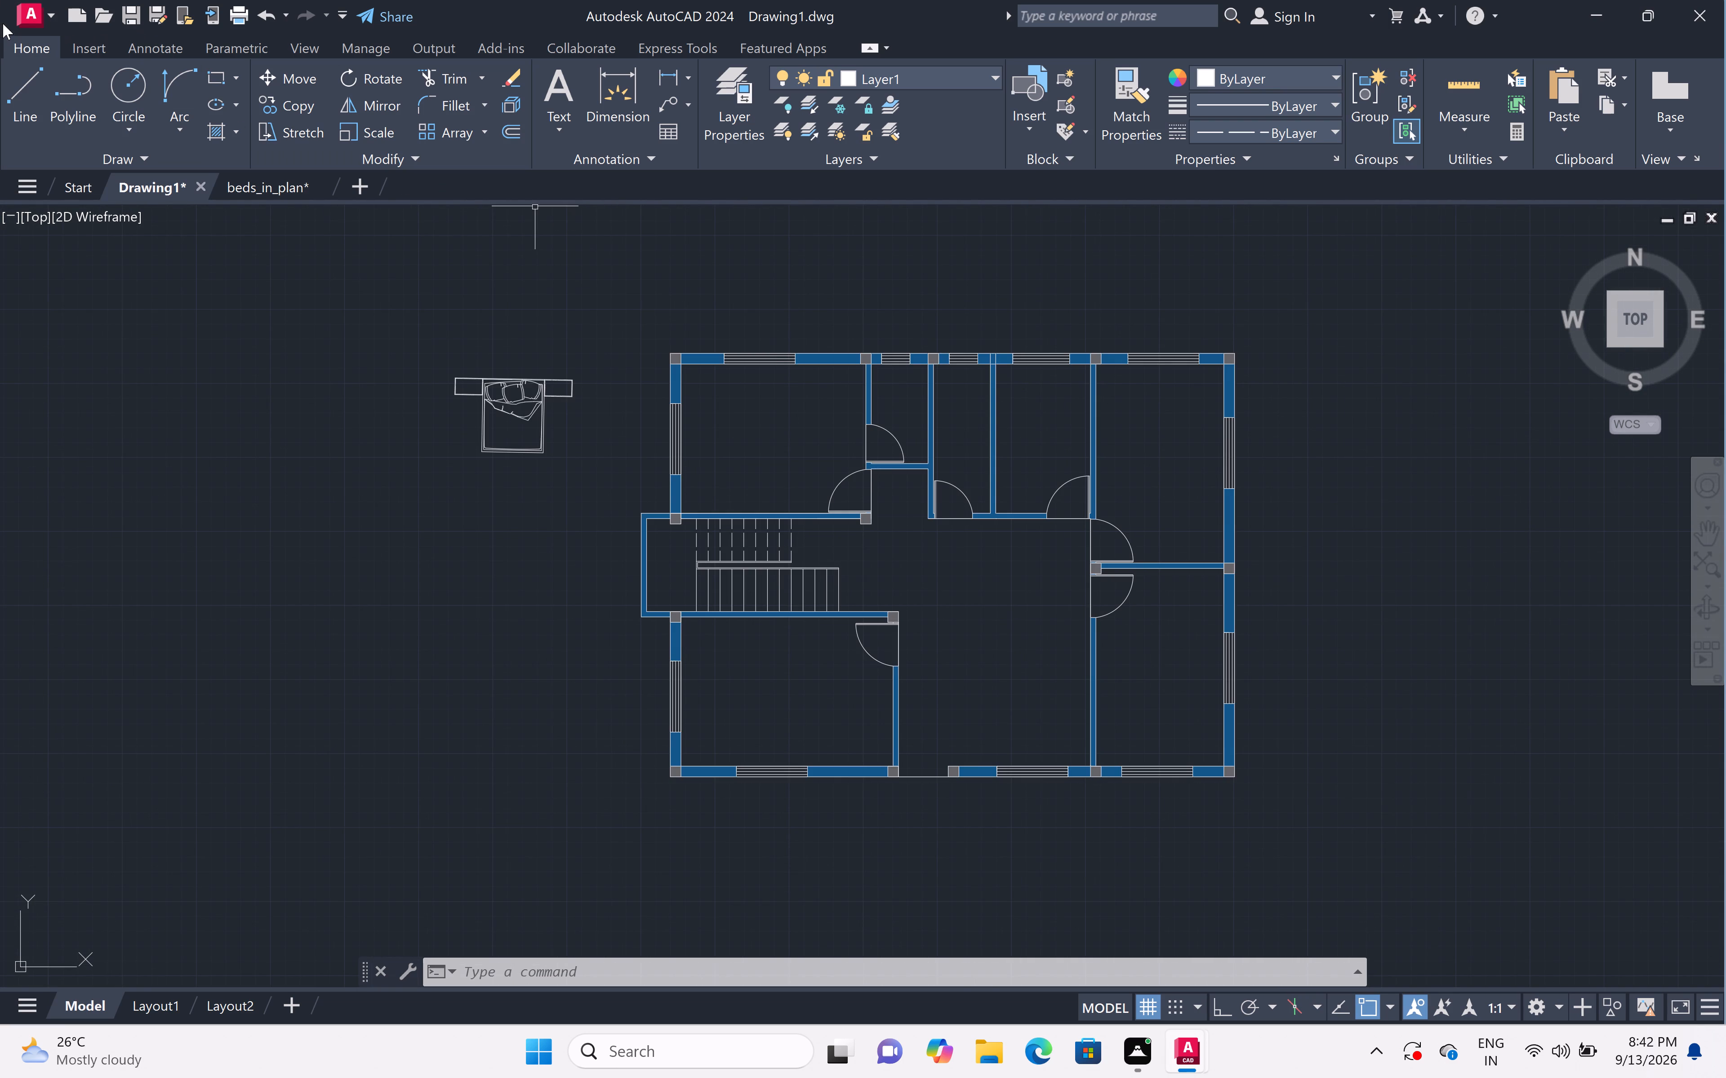
Open the recent drawing furniture_4.dwg and examine its kitchen counter layouts, checking how the white double-sink counter is selected.
{"action": "left_click", "coordinate": [24, 11]}
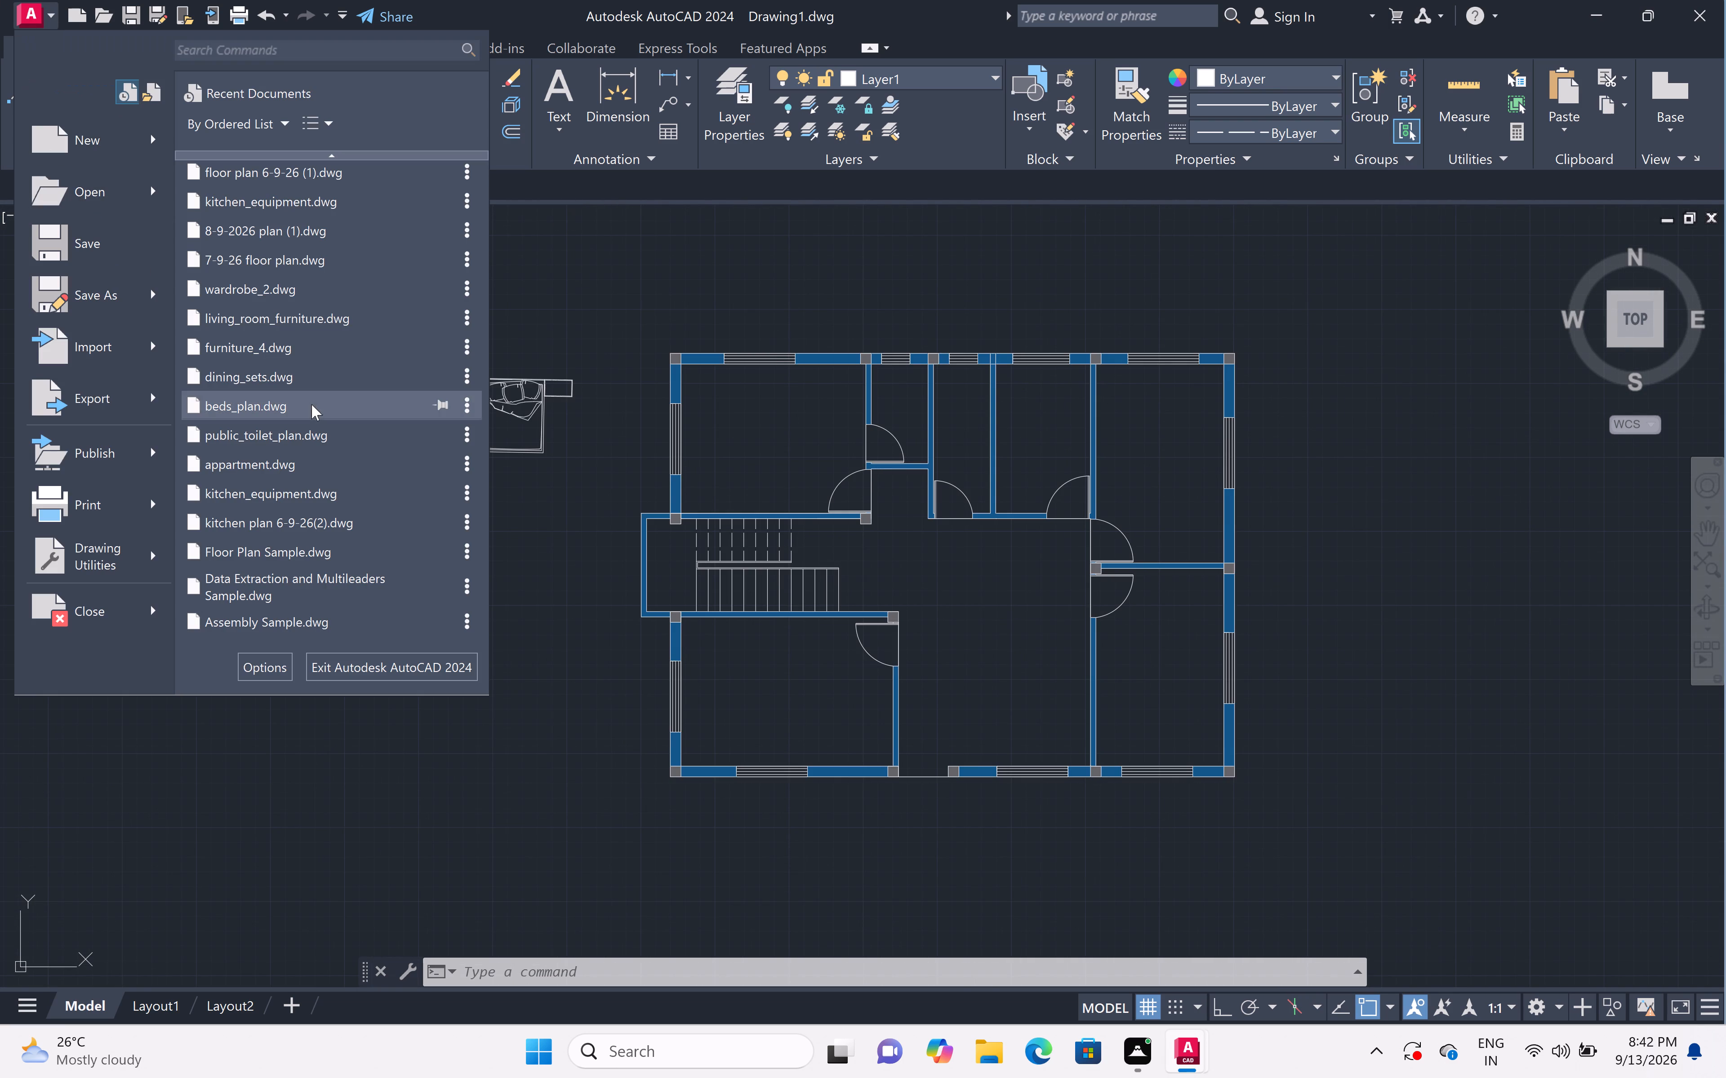
{"action": "left_click", "coordinate": [289, 344]}
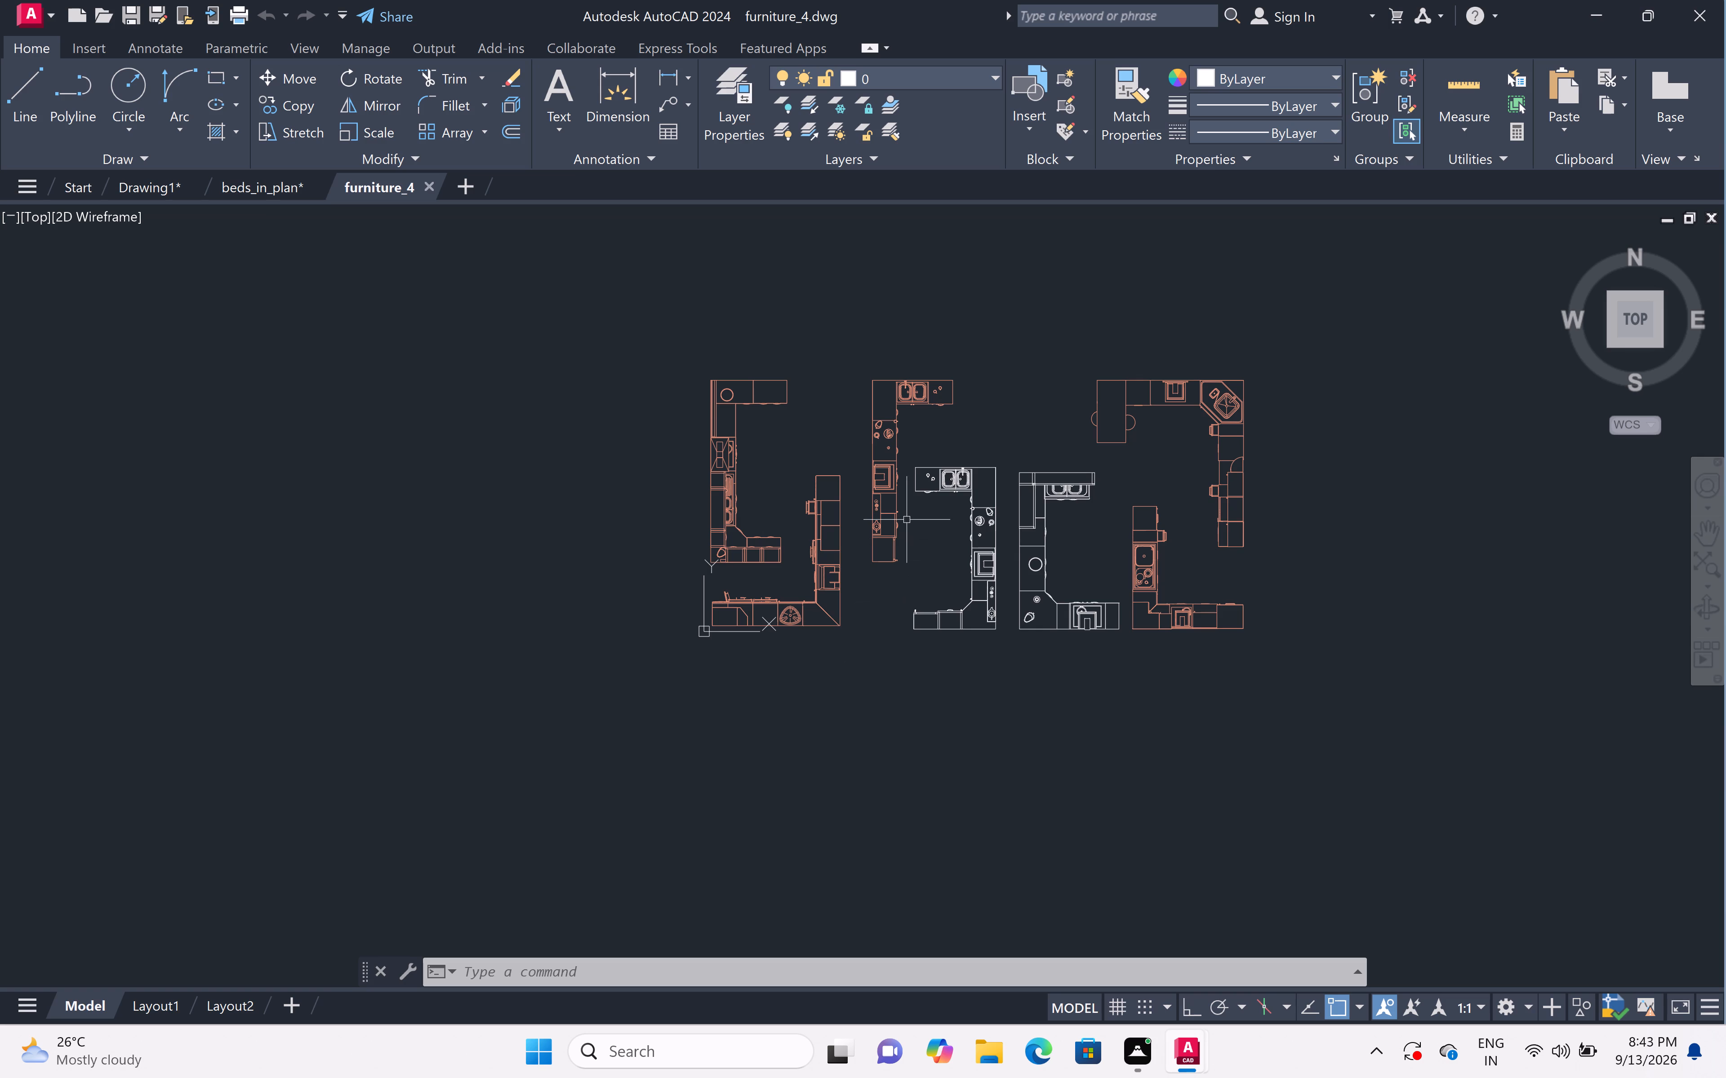
{"action": "scroll", "coordinate": [929, 509], "scroll_direction": "up", "scroll_amount": 2}
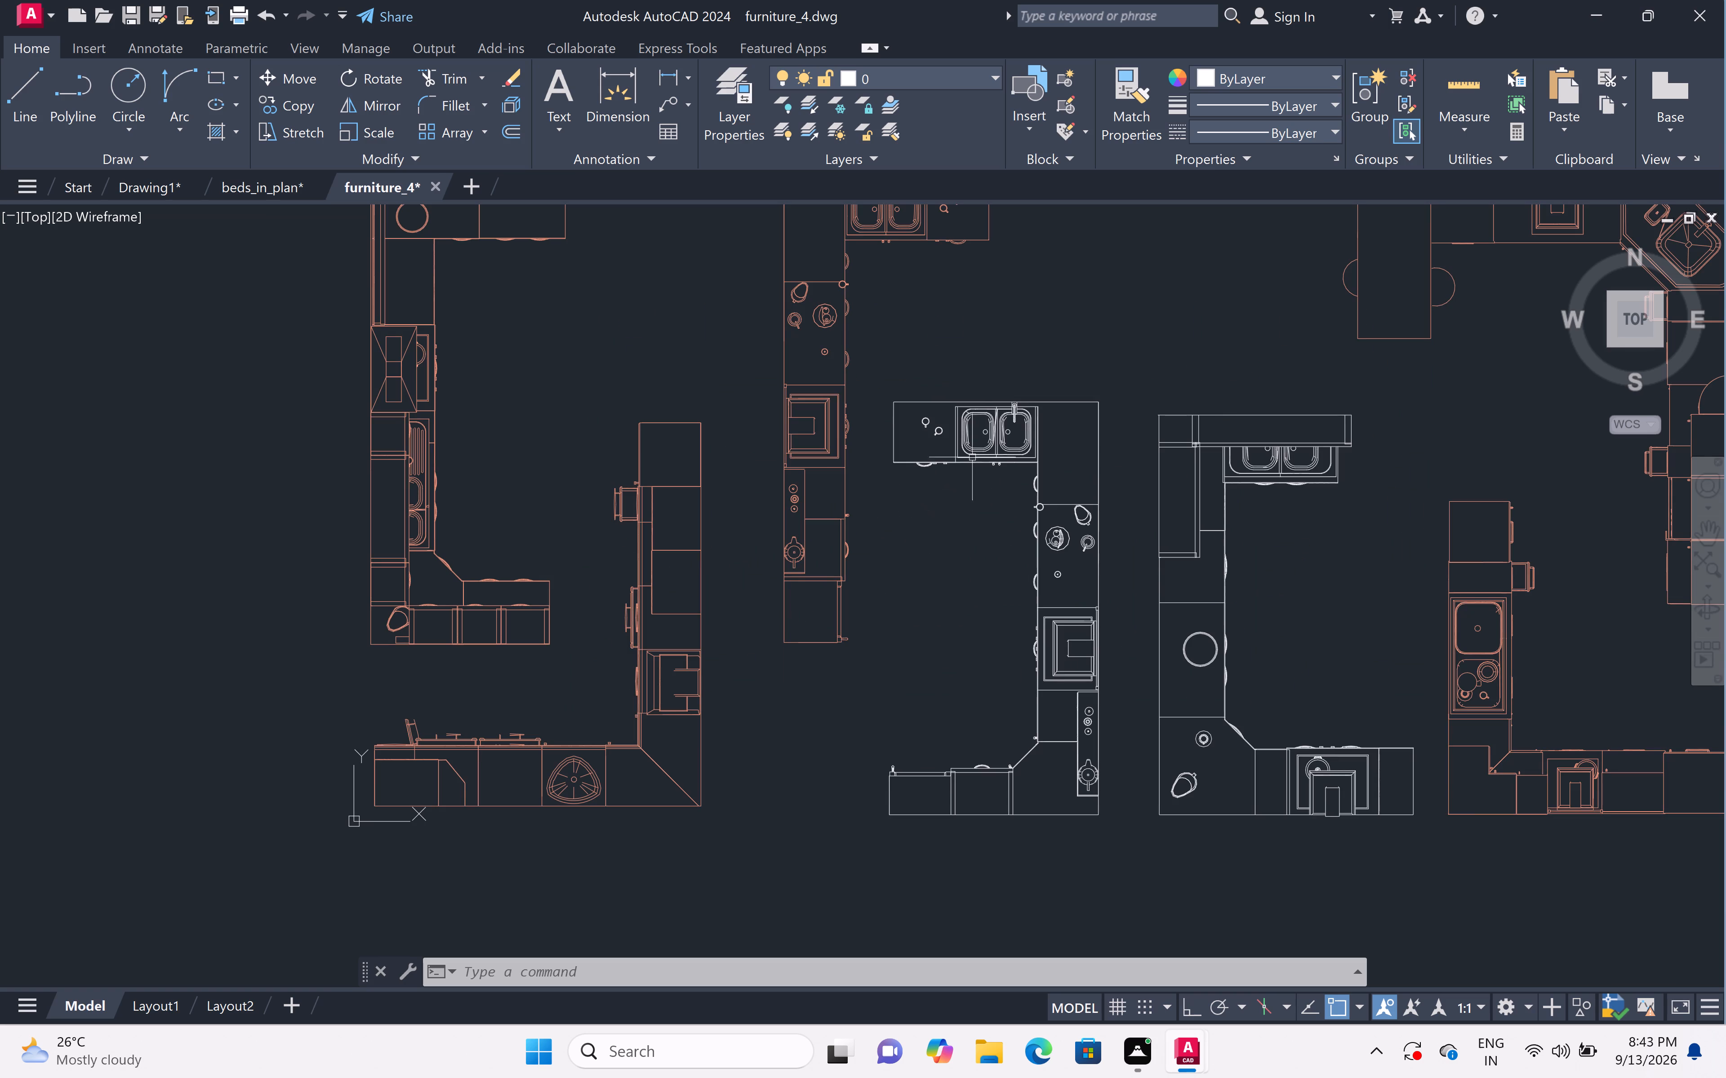
{"action": "left_click", "coordinate": [1141, 372]}
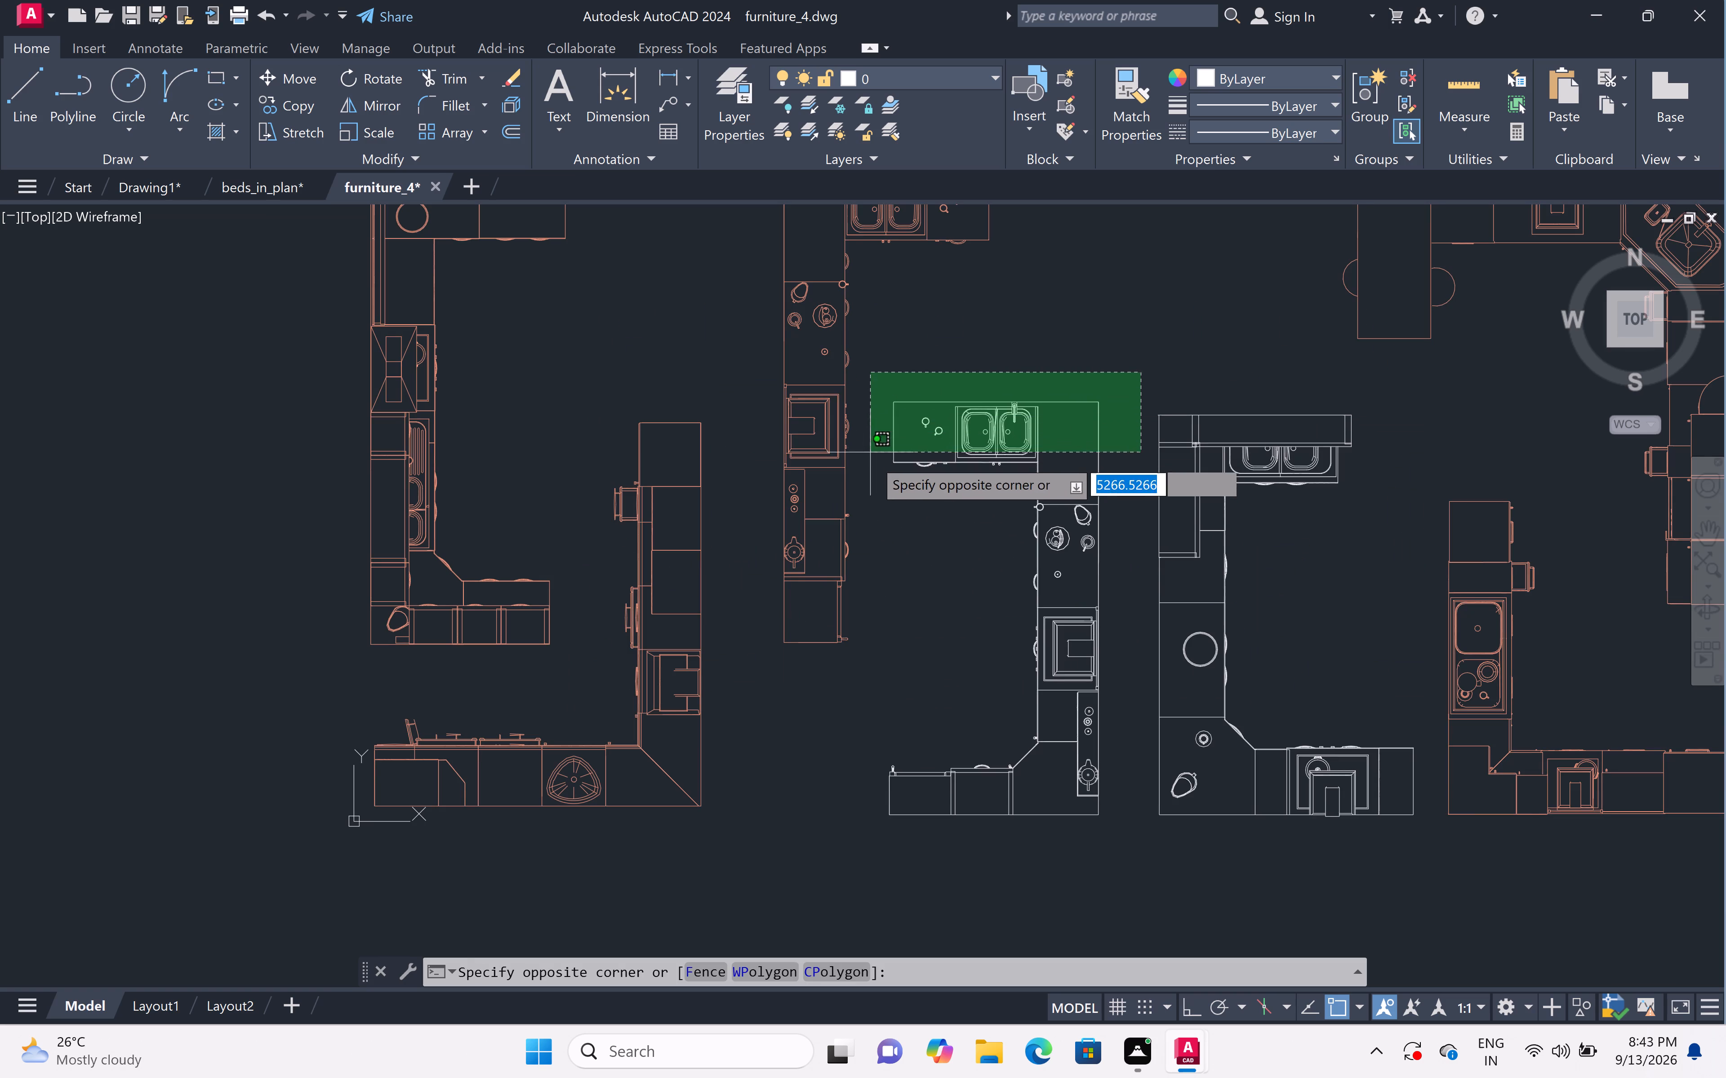
{"action": "left_click", "coordinate": [889, 482]}
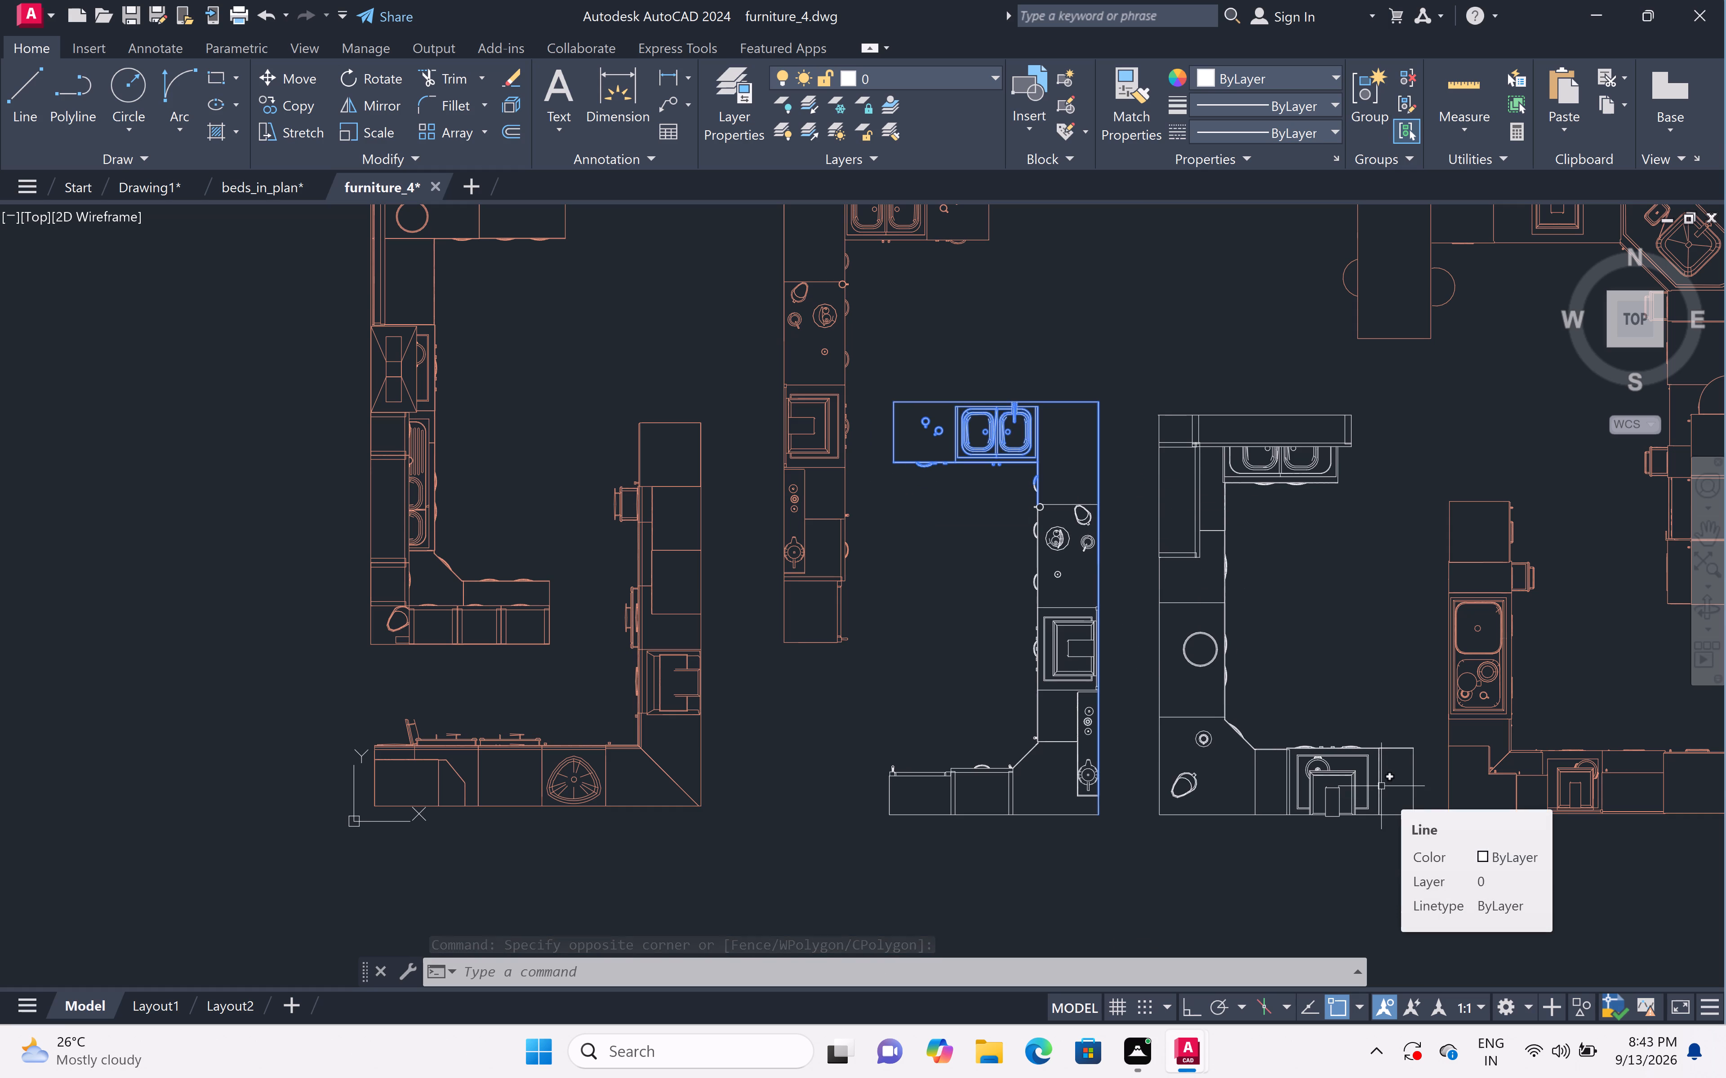
{"action": "key", "text": "Escape"}
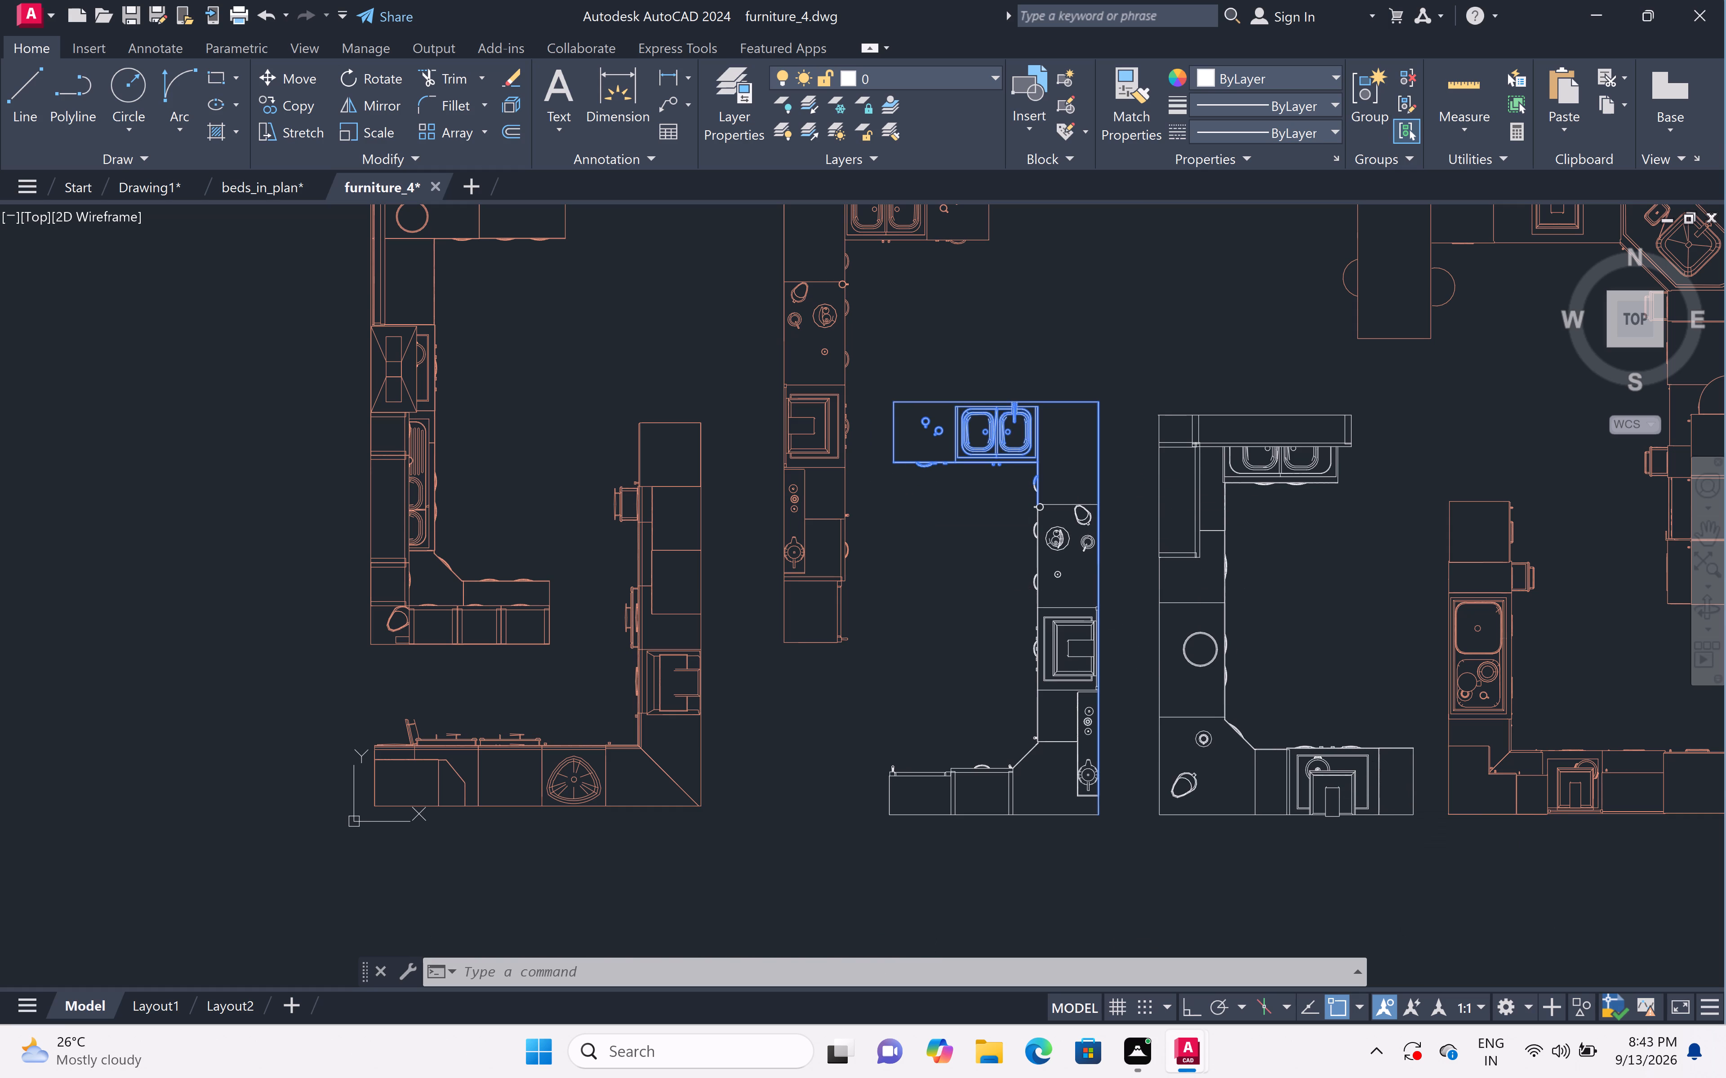
{"action": "scroll", "coordinate": [1010, 577], "scroll_direction": "down", "scroll_amount": 2}
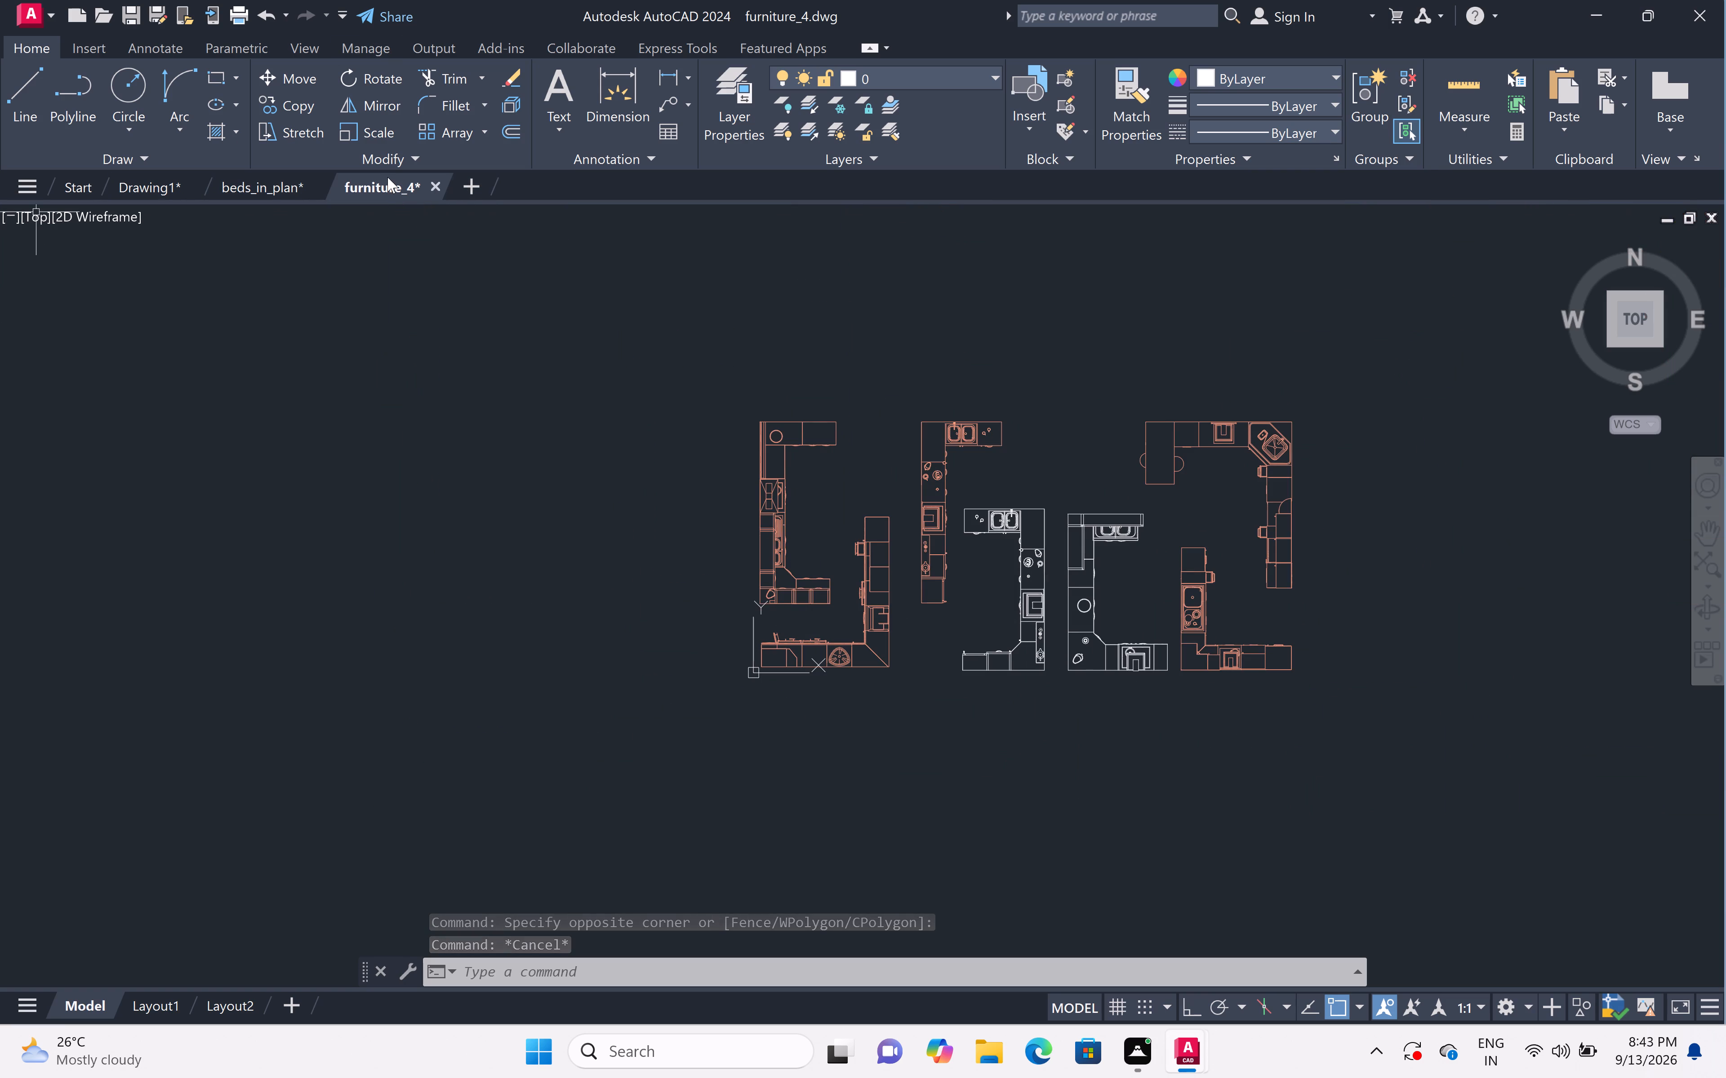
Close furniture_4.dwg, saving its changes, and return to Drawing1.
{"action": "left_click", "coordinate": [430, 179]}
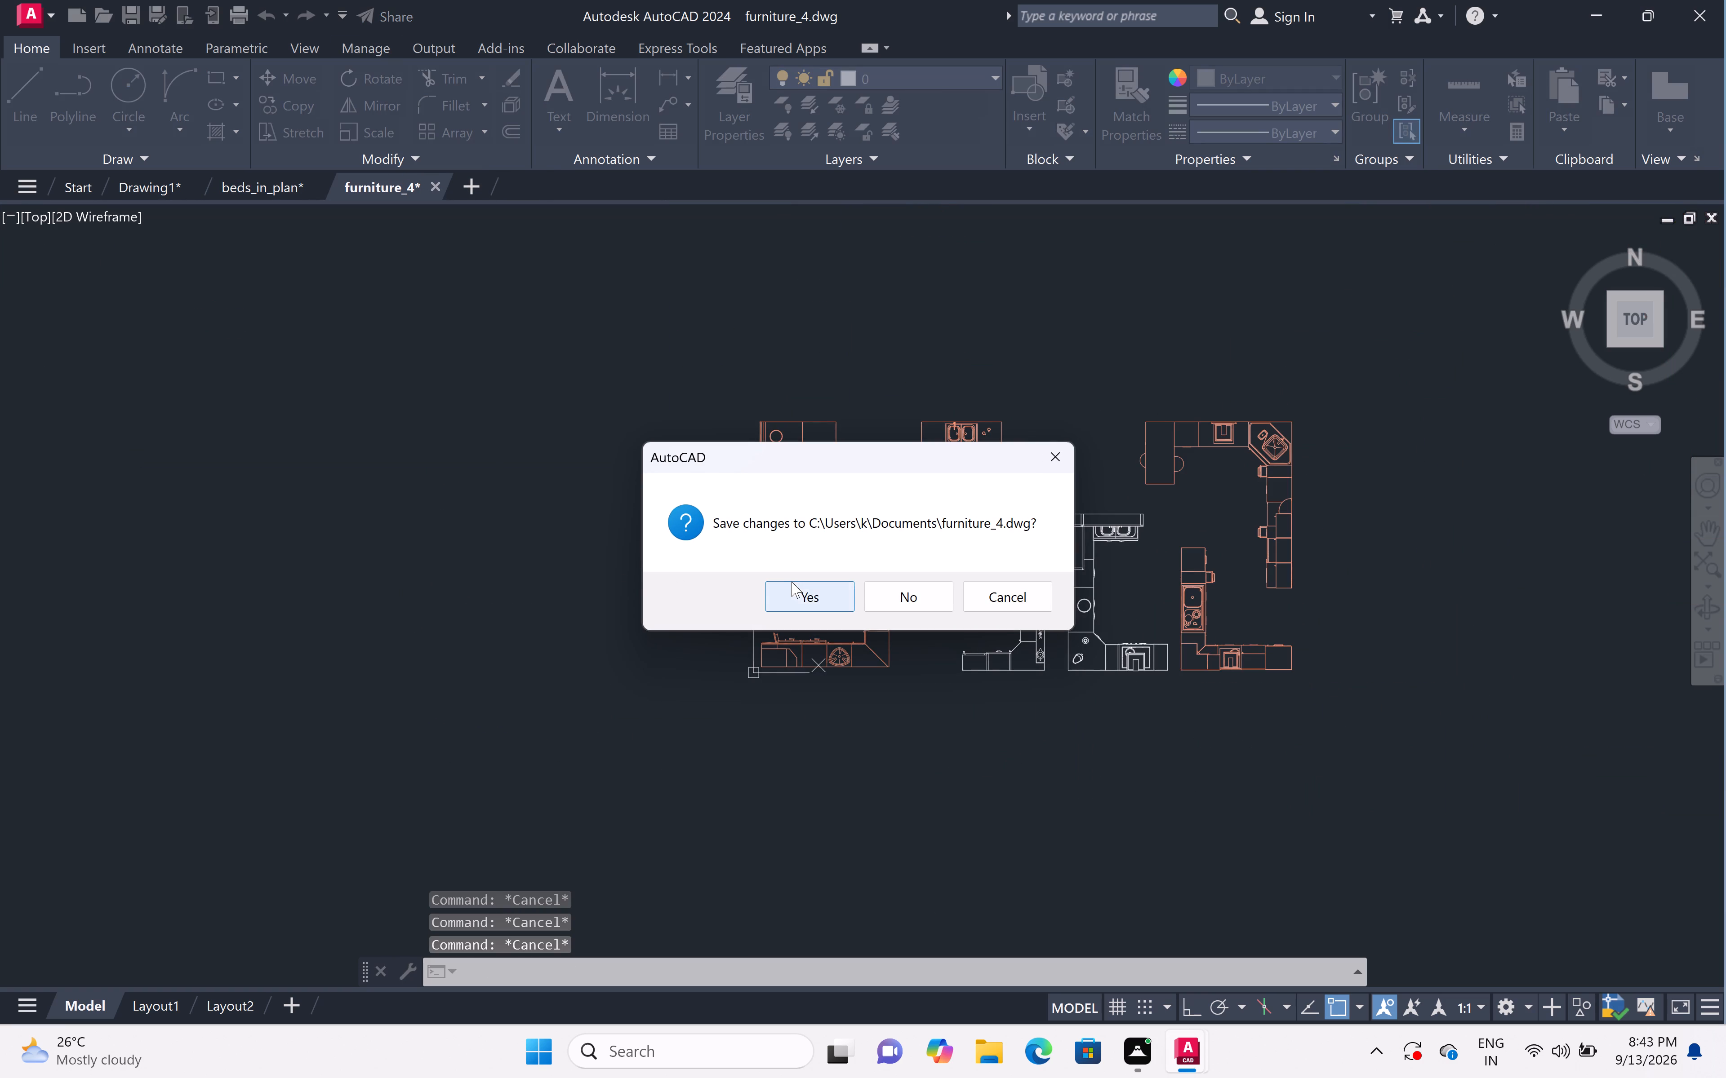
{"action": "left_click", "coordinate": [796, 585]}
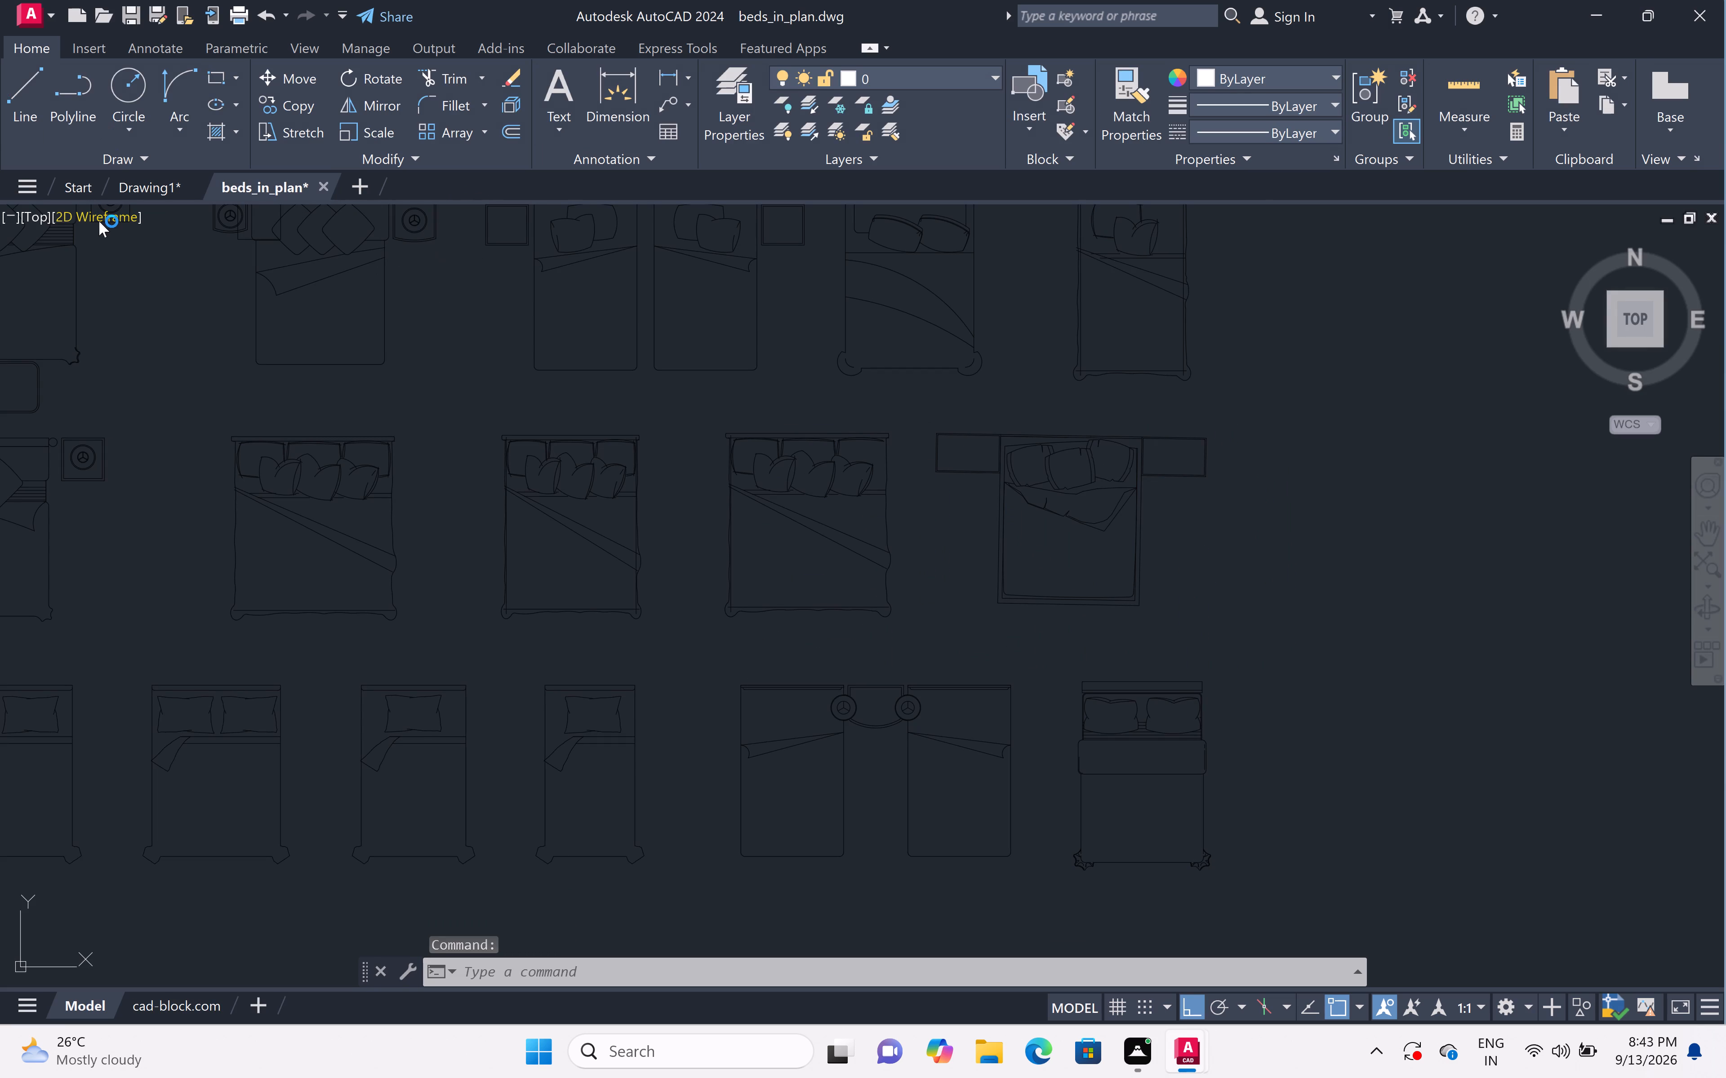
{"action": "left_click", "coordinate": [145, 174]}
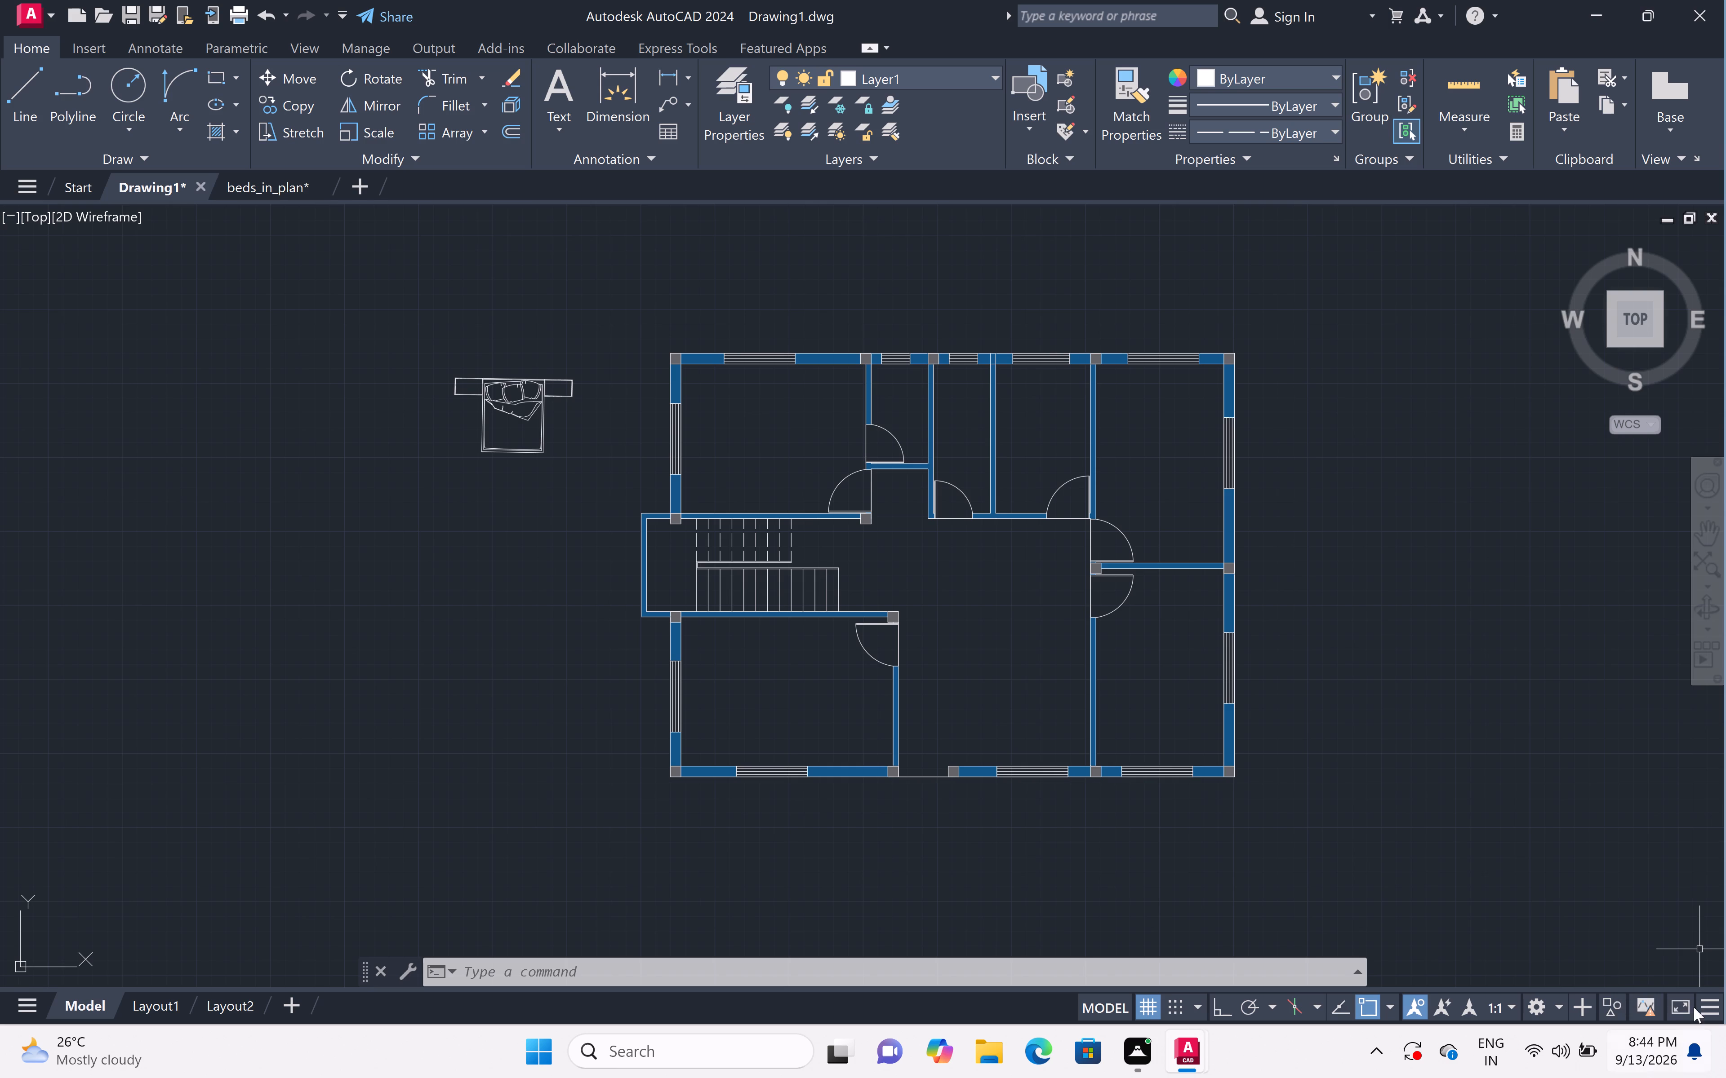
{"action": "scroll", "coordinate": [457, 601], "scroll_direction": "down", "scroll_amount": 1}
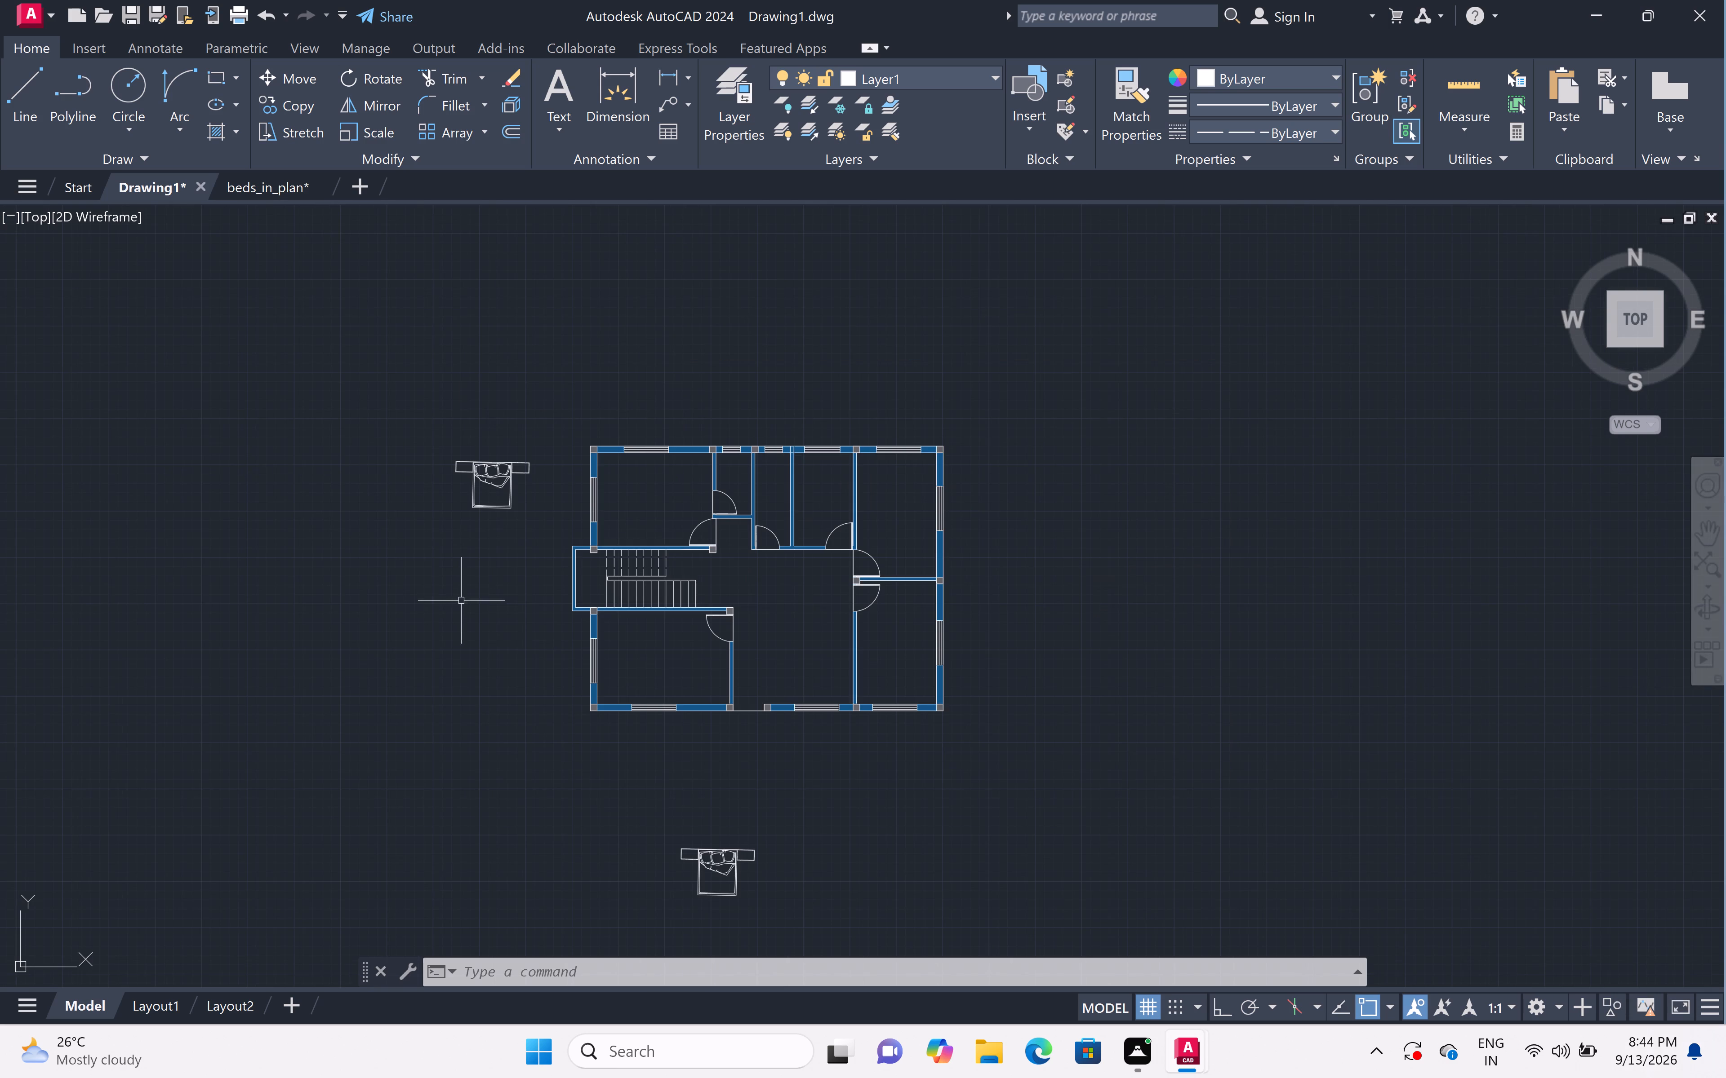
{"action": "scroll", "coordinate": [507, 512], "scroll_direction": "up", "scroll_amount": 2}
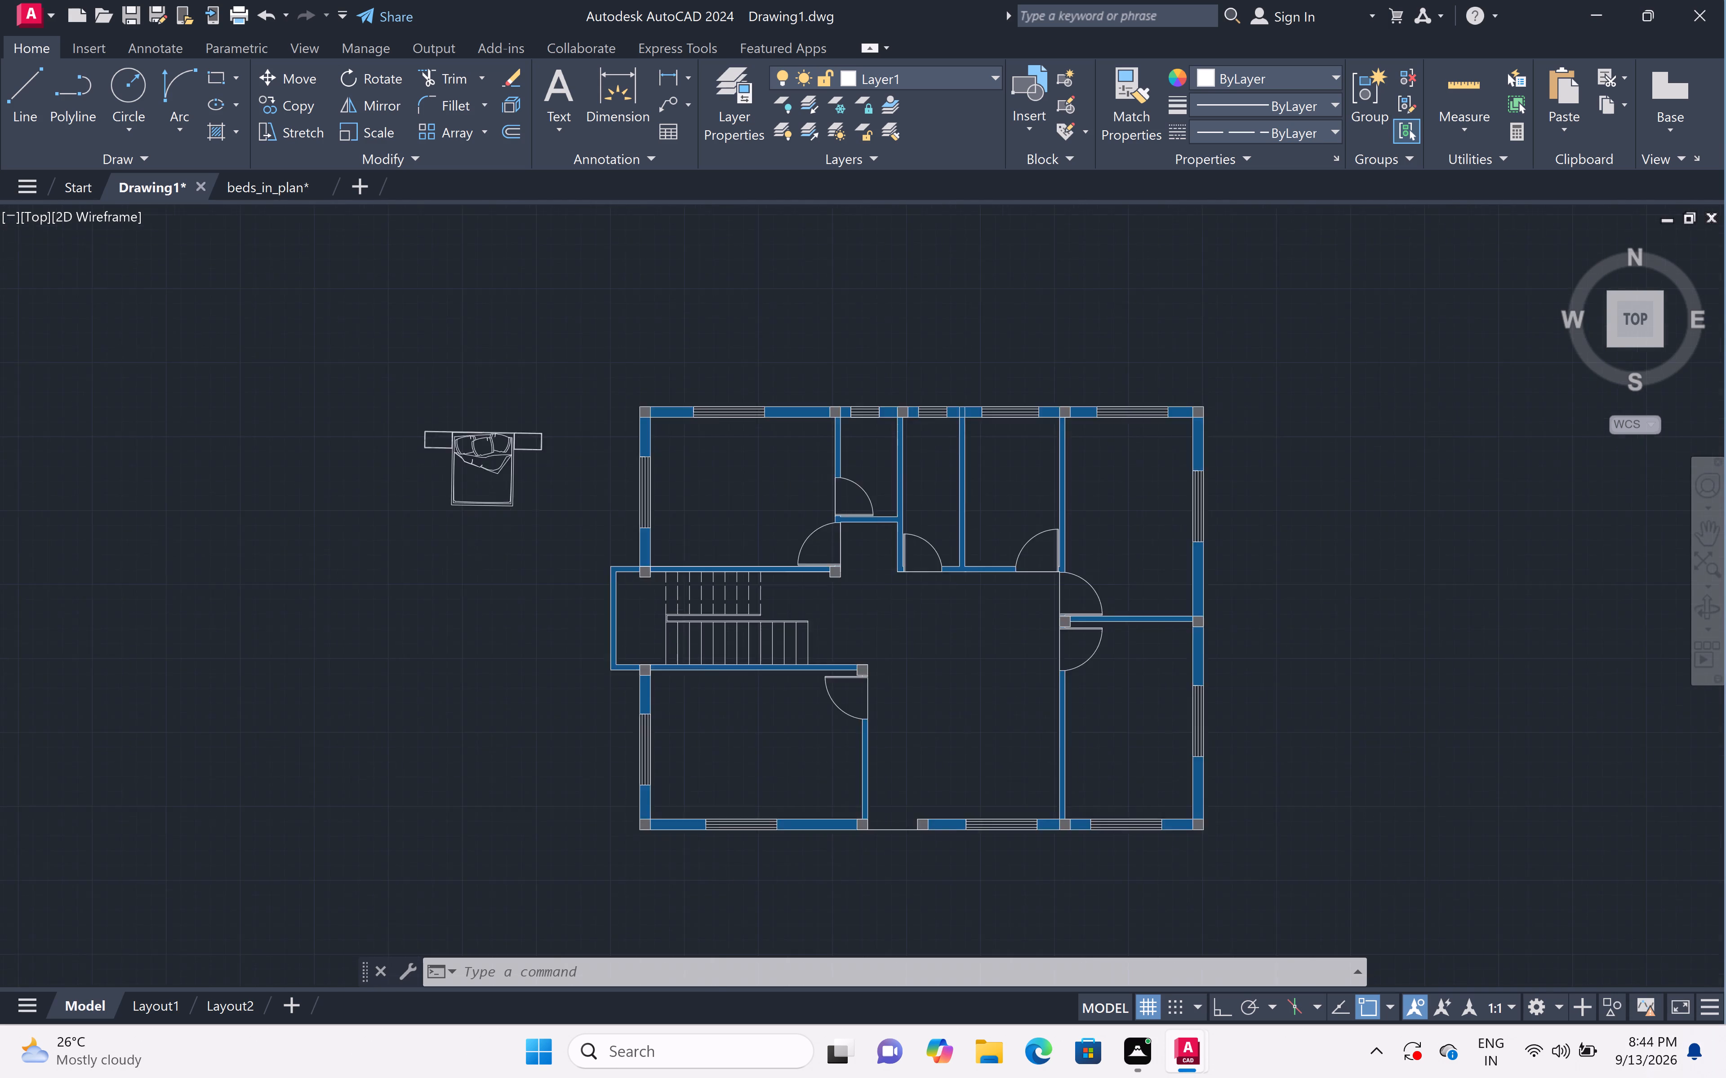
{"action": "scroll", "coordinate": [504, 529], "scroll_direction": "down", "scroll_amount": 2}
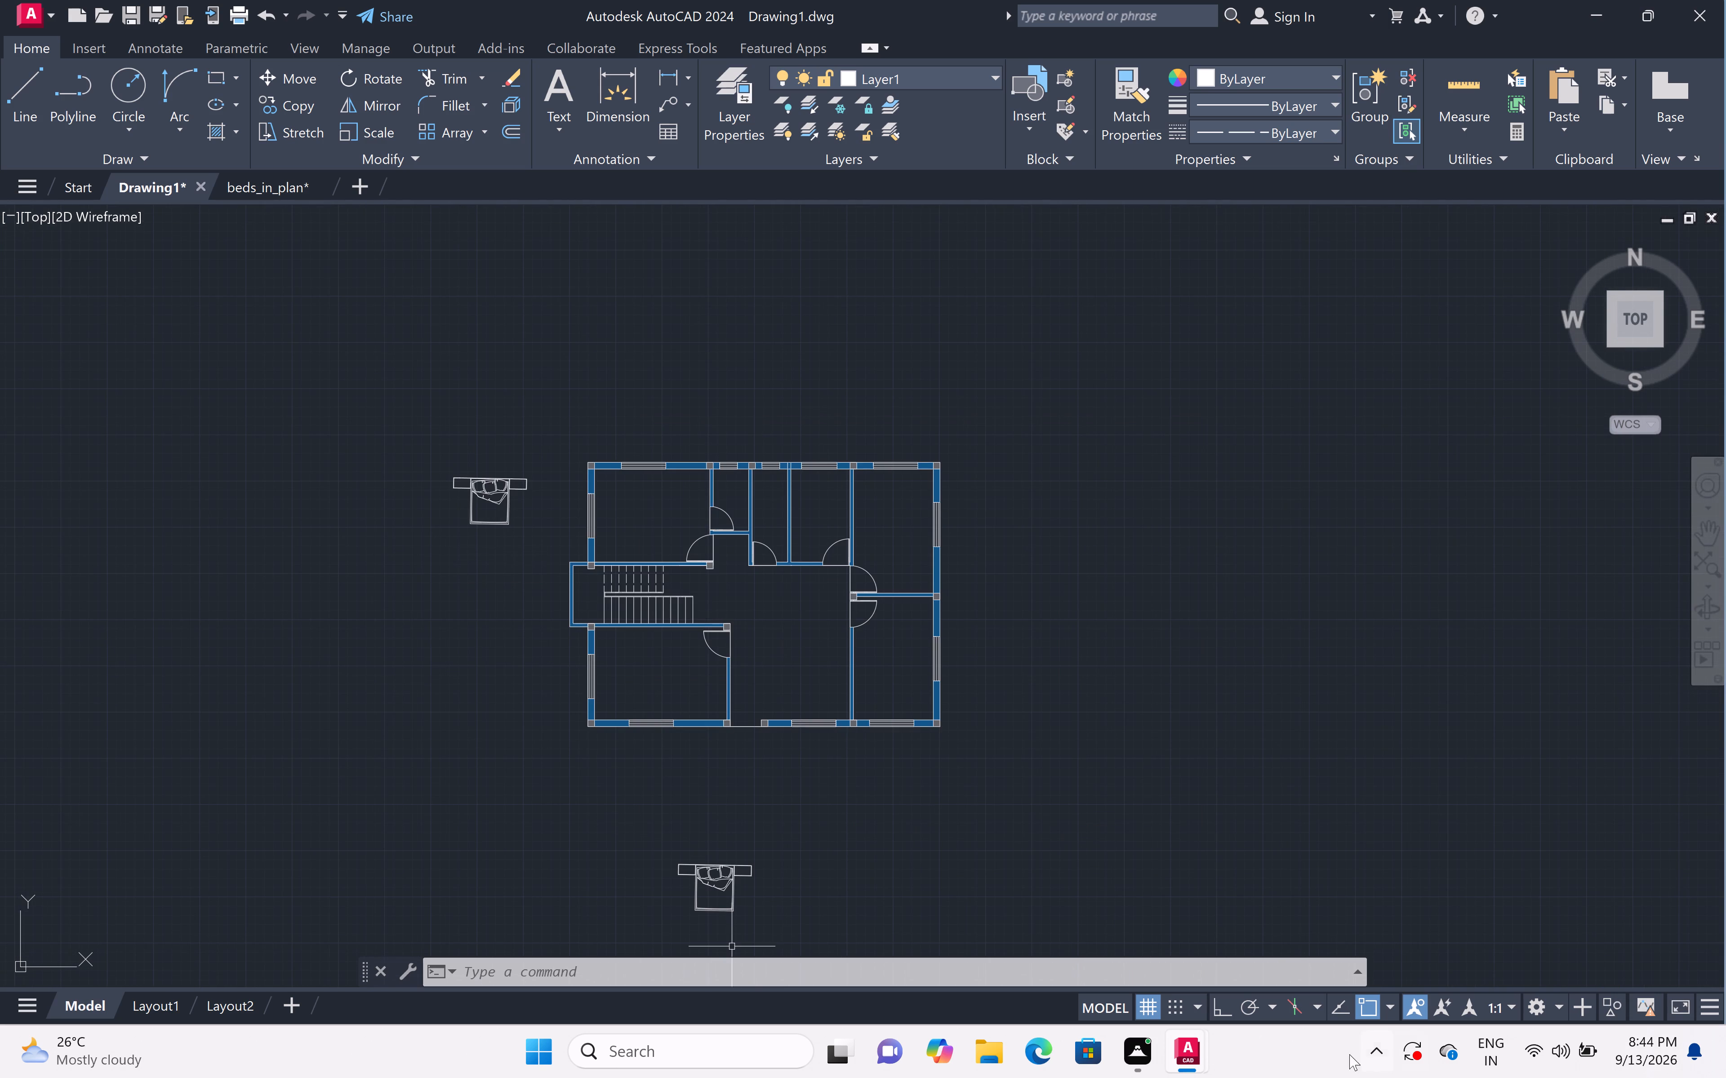
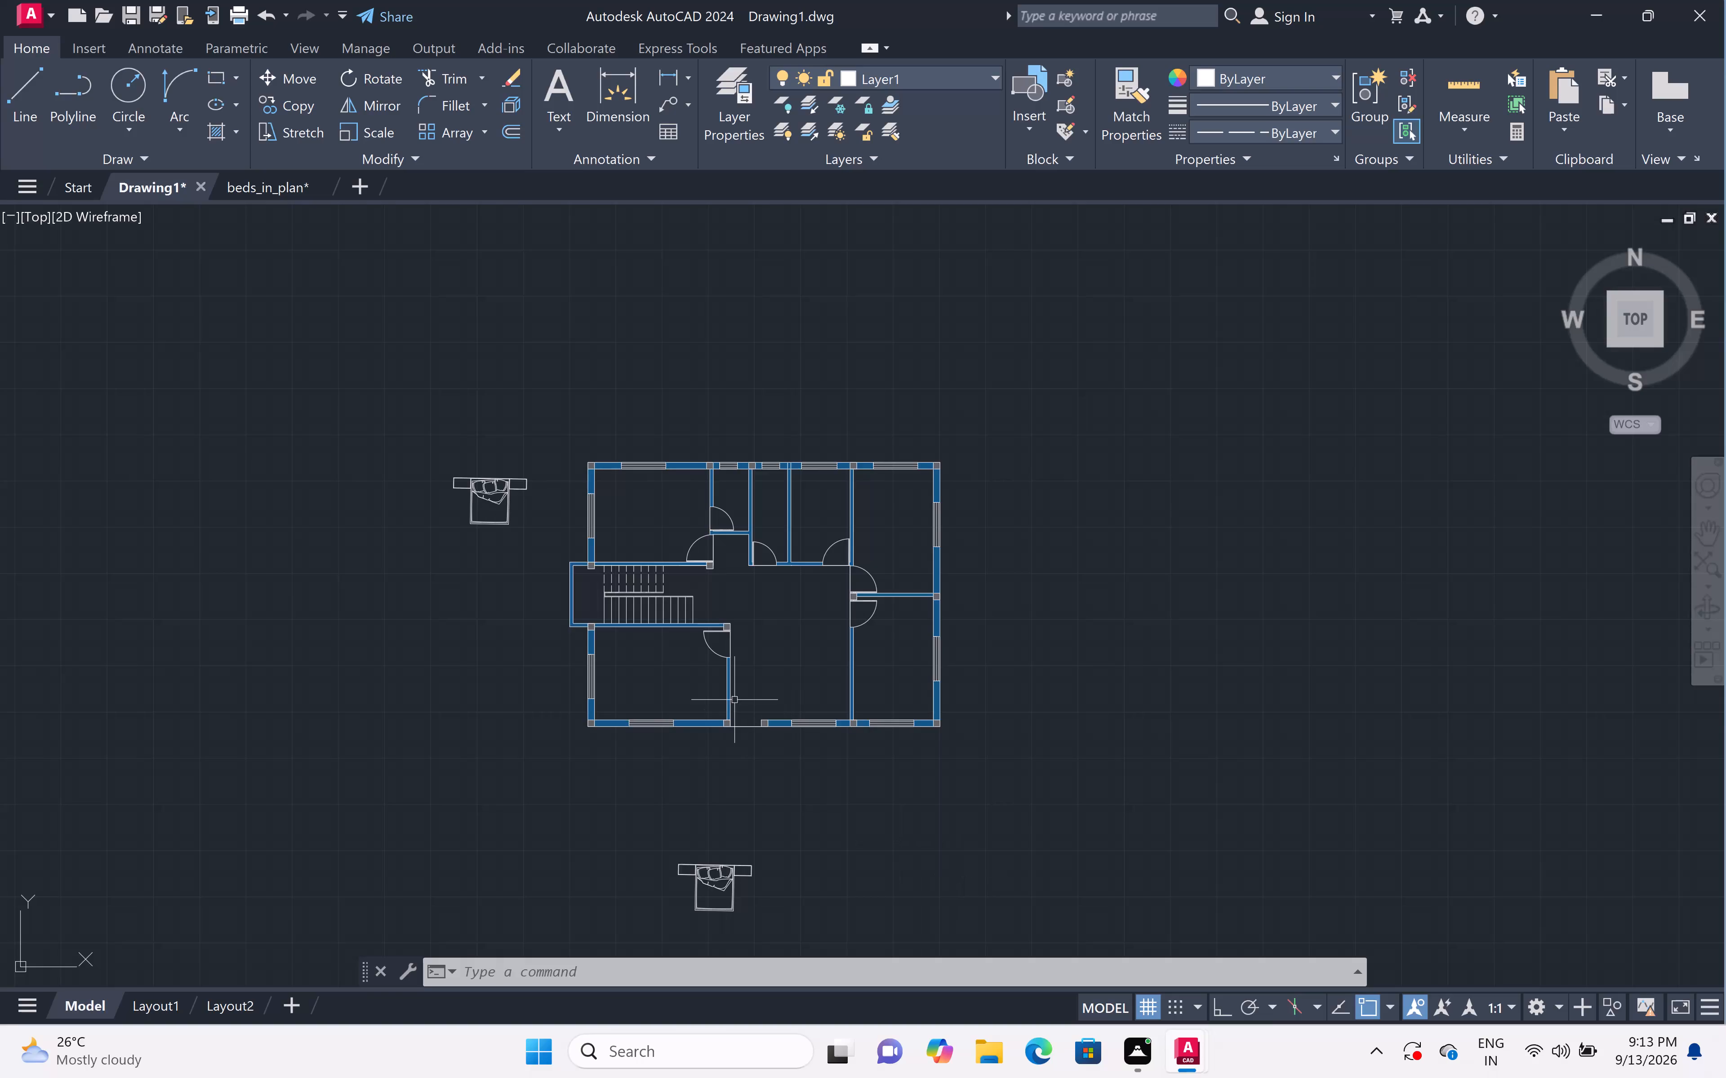
Open the existing drawing achala internship 2 from the Documents folder.
{"action": "scroll", "coordinate": [716, 690], "scroll_direction": "up", "scroll_amount": 1}
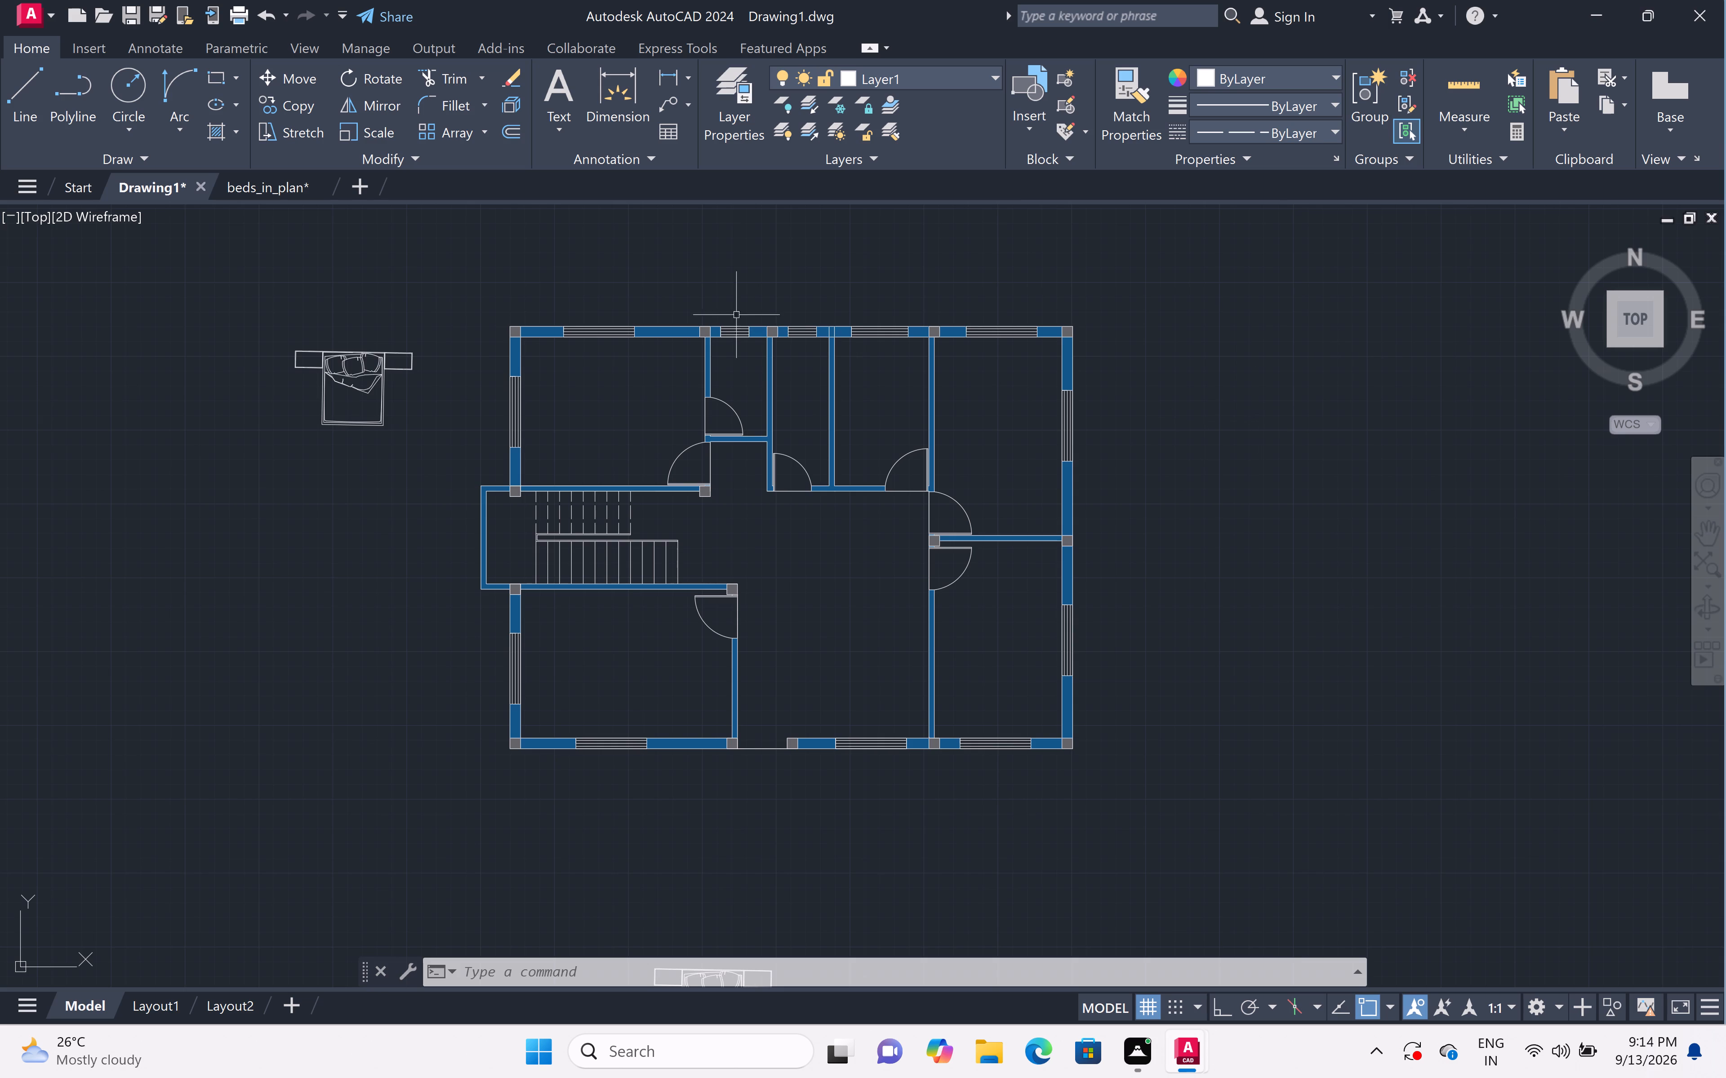
{"action": "left_click", "coordinate": [22, 9]}
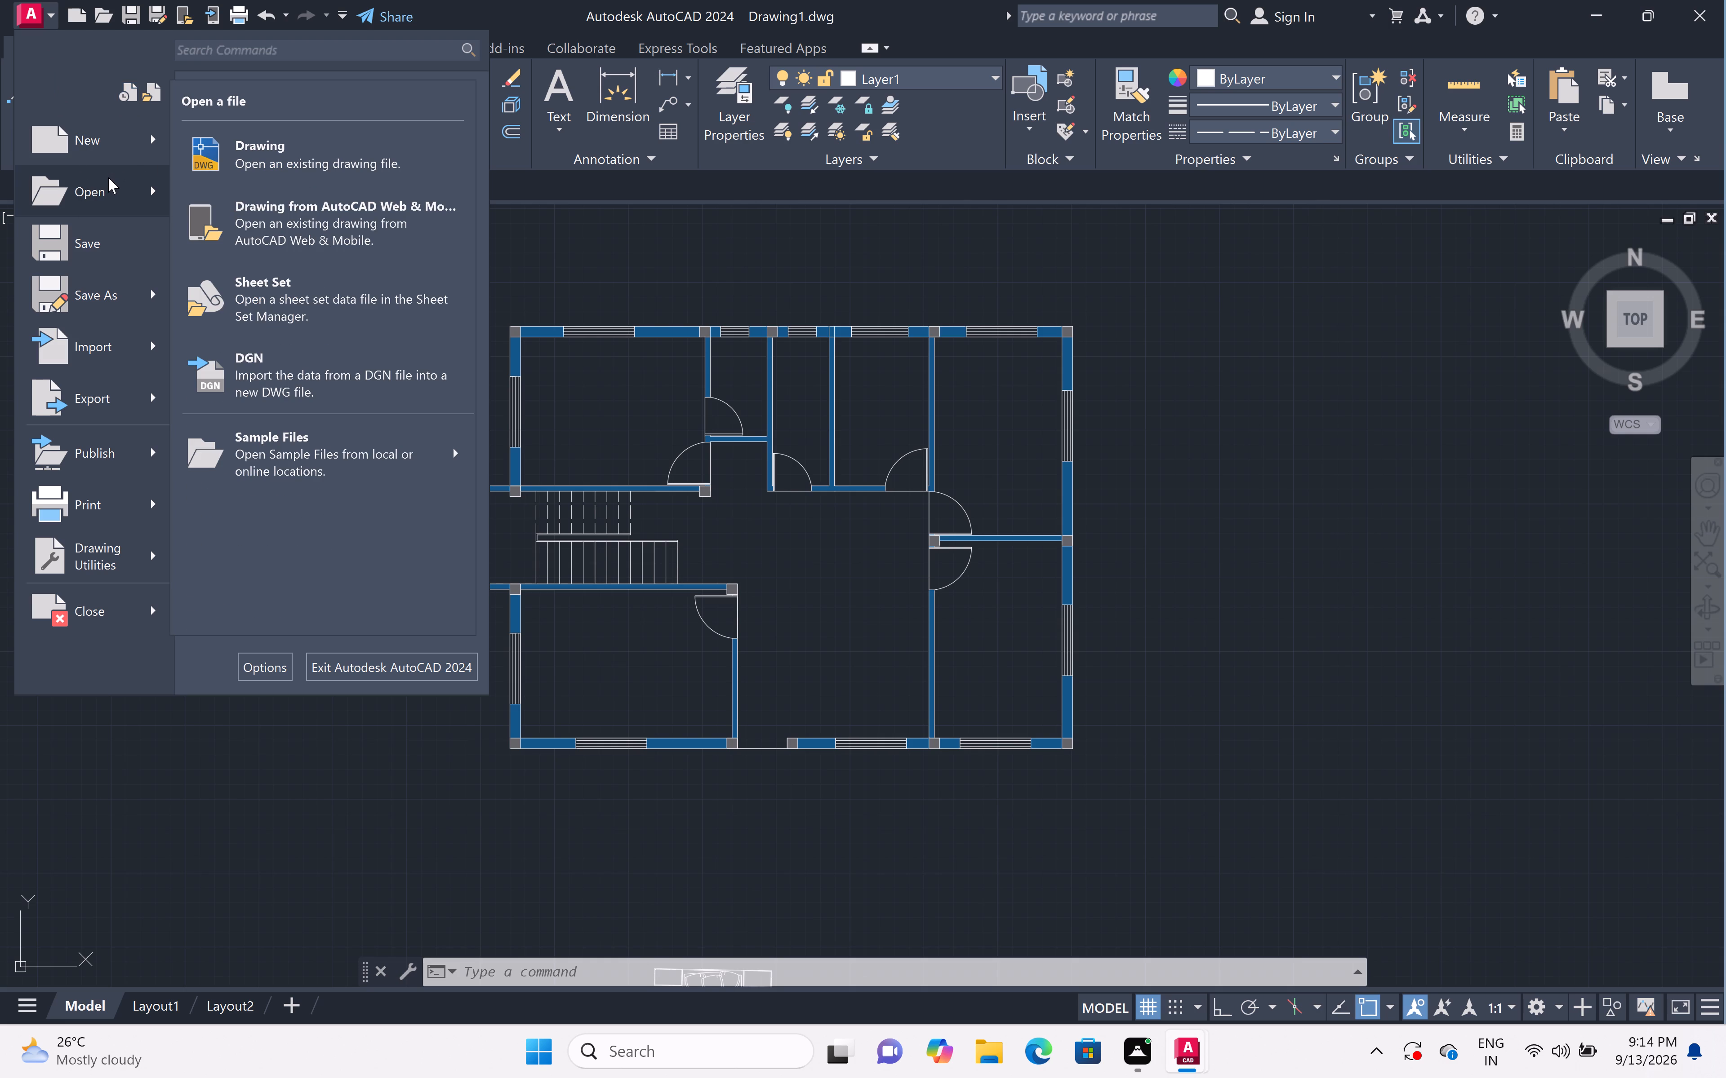
{"action": "left_click", "coordinate": [106, 196]}
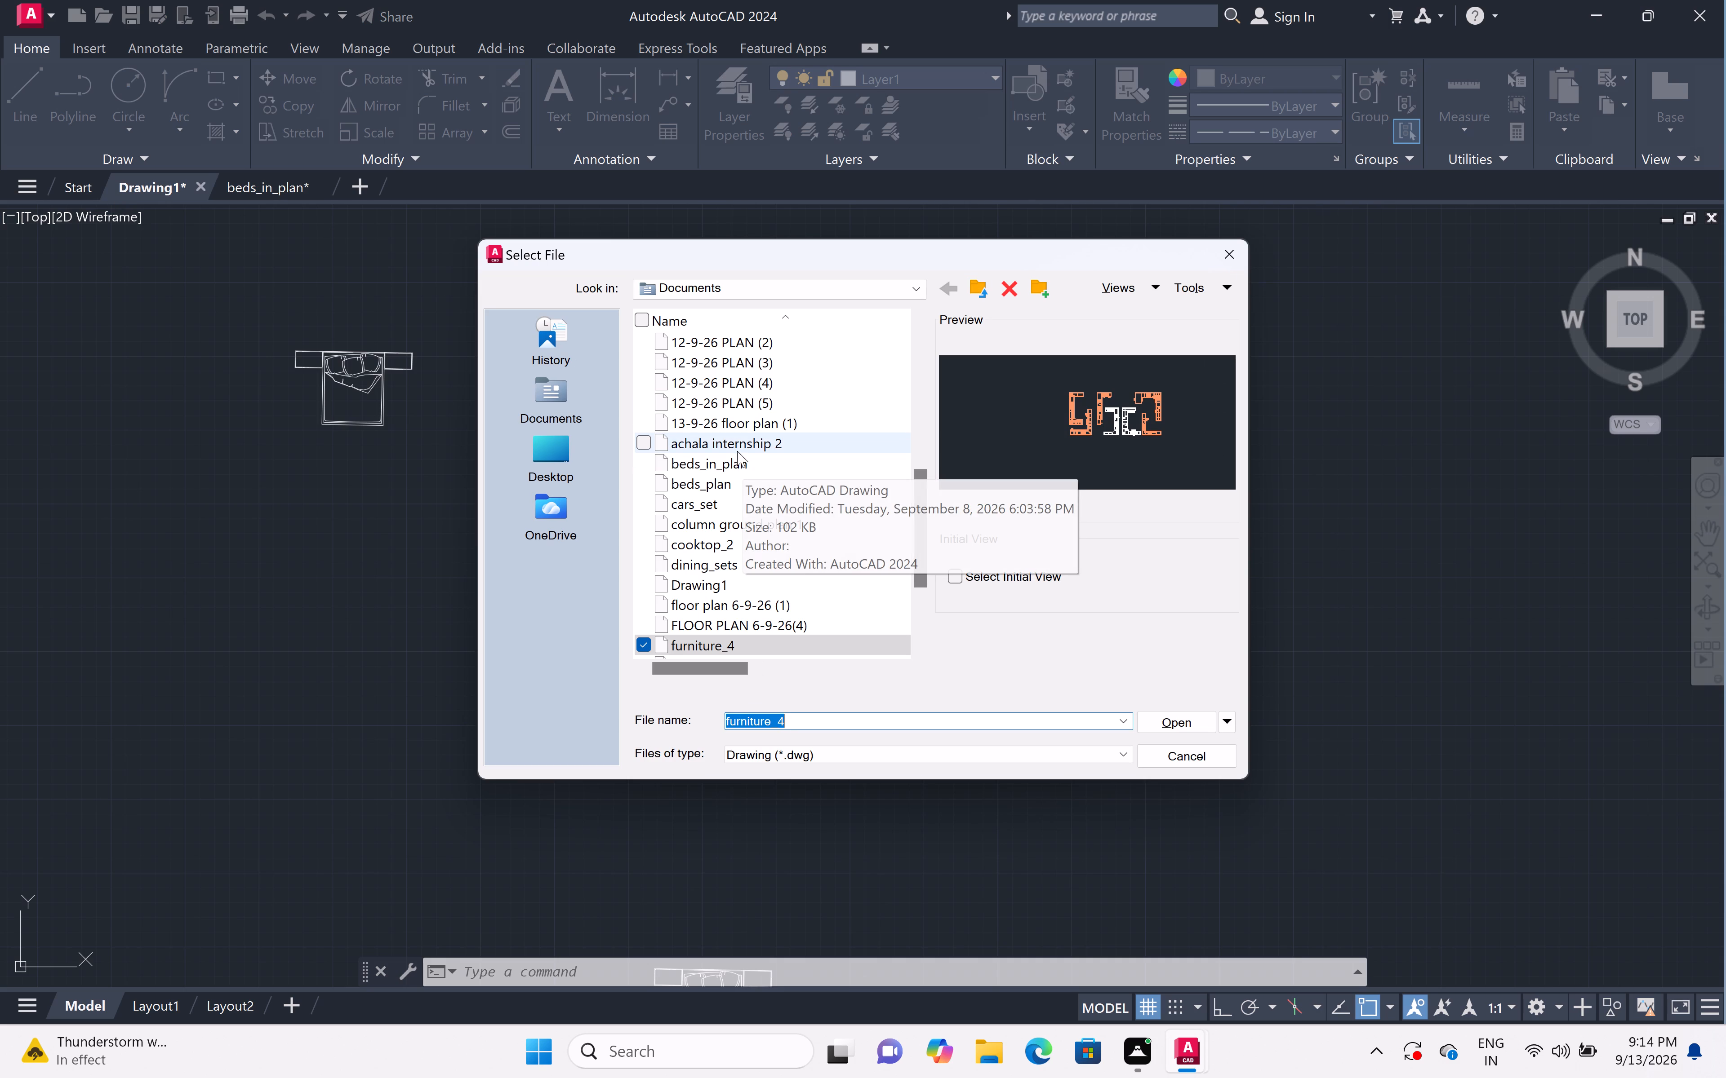
{"action": "left_click", "coordinate": [641, 439]}
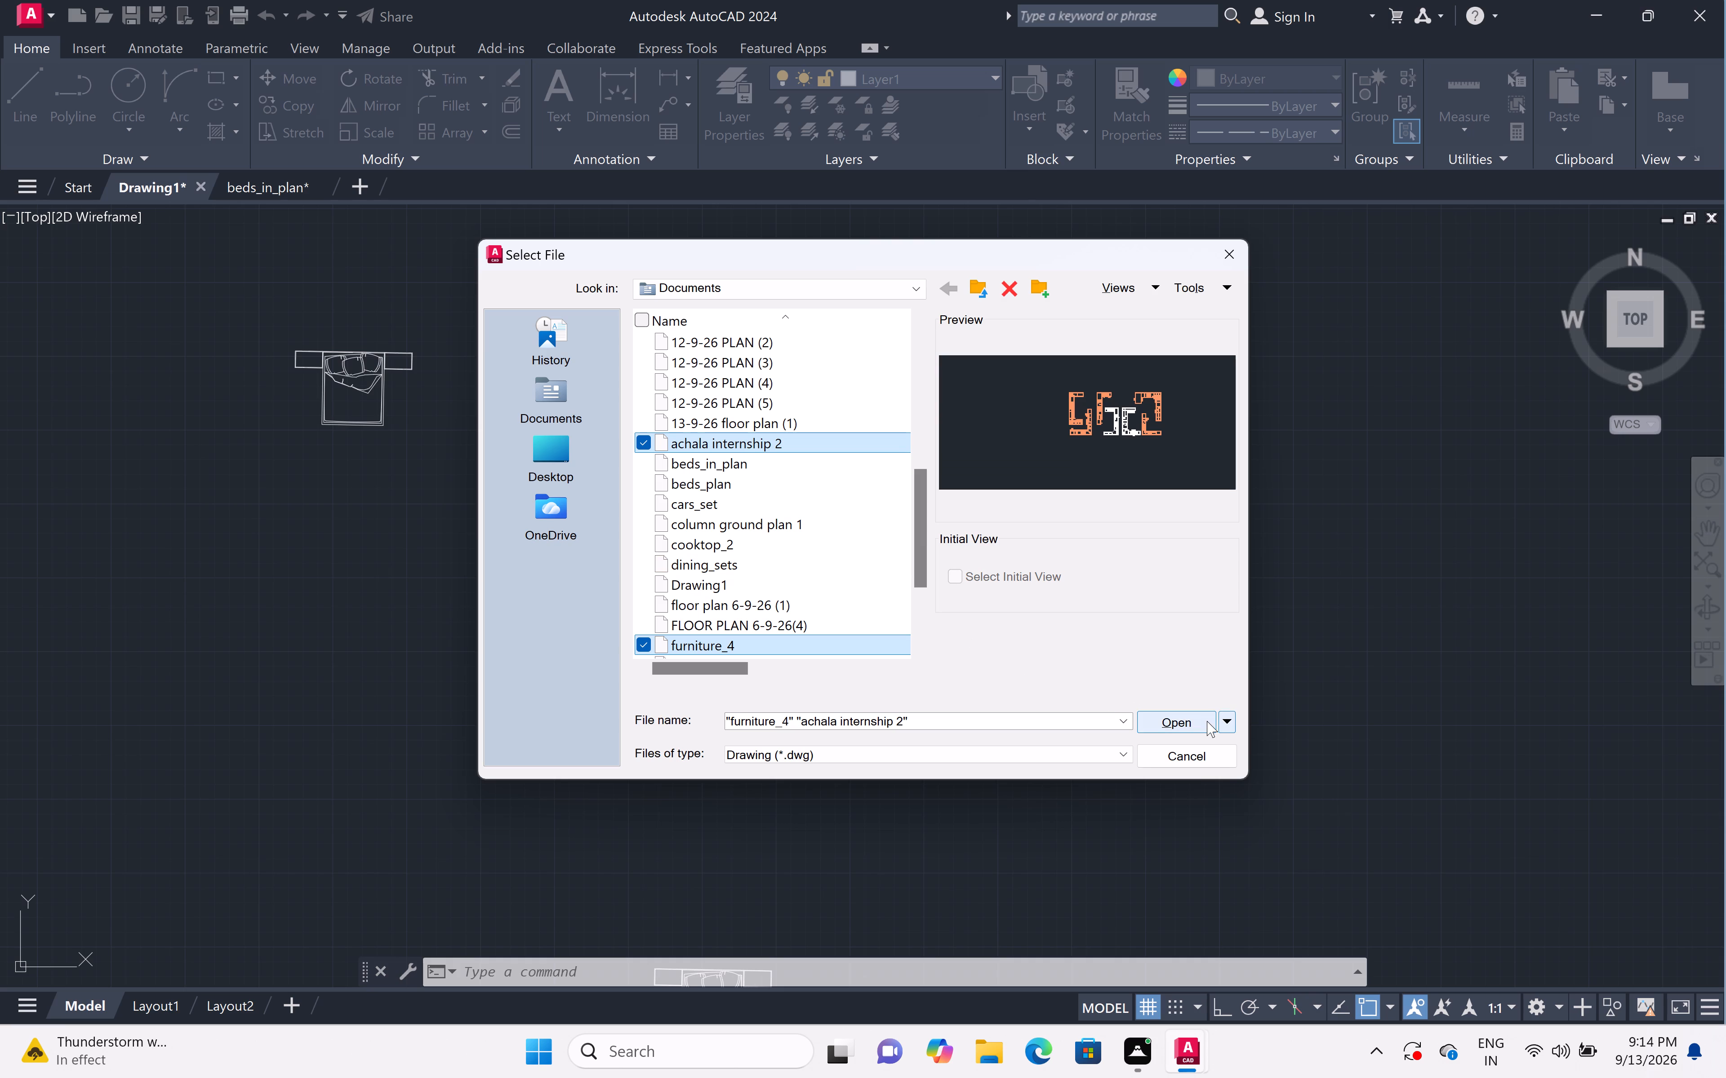
{"action": "left_click", "coordinate": [637, 637]}
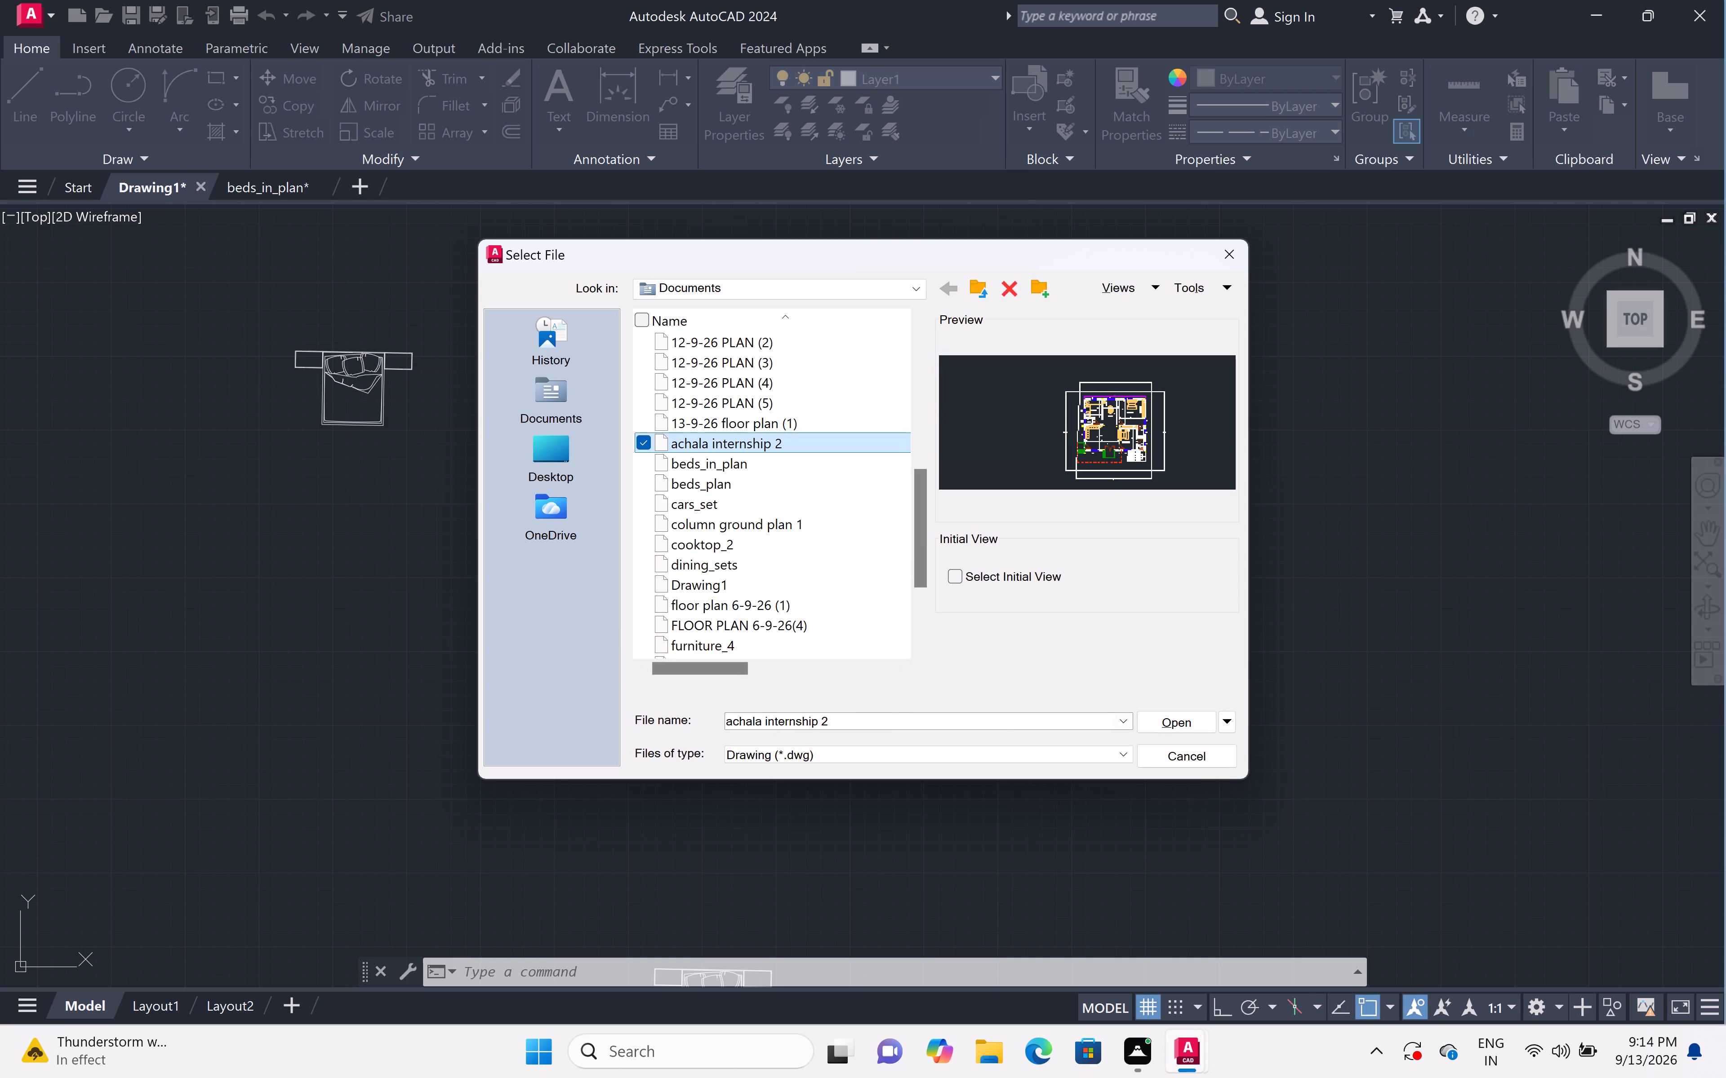
{"action": "left_click", "coordinate": [1188, 721]}
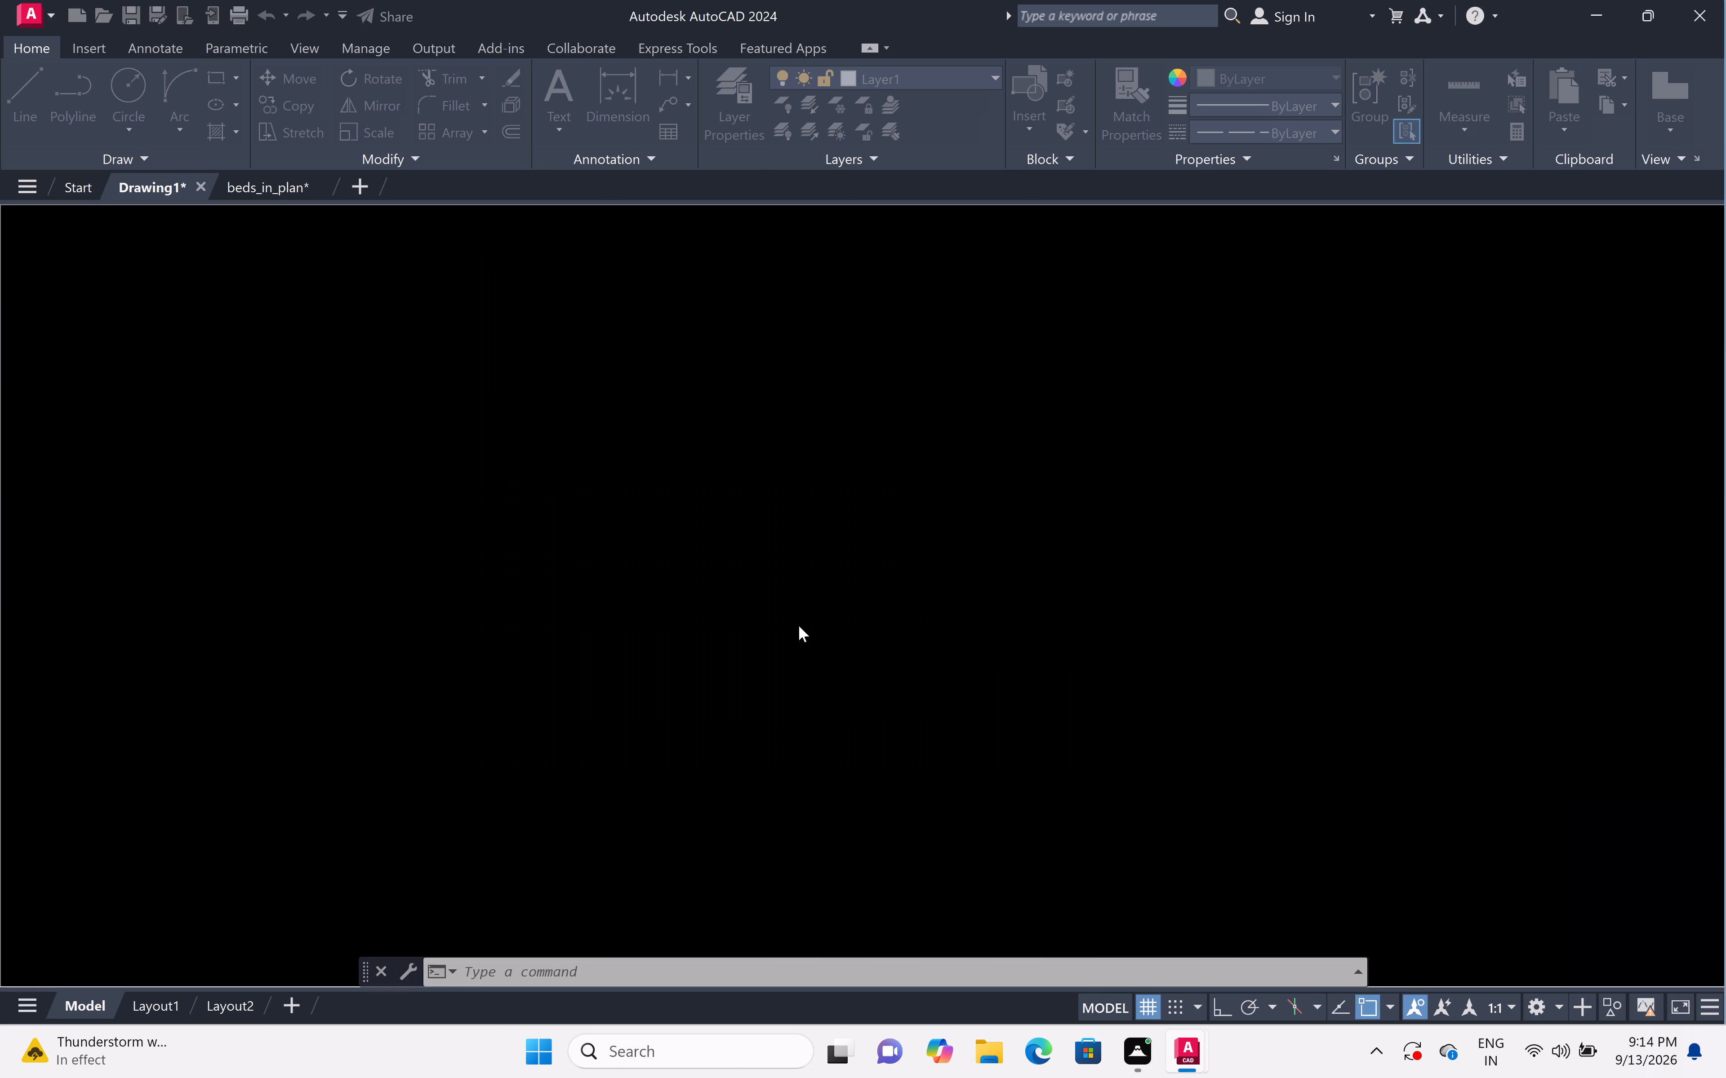
Select the kitchen's stove and sink together with the dining table set in the dining area.
{"action": "scroll", "coordinate": [938, 568], "scroll_direction": "up", "scroll_amount": 4}
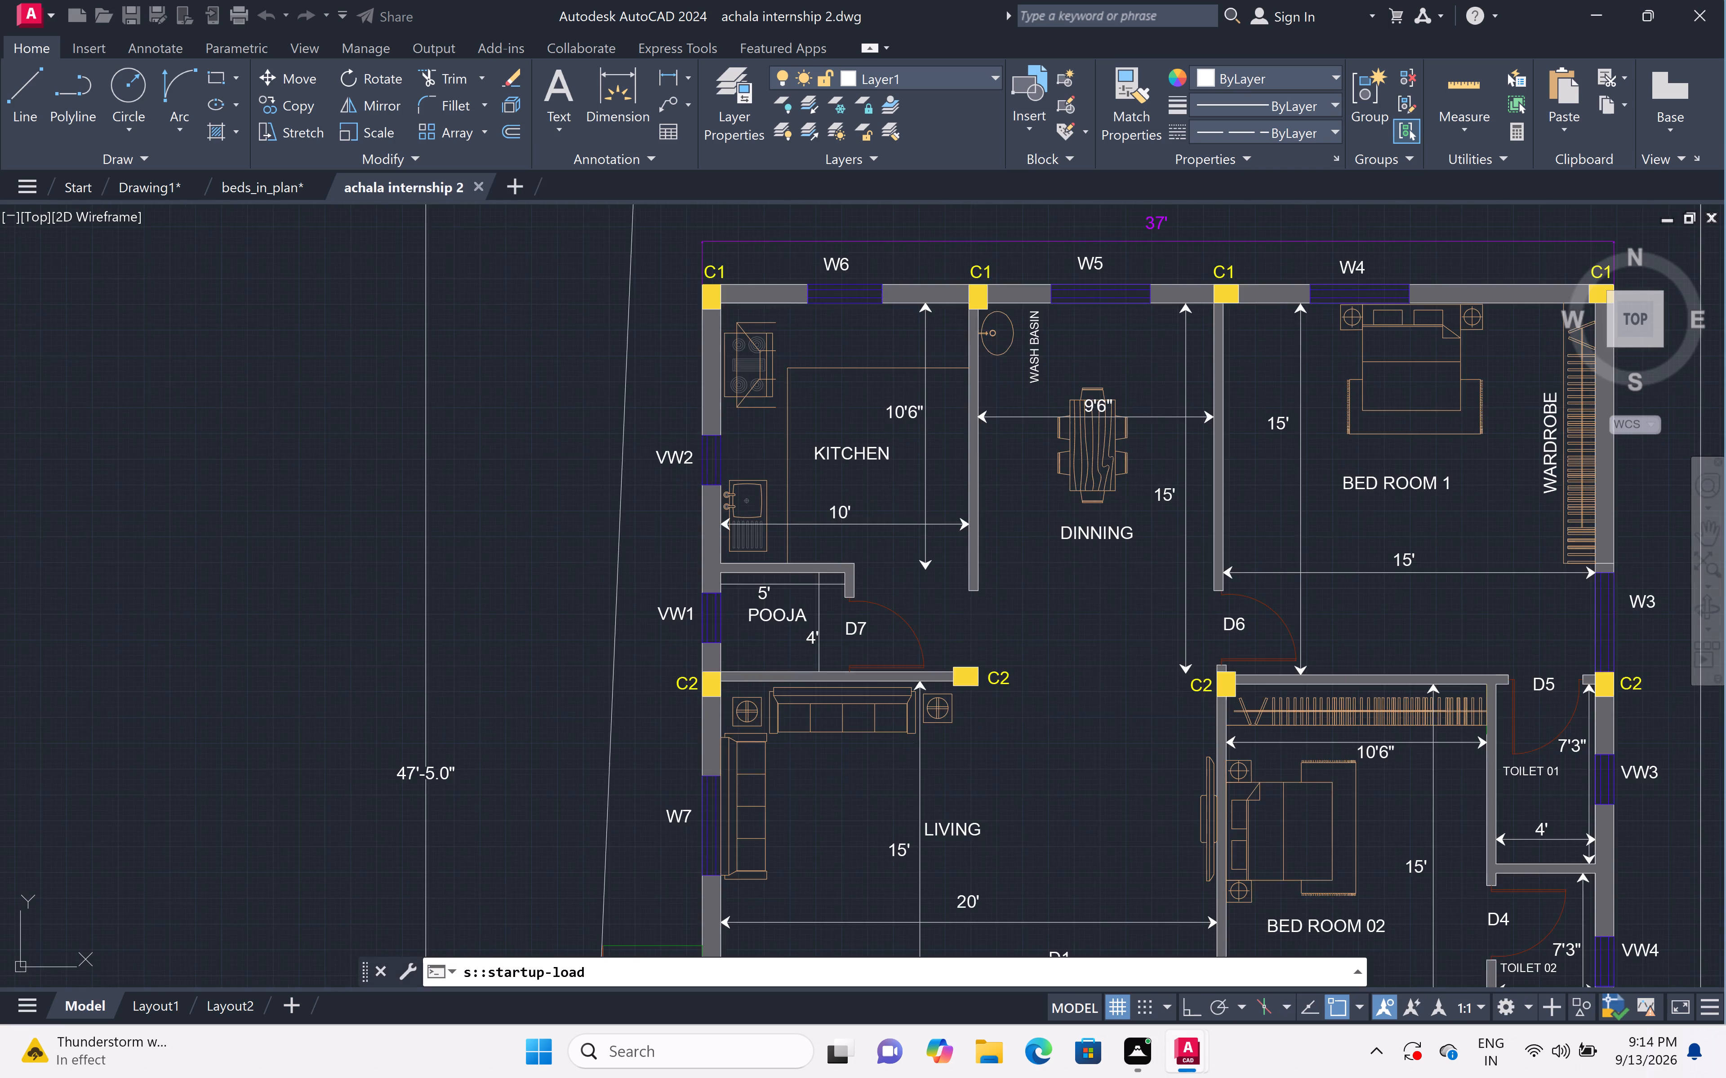
{"action": "scroll", "coordinate": [670, 374], "scroll_direction": "down", "scroll_amount": 2}
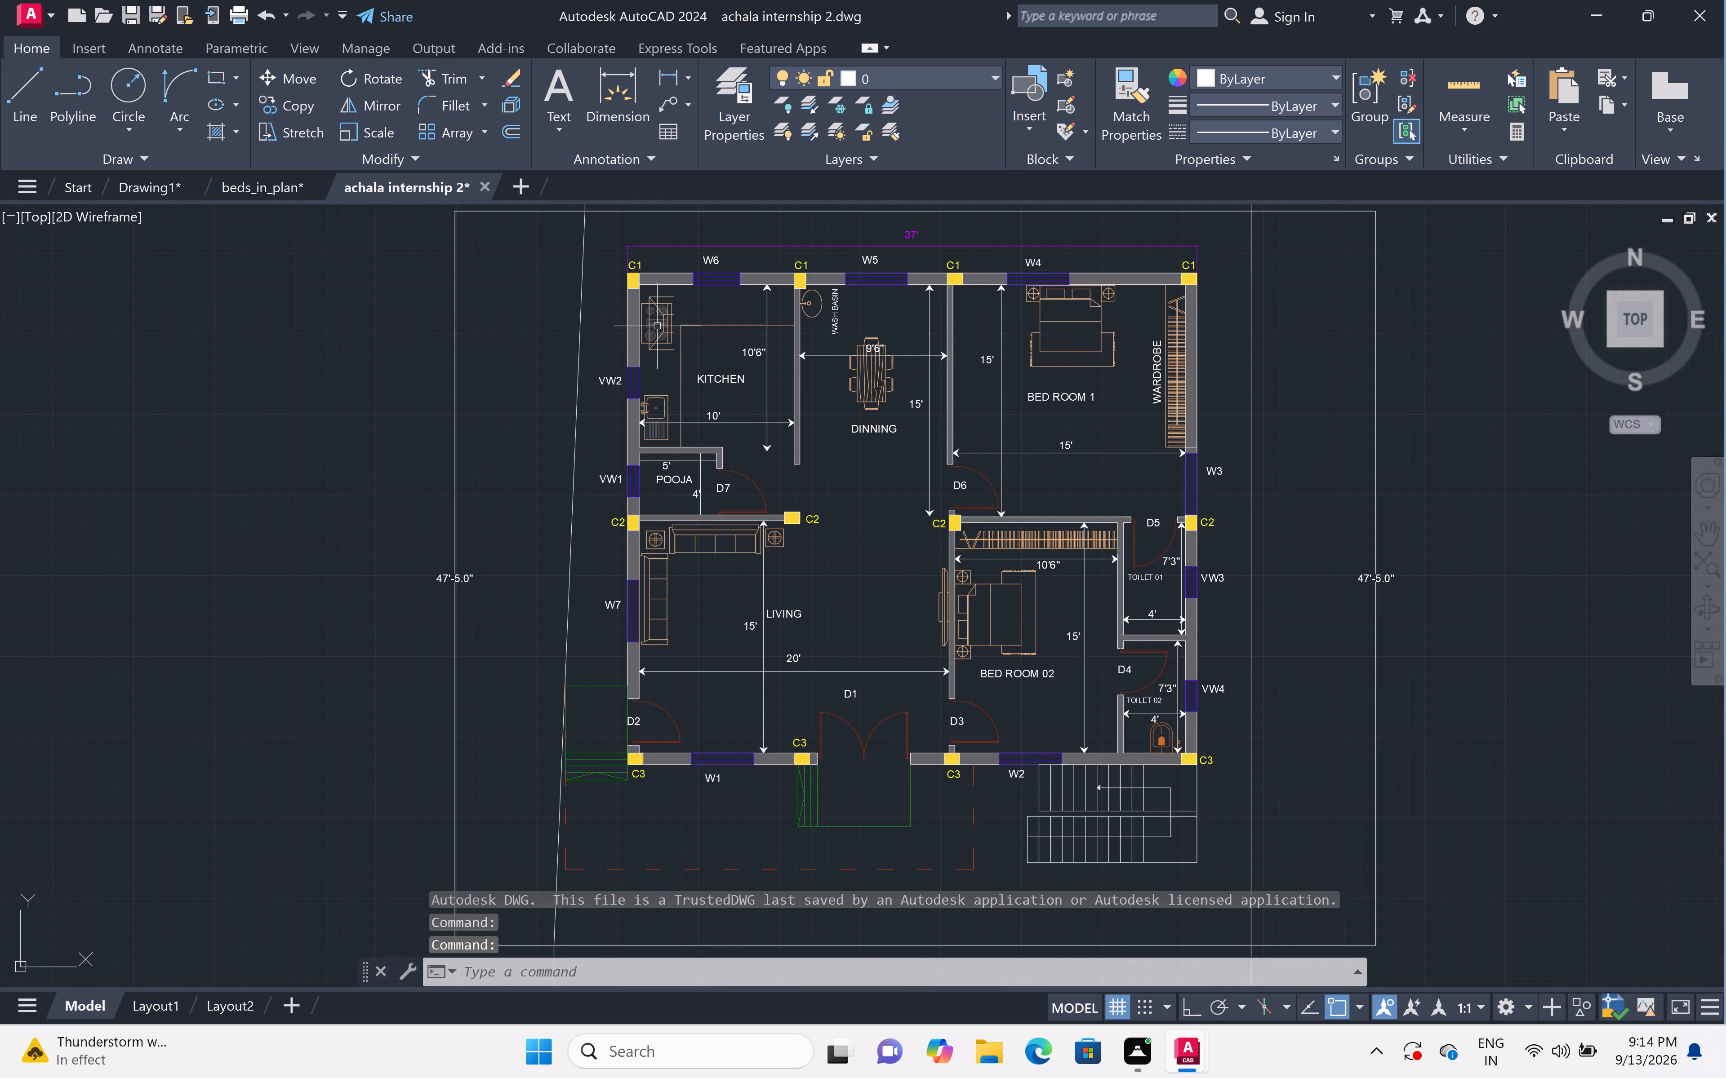
{"action": "scroll", "coordinate": [658, 322], "scroll_direction": "up", "scroll_amount": 1}
{"action": "left_click", "coordinate": [665, 310]}
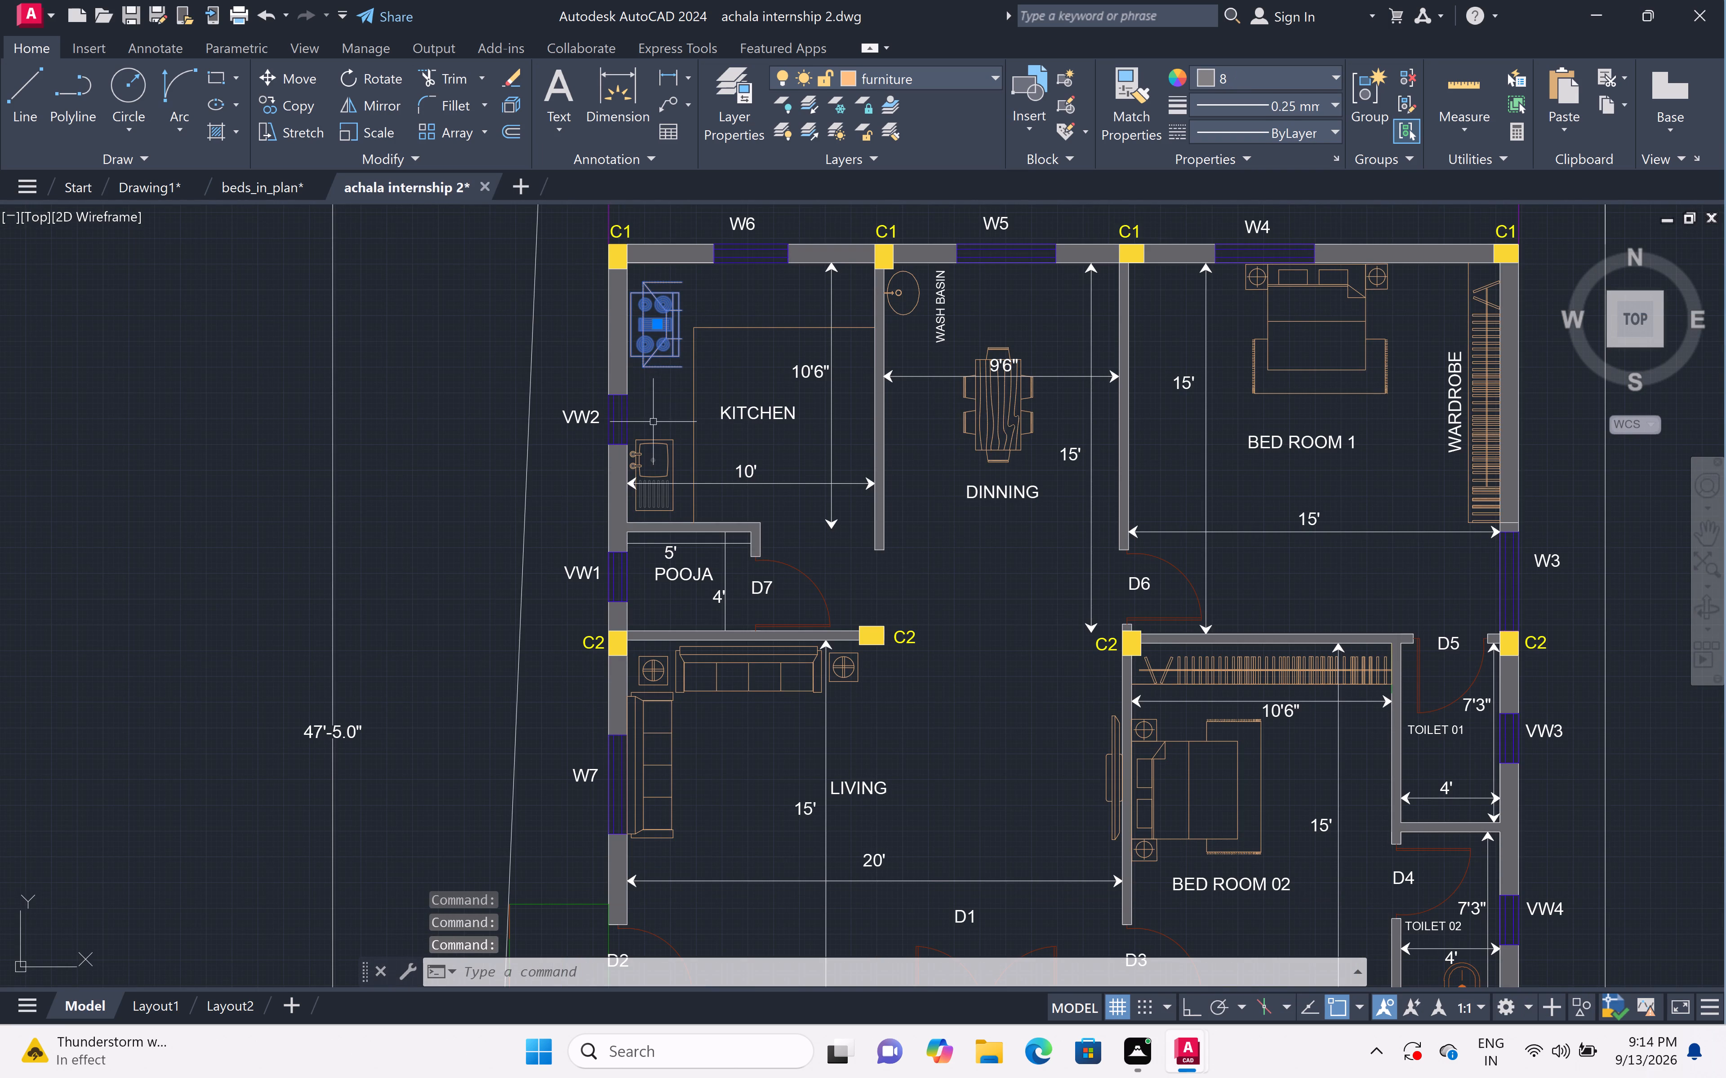
{"action": "left_click", "coordinate": [657, 440]}
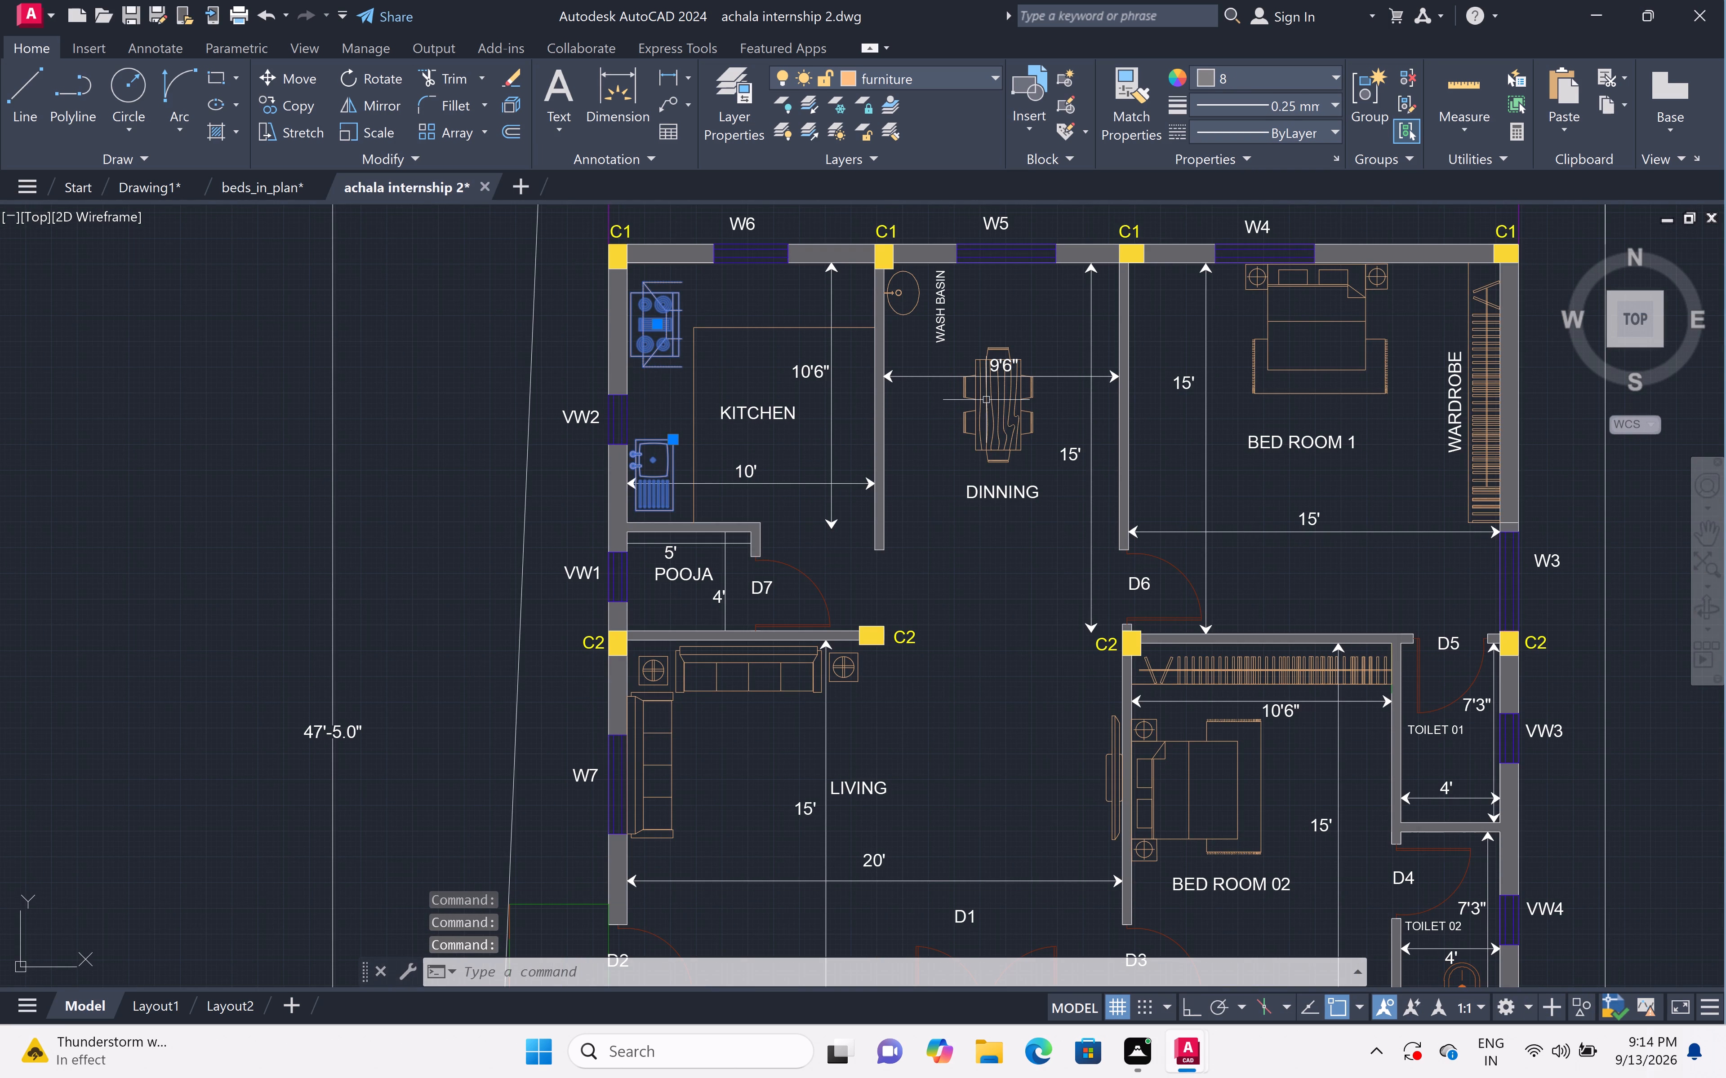
{"action": "left_click", "coordinate": [1048, 400]}
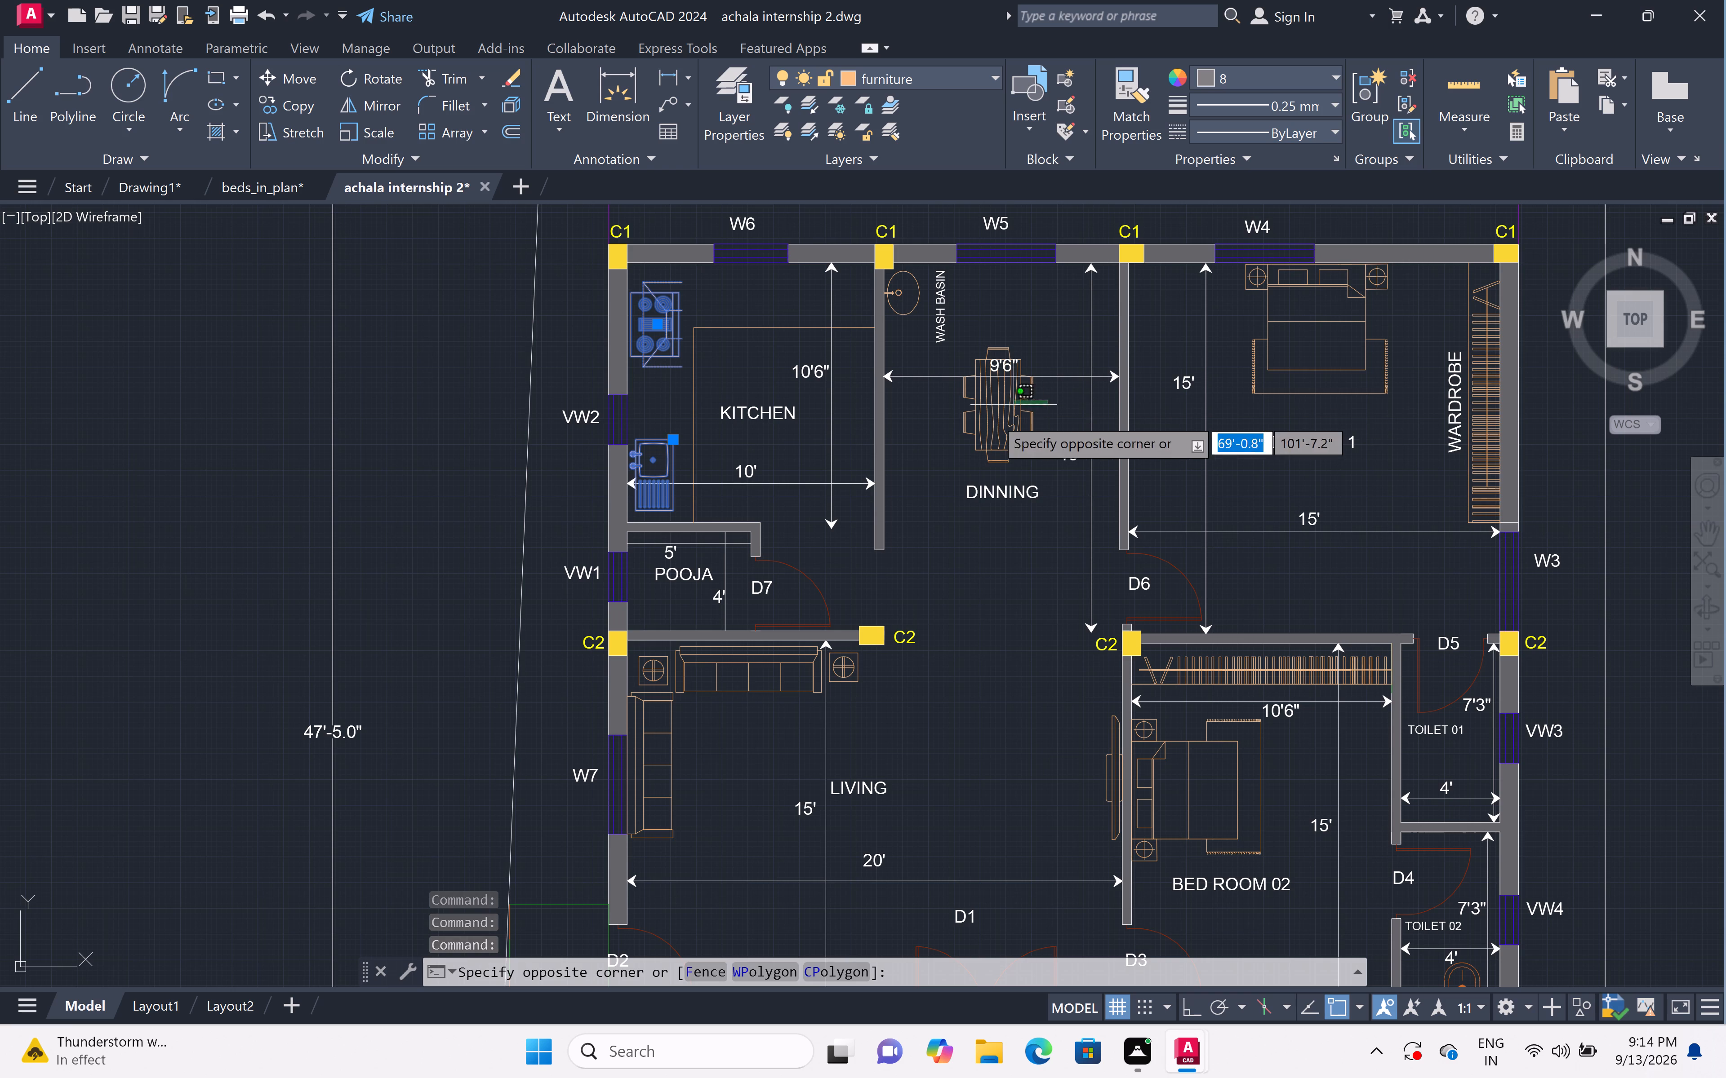
{"action": "left_click", "coordinate": [945, 463]}
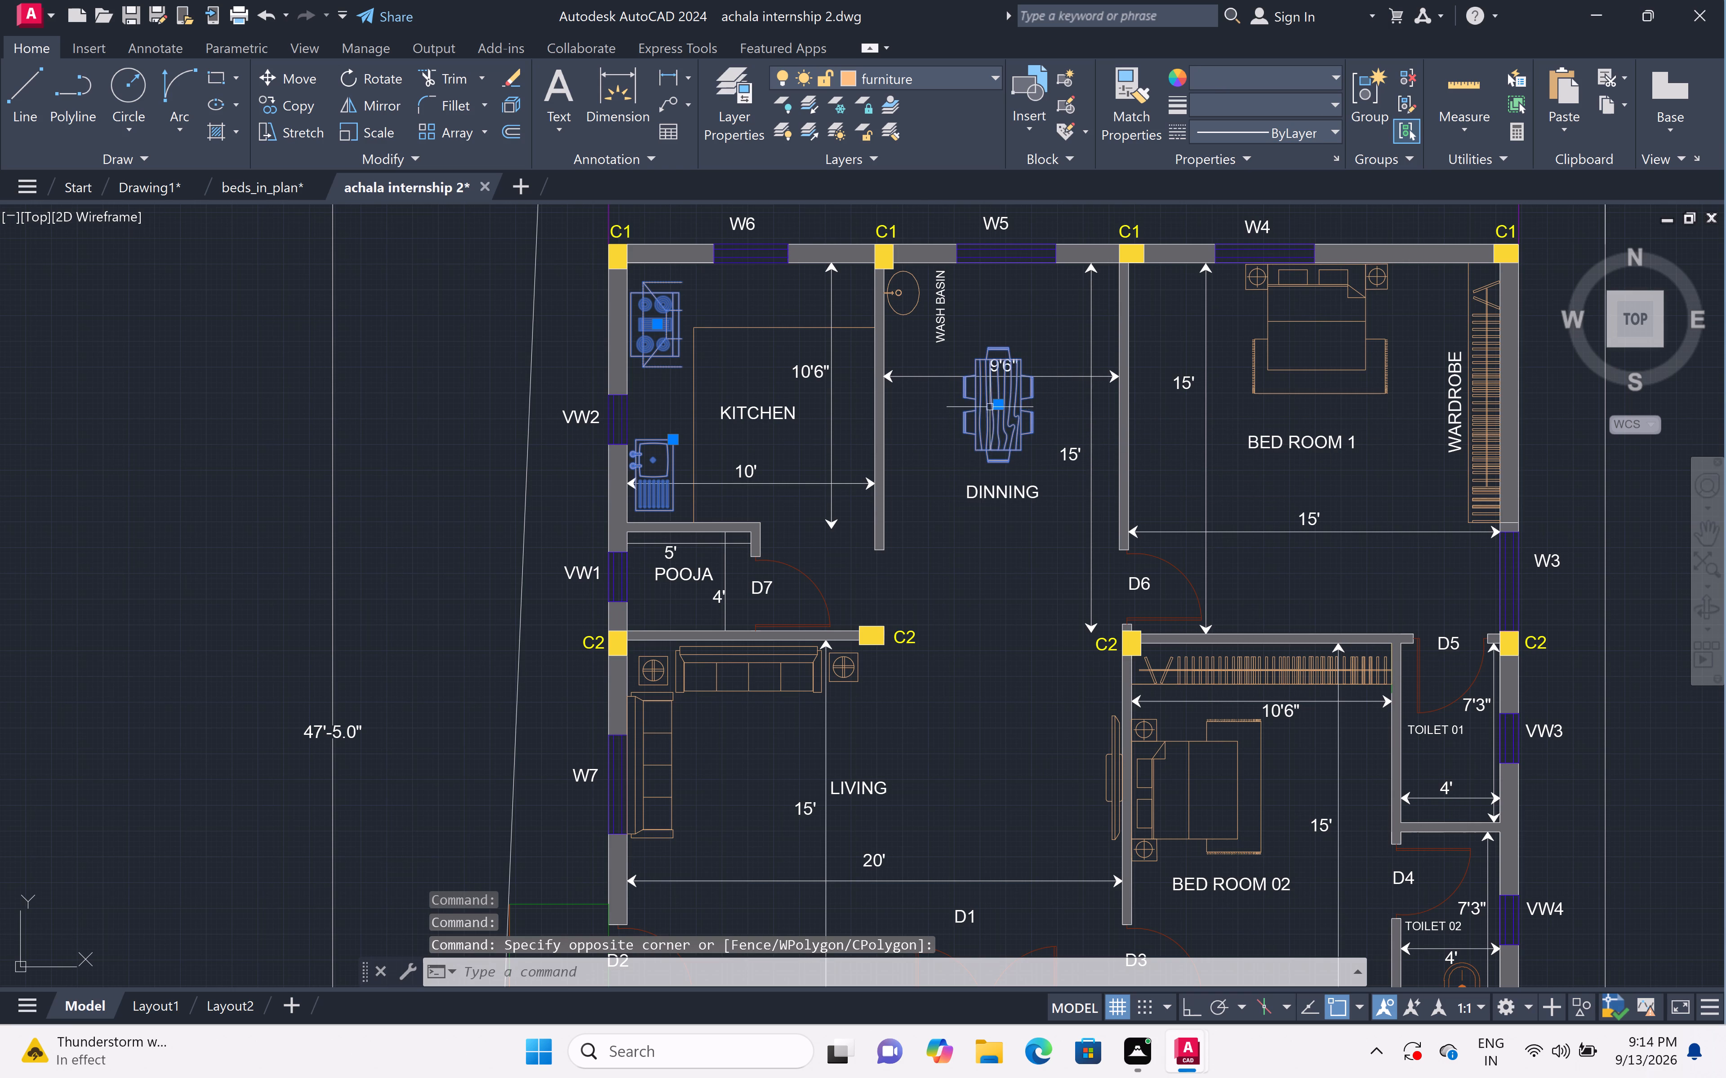
Add the oval wash basin, its drain circles and its tap in the dining area to the selection.
{"action": "scroll", "coordinate": [906, 253], "scroll_direction": "up", "scroll_amount": 4}
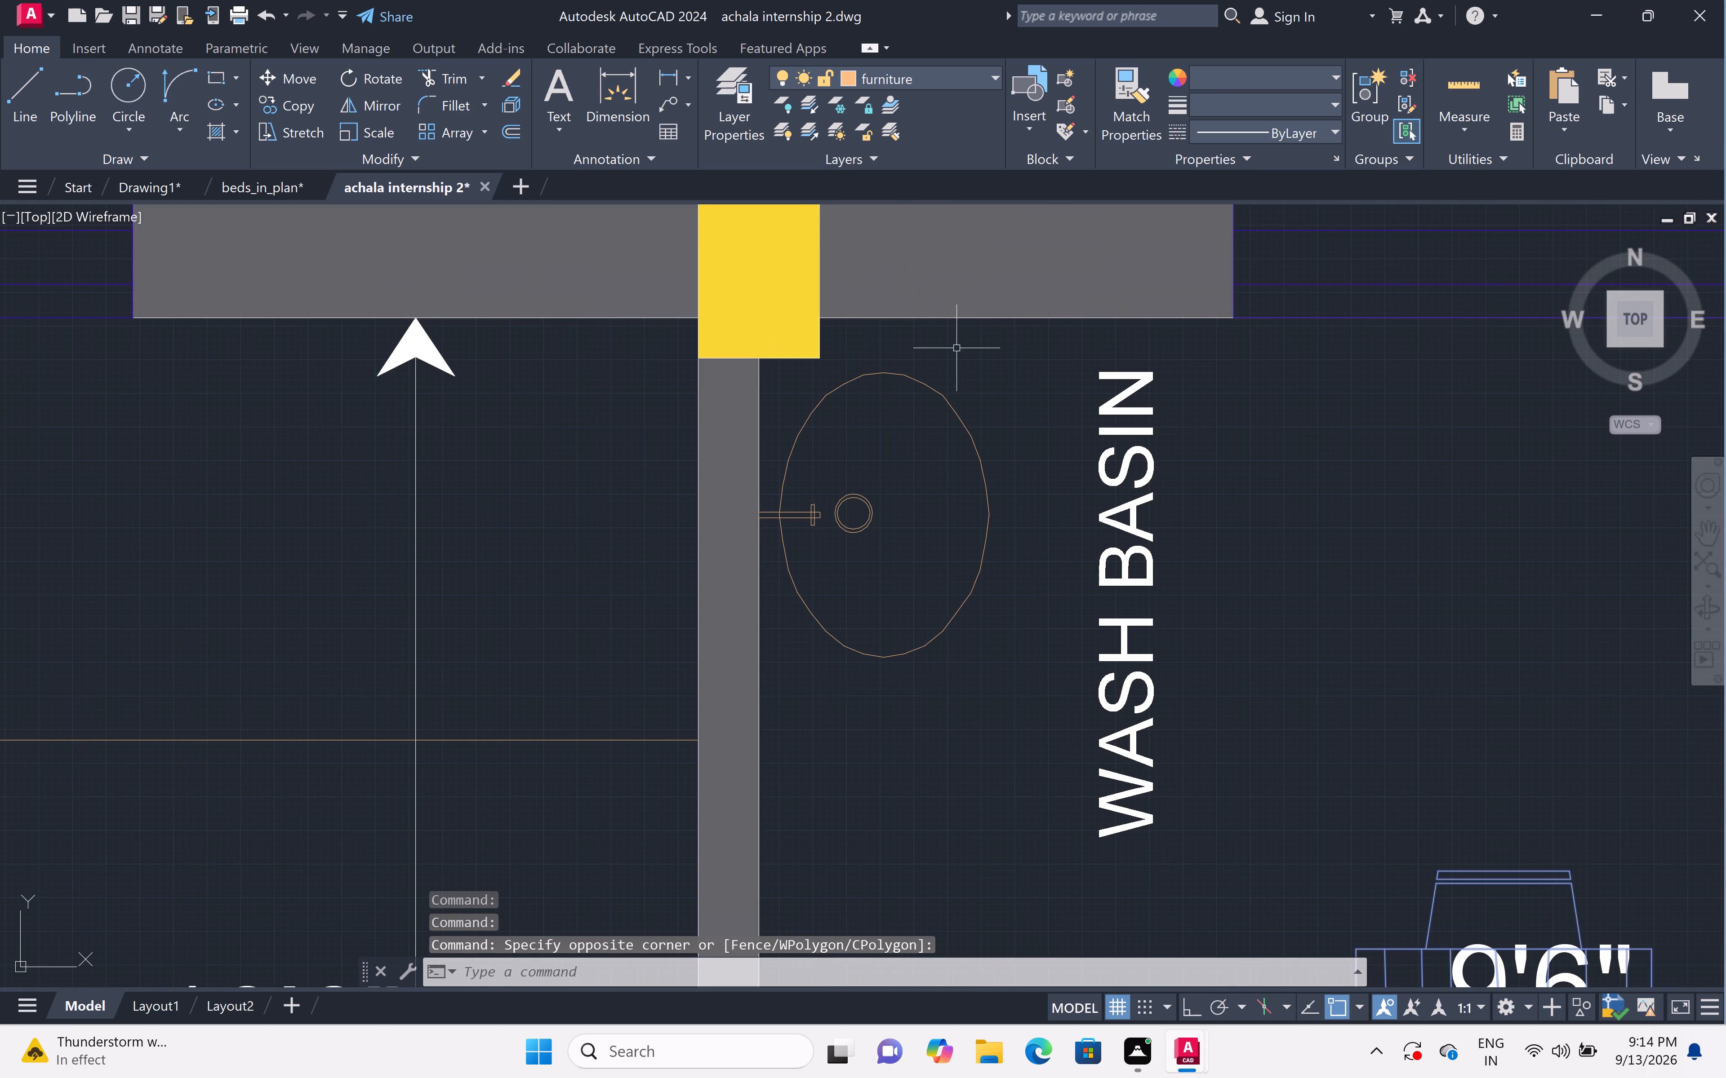
{"action": "left_click", "coordinate": [964, 358]}
{"action": "left_click", "coordinate": [863, 689]}
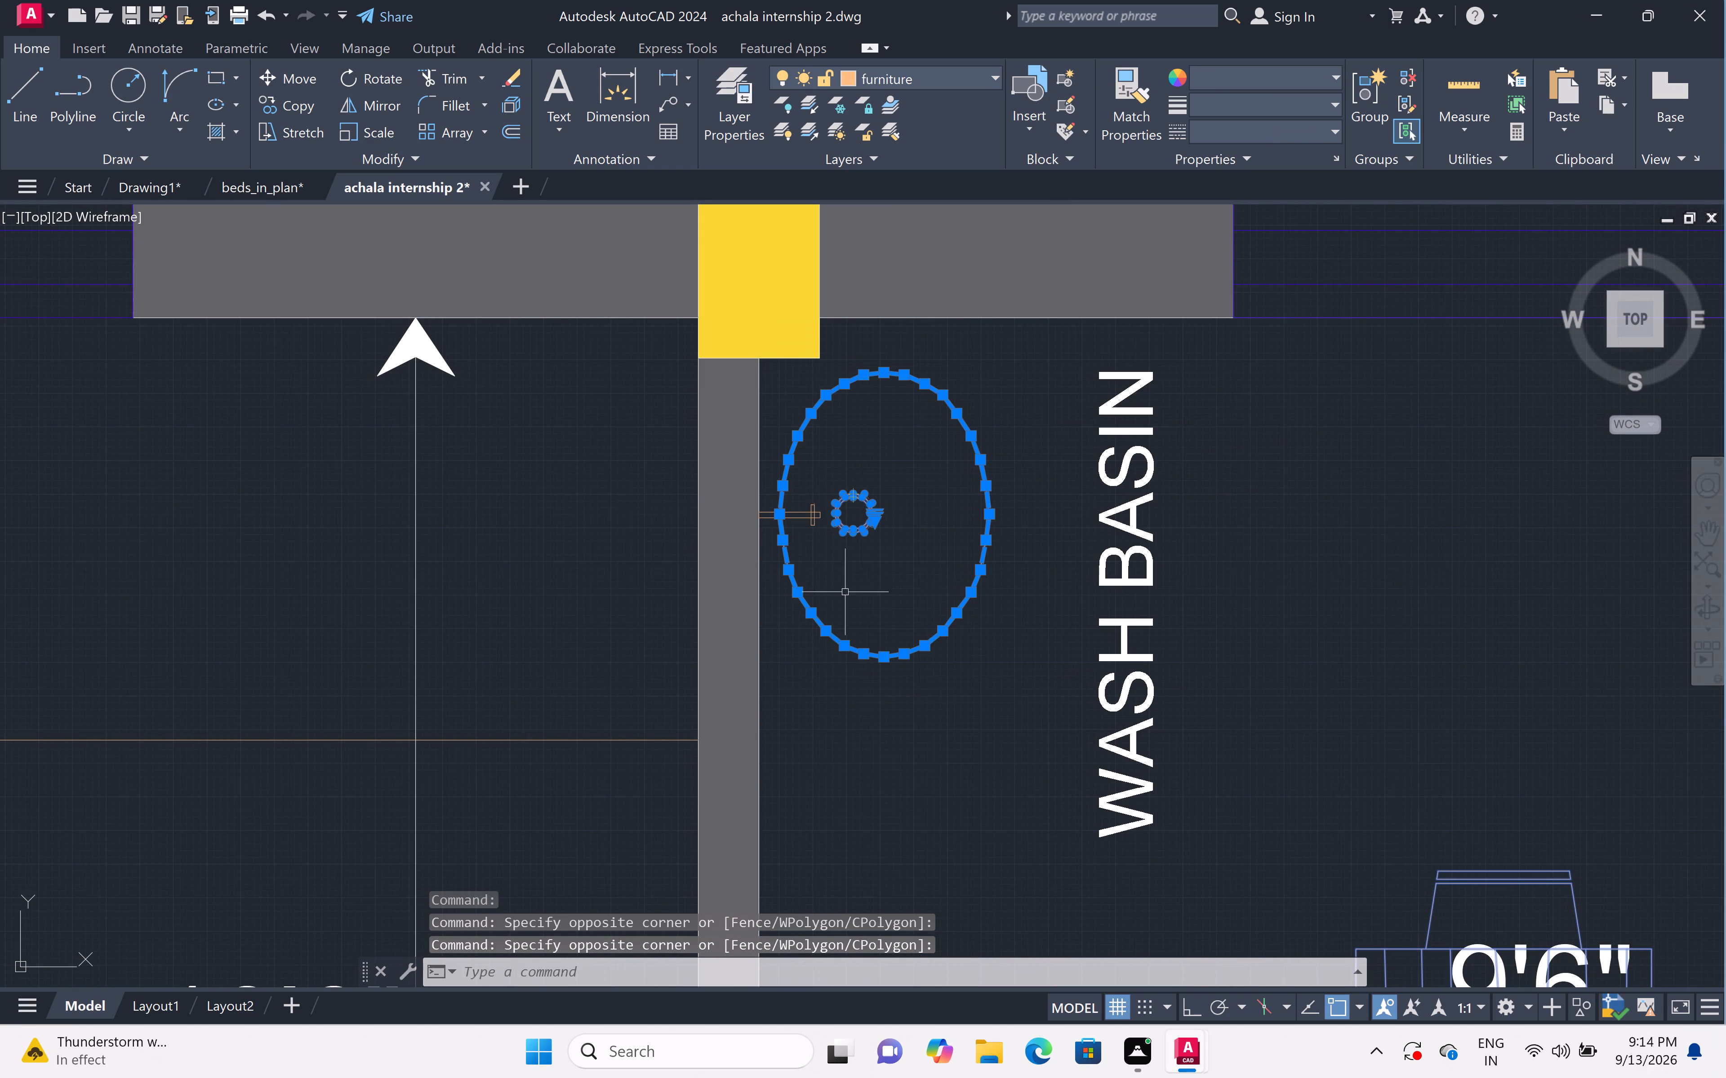
{"action": "scroll", "coordinate": [759, 516], "scroll_direction": "up", "scroll_amount": 3}
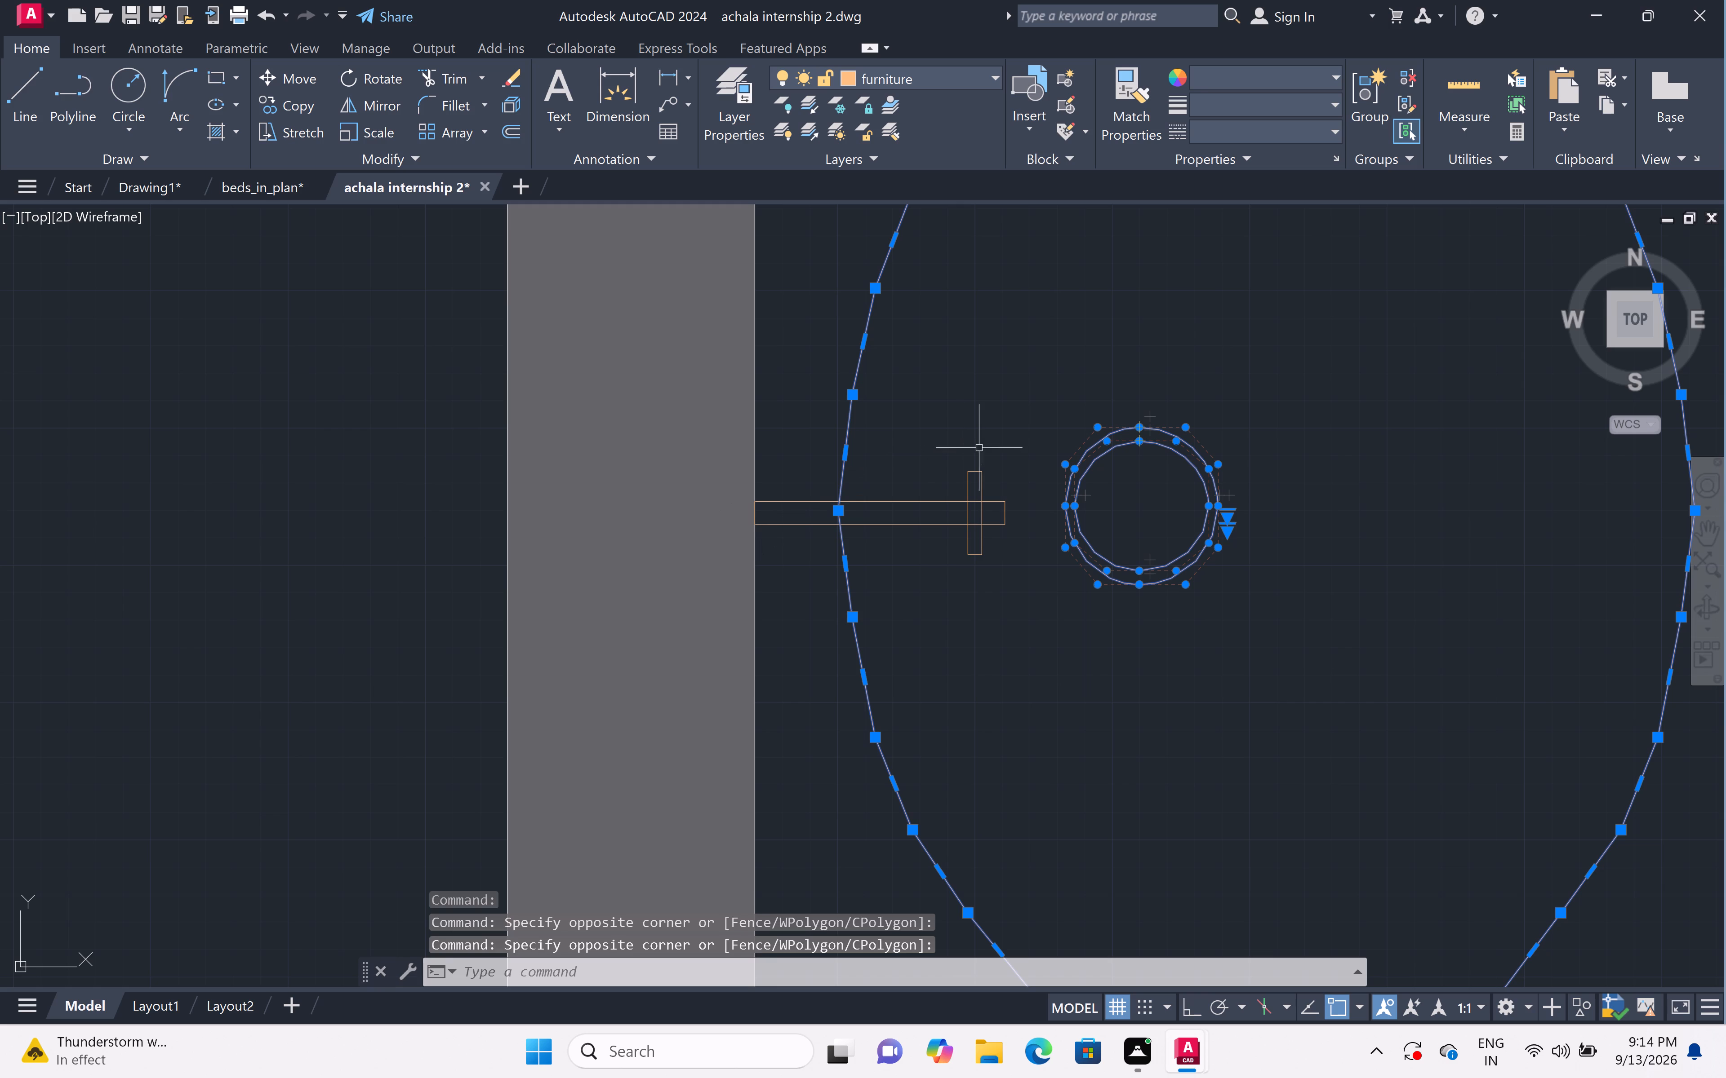
{"action": "left_click", "coordinate": [1036, 451]}
{"action": "left_click", "coordinate": [789, 588]}
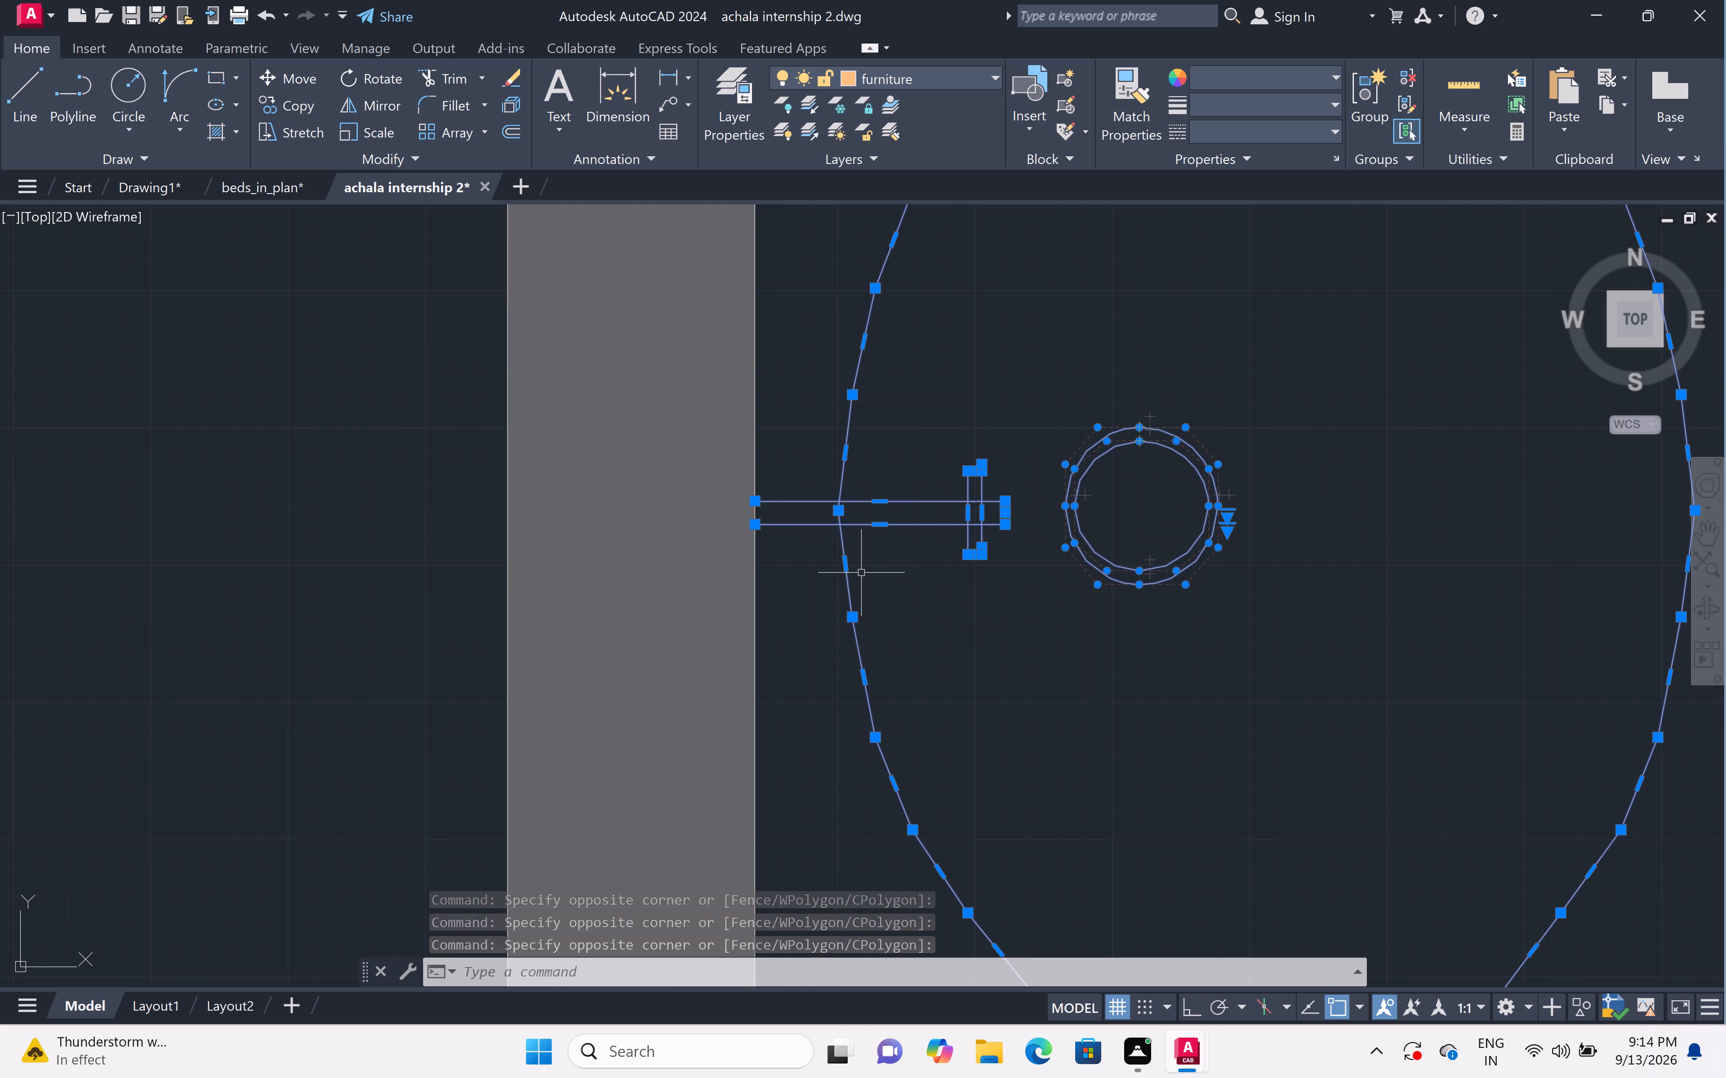
Add the bed set with side tables and rug in Bed Room 1 to the selection.
{"action": "scroll", "coordinate": [861, 573], "scroll_direction": "down", "scroll_amount": 4}
{"action": "scroll", "coordinate": [931, 588], "scroll_direction": "down", "scroll_amount": 4}
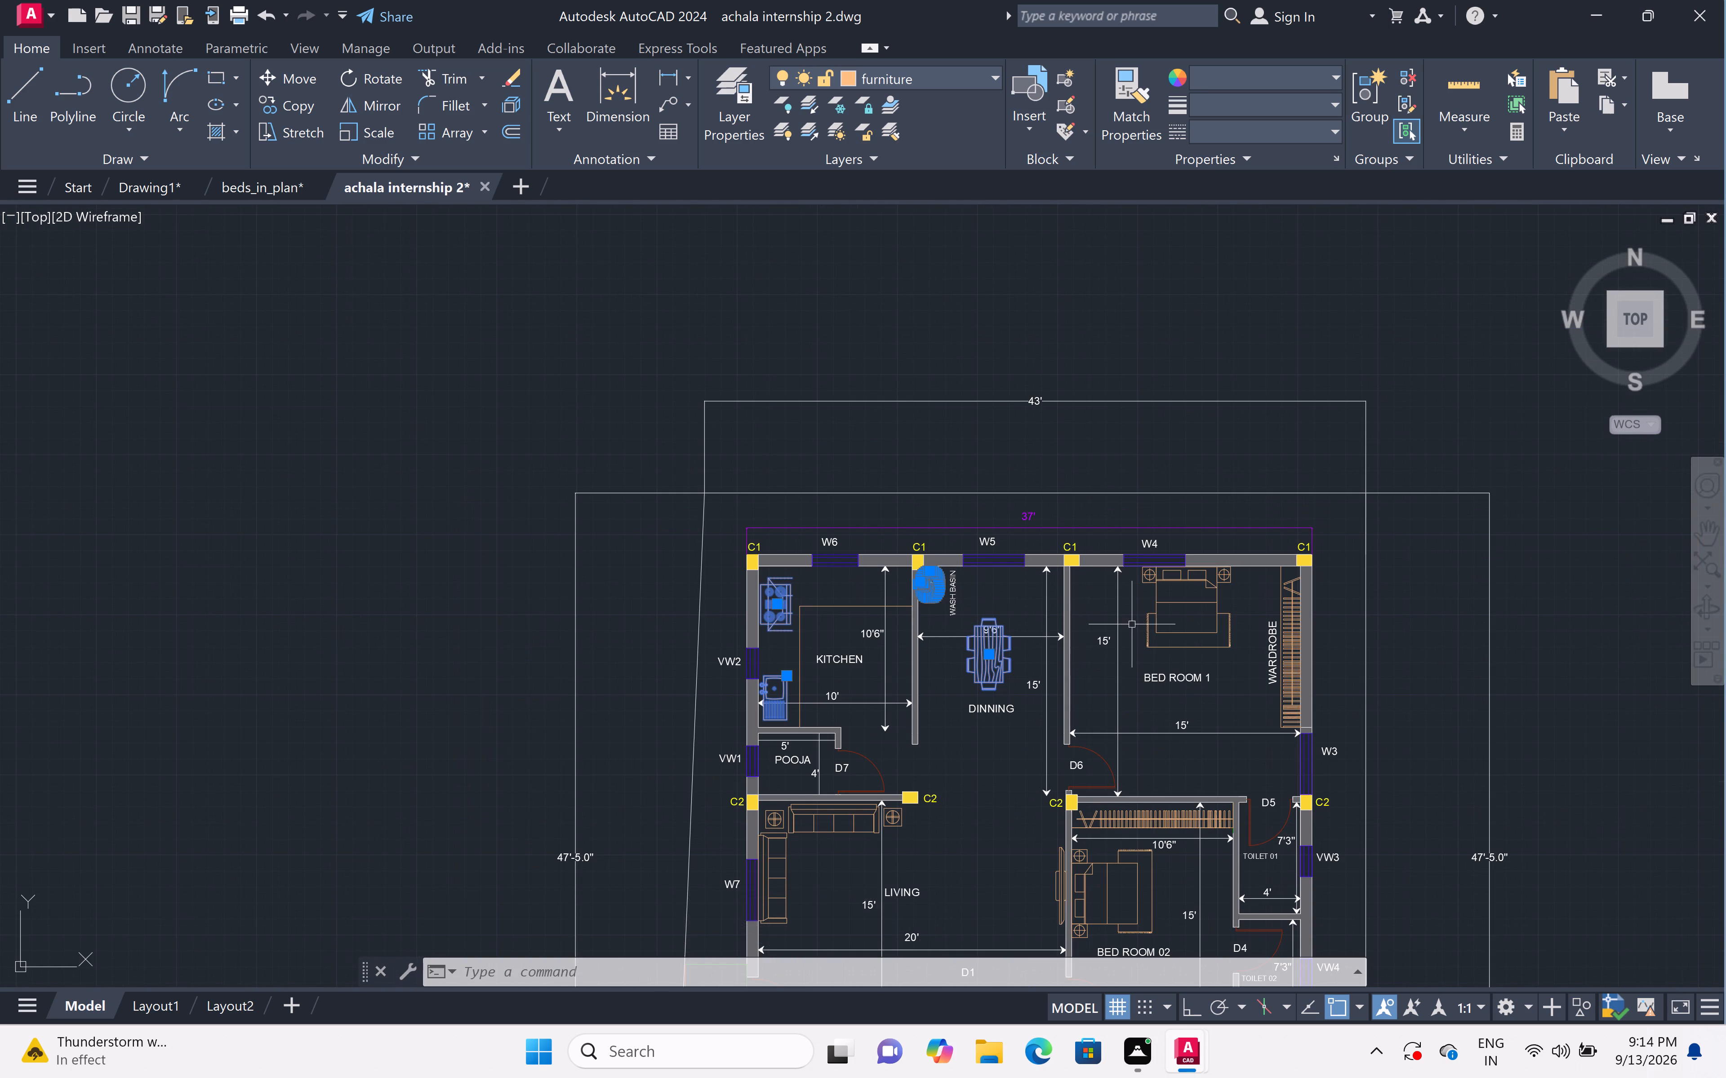
{"action": "scroll", "coordinate": [1256, 626], "scroll_direction": "up", "scroll_amount": 3}
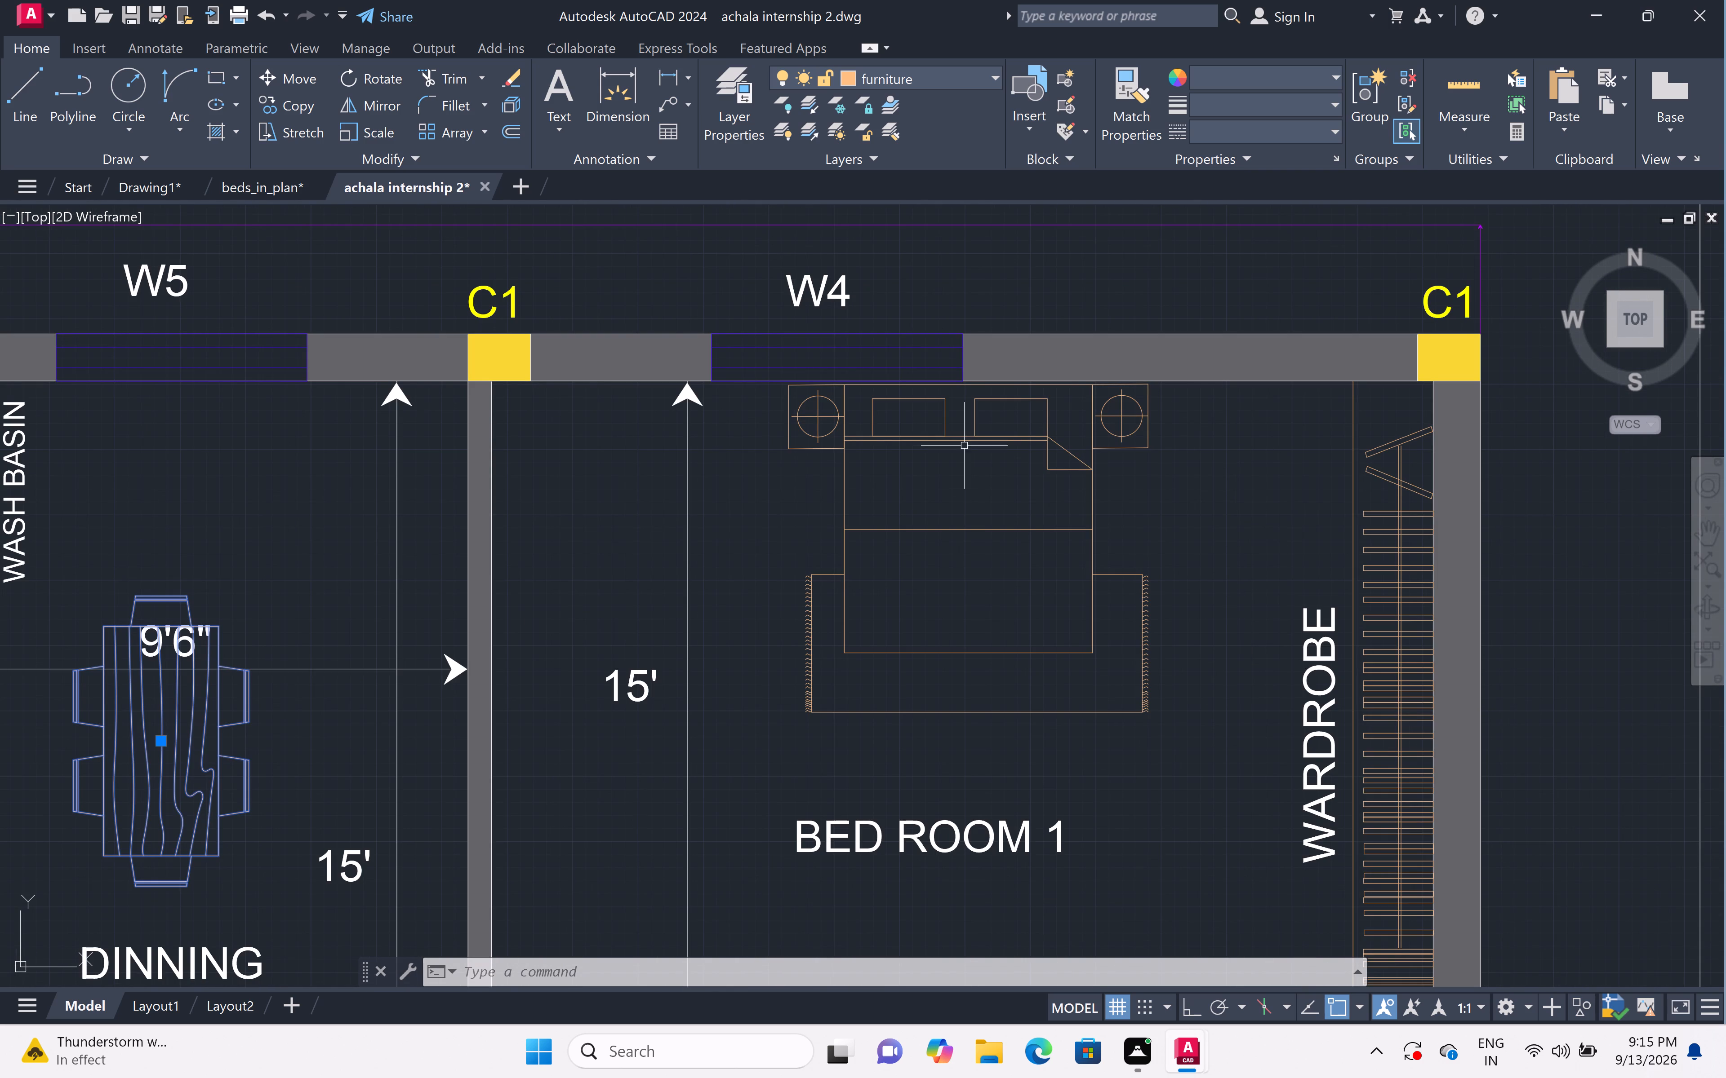
{"action": "left_click", "coordinate": [1199, 416]}
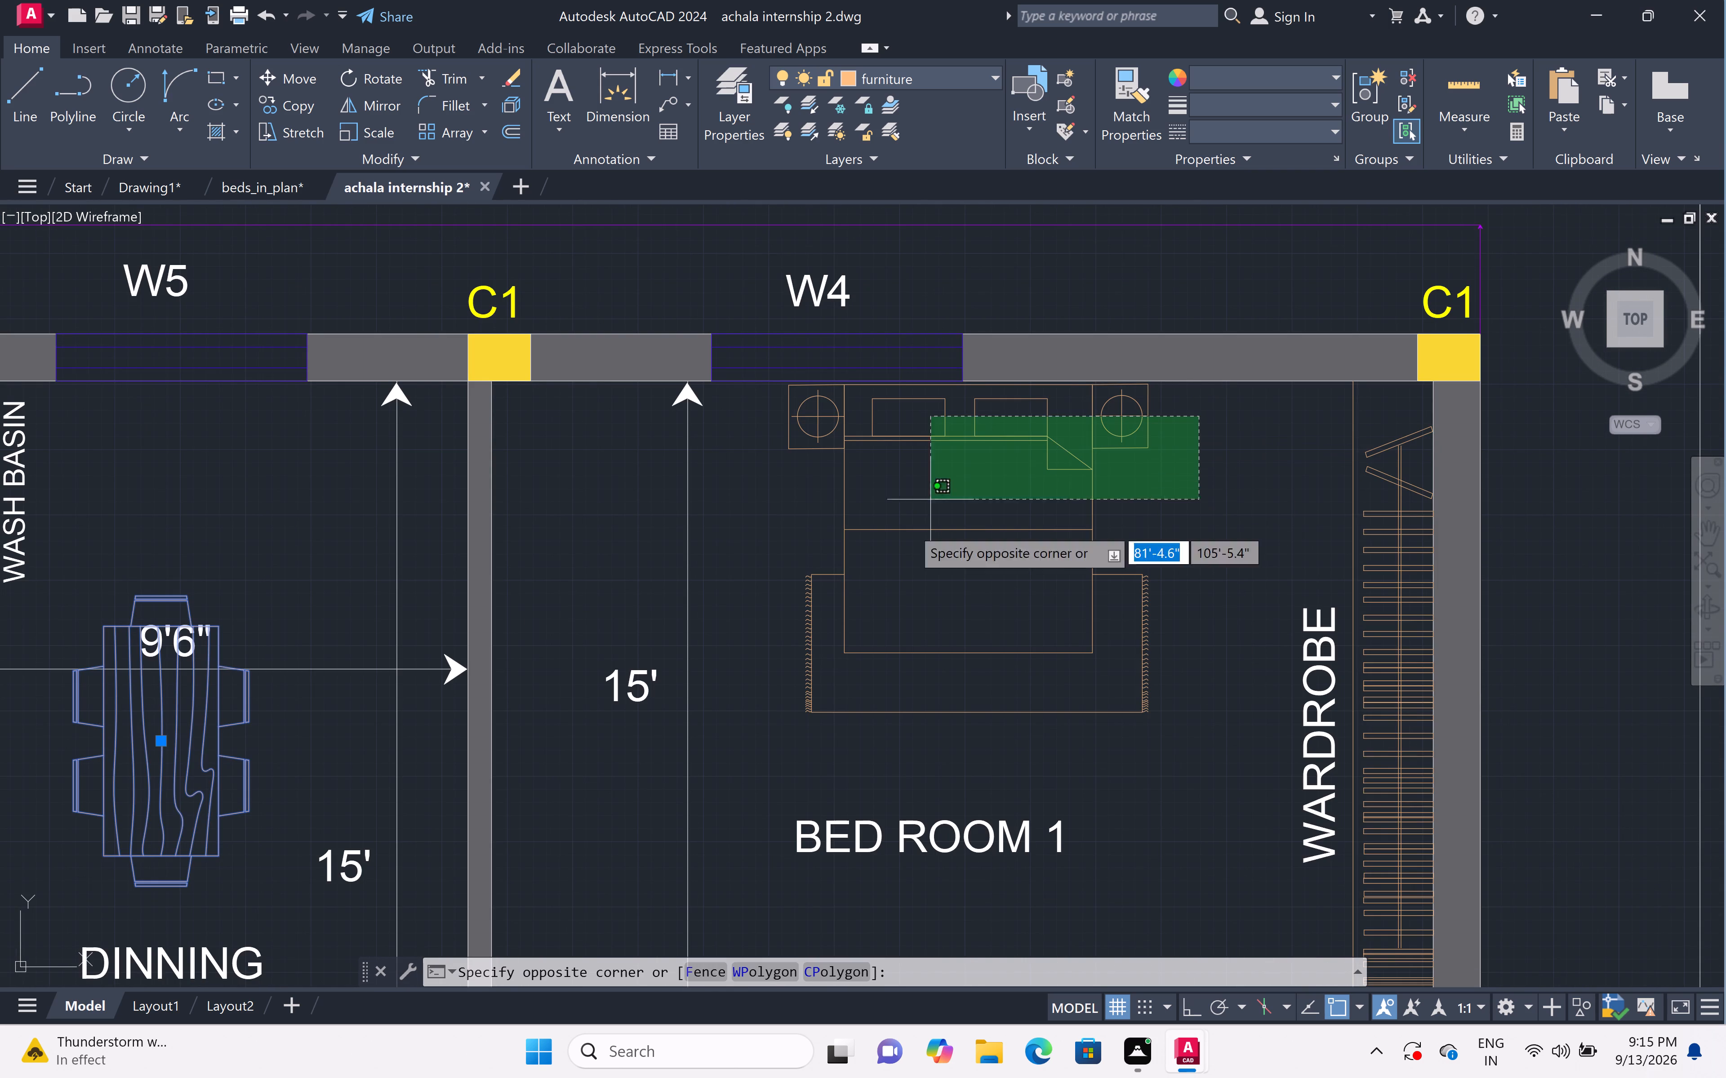
{"action": "double_click", "coordinate": [771, 729]}
Add the TV unit on the living room's east wall and the bed set in Bed Room 02 to the selection.
{"action": "scroll", "coordinate": [777, 711], "scroll_direction": "down", "scroll_amount": 5}
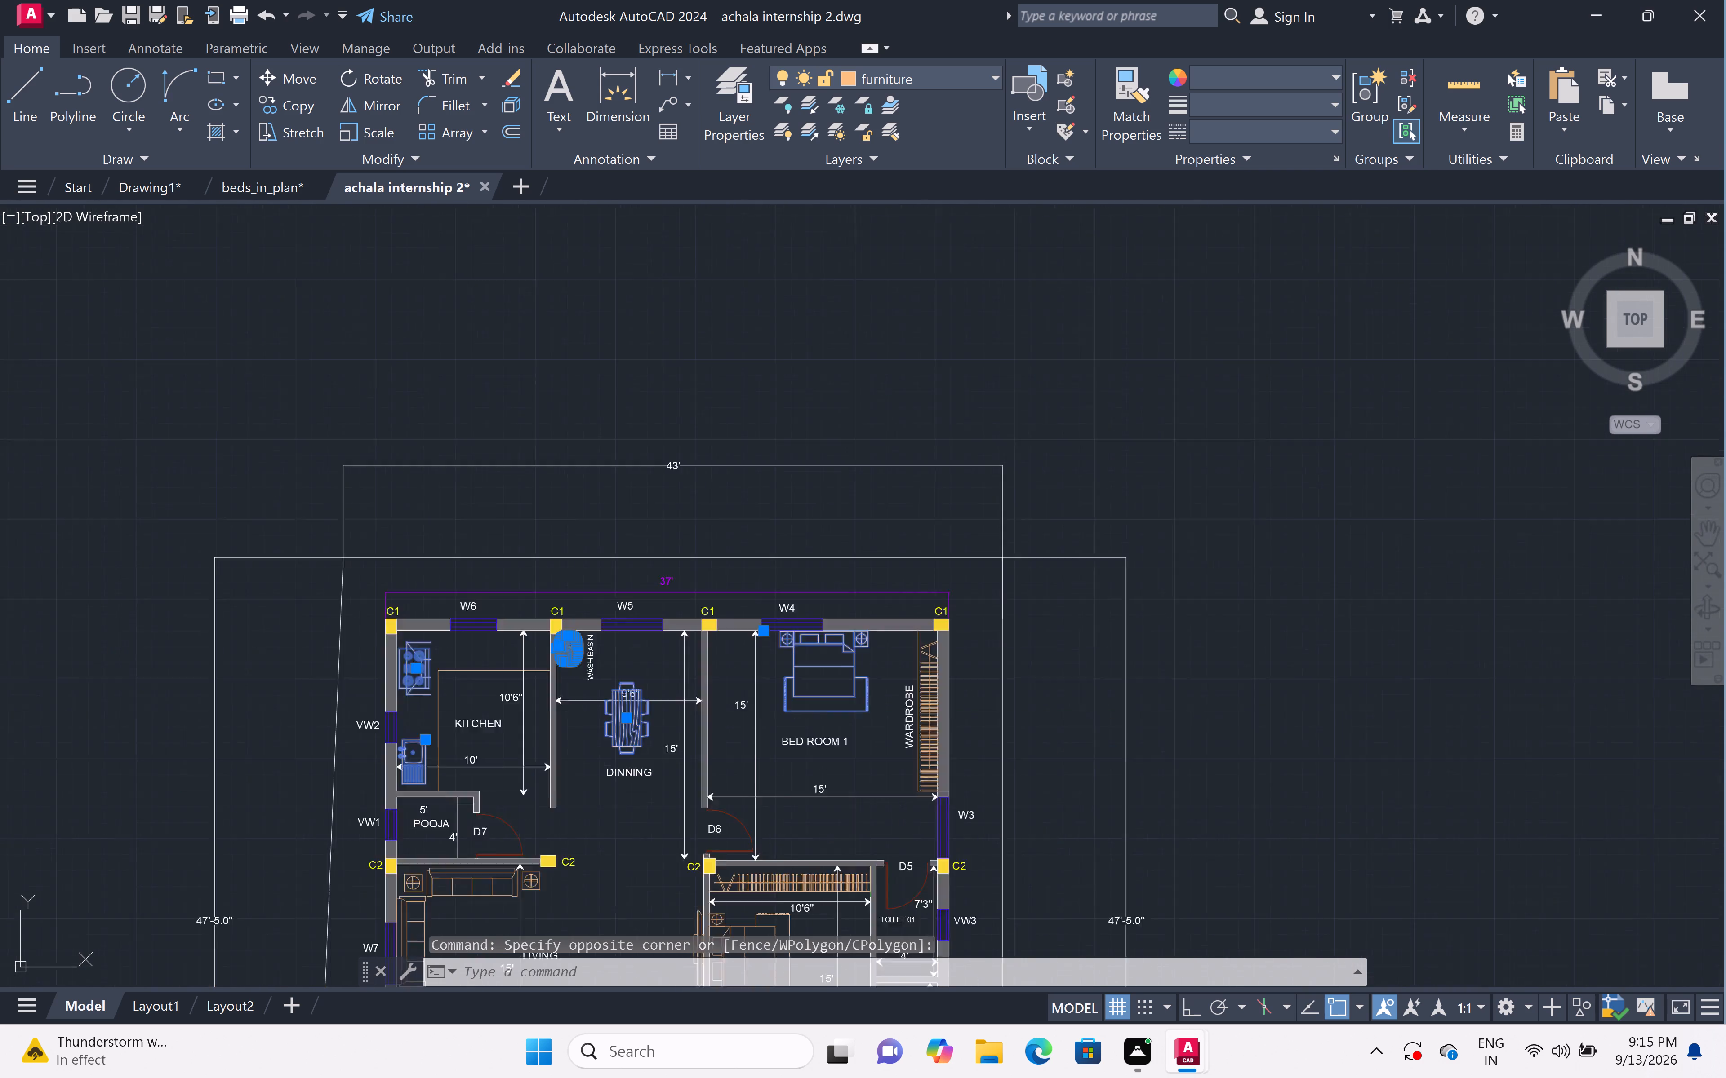
{"action": "scroll", "coordinate": [774, 835], "scroll_direction": "up", "scroll_amount": 5}
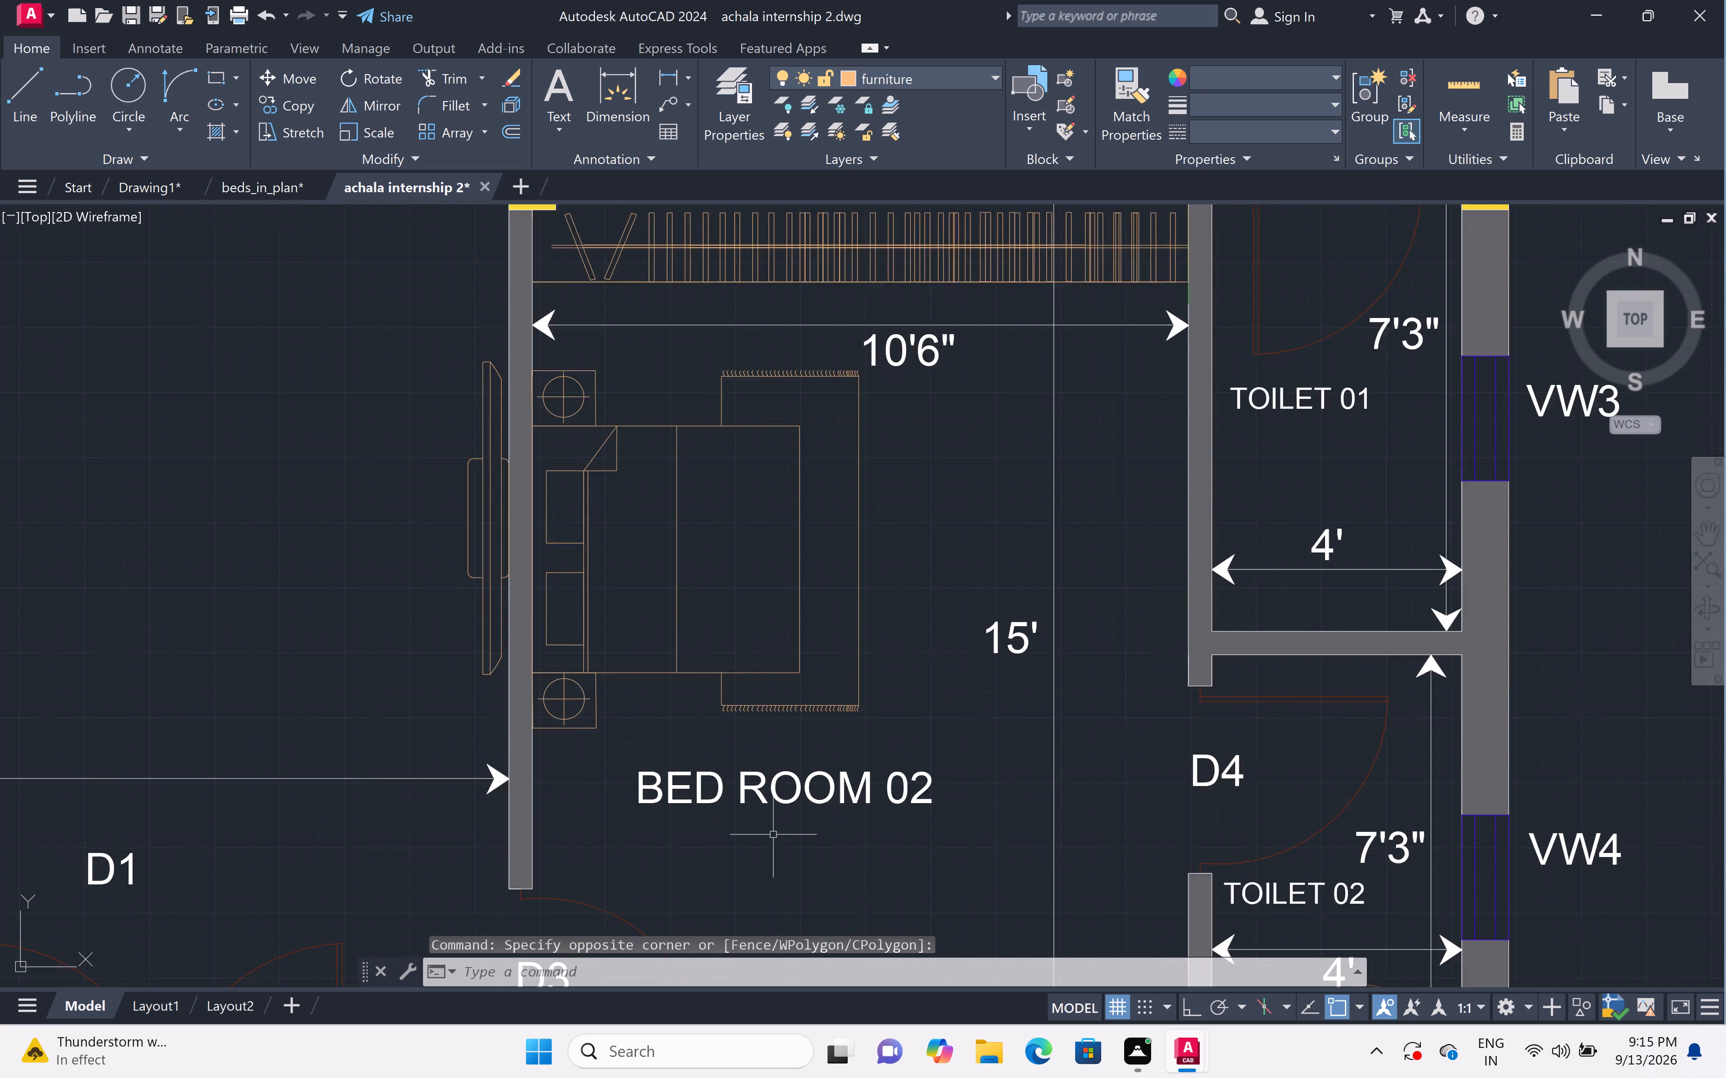
{"action": "scroll", "coordinate": [773, 835], "scroll_direction": "up", "scroll_amount": 1}
{"action": "scroll", "coordinate": [734, 779], "scroll_direction": "down", "scroll_amount": 2}
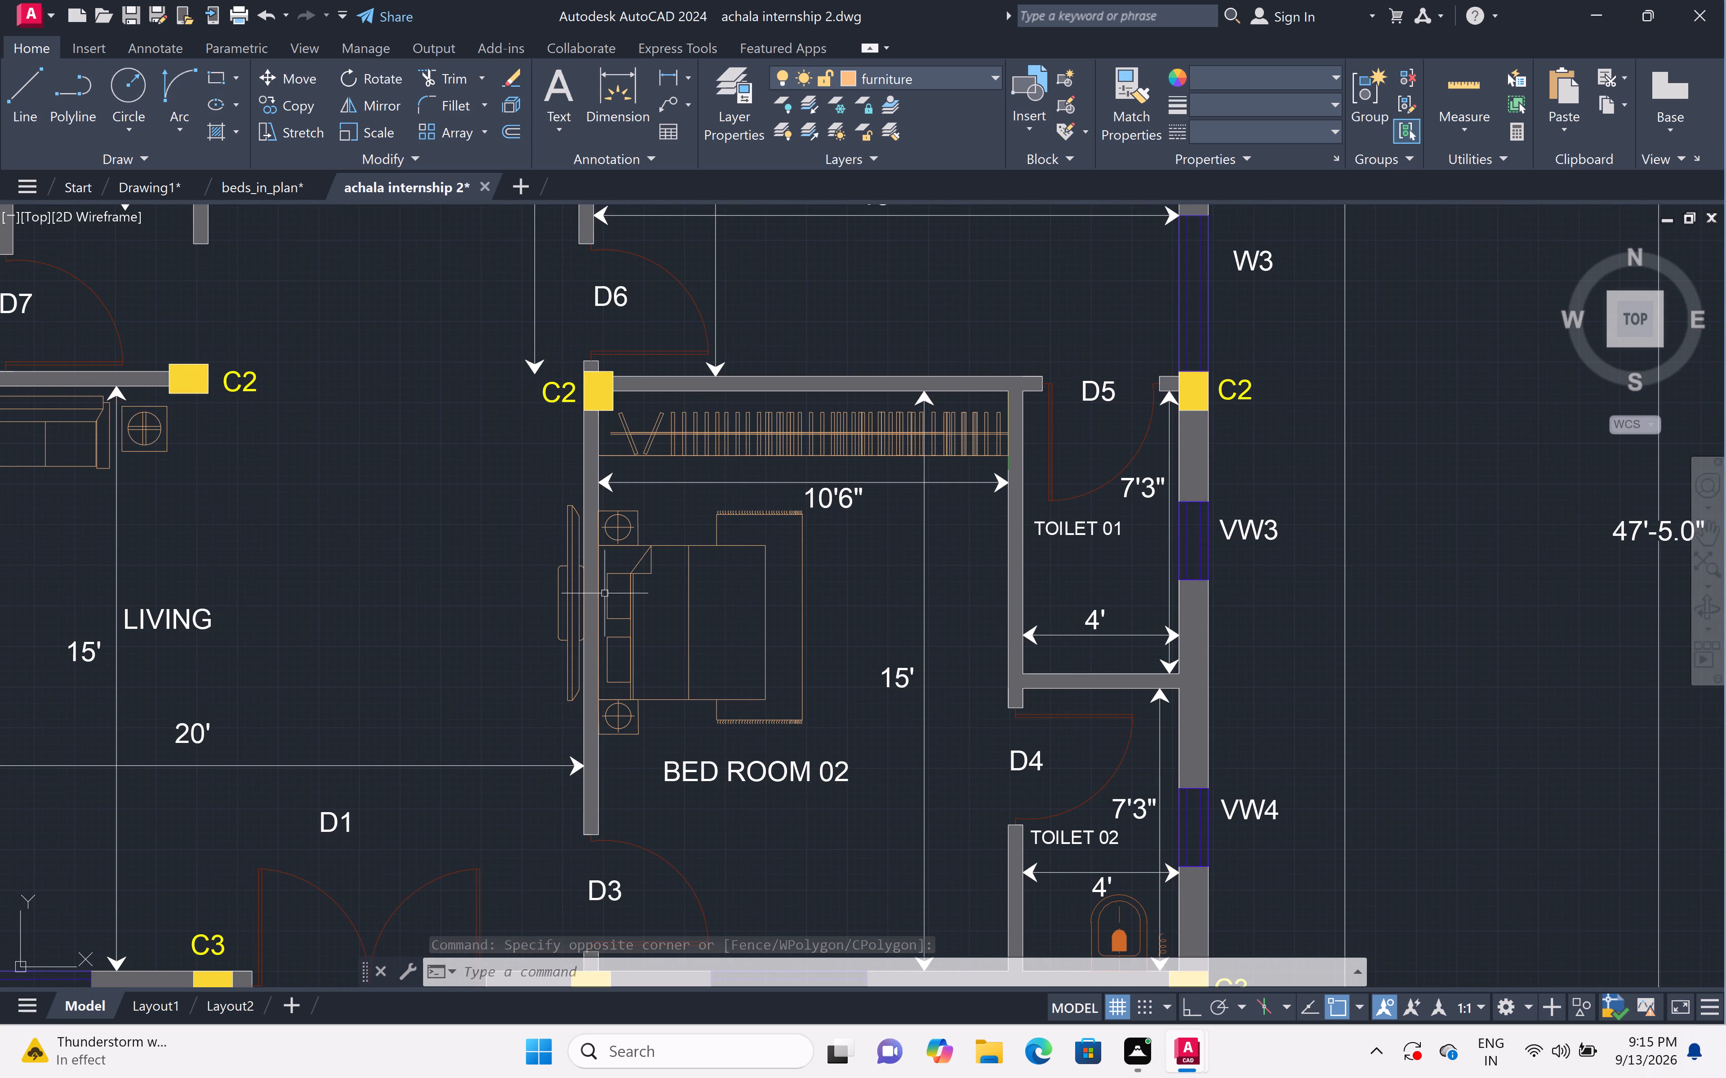
{"action": "left_click", "coordinate": [568, 557]}
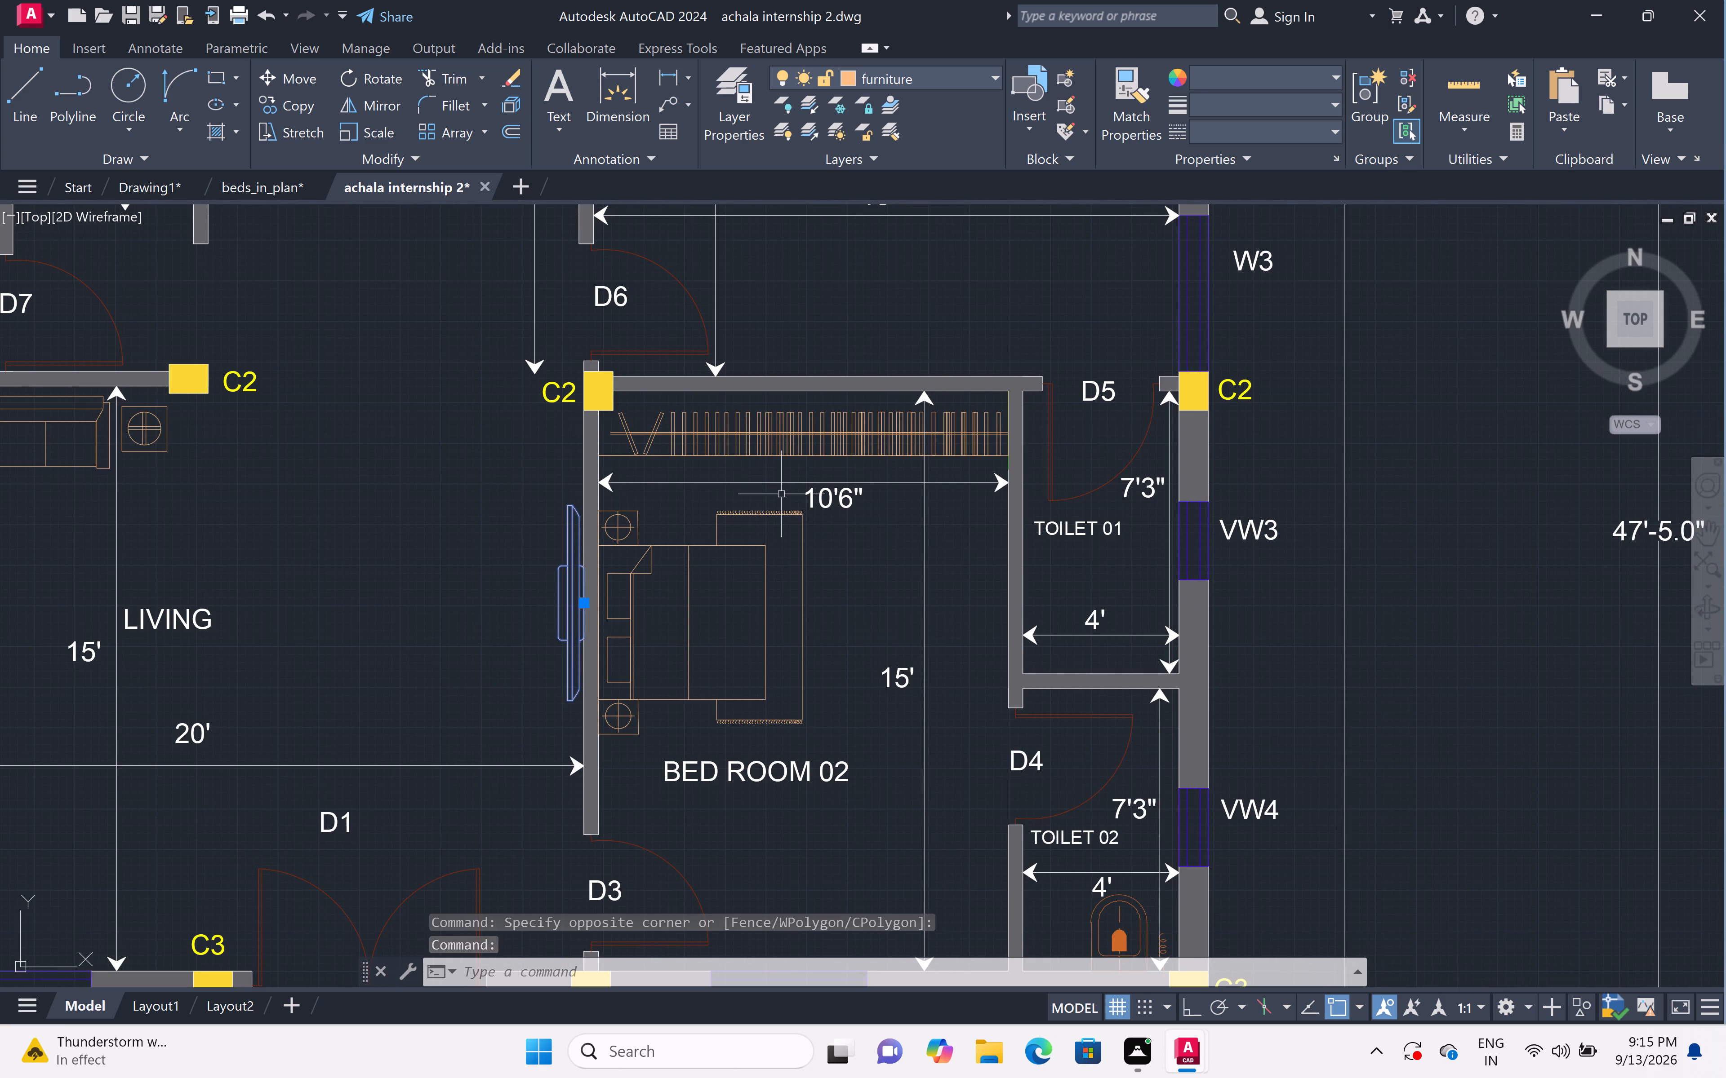
{"action": "scroll", "coordinate": [781, 504], "scroll_direction": "up", "scroll_amount": 3}
{"action": "left_click", "coordinate": [887, 518]}
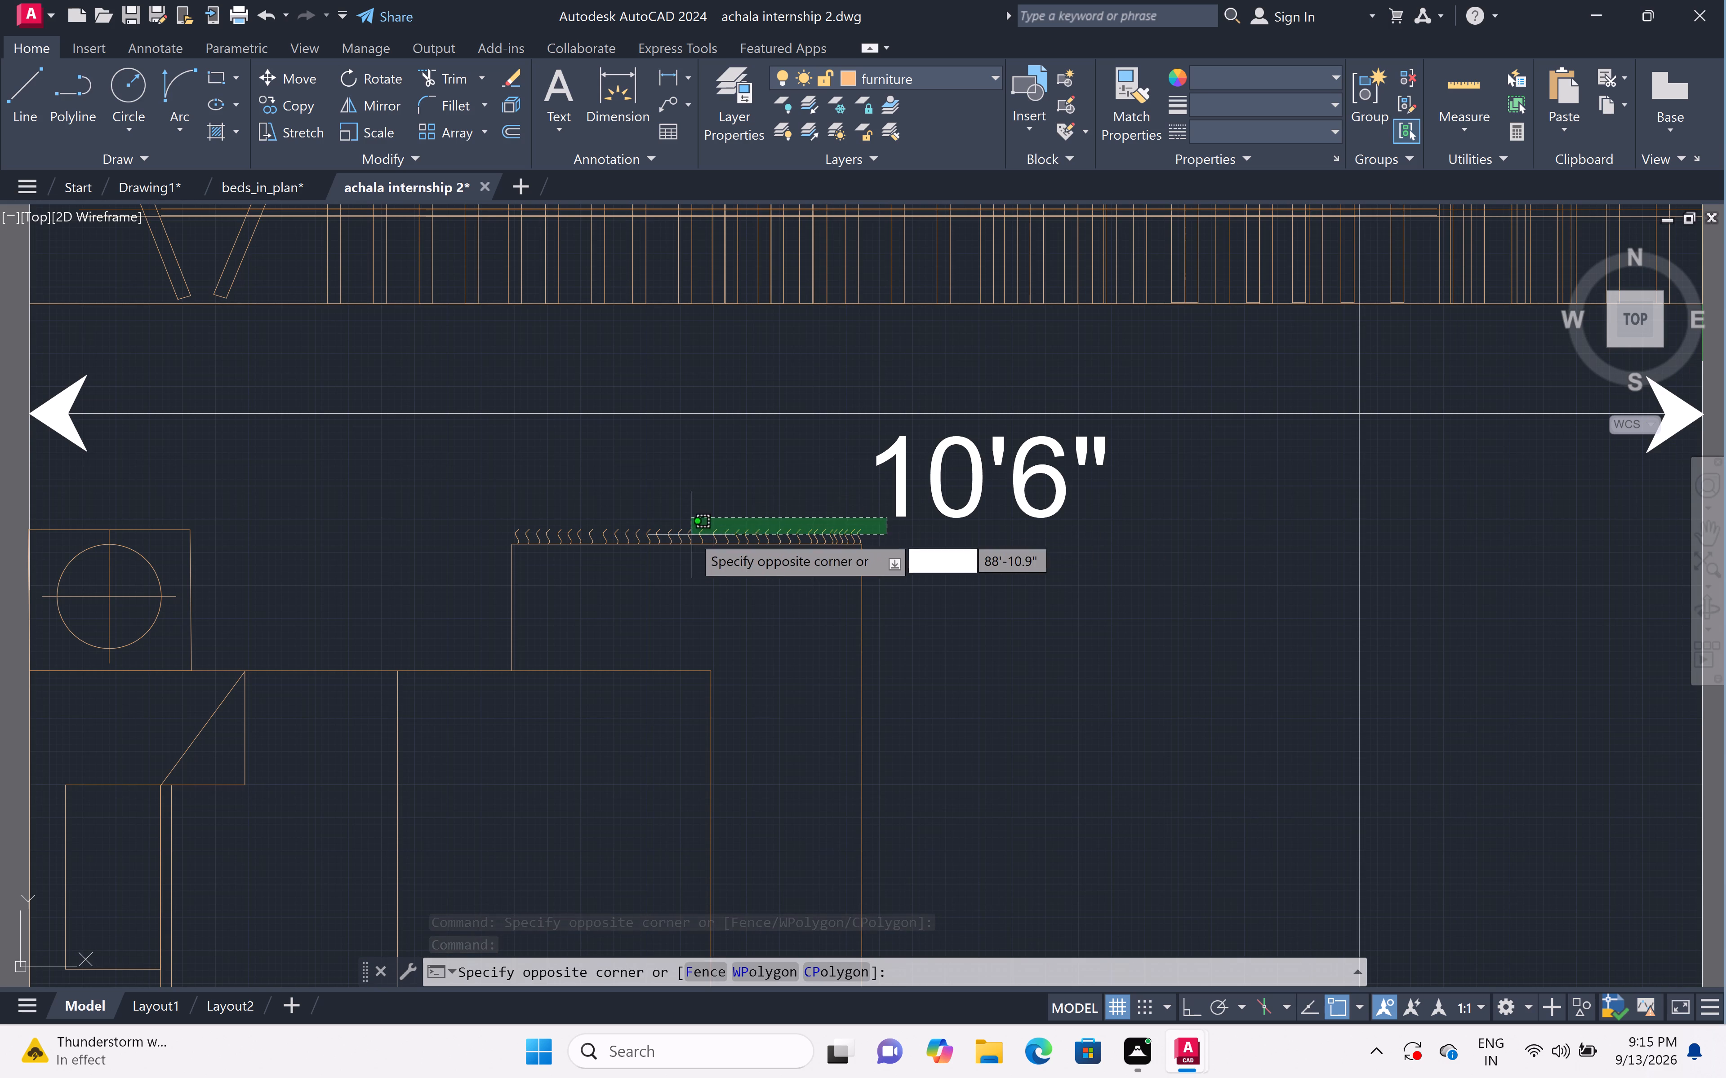
{"action": "scroll", "coordinate": [687, 538], "scroll_direction": "down", "scroll_amount": 4}
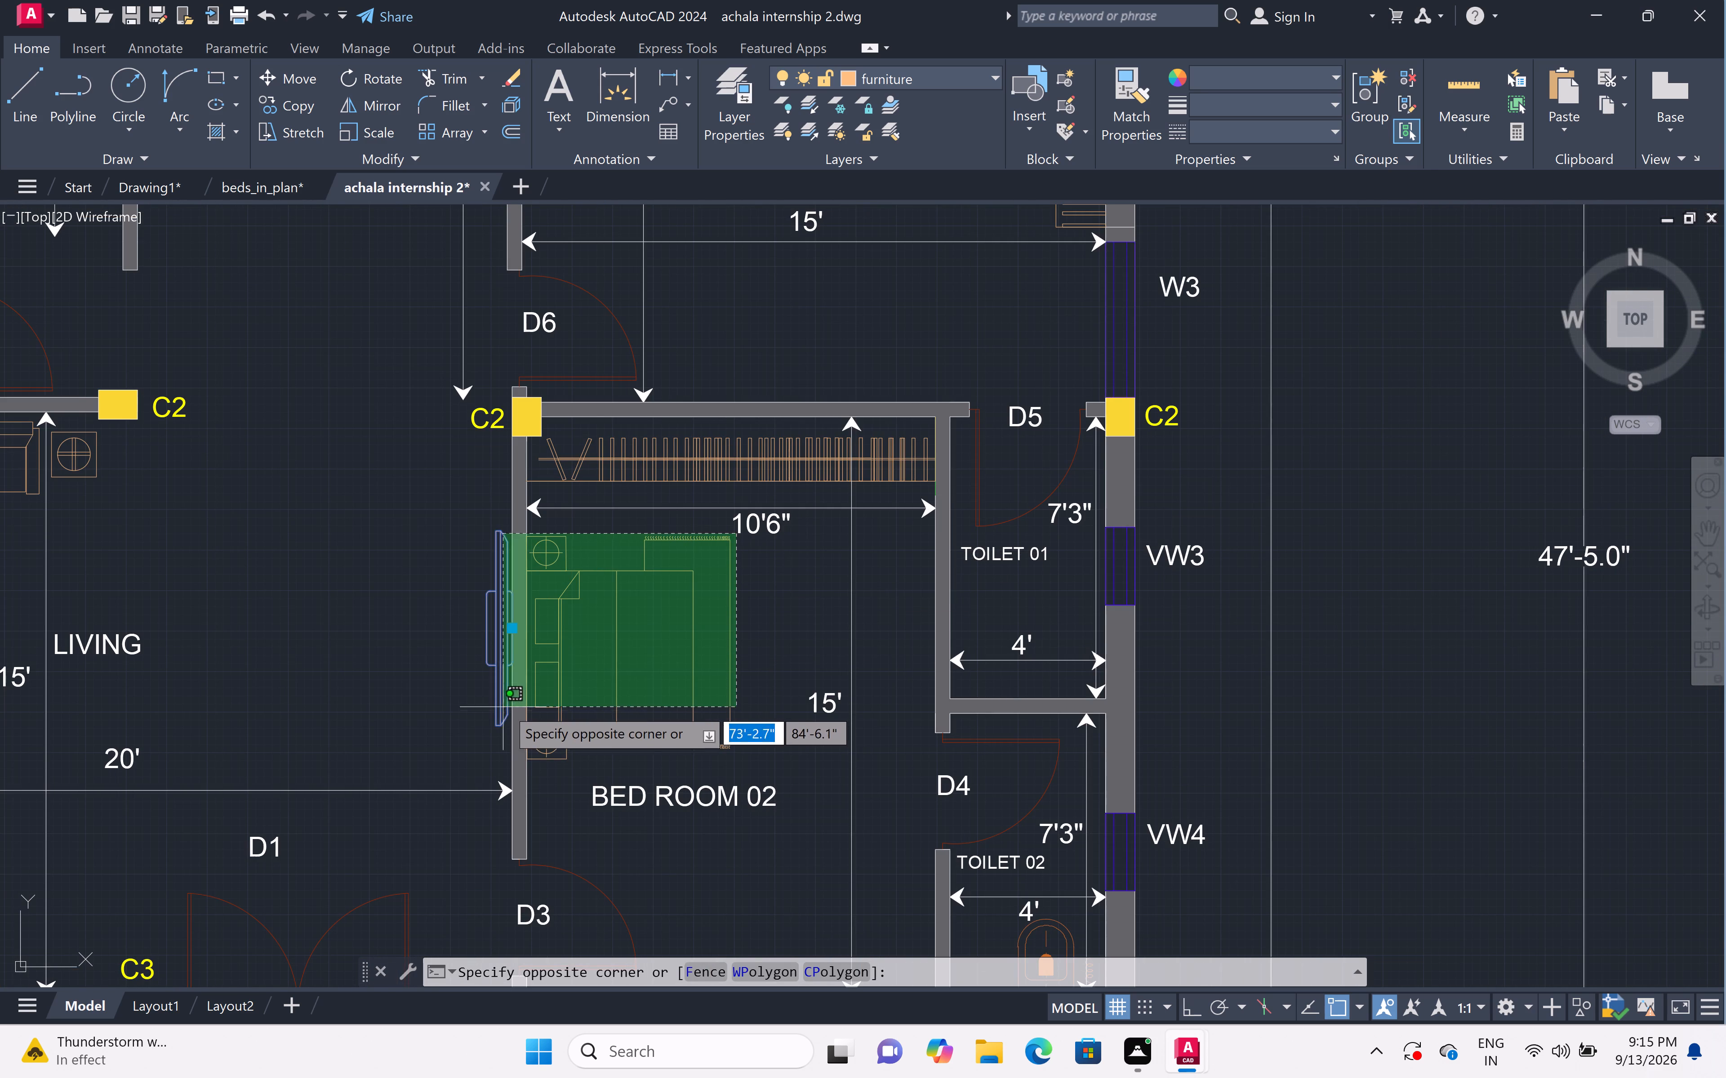
{"action": "left_click", "coordinate": [541, 769]}
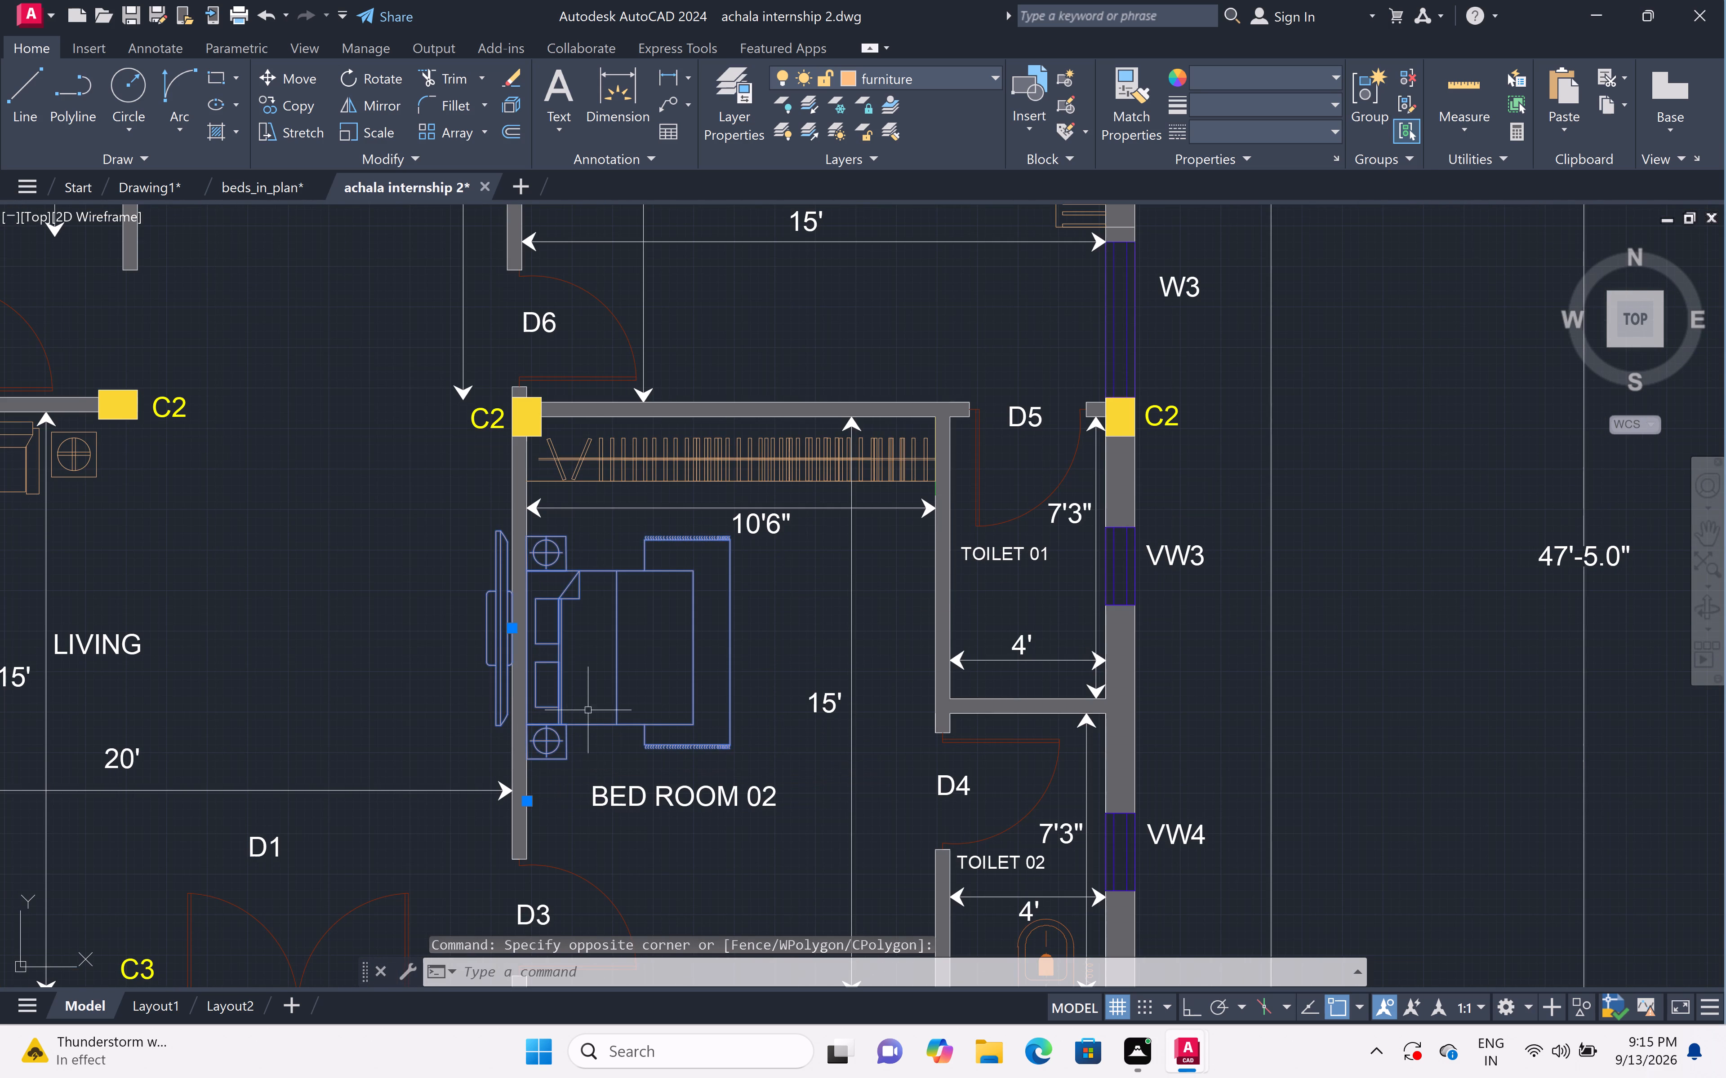
Add the whole wardrobe along Bed Room 02's north wall to the selection, including its hangers, rail and front line.
{"action": "scroll", "coordinate": [650, 698], "scroll_direction": "down", "scroll_amount": 2}
{"action": "scroll", "coordinate": [614, 599], "scroll_direction": "up", "scroll_amount": 1}
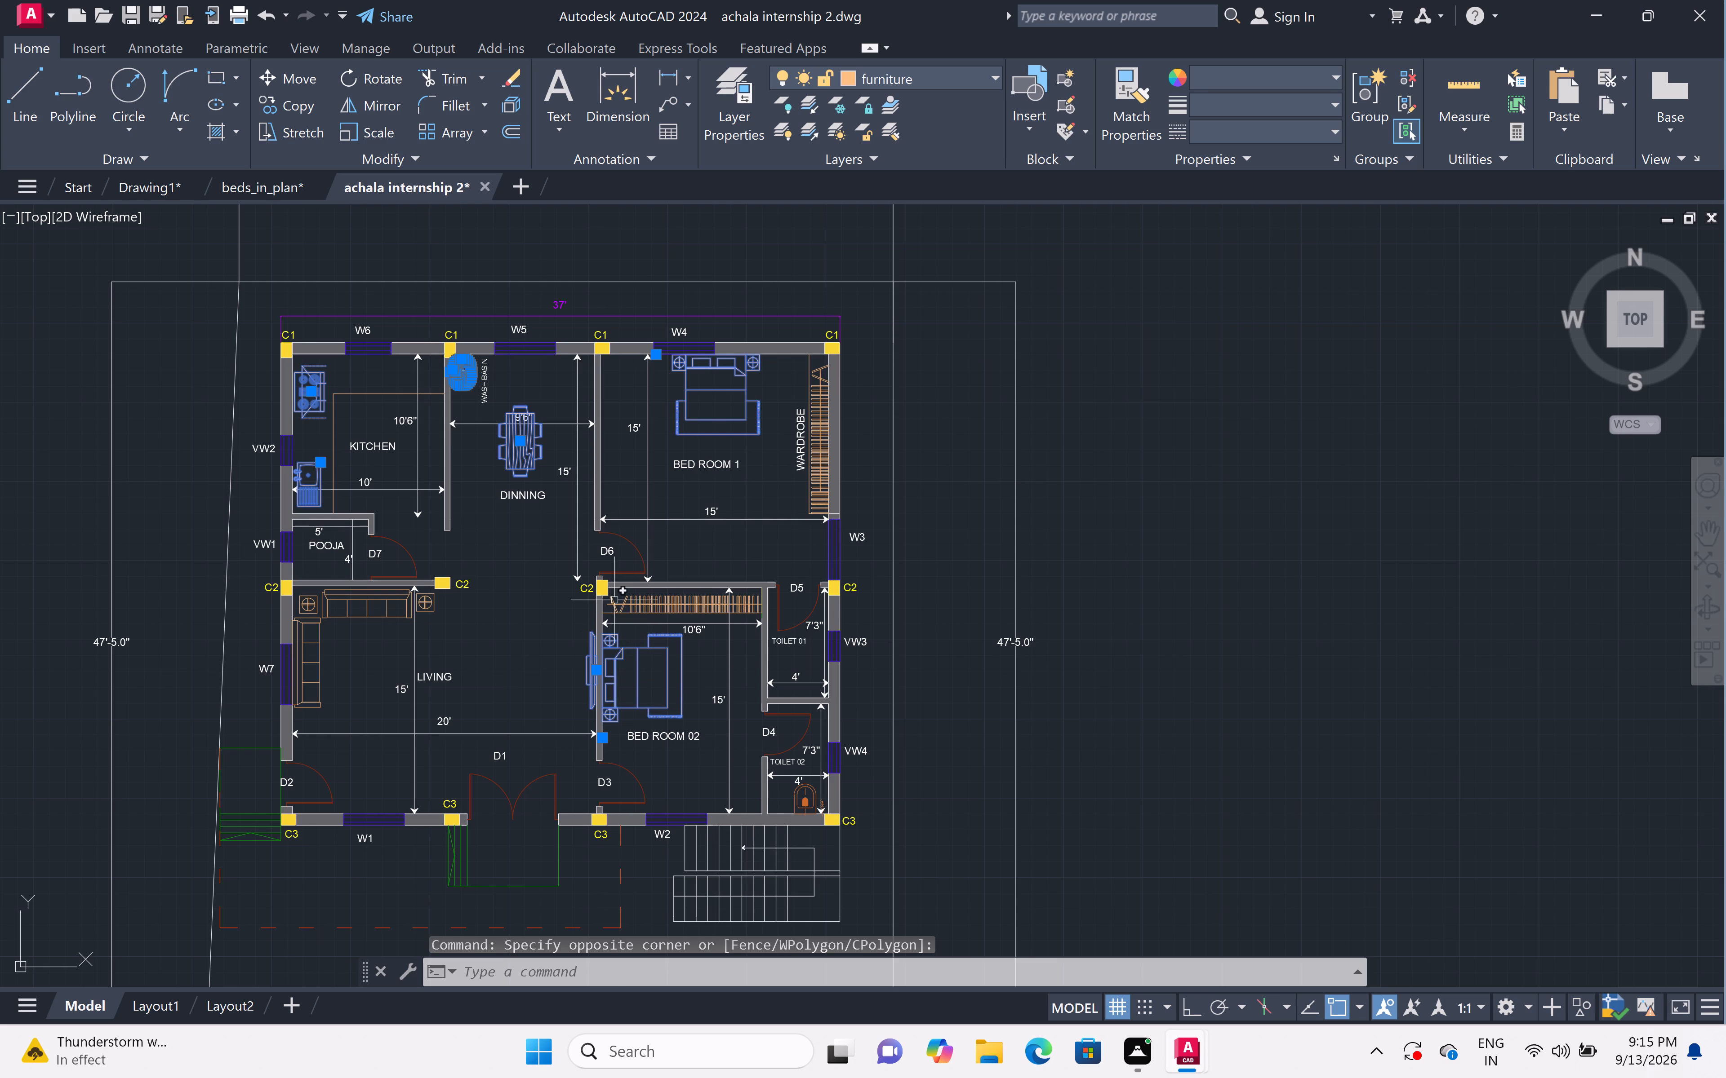
{"action": "scroll", "coordinate": [614, 599], "scroll_direction": "up", "scroll_amount": 3}
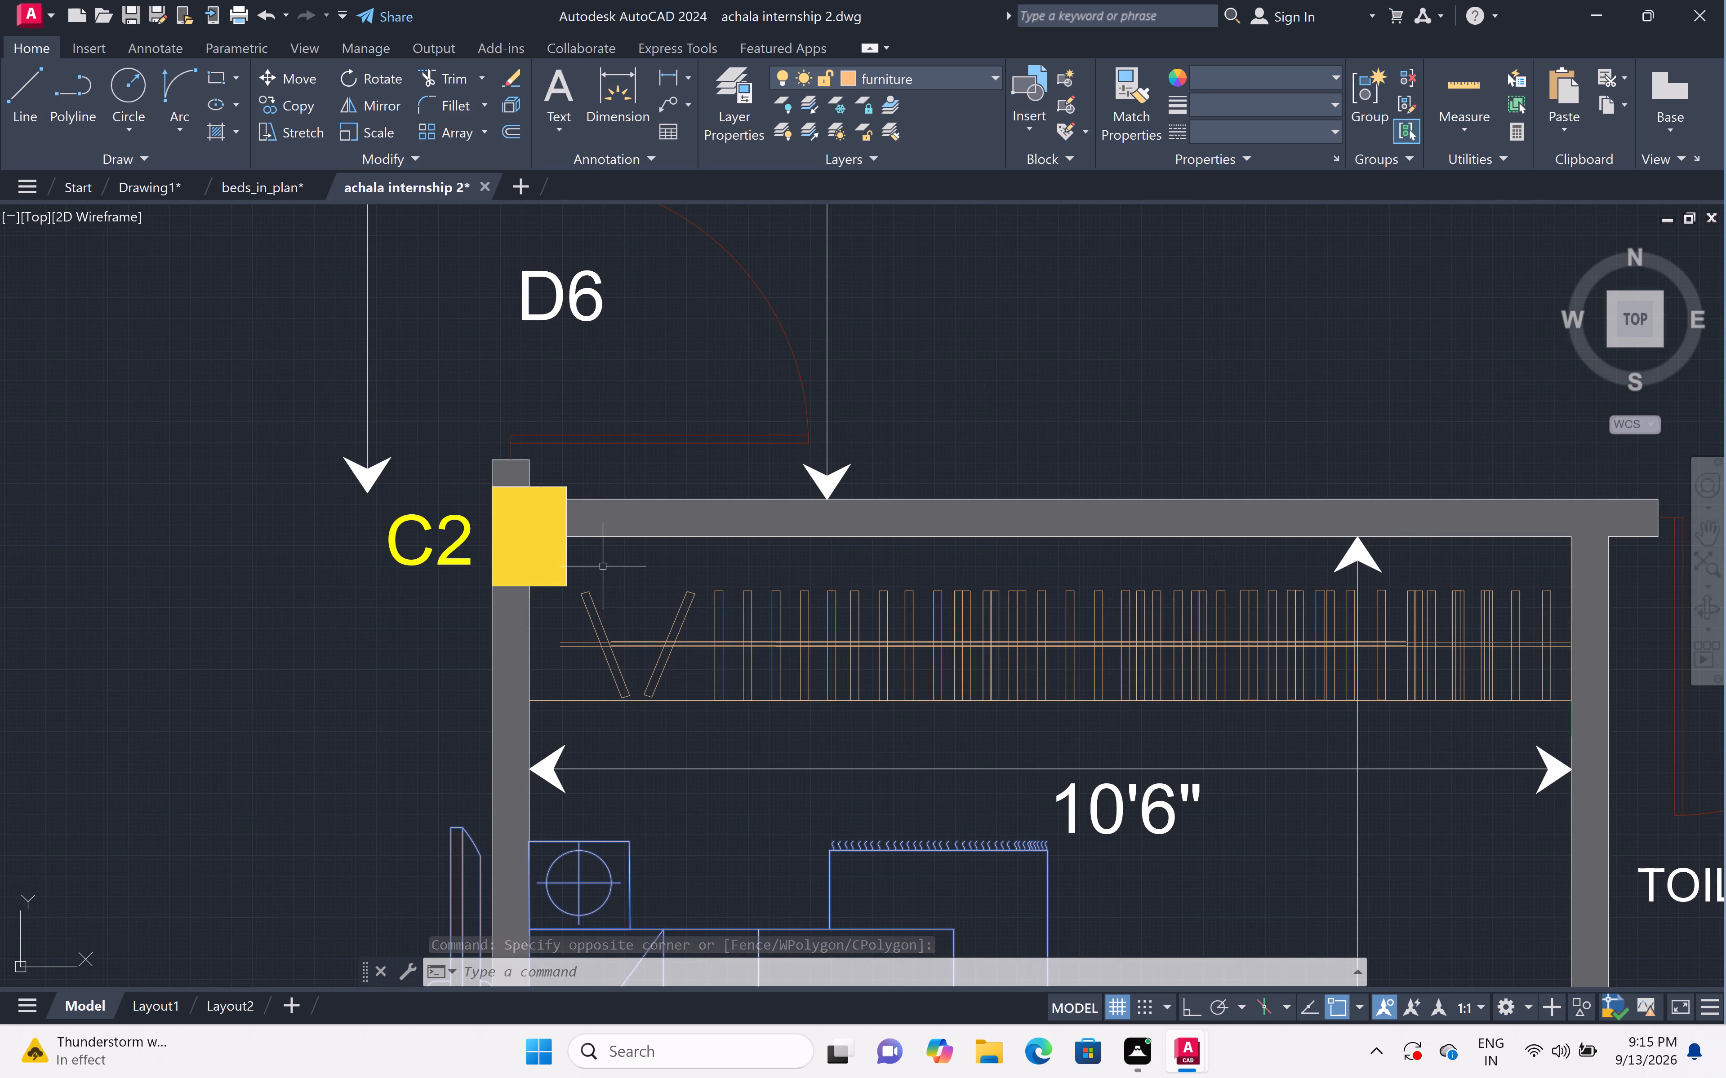
{"action": "left_click", "coordinate": [583, 570]}
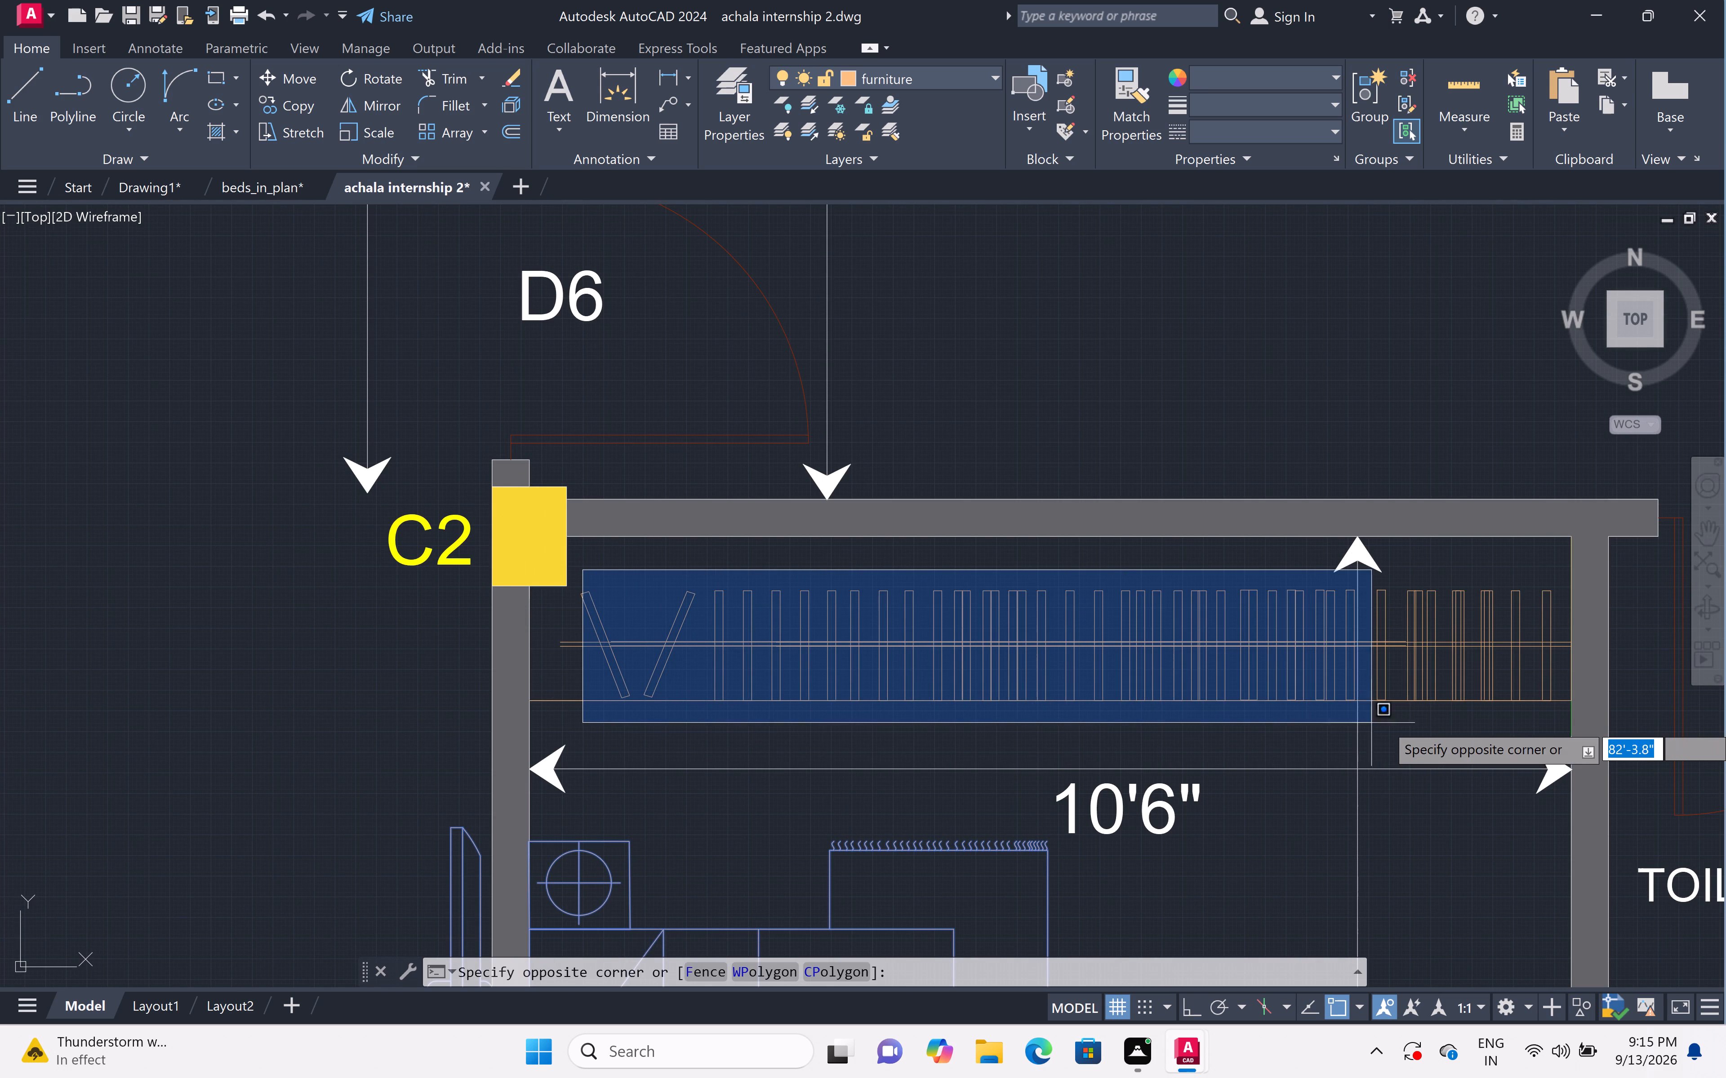
{"action": "left_click", "coordinate": [1560, 712]}
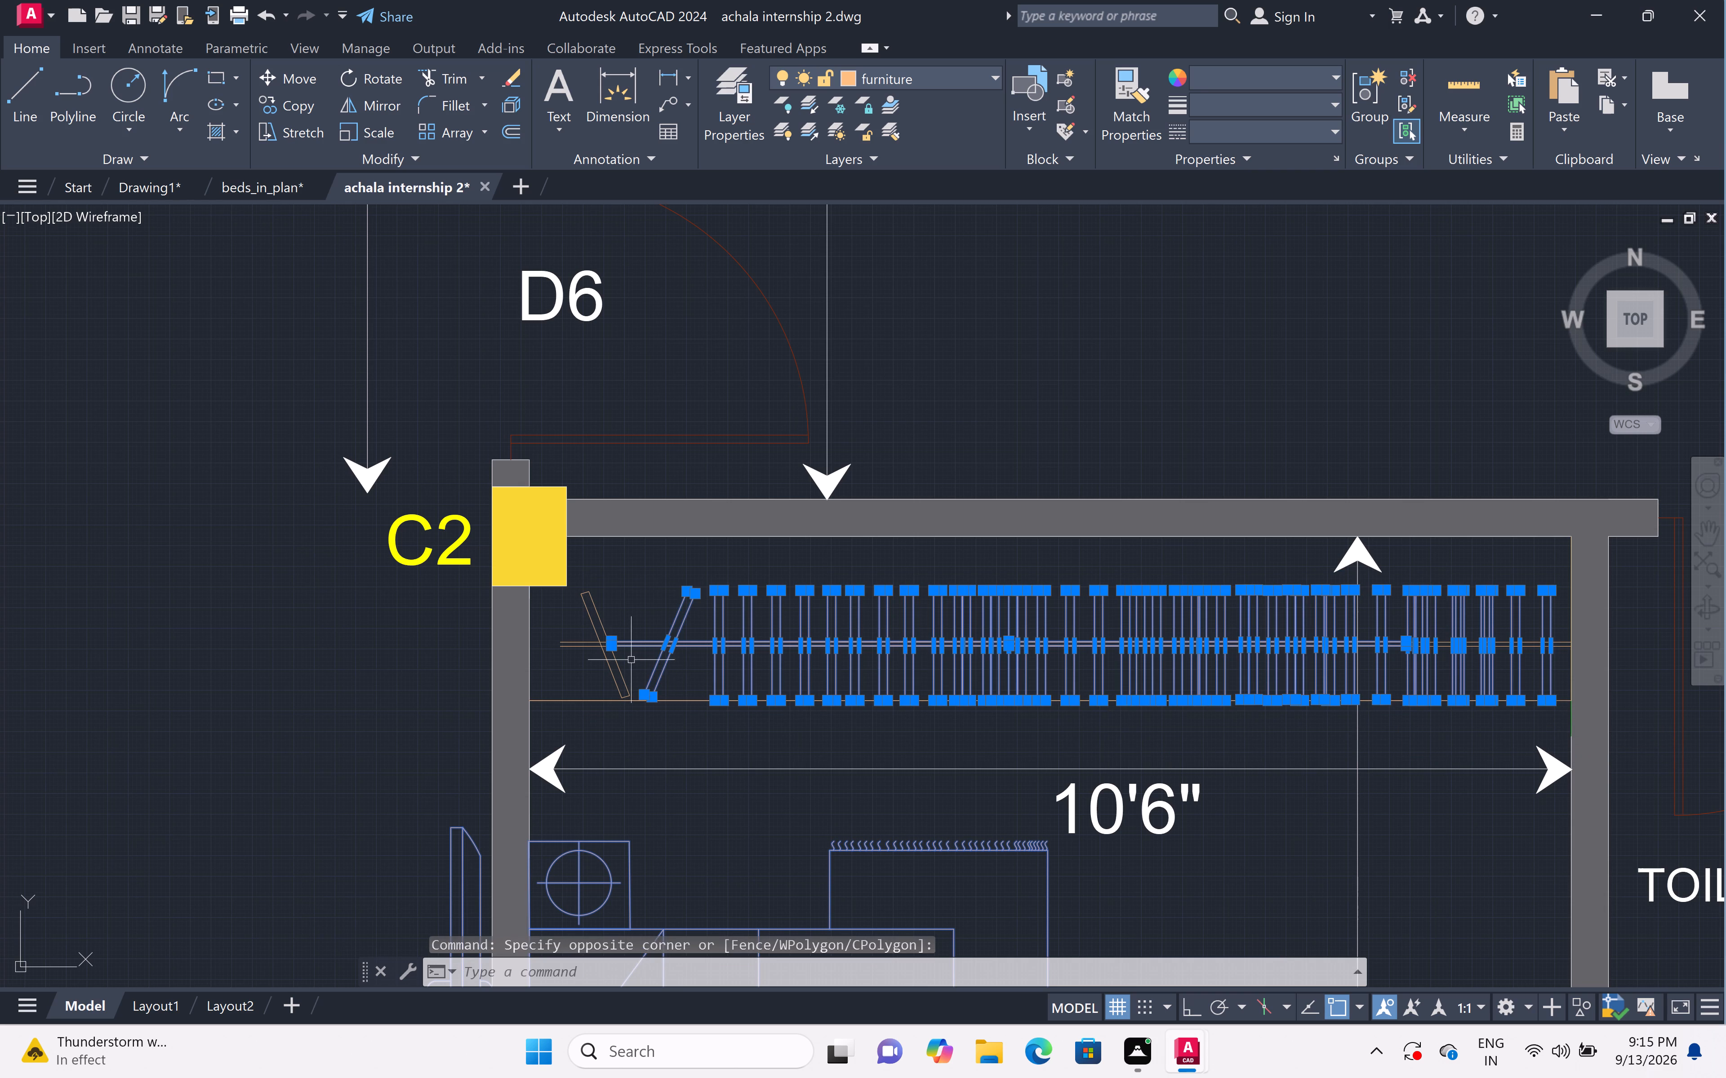
{"action": "scroll", "coordinate": [568, 658], "scroll_direction": "up", "scroll_amount": 3}
{"action": "left_click", "coordinate": [707, 460]}
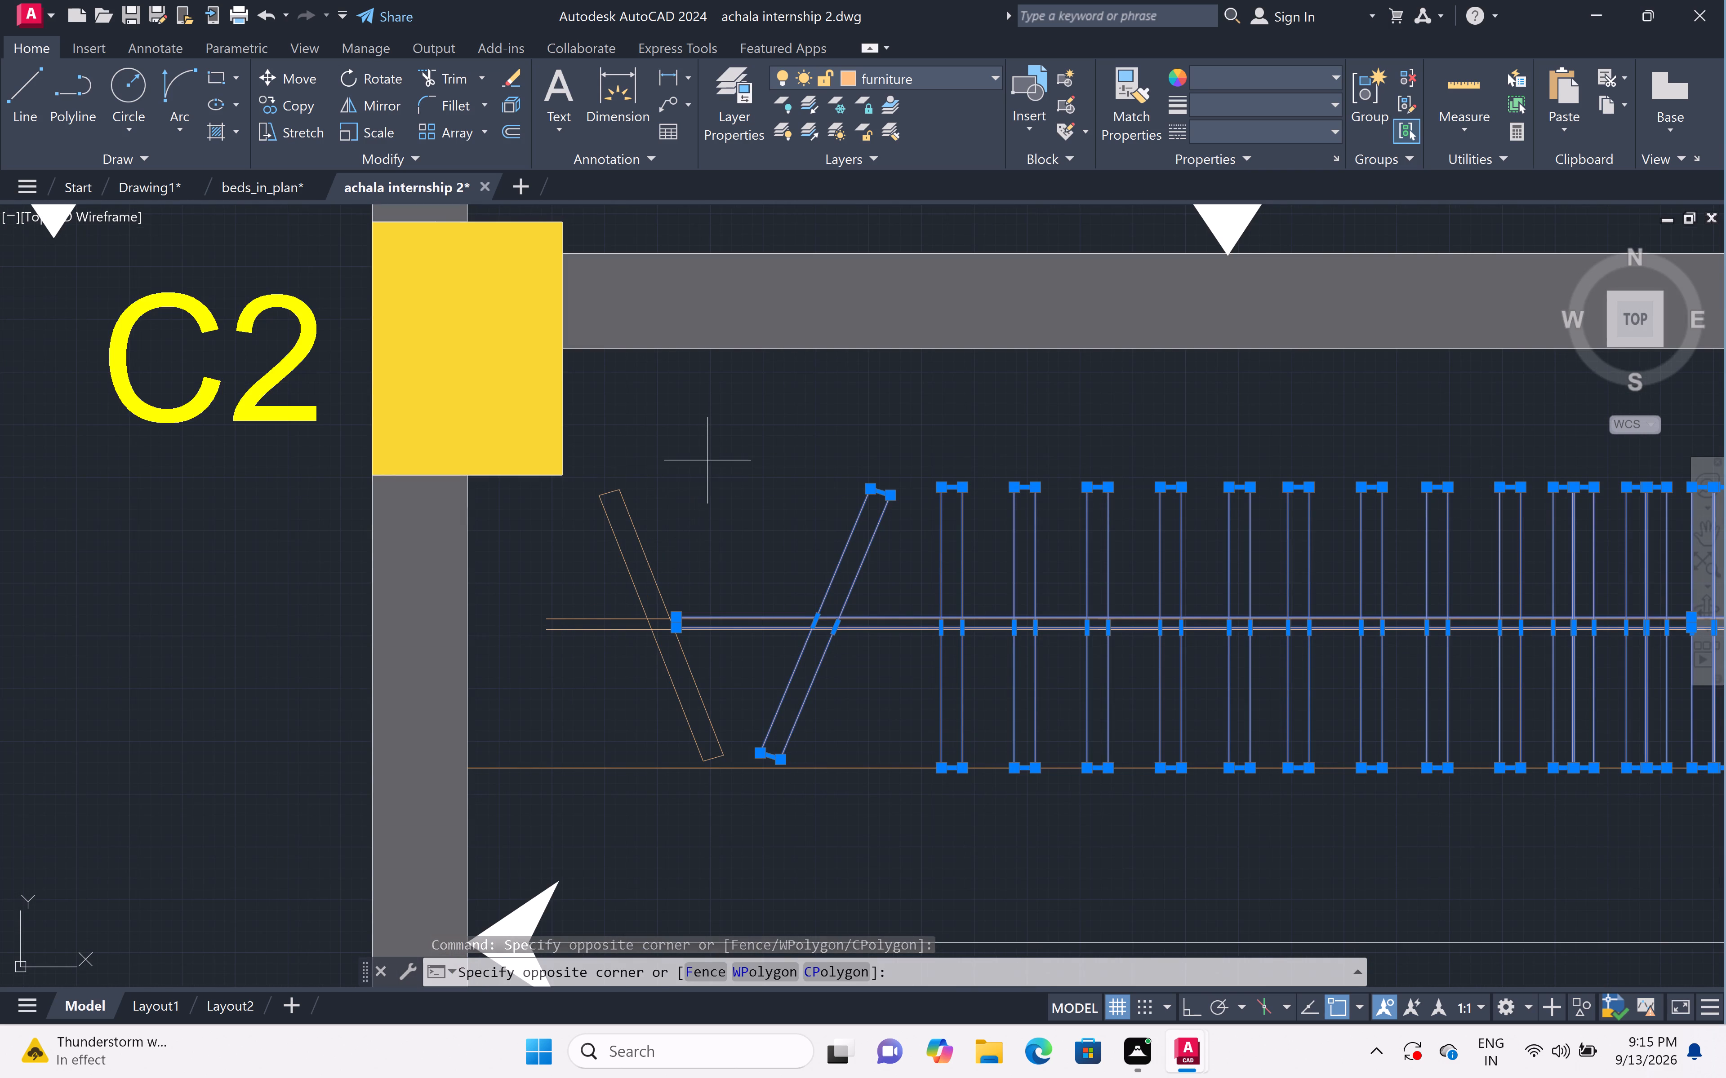
{"action": "double_click", "coordinate": [596, 654]}
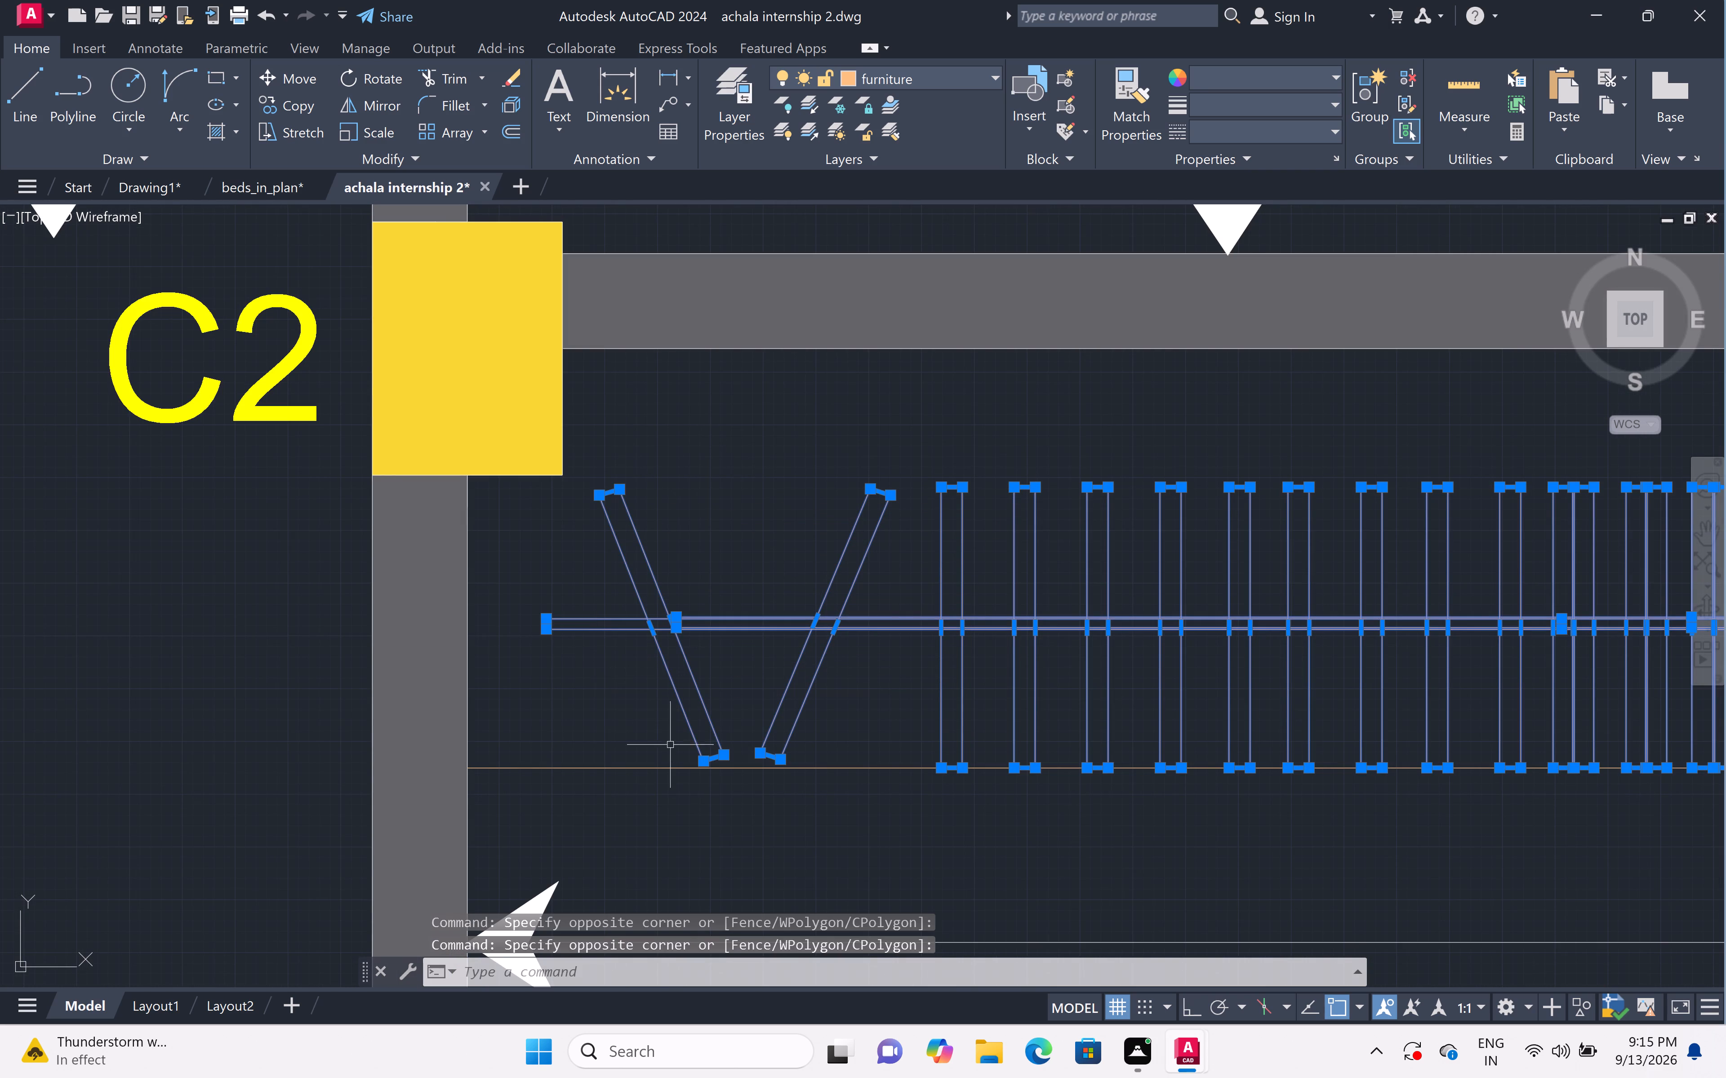
{"action": "left_click", "coordinate": [909, 747]}
{"action": "left_click_drag", "start_coordinate": [806, 764], "coordinate": [804, 773]}
{"action": "left_click", "coordinate": [804, 773]}
{"action": "left_click_drag", "start_coordinate": [831, 745], "coordinate": [857, 755]}
{"action": "left_click_drag", "start_coordinate": [879, 758], "coordinate": [867, 760]}
{"action": "left_click", "coordinate": [811, 823]}
{"action": "scroll", "coordinate": [840, 779], "scroll_direction": "down", "scroll_amount": 4}
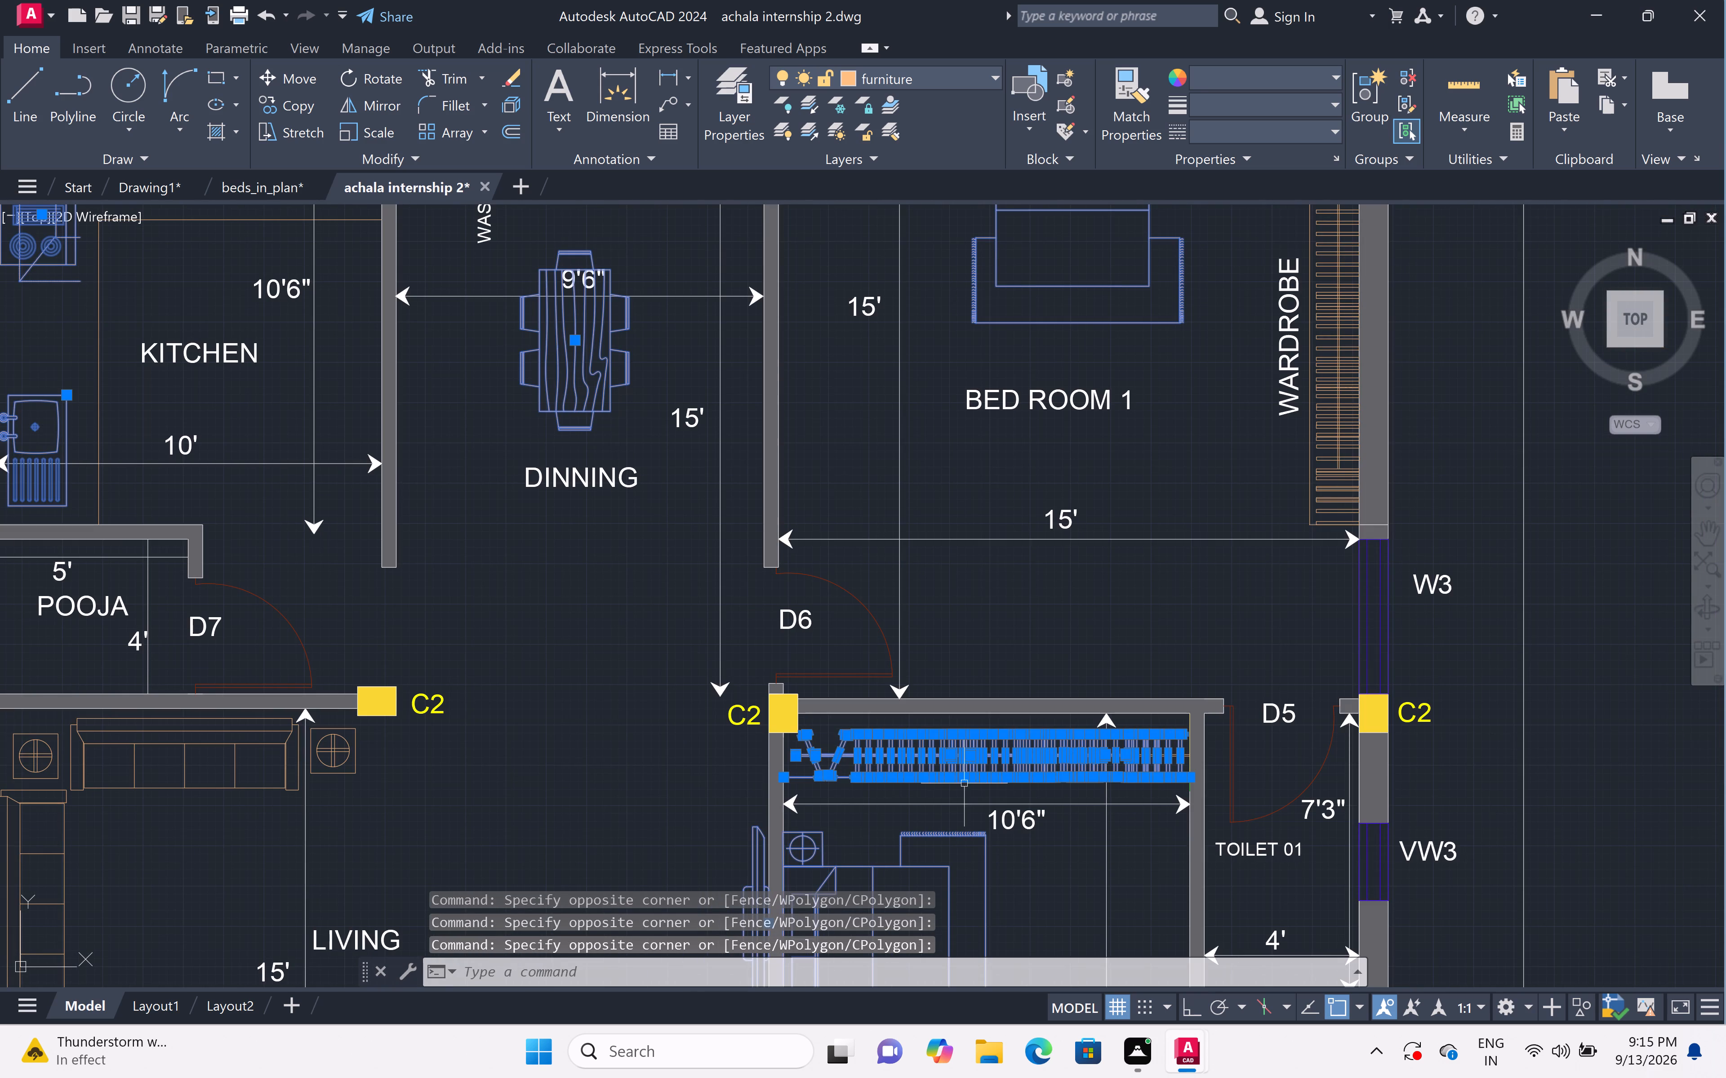
{"action": "scroll", "coordinate": [970, 782], "scroll_direction": "down", "scroll_amount": 3}
{"action": "scroll", "coordinate": [623, 735], "scroll_direction": "down", "scroll_amount": 3}
{"action": "scroll", "coordinate": [489, 775], "scroll_direction": "up", "scroll_amount": 2}
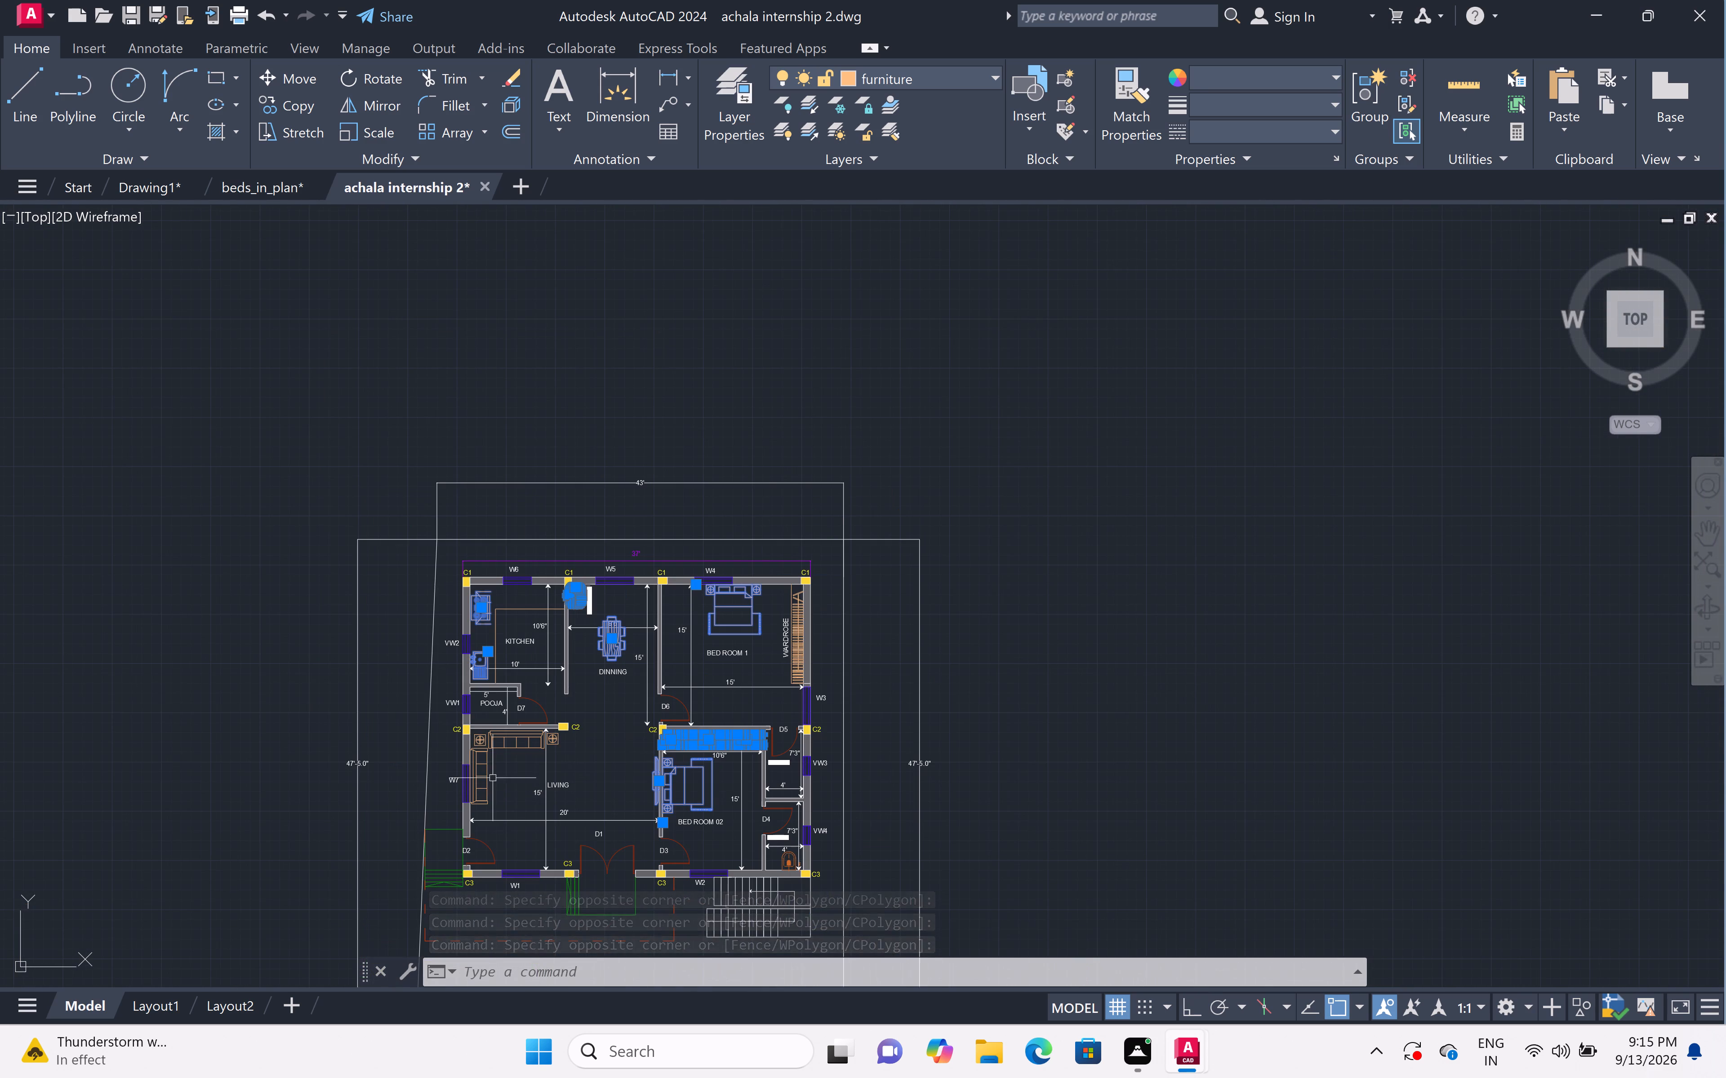
Add the living room's two sofas and both square side tables with round lamps to the selection.
{"action": "scroll", "coordinate": [489, 775], "scroll_direction": "up", "scroll_amount": 2}
{"action": "left_click", "coordinate": [467, 698]}
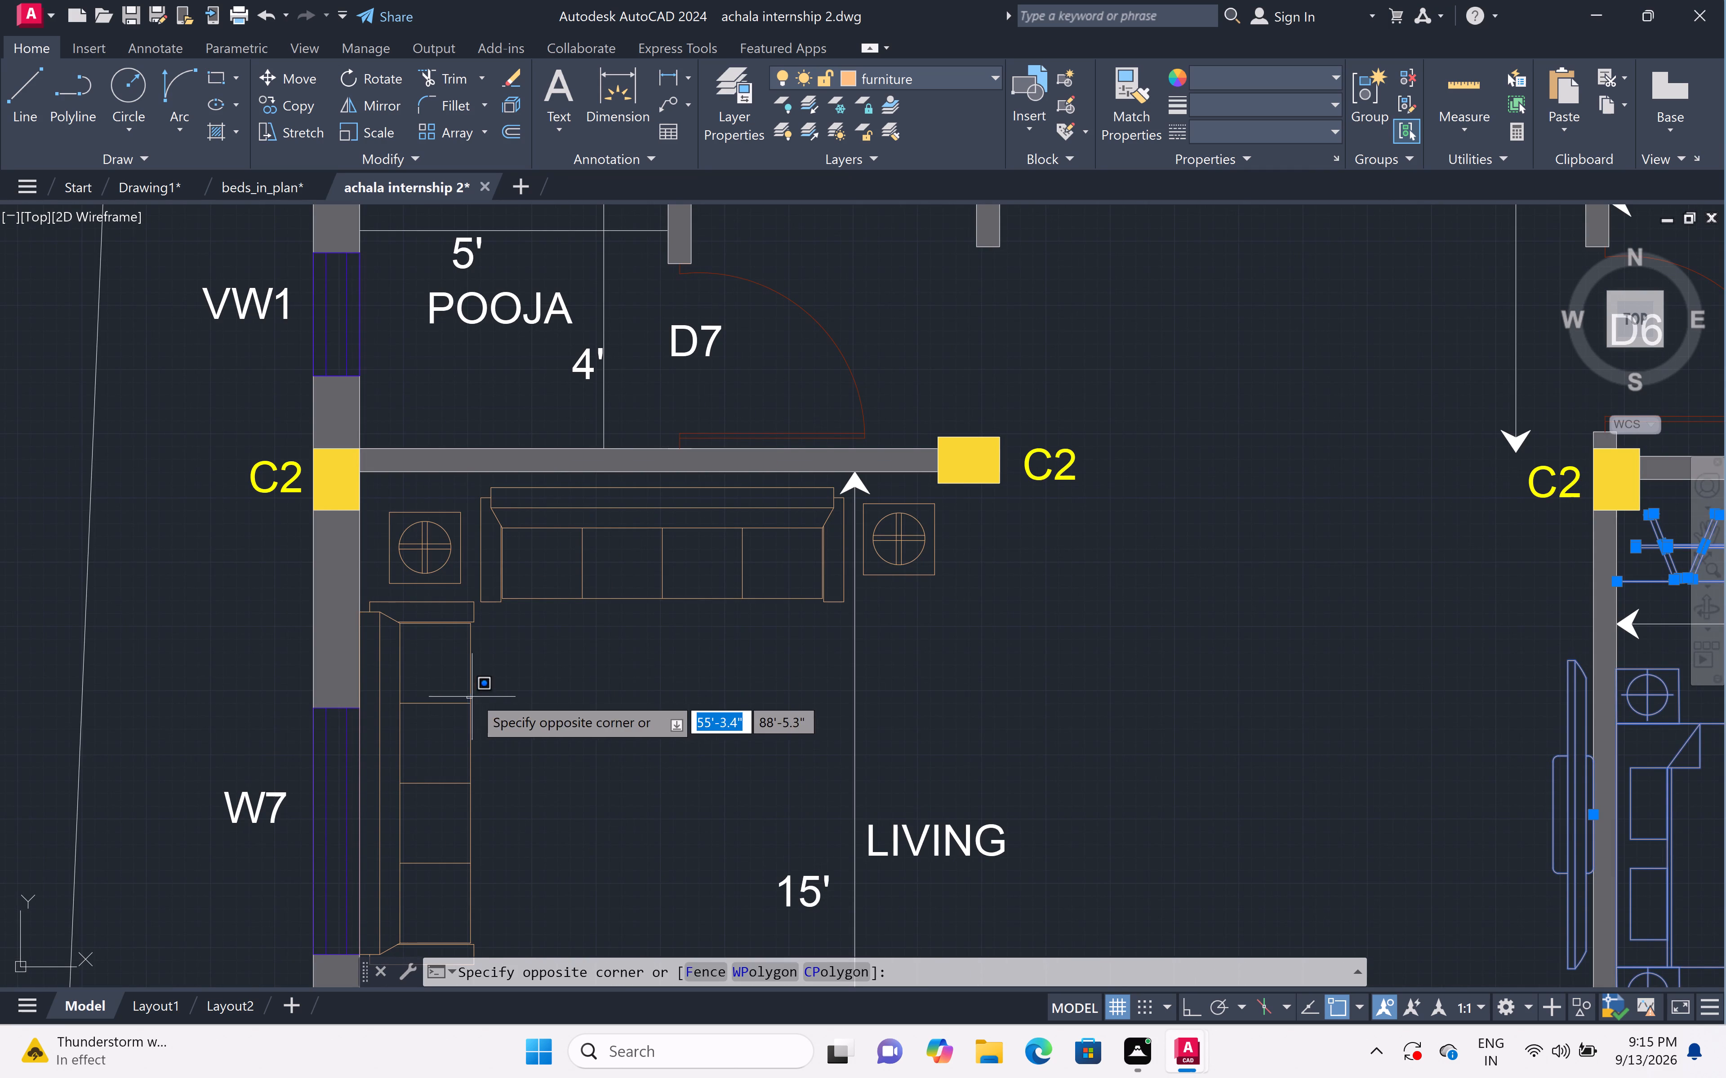
{"action": "left_click", "coordinate": [480, 698]}
{"action": "left_click", "coordinate": [474, 693]}
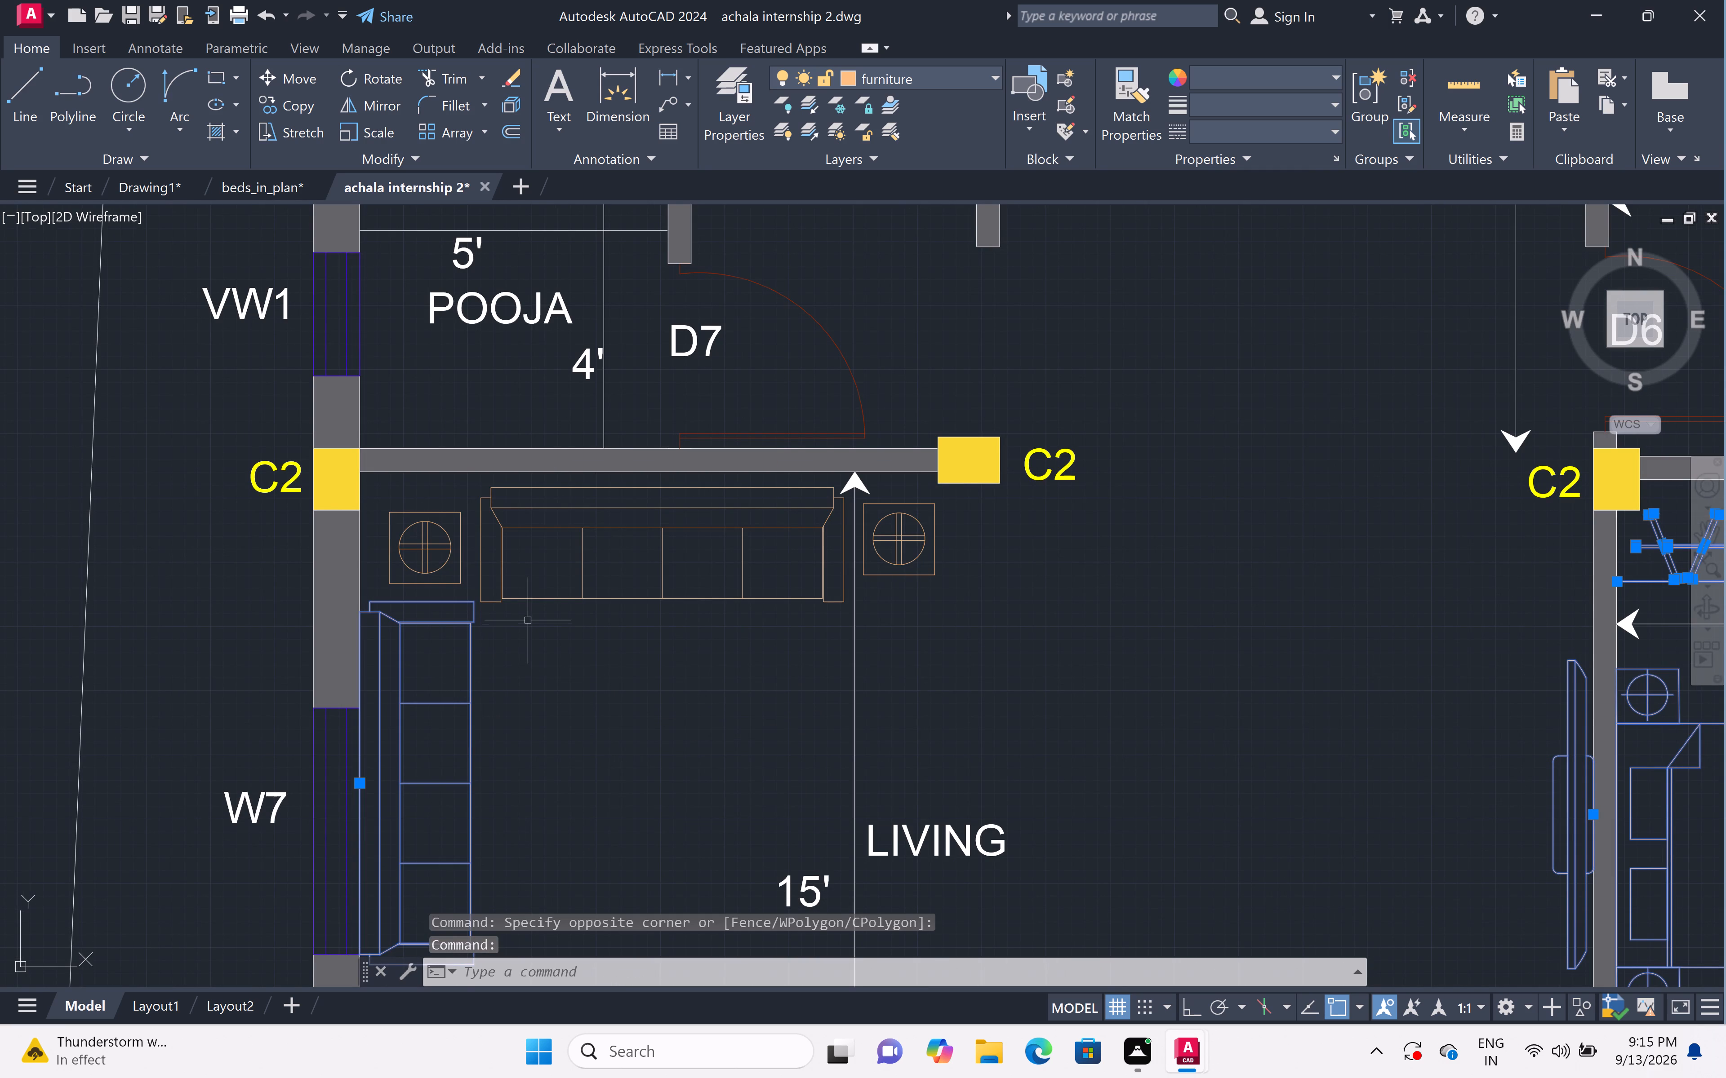
{"action": "left_click_drag", "start_coordinate": [706, 530], "coordinate": [702, 530]}
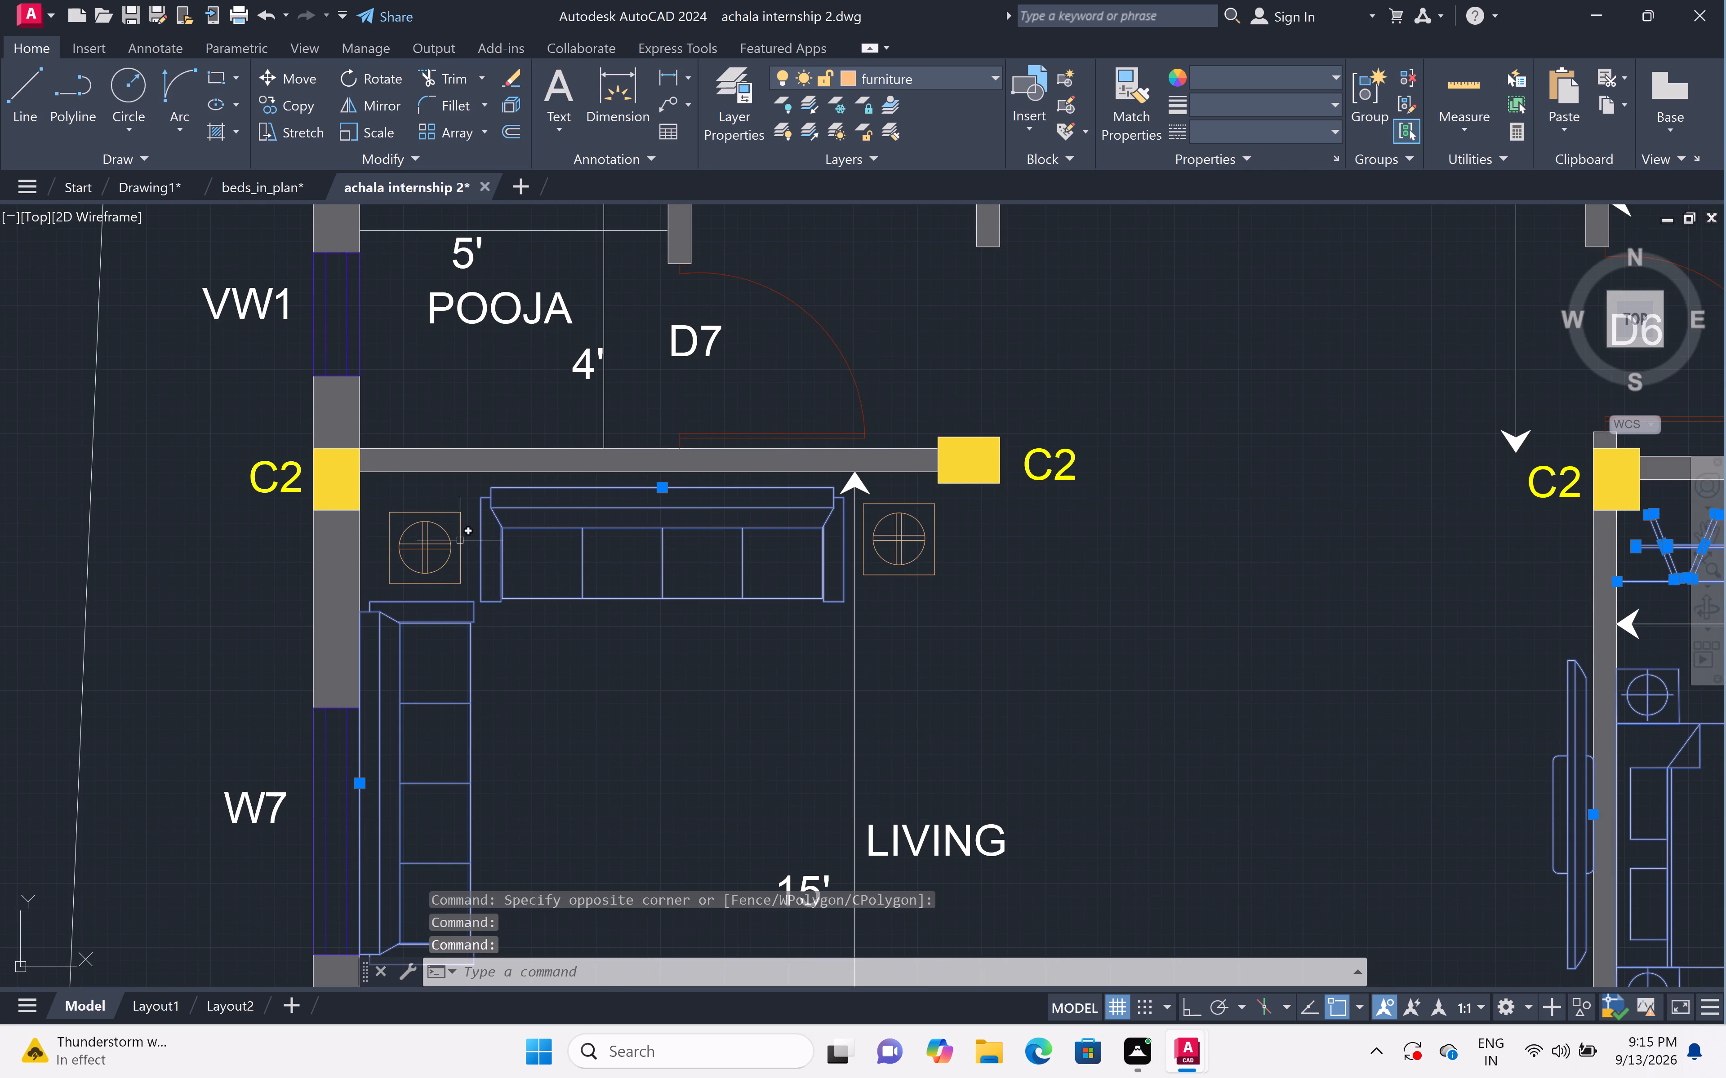
{"action": "left_click", "coordinate": [467, 495]}
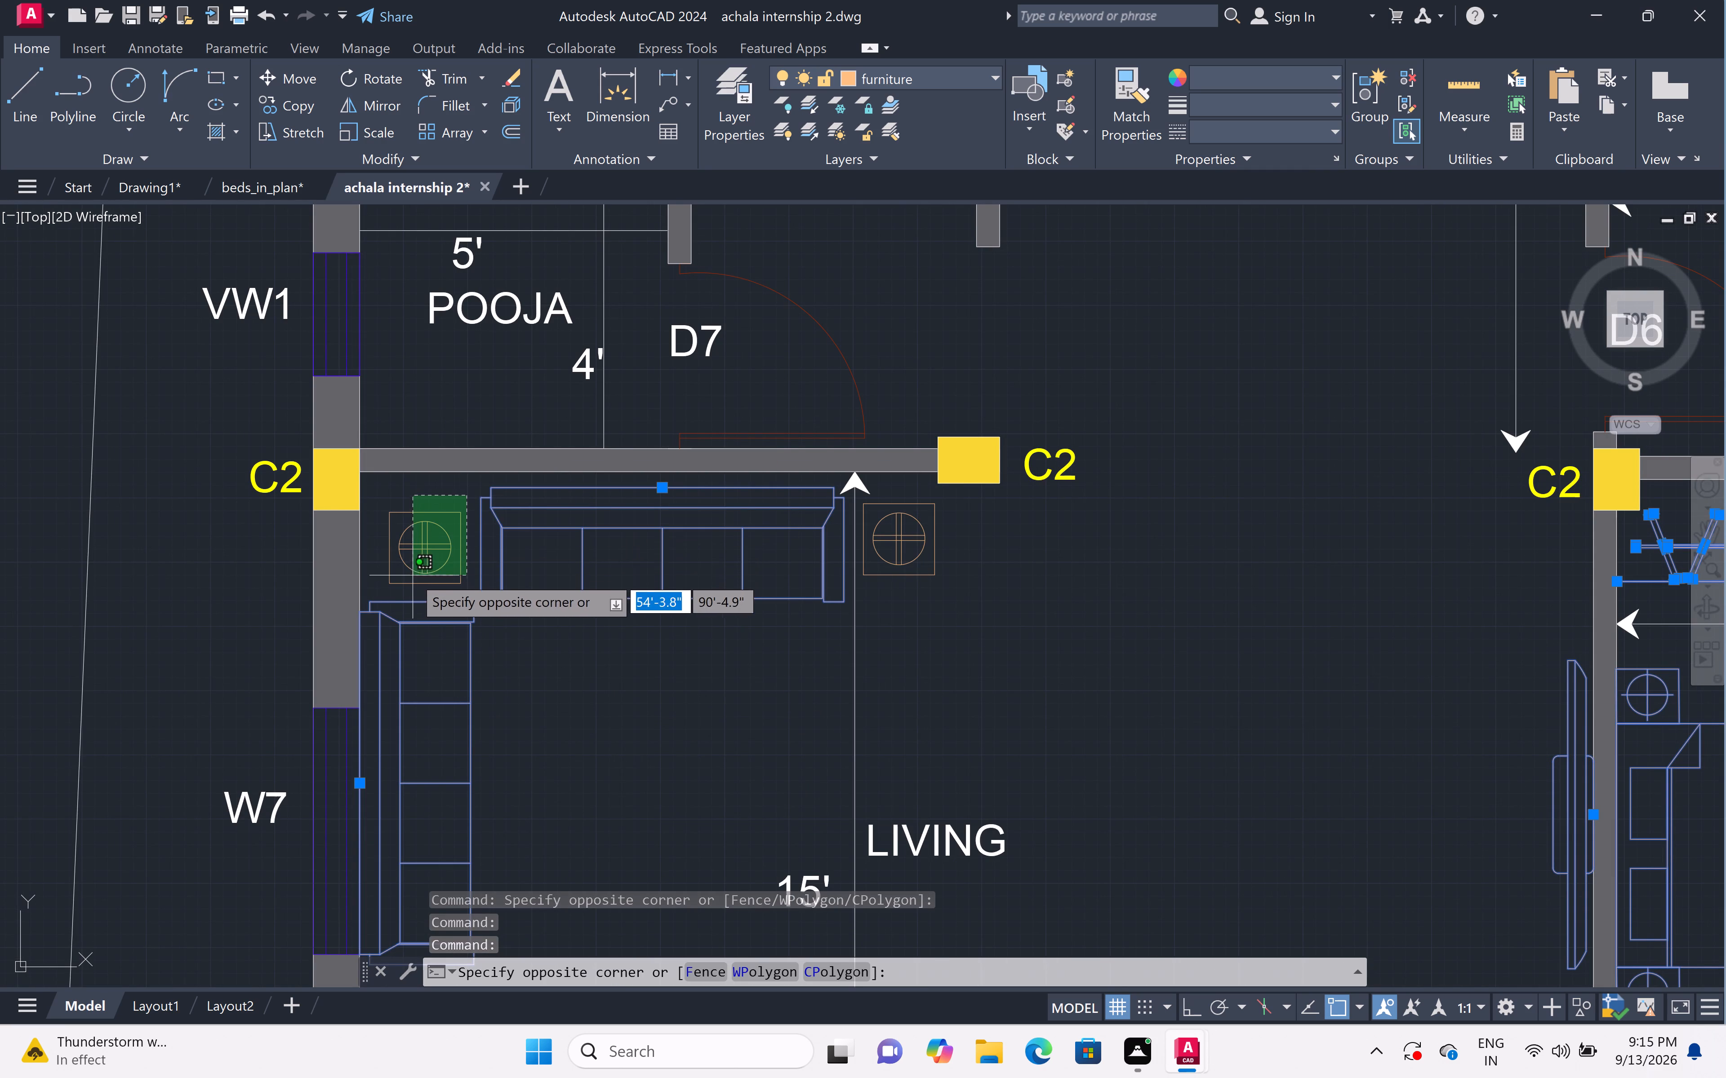
{"action": "left_click", "coordinate": [381, 602]}
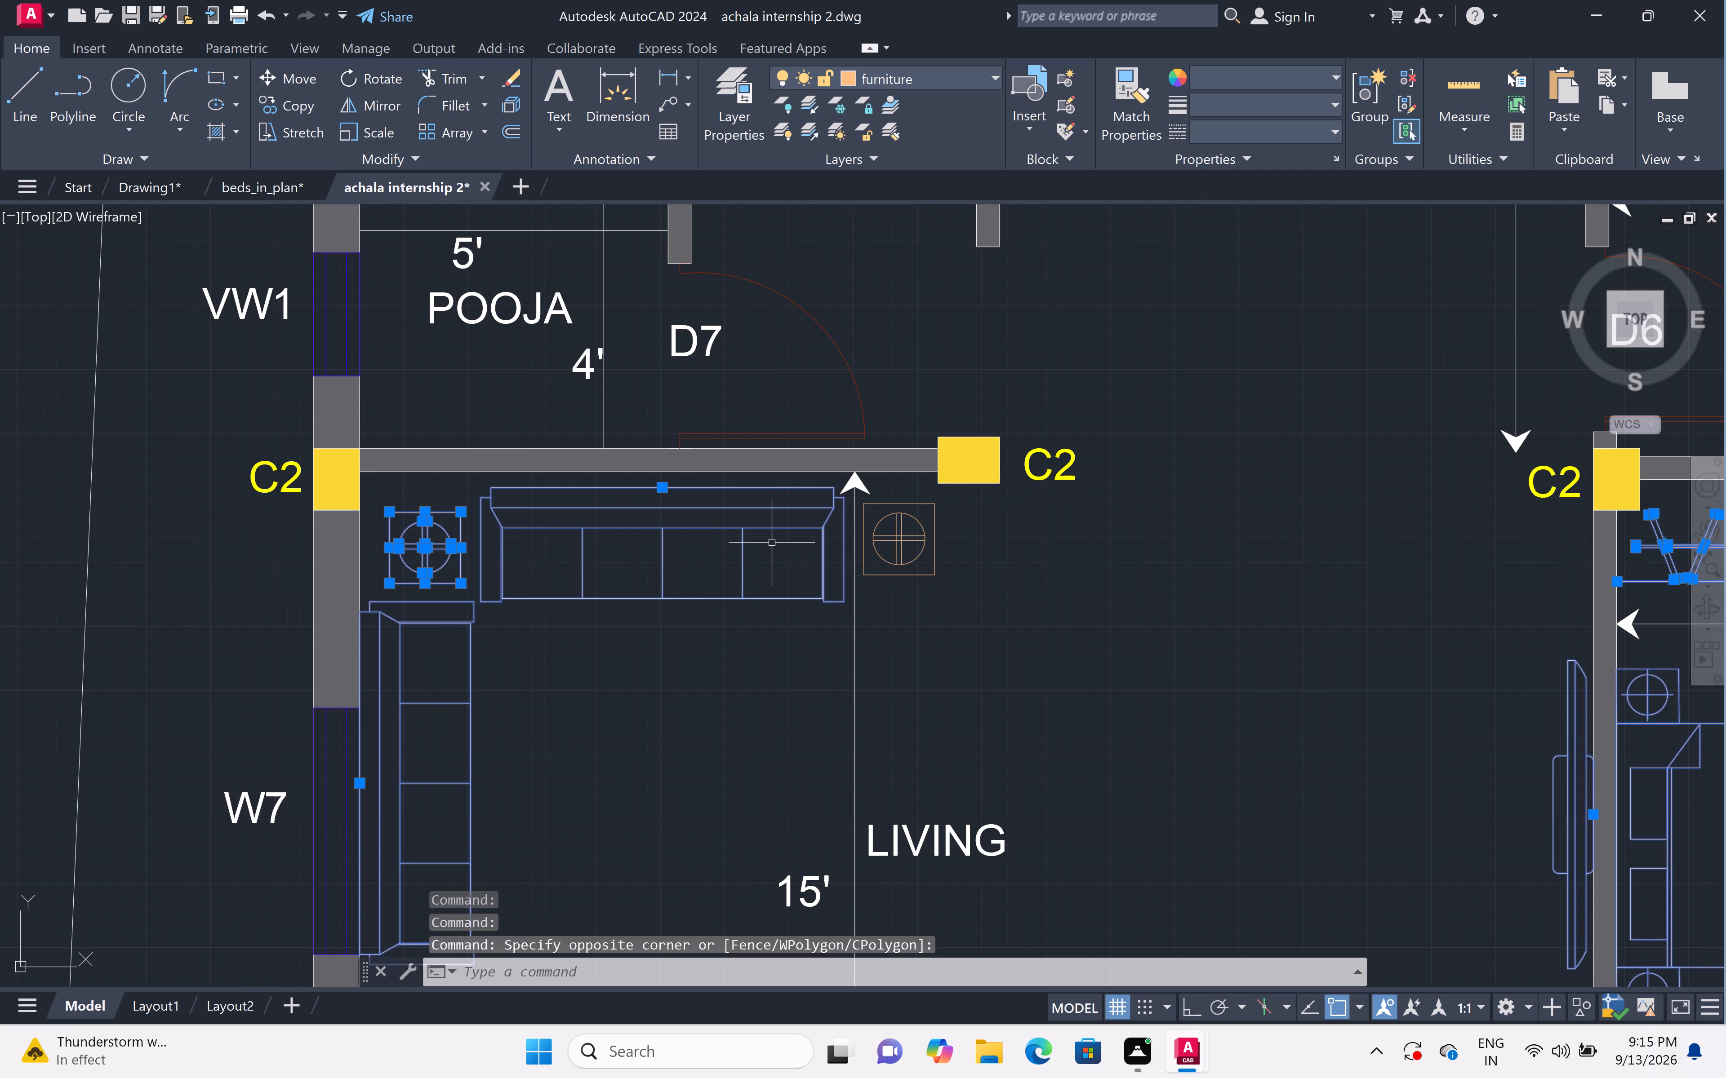
{"action": "scroll", "coordinate": [892, 540], "scroll_direction": "up", "scroll_amount": 2}
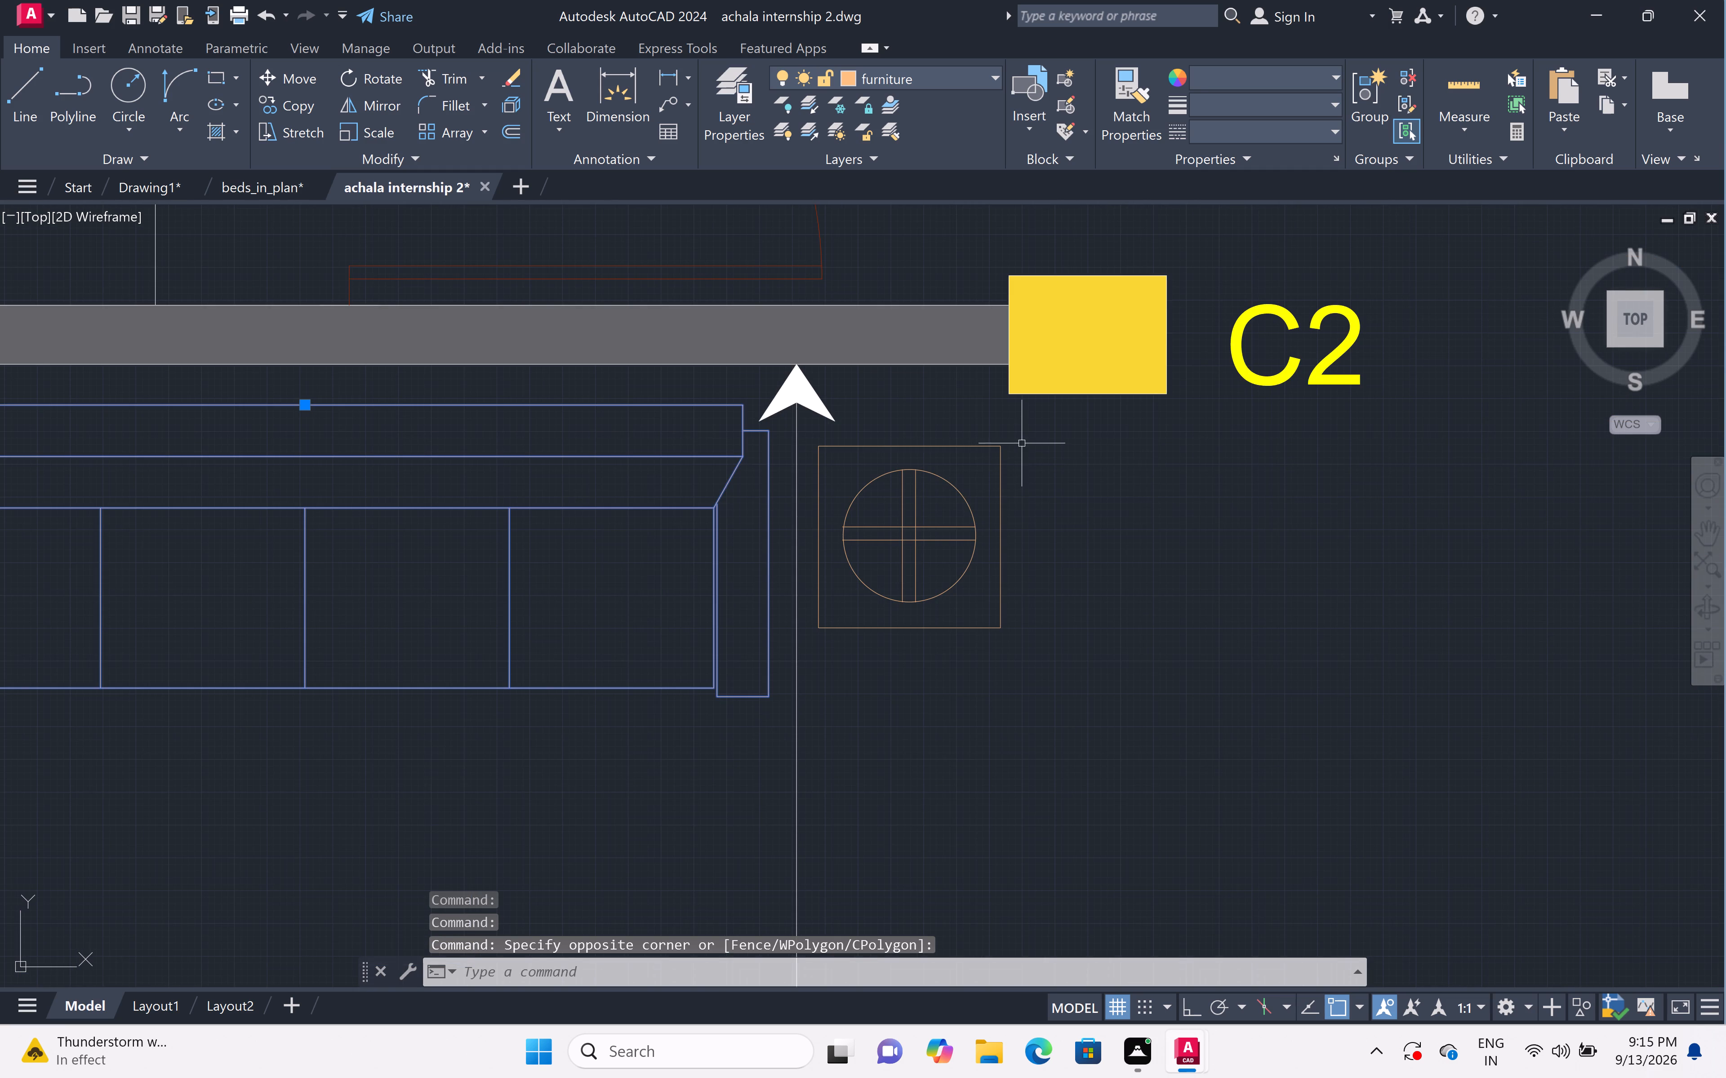
{"action": "left_click", "coordinate": [1022, 444]}
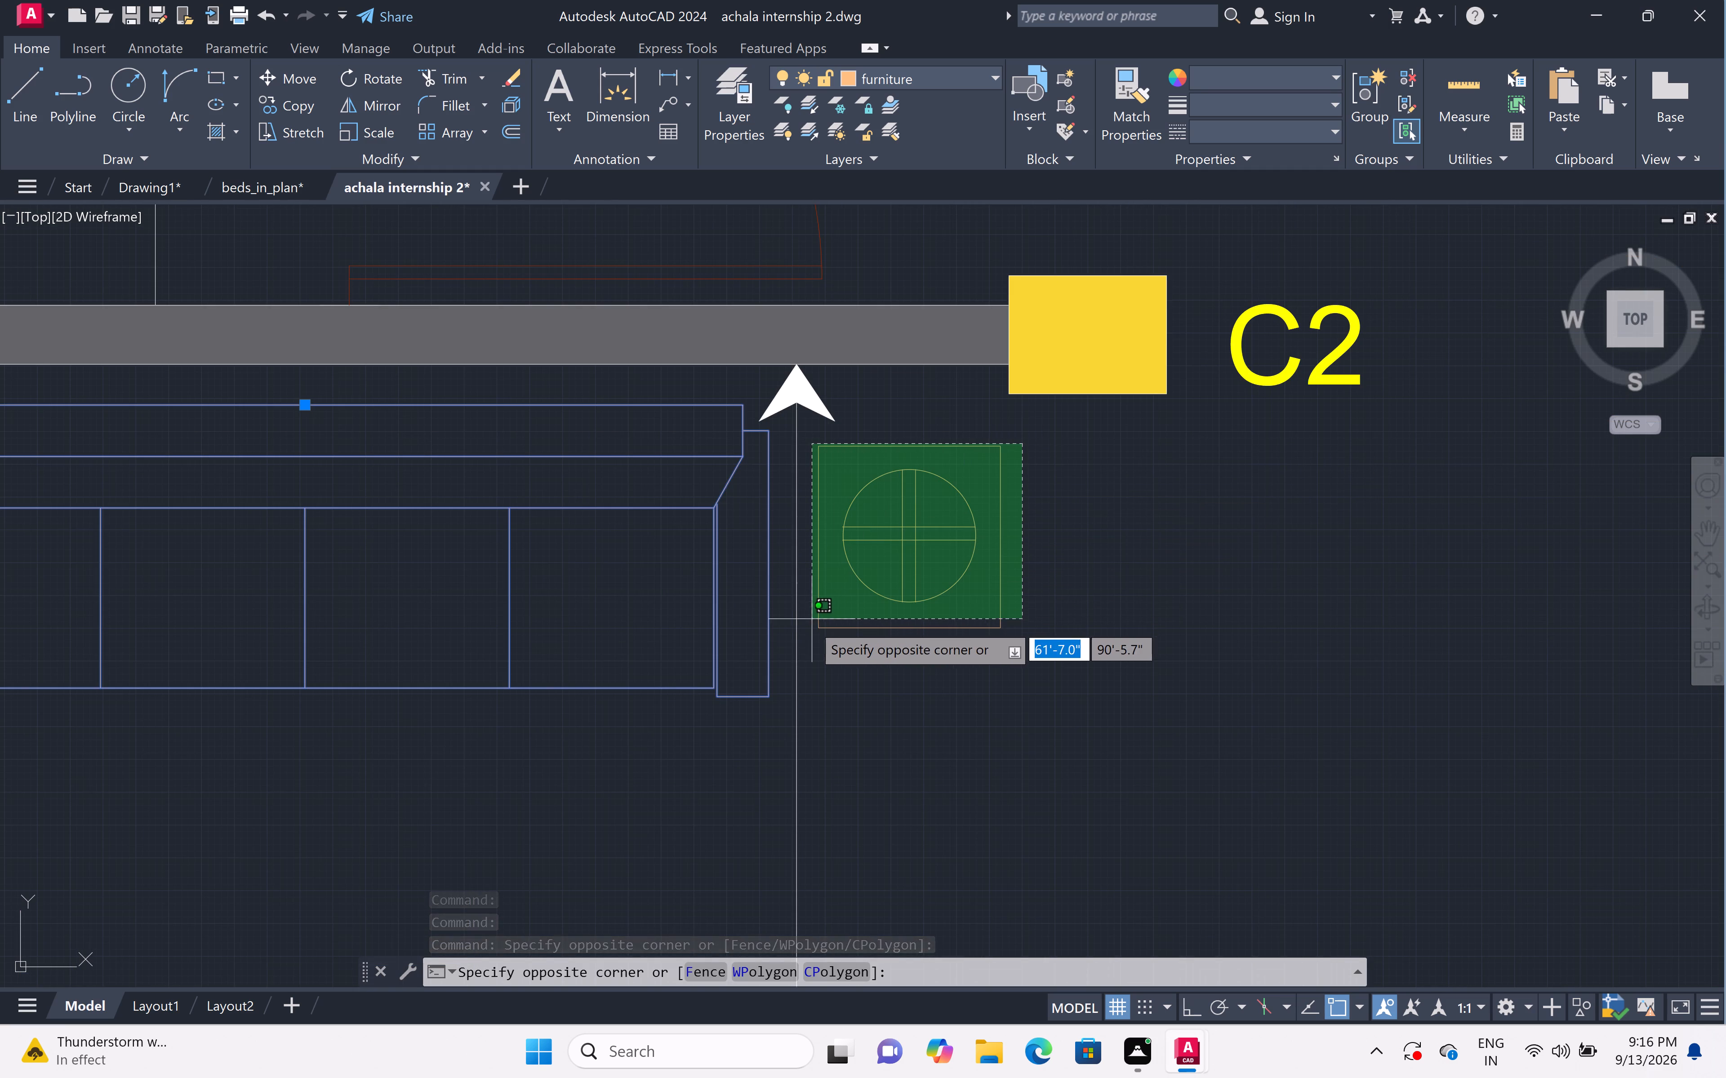
{"action": "left_click", "coordinate": [810, 642]}
Add the complete toilet pan in Toilet 02 to the selection, including its inner outline, centre lines and filled drain.
{"action": "scroll", "coordinate": [873, 594], "scroll_direction": "down", "scroll_amount": 6}
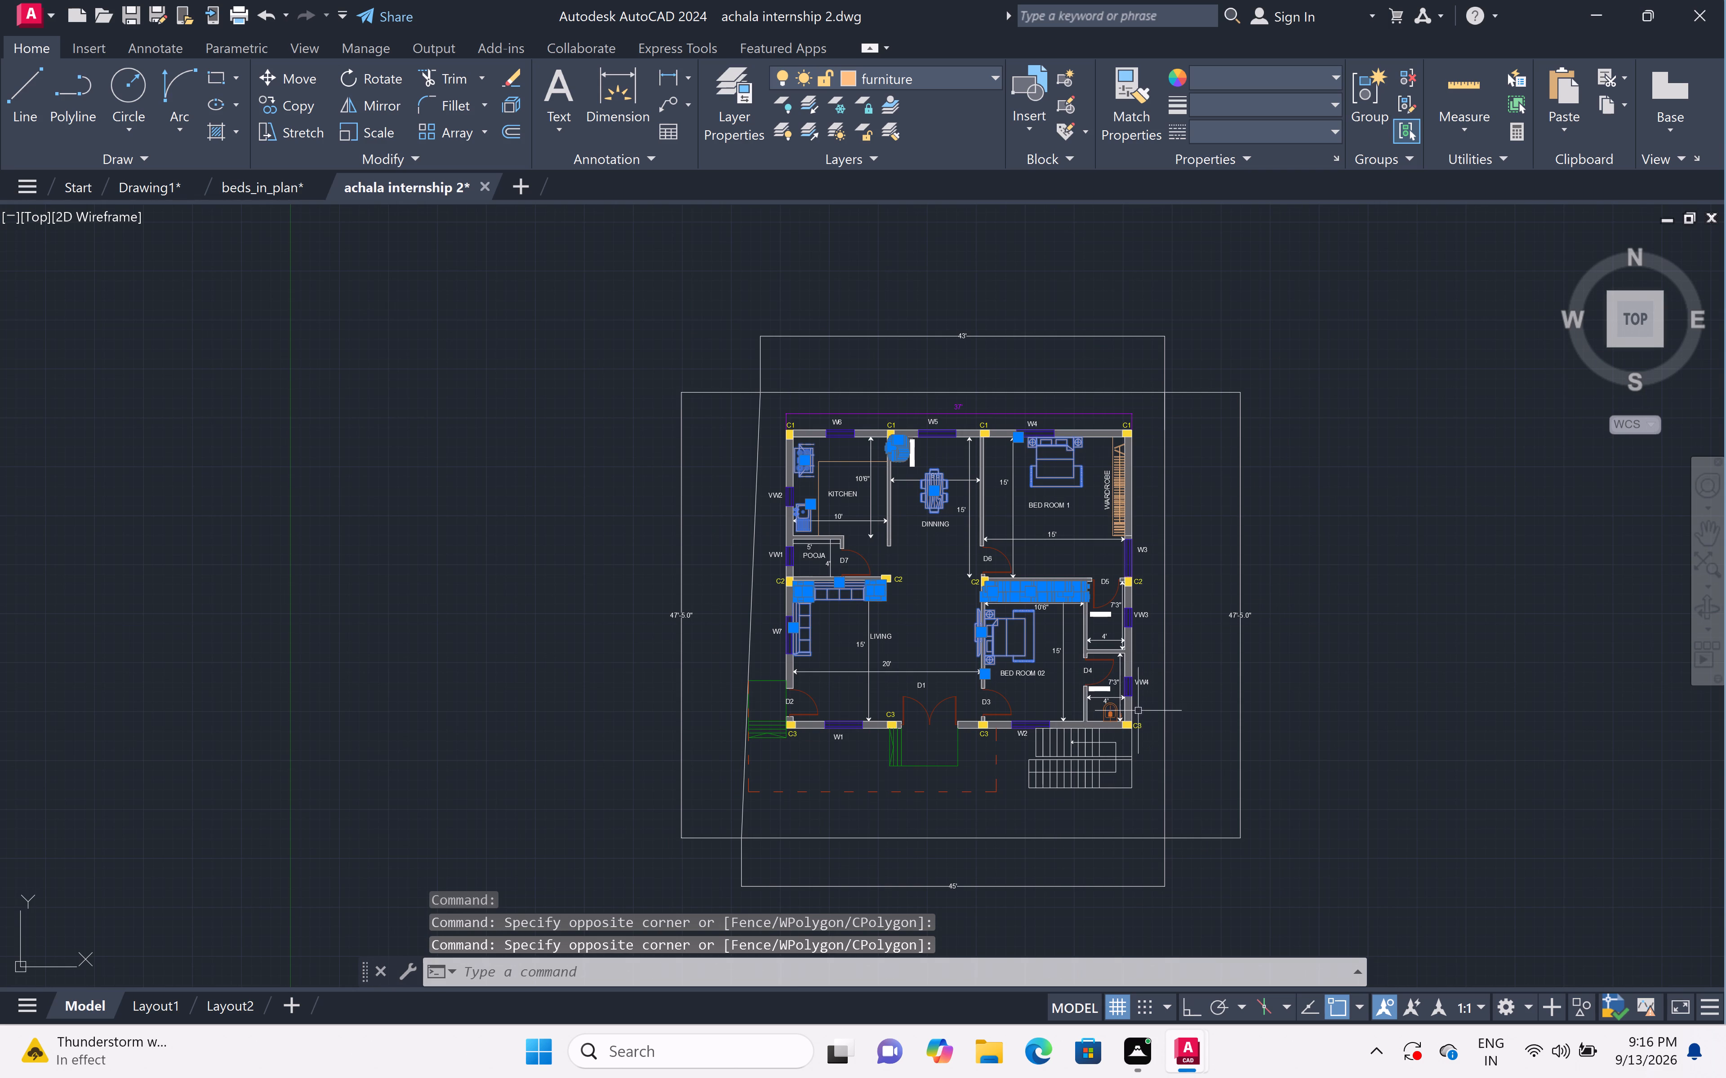
{"action": "scroll", "coordinate": [1118, 710], "scroll_direction": "up", "scroll_amount": 5}
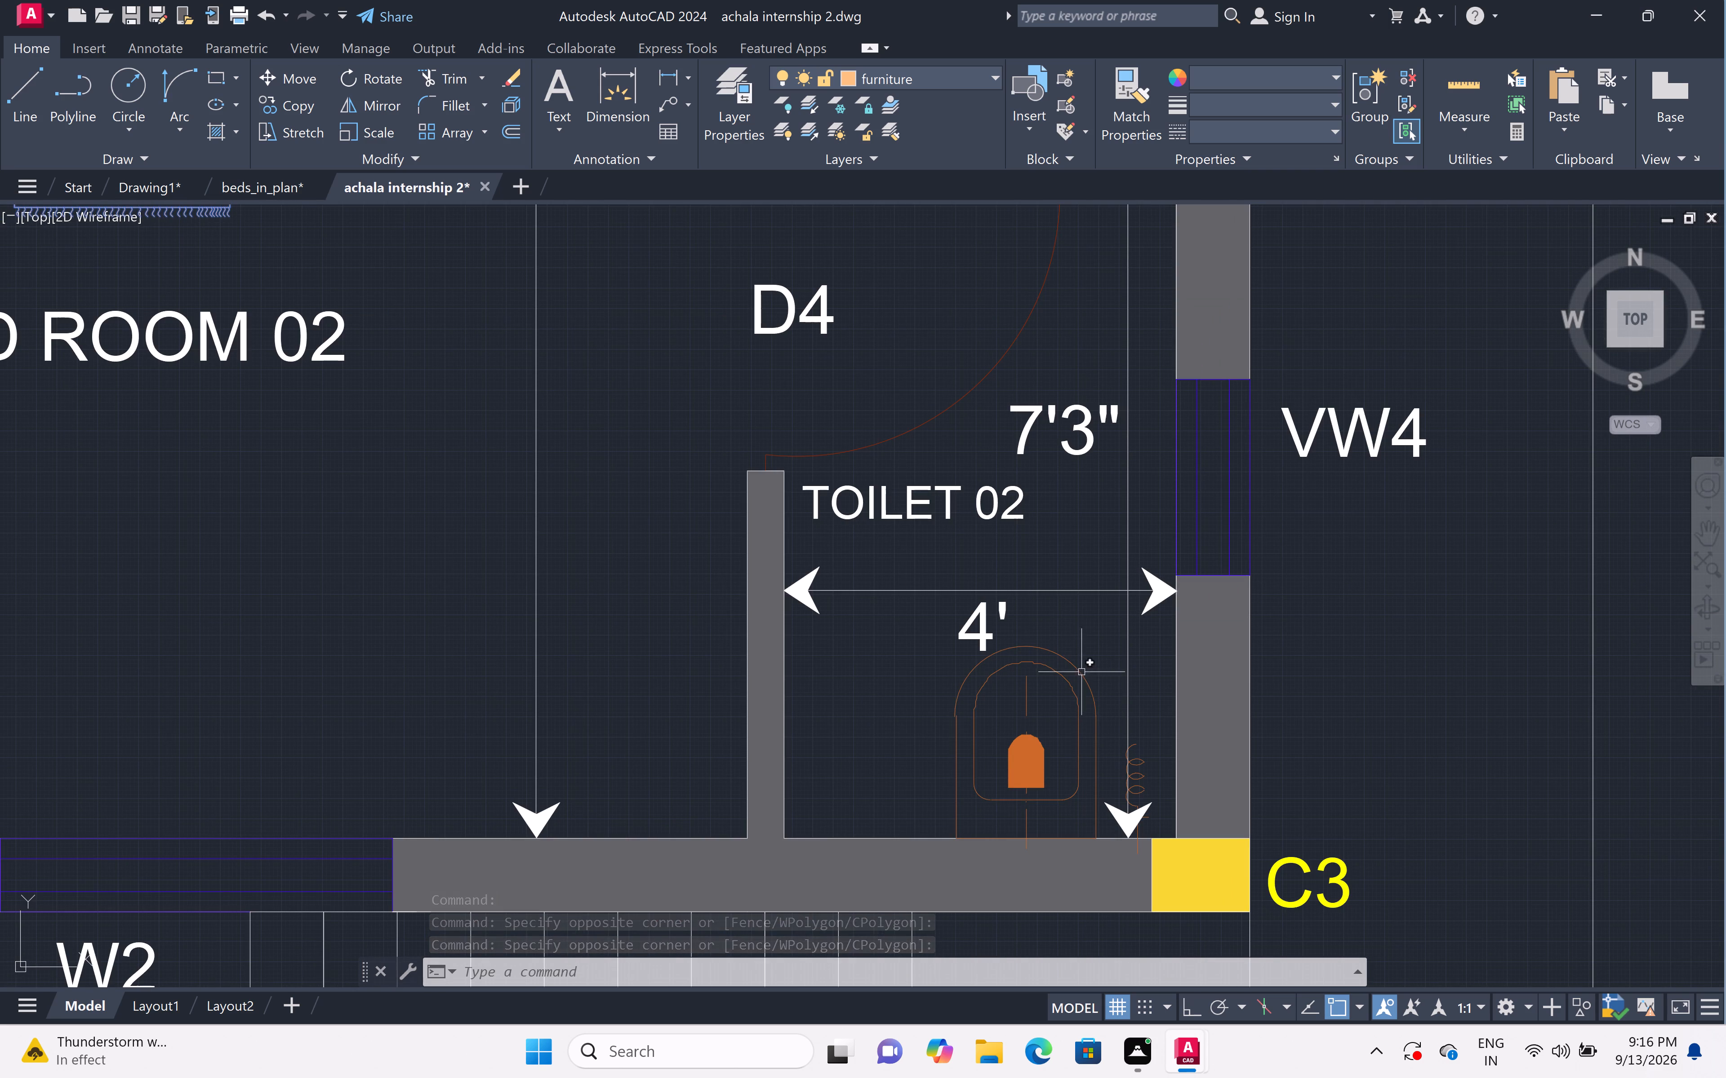
{"action": "left_click", "coordinate": [1095, 654]}
{"action": "left_click", "coordinate": [942, 782]}
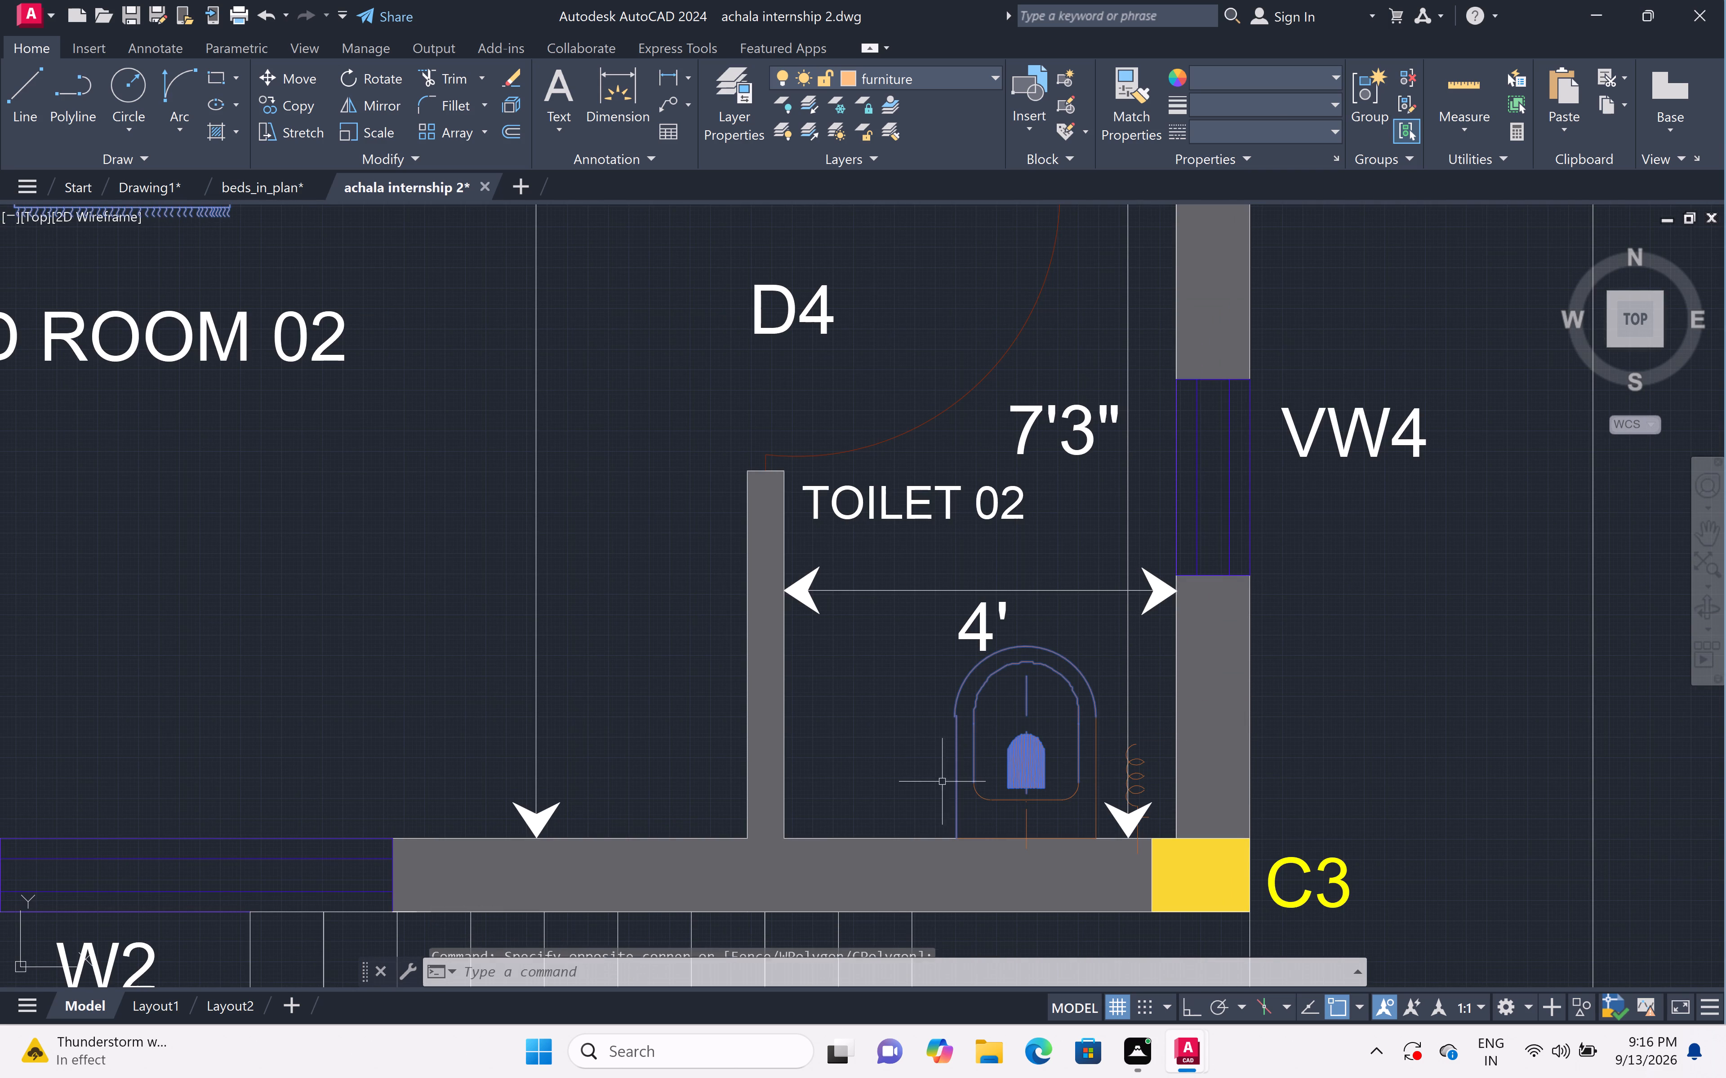
{"action": "scroll", "coordinate": [1006, 778], "scroll_direction": "up", "scroll_amount": 3}
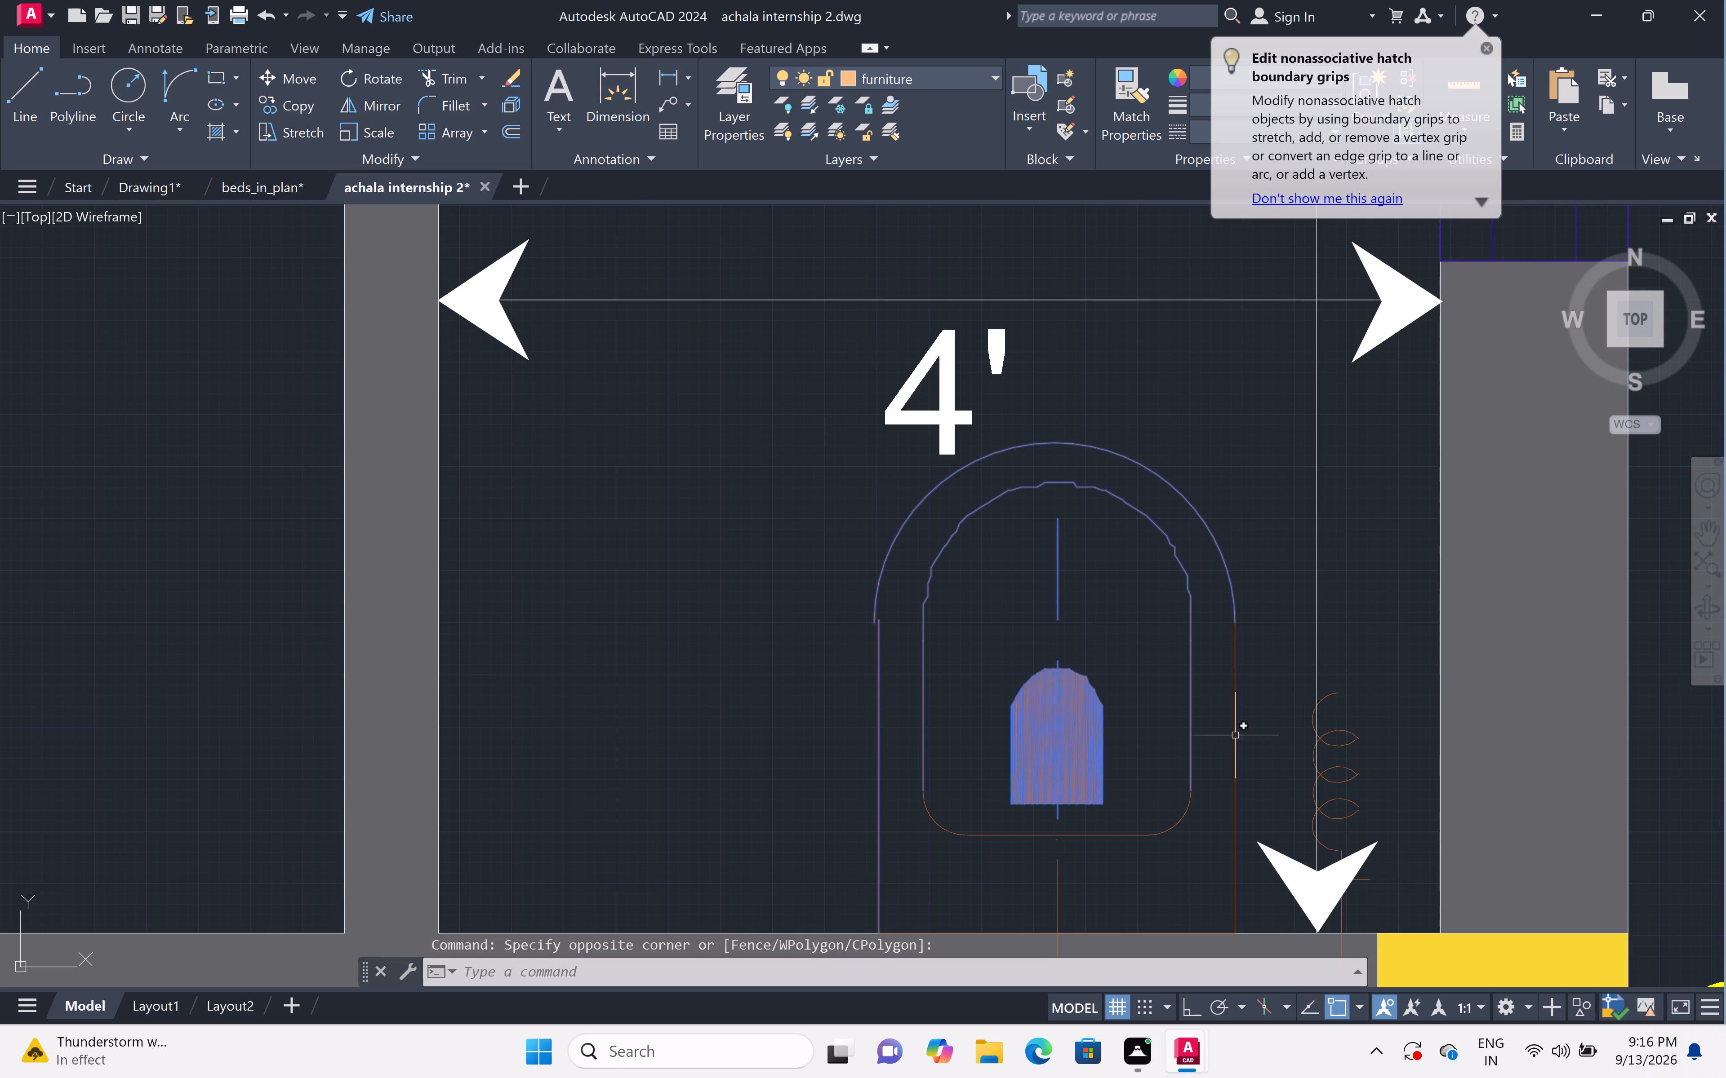
{"action": "left_click_drag", "start_coordinate": [1274, 713], "coordinate": [1270, 713]}
{"action": "left_click", "coordinate": [939, 894]}
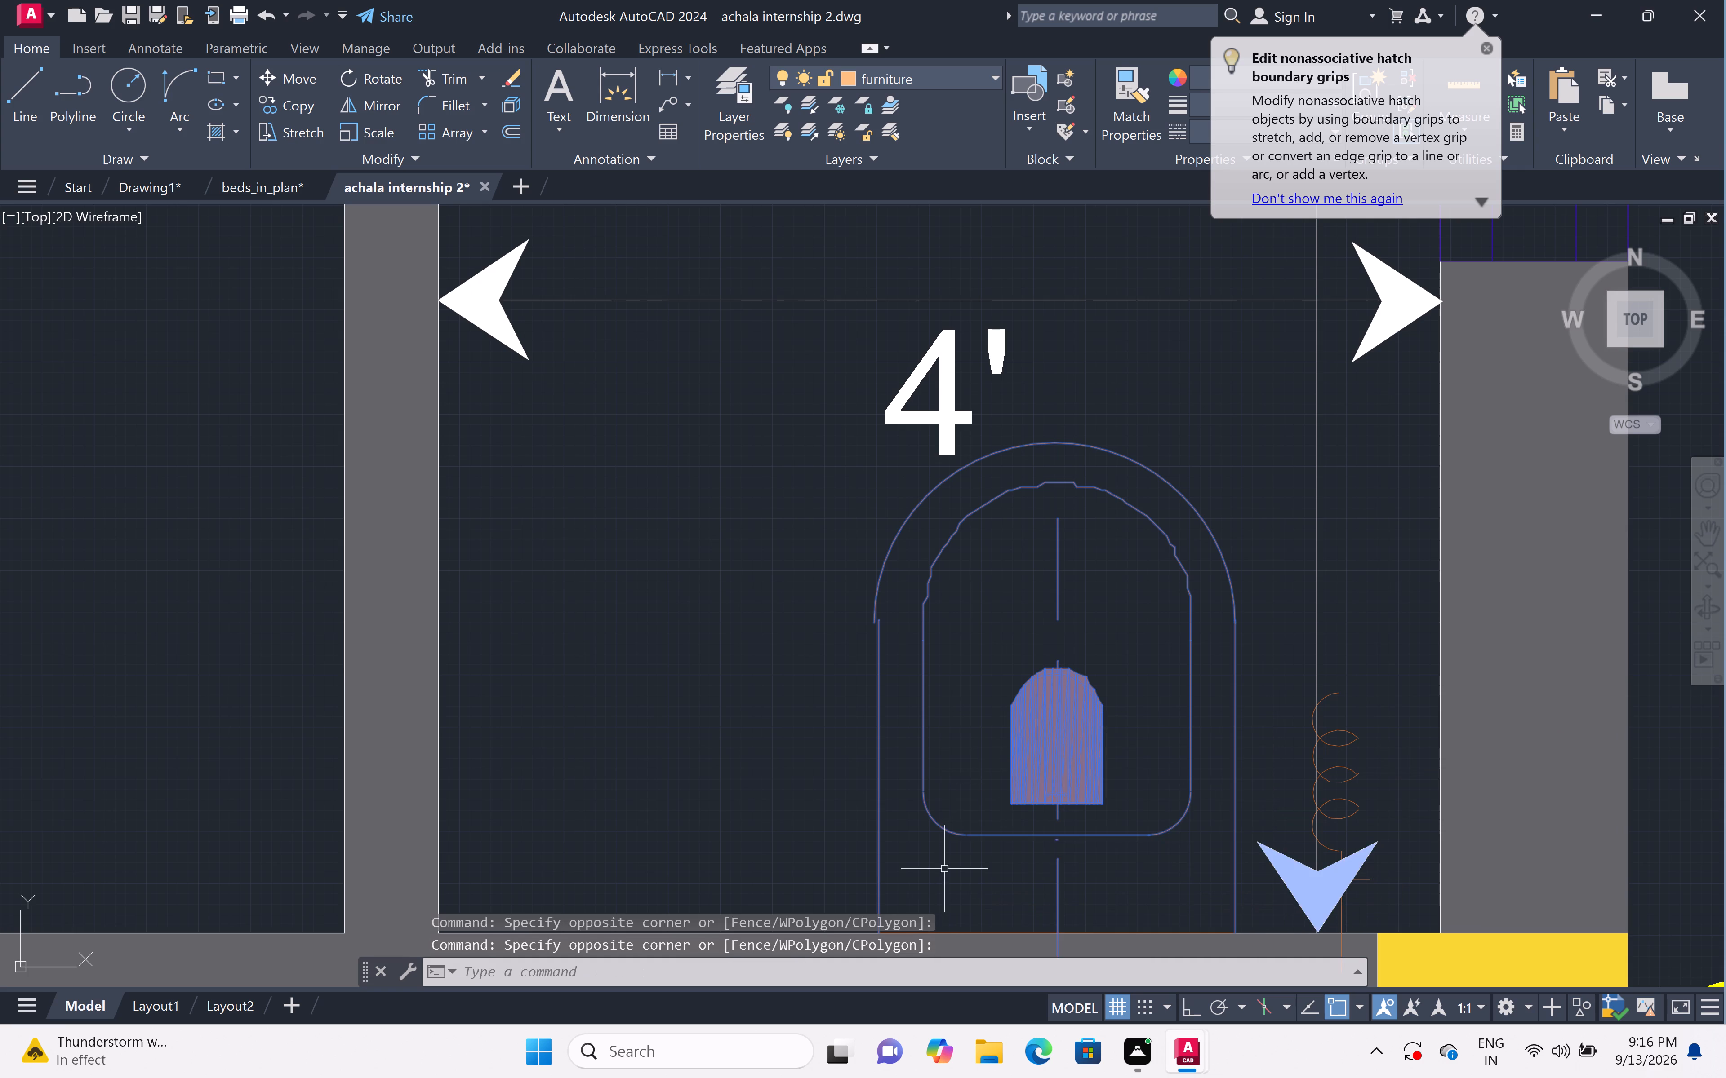
{"action": "scroll", "coordinate": [962, 804], "scroll_direction": "down", "scroll_amount": 2}
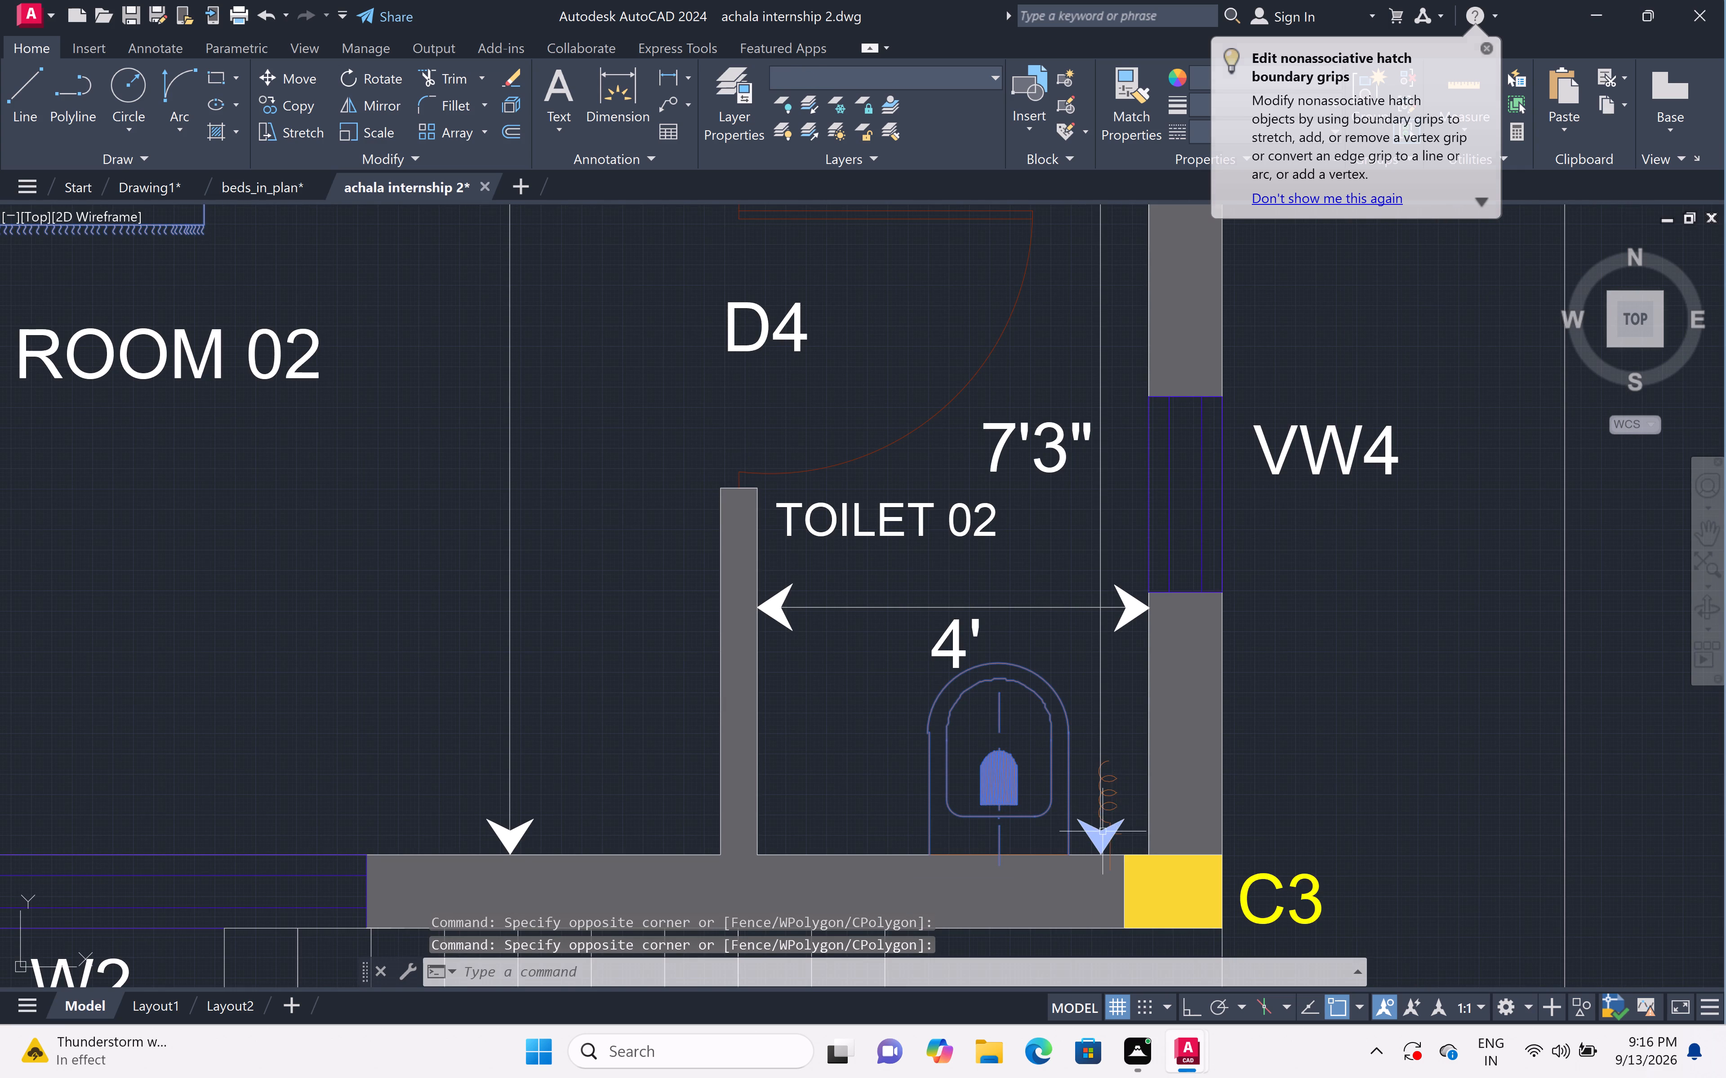
Add the coiled hose beside the Toilet 02 pan to the selection, including its short vertical and horizontal lines.
{"action": "scroll", "coordinate": [1105, 827], "scroll_direction": "up", "scroll_amount": 4}
{"action": "left_click", "coordinate": [1183, 574]}
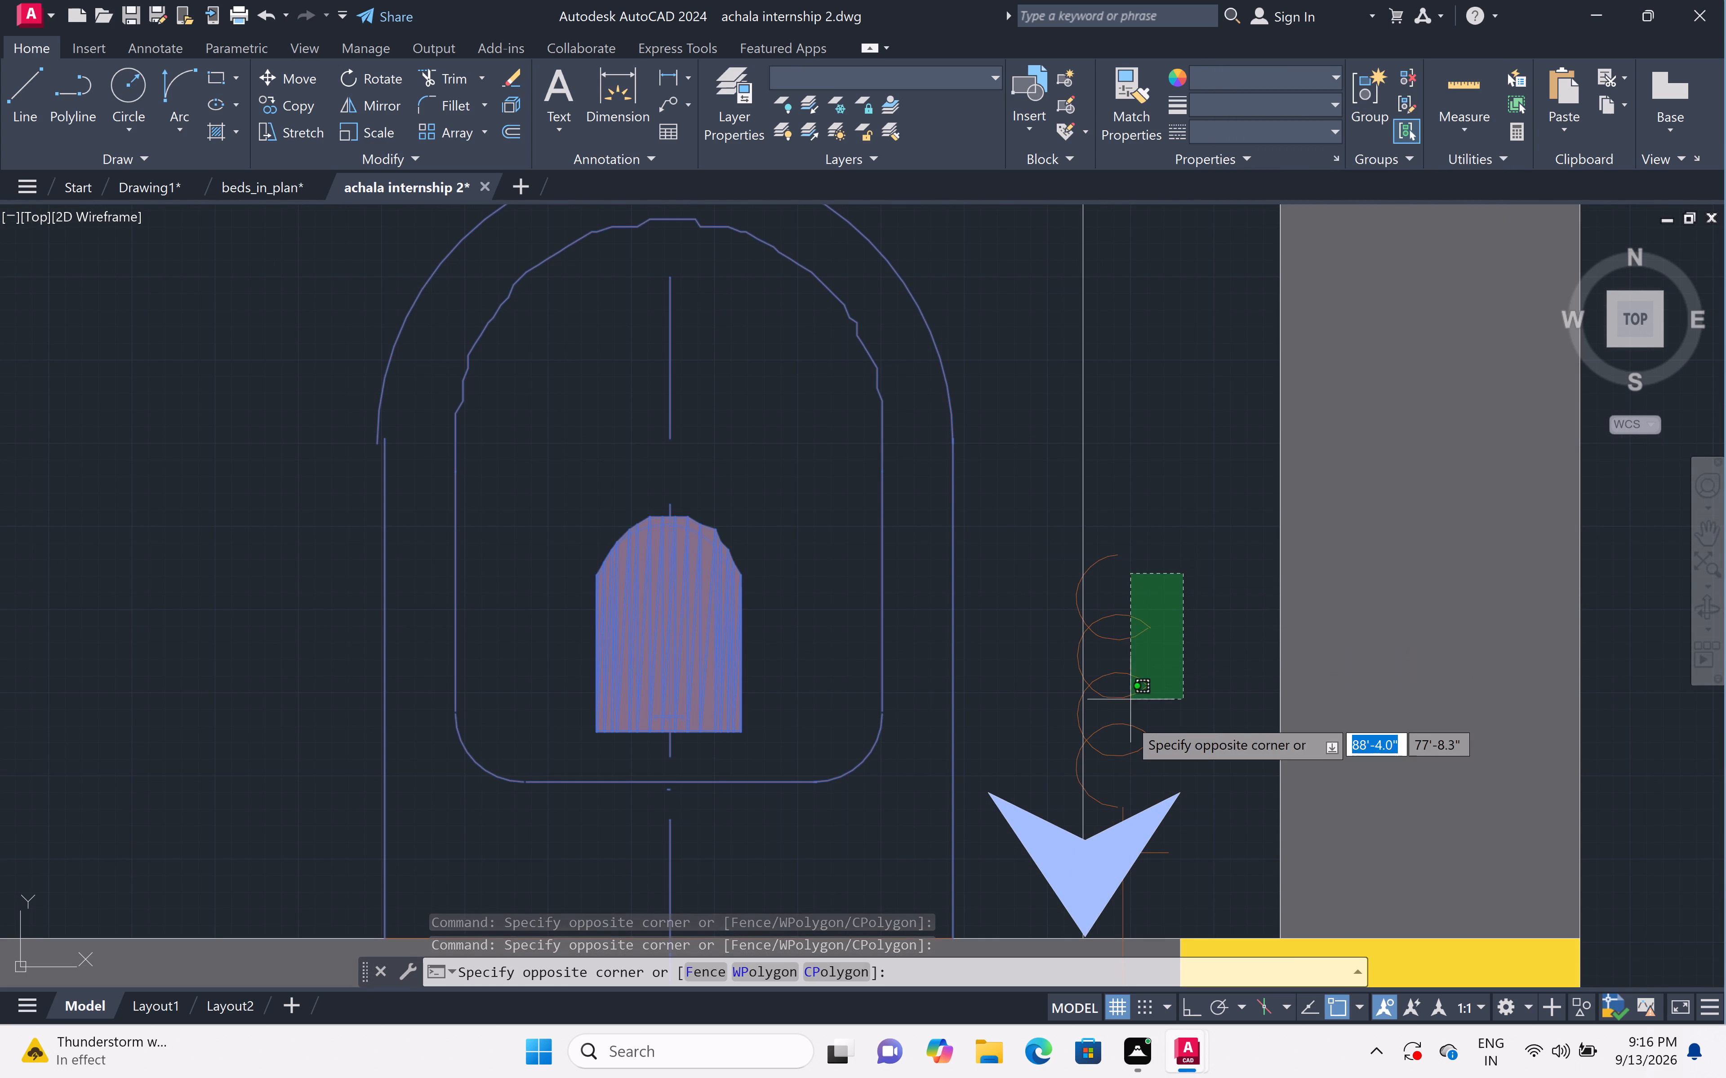
{"action": "left_click", "coordinate": [1112, 750]}
{"action": "scroll", "coordinate": [1127, 715], "scroll_direction": "down", "scroll_amount": 2}
{"action": "scroll", "coordinate": [1120, 808], "scroll_direction": "up", "scroll_amount": 1}
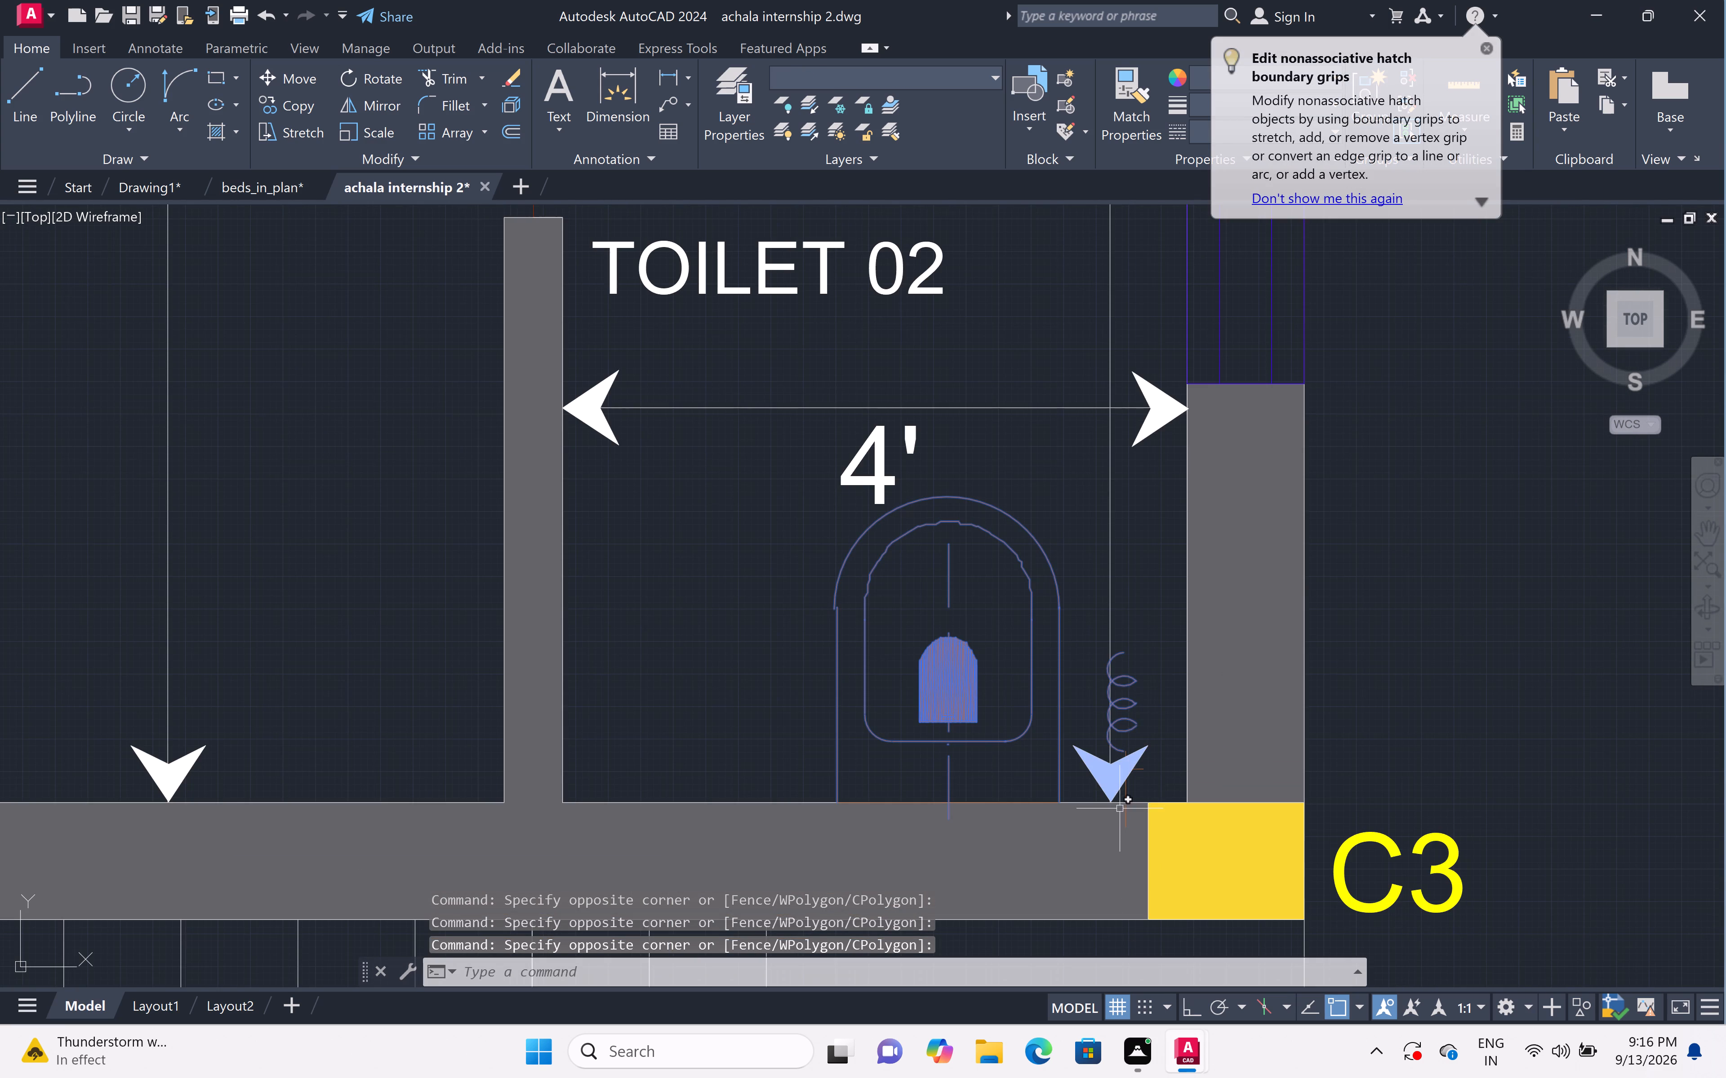
{"action": "scroll", "coordinate": [1120, 808], "scroll_direction": "up", "scroll_amount": 3}
{"action": "left_click", "coordinate": [1185, 681]}
{"action": "left_click", "coordinate": [1136, 740]}
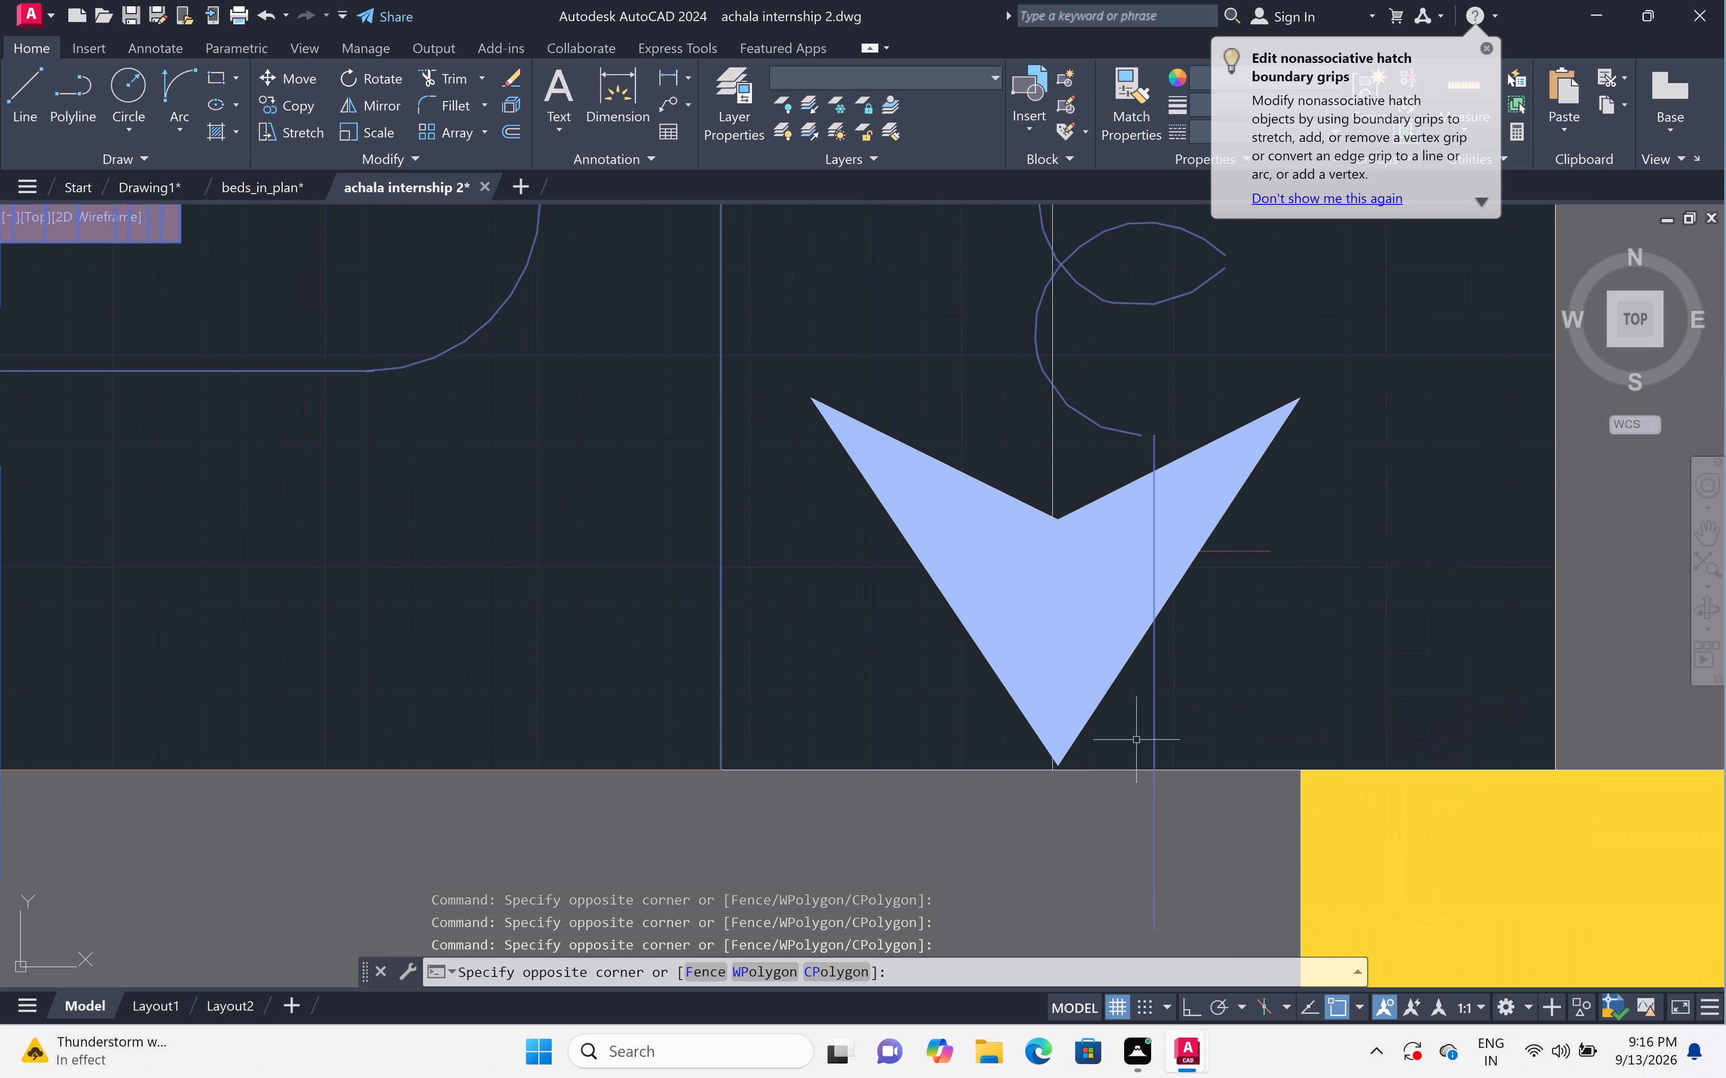
{"action": "double_click", "coordinate": [1308, 529]}
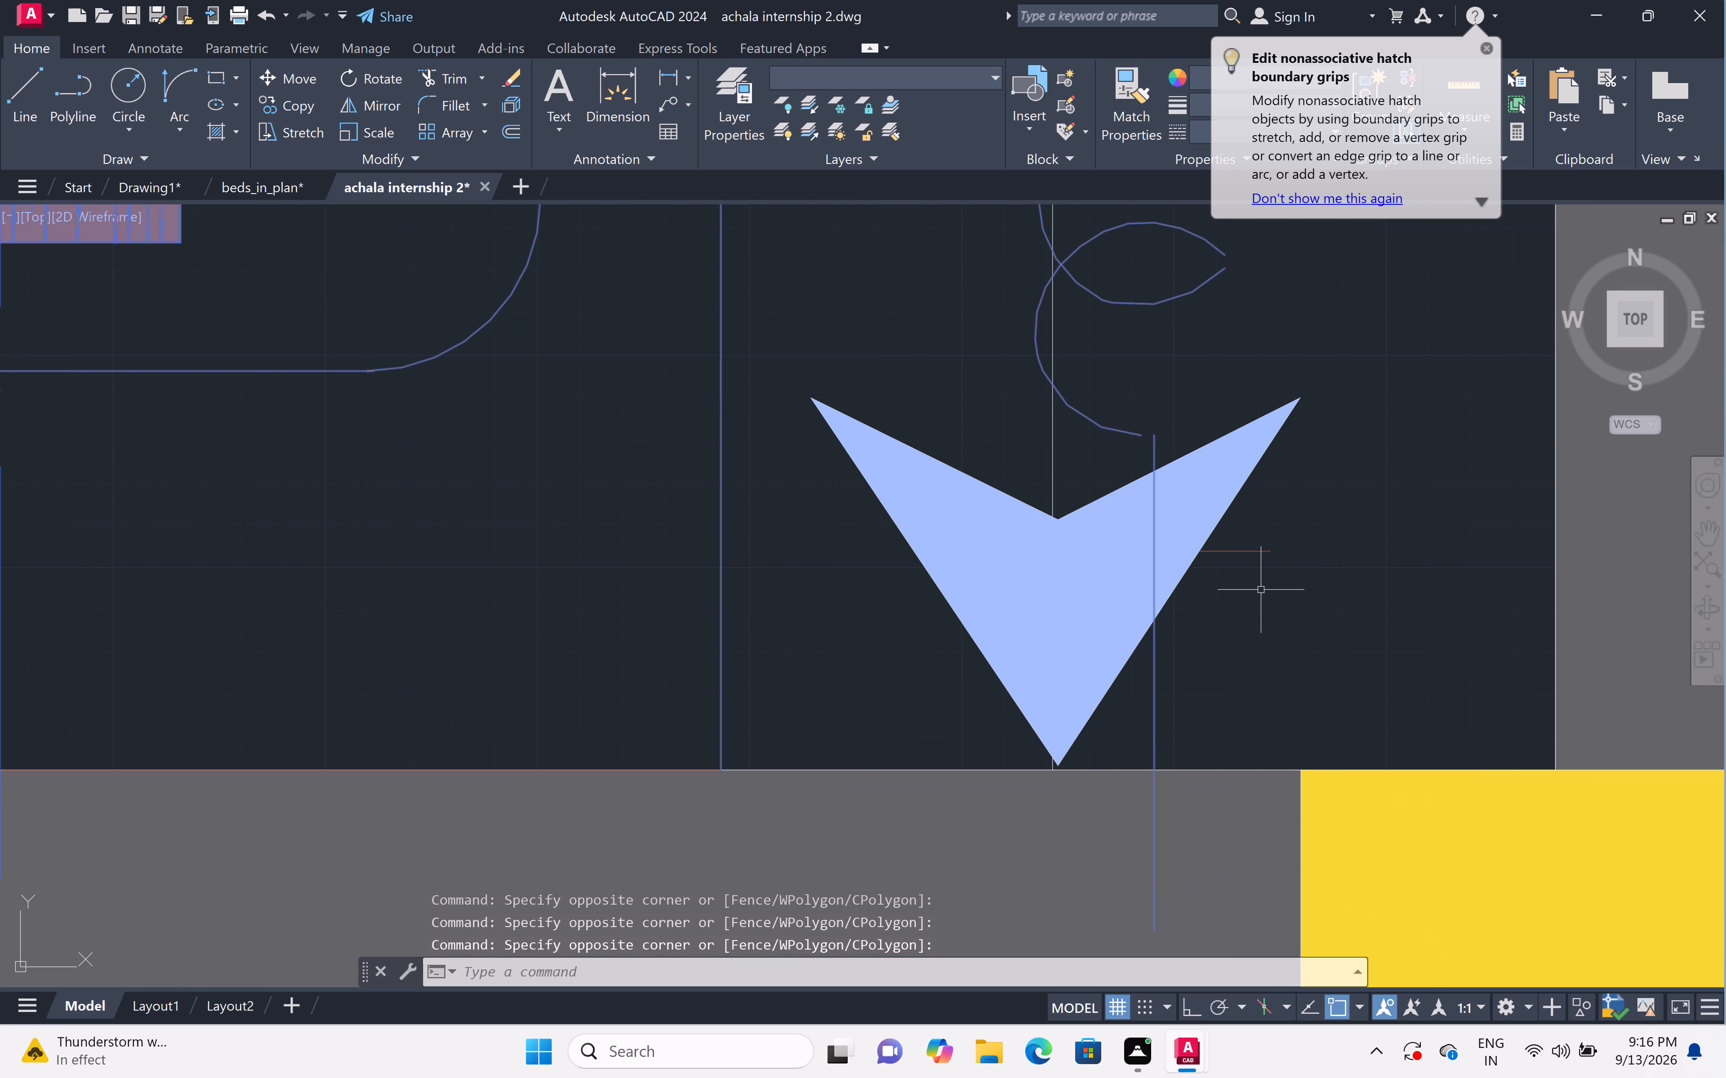
{"action": "left_click", "coordinate": [1273, 524]}
{"action": "left_click", "coordinate": [1240, 591]}
{"action": "scroll", "coordinate": [1259, 570], "scroll_direction": "down", "scroll_amount": 5}
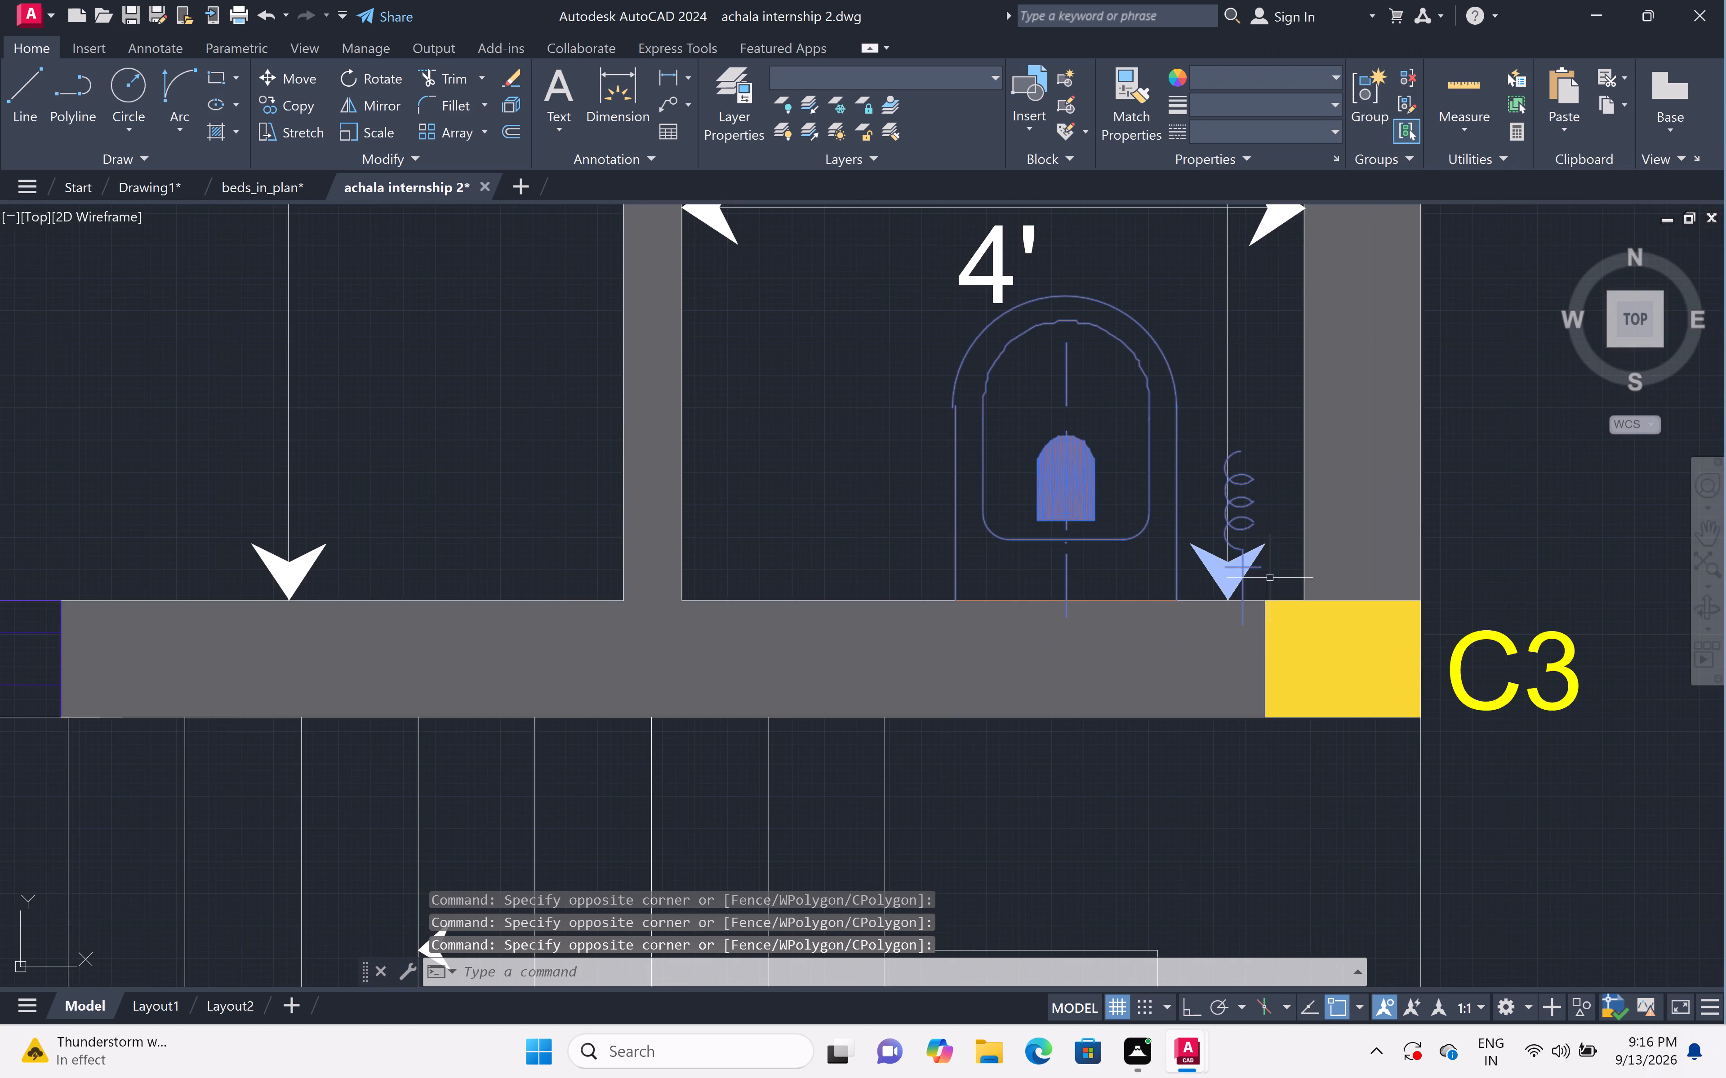
Copy the selected furniture and fixtures and paste them into Drawing1, in the empty area east of the floor plan.
{"action": "scroll", "coordinate": [1269, 579], "scroll_direction": "down", "scroll_amount": 6}
{"action": "scroll", "coordinate": [1363, 563], "scroll_direction": "down", "scroll_amount": 2}
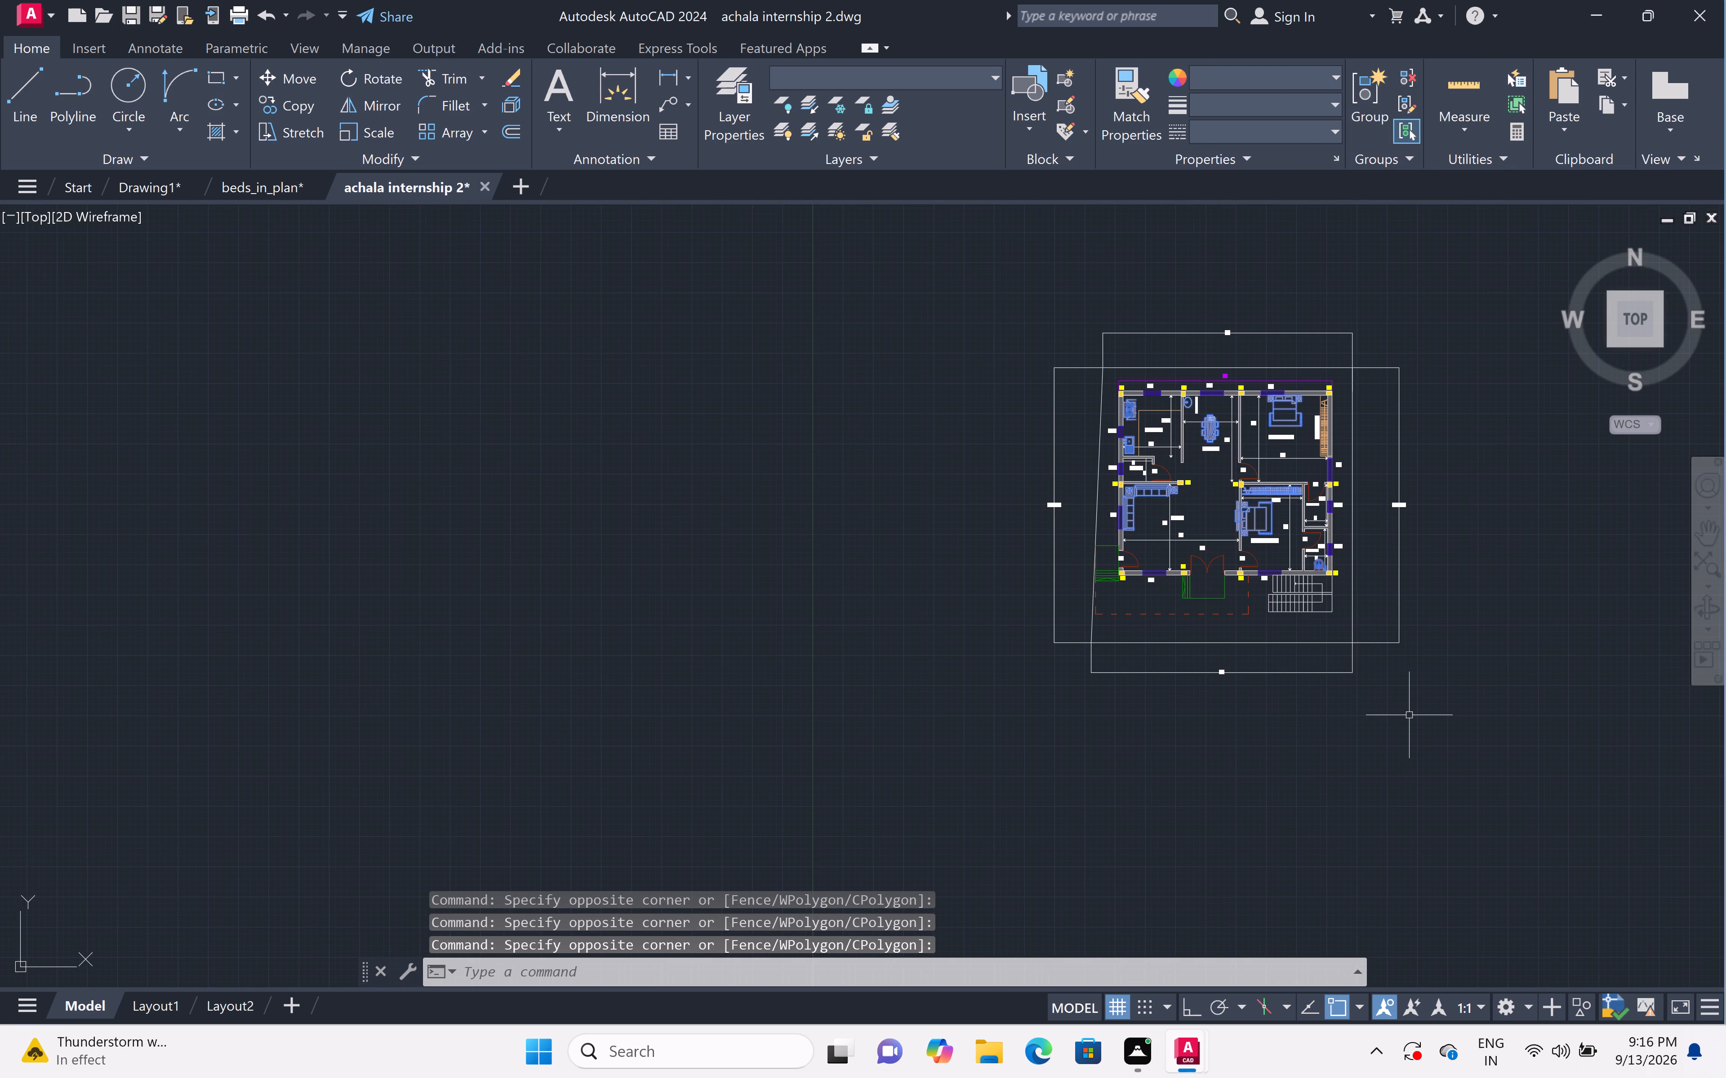
{"action": "key", "text": "ctrl+c"}
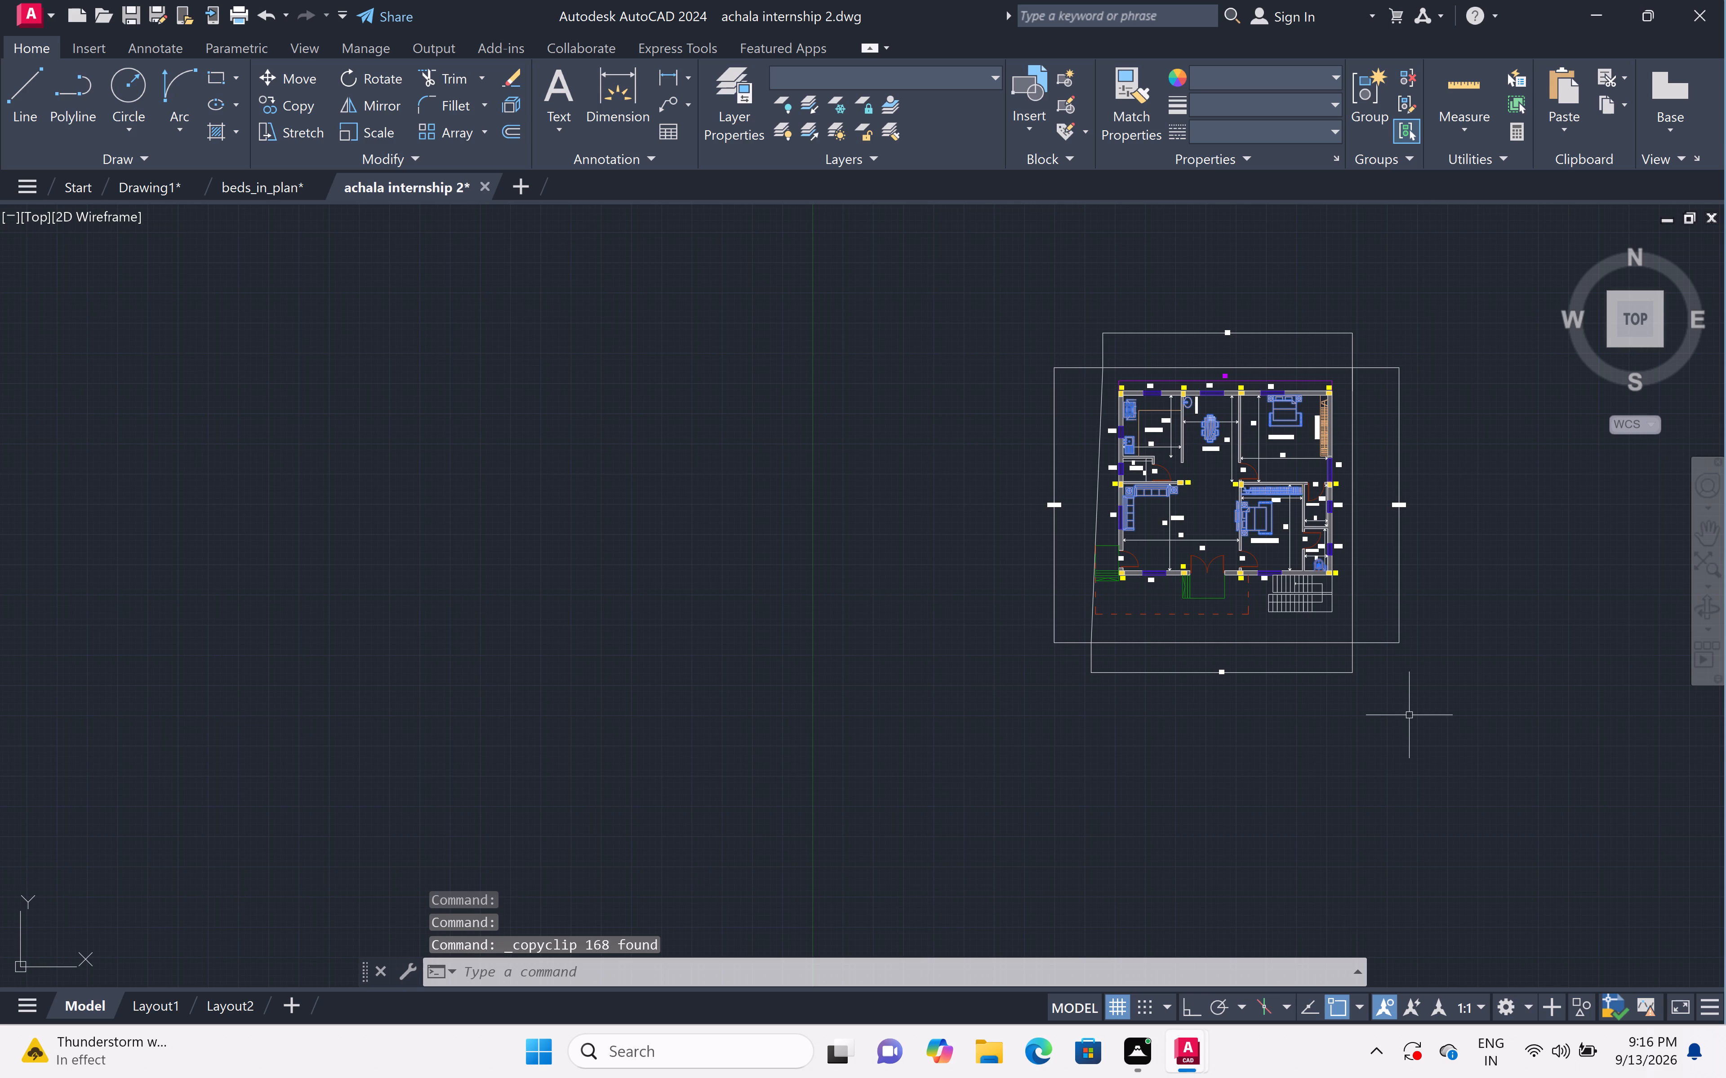
{"action": "left_click", "coordinate": [171, 180]}
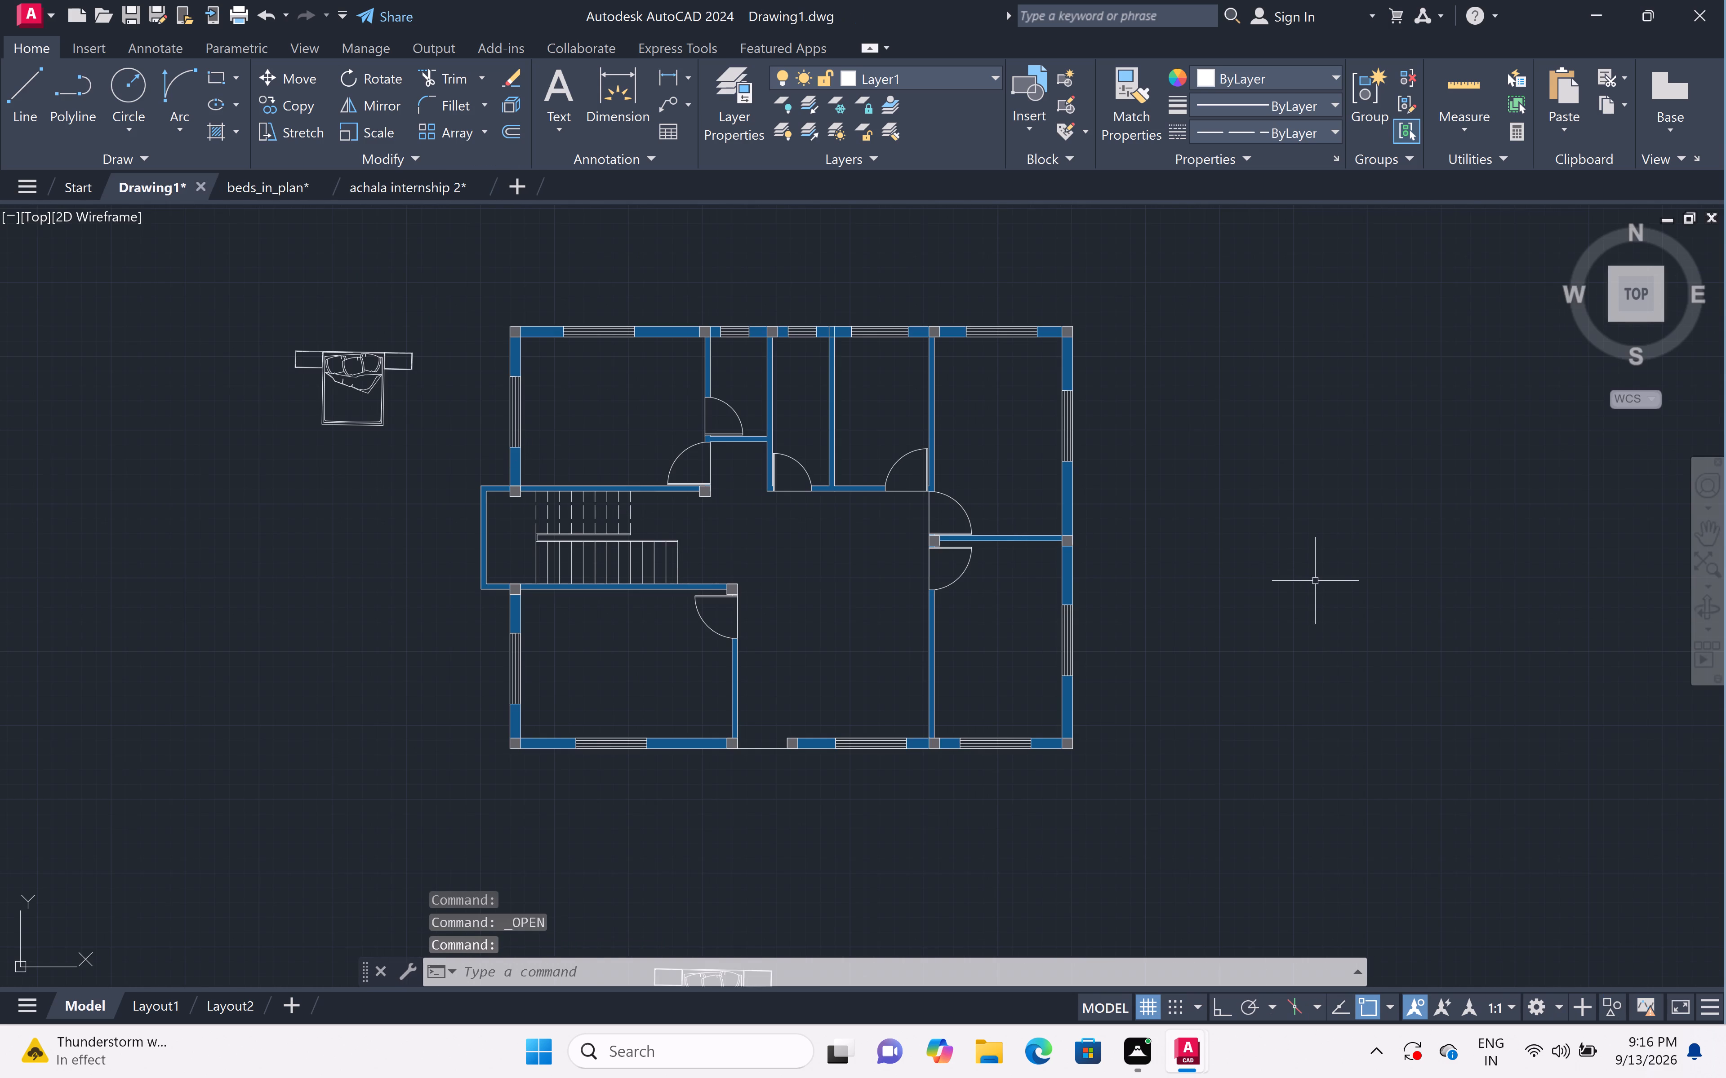
{"action": "key", "text": "ctrl+v"}
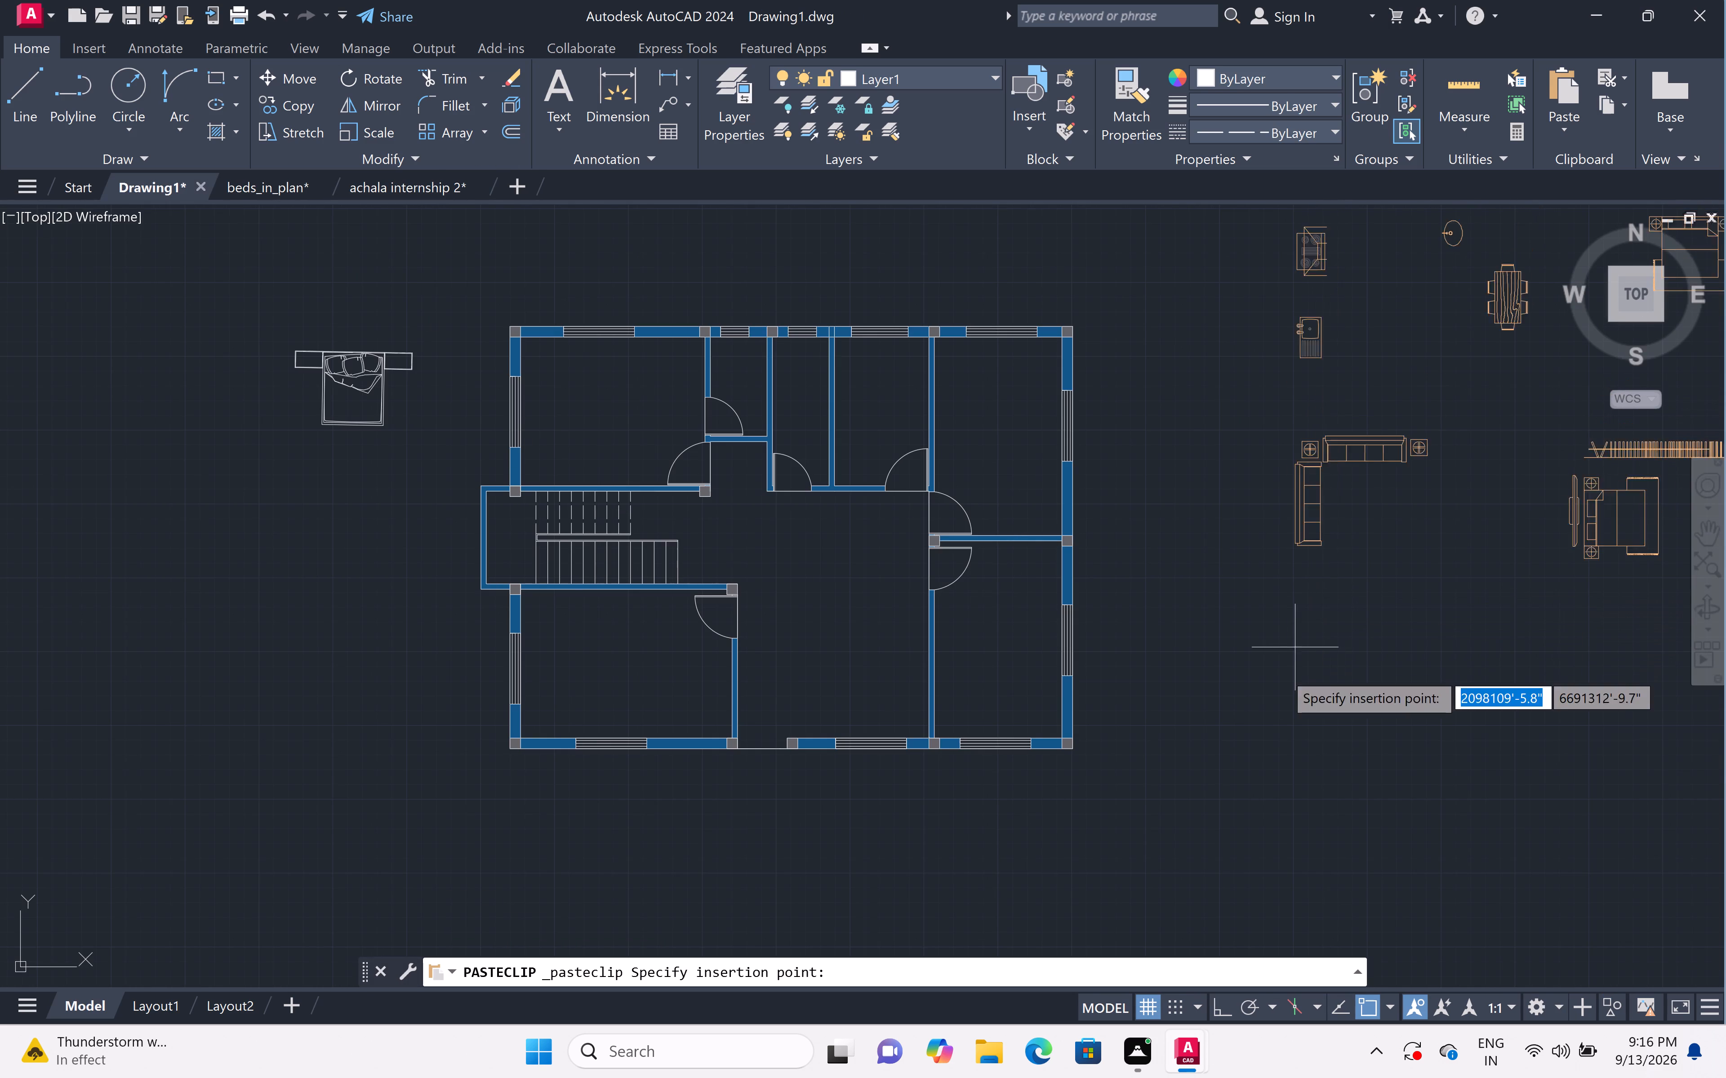
{"action": "scroll", "coordinate": [1235, 773], "scroll_direction": "down", "scroll_amount": 2}
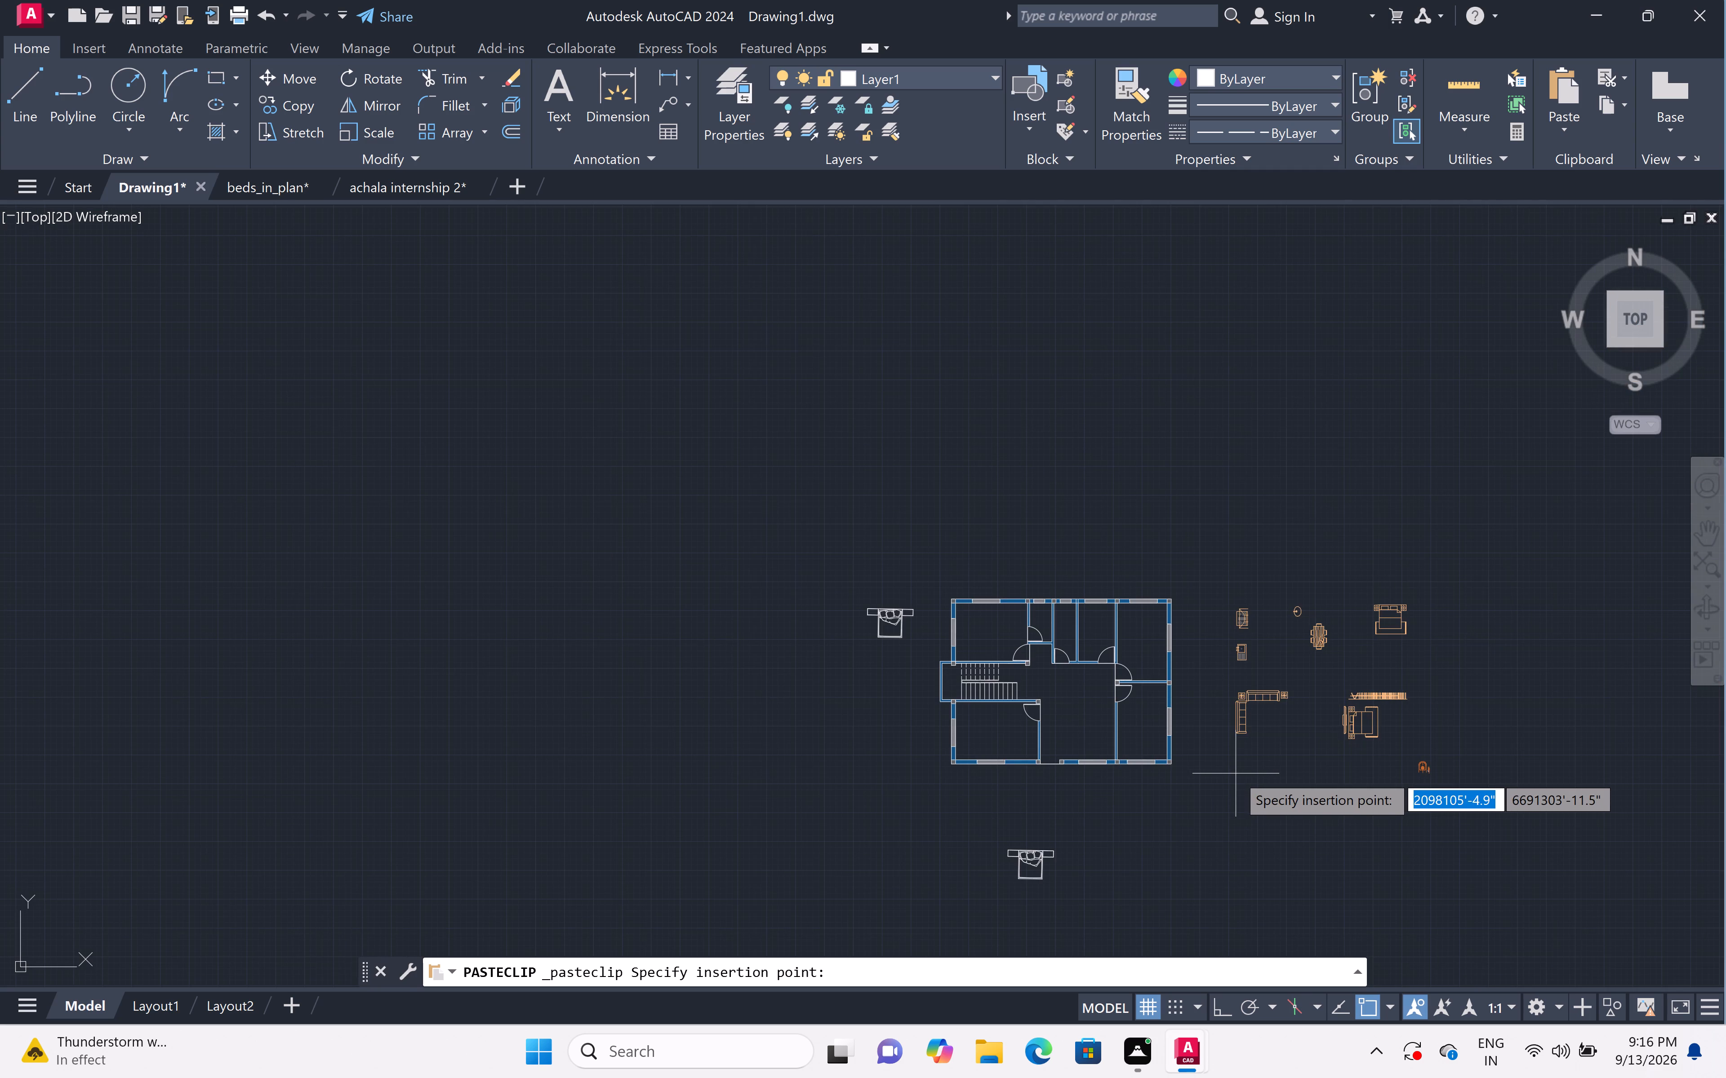
{"action": "left_click", "coordinate": [1236, 774]}
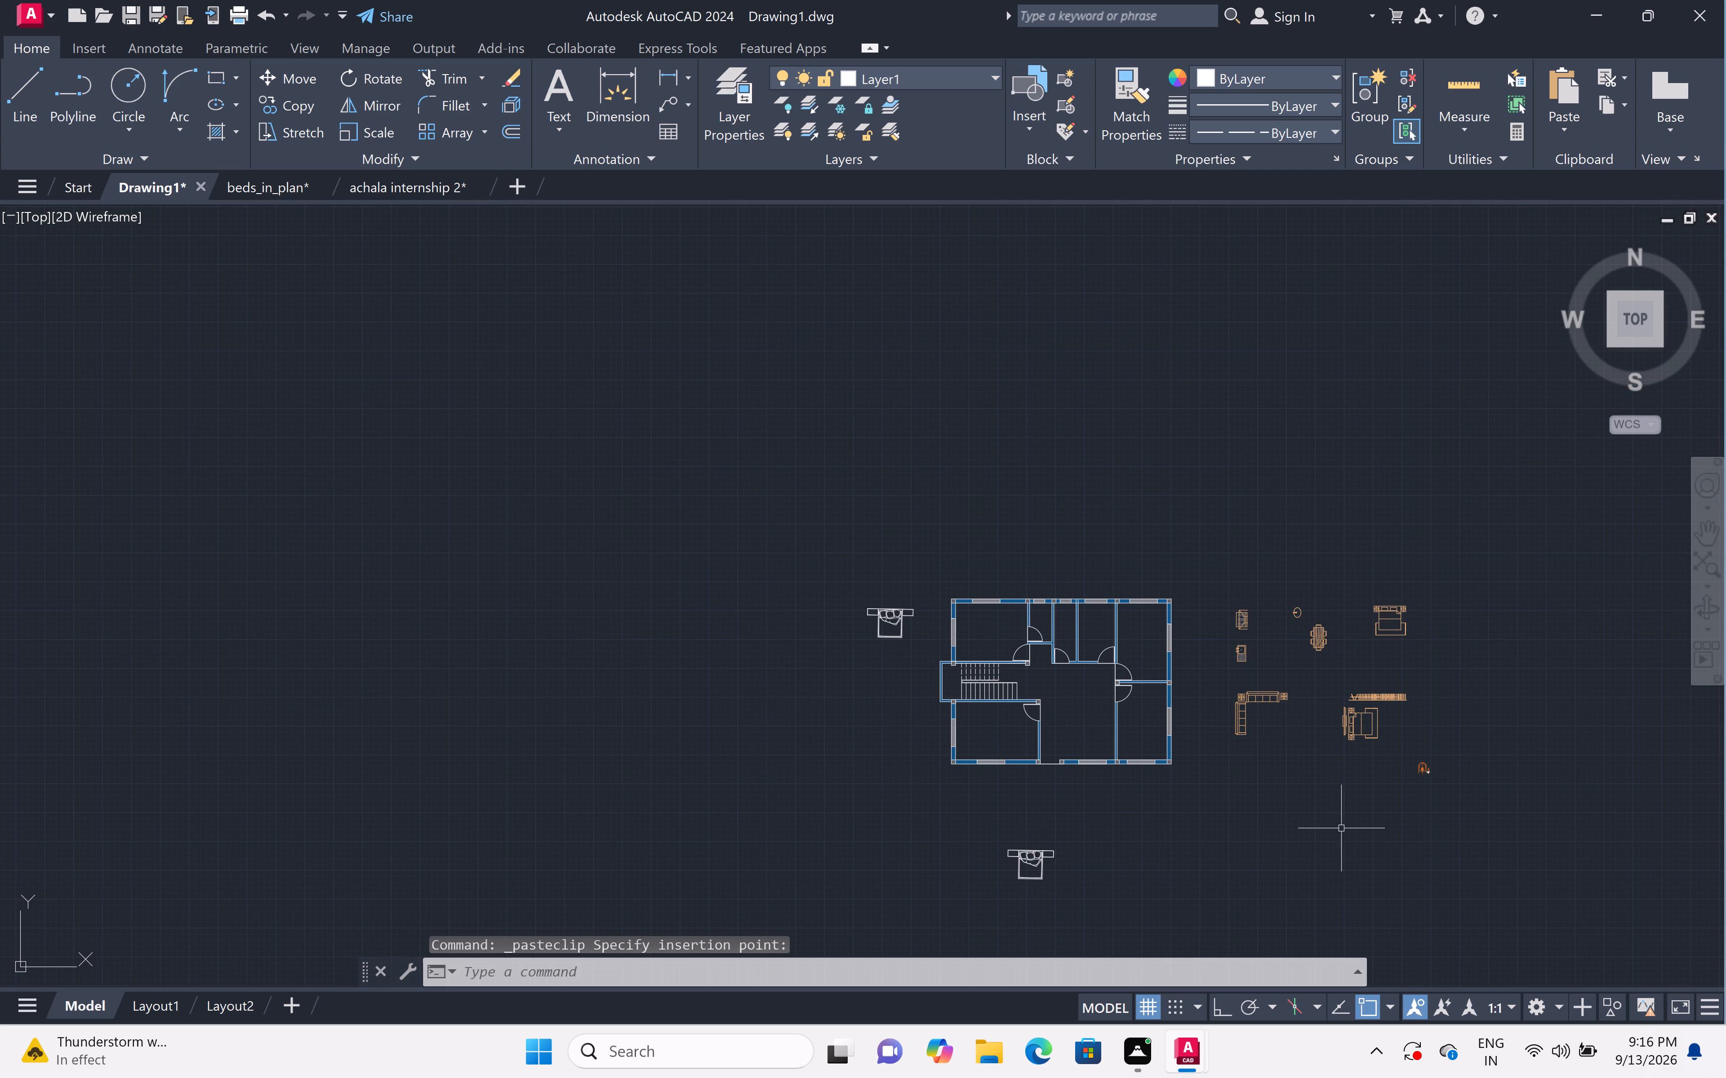
{"action": "scroll", "coordinate": [1191, 782], "scroll_direction": "down", "scroll_amount": 1}
{"action": "middle_click_drag", "start_coordinate": [1190, 782], "coordinate": [1174, 770]}
{"action": "middle_click_drag", "start_coordinate": [1148, 753], "coordinate": [1141, 751]}
{"action": "middle_click_drag", "start_coordinate": [1128, 744], "coordinate": [1095, 729]}
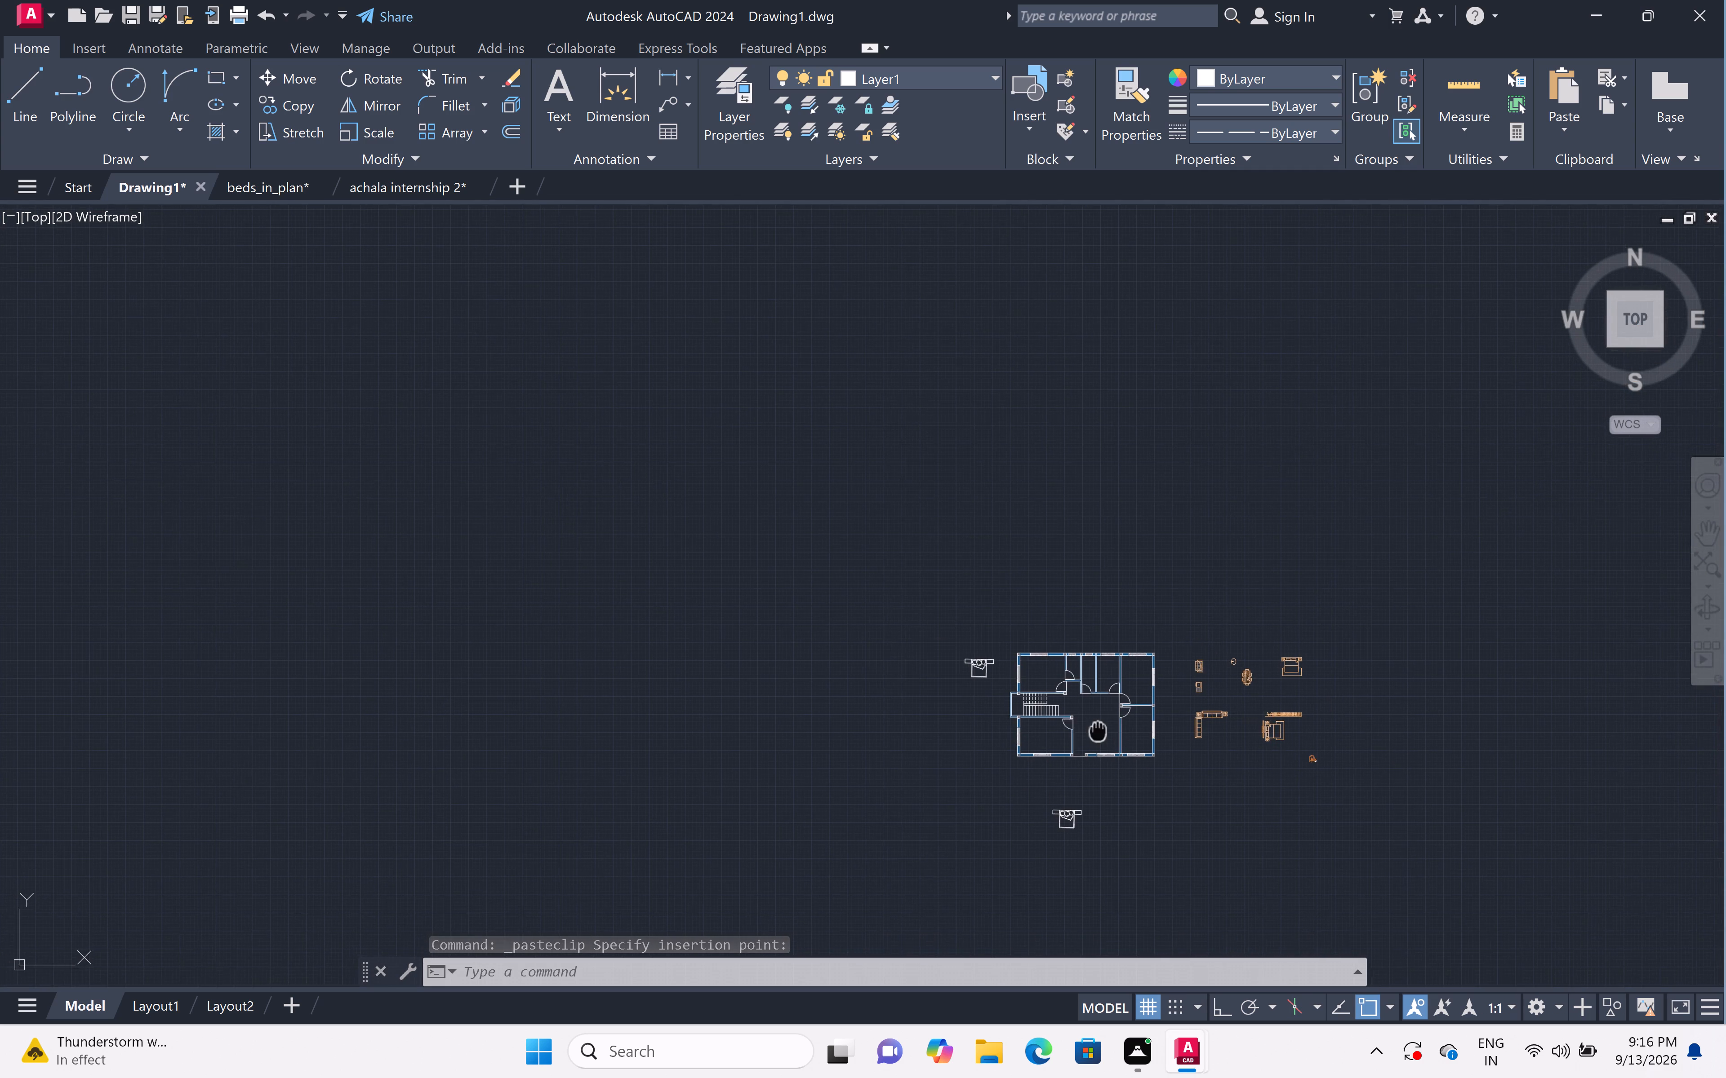
{"action": "middle_click_drag", "start_coordinate": [1095, 729], "coordinate": [979, 688]}
{"action": "scroll", "coordinate": [981, 680], "scroll_direction": "up", "scroll_amount": 2}
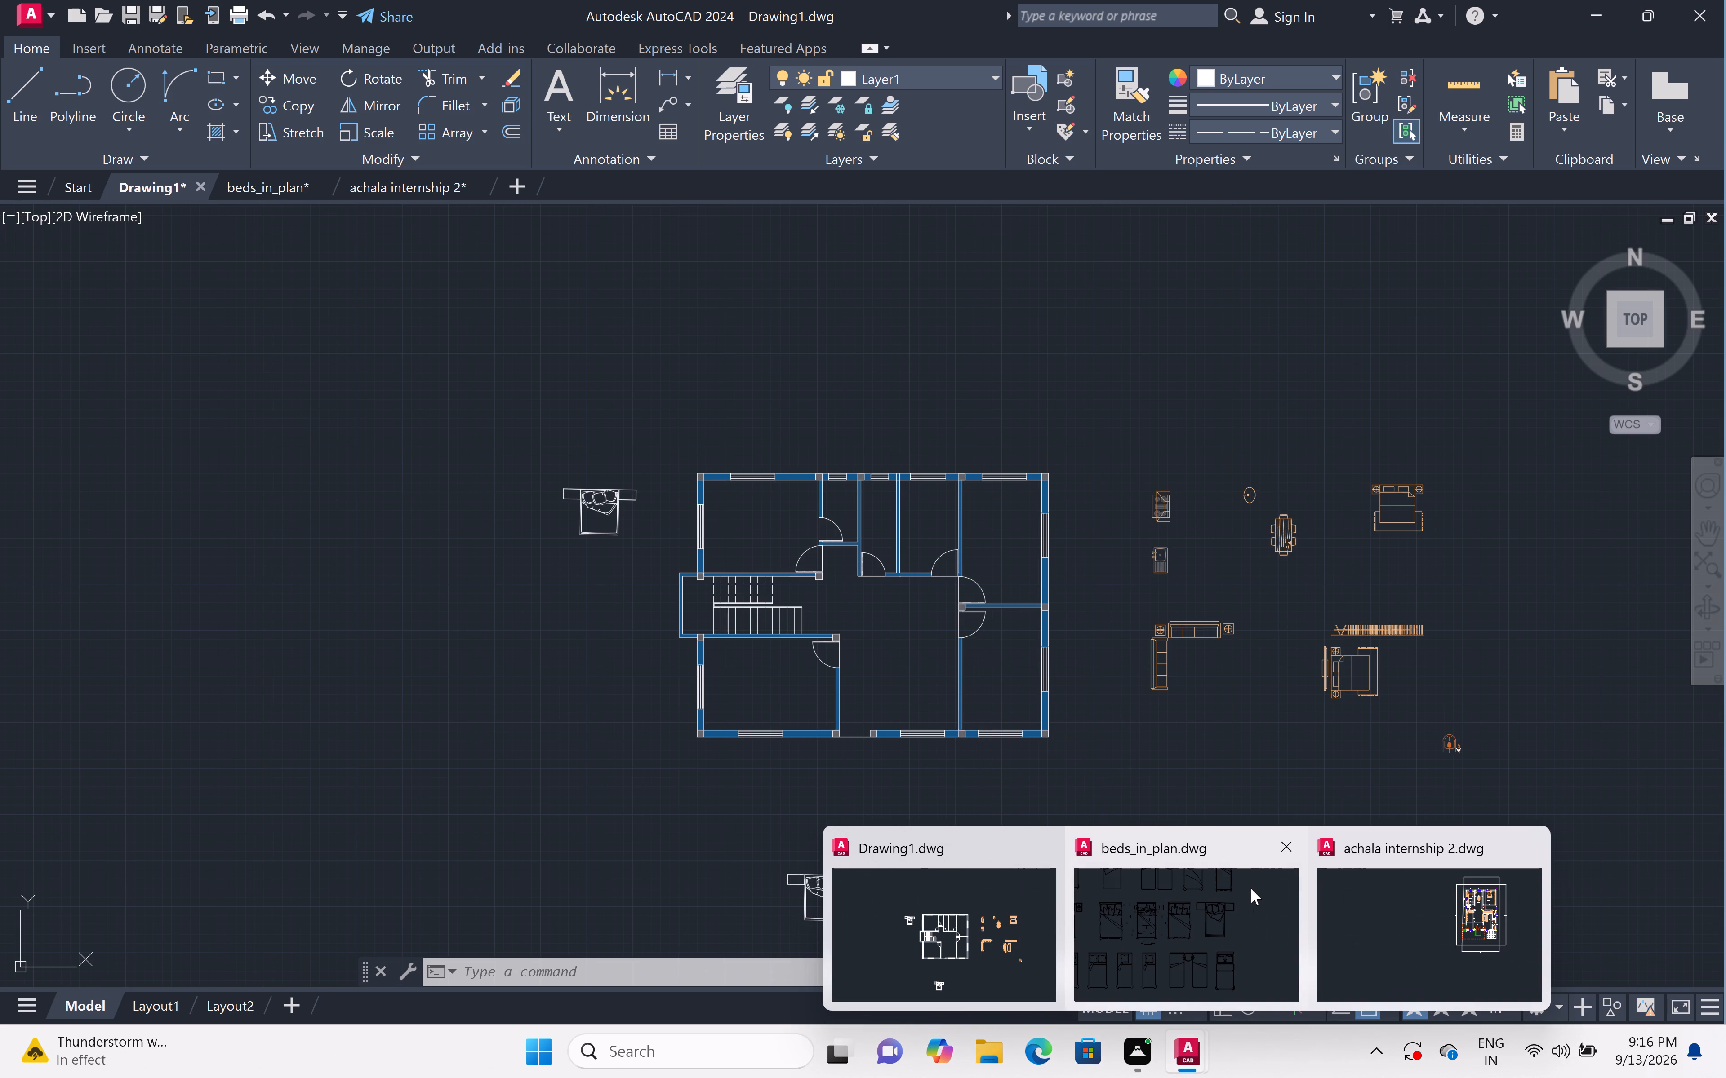
Close the beds_in_plan and achala internship 2 drawings, saving the changes to both.
{"action": "left_click", "coordinate": [1282, 850]}
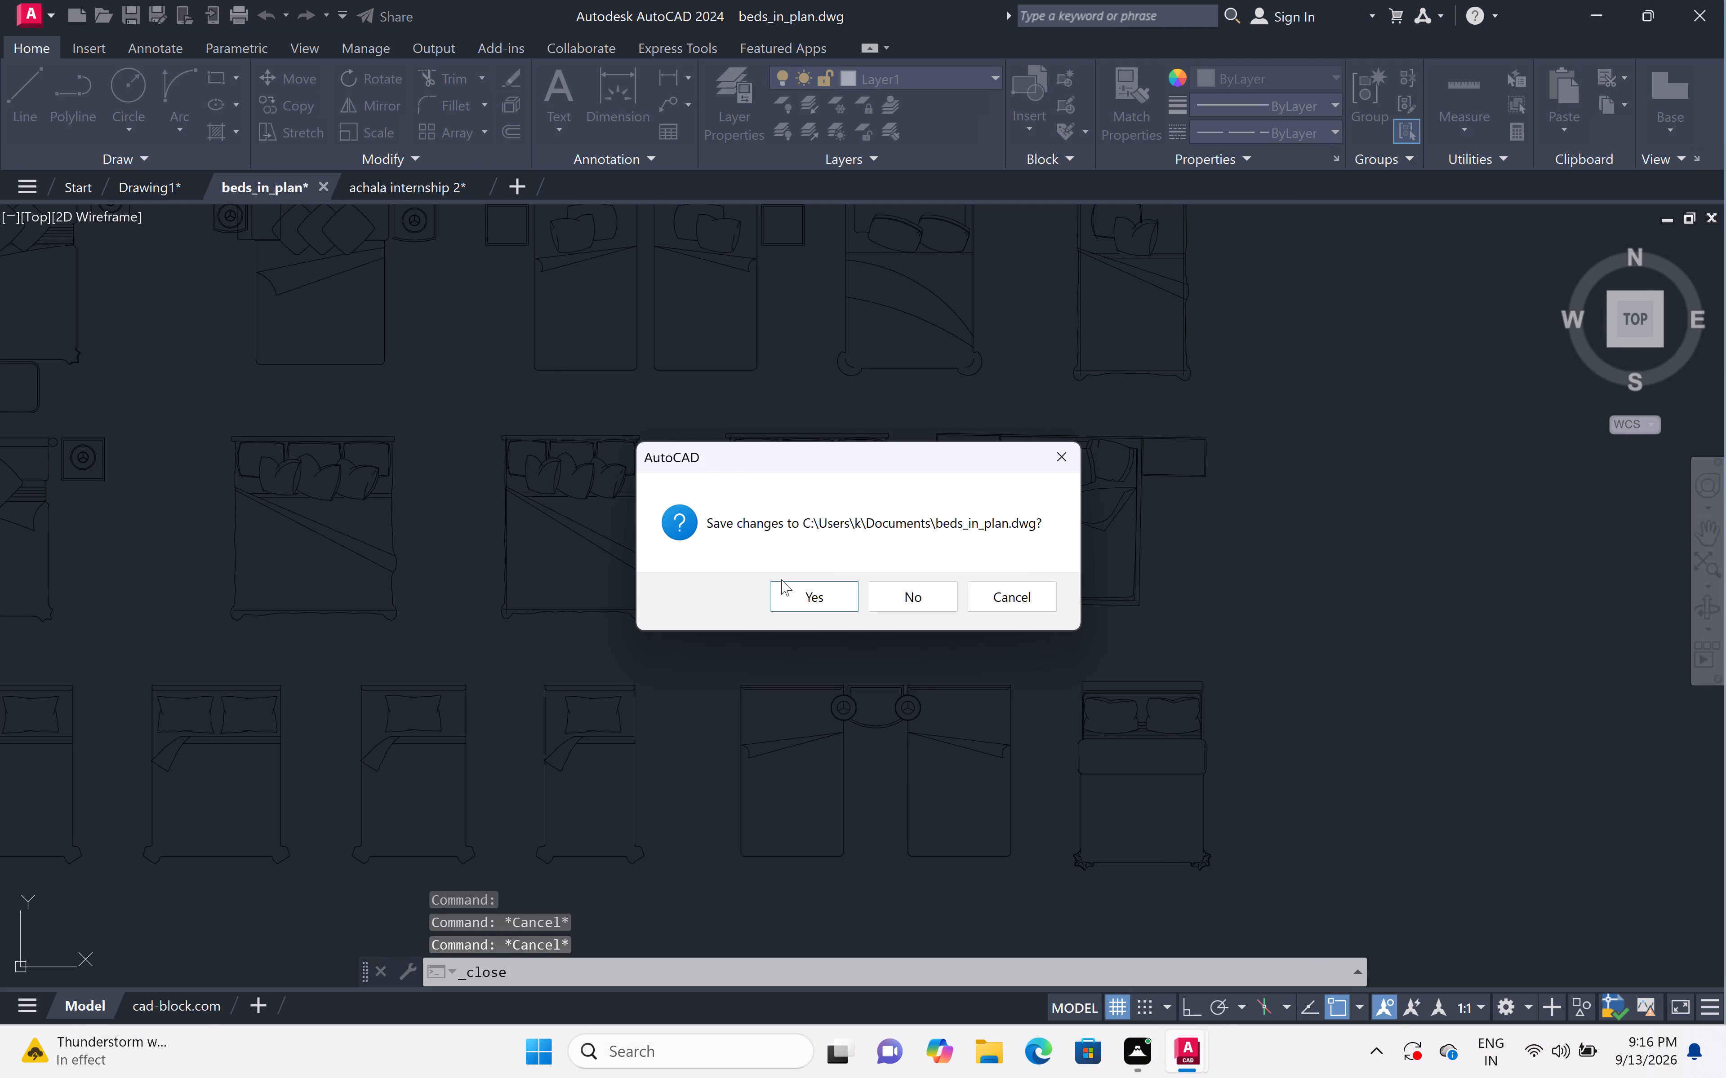
{"action": "left_click", "coordinate": [787, 586]}
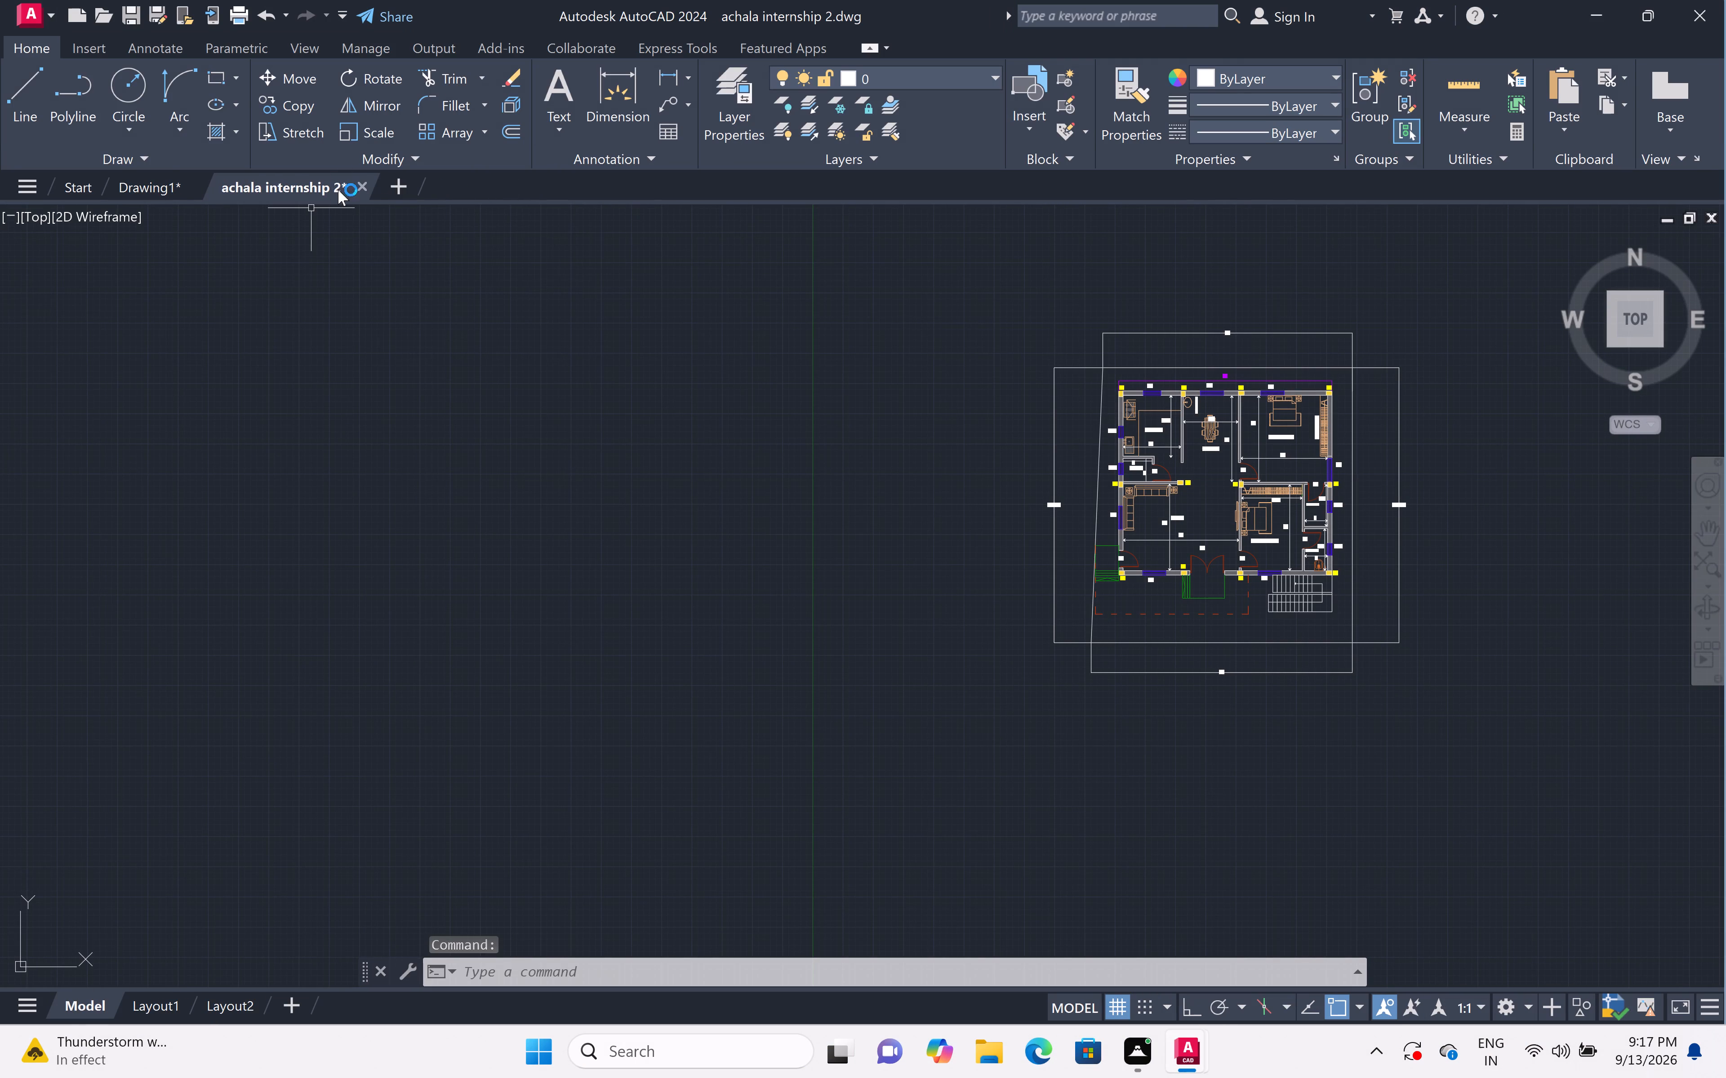
{"action": "left_click", "coordinate": [356, 181]}
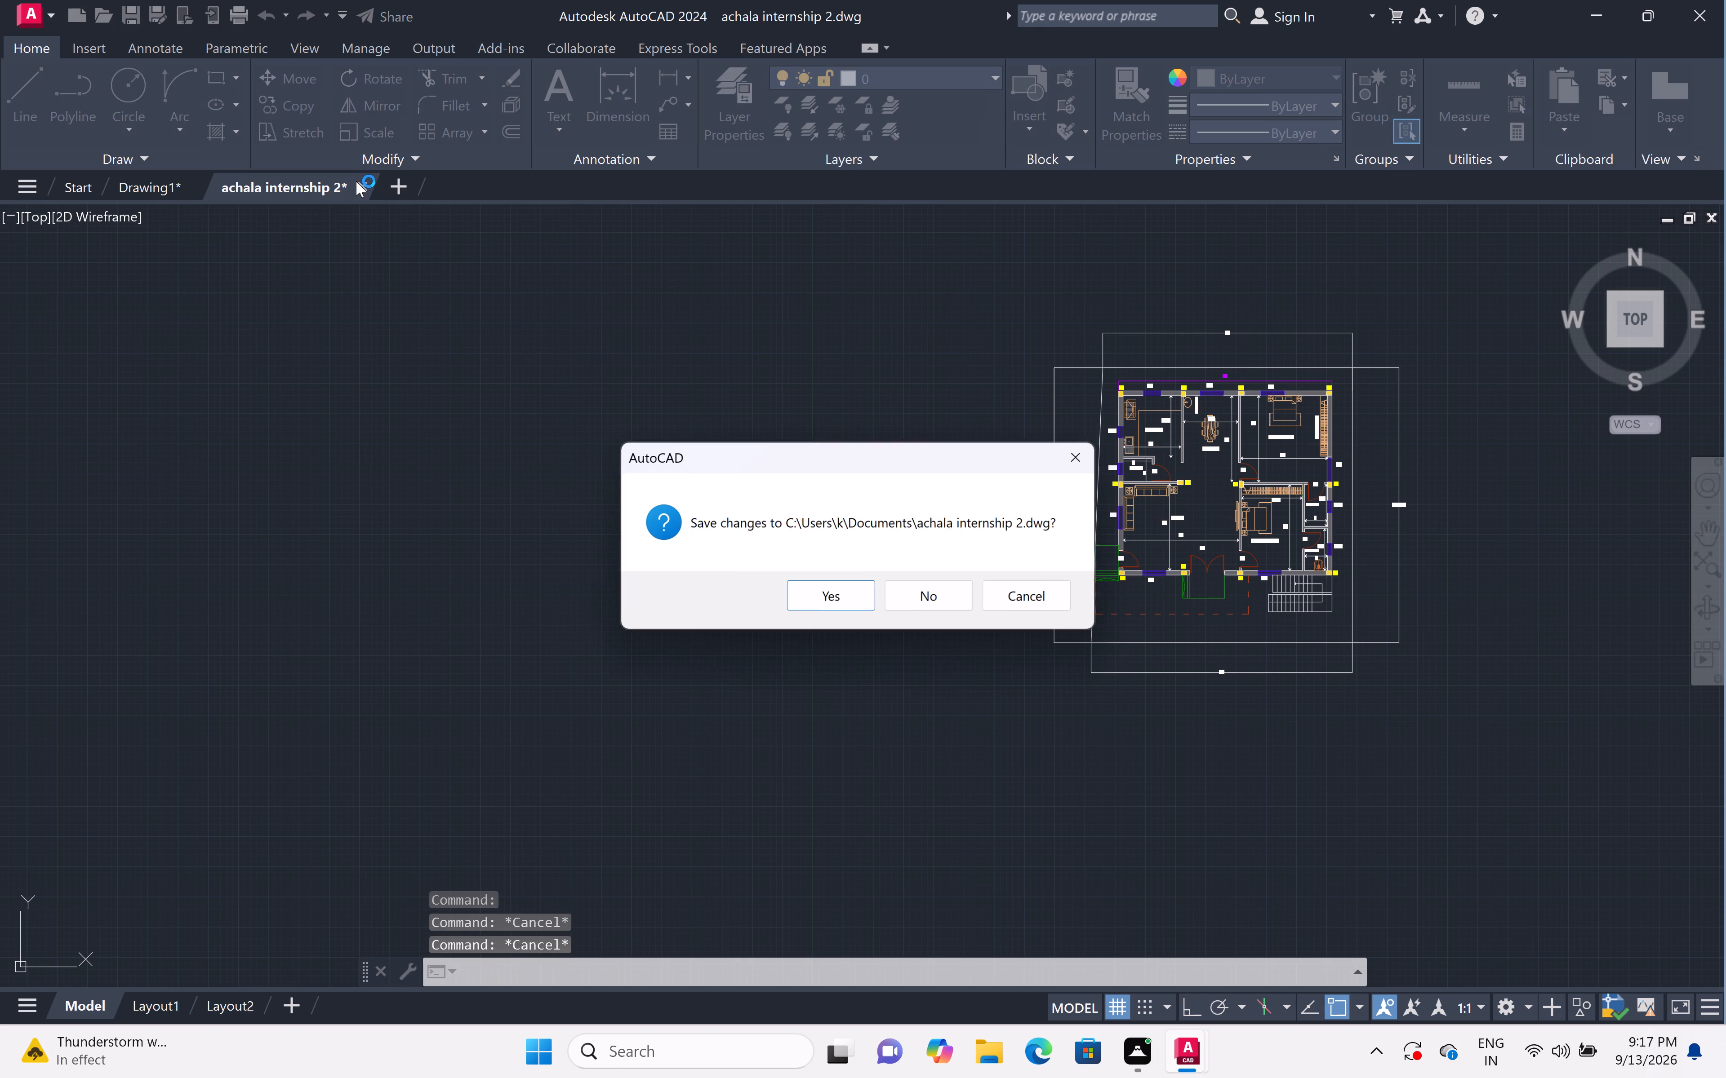
{"action": "double_click", "coordinate": [807, 594]}
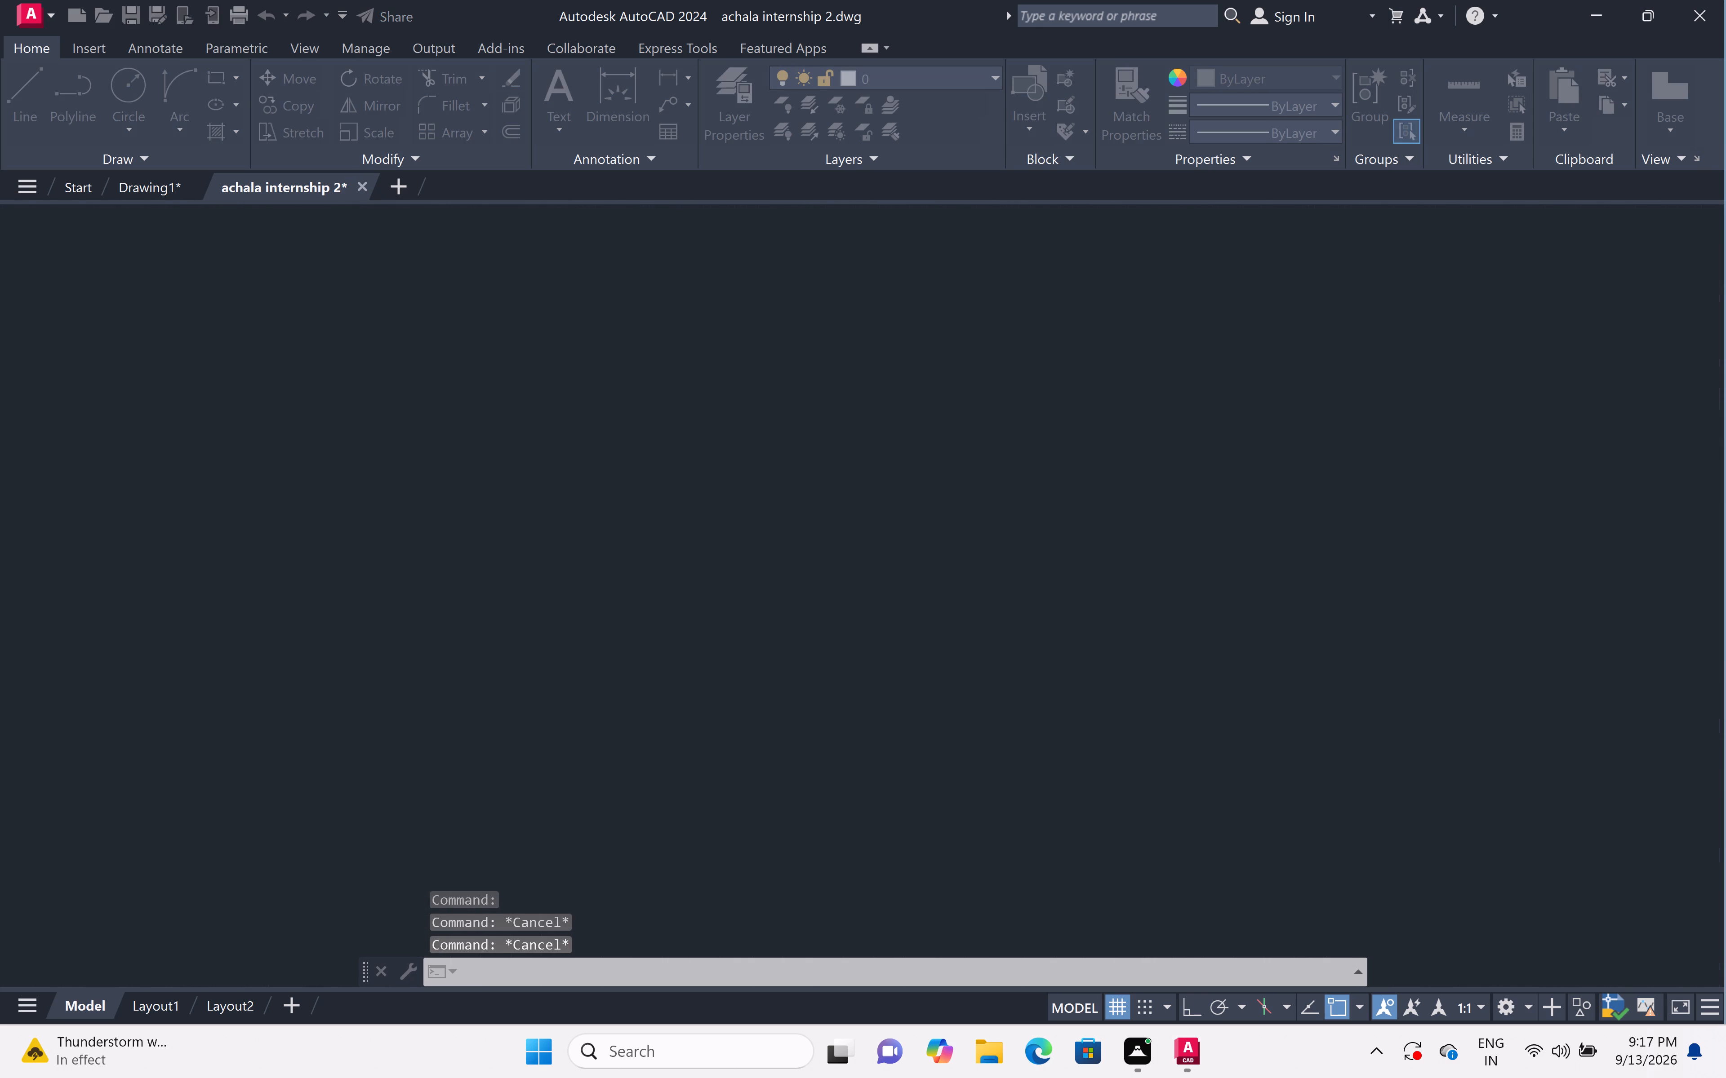
Move all the pasted furniture and fixtures east of the floor plan to layer 0.
{"action": "scroll", "coordinate": [956, 694], "scroll_direction": "up", "scroll_amount": 2}
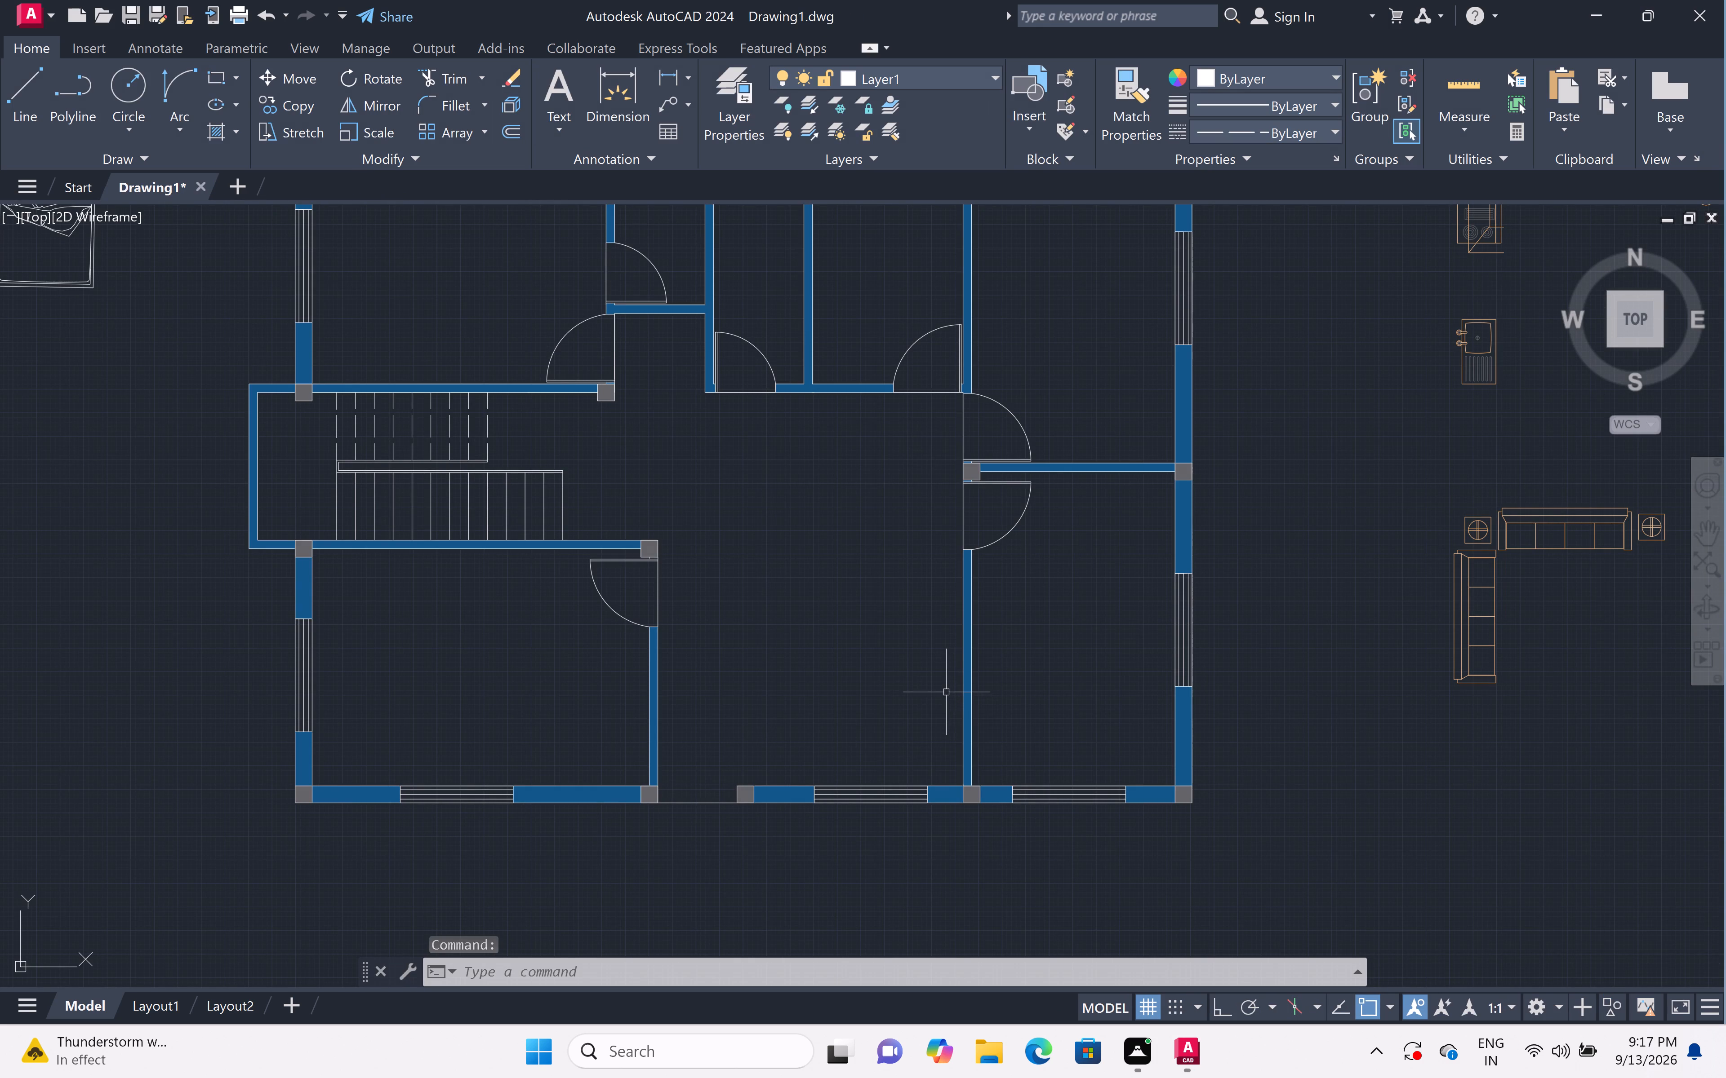
{"action": "scroll", "coordinate": [947, 694], "scroll_direction": "down", "scroll_amount": 2}
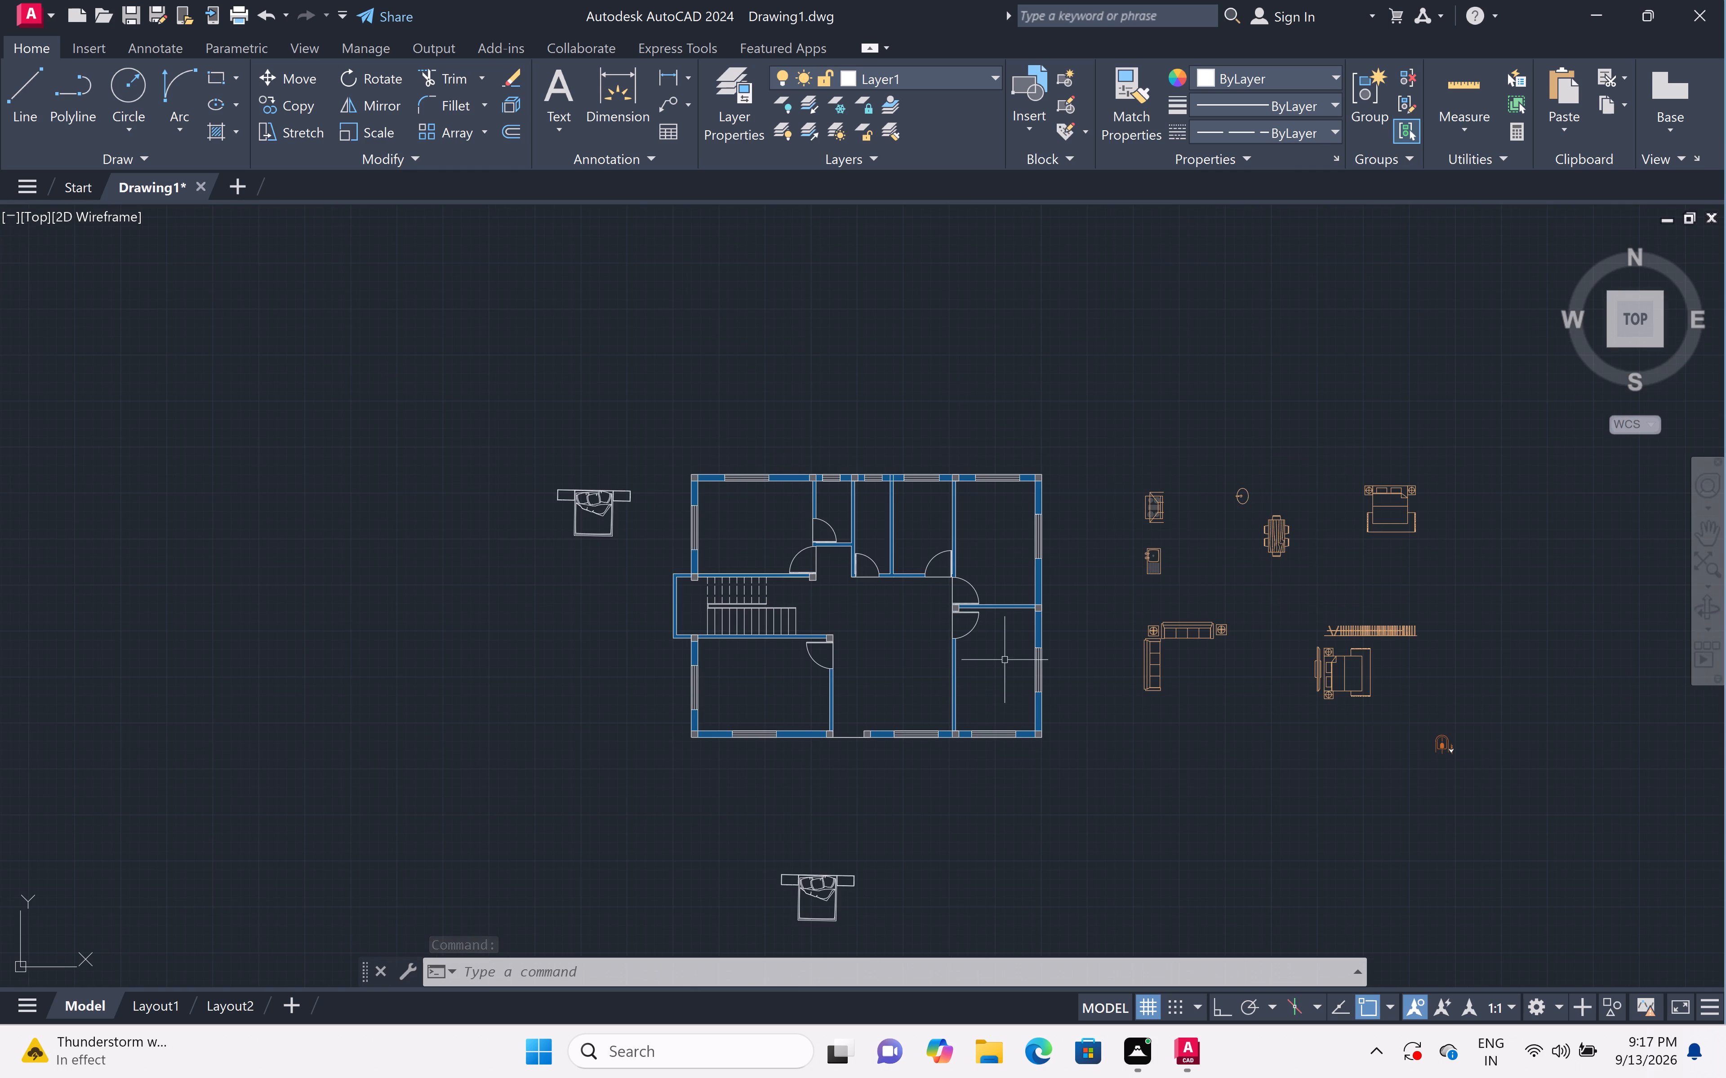
{"action": "left_click", "coordinate": [1507, 473]}
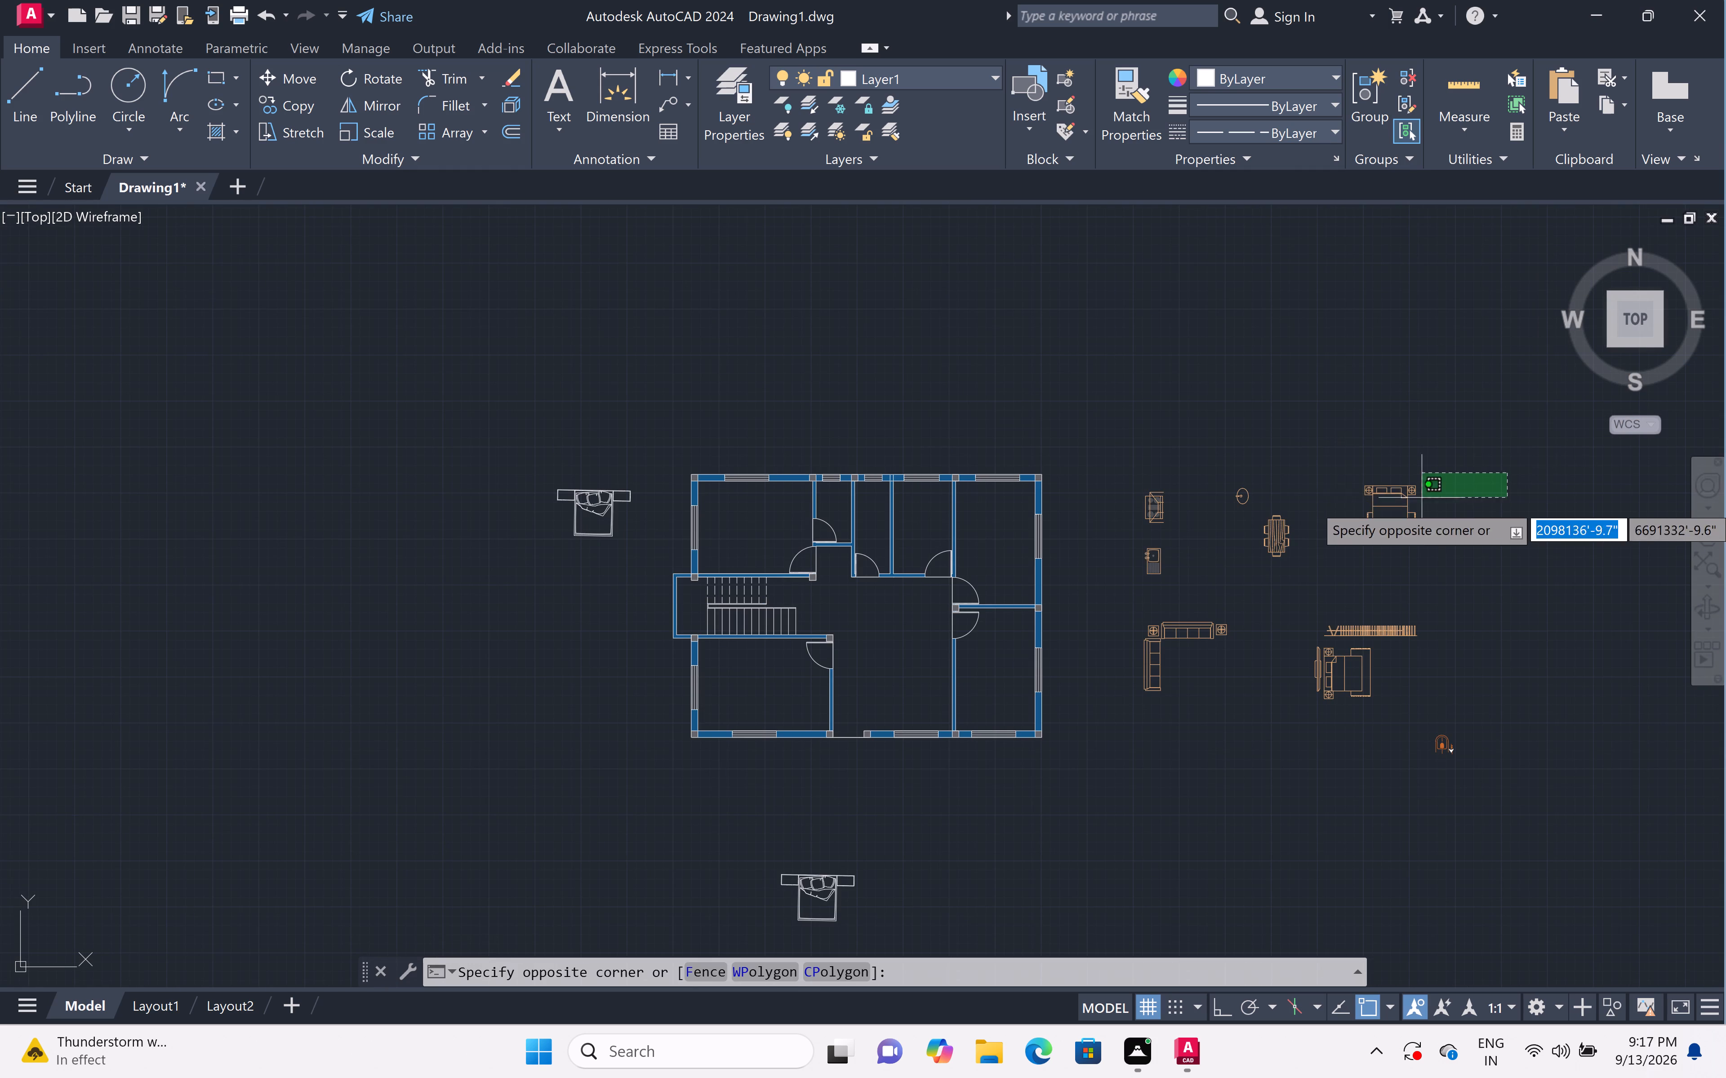
{"action": "left_click", "coordinate": [1084, 789]}
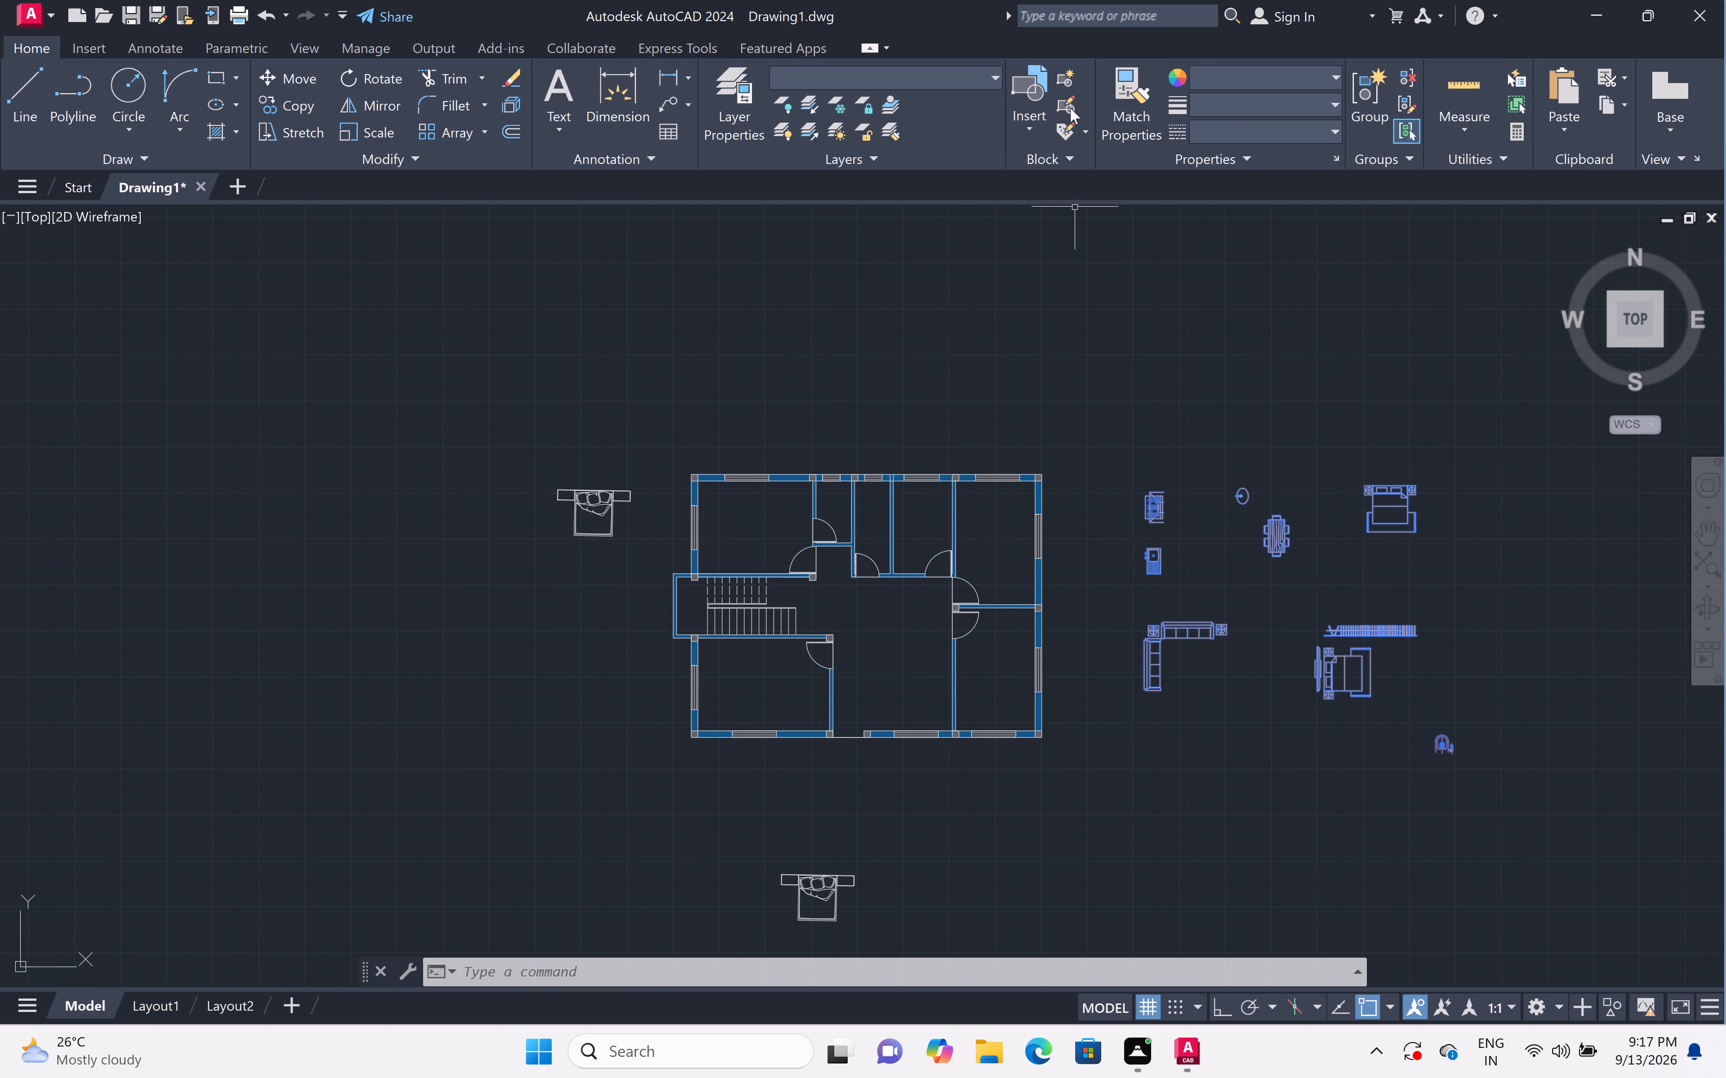
{"action": "left_click", "coordinate": [991, 75]}
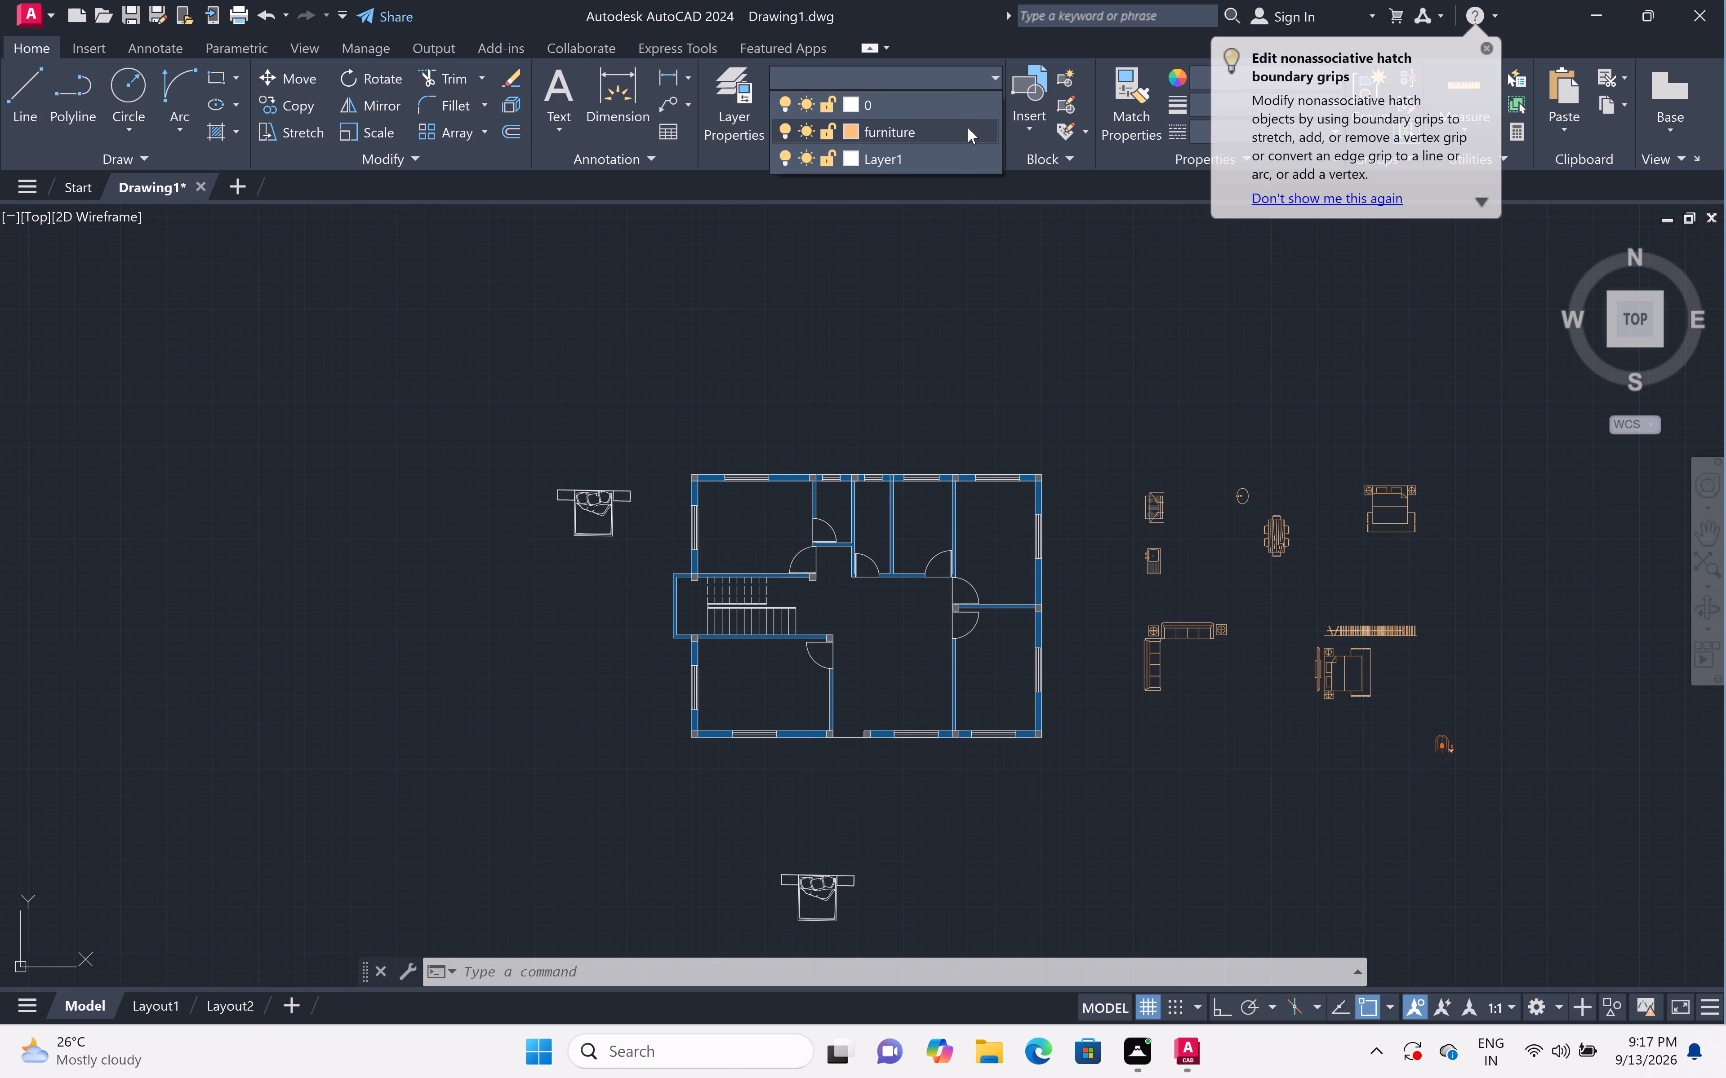
{"action": "left_click", "coordinate": [958, 100]}
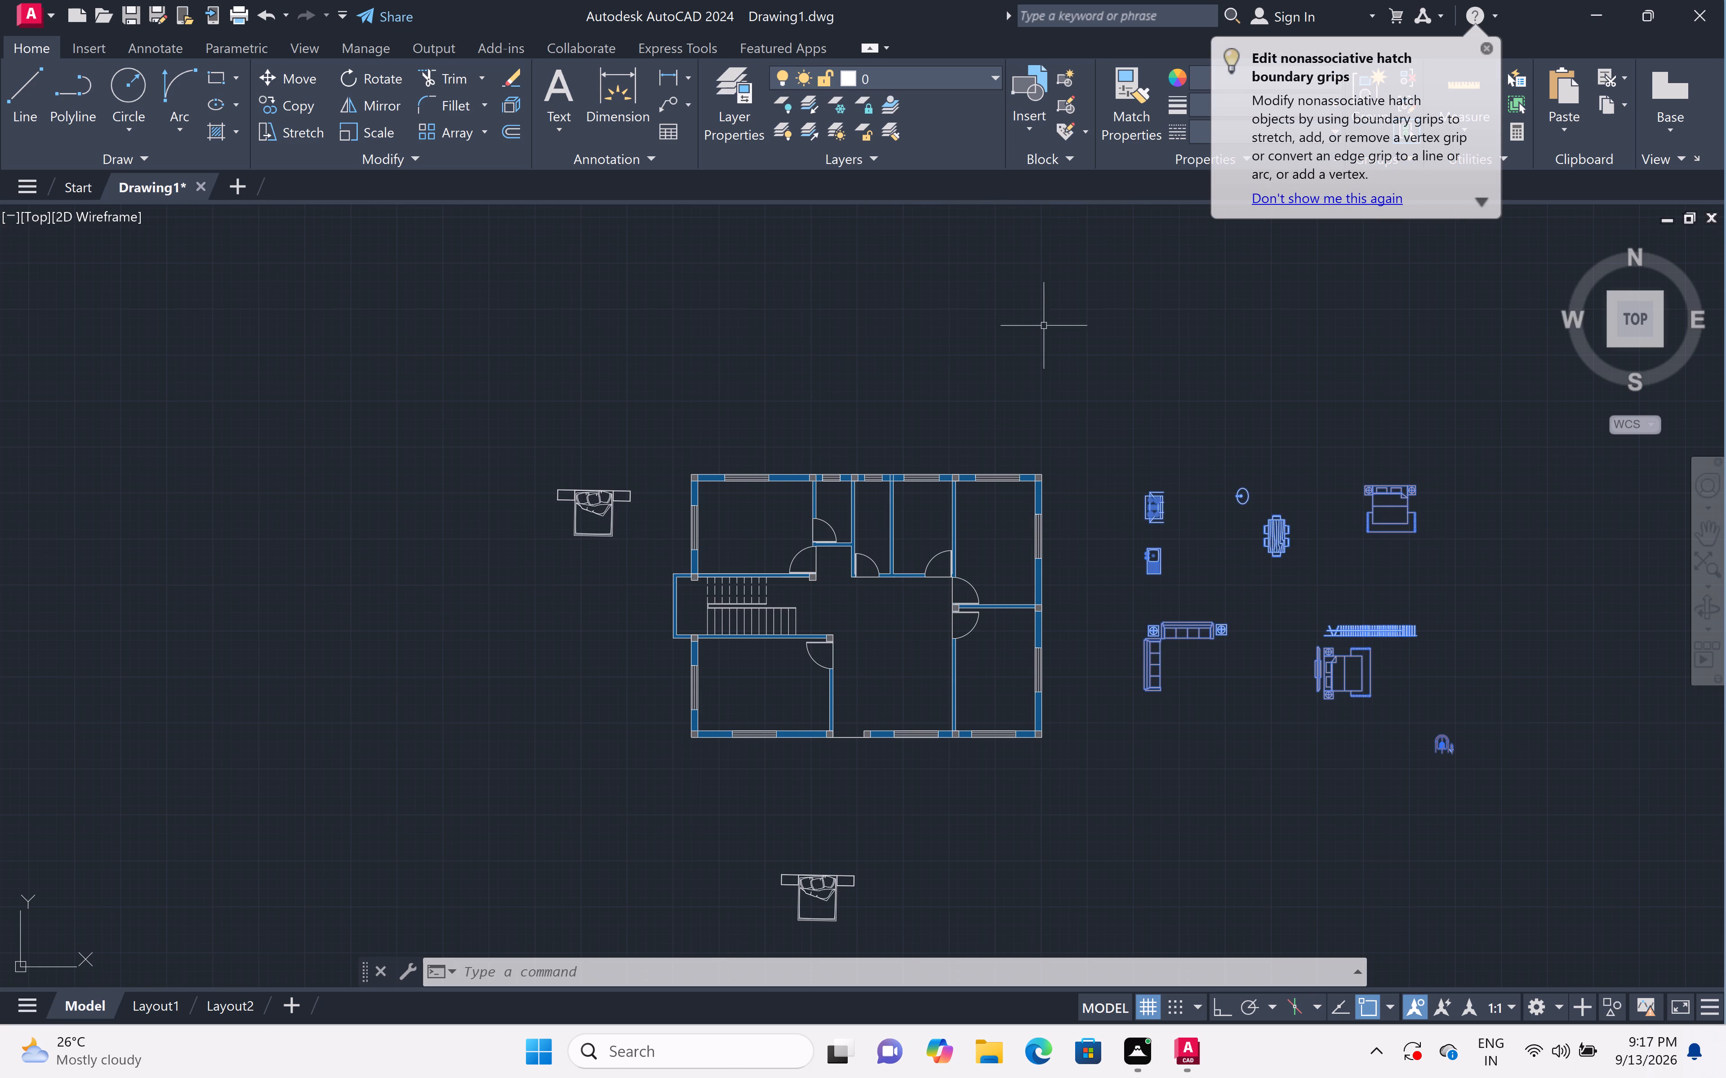
{"action": "key", "text": "Escape"}
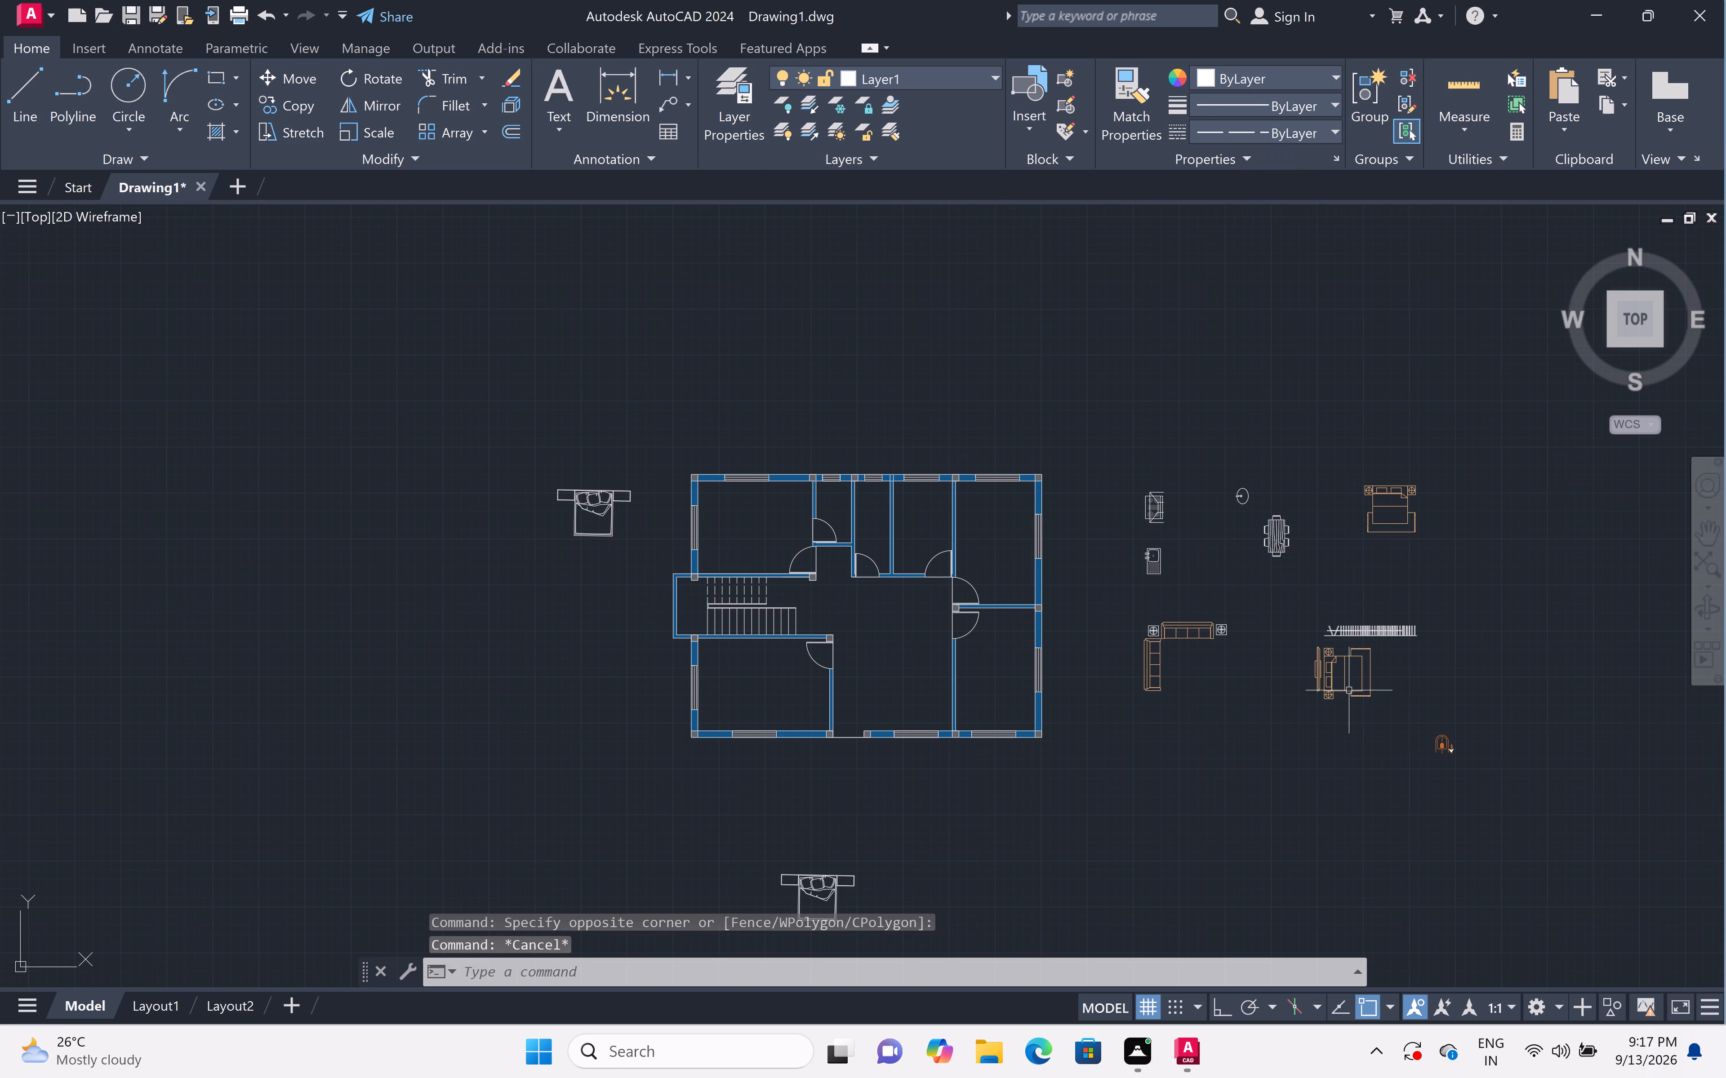
Explode the L-shaped sofa set together with its two side tables.
{"action": "scroll", "coordinate": [1193, 694], "scroll_direction": "up", "scroll_amount": 3}
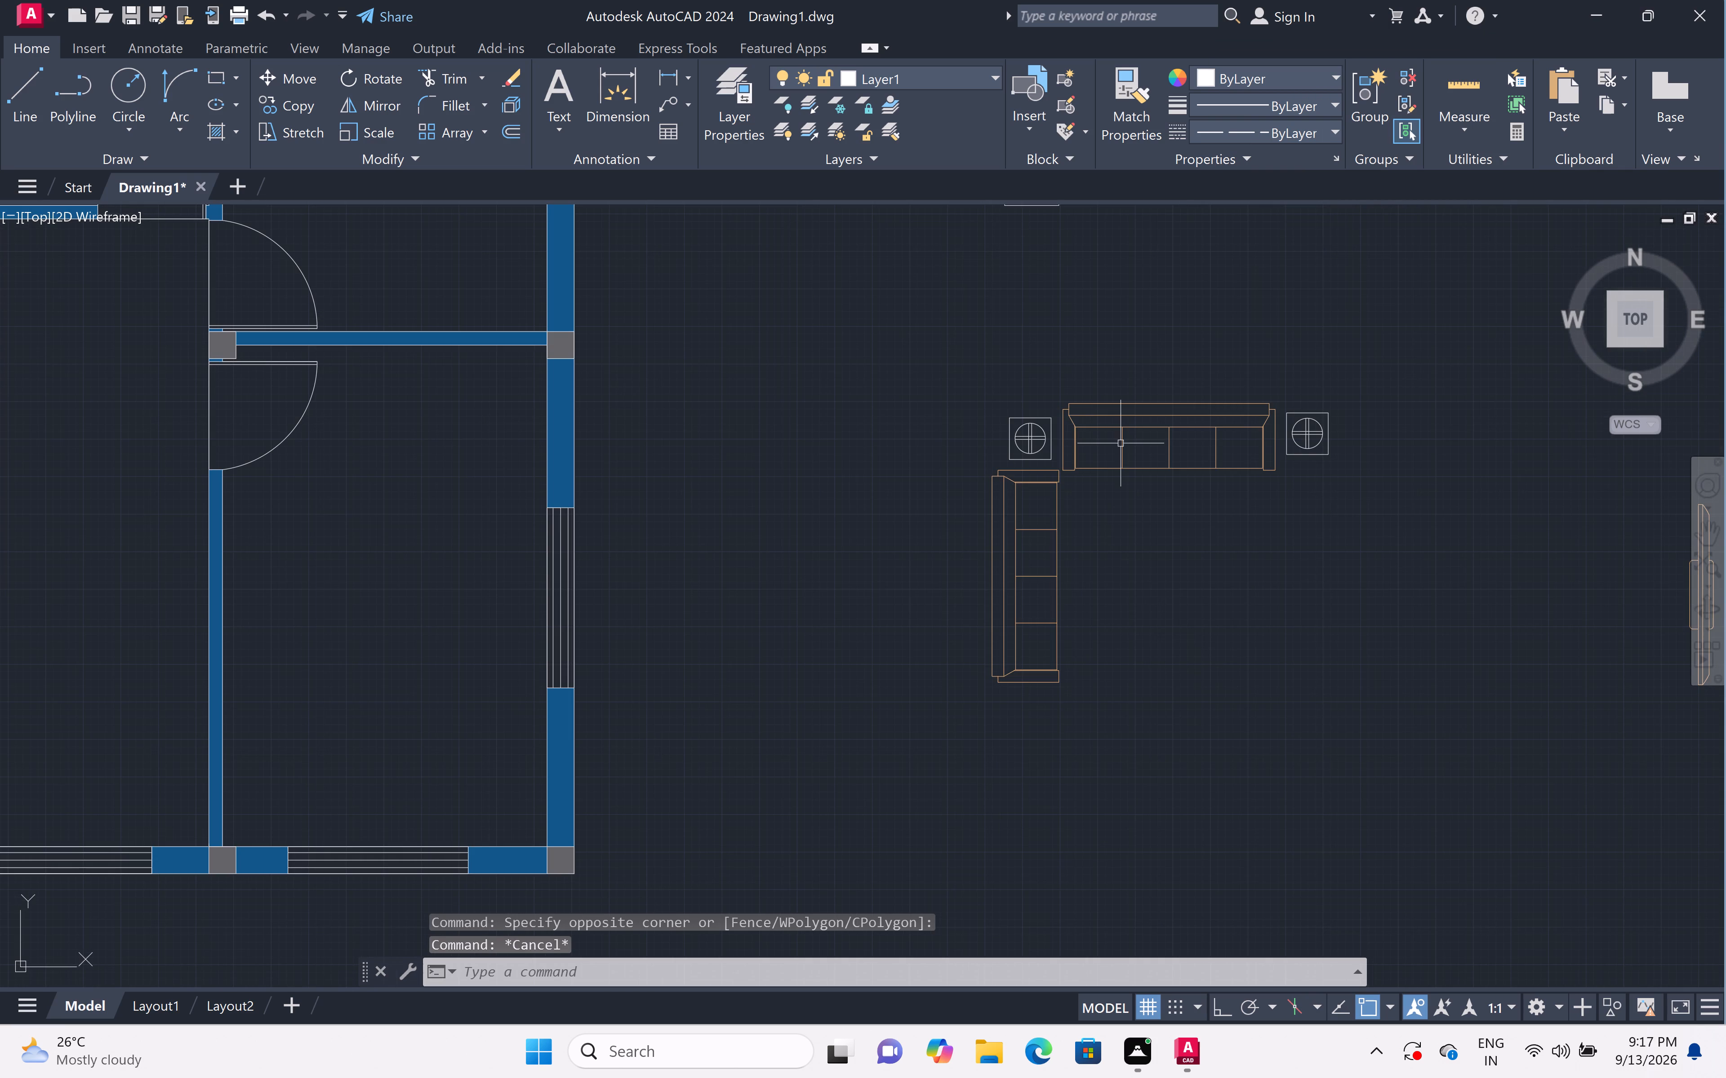
{"action": "double_click", "coordinate": [1333, 393]}
{"action": "left_click", "coordinate": [909, 695]}
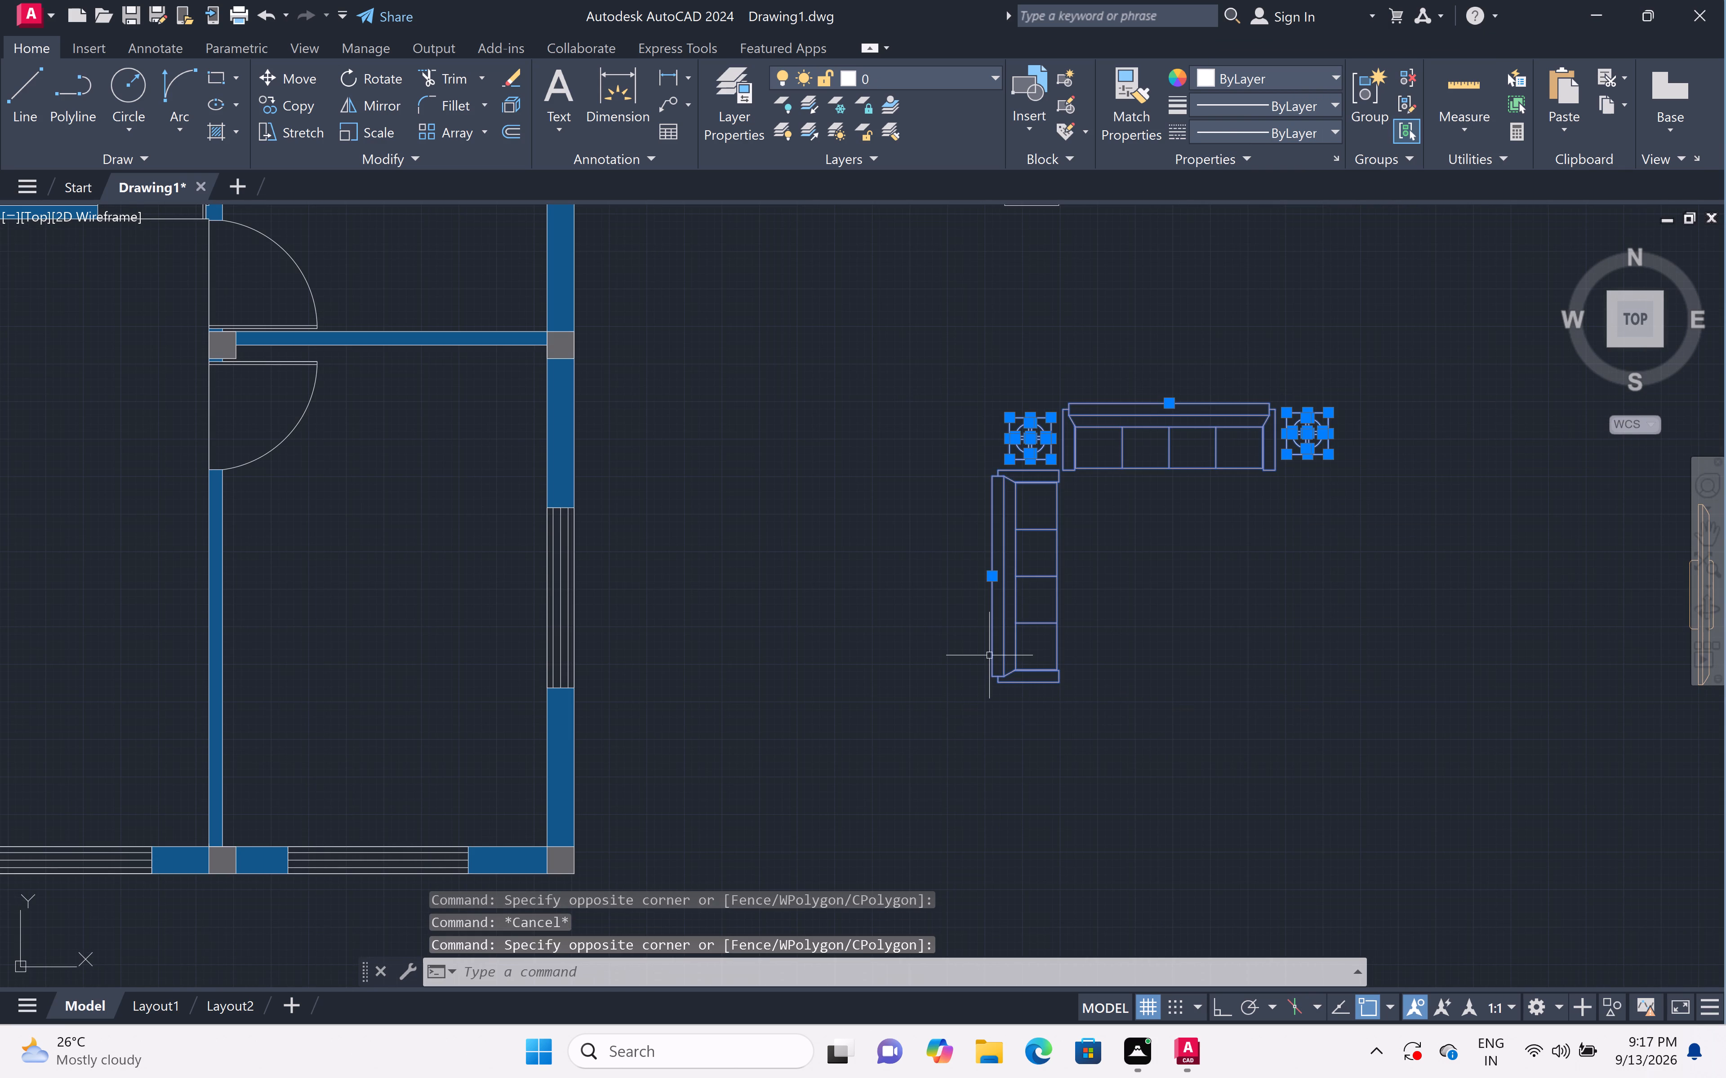
{"action": "type", "text": "ex"}
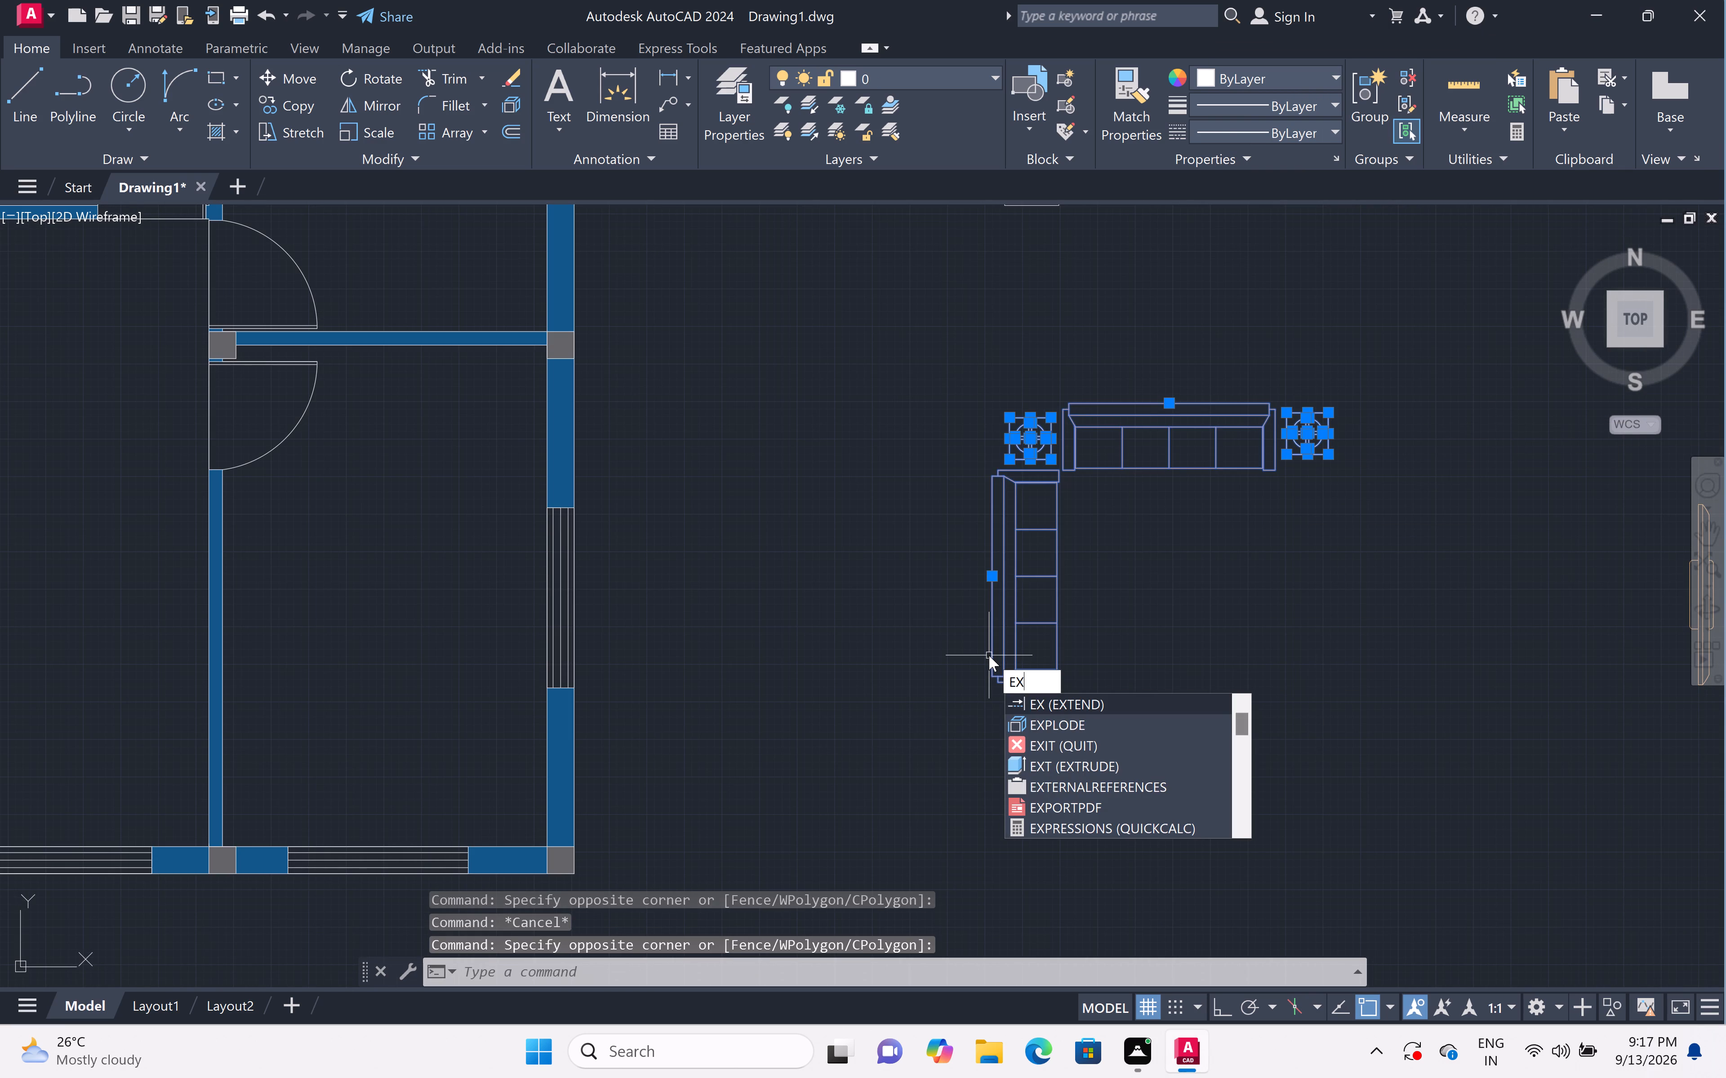
{"action": "key", "text": "p"}
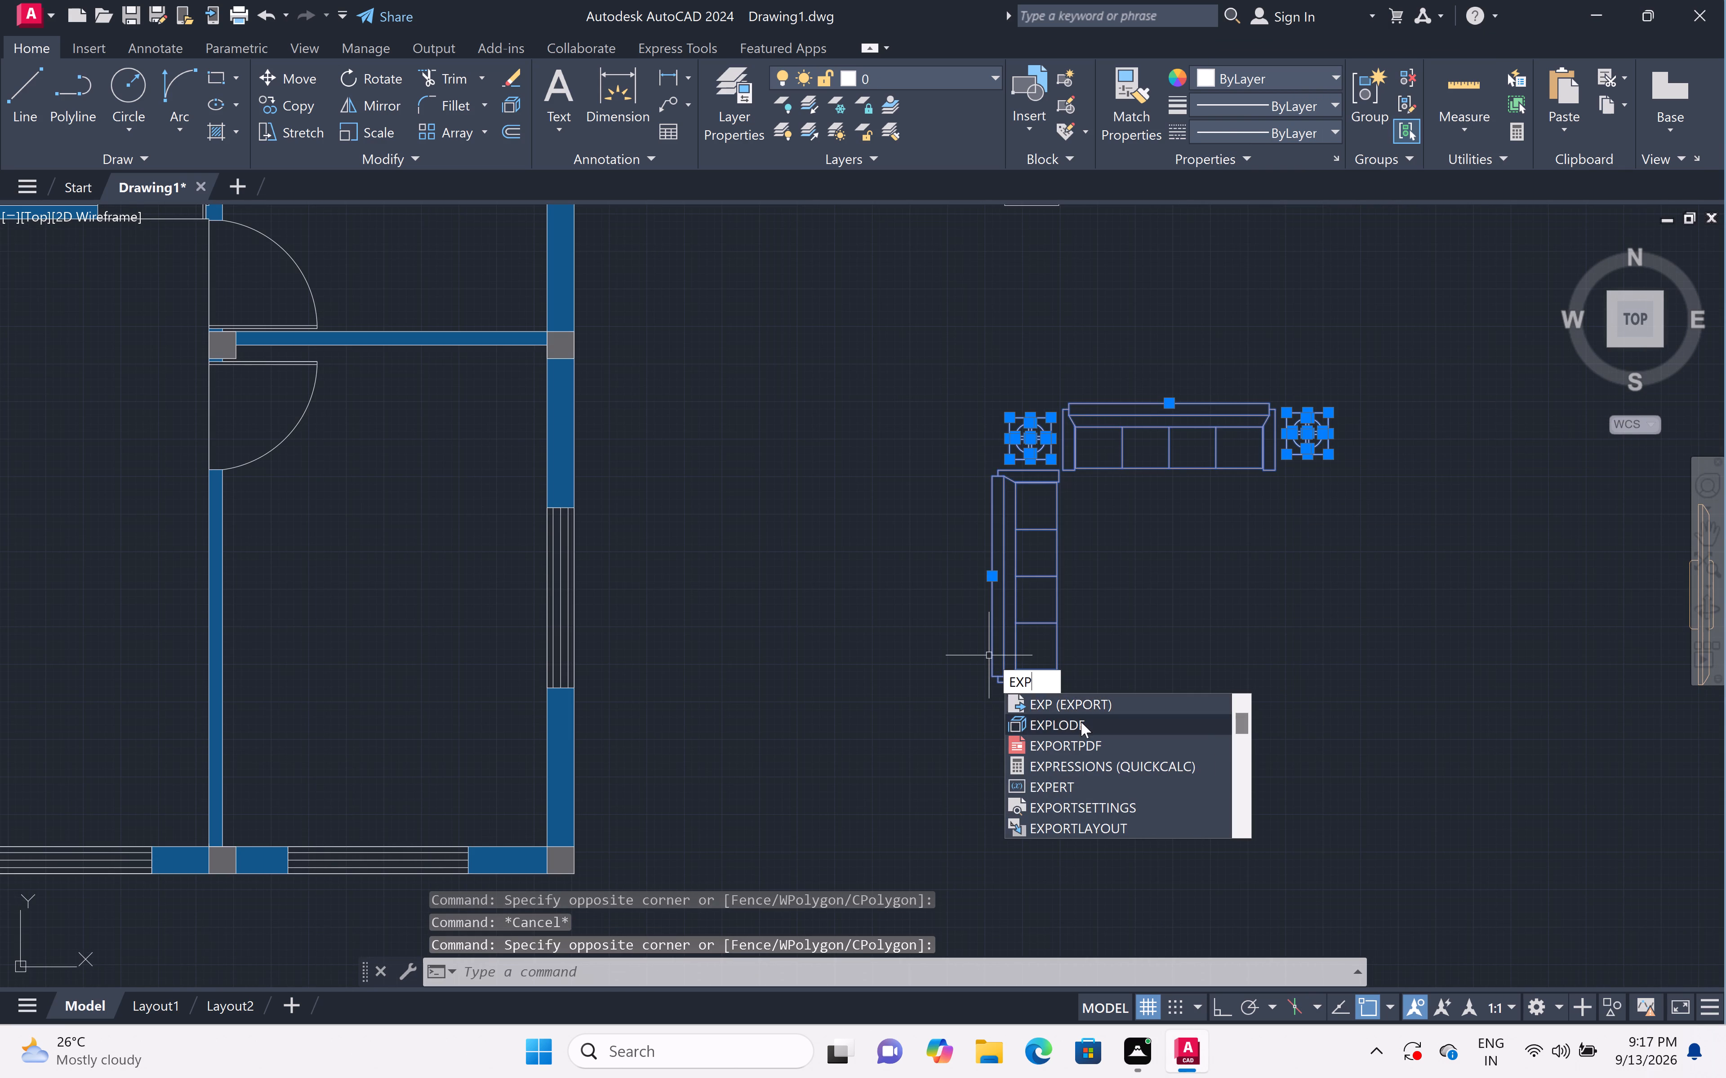
{"action": "left_click", "coordinate": [1081, 722]}
Assign all the exploded sofa pieces and both side tables to layer 0.
{"action": "double_click", "coordinate": [1337, 367]}
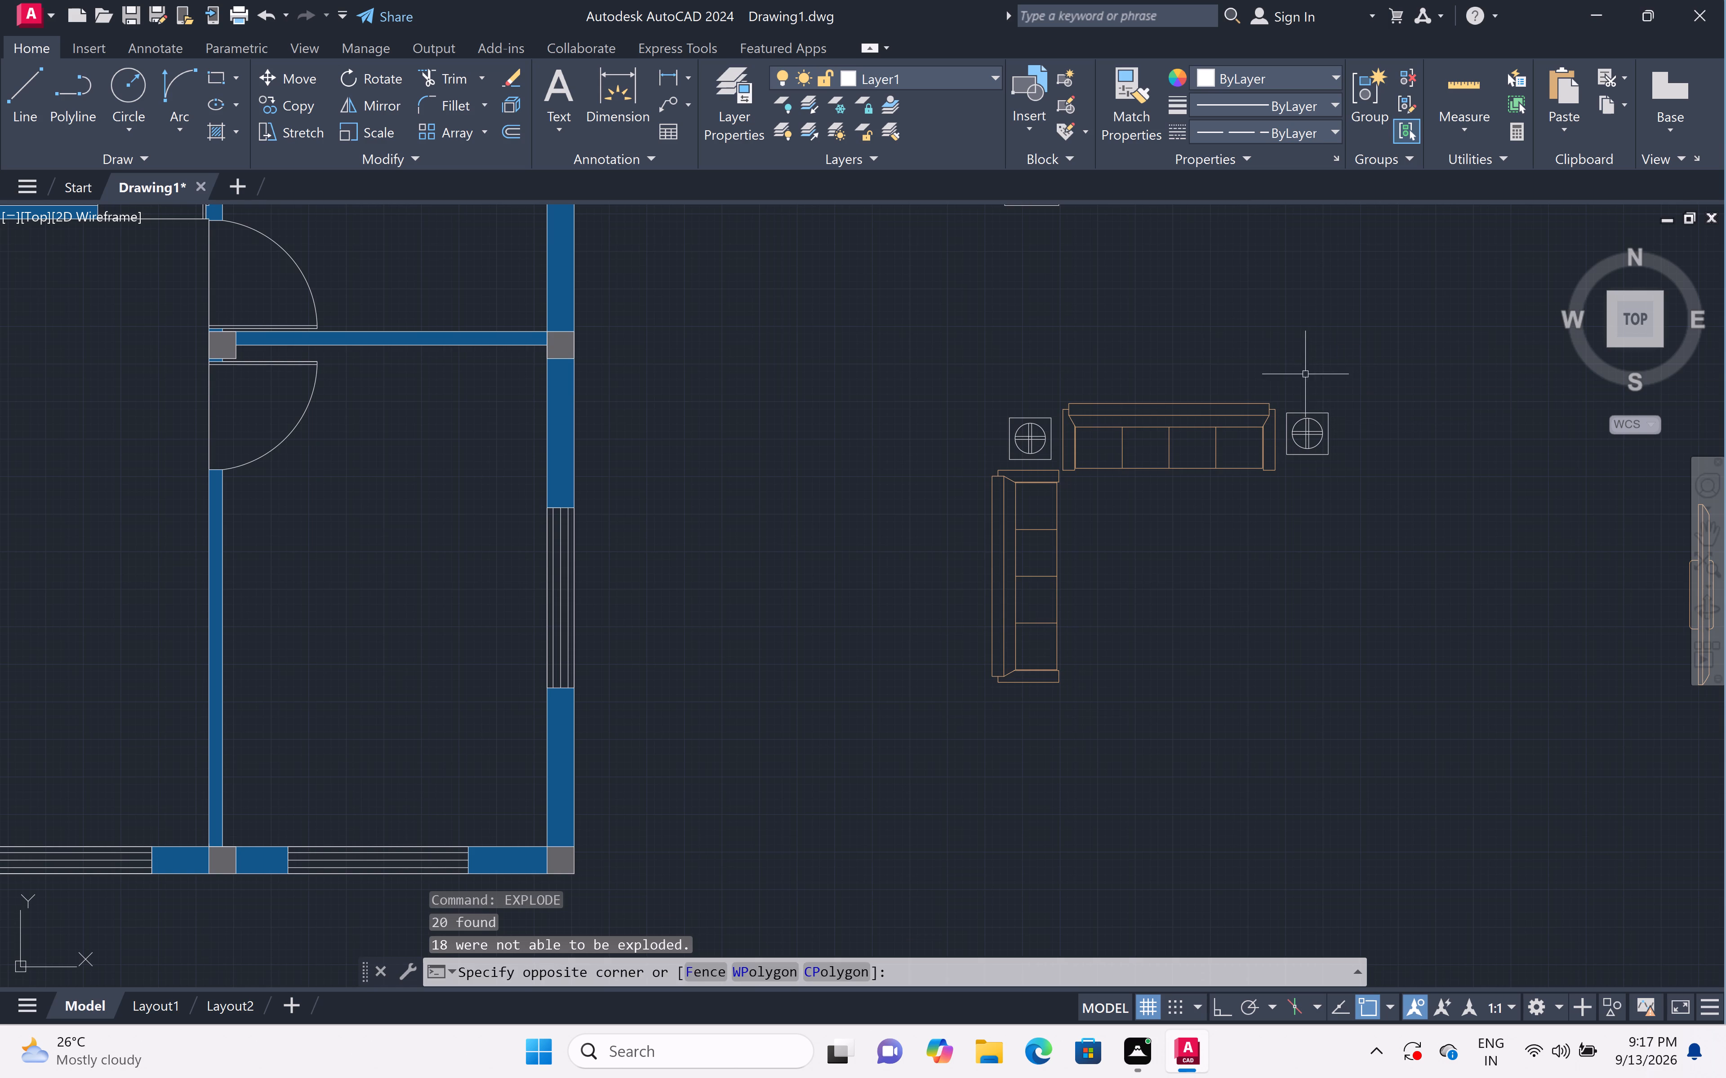
{"action": "left_click", "coordinate": [1399, 346]}
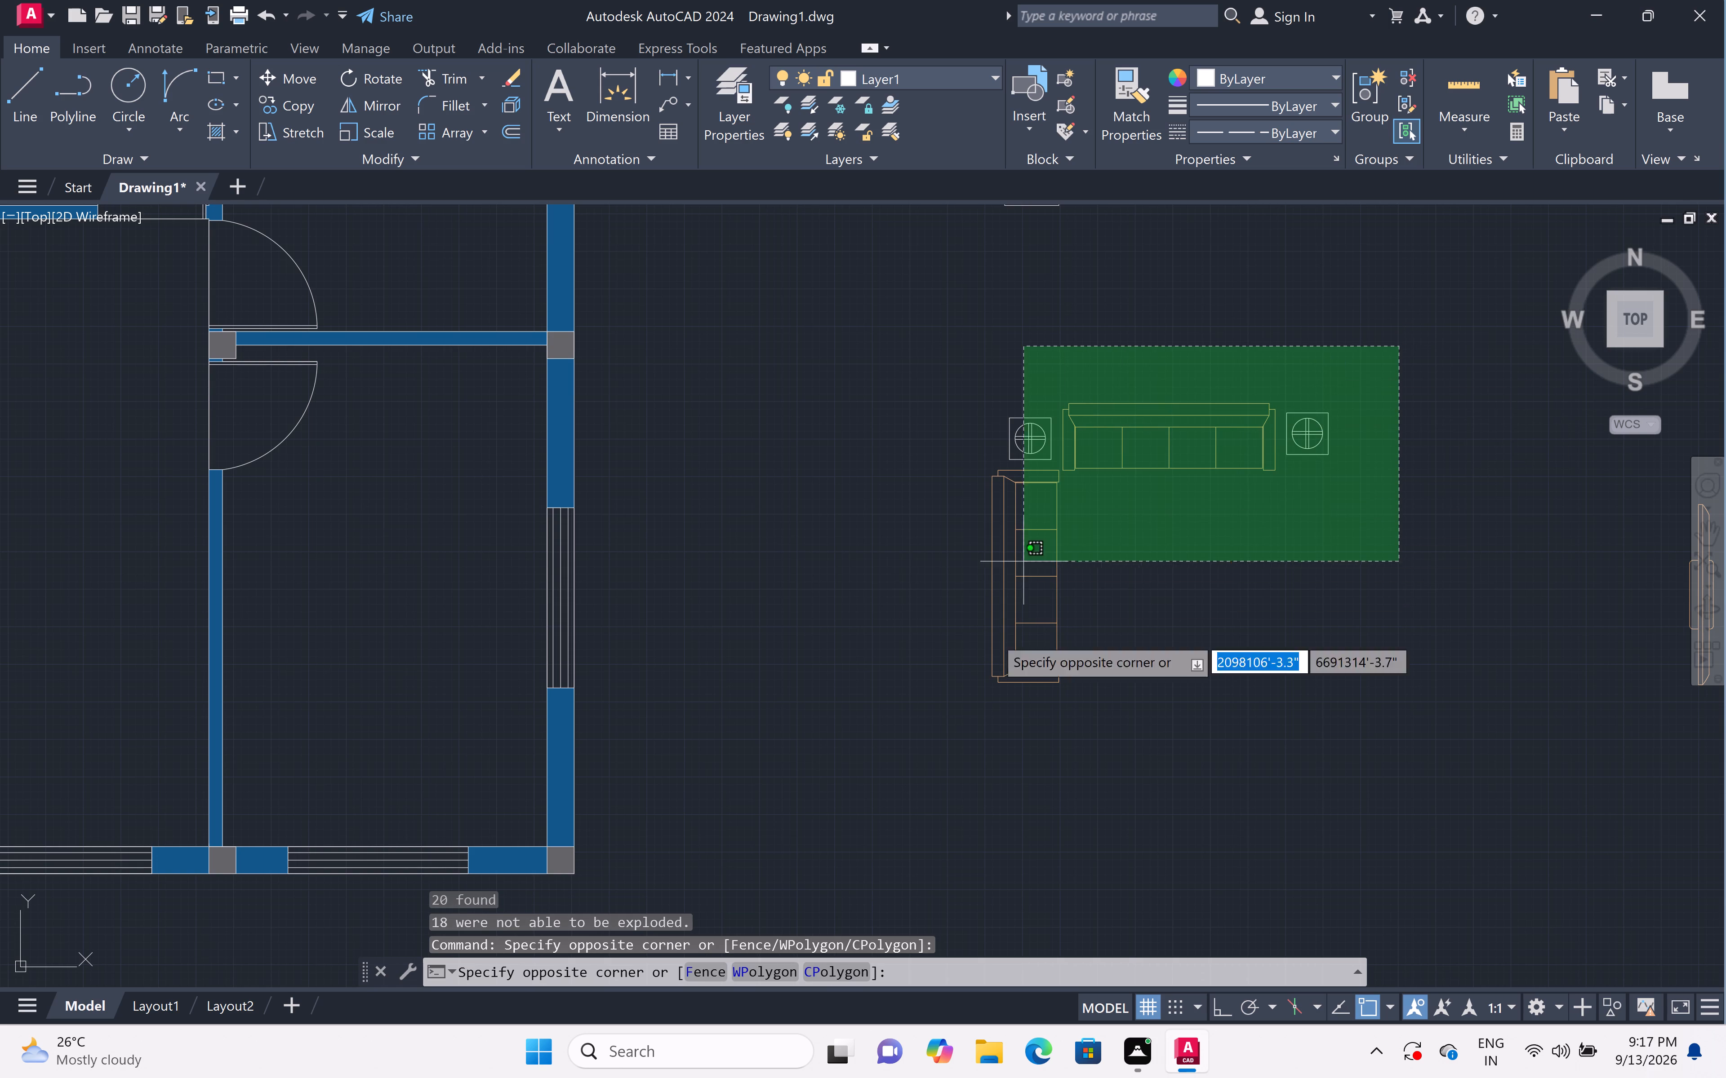
{"action": "left_click", "coordinate": [933, 730]}
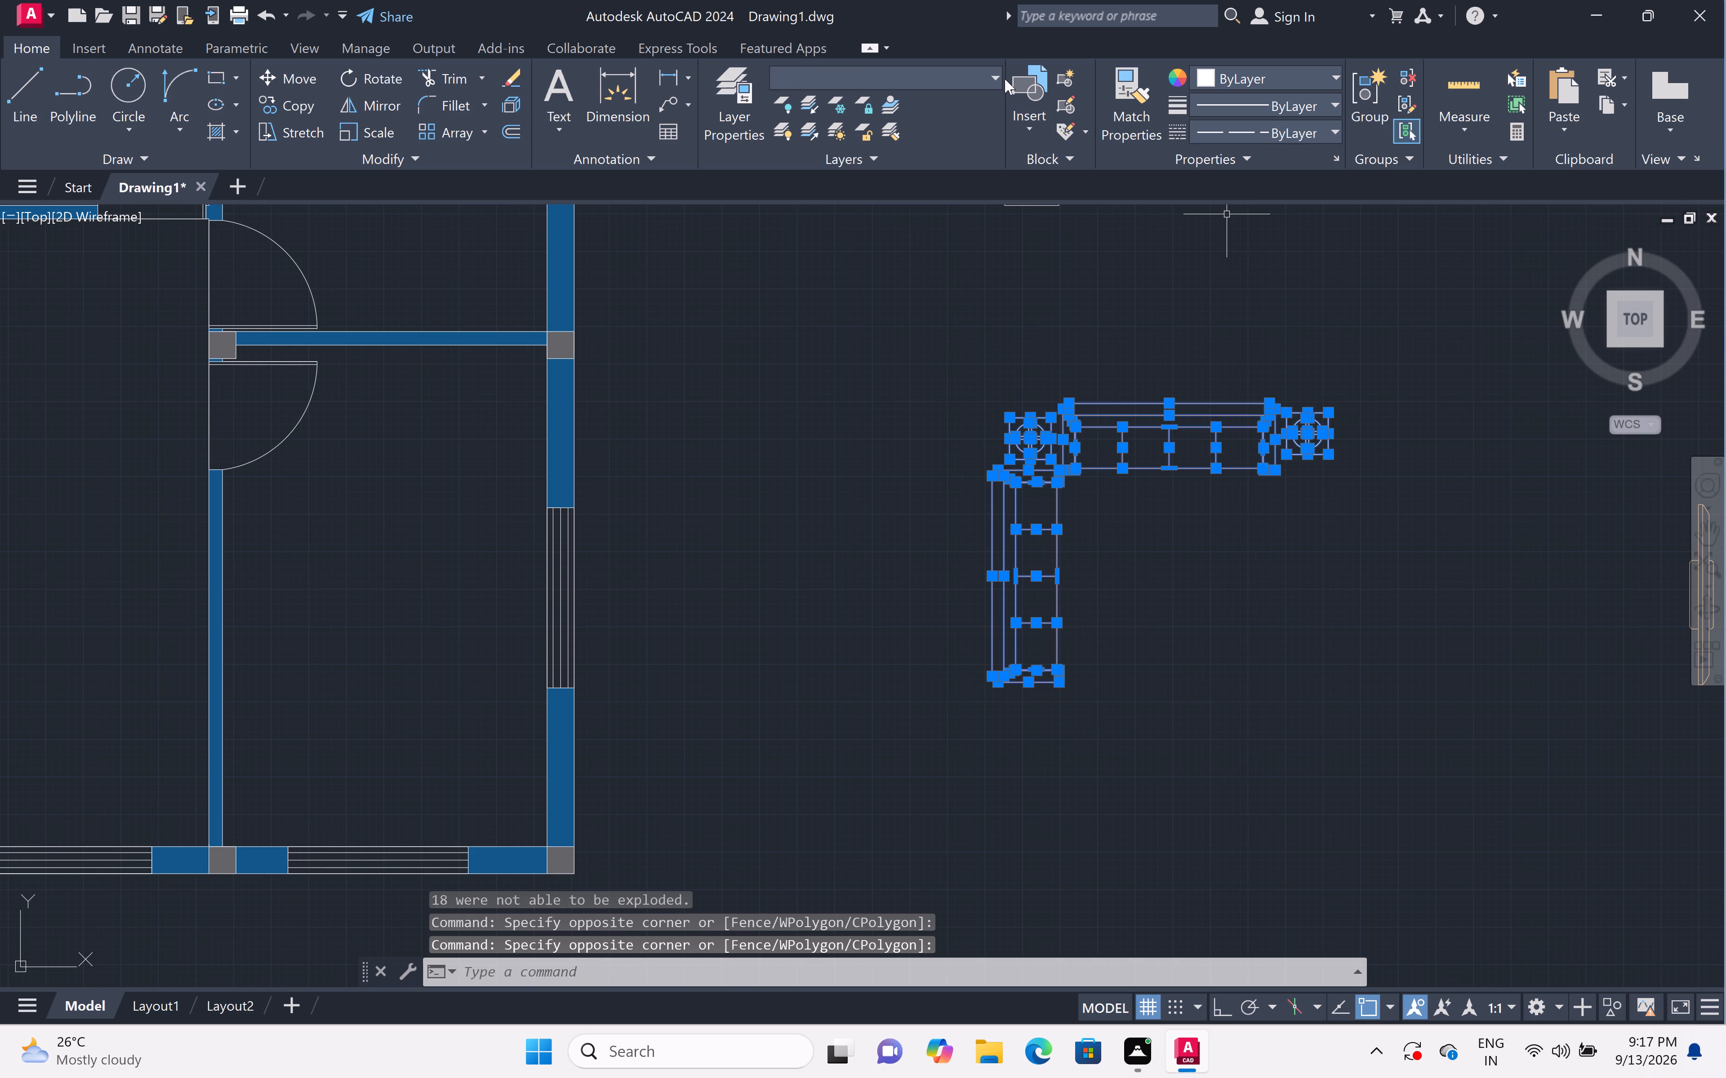
{"action": "left_click", "coordinate": [990, 70]}
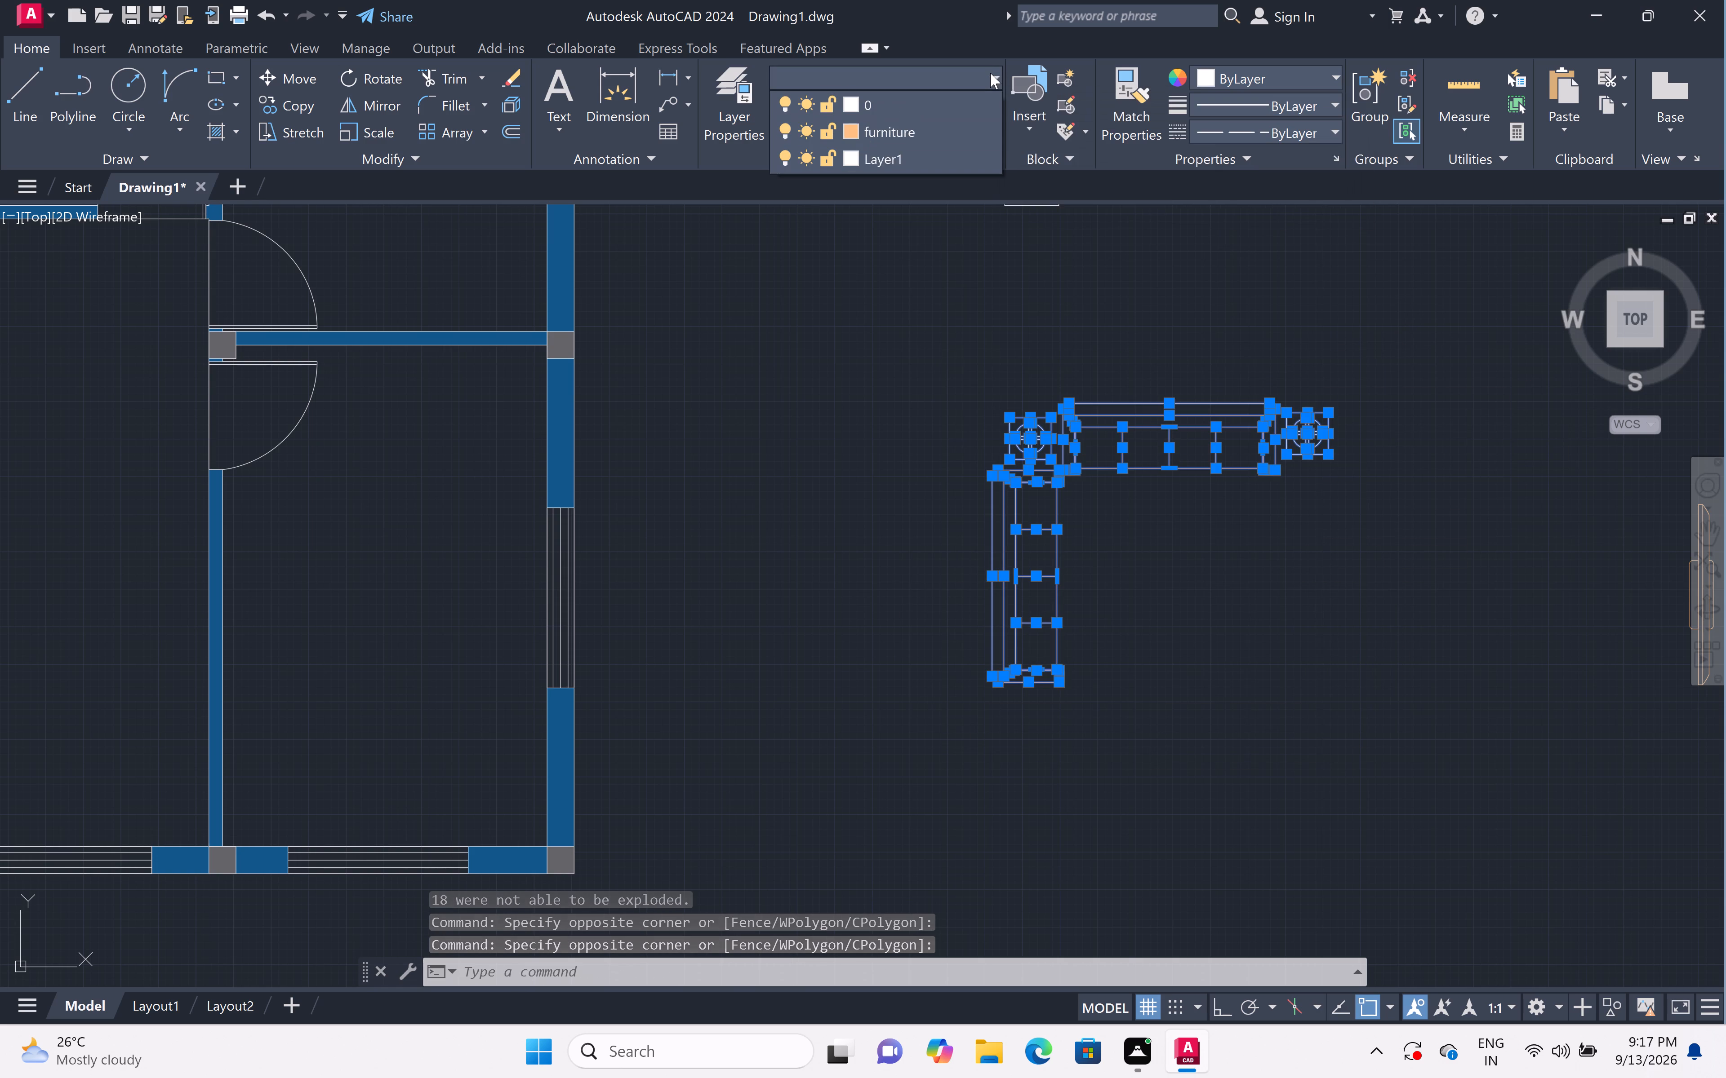
{"action": "left_click", "coordinate": [945, 106]}
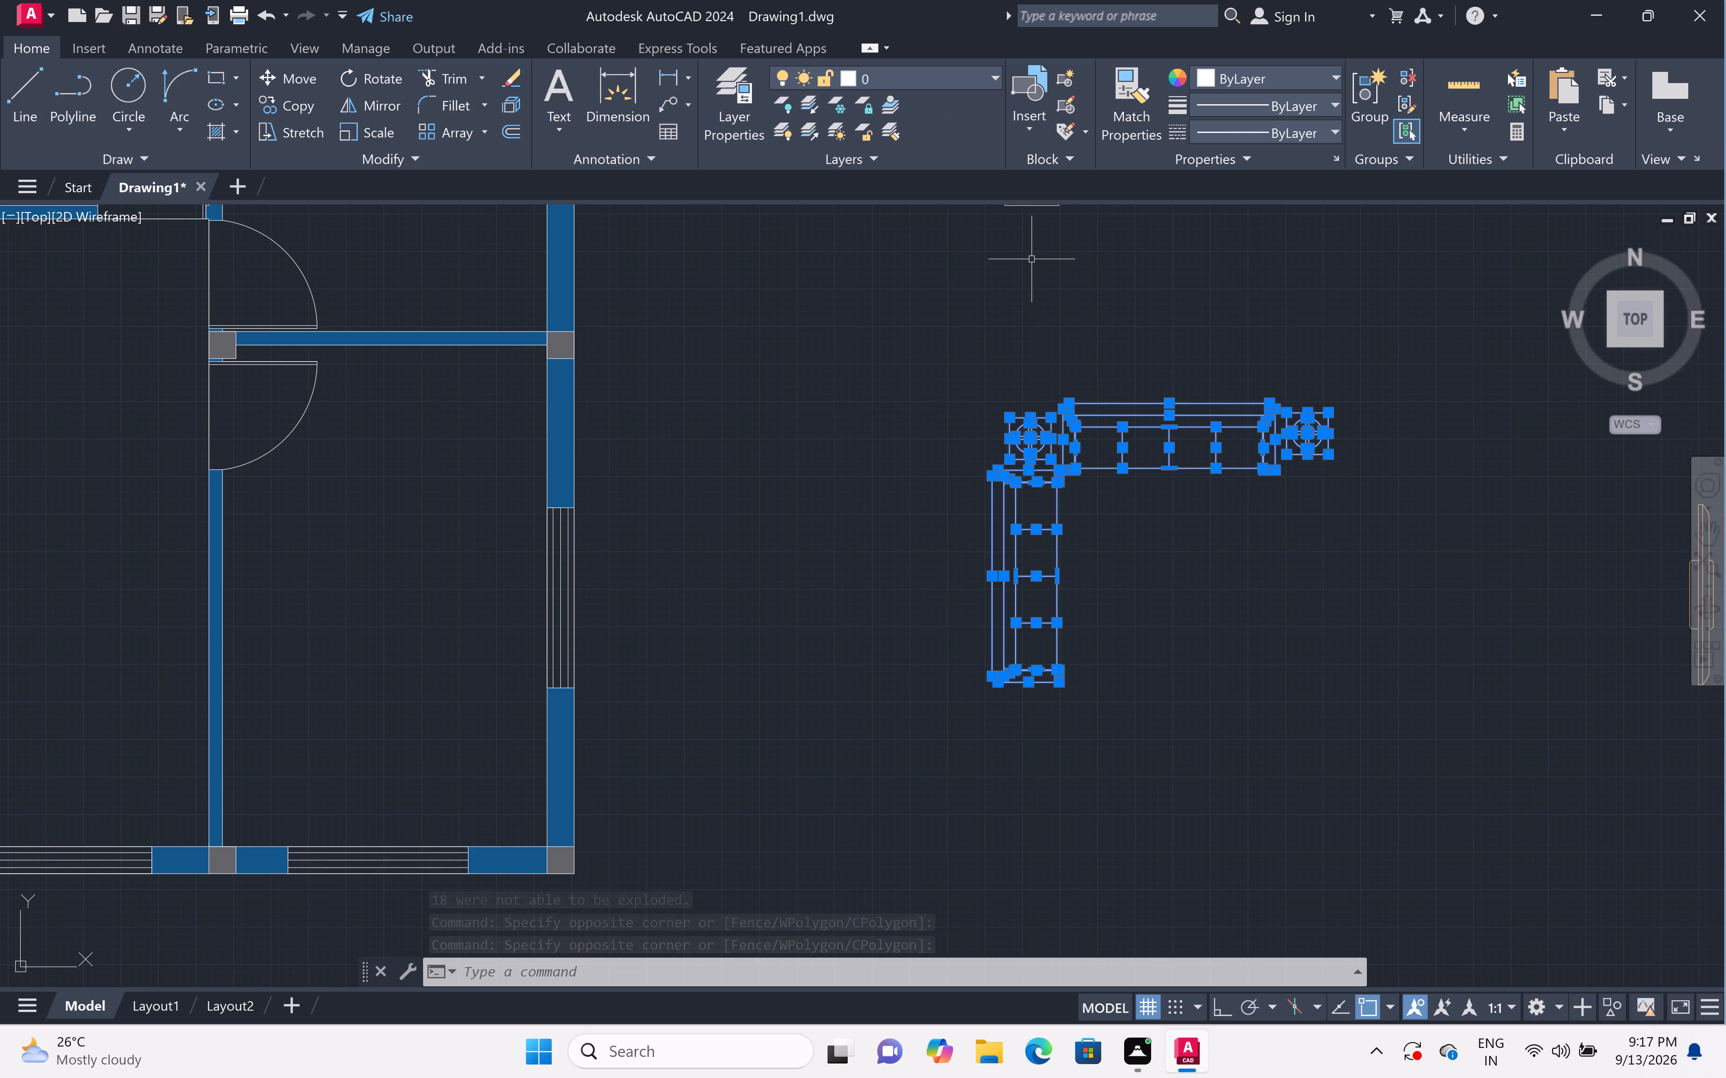
{"action": "scroll", "coordinate": [1050, 303], "scroll_direction": "down", "scroll_amount": 1}
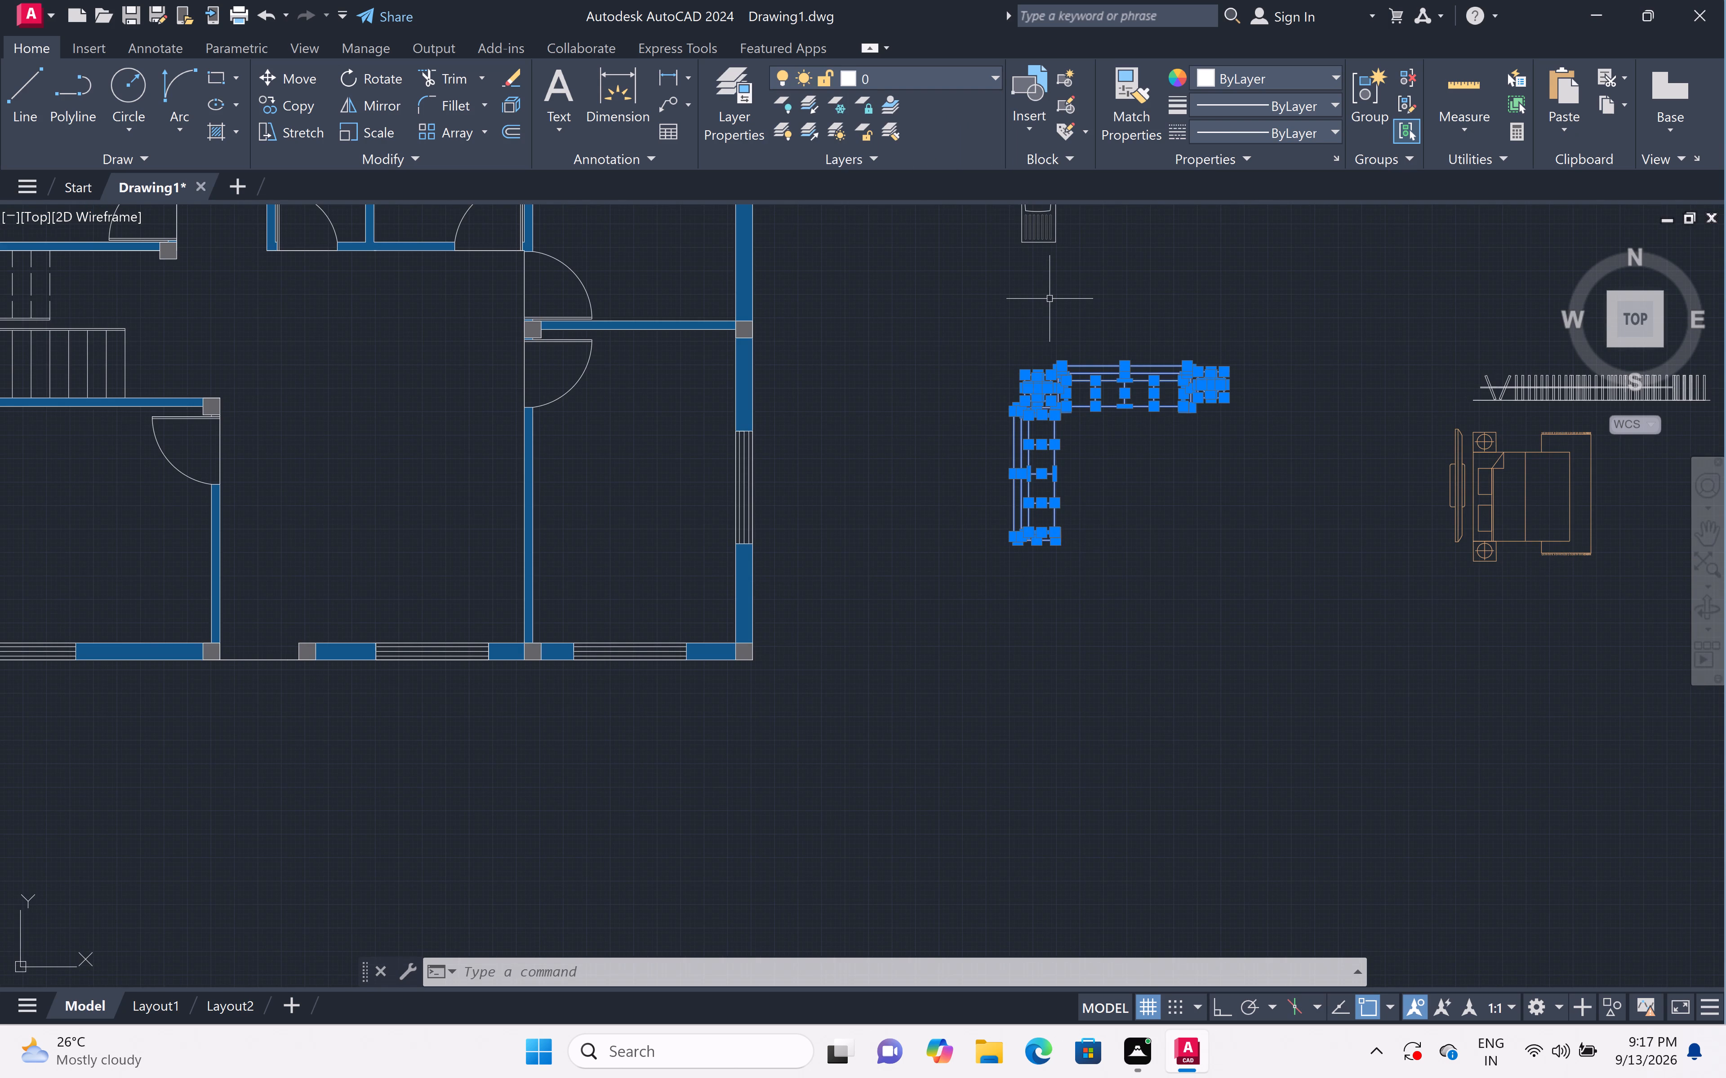
{"action": "key", "text": "Escape"}
Explode the double bed set south of the hatched strip, including its bedside tables and the narrow unit behind the headboard.
{"action": "scroll", "coordinate": [1050, 299], "scroll_direction": "down", "scroll_amount": 4}
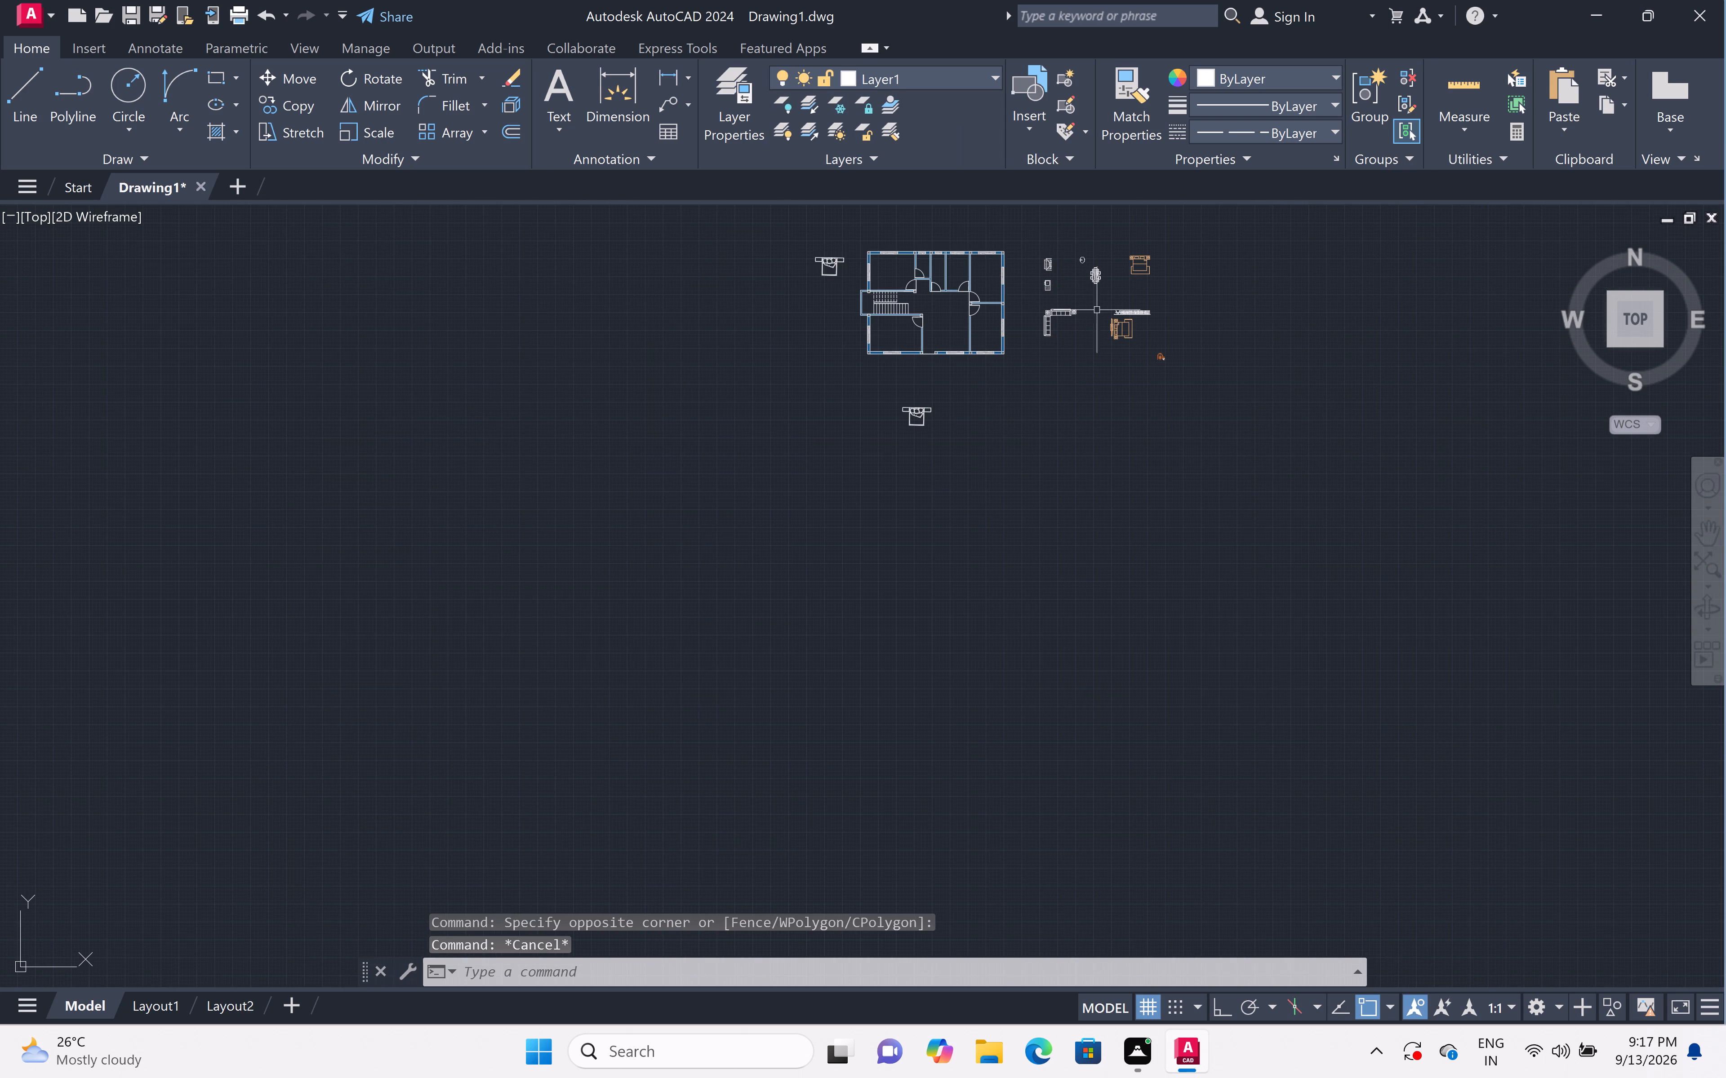
{"action": "scroll", "coordinate": [1129, 324], "scroll_direction": "up", "scroll_amount": 5}
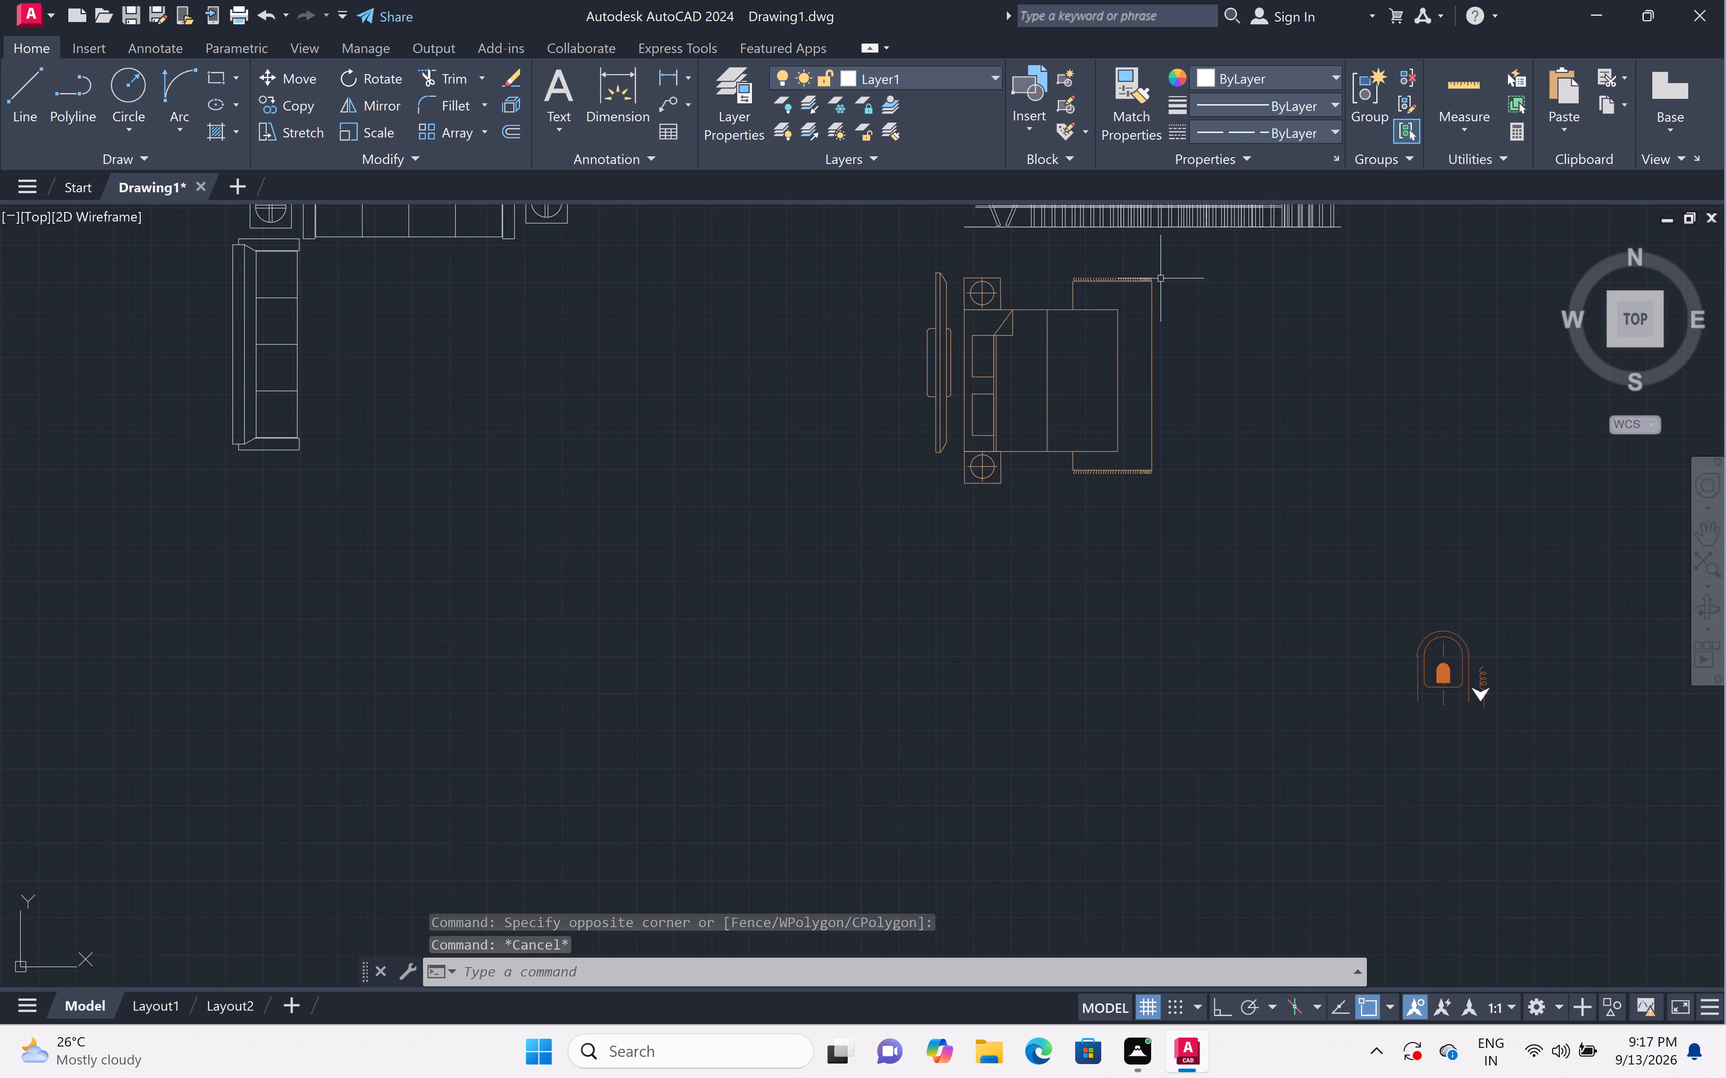
{"action": "left_click", "coordinate": [1175, 265]}
{"action": "left_click", "coordinate": [805, 557]}
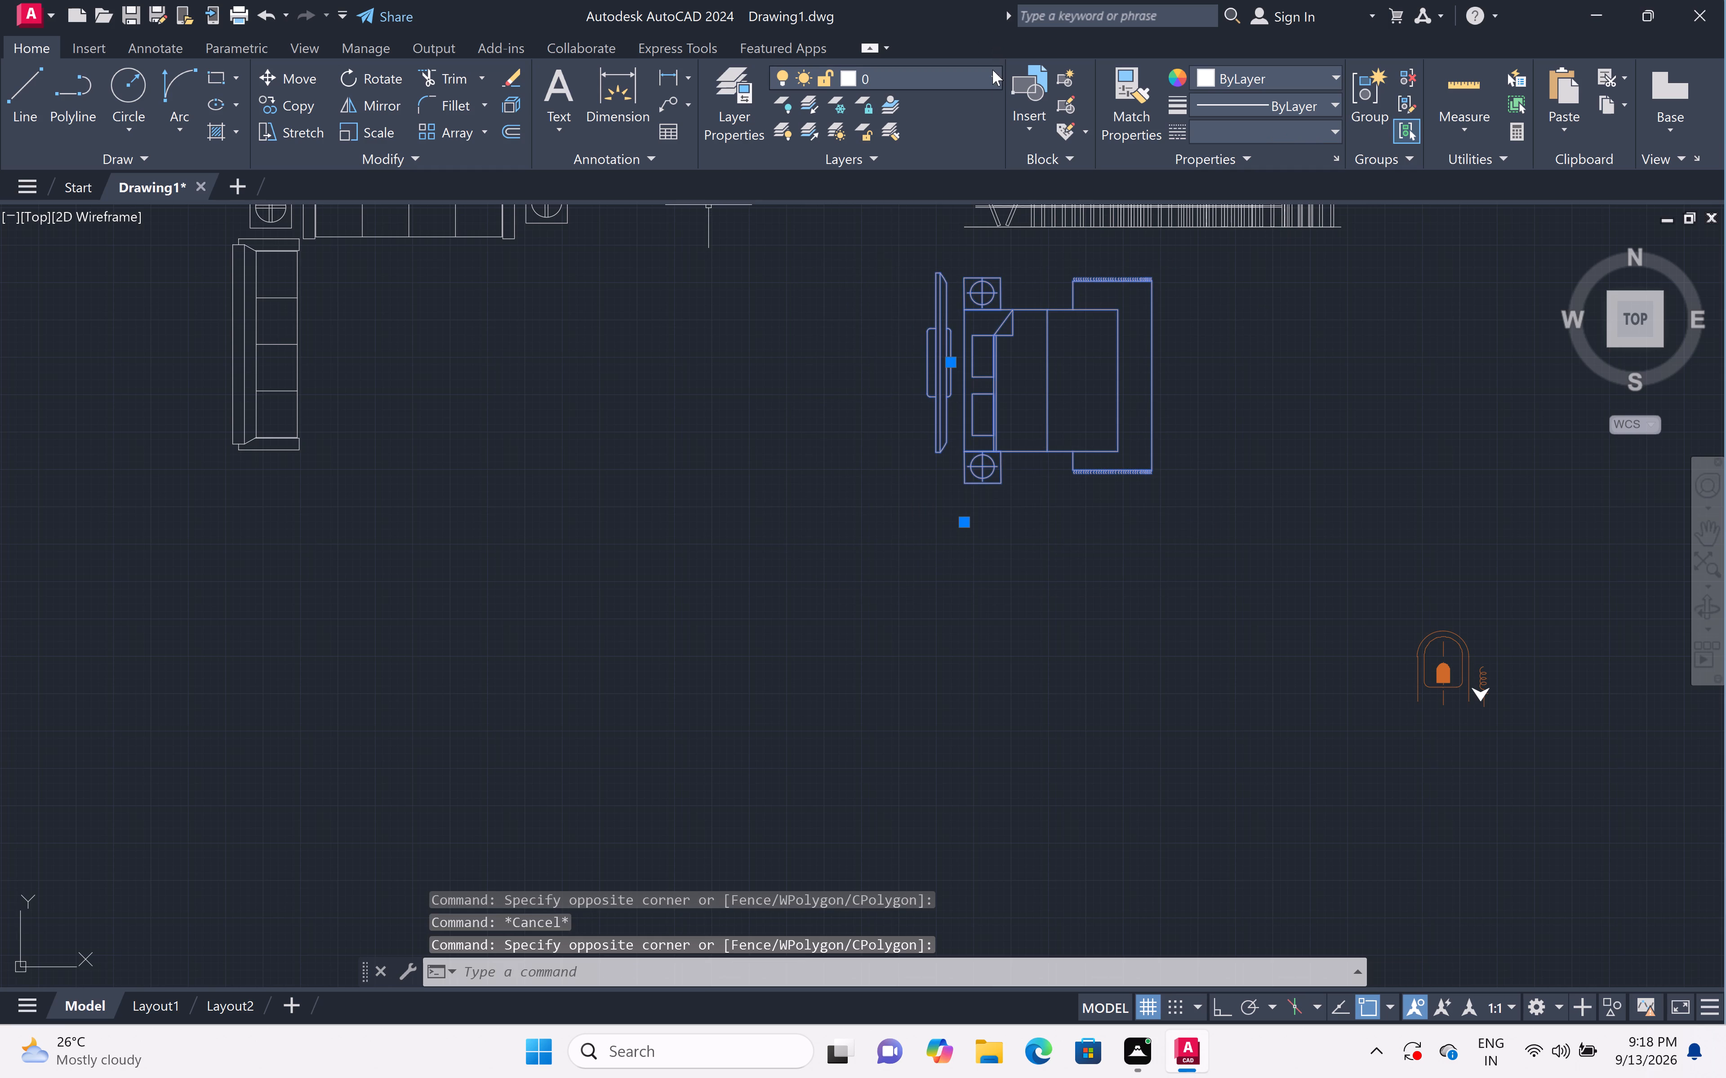
{"action": "type", "text": "ex"}
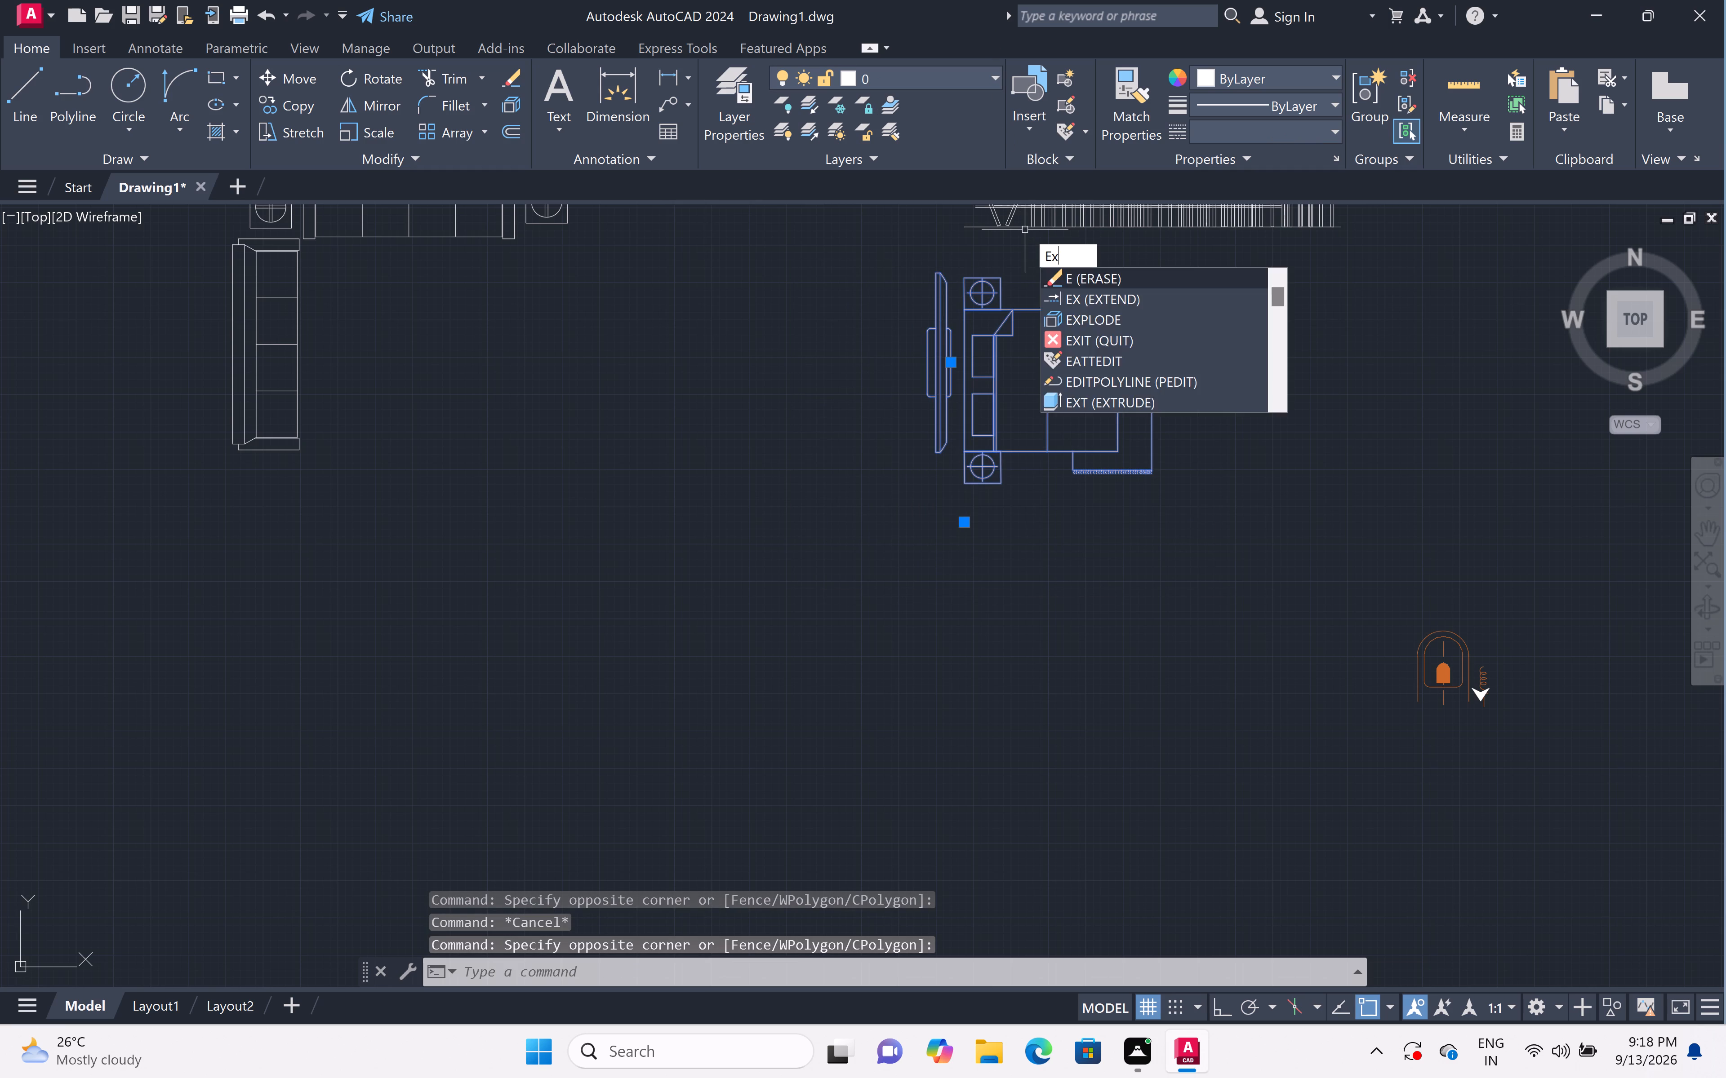
{"action": "key", "text": "p"}
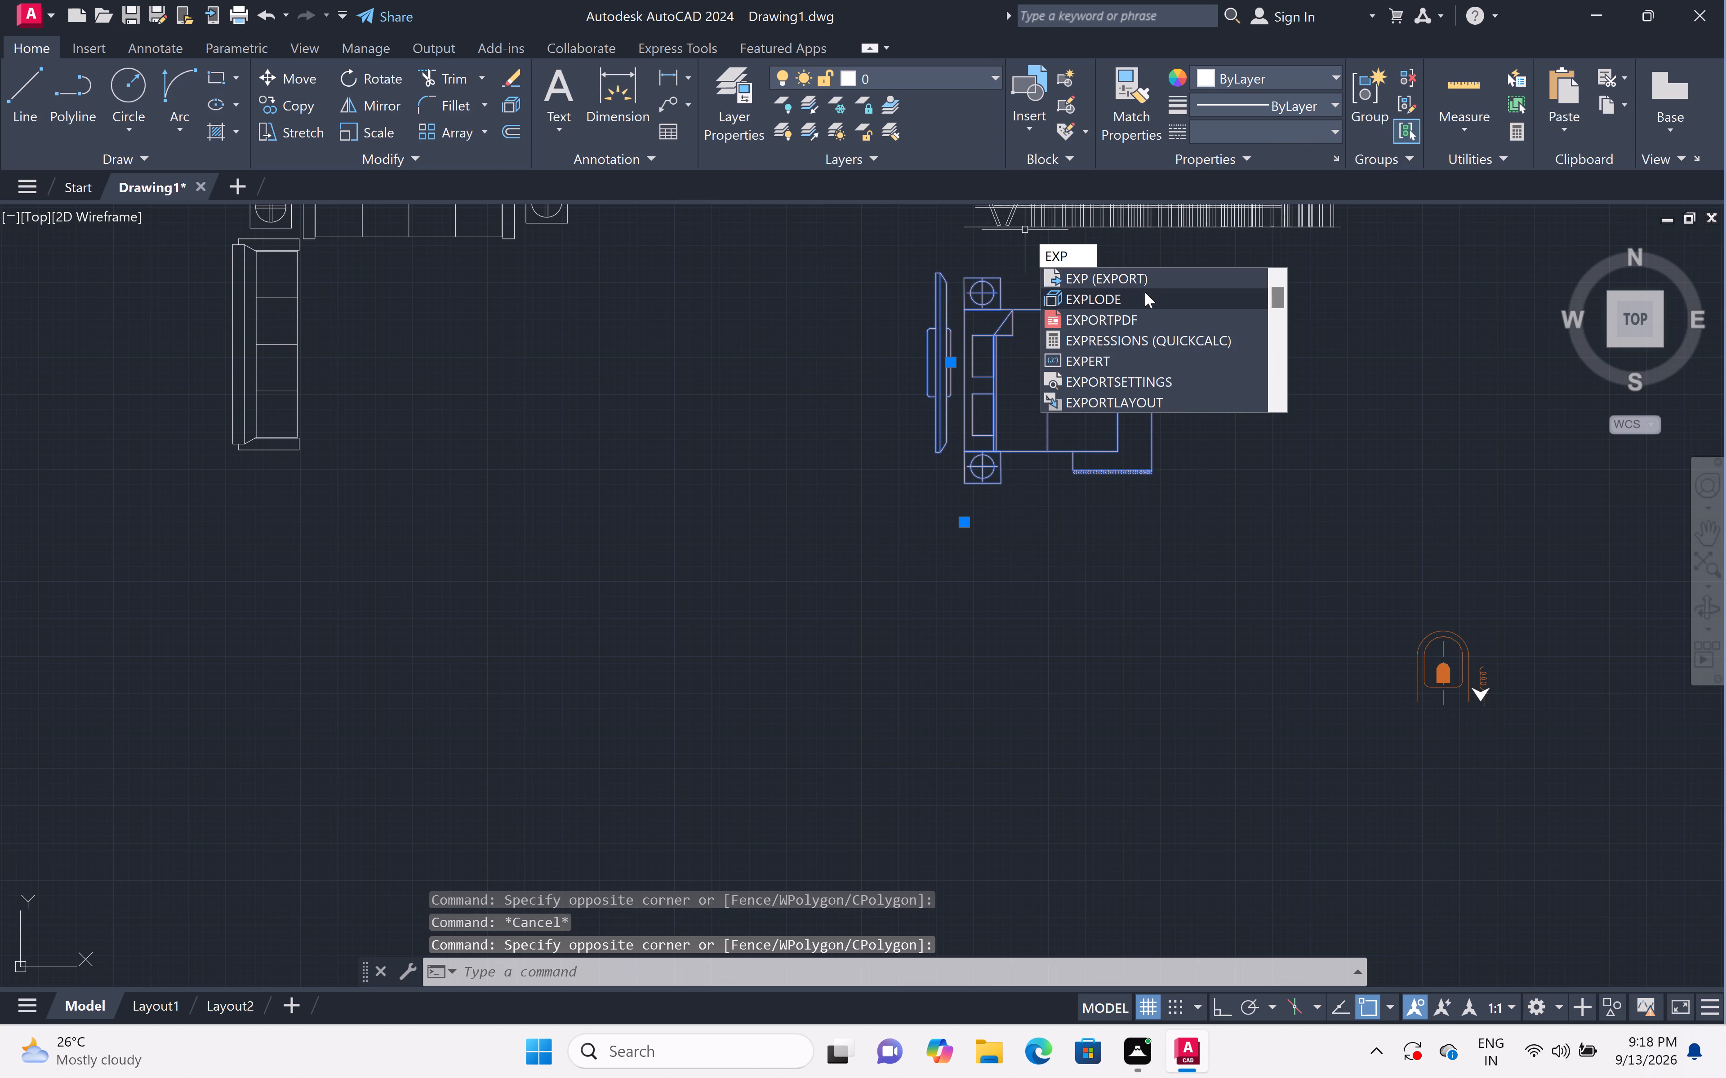
{"action": "left_click", "coordinate": [1145, 292]}
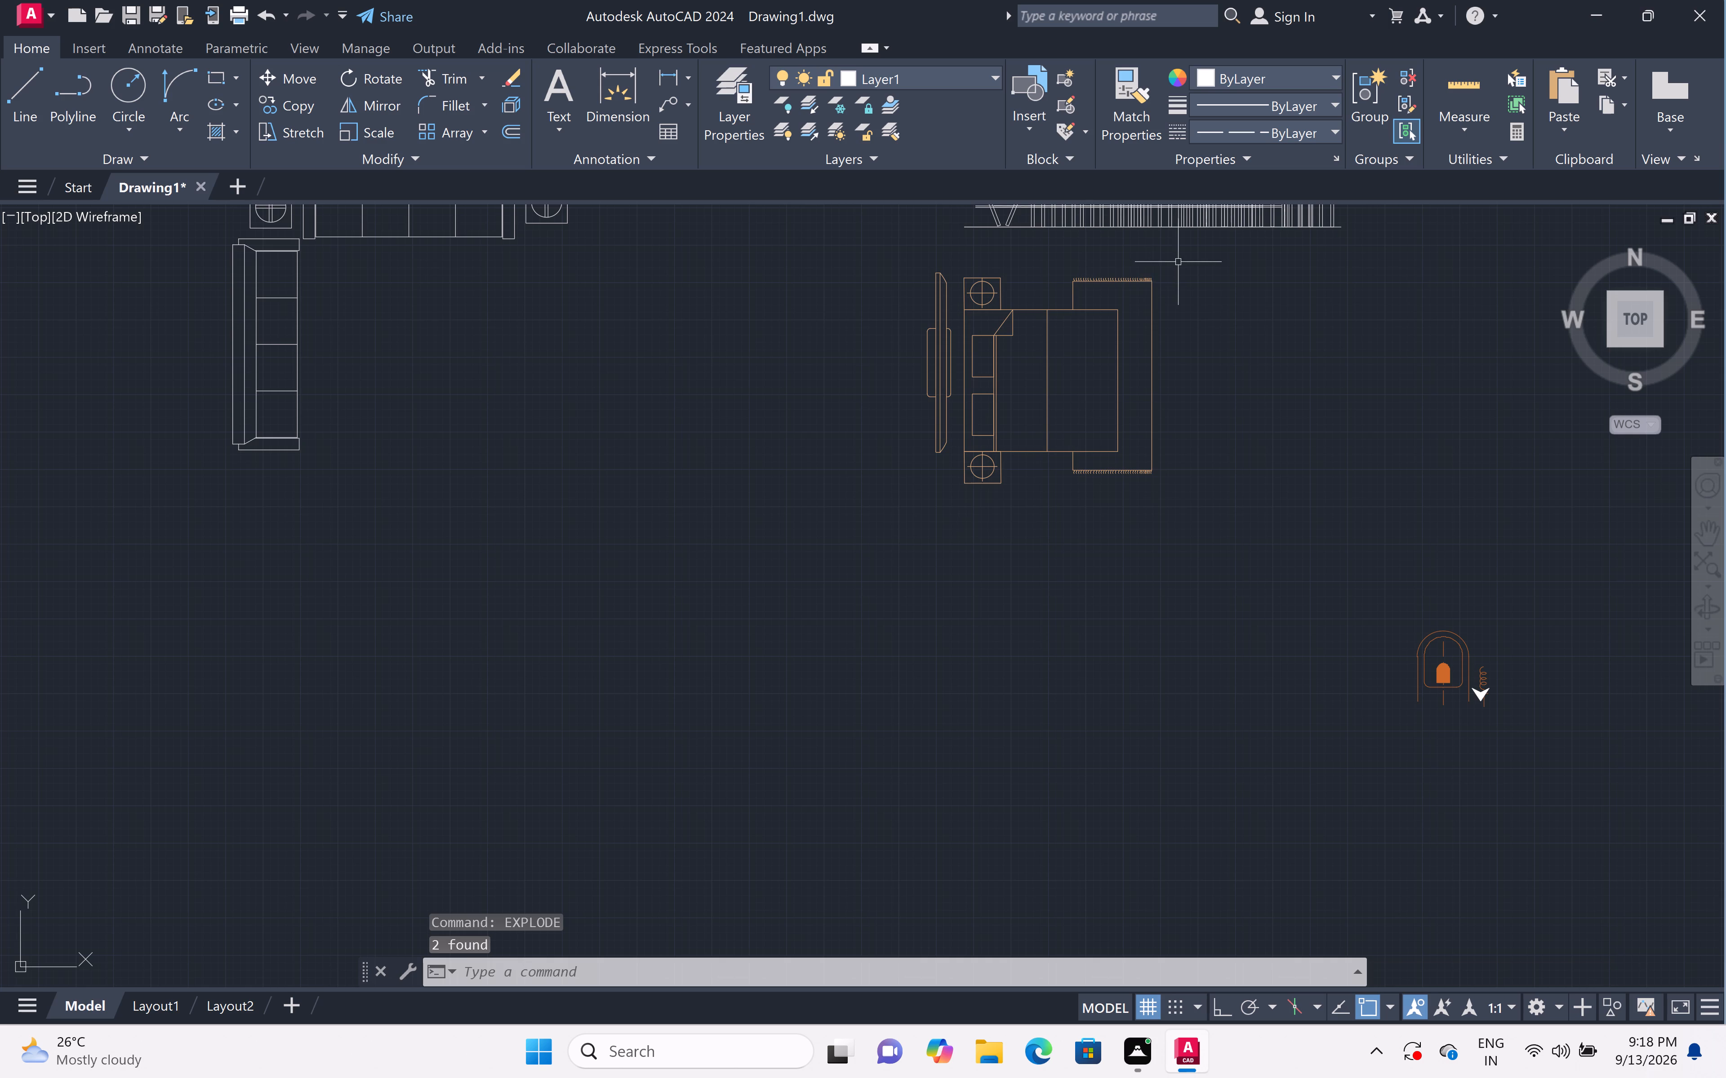
Assign the exploded bed, bedside tables, rug and narrow unit behind the headboard to layer 0.
{"action": "left_click", "coordinate": [1179, 263]}
{"action": "left_click", "coordinate": [894, 514]}
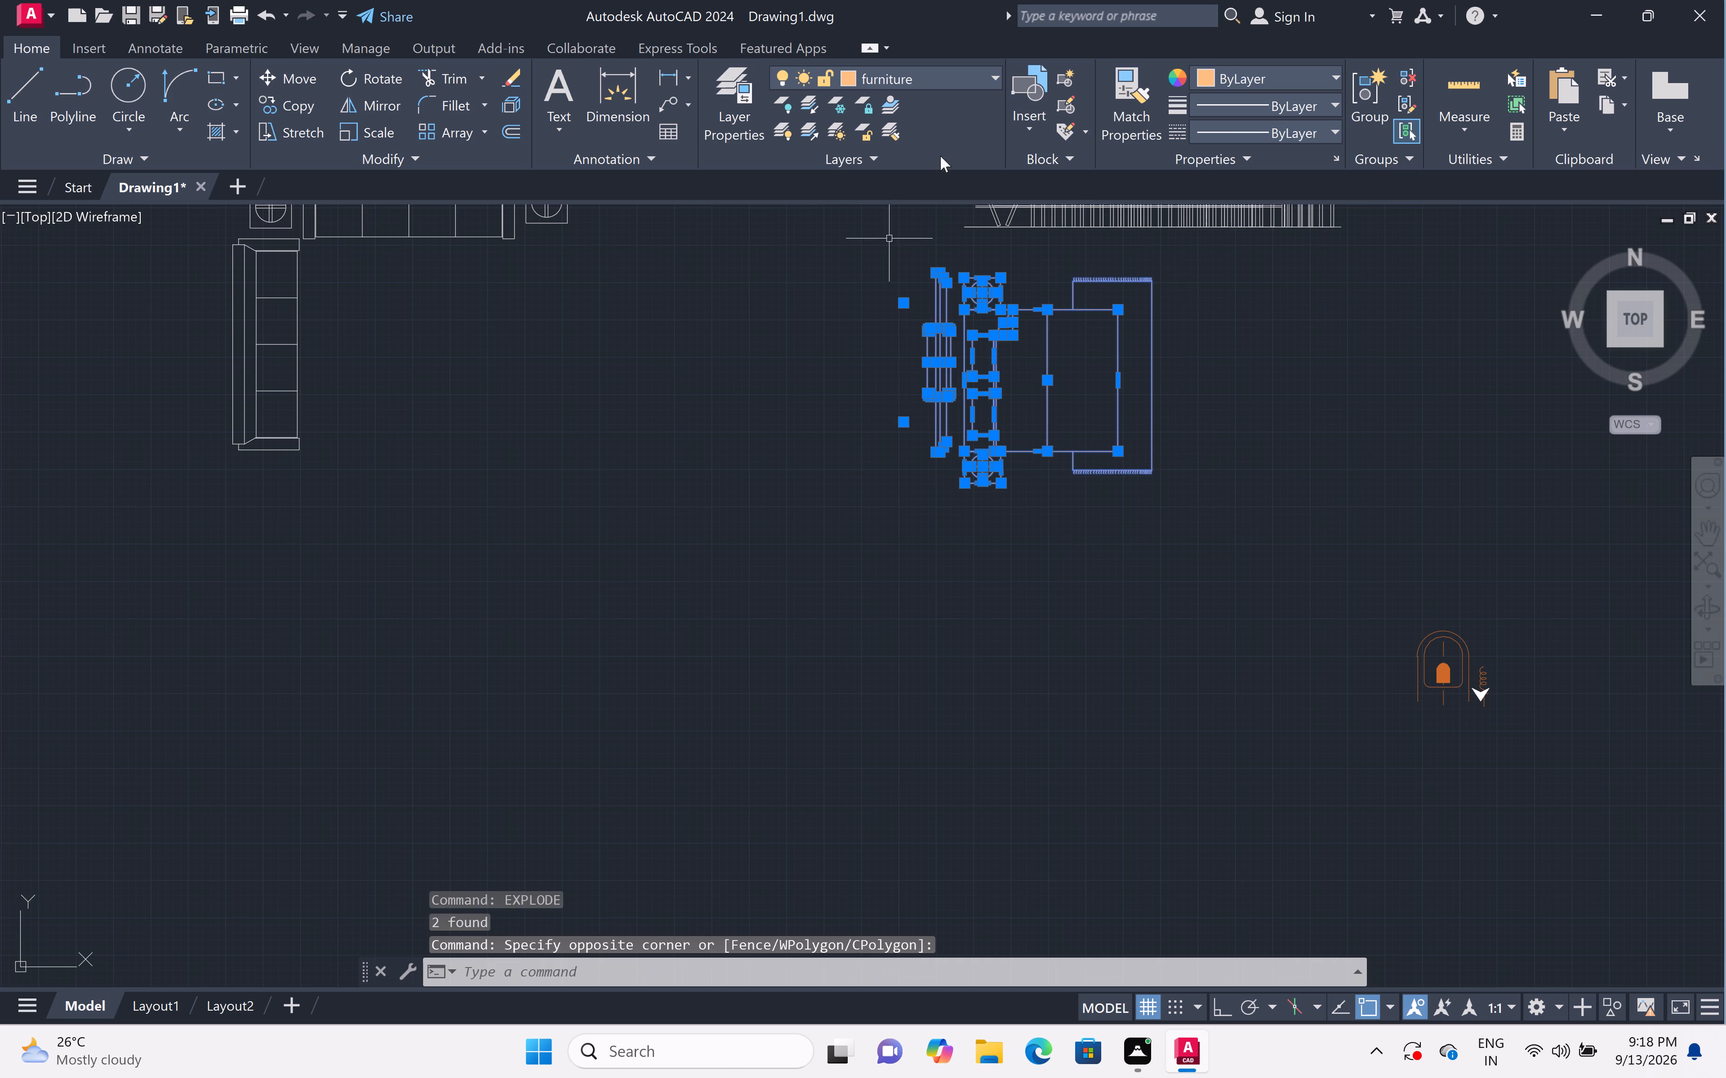
{"action": "left_click", "coordinate": [991, 70]}
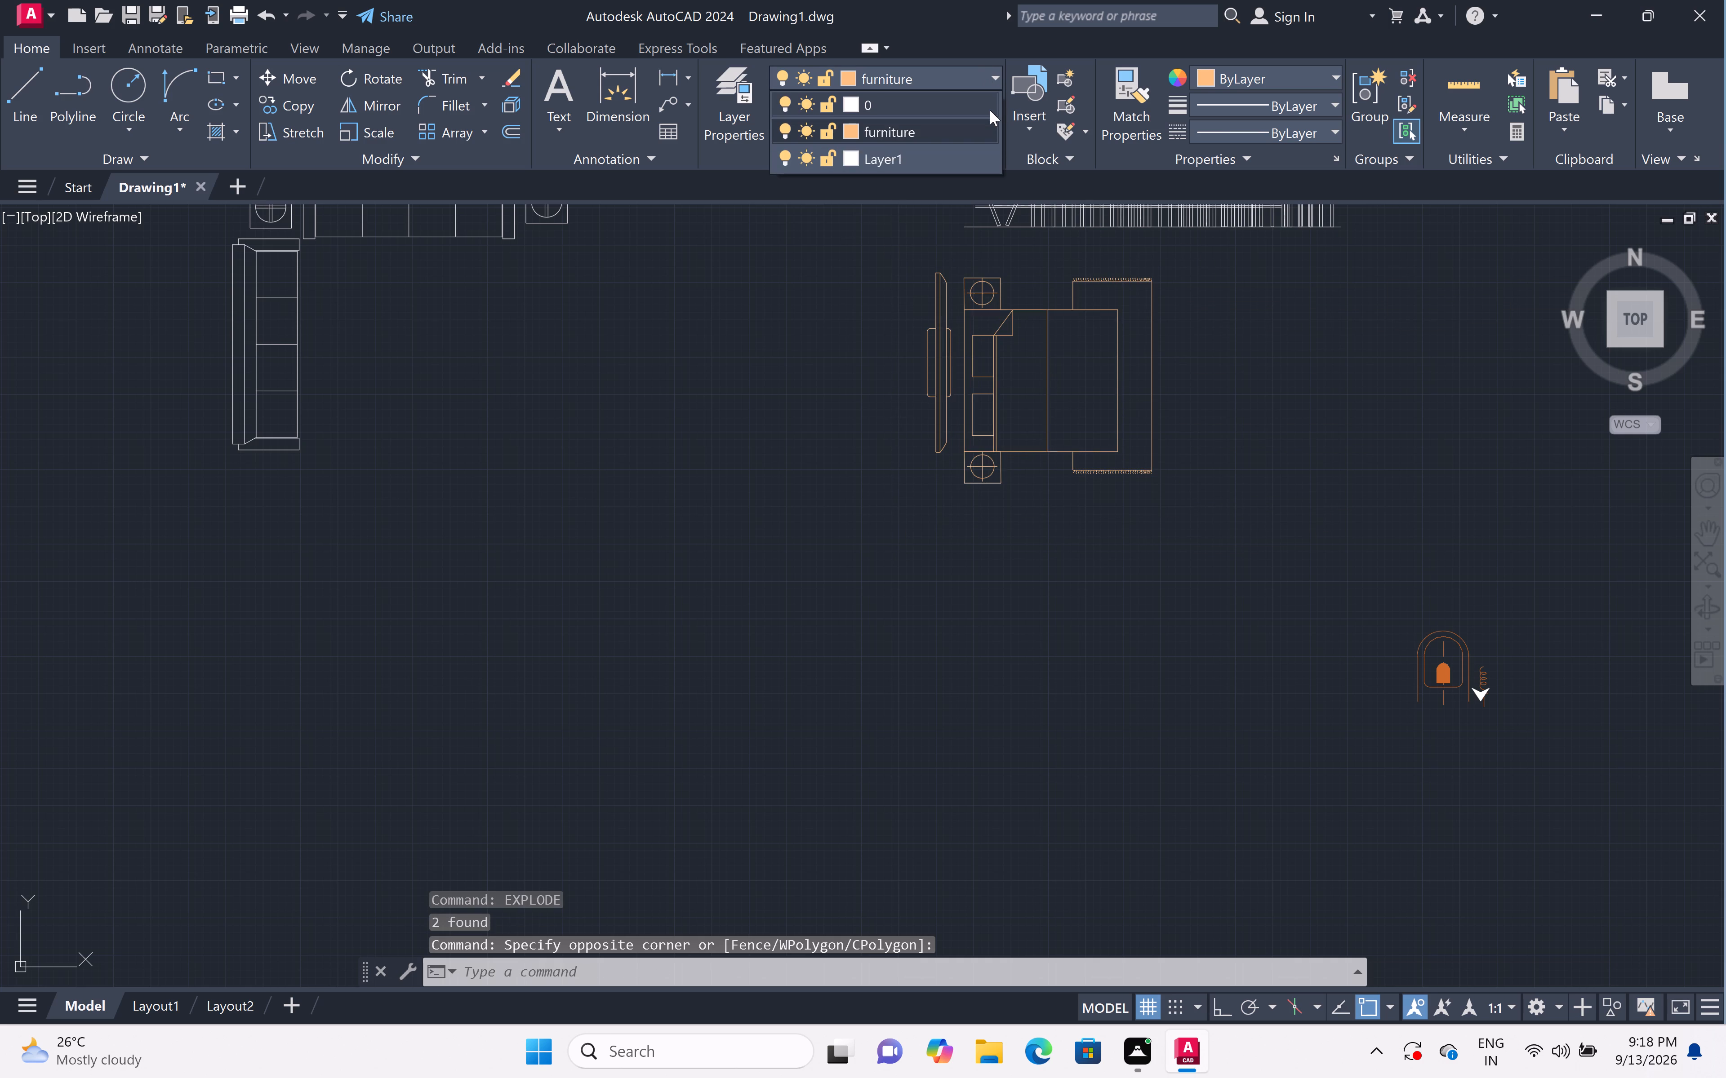
{"action": "left_click", "coordinate": [987, 108]}
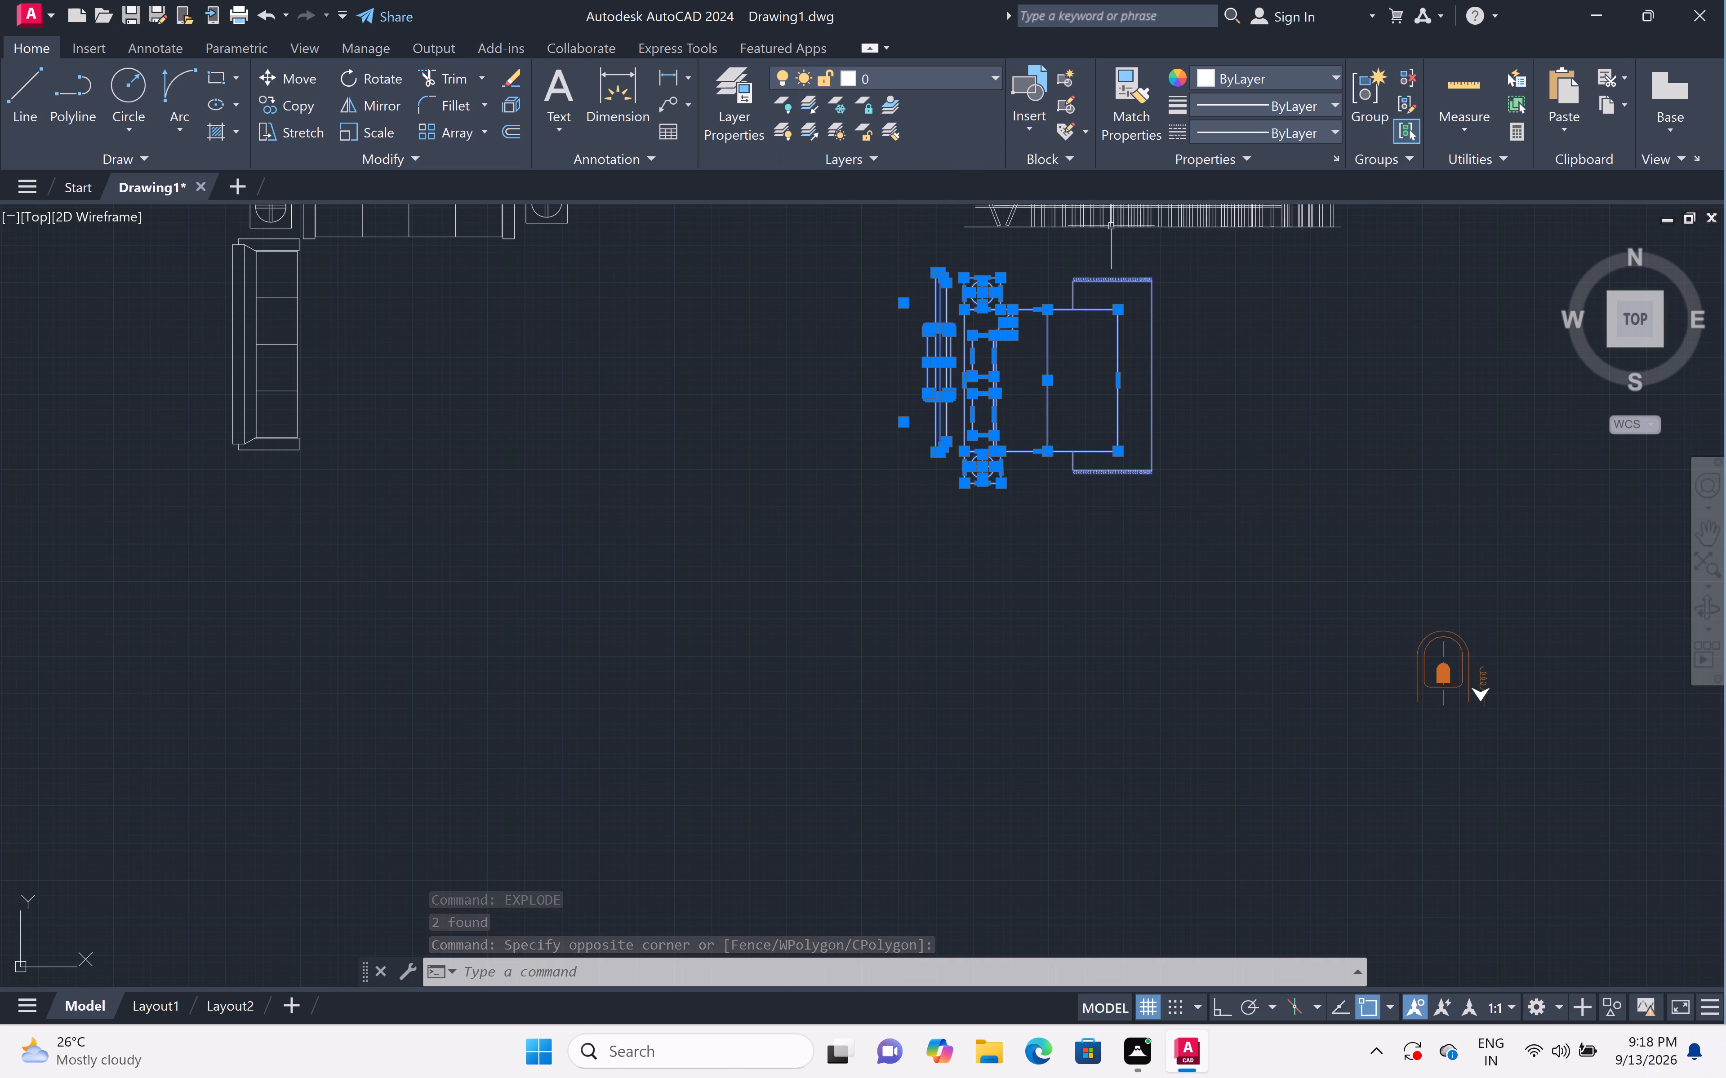
{"action": "key", "text": "Escape"}
Explode the fringed rug block at the foot of the double bed.
{"action": "scroll", "coordinate": [1169, 297], "scroll_direction": "up", "scroll_amount": 3}
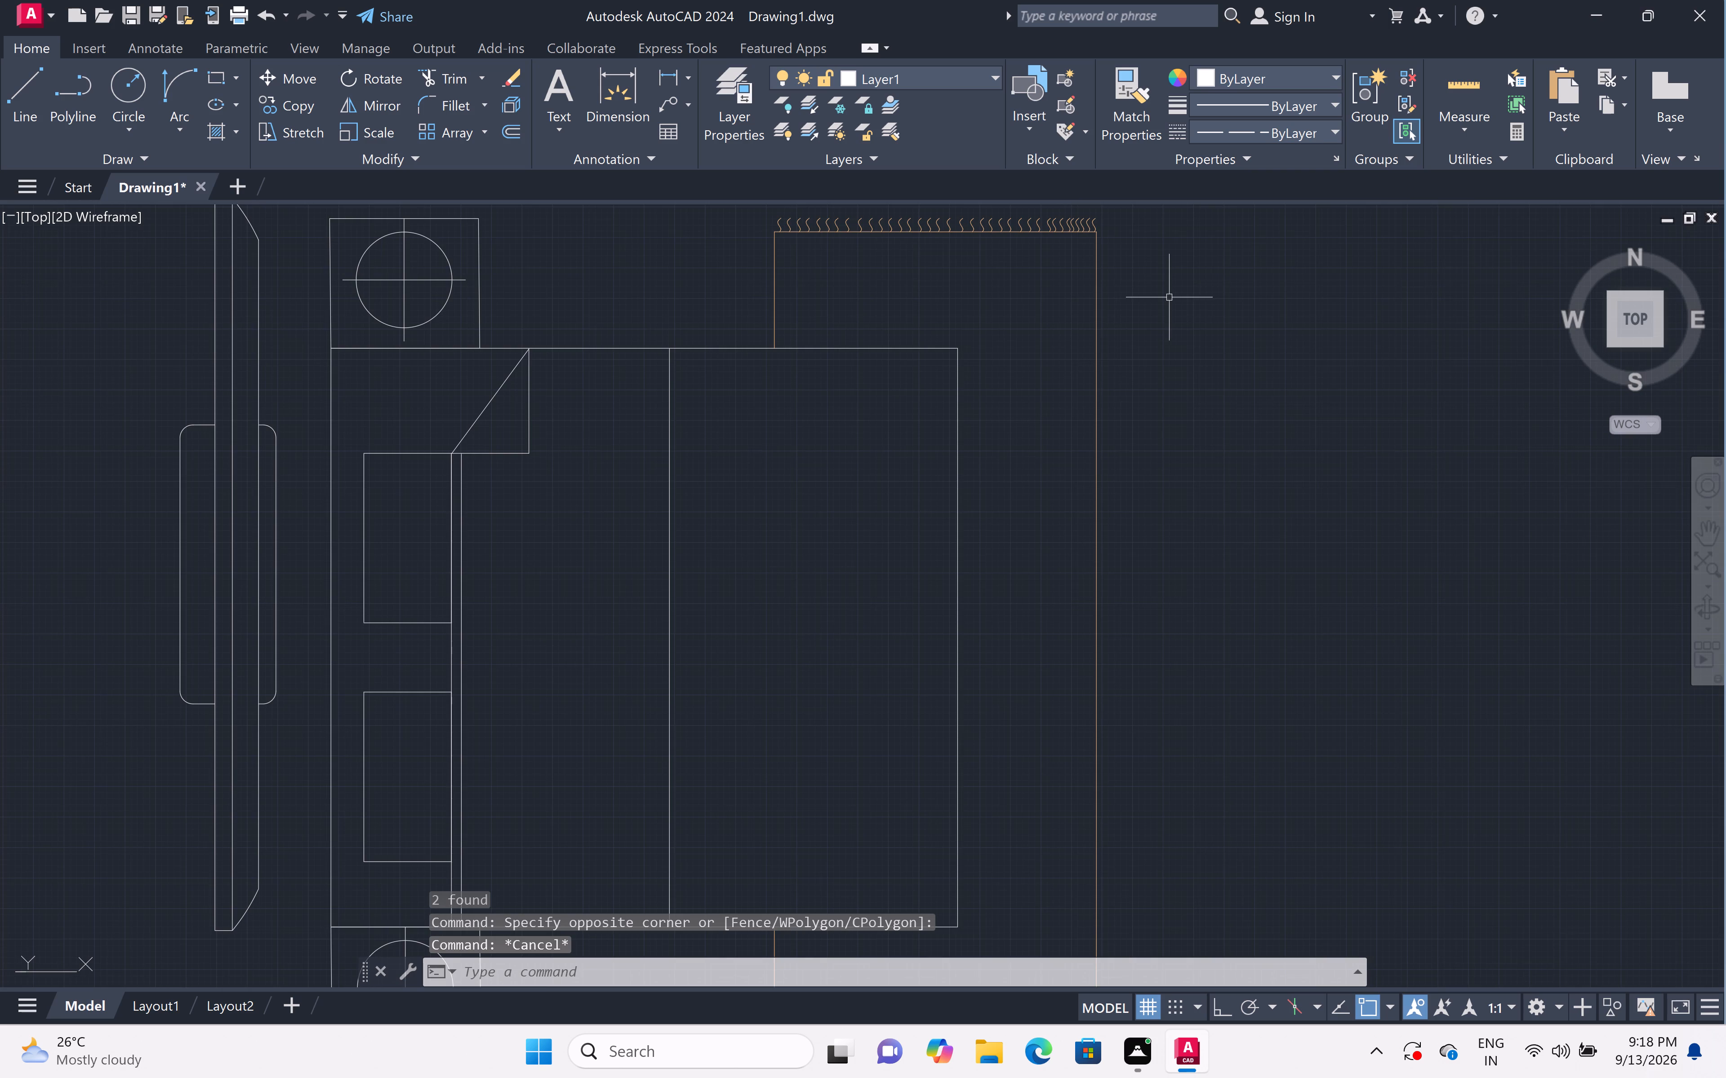
{"action": "scroll", "coordinate": [1162, 261], "scroll_direction": "down", "scroll_amount": 1}
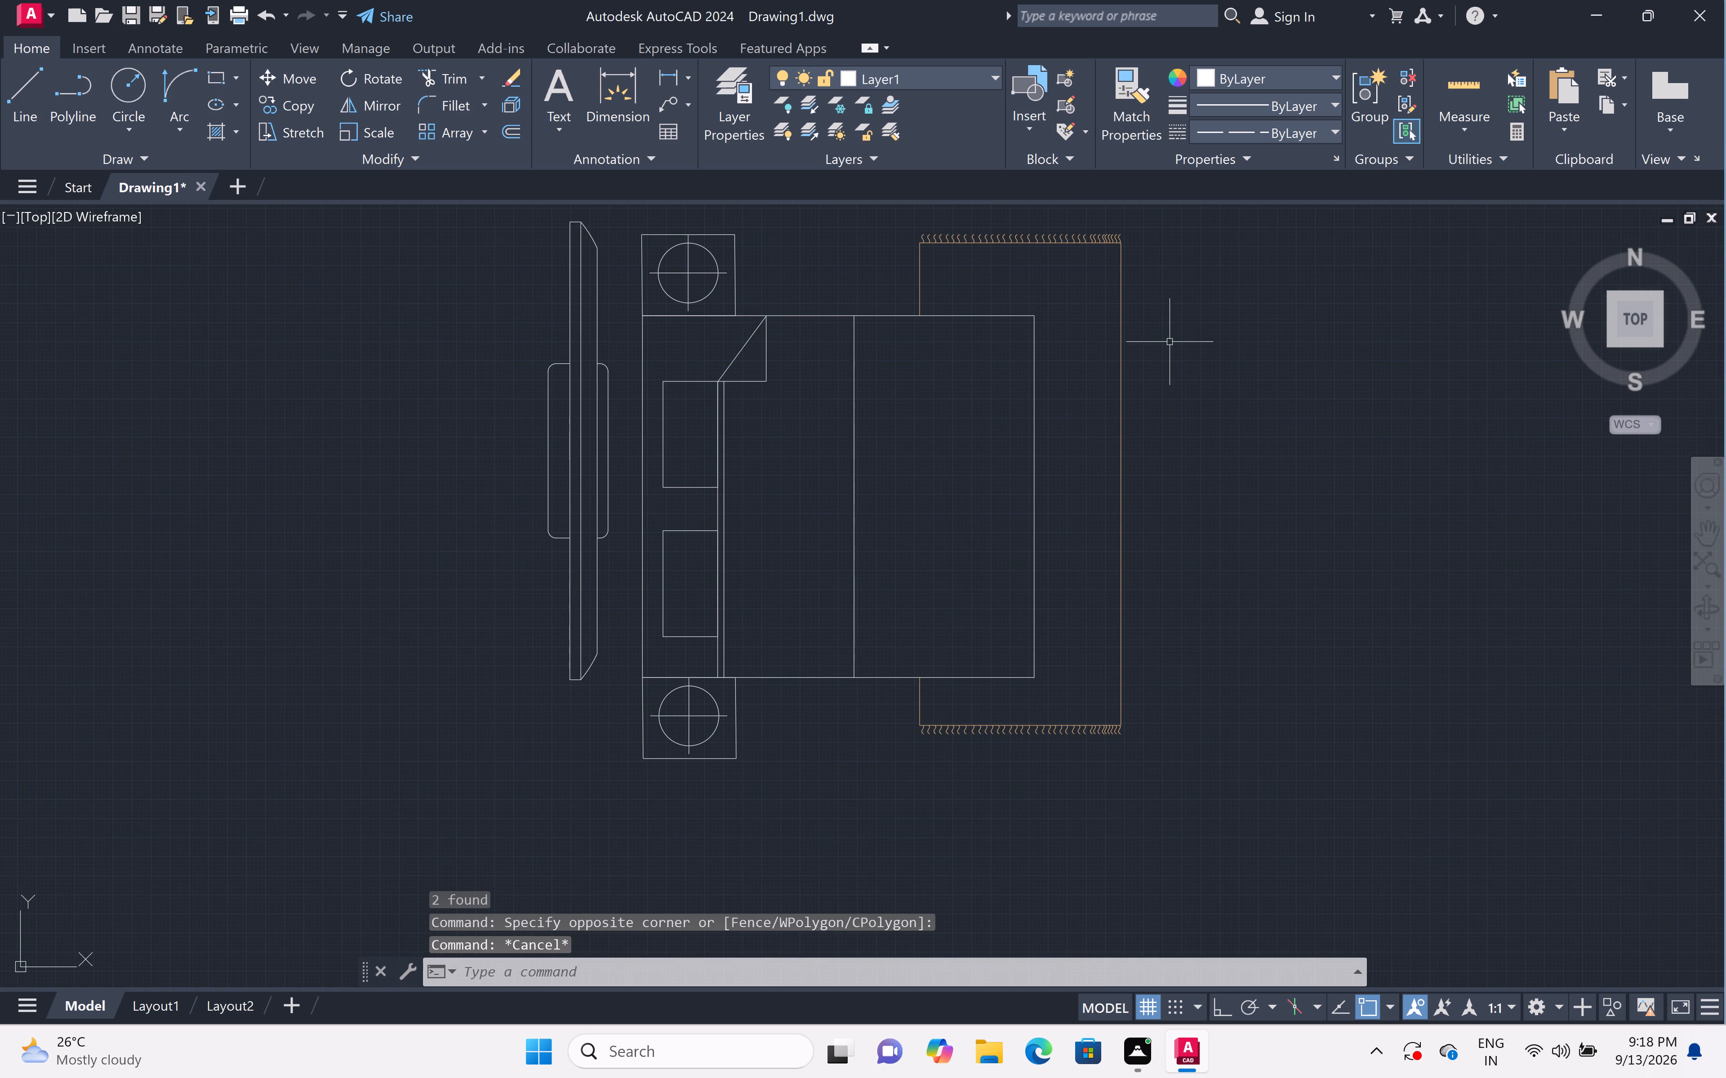
{"action": "middle_click_drag", "start_coordinate": [1170, 336], "coordinate": [1174, 451]}
{"action": "left_click", "coordinate": [1201, 331]}
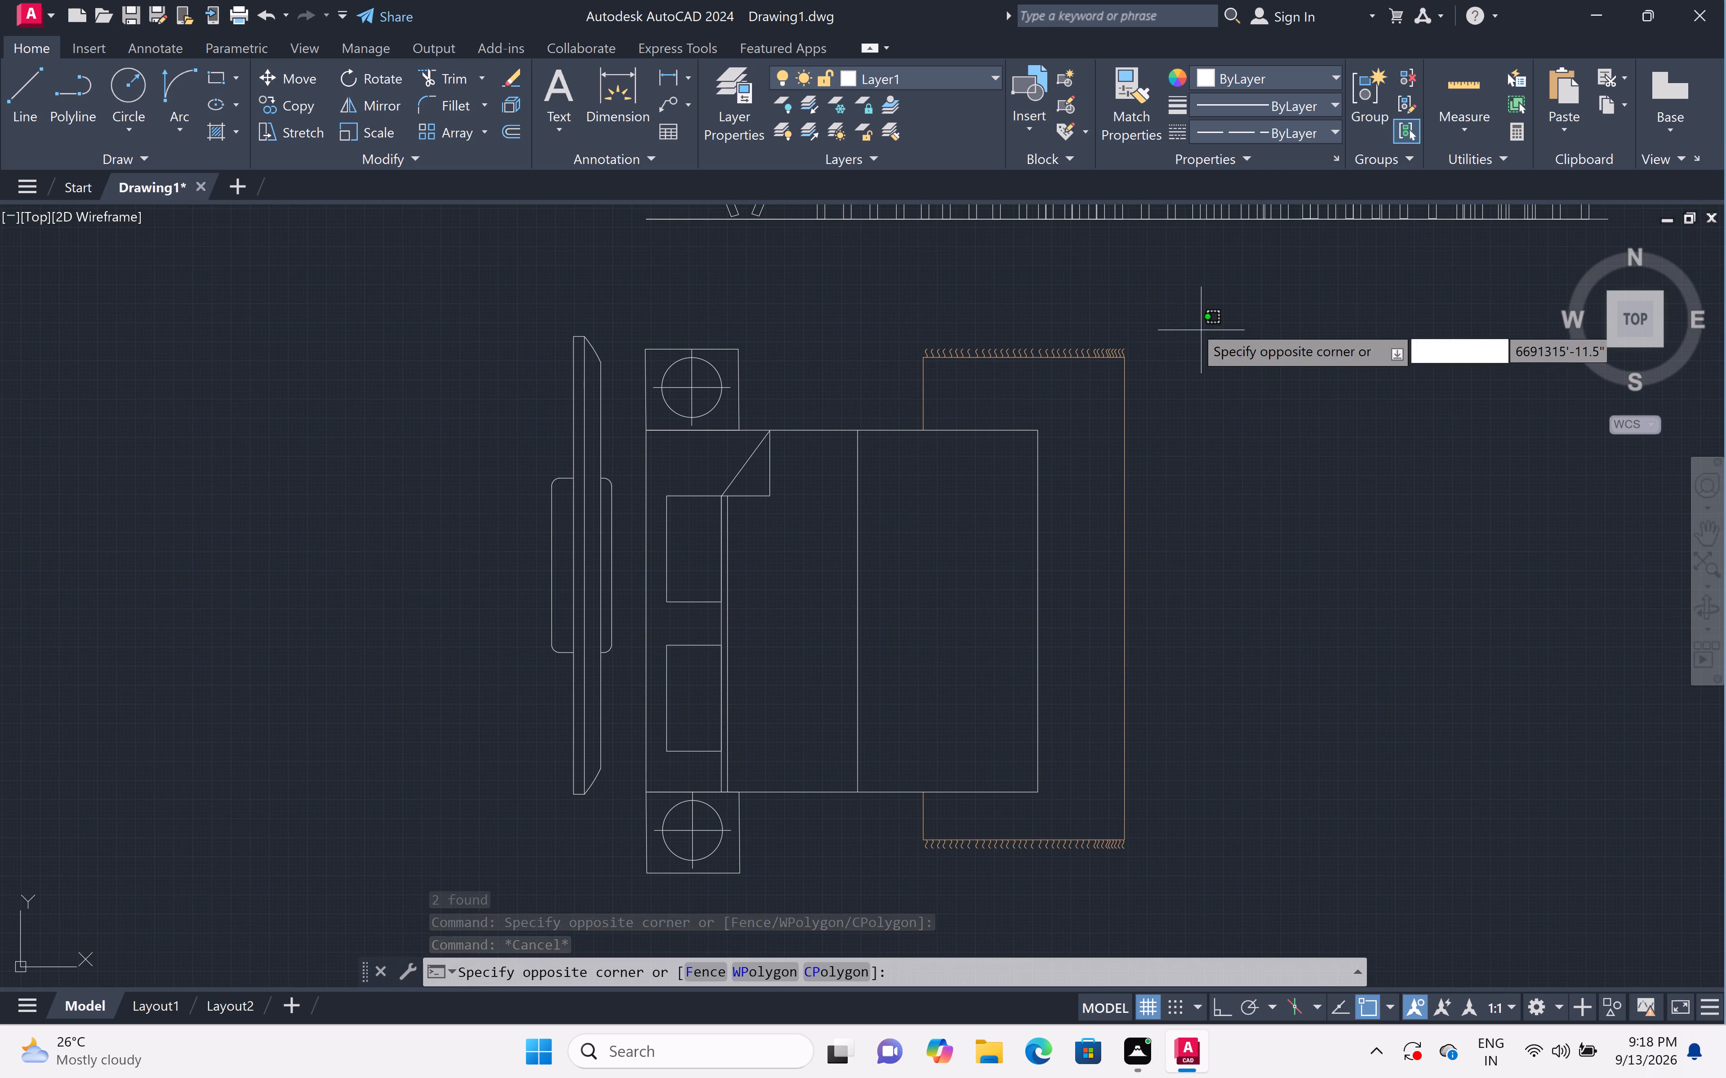
{"action": "left_click", "coordinate": [861, 397]}
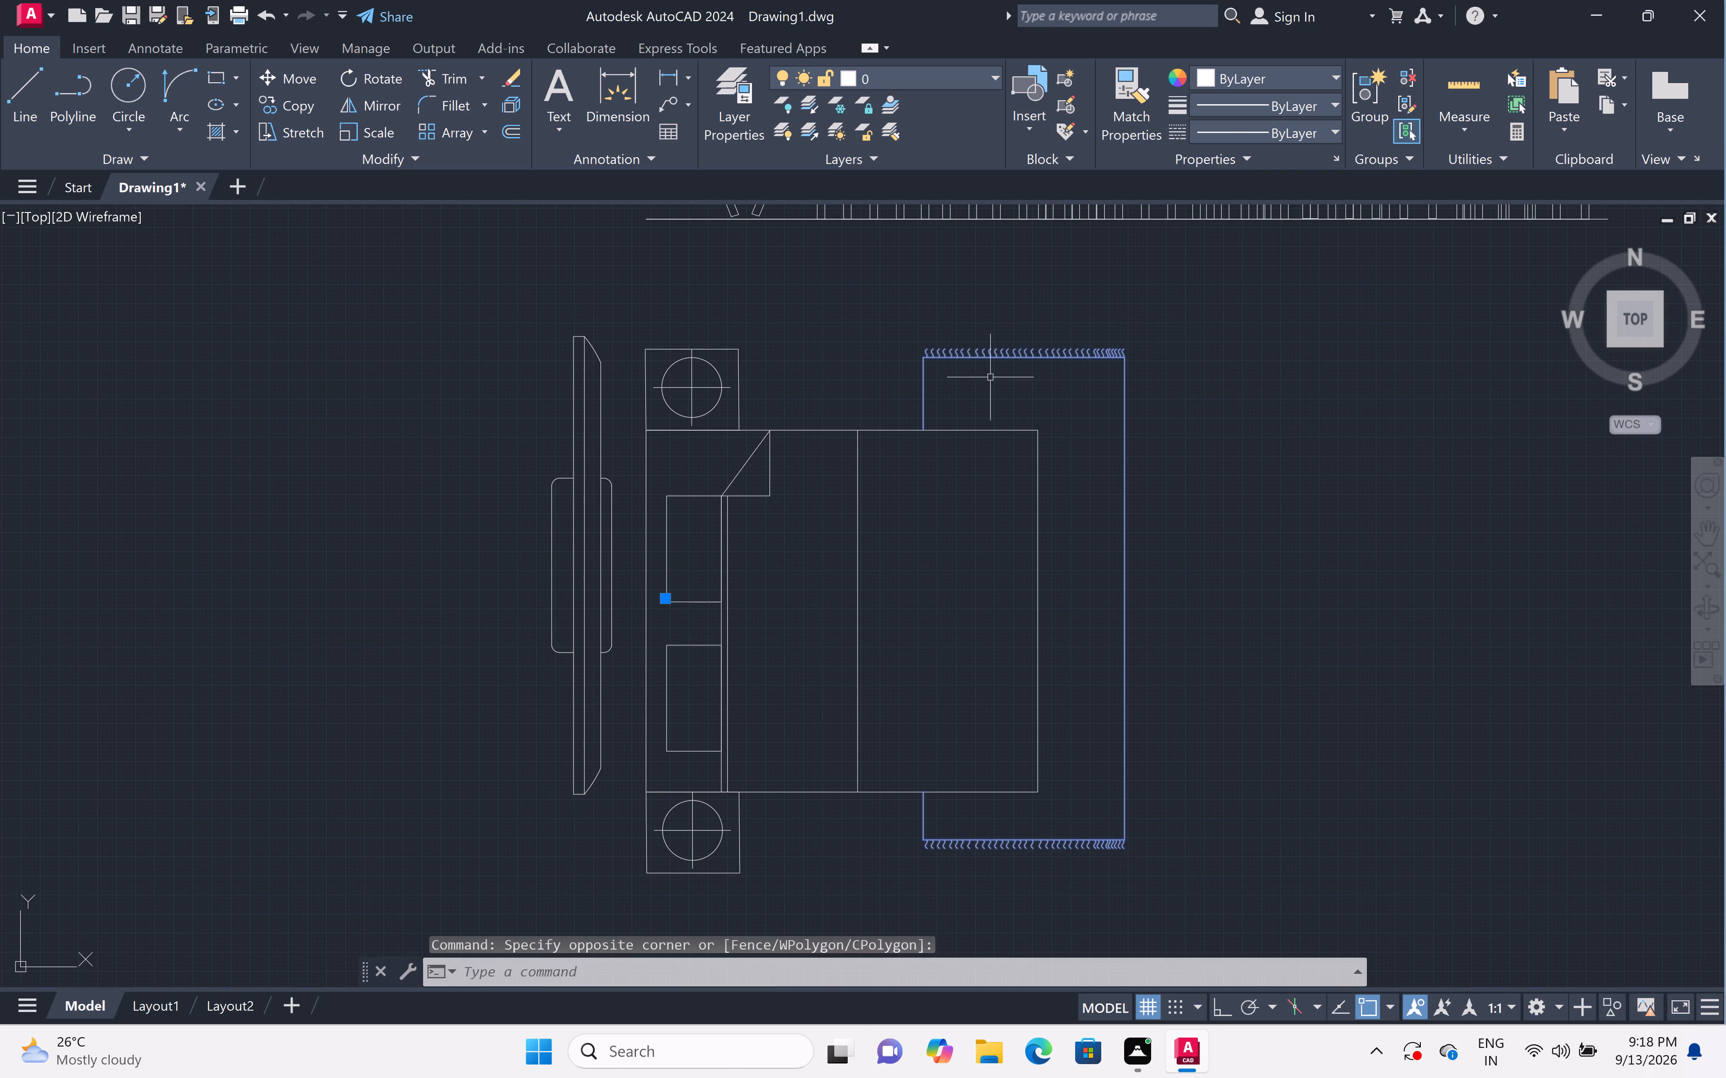
{"action": "key", "text": "e"}
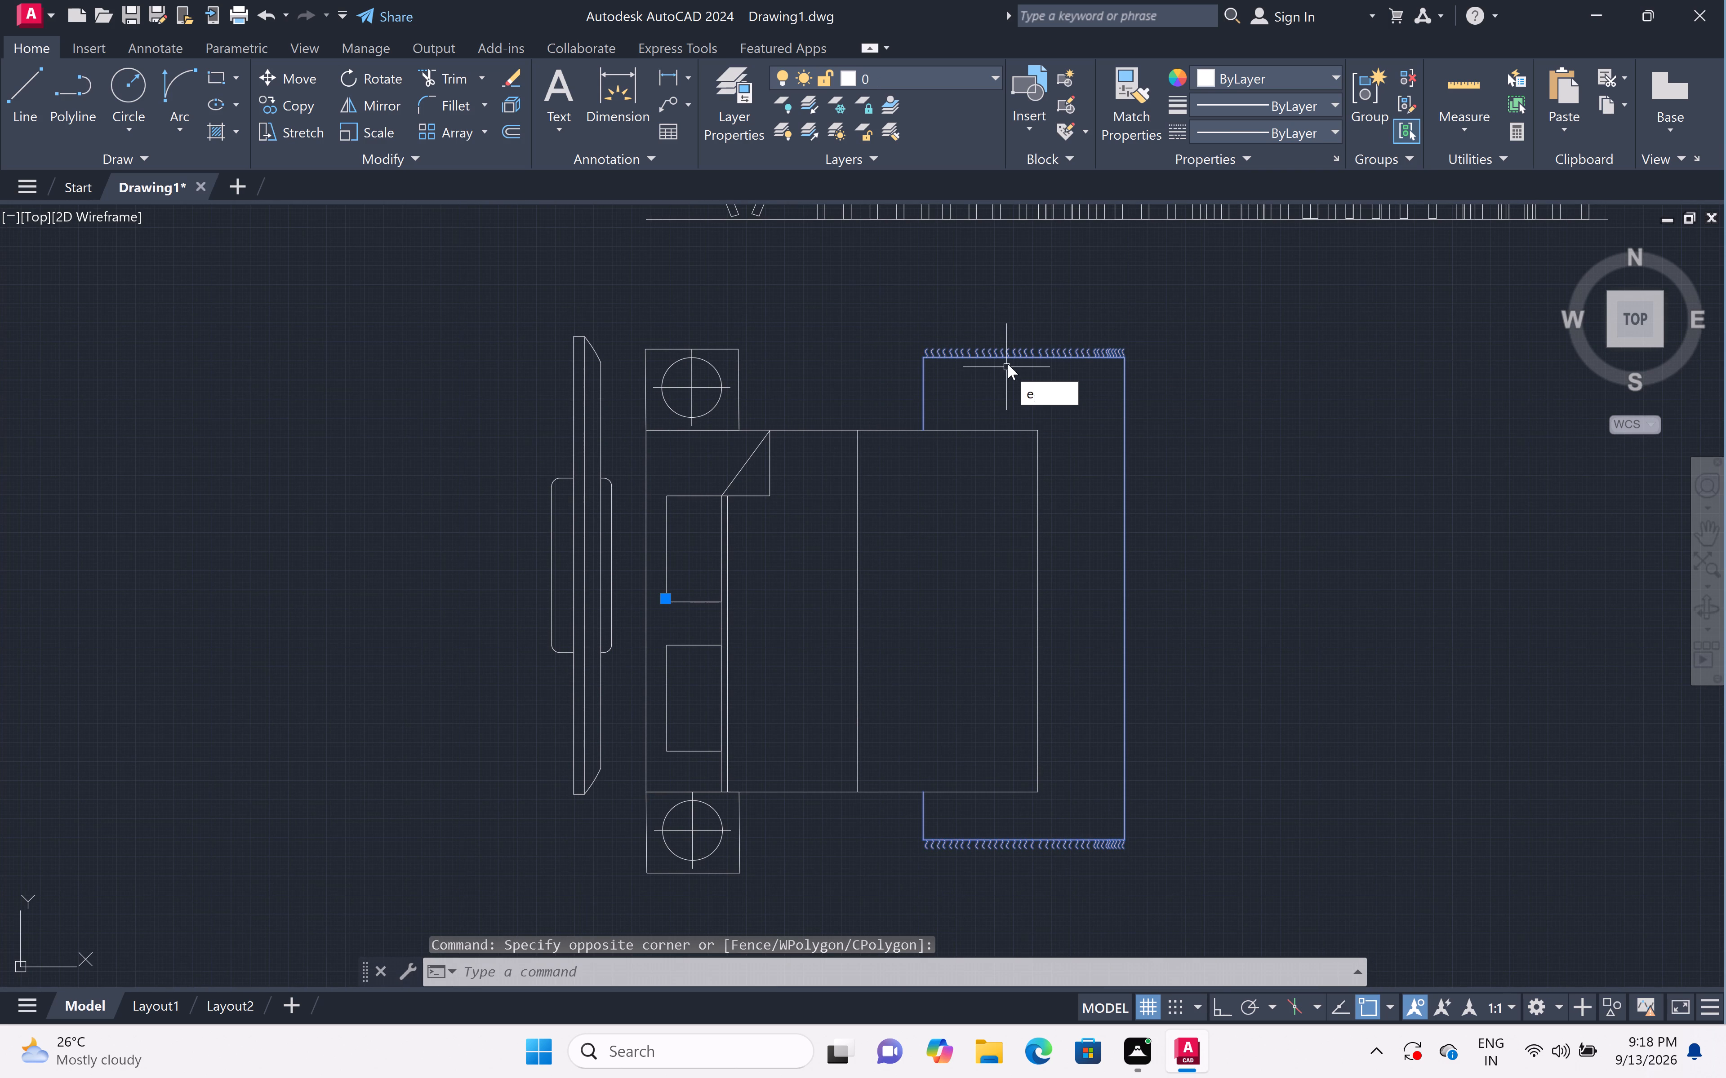
{"action": "key", "text": "x"}
{"action": "key", "text": "p"}
{"action": "key", "text": "l"}
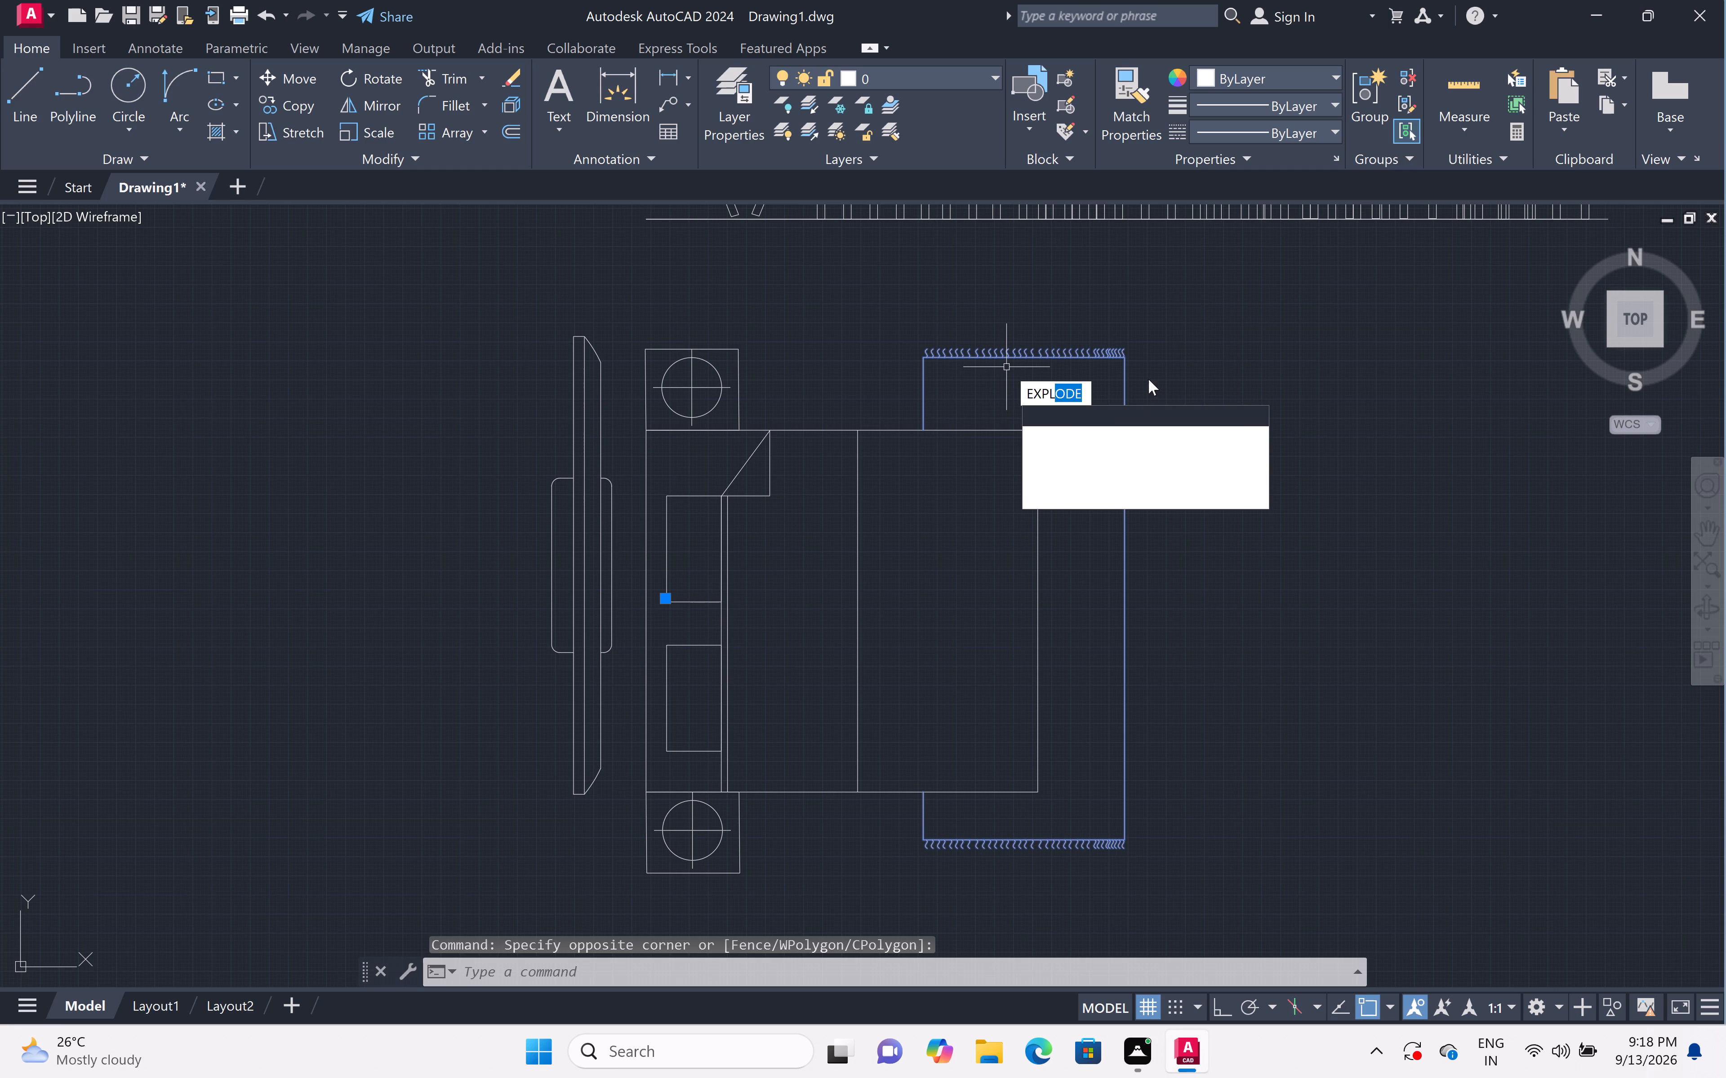
{"action": "left_click", "coordinate": [1141, 419]}
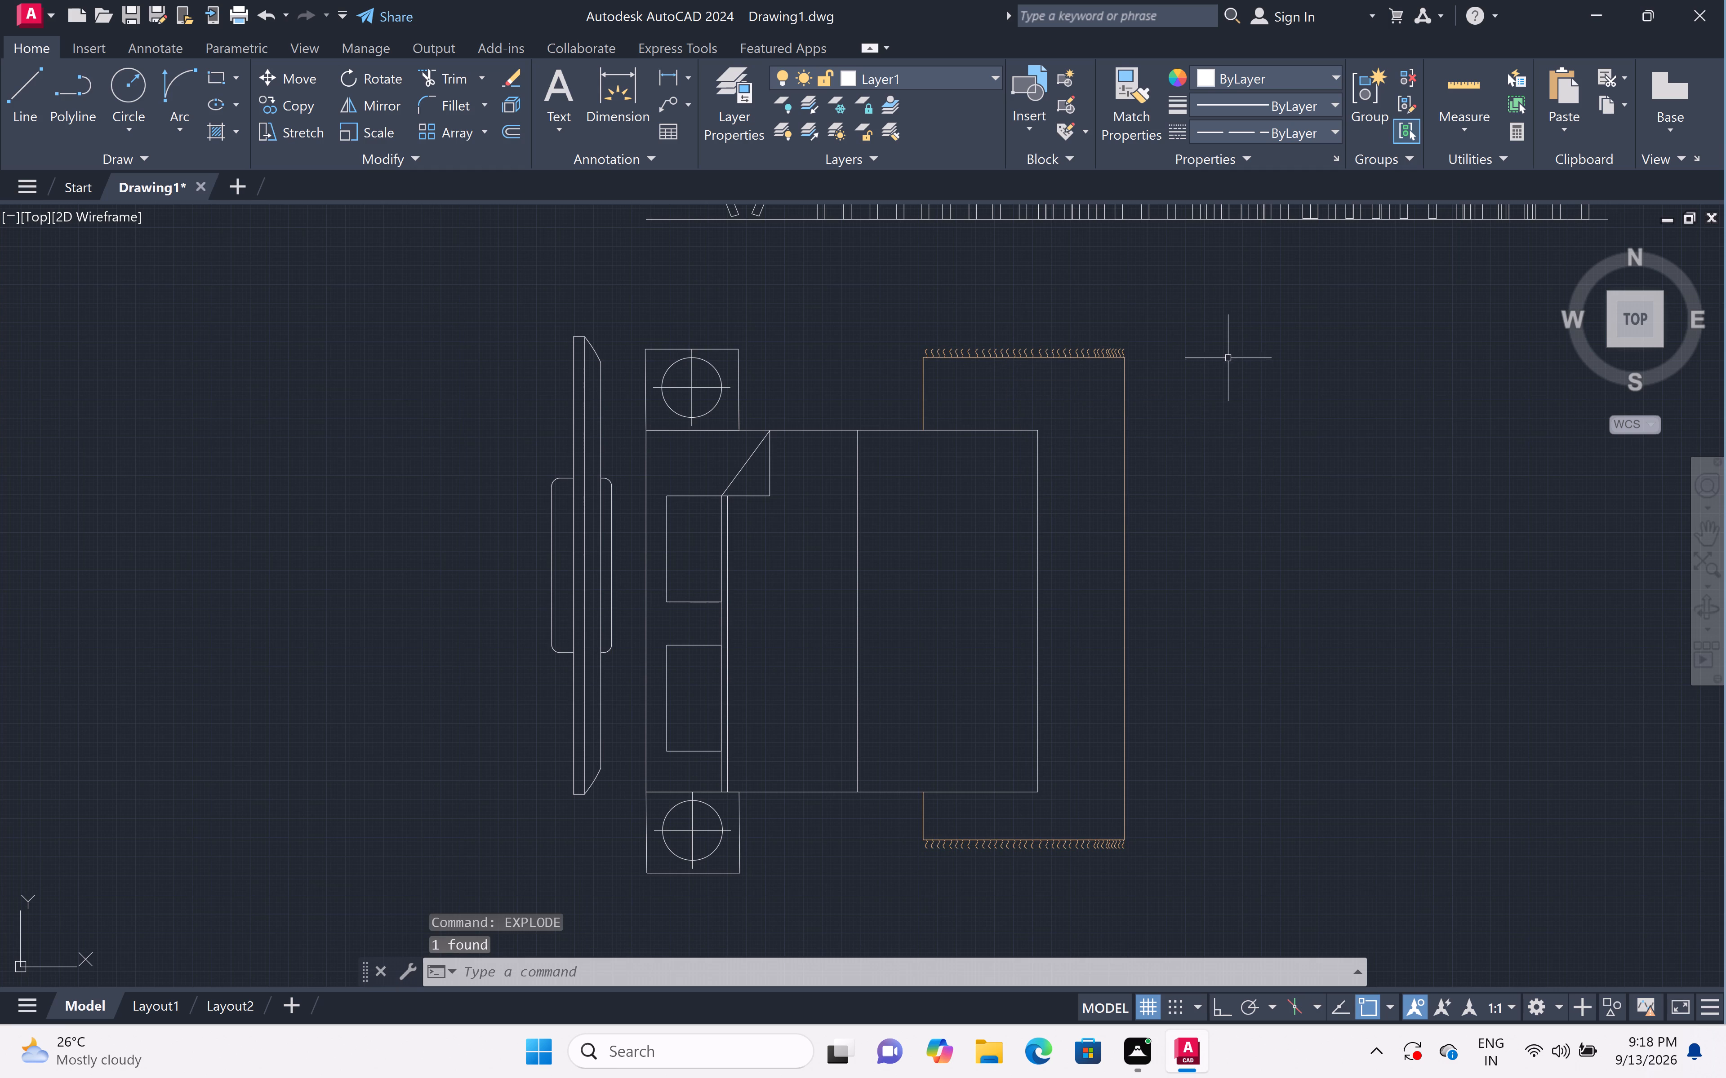
Assign the exploded rug's fringes and edge lines at the foot of the double bed to layer 0.
{"action": "left_click", "coordinate": [1210, 314]}
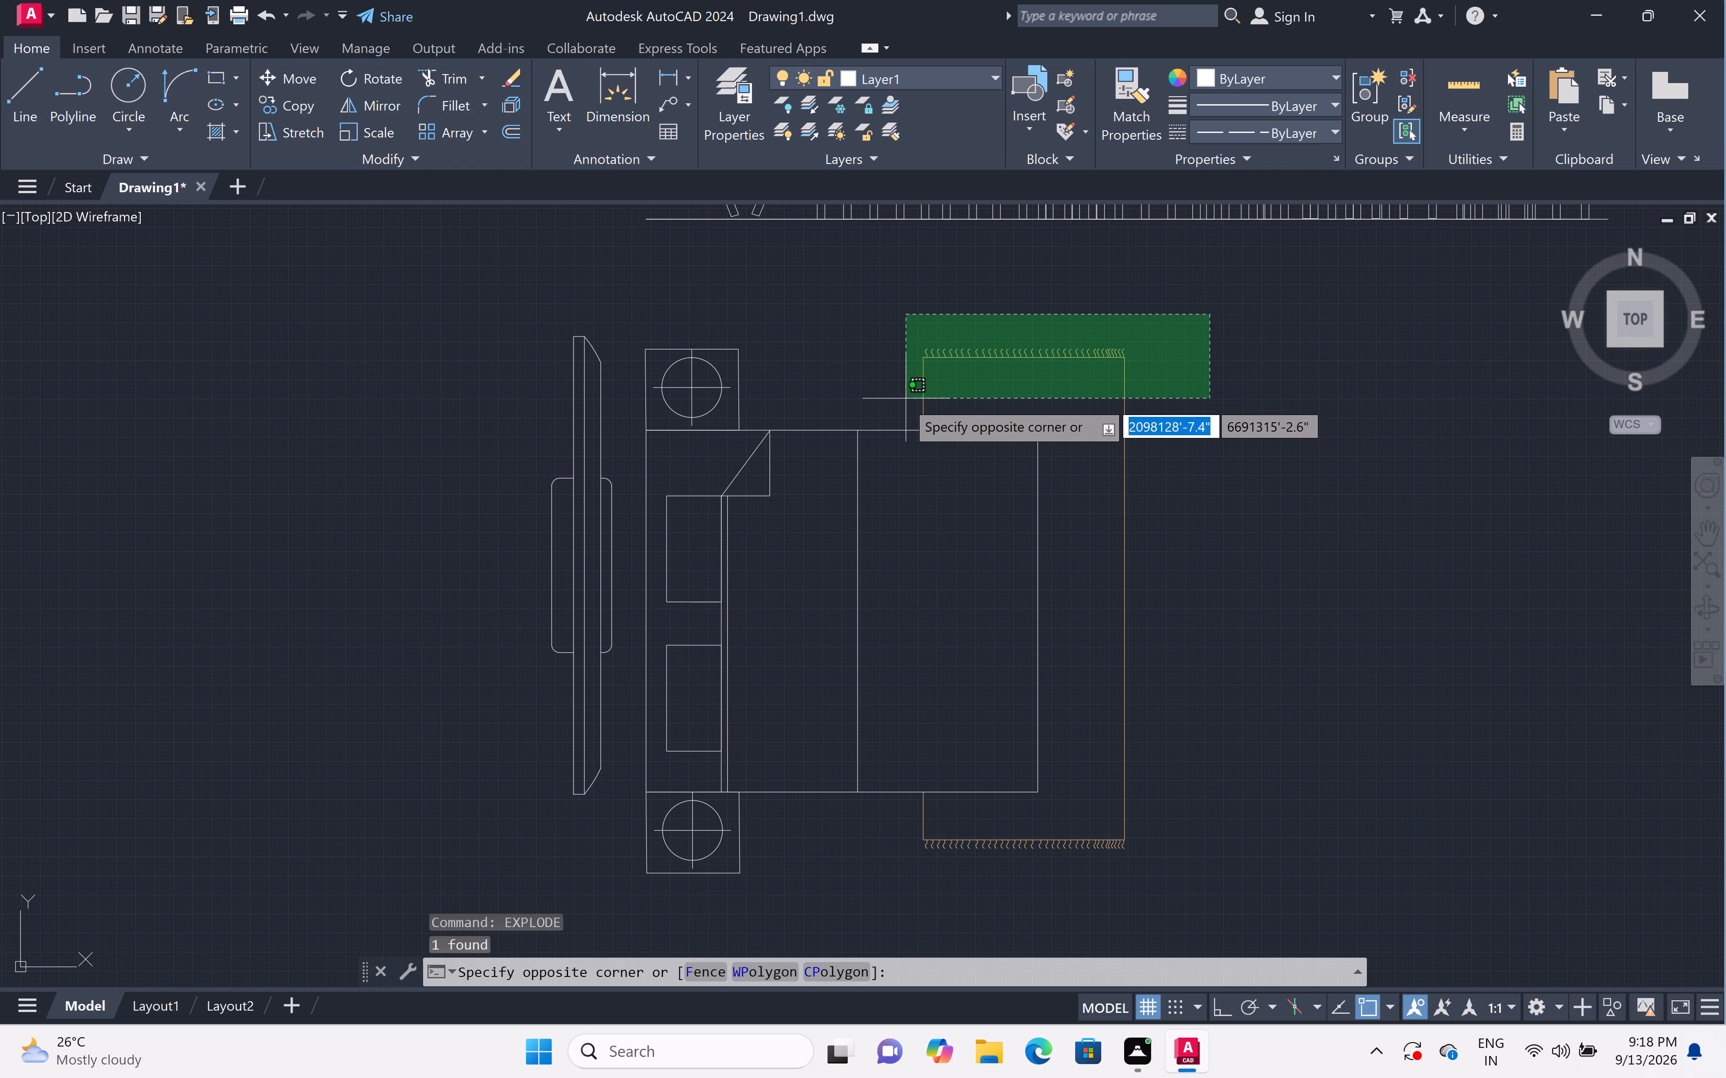
{"action": "left_click", "coordinate": [904, 400]}
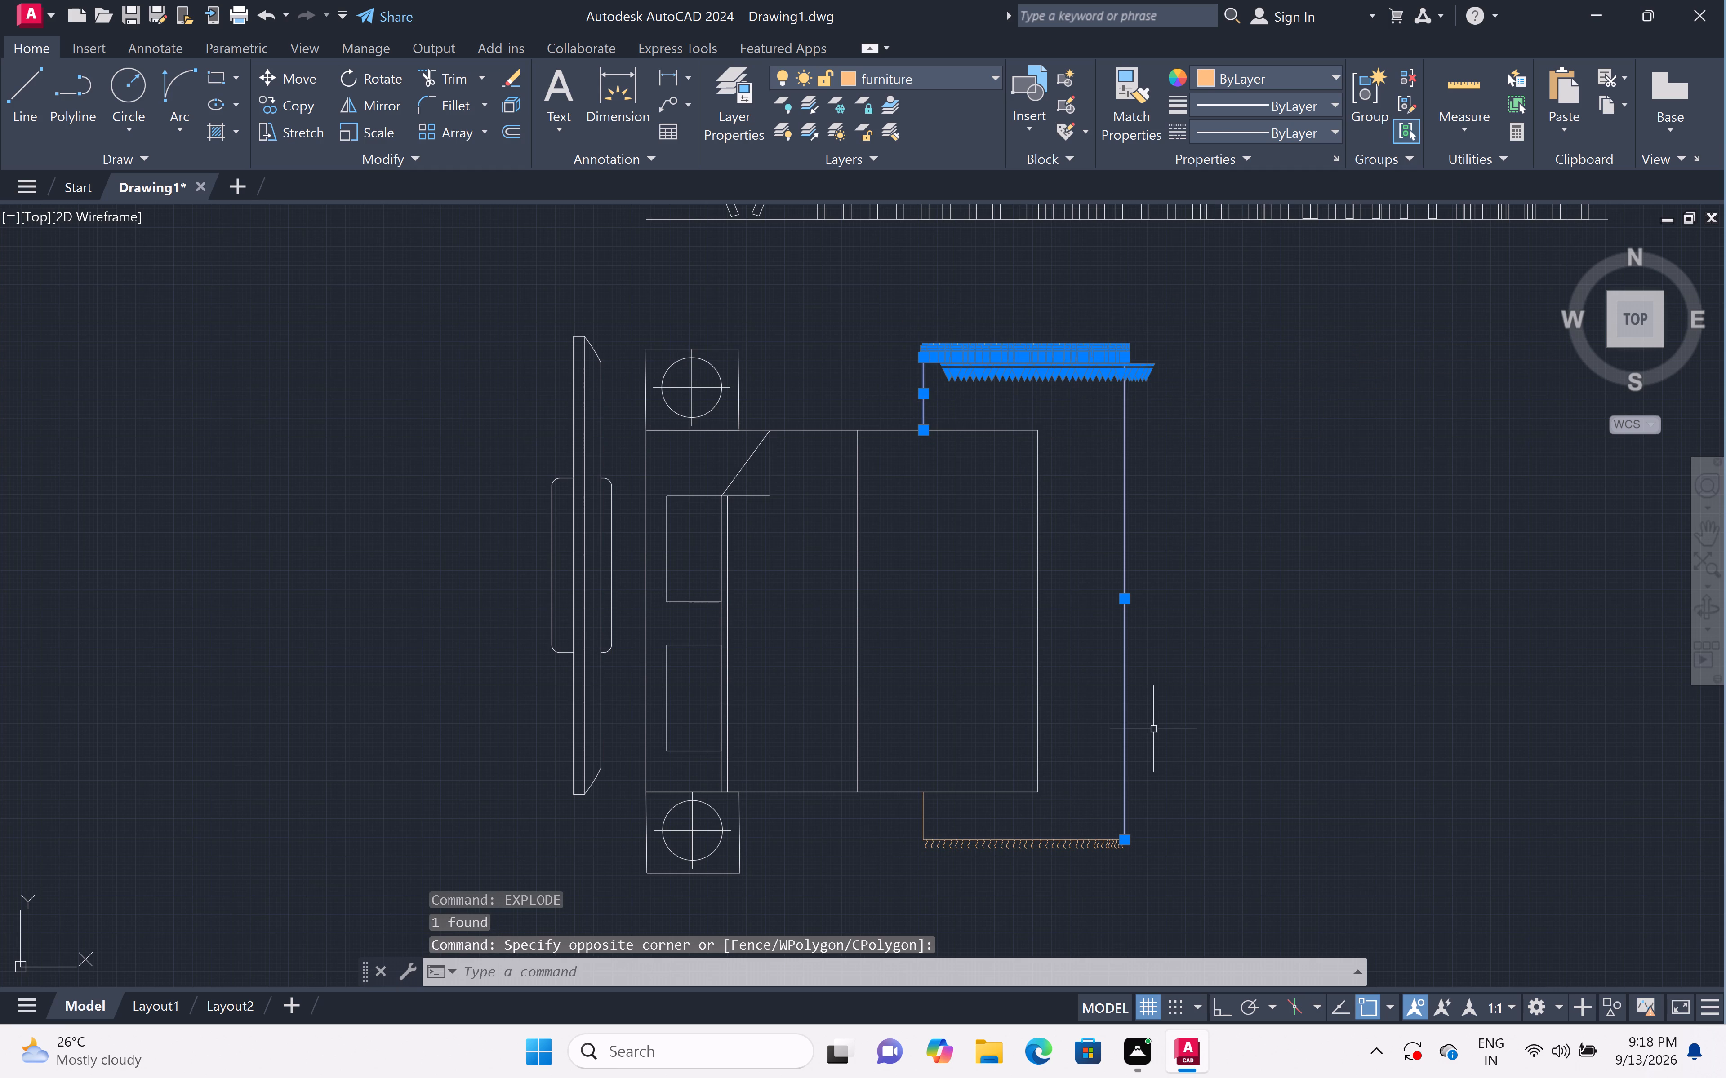
{"action": "middle_click_drag", "start_coordinate": [1158, 718], "coordinate": [1149, 539]}
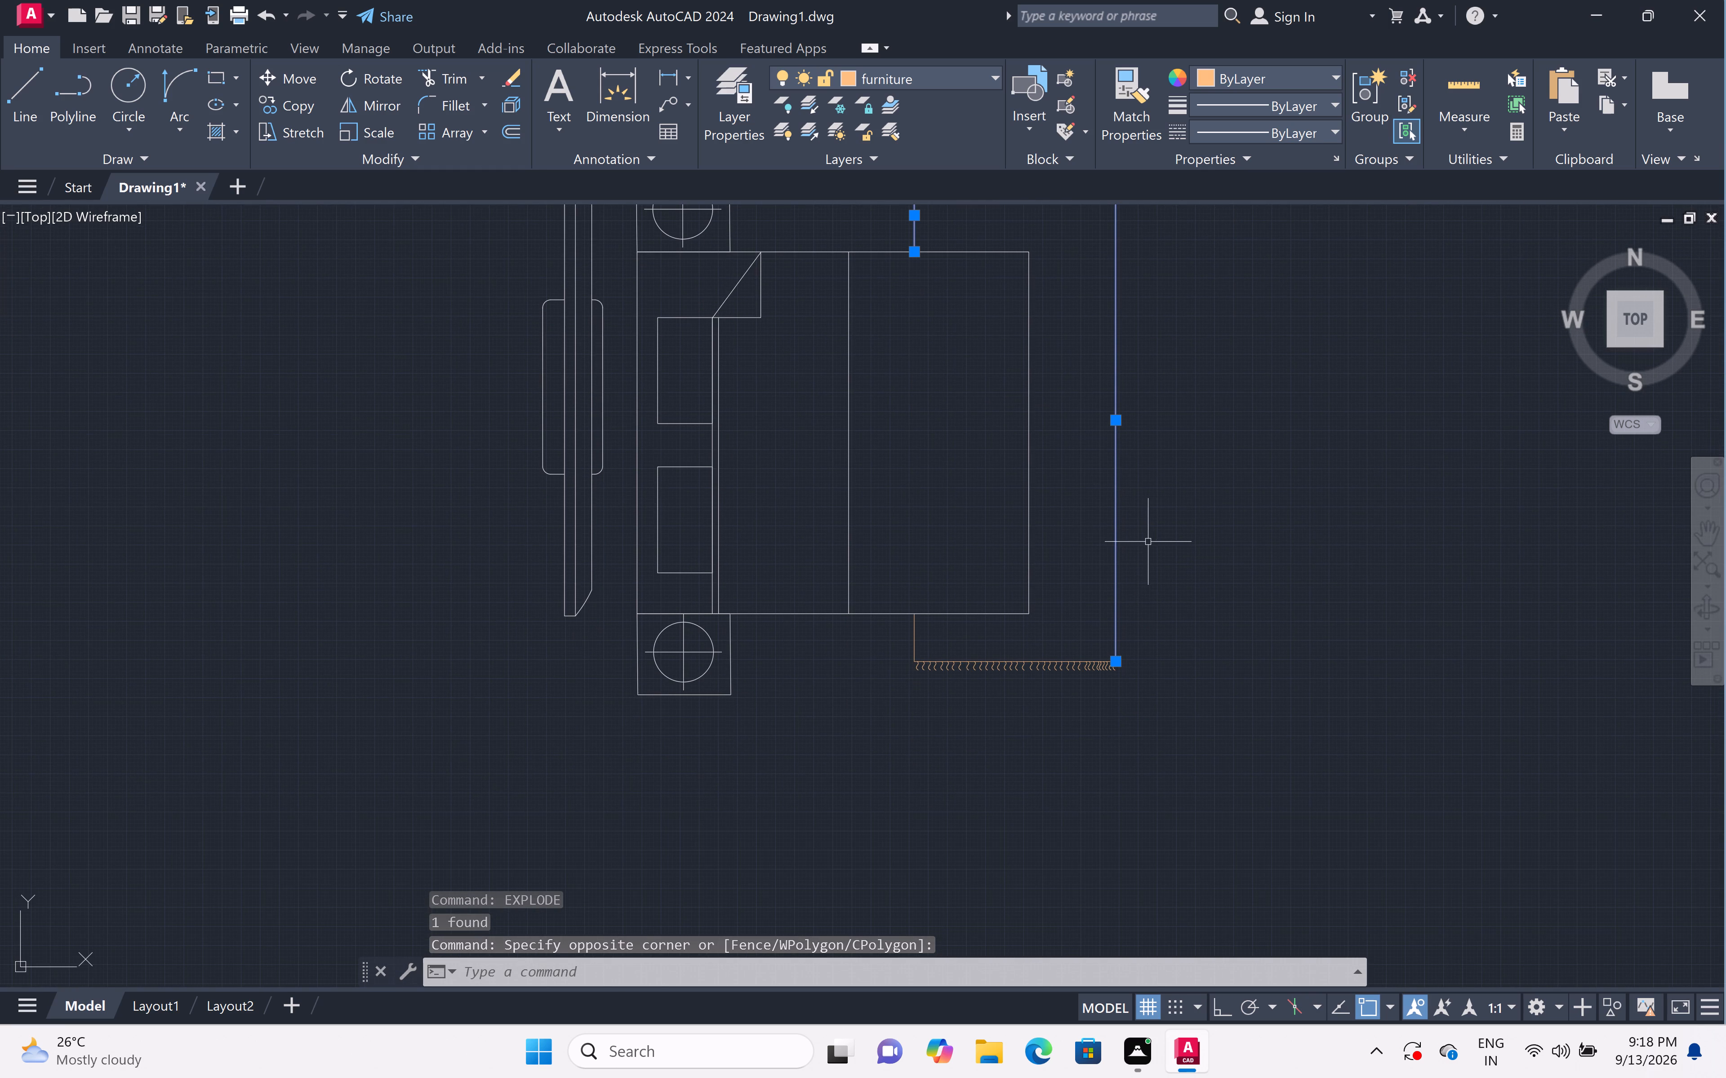
{"action": "left_click", "coordinate": [880, 641]}
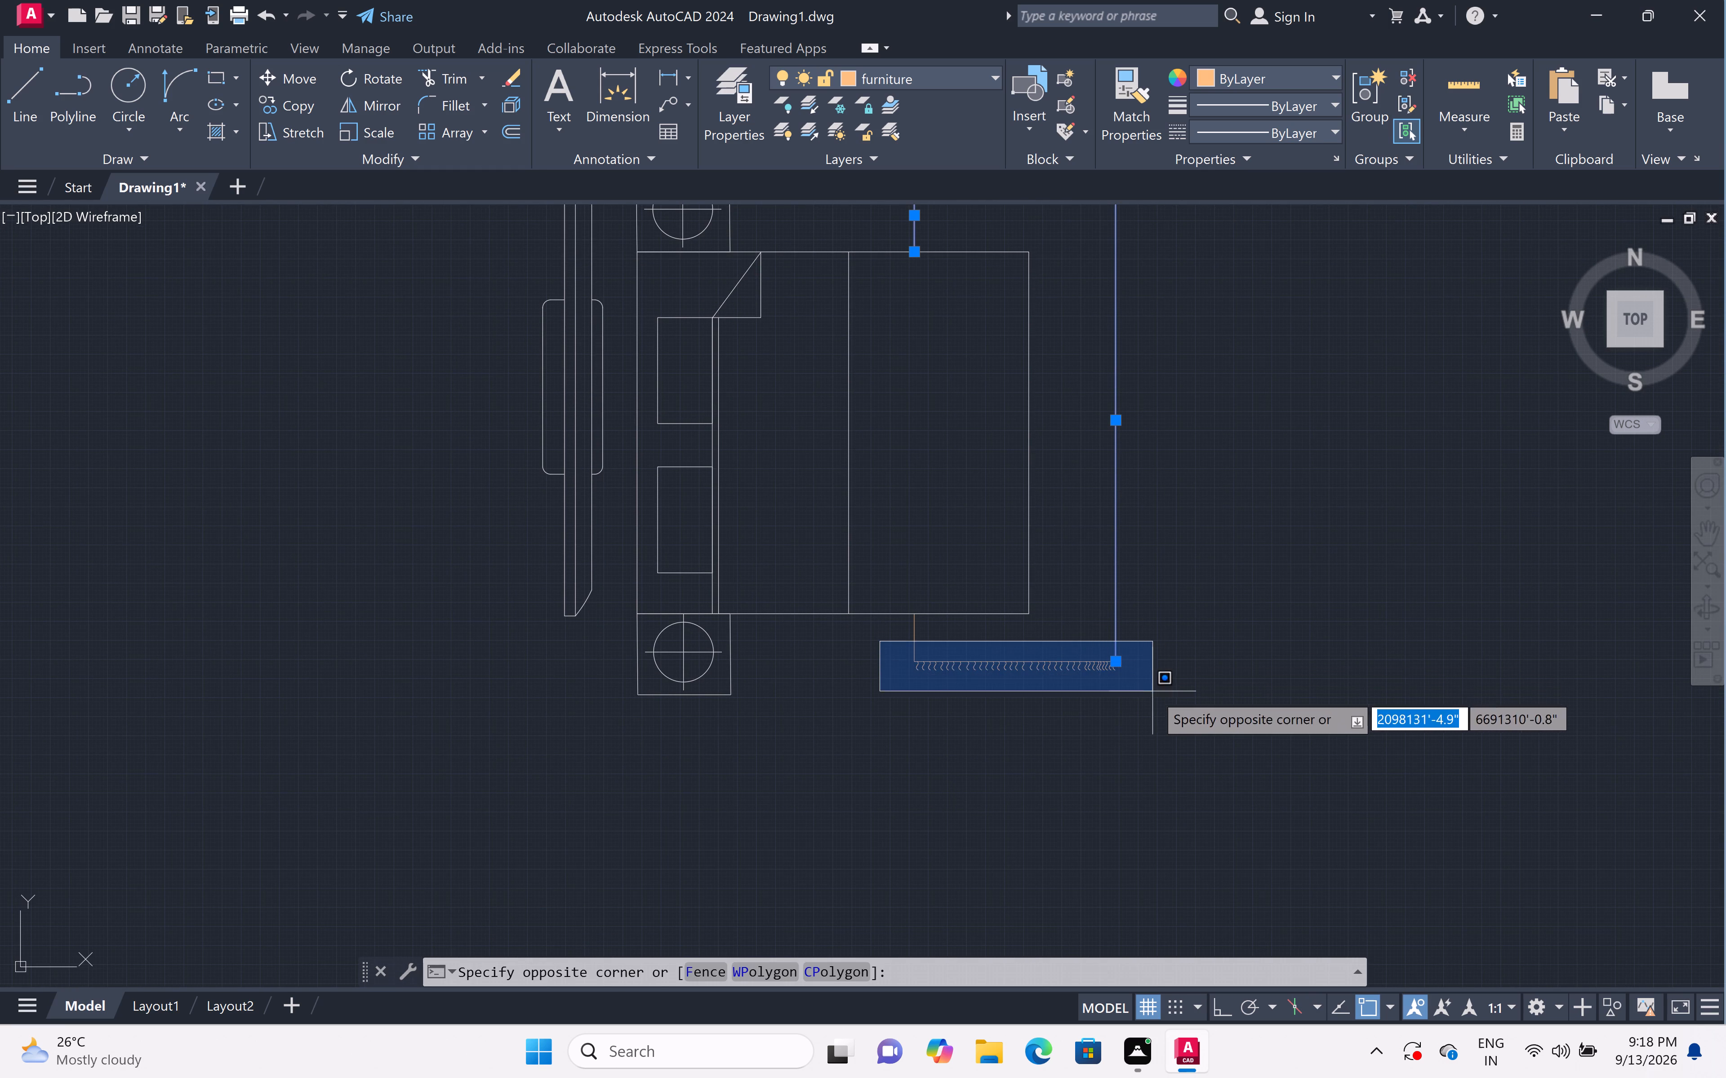
{"action": "left_click", "coordinate": [1153, 693]}
{"action": "scroll", "coordinate": [894, 641], "scroll_direction": "up", "scroll_amount": 1}
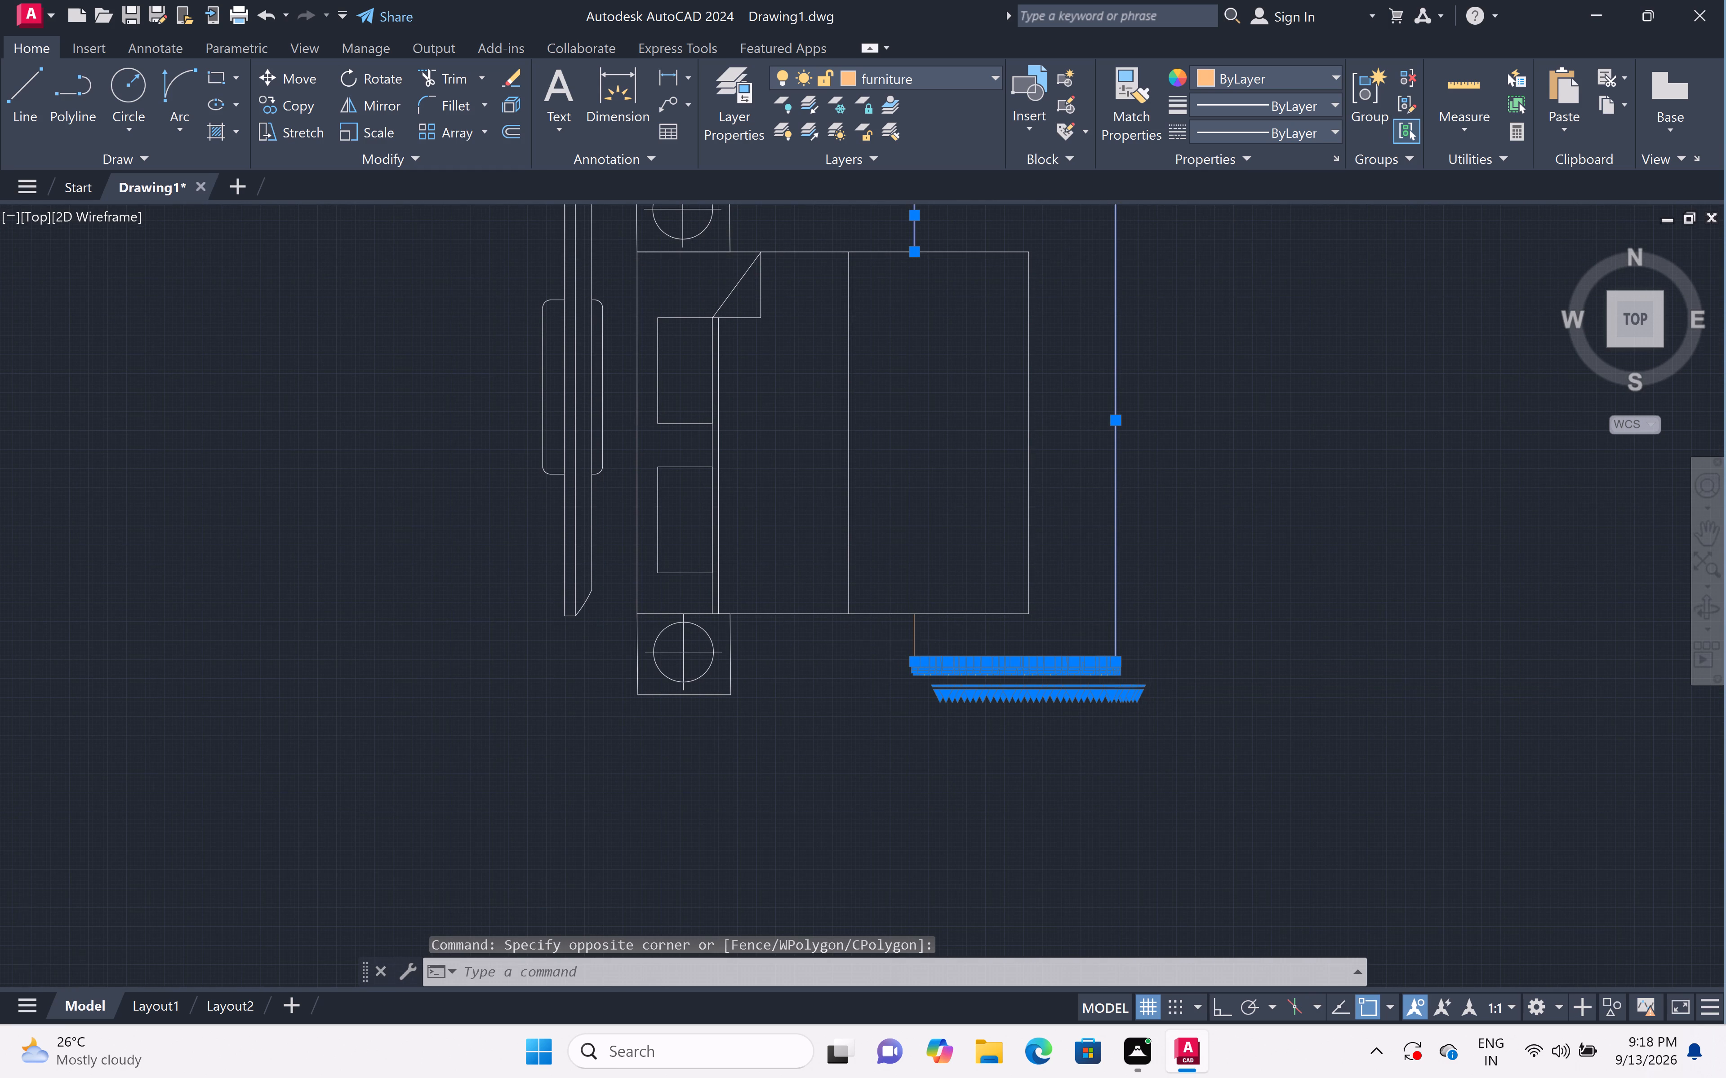
{"action": "scroll", "coordinate": [894, 641], "scroll_direction": "up", "scroll_amount": 2}
{"action": "left_click", "coordinate": [1035, 606]}
{"action": "left_click", "coordinate": [892, 680]}
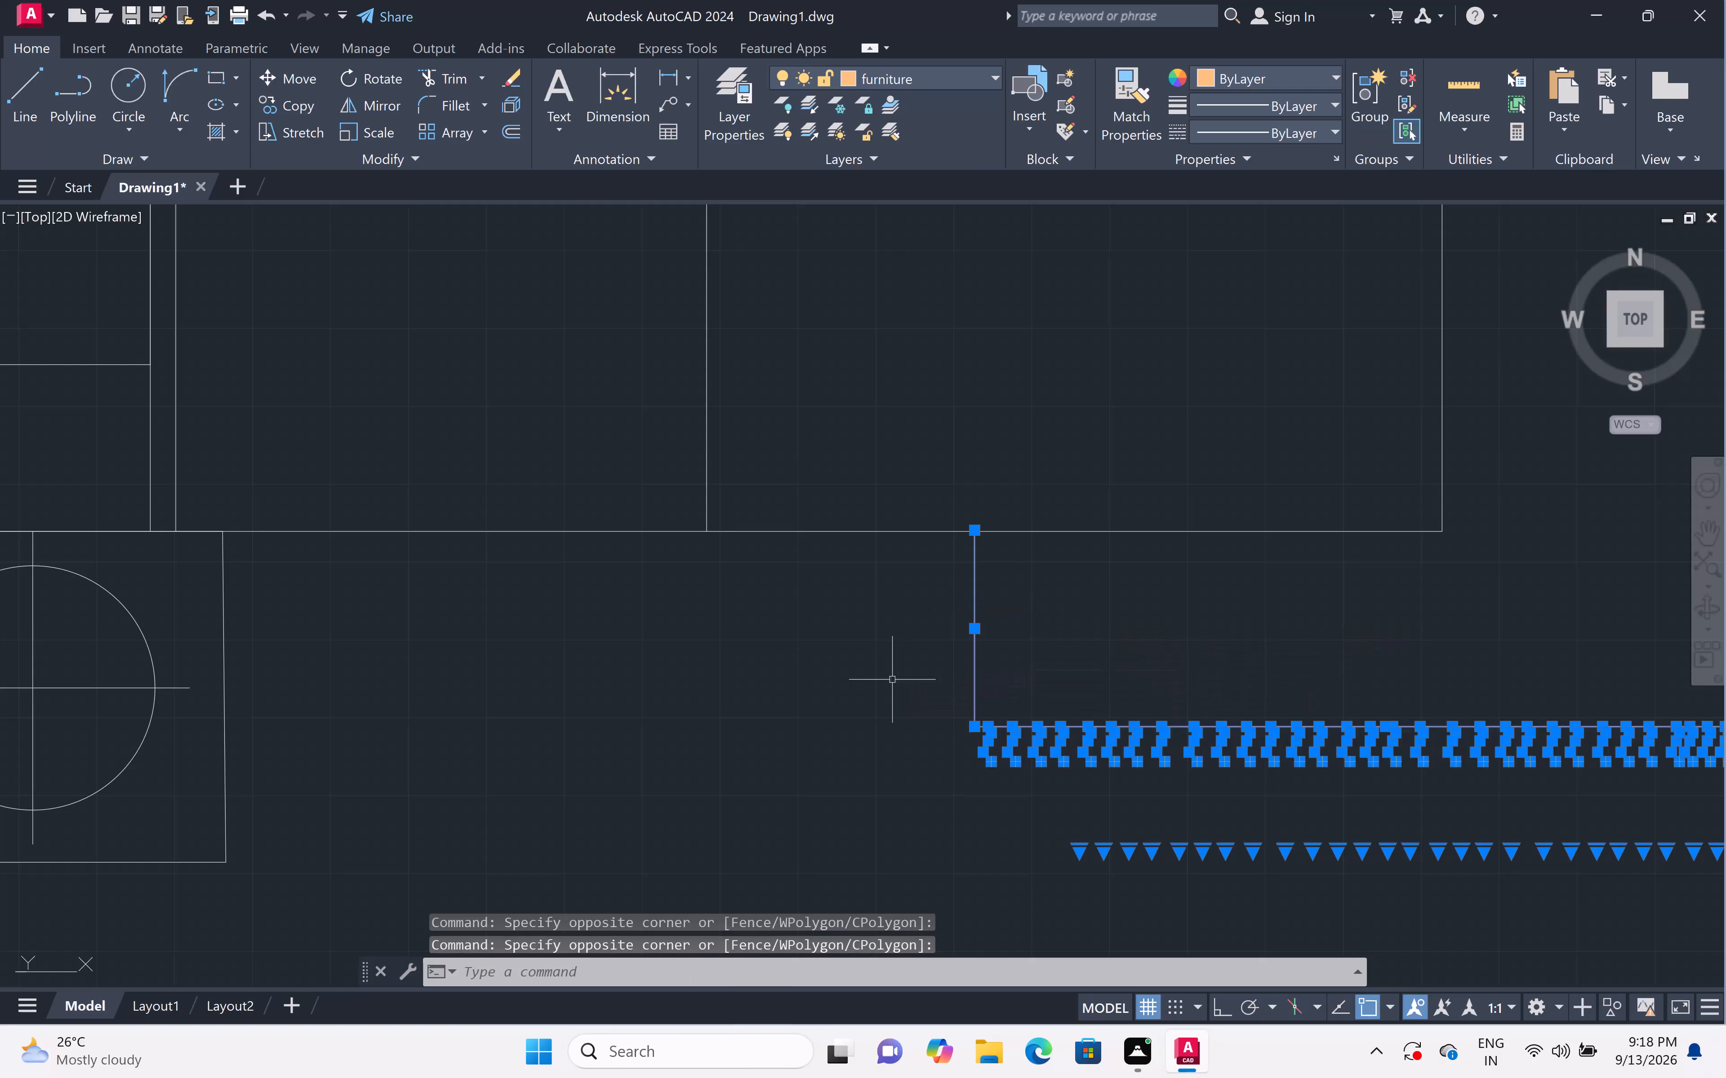
{"action": "scroll", "coordinate": [933, 619], "scroll_direction": "down", "scroll_amount": 5}
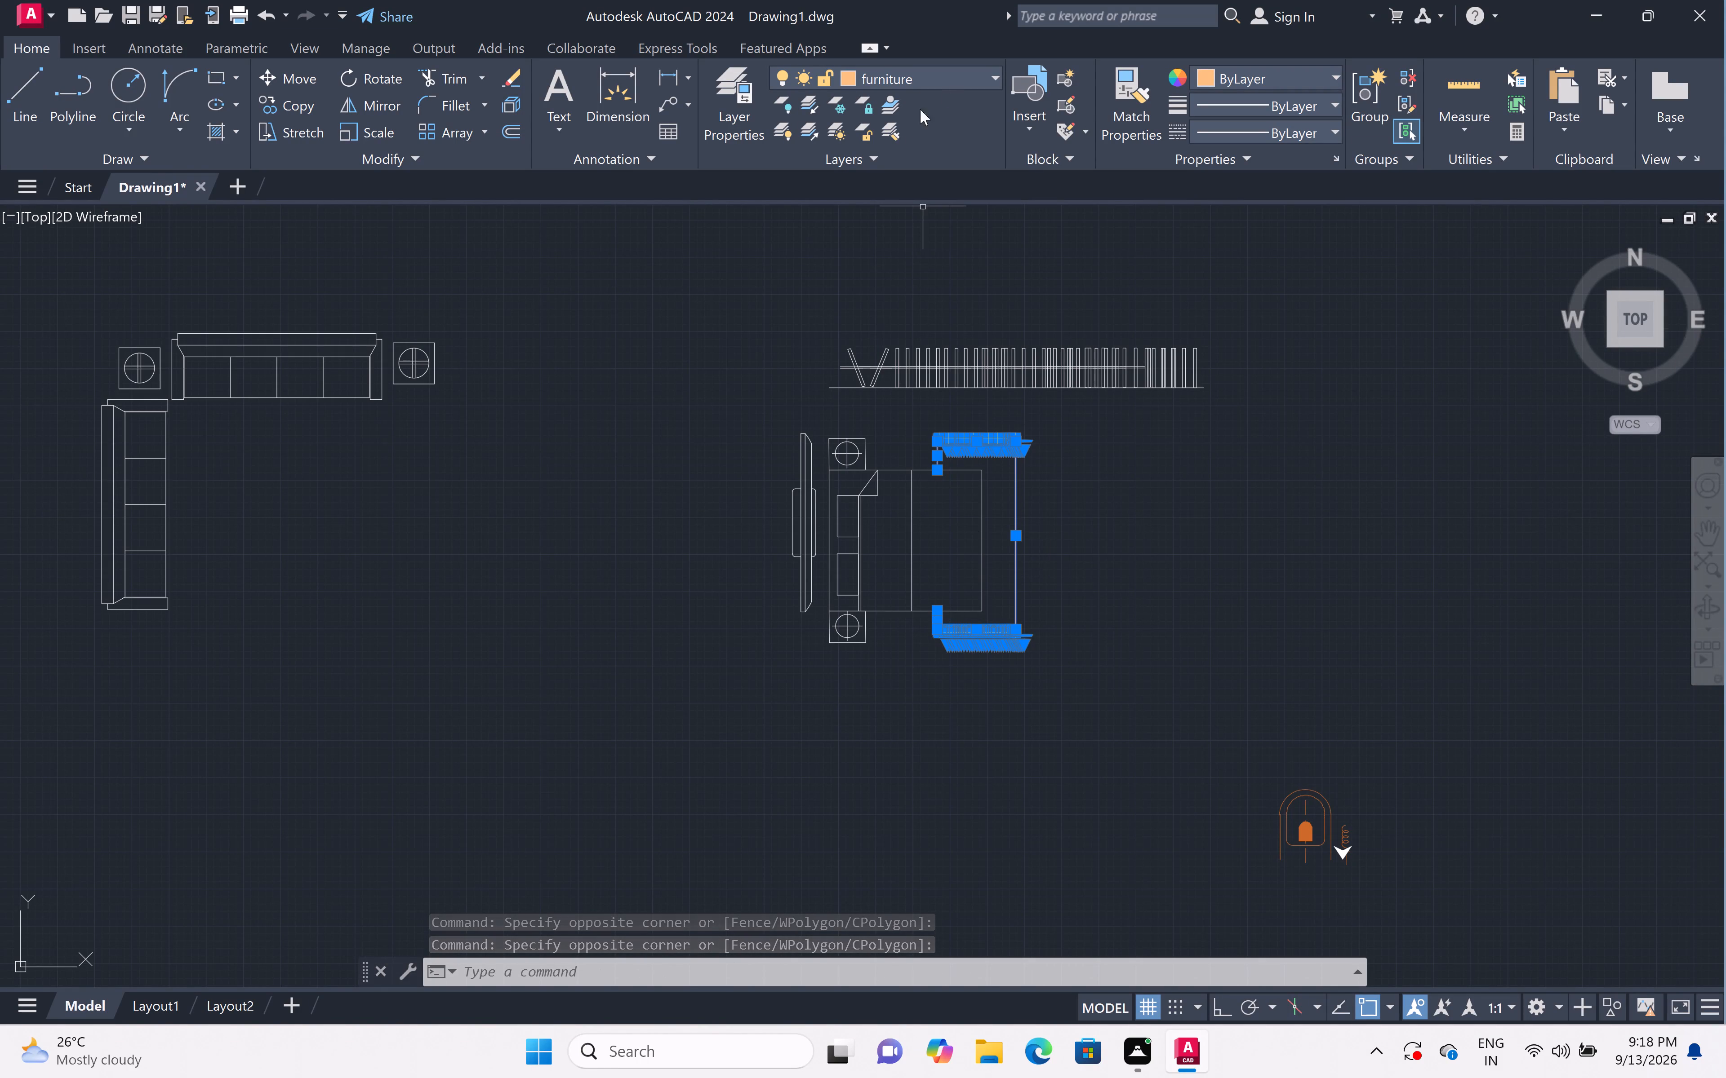
{"action": "left_click", "coordinate": [996, 75]}
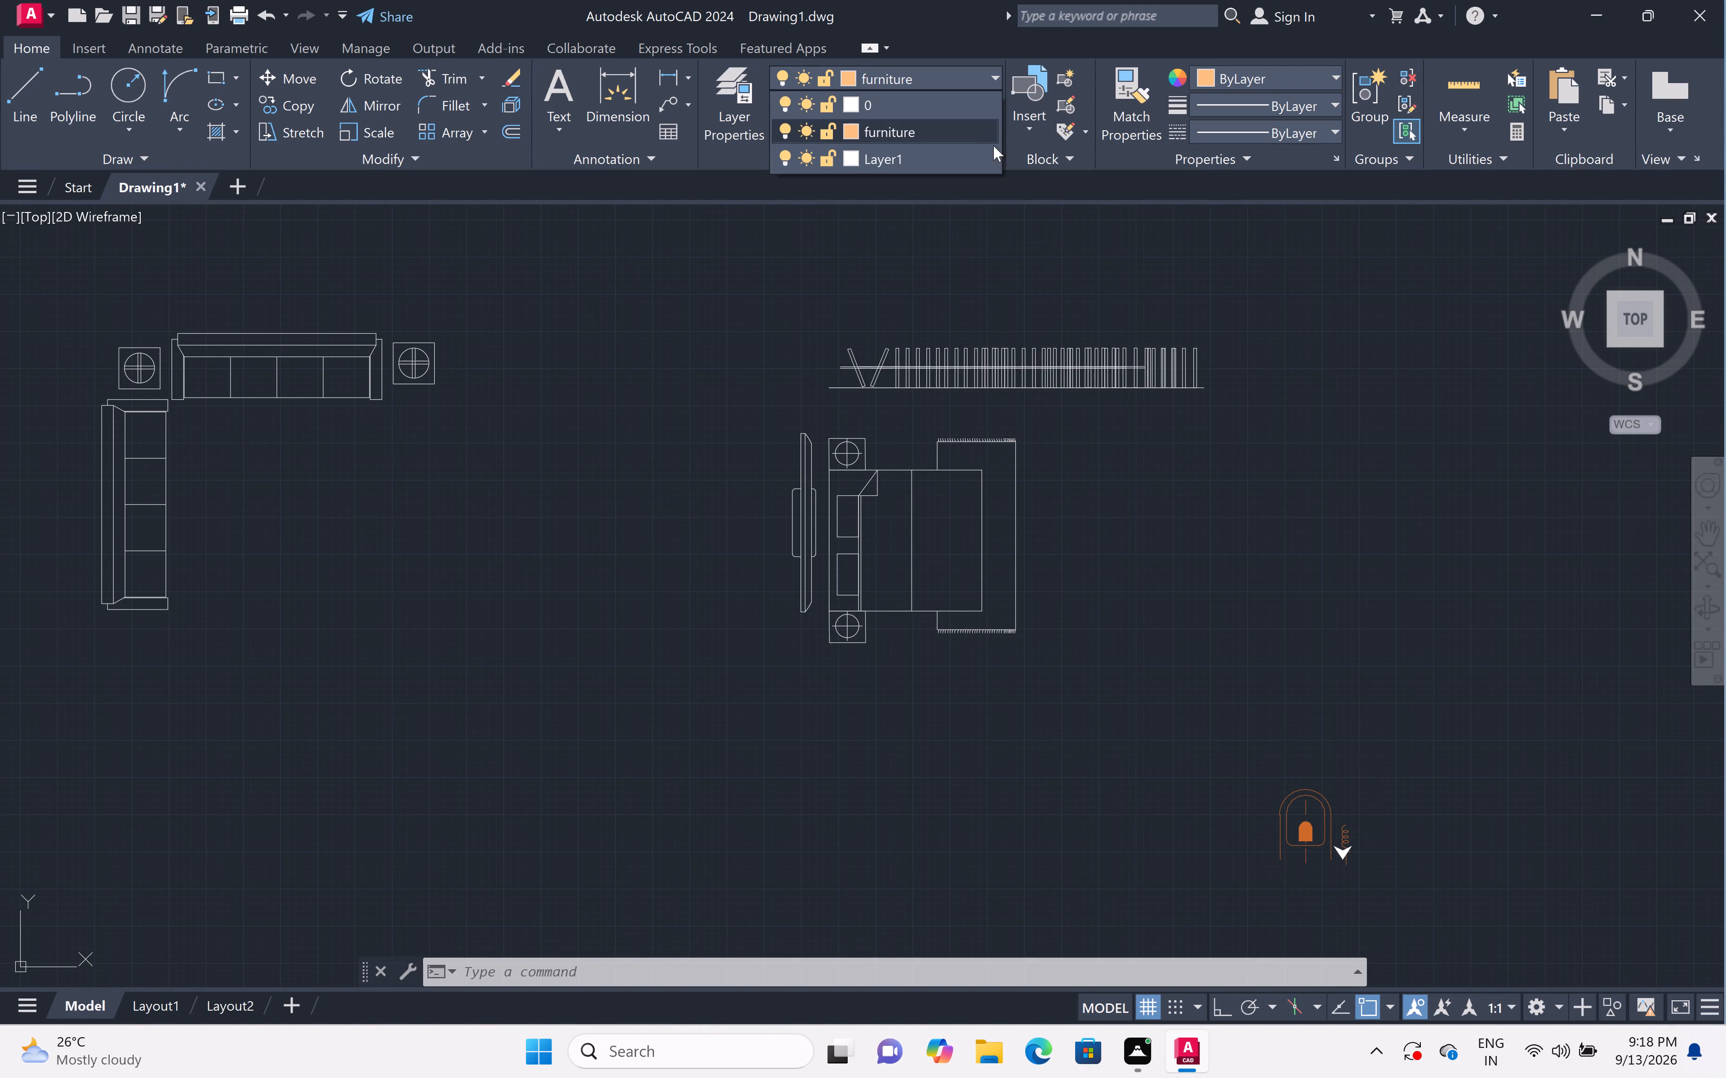
{"action": "left_click", "coordinate": [973, 111]}
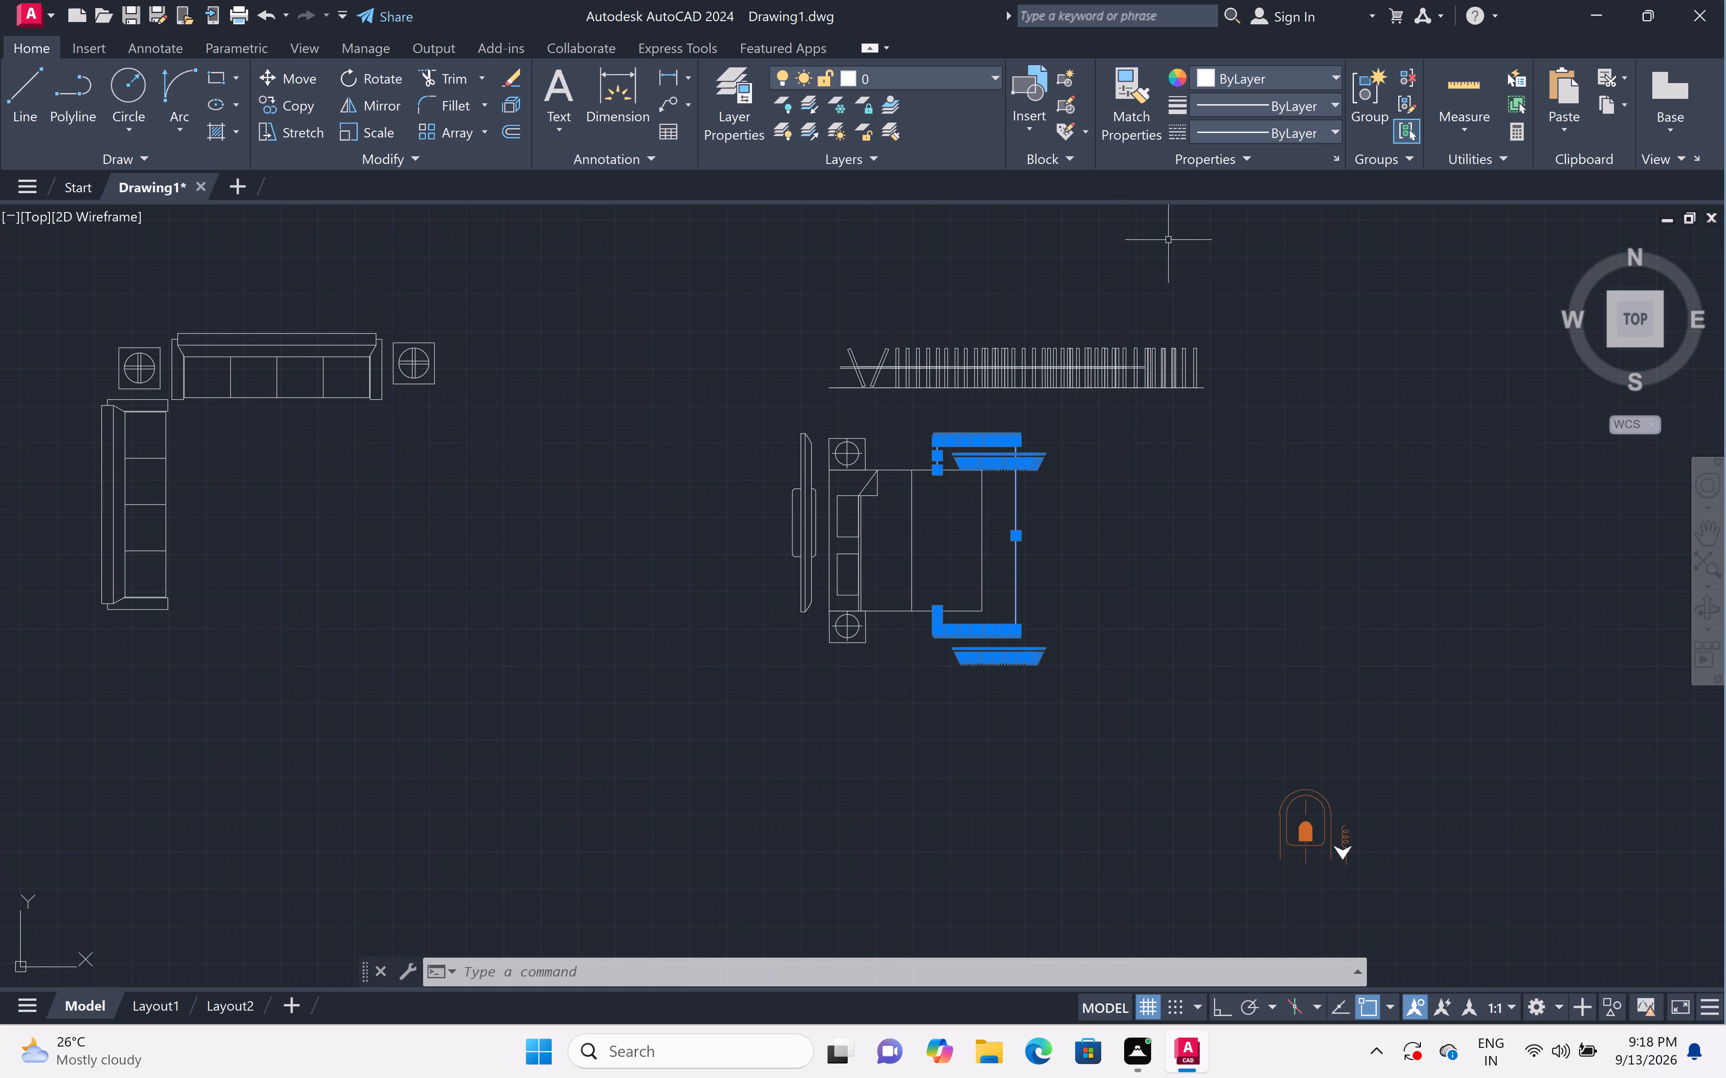
{"action": "key", "text": "Escape"}
Delete the solid white arrowhead beside the orange fixture southeast of the double bed.
{"action": "scroll", "coordinate": [1218, 261], "scroll_direction": "down", "scroll_amount": 3}
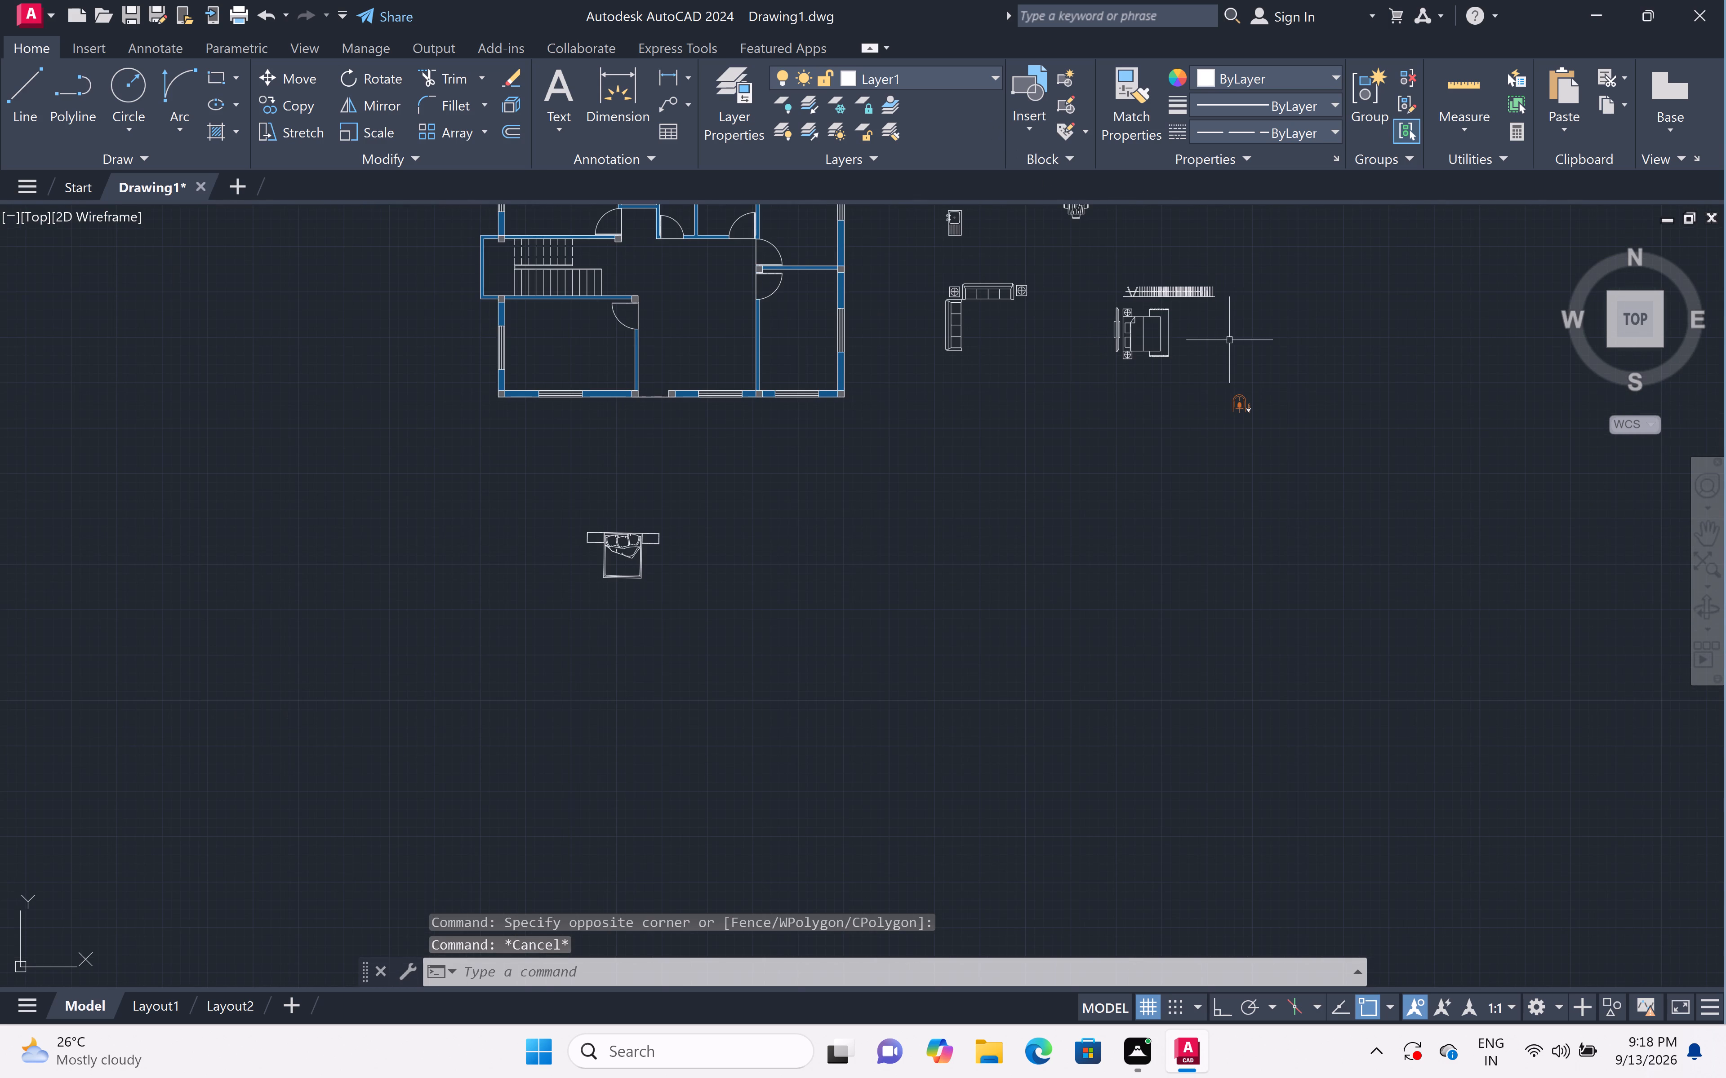
{"action": "scroll", "coordinate": [1237, 410], "scroll_direction": "up", "scroll_amount": 5}
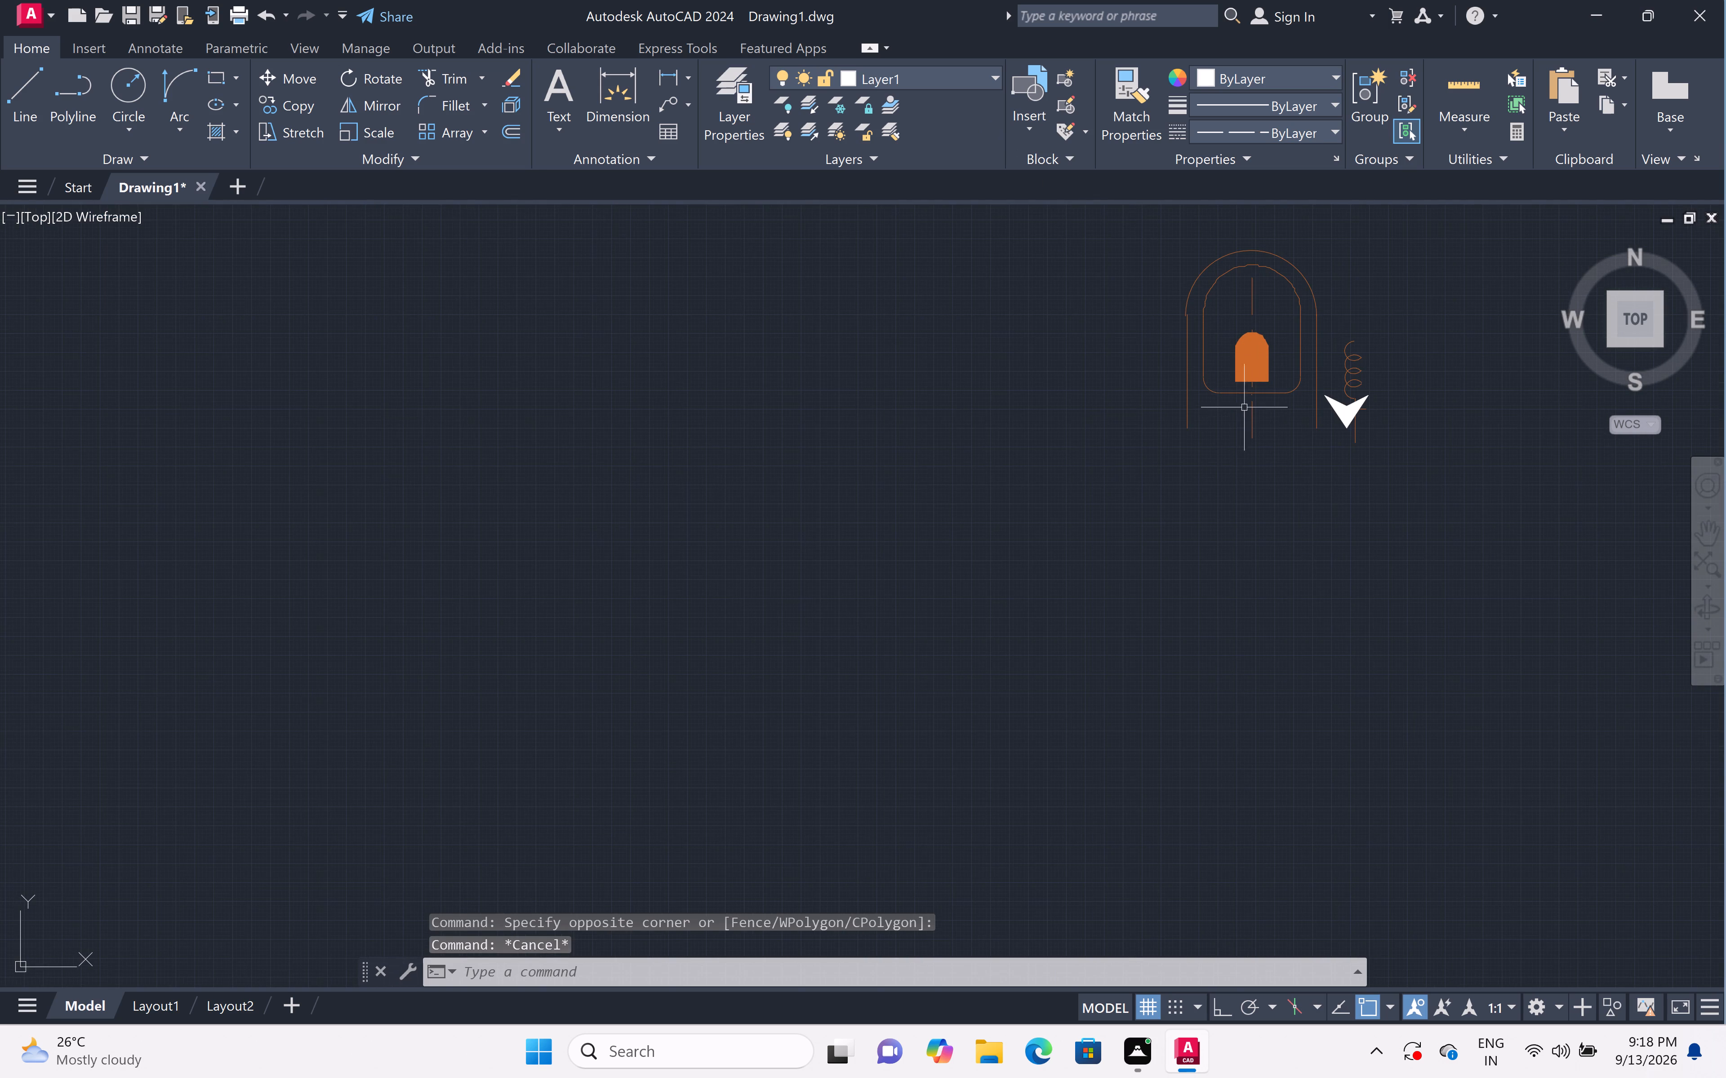
{"action": "left_click", "coordinate": [1343, 409]}
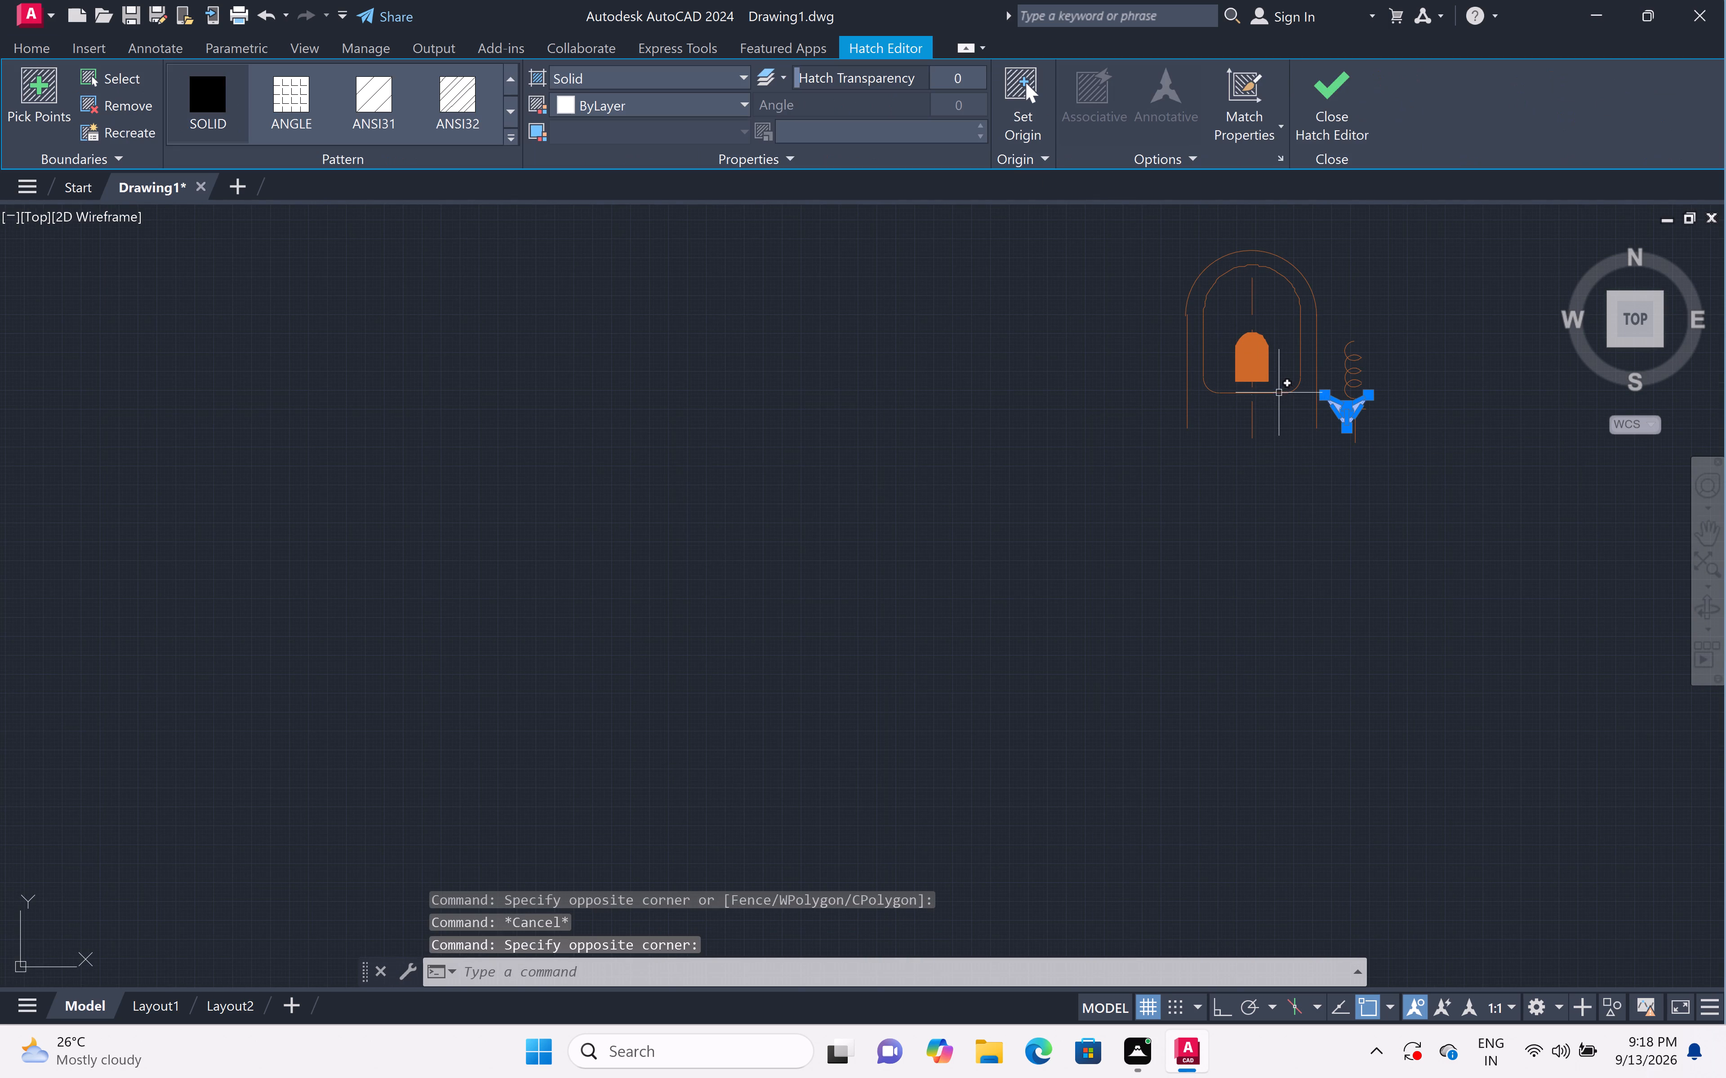
{"action": "key", "text": "Delete"}
Change the object colour of the whole orange fixture, including its coil, to white.
{"action": "scroll", "coordinate": [1296, 362], "scroll_direction": "down", "scroll_amount": 2}
{"action": "left_click_drag", "start_coordinate": [1368, 296], "coordinate": [1363, 298]}
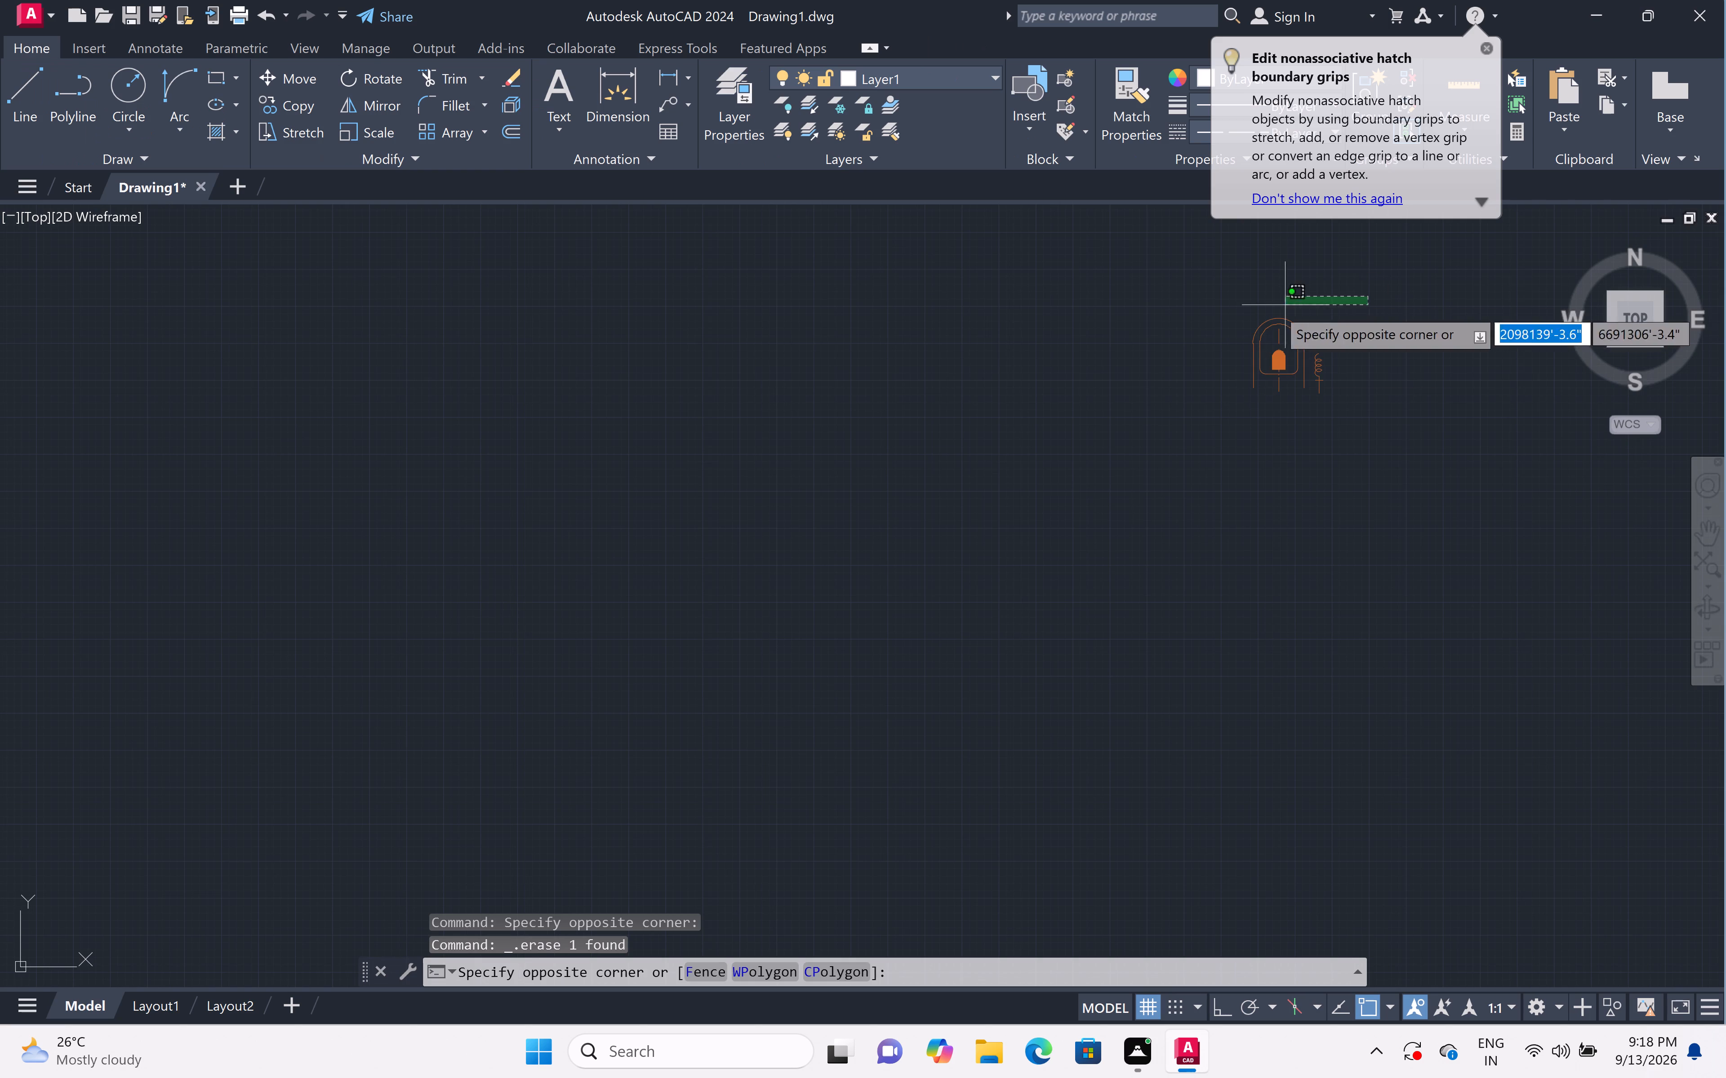
{"action": "left_click", "coordinate": [1233, 446]}
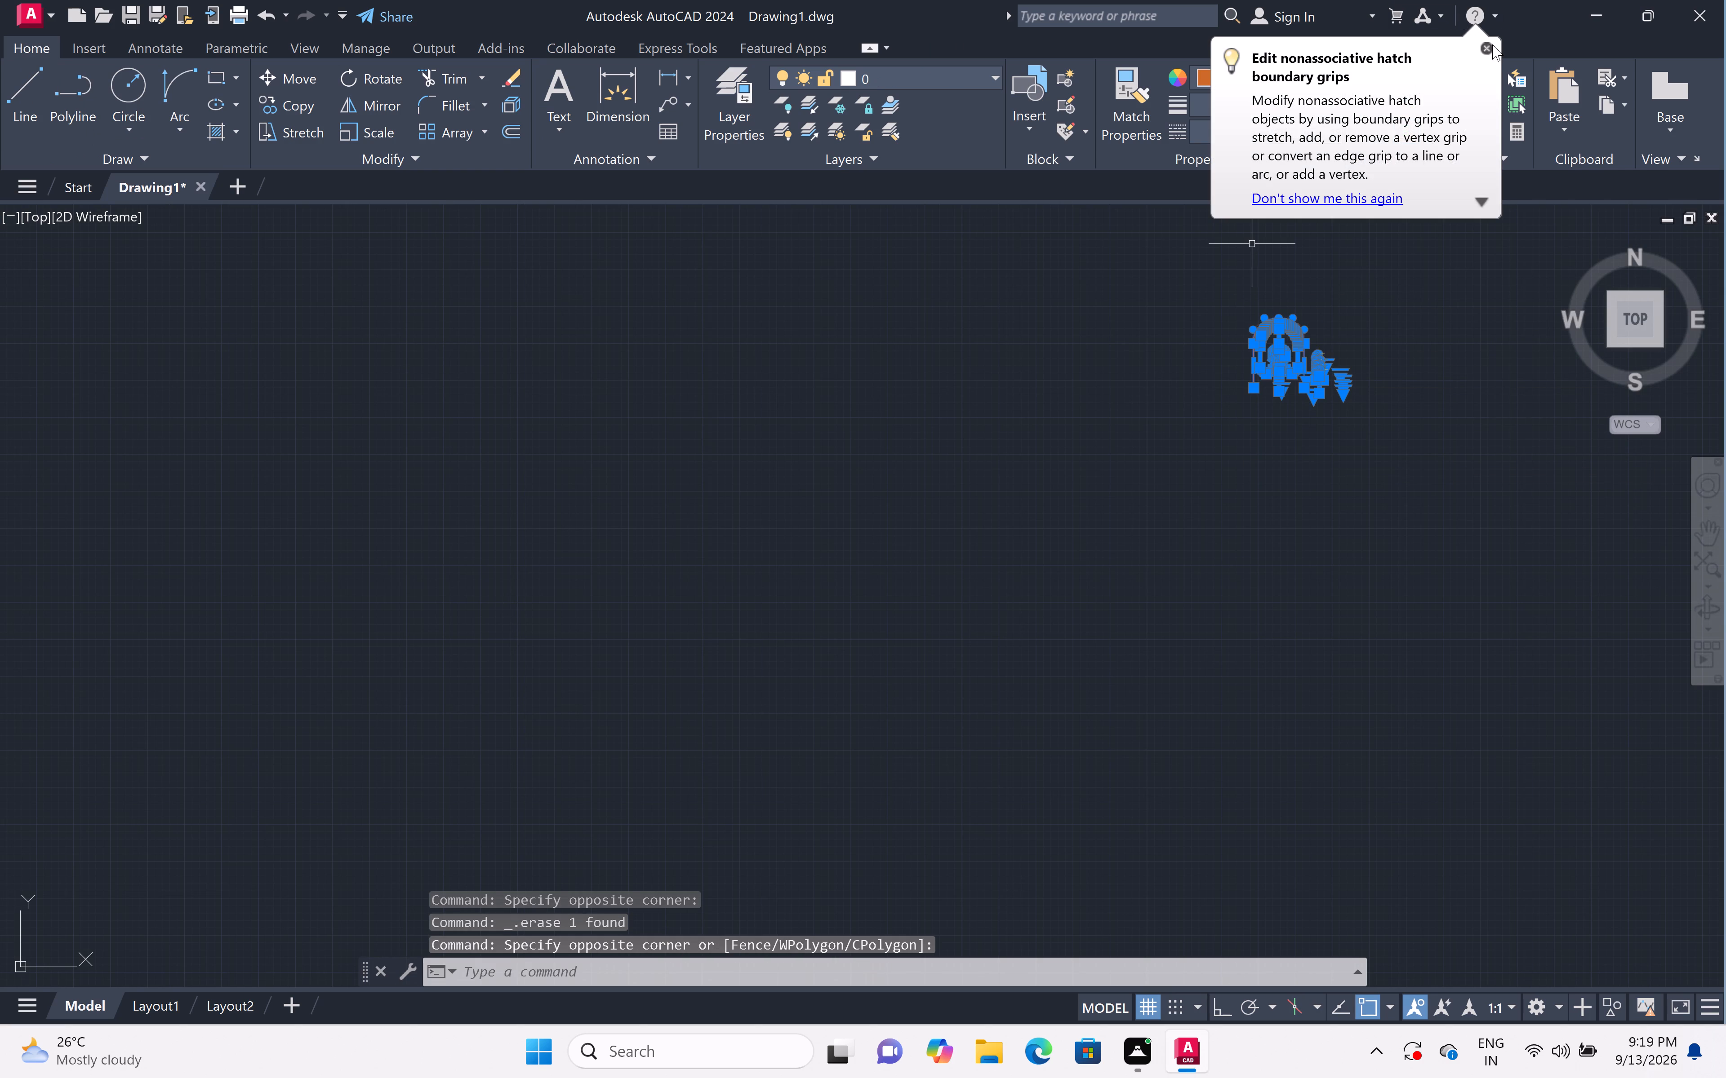
{"action": "left_click", "coordinate": [1483, 46]}
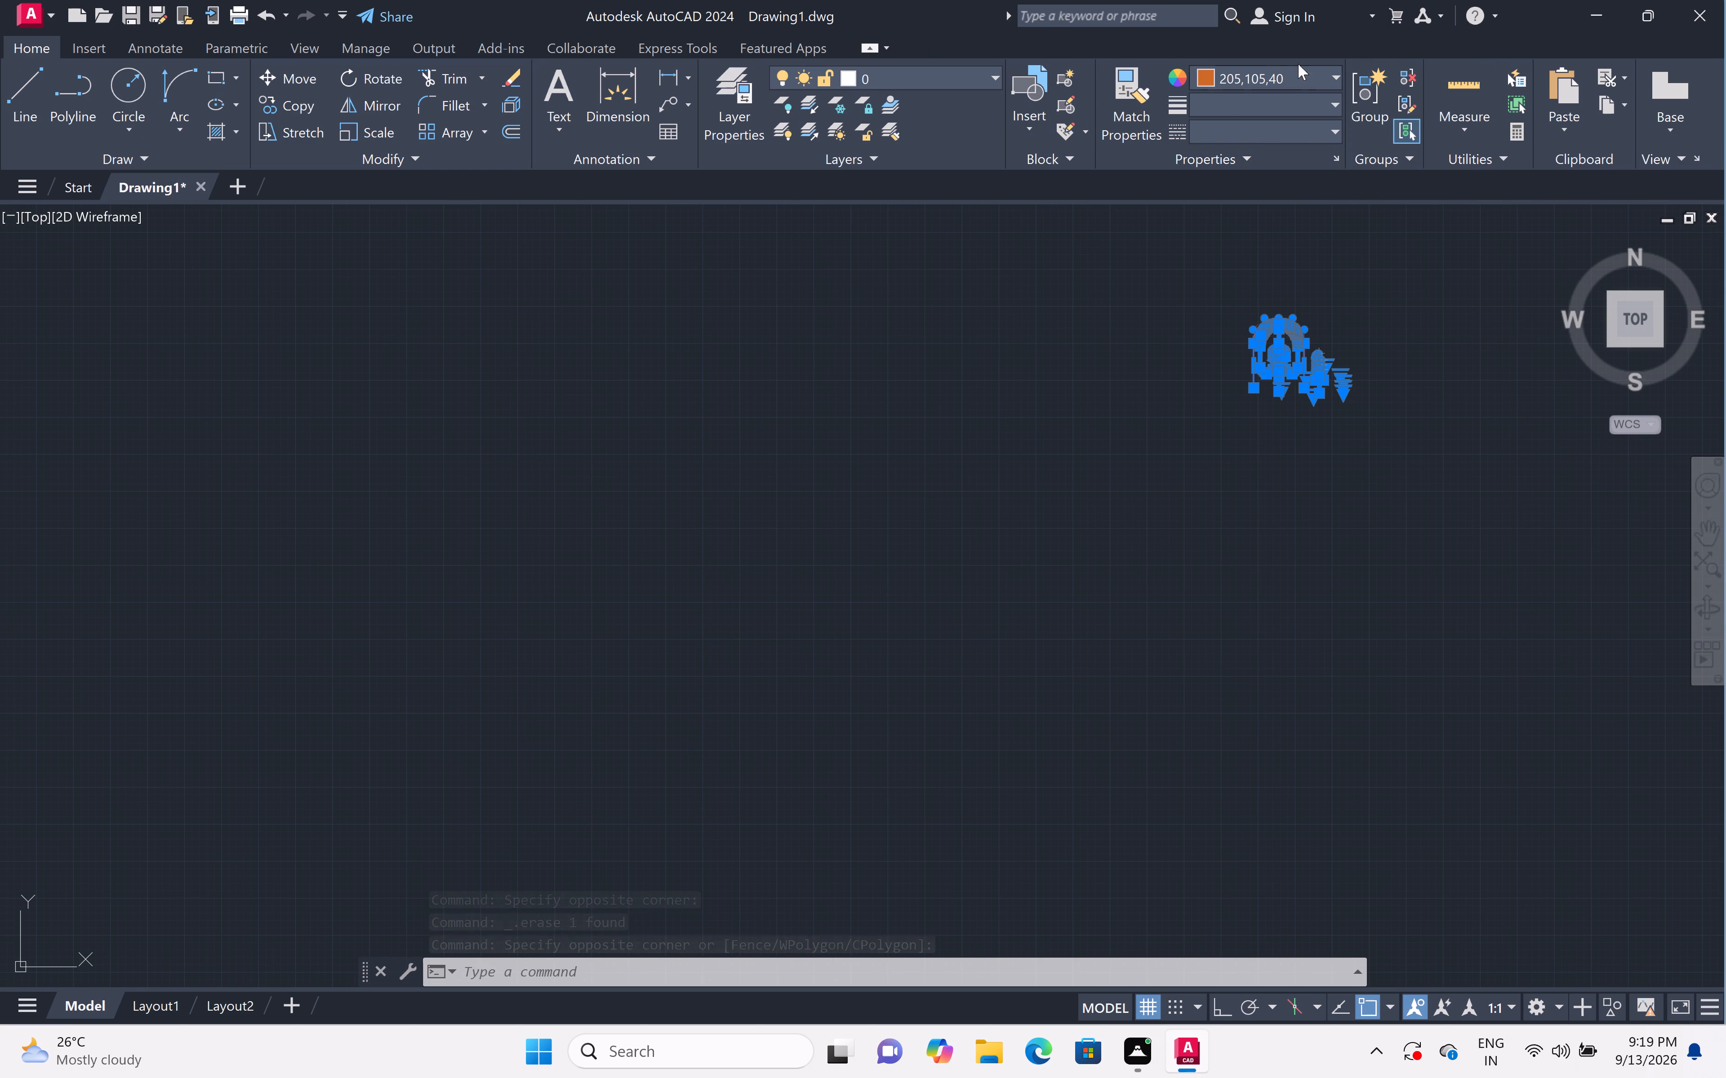
{"action": "left_click", "coordinate": [1335, 70]}
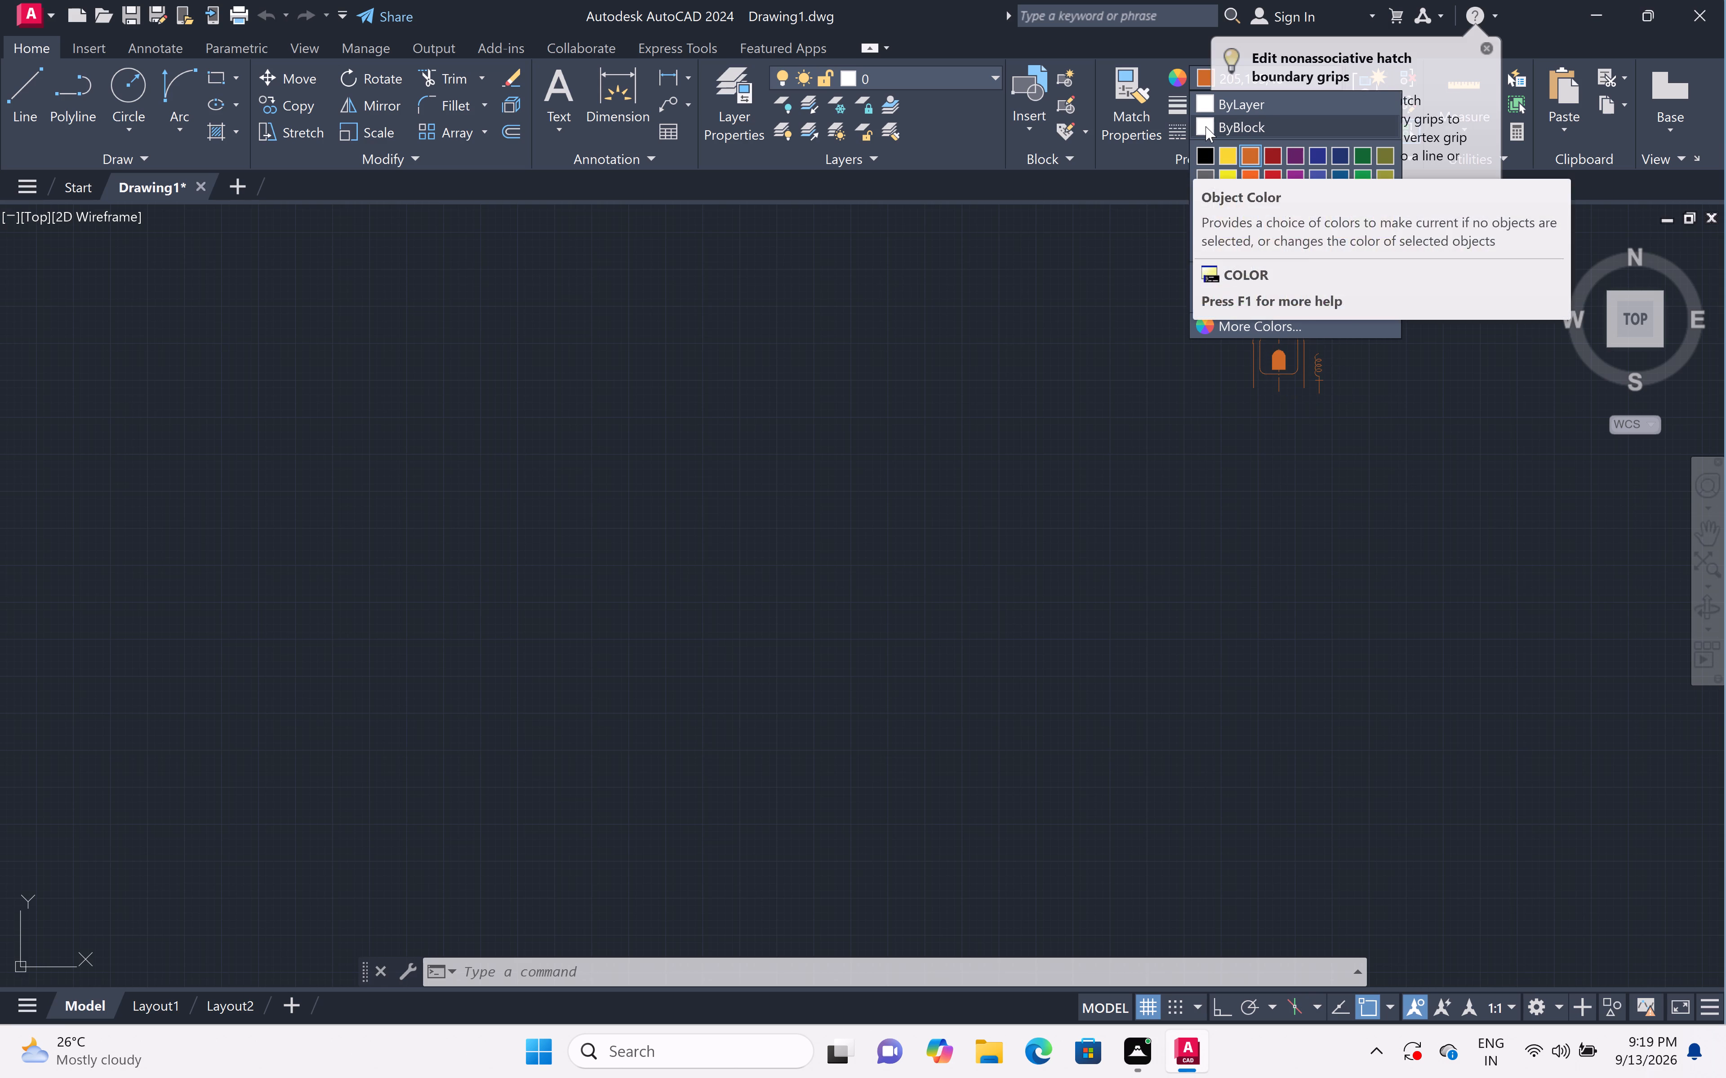
{"action": "double_click", "coordinate": [1204, 250]}
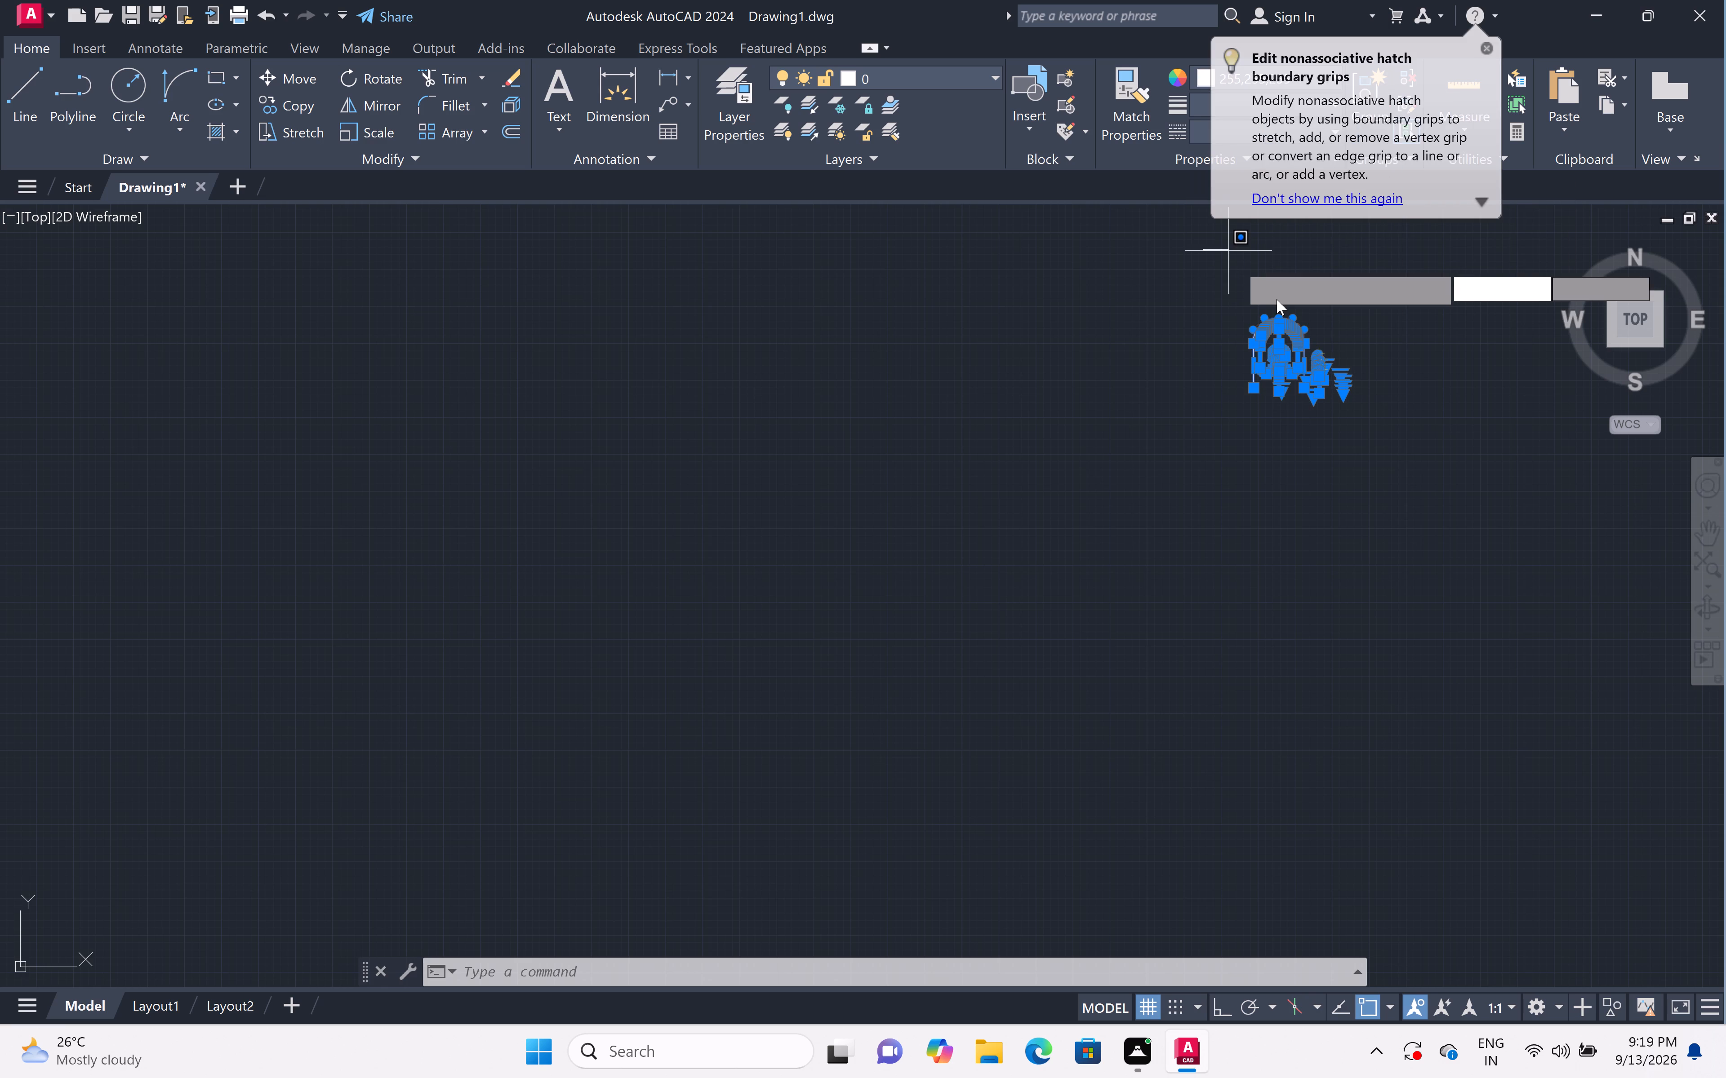
{"action": "key", "text": "Escape"}
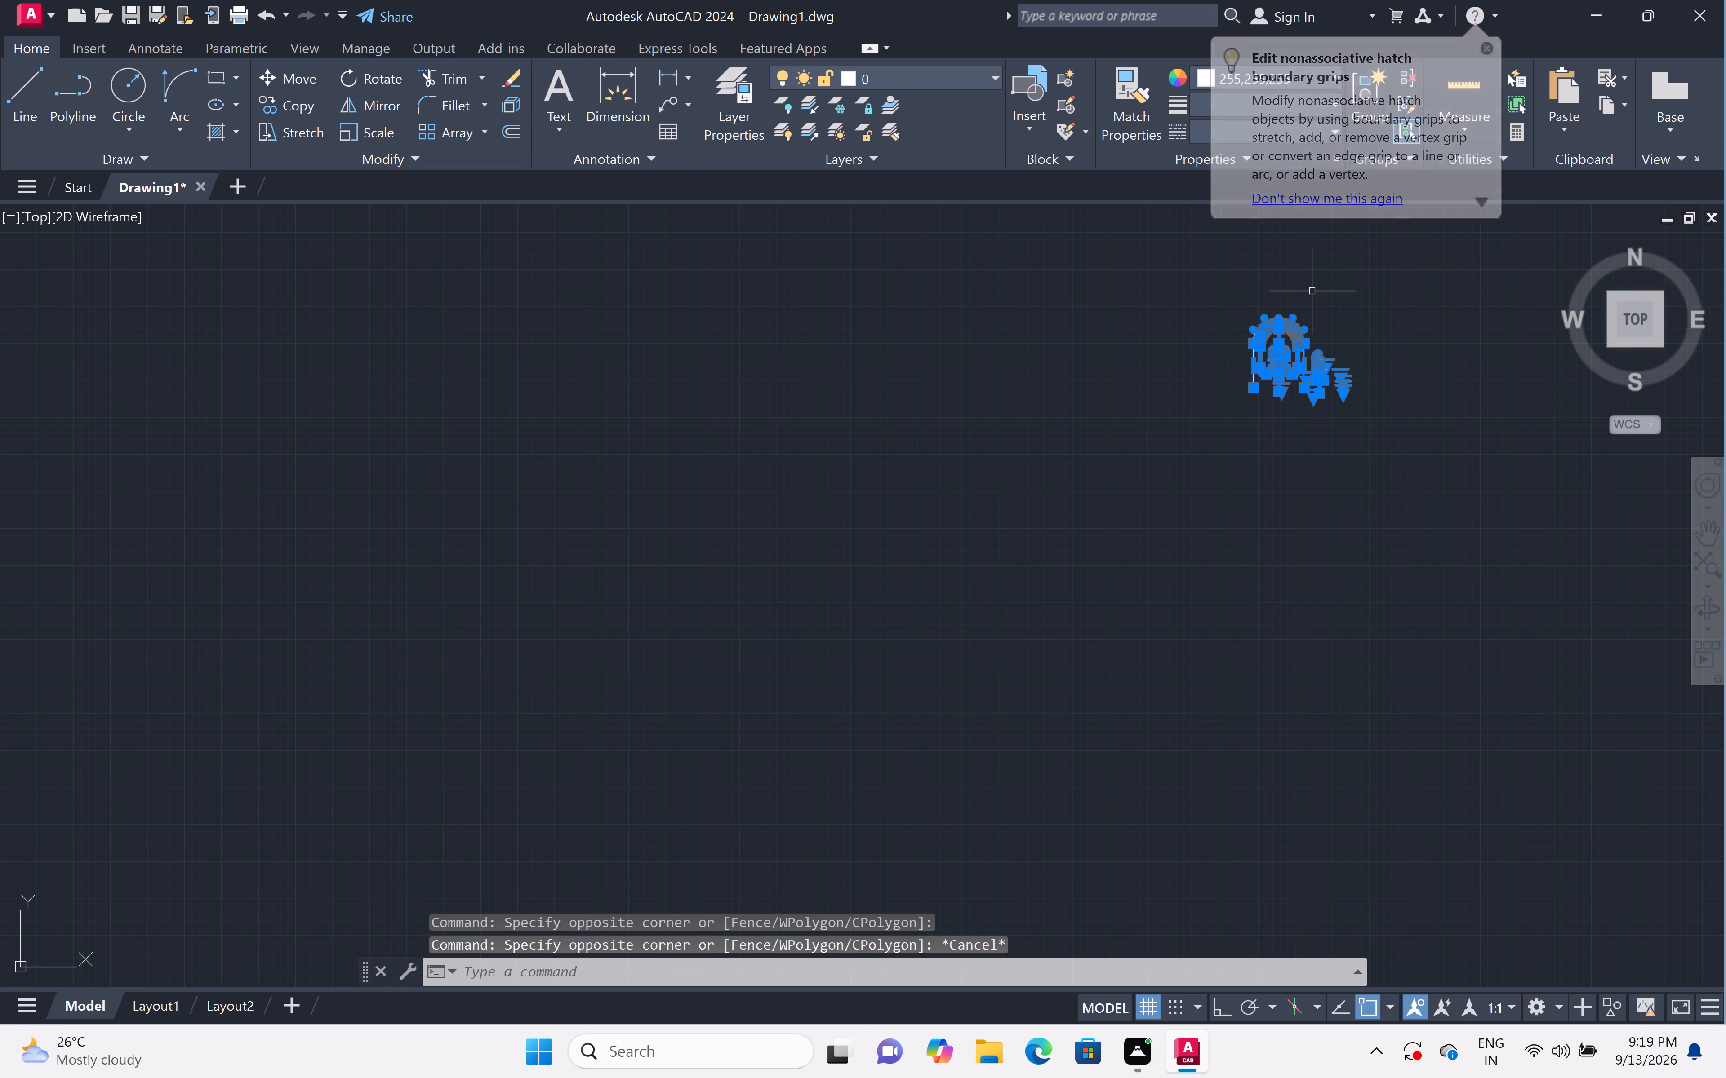
{"action": "key", "text": "Escape"}
Explode the second double bed block, east of the dining table.
{"action": "scroll", "coordinate": [1311, 293], "scroll_direction": "down", "scroll_amount": 3}
{"action": "middle_click_drag", "start_coordinate": [1213, 367], "coordinate": [1147, 589]}
{"action": "scroll", "coordinate": [1185, 237], "scroll_direction": "up", "scroll_amount": 3}
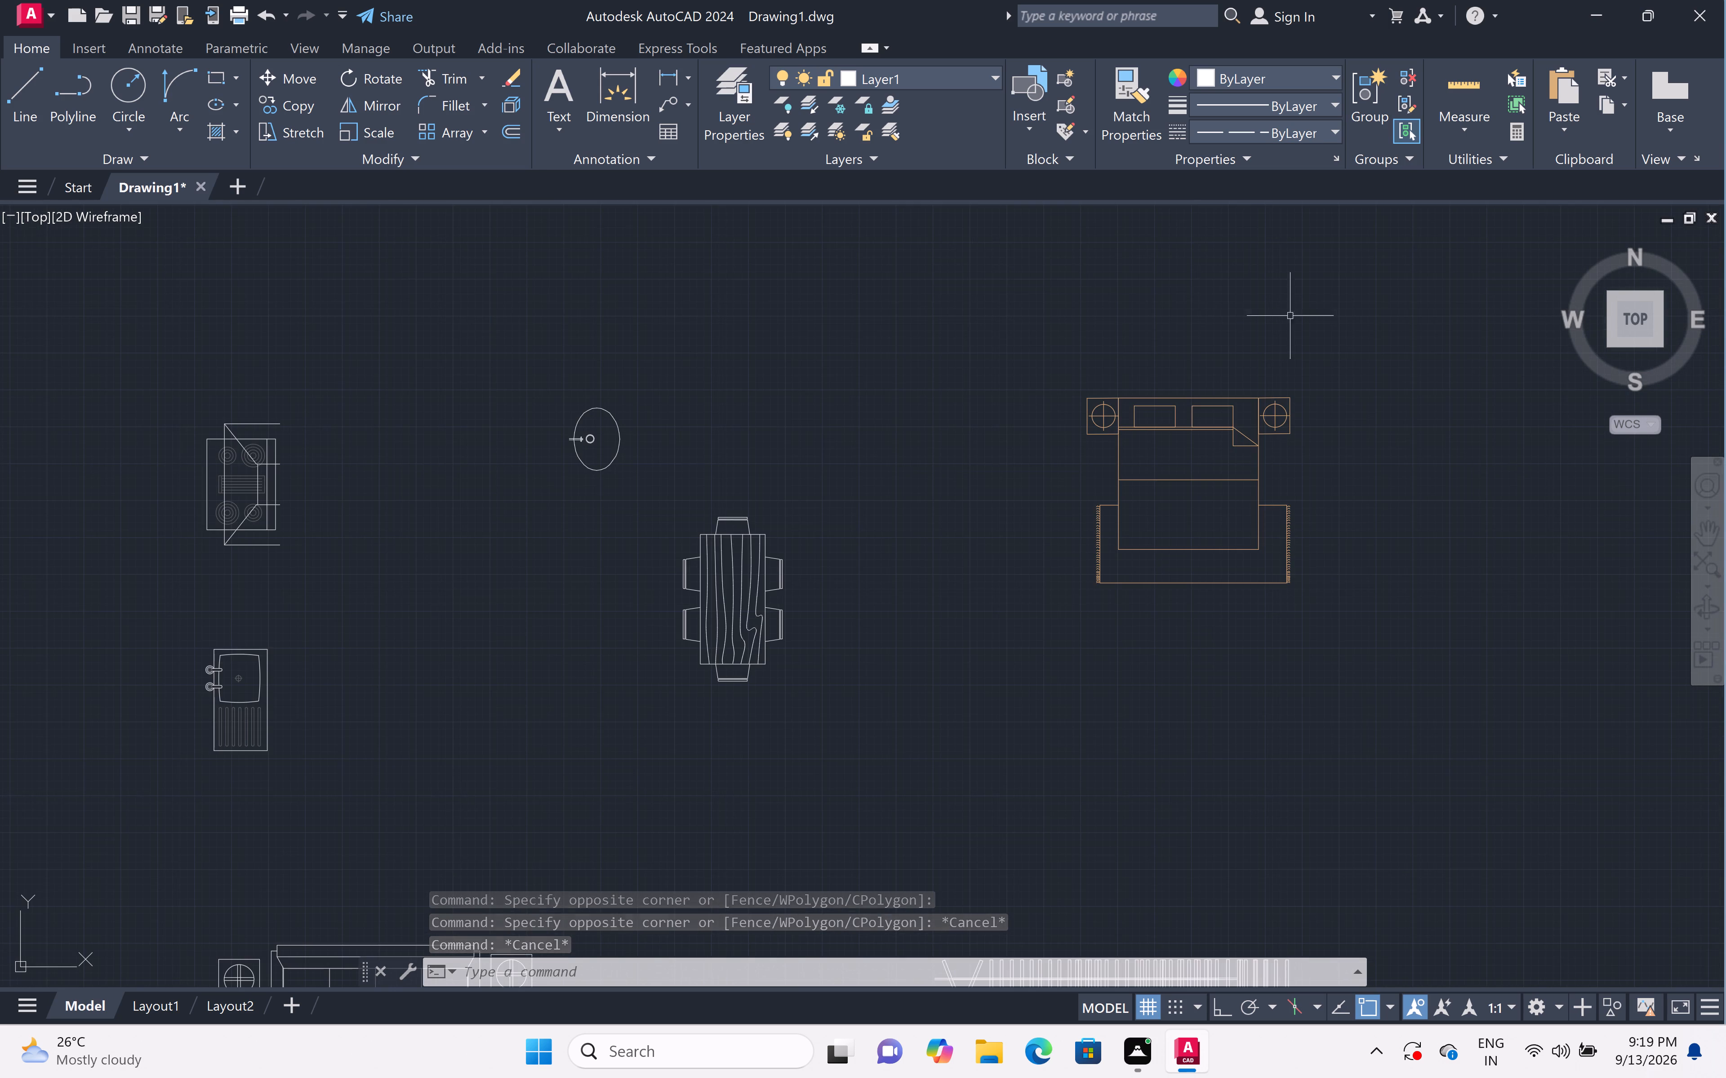
{"action": "left_click", "coordinate": [1396, 341]}
{"action": "left_click_drag", "start_coordinate": [932, 629], "coordinate": [934, 617]}
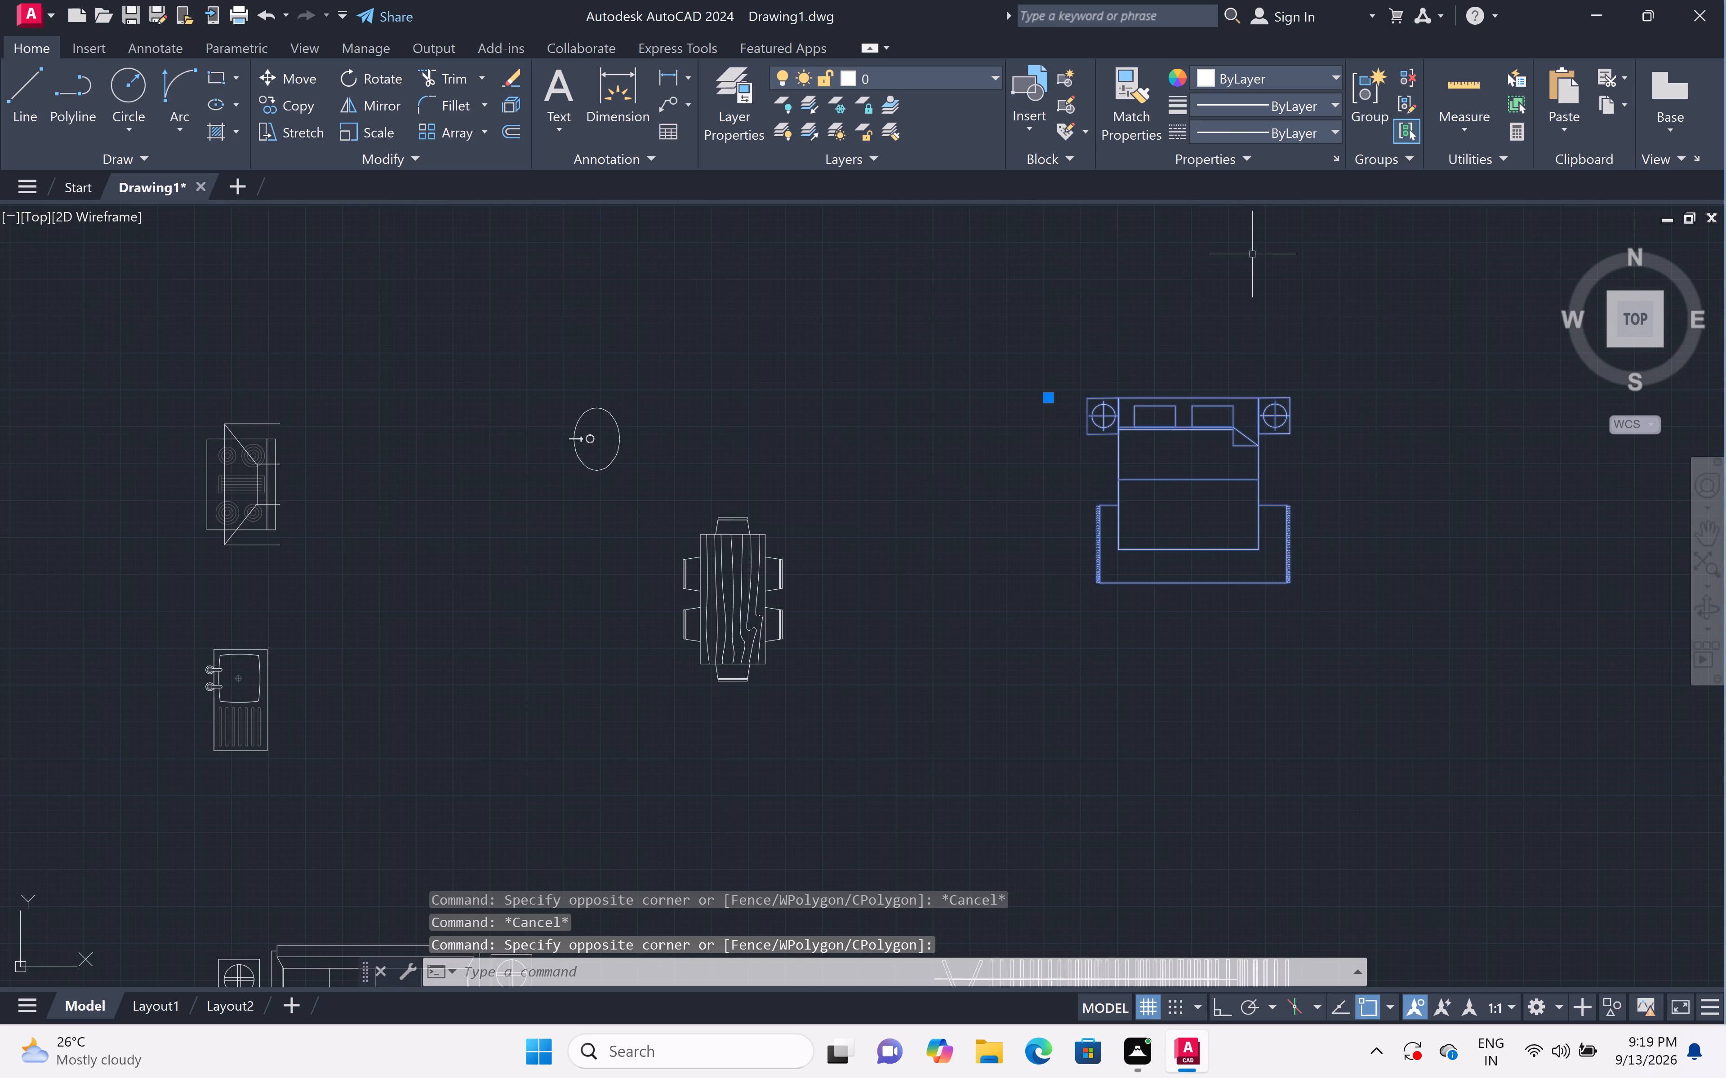
{"action": "key", "text": "e"}
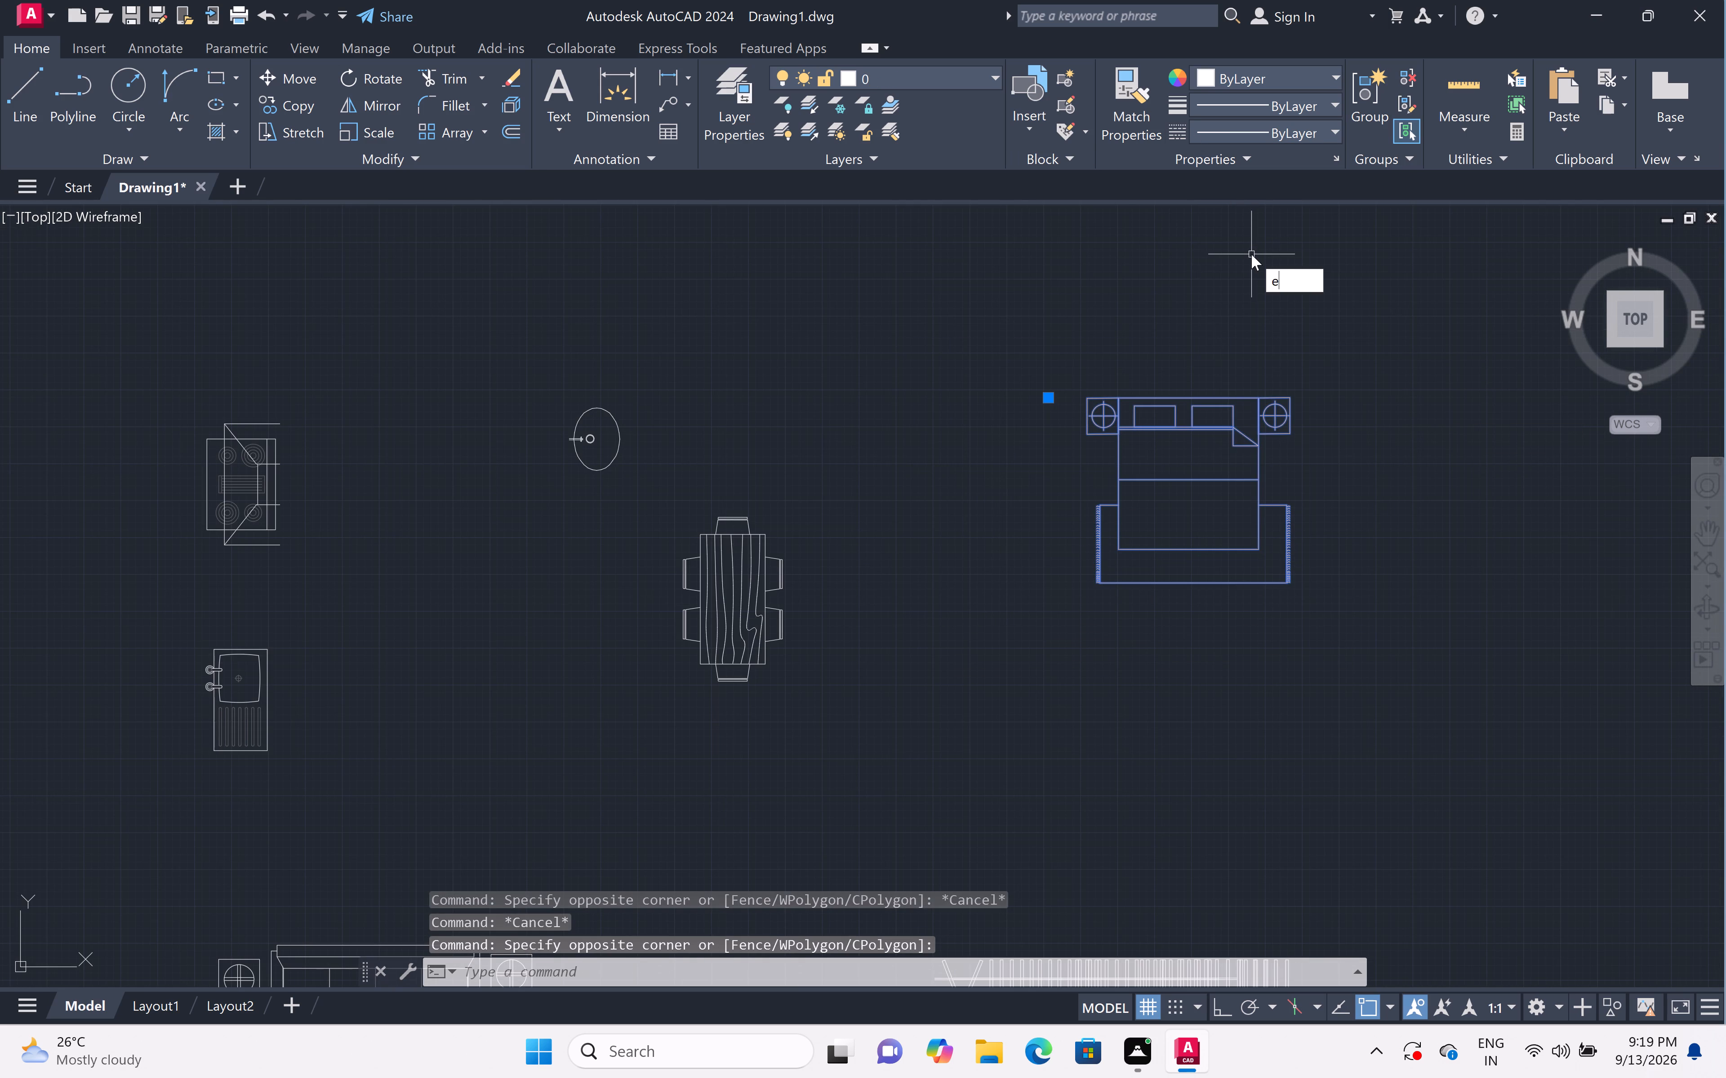
{"action": "key", "text": "x"}
{"action": "left_click", "coordinate": [1345, 317]}
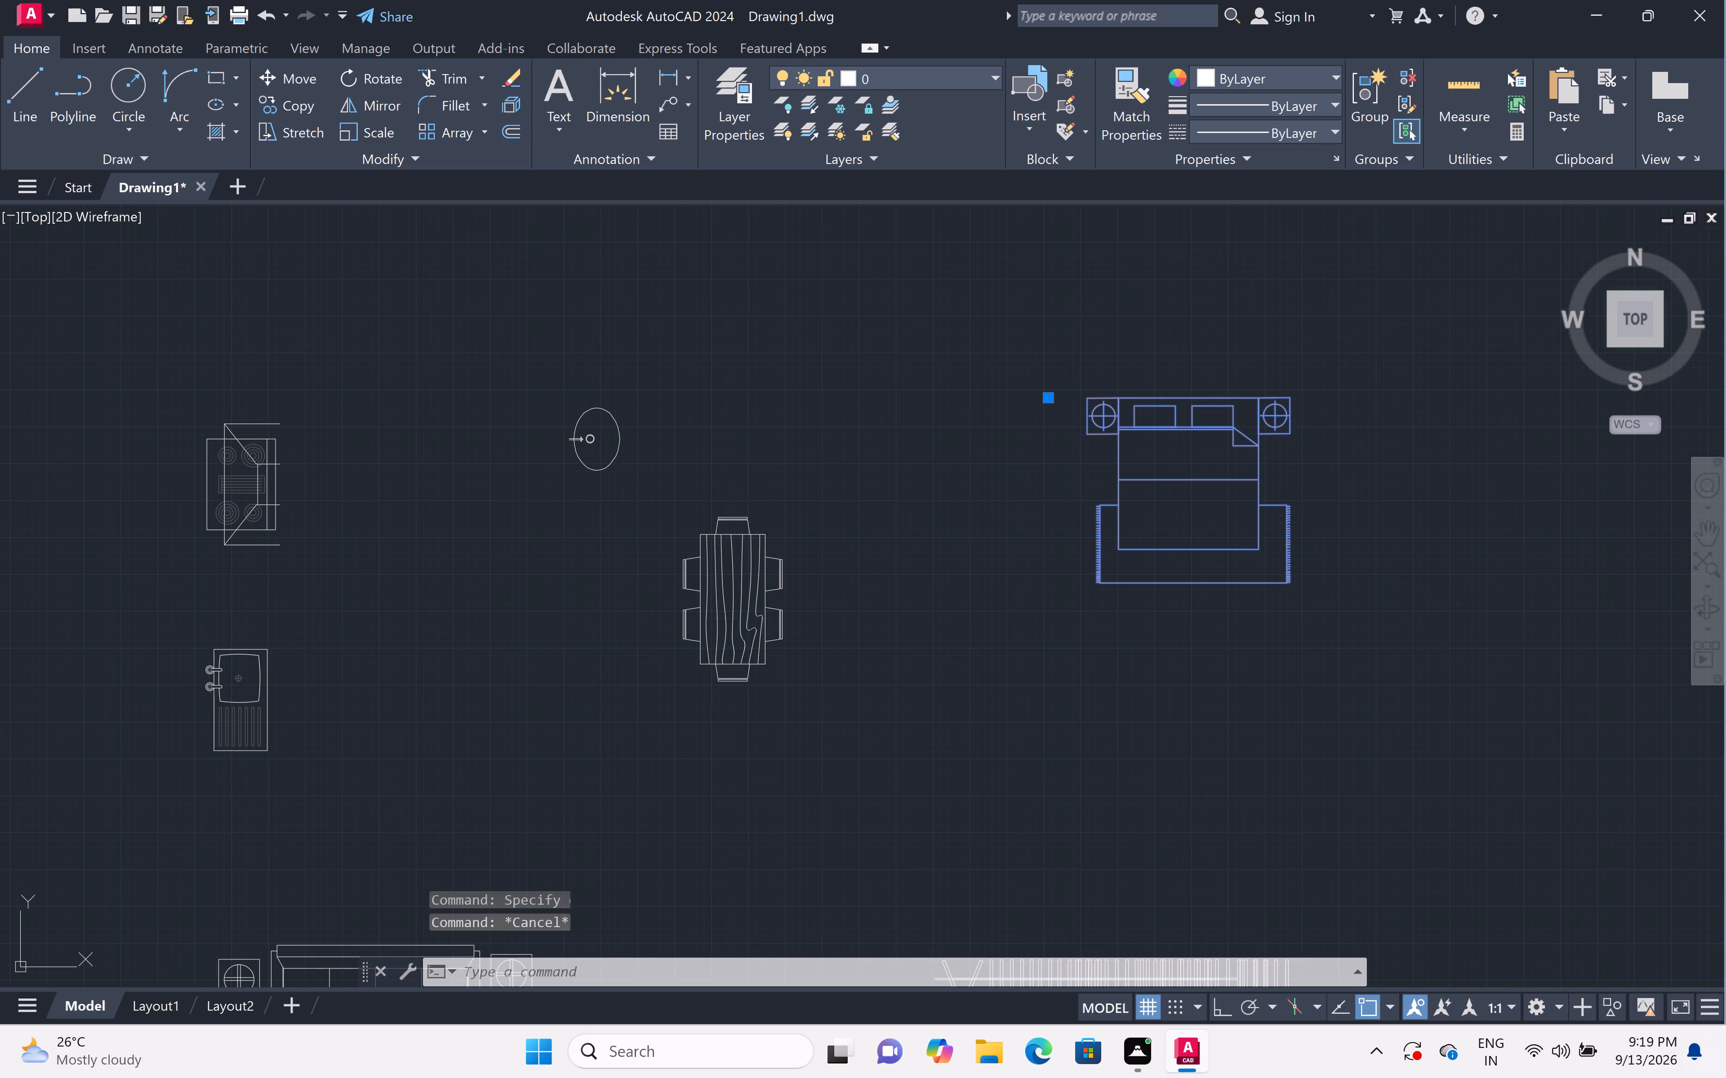
Assign the exploded second double bed, its bedside tables and its rug to layer 0.
{"action": "left_click", "coordinate": [1353, 350]}
{"action": "left_click", "coordinate": [951, 614]}
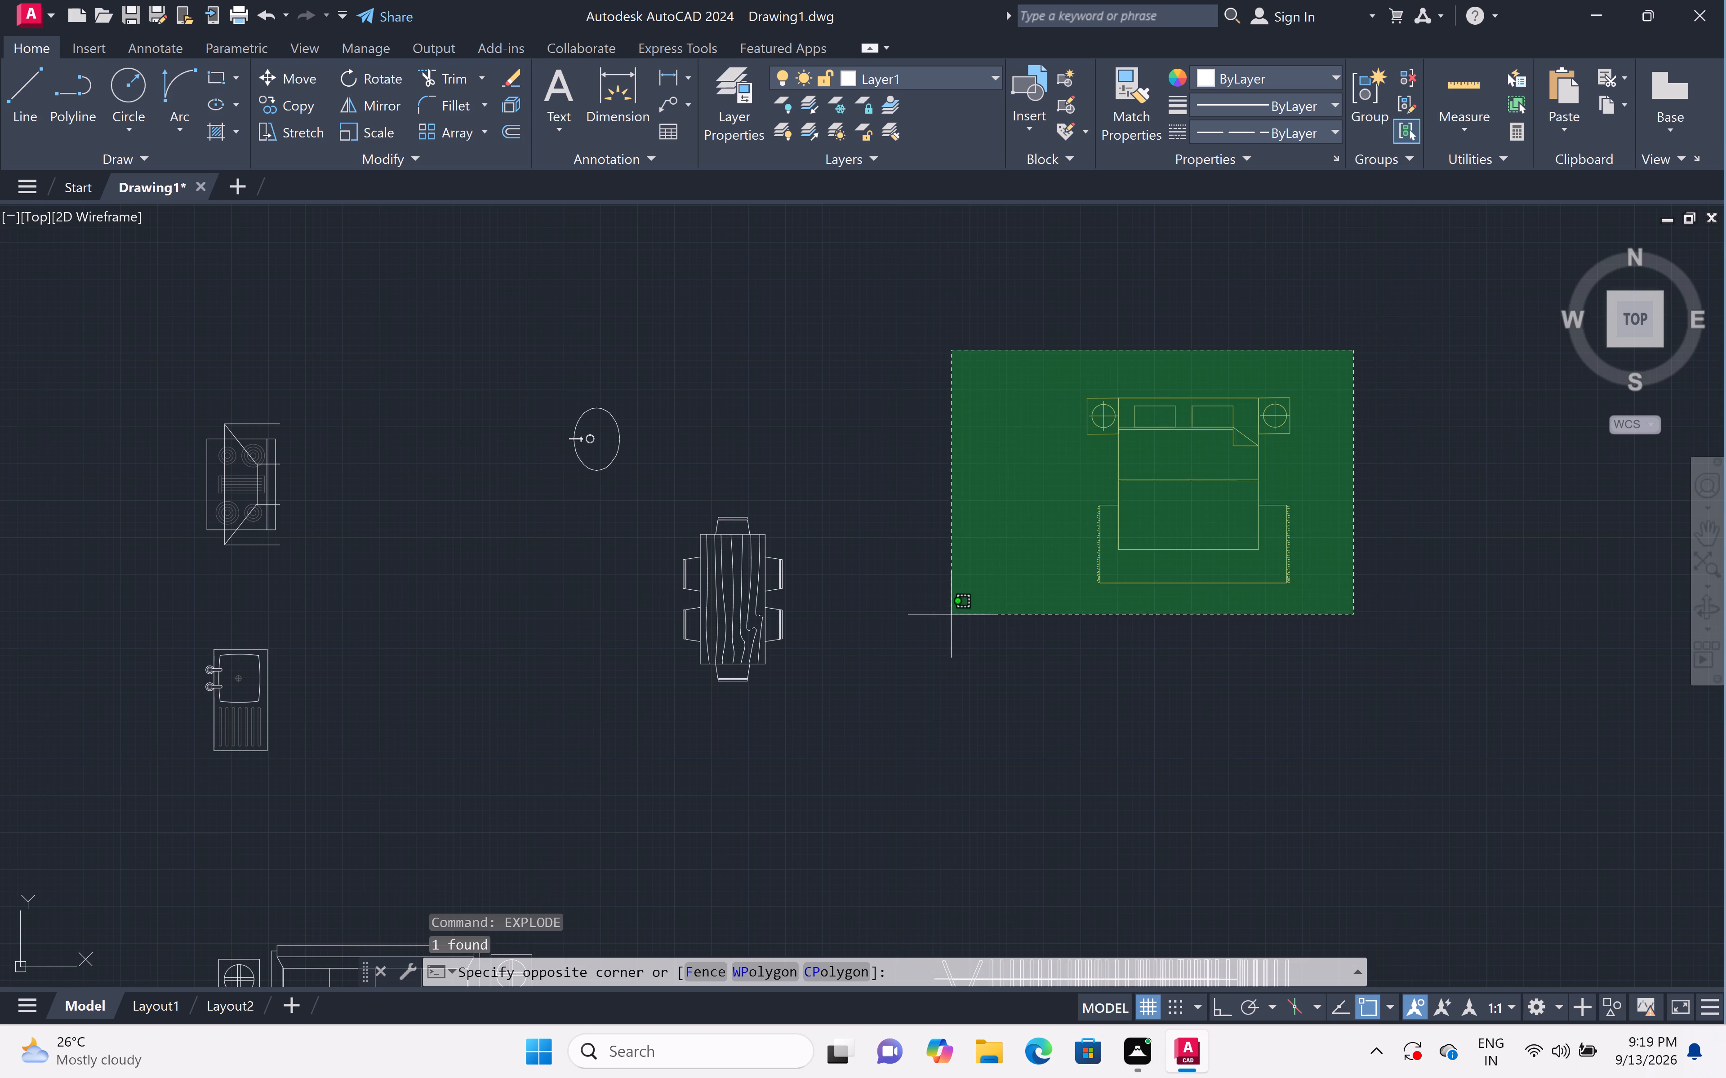
{"action": "left_click", "coordinate": [994, 71]}
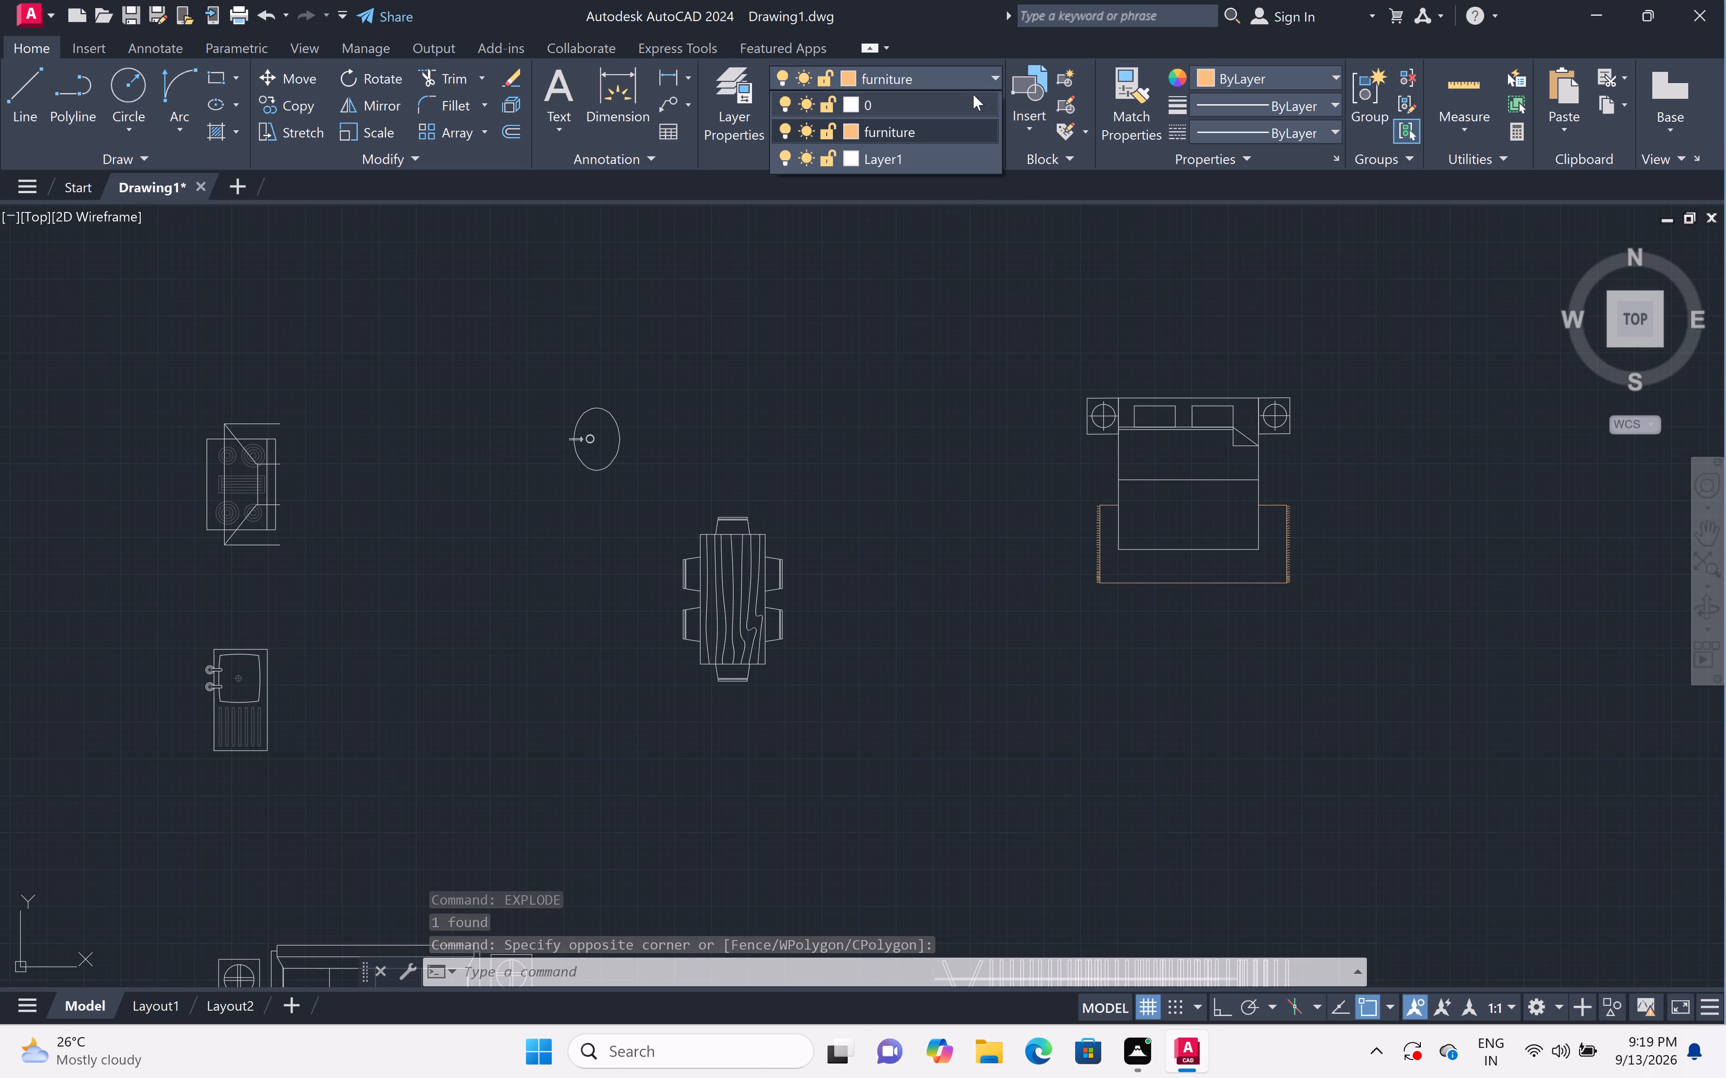
{"action": "left_click", "coordinate": [972, 95]}
{"action": "key", "text": "Escape"}
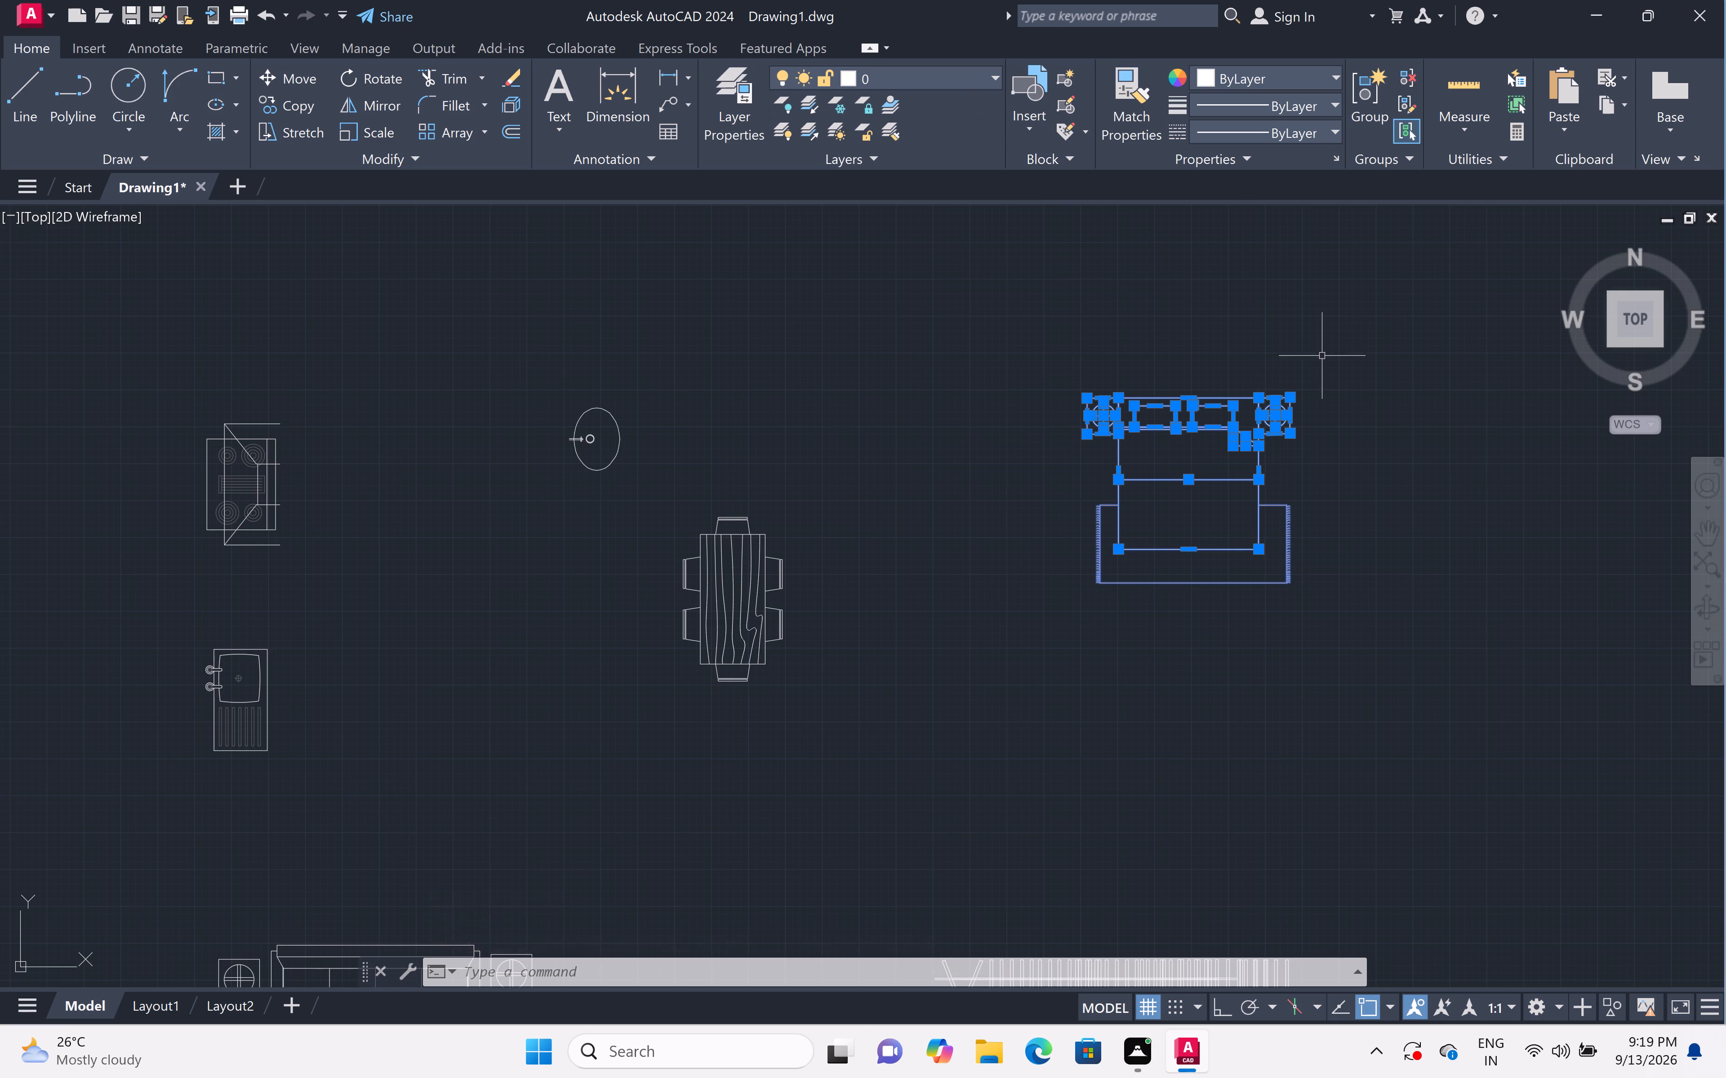
Explode the fringed rug block at the foot of the second double bed.
{"action": "middle_click", "coordinate": [1335, 440]}
{"action": "middle_click_drag", "start_coordinate": [1168, 399], "coordinate": [706, 271]}
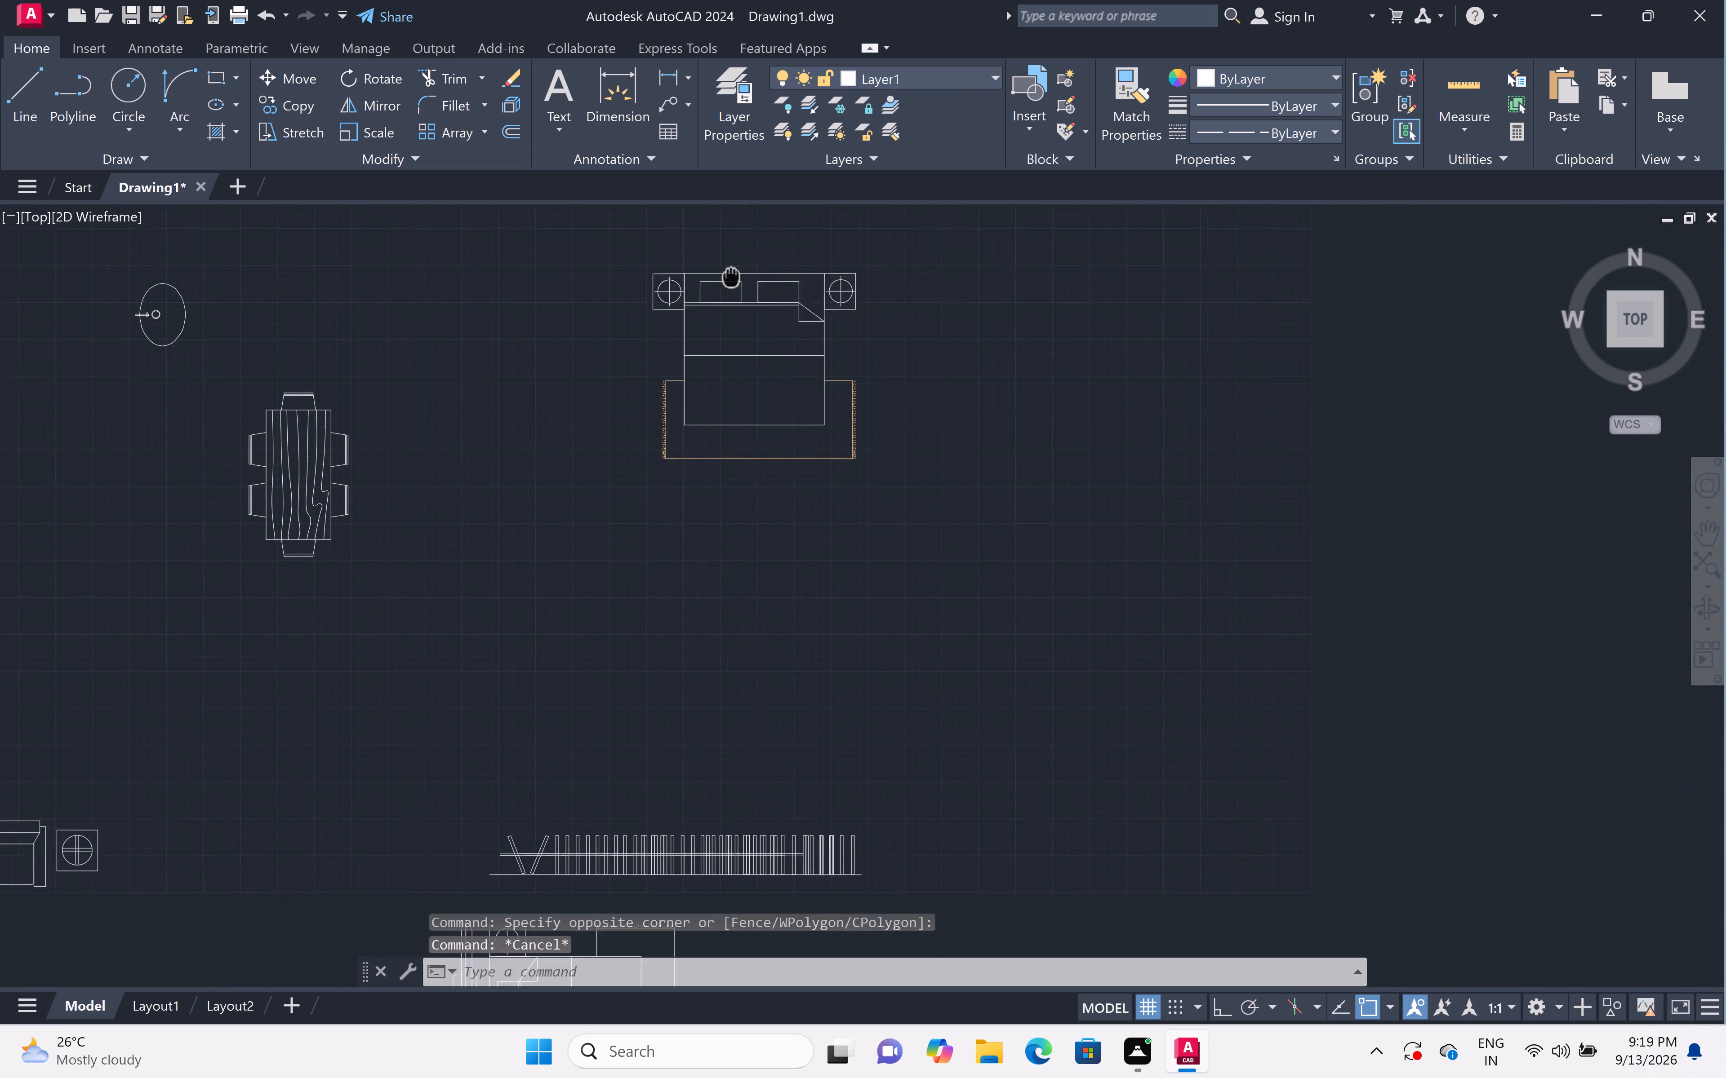
{"action": "middle_click_drag", "start_coordinate": [706, 271], "coordinate": [703, 269]}
{"action": "scroll", "coordinate": [767, 387], "scroll_direction": "up", "scroll_amount": 4}
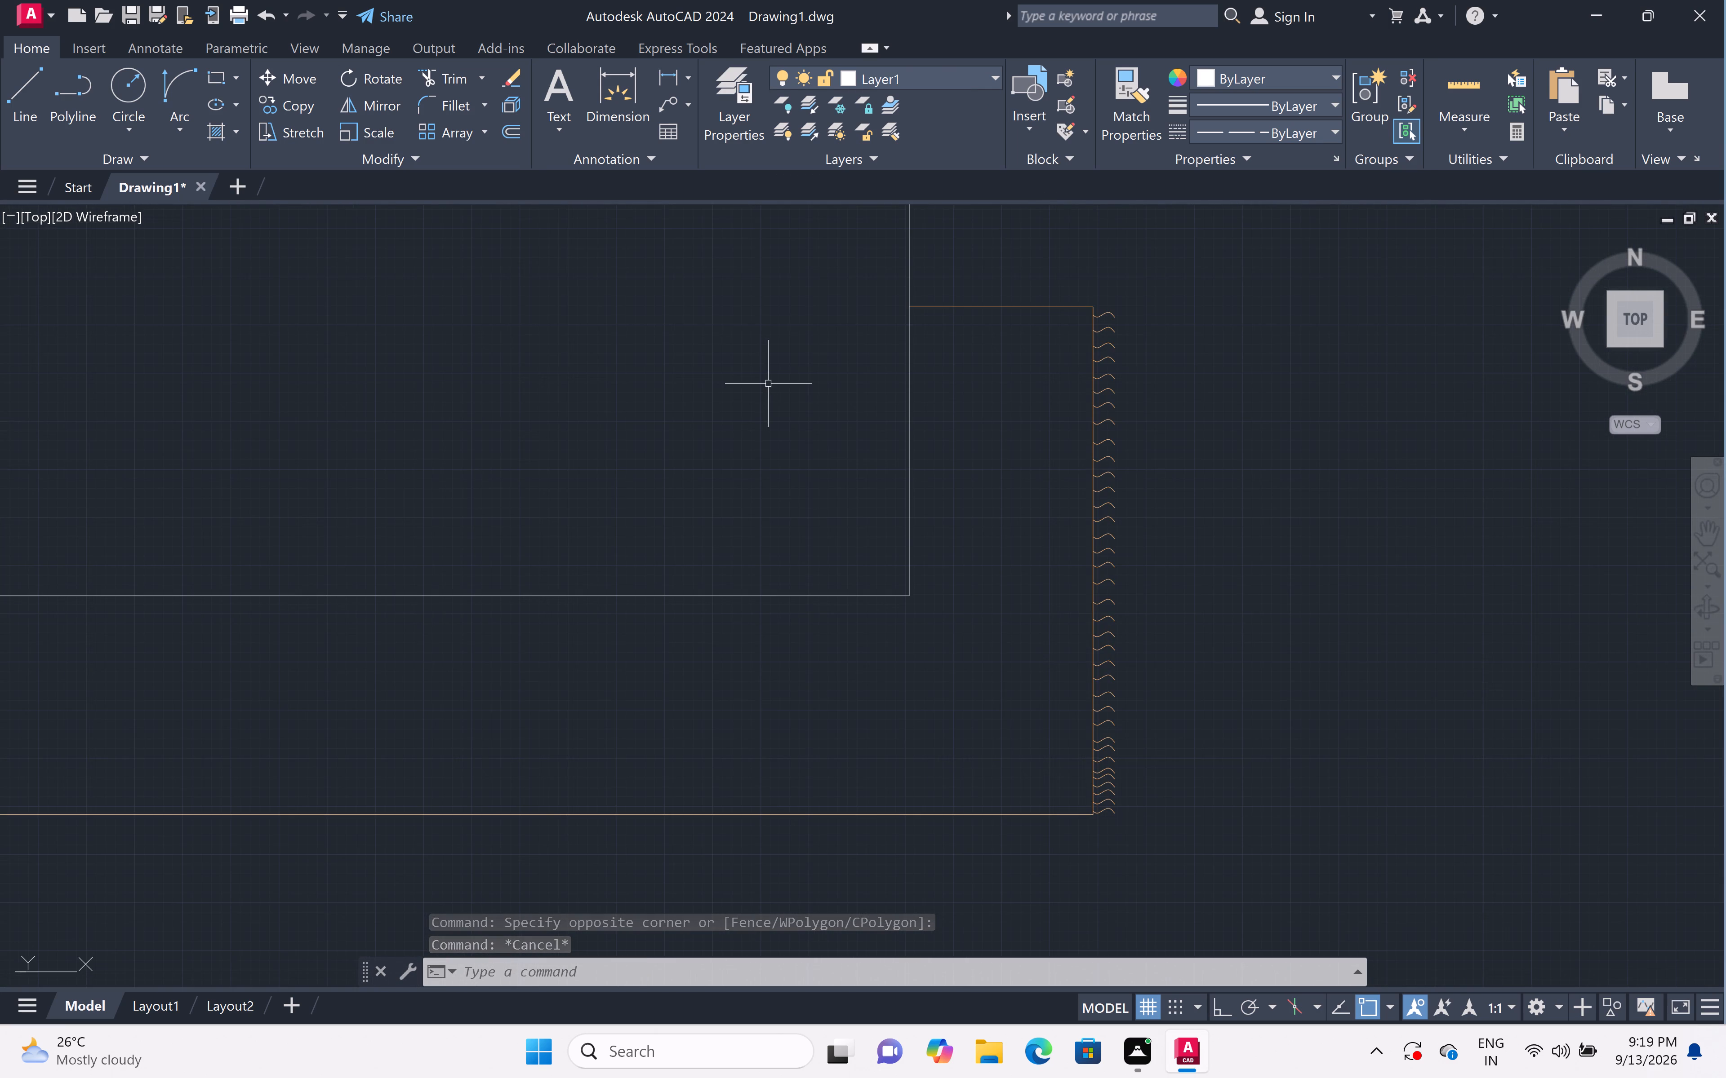
{"action": "scroll", "coordinate": [768, 384], "scroll_direction": "down", "scroll_amount": 3}
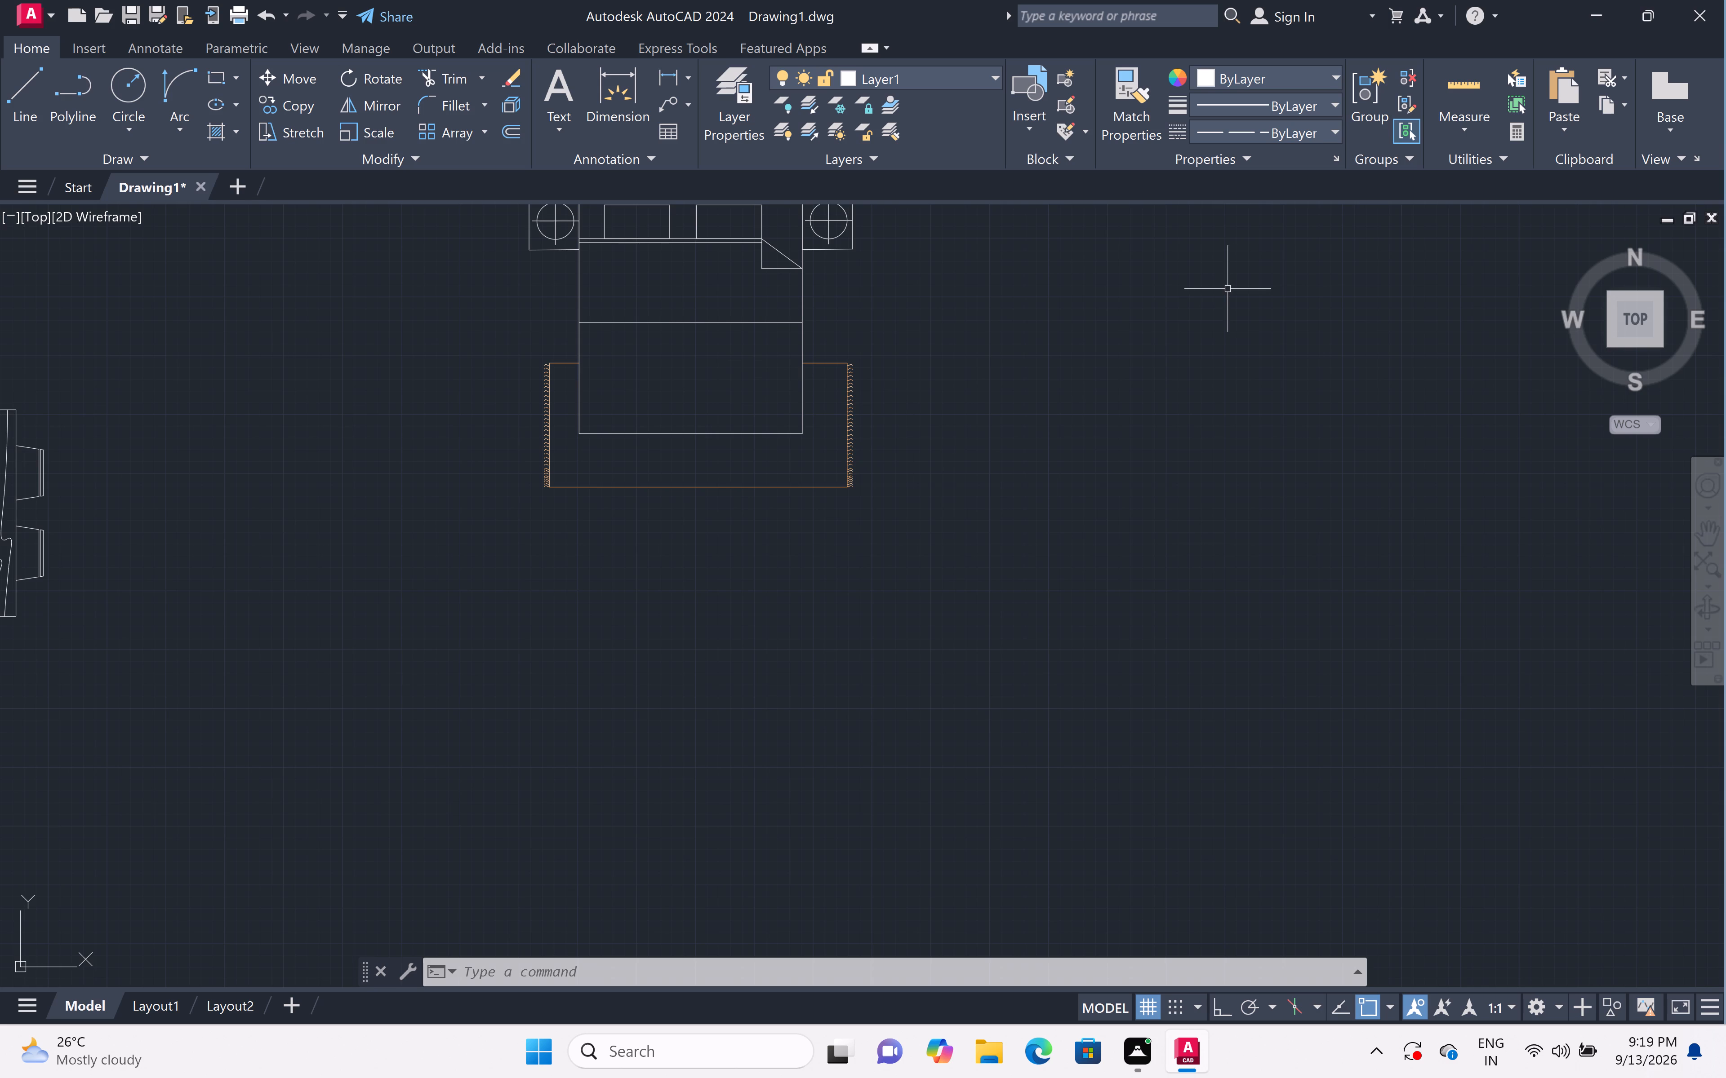
{"action": "left_click", "coordinate": [903, 331]}
{"action": "left_click", "coordinate": [820, 515]}
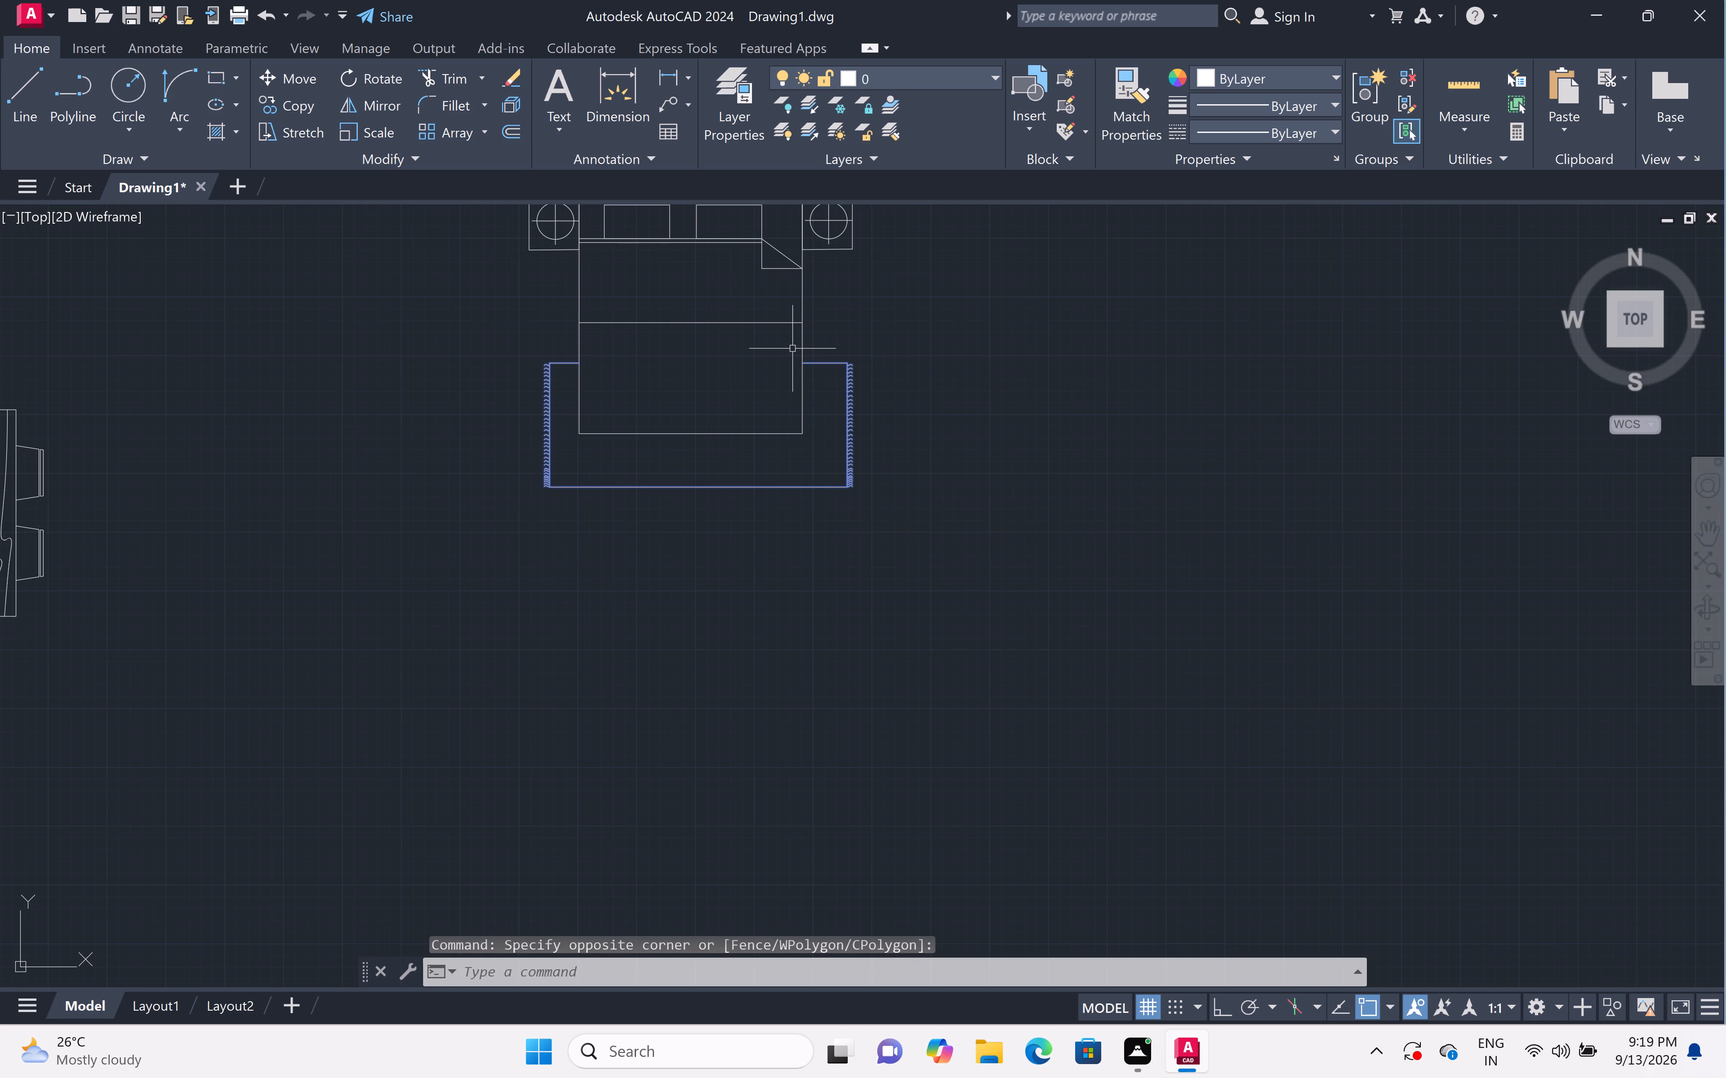
{"action": "type", "text": "ex"}
{"action": "type", "text": "pl"}
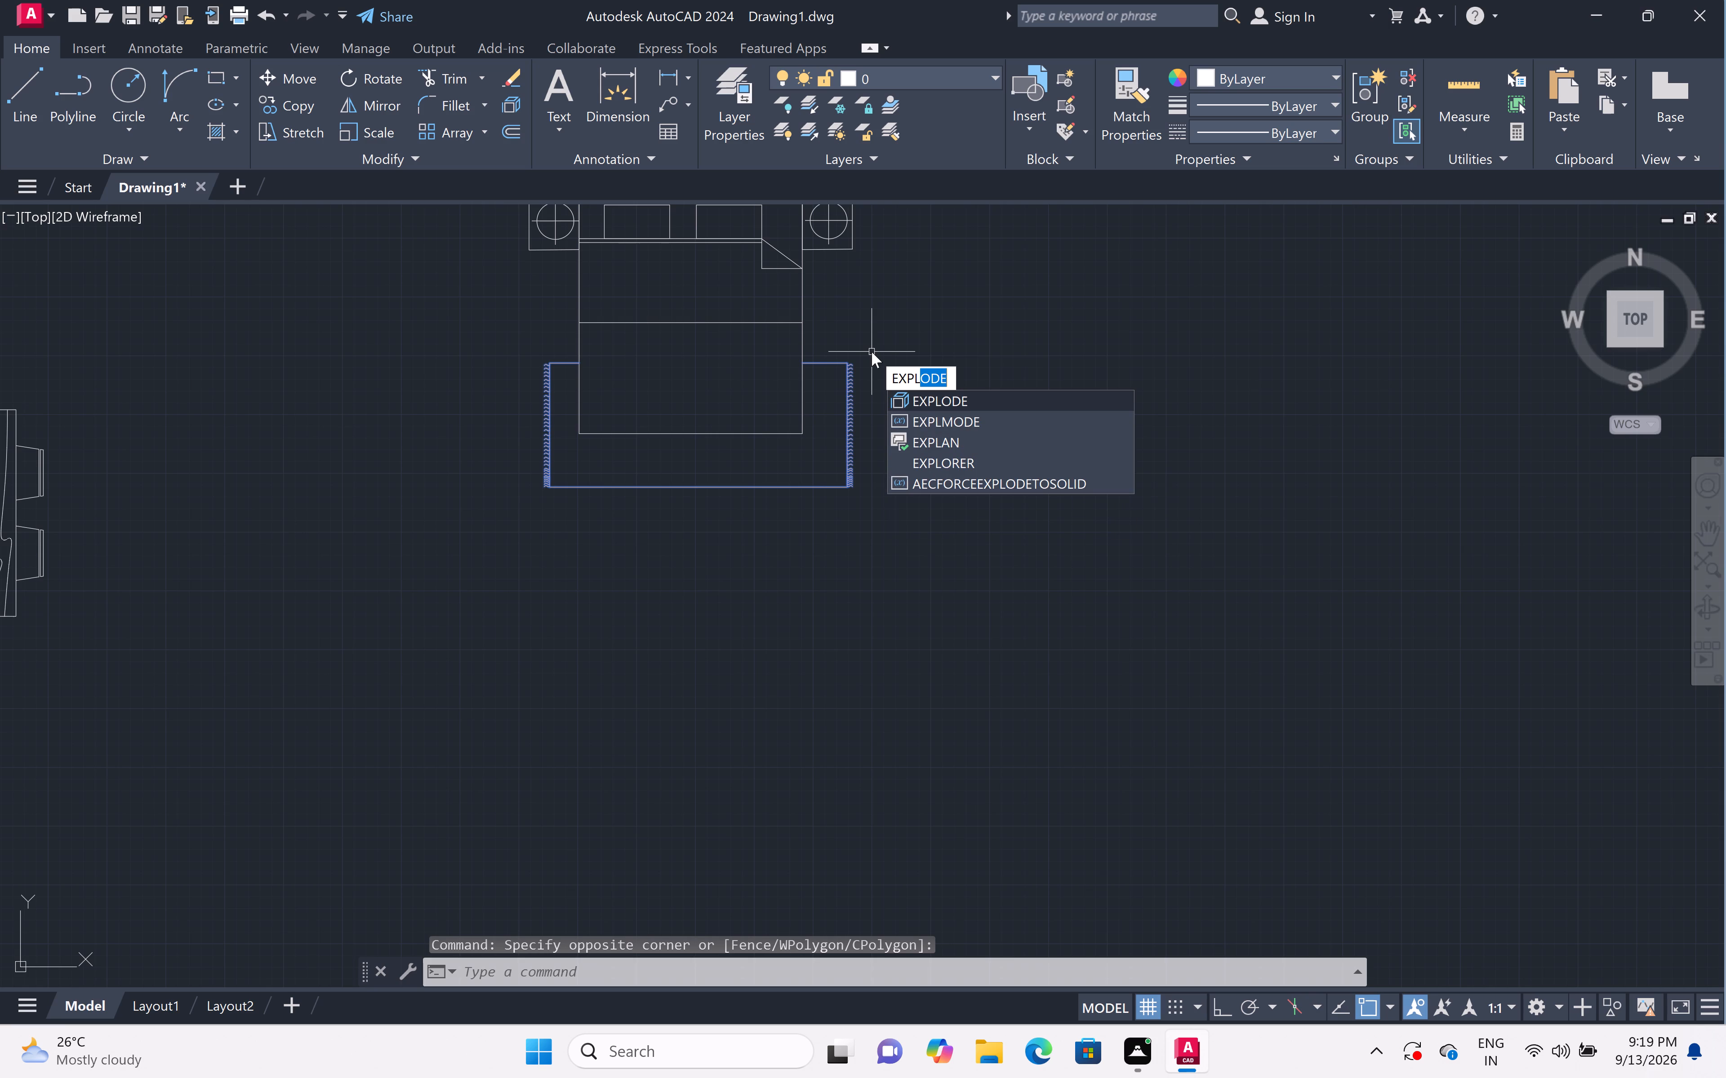
{"action": "left_click", "coordinate": [975, 402]}
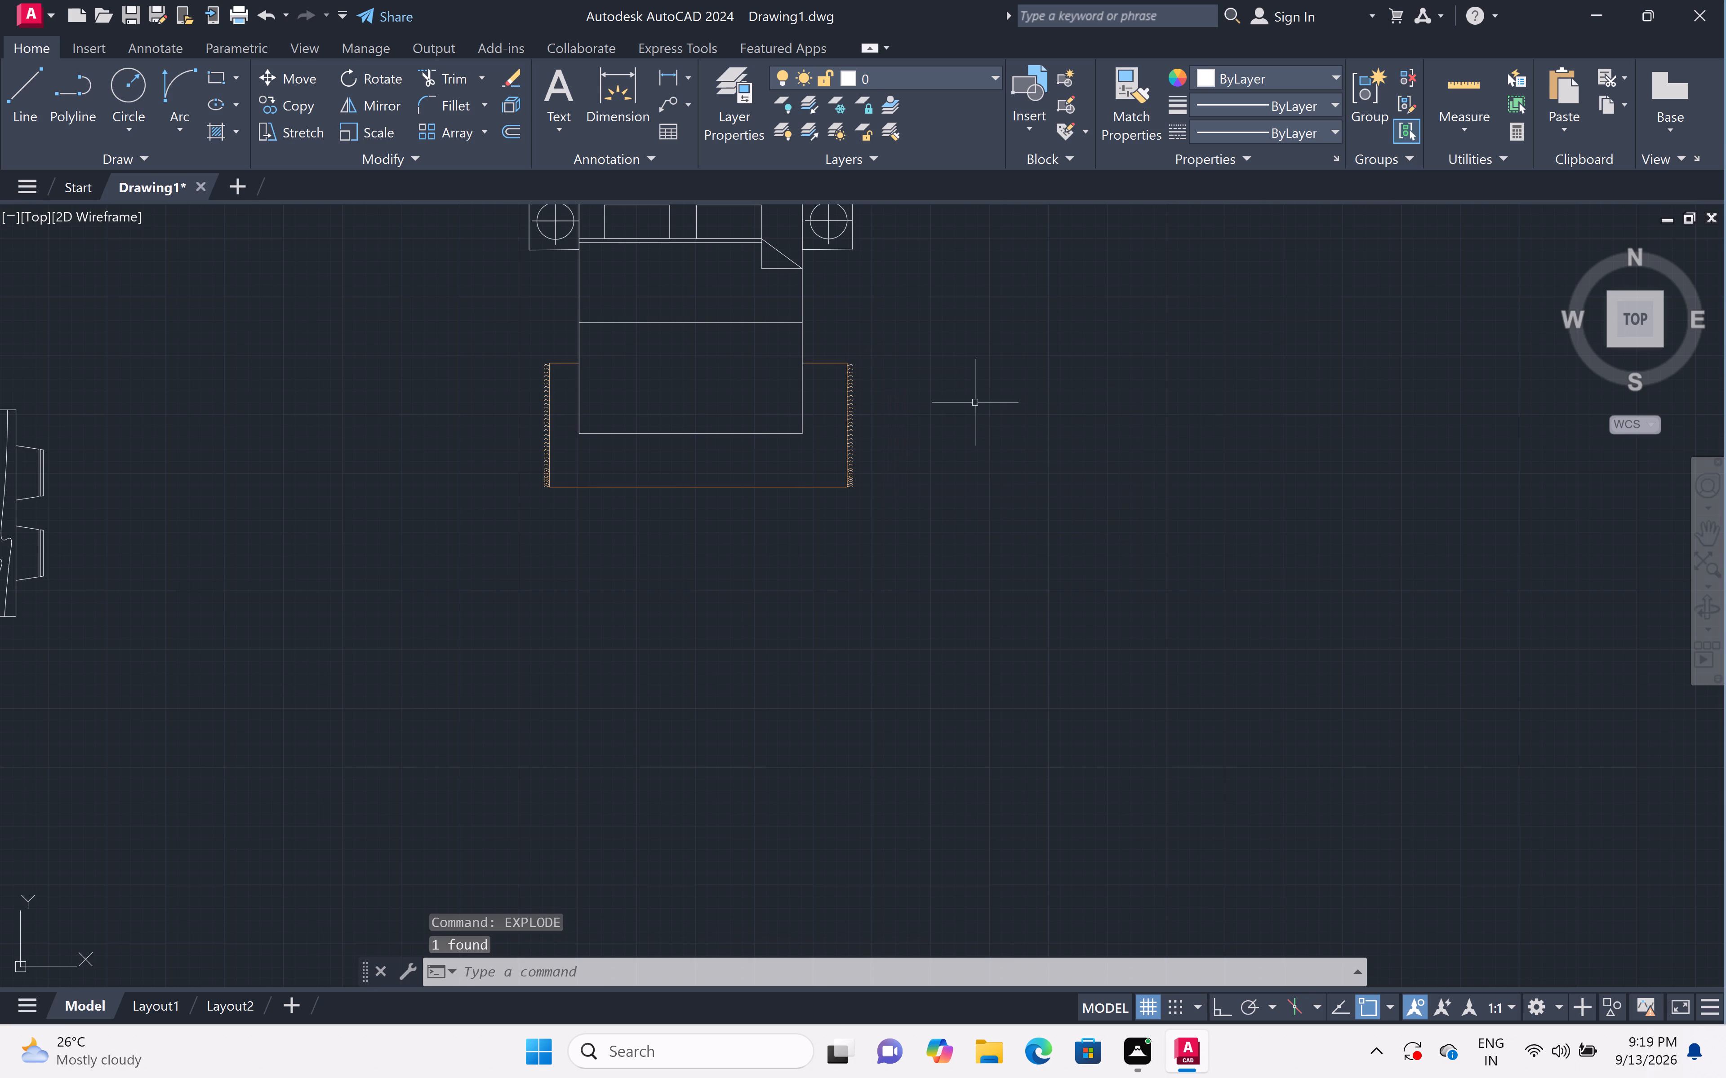
Assign all the exploded rug pieces at the foot of the second double bed, including both fringes, to layer 0.
{"action": "left_click", "coordinate": [906, 334]}
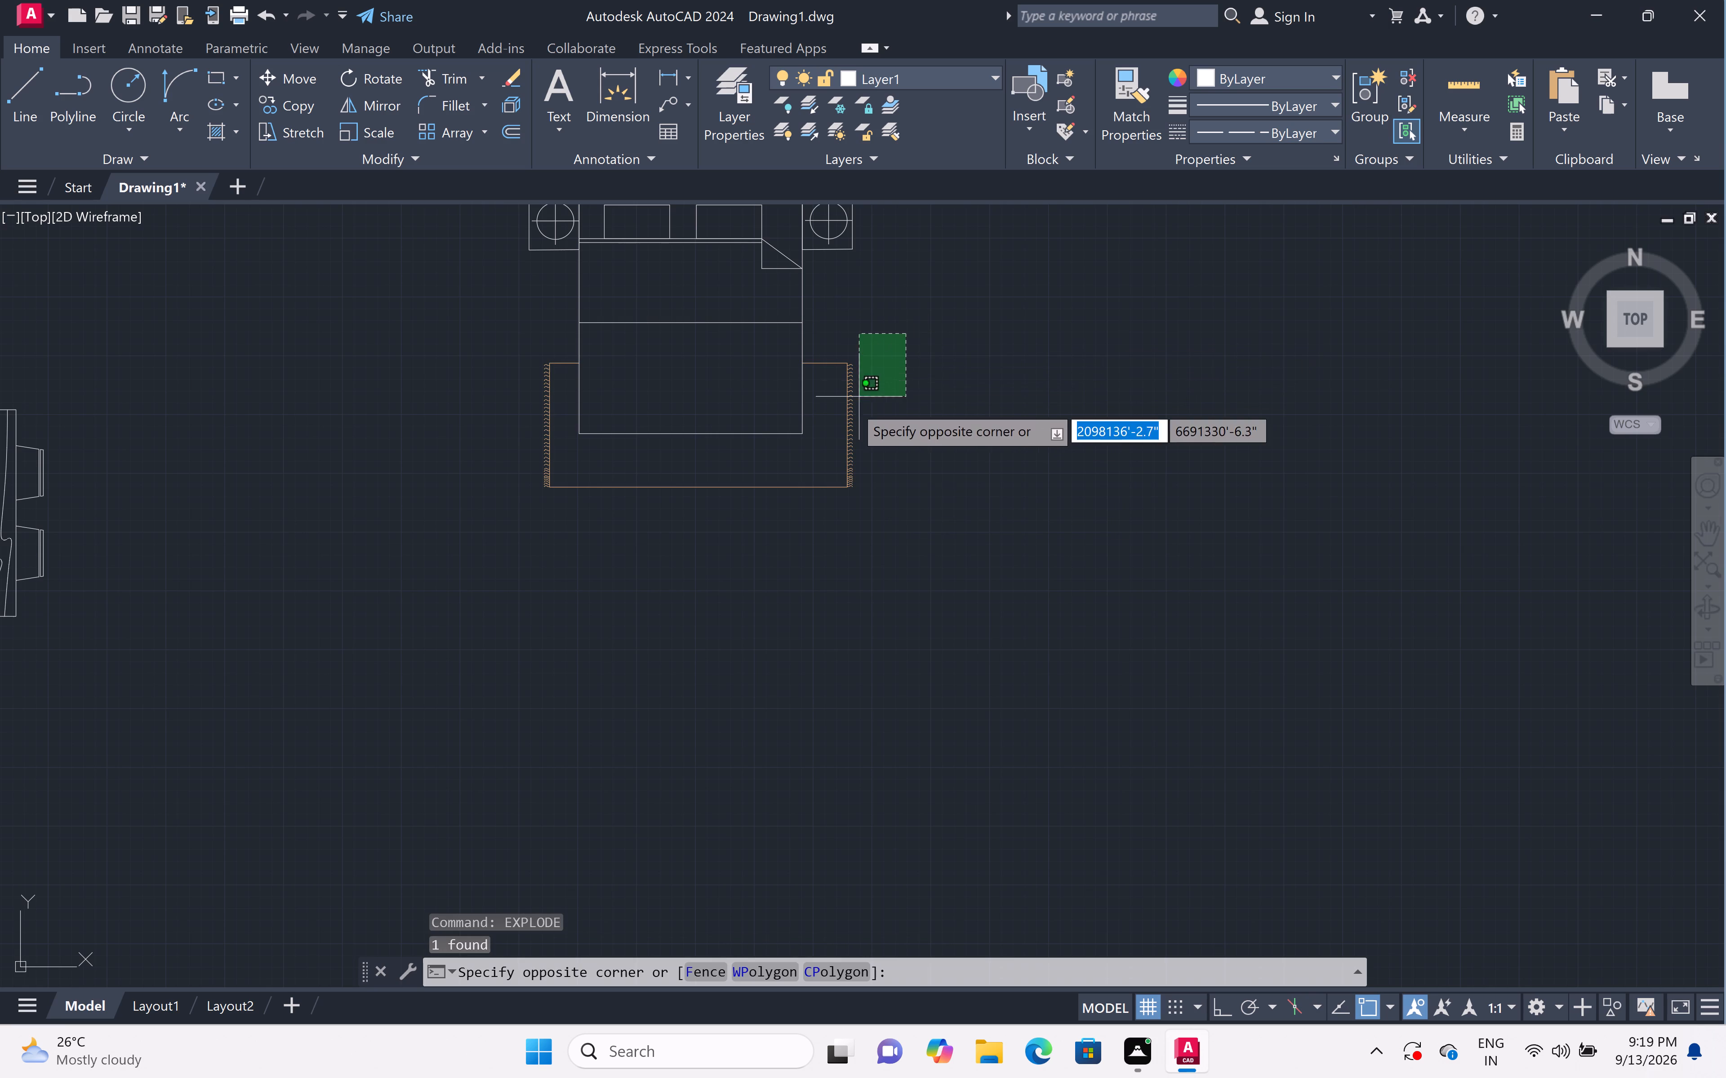
{"action": "left_click", "coordinate": [823, 499]}
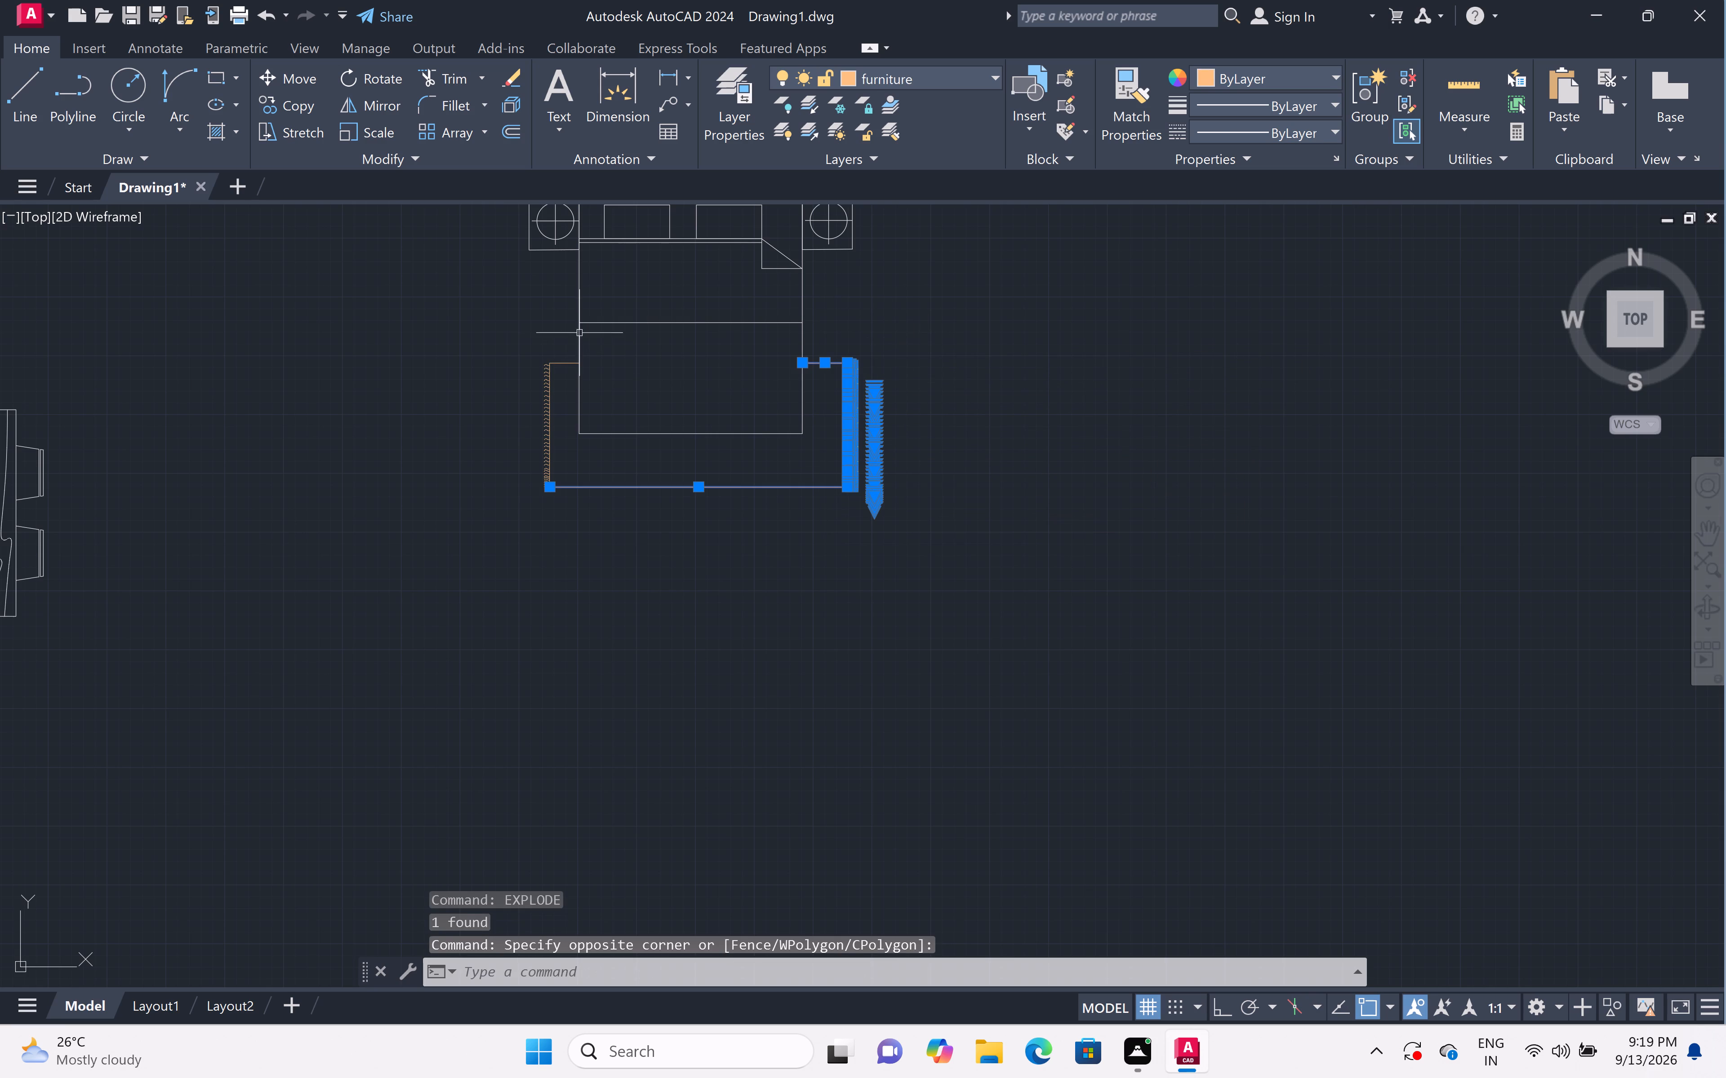
{"action": "left_click", "coordinate": [510, 331]}
{"action": "left_click", "coordinate": [518, 332]}
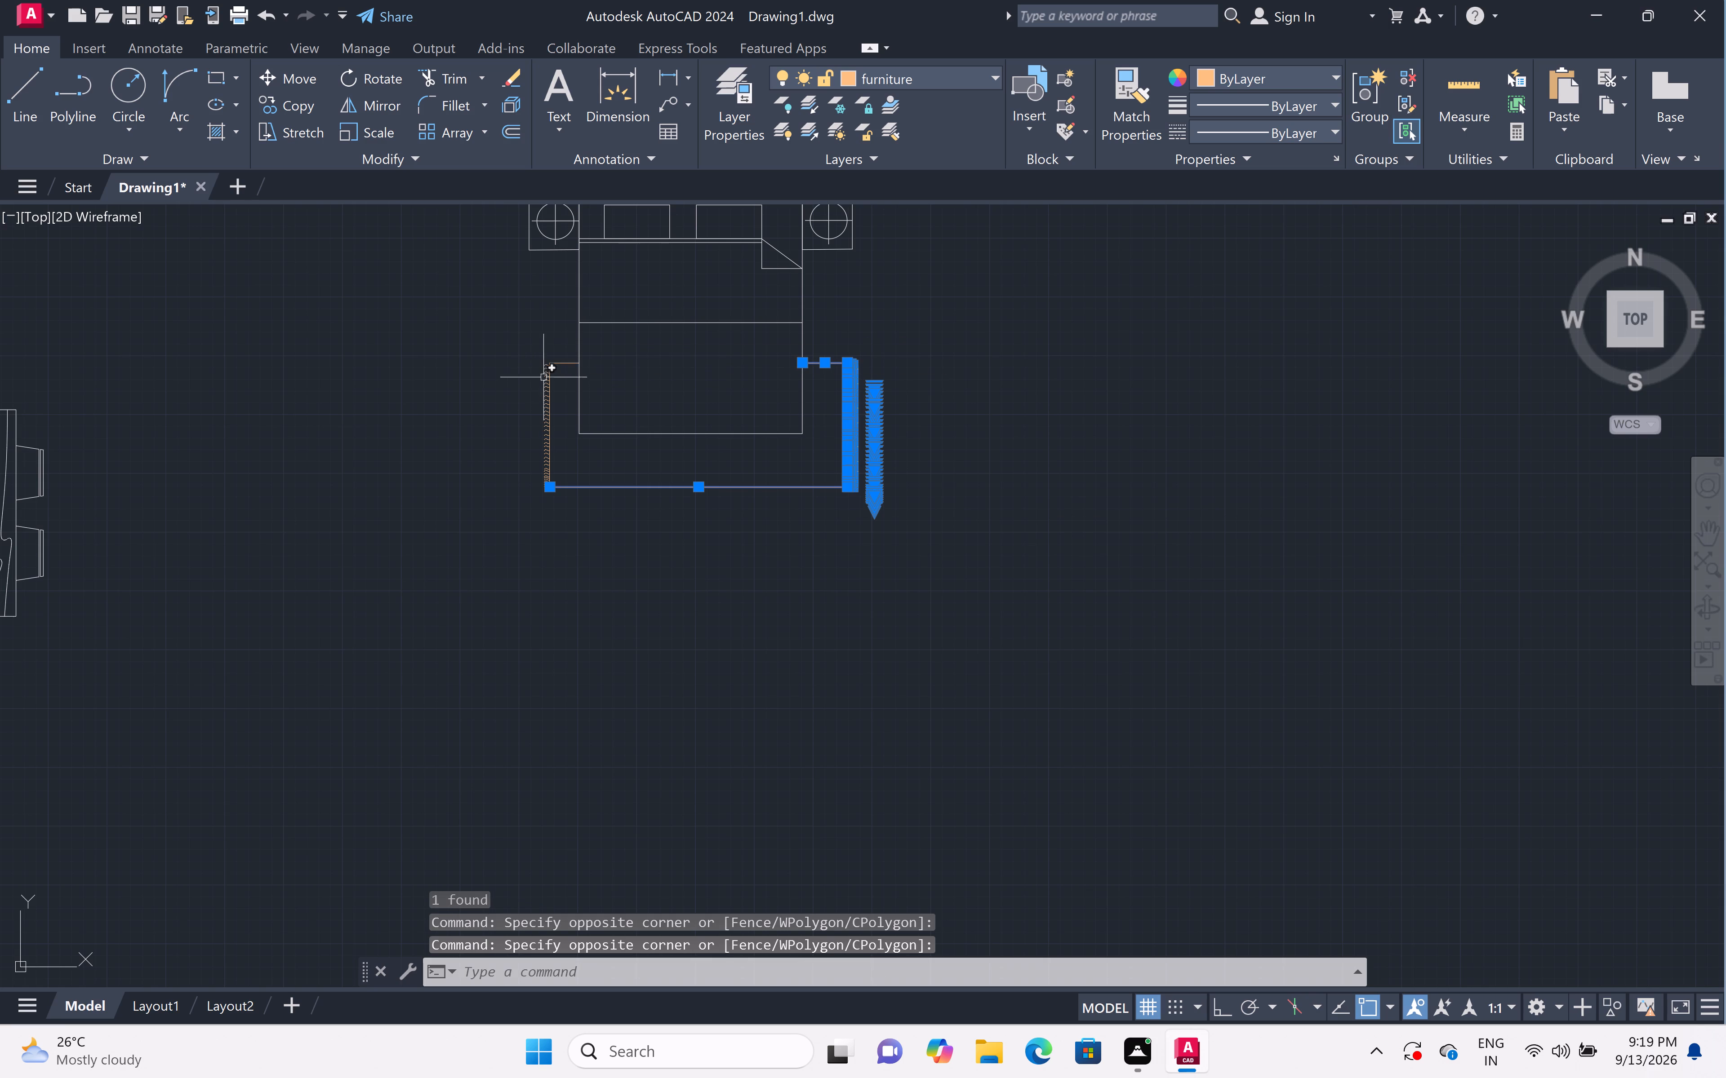
{"action": "double_click", "coordinate": [556, 345]}
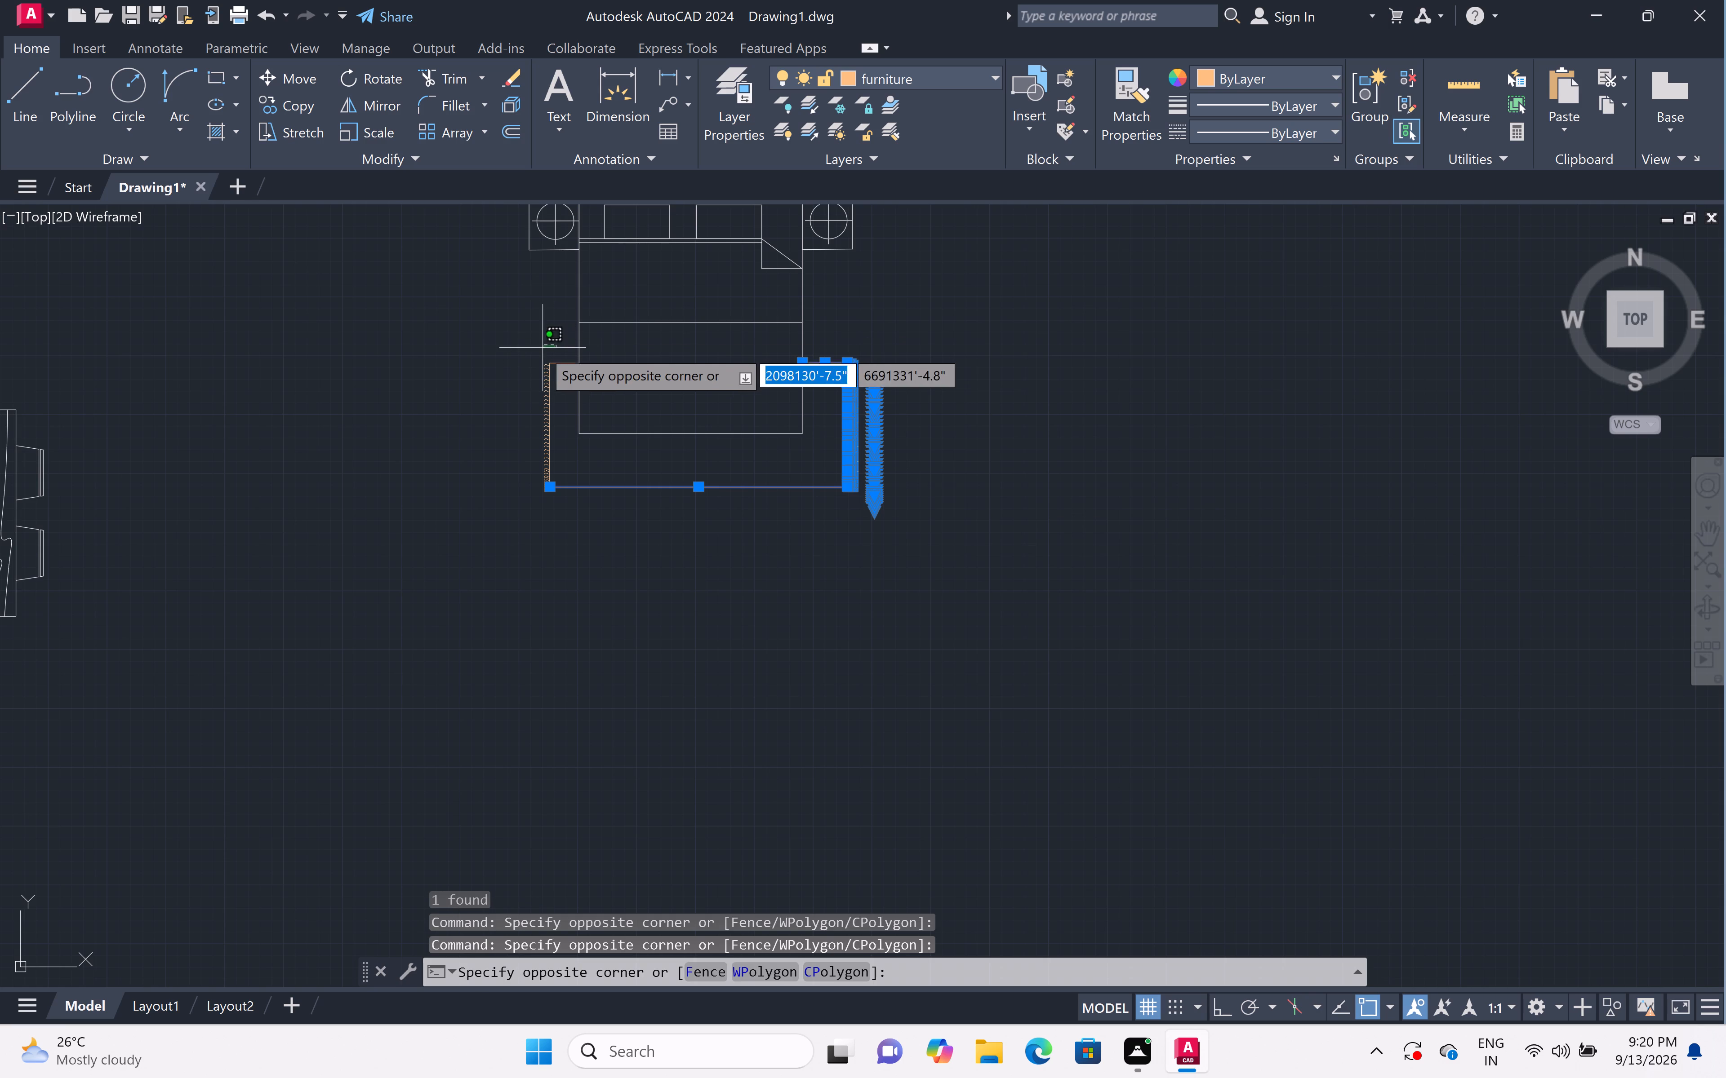
{"action": "left_click", "coordinate": [508, 504]}
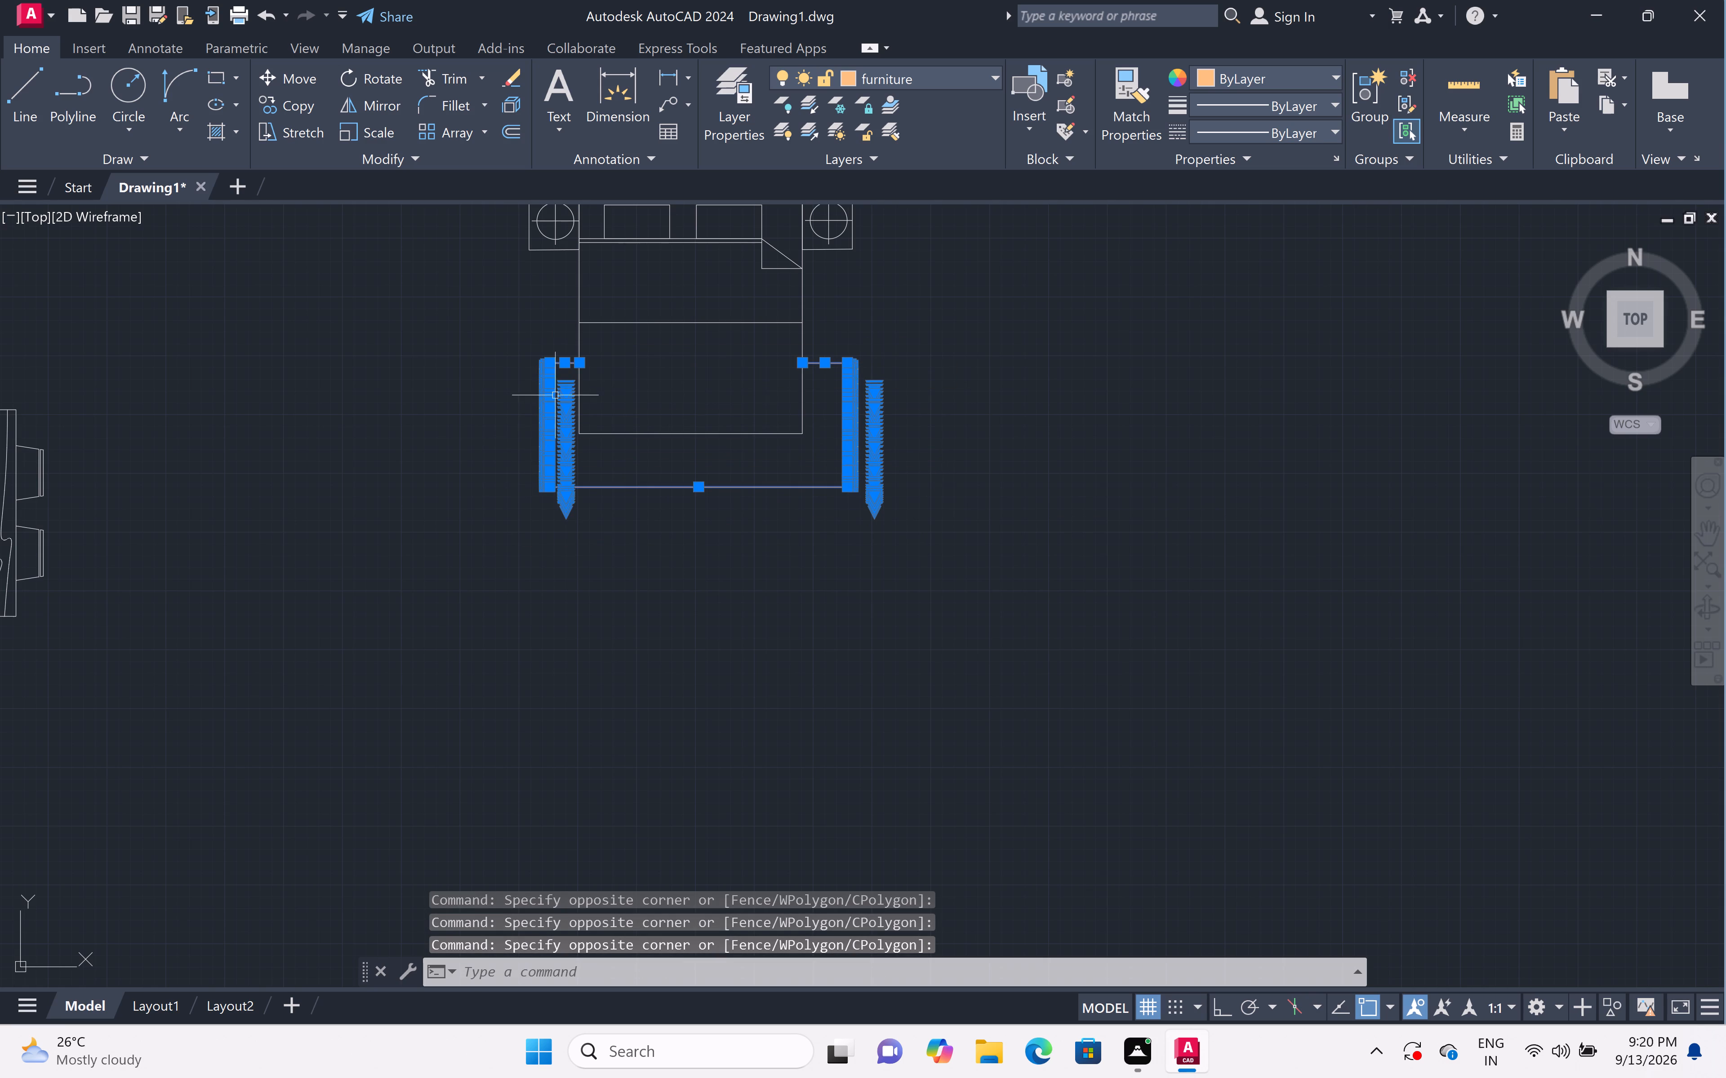
{"action": "scroll", "coordinate": [568, 376], "scroll_direction": "up", "scroll_amount": 5}
{"action": "scroll", "coordinate": [567, 359], "scroll_direction": "down", "scroll_amount": 5}
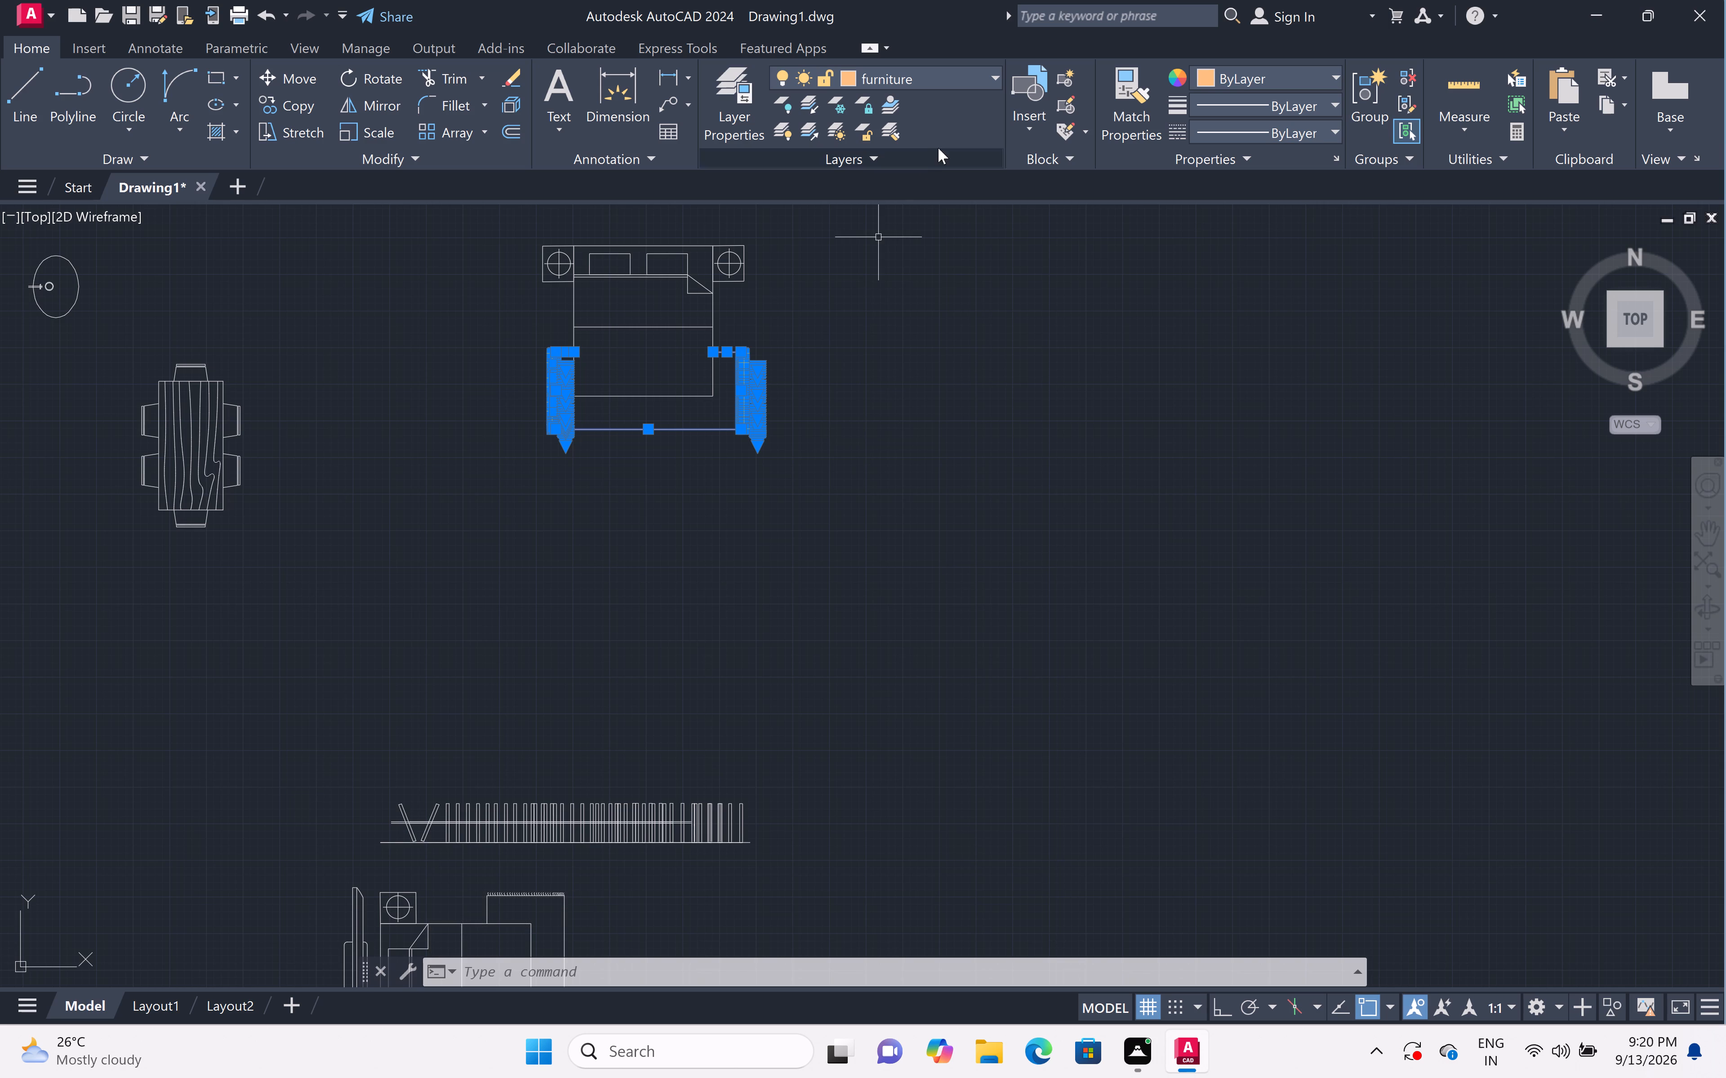
{"action": "left_click", "coordinate": [994, 68]}
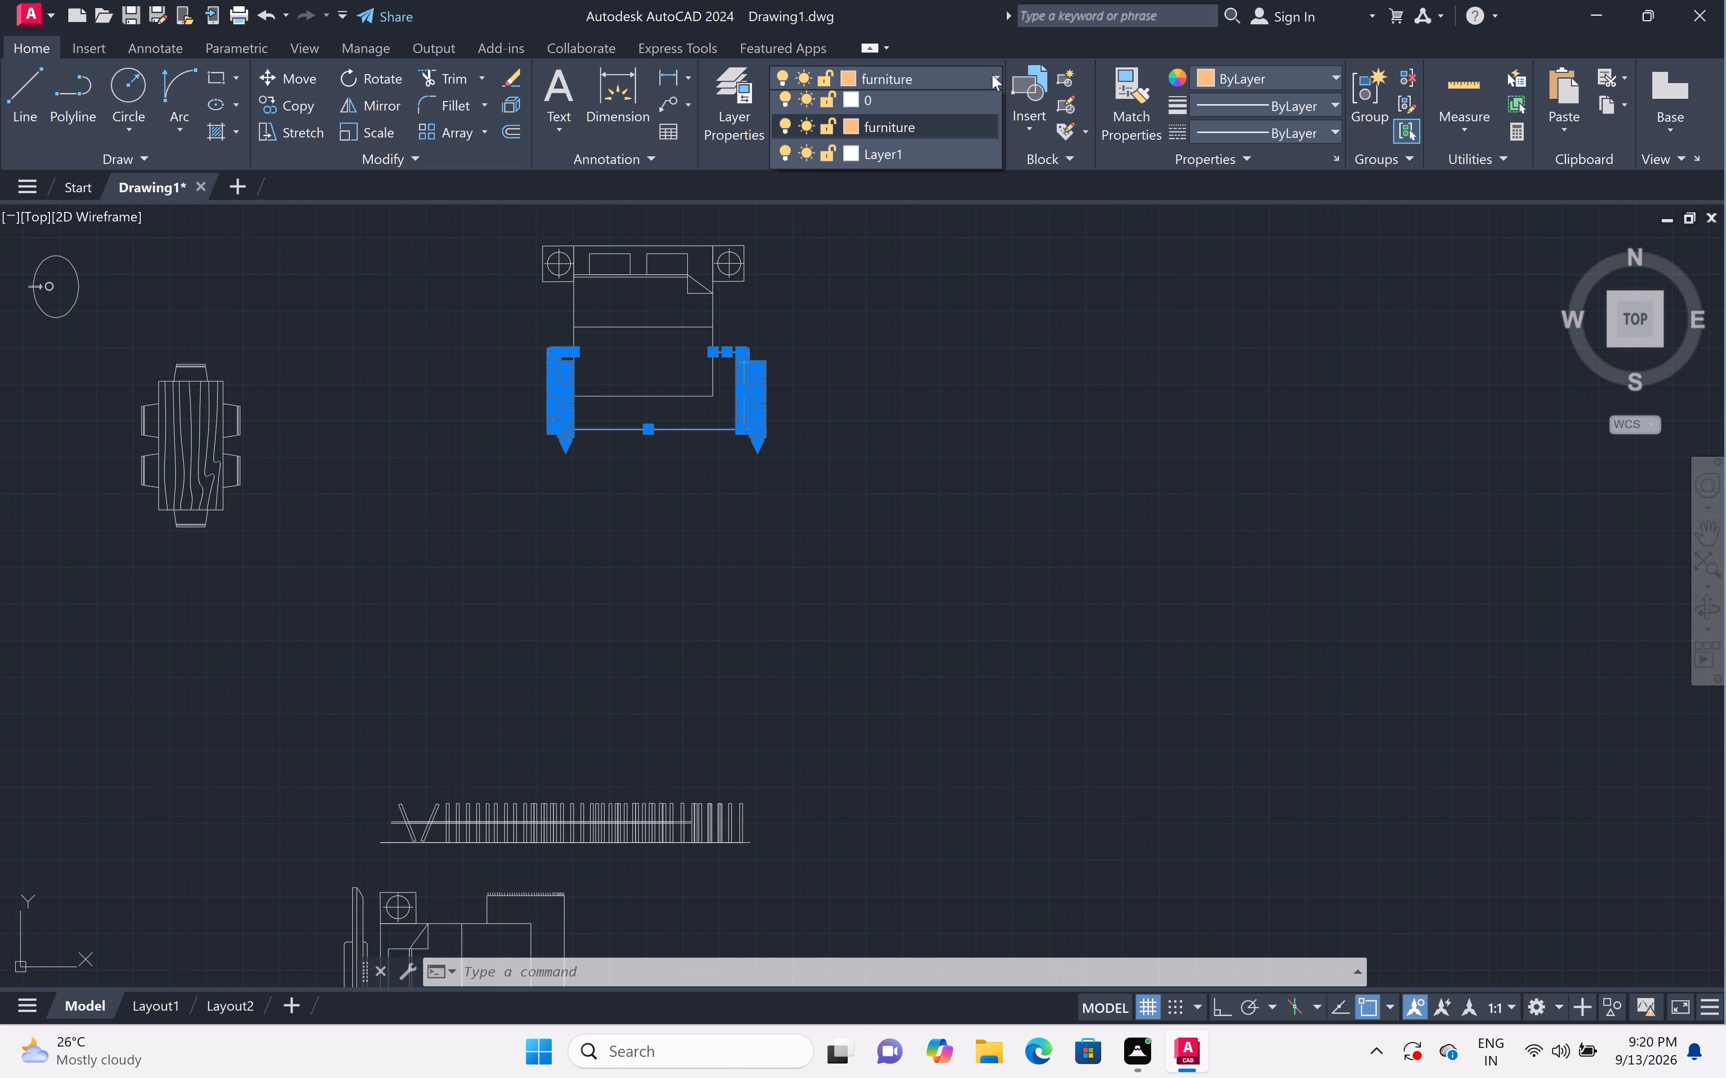
{"action": "left_click", "coordinate": [985, 101]}
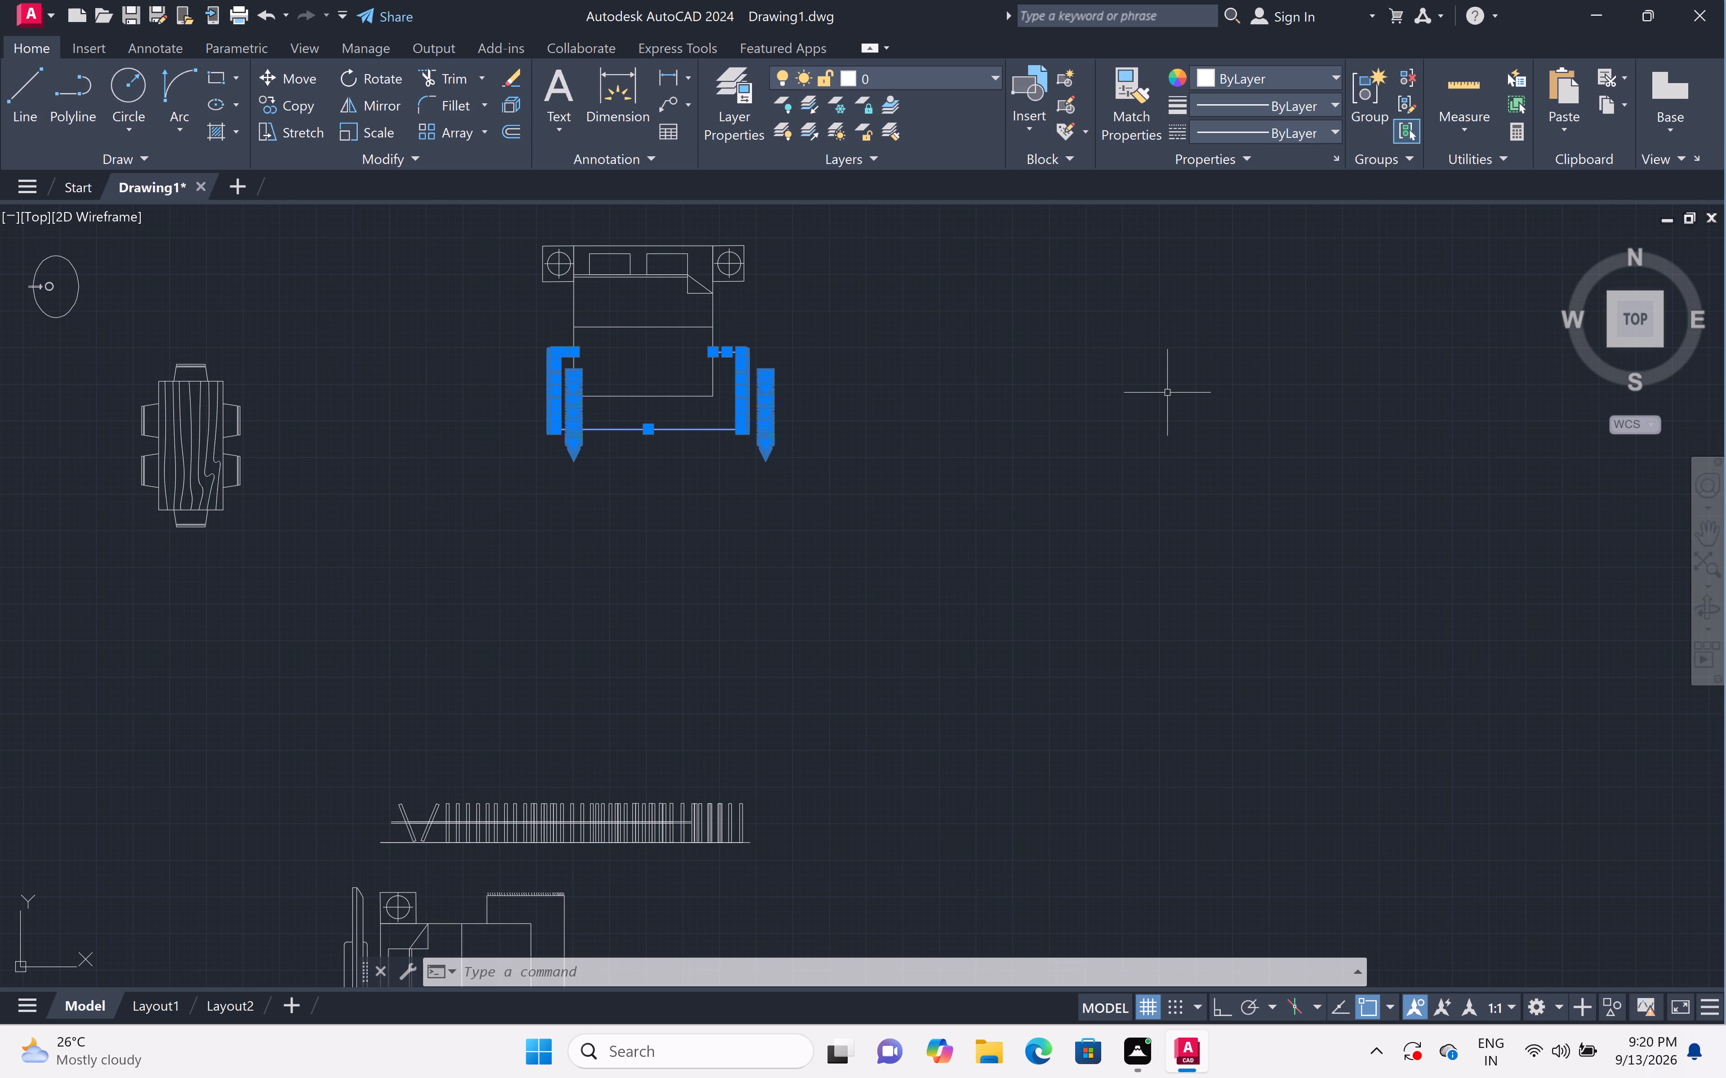
{"action": "key", "text": "Escape"}
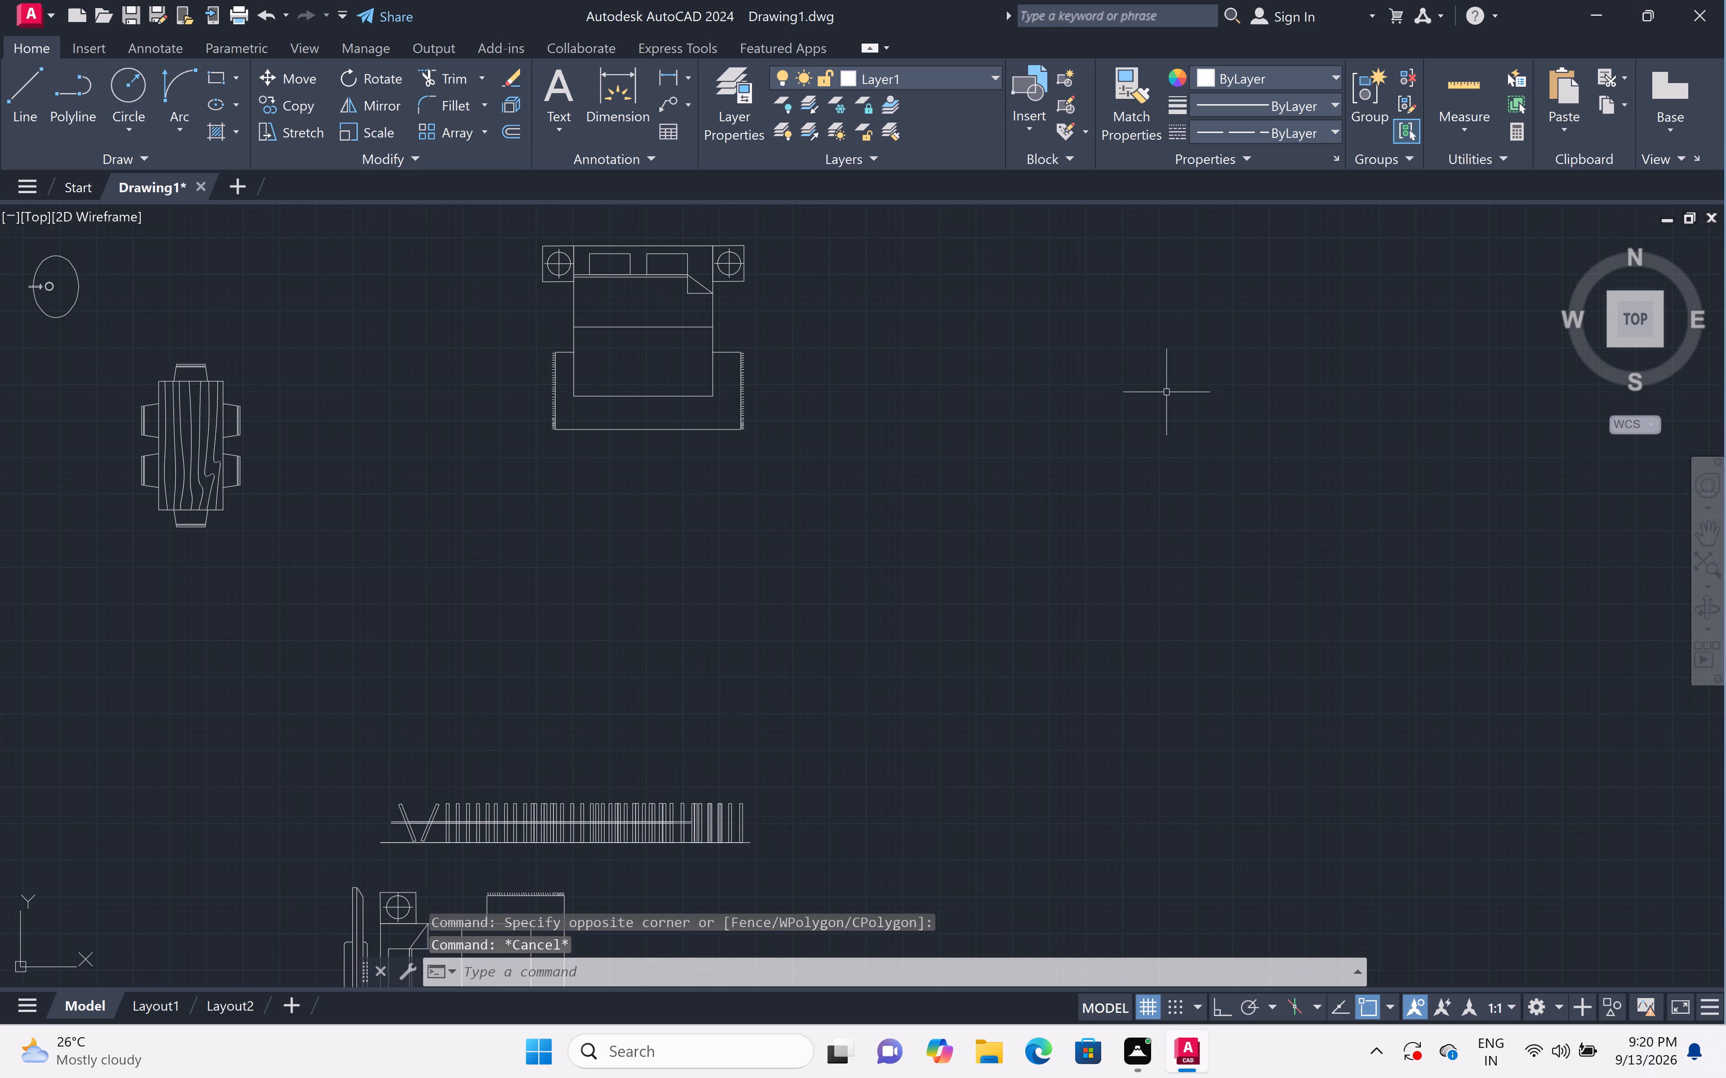
Copy the double bed with side tables lying west of the plan into the northwest bedroom, headboard against the north window wall.
{"action": "scroll", "coordinate": [1139, 360], "scroll_direction": "down", "scroll_amount": 3}
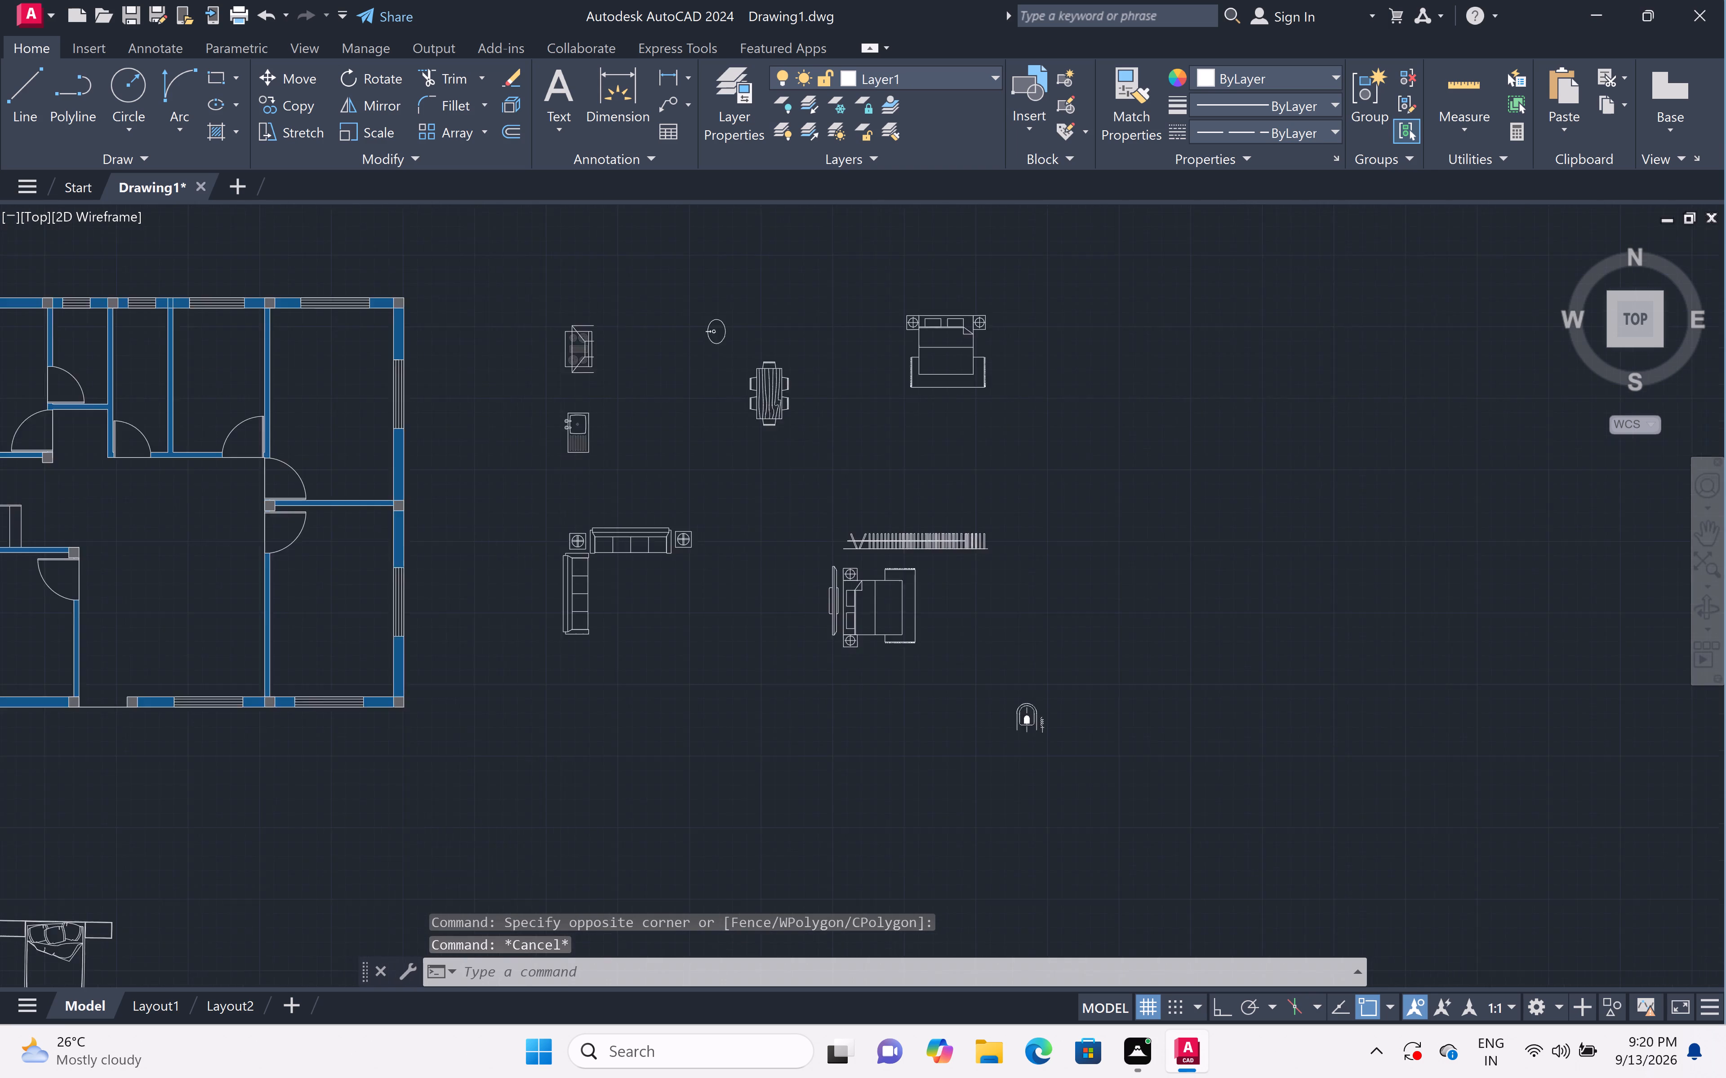
{"action": "scroll", "coordinate": [1143, 364], "scroll_direction": "down", "scroll_amount": 1}
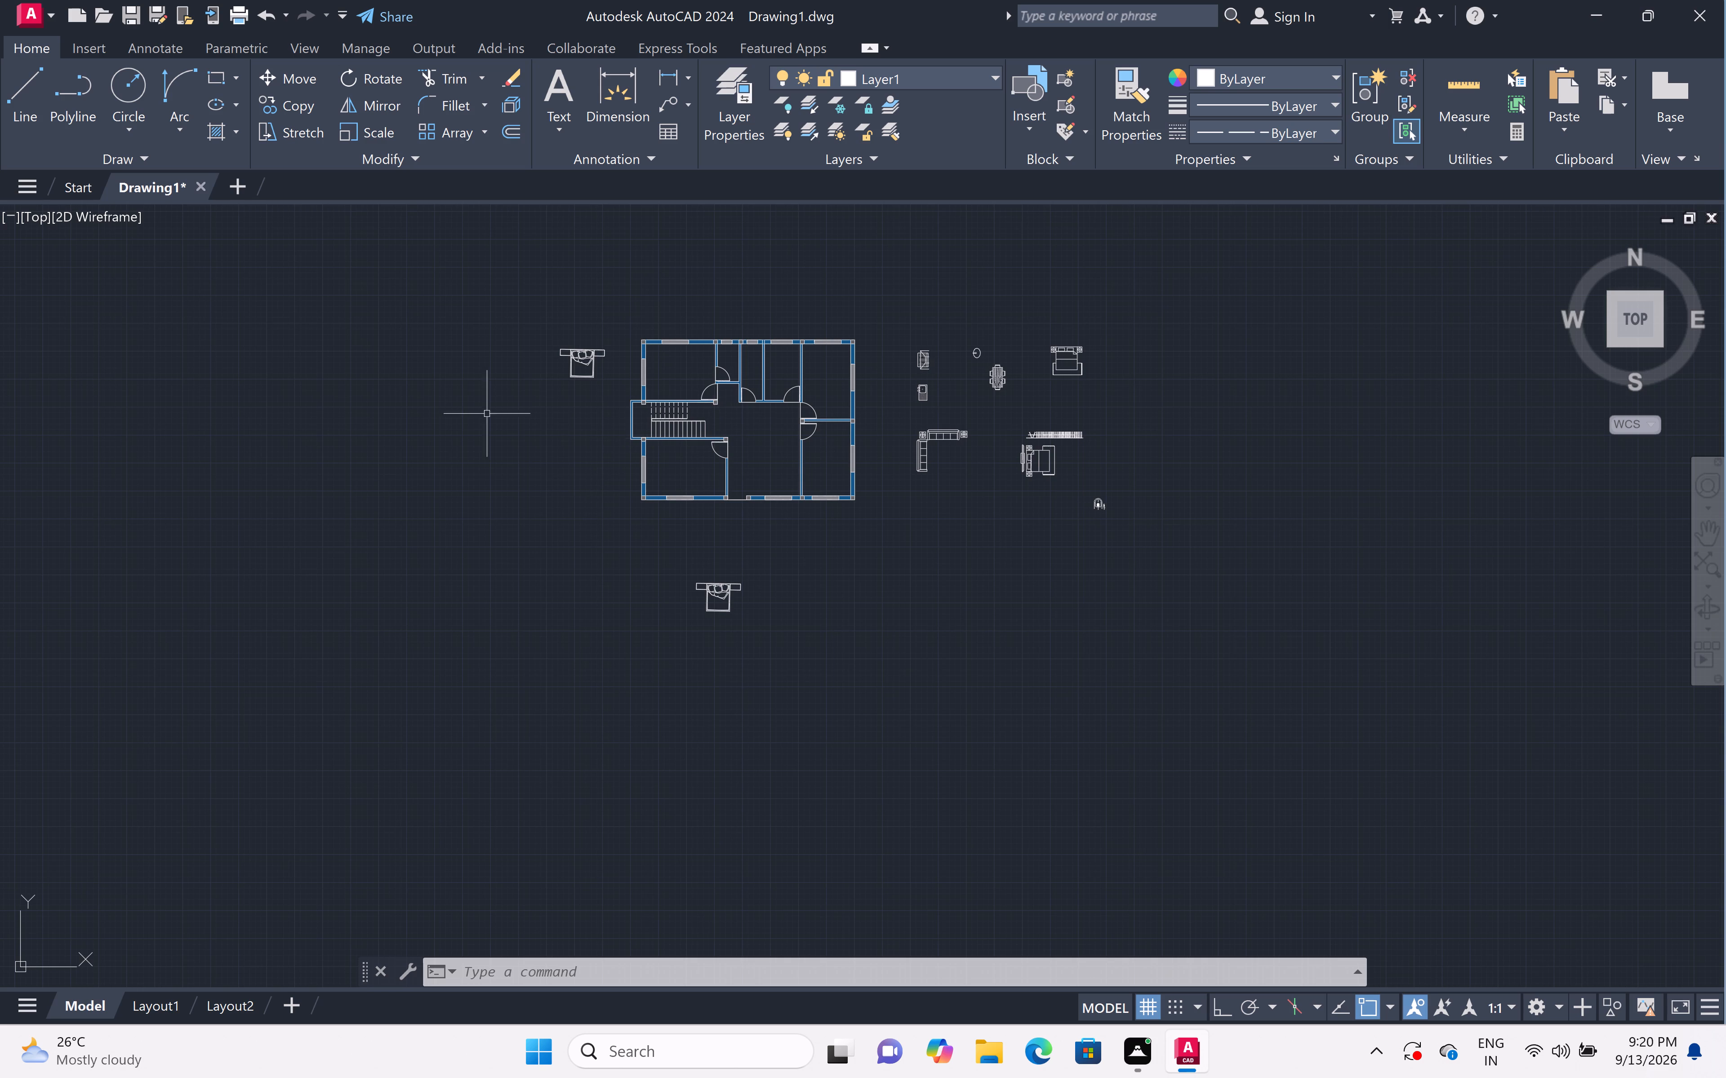
{"action": "scroll", "coordinate": [533, 422], "scroll_direction": "down", "scroll_amount": 3}
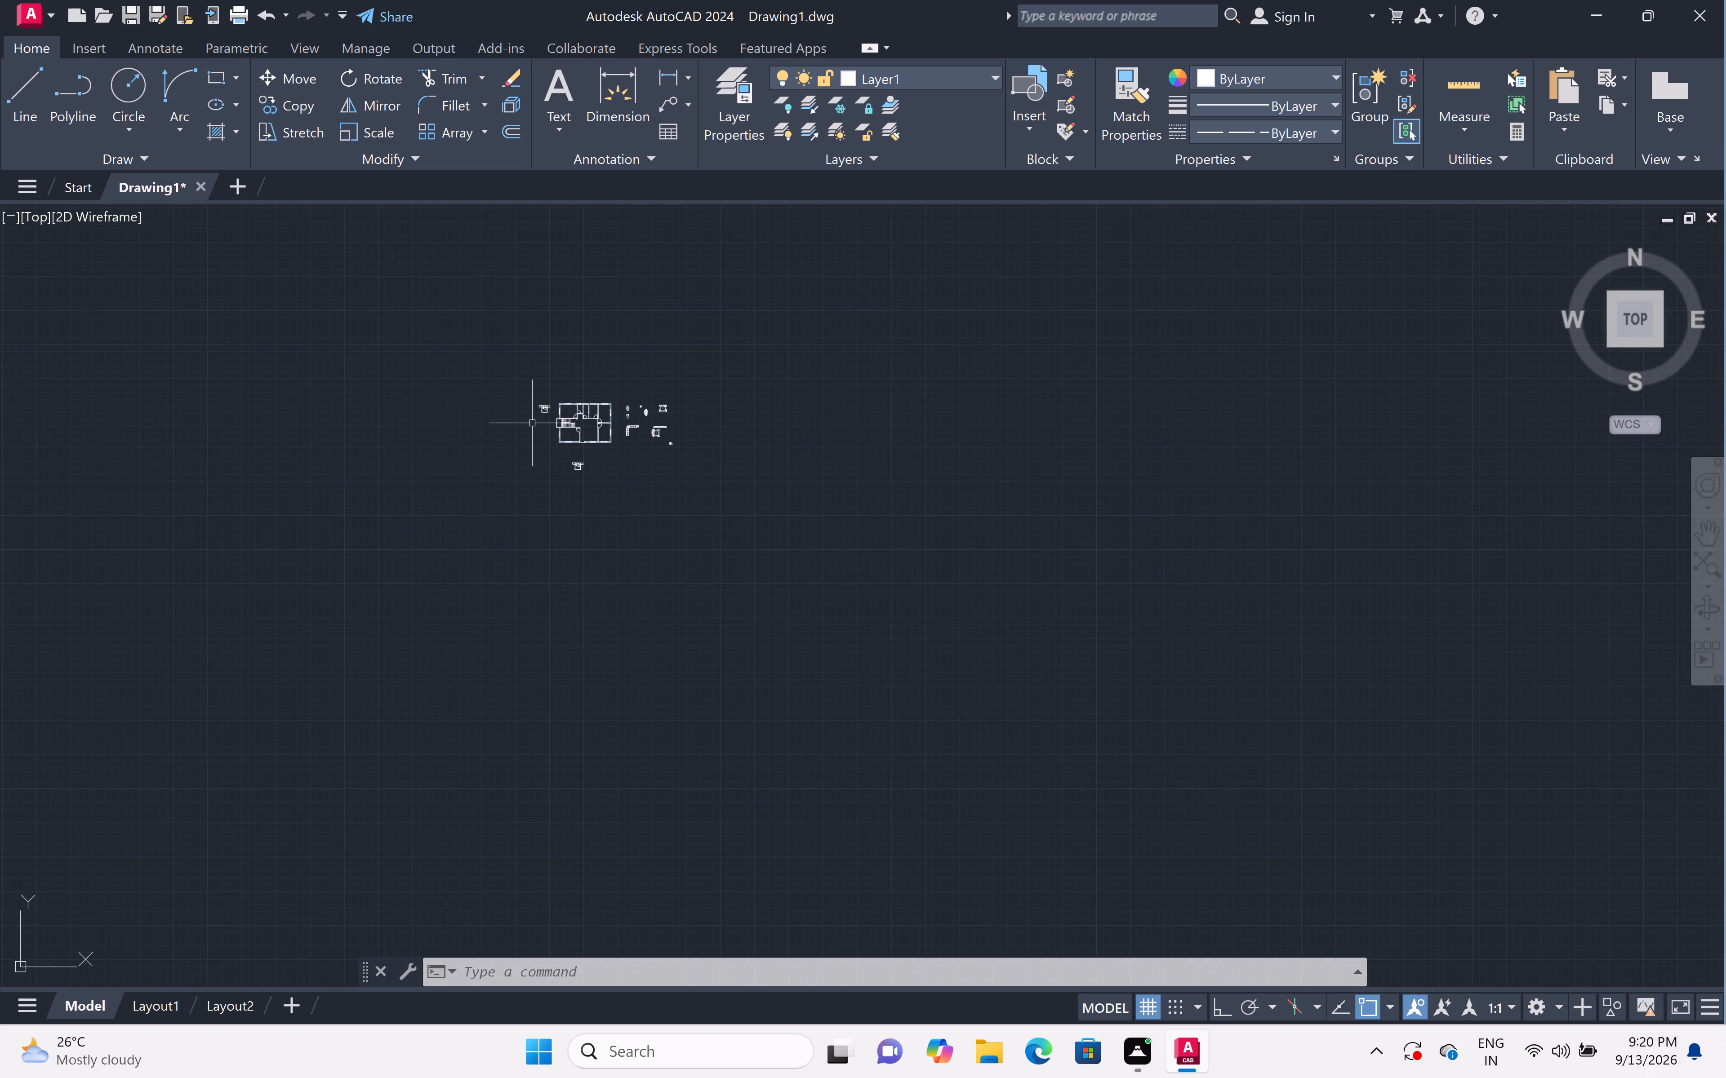
{"action": "scroll", "coordinate": [586, 393], "scroll_direction": "up", "scroll_amount": 4}
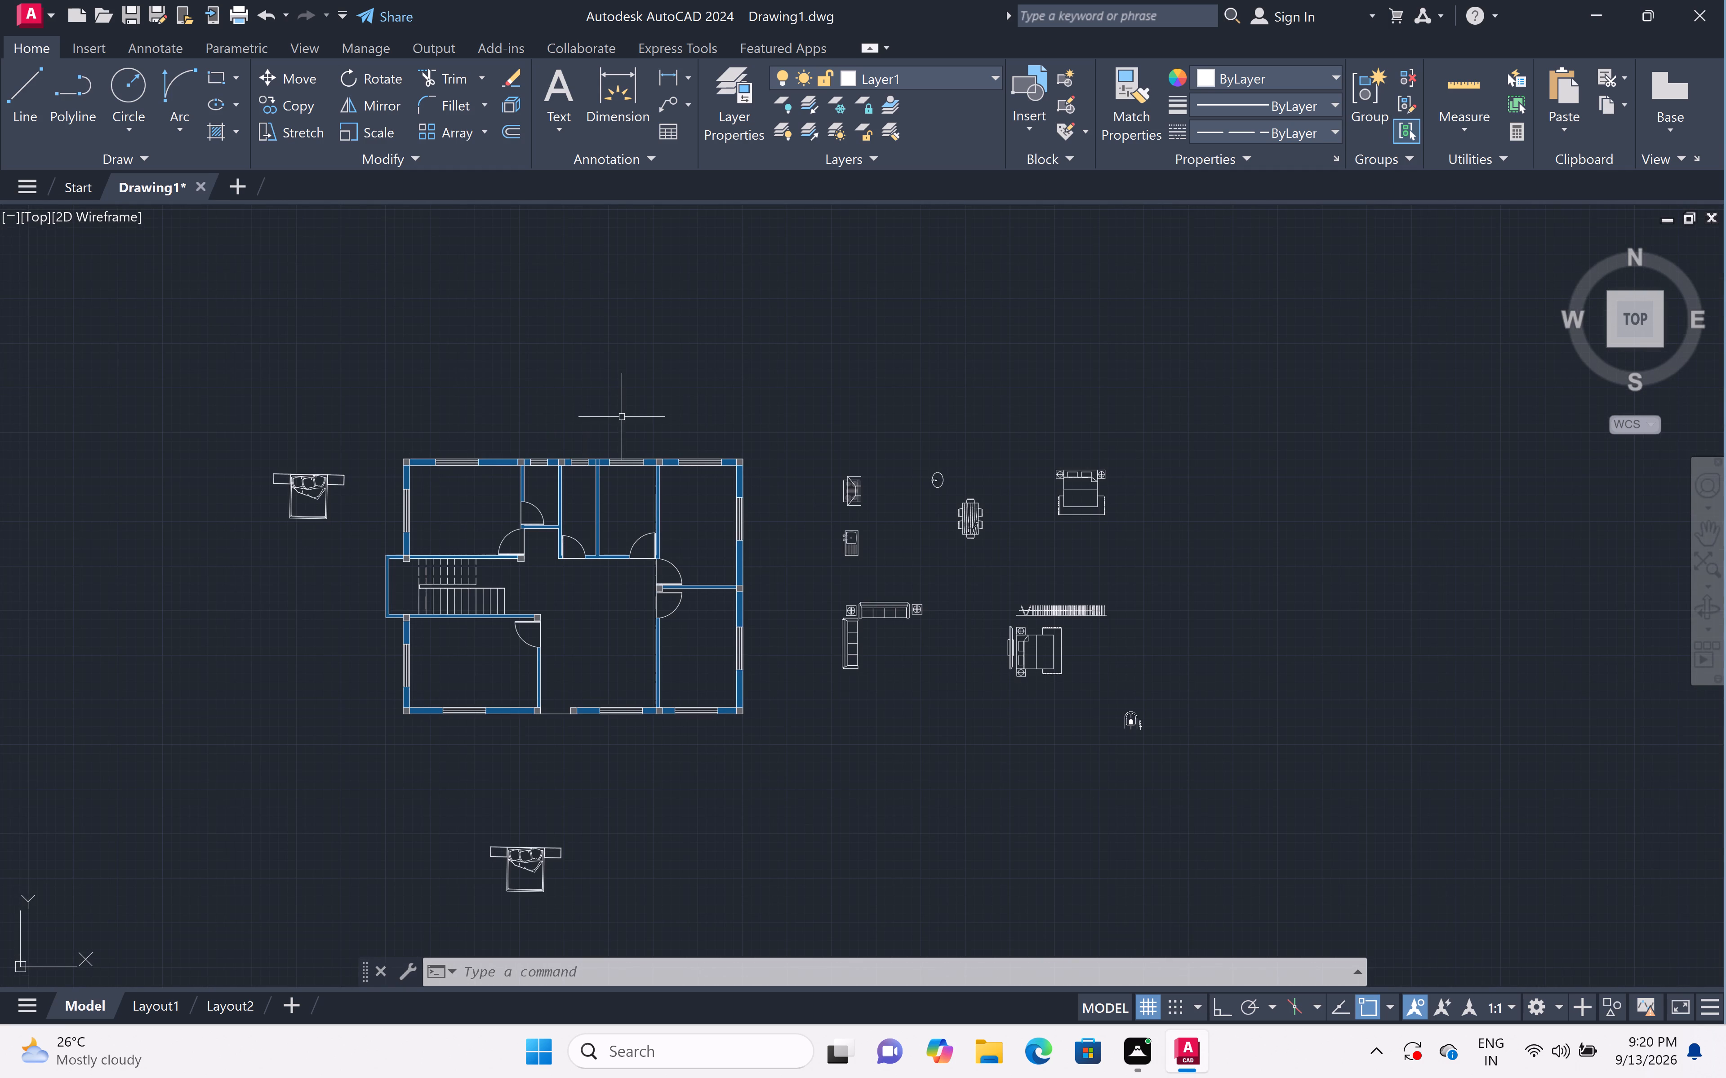
{"action": "middle_click_drag", "start_coordinate": [618, 414], "coordinate": [734, 406]}
{"action": "scroll", "coordinate": [452, 498], "scroll_direction": "up", "scroll_amount": 1}
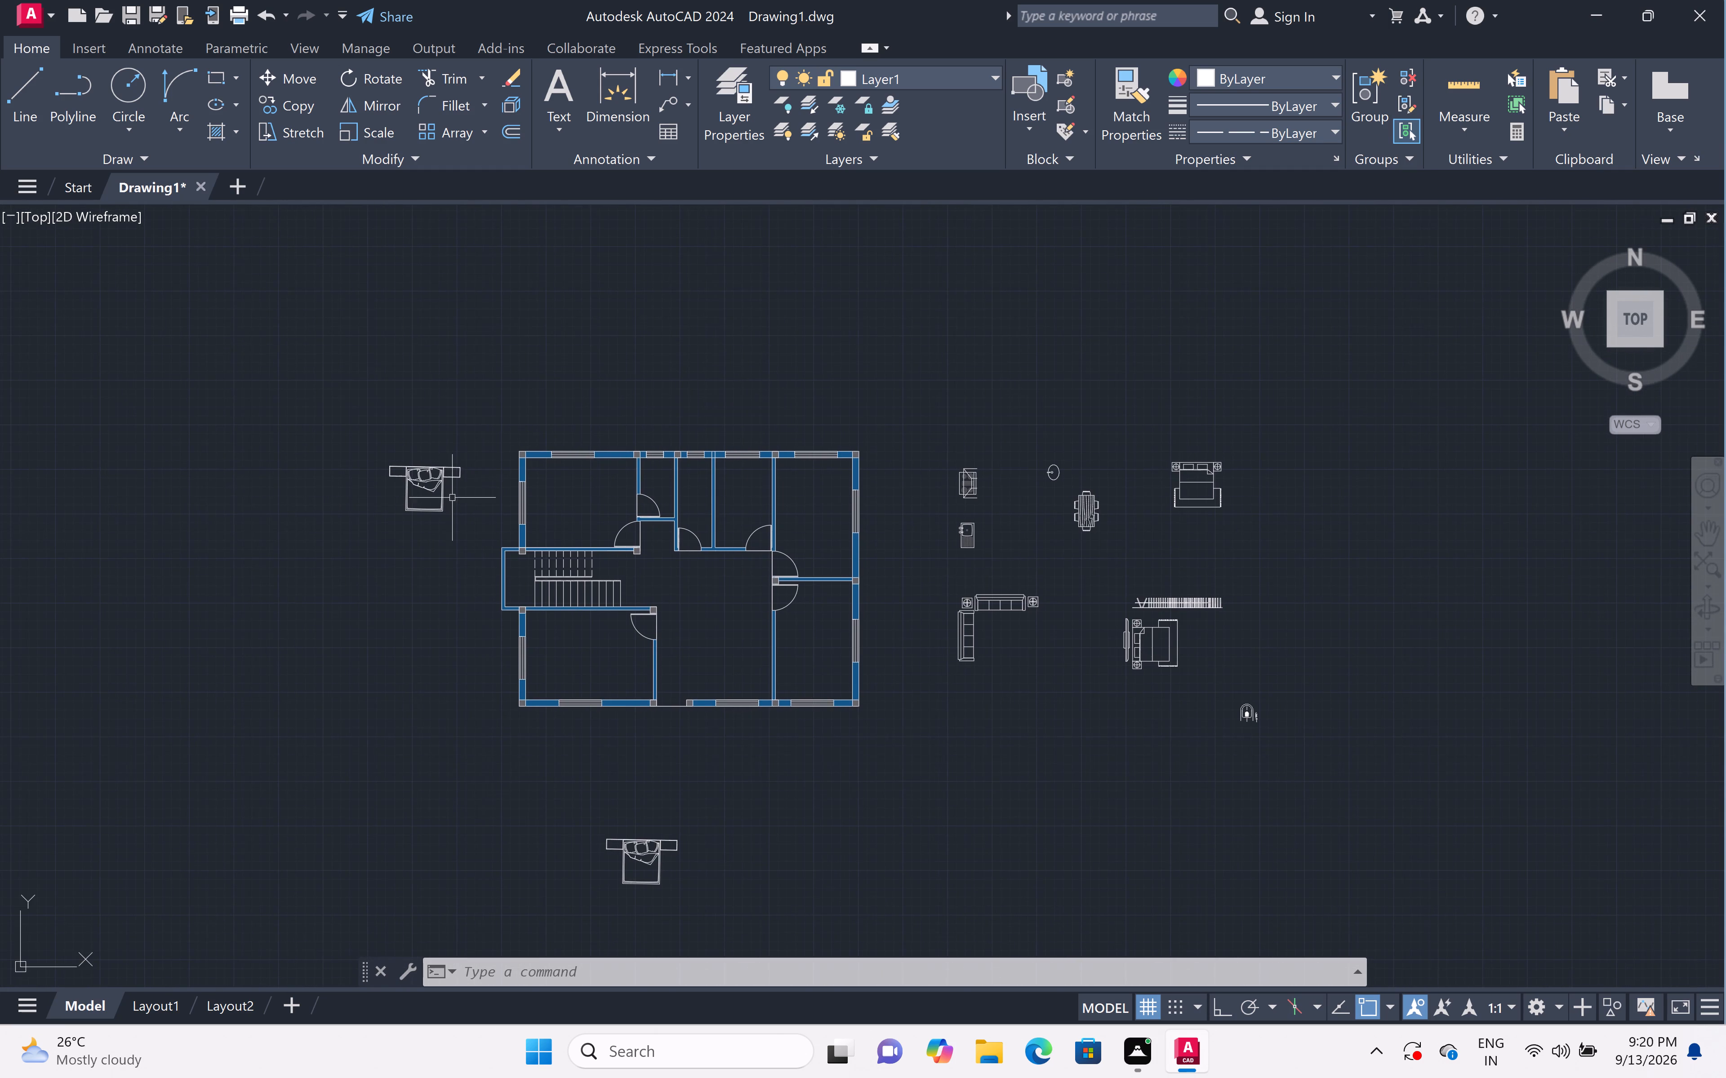
{"action": "scroll", "coordinate": [452, 498], "scroll_direction": "up", "scroll_amount": 1}
{"action": "left_click", "coordinate": [500, 394]}
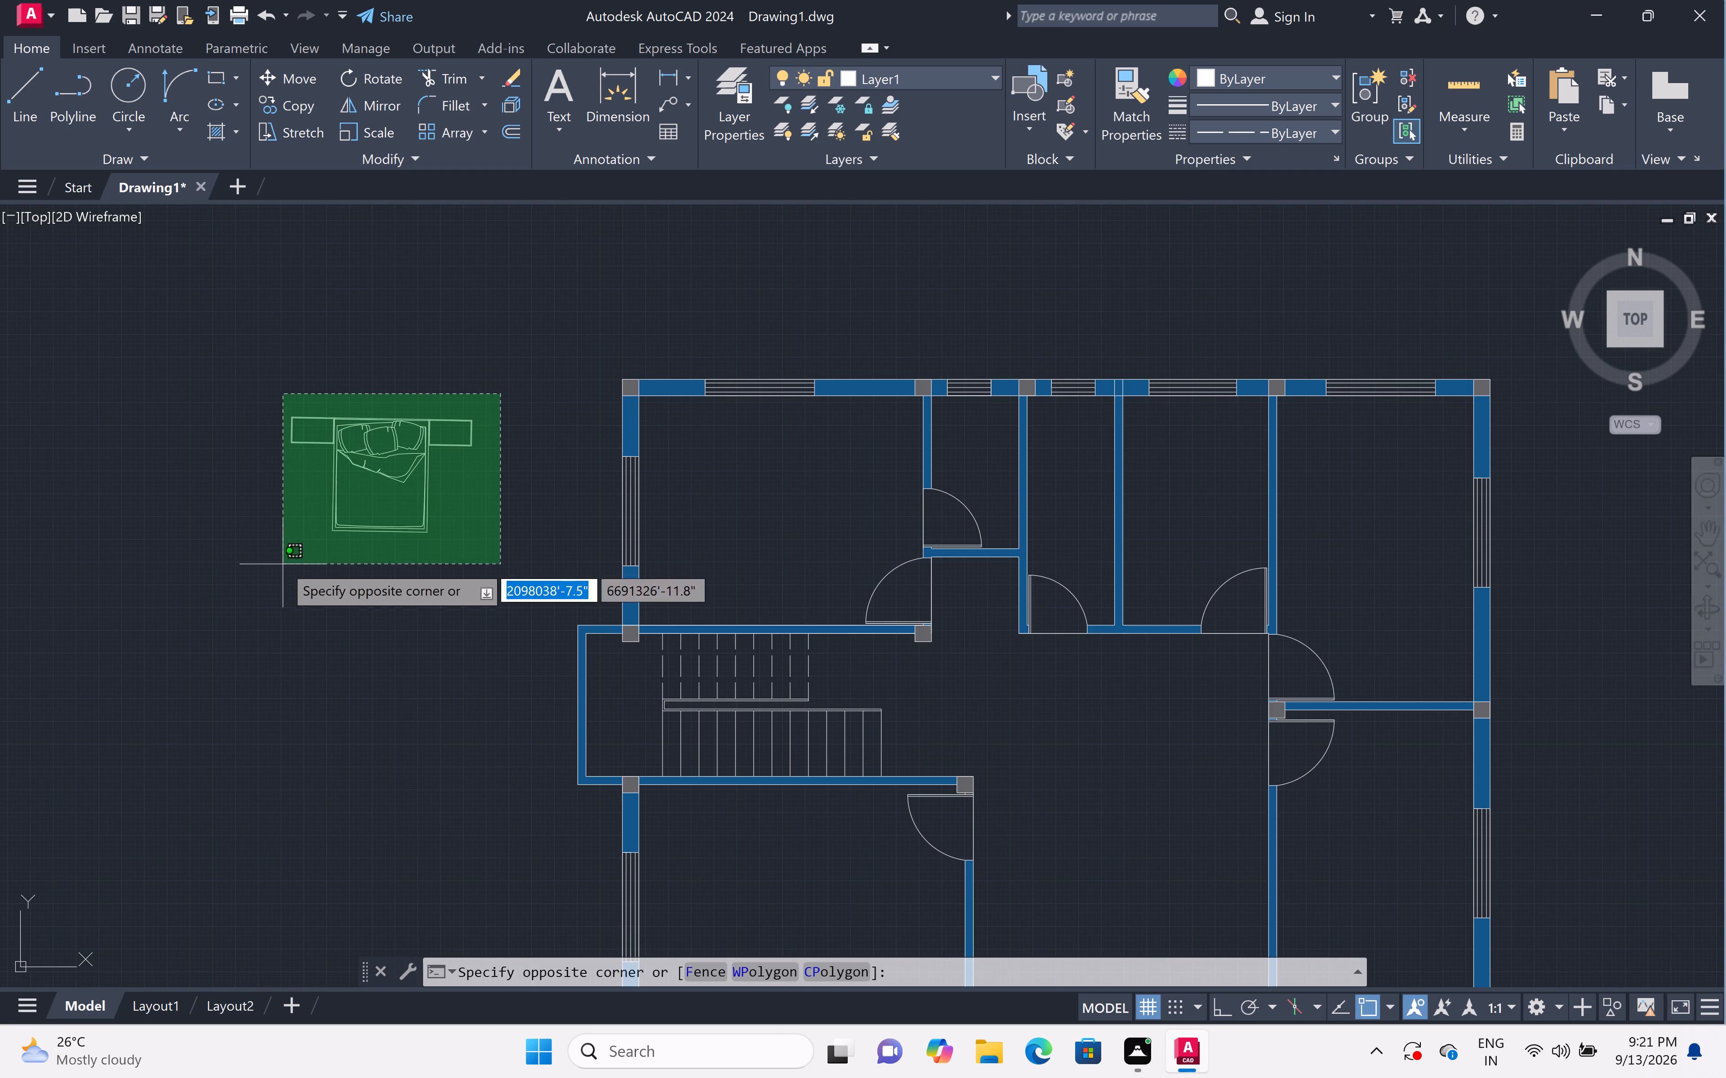
{"action": "left_click", "coordinate": [283, 564]}
{"action": "key", "text": "c"}
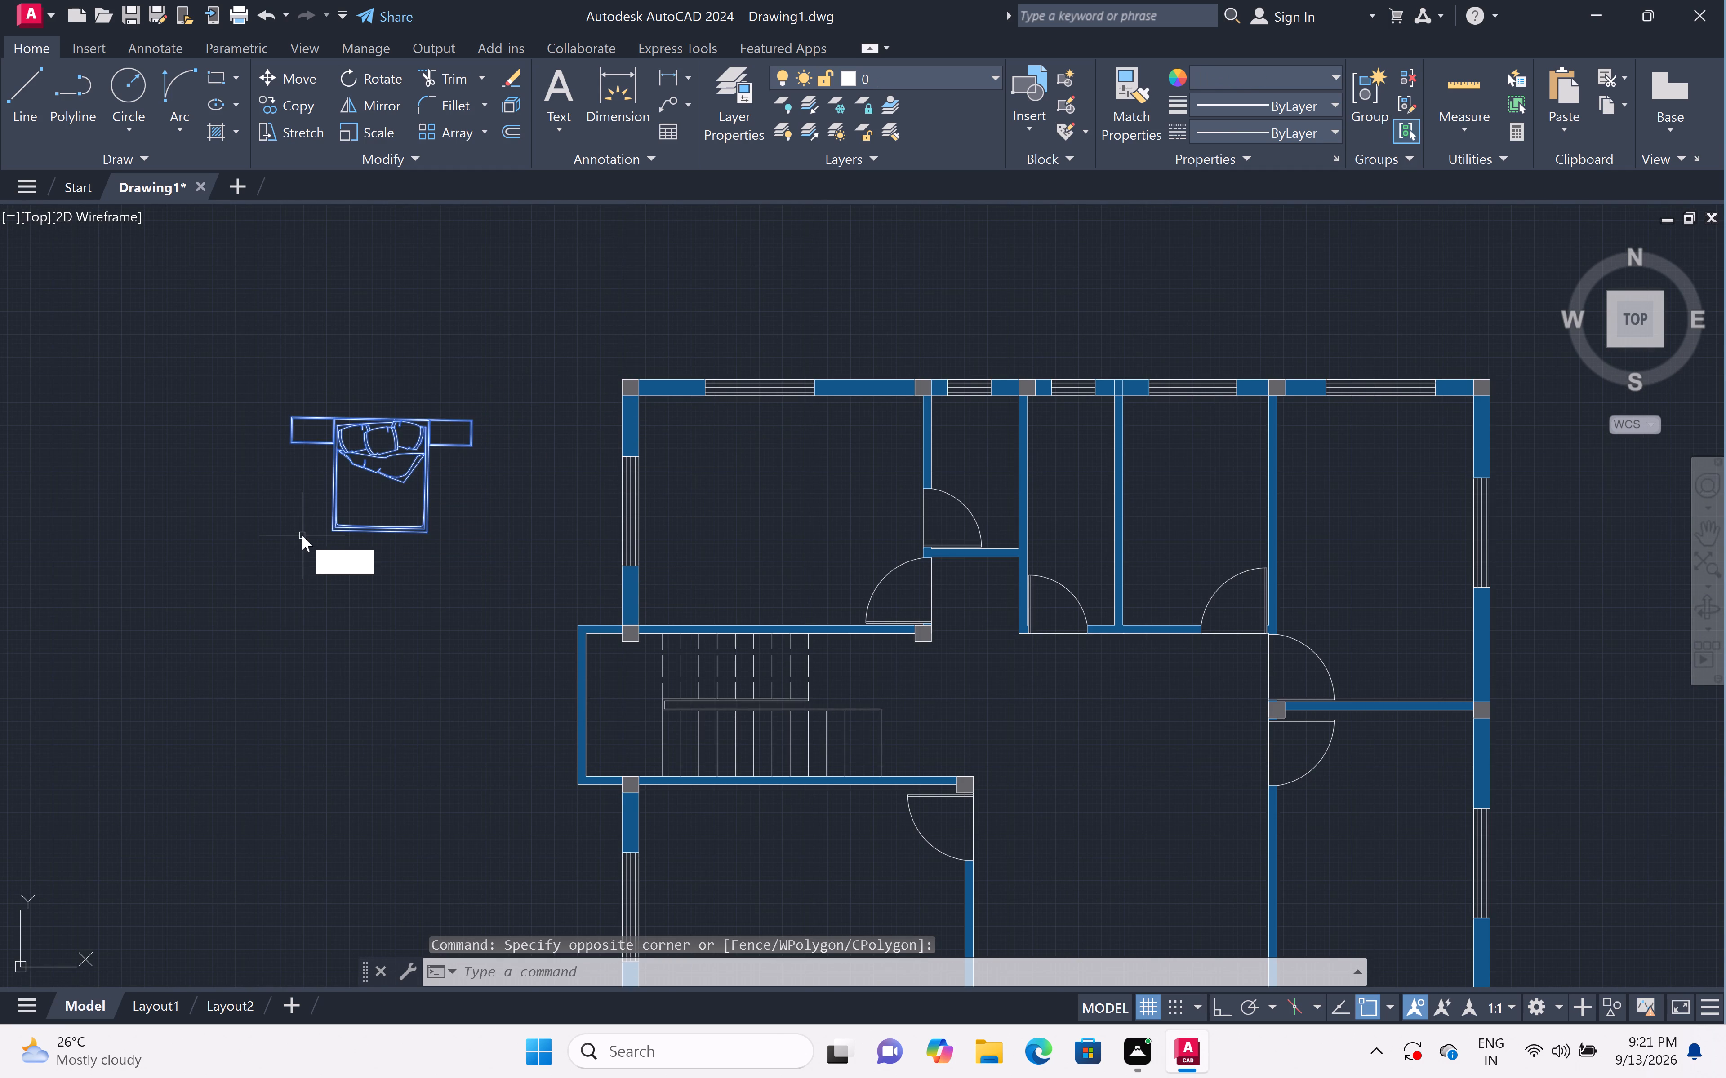
{"action": "type", "text": "o"}
{"action": "key", "text": "space"}
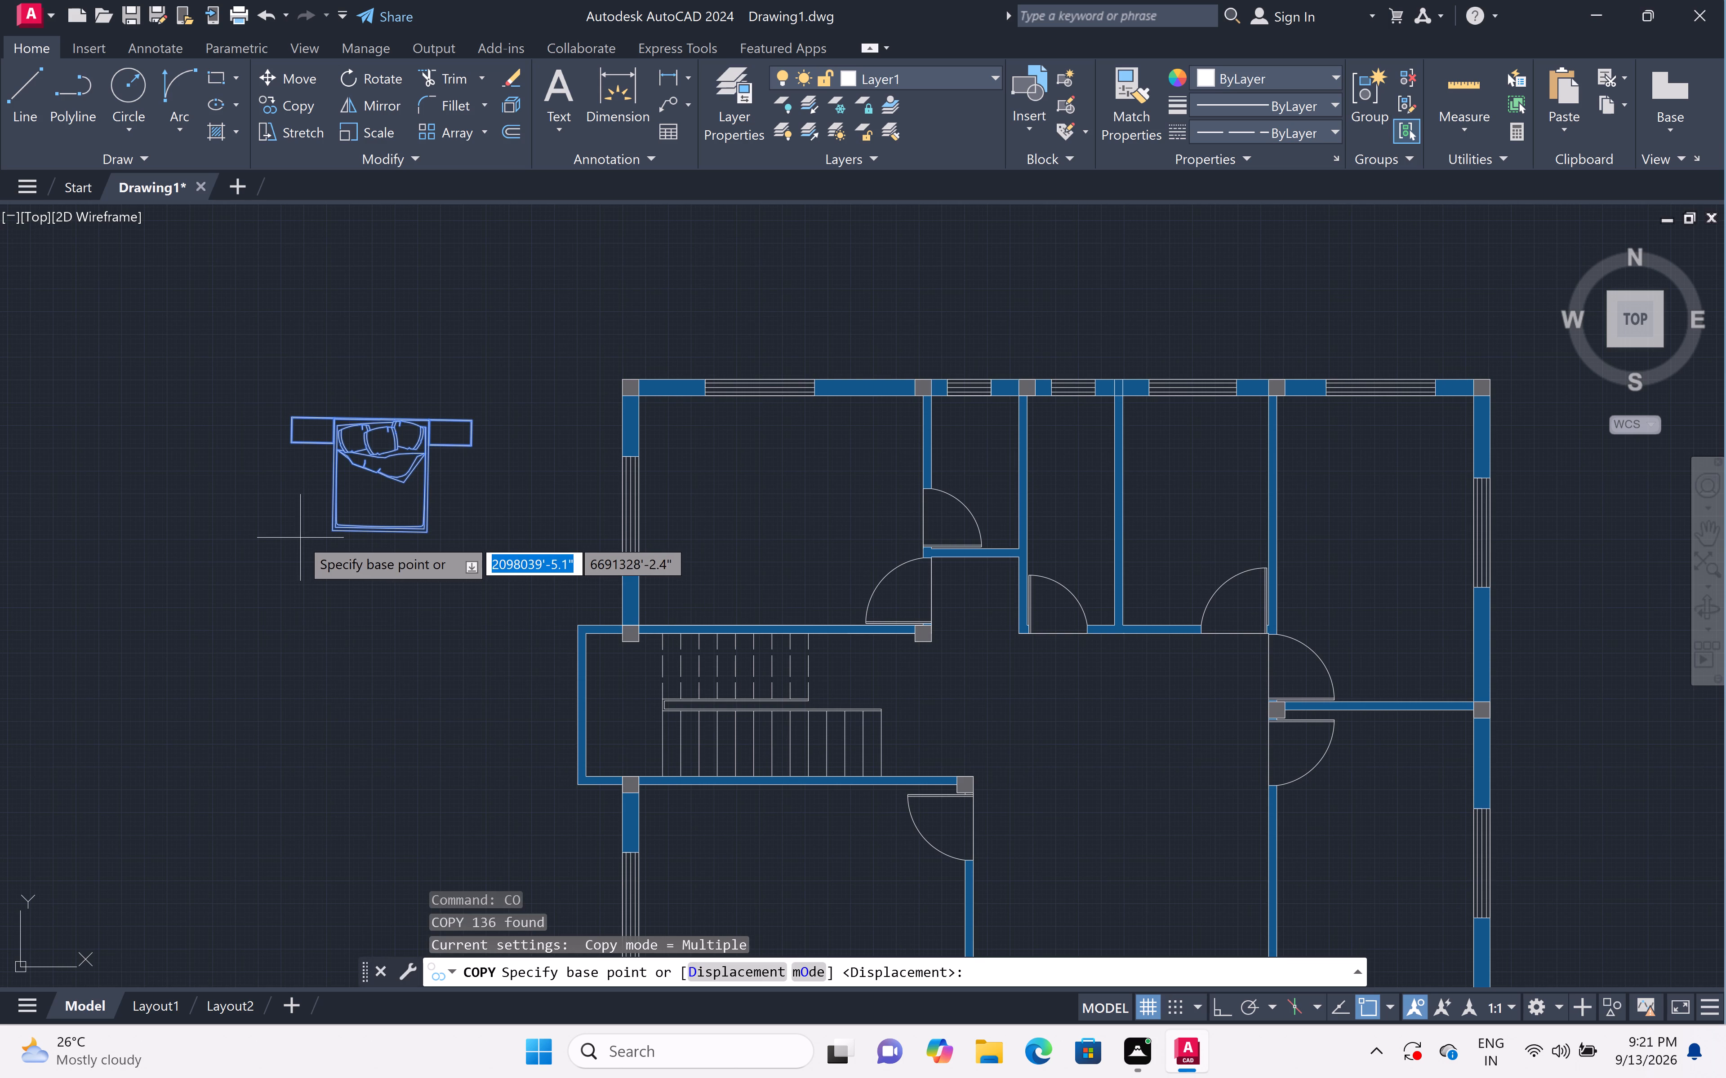
{"action": "left_click", "coordinate": [377, 416]}
{"action": "scroll", "coordinate": [766, 416], "scroll_direction": "up", "scroll_amount": 2}
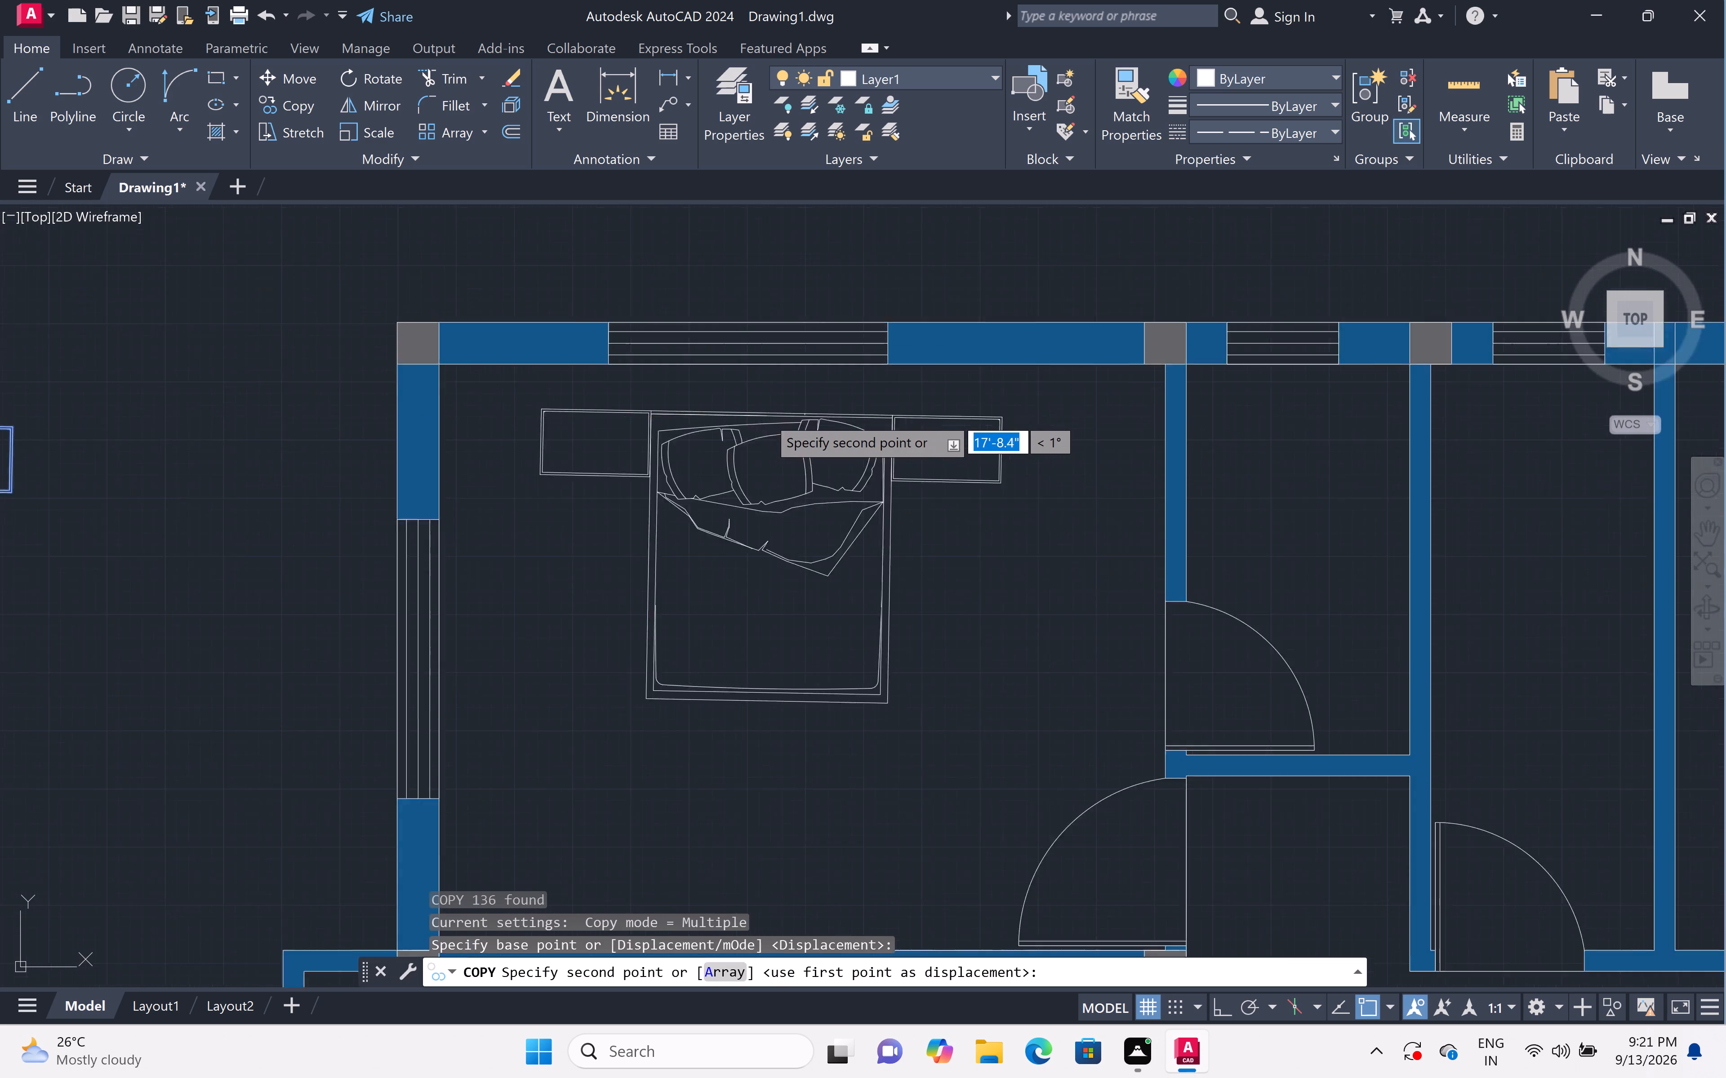
{"action": "scroll", "coordinate": [766, 416], "scroll_direction": "up", "scroll_amount": 1}
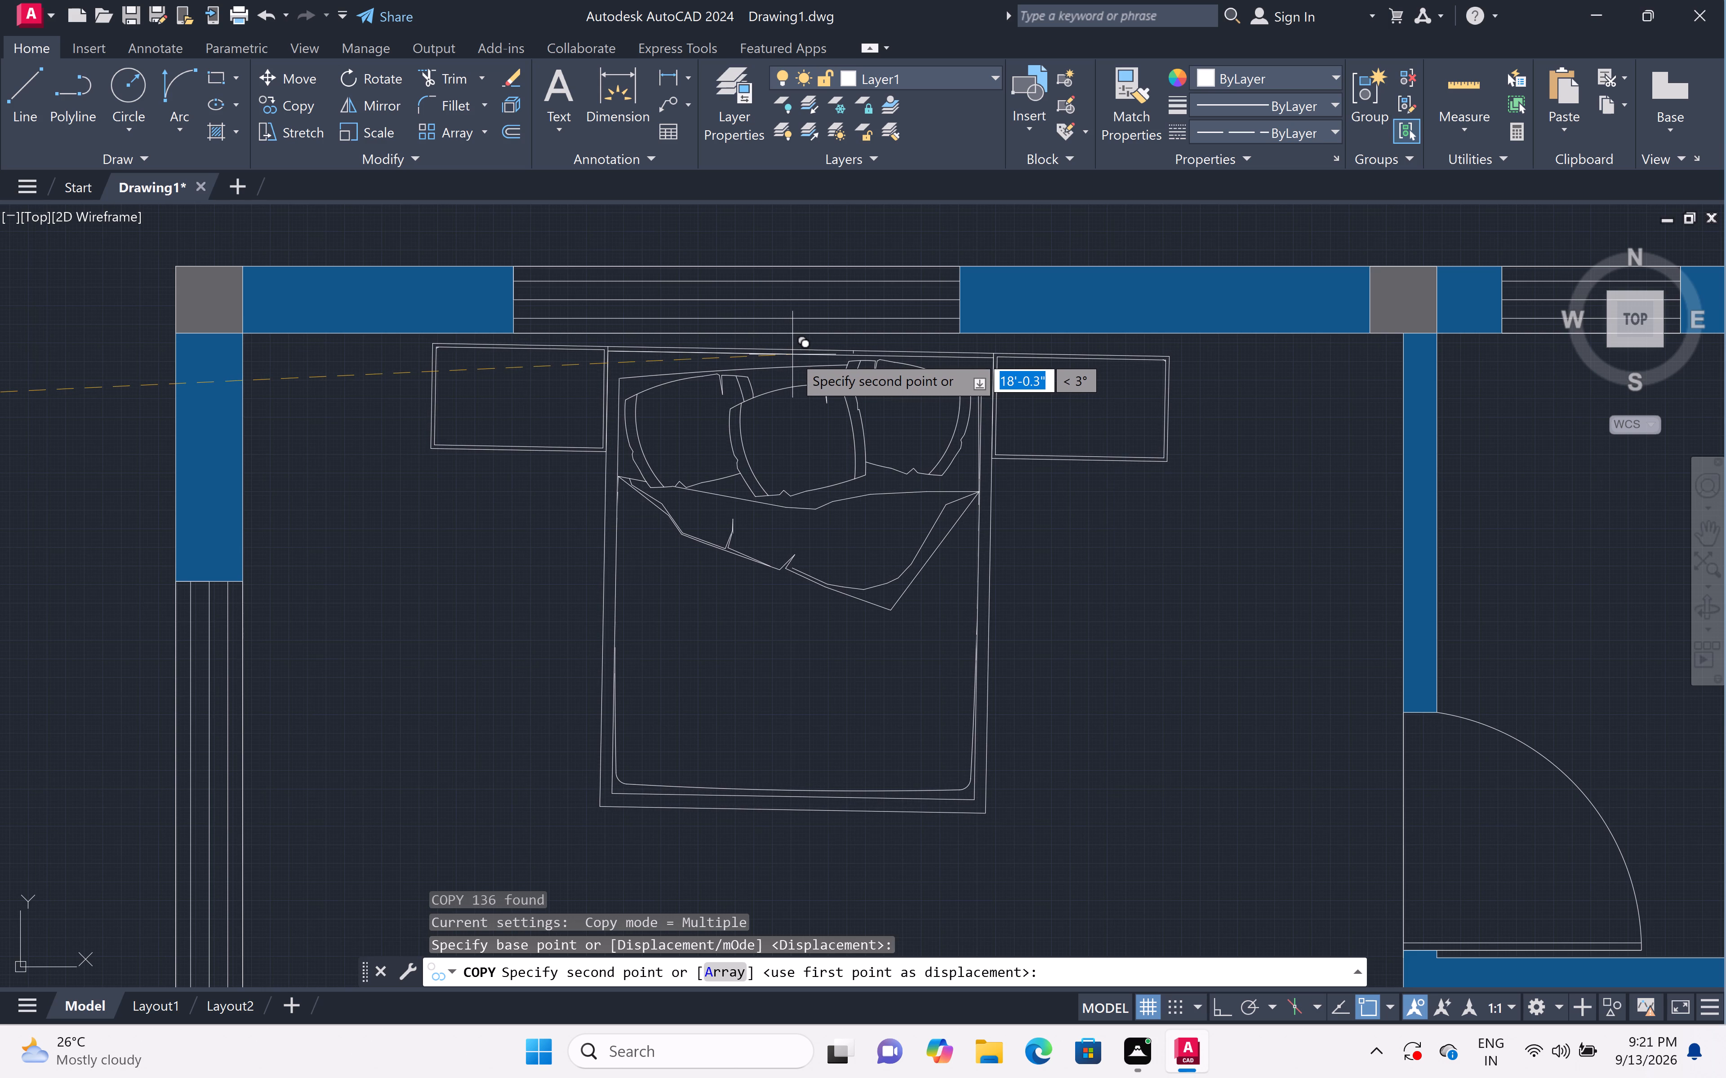
{"action": "left_click", "coordinate": [792, 354]}
{"action": "scroll", "coordinate": [787, 400], "scroll_direction": "down", "scroll_amount": 5}
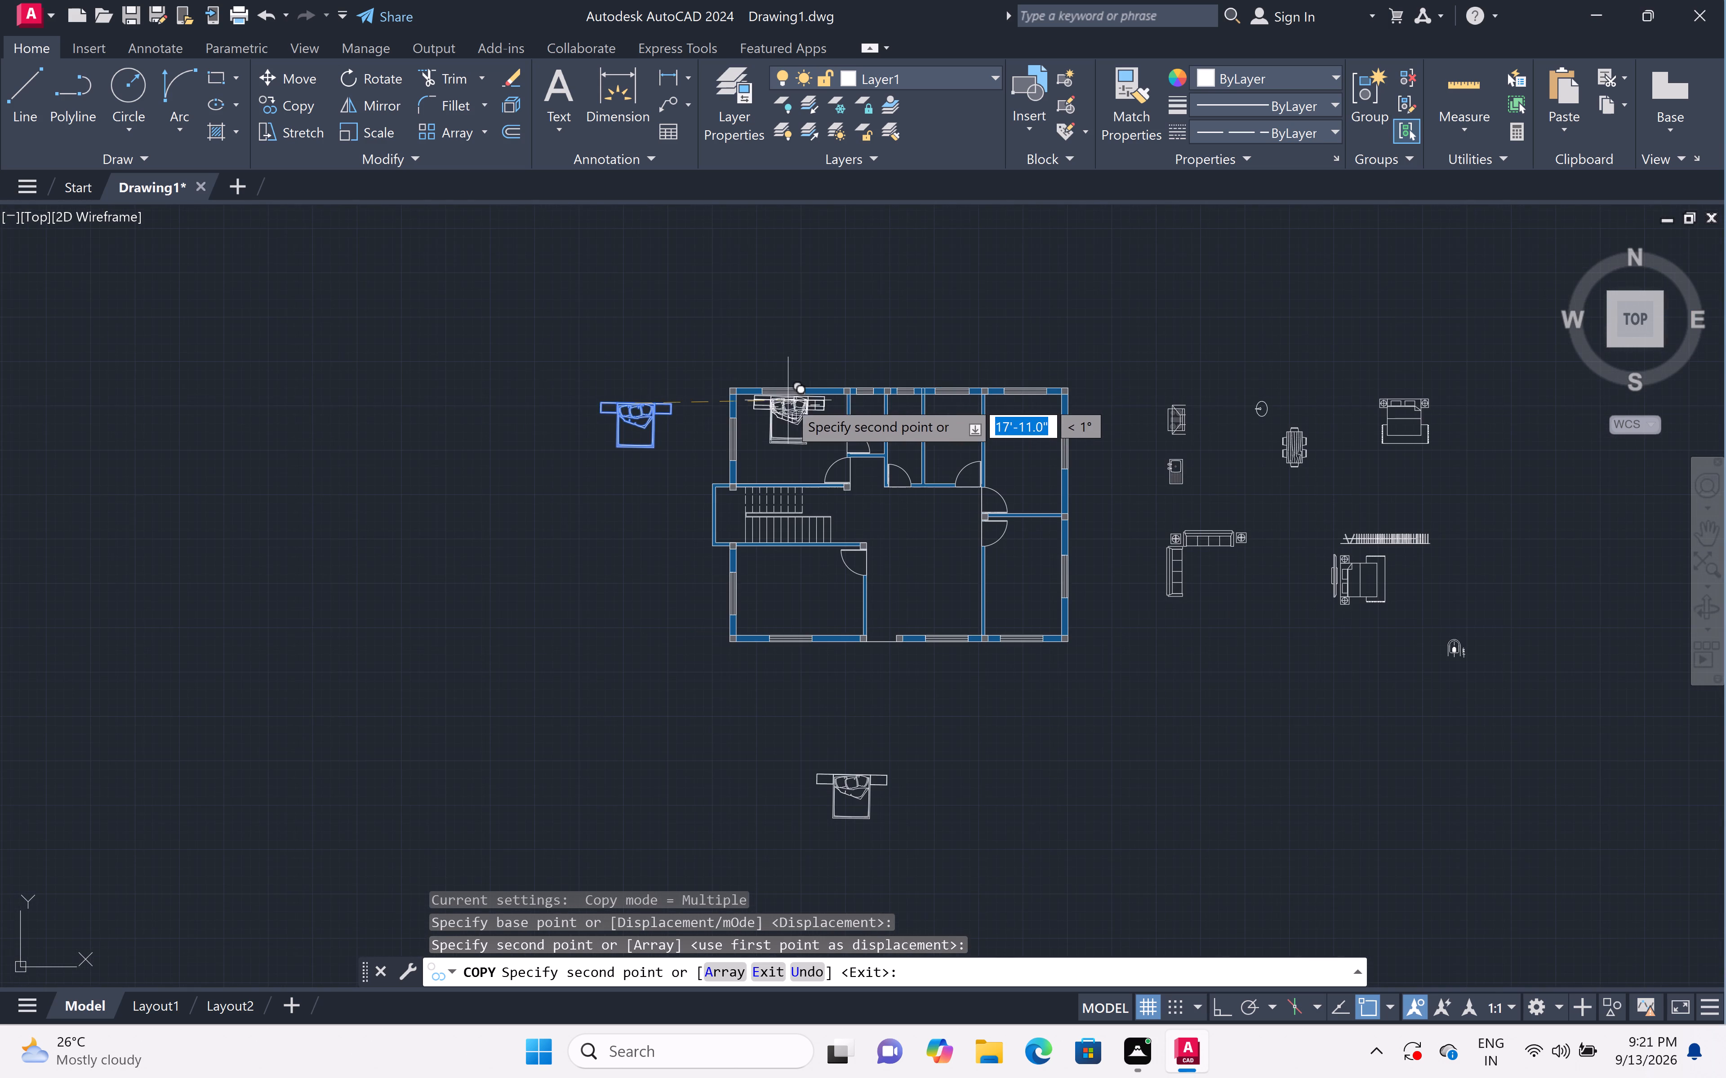
{"action": "key", "text": "Escape"}
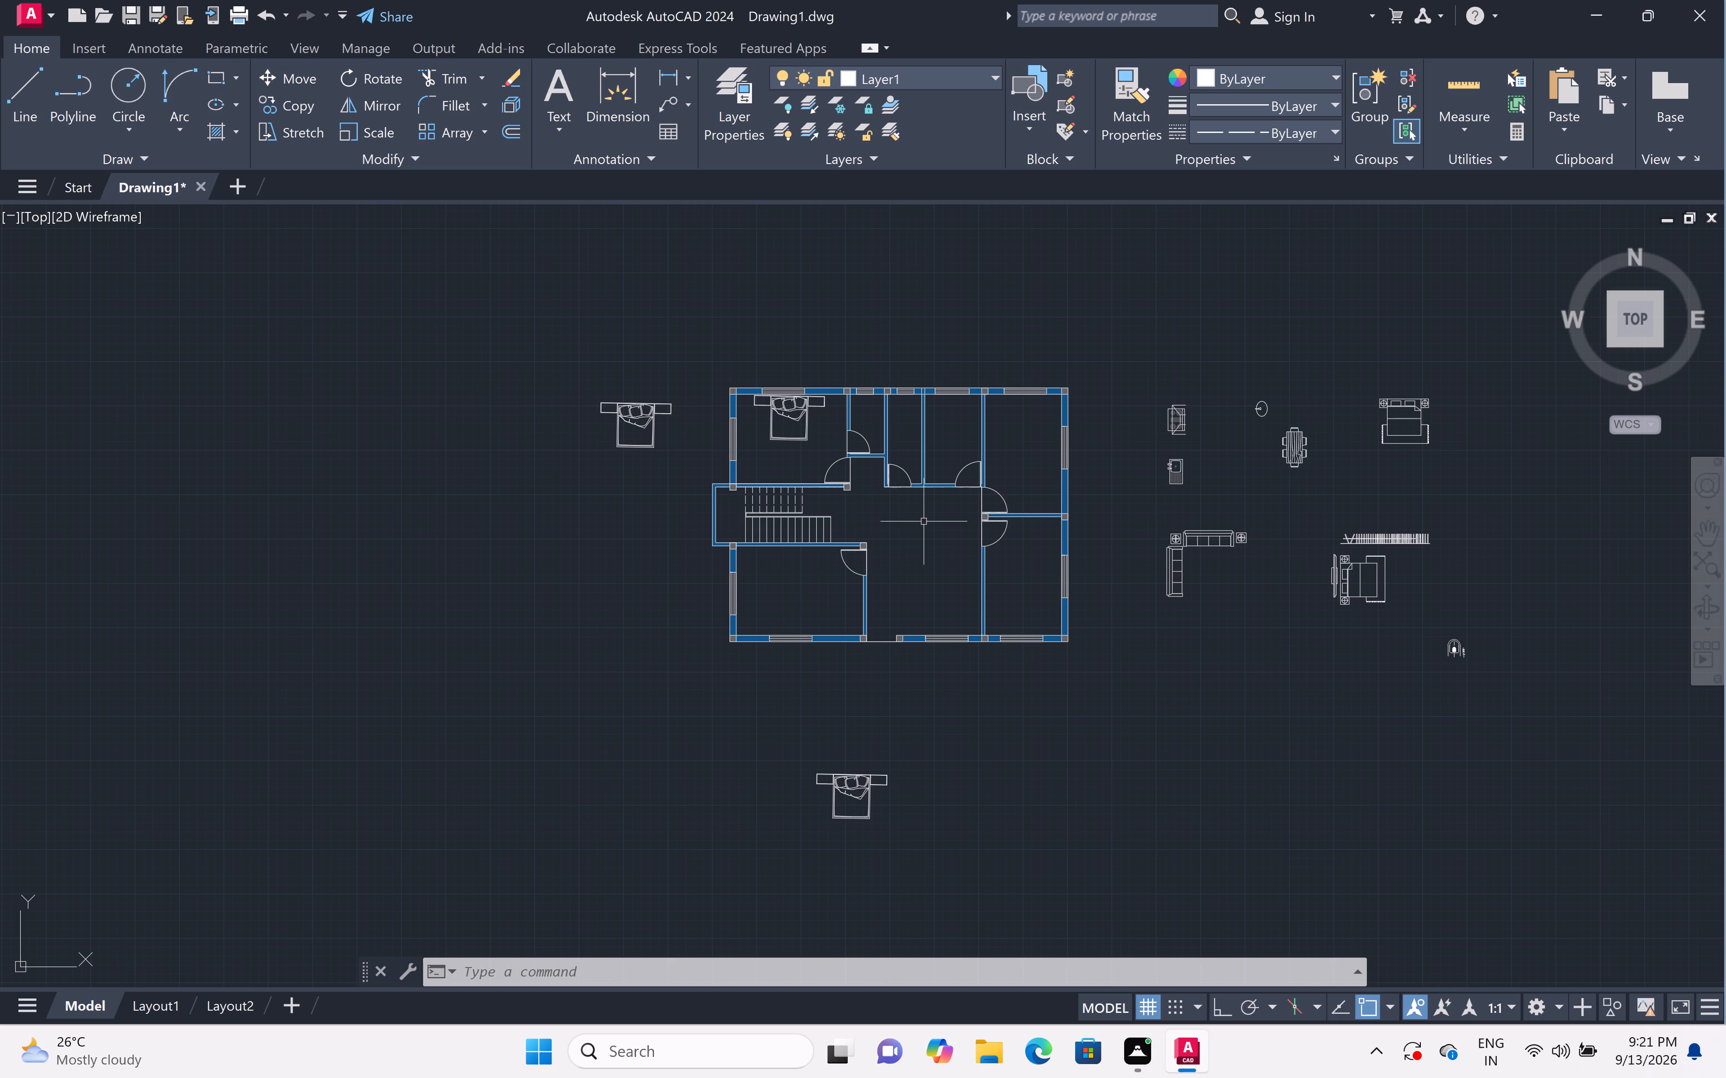
Rotate the cooktop east of the plan to 270° about its northeast corner, with Ortho on.
{"action": "middle_click_drag", "start_coordinate": [922, 521], "coordinate": [735, 505]}
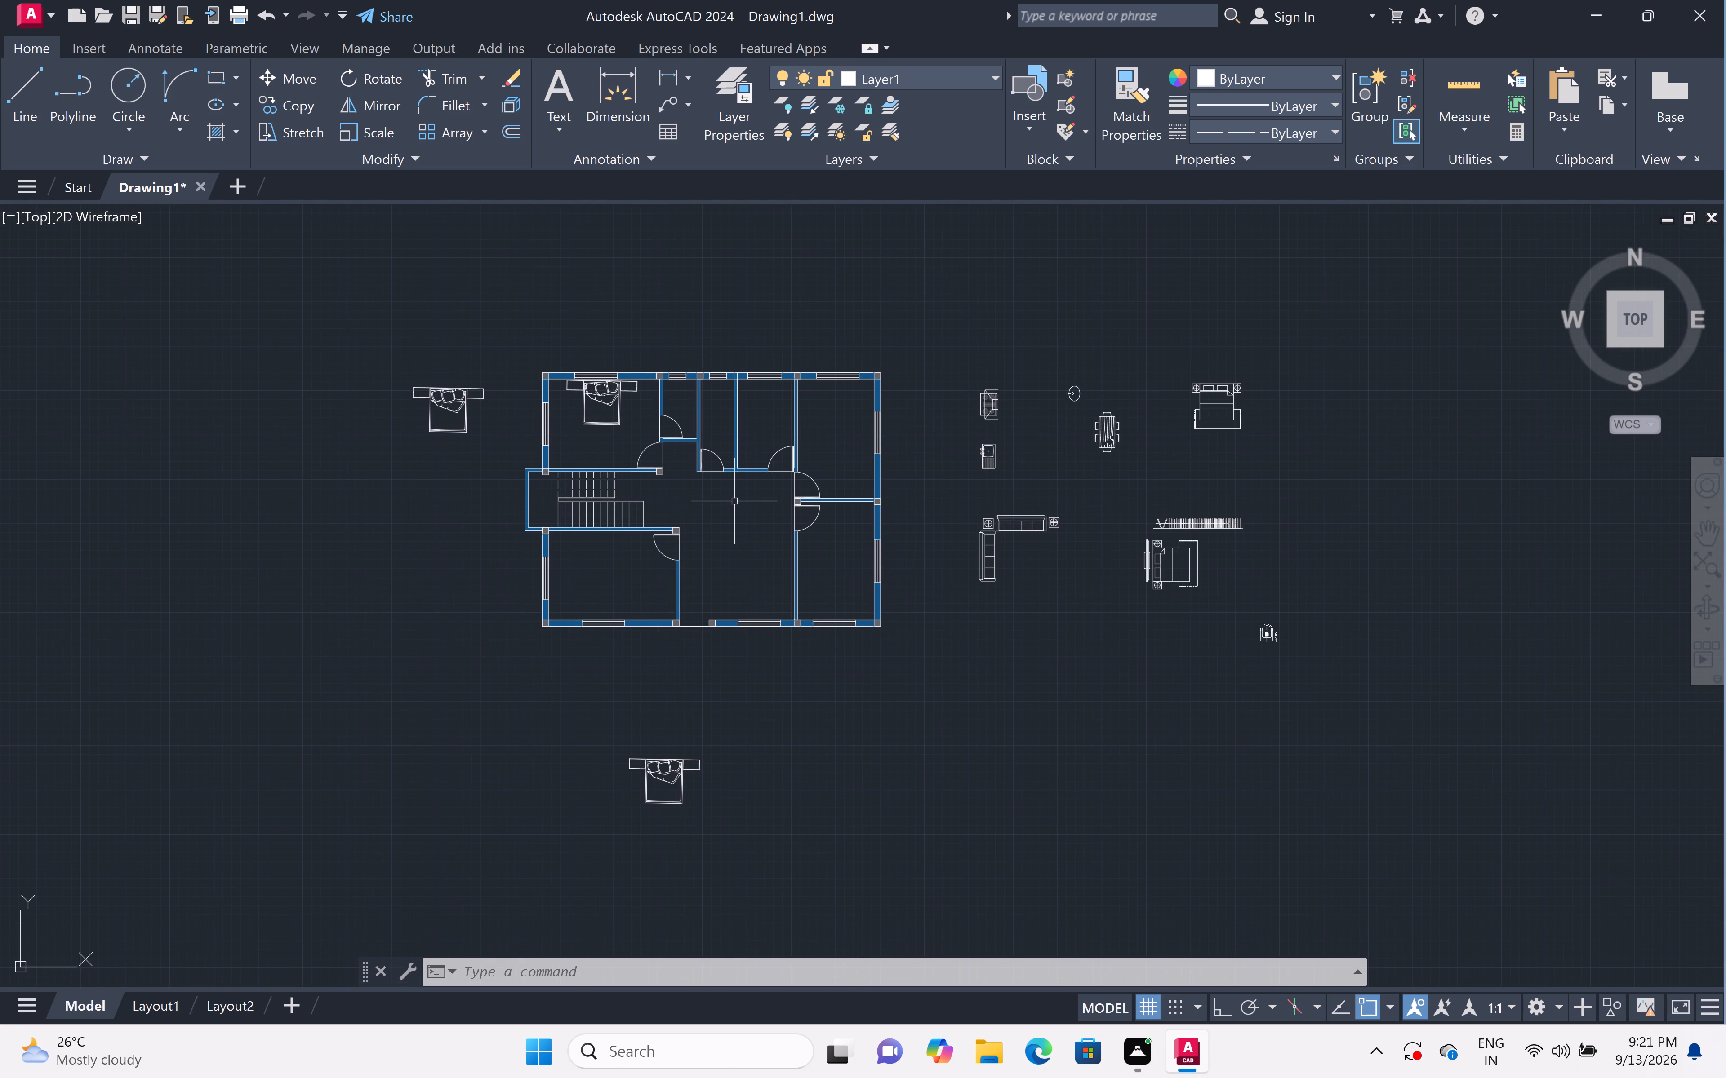
{"action": "scroll", "coordinate": [734, 467], "scroll_direction": "up", "scroll_amount": 1}
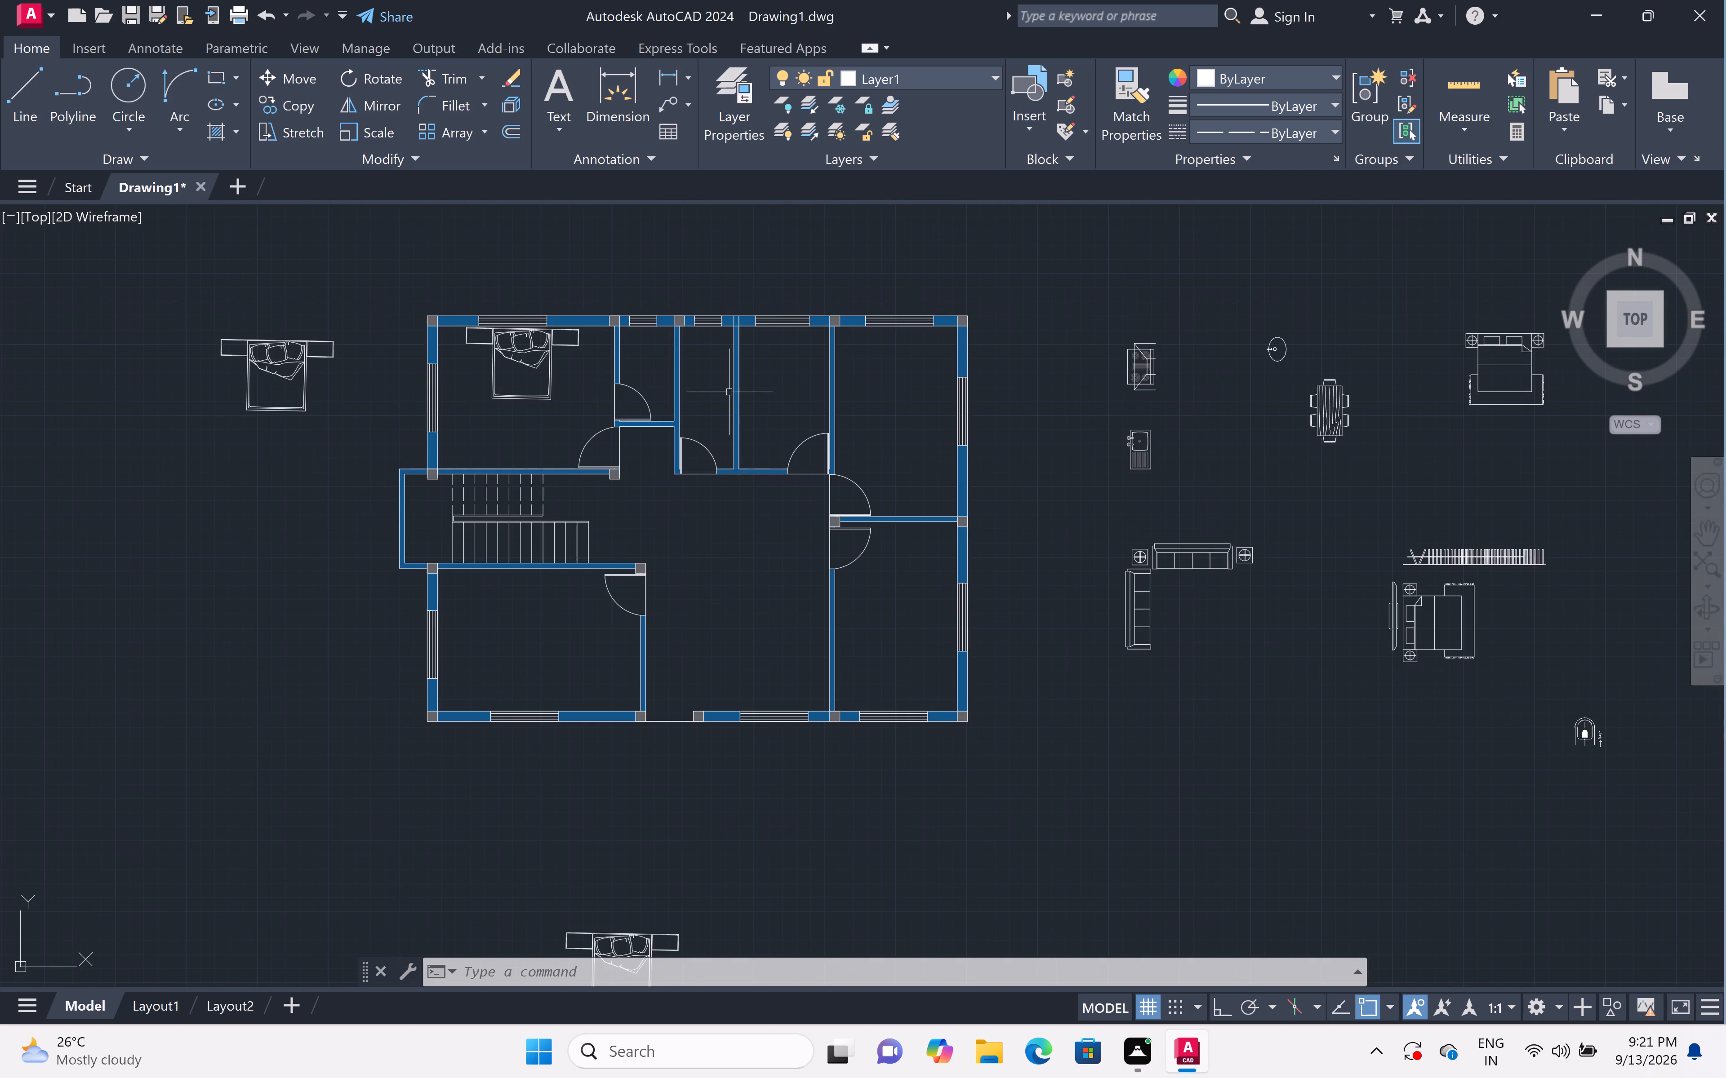
{"action": "scroll", "coordinate": [934, 506], "scroll_direction": "down", "scroll_amount": 1}
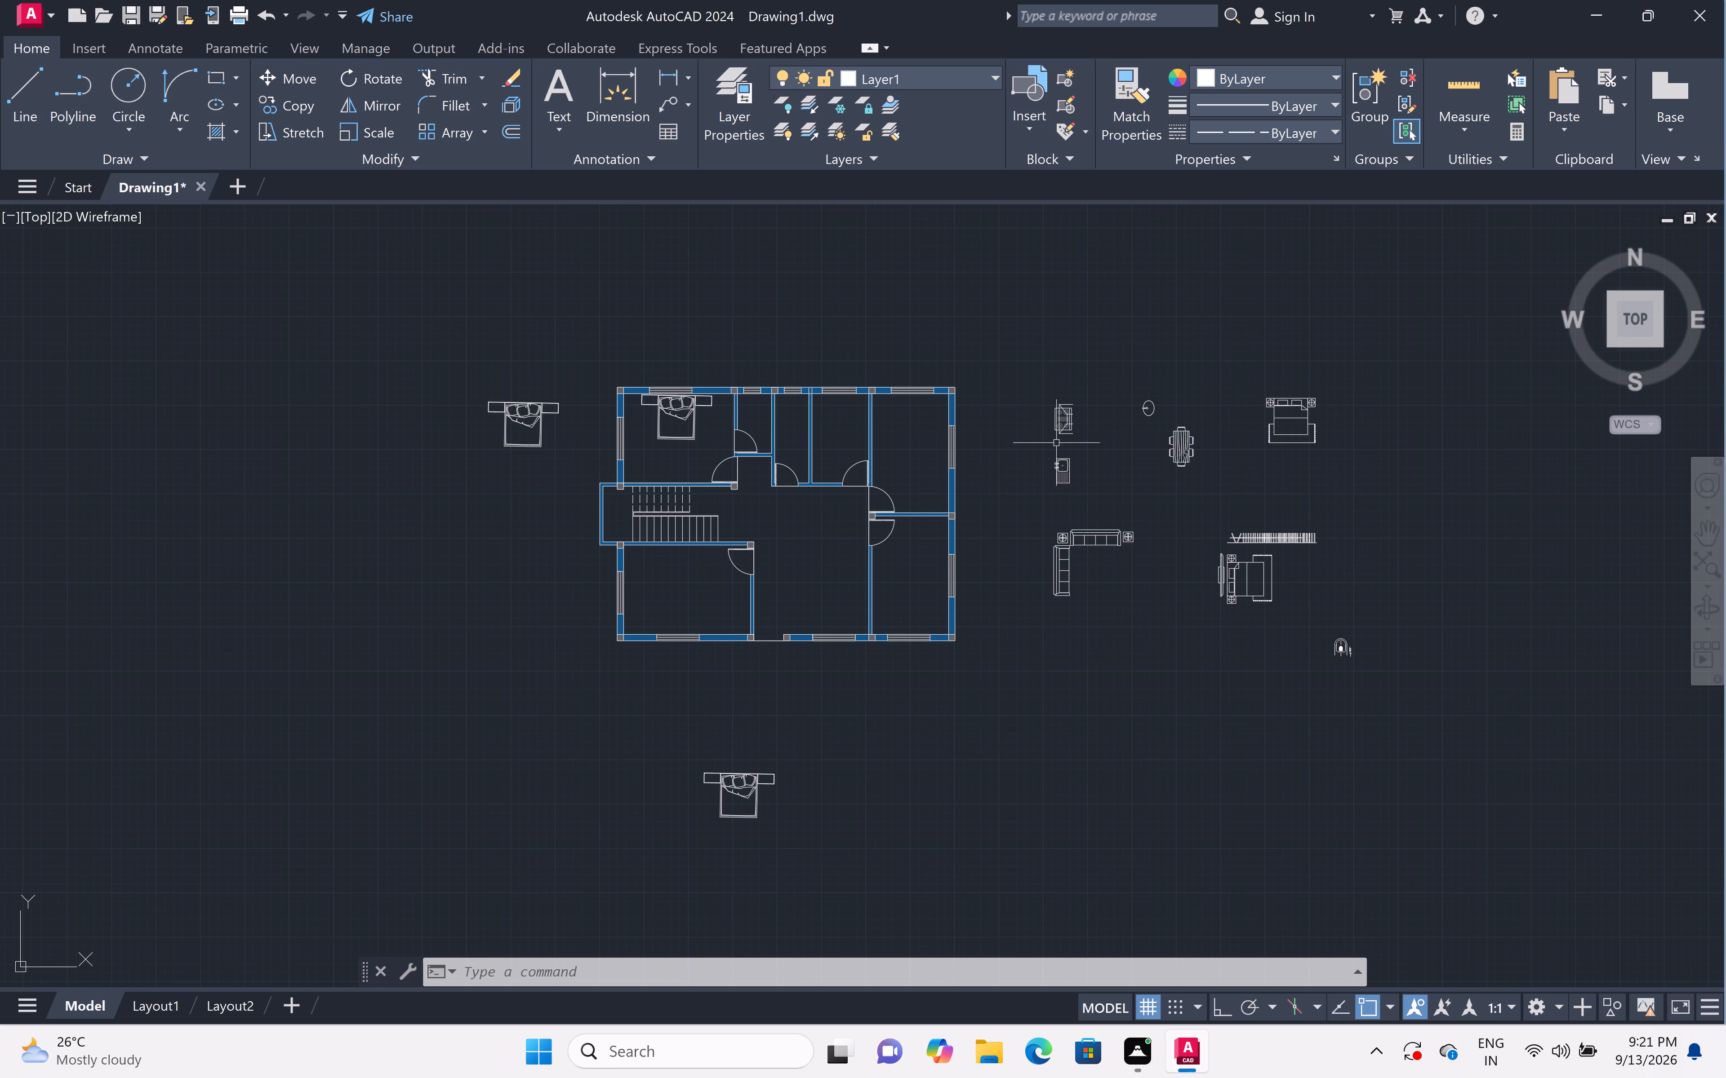
{"action": "scroll", "coordinate": [1072, 456], "scroll_direction": "up", "scroll_amount": 1}
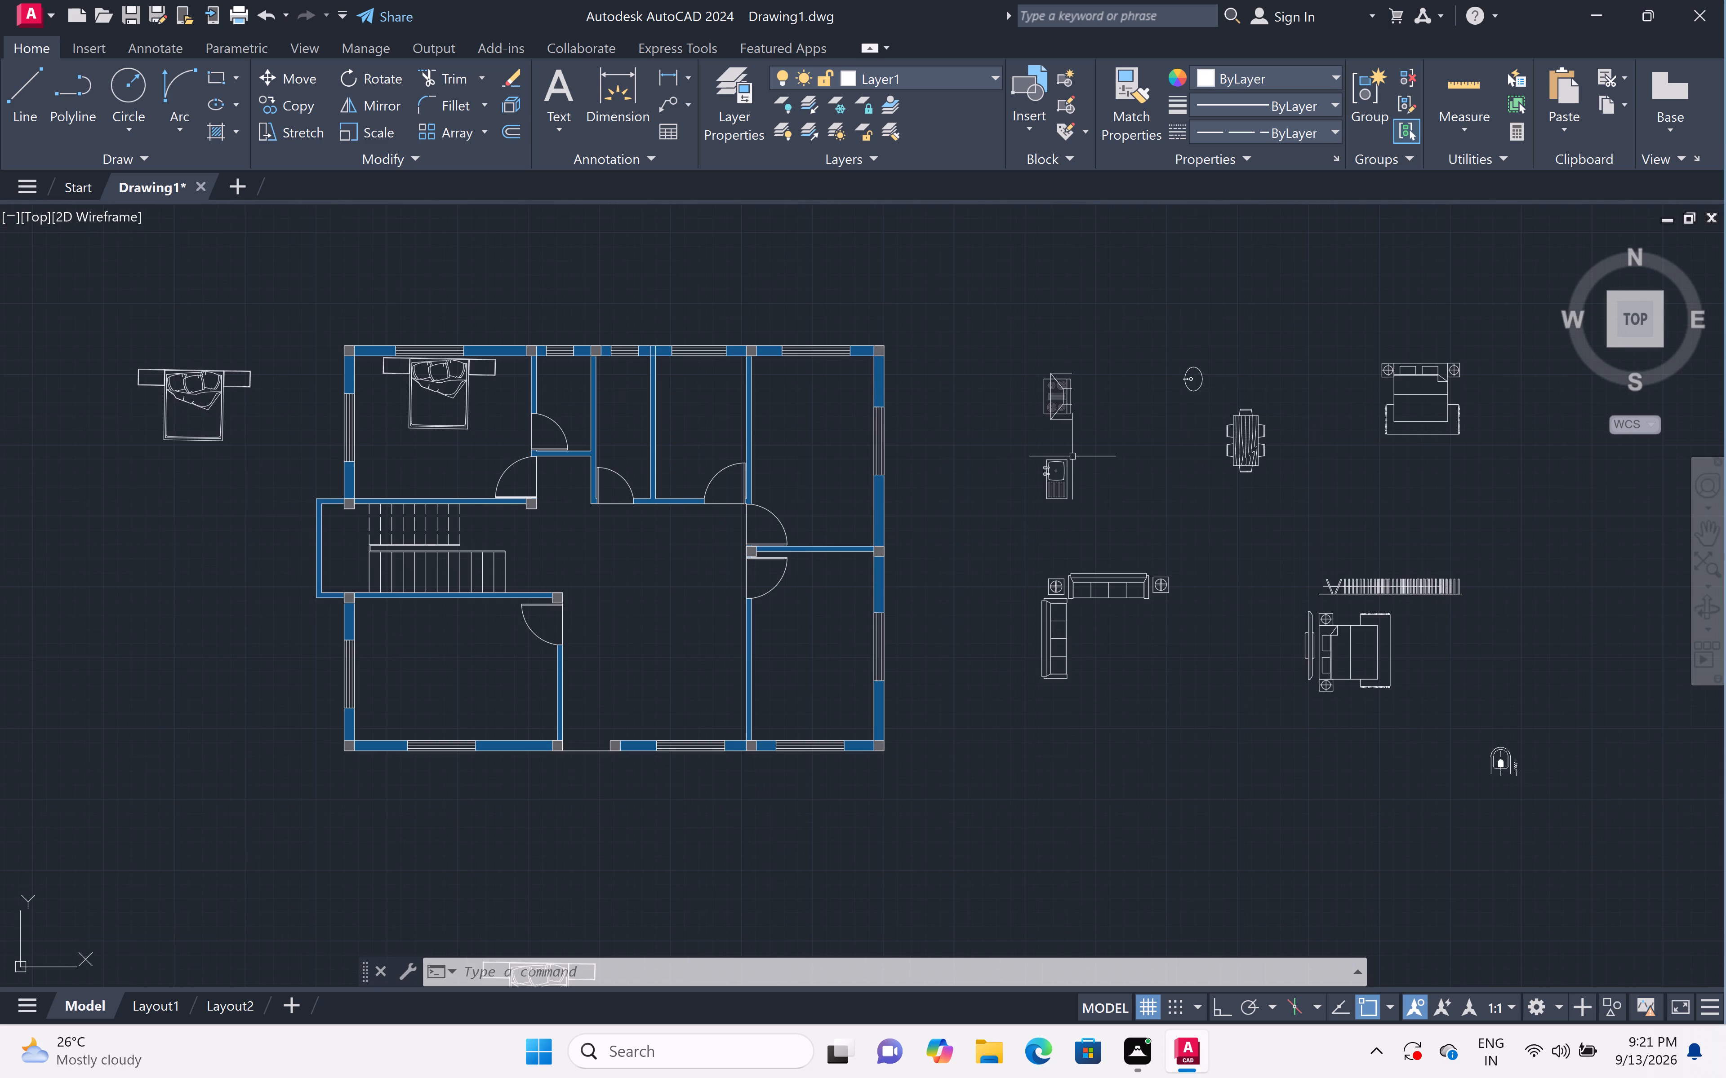
{"action": "scroll", "coordinate": [1071, 453], "scroll_direction": "up", "scroll_amount": 1}
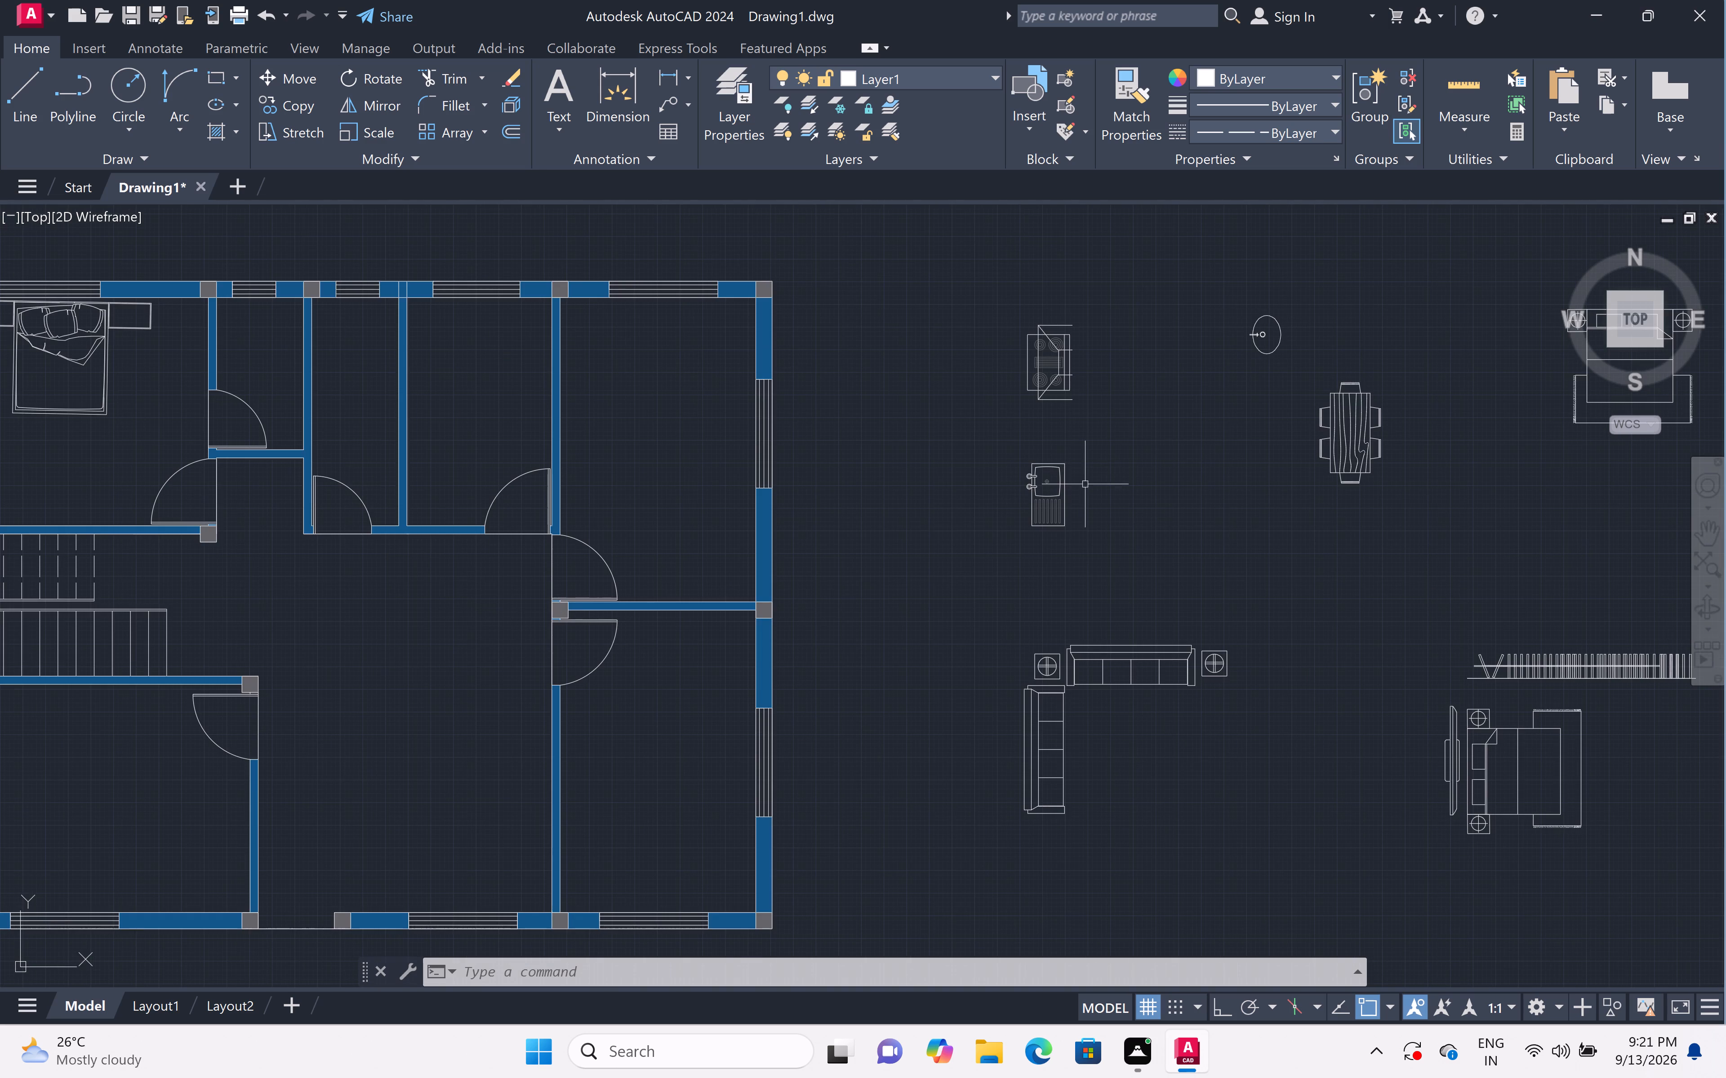
{"action": "left_click", "coordinate": [1092, 304]}
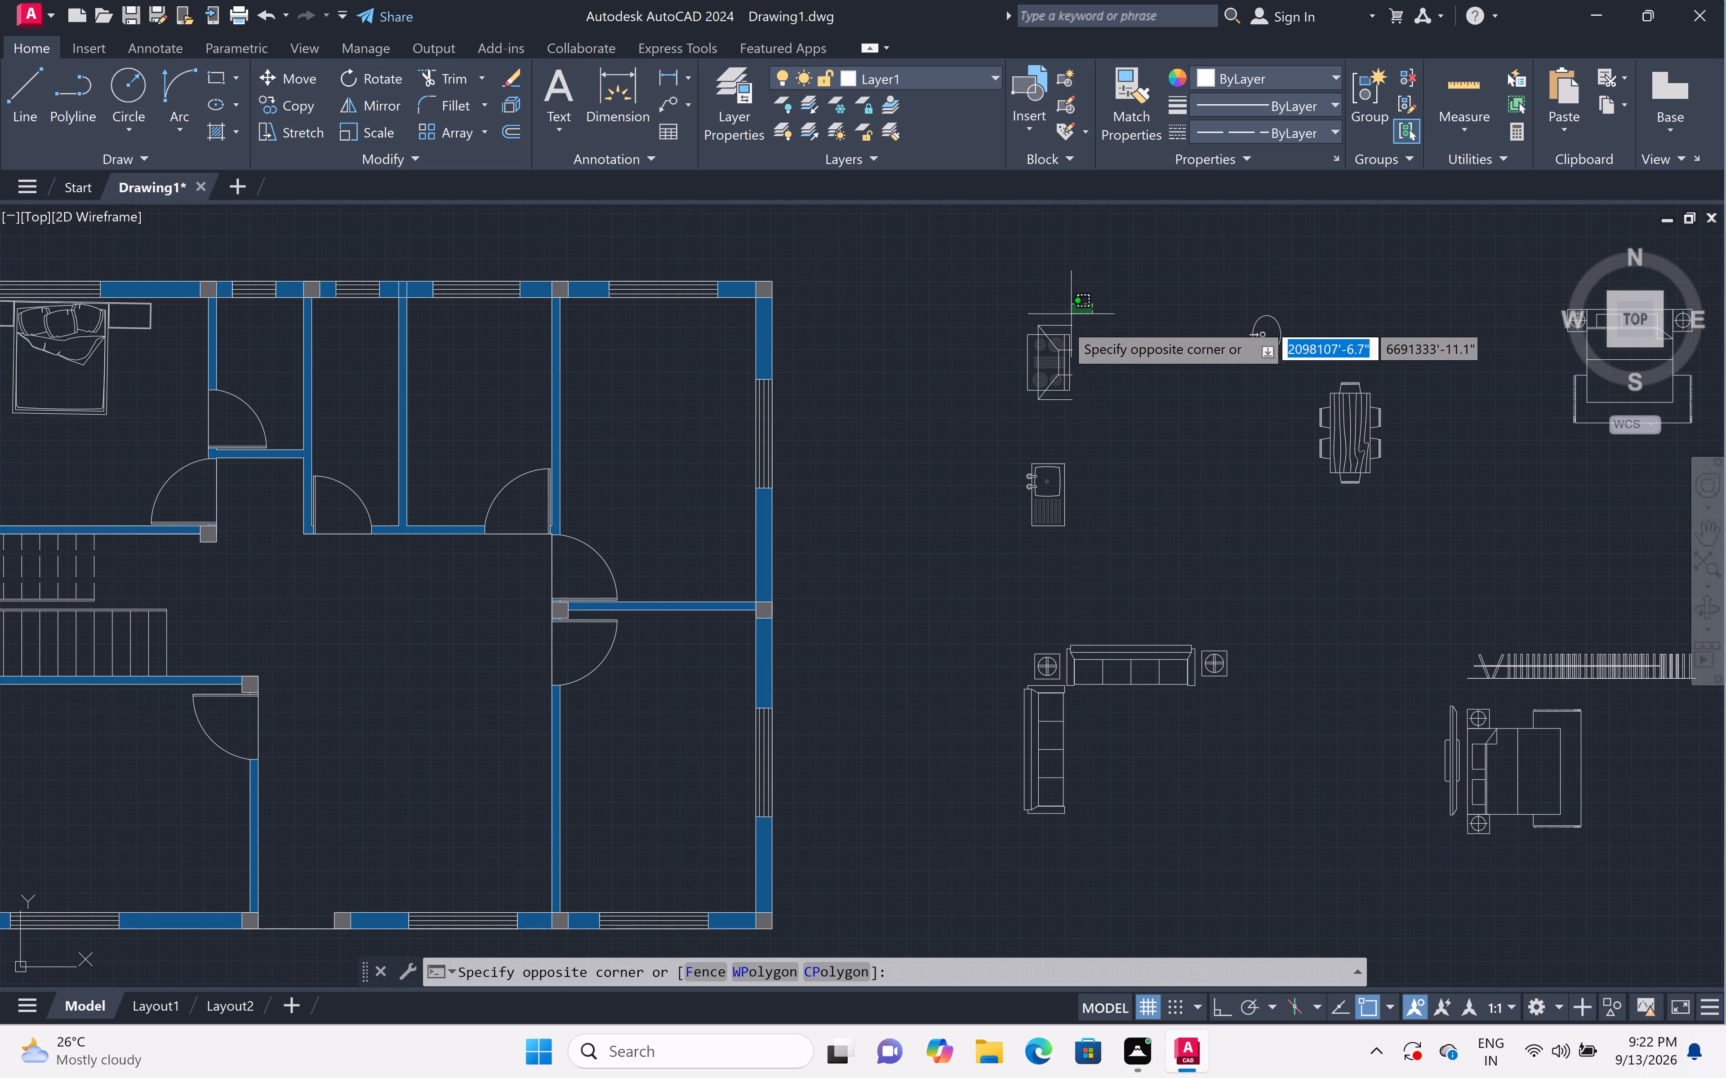
{"action": "left_click", "coordinate": [1005, 421]}
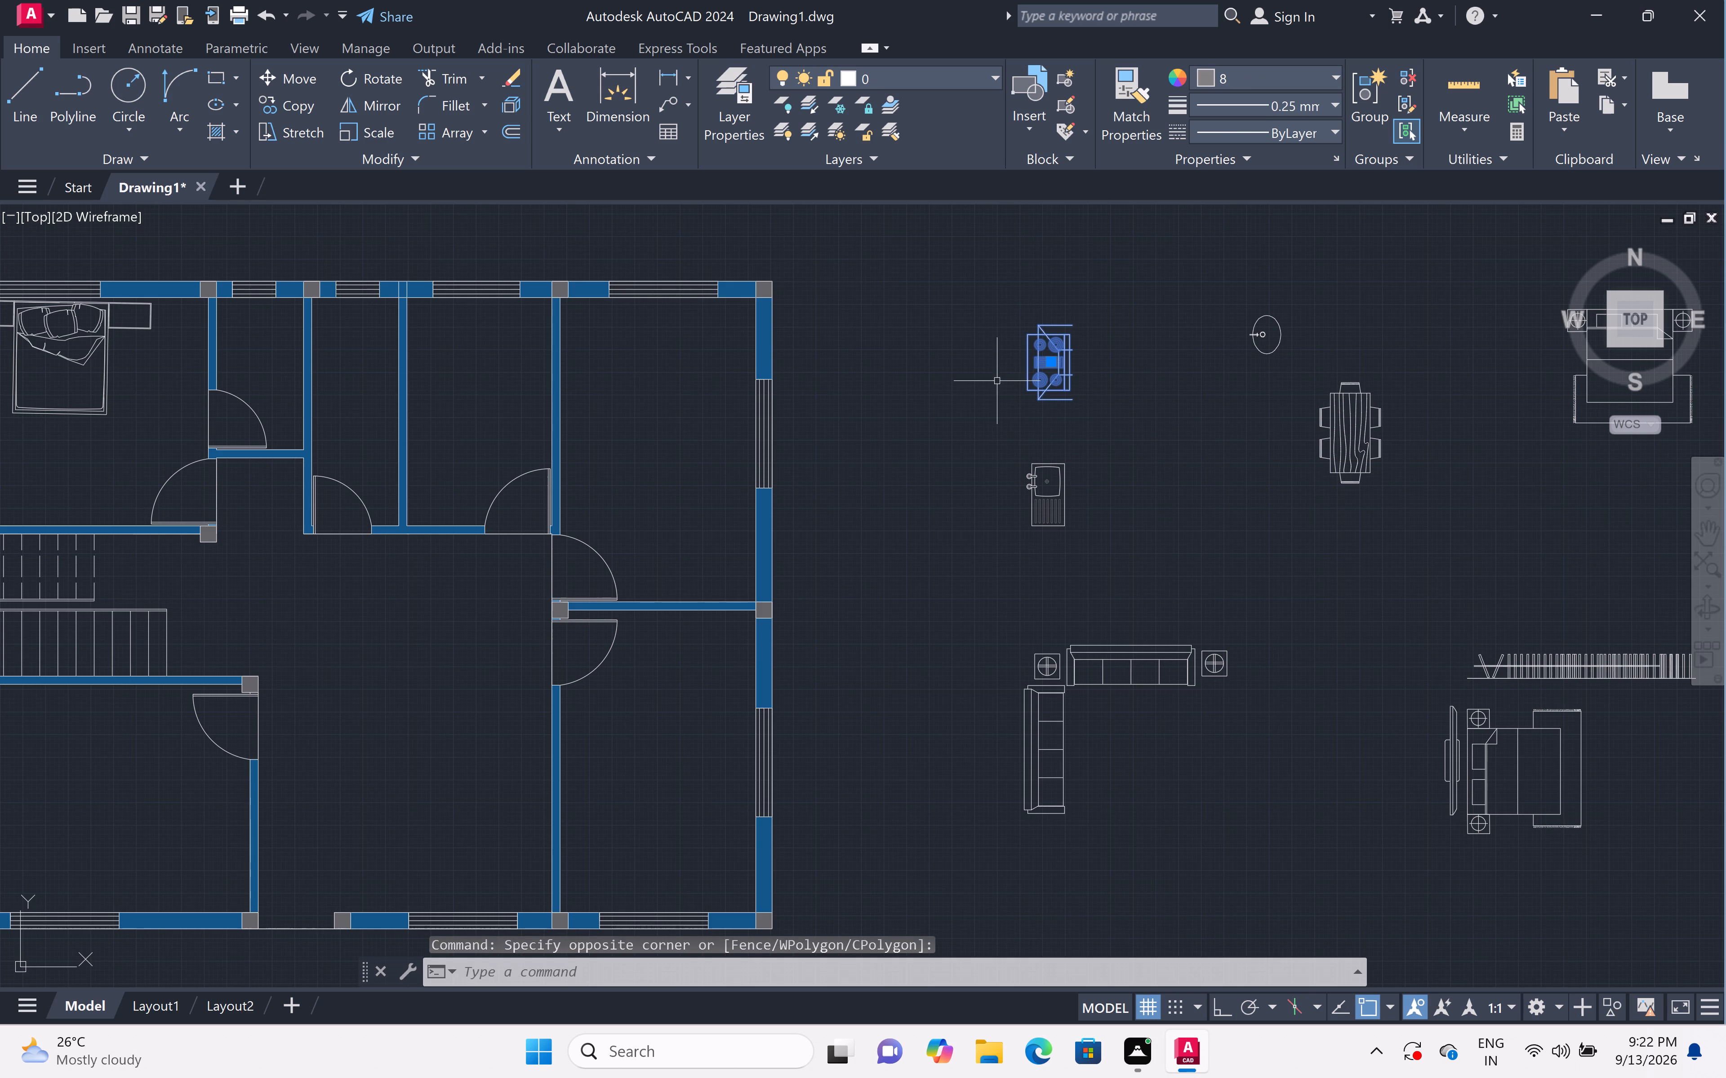
{"action": "left_click", "coordinate": [384, 74]}
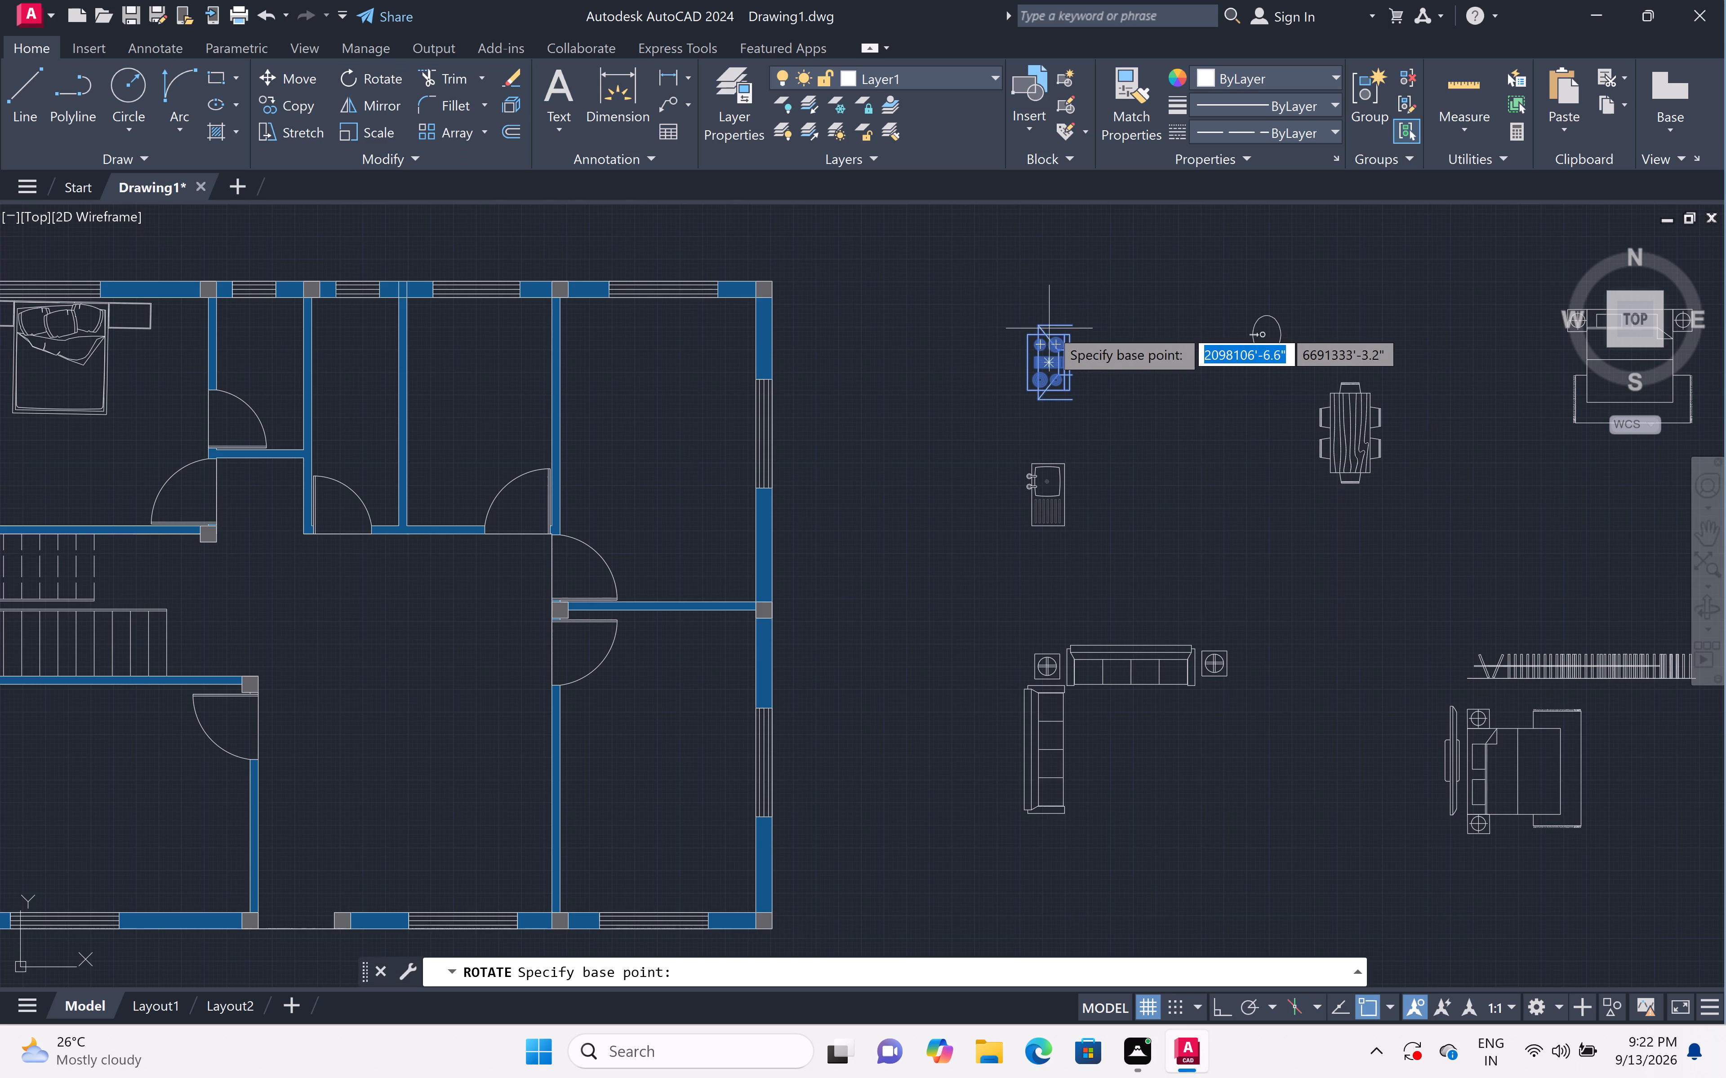
{"action": "left_click", "coordinate": [1074, 327]}
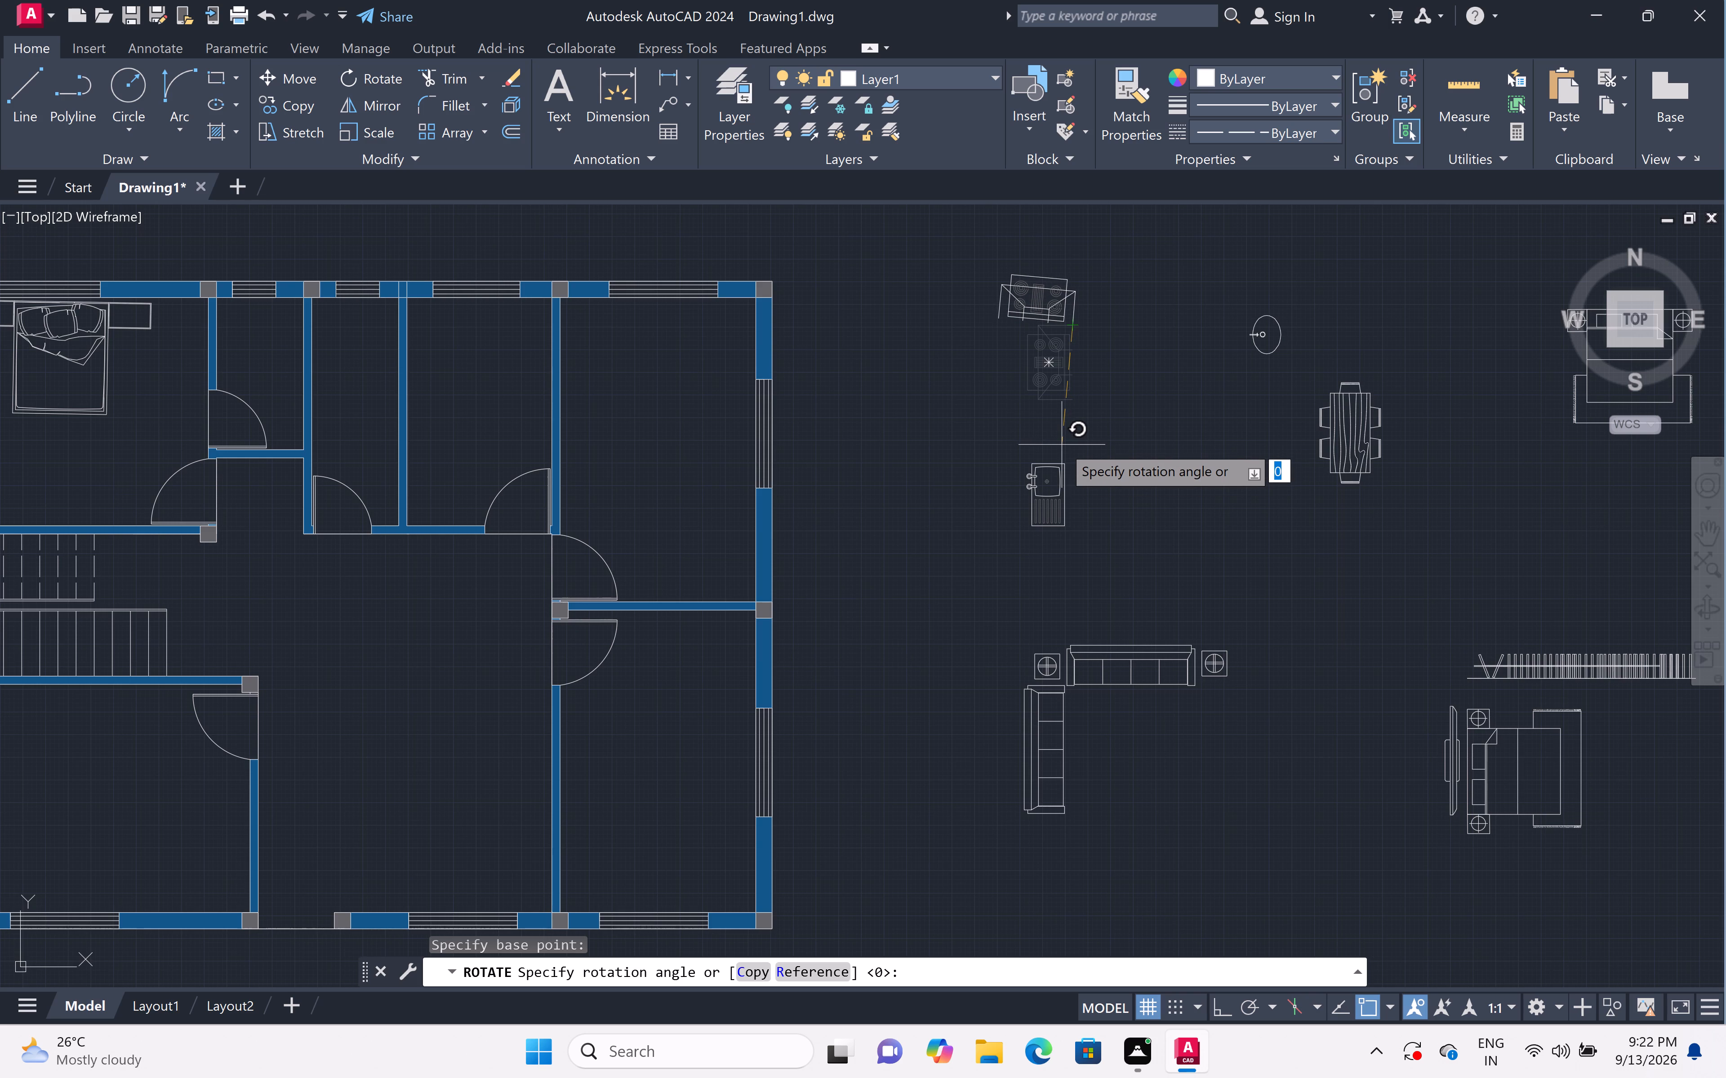
{"action": "key", "text": "F8"}
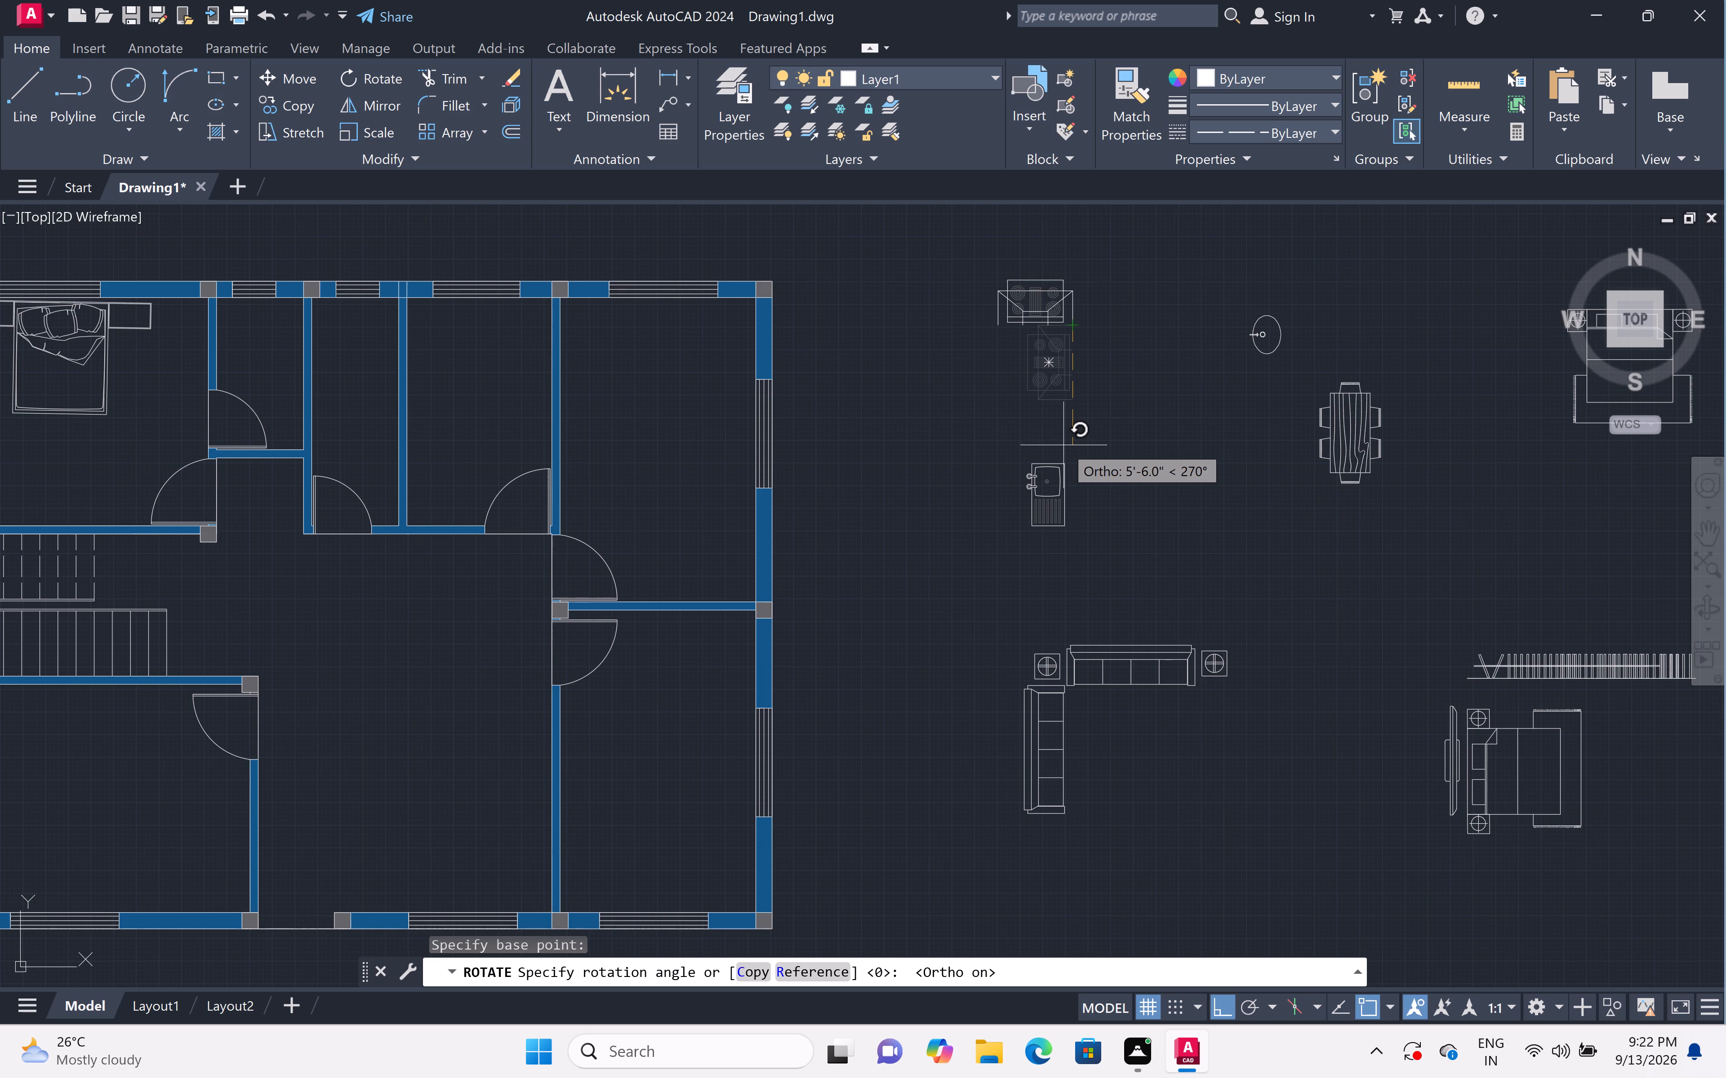
{"action": "left_click", "coordinate": [1064, 449]}
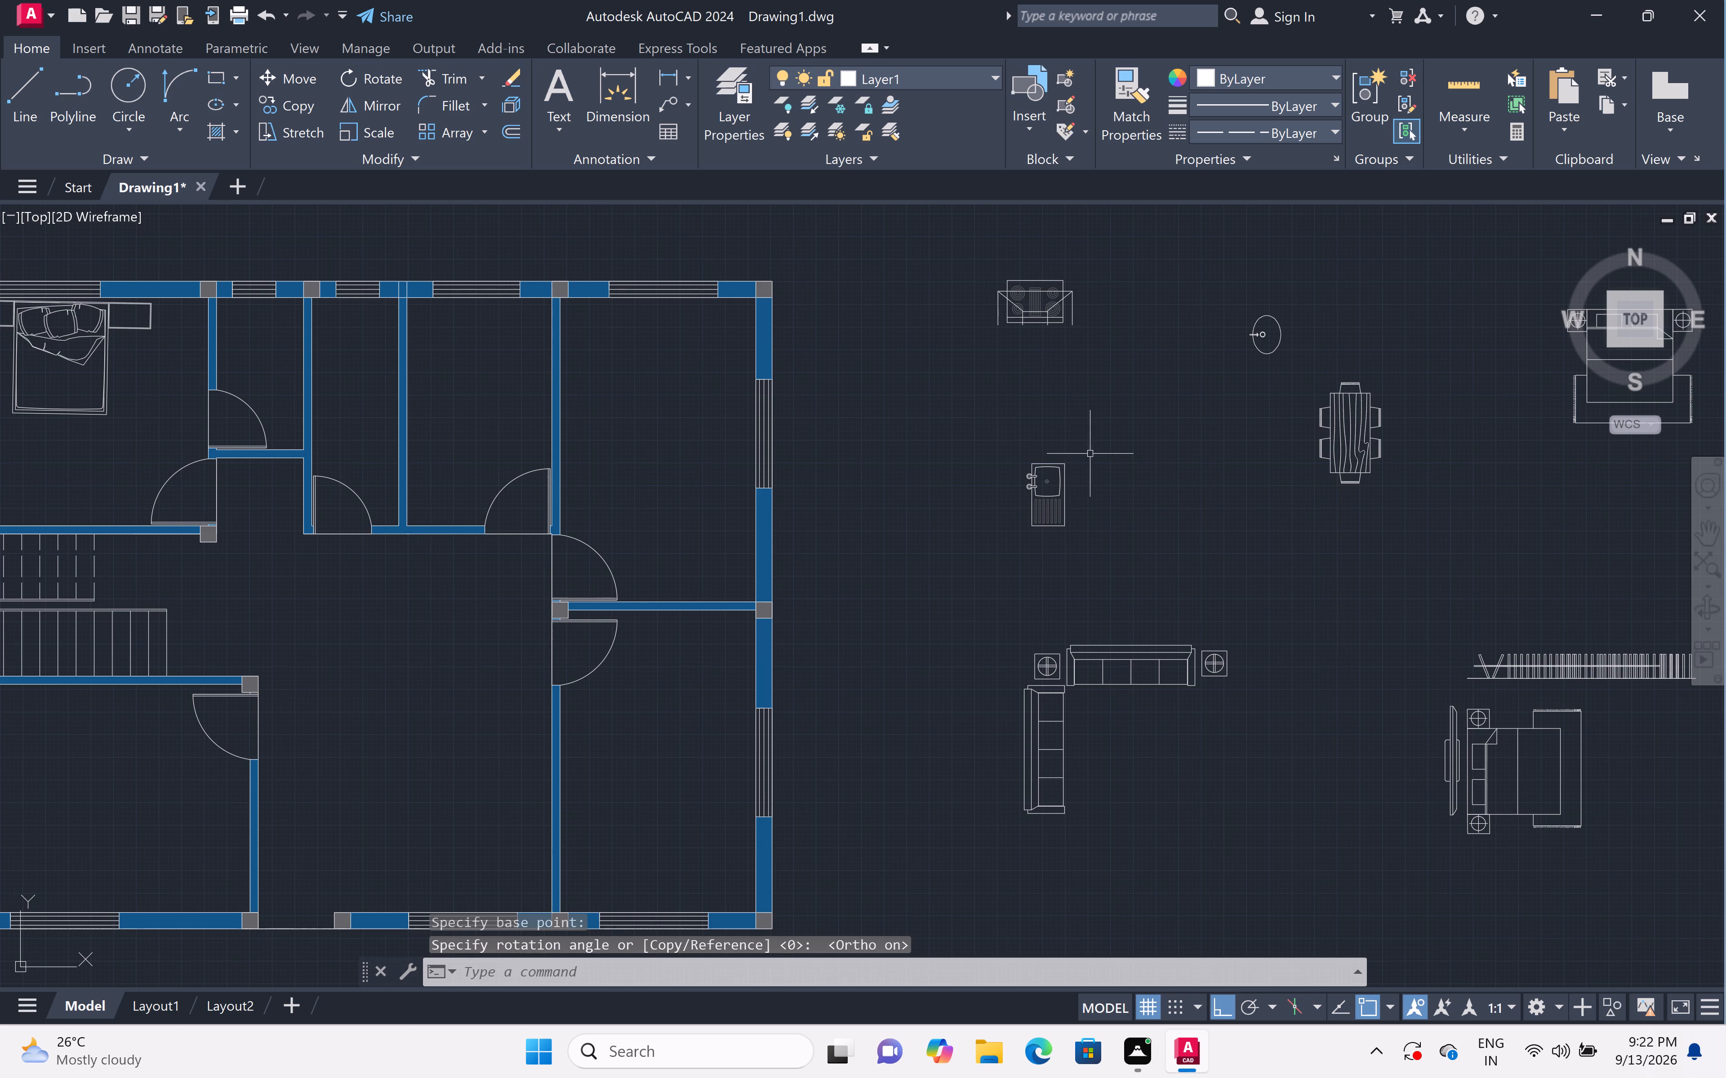
Move the sink with drainboard from east of the plan into the kitchen's southwest corner, along the west wall, with Ortho off.
{"action": "left_click", "coordinate": [1109, 456]}
{"action": "double_click", "coordinate": [1013, 544]}
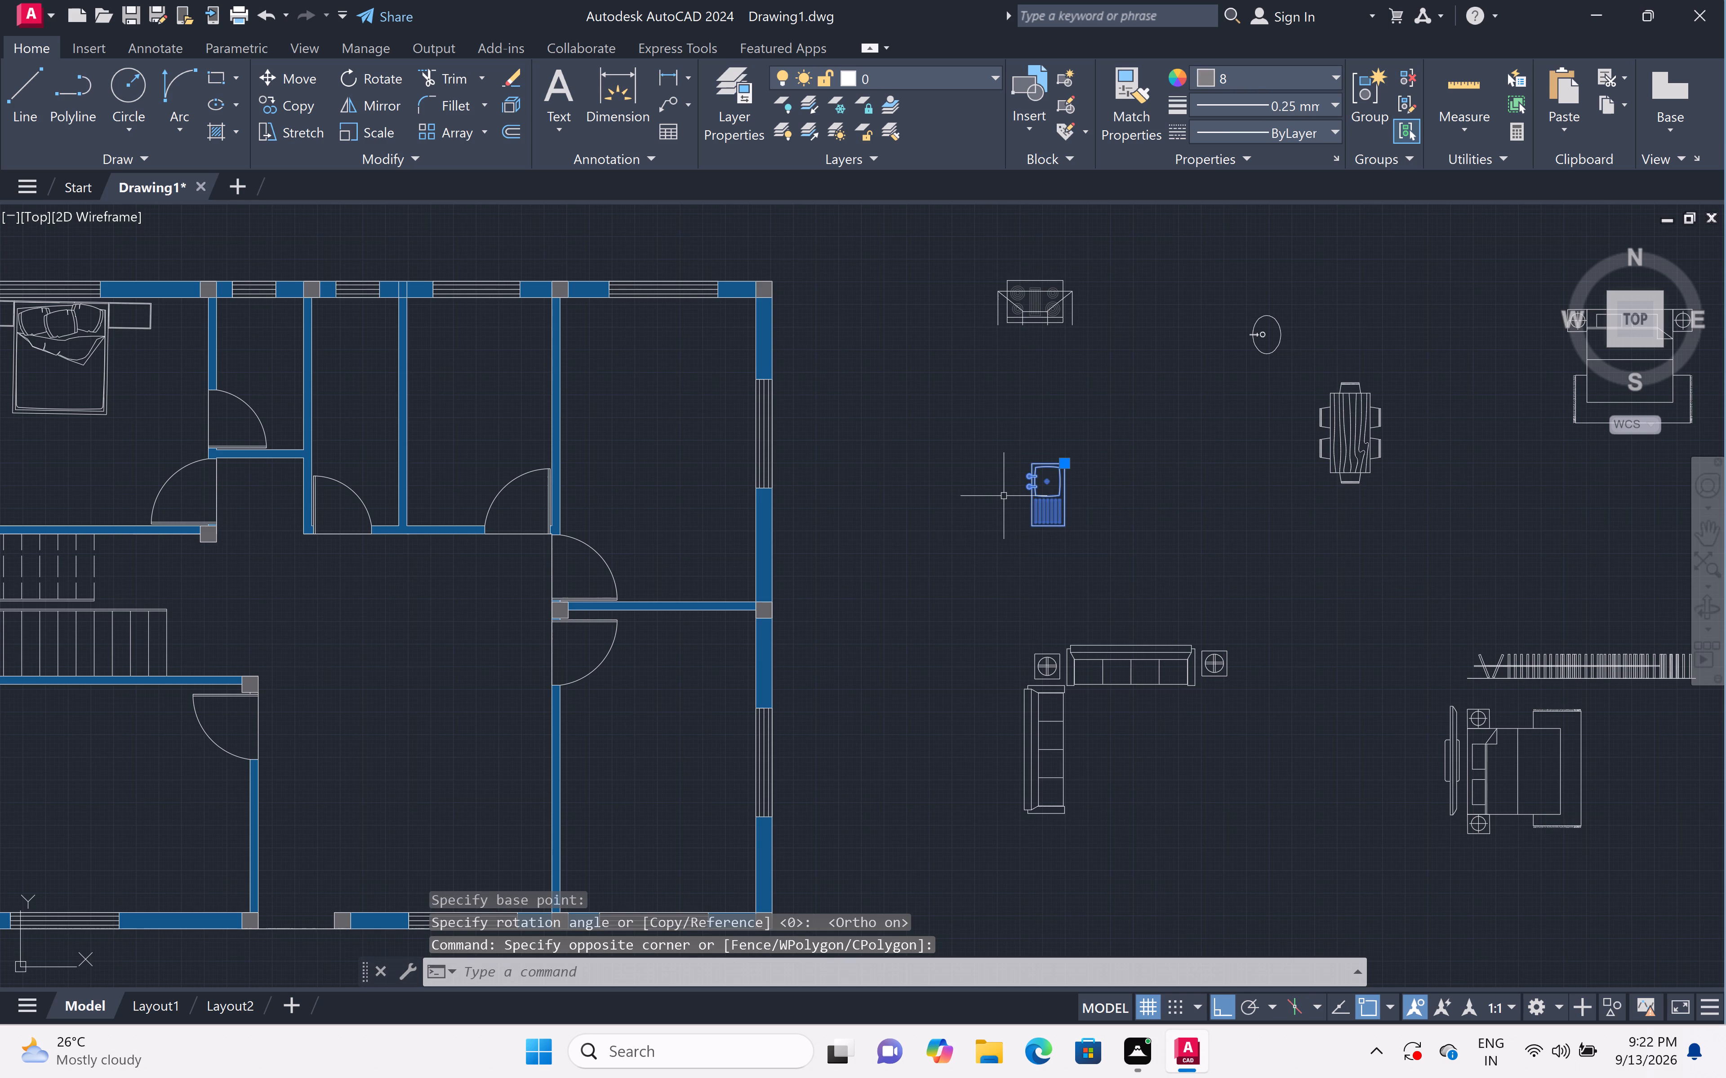
{"action": "type", "text": "m"}
{"action": "key", "text": "space"}
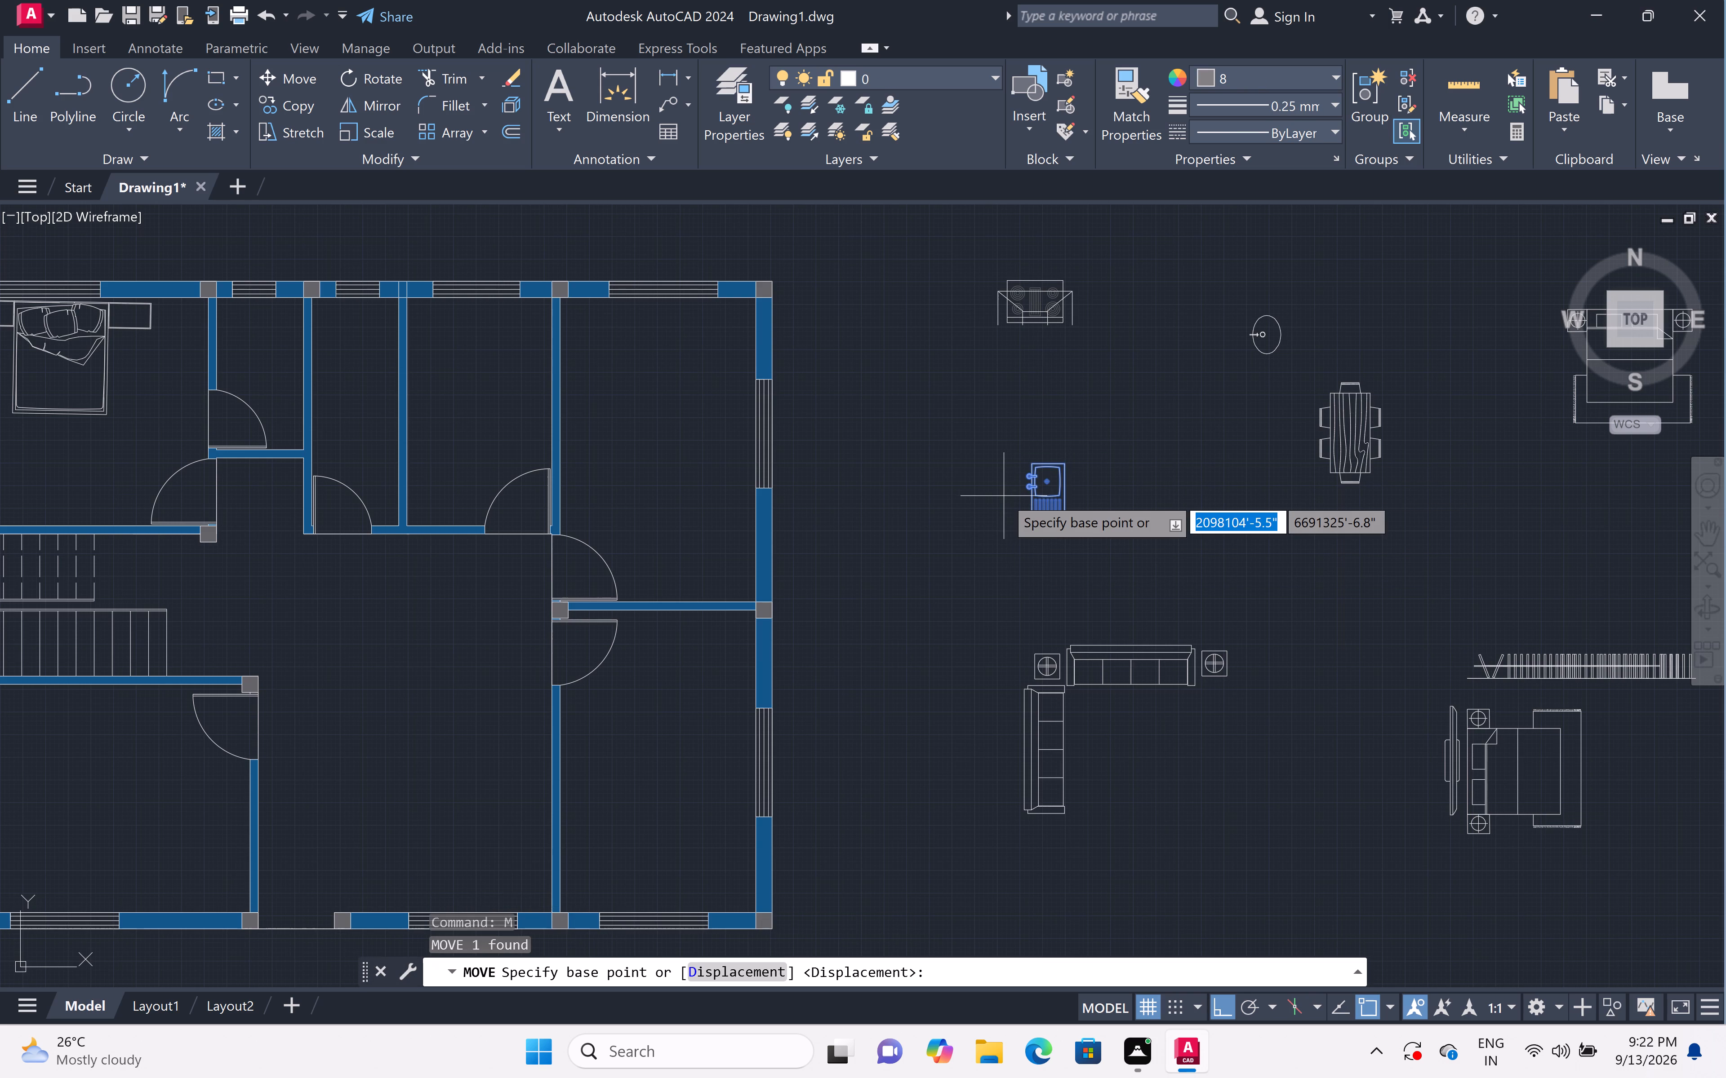
{"action": "left_click", "coordinate": [1030, 460]}
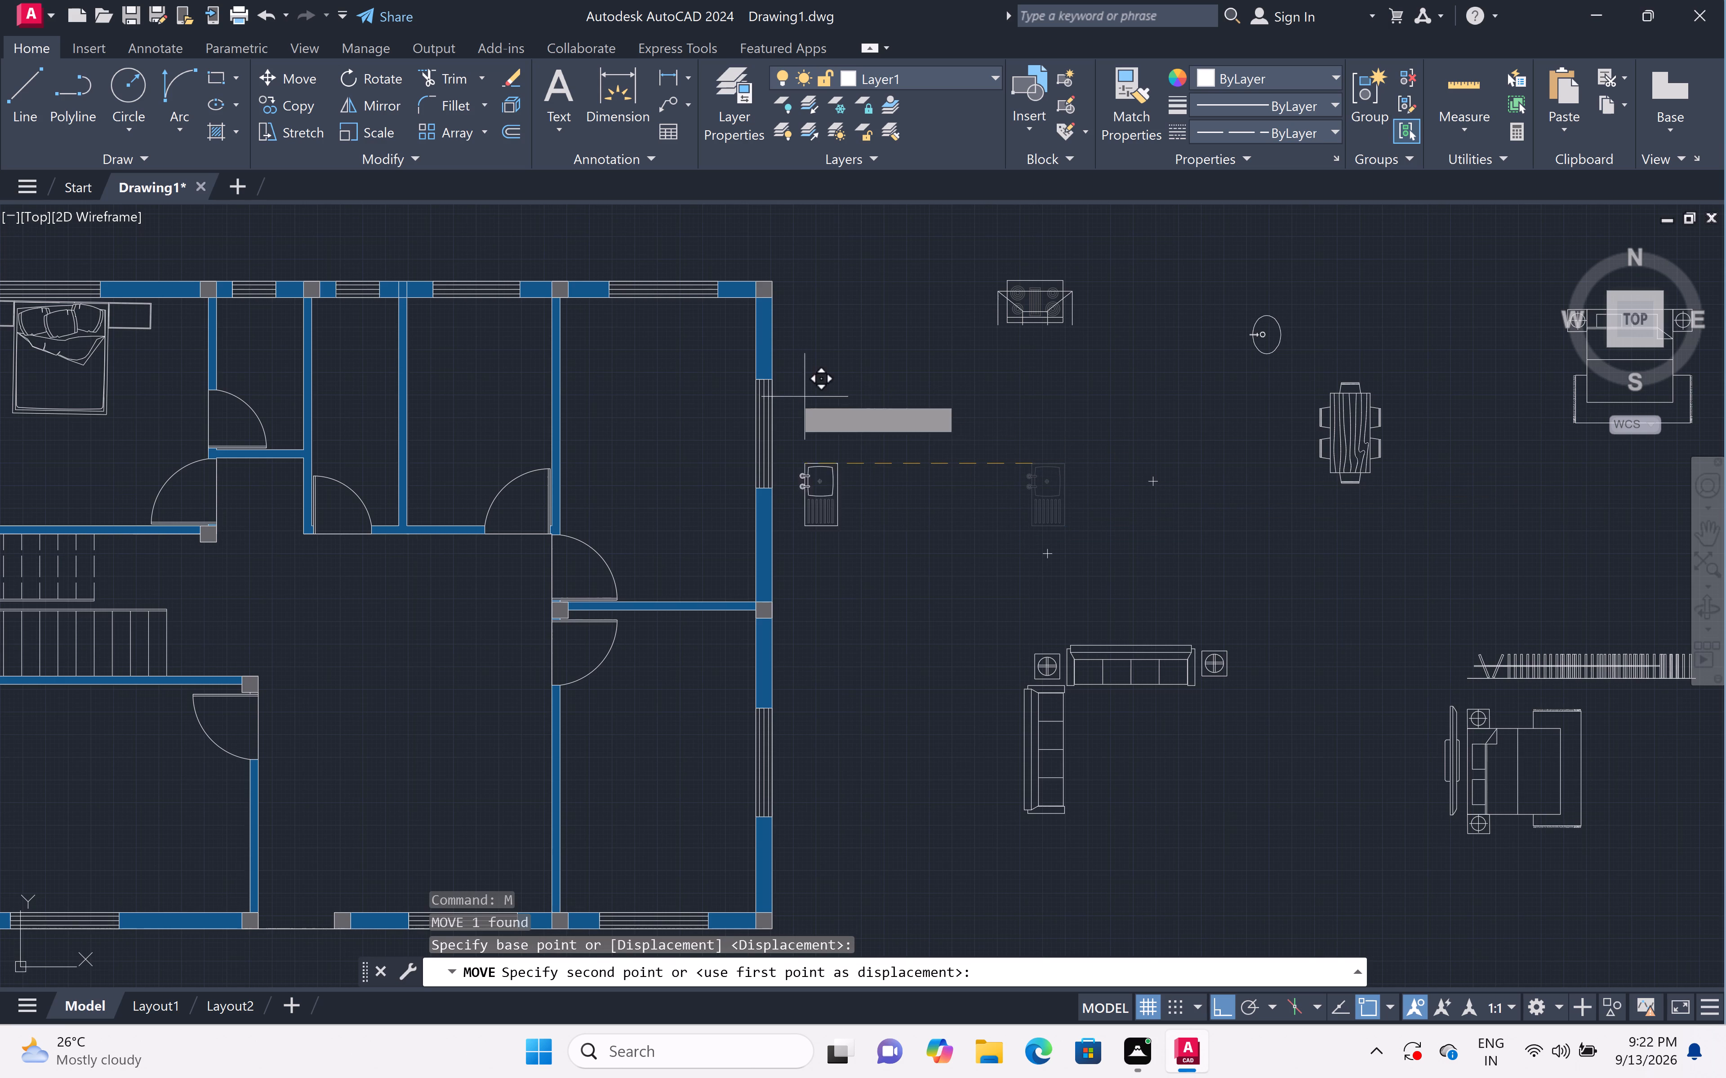
{"action": "scroll", "coordinate": [432, 333], "scroll_direction": "up", "scroll_amount": 1}
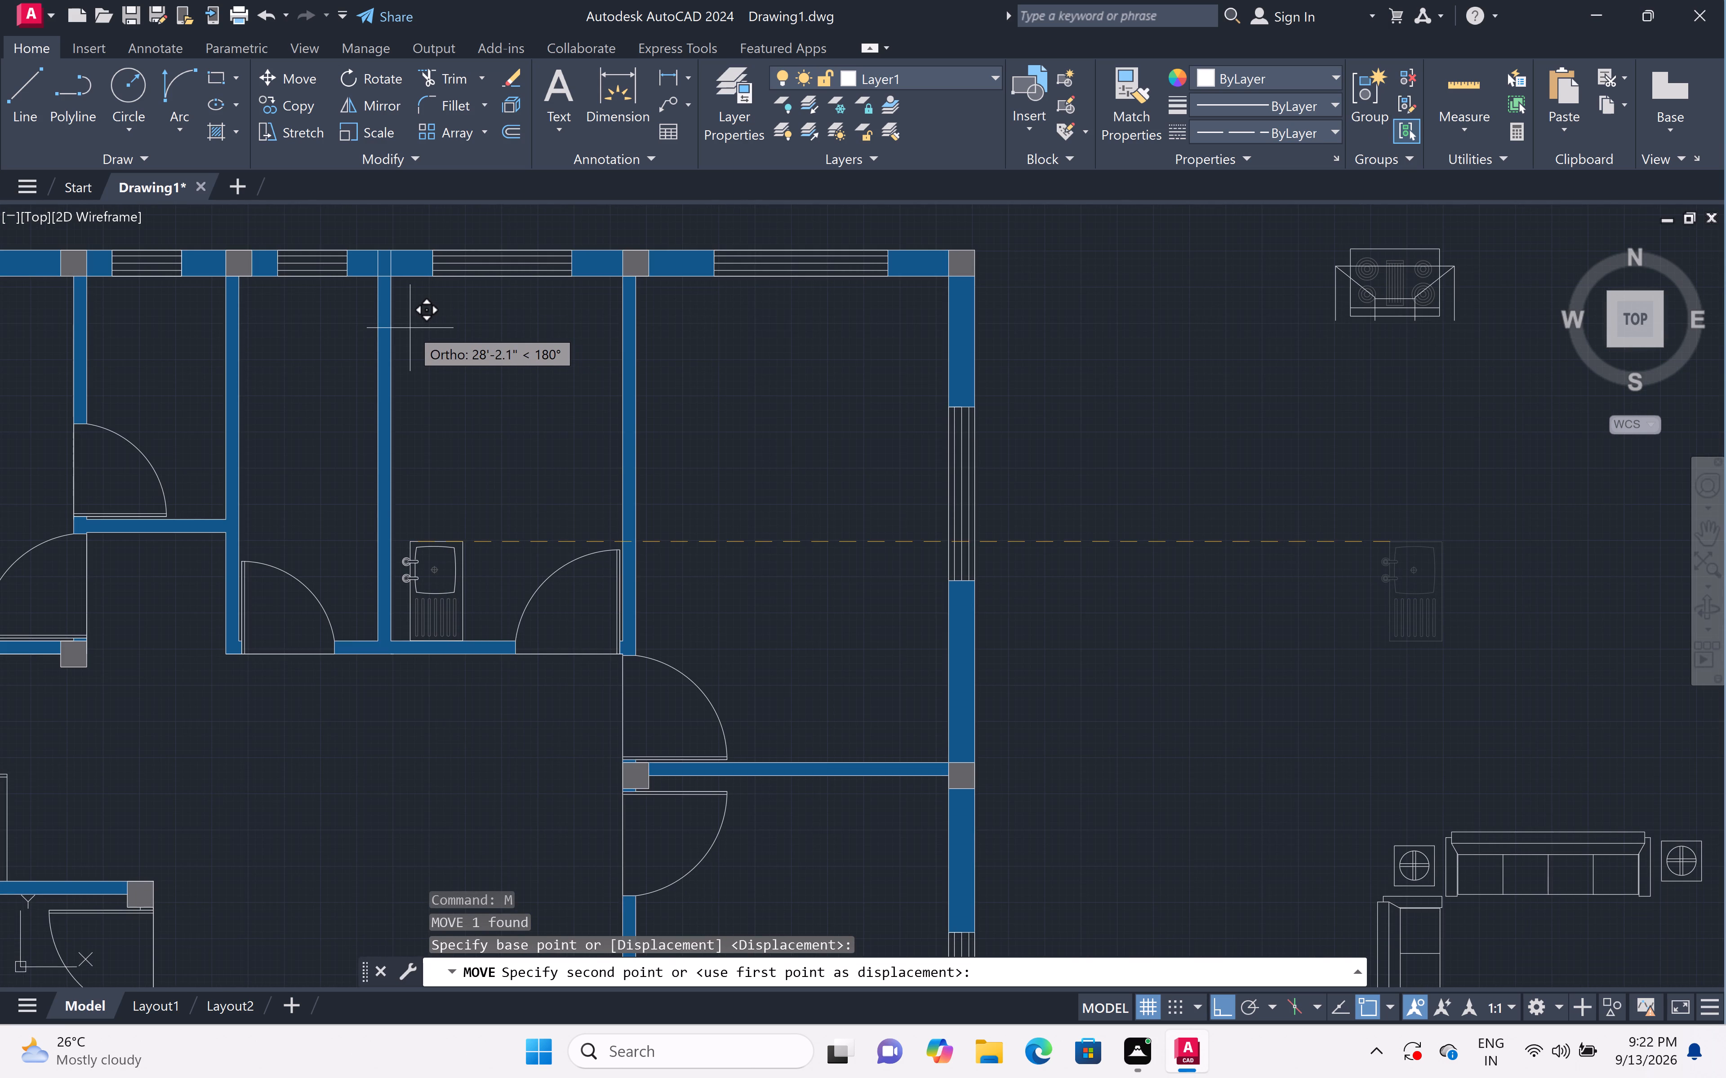
{"action": "key", "text": "F8"}
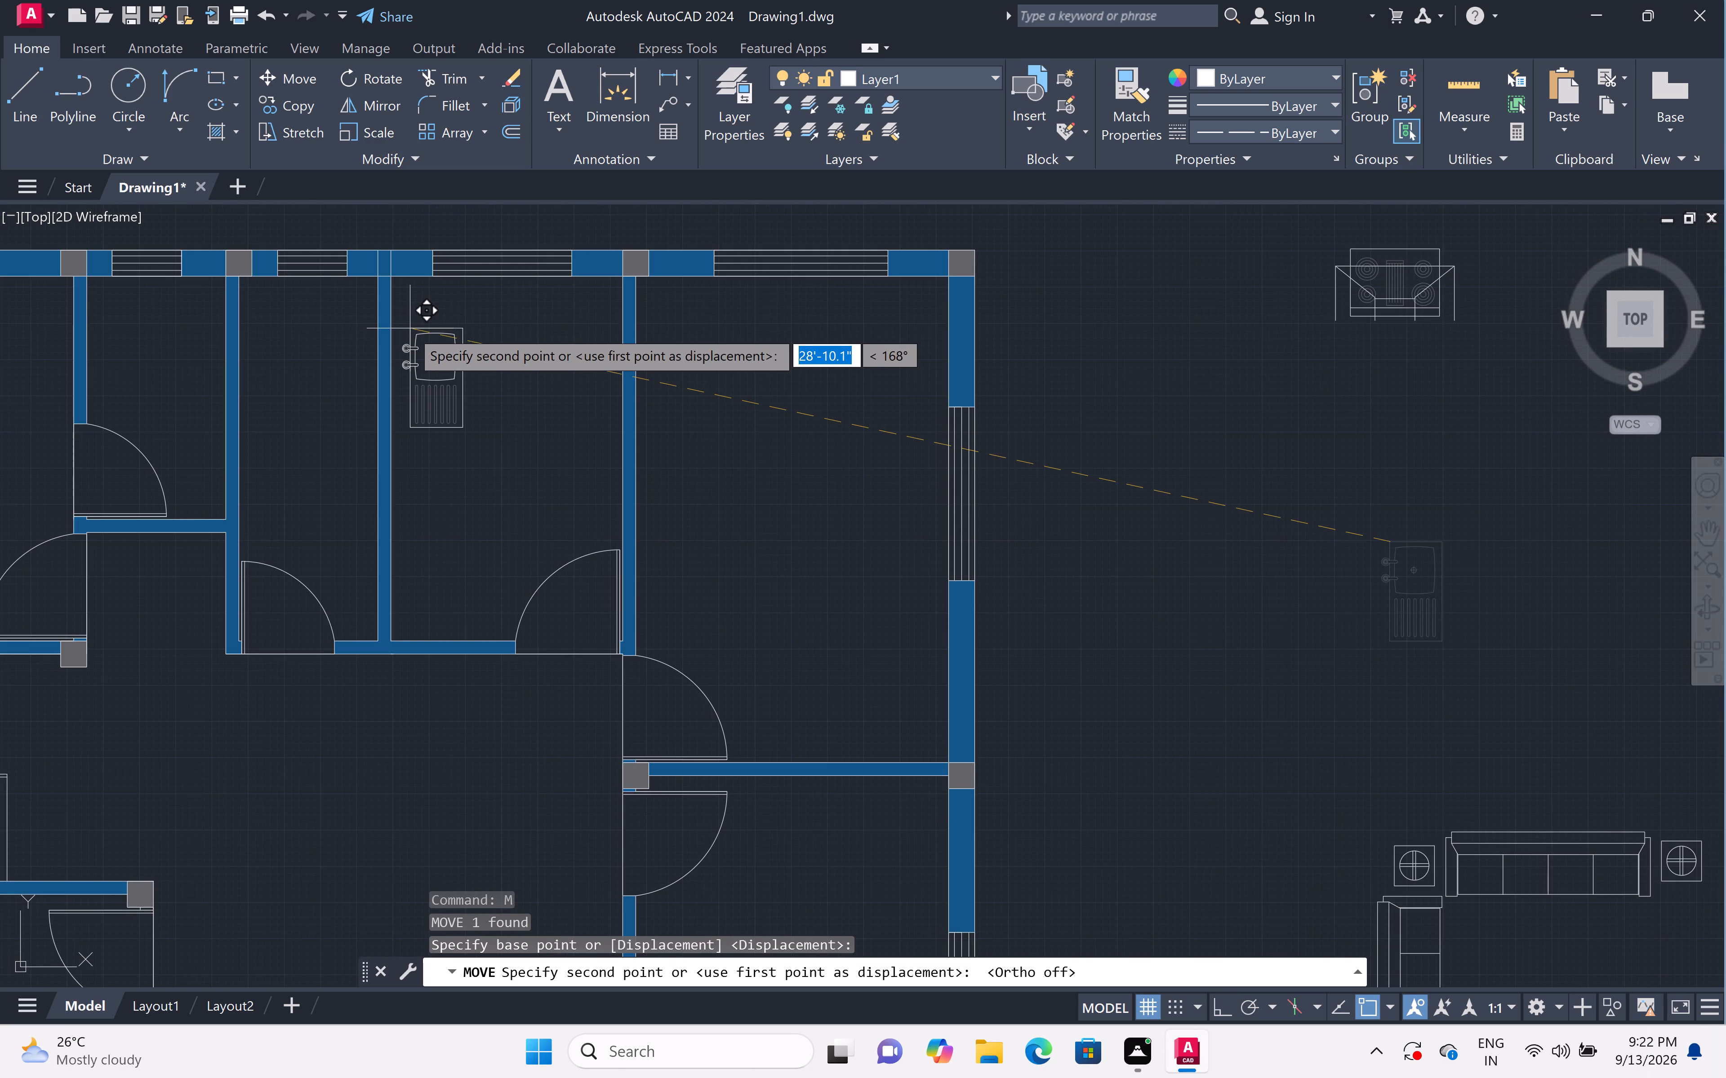
{"action": "left_click", "coordinate": [404, 531]}
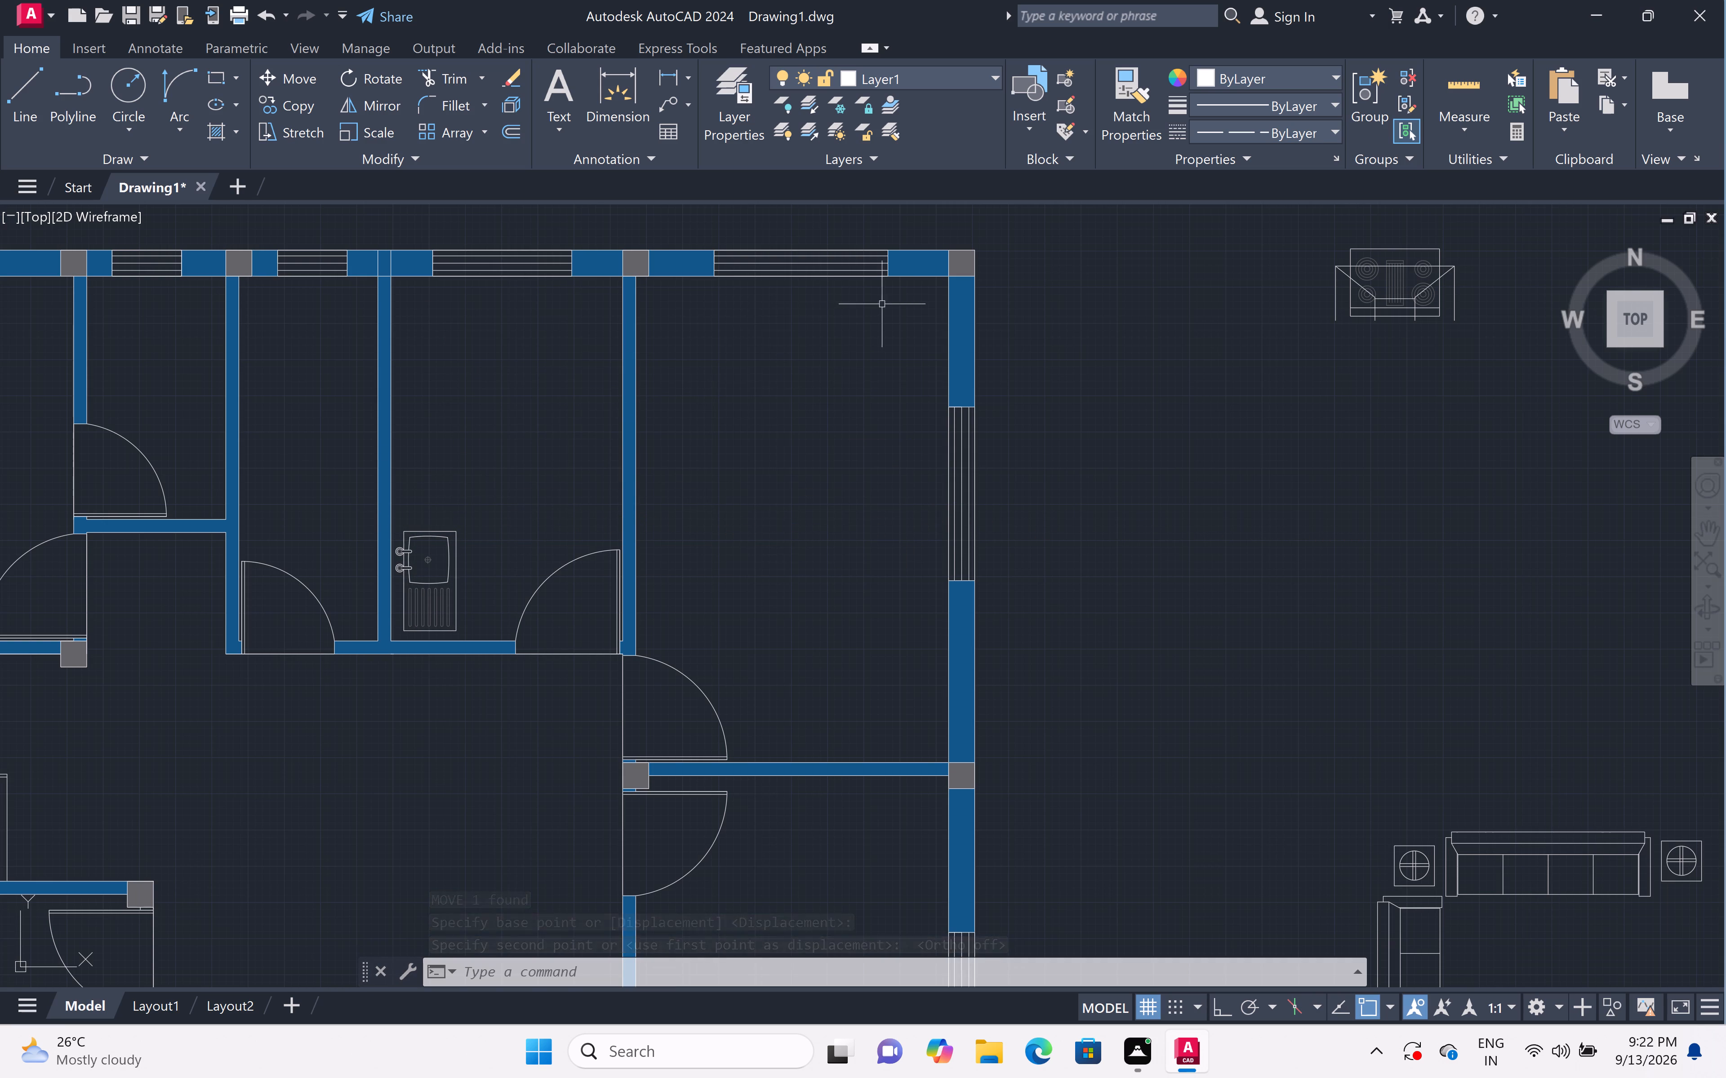
Move the four-burner cooktop from east of the plan into the kitchen, centred below the north window.
{"action": "left_click", "coordinate": [1480, 244]}
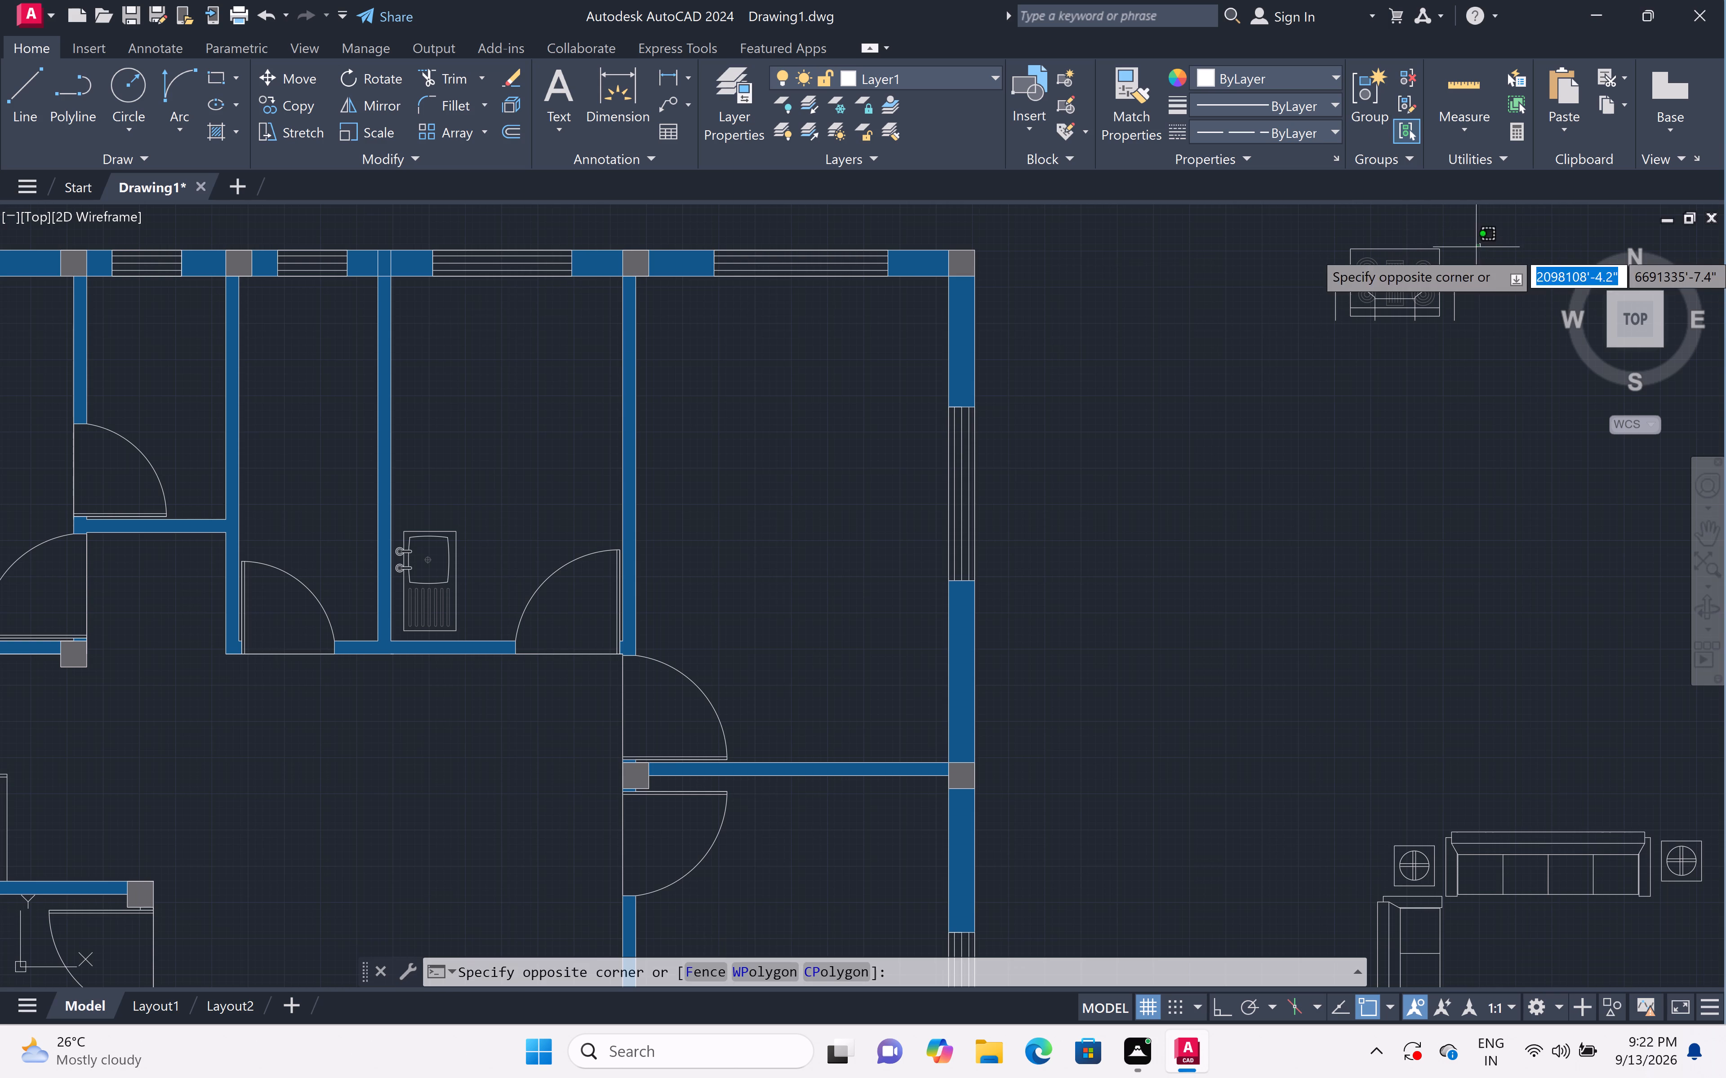
{"action": "left_click", "coordinate": [1295, 355]}
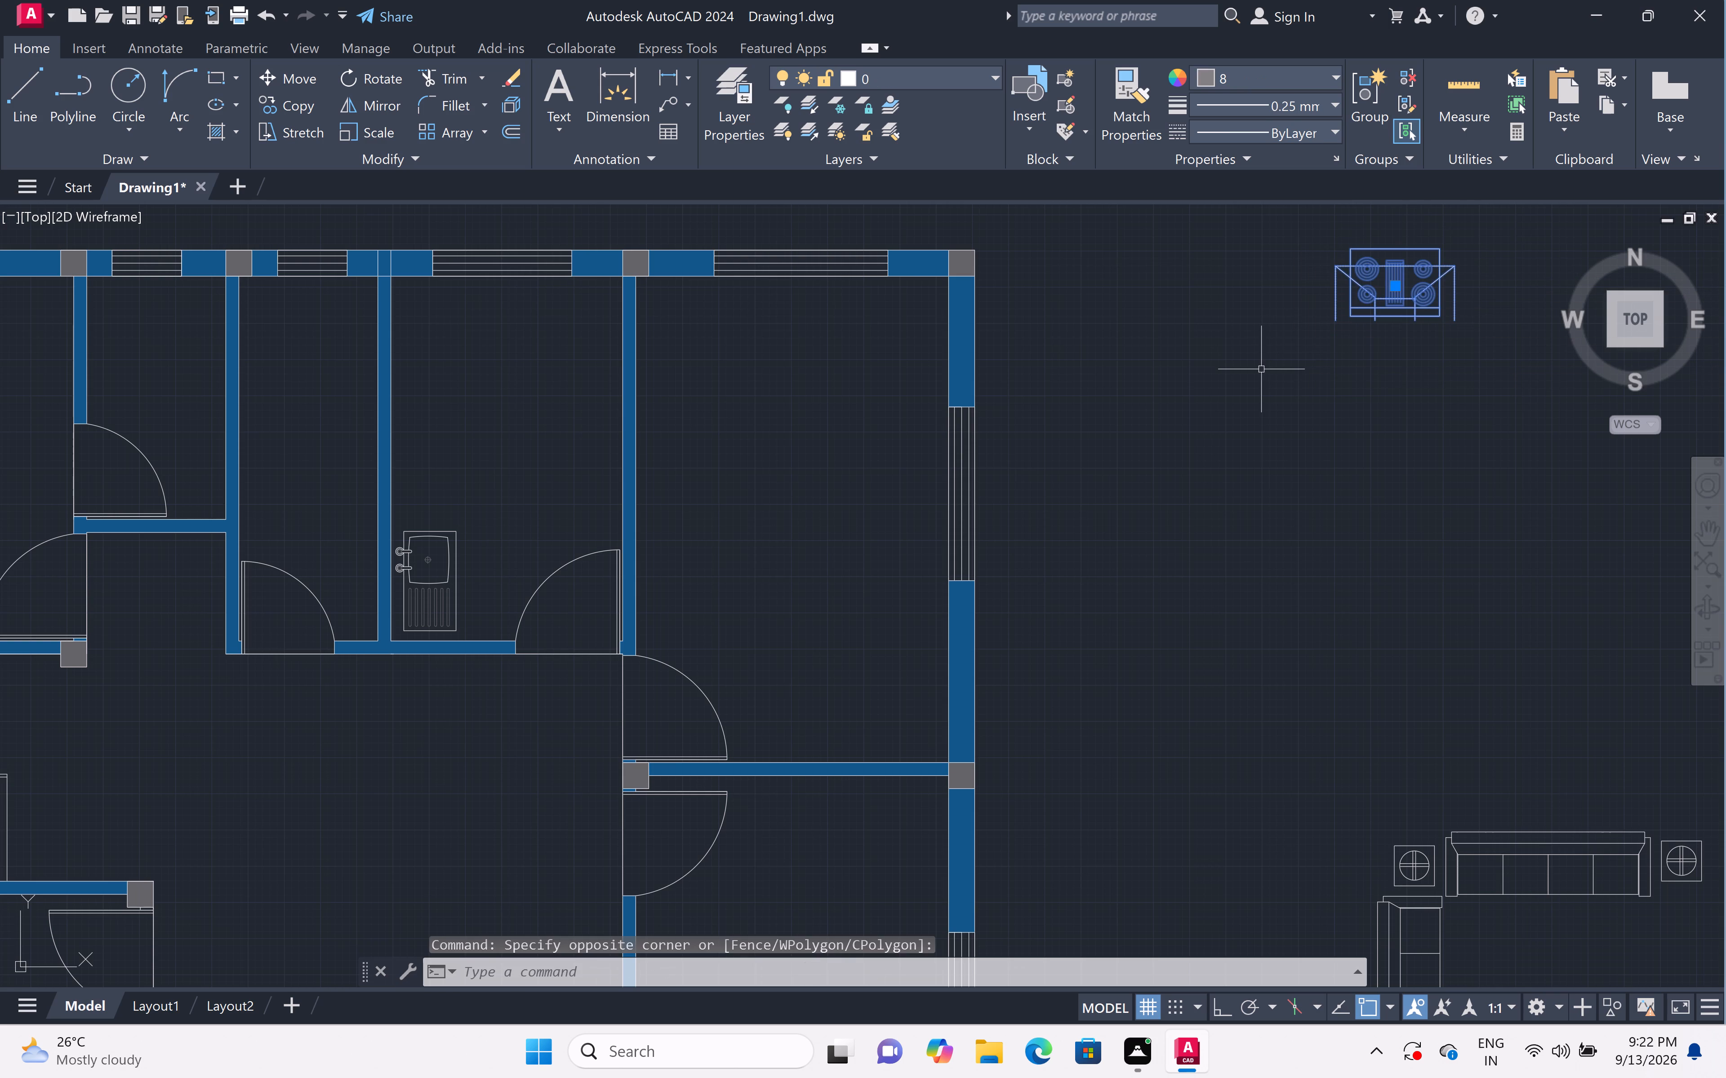
{"action": "type", "text": "m"}
{"action": "key", "text": "space"}
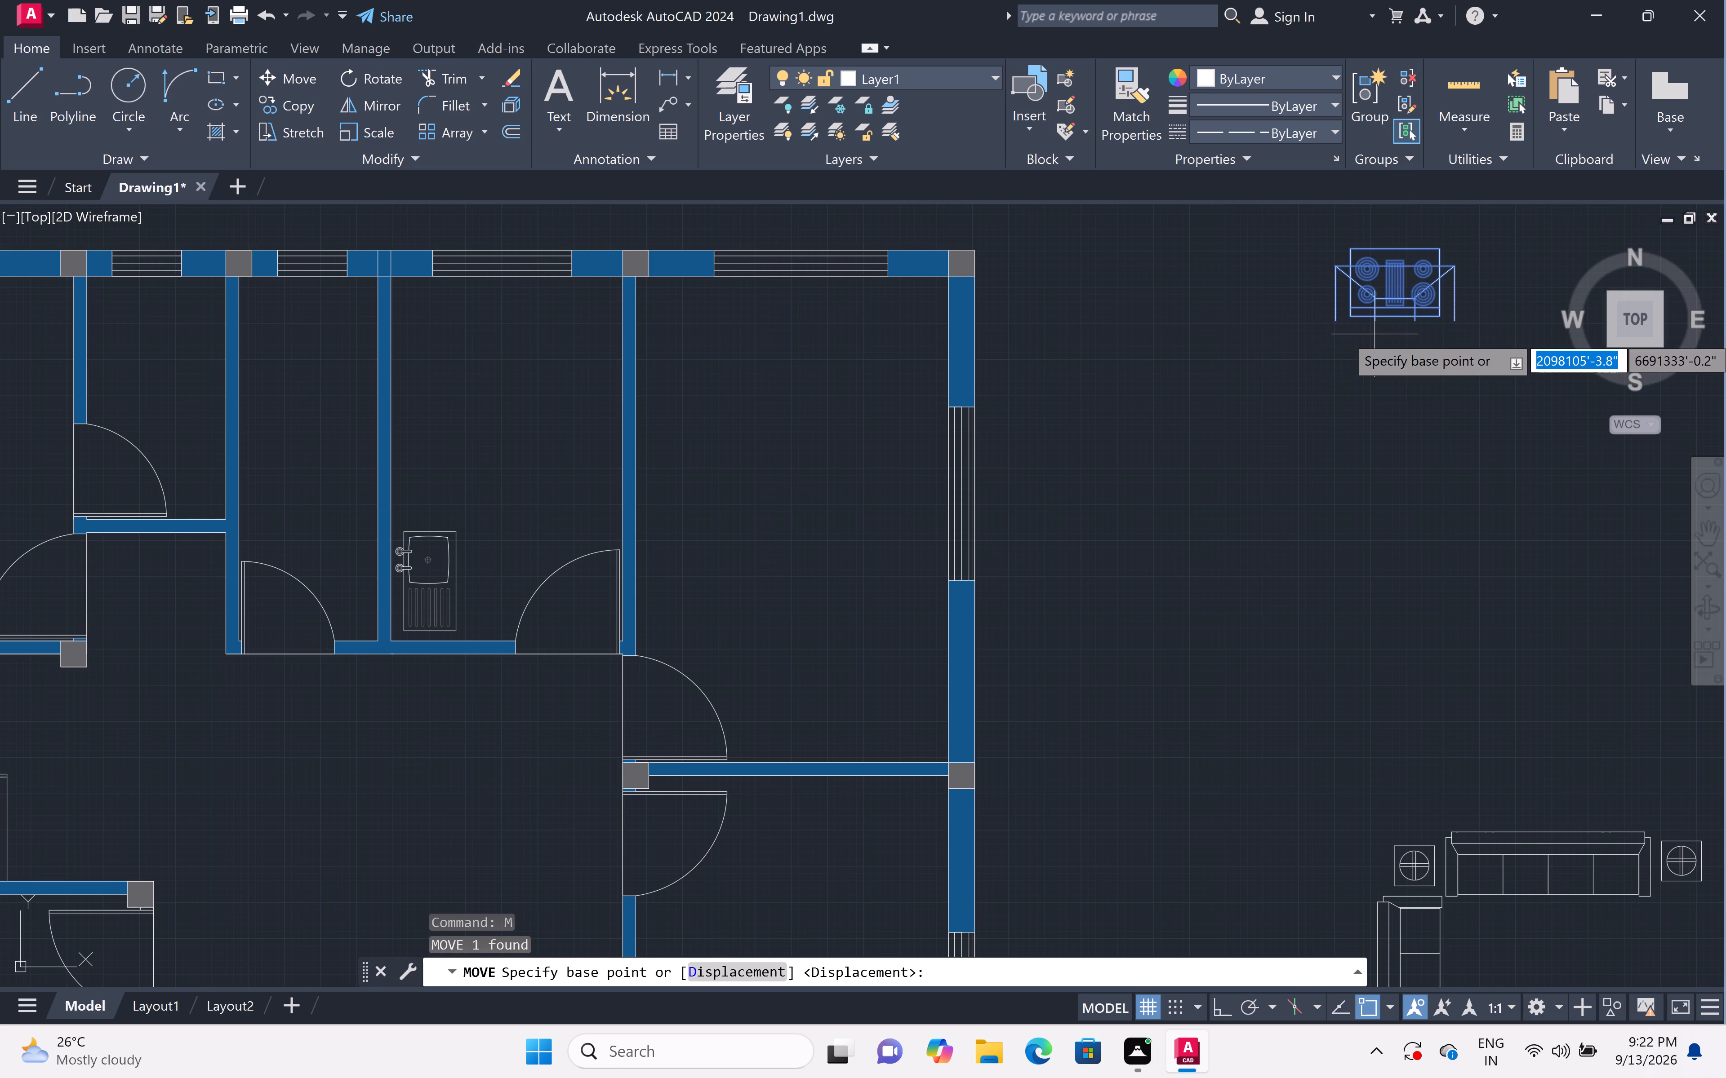
{"action": "left_click", "coordinate": [1379, 309]}
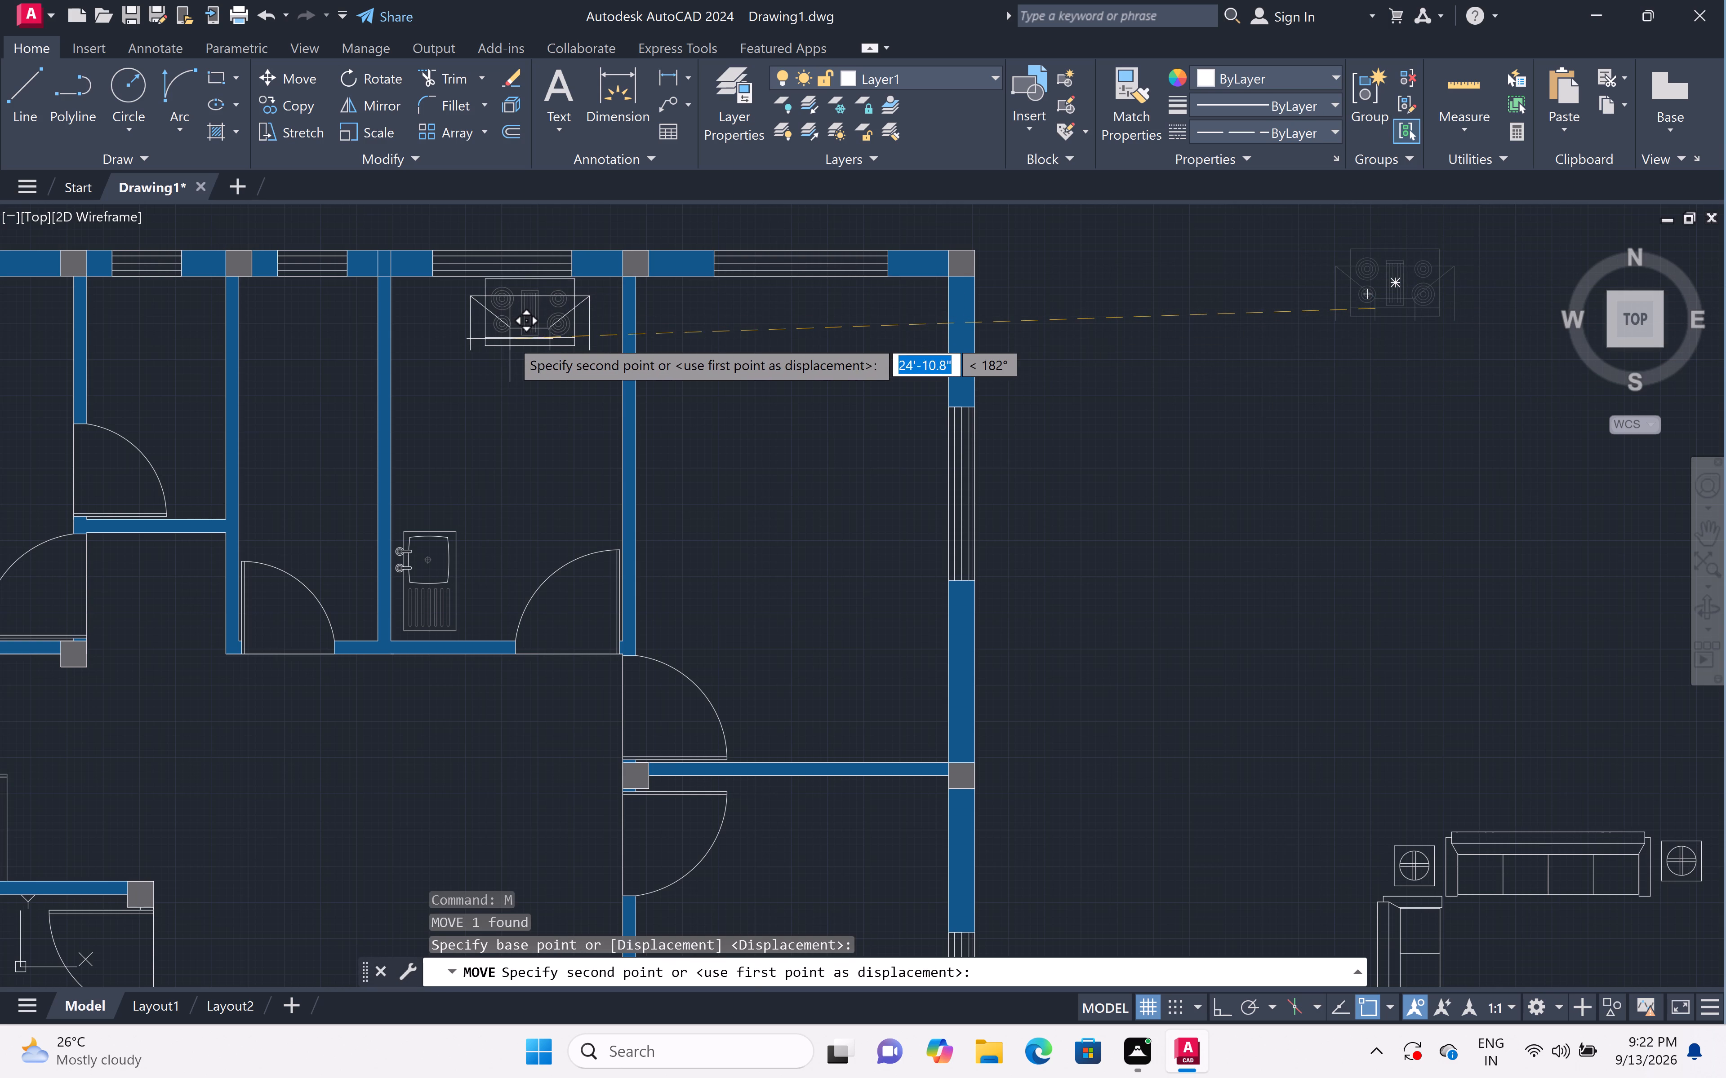
{"action": "left_click", "coordinate": [507, 343]}
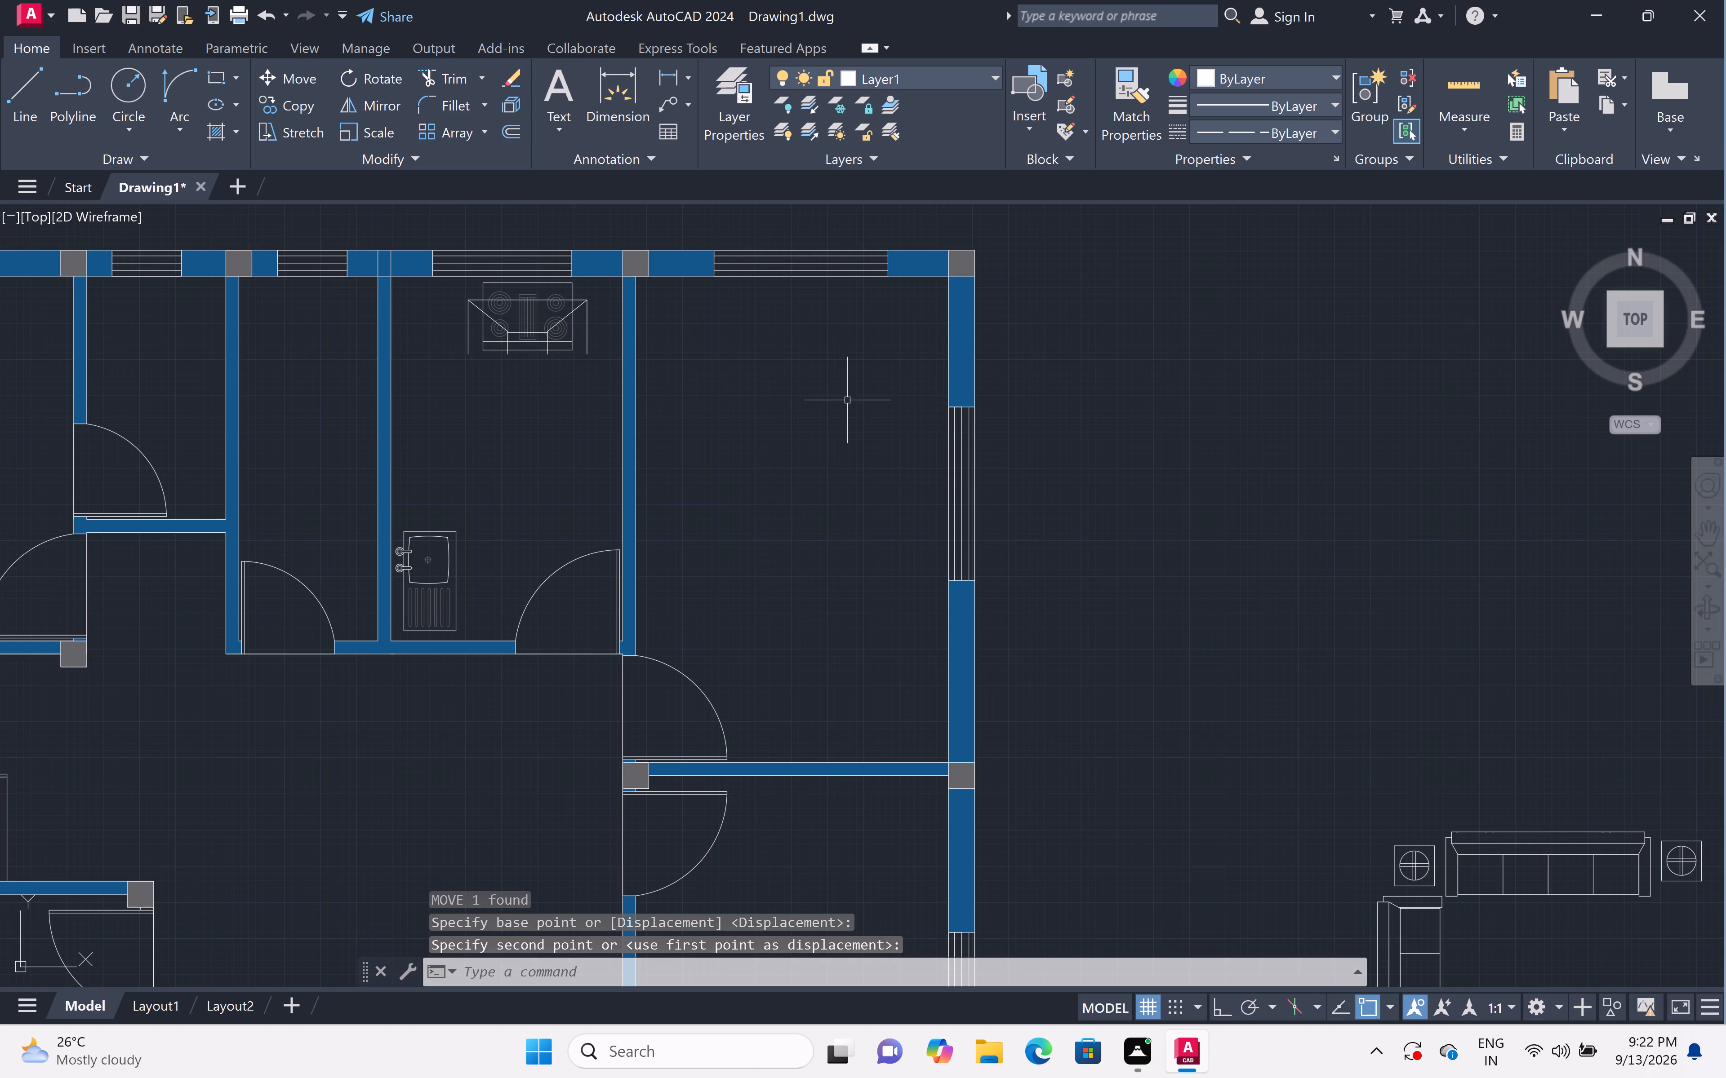
Draw the L-shaped kitchen counter edge on layer 0, from the south wall north past the sink, turning east to the east wall.
{"action": "type", "text": "l"}
{"action": "key", "text": "space"}
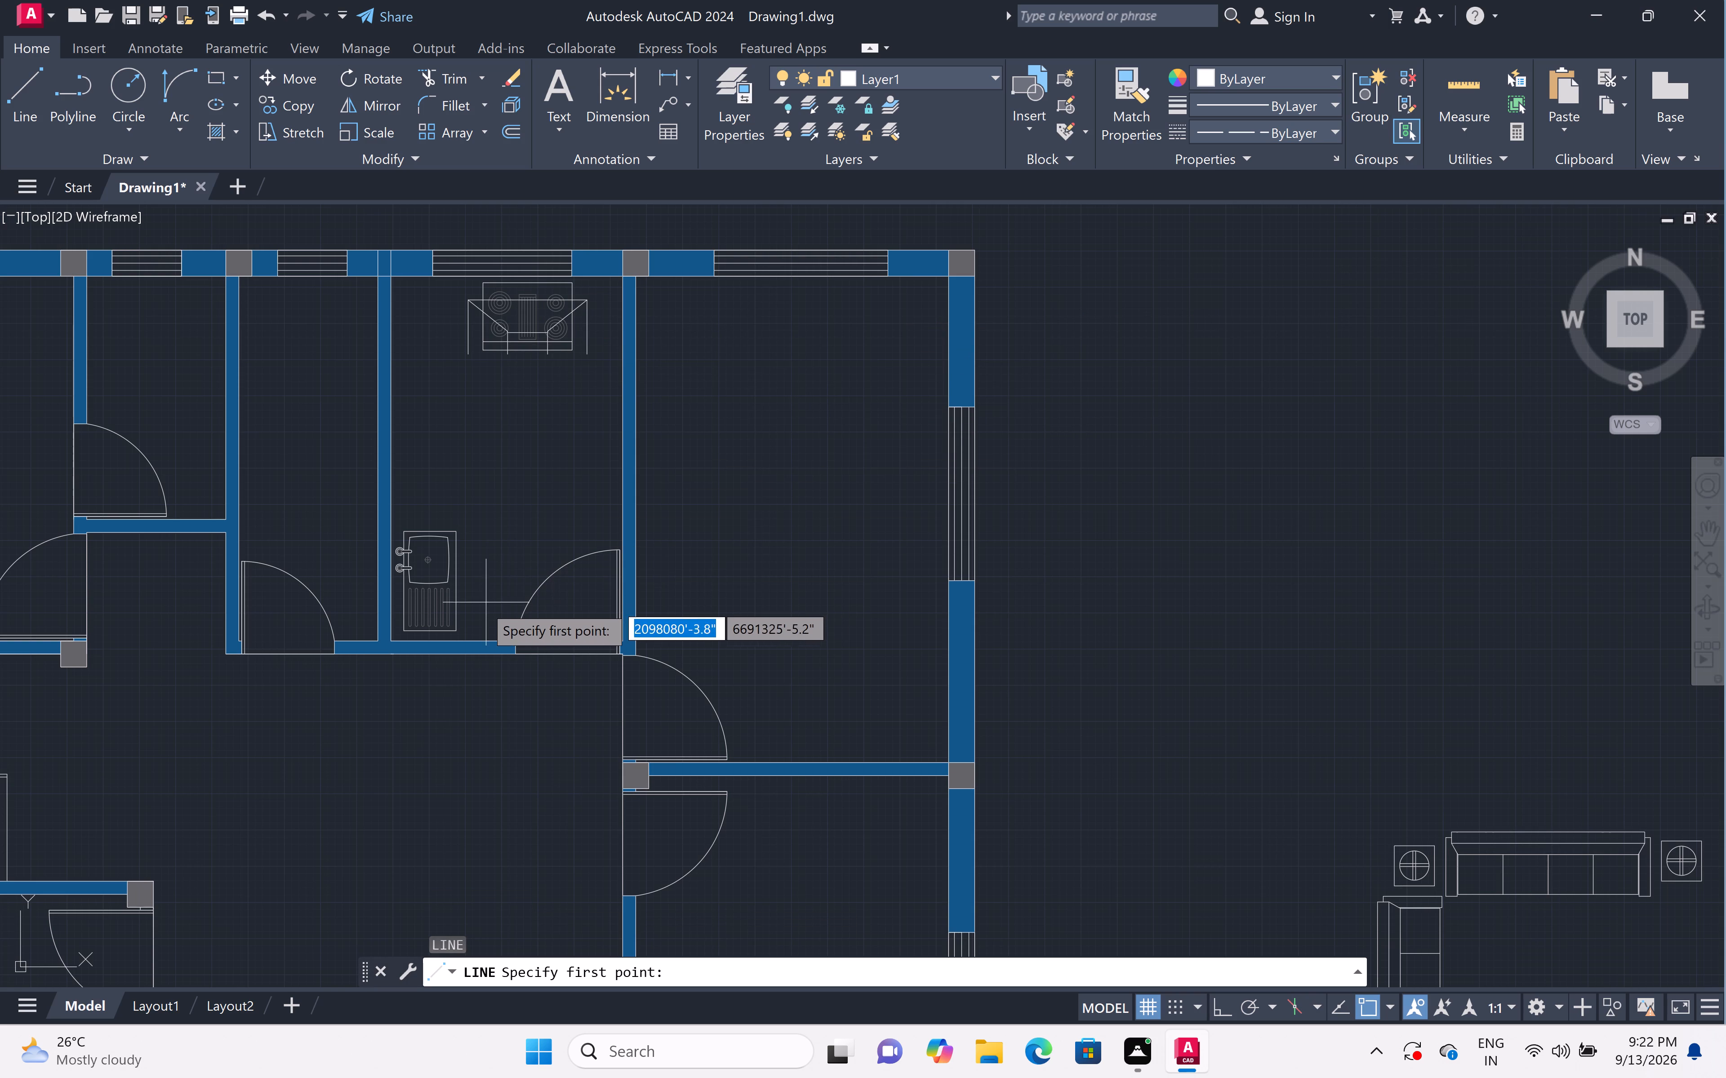
{"action": "left_click", "coordinate": [469, 636]}
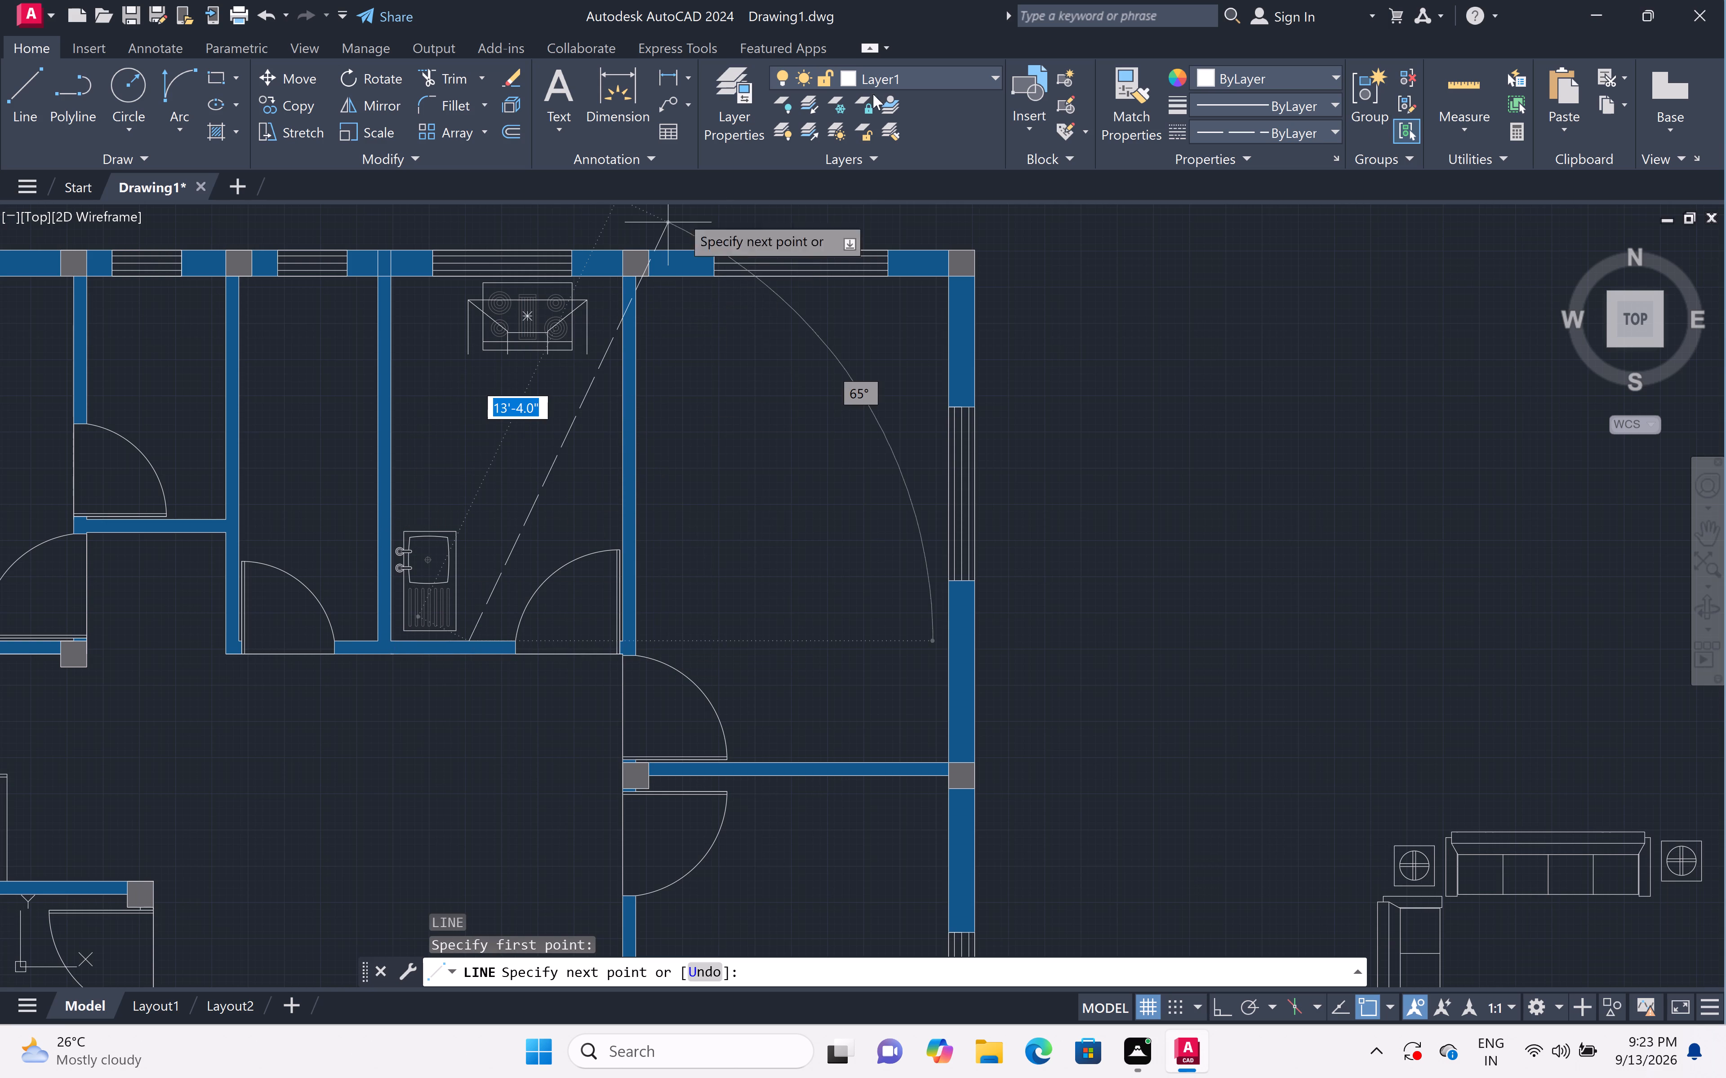
{"action": "left_click", "coordinate": [992, 71]}
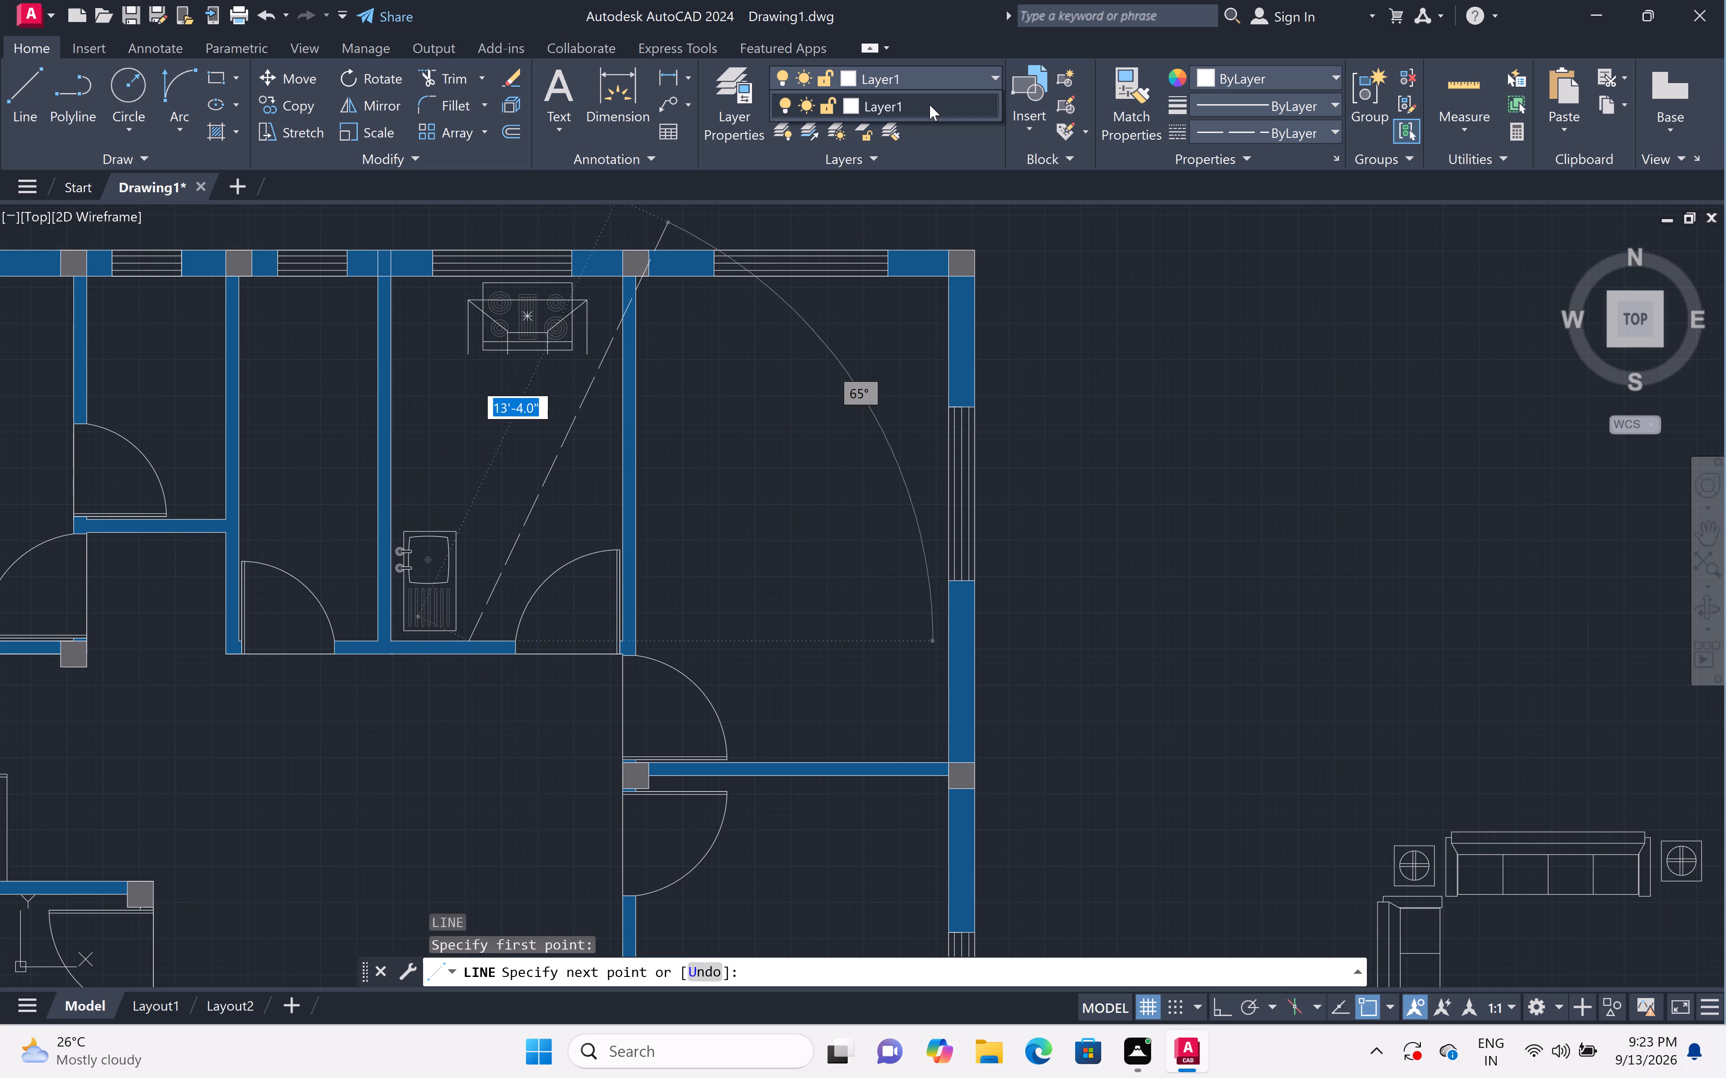
{"action": "left_click", "coordinate": [924, 108]}
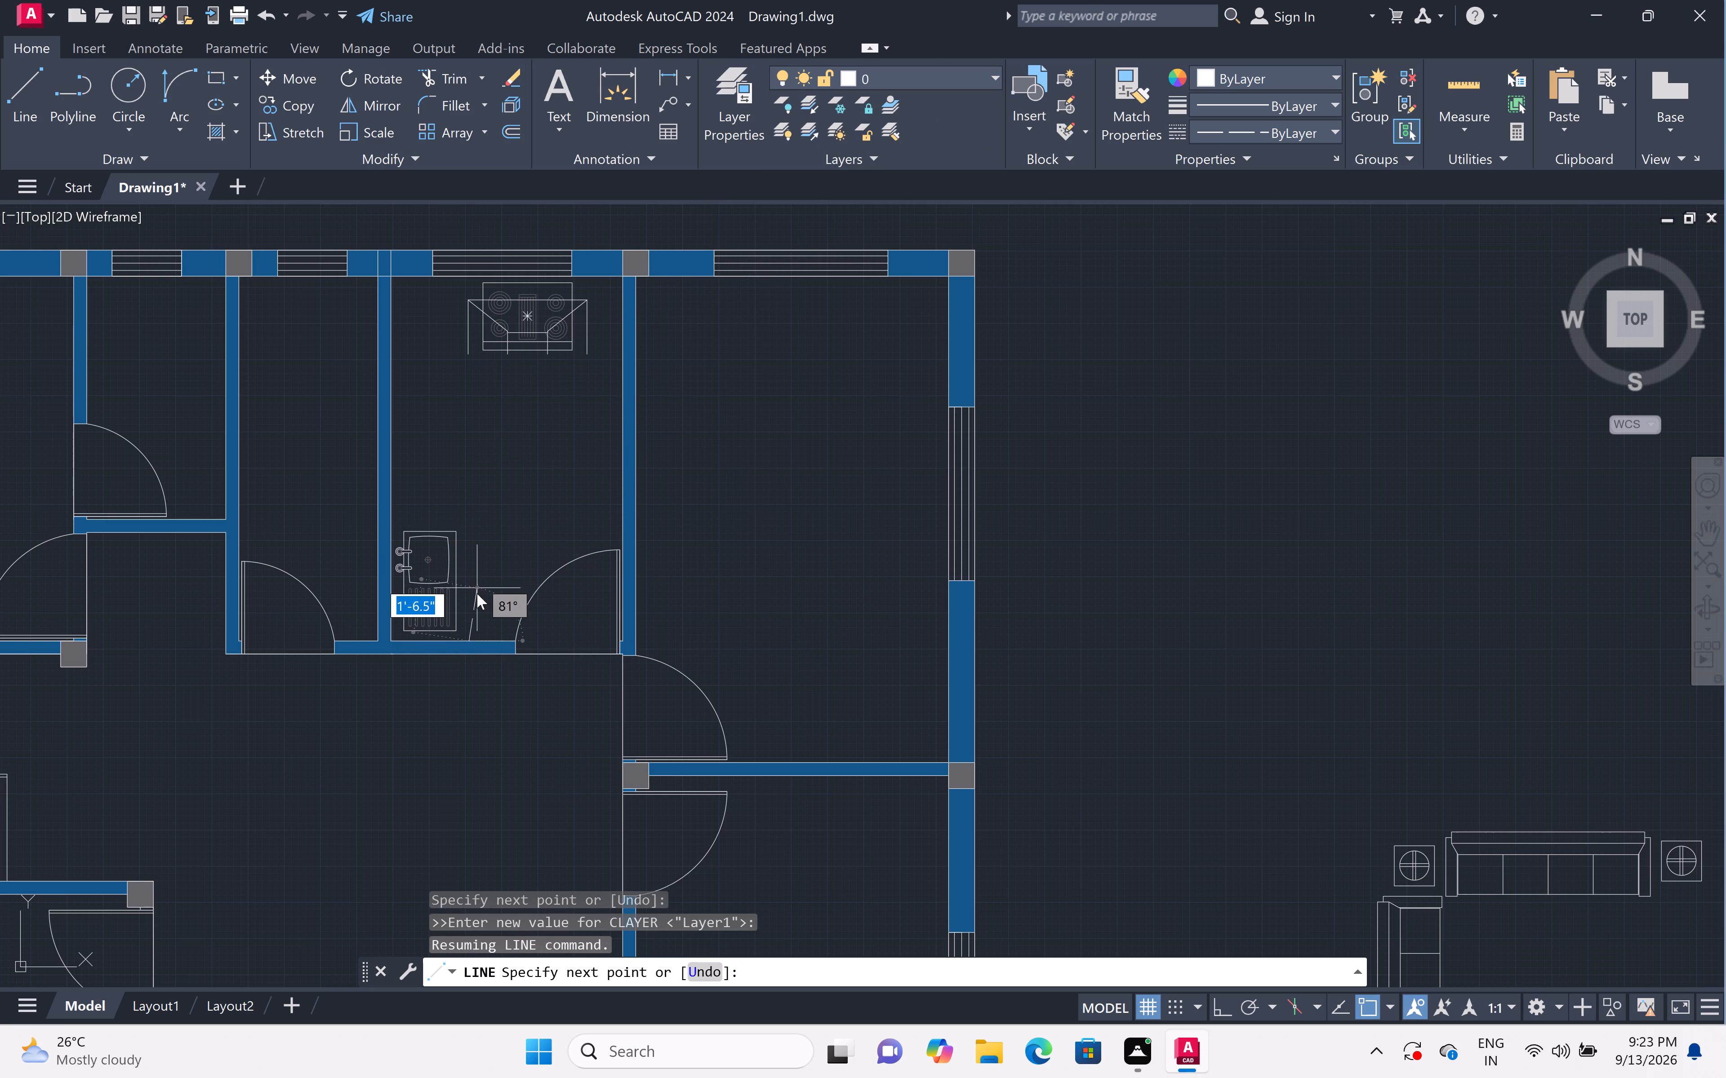
{"action": "left_click", "coordinate": [467, 644]}
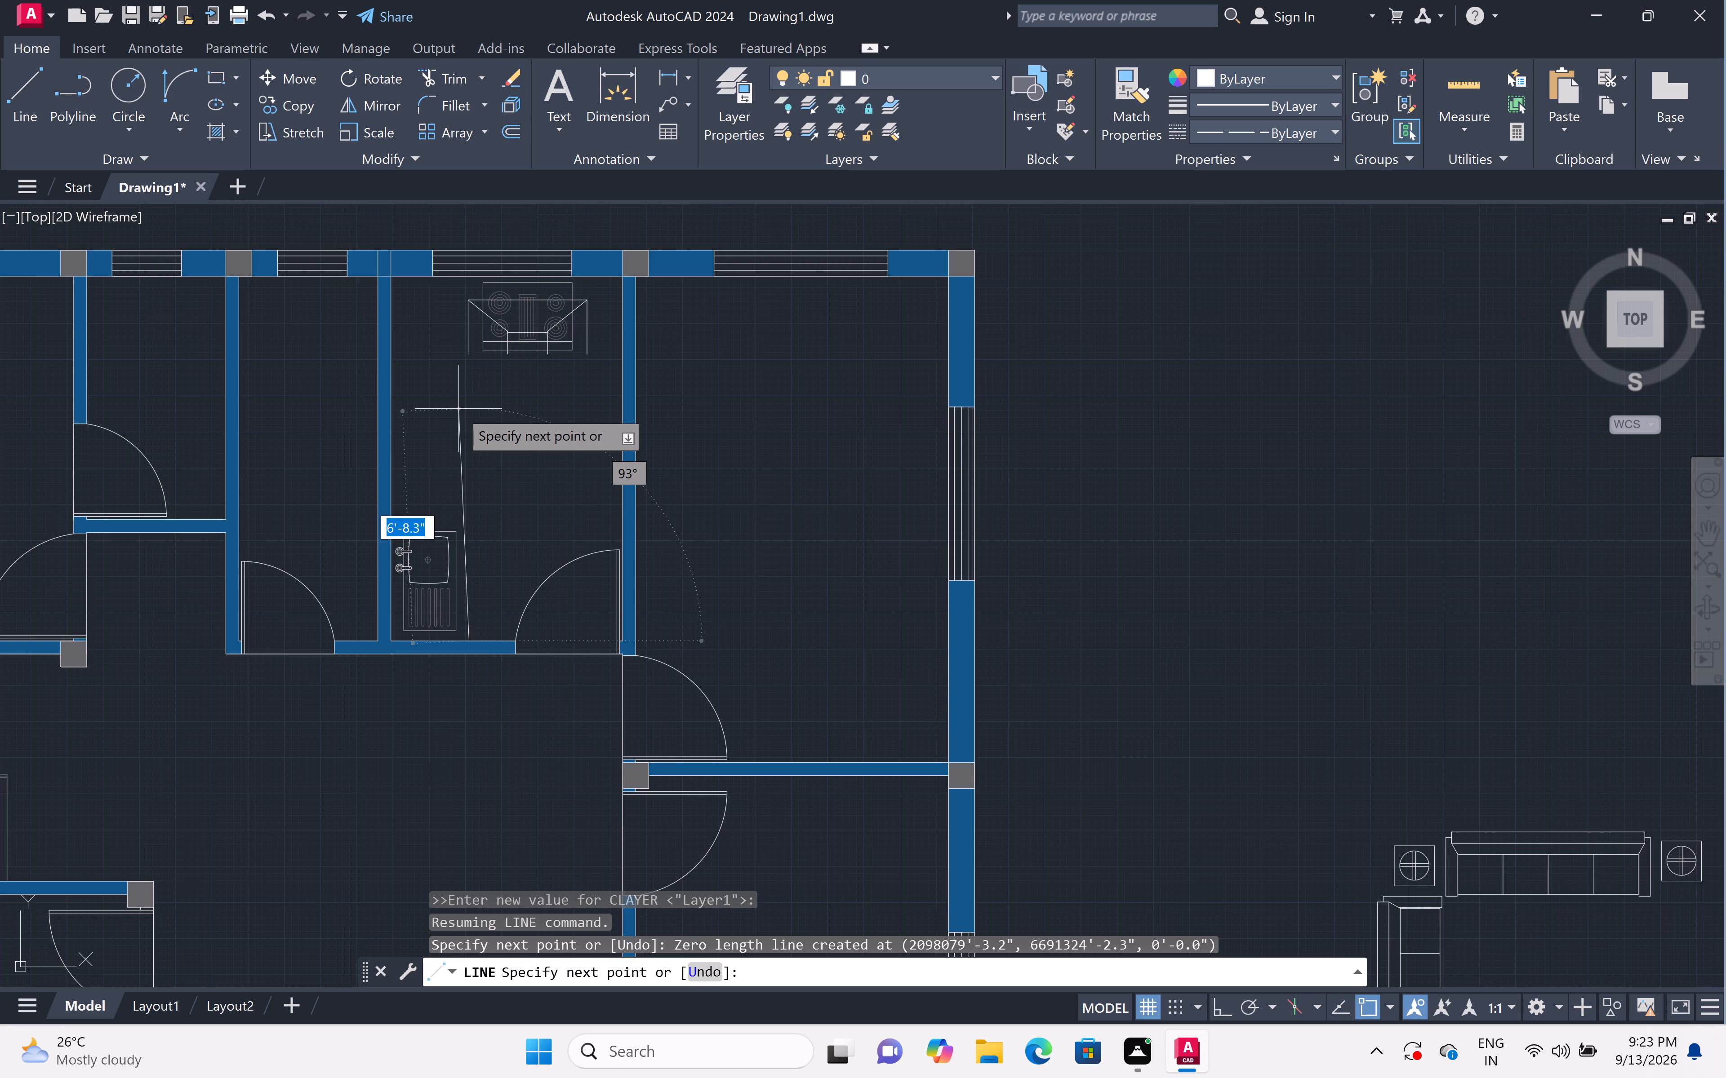
{"action": "key", "text": "F8"}
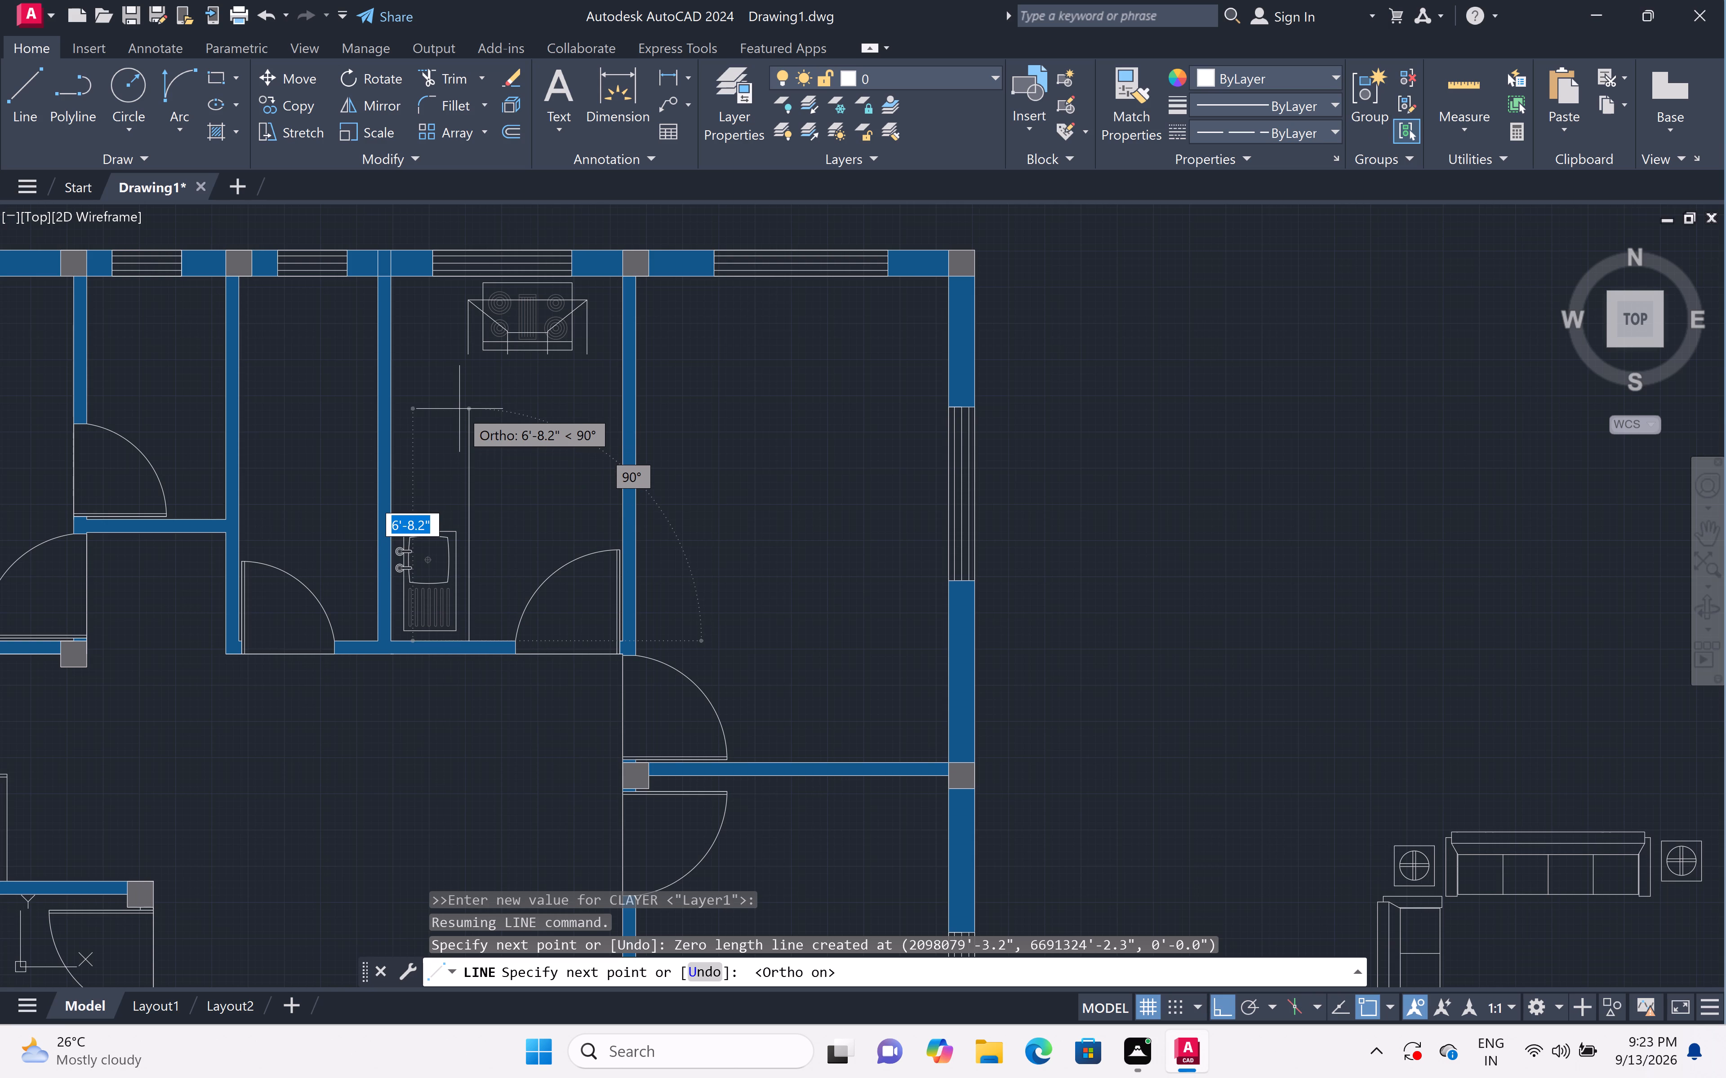
{"action": "double_click", "coordinate": [465, 383]}
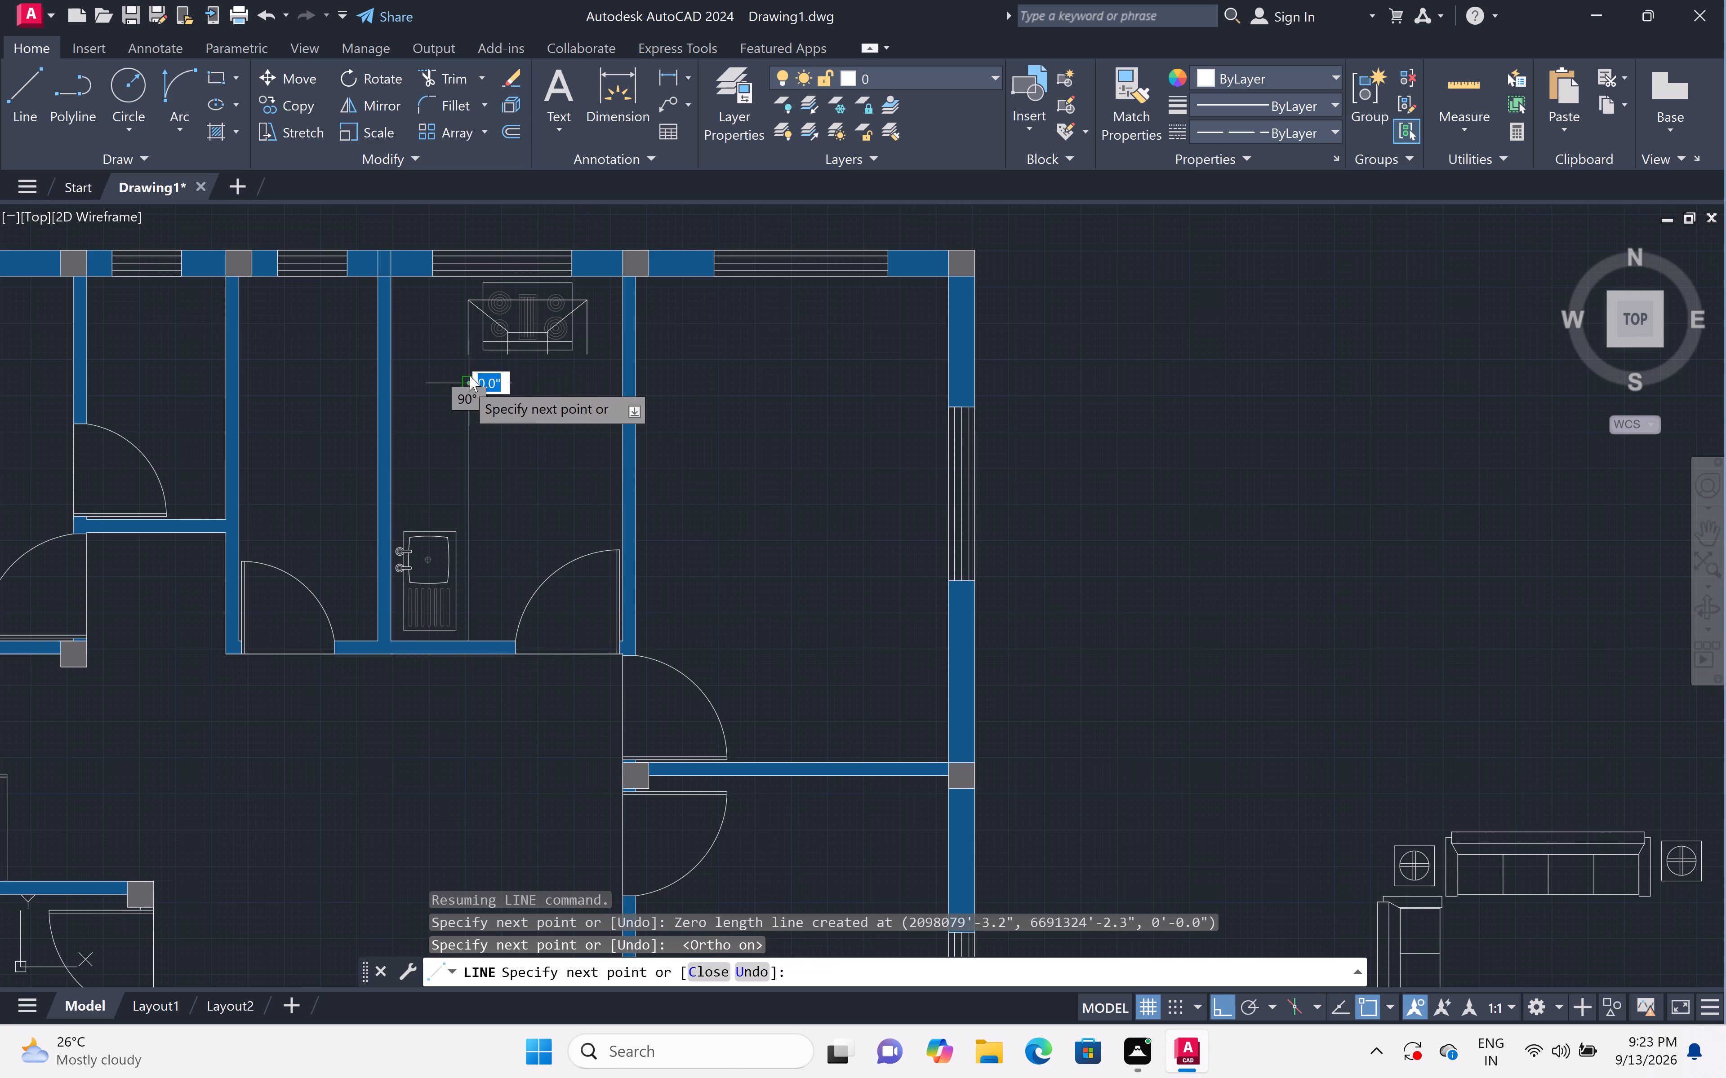
{"action": "left_click", "coordinate": [619, 385]}
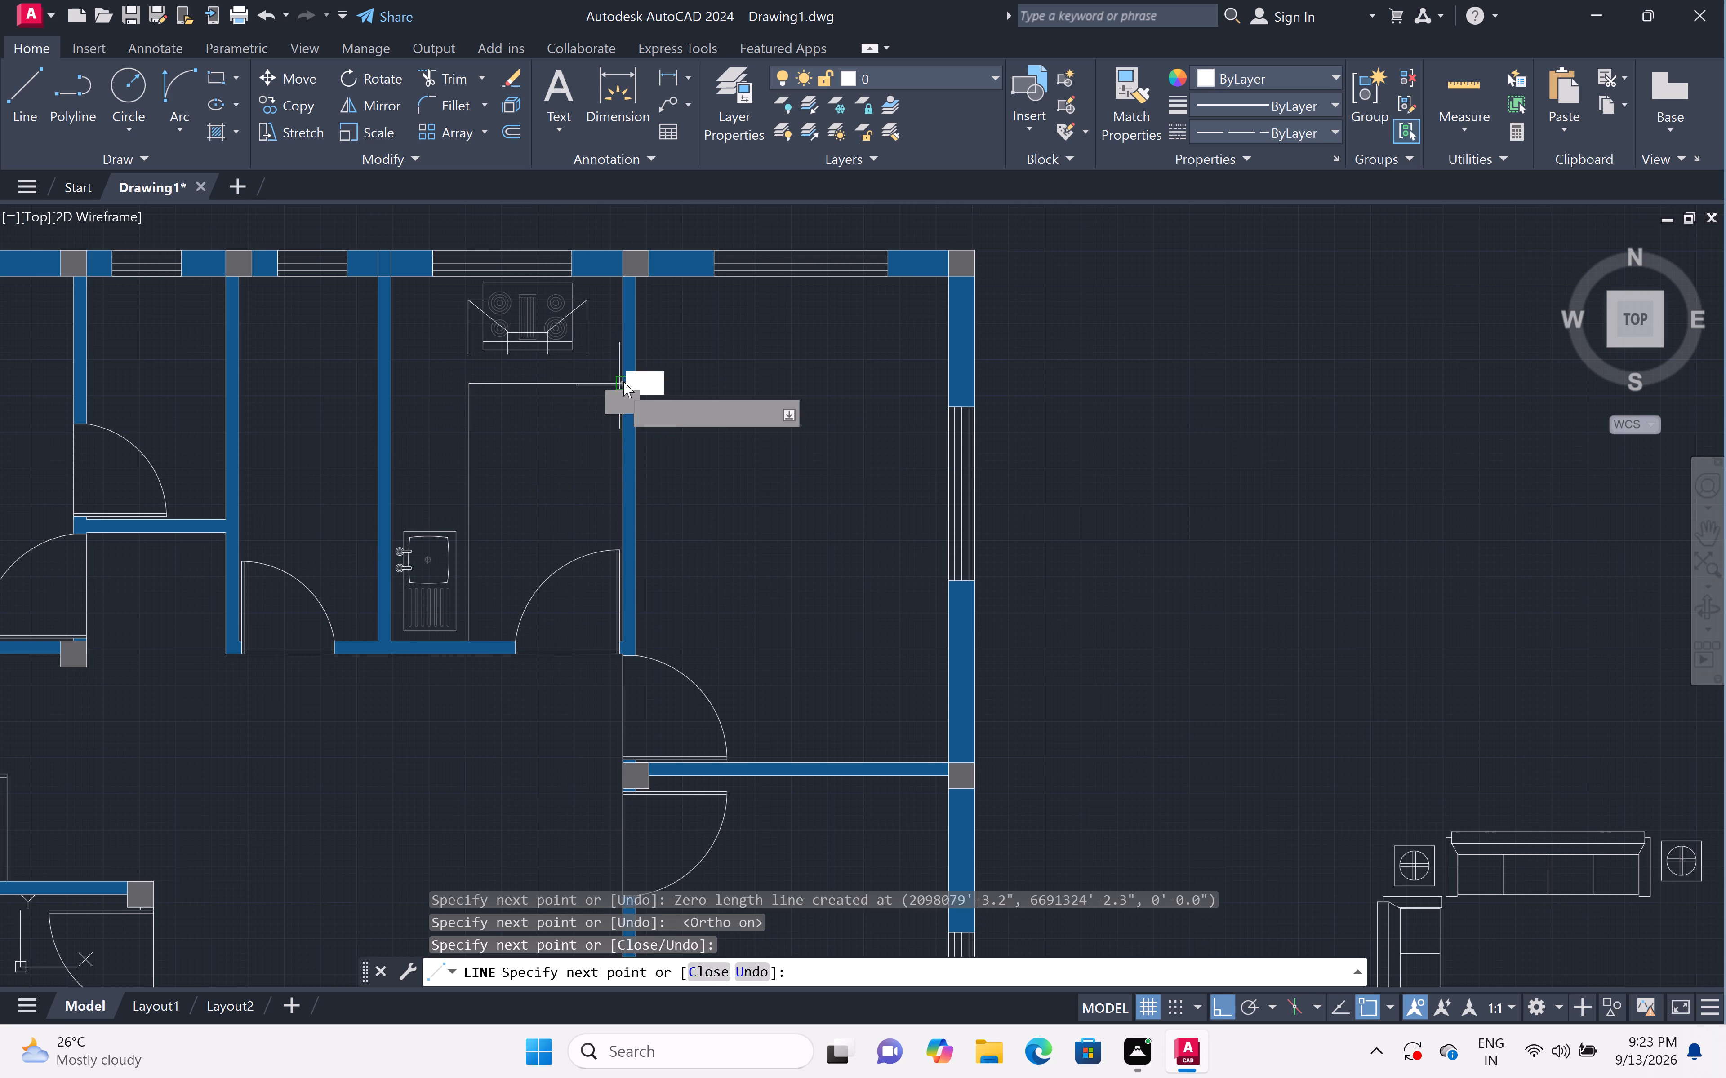
{"action": "key", "text": "Escape"}
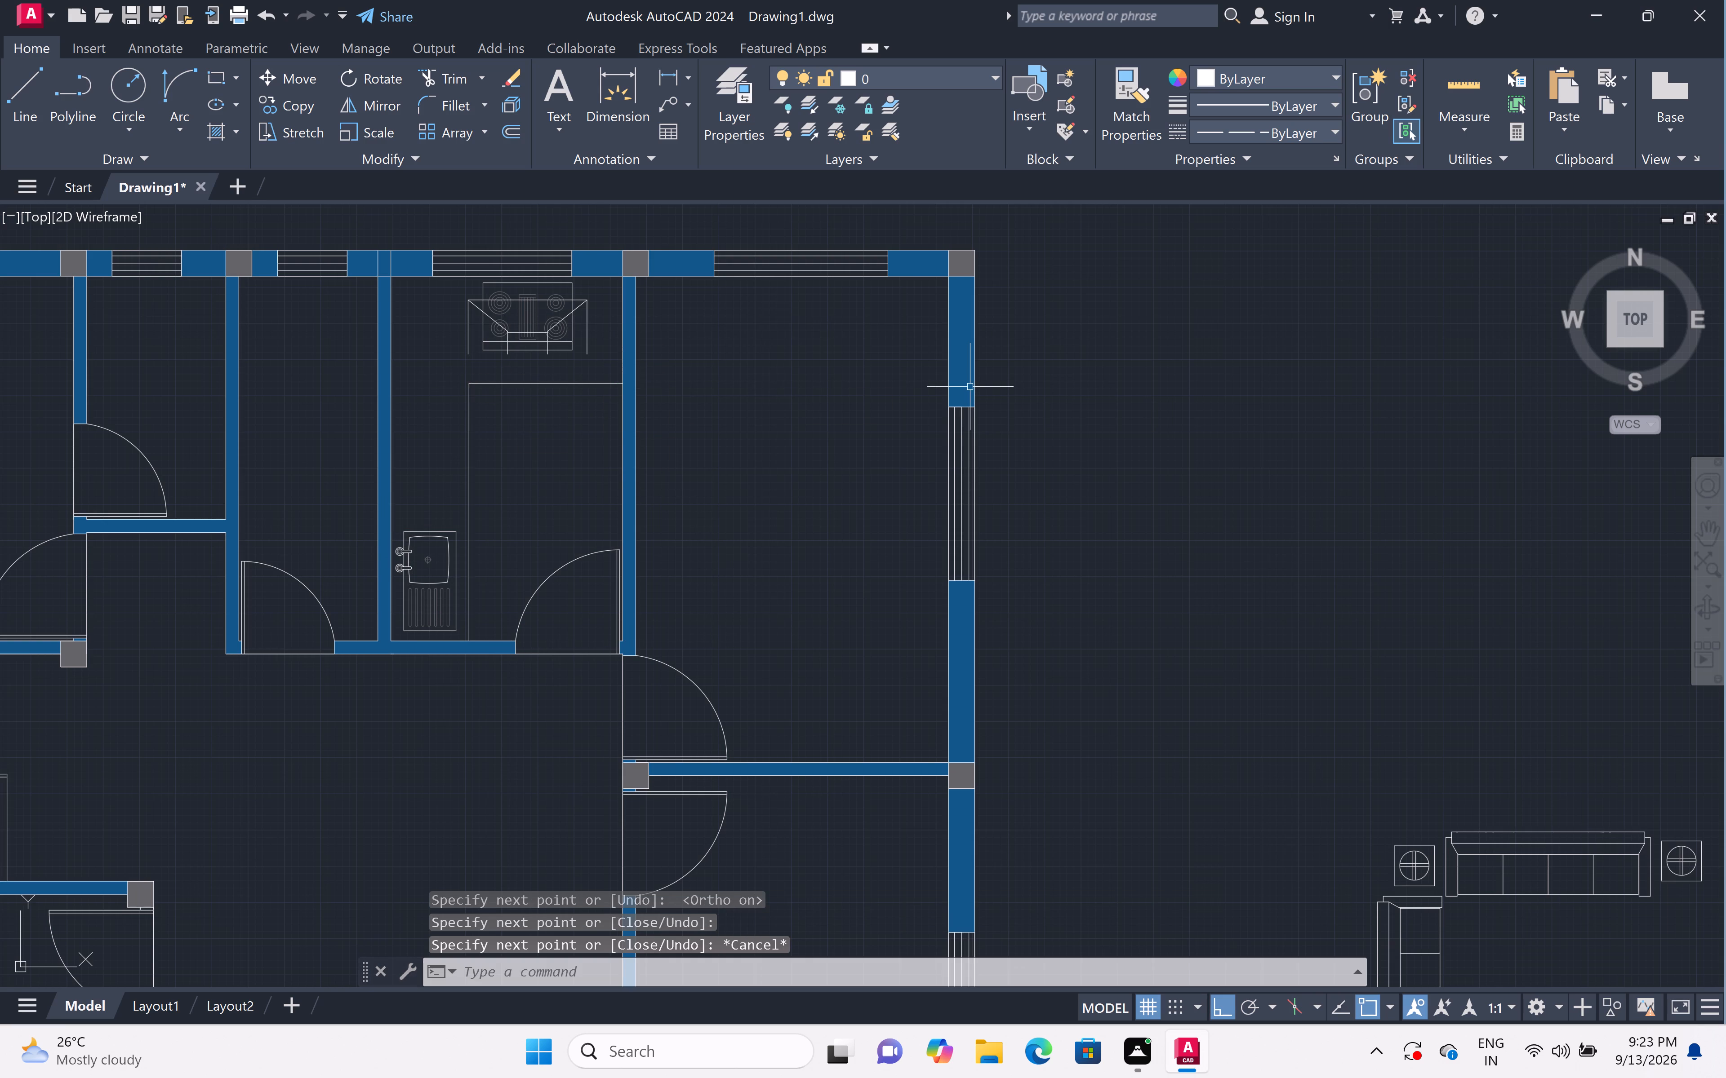
Move the kitchen sink about 2'-6" straight north along the west wall, with Ortho on.
{"action": "scroll", "coordinate": [887, 325], "scroll_direction": "down", "scroll_amount": 2}
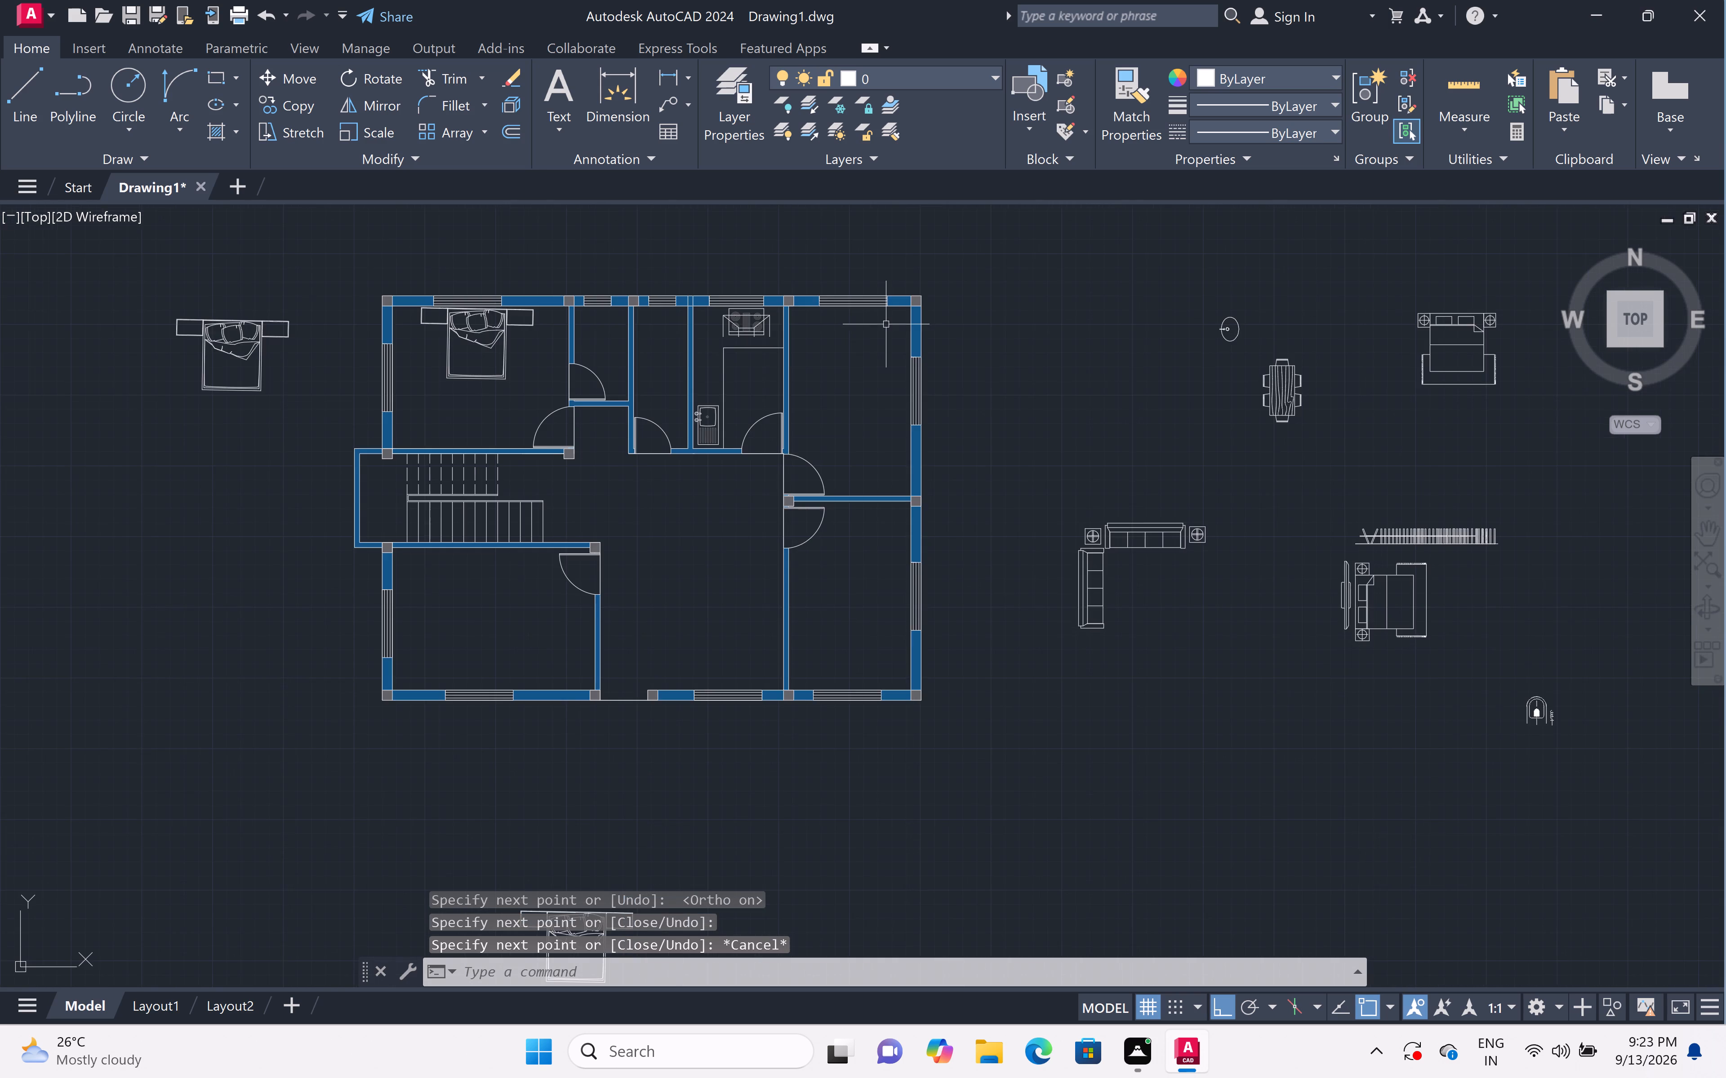
{"action": "scroll", "coordinate": [885, 321], "scroll_direction": "down", "scroll_amount": 1}
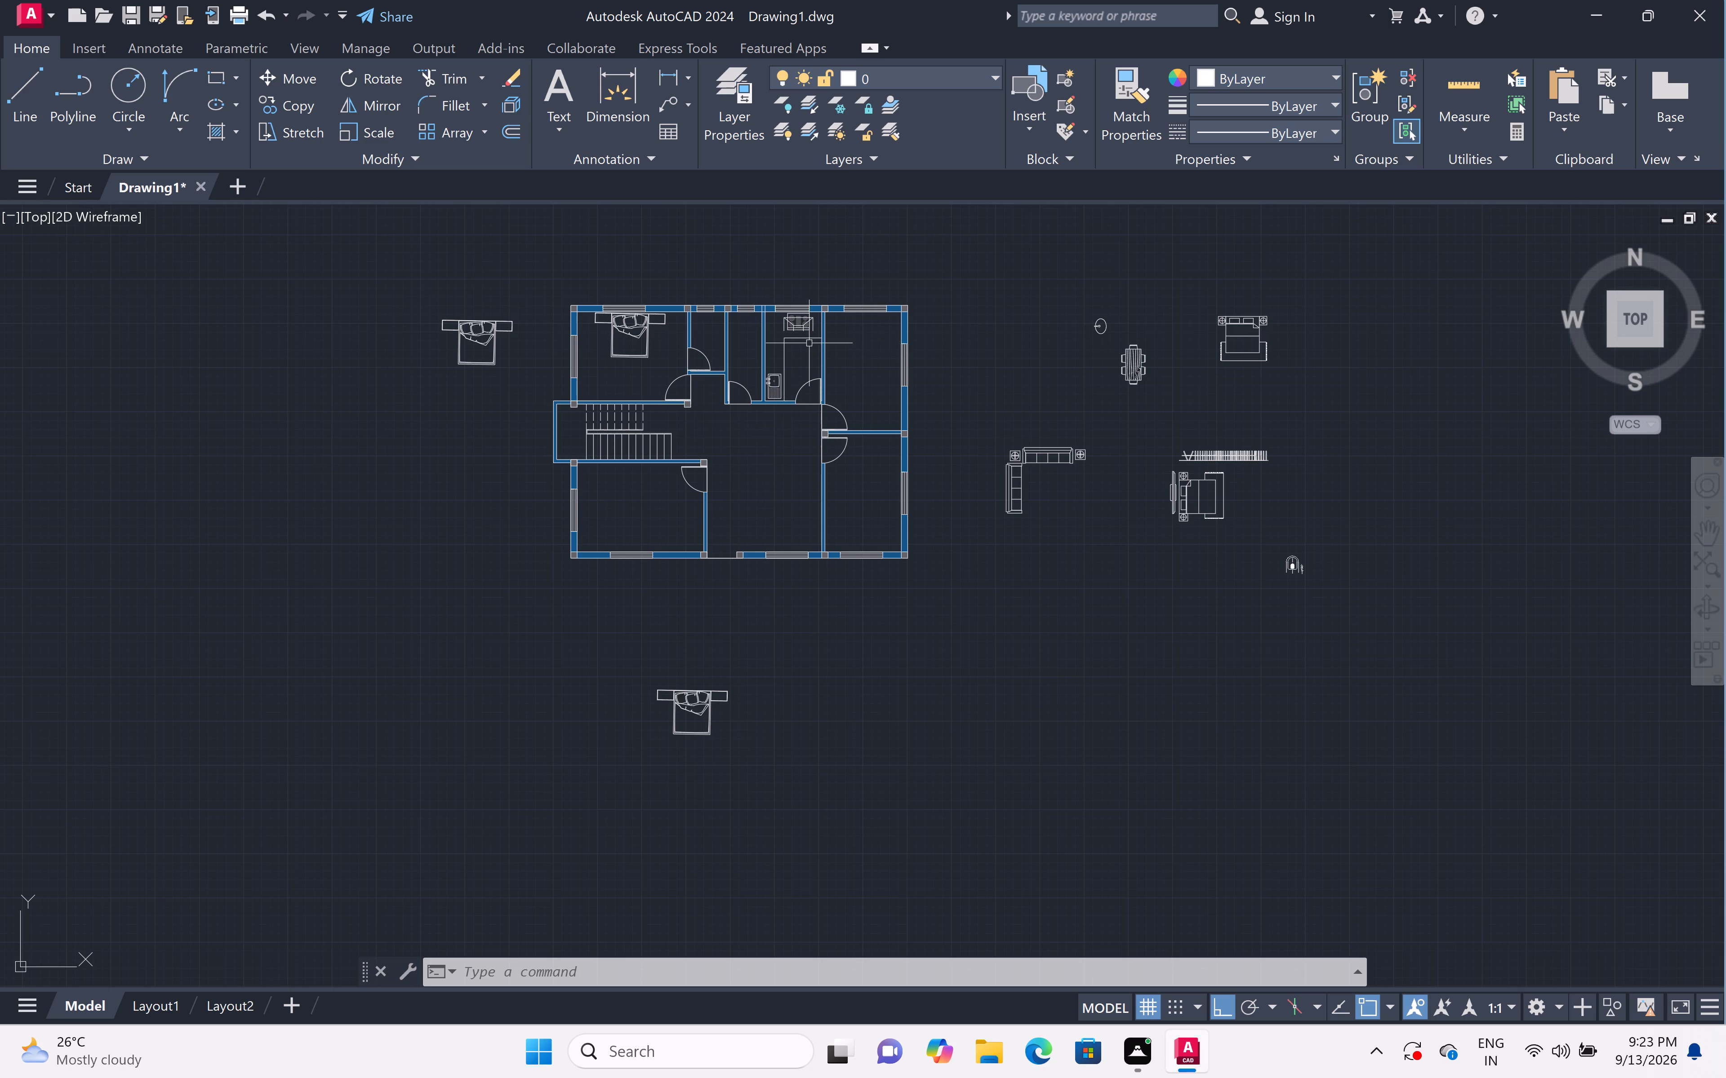
{"action": "scroll", "coordinate": [758, 287], "scroll_direction": "up", "scroll_amount": 1}
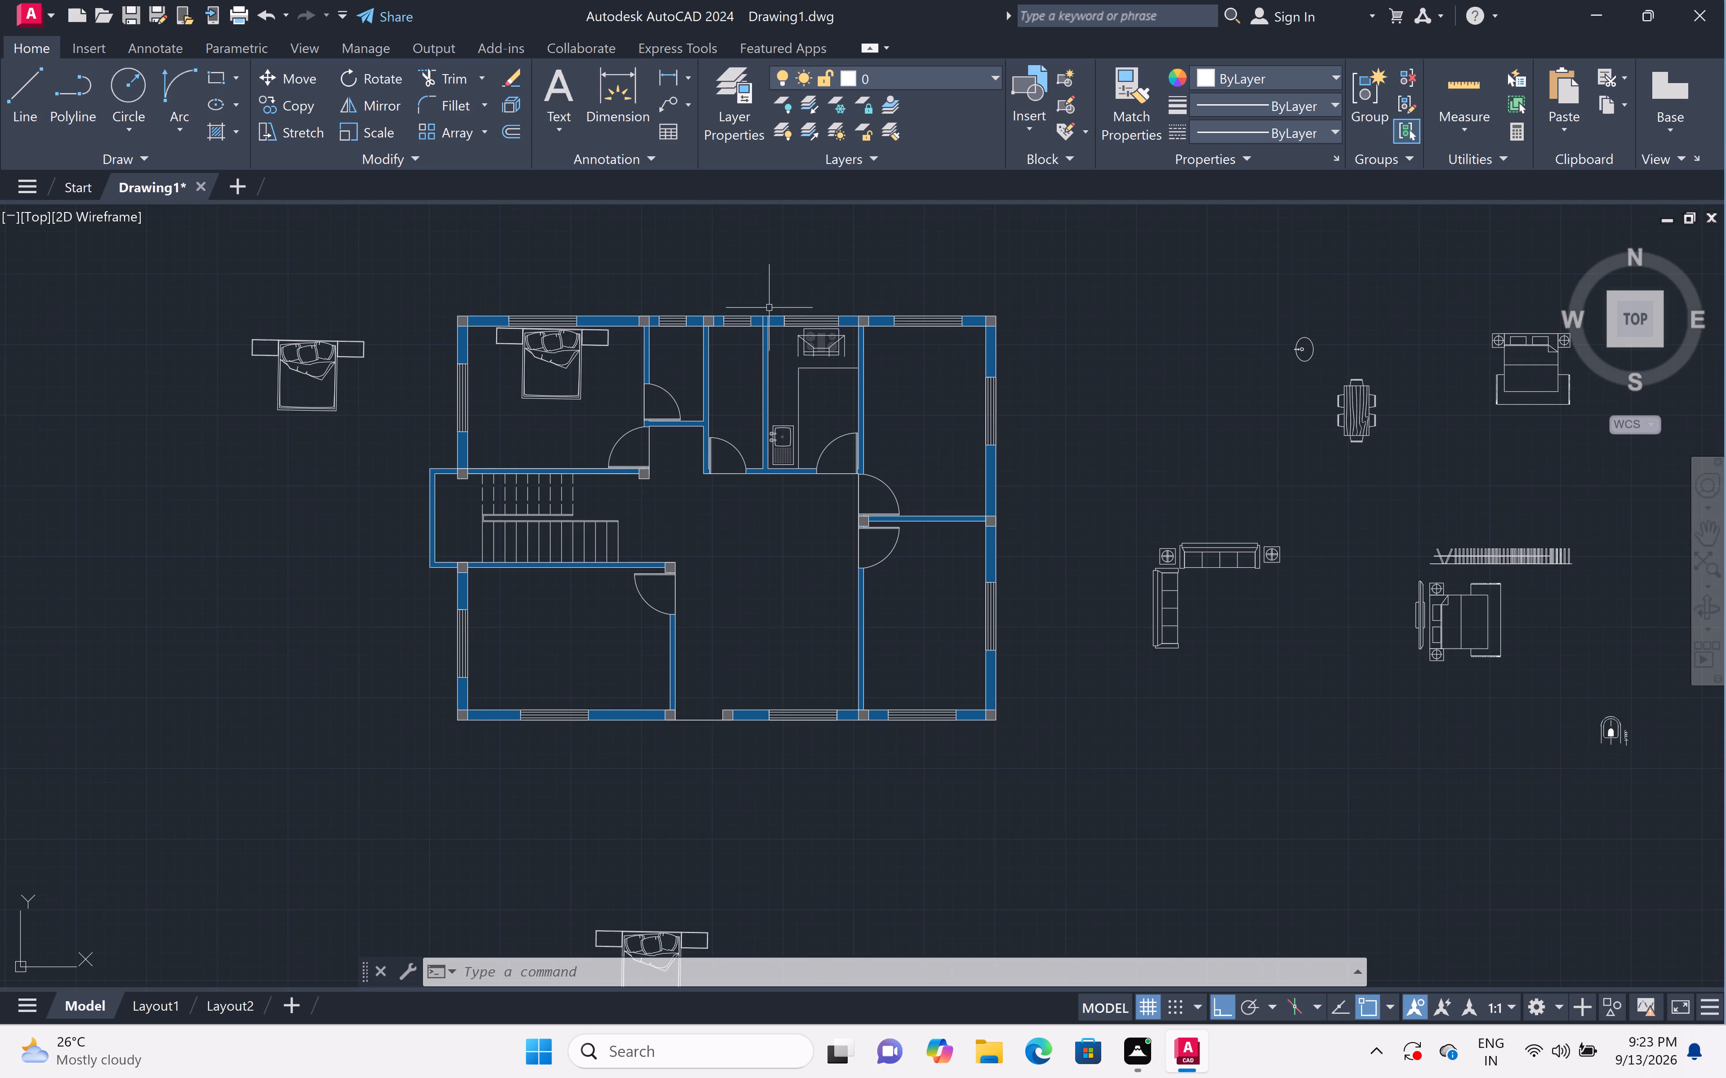
{"action": "scroll", "coordinate": [801, 362], "scroll_direction": "down", "scroll_amount": 2}
{"action": "scroll", "coordinate": [792, 383], "scroll_direction": "up", "scroll_amount": 5}
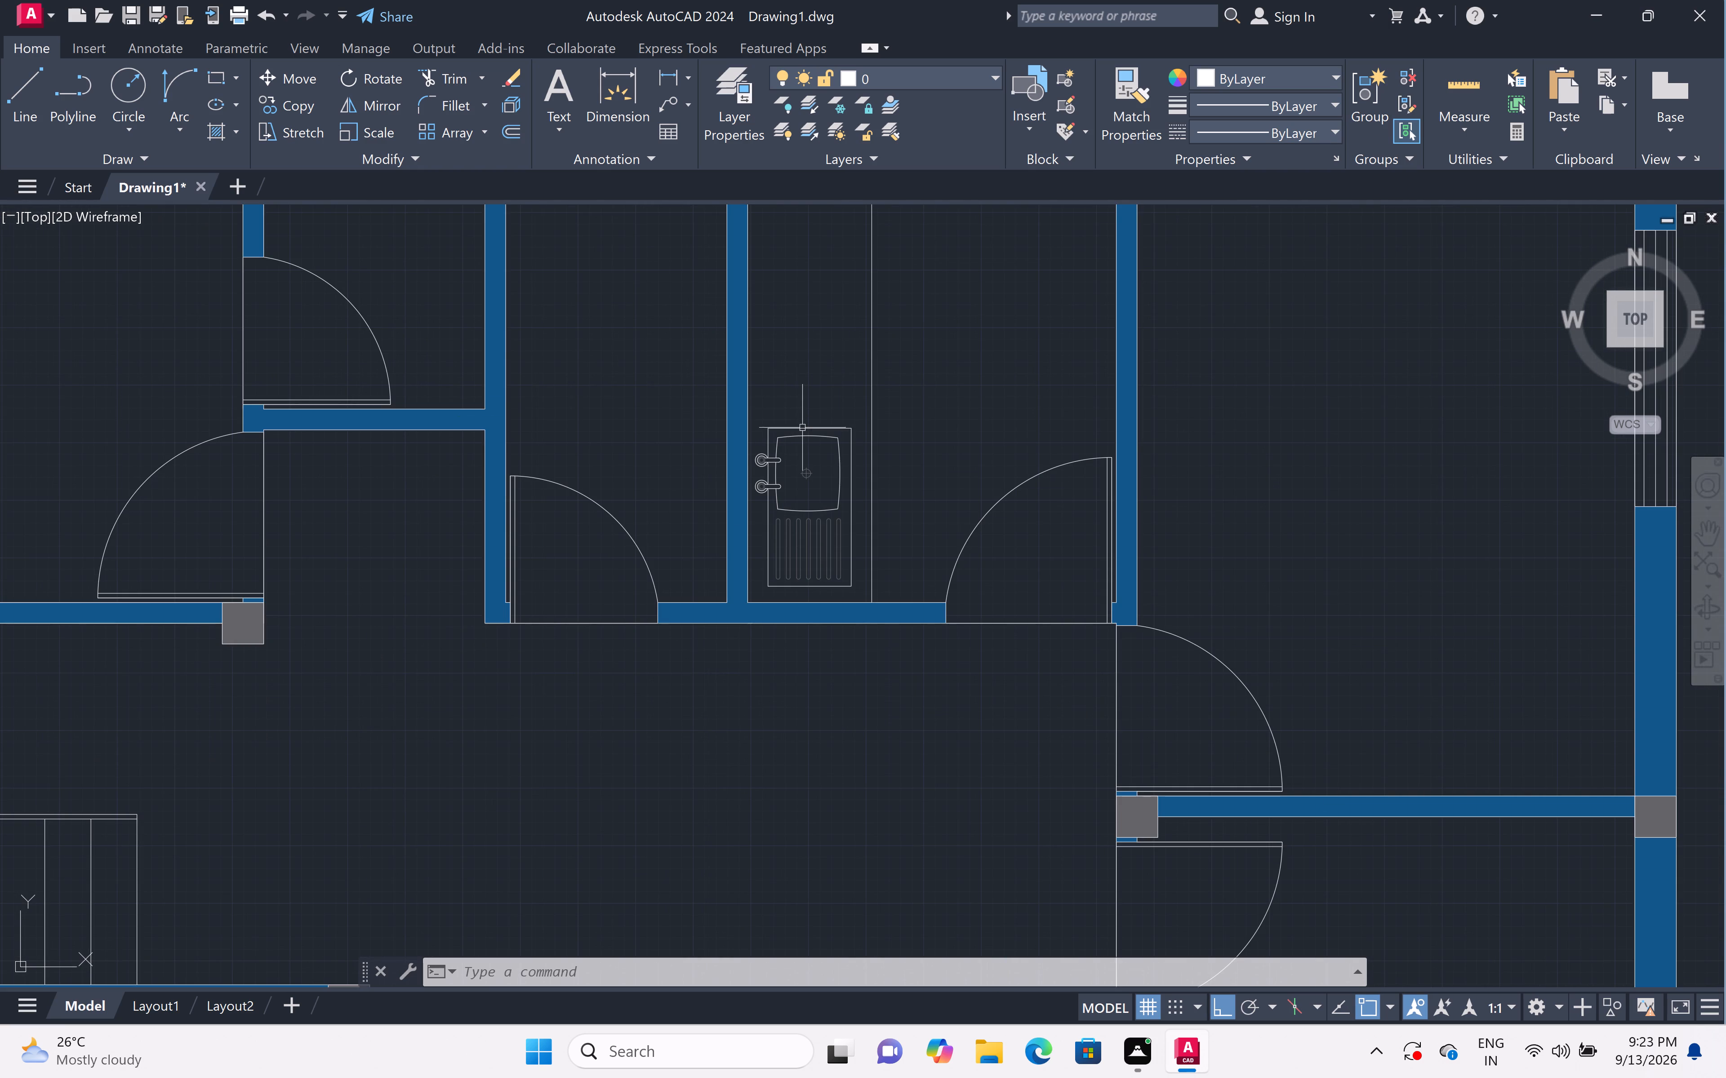
{"action": "left_click", "coordinate": [833, 411]}
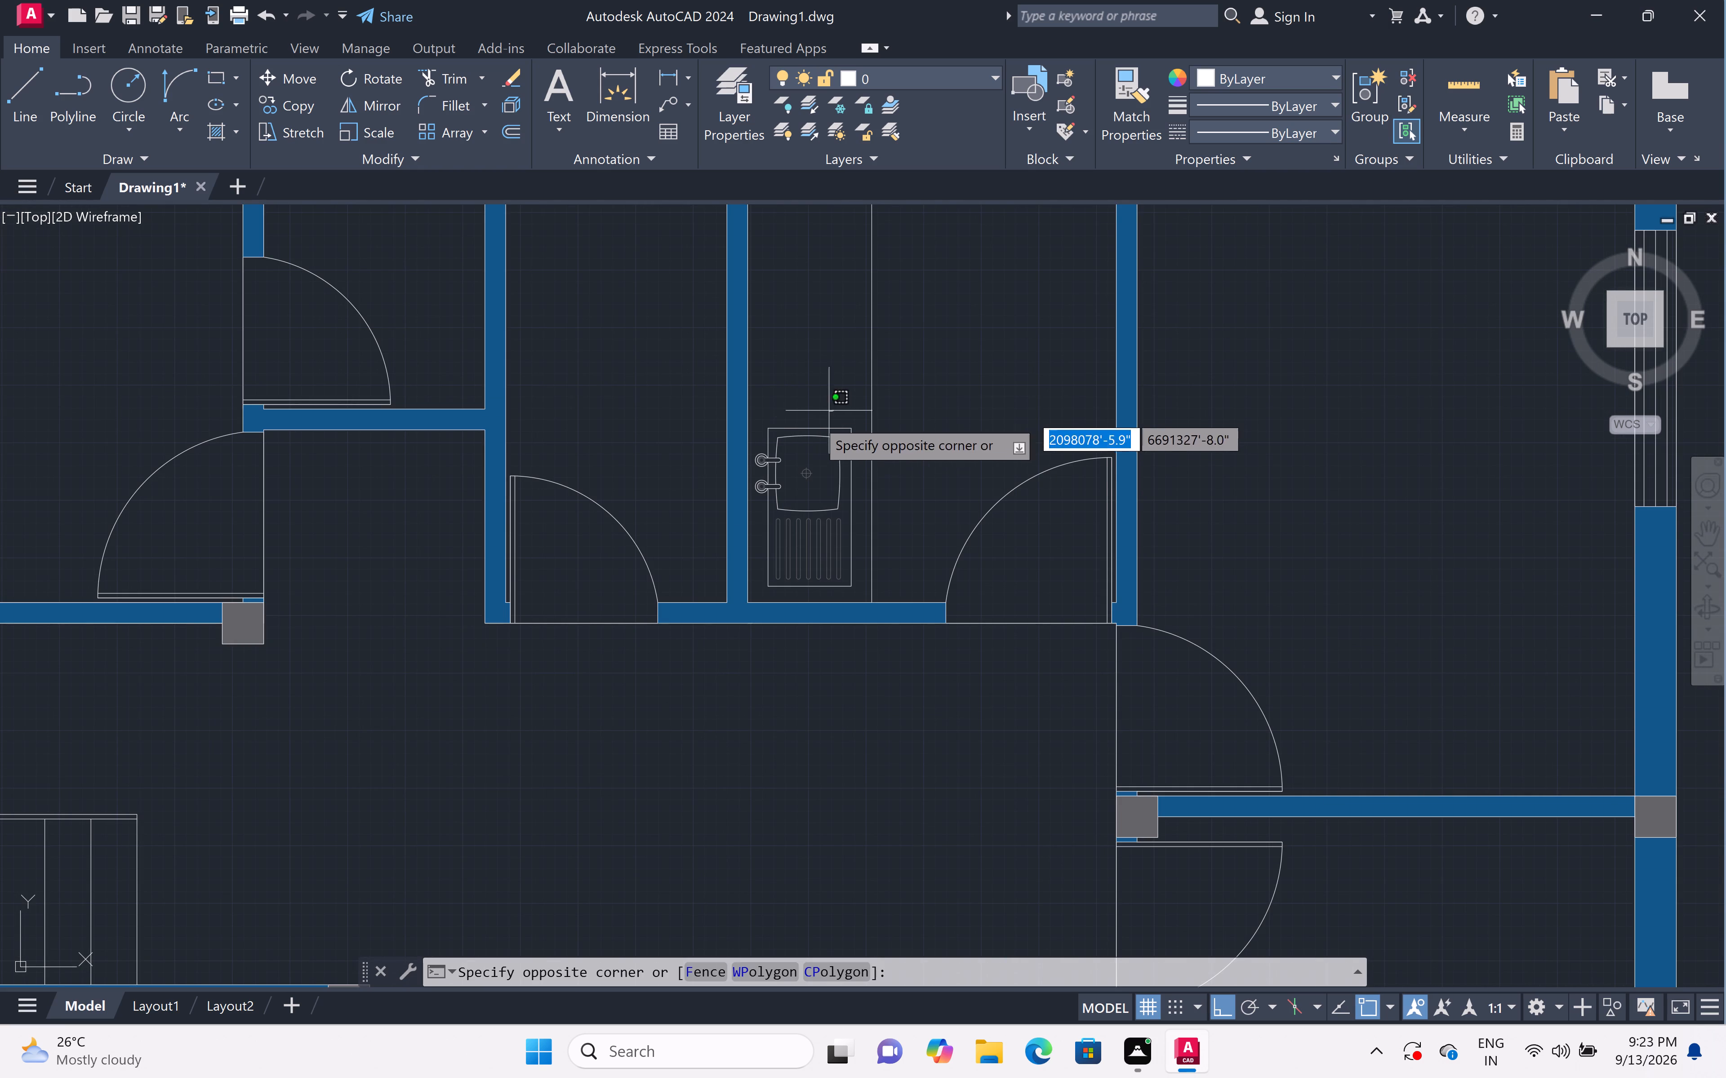
{"action": "left_click_drag", "start_coordinate": [778, 465], "coordinate": [778, 461]}
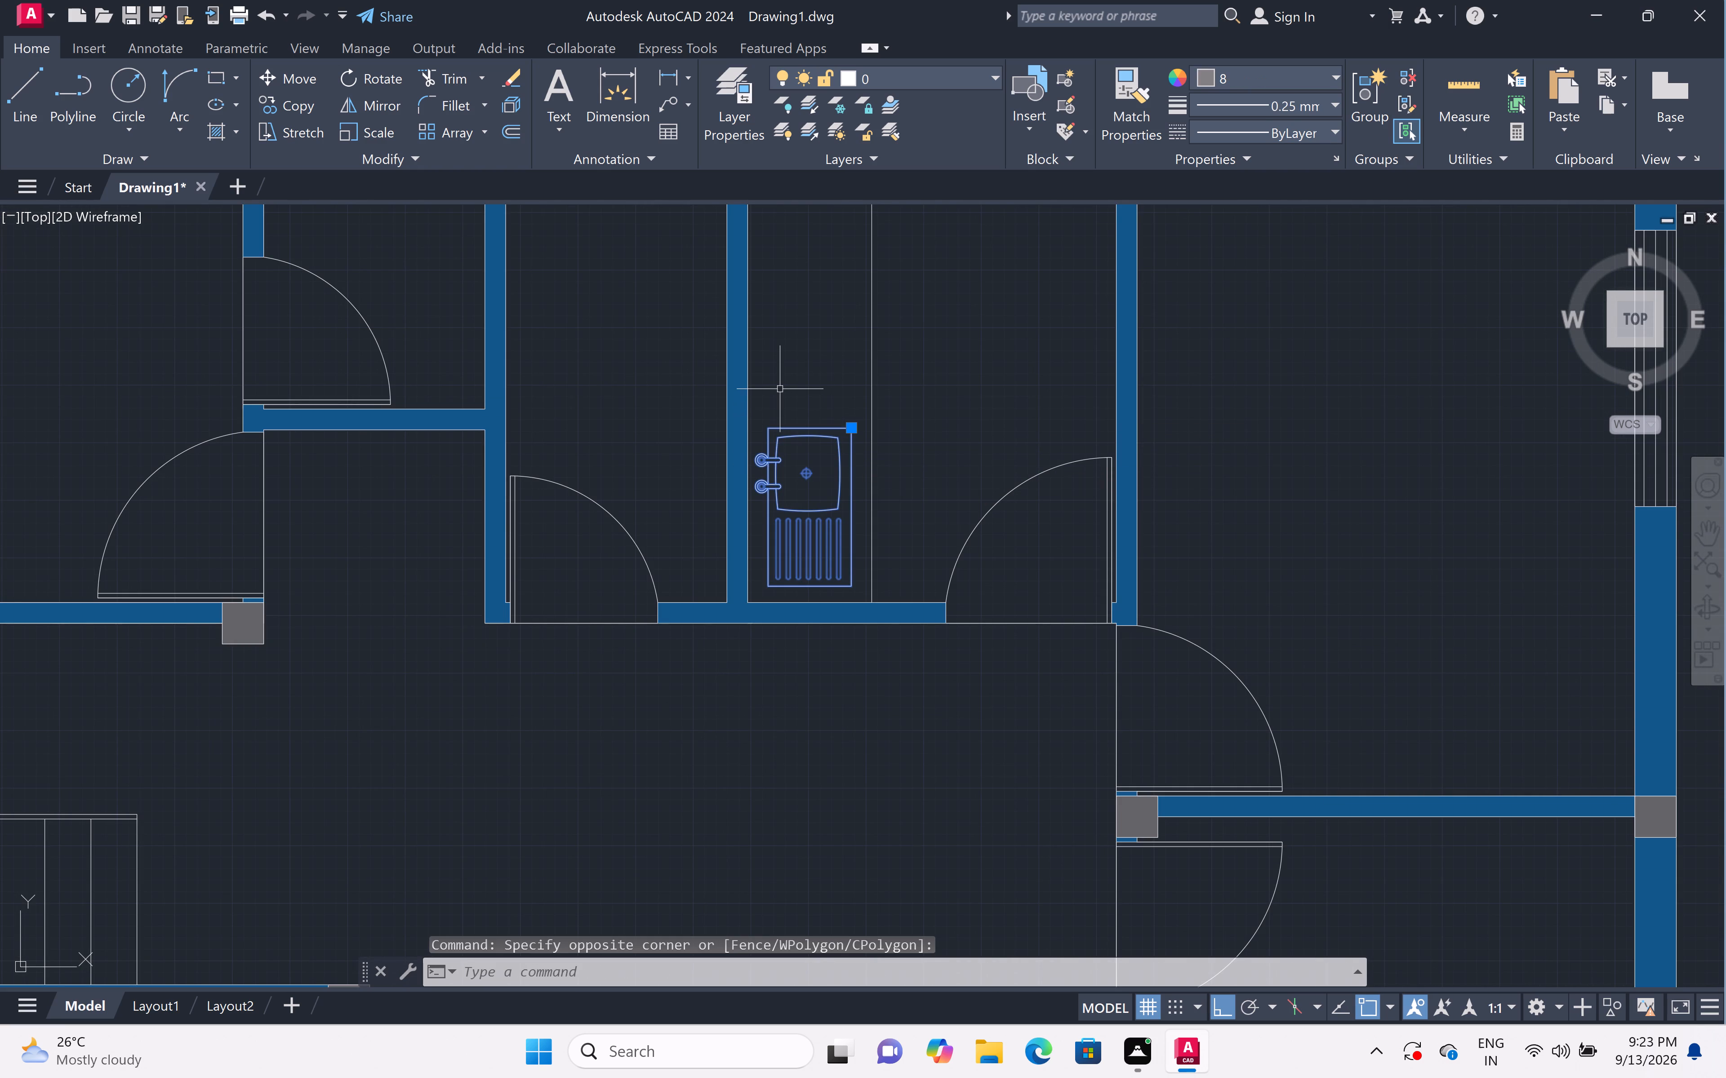
{"action": "type", "text": "m"}
{"action": "key", "text": "space"}
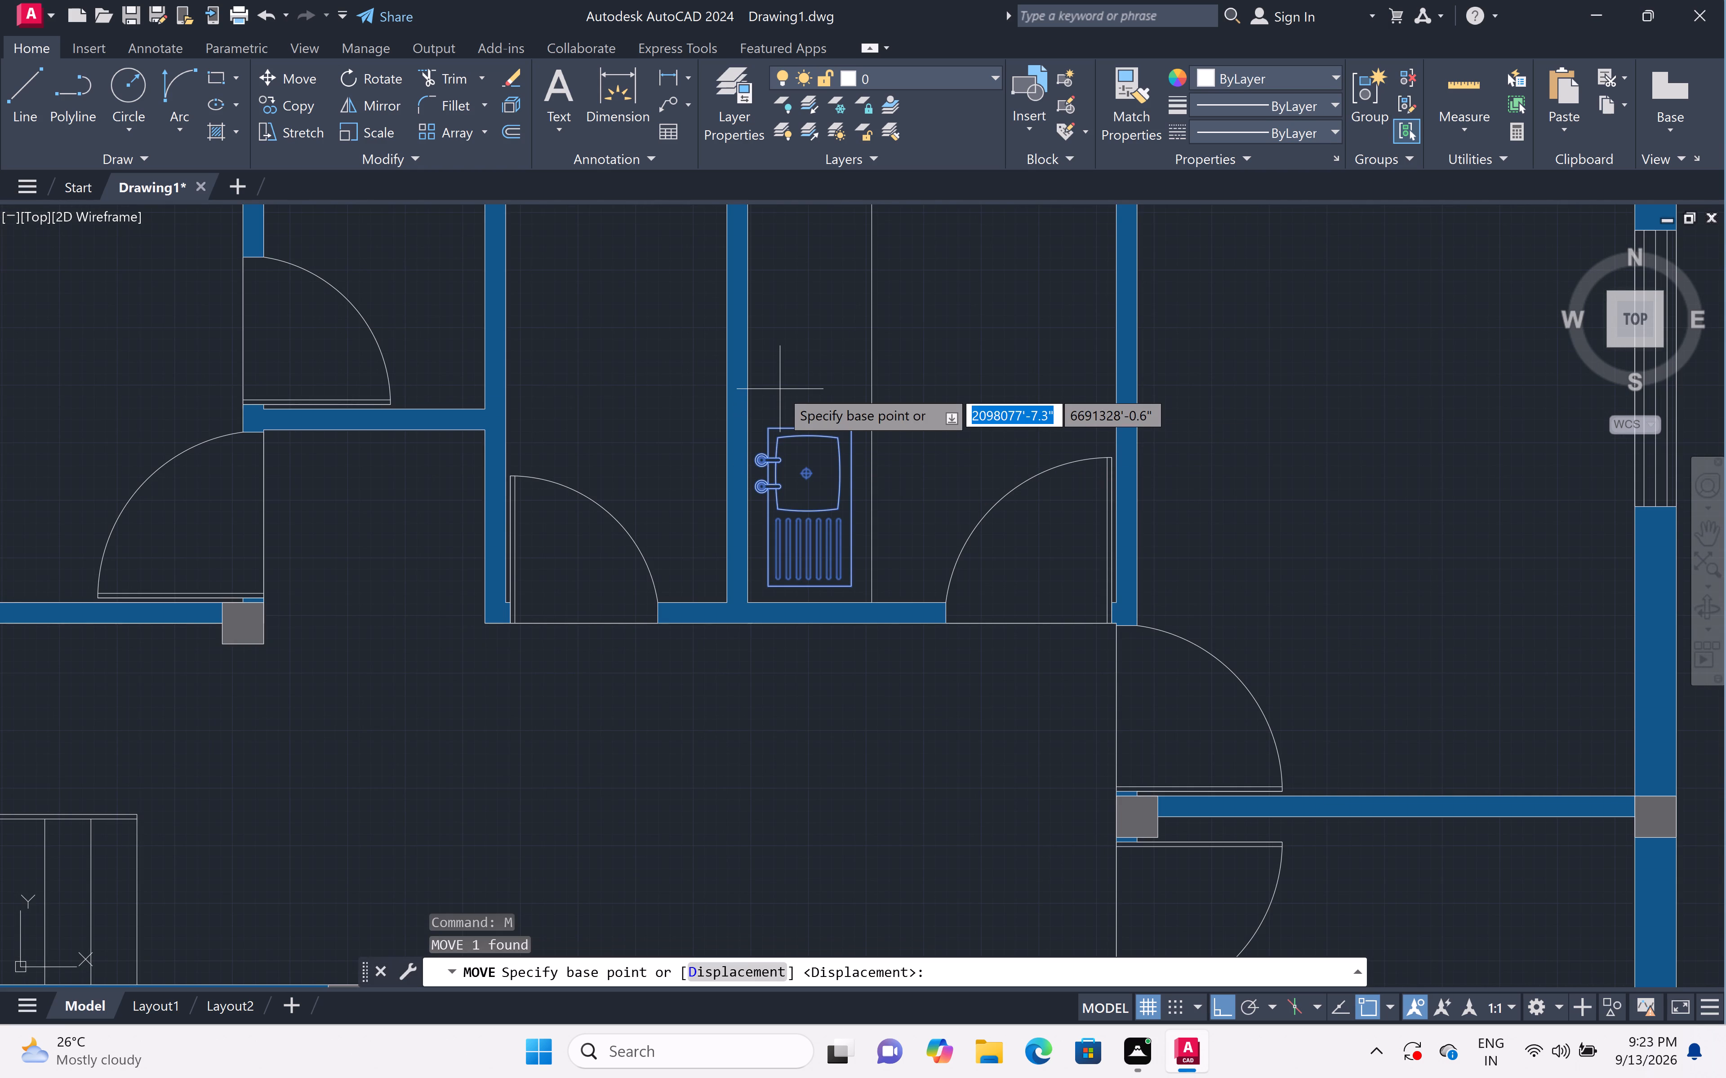
{"action": "left_click", "coordinate": [800, 427]}
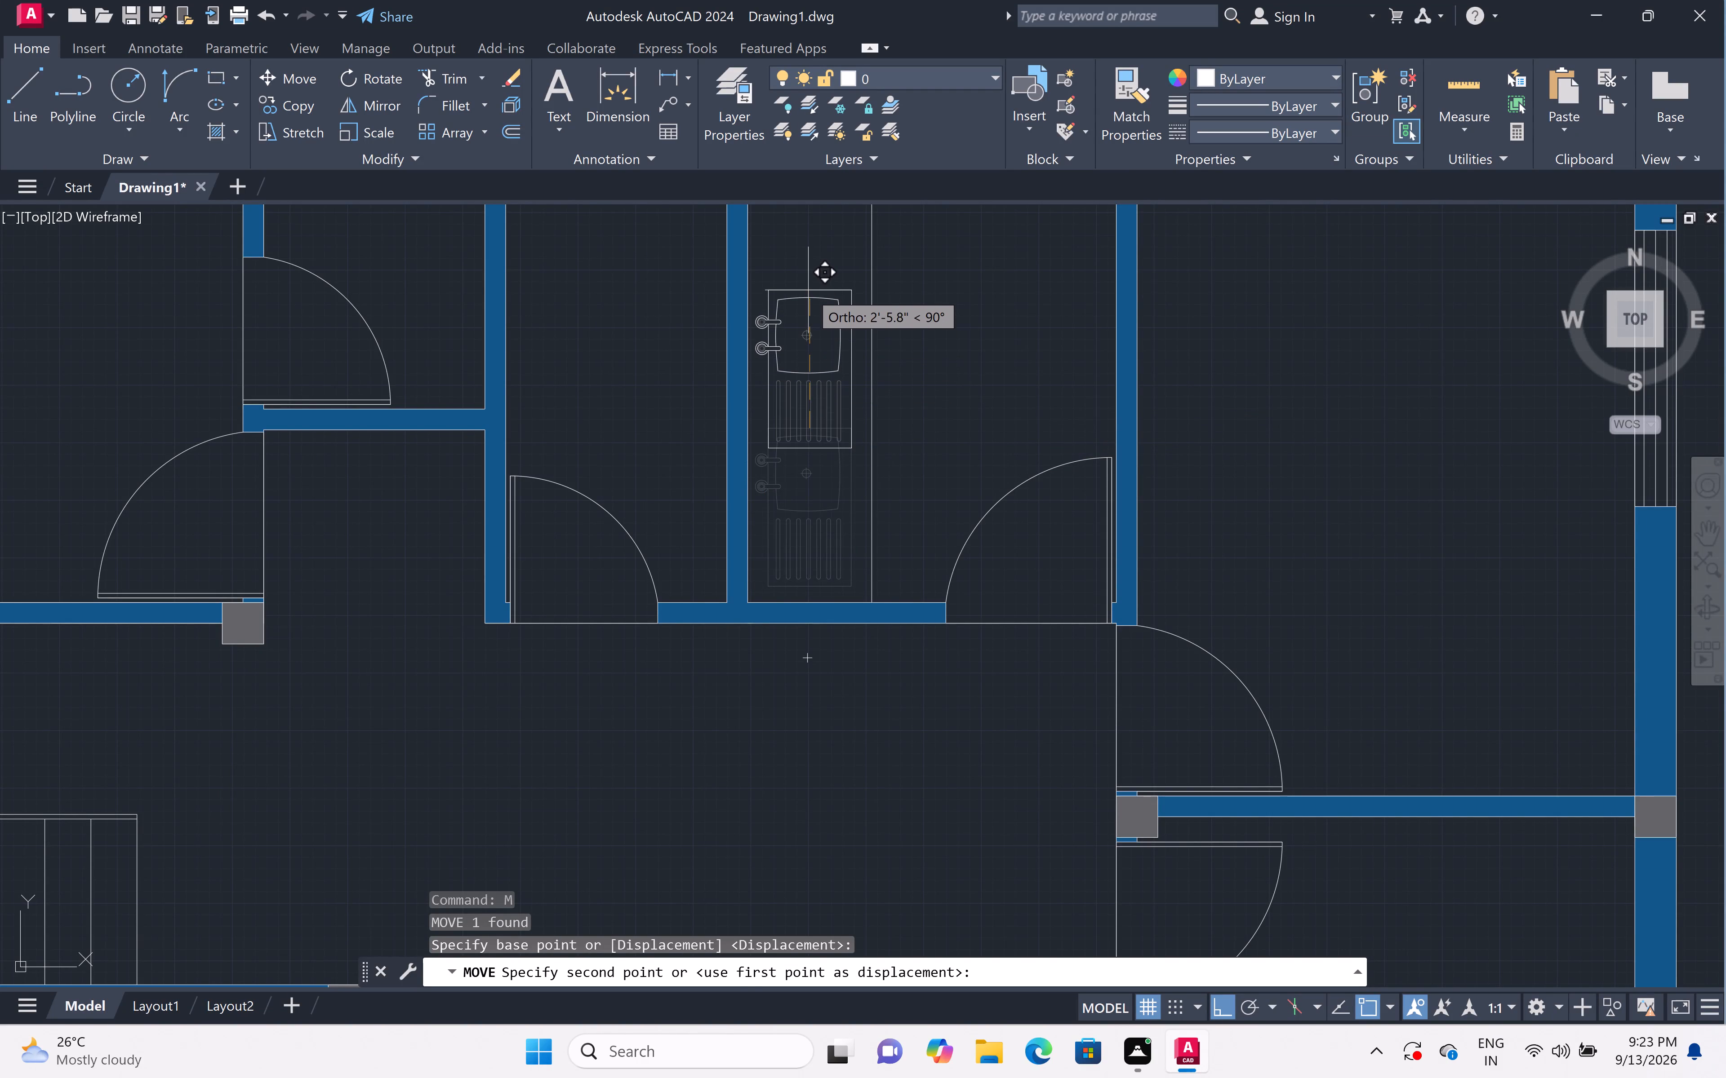
{"action": "left_click", "coordinate": [808, 290]}
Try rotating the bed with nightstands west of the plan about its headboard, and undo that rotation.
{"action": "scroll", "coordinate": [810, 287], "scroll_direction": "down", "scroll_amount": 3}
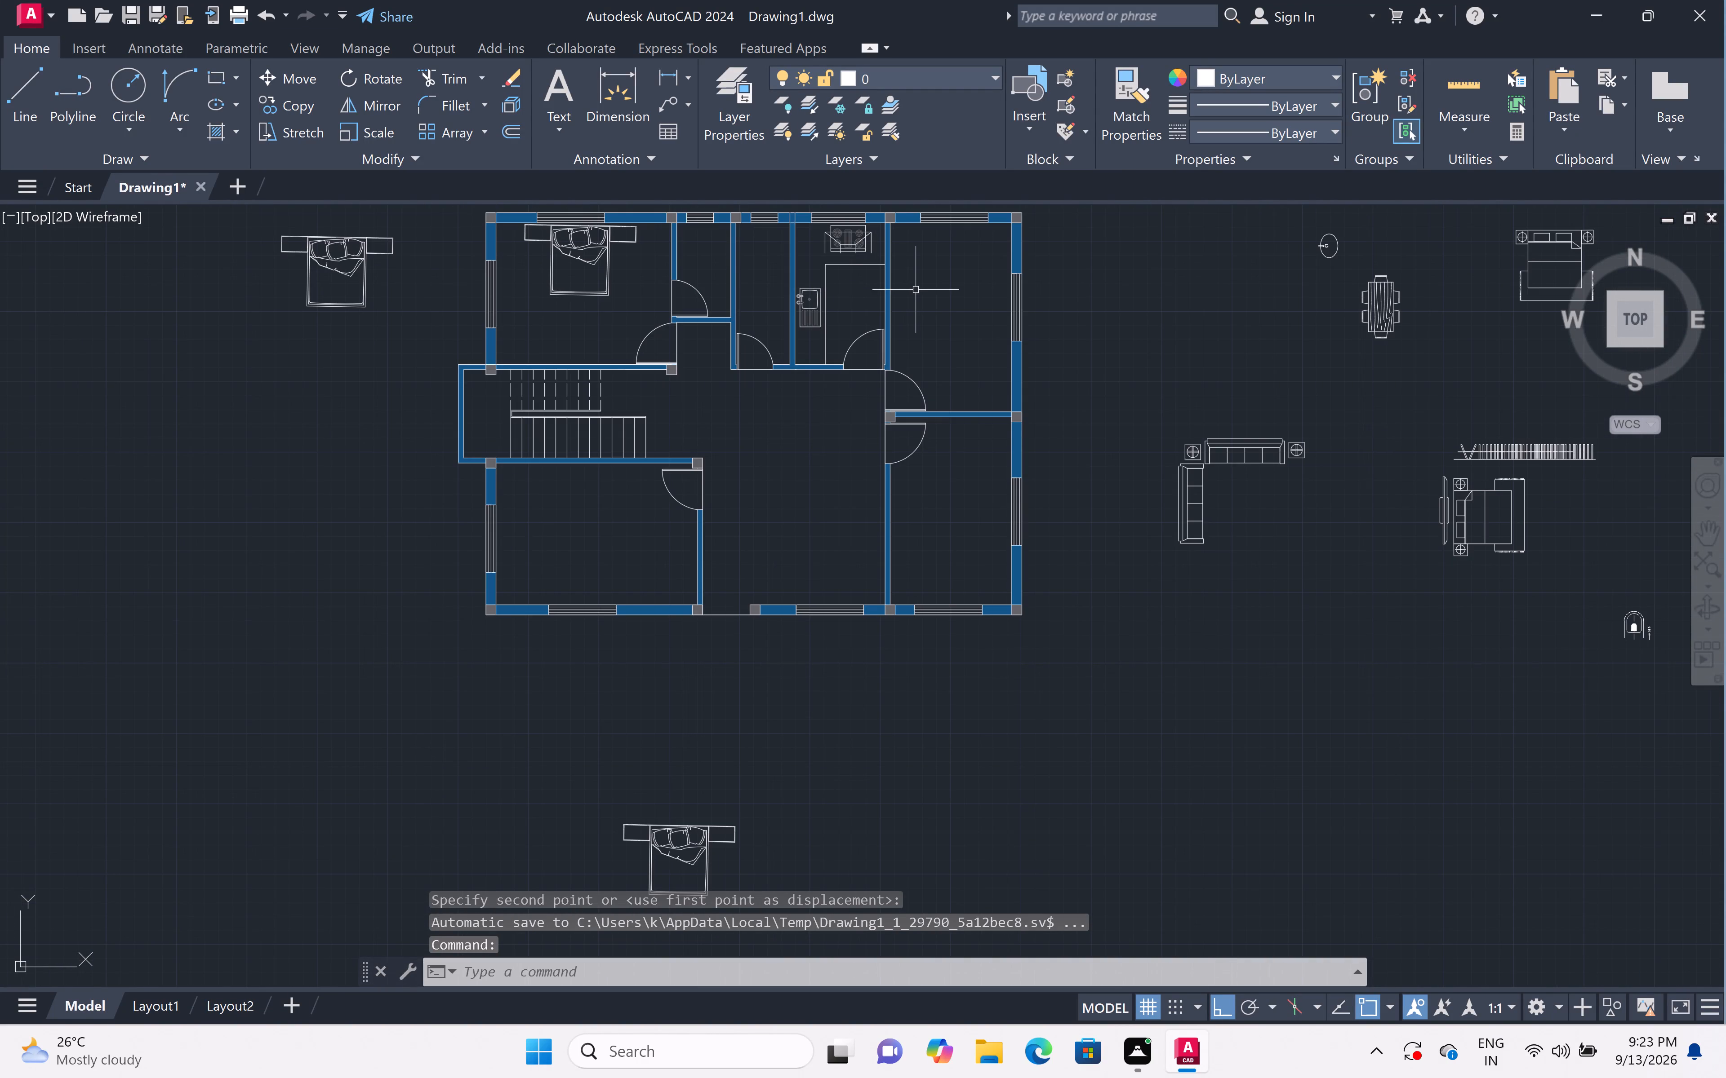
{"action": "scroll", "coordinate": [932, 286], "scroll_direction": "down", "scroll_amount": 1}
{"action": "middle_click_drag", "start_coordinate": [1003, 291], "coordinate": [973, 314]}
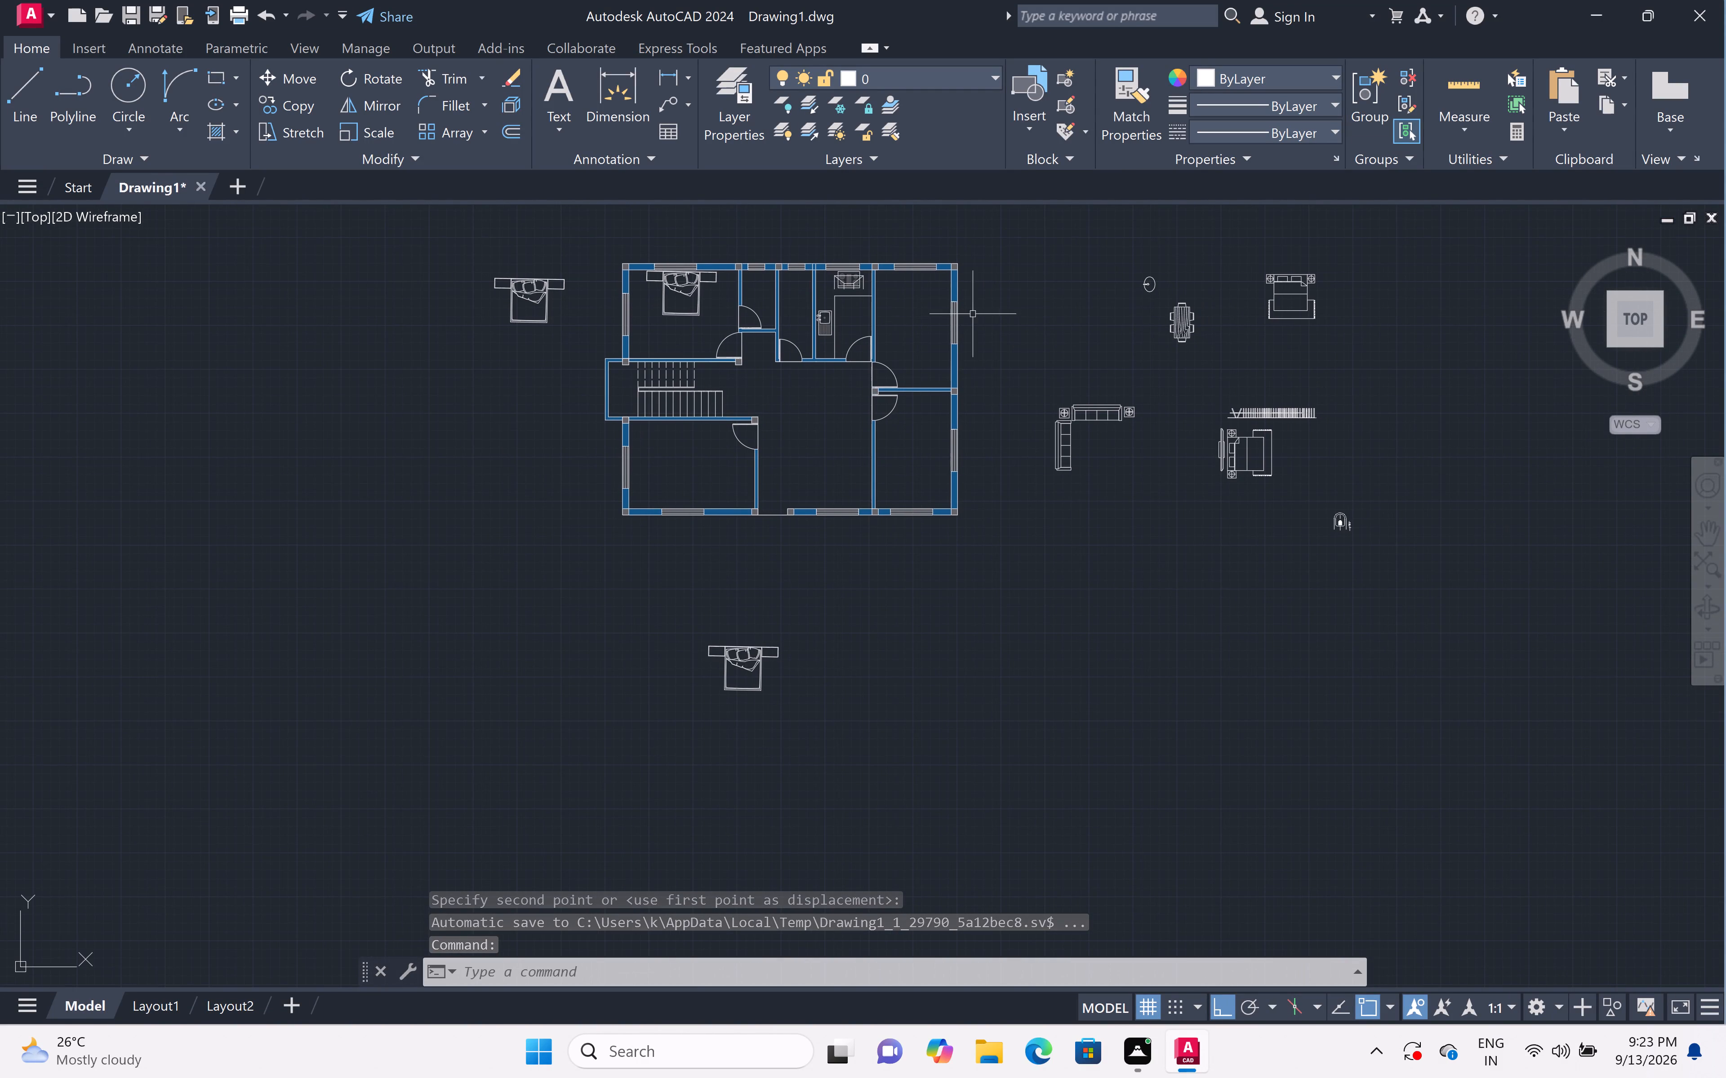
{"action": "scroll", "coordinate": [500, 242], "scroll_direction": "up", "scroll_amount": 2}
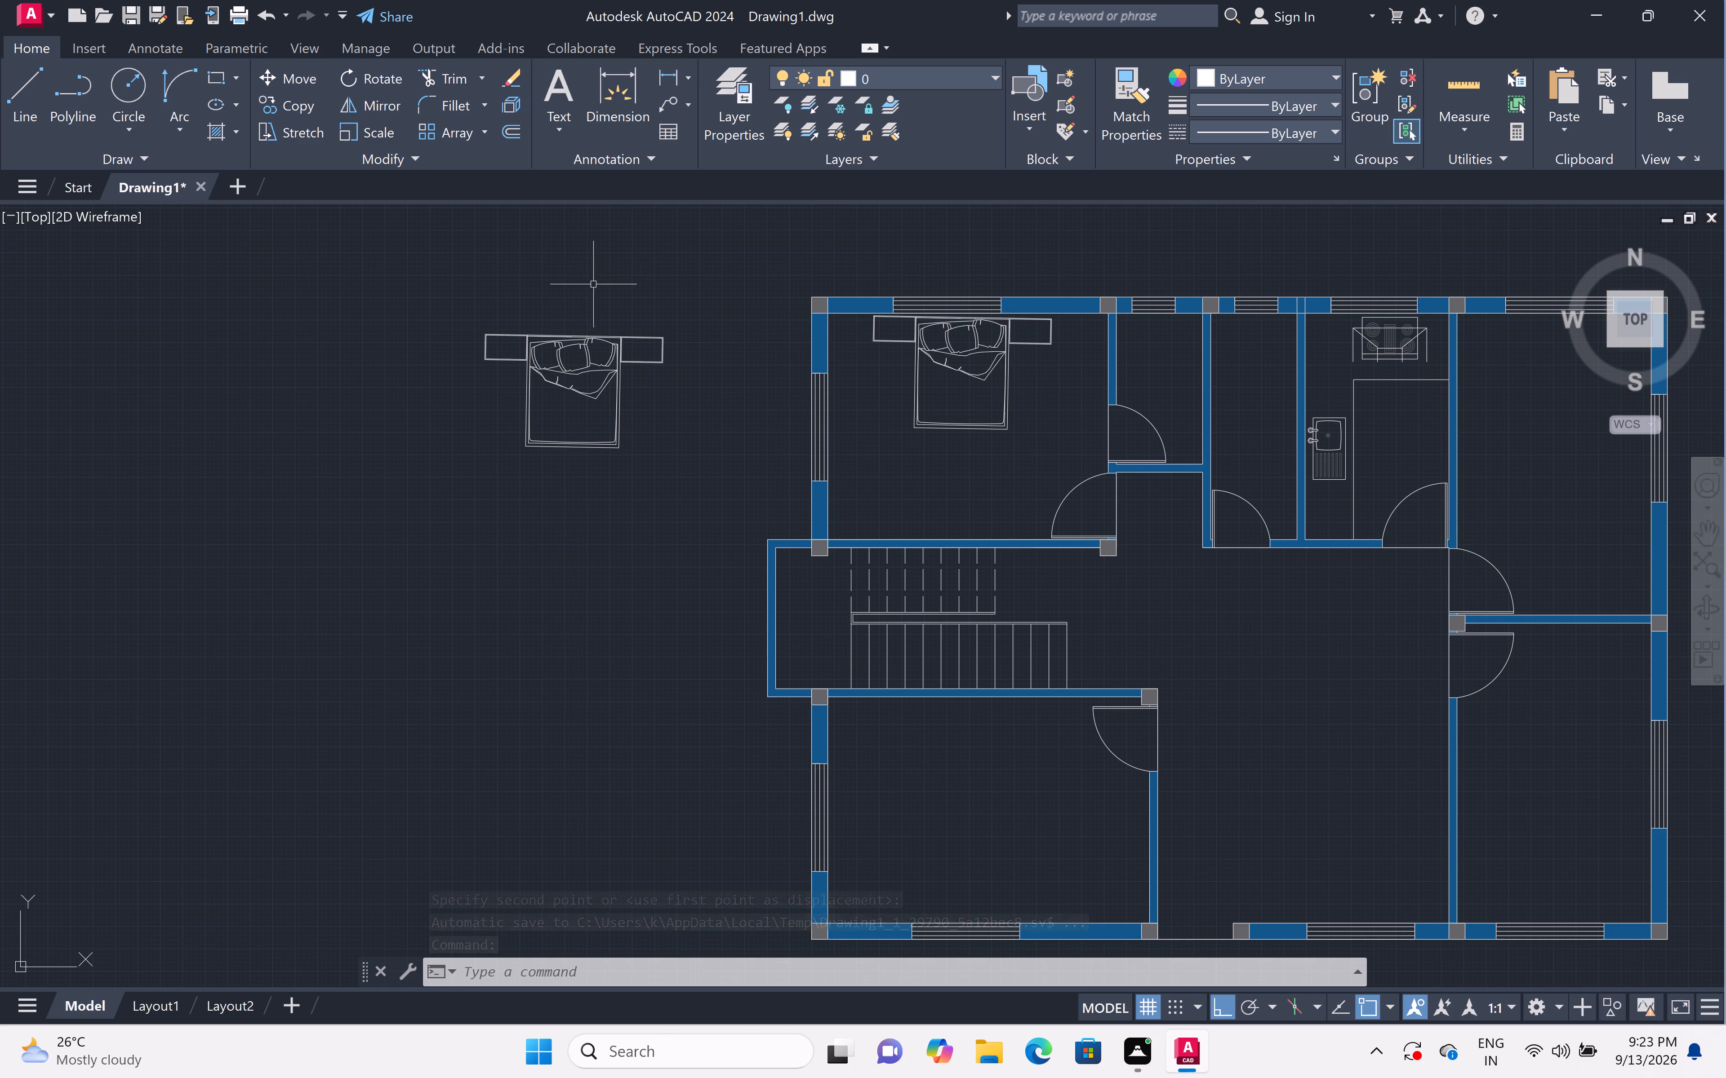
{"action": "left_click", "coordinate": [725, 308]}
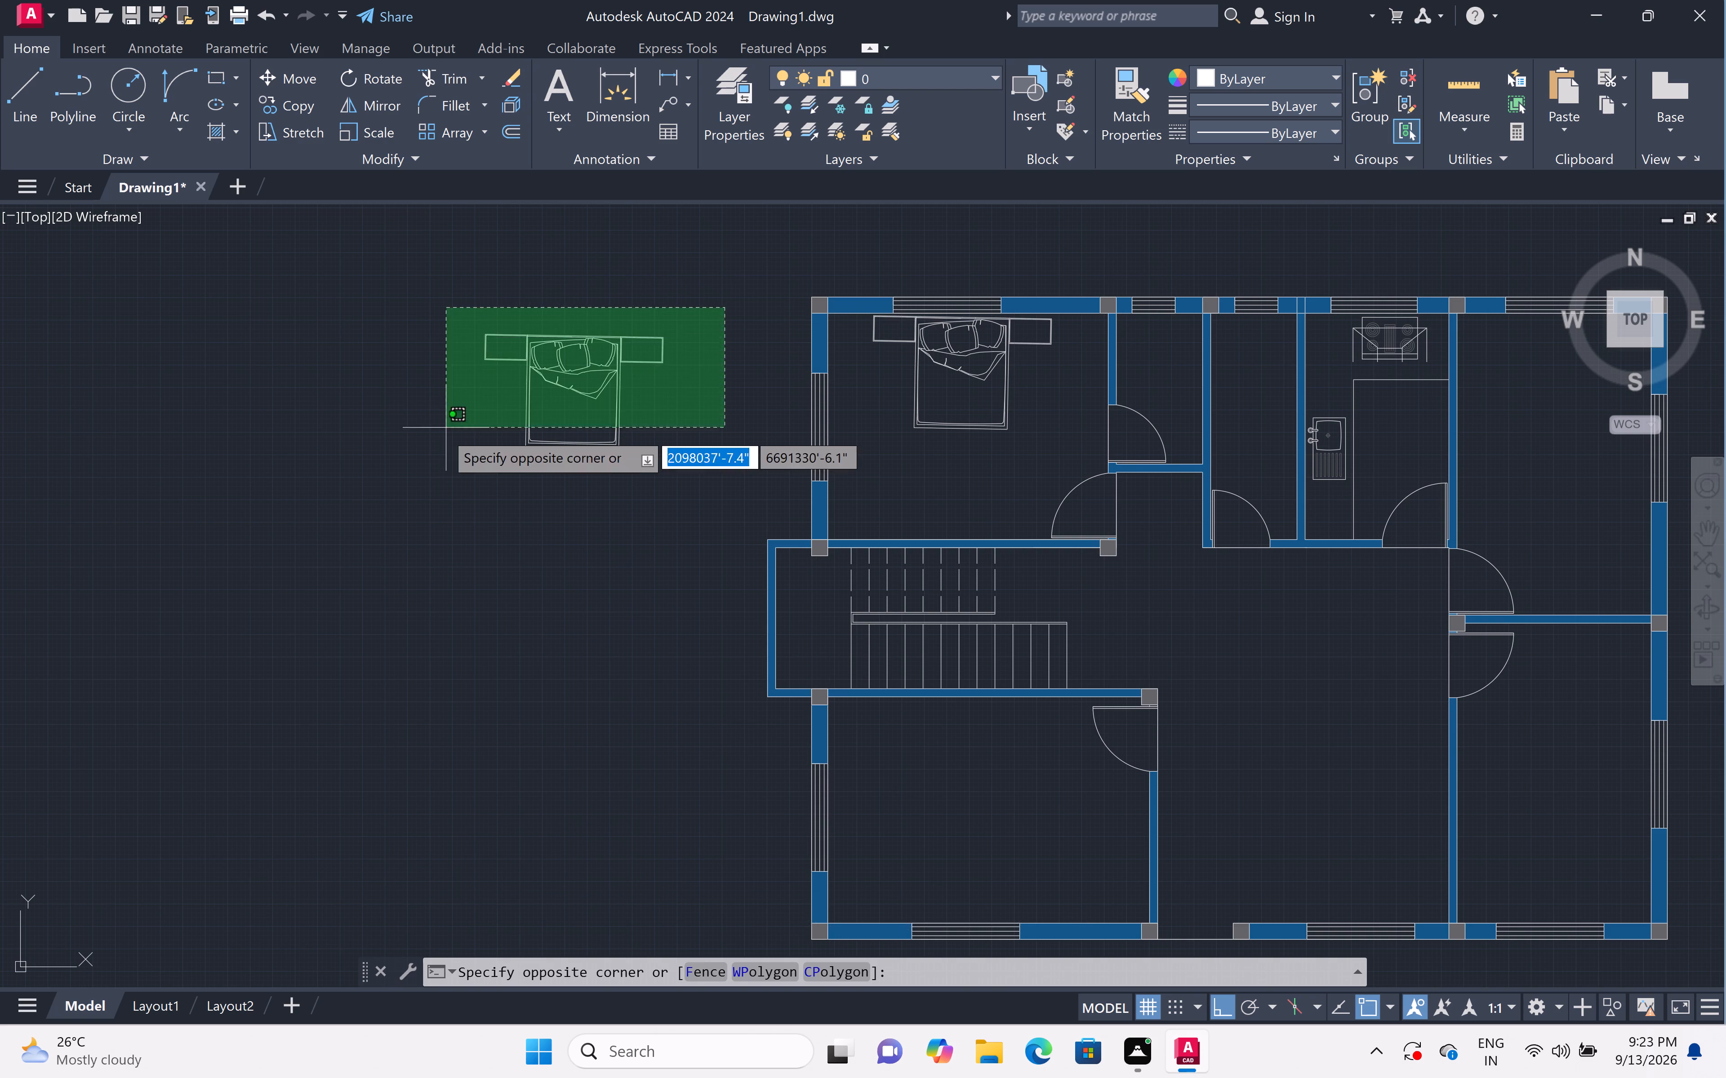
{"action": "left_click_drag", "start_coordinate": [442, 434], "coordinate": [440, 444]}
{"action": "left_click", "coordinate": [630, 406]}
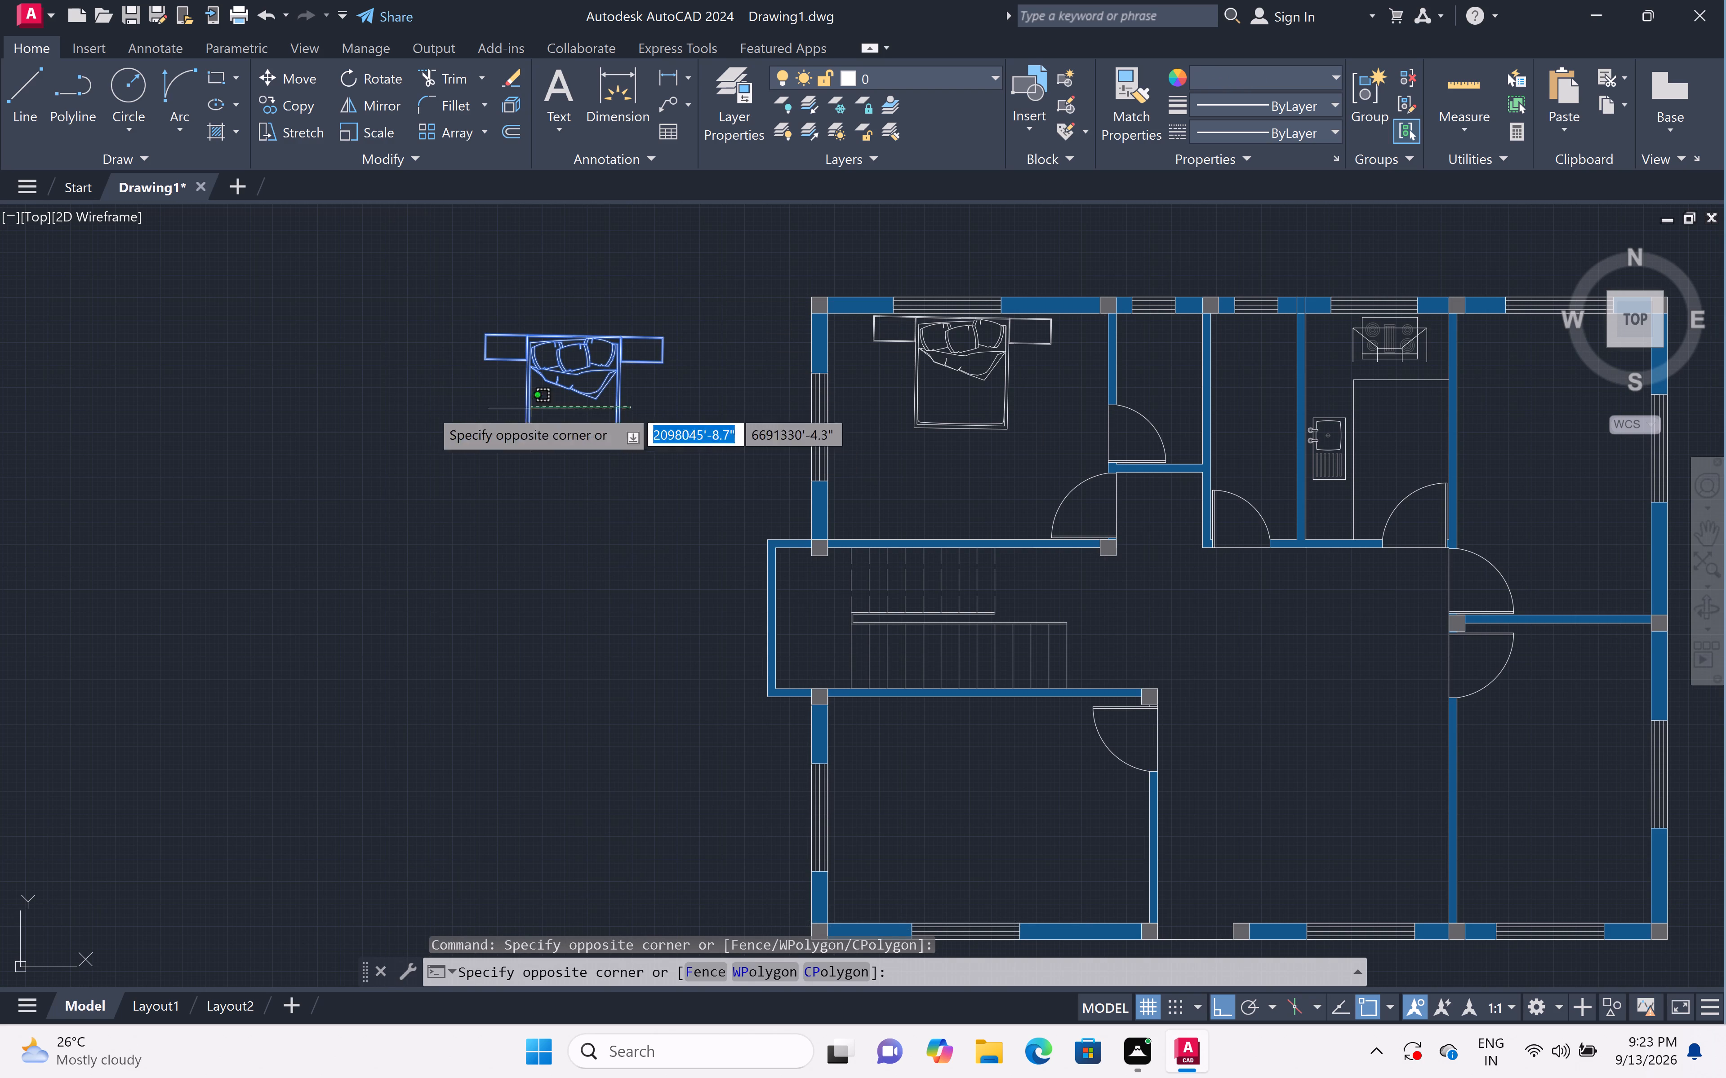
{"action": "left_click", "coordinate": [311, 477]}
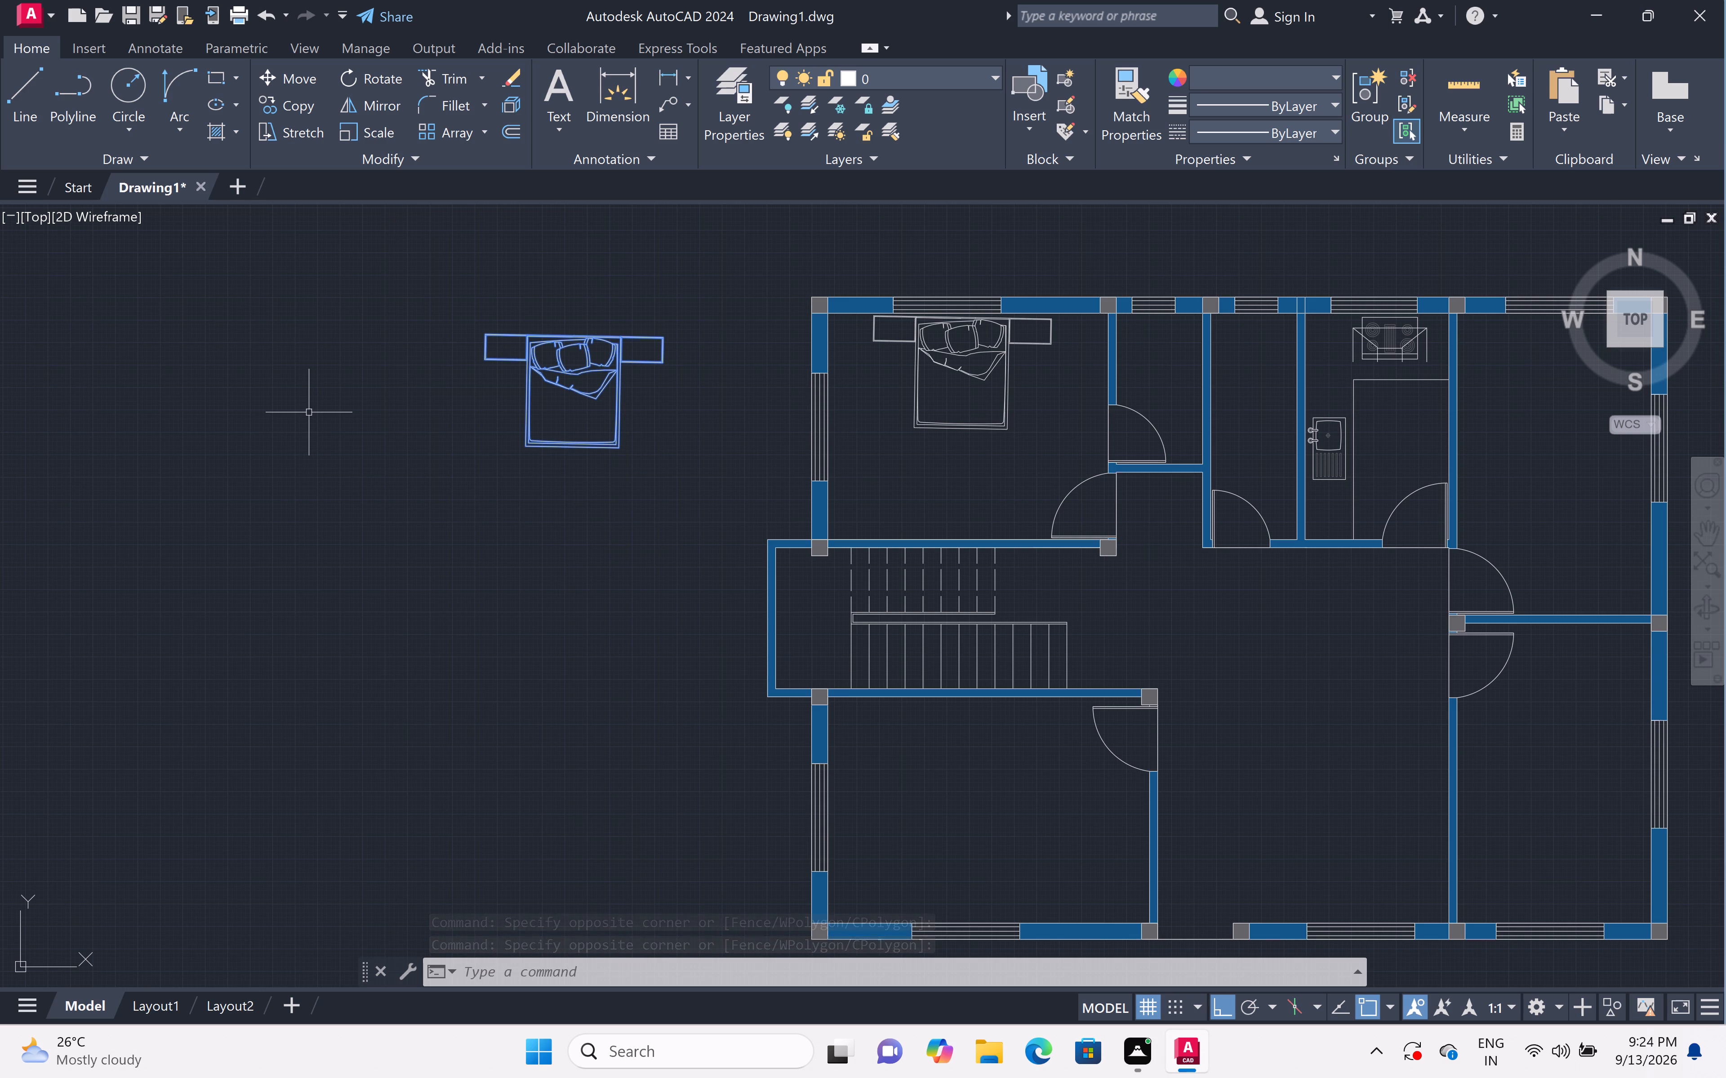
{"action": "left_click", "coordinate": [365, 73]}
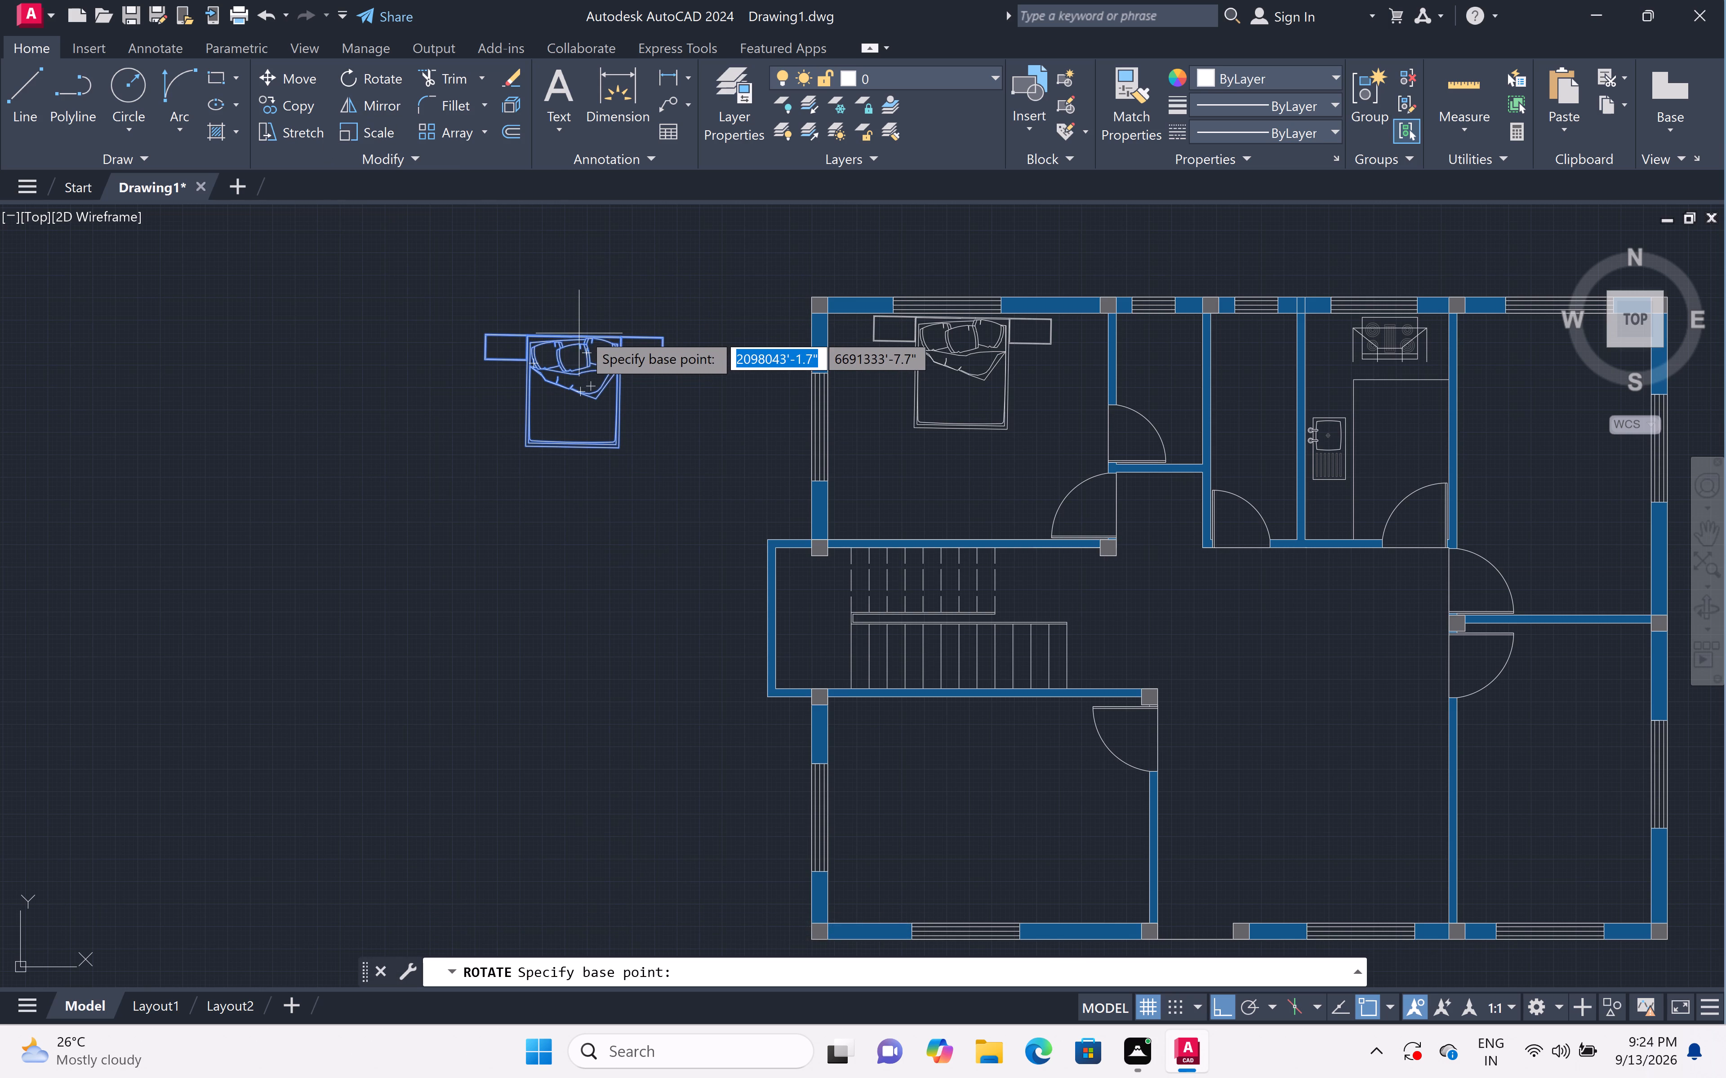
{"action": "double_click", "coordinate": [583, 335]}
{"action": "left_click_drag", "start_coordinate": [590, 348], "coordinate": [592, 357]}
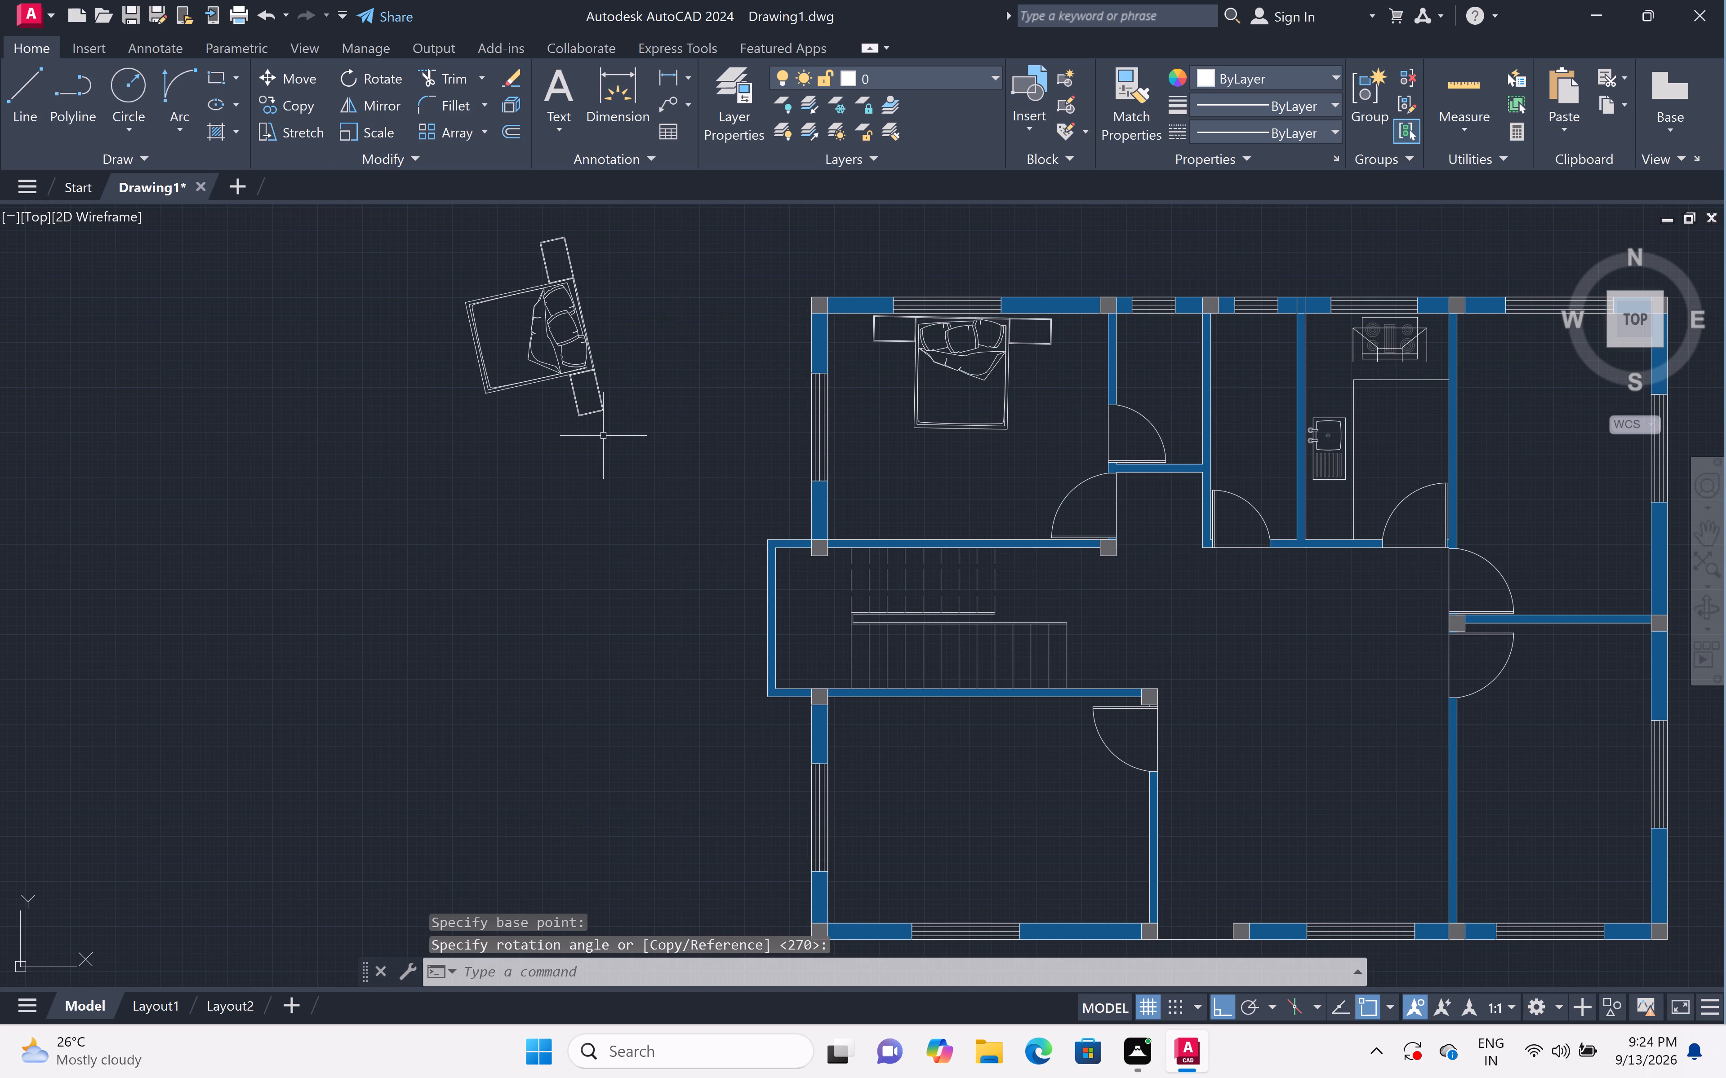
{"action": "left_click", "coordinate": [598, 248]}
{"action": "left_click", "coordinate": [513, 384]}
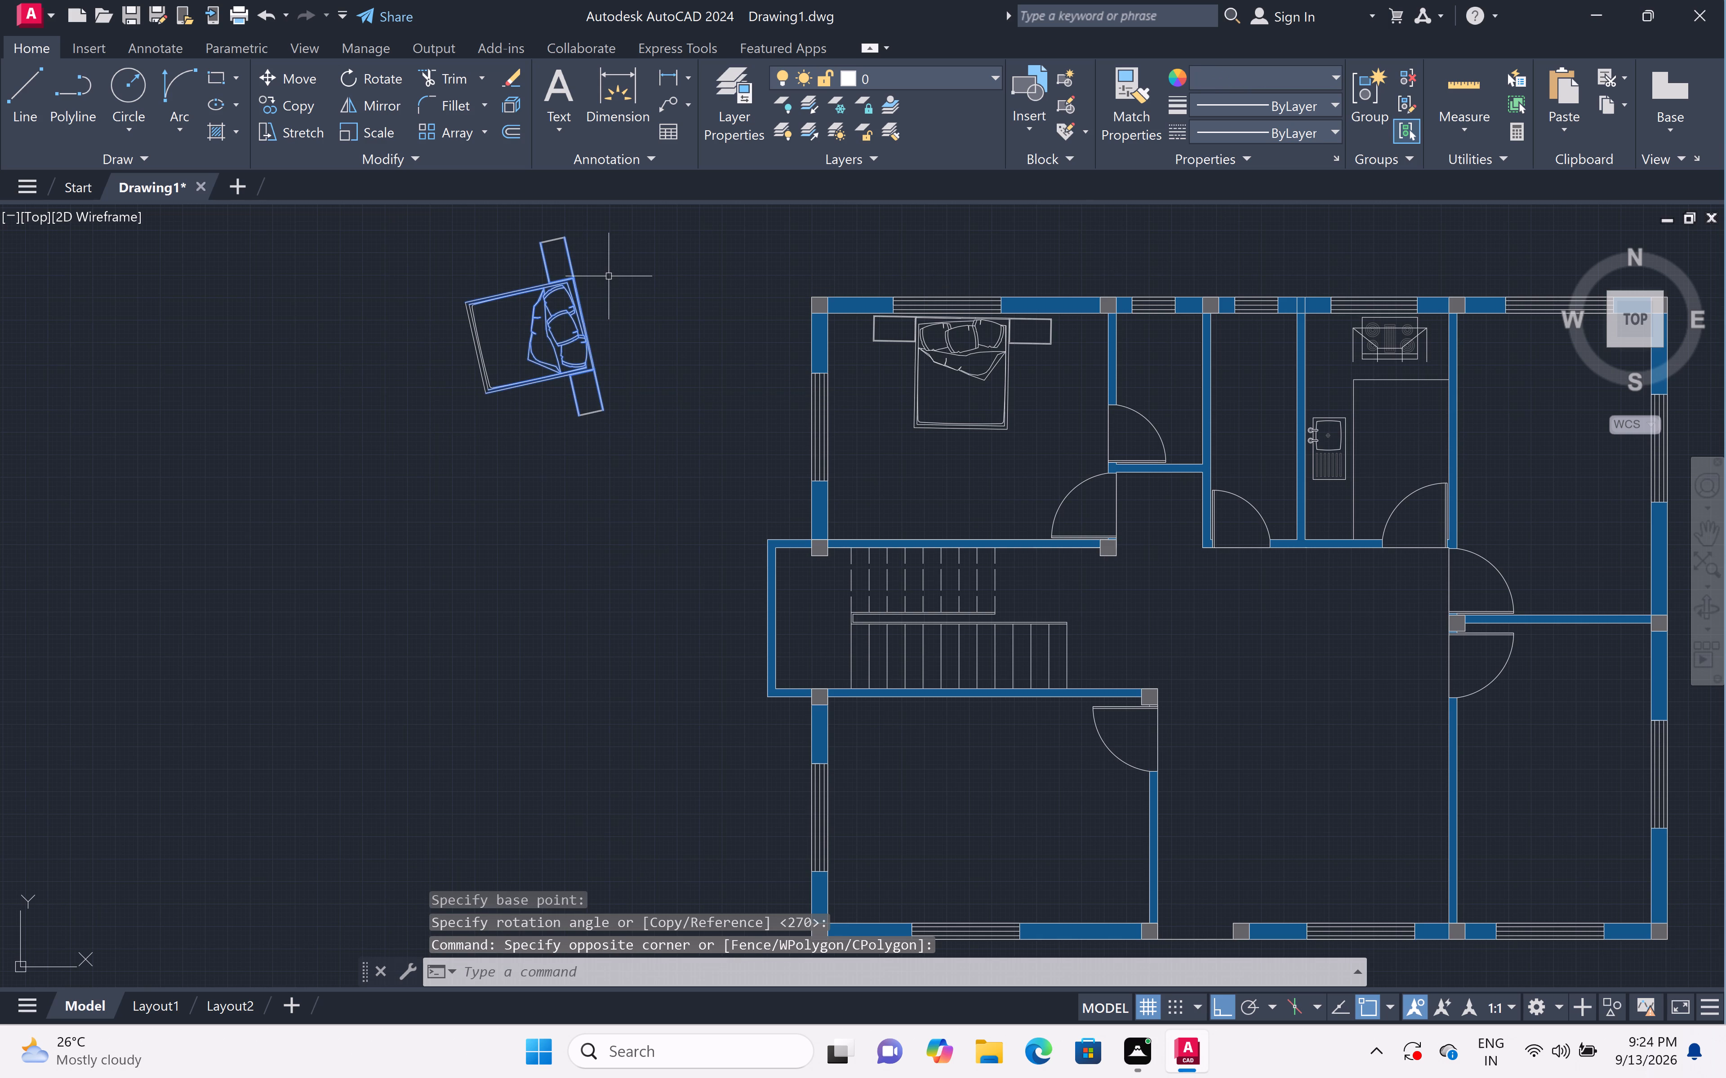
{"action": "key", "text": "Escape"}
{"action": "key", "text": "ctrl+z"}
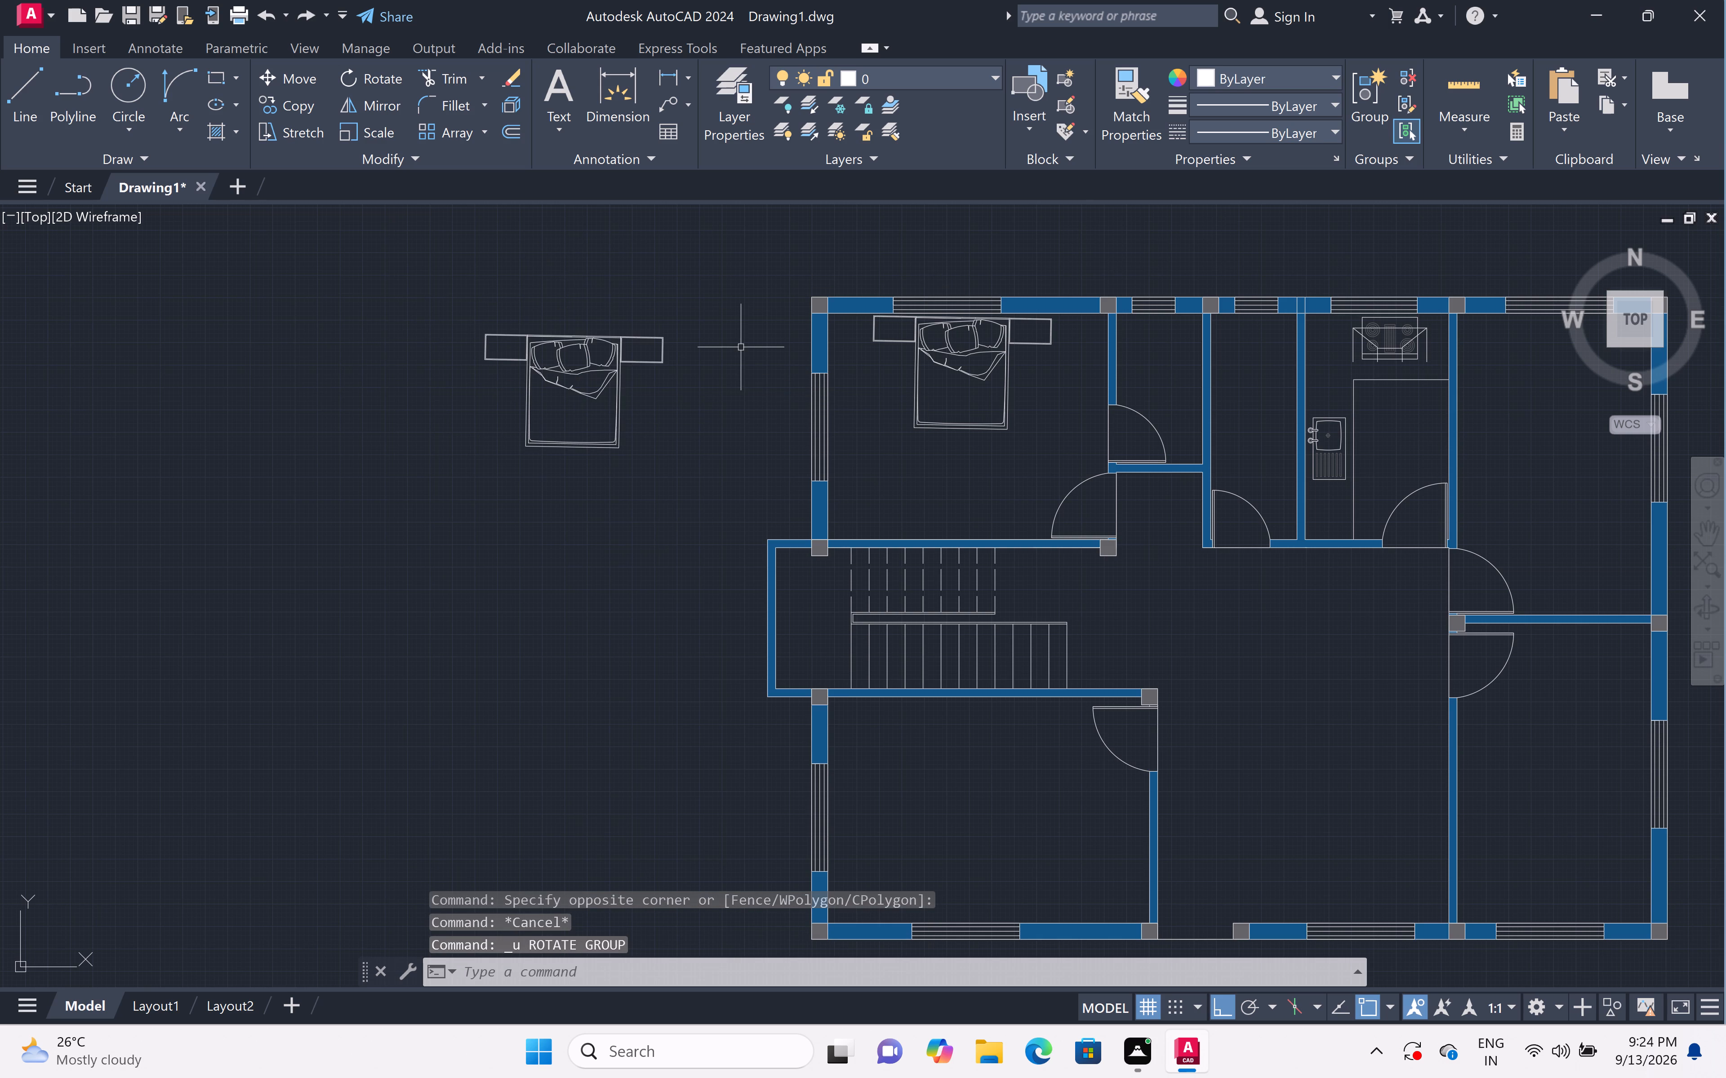
Rotate the bed with nightstands west of the plan about its headboard's midpoint, so the headboard faces east.
{"action": "left_click", "coordinate": [728, 325]}
{"action": "left_click_drag", "start_coordinate": [728, 325], "coordinate": [720, 325]}
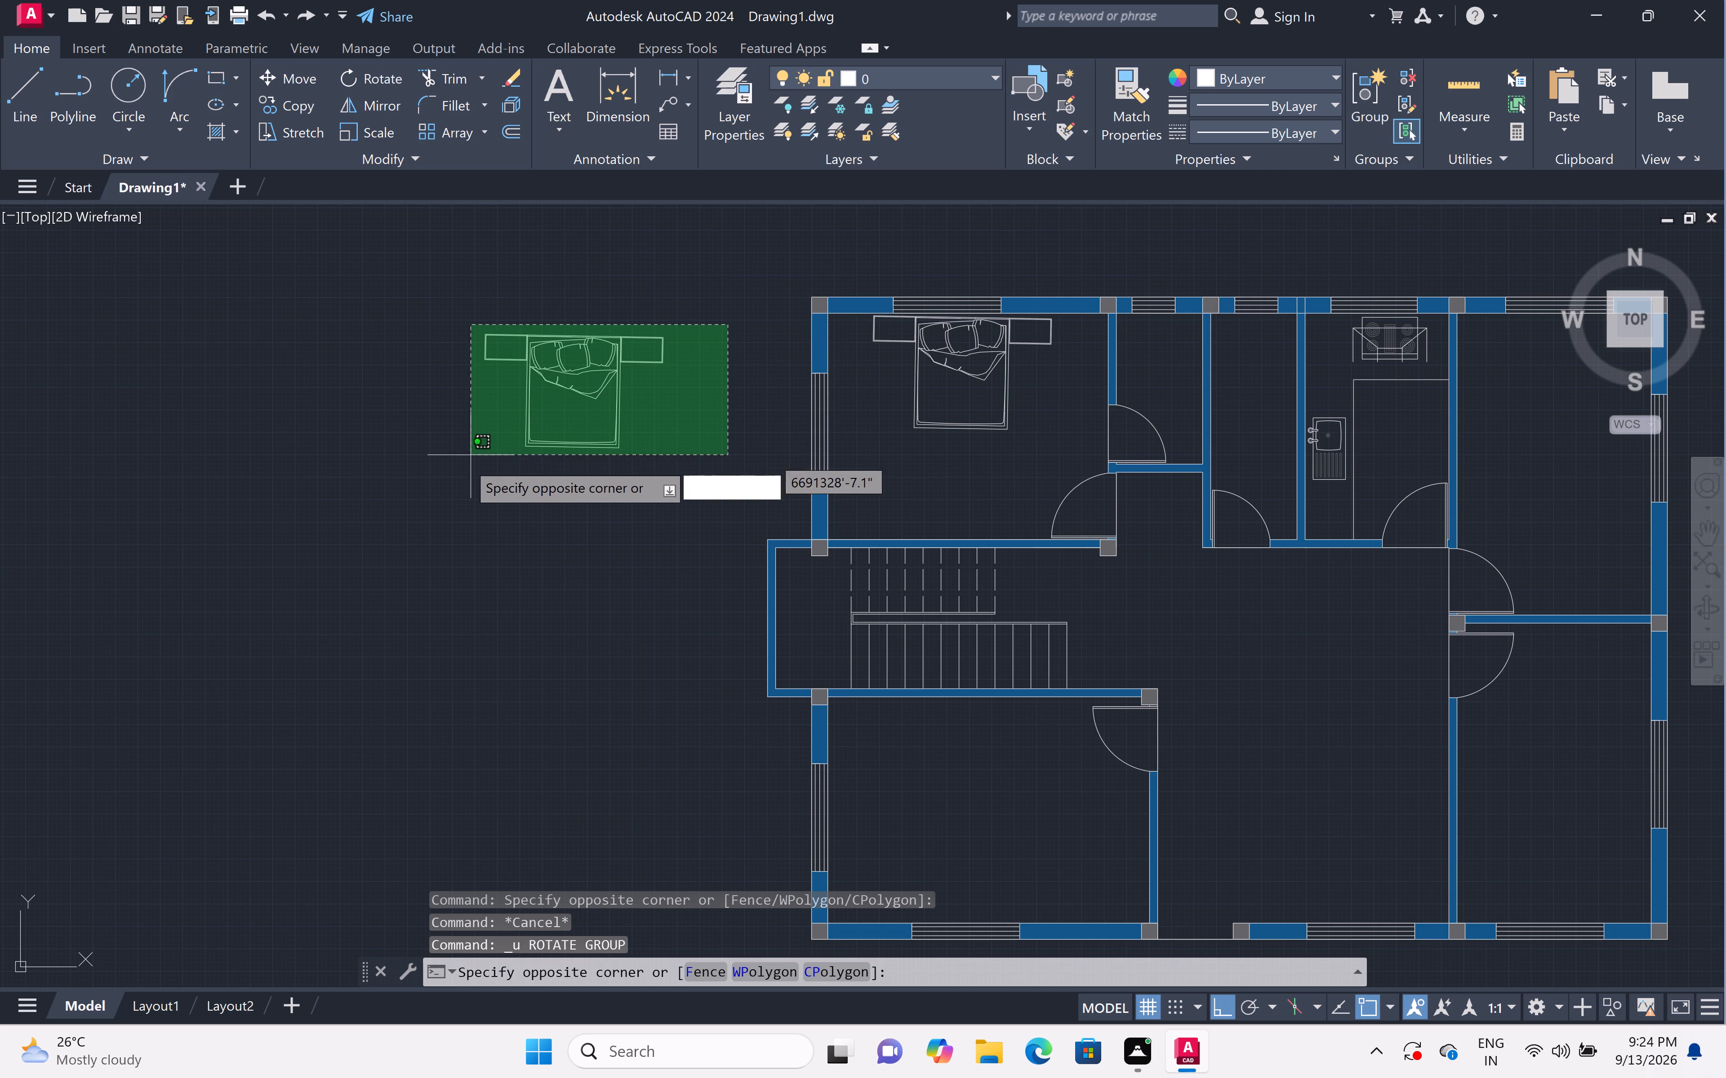
{"action": "left_click", "coordinate": [455, 473]}
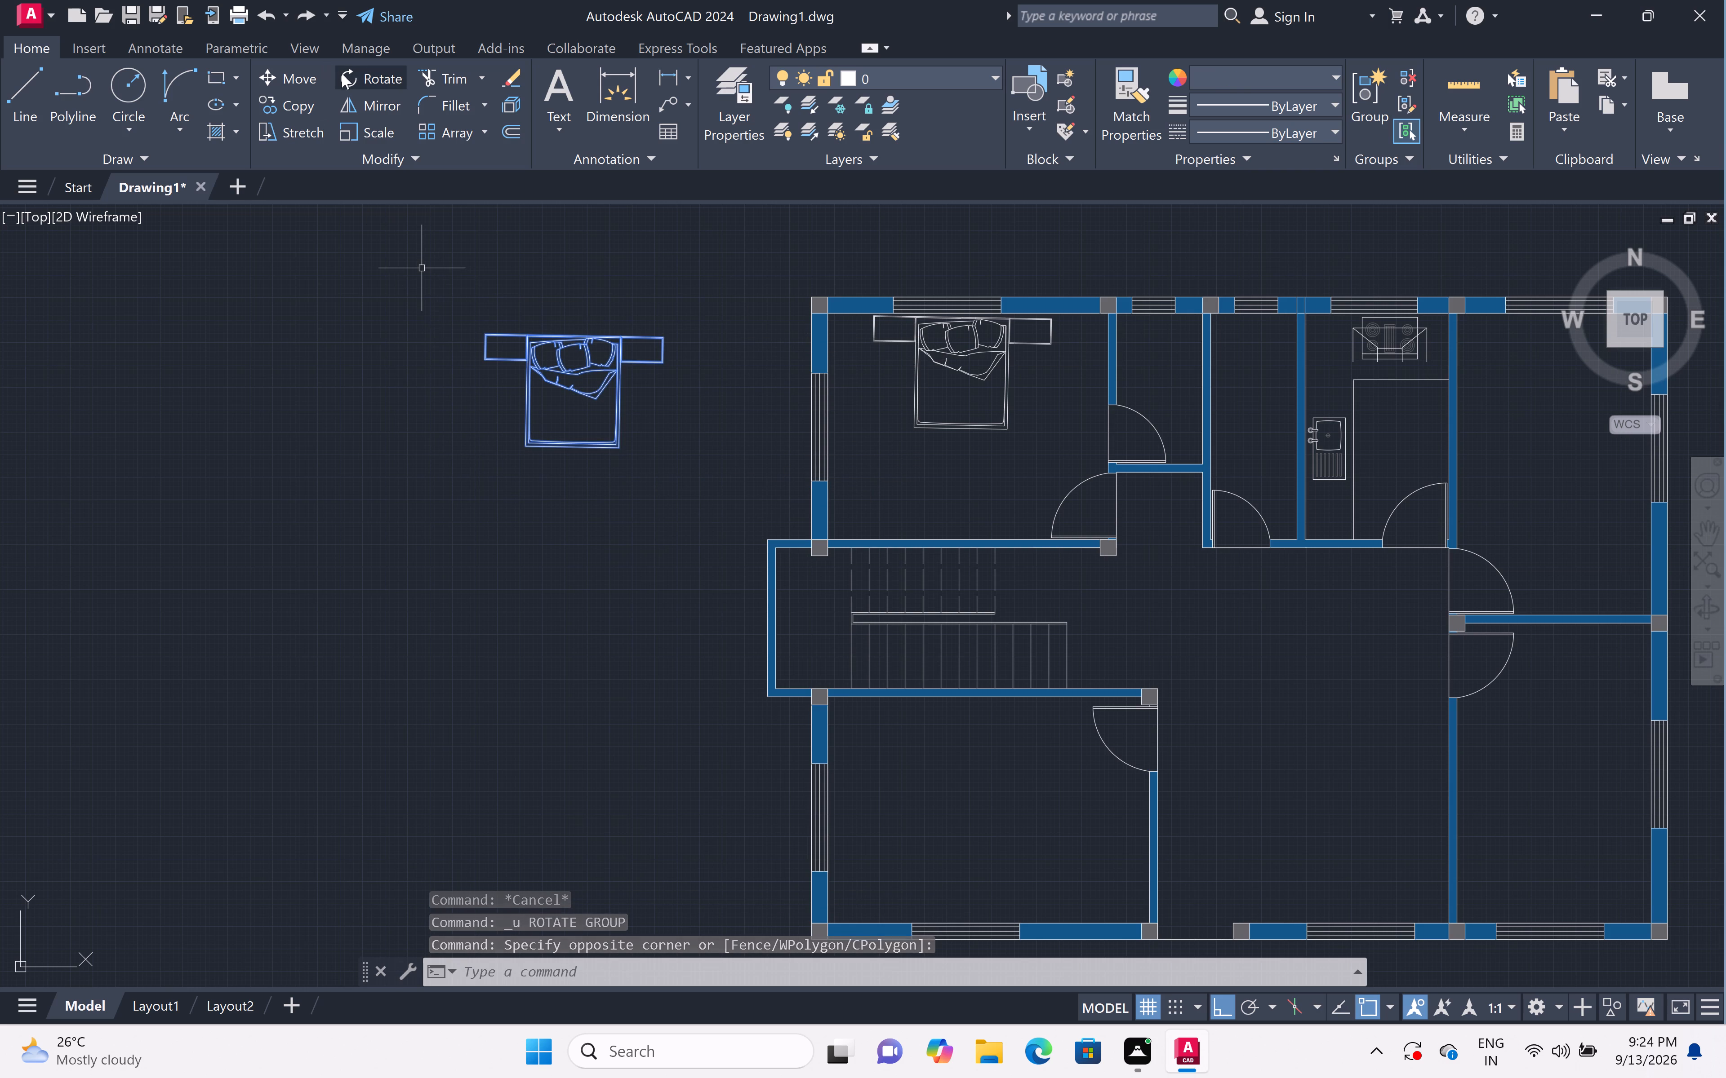
{"action": "left_click", "coordinate": [362, 66]}
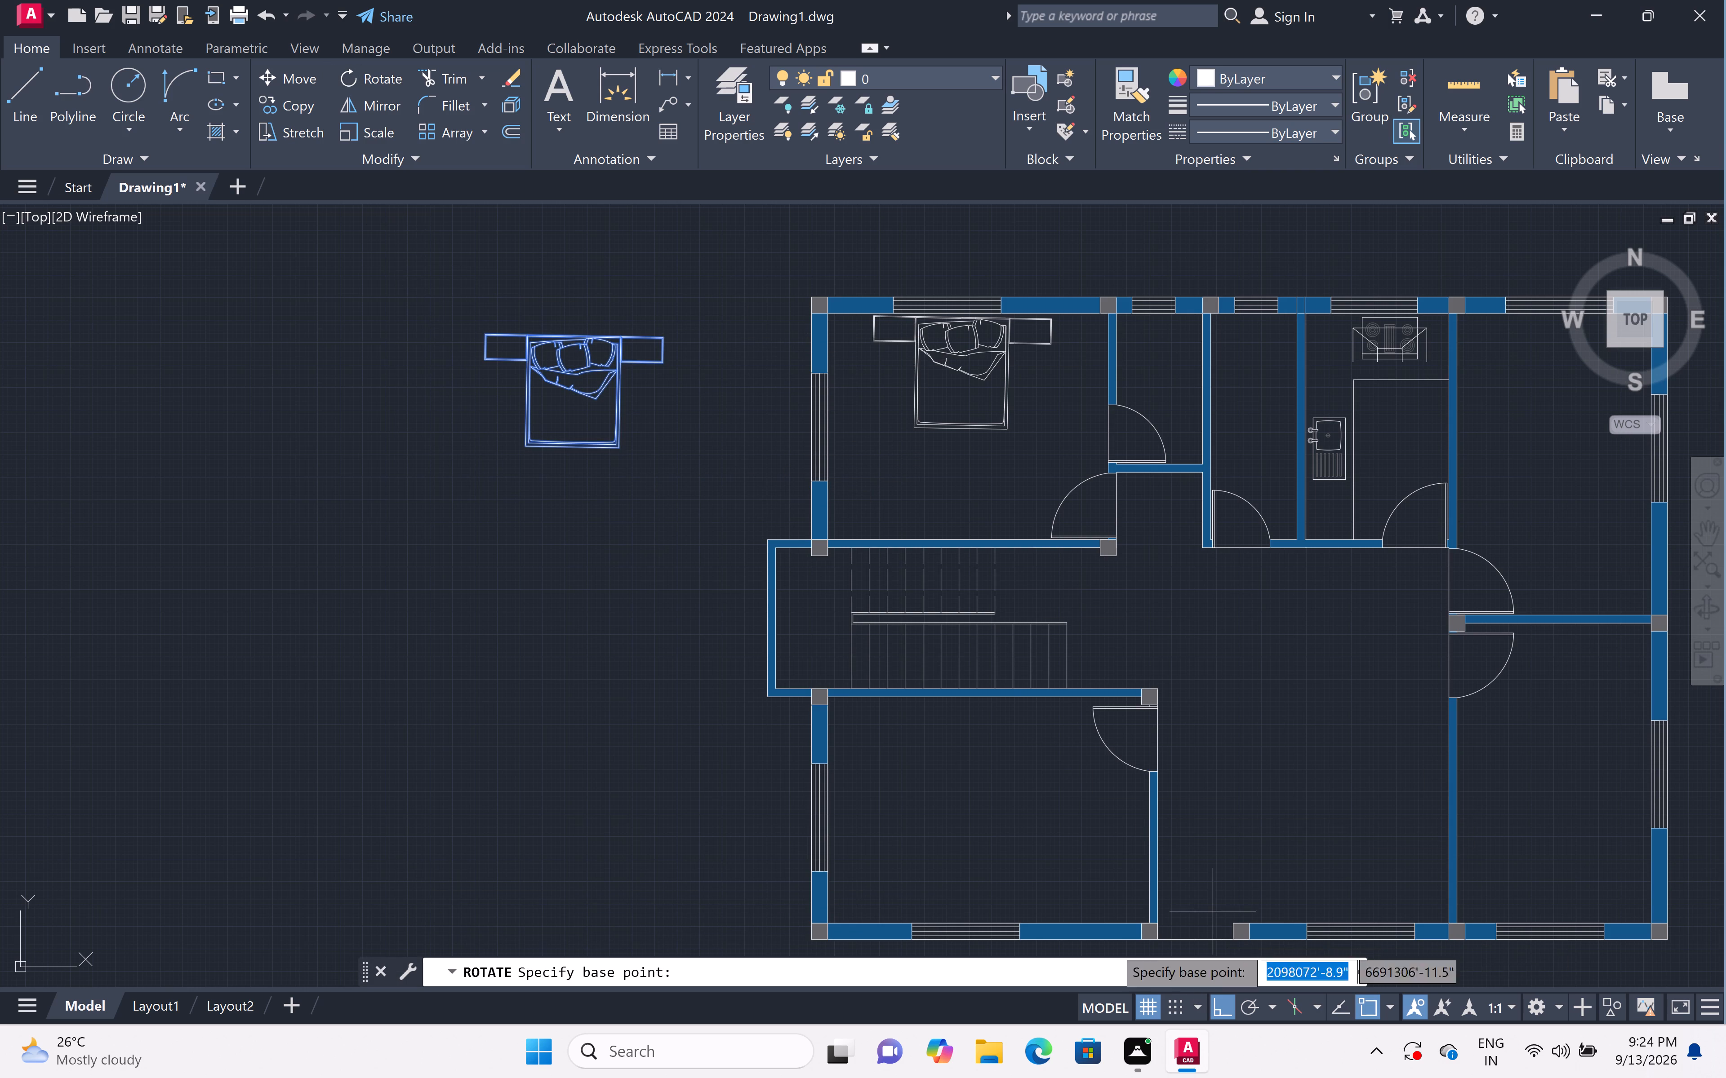
{"action": "left_click", "coordinate": [571, 334]}
{"action": "left_click_drag", "start_coordinate": [542, 547], "coordinate": [540, 541]}
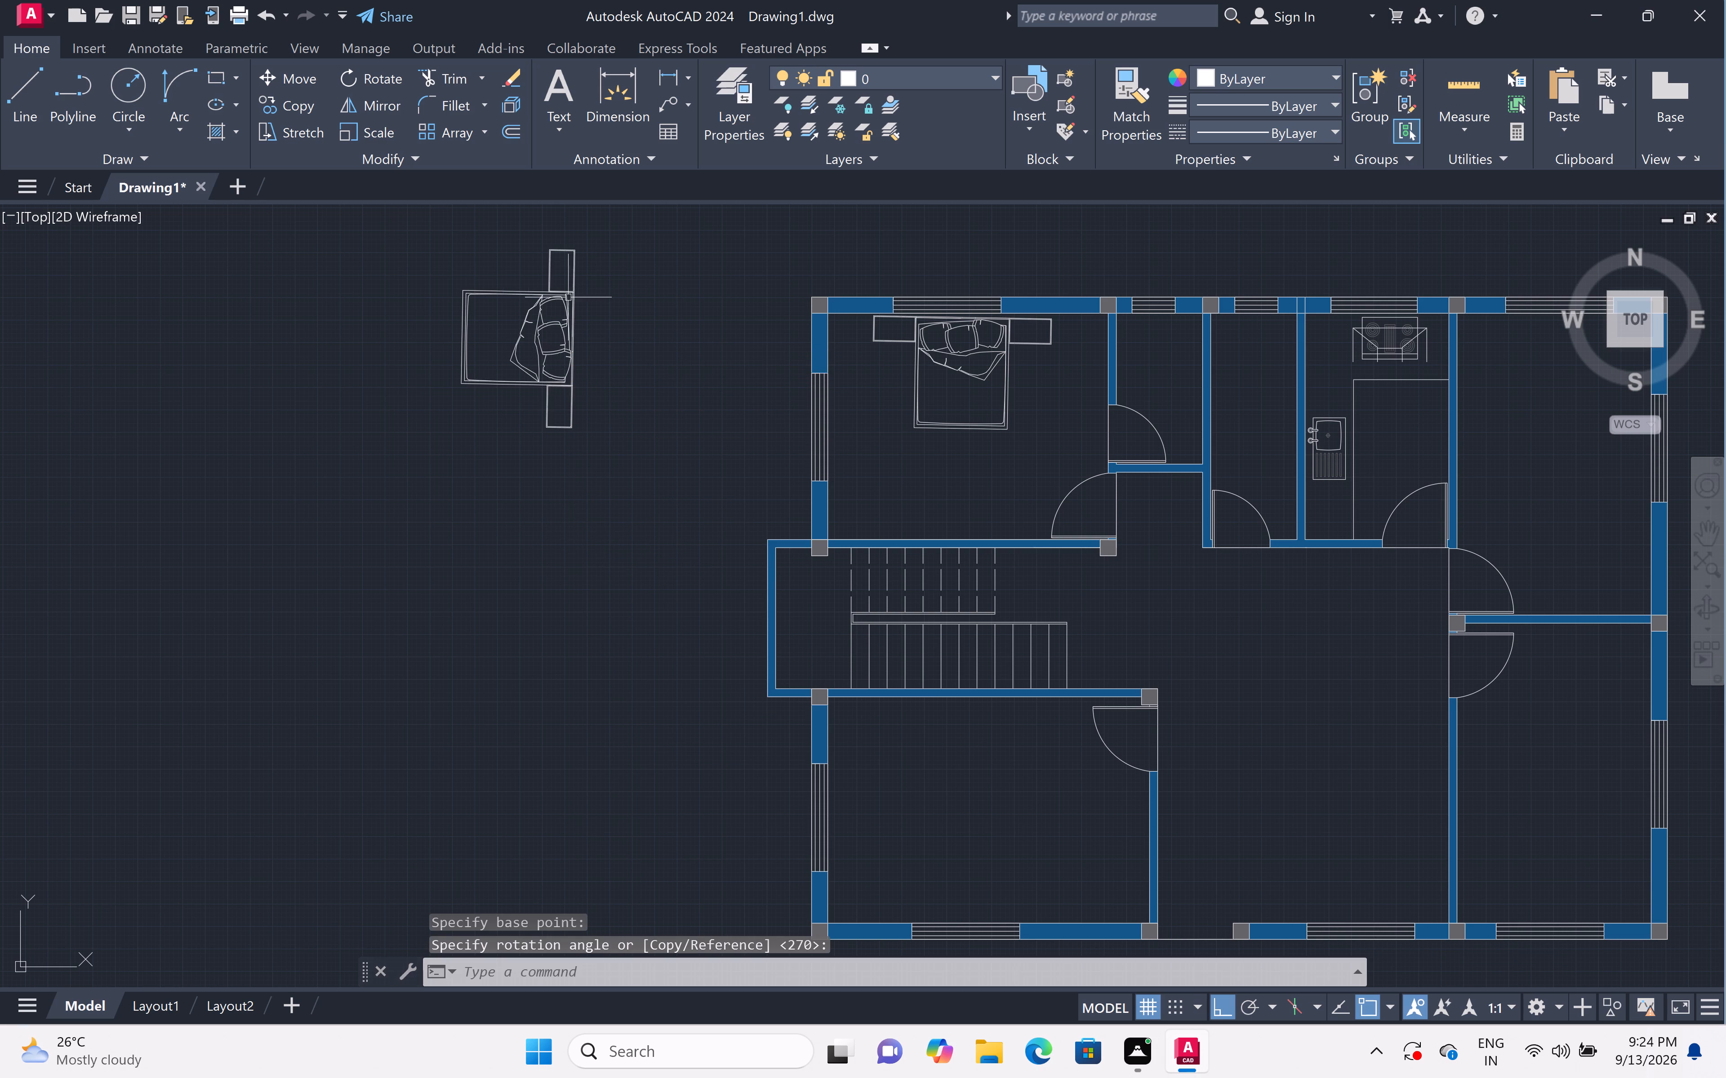
Copy the rotated bed from its headboard, with Ortho off, into the northeast bedroom against the east wall window.
{"action": "left_click", "coordinate": [635, 228]}
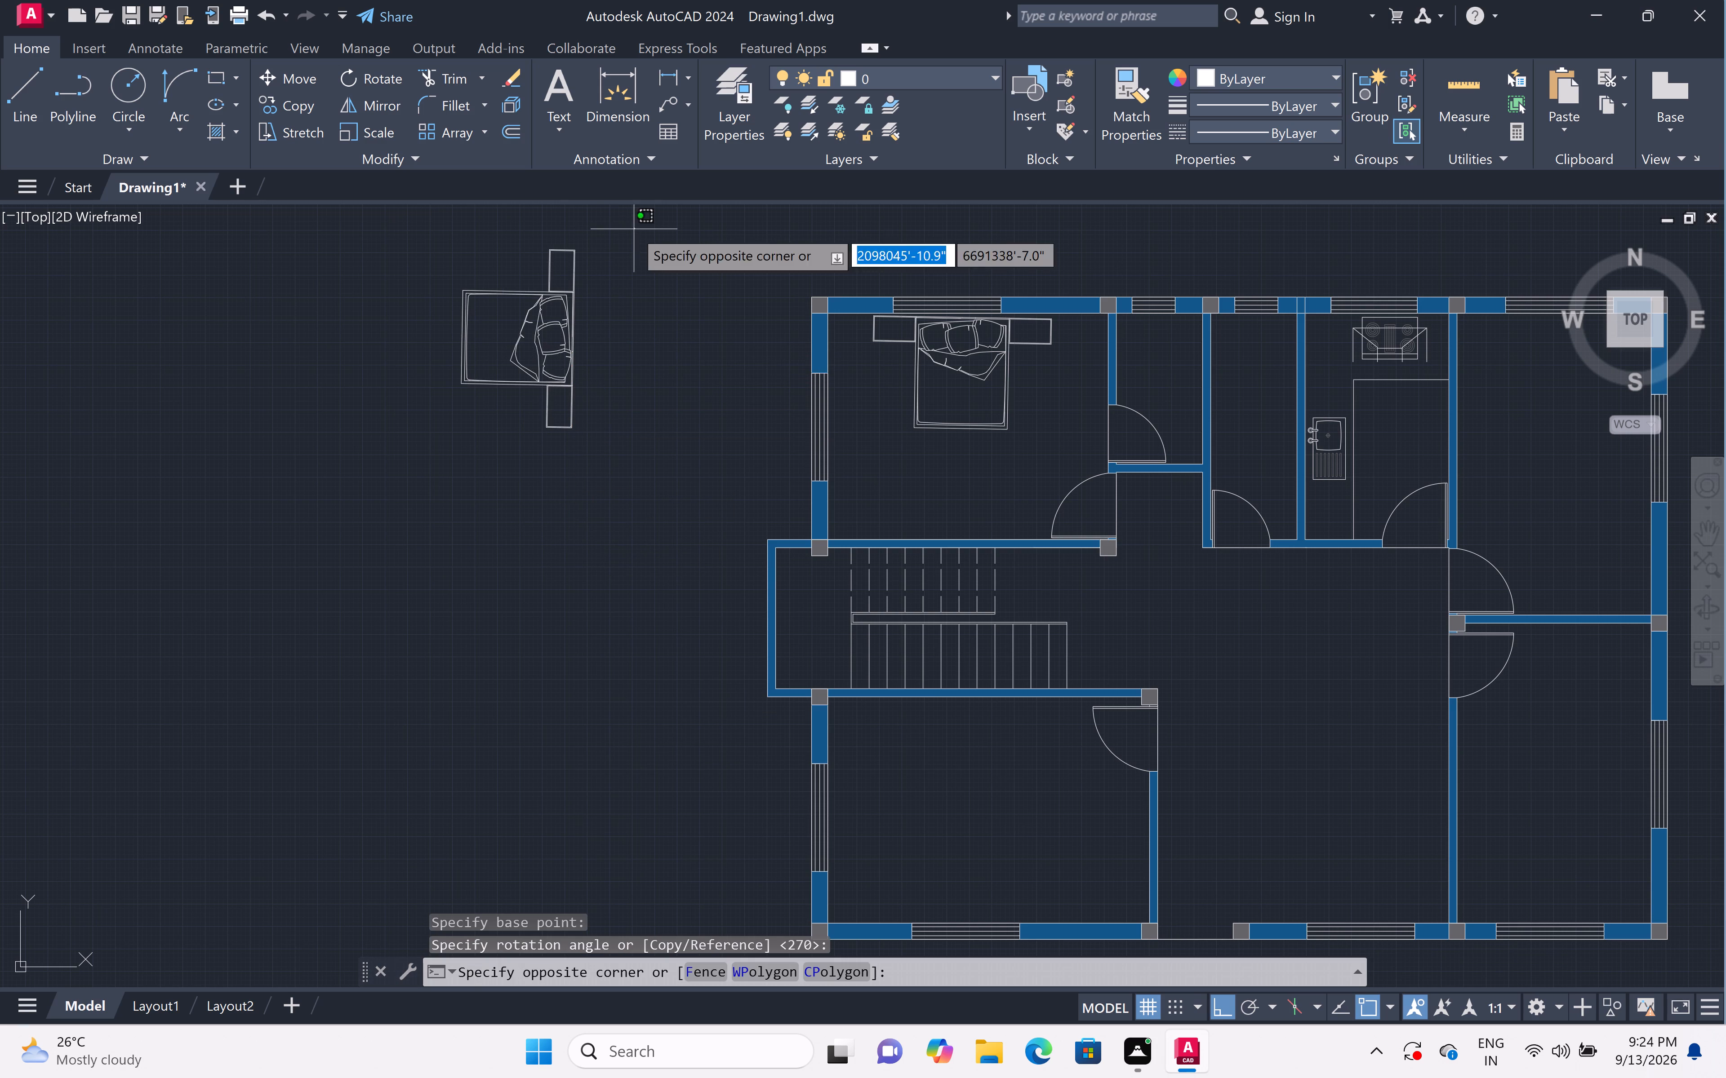
{"action": "left_click", "coordinate": [342, 506]}
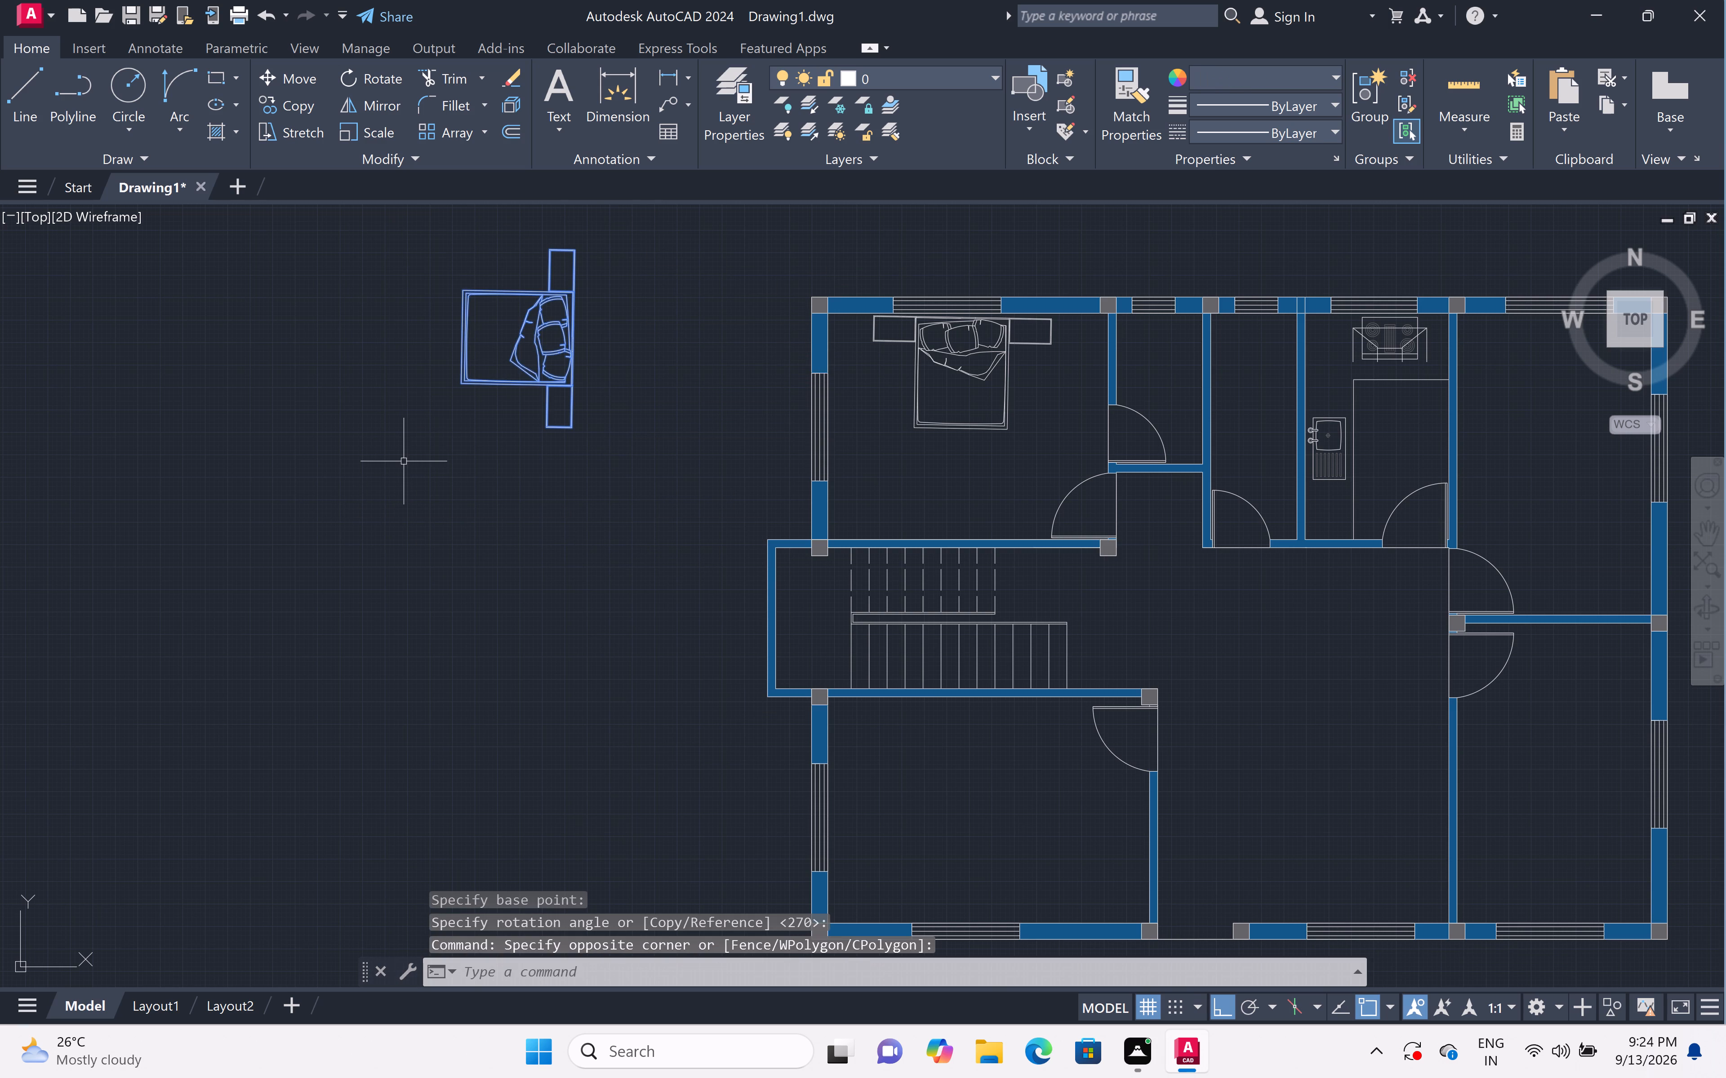
{"action": "key", "text": "c"}
{"action": "type", "text": "o"}
{"action": "key", "text": "space"}
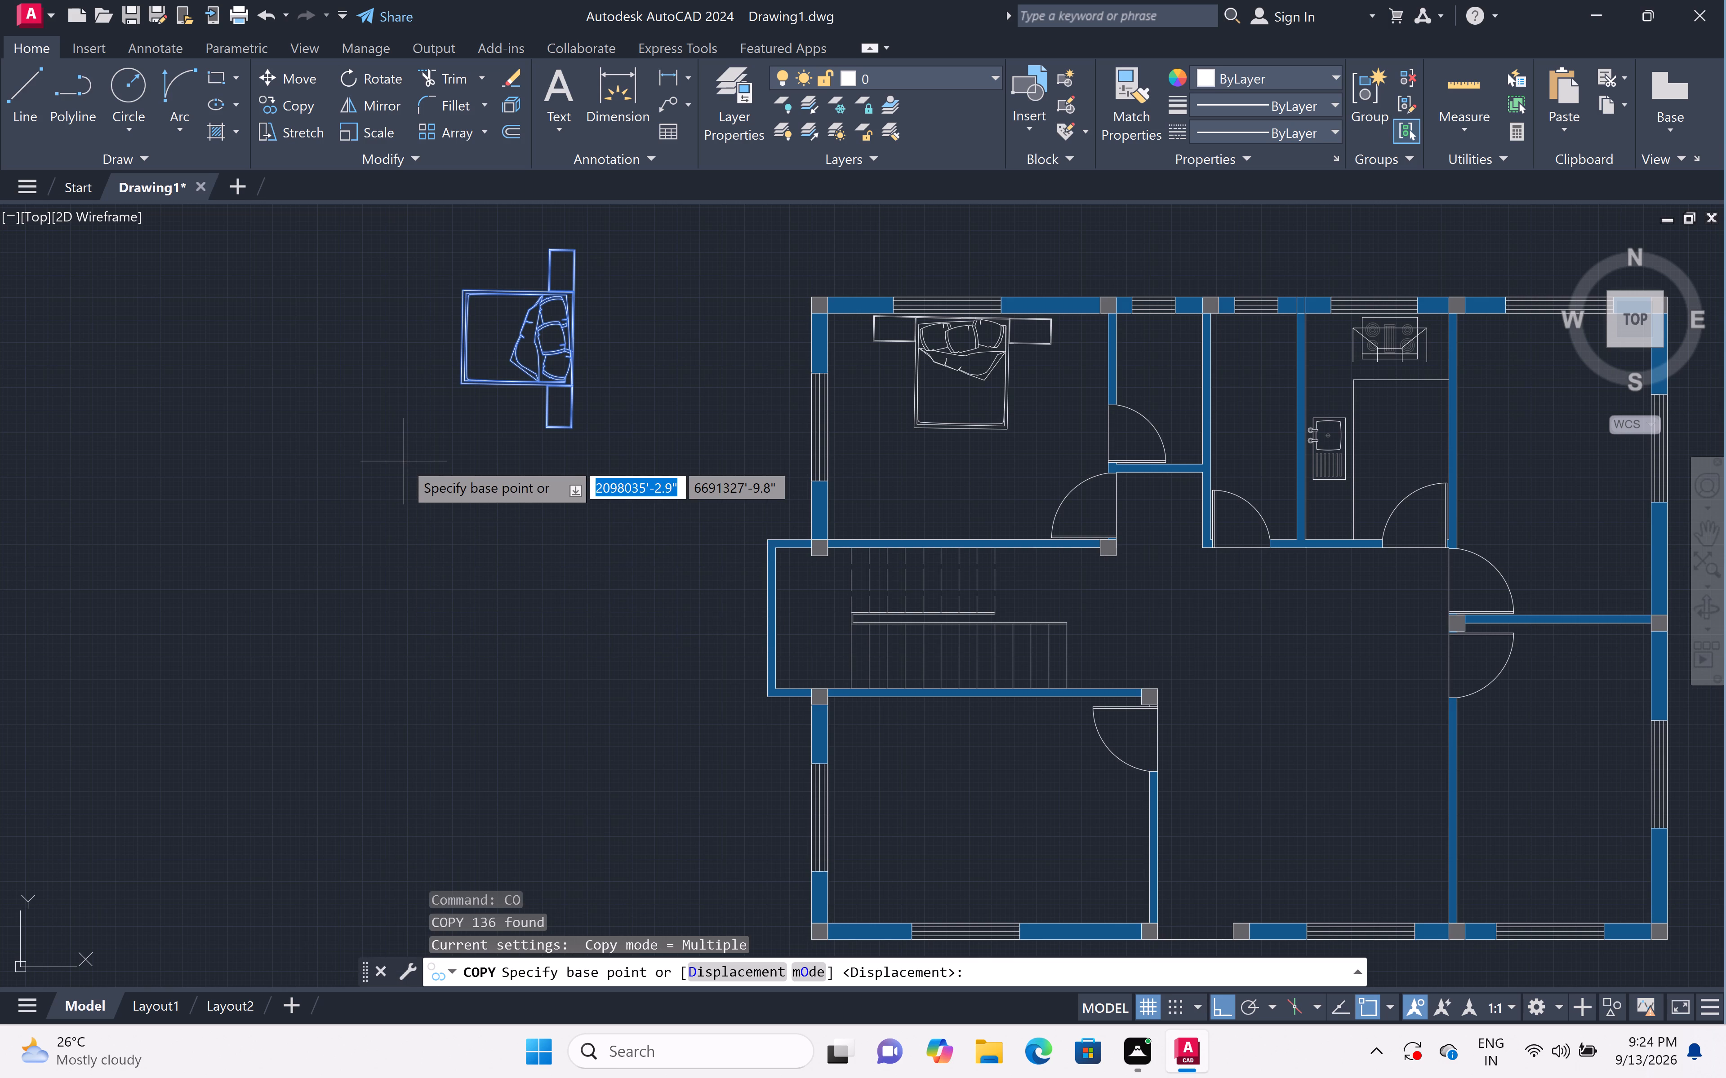
{"action": "double_click", "coordinate": [576, 340]}
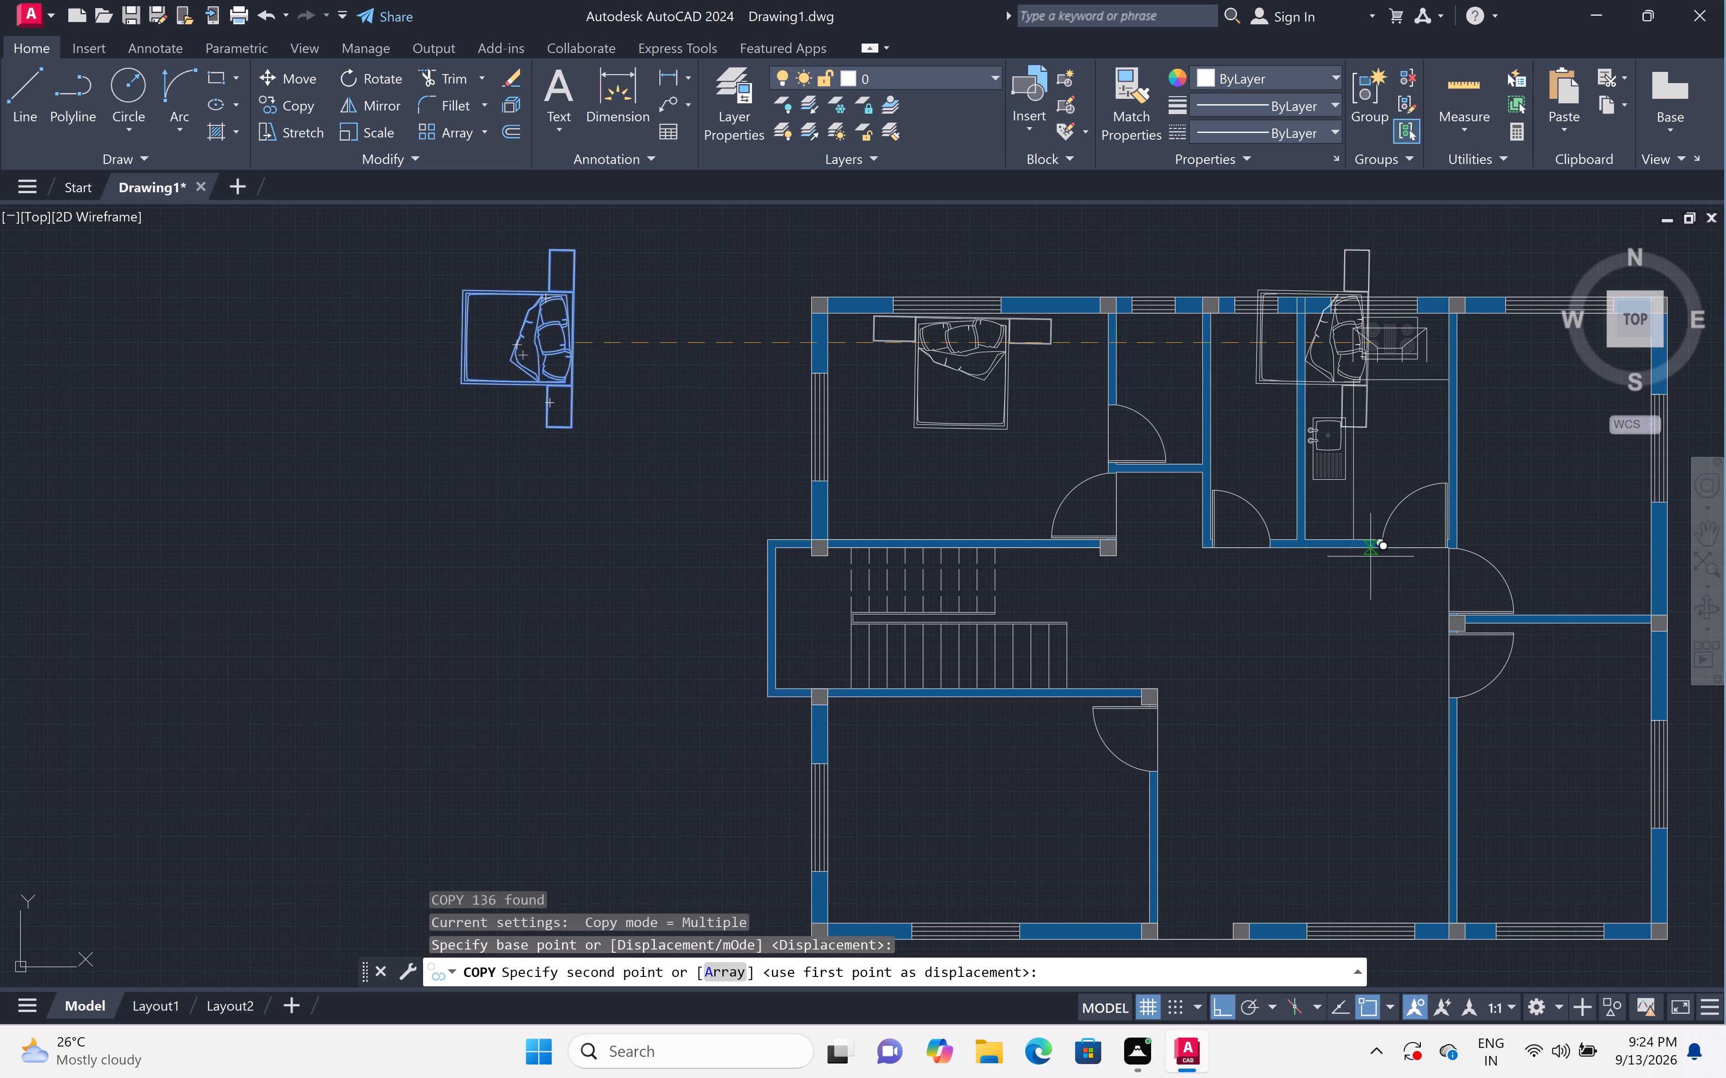
{"action": "key", "text": "F8"}
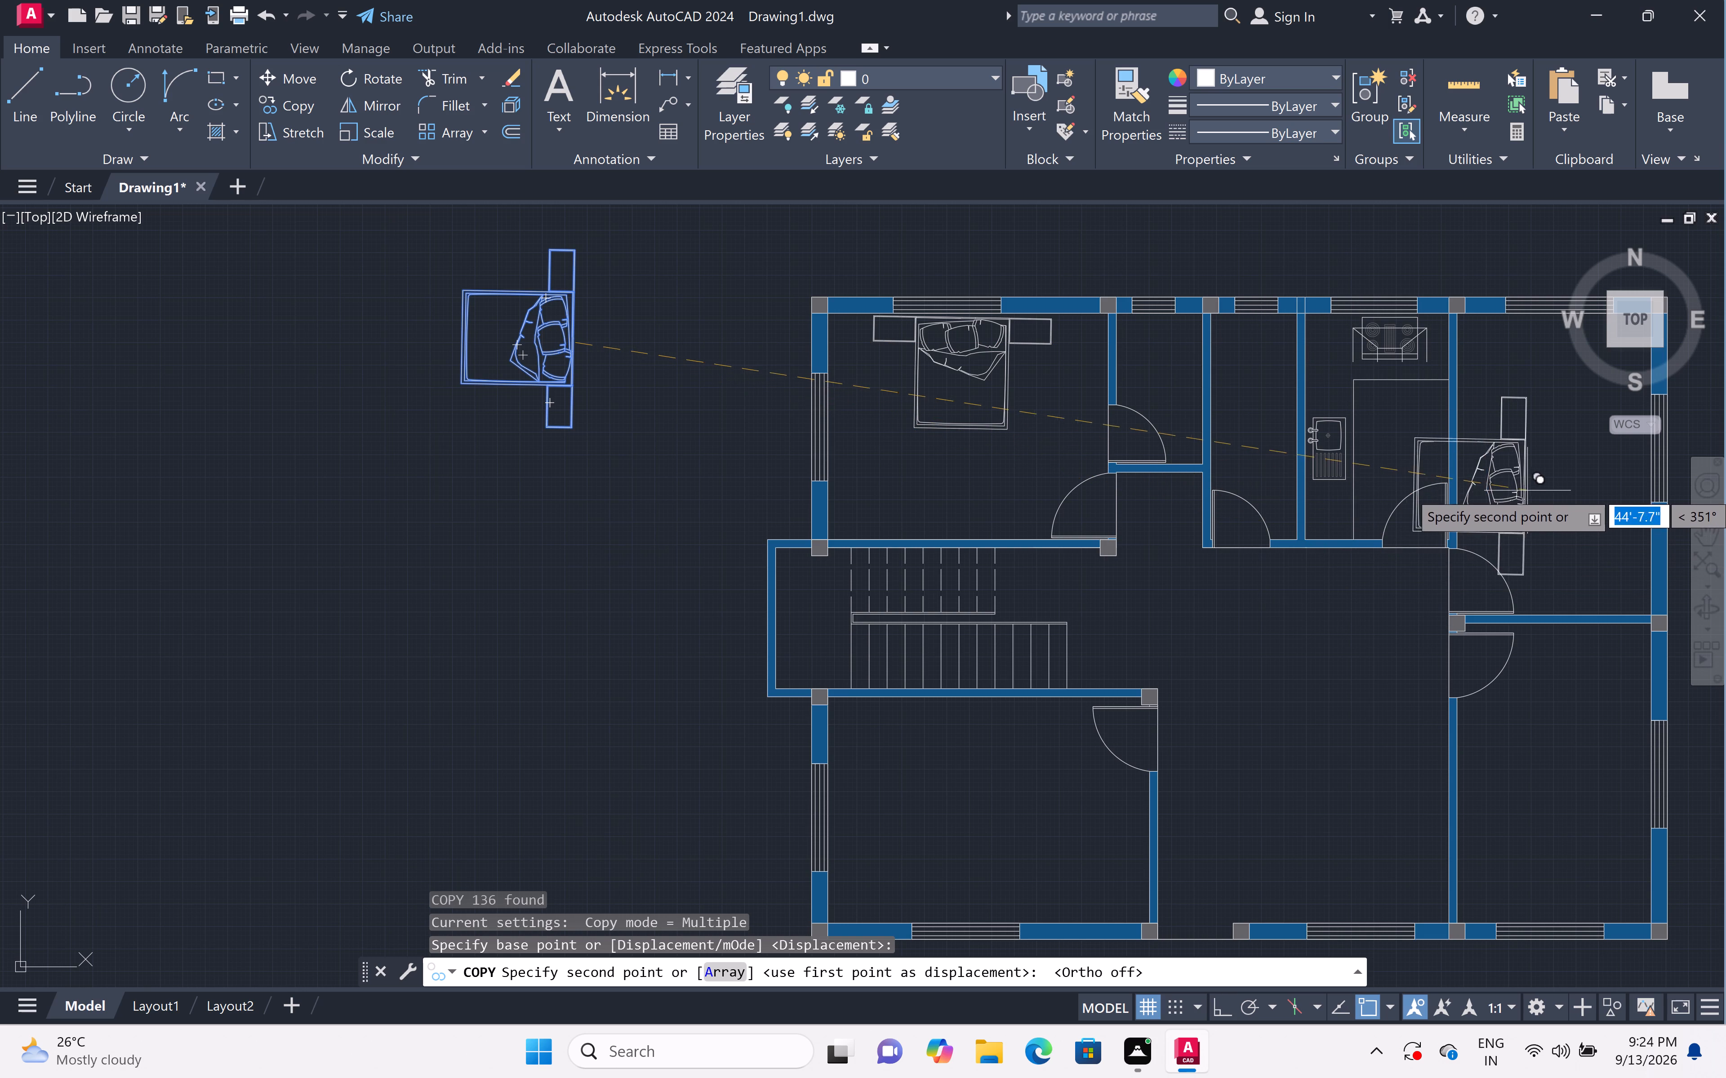
{"action": "middle_click_drag", "start_coordinate": [1528, 490], "coordinate": [959, 549]}
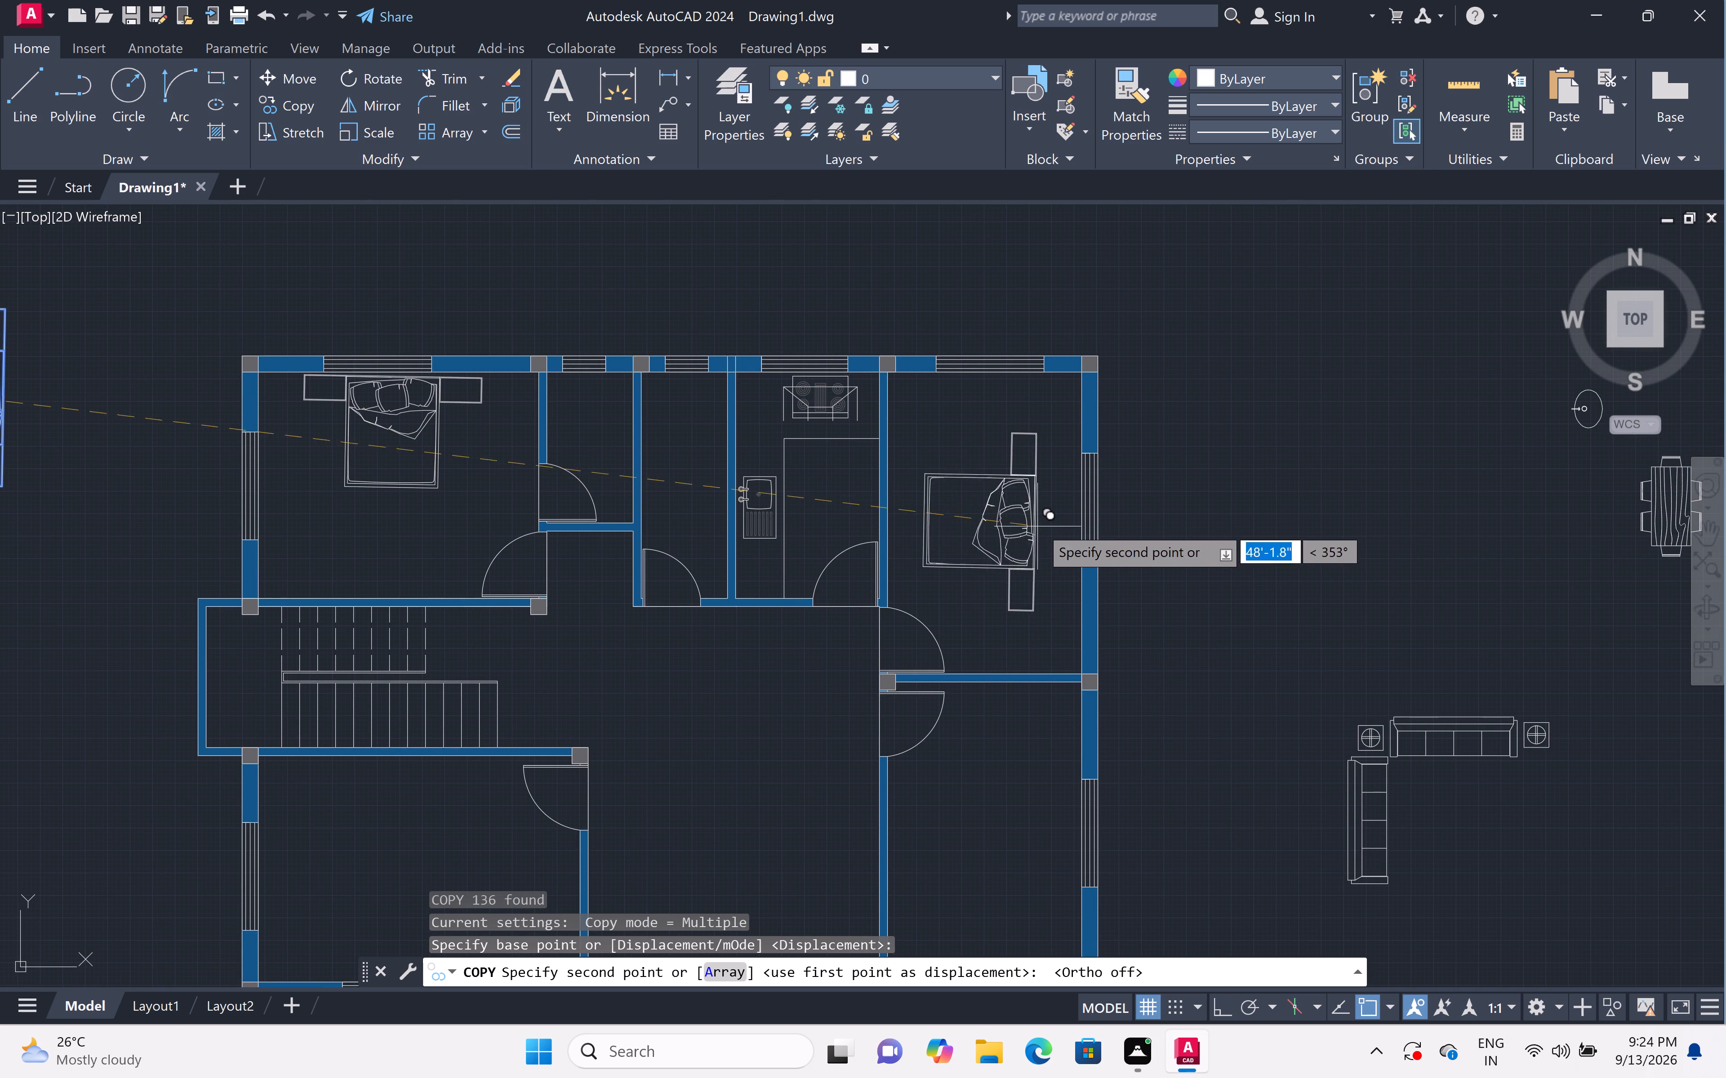
{"action": "scroll", "coordinate": [1071, 515], "scroll_direction": "up", "scroll_amount": 2}
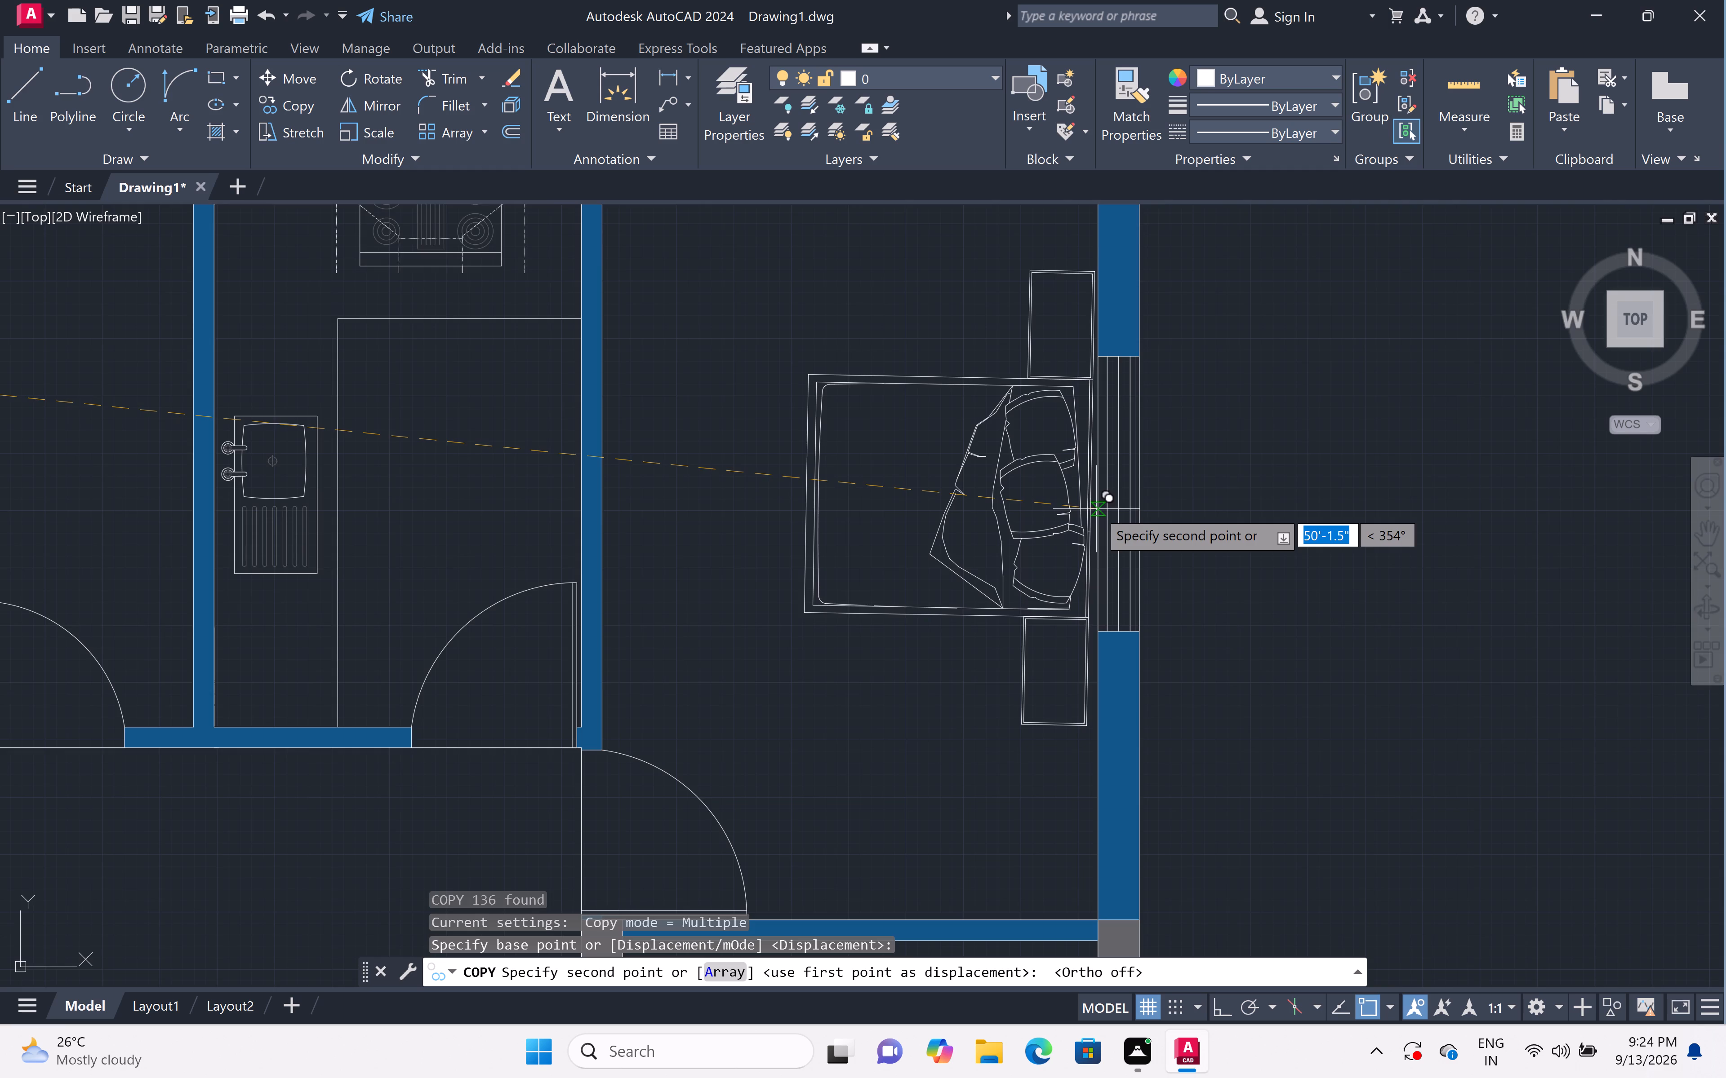
{"action": "scroll", "coordinate": [1096, 509], "scroll_direction": "up", "scroll_amount": 2}
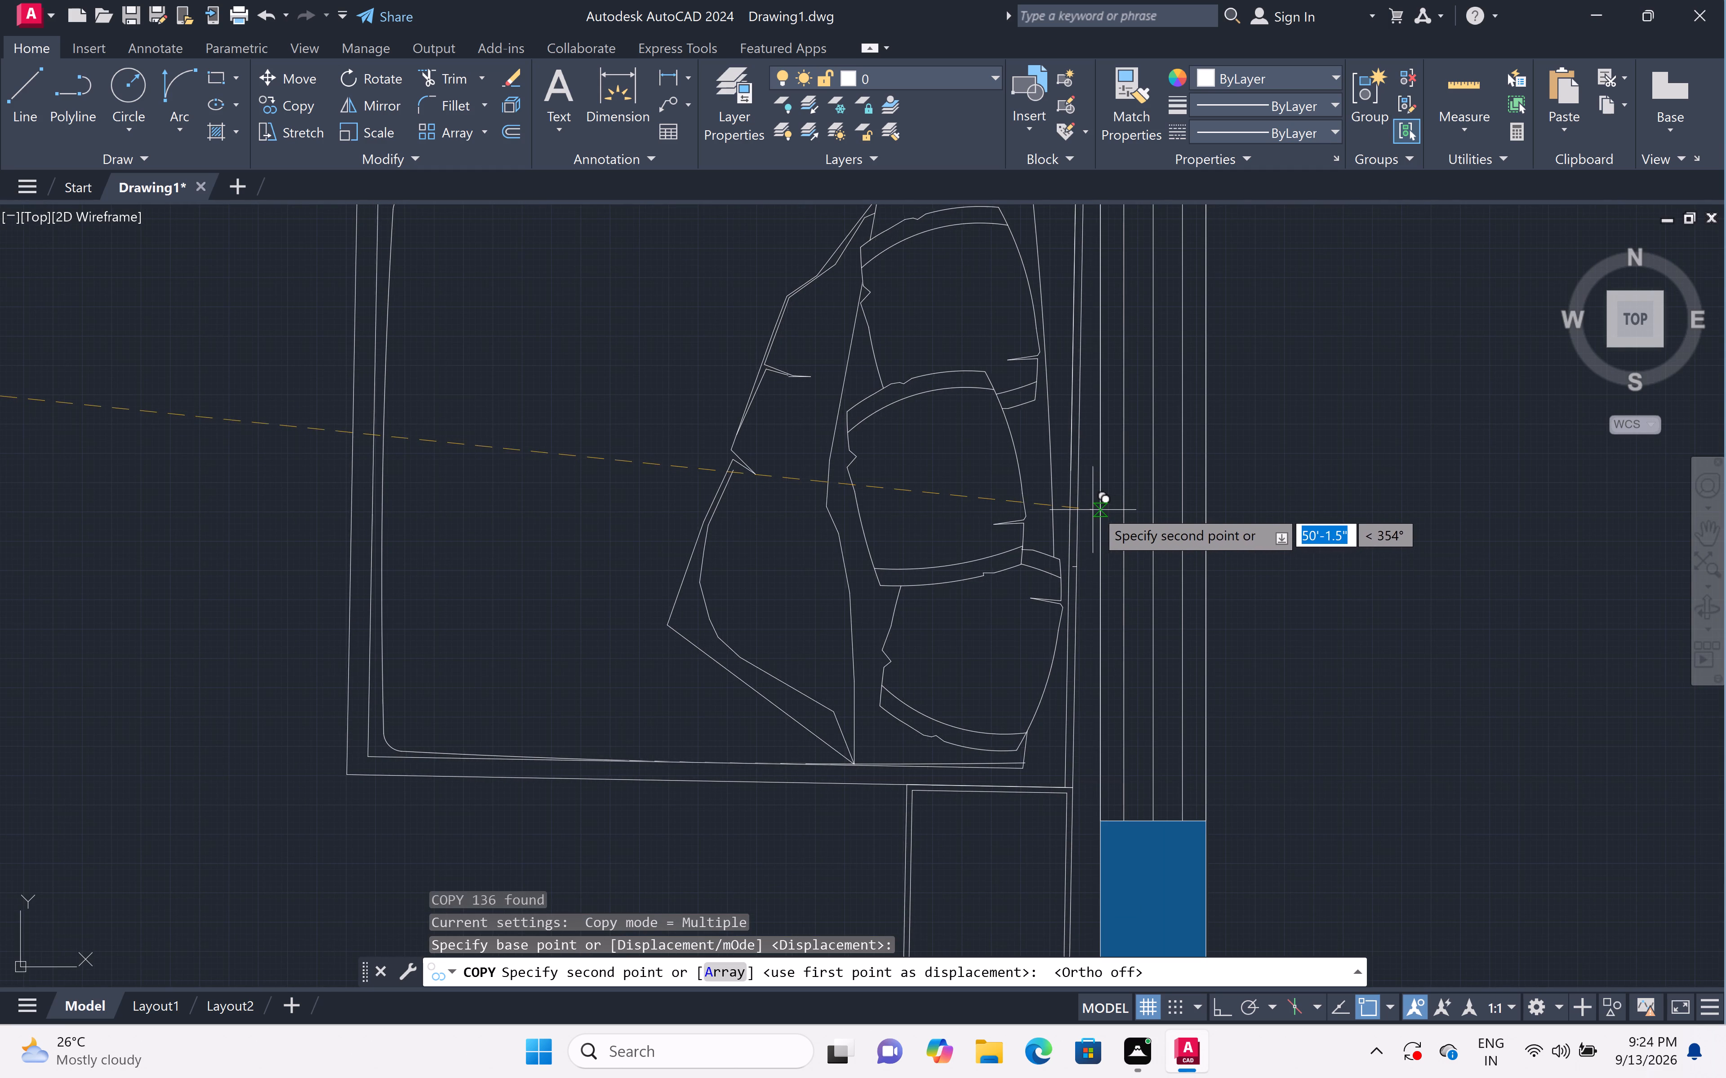
{"action": "left_click", "coordinate": [1098, 508]}
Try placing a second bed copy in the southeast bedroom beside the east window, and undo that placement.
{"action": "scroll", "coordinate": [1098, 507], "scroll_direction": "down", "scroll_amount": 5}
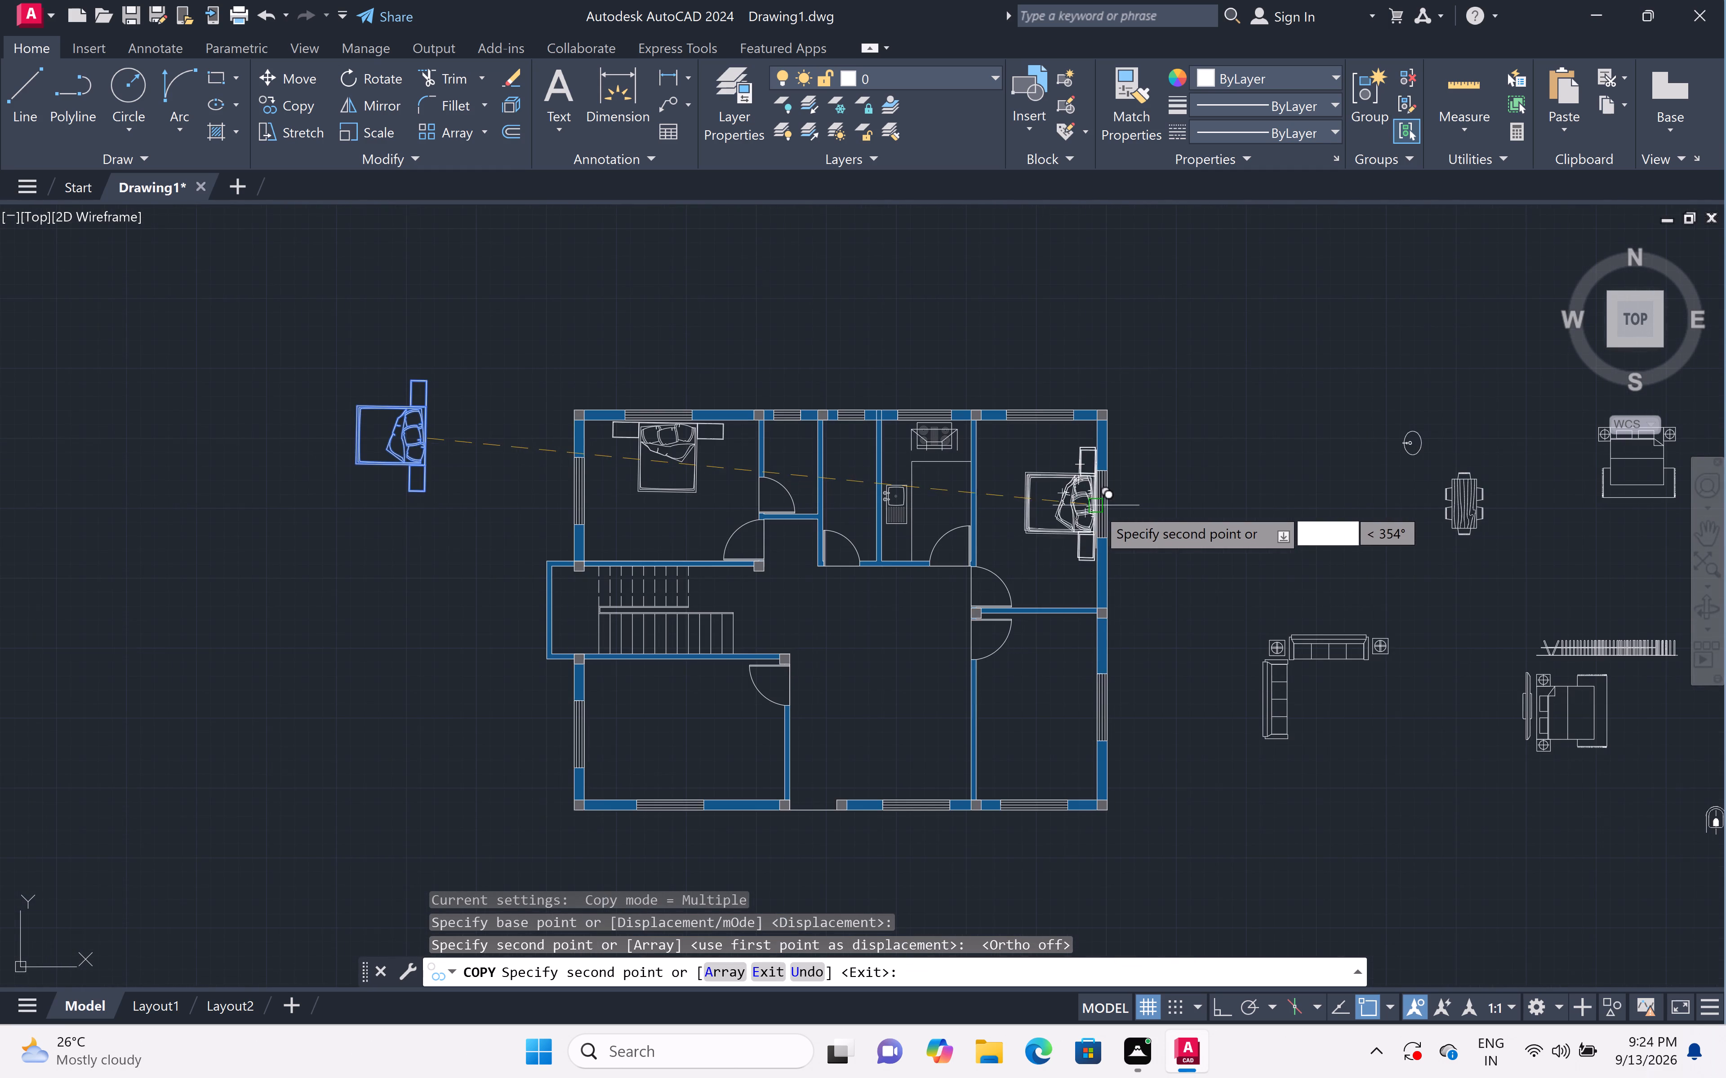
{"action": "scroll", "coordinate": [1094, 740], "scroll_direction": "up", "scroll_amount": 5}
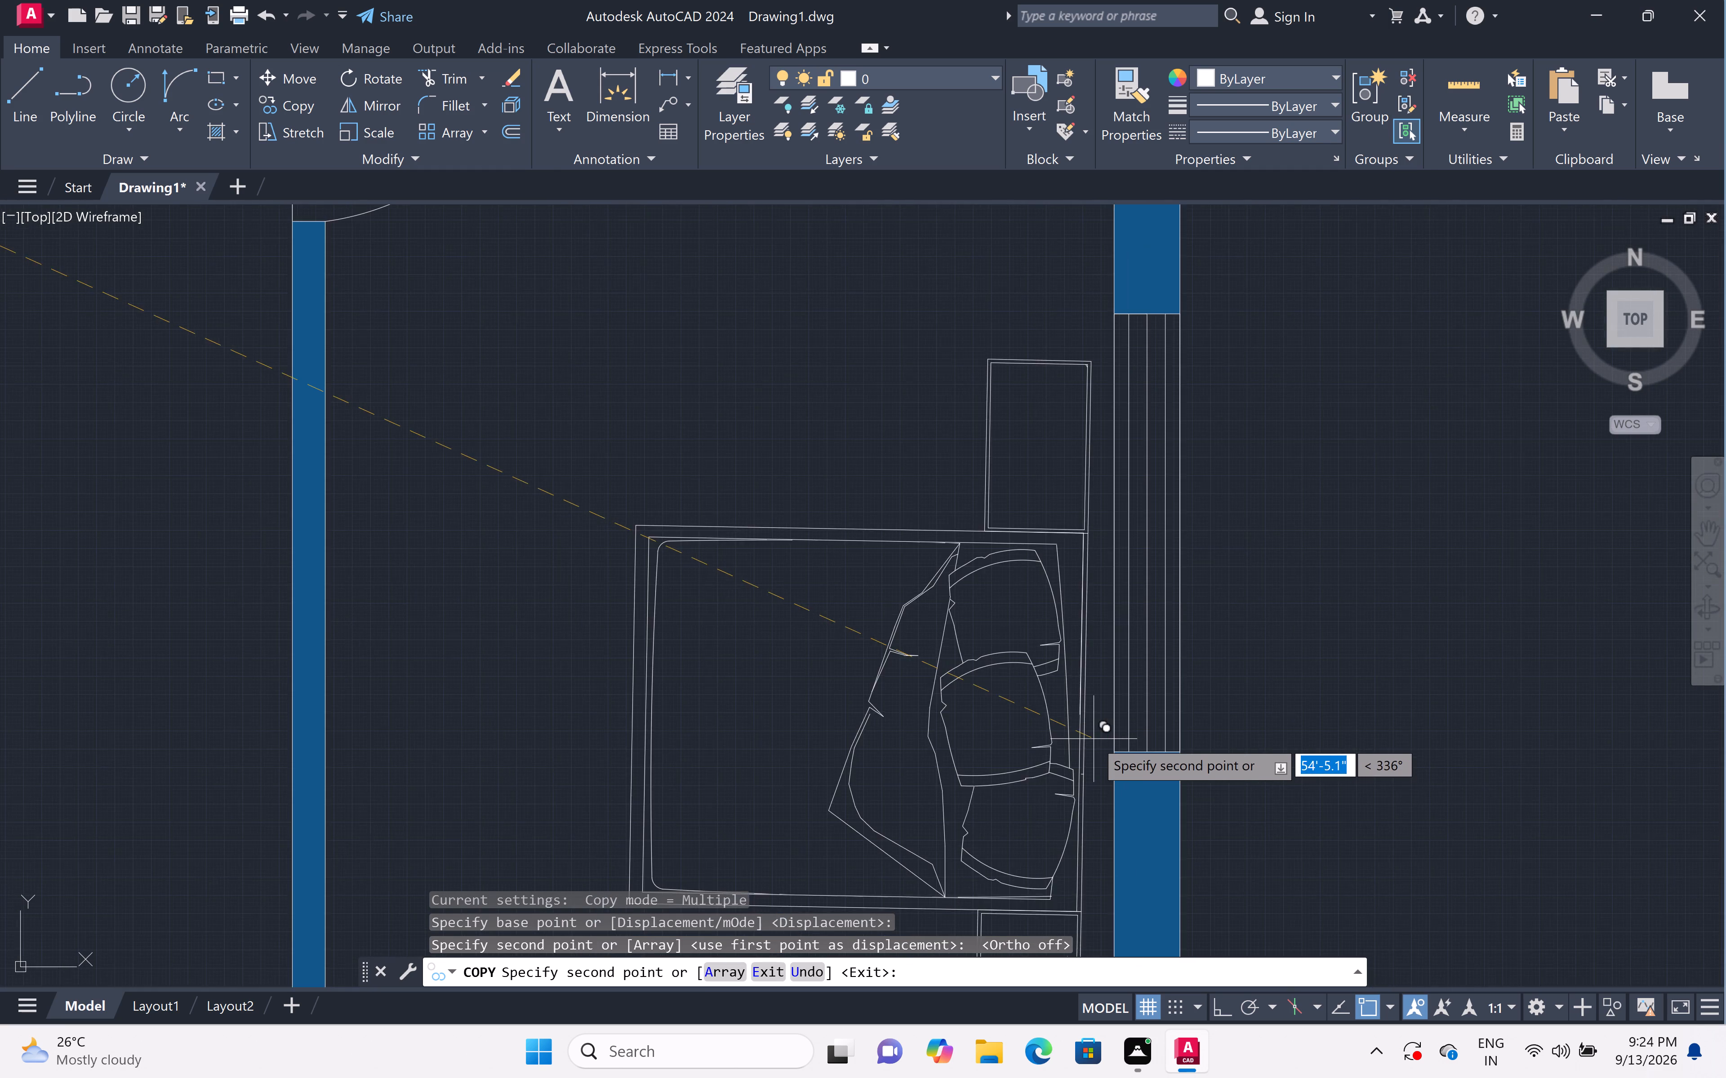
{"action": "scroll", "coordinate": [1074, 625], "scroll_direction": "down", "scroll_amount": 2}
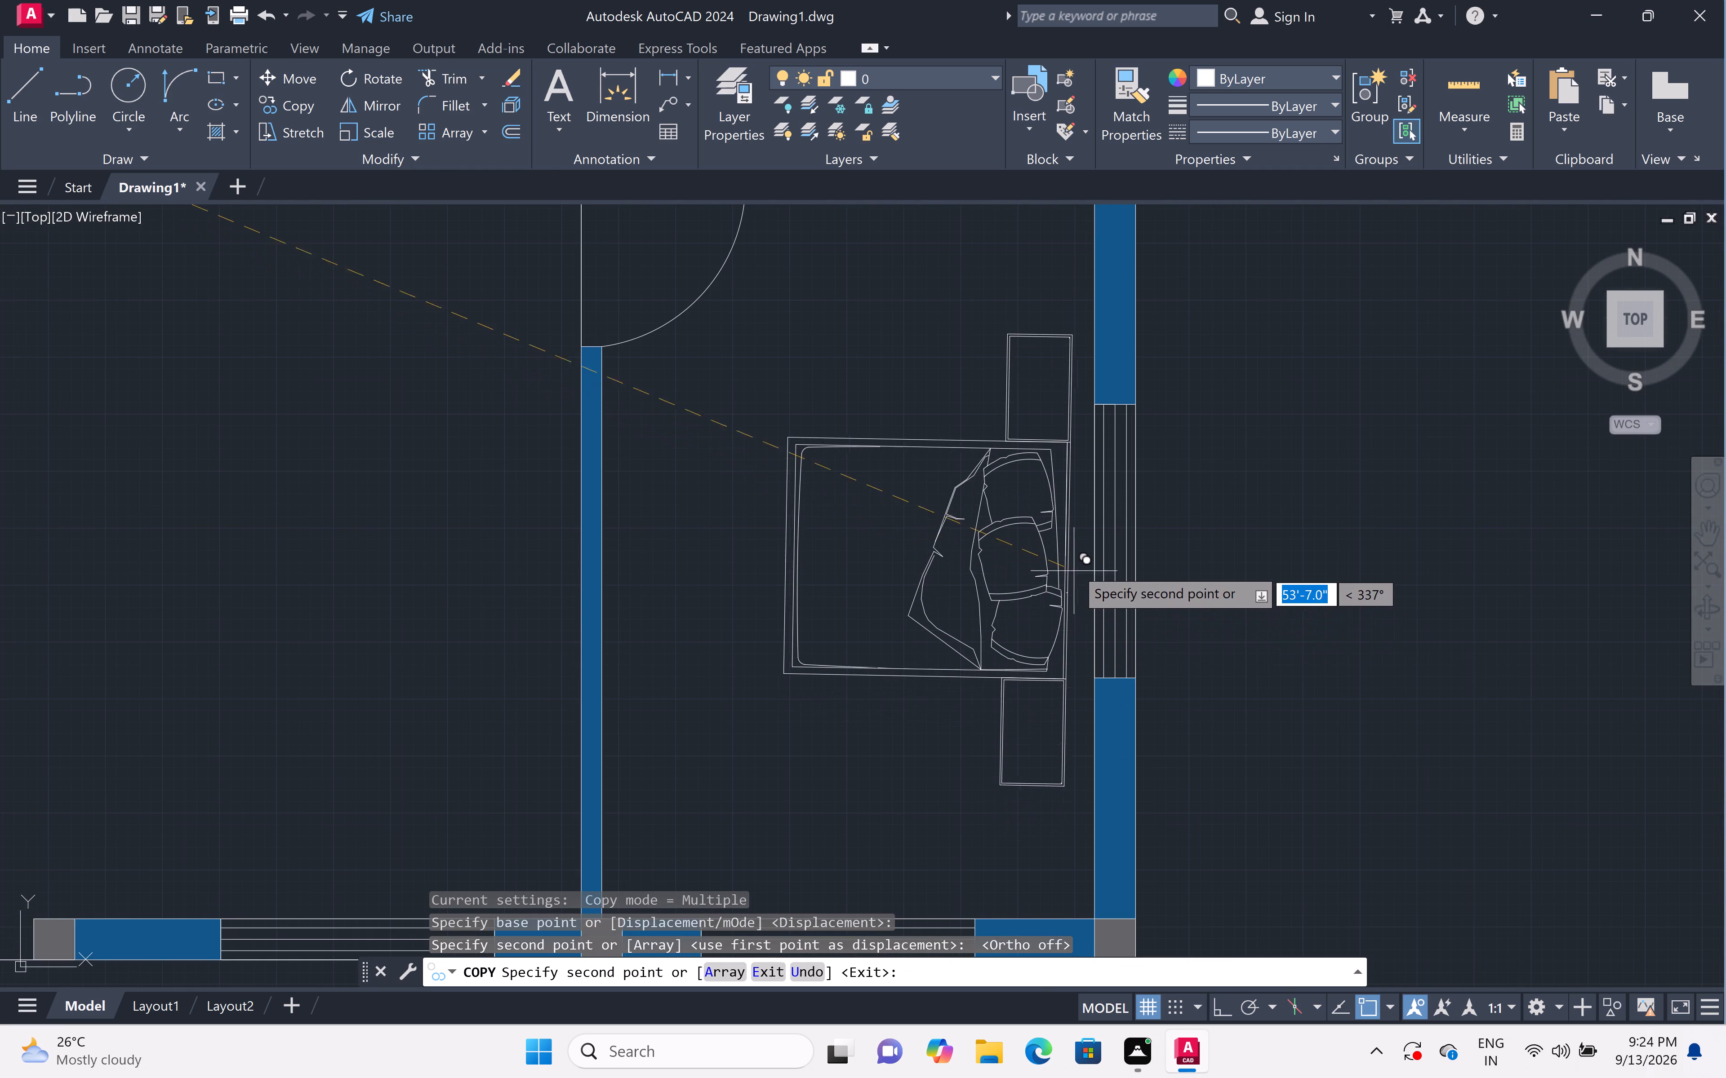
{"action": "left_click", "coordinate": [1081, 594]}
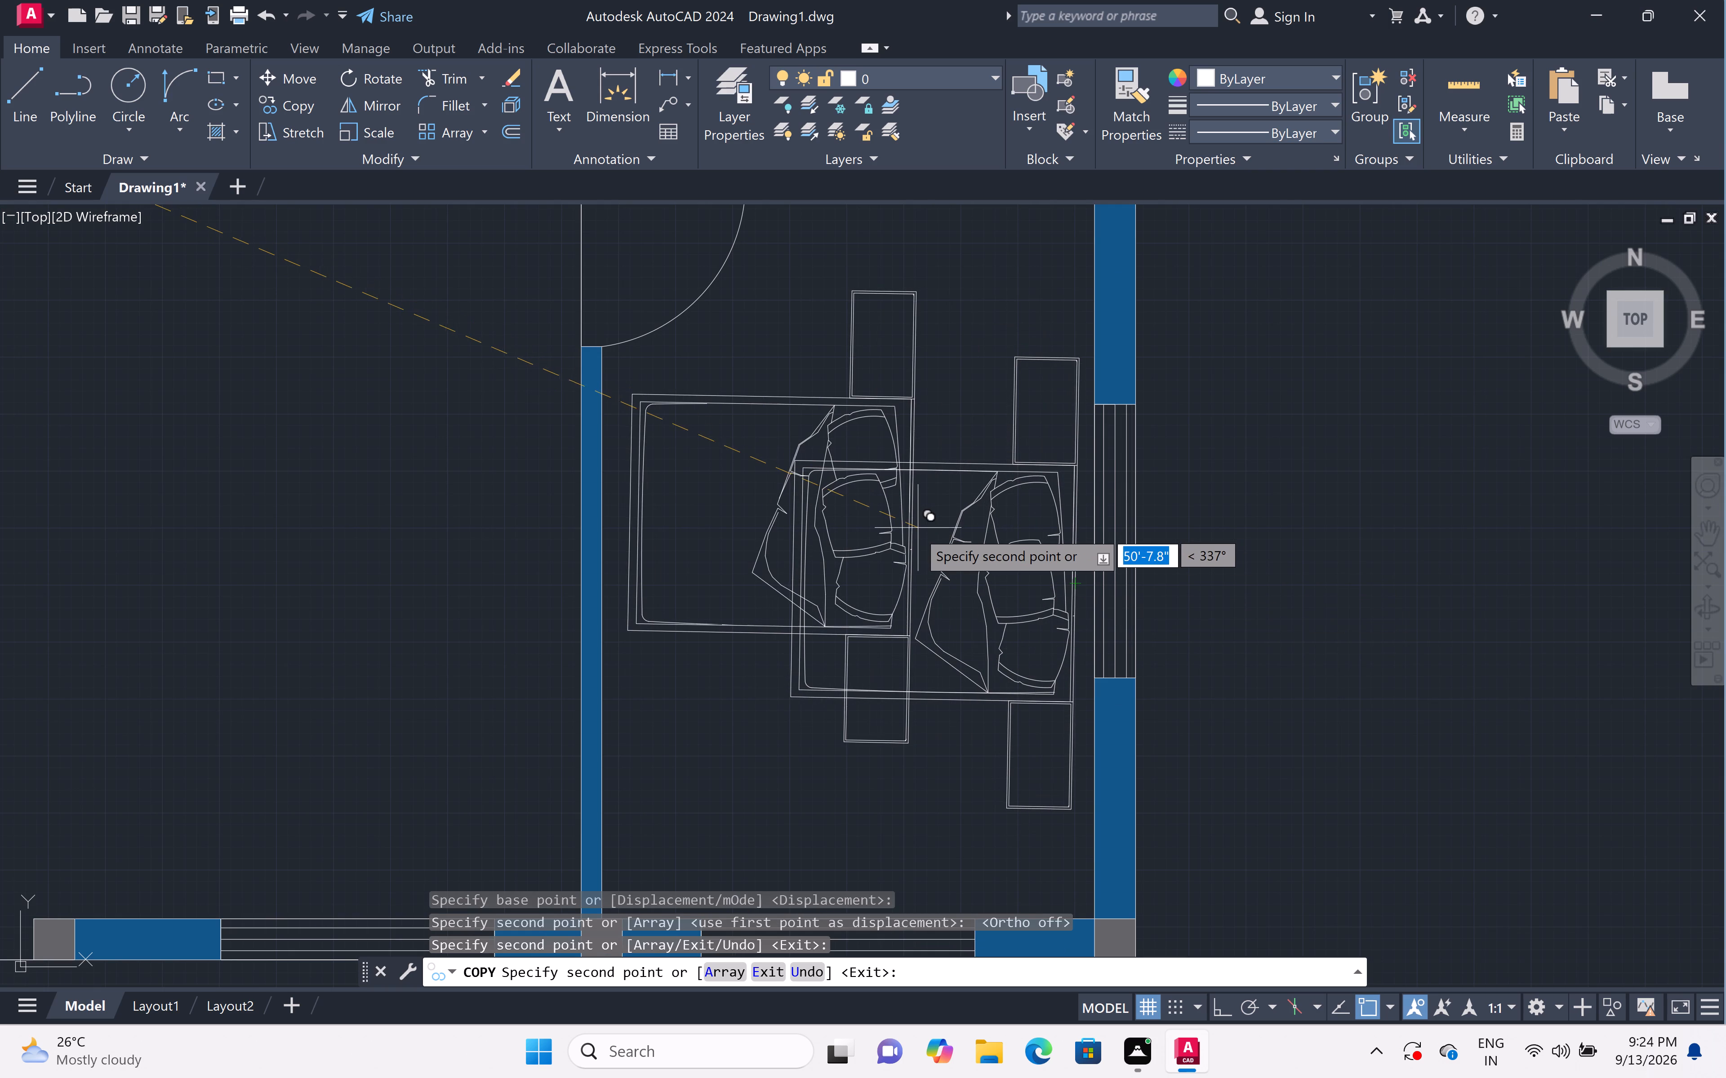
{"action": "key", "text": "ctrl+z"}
Place a second copy of the rotated bed in the southeast bedroom, headboard beside the east wall window, and finish copying.
{"action": "scroll", "coordinate": [989, 563], "scroll_direction": "down", "scroll_amount": 2}
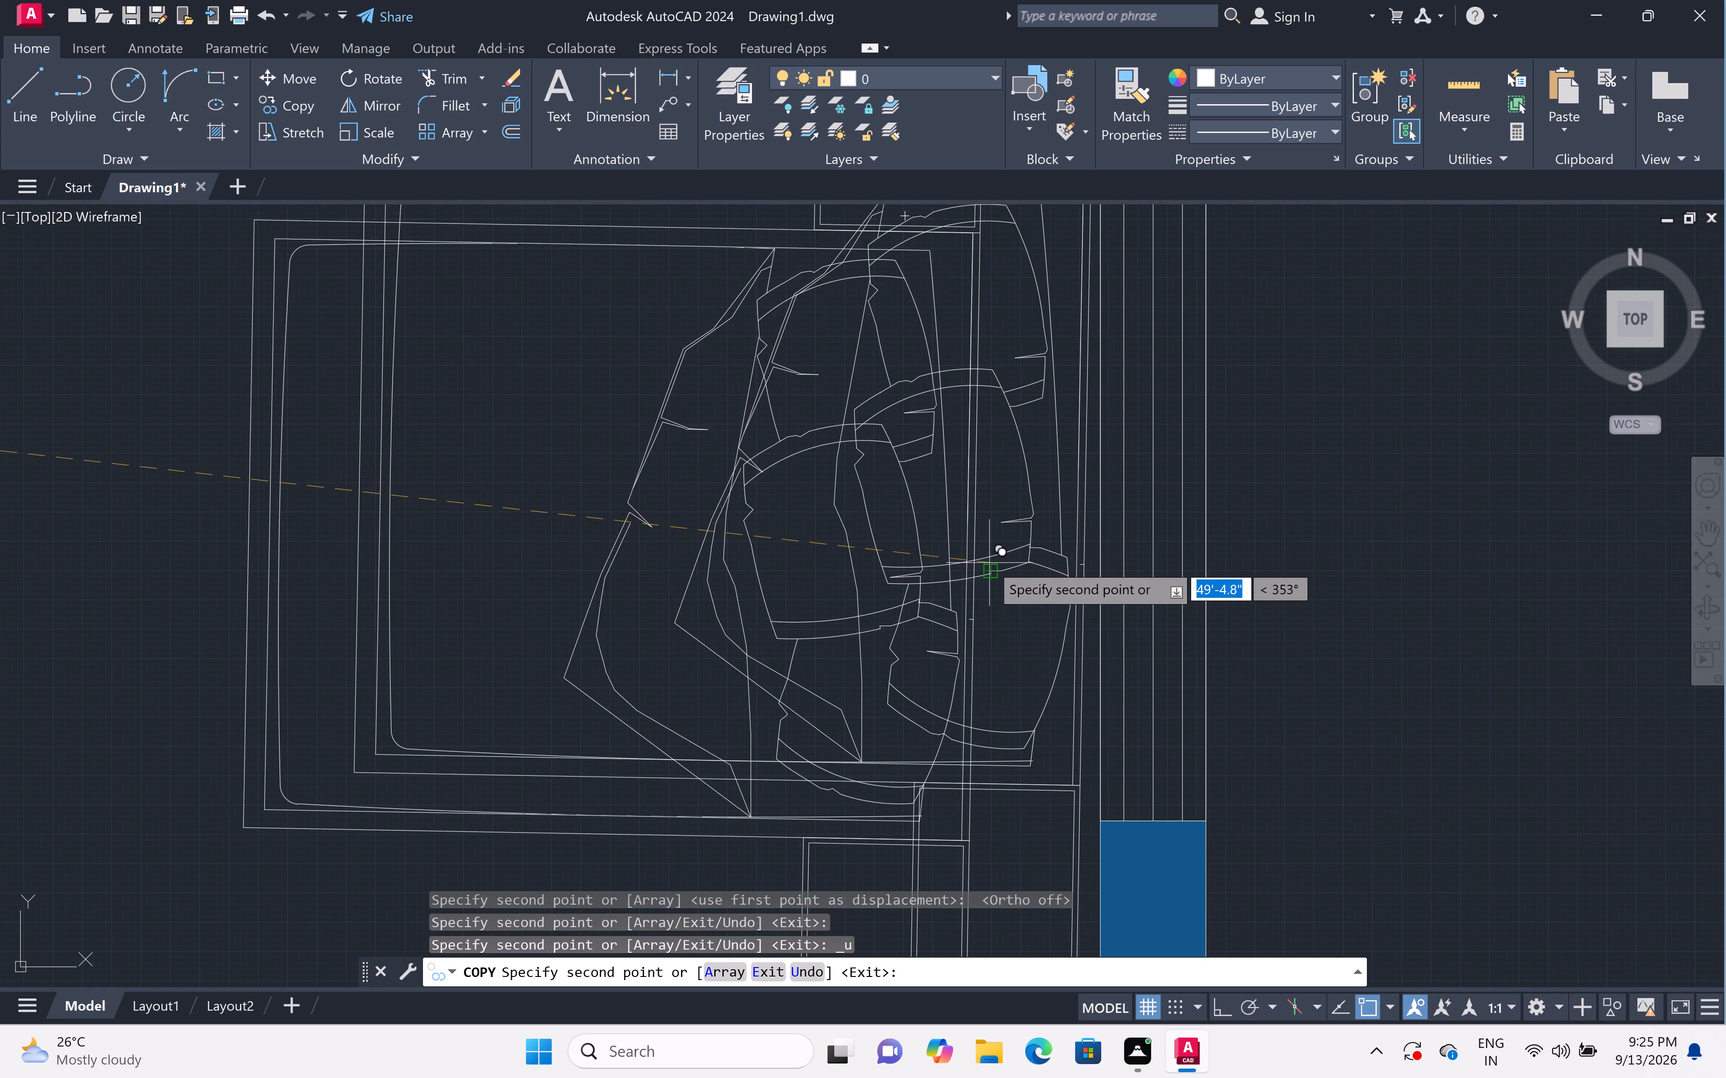
{"action": "scroll", "coordinate": [989, 564], "scroll_direction": "down", "scroll_amount": 4}
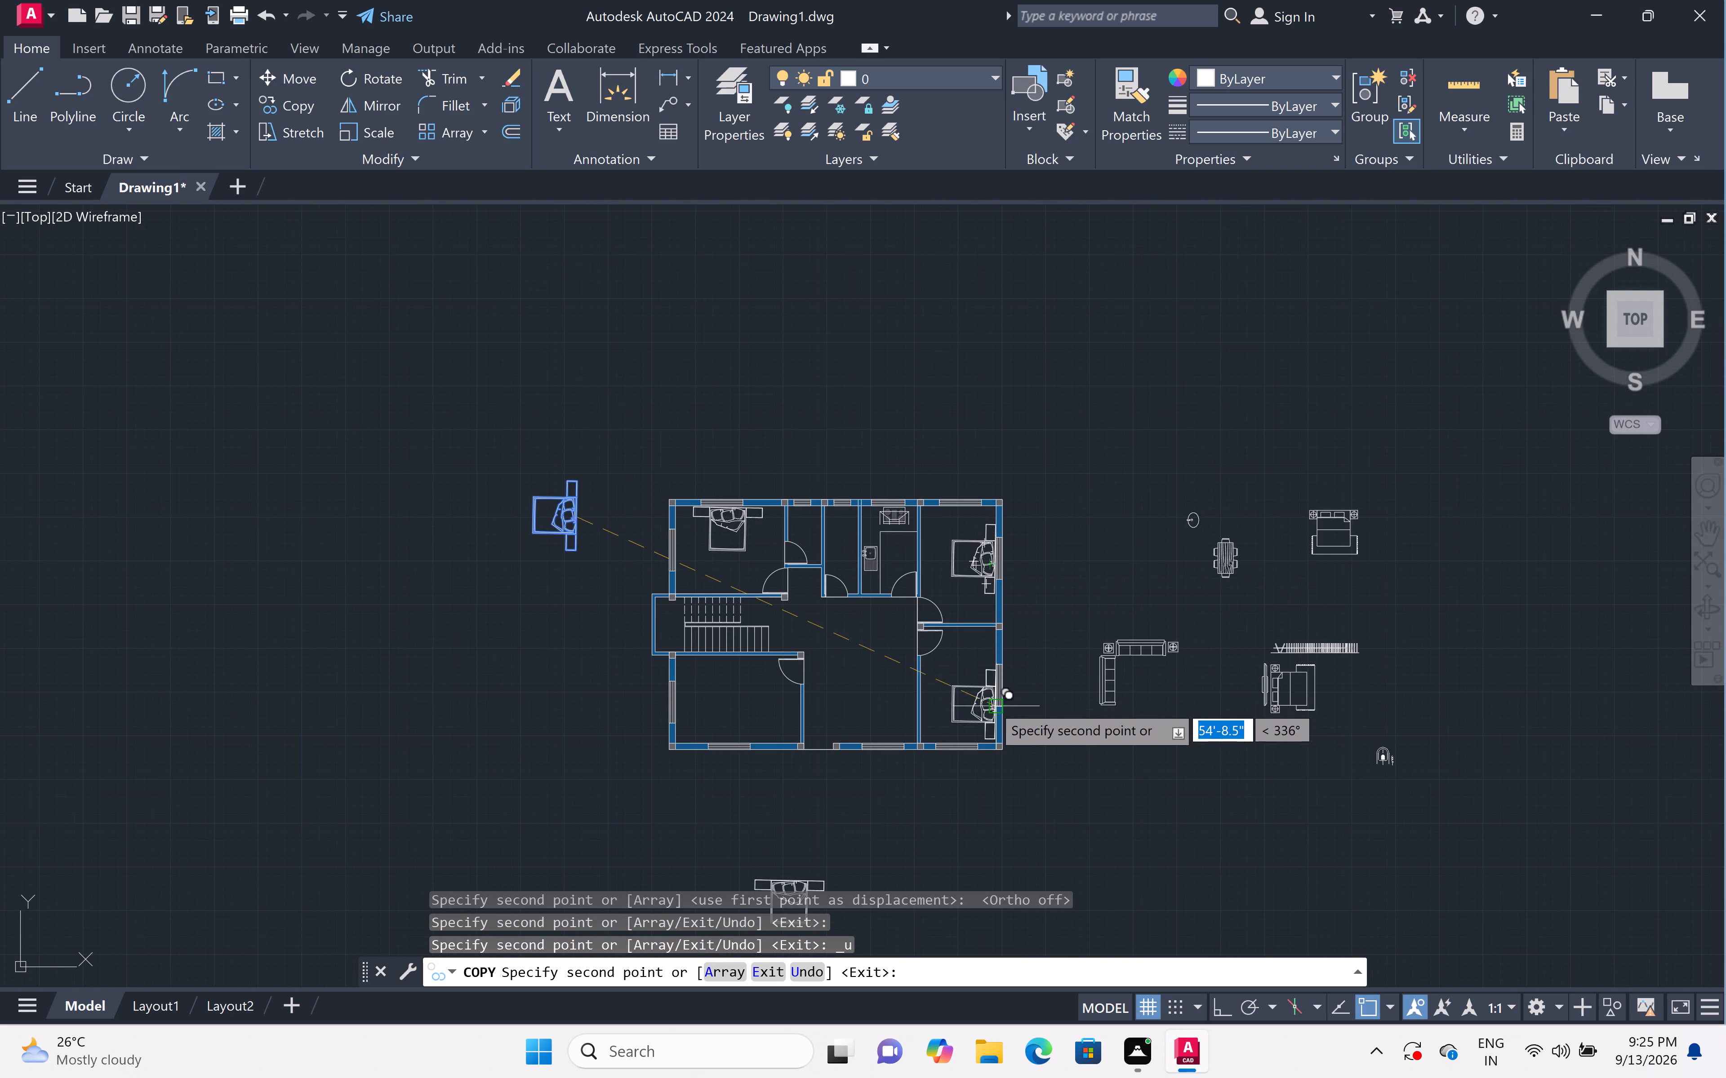
{"action": "scroll", "coordinate": [991, 705], "scroll_direction": "up", "scroll_amount": 5}
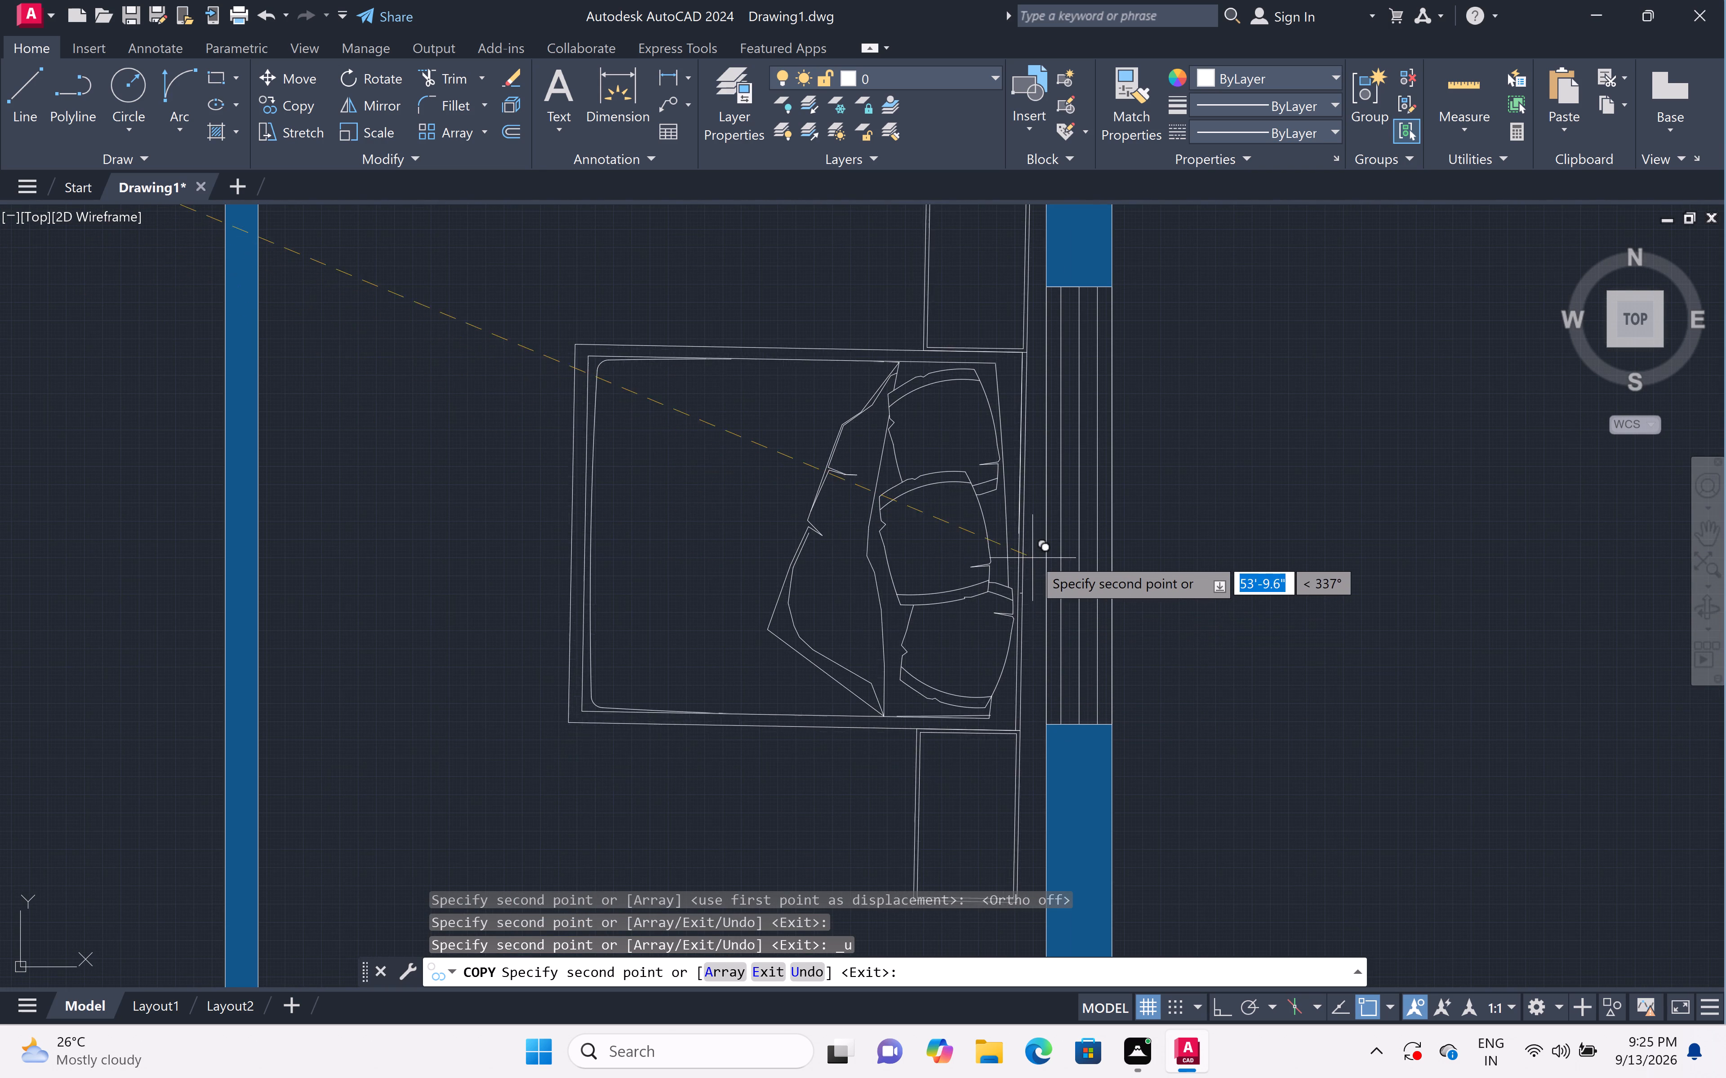
{"action": "left_click", "coordinate": [1036, 554]}
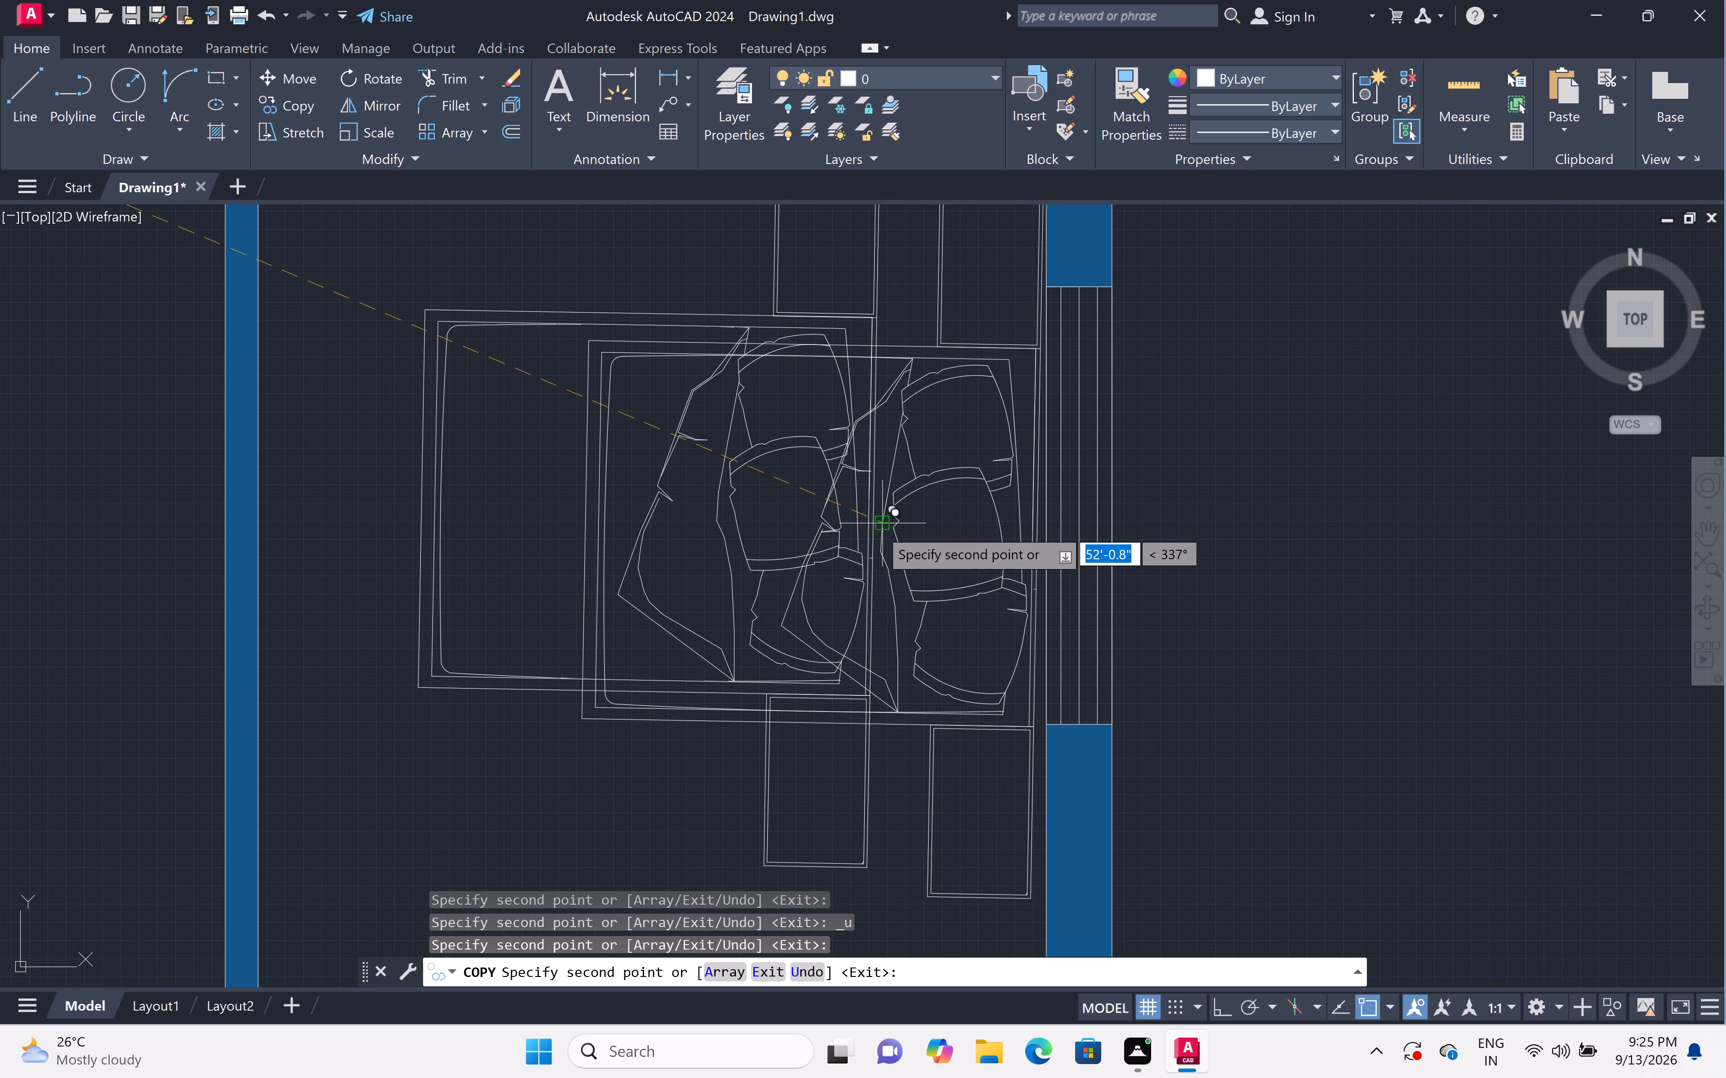
{"action": "key", "text": "Escape"}
Copy the L-shaped sofa set with side tables, with Ortho off, into the southwest room beside its west wall window.
{"action": "scroll", "coordinate": [888, 528], "scroll_direction": "down", "scroll_amount": 4}
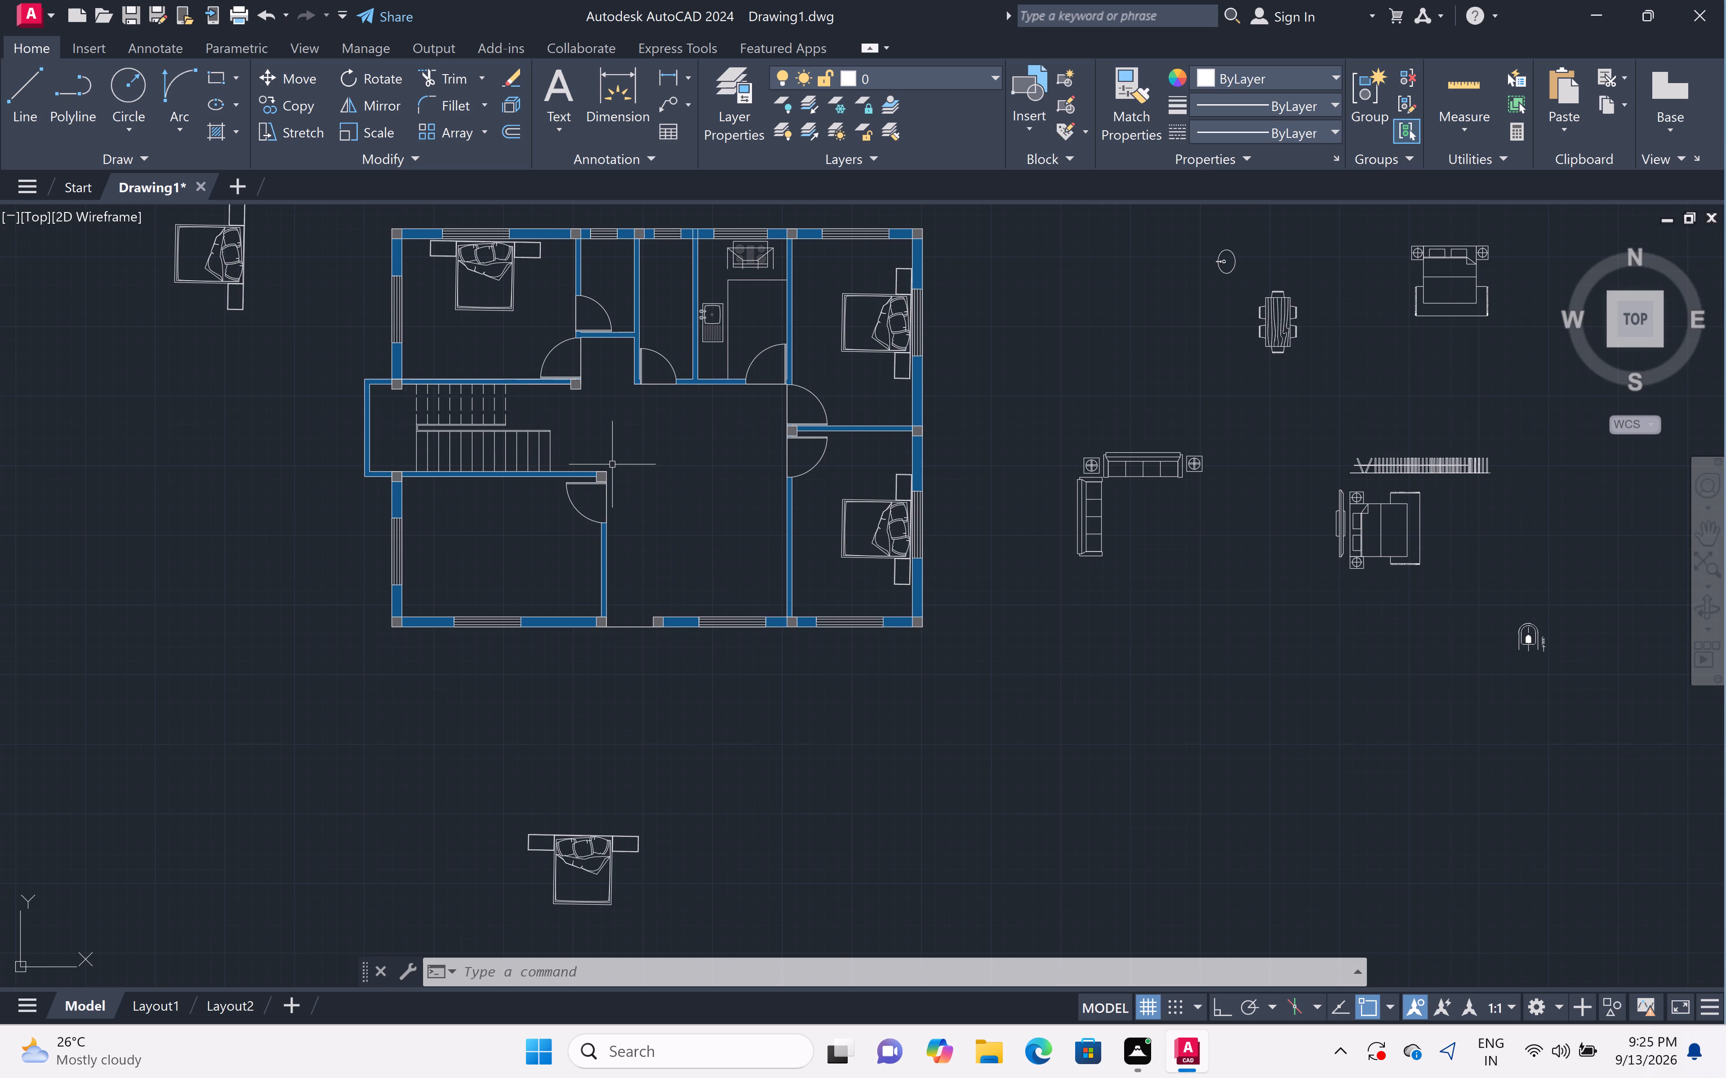
{"action": "middle_click", "coordinate": [702, 437]}
{"action": "middle_click", "coordinate": [673, 503]}
{"action": "middle_click_drag", "start_coordinate": [673, 503], "coordinate": [680, 485]}
{"action": "middle_click", "coordinate": [680, 485]}
{"action": "scroll", "coordinate": [674, 482], "scroll_direction": "down", "scroll_amount": 1}
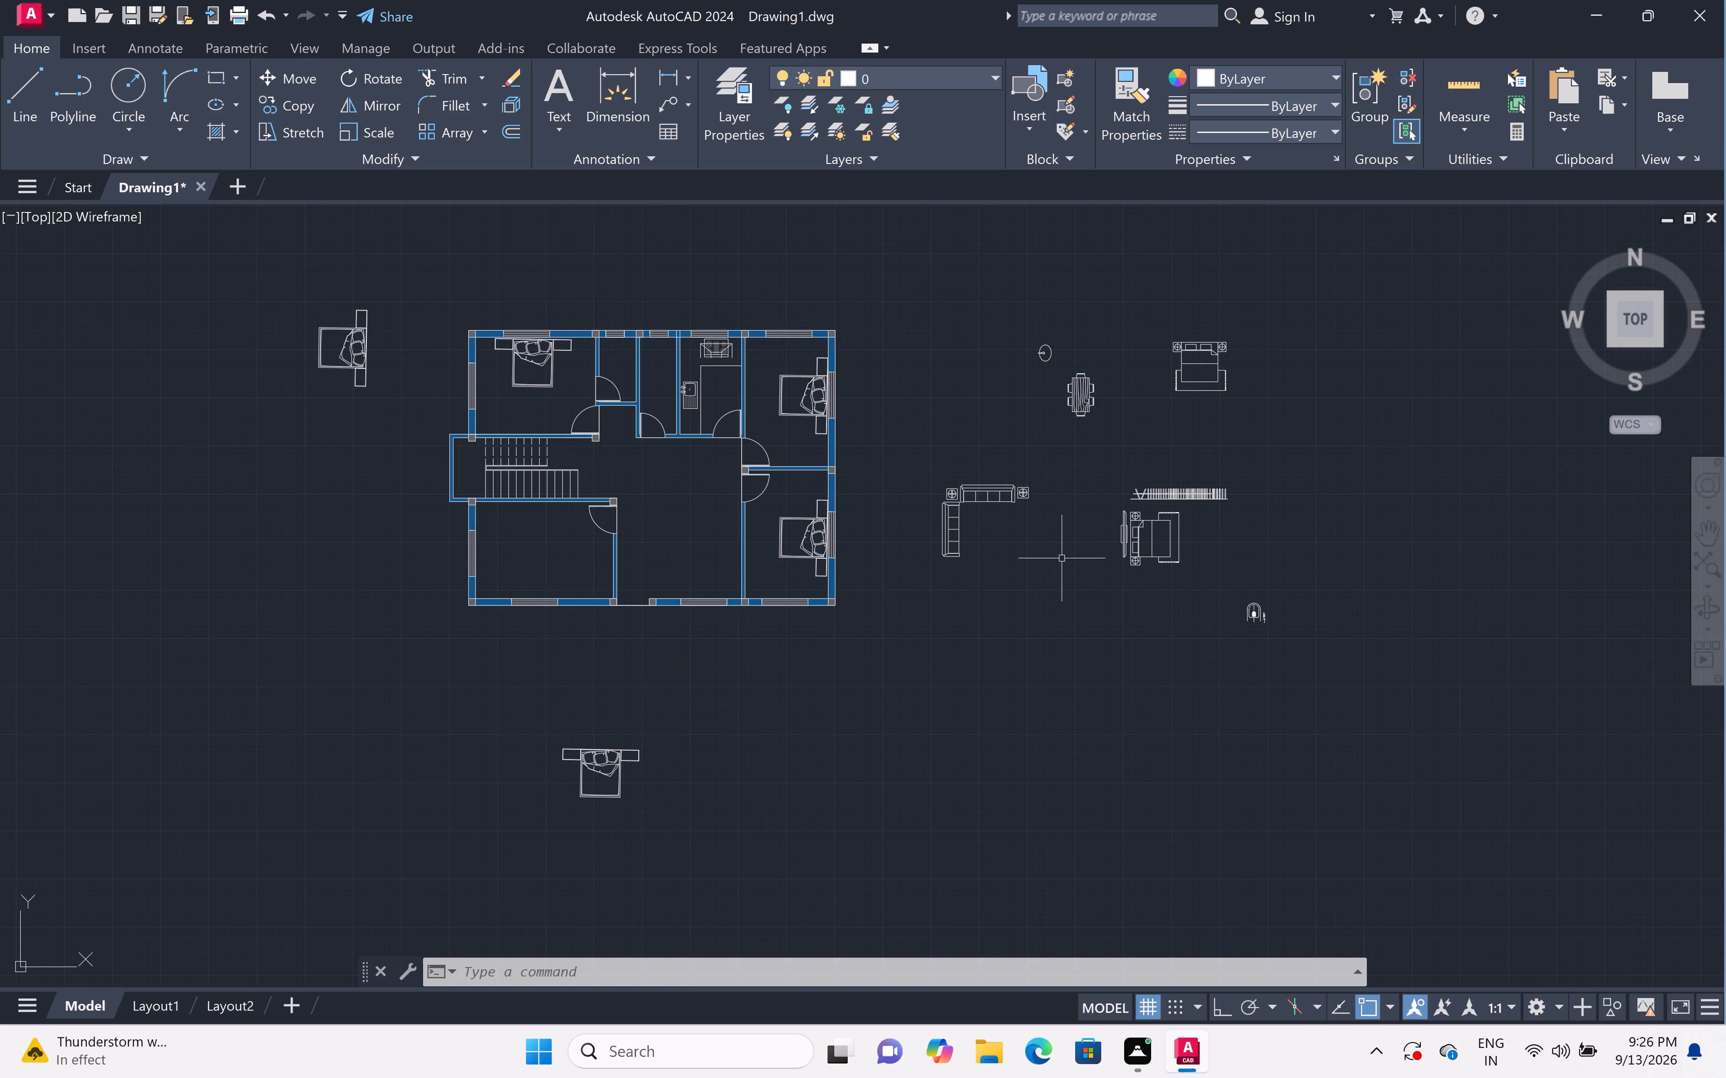
{"action": "scroll", "coordinate": [1014, 503], "scroll_direction": "up", "scroll_amount": 1}
{"action": "left_click", "coordinate": [1069, 456]}
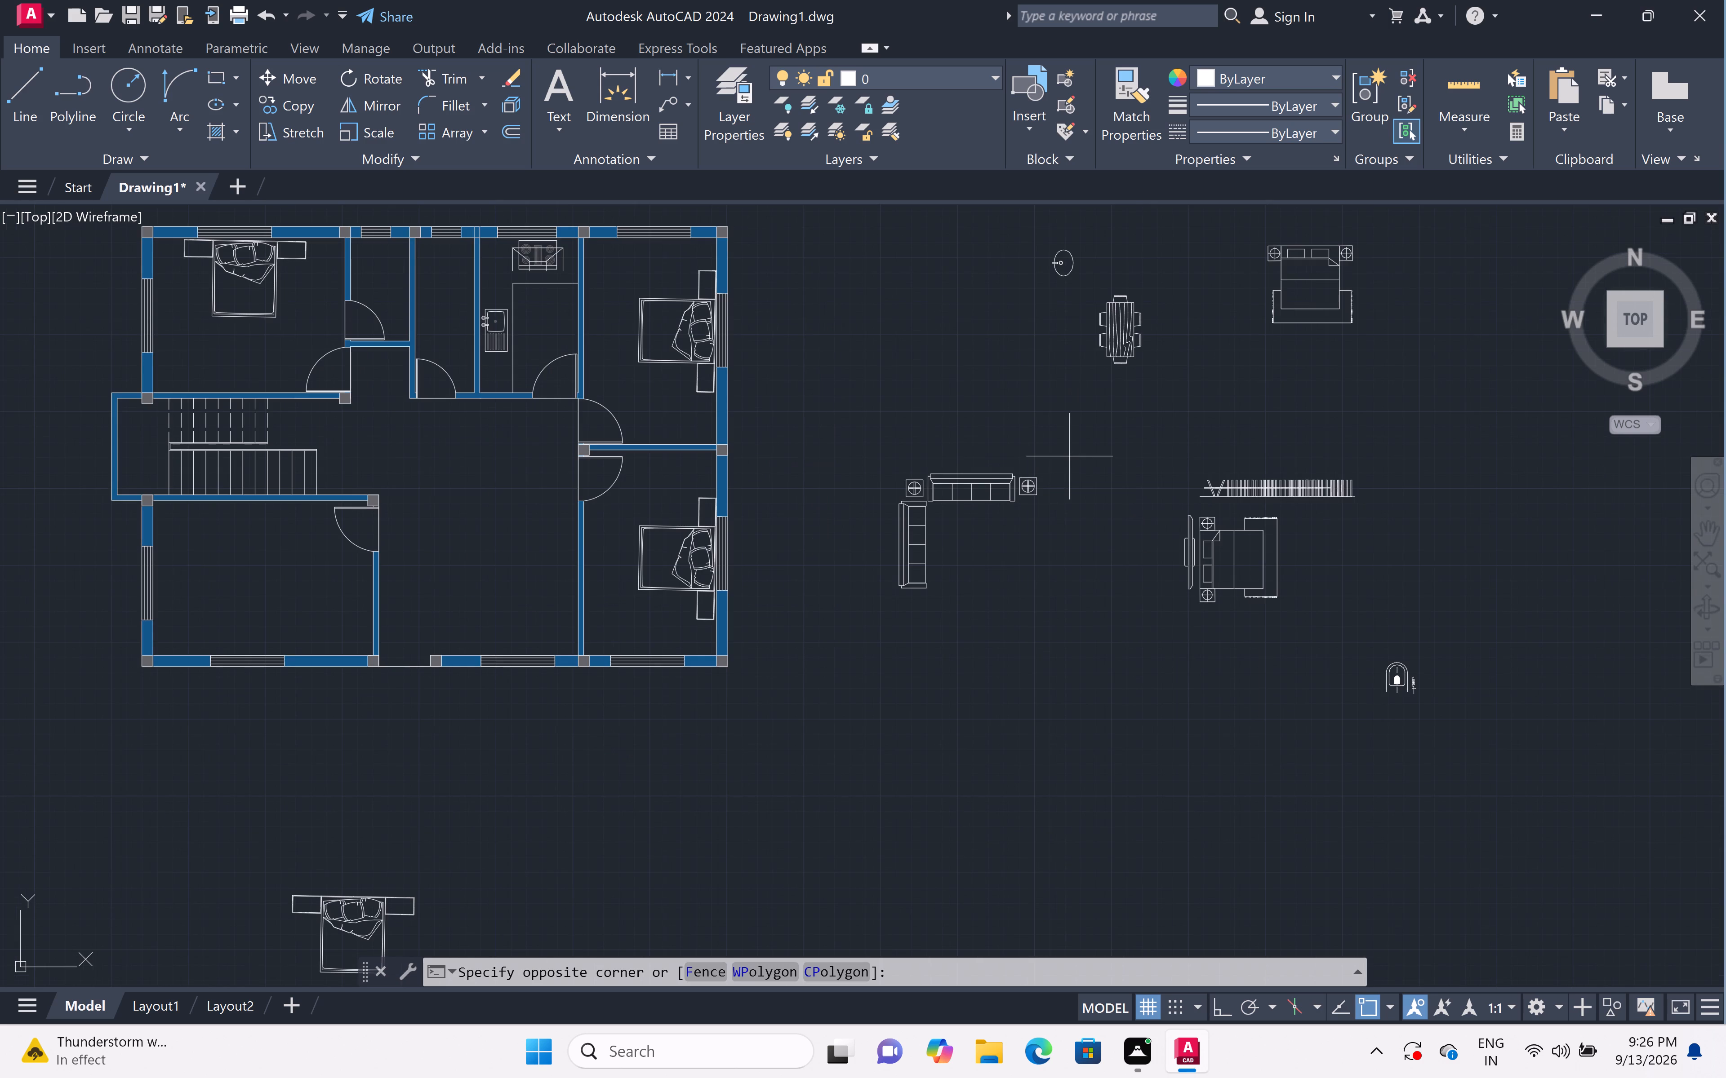
{"action": "left_click", "coordinate": [849, 593]}
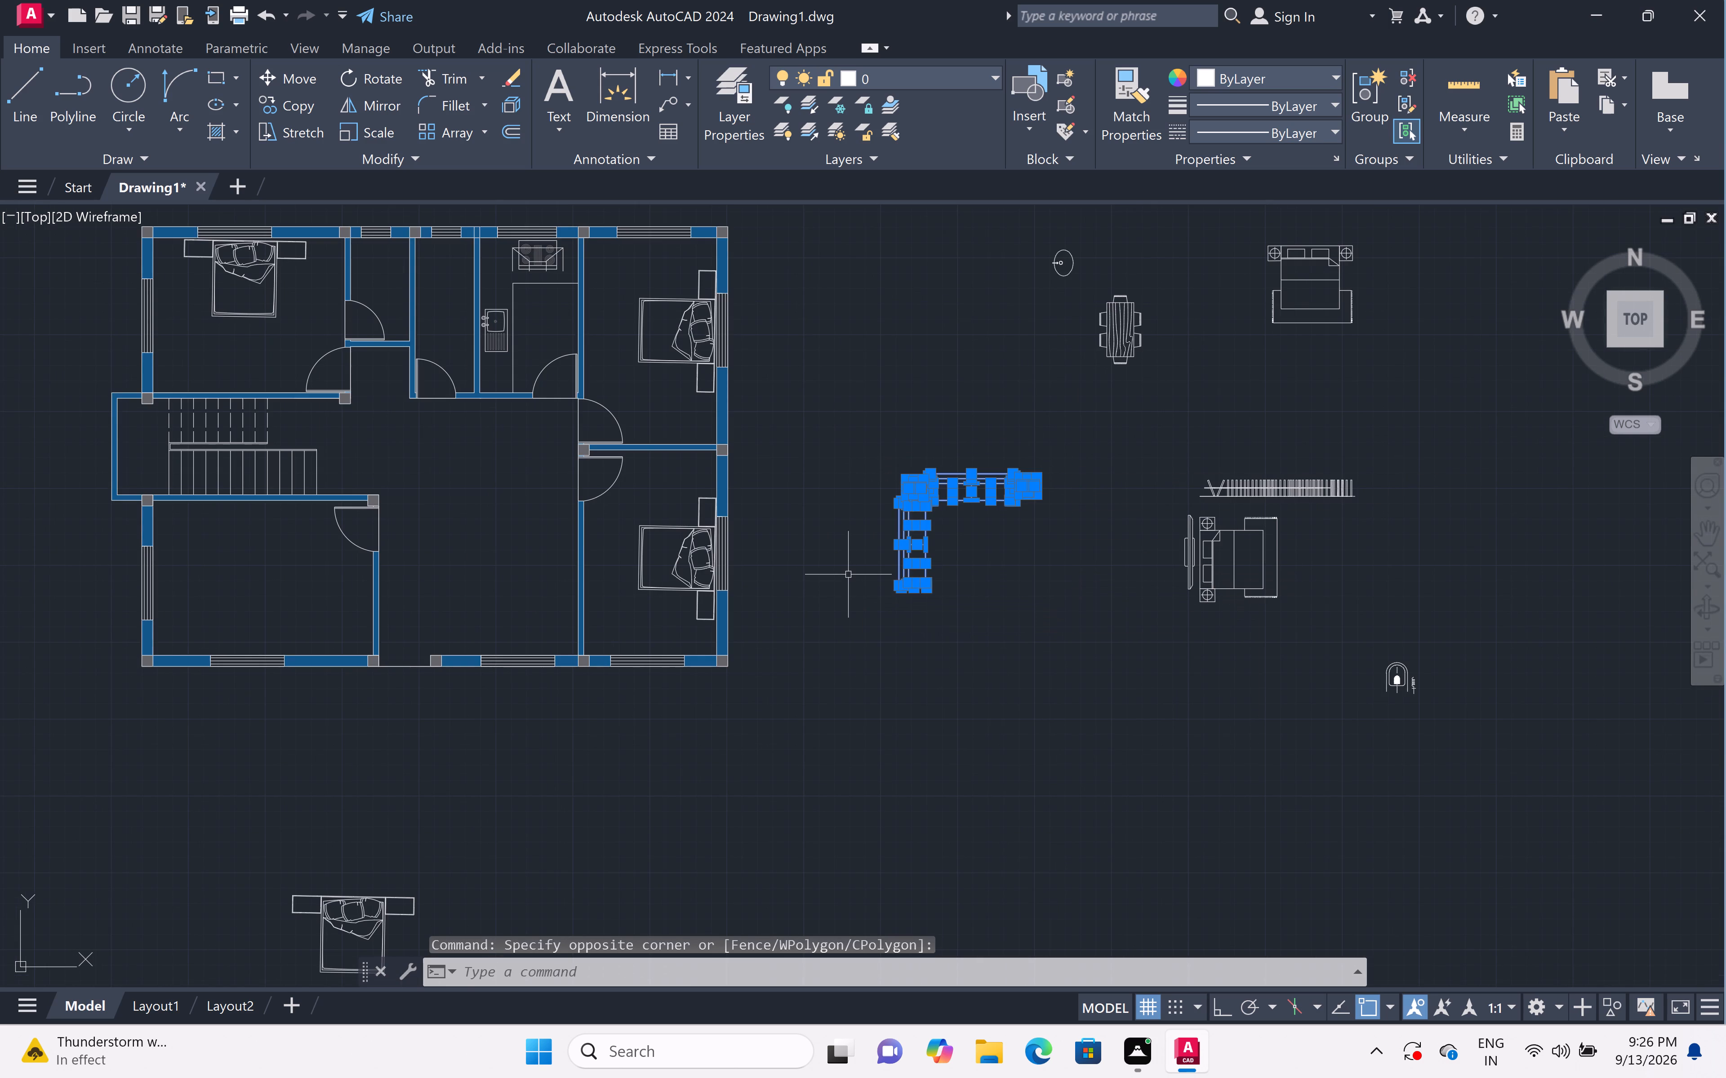
{"action": "type", "text": "co"}
{"action": "key", "text": "space"}
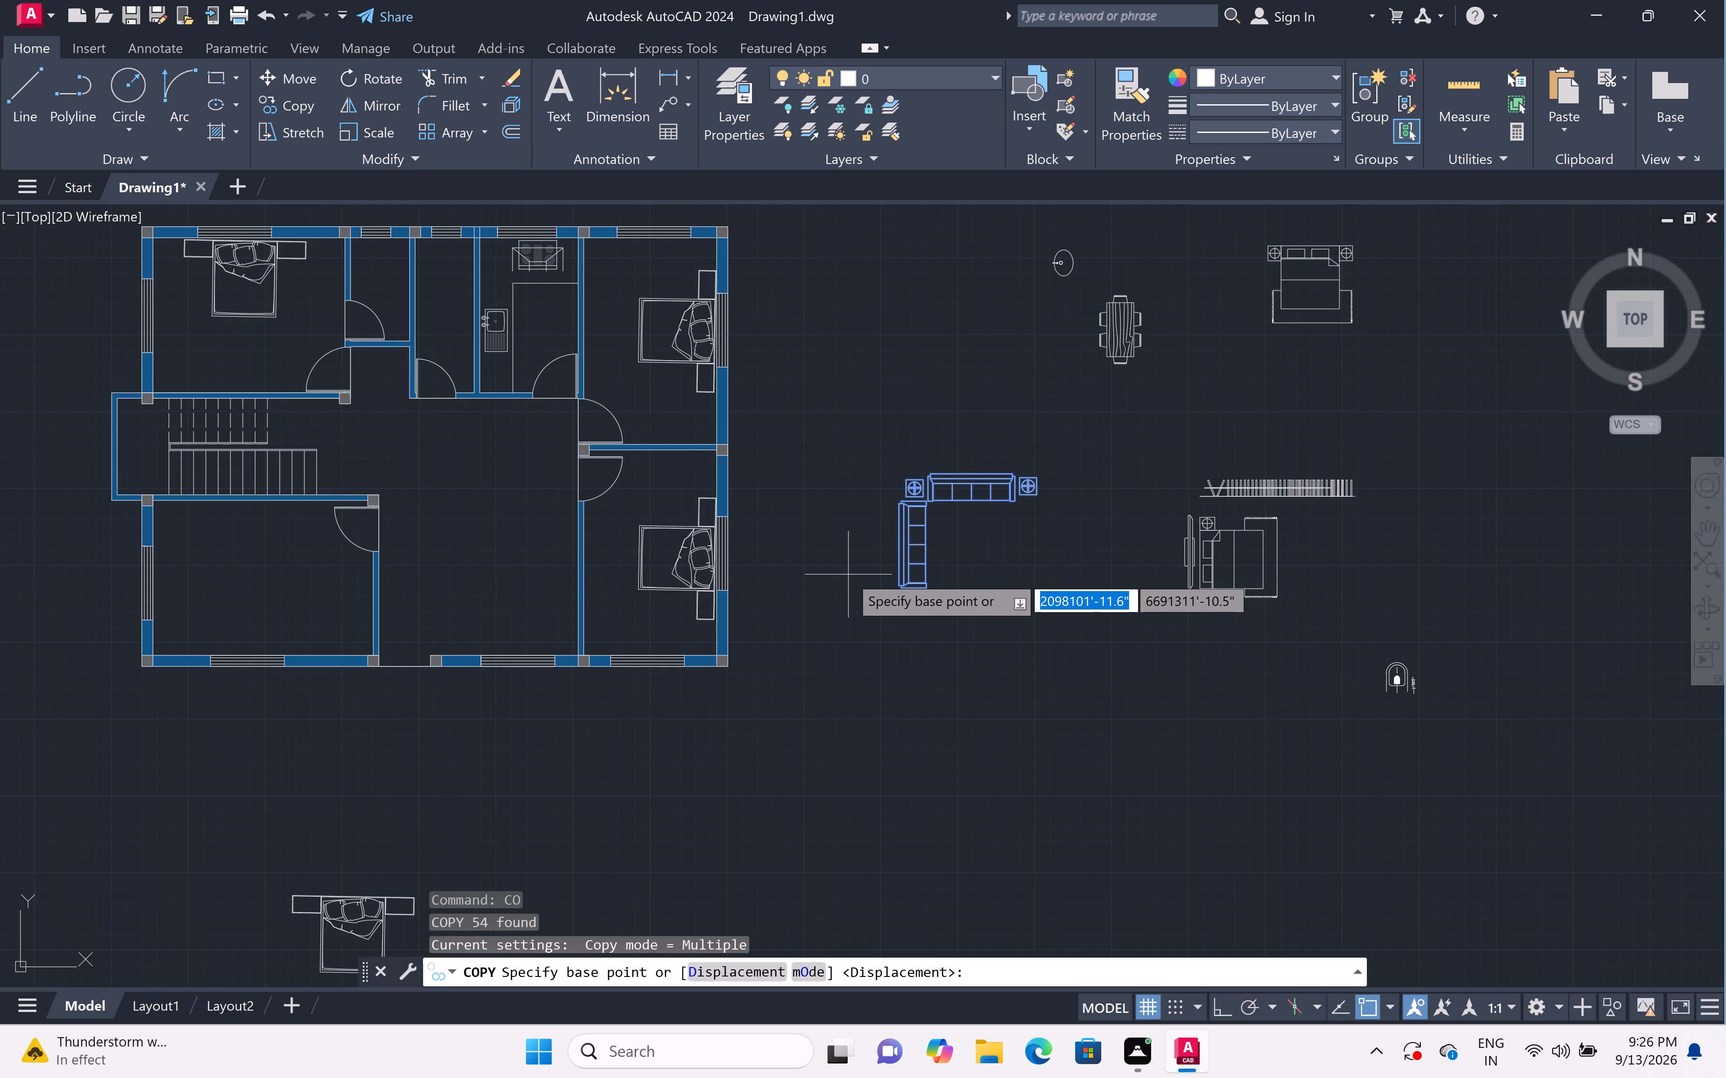
{"action": "left_click", "coordinate": [902, 543]}
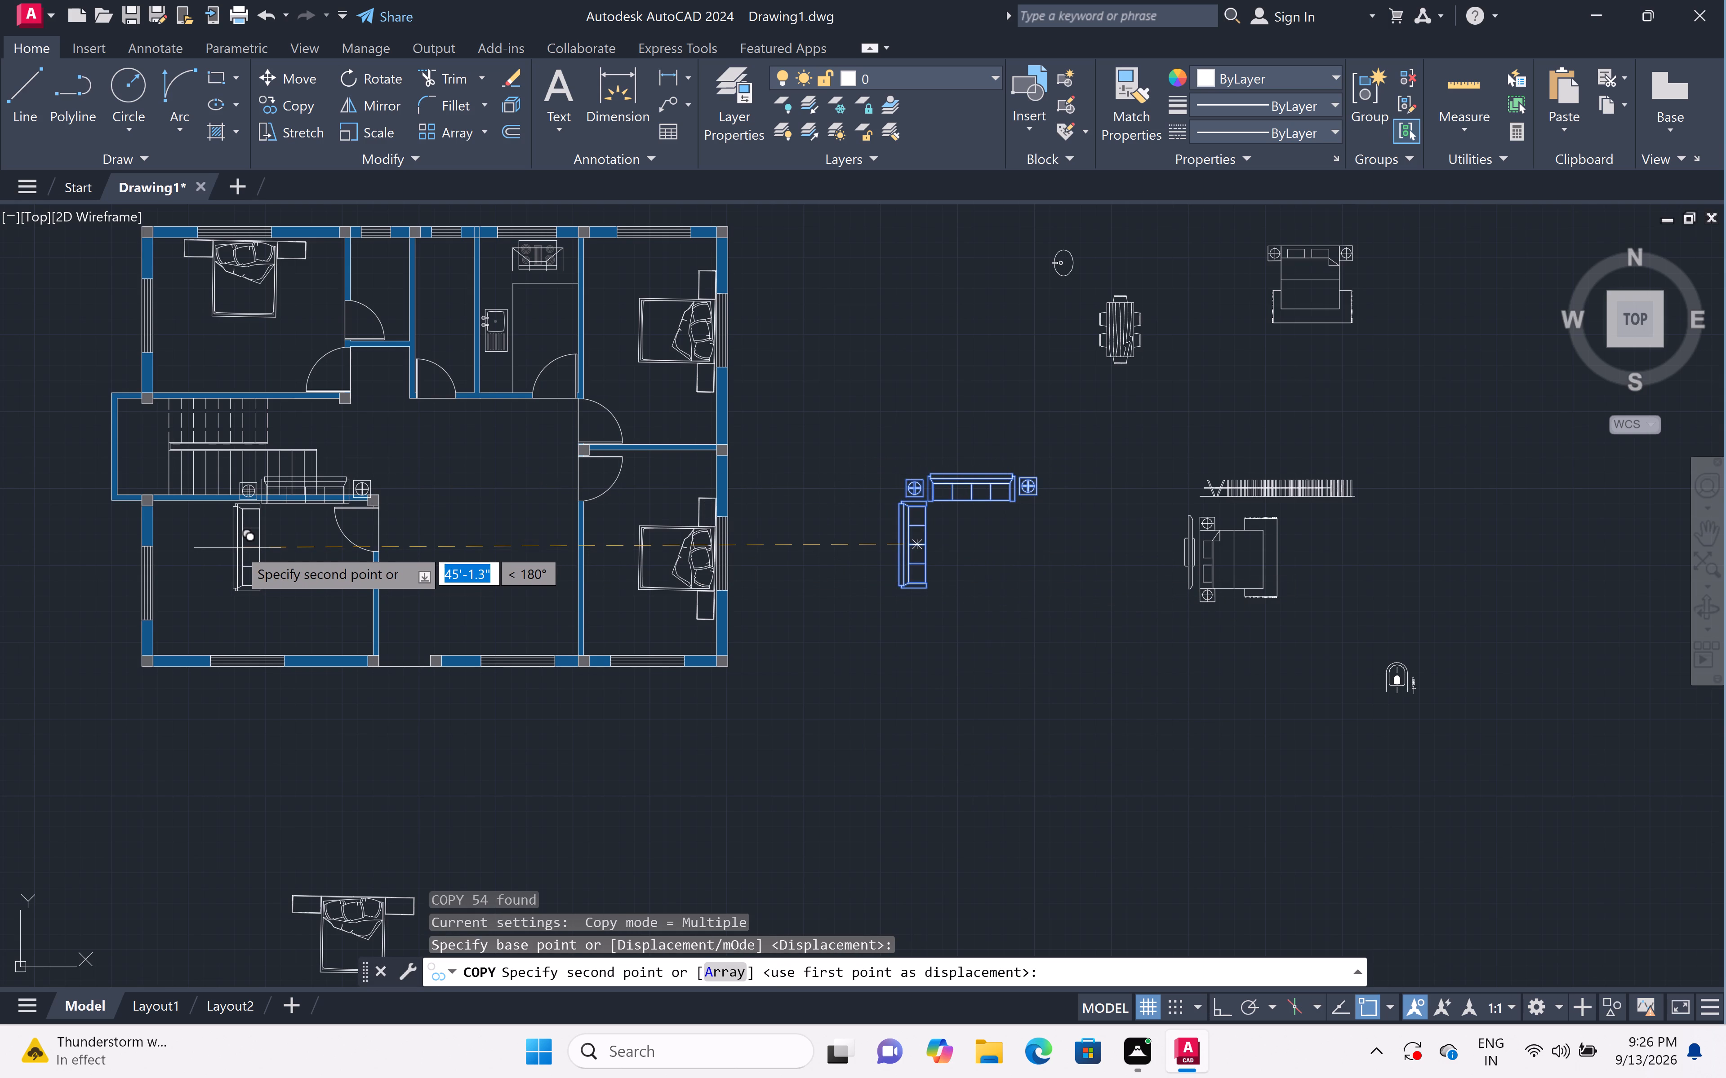
{"action": "key", "text": "F8"}
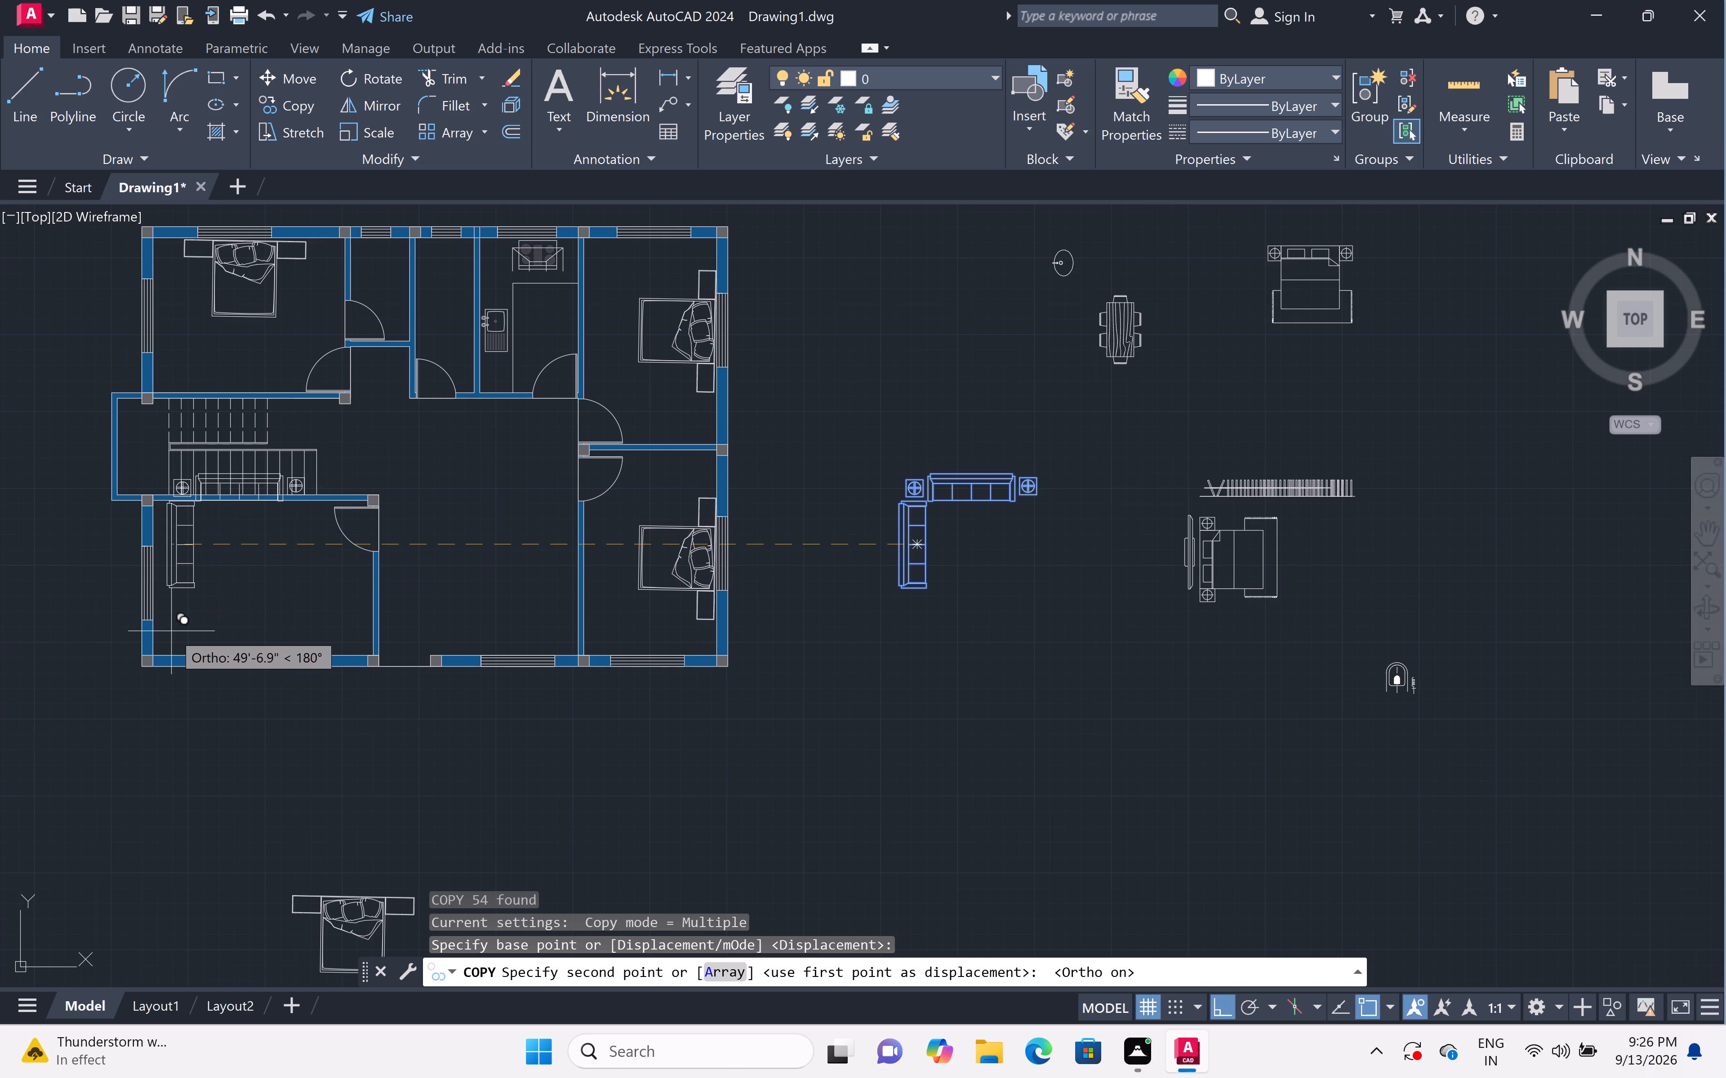
{"action": "key", "text": "F8"}
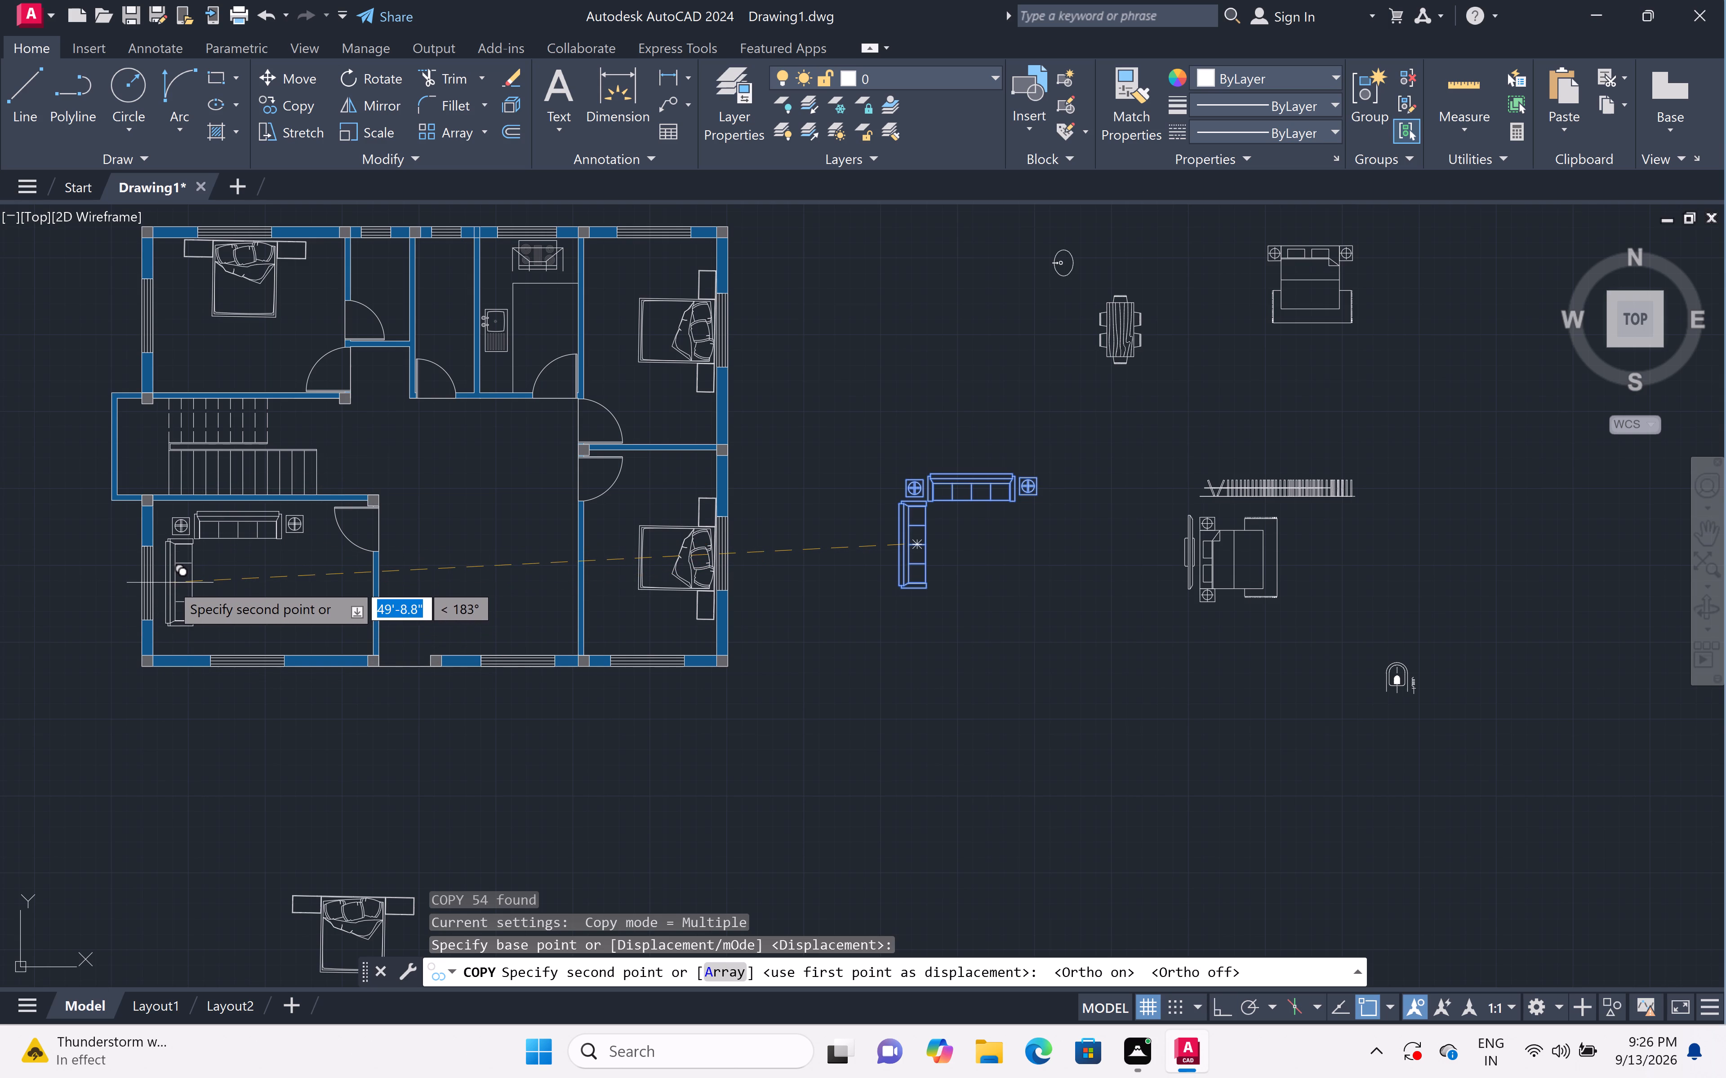
{"action": "left_click", "coordinate": [170, 583]}
{"action": "scroll", "coordinate": [334, 555], "scroll_direction": "down", "scroll_amount": 2}
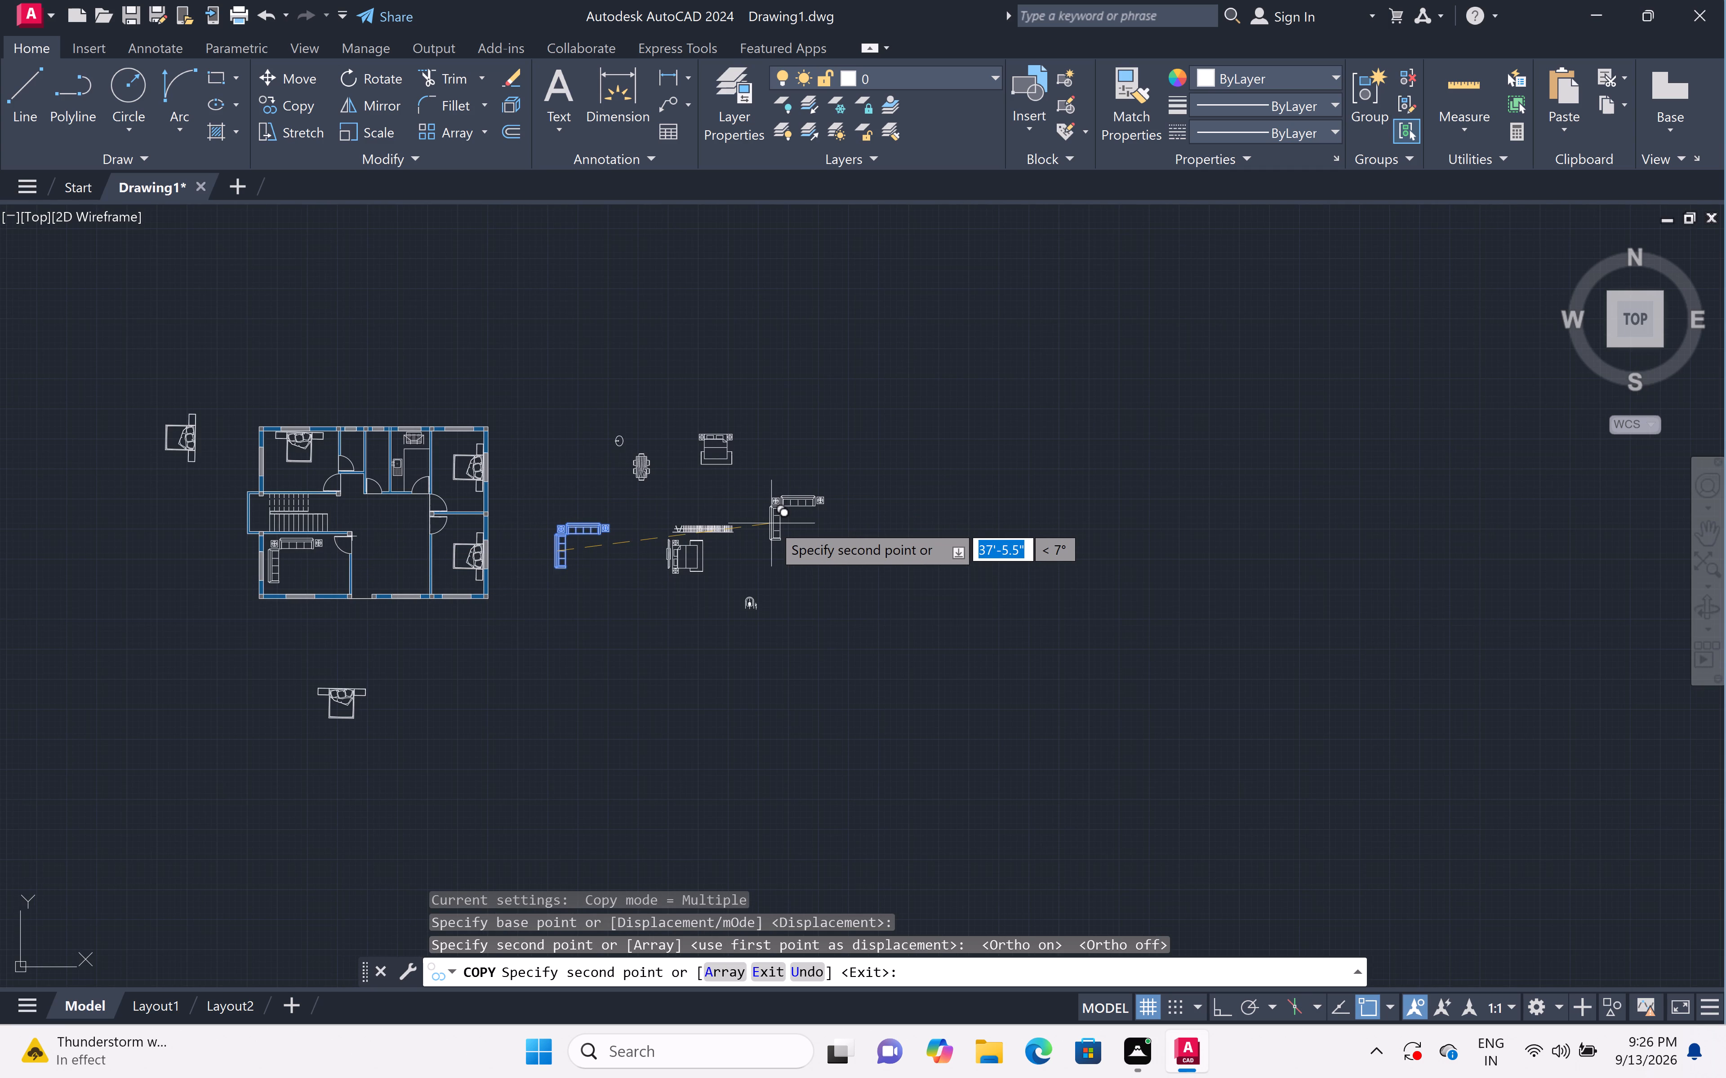
{"action": "key", "text": "Escape"}
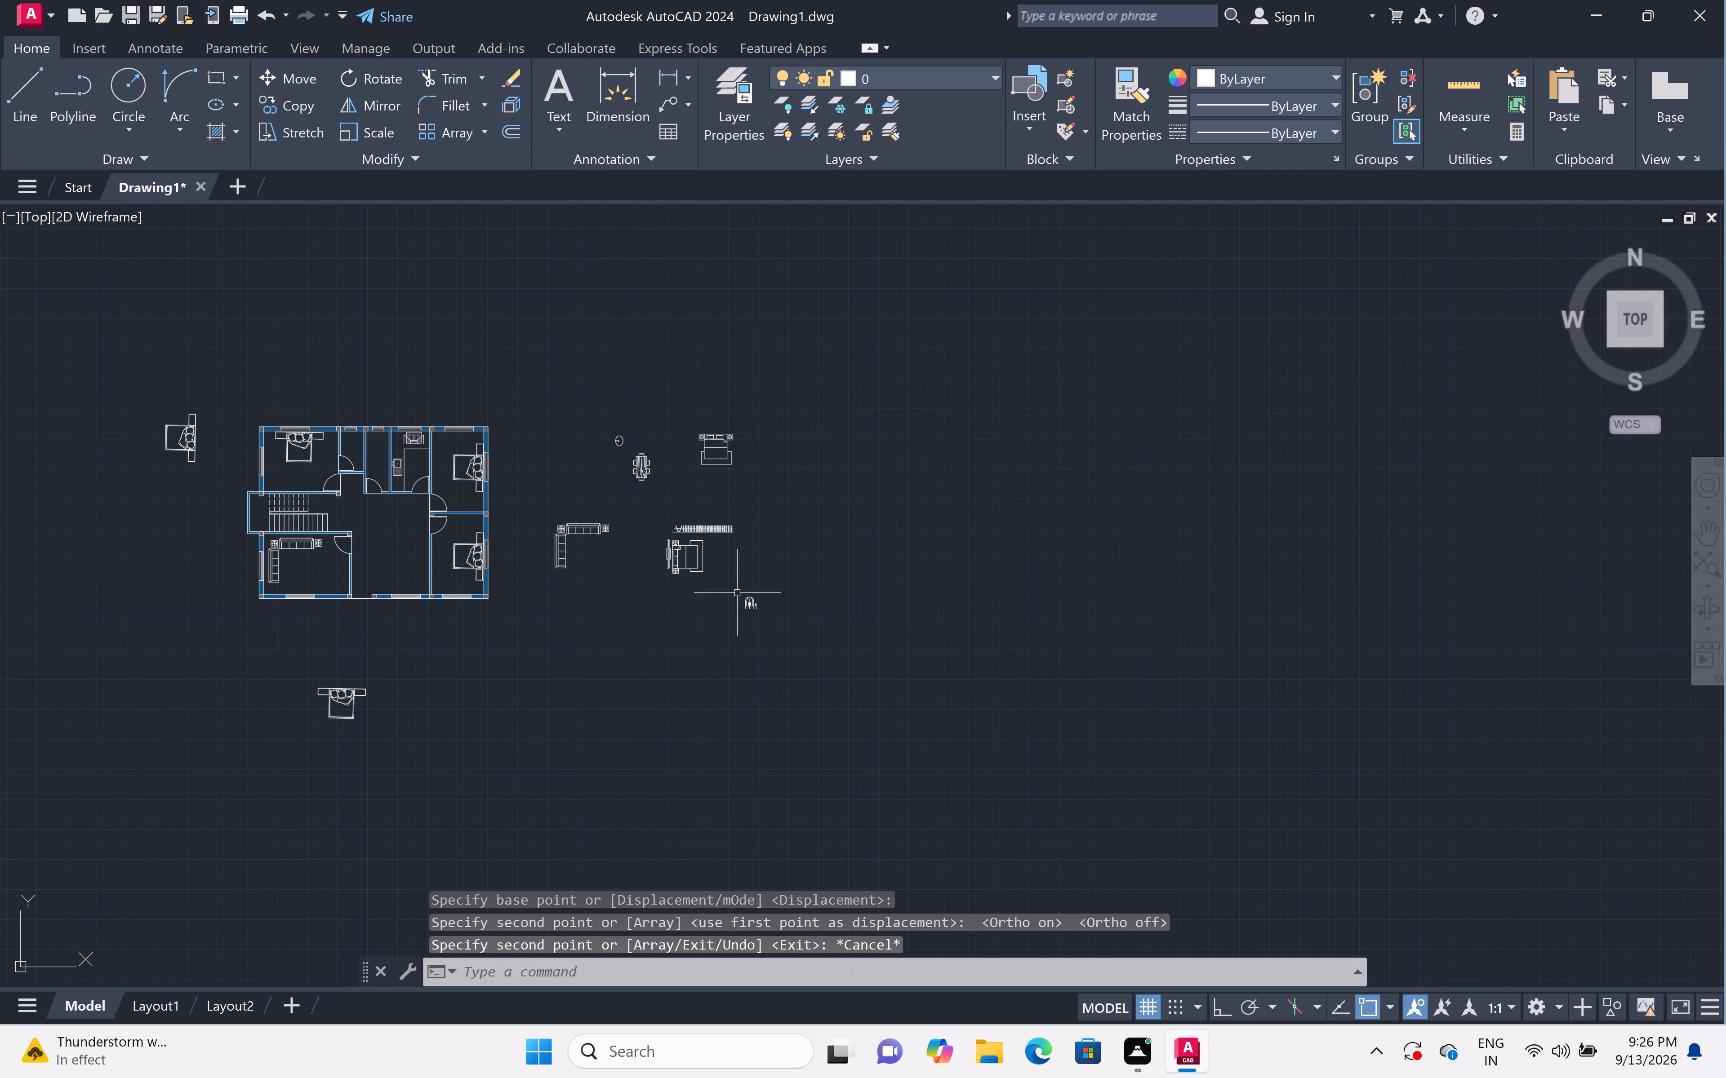
Rotate the toilet southeast of the furniture blocks 180° about the midpoint of its curved edge, with Ortho on.
{"action": "left_click", "coordinate": [792, 595]}
{"action": "left_click", "coordinate": [723, 633]}
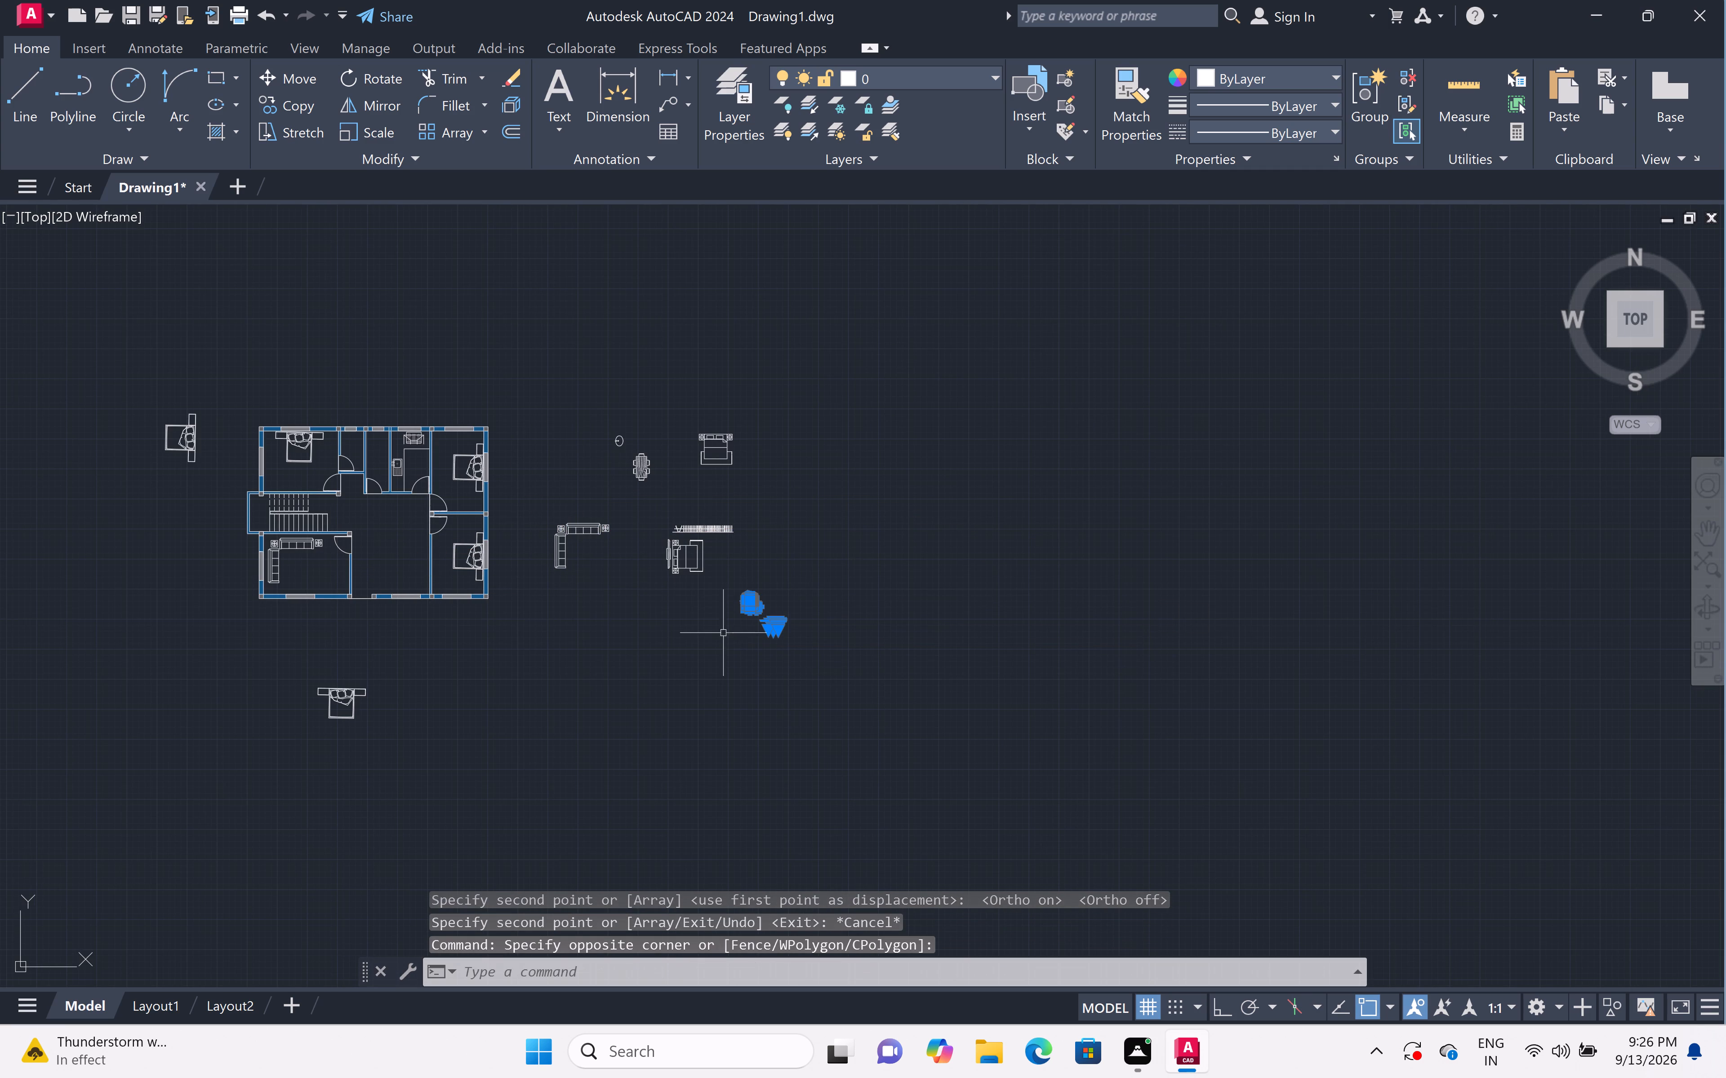
{"action": "left_click", "coordinate": [375, 76]}
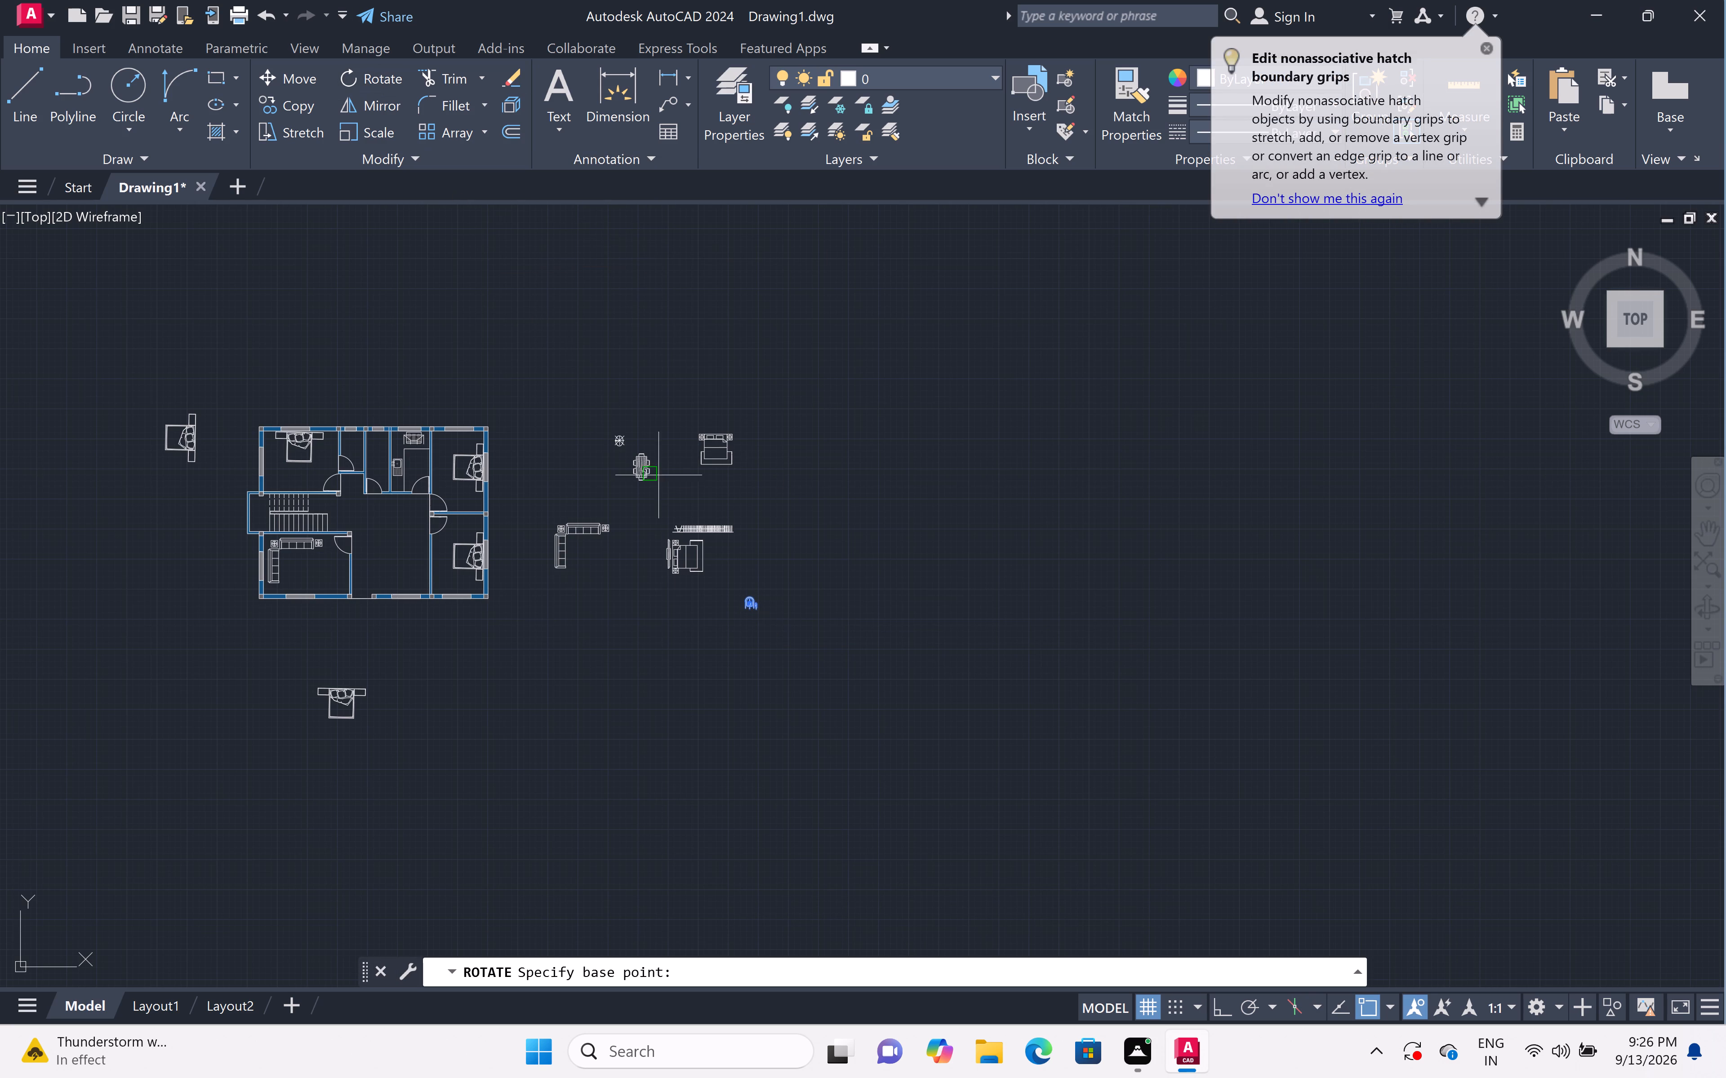
{"action": "scroll", "coordinate": [755, 626], "scroll_direction": "up", "scroll_amount": 4}
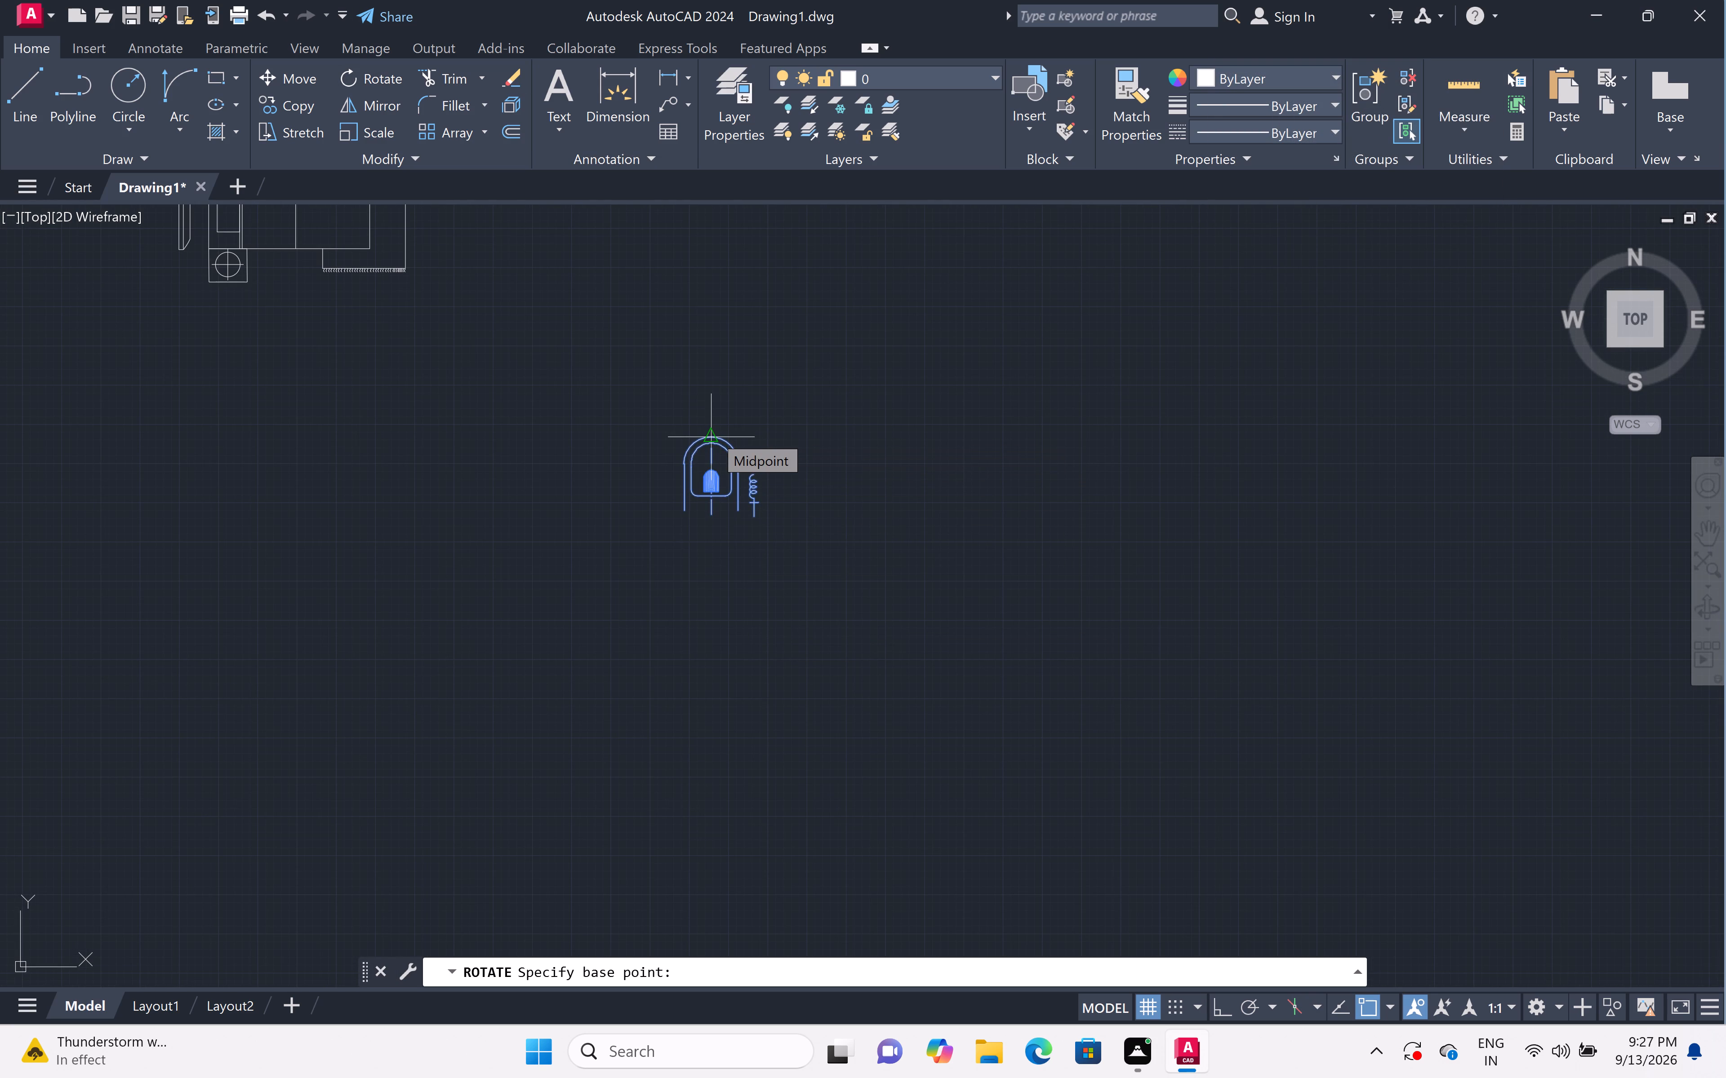
{"action": "key", "text": "F8"}
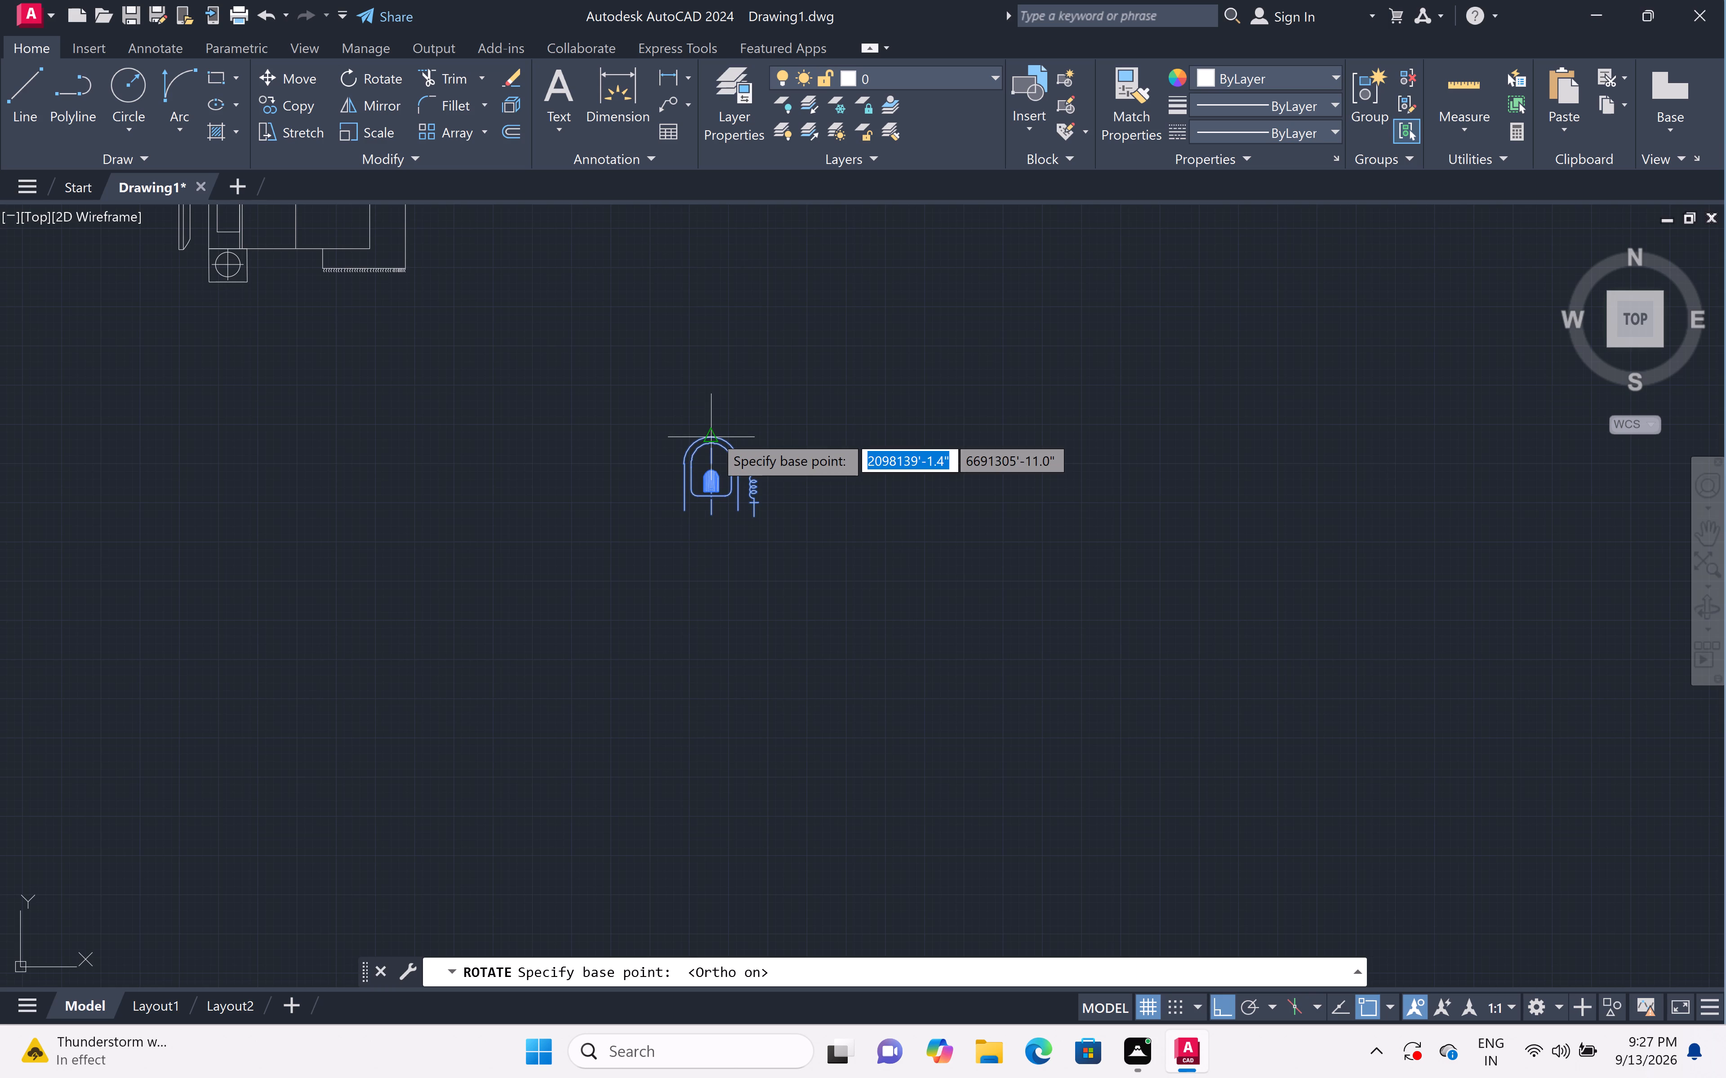
{"action": "left_click", "coordinate": [713, 434]}
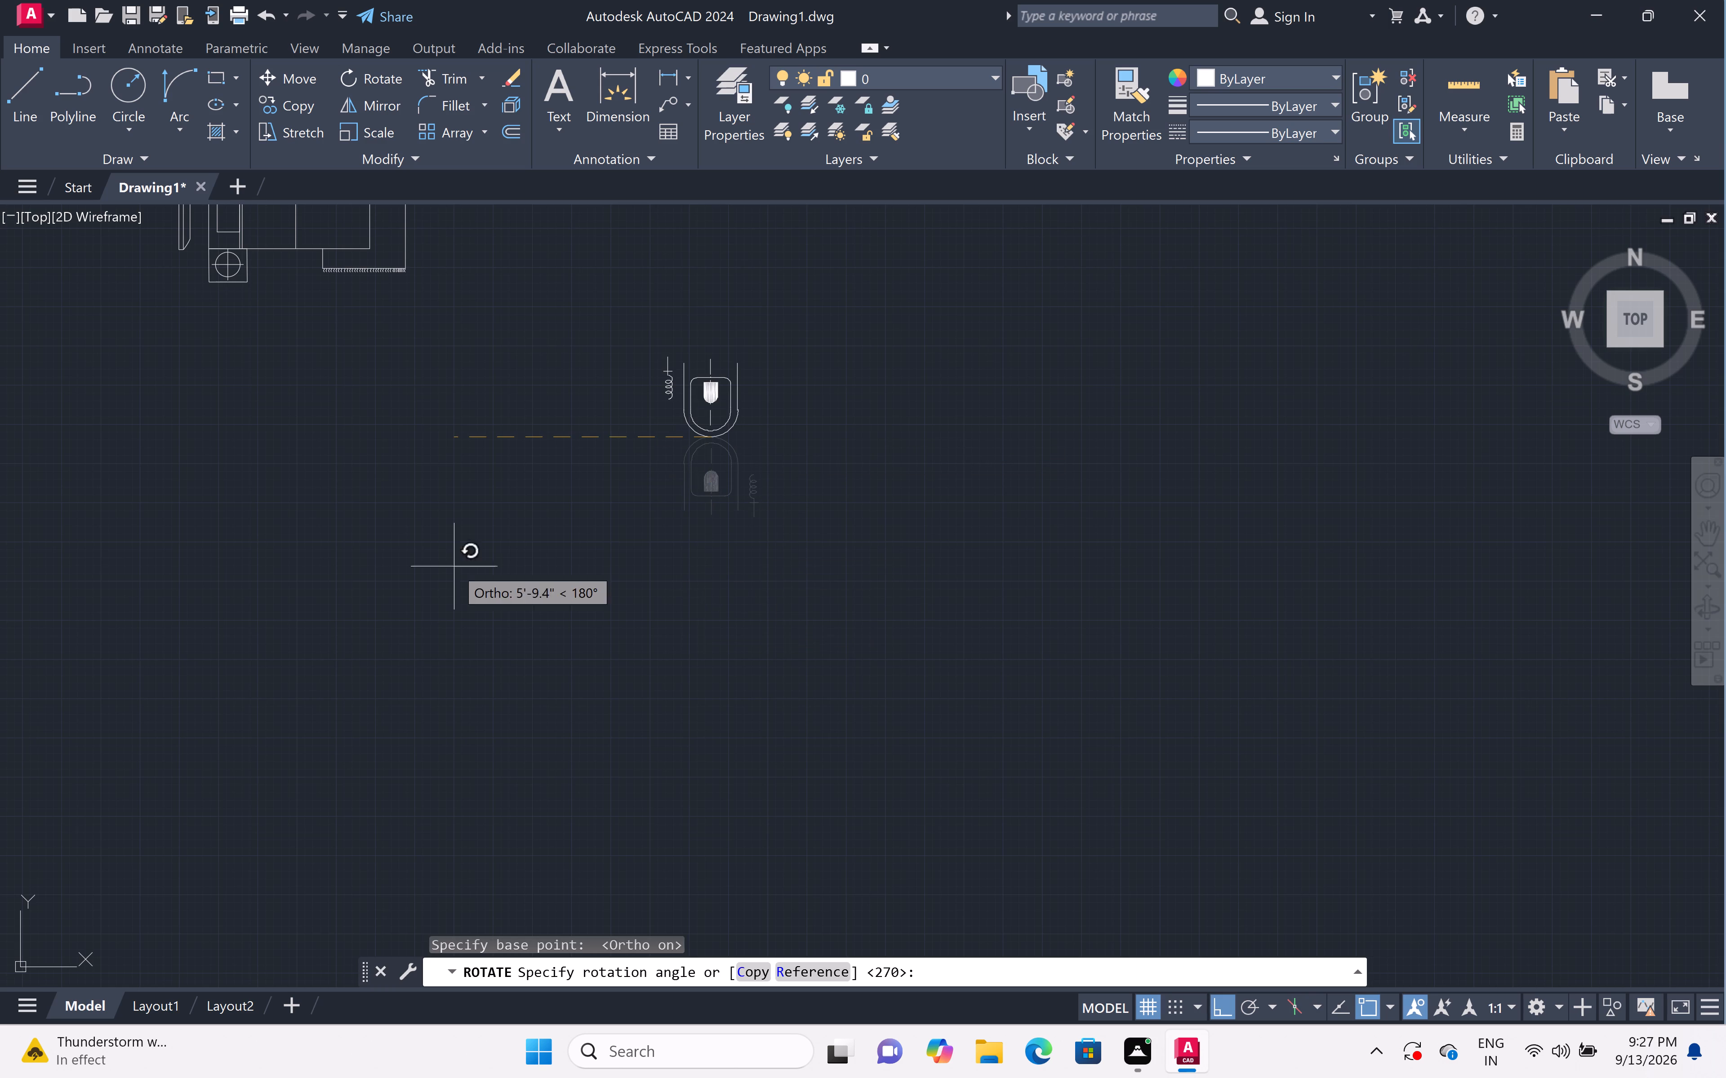
{"action": "left_click", "coordinate": [400, 552]}
Copy the rotated toilet from its centre line's north end, with Ortho off, below the window of the bathroom beside the northwest bedroom.
{"action": "scroll", "coordinate": [458, 390], "scroll_direction": "down", "scroll_amount": 5}
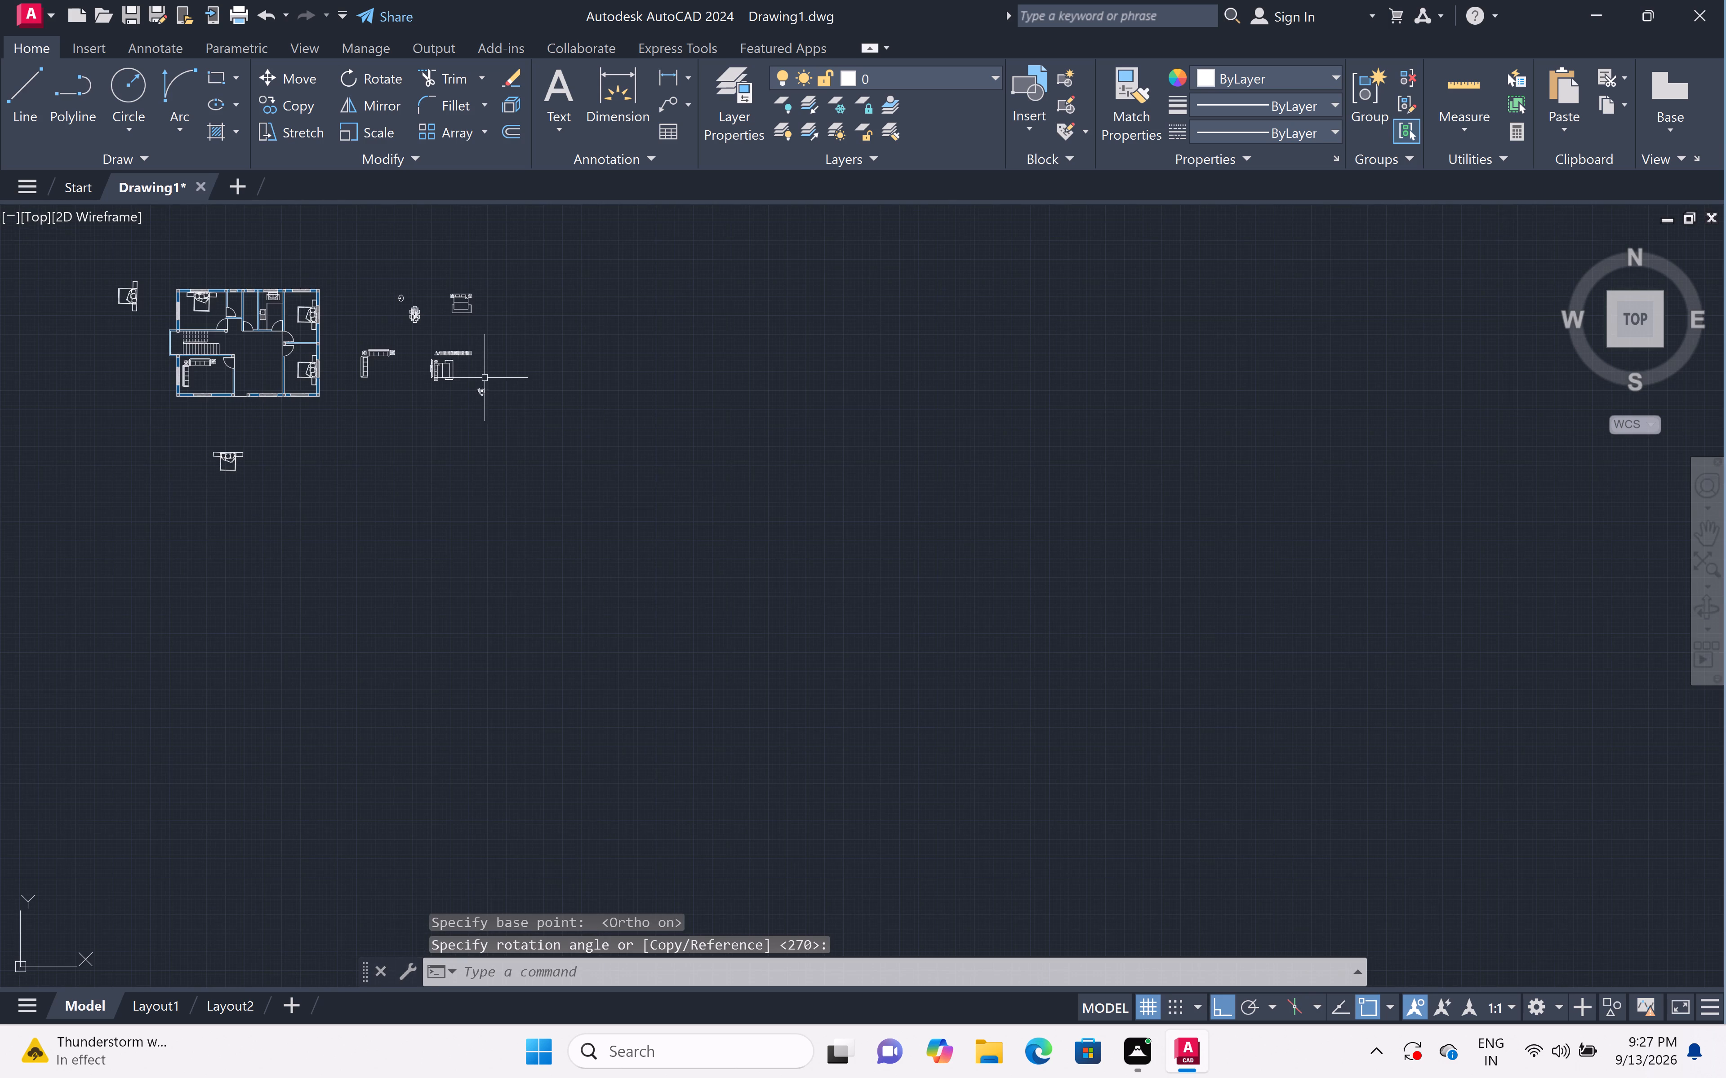
{"action": "scroll", "coordinate": [484, 378], "scroll_direction": "up", "scroll_amount": 2}
{"action": "left_click", "coordinate": [505, 381]}
{"action": "left_click", "coordinate": [445, 456]}
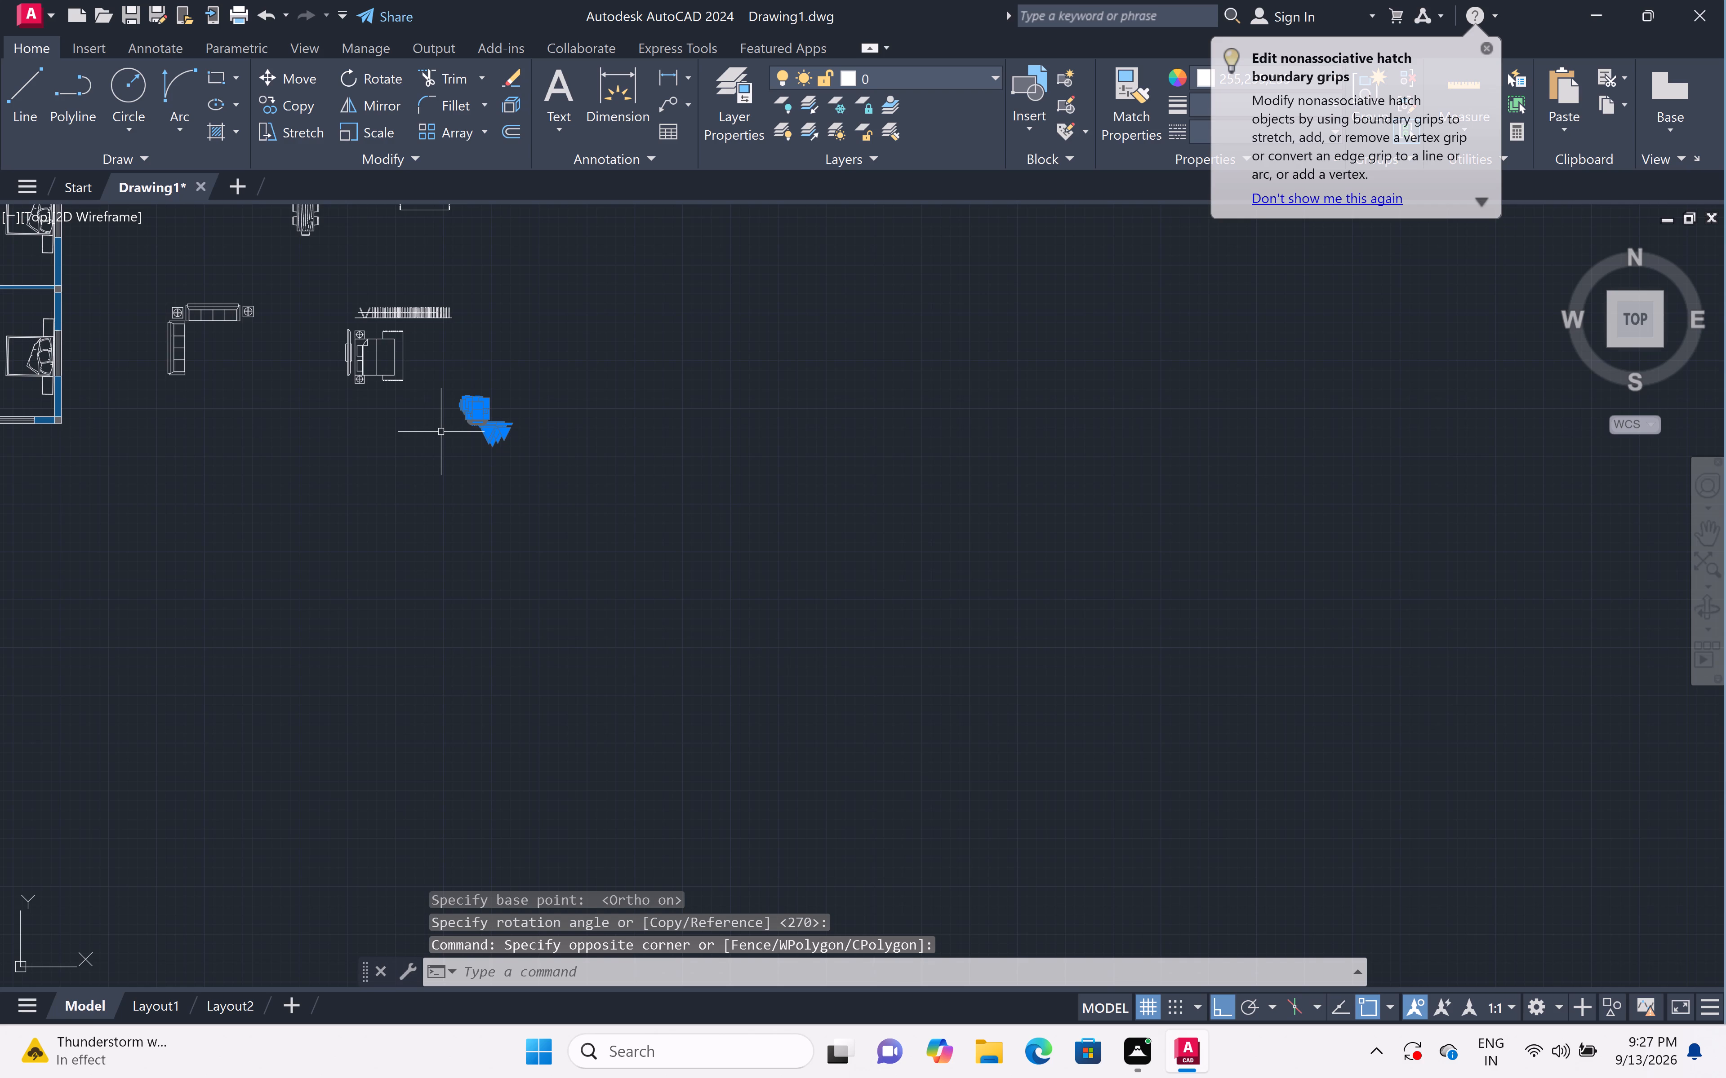
{"action": "type", "text": "co"}
{"action": "key", "text": "space"}
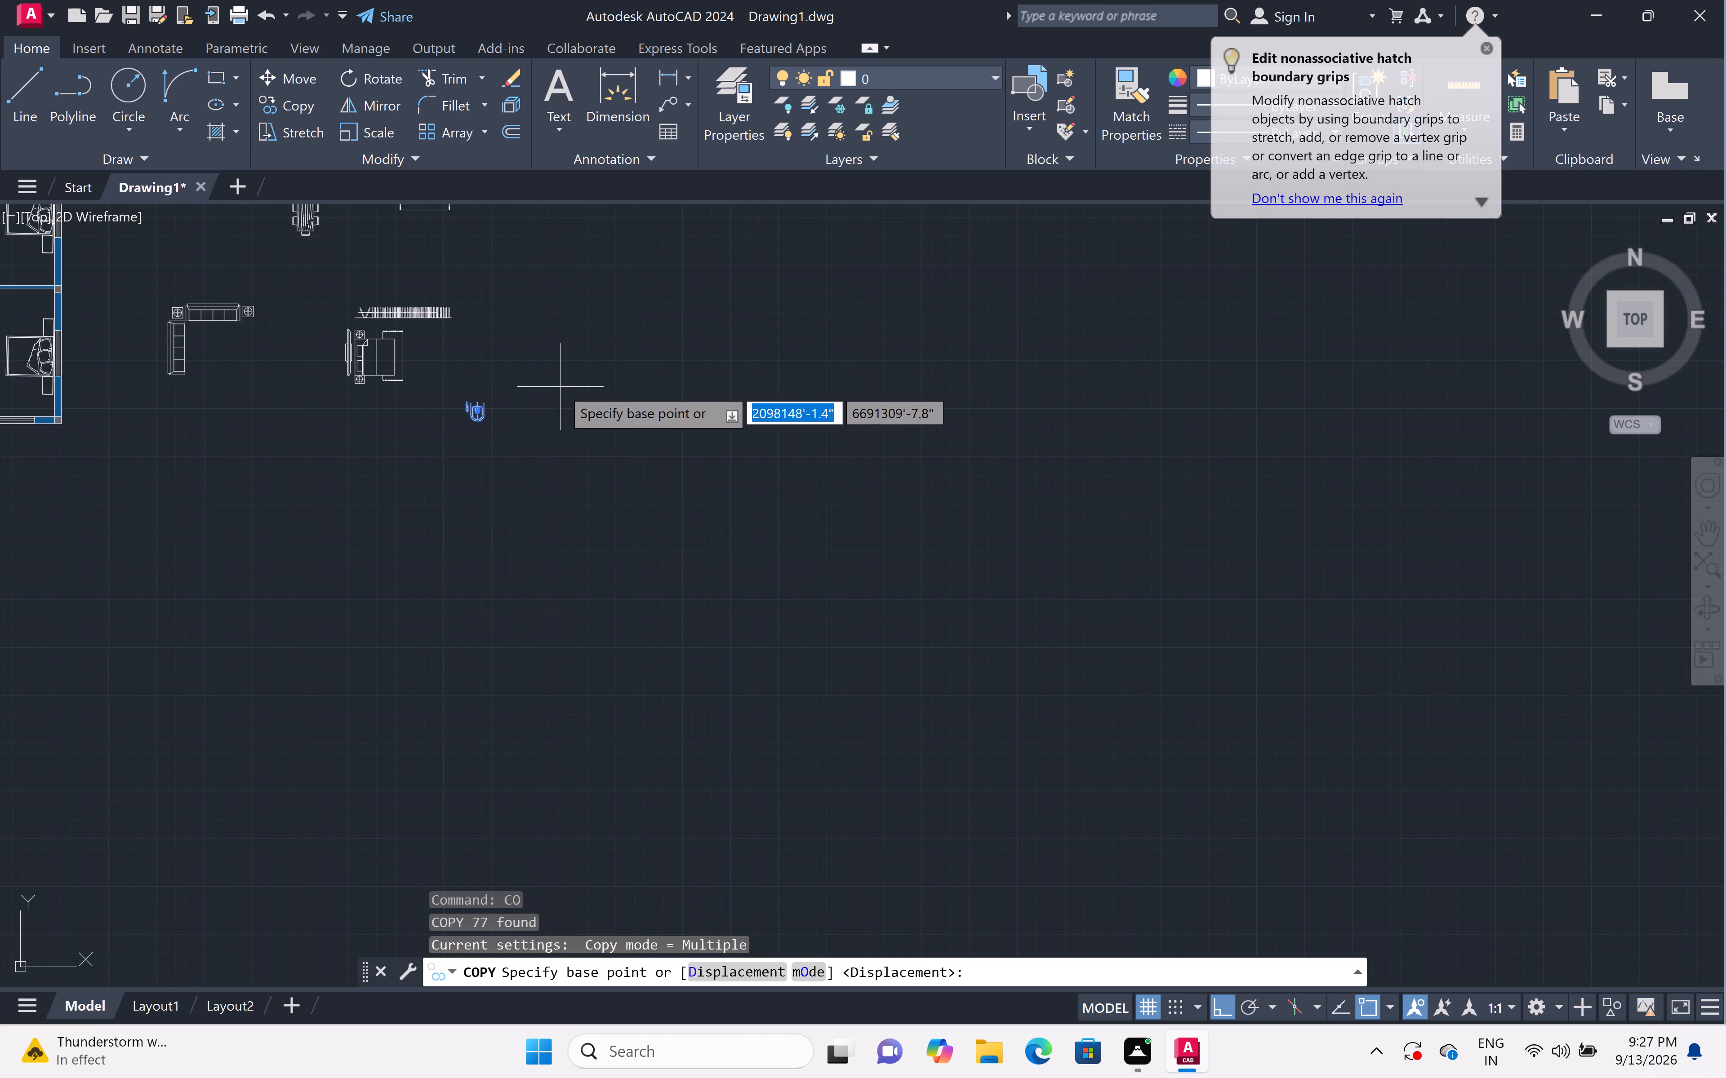
{"action": "scroll", "coordinate": [469, 416], "scroll_direction": "up", "scroll_amount": 5}
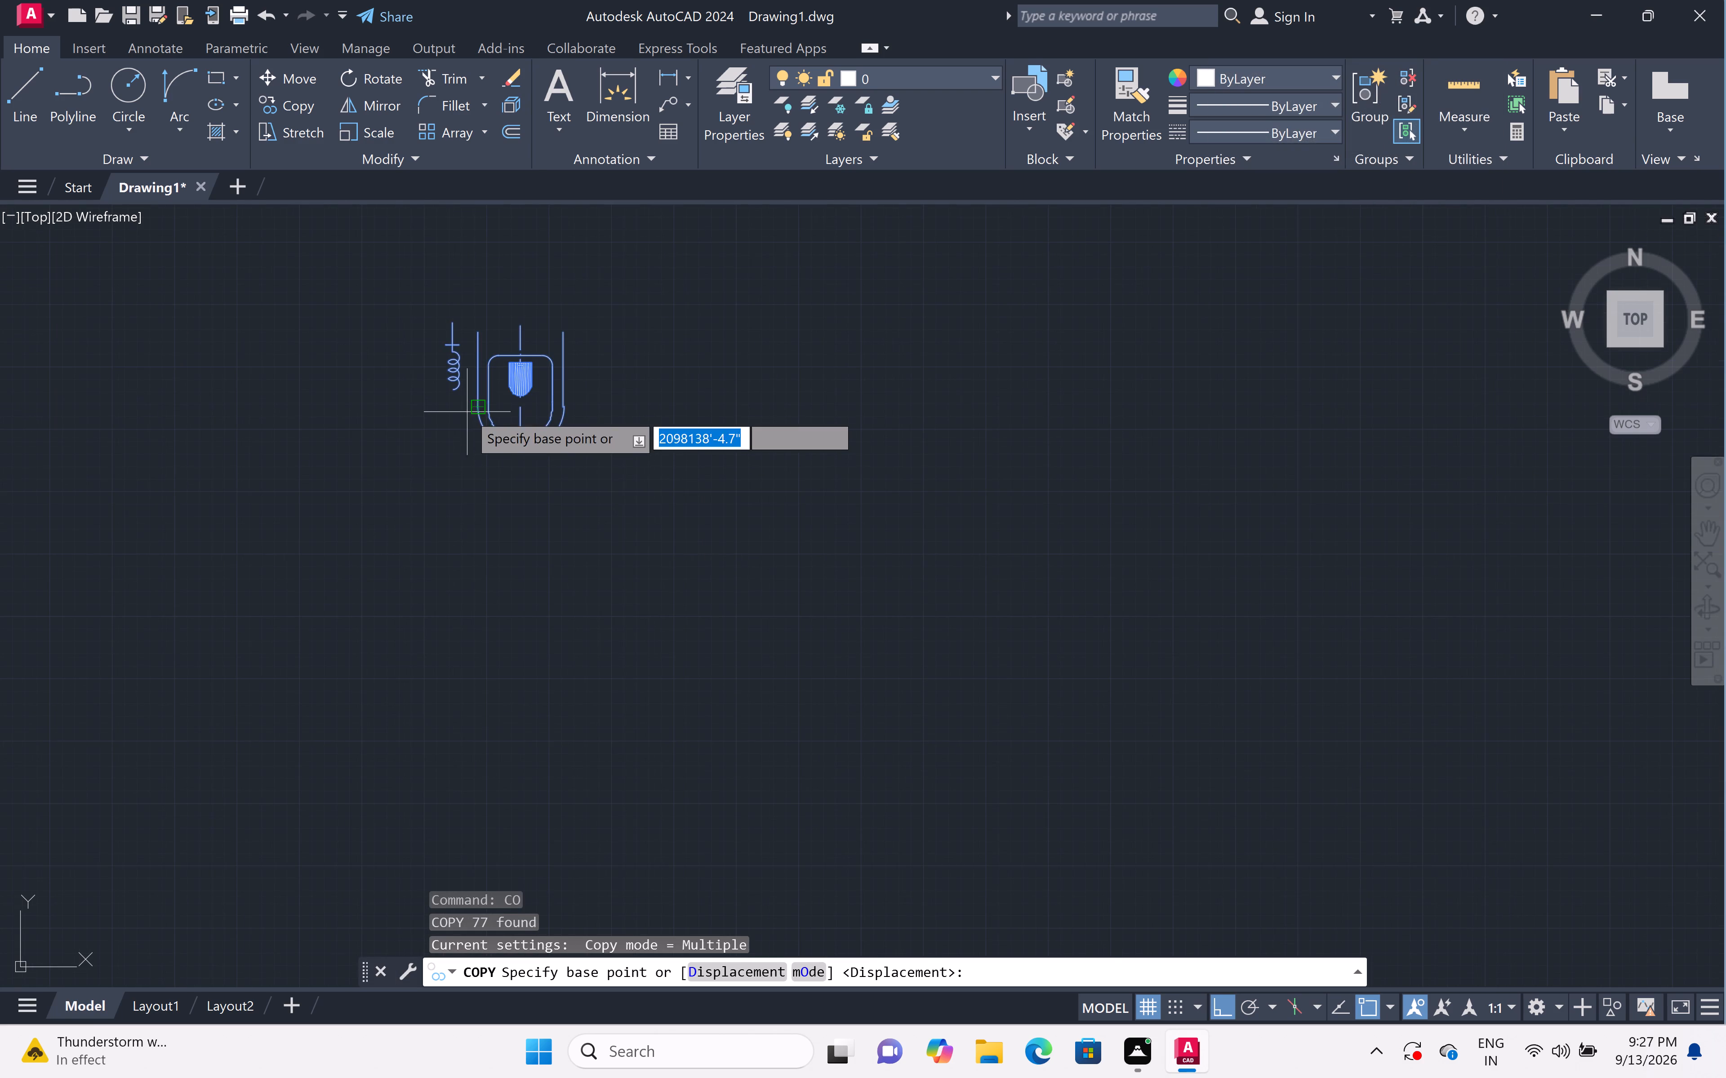
{"action": "scroll", "coordinate": [467, 412], "scroll_direction": "up", "scroll_amount": 1}
{"action": "scroll", "coordinate": [483, 388], "scroll_direction": "down", "scroll_amount": 1}
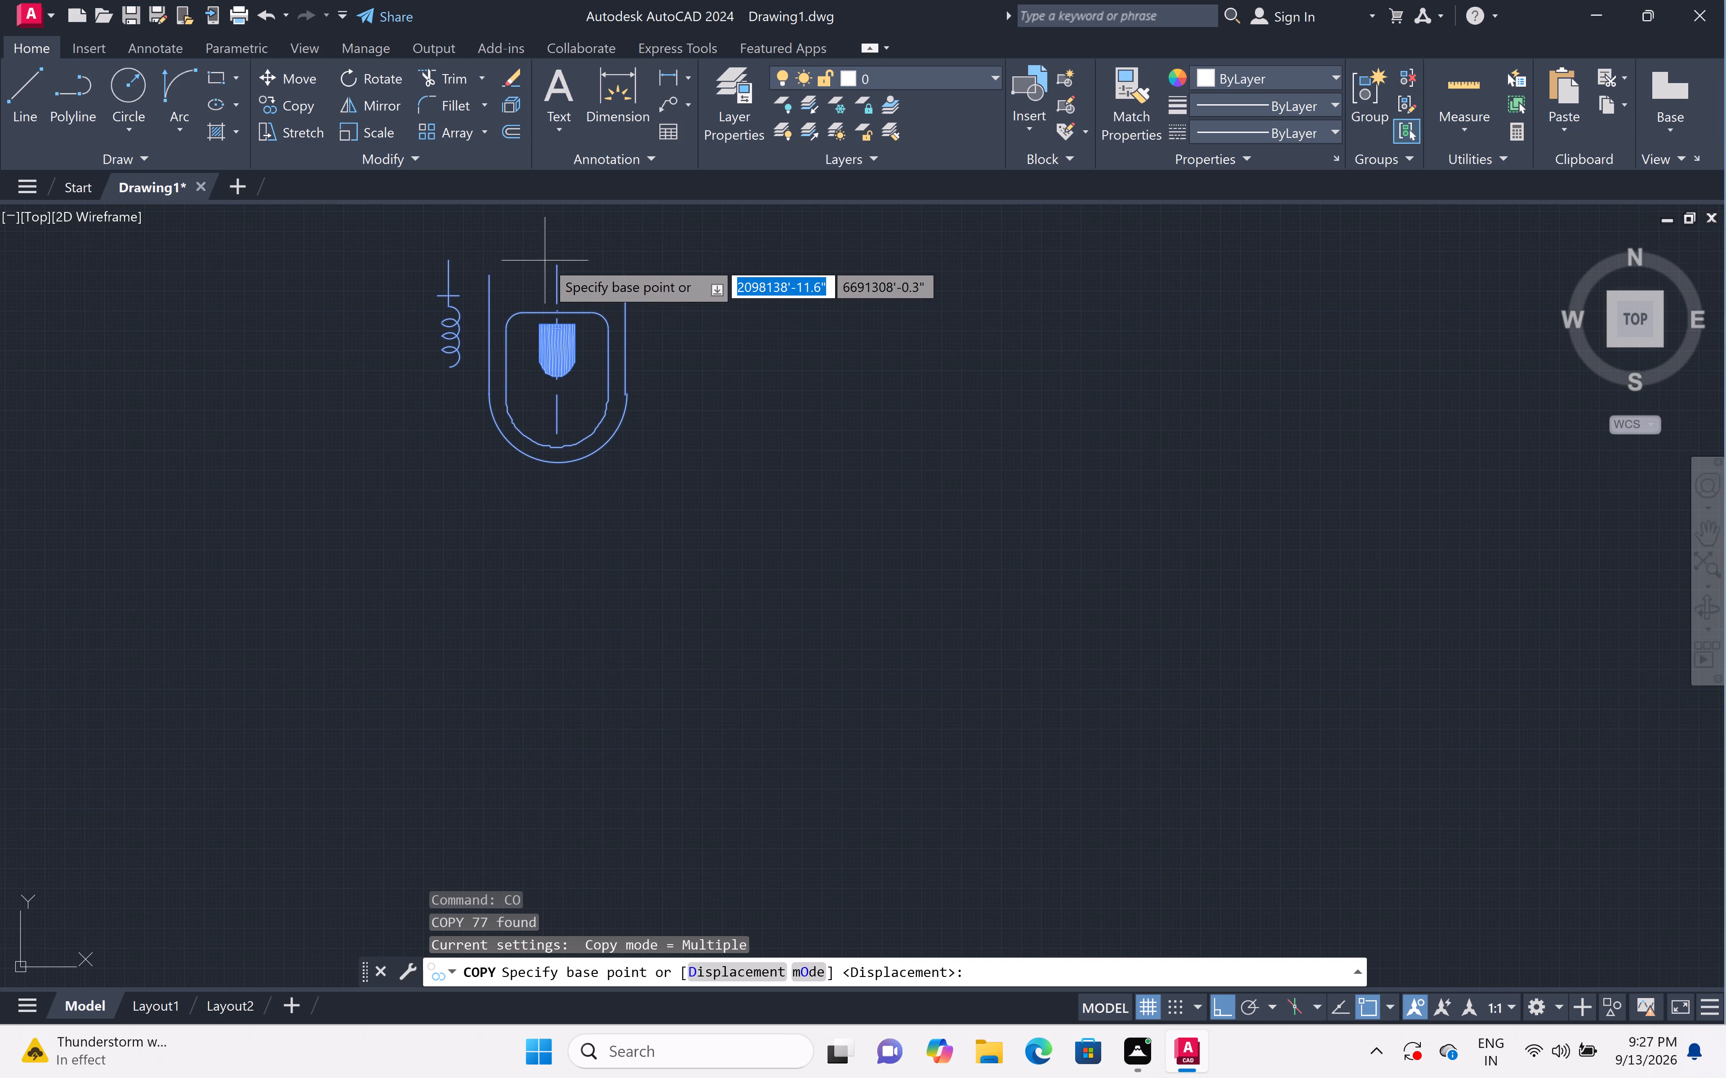
{"action": "left_click", "coordinate": [559, 266]}
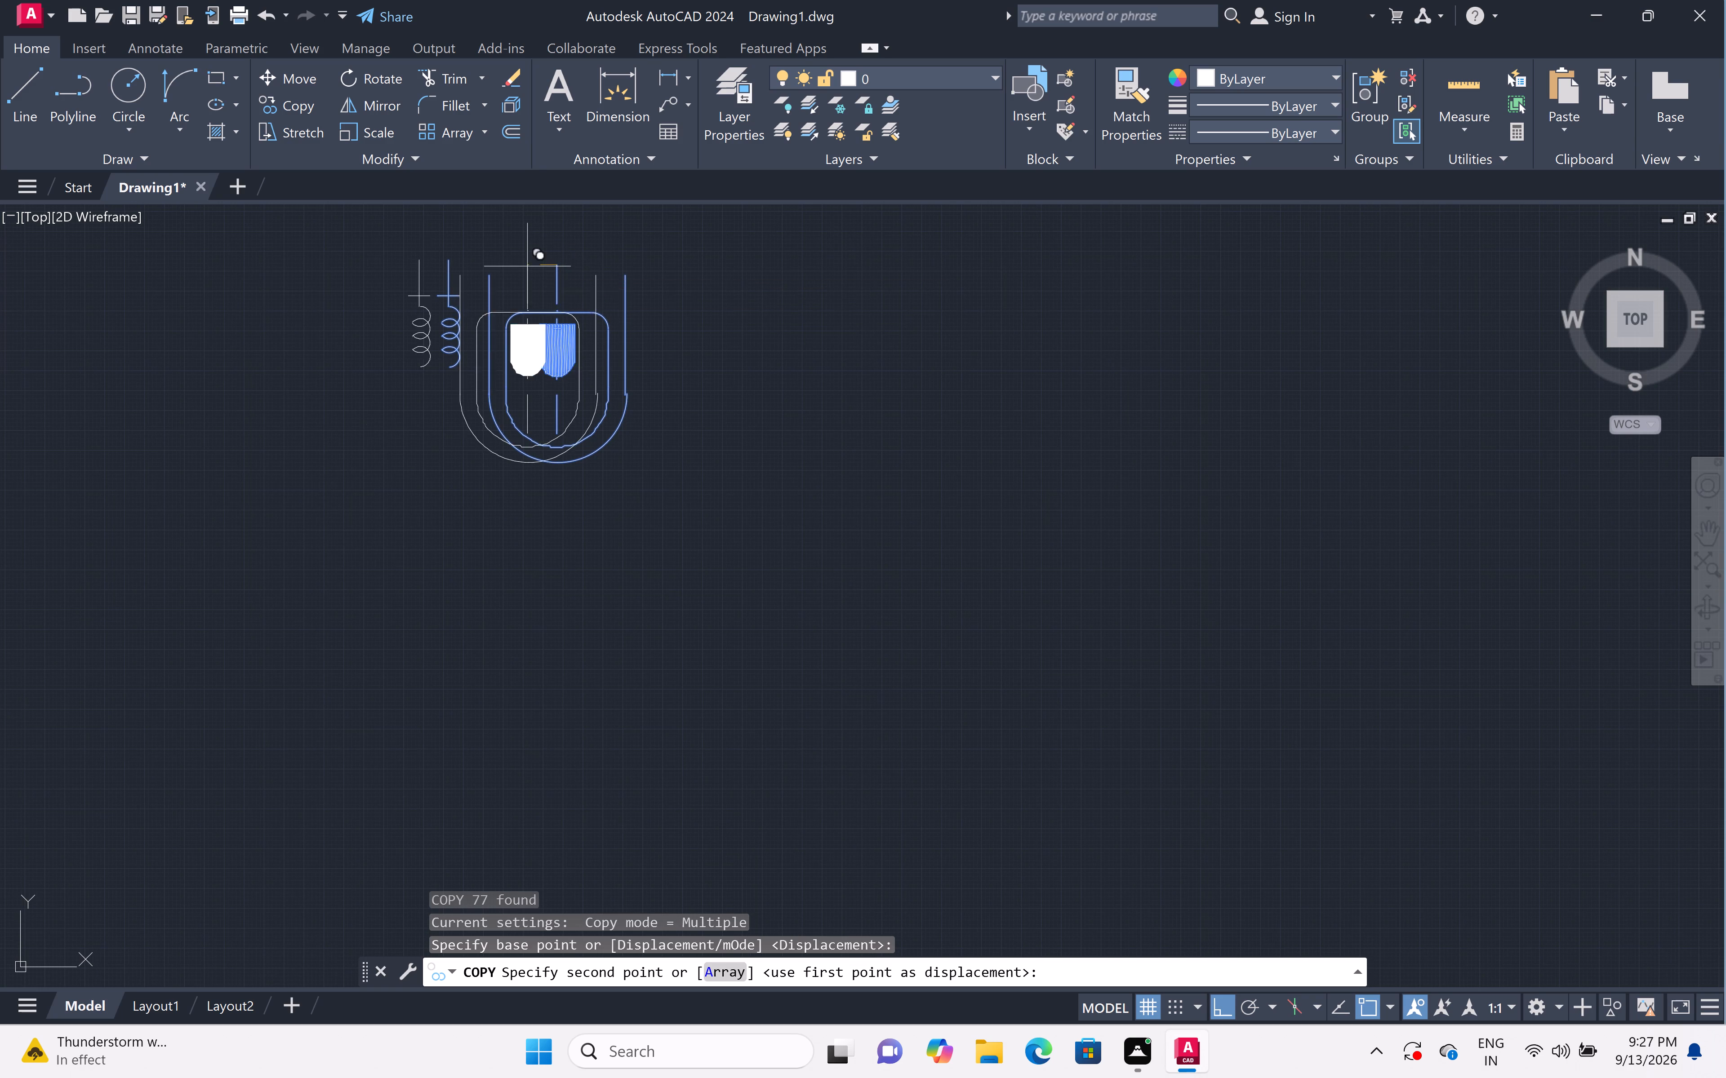
{"action": "scroll", "coordinate": [427, 269], "scroll_direction": "down", "scroll_amount": 4}
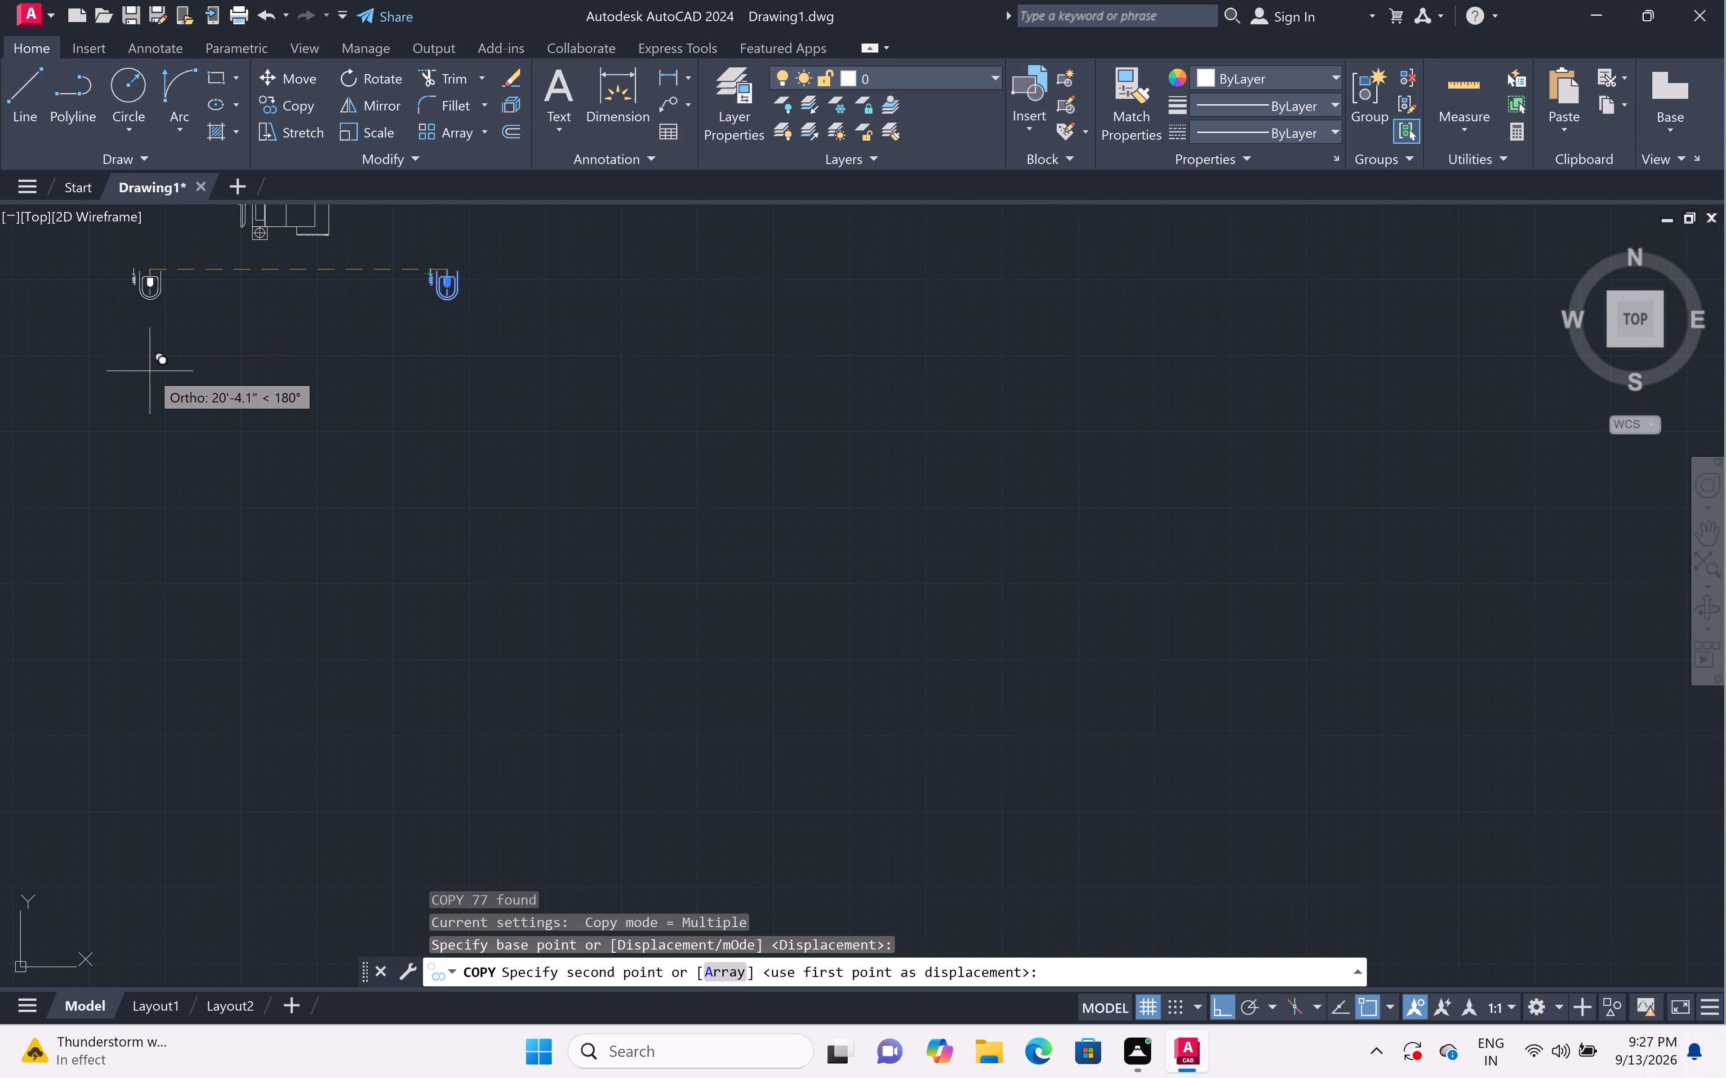
{"action": "key", "text": "F8"}
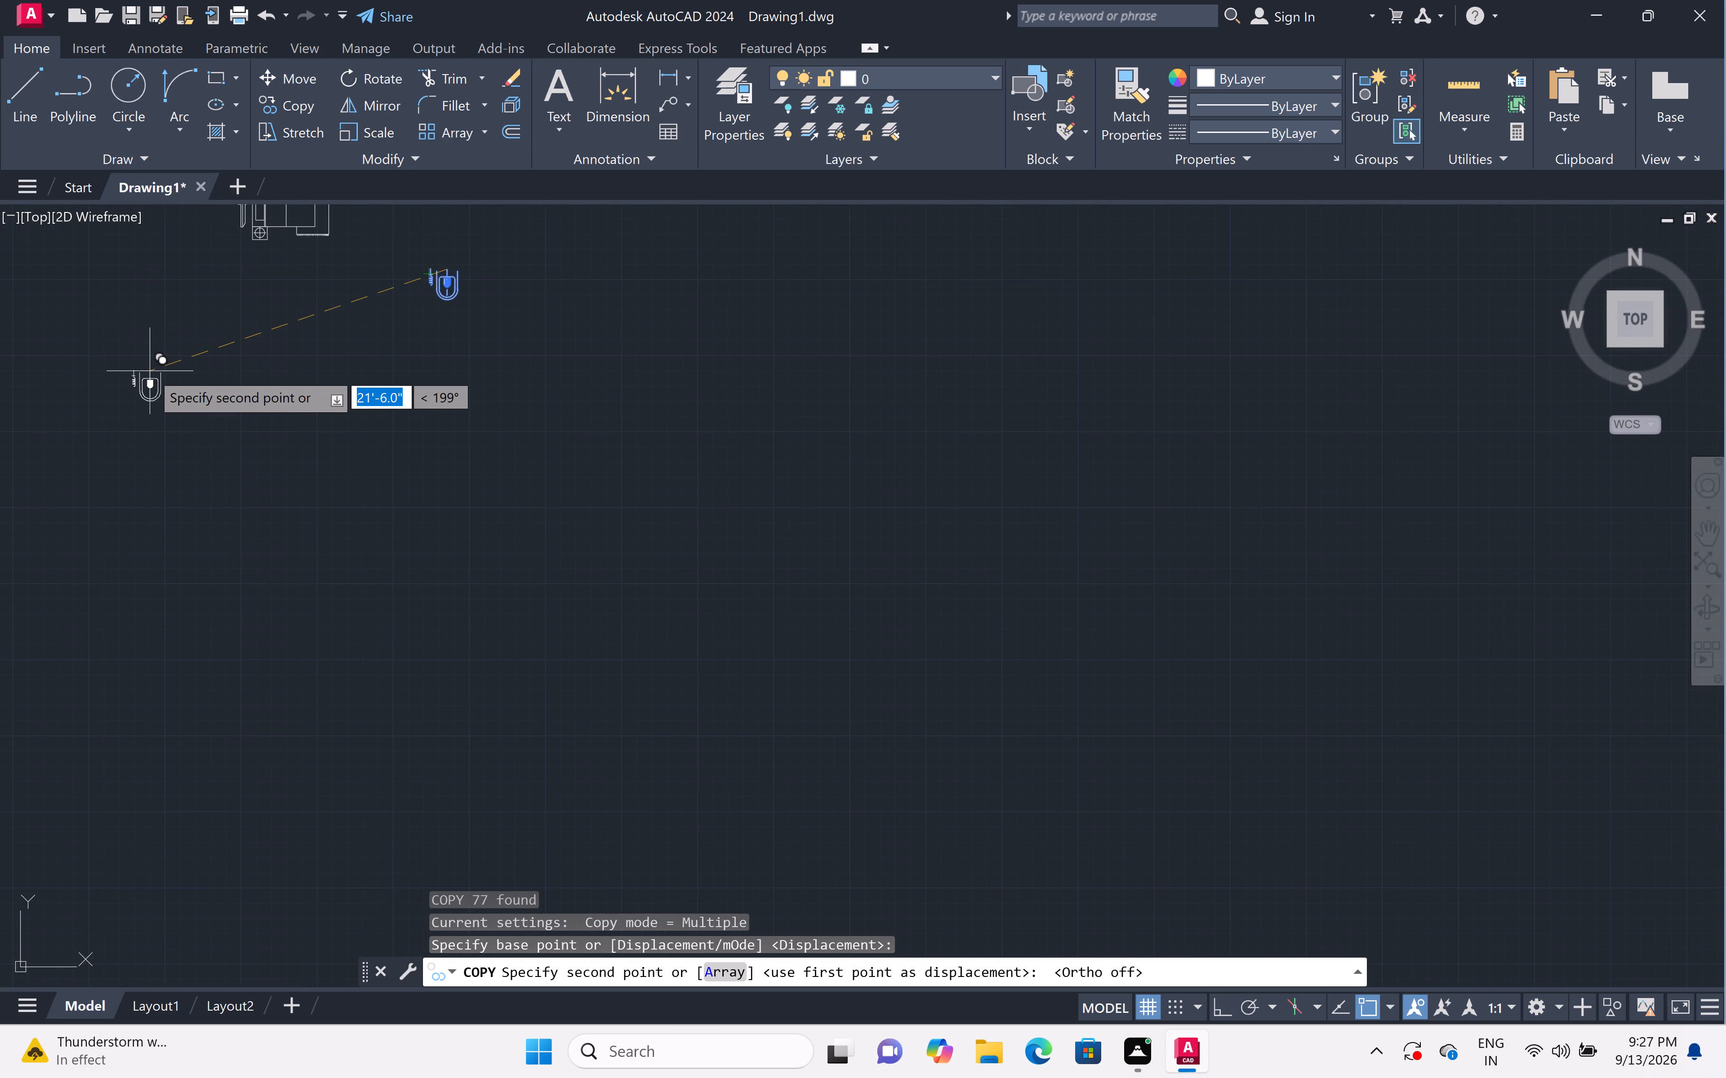
{"action": "scroll", "coordinate": [150, 371], "scroll_direction": "down", "scroll_amount": 4}
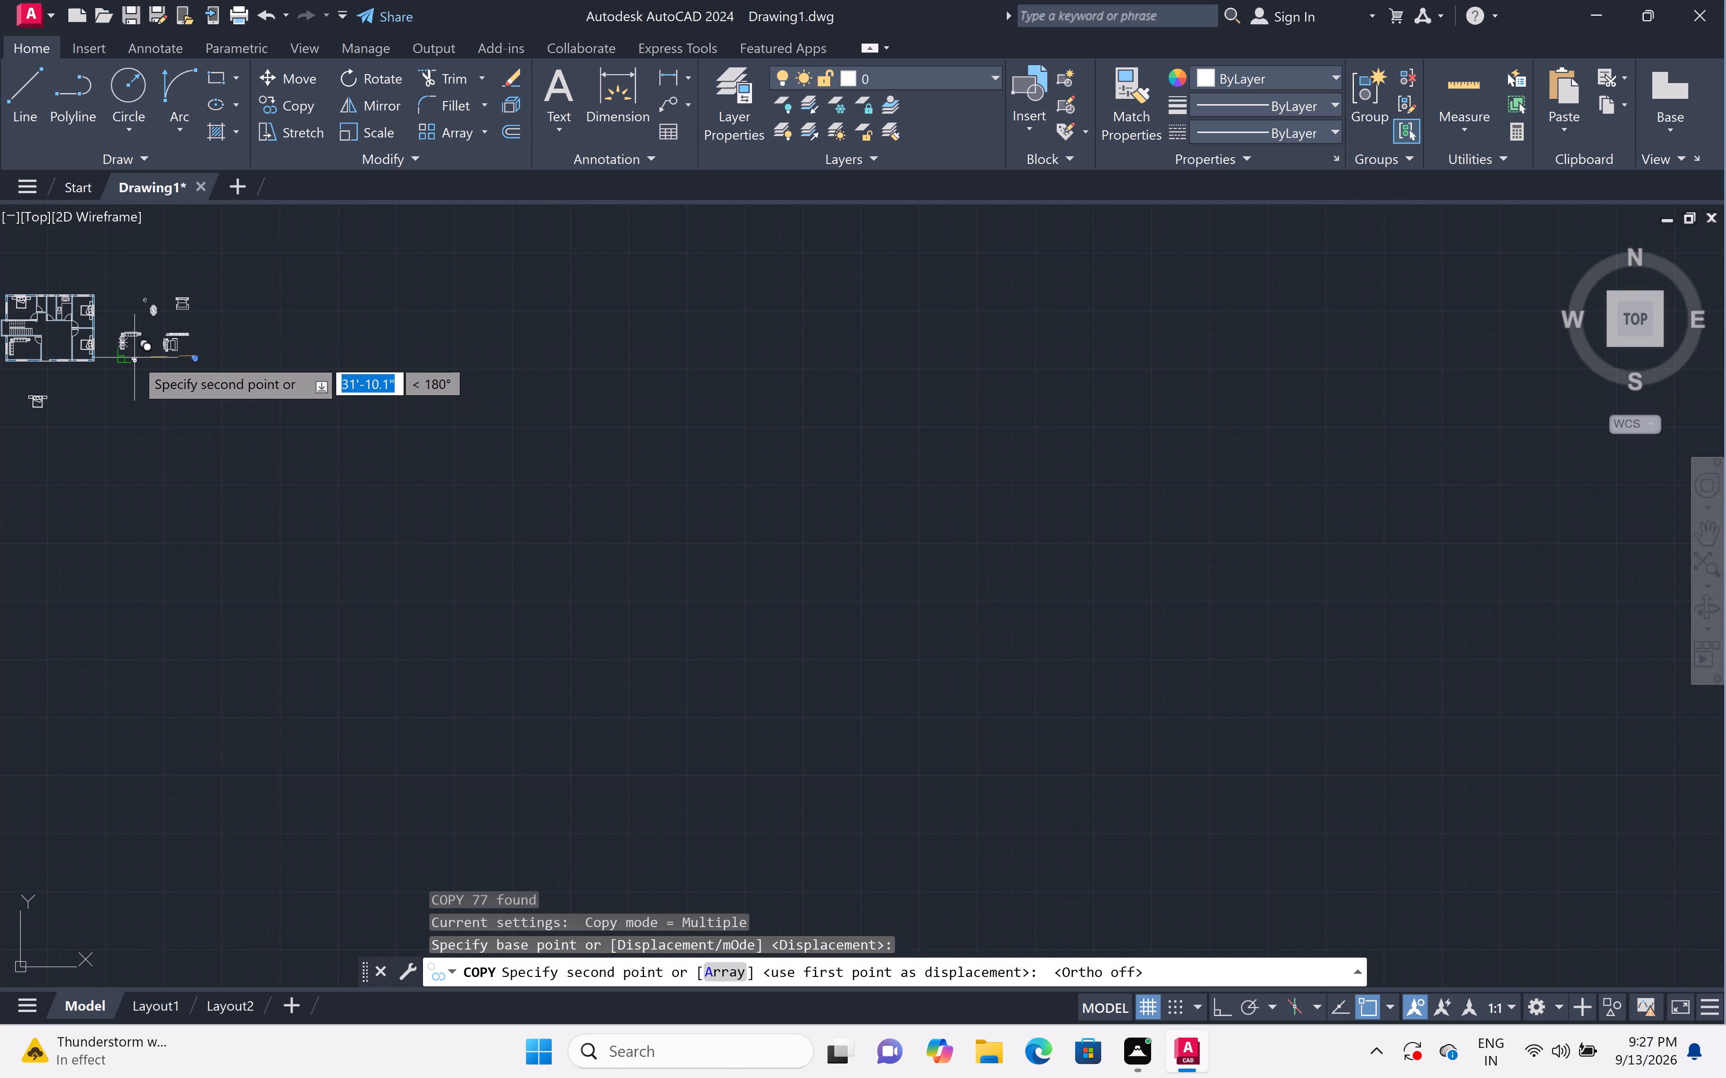
{"action": "middle_click_drag", "start_coordinate": [133, 358], "coordinate": [134, 362]}
{"action": "middle_click_drag", "start_coordinate": [147, 376], "coordinate": [414, 472]}
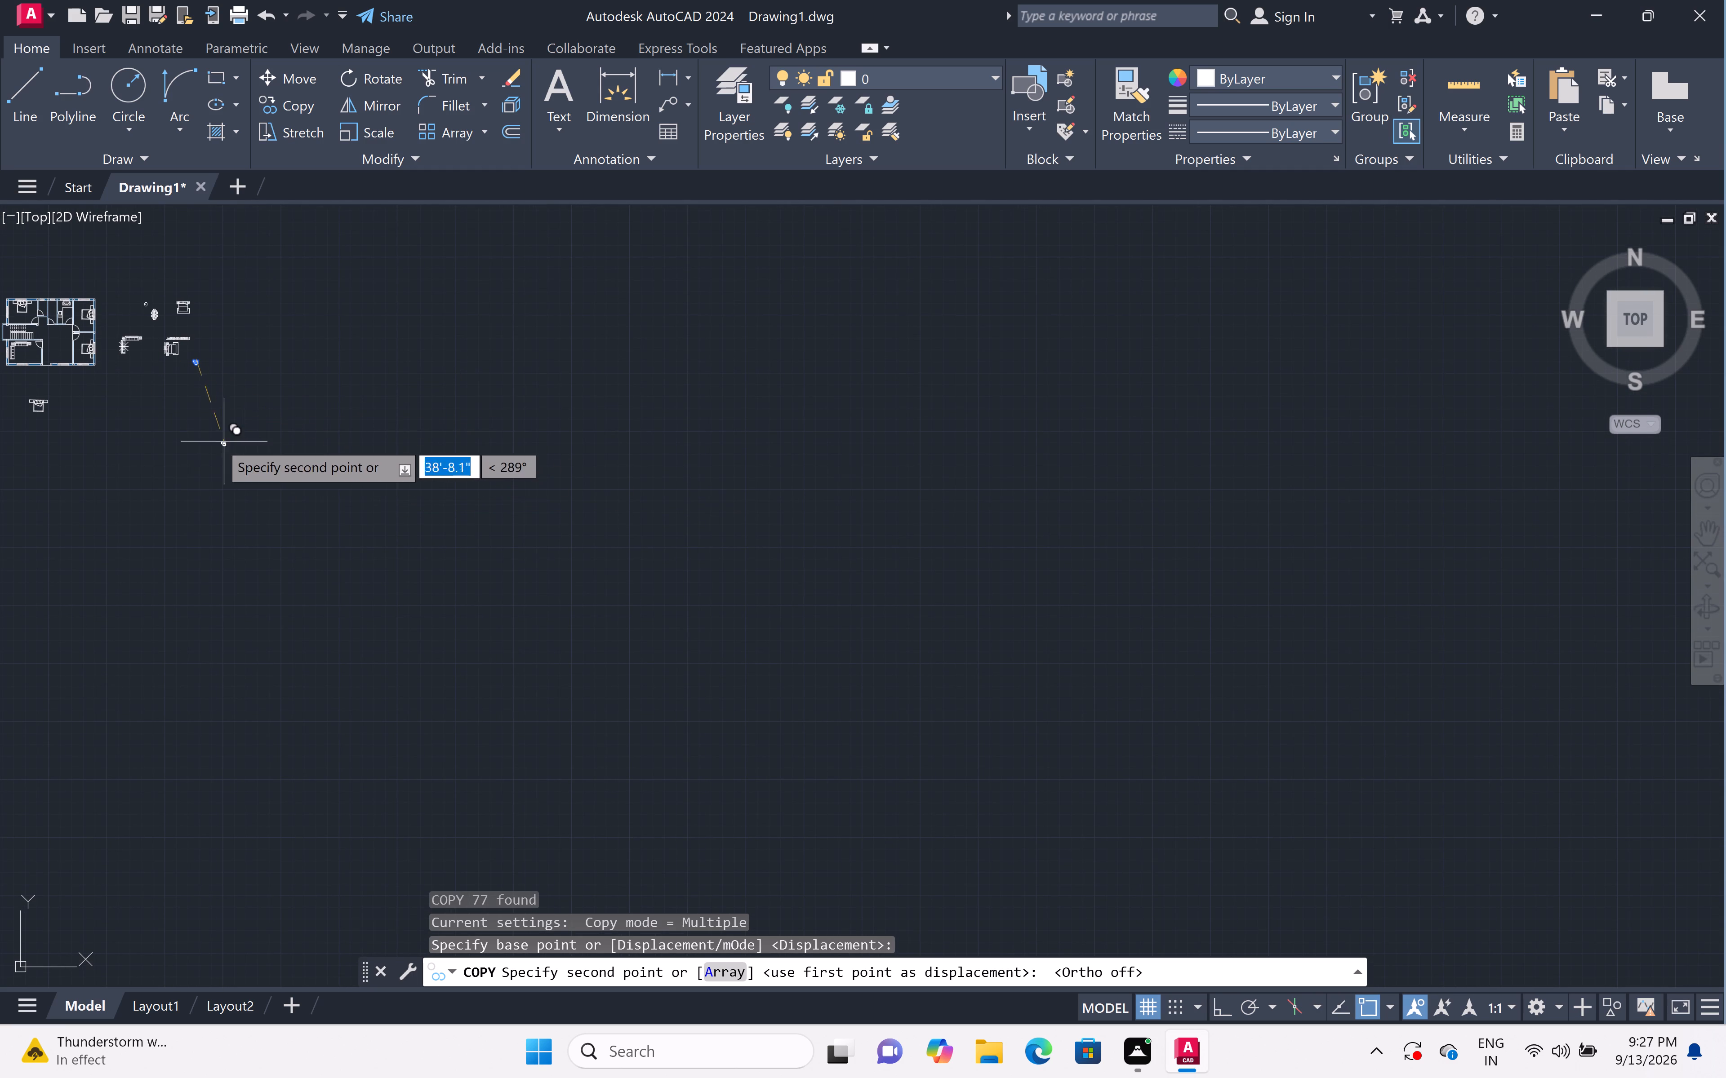
{"action": "middle_click_drag", "start_coordinate": [115, 409], "coordinate": [602, 641]}
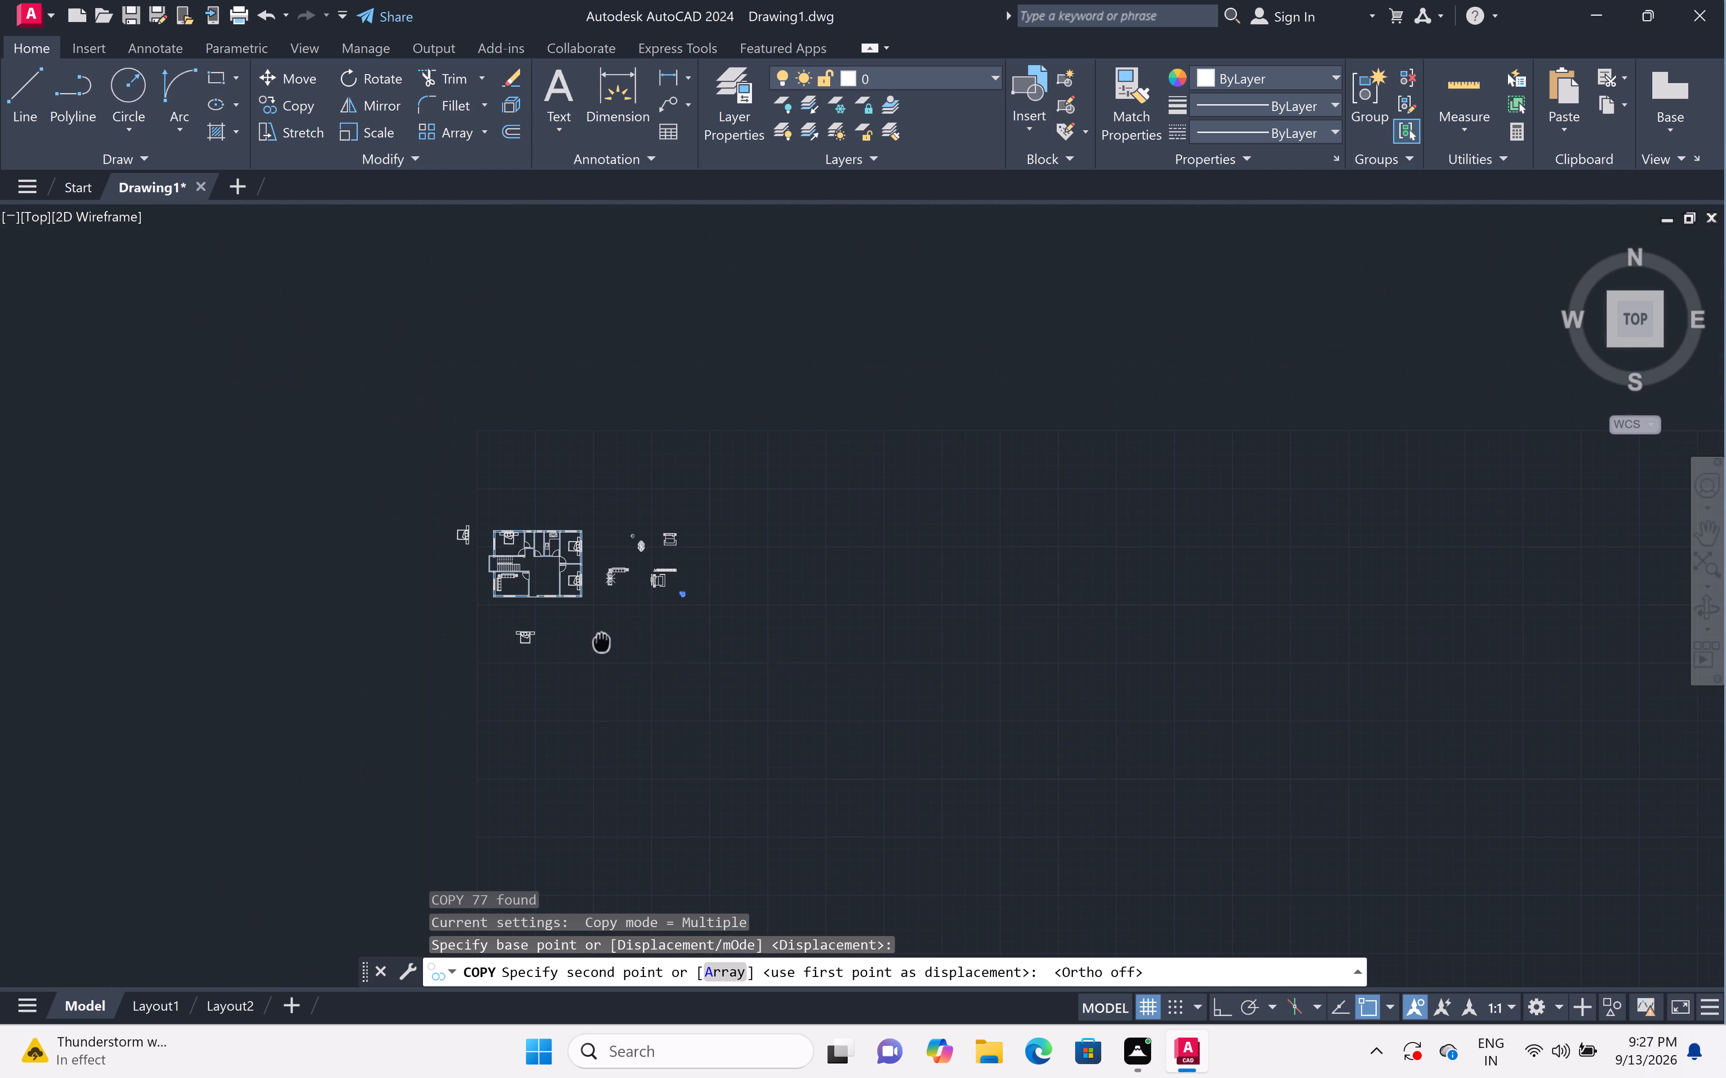
{"action": "scroll", "coordinate": [511, 557], "scroll_direction": "up", "scroll_amount": 4}
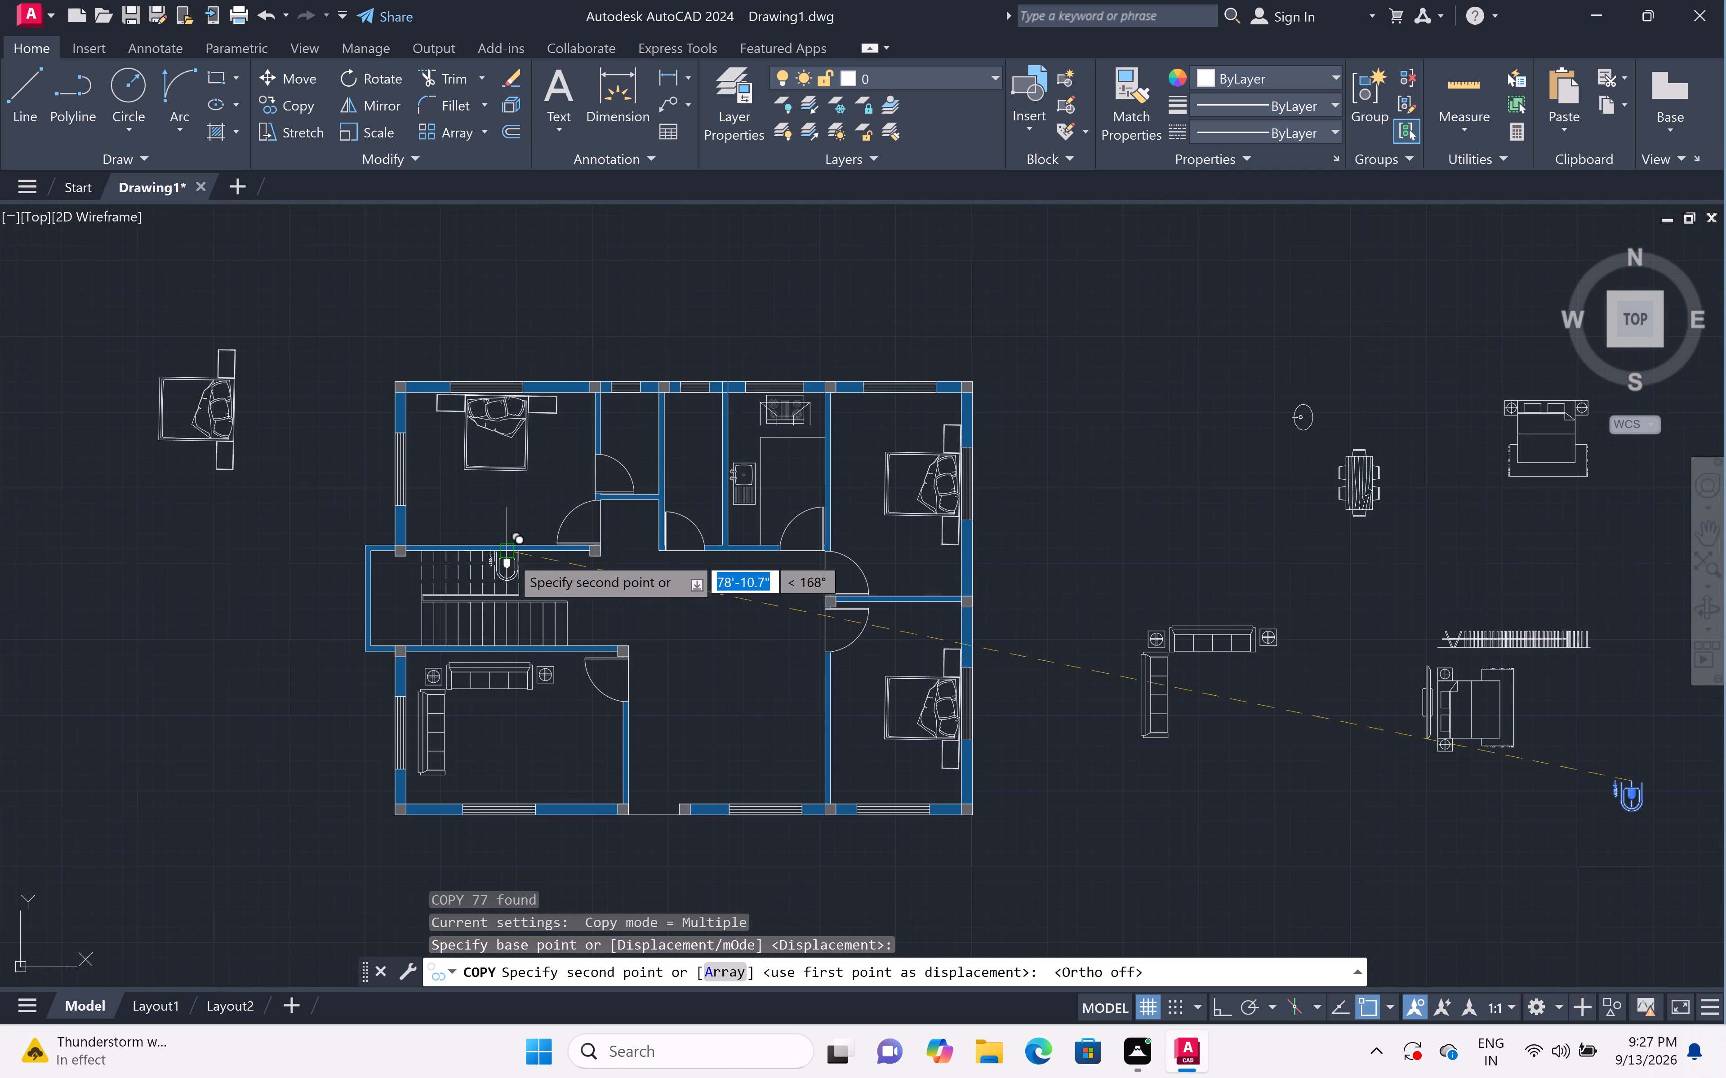
{"action": "scroll", "coordinate": [636, 409], "scroll_direction": "up", "scroll_amount": 3}
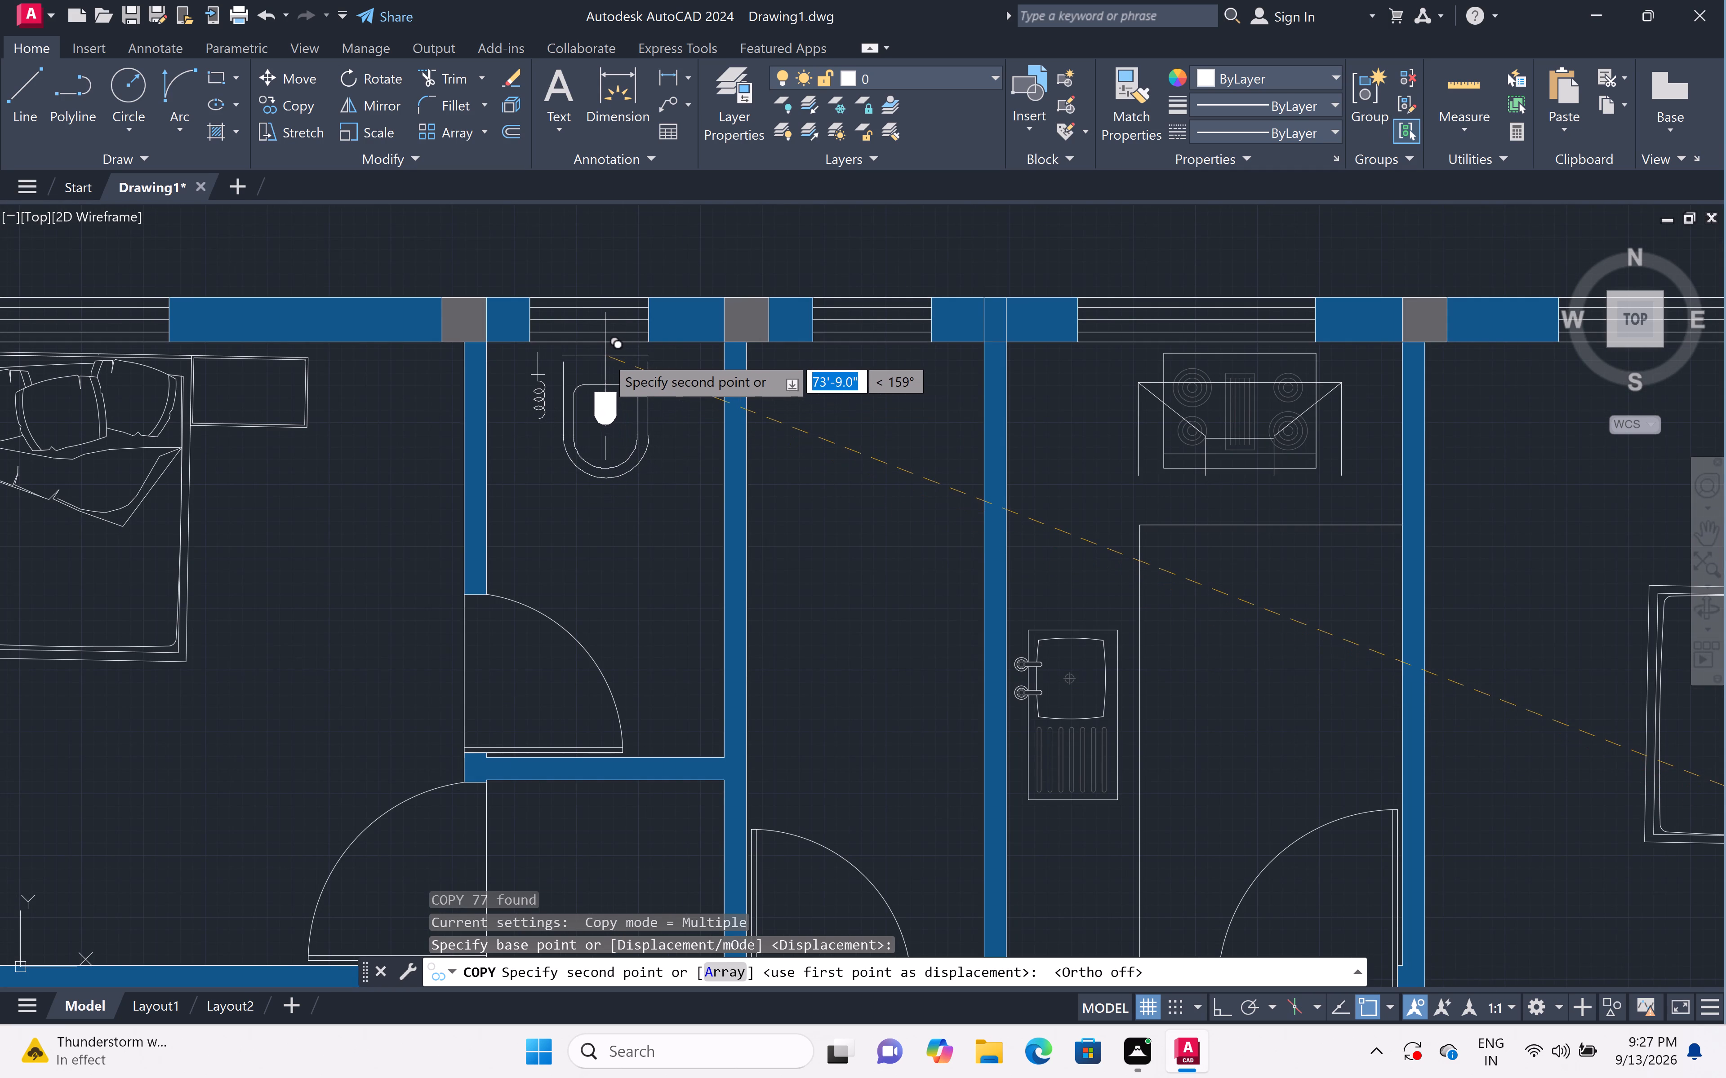
{"action": "left_click", "coordinate": [605, 355]}
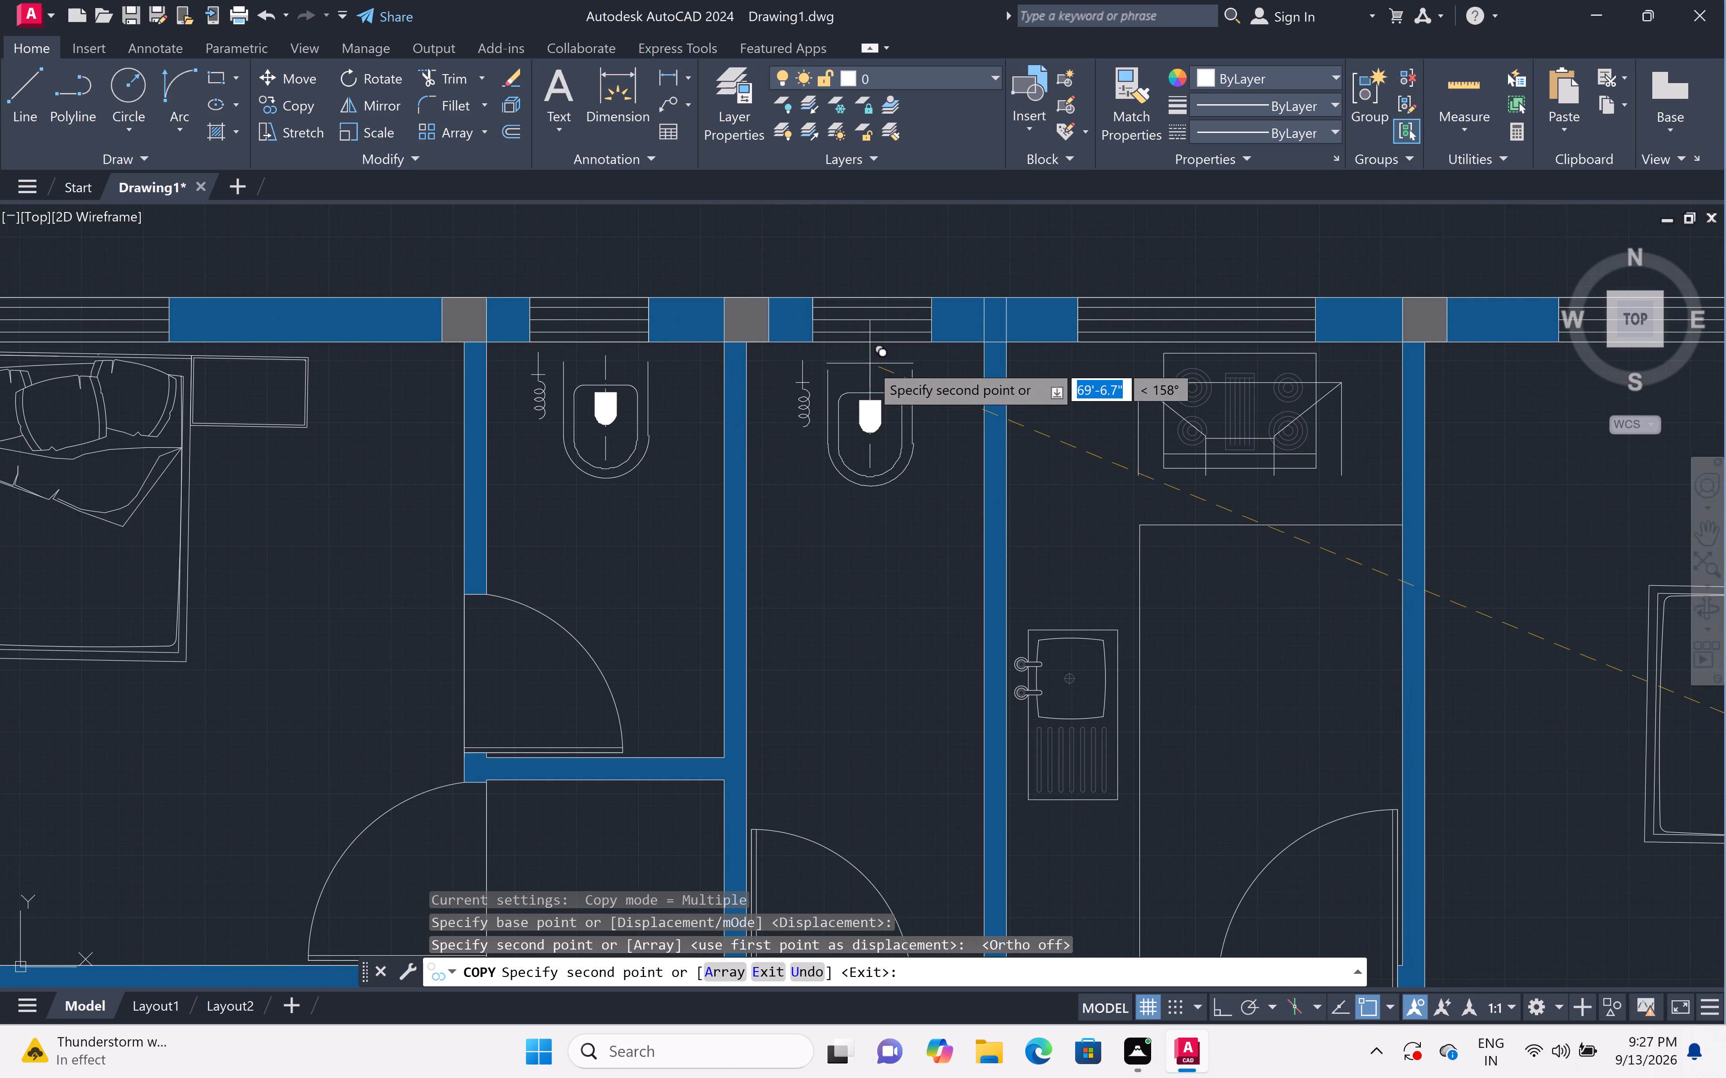
Place a second toilet copy below the north window of the adjacent bathroom west of the kitchen, and finish copying.
{"action": "left_click", "coordinate": [871, 355]}
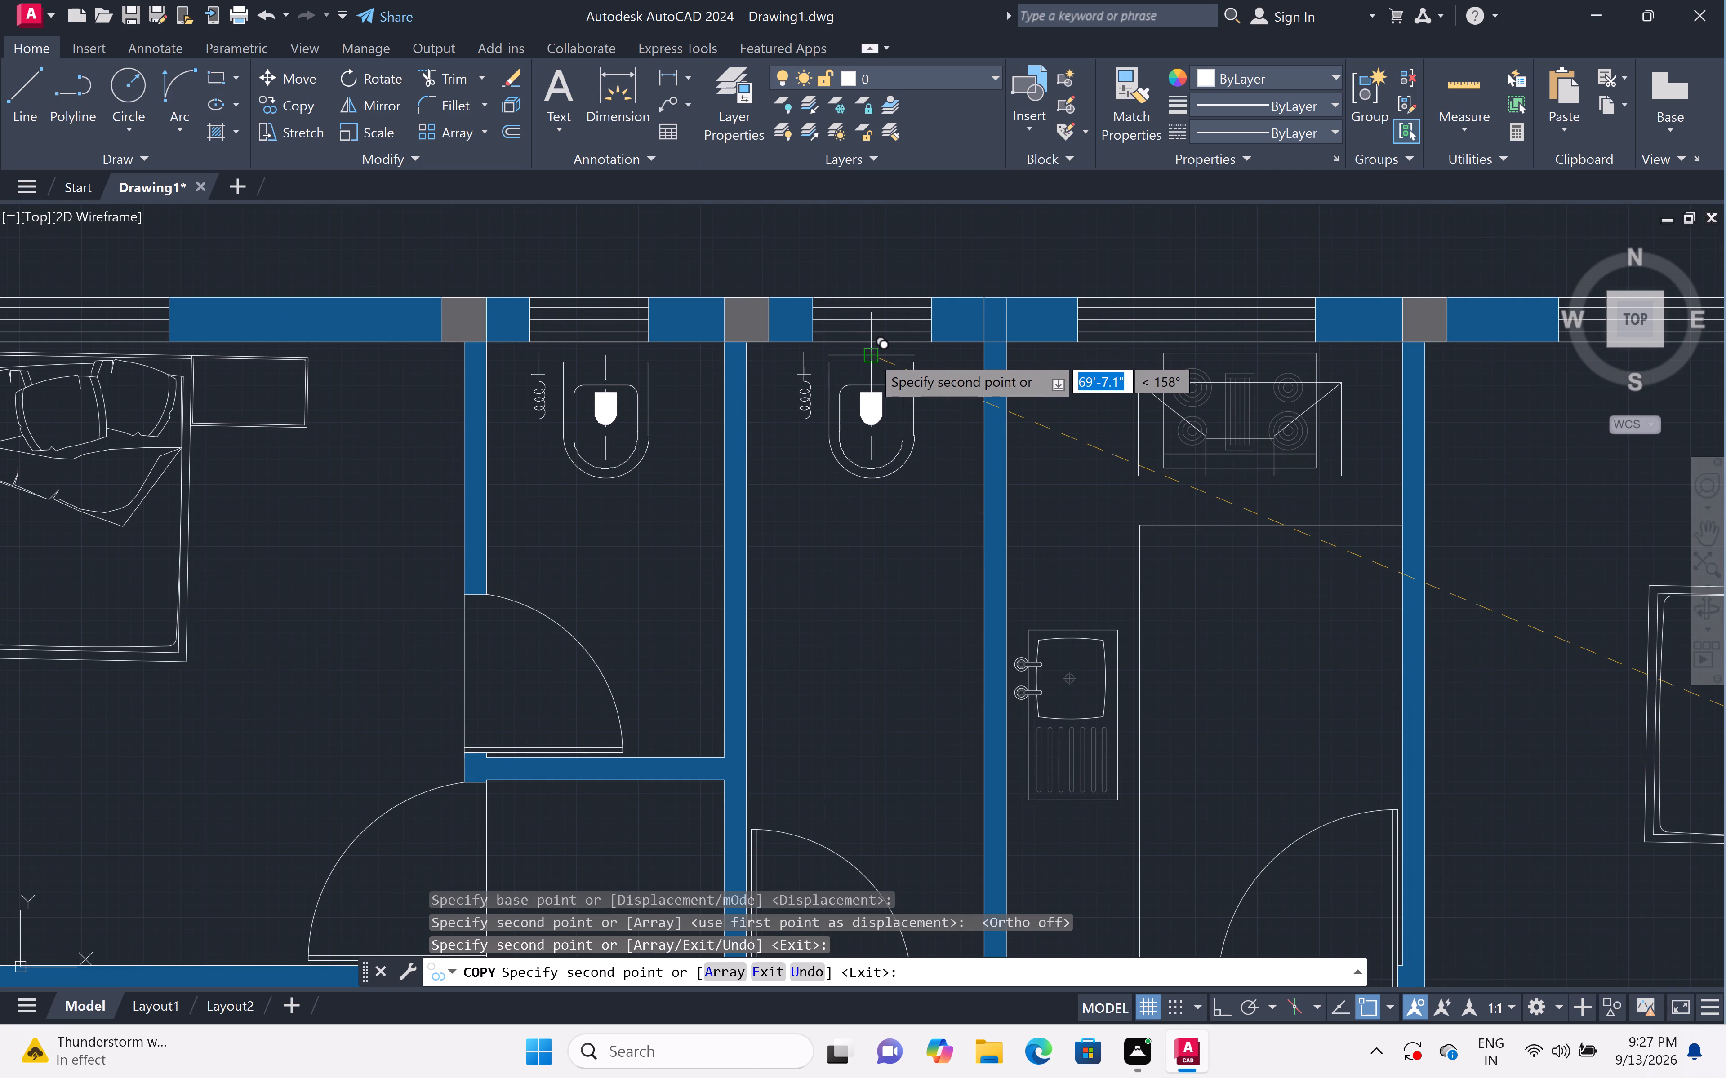
{"action": "scroll", "coordinate": [1022, 392], "scroll_direction": "down", "scroll_amount": 1}
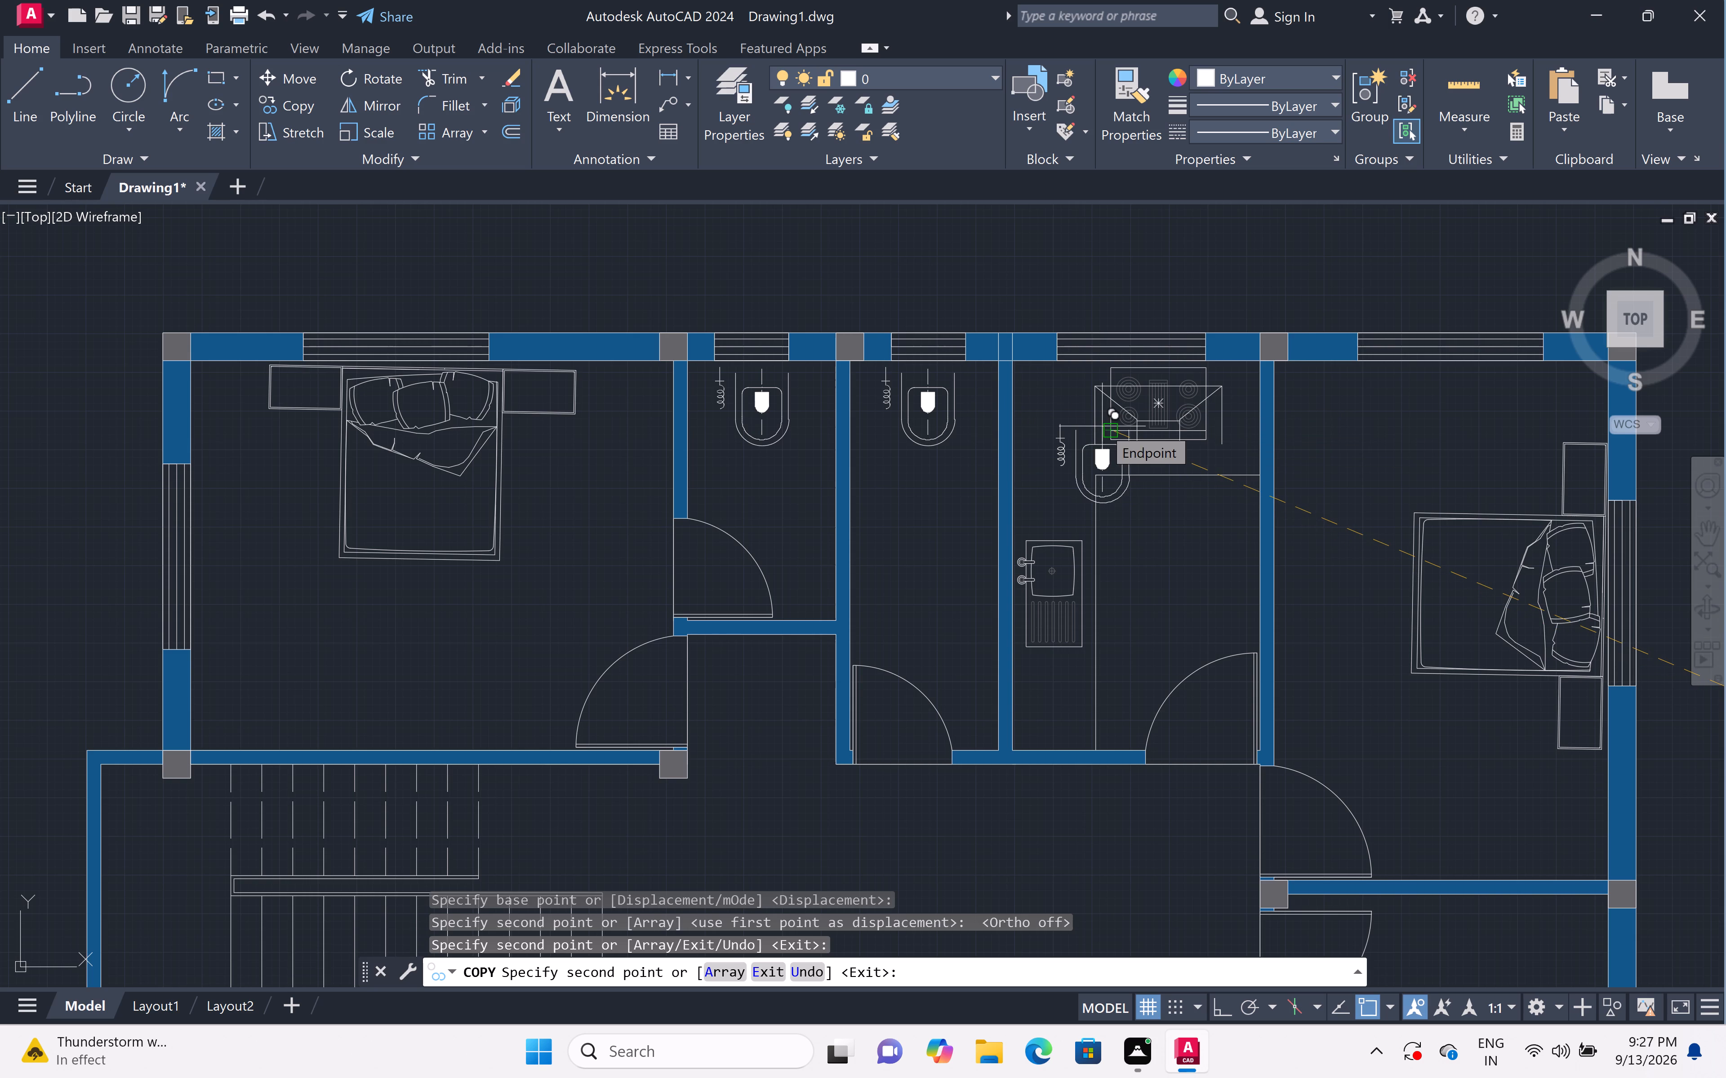
{"action": "key", "text": "Escape"}
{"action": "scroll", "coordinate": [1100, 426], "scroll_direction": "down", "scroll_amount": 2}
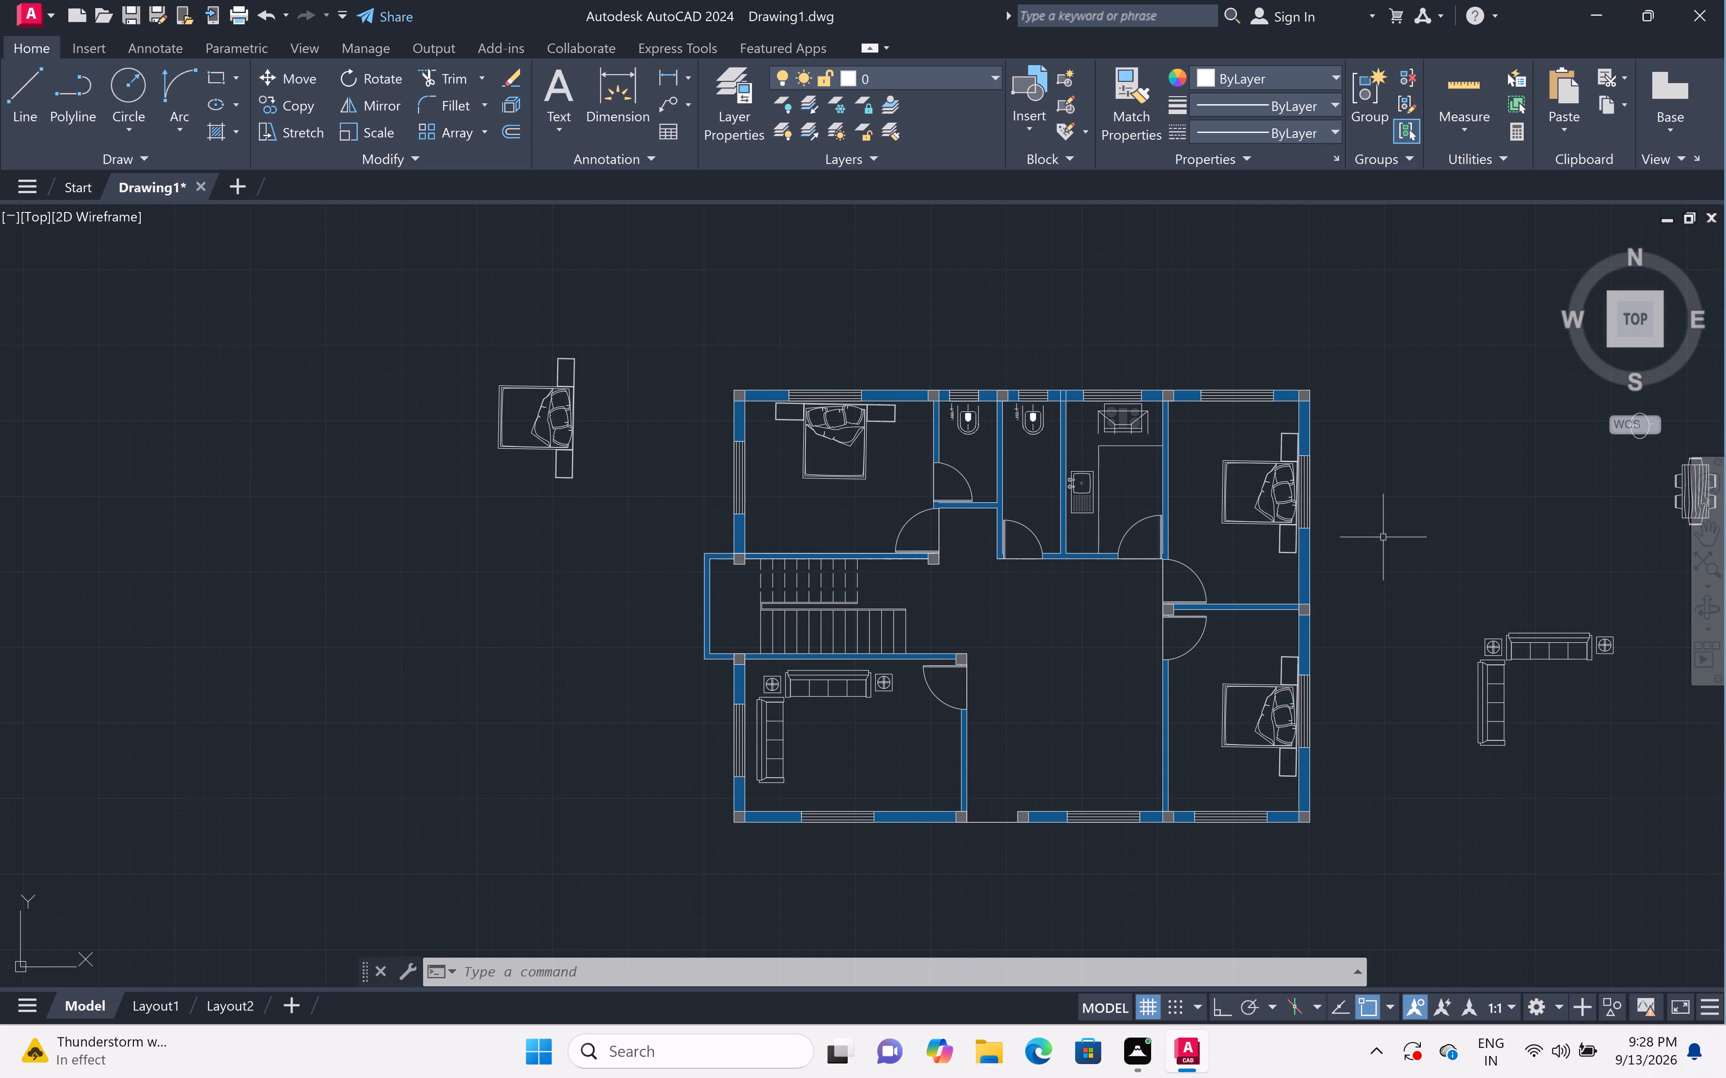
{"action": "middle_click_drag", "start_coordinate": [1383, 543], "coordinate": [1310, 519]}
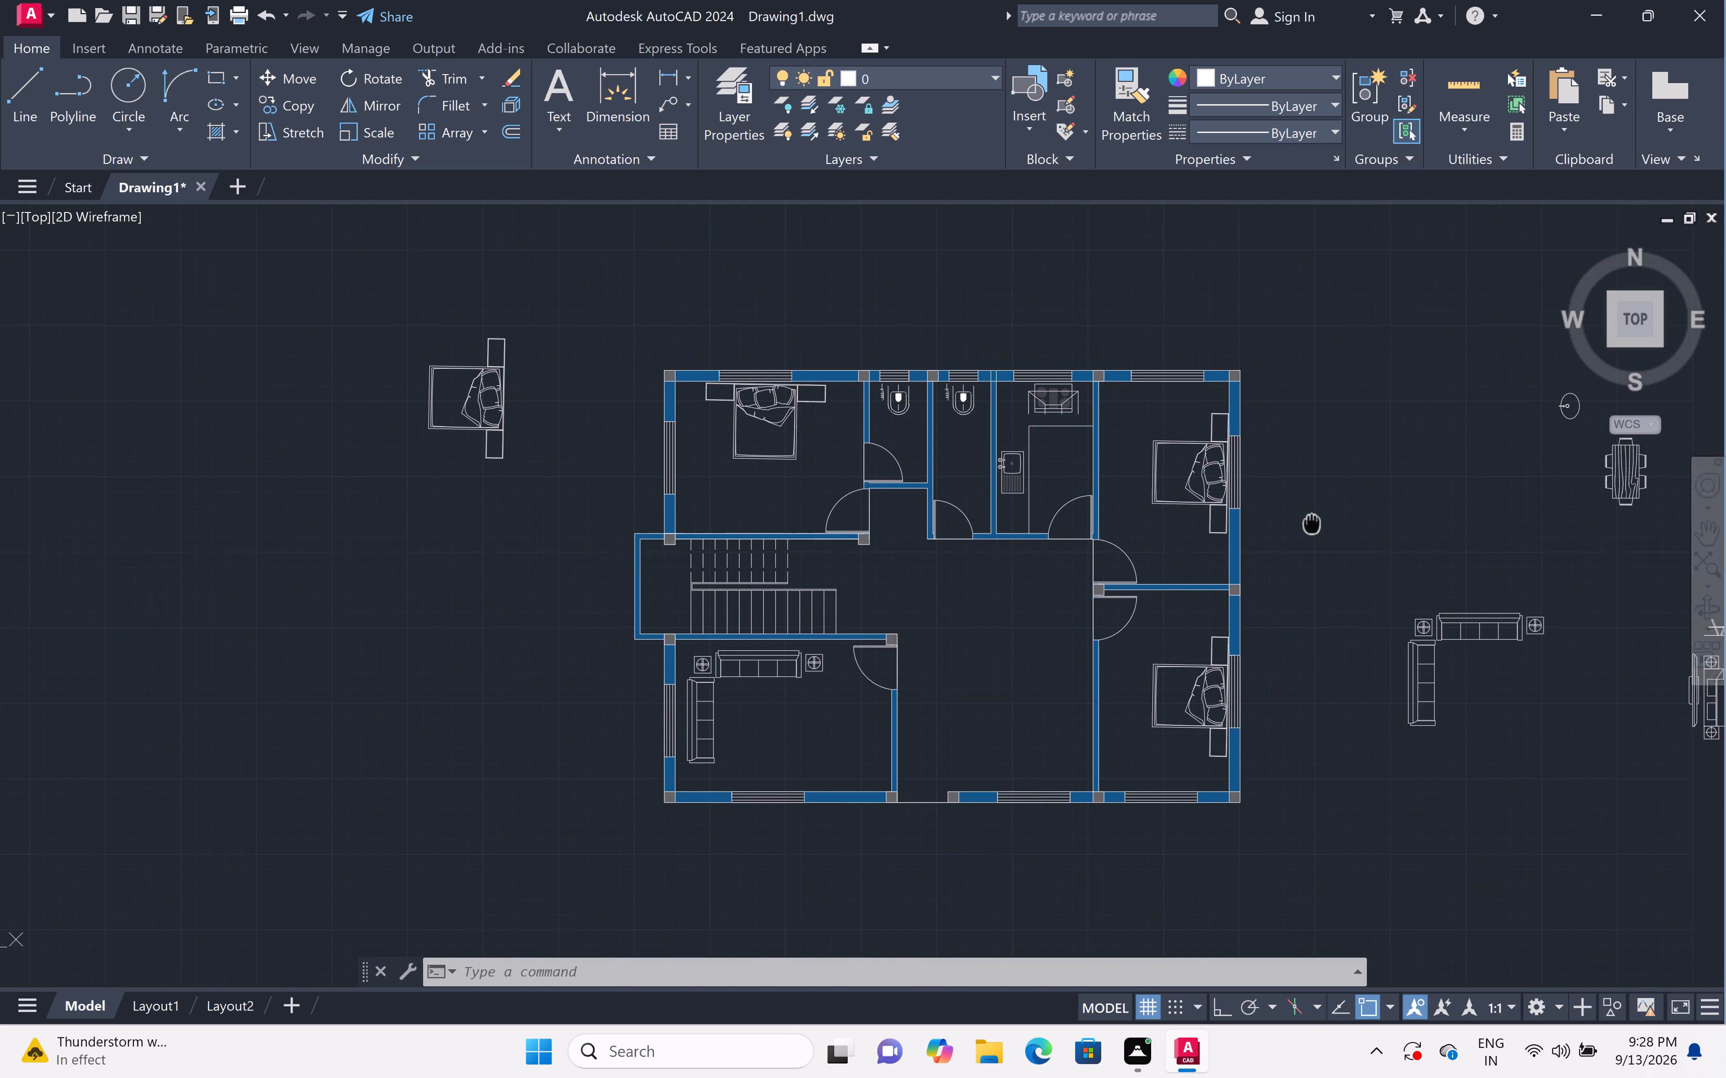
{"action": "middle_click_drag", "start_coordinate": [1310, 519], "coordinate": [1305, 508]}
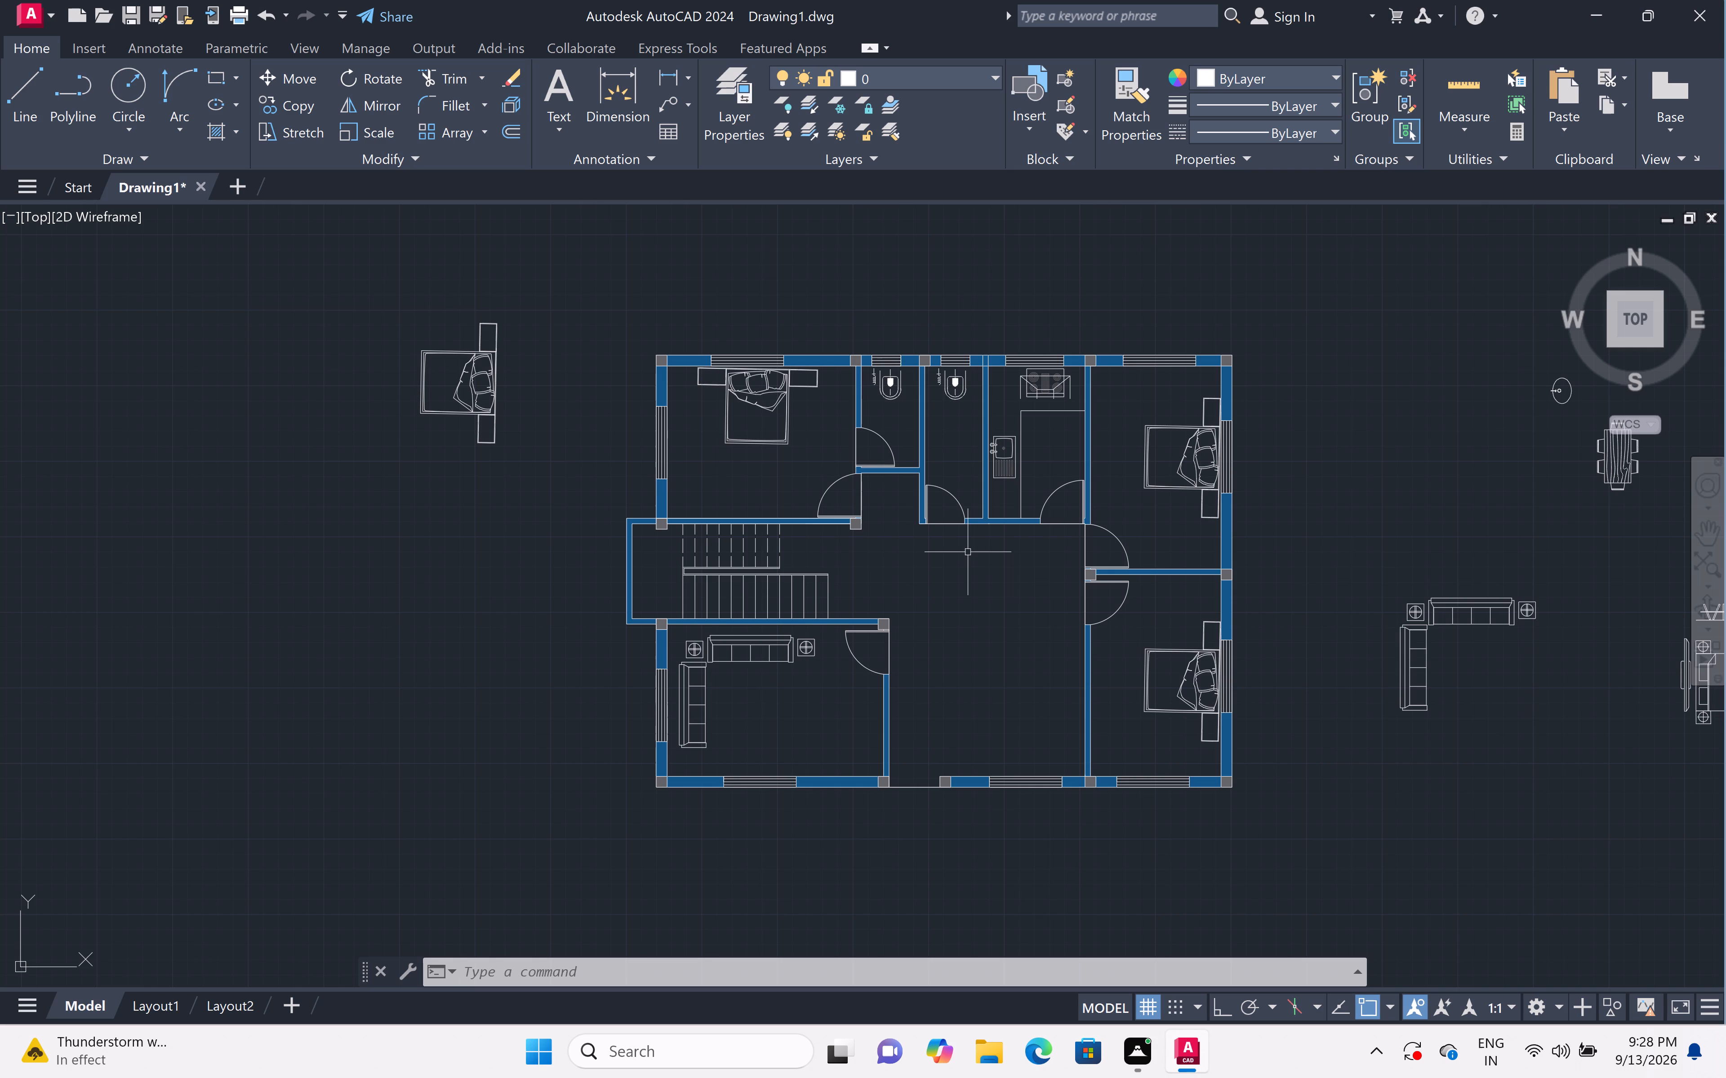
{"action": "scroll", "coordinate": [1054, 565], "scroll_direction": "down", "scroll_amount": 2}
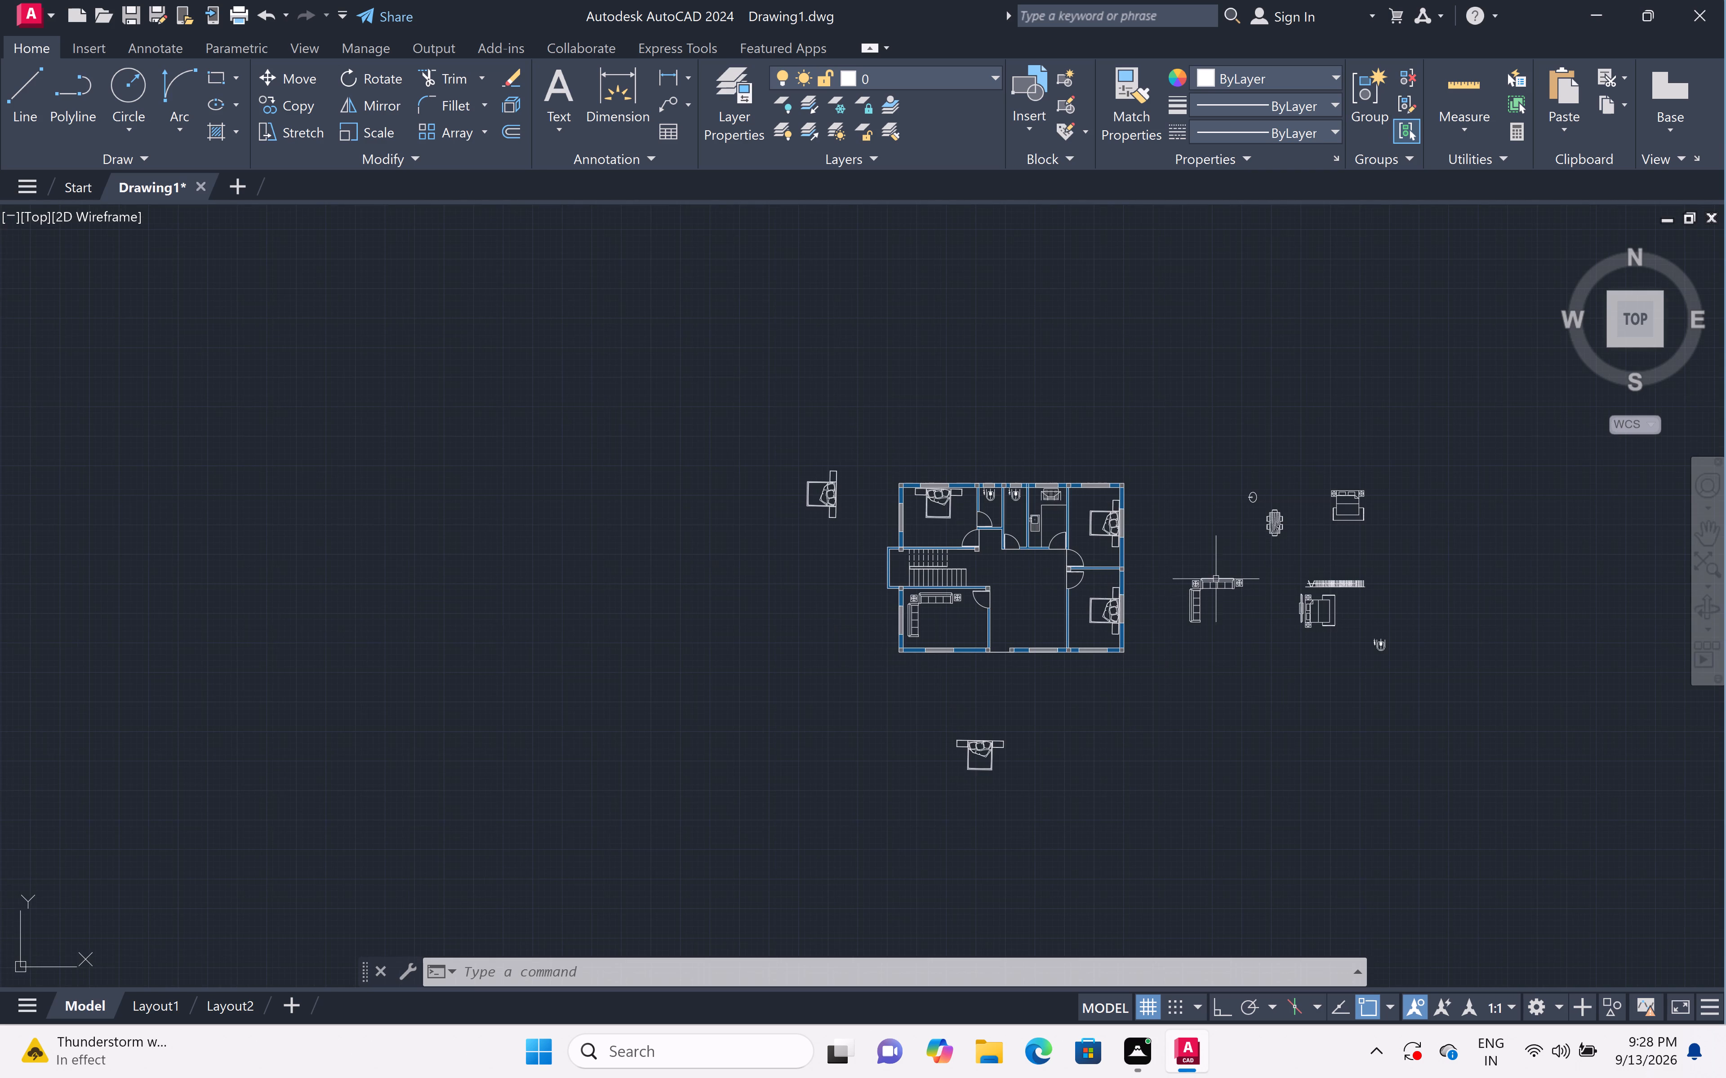
Rotate the oval washbasin northwest of the dining table about its tap's outer end by about 144°.
{"action": "scroll", "coordinate": [1252, 507], "scroll_direction": "up", "scroll_amount": 4}
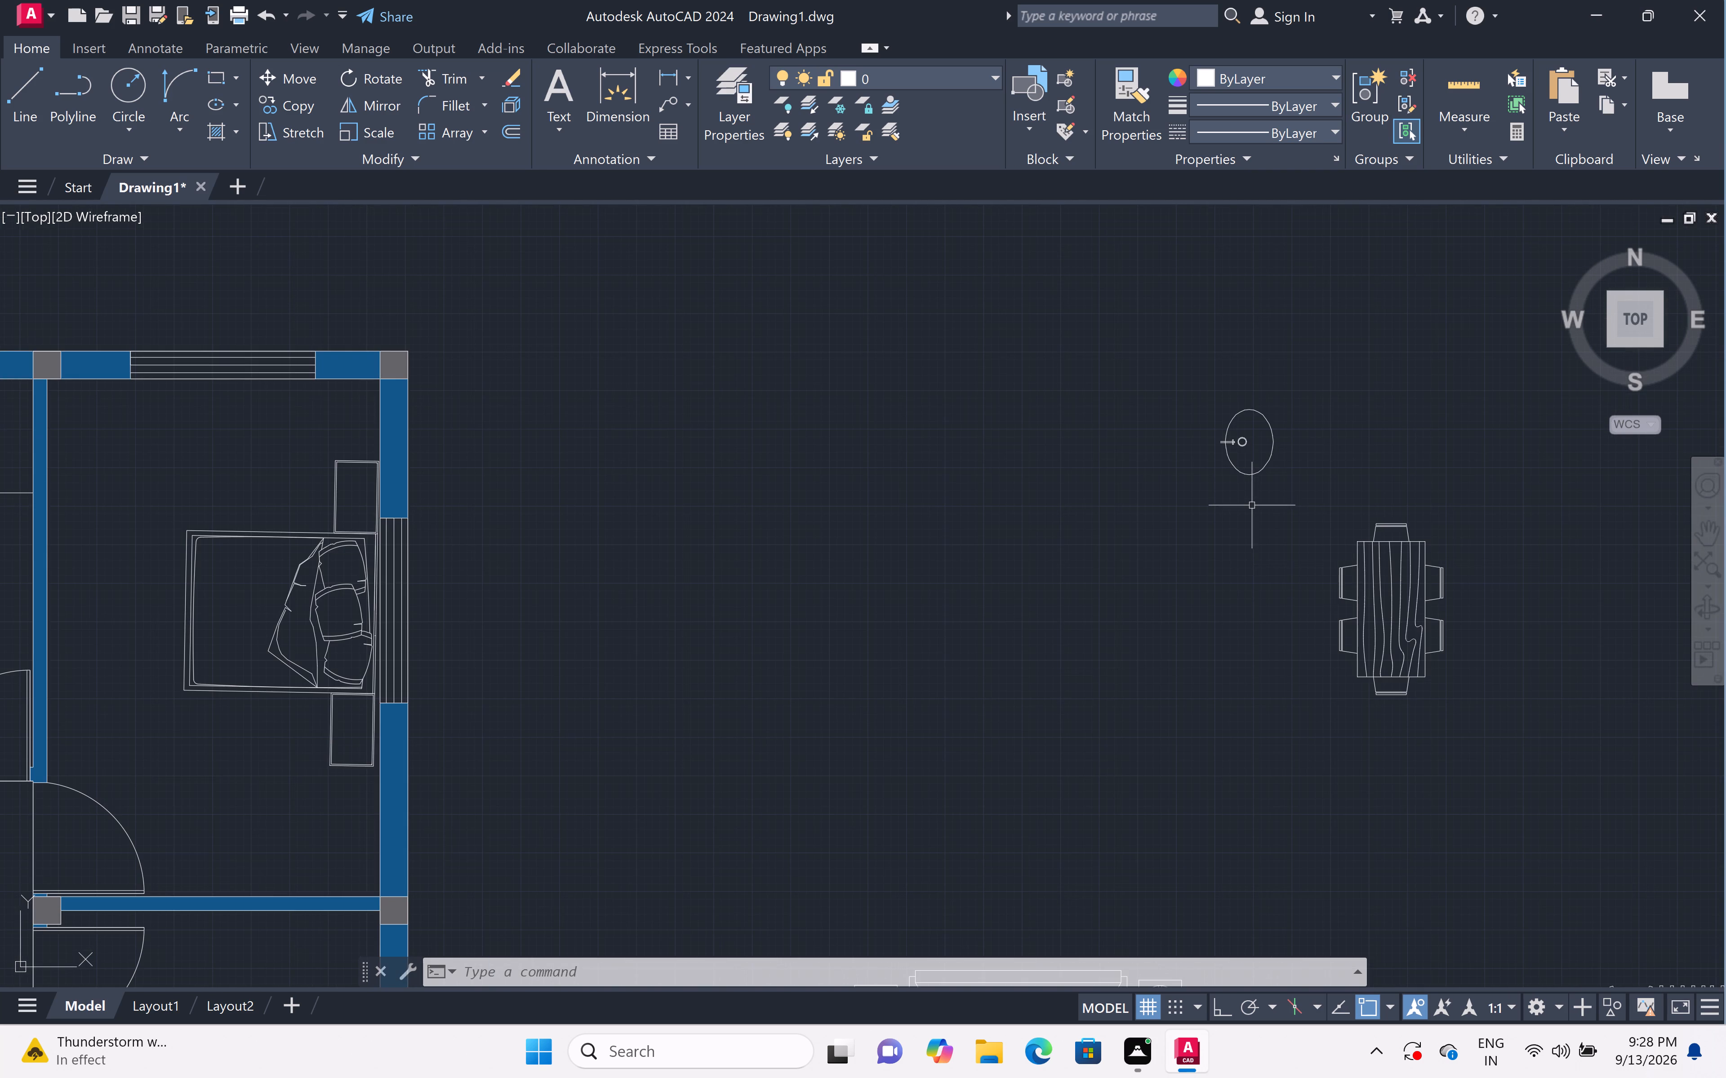
{"action": "left_click", "coordinate": [1300, 378]}
{"action": "left_click", "coordinate": [1185, 523]}
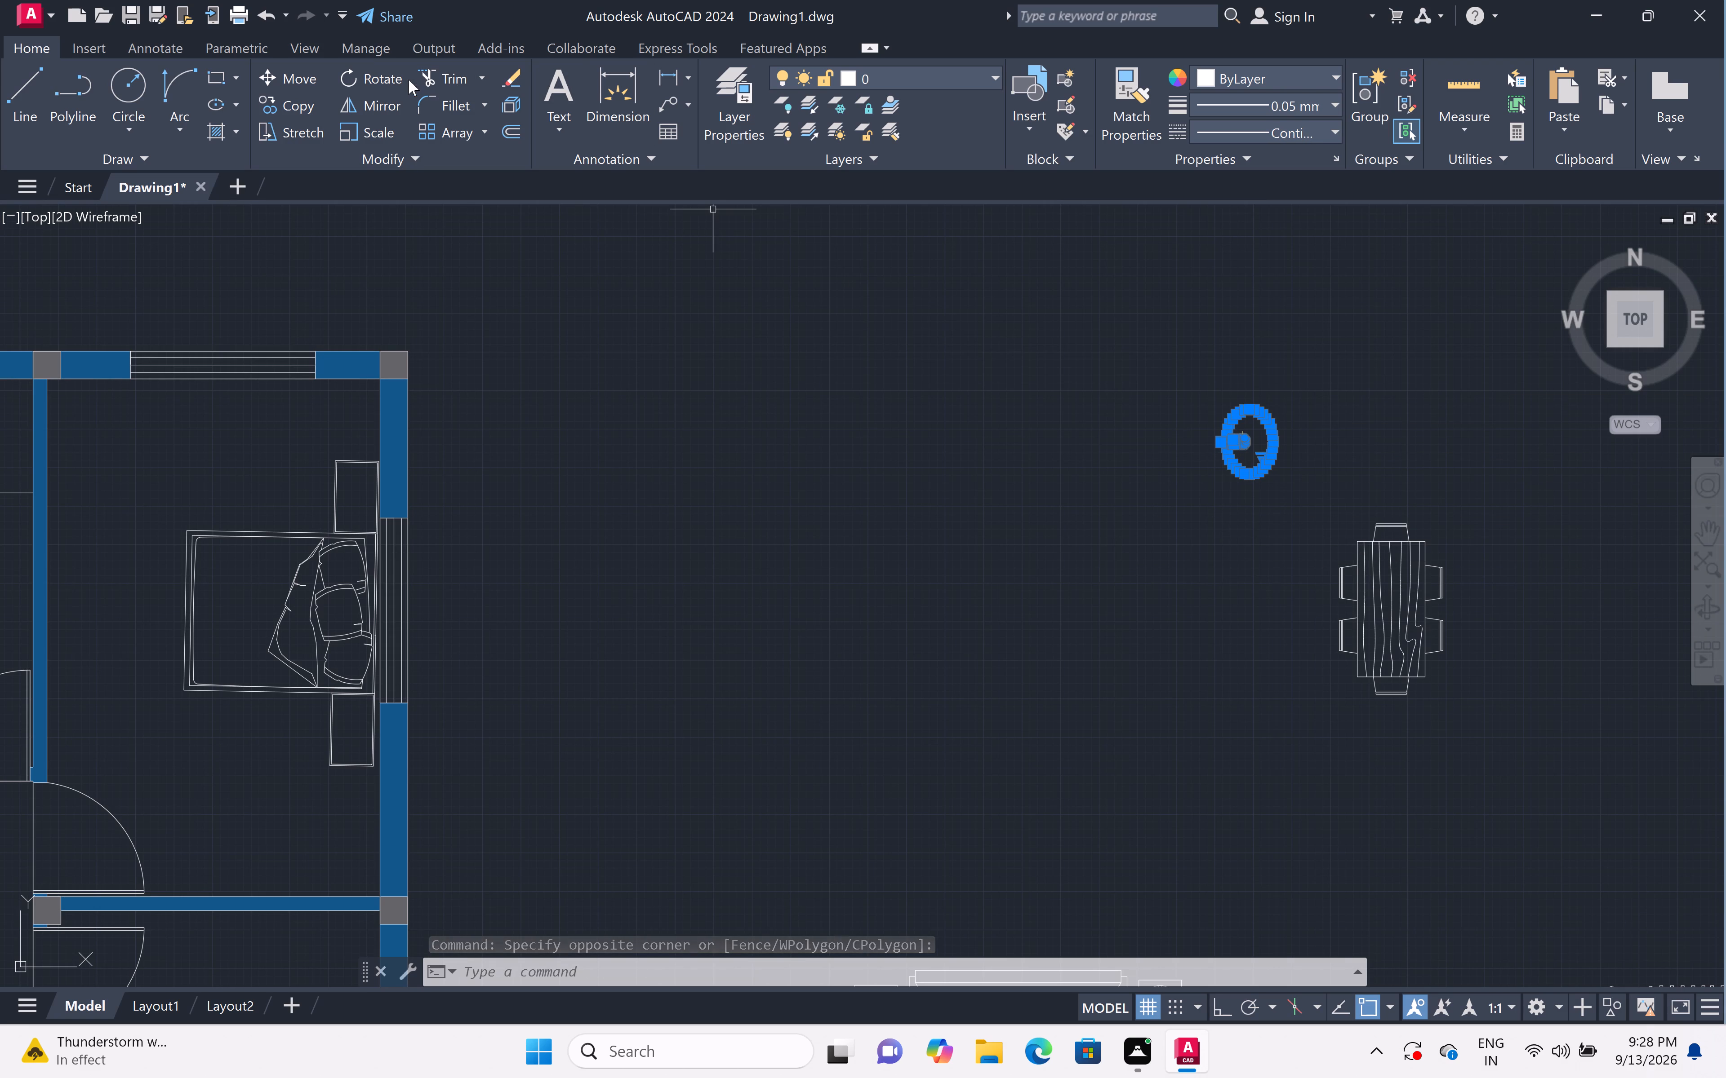
{"action": "left_click", "coordinate": [350, 75]}
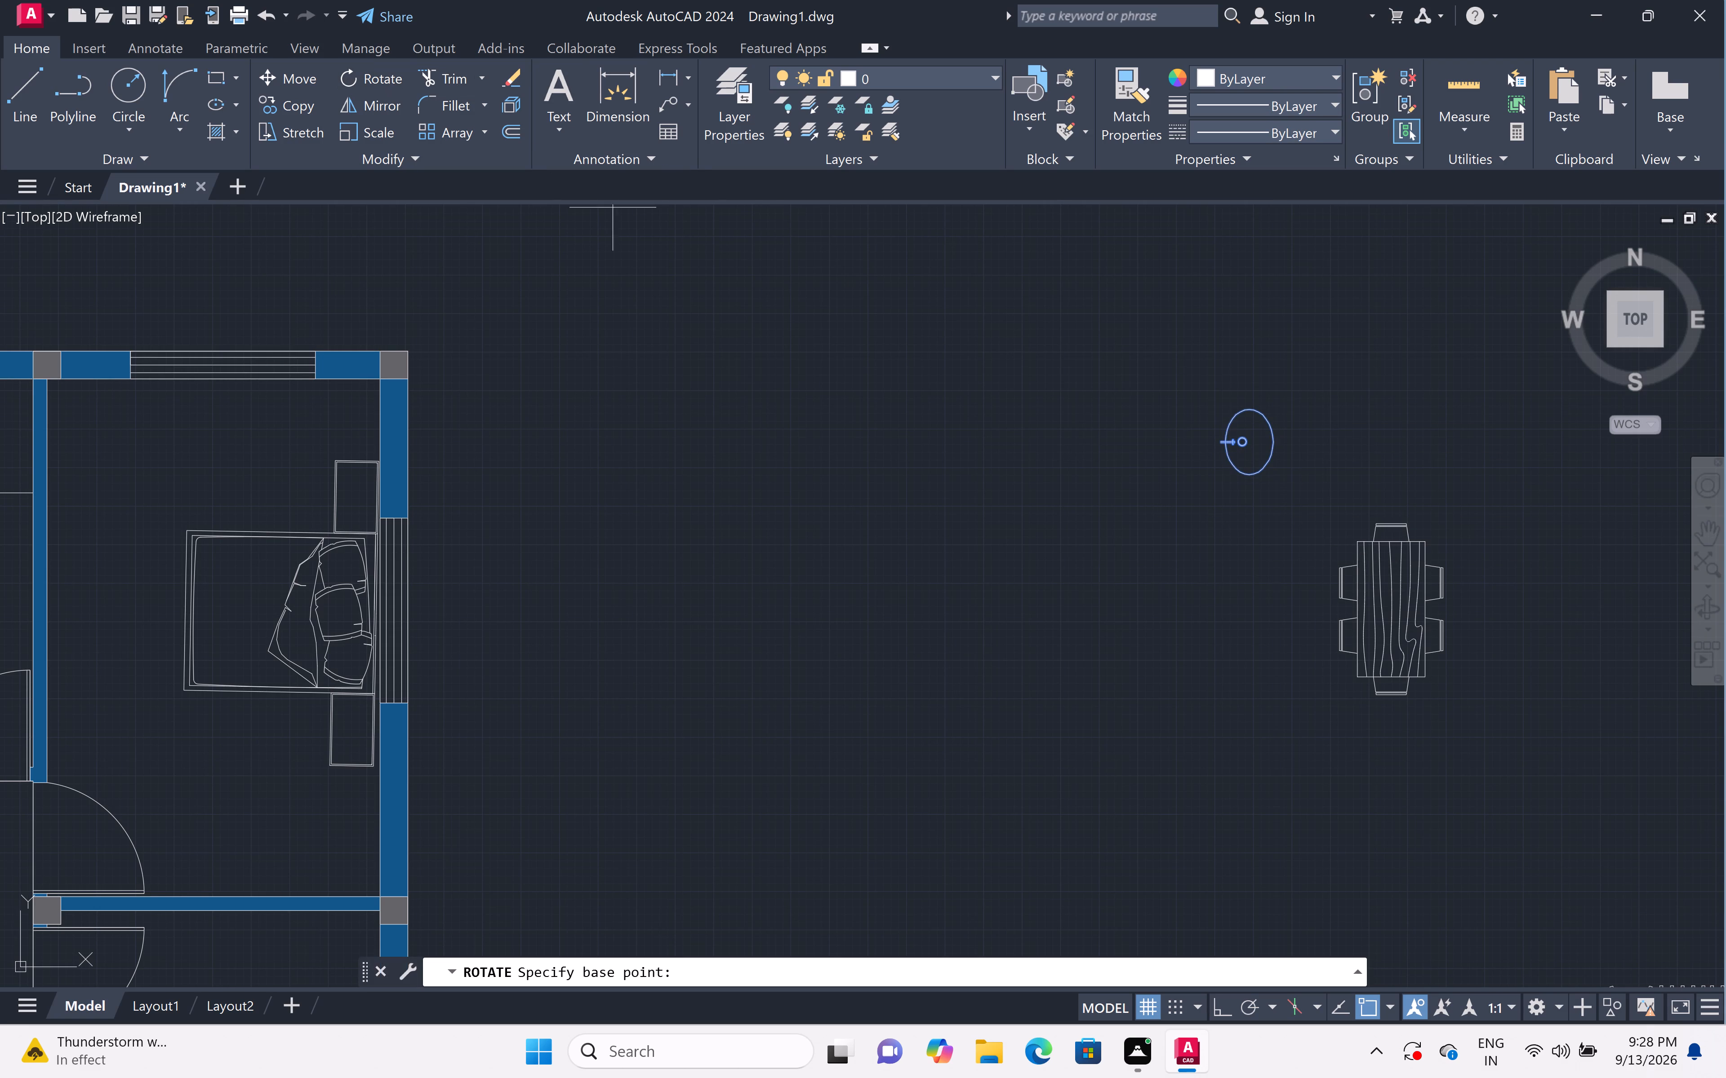
{"action": "scroll", "coordinate": [1237, 465], "scroll_direction": "up", "scroll_amount": 2}
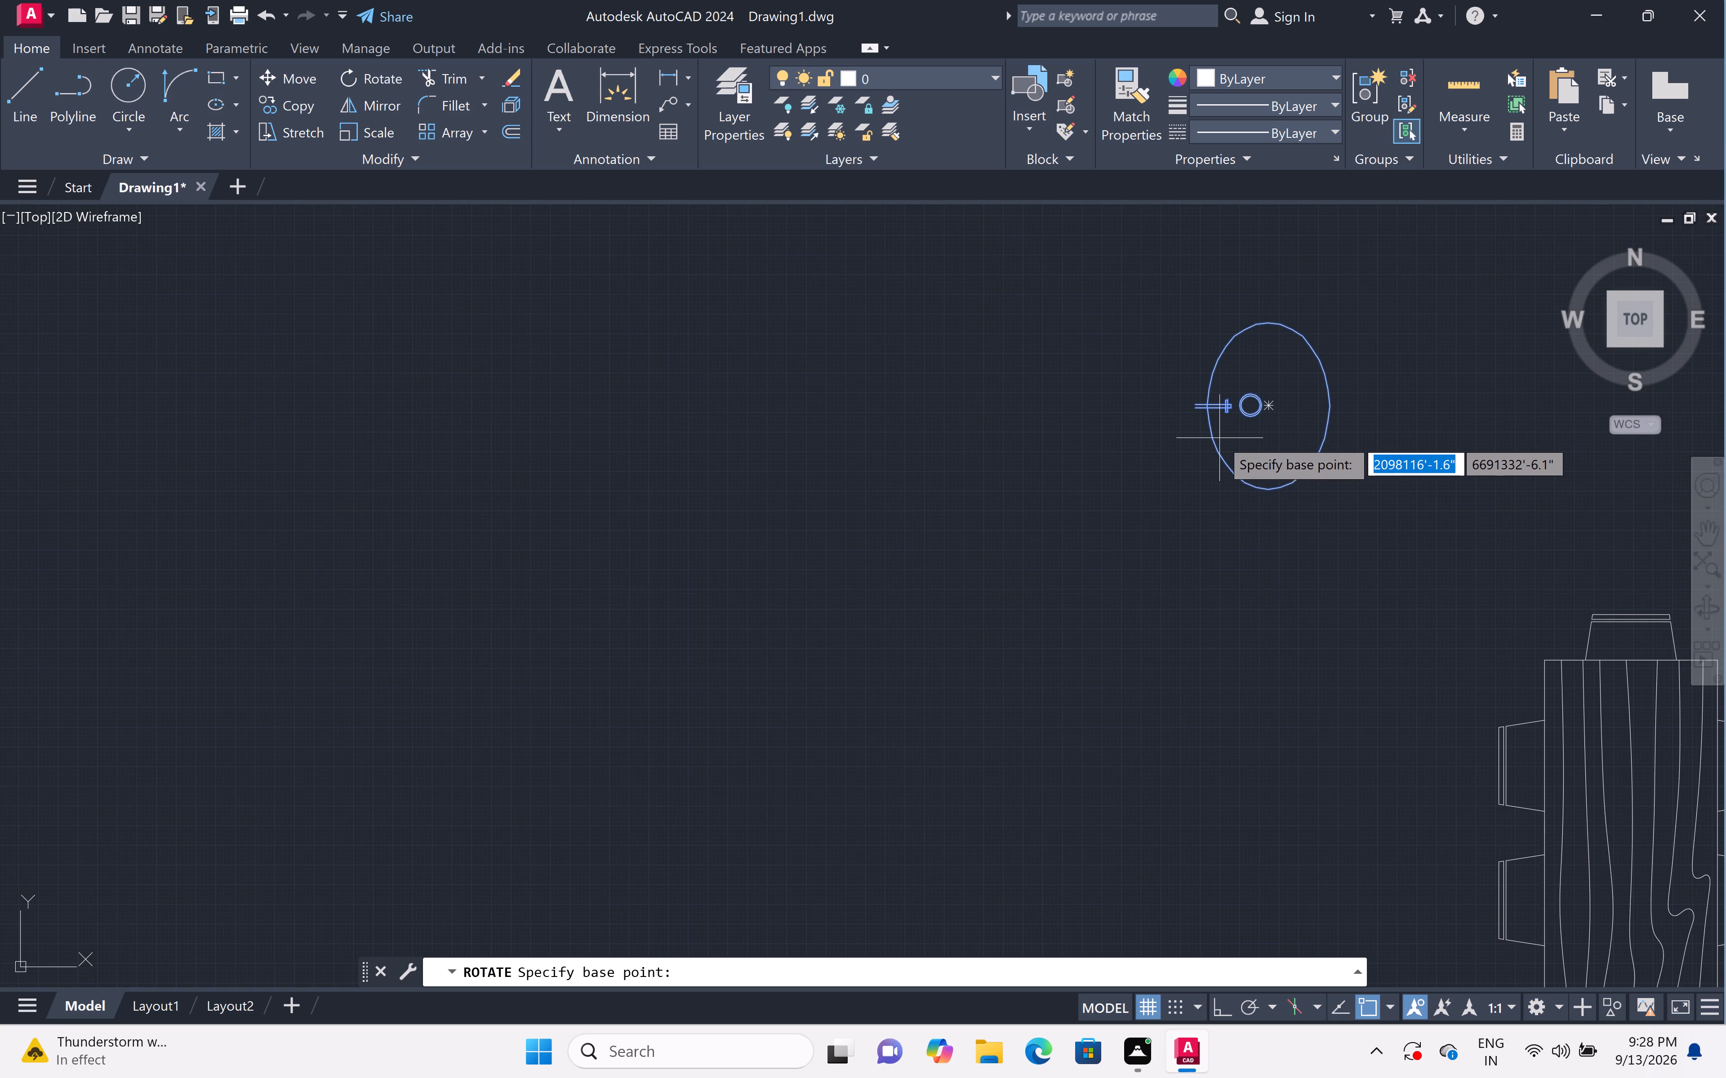
{"action": "left_click", "coordinate": [1193, 408]}
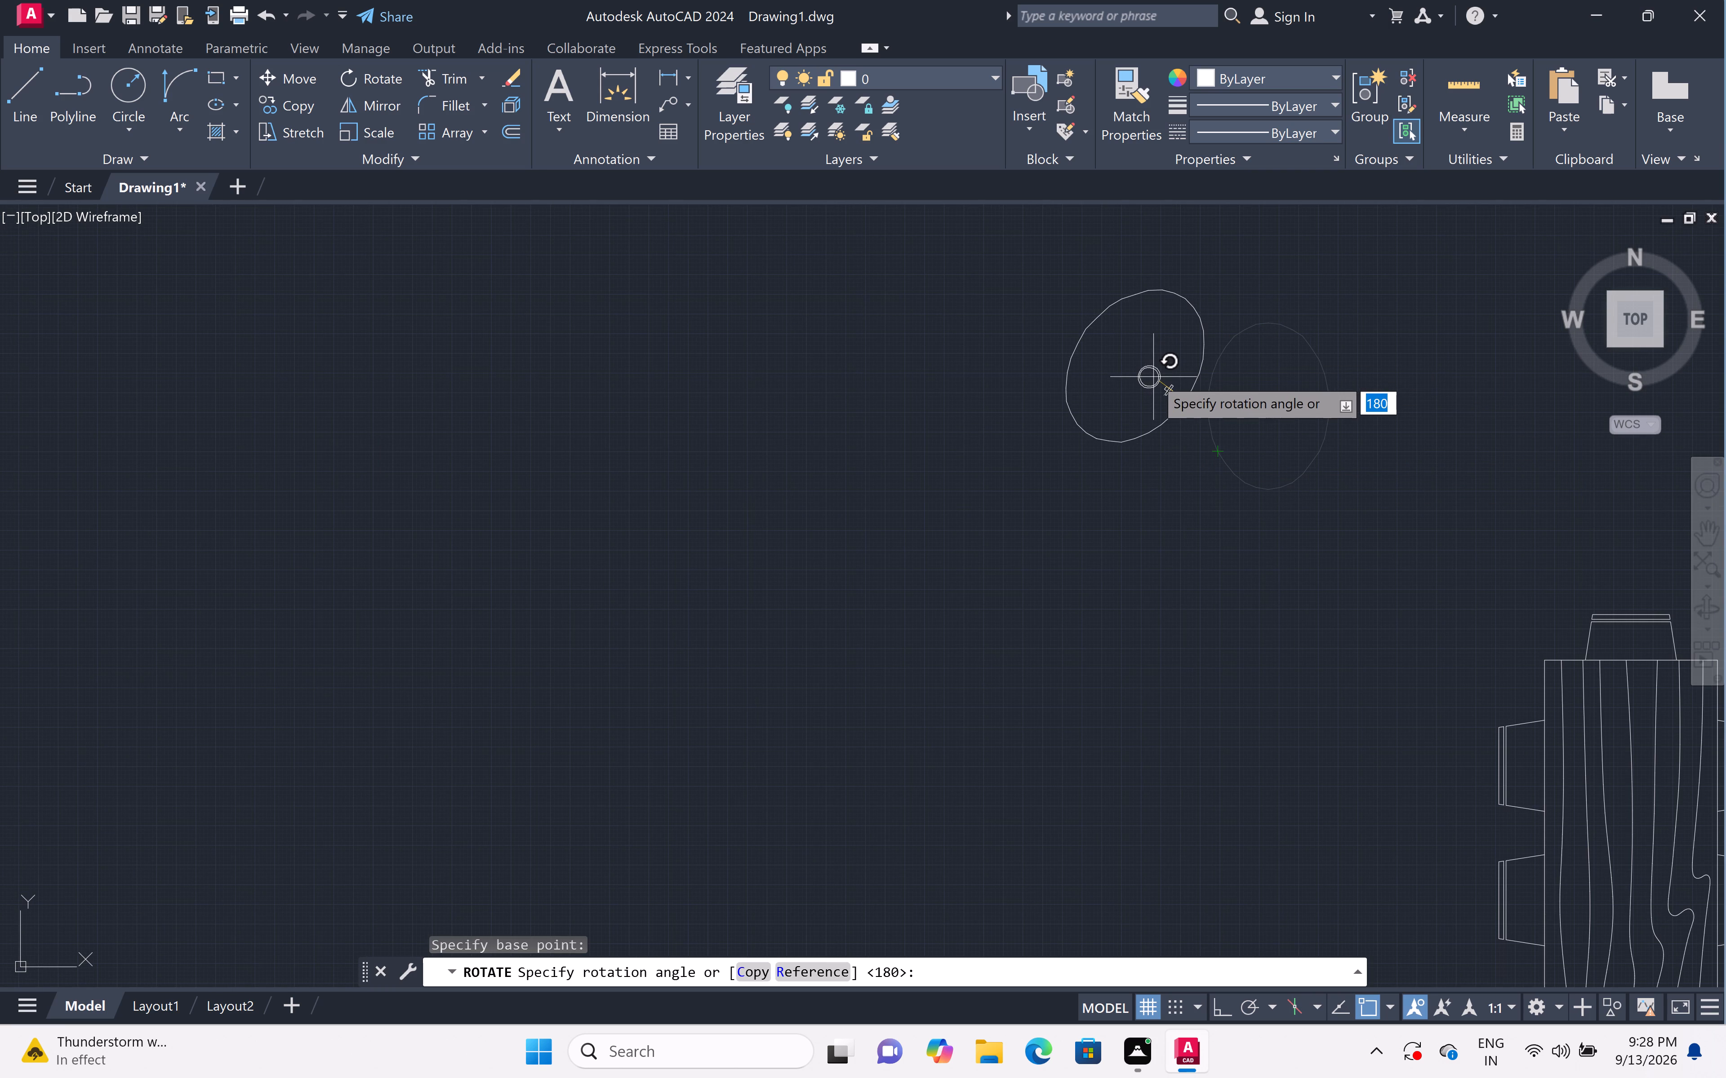
{"action": "left_click", "coordinate": [1153, 377]}
Copy the rotated washbasin from its tap's outer end, placing a first copy just west of the original.
{"action": "scroll", "coordinate": [1208, 336], "scroll_direction": "down", "scroll_amount": 3}
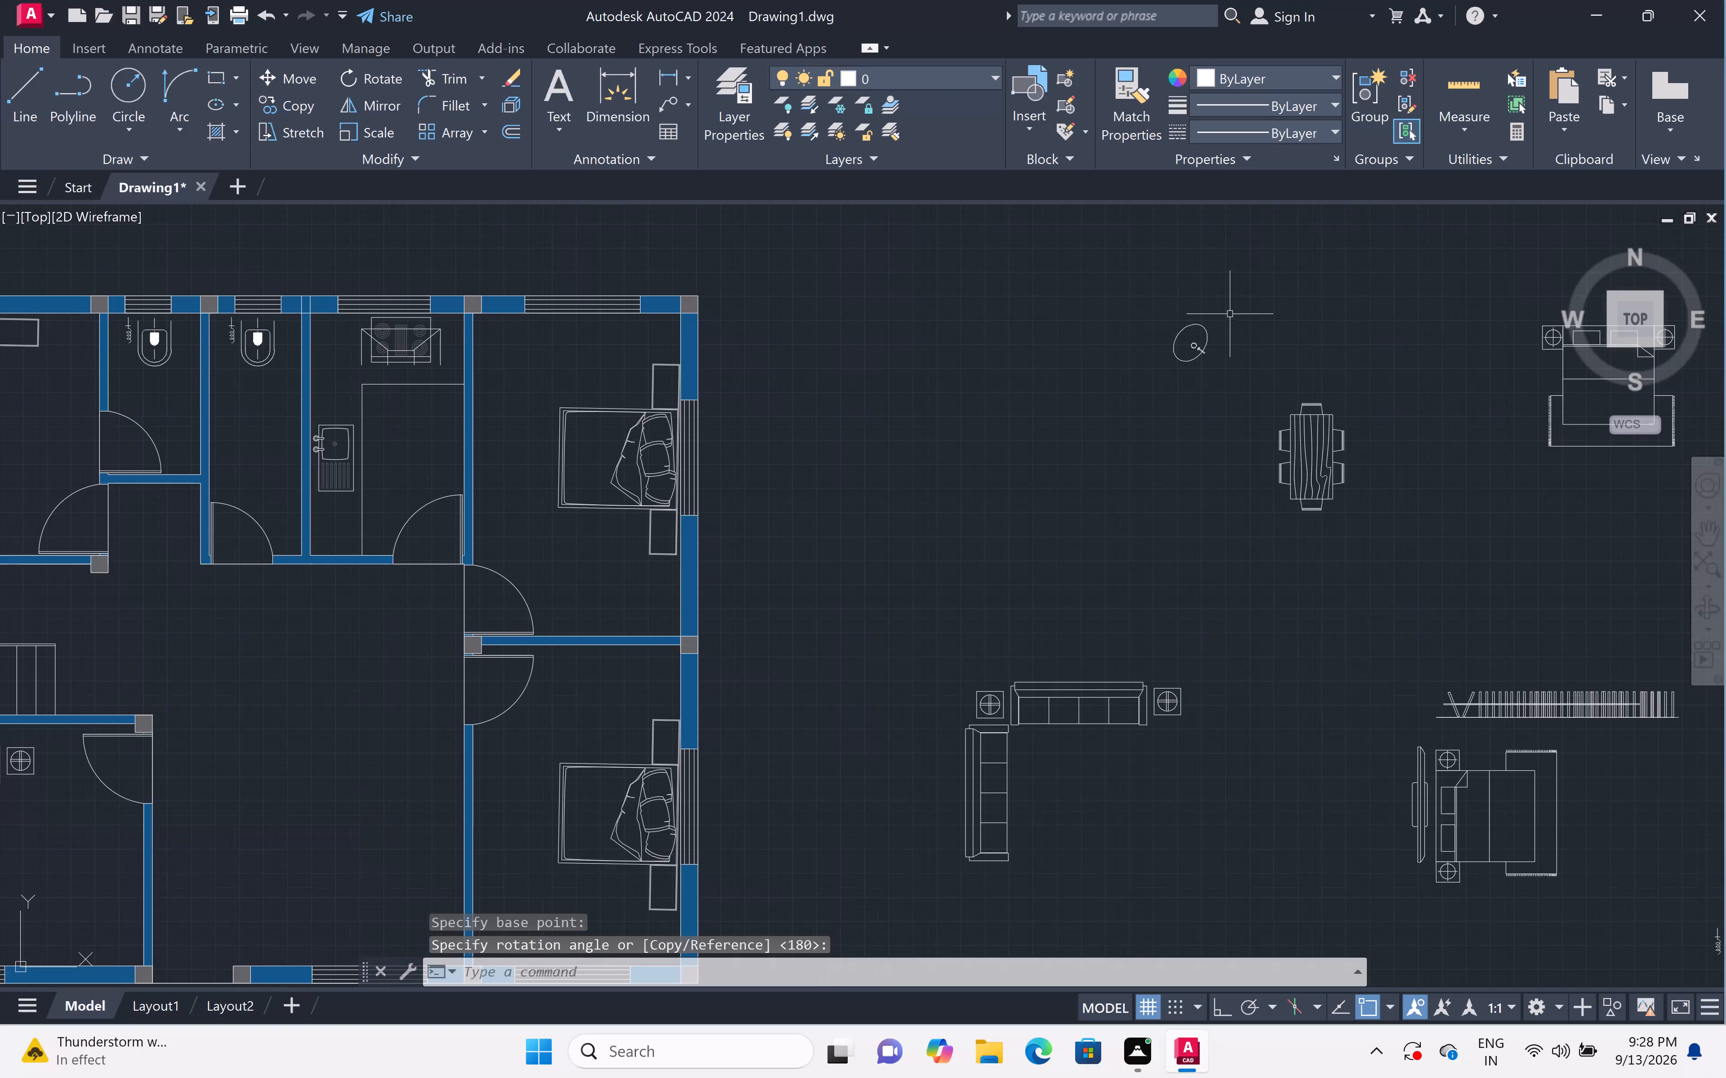
{"action": "left_click", "coordinate": [1230, 314]}
{"action": "left_click", "coordinate": [1126, 379]}
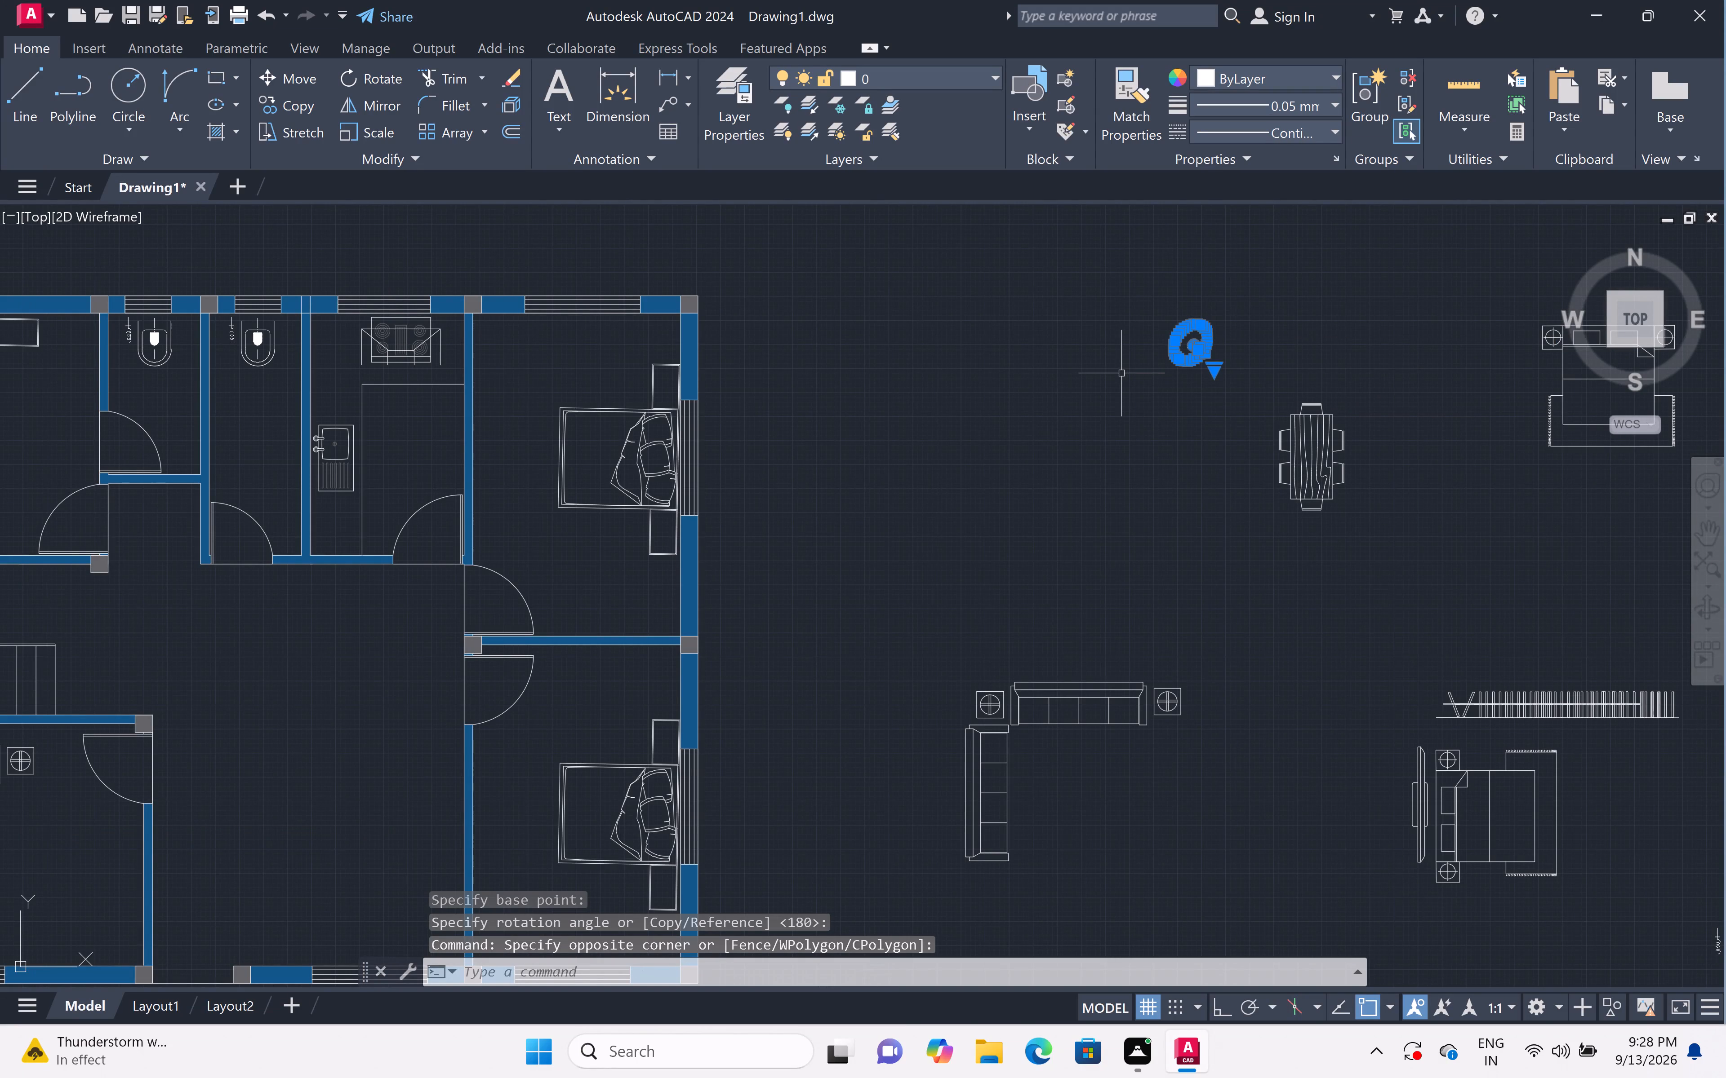
{"action": "type", "text": "co"}
{"action": "key", "text": "space"}
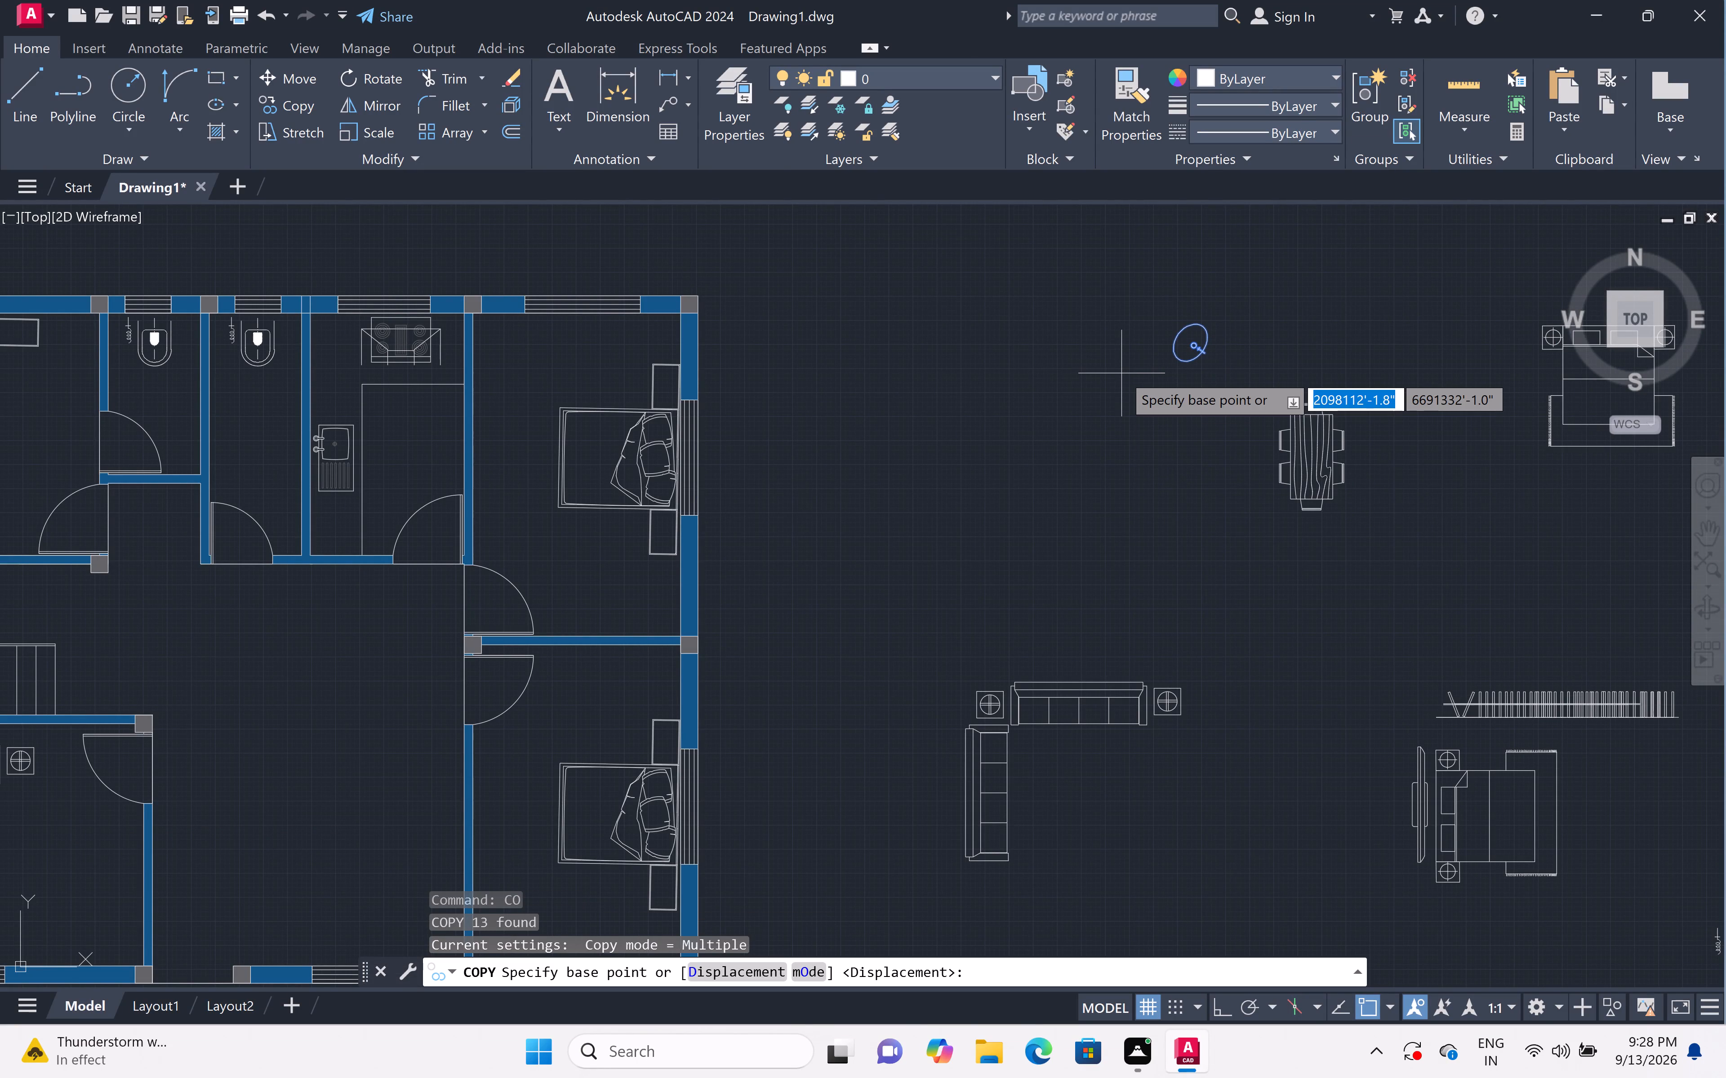
{"action": "scroll", "coordinate": [1215, 365], "scroll_direction": "up", "scroll_amount": 3}
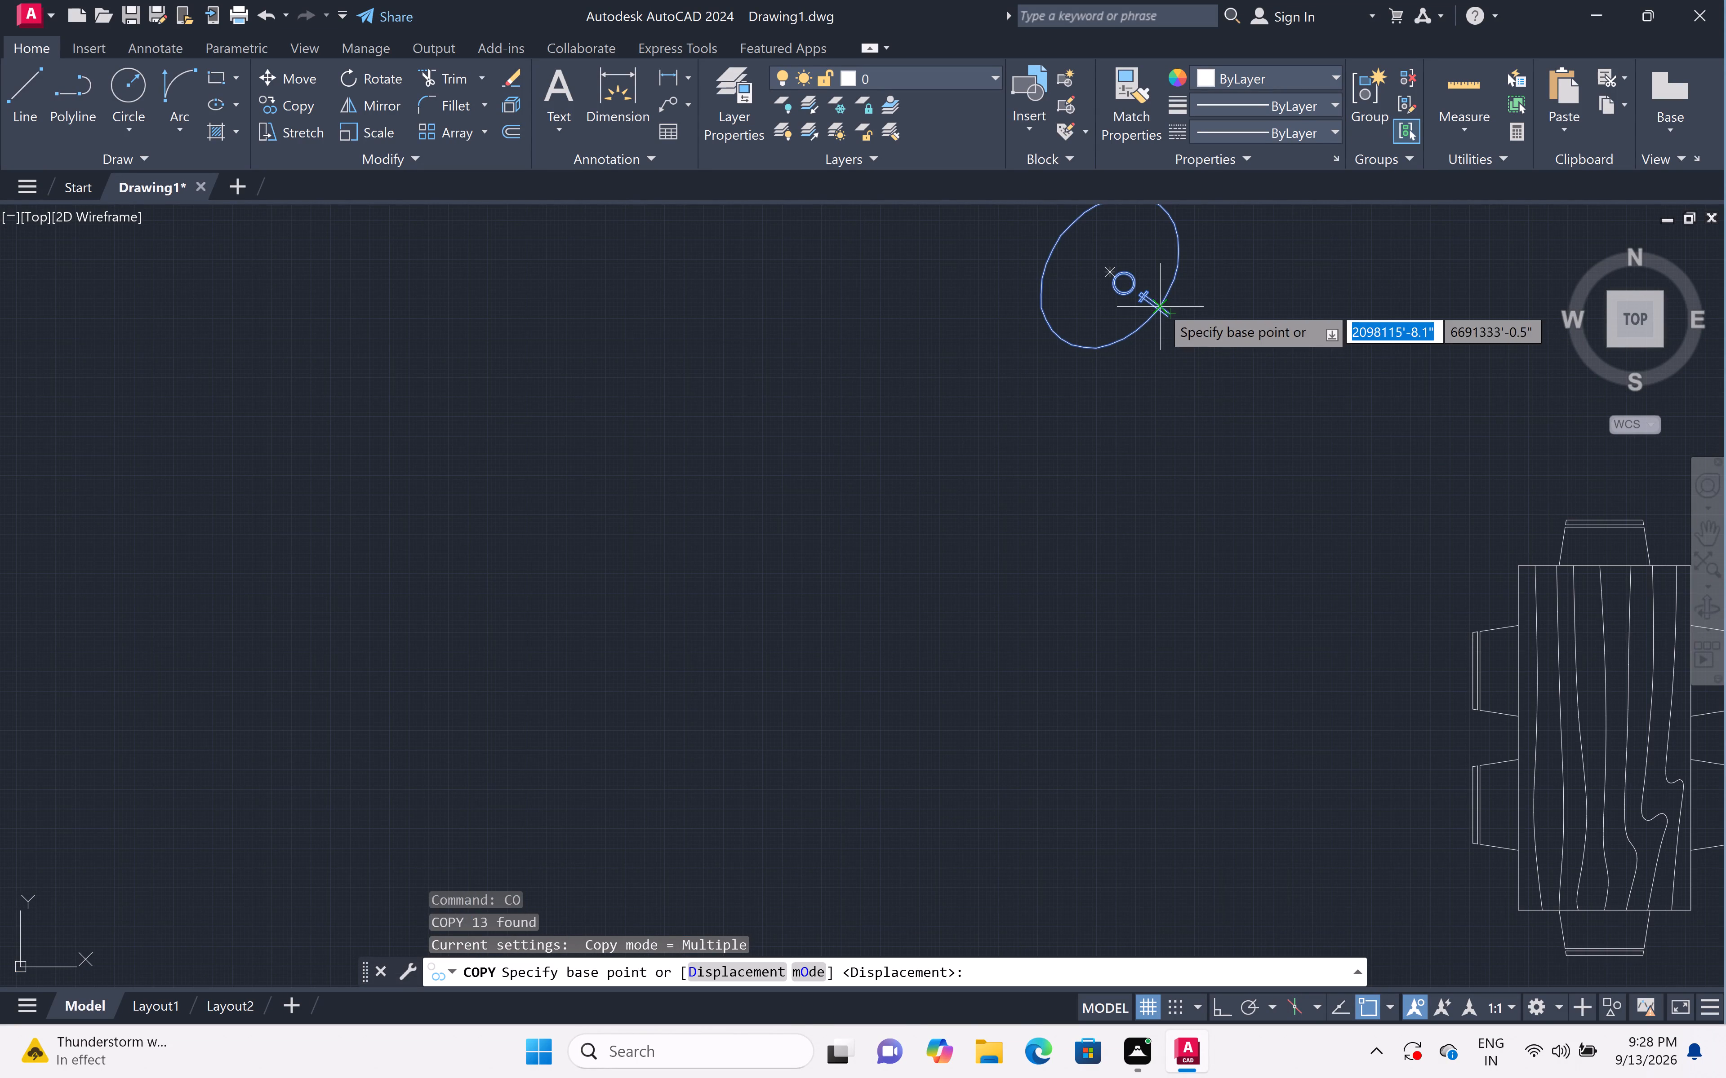
{"action": "left_click_drag", "start_coordinate": [1169, 315], "coordinate": [1134, 323]}
{"action": "left_click_drag", "start_coordinate": [1068, 336], "coordinate": [1044, 350]}
Place another washbasin copy in the southeast corner of the bathroom beside the northwest bedroom.
{"action": "scroll", "coordinate": [1036, 362], "scroll_direction": "down", "scroll_amount": 4}
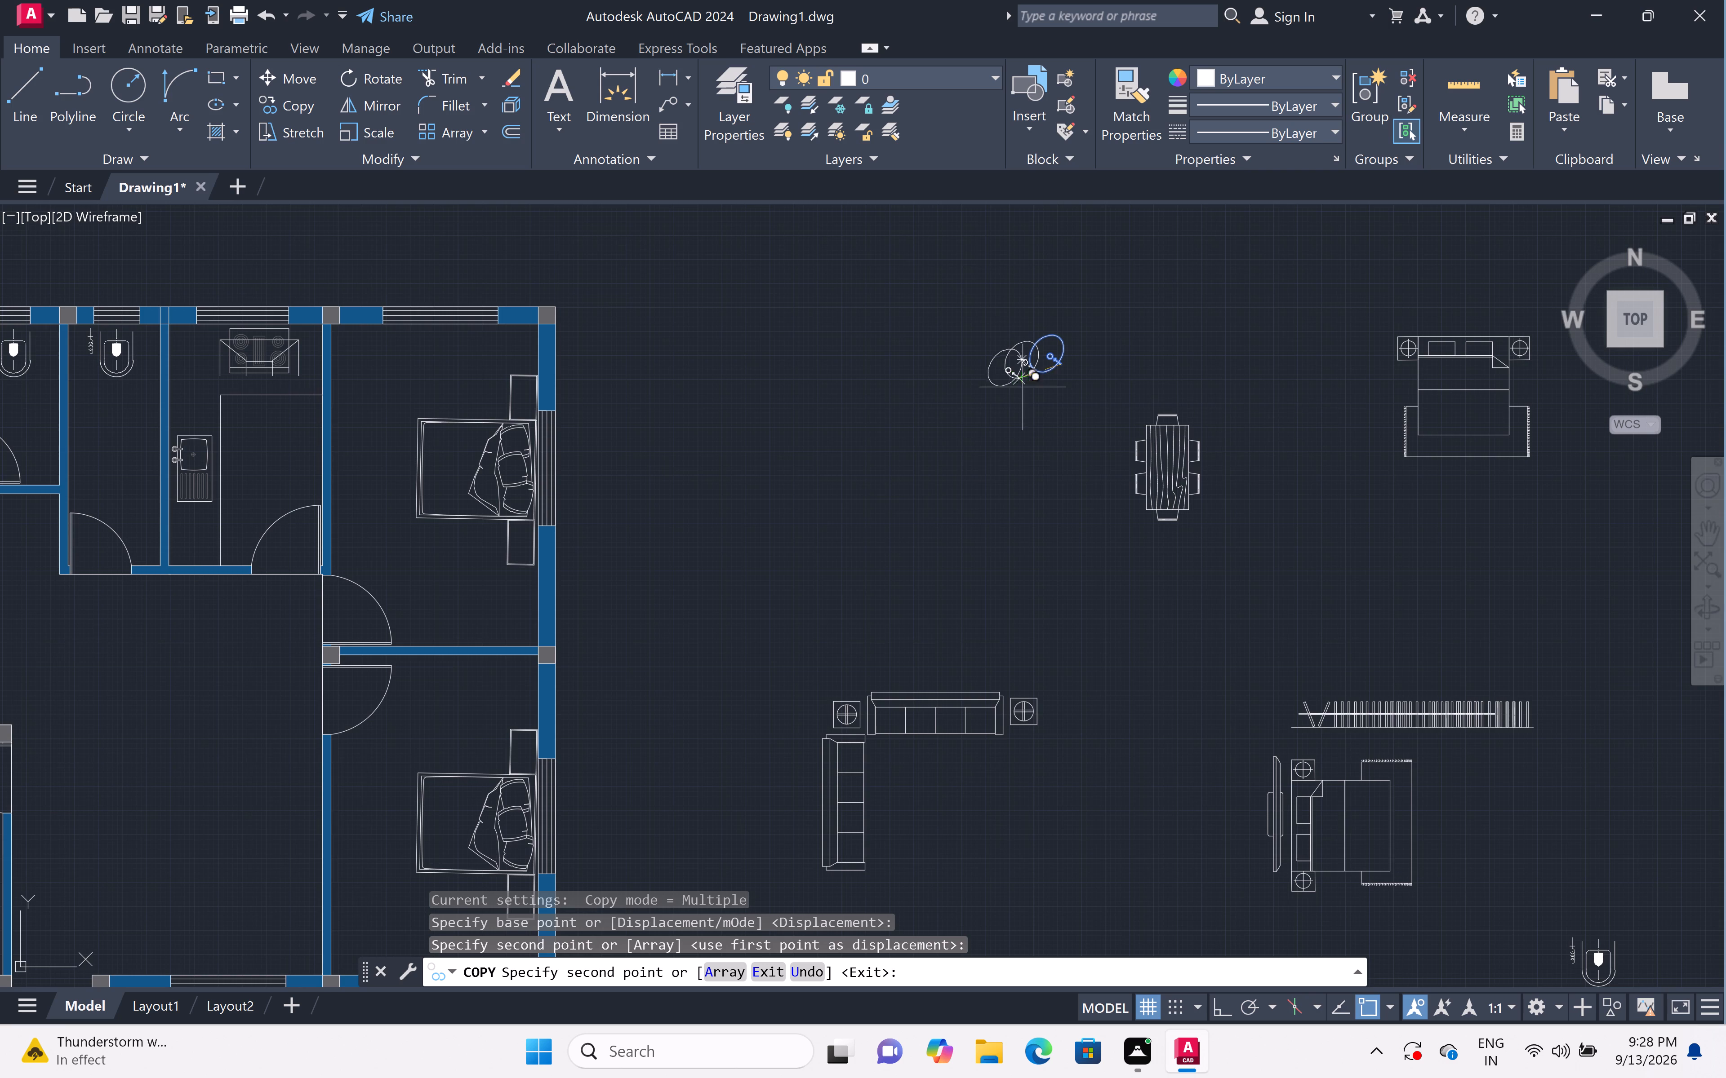
{"action": "scroll", "coordinate": [310, 556], "scroll_direction": "down", "scroll_amount": 1}
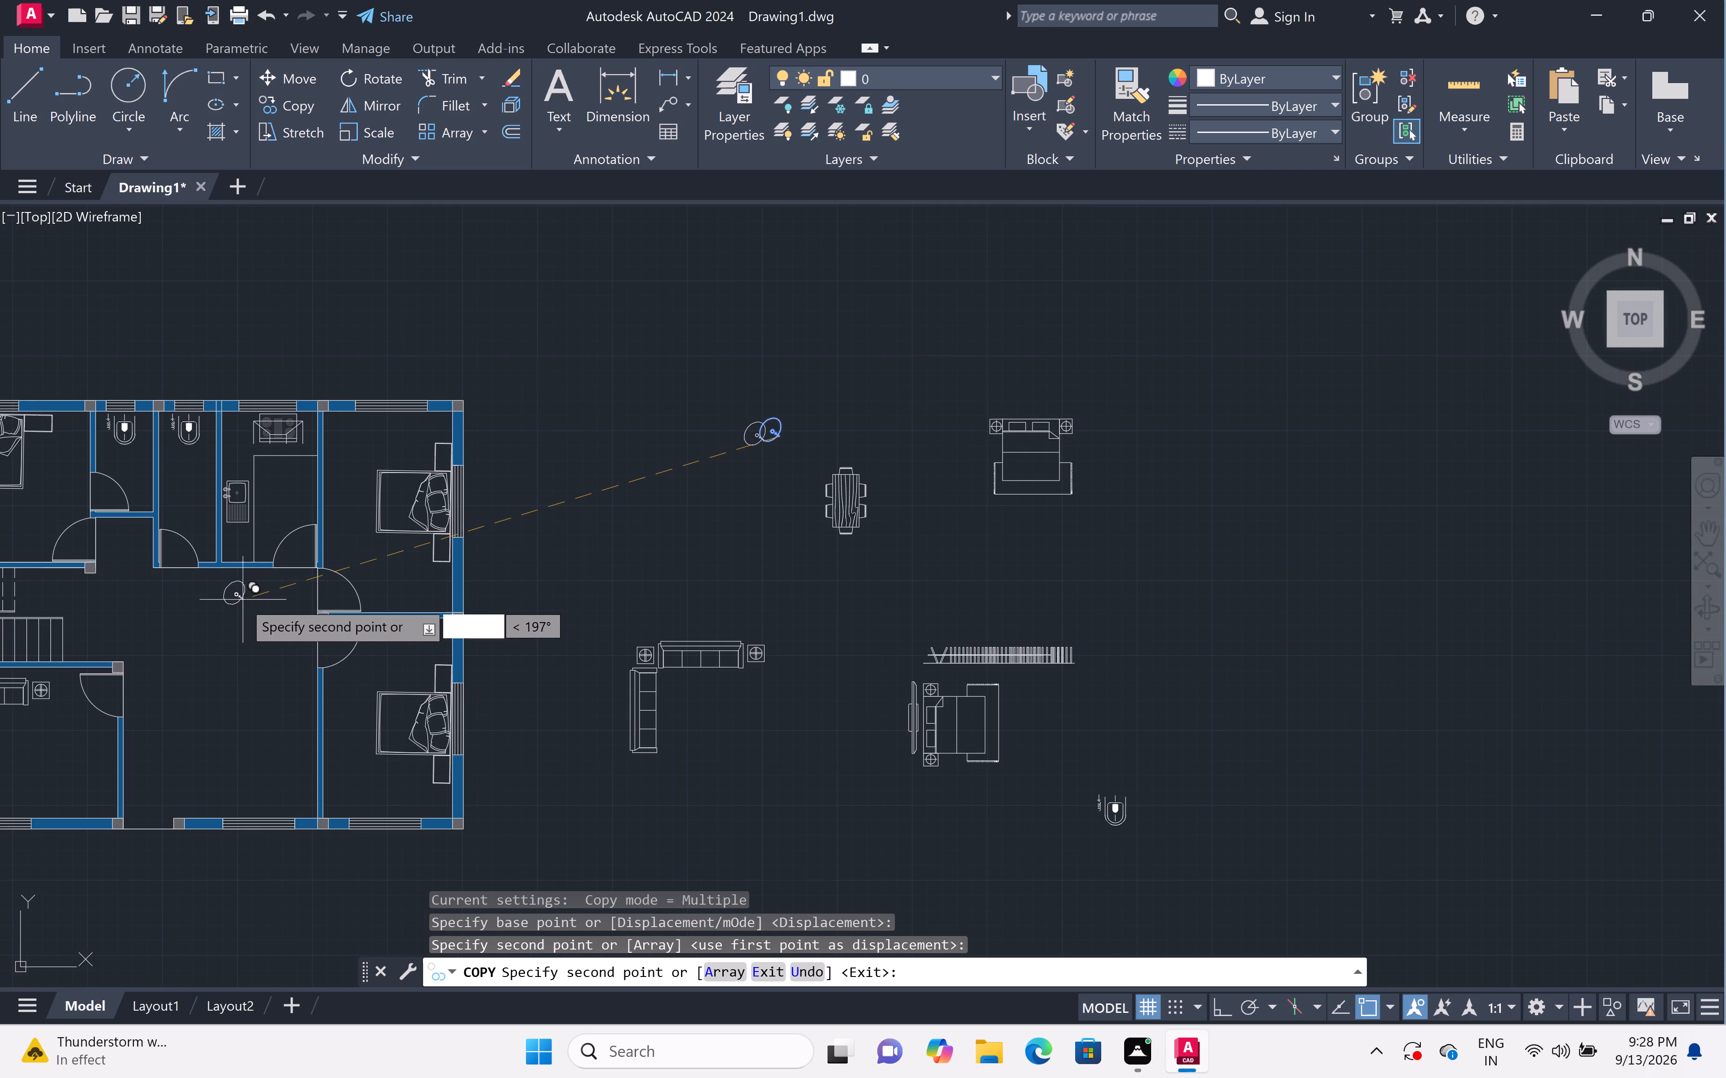
{"action": "middle_click", "coordinate": [241, 601]}
{"action": "scroll", "coordinate": [240, 601], "scroll_direction": "up", "scroll_amount": 1}
{"action": "middle_click_drag", "start_coordinate": [240, 601], "coordinate": [262, 584]}
{"action": "middle_click_drag", "start_coordinate": [330, 554], "coordinate": [561, 448]}
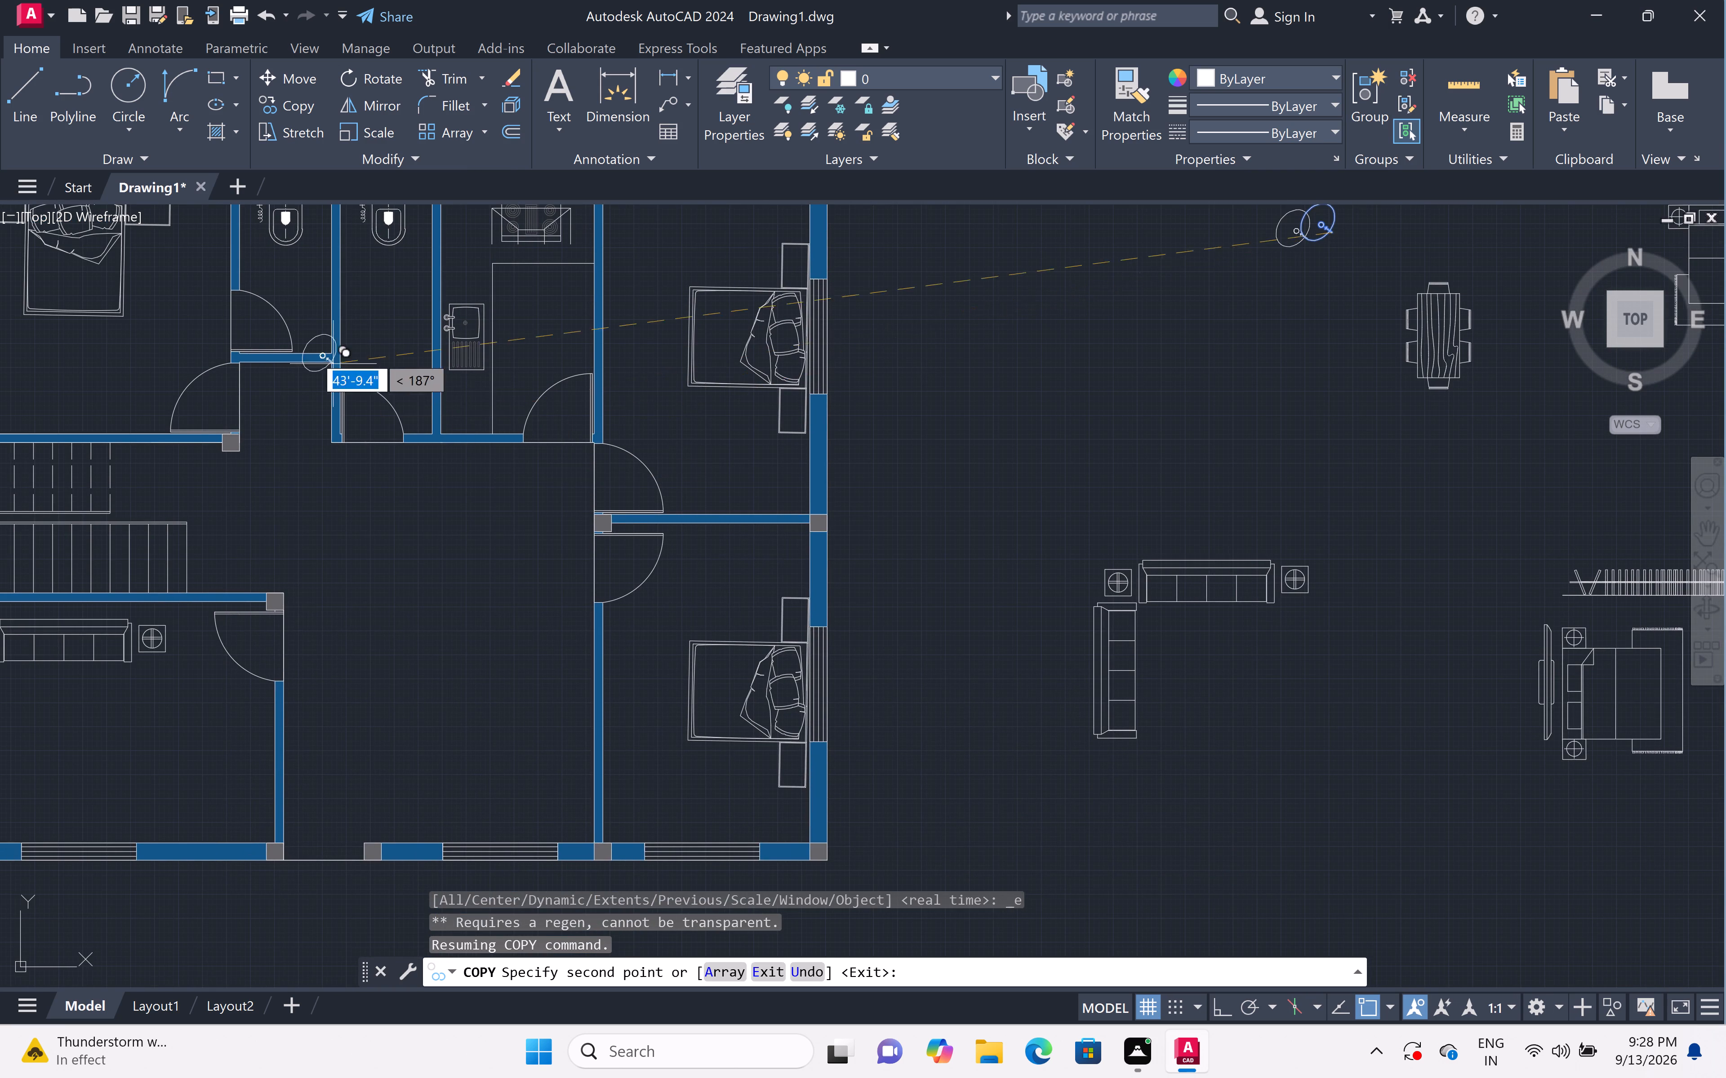
{"action": "scroll", "coordinate": [311, 345], "scroll_direction": "up", "scroll_amount": 4}
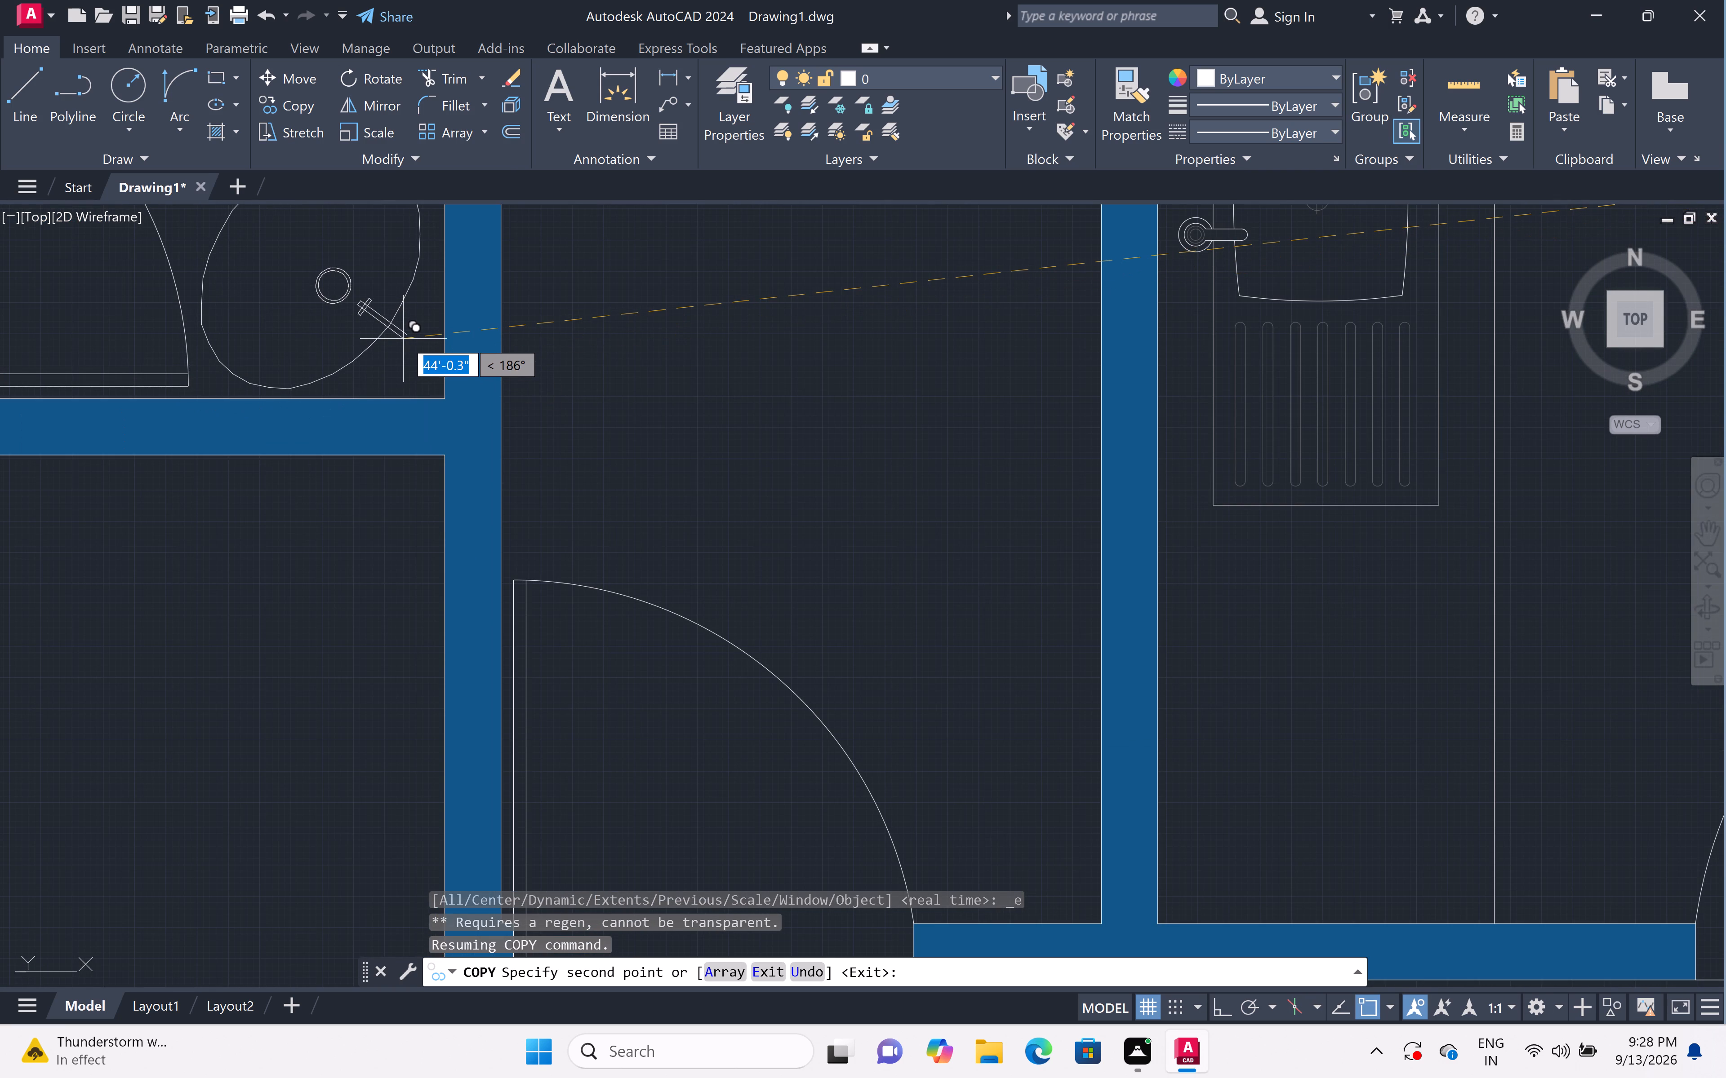
{"action": "left_click", "coordinate": [403, 339]}
Place a washbasin copy near the southeast corner of the adjacent bathroom west of the kitchen, beside its door swing.
{"action": "scroll", "coordinate": [774, 579], "scroll_direction": "down", "scroll_amount": 2}
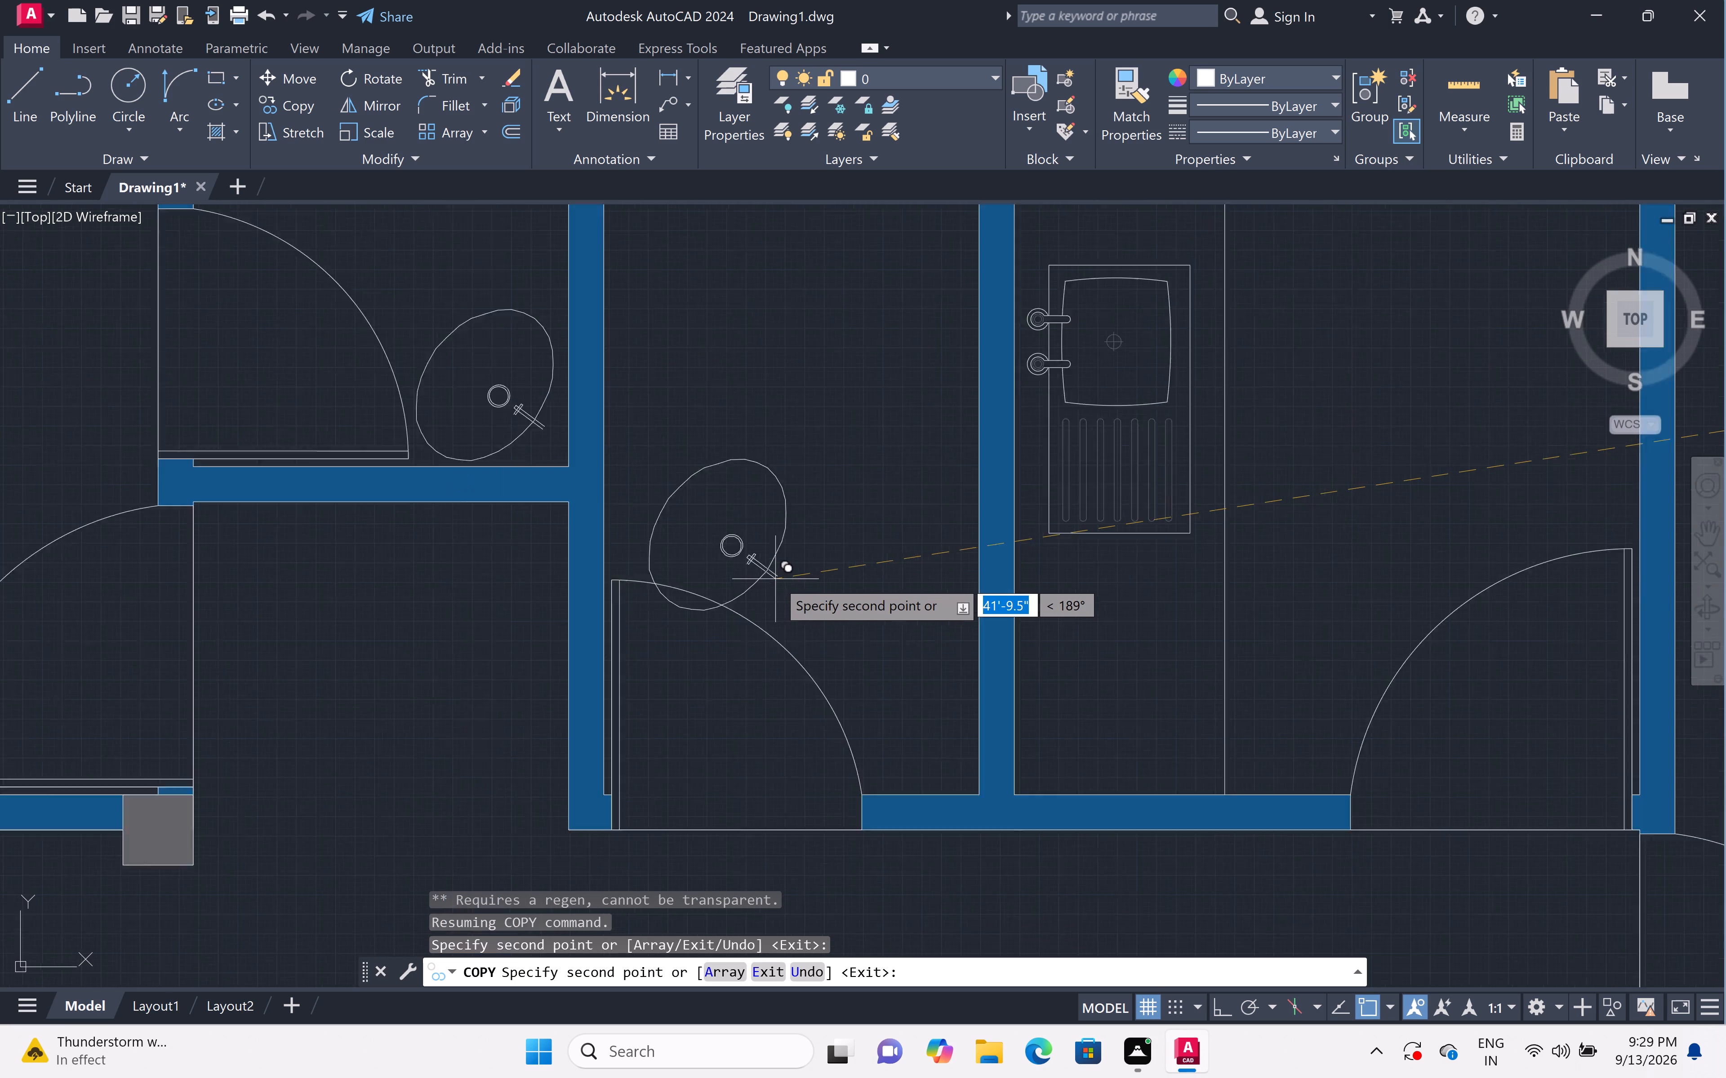
{"action": "scroll", "coordinate": [776, 579], "scroll_direction": "down", "scroll_amount": 2}
{"action": "scroll", "coordinate": [827, 628], "scroll_direction": "up", "scroll_amount": 3}
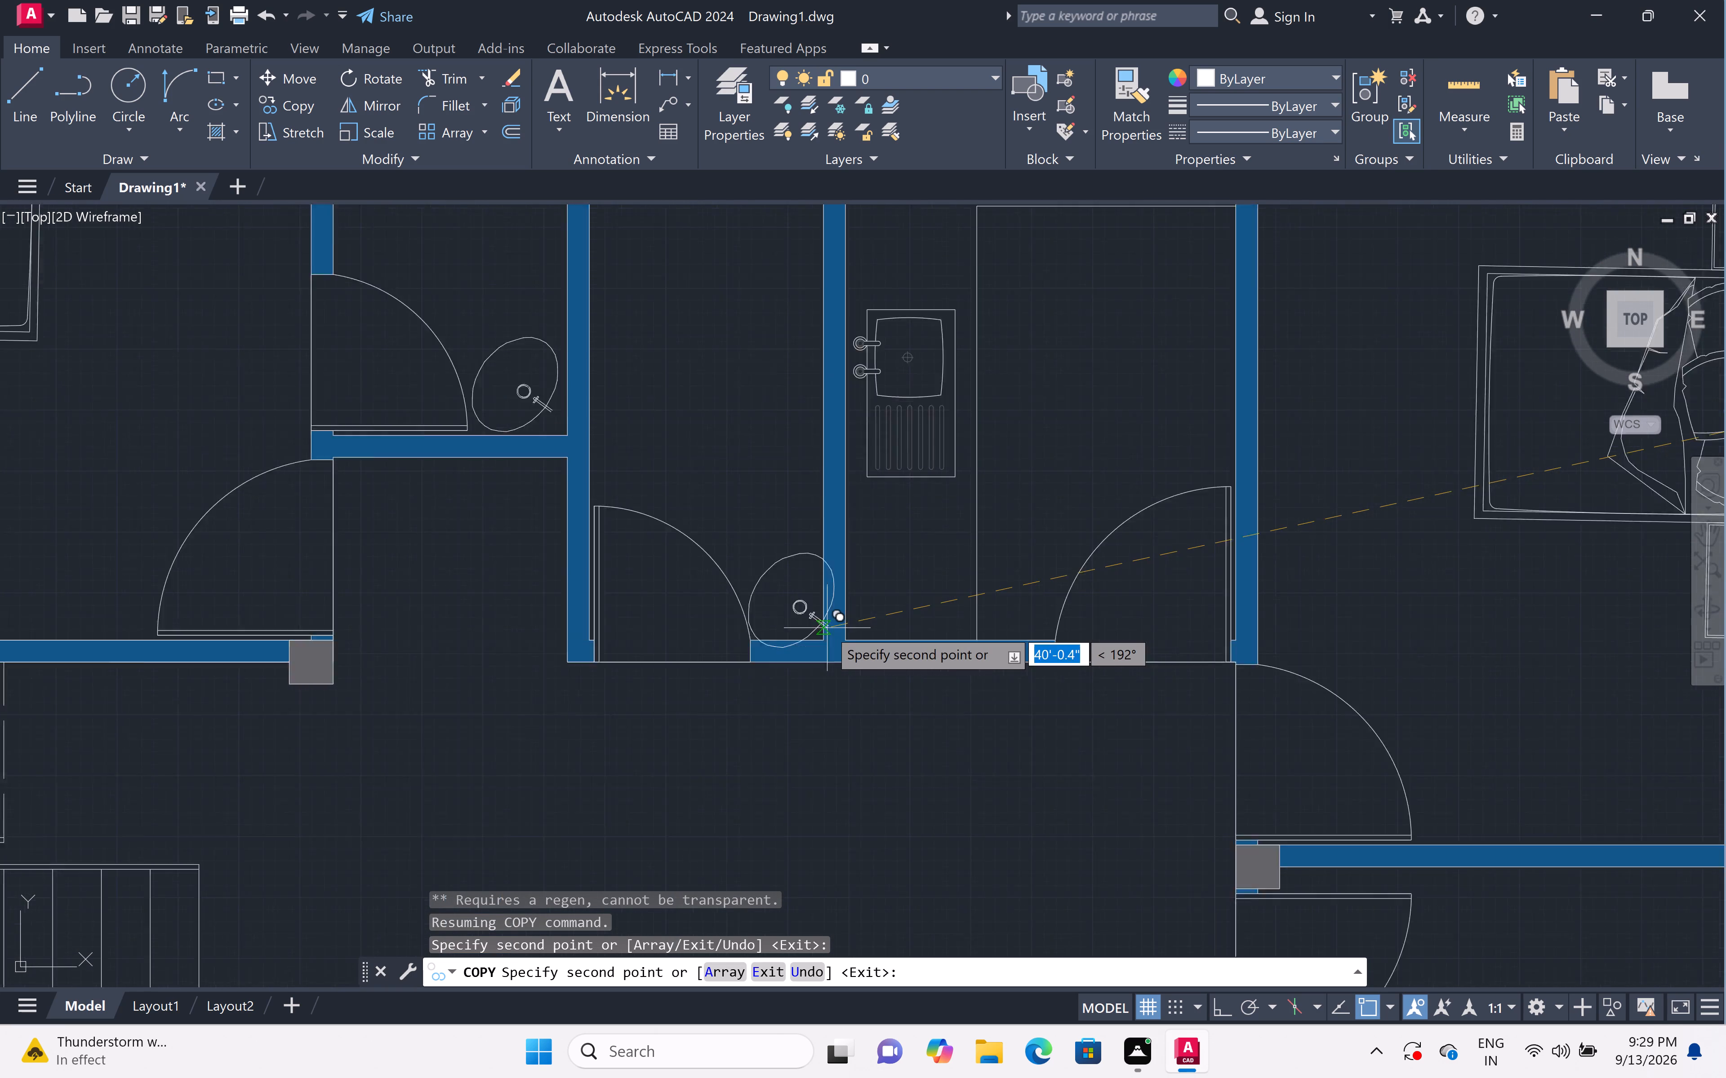
{"action": "scroll", "coordinate": [827, 628], "scroll_direction": "up", "scroll_amount": 2}
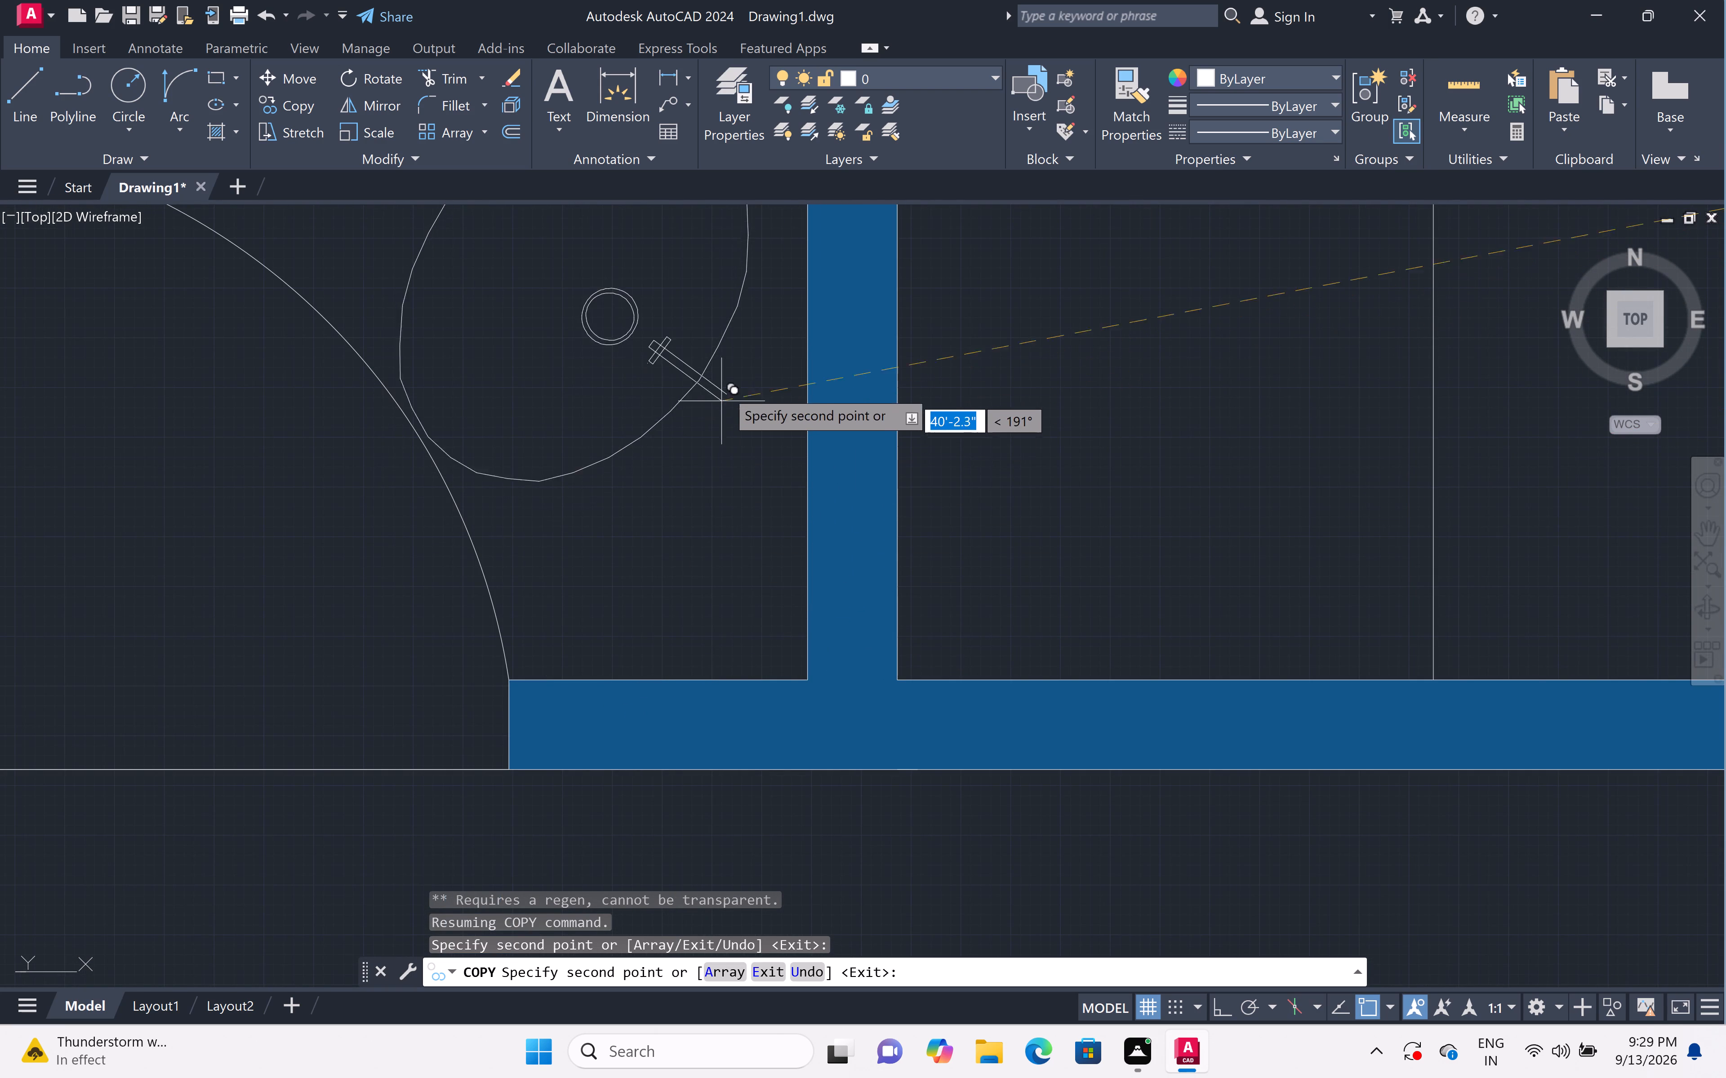
{"action": "left_click", "coordinate": [729, 376]}
Place one more washbasin copy in the open hall south of the bathrooms, northeast of the staircase, and finish copying.
{"action": "scroll", "coordinate": [722, 417], "scroll_direction": "down", "scroll_amount": 5}
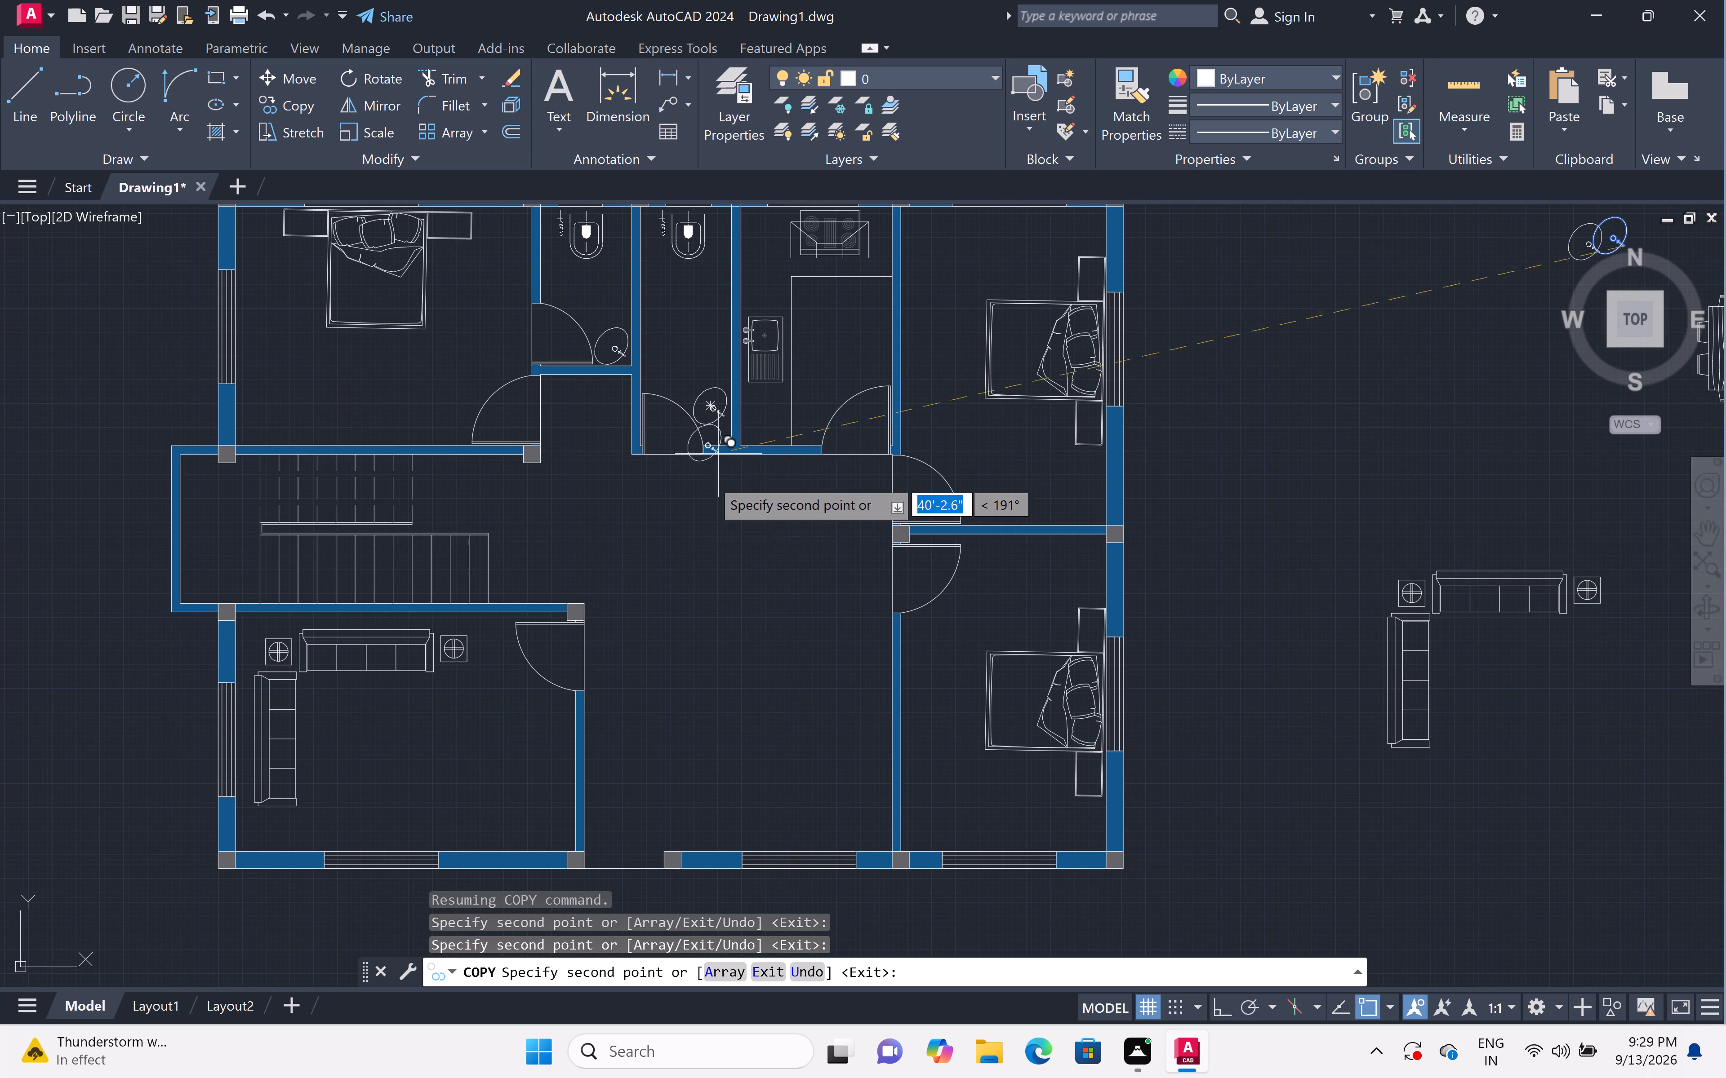
{"action": "left_click", "coordinate": [601, 477]}
{"action": "key", "text": "Escape"}
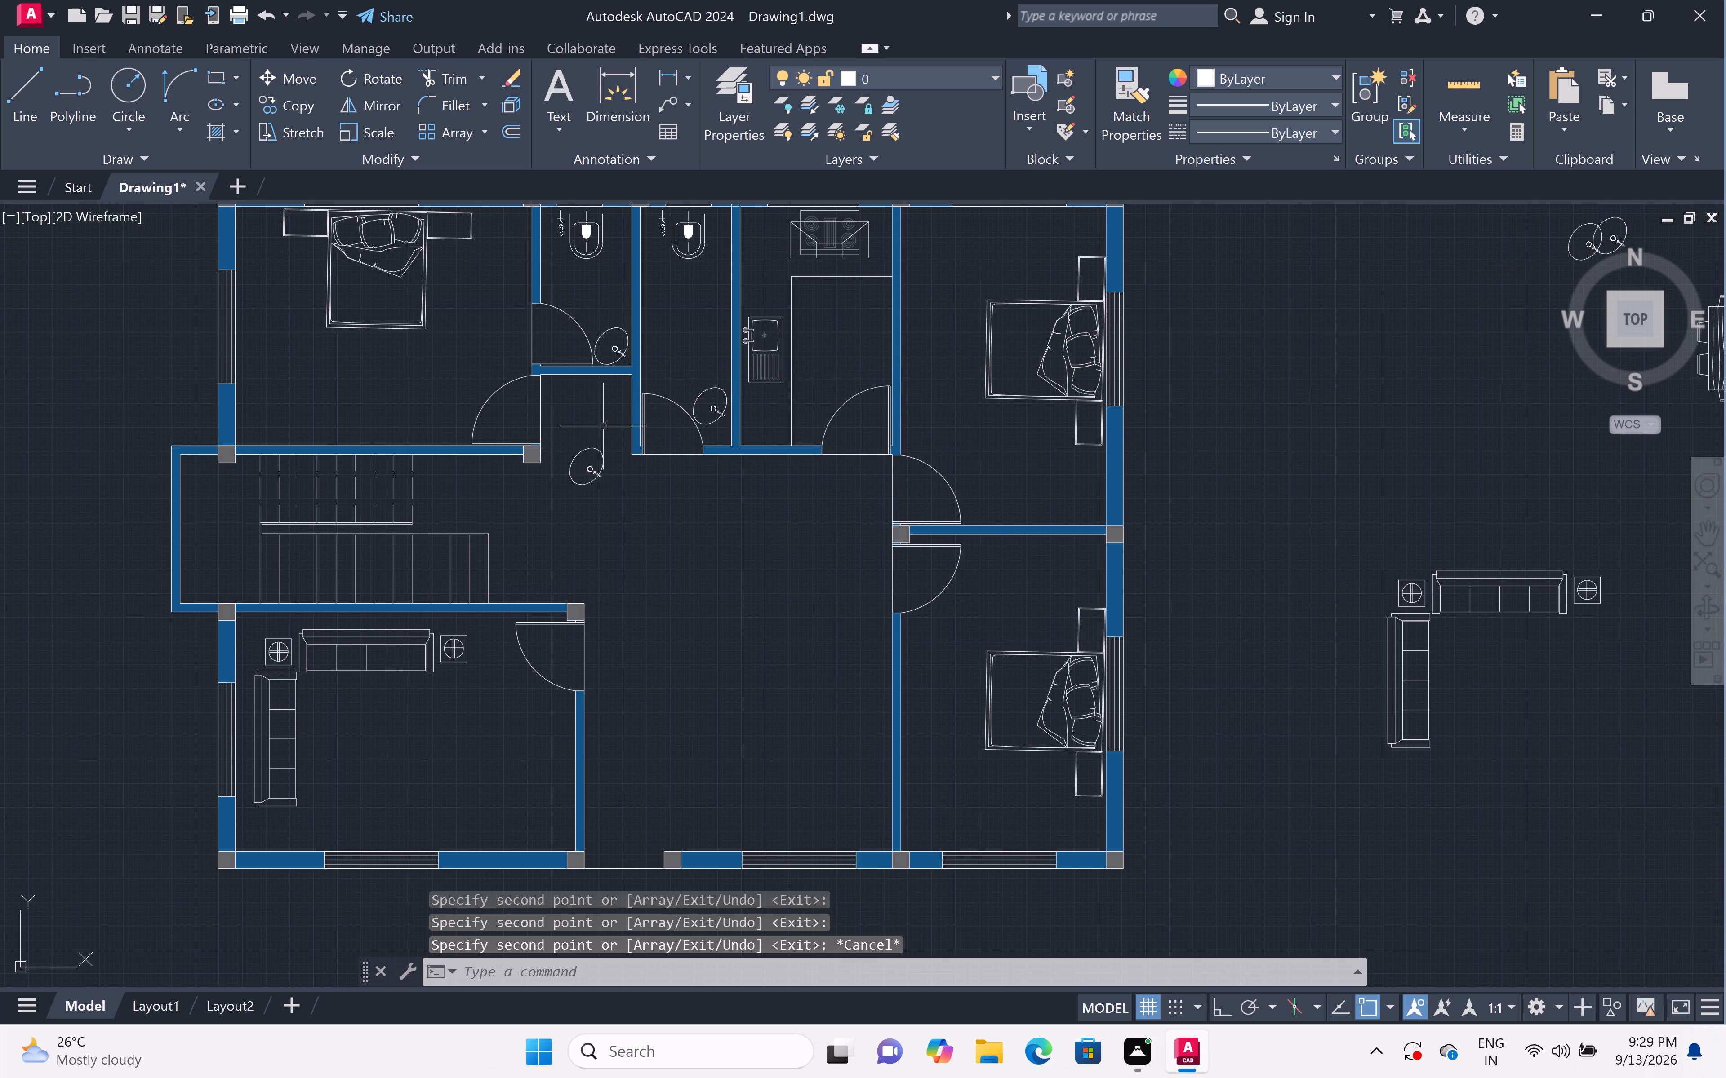
Rotate the hall washbasin about its tap's outer end so the tap points north-northeast.
{"action": "scroll", "coordinate": [592, 448], "scroll_direction": "up", "scroll_amount": 3}
{"action": "double_click", "coordinate": [648, 439]}
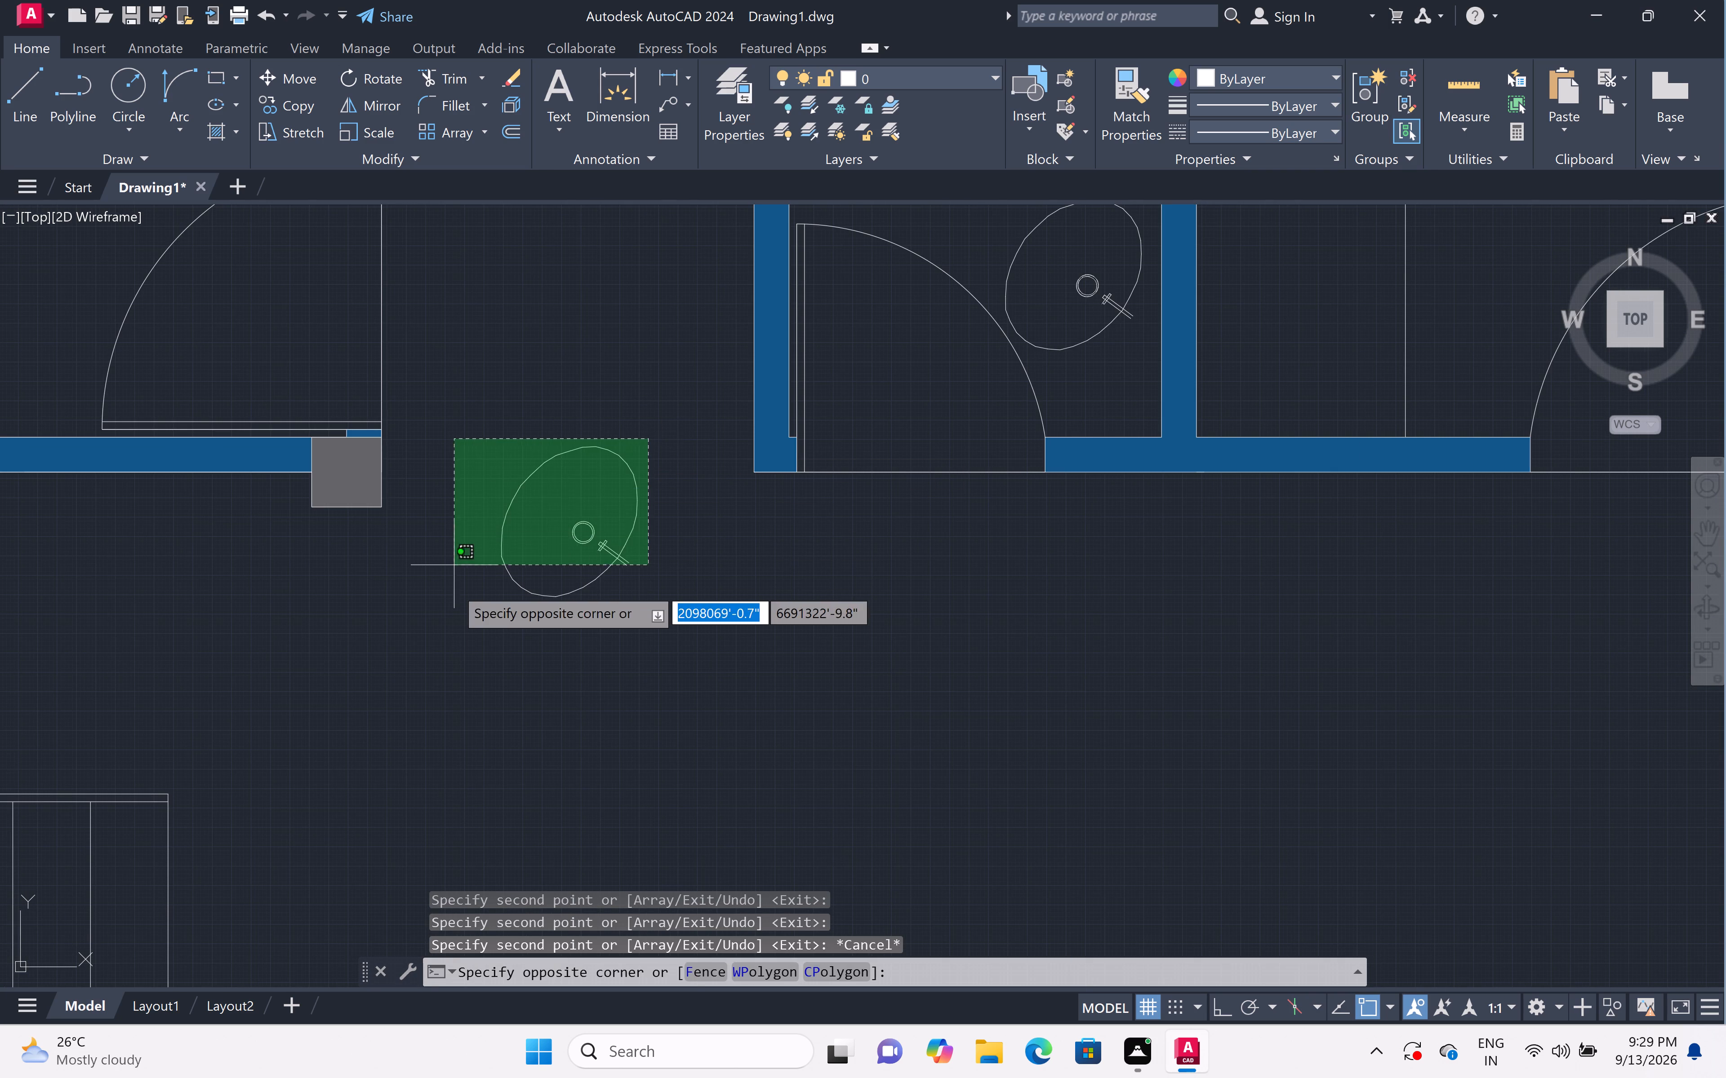
{"action": "left_click", "coordinate": [451, 621]}
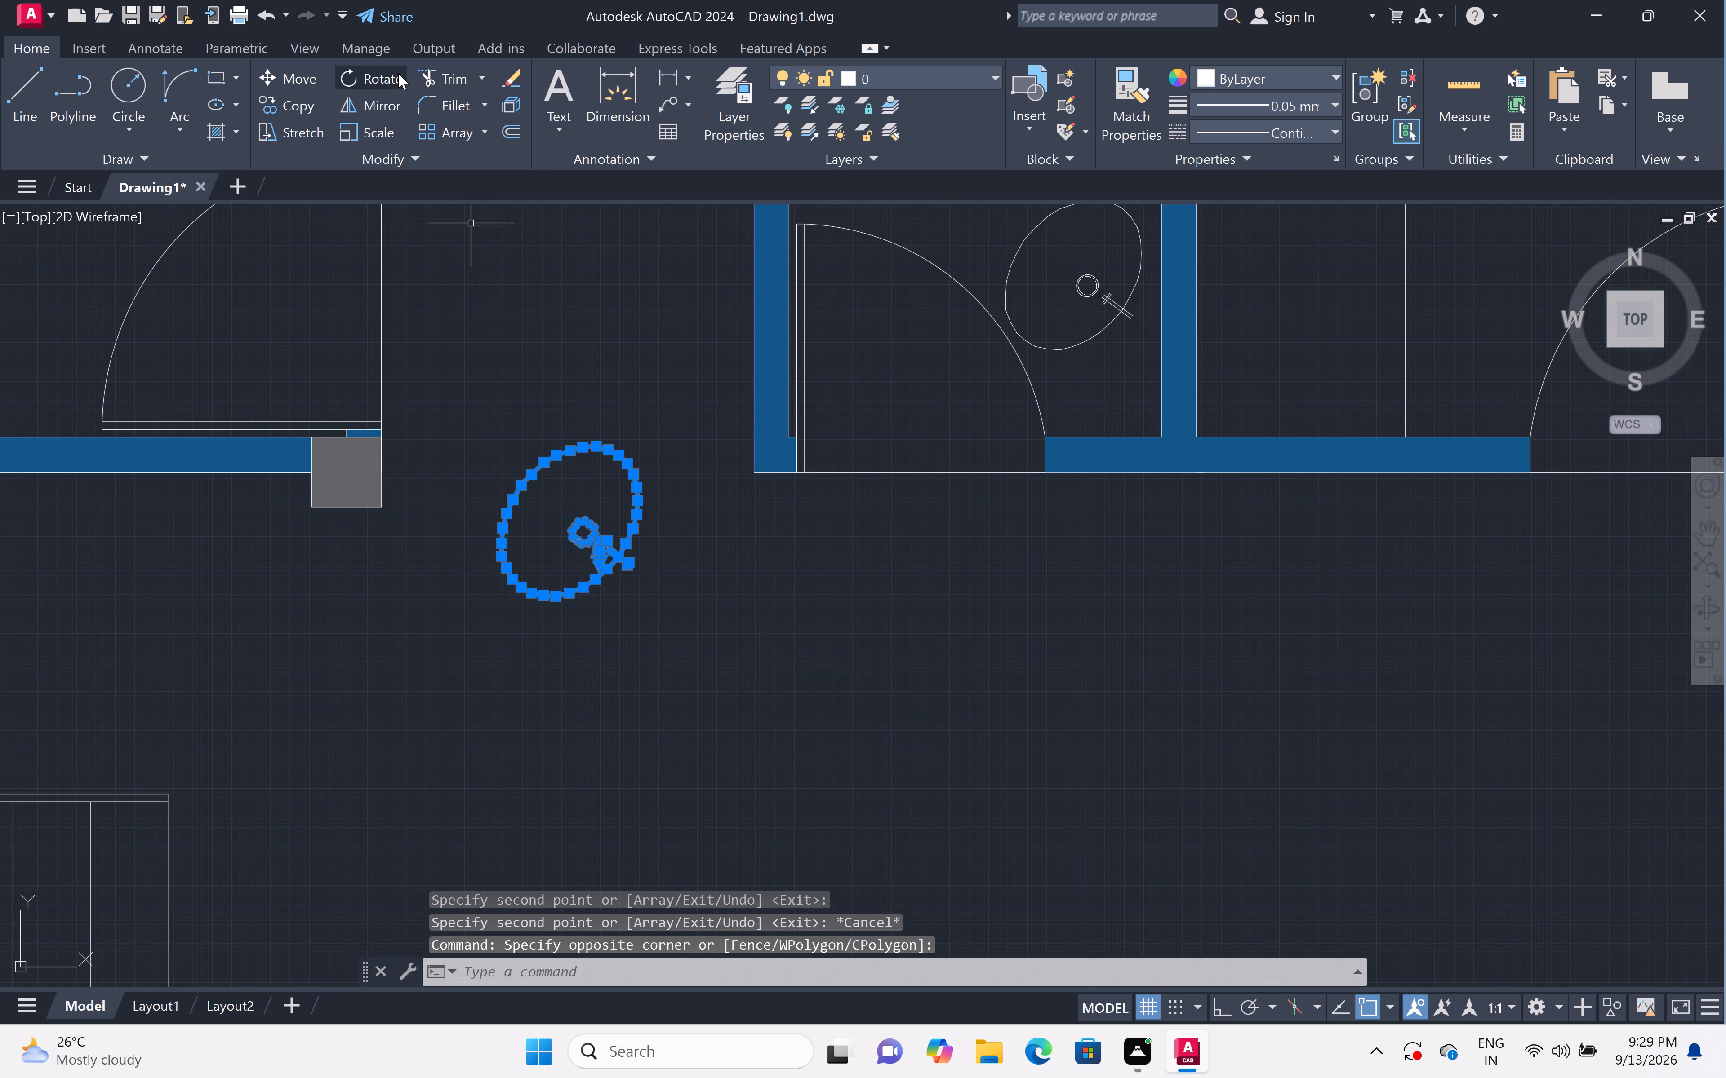
{"action": "left_click", "coordinate": [397, 72]}
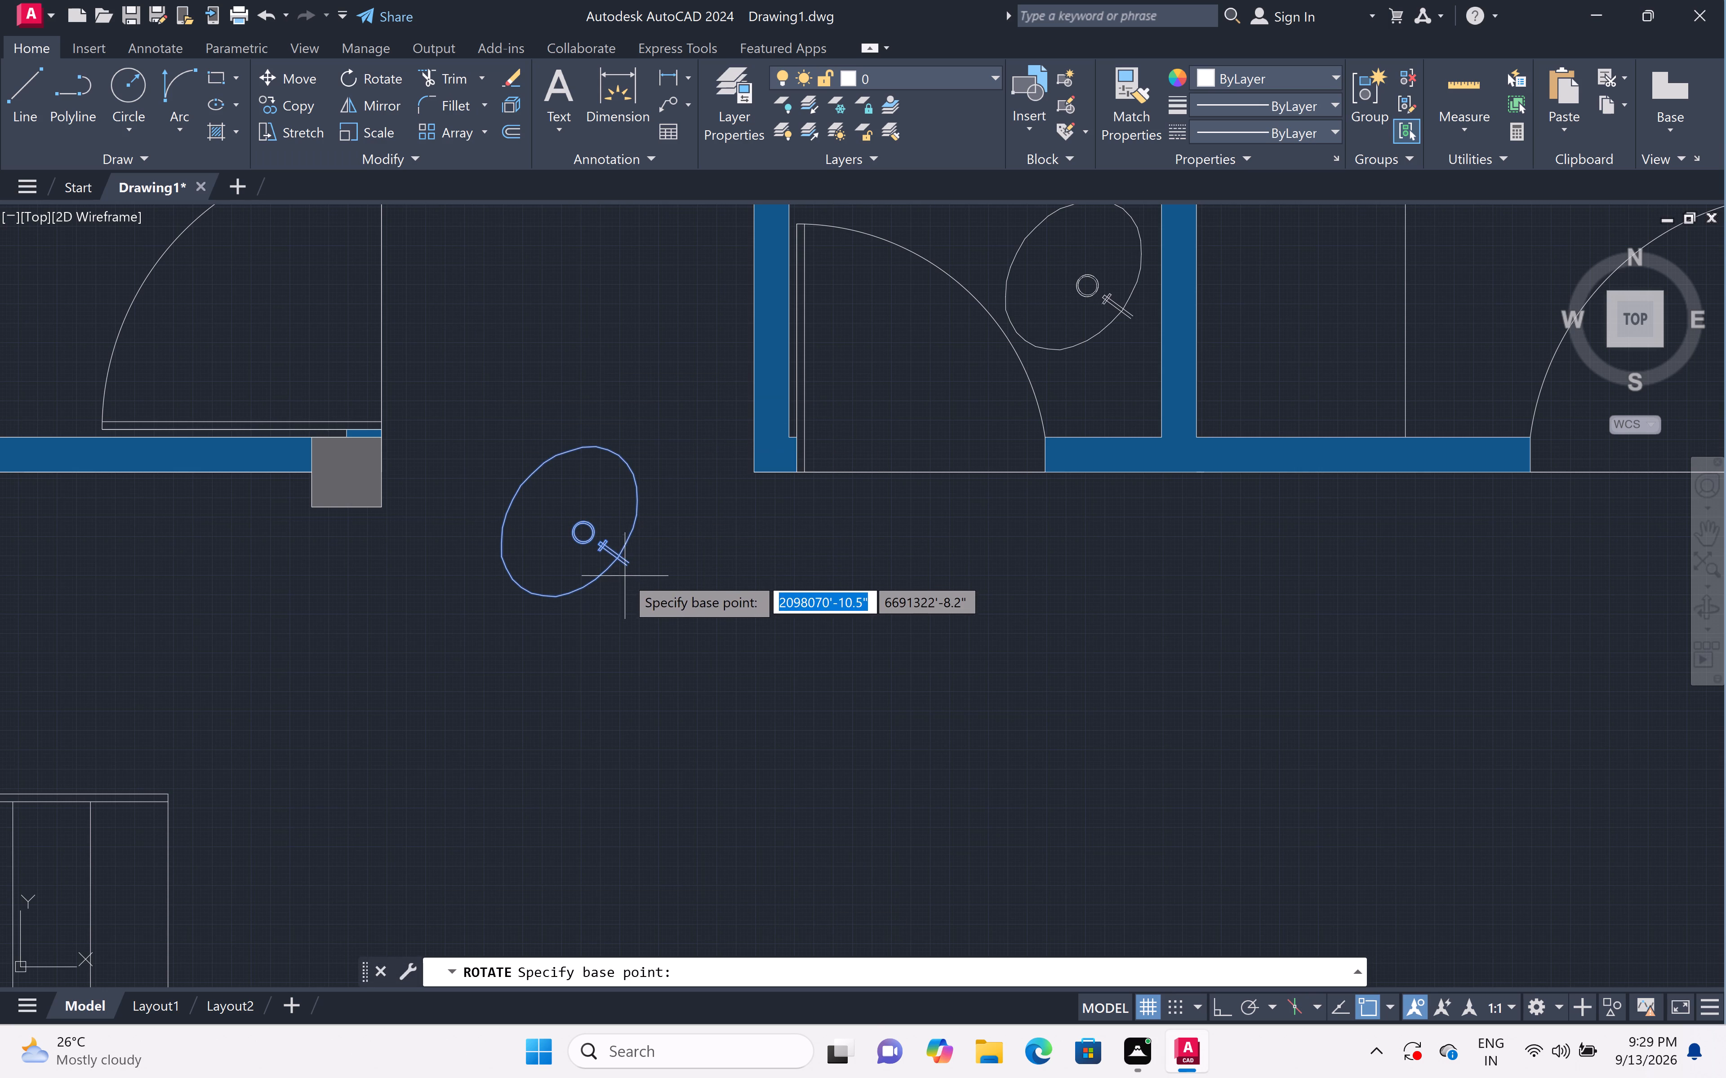
{"action": "left_click", "coordinate": [627, 572]}
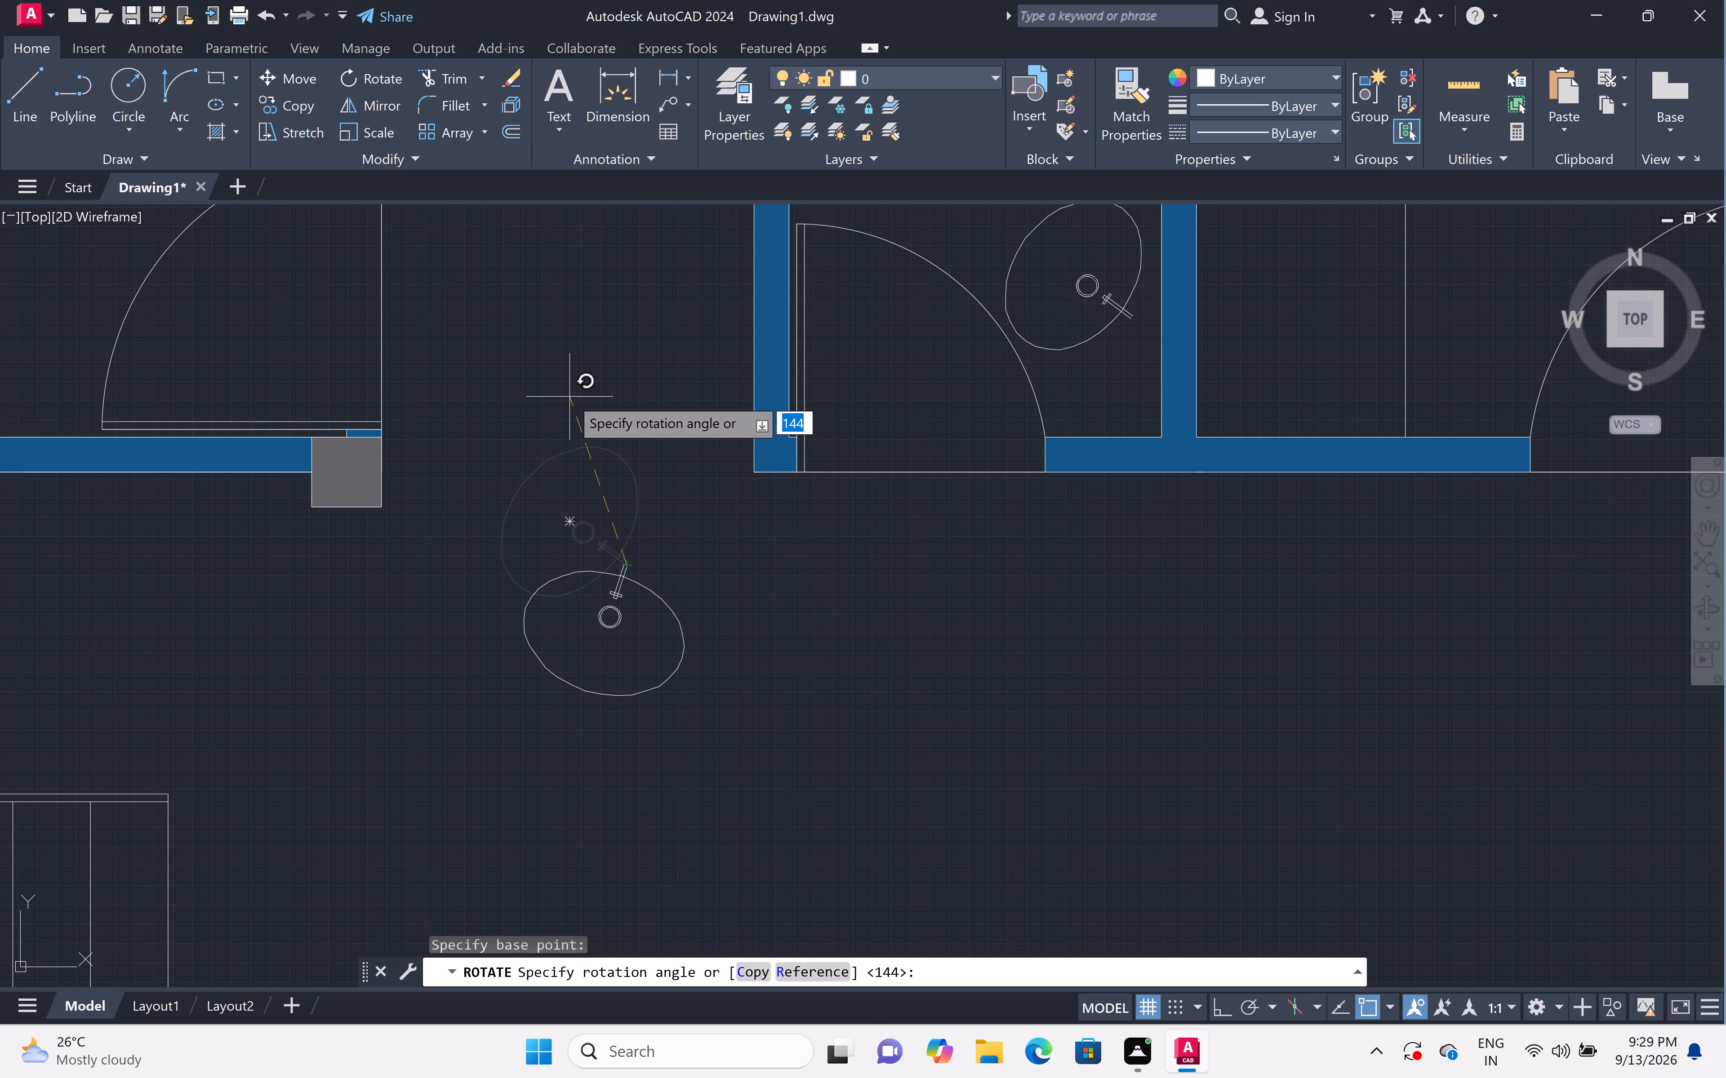
{"action": "left_click", "coordinate": [610, 426]}
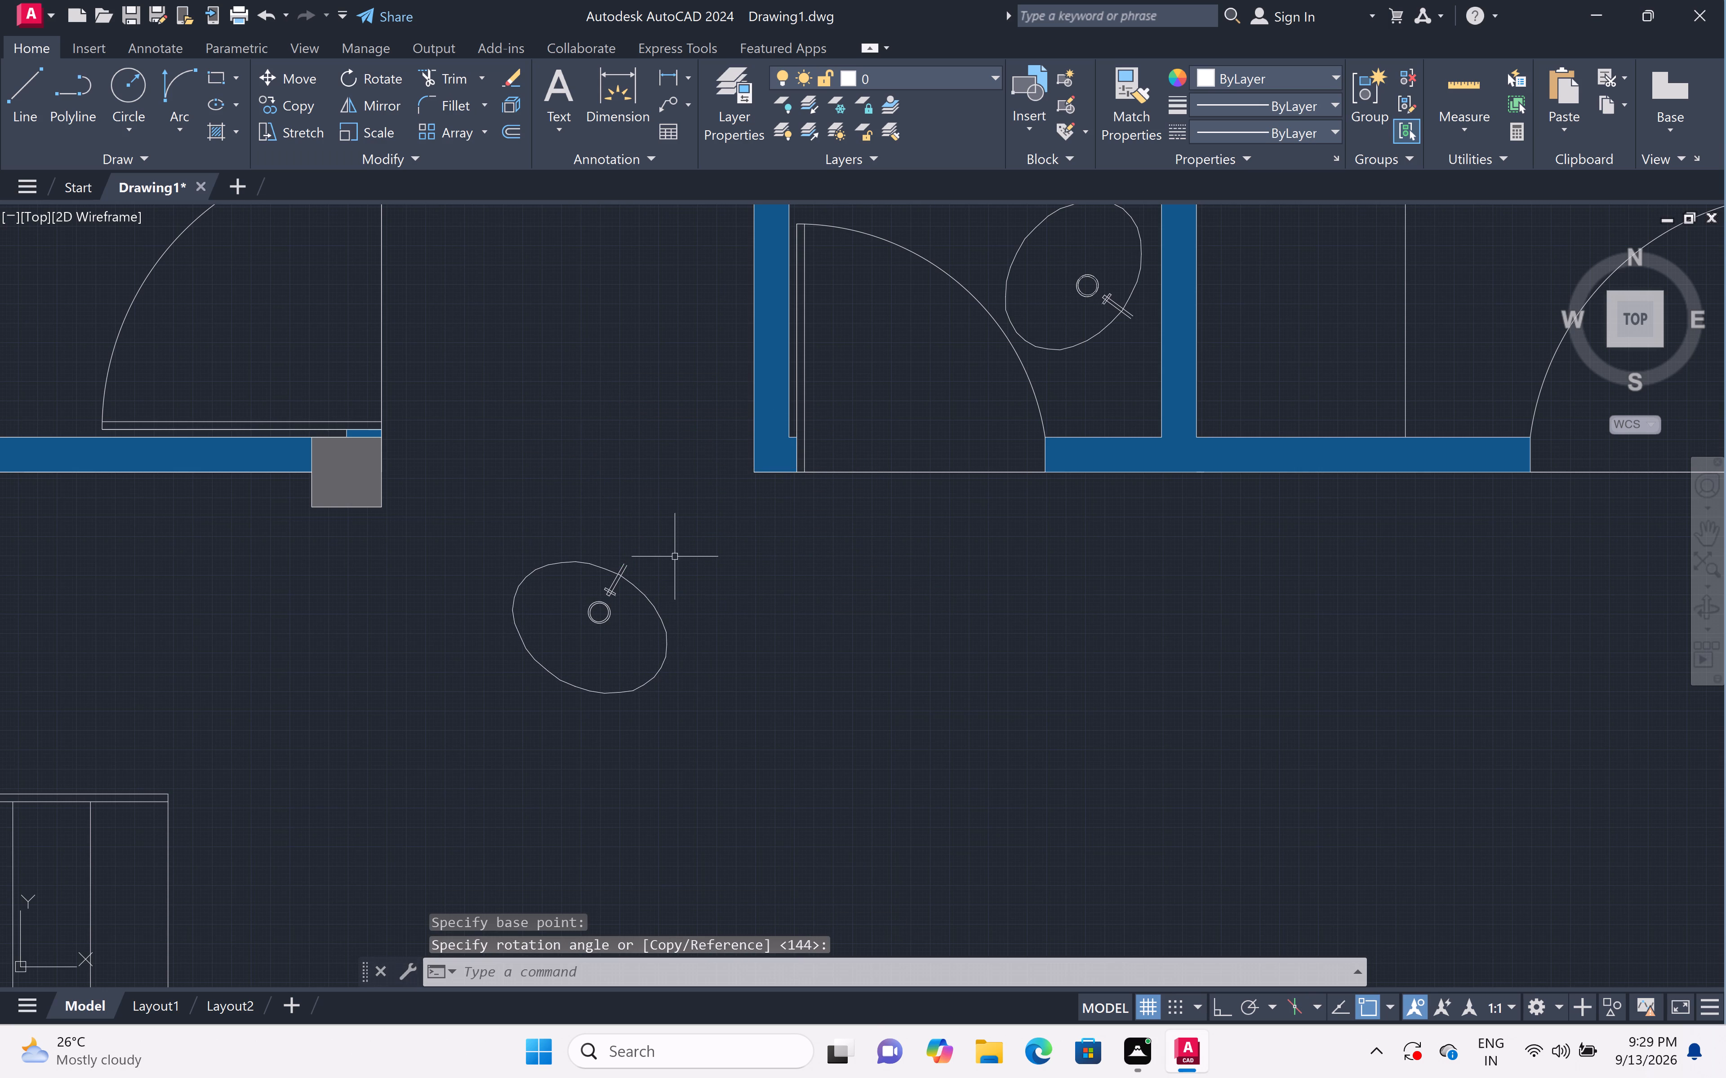
Move the hall washbasin by its tap's outer end into the northeast corner of the recess south of the first bathroom.
{"action": "left_click", "coordinate": [715, 553]}
{"action": "left_click_drag", "start_coordinate": [407, 733], "coordinate": [410, 729]}
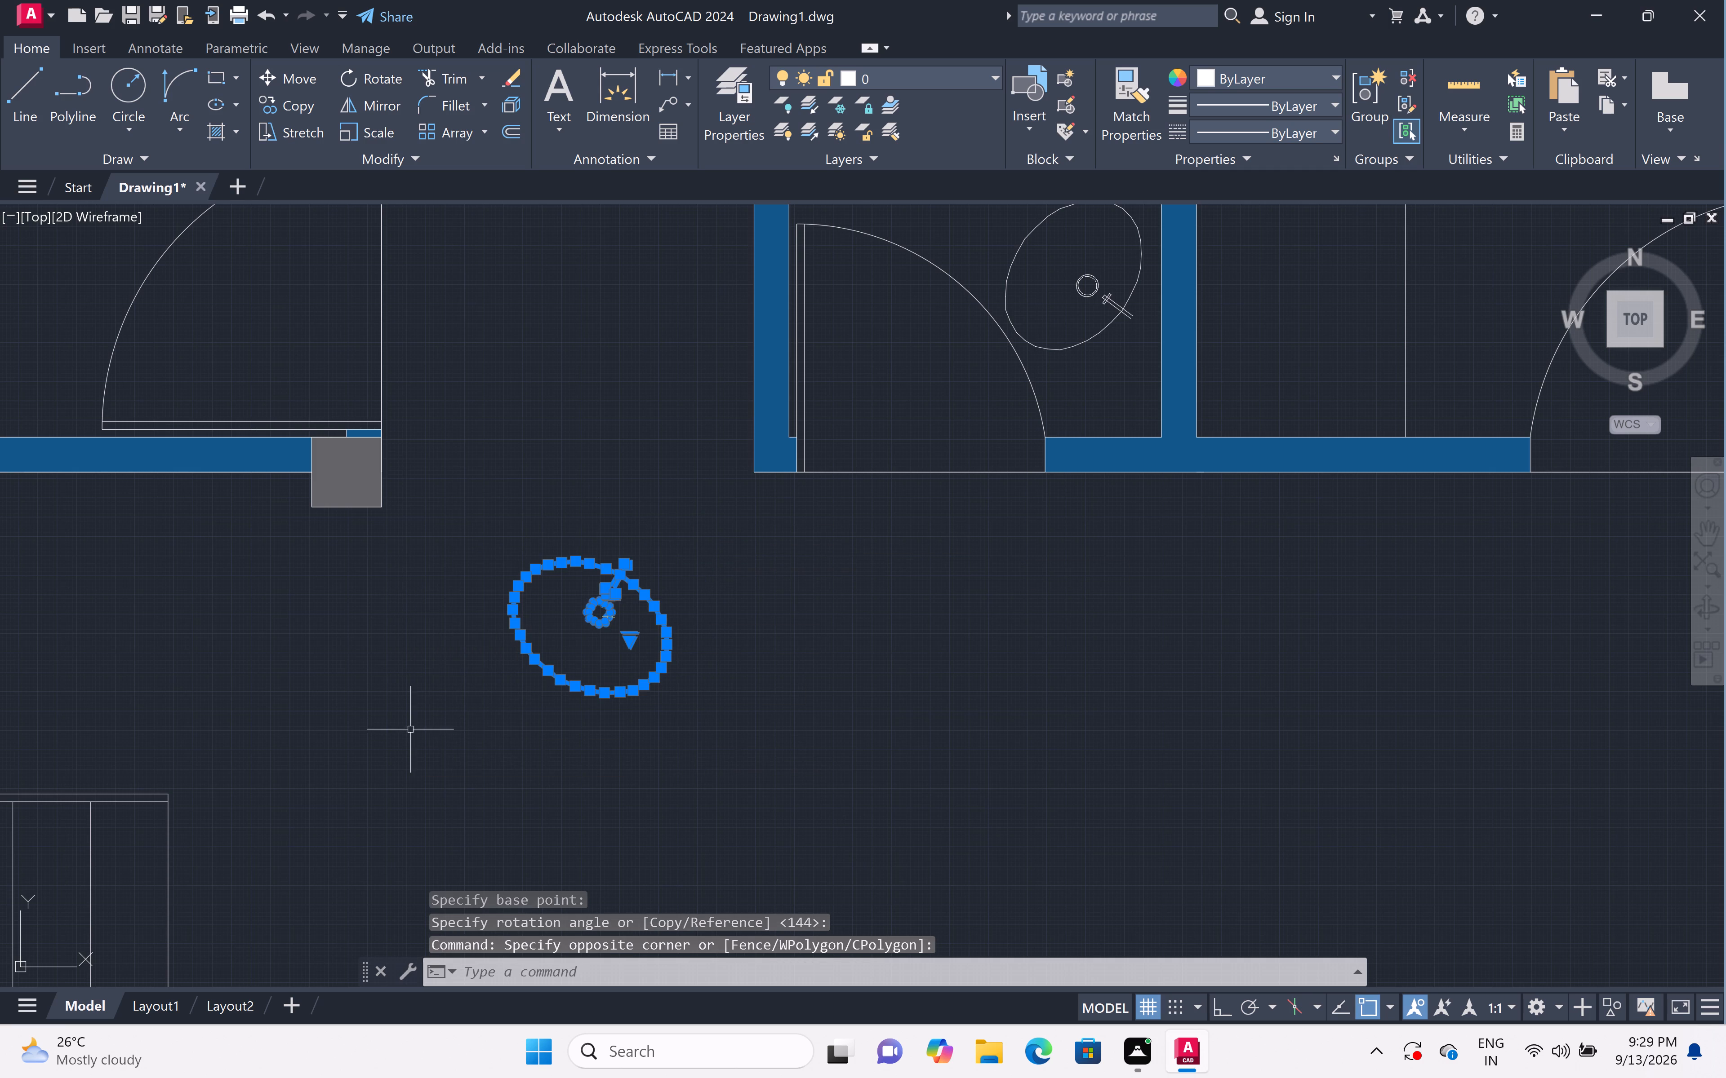
{"action": "type", "text": "m"}
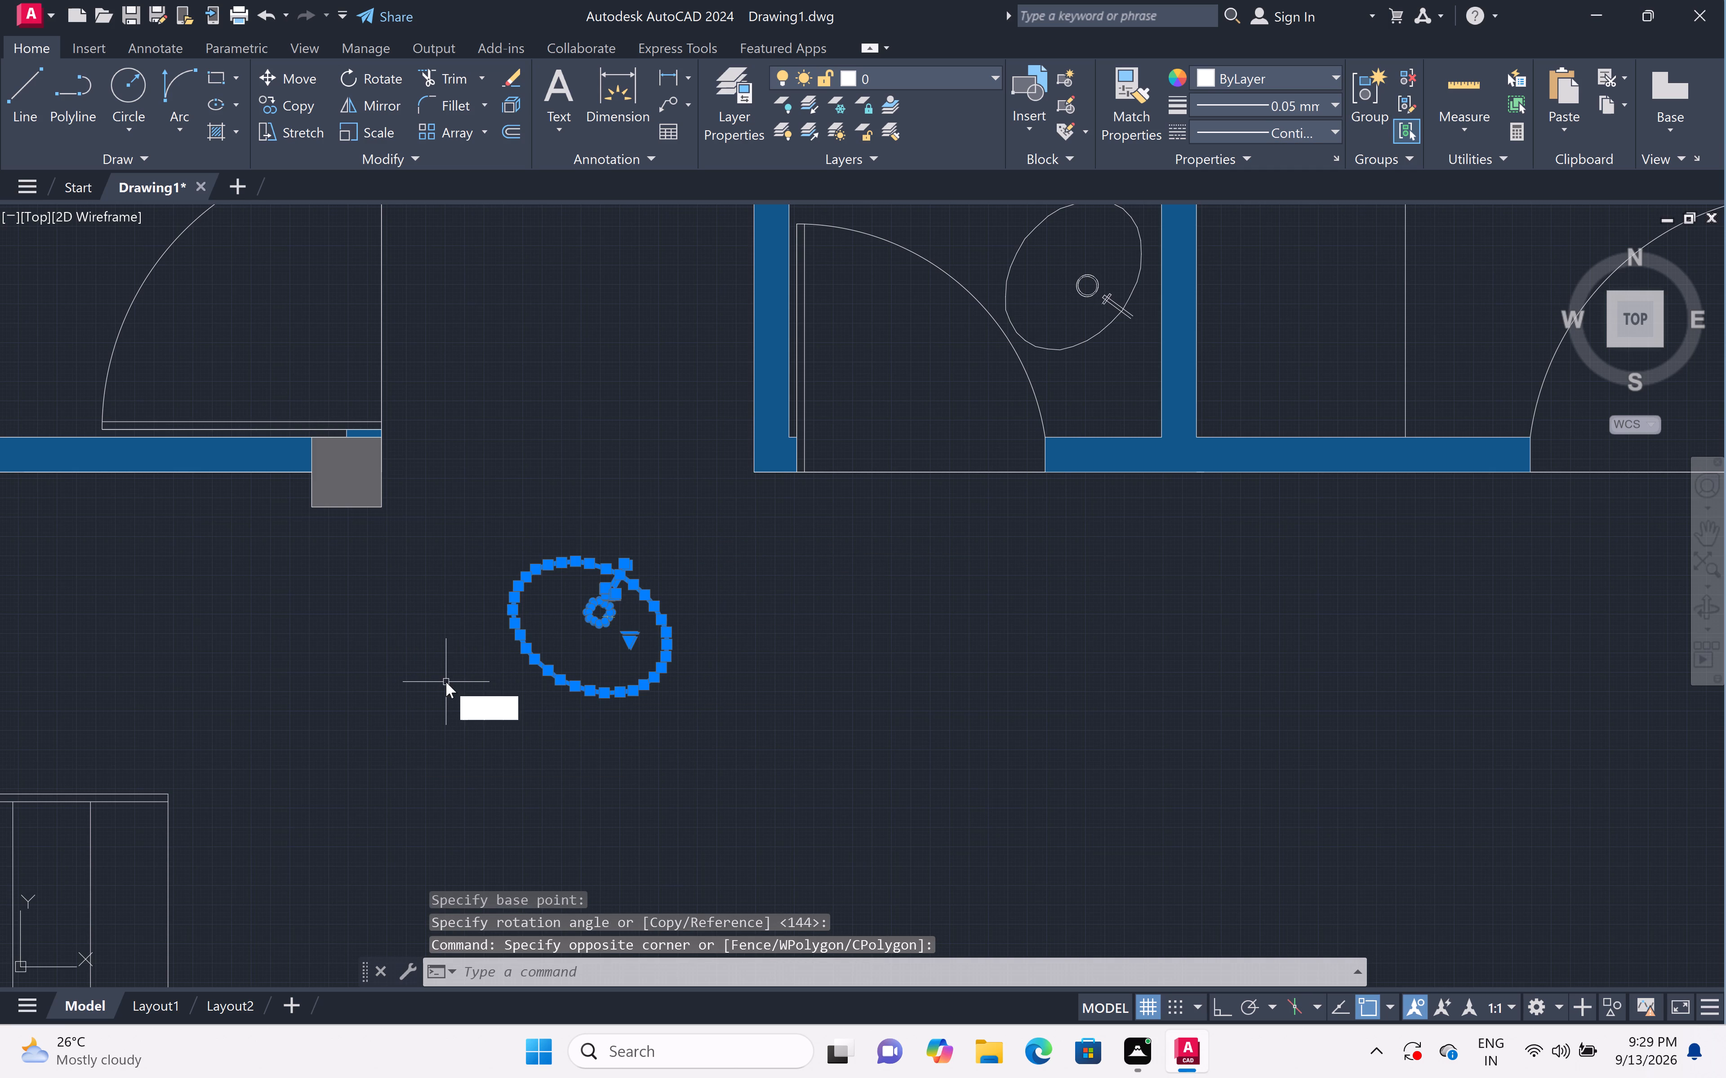
{"action": "key", "text": "space"}
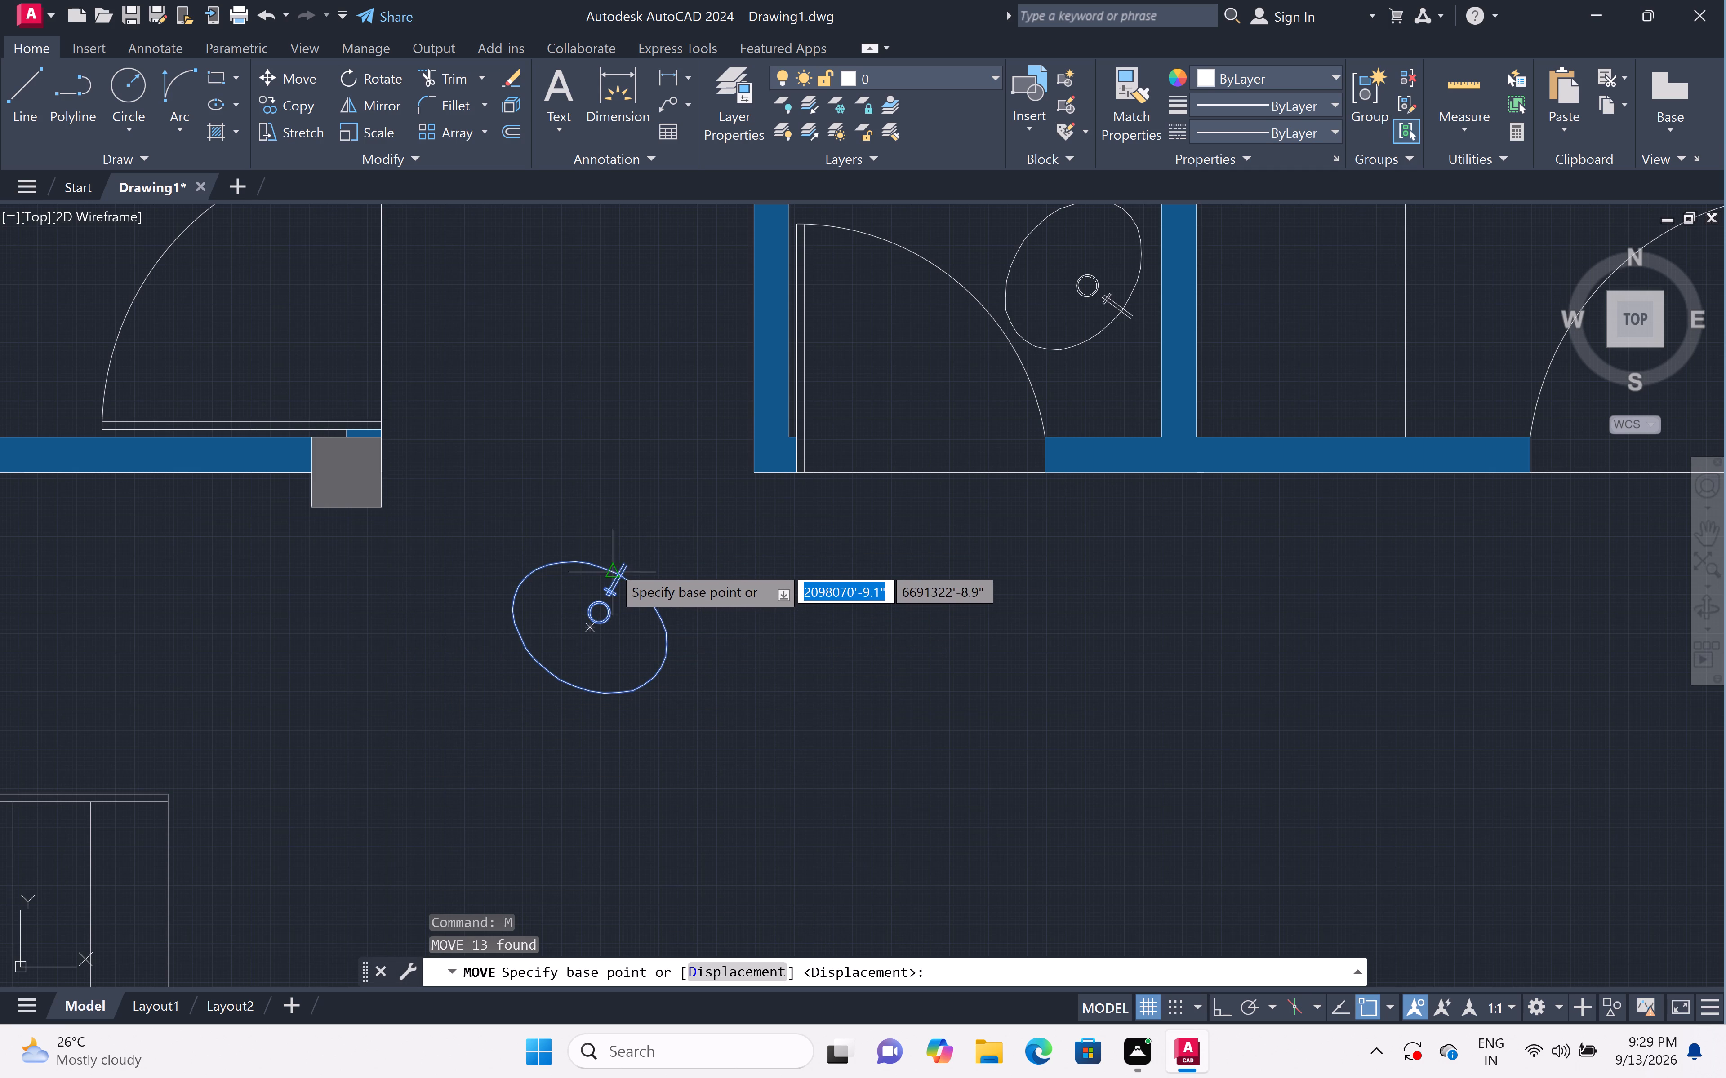
{"action": "double_click", "coordinate": [619, 565]}
{"action": "scroll", "coordinate": [640, 414], "scroll_direction": "down", "scroll_amount": 3}
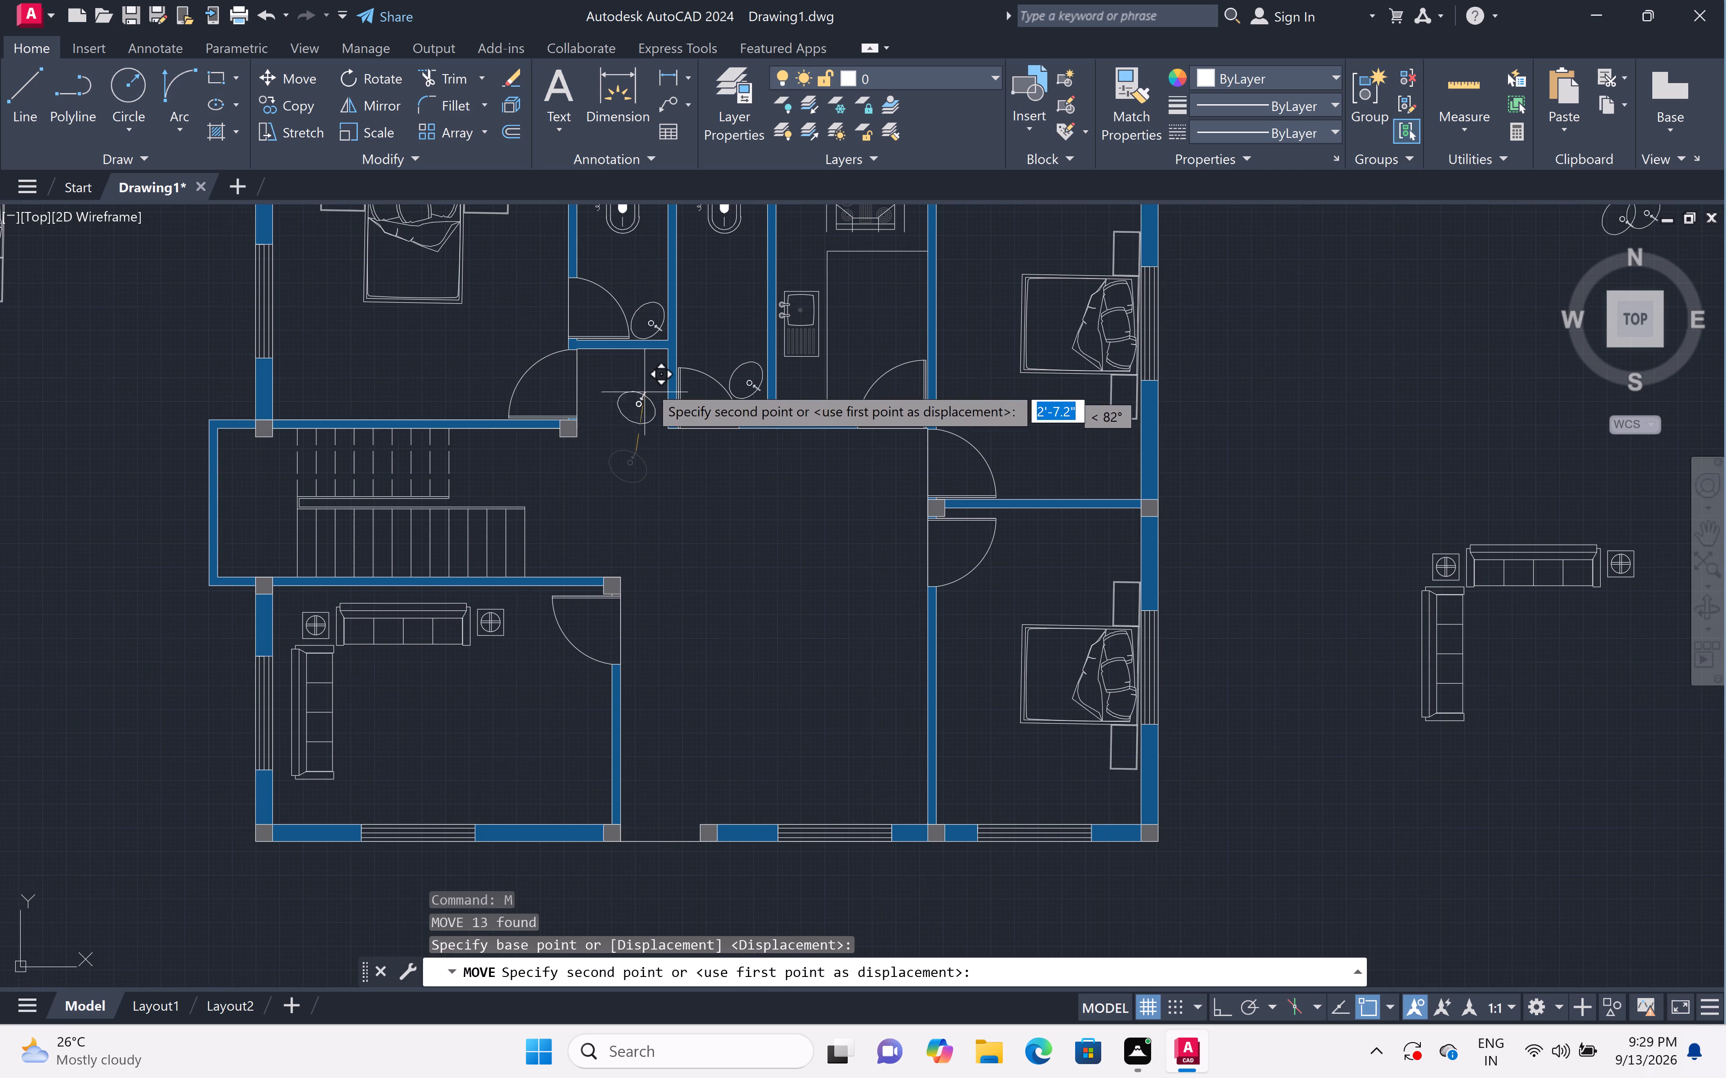
{"action": "scroll", "coordinate": [660, 364], "scroll_direction": "up", "scroll_amount": 4}
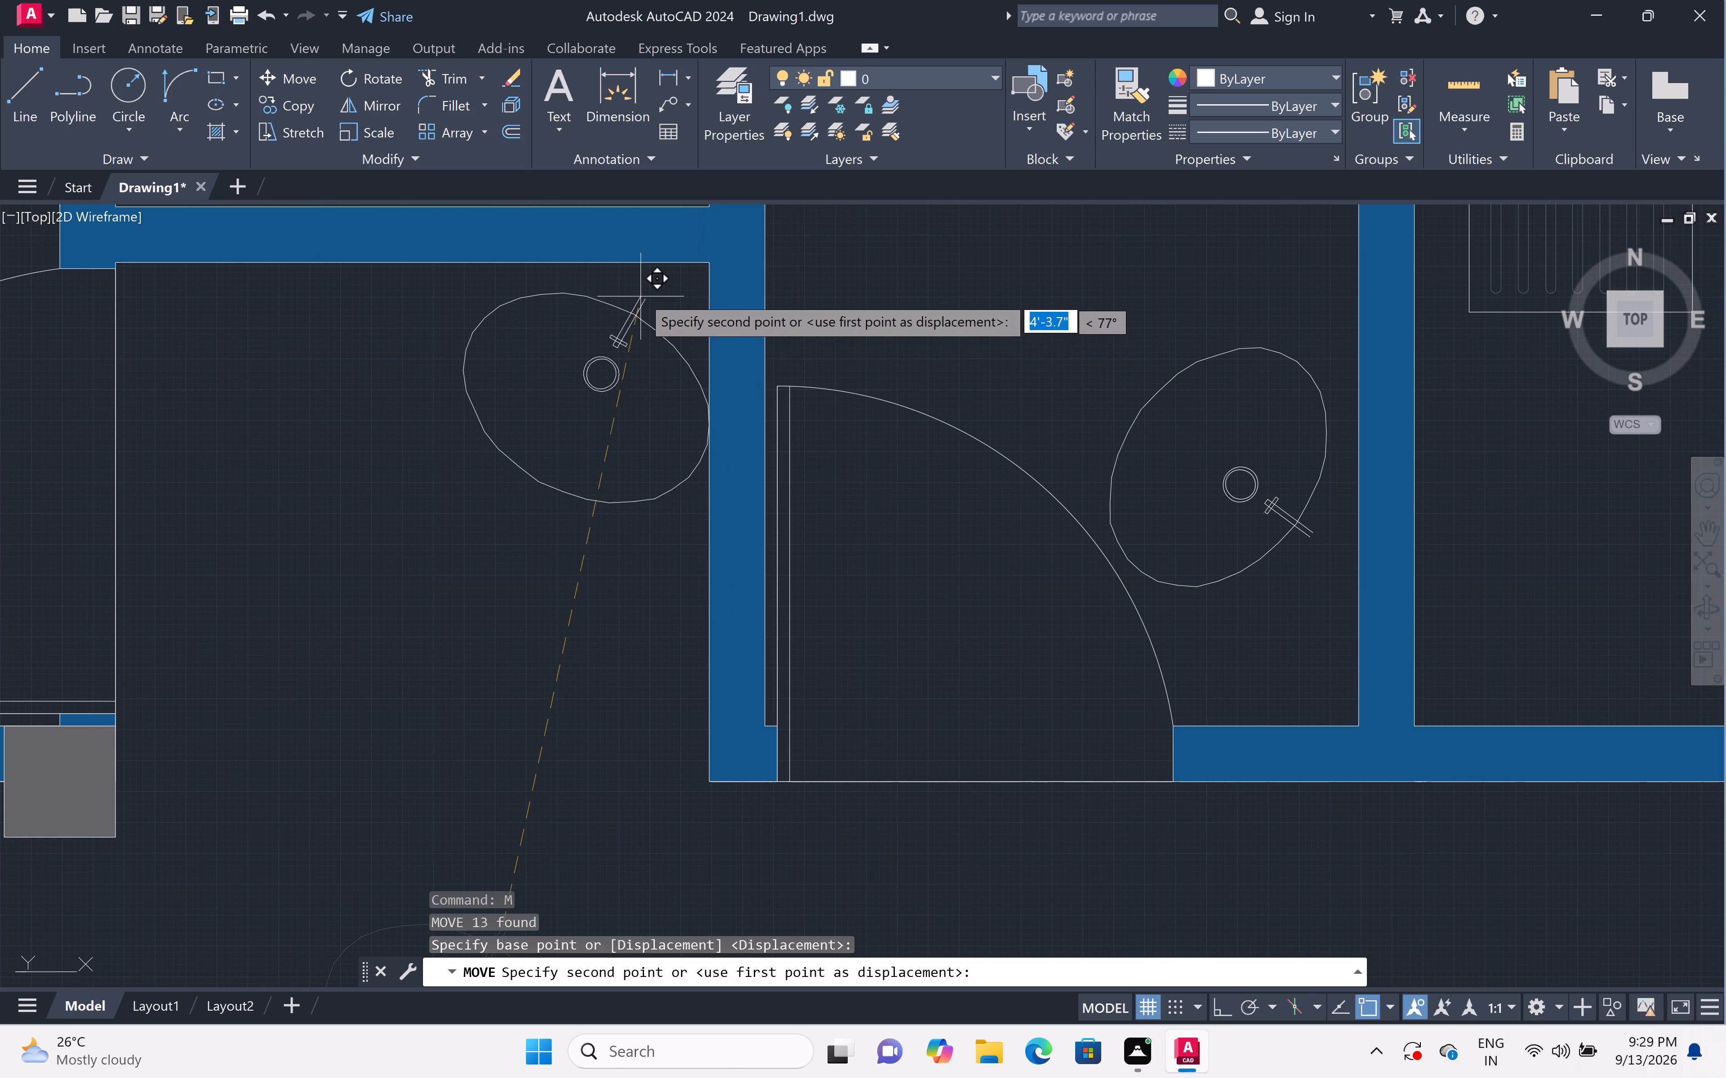
{"action": "left_click", "coordinate": [634, 287]}
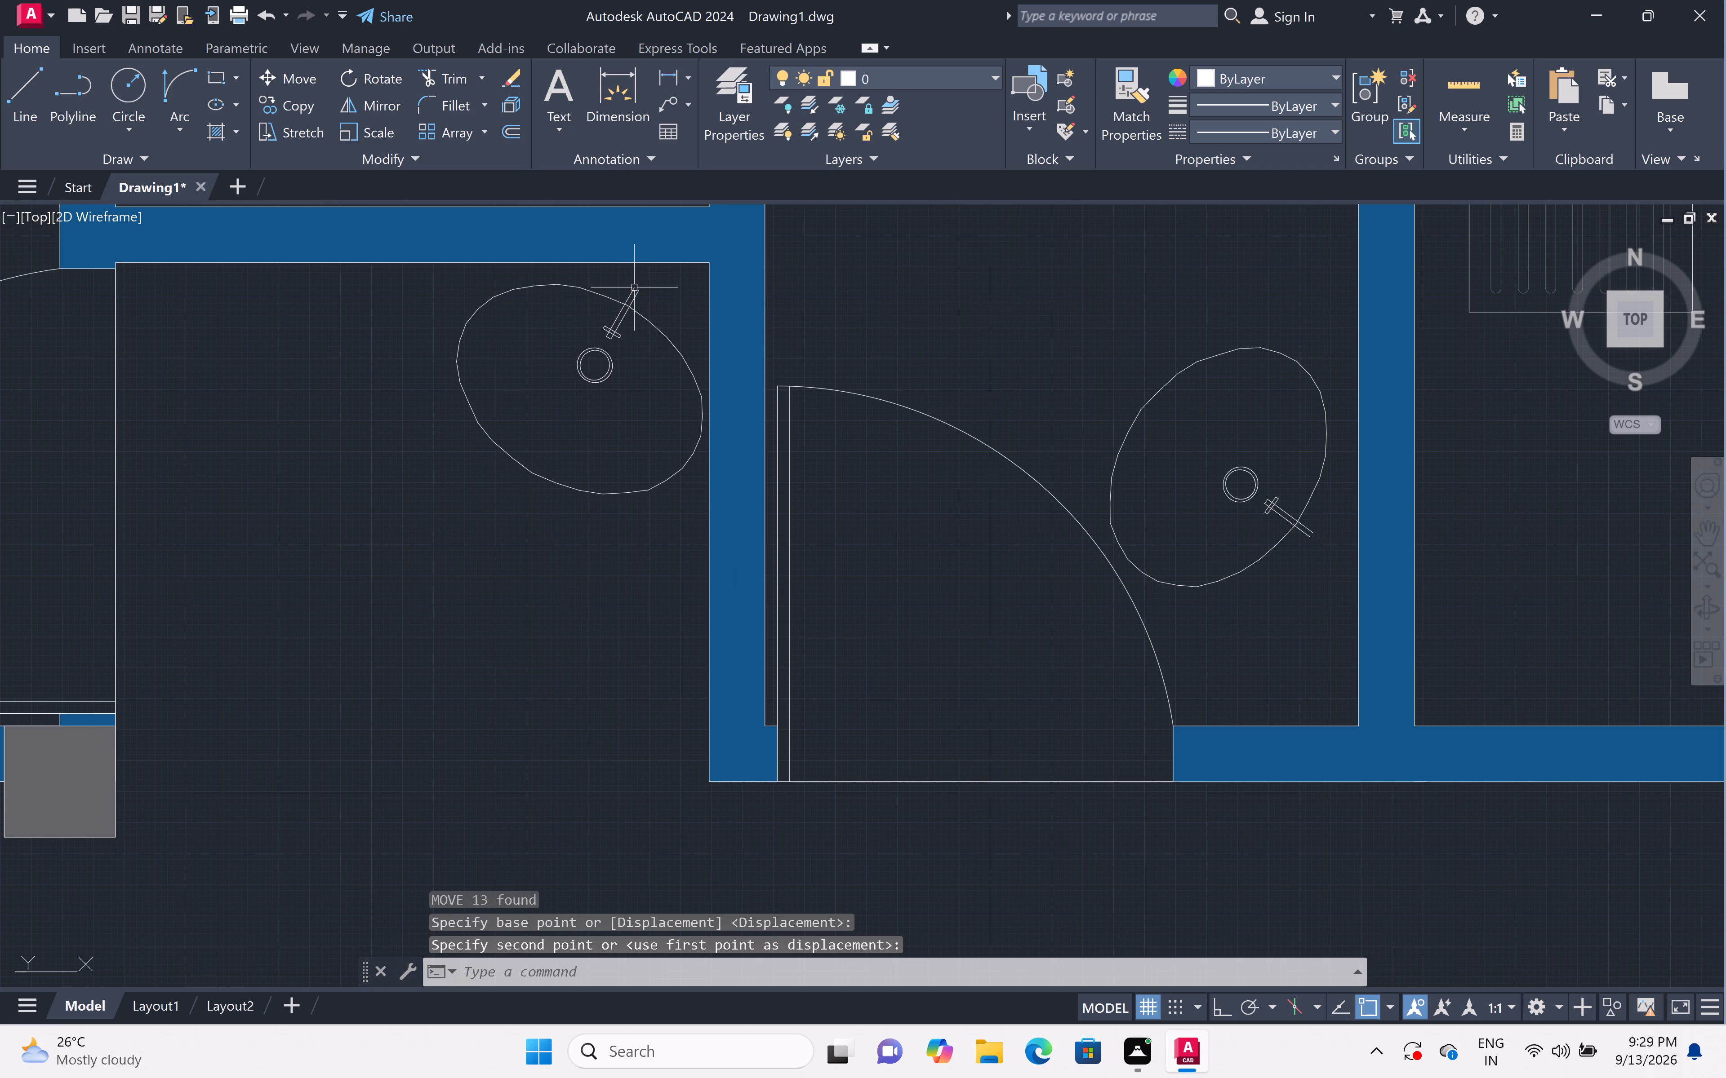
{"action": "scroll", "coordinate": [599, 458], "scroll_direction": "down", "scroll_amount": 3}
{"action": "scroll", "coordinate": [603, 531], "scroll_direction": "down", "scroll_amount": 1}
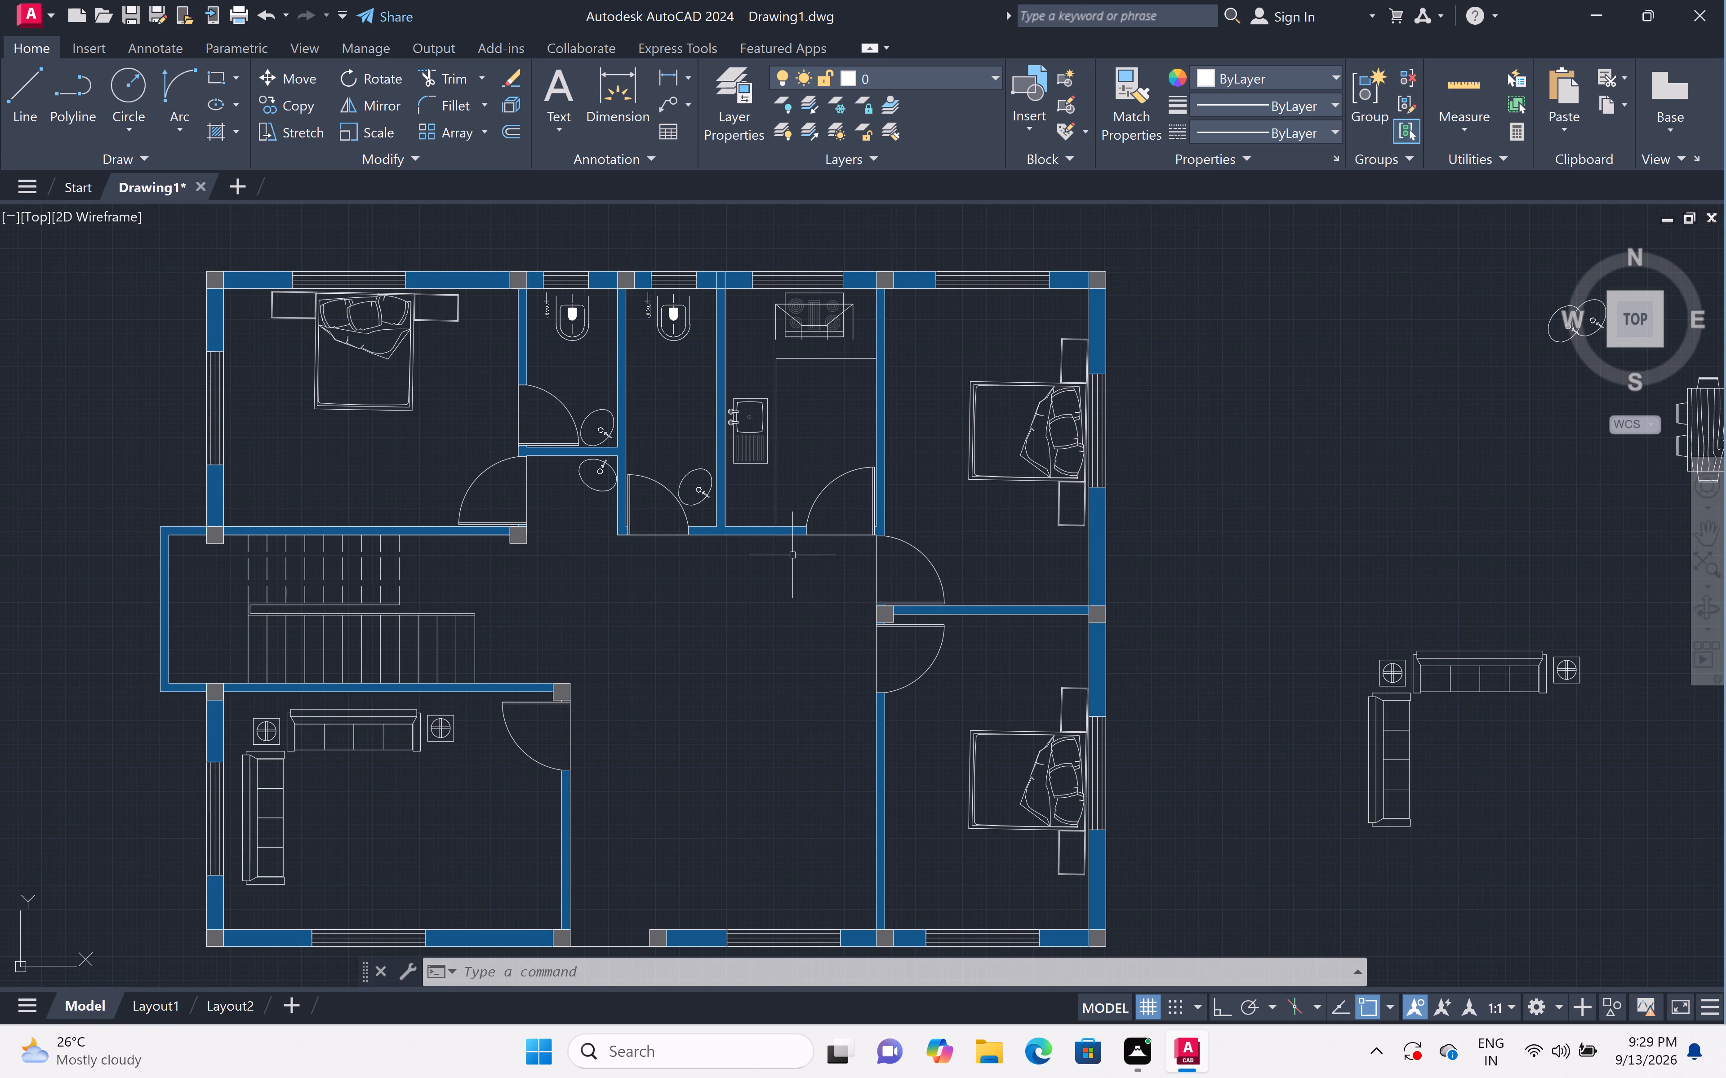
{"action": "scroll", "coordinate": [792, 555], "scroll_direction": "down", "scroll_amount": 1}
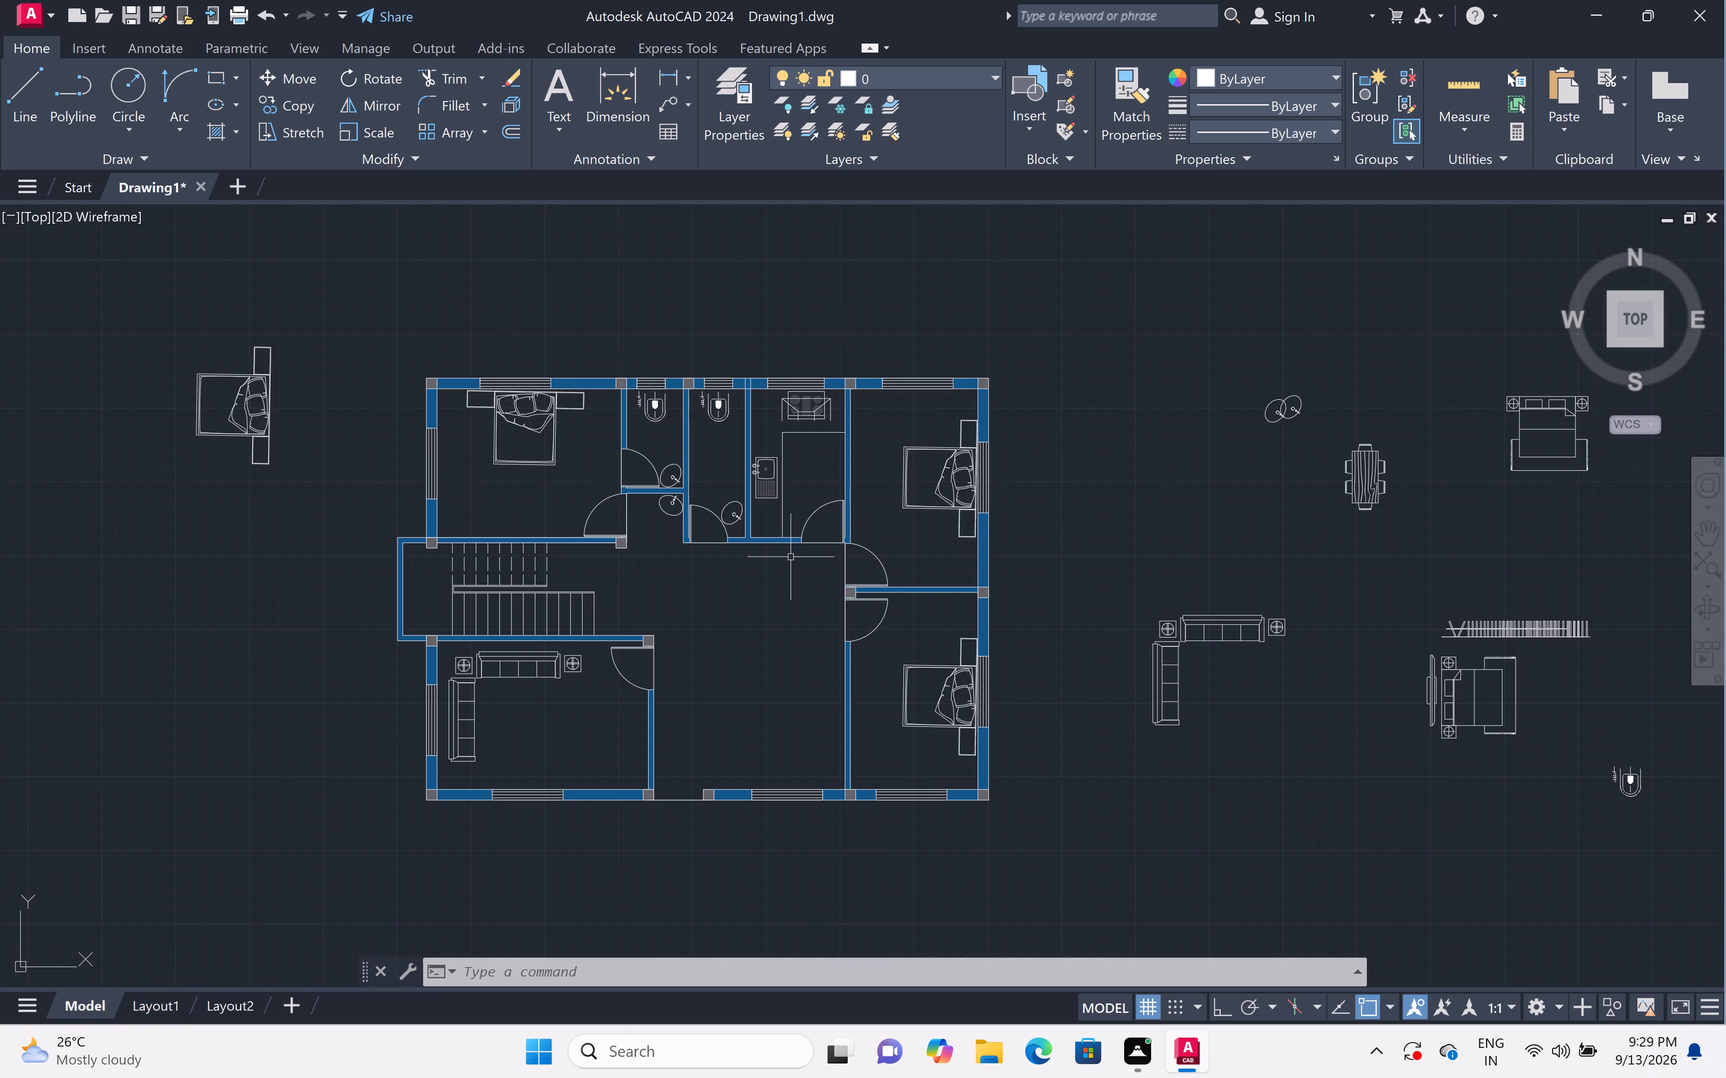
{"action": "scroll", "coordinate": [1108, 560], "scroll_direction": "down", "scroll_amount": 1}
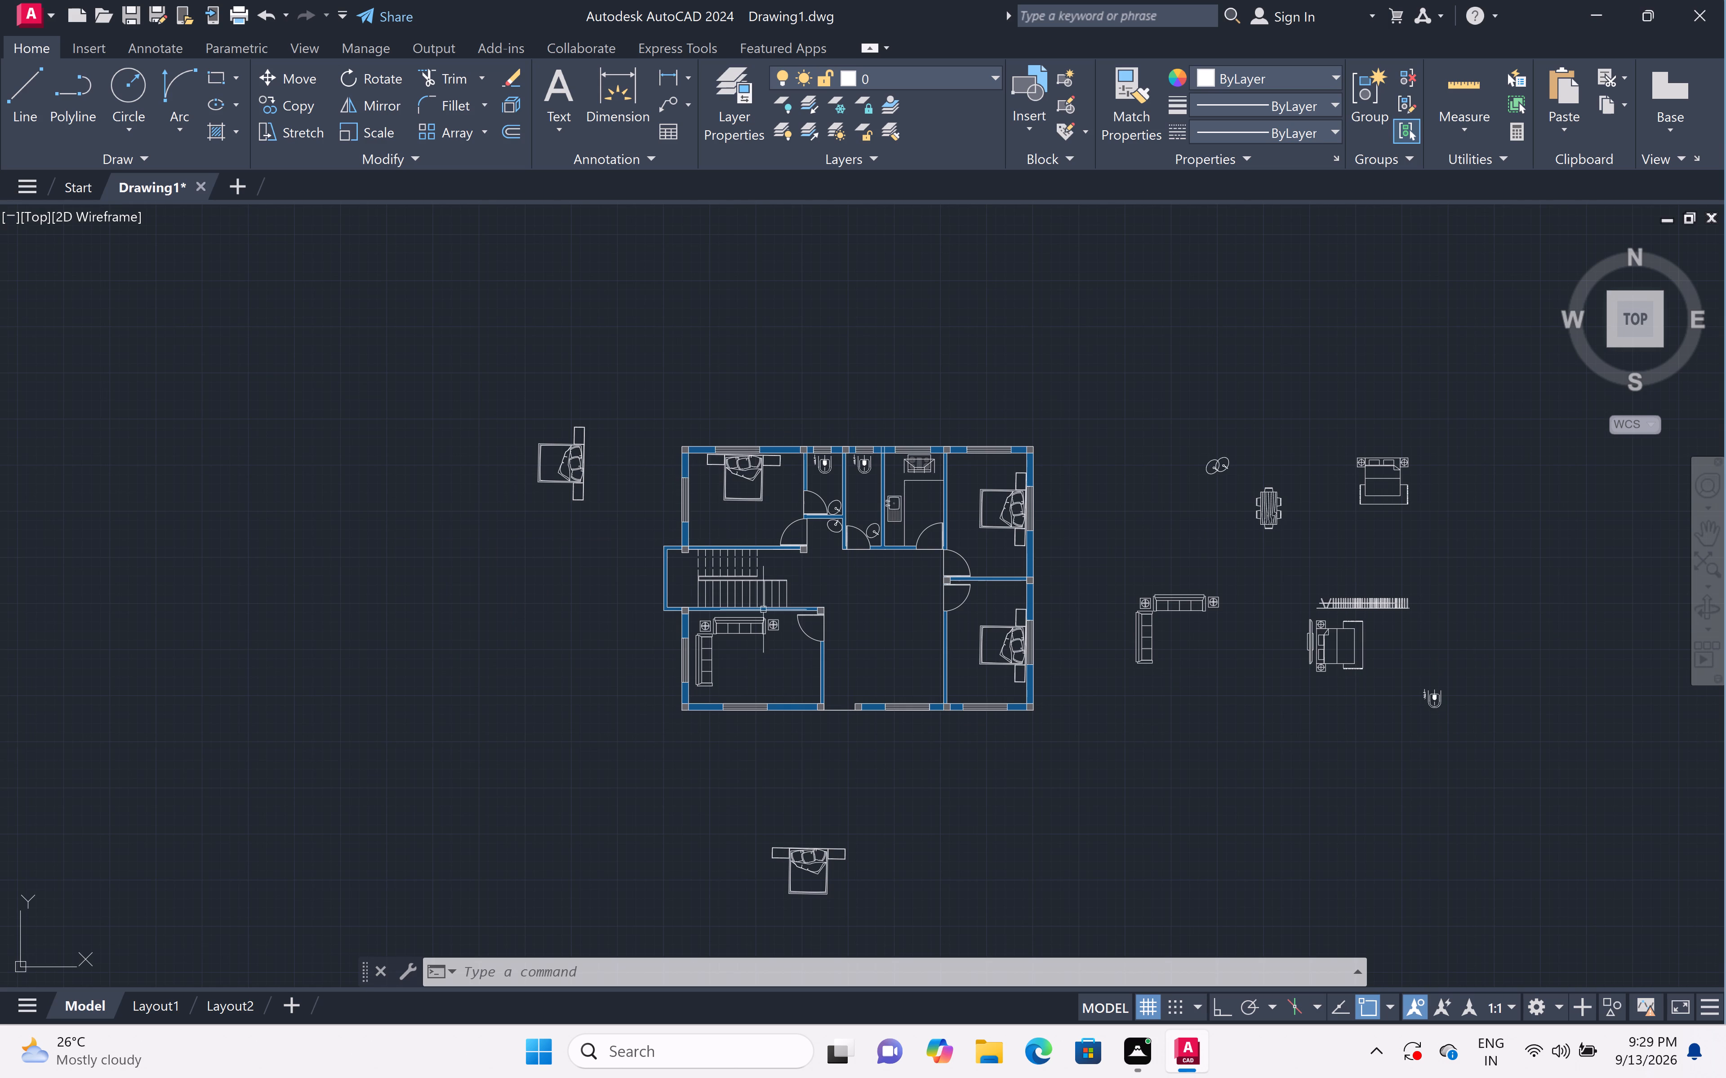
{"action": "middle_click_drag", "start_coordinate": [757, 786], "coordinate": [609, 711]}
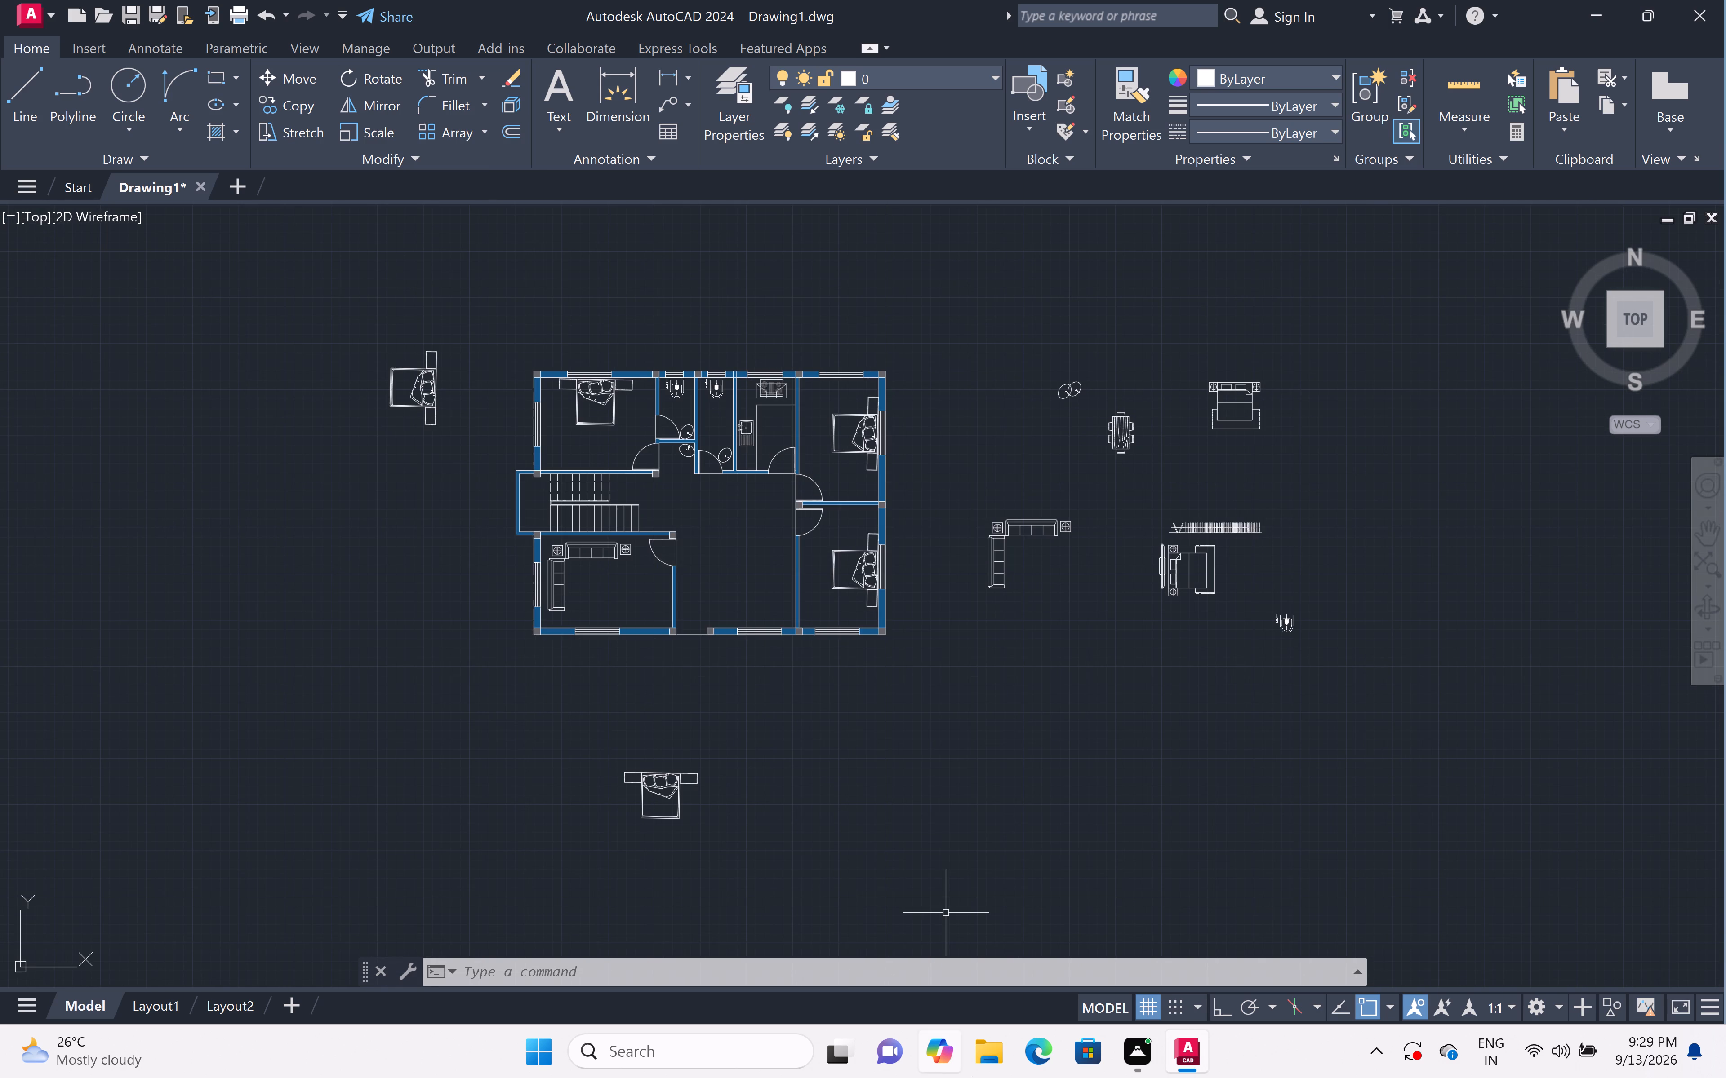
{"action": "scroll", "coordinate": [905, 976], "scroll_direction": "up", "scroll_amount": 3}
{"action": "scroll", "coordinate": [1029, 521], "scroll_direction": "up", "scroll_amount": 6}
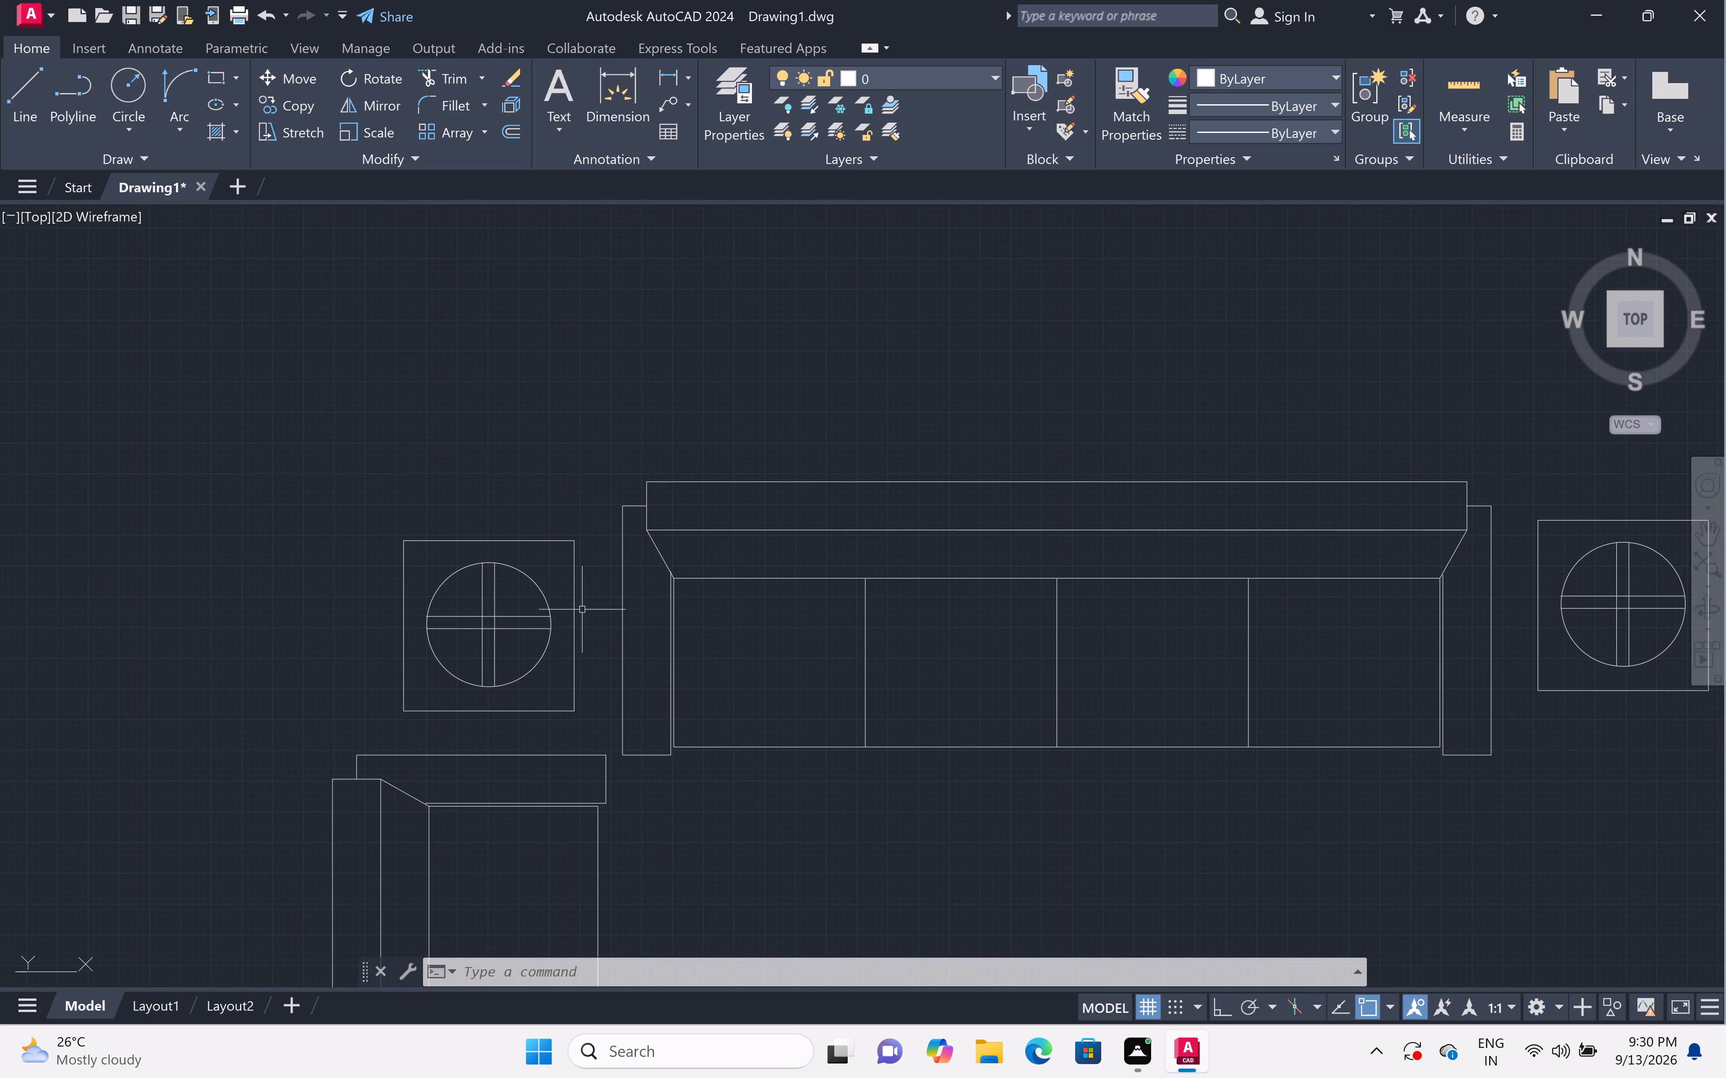
Copy the west armrest of the horizontal four-seat sofa, including its slanted back edge, 3'-10.8" due east to the easternmost seat.
{"action": "left_click", "coordinate": [638, 658]}
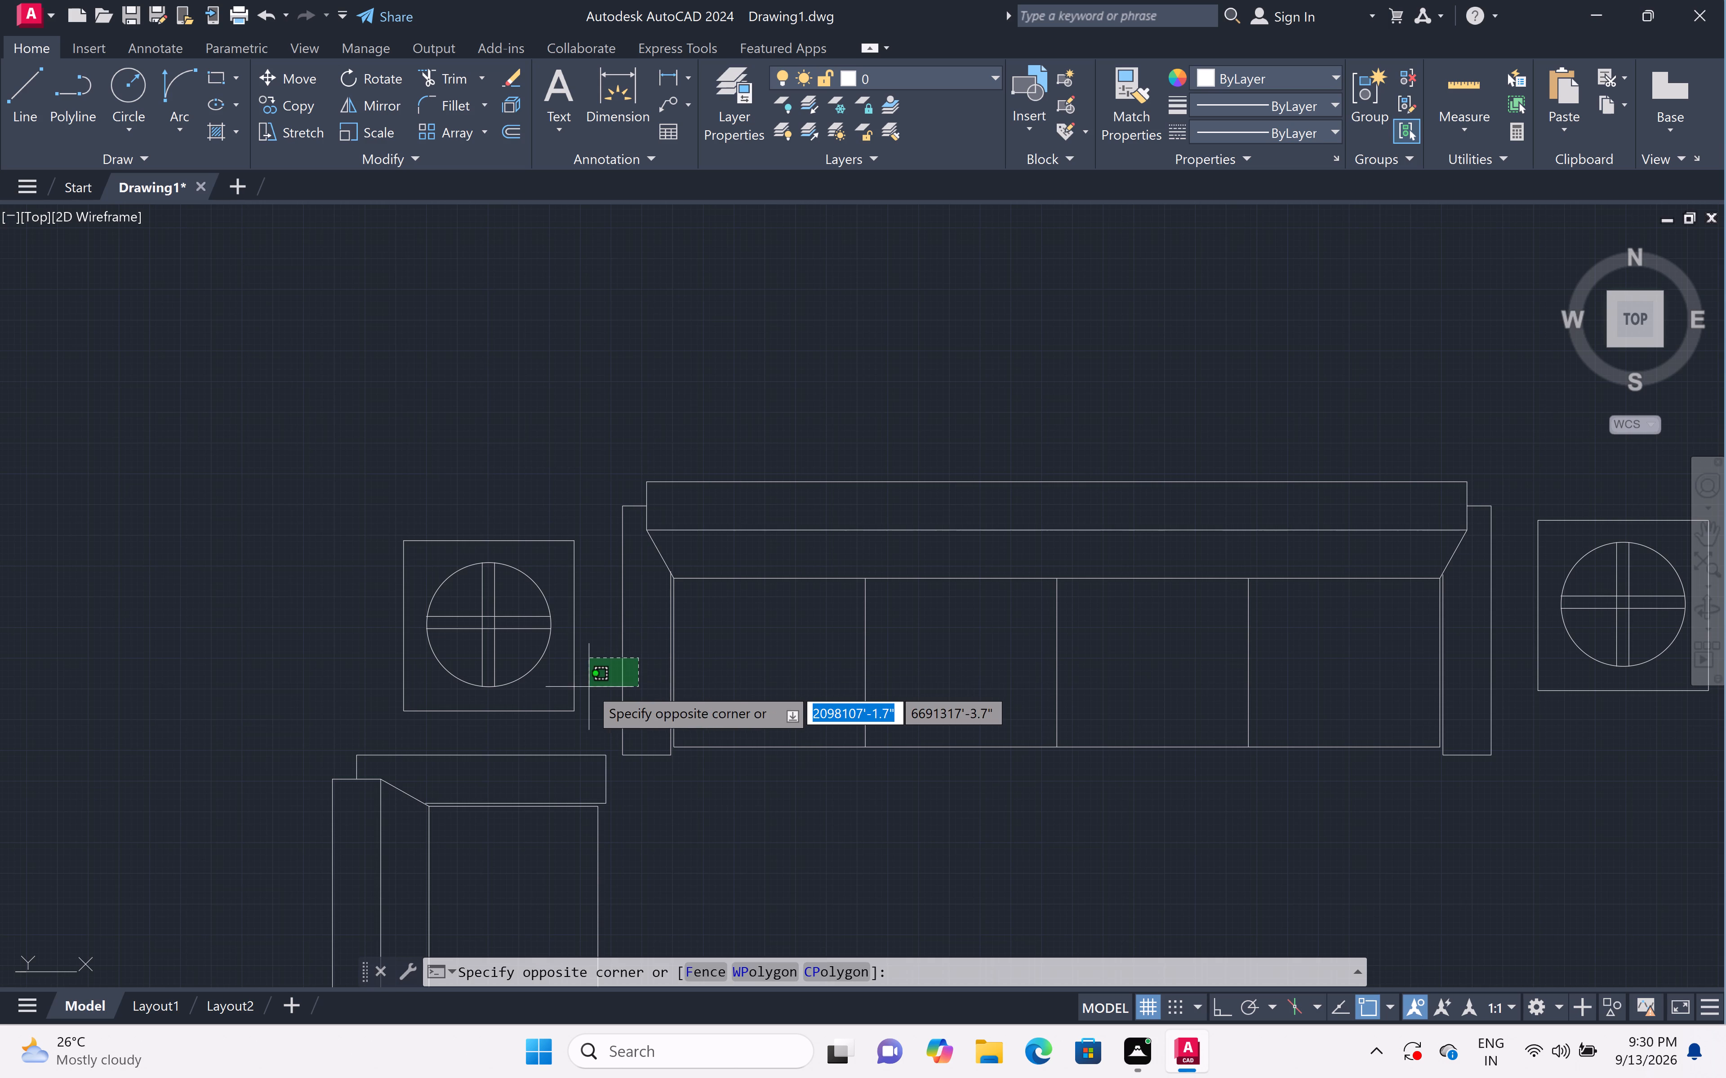
{"action": "left_click", "coordinate": [587, 692]}
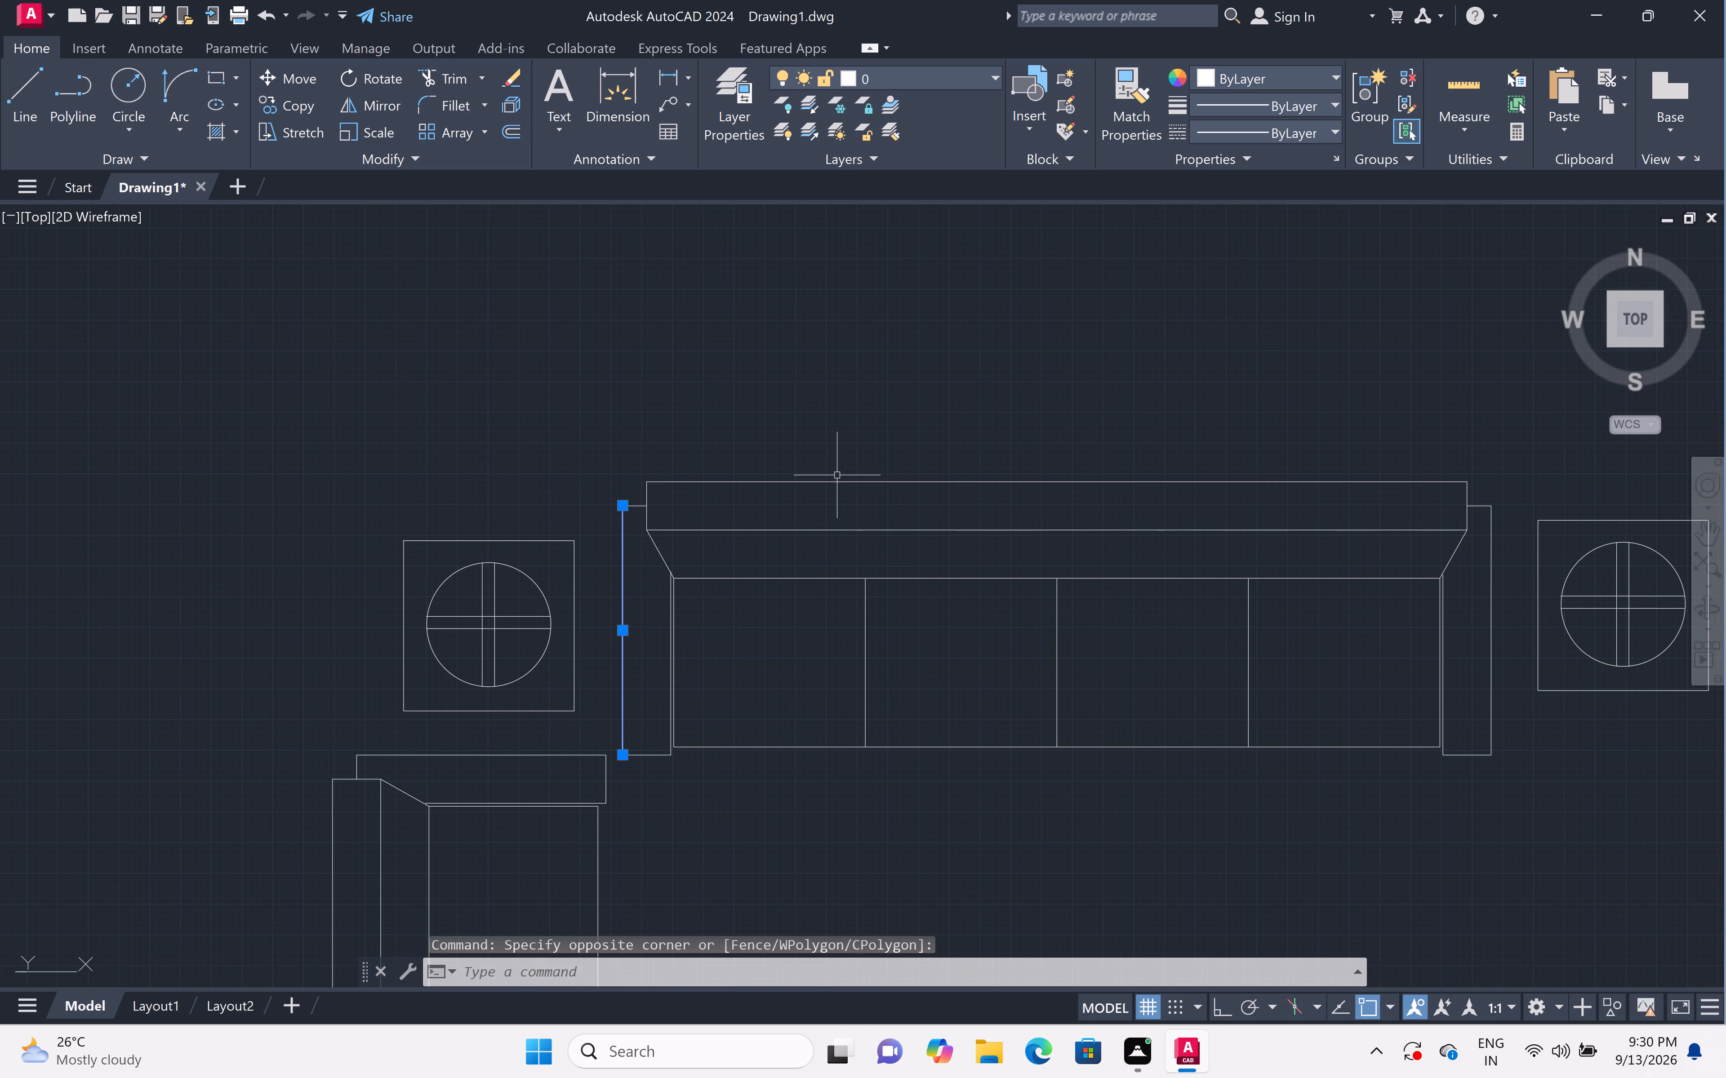
{"action": "scroll", "coordinate": [650, 551], "scroll_direction": "up", "scroll_amount": 1}
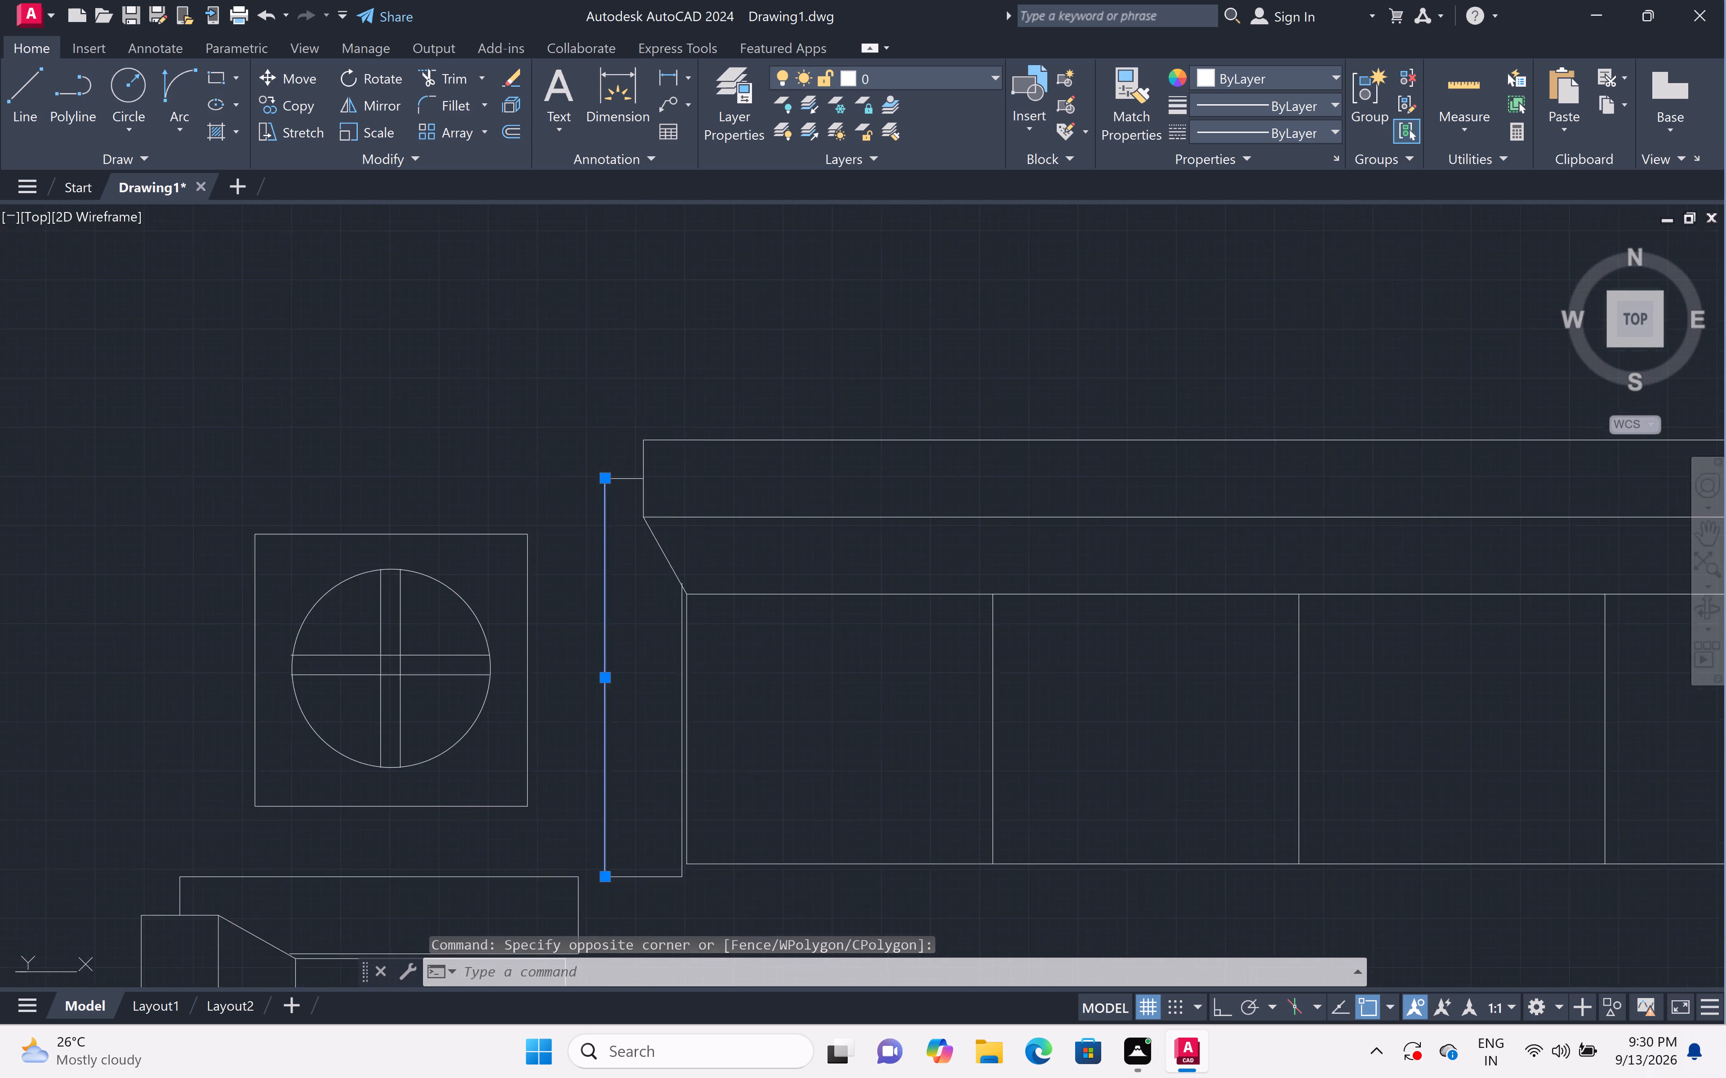
{"action": "scroll", "coordinate": [650, 551], "scroll_direction": "up", "scroll_amount": 2}
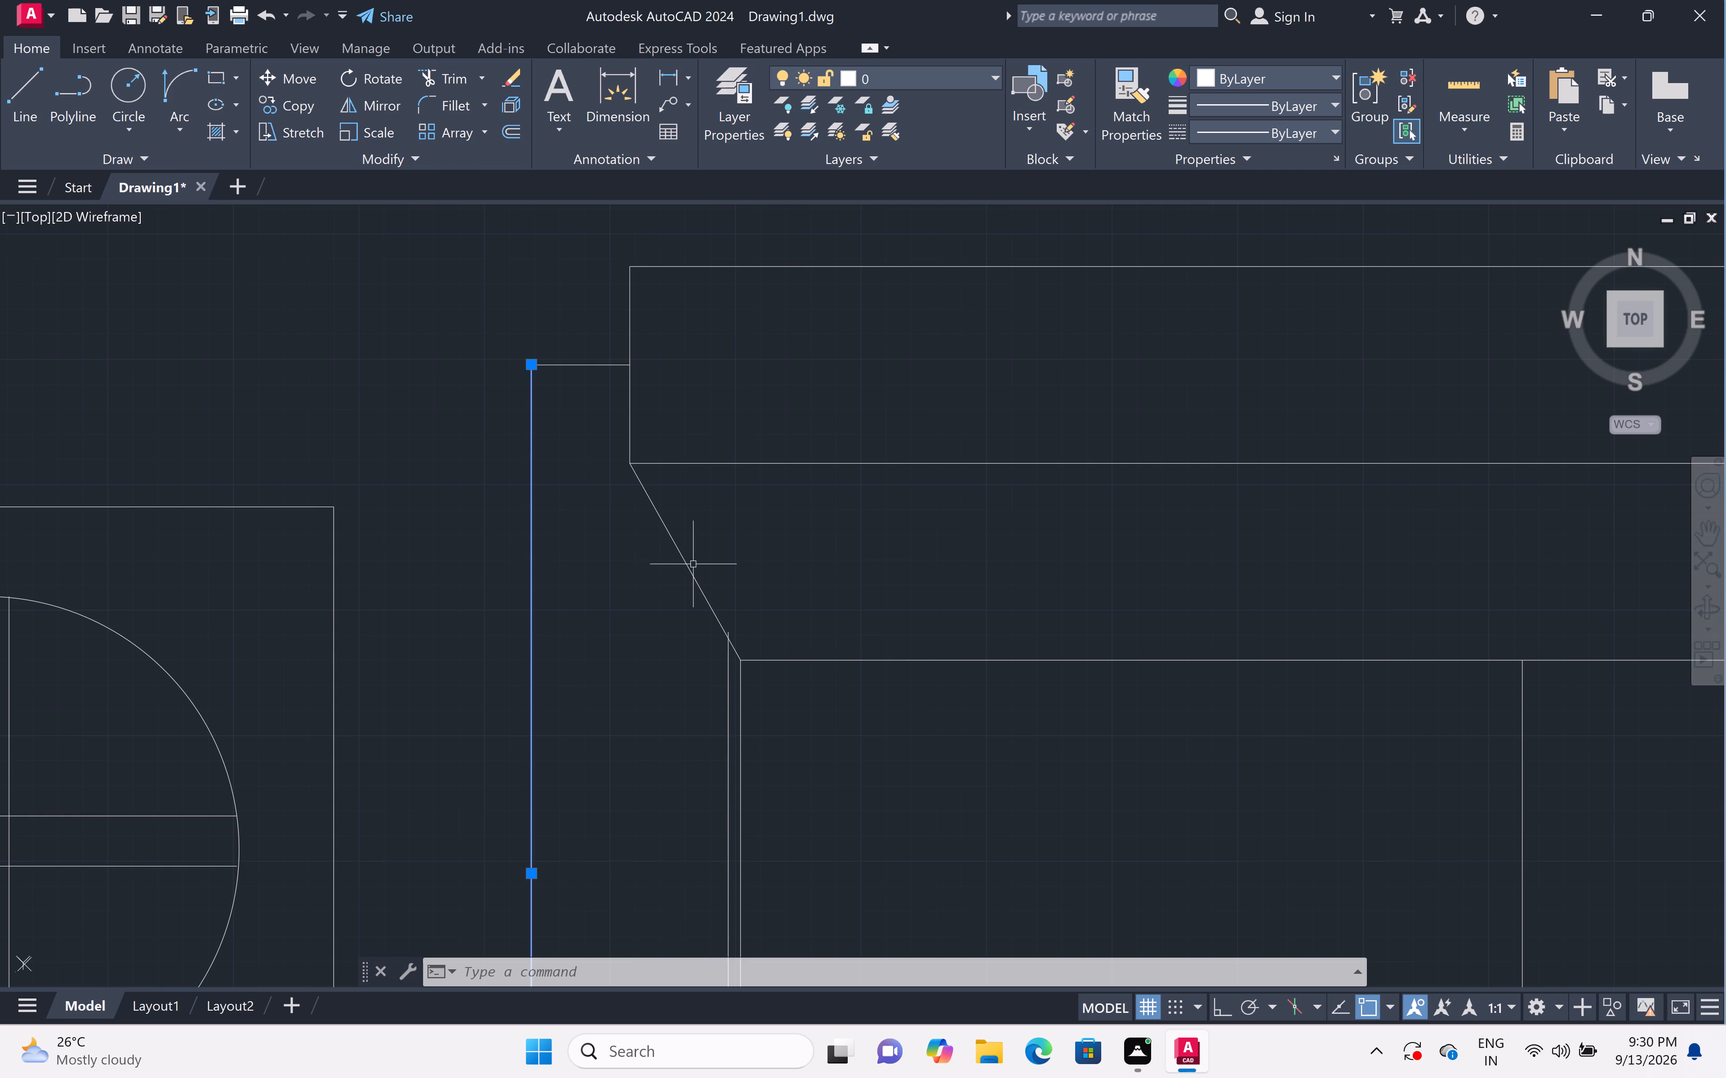
{"action": "double_click", "coordinate": [686, 563]}
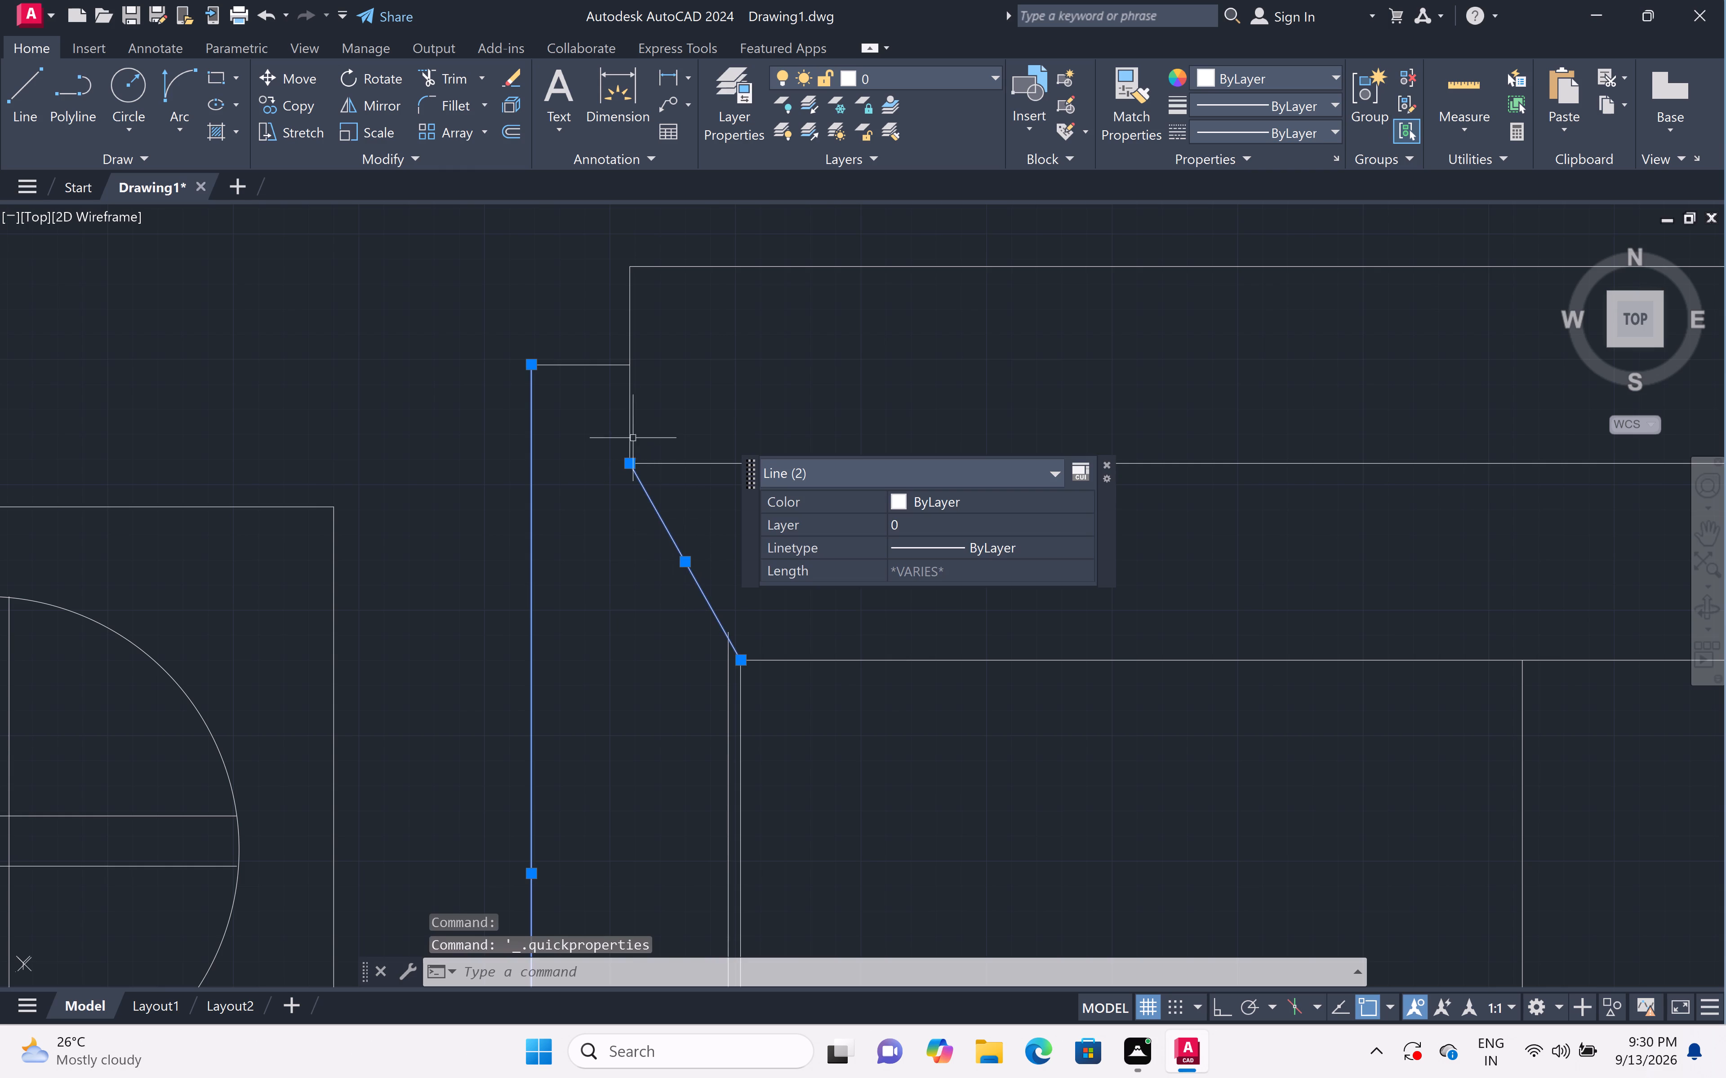
{"action": "double_click", "coordinate": [613, 358]}
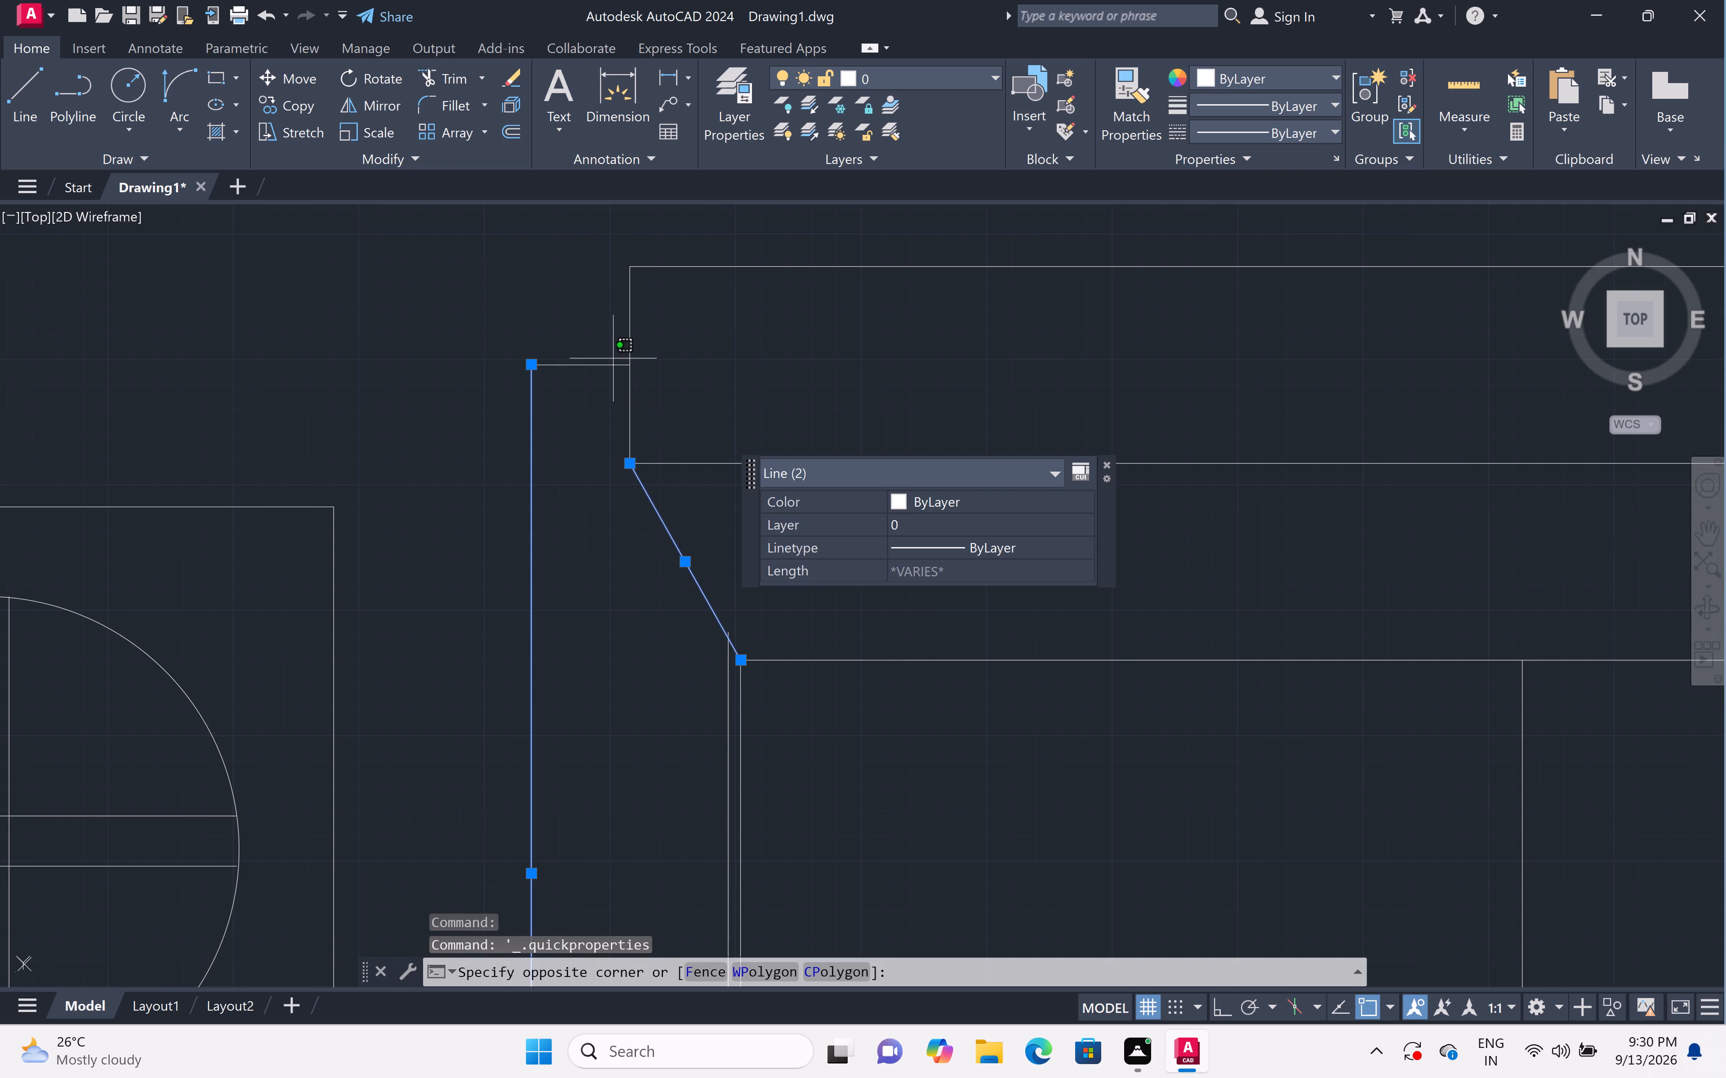
{"action": "left_click", "coordinate": [592, 387]}
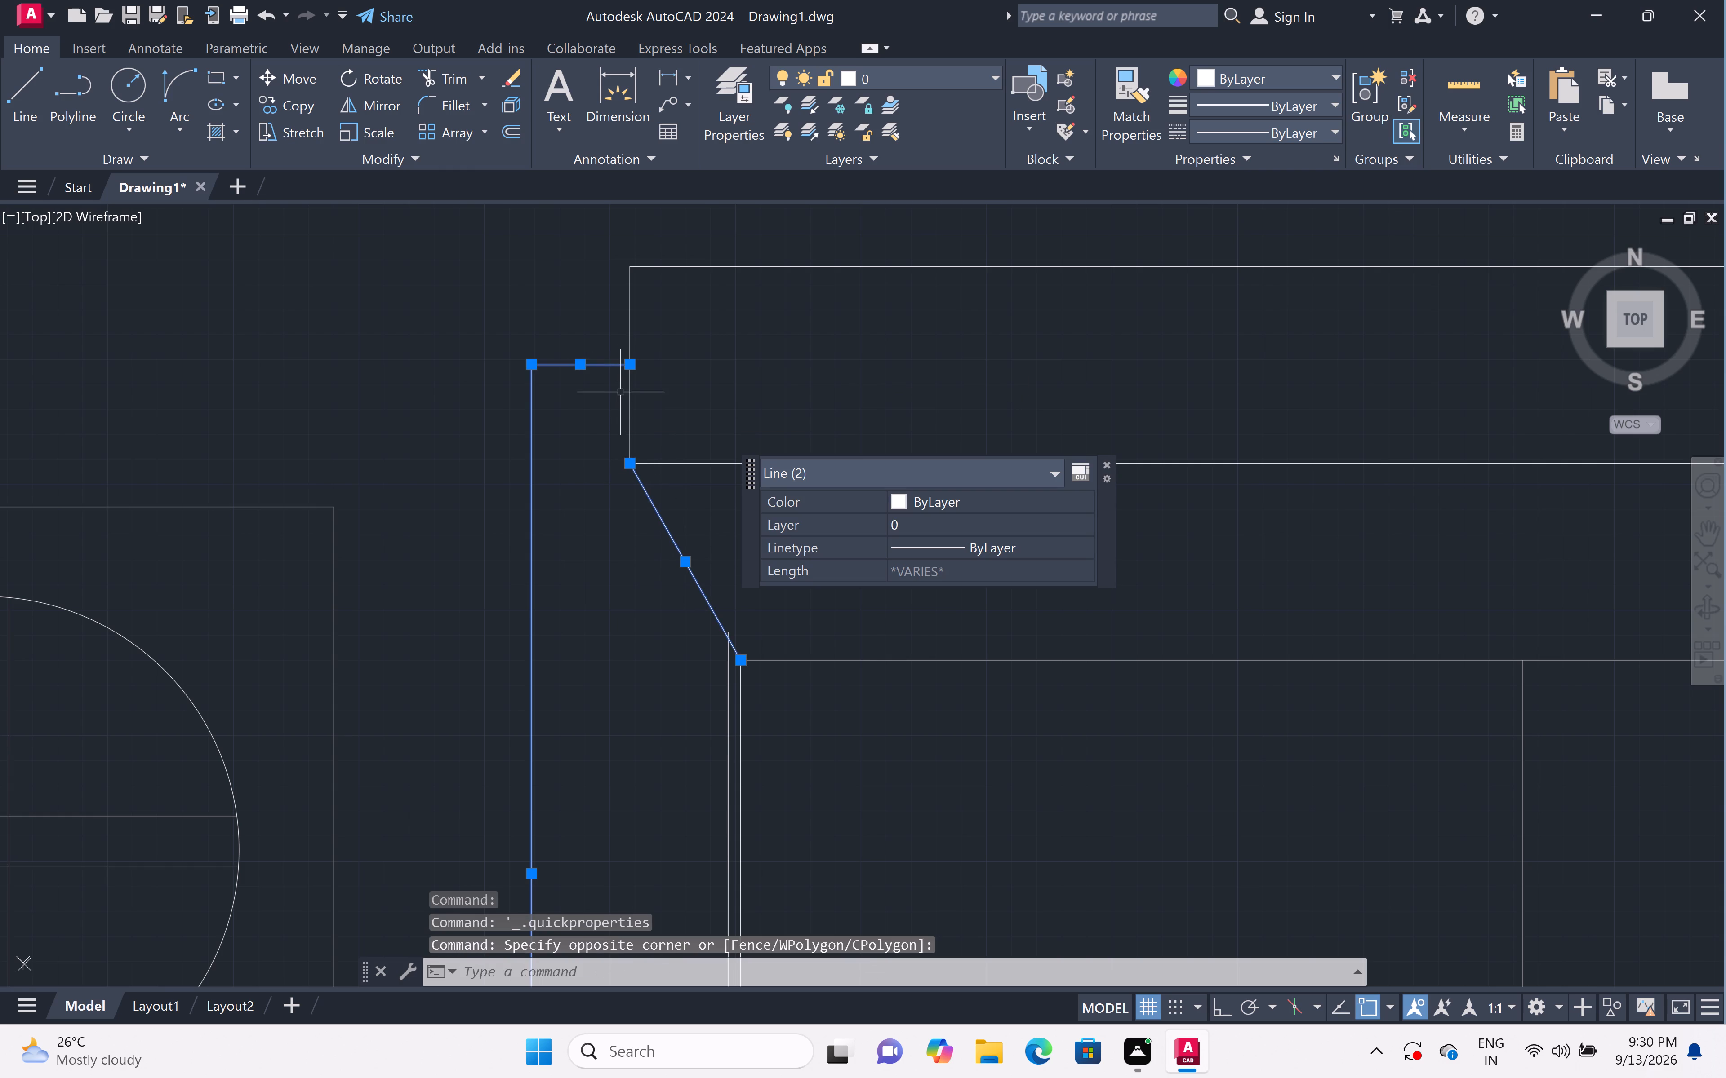
{"action": "left_click", "coordinate": [633, 427]}
{"action": "left_click", "coordinate": [607, 423]}
{"action": "scroll", "coordinate": [625, 403], "scroll_direction": "down", "scroll_amount": 3}
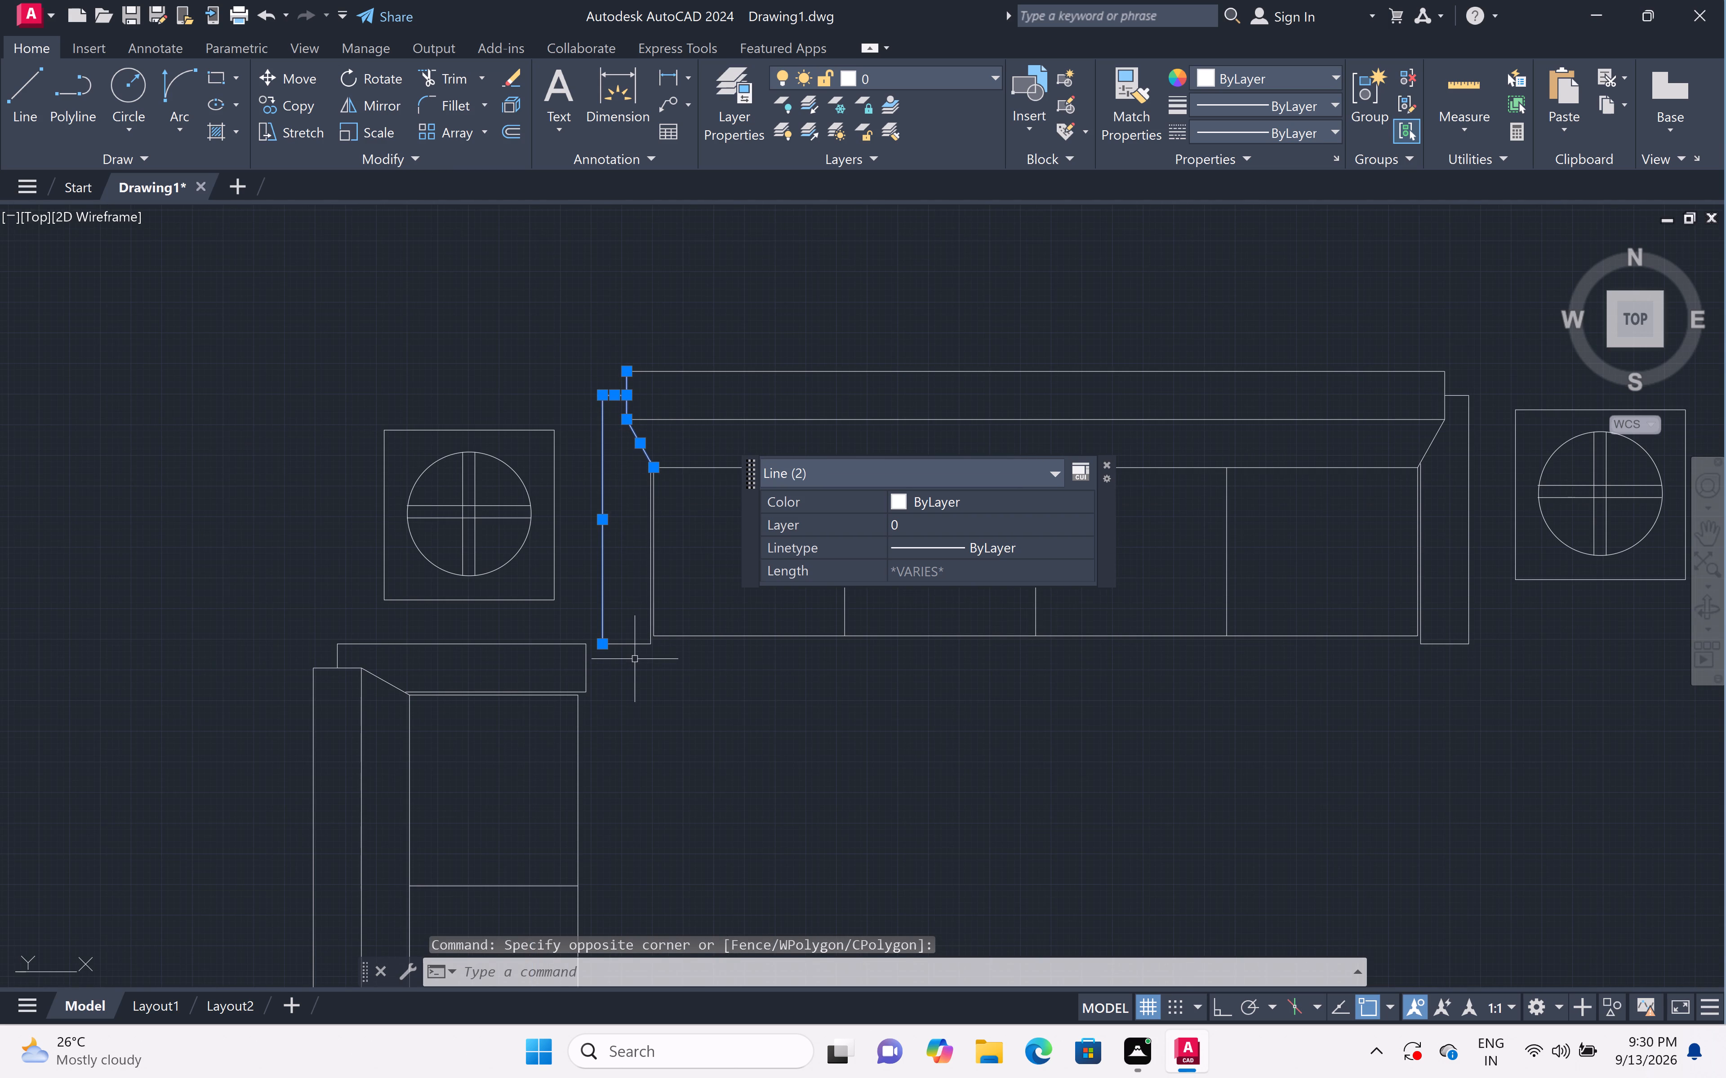
{"action": "scroll", "coordinate": [635, 659], "scroll_direction": "up", "scroll_amount": 2}
{"action": "left_click", "coordinate": [651, 602]}
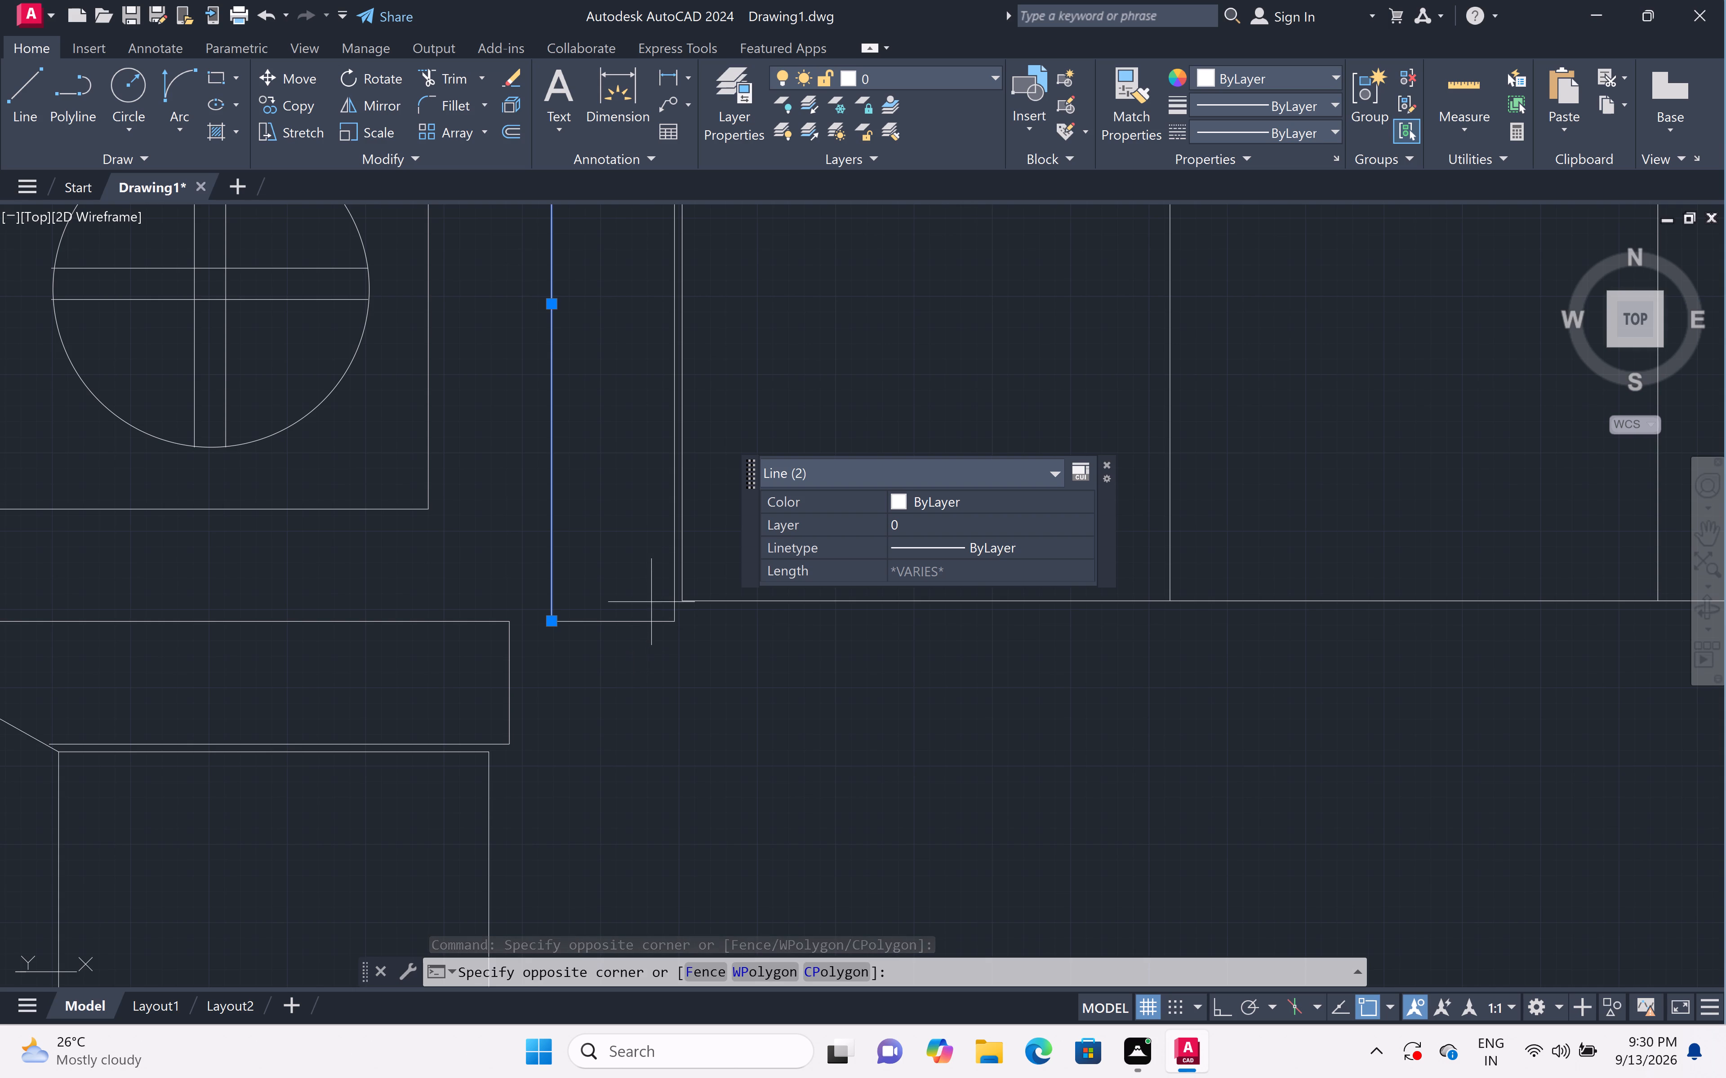
{"action": "left_click", "coordinate": [586, 785]}
{"action": "scroll", "coordinate": [677, 571], "scroll_direction": "up", "scroll_amount": 3}
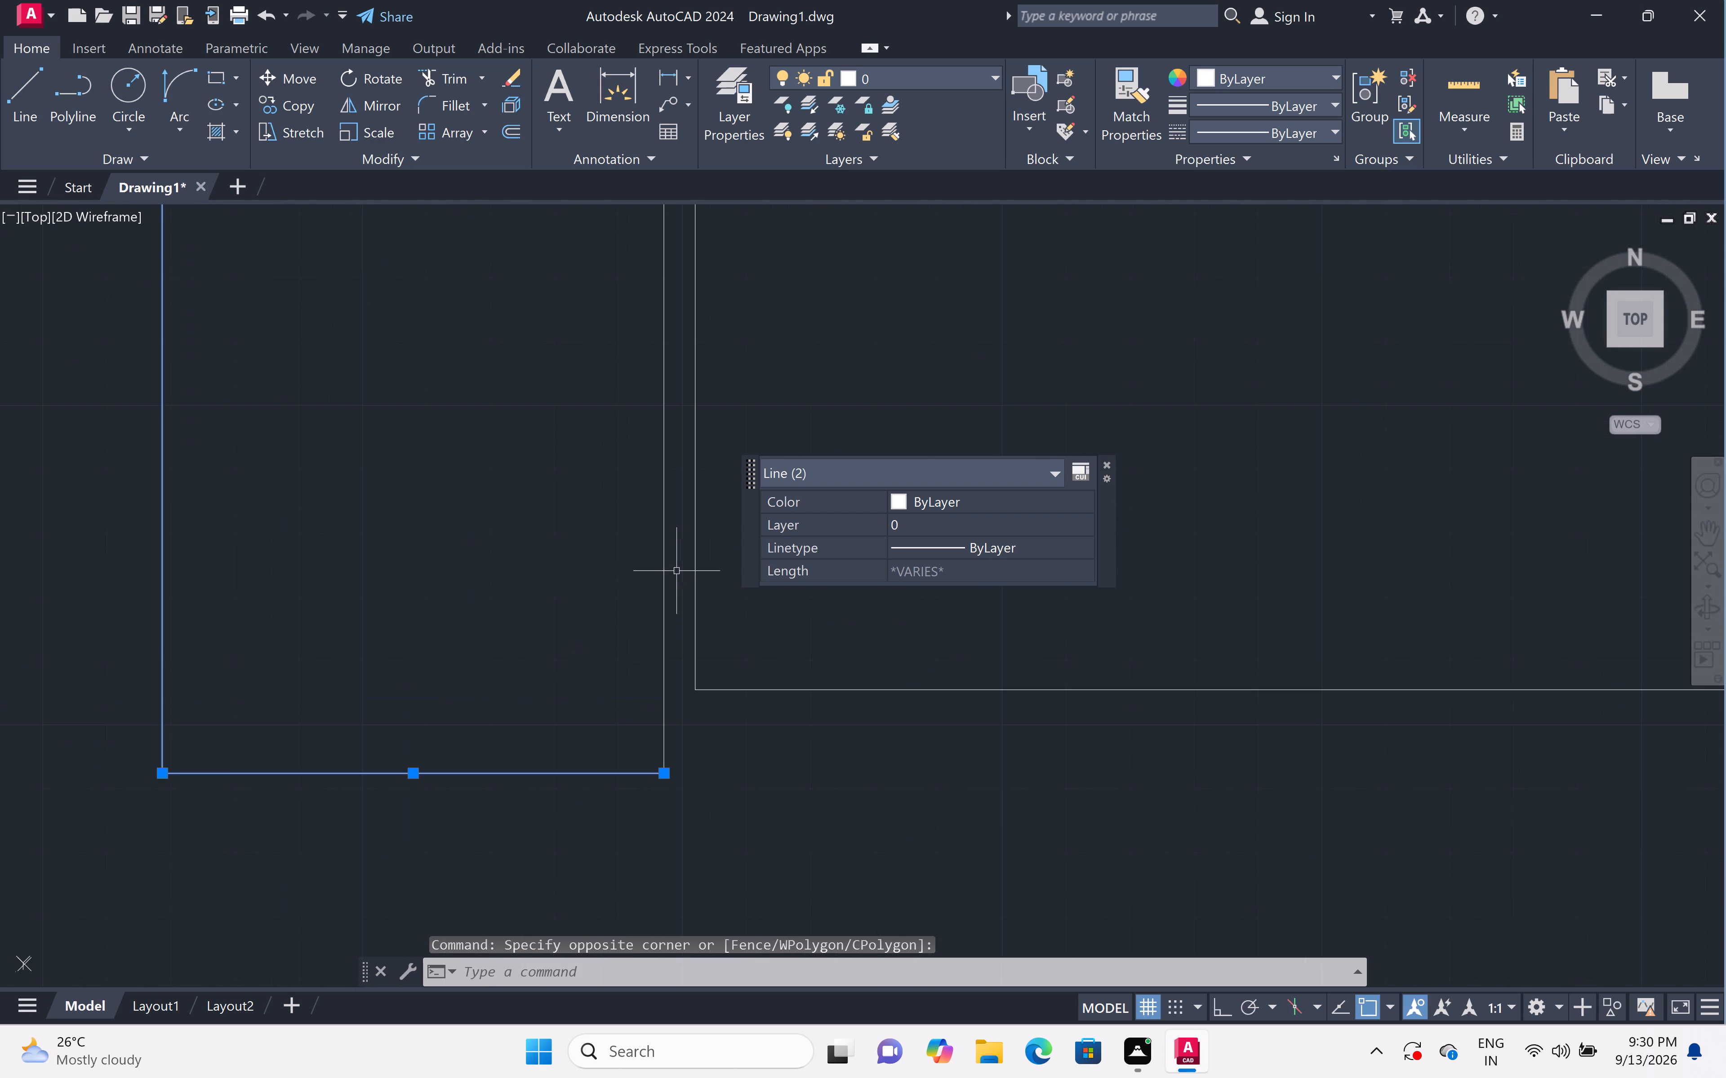
{"action": "left_click", "coordinate": [675, 607]}
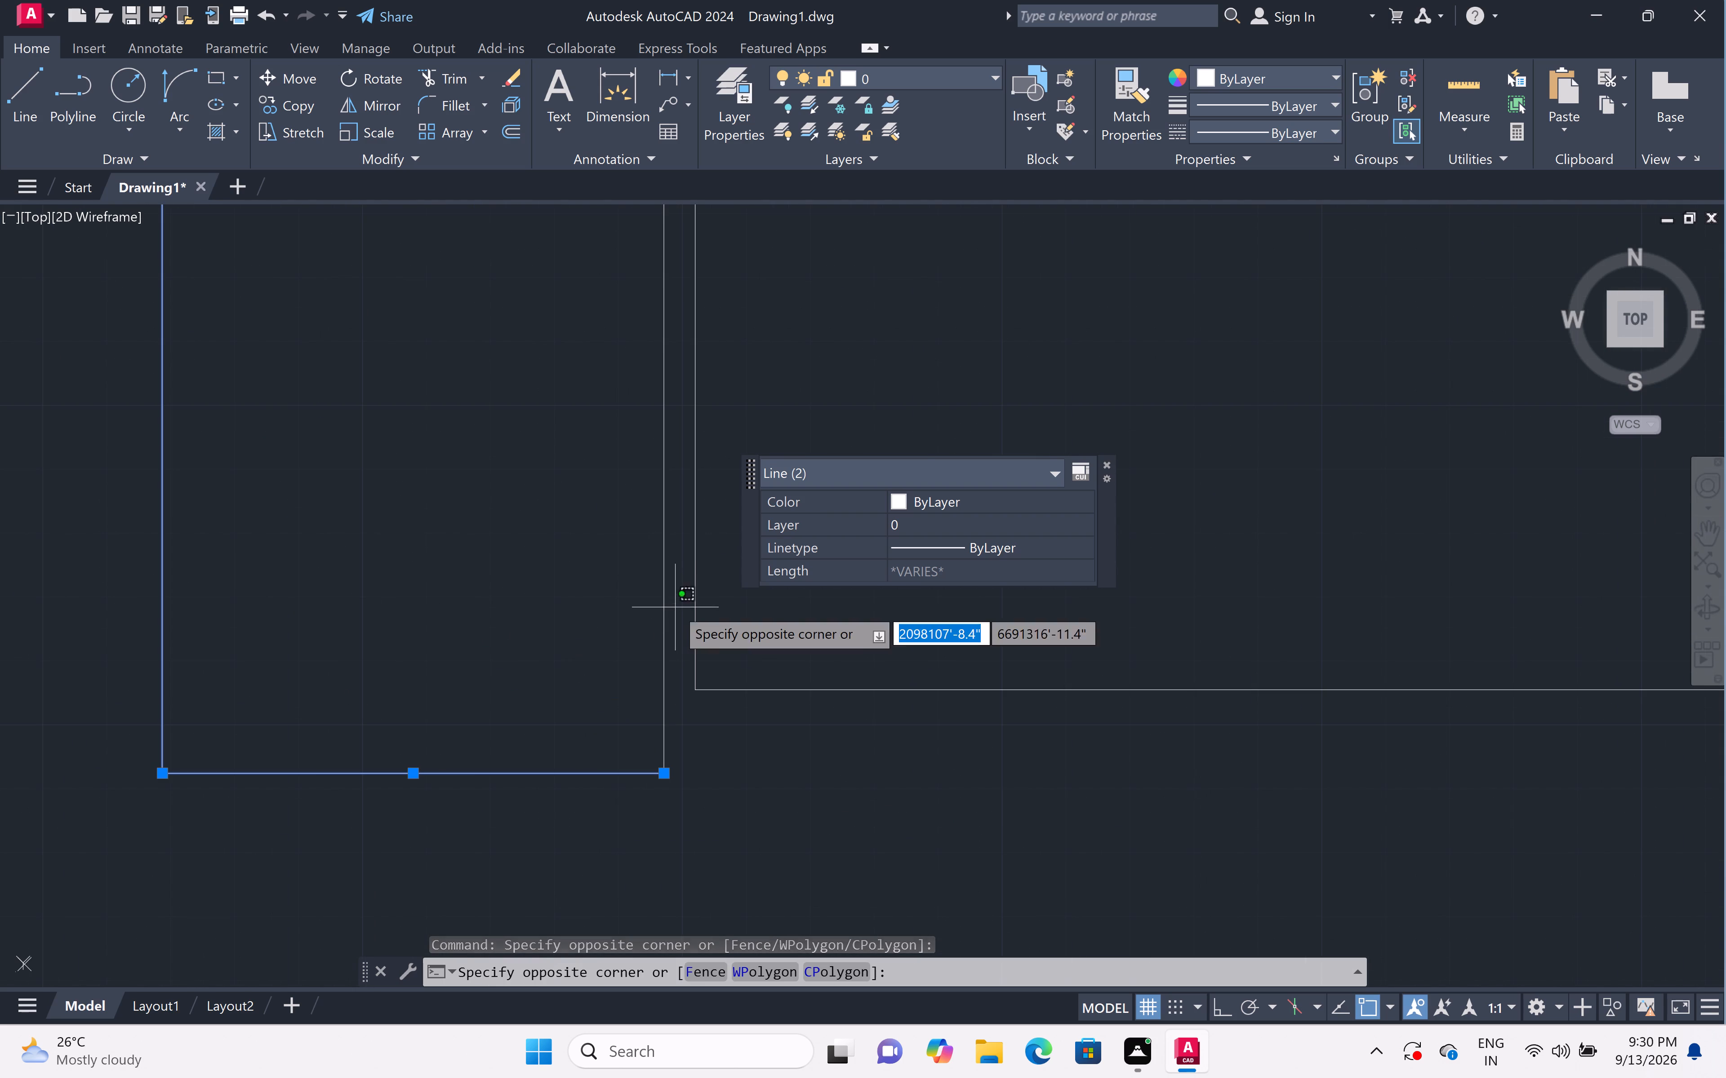
{"action": "left_click", "coordinate": [593, 694]}
{"action": "scroll", "coordinate": [589, 687], "scroll_direction": "down", "scroll_amount": 5}
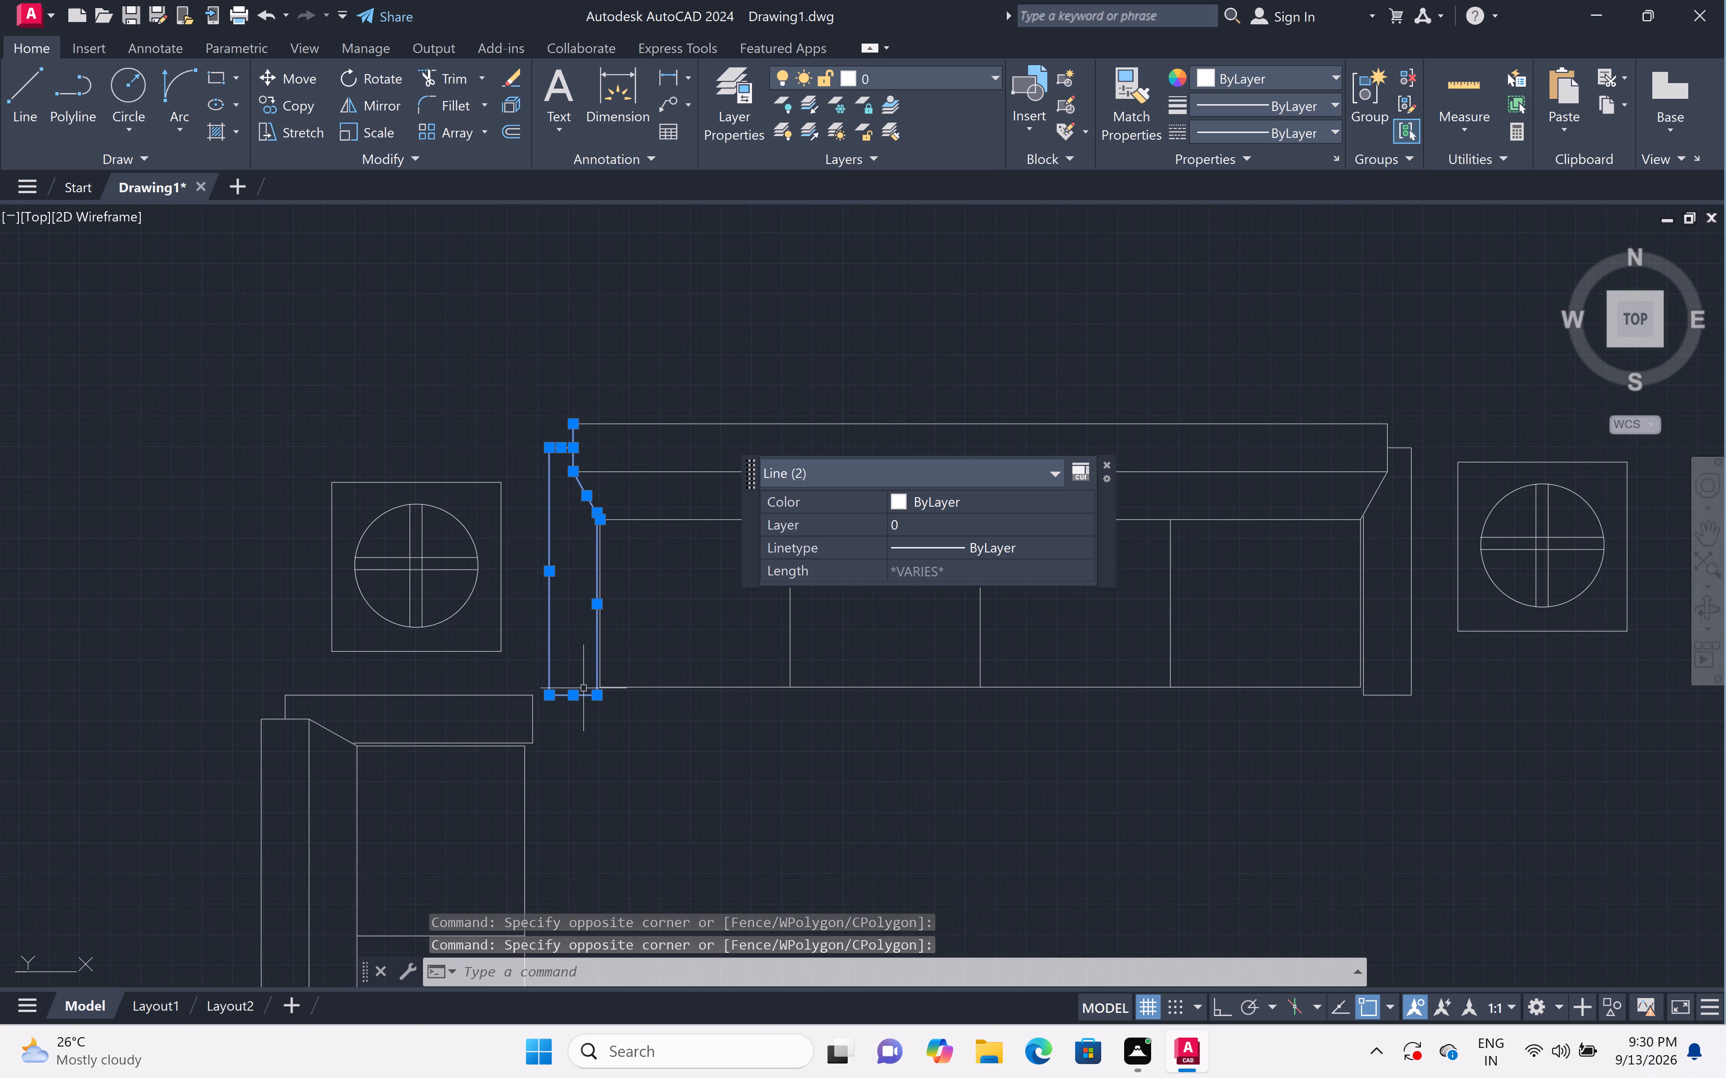
{"action": "key", "text": "c"}
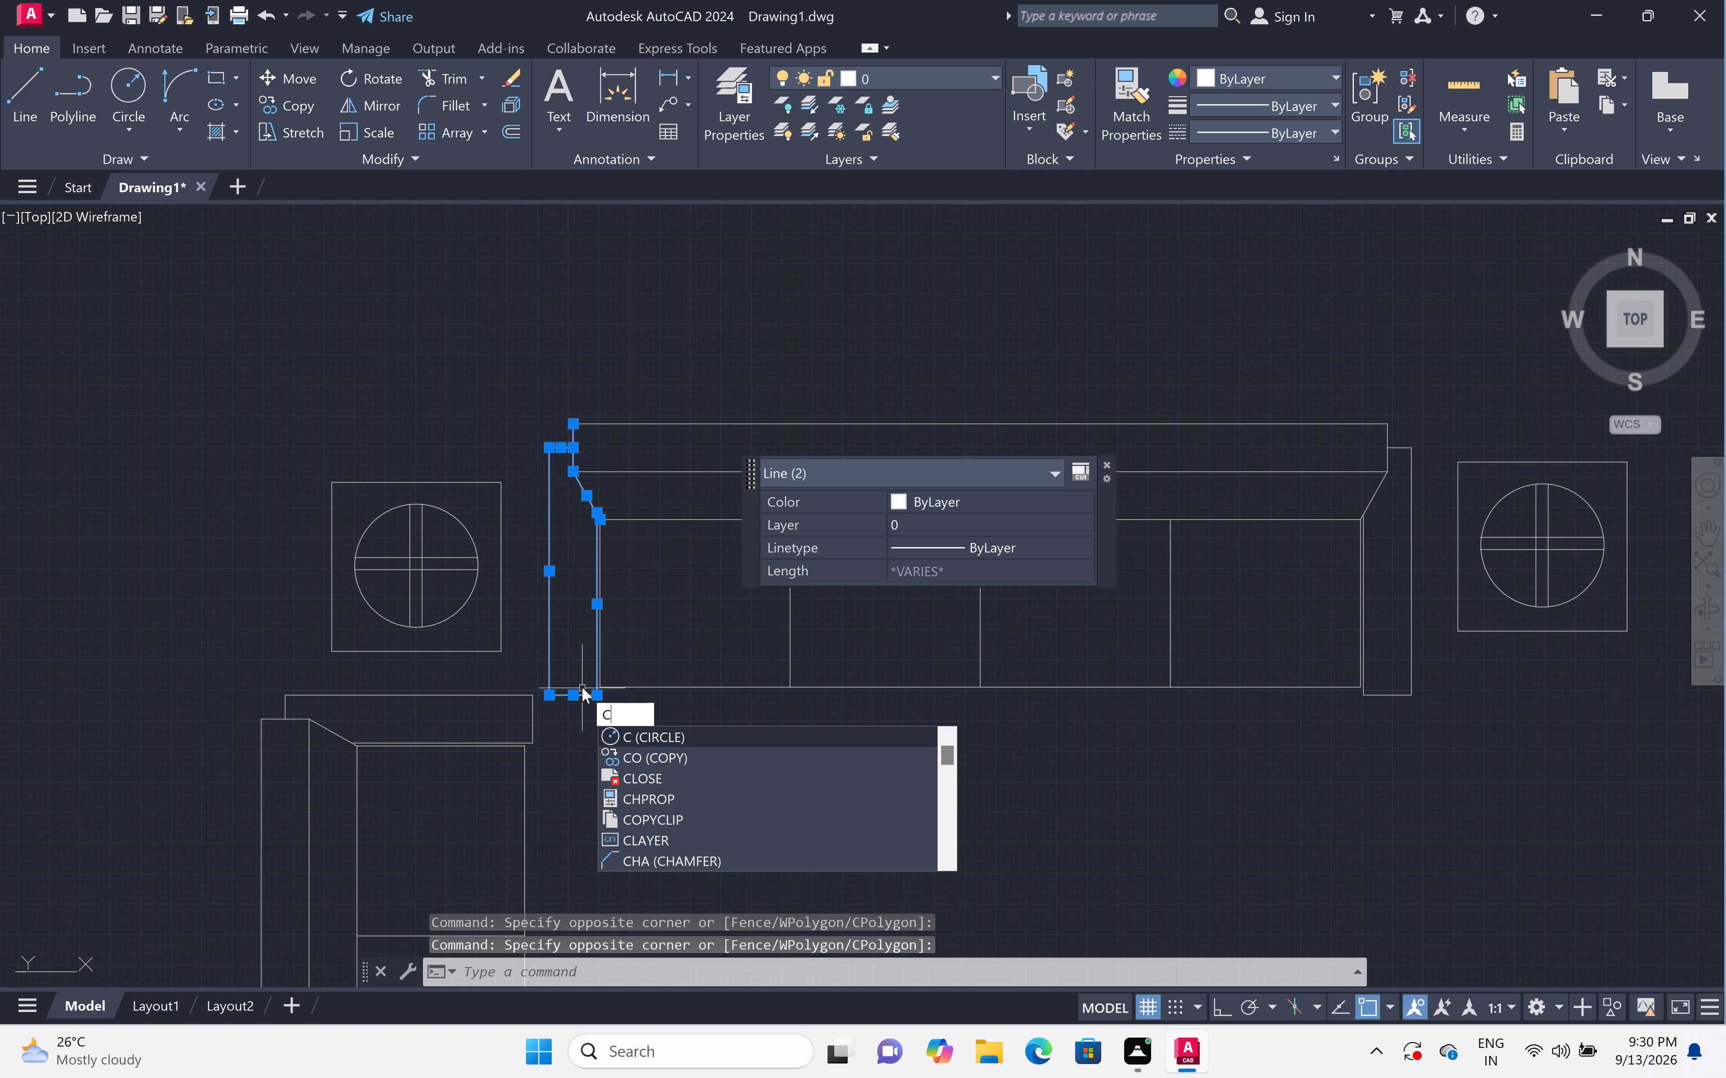
{"action": "type", "text": "o"}
{"action": "key", "text": "space"}
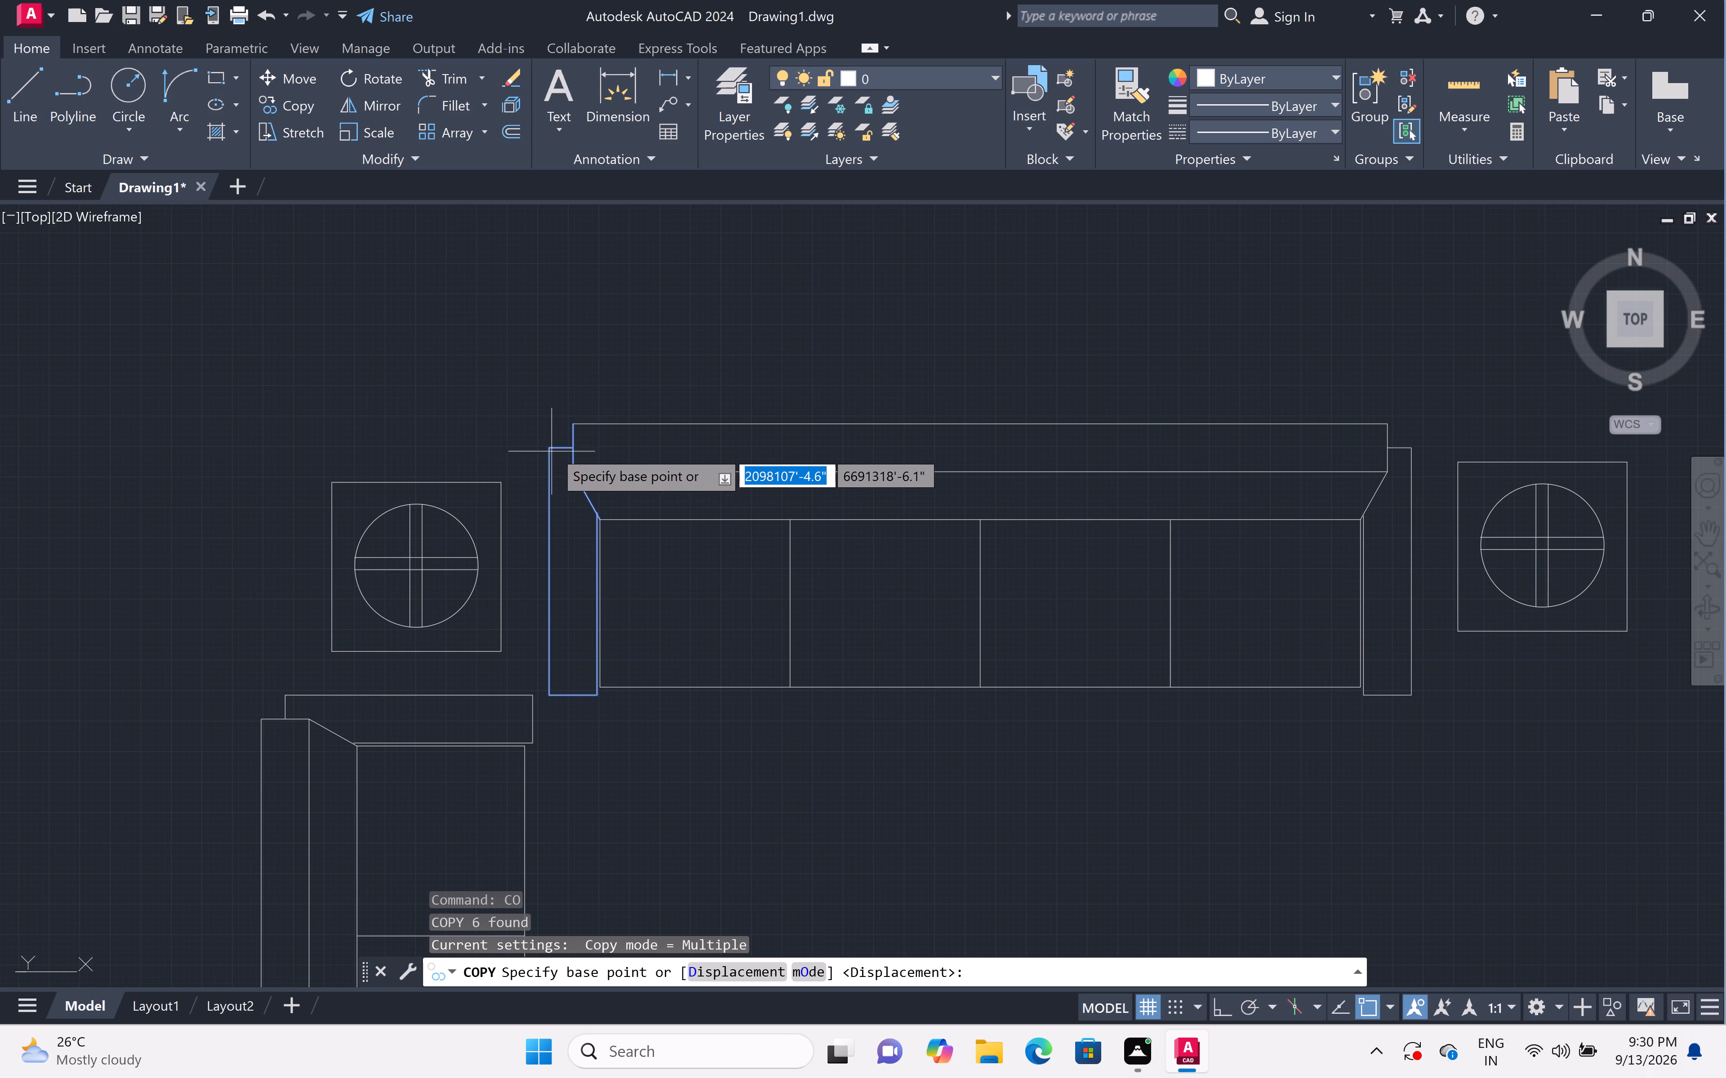
{"action": "left_click", "coordinate": [574, 422]}
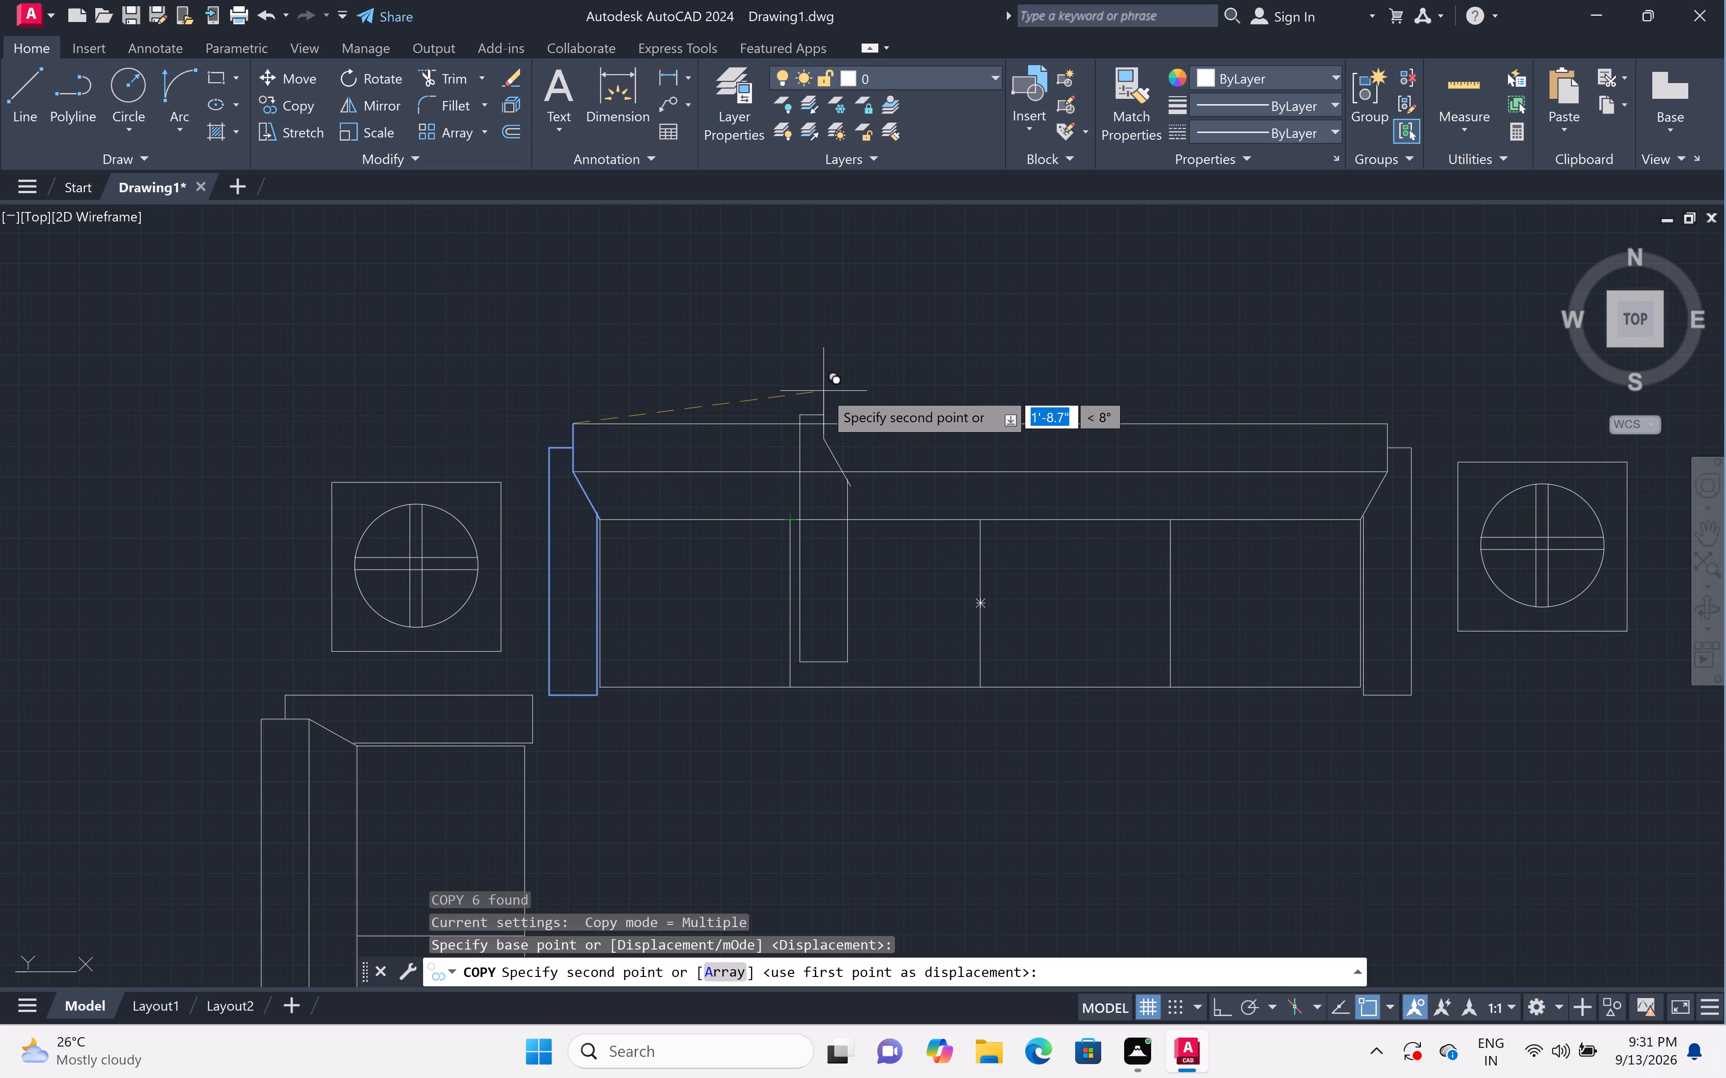
{"action": "key", "text": "F8"}
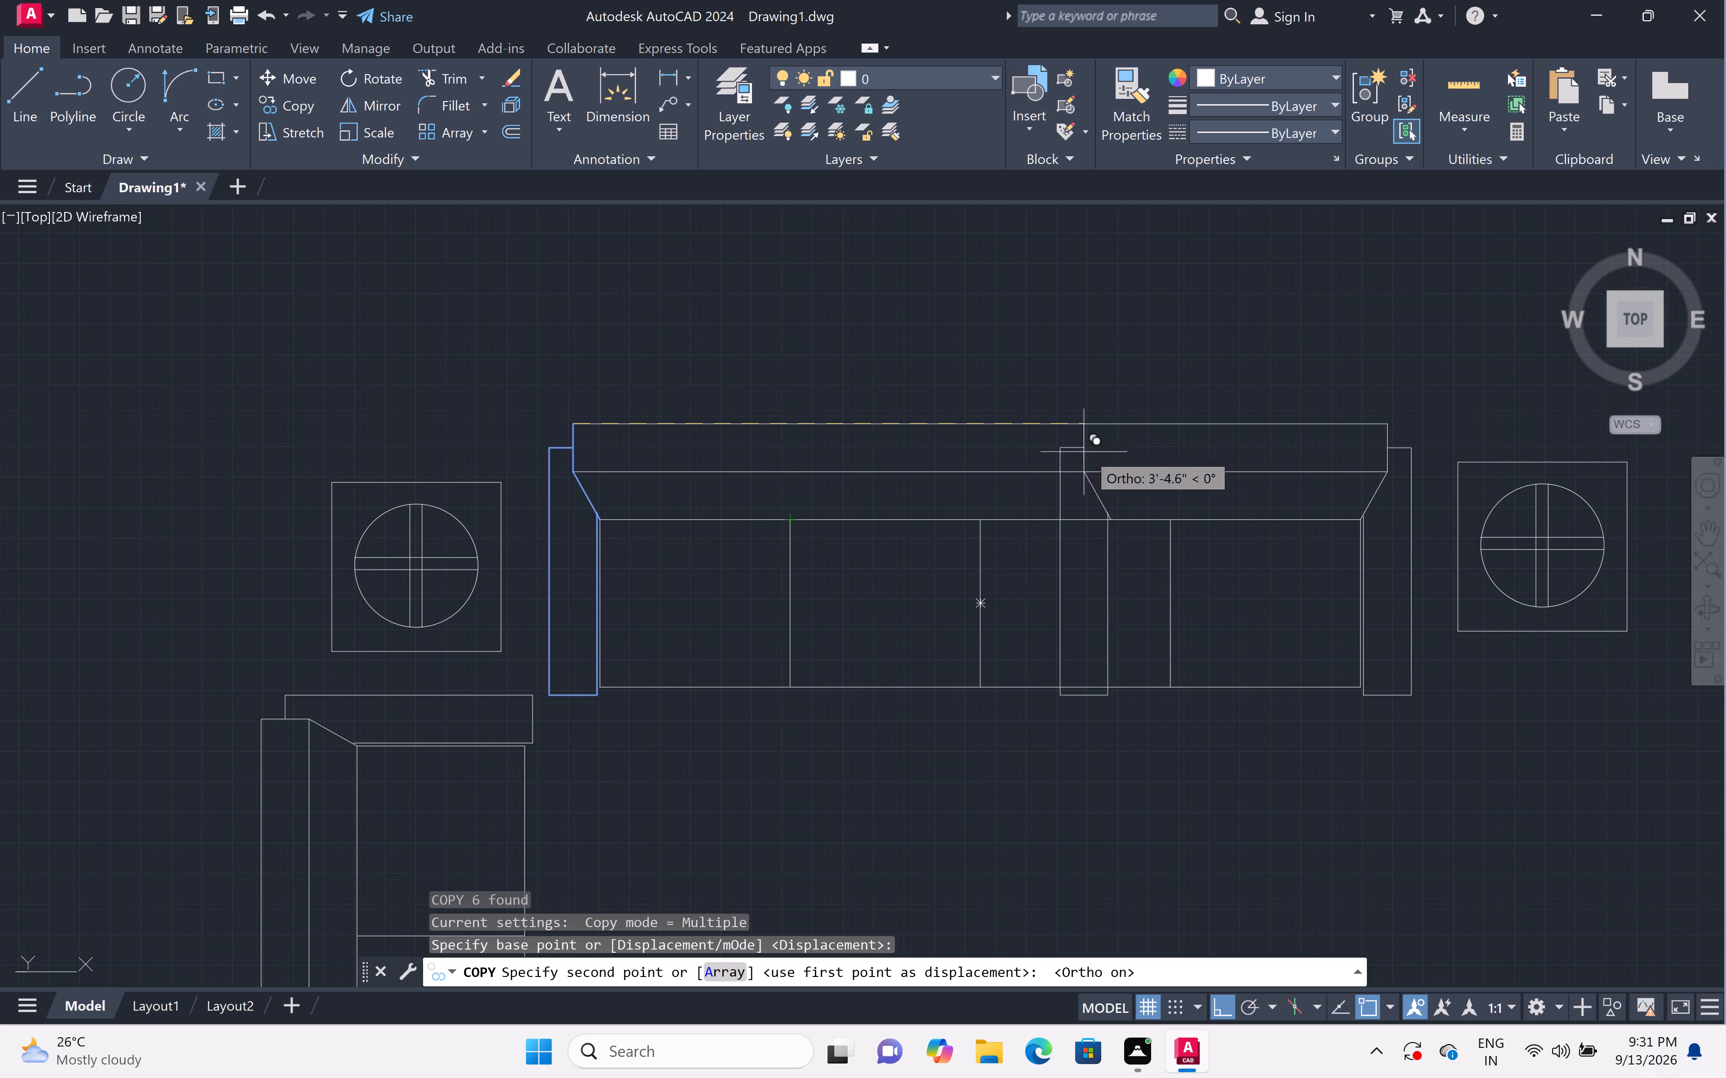
{"action": "scroll", "coordinate": [1136, 444], "scroll_direction": "up", "scroll_amount": 1}
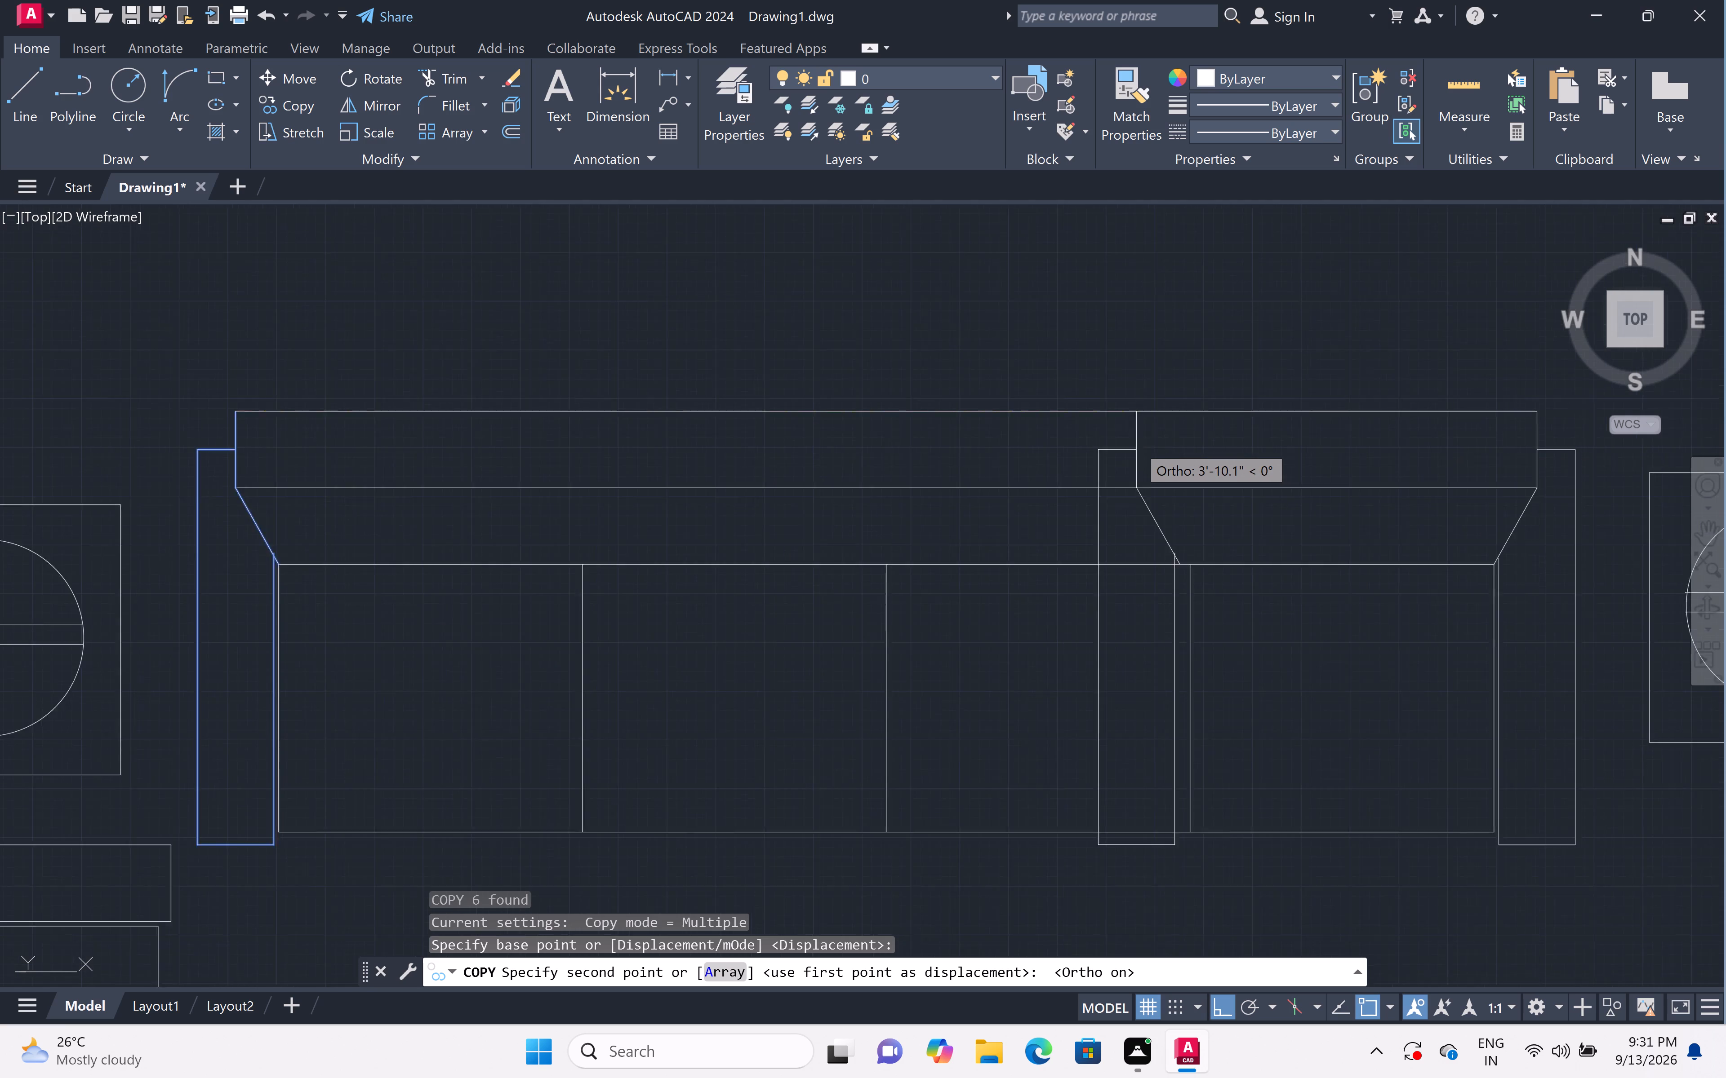
{"action": "scroll", "coordinate": [1136, 444], "scroll_direction": "up", "scroll_amount": 1}
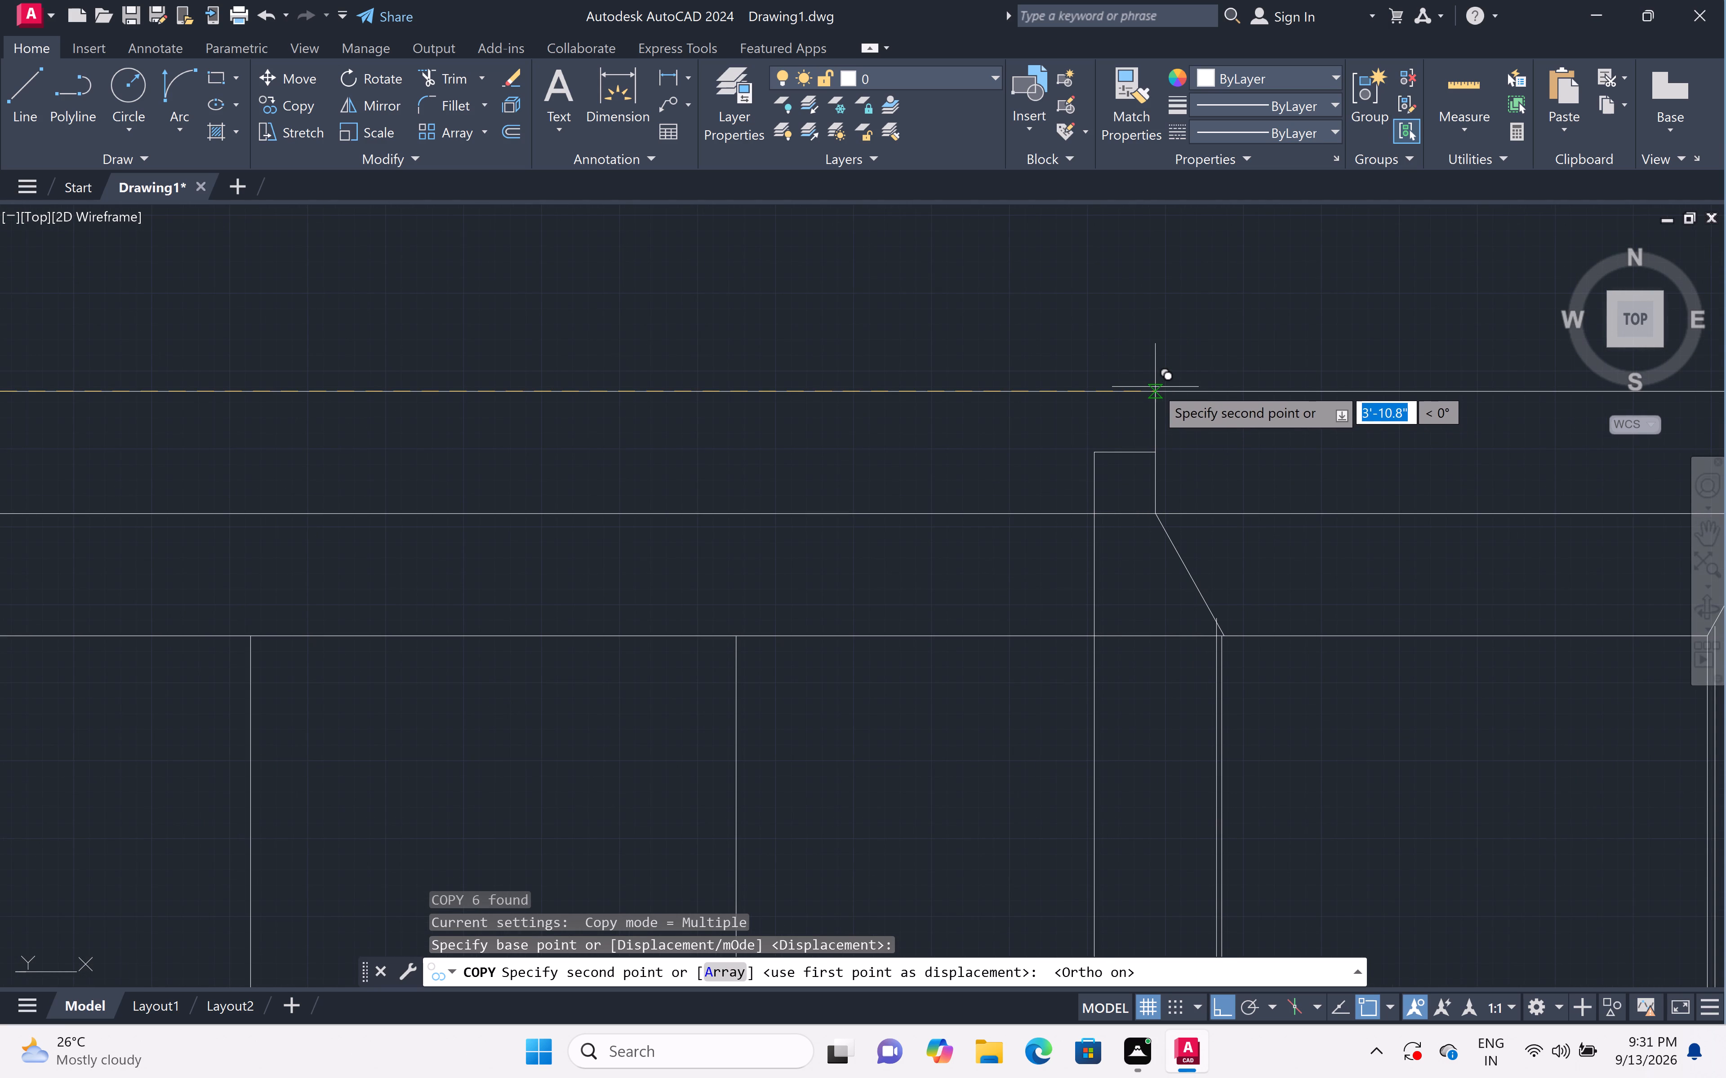
{"action": "left_click", "coordinate": [1155, 386]}
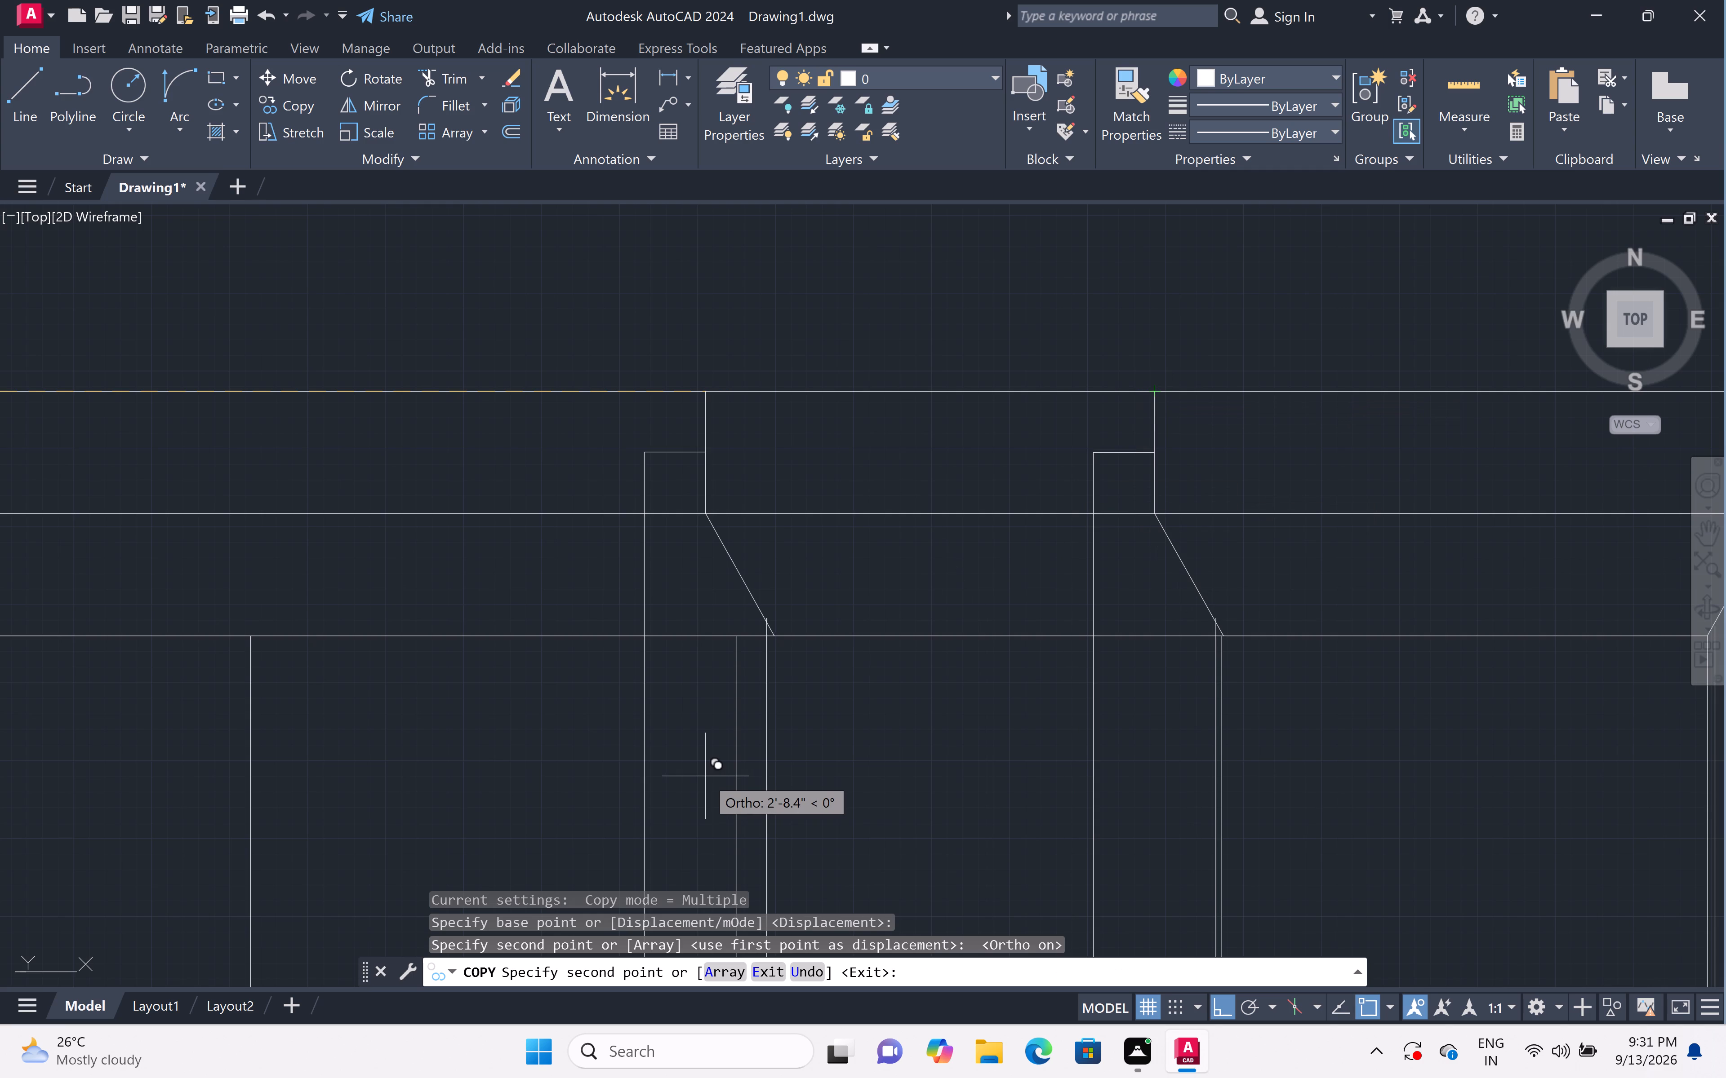
{"action": "scroll", "coordinate": [705, 776], "scroll_direction": "down", "scroll_amount": 2}
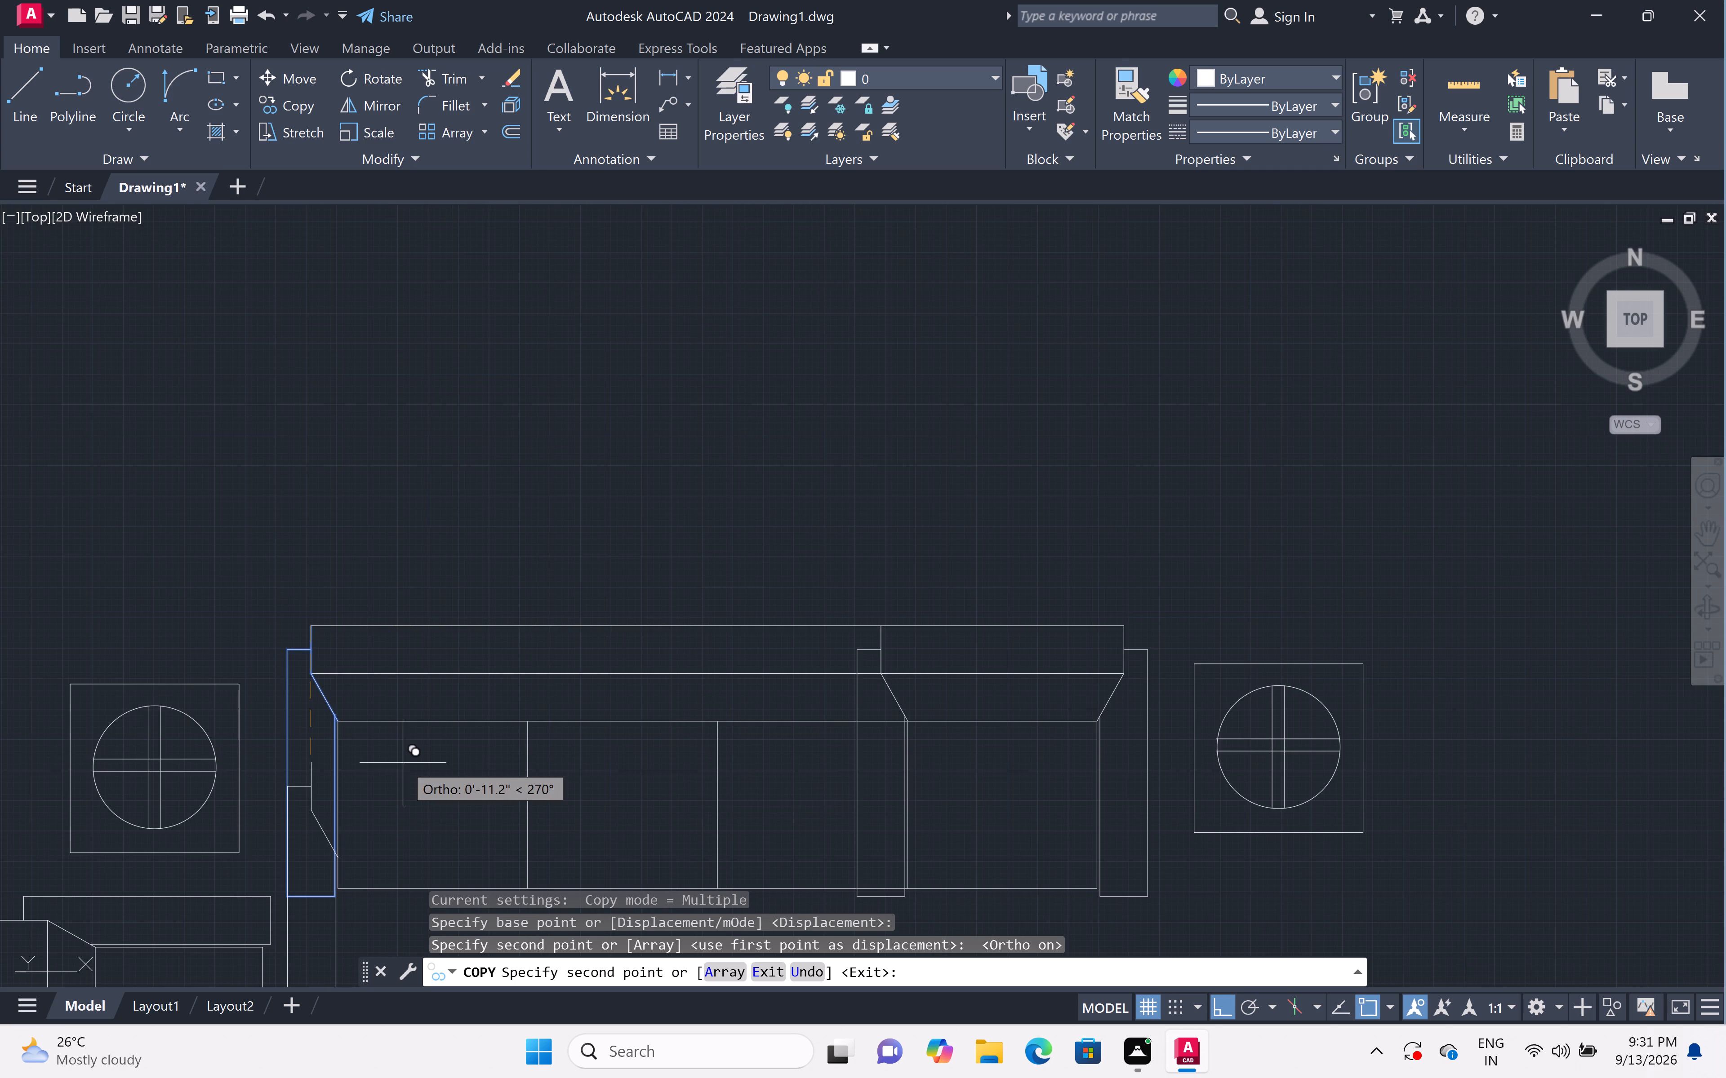
{"action": "key", "text": "Escape"}
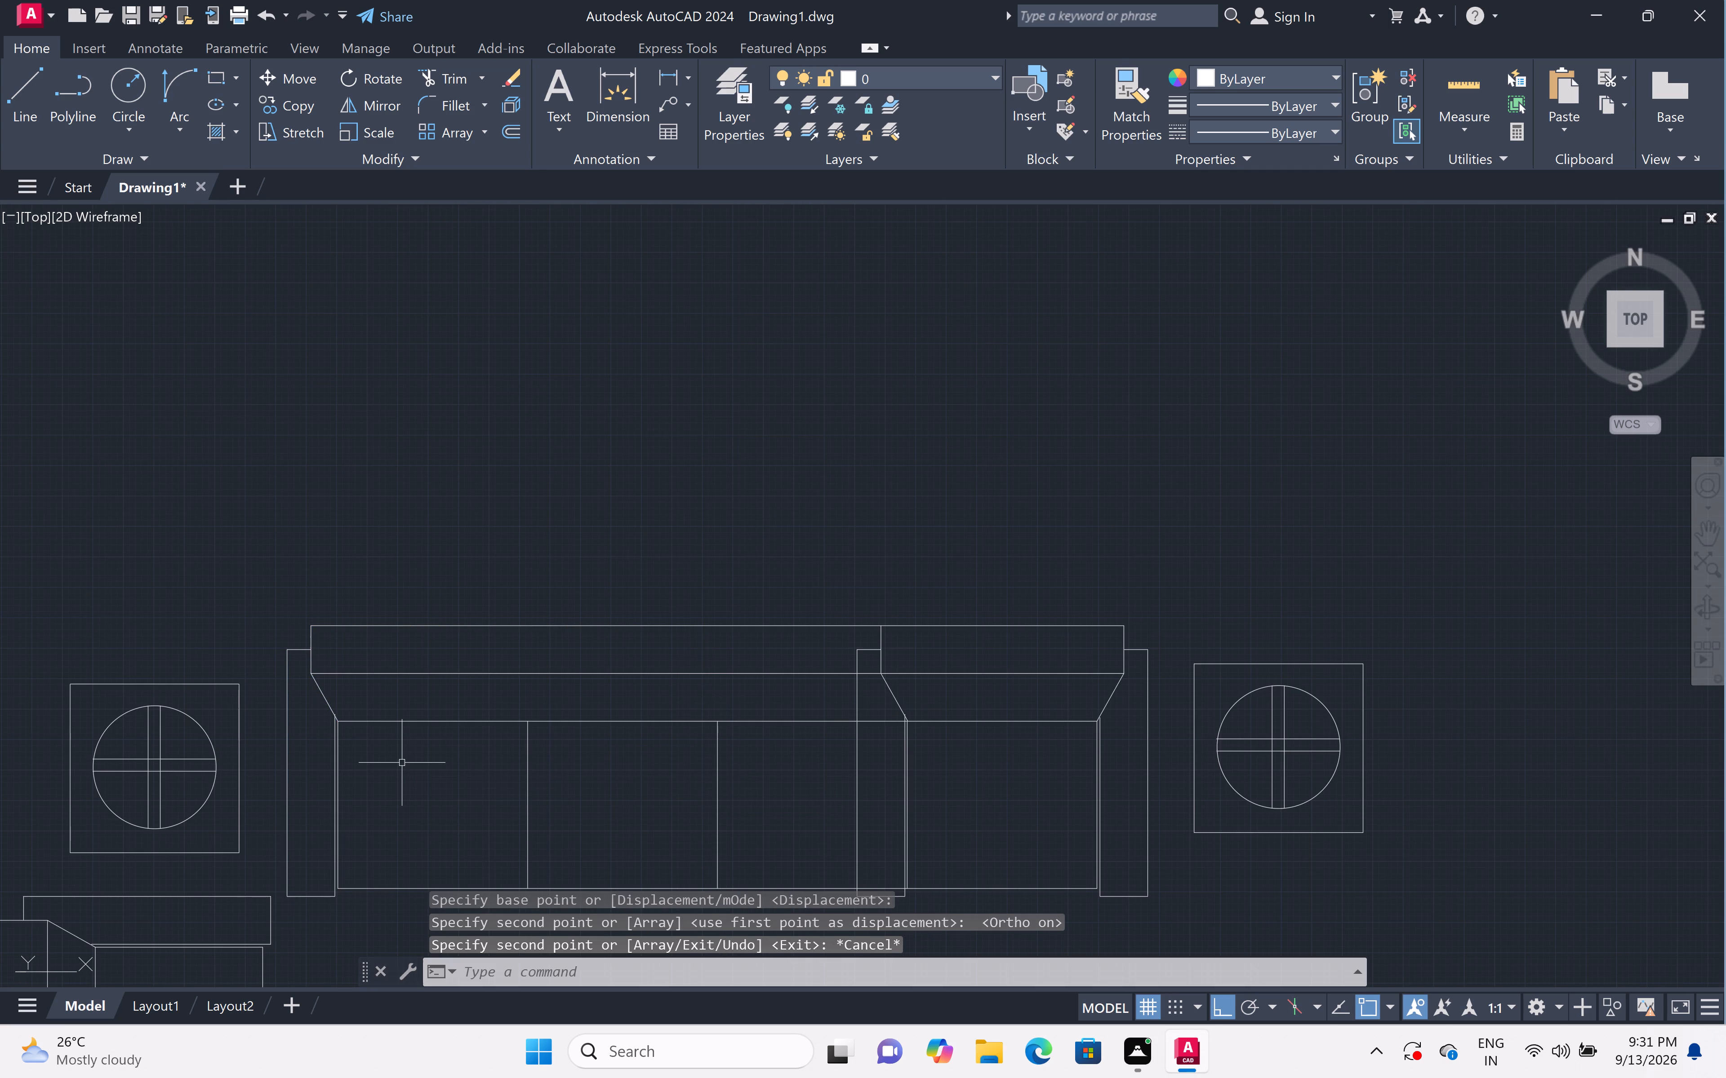
Trim the sofa's back and seat lines across the third seat, just west of the copied armrest, using a fence.
{"action": "type", "text": "tr"}
{"action": "key", "text": "space"}
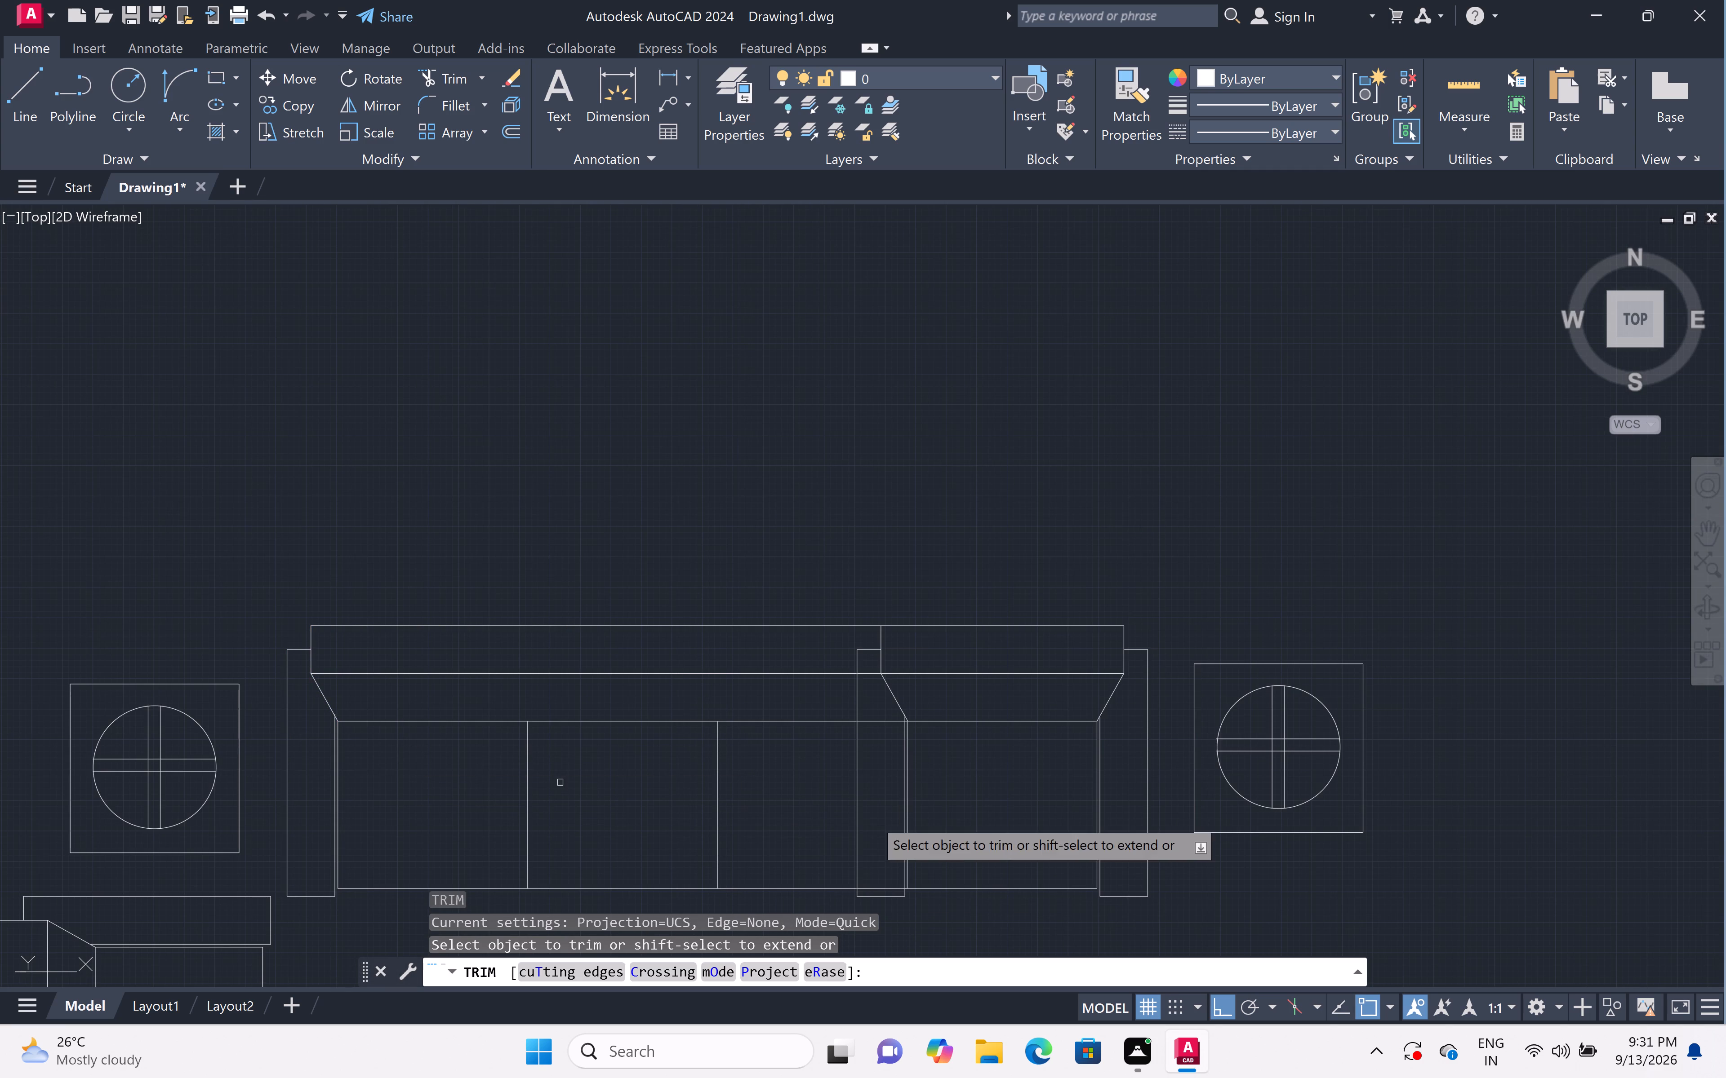
{"action": "double_click", "coordinate": [803, 595]}
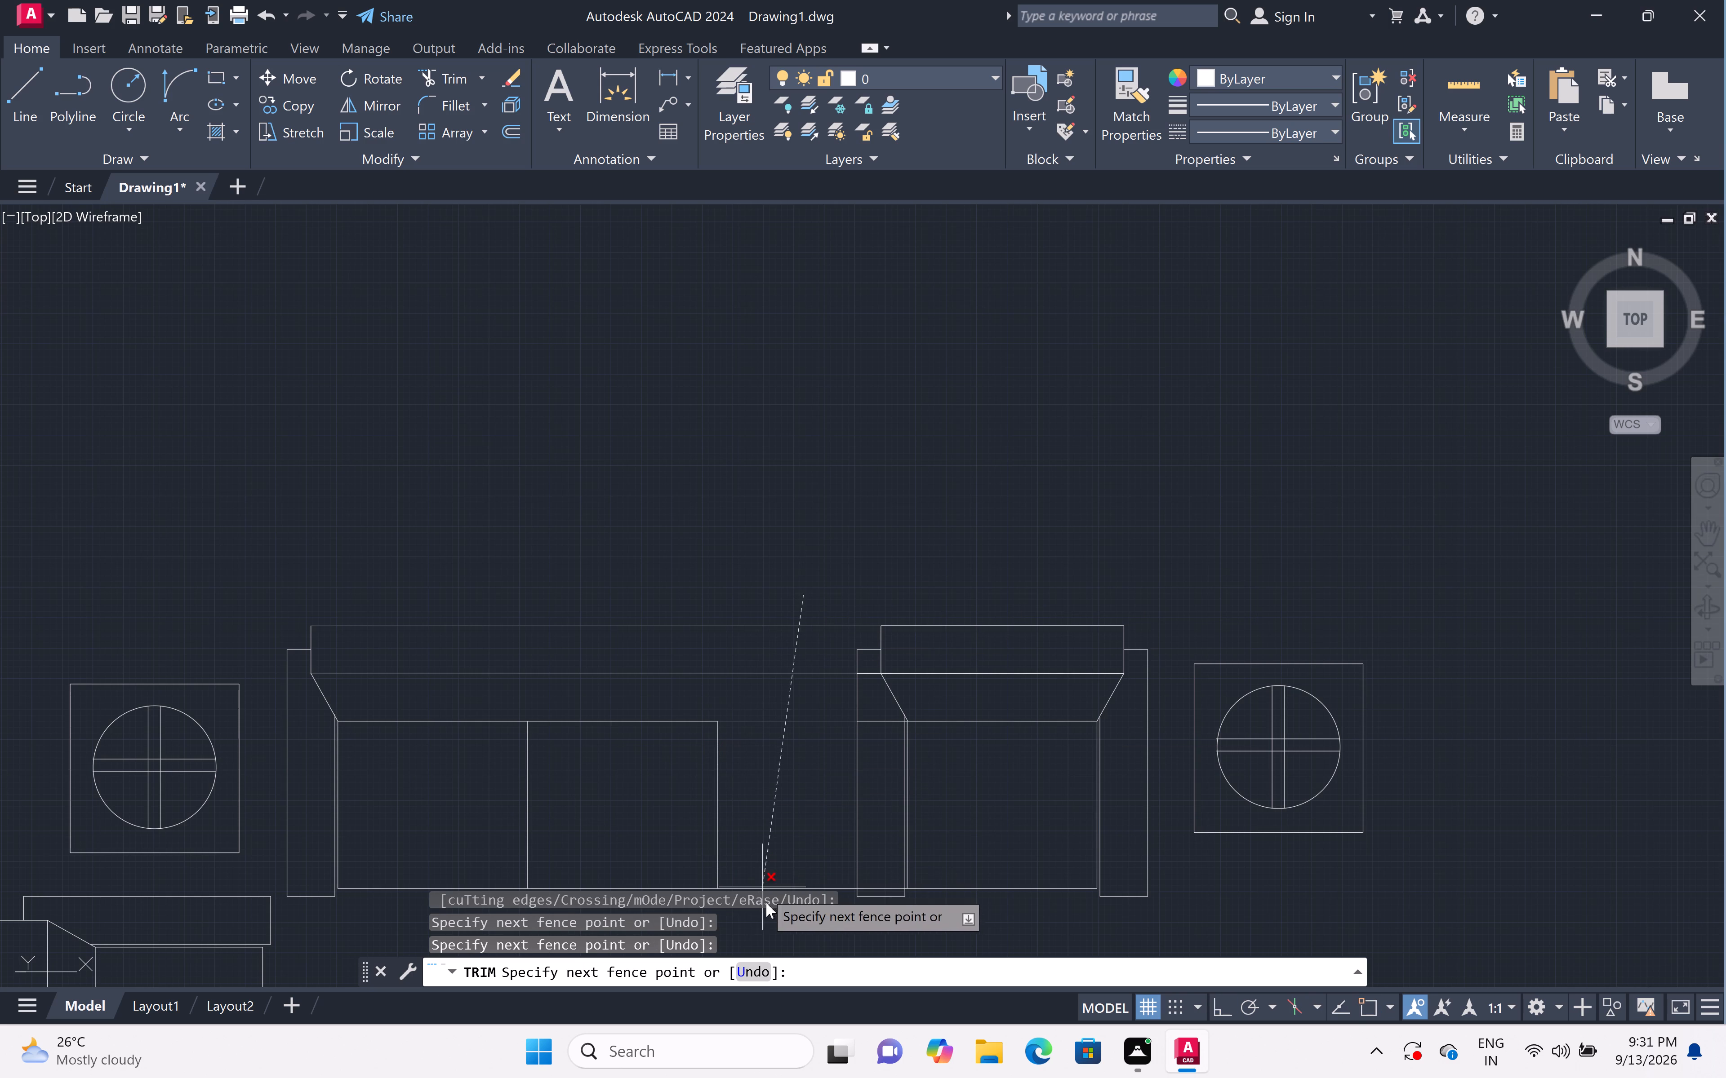
{"action": "left_click", "coordinate": [792, 949]}
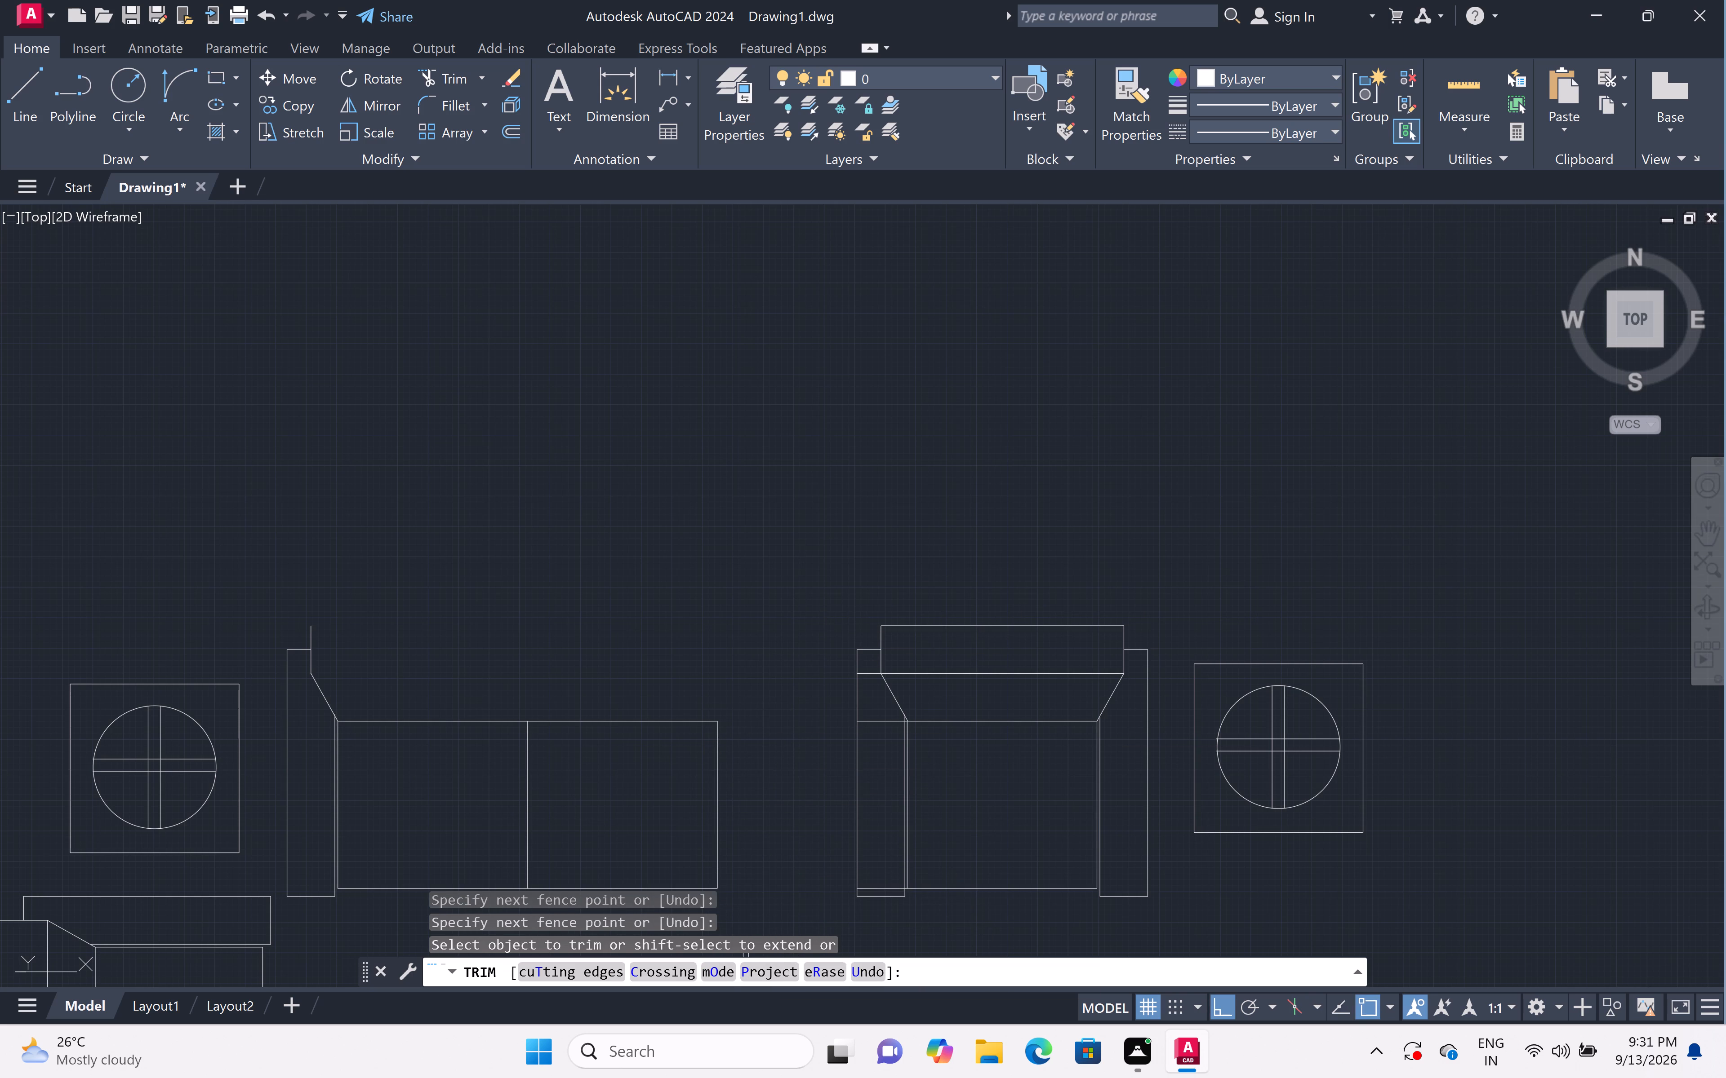
{"action": "scroll", "coordinate": [529, 821], "scroll_direction": "down", "scroll_amount": 3}
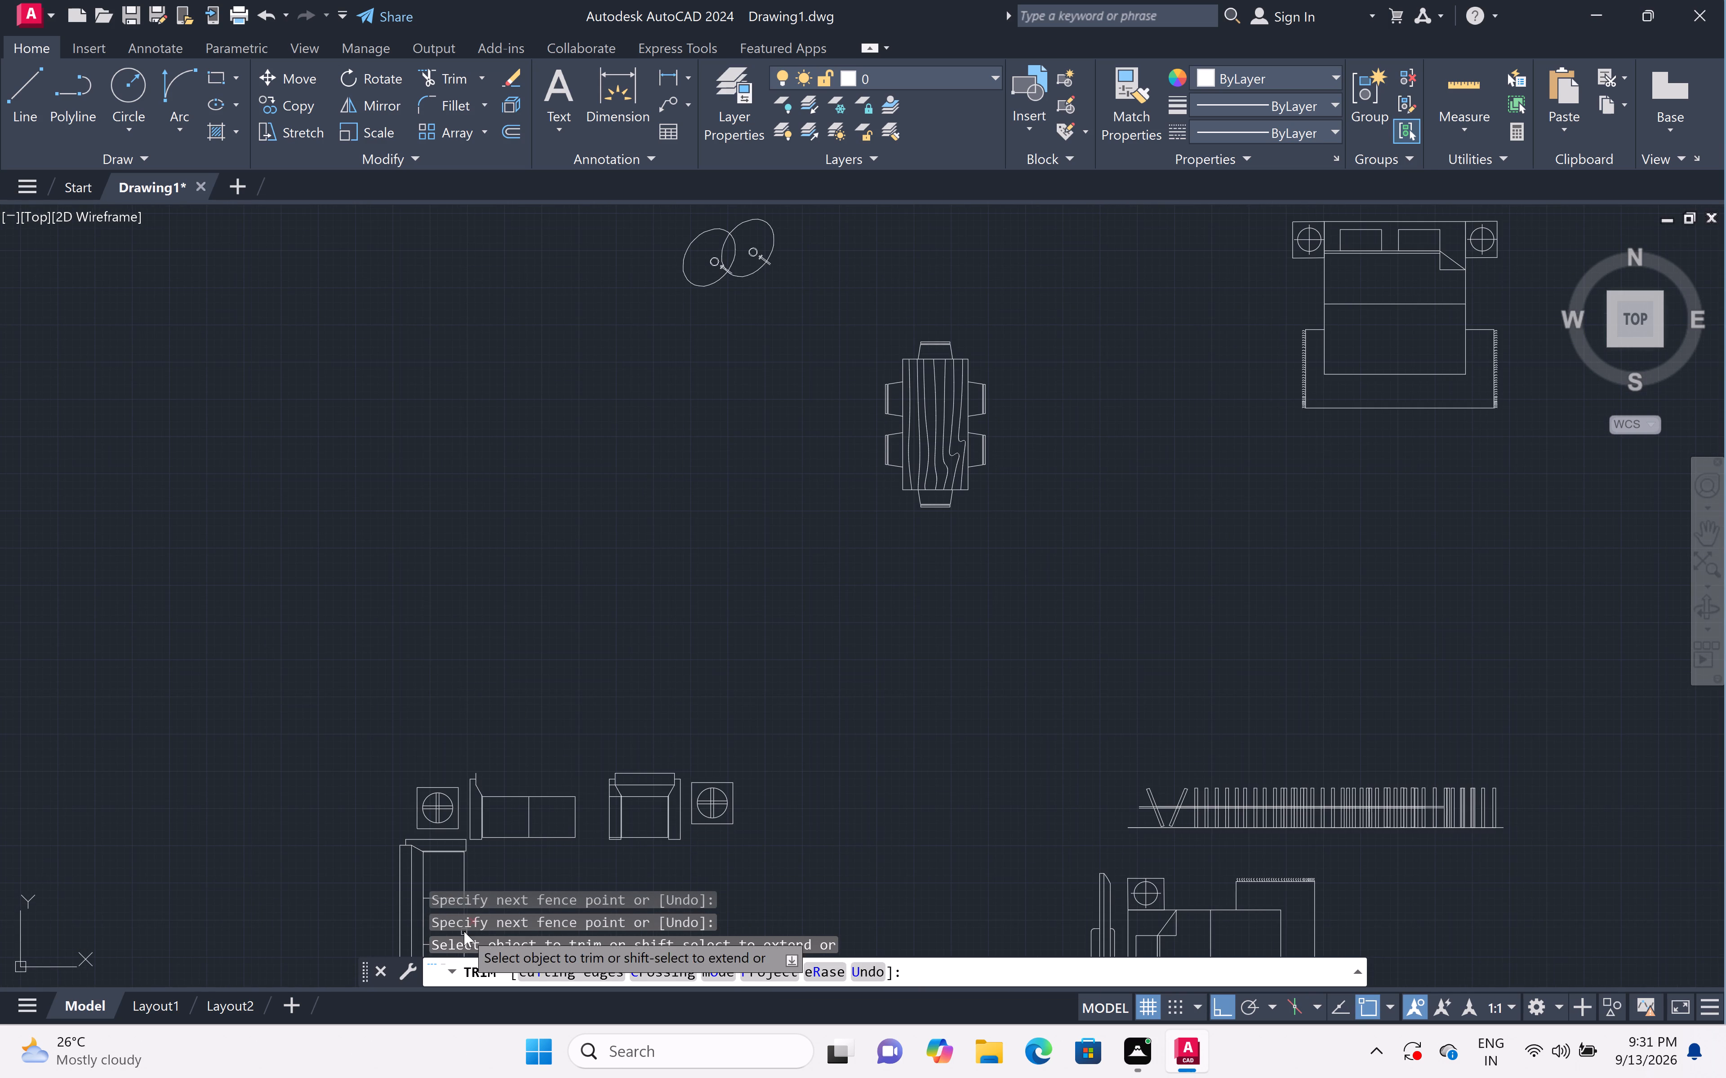
{"action": "middle_click_drag", "start_coordinate": [528, 865], "coordinate": [843, 664]}
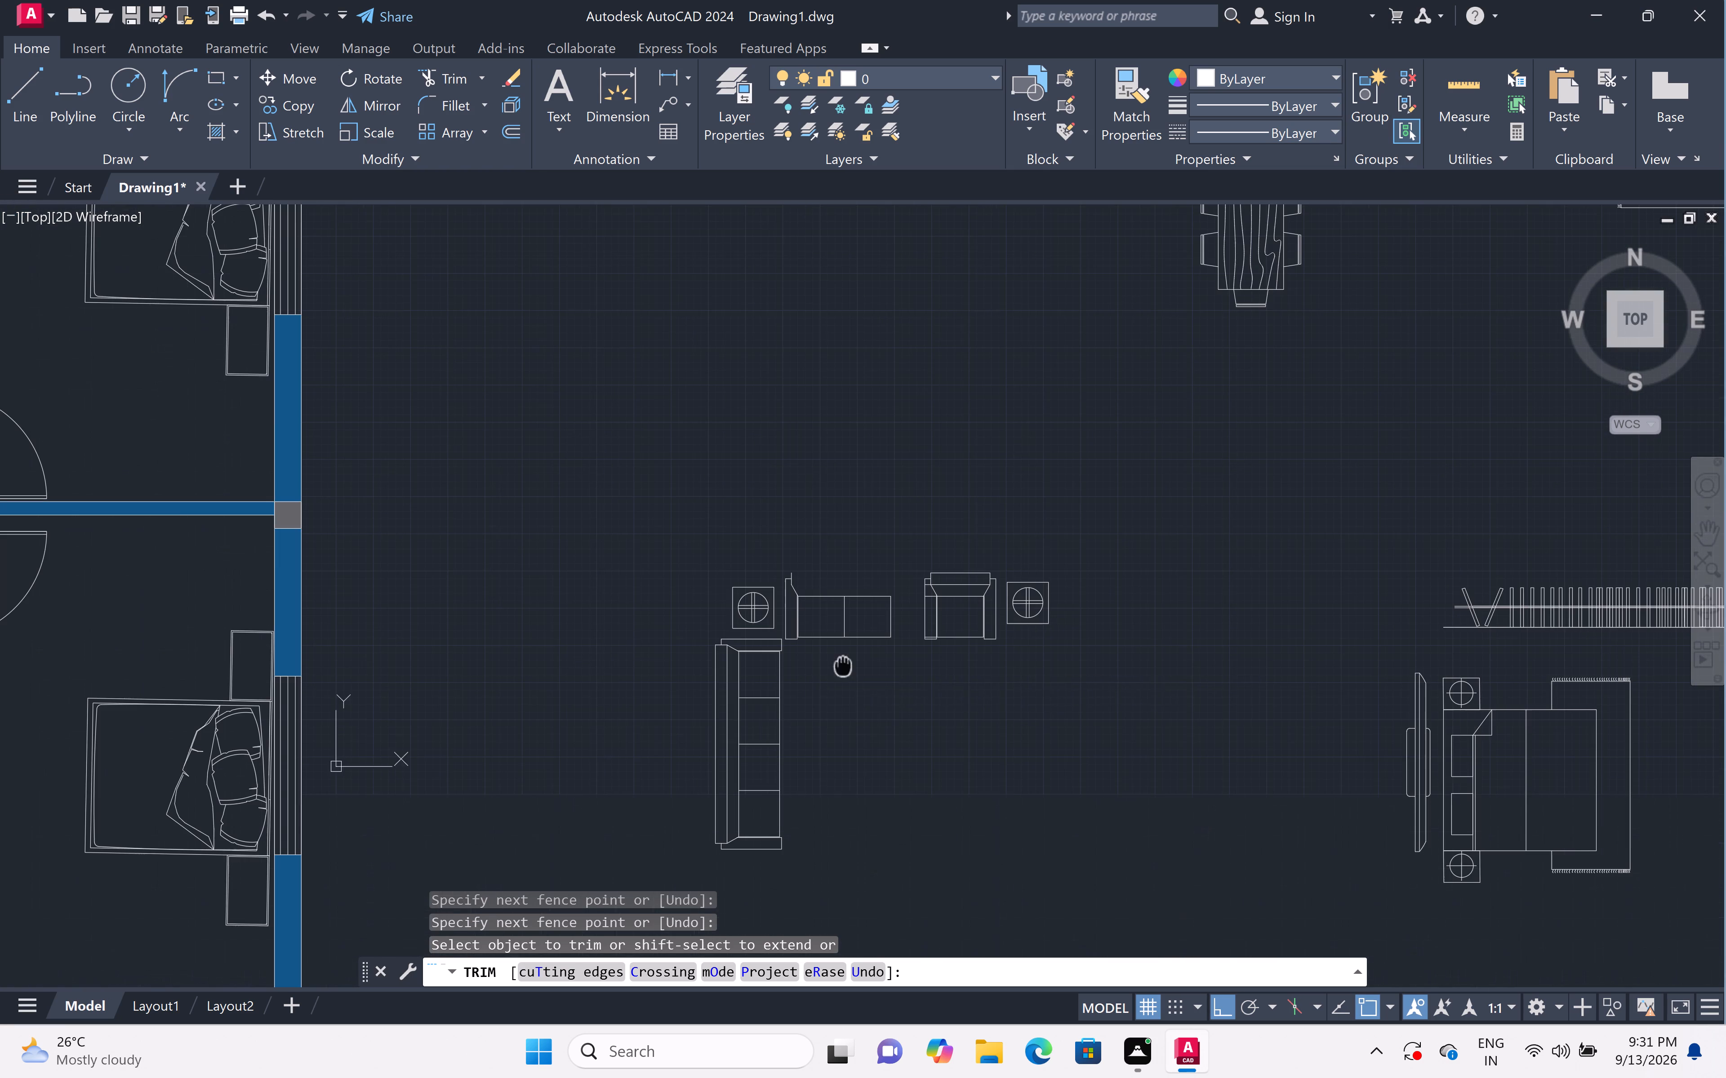
{"action": "scroll", "coordinate": [843, 663], "scroll_direction": "up", "scroll_amount": 1}
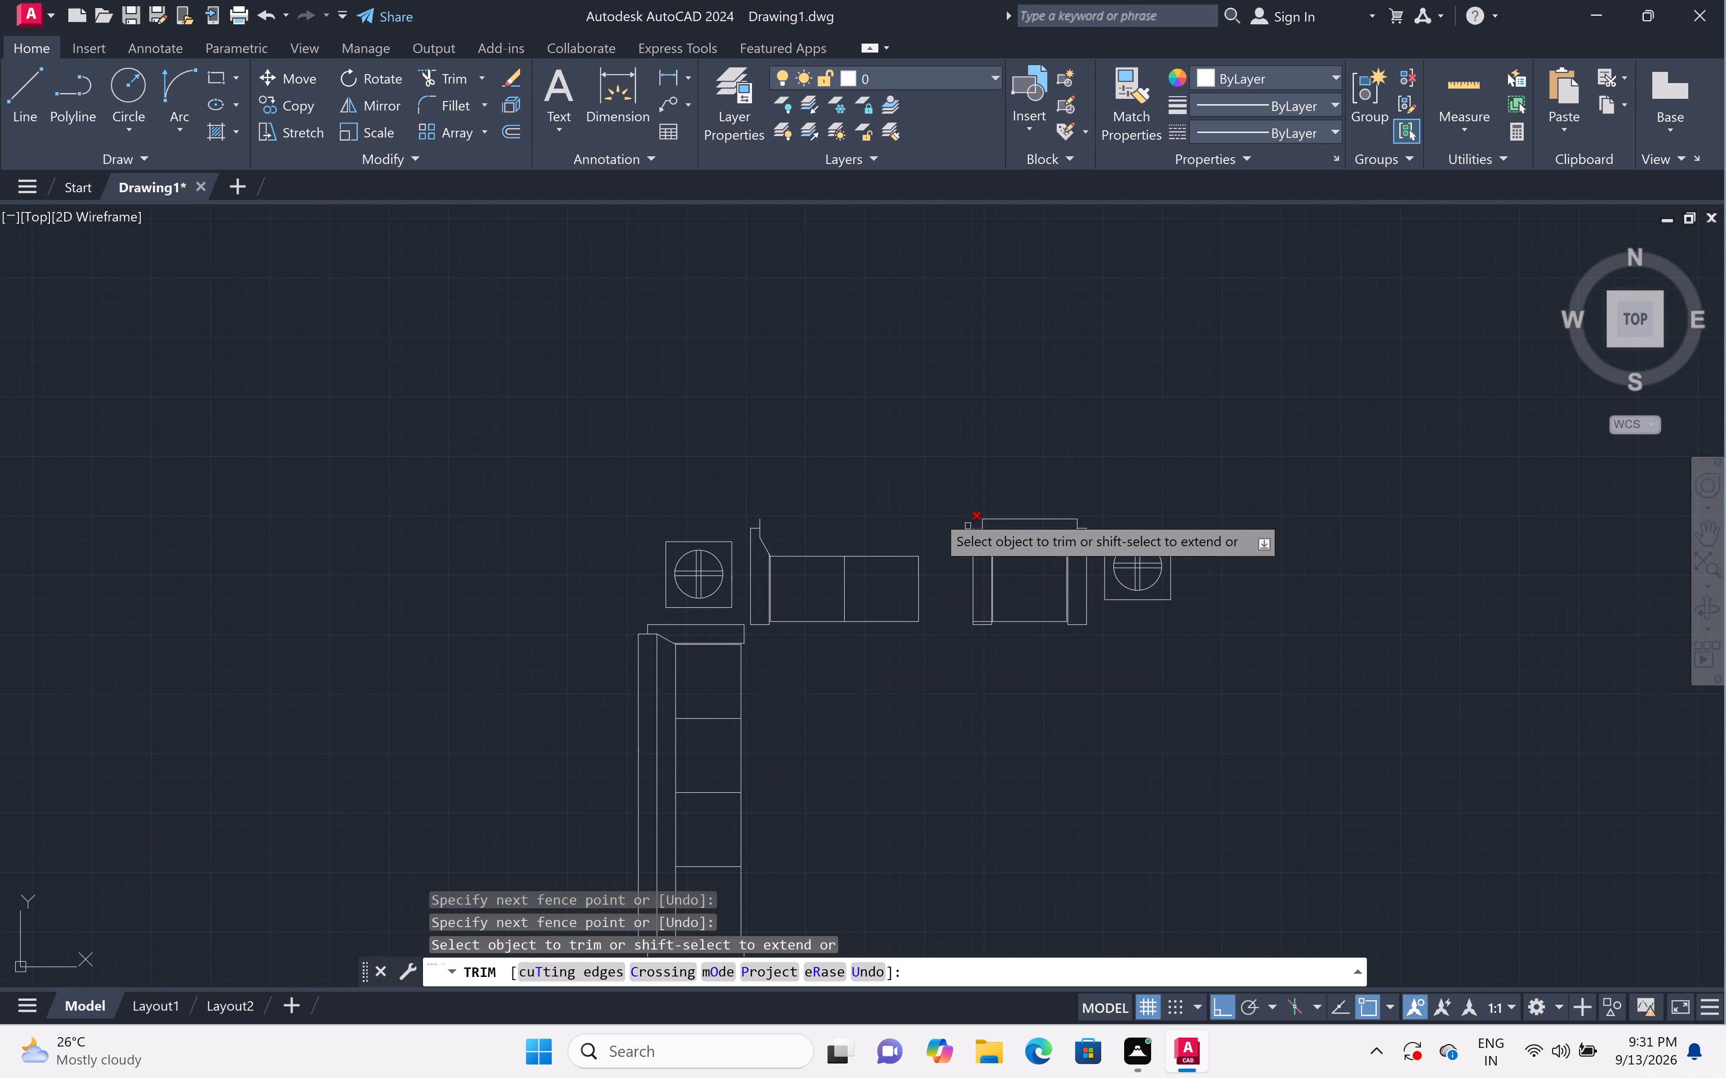
{"action": "key", "text": "Escape"}
Delete the leftover western part of the sofa, with its original armrest and two seats.
{"action": "double_click", "coordinate": [964, 478]}
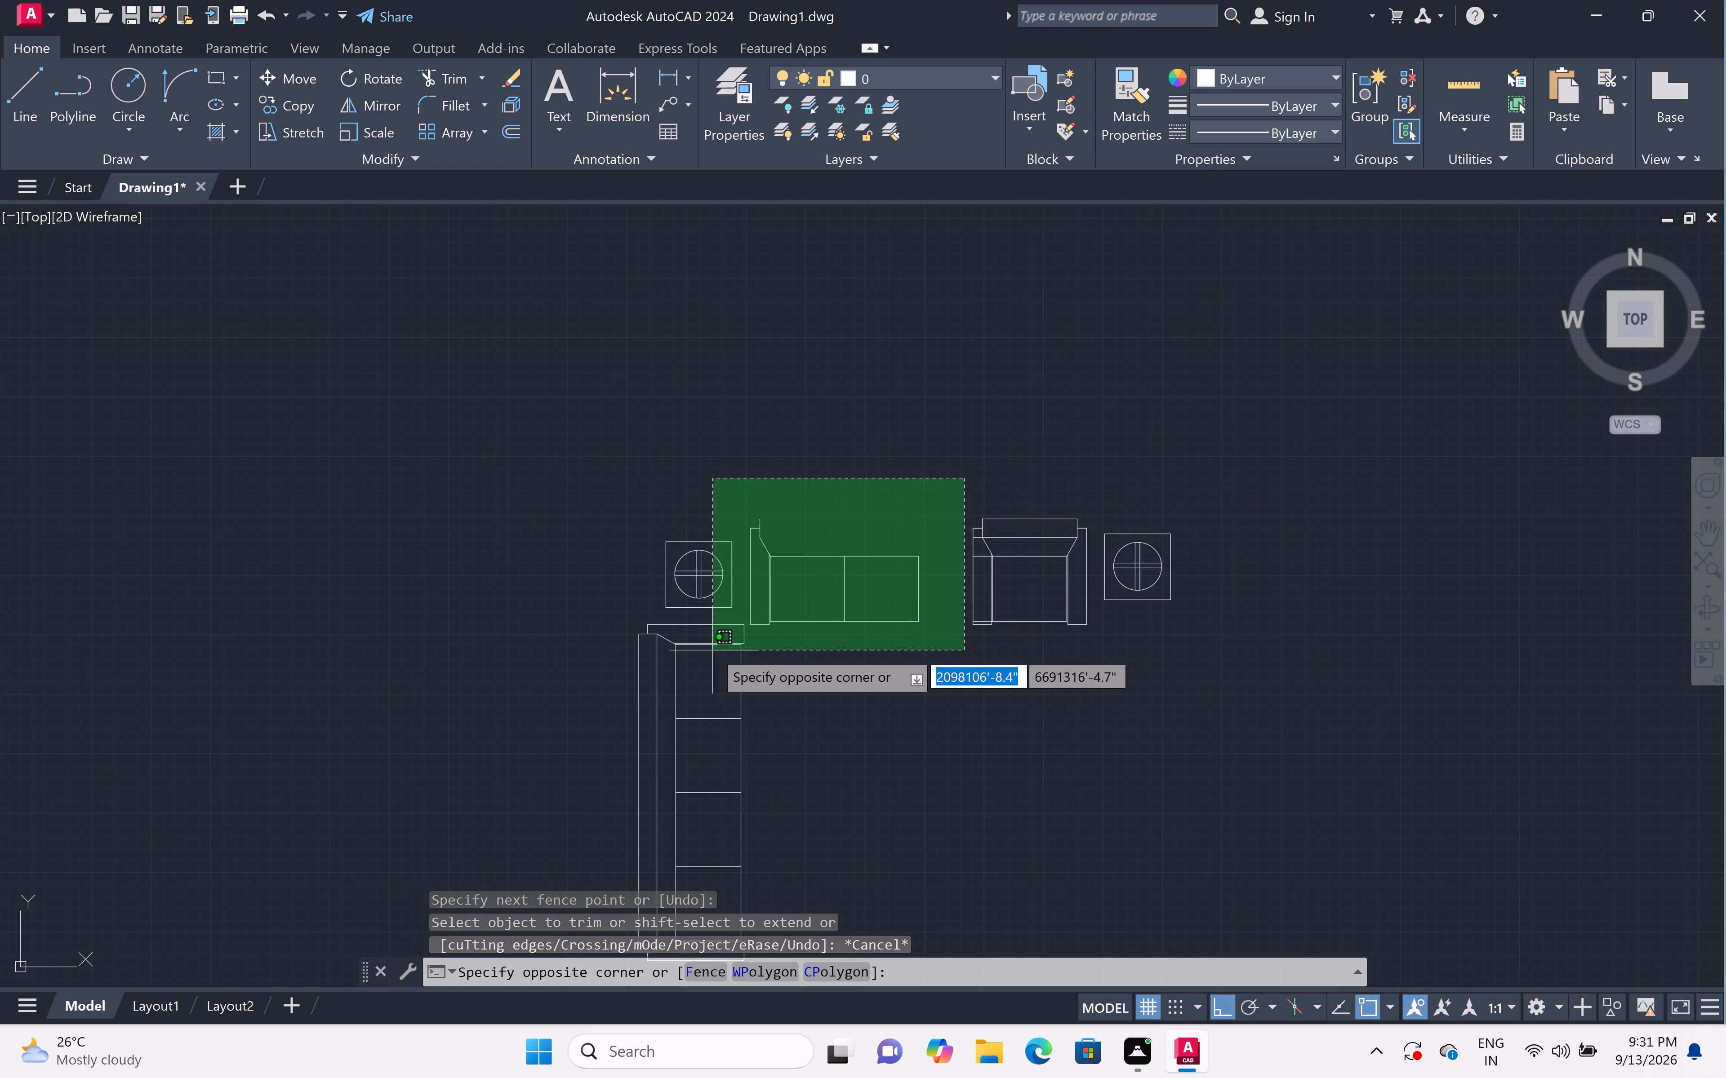
{"action": "left_click", "coordinate": [747, 666]}
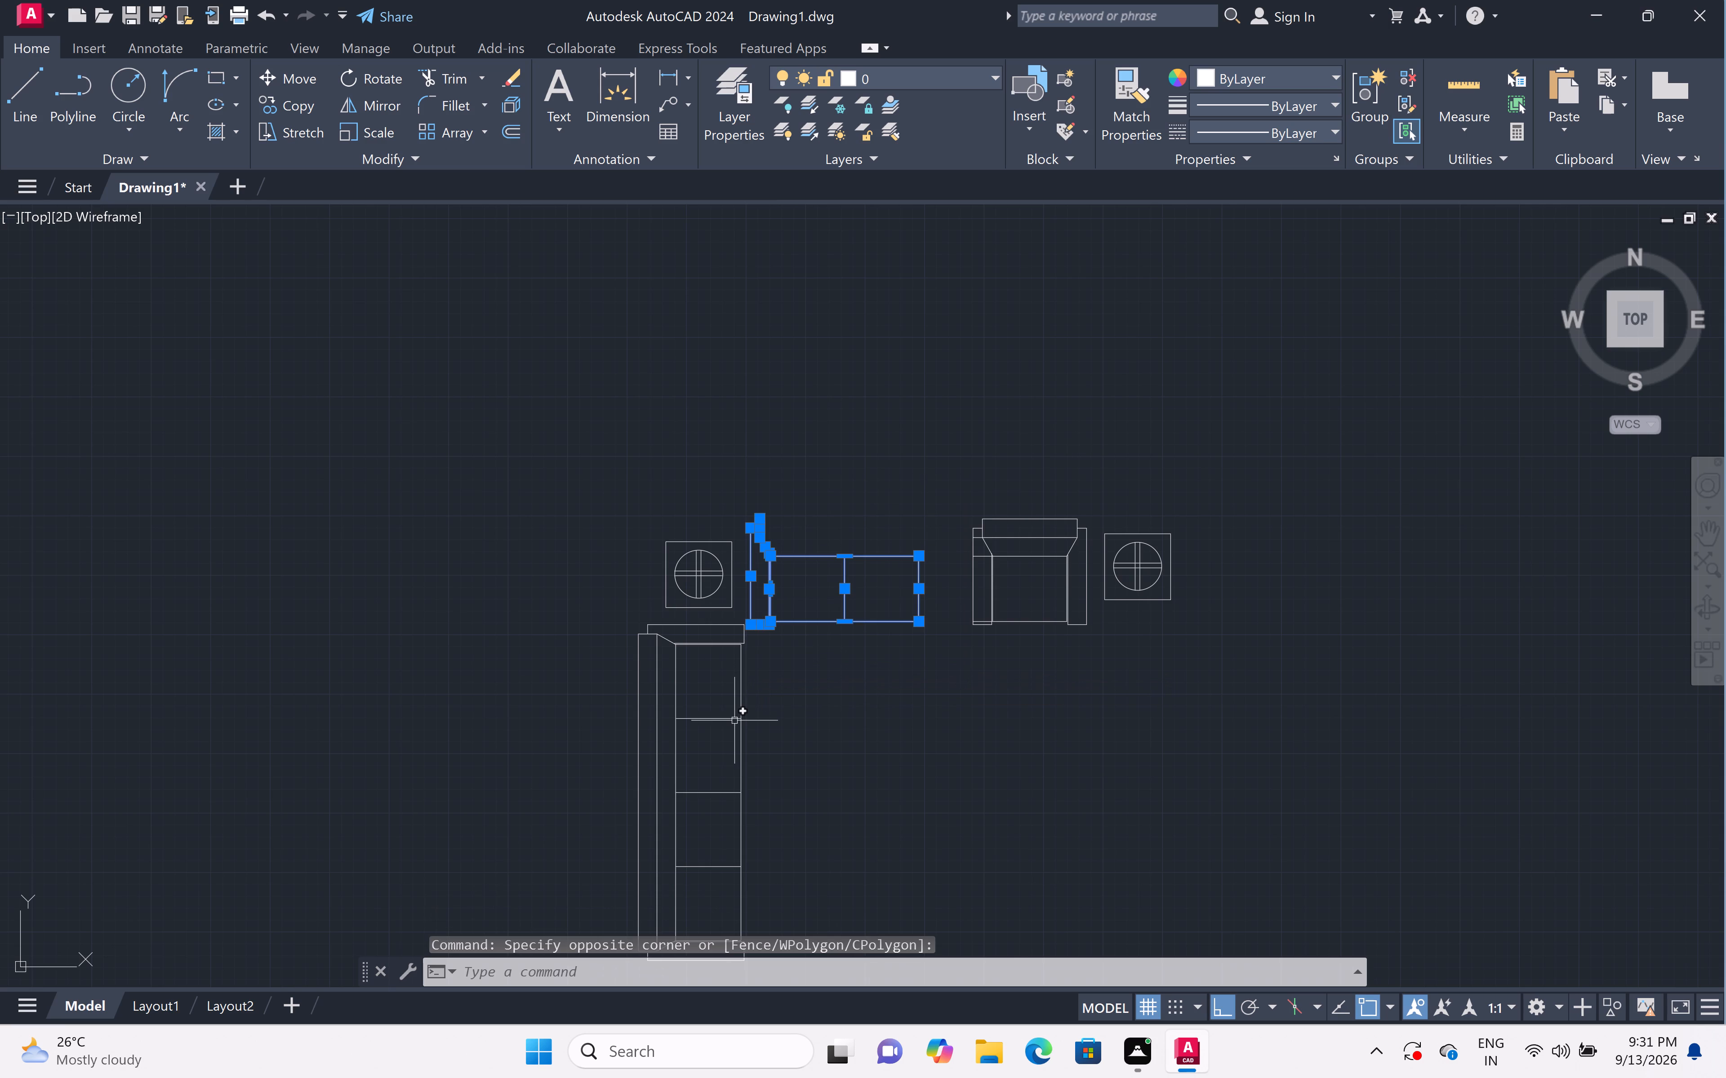
{"action": "key", "text": "Delete"}
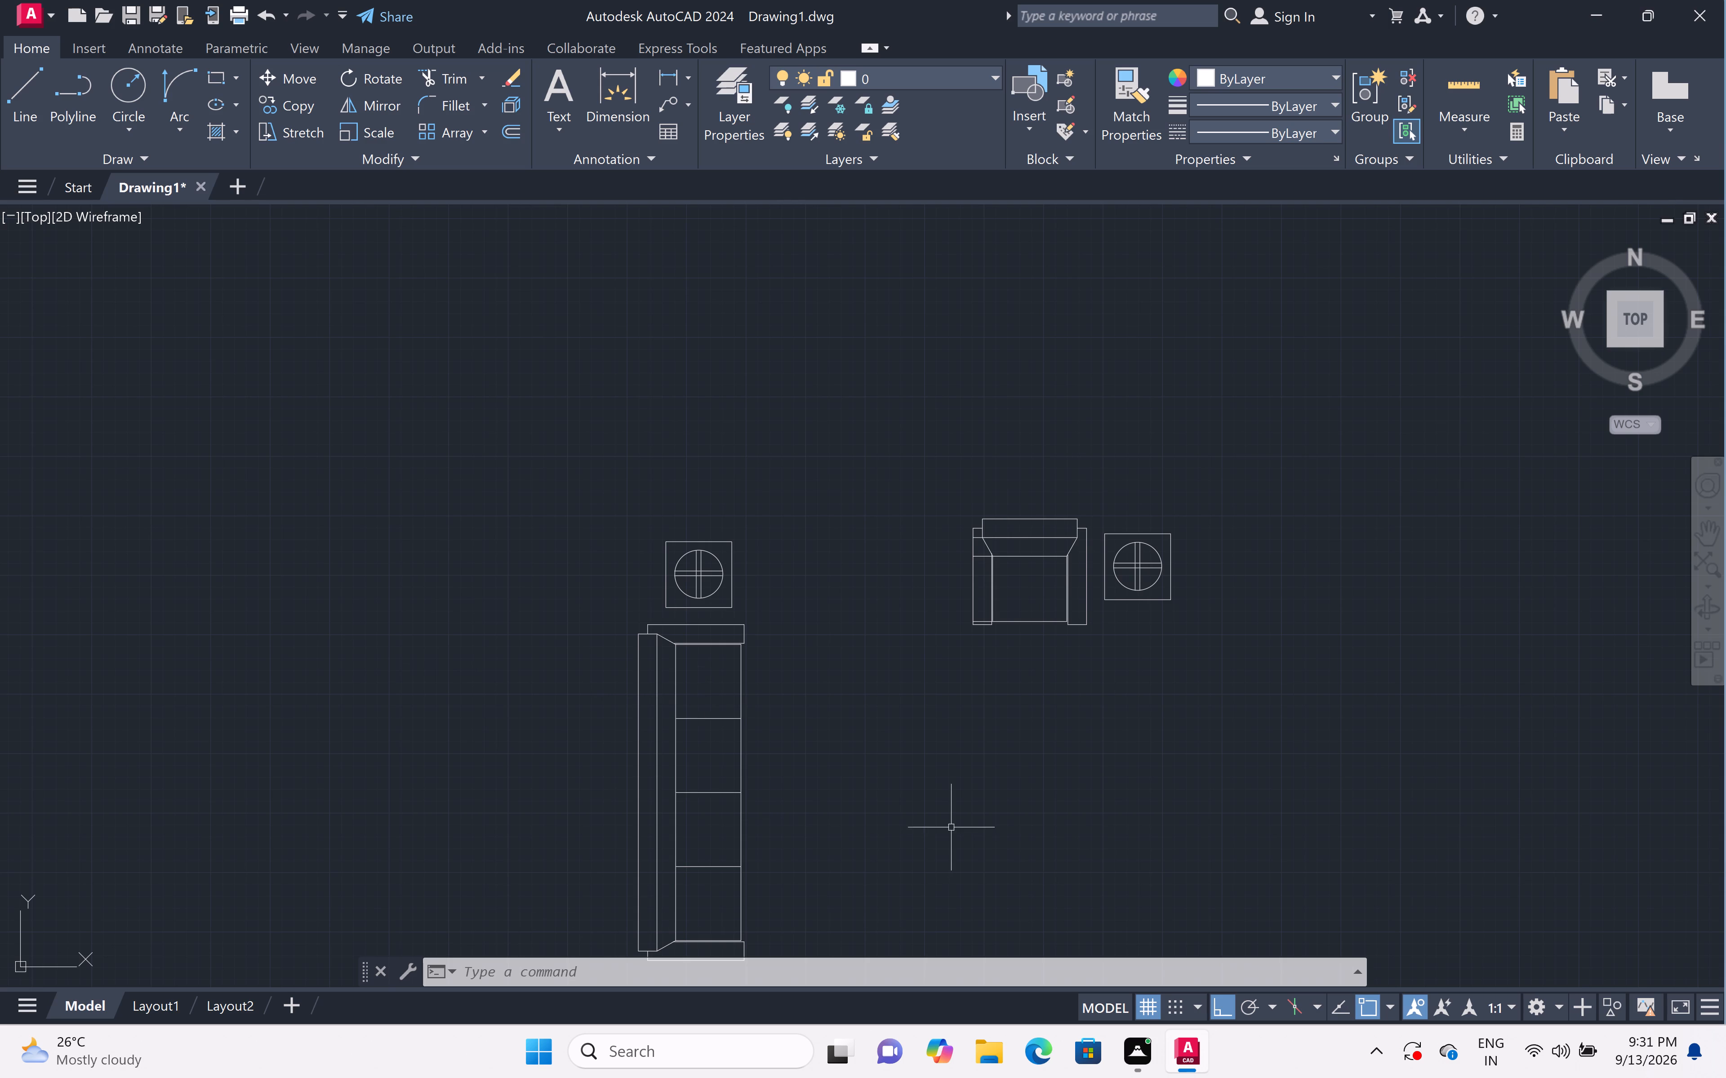
Trim the three horizontal back and seat lines where they cross the west armrest of the single-seat sofa.
{"action": "middle_click_drag", "start_coordinate": [1046, 759], "coordinate": [981, 737]}
{"action": "middle_click_drag", "start_coordinate": [907, 717], "coordinate": [797, 694]}
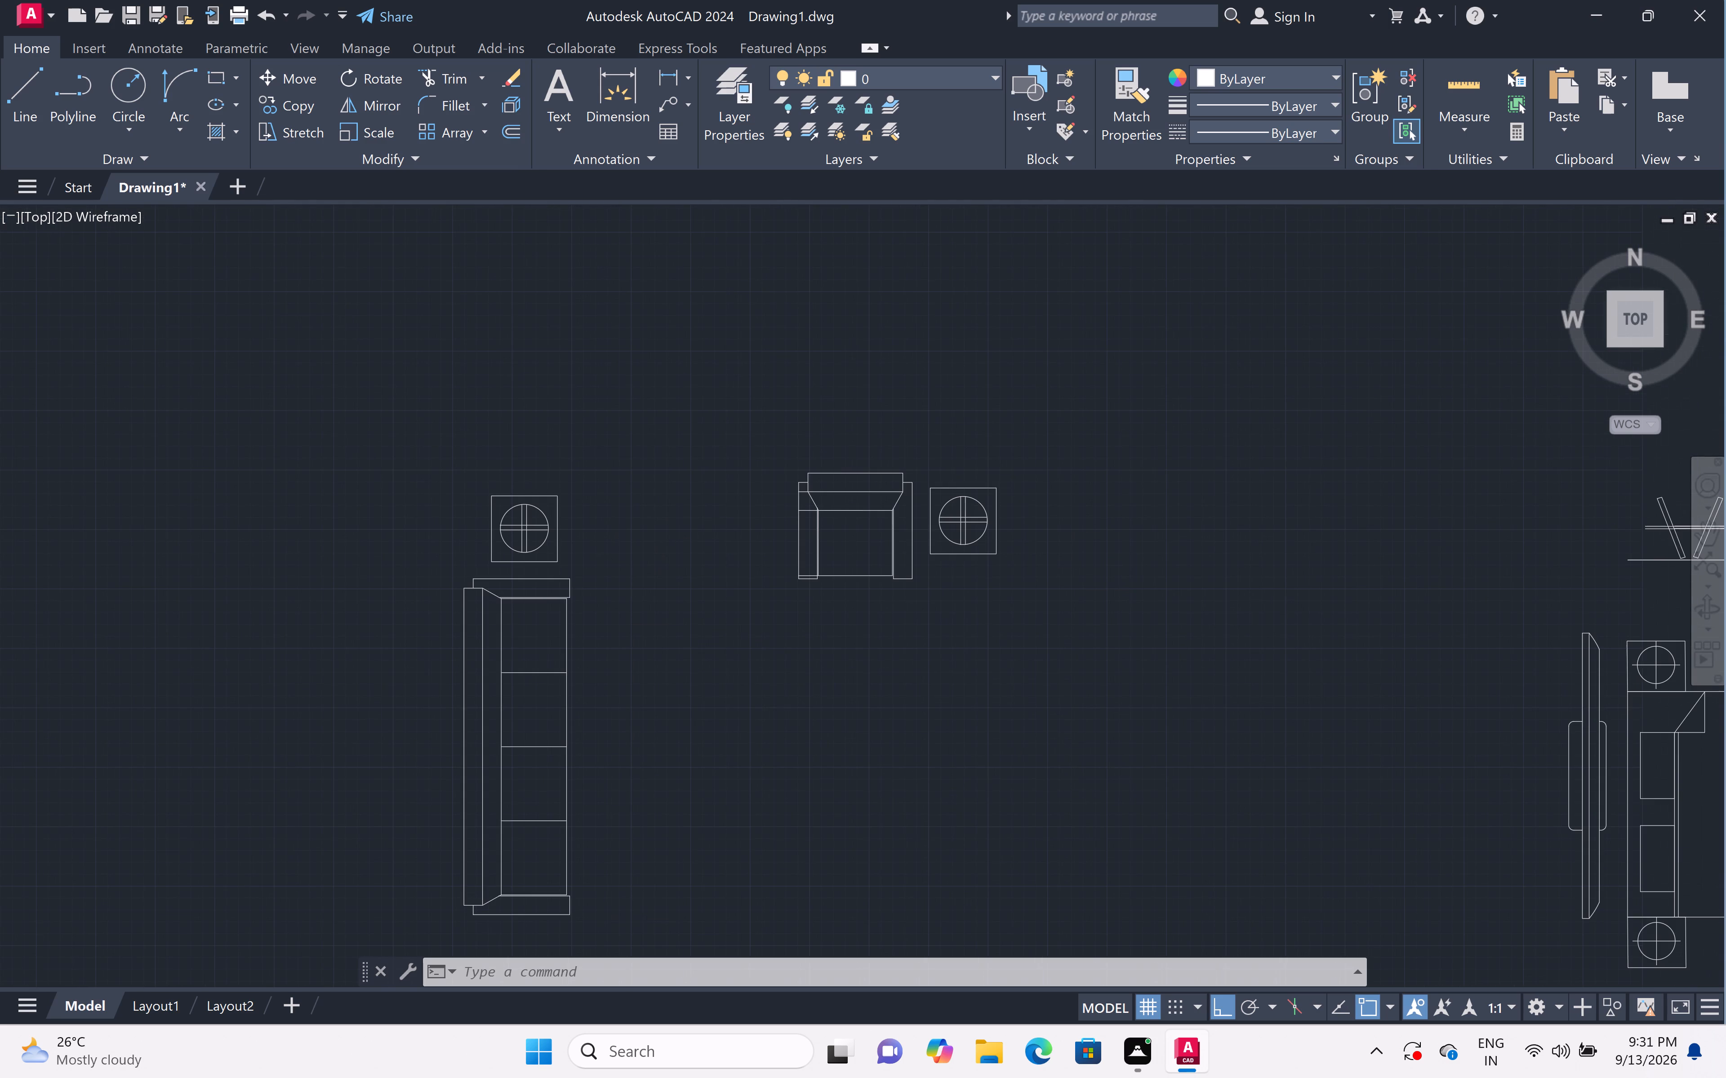
{"action": "scroll", "coordinate": [1012, 545], "scroll_direction": "up", "scroll_amount": 1}
{"action": "scroll", "coordinate": [890, 482], "scroll_direction": "up", "scroll_amount": 1}
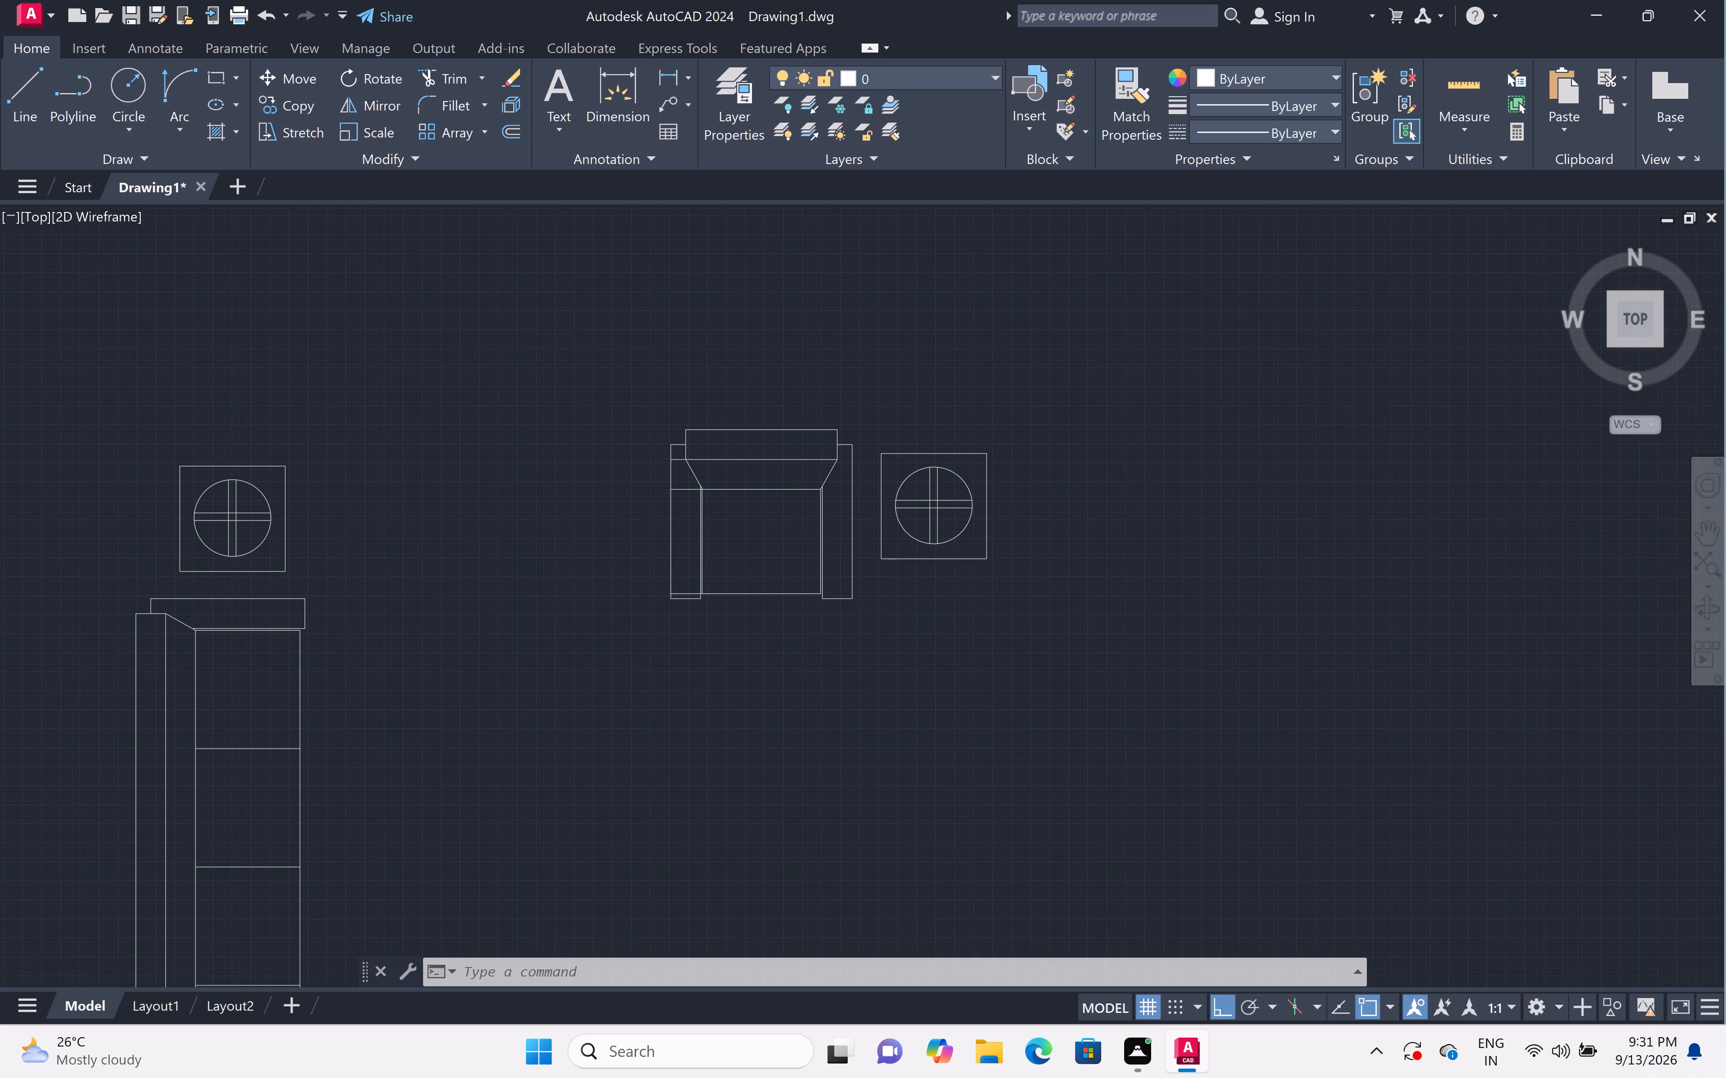
{"action": "scroll", "coordinate": [890, 482], "scroll_direction": "up", "scroll_amount": 1}
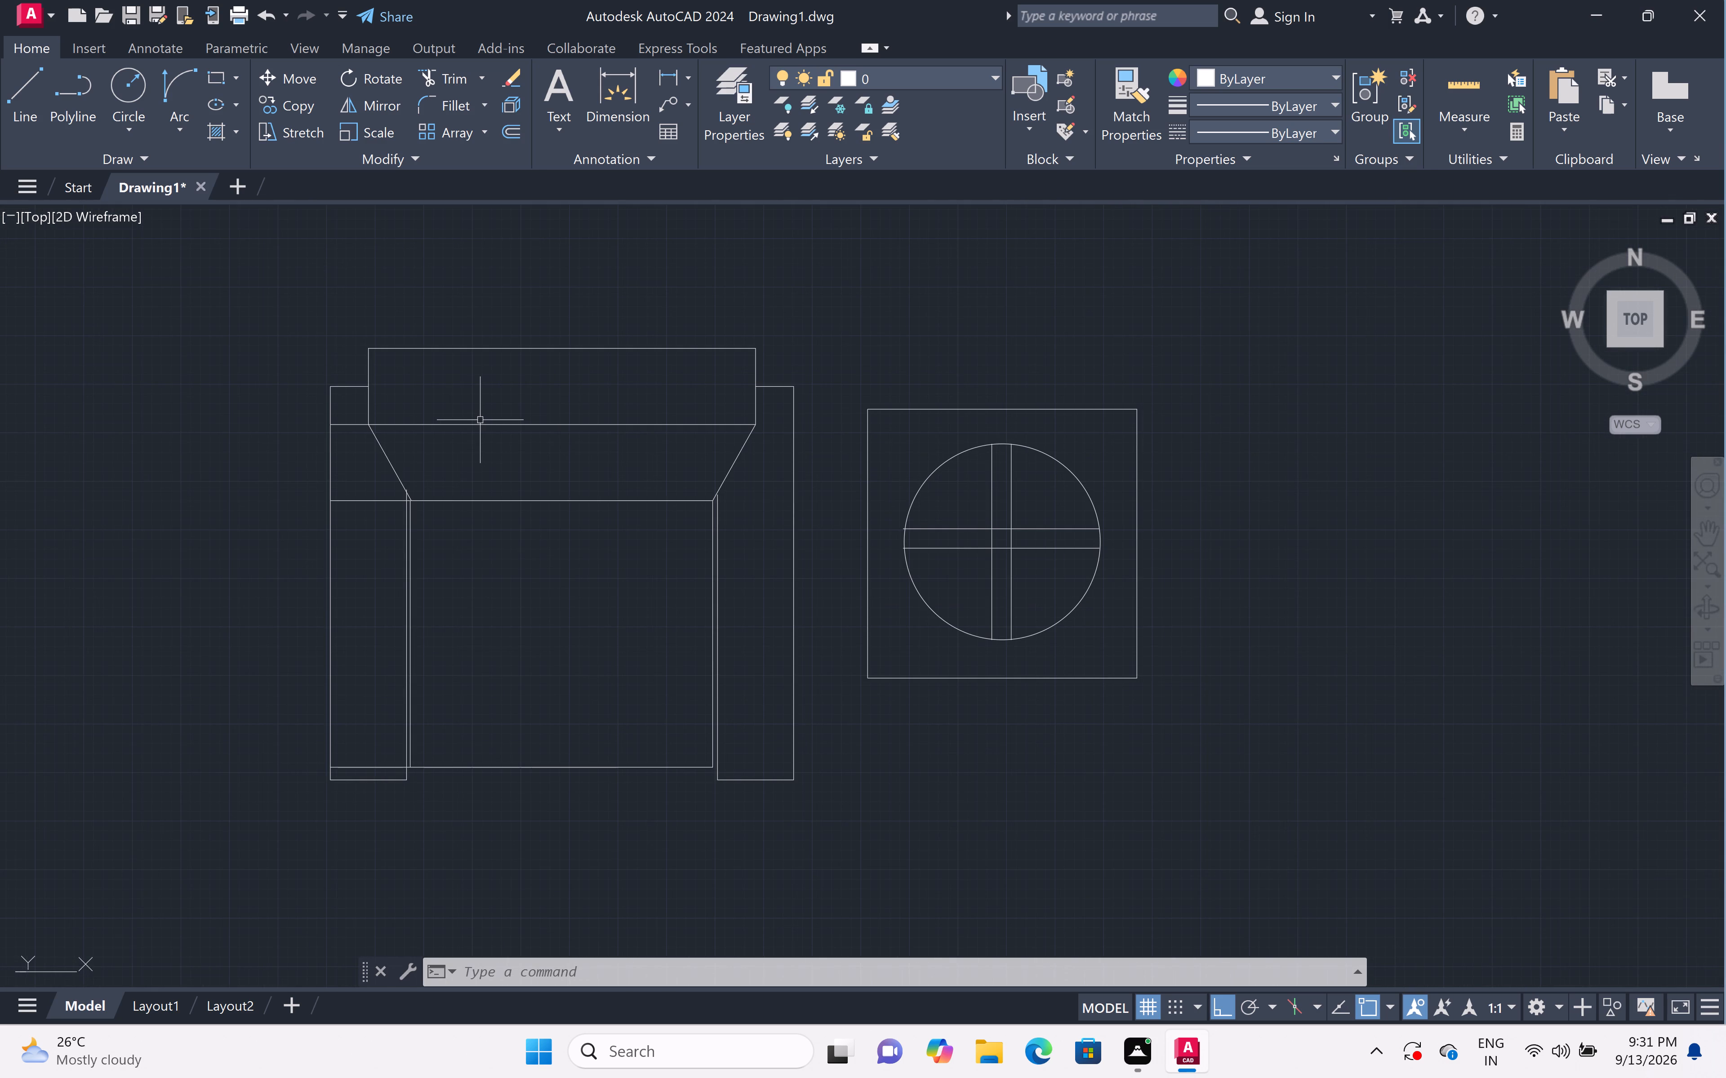
{"action": "key", "text": "t"}
{"action": "key", "text": "r"}
{"action": "key", "text": "space"}
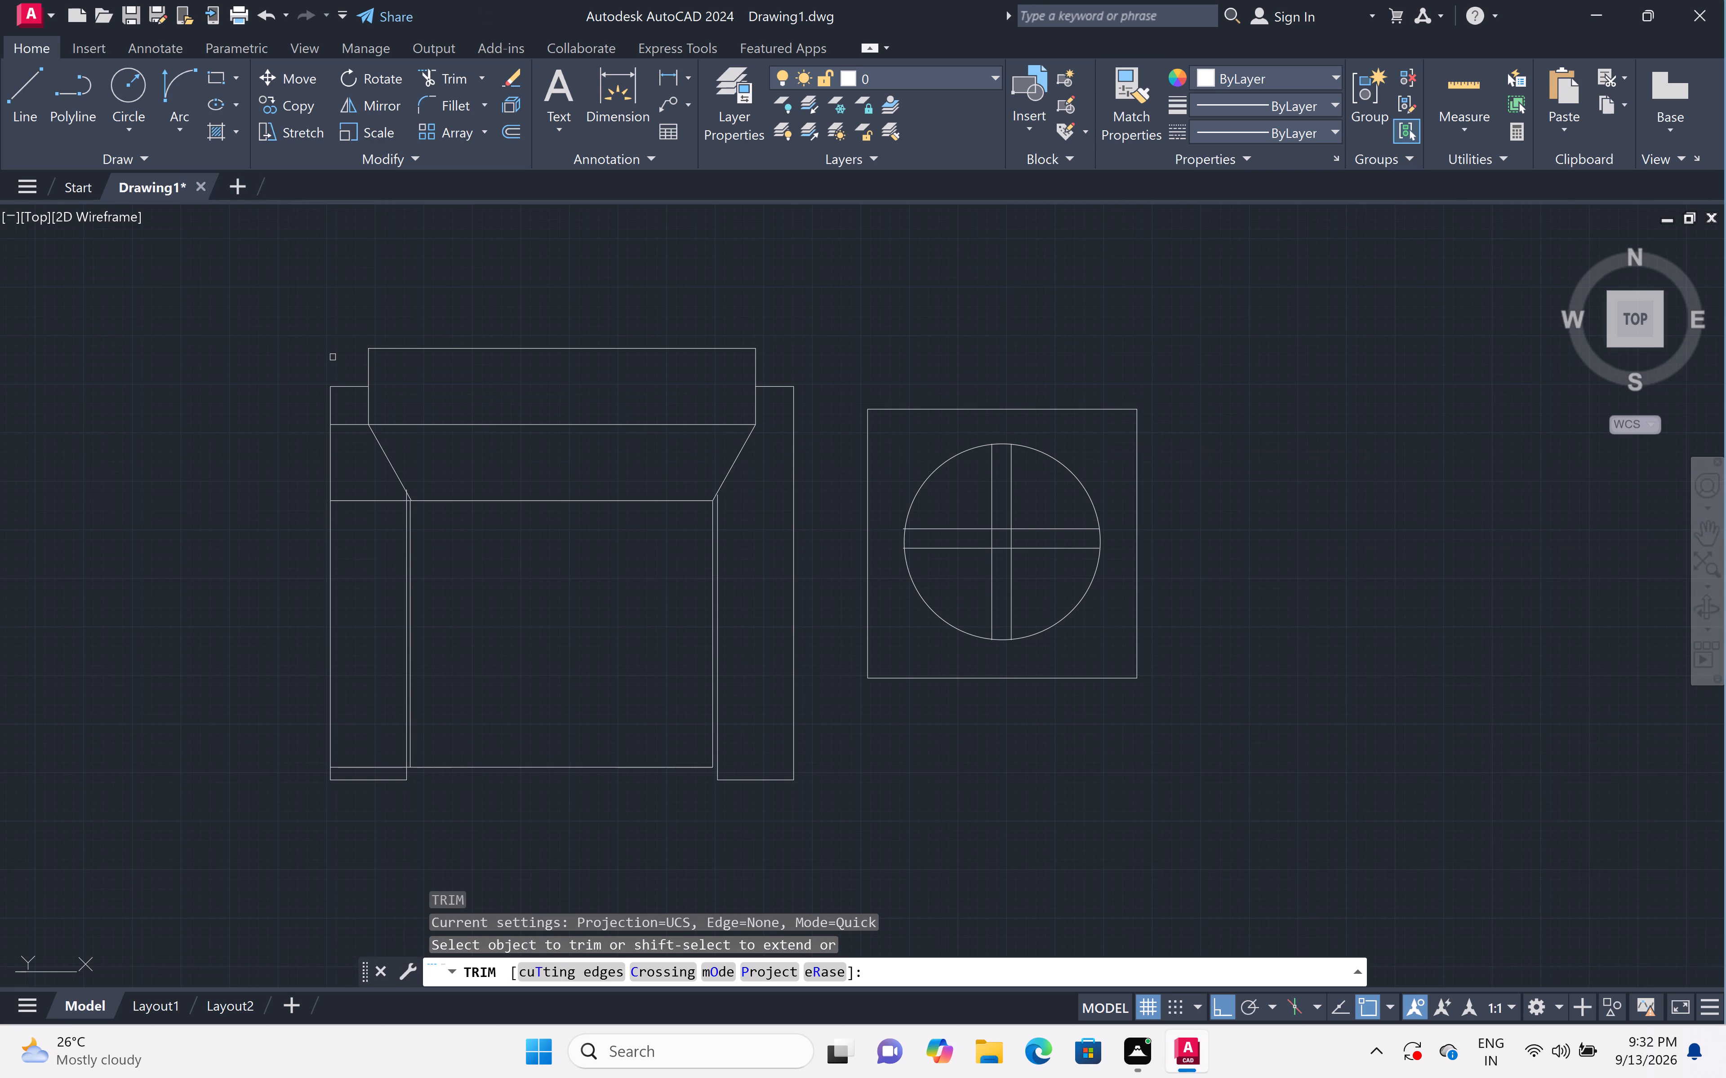
{"action": "left_click", "coordinate": [360, 501]}
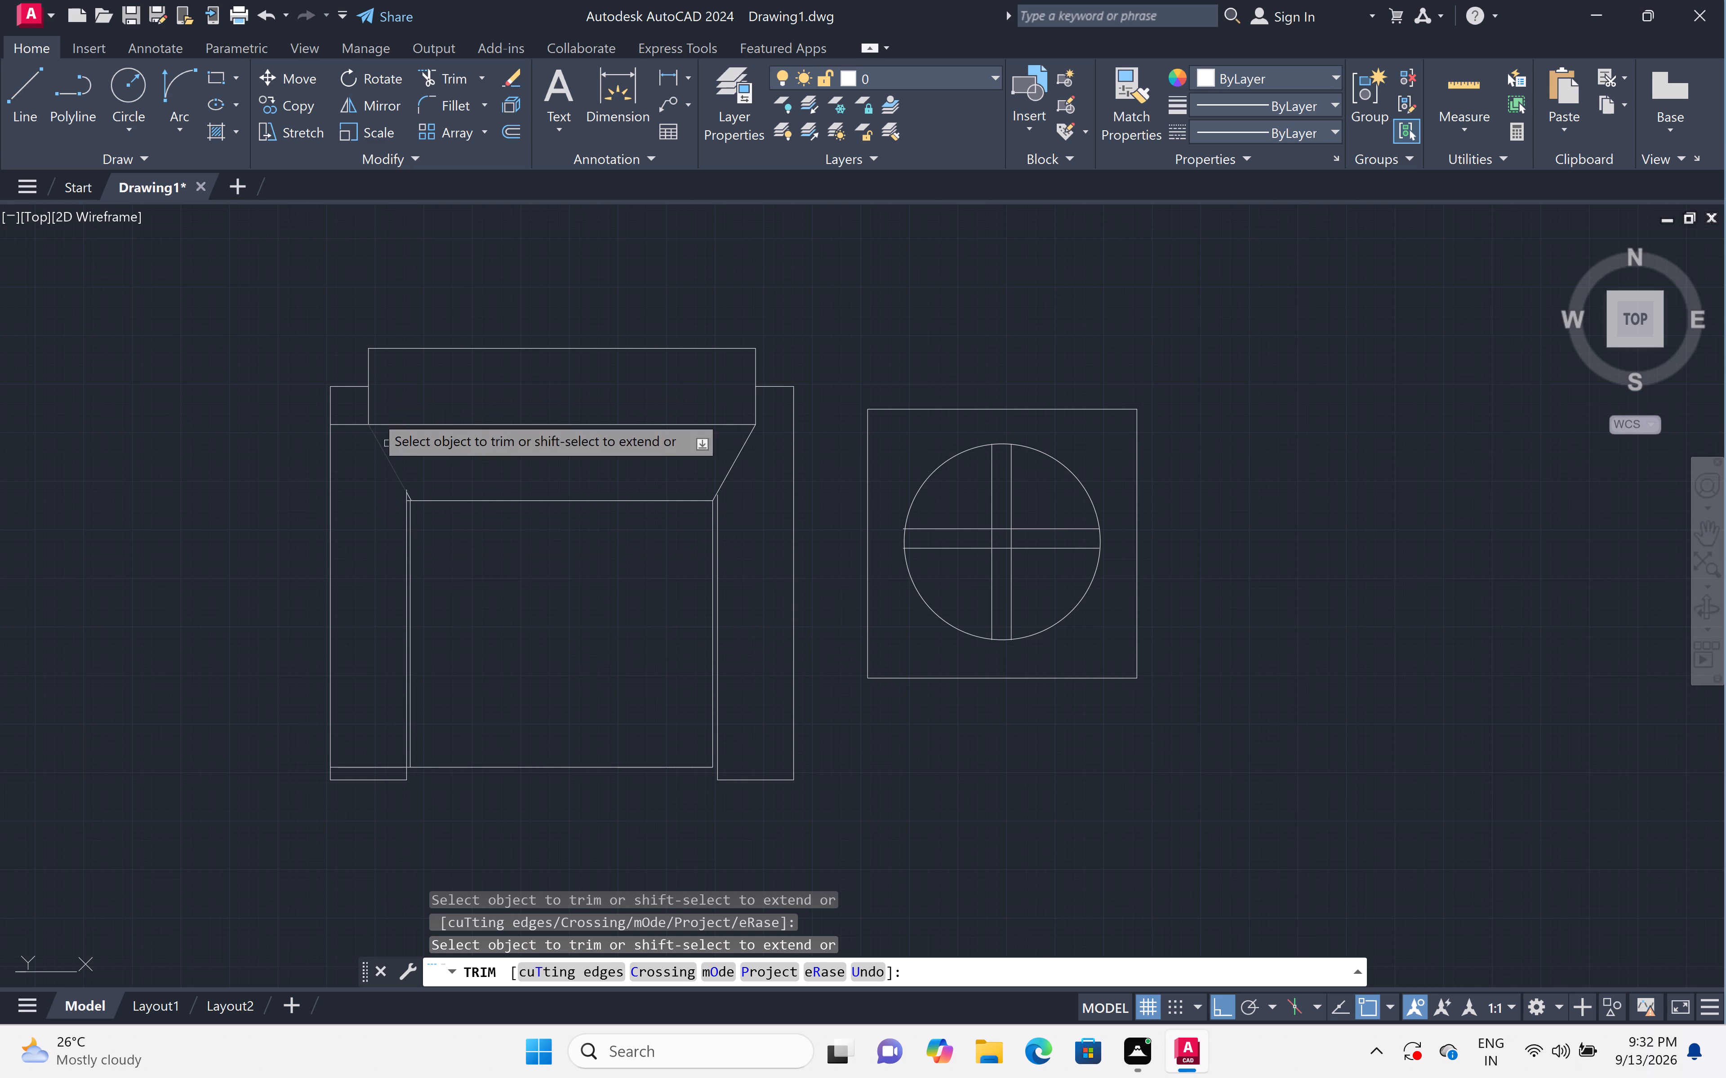
{"action": "left_click", "coordinate": [346, 427]}
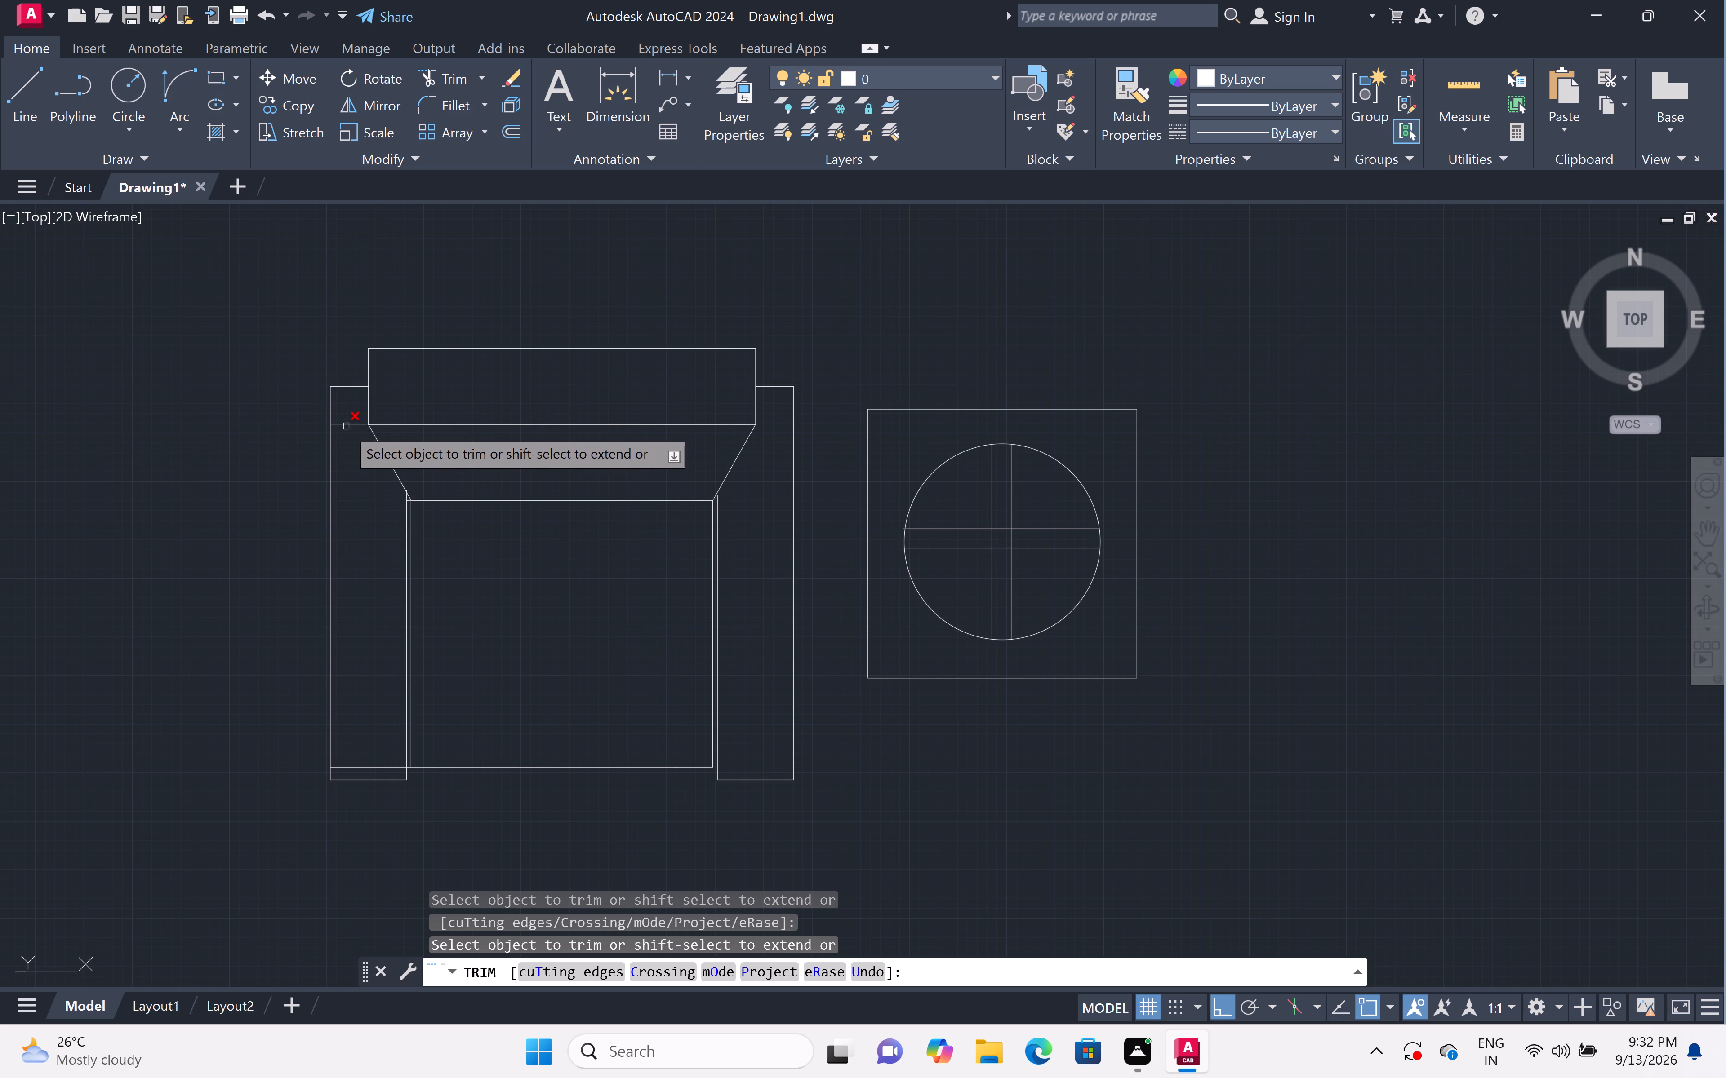
{"action": "left_click", "coordinate": [360, 768]}
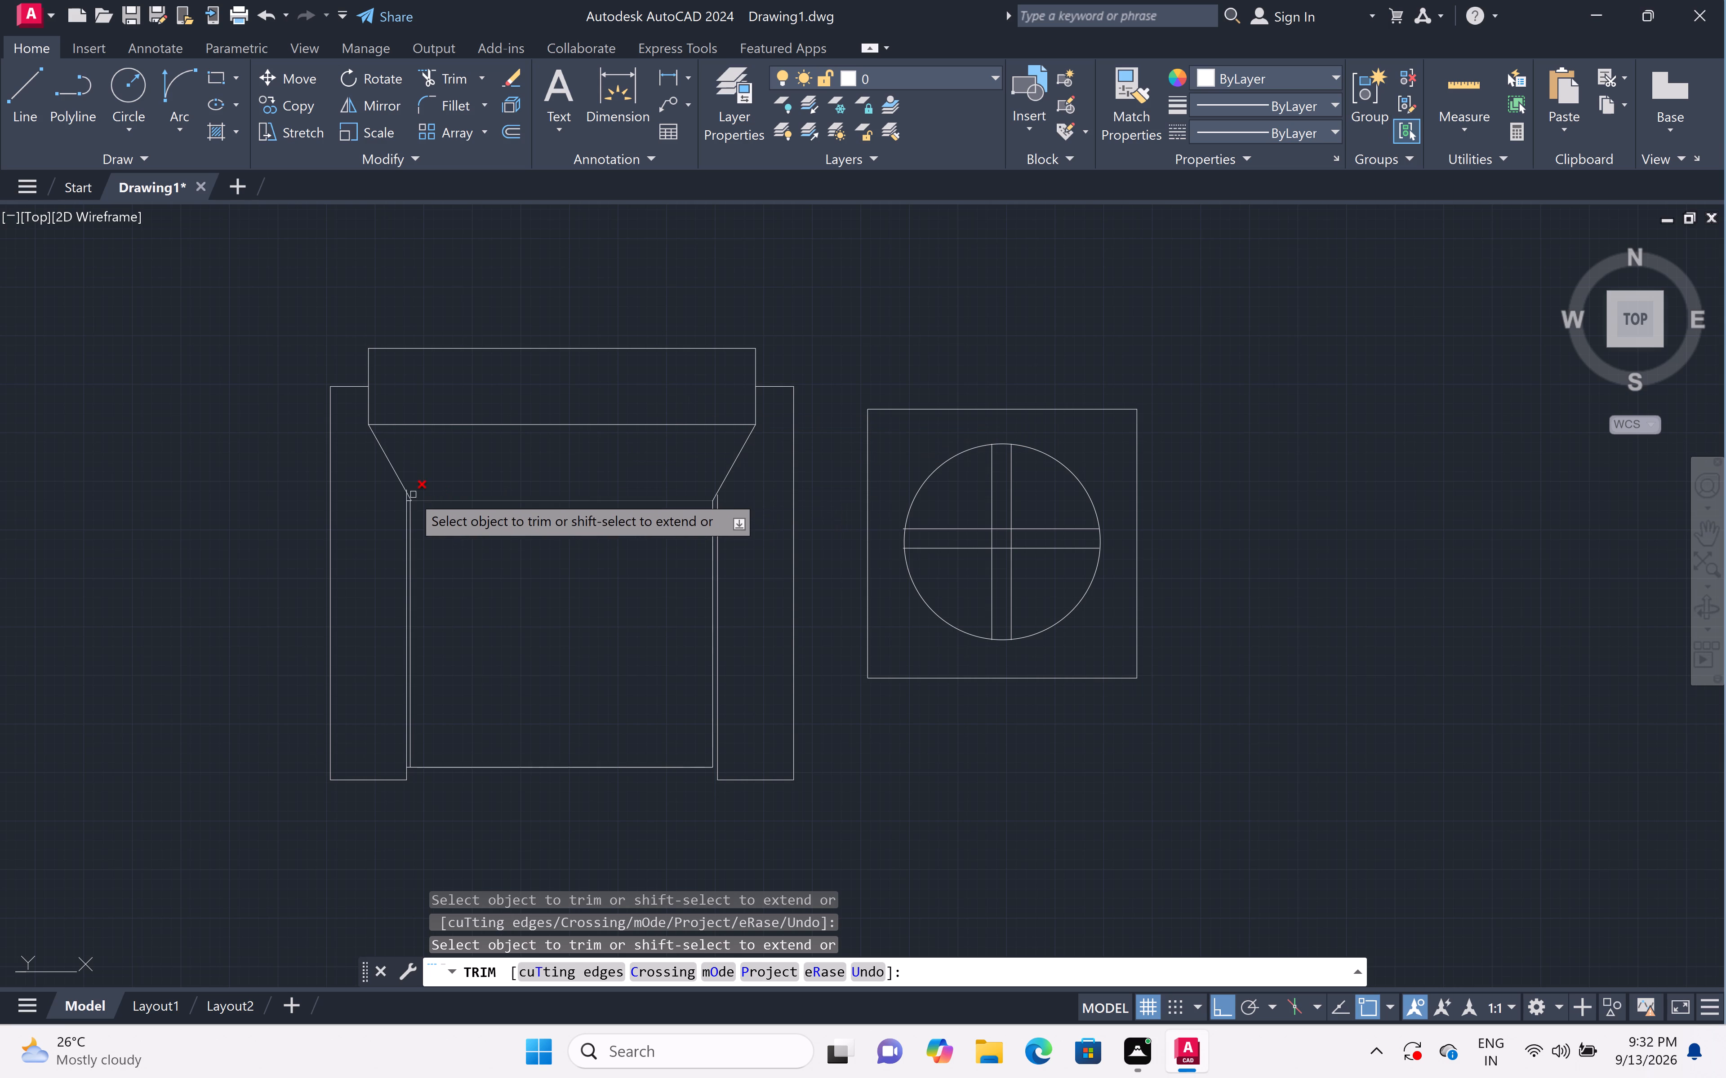
Trim the seat line's short stub and the armrest line's overhang beyond the slanted edge at the west armrest's inner corner.
{"action": "scroll", "coordinate": [402, 493], "scroll_direction": "up", "scroll_amount": 6}
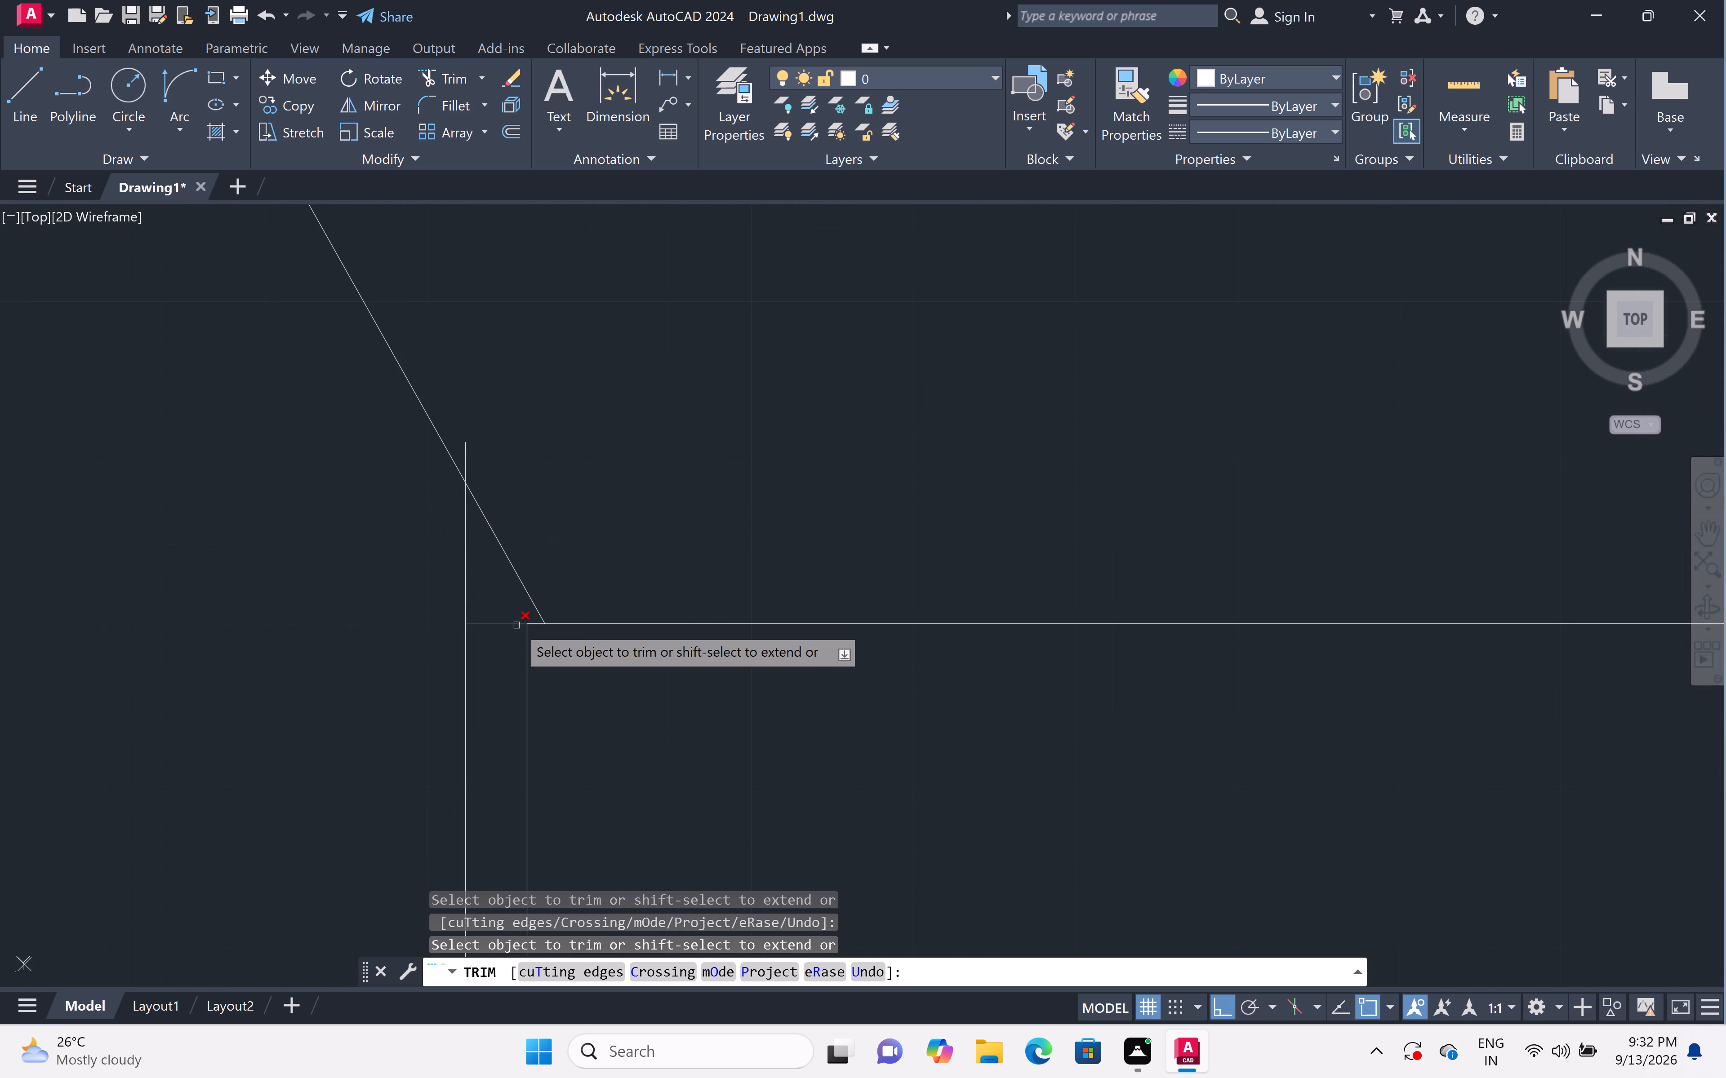
{"action": "left_click", "coordinate": [511, 623]}
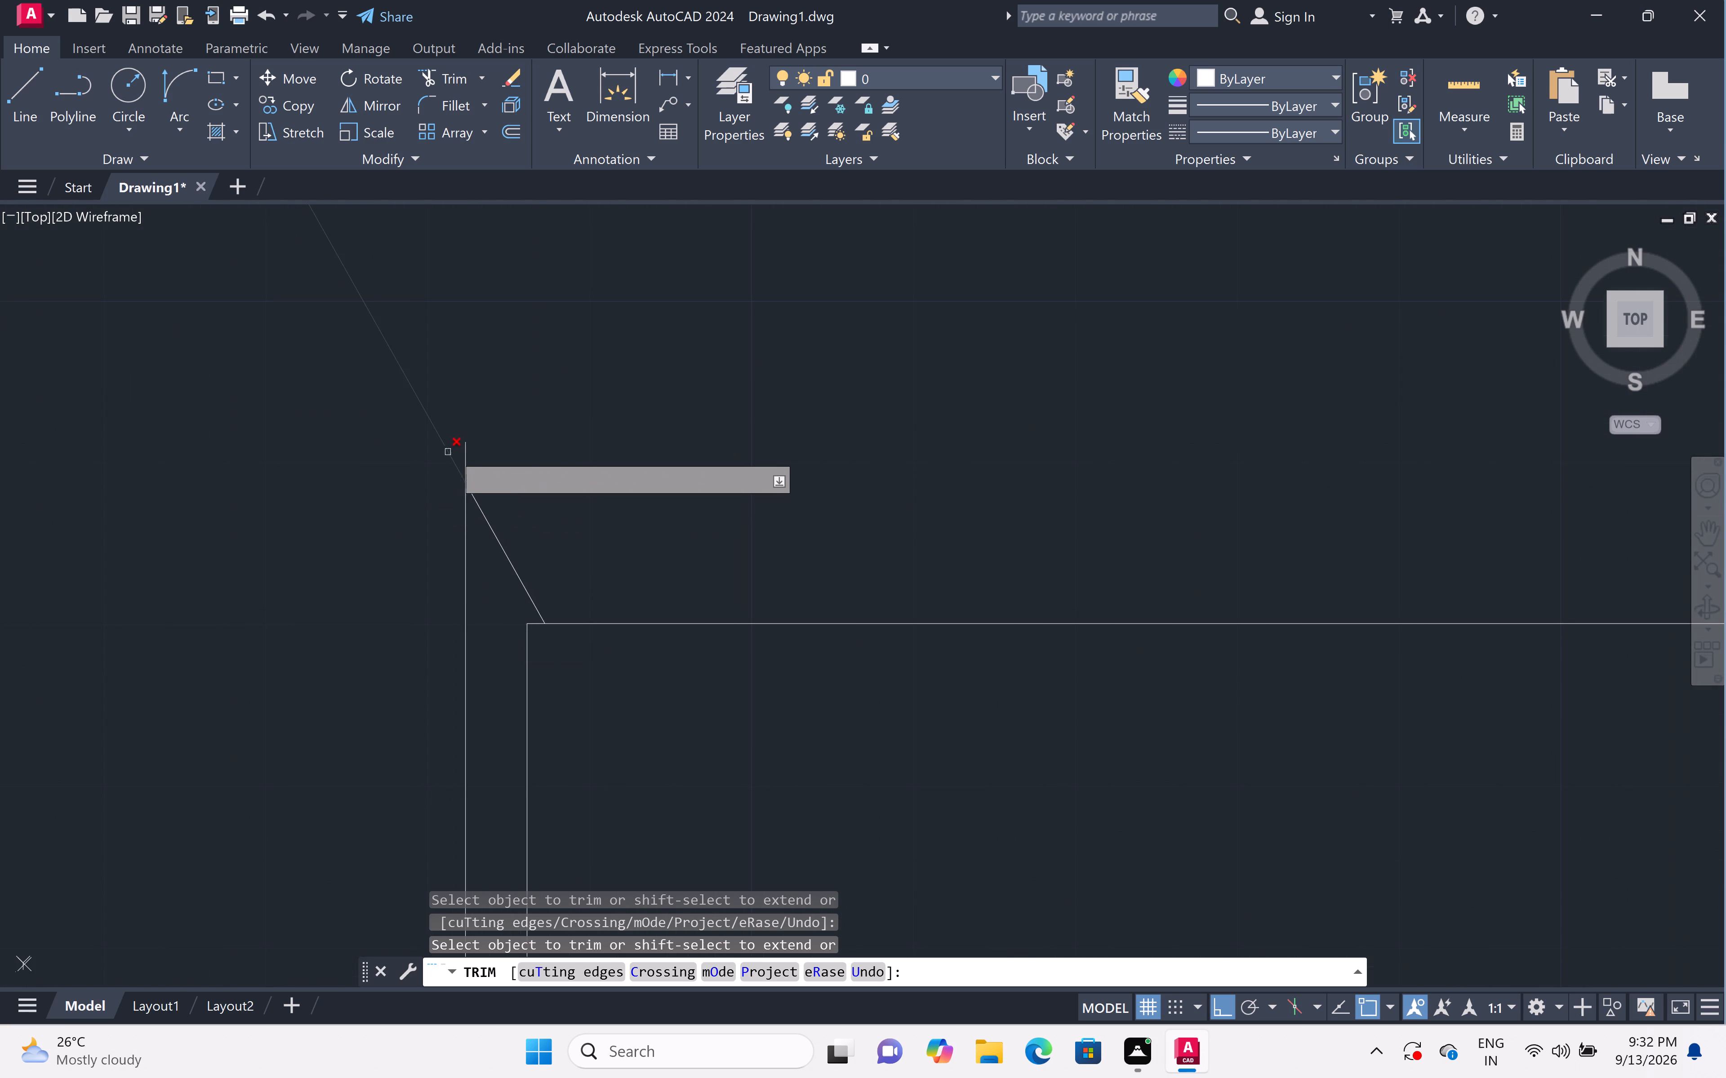
{"action": "double_click", "coordinate": [463, 456]}
{"action": "scroll", "coordinate": [477, 454], "scroll_direction": "down", "scroll_amount": 3}
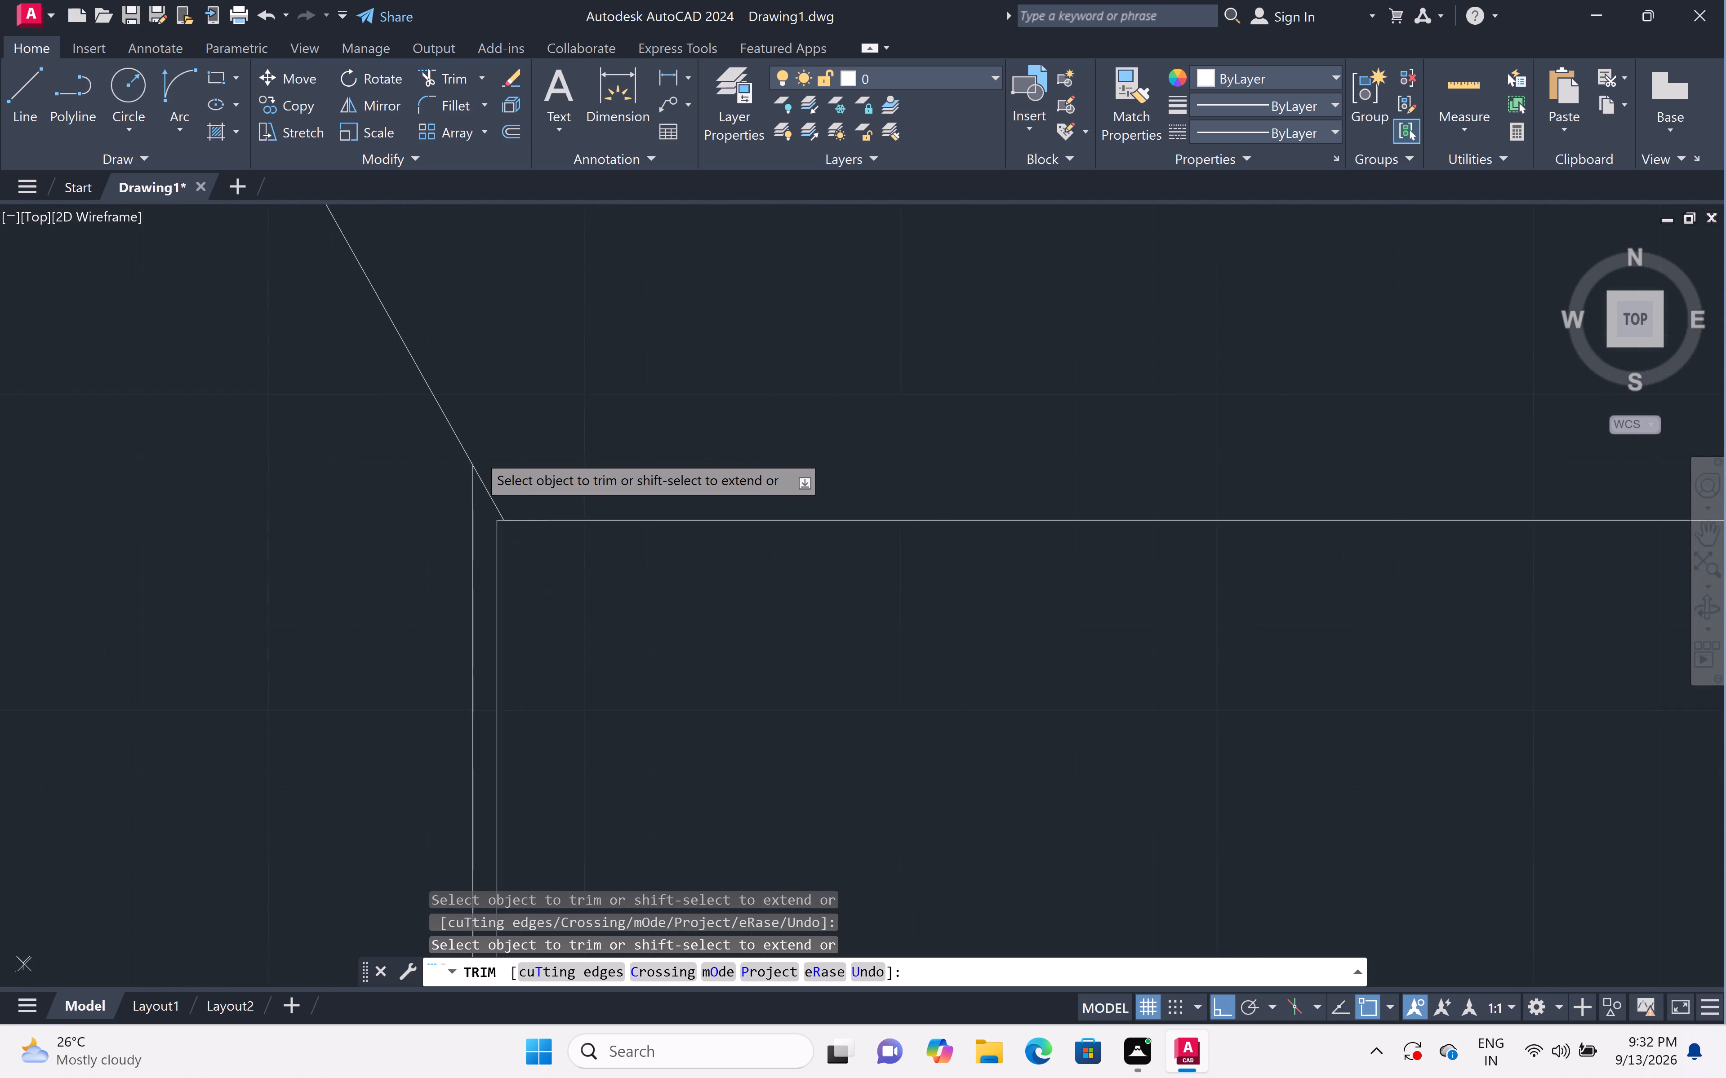
{"action": "scroll", "coordinate": [477, 454], "scroll_direction": "down", "scroll_amount": 3}
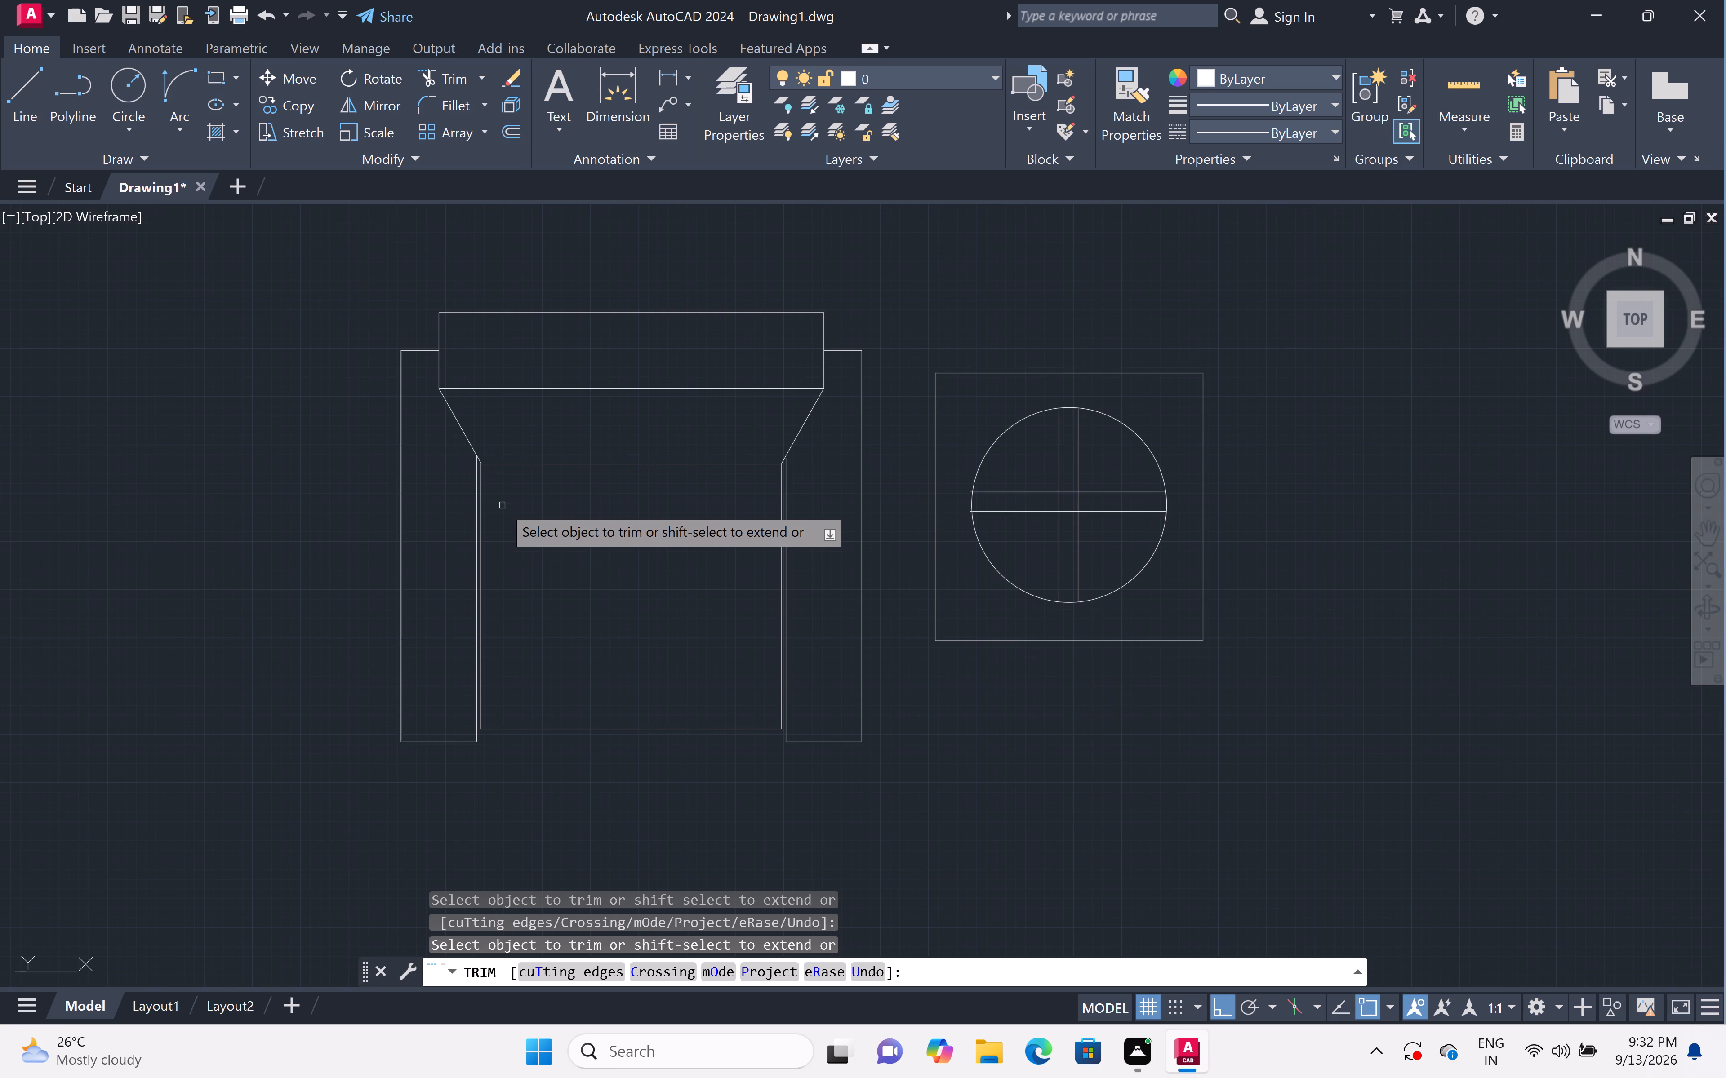
{"action": "key", "text": "Escape"}
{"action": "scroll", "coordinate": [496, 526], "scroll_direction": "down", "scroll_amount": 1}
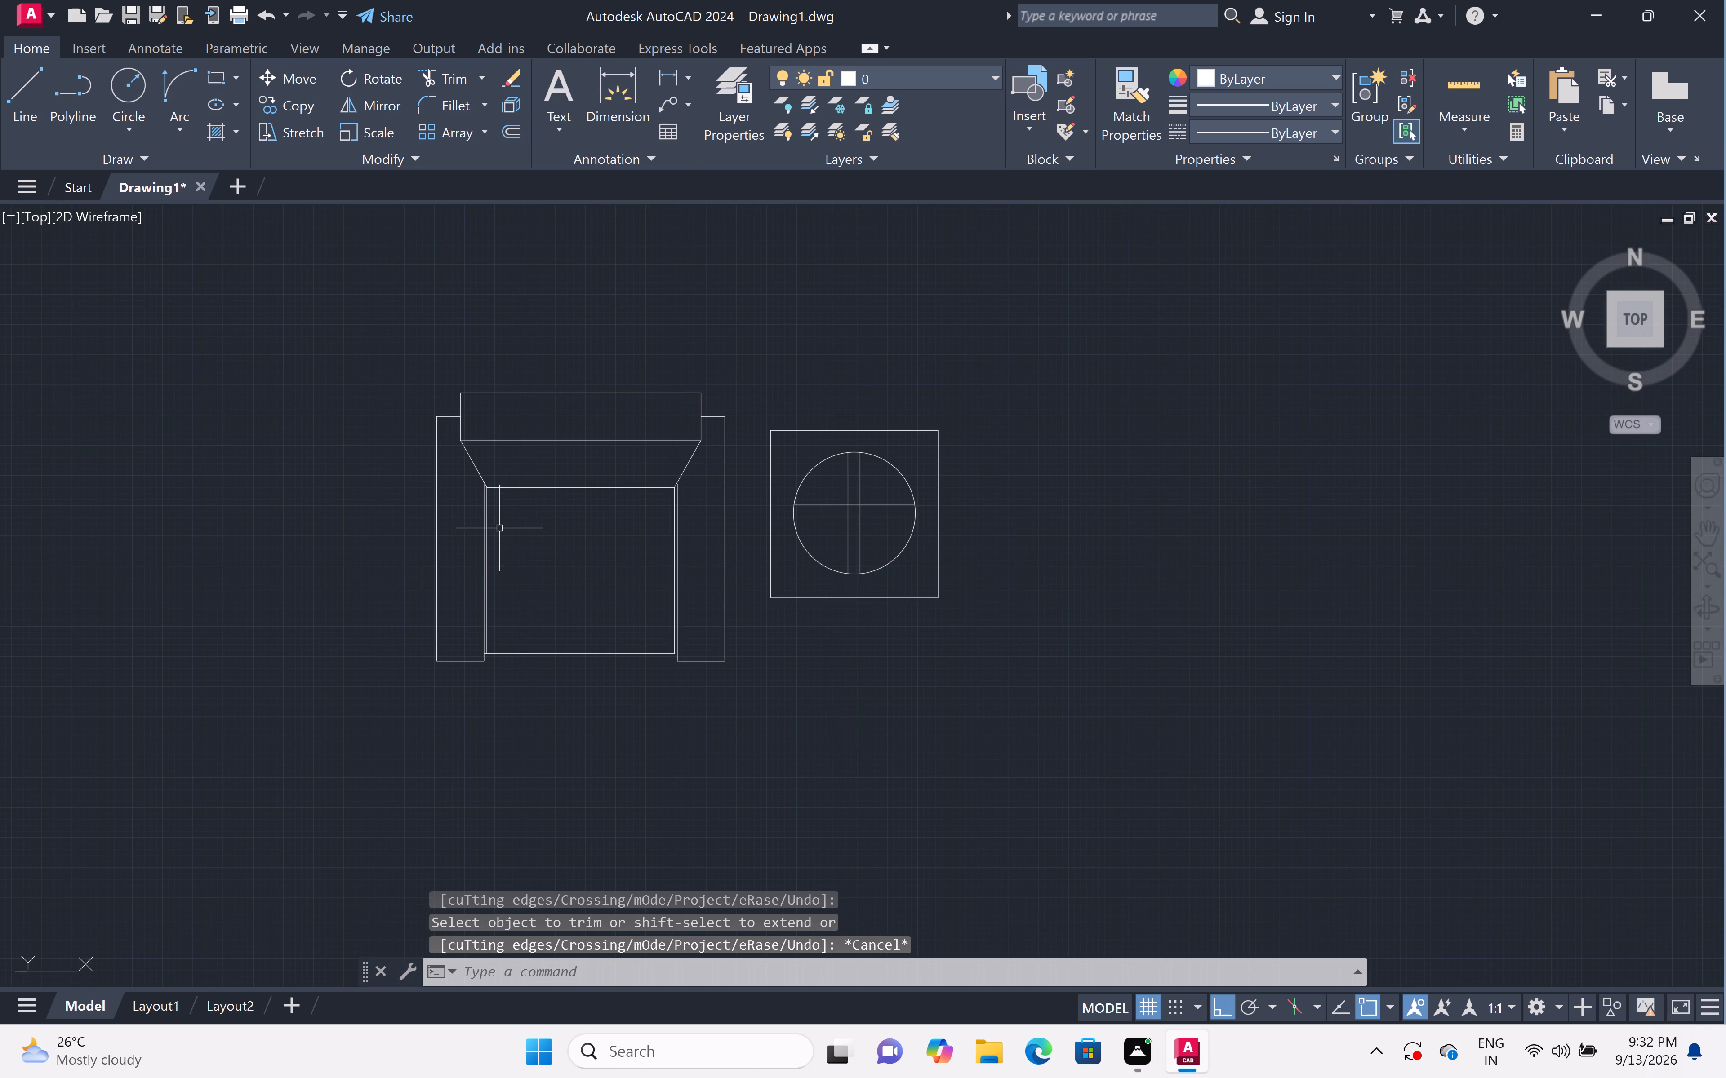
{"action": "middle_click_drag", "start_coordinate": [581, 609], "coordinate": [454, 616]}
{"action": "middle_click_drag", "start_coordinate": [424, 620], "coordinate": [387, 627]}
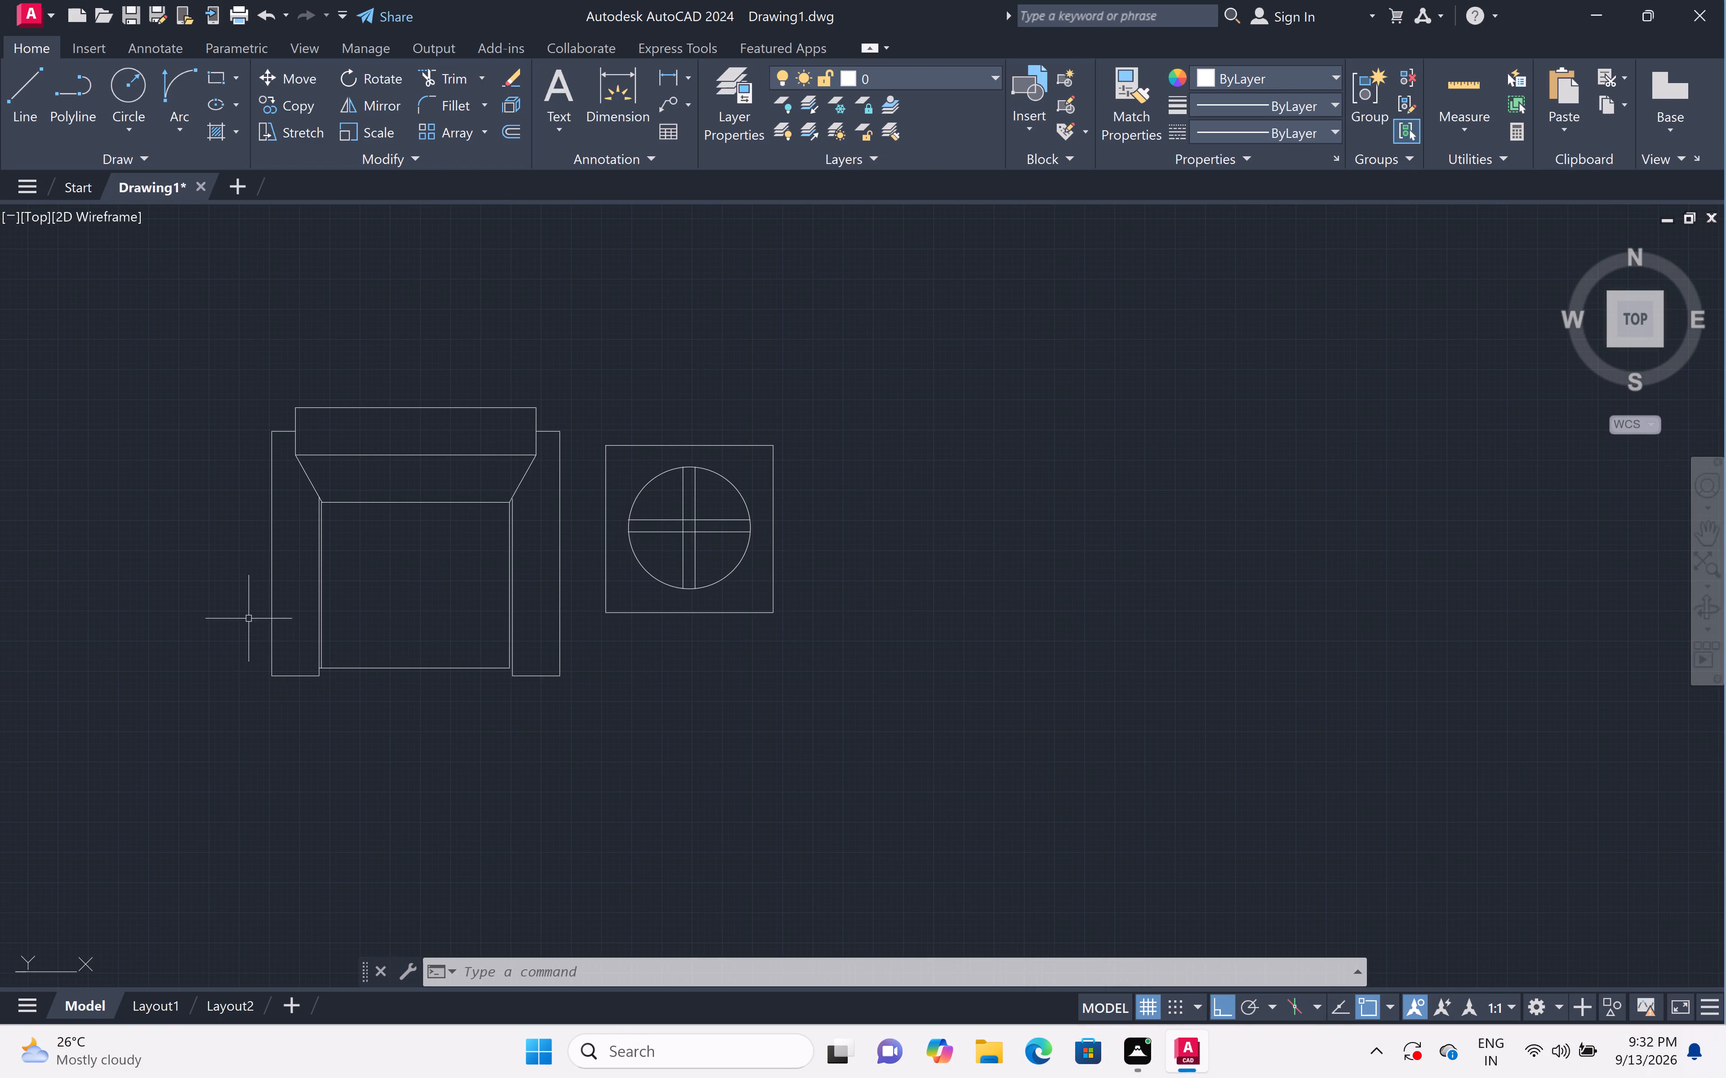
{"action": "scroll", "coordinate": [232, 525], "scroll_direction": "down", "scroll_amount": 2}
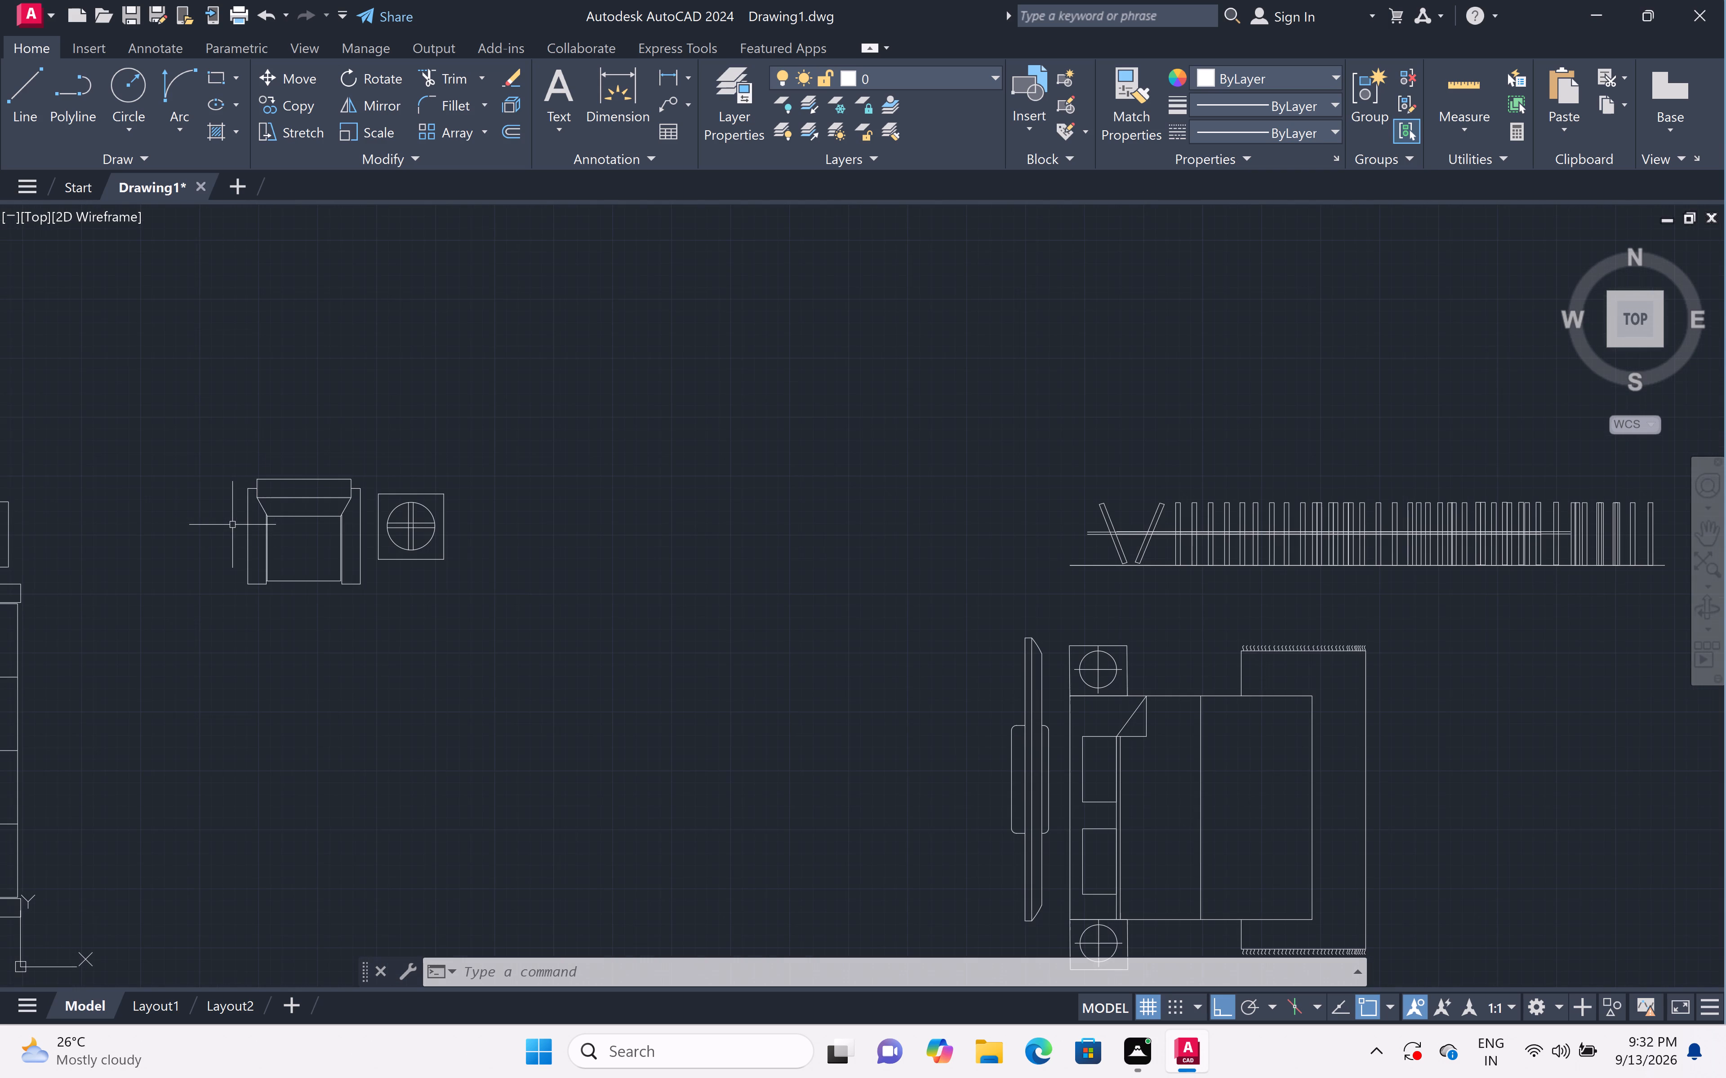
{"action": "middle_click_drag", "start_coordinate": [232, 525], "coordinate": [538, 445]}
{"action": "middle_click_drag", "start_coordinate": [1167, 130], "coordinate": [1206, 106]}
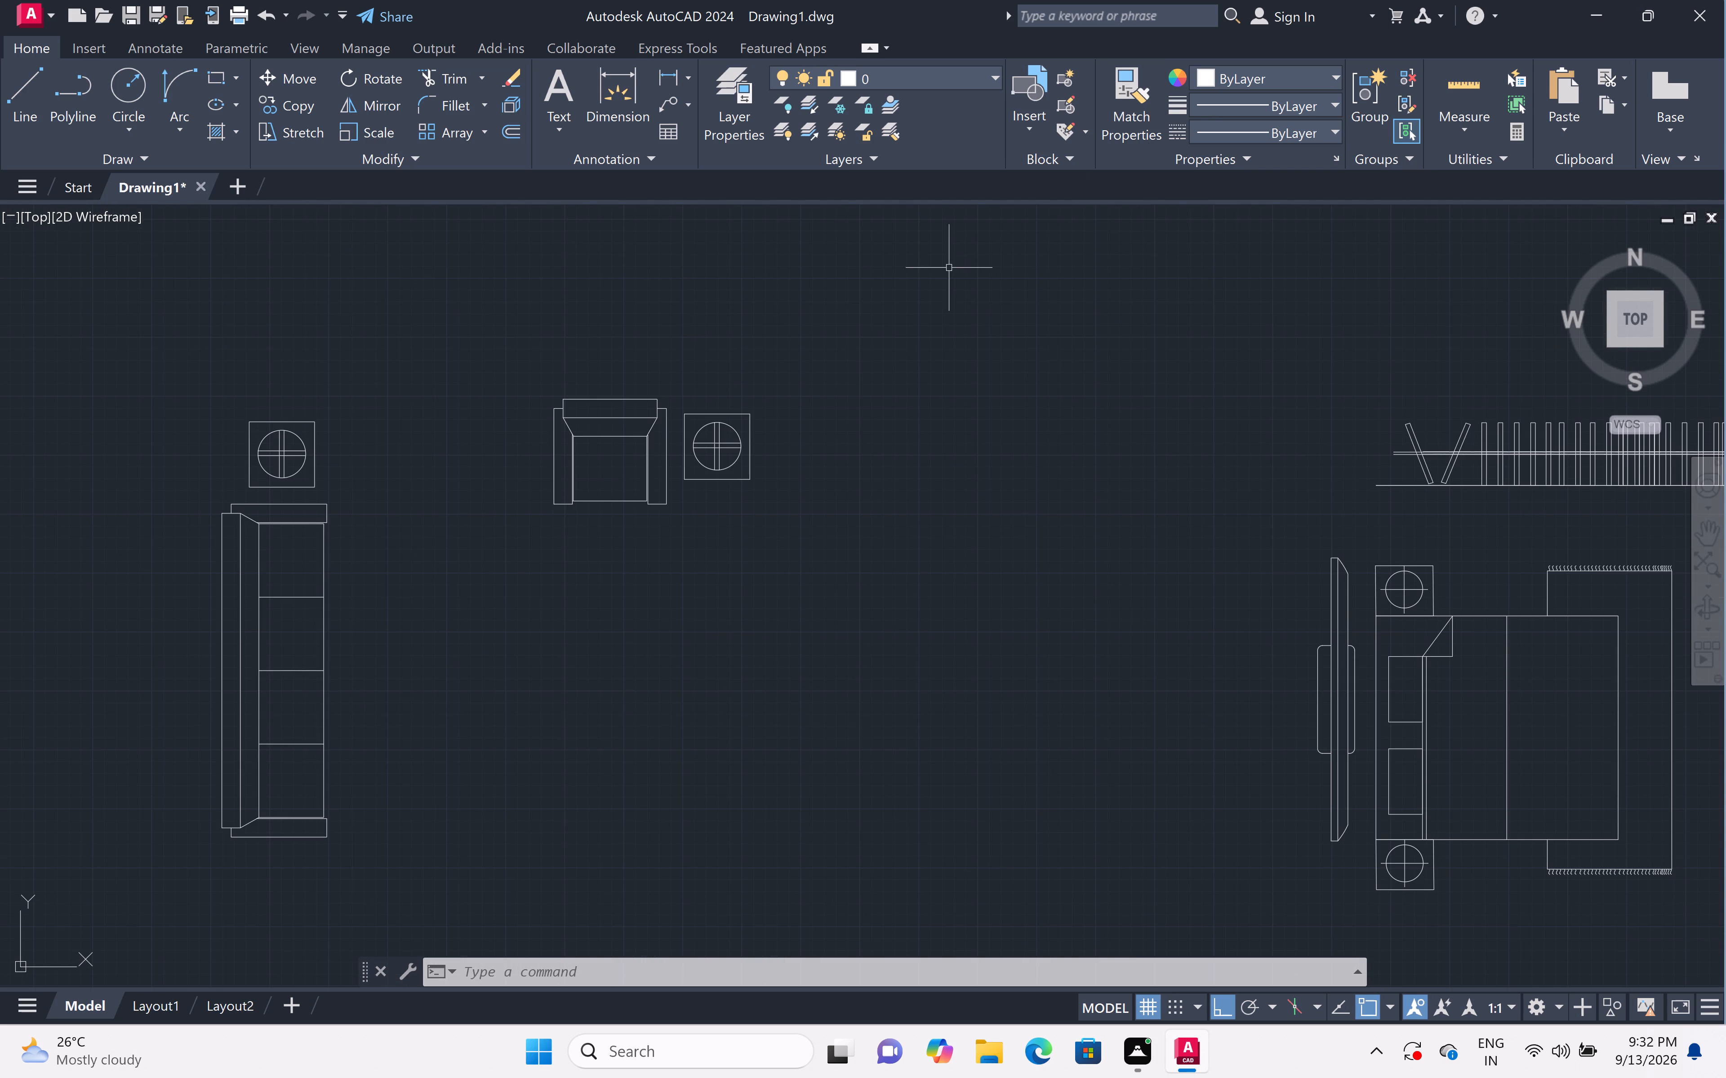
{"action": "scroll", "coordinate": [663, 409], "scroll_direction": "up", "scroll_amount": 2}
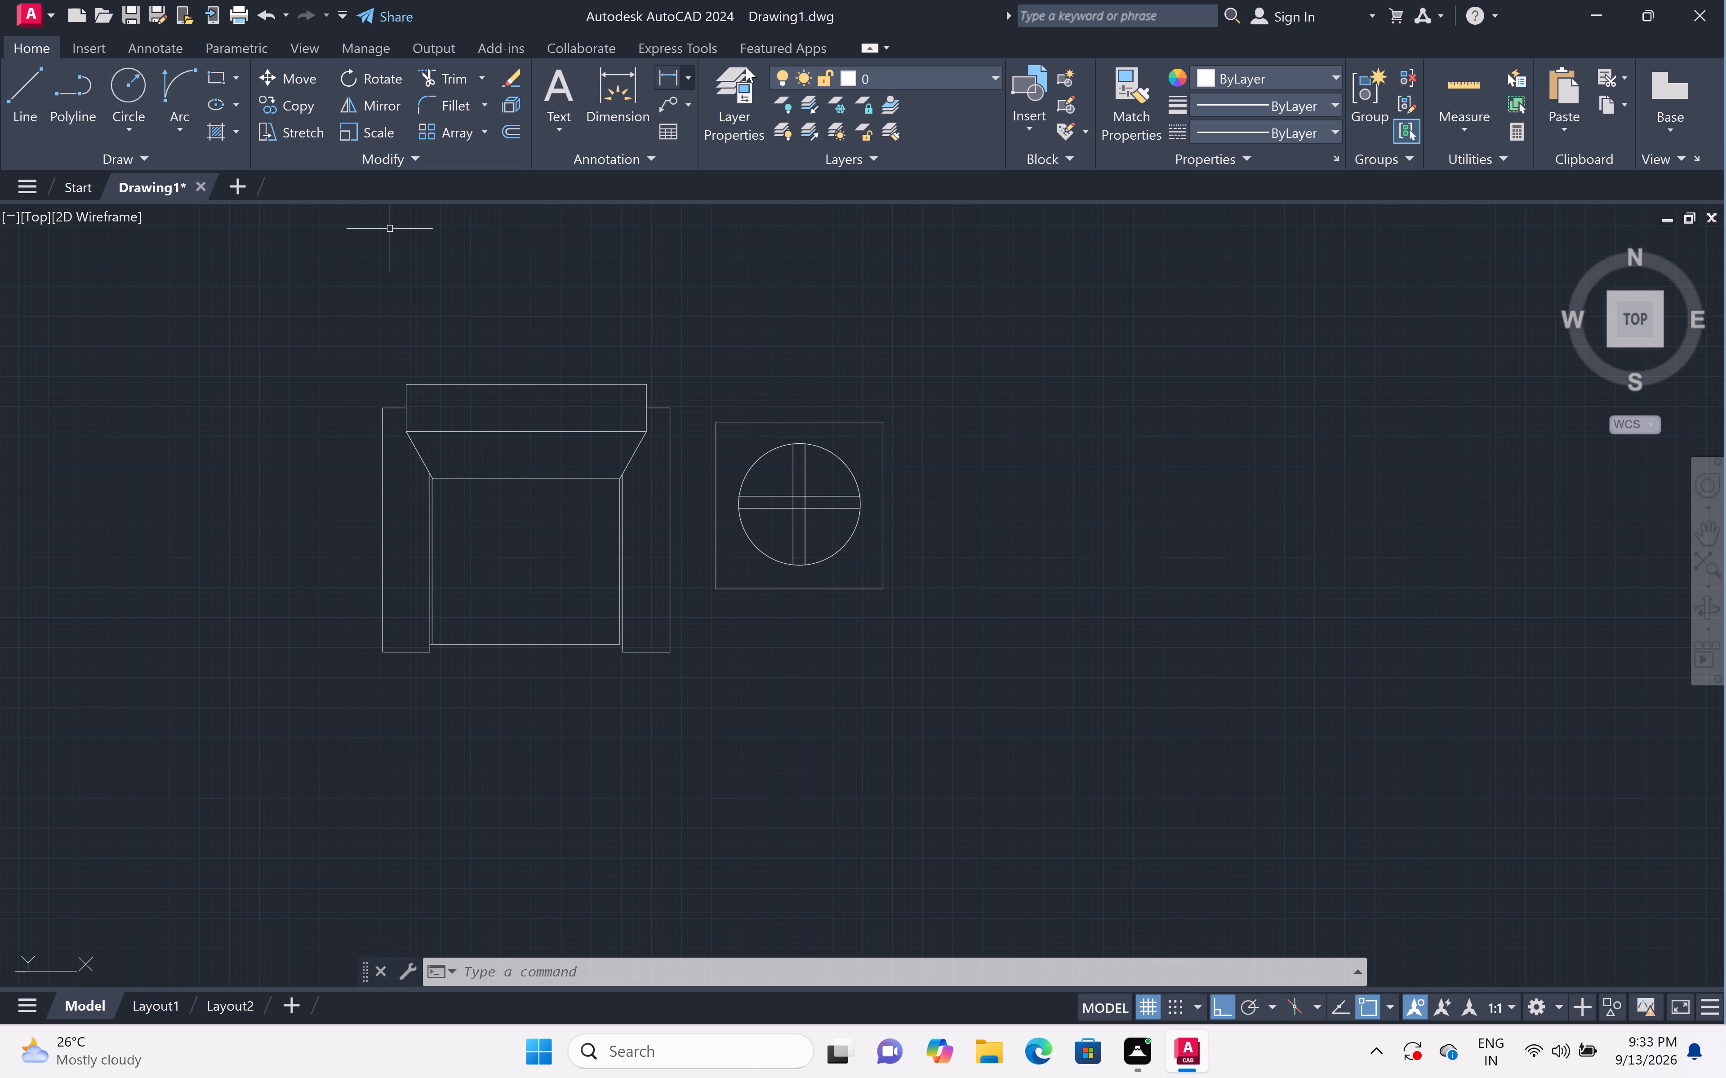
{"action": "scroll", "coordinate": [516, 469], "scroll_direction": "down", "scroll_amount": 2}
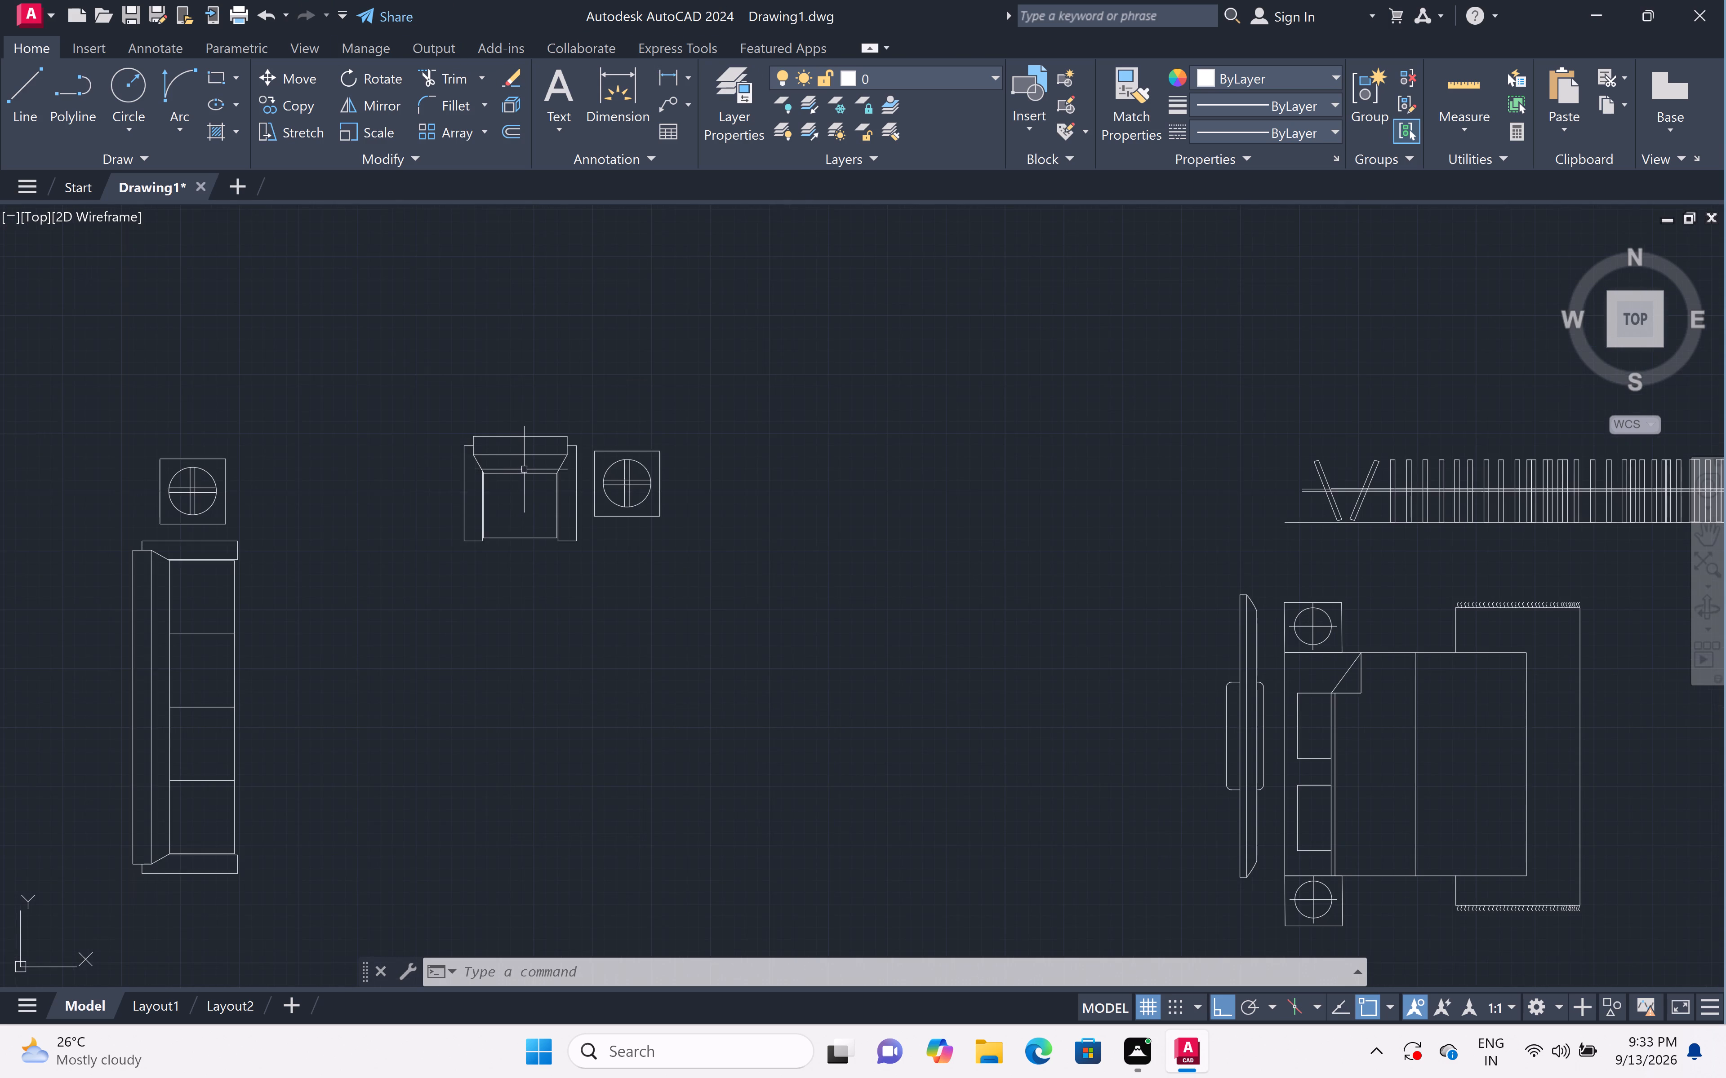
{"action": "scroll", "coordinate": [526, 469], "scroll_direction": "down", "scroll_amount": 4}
Rotate the whole single-seat sofa 180° about the midpoint of its back's outer edge, so its back faces south.
{"action": "scroll", "coordinate": [526, 468], "scroll_direction": "up", "scroll_amount": 5}
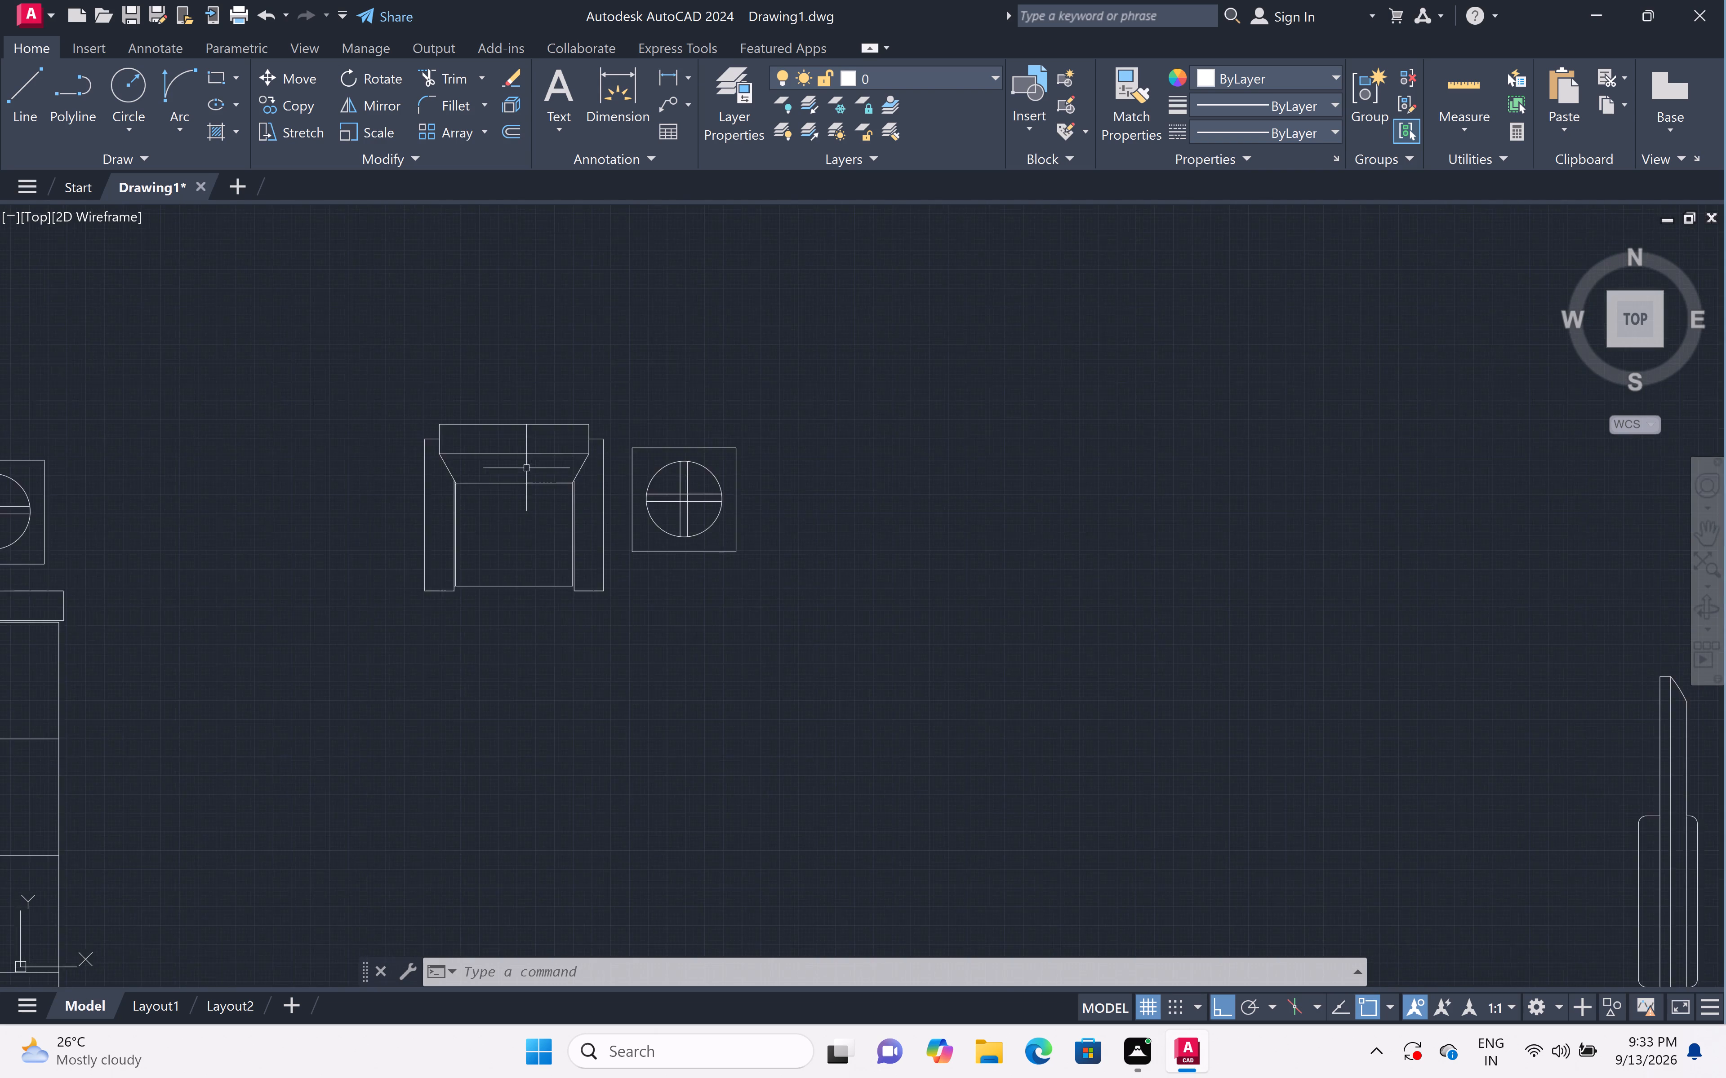
{"action": "scroll", "coordinate": [526, 468], "scroll_direction": "up", "scroll_amount": 1}
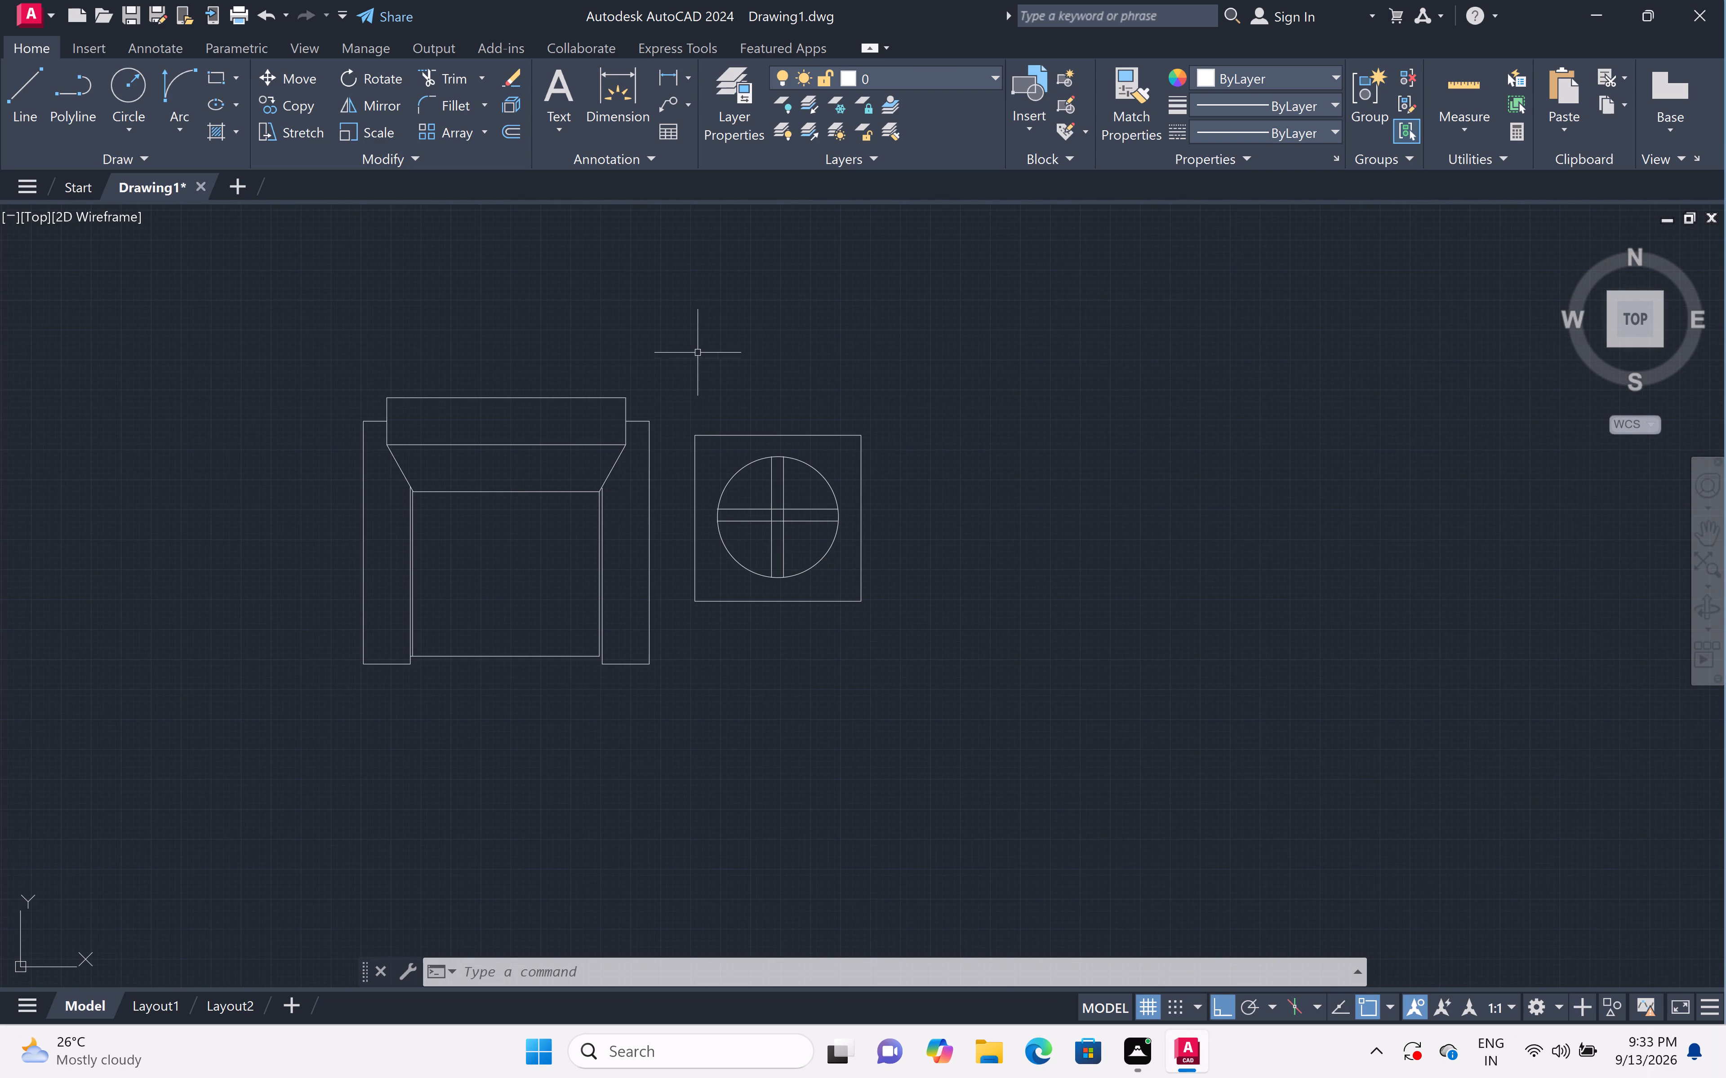
{"action": "left_click", "coordinate": [671, 351]}
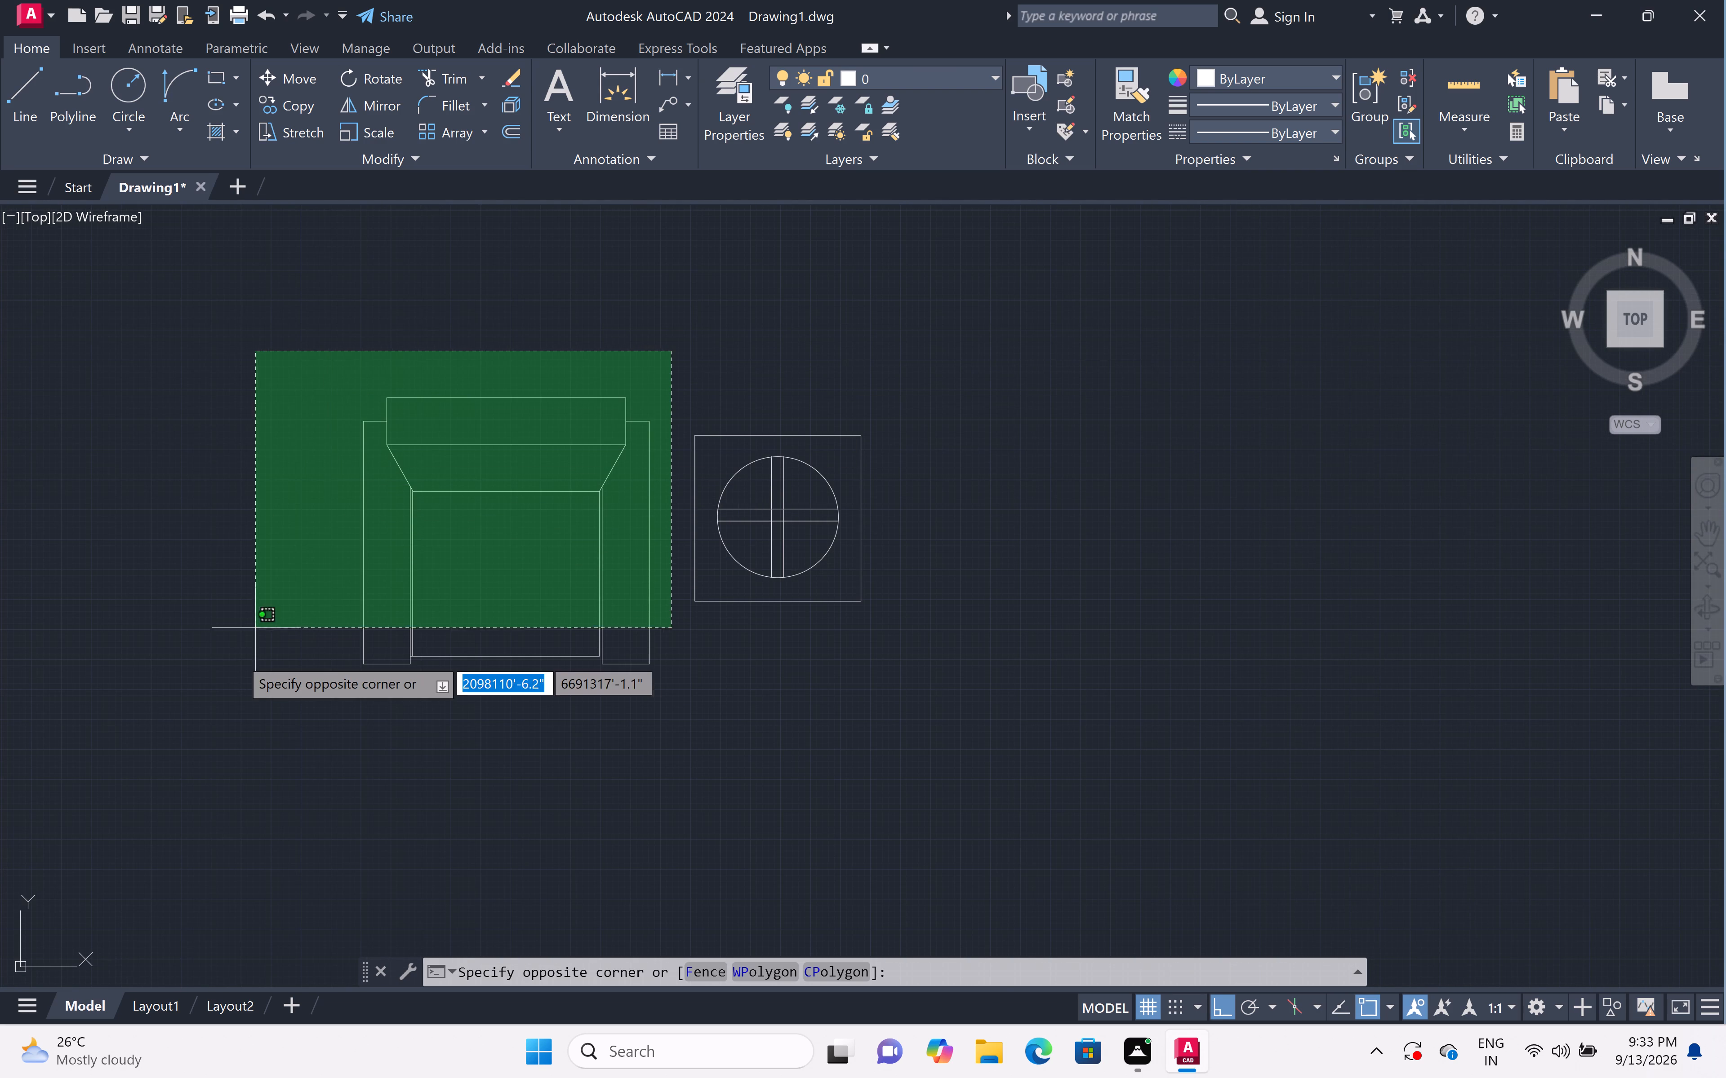
{"action": "left_click", "coordinate": [250, 710]}
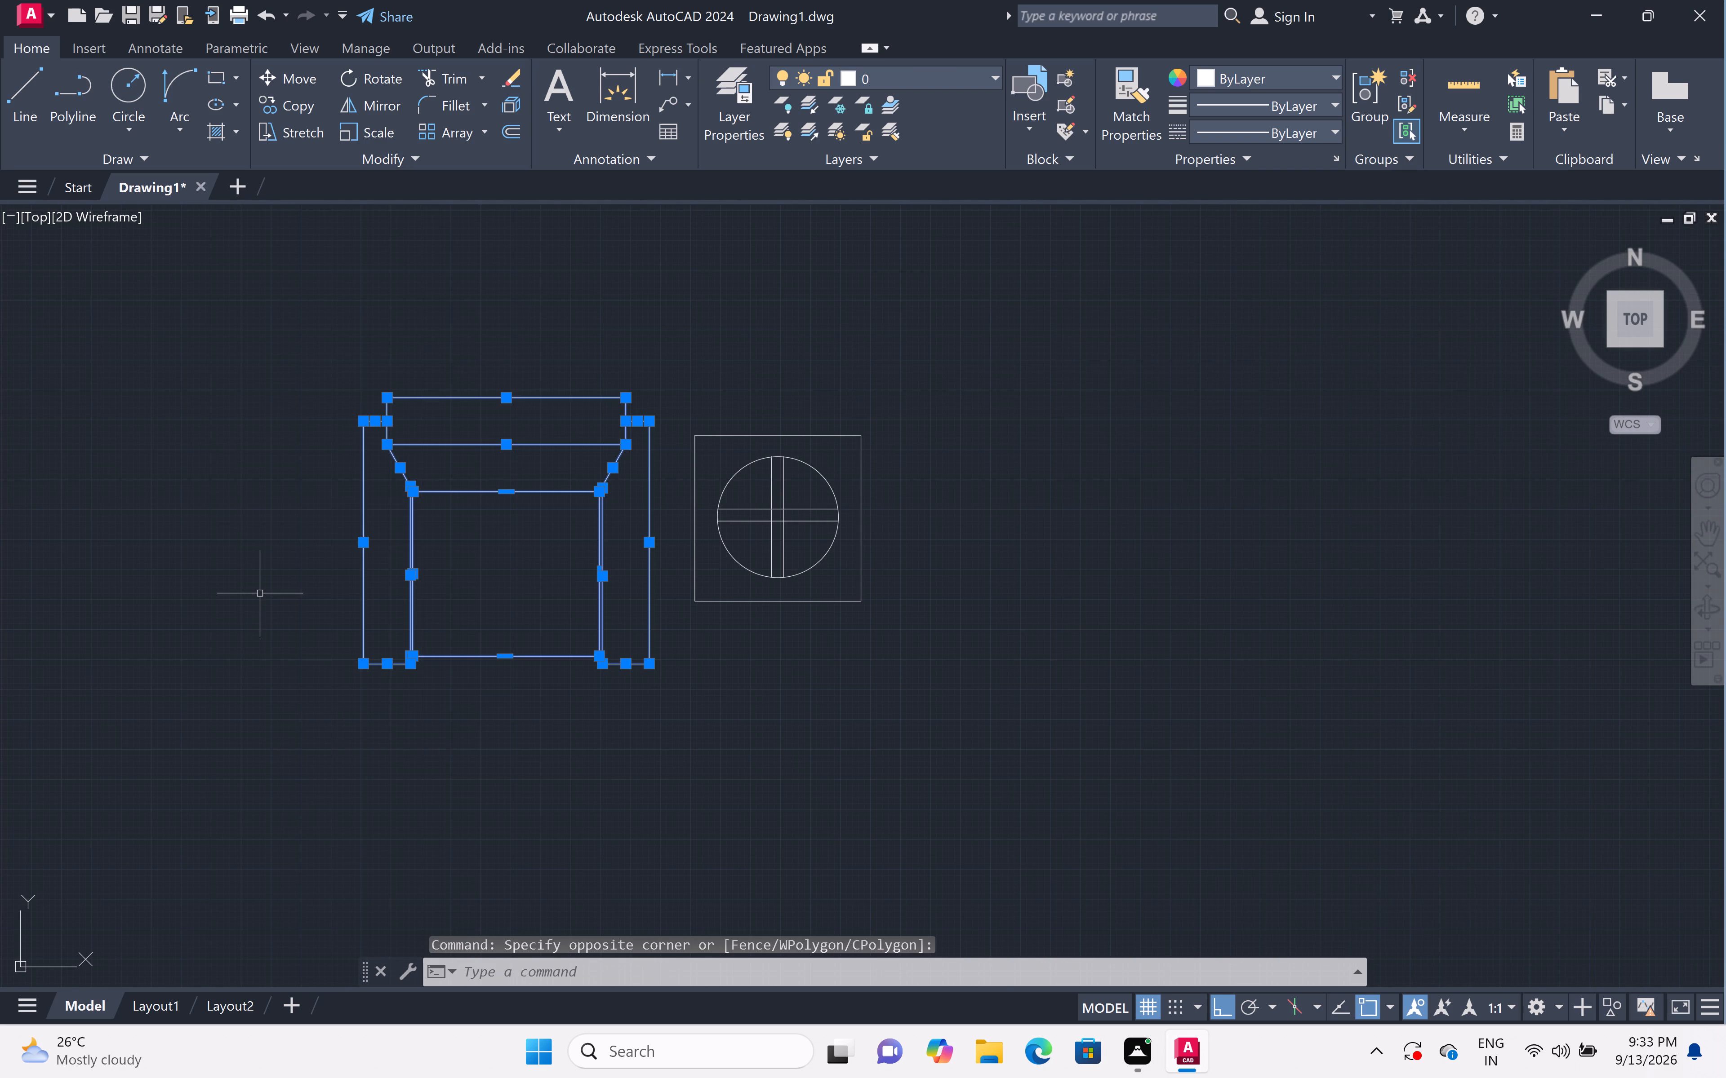
{"action": "type", "text": "co"}
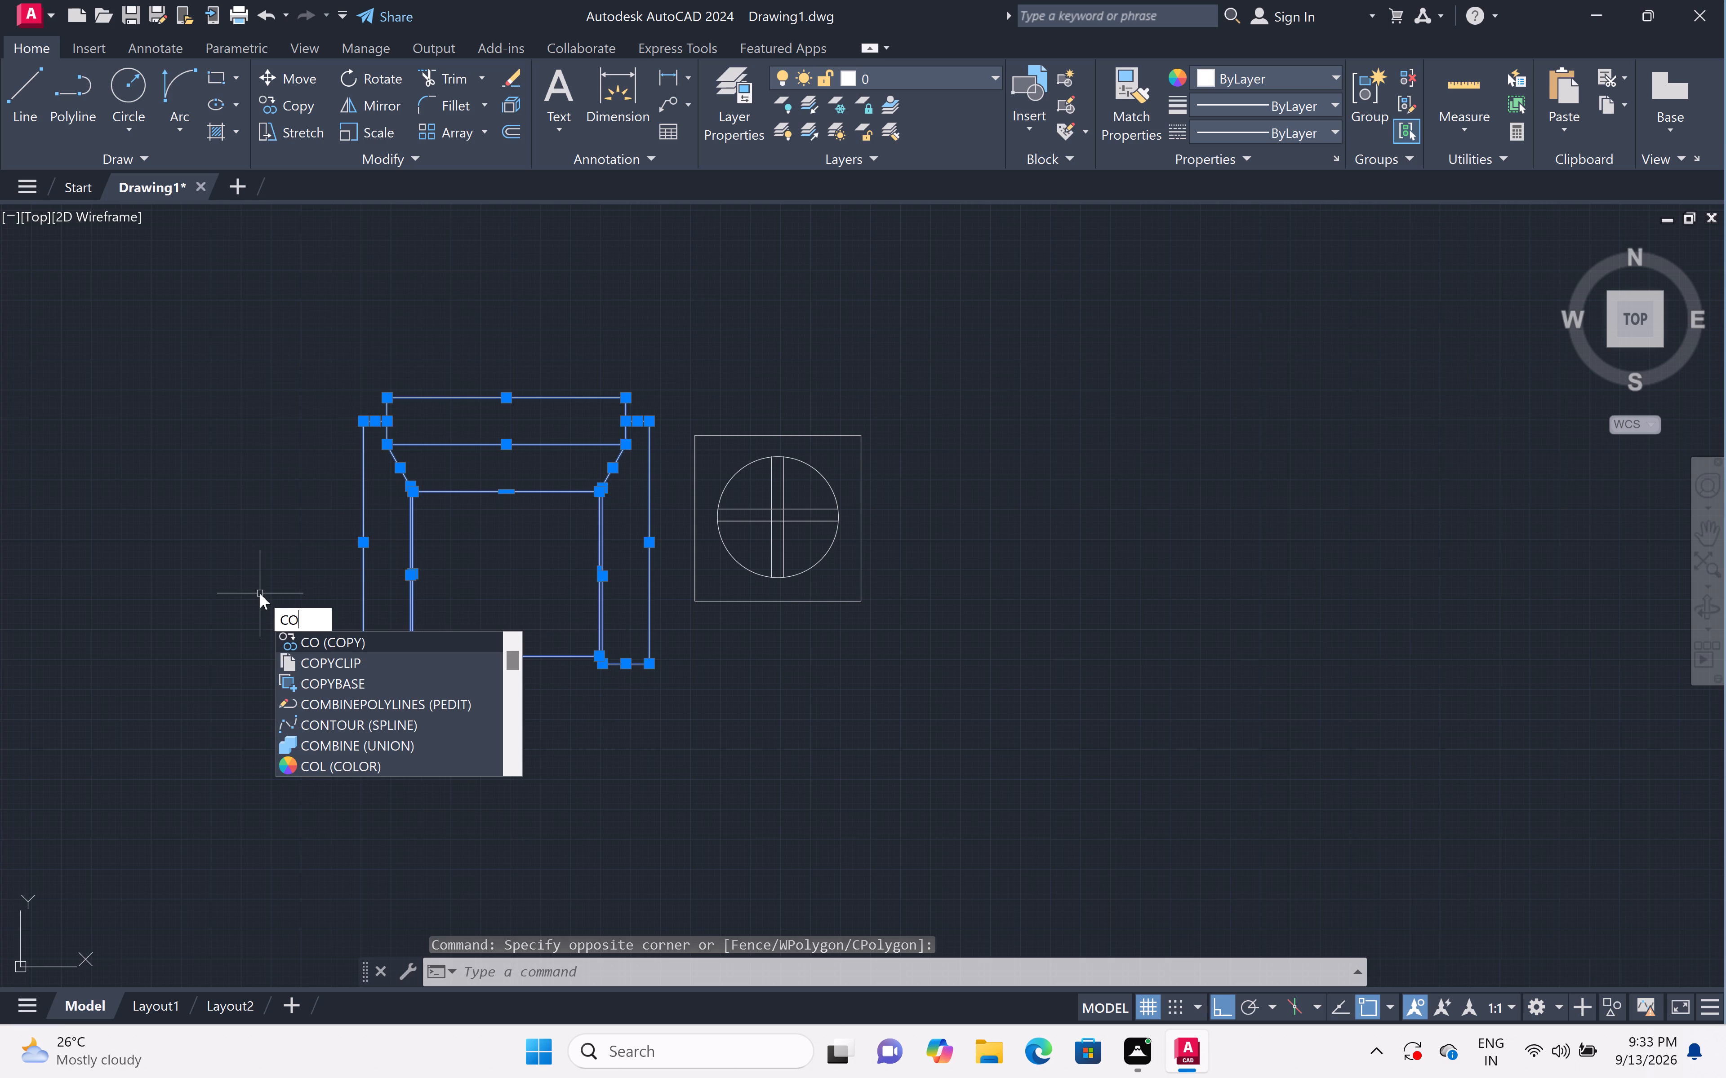
{"action": "key", "text": "BackSpace"}
{"action": "key", "text": "BackSpace"}
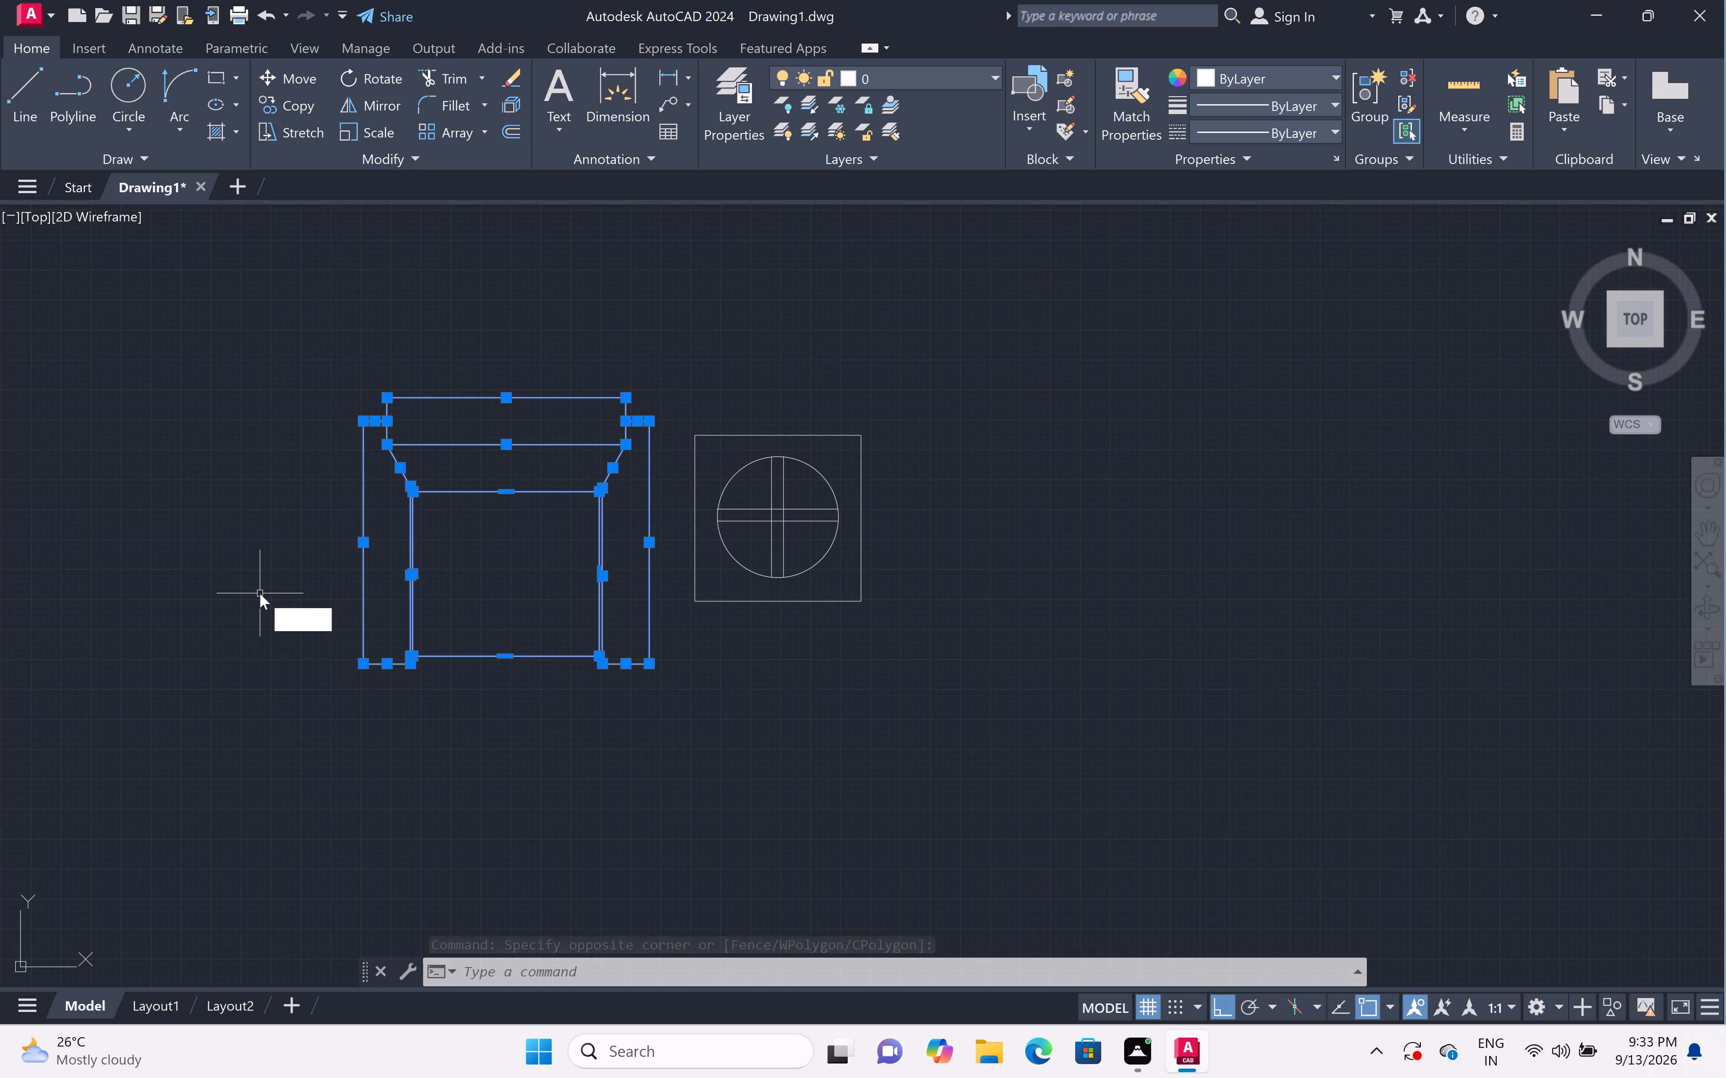
{"action": "type", "text": "ro"}
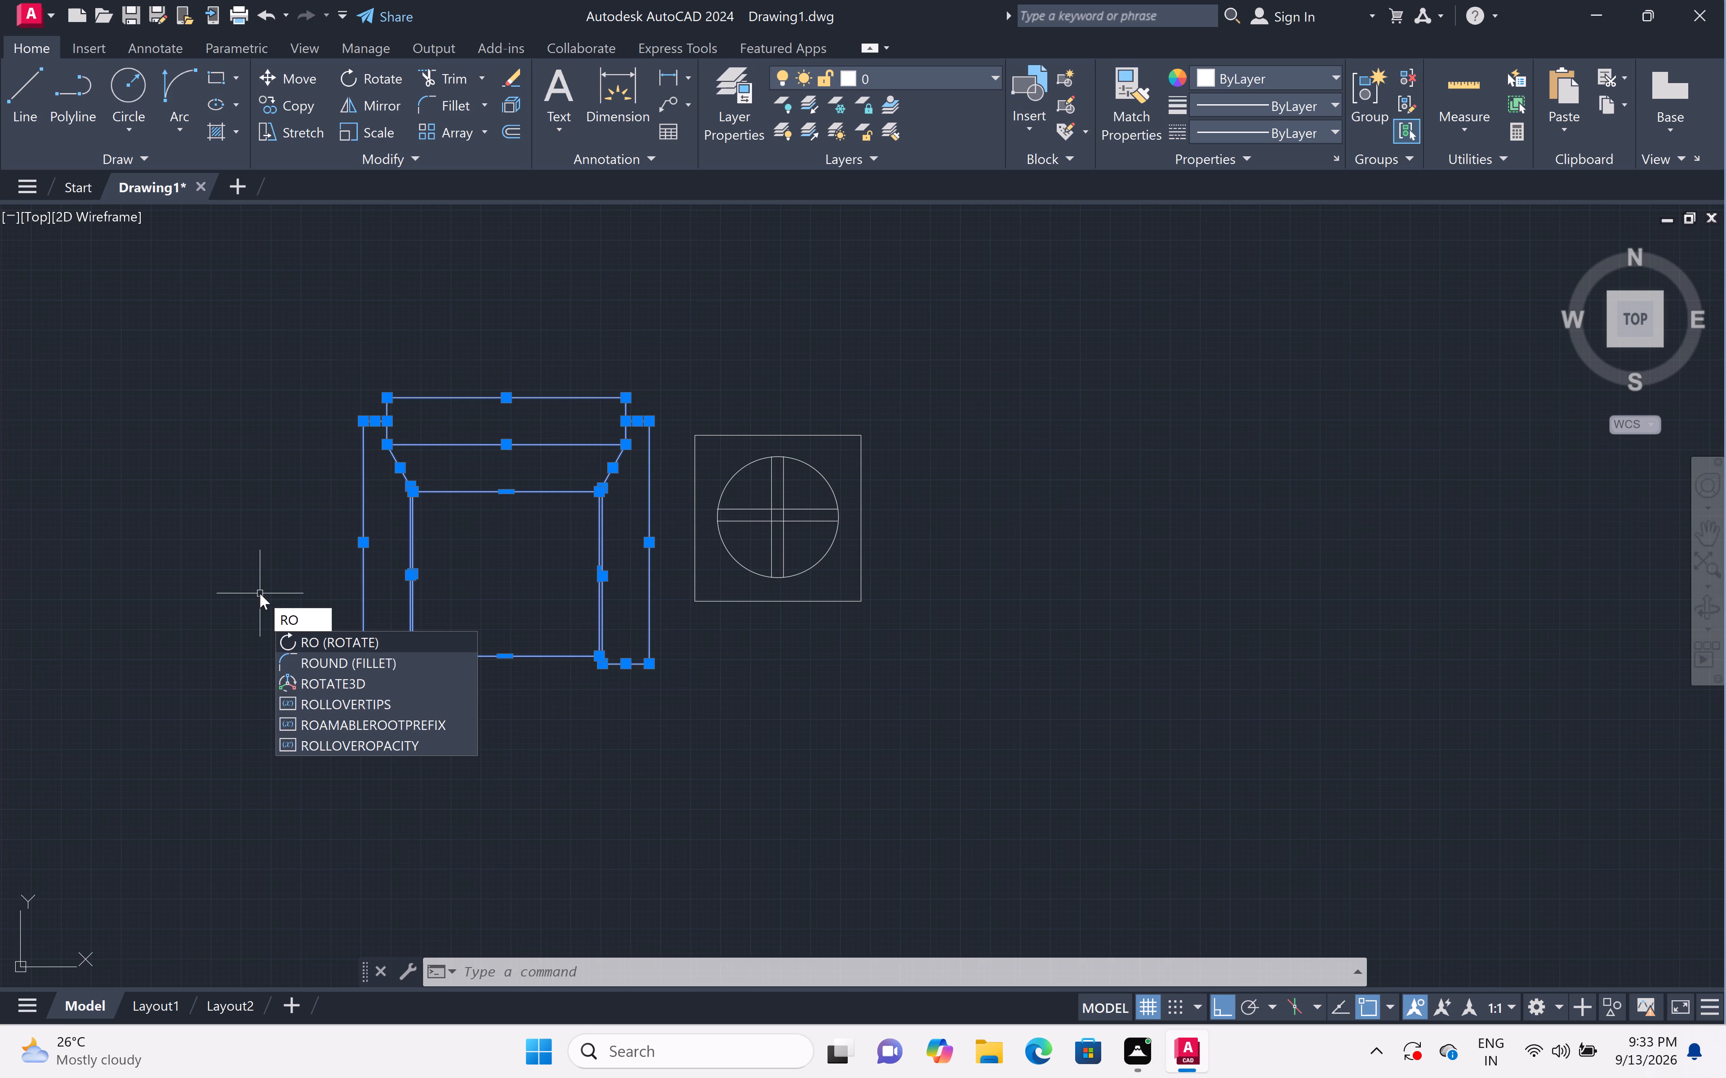
{"action": "key", "text": "space"}
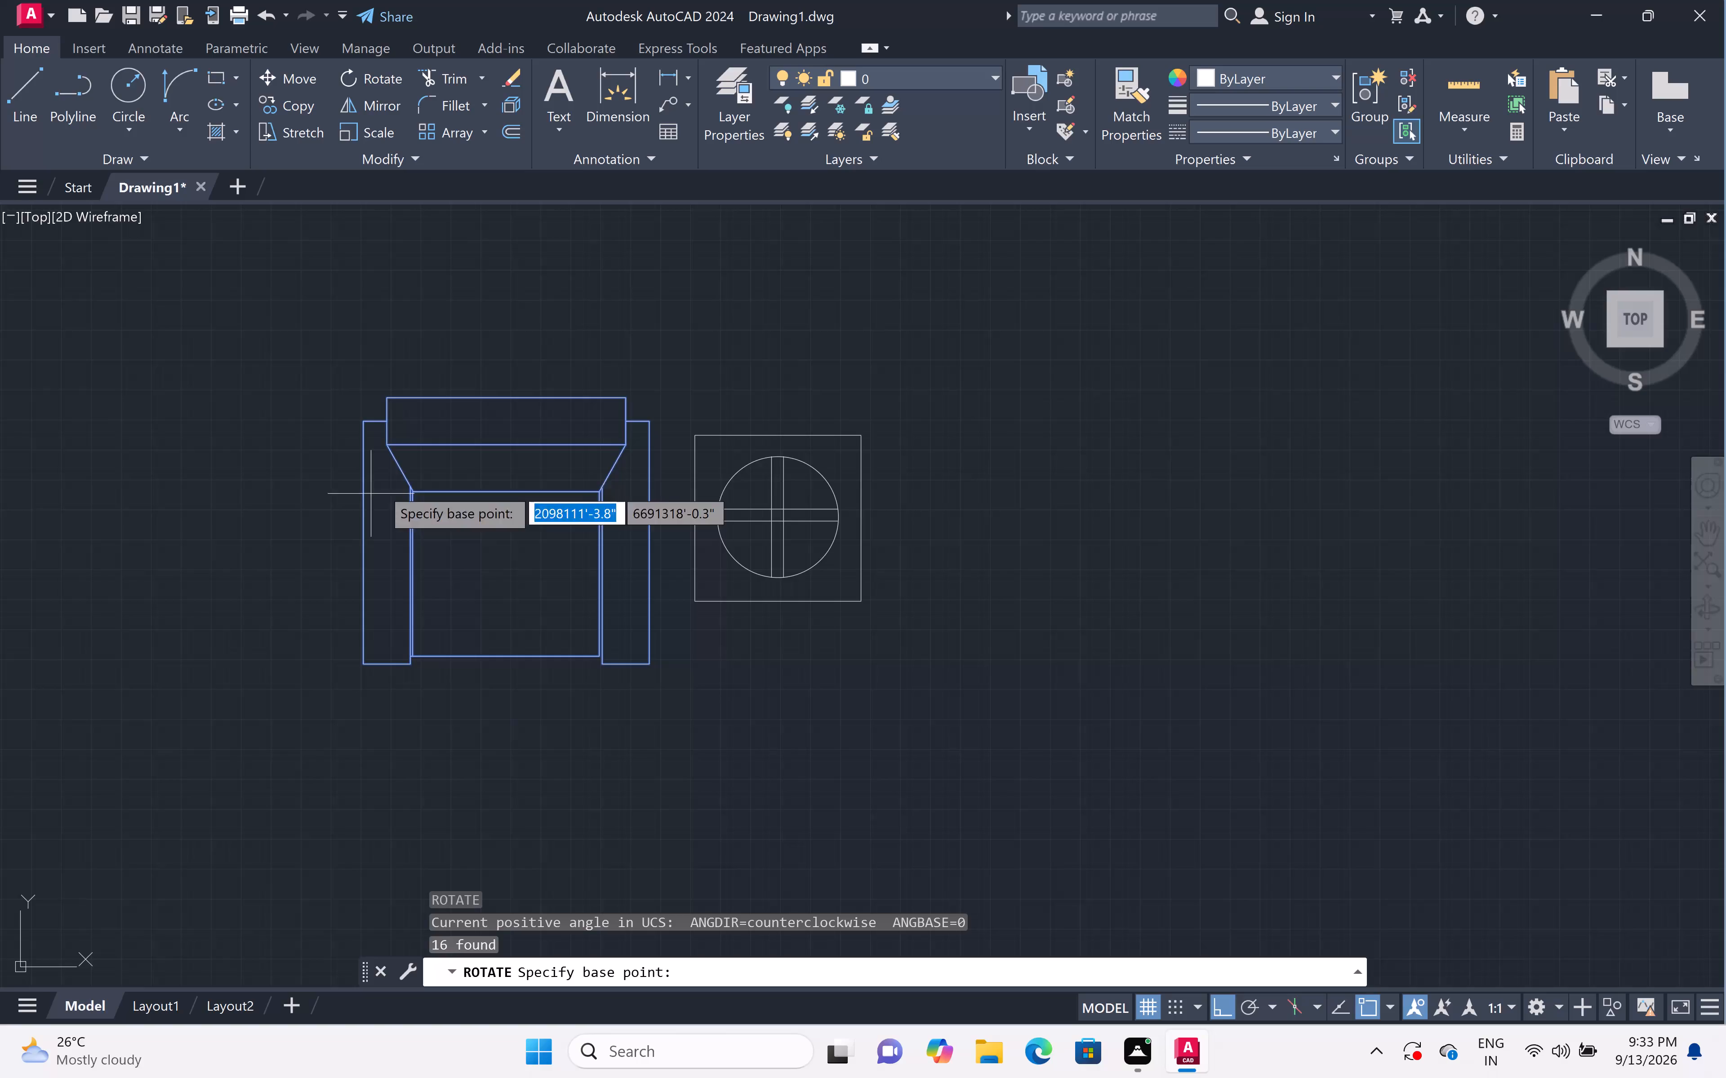
{"action": "left_click", "coordinate": [506, 391]}
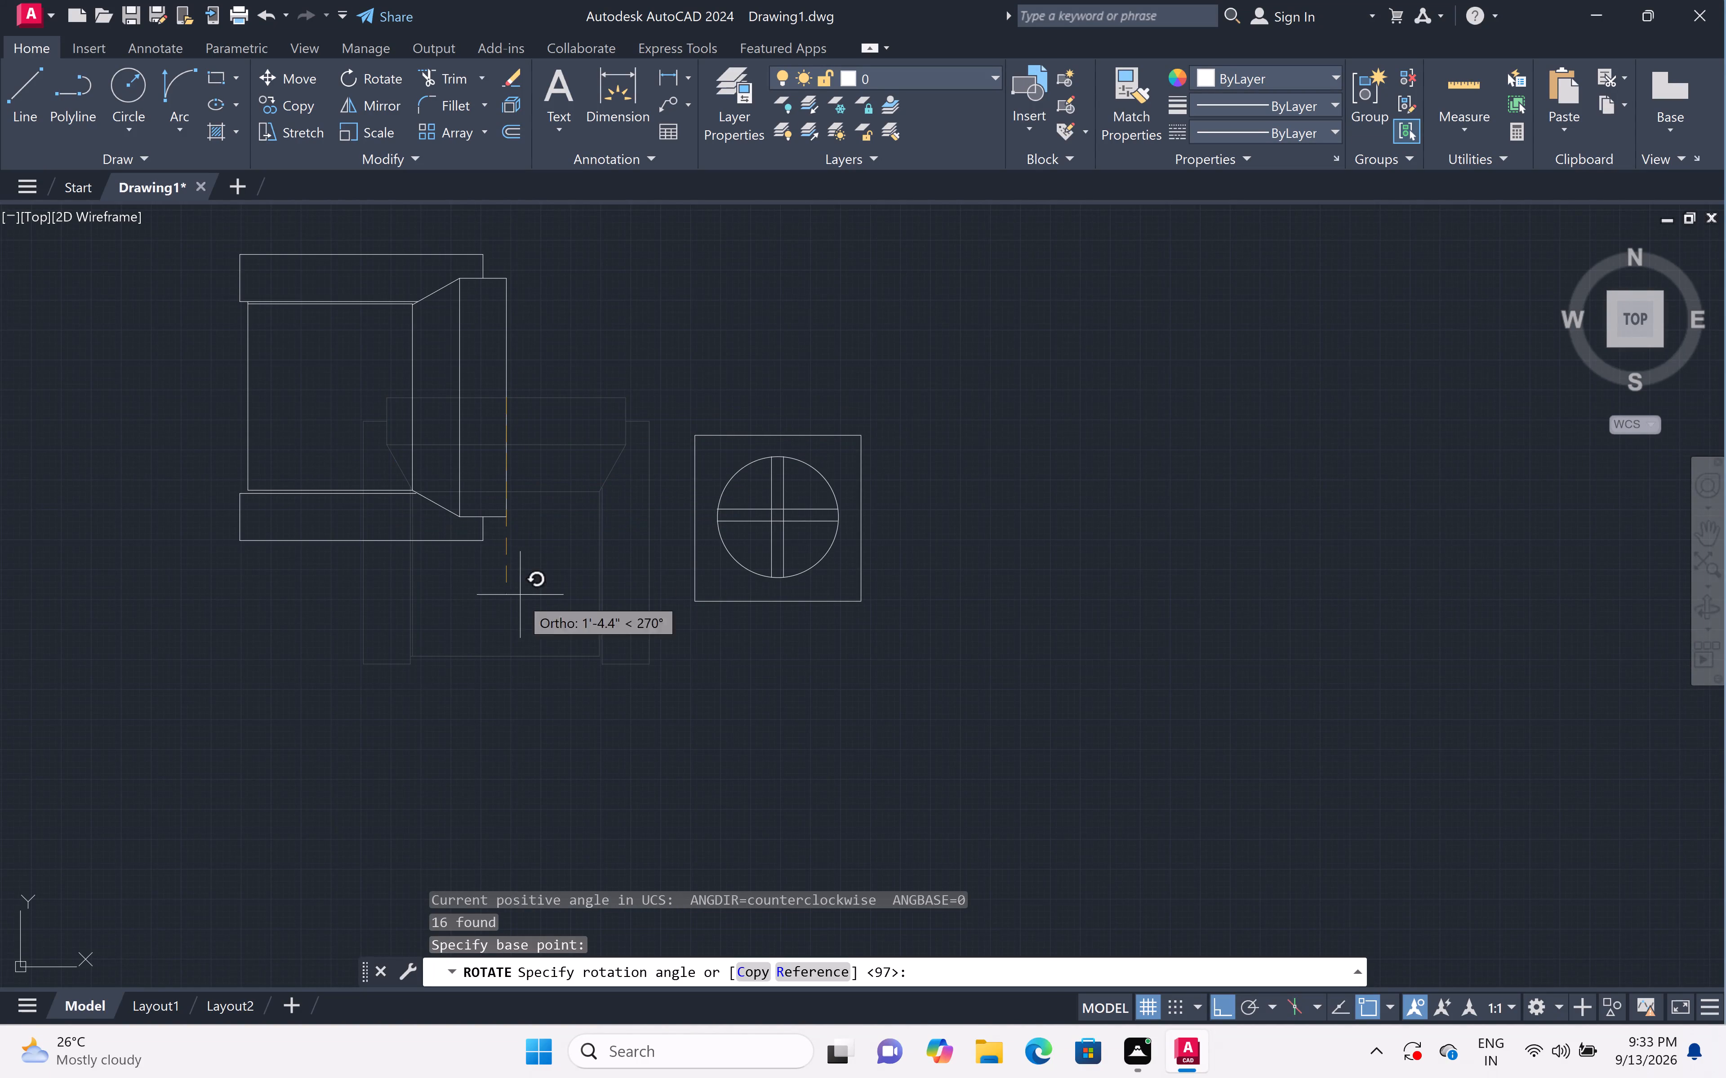
{"action": "left_click", "coordinate": [108, 649]}
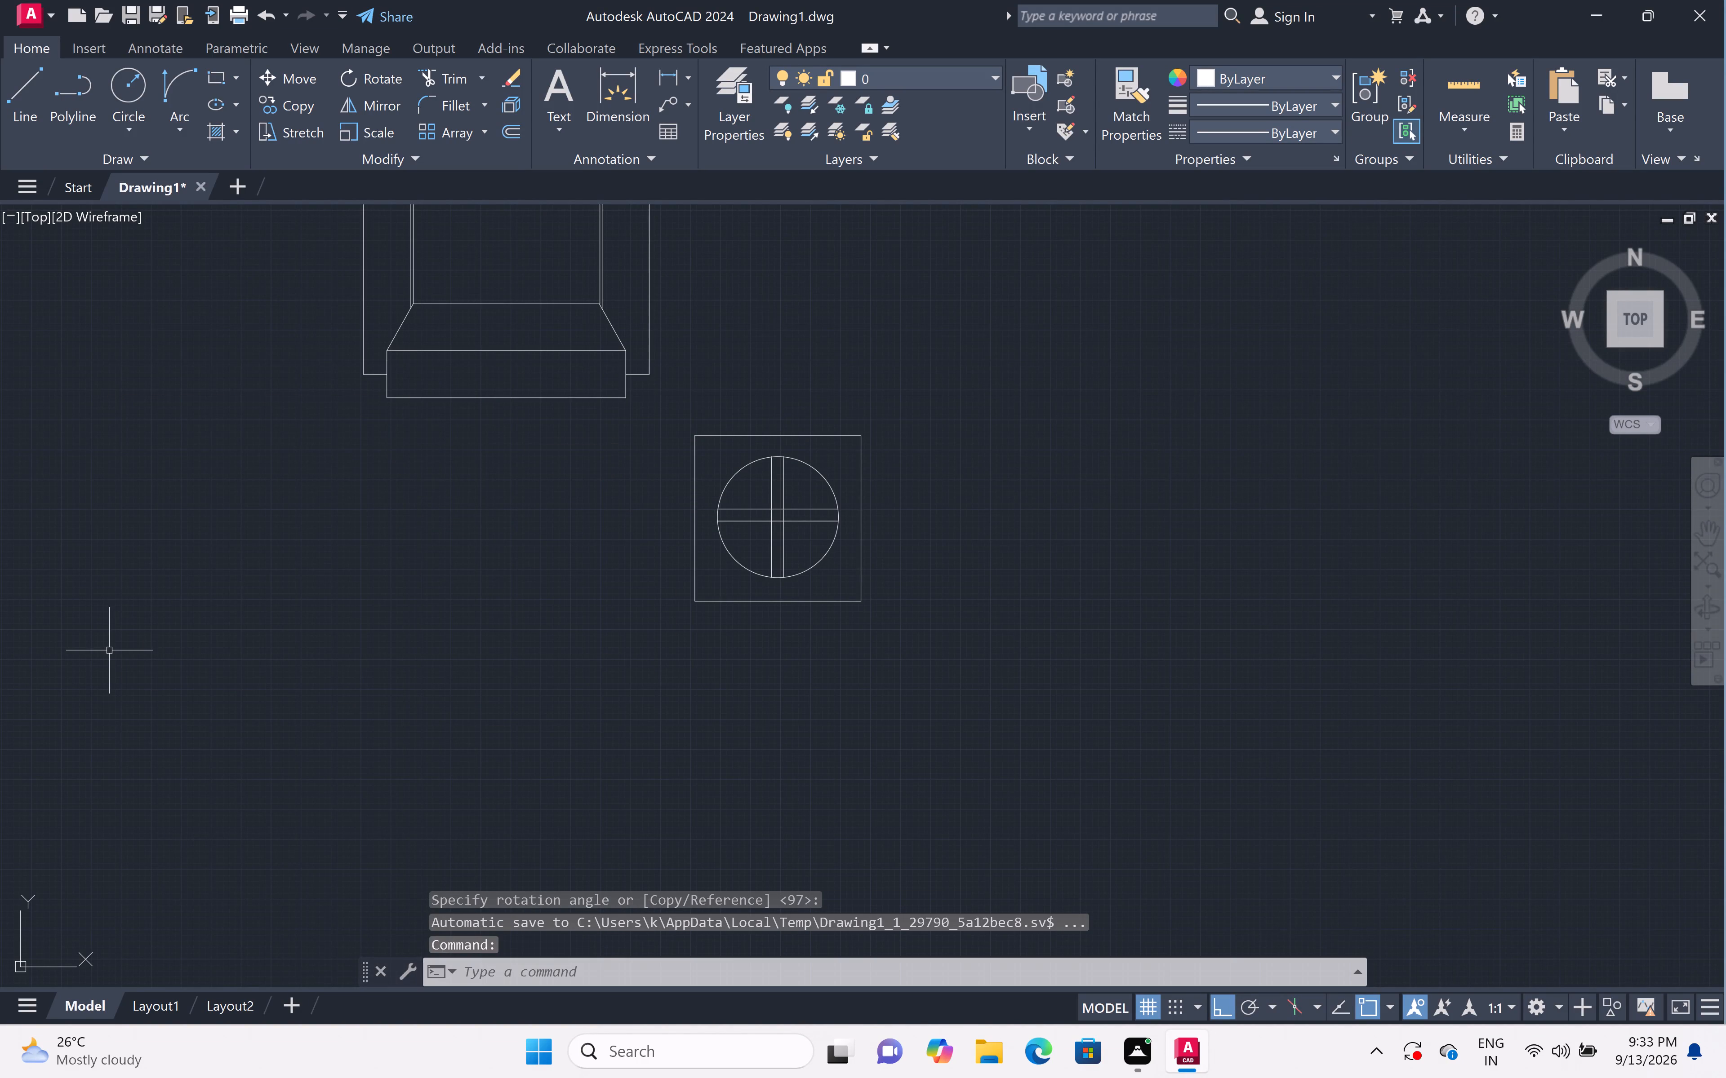
Start copying the whole single-seat sofa, with the midpoint of its back's outer edge as the base point.
{"action": "scroll", "coordinate": [110, 651], "scroll_direction": "down", "scroll_amount": 3}
{"action": "left_click", "coordinate": [356, 468]}
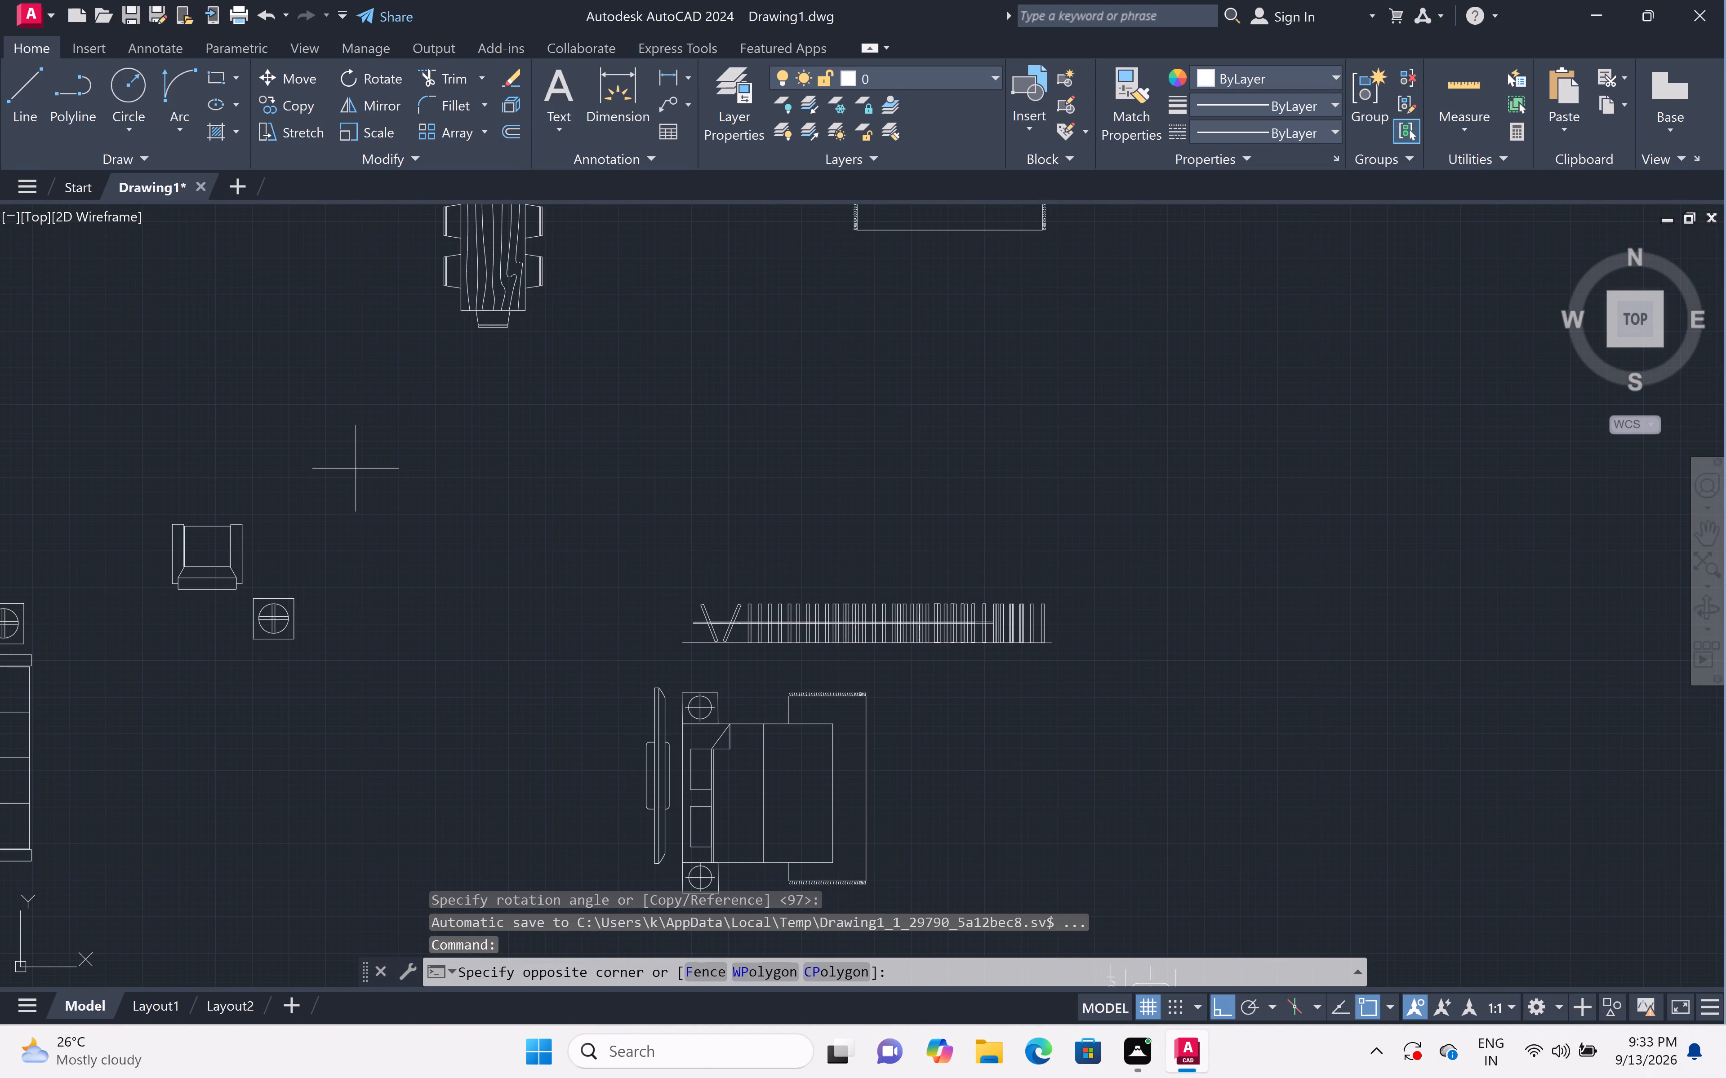
{"action": "left_click", "coordinate": [36, 549]}
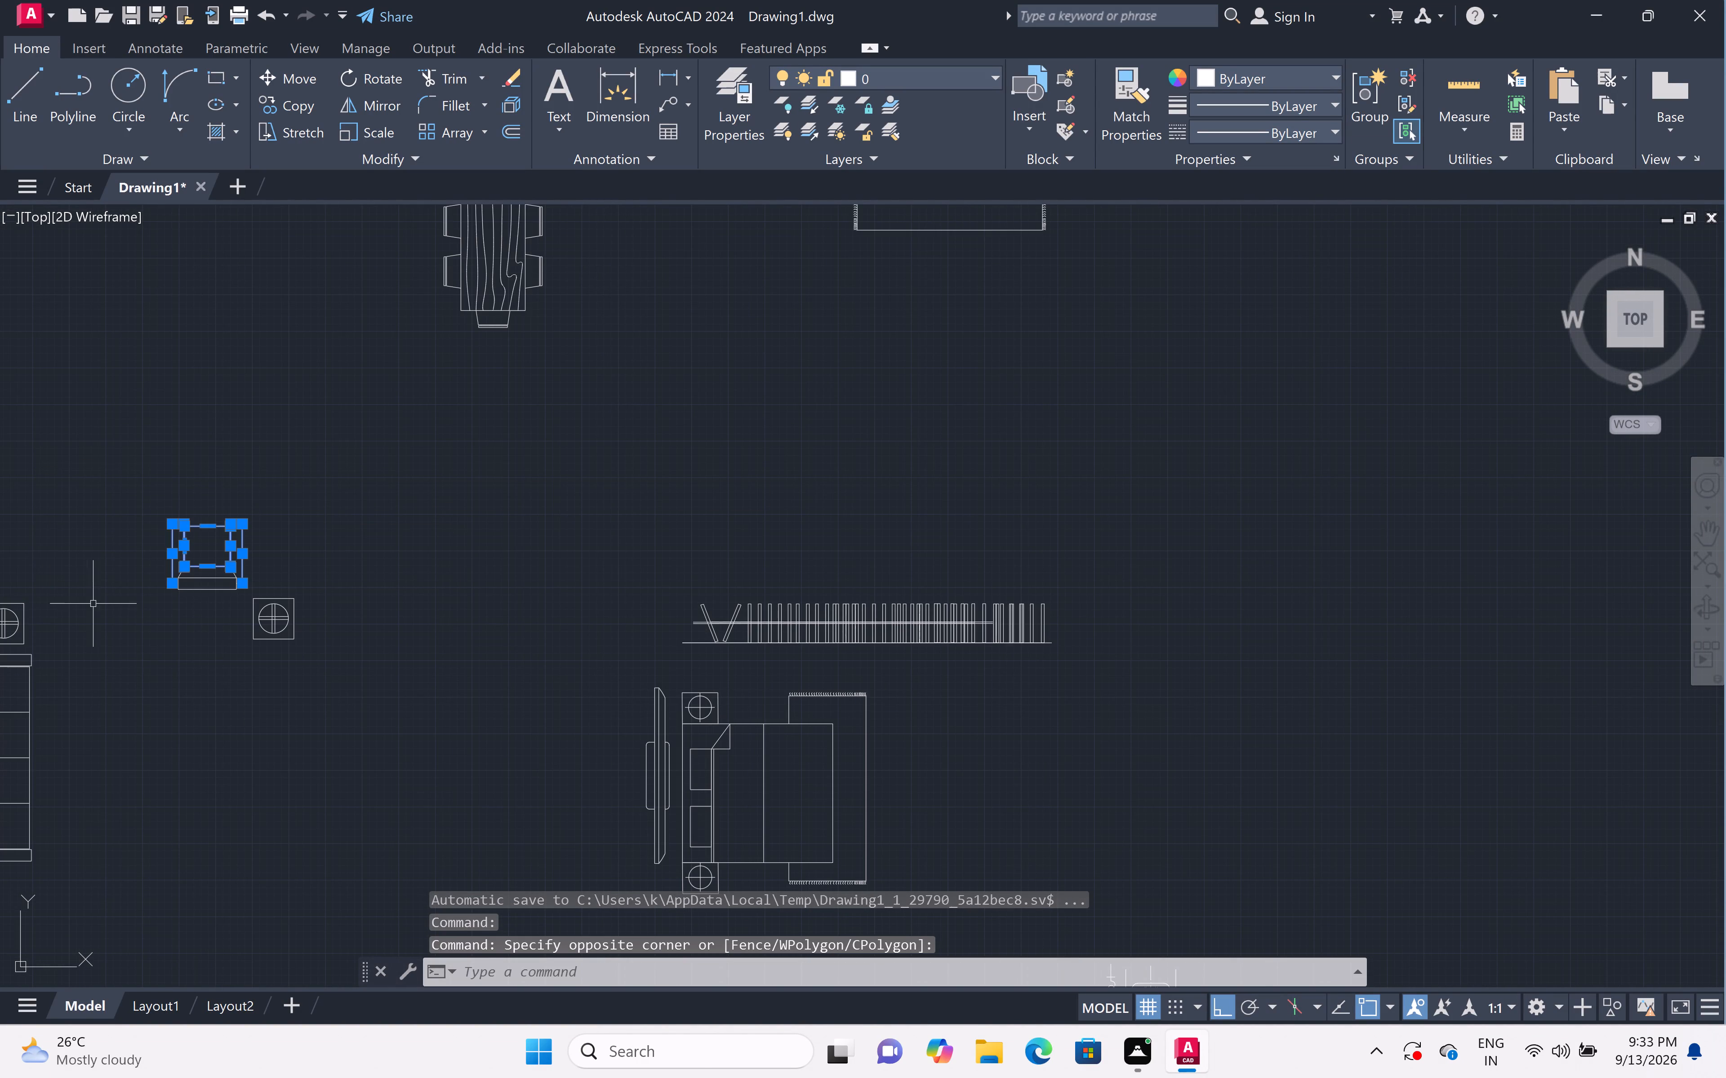
{"action": "scroll", "coordinate": [200, 591], "scroll_direction": "up", "scroll_amount": 4}
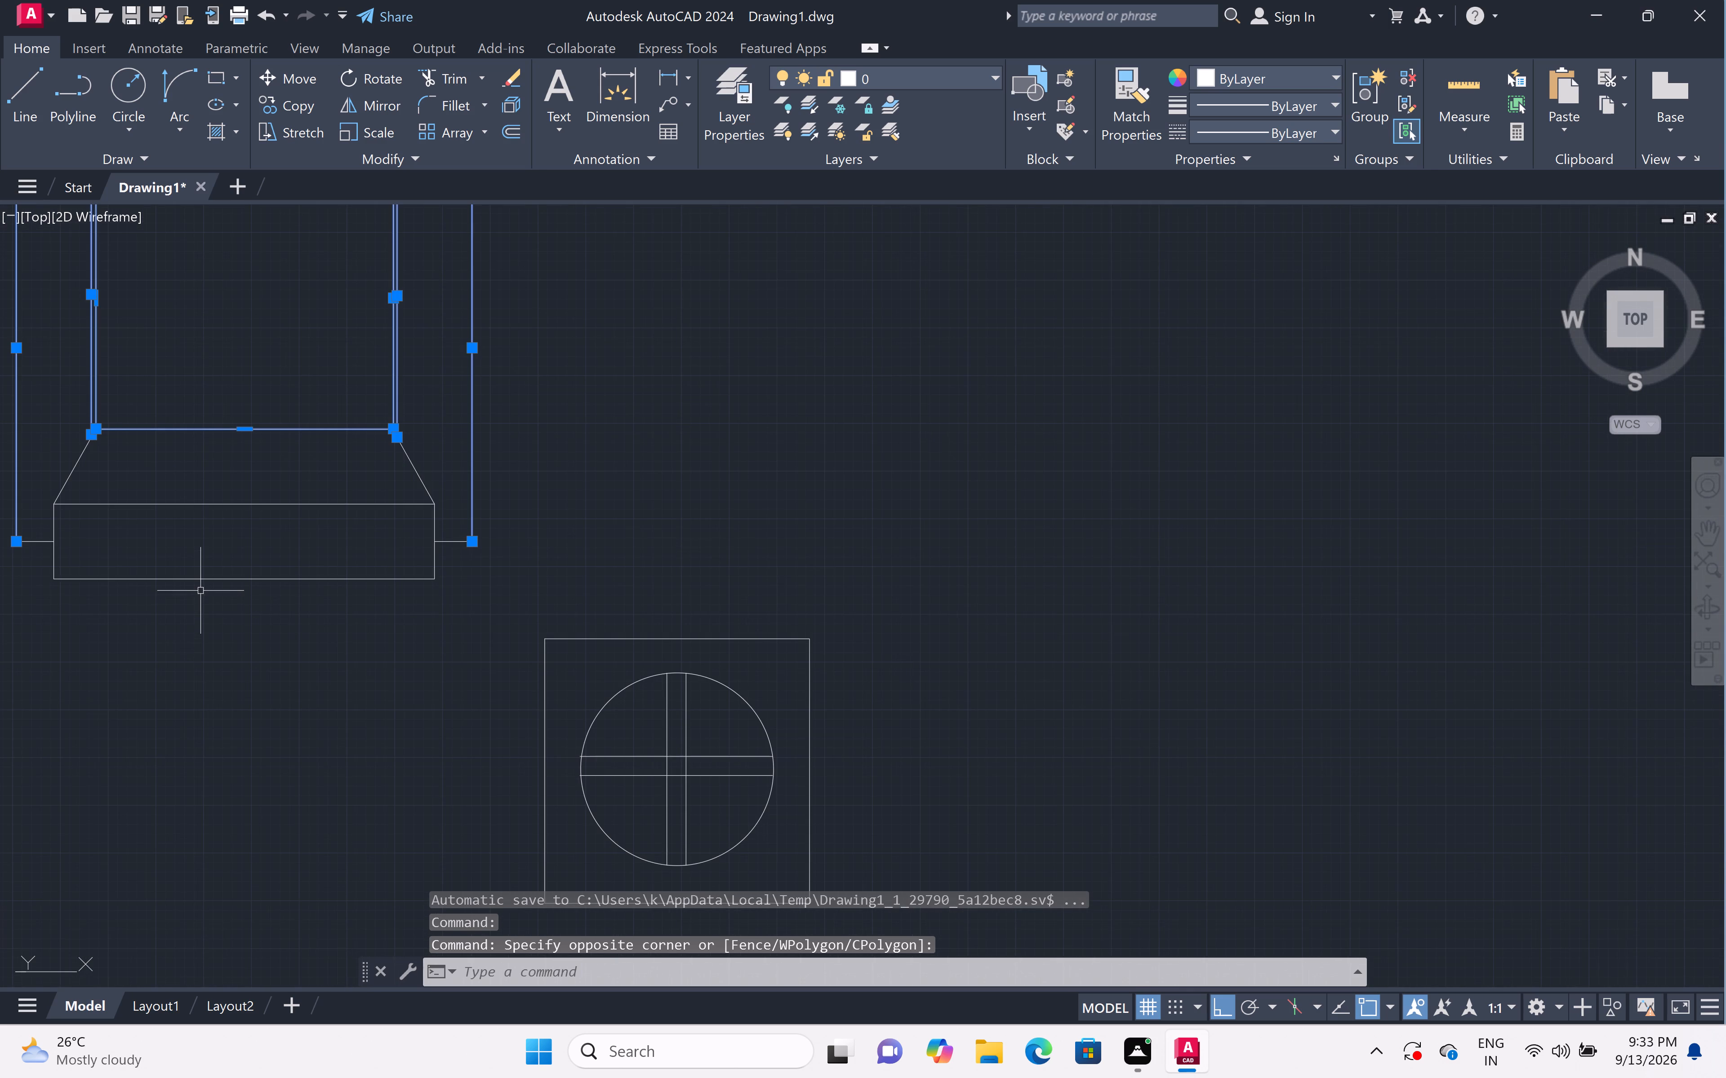
{"action": "scroll", "coordinate": [812, 213], "scroll_direction": "down", "scroll_amount": 1}
{"action": "left_click", "coordinate": [754, 287]}
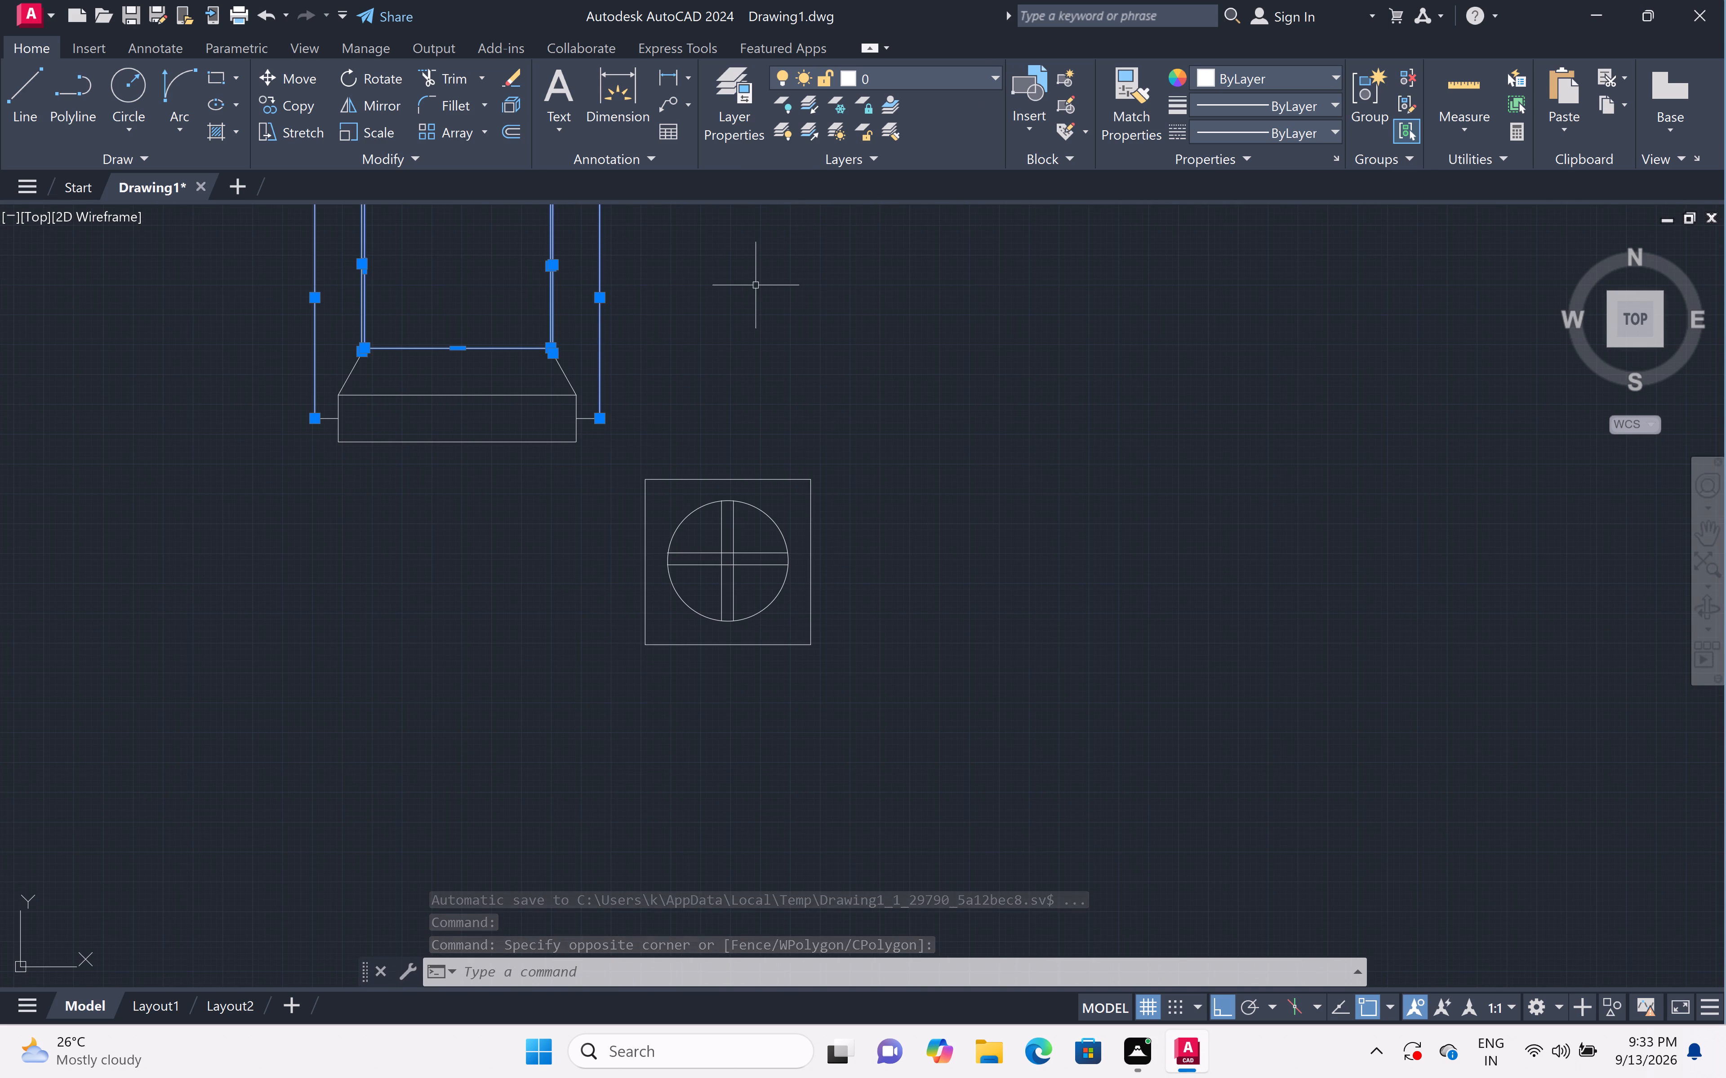
{"action": "left_click", "coordinate": [230, 453]}
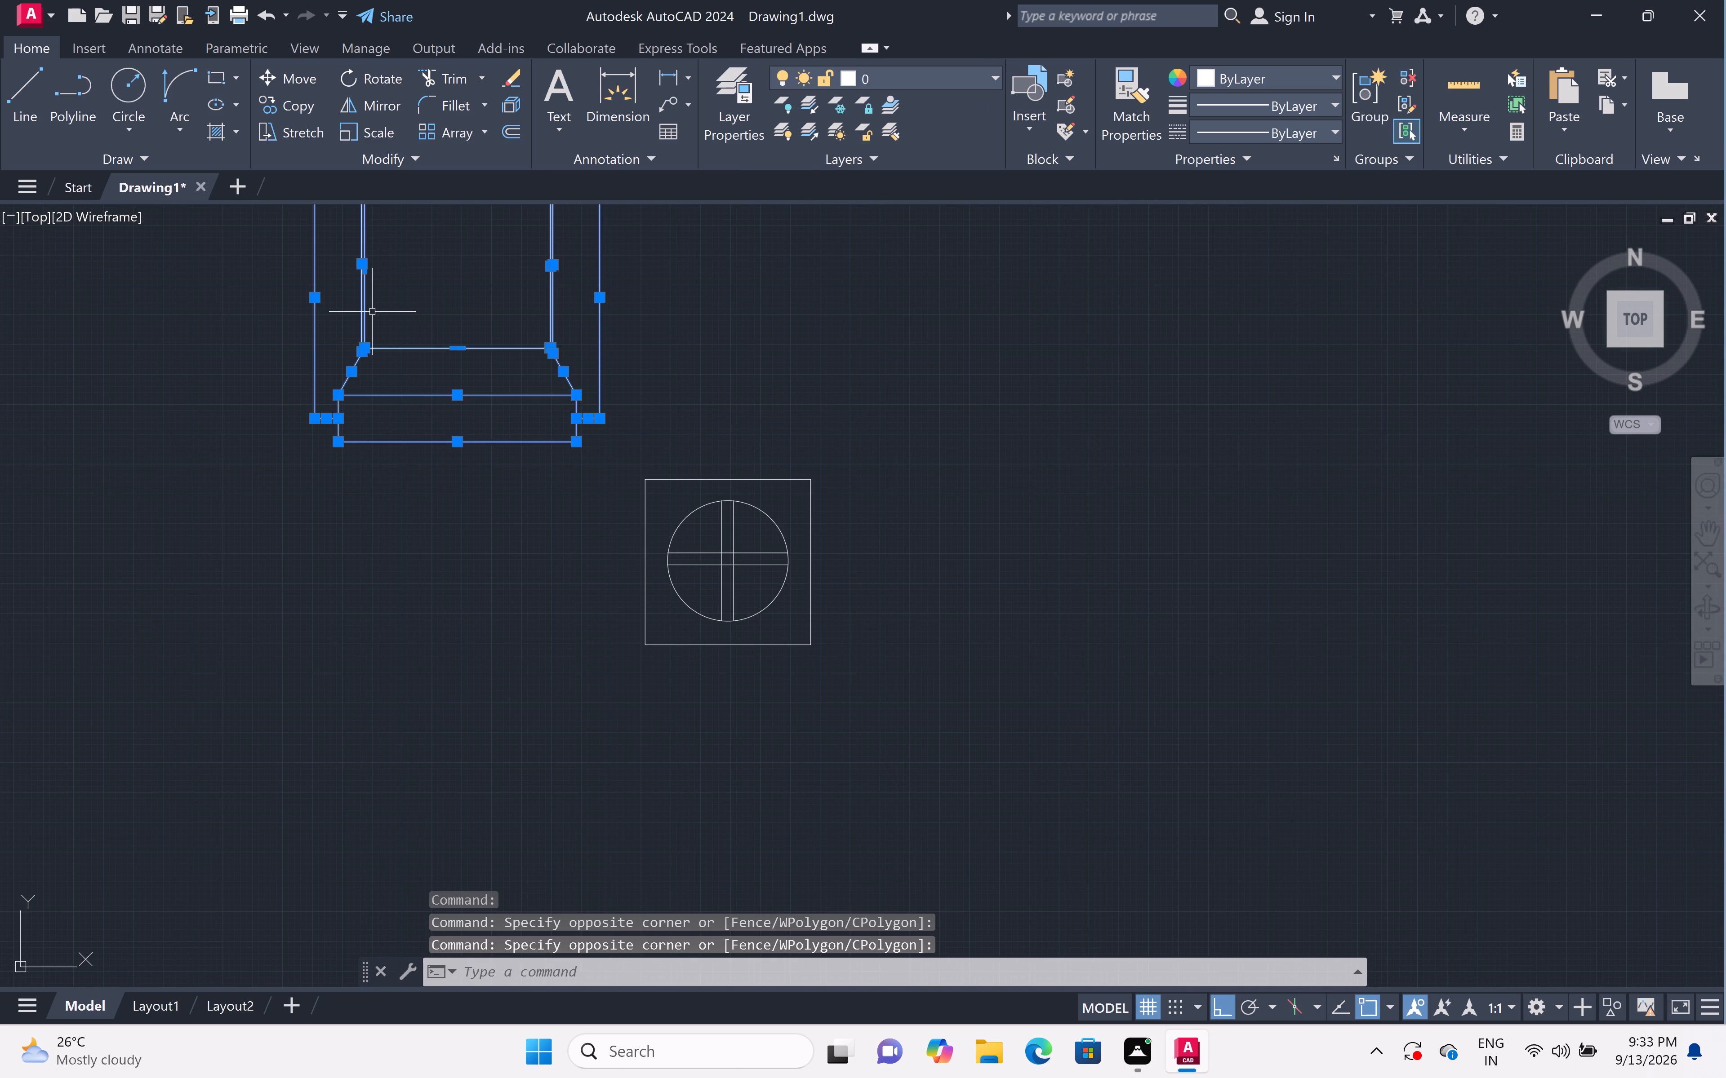
{"action": "key", "text": "c"}
{"action": "key", "text": "o"}
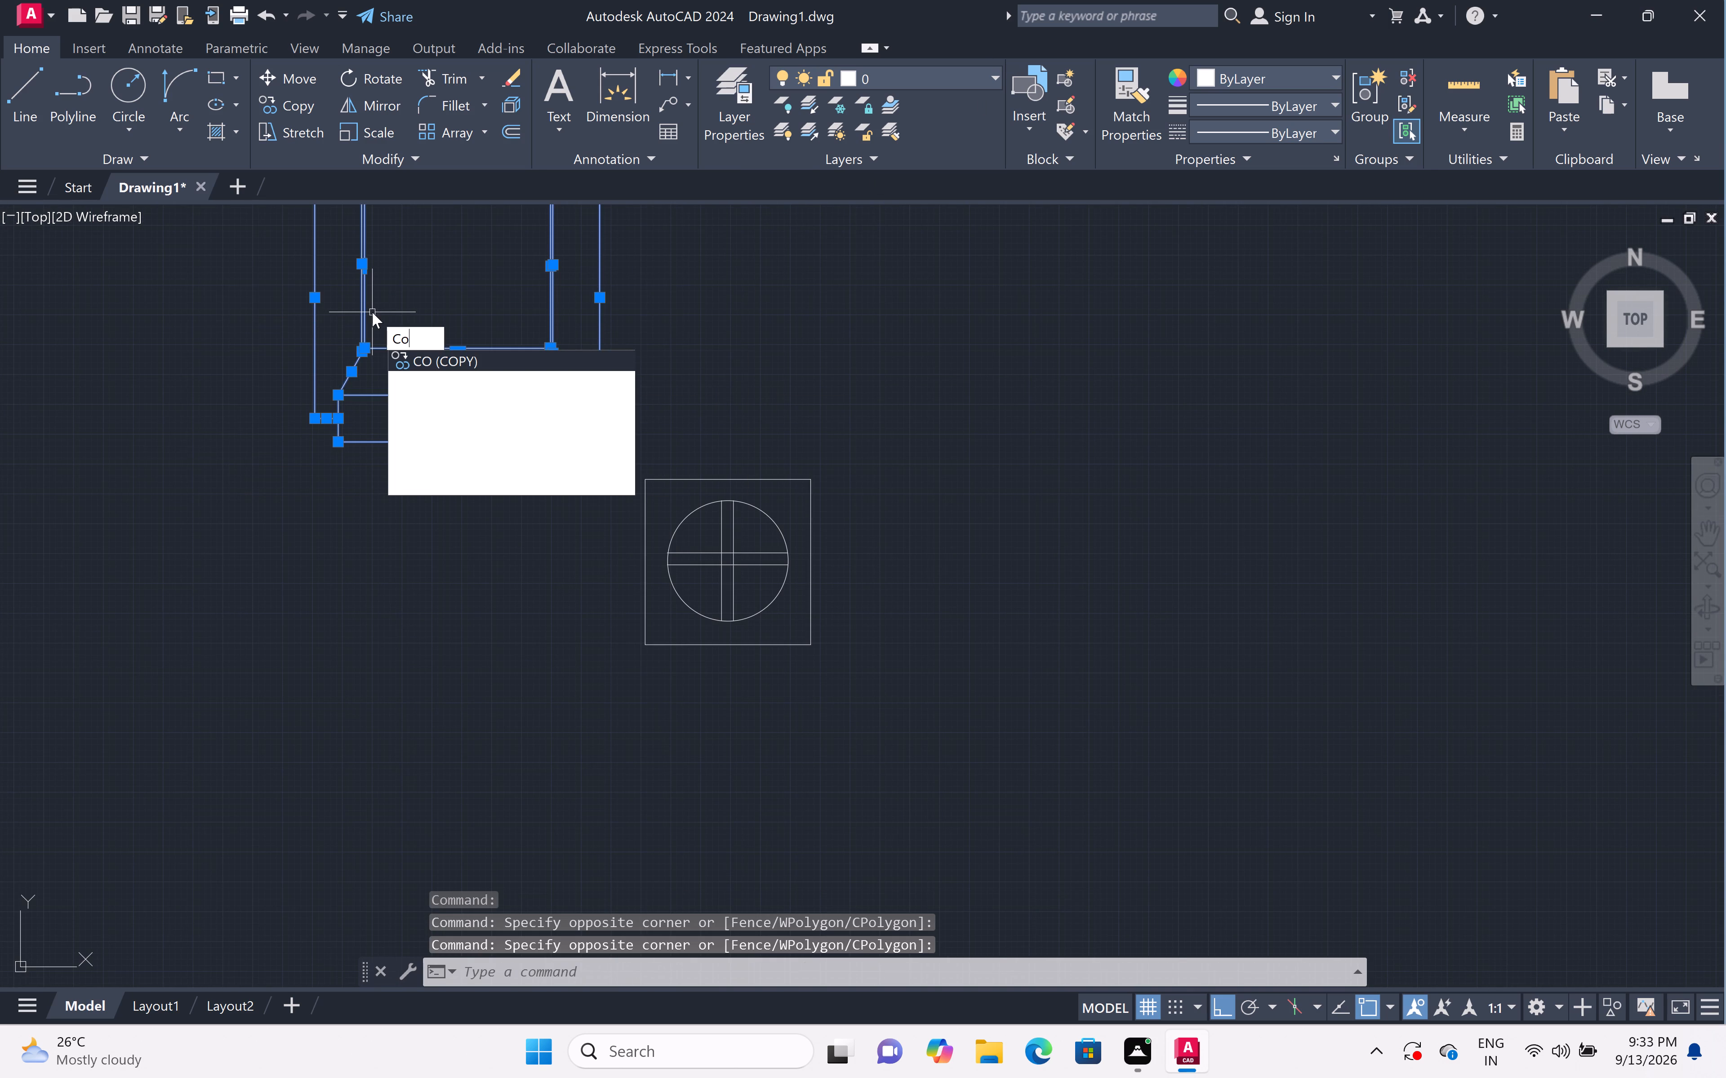
{"action": "key", "text": "space"}
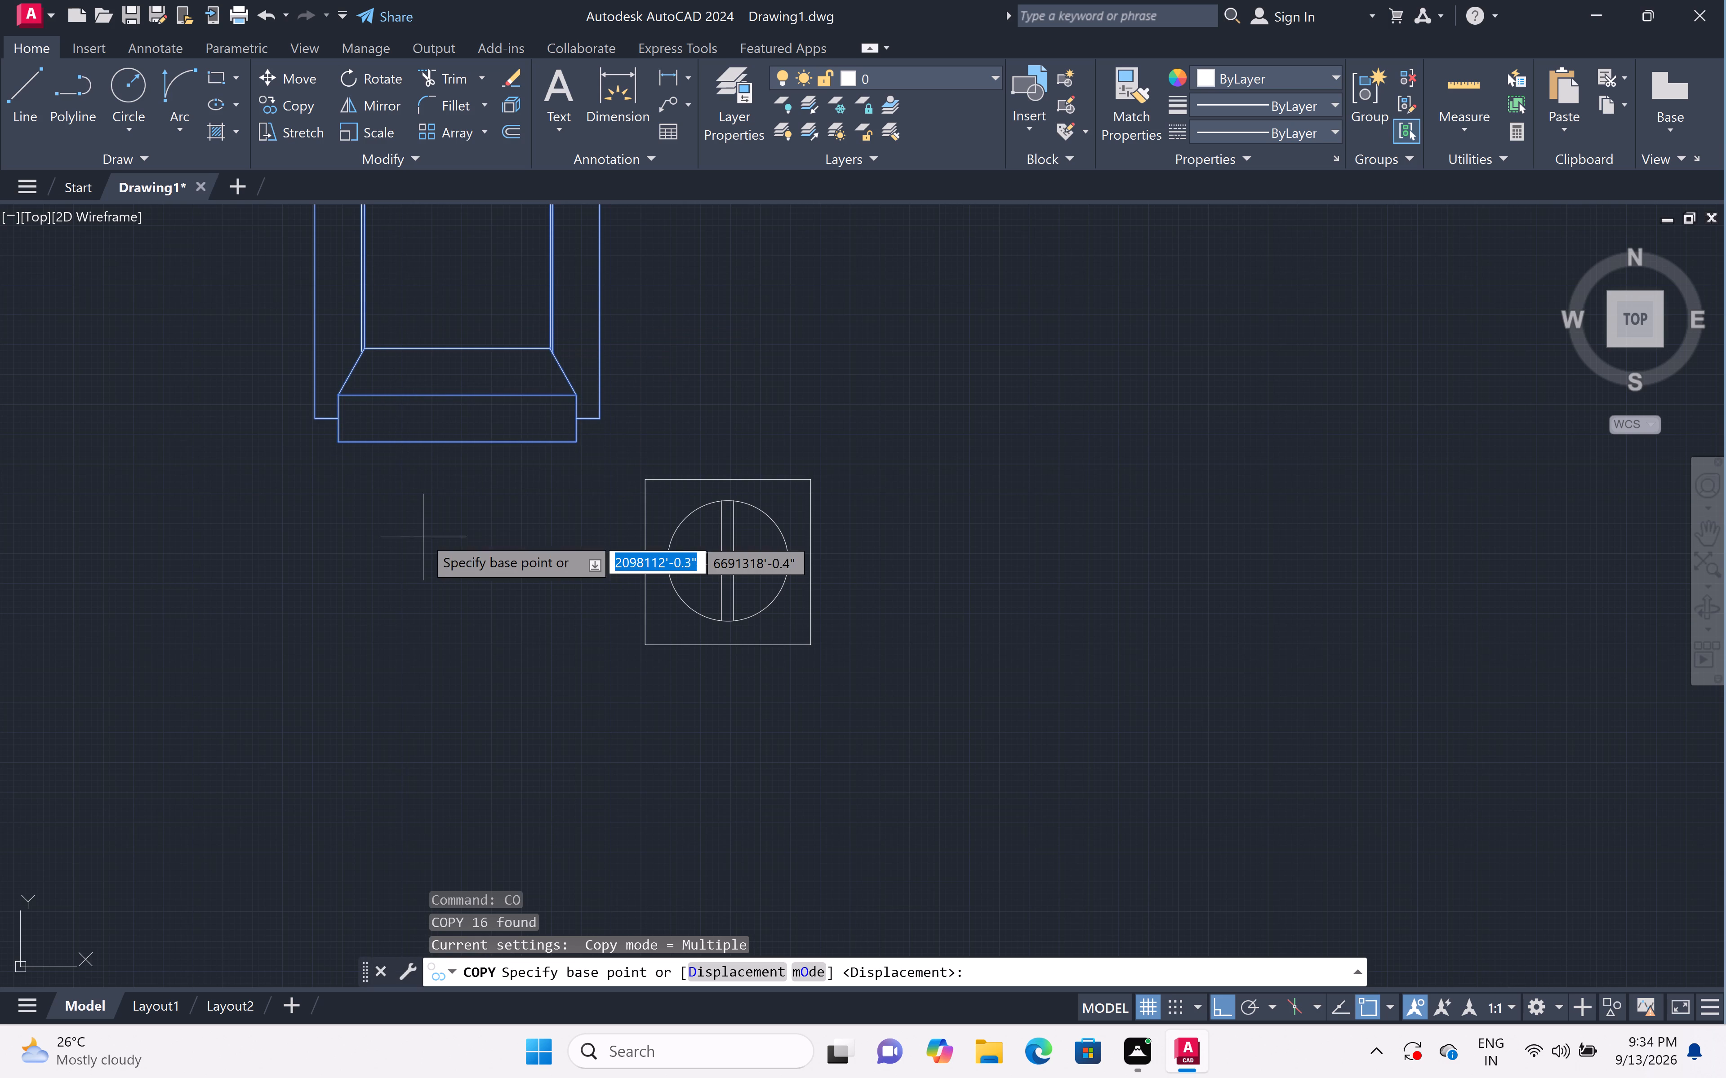
{"action": "left_click", "coordinate": [454, 444]}
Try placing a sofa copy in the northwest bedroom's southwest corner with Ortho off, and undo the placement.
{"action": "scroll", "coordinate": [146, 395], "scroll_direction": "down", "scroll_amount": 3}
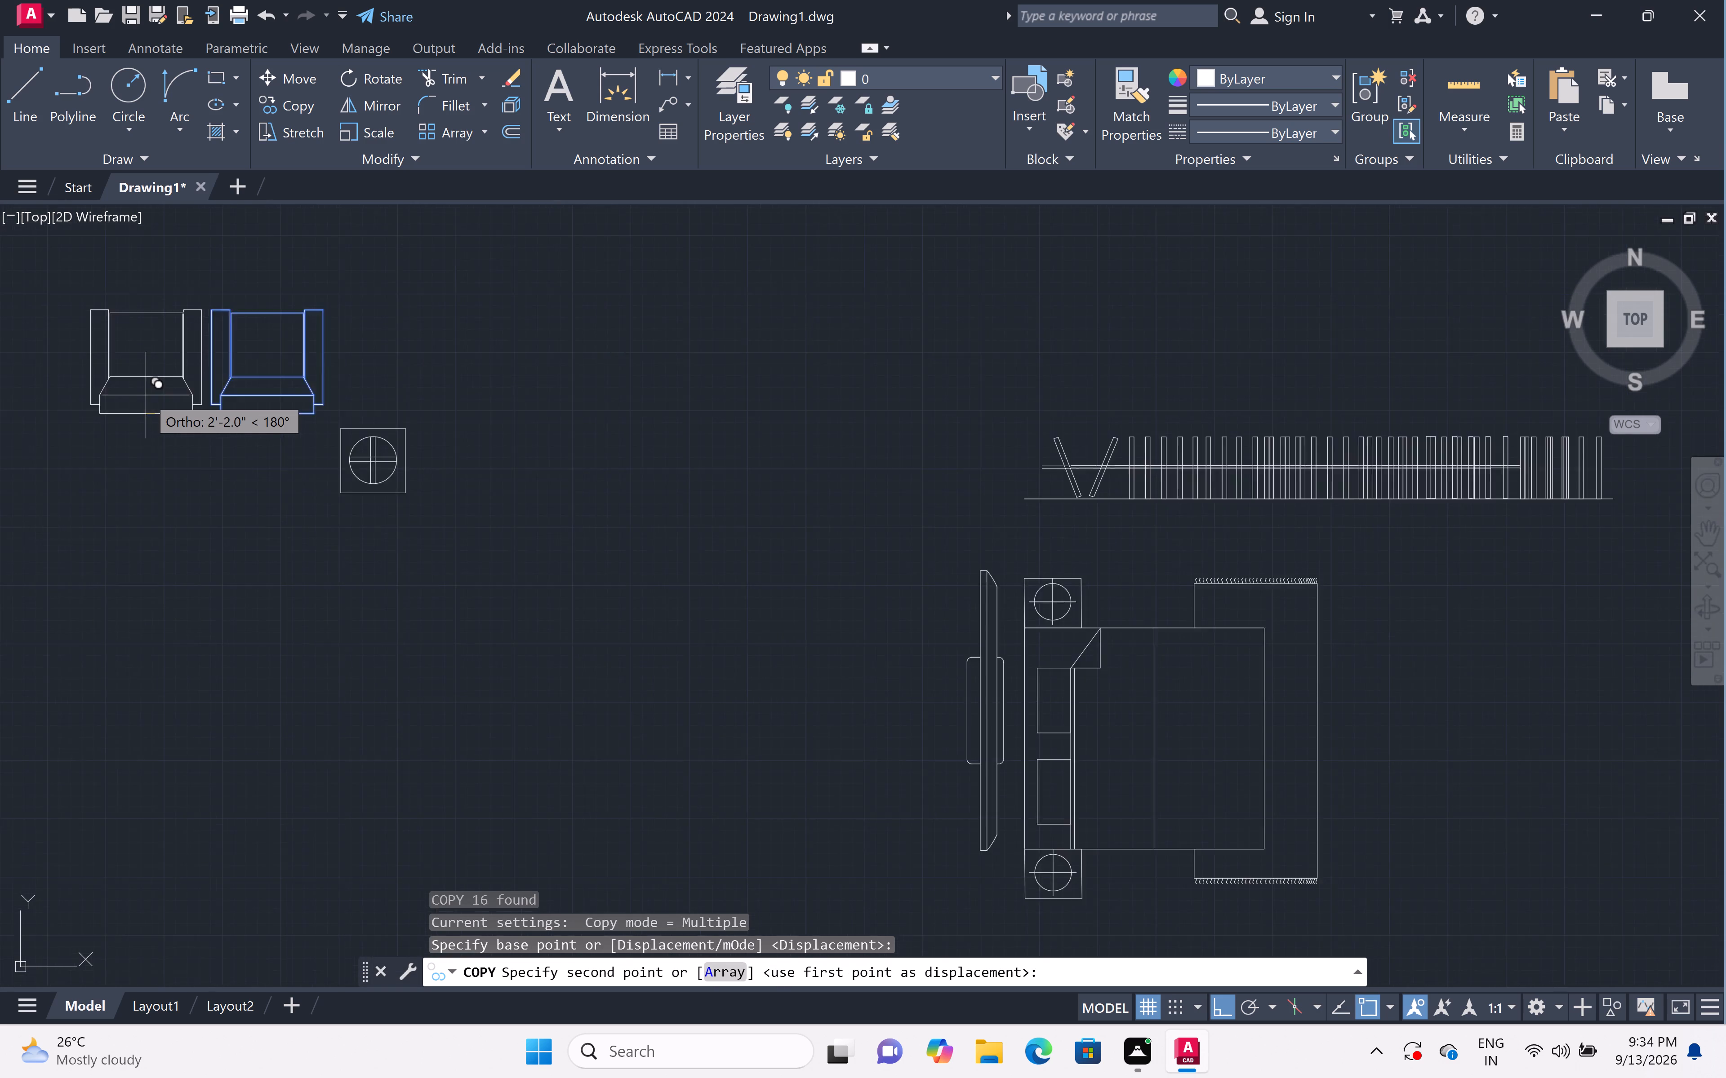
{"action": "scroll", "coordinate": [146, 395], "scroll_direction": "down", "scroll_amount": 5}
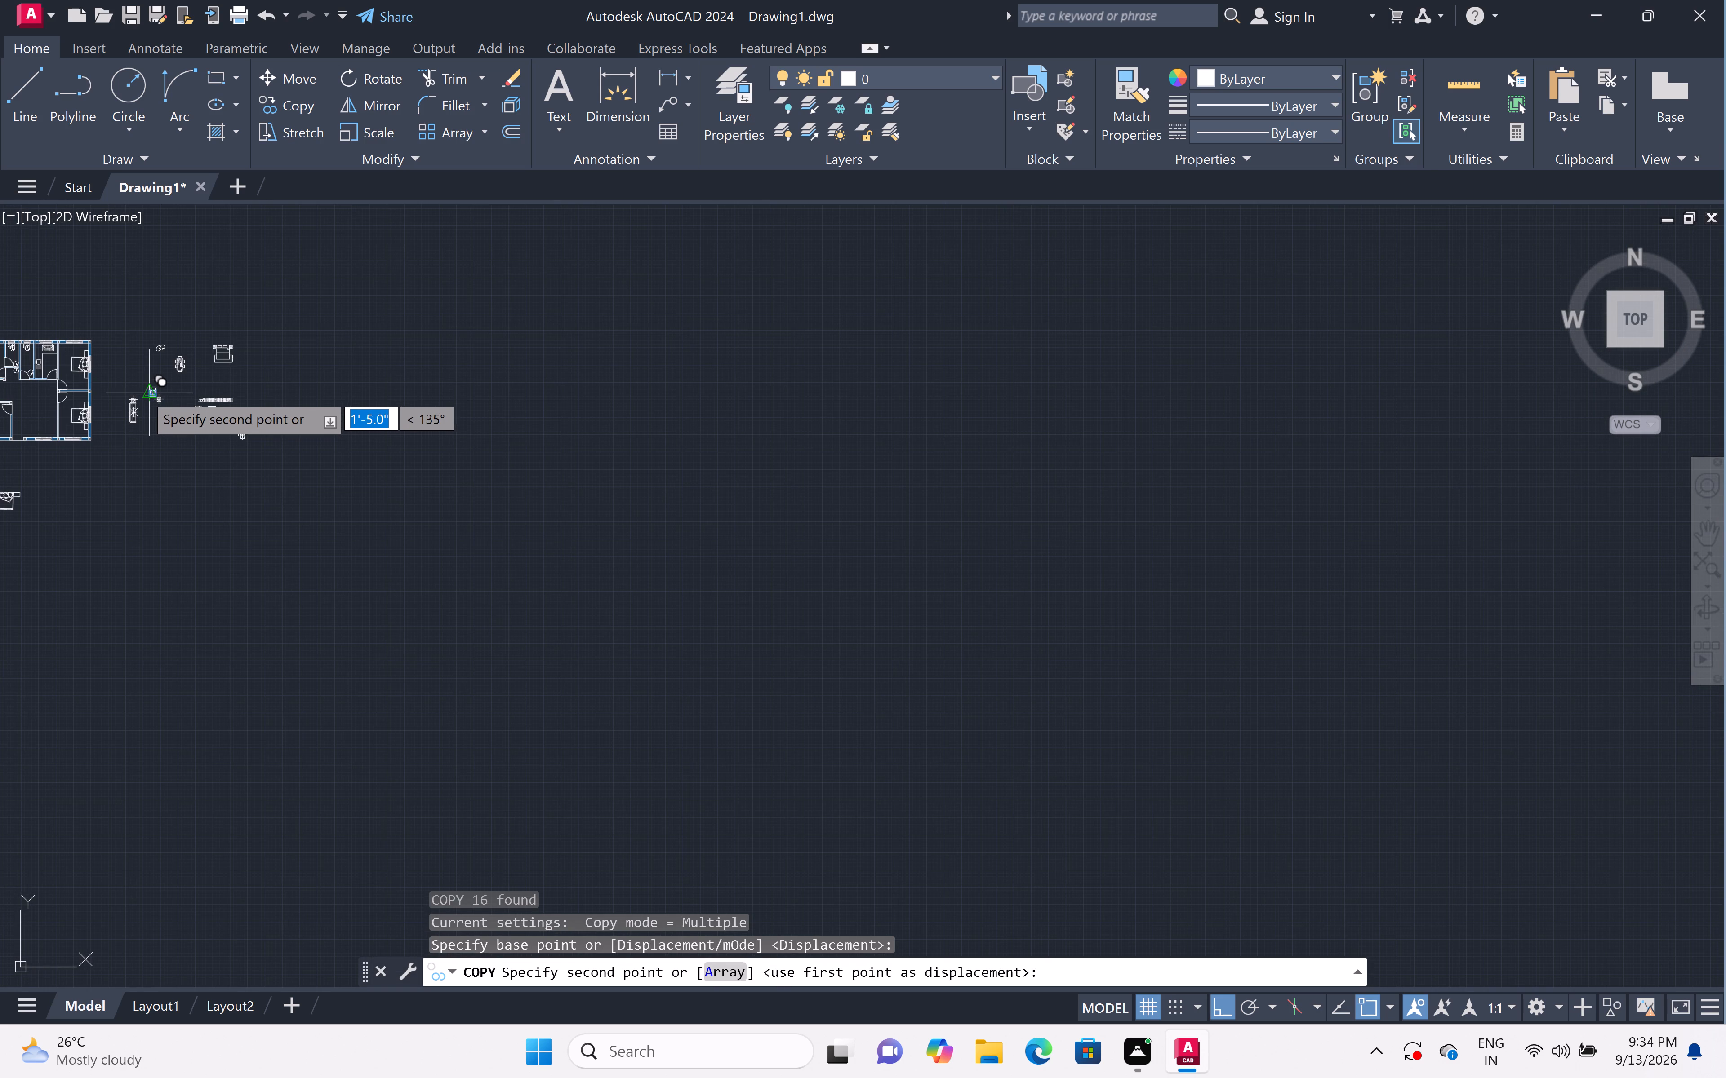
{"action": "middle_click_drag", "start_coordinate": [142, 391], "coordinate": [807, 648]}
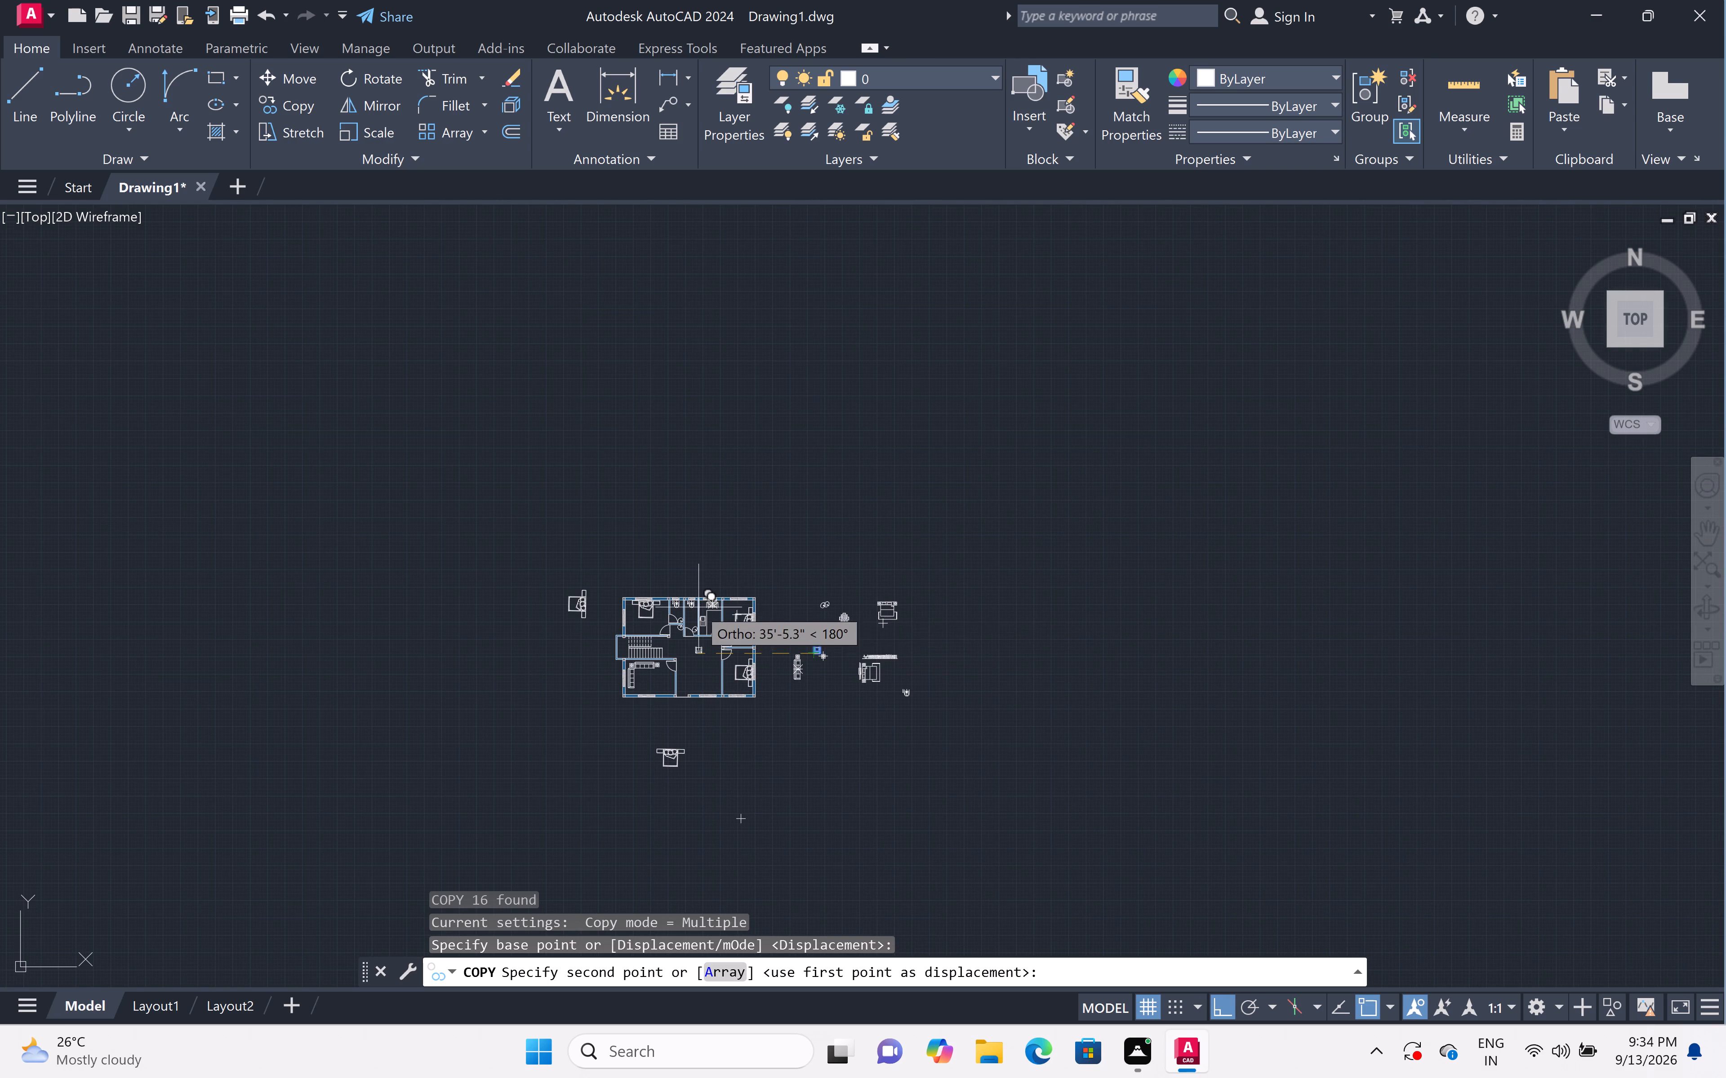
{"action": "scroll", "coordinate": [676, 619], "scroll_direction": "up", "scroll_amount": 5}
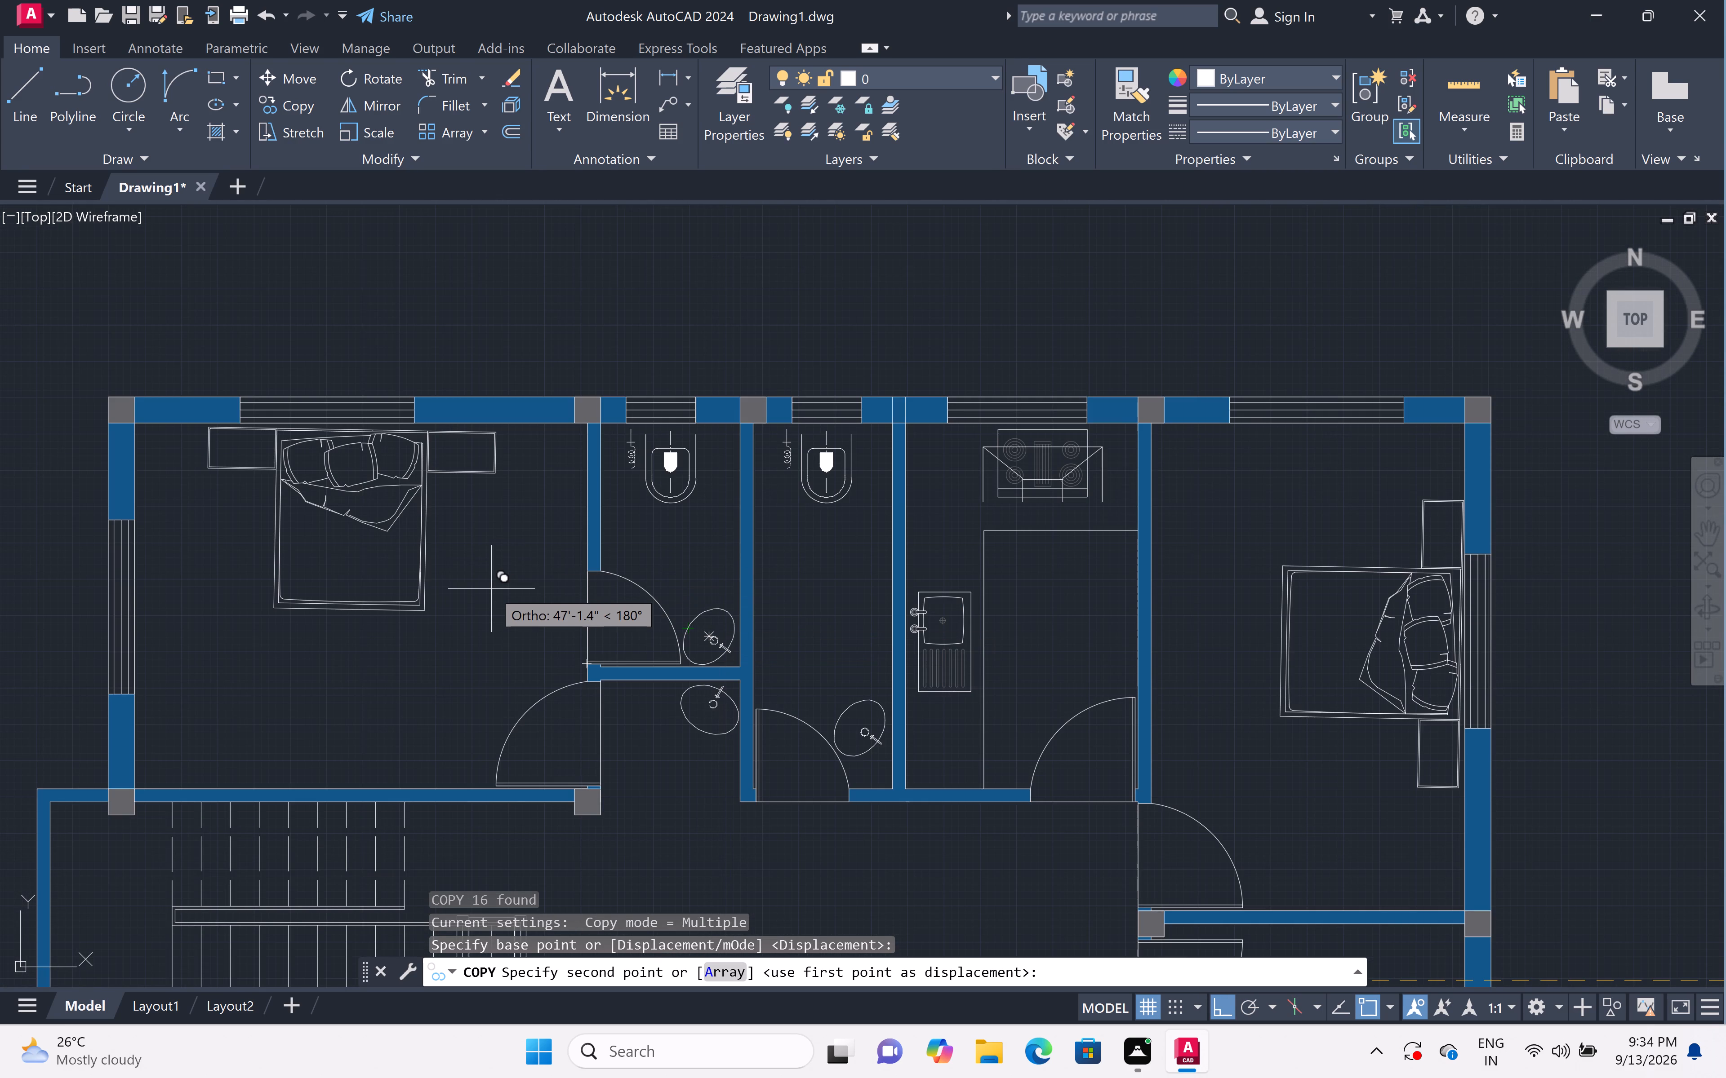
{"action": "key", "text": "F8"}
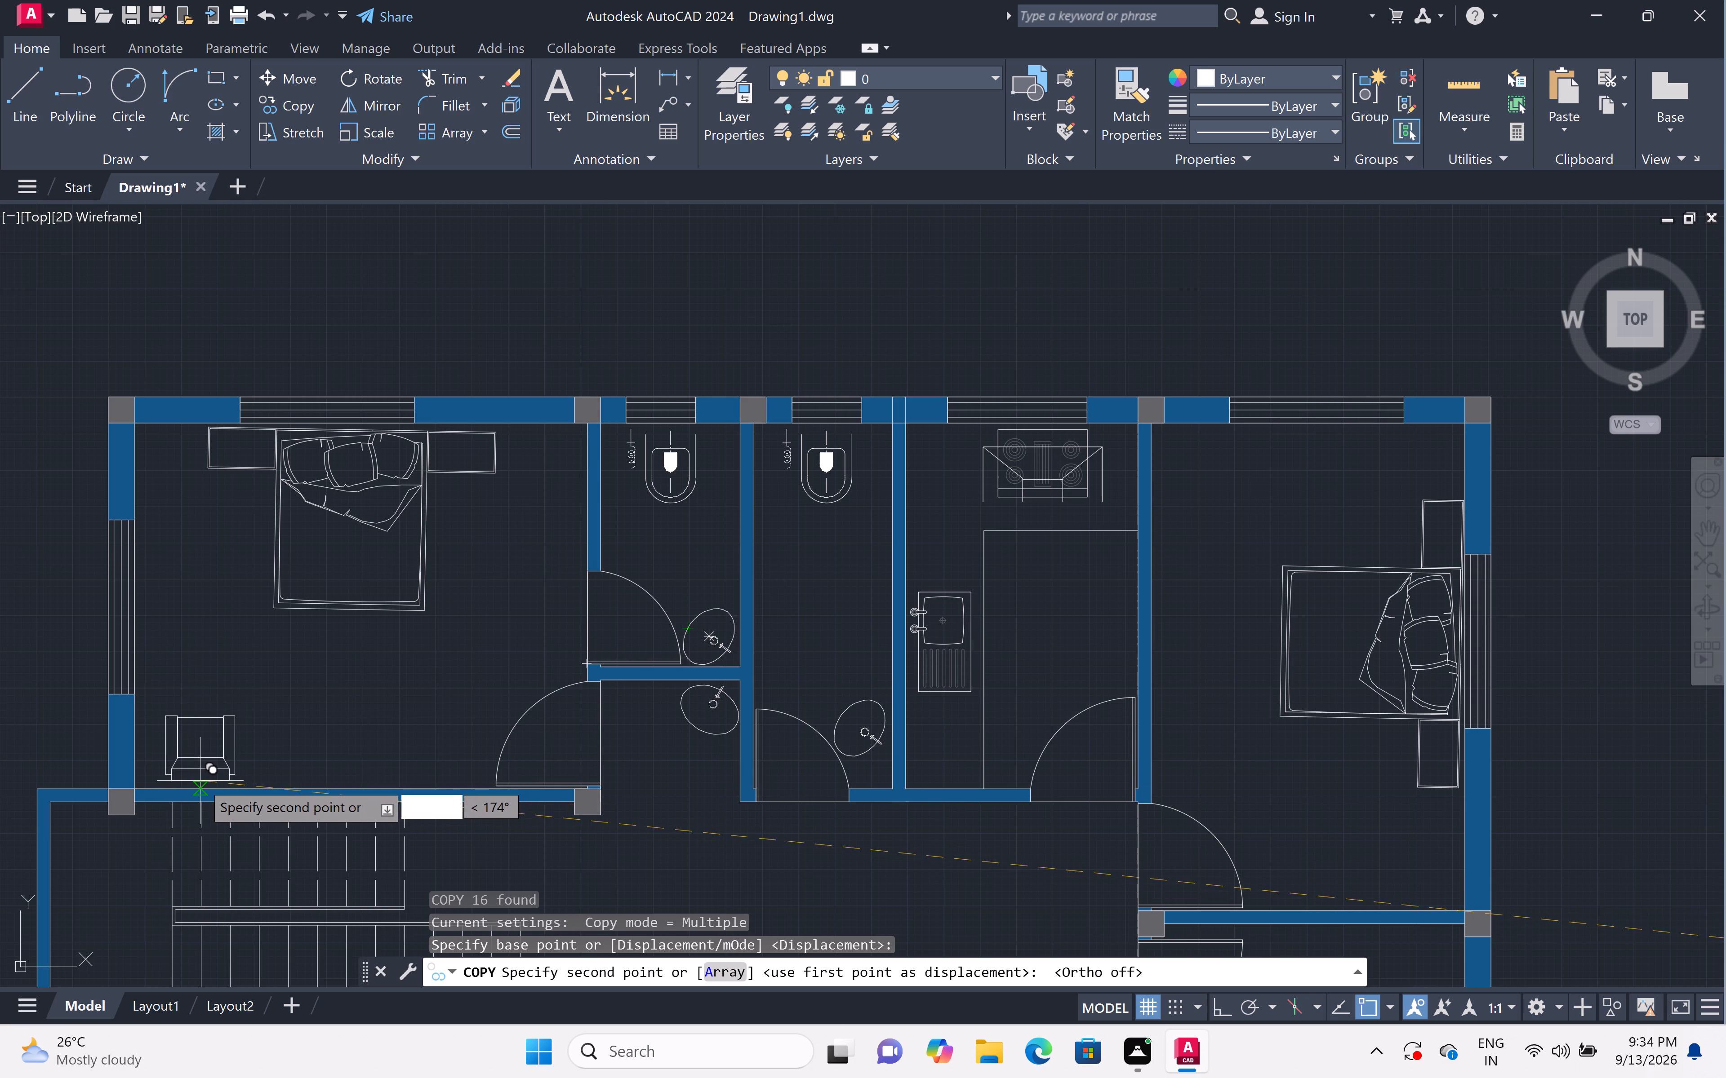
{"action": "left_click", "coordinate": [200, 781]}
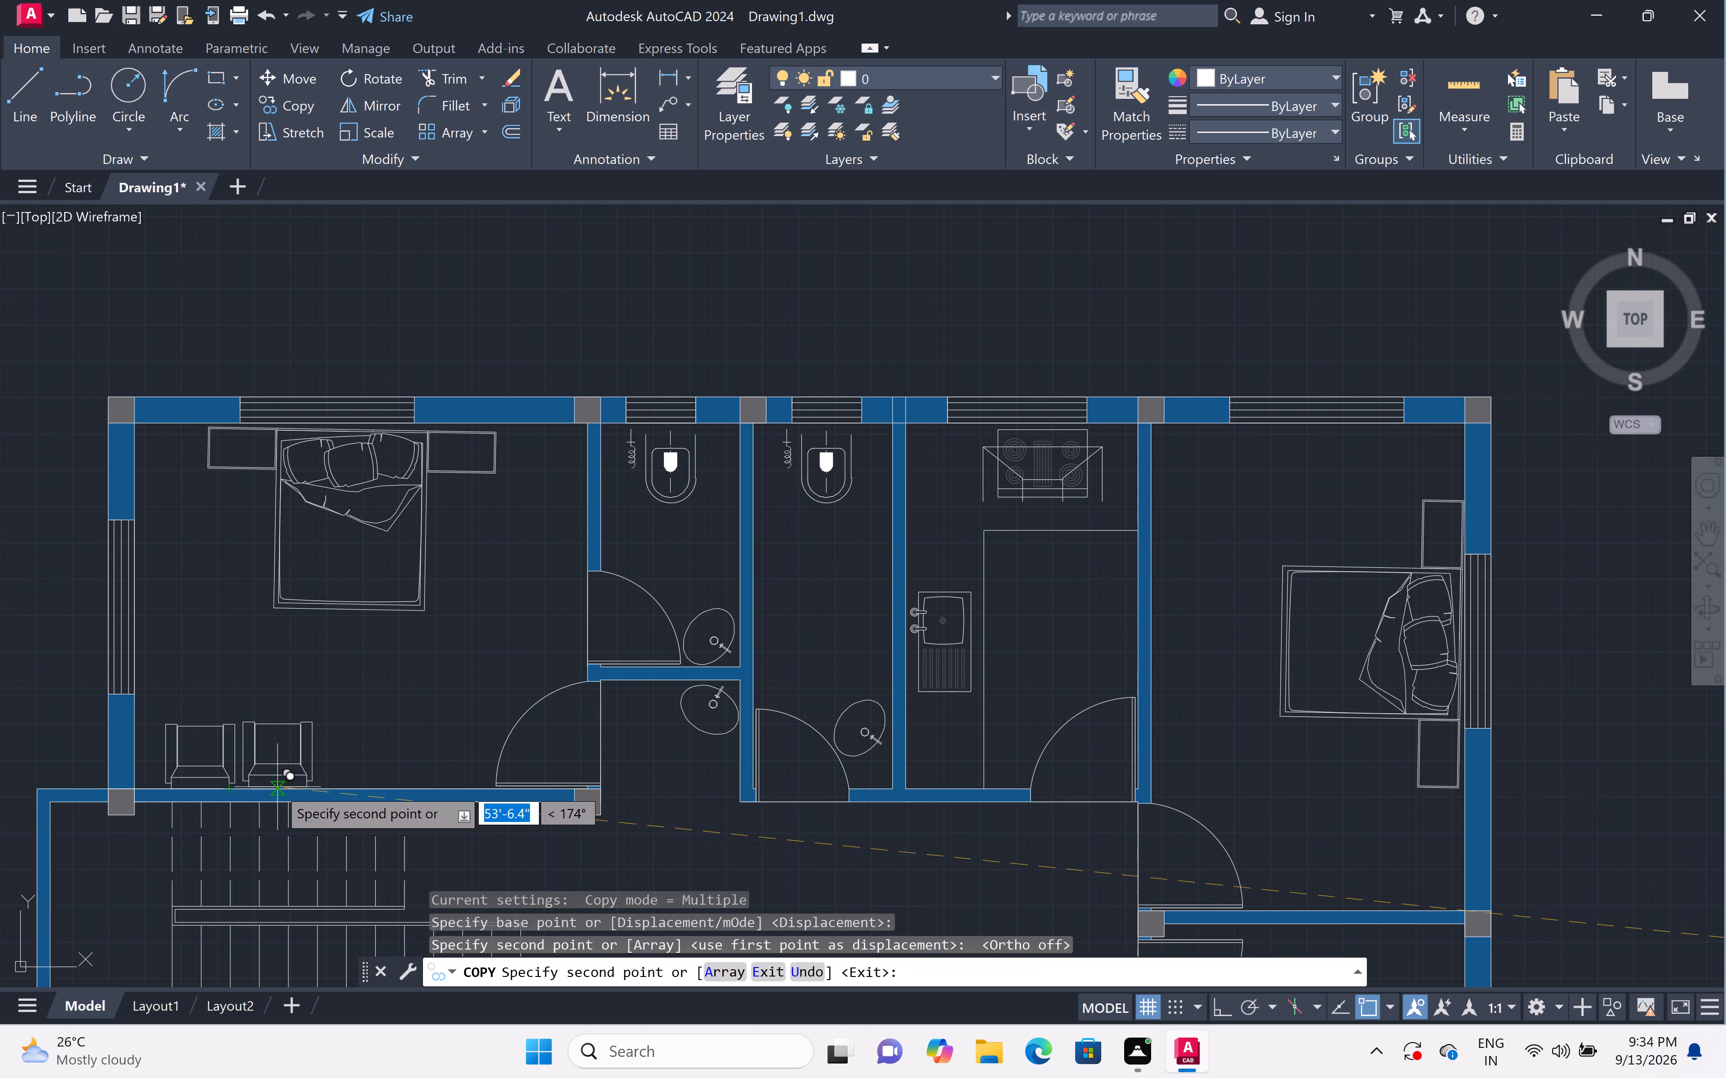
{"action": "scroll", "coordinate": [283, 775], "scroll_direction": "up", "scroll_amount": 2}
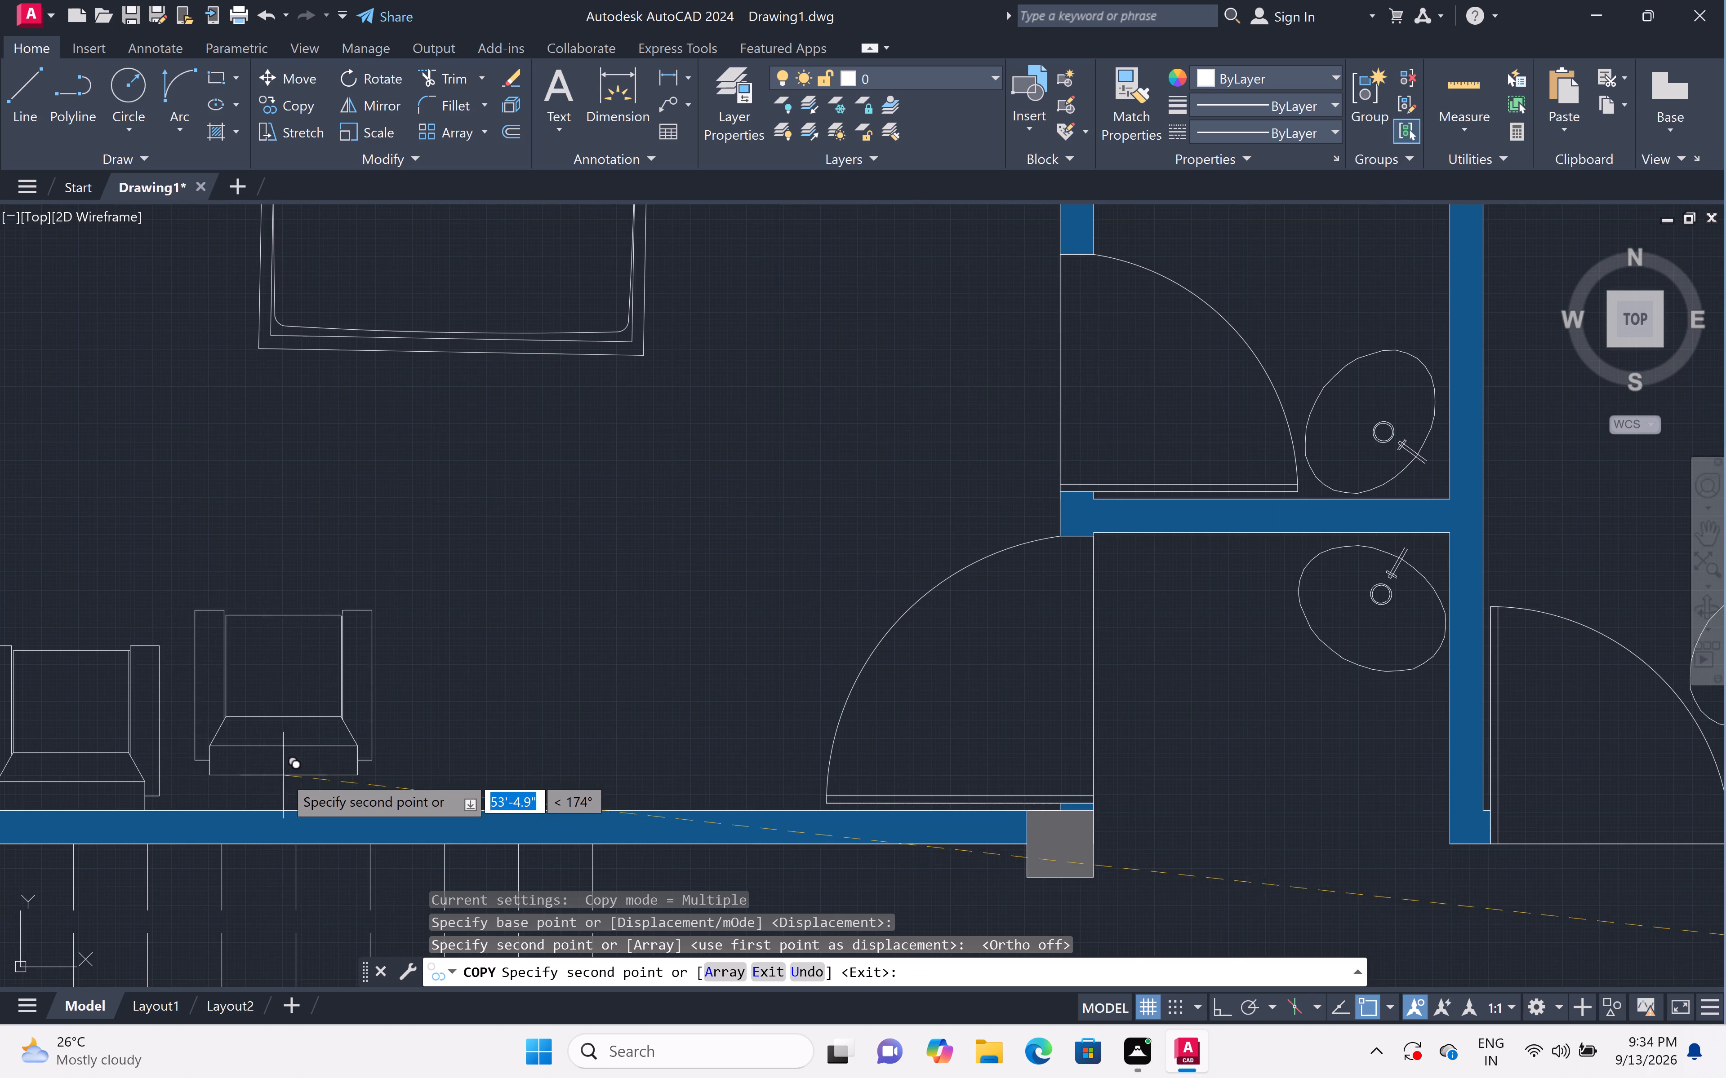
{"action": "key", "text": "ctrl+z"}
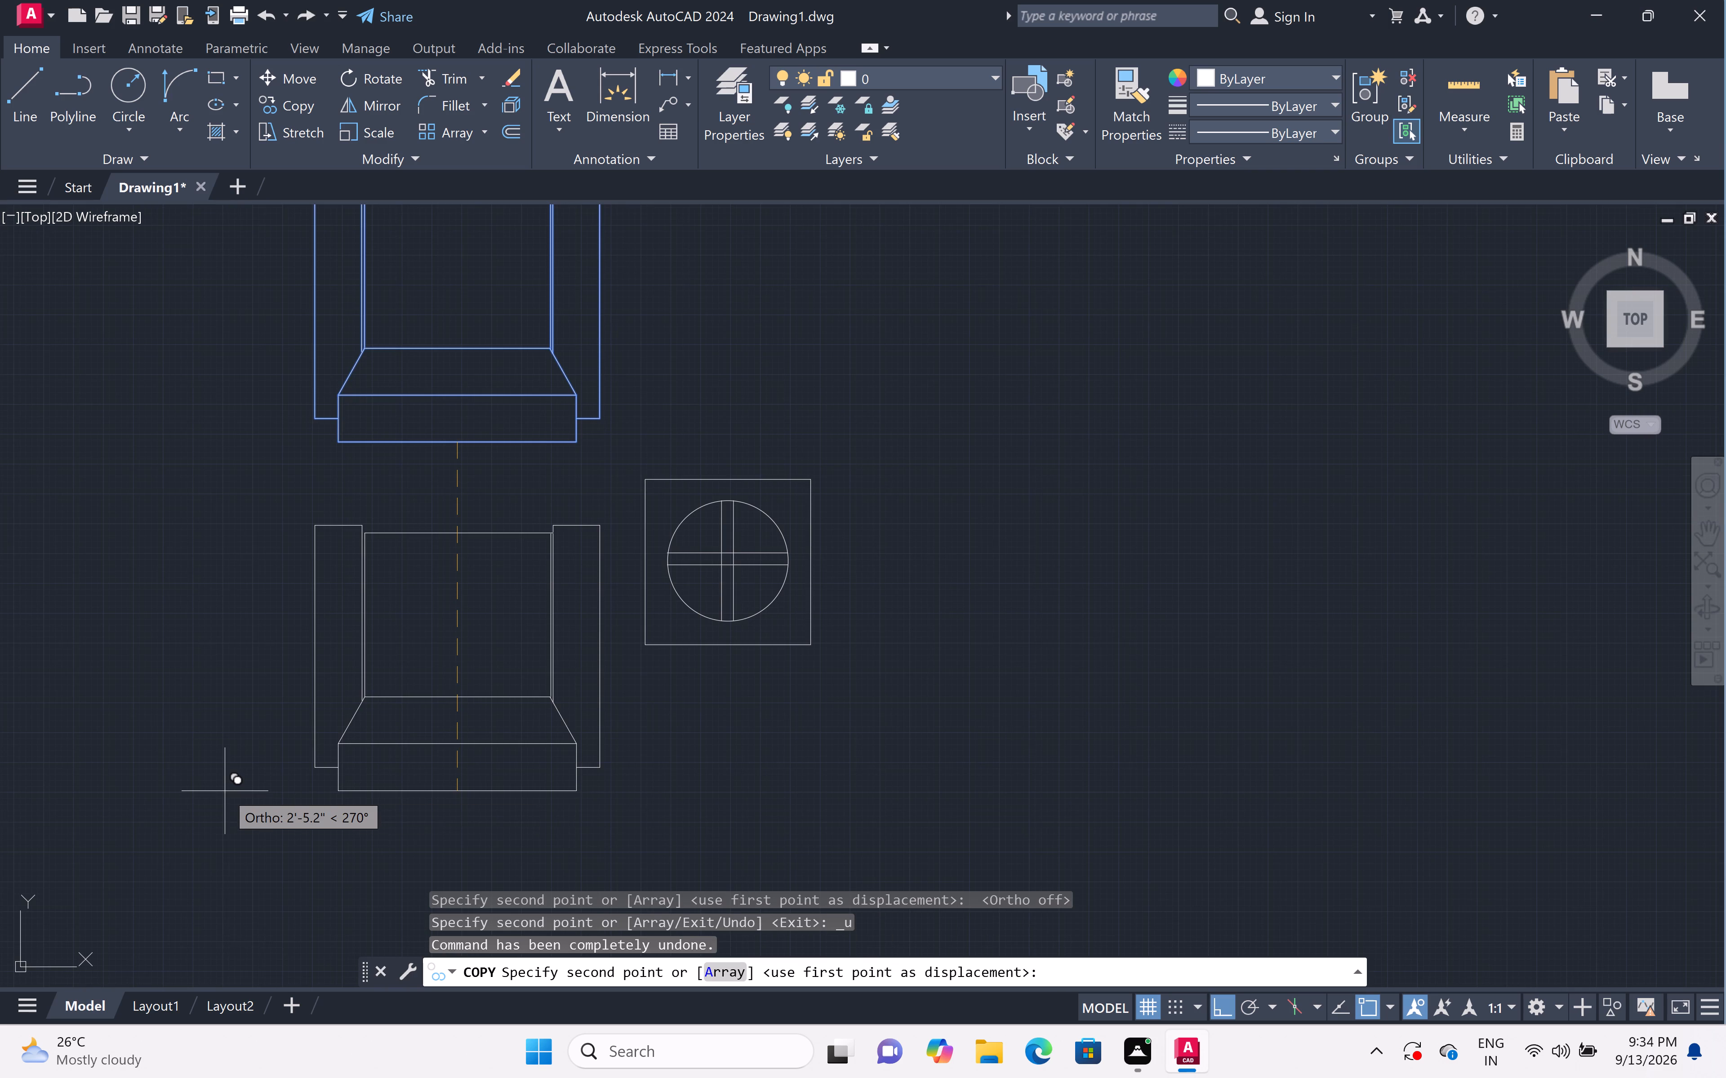
Place two copies of the single-seat sofa side by side along the northwest bedroom's south wall, near its western corner, with Ortho off.
{"action": "scroll", "coordinate": [225, 790], "scroll_direction": "down", "scroll_amount": 4}
{"action": "middle_click", "coordinate": [226, 791]}
{"action": "middle_click", "coordinate": [228, 790]}
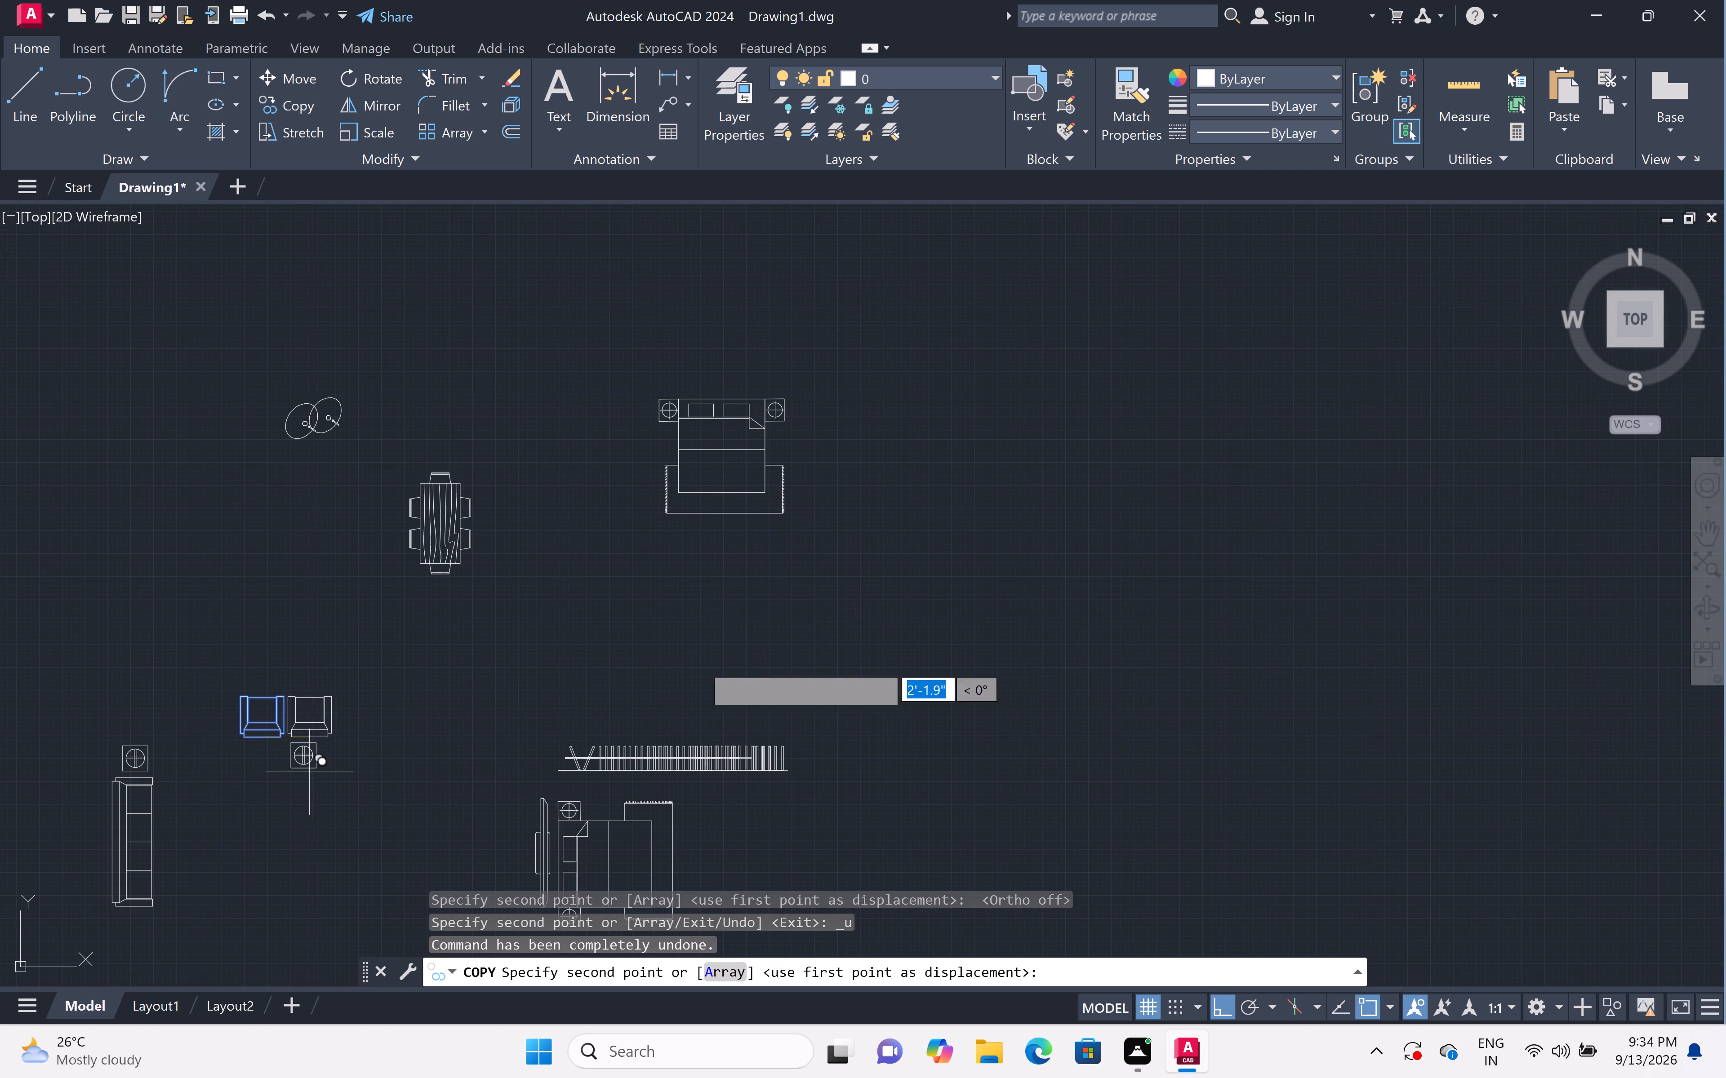
{"action": "middle_click", "coordinate": [1702, 368]}
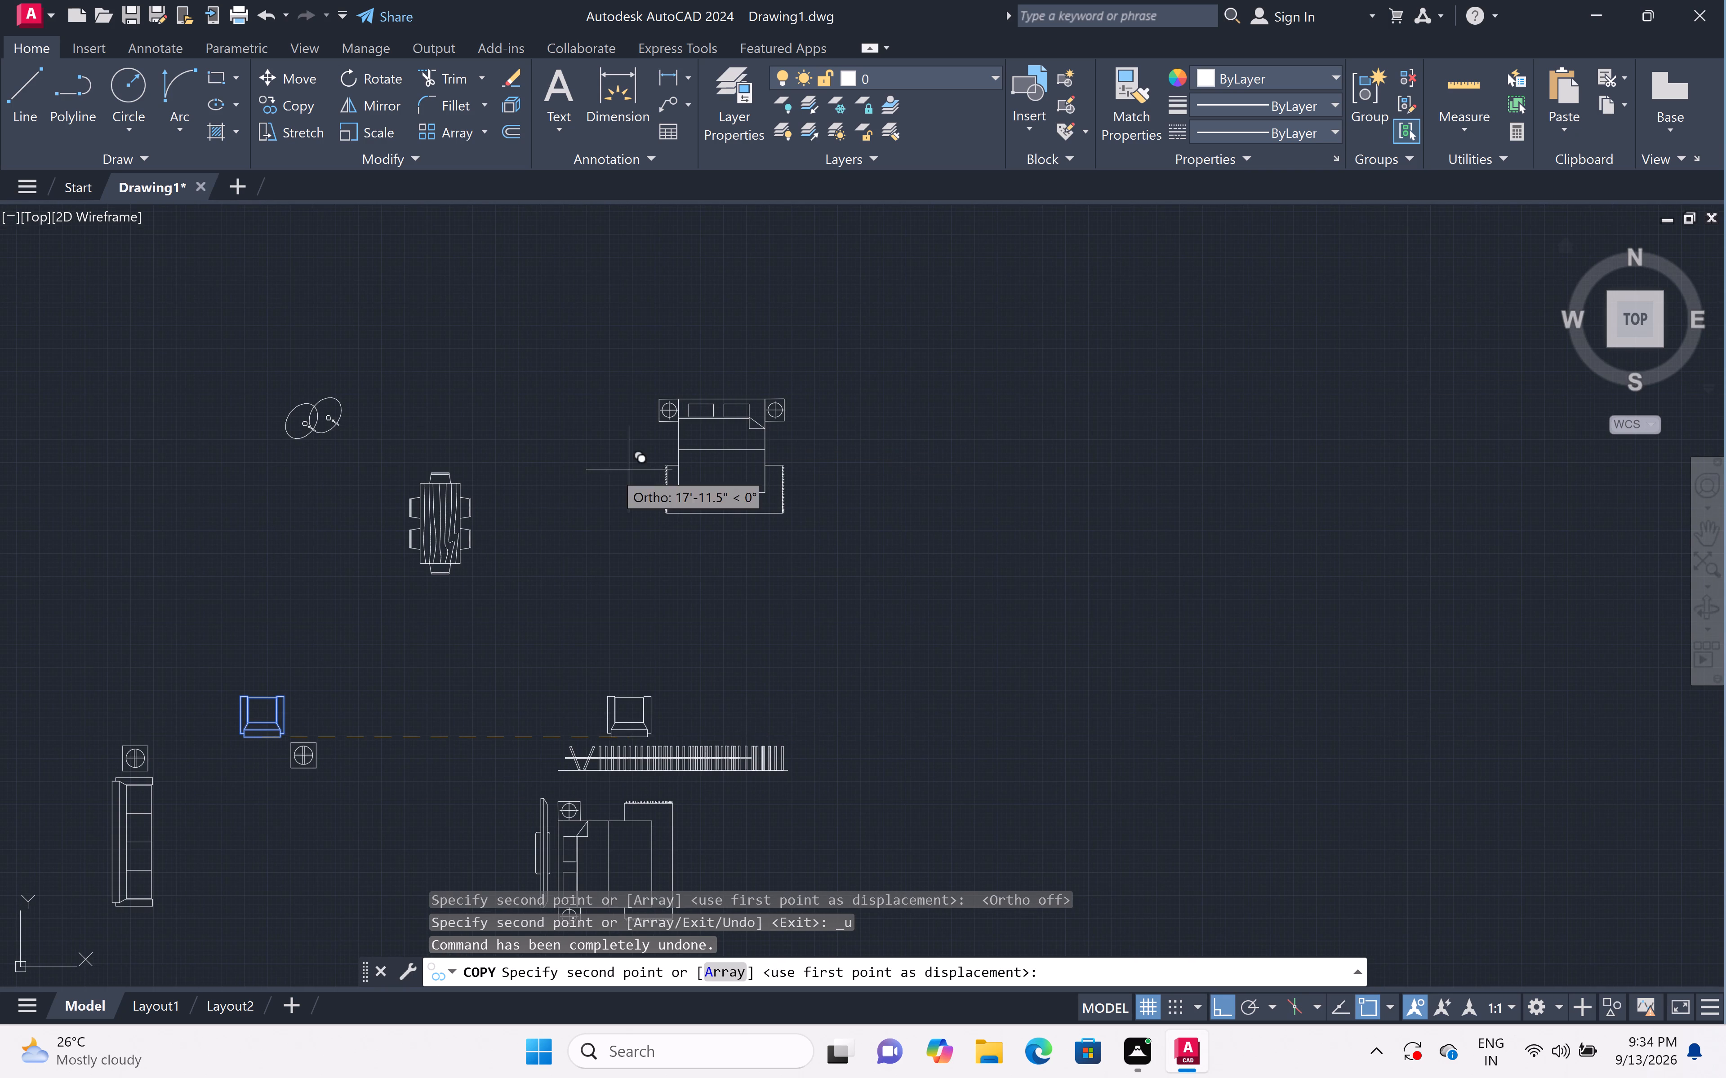
{"action": "middle_click_drag", "start_coordinate": [421, 378], "coordinate": [696, 442]}
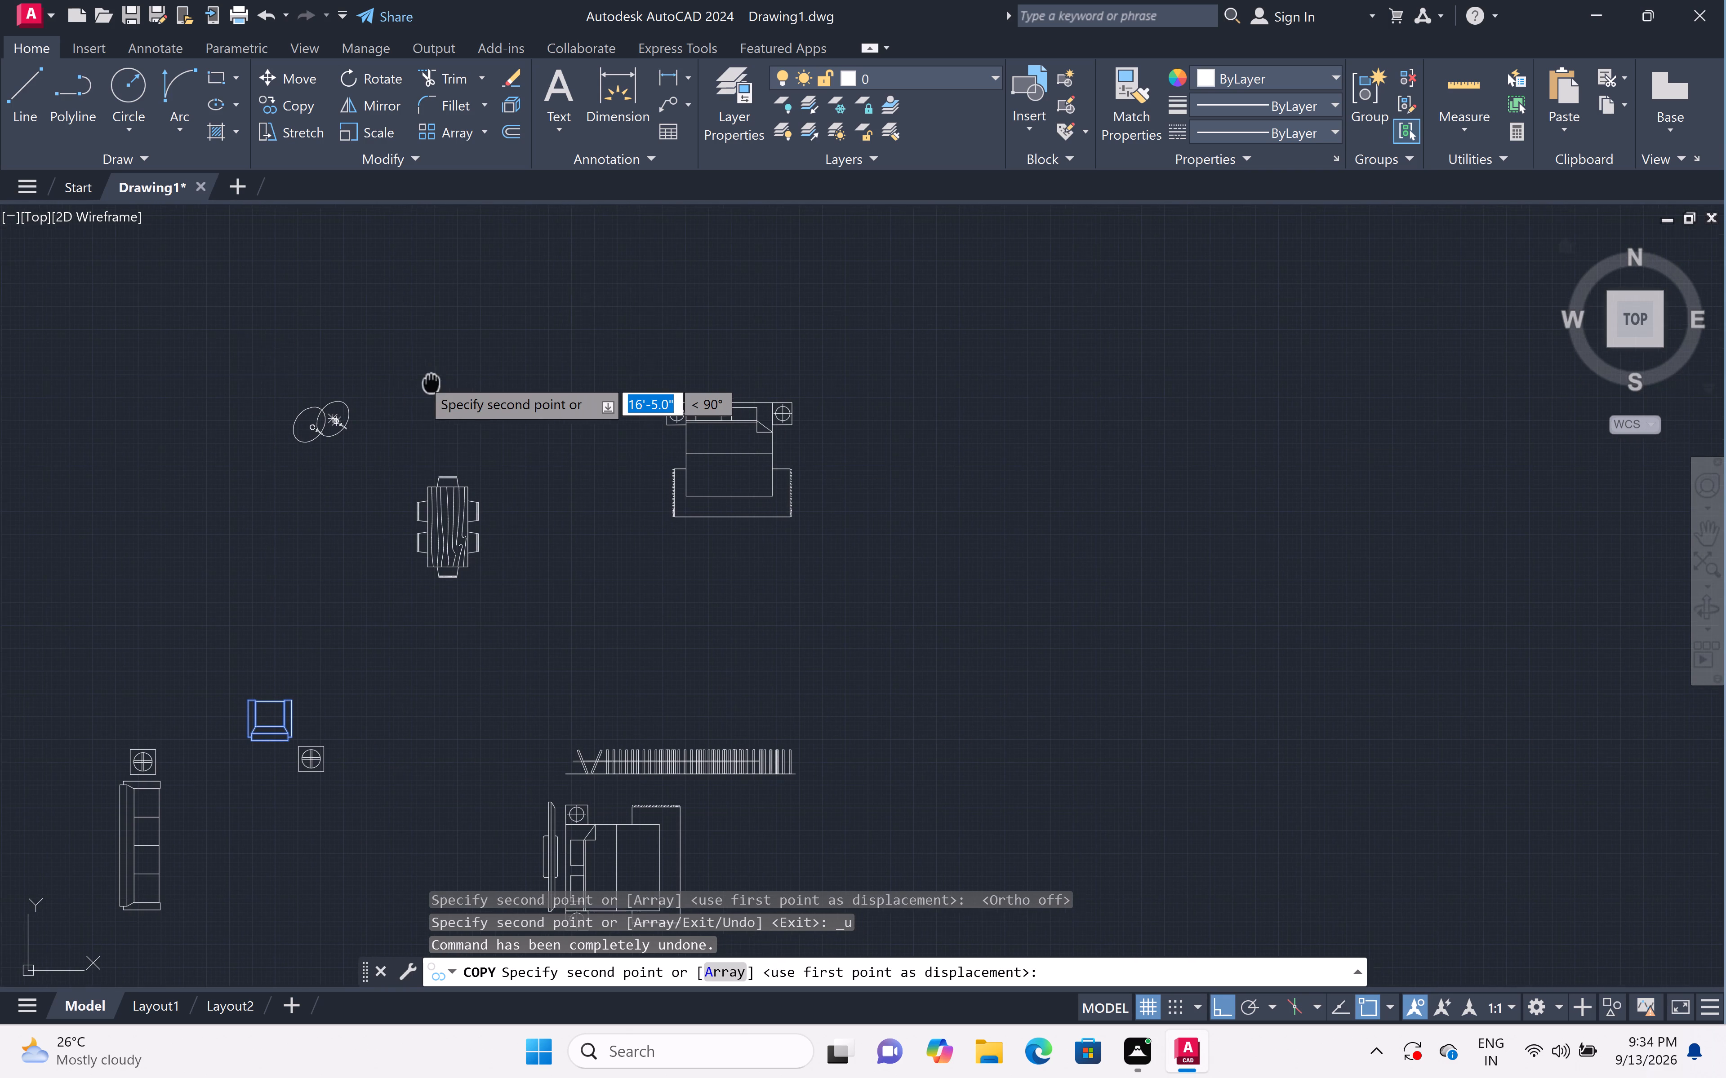
{"action": "middle_click_drag", "start_coordinate": [696, 442], "coordinate": [1236, 521]}
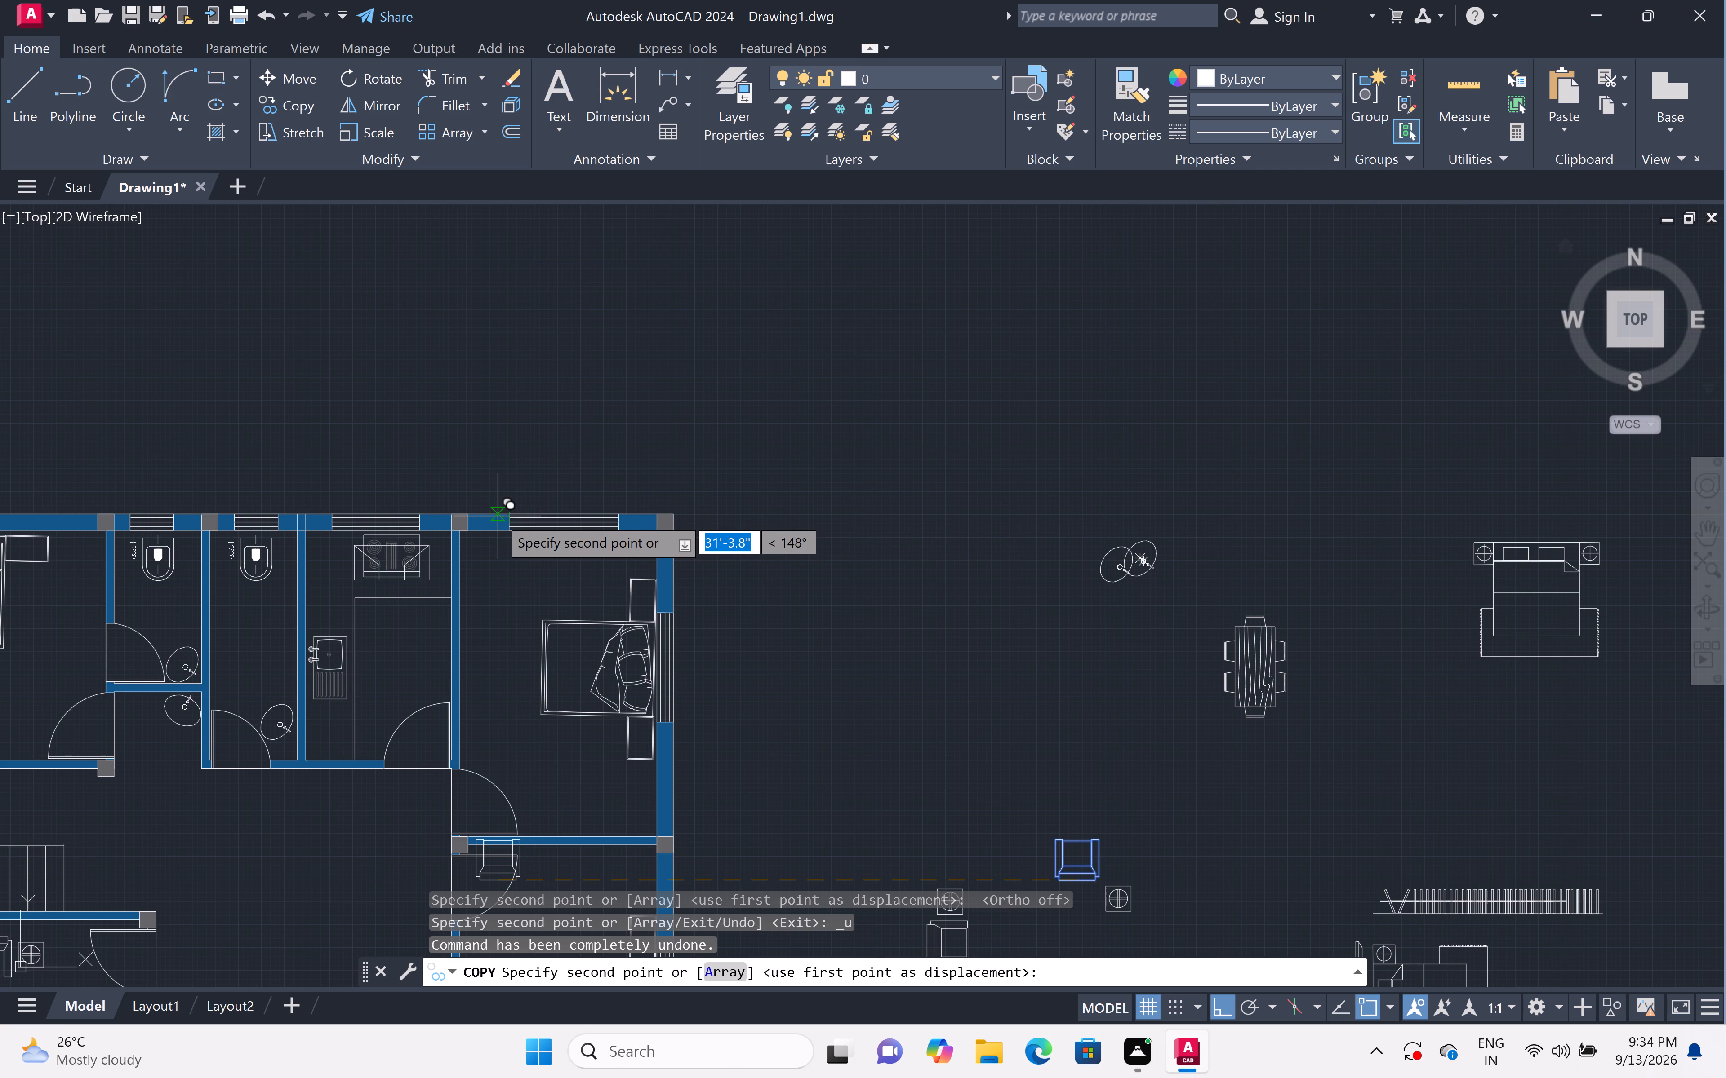
{"action": "key", "text": "F8"}
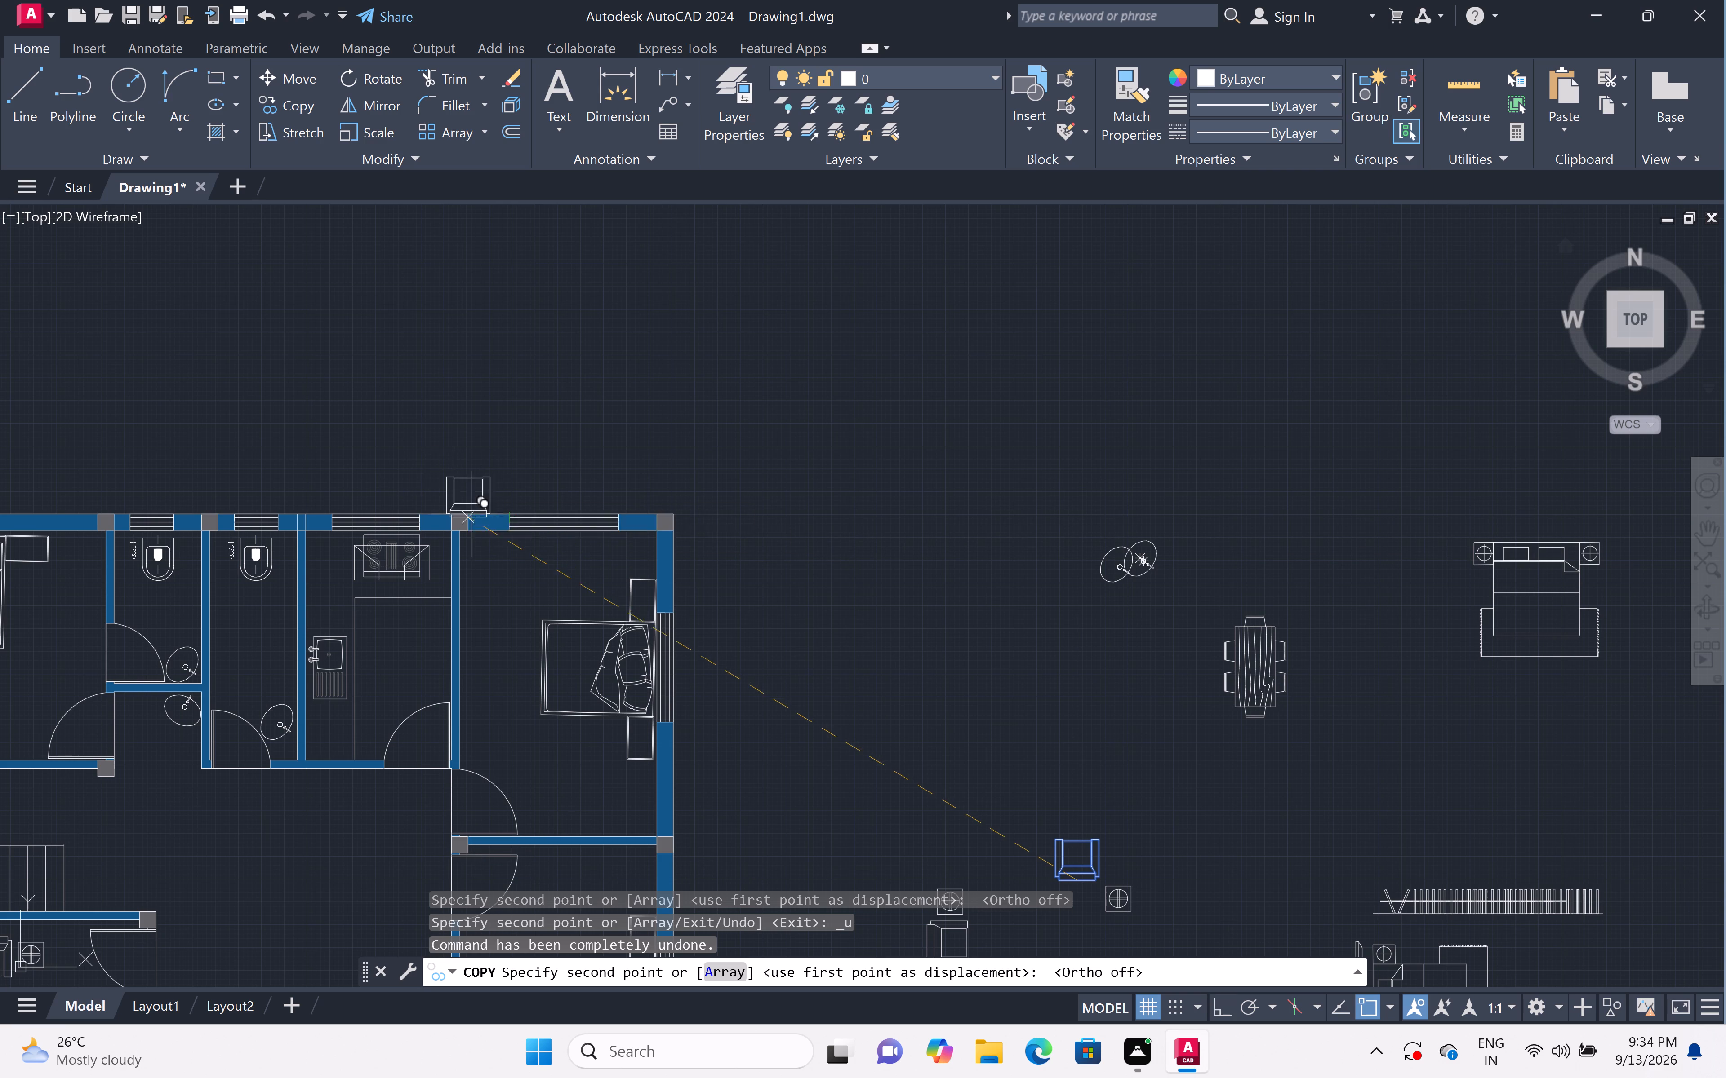
{"action": "middle_click_drag", "start_coordinate": [445, 413], "coordinate": [1140, 451]}
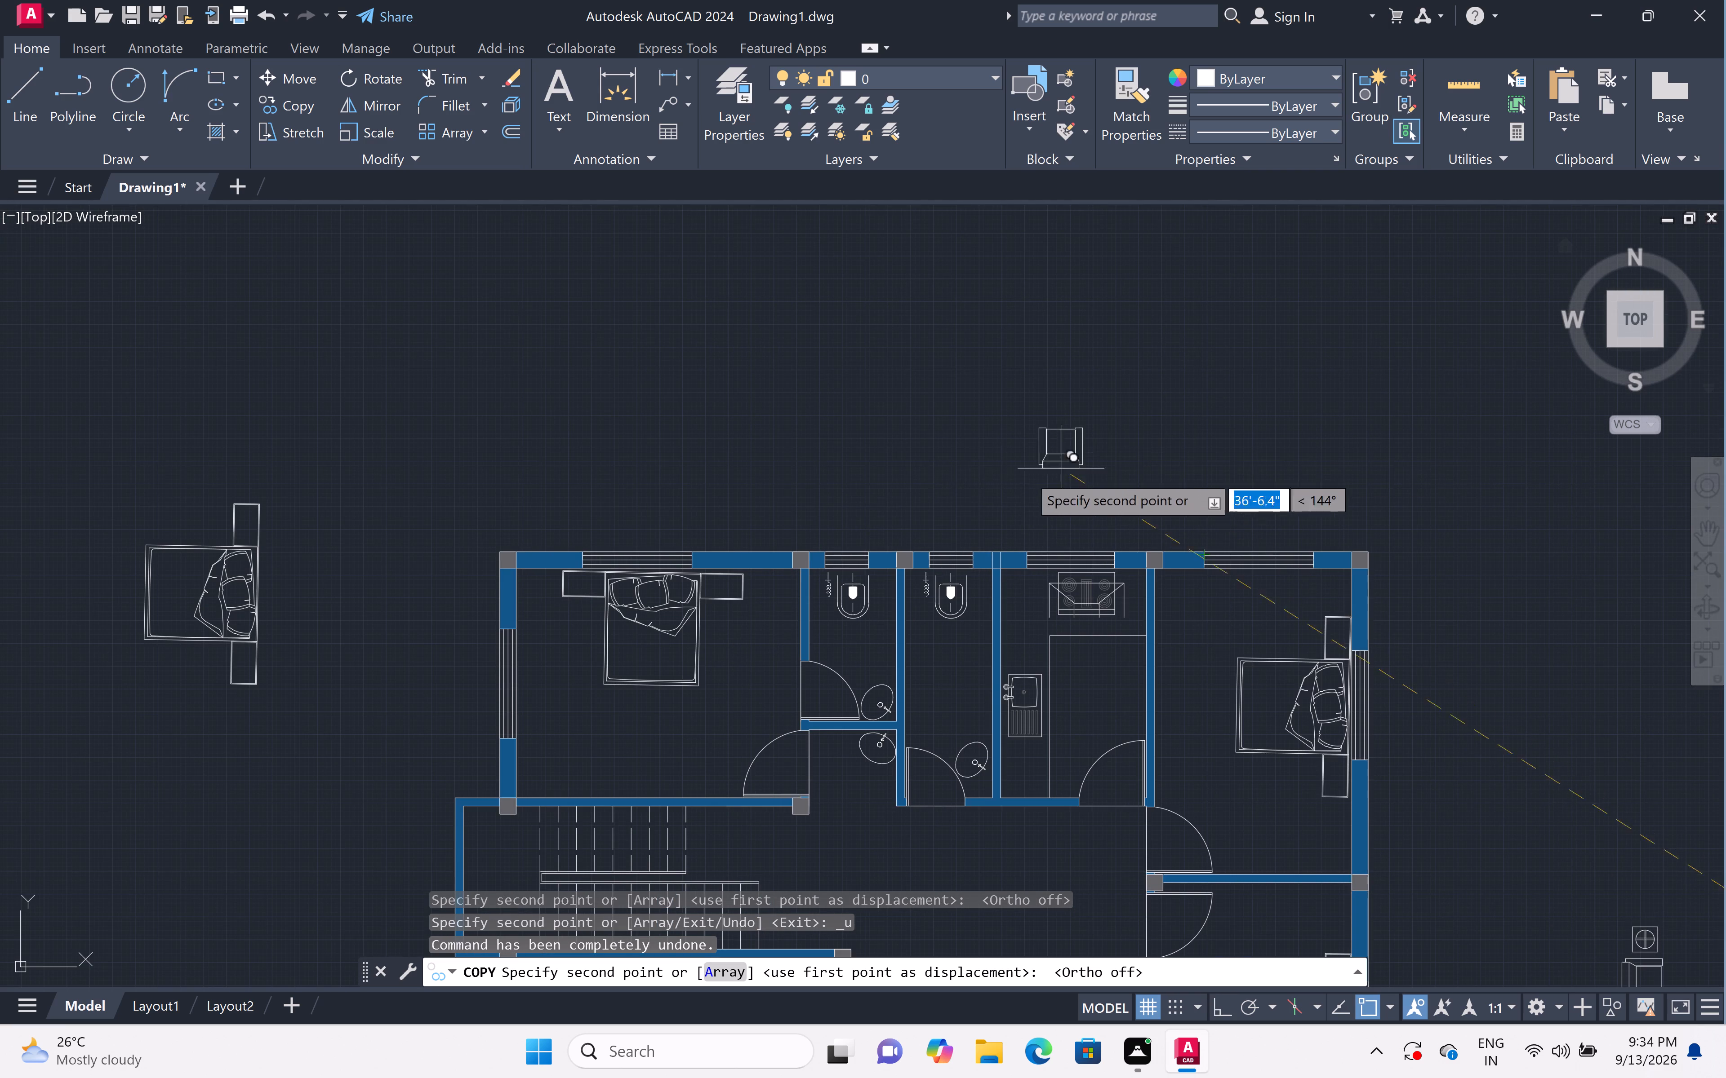
{"action": "scroll", "coordinate": [554, 787], "scroll_direction": "up", "scroll_amount": 1}
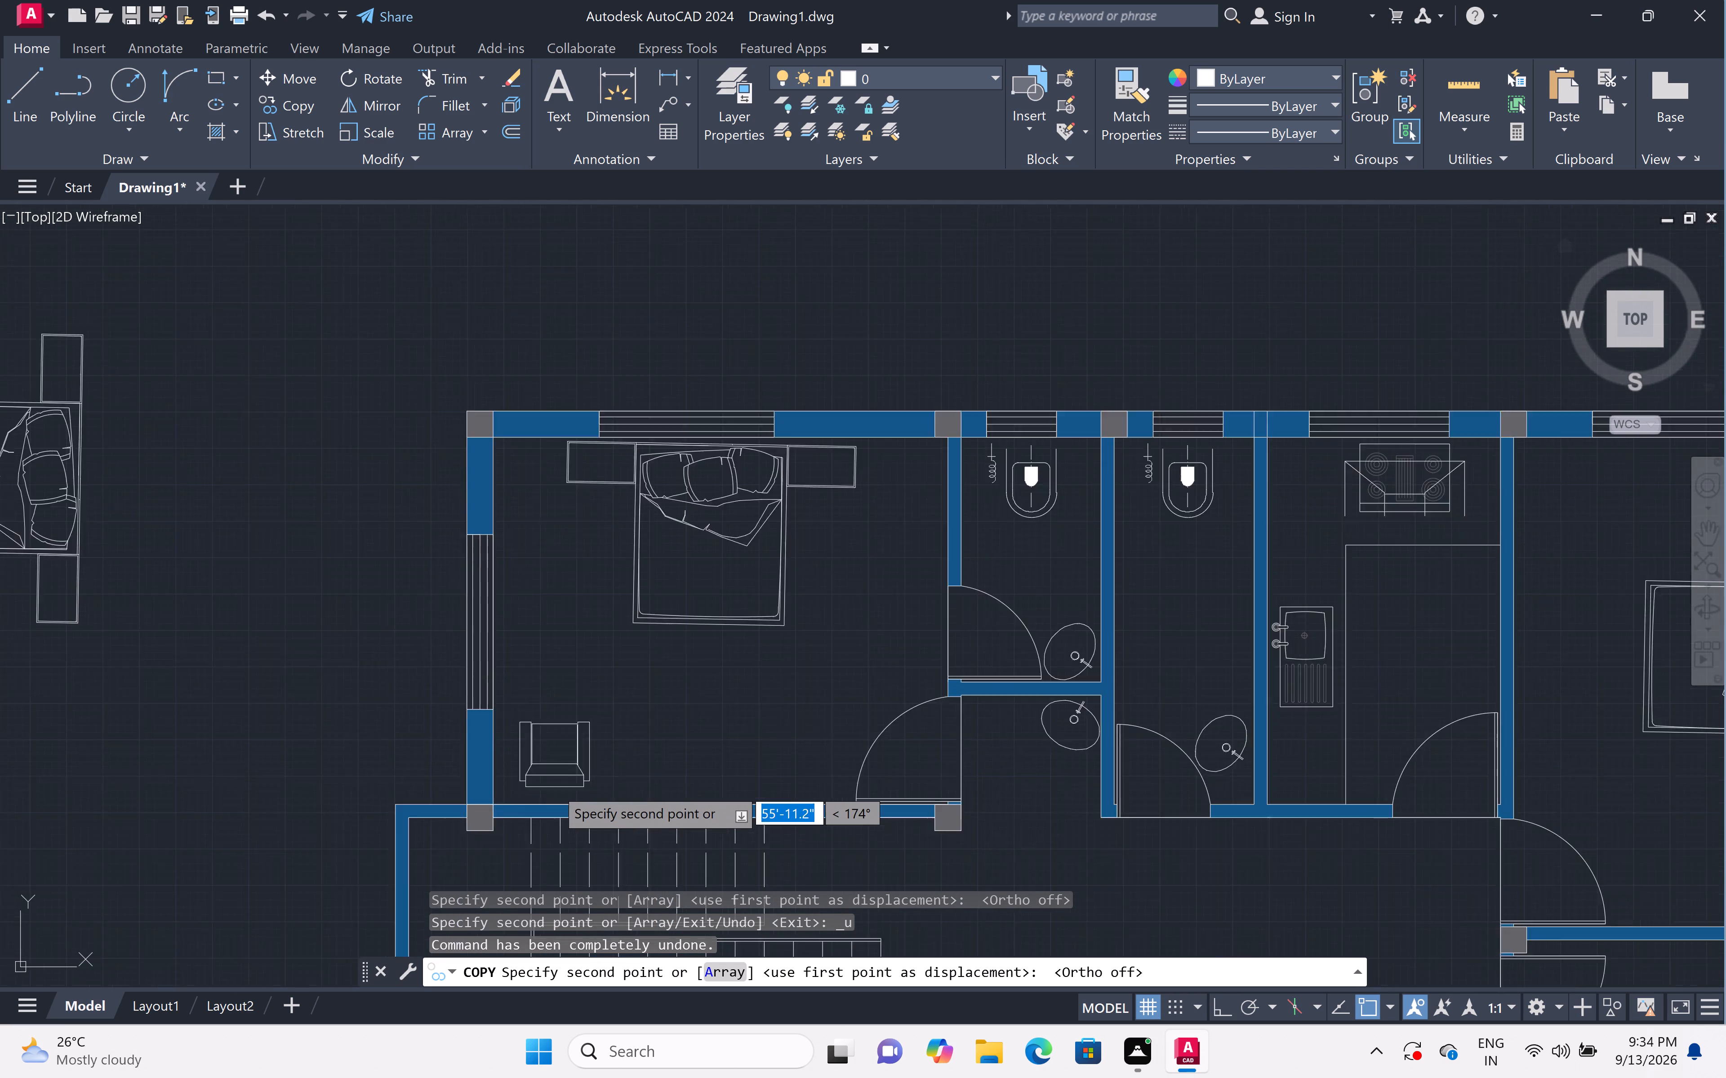
{"action": "scroll", "coordinate": [554, 787], "scroll_direction": "up", "scroll_amount": 2}
{"action": "left_click", "coordinate": [594, 794]}
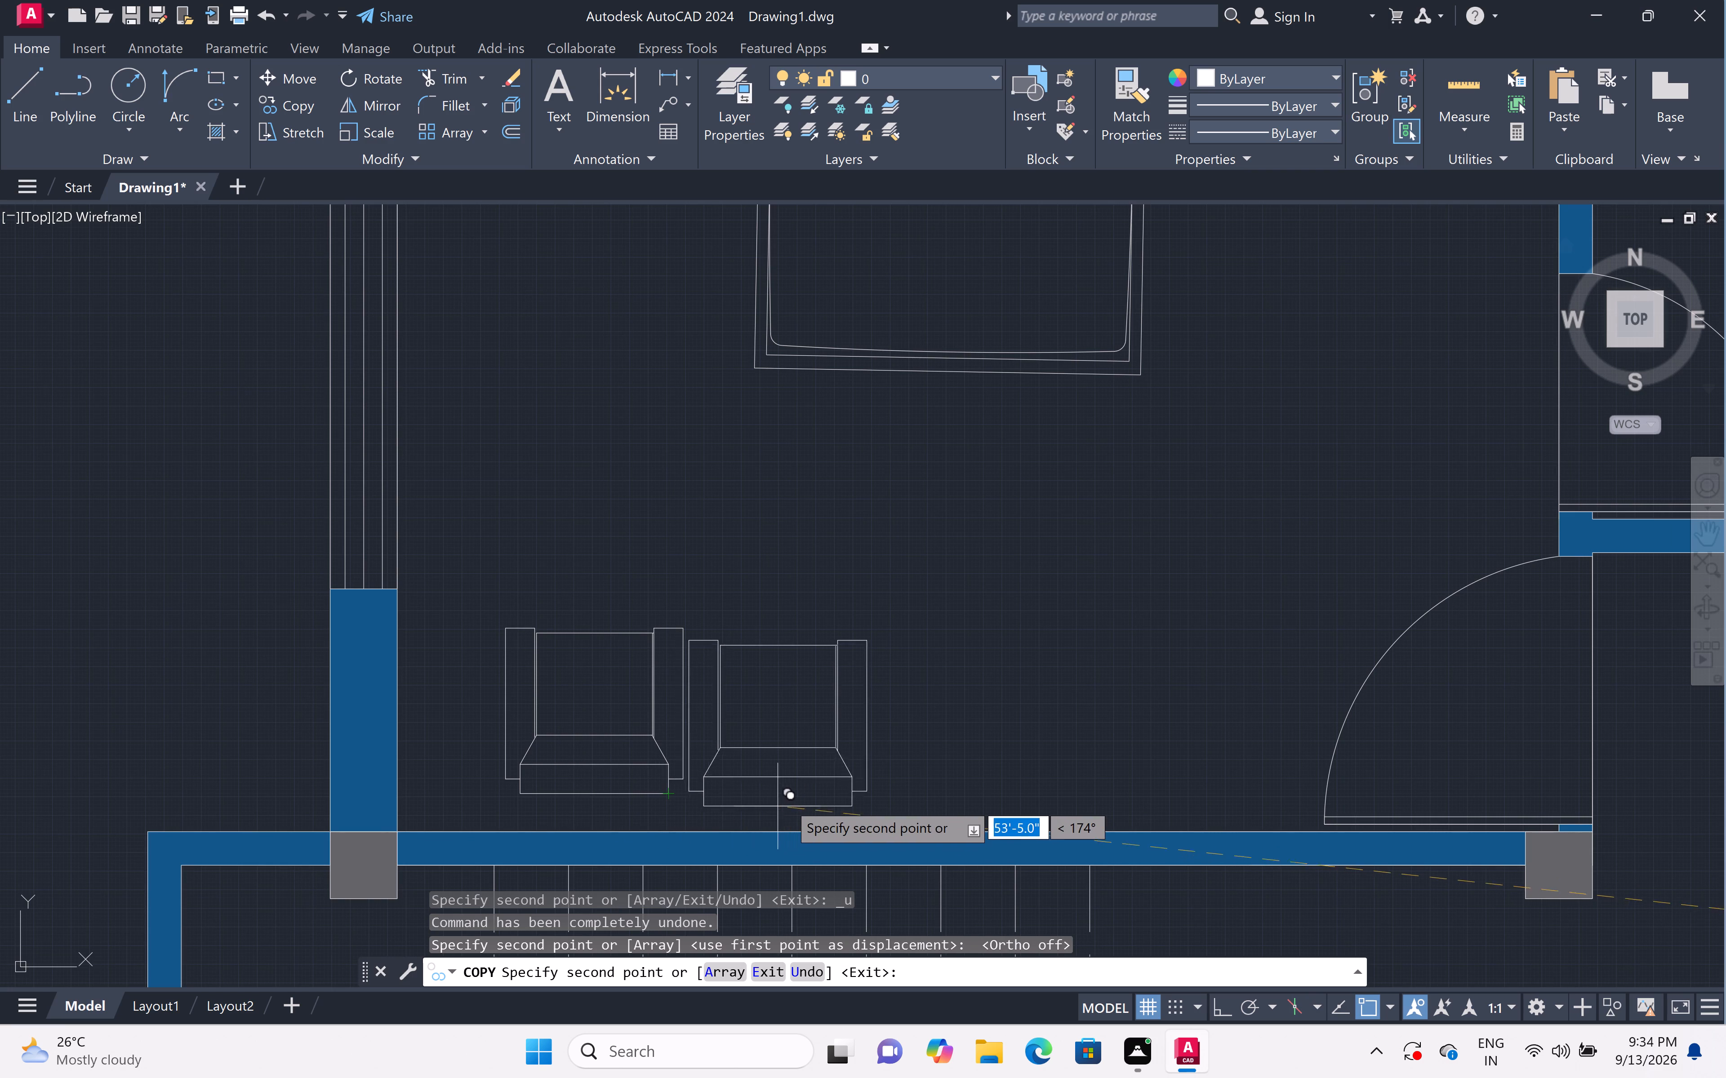
{"action": "left_click", "coordinate": [793, 795]}
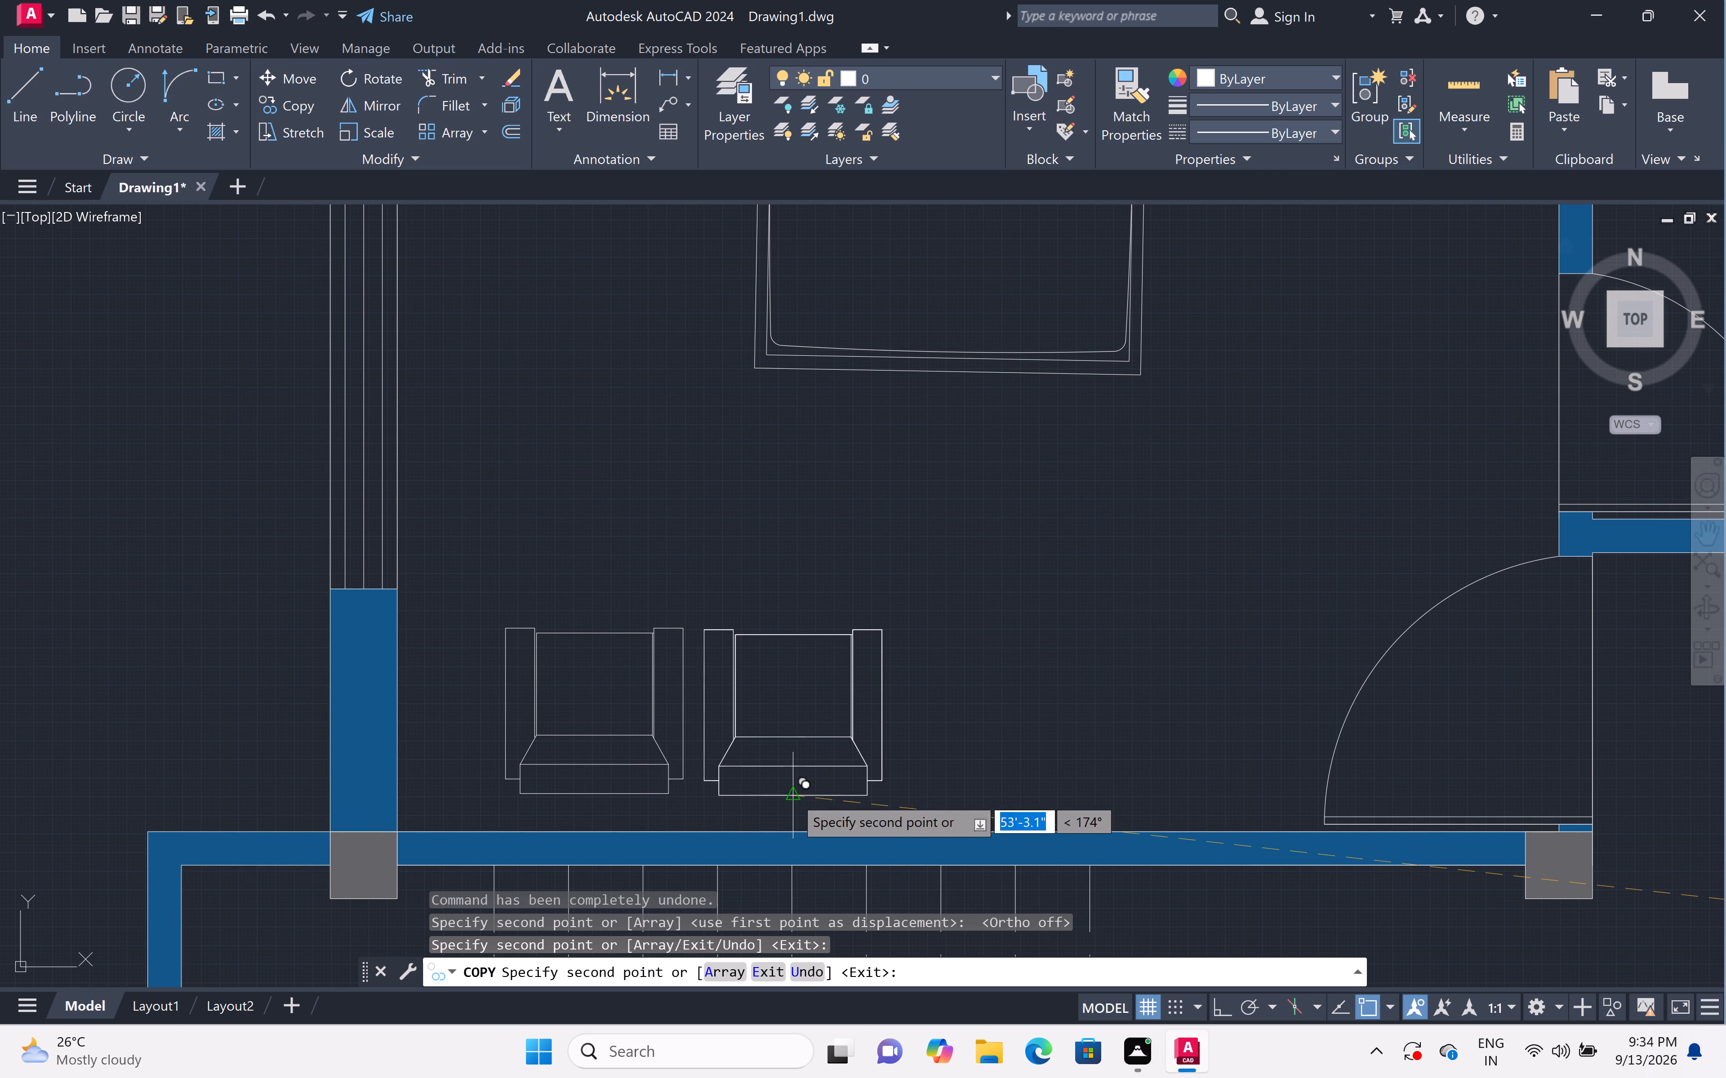
{"action": "key", "text": "Escape"}
Delete the spare bed with its two side tables lying outside the plan to the northwest.
{"action": "scroll", "coordinate": [1197, 746], "scroll_direction": "down", "scroll_amount": 5}
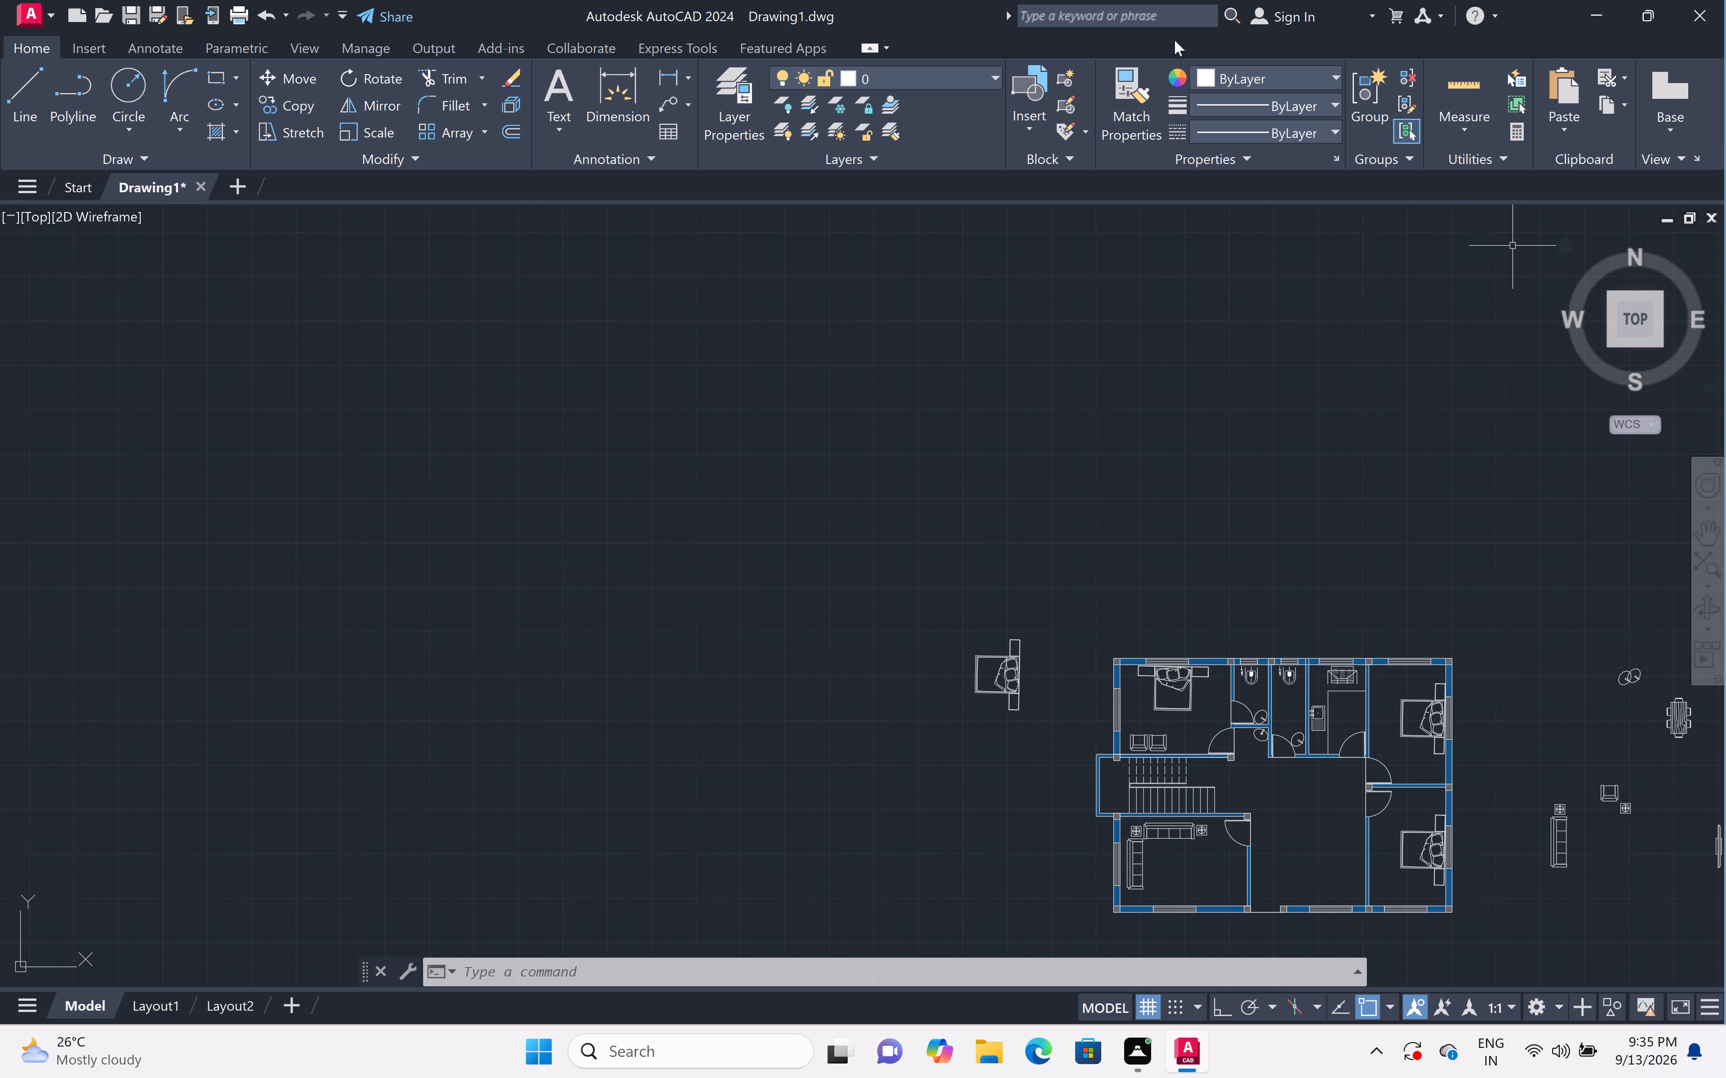
{"action": "scroll", "coordinate": [1460, 583], "scroll_direction": "down", "scroll_amount": 2}
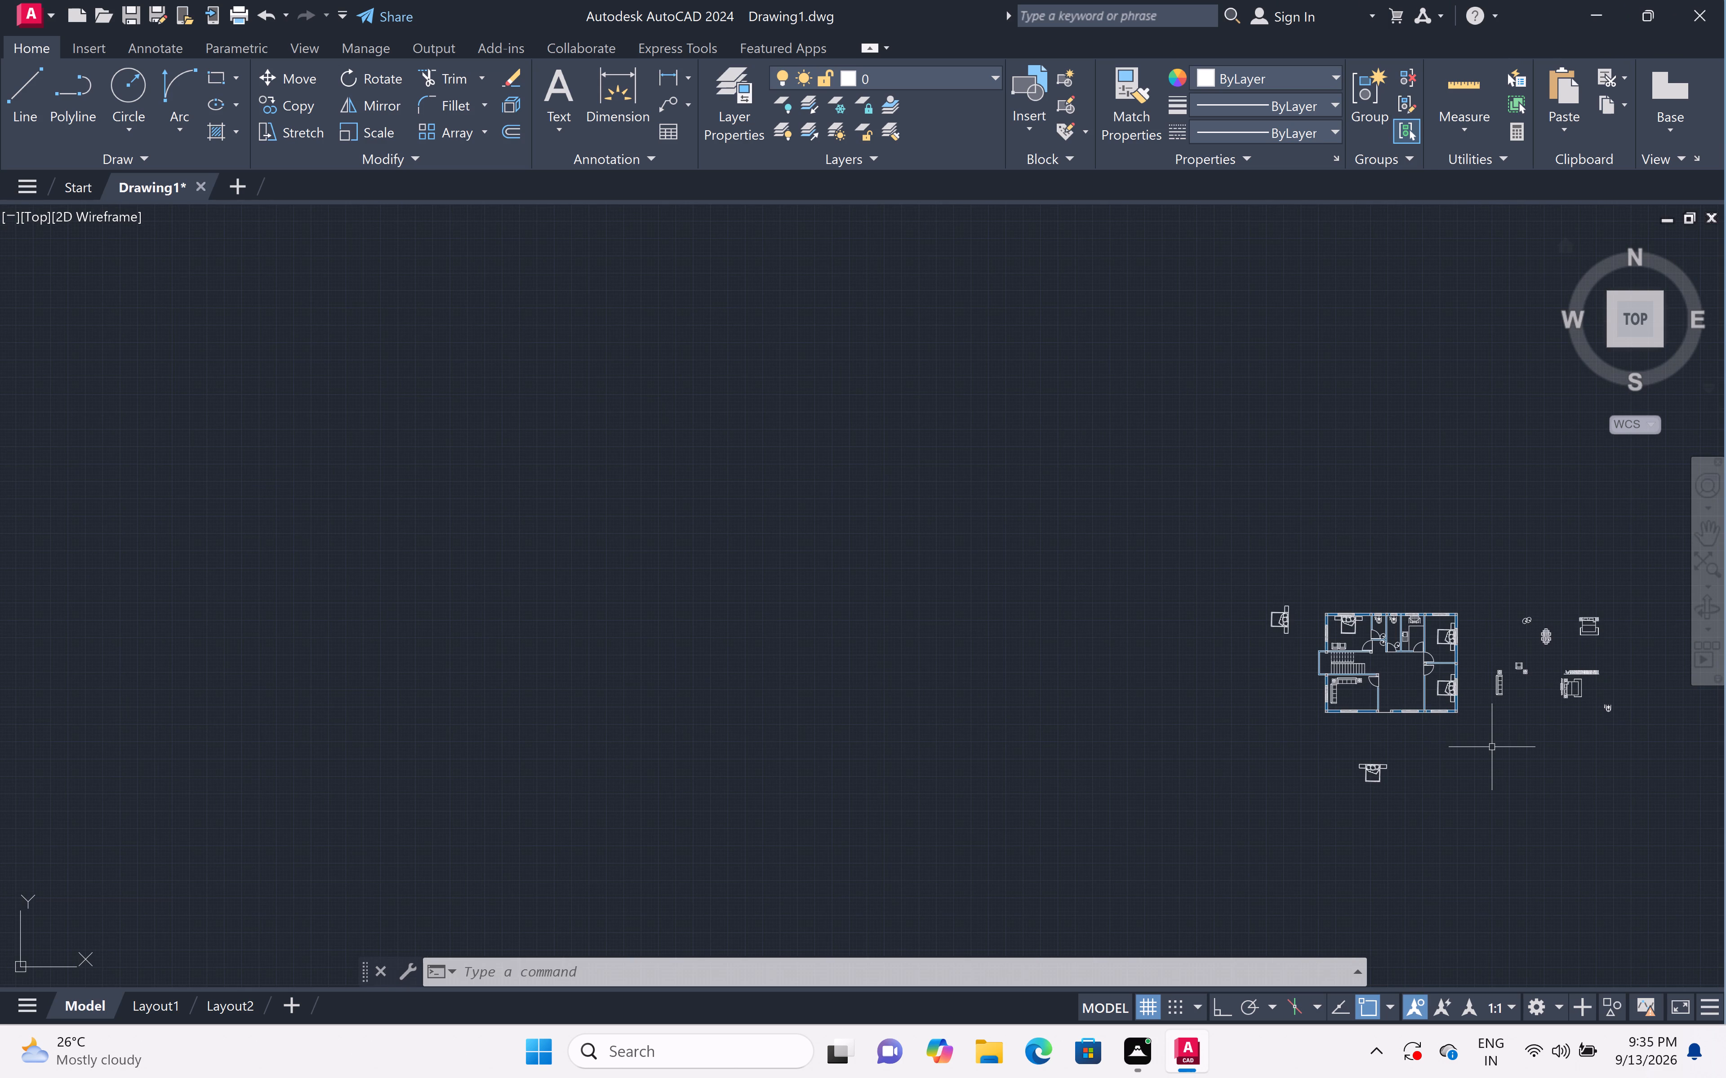
{"action": "middle_click_drag", "start_coordinate": [1492, 746], "coordinate": [1296, 653]}
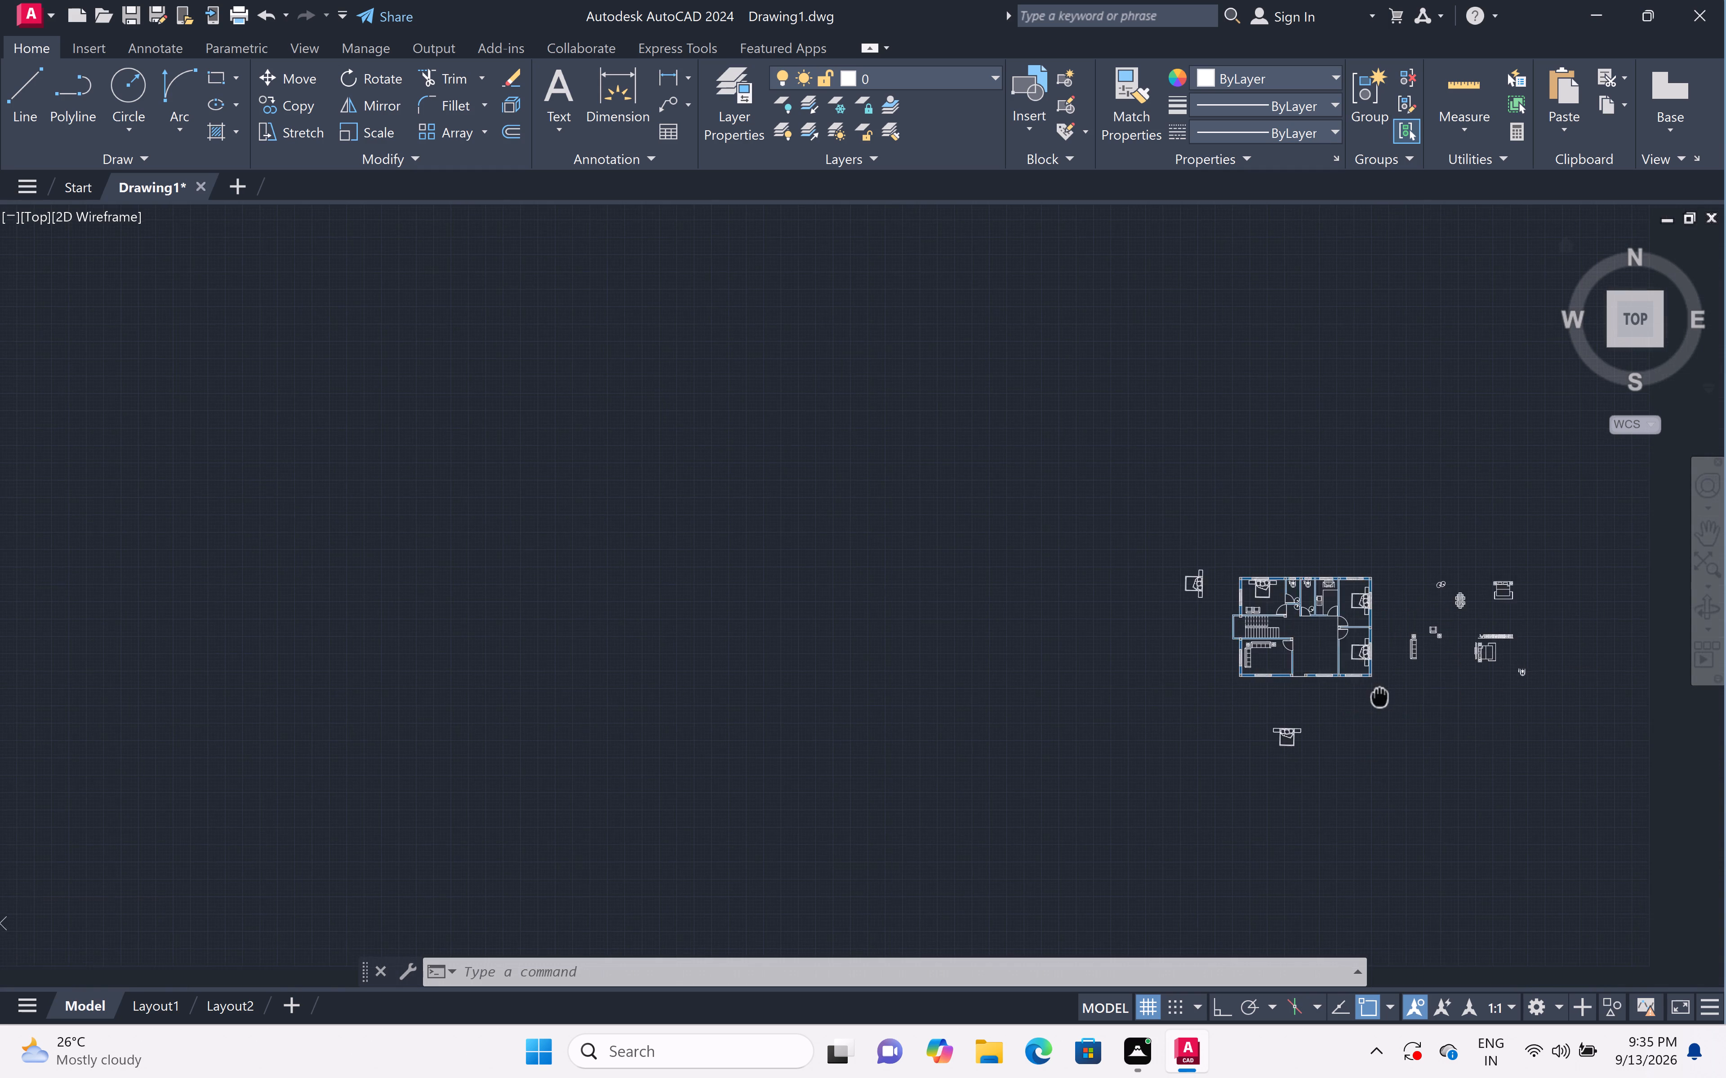
{"action": "middle_click_drag", "start_coordinate": [1296, 653], "coordinate": [1196, 645]}
{"action": "scroll", "coordinate": [1224, 496], "scroll_direction": "up", "scroll_amount": 1}
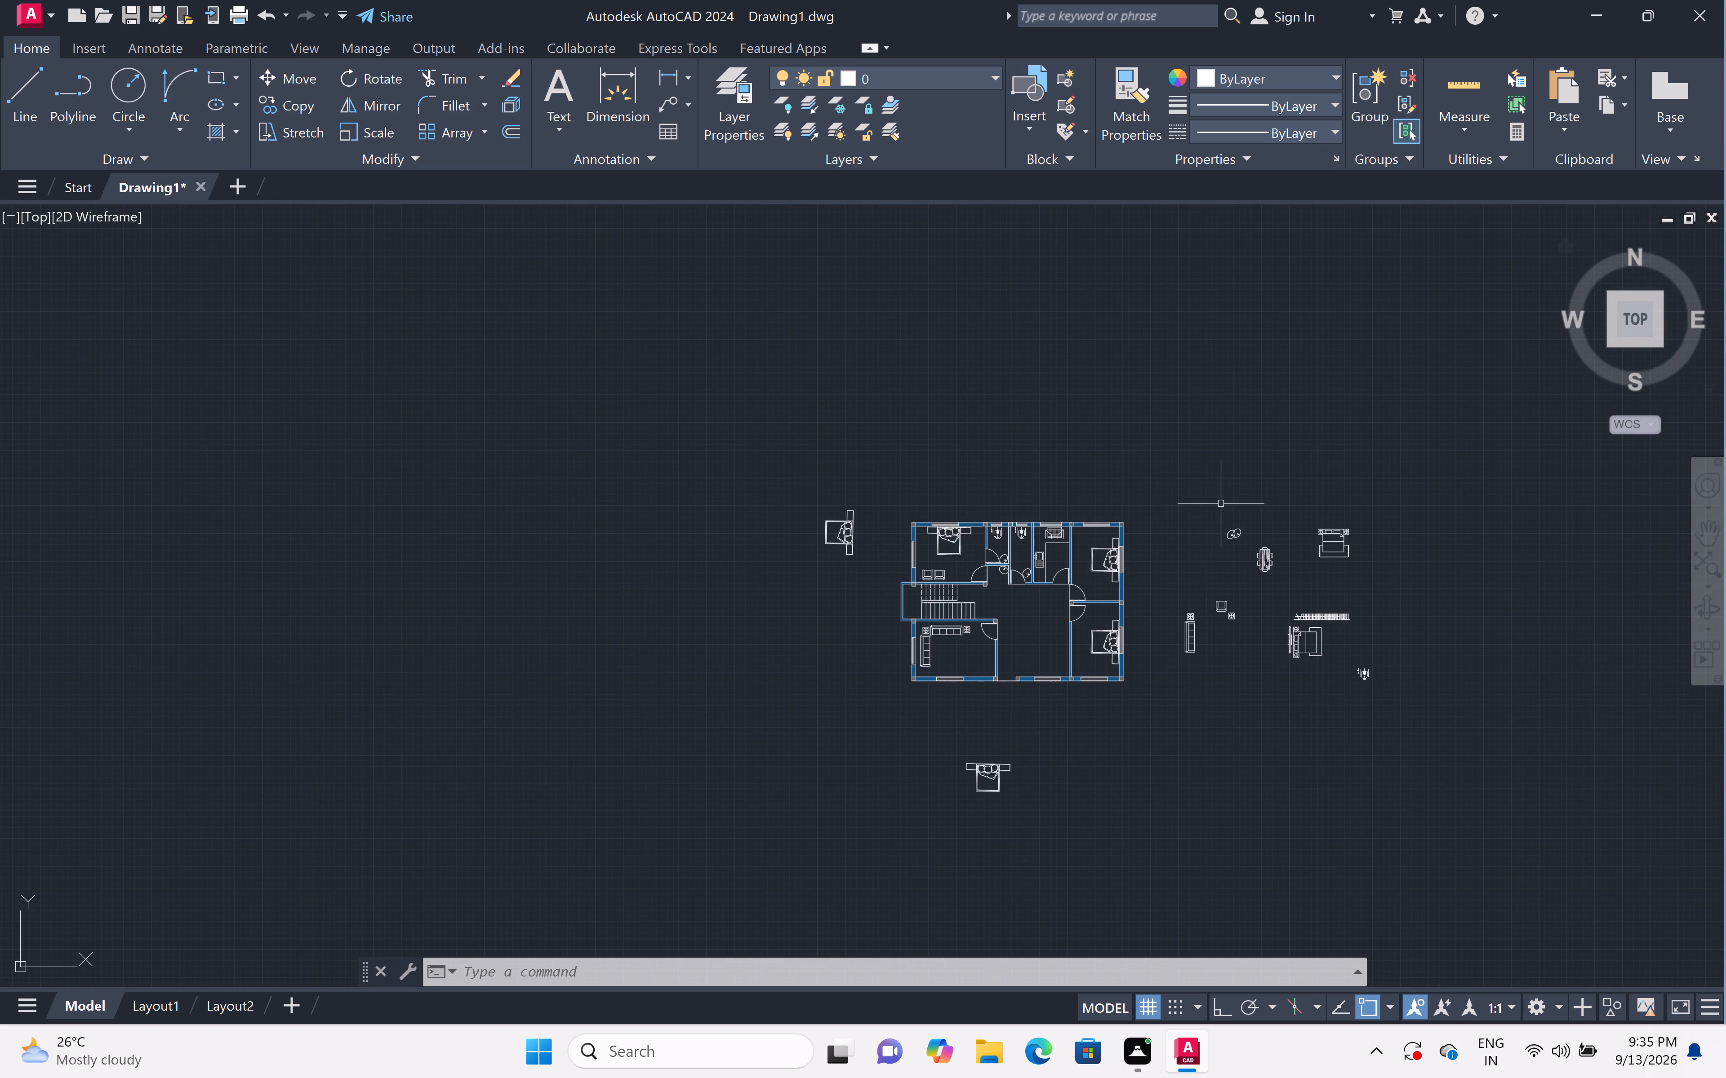
{"action": "scroll", "coordinate": [759, 712], "scroll_direction": "up", "scroll_amount": 1}
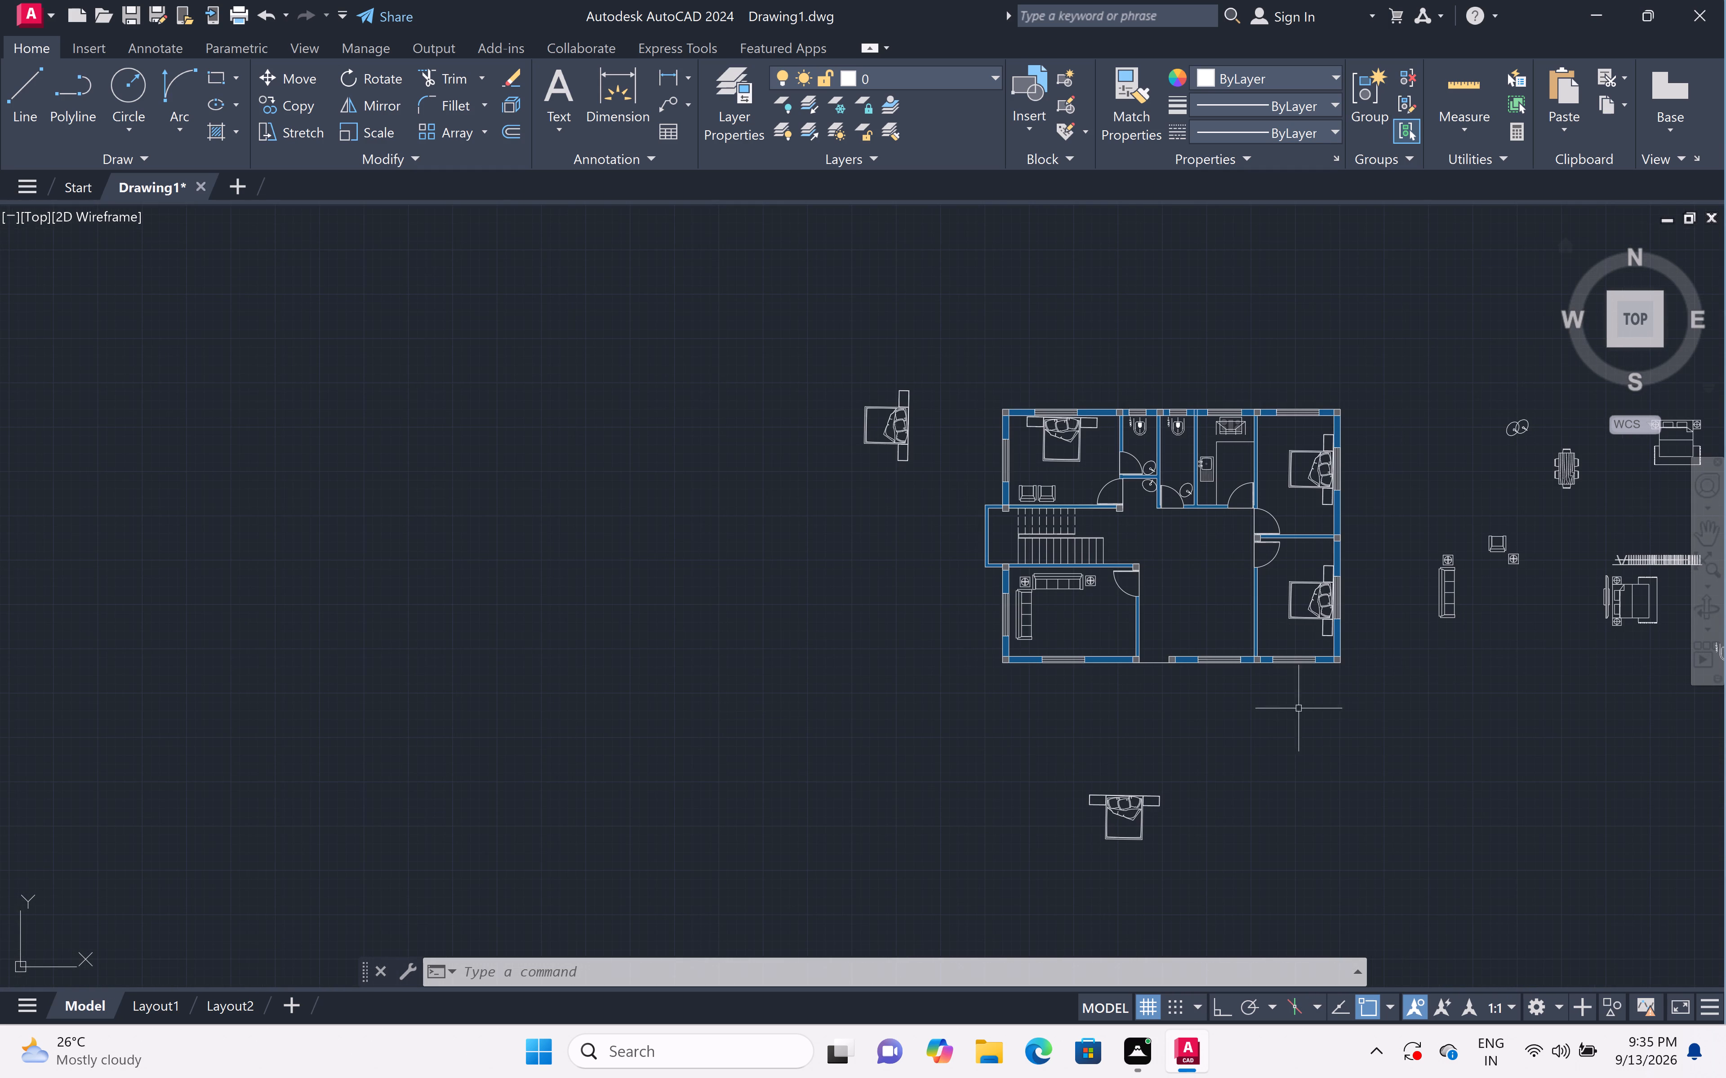
{"action": "scroll", "coordinate": [1363, 575], "scroll_direction": "up", "scroll_amount": 2}
{"action": "scroll", "coordinate": [1363, 575], "scroll_direction": "down", "scroll_amount": 1}
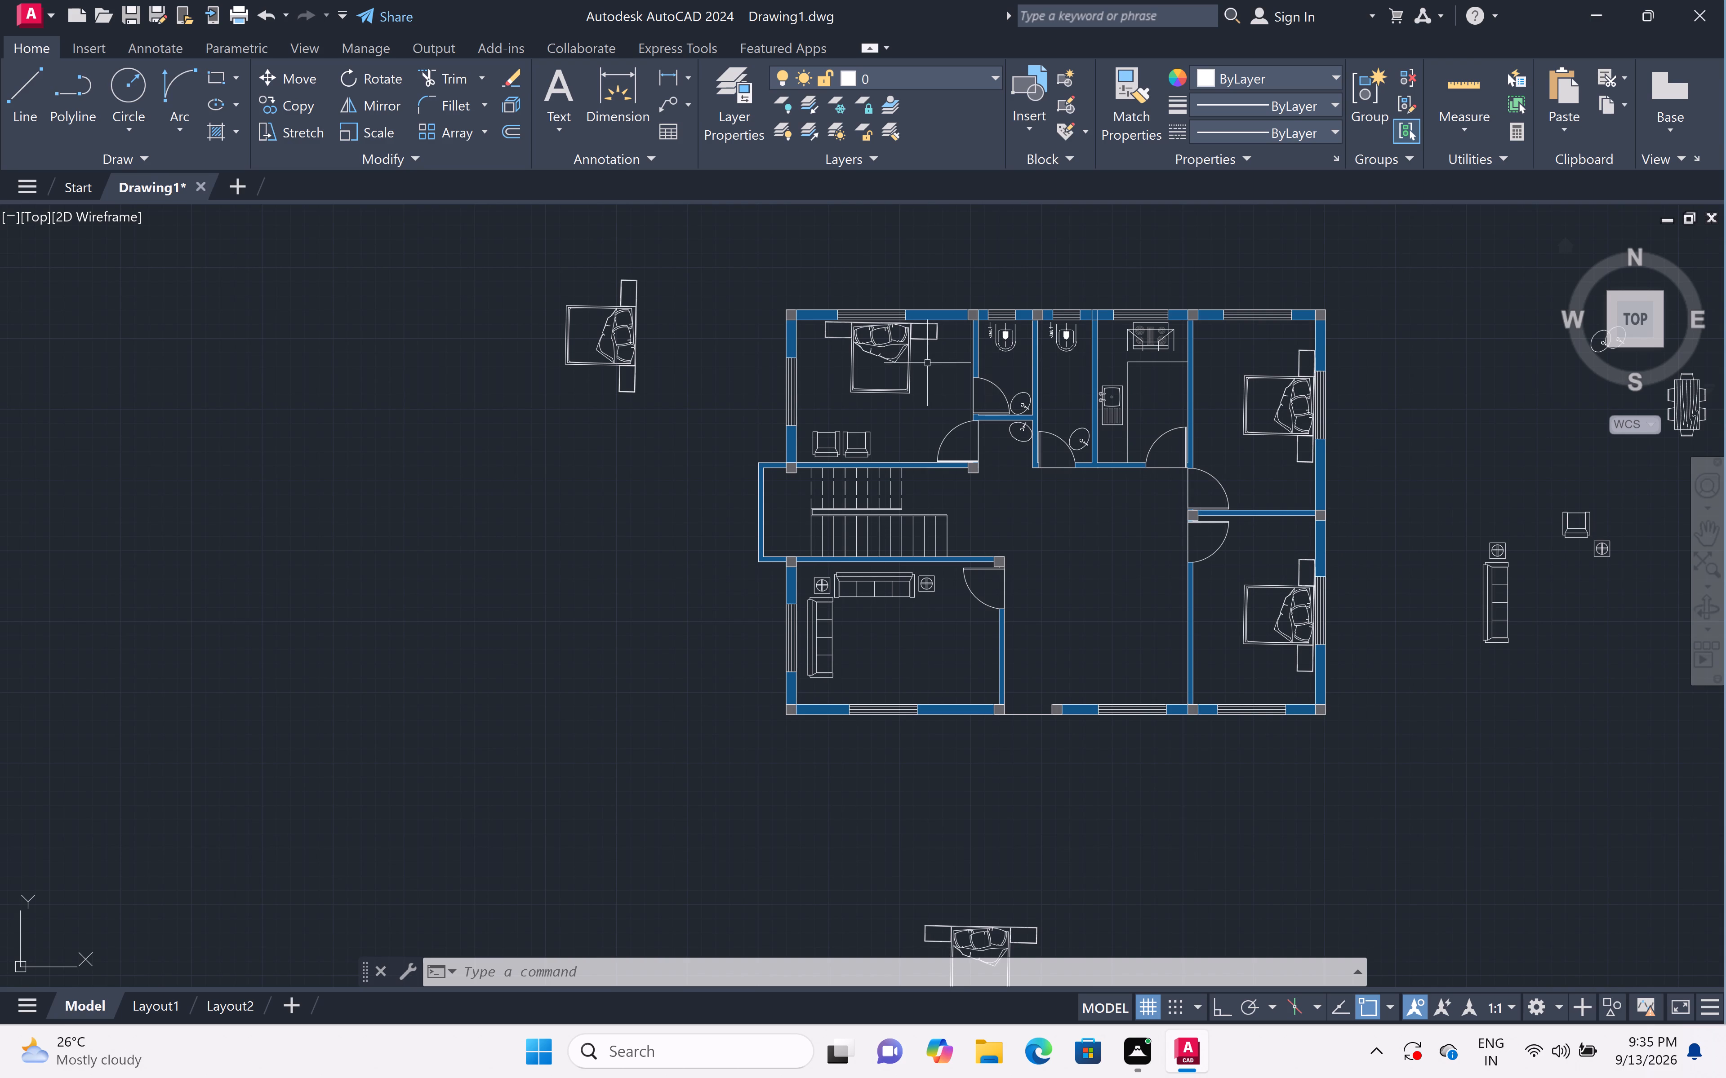
{"action": "double_click", "coordinate": [669, 263]}
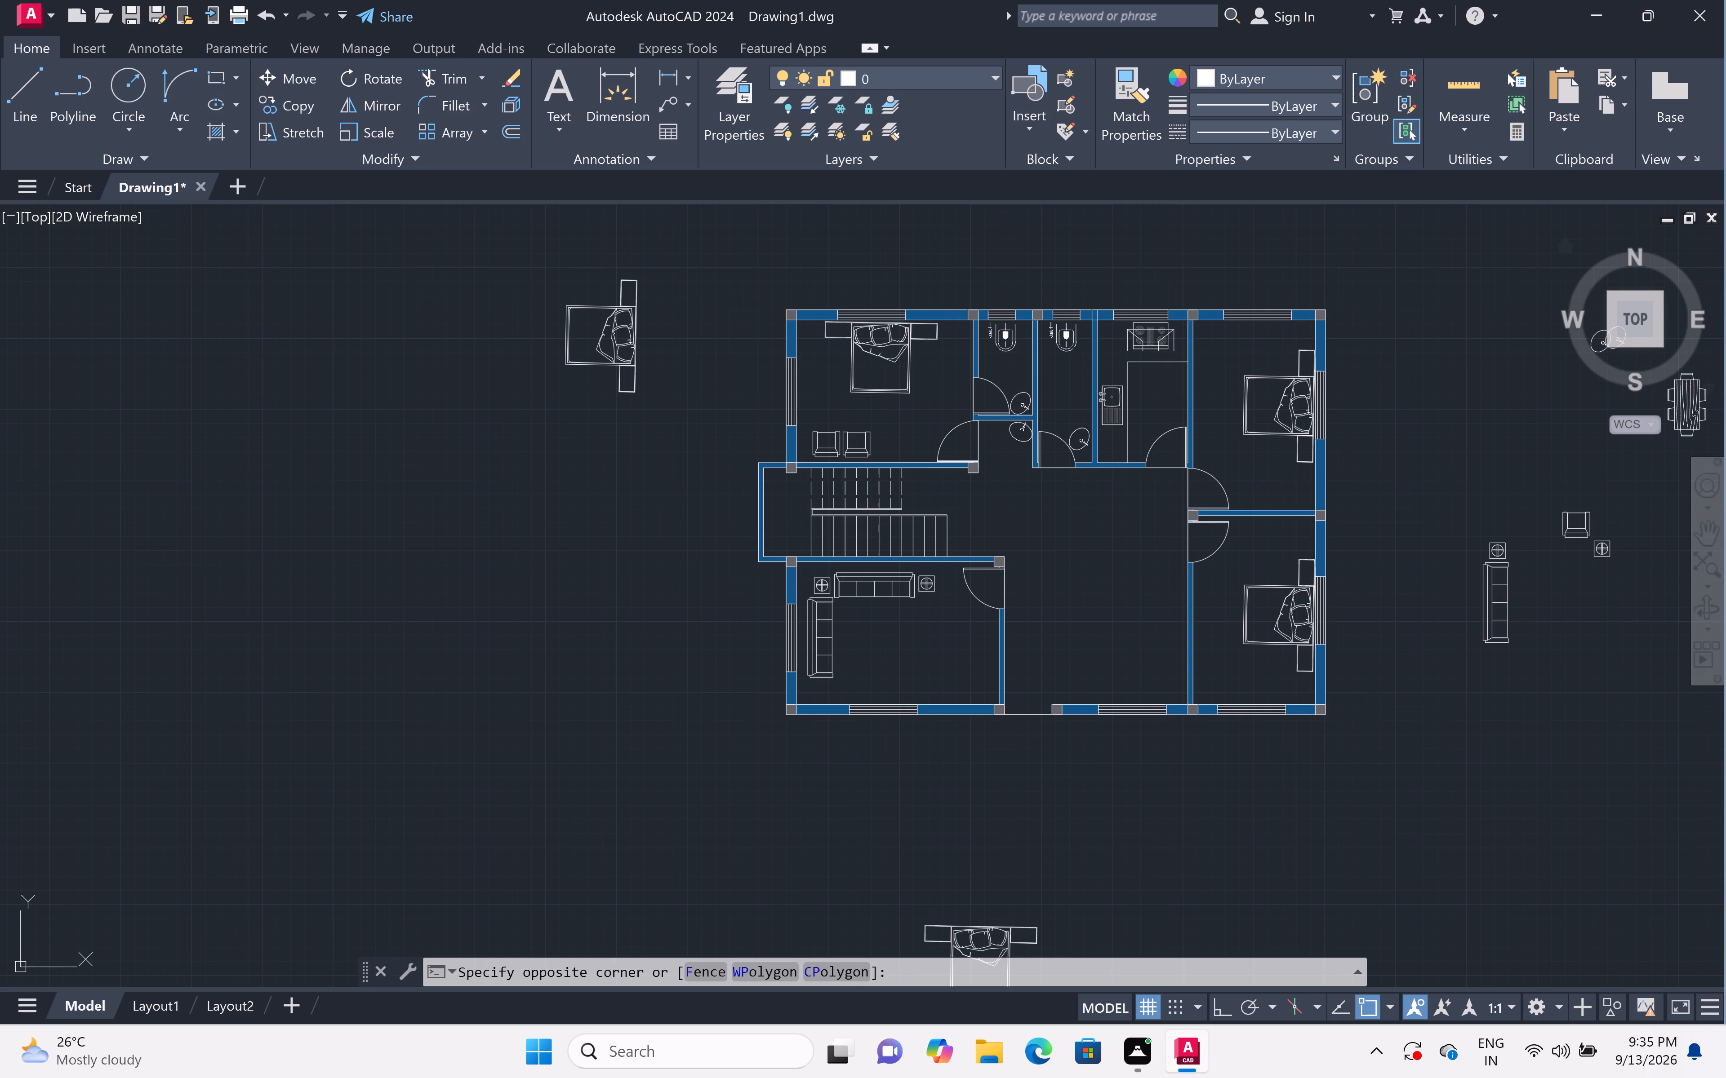
{"action": "double_click", "coordinate": [416, 429]}
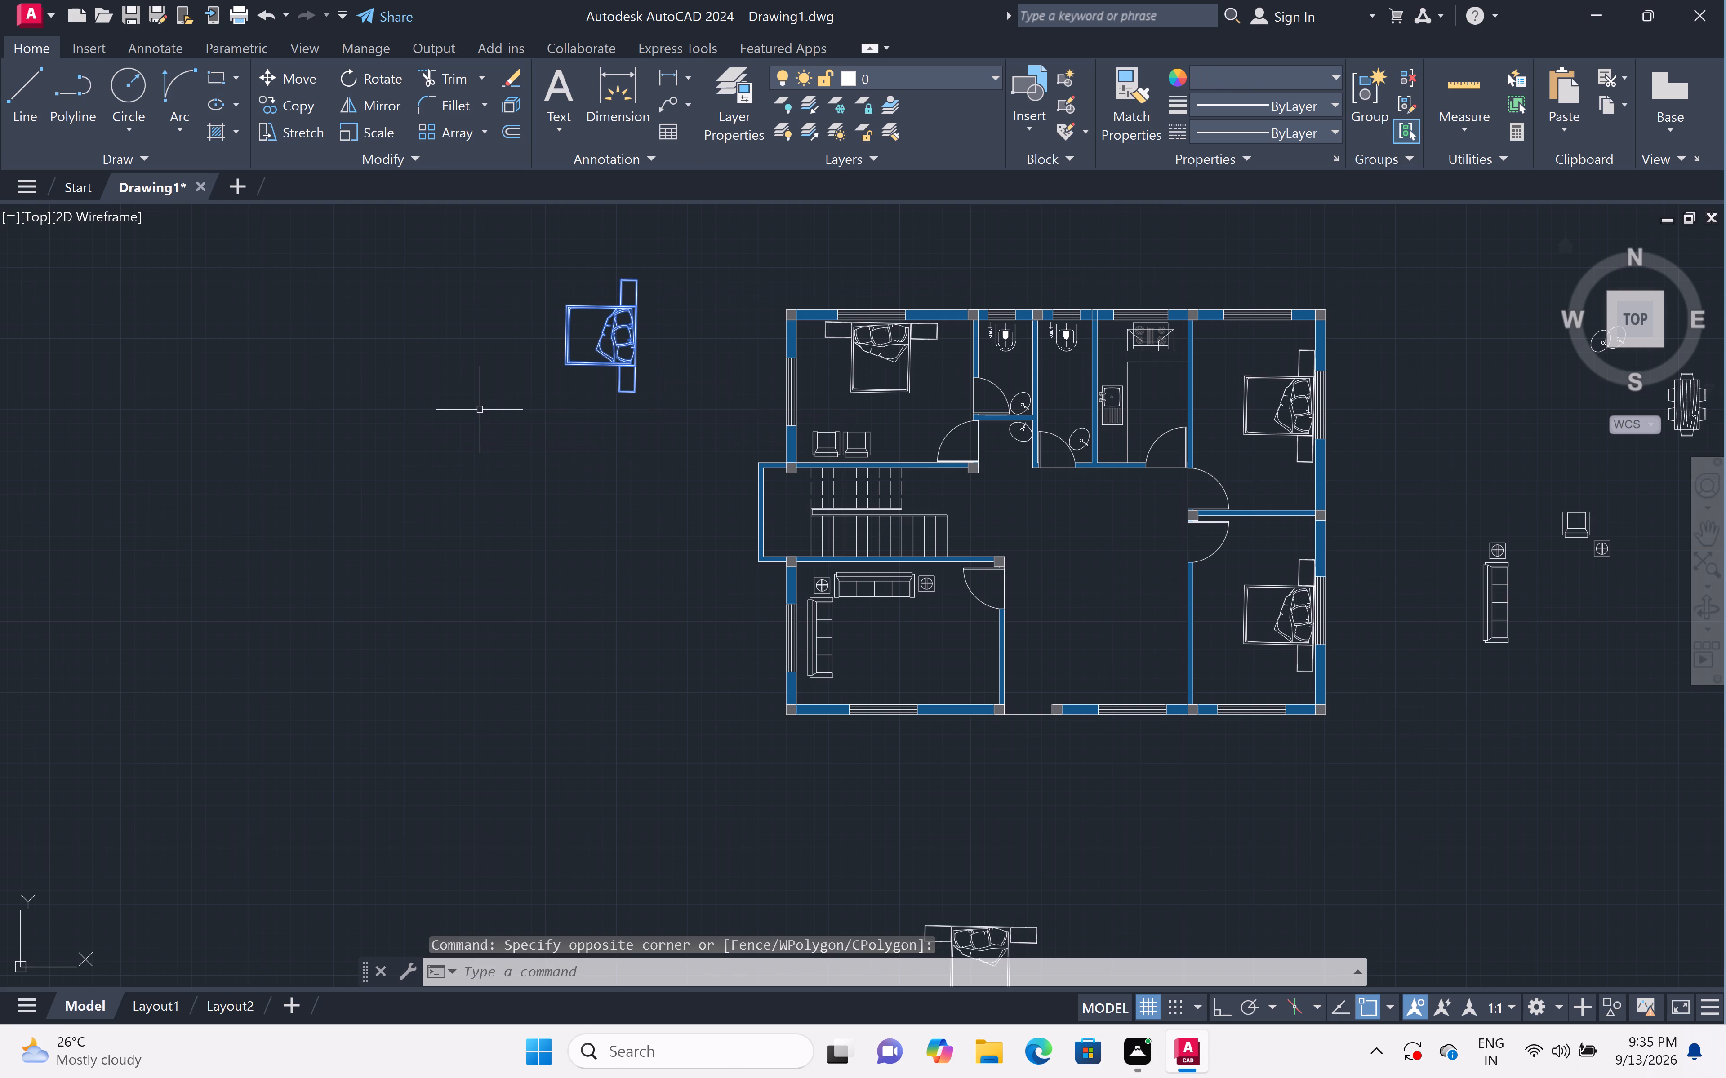
{"action": "key", "text": "Delete"}
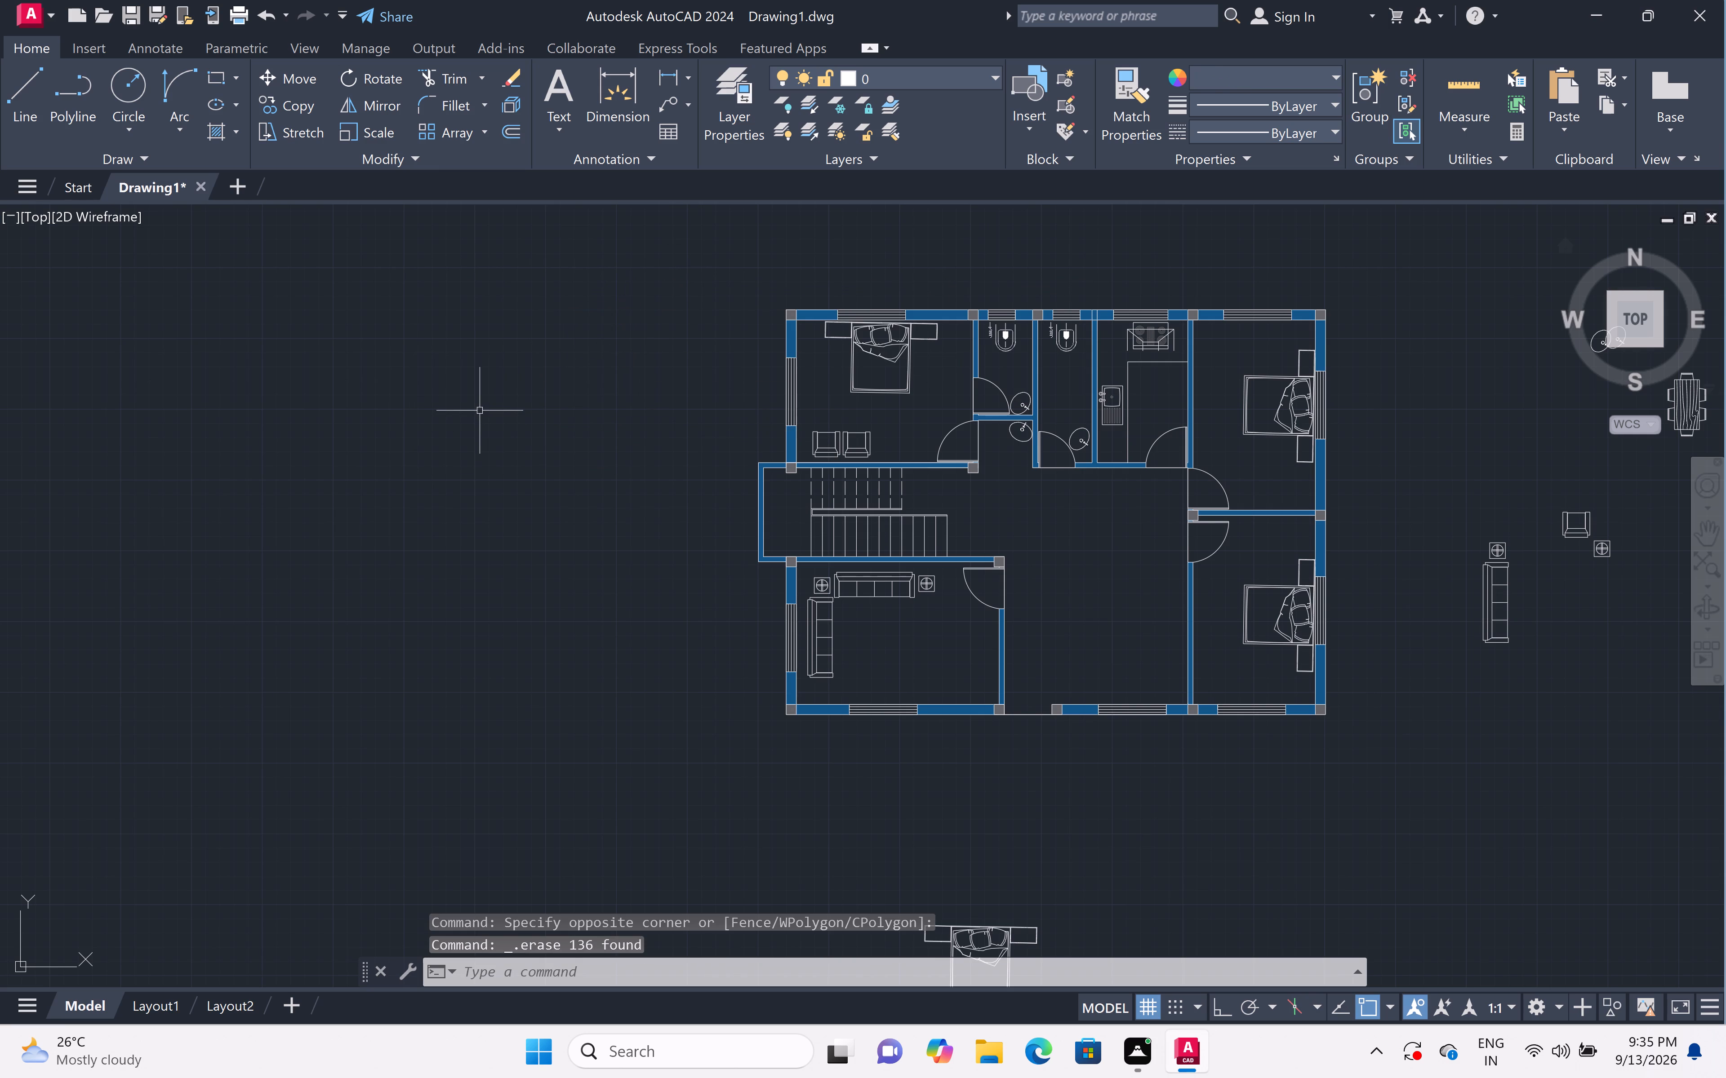
Delete the spare bed with its two side tables and rug lying northeast of the dining table, outside the plan.
{"action": "scroll", "coordinate": [528, 362], "scroll_direction": "down", "scroll_amount": 2}
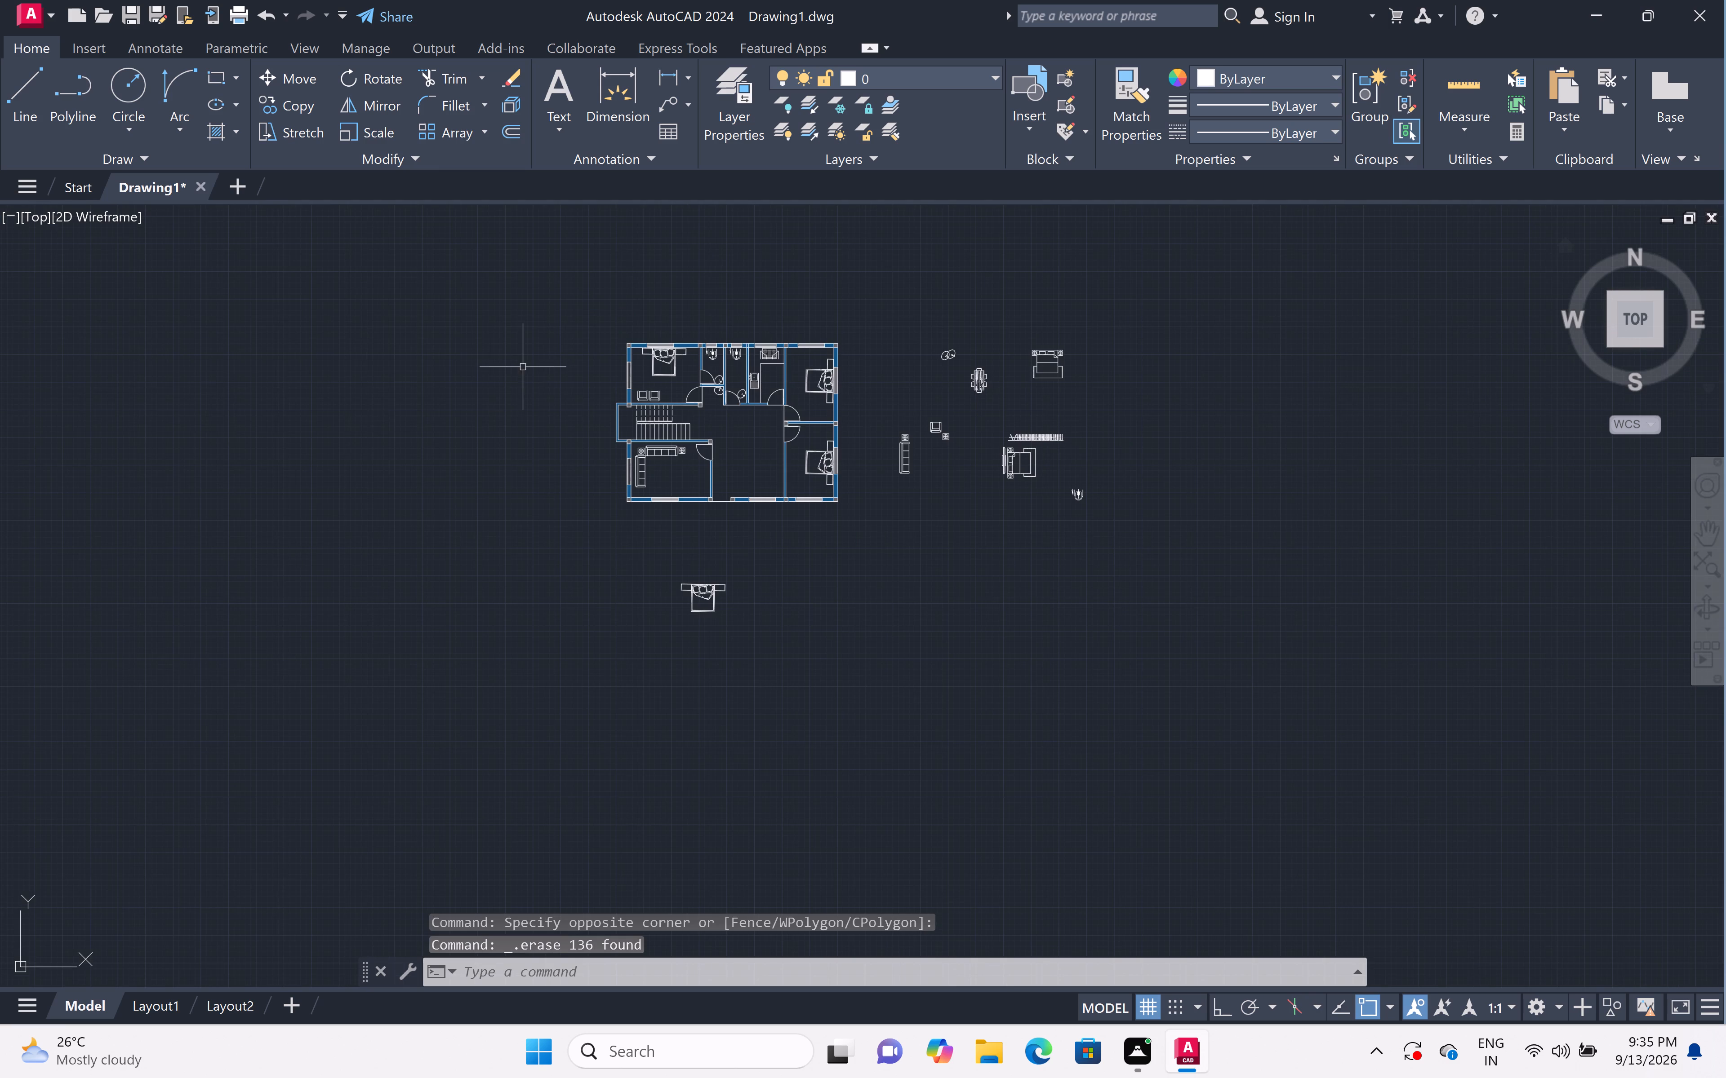
{"action": "scroll", "coordinate": [1088, 344], "scroll_direction": "up", "scroll_amount": 3}
{"action": "double_click", "coordinate": [1087, 344]}
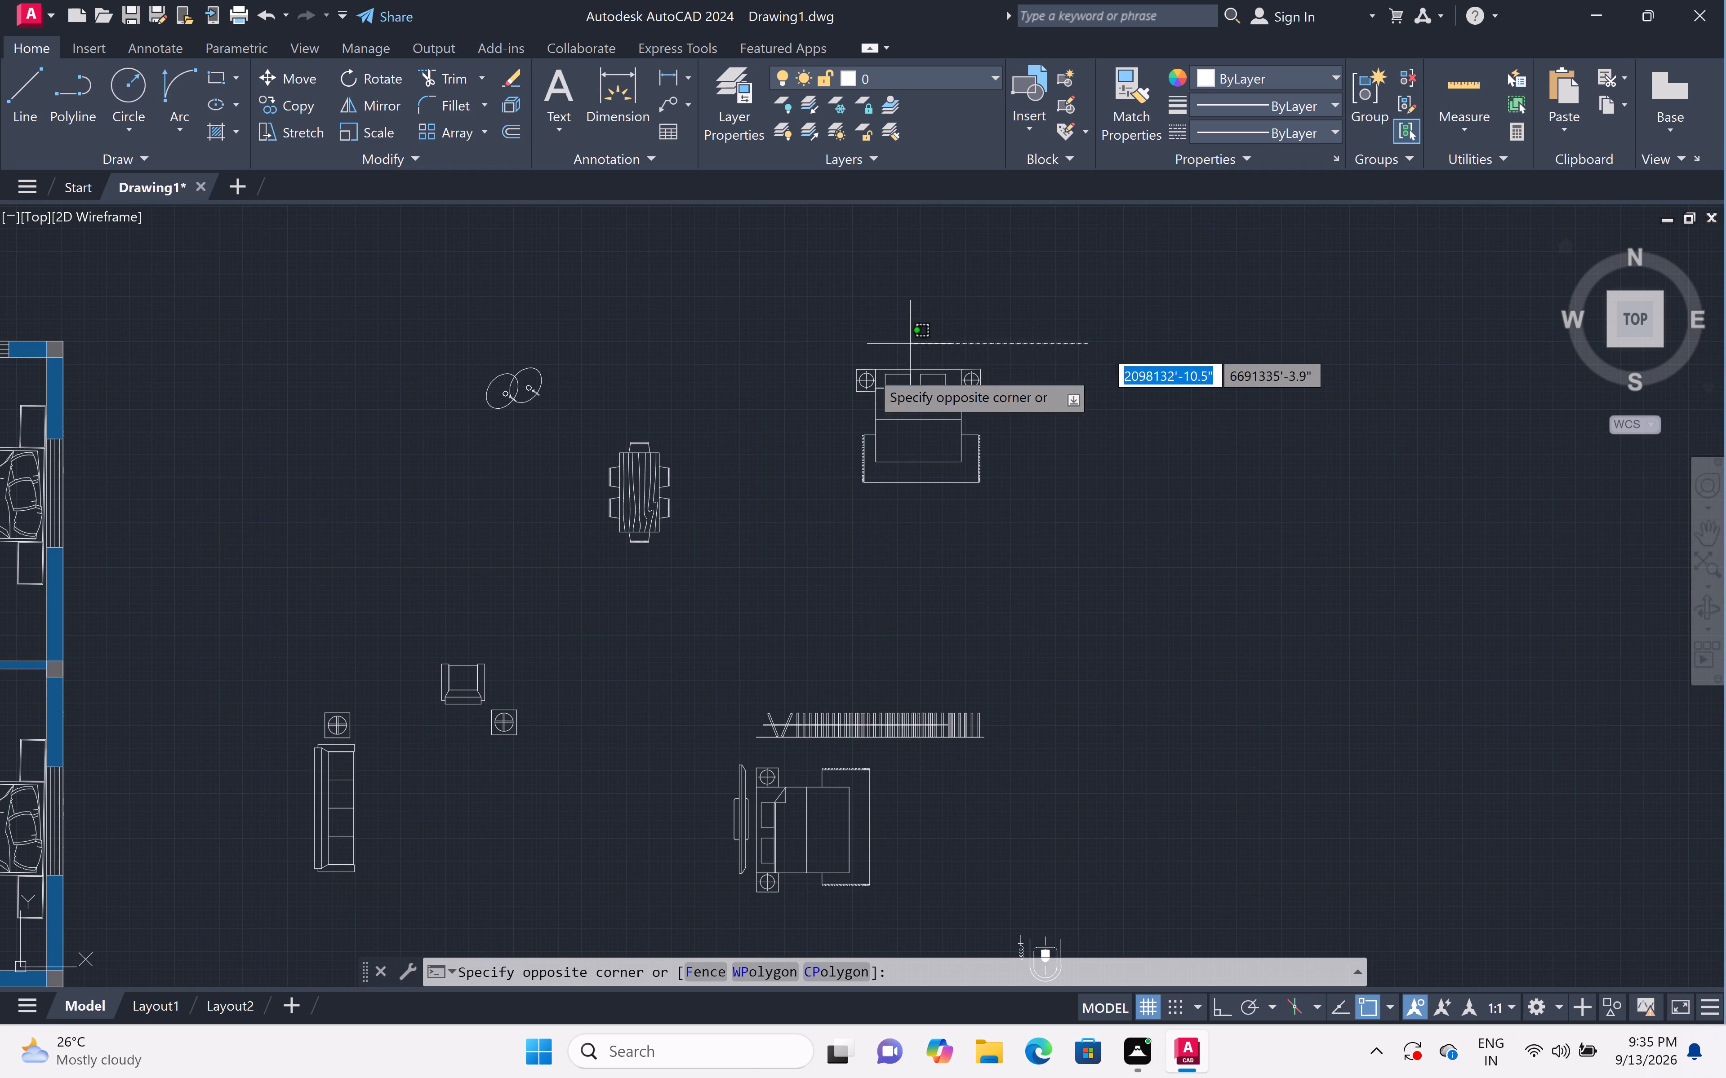
{"action": "left_click", "coordinate": [766, 584]}
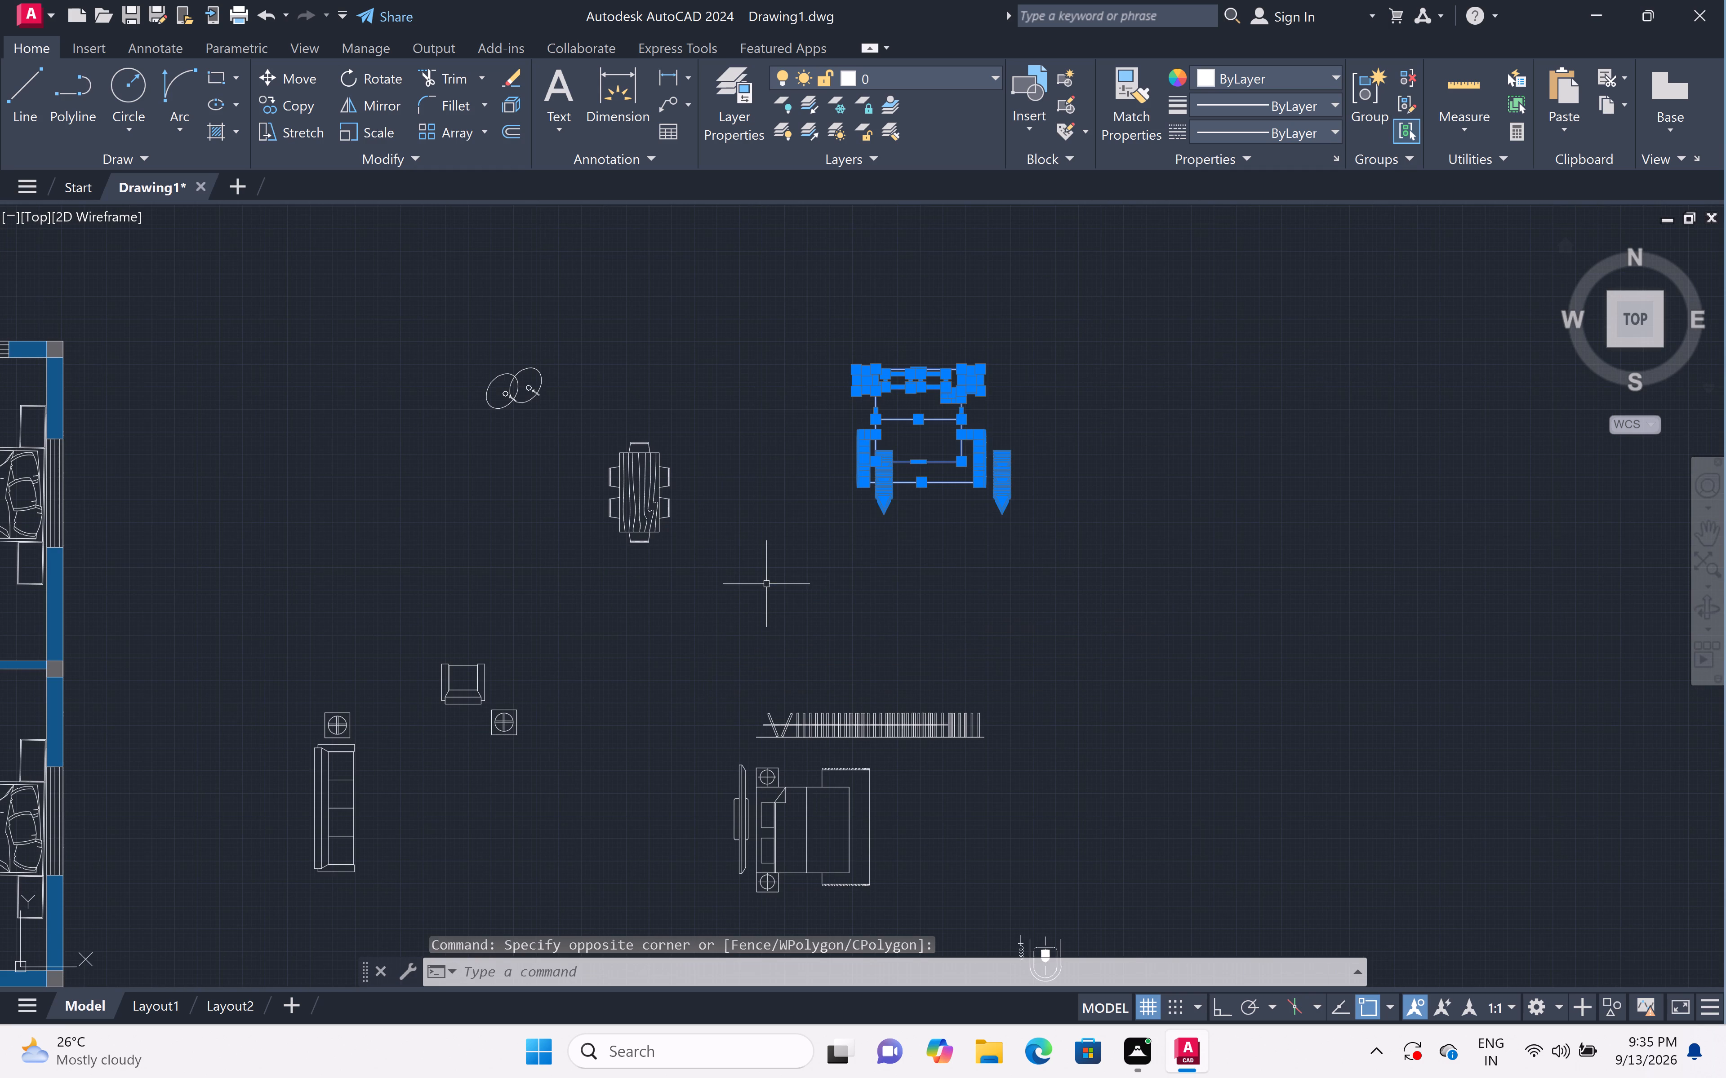
{"action": "key", "text": "Delete"}
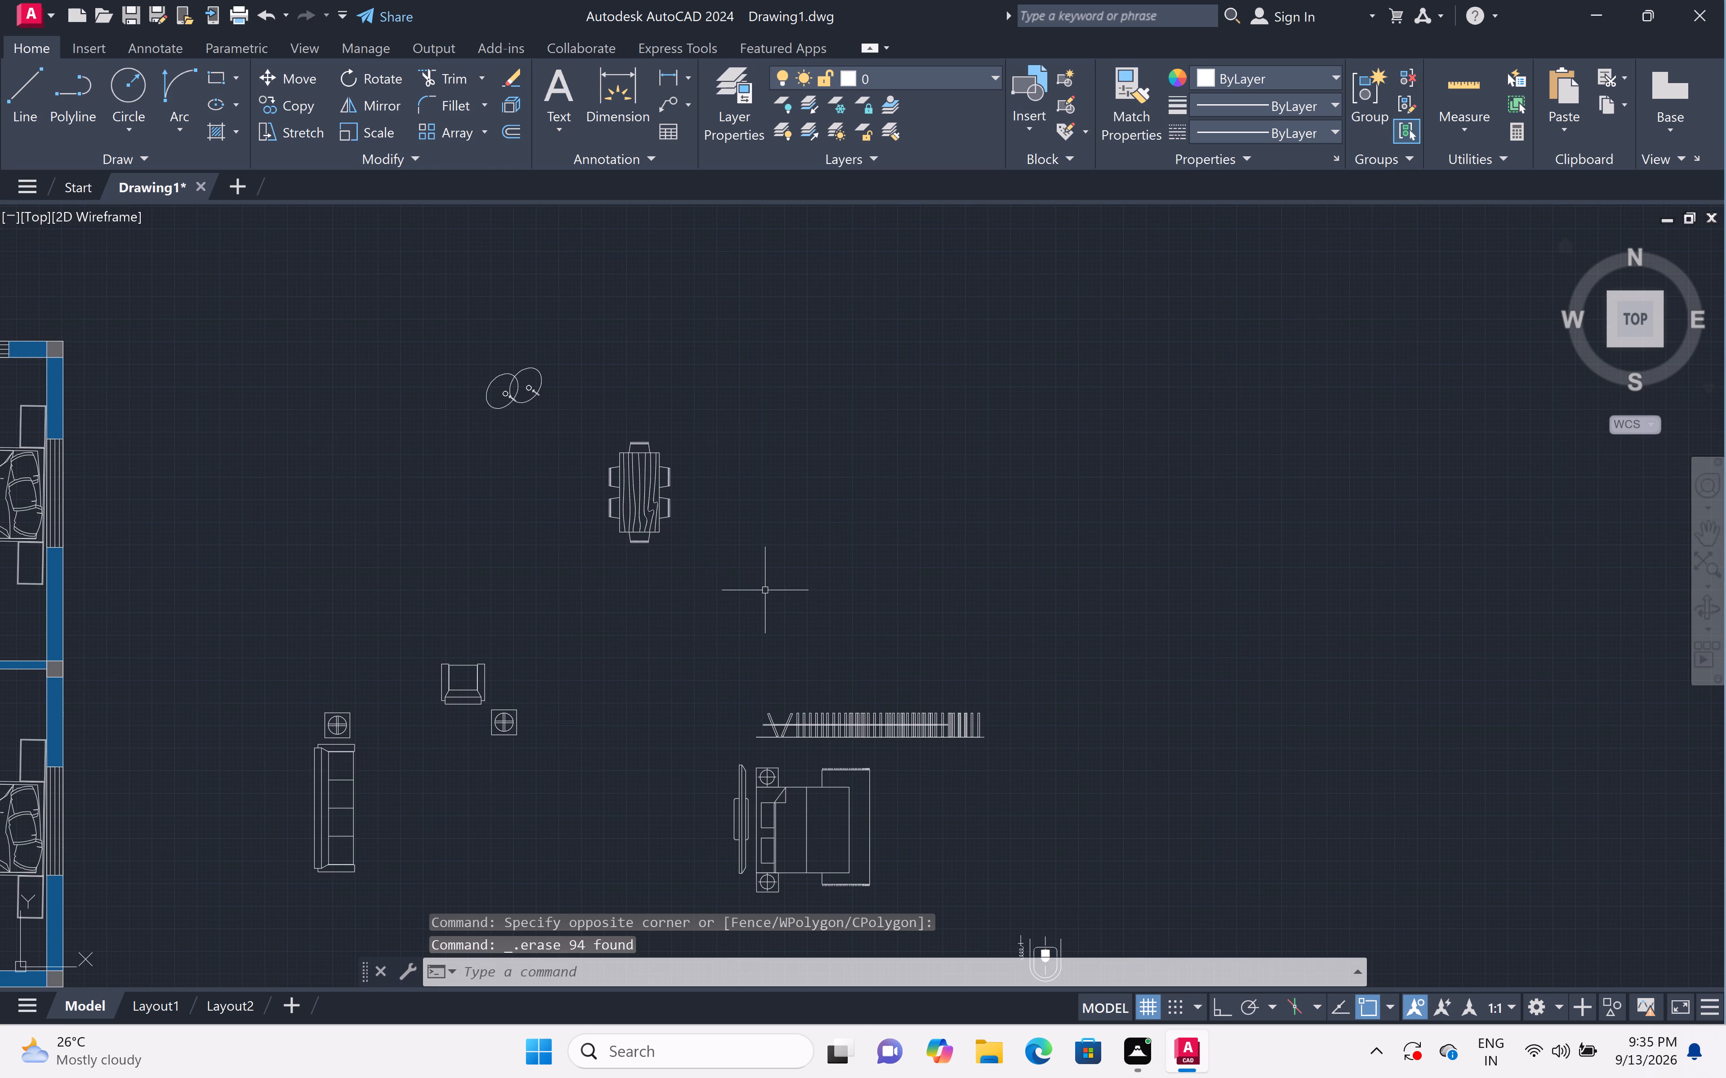
Delete the other spare bed with its side tables and rug east of the plan, leaving the TV unit beside it.
{"action": "scroll", "coordinate": [763, 582], "scroll_direction": "down", "scroll_amount": 1}
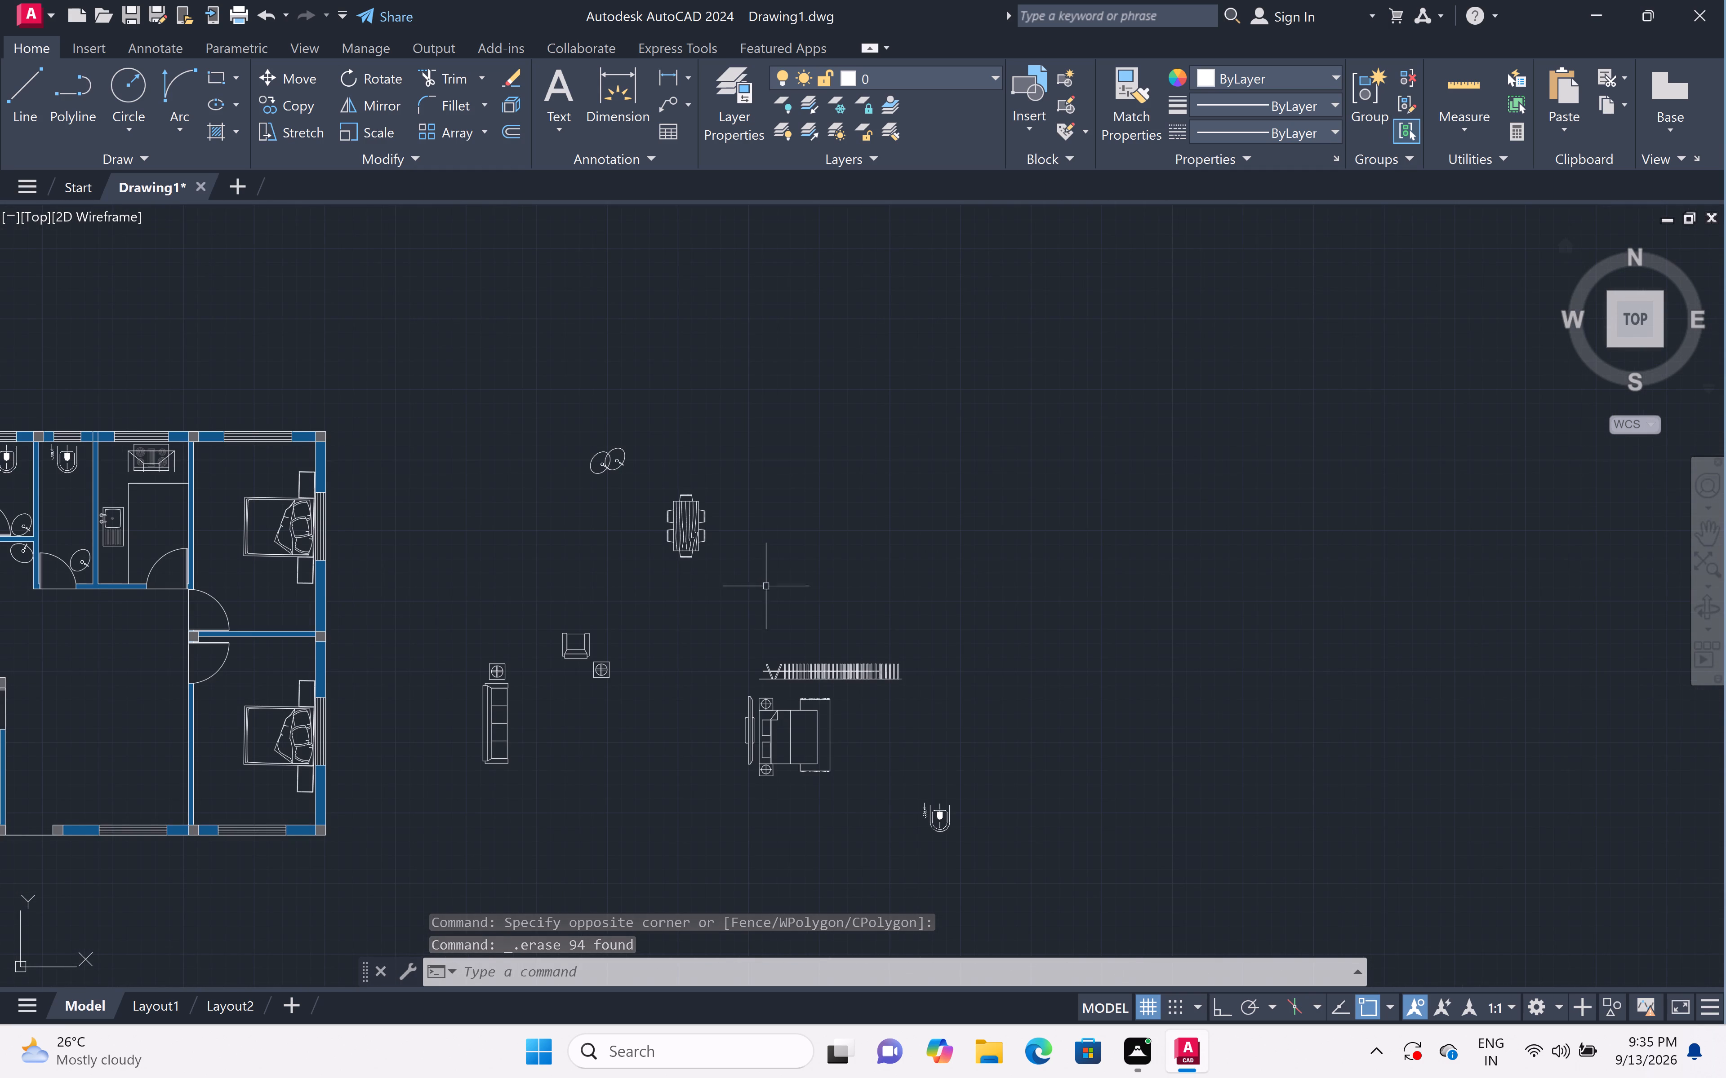
{"action": "scroll", "coordinate": [758, 807], "scroll_direction": "up", "scroll_amount": 1}
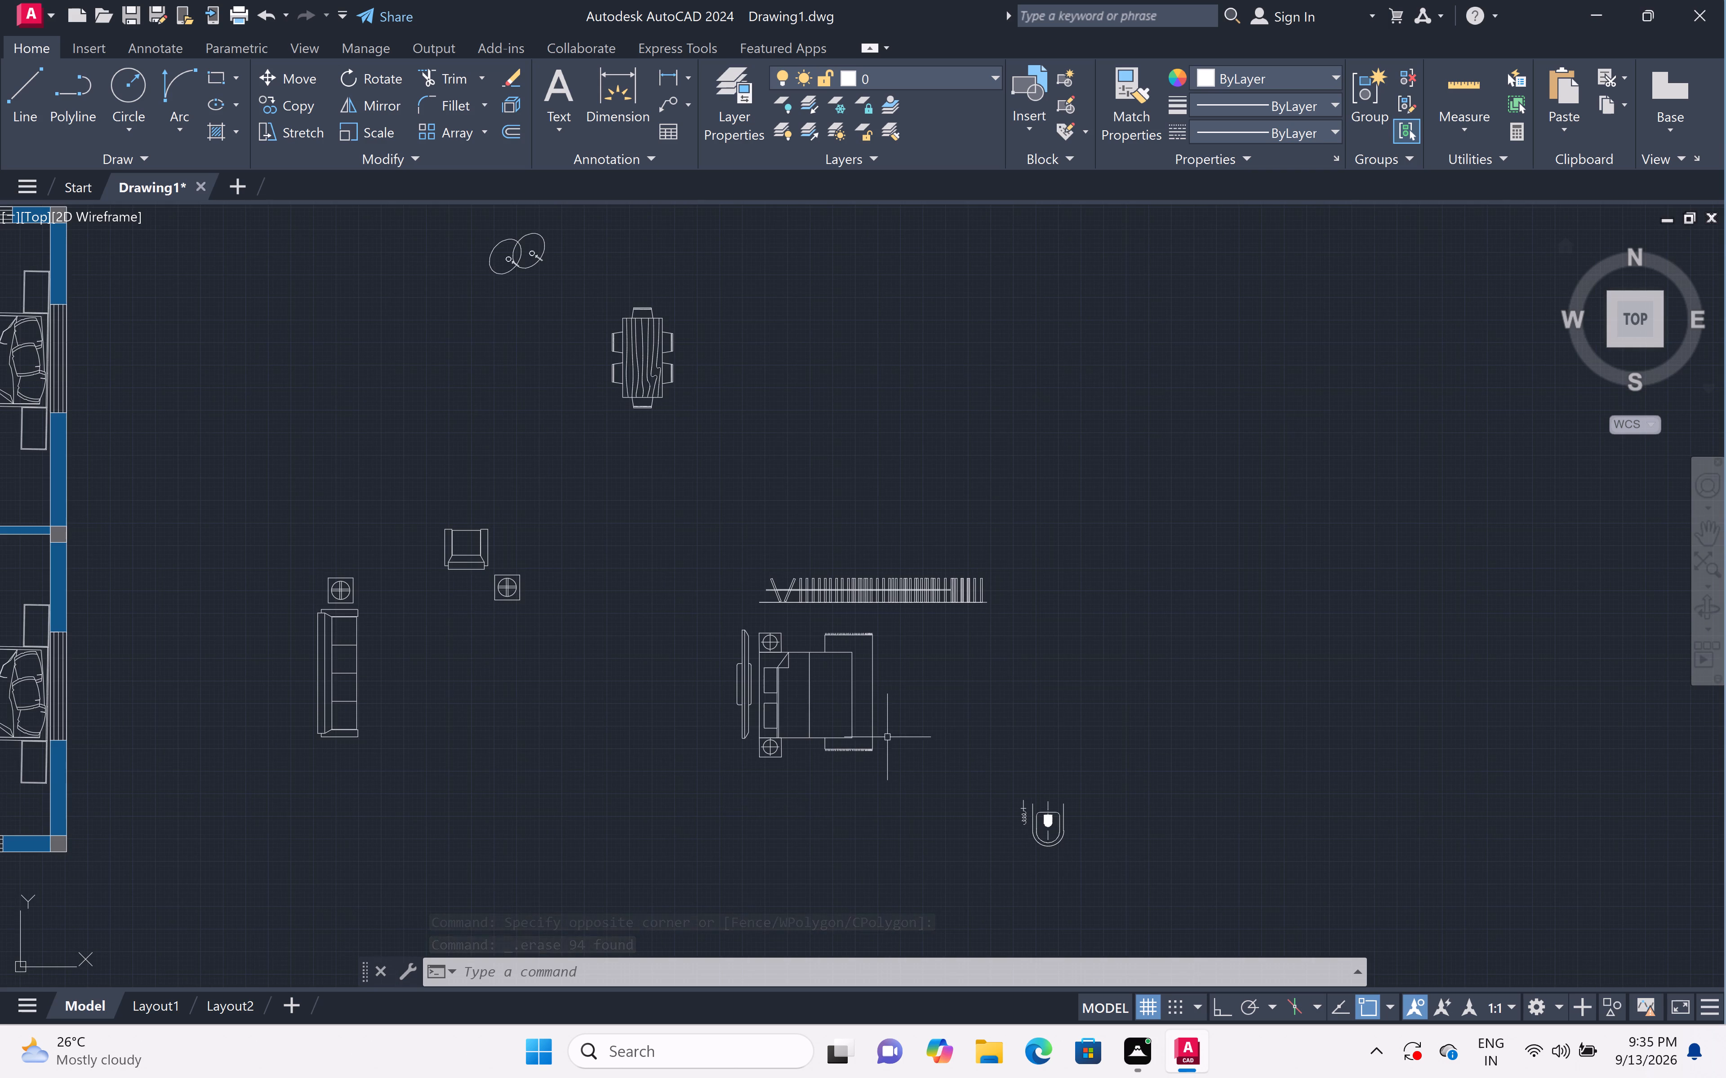
{"action": "scroll", "coordinate": [919, 727], "scroll_direction": "down", "scroll_amount": 1}
{"action": "scroll", "coordinate": [896, 714], "scroll_direction": "up", "scroll_amount": 2}
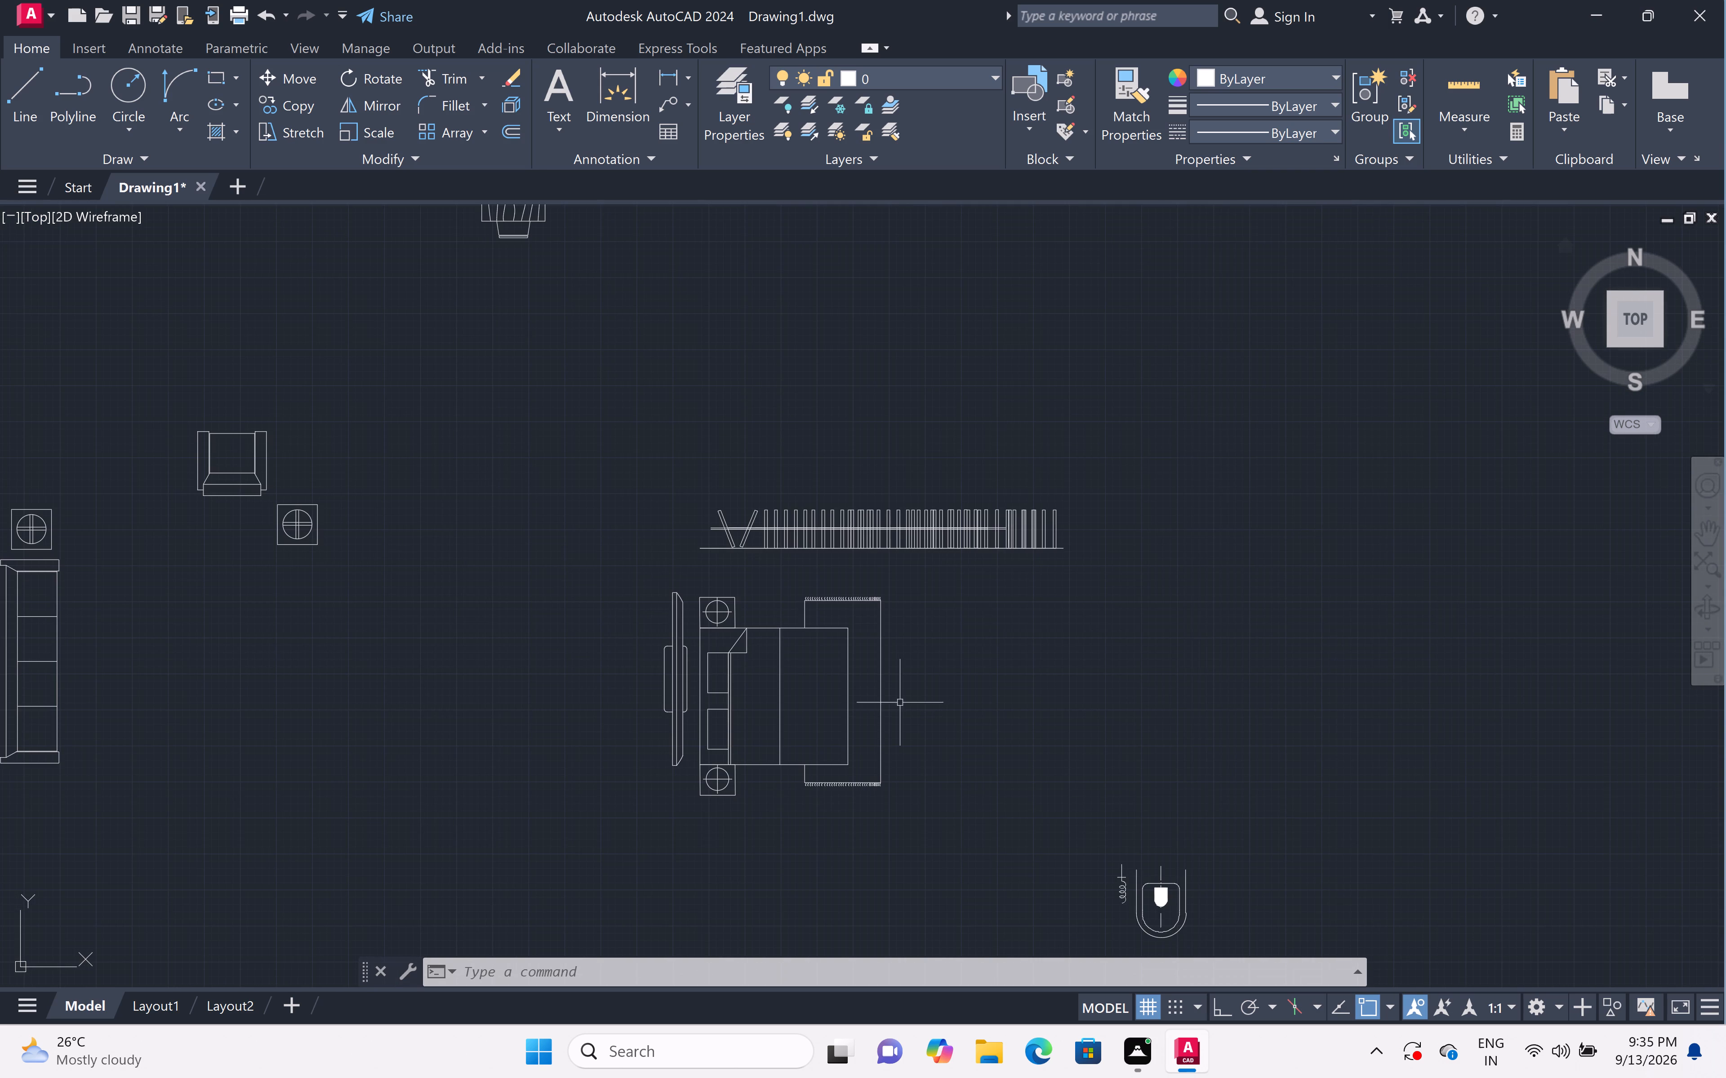
{"action": "left_click", "coordinate": [933, 572]}
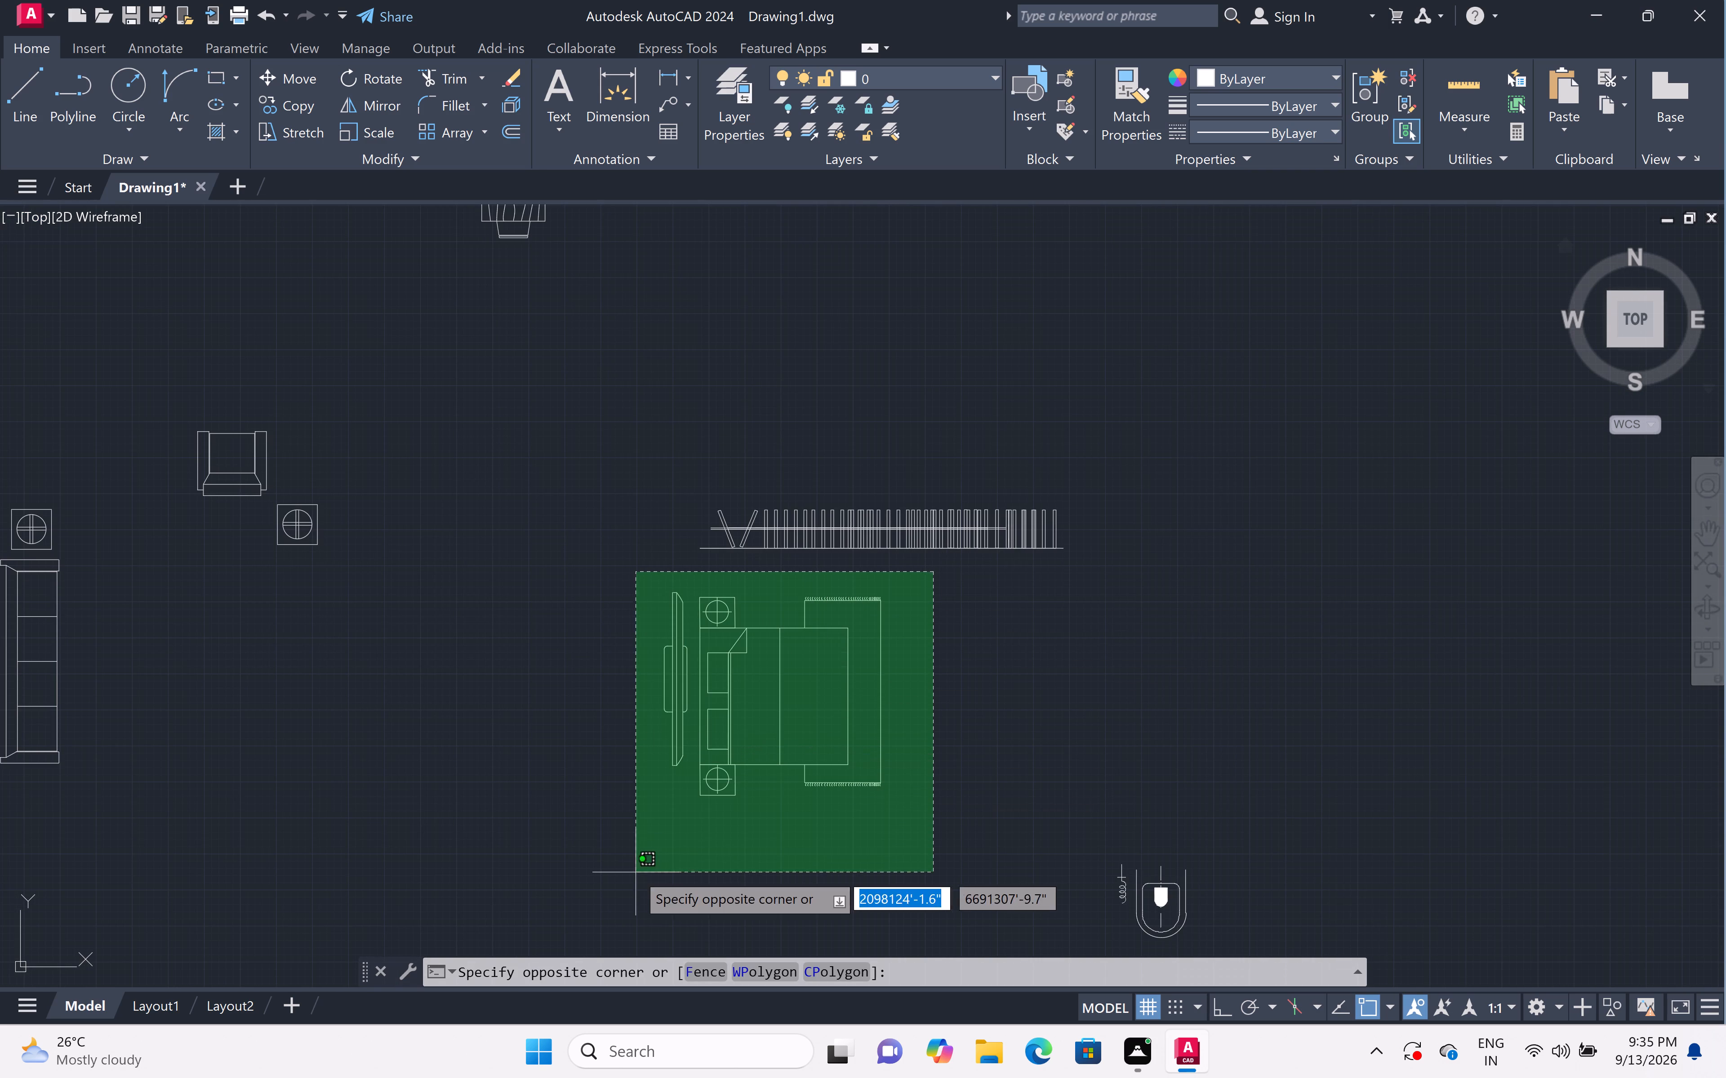
{"action": "left_click", "coordinate": [700, 869]}
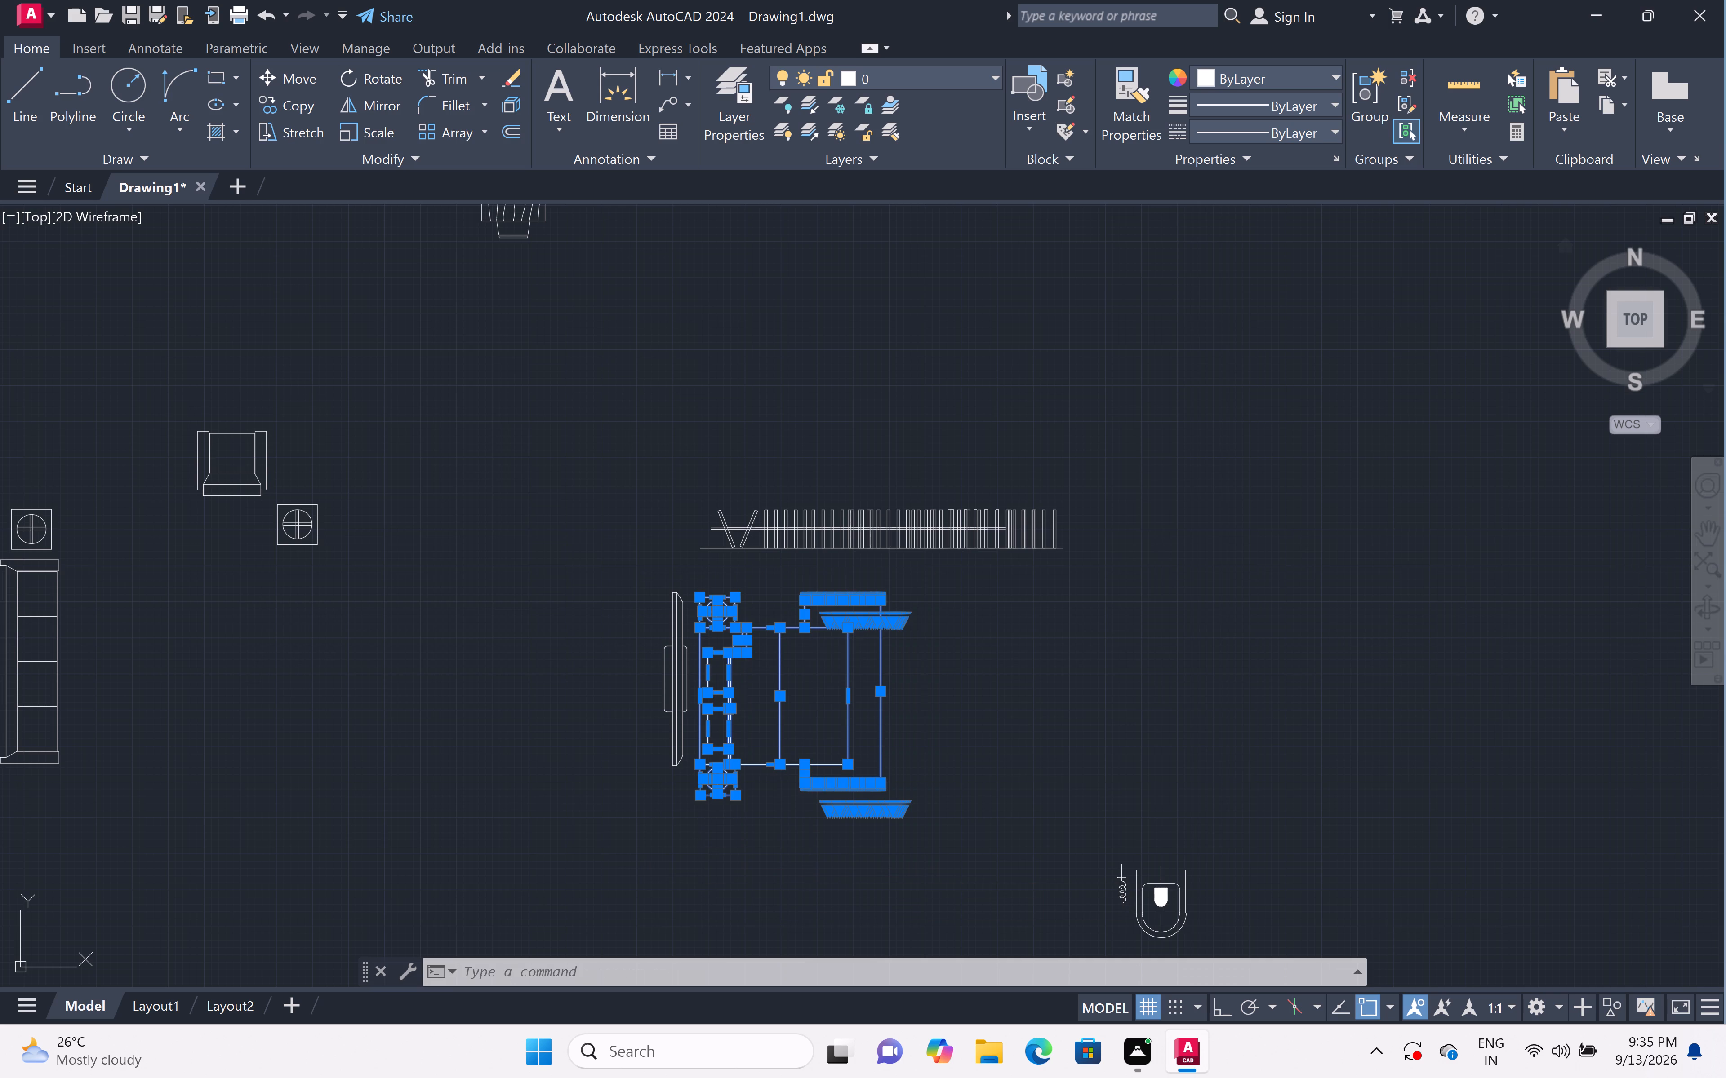
{"action": "key", "text": "Delete"}
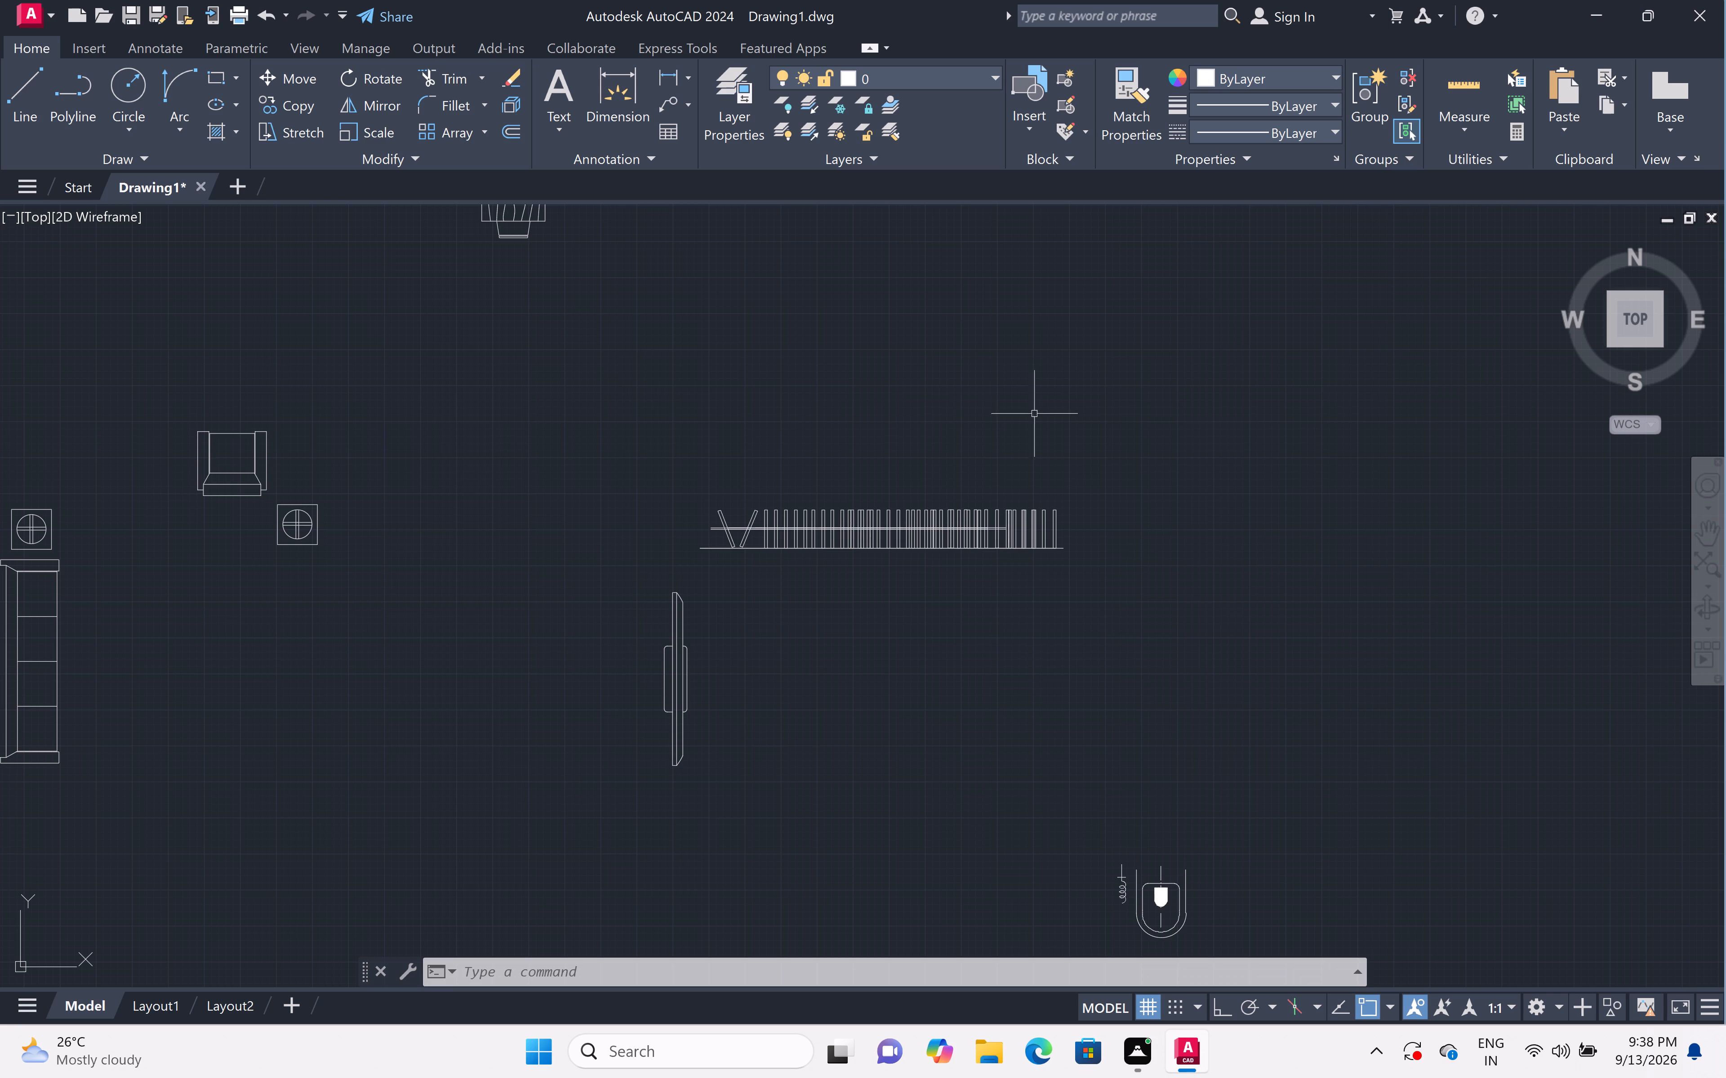
Delete the spare wardrobe rail with all its hangers and base line, lying northeast of the spare TV unit.
{"action": "left_click", "coordinate": [1264, 518]}
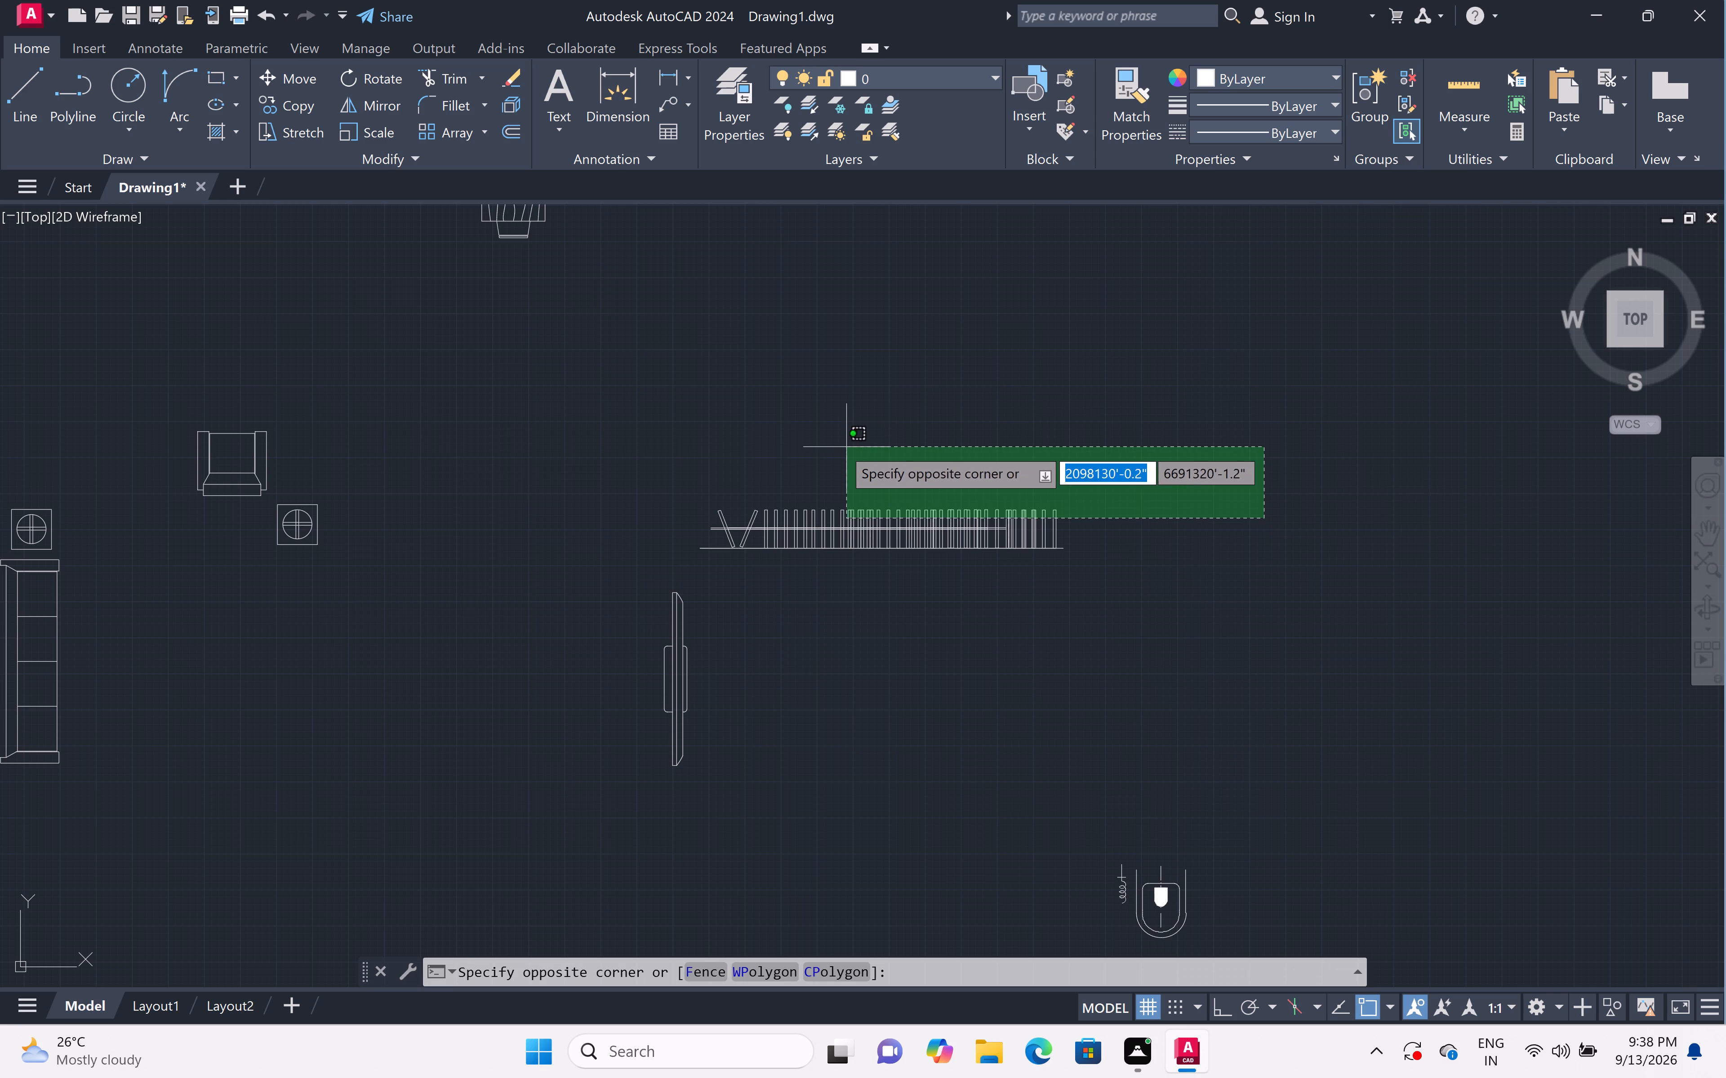
{"action": "left_click", "coordinate": [702, 446]}
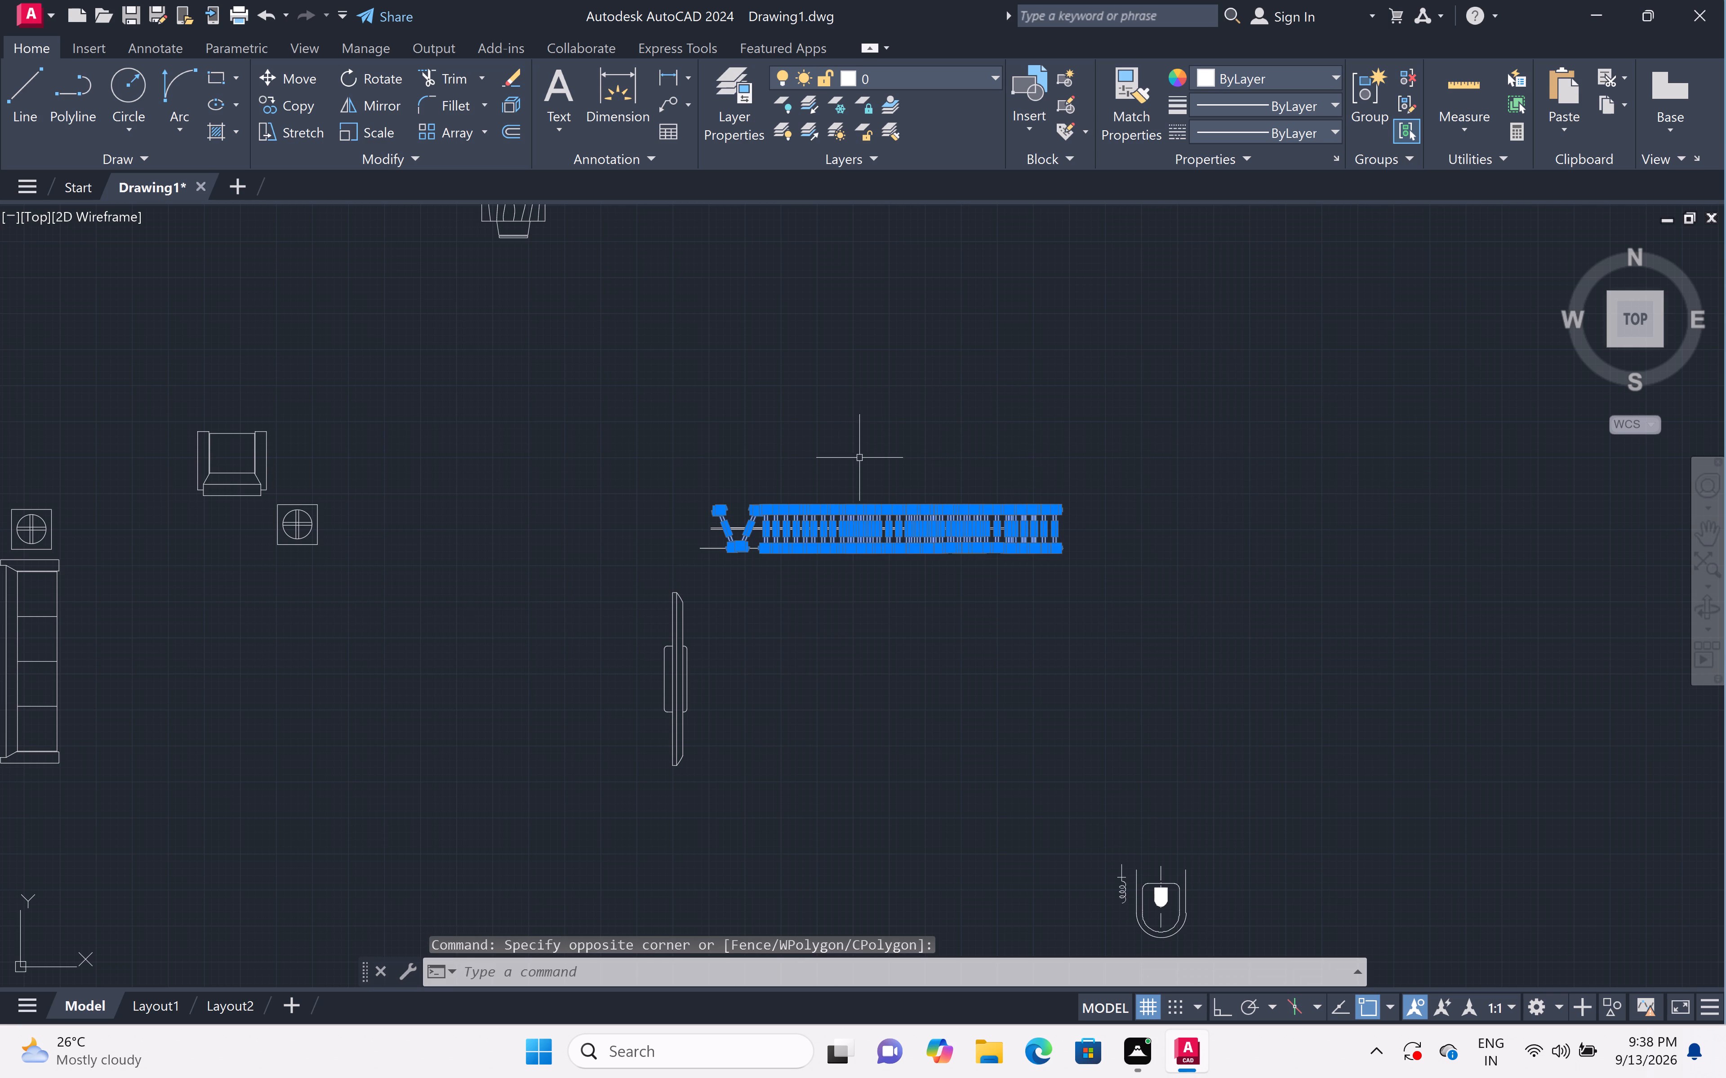
{"action": "double_click", "coordinate": [835, 455]}
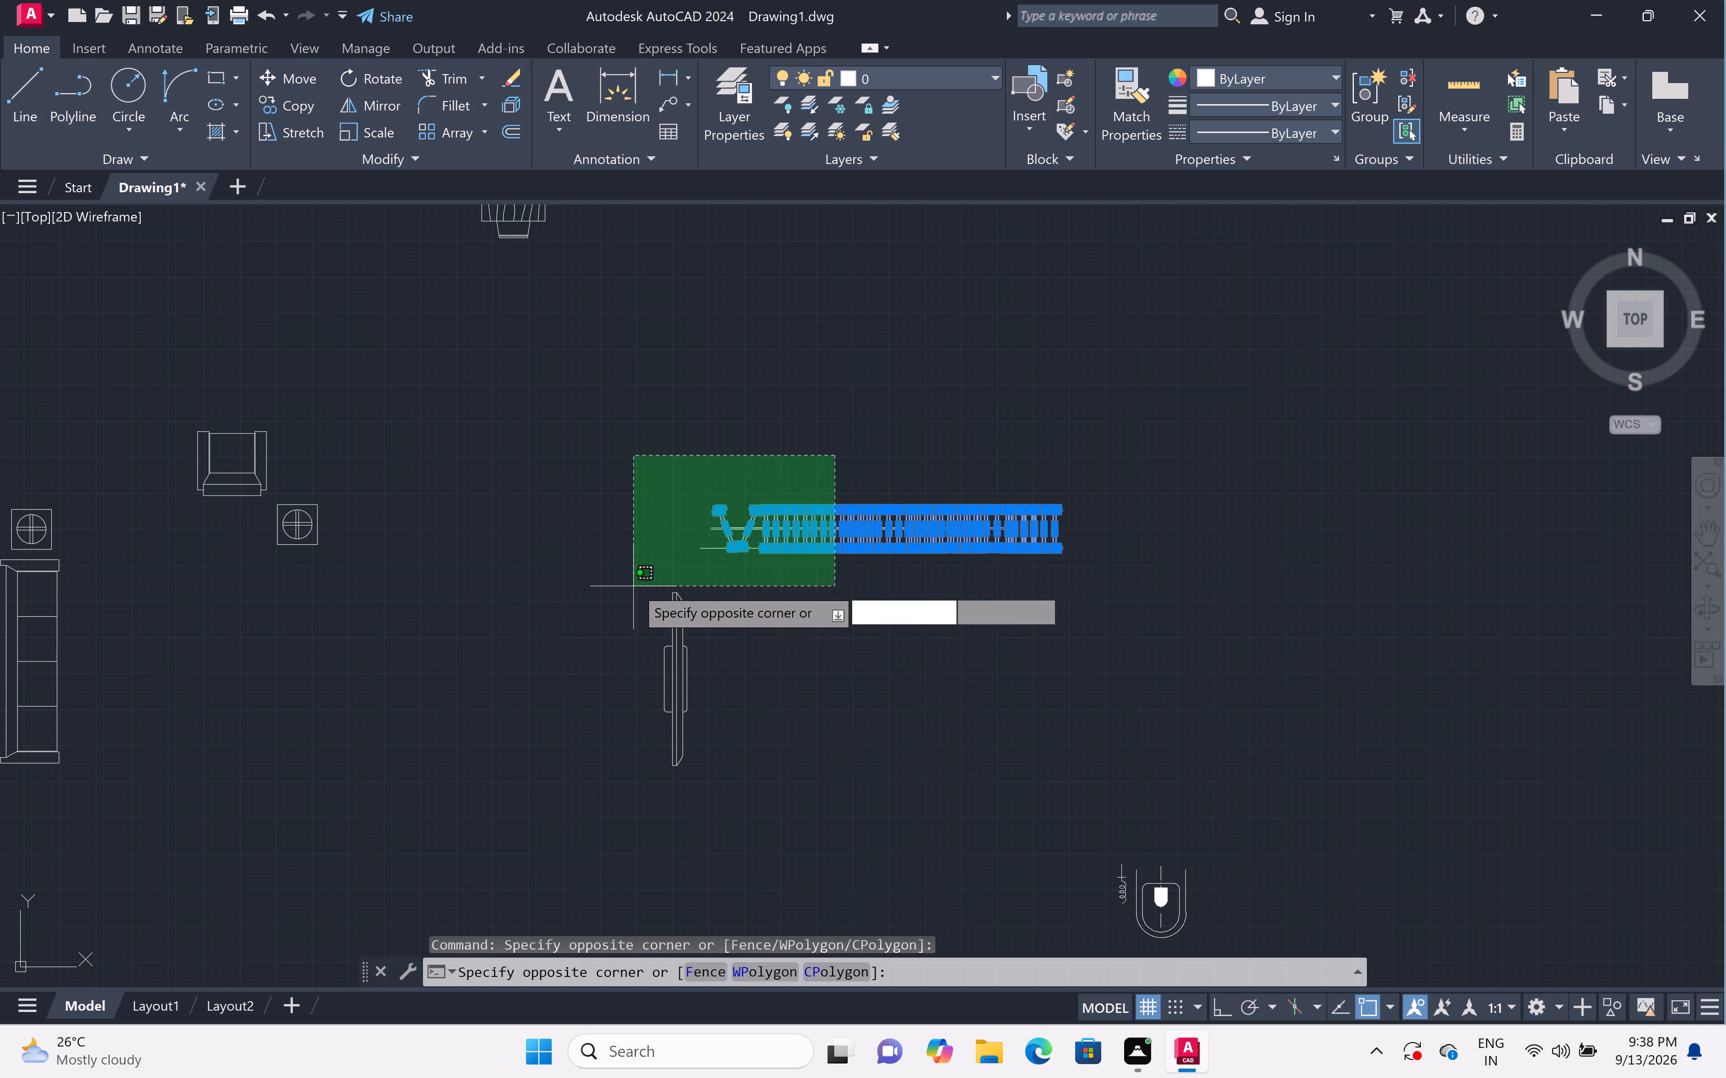
{"action": "triple_click", "coordinate": [644, 570]}
{"action": "double_click", "coordinate": [1246, 473]}
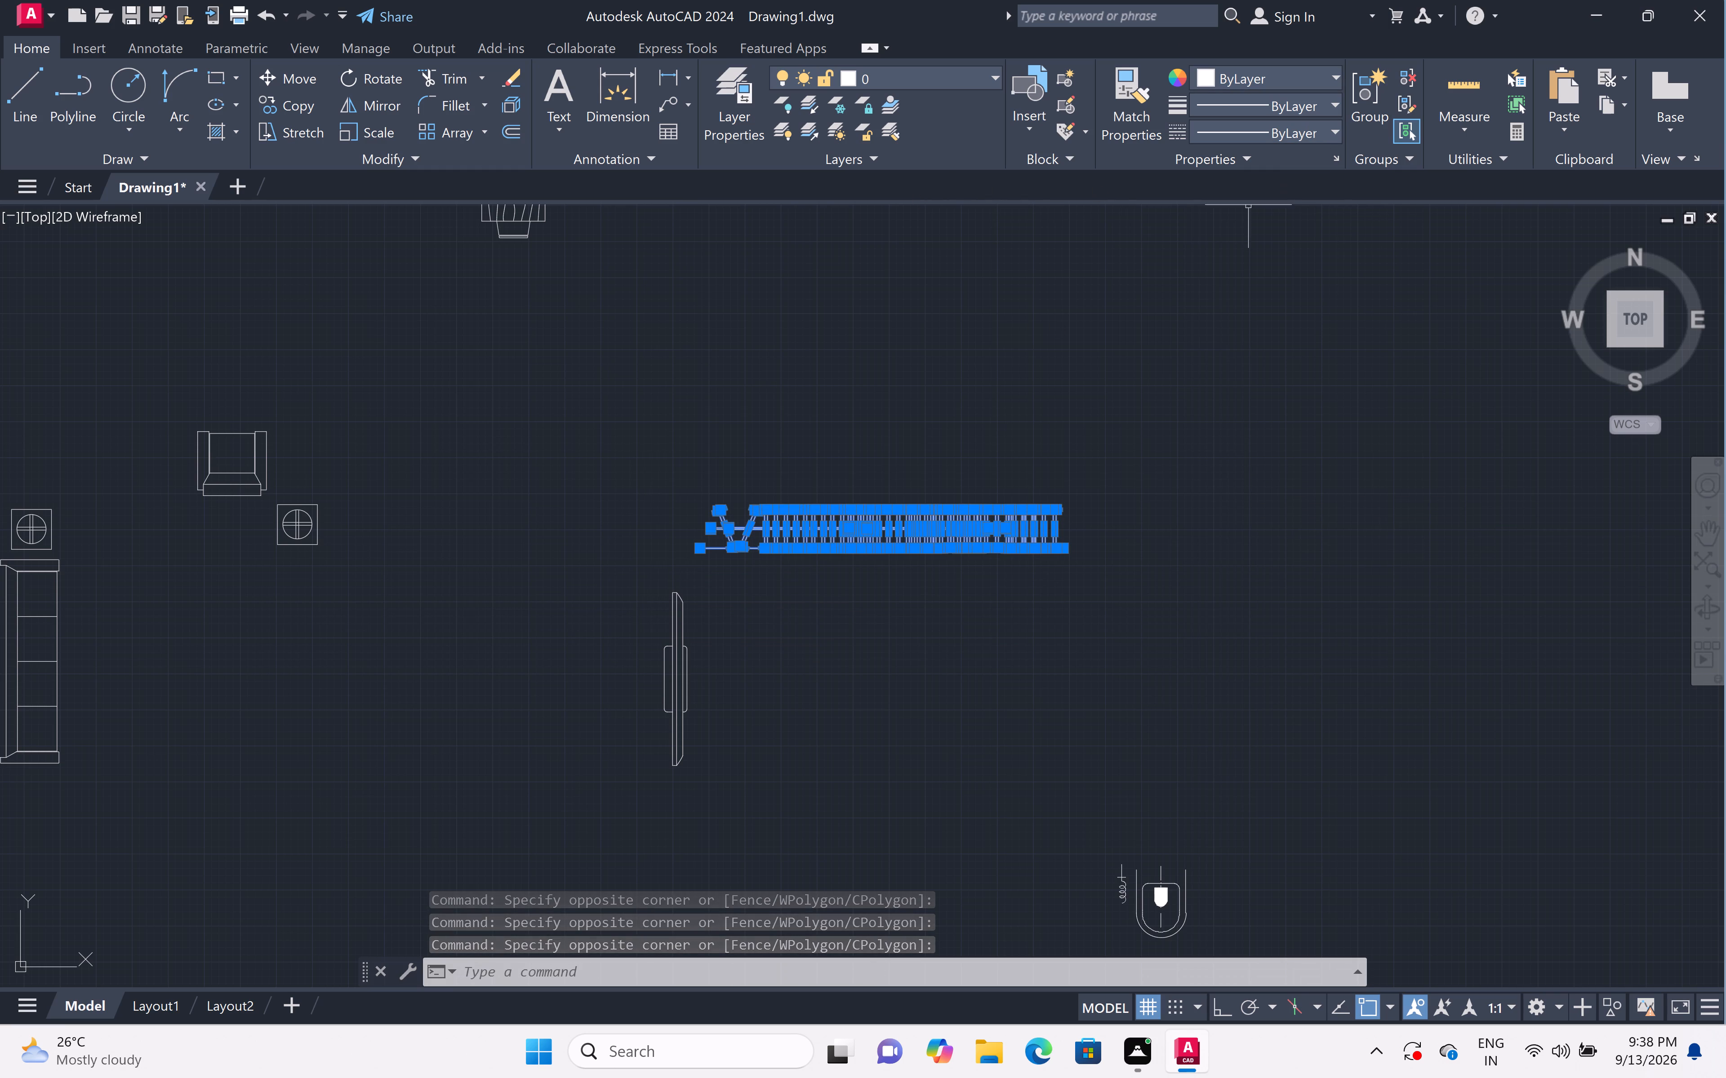
{"action": "key", "text": "Delete"}
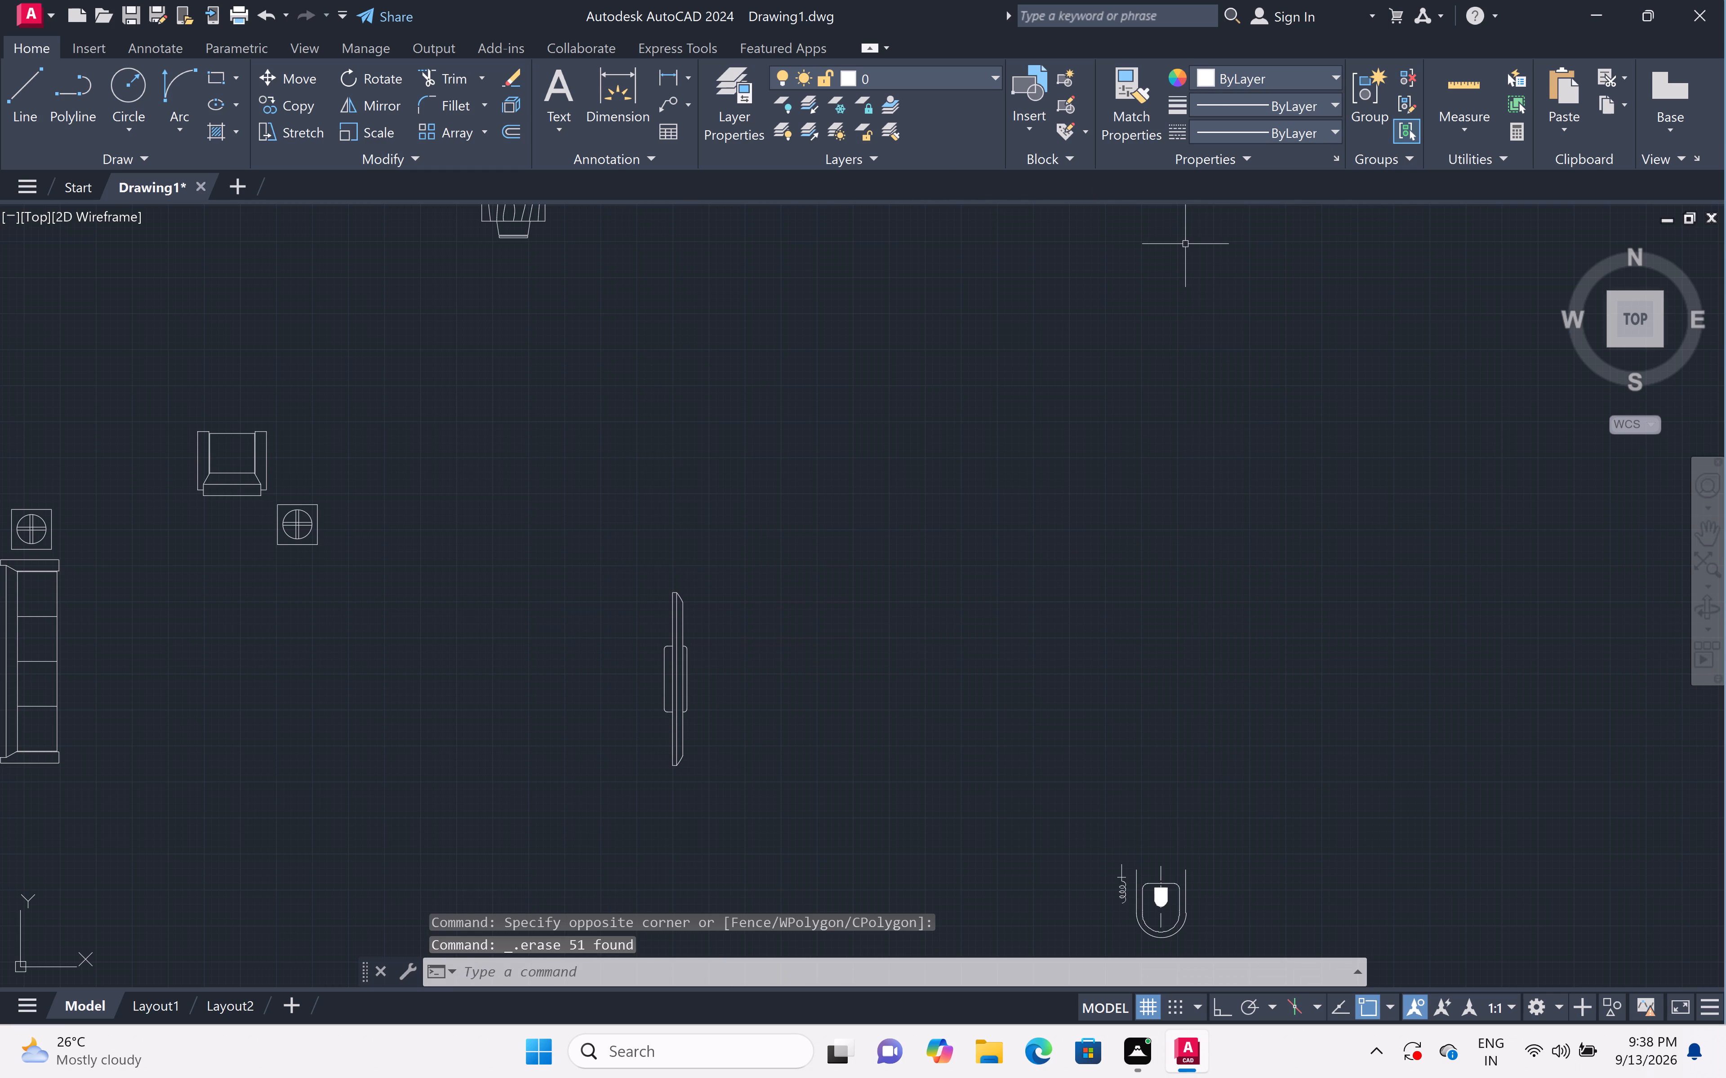
Delete the spare toilet lying southeast of the TV unit, outside the plan.
{"action": "scroll", "coordinate": [1148, 265], "scroll_direction": "down", "scroll_amount": 2}
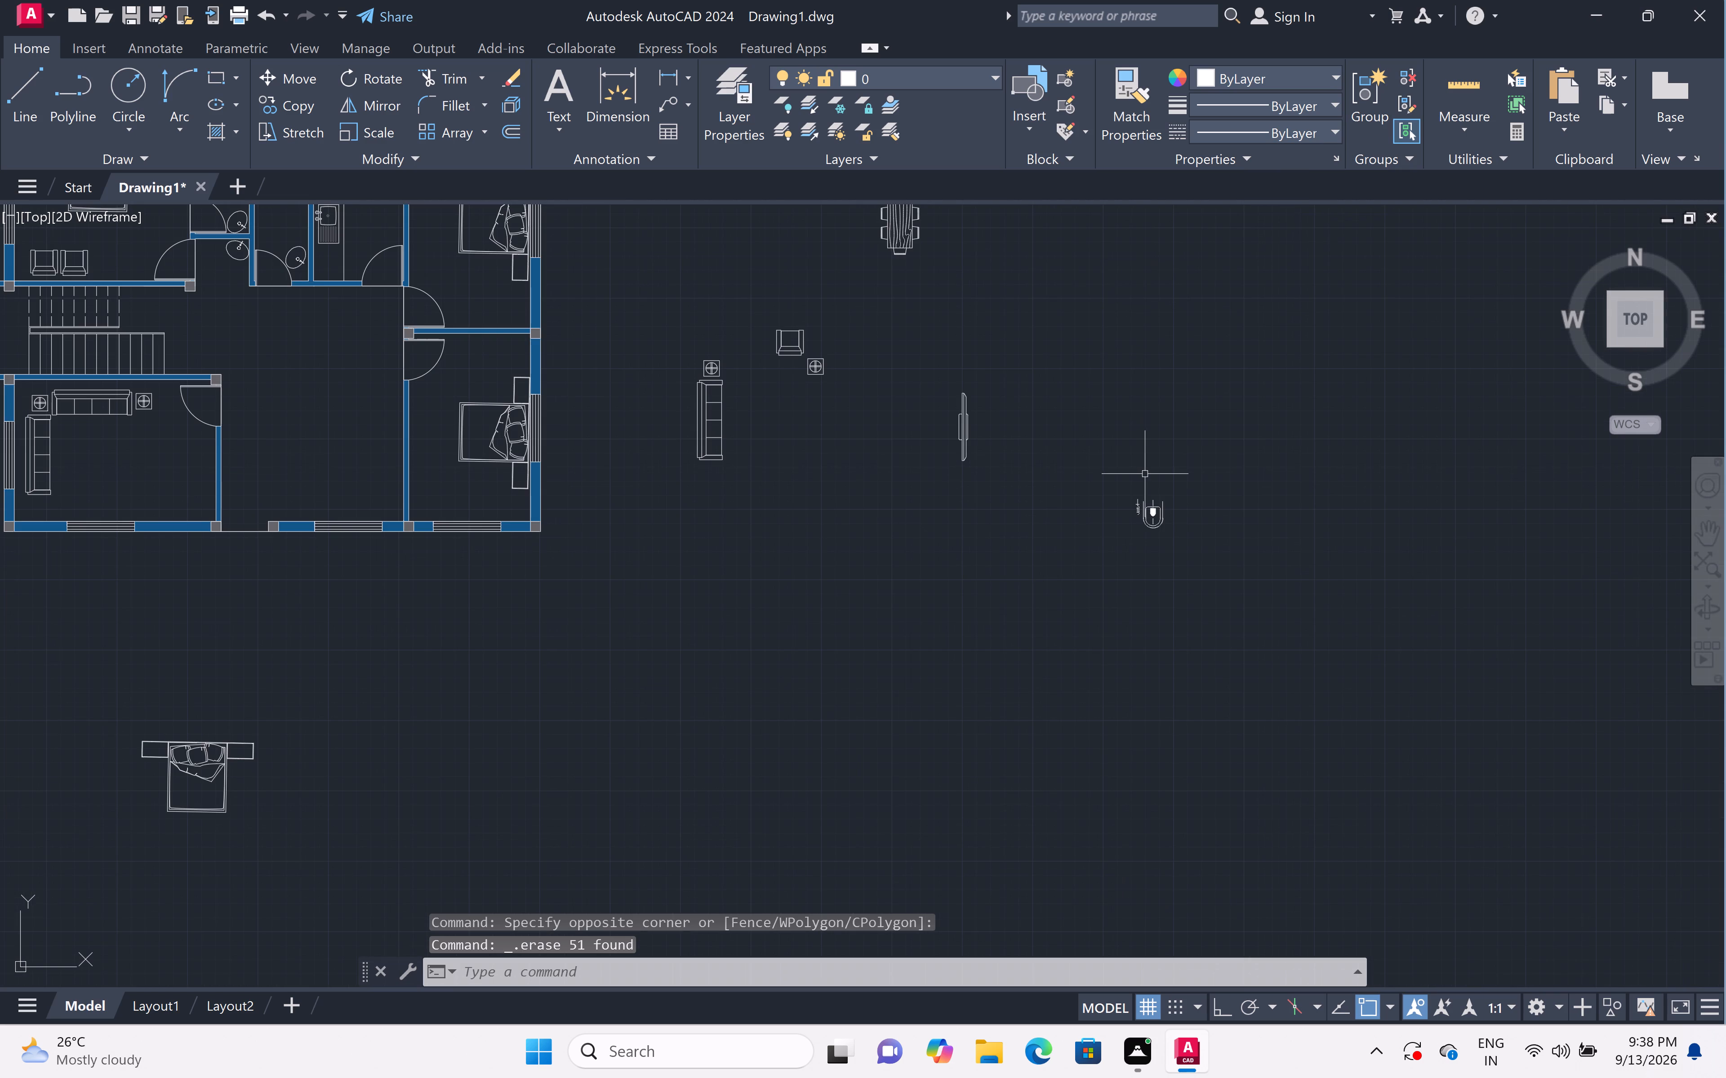
{"action": "double_click", "coordinate": [1174, 472]}
{"action": "left_click", "coordinate": [1105, 560]}
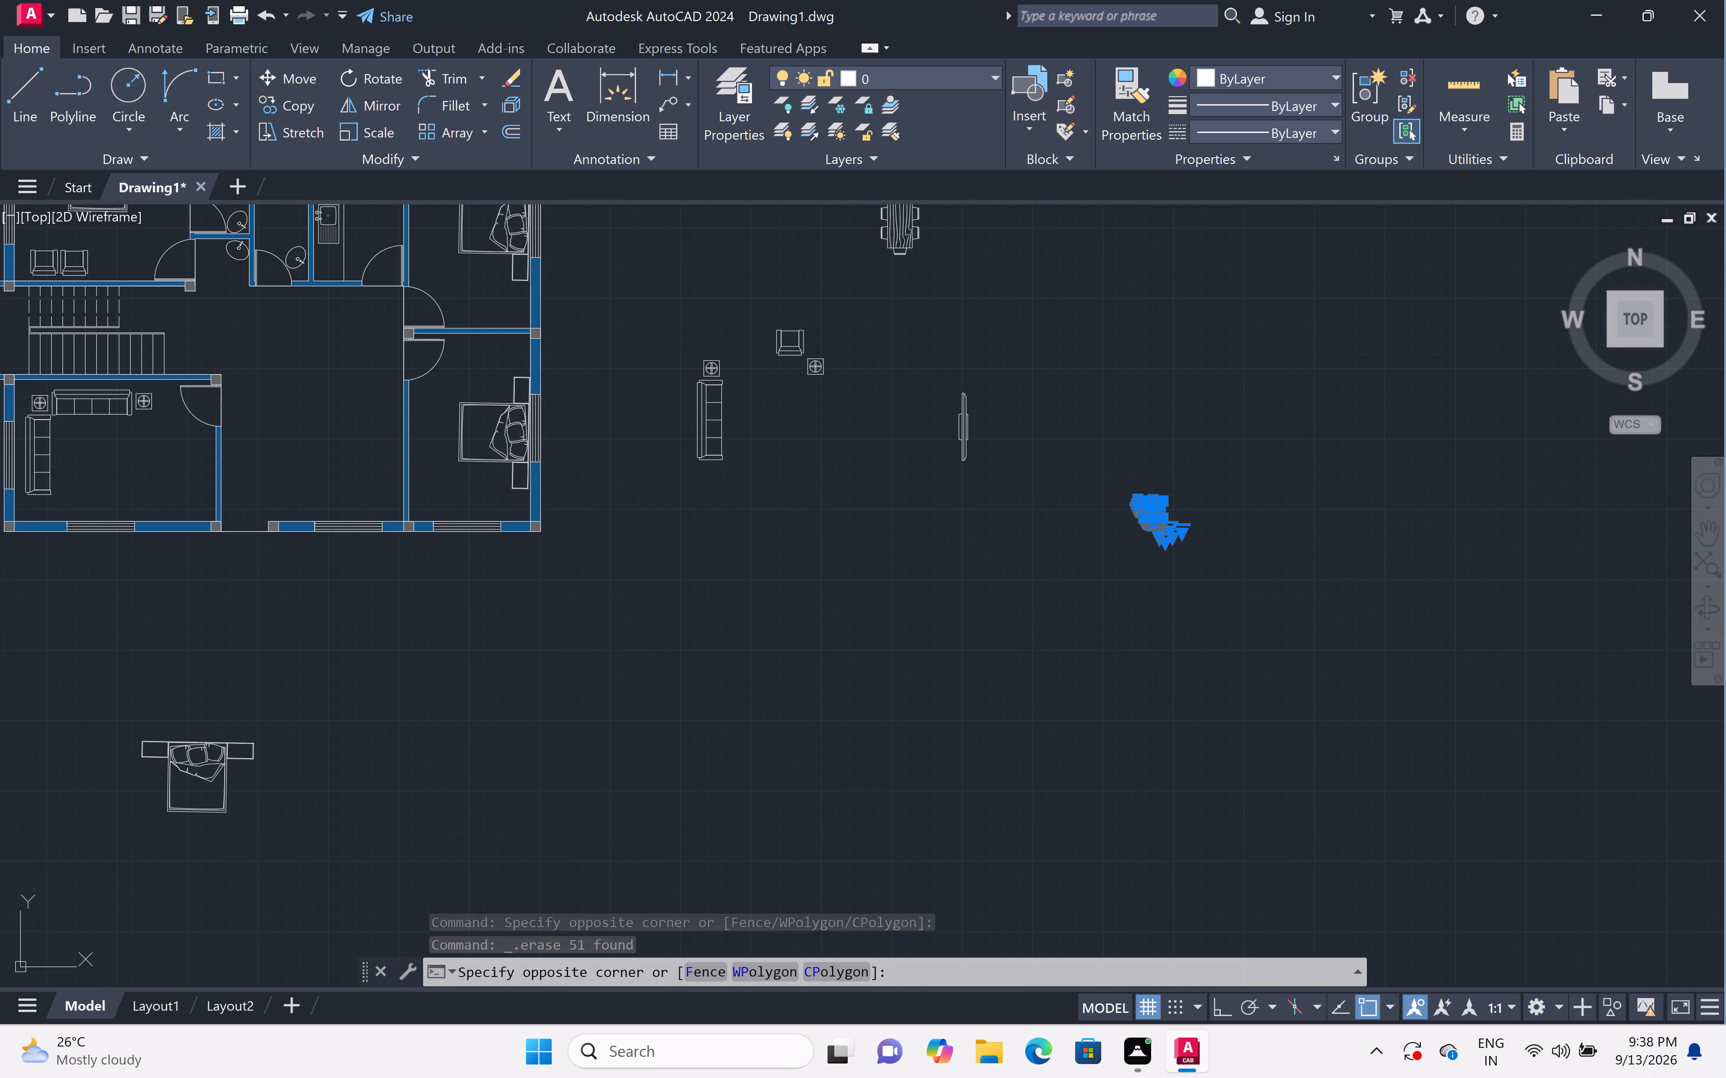
{"action": "key", "text": "Delete"}
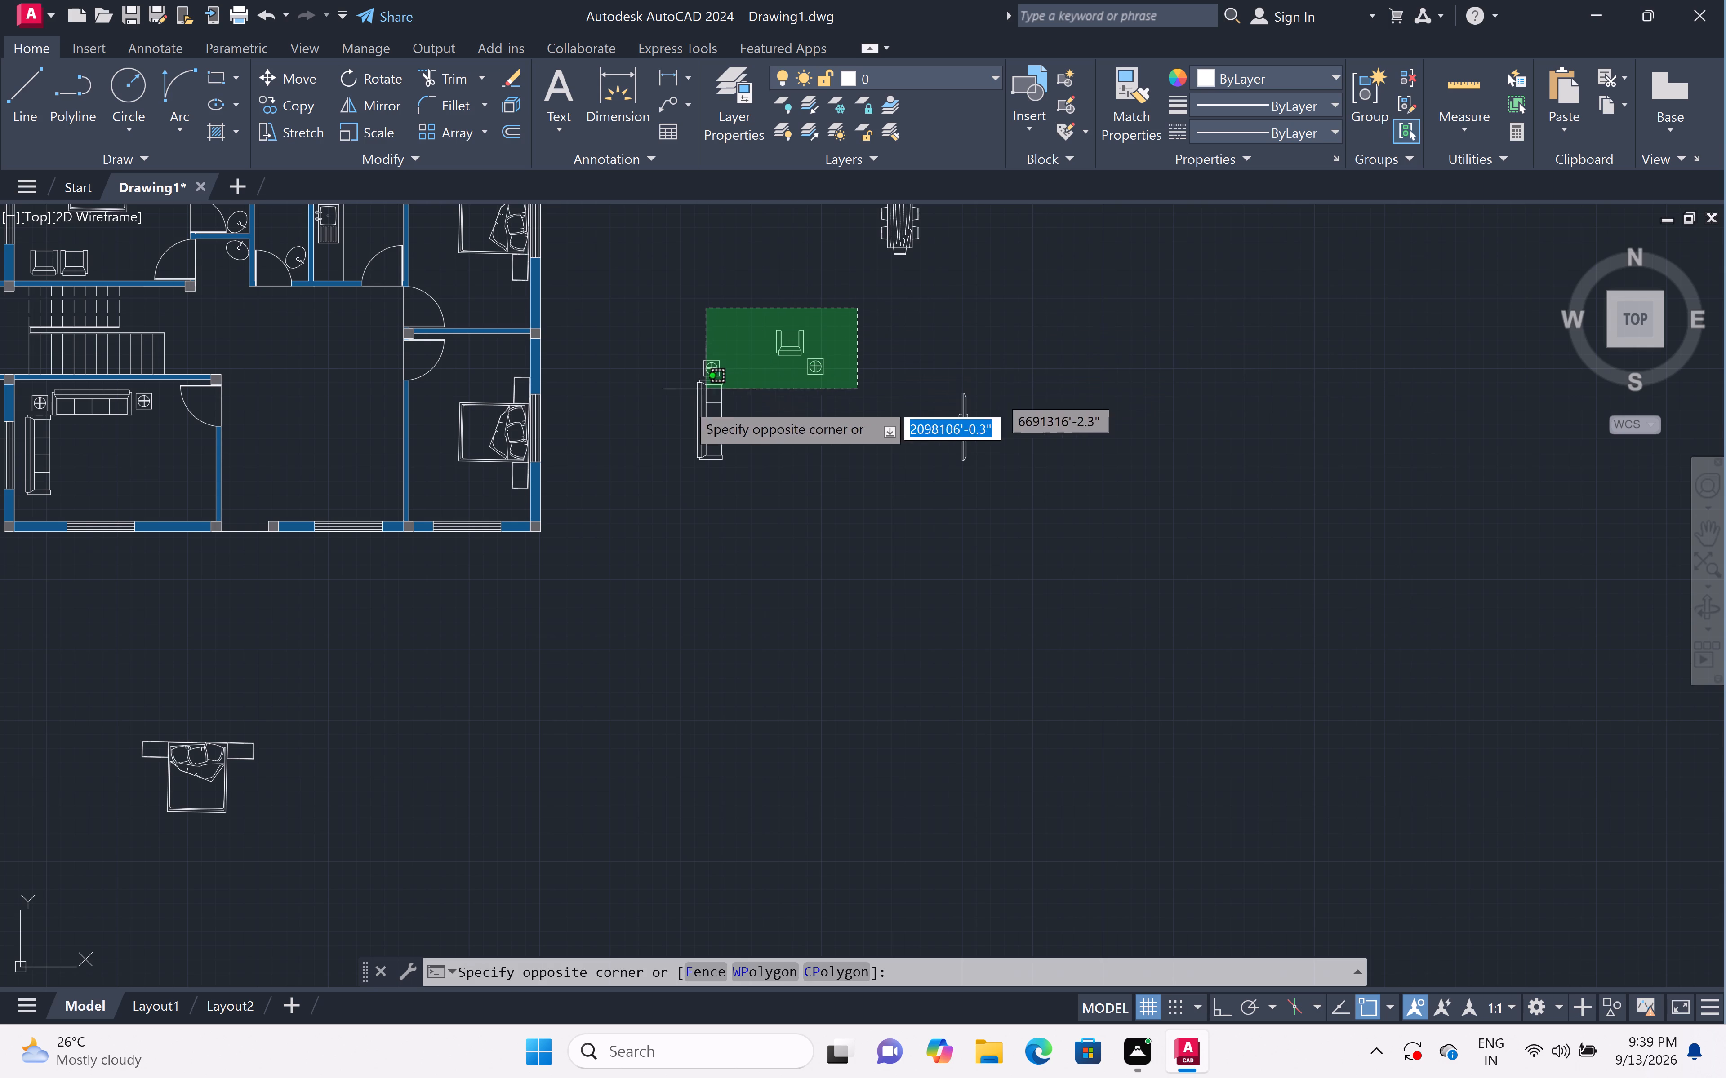
Delete the spare four-seat sofa, the single-seat sofa and the two small side tables lying east of the plan.
{"action": "double_click", "coordinate": [603, 537]}
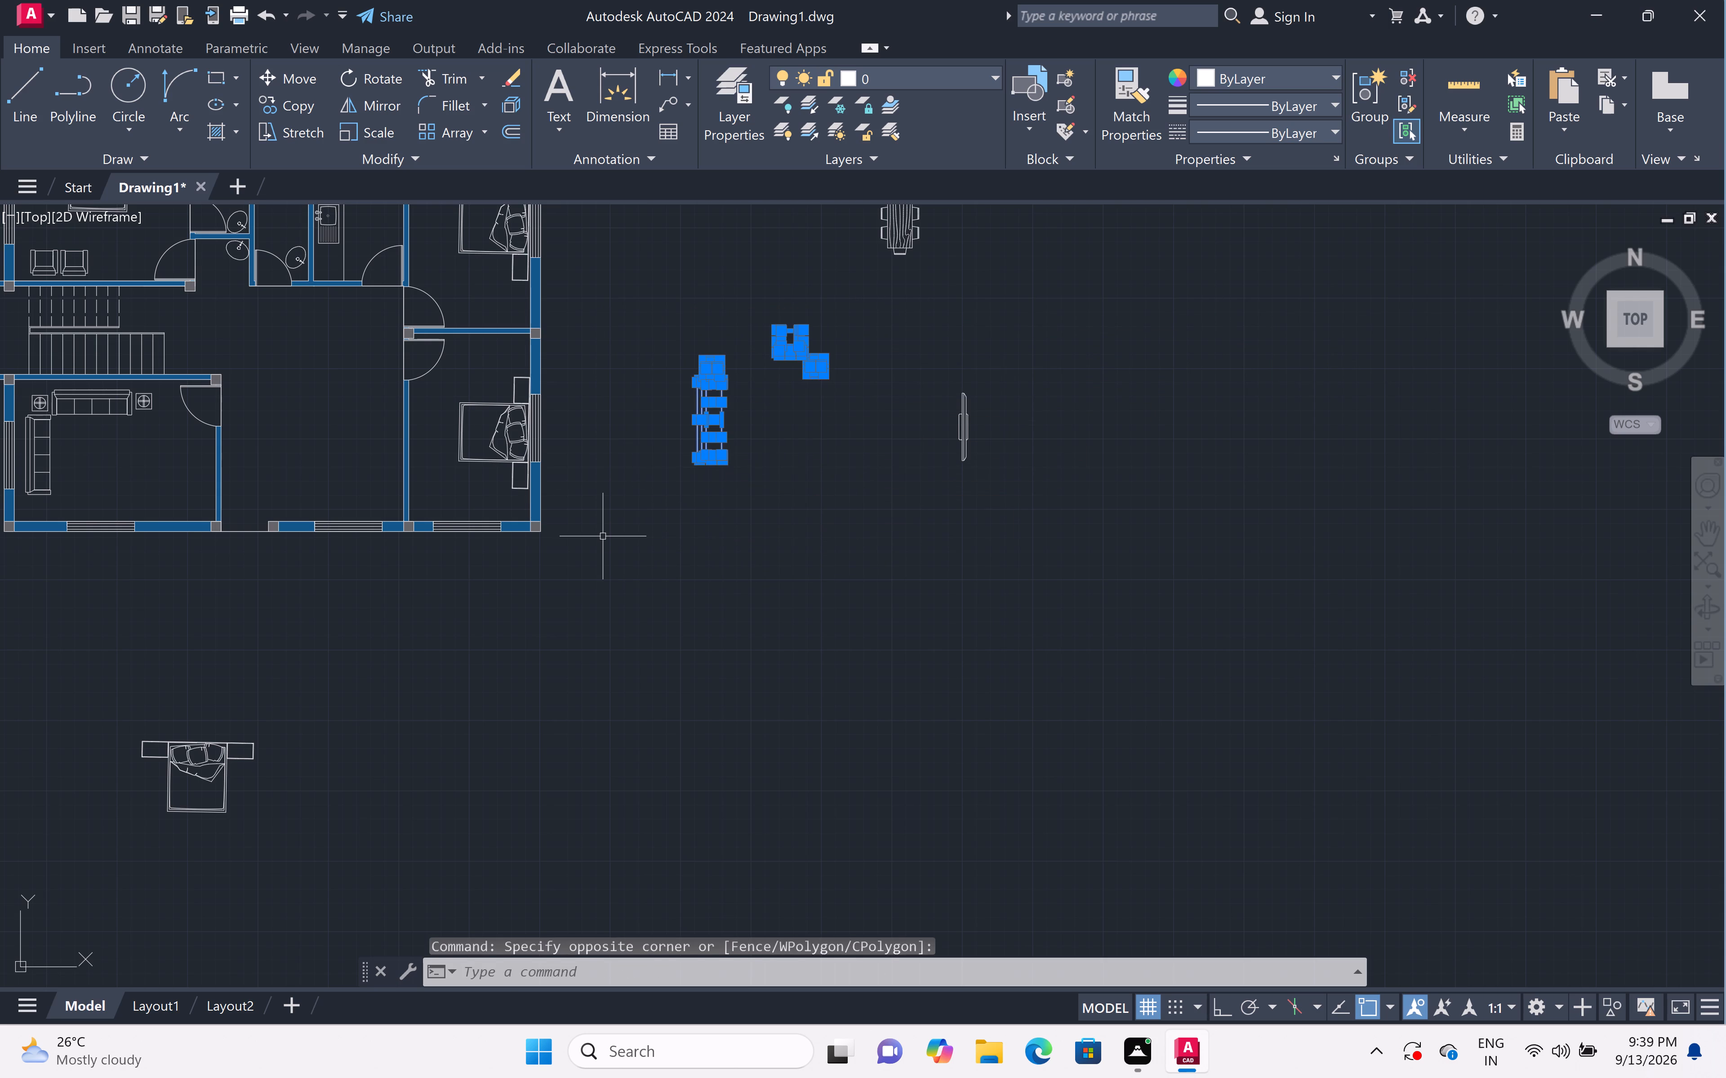
{"action": "key", "text": "Delete"}
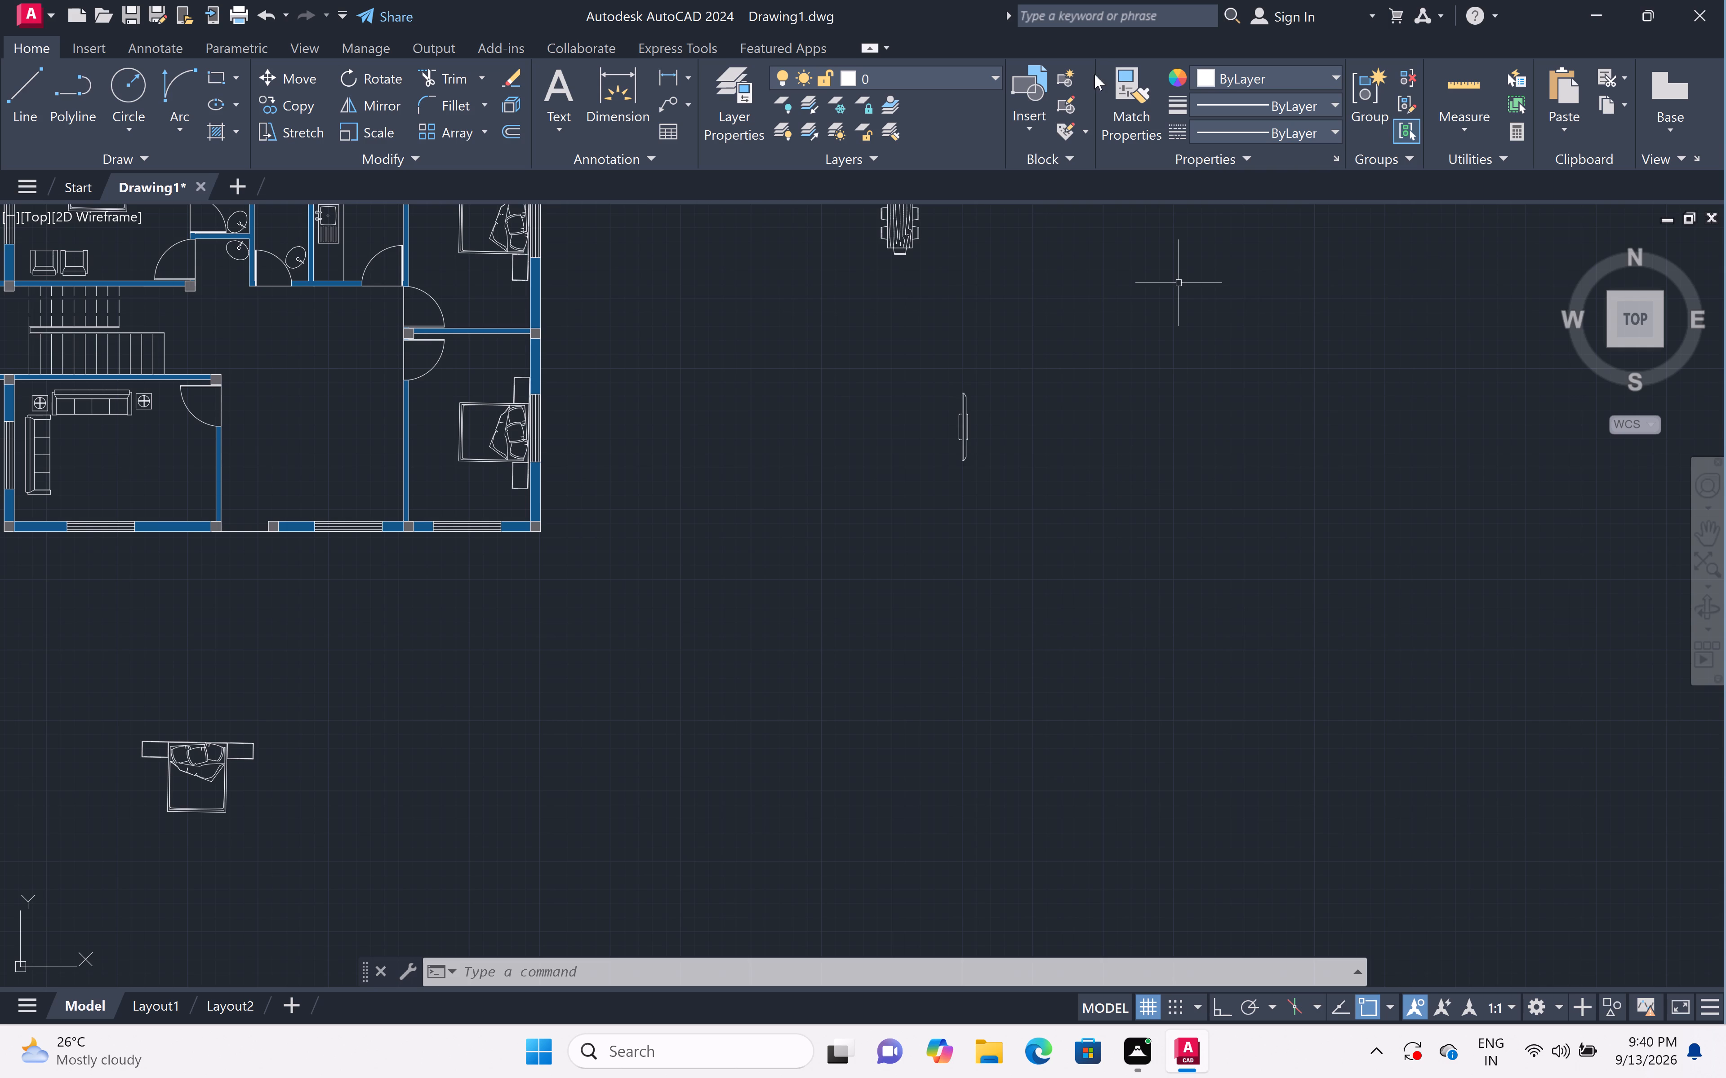
Copy the southwest room's west-wall four-seat sofa about 18'-8" east into the central hall, using a point on its back's outer edge as base.
{"action": "scroll", "coordinate": [1044, 360], "scroll_direction": "down", "scroll_amount": 1}
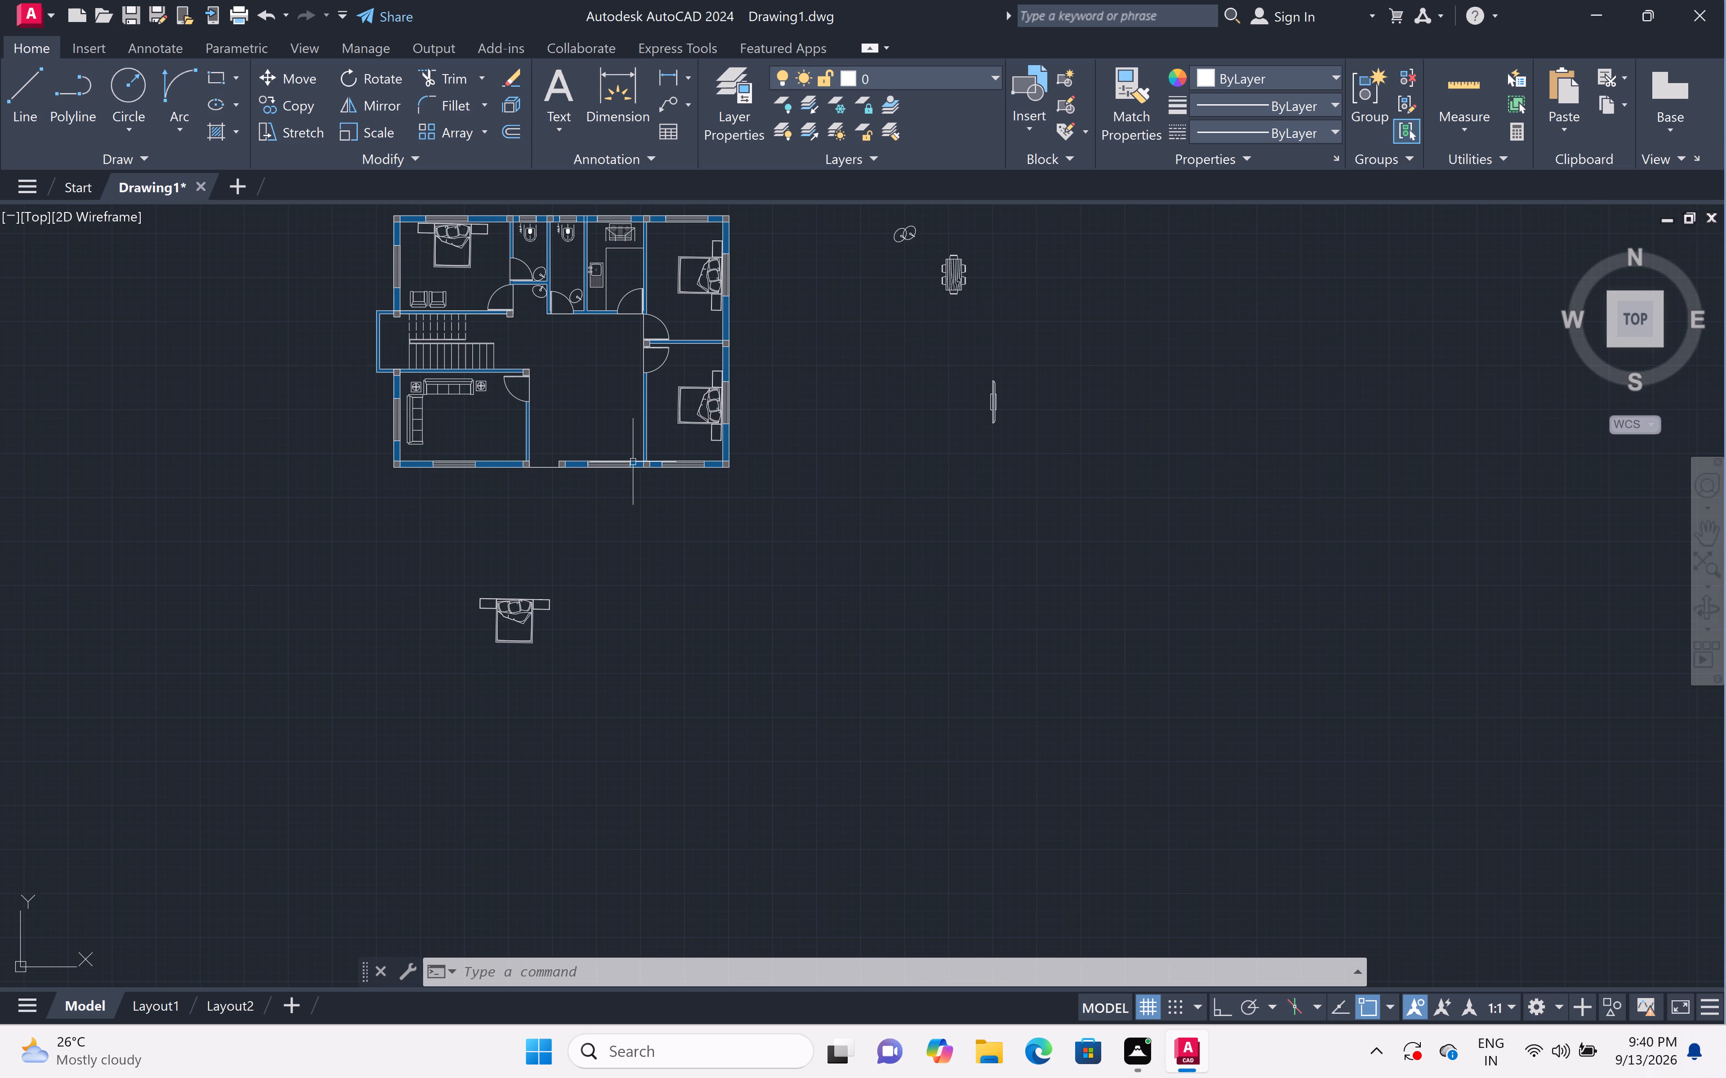
{"action": "scroll", "coordinate": [395, 409], "scroll_direction": "up", "scroll_amount": 1}
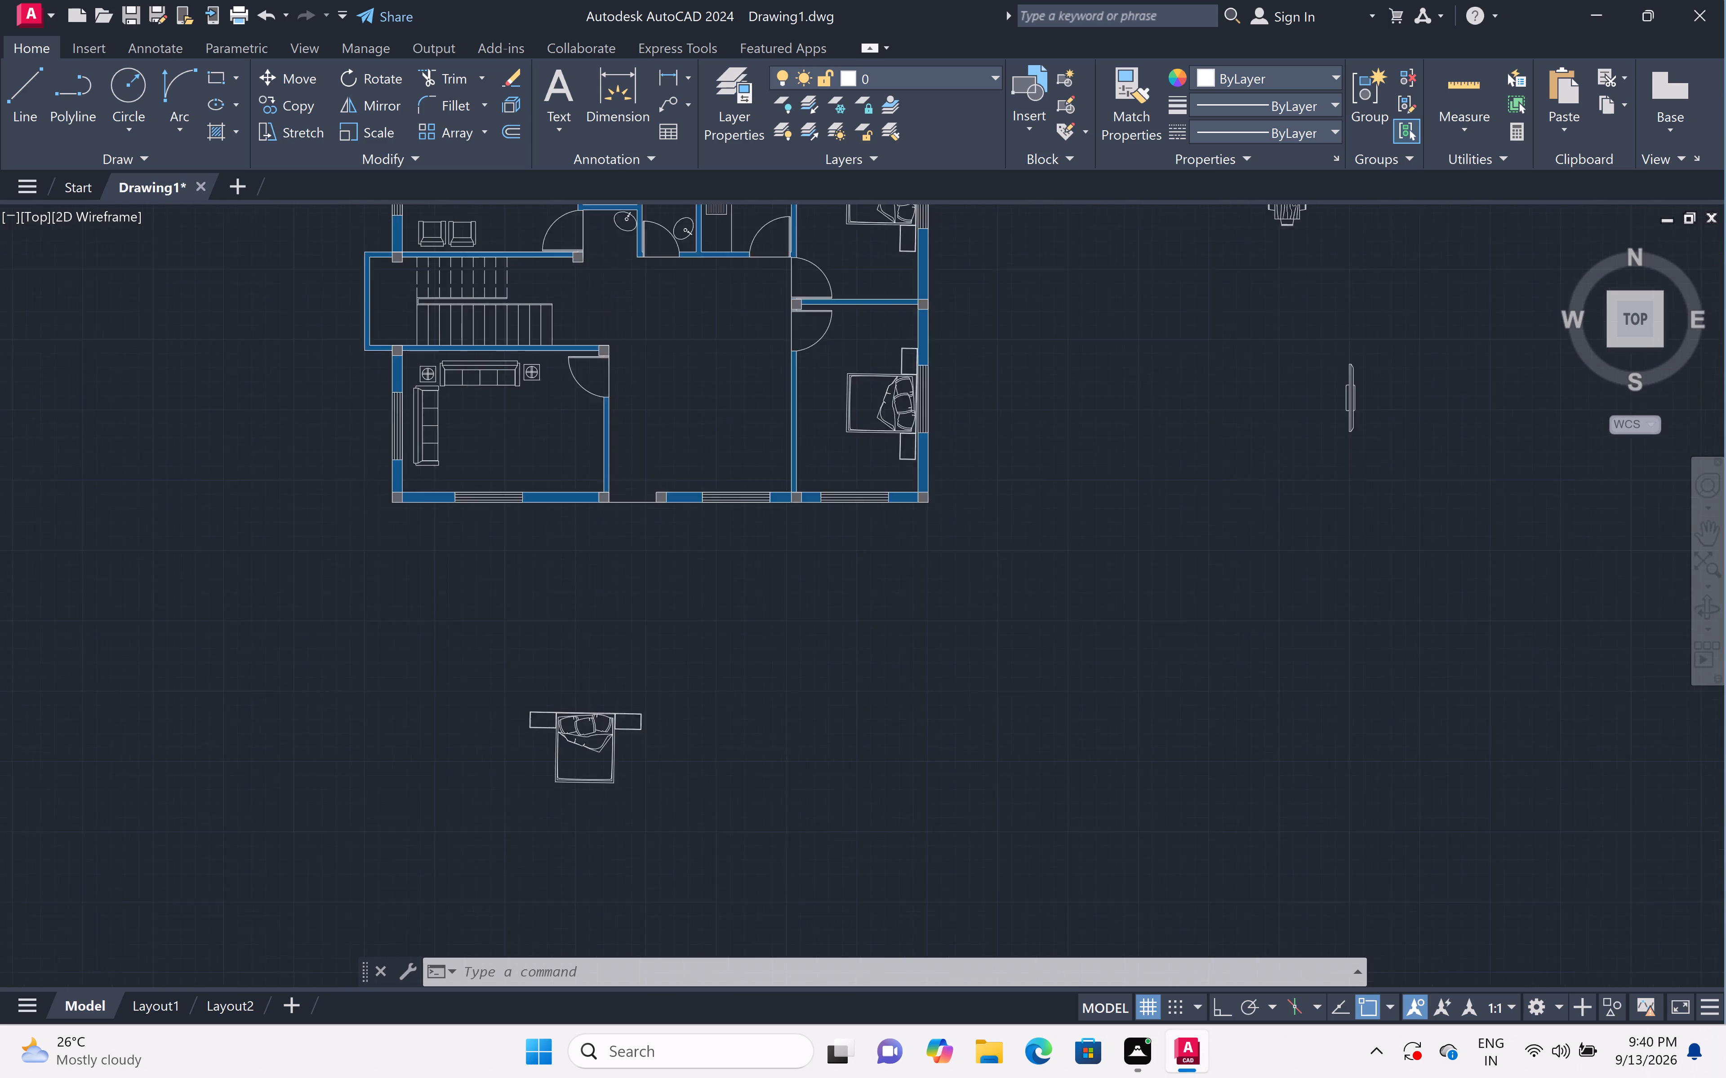
{"action": "scroll", "coordinate": [395, 409], "scroll_direction": "up", "scroll_amount": 3}
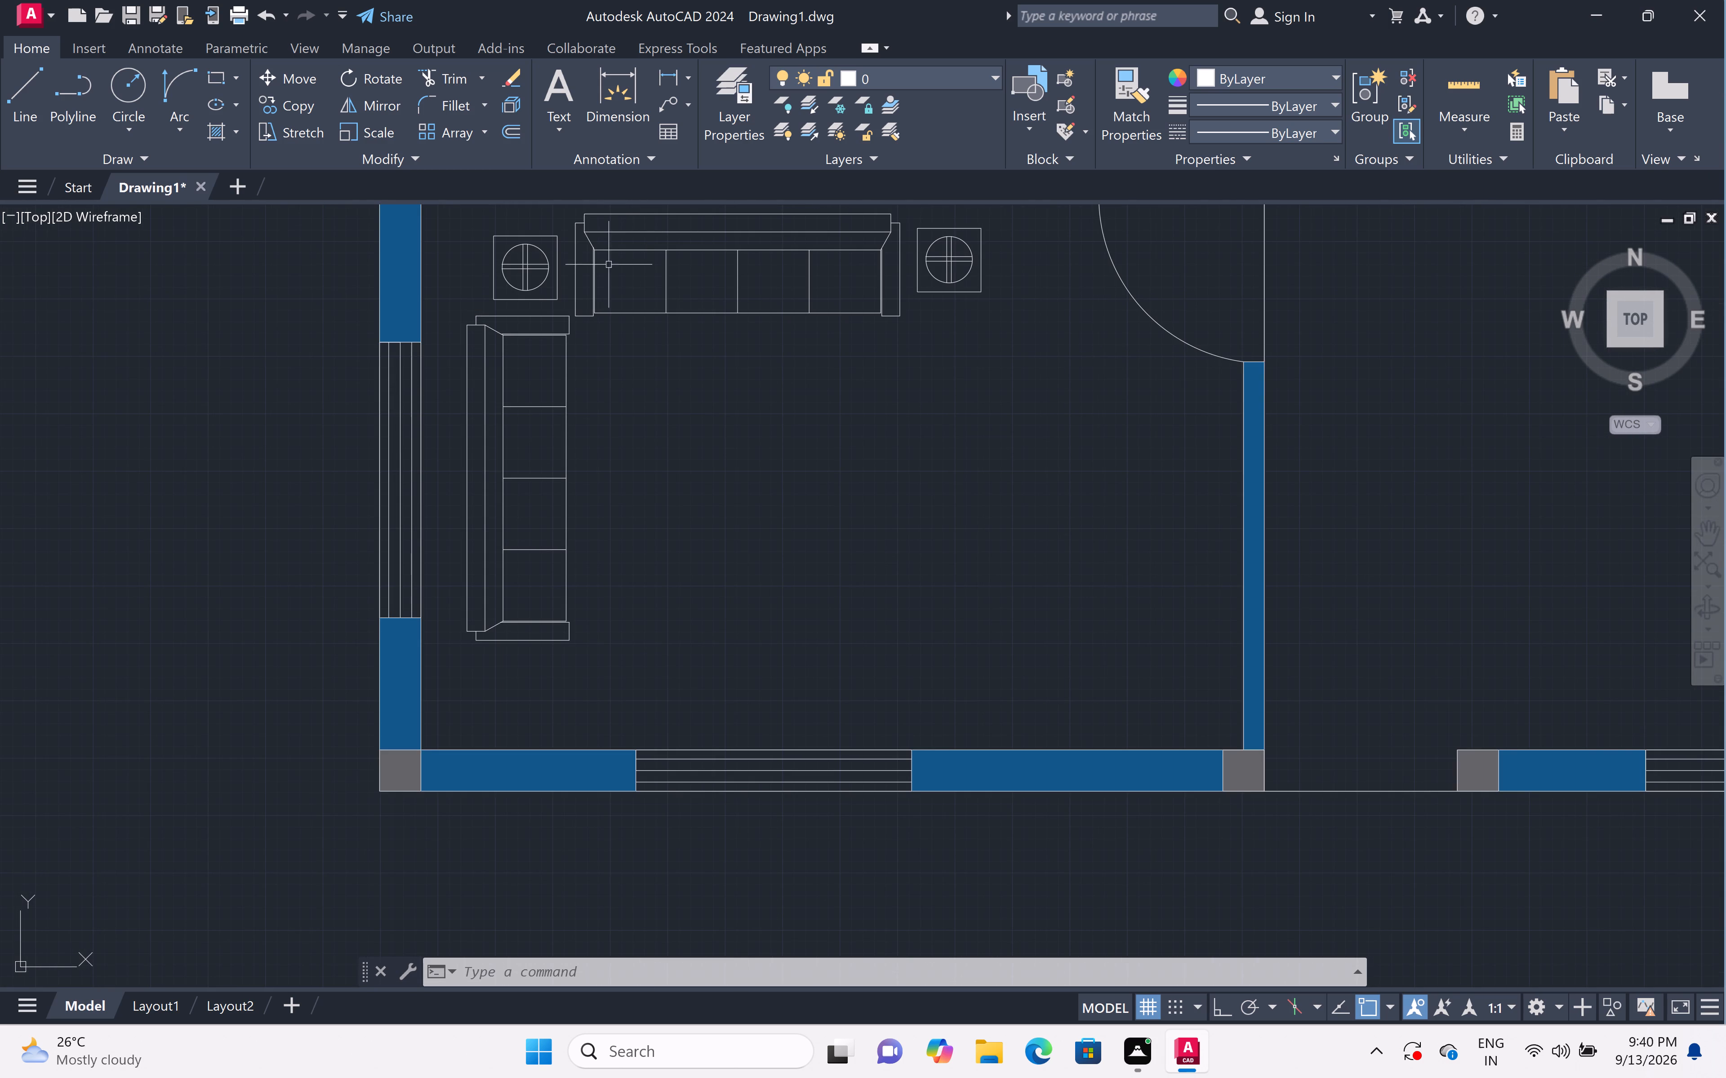
{"action": "left_click", "coordinate": [569, 307]}
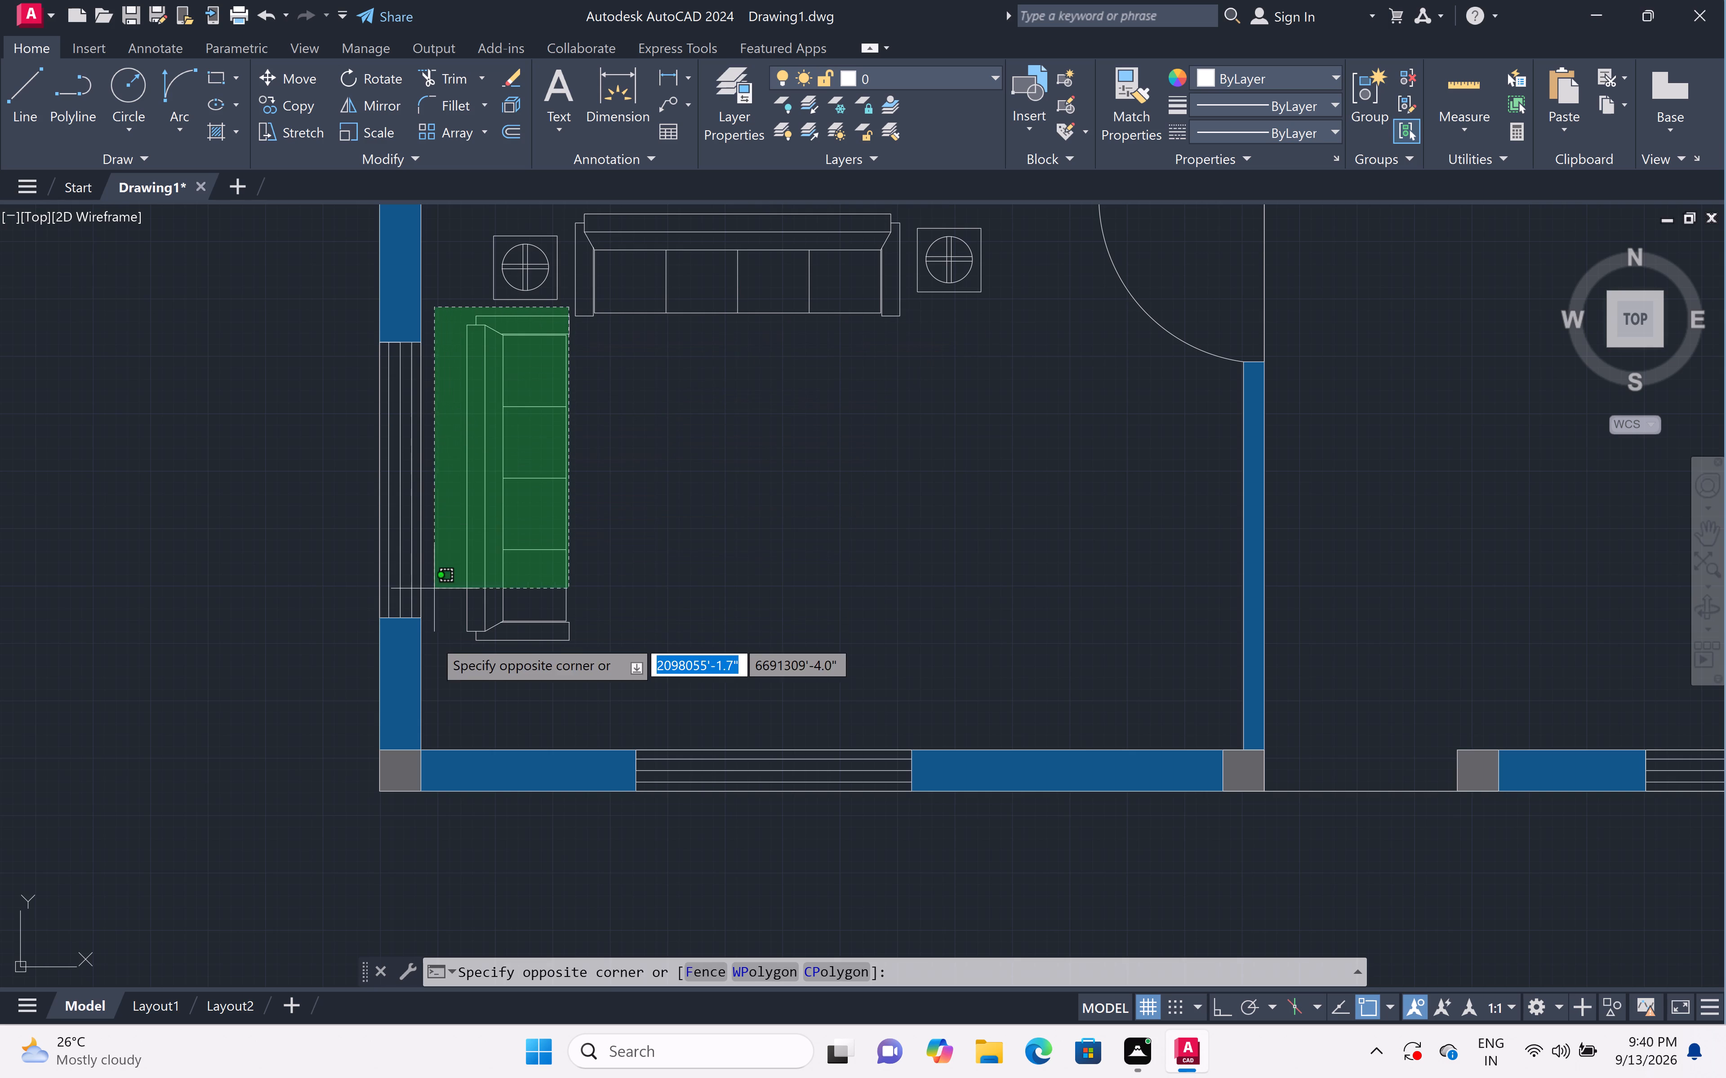
{"action": "left_click", "coordinate": [459, 667]}
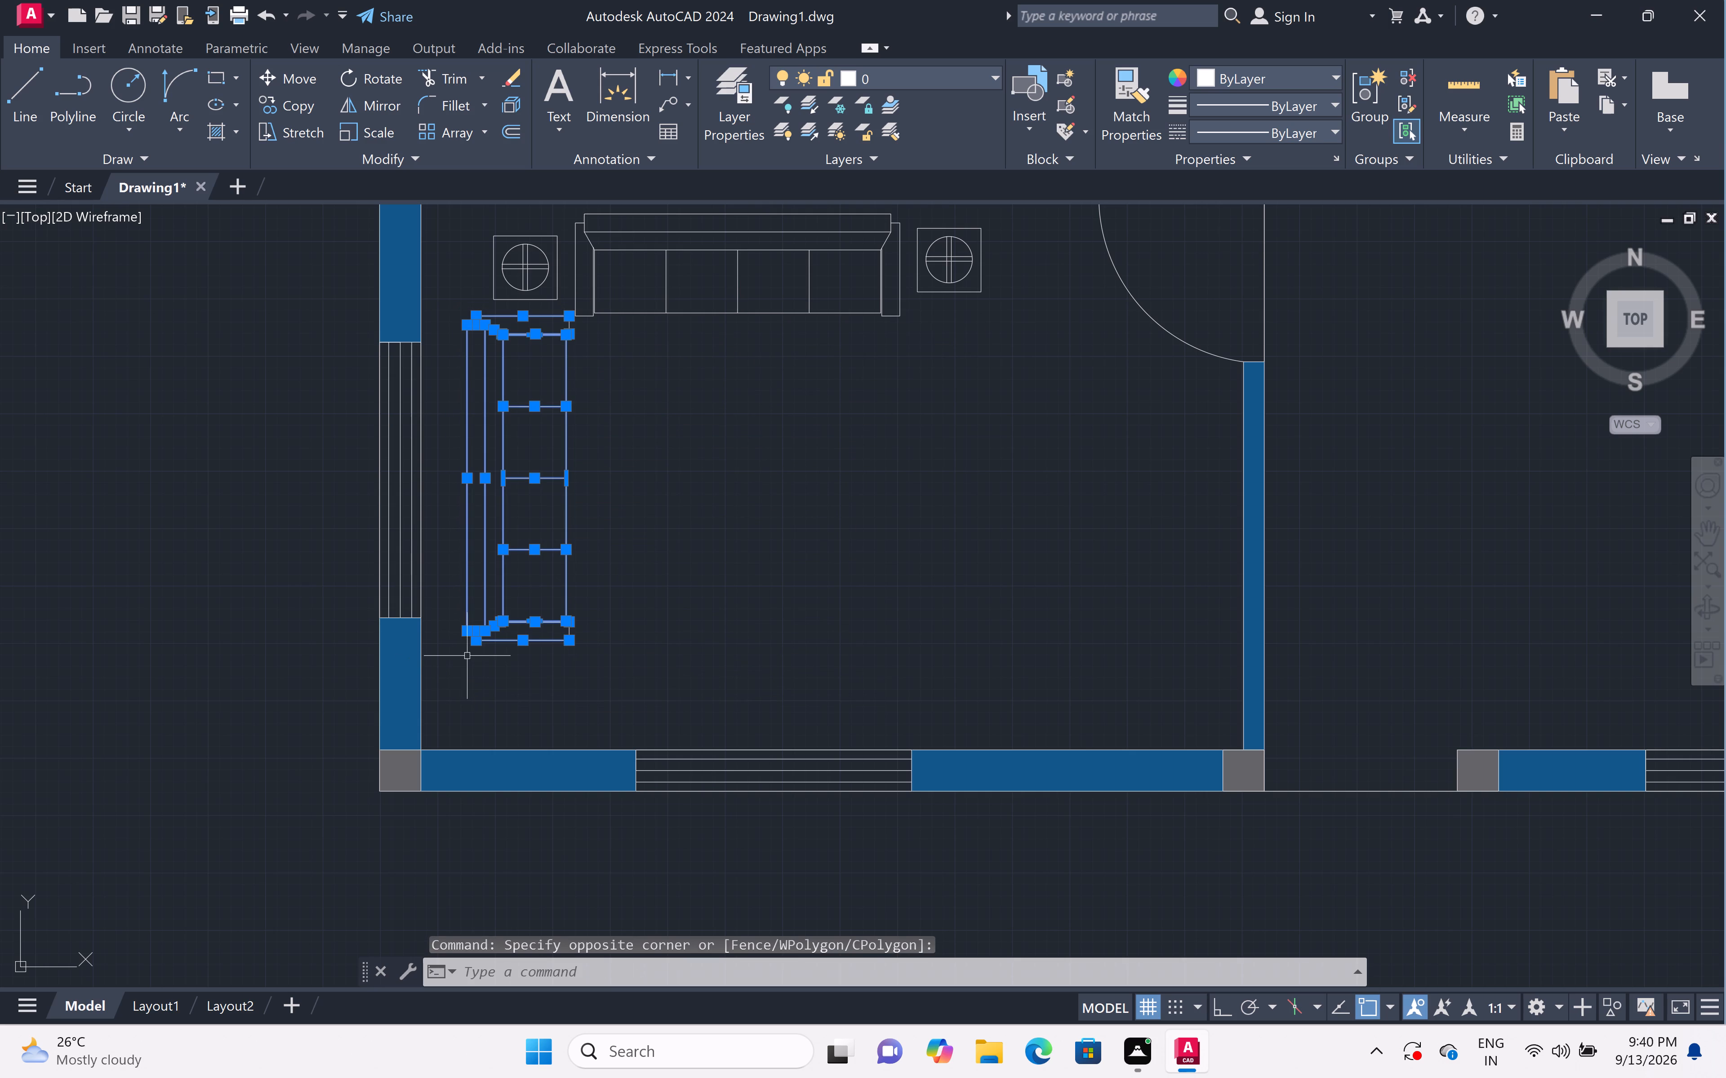
{"action": "scroll", "coordinate": [578, 544], "scroll_direction": "up", "scroll_amount": 2}
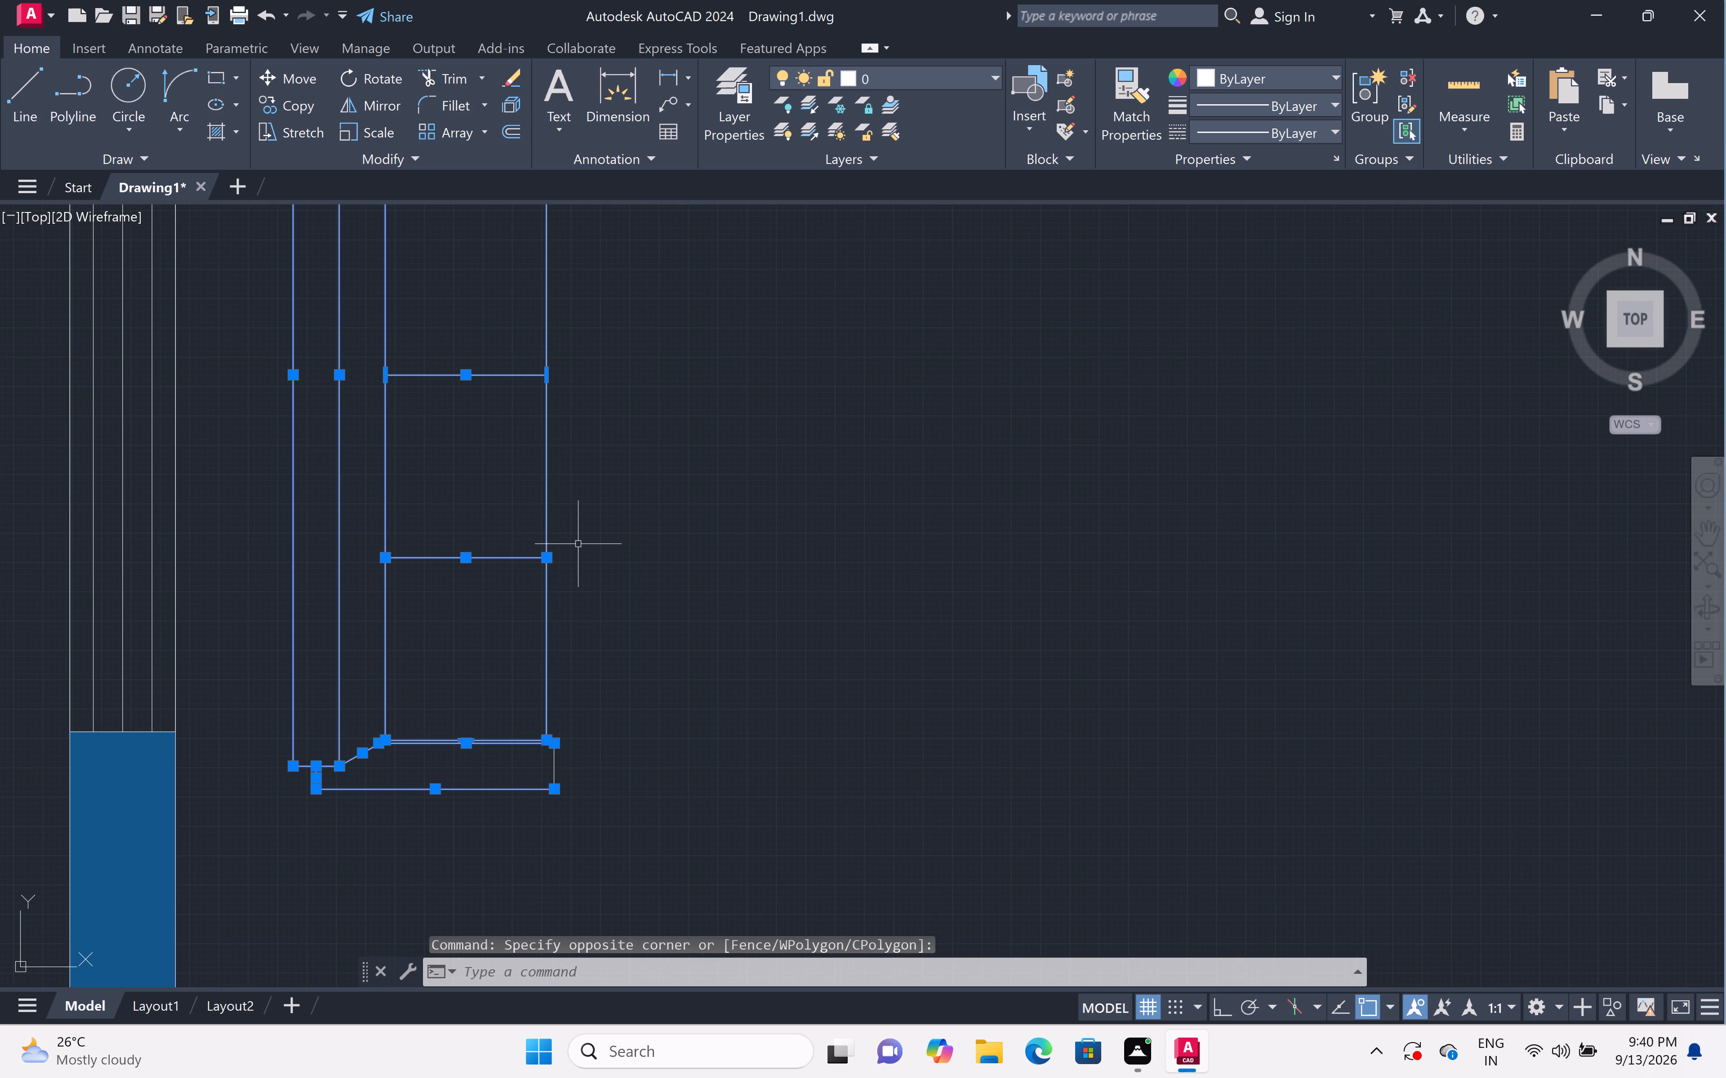
{"action": "scroll", "coordinate": [578, 544], "scroll_direction": "down", "scroll_amount": 2}
{"action": "scroll", "coordinate": [548, 625], "scroll_direction": "up", "scroll_amount": 3}
{"action": "scroll", "coordinate": [548, 622], "scroll_direction": "down", "scroll_amount": 3}
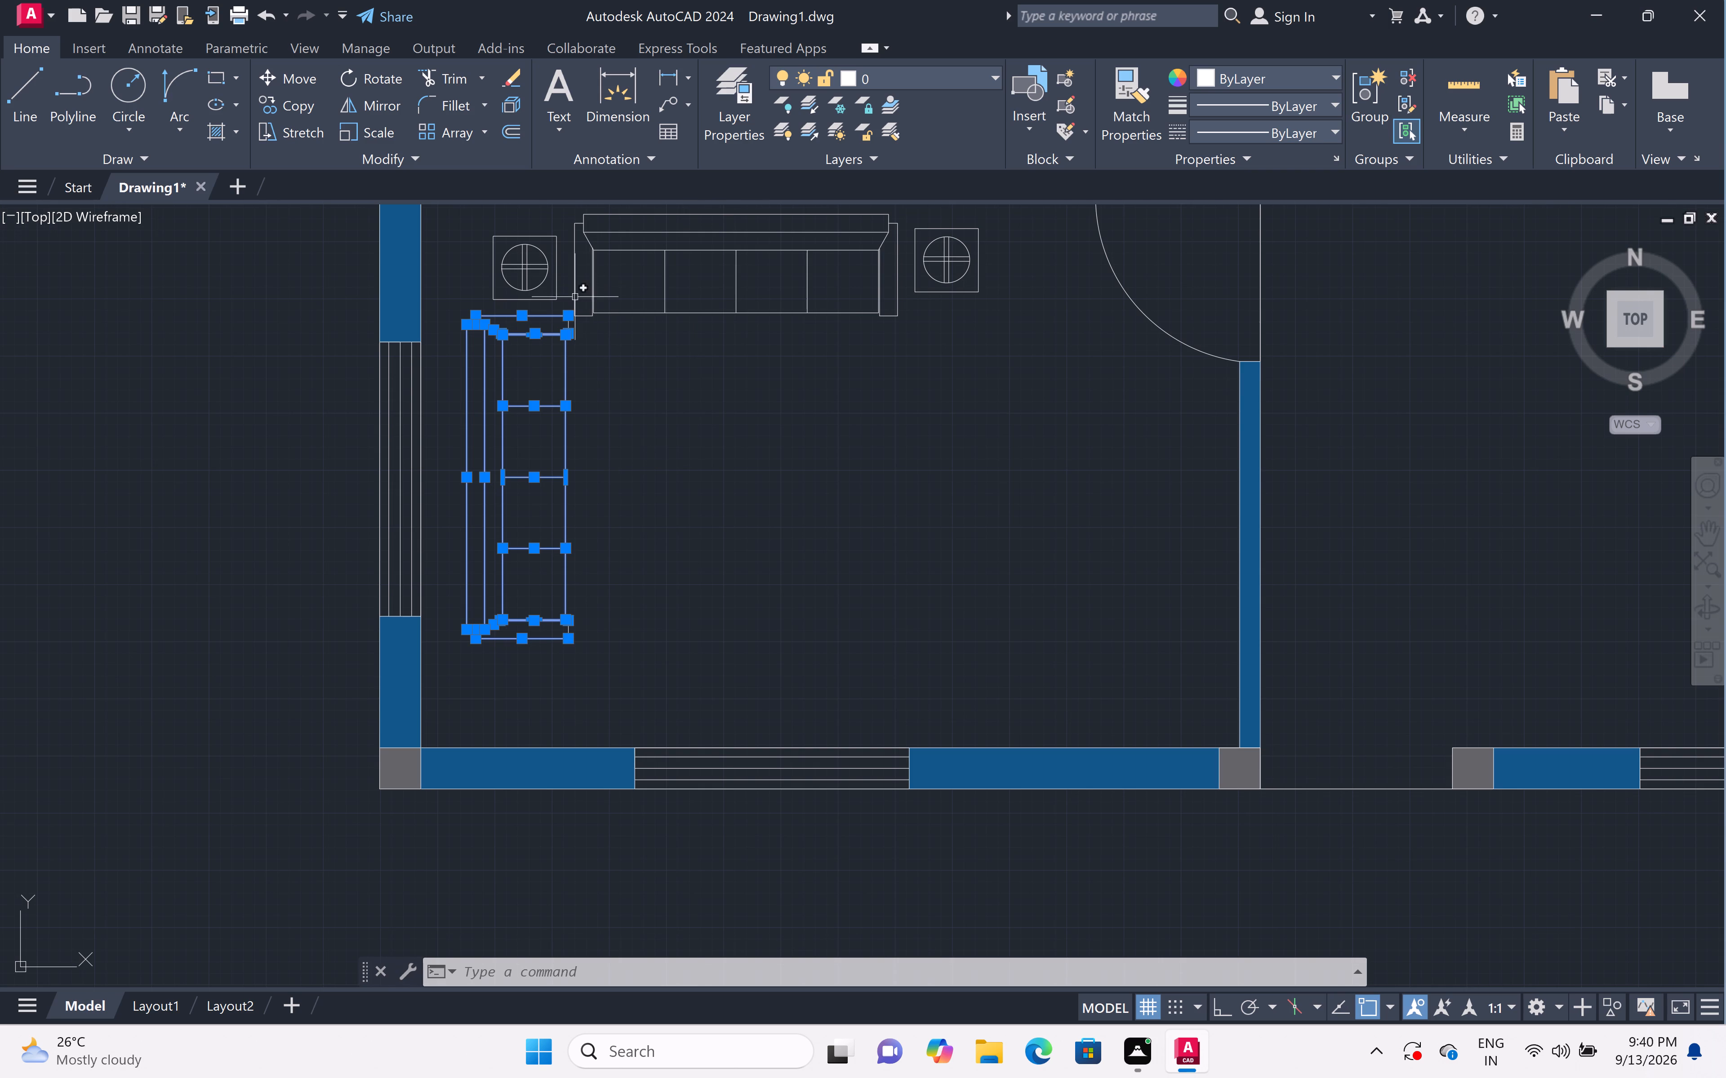
{"action": "scroll", "coordinate": [575, 297], "scroll_direction": "up", "scroll_amount": 3}
{"action": "scroll", "coordinate": [511, 429], "scroll_direction": "up", "scroll_amount": 1}
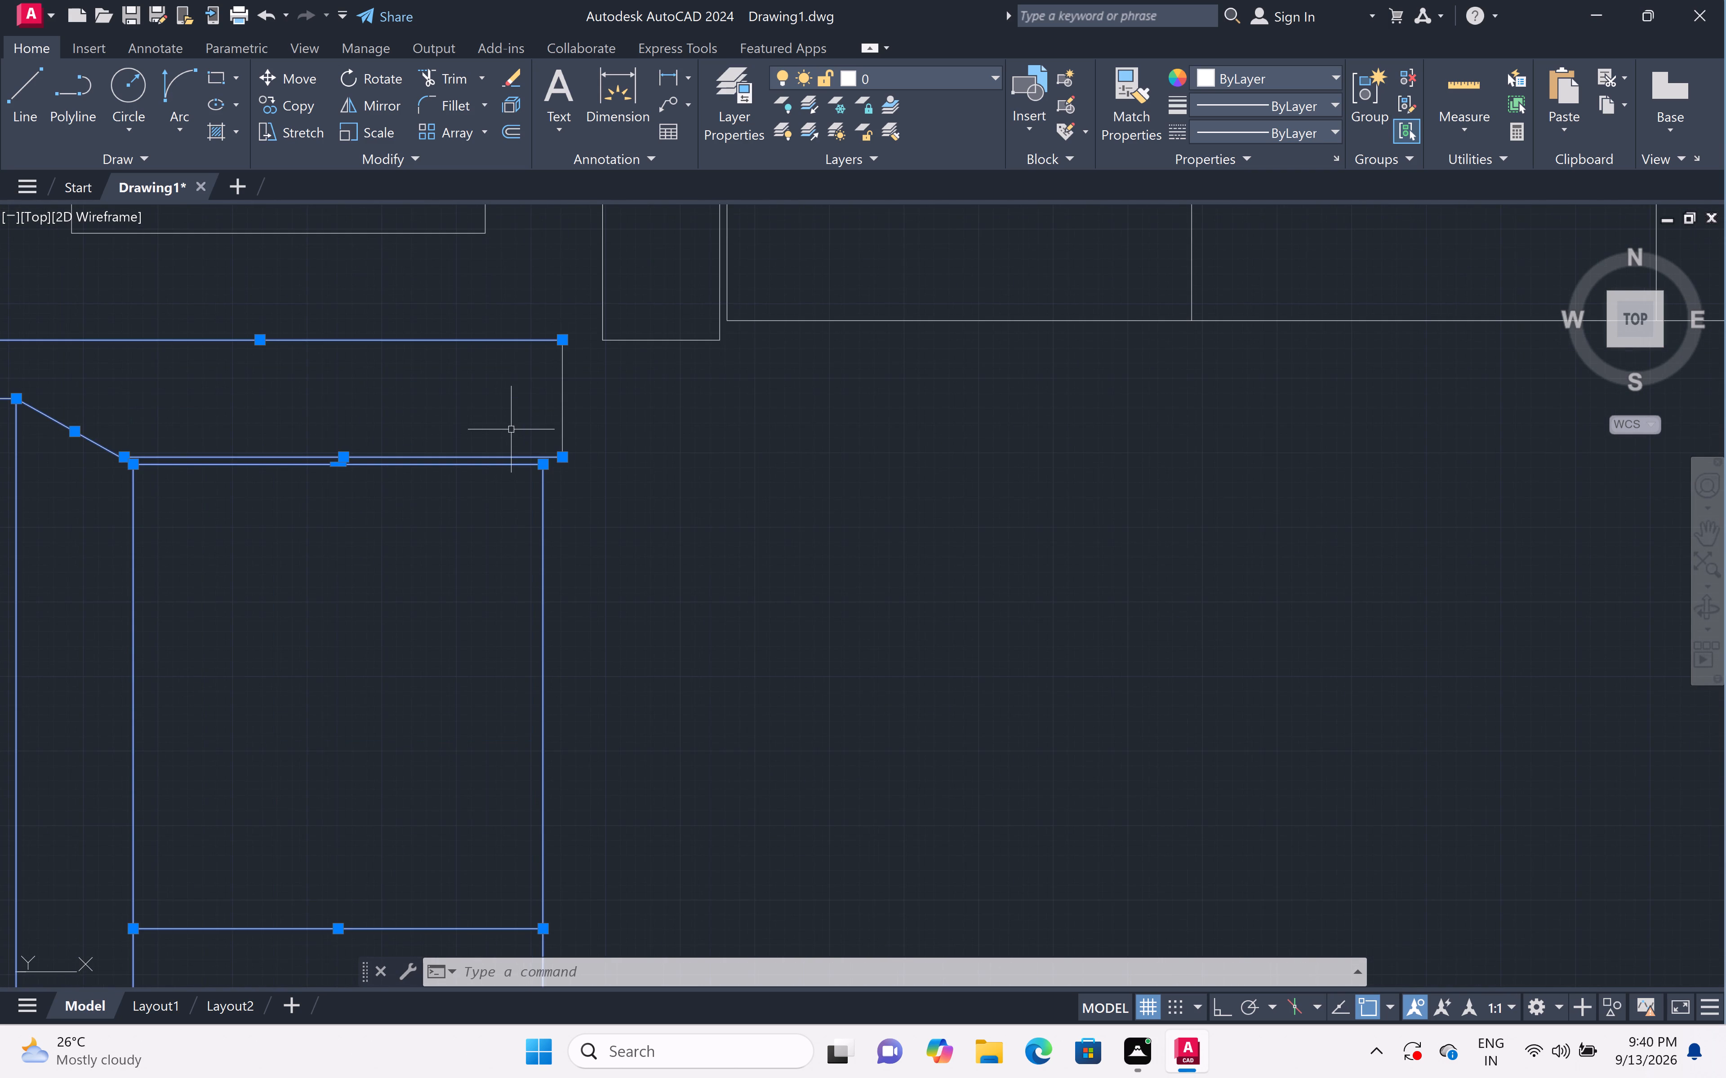
{"action": "scroll", "coordinate": [511, 429], "scroll_direction": "down", "scroll_amount": 4}
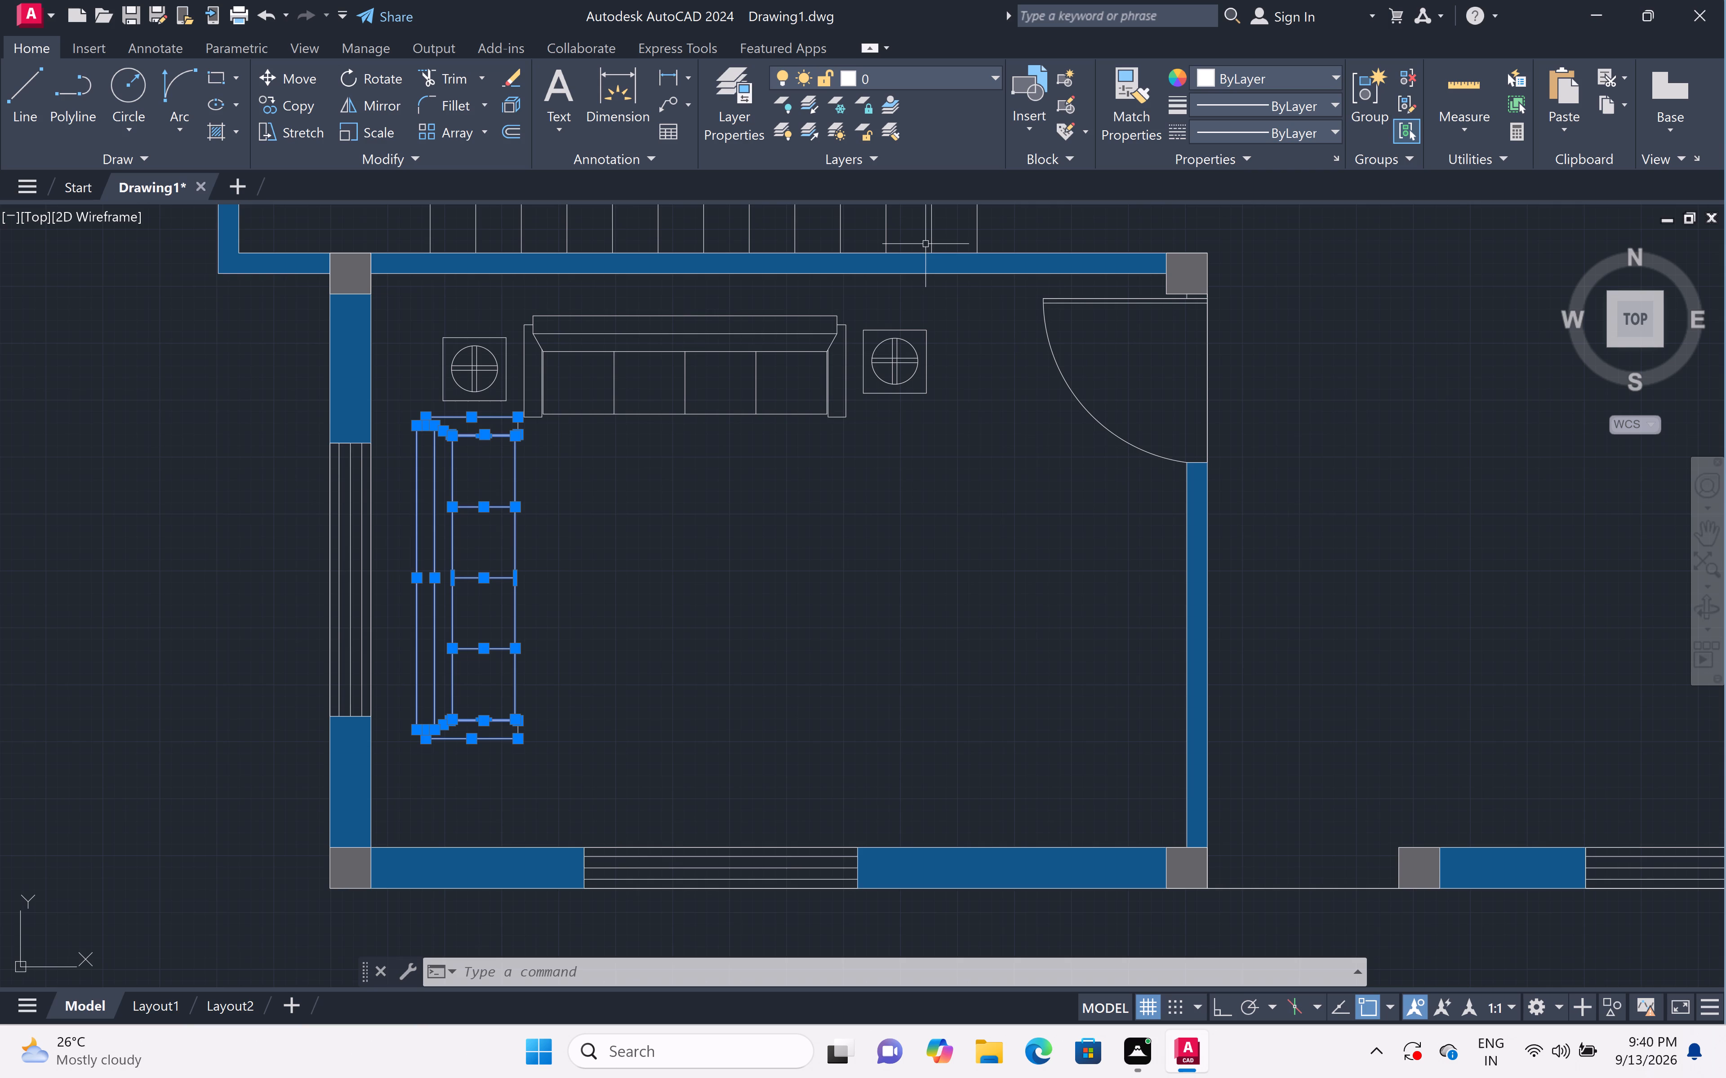
{"action": "key", "text": "c"}
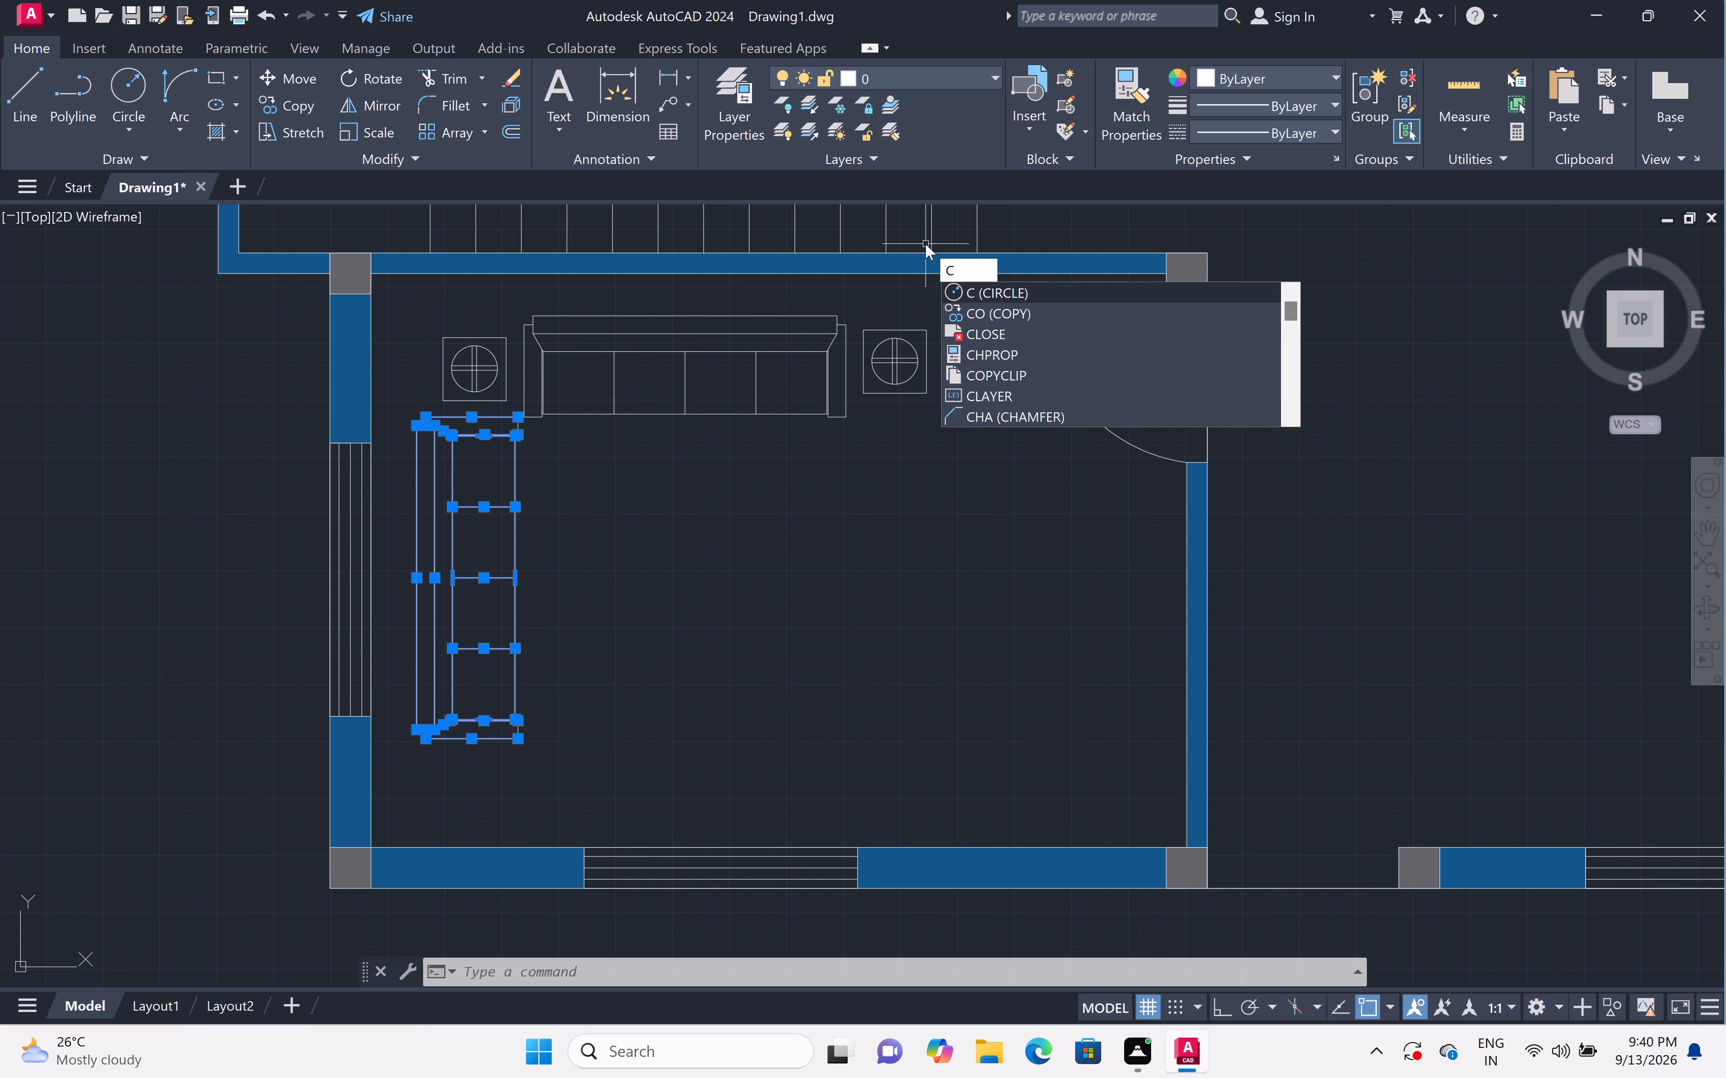
{"action": "key", "text": "0"}
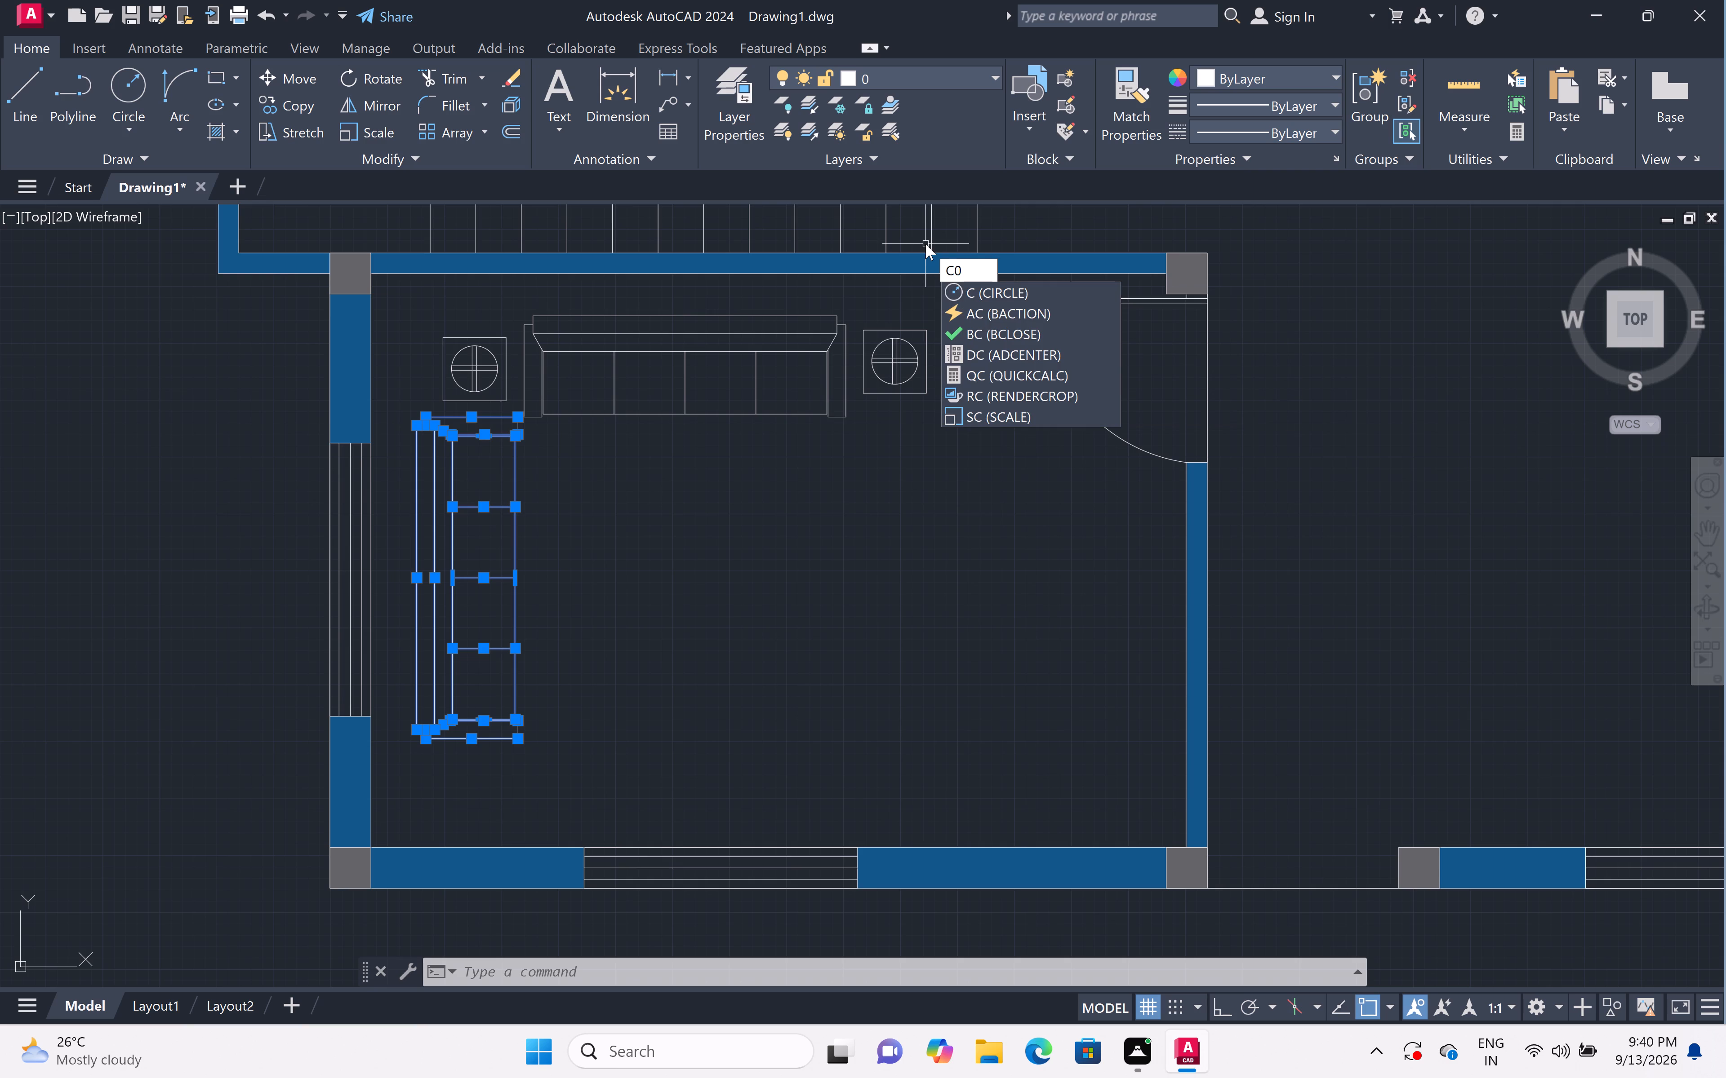
{"action": "key", "text": "BackSpace"}
{"action": "key", "text": "o"}
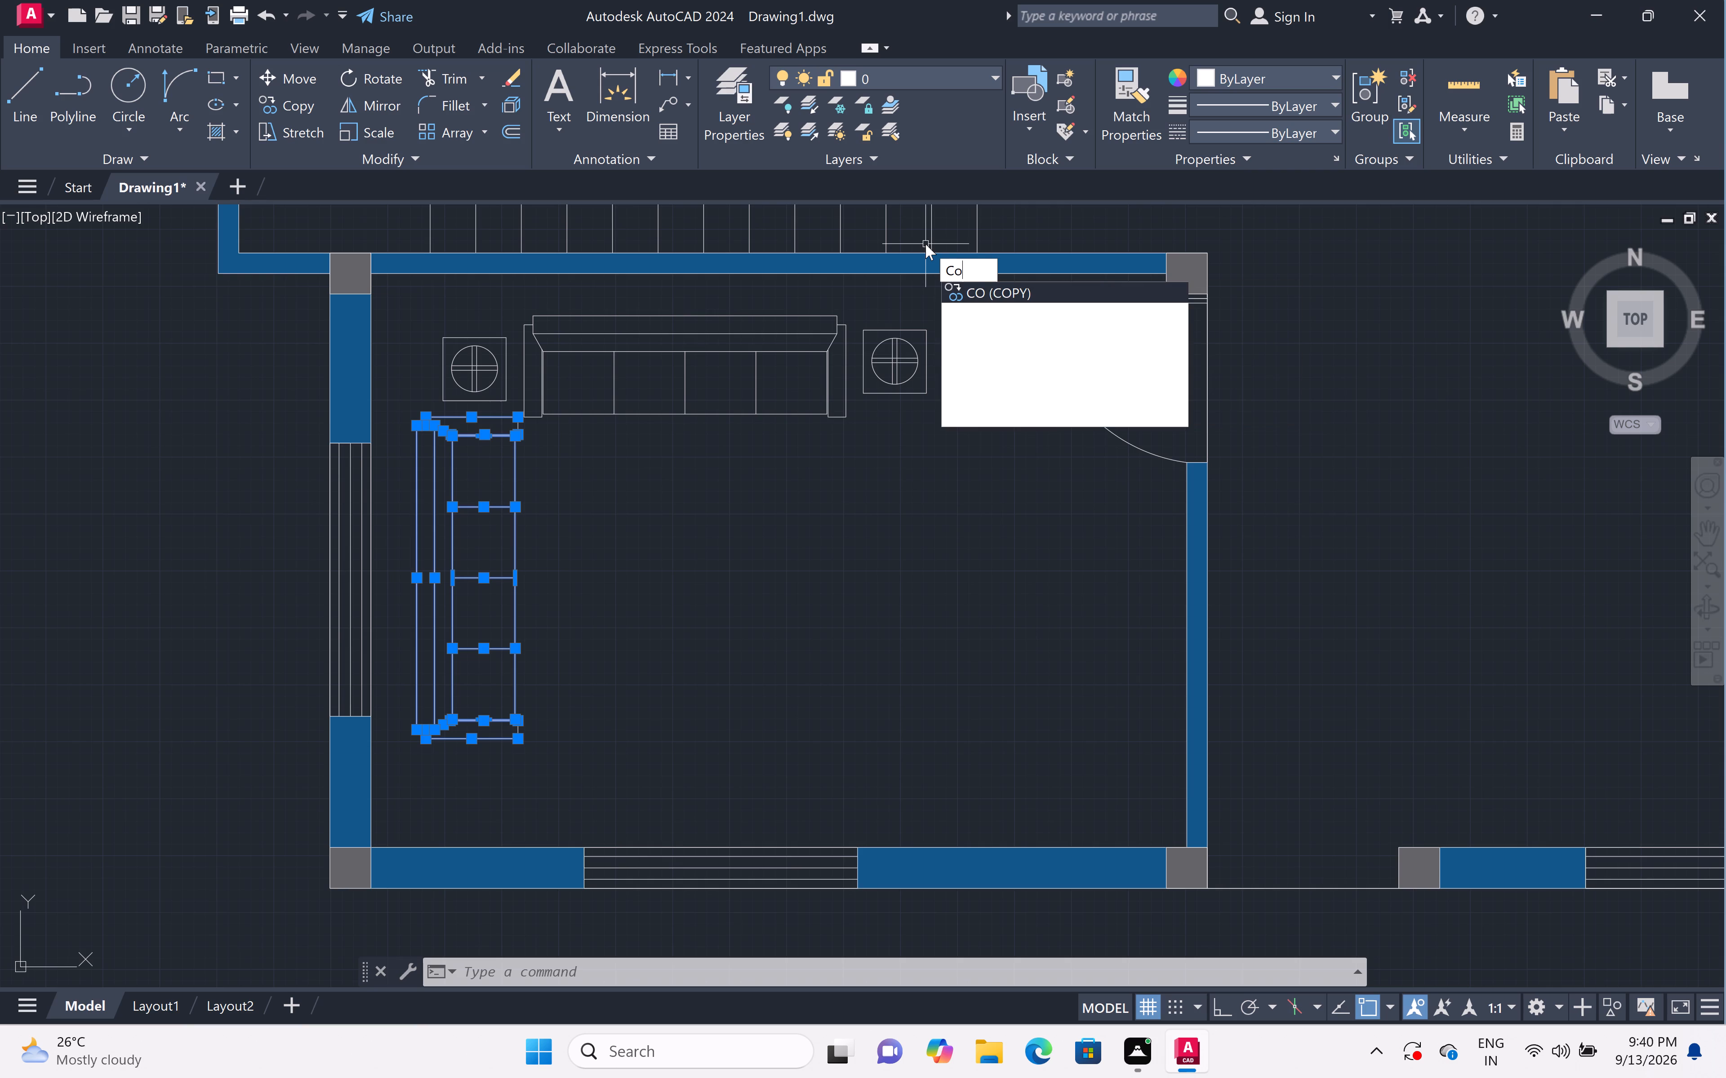
{"action": "key", "text": "space"}
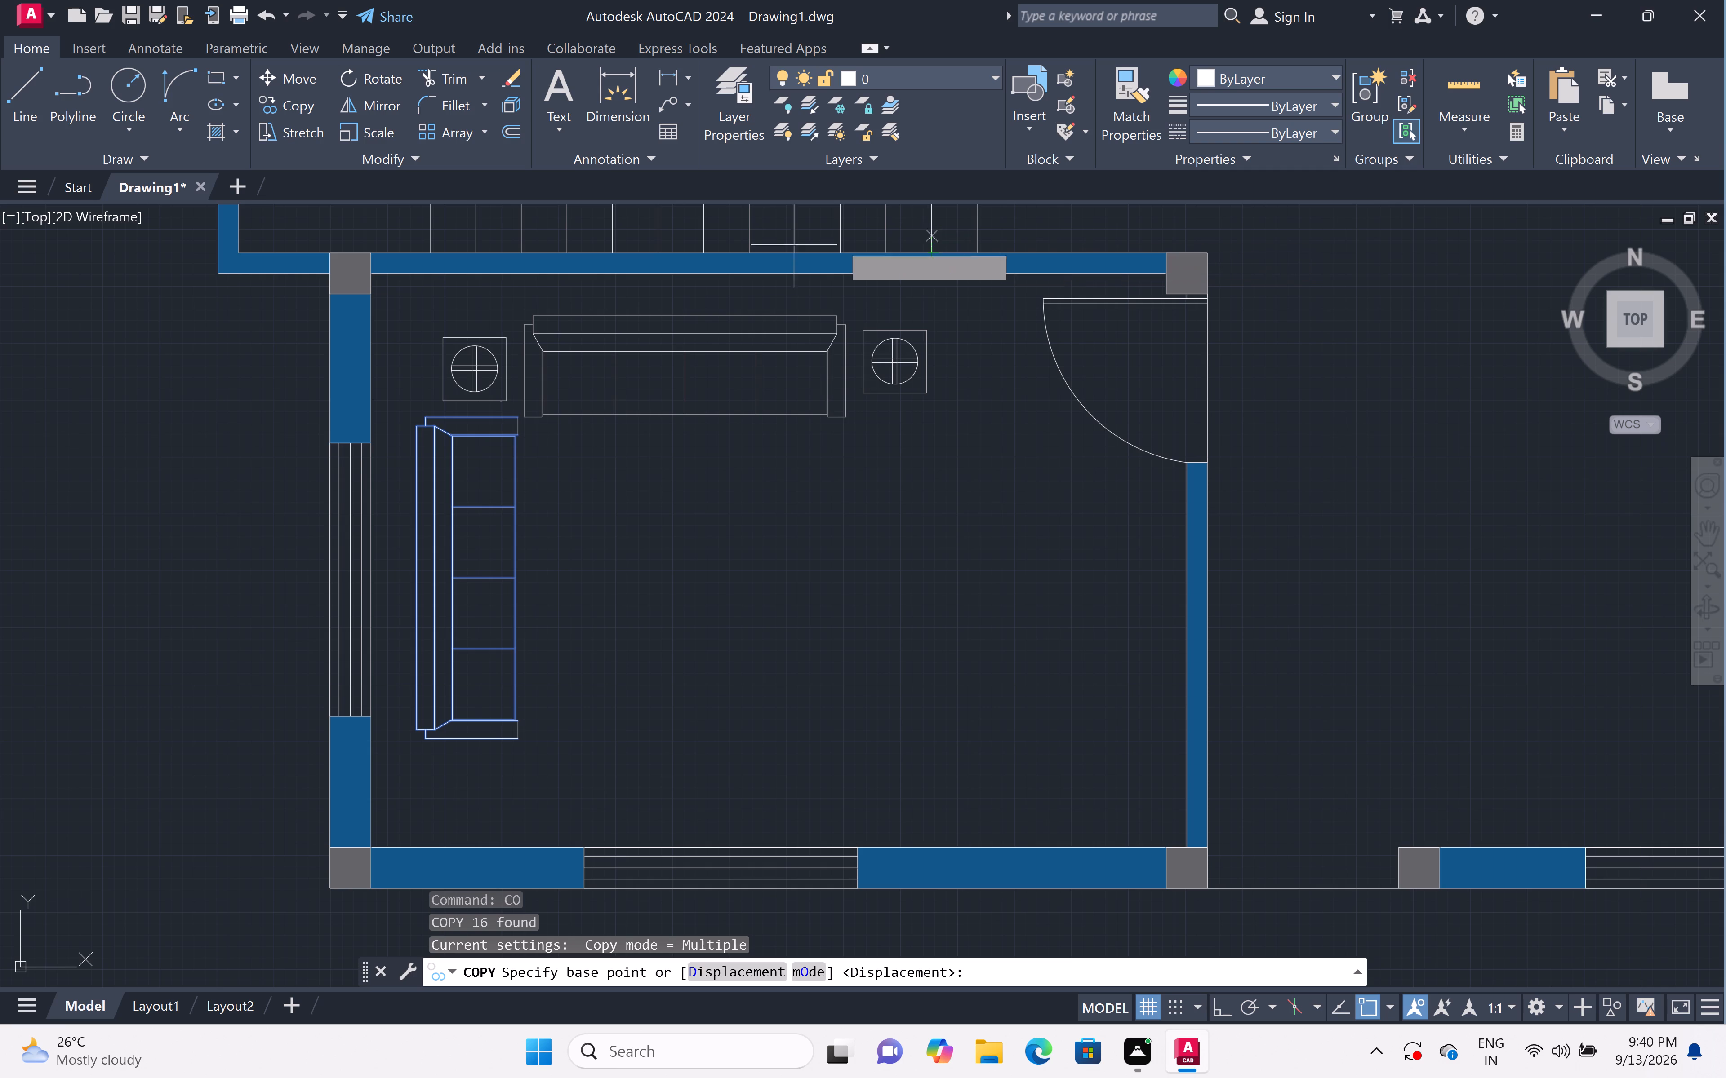
{"action": "left_click", "coordinate": [414, 611]}
{"action": "scroll", "coordinate": [665, 757], "scroll_direction": "down", "scroll_amount": 1}
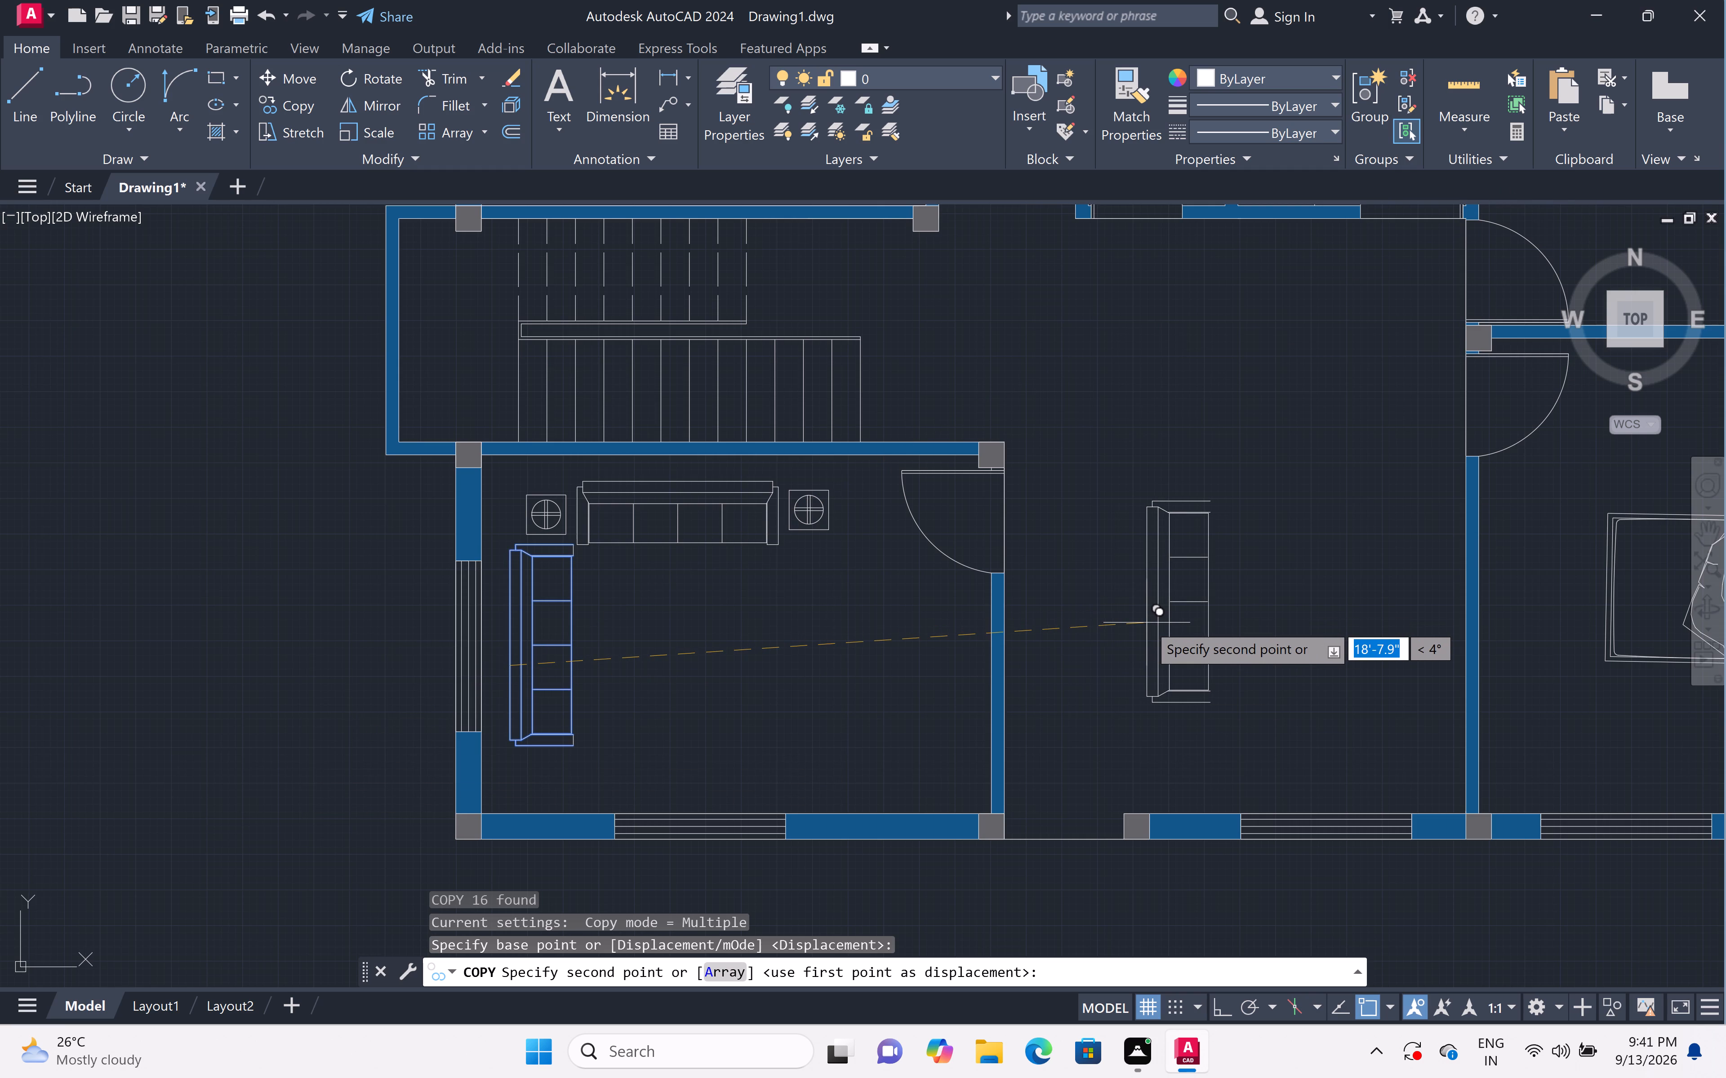
{"action": "left_click", "coordinate": [1146, 622]}
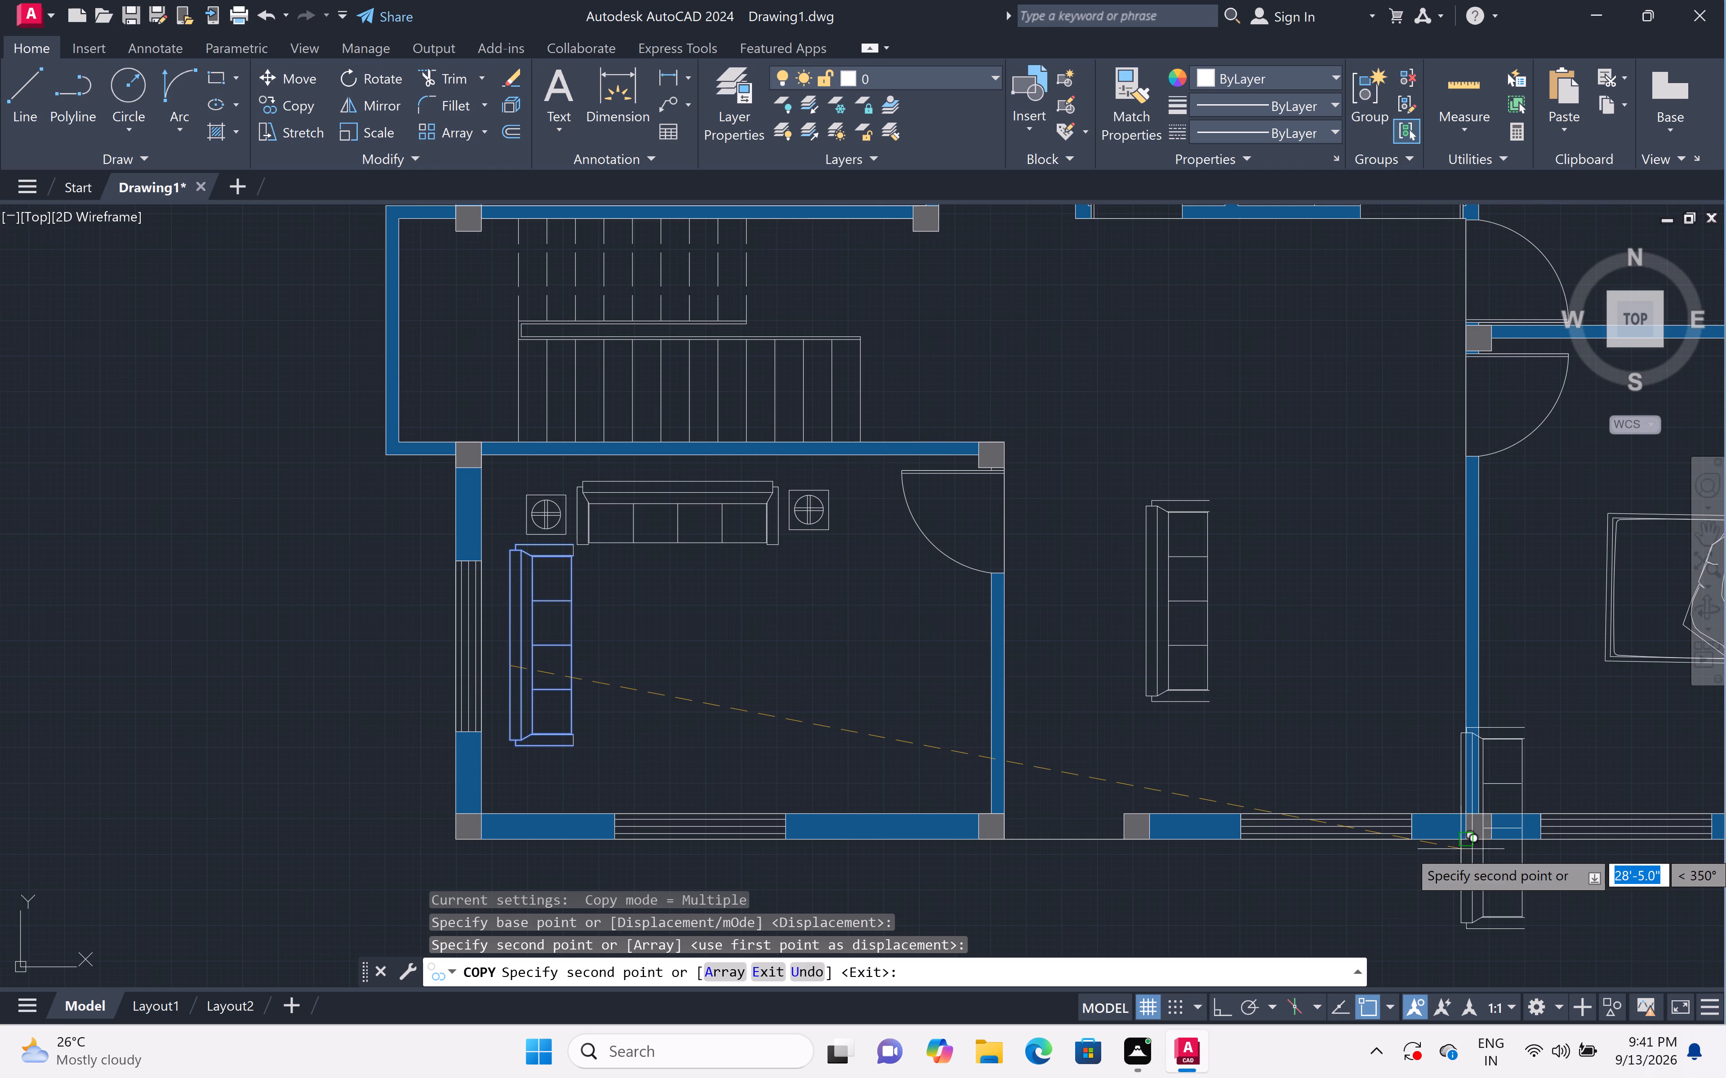
Close the open east end of the north armrest on the central hall's sofa with a line about 4" long.
{"action": "key", "text": "Escape"}
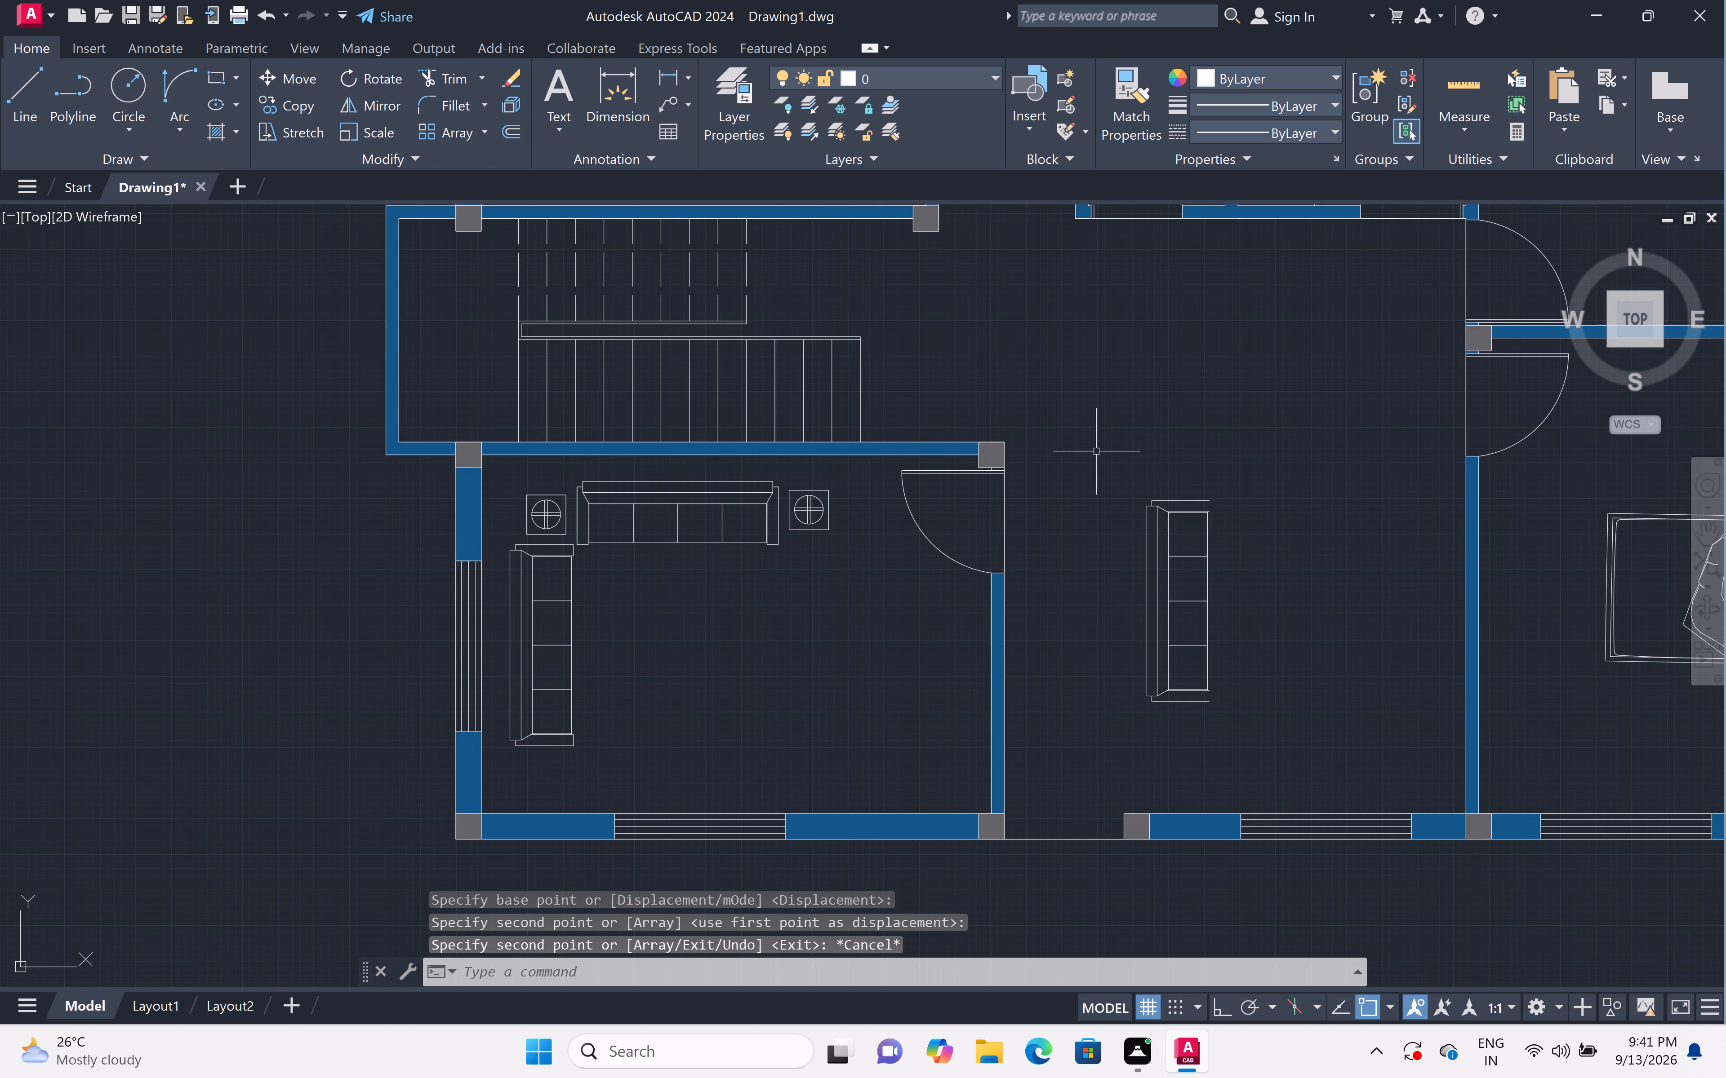
{"action": "scroll", "coordinate": [1160, 493], "scroll_direction": "up", "scroll_amount": 3}
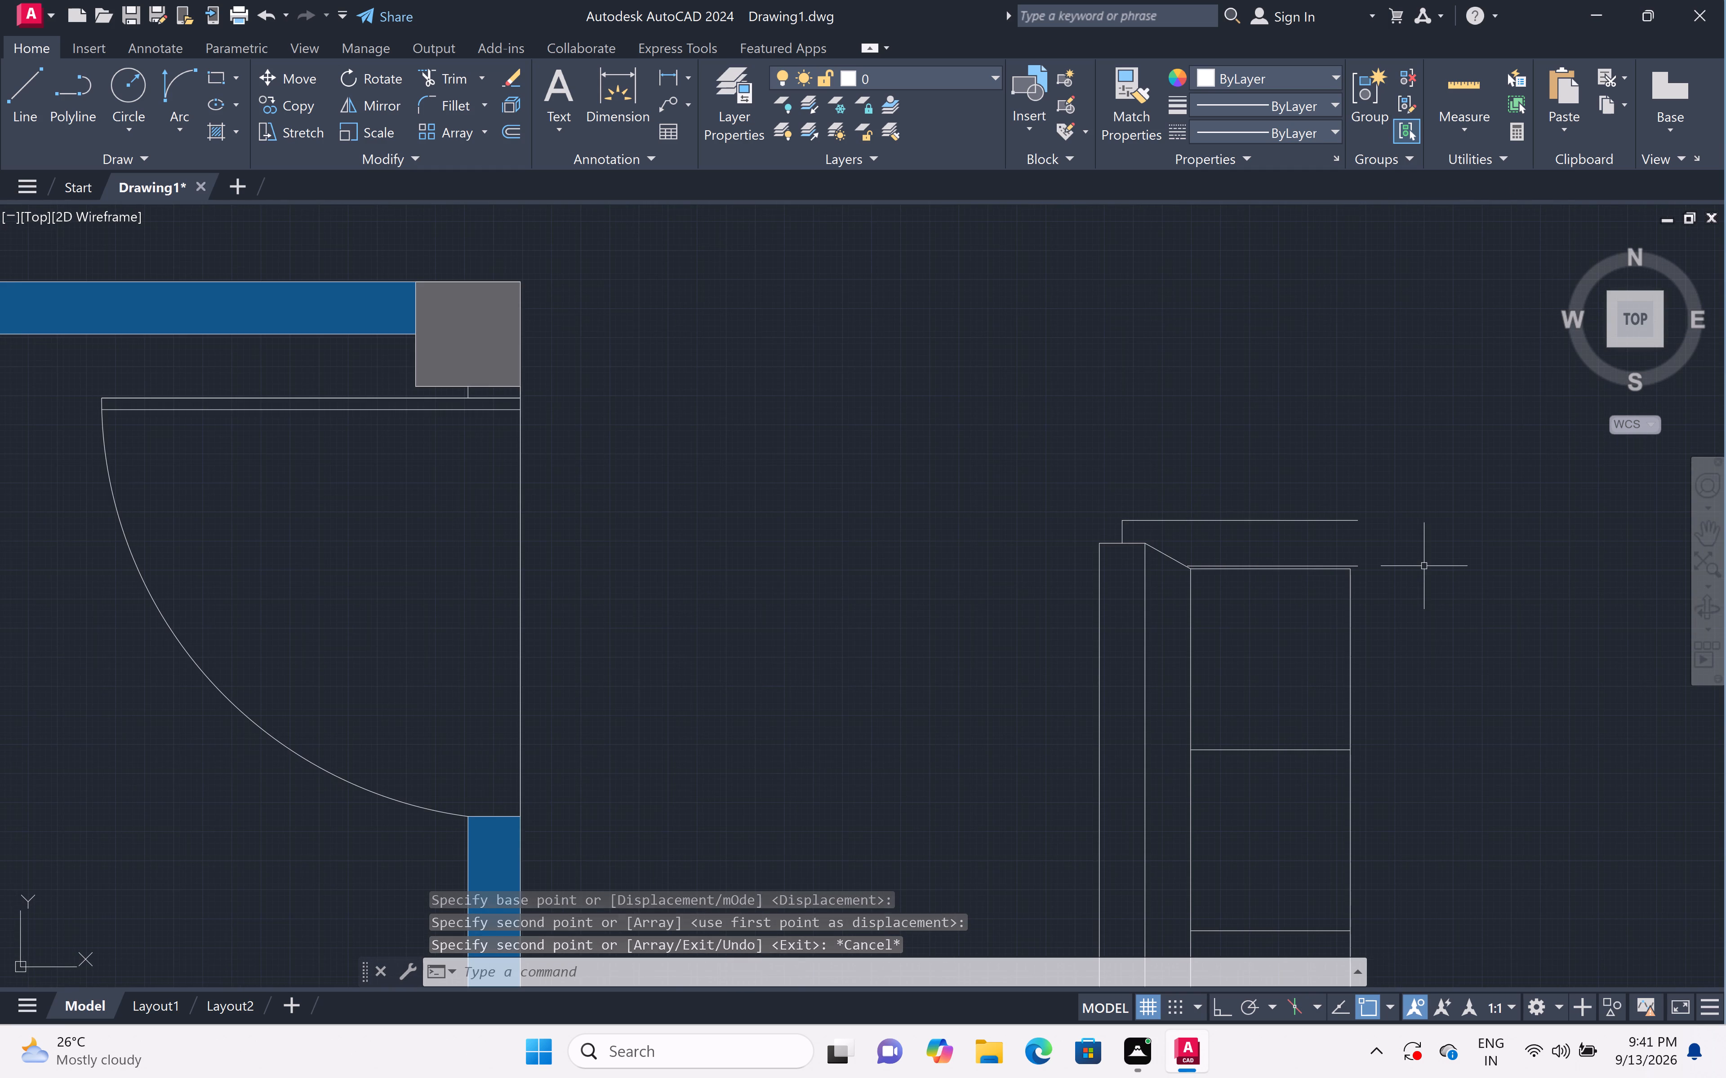
{"action": "key", "text": "l"}
{"action": "key", "text": "space"}
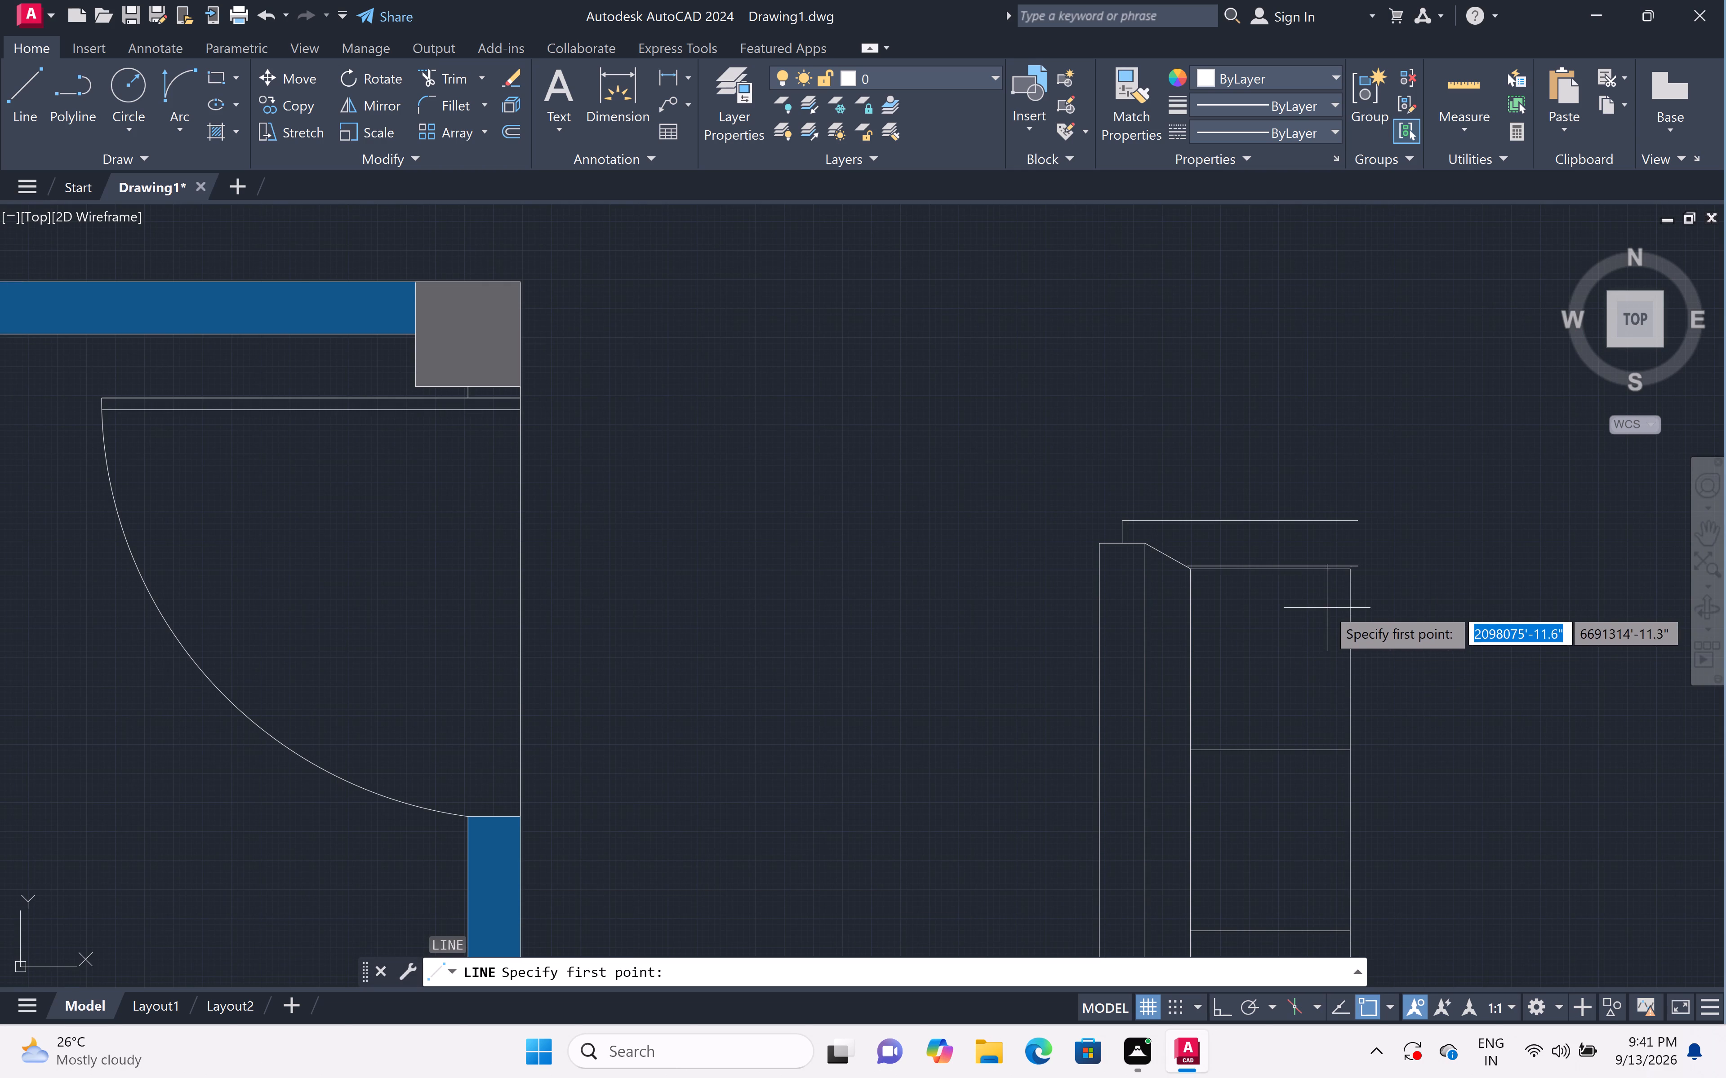
{"action": "scroll", "coordinate": [1357, 564], "scroll_direction": "up", "scroll_amount": 3}
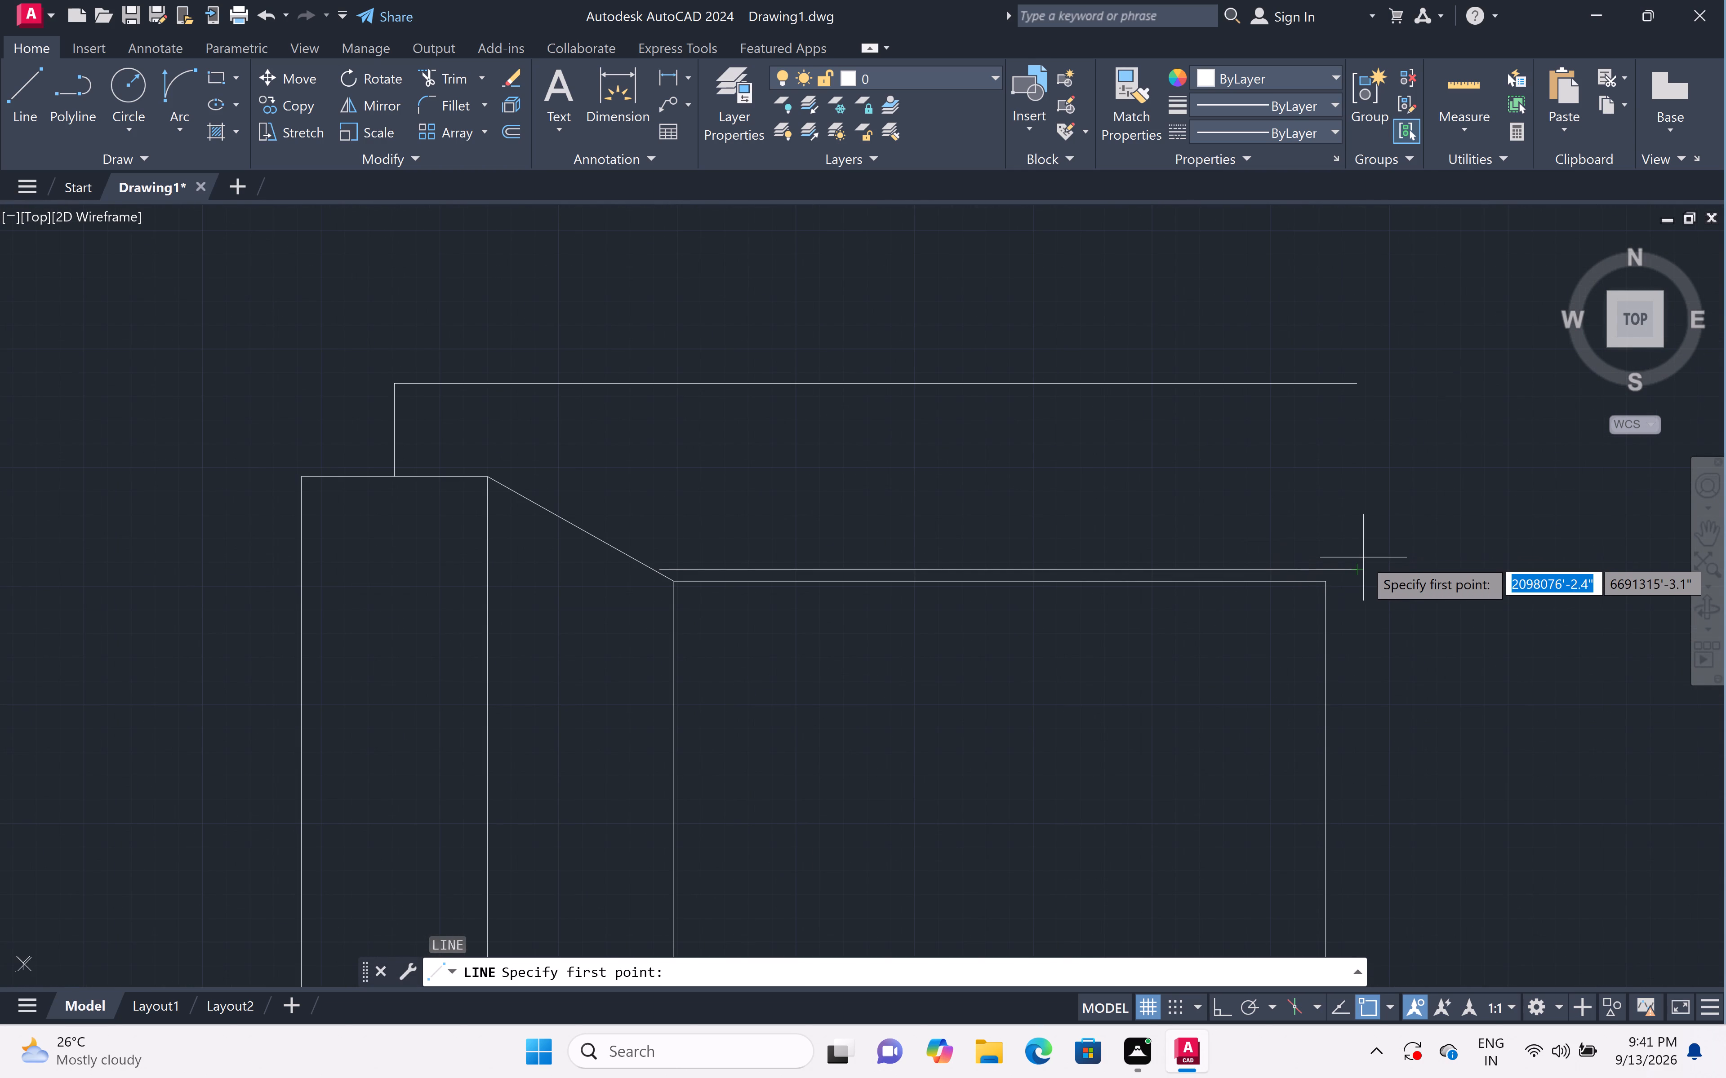
{"action": "left_click", "coordinate": [1352, 566]}
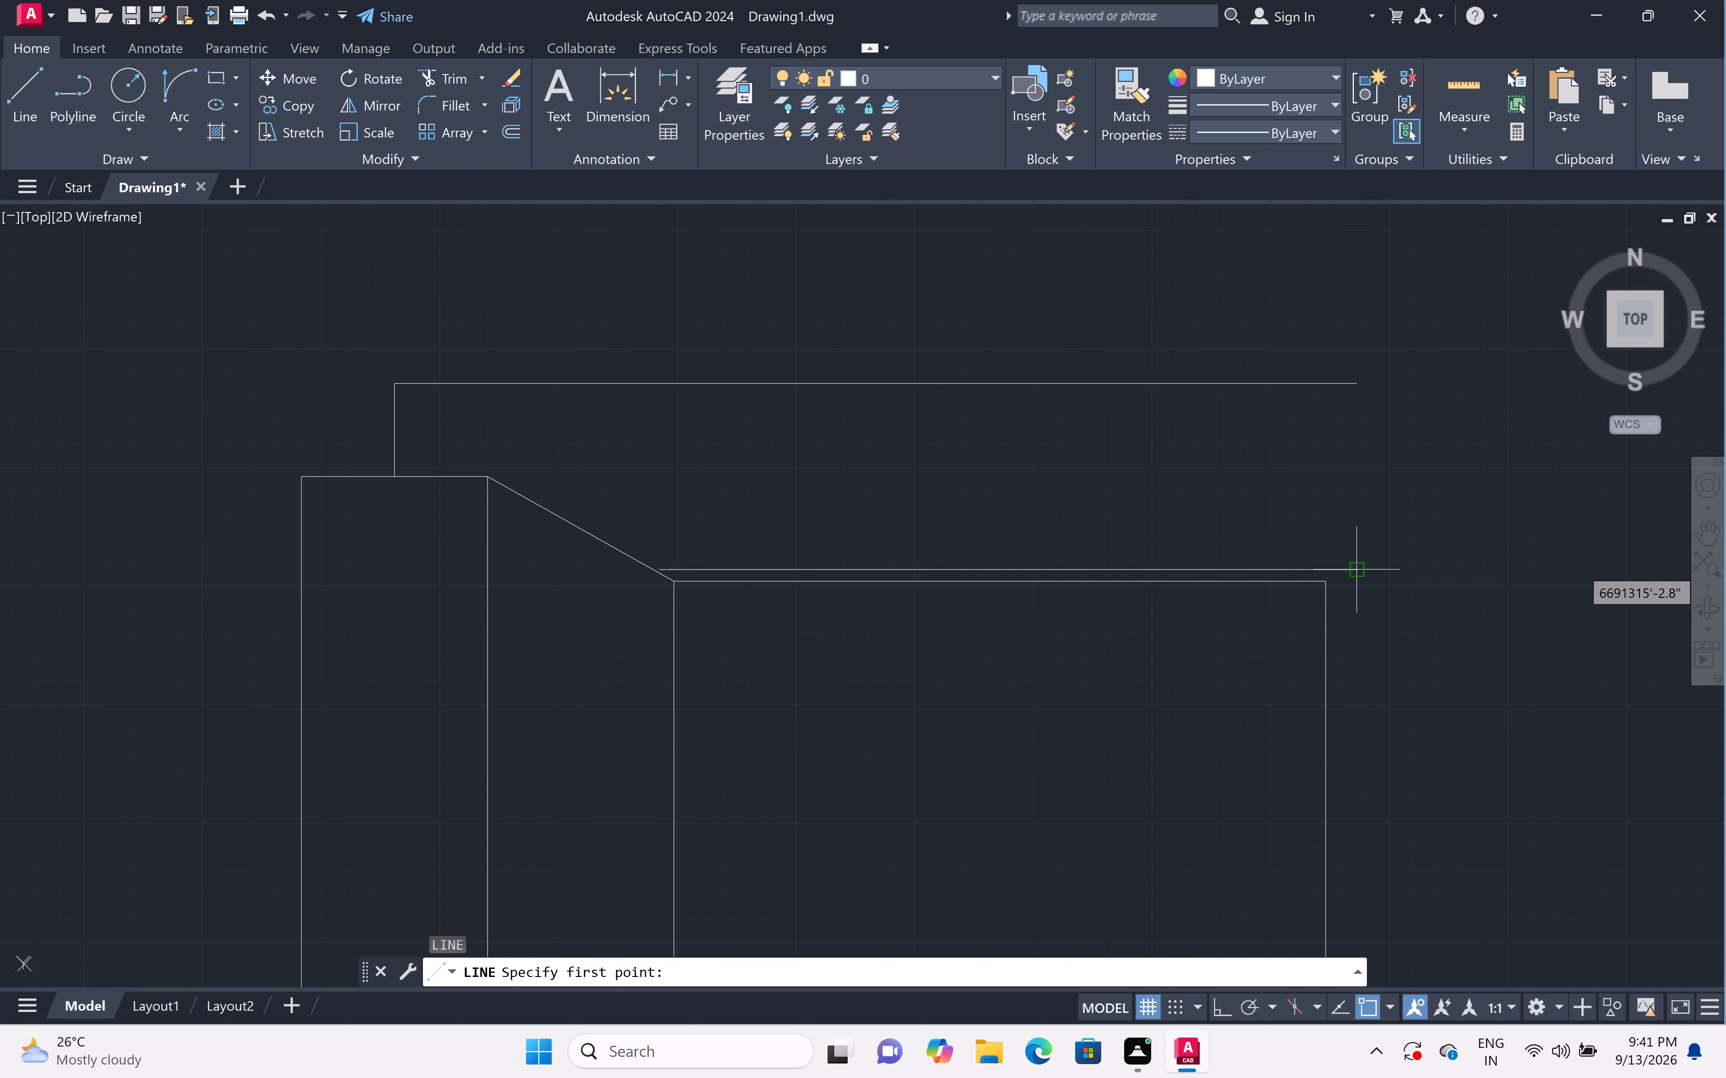
{"action": "left_click", "coordinate": [1358, 389]}
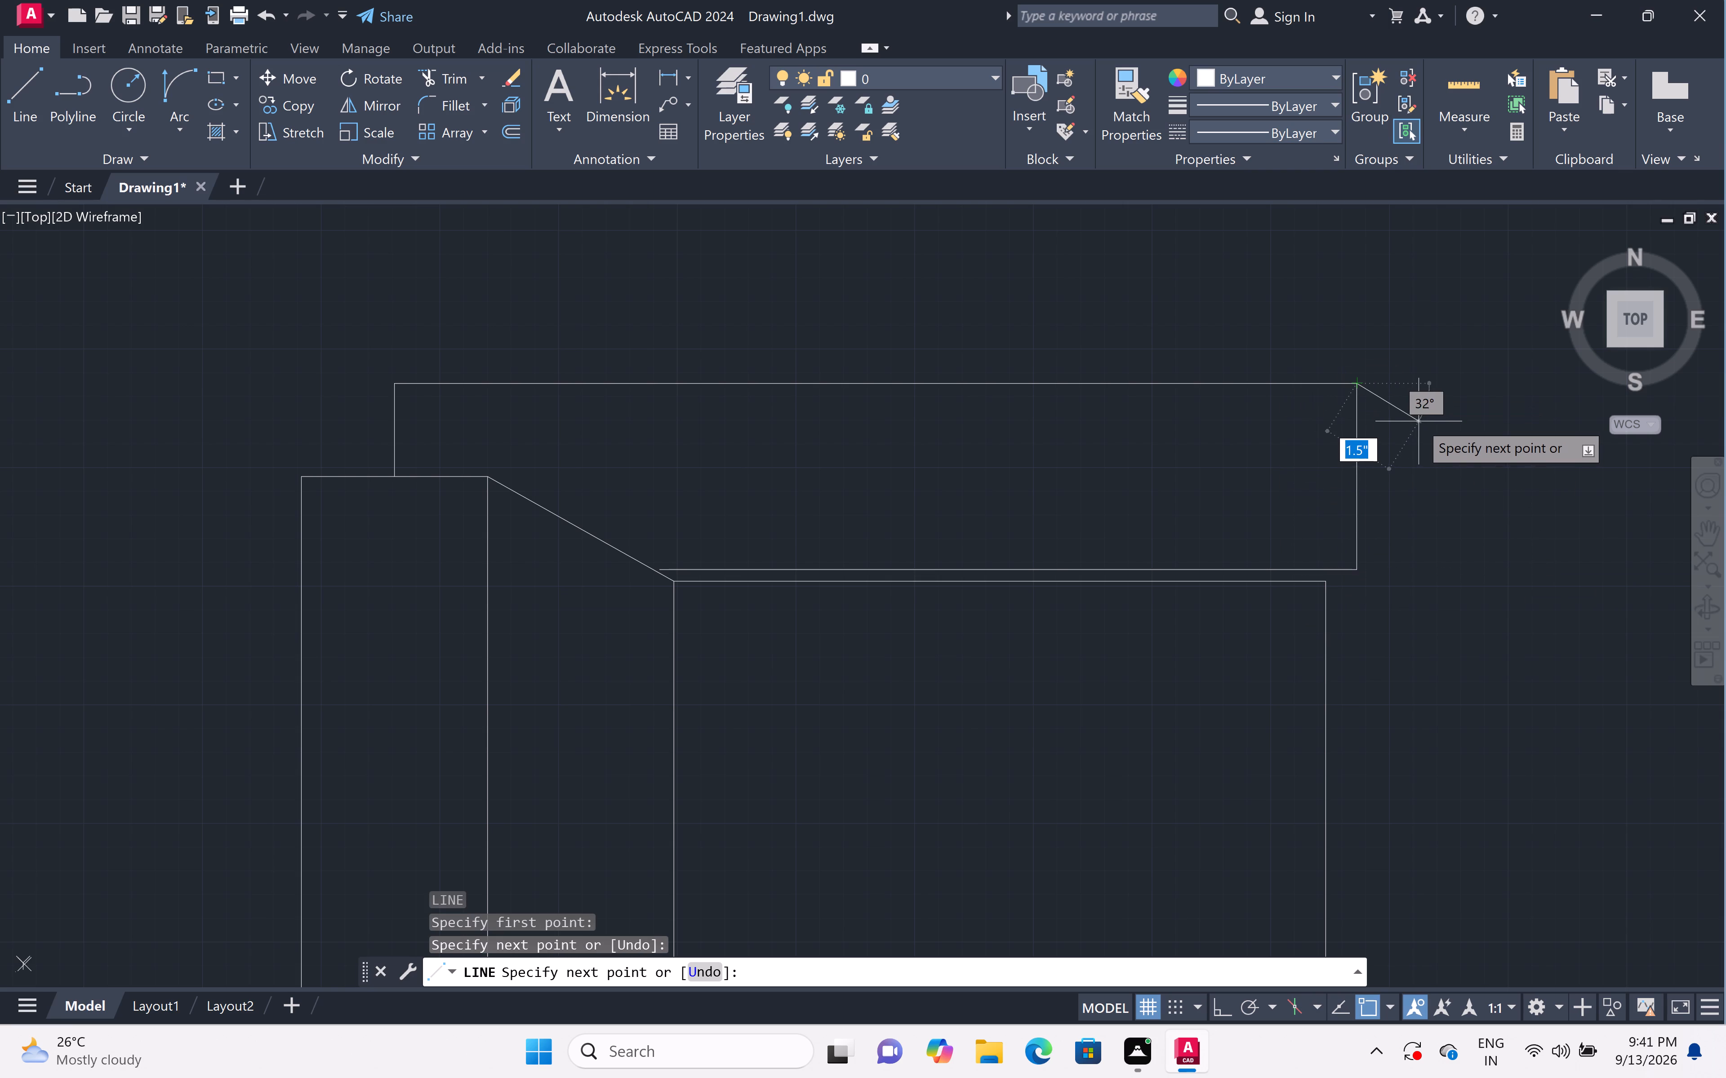
{"action": "key", "text": "space"}
{"action": "scroll", "coordinate": [1359, 404], "scroll_direction": "down", "scroll_amount": 5}
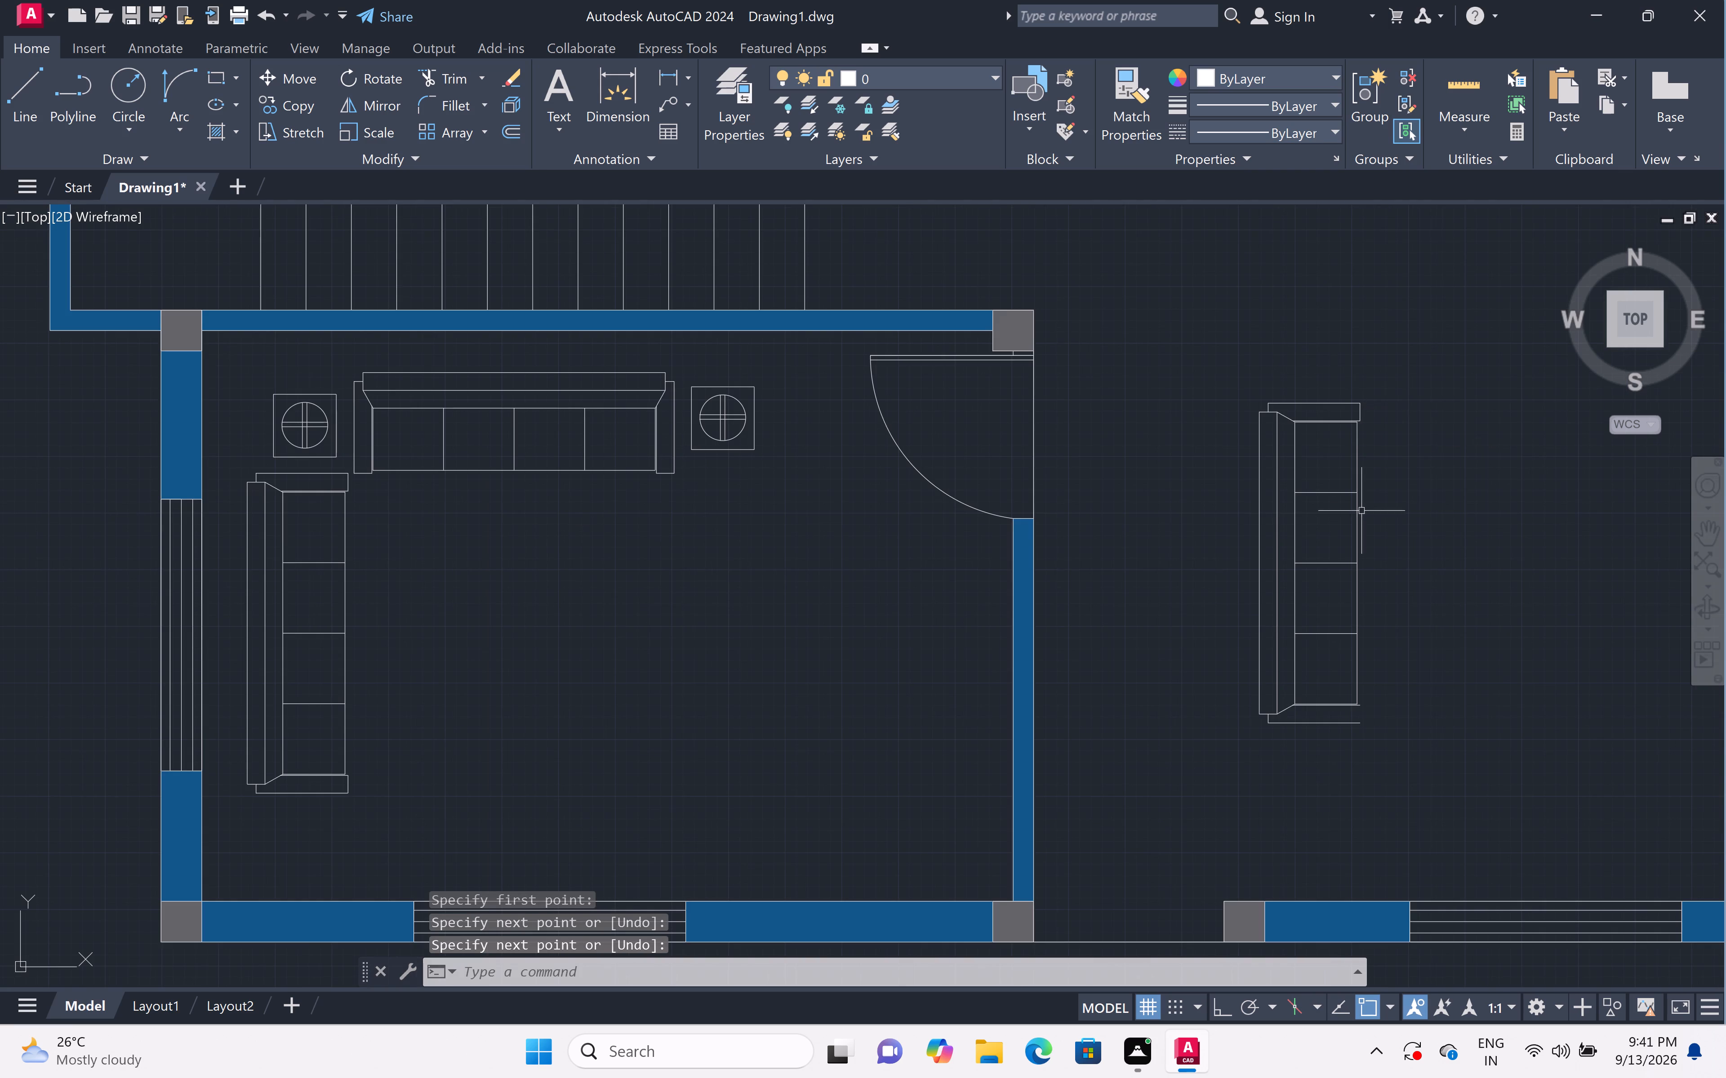
Close the open east end of the same sofa's south armrest with a line about 4" long.
{"action": "scroll", "coordinate": [1379, 720], "scroll_direction": "up", "scroll_amount": 2}
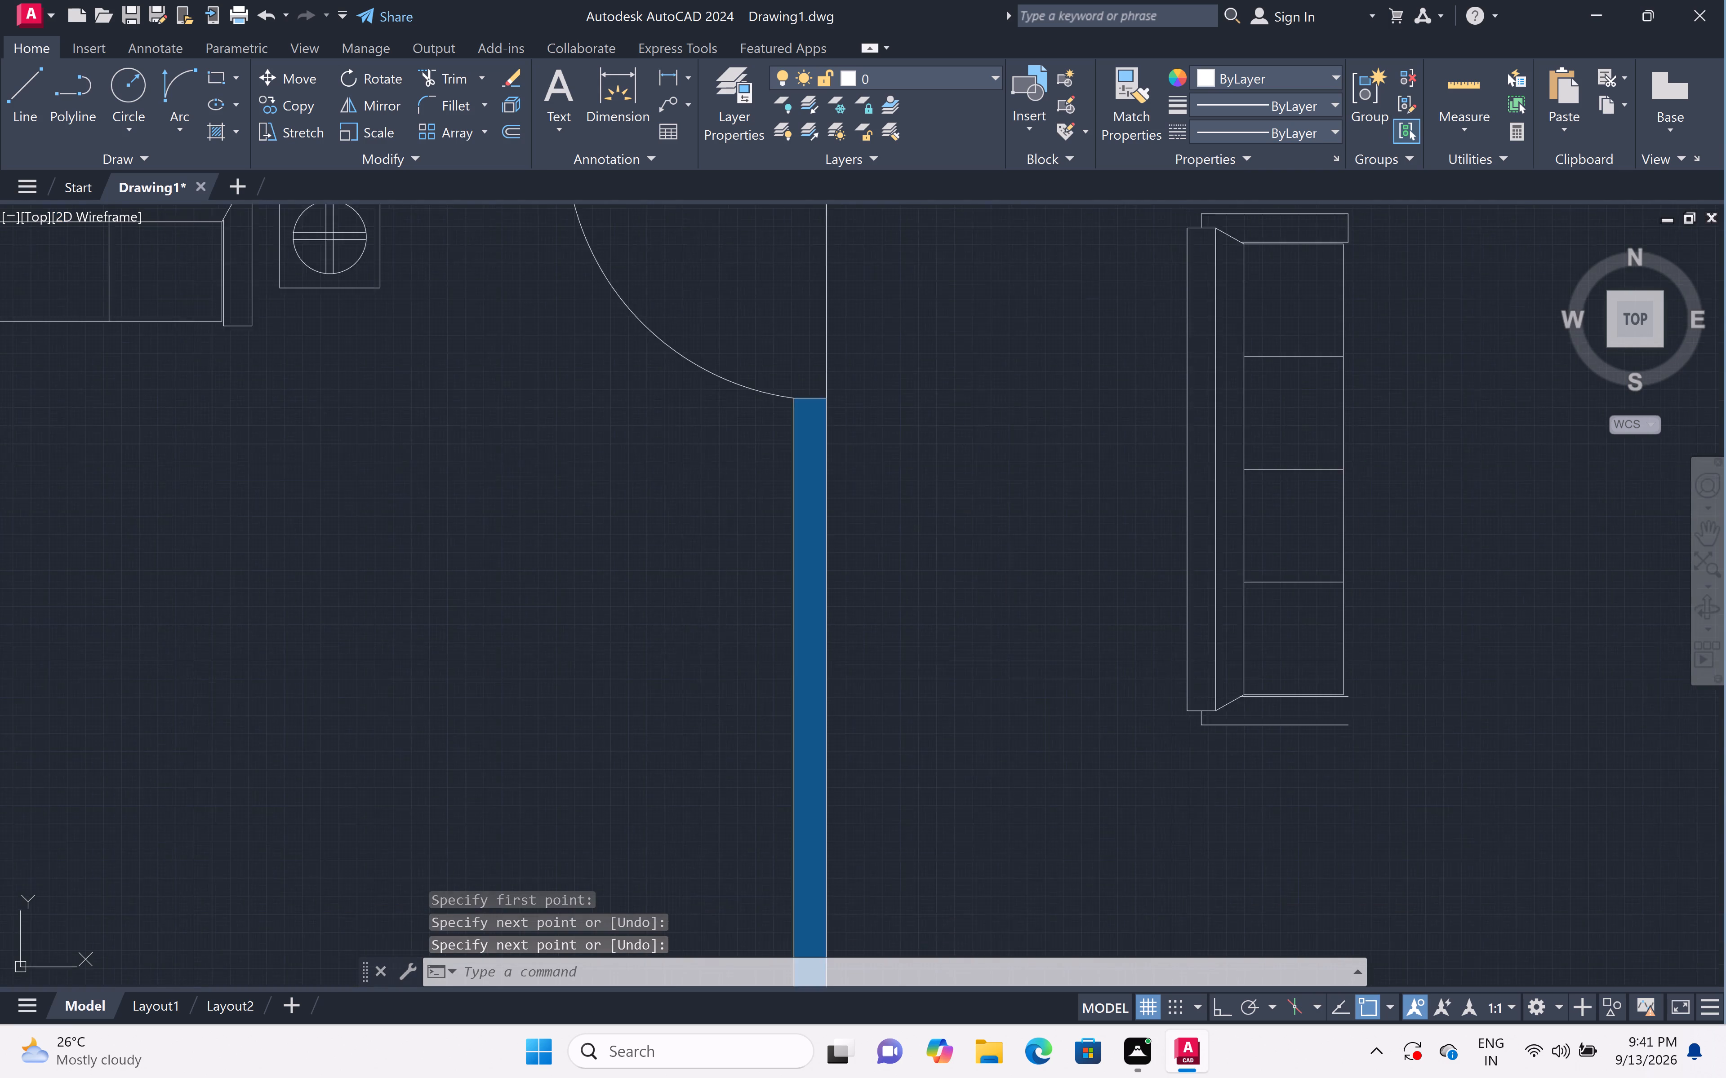
{"action": "scroll", "coordinate": [1379, 720], "scroll_direction": "up", "scroll_amount": 2}
{"action": "key", "text": "l"}
{"action": "key", "text": "space"}
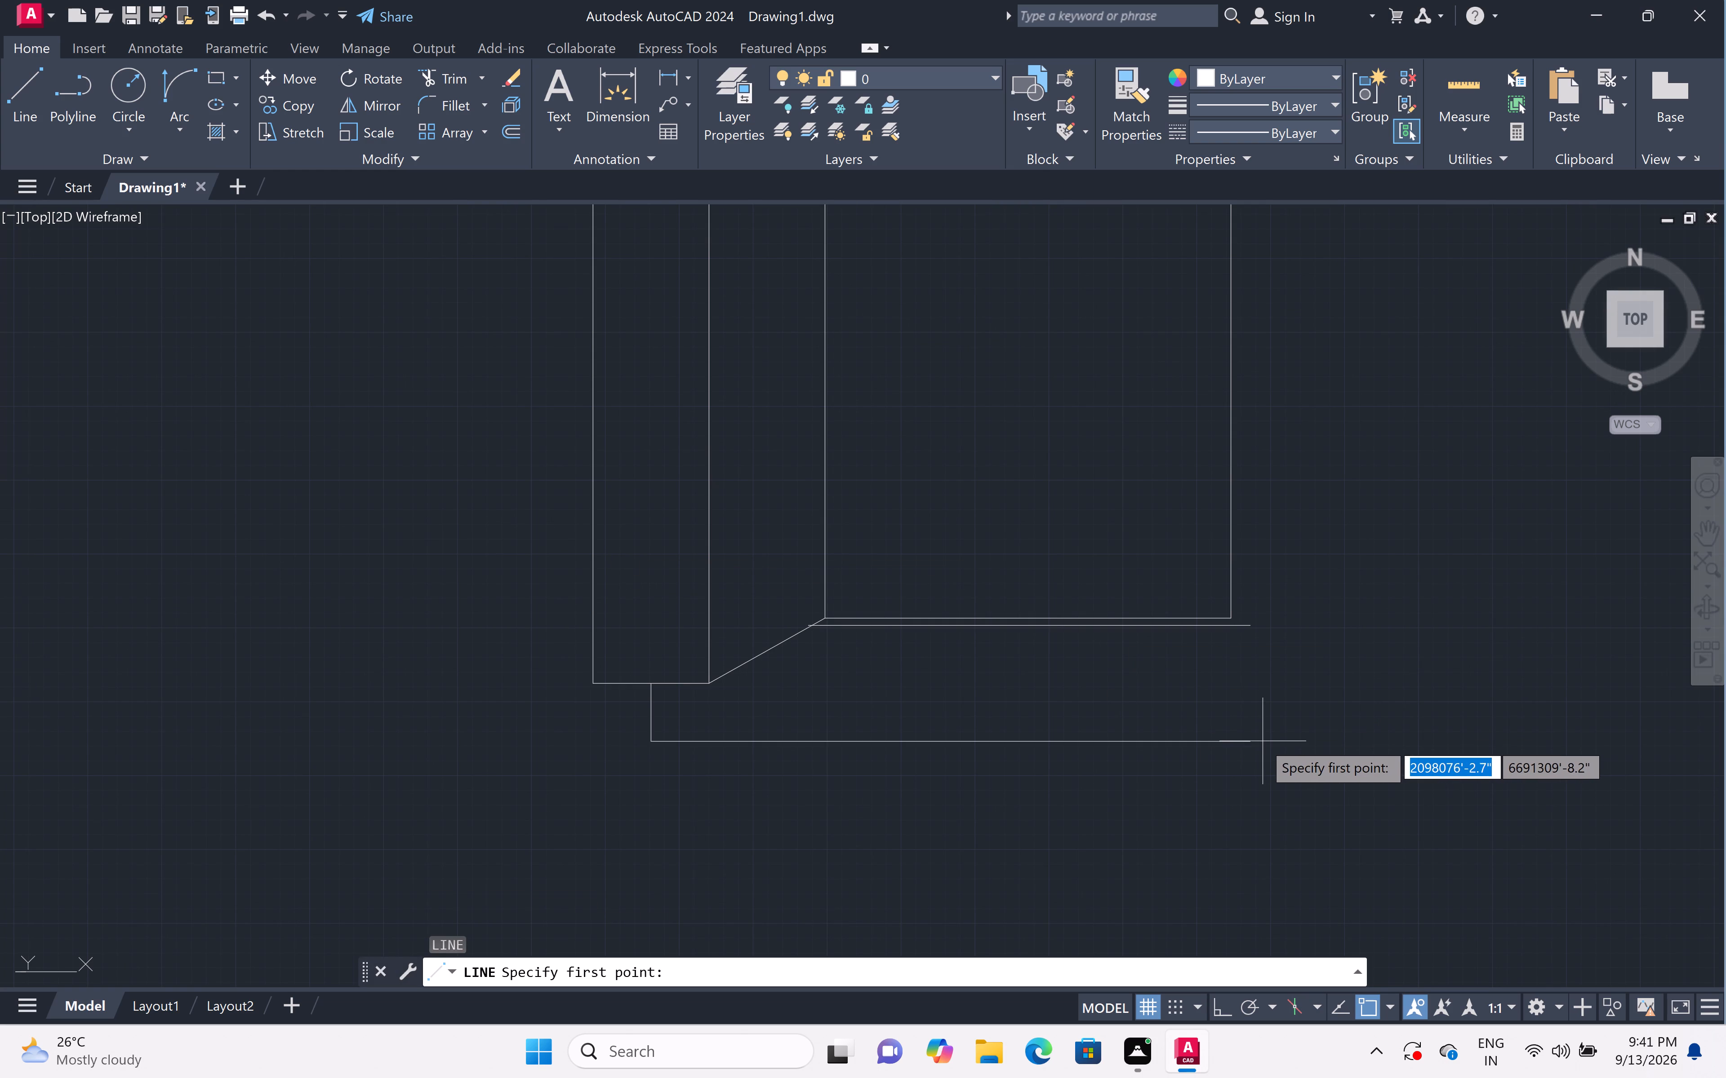
{"action": "left_click", "coordinate": [1249, 741]}
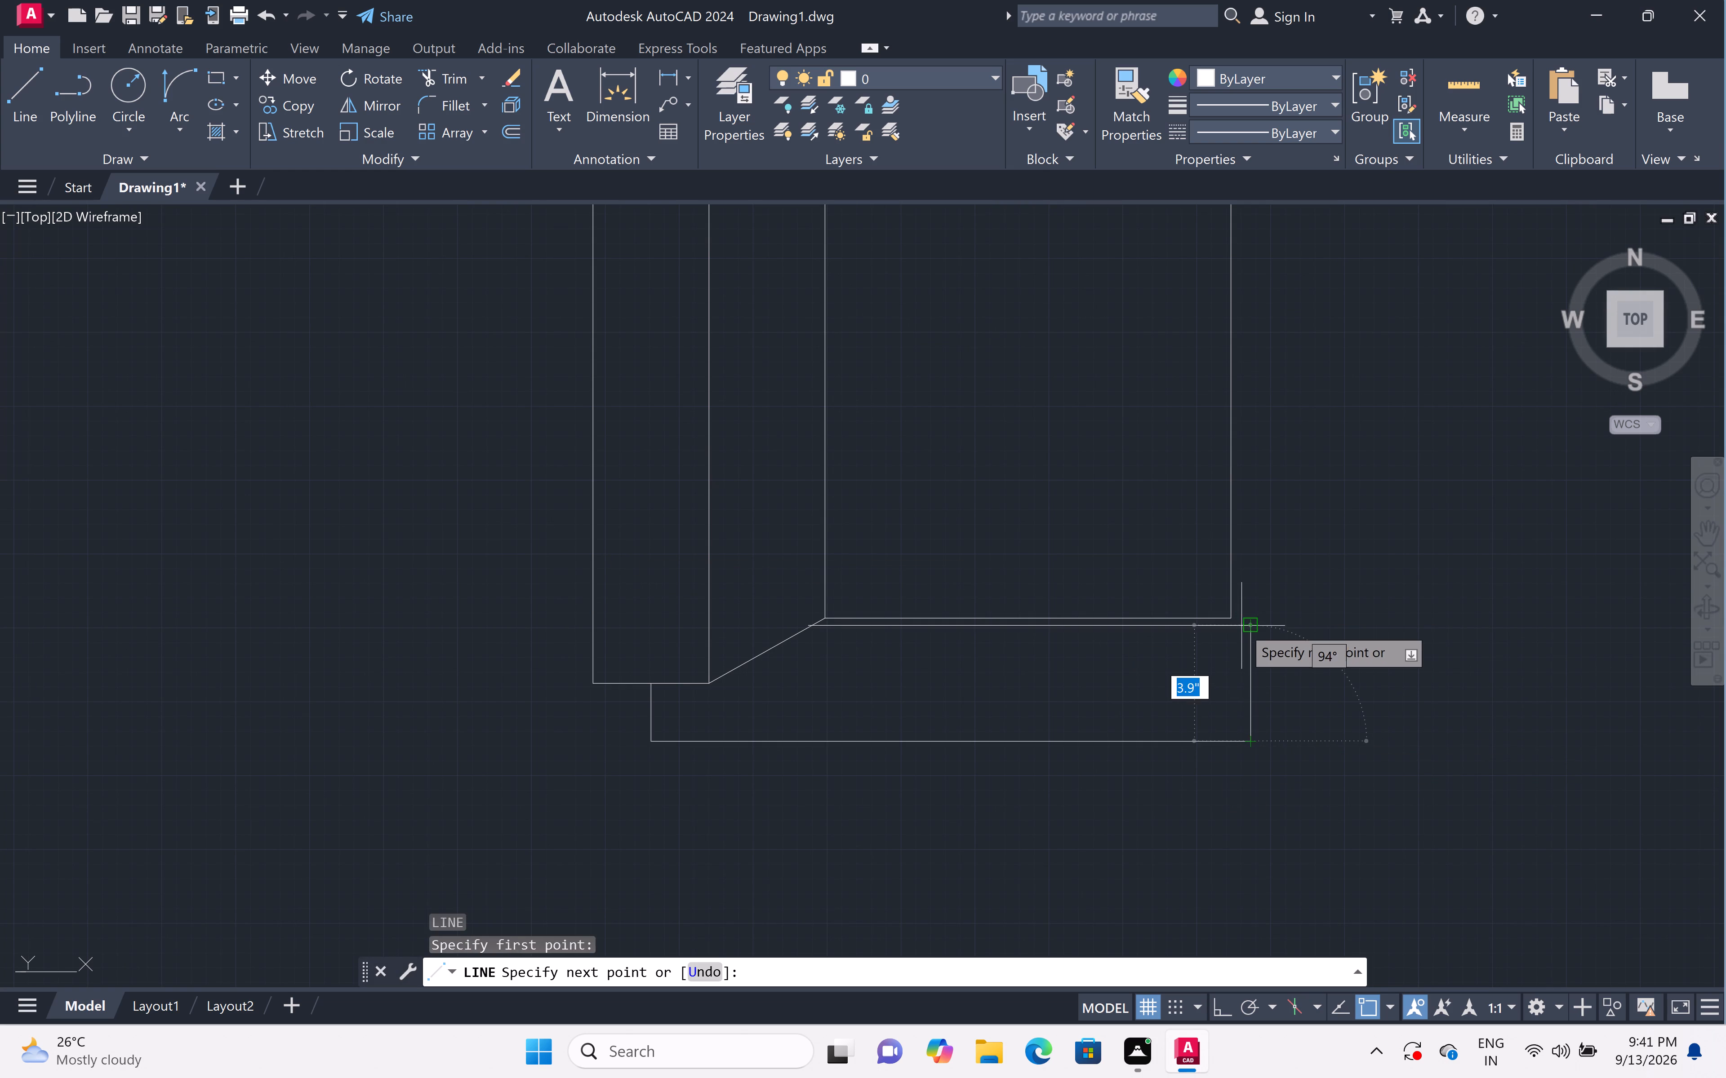
{"action": "left_click", "coordinate": [1247, 632]}
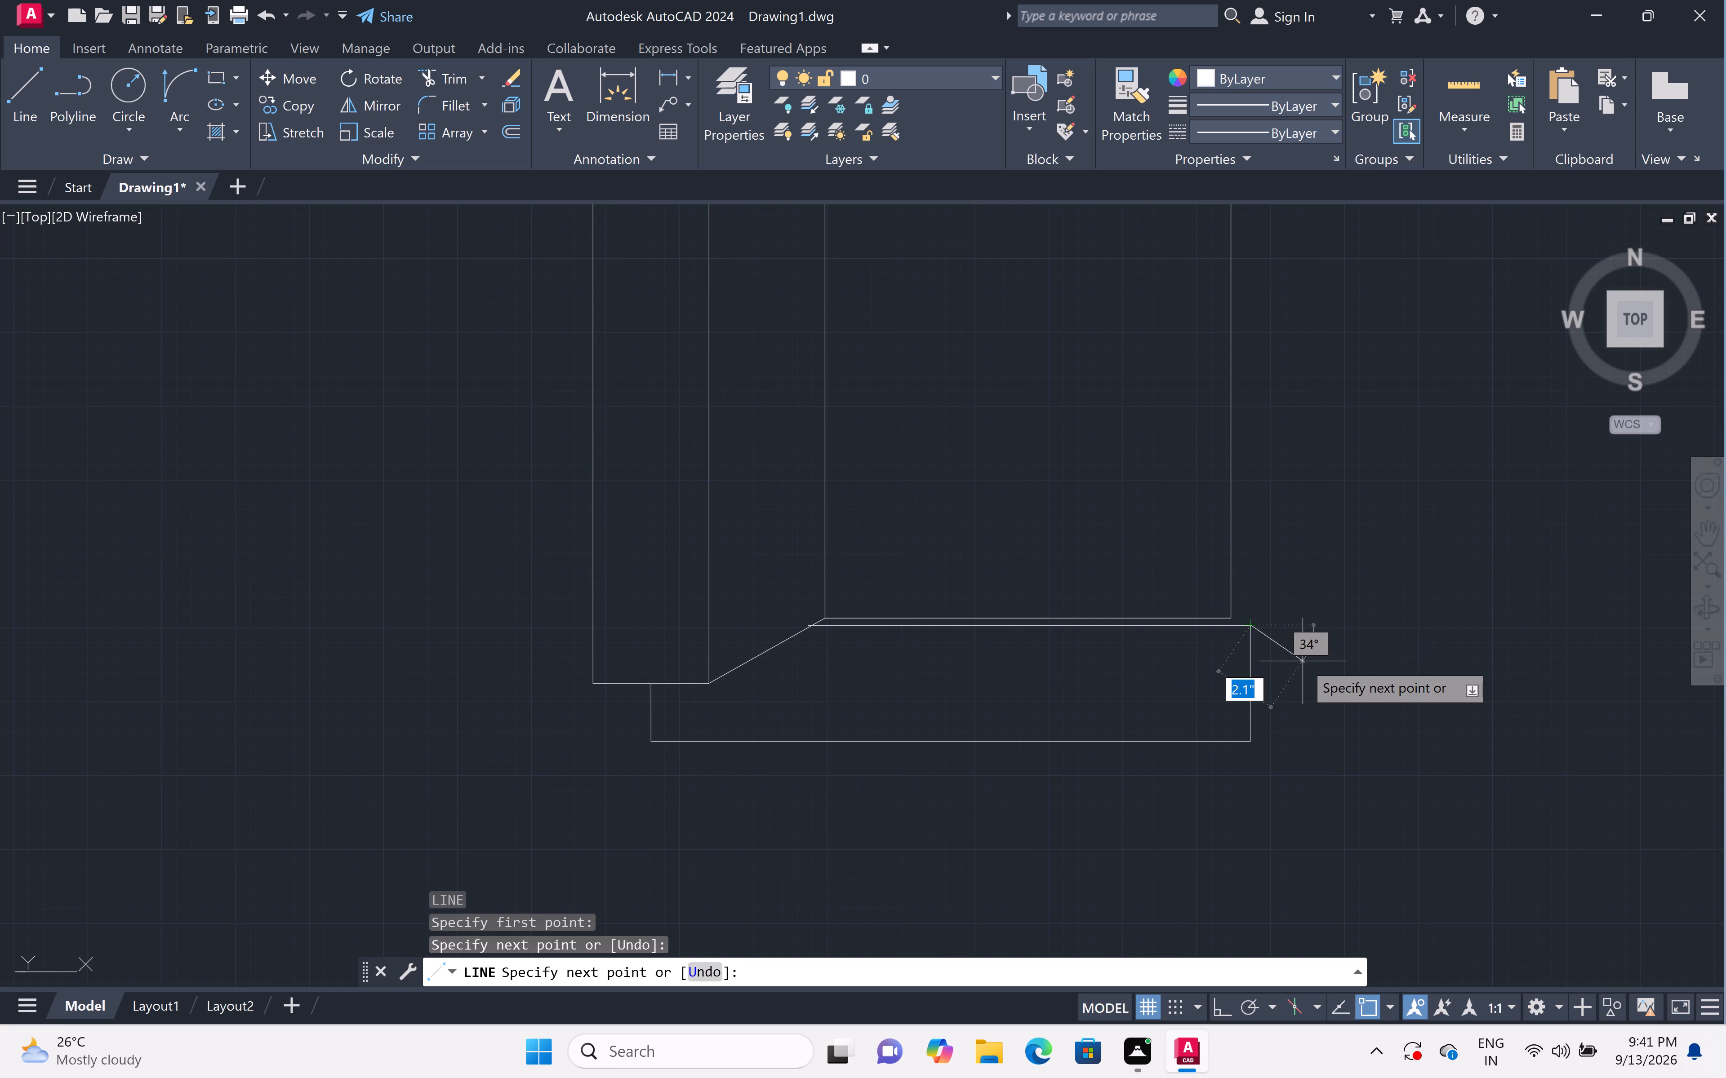
{"action": "key", "text": "Escape"}
{"action": "scroll", "coordinate": [1302, 659], "scroll_direction": "down", "scroll_amount": 5}
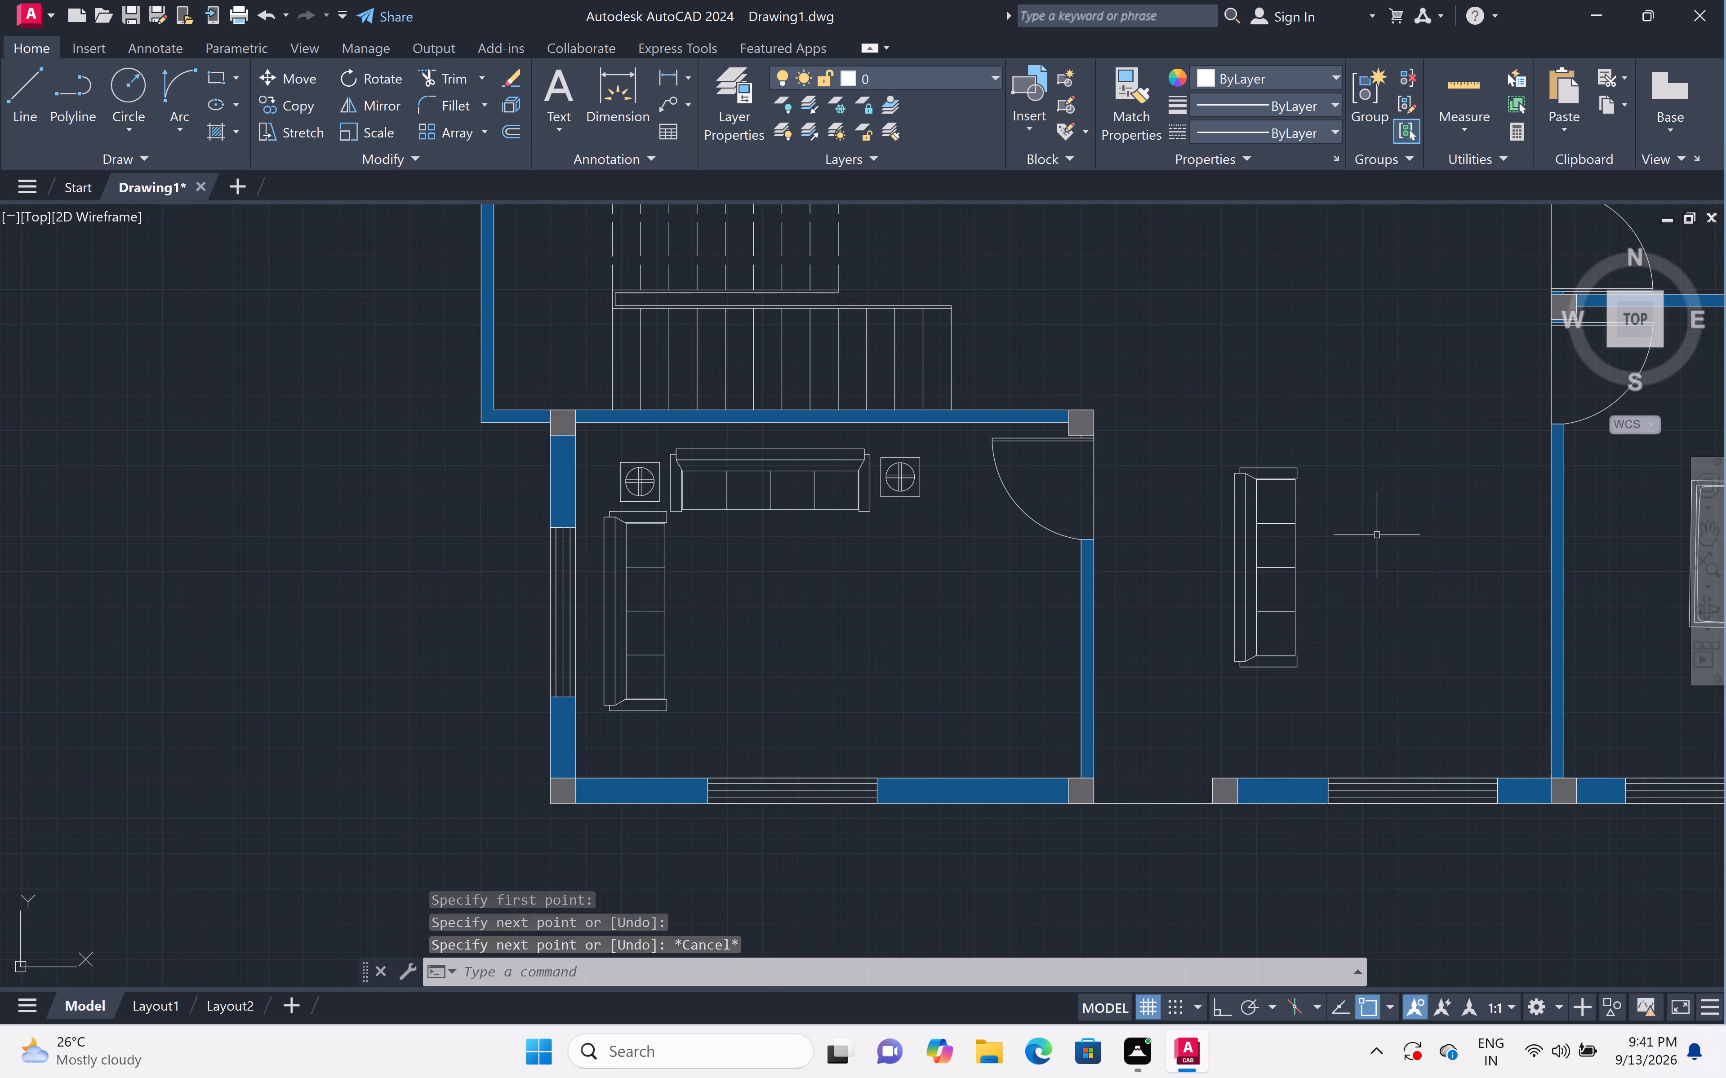
Rotate the central hall's four-seat sofa 90° counterclockwise about the midpoint of its back's outer edge, using Ortho.
{"action": "double_click", "coordinate": [1339, 430]}
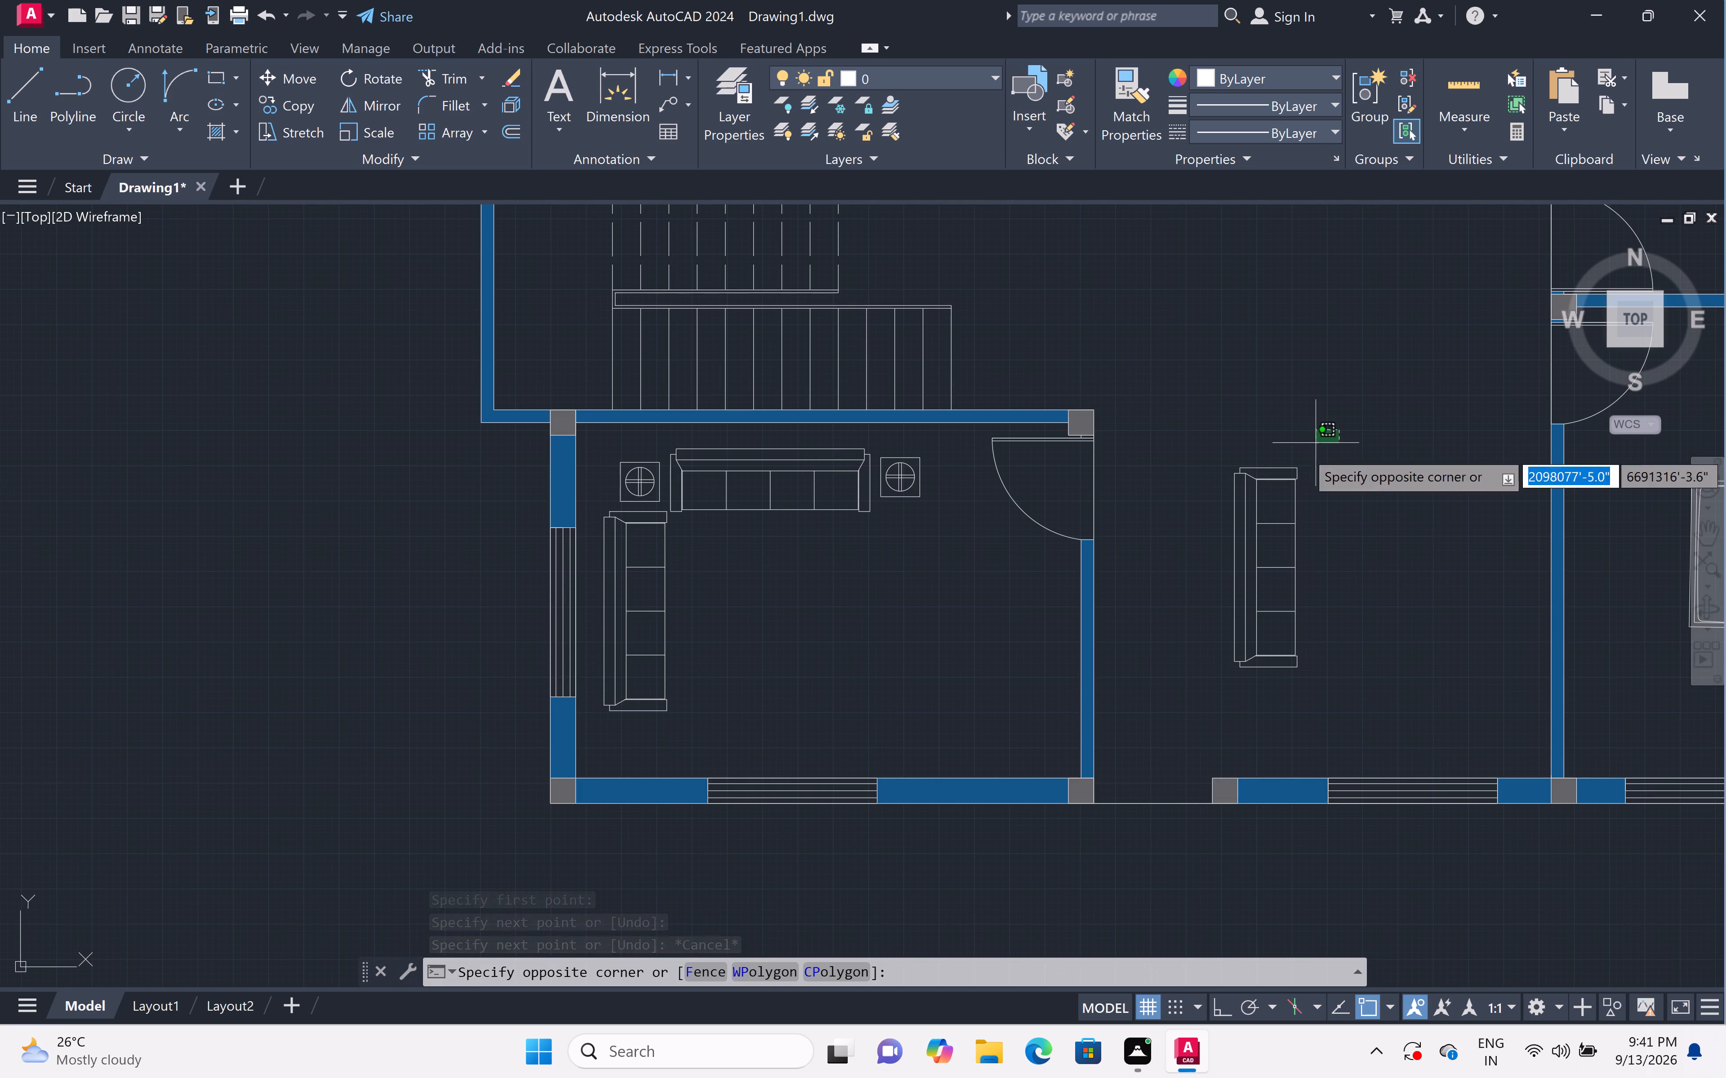
{"action": "left_click", "coordinate": [1162, 716]}
{"action": "key", "text": "r"}
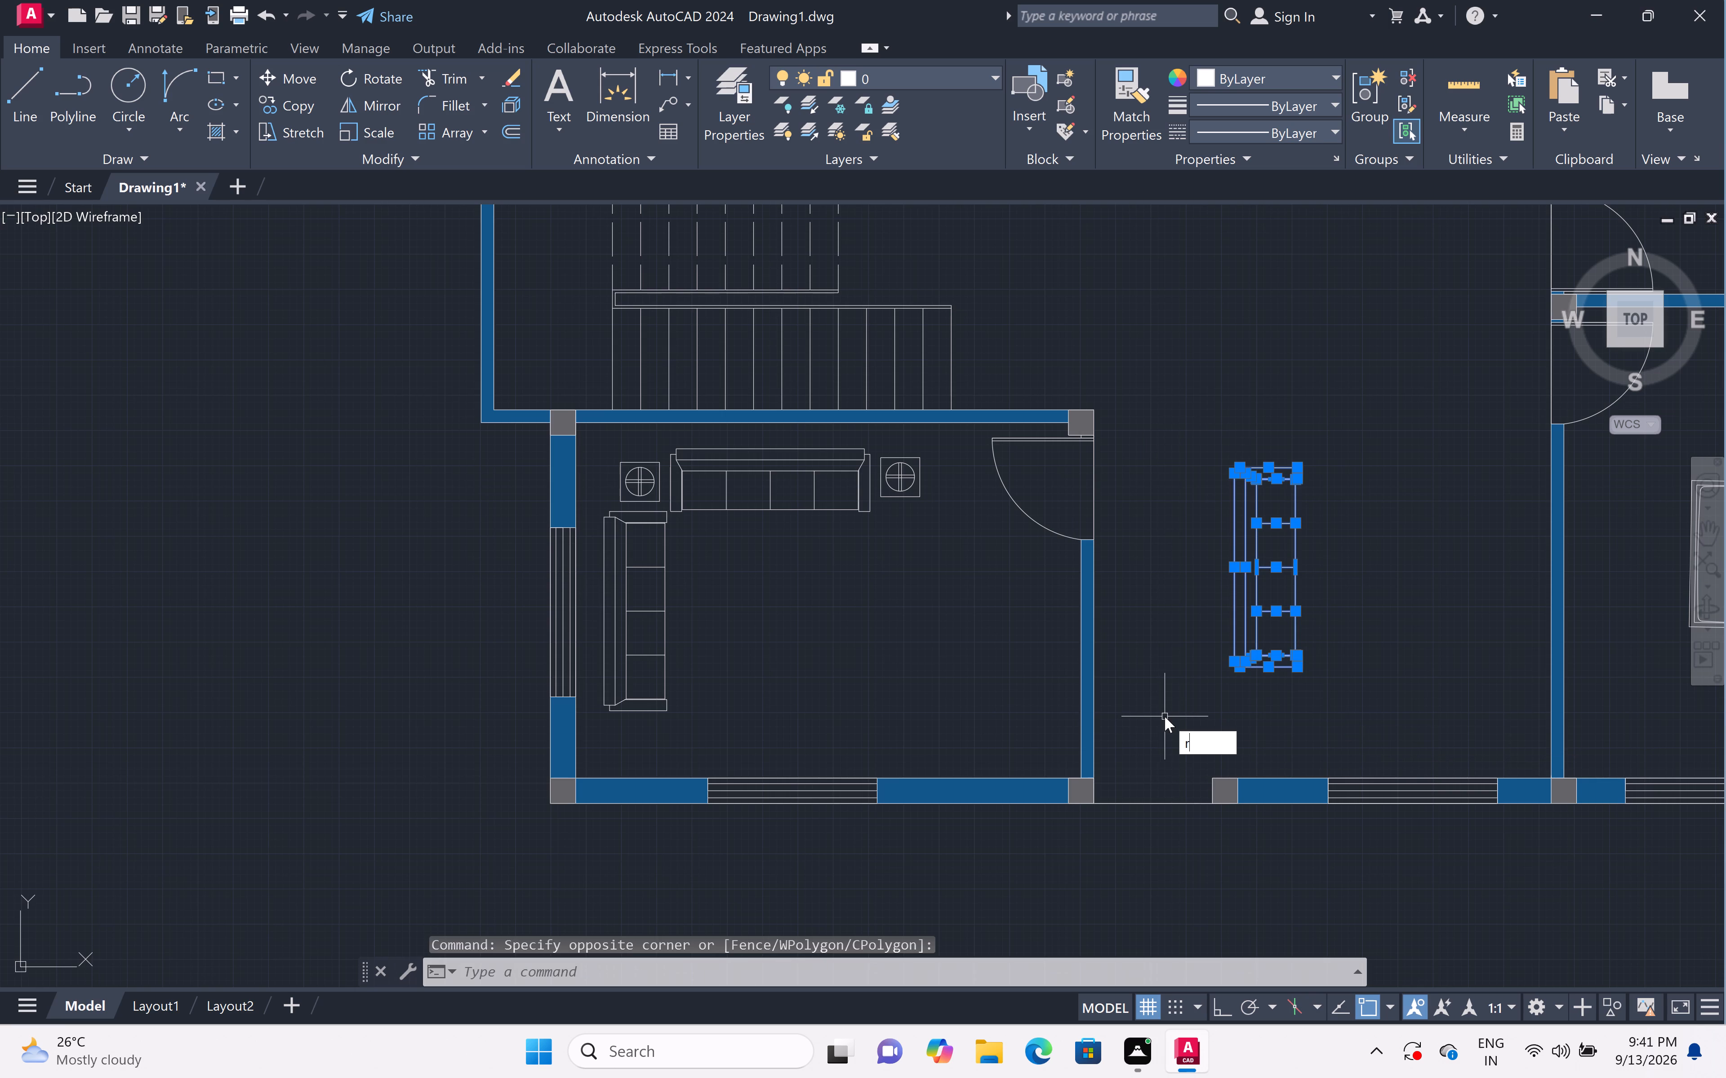
{"action": "key", "text": "o"}
{"action": "key", "text": "space"}
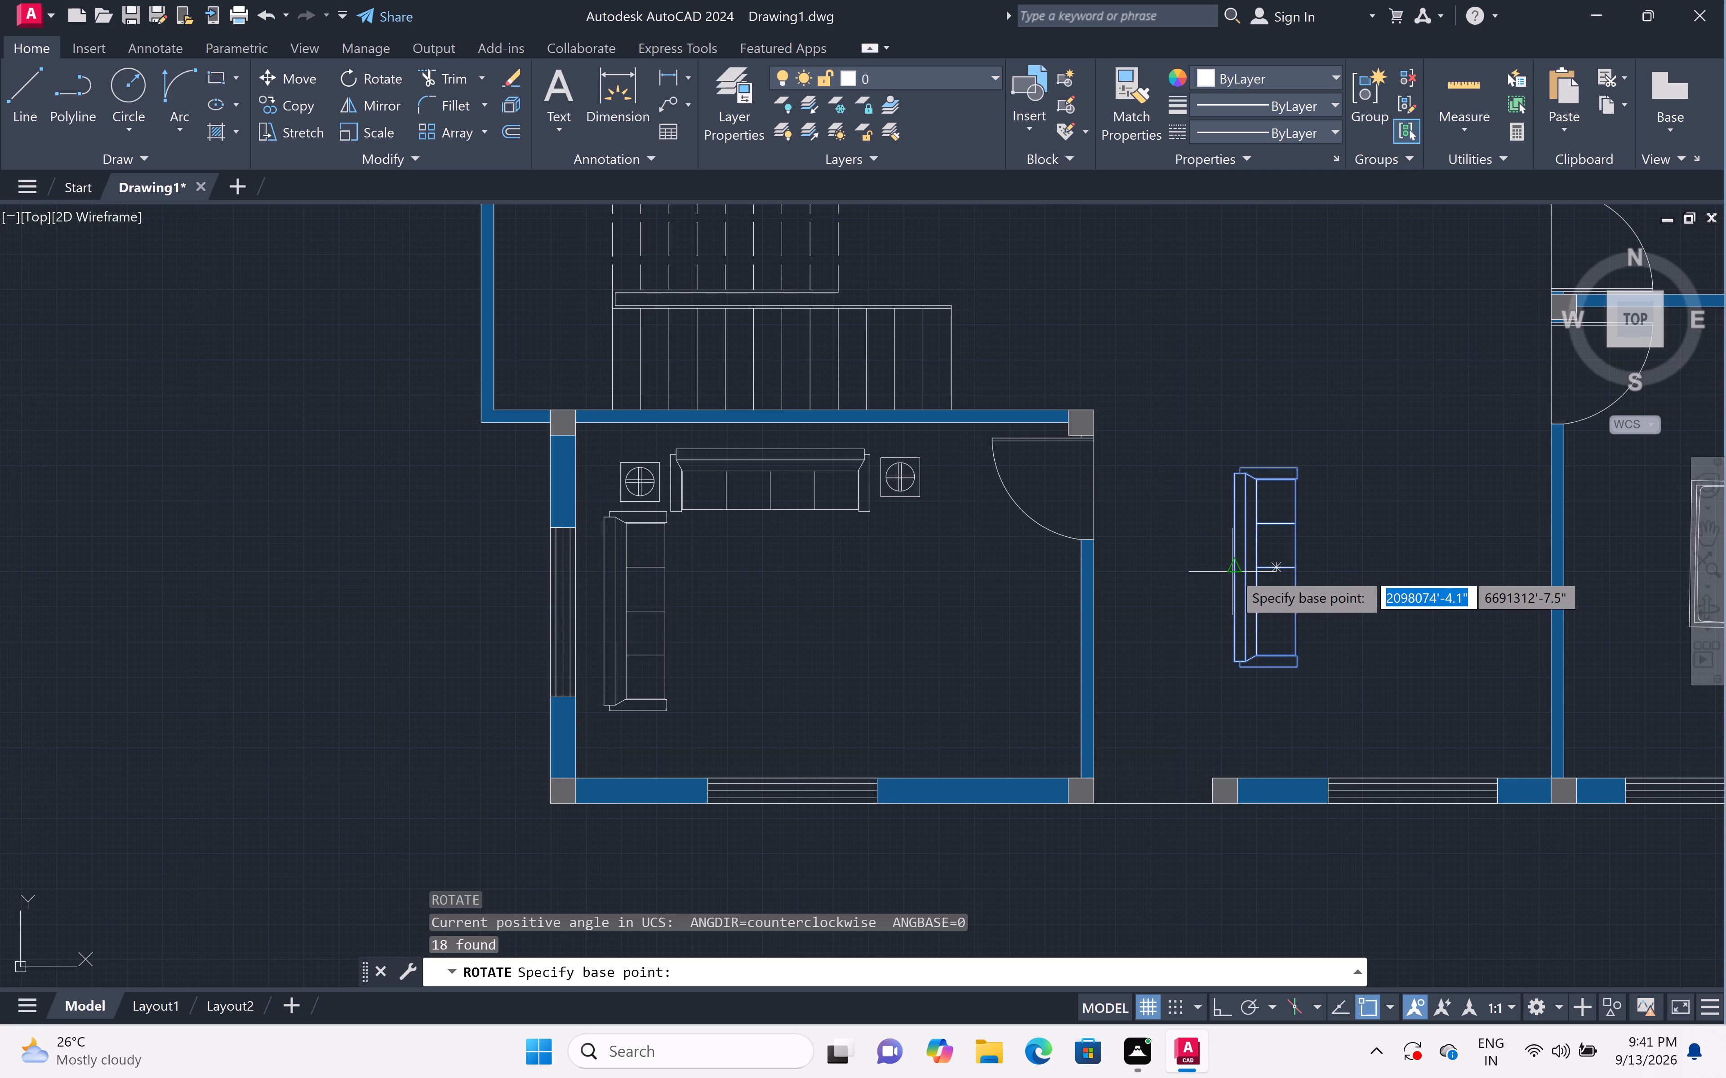
{"action": "key", "text": "F8"}
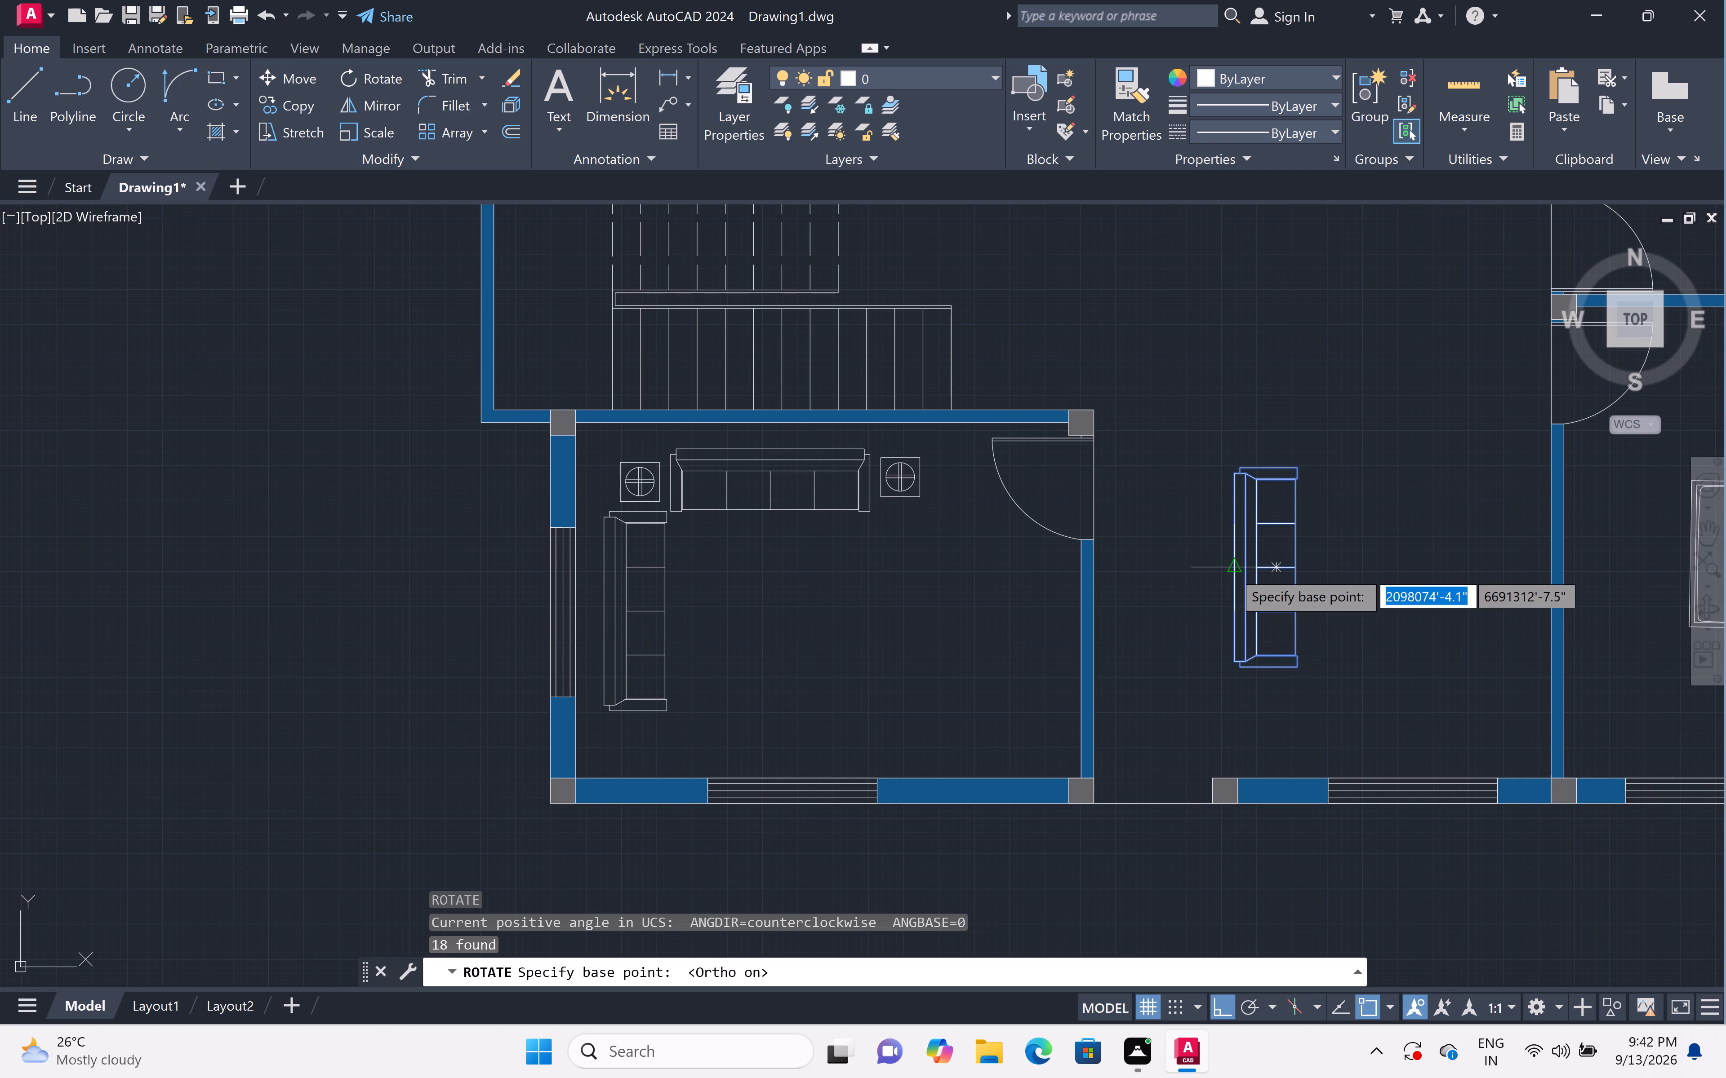
{"action": "left_click", "coordinate": [1232, 570]}
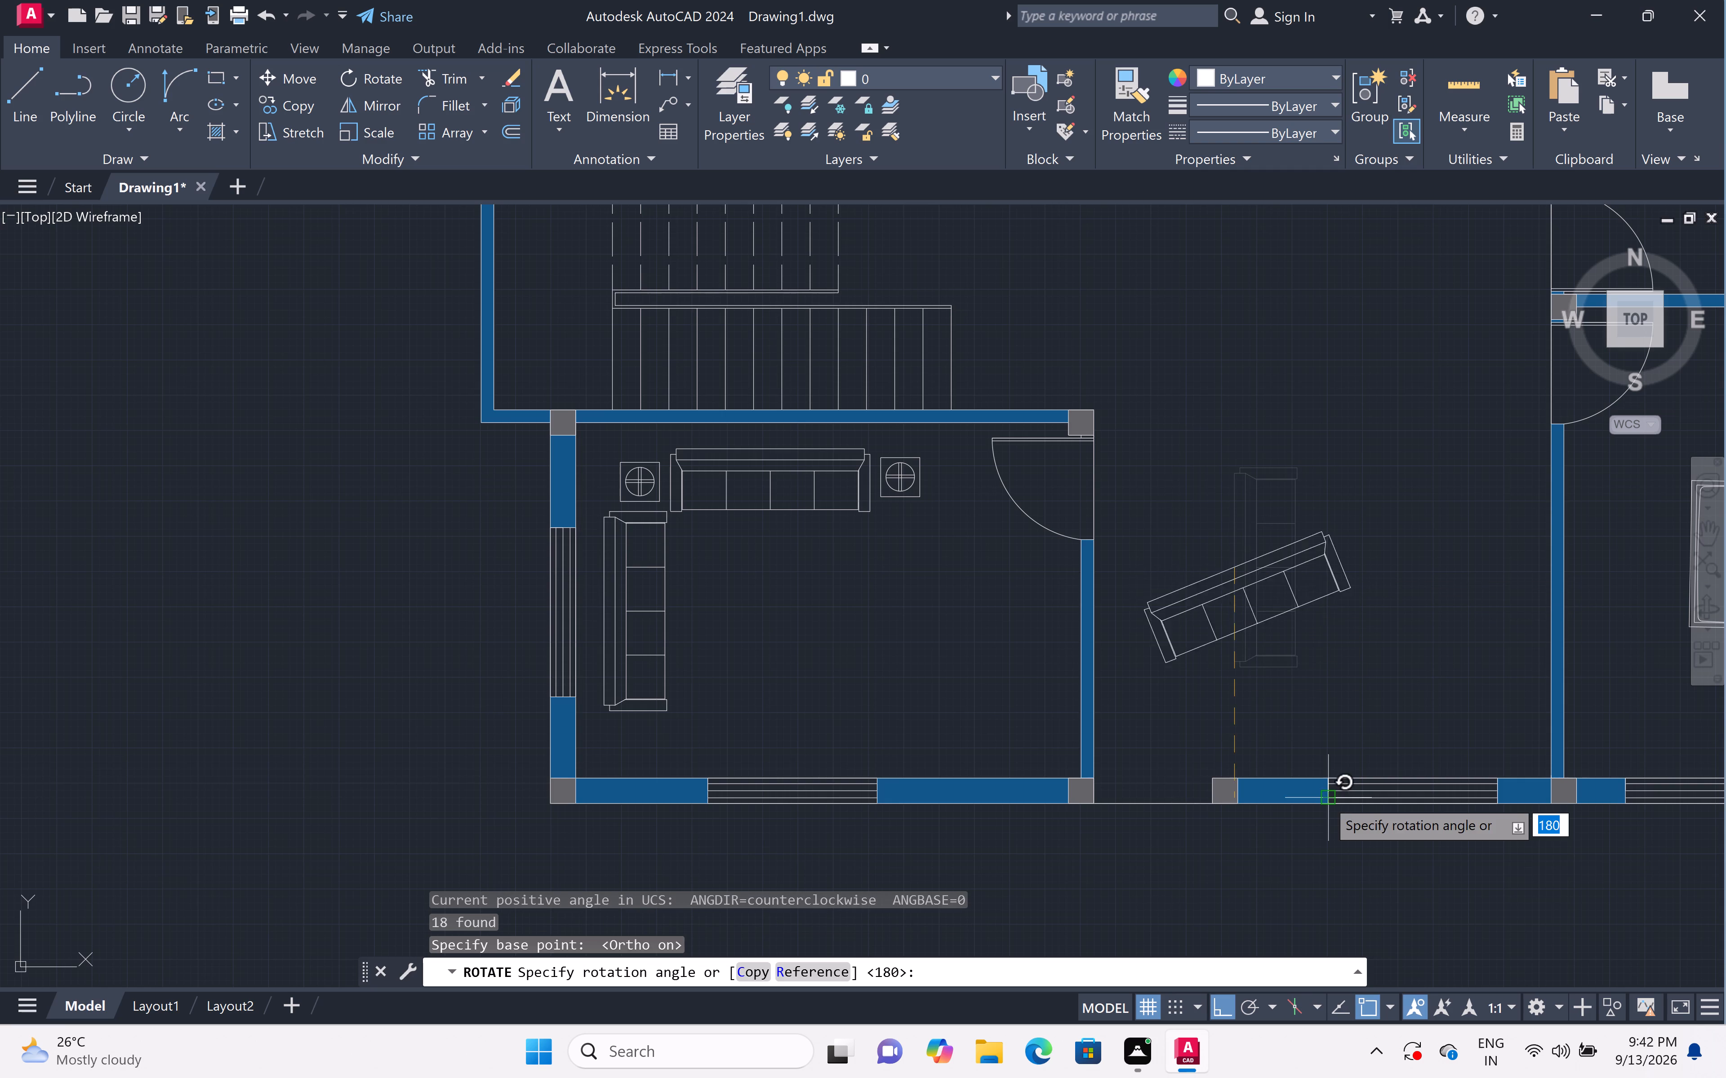
{"action": "triple_click", "coordinate": [1308, 270]}
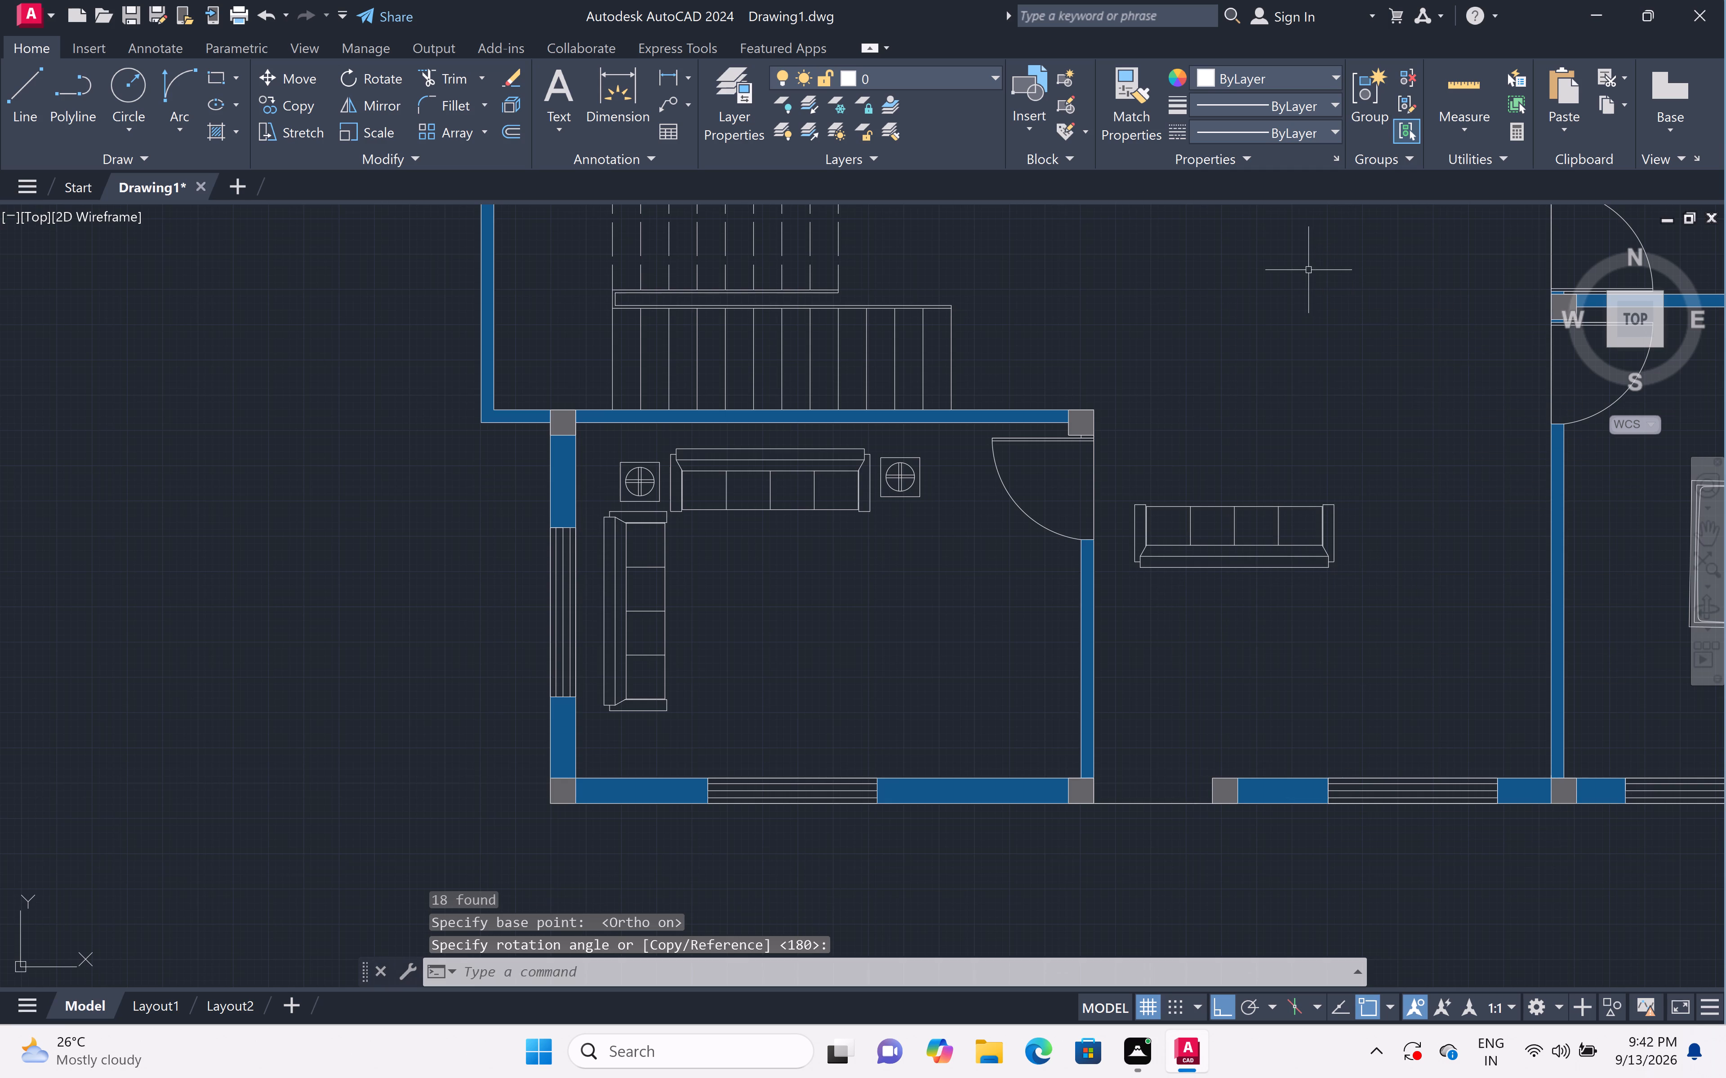
Move the rotated sofa about 6'-9" southeast from its back's midpoint, beside the central hall's south window, with Ortho off.
{"action": "double_click", "coordinate": [1389, 417]}
{"action": "left_click", "coordinate": [1401, 428]}
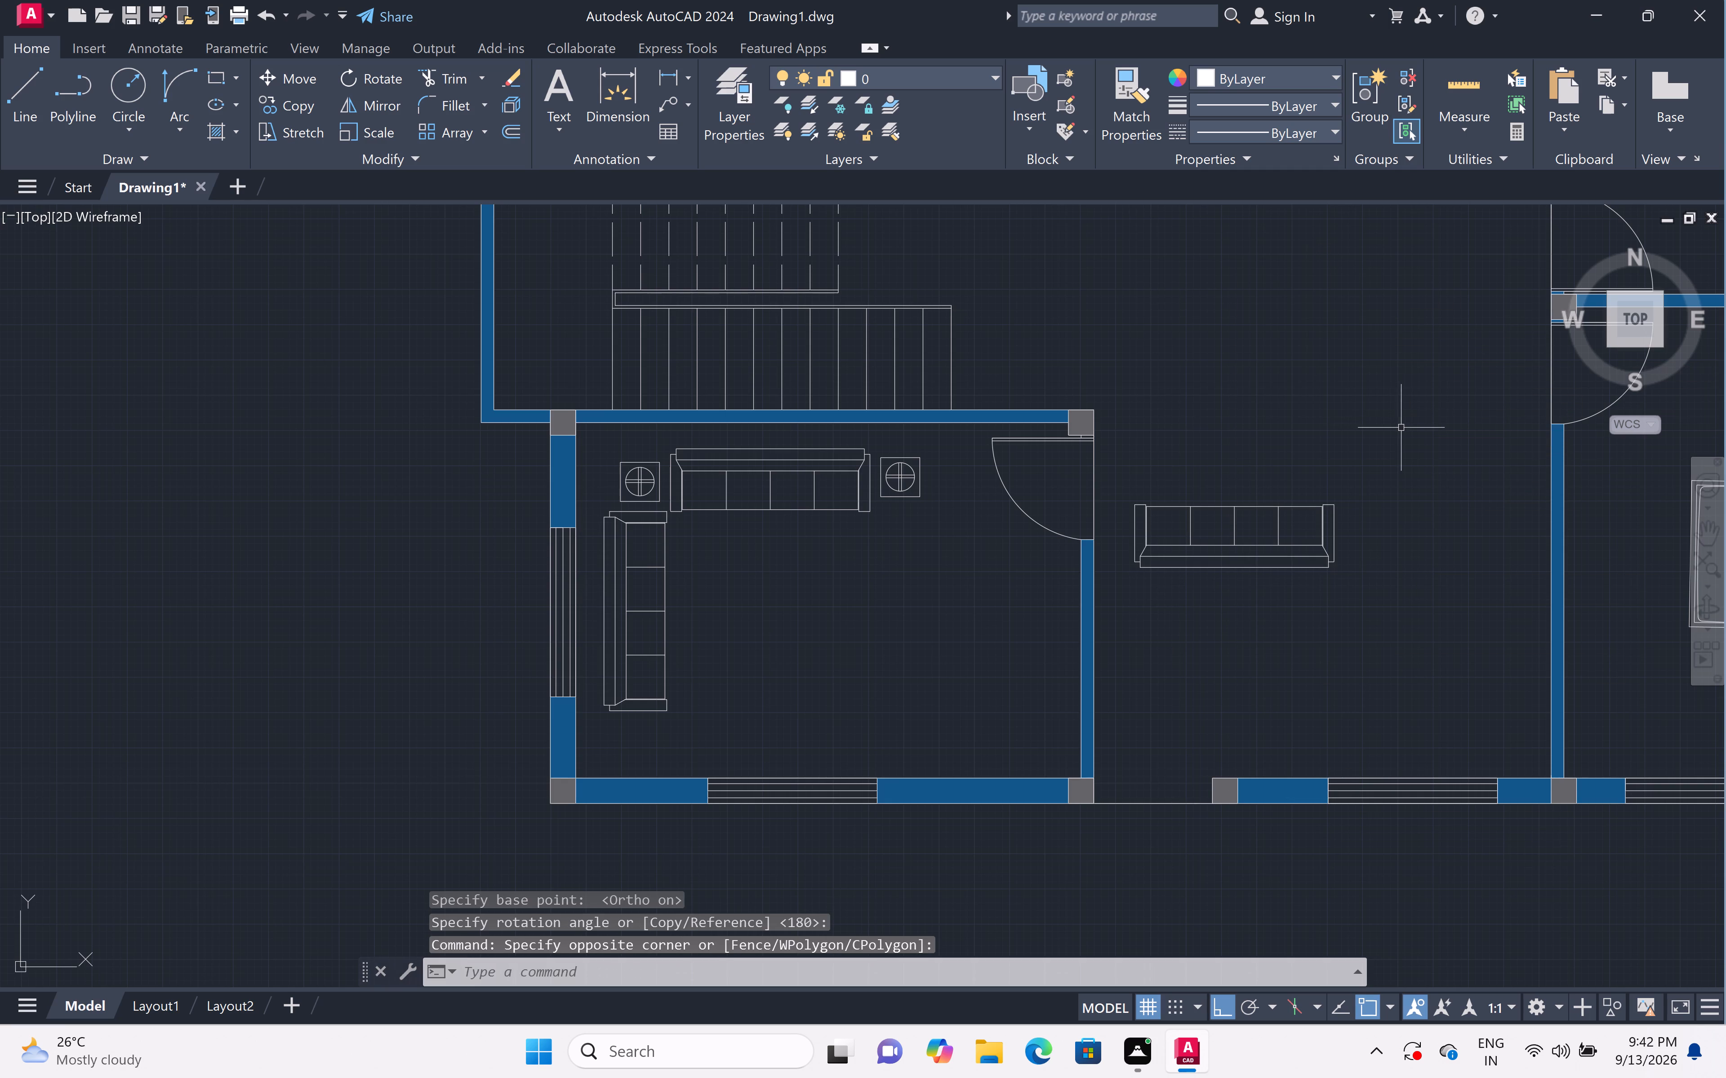
{"action": "left_click", "coordinate": [1112, 631]}
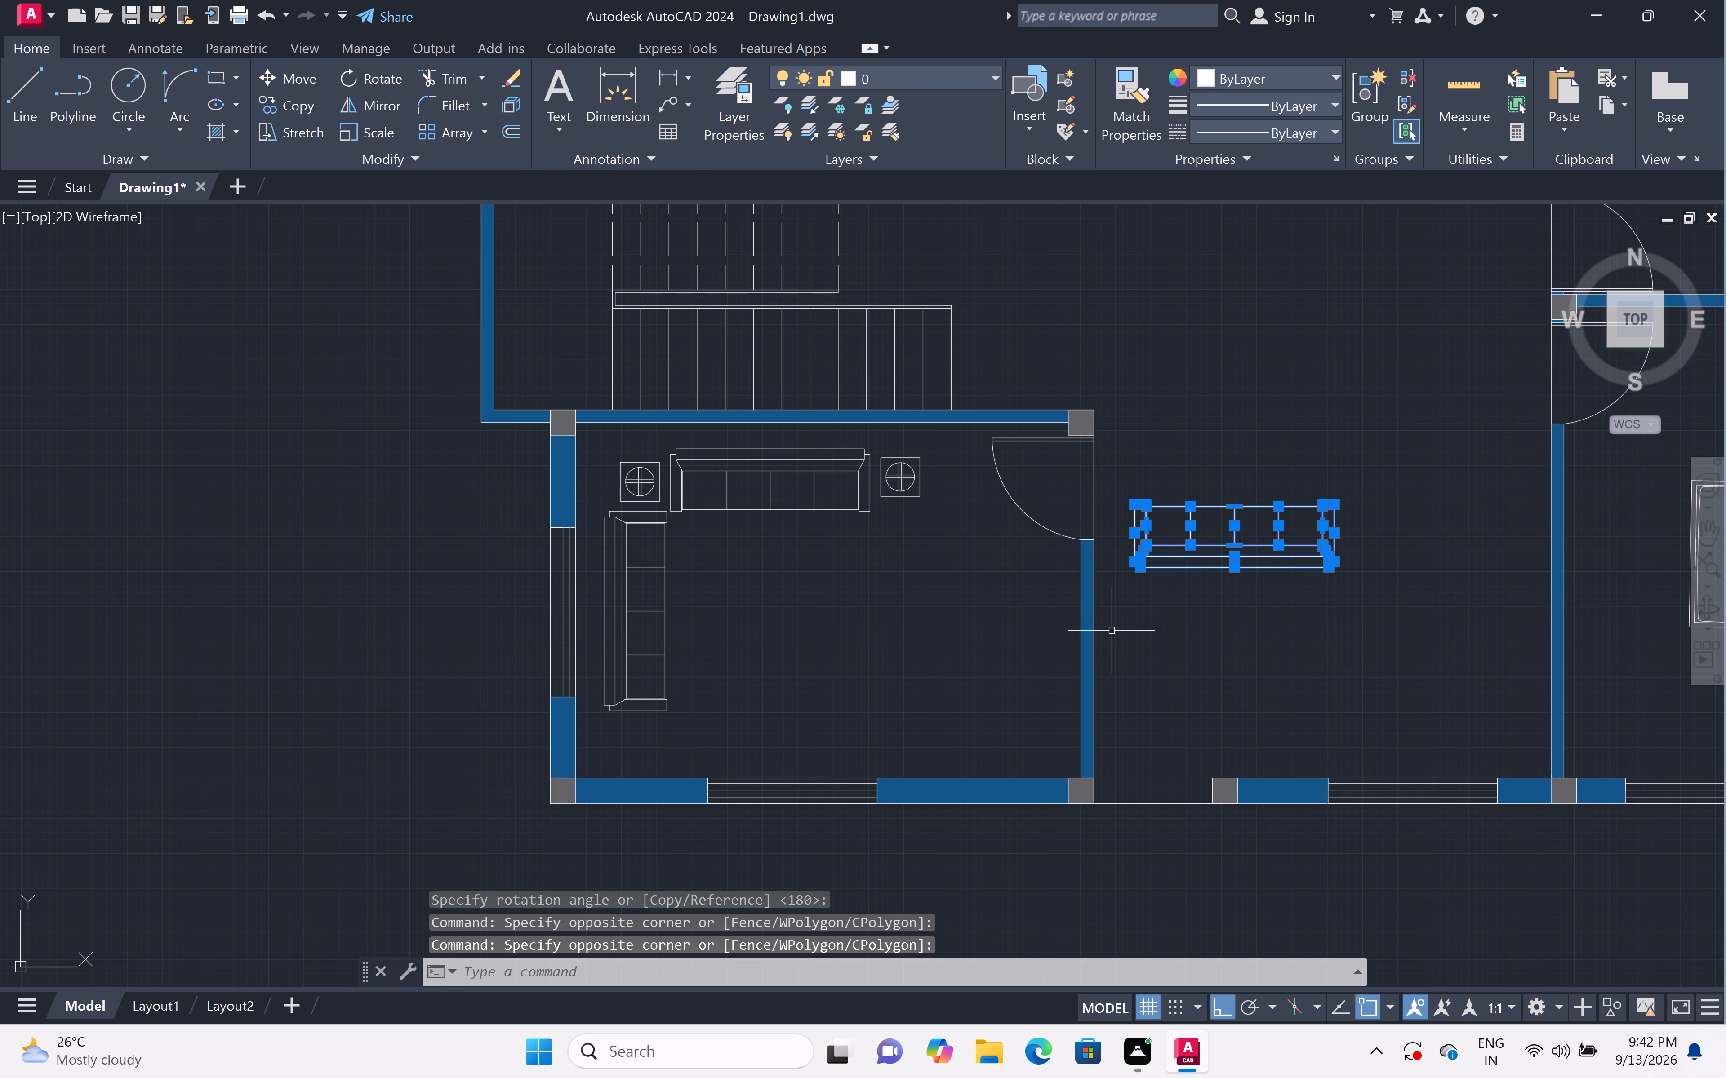
{"action": "type", "text": "m"}
{"action": "key", "text": "space"}
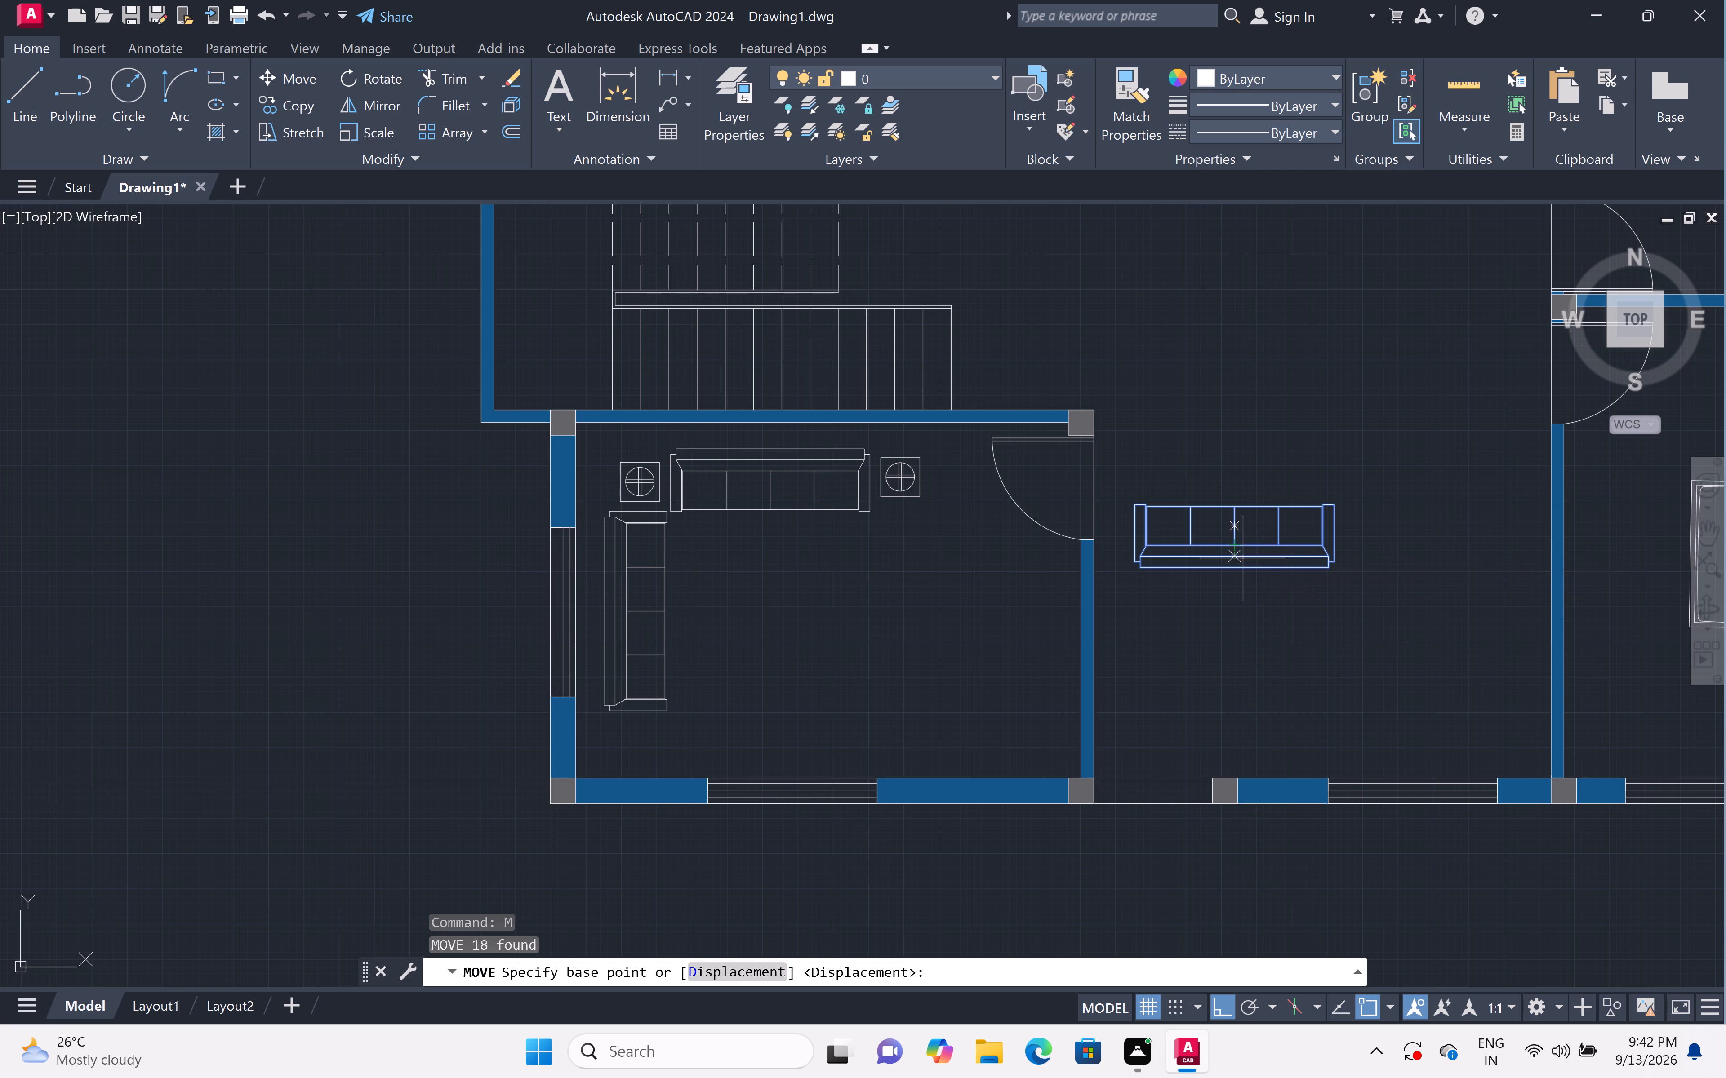
{"action": "double_click", "coordinate": [1233, 570]}
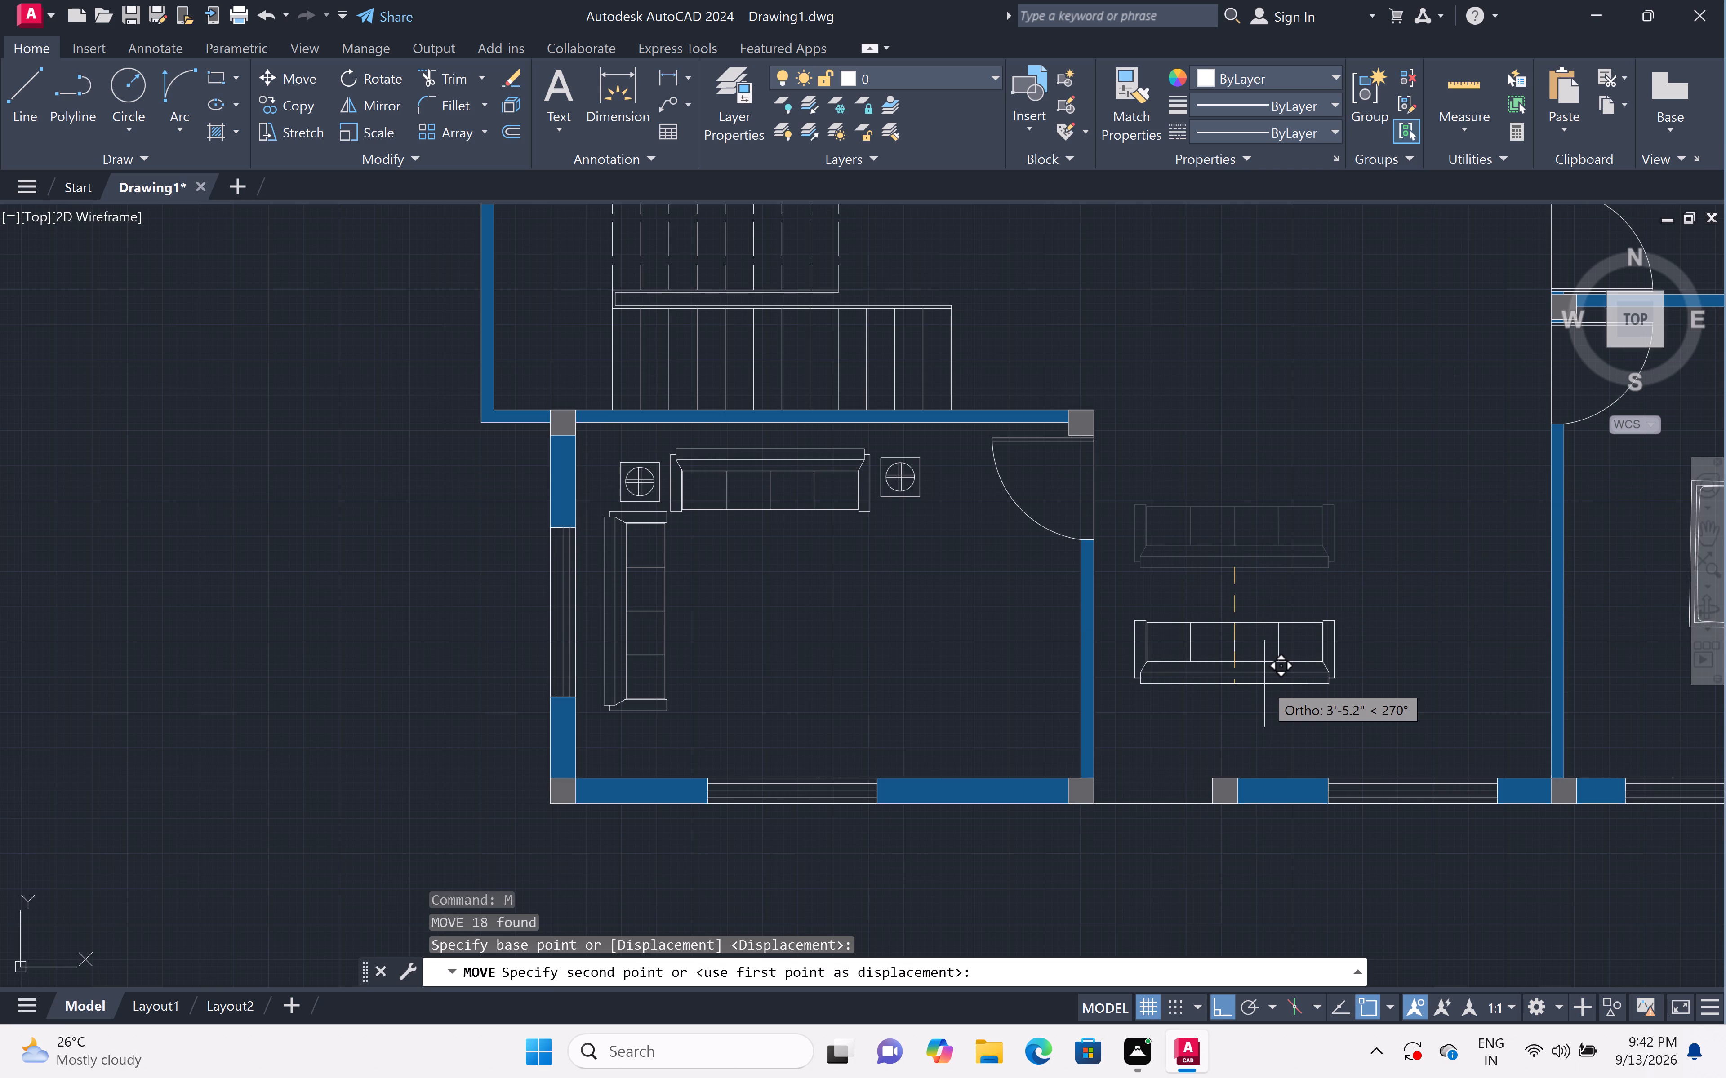
{"action": "key", "text": "F8"}
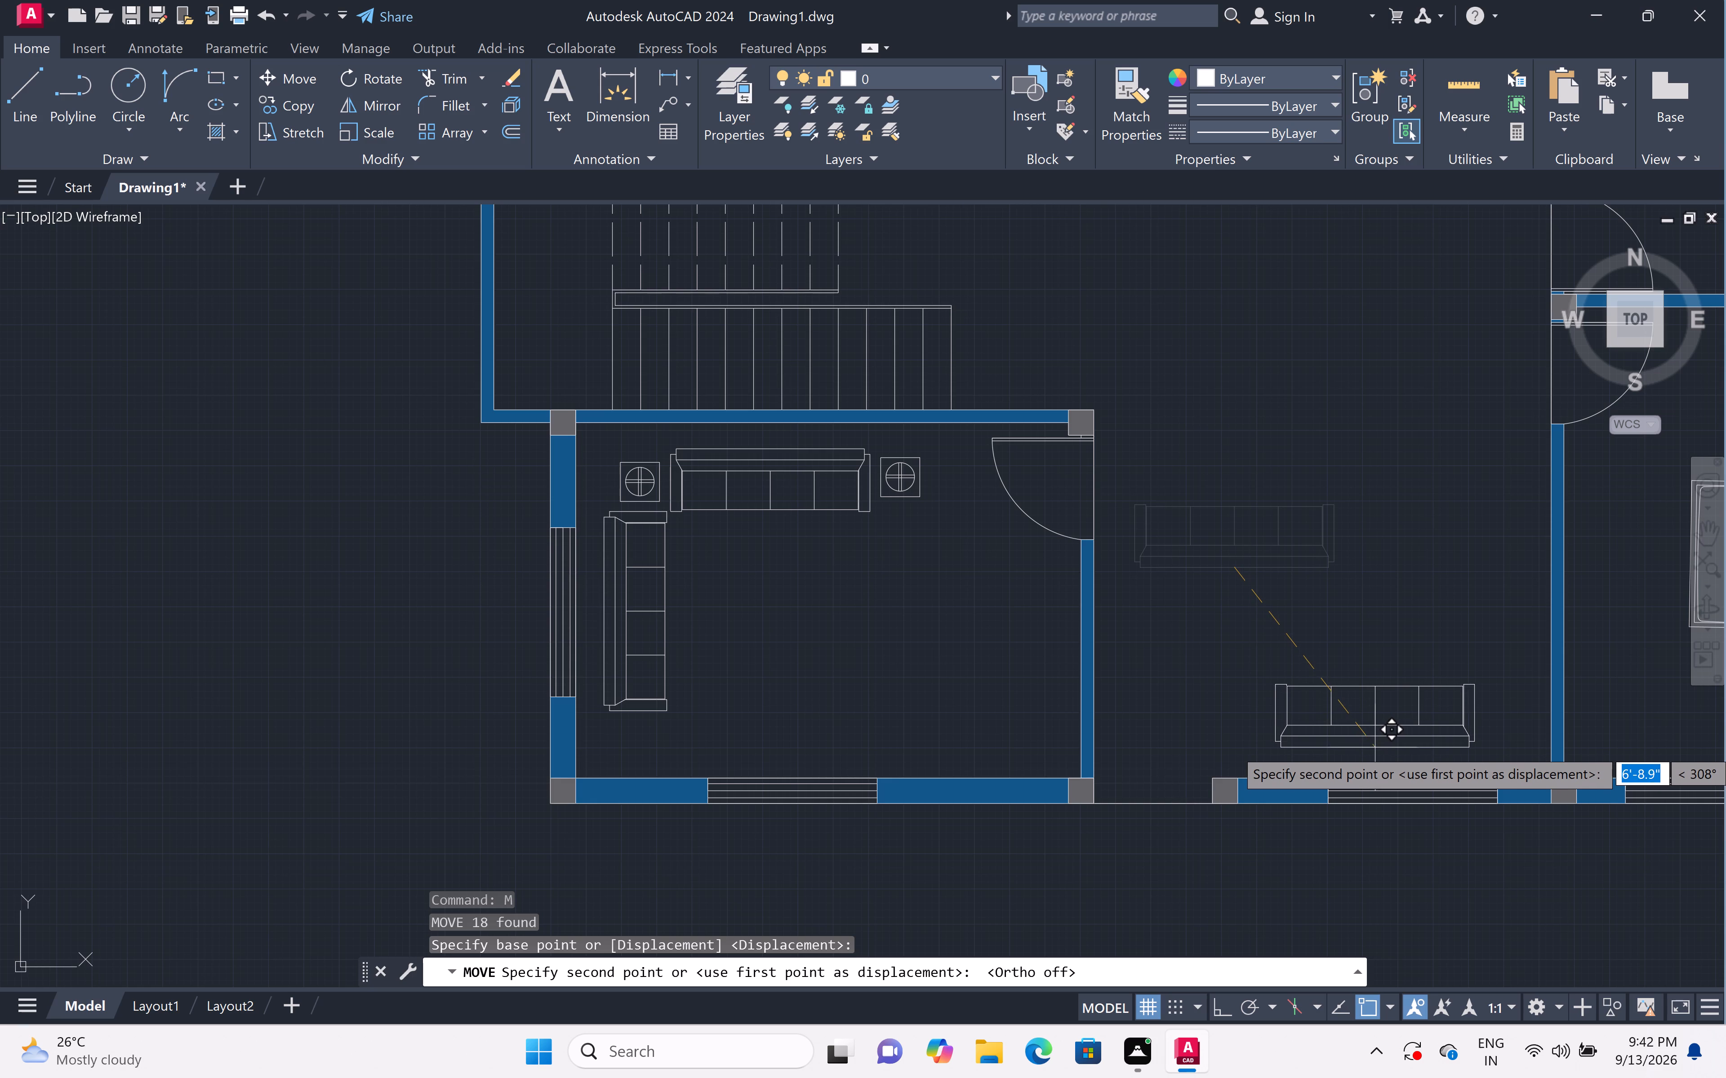
{"action": "double_click", "coordinate": [1375, 748]}
{"action": "scroll", "coordinate": [1303, 692], "scroll_direction": "down", "scroll_amount": 4}
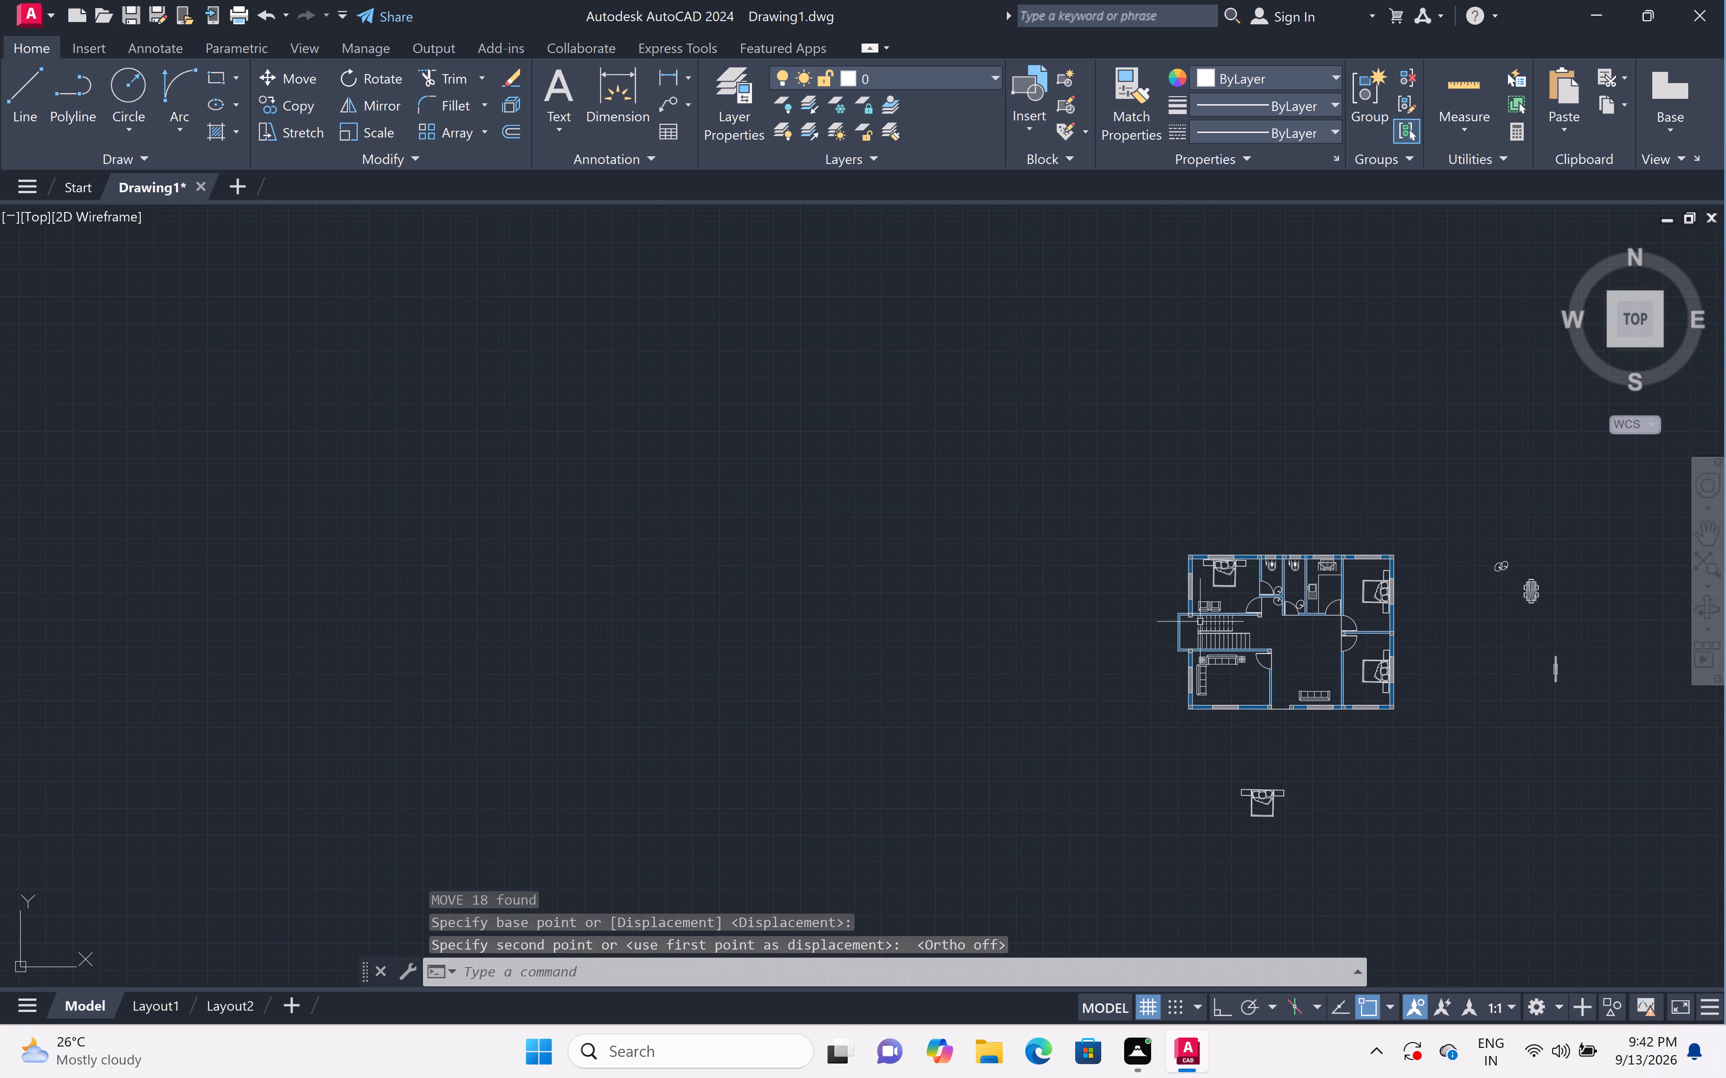
Copy the northwest bedroom's east armchair about 19' southeast into the central hall, north of the sofa, using a point on its back as base.
{"action": "scroll", "coordinate": [1204, 588], "scroll_direction": "up", "scroll_amount": 4}
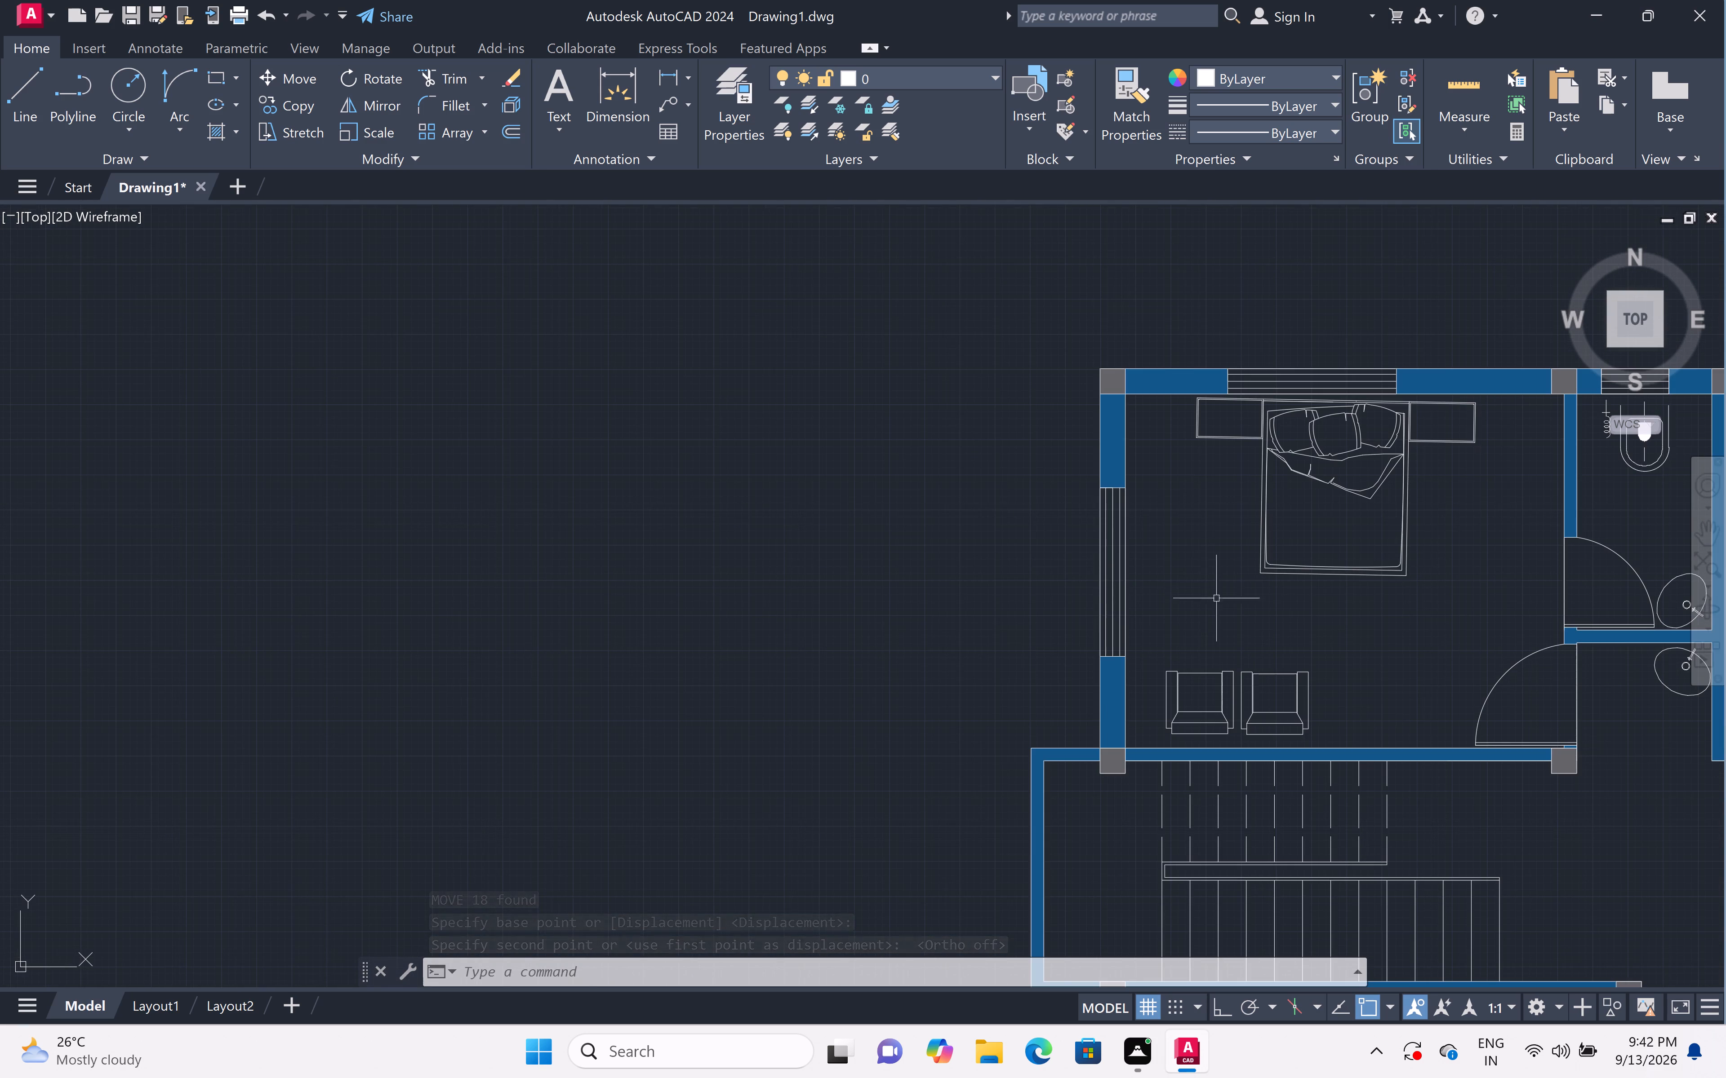
{"action": "scroll", "coordinate": [1228, 753], "scroll_direction": "up", "scroll_amount": 2}
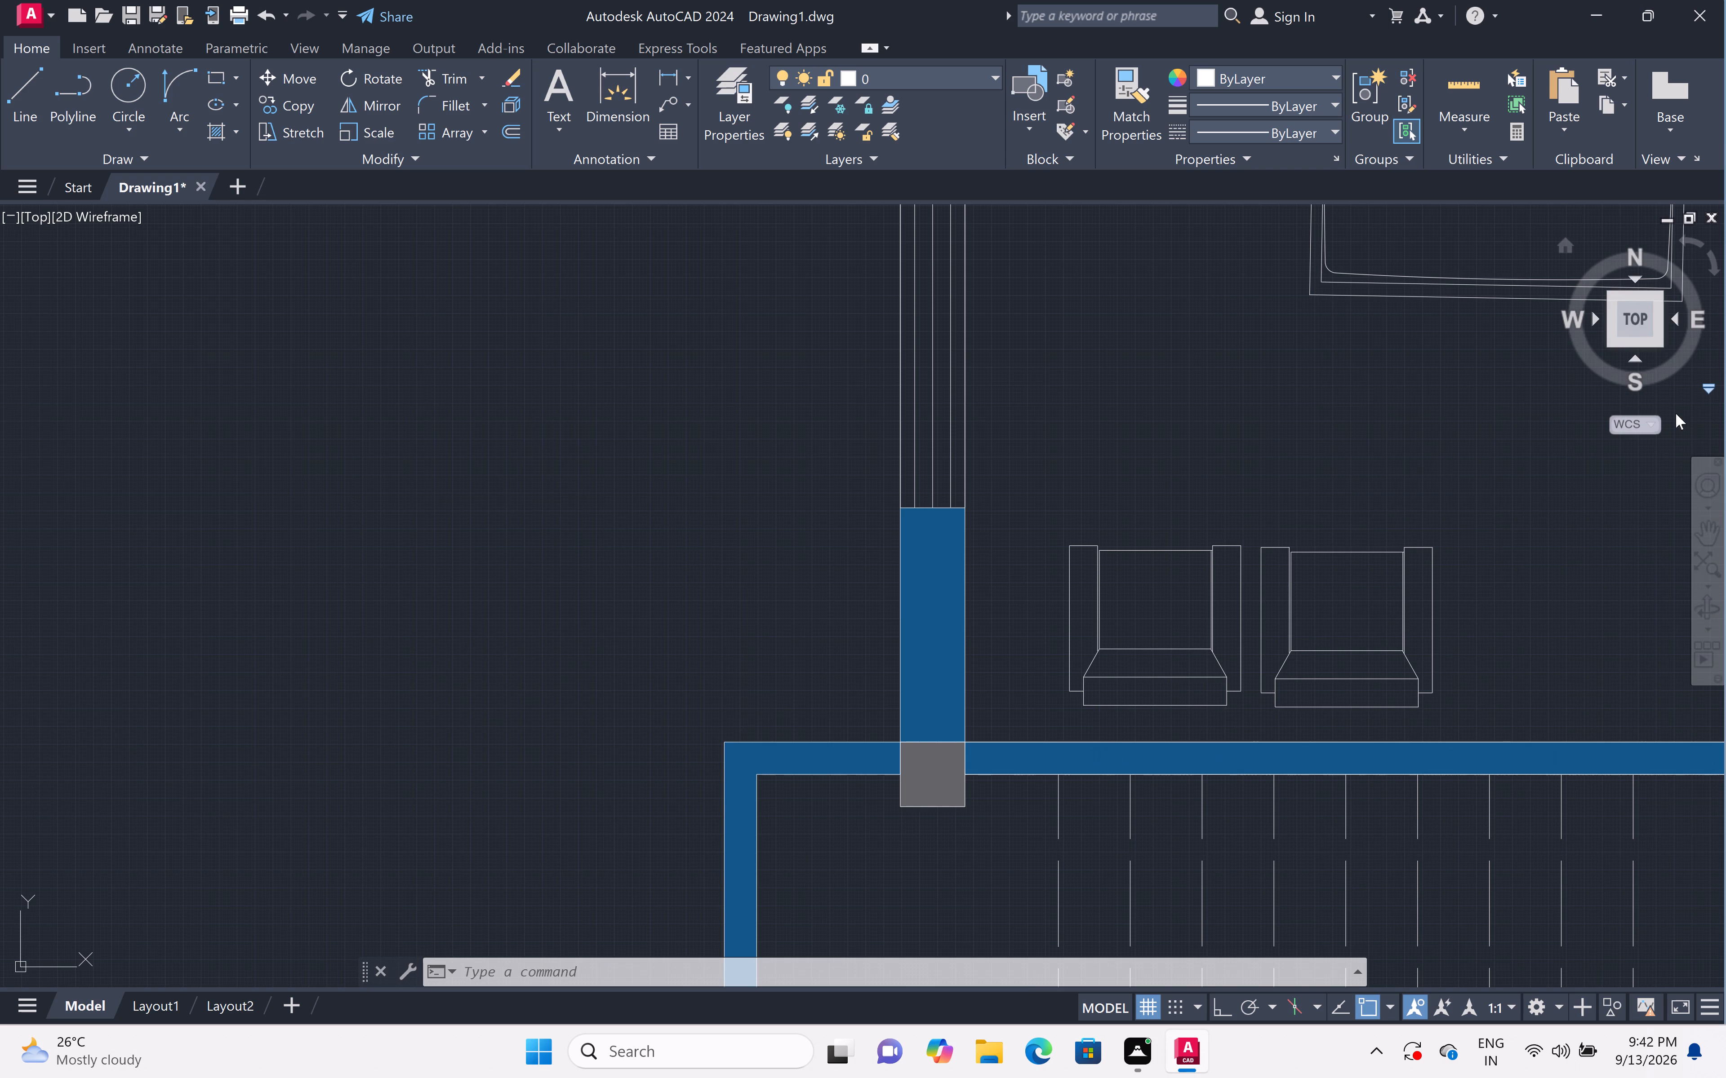
{"action": "double_click", "coordinate": [1484, 510]}
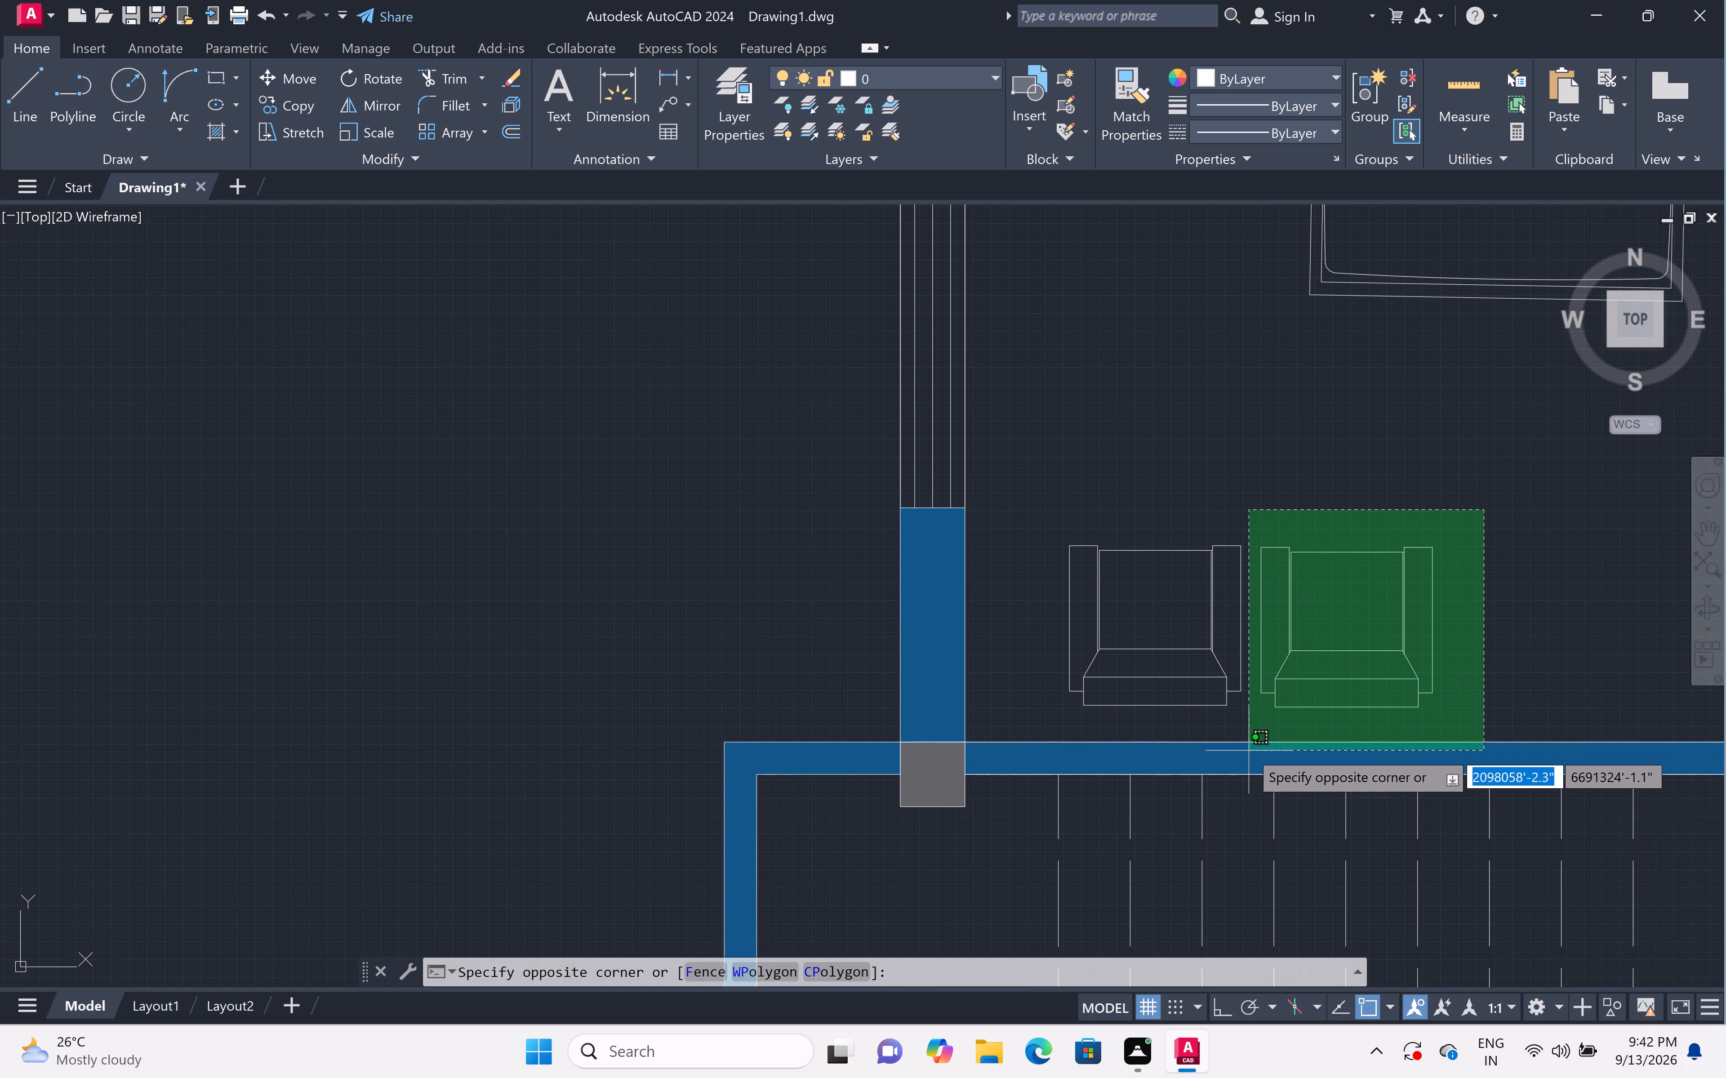
{"action": "left_click", "coordinate": [1248, 714]}
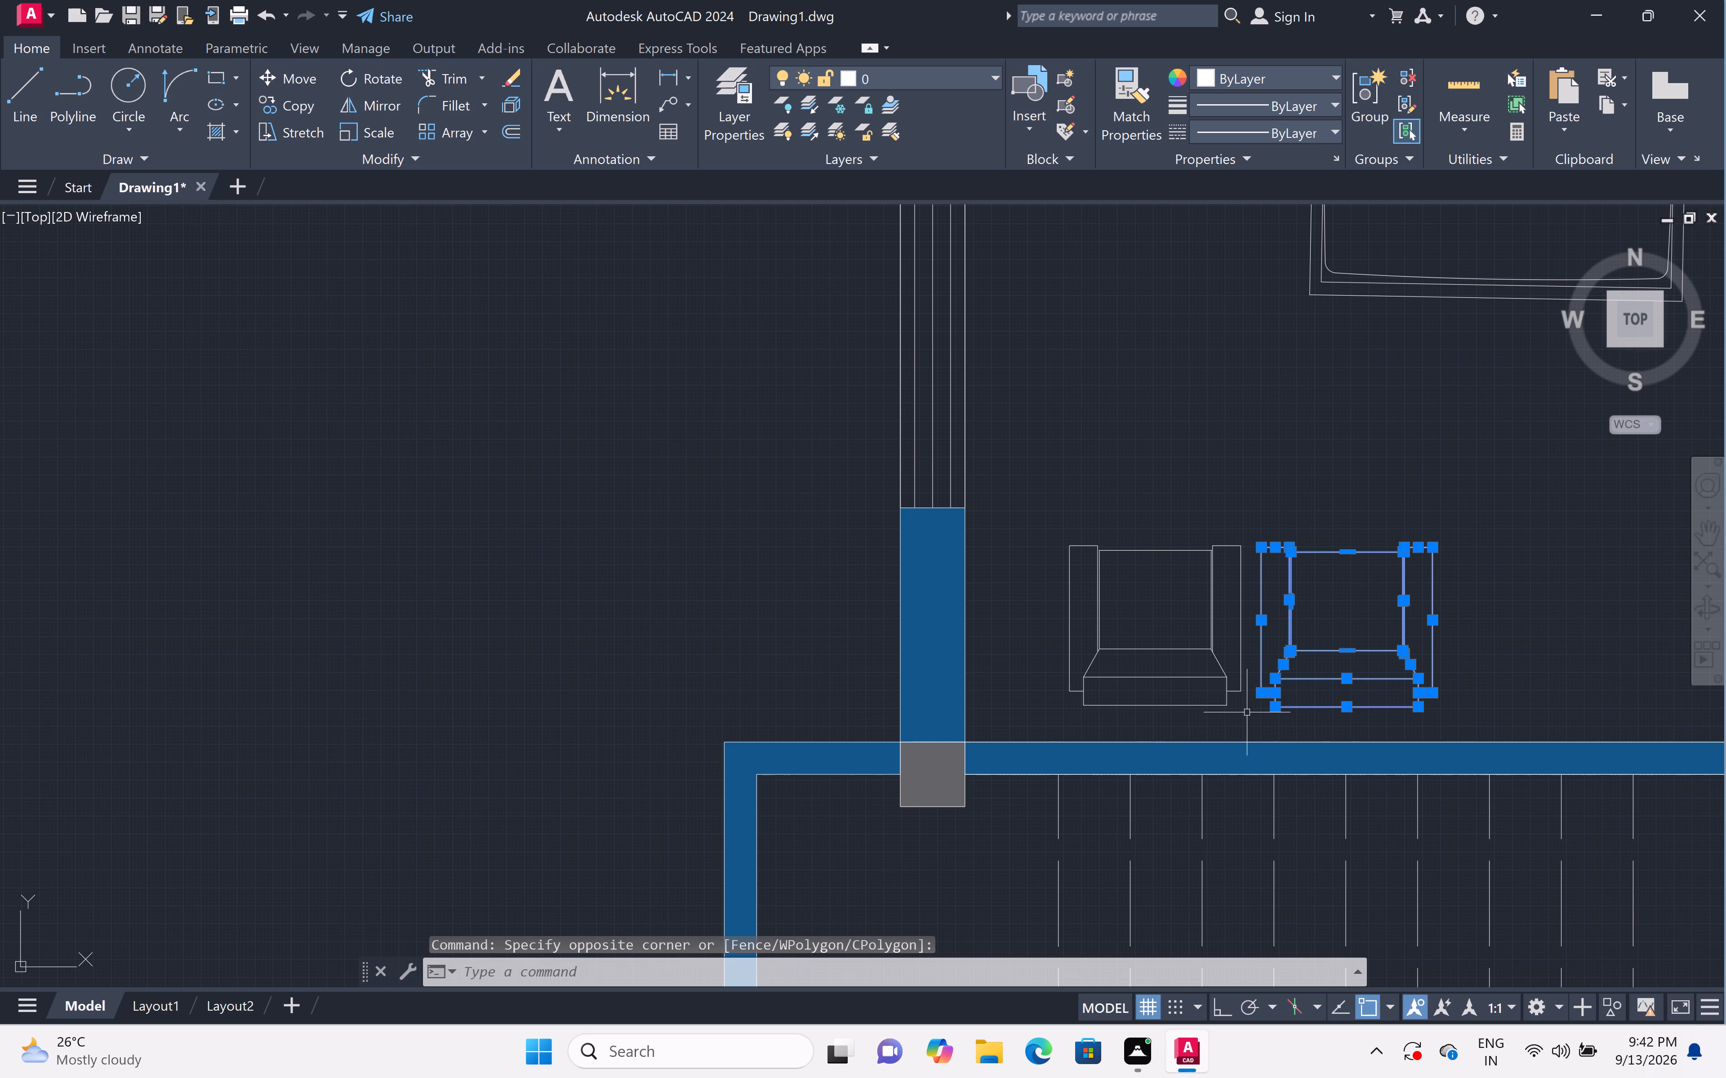
{"action": "key", "text": "c"}
{"action": "key", "text": "o"}
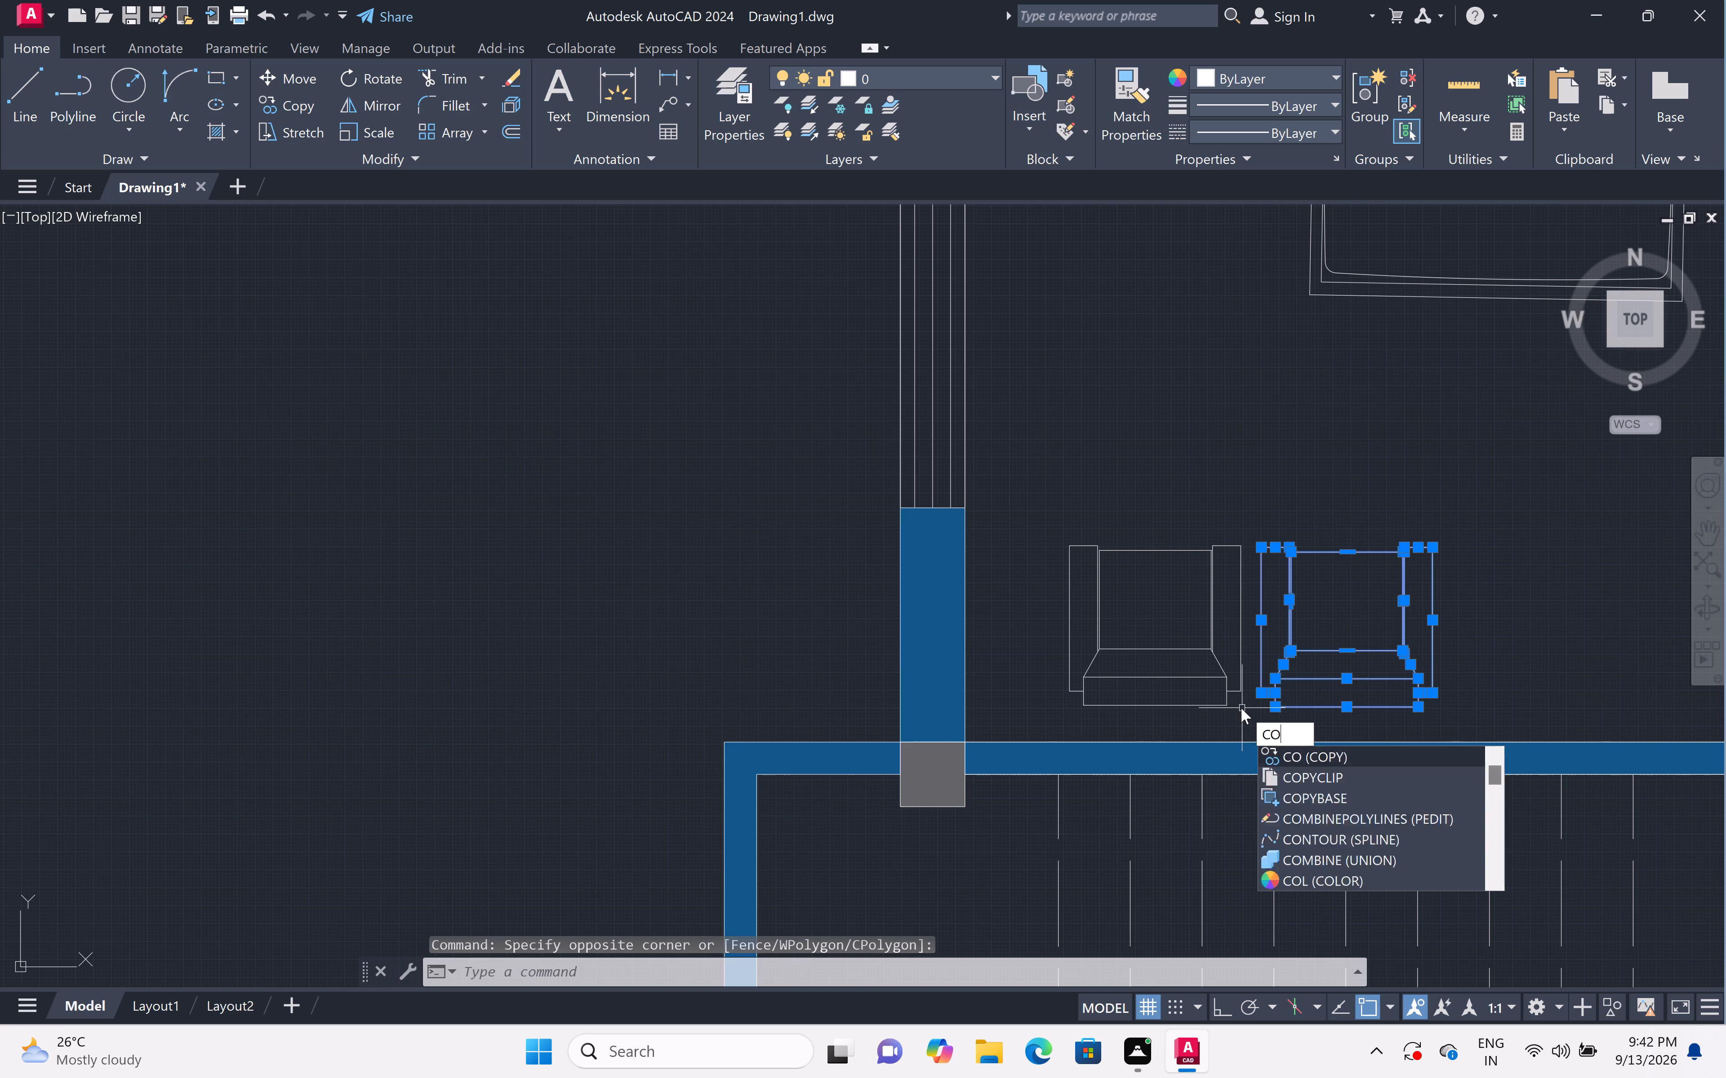
{"action": "key", "text": "space"}
{"action": "left_click", "coordinate": [1379, 669]}
{"action": "scroll", "coordinate": [1404, 682], "scroll_direction": "up", "scroll_amount": 1}
{"action": "scroll", "coordinate": [1404, 682], "scroll_direction": "down", "scroll_amount": 2}
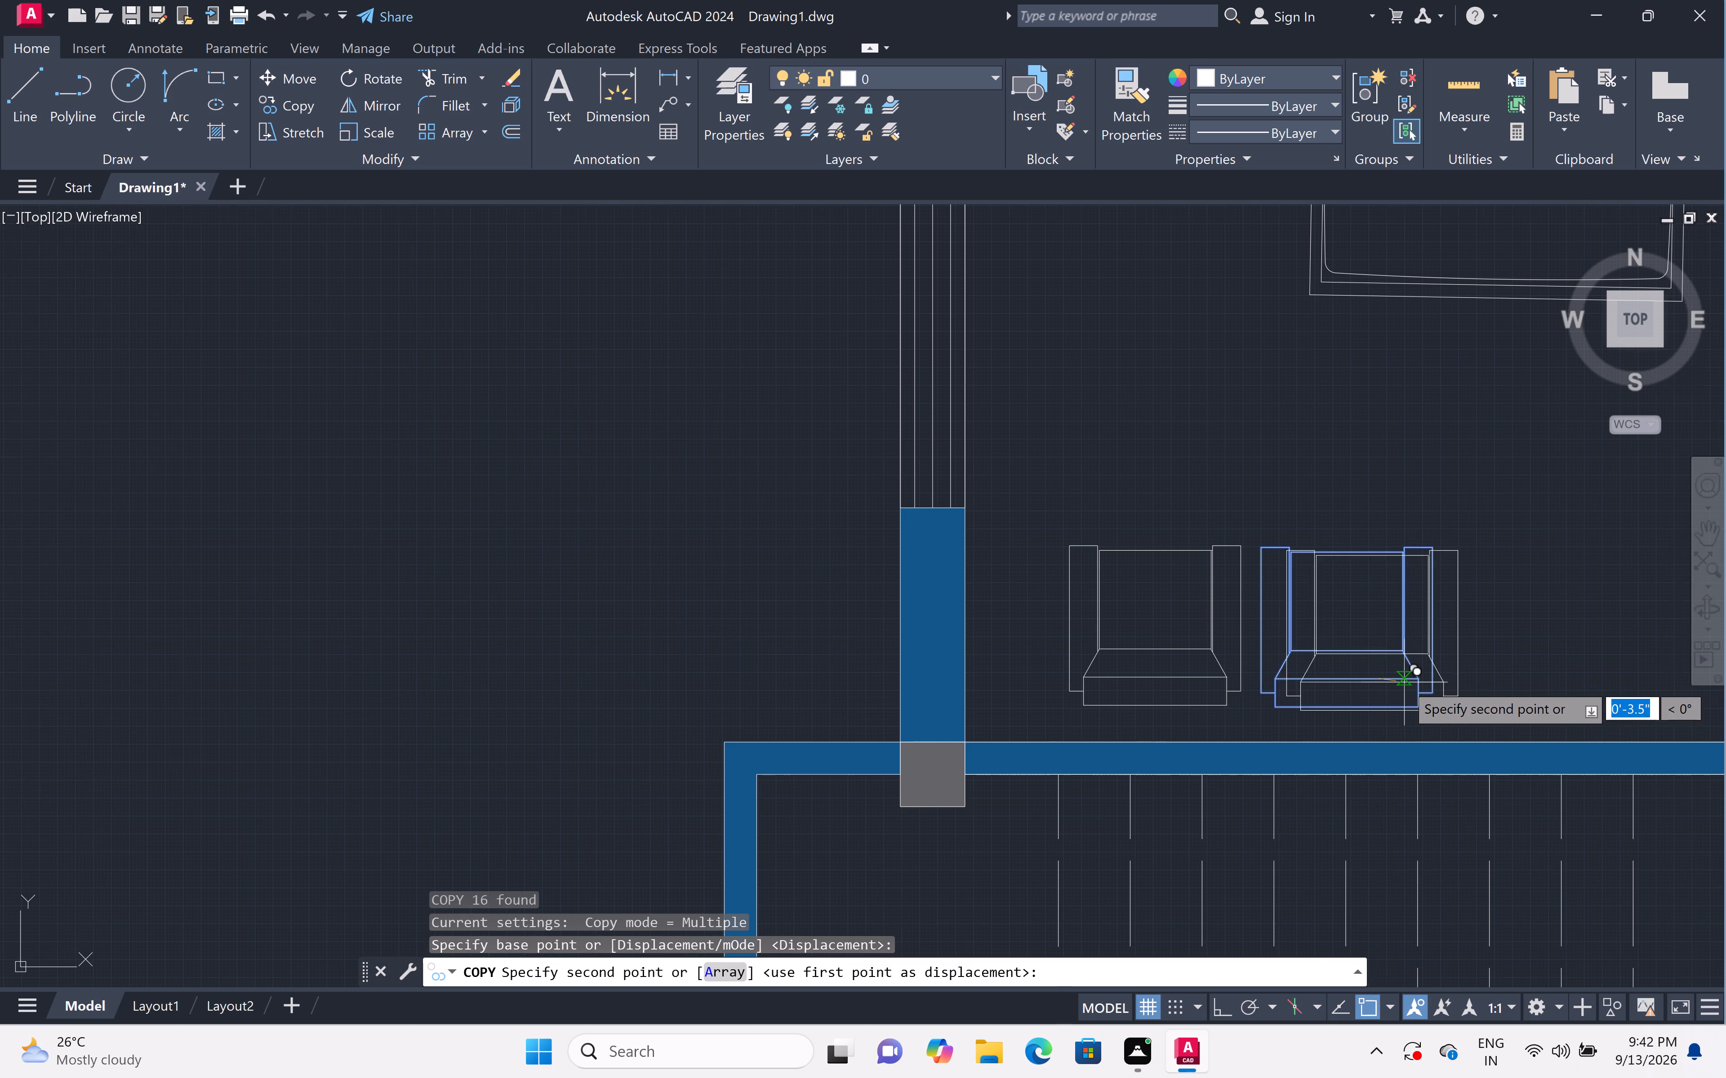
{"action": "scroll", "coordinate": [1404, 682], "scroll_direction": "down", "scroll_amount": 4}
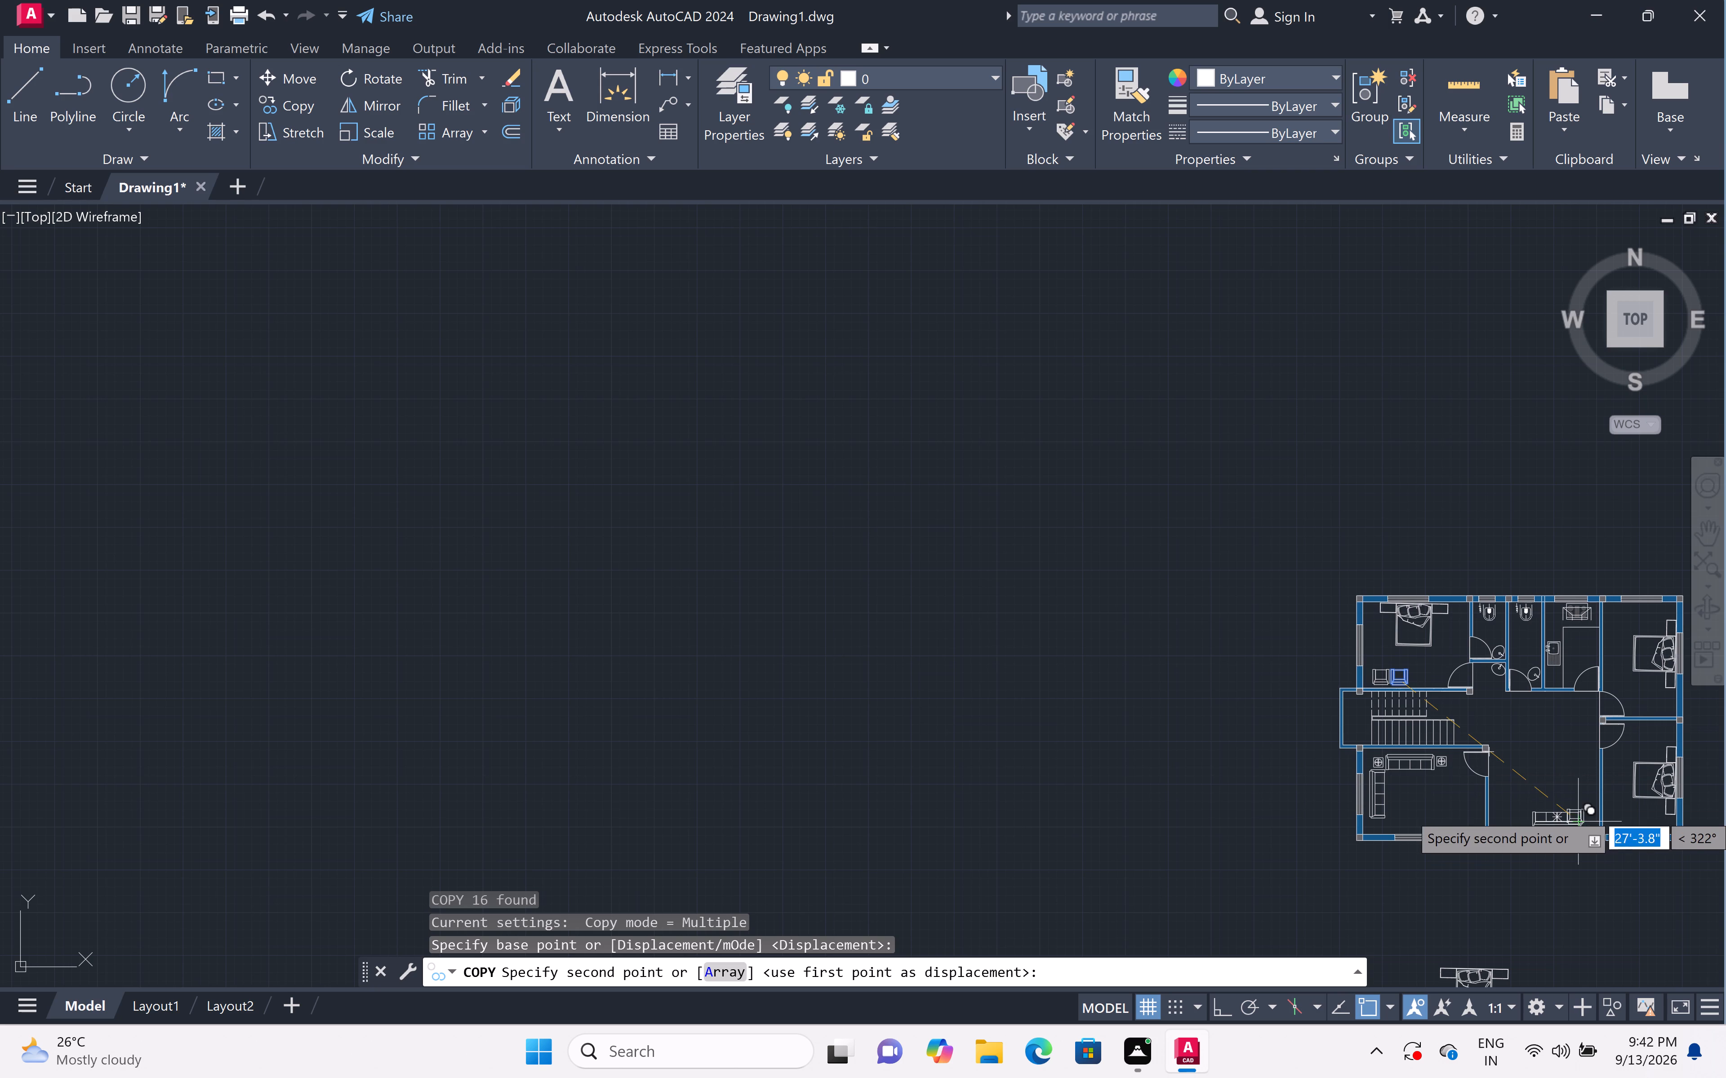
{"action": "double_click", "coordinate": [1536, 759]}
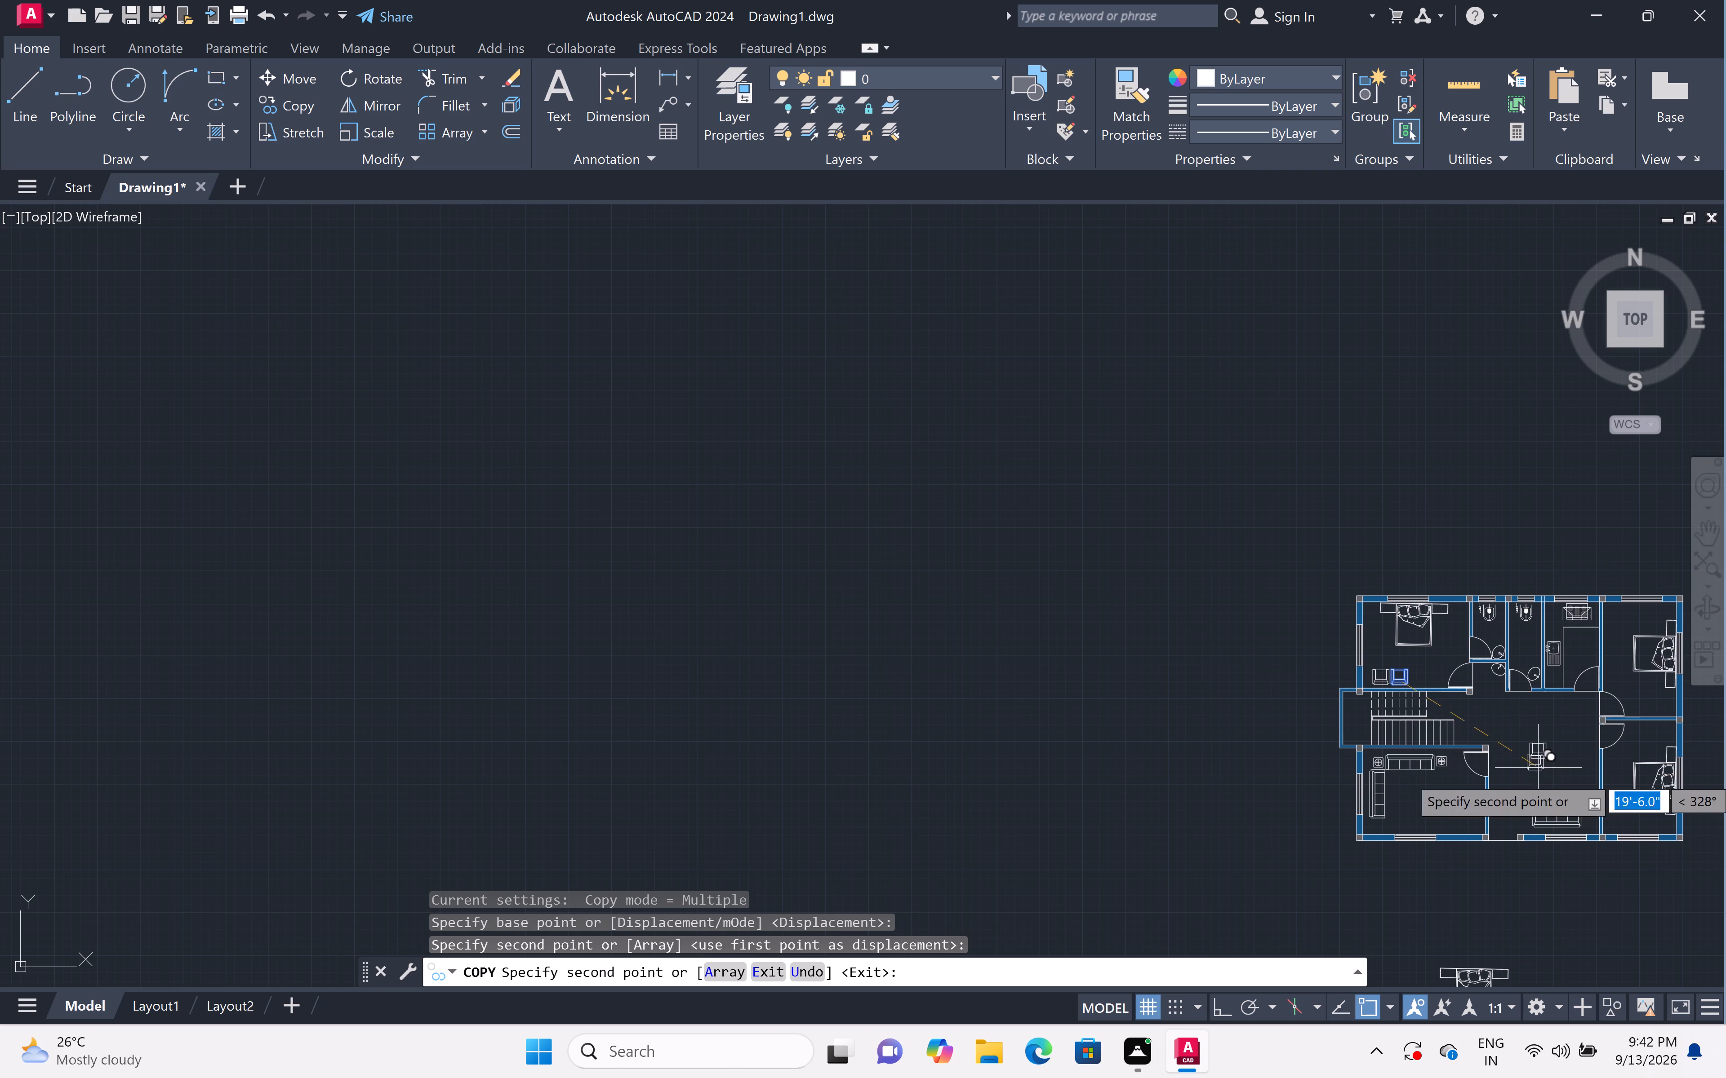
{"action": "key", "text": "Escape"}
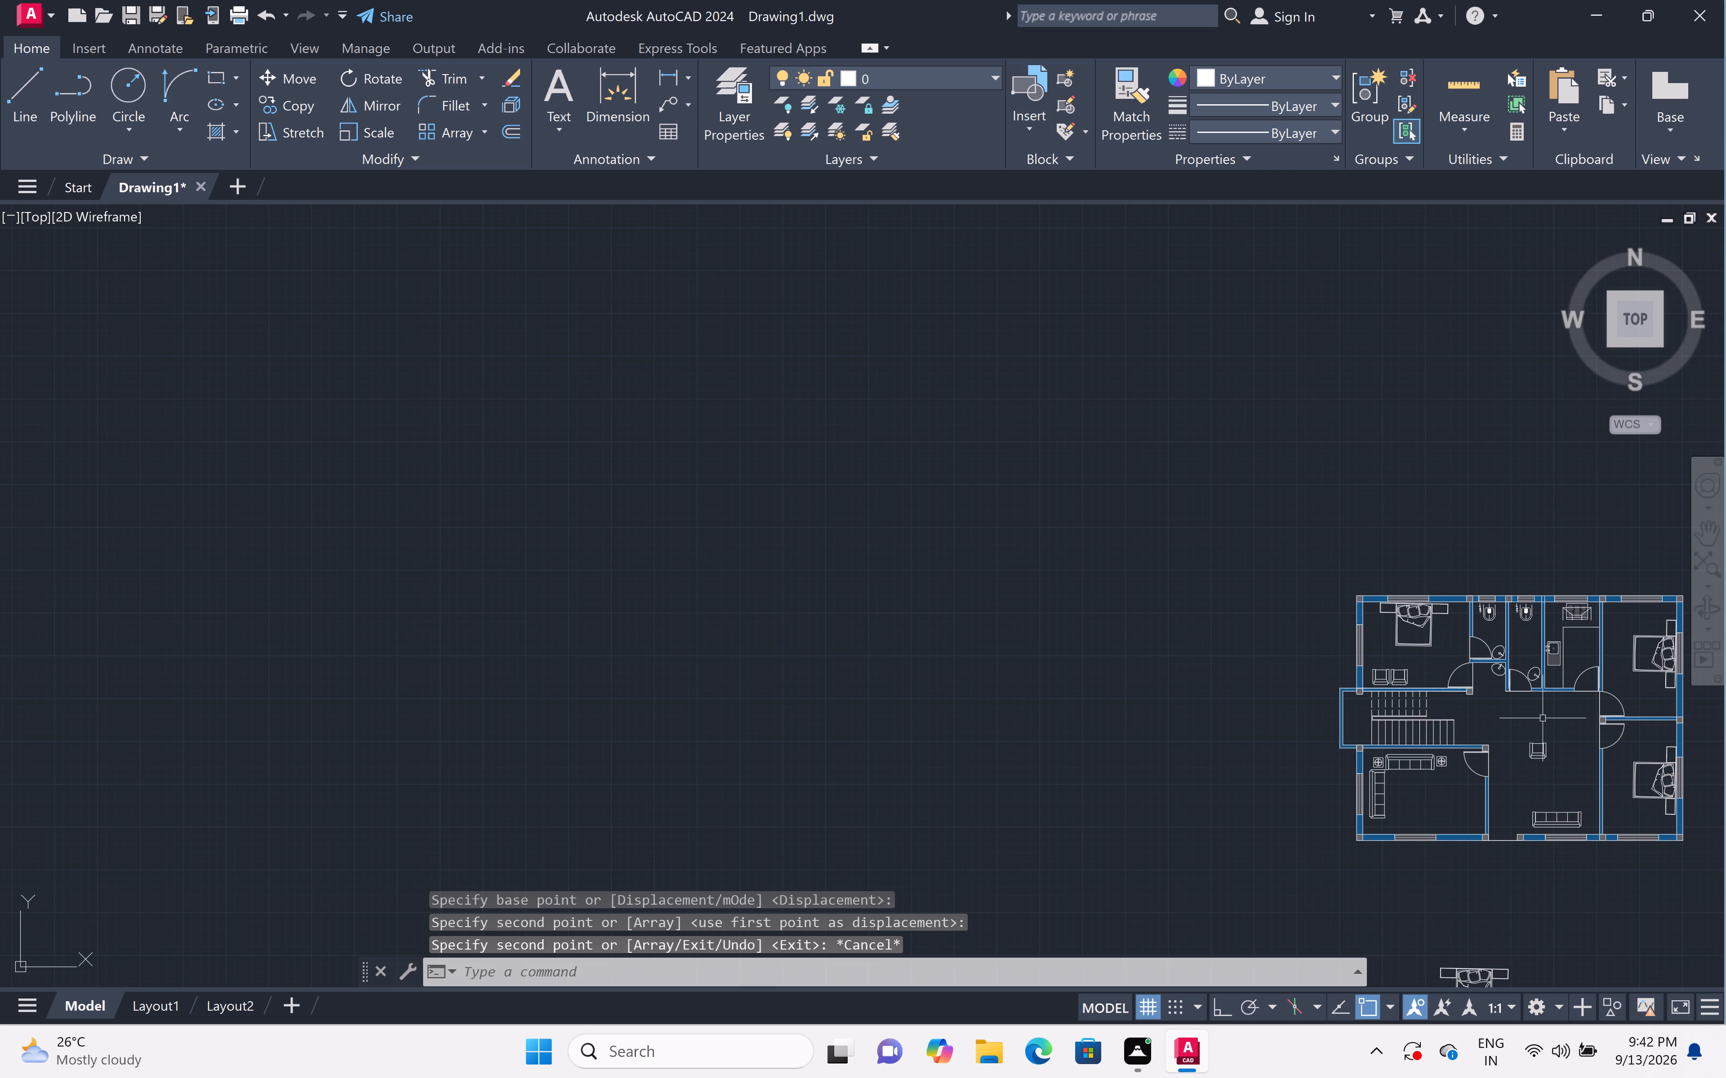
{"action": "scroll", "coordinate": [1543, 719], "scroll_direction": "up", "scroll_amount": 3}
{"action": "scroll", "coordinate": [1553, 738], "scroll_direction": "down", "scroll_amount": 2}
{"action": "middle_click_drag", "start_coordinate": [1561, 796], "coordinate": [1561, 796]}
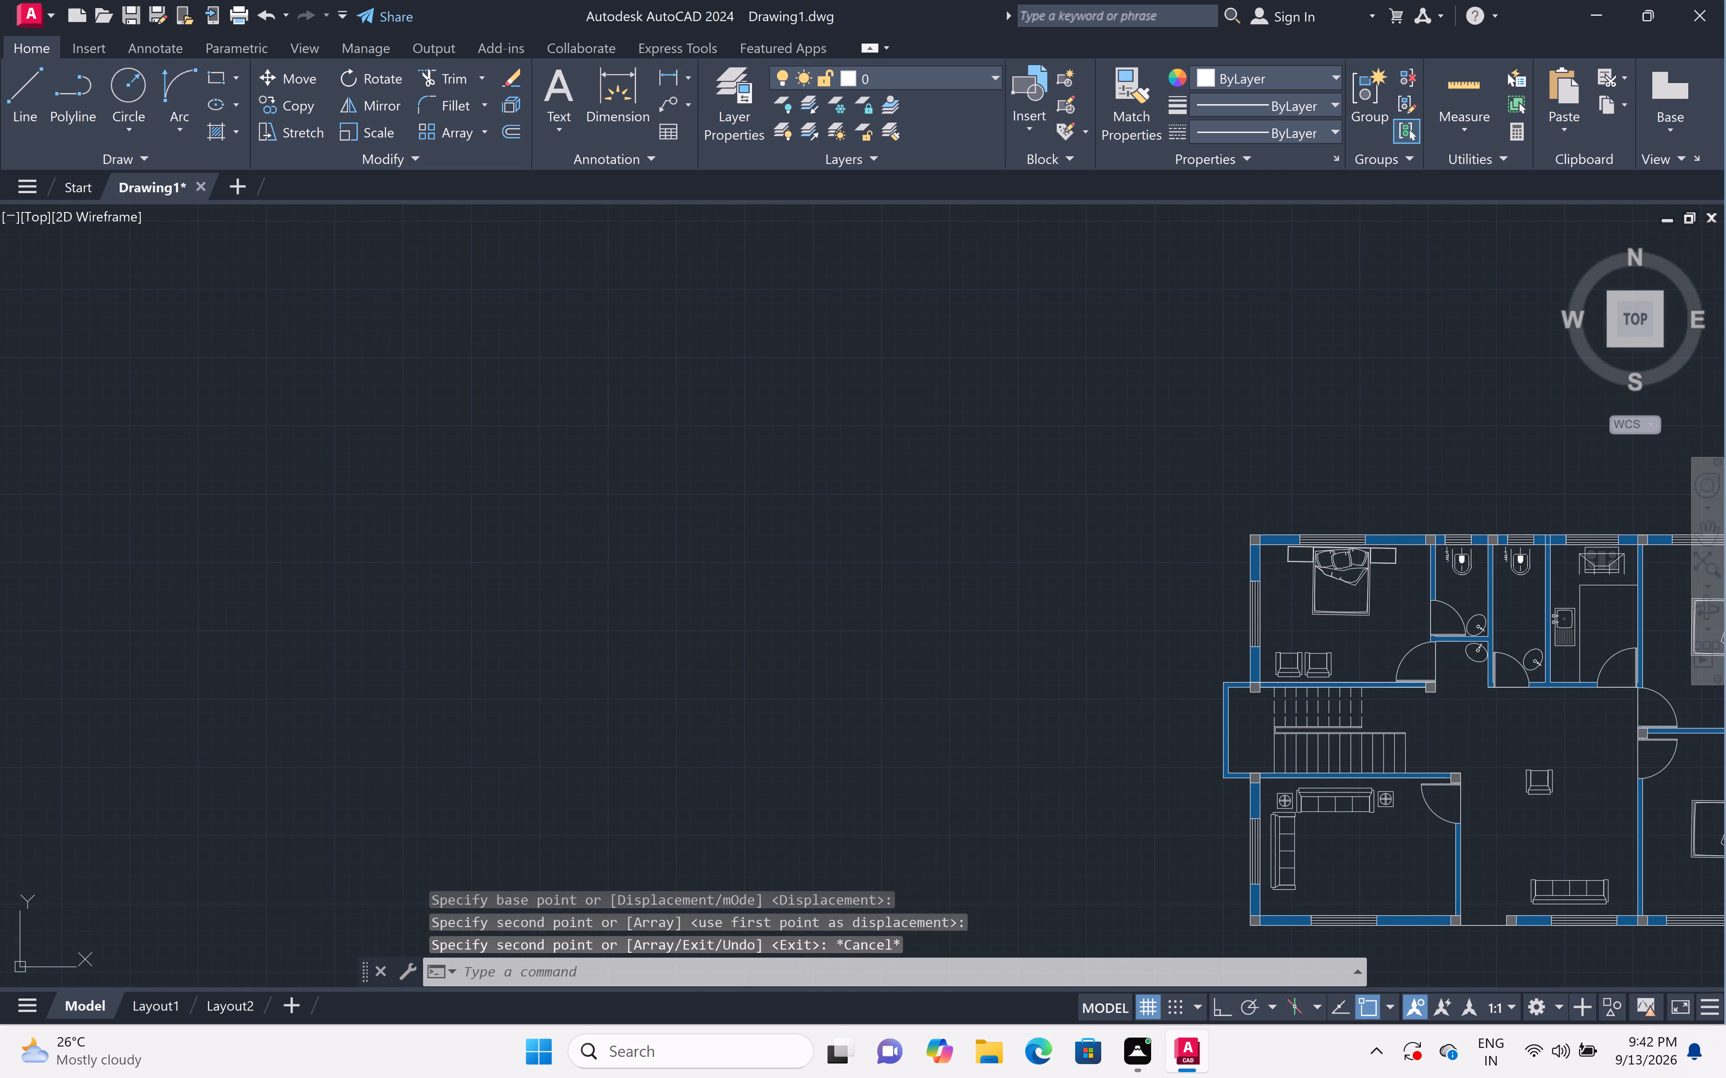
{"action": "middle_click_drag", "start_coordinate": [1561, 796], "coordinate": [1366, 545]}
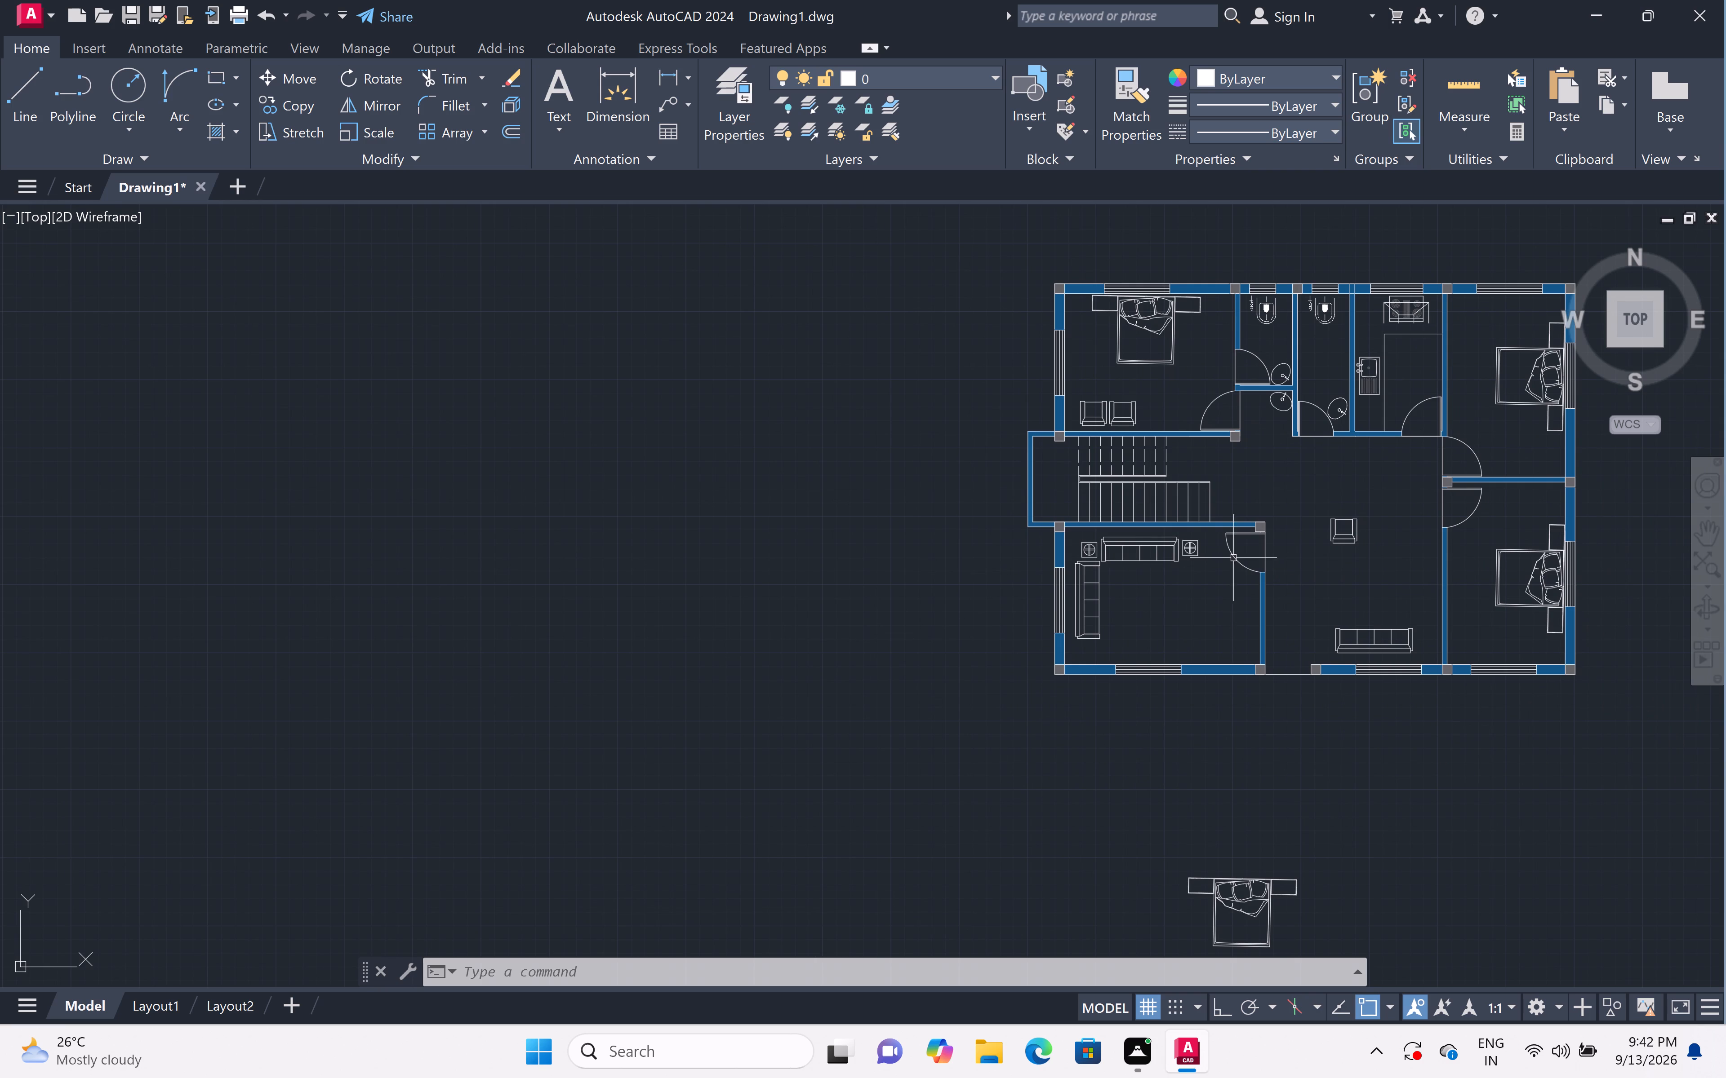
Rotate the central hall's armchair freehand about the midpoint of its back's outer edge until it faces east, tilted slightly south.
{"action": "scroll", "coordinate": [1392, 507], "scroll_direction": "up", "scroll_amount": 2}
{"action": "left_click", "coordinate": [1370, 530]}
{"action": "left_click", "coordinate": [1182, 625]}
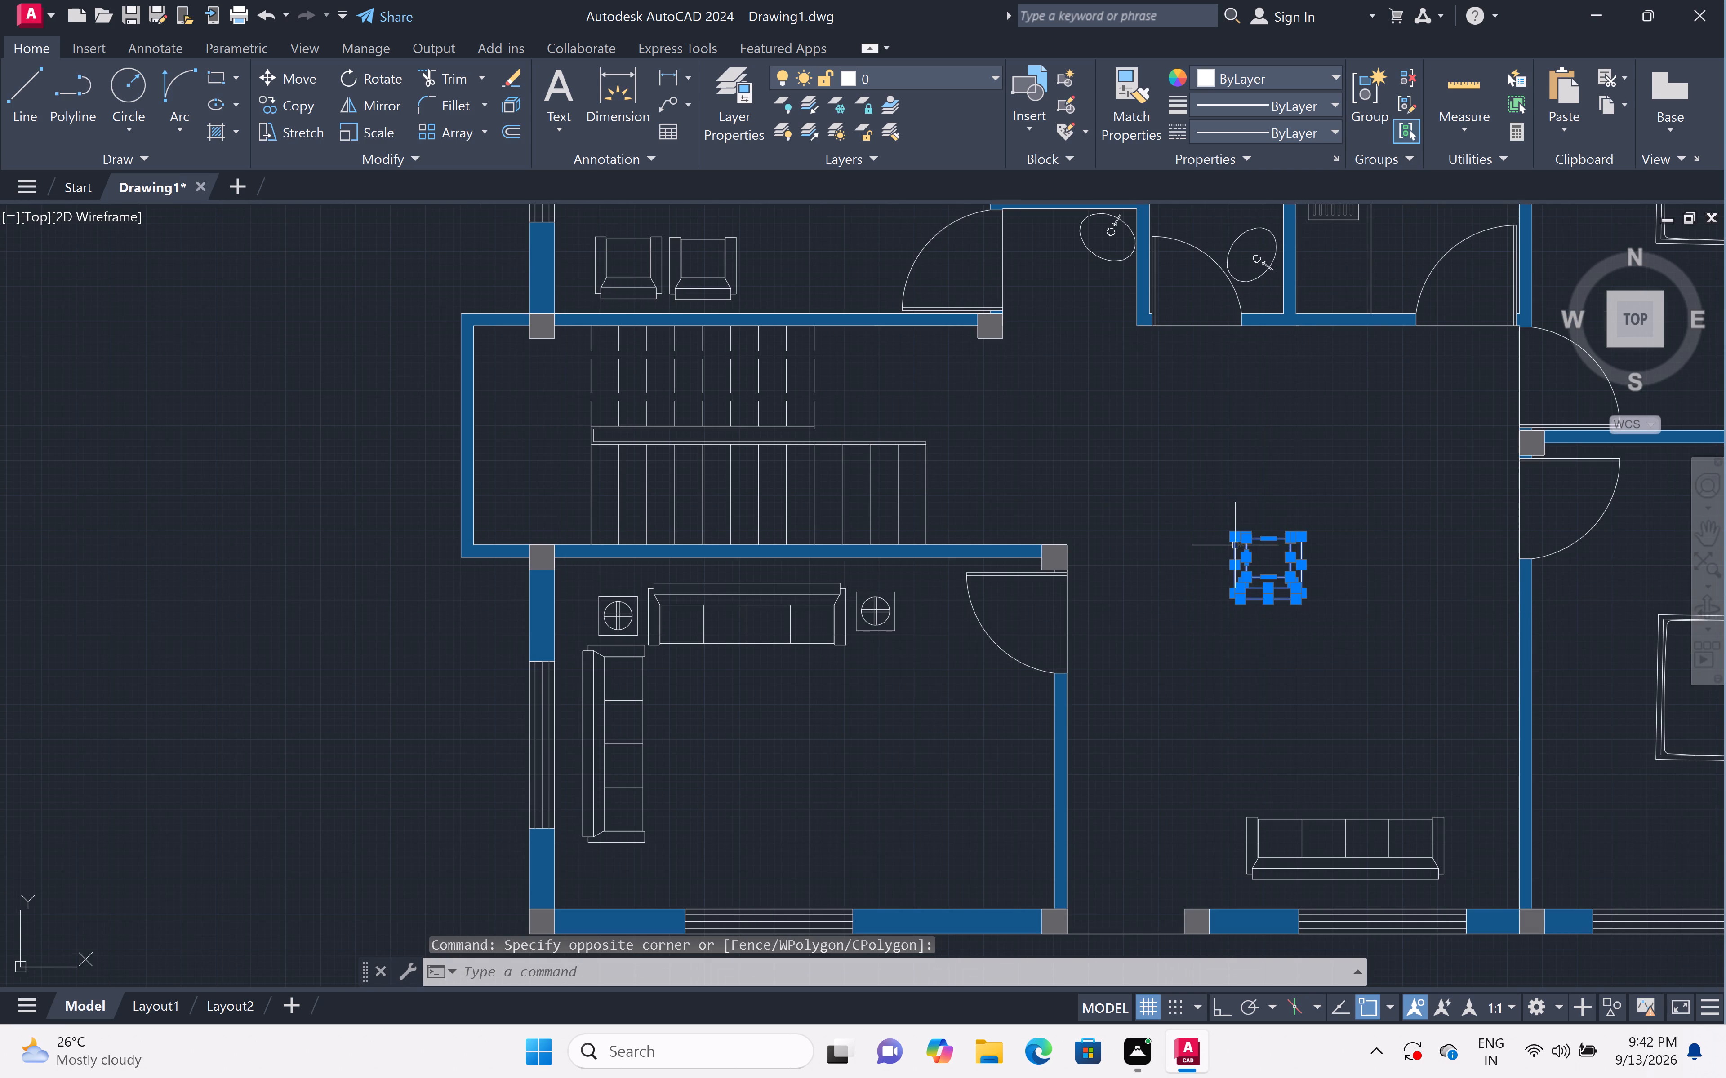
{"action": "key", "text": "r"}
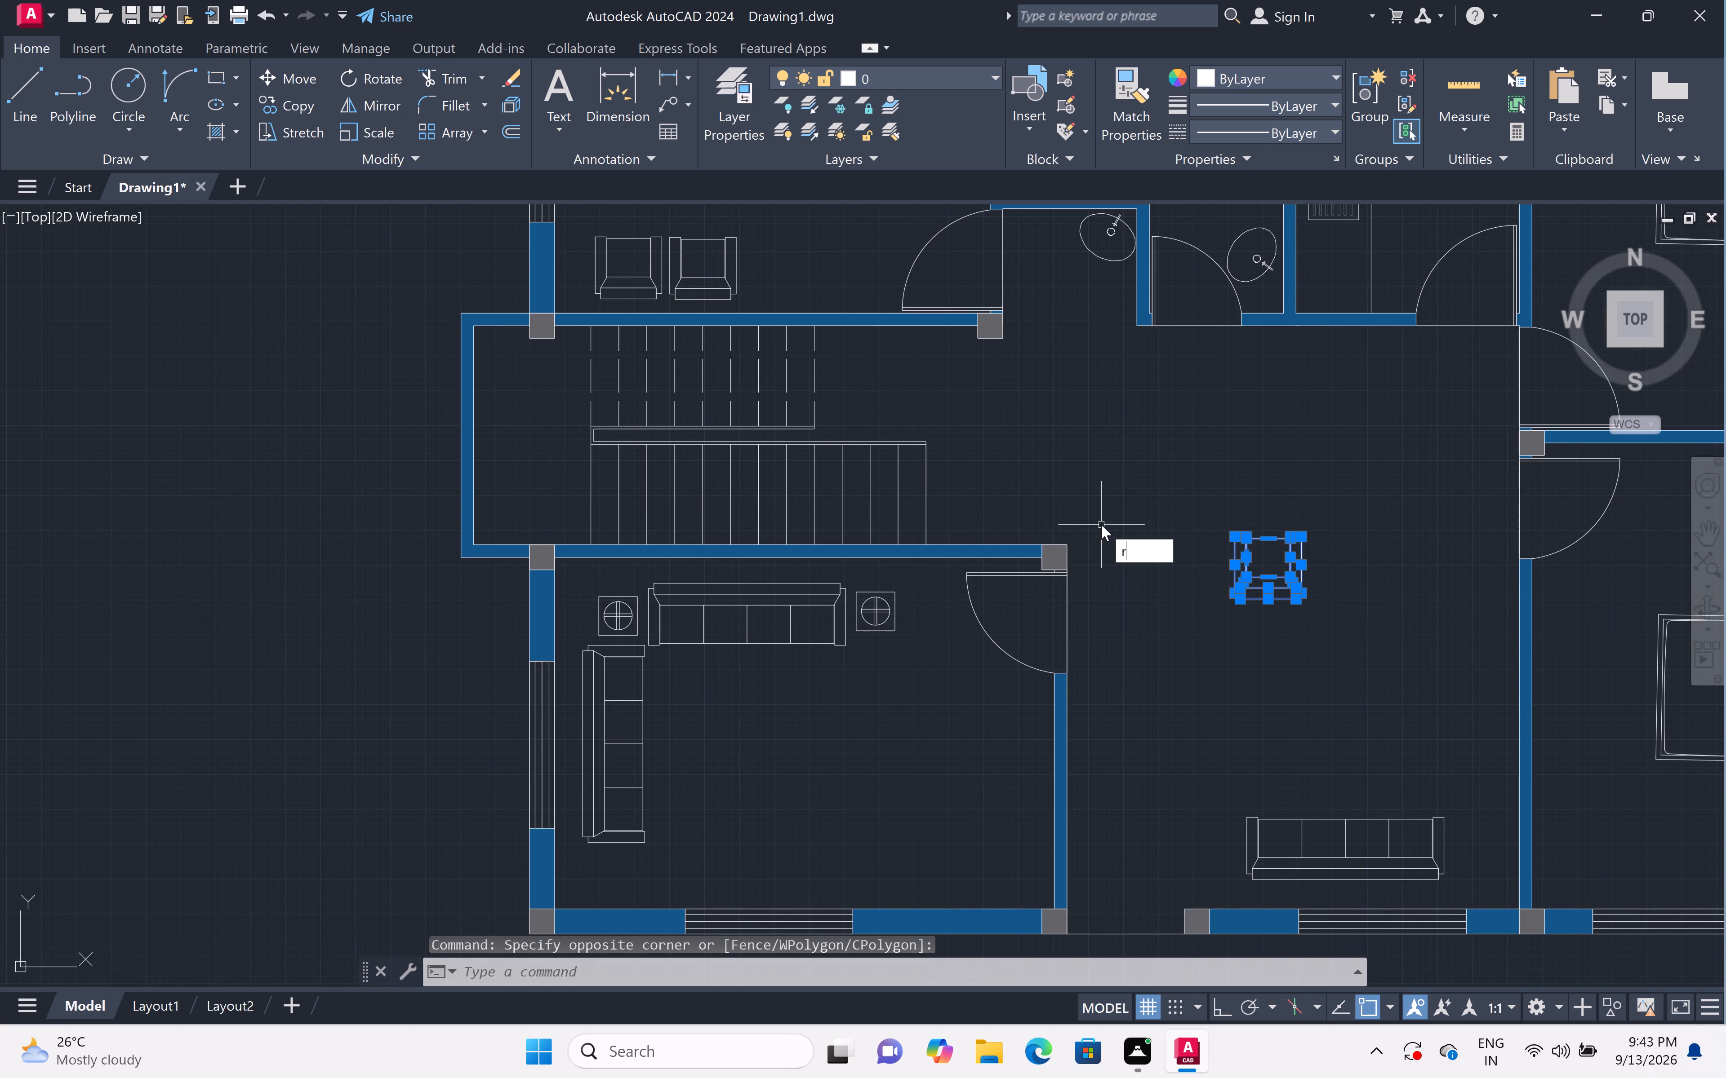
{"action": "type", "text": "o"}
{"action": "key", "text": "space"}
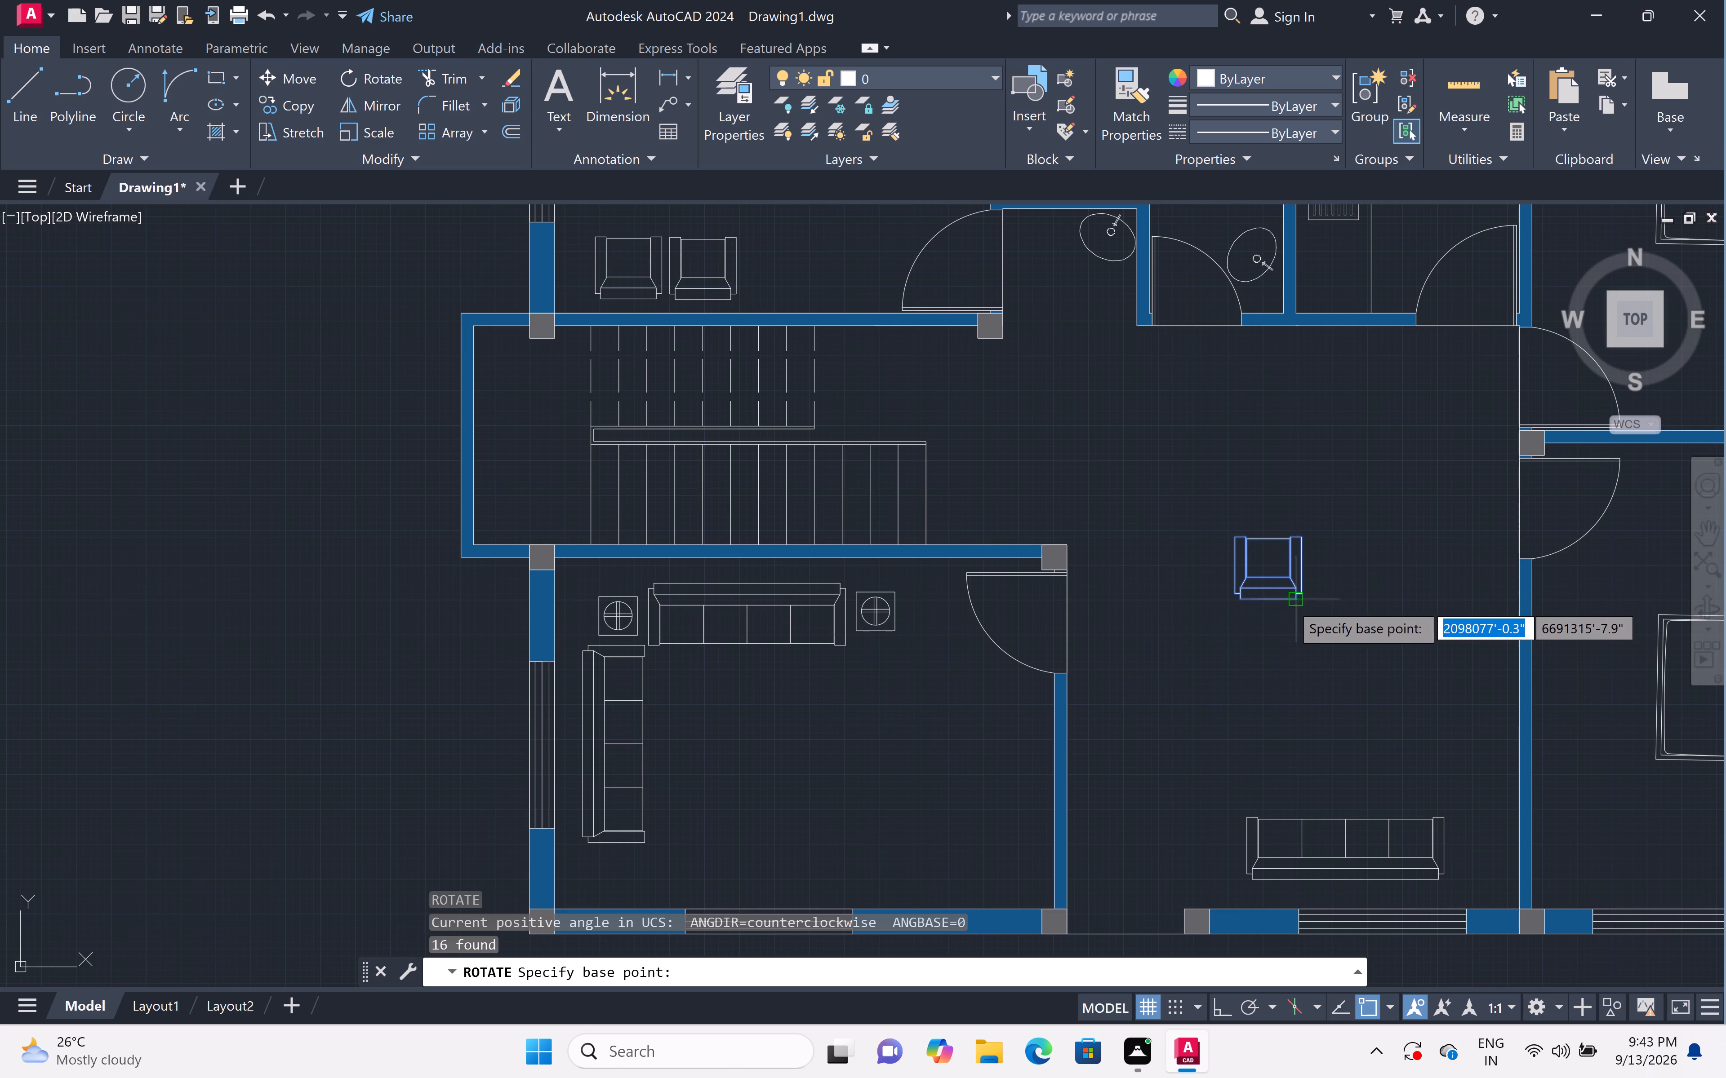
{"action": "left_click", "coordinate": [1267, 596]}
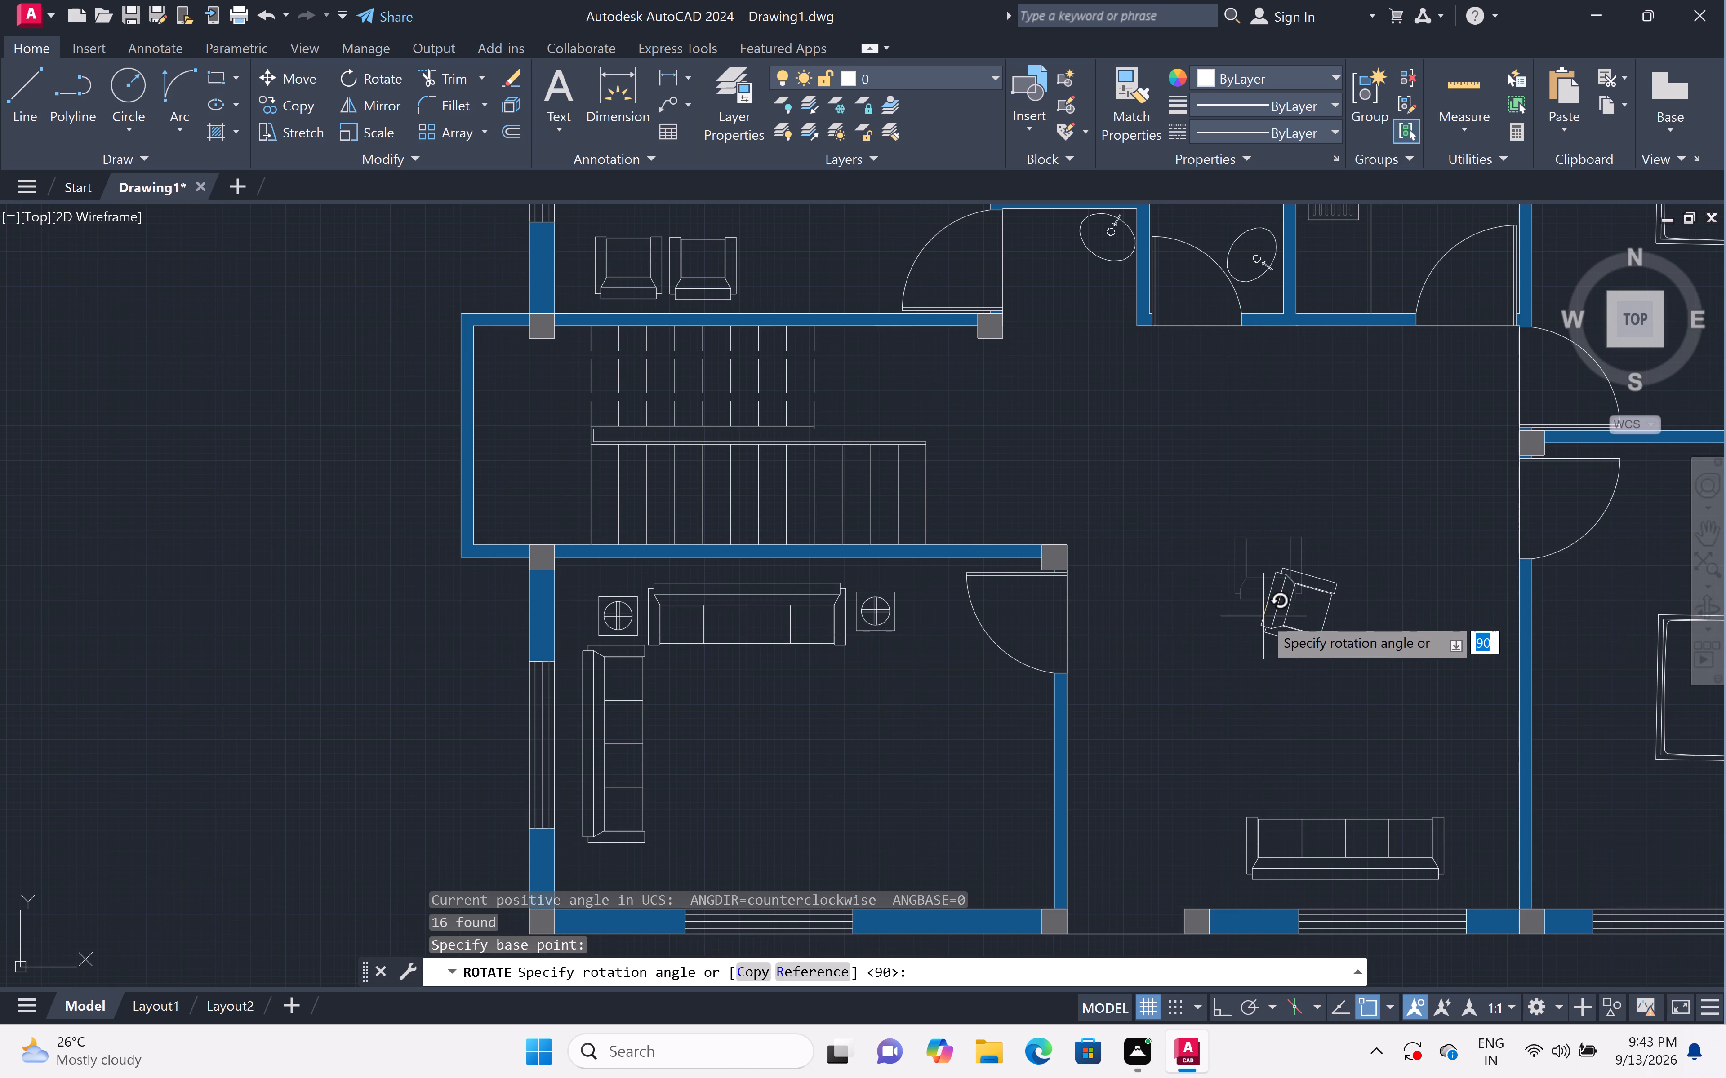
{"action": "double_click", "coordinate": [1263, 621]}
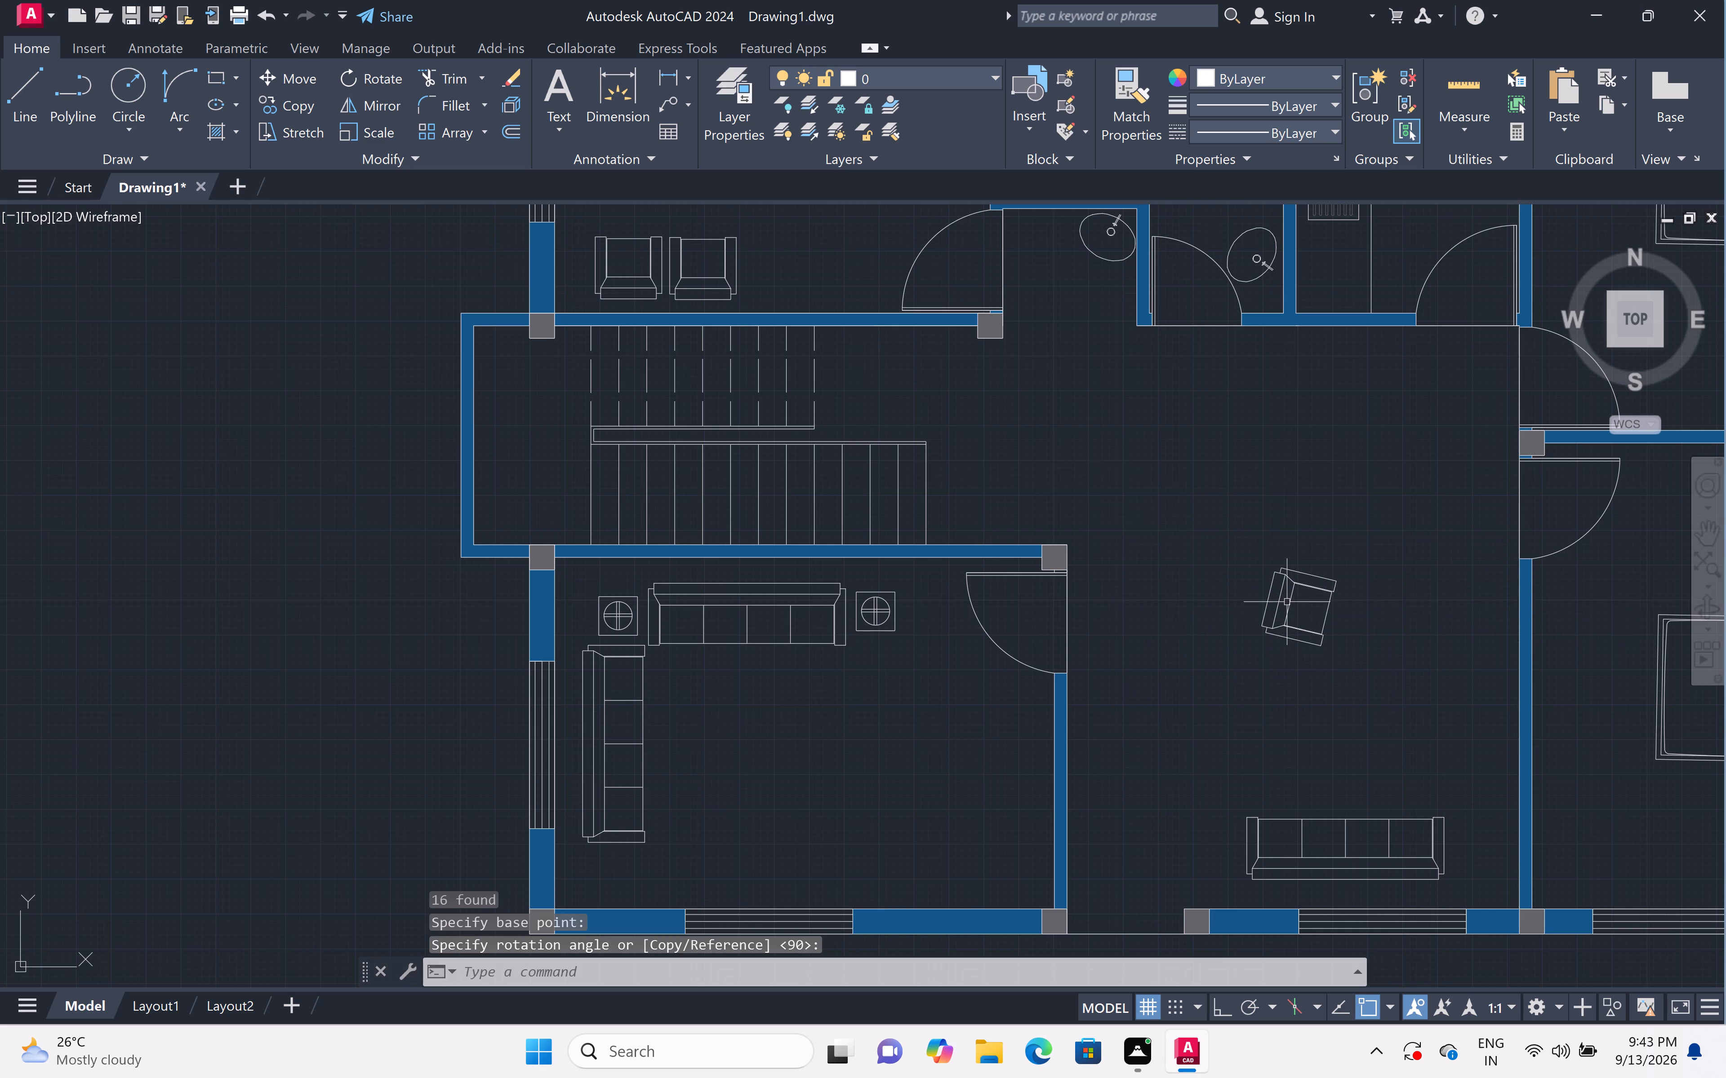
Mirror the rotated armchair across a vertical line just east of it with Ortho on, keeping the source armchair.
{"action": "left_click", "coordinate": [1388, 567]}
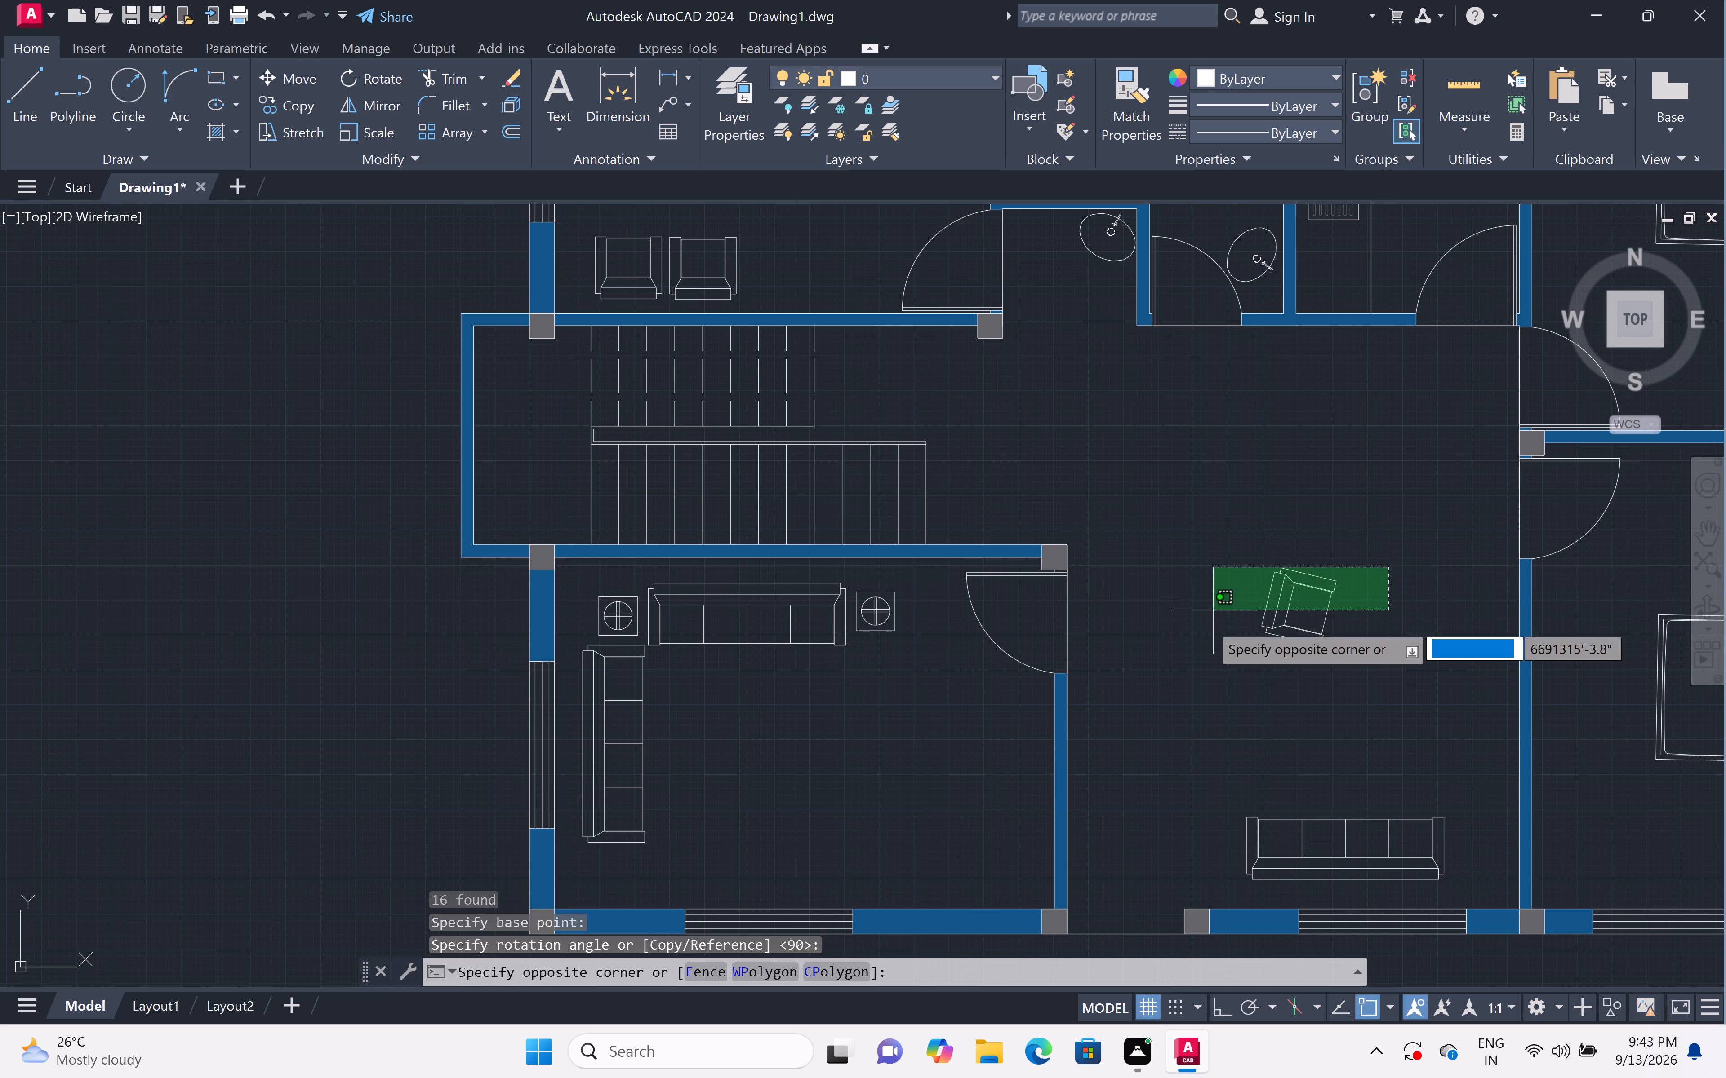
{"action": "left_click", "coordinate": [1197, 678]}
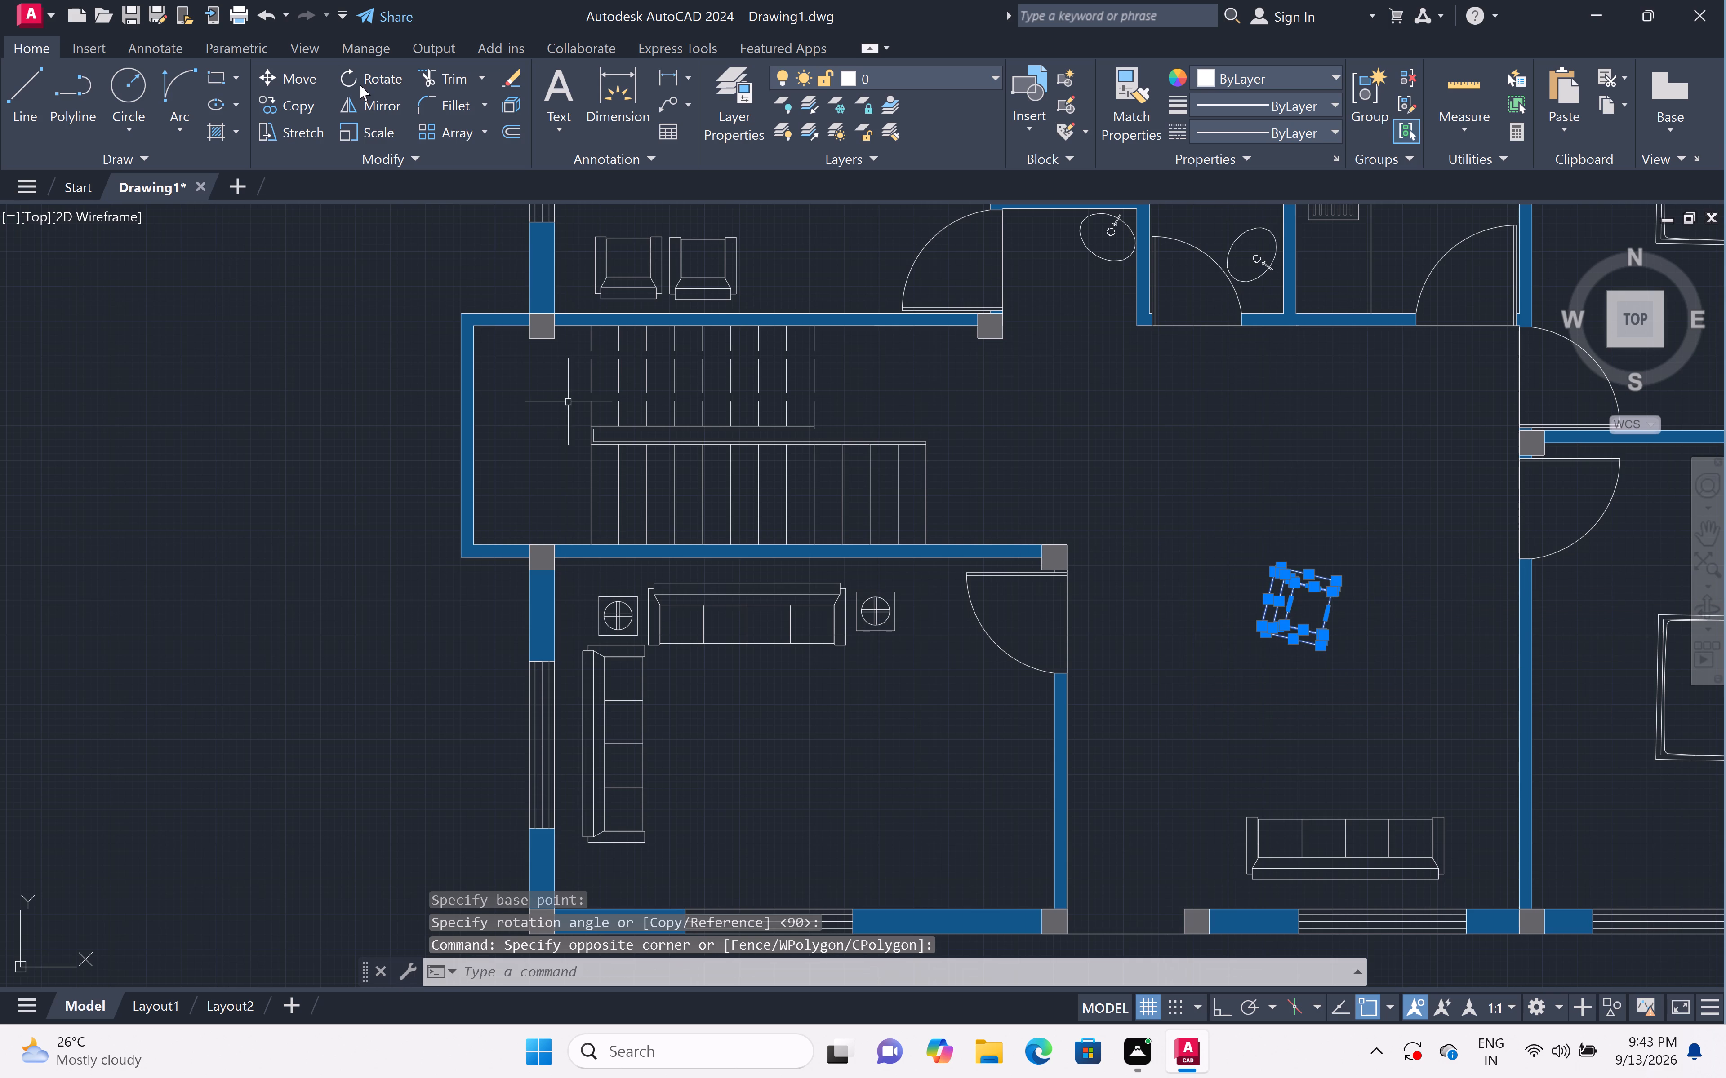
{"action": "left_click", "coordinate": [344, 97]}
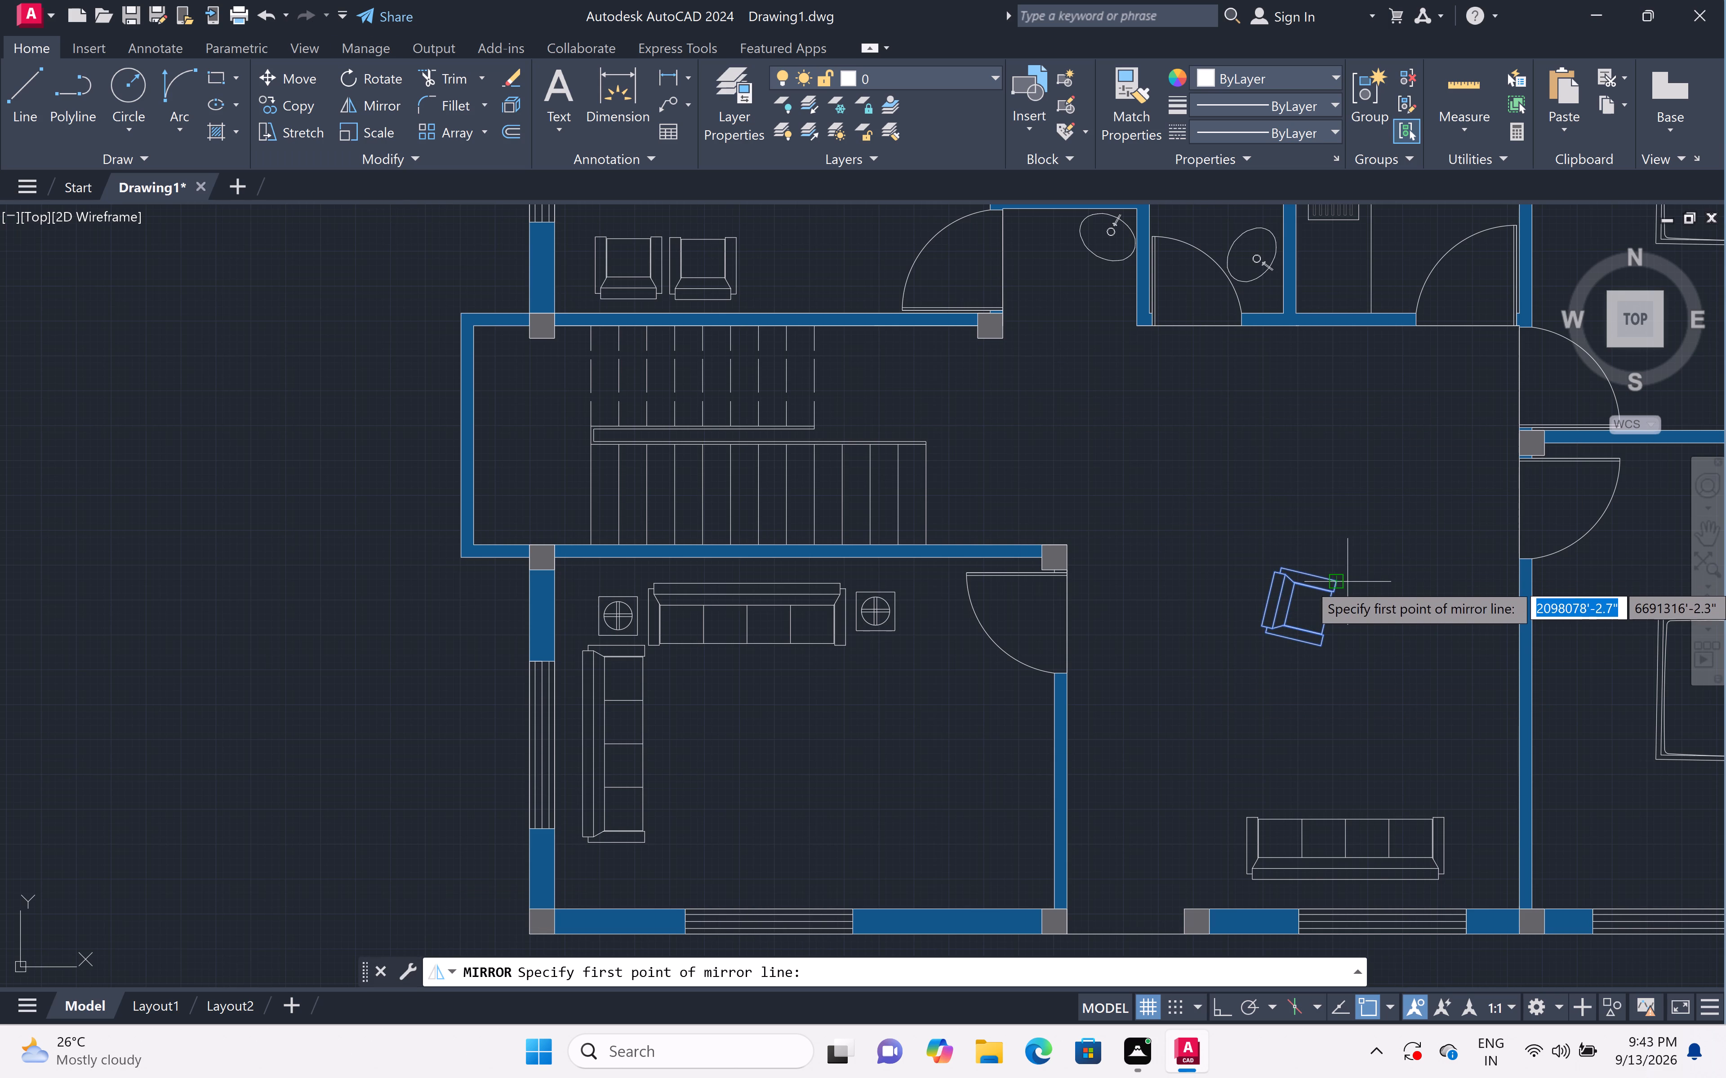
{"action": "left_click", "coordinate": [1363, 581]}
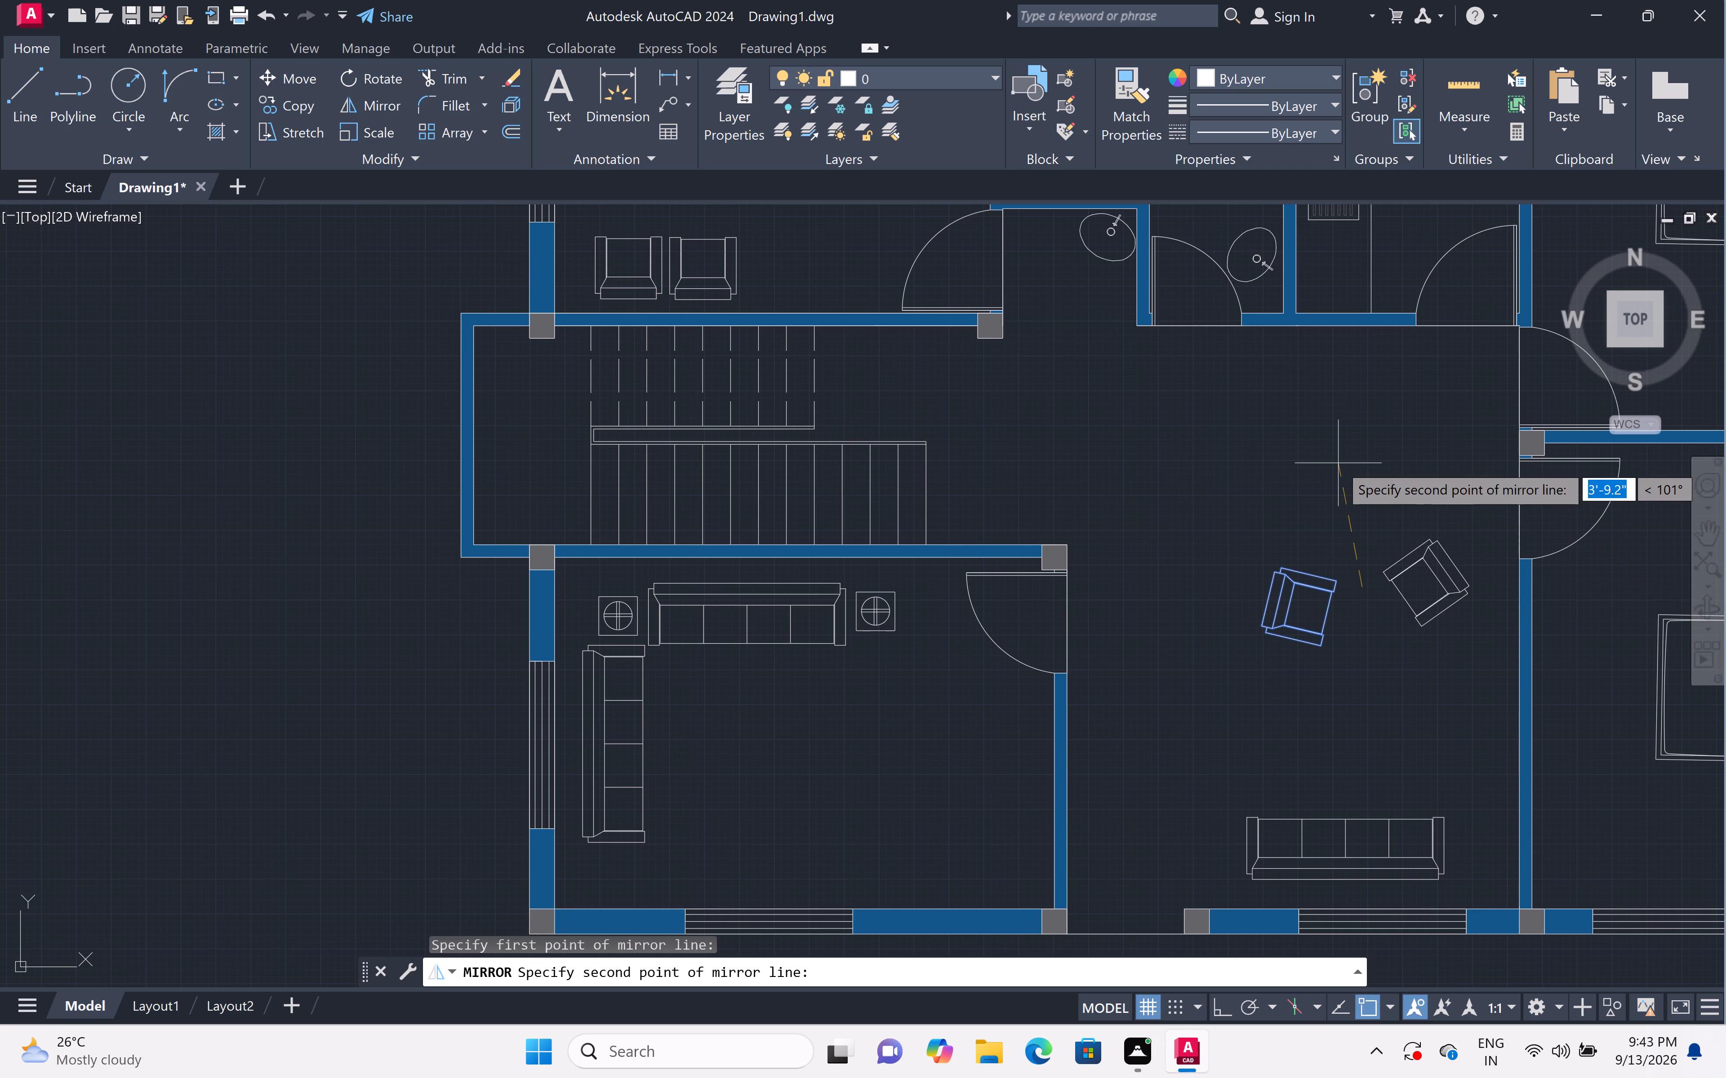
{"action": "key", "text": "F8"}
{"action": "left_click", "coordinate": [1347, 451]}
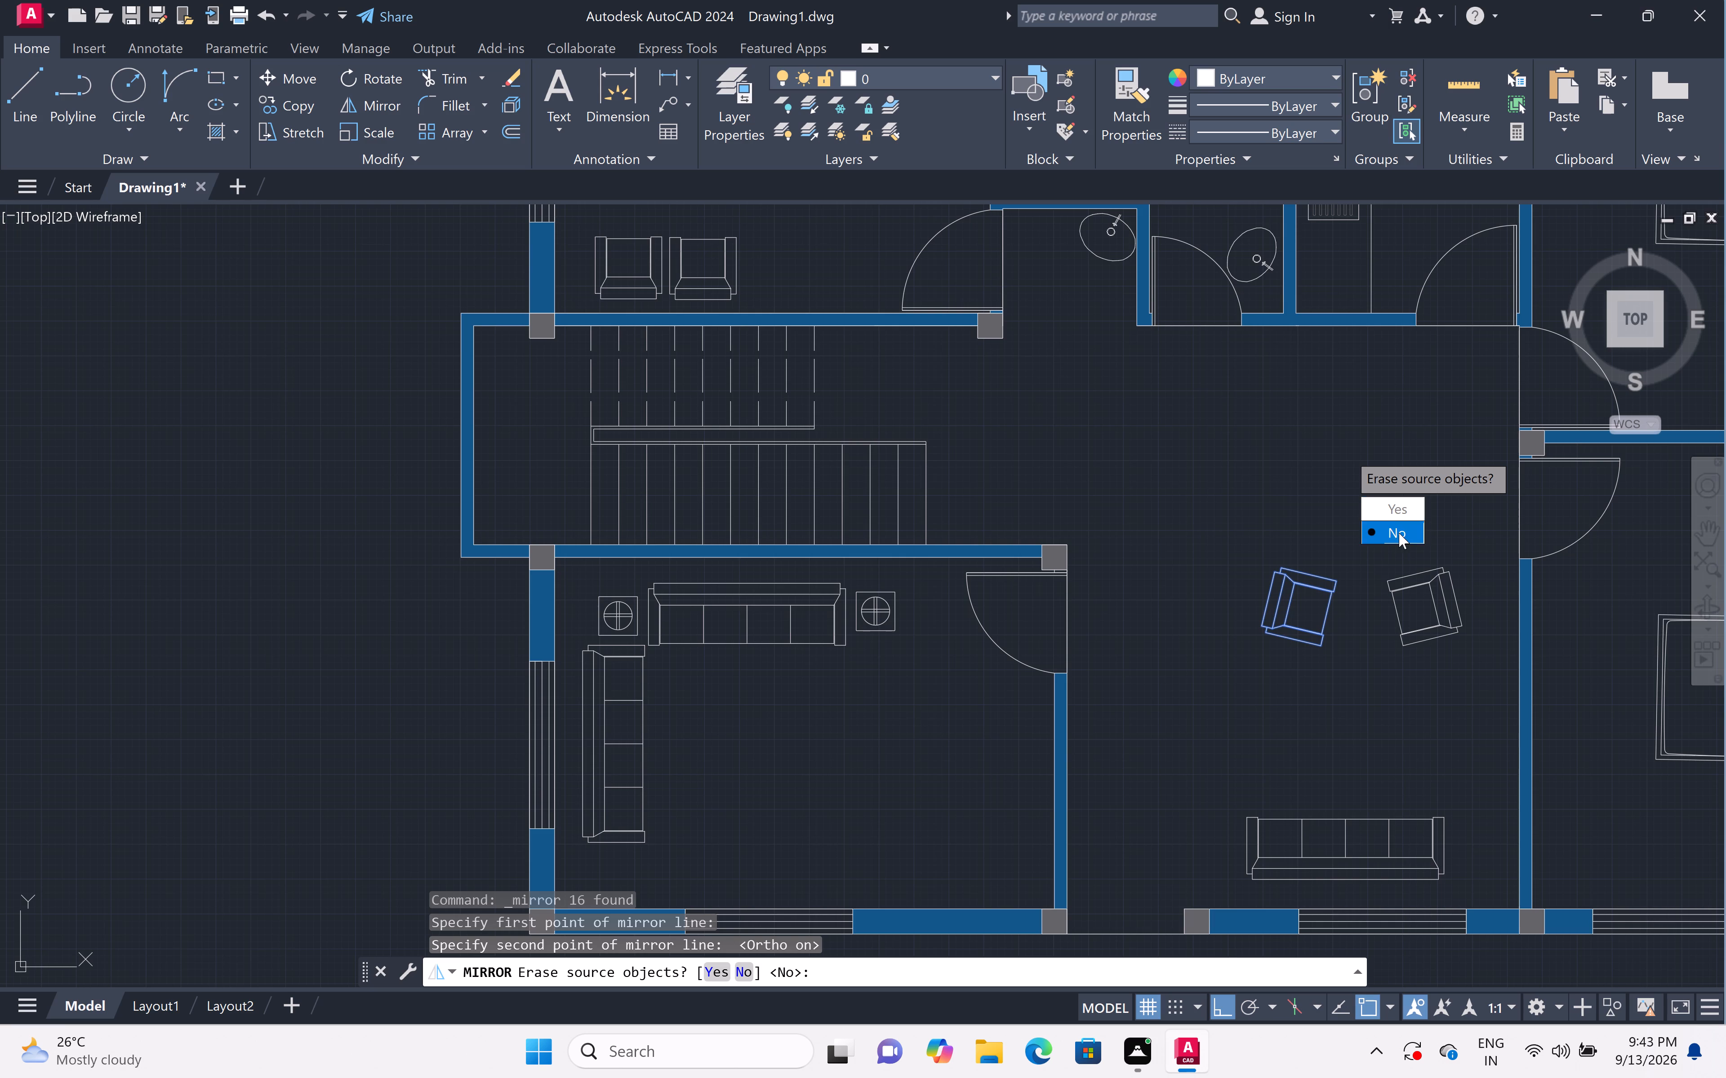
{"action": "left_click_drag", "start_coordinate": [1398, 533], "coordinate": [1348, 451]}
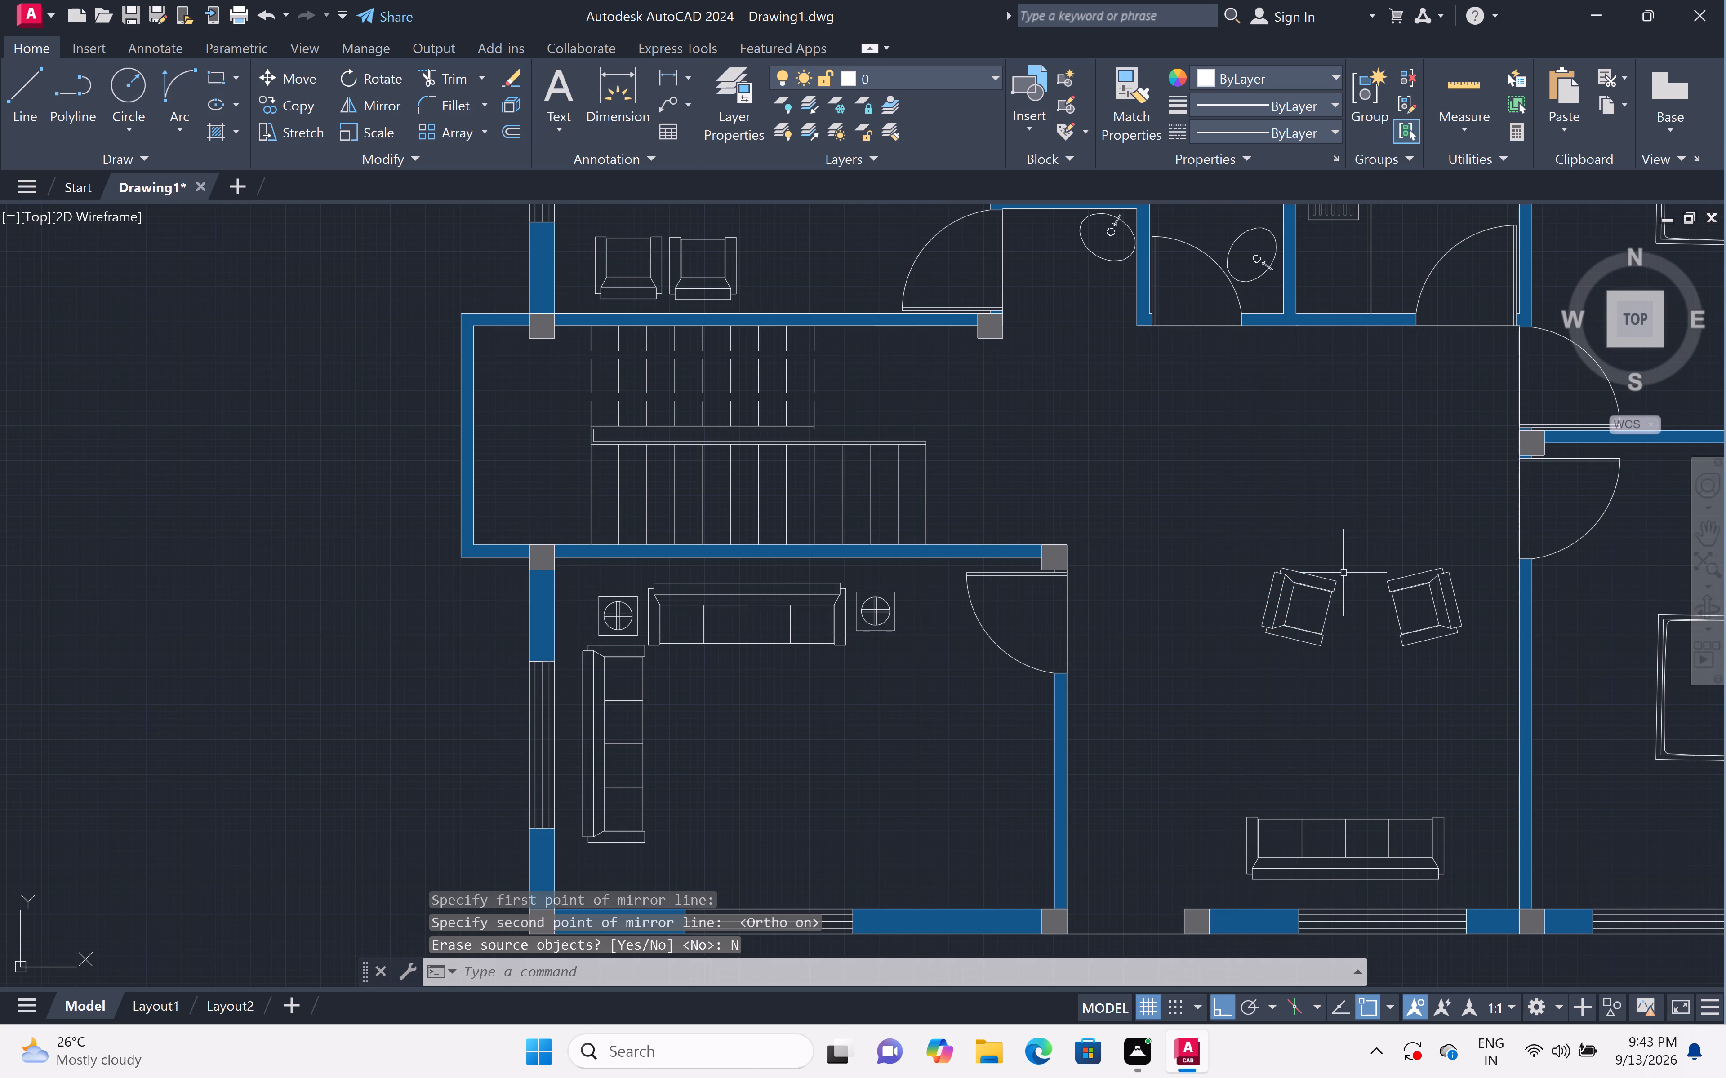
Move the west armchair of the hall pair about 4'-4" southwest with Ortho off, northwest of the sofa.
{"action": "left_click", "coordinate": [1334, 559]}
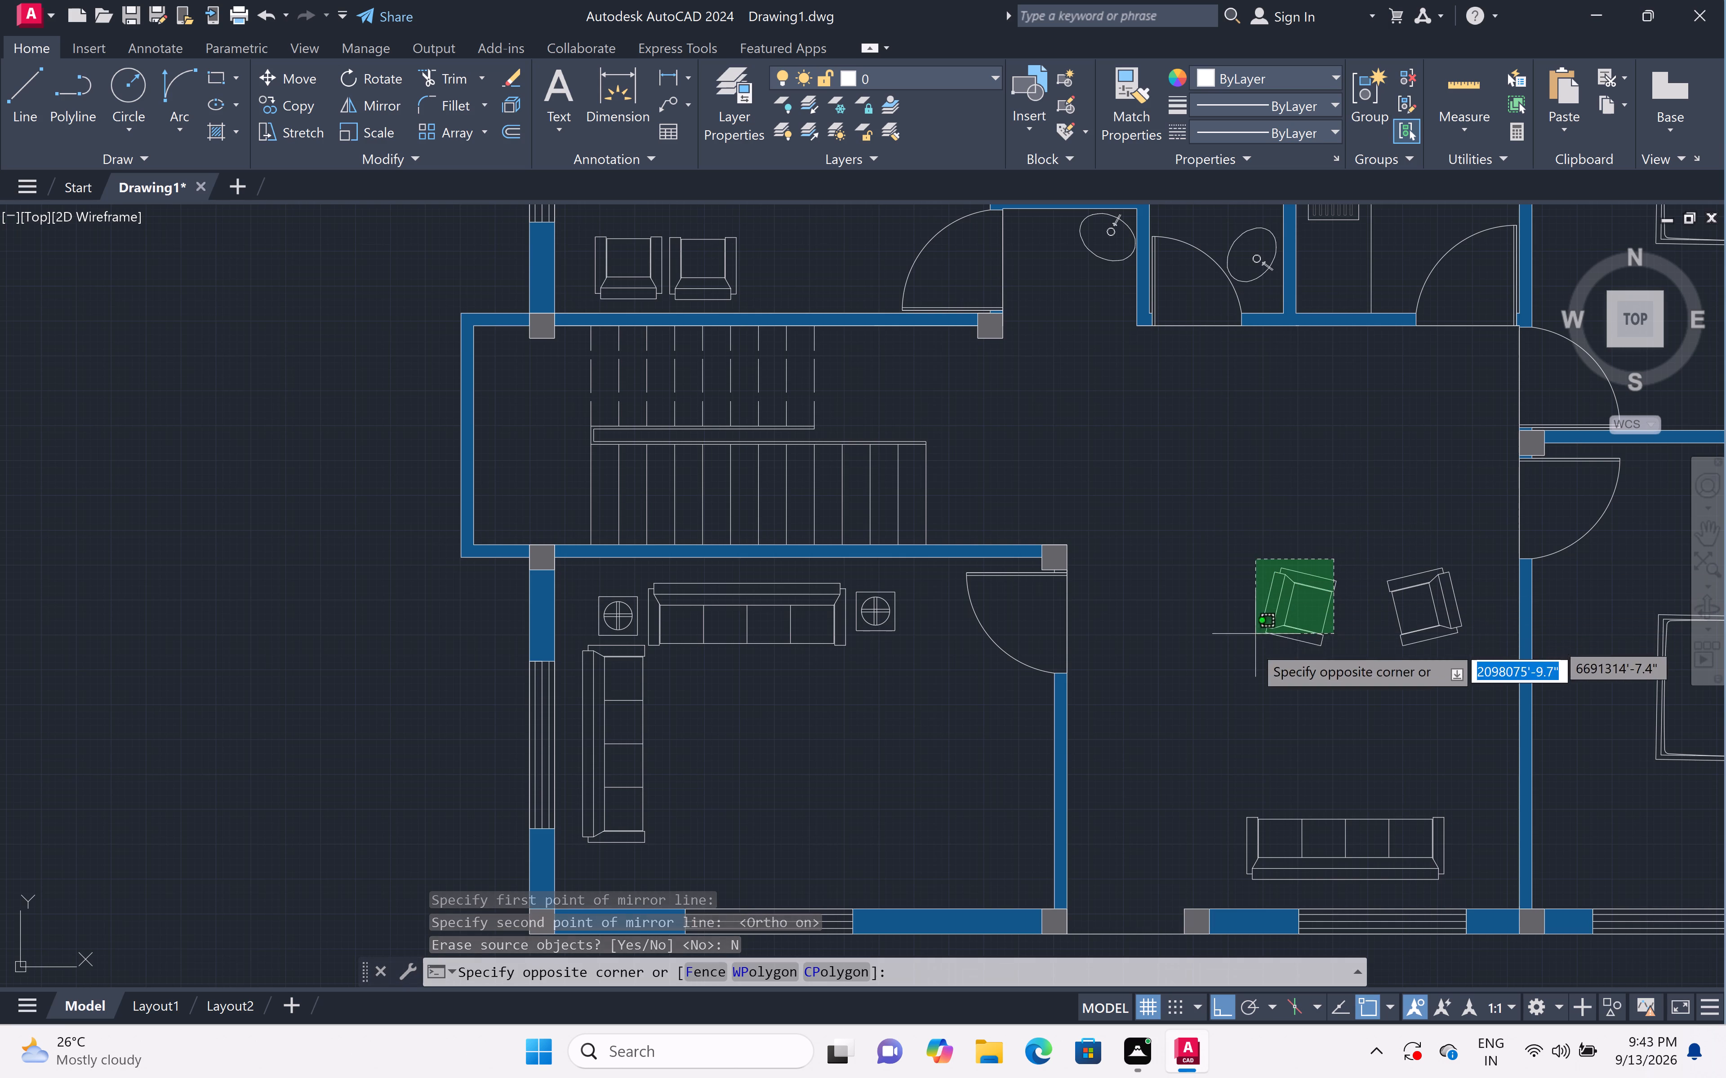
{"action": "left_click", "coordinate": [1267, 669]}
{"action": "scroll", "coordinate": [1304, 610], "scroll_direction": "up", "scroll_amount": 4}
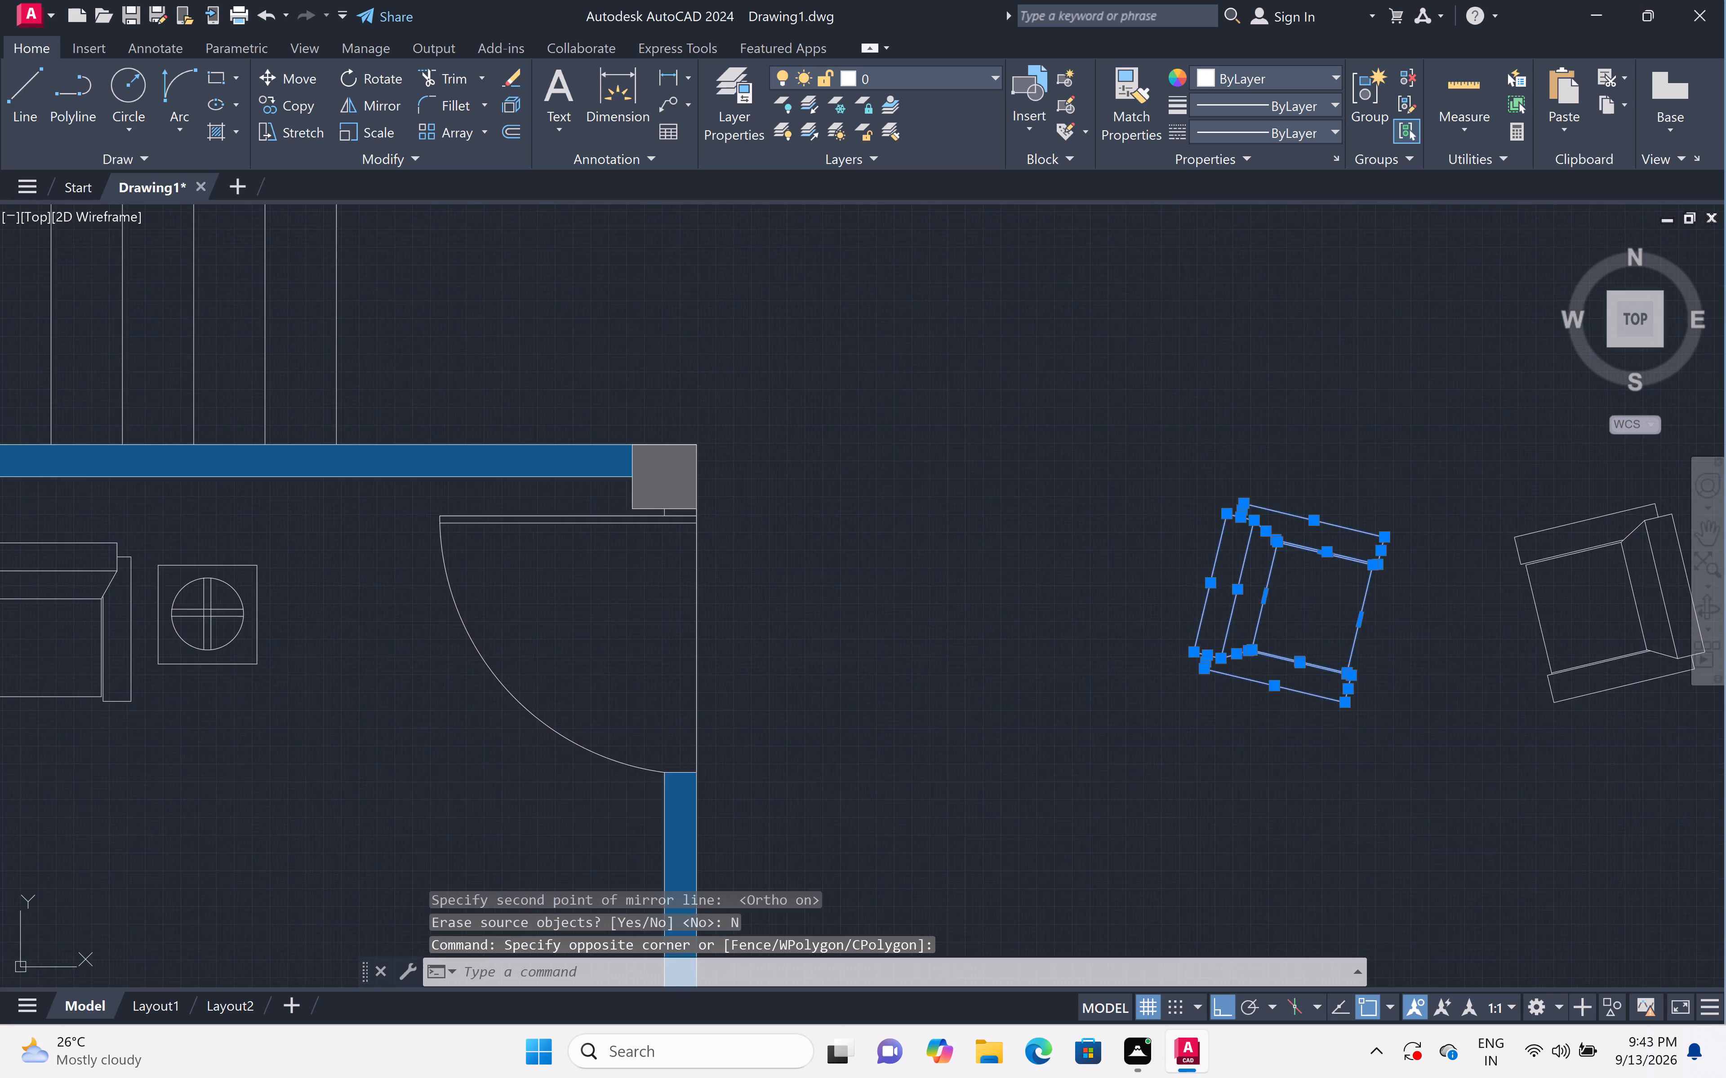
{"action": "scroll", "coordinate": [1304, 610], "scroll_direction": "up", "scroll_amount": 1}
{"action": "scroll", "coordinate": [1345, 497], "scroll_direction": "down", "scroll_amount": 4}
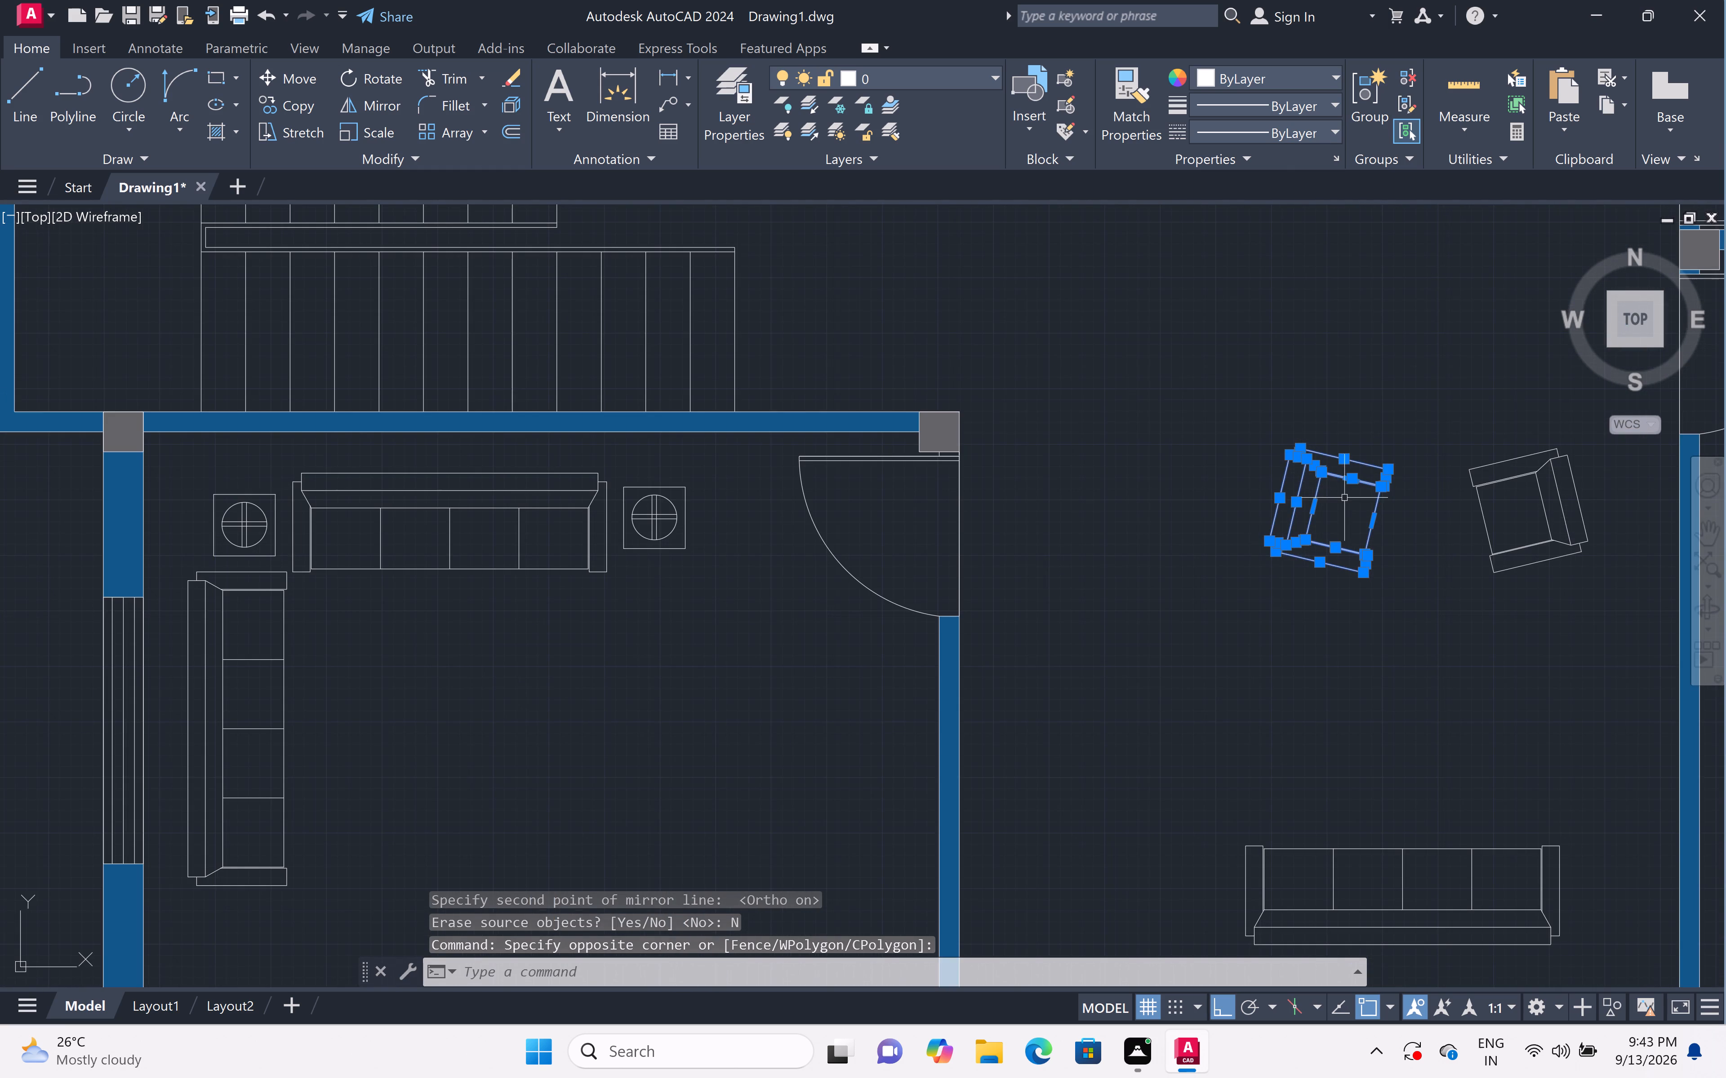
{"action": "type", "text": "m"}
{"action": "key", "text": "space"}
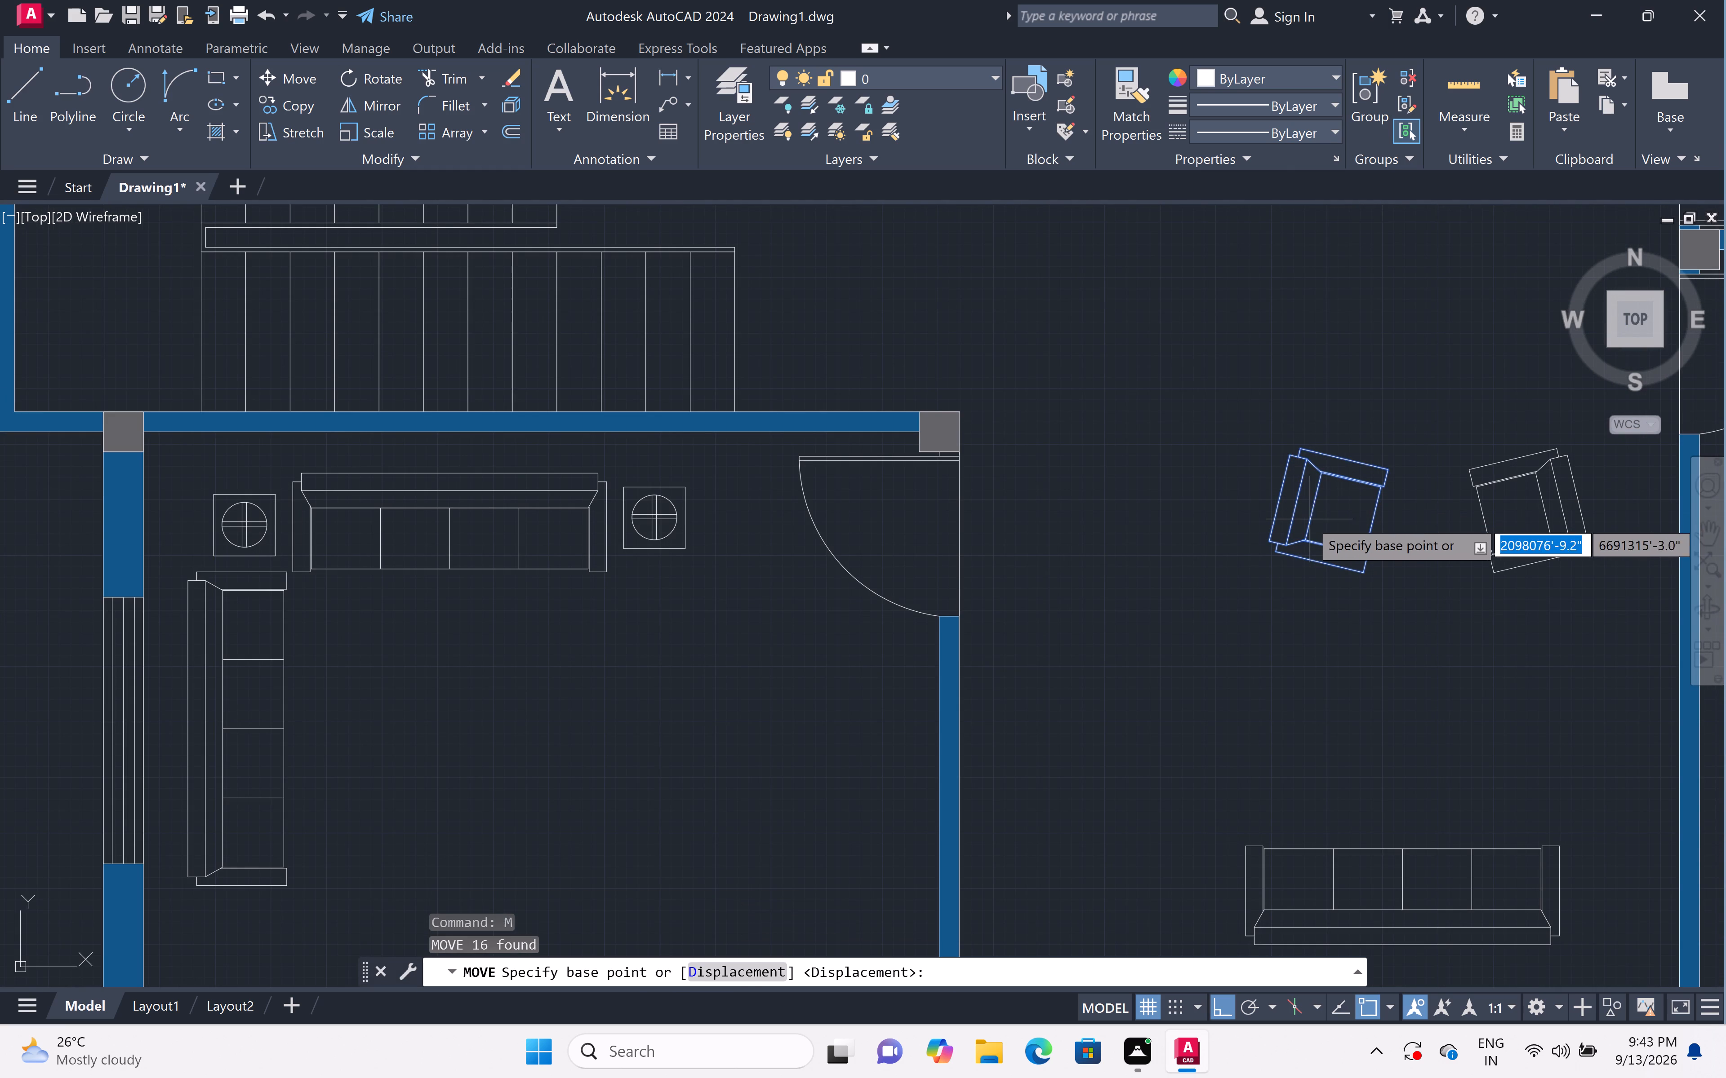
{"action": "left_click", "coordinate": [1306, 517]}
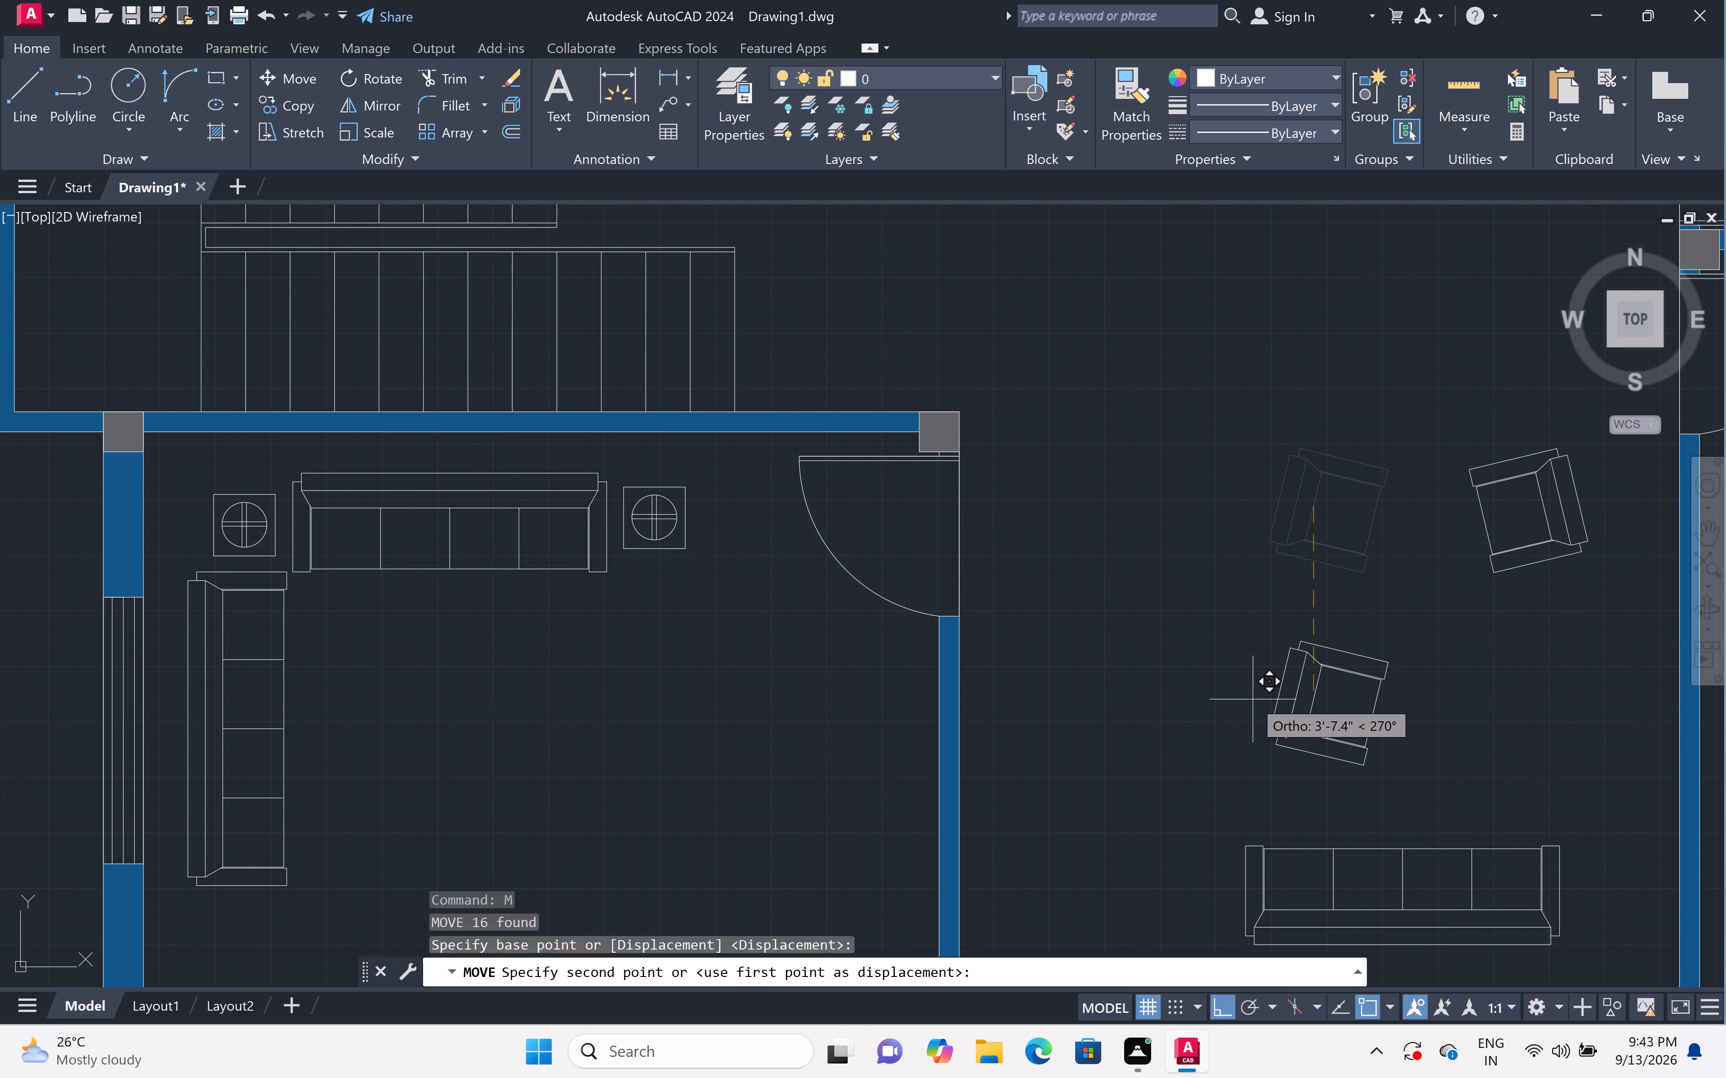
{"action": "key", "text": "F8"}
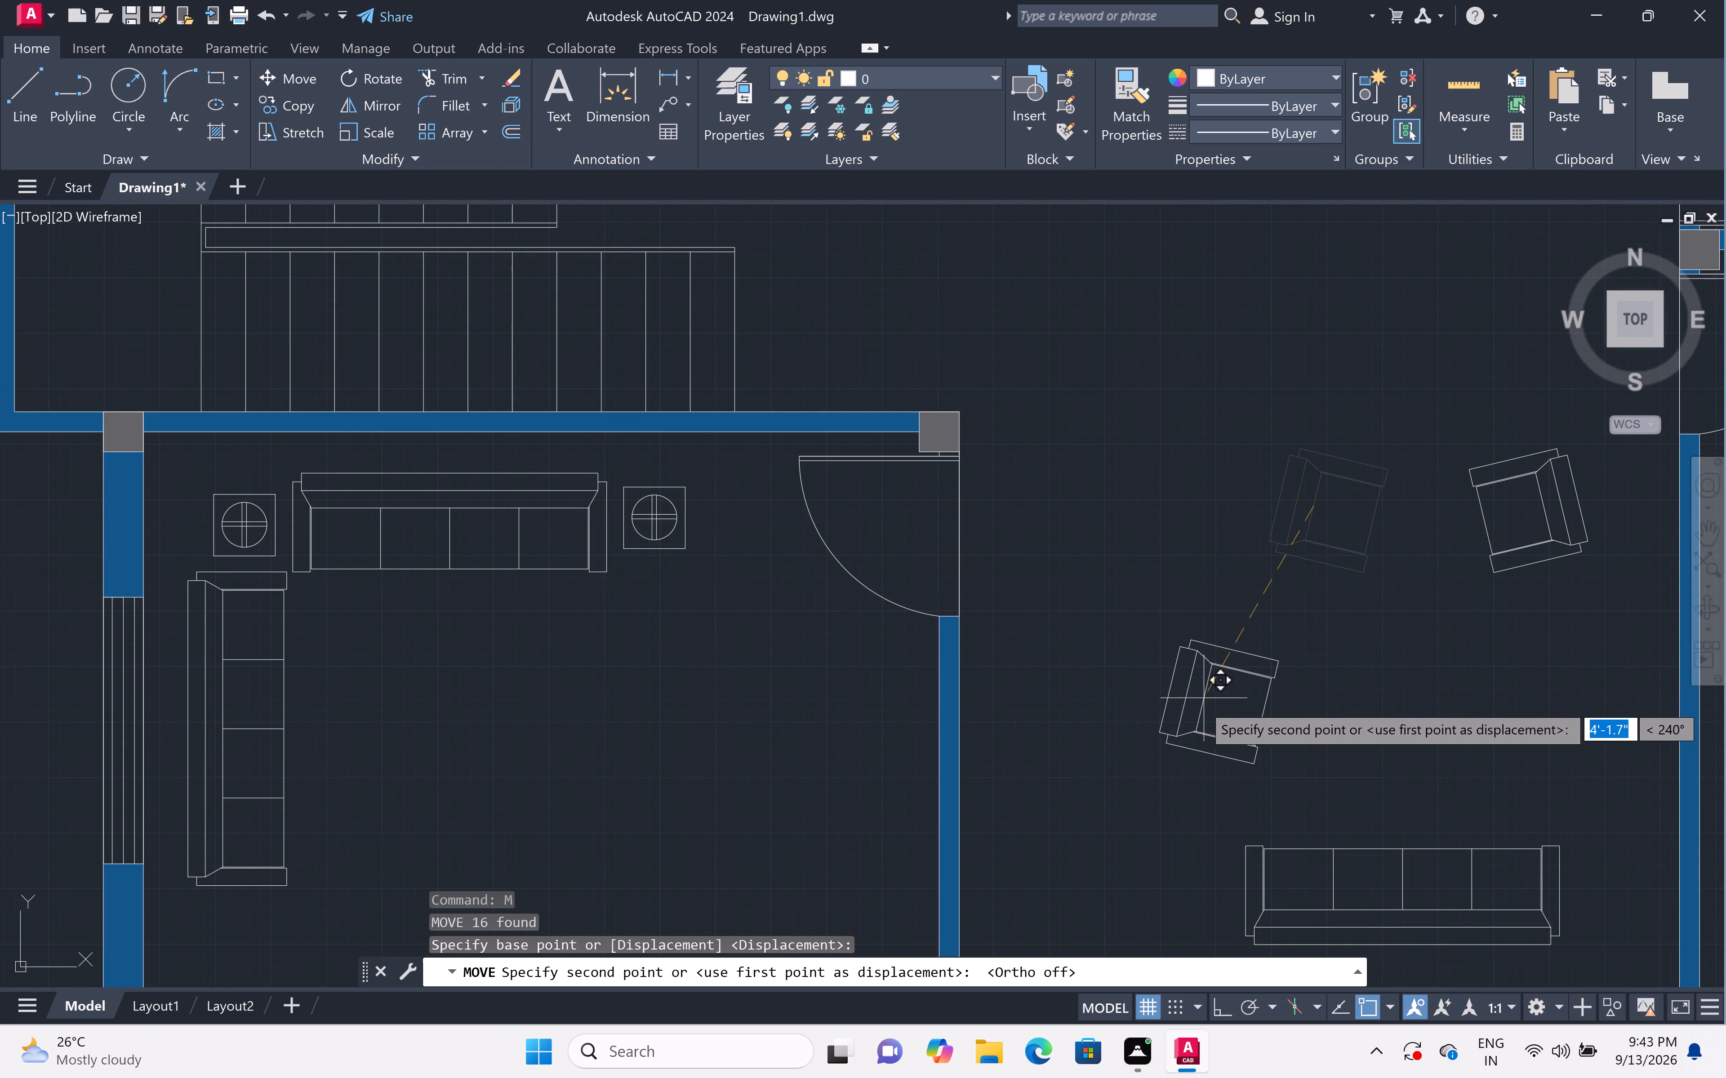
{"action": "left_click", "coordinate": [1193, 706]}
Move the mirrored east armchair about 3'-10" south-southeast, level with the west armchair and northeast of the sofa.
{"action": "scroll", "coordinate": [1339, 544], "scroll_direction": "down", "scroll_amount": 2}
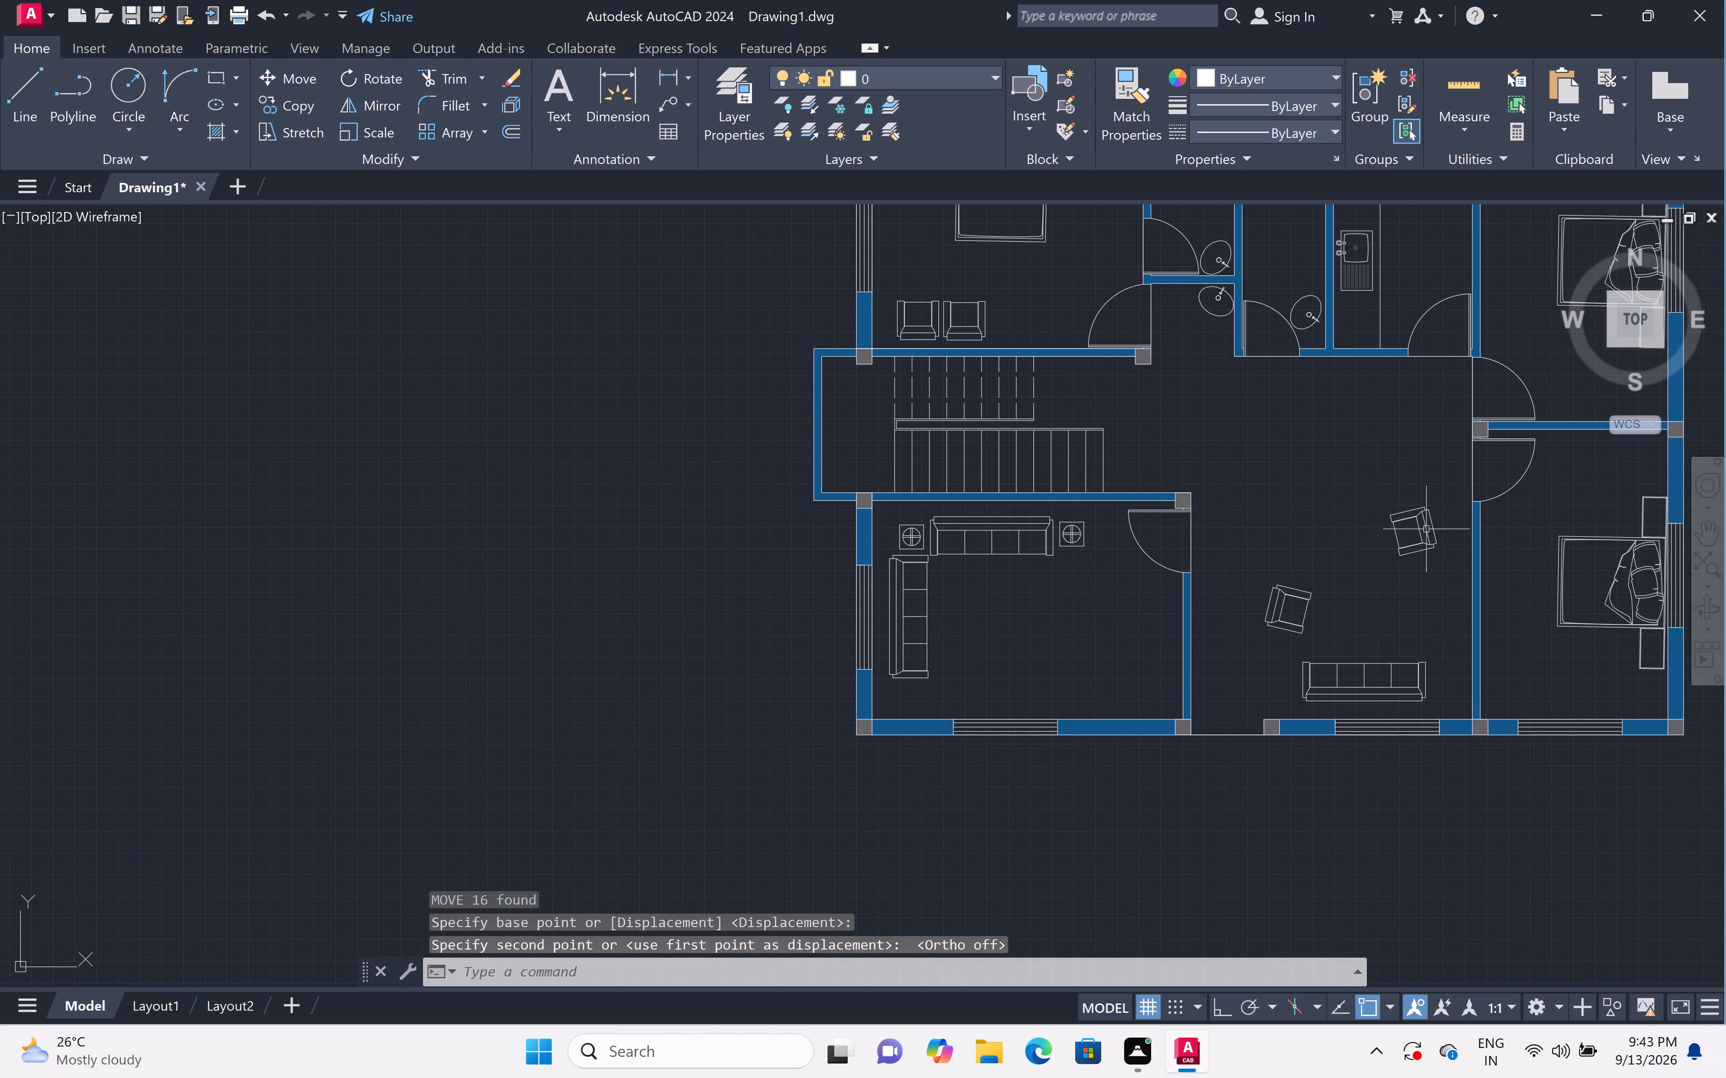
{"action": "left_click", "coordinate": [1456, 495]}
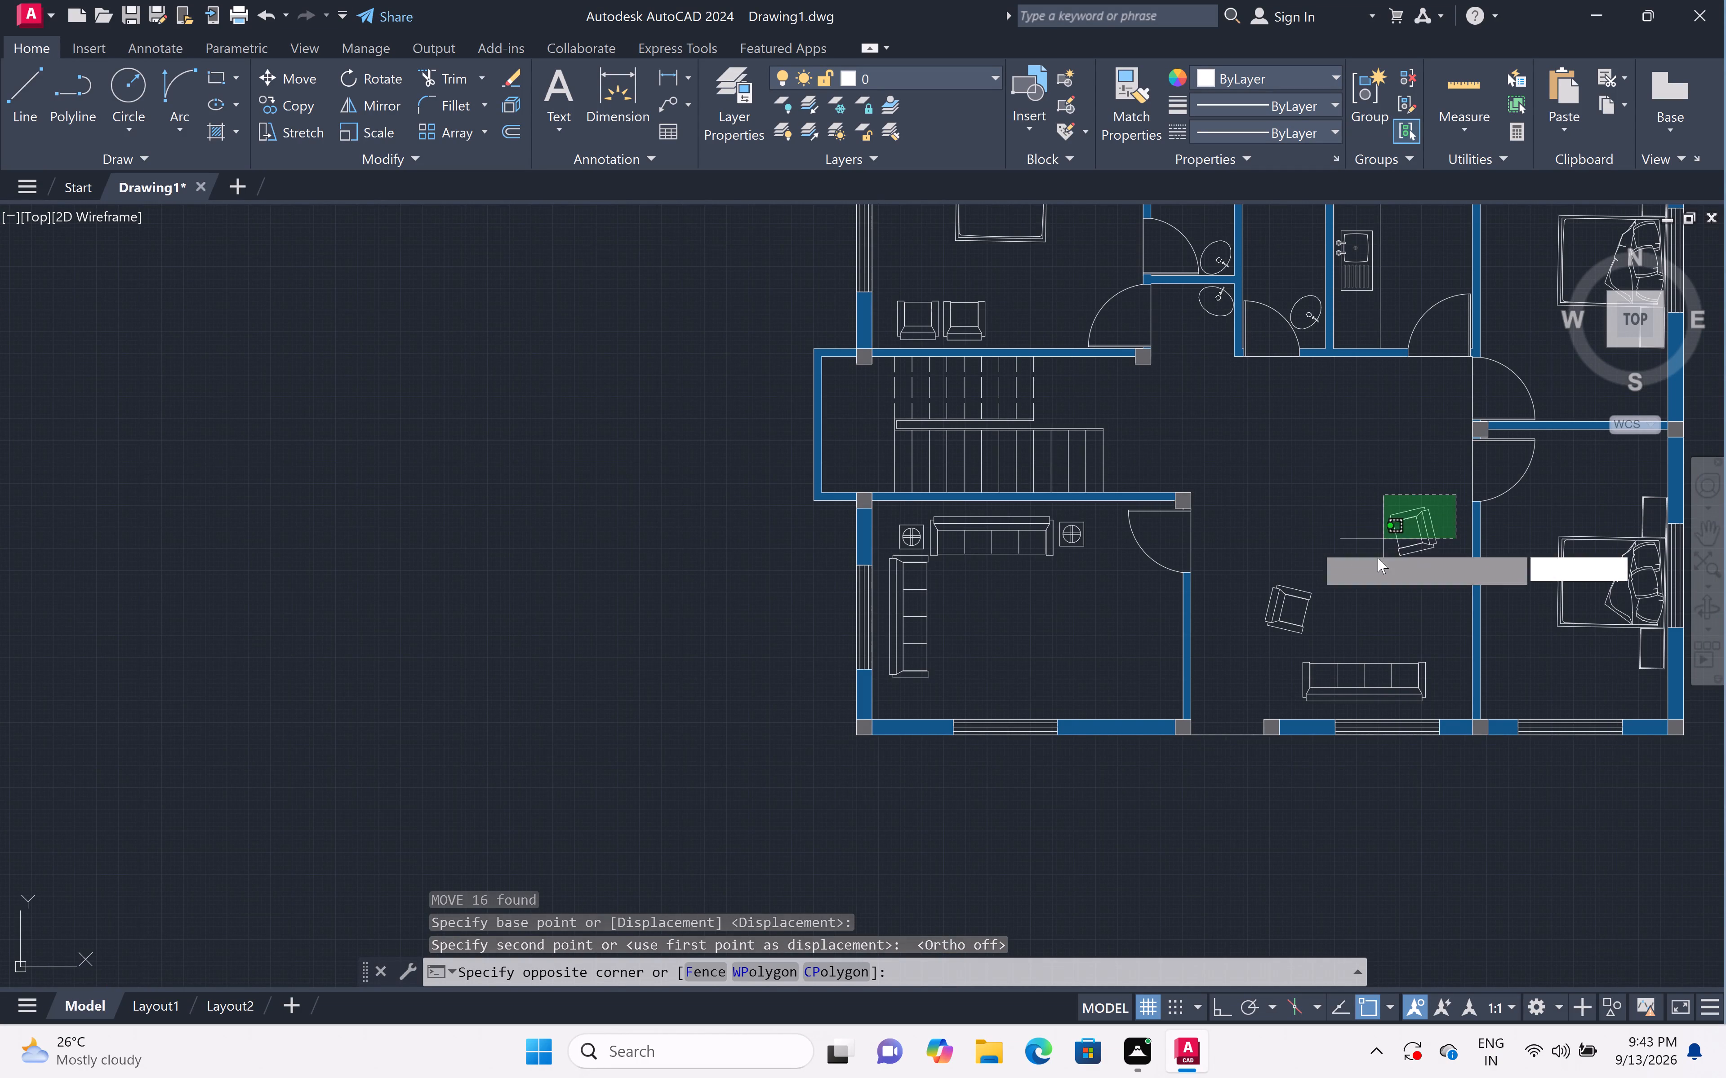
{"action": "left_click", "coordinate": [1365, 581]}
{"action": "key", "text": "m"}
{"action": "key", "text": "space"}
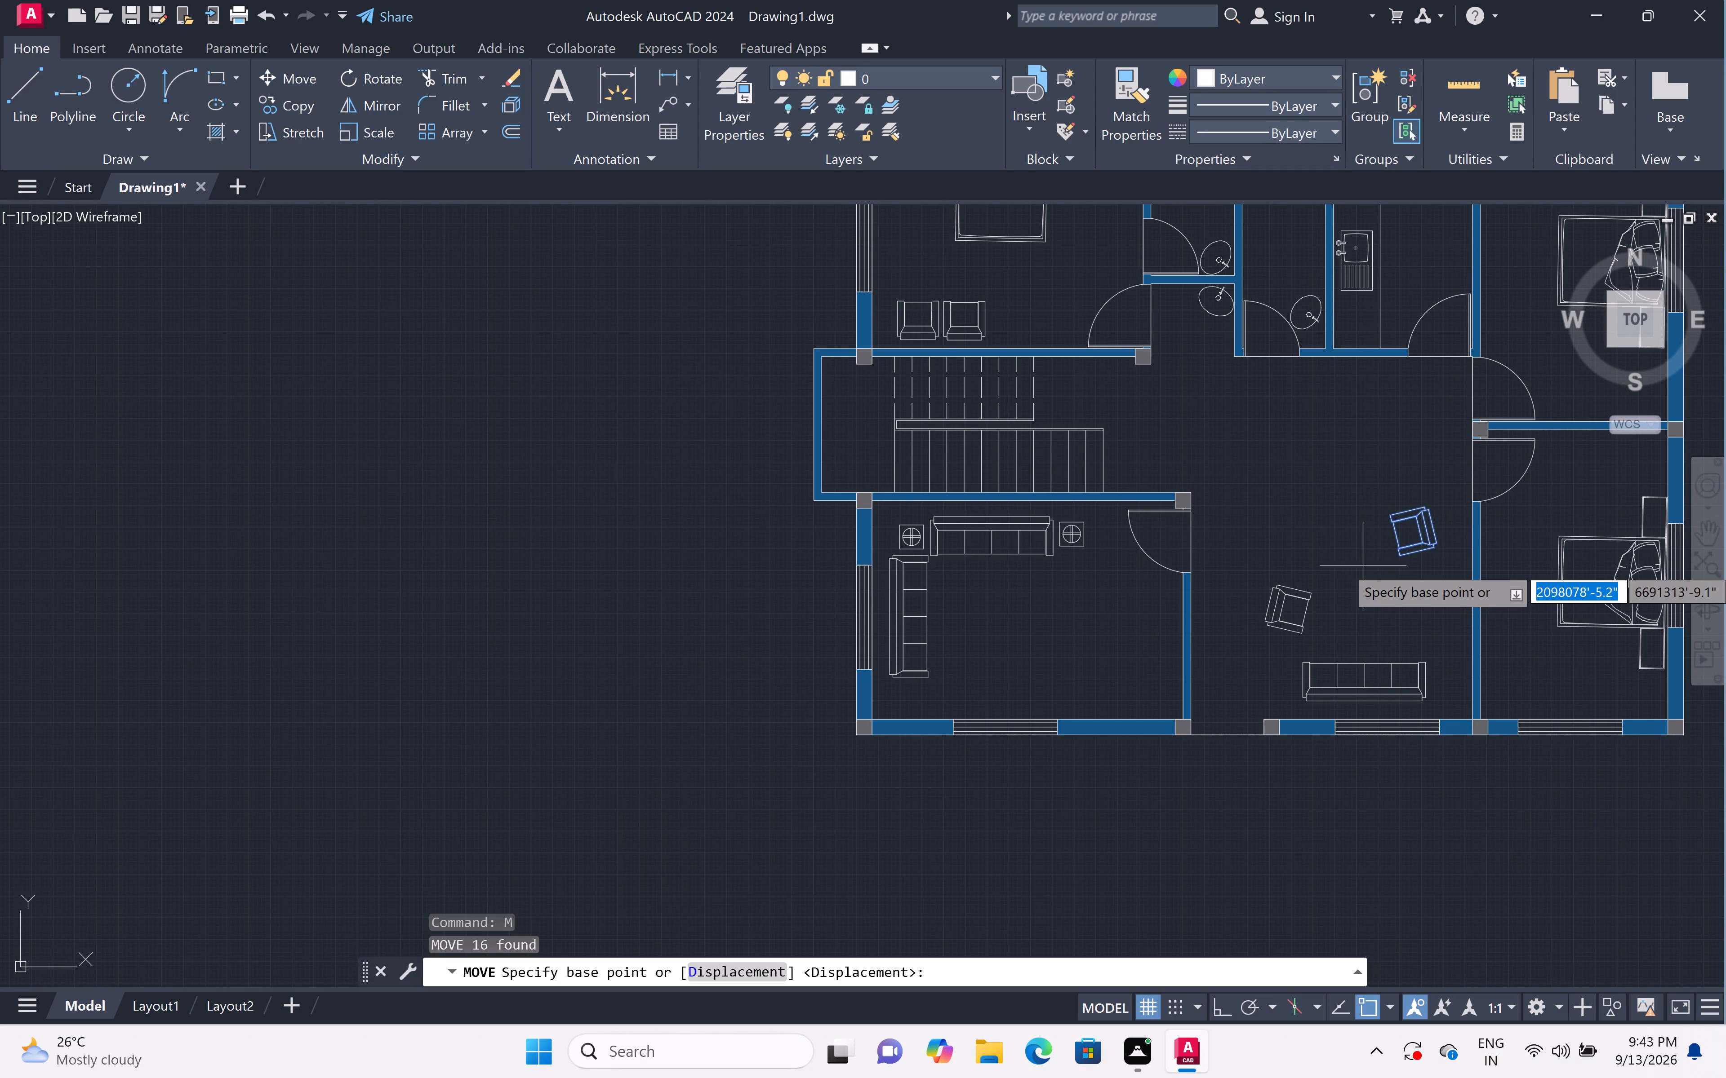
{"action": "left_click", "coordinate": [1410, 548]}
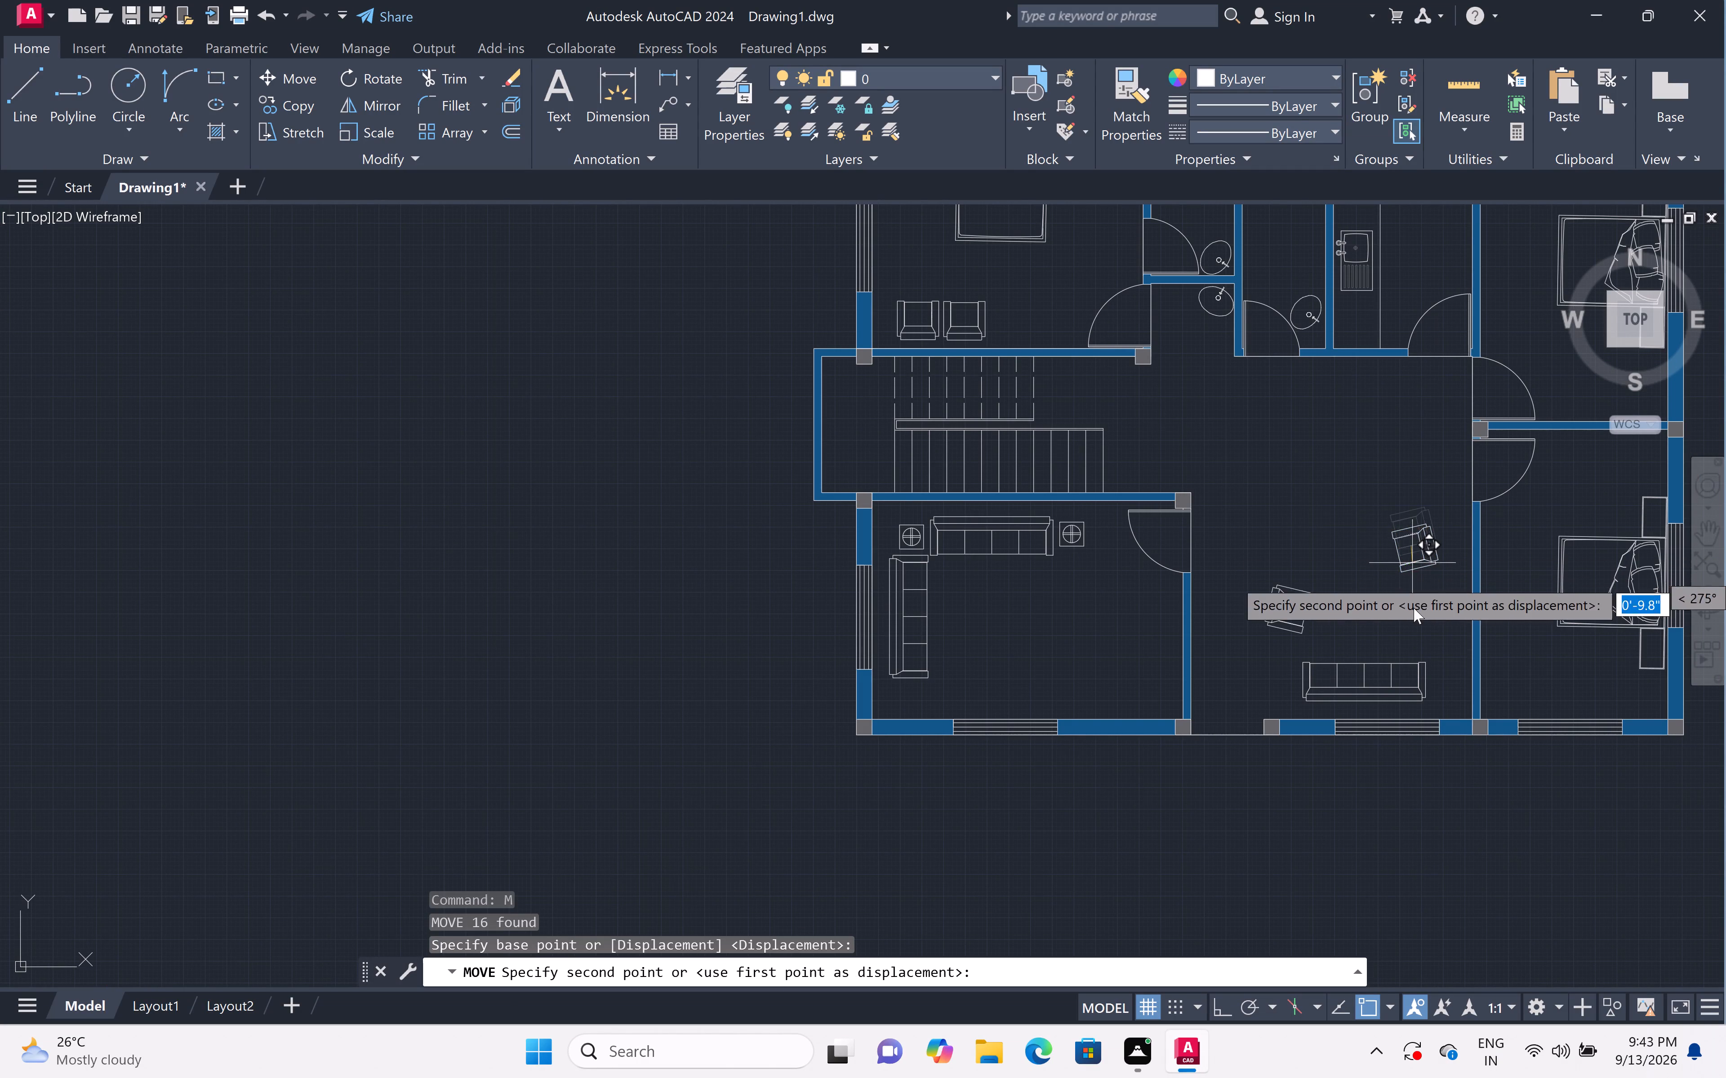
{"action": "scroll", "coordinate": [1427, 612], "scroll_direction": "up", "scroll_amount": 3}
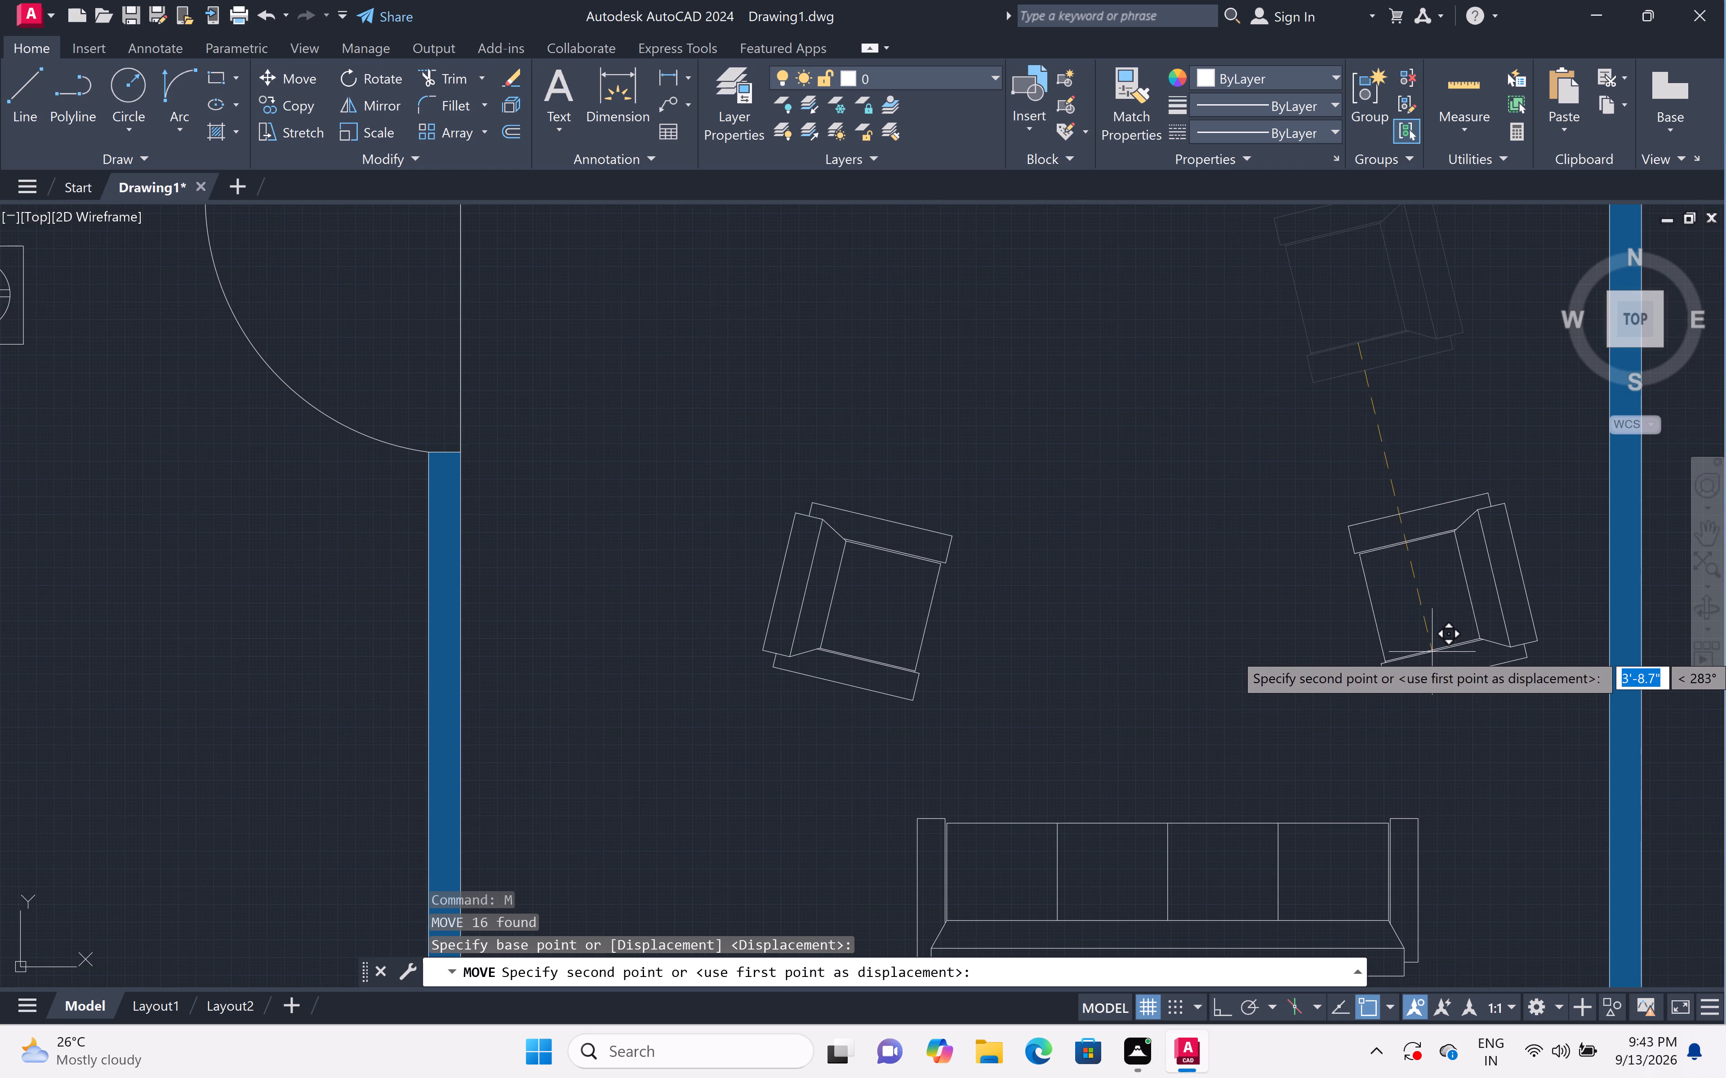
{"action": "left_click", "coordinate": [1441, 659]}
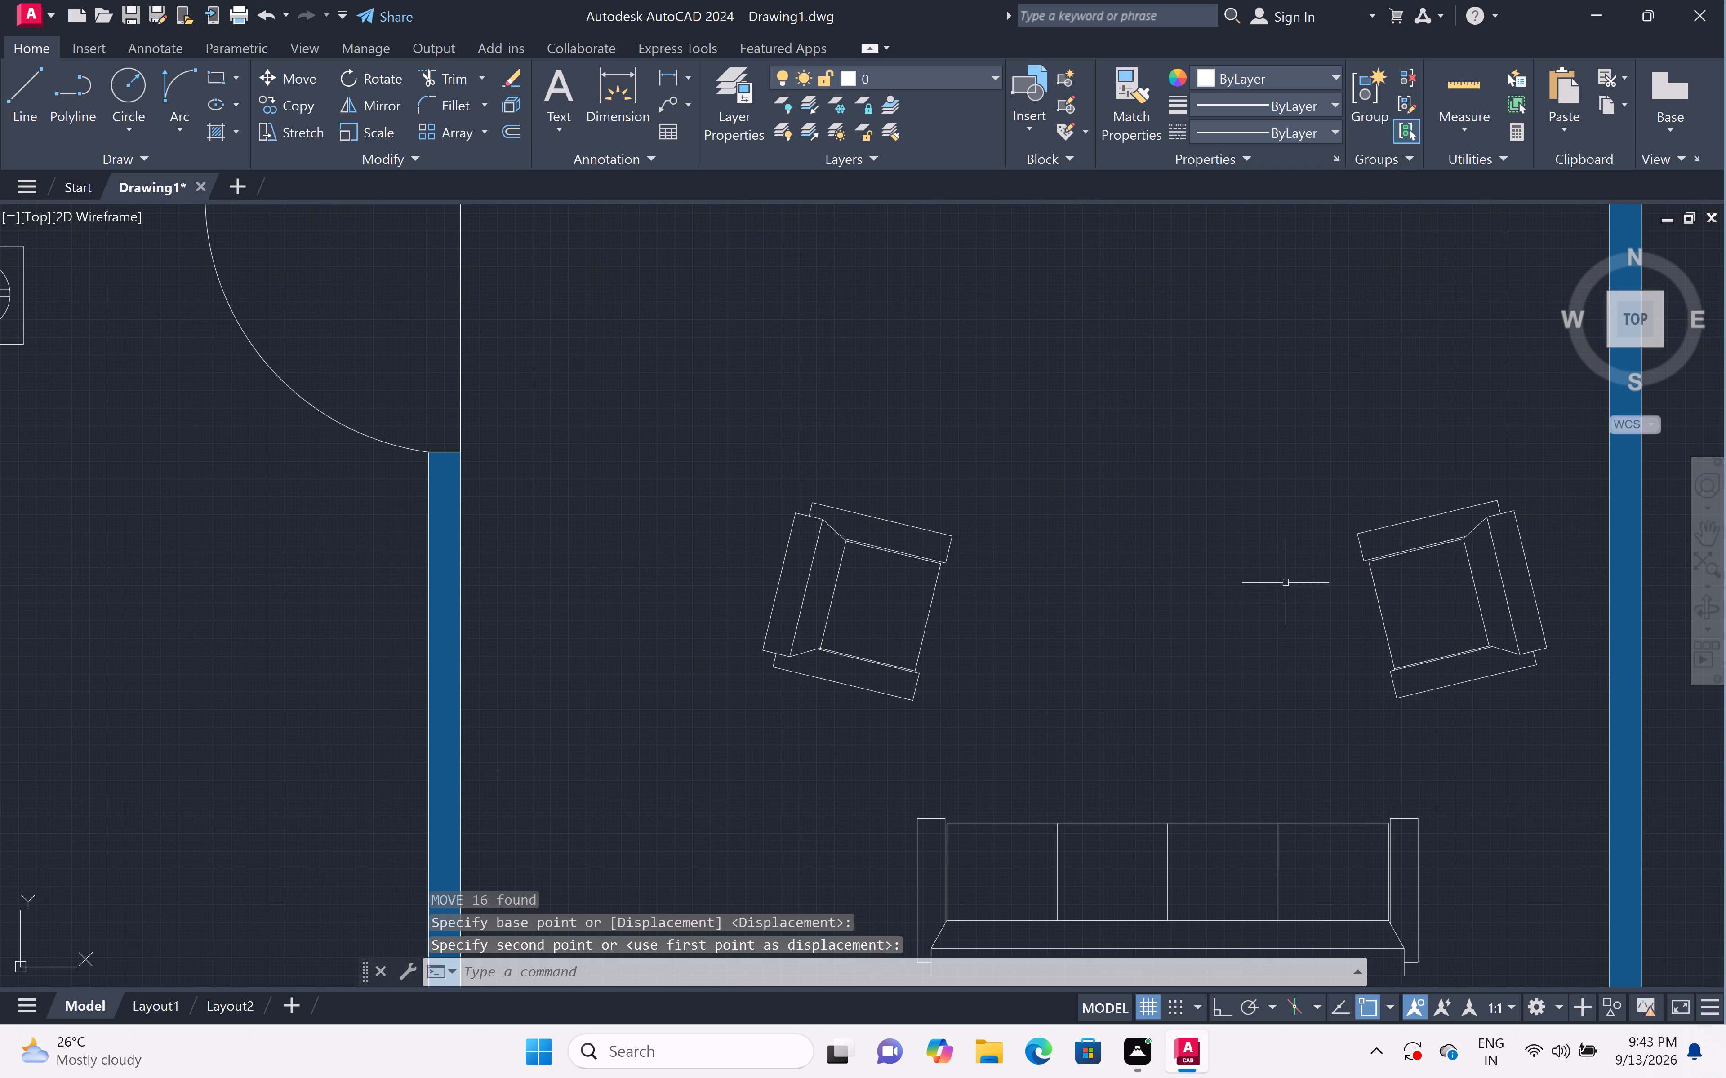
Draw a rectangular coffee table about 2'-8" by 1'-5" between the two armchairs, north of the hall sofa.
{"action": "key", "text": "r"}
{"action": "key", "text": "e"}
{"action": "type", "text": "c"}
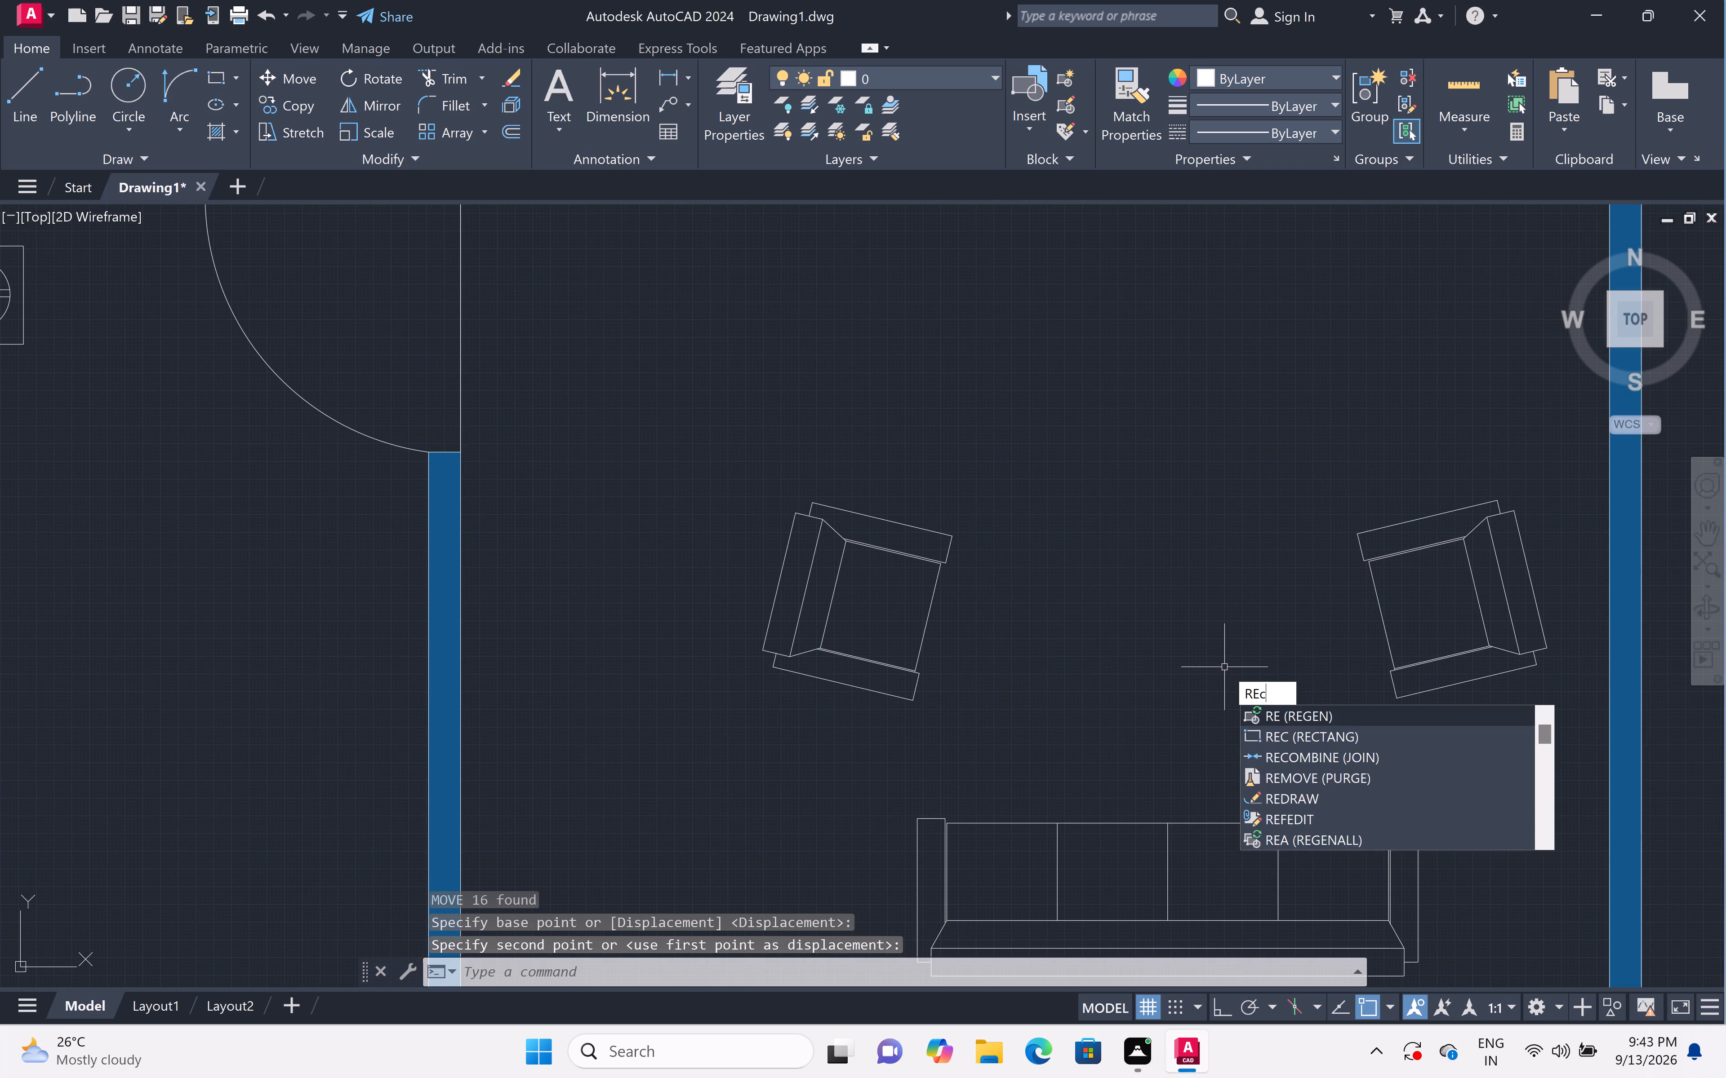
{"action": "key", "text": "space"}
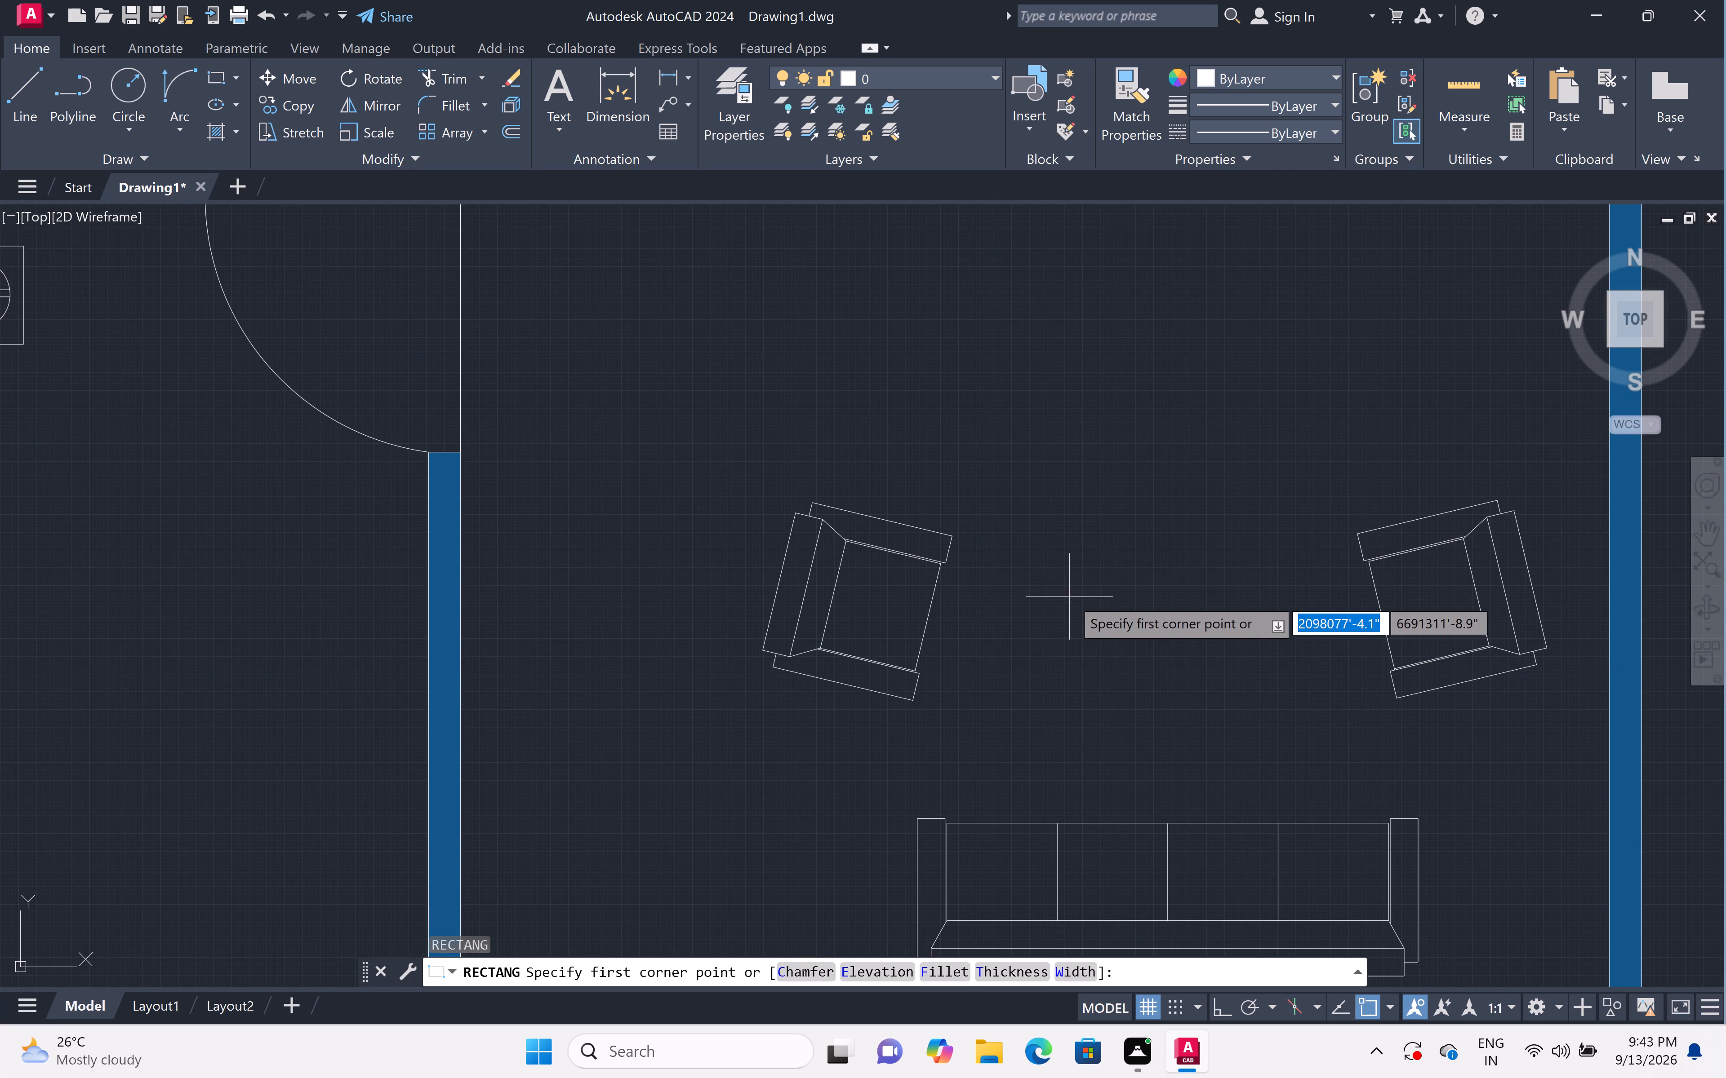
{"action": "left_click", "coordinate": [1046, 601]}
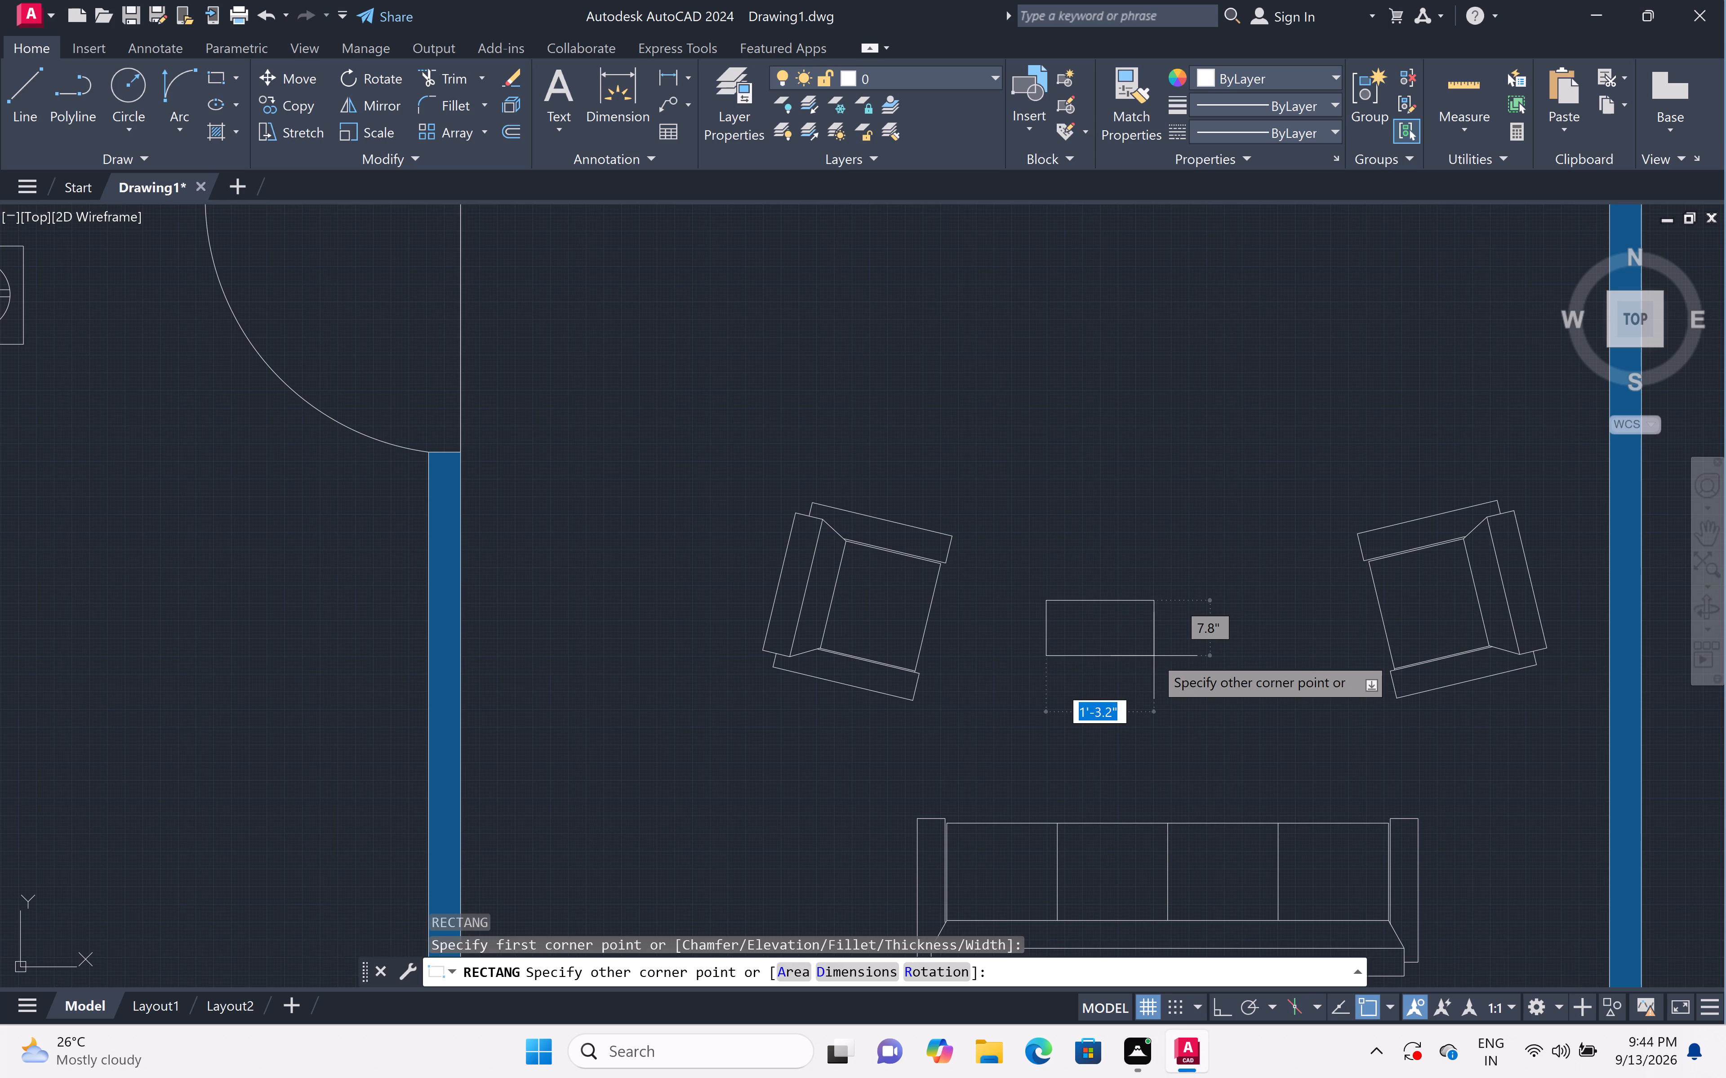
{"action": "left_click", "coordinate": [1274, 720]}
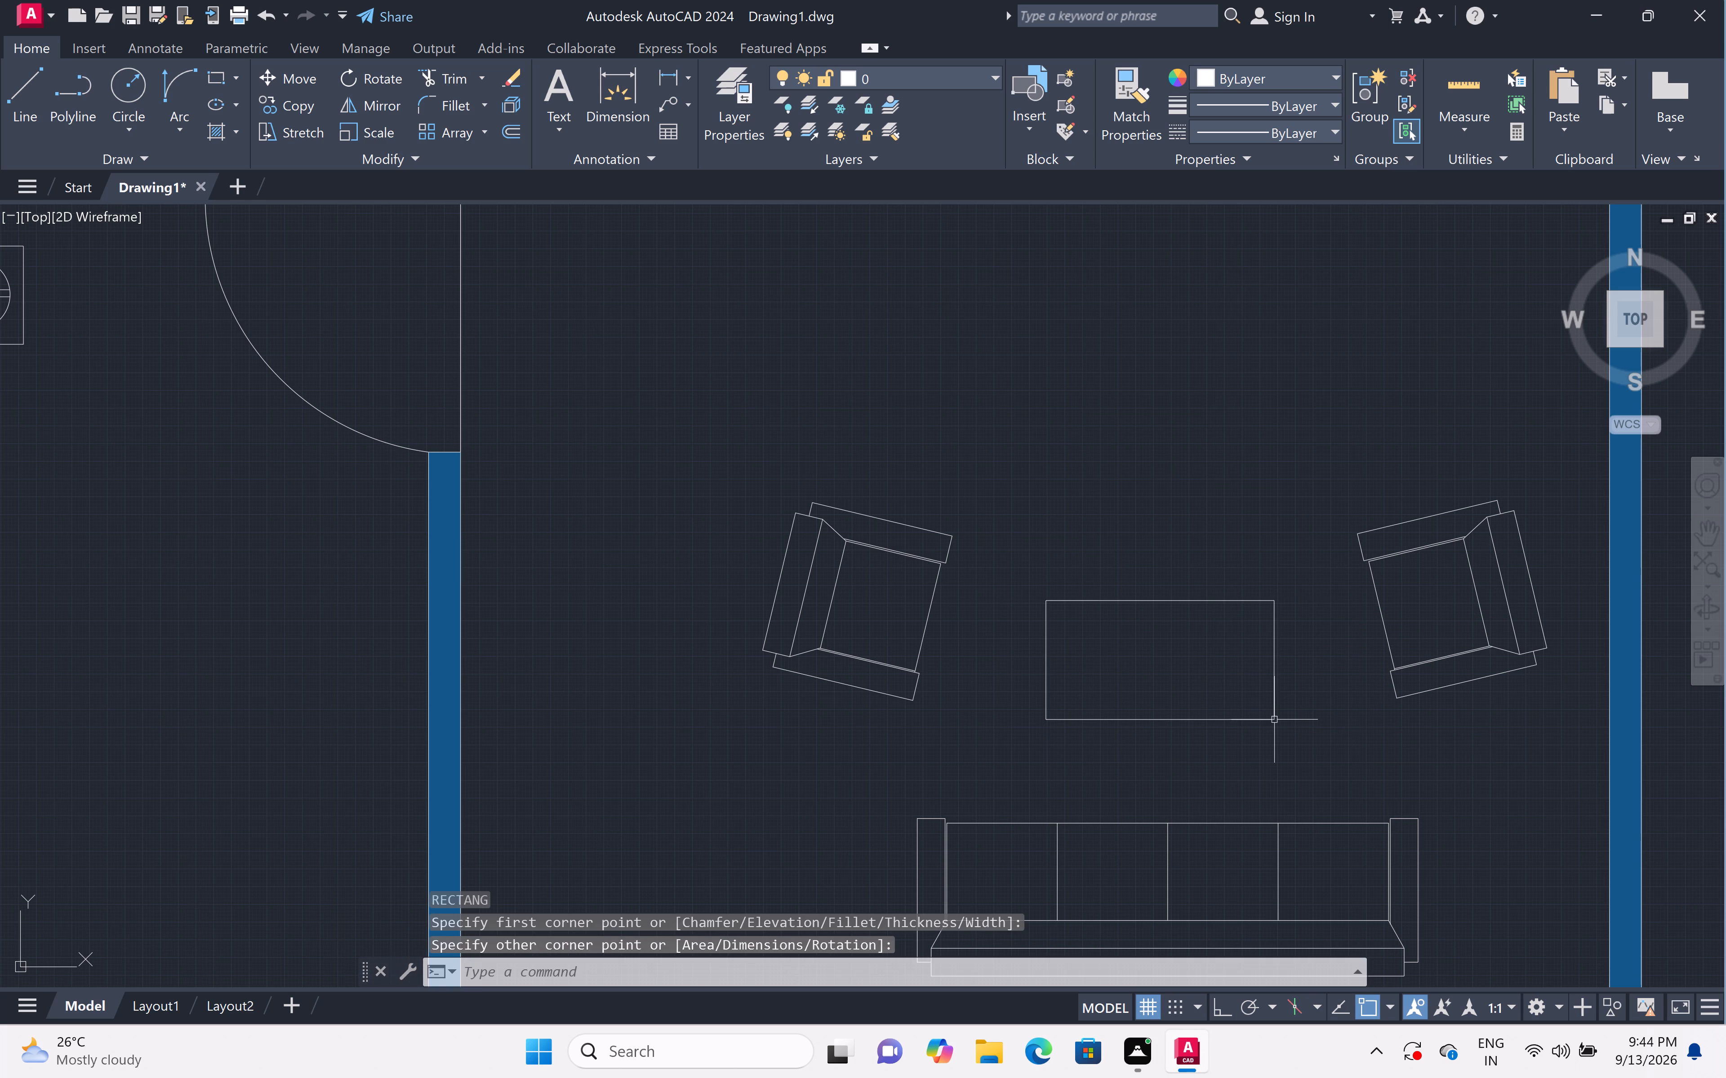
Offset the coffee table rectangle 1" inward.
{"action": "scroll", "coordinate": [1228, 583], "scroll_direction": "down", "scroll_amount": 3}
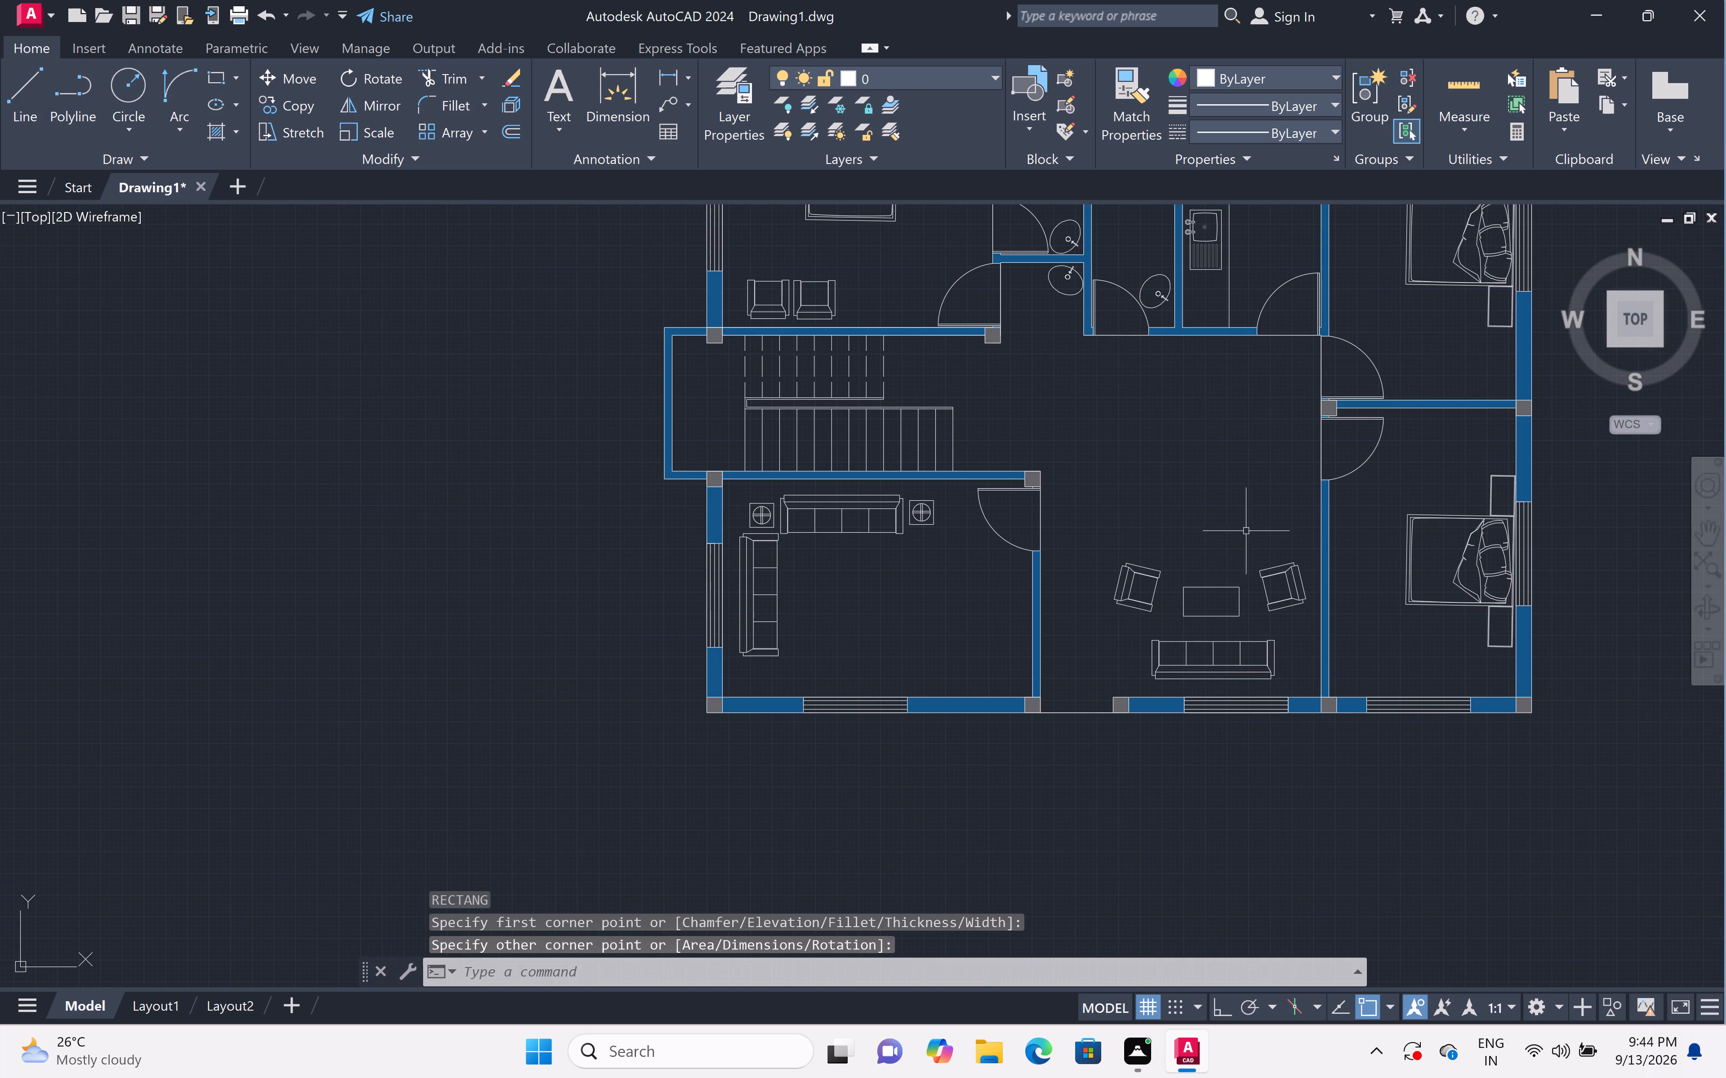
{"action": "scroll", "coordinate": [1246, 531], "scroll_direction": "down", "scroll_amount": 1}
{"action": "scroll", "coordinate": [1228, 587], "scroll_direction": "up", "scroll_amount": 4}
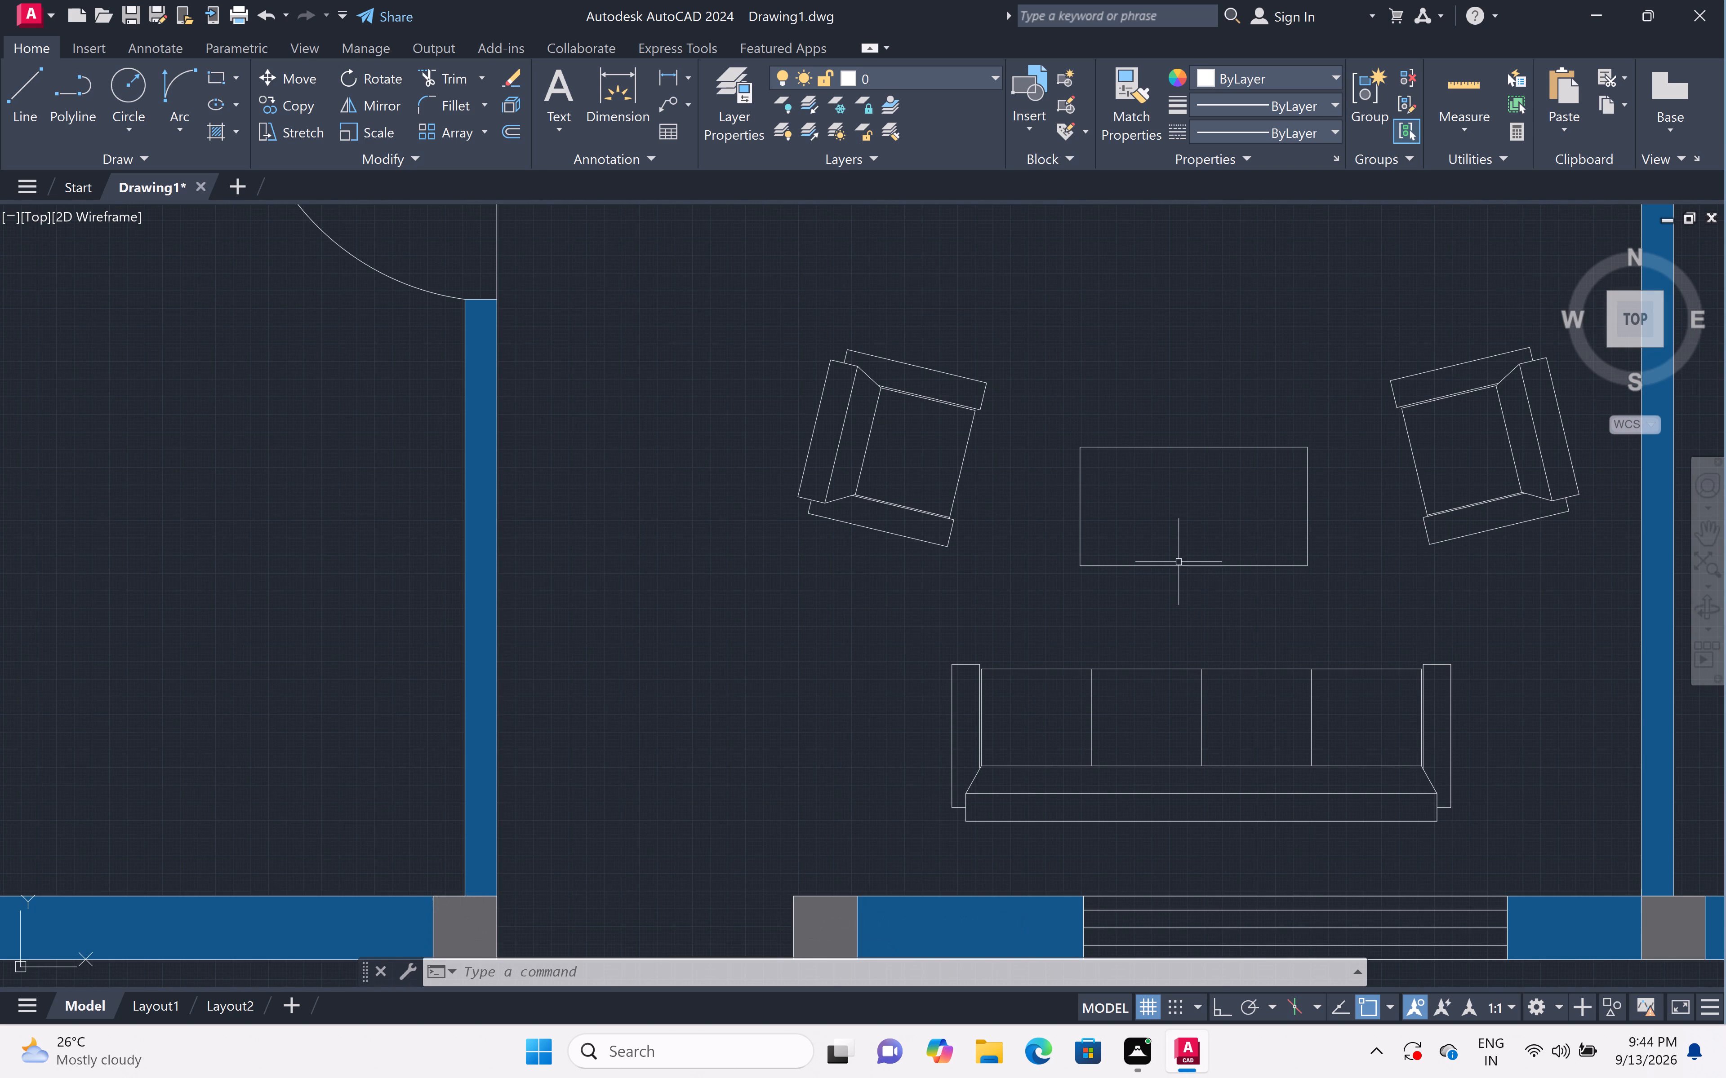
{"action": "scroll", "coordinate": [1169, 518], "scroll_direction": "up", "scroll_amount": 2}
{"action": "key", "text": "o"}
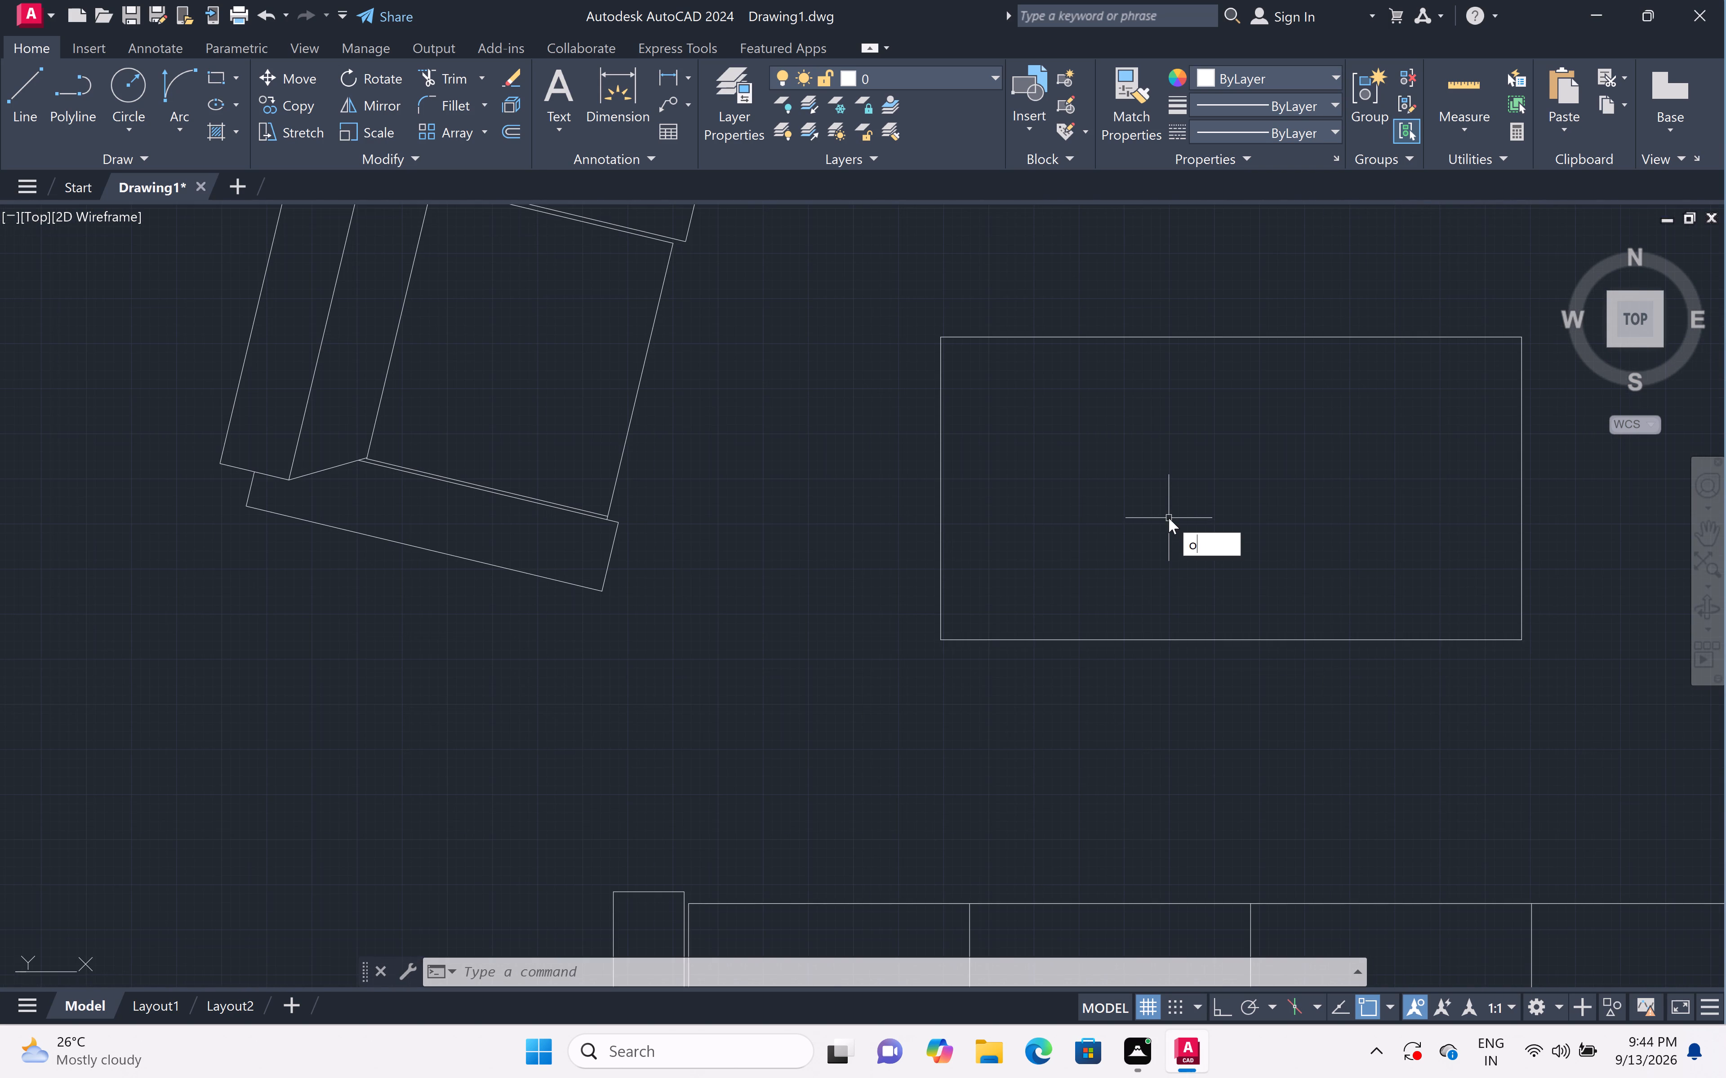
{"action": "type", "text": "ff"}
{"action": "key", "text": "space"}
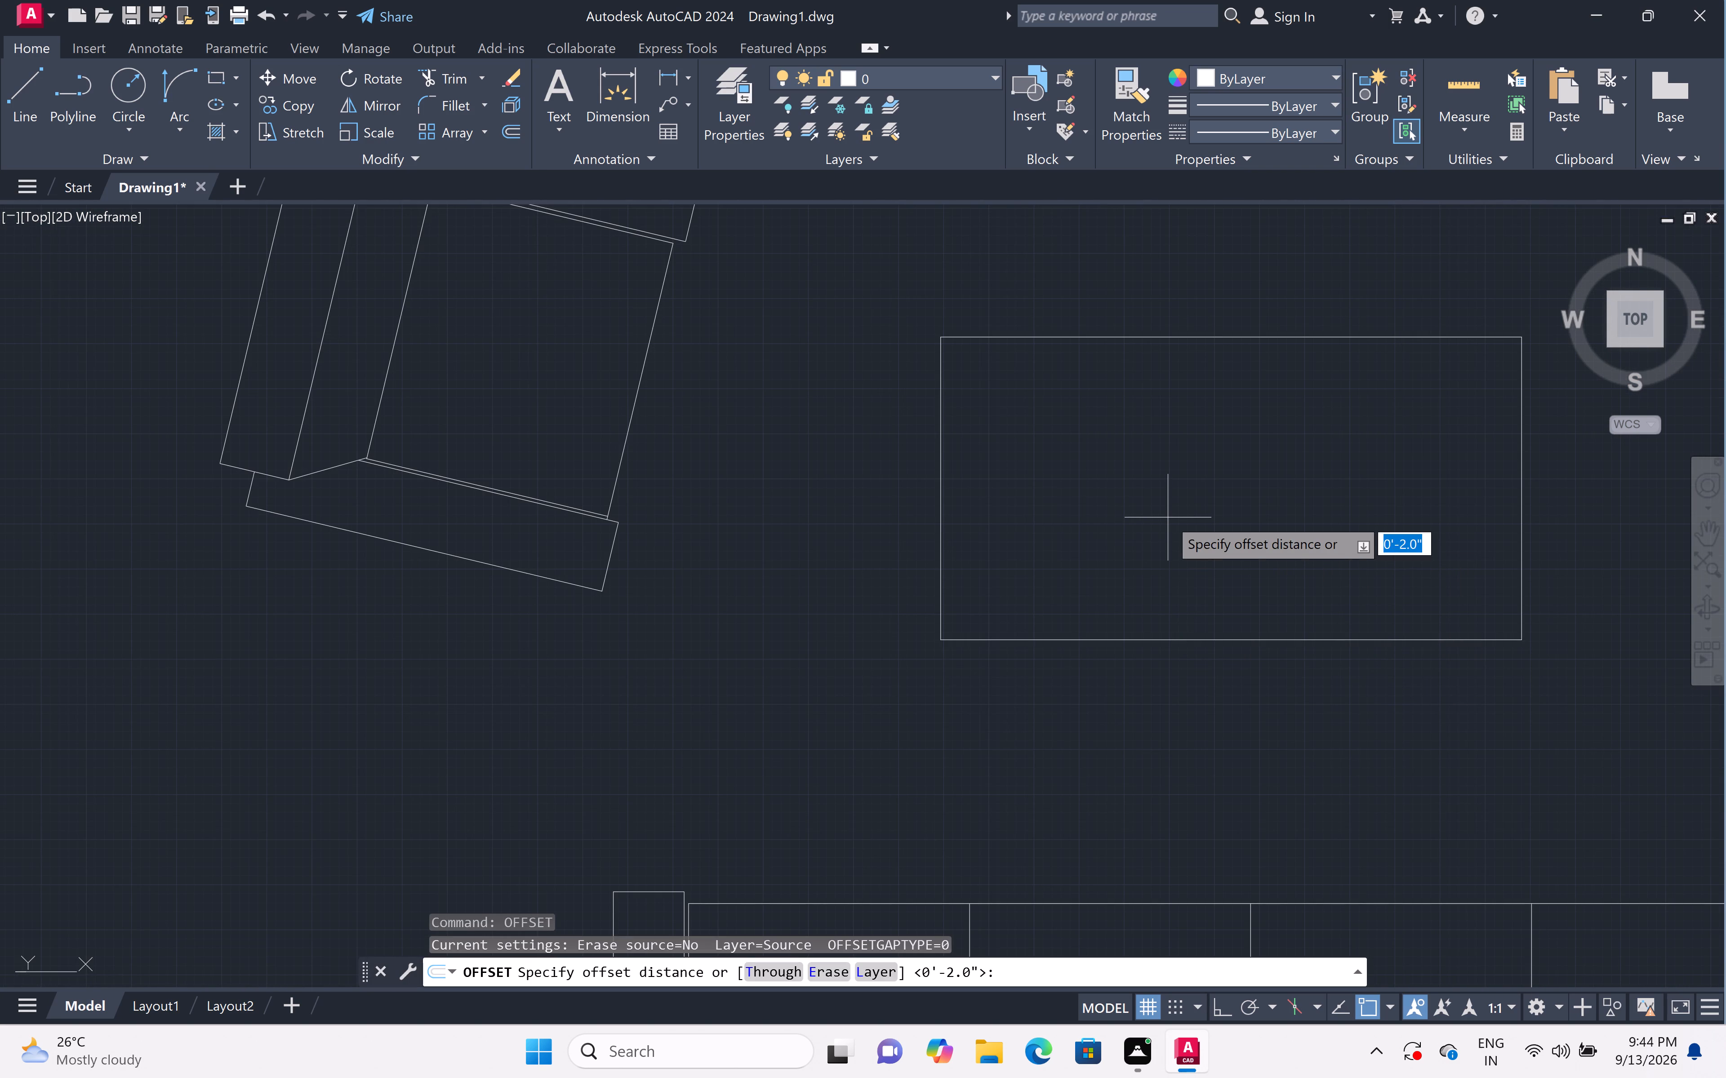
{"action": "key", "text": "1"}
{"action": "type", "text": "\""}
{"action": "key", "text": "space"}
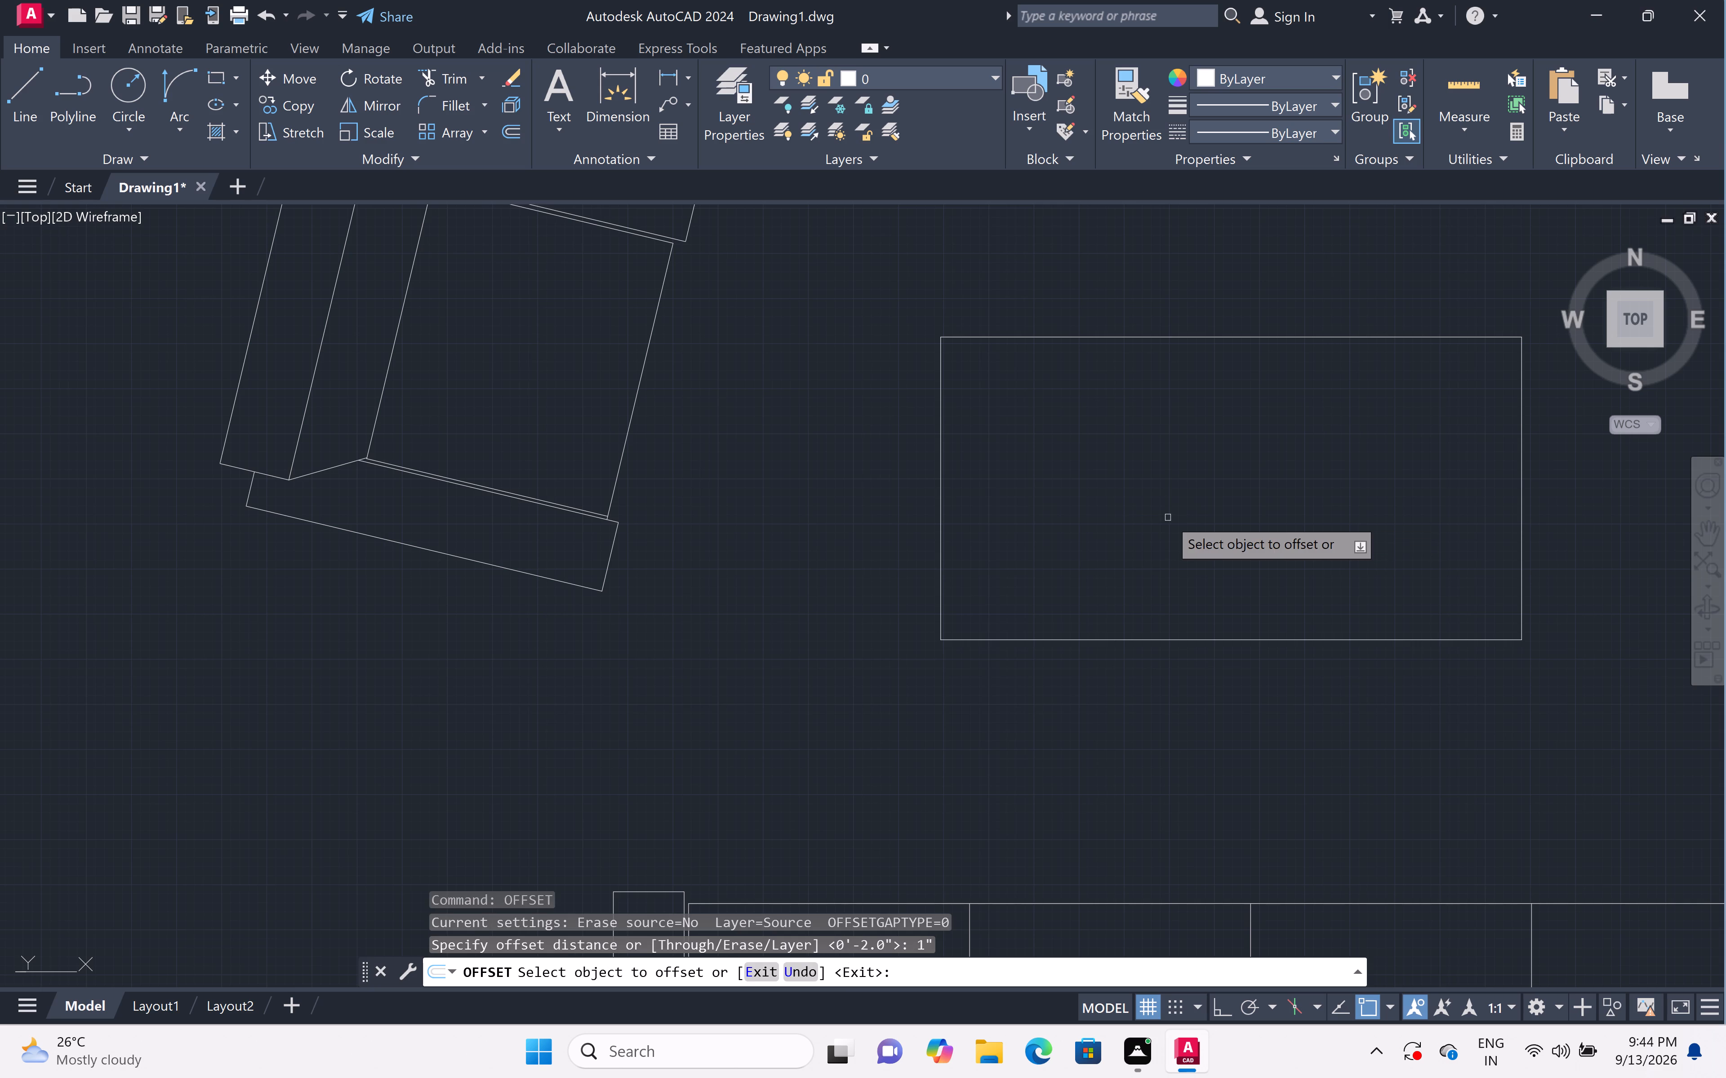
{"action": "left_click", "coordinate": [1114, 336]}
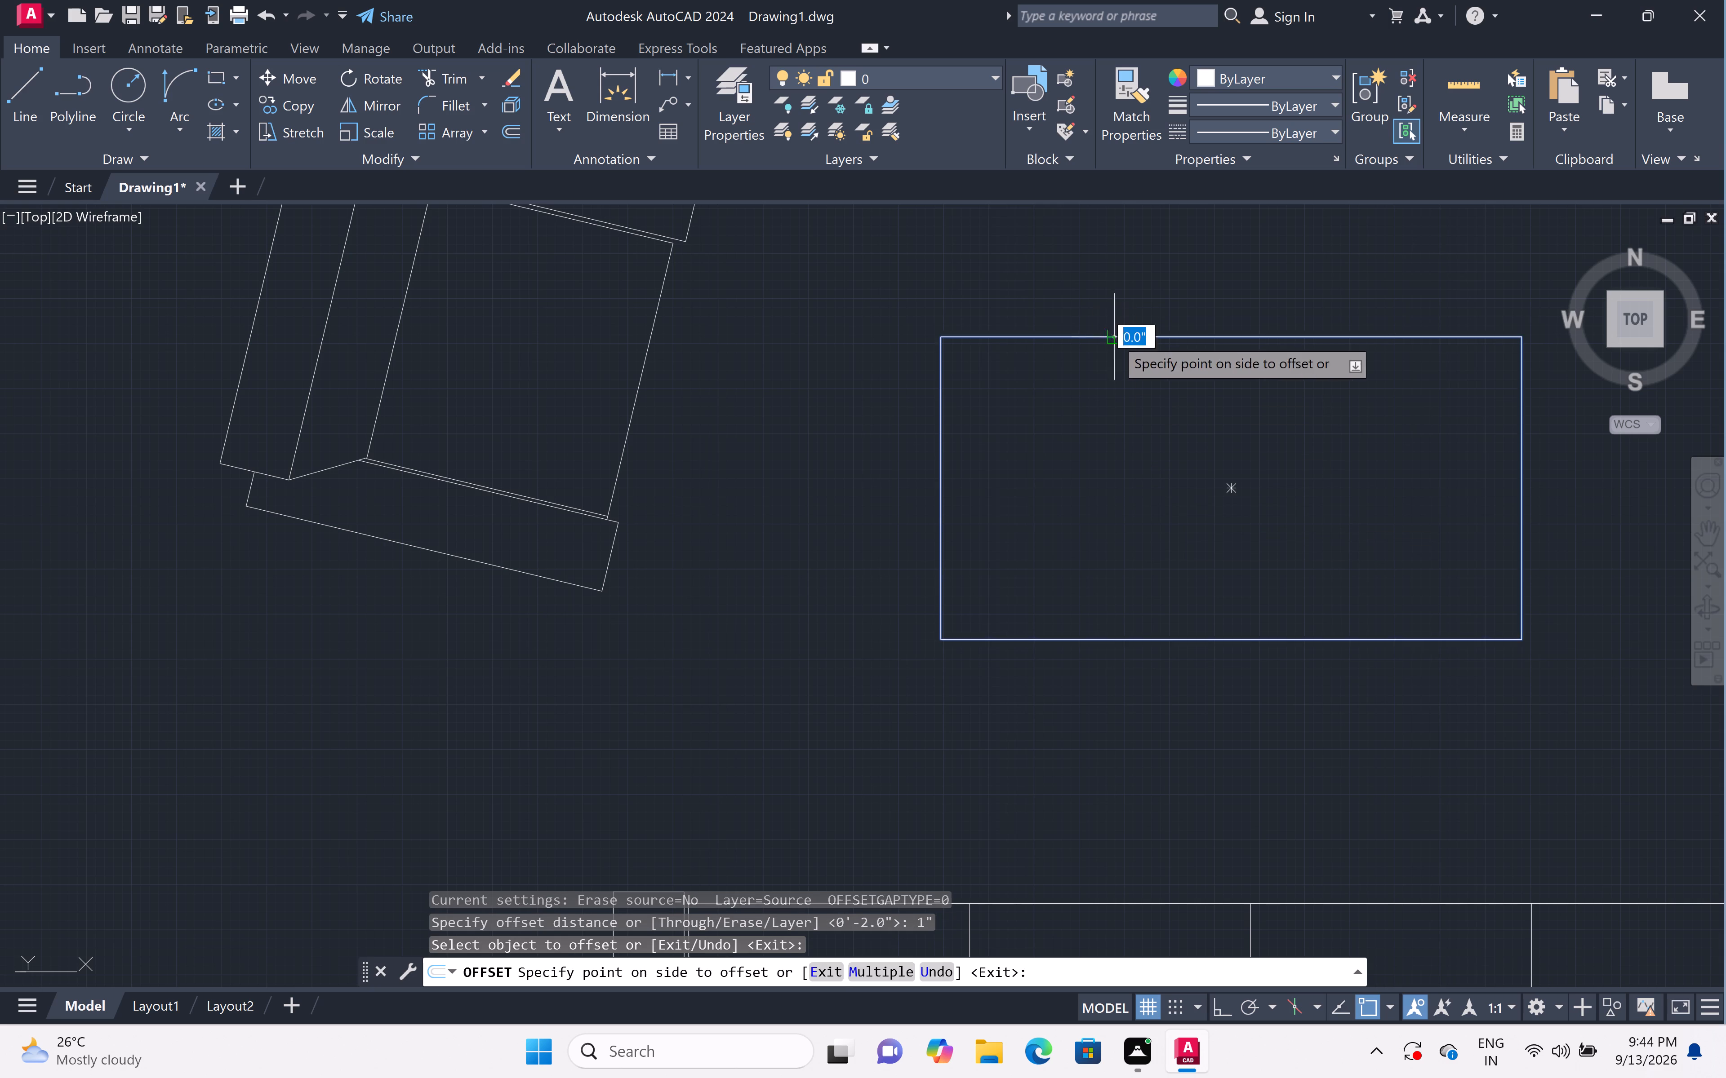
{"action": "left_click", "coordinate": [1111, 406]}
{"action": "scroll", "coordinate": [1111, 406], "scroll_direction": "down", "scroll_amount": 3}
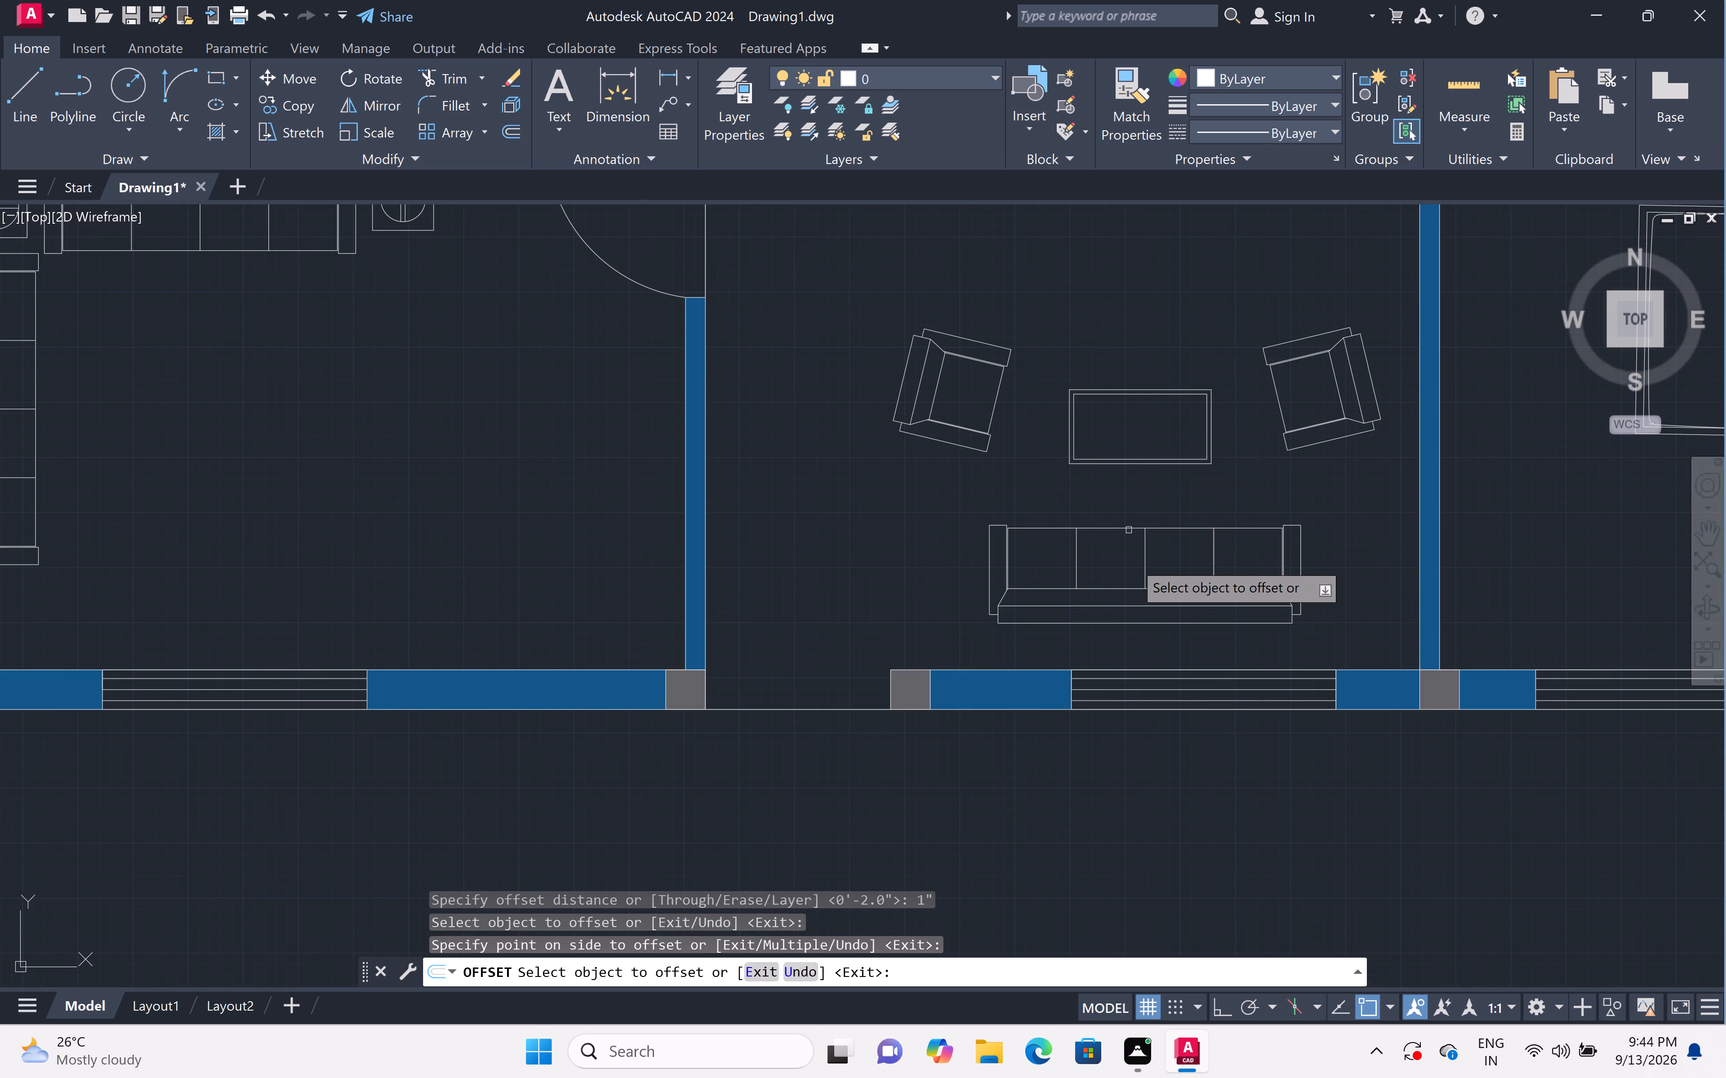
{"action": "key", "text": "Escape"}
{"action": "scroll", "coordinate": [1126, 552], "scroll_direction": "down", "scroll_amount": 3}
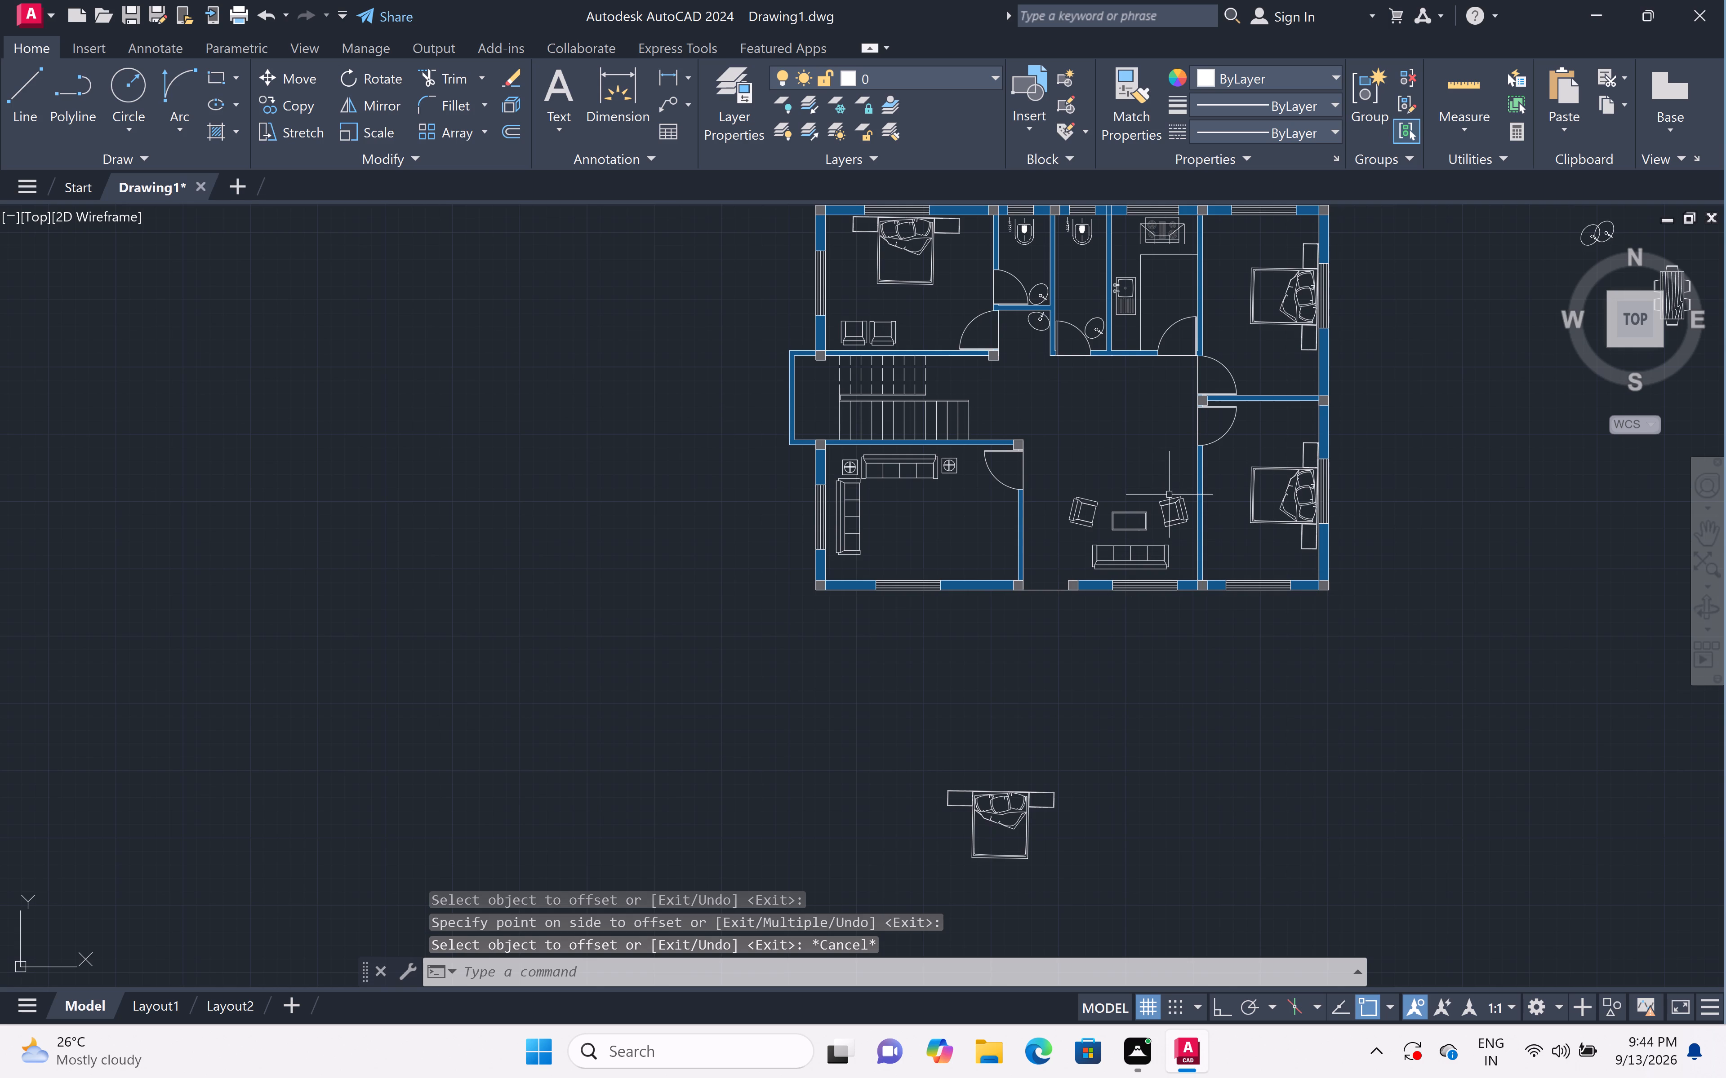
Erase the spare bed with nightstands south of the floor plan and the spare washbasins east of it.
{"action": "scroll", "coordinate": [1169, 496], "scroll_direction": "down", "scroll_amount": 1}
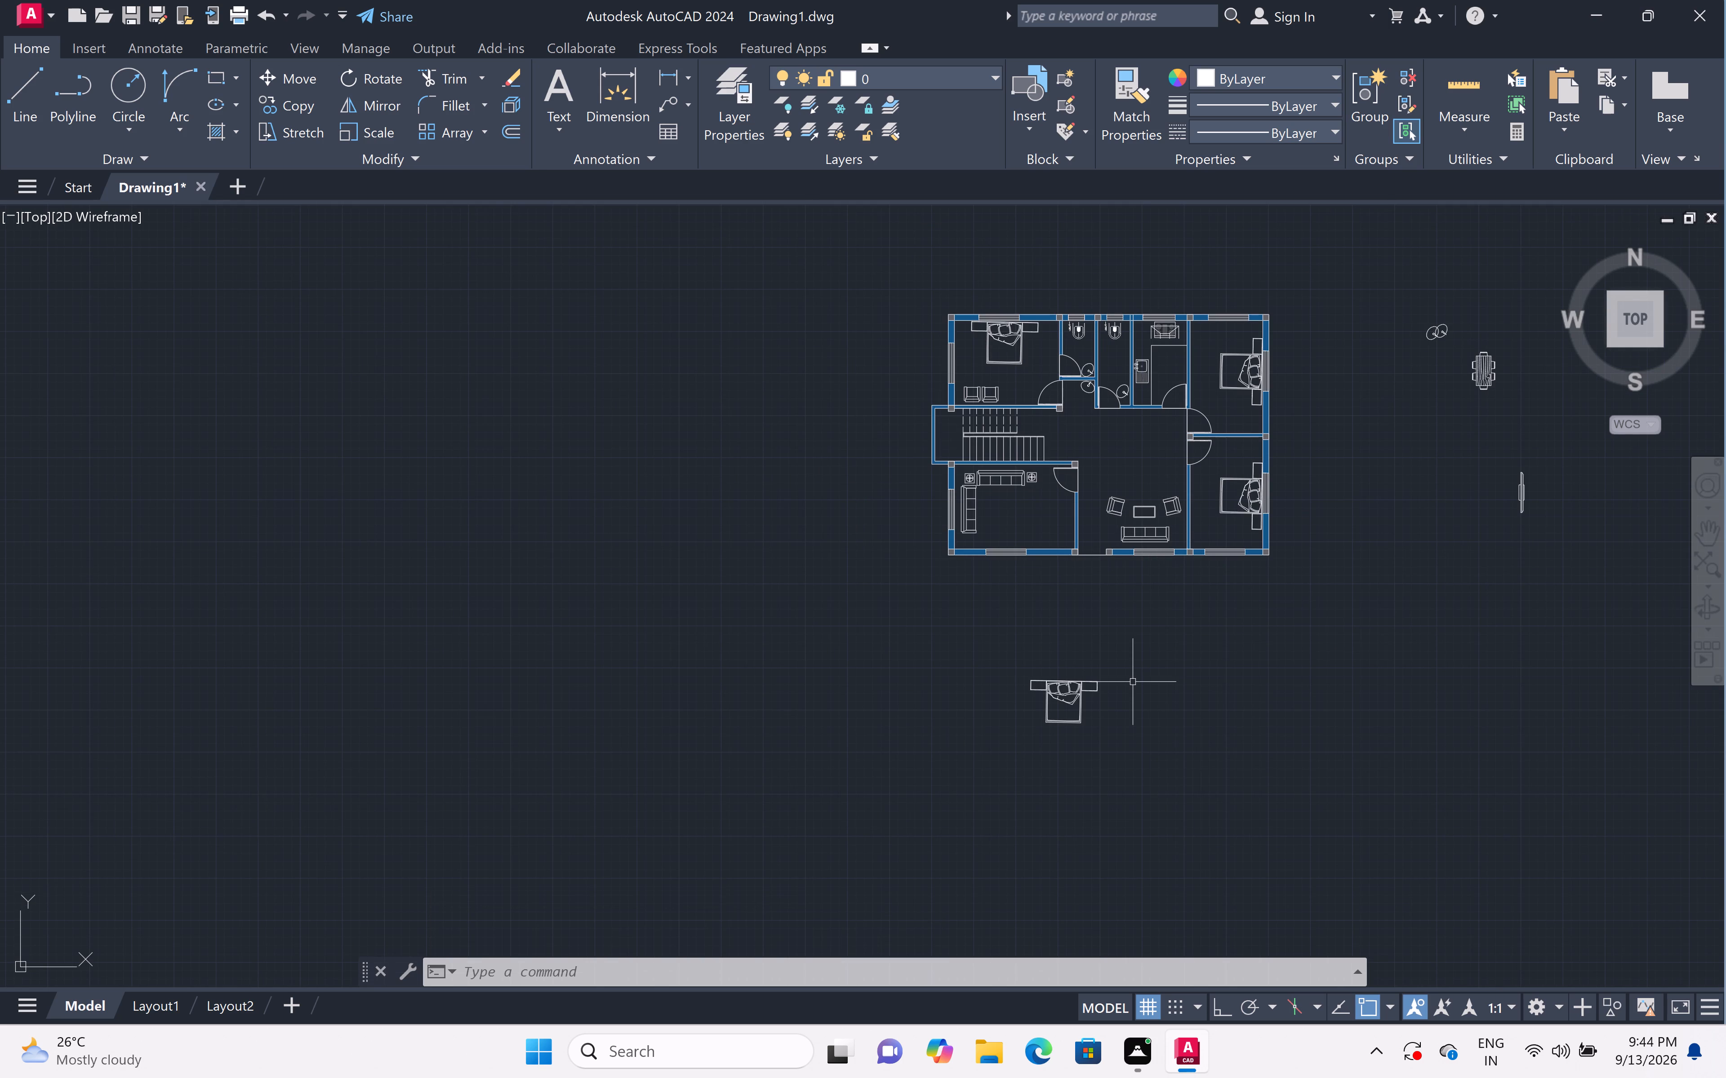
{"action": "scroll", "coordinate": [1110, 729], "scroll_direction": "up", "scroll_amount": 2}
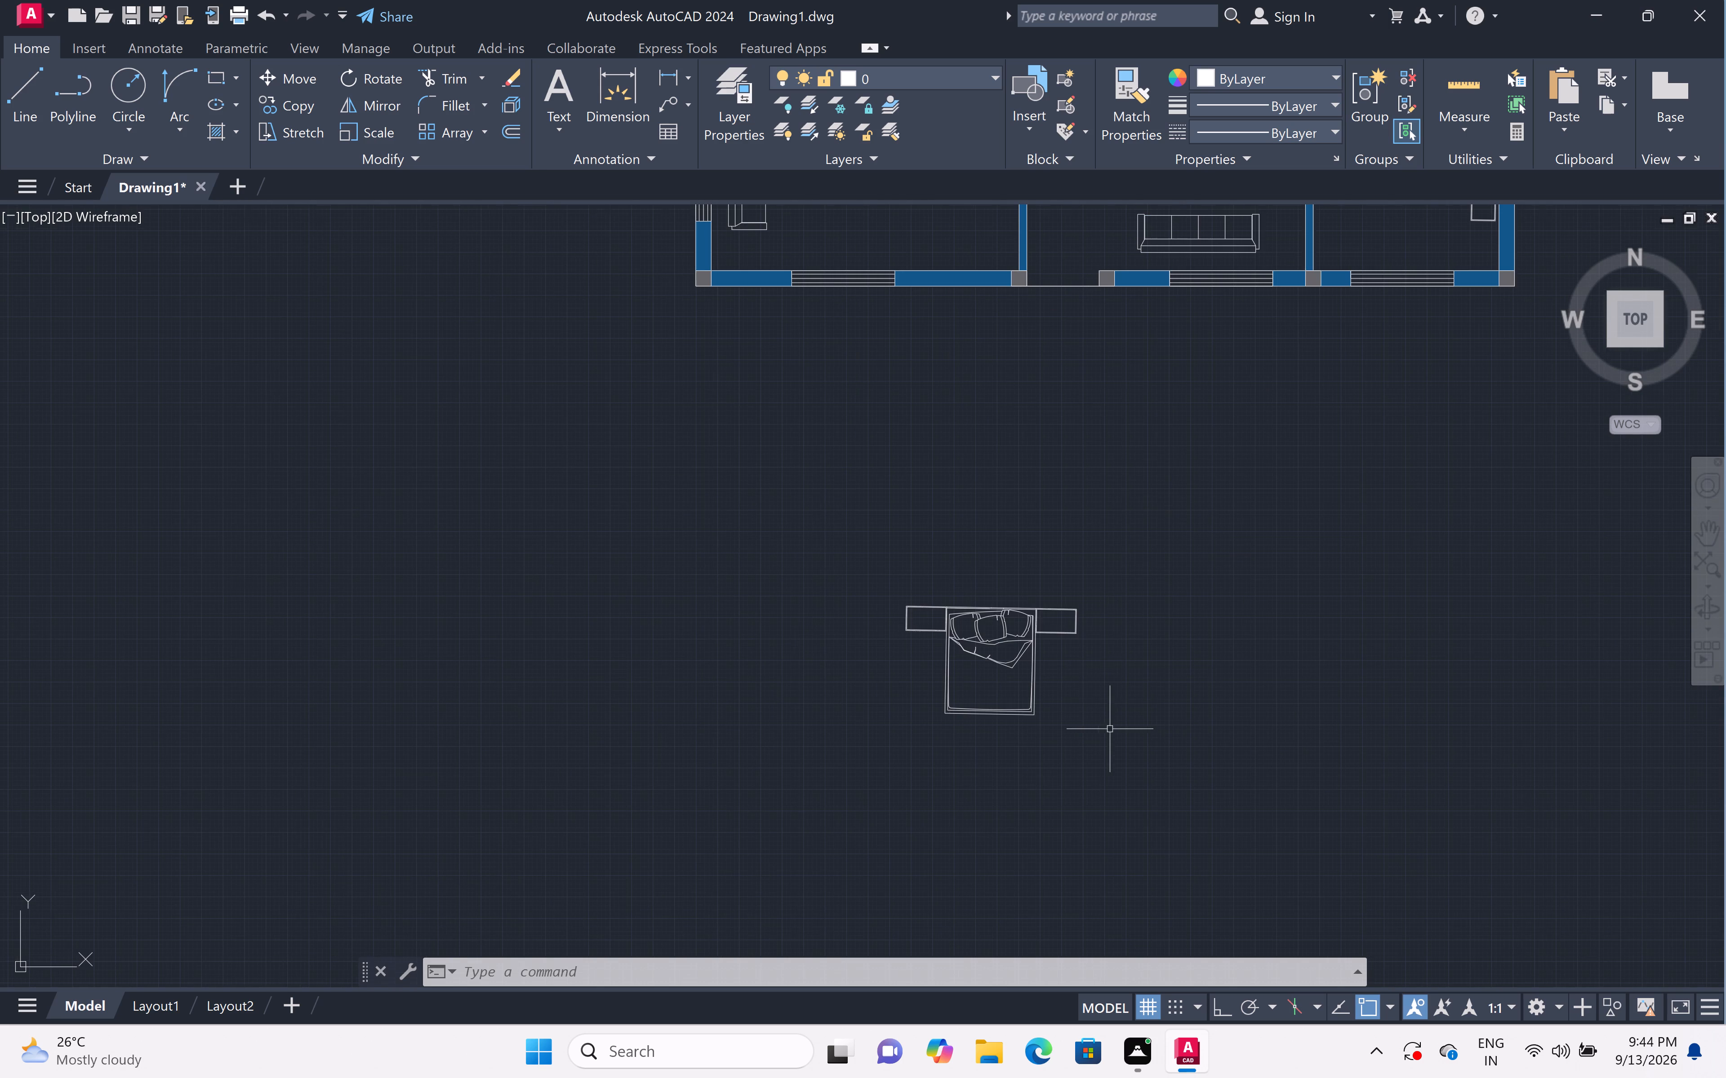
{"action": "left_click", "coordinate": [1132, 605]}
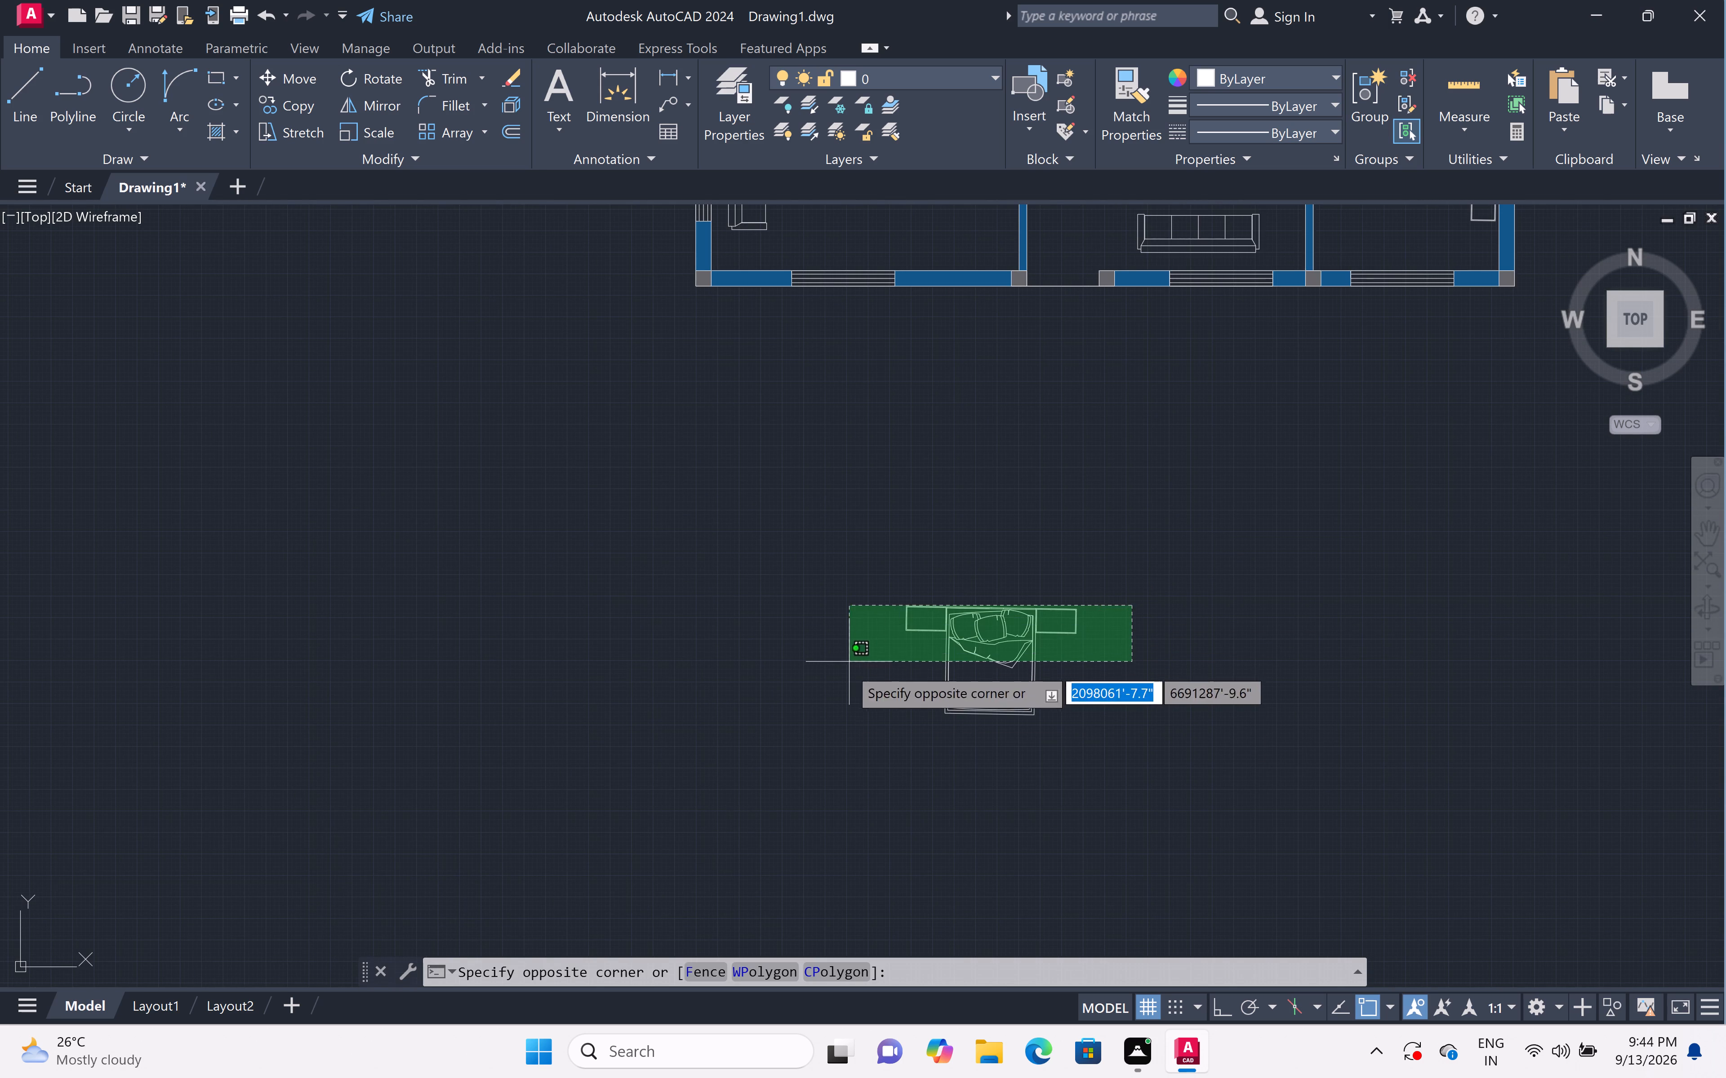
{"action": "left_click", "coordinate": [856, 738]}
{"action": "scroll", "coordinate": [881, 668], "scroll_direction": "down", "scroll_amount": 4}
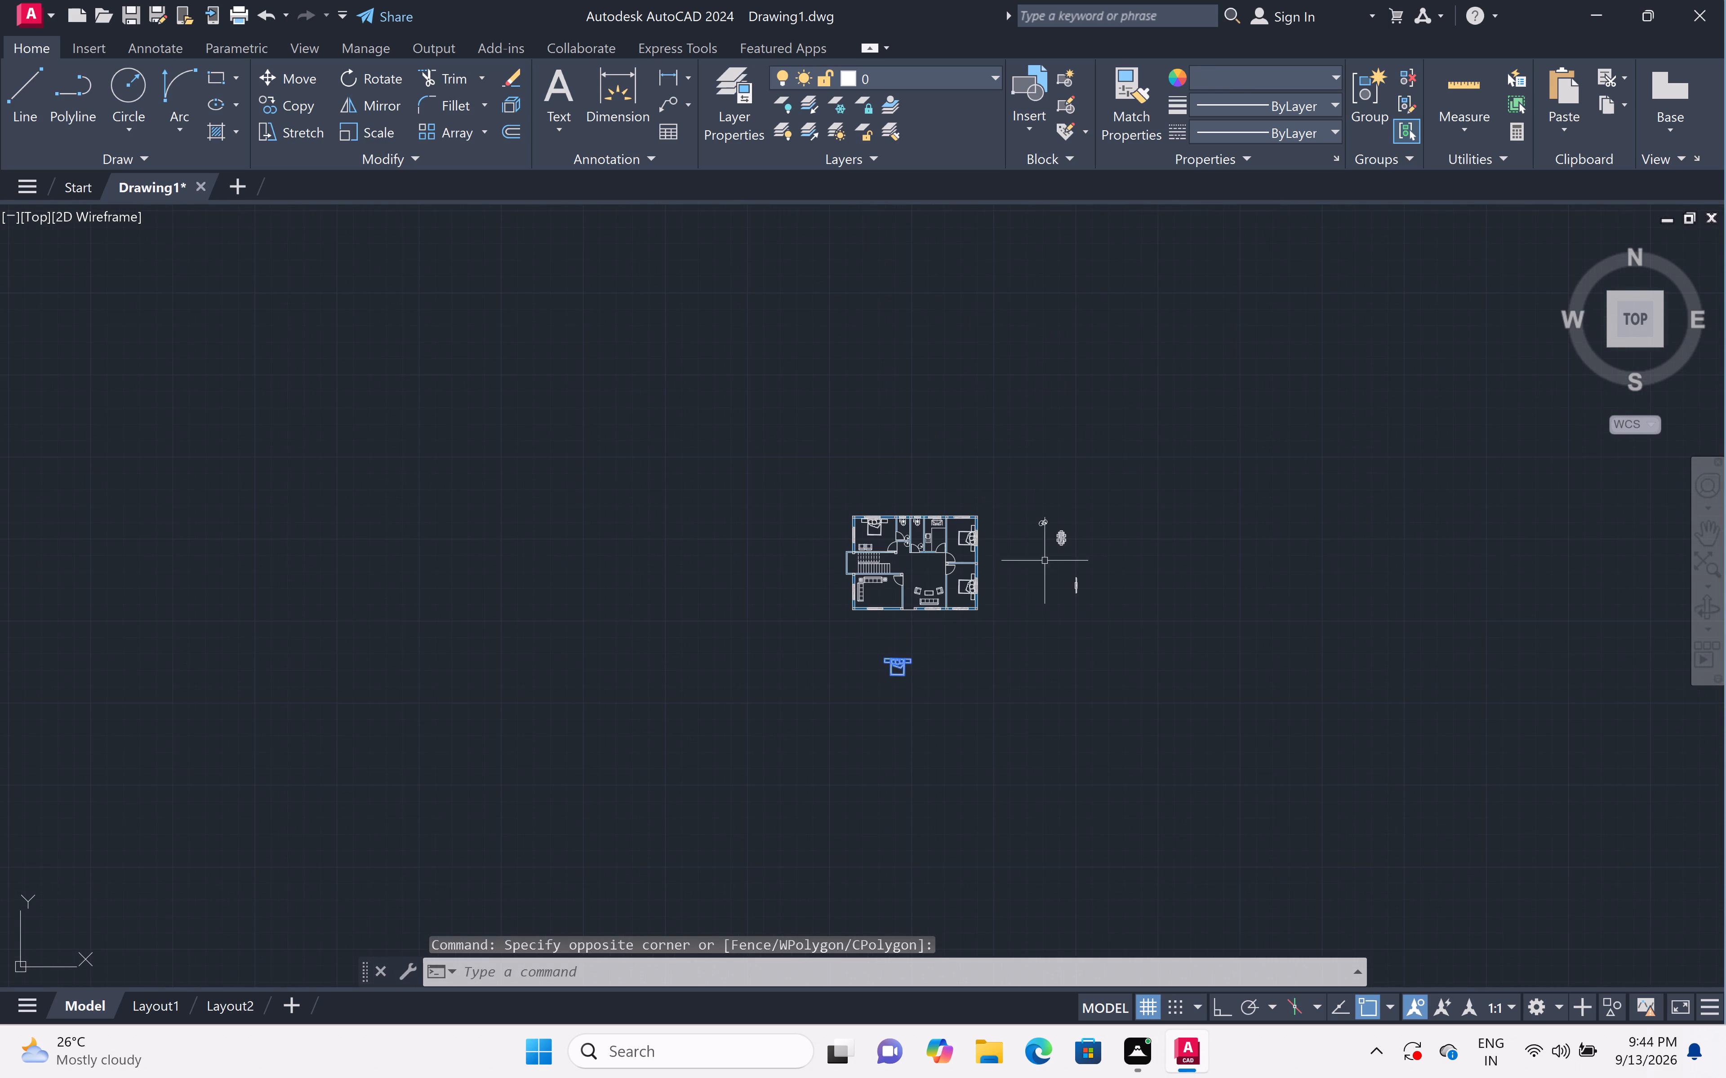
{"action": "scroll", "coordinate": [1044, 560], "scroll_direction": "up", "scroll_amount": 2}
{"action": "left_click", "coordinate": [1055, 418]}
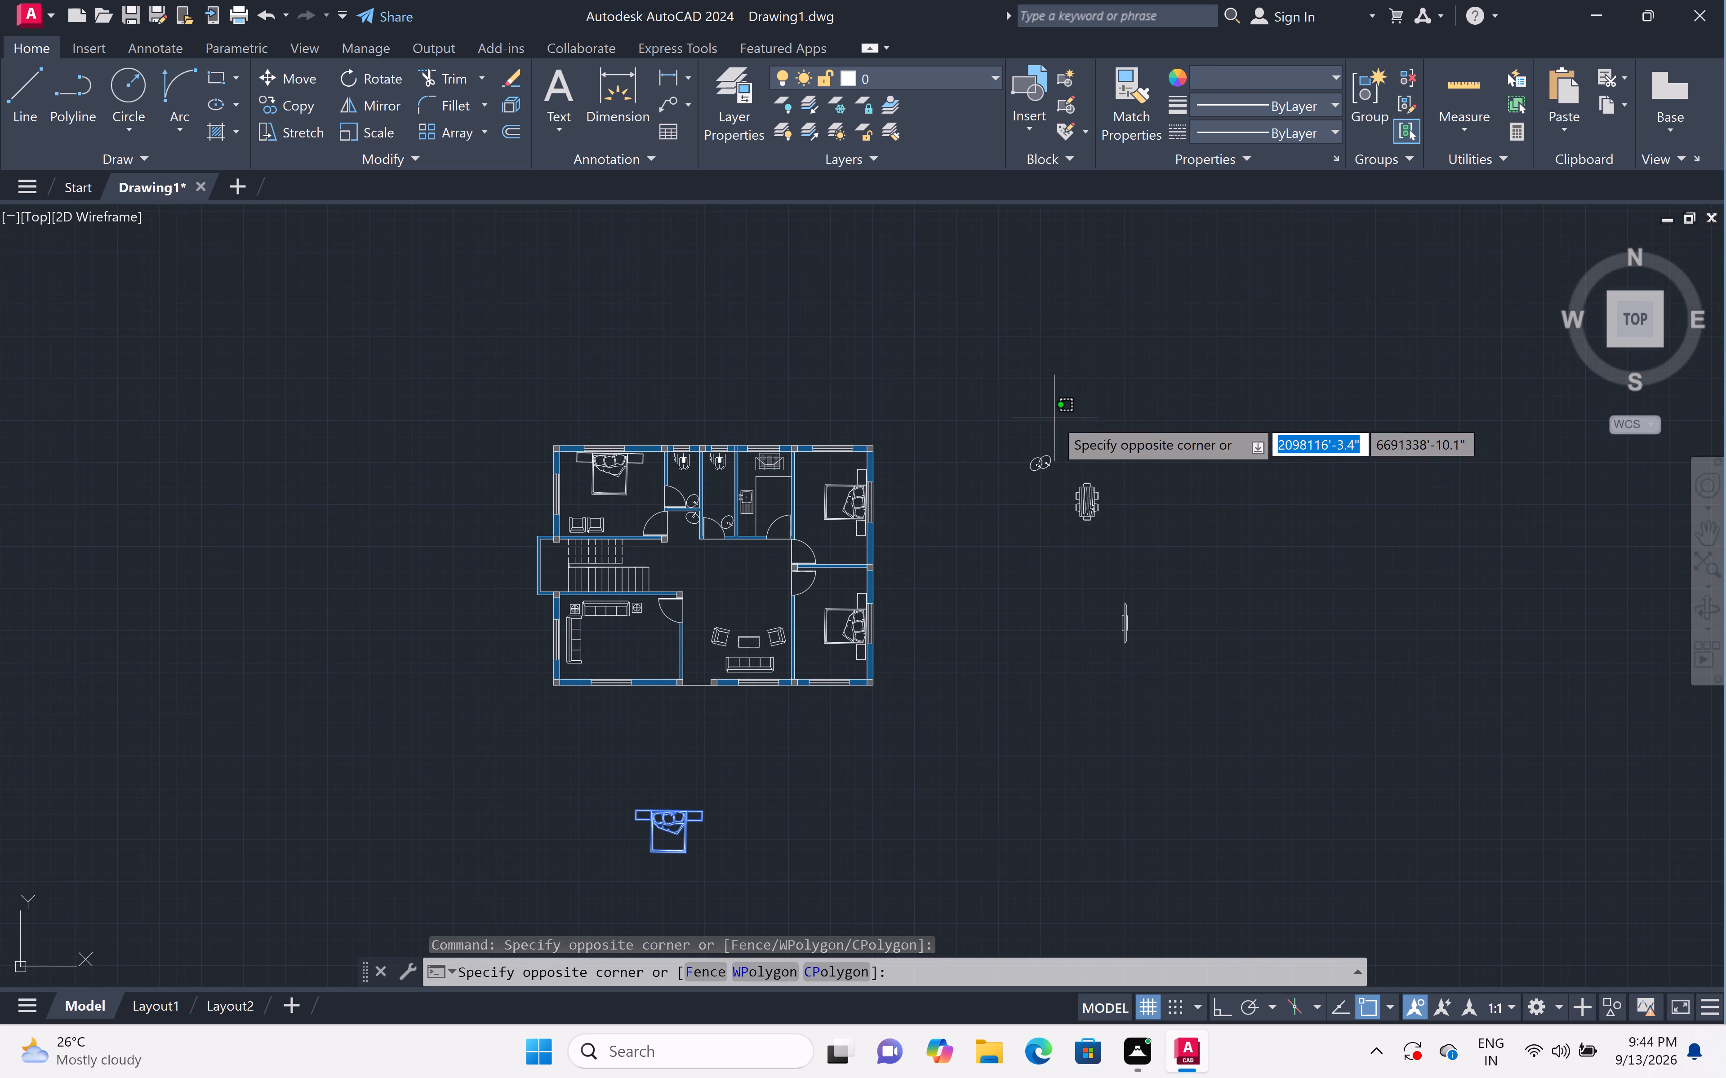
{"action": "left_click", "coordinate": [978, 505]}
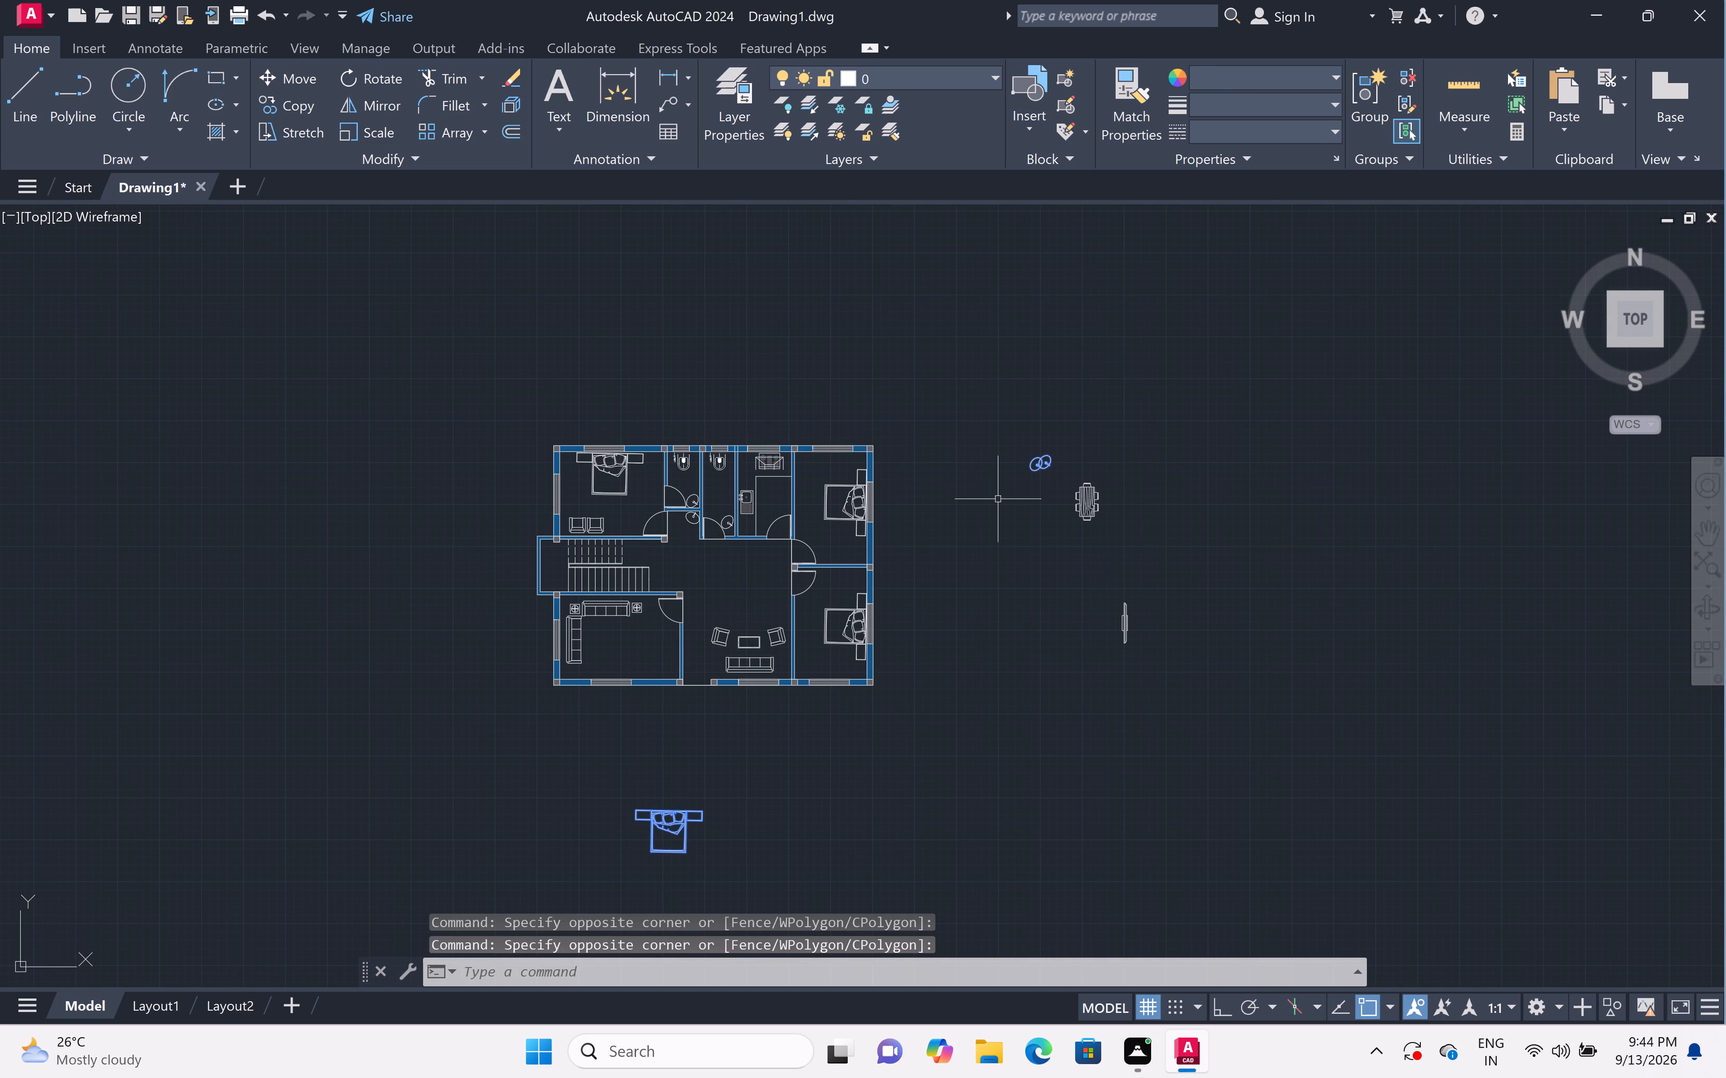
{"action": "key", "text": "Delete"}
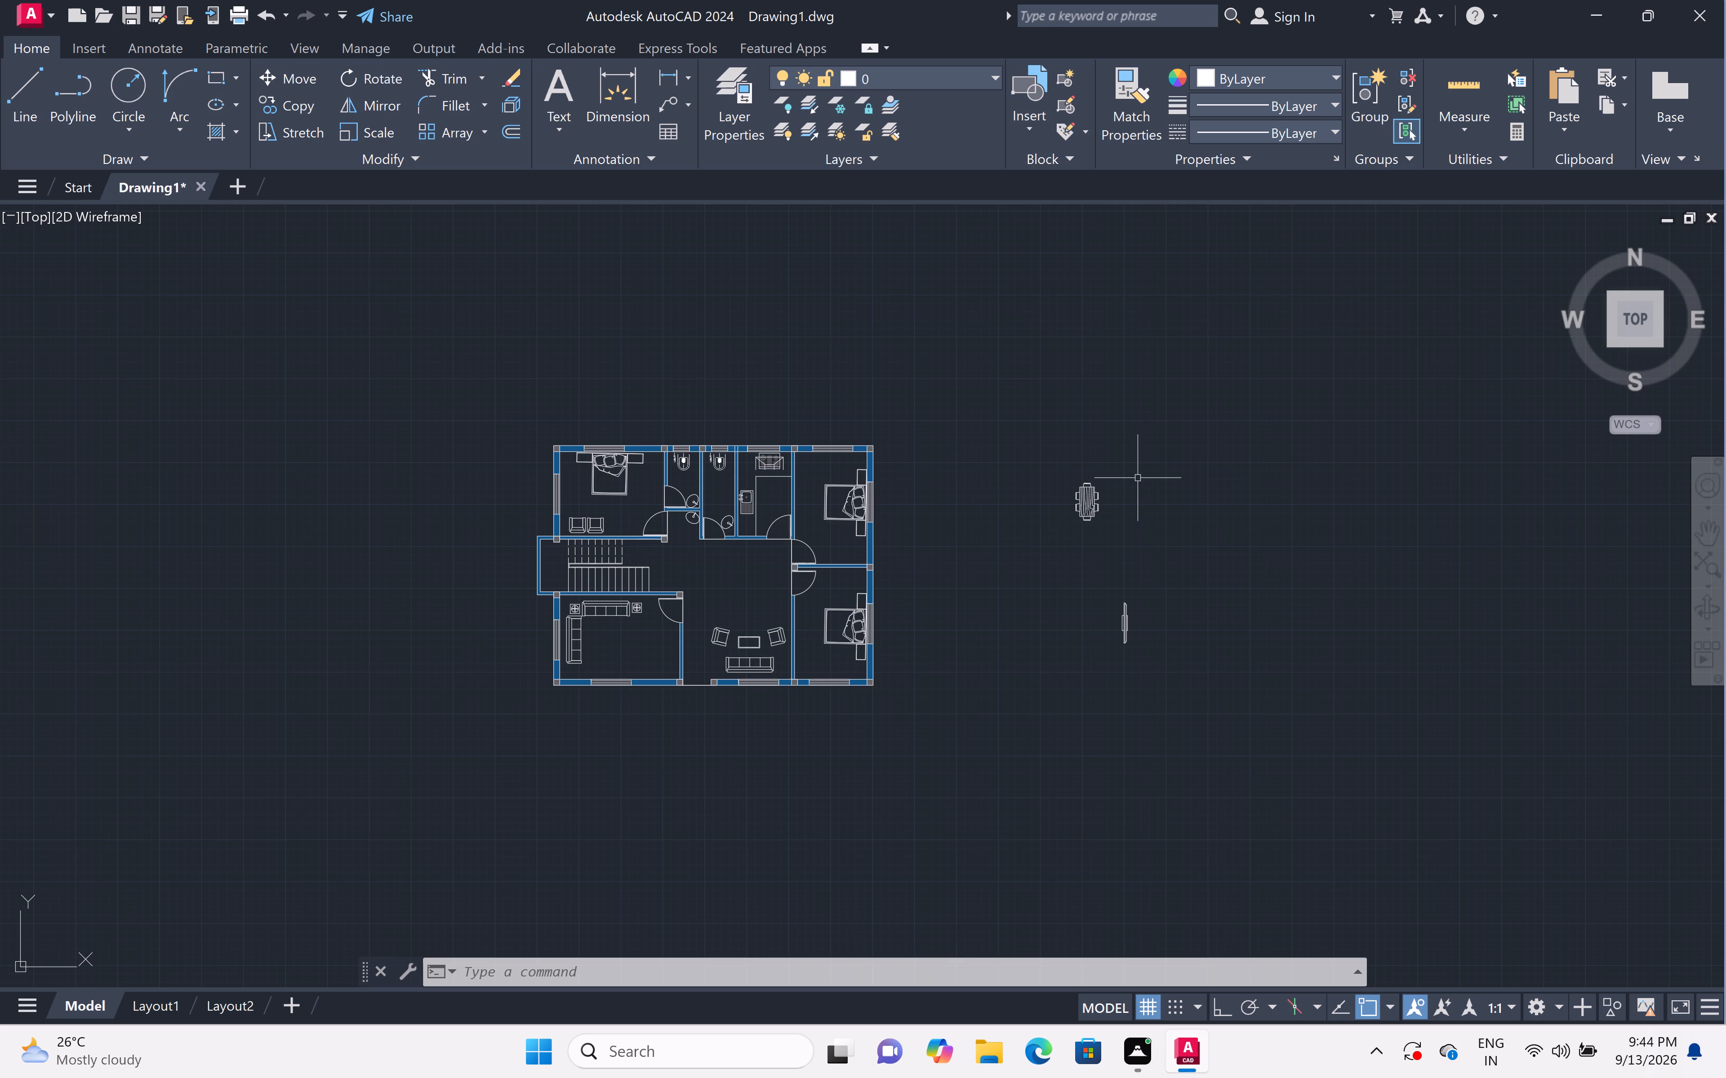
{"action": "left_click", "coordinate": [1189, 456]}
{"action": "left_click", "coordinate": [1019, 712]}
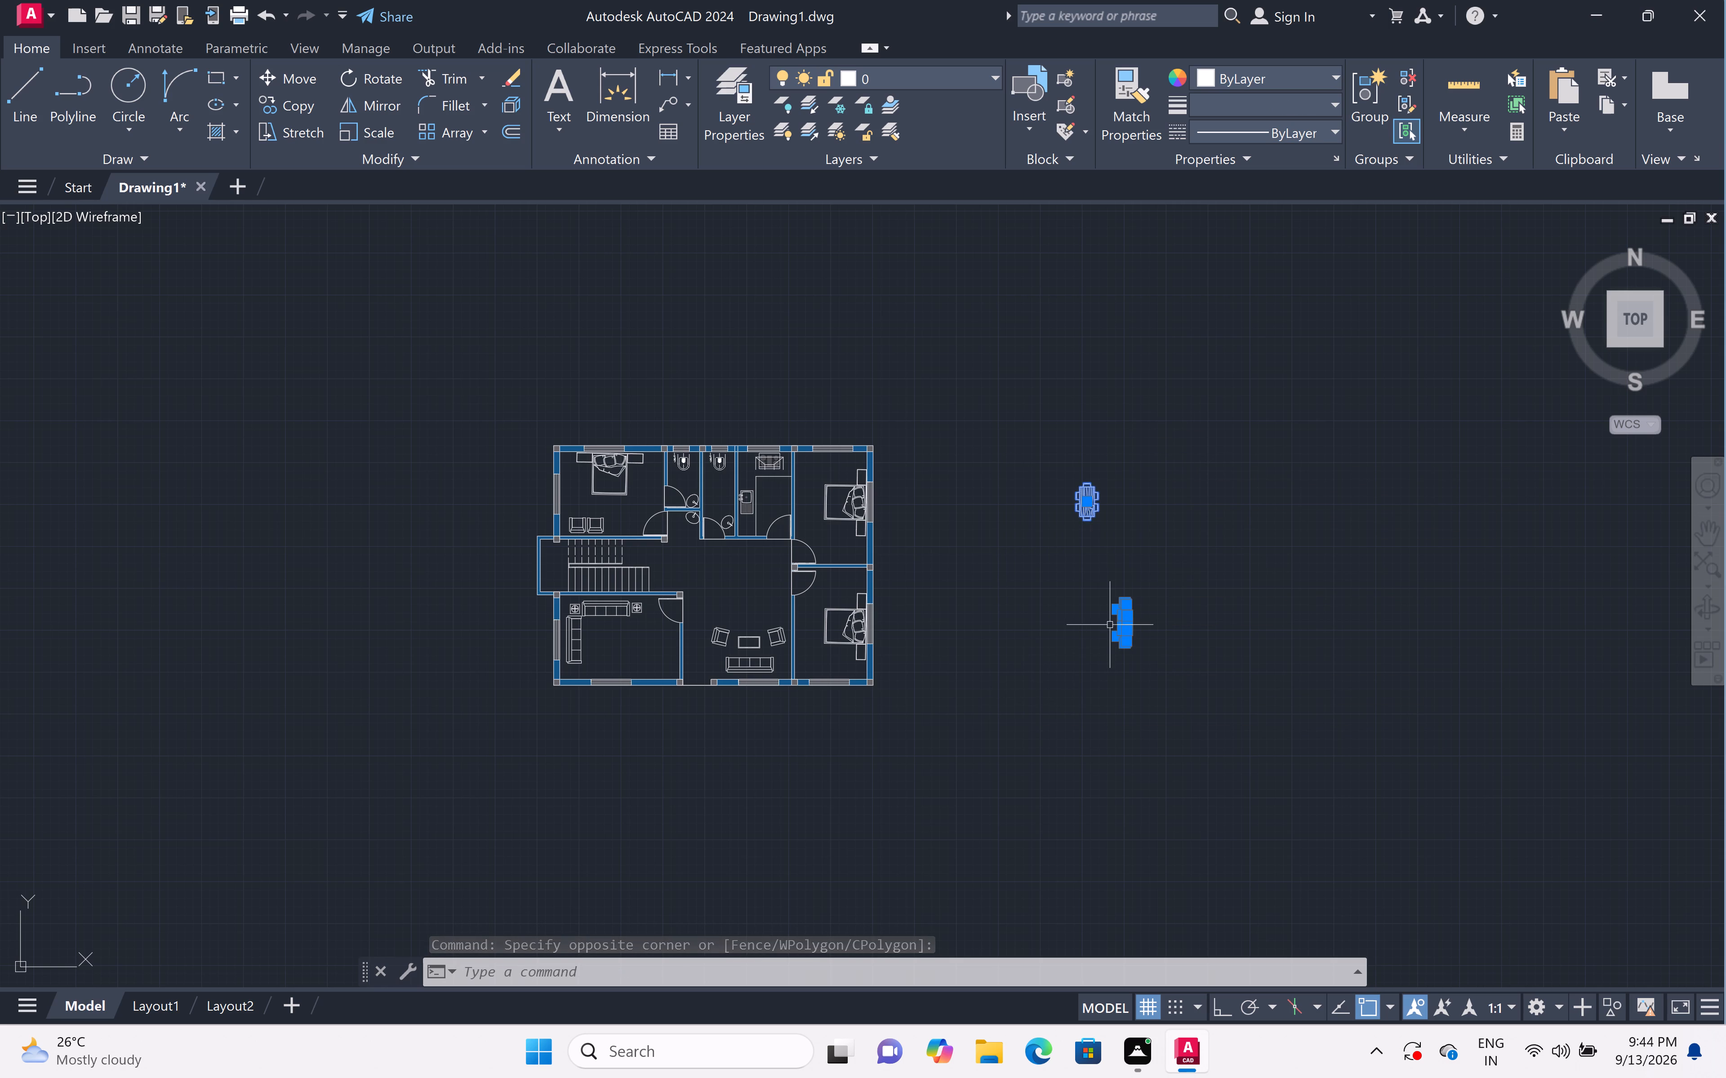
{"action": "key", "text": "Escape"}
Rotate the southwest room's two sofas and side tables 90° counterclockwise about the west sofa's southwest corner with Ortho on.
{"action": "scroll", "coordinate": [1117, 628], "scroll_direction": "up", "scroll_amount": 2}
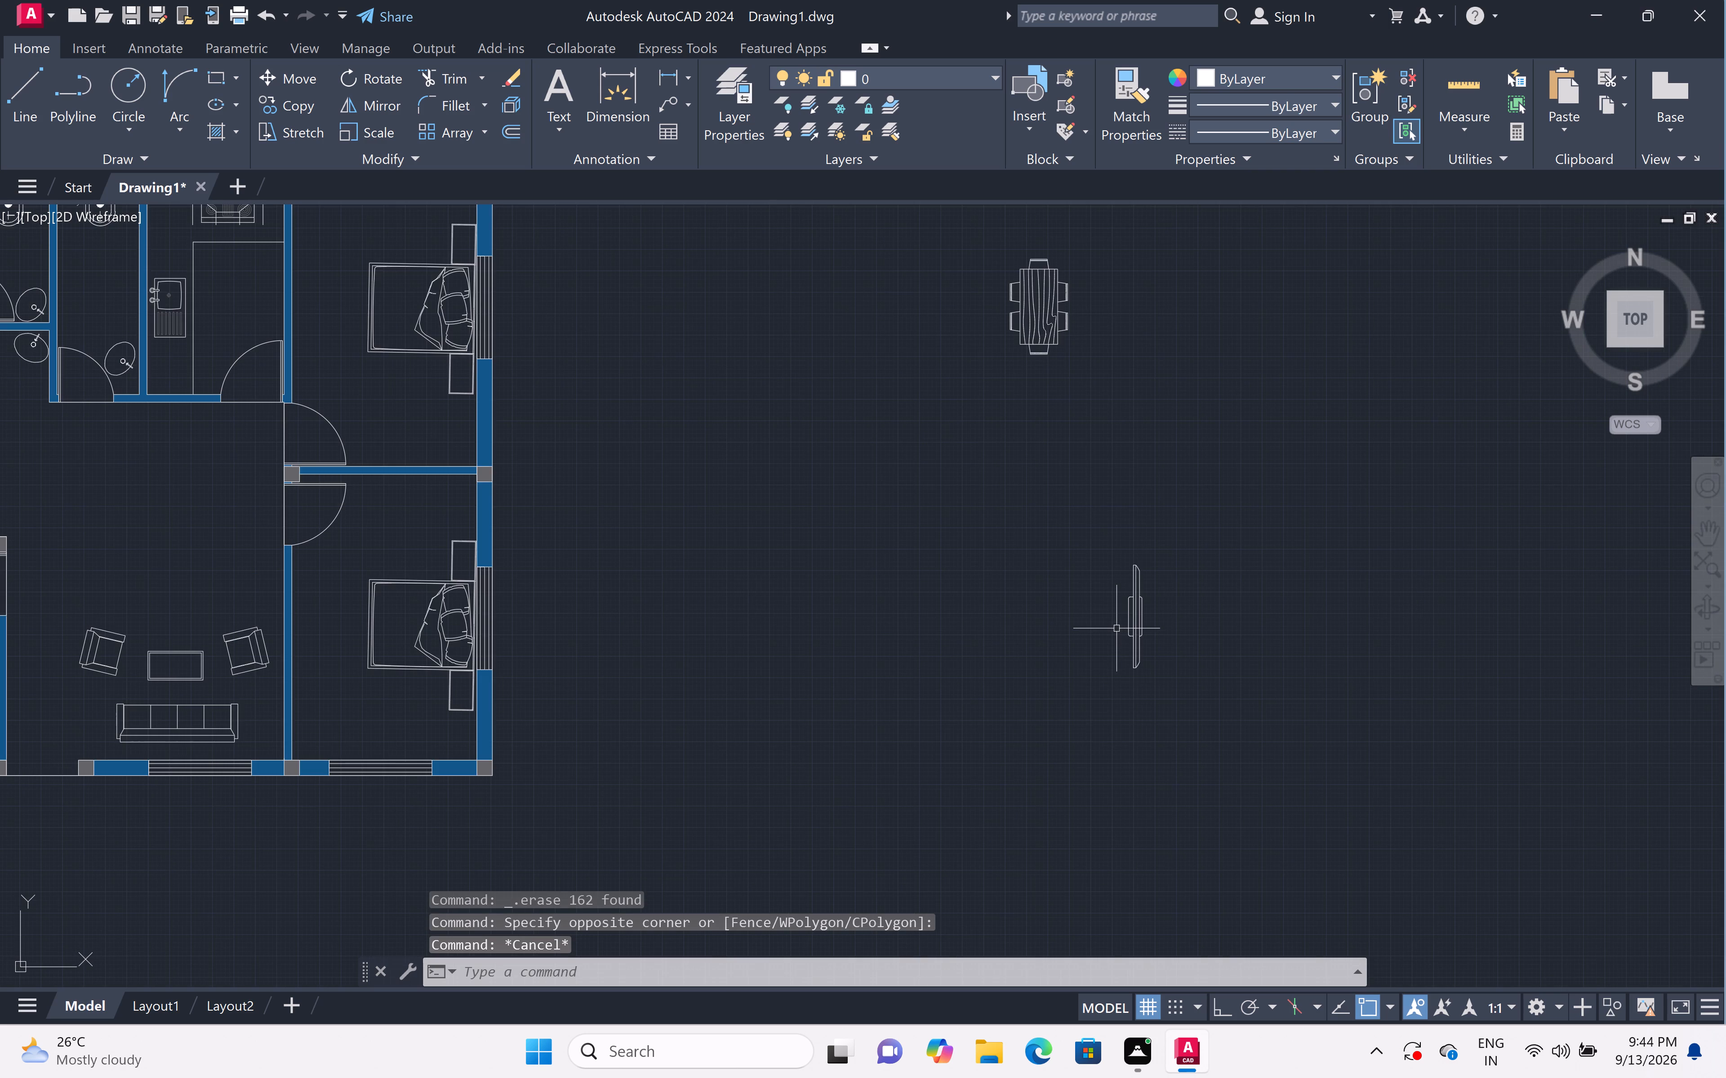
{"action": "scroll", "coordinate": [1117, 628], "scroll_direction": "down", "scroll_amount": 1}
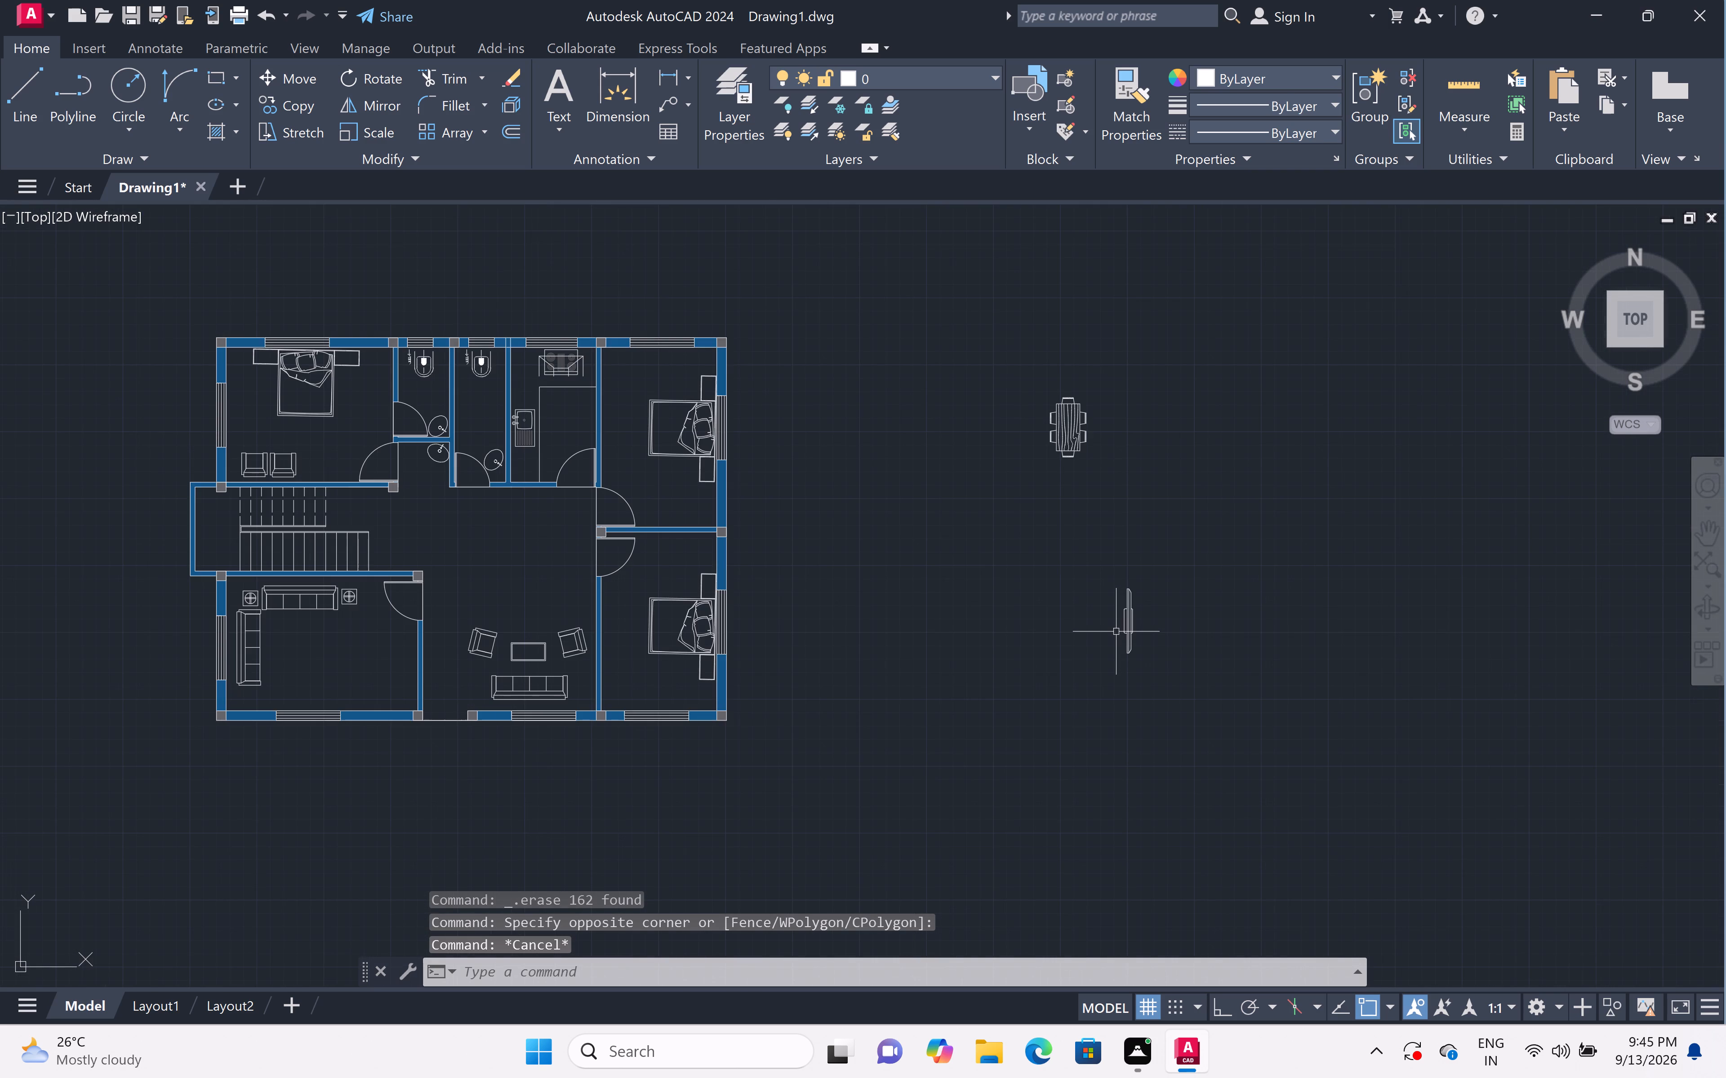
{"action": "scroll", "coordinate": [258, 665], "scroll_direction": "up", "scroll_amount": 2}
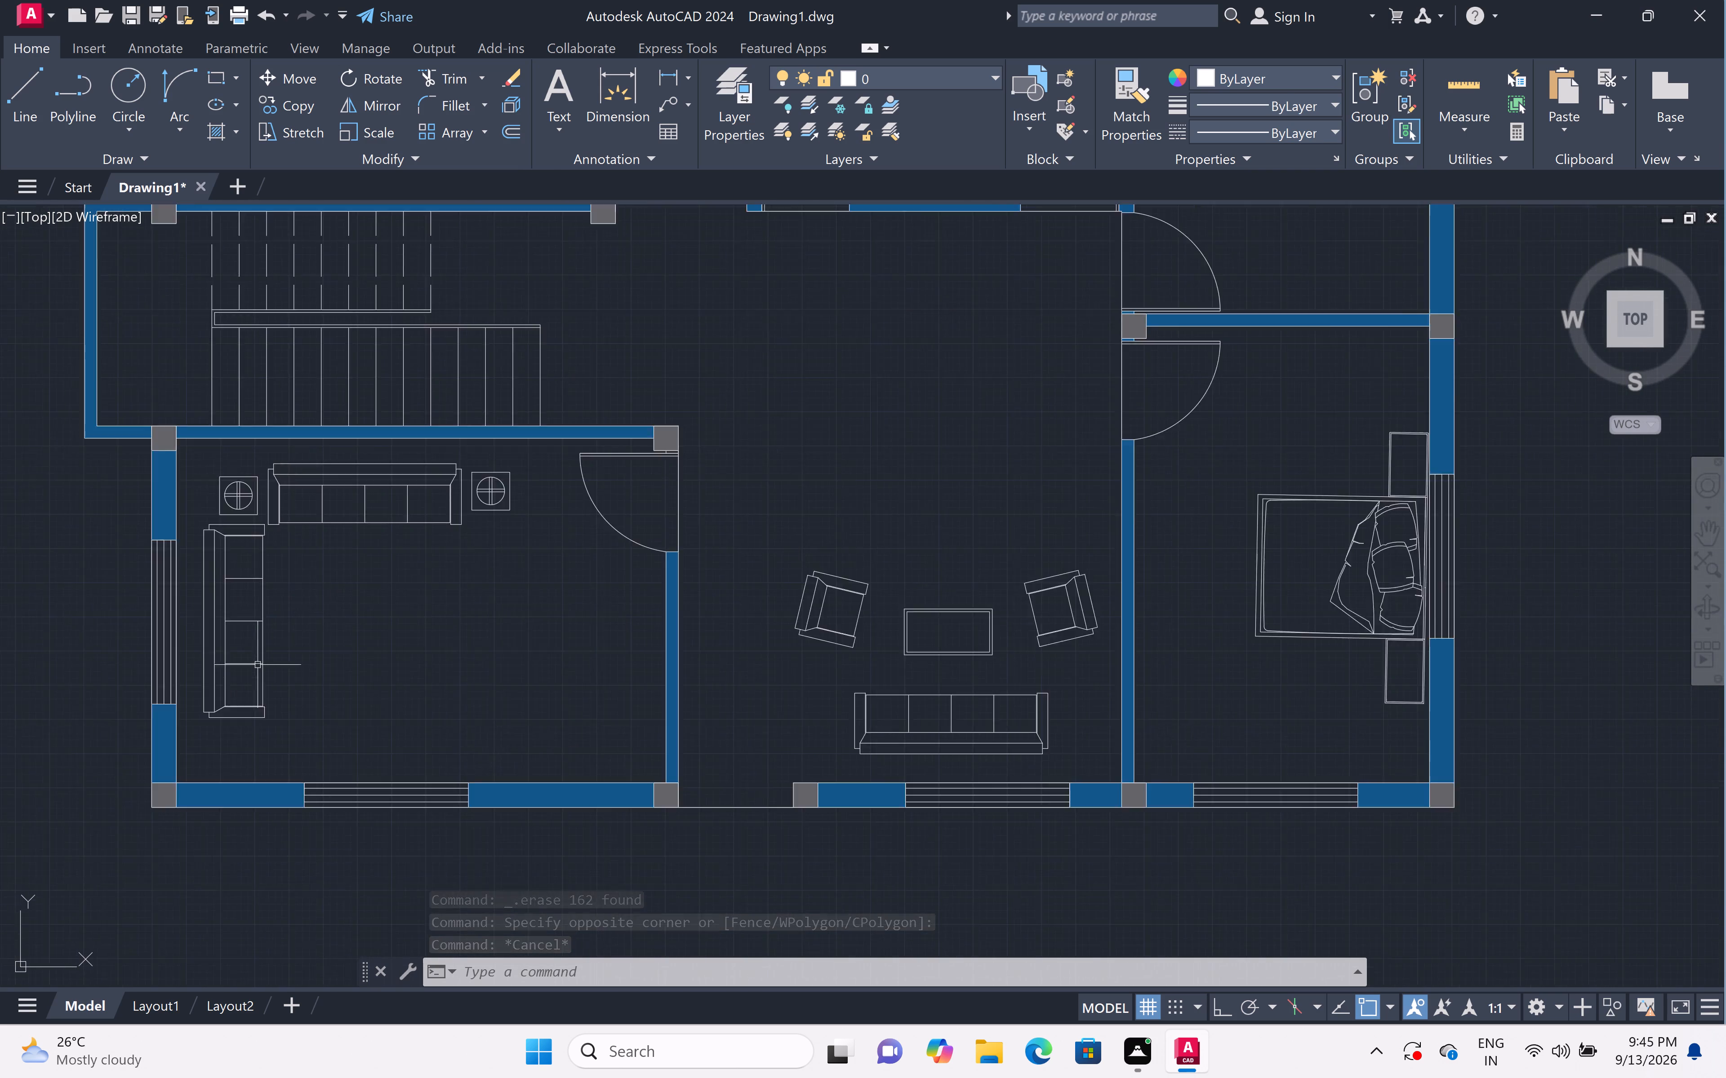
{"action": "scroll", "coordinate": [258, 665], "scroll_direction": "up", "scroll_amount": 1}
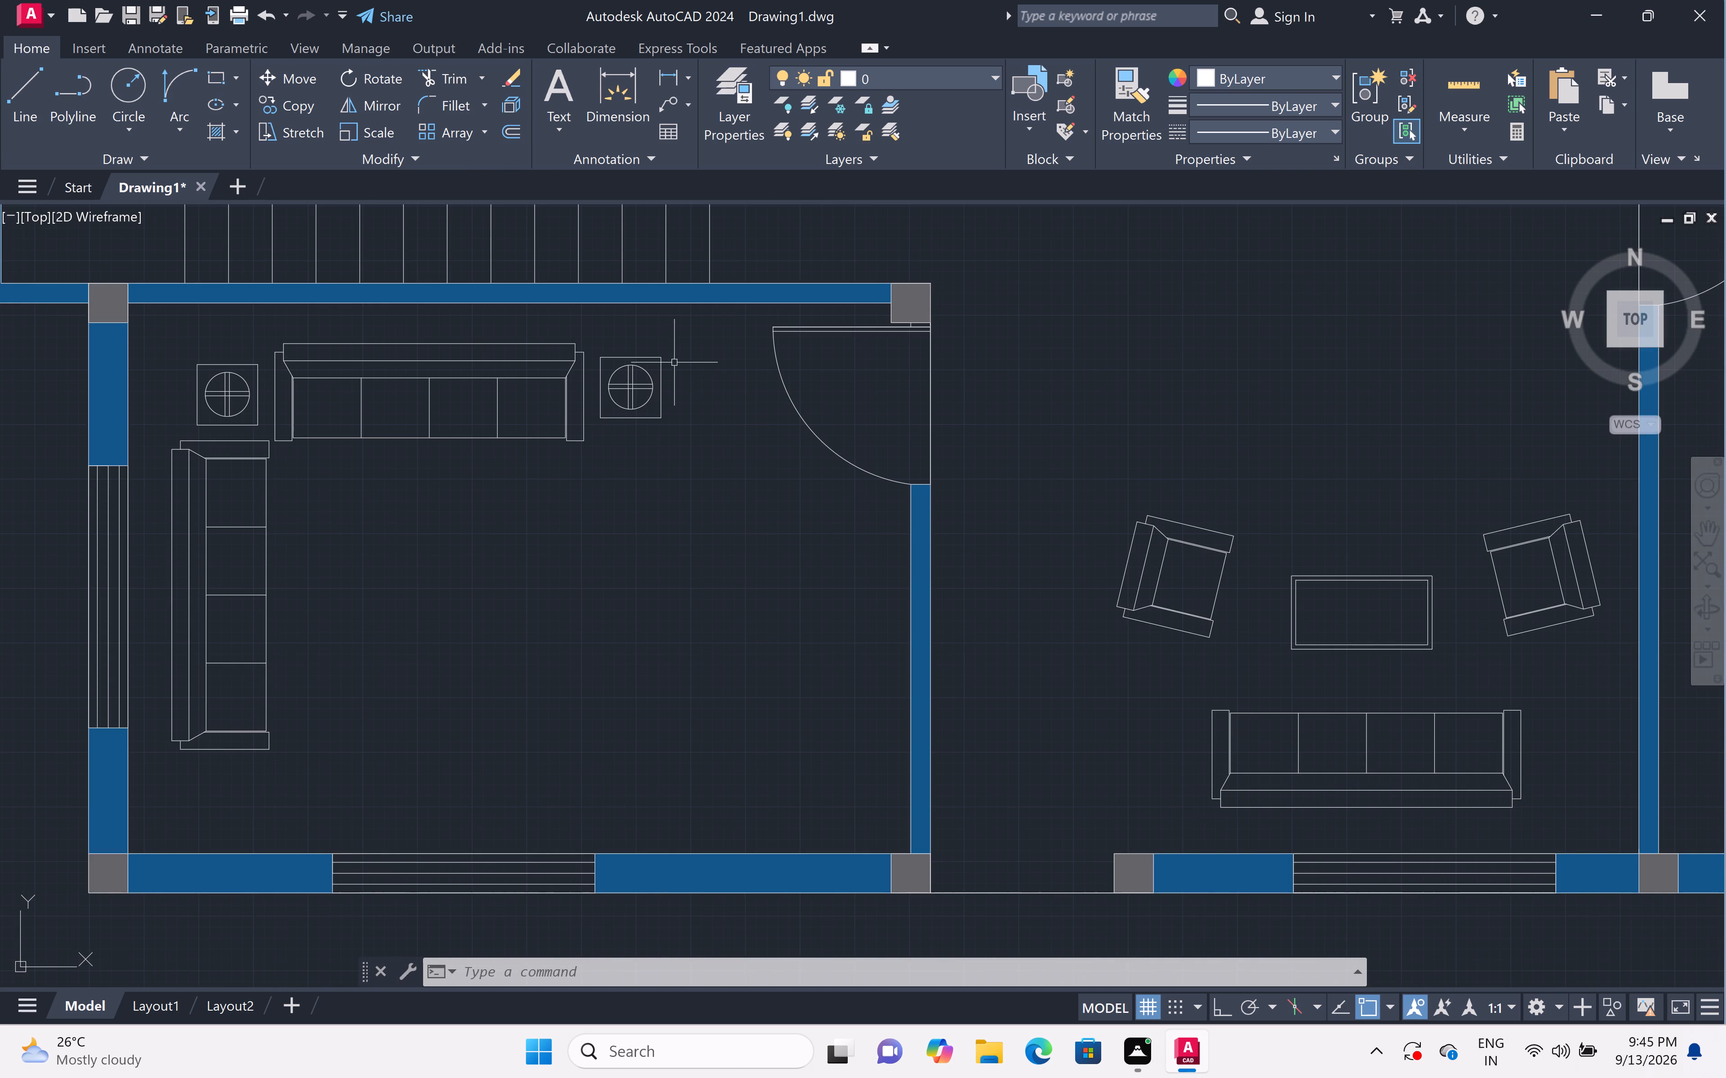
{"action": "left_click", "coordinate": [683, 338]}
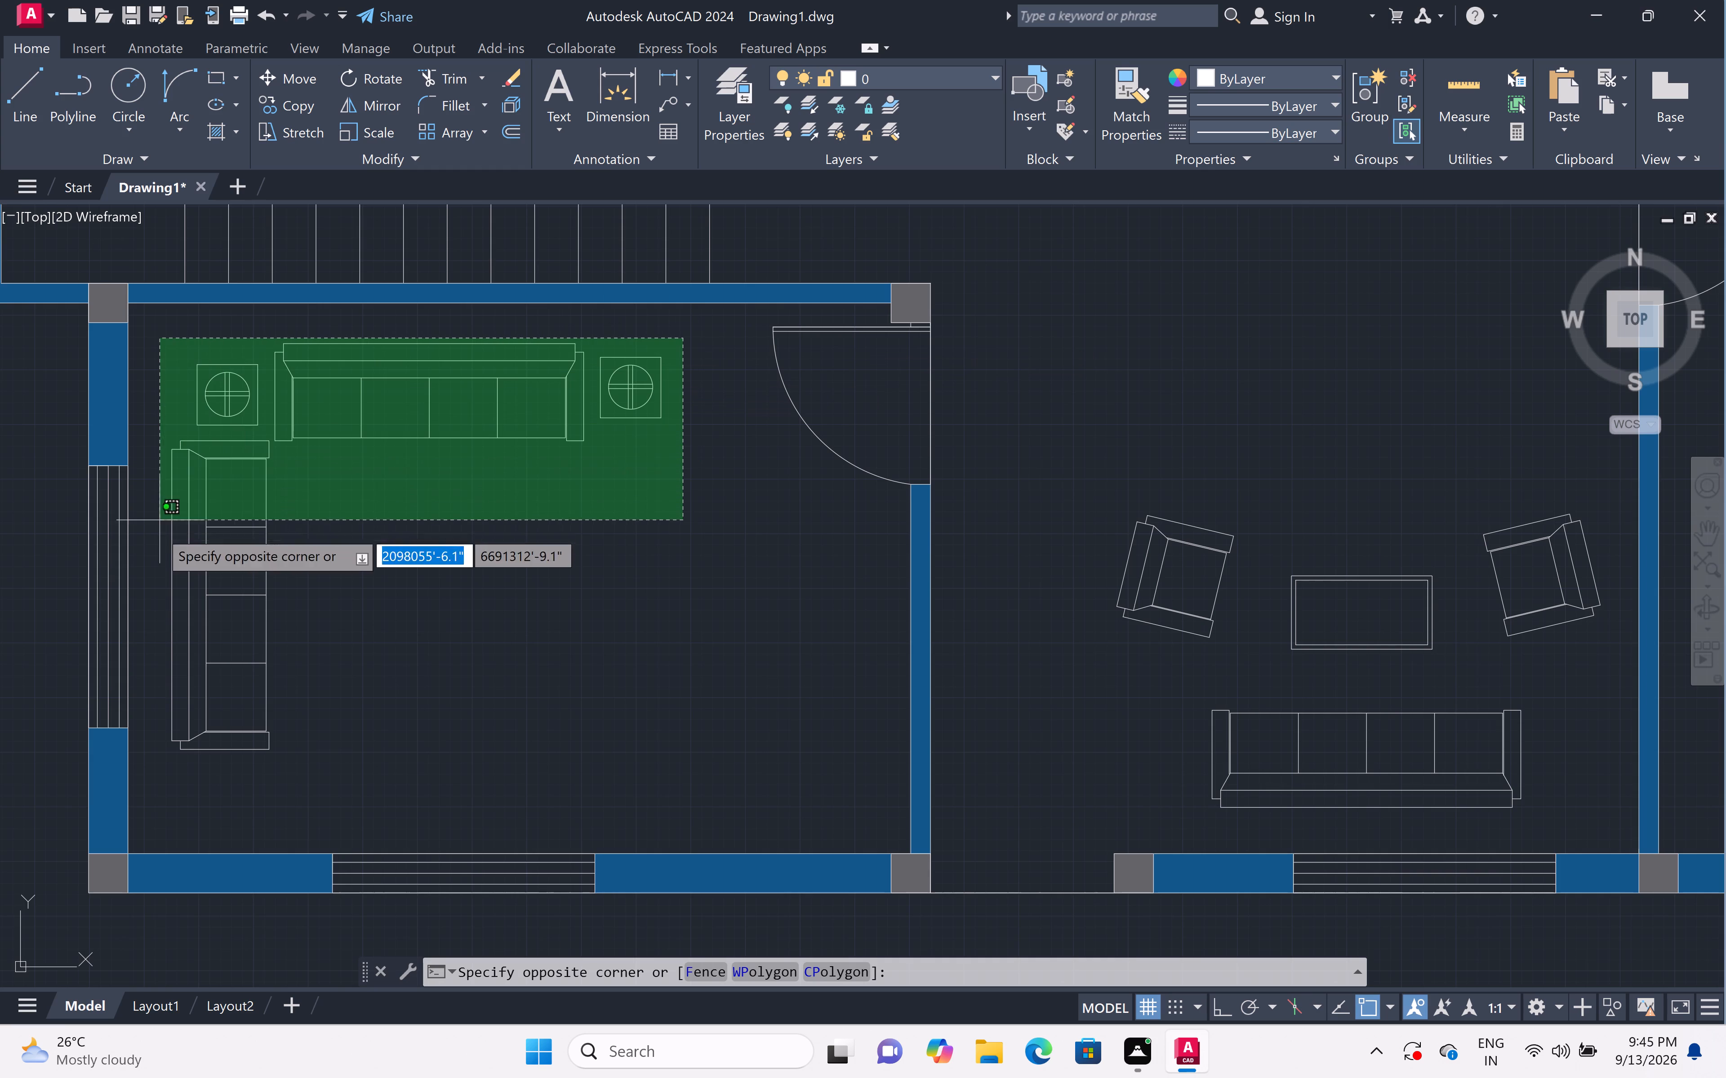
{"action": "left_click", "coordinate": [153, 775]}
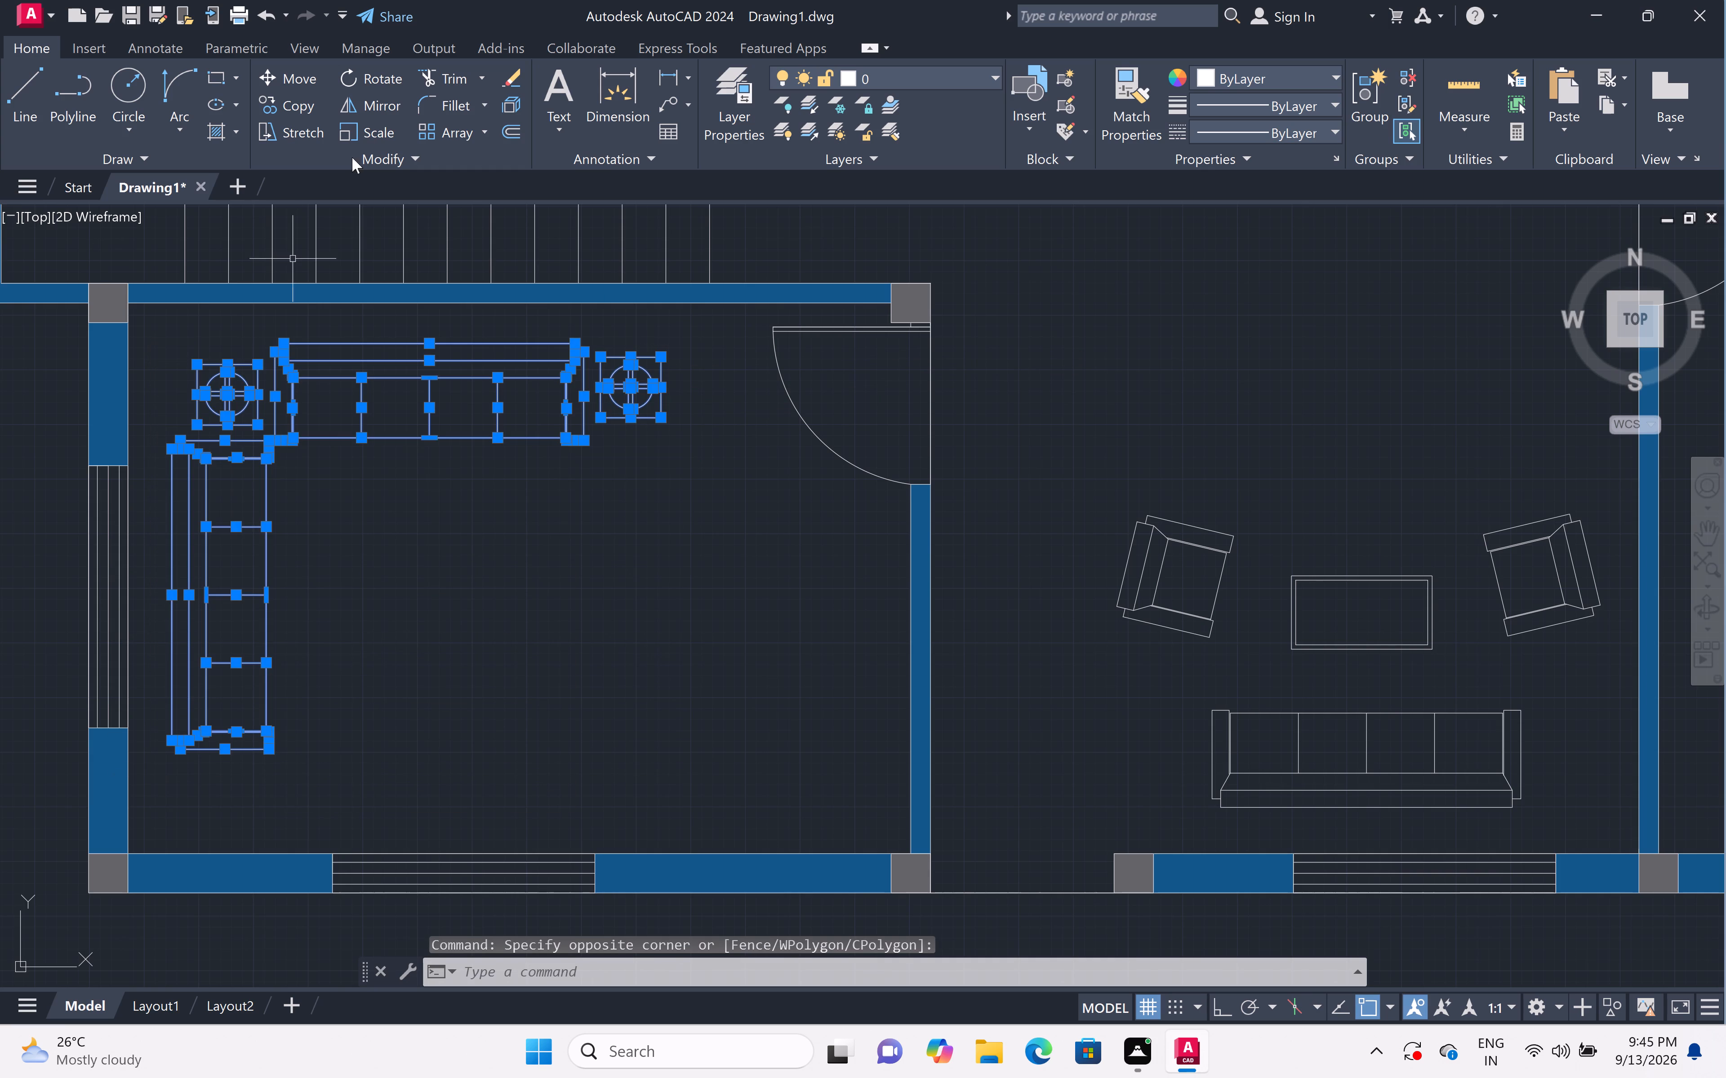
{"action": "left_click", "coordinate": [379, 81]}
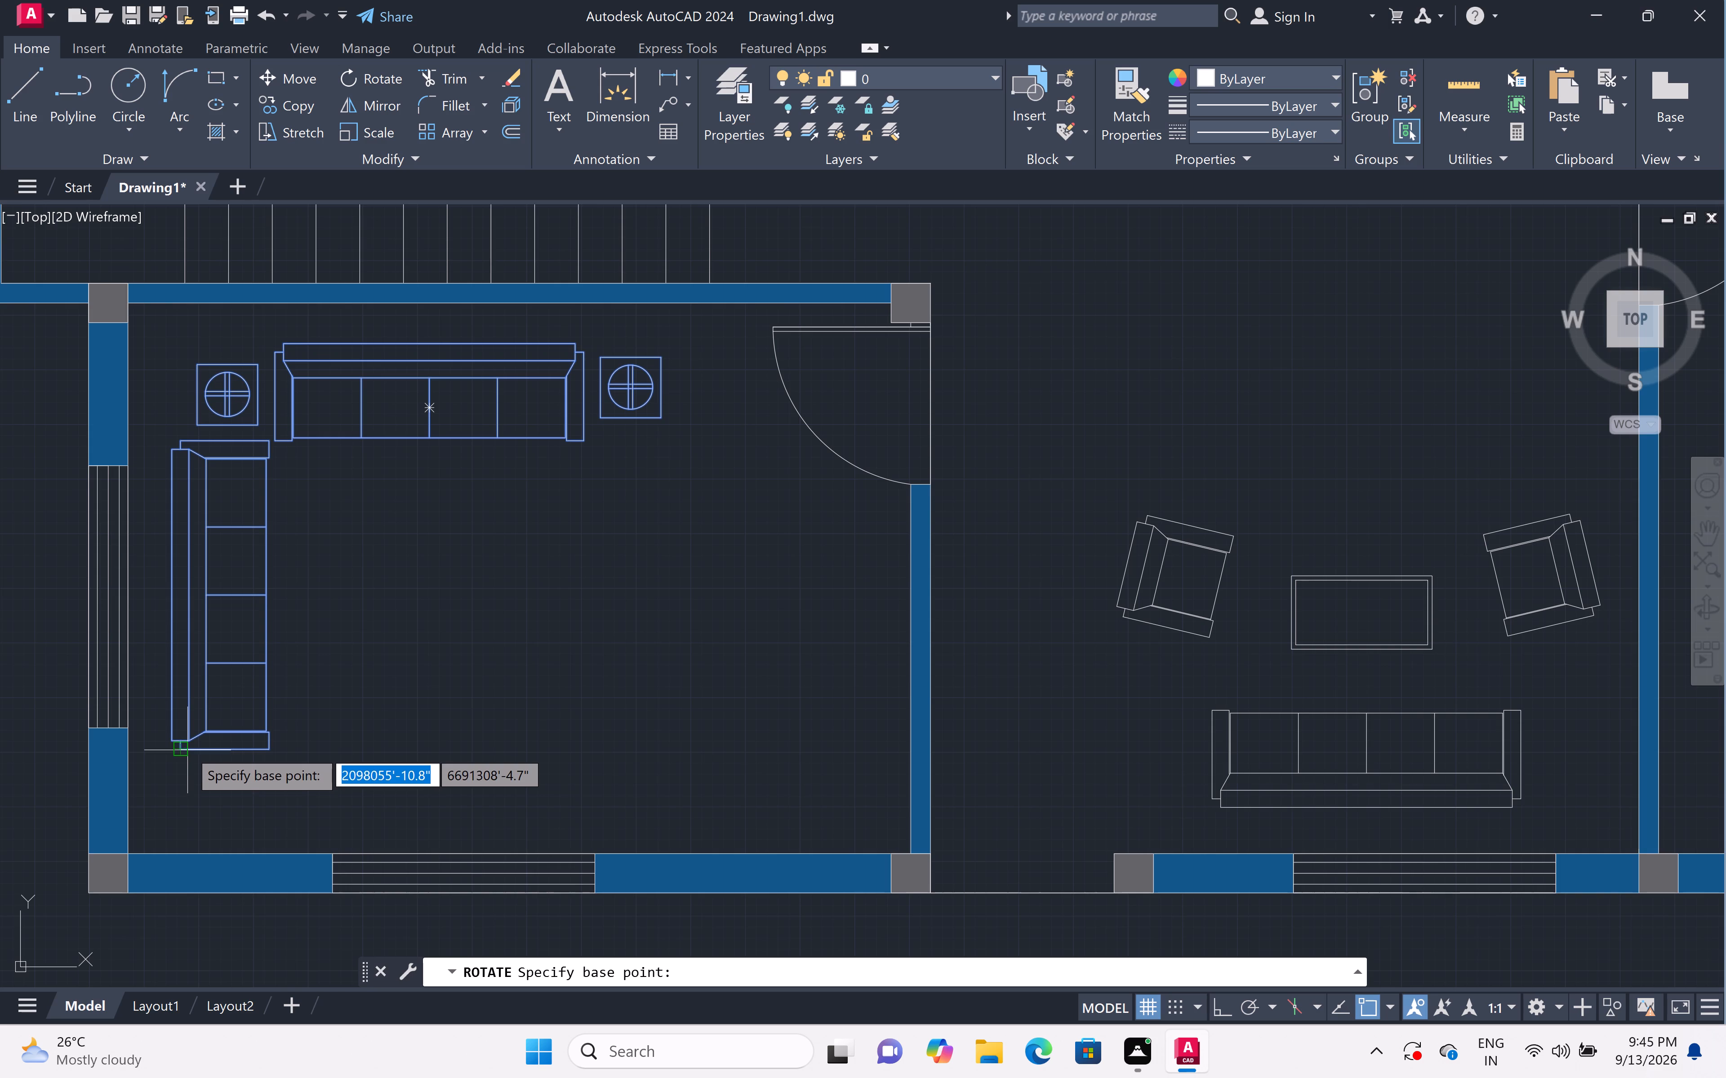
{"action": "key", "text": "F8"}
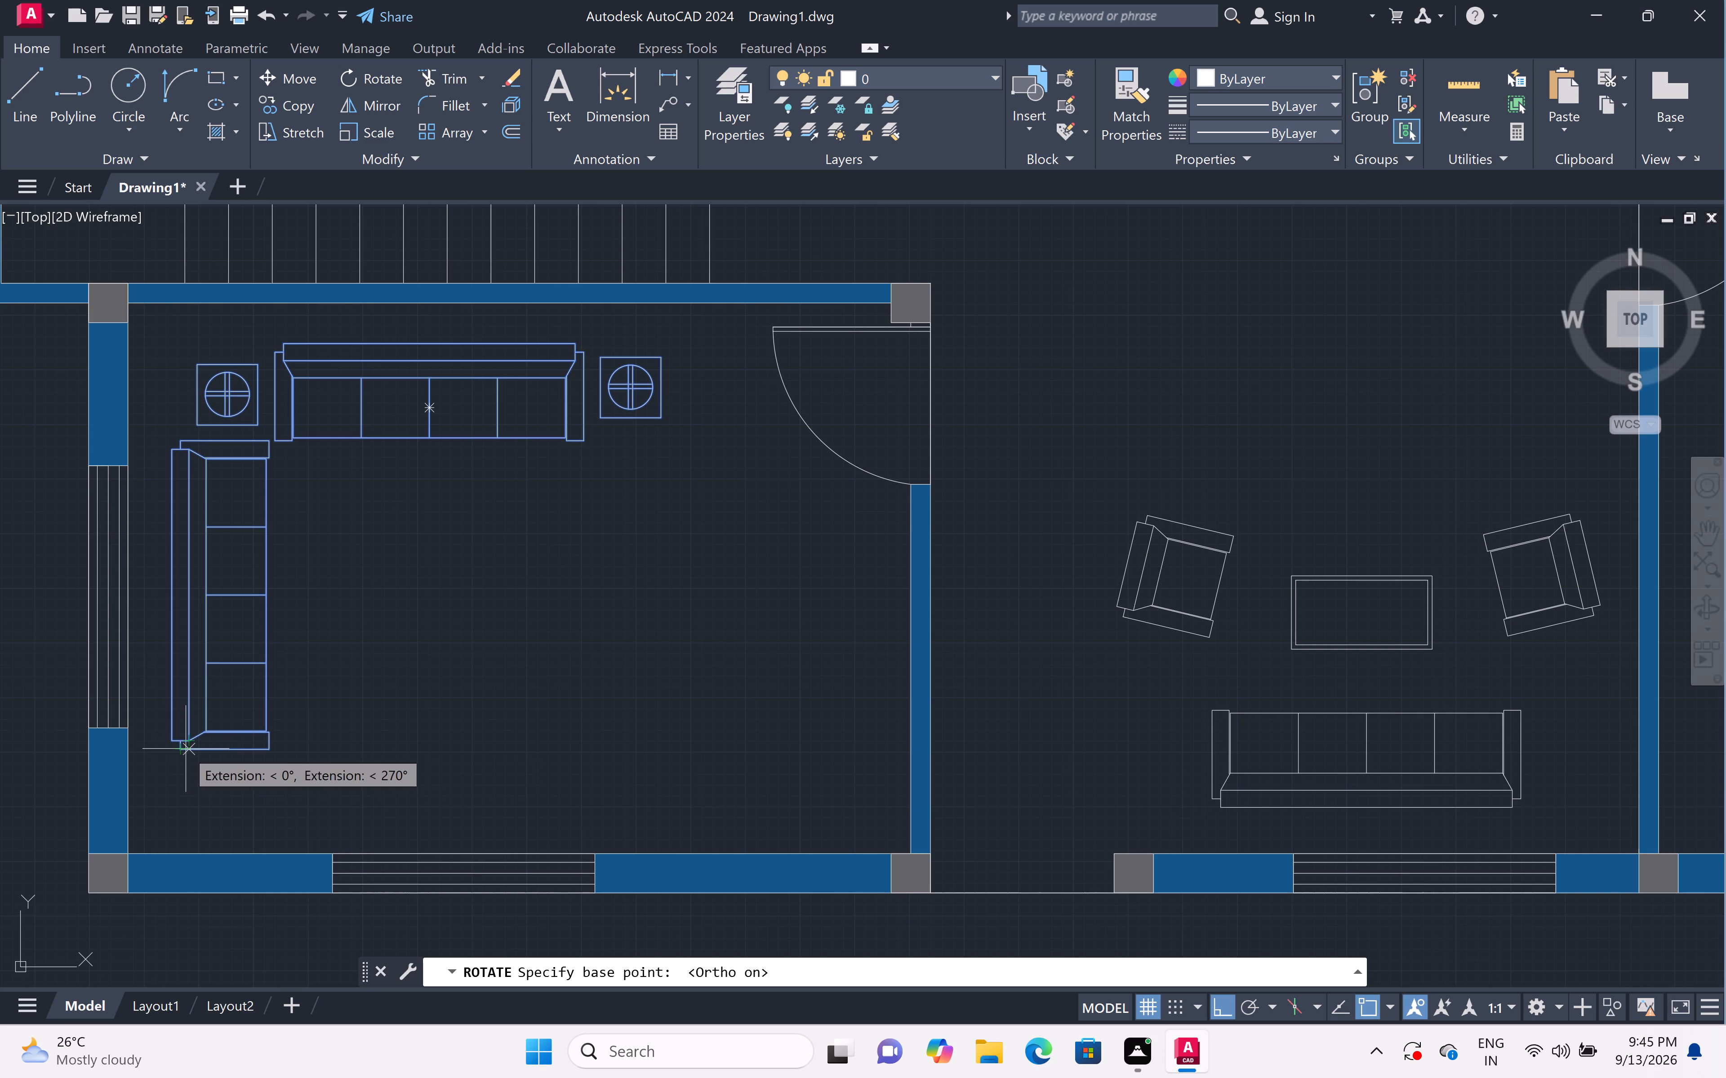
{"action": "left_click", "coordinate": [178, 747]}
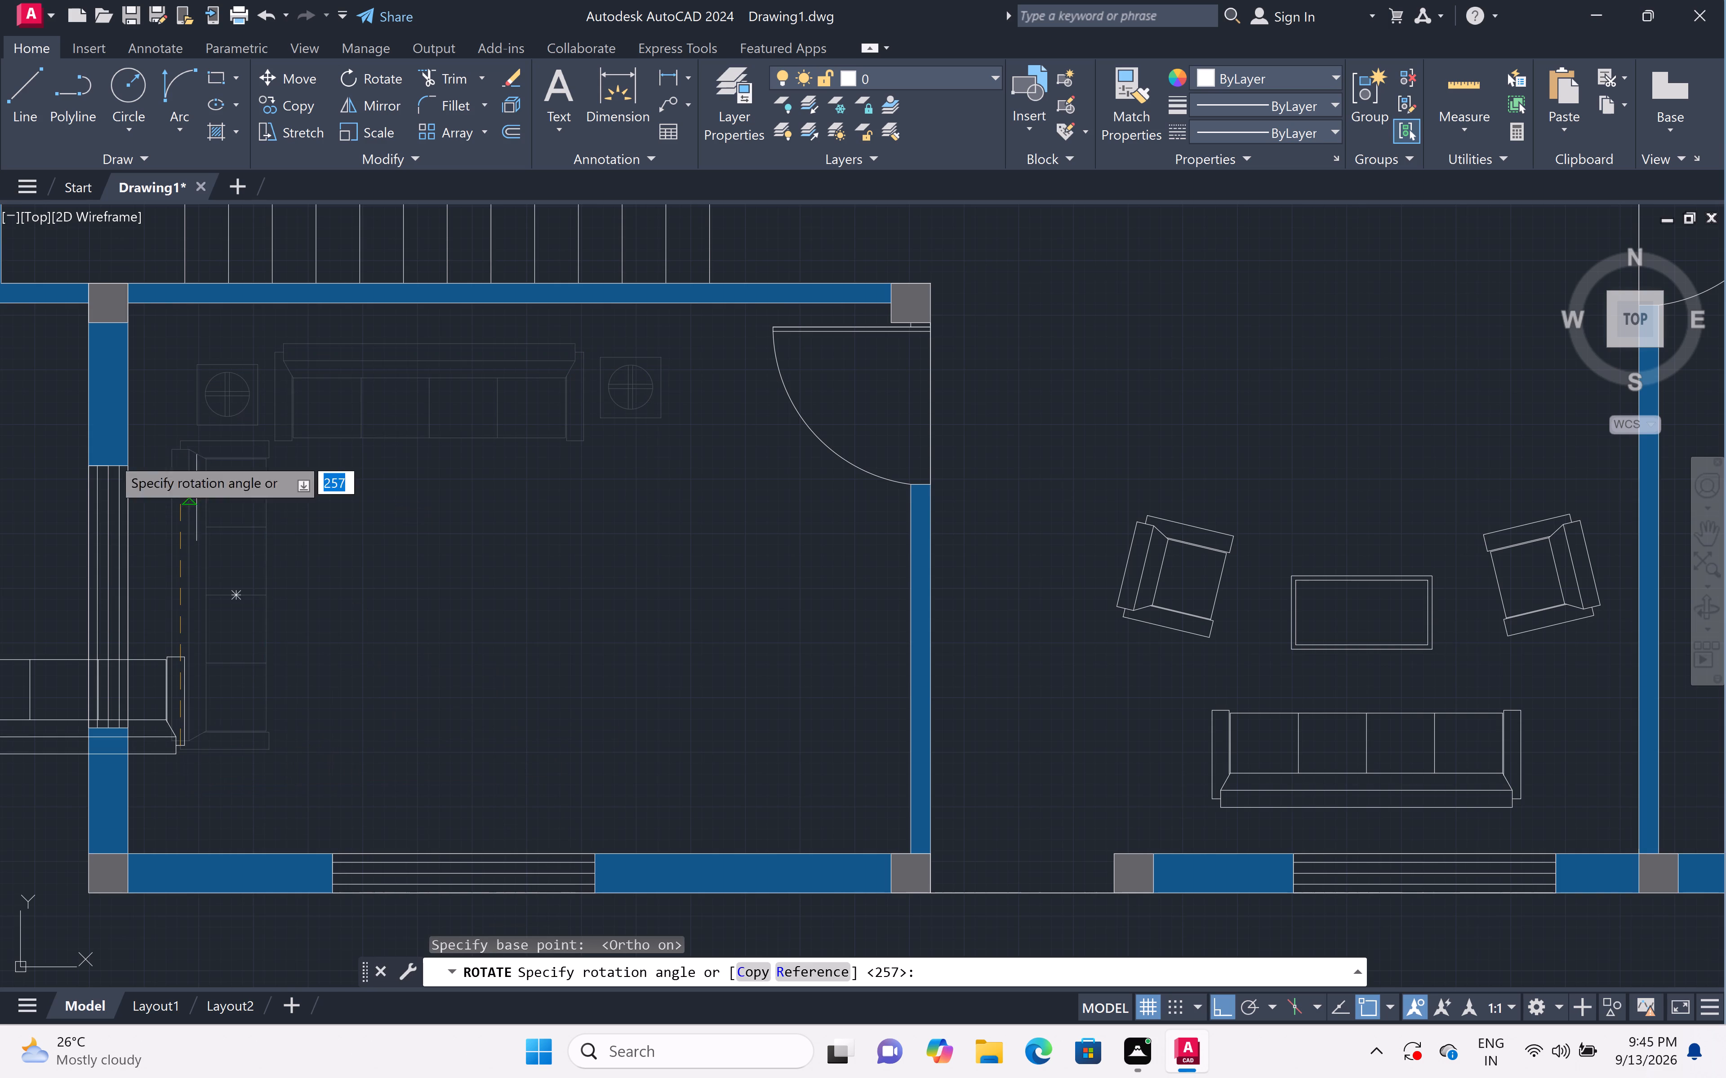
{"action": "left_click", "coordinate": [0, 443]}
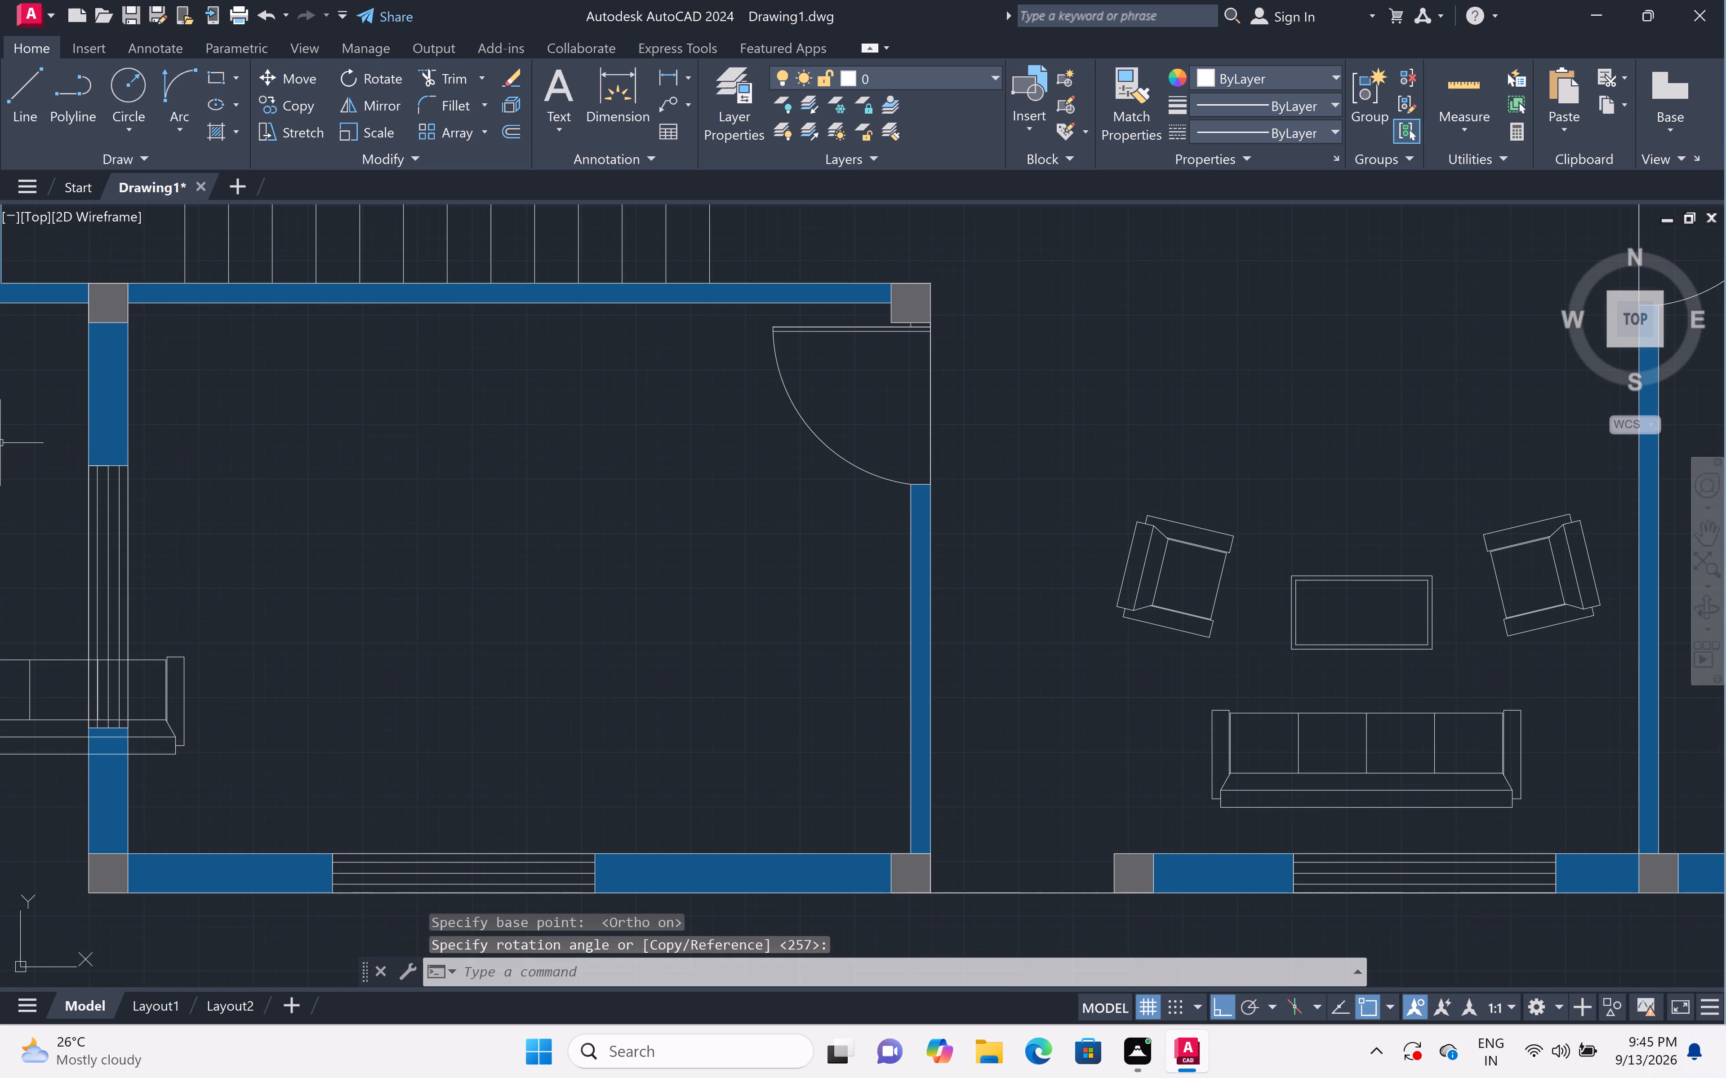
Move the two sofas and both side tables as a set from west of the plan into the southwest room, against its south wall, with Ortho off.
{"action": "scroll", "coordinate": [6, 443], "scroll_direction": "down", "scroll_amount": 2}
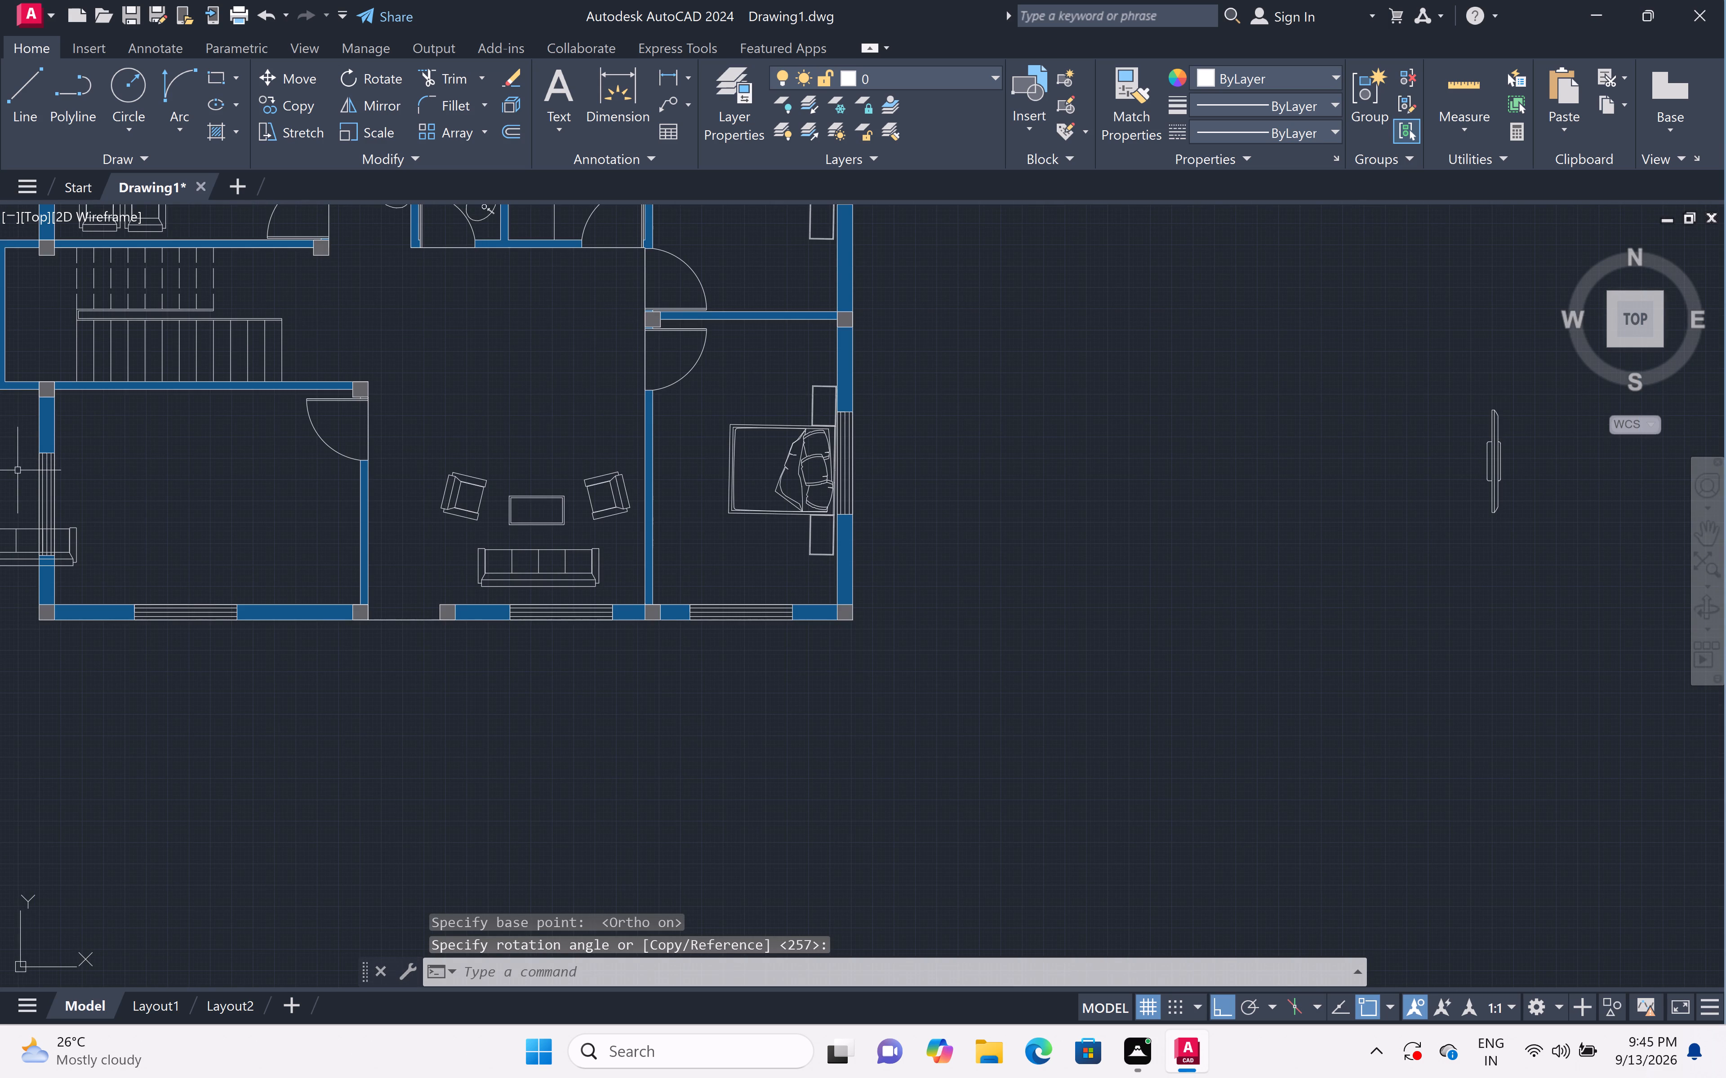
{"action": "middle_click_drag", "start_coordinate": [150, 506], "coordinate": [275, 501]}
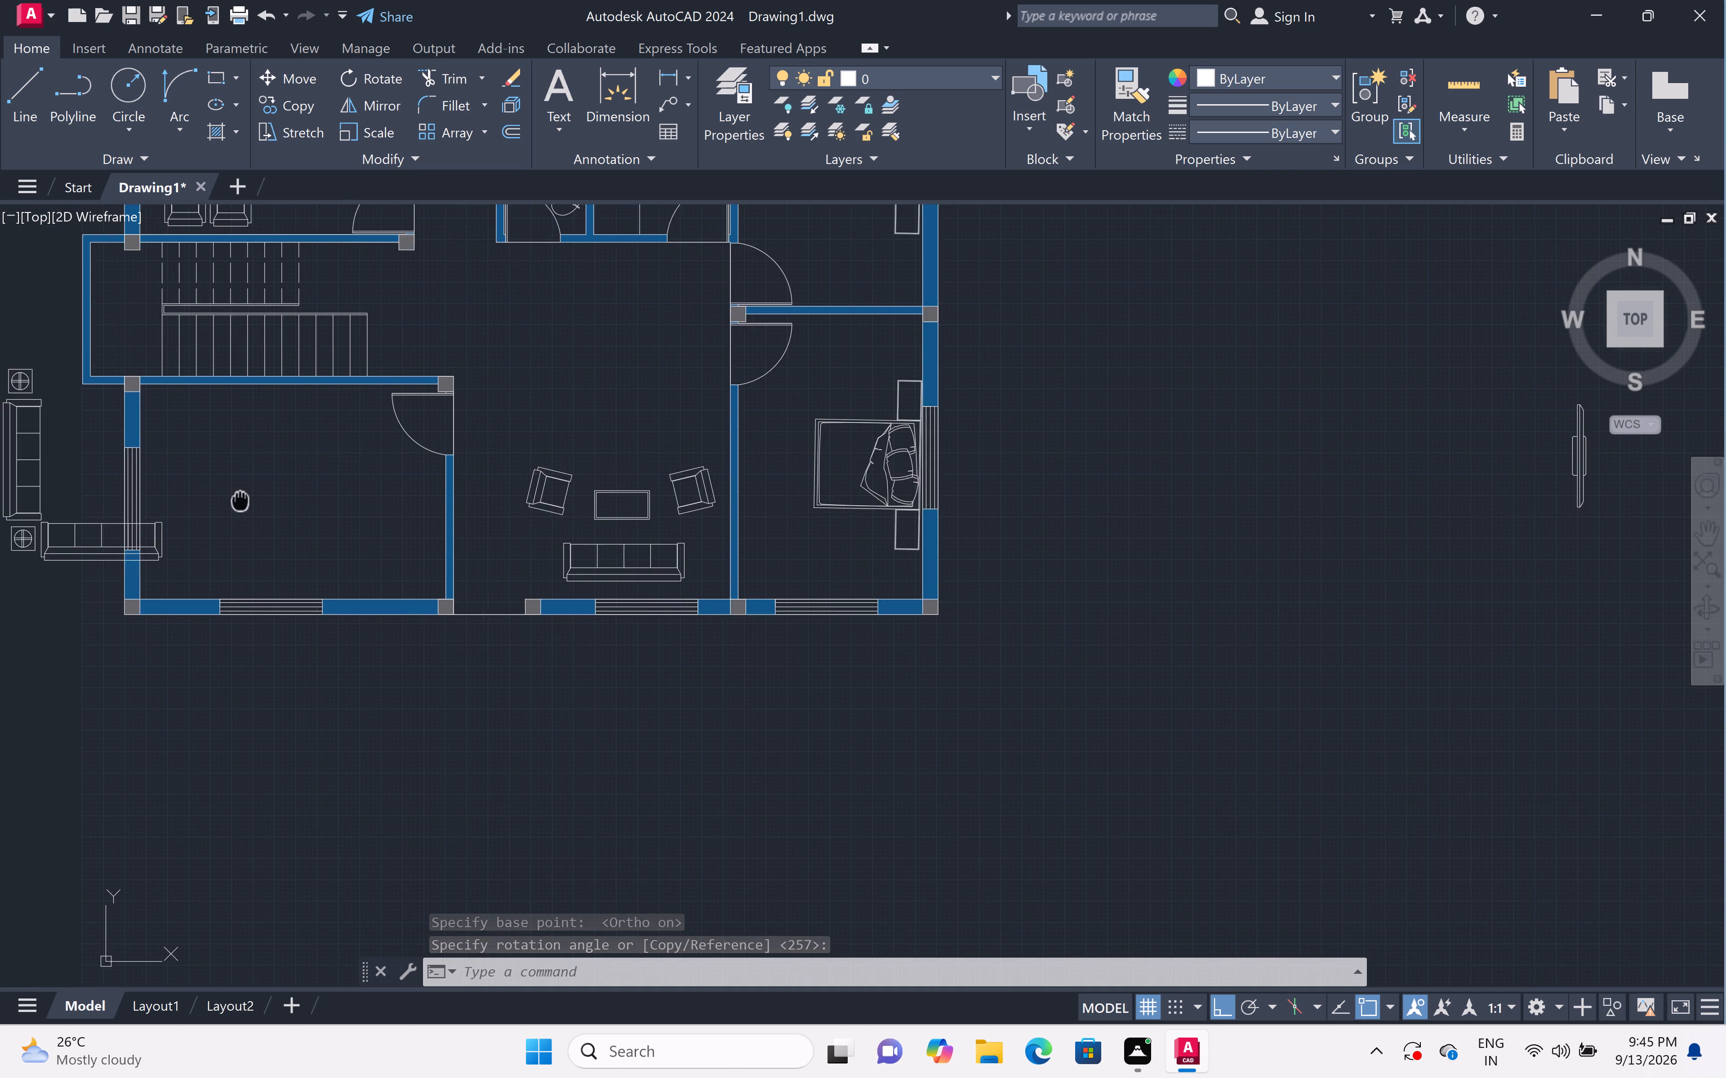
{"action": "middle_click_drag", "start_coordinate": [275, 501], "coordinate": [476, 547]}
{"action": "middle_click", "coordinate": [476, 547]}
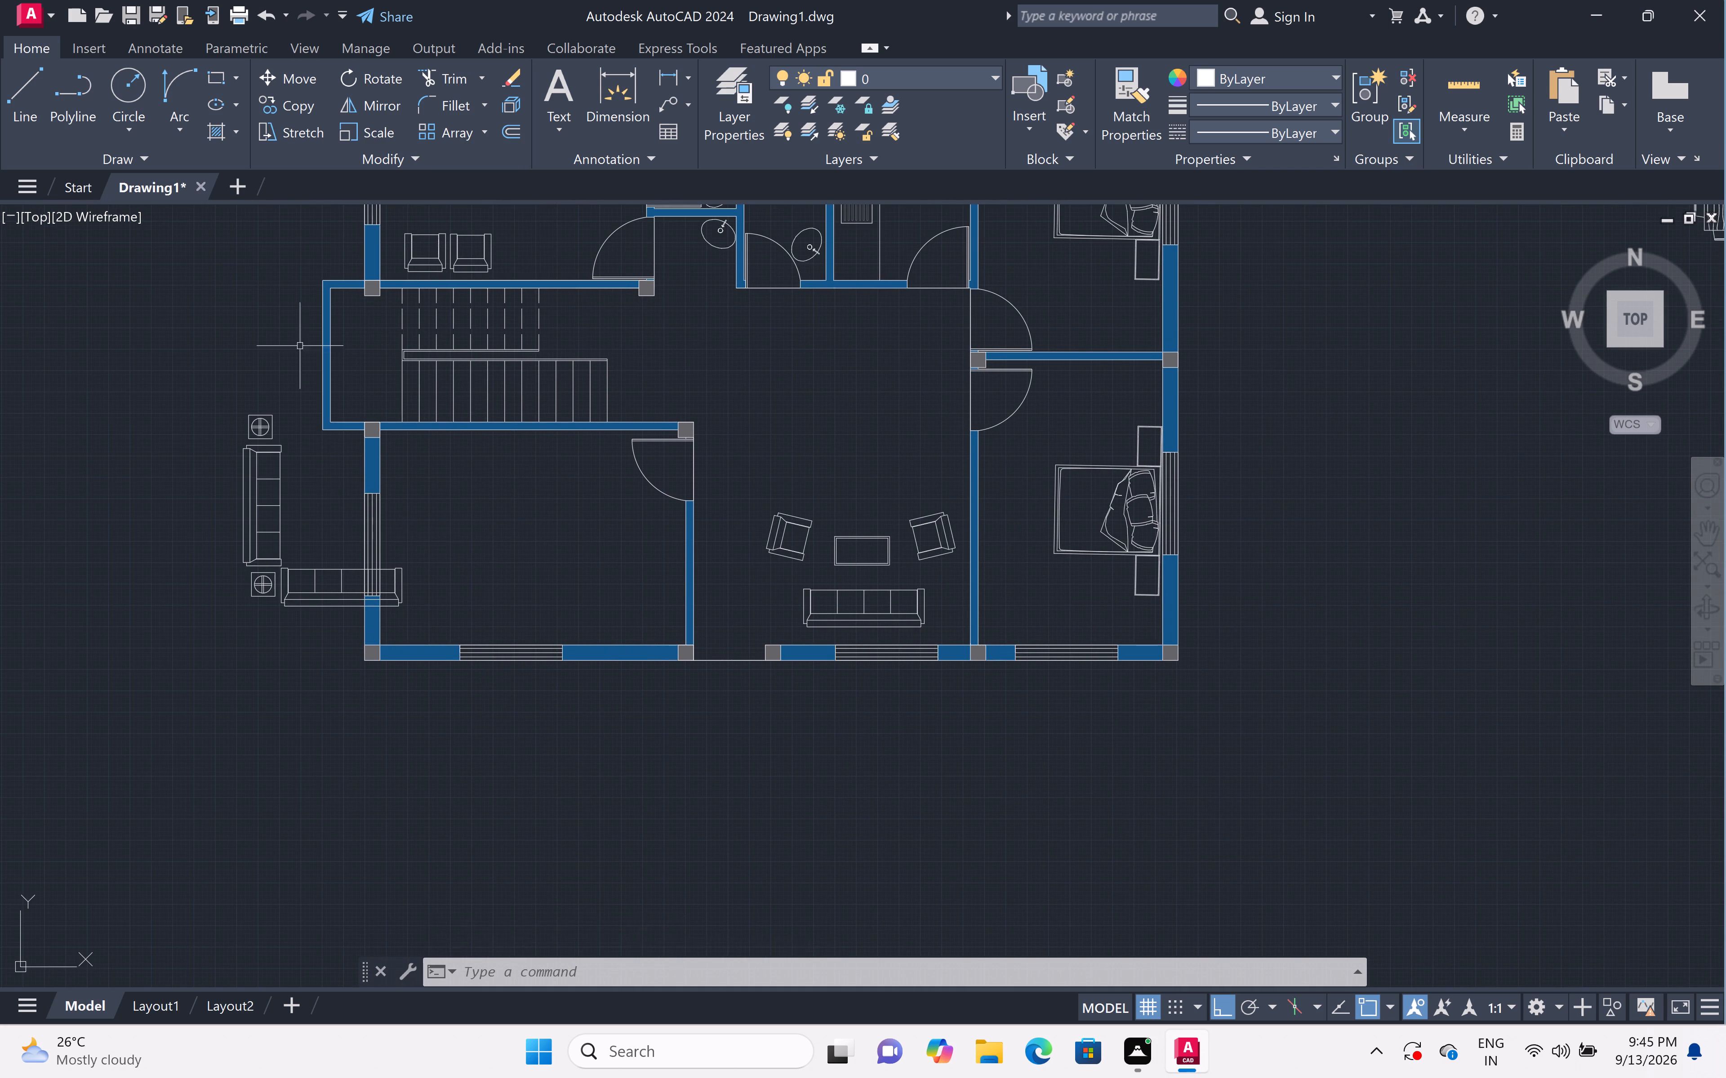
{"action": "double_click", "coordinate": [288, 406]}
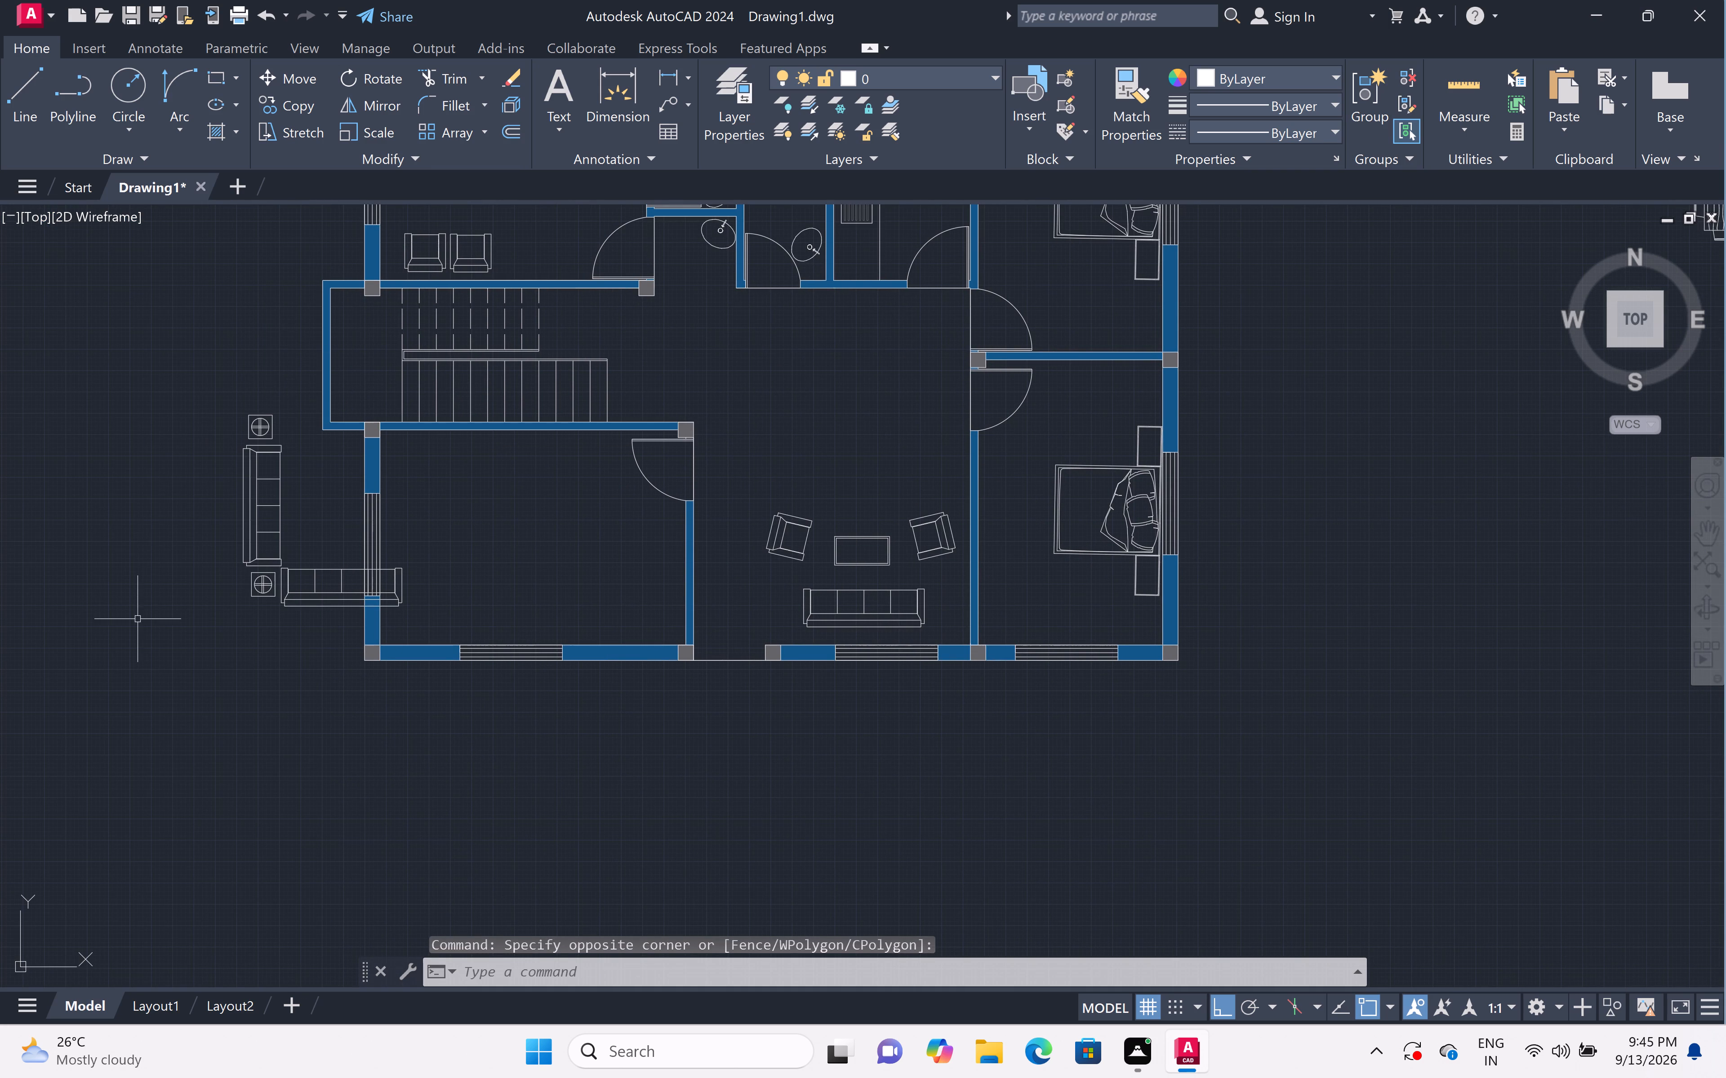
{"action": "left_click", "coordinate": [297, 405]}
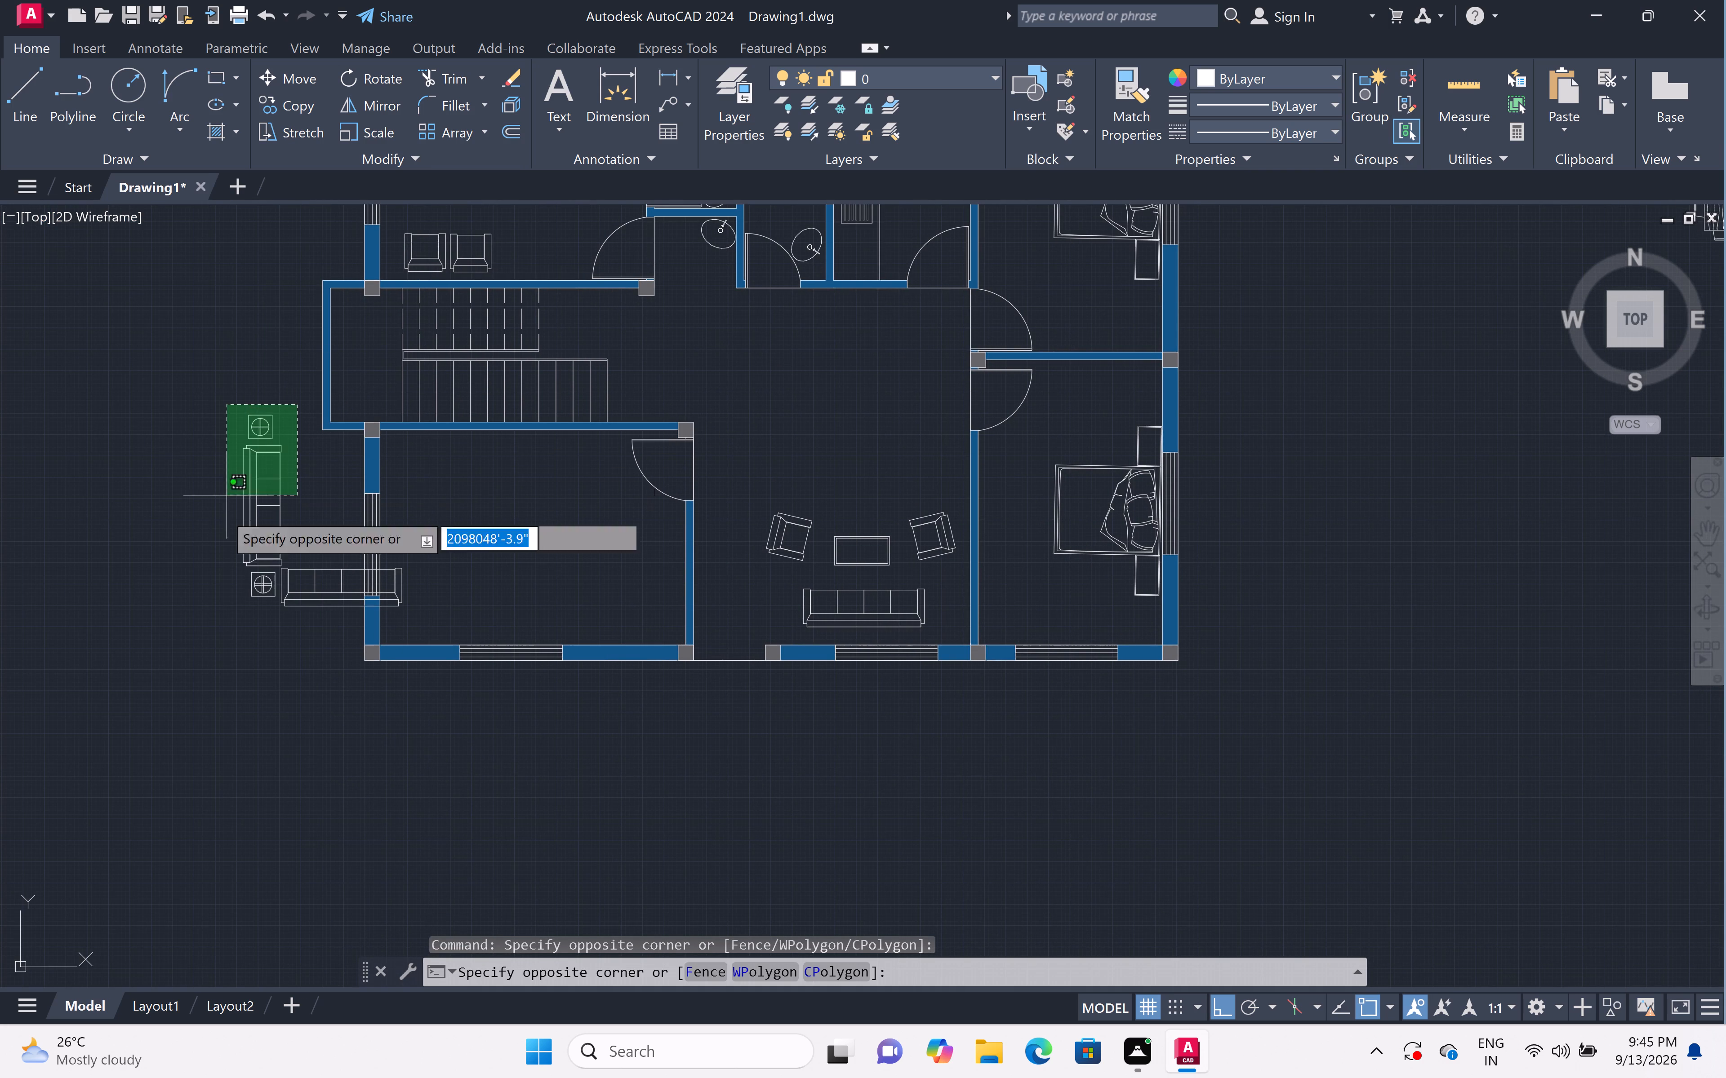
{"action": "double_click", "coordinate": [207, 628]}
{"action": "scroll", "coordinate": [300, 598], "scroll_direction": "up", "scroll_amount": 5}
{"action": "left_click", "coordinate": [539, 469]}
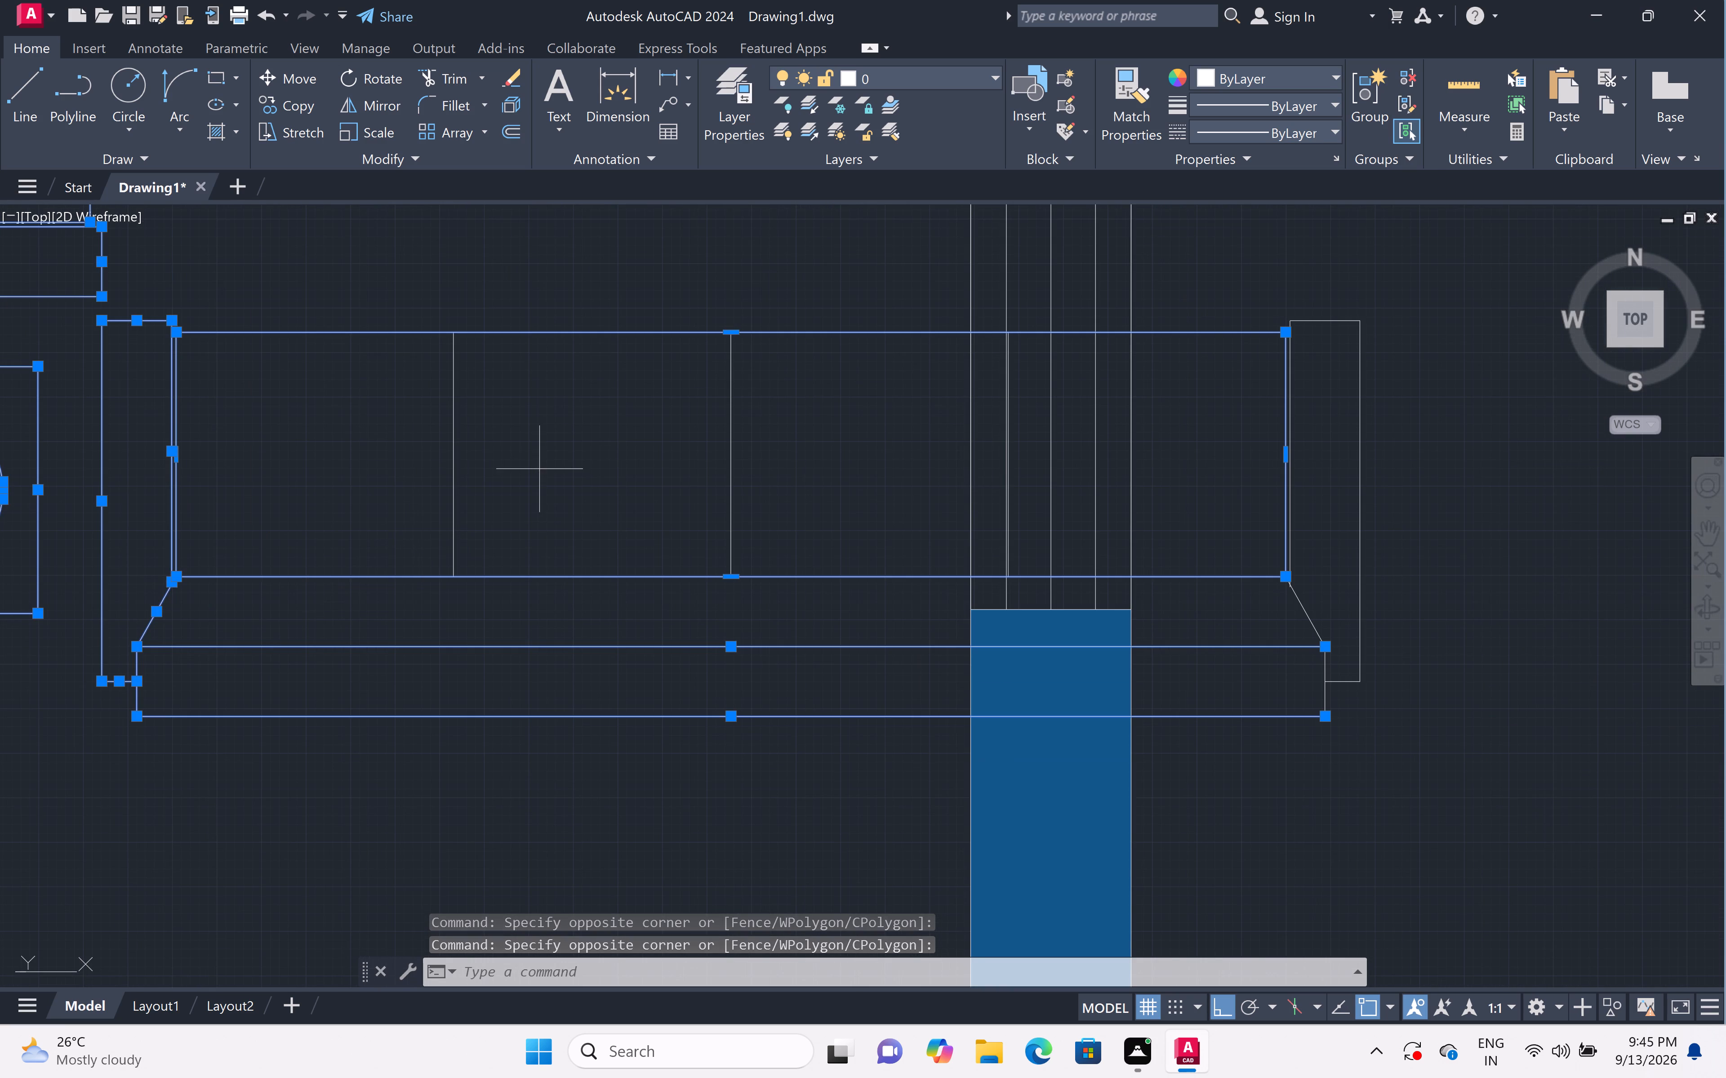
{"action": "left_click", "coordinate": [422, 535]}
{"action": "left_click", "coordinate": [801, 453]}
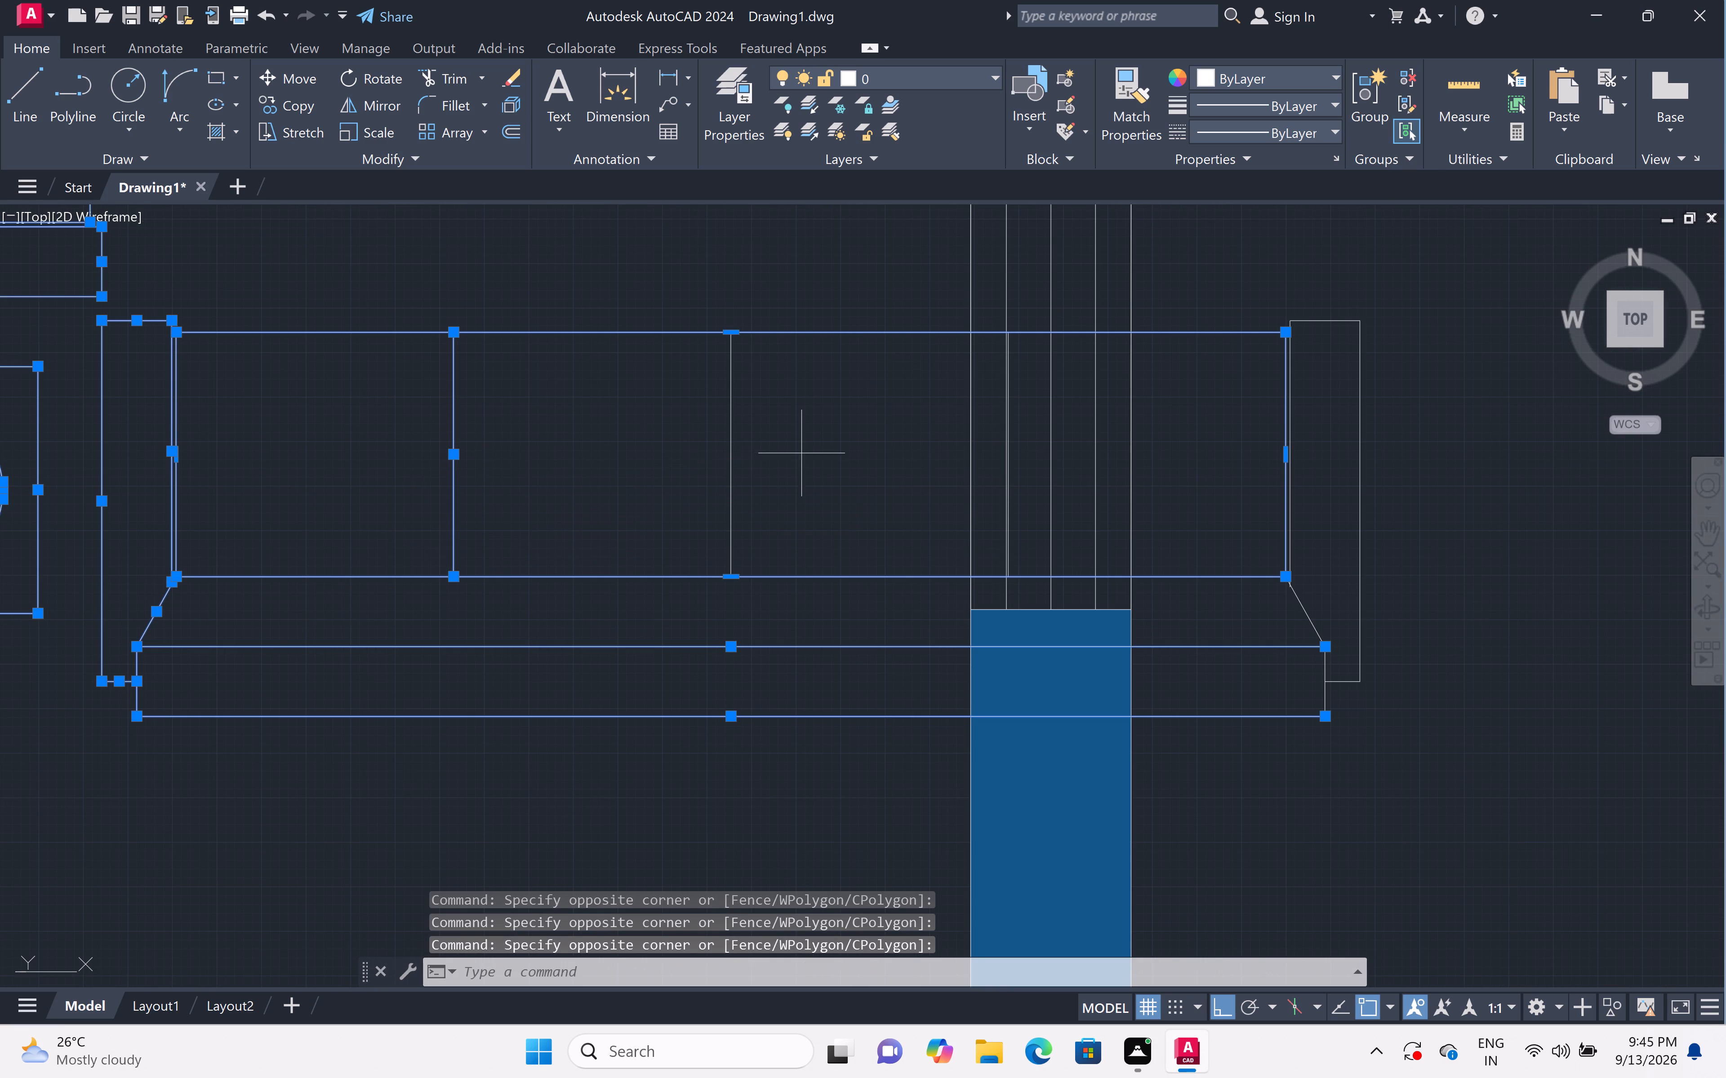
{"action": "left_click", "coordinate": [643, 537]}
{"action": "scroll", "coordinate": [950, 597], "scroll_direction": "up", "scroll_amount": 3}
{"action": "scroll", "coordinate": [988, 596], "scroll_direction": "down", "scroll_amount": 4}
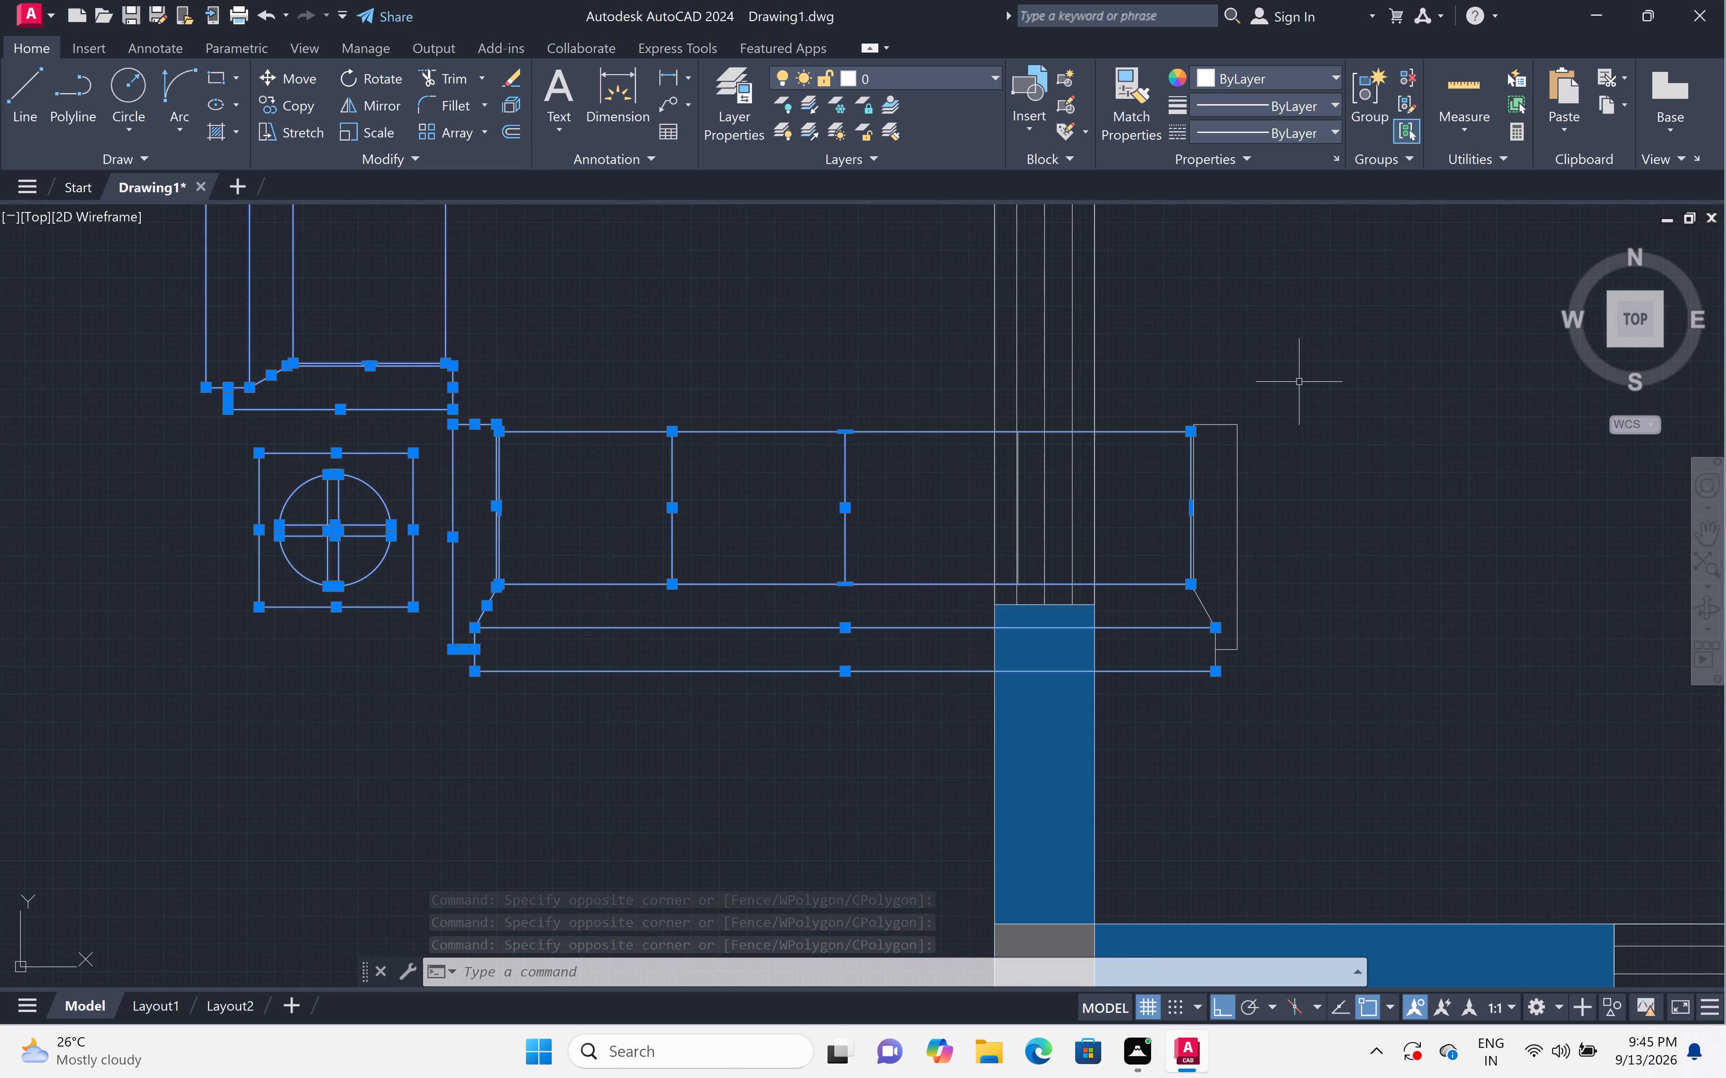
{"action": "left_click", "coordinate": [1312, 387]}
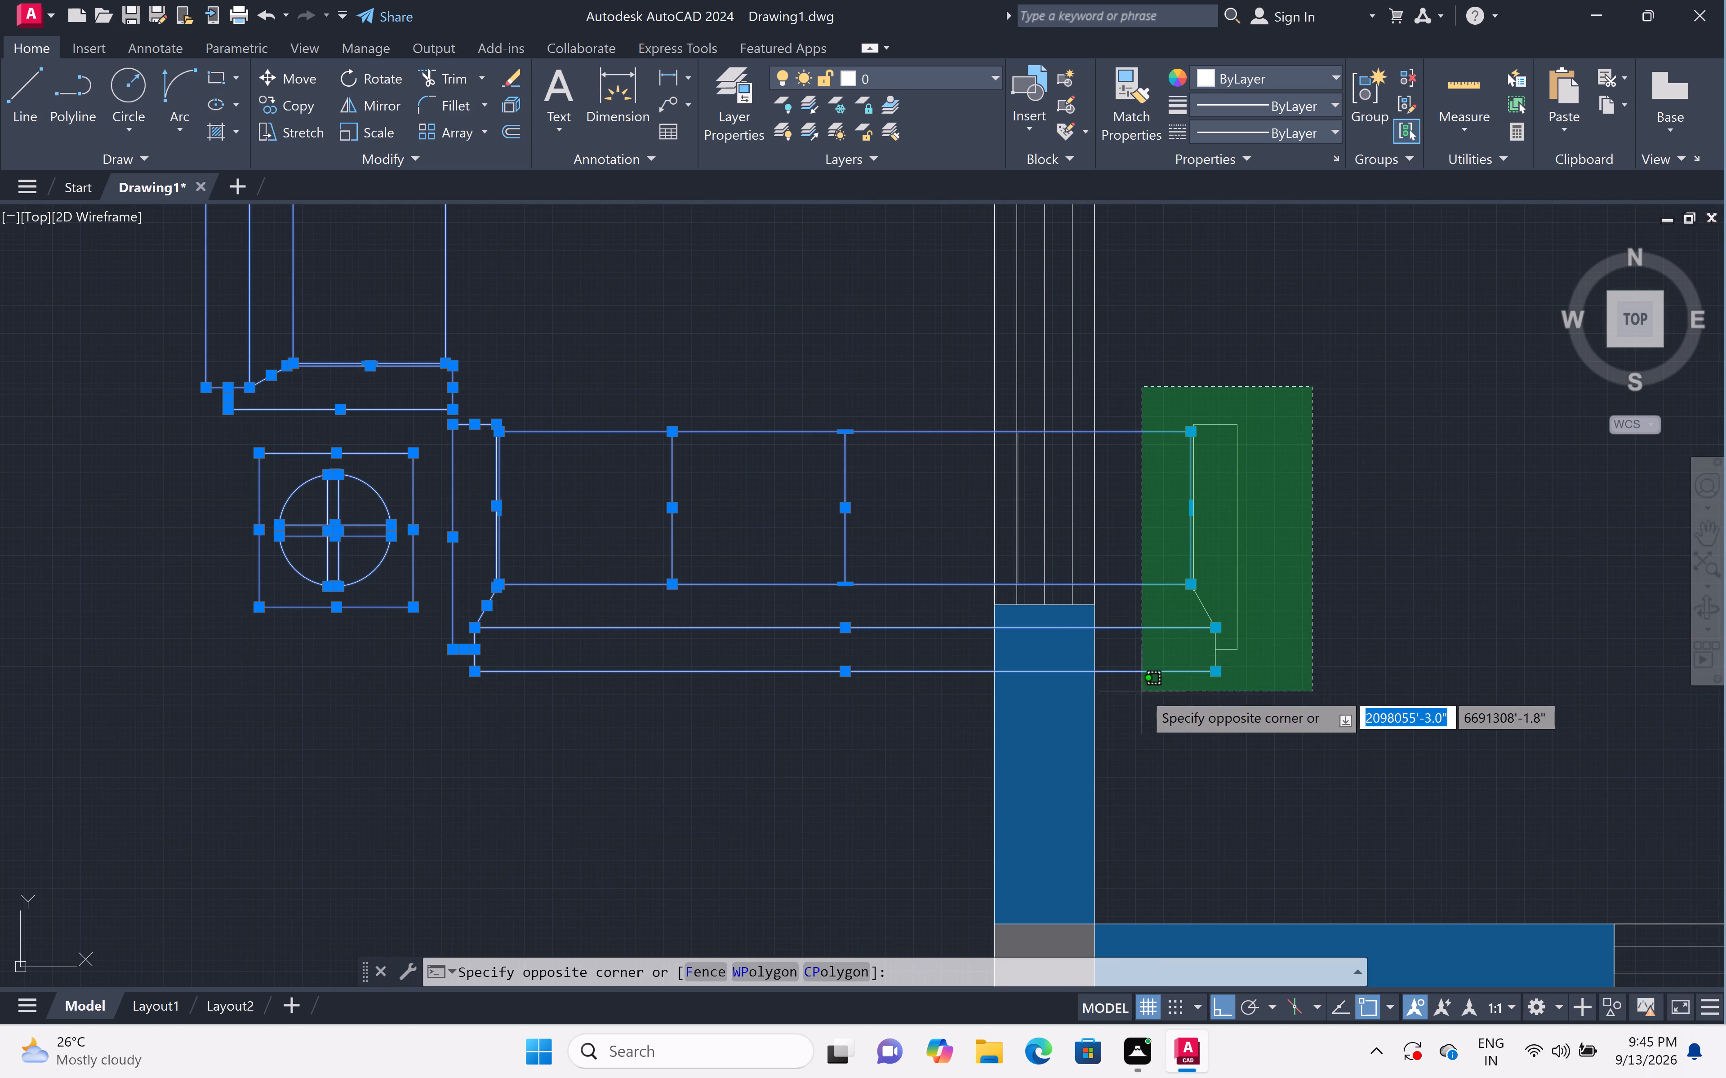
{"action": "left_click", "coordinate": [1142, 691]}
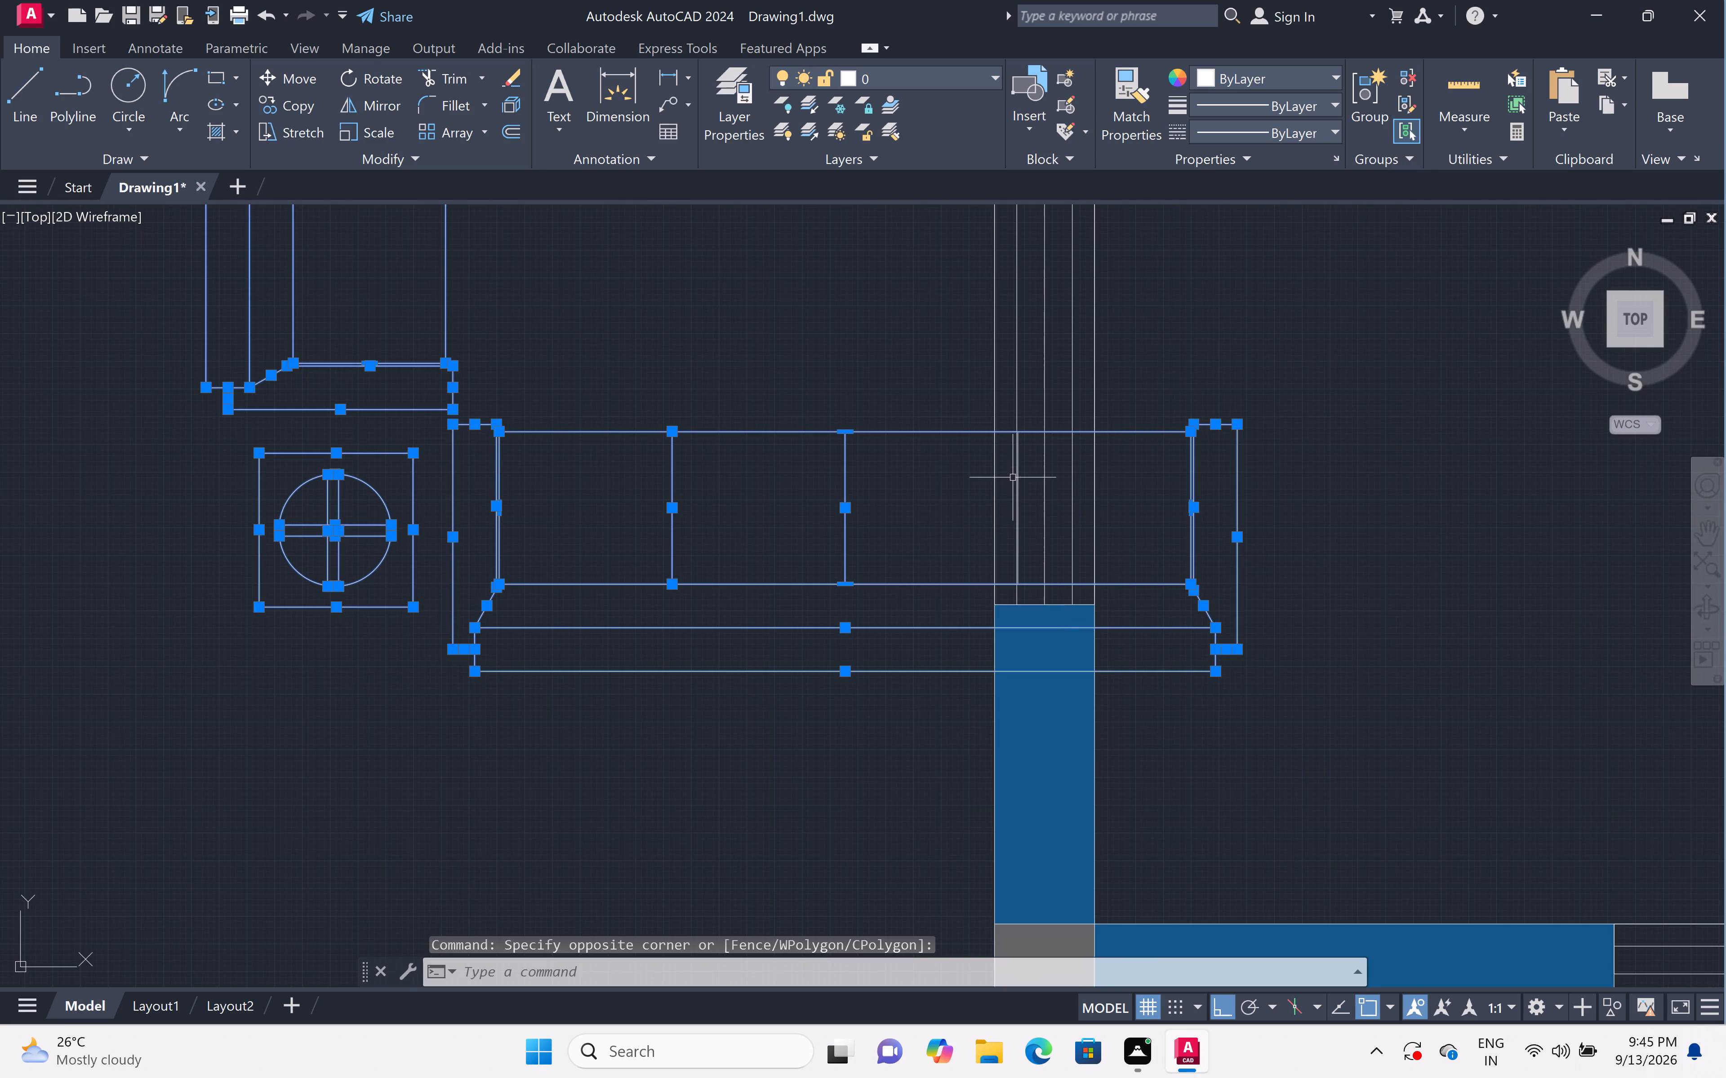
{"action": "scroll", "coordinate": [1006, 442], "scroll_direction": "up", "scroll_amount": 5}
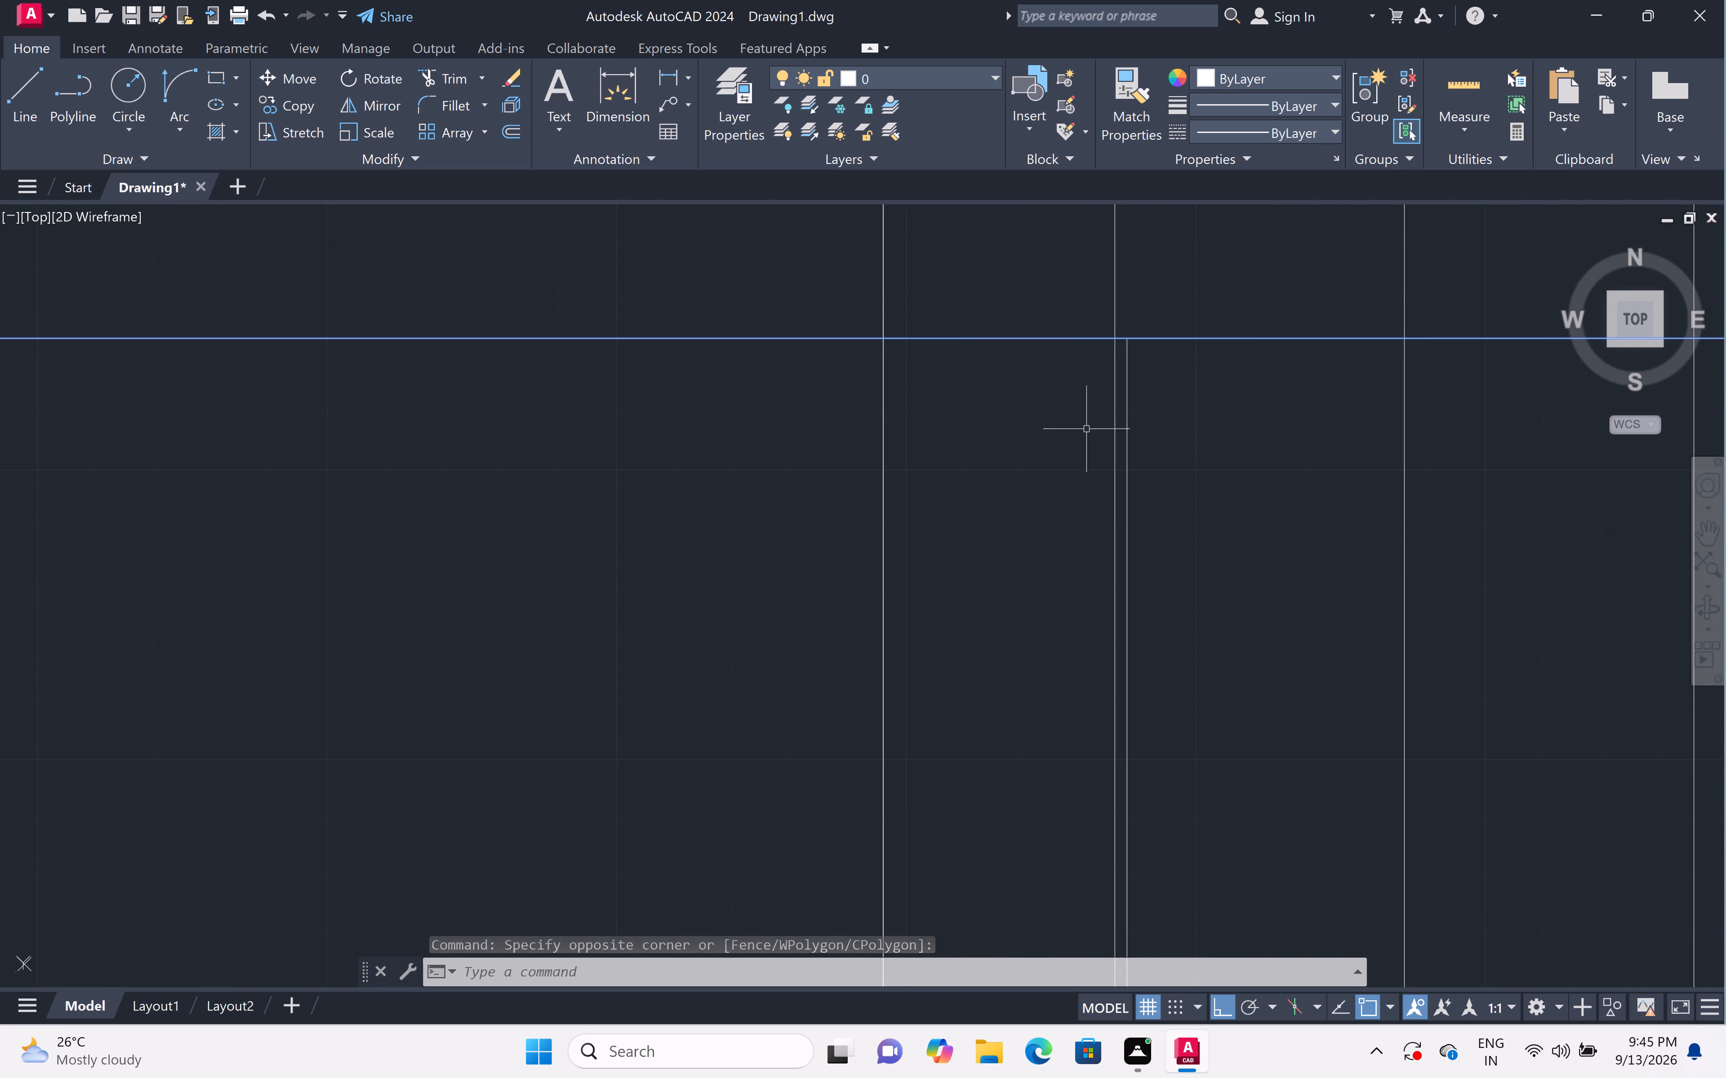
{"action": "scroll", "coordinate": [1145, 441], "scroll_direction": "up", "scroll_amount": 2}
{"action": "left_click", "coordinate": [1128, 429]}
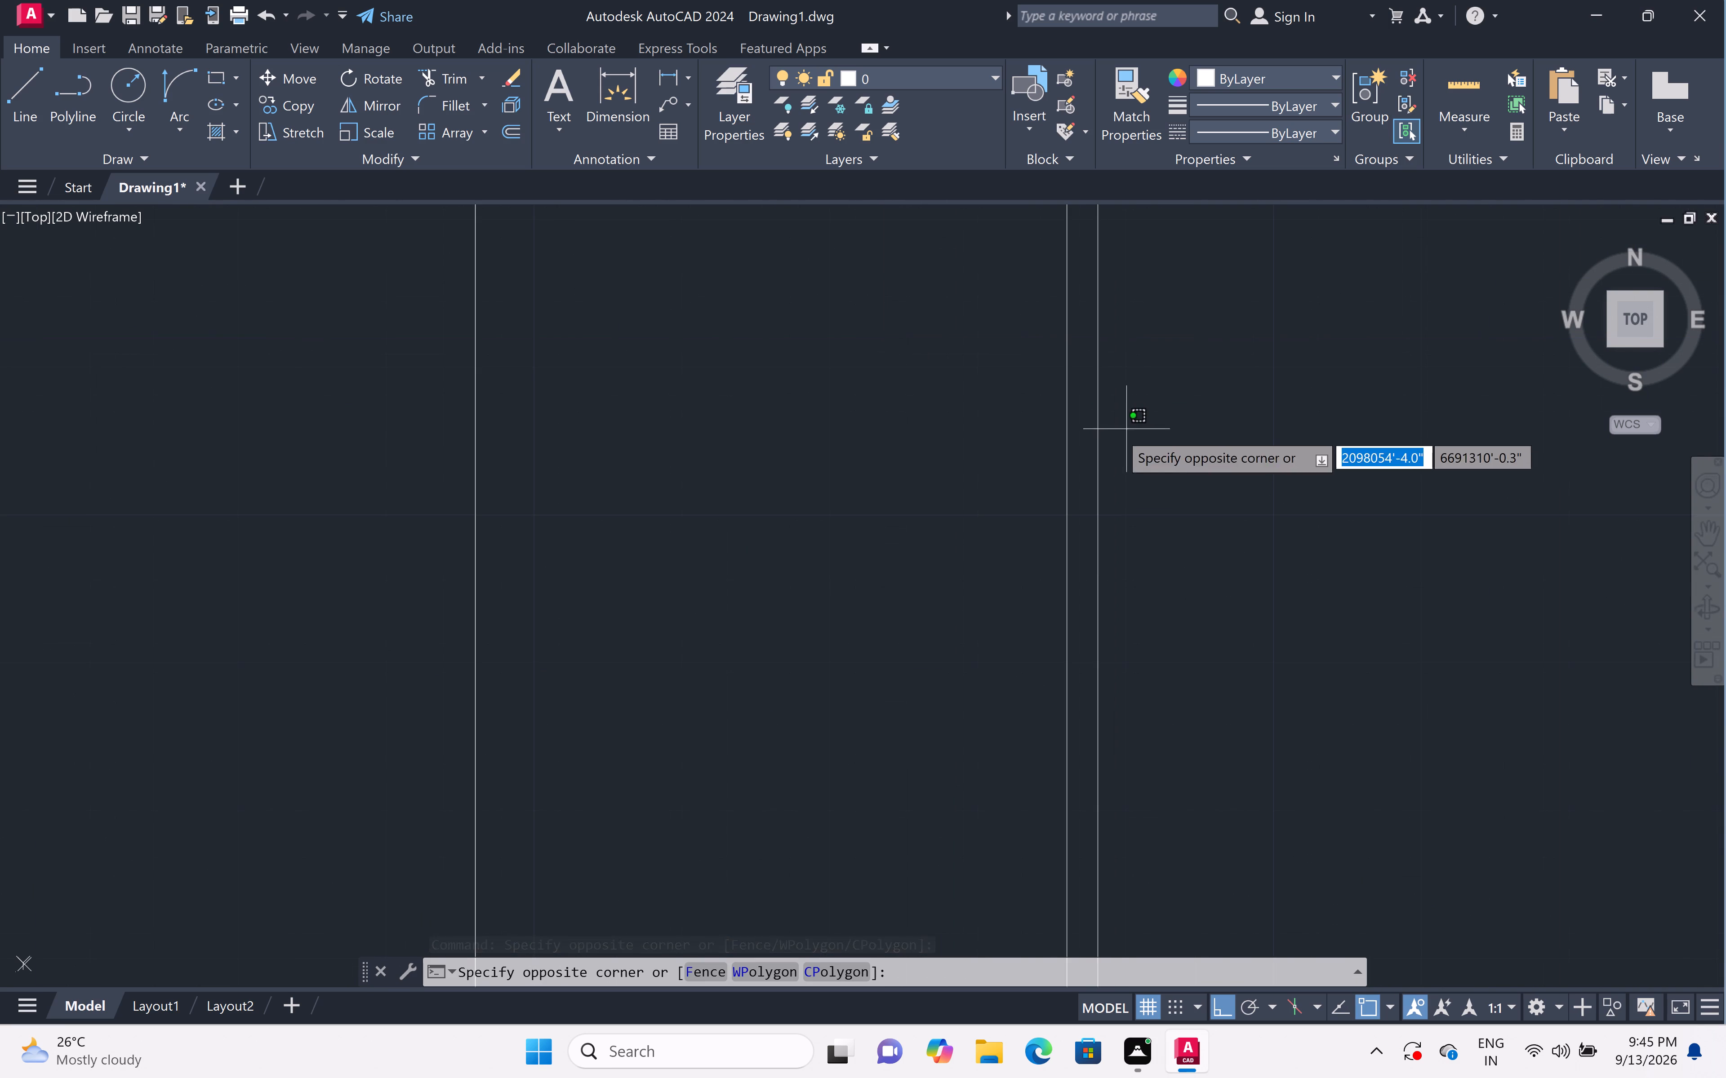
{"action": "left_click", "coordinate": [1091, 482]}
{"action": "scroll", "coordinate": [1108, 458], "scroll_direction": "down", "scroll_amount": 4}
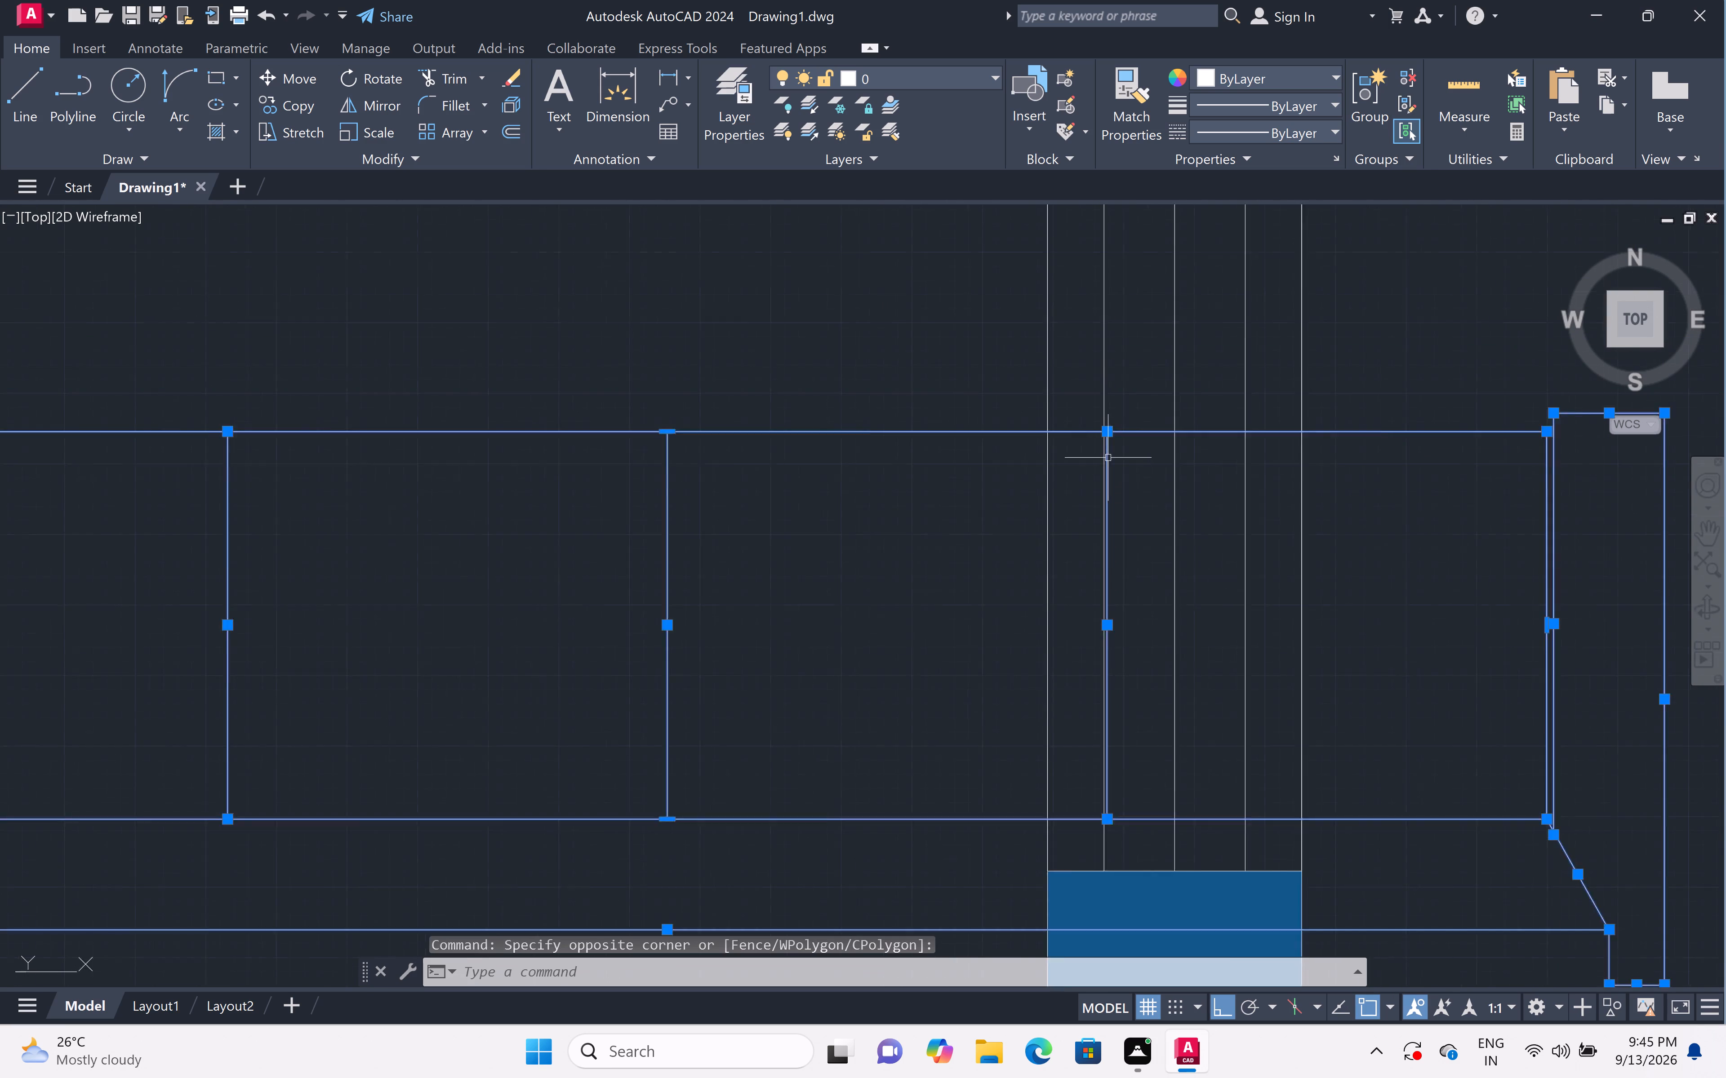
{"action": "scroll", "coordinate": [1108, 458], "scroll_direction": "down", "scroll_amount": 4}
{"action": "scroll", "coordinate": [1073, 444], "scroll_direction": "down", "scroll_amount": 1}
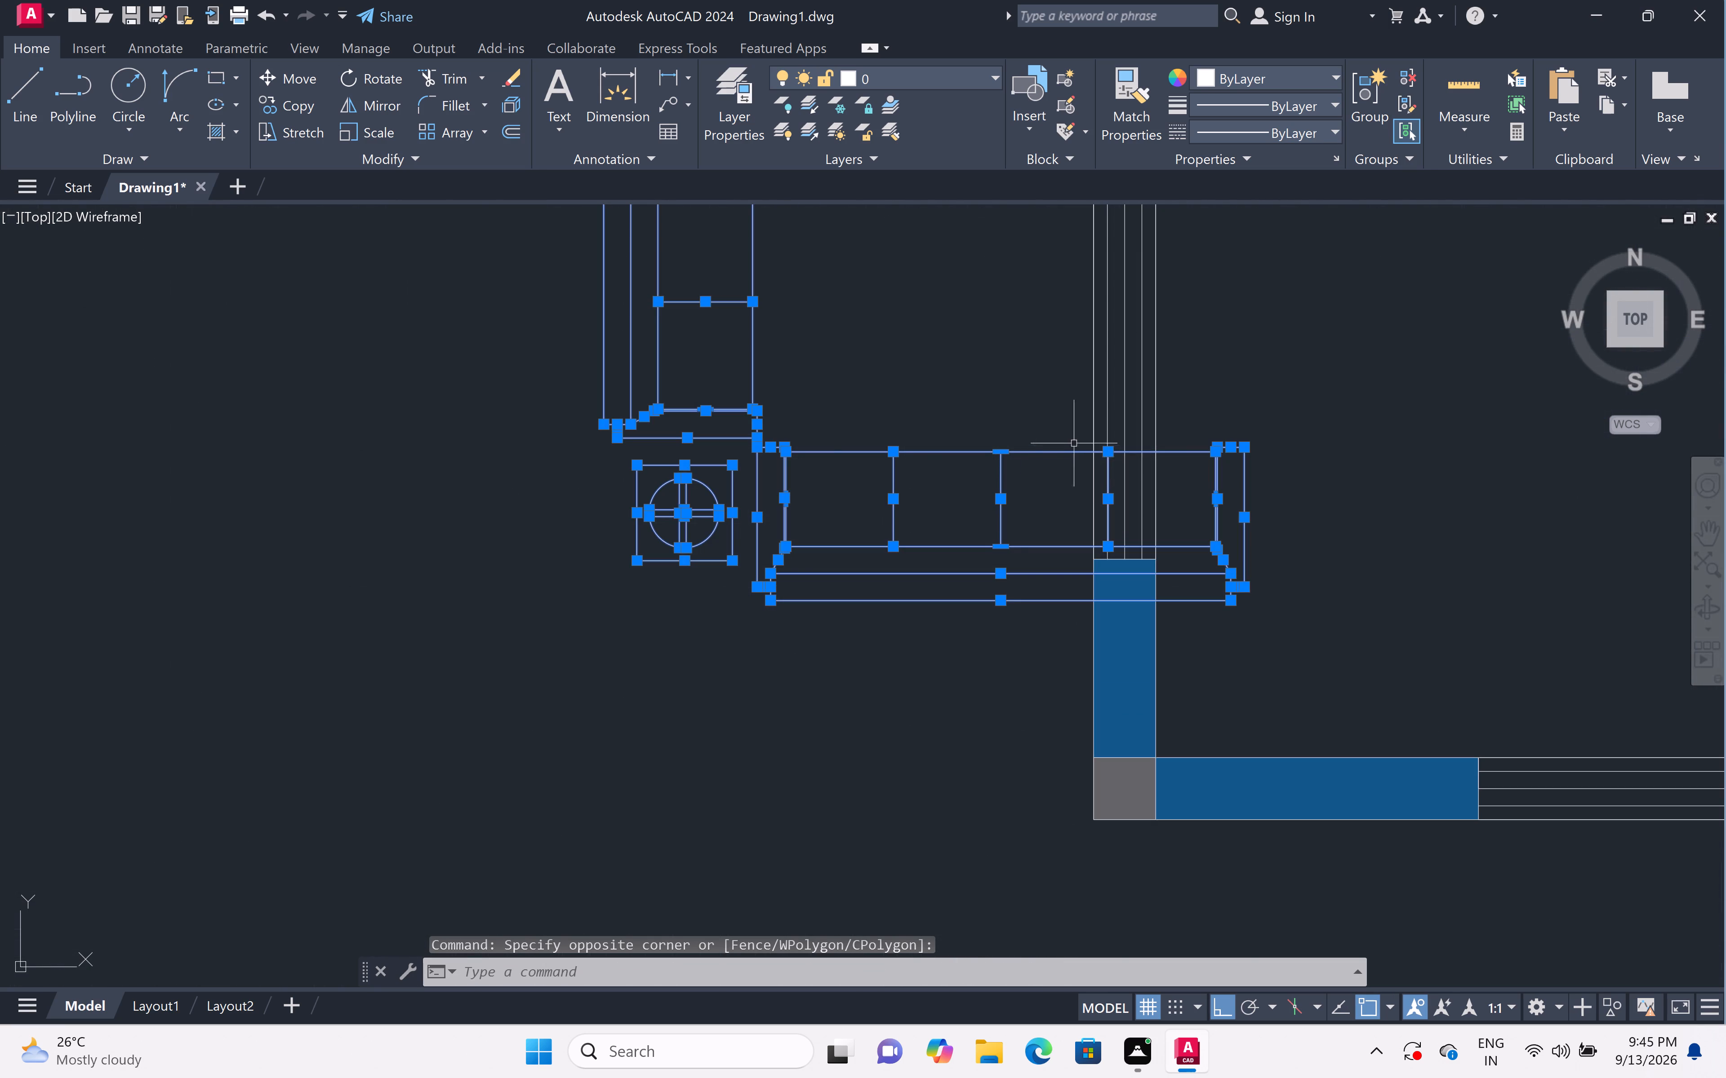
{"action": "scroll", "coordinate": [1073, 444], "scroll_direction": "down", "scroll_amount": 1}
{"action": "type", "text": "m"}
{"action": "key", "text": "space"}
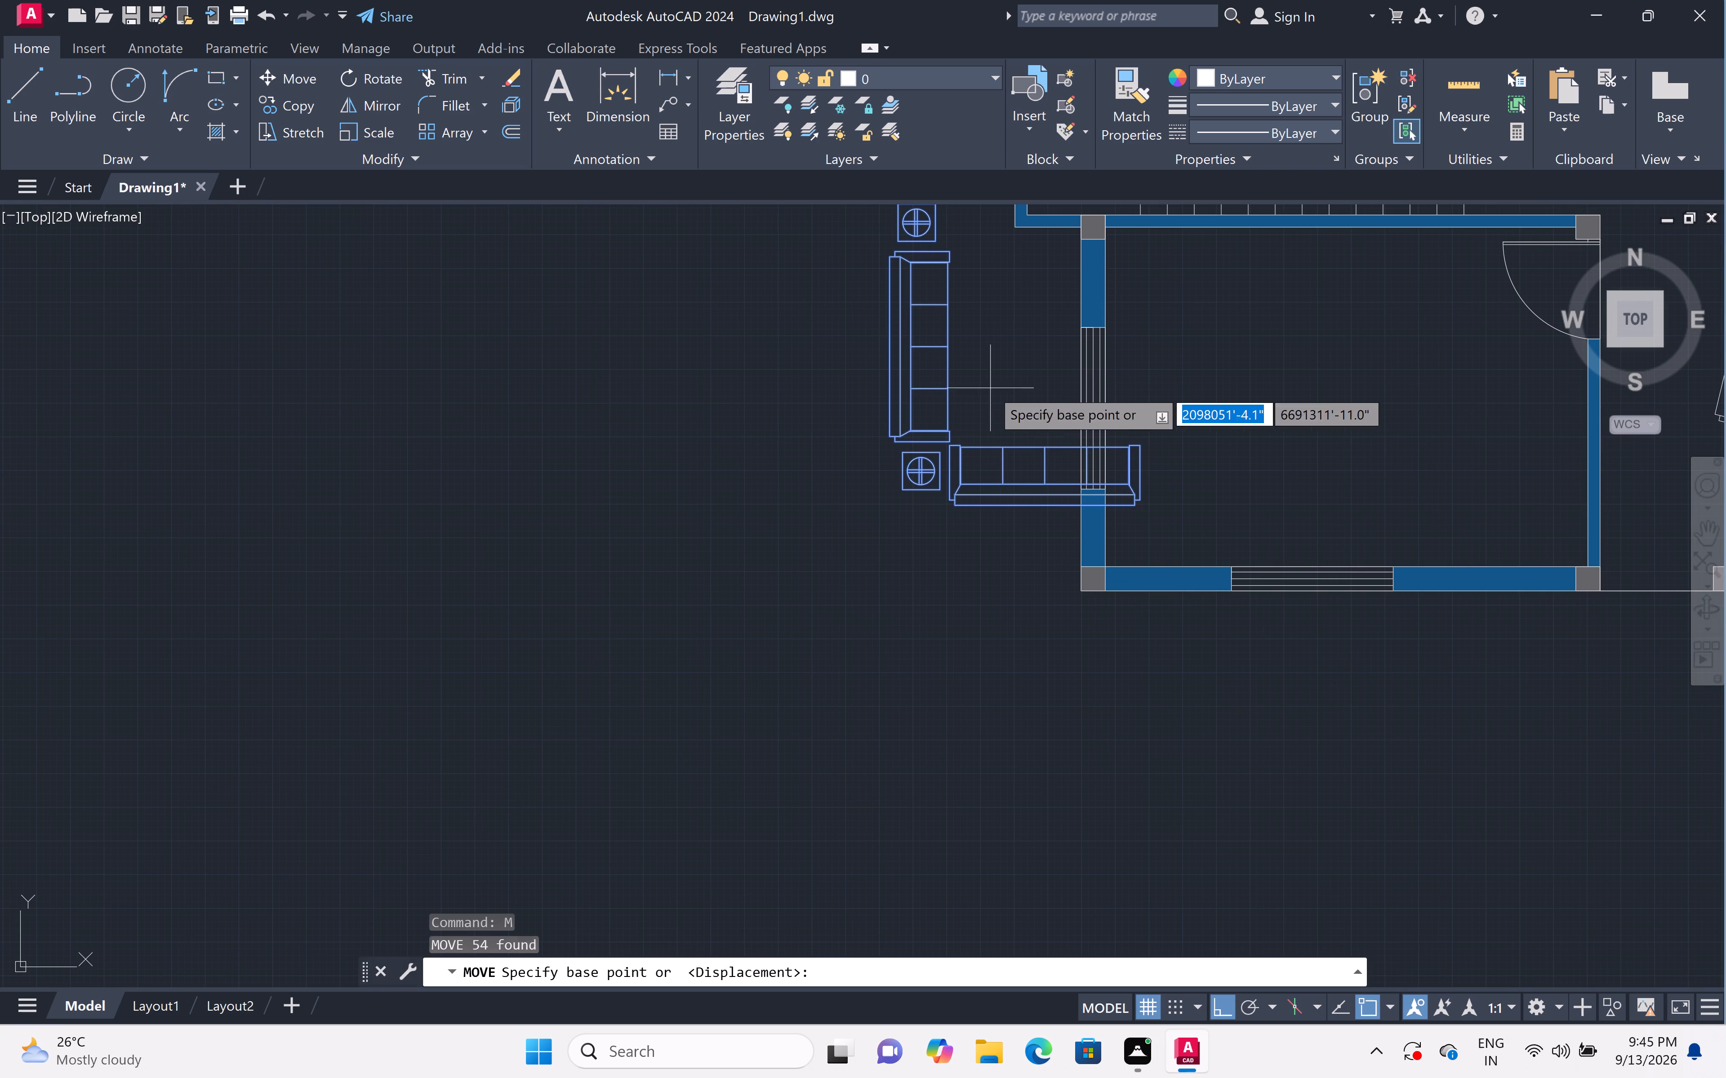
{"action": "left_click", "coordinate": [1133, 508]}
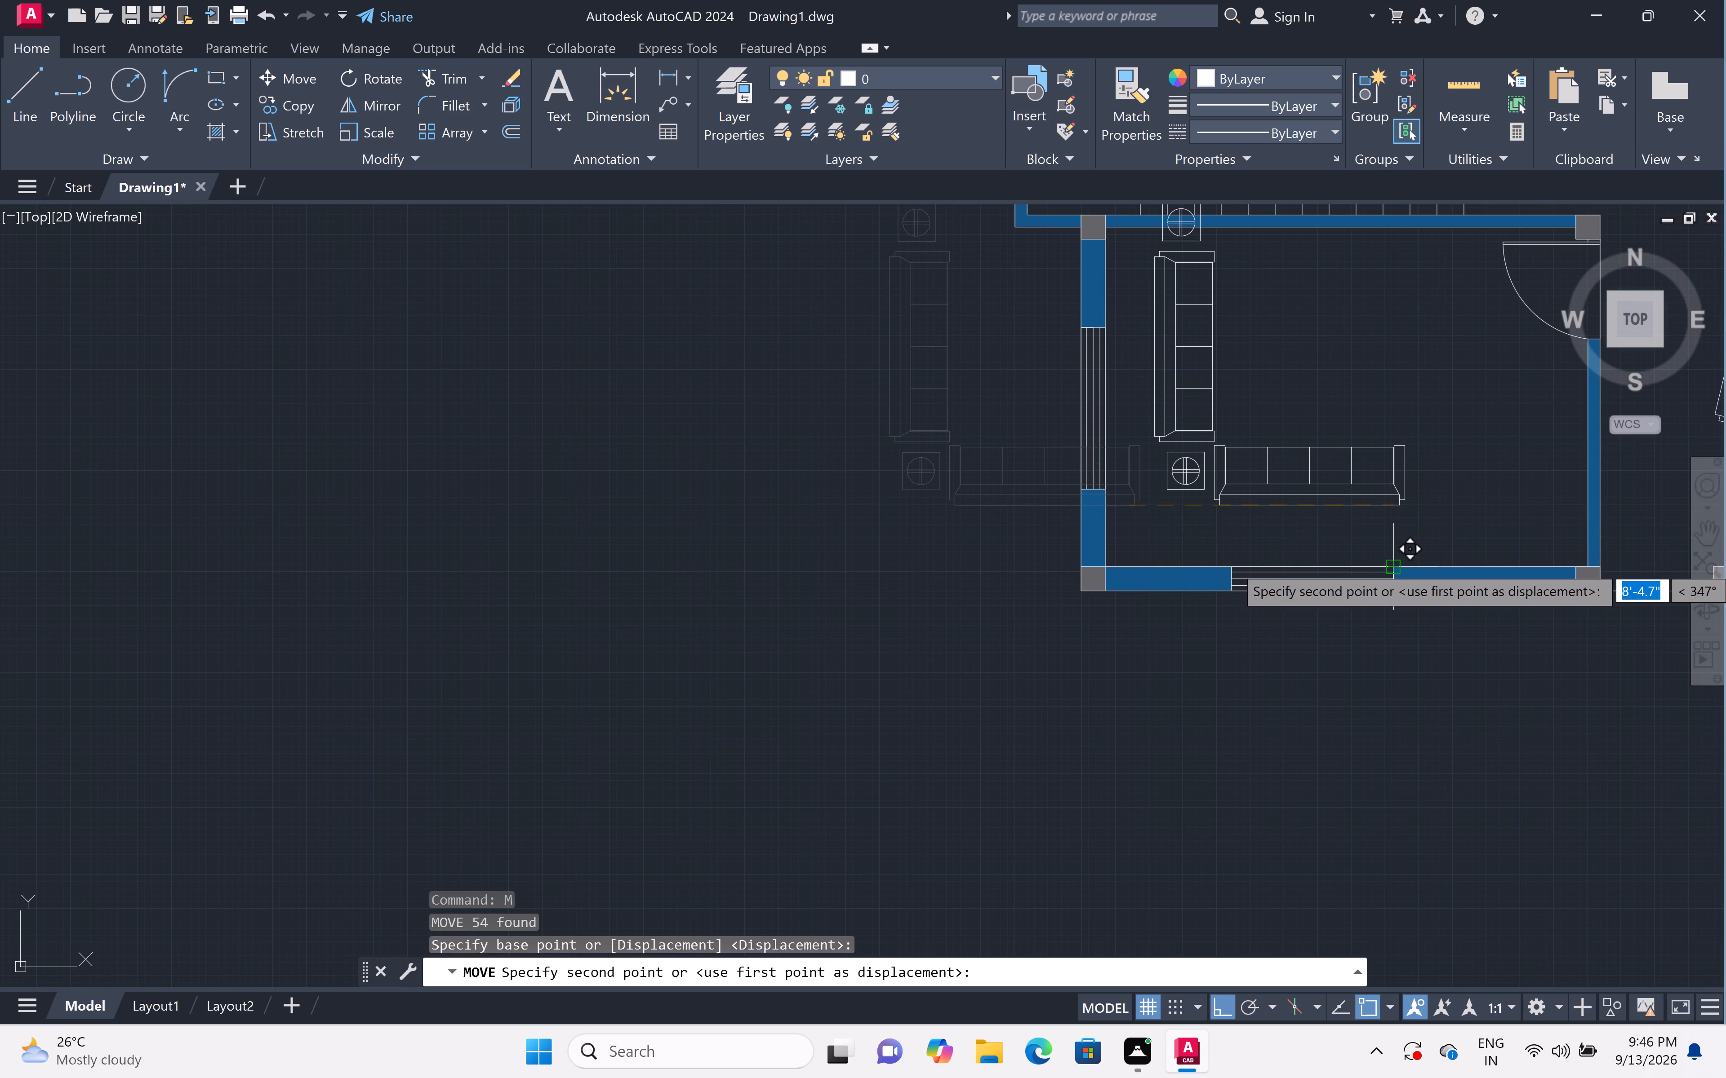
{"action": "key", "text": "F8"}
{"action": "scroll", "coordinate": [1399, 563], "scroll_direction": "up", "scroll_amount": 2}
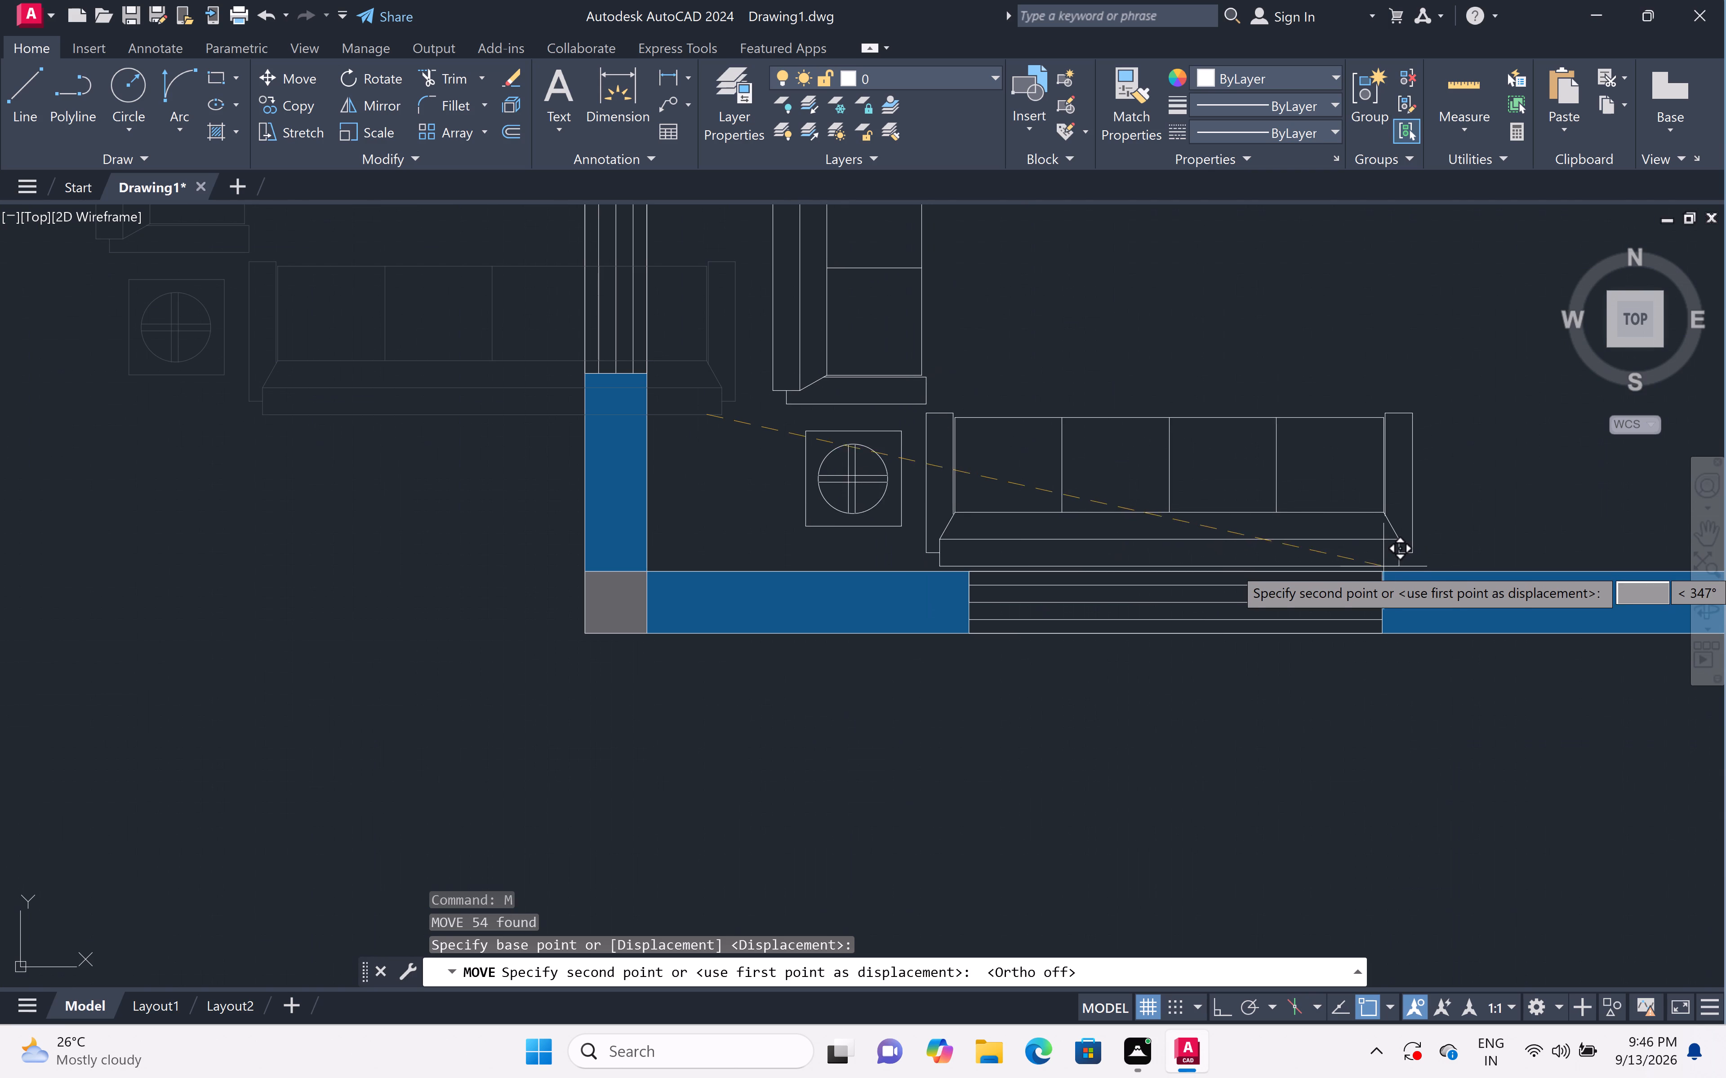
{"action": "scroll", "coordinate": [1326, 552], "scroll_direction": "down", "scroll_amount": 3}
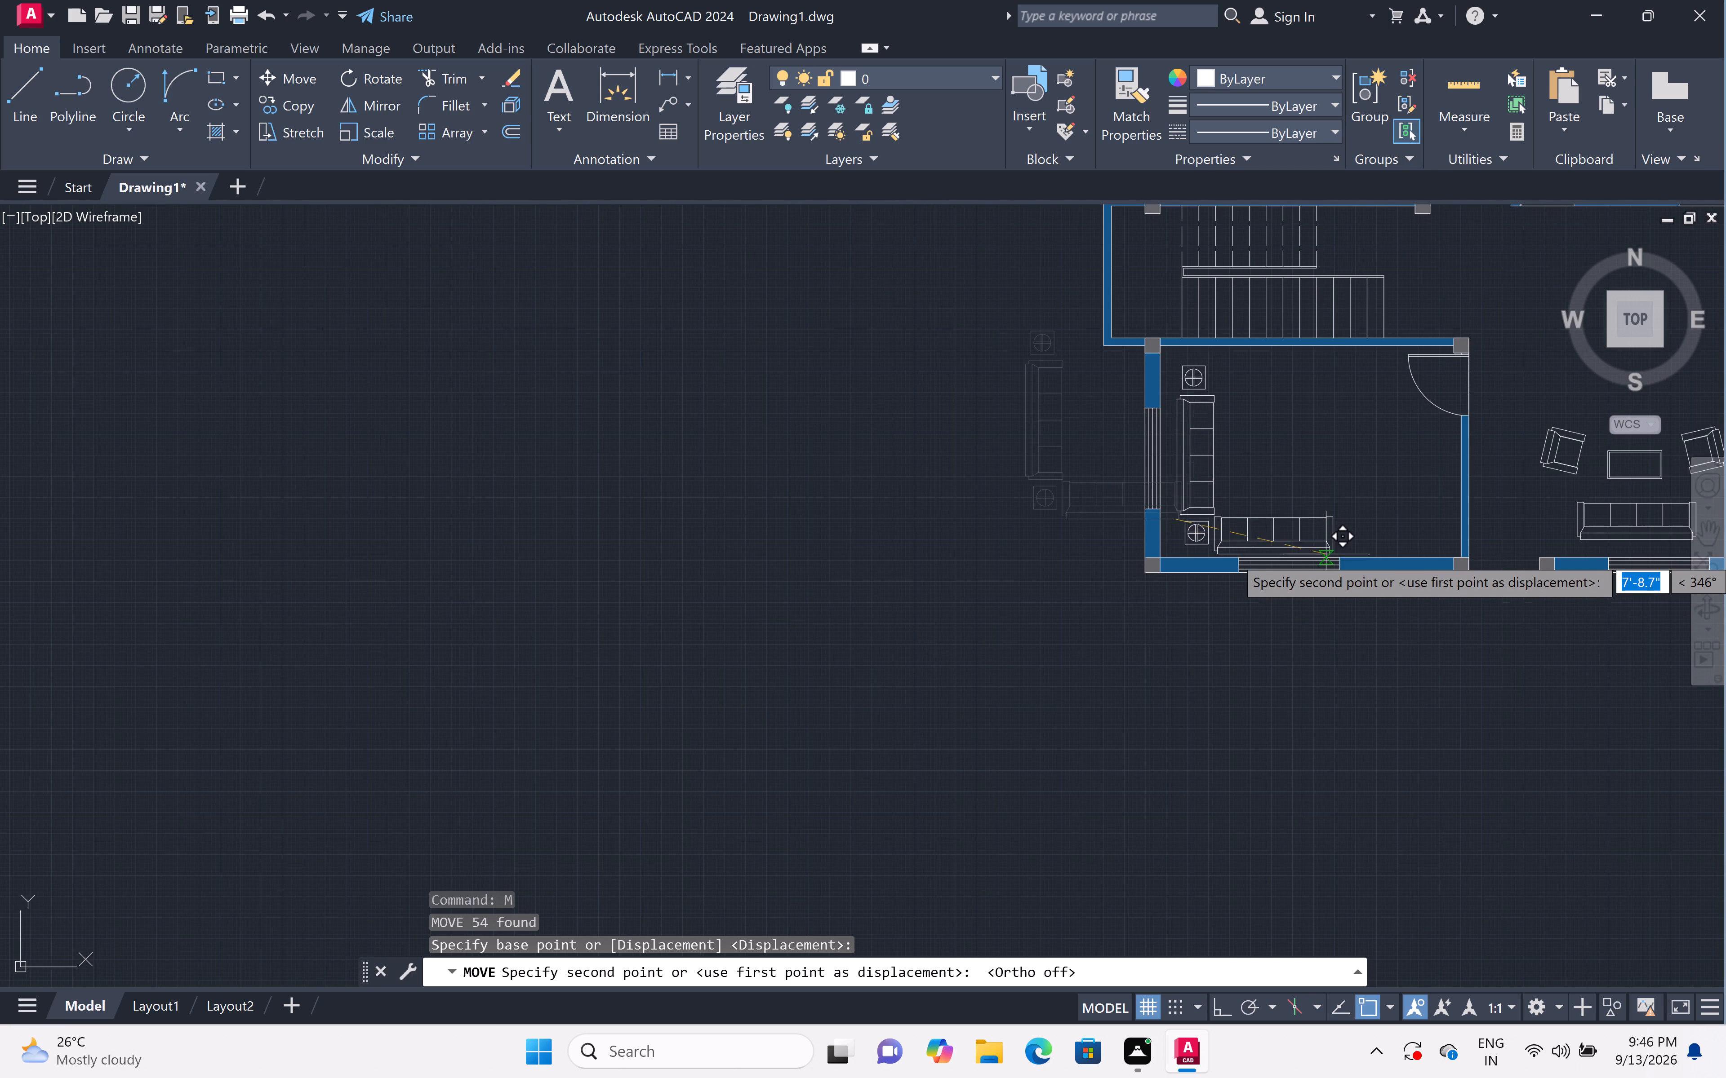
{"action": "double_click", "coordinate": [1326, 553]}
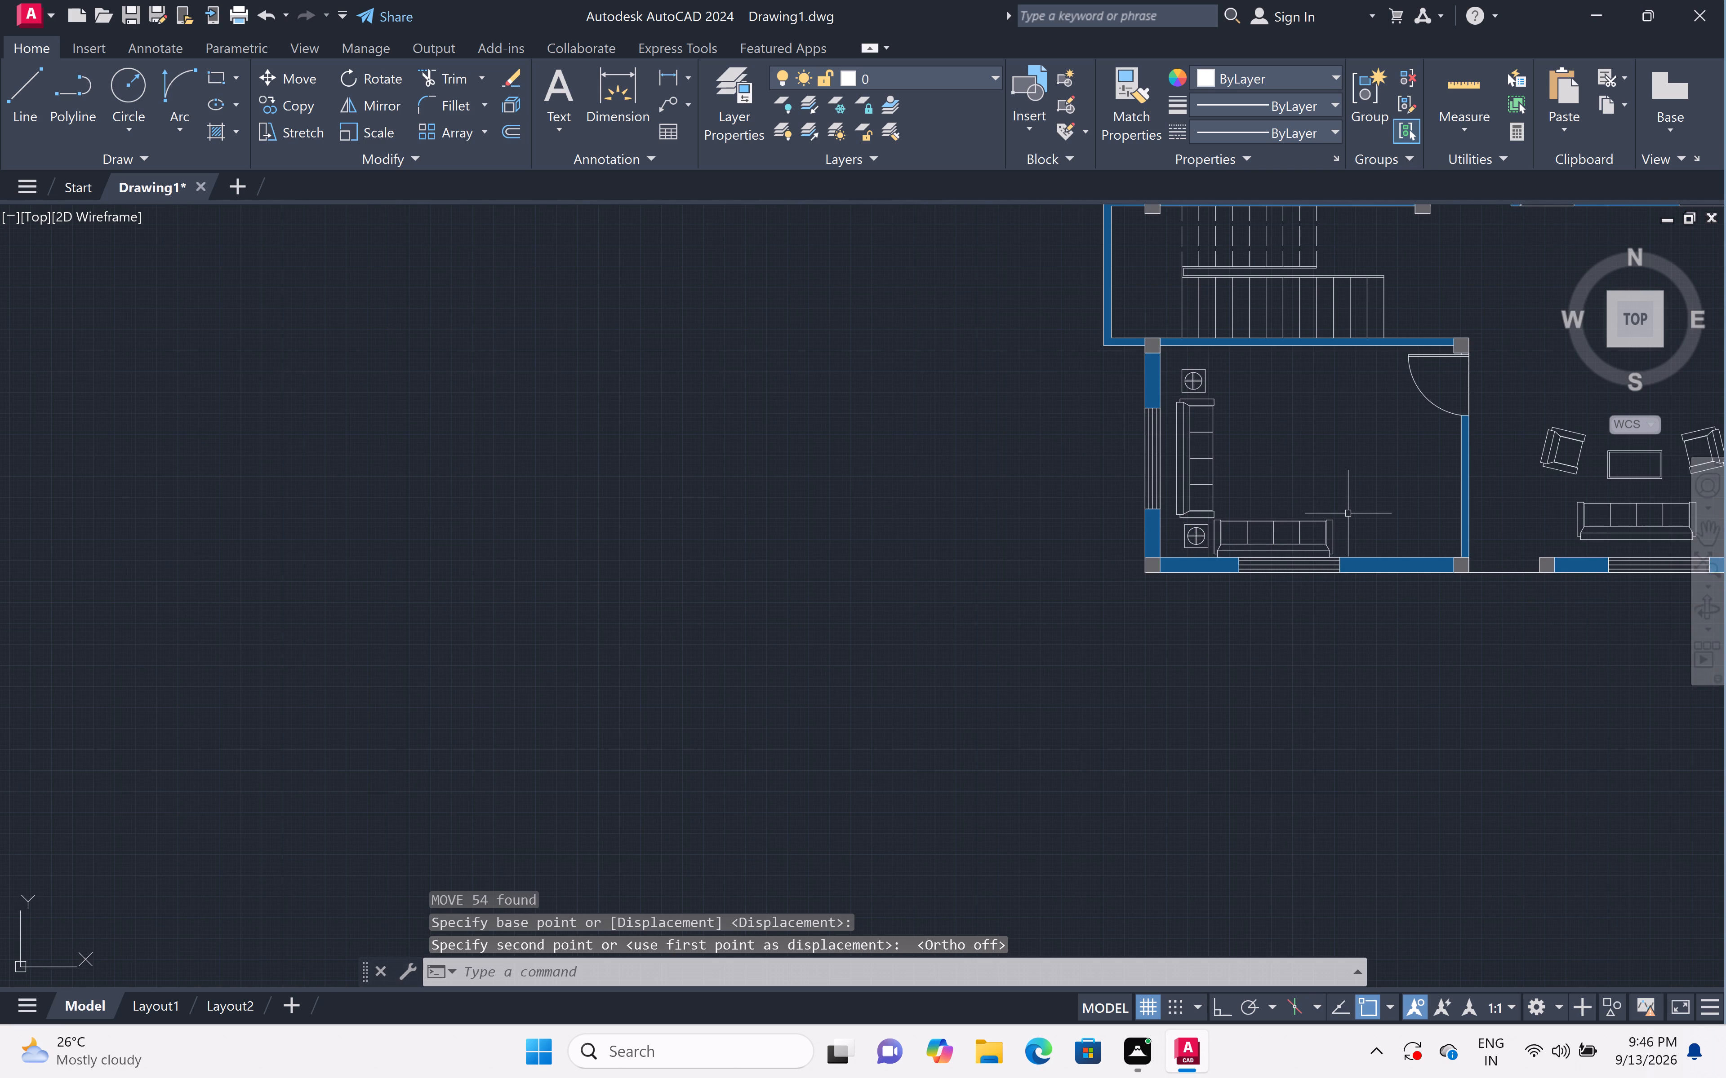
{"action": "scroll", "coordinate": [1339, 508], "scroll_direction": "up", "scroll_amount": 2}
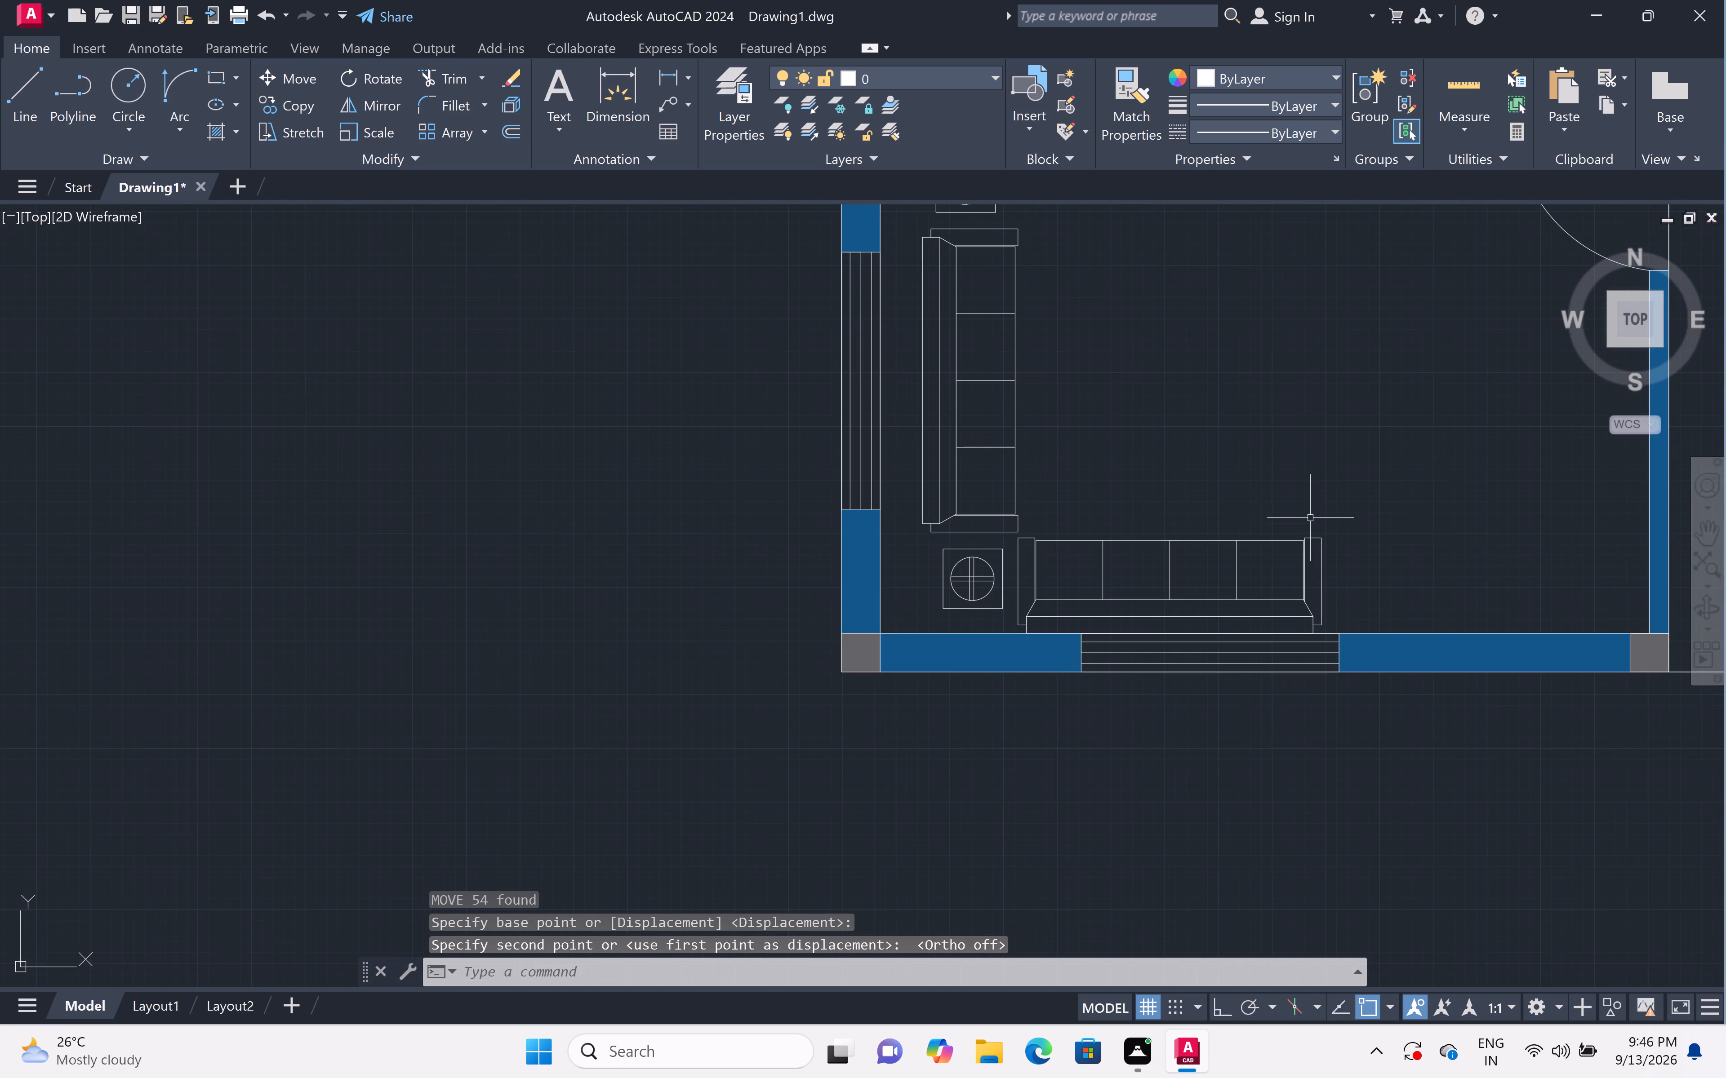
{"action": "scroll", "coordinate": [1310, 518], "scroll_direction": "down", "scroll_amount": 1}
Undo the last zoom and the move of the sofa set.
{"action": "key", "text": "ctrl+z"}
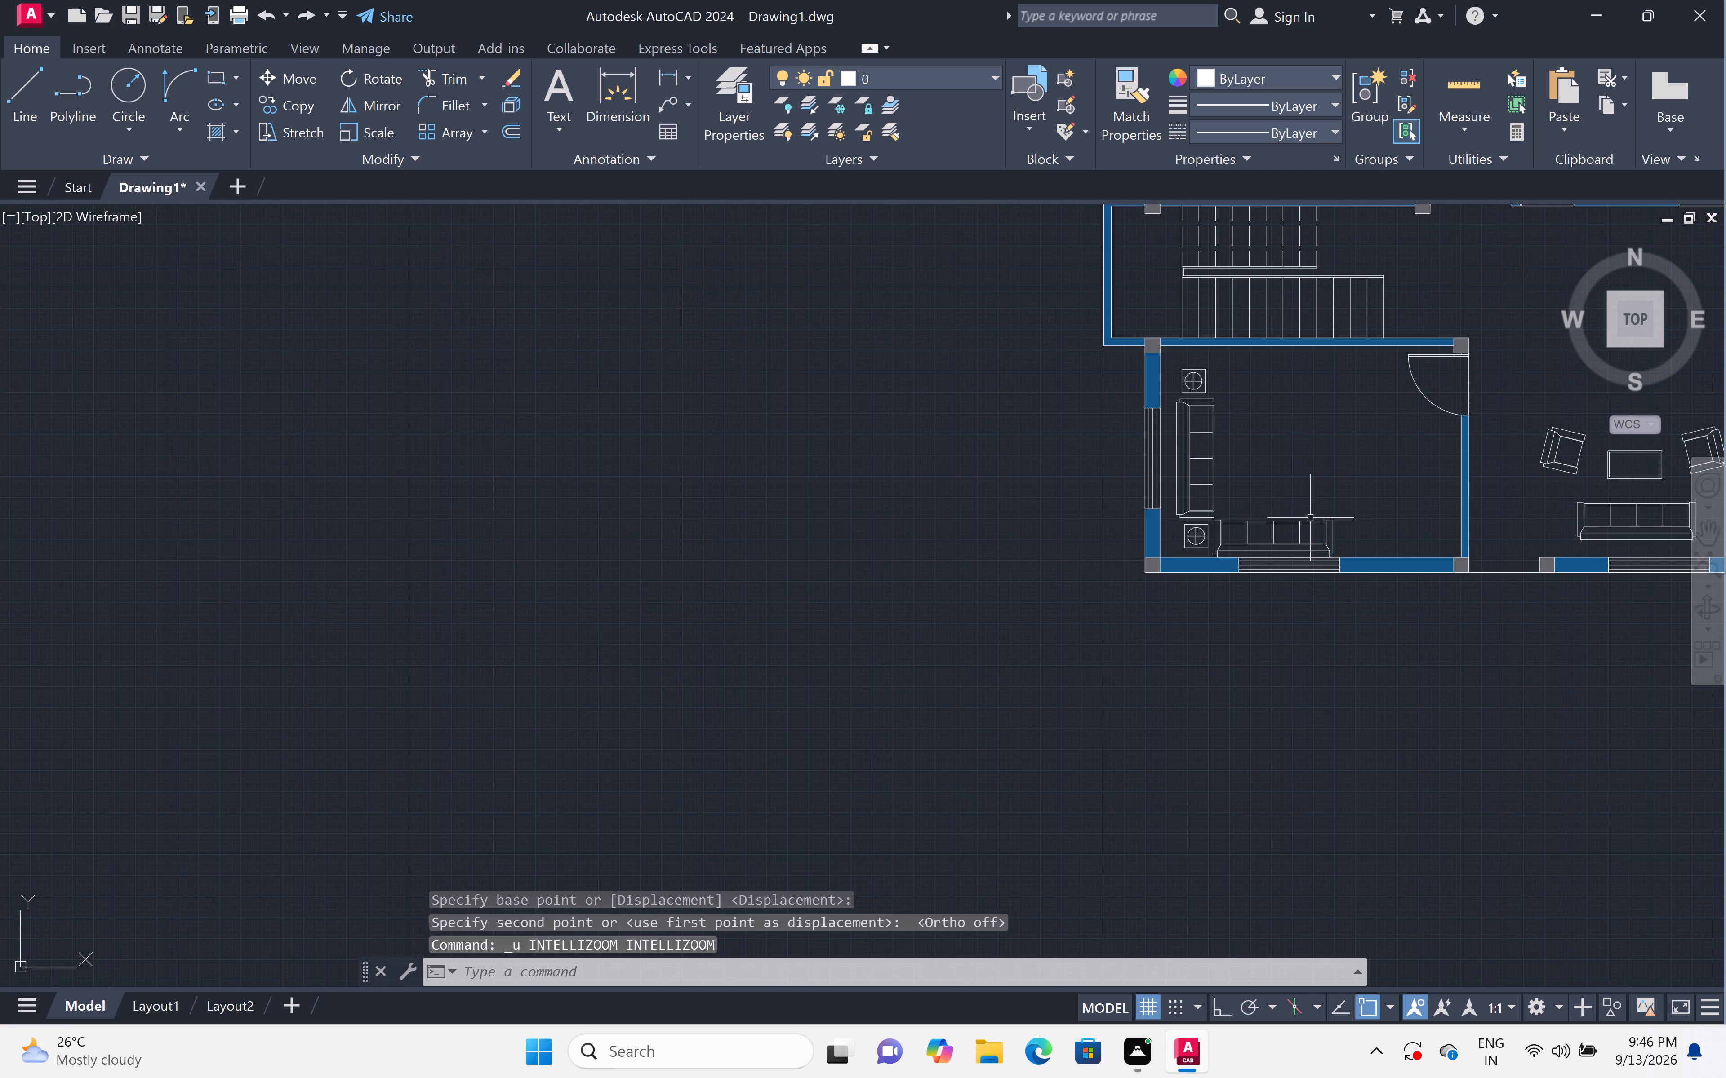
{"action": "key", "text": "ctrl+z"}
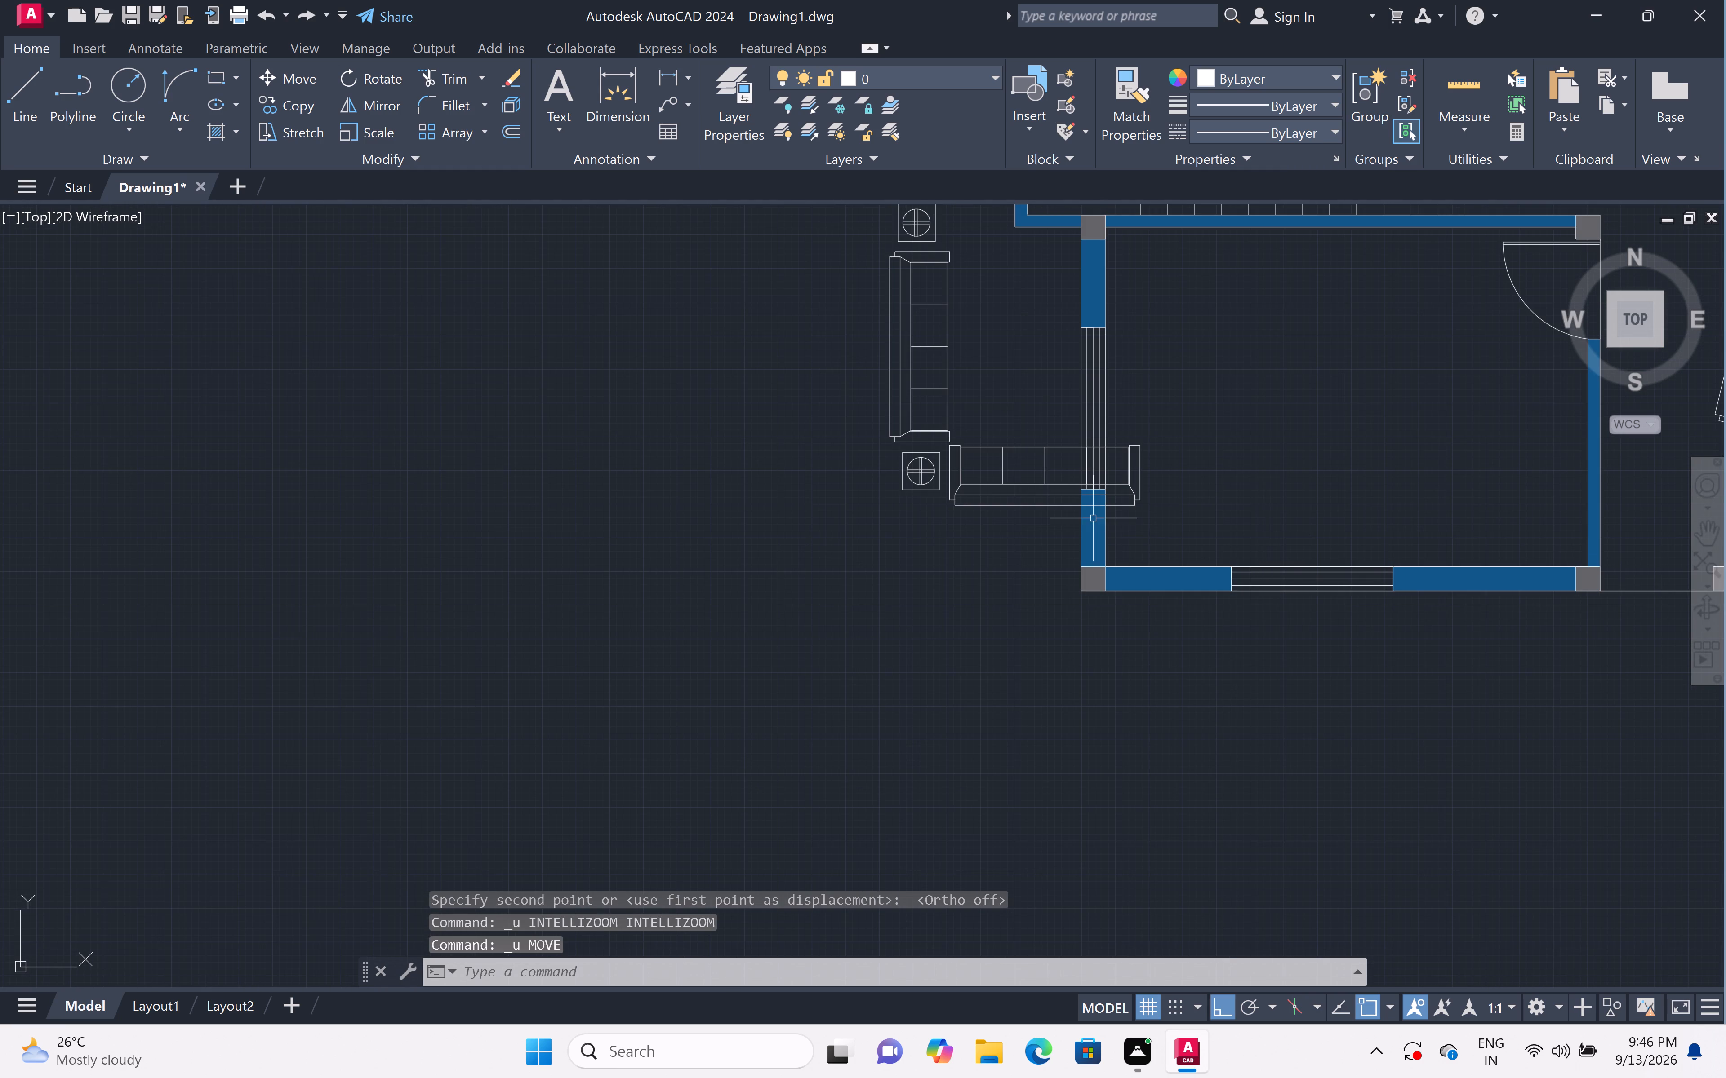
Move both sofas and both side tables, including the south sofa's east armrest, into the southwest room along its west and south walls, Ortho off.
{"action": "scroll", "coordinate": [992, 424], "scroll_direction": "down", "scroll_amount": 1}
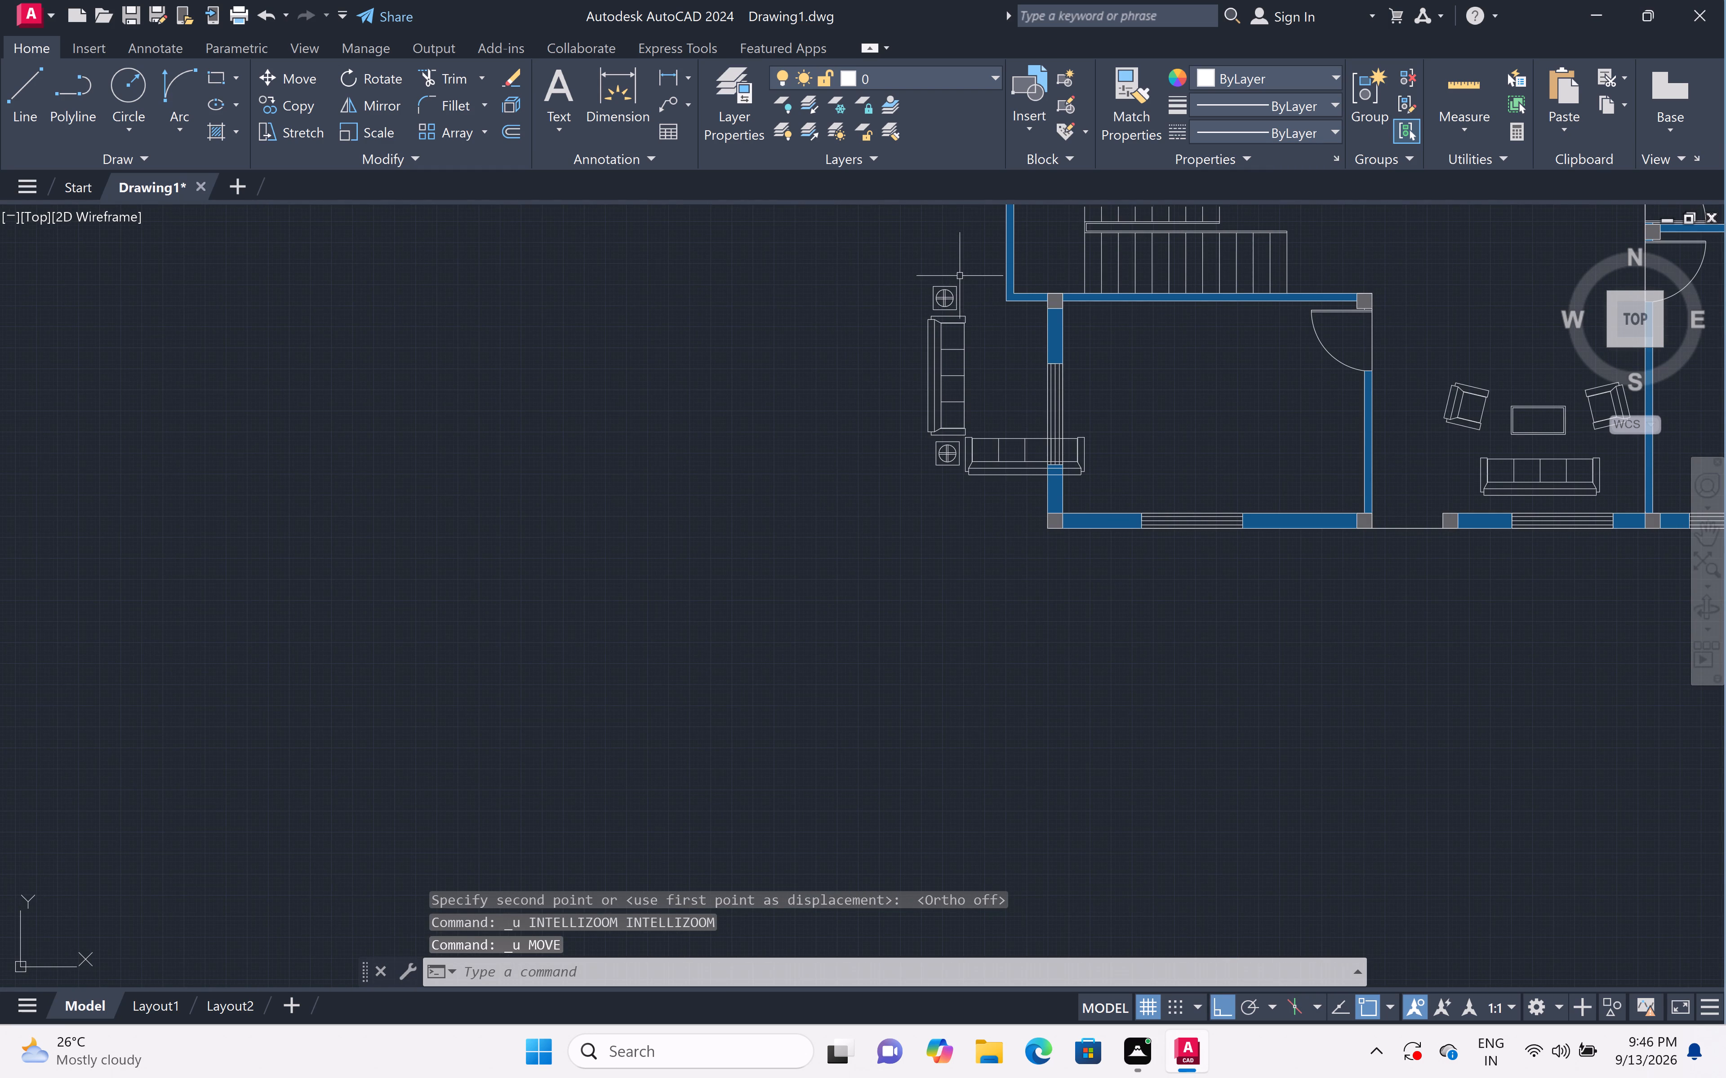
{"action": "left_click", "coordinate": [973, 285]}
{"action": "left_click", "coordinate": [853, 528]}
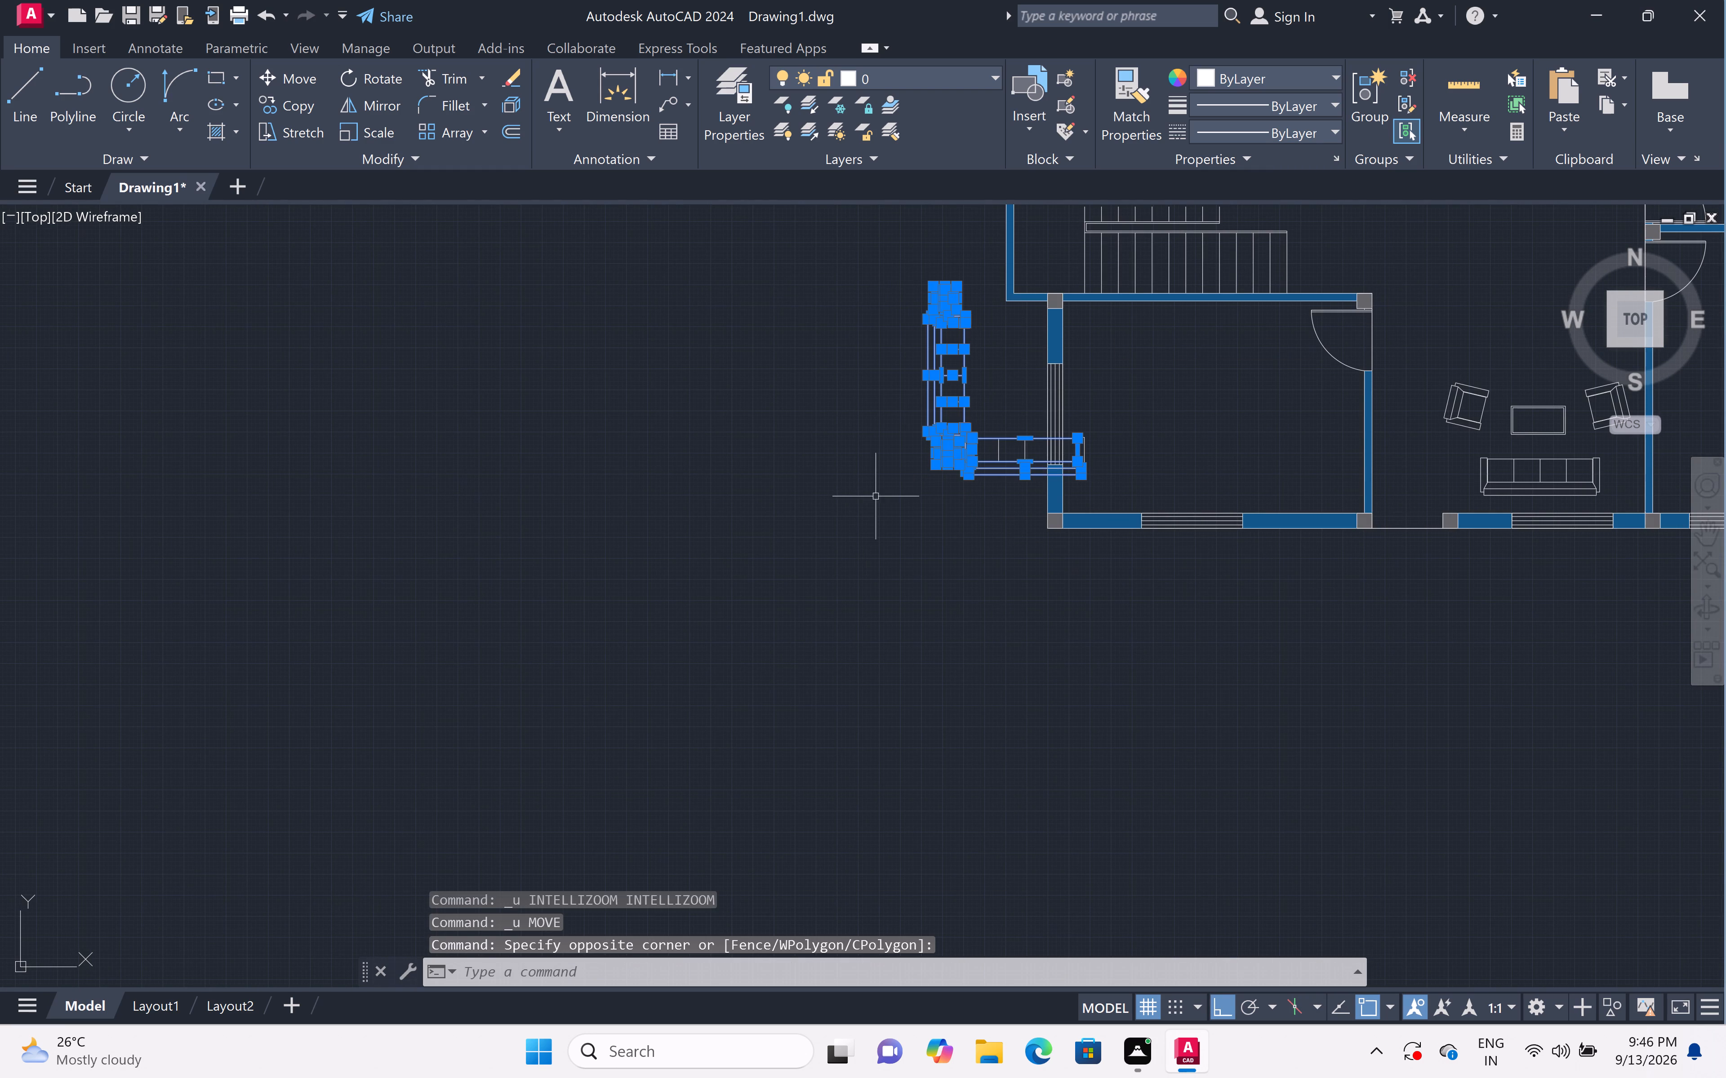
{"action": "scroll", "coordinate": [977, 454], "scroll_direction": "up", "scroll_amount": 4}
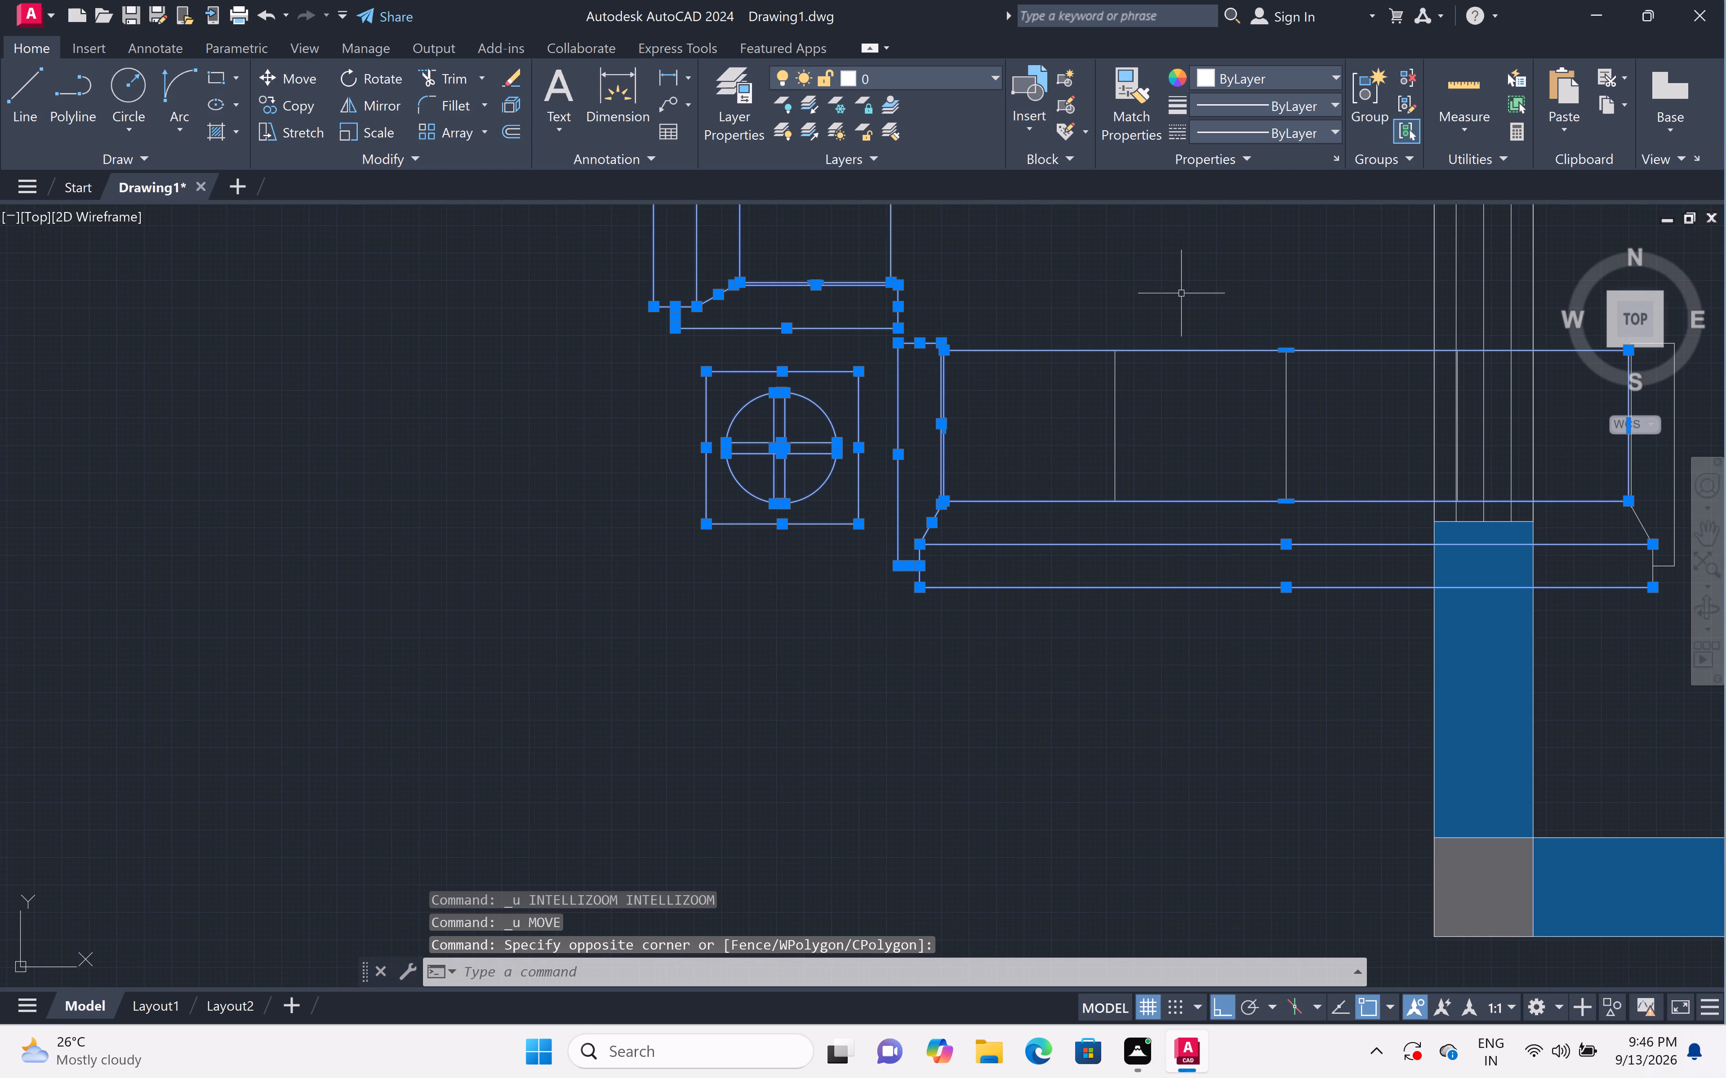
{"action": "double_click", "coordinate": [1323, 337]}
{"action": "left_click", "coordinate": [1063, 589]}
{"action": "scroll", "coordinate": [1079, 555], "scroll_direction": "down", "scroll_amount": 2}
{"action": "scroll", "coordinate": [1390, 533], "scroll_direction": "up", "scroll_amount": 3}
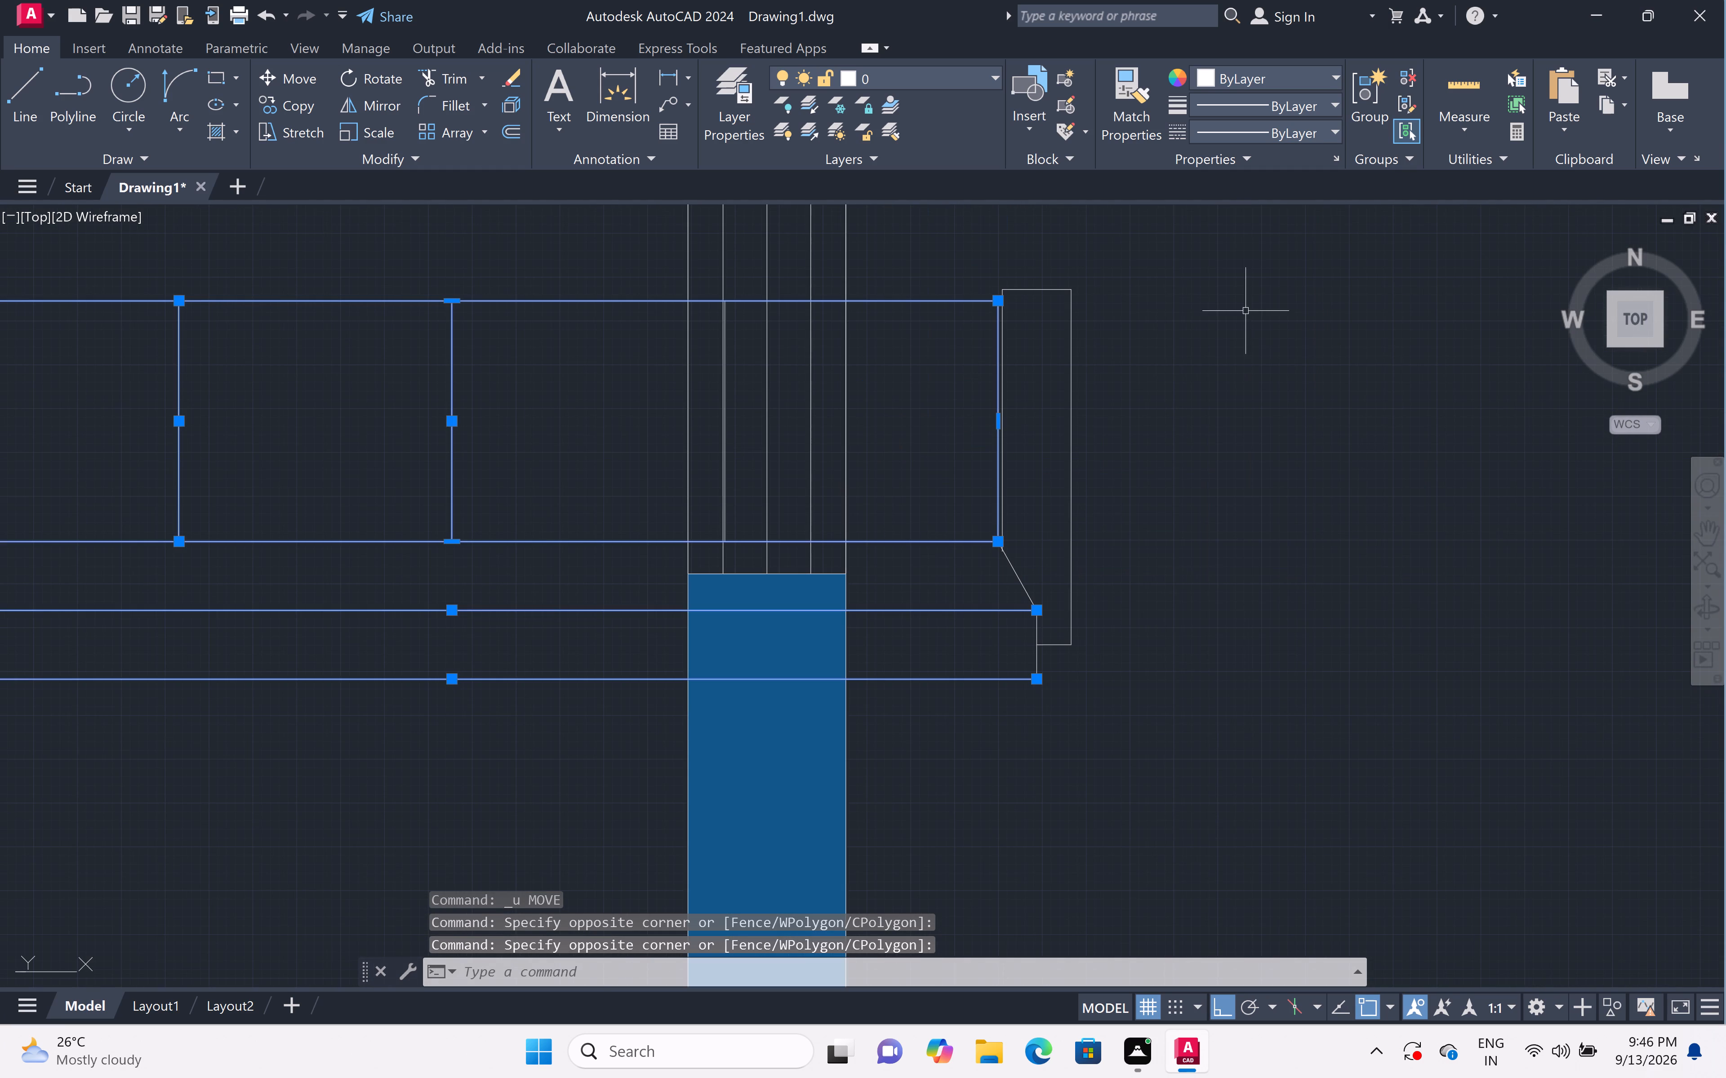
{"action": "double_click", "coordinate": [1152, 239]}
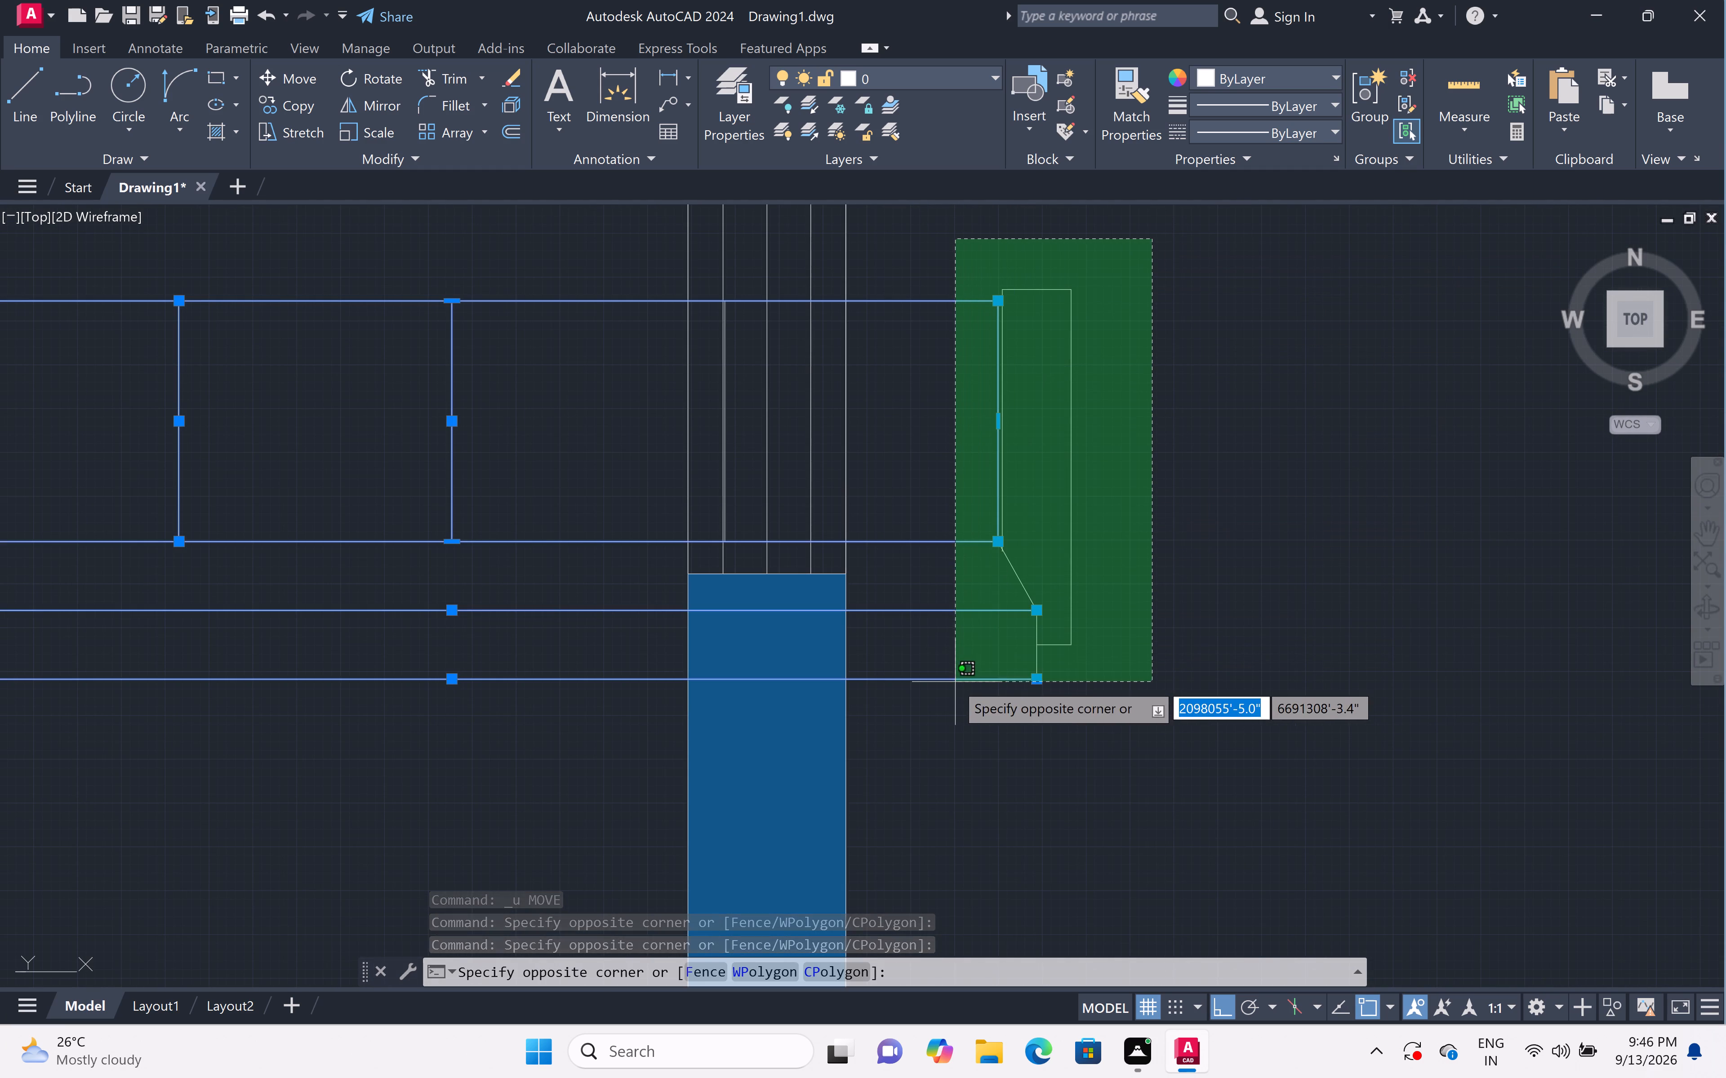
{"action": "left_click", "coordinate": [953, 690]}
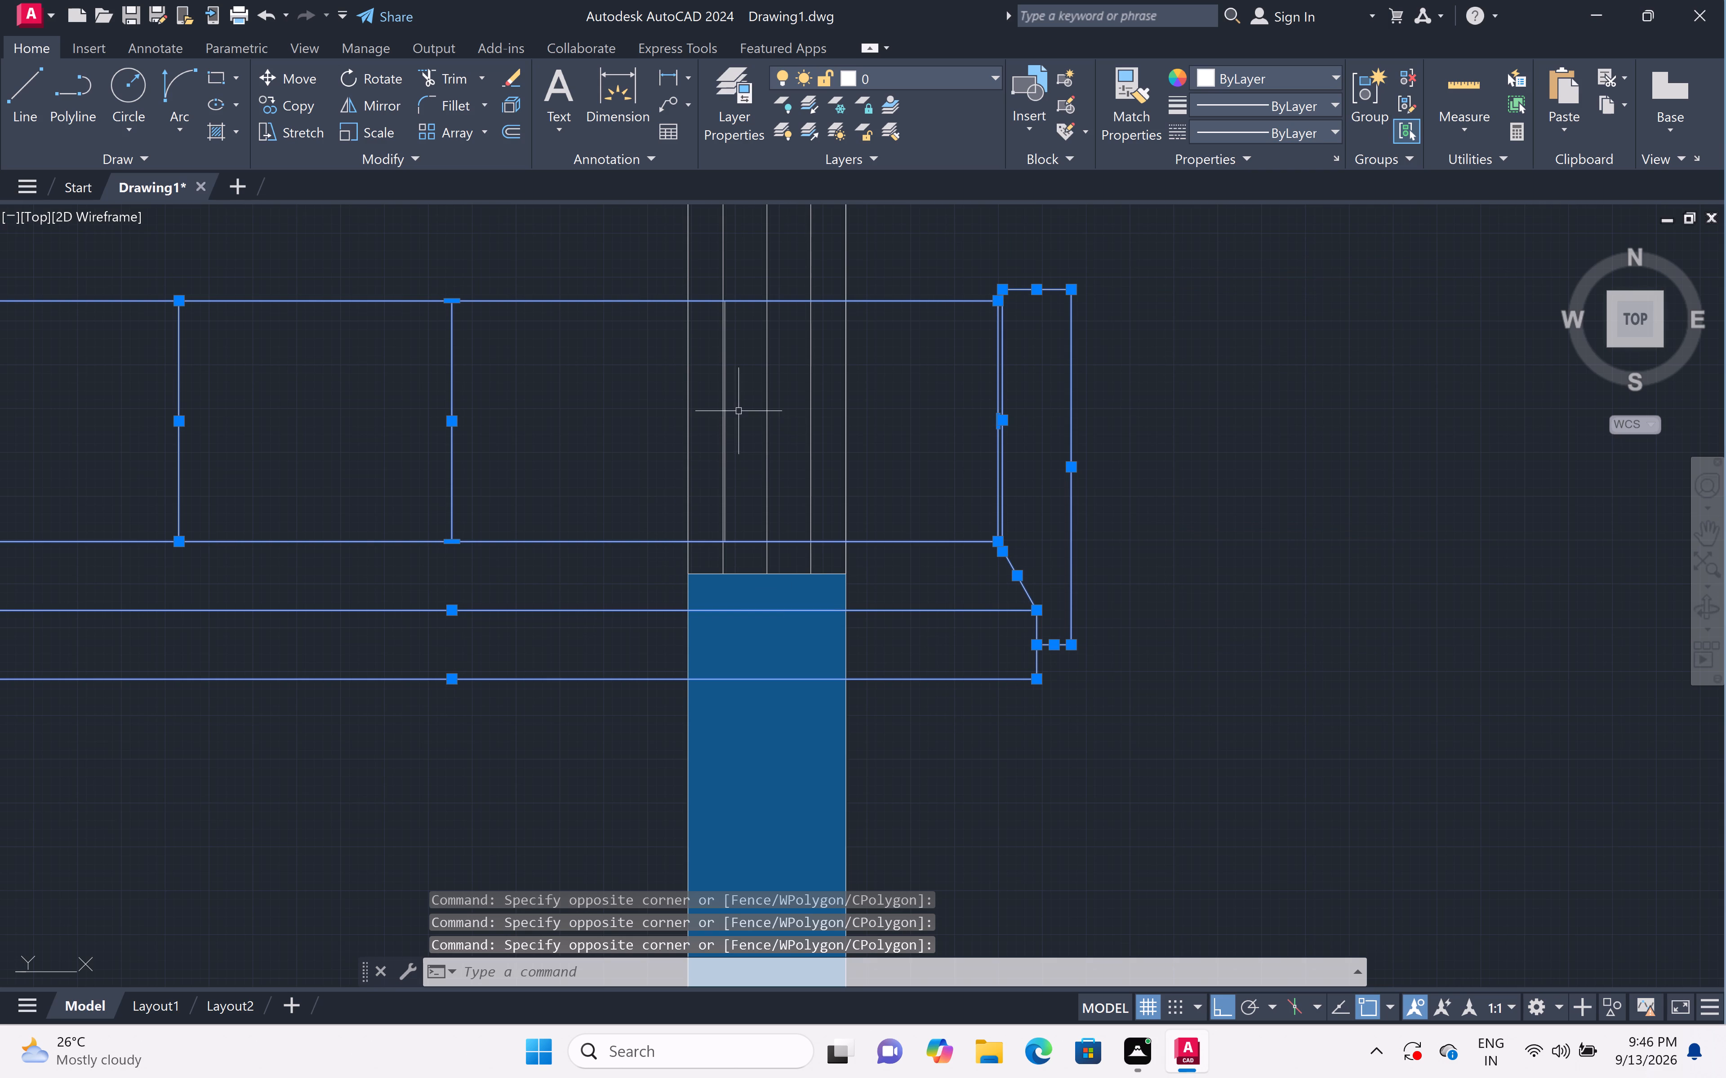
{"action": "scroll", "coordinate": [724, 390], "scroll_direction": "up", "scroll_amount": 6}
{"action": "left_click", "coordinate": [732, 392]}
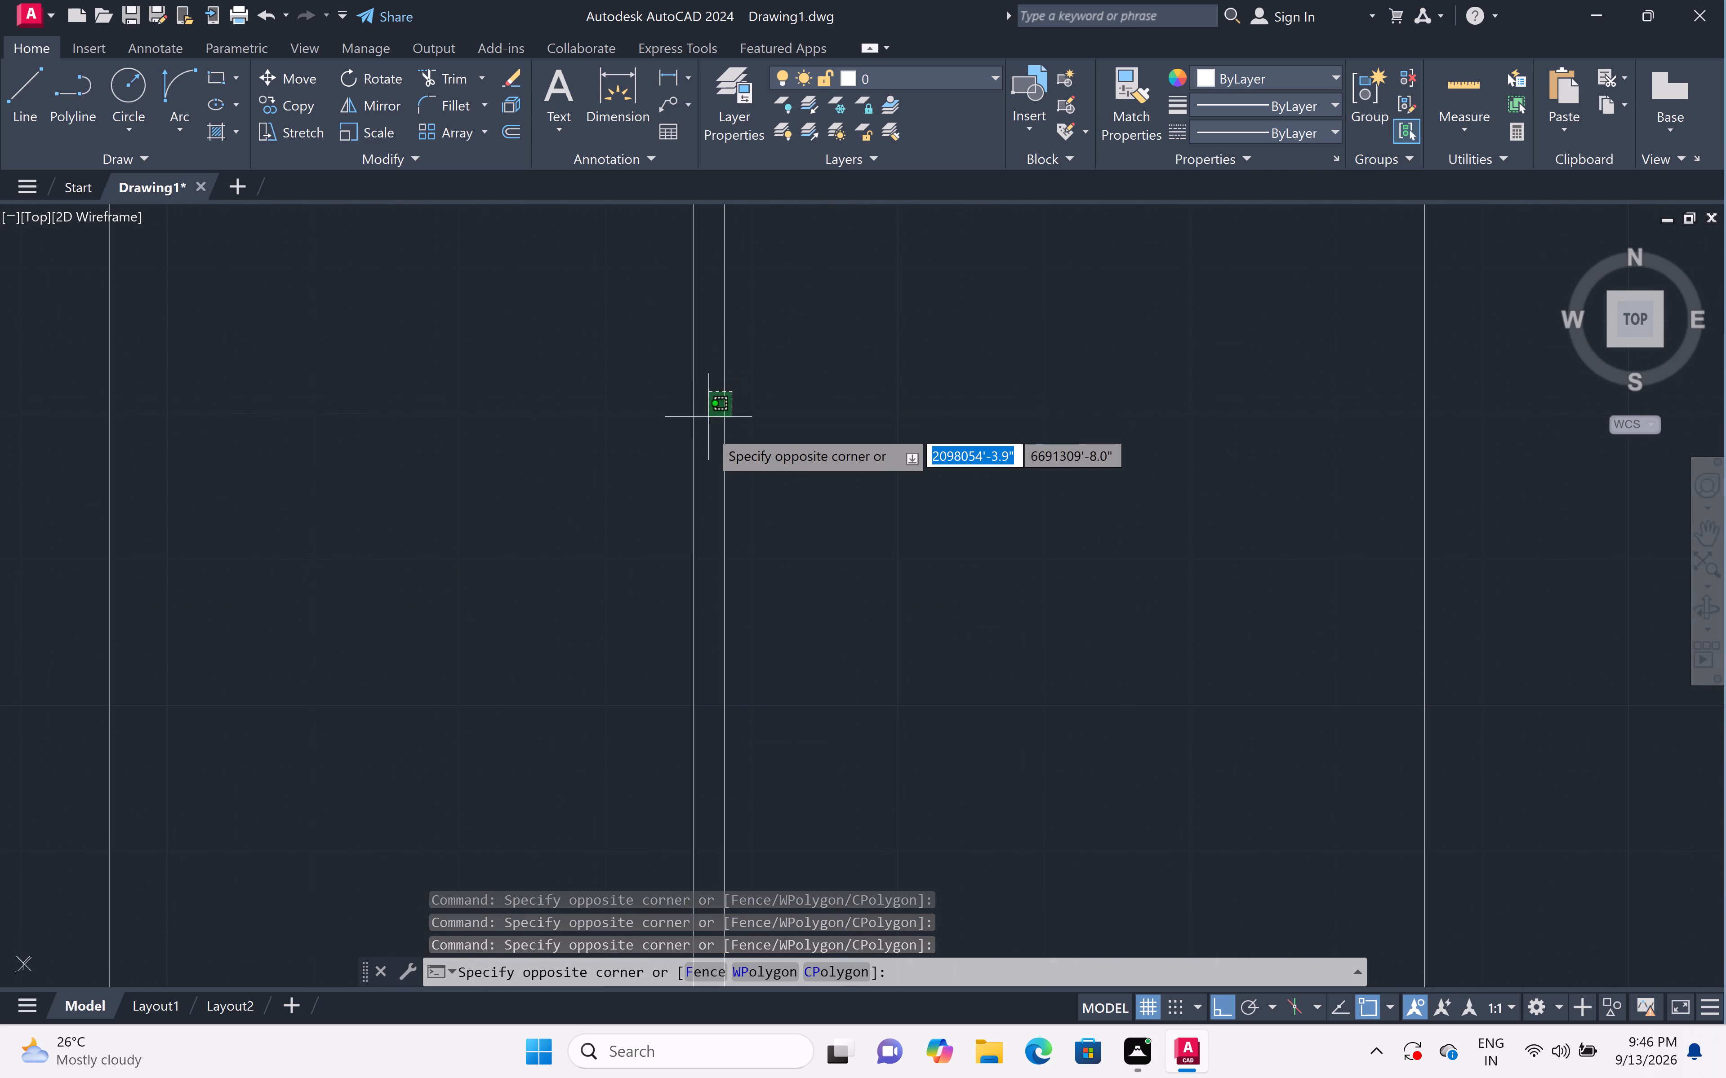
{"action": "left_click", "coordinate": [709, 433]}
{"action": "scroll", "coordinate": [720, 417], "scroll_direction": "down", "scroll_amount": 8}
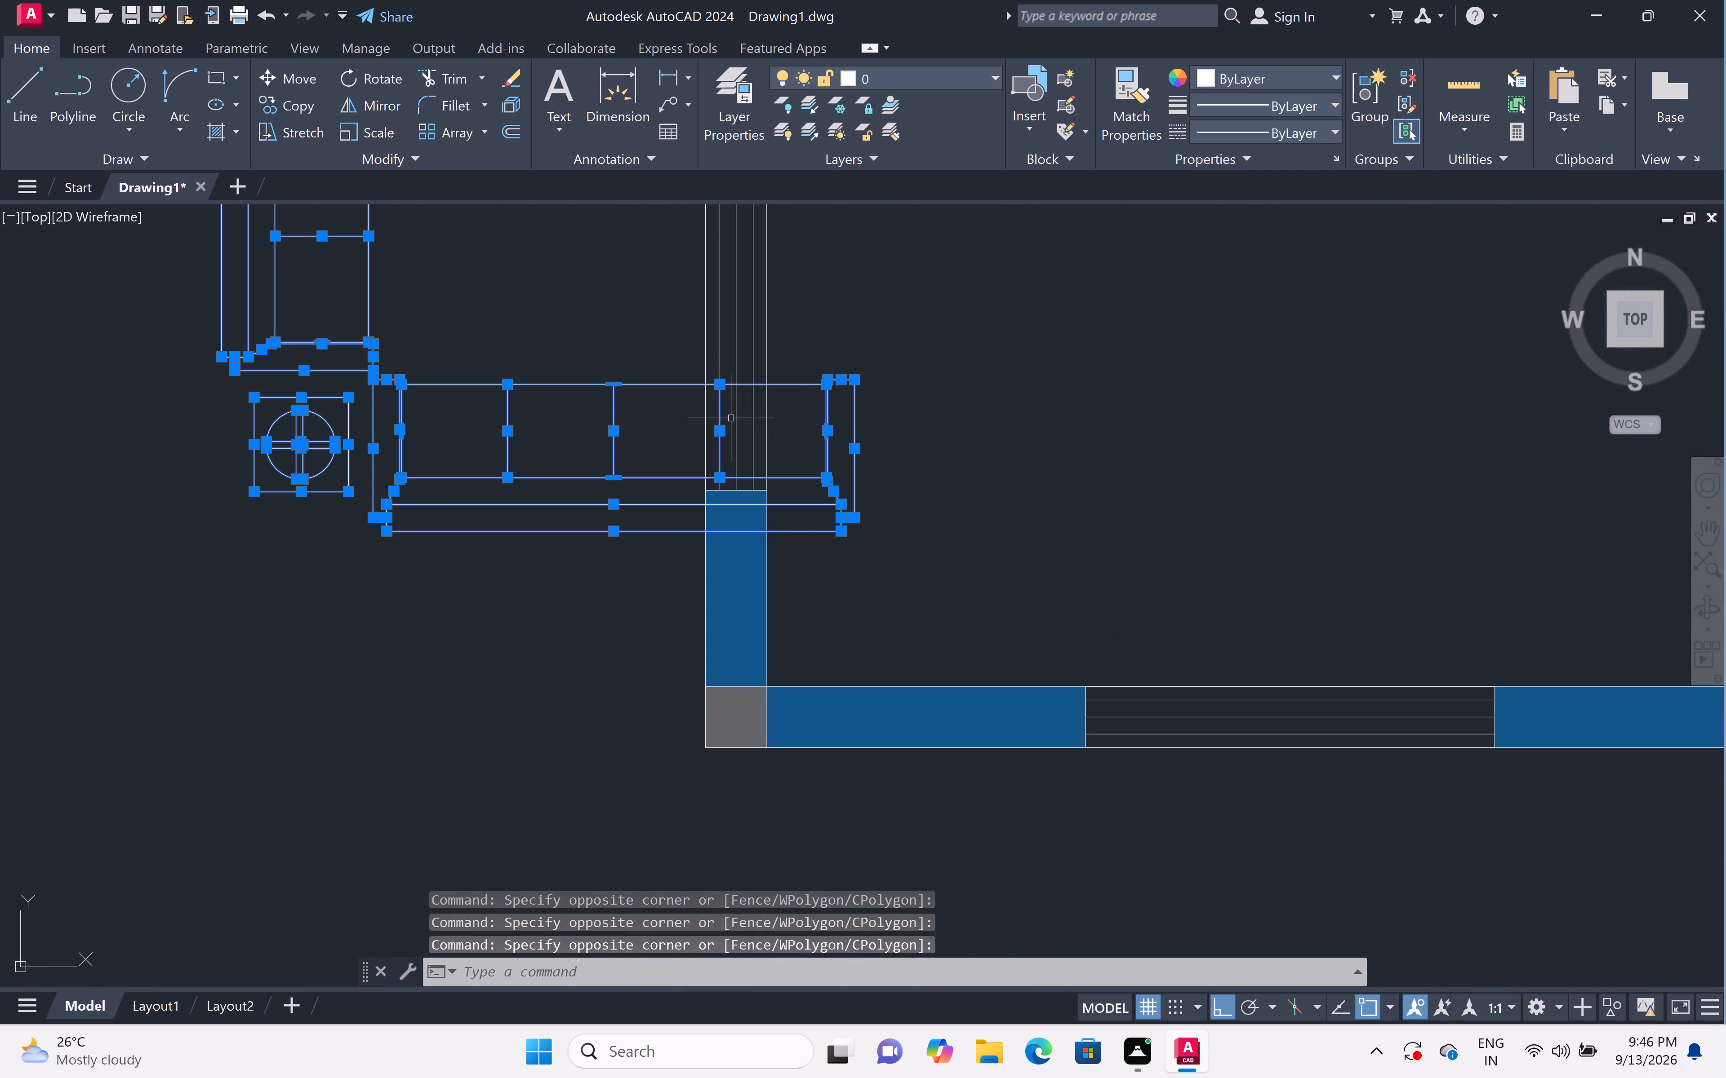
{"action": "type", "text": "m"}
{"action": "key", "text": "space"}
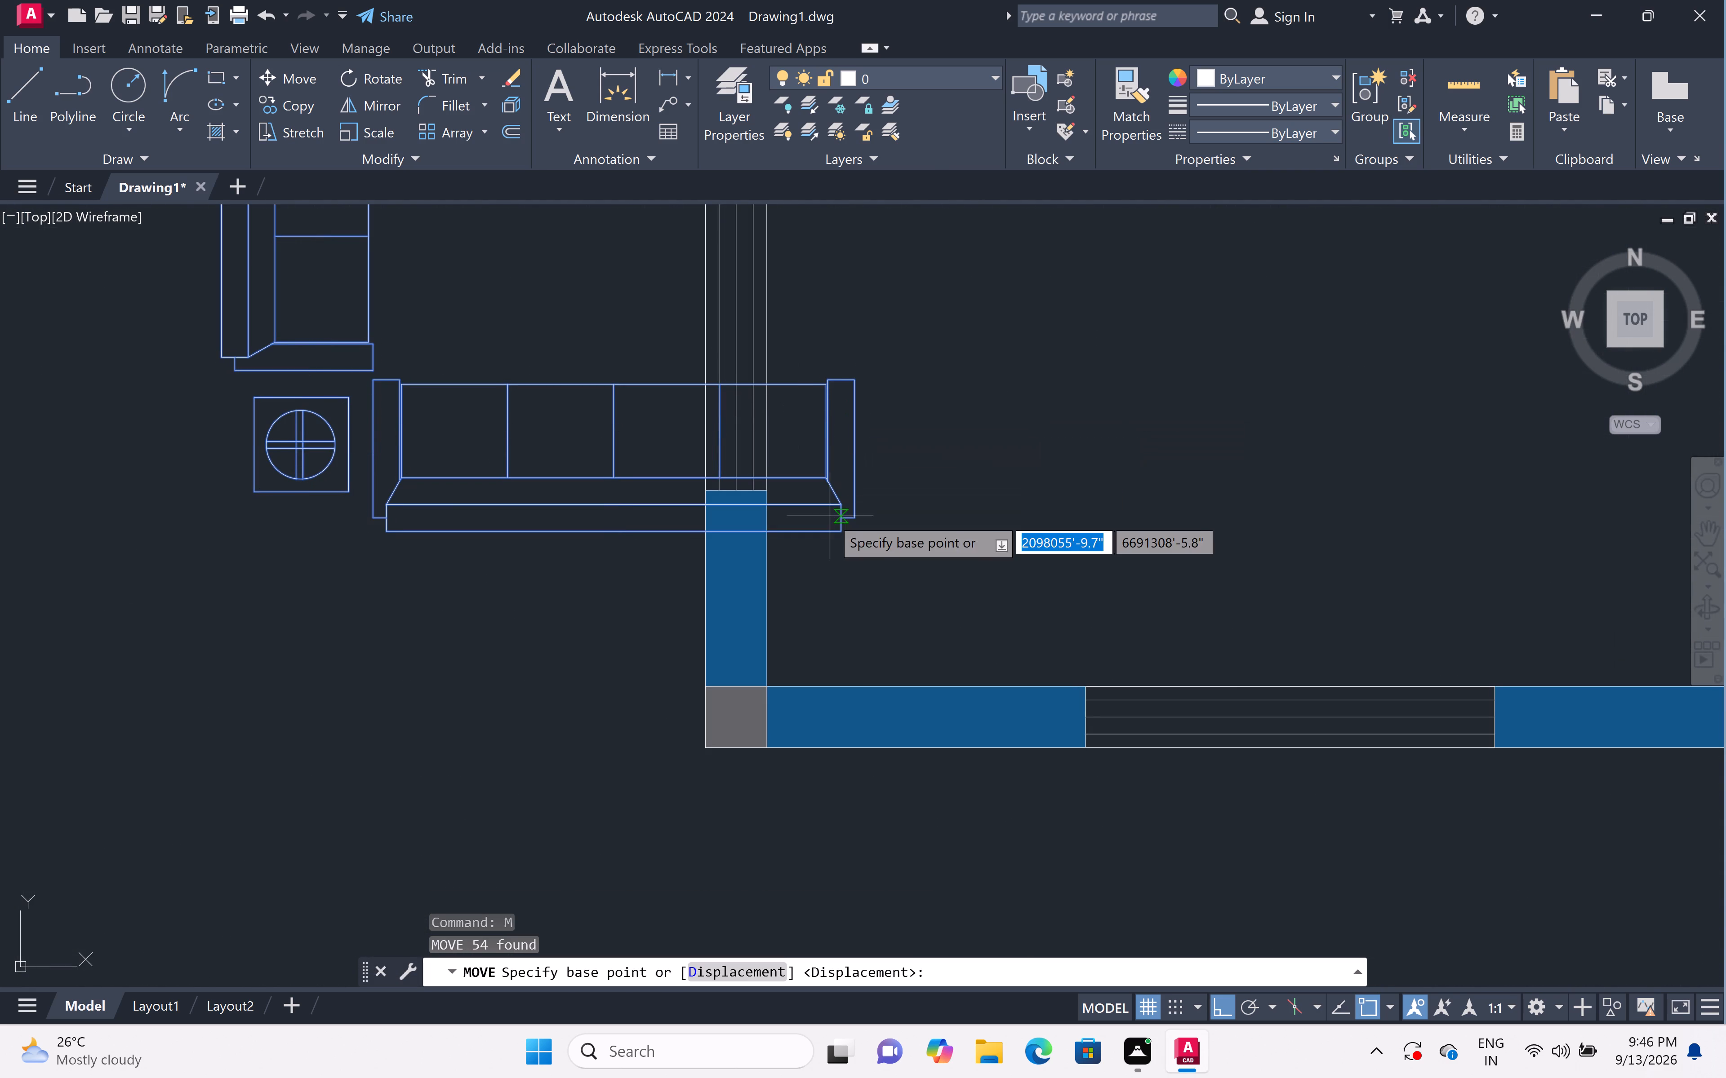
{"action": "left_click", "coordinate": [842, 534]}
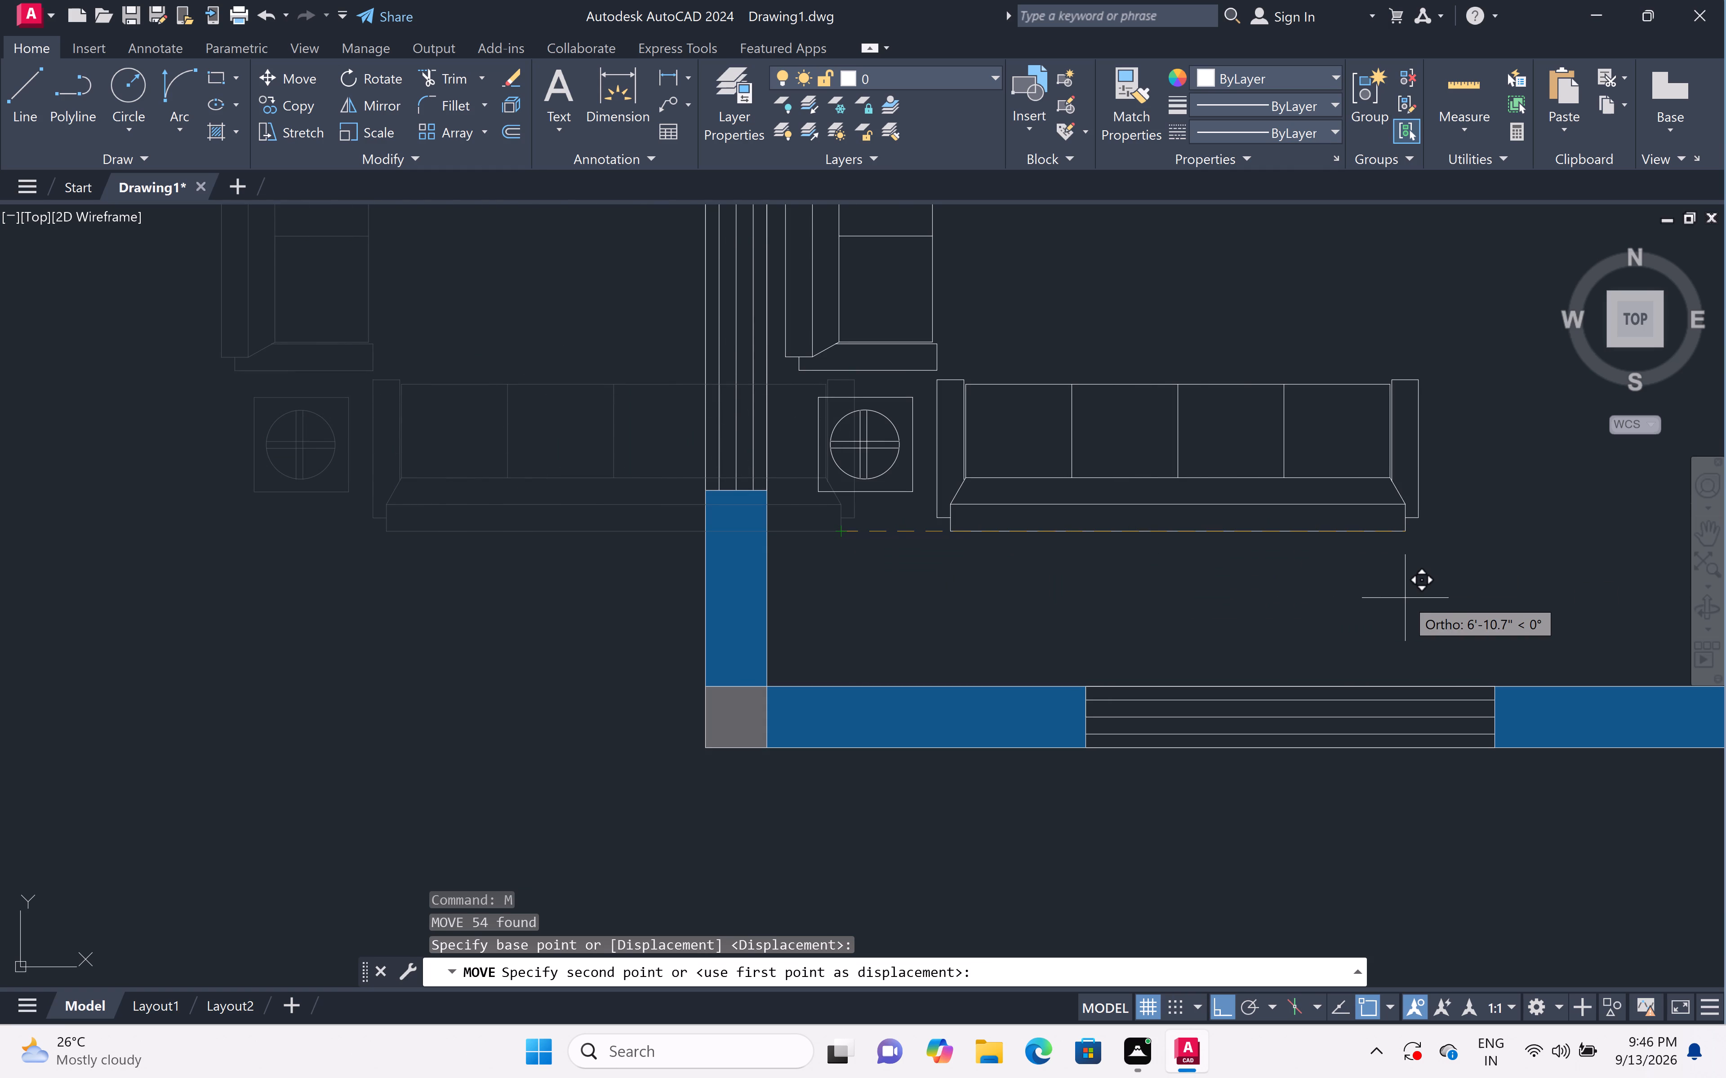
{"action": "key", "text": "F8"}
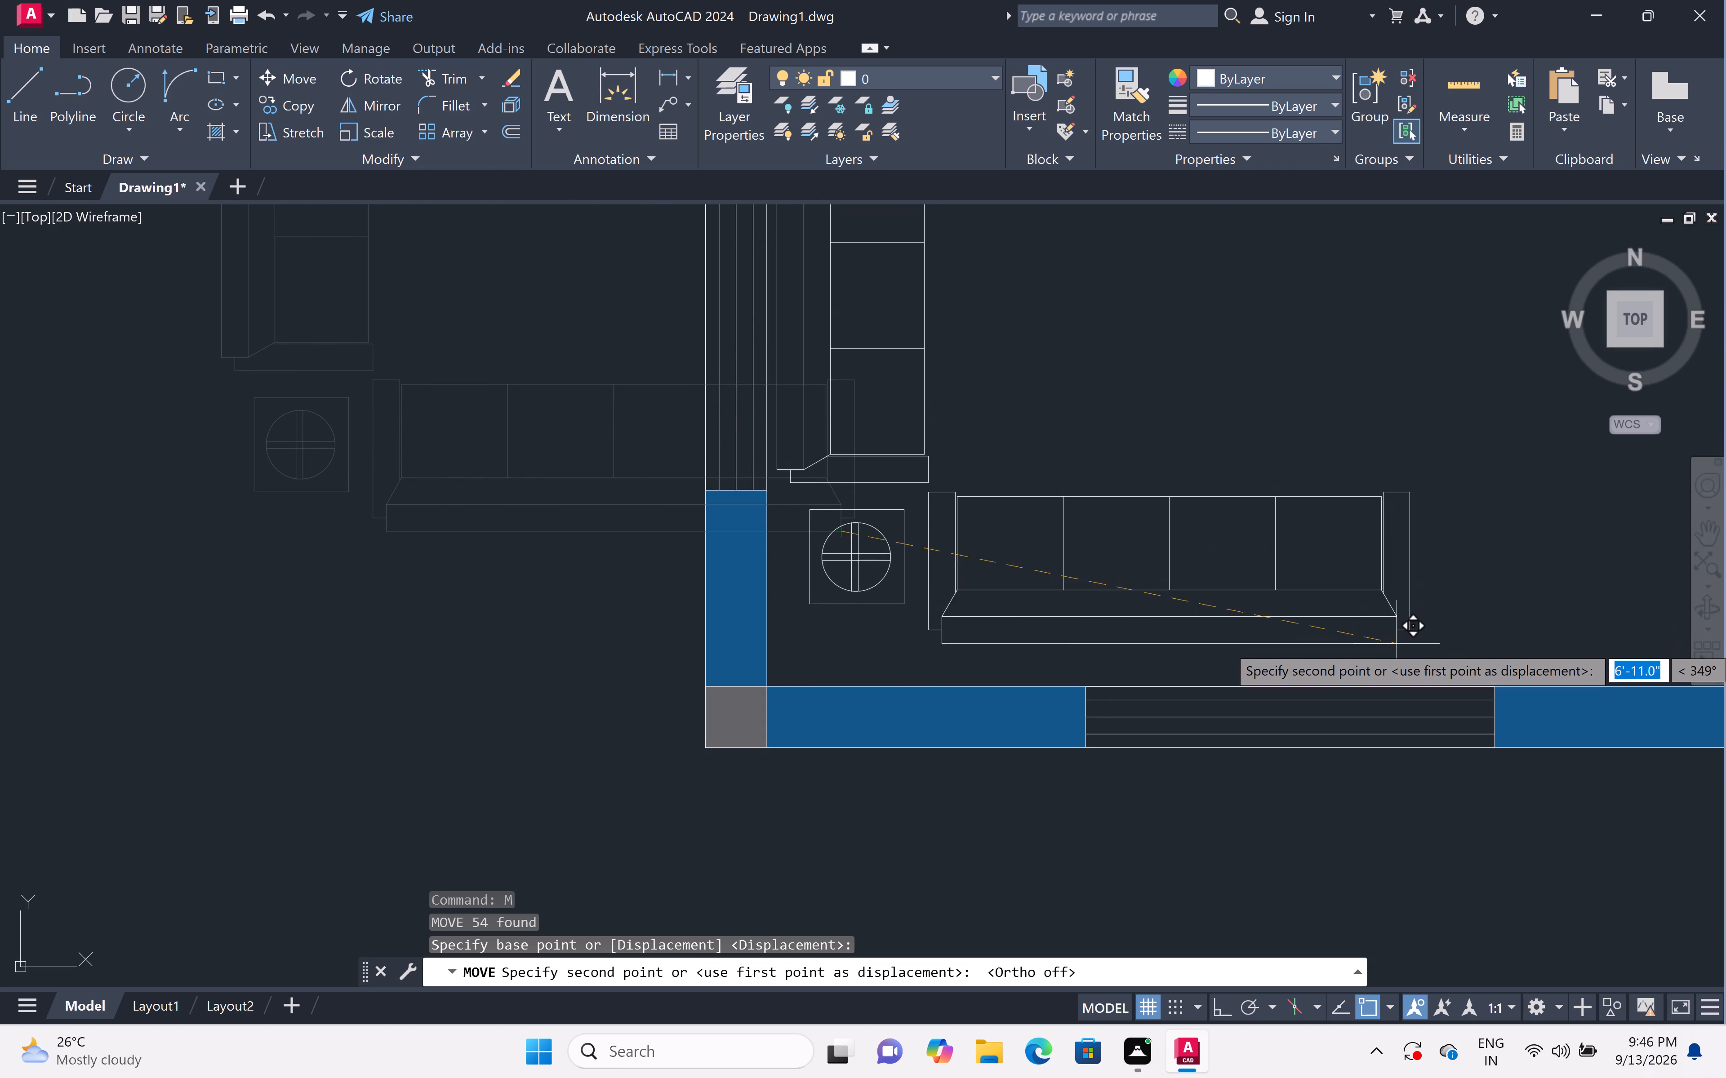
{"action": "scroll", "coordinate": [1404, 670], "scroll_direction": "up", "scroll_amount": 3}
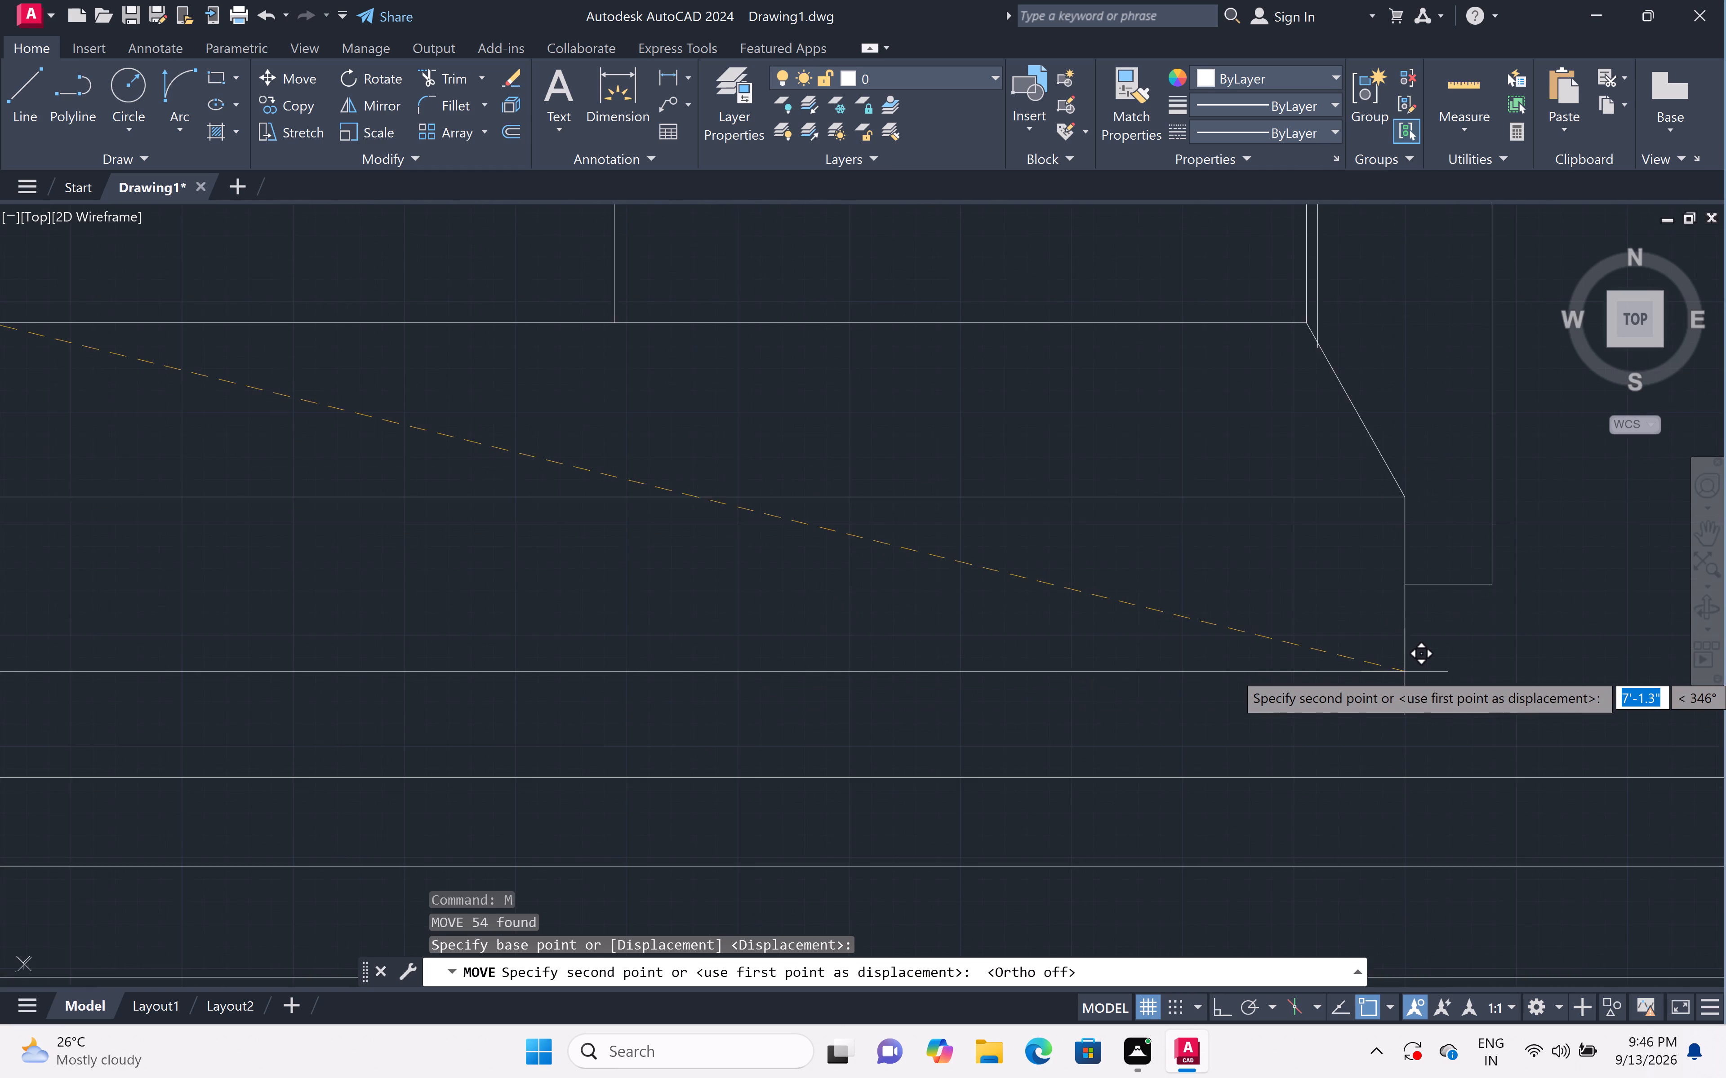
{"action": "scroll", "coordinate": [1405, 672], "scroll_direction": "up", "scroll_amount": 3}
{"action": "left_click", "coordinate": [1407, 694]}
{"action": "scroll", "coordinate": [1407, 685], "scroll_direction": "down", "scroll_amount": 3}
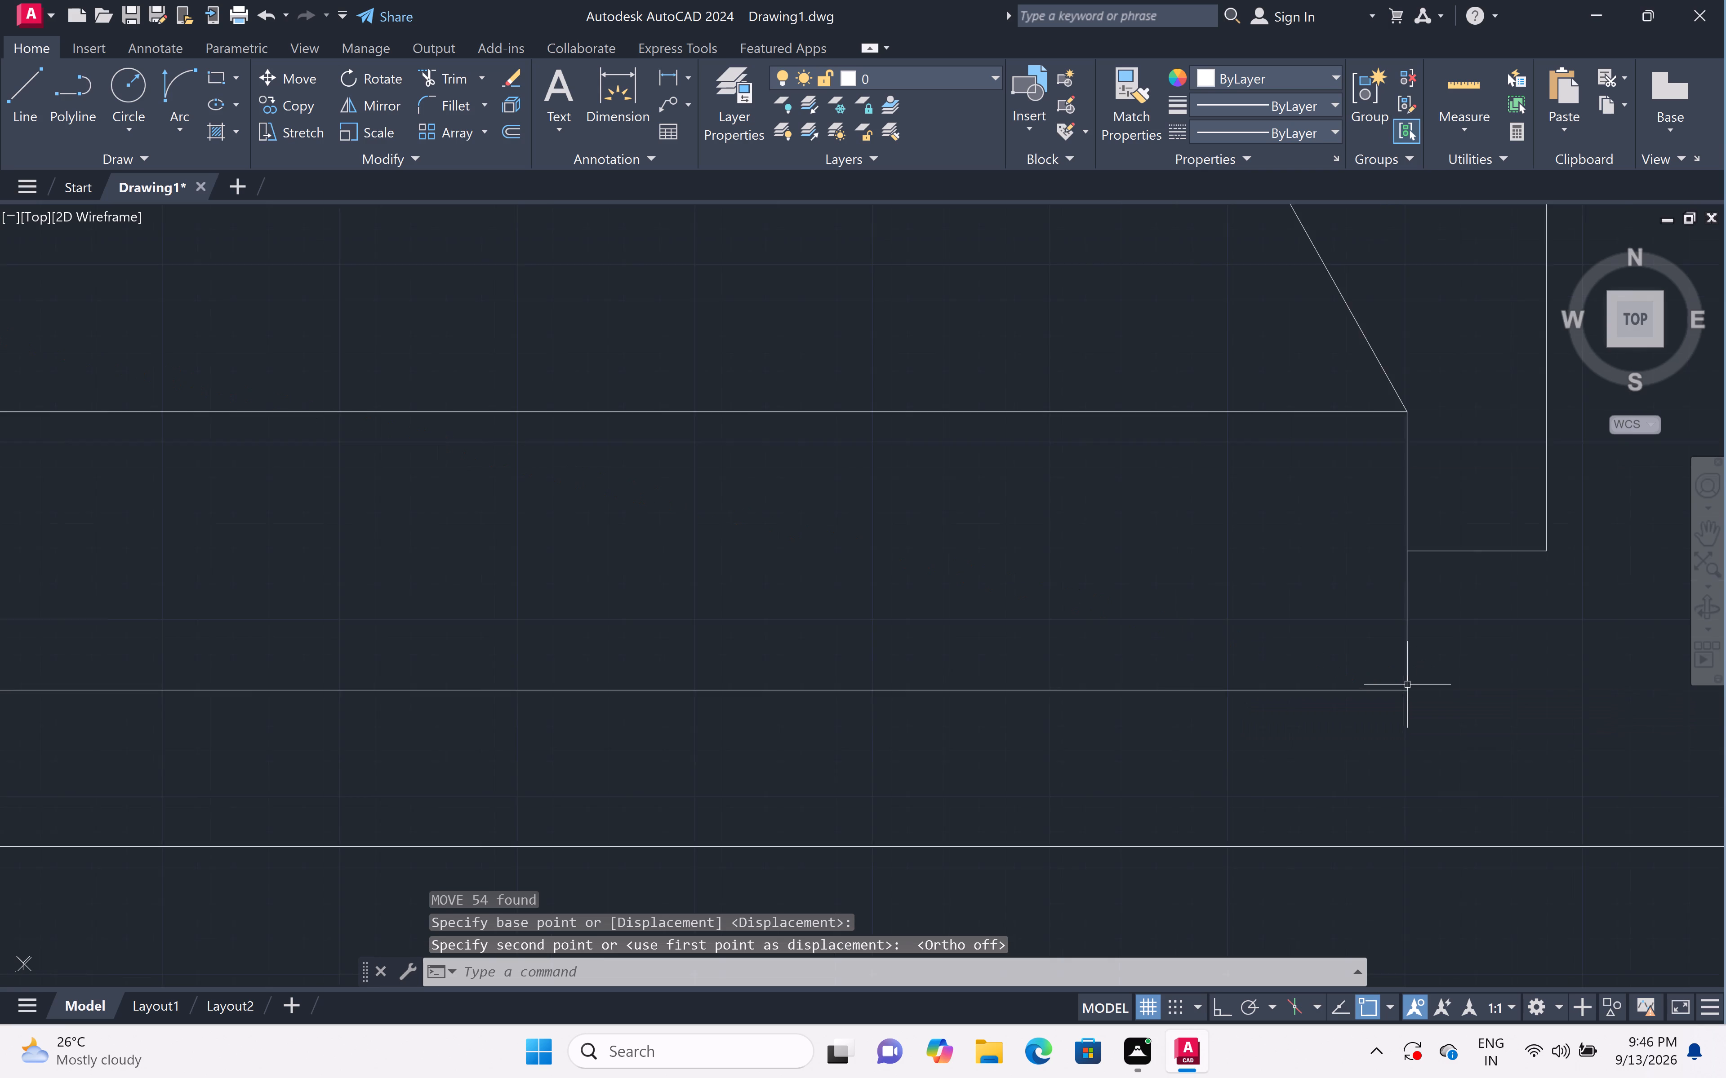
{"action": "scroll", "coordinate": [1407, 685], "scroll_direction": "down", "scroll_amount": 4}
{"action": "scroll", "coordinate": [1406, 594], "scroll_direction": "down", "scroll_amount": 1}
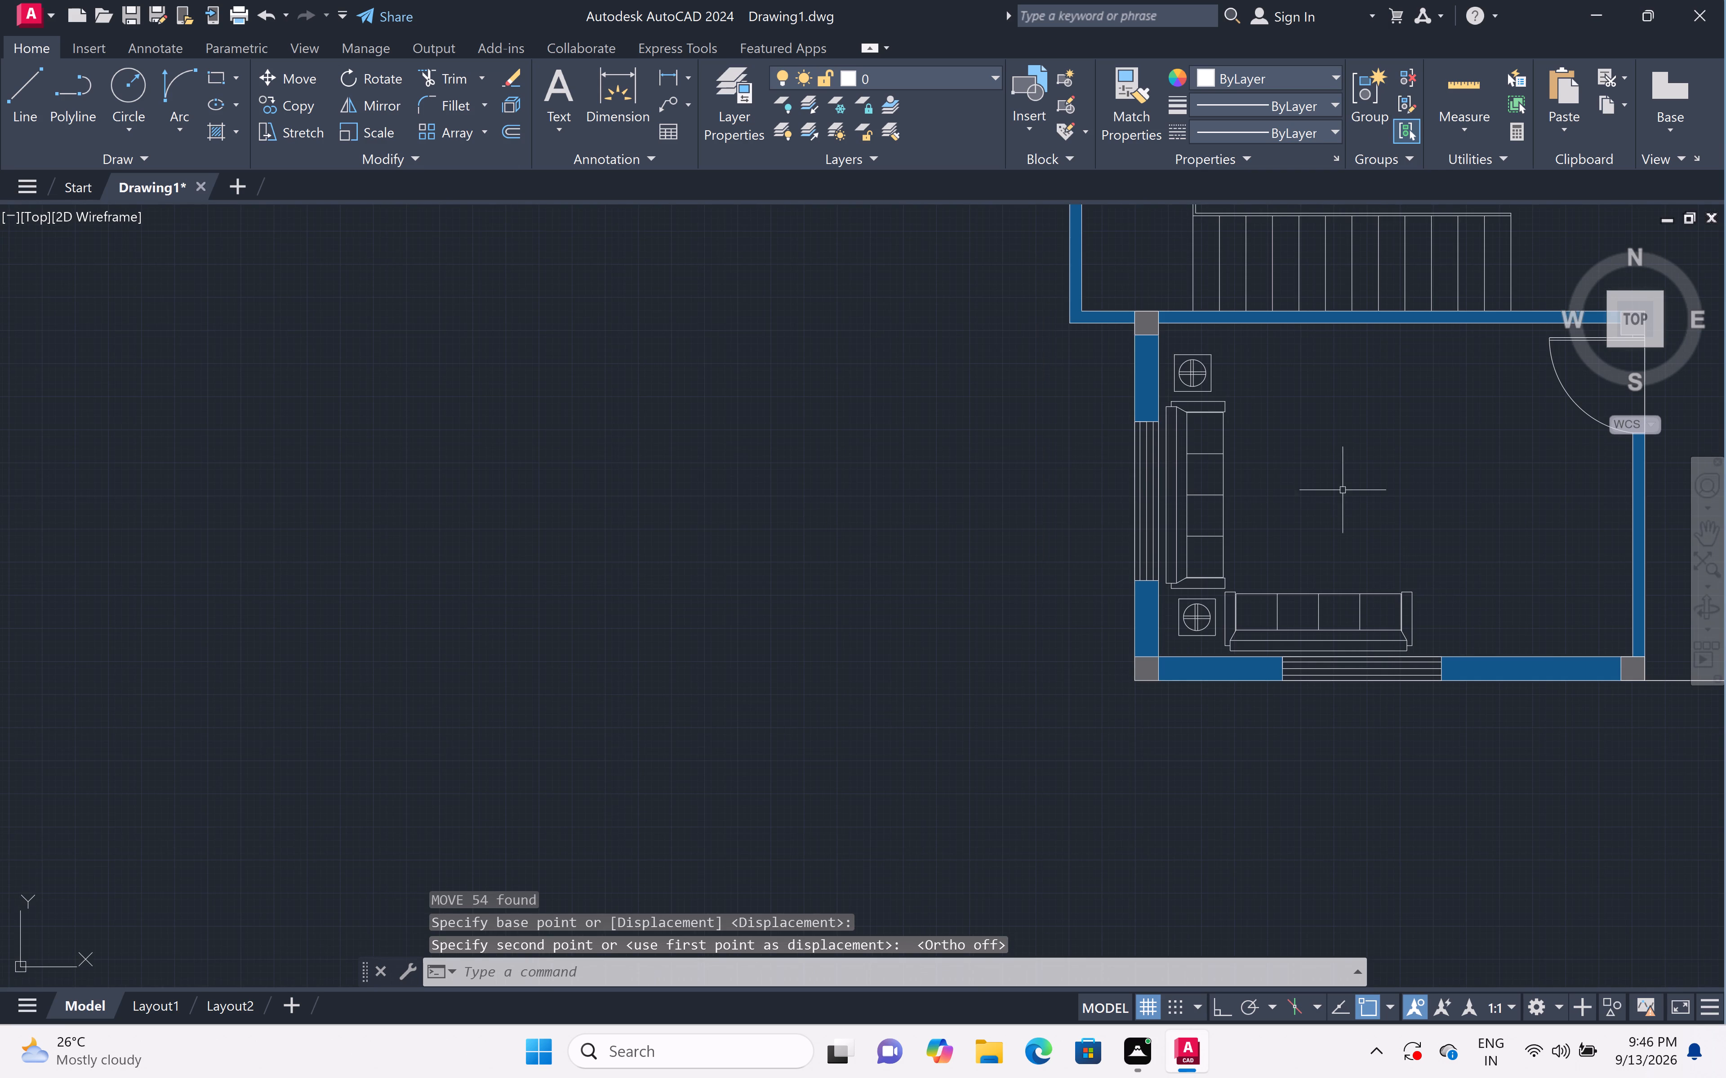
Rotate the television east of the floor plan 90° counterclockwise about the midpoint of its east edge with Ortho on.
{"action": "scroll", "coordinate": [1316, 401], "scroll_direction": "down", "scroll_amount": 5}
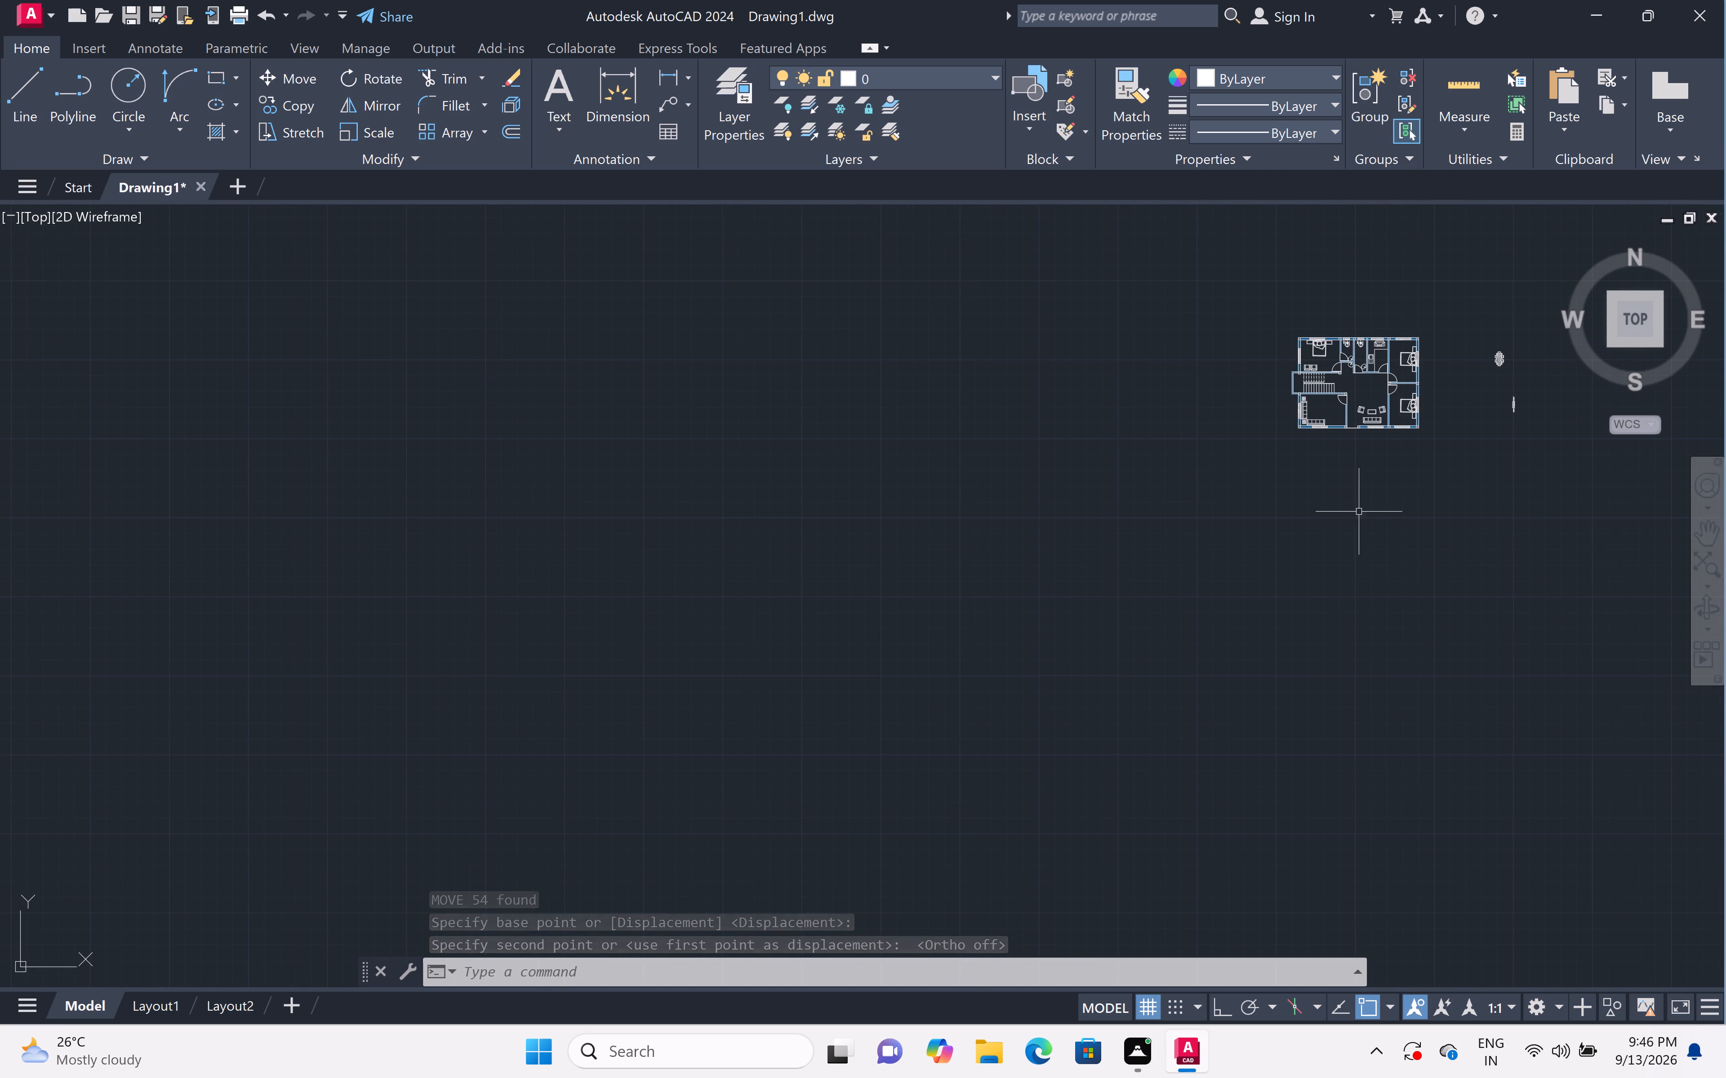
{"action": "middle_click_drag", "start_coordinate": [1366, 512], "coordinate": [1109, 644]}
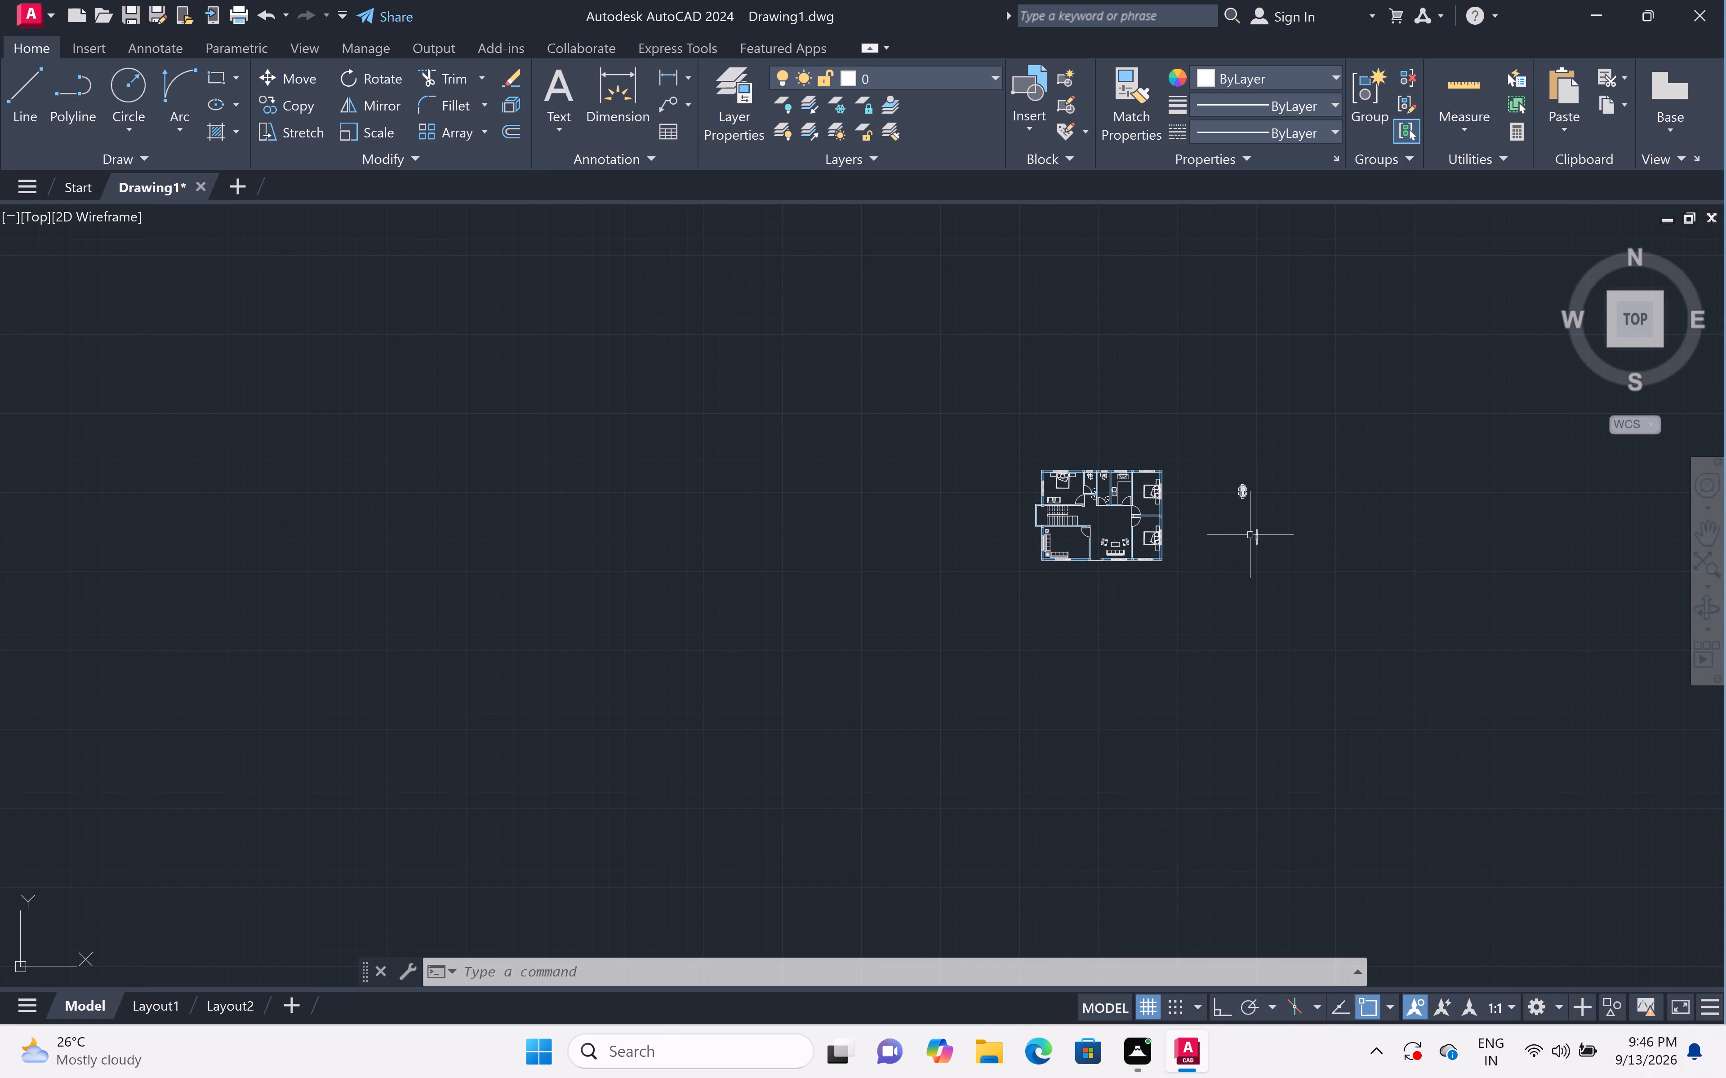
{"action": "scroll", "coordinate": [1253, 523], "scroll_direction": "up", "scroll_amount": 4}
{"action": "scroll", "coordinate": [1256, 527], "scroll_direction": "down", "scroll_amount": 2}
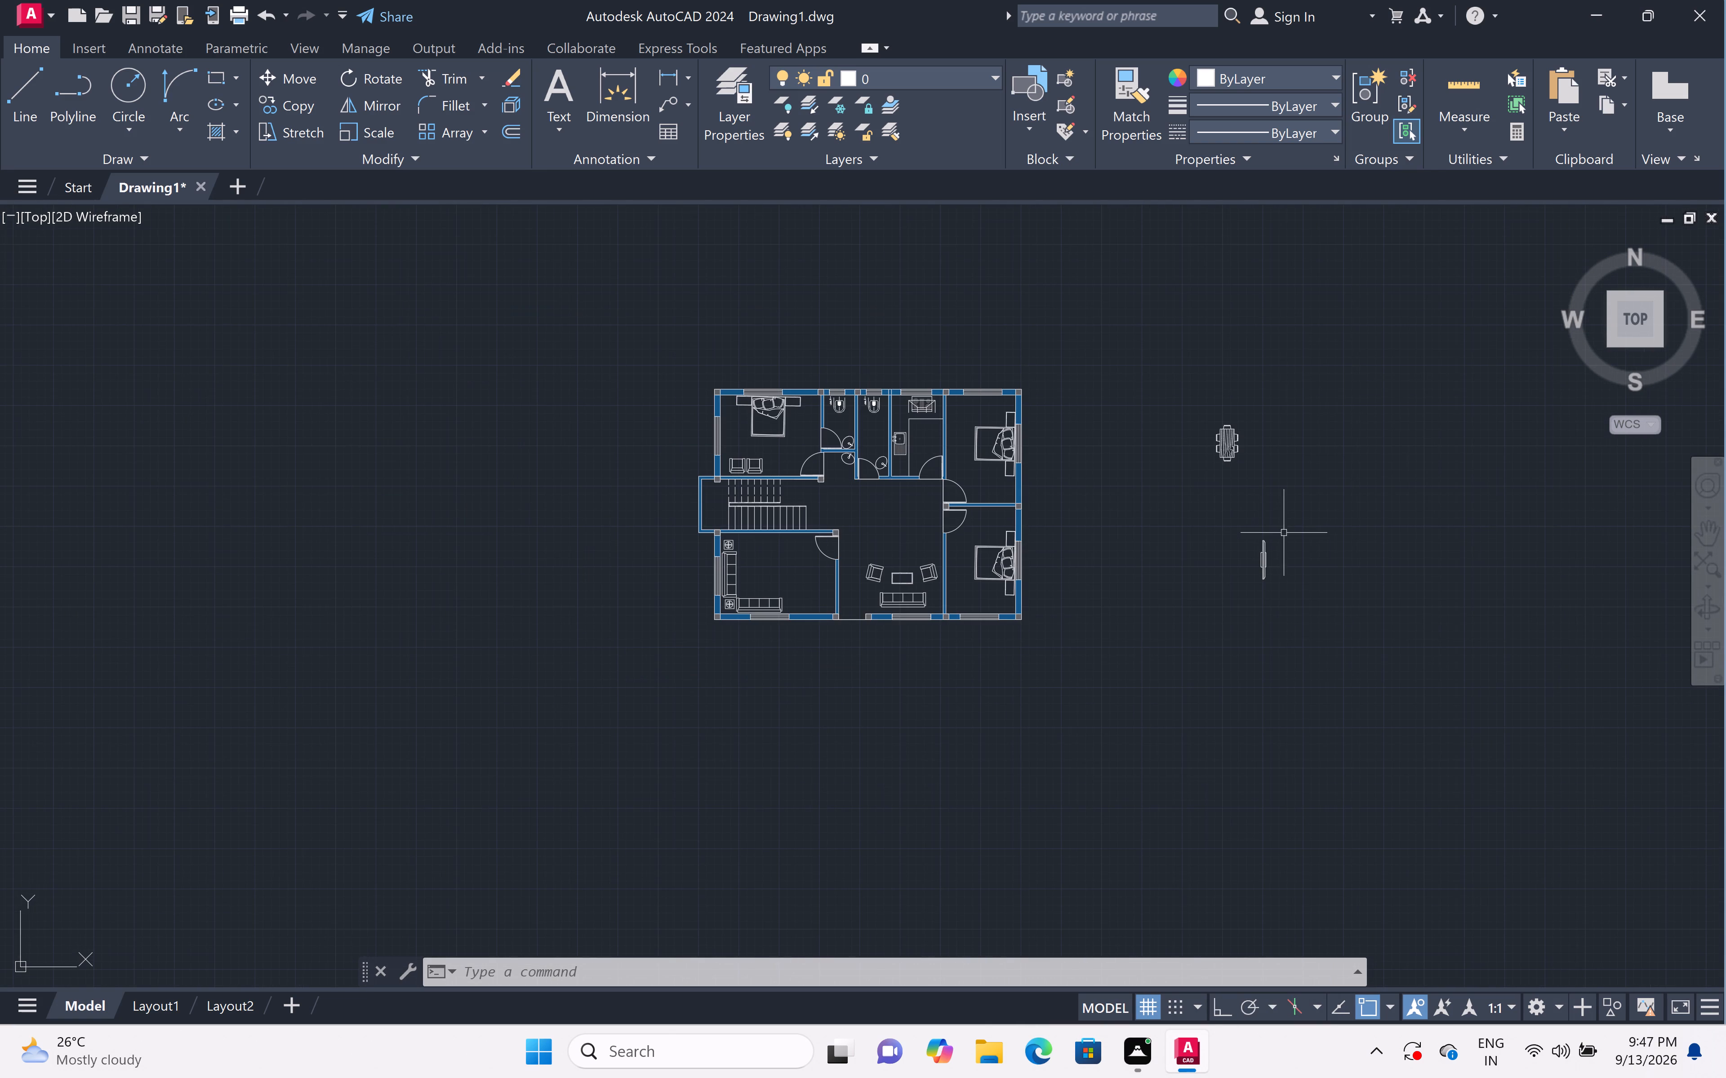
{"action": "left_click", "coordinate": [1294, 531]}
{"action": "left_click", "coordinate": [1219, 627]}
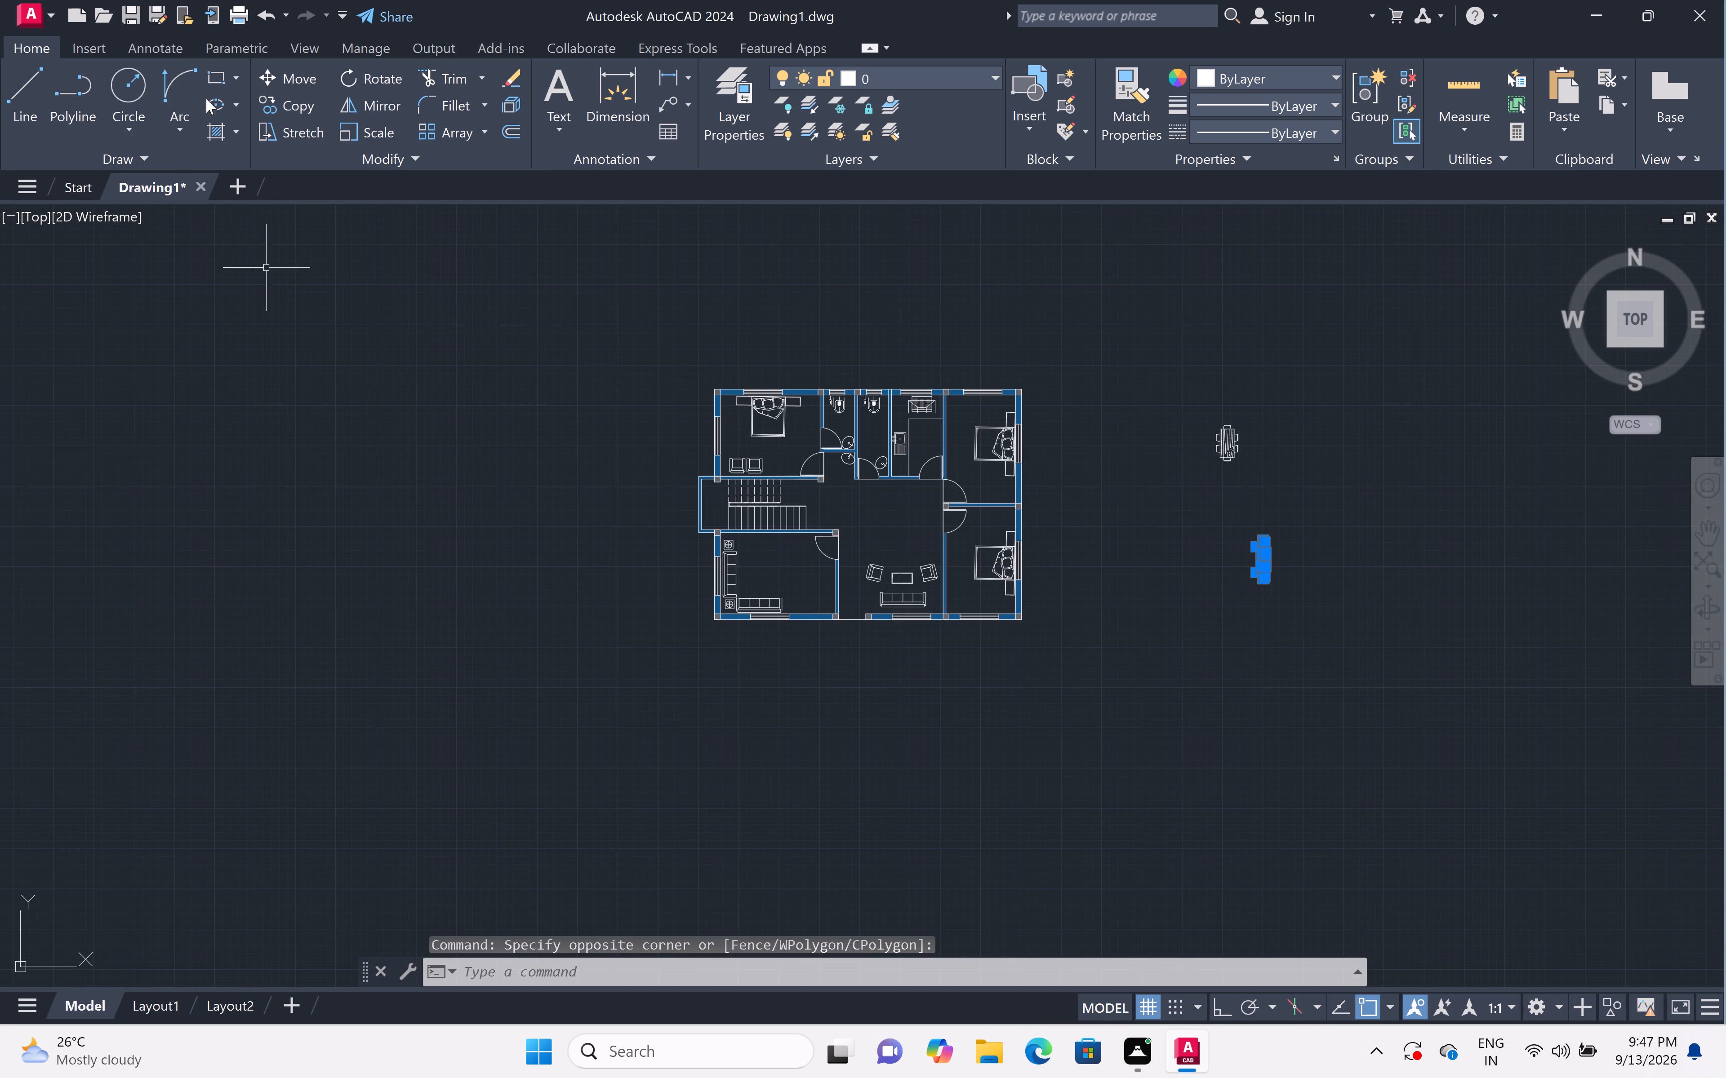
{"action": "left_click", "coordinate": [368, 82]}
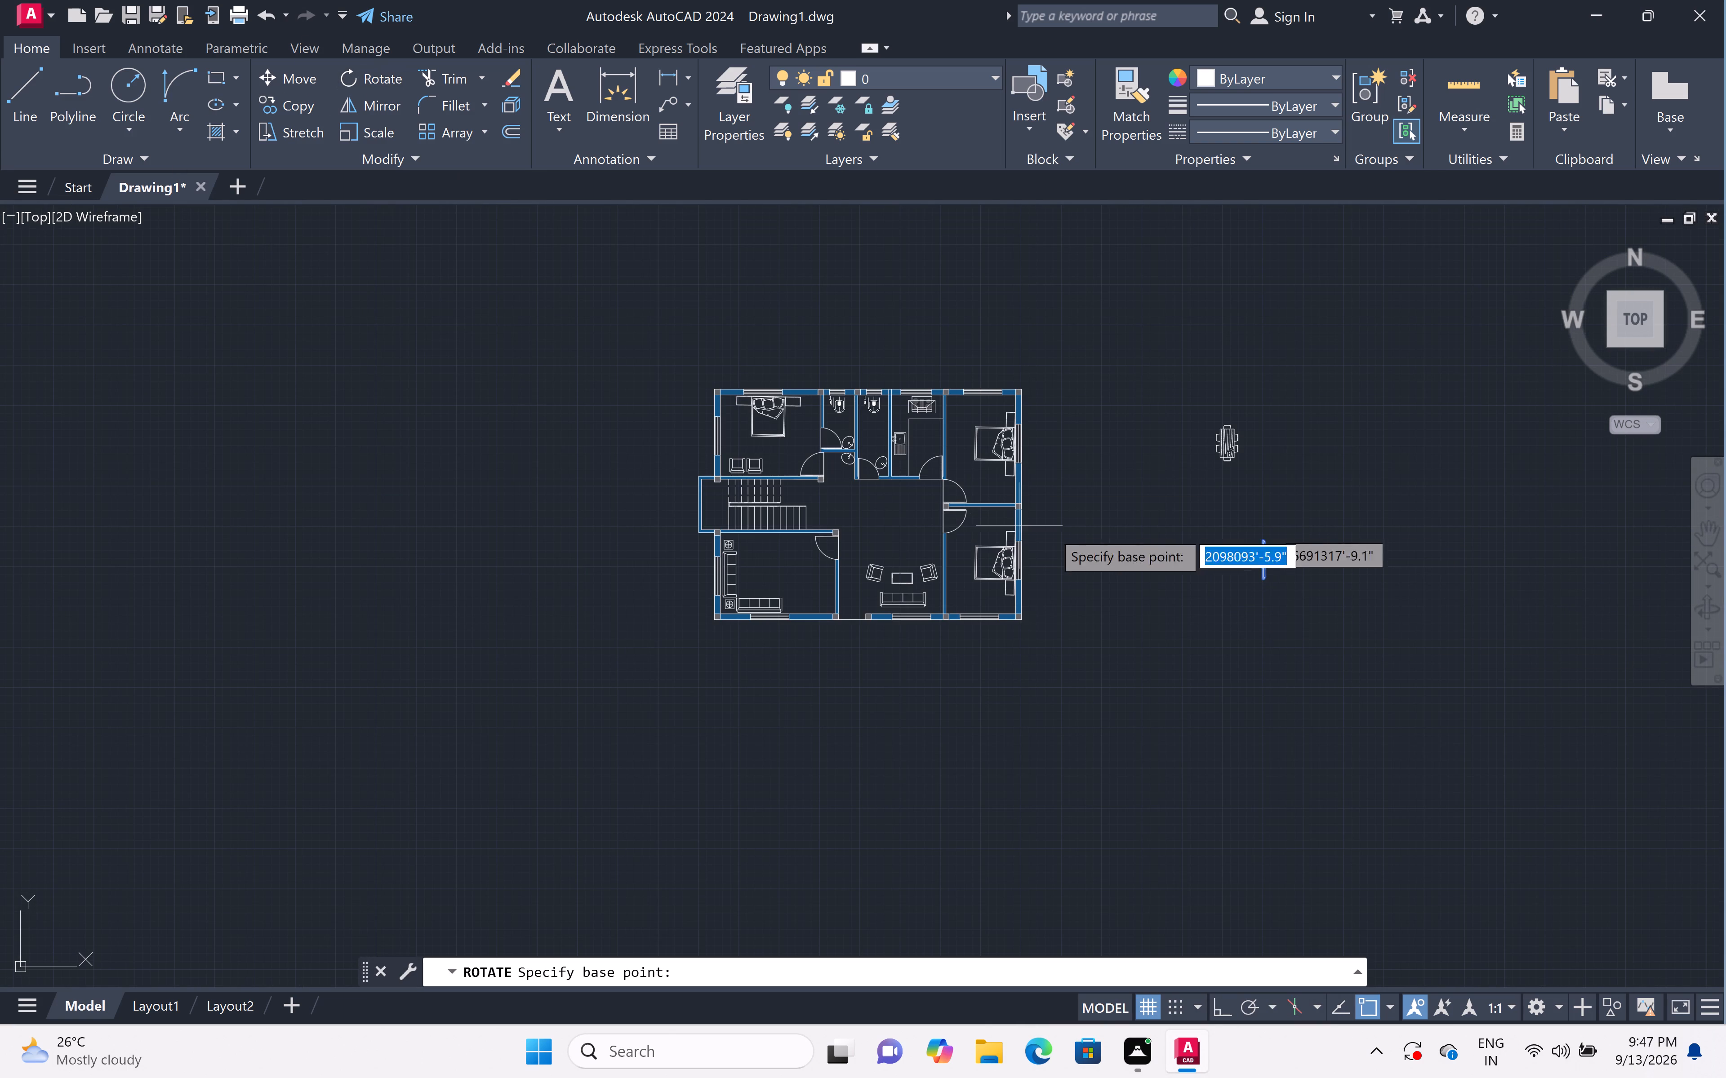
{"action": "scroll", "coordinate": [1287, 577], "scroll_direction": "up", "scroll_amount": 4}
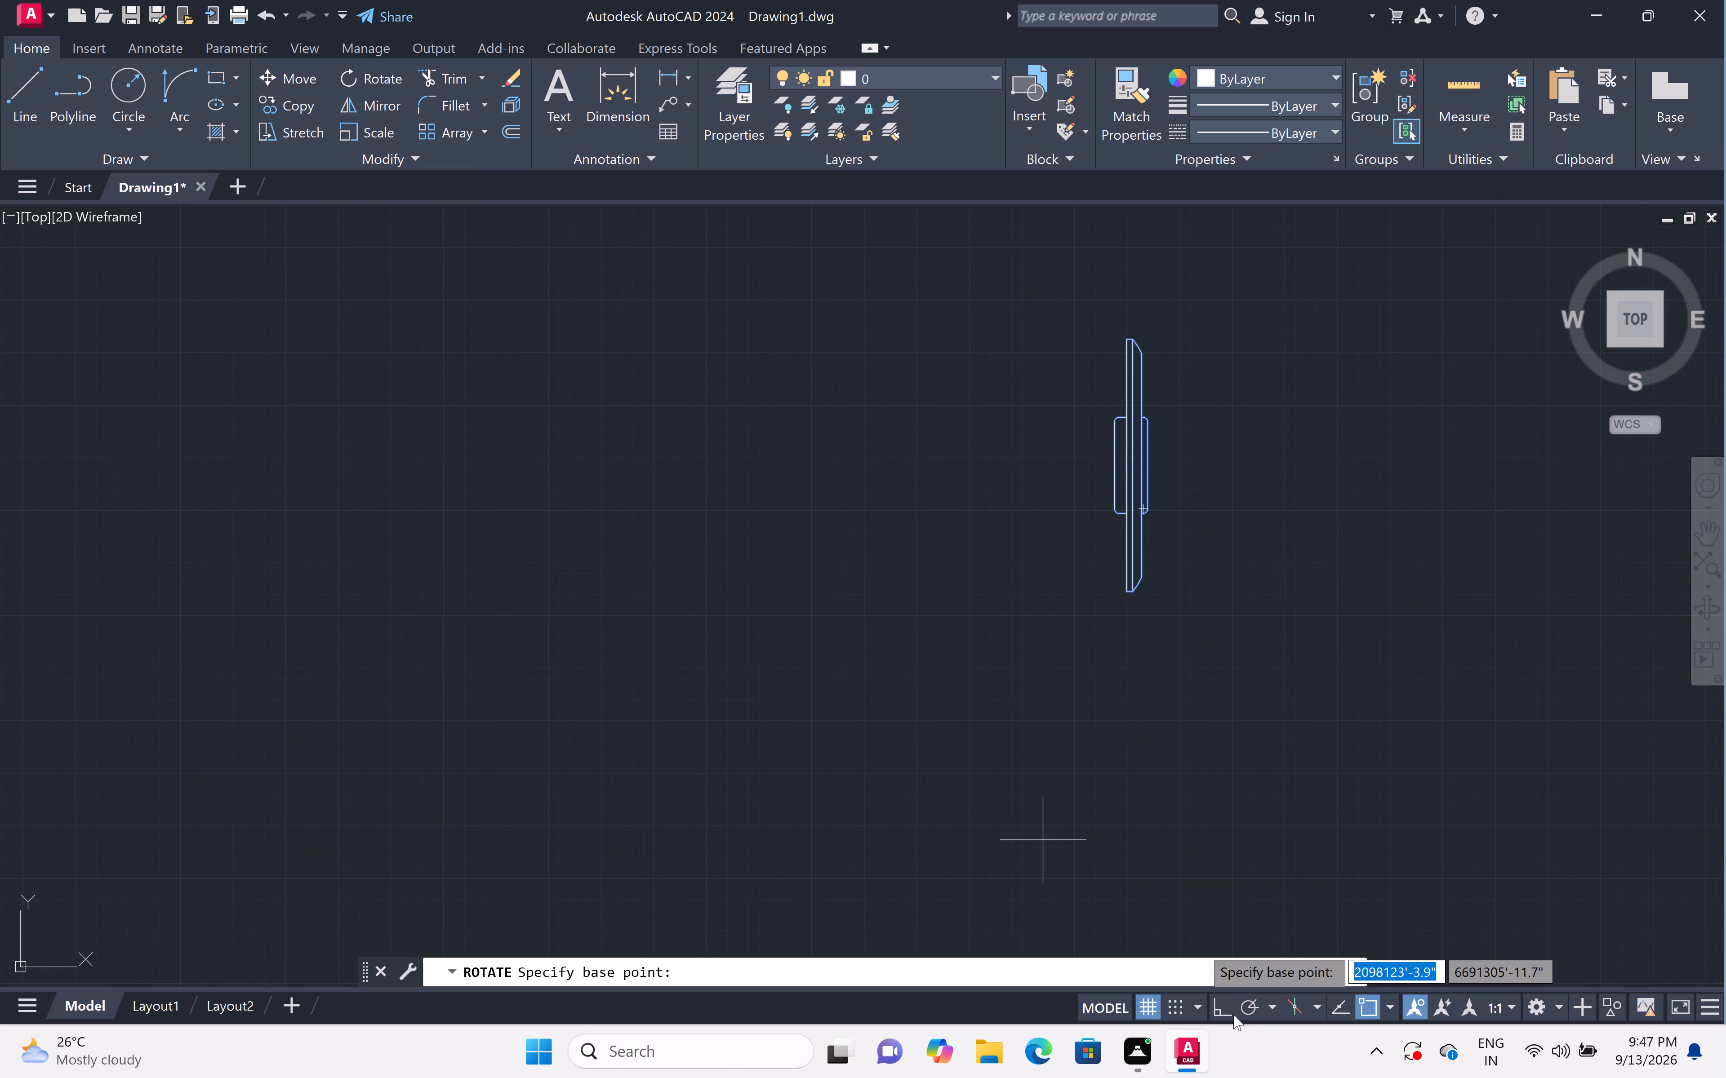
{"action": "left_click", "coordinate": [1216, 1008]}
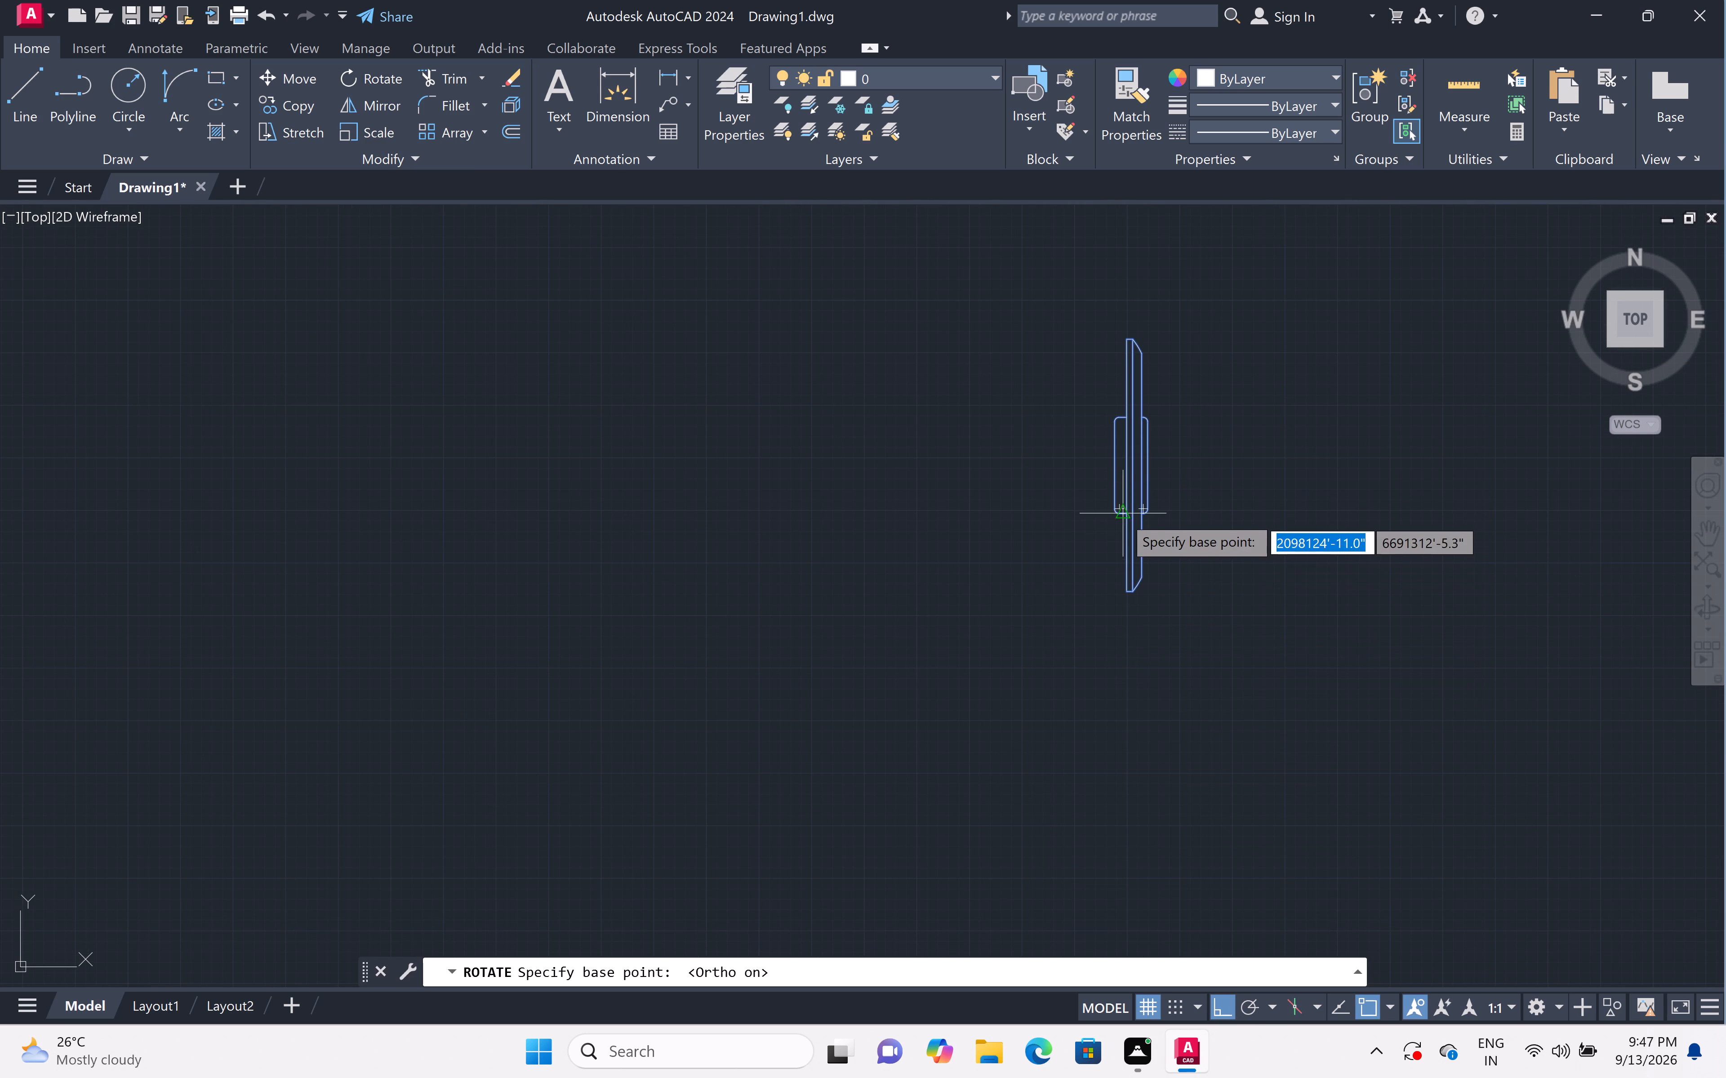
{"action": "left_click", "coordinate": [1148, 466]}
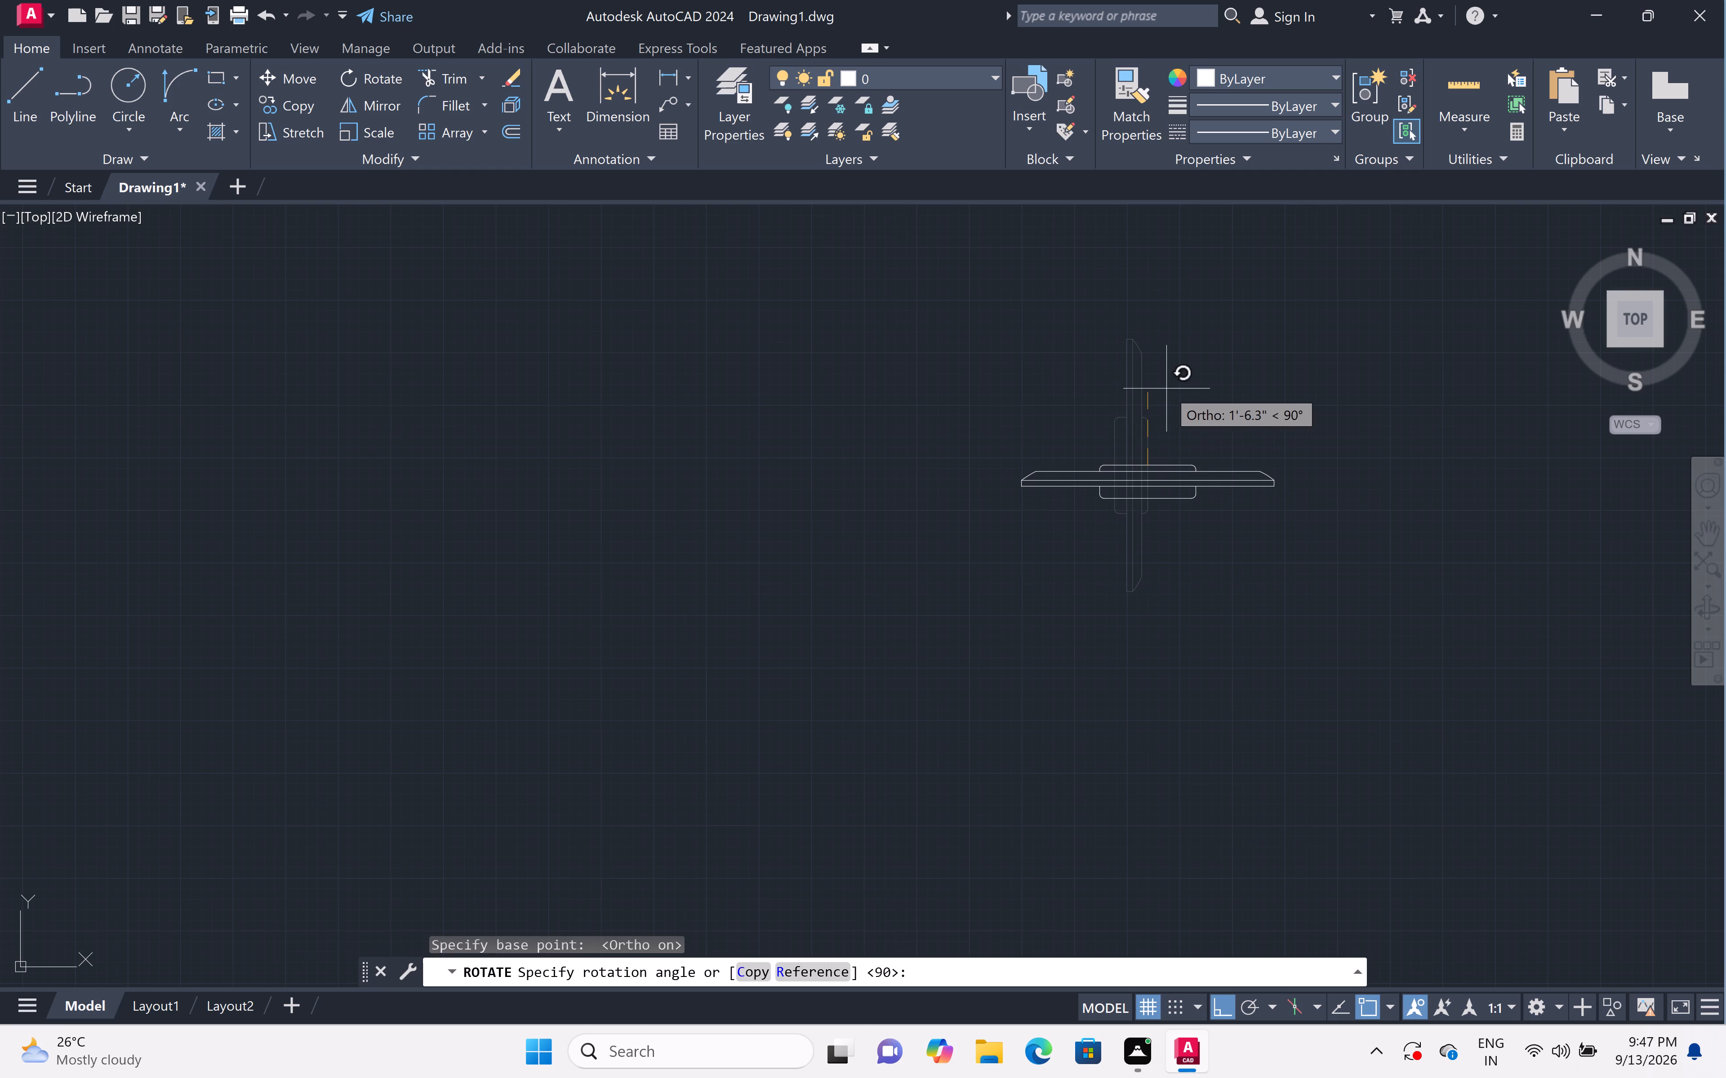
{"action": "left_click", "coordinate": [1166, 389]}
{"action": "scroll", "coordinate": [1196, 400], "scroll_direction": "down", "scroll_amount": 3}
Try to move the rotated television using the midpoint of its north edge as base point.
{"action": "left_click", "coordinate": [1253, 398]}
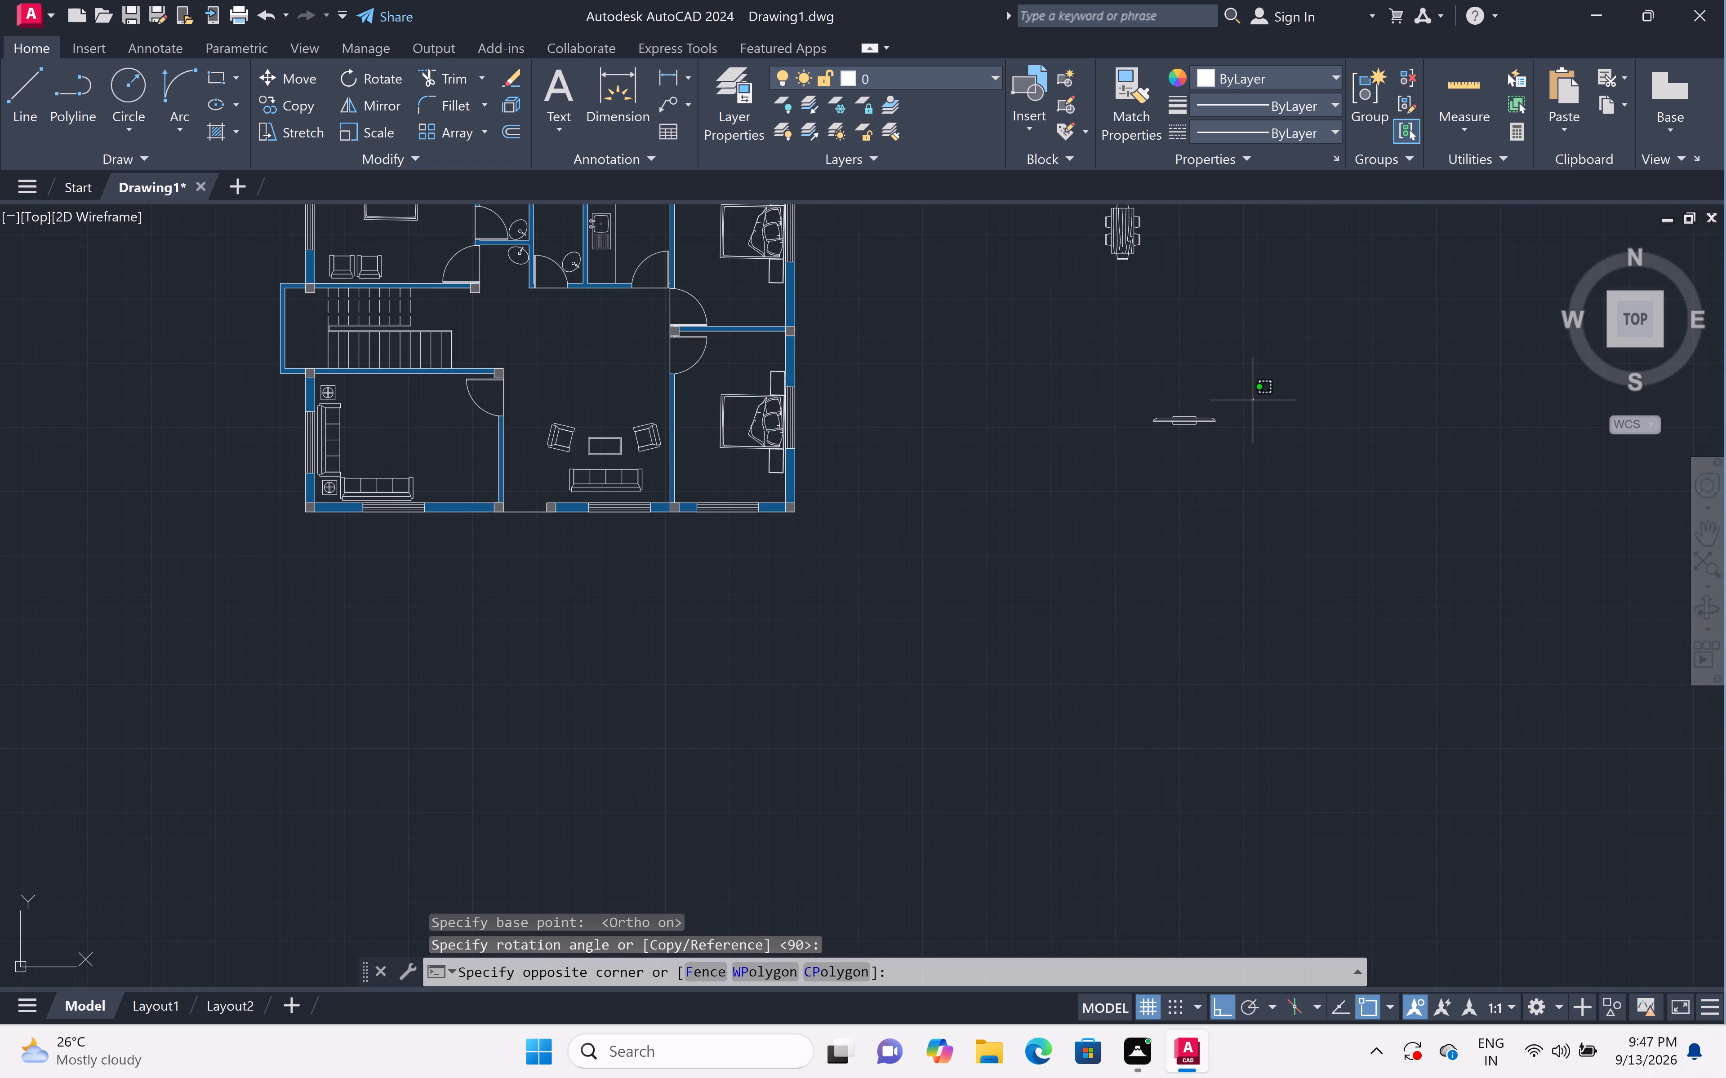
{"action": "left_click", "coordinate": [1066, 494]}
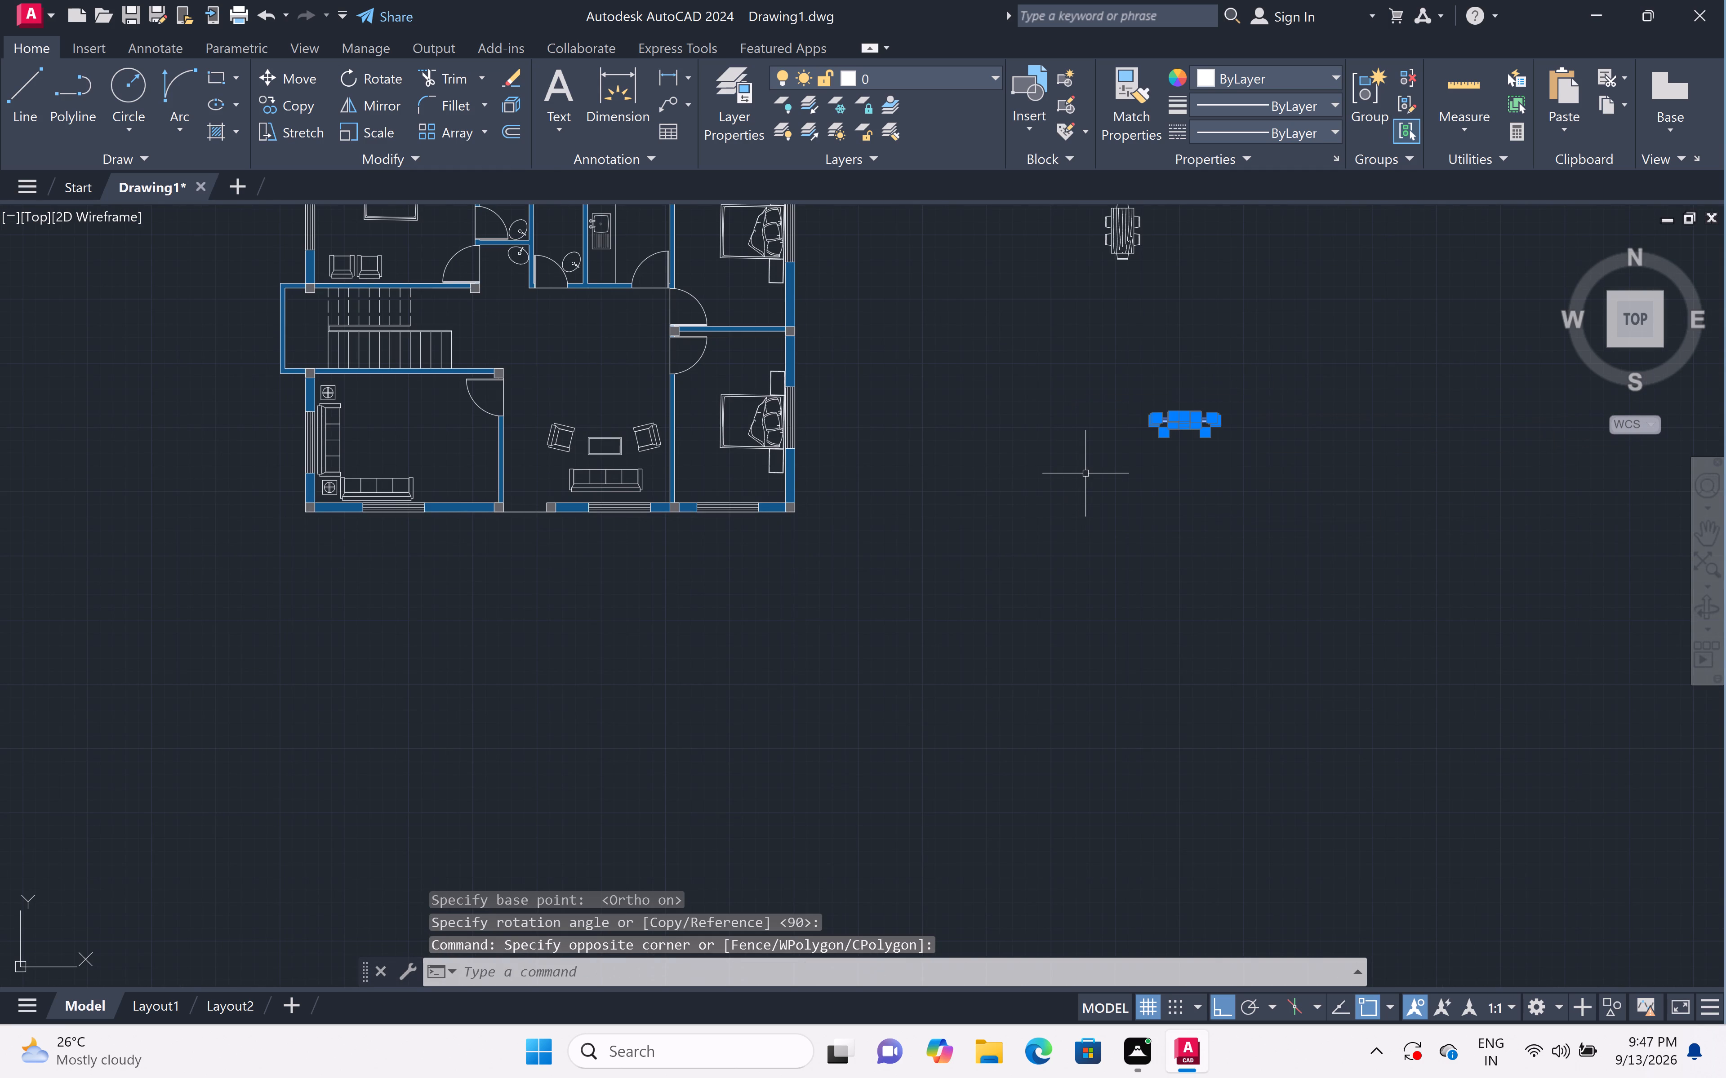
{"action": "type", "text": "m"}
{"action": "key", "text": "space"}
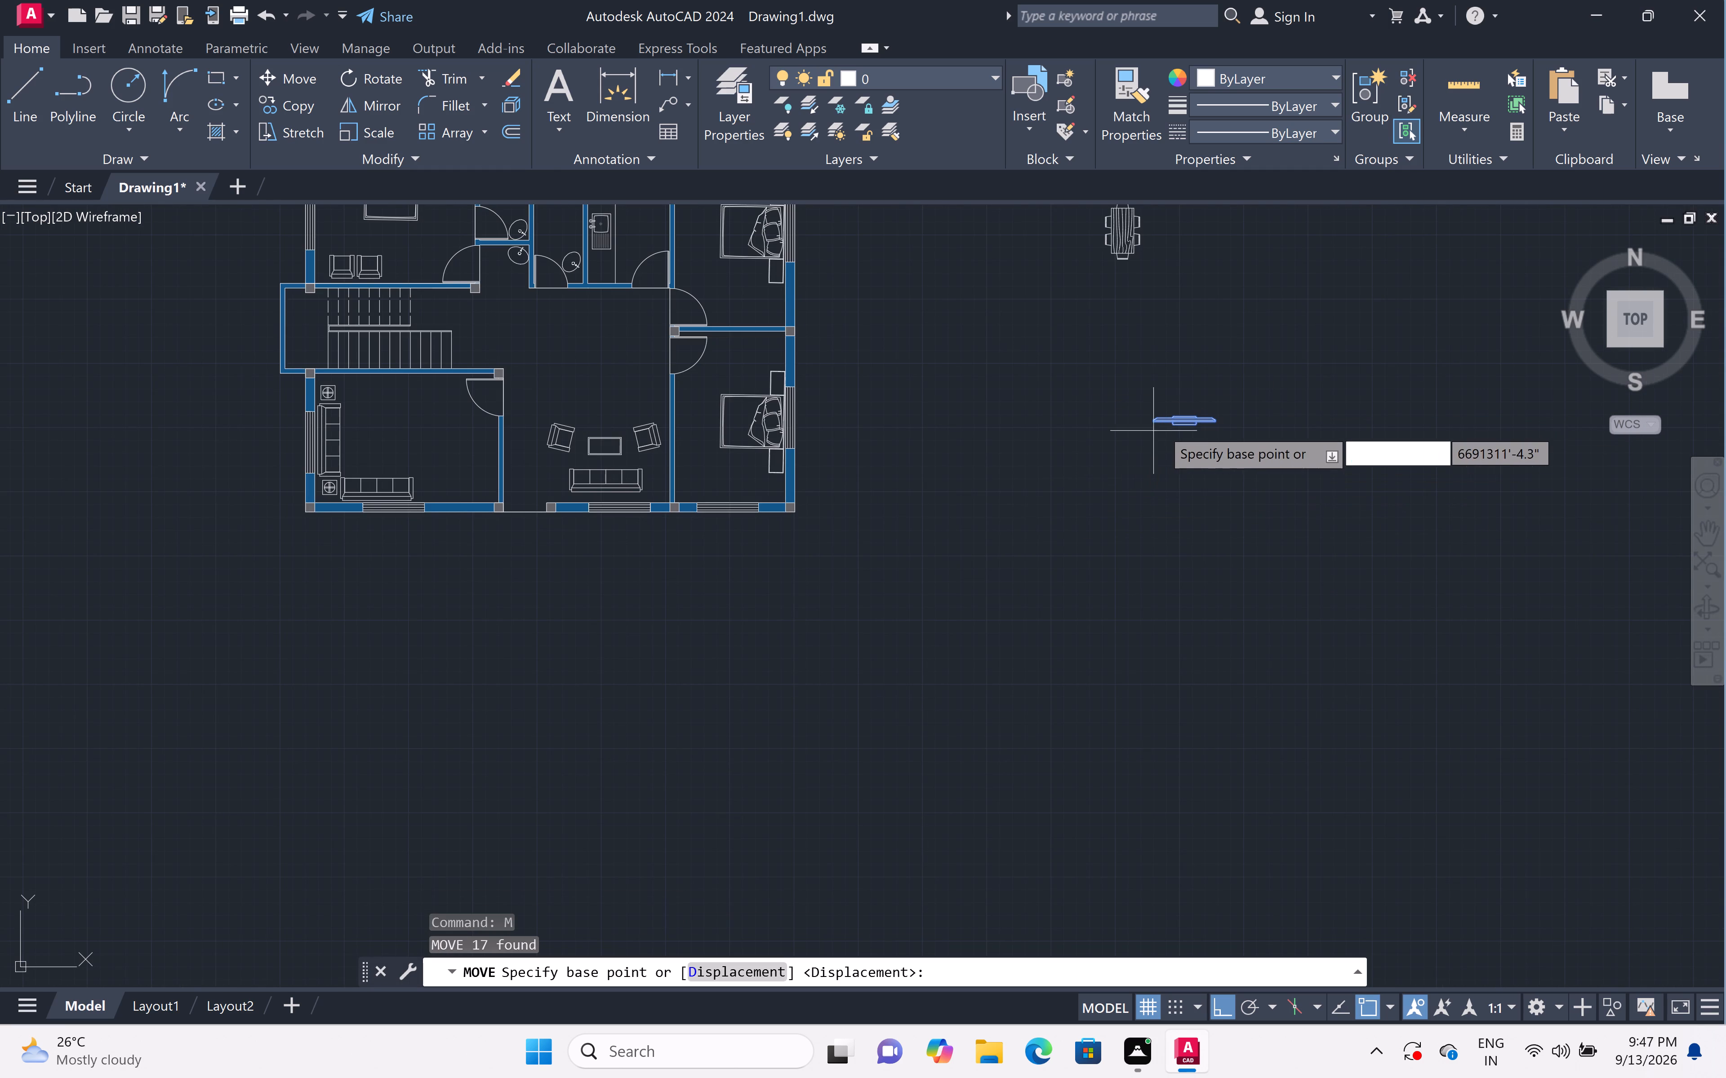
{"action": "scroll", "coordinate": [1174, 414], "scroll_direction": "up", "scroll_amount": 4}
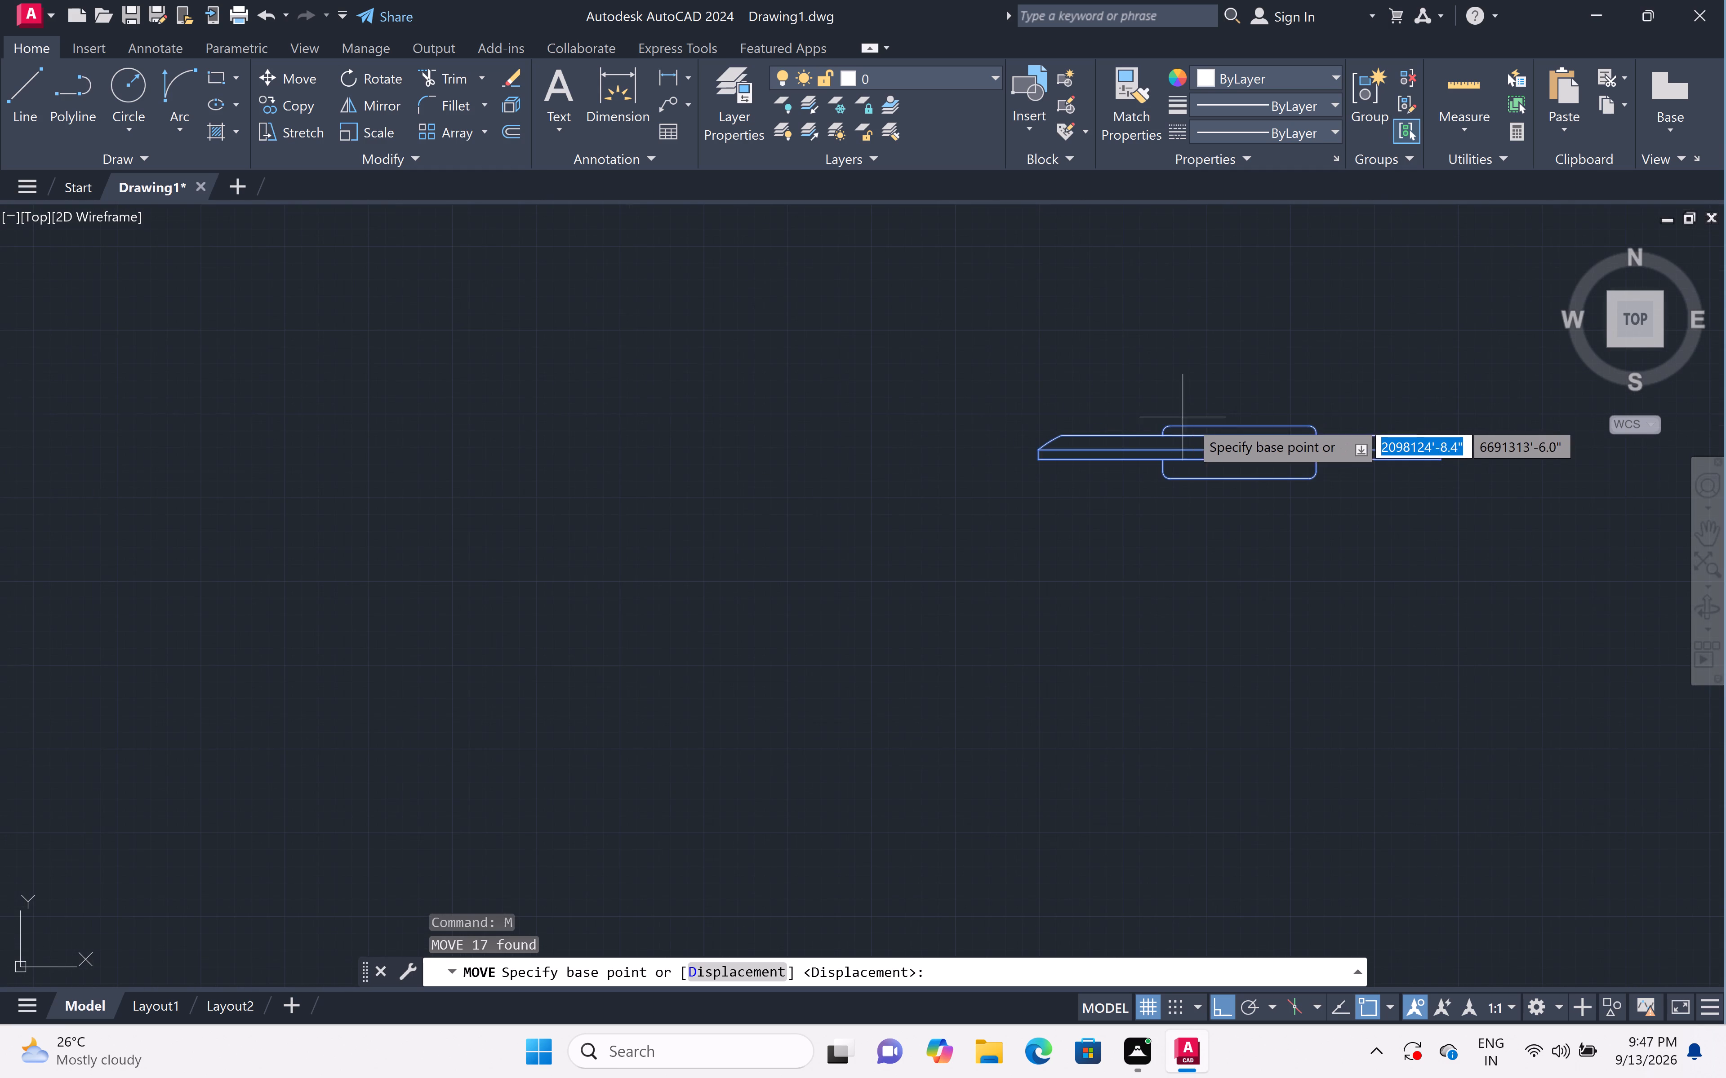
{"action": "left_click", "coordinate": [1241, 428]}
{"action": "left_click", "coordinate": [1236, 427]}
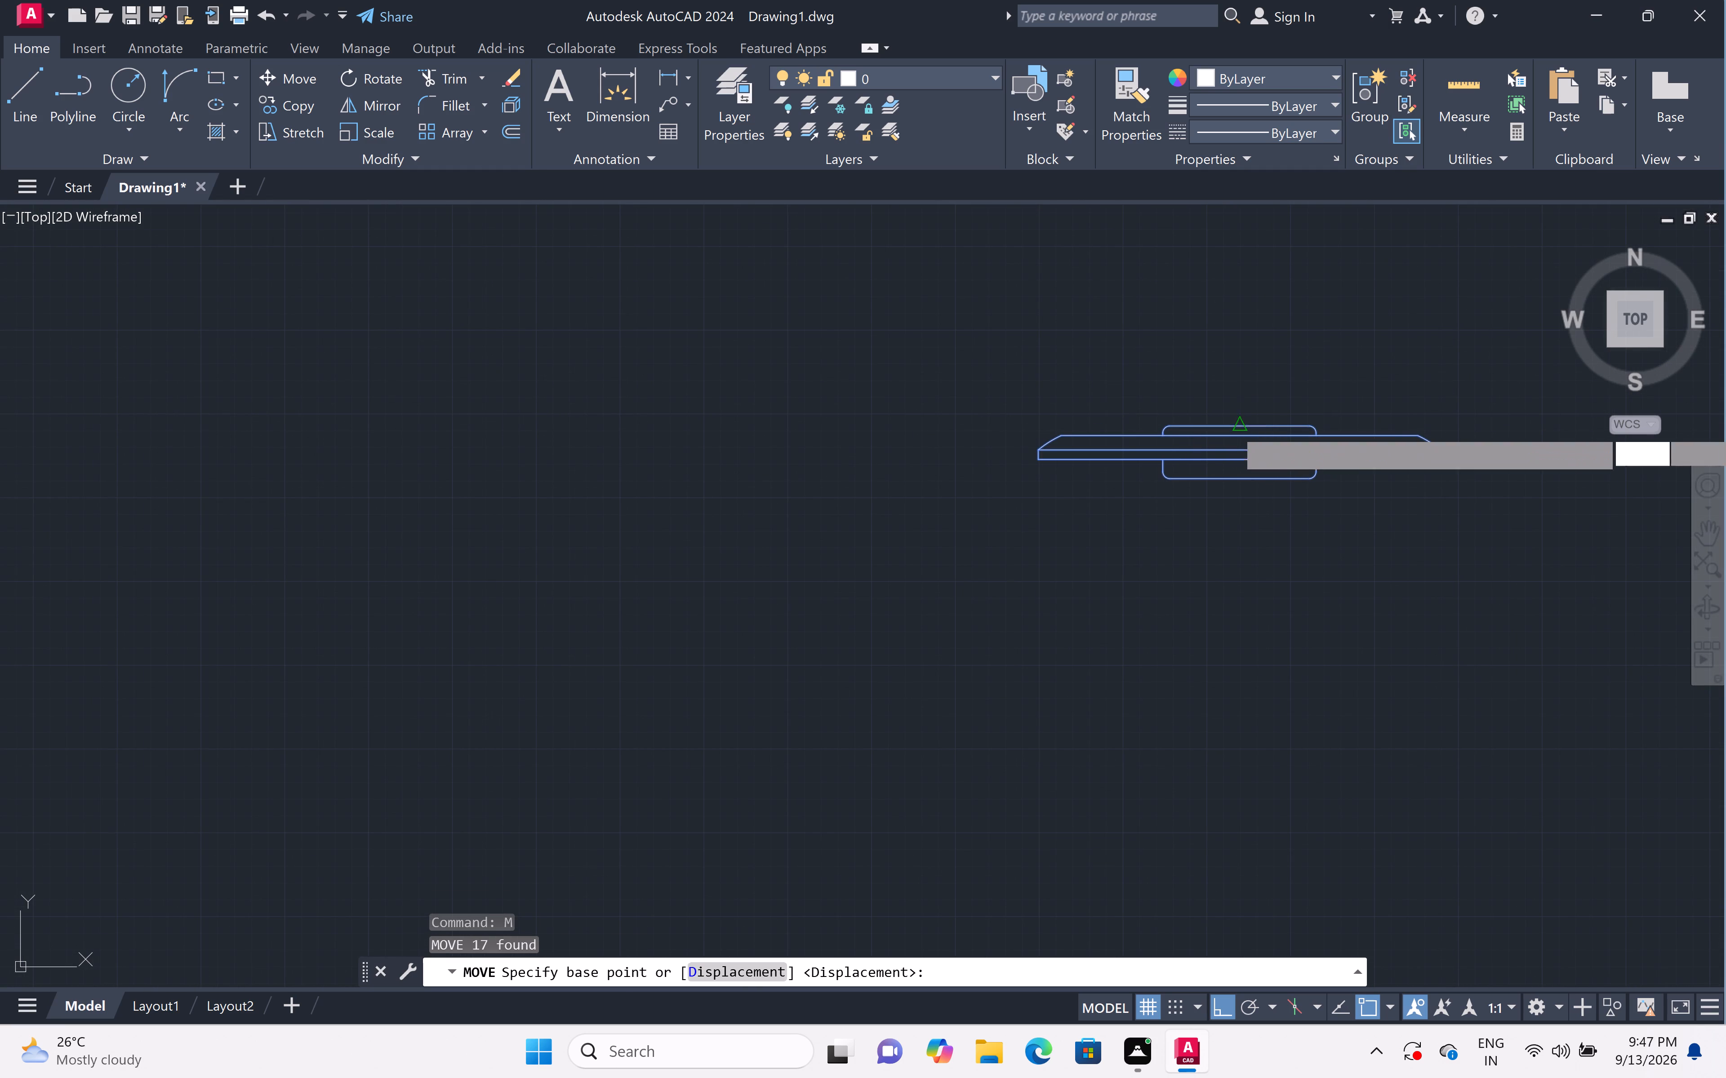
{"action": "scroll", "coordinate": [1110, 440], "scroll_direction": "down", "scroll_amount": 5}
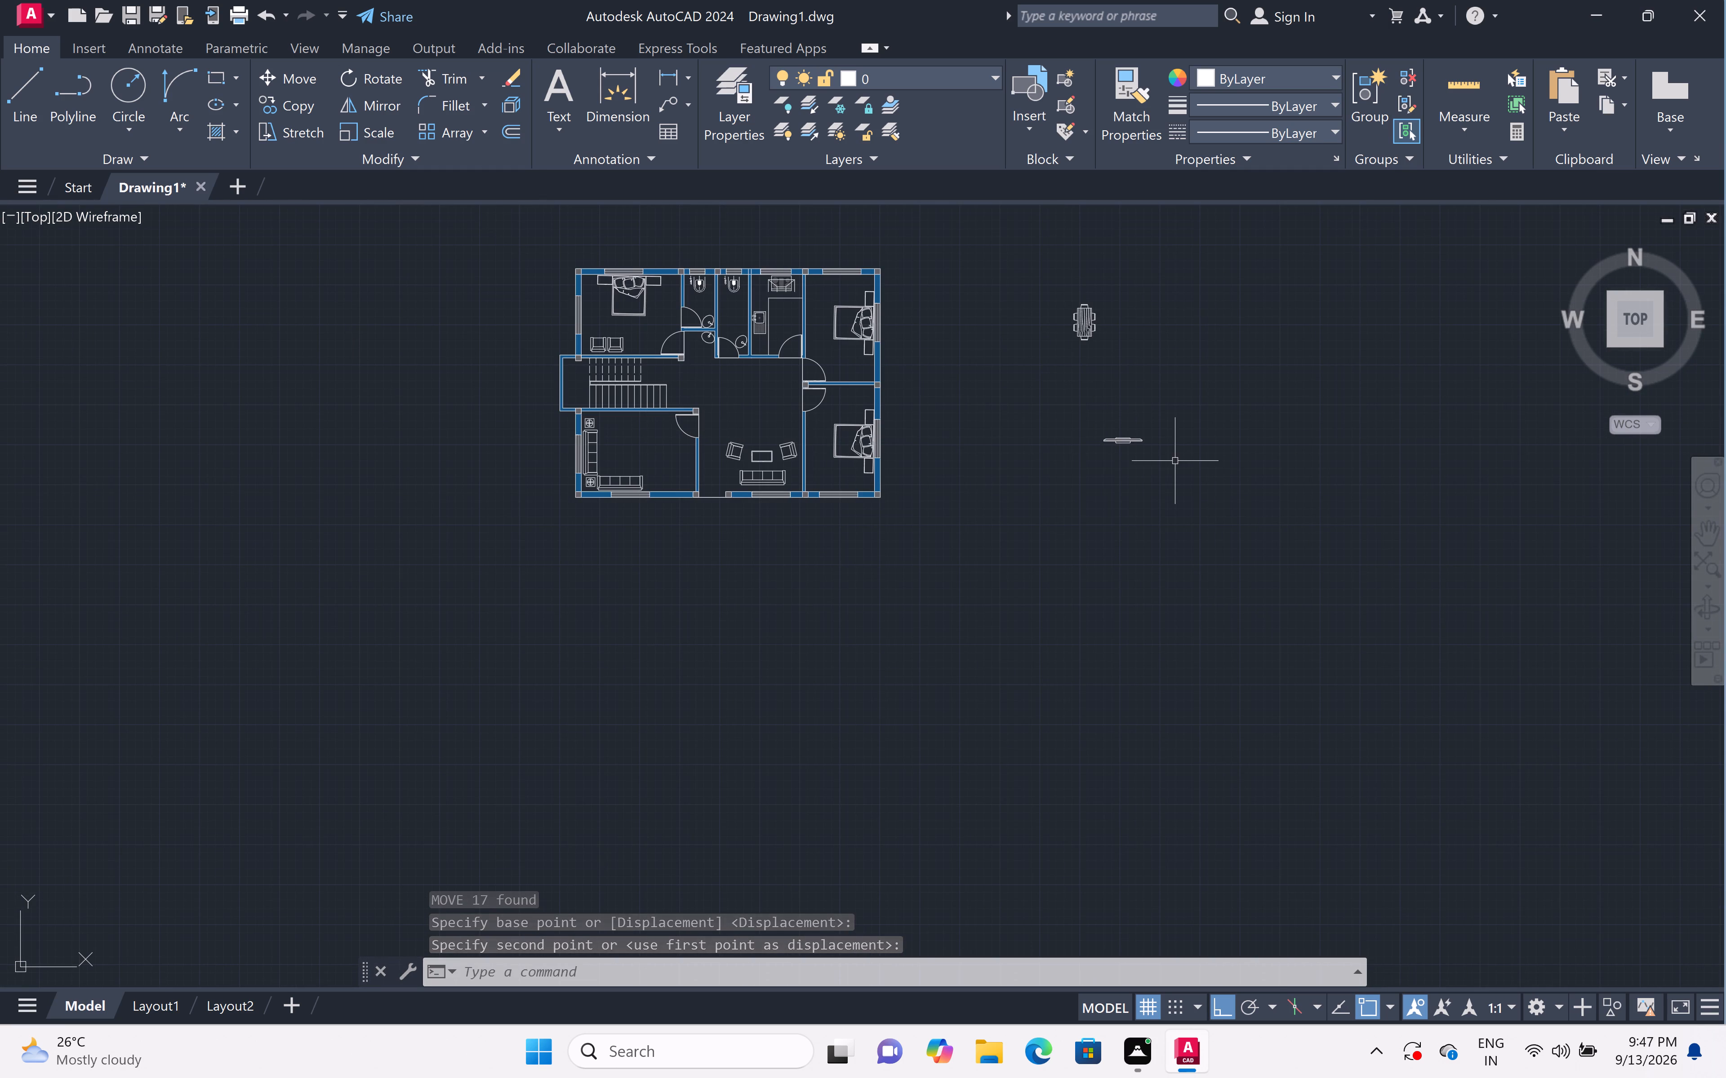
Move the television by its north edge's midpoint into the southwest room, against the north wall below the staircase, with Ortho off.
{"action": "scroll", "coordinate": [1106, 423], "scroll_direction": "up", "scroll_amount": 3}
{"action": "left_click", "coordinate": [1269, 438]}
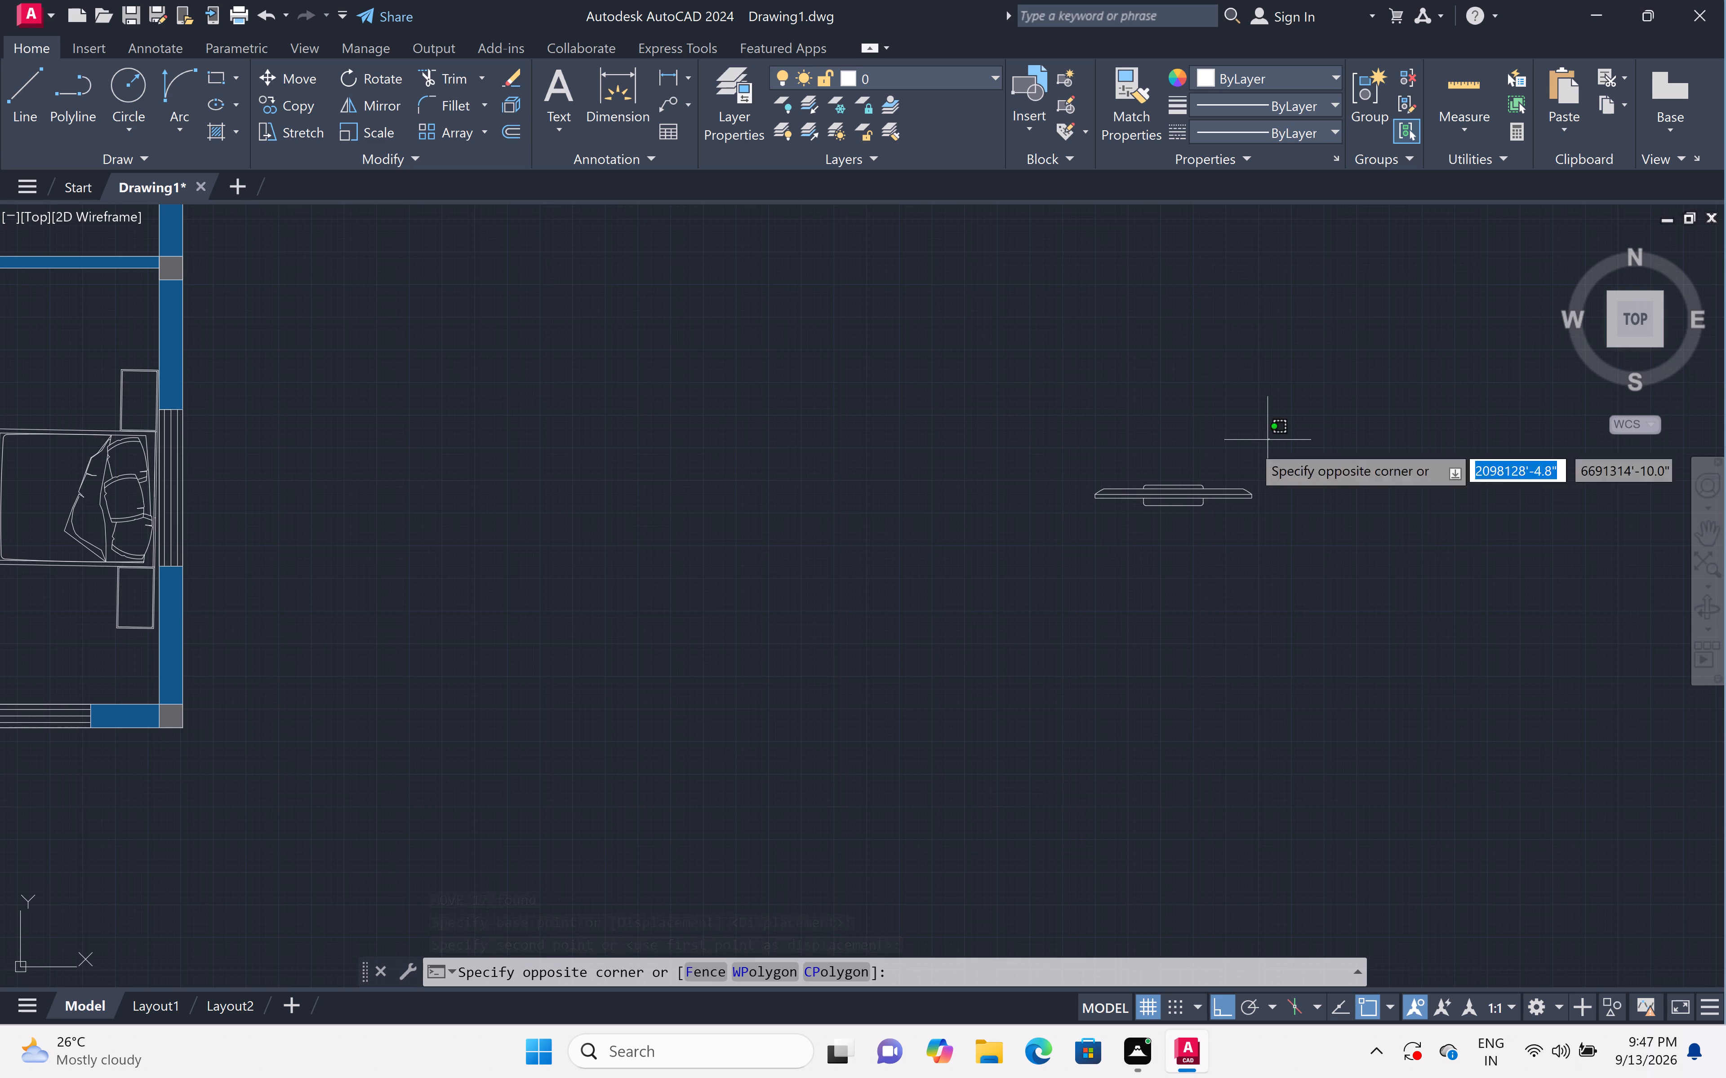
{"action": "left_click", "coordinate": [1064, 546]}
{"action": "key", "text": "m"}
{"action": "key", "text": "space"}
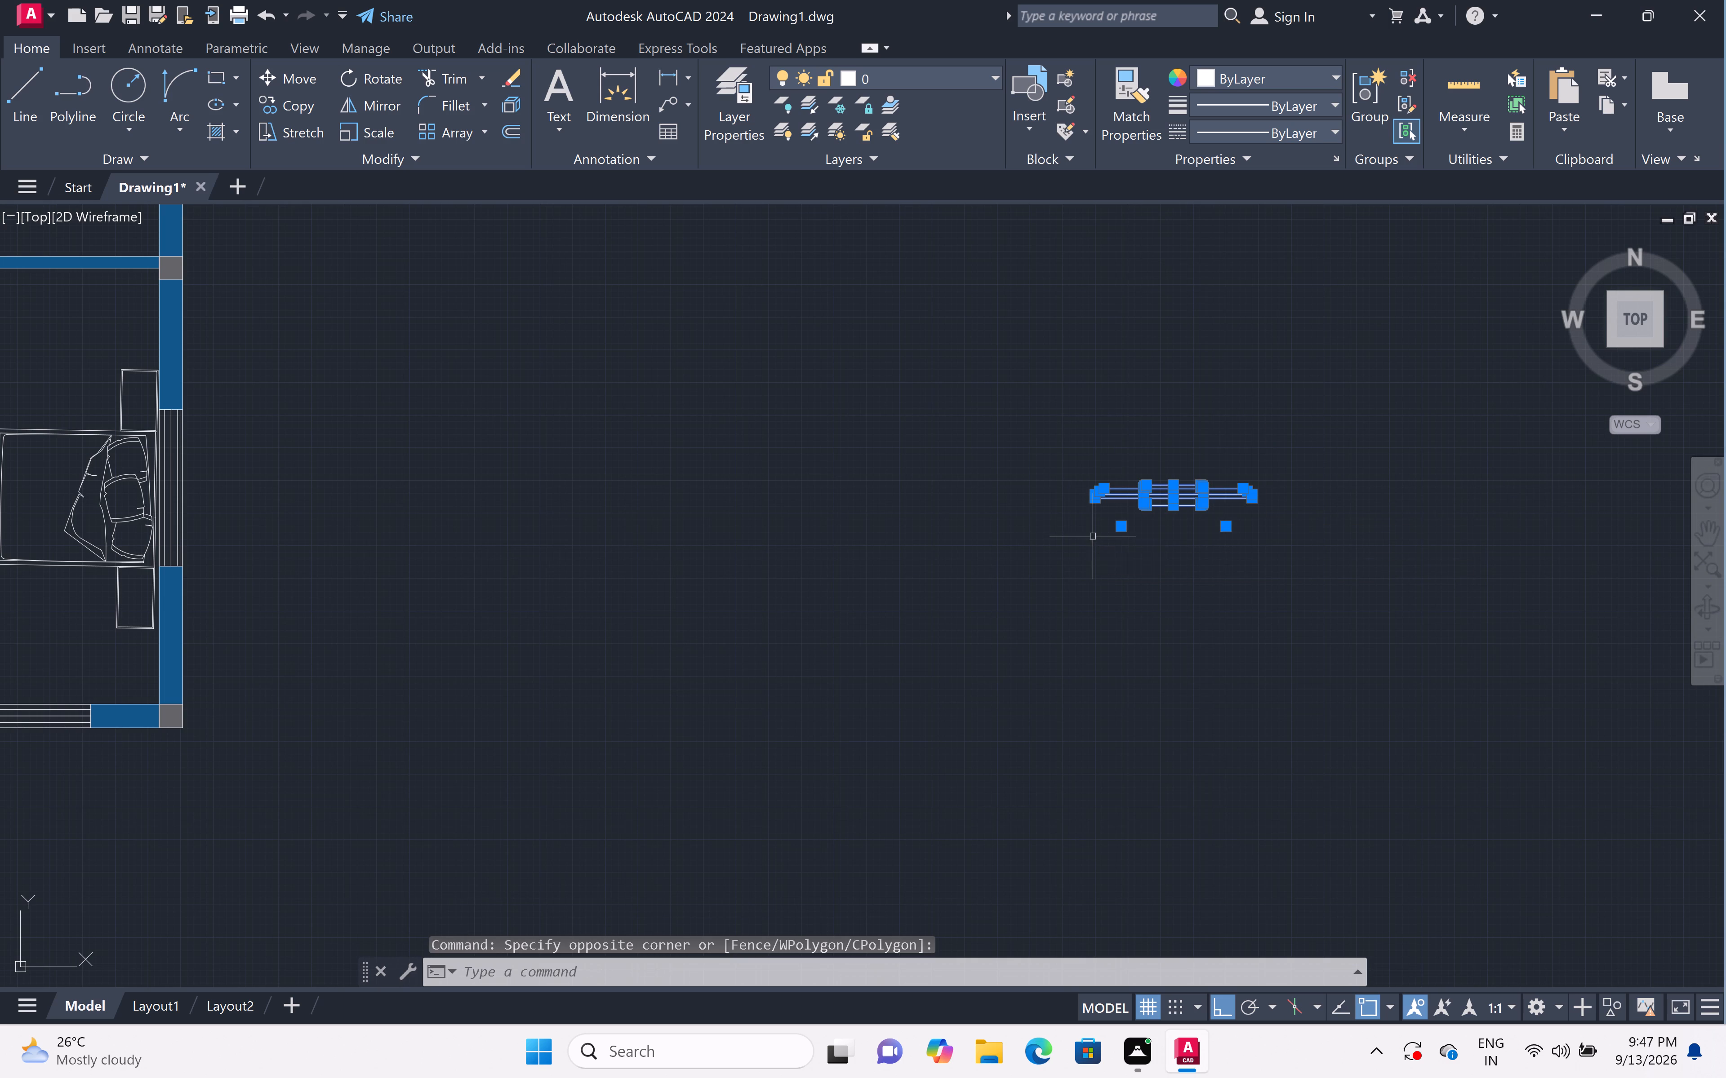
{"action": "left_click", "coordinate": [1178, 486]}
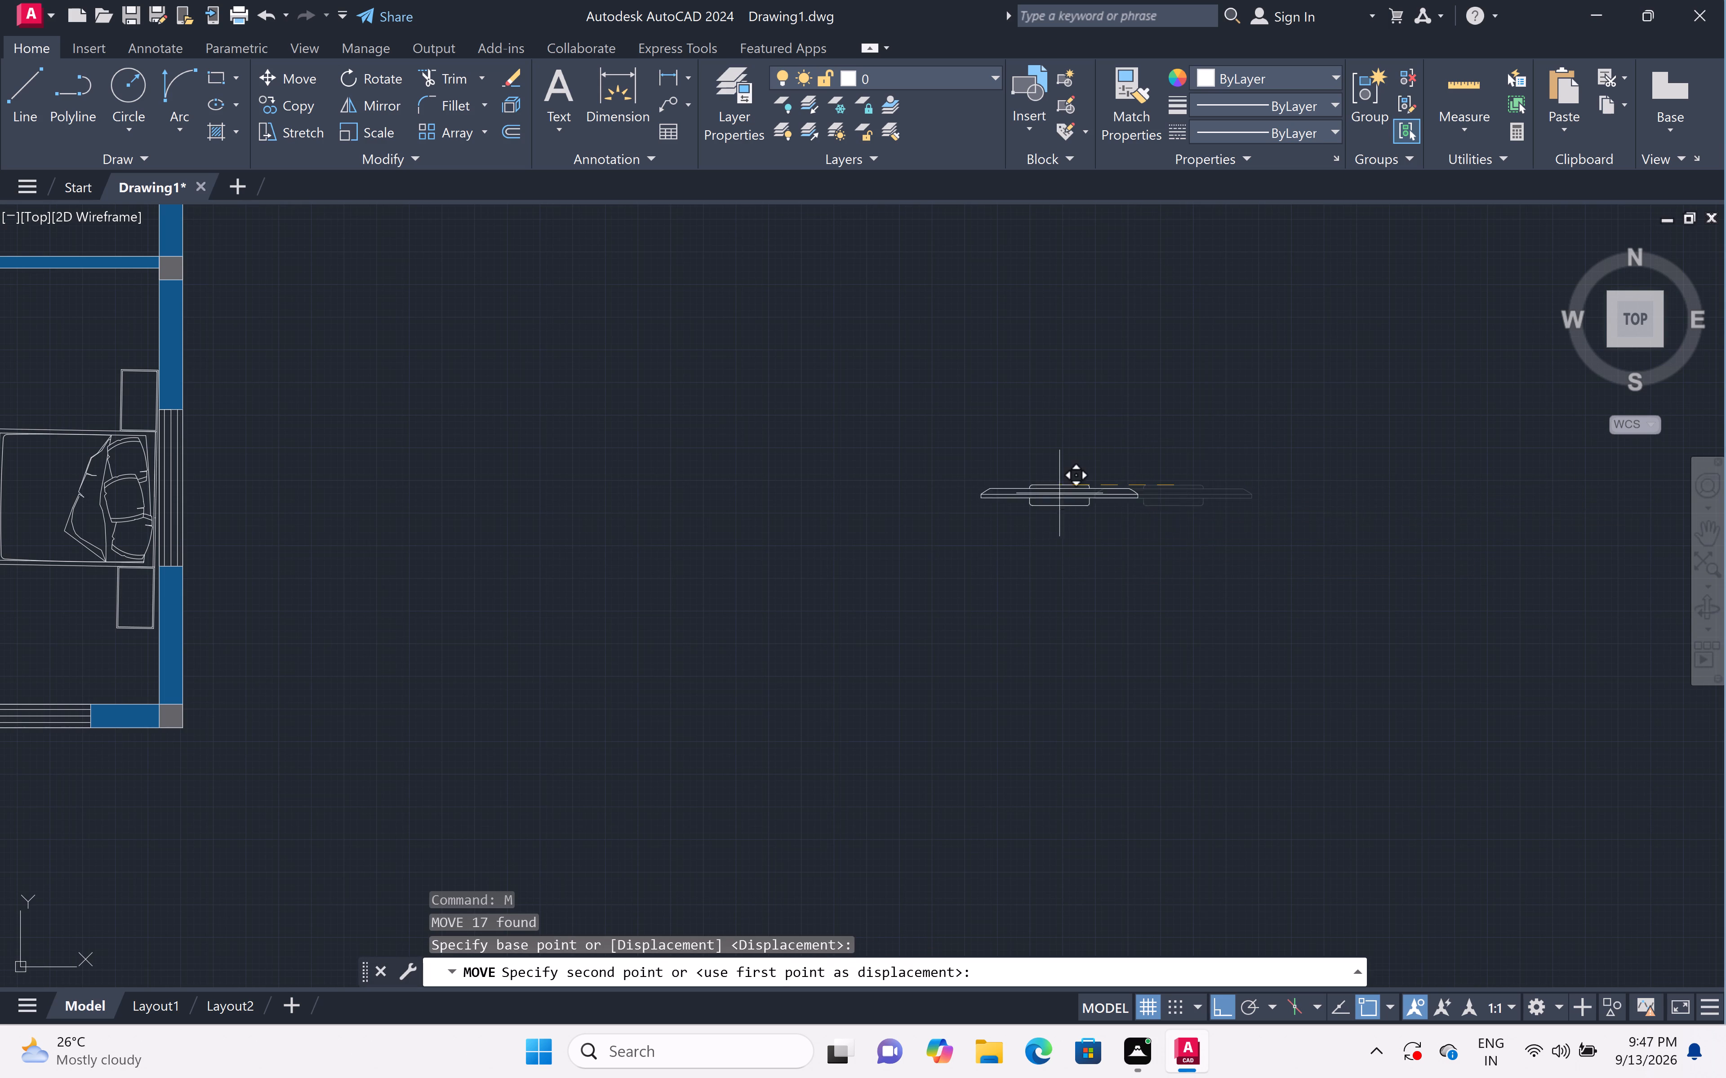
{"action": "scroll", "coordinate": [956, 495], "scroll_direction": "down", "scroll_amount": 4}
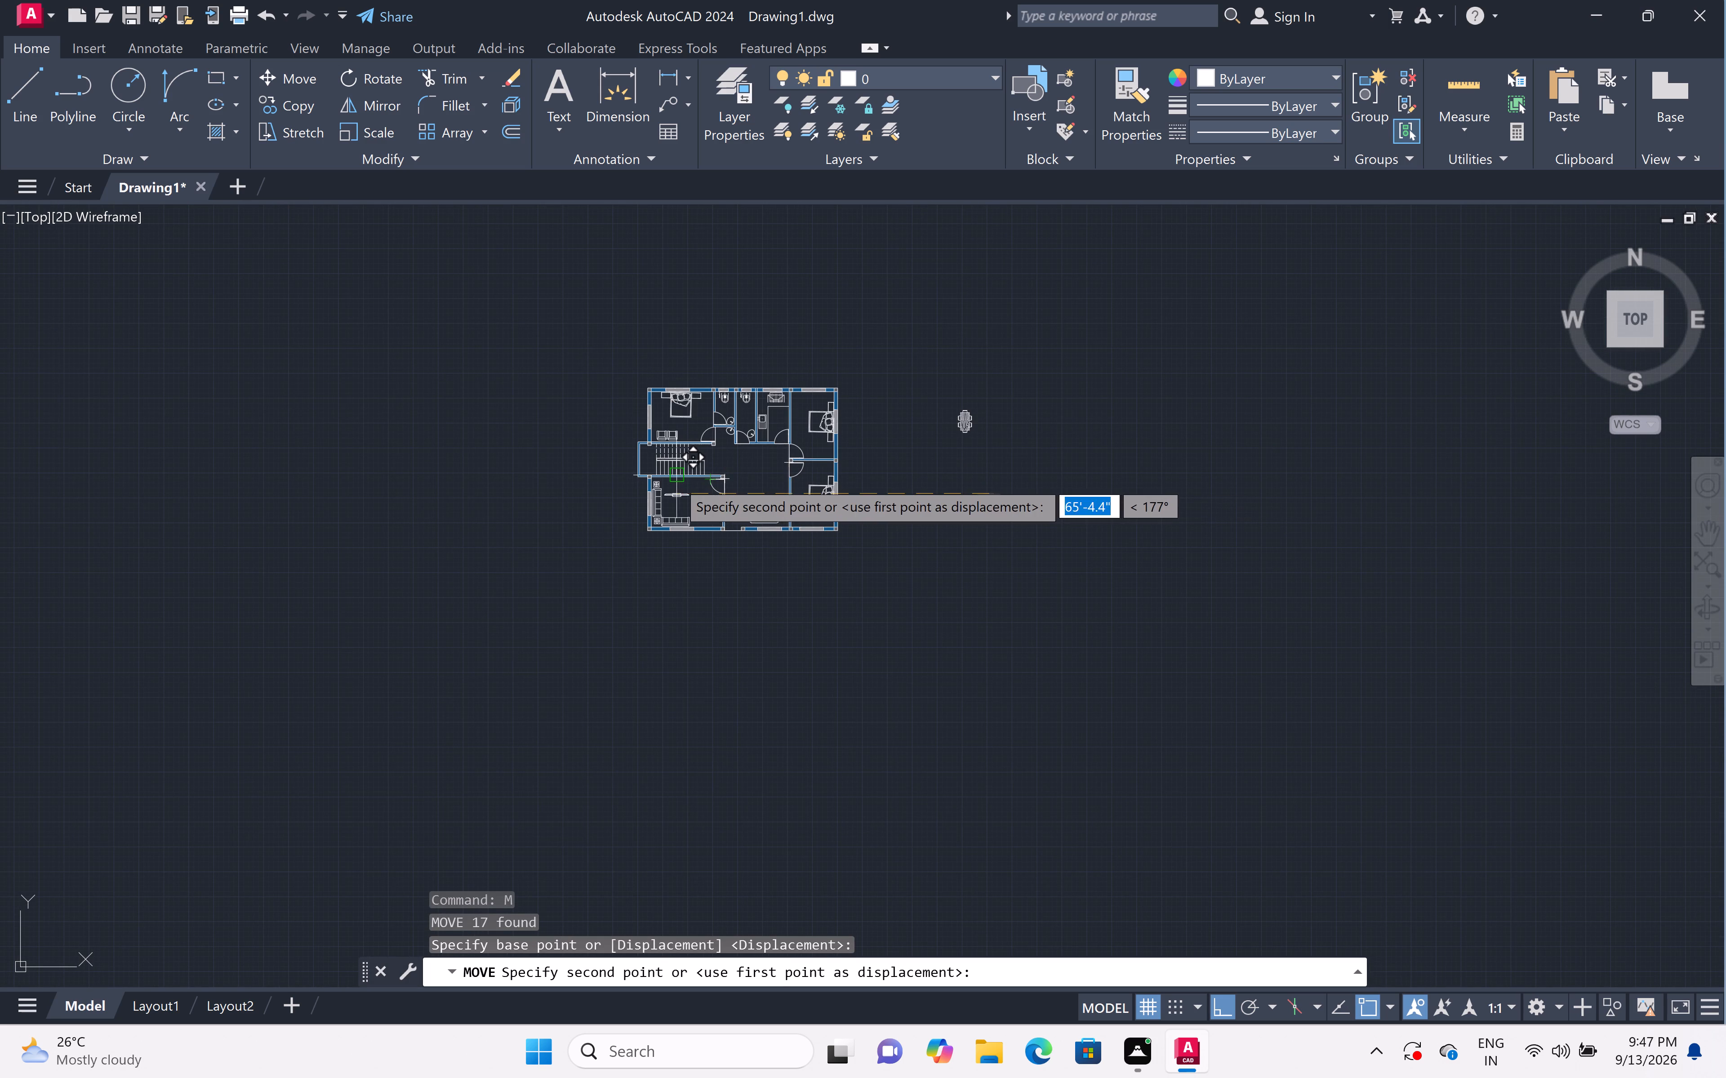
{"action": "scroll", "coordinate": [676, 480], "scroll_direction": "up", "scroll_amount": 5}
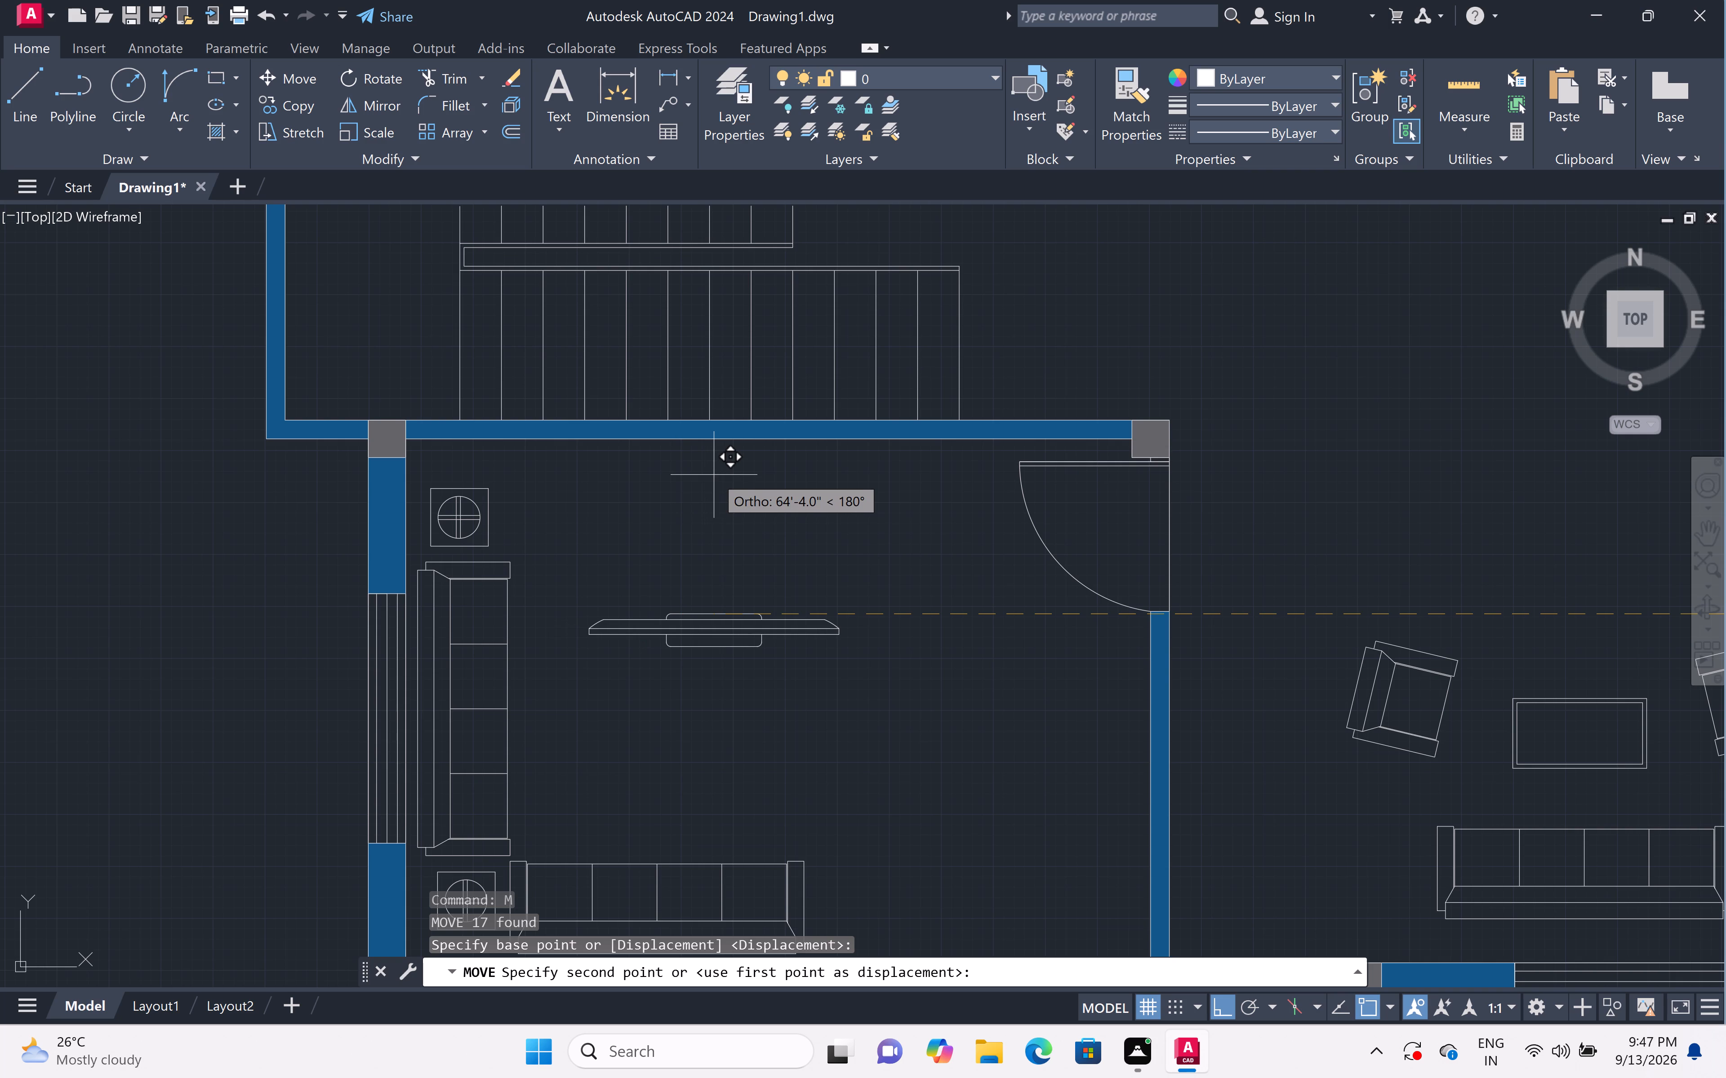
{"action": "key", "text": "F8"}
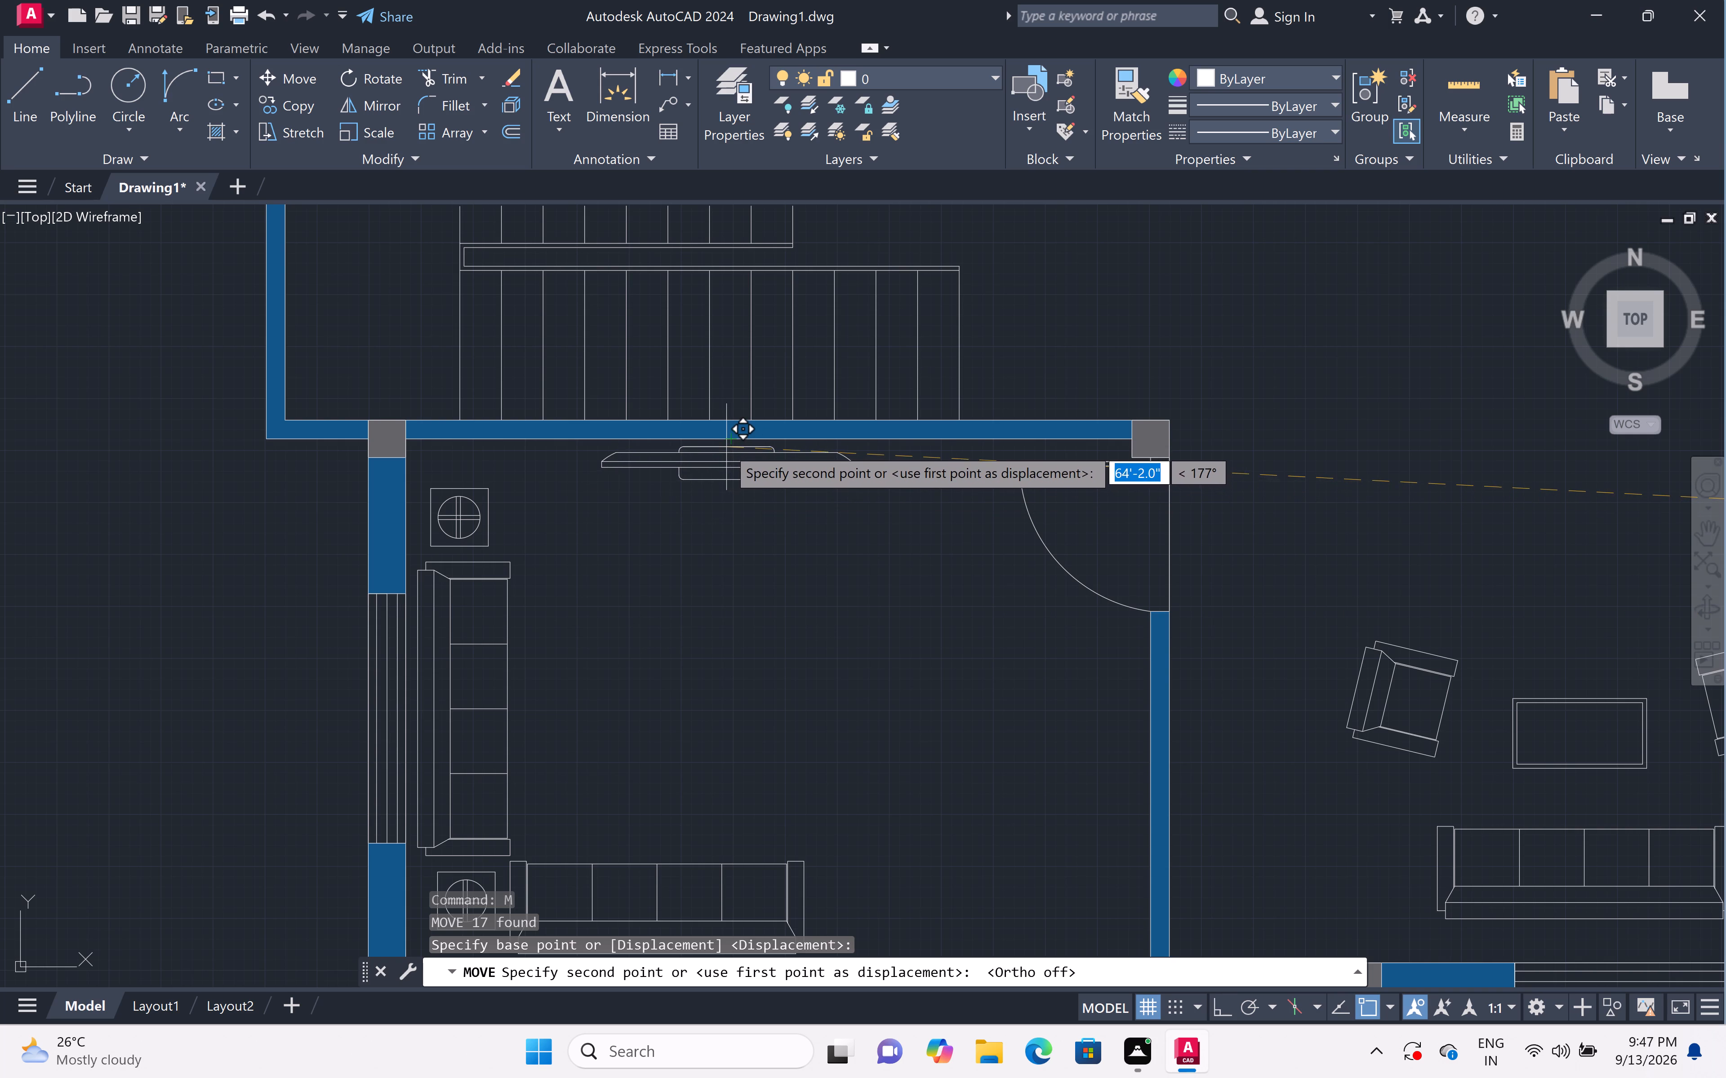
{"action": "left_click", "coordinate": [726, 446]}
{"action": "scroll", "coordinate": [697, 540], "scroll_direction": "down", "scroll_amount": 2}
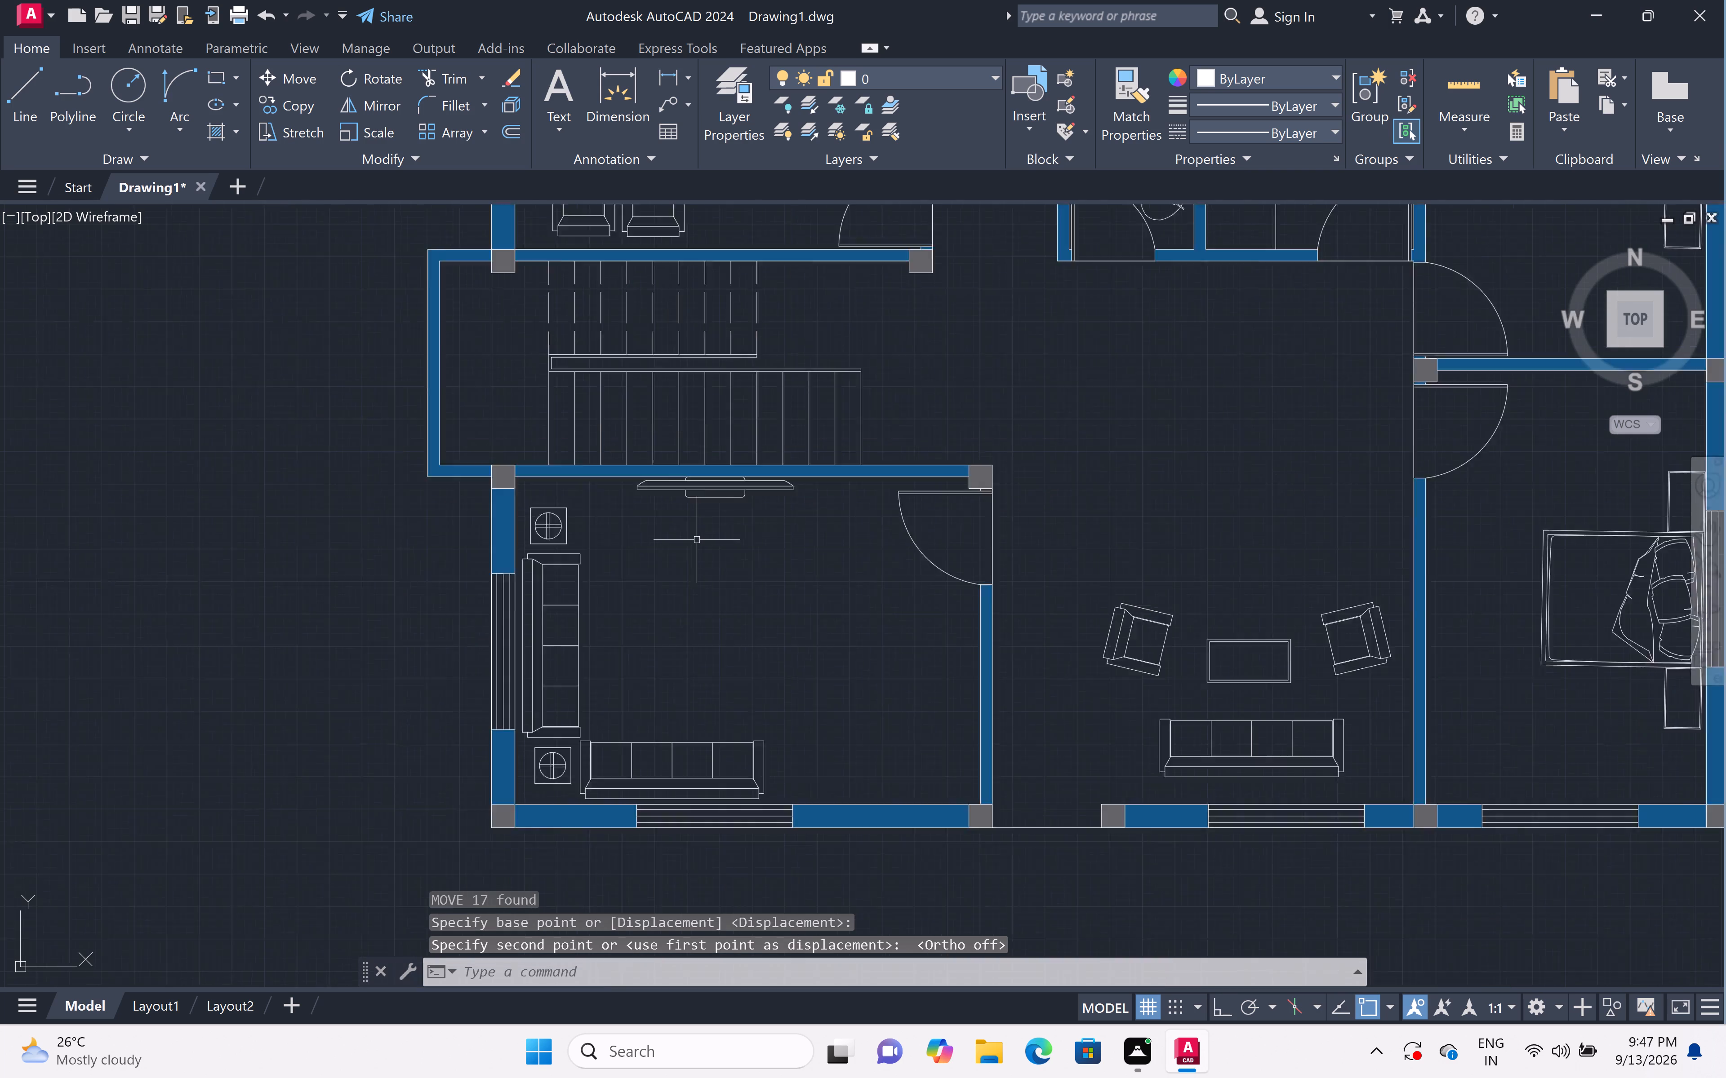
Examine the furnished floor plan, from the overall layout to the northwest bedroom, bathrooms, kitchen and staircase.
{"action": "scroll", "coordinate": [697, 540], "scroll_direction": "down", "scroll_amount": 2}
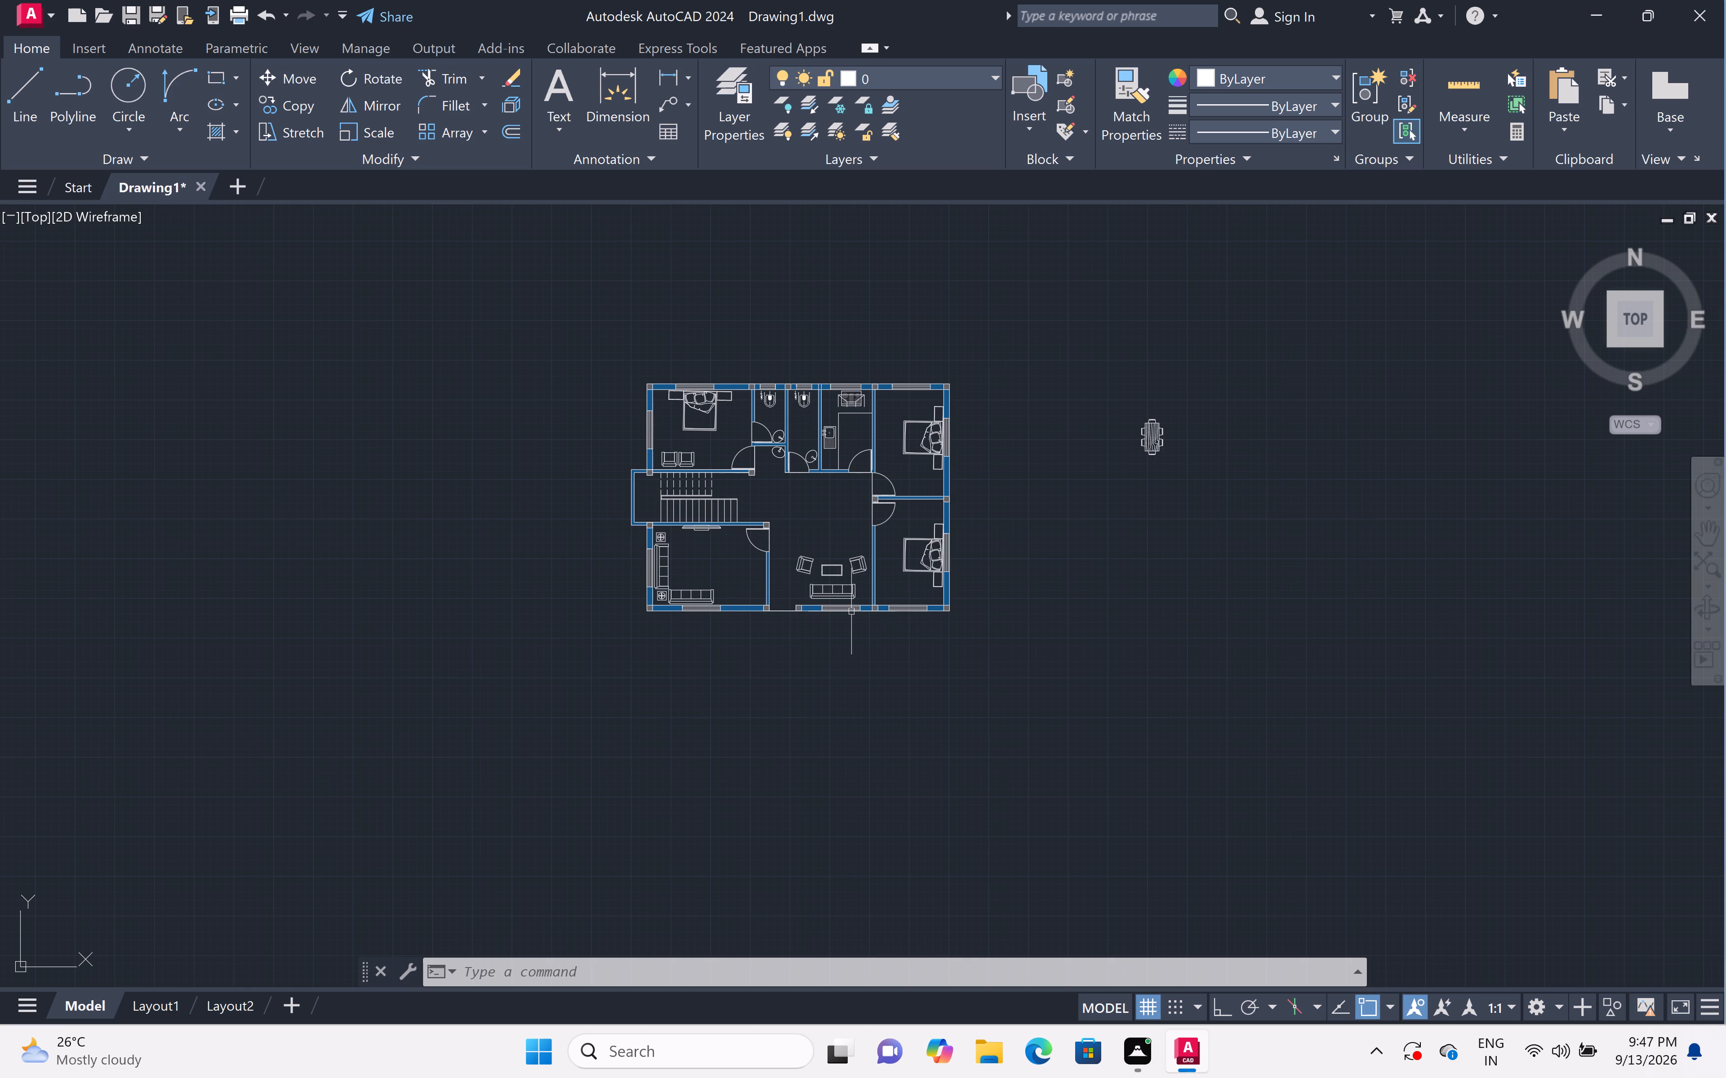
{"action": "scroll", "coordinate": [714, 429], "scroll_direction": "up", "scroll_amount": 3}
{"action": "scroll", "coordinate": [712, 434], "scroll_direction": "down", "scroll_amount": 2}
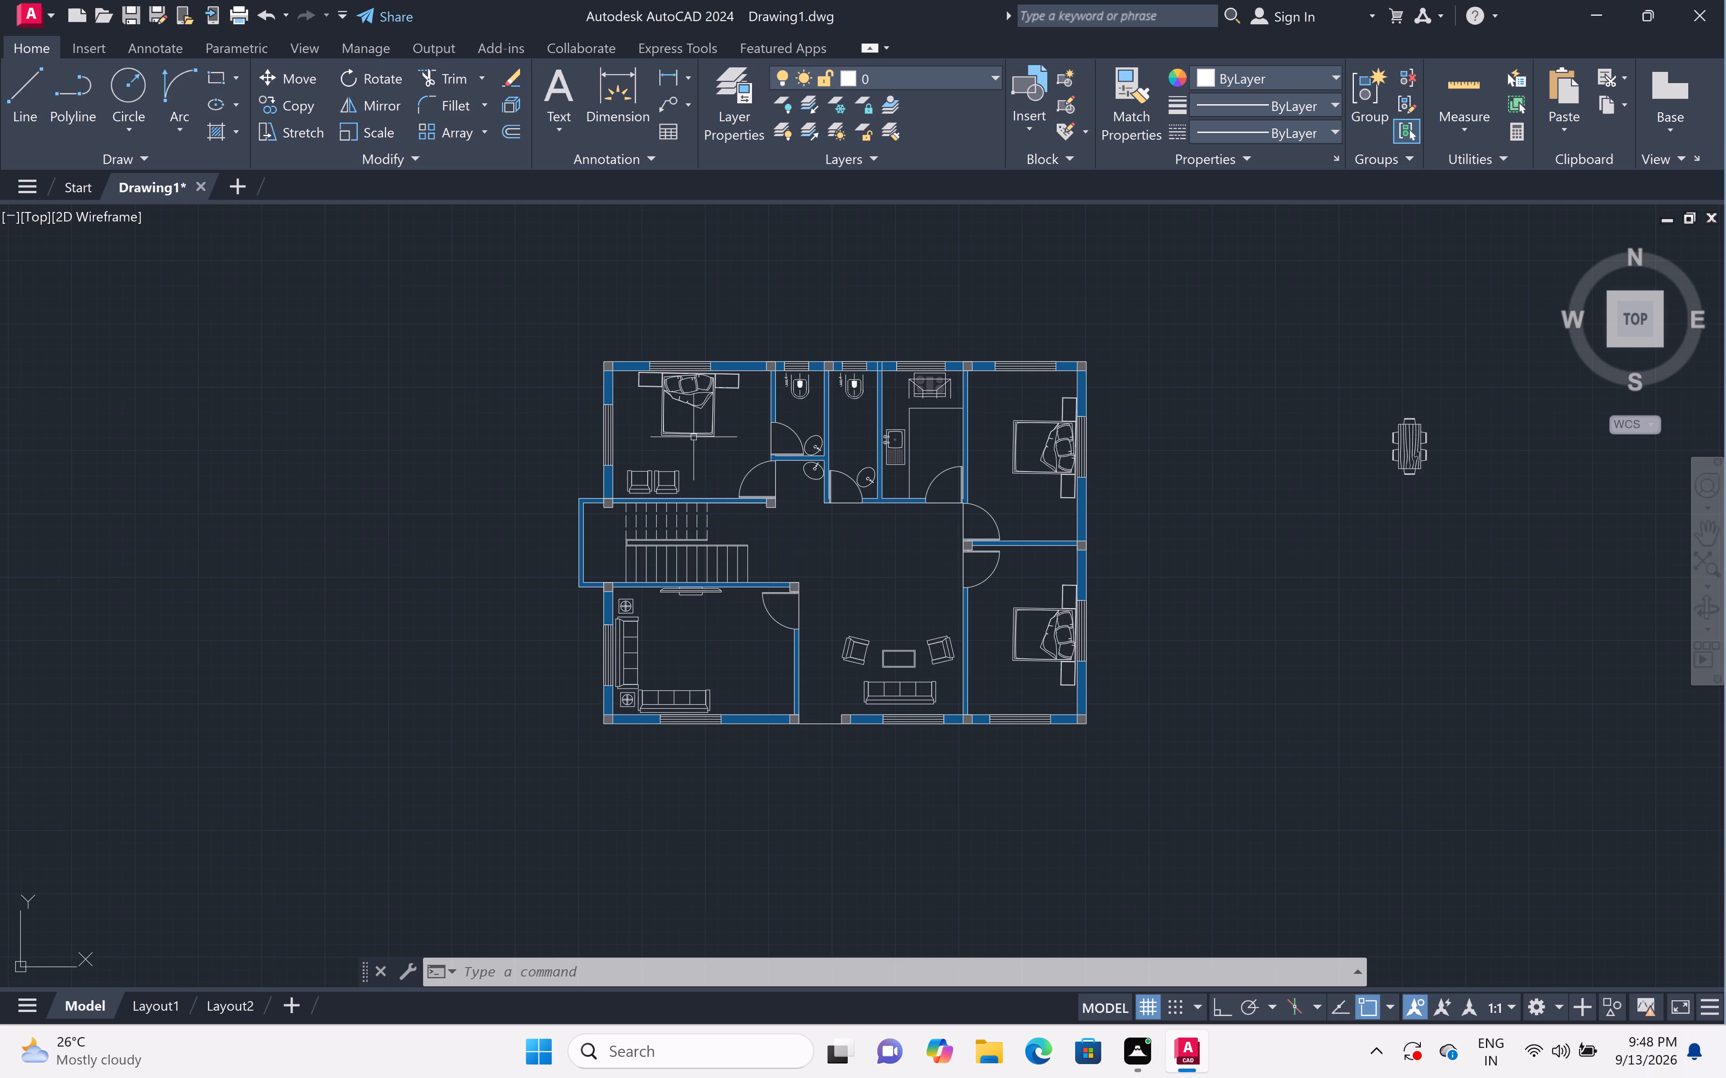
{"action": "scroll", "coordinate": [694, 437], "scroll_direction": "up", "scroll_amount": 3}
{"action": "scroll", "coordinate": [694, 442], "scroll_direction": "down", "scroll_amount": 1}
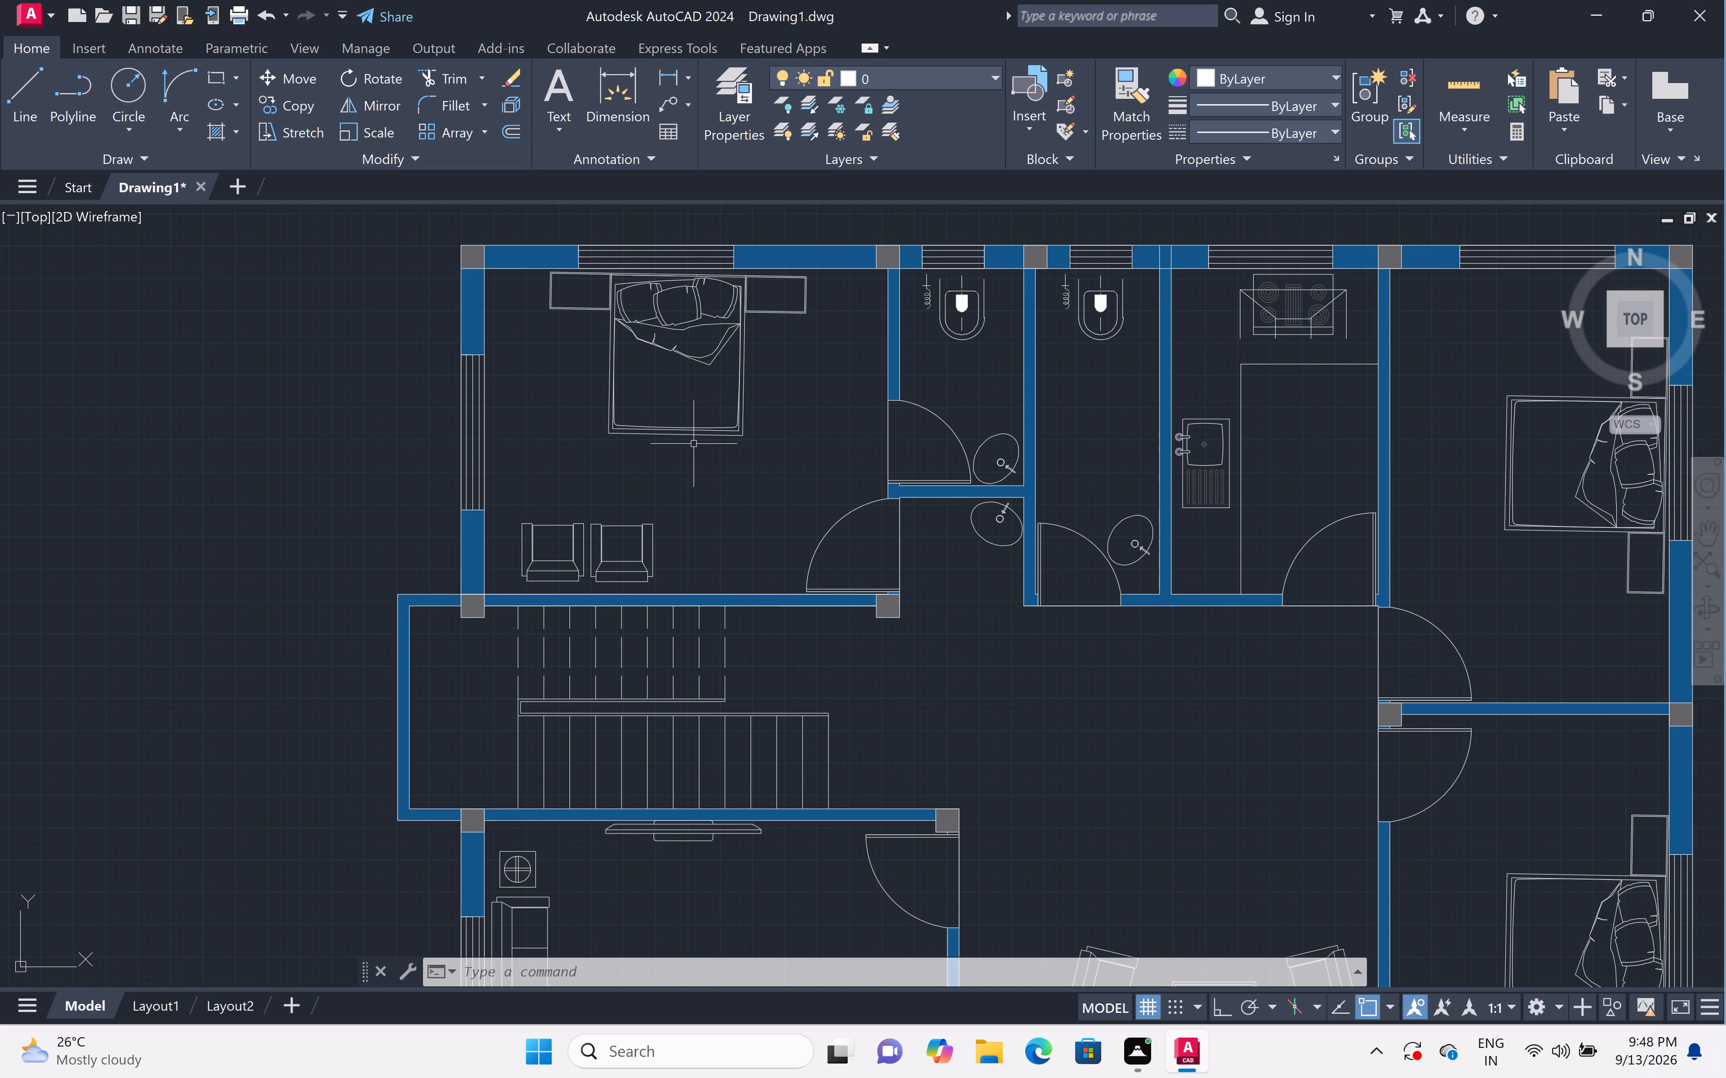
{"action": "middle_click_drag", "start_coordinate": [694, 444], "coordinate": [741, 601]}
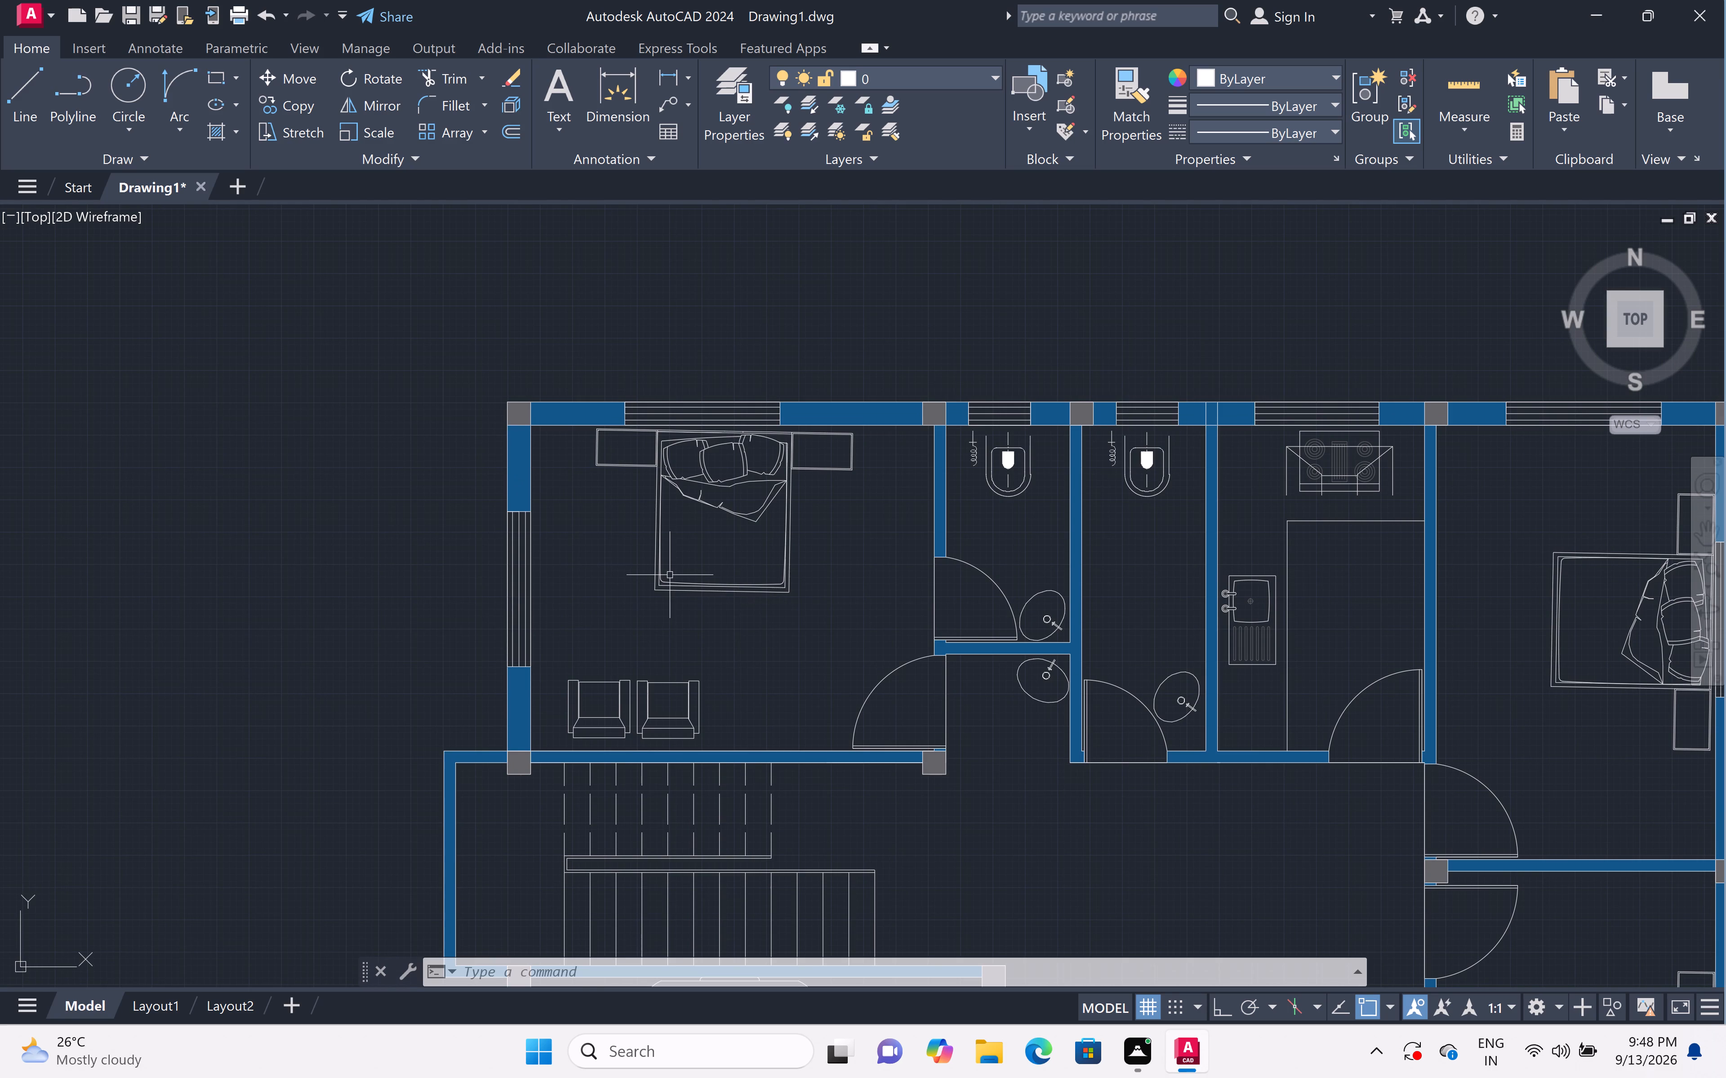
{"action": "scroll", "coordinate": [668, 577], "scroll_direction": "down", "scroll_amount": 1}
{"action": "scroll", "coordinate": [665, 638], "scroll_direction": "up", "scroll_amount": 1}
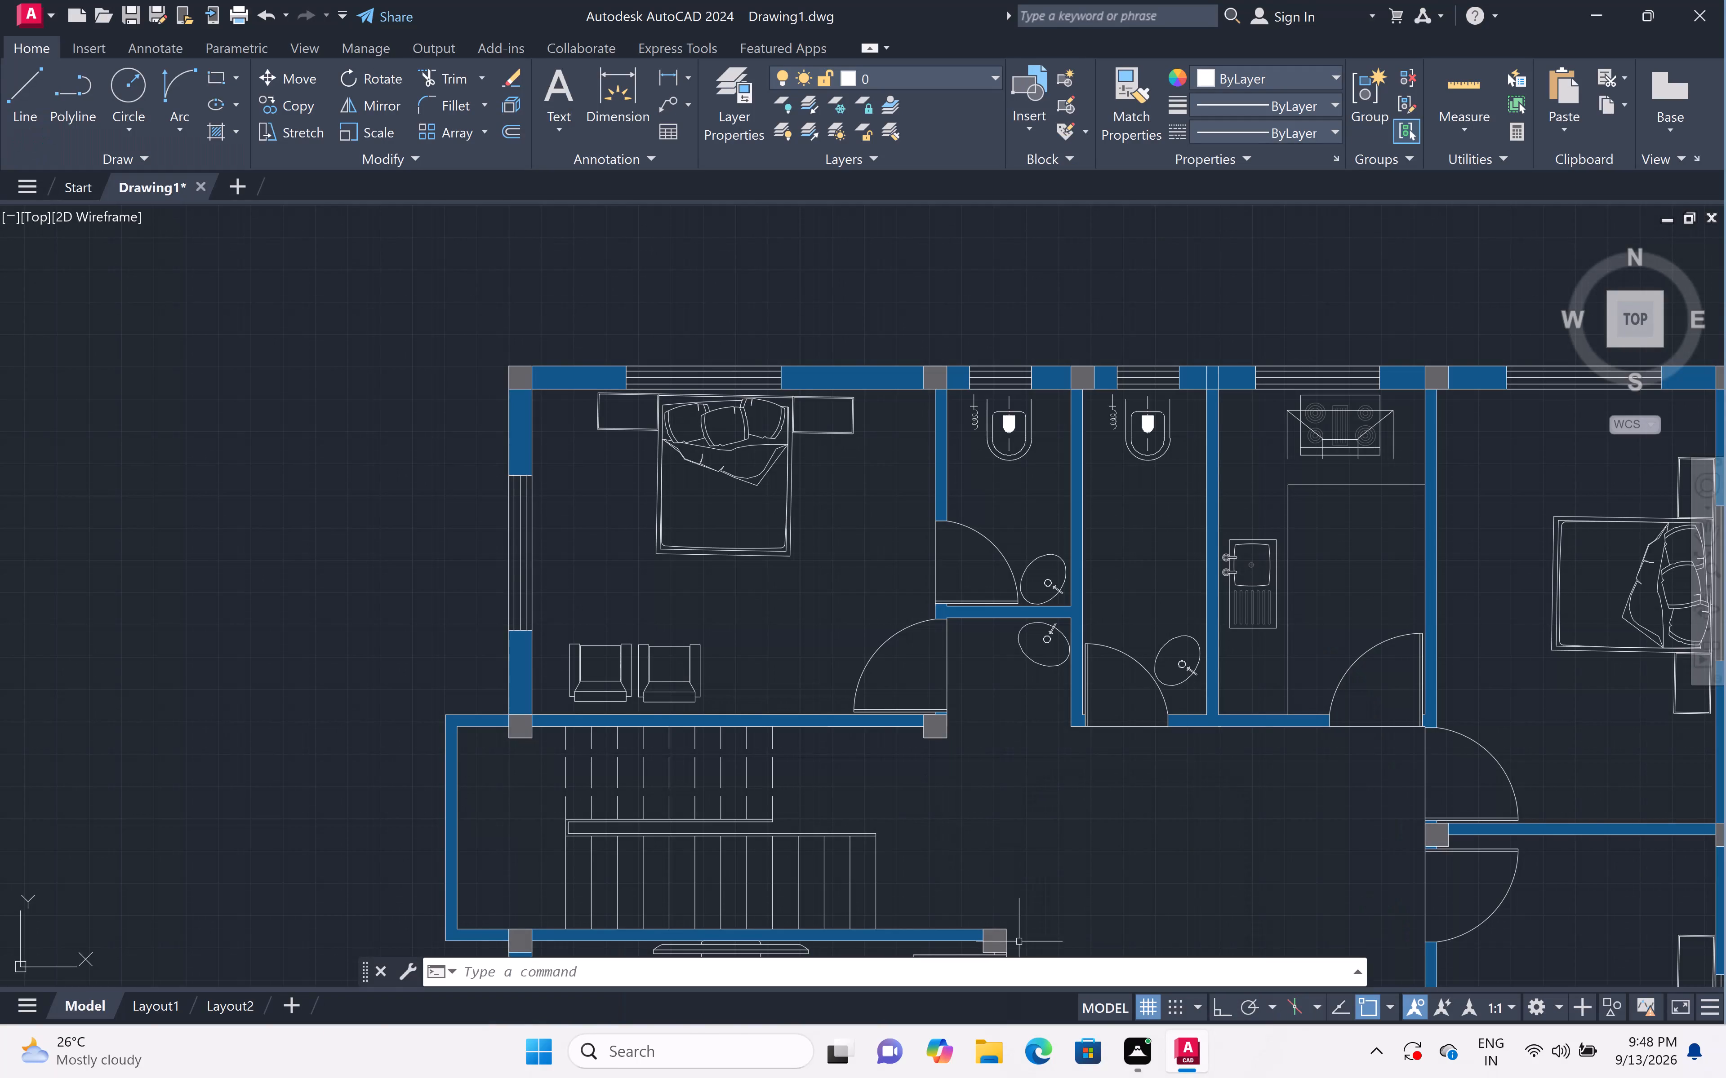
{"action": "scroll", "coordinate": [787, 767], "scroll_direction": "down", "scroll_amount": 2}
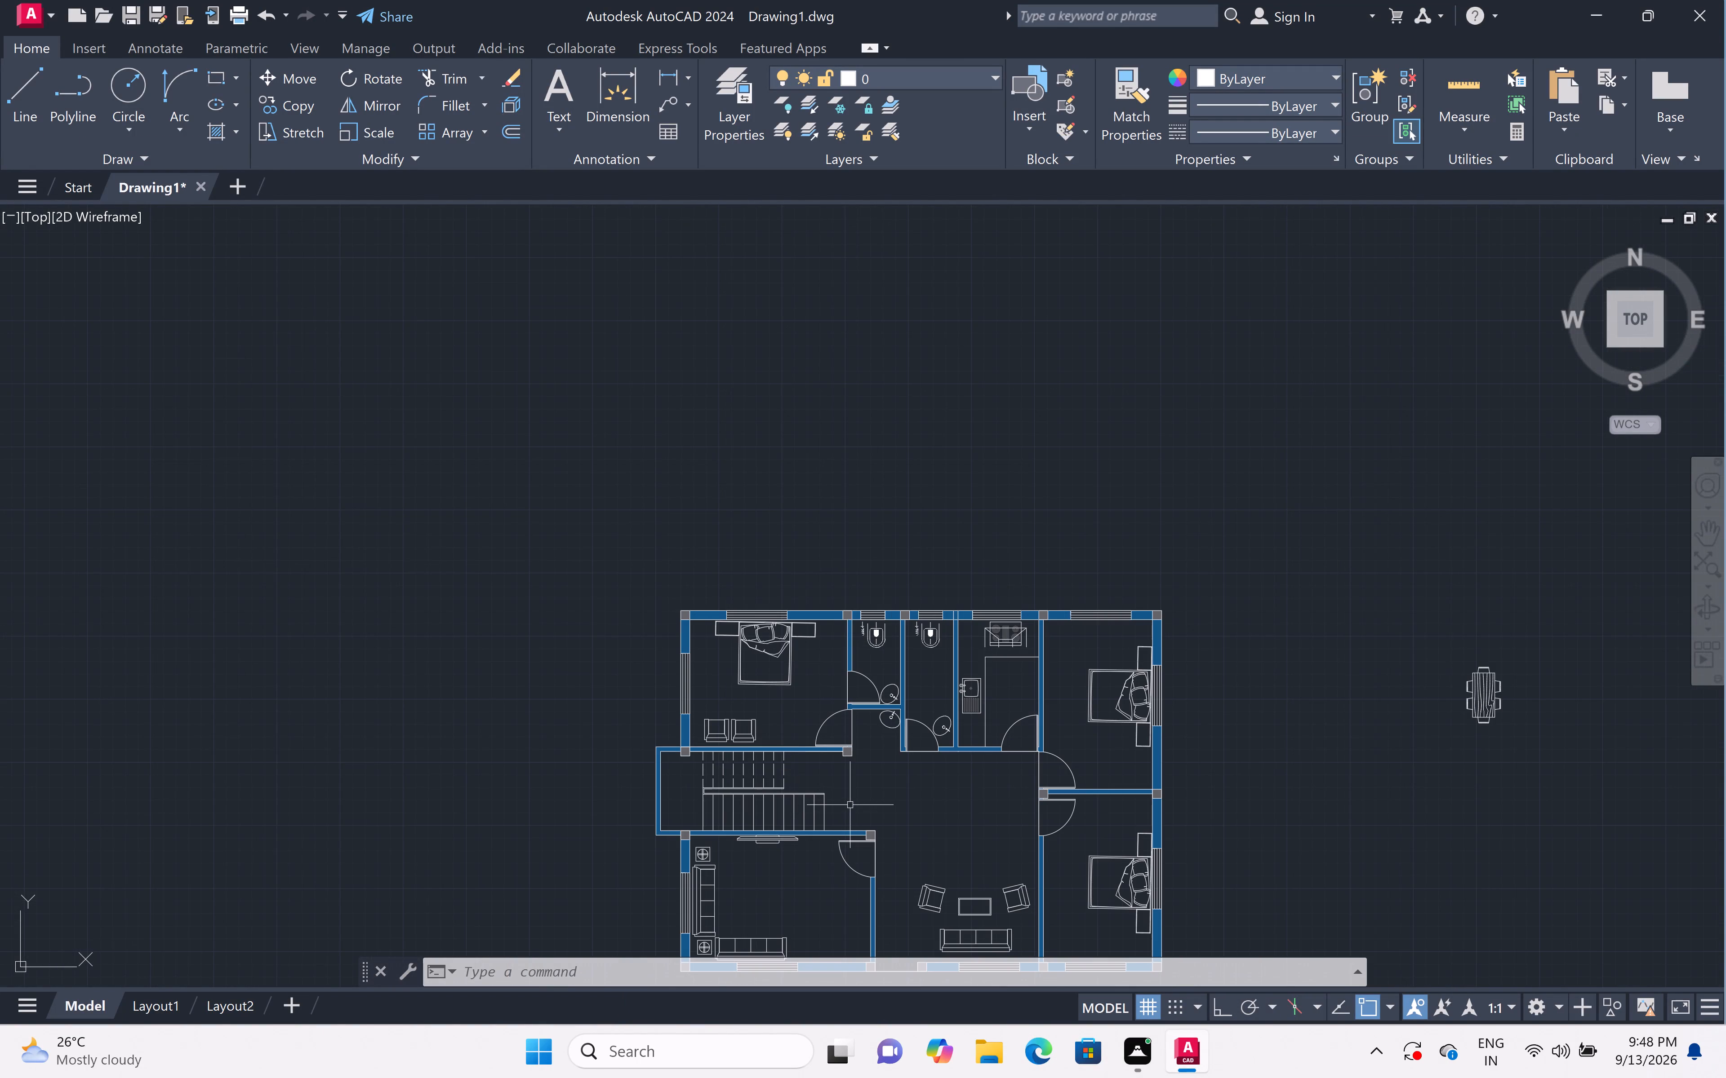
{"action": "middle_click_drag", "start_coordinate": [851, 804], "coordinate": [850, 638]}
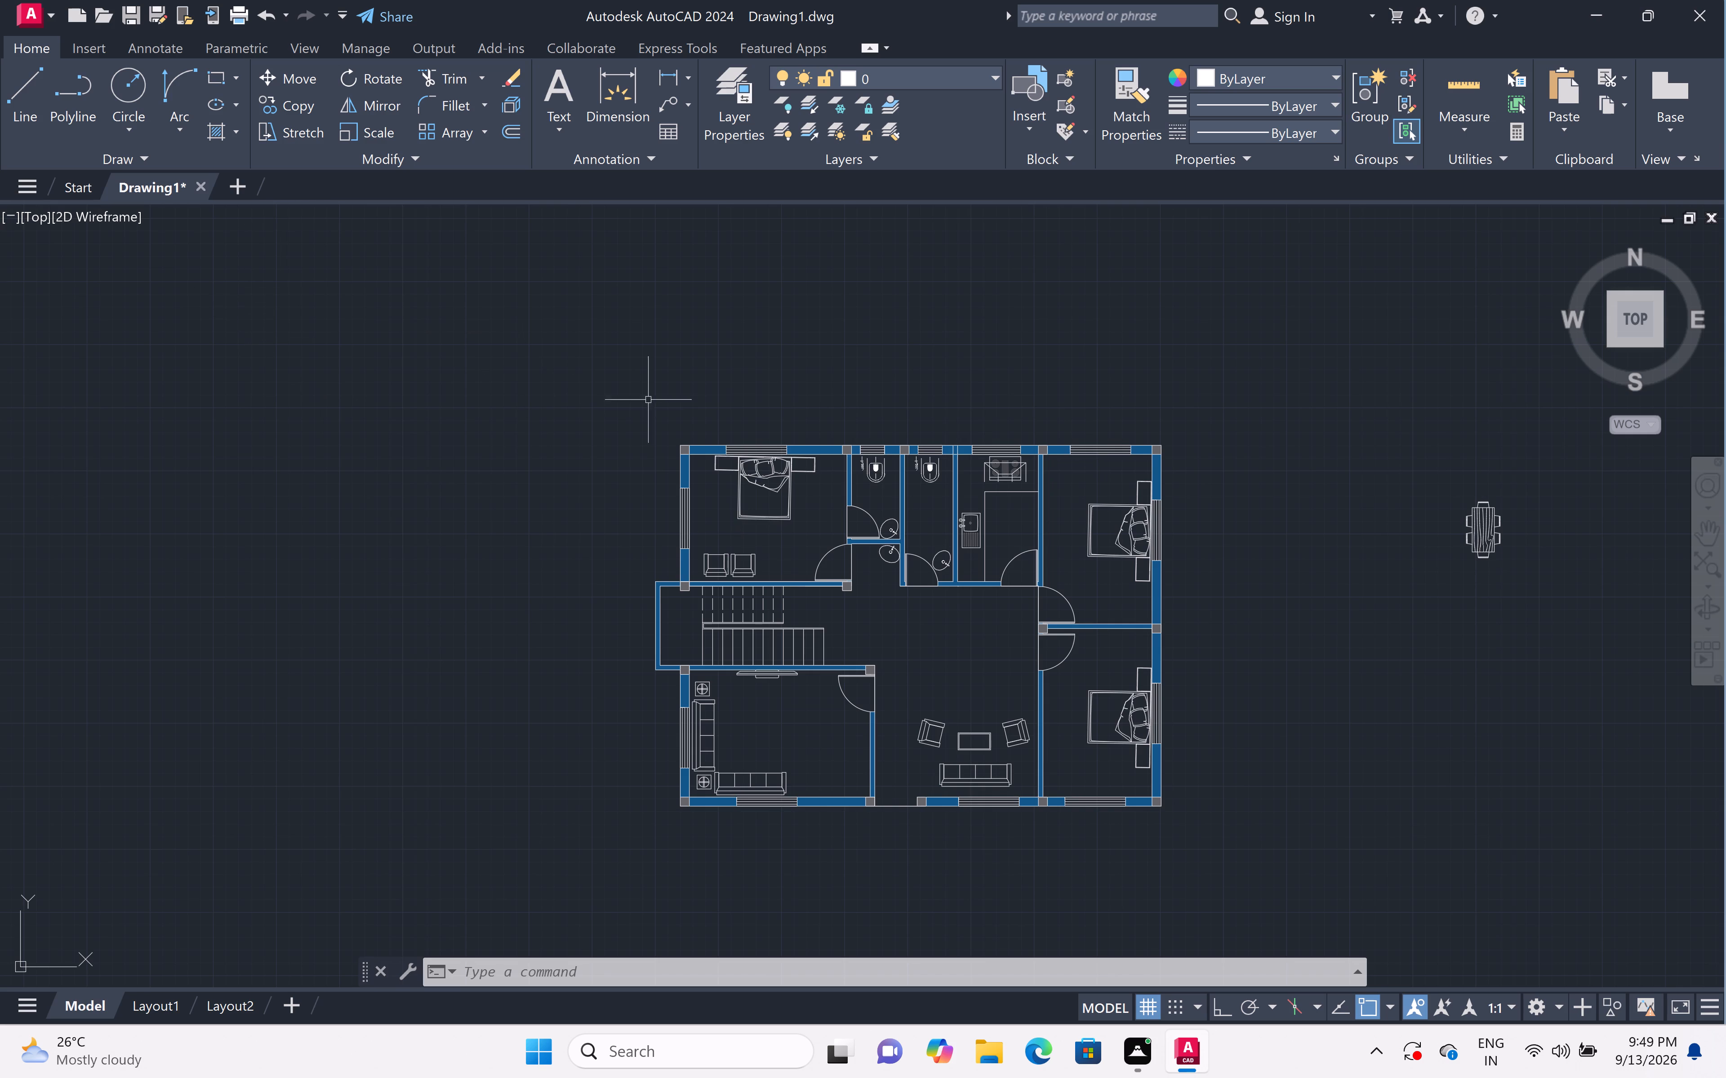
Place the multiline text "w" outside the northwest bedroom, just above its north window.
{"action": "scroll", "coordinate": [754, 439], "scroll_direction": "up", "scroll_amount": 4}
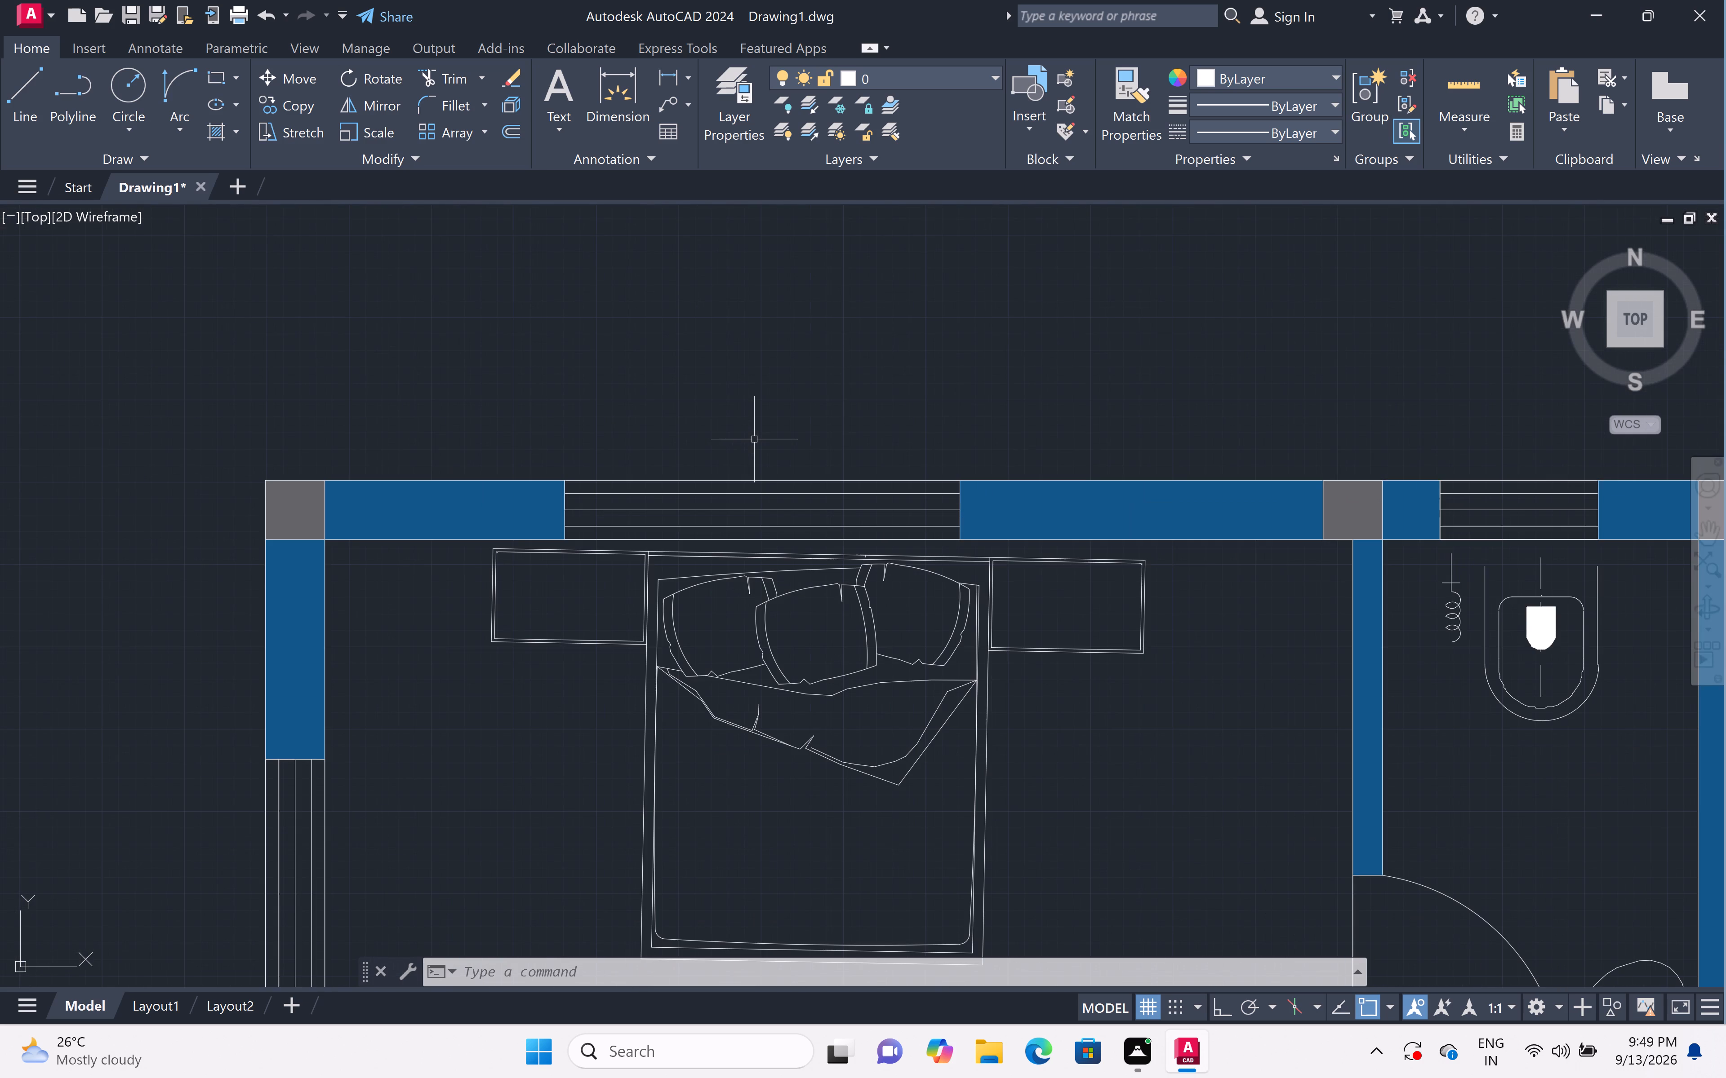
{"action": "key", "text": "m"}
{"action": "type", "text": "t"}
{"action": "key", "text": "space"}
{"action": "double_click", "coordinate": [662, 388]}
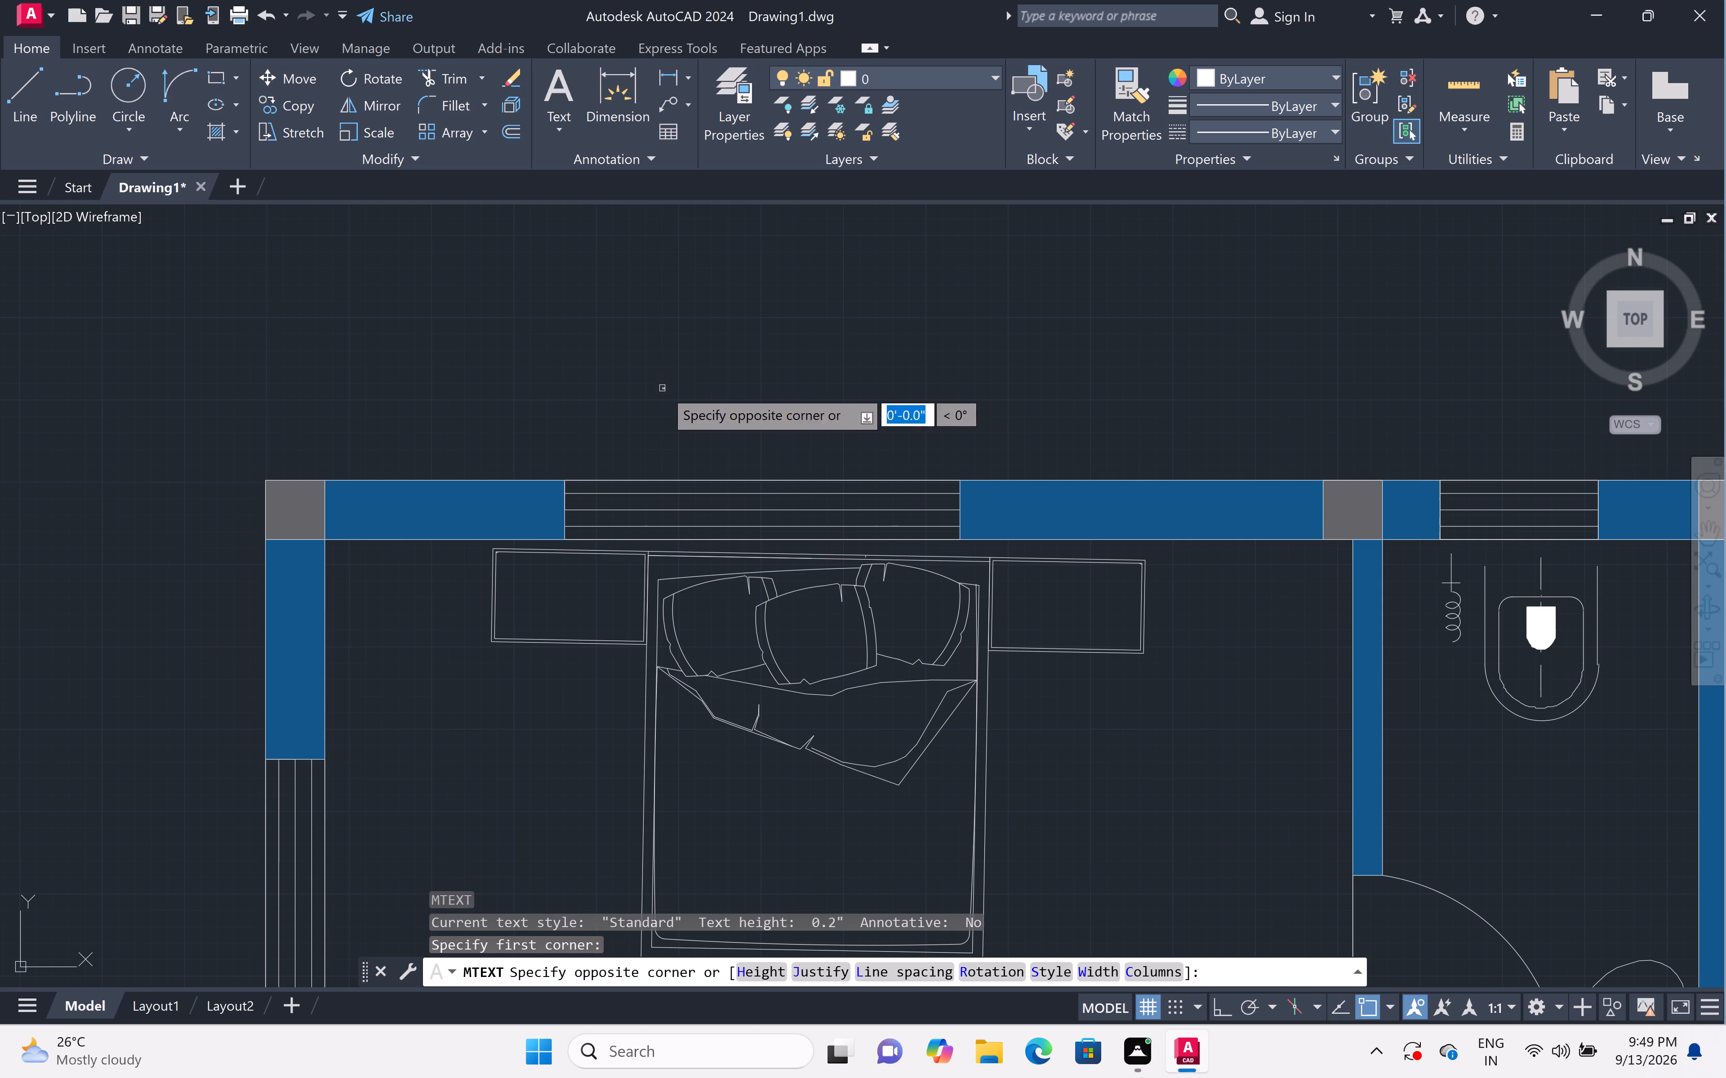
{"action": "left_click", "coordinate": [821, 439]}
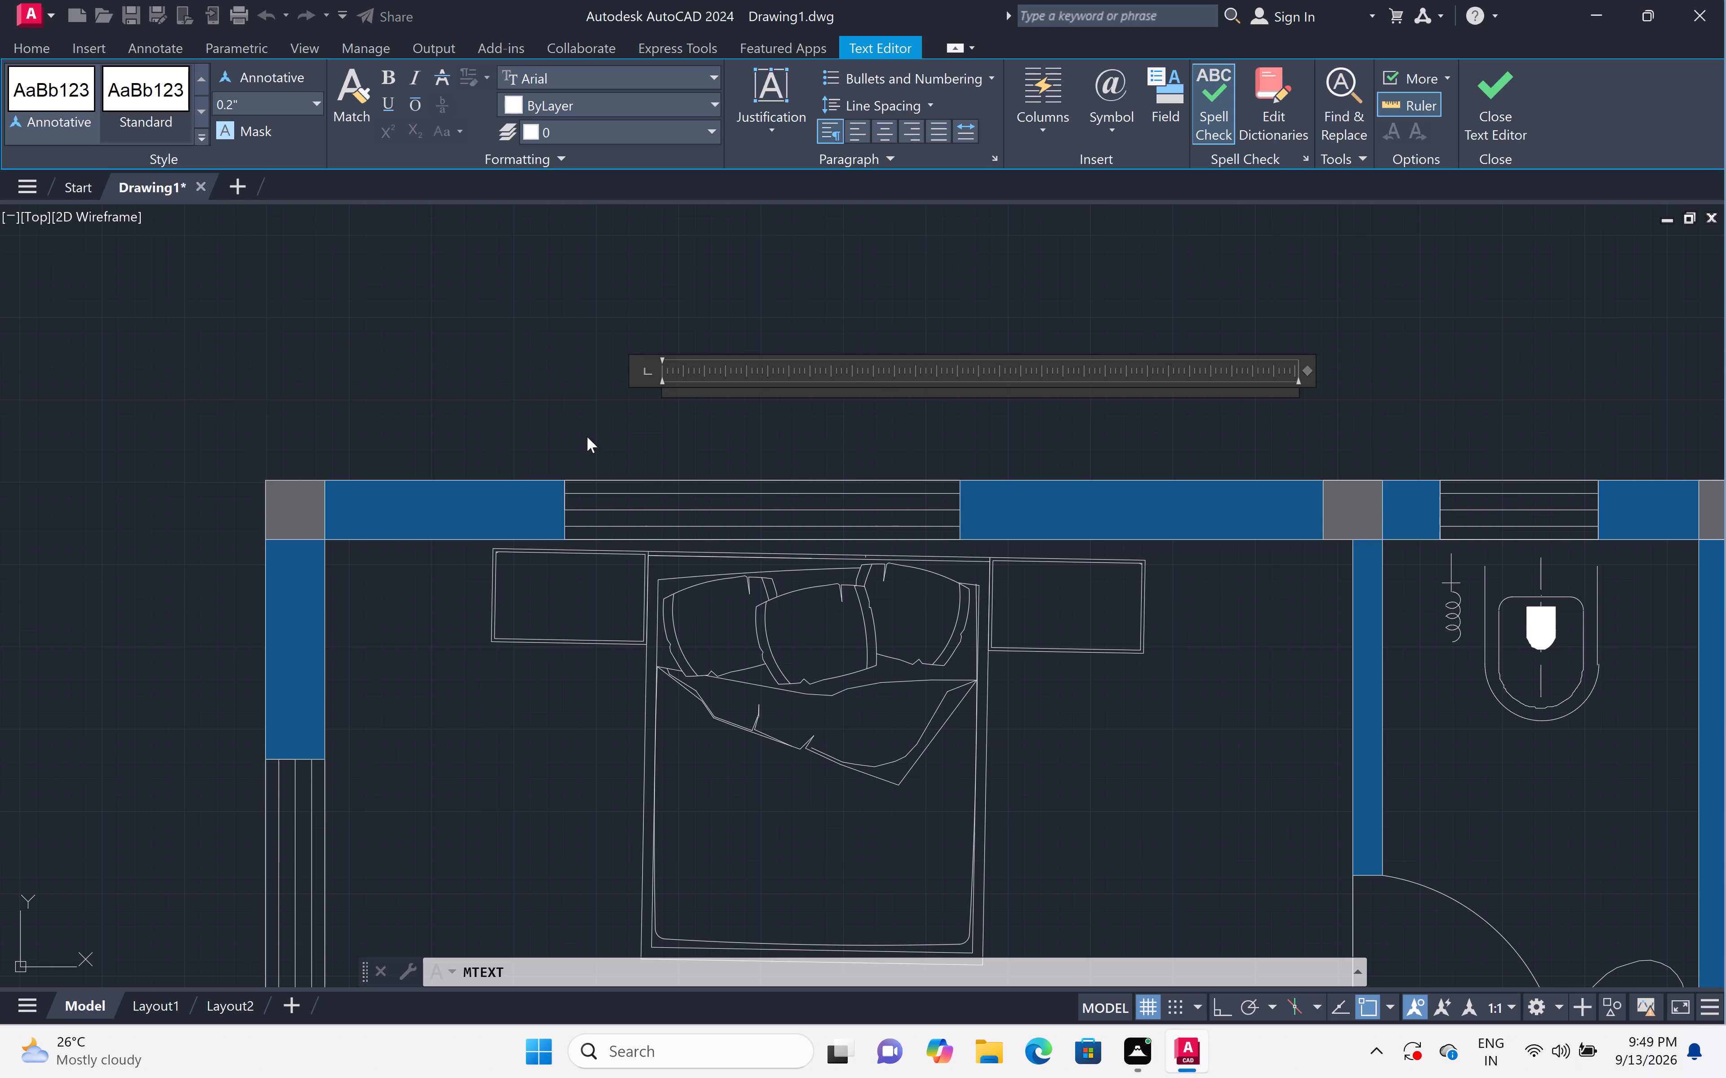
{"action": "key", "text": "w"}
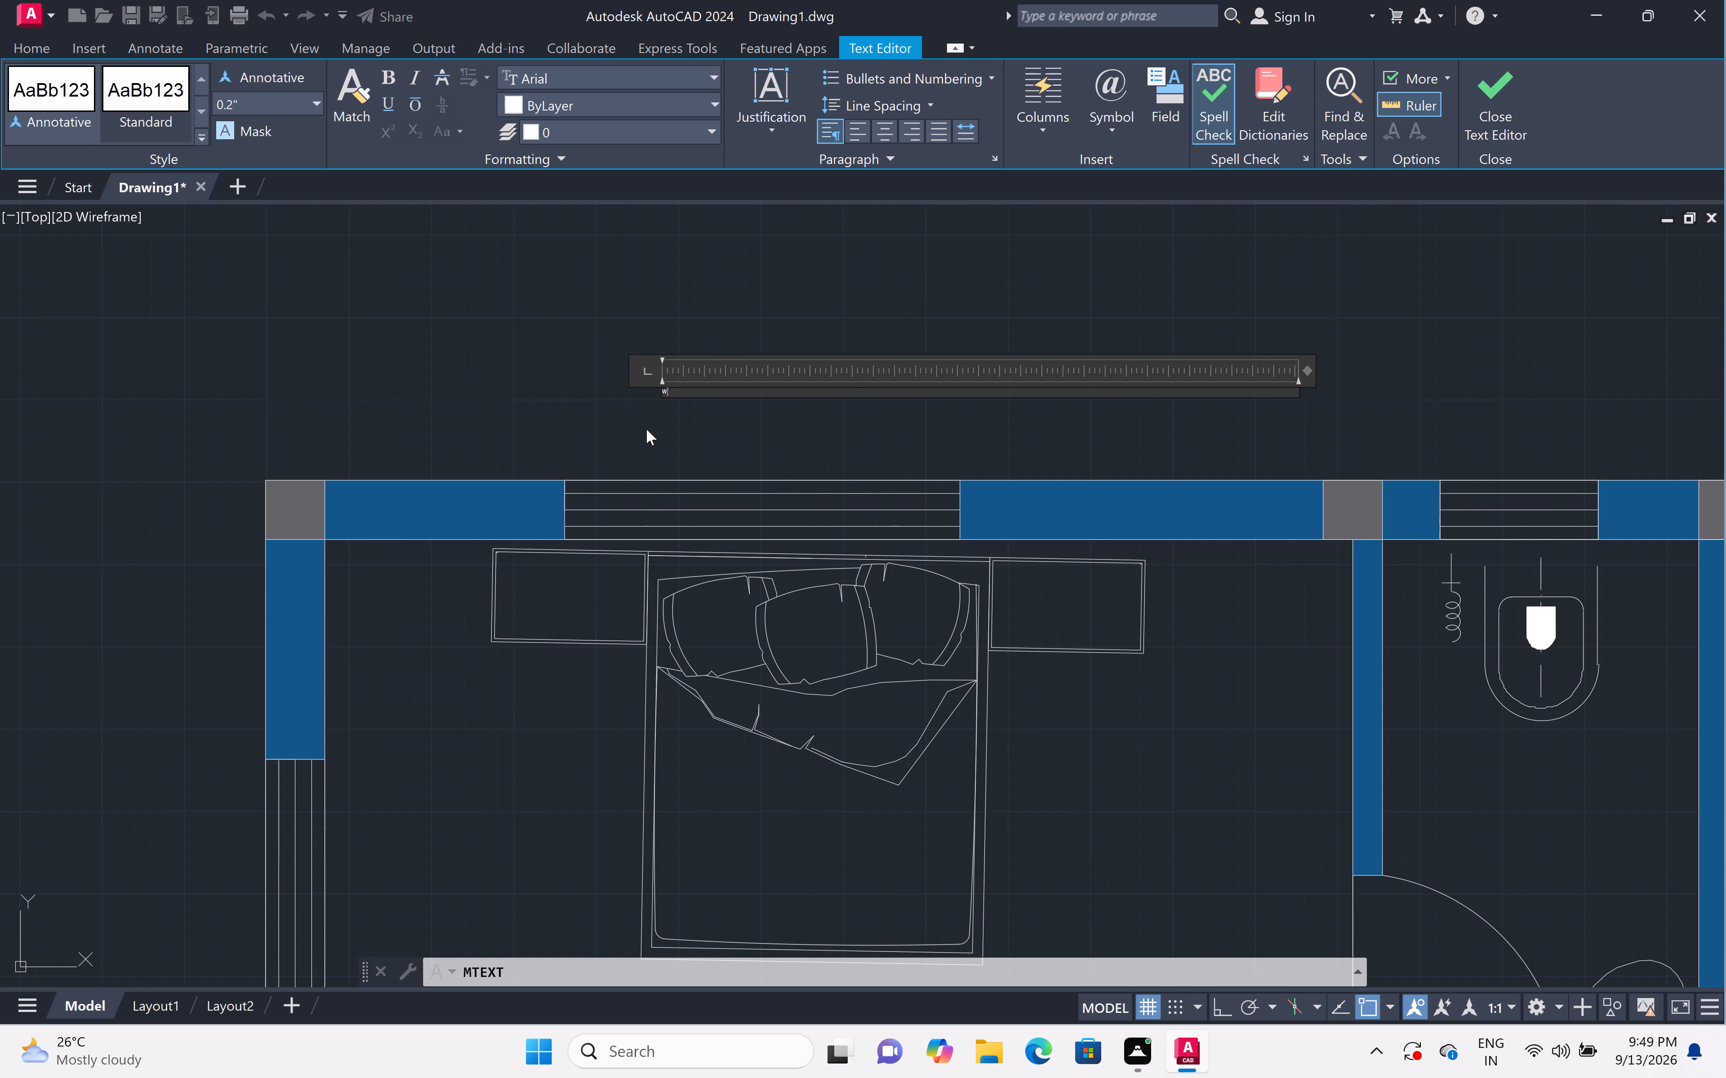
{"action": "left_click", "coordinate": [645, 425]}
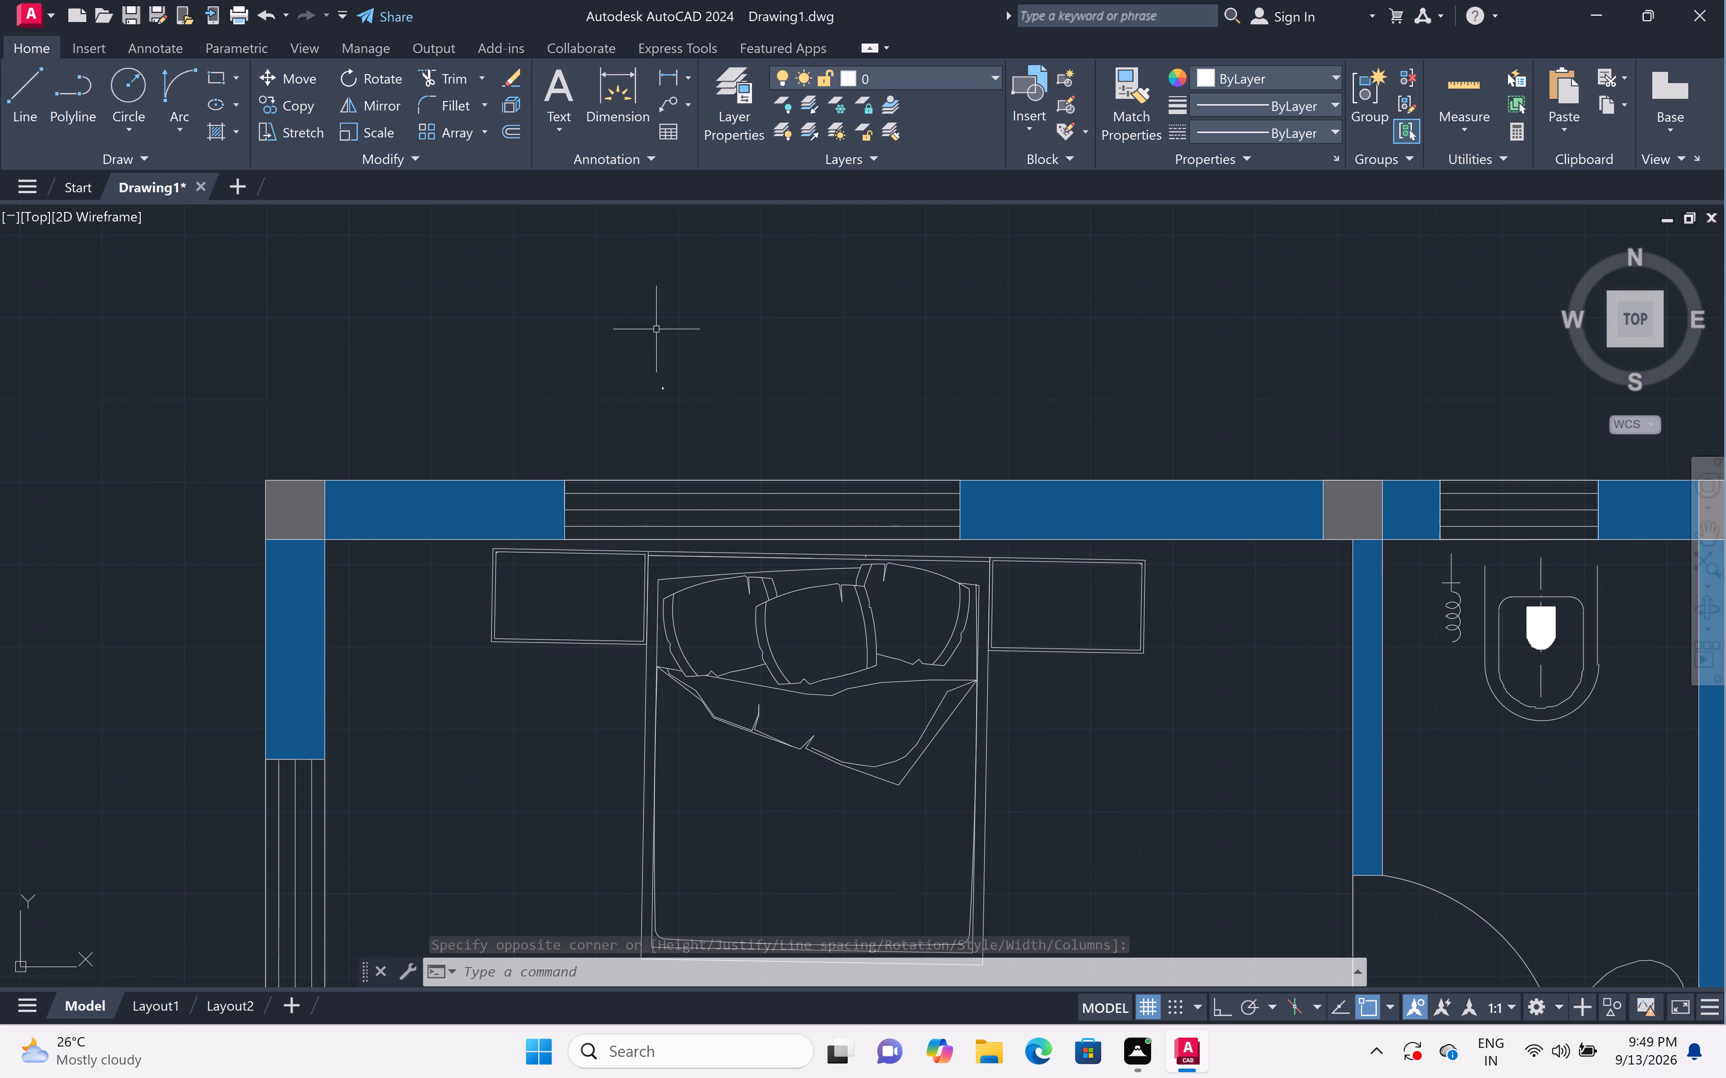
Set the text height of the window label above the northwest bedroom to 6".
{"action": "double_click", "coordinate": [614, 360]}
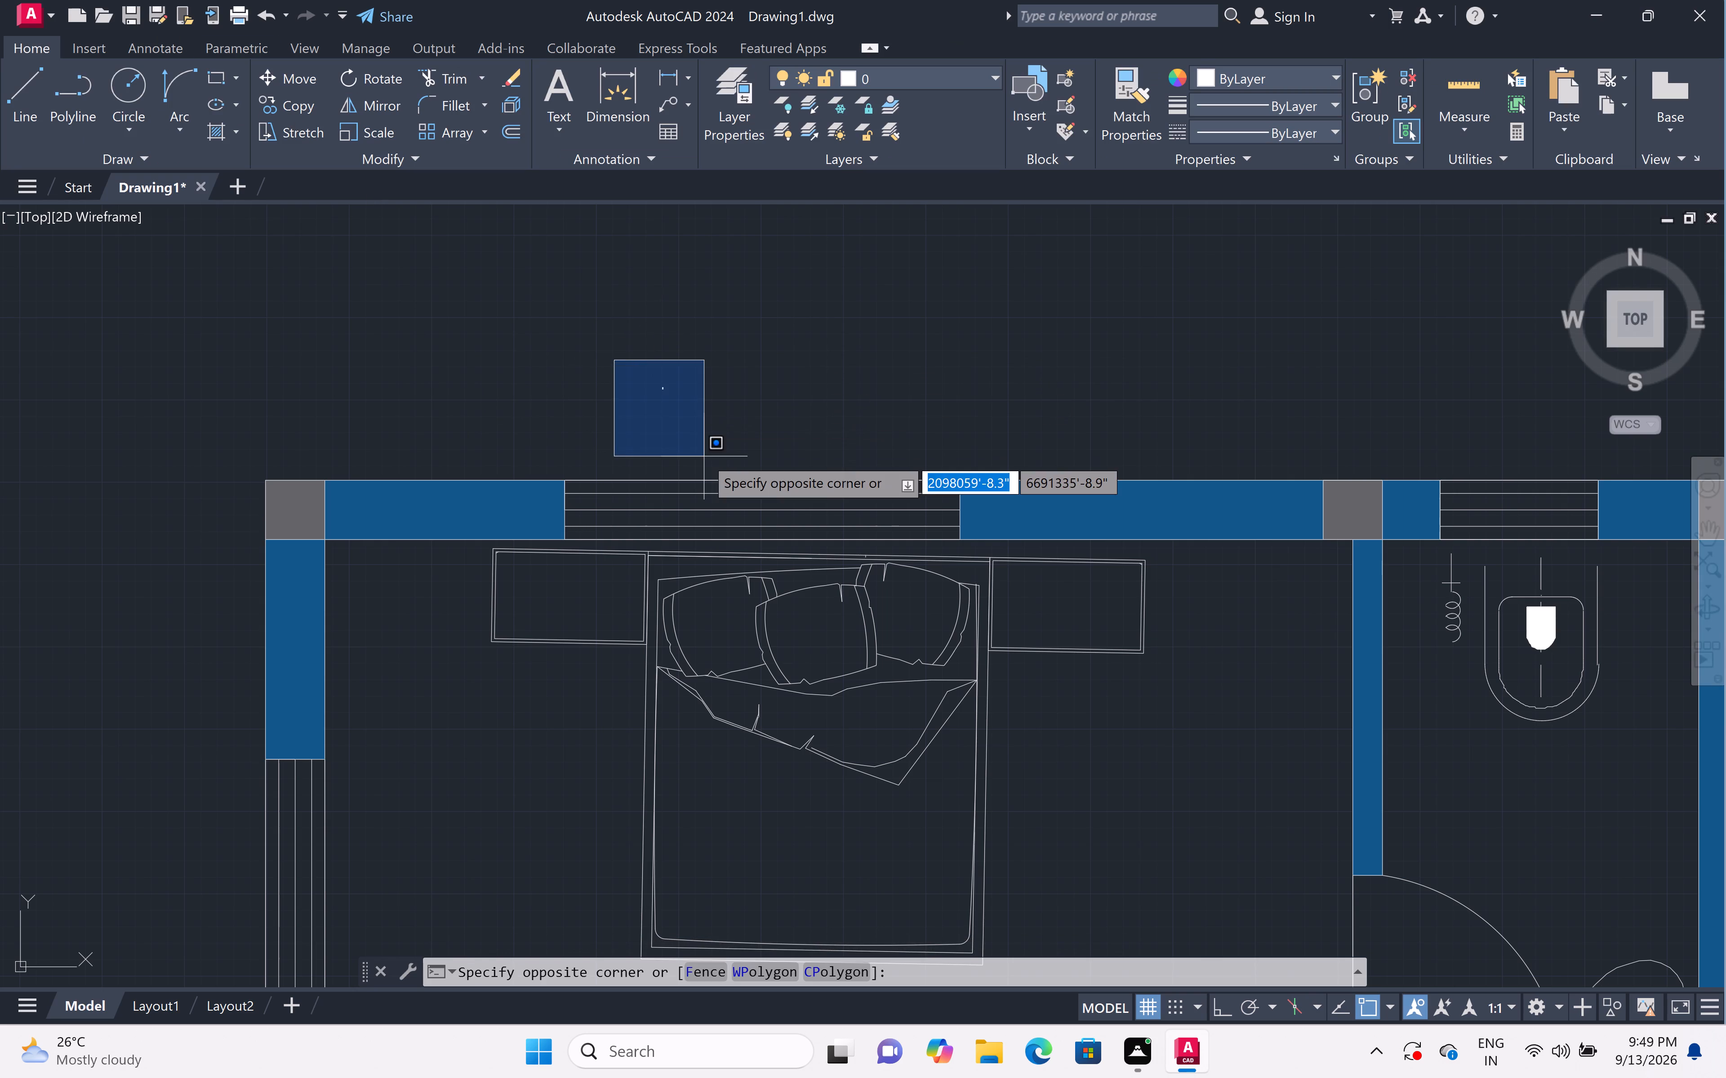
{"action": "left_click", "coordinate": [704, 457]}
{"action": "right_click", "coordinate": [345, 395]}
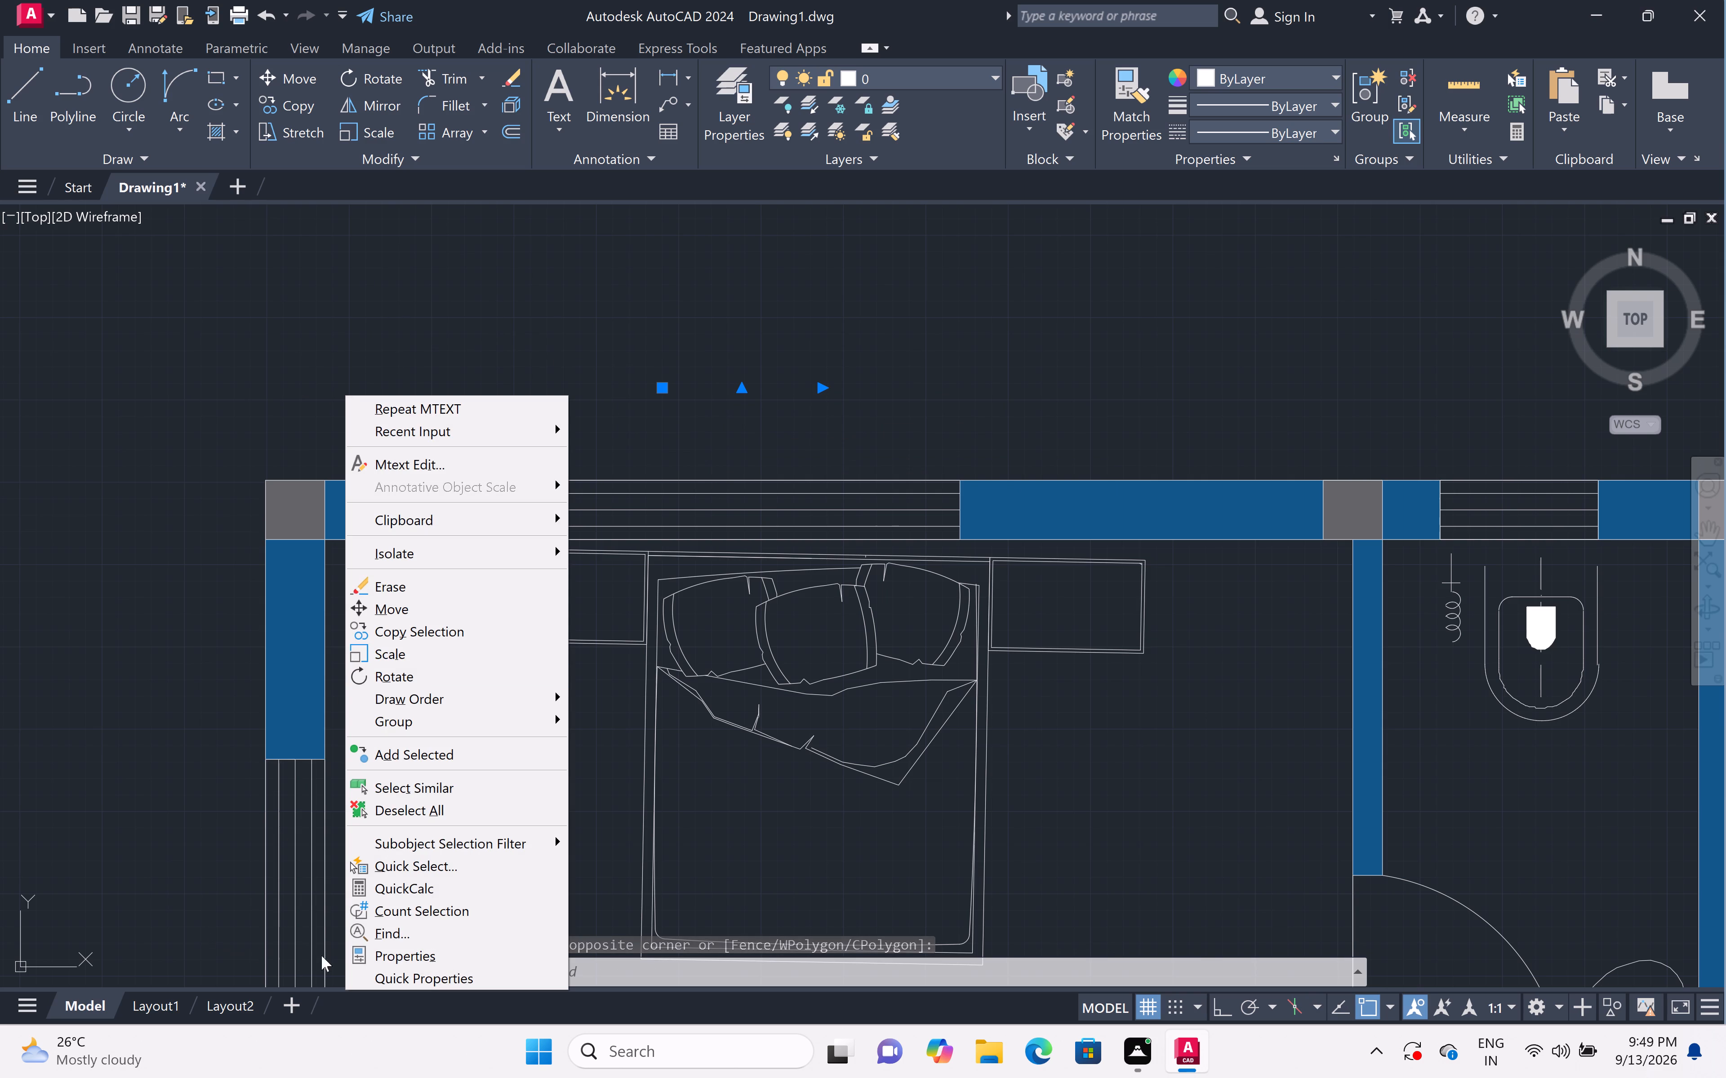
{"action": "left_click", "coordinate": [370, 964]}
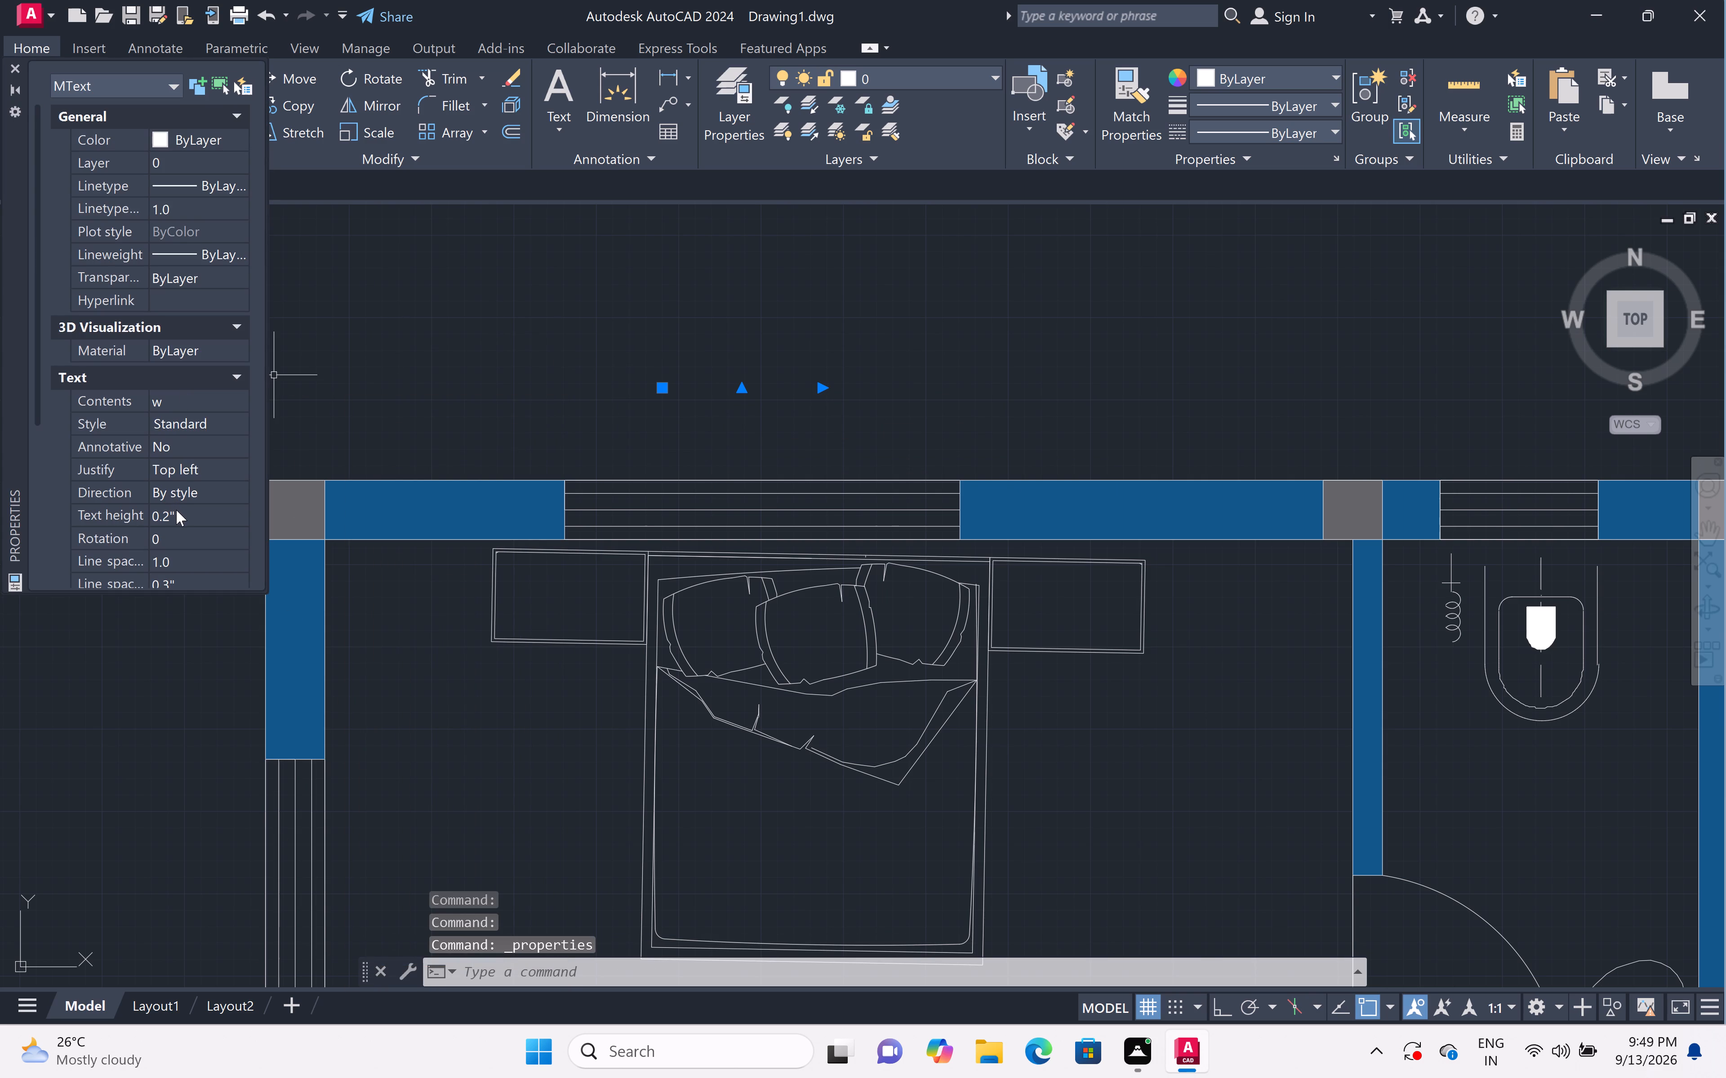
{"action": "left_click", "coordinate": [176, 510]}
{"action": "key", "text": "BackSpace"}
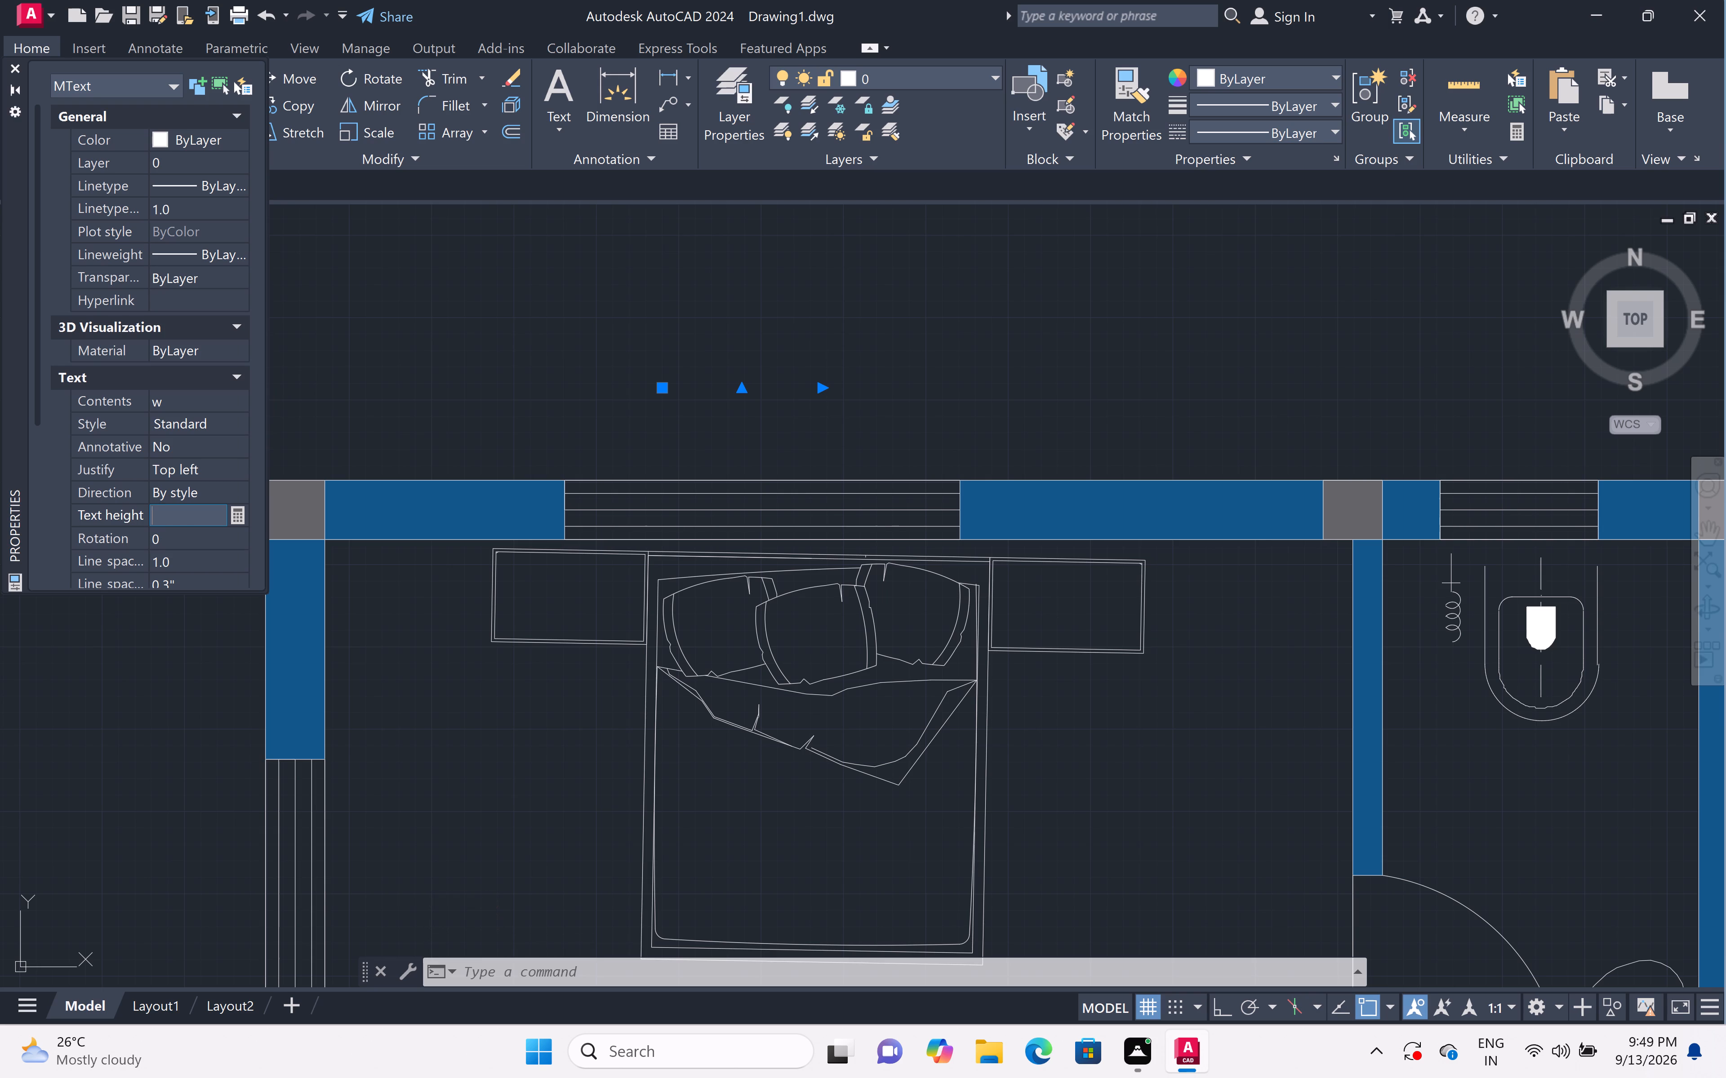
{"action": "key", "text": "6"}
{"action": "key", "text": "shift+quotedbl"}
{"action": "left_click", "coordinate": [627, 347]}
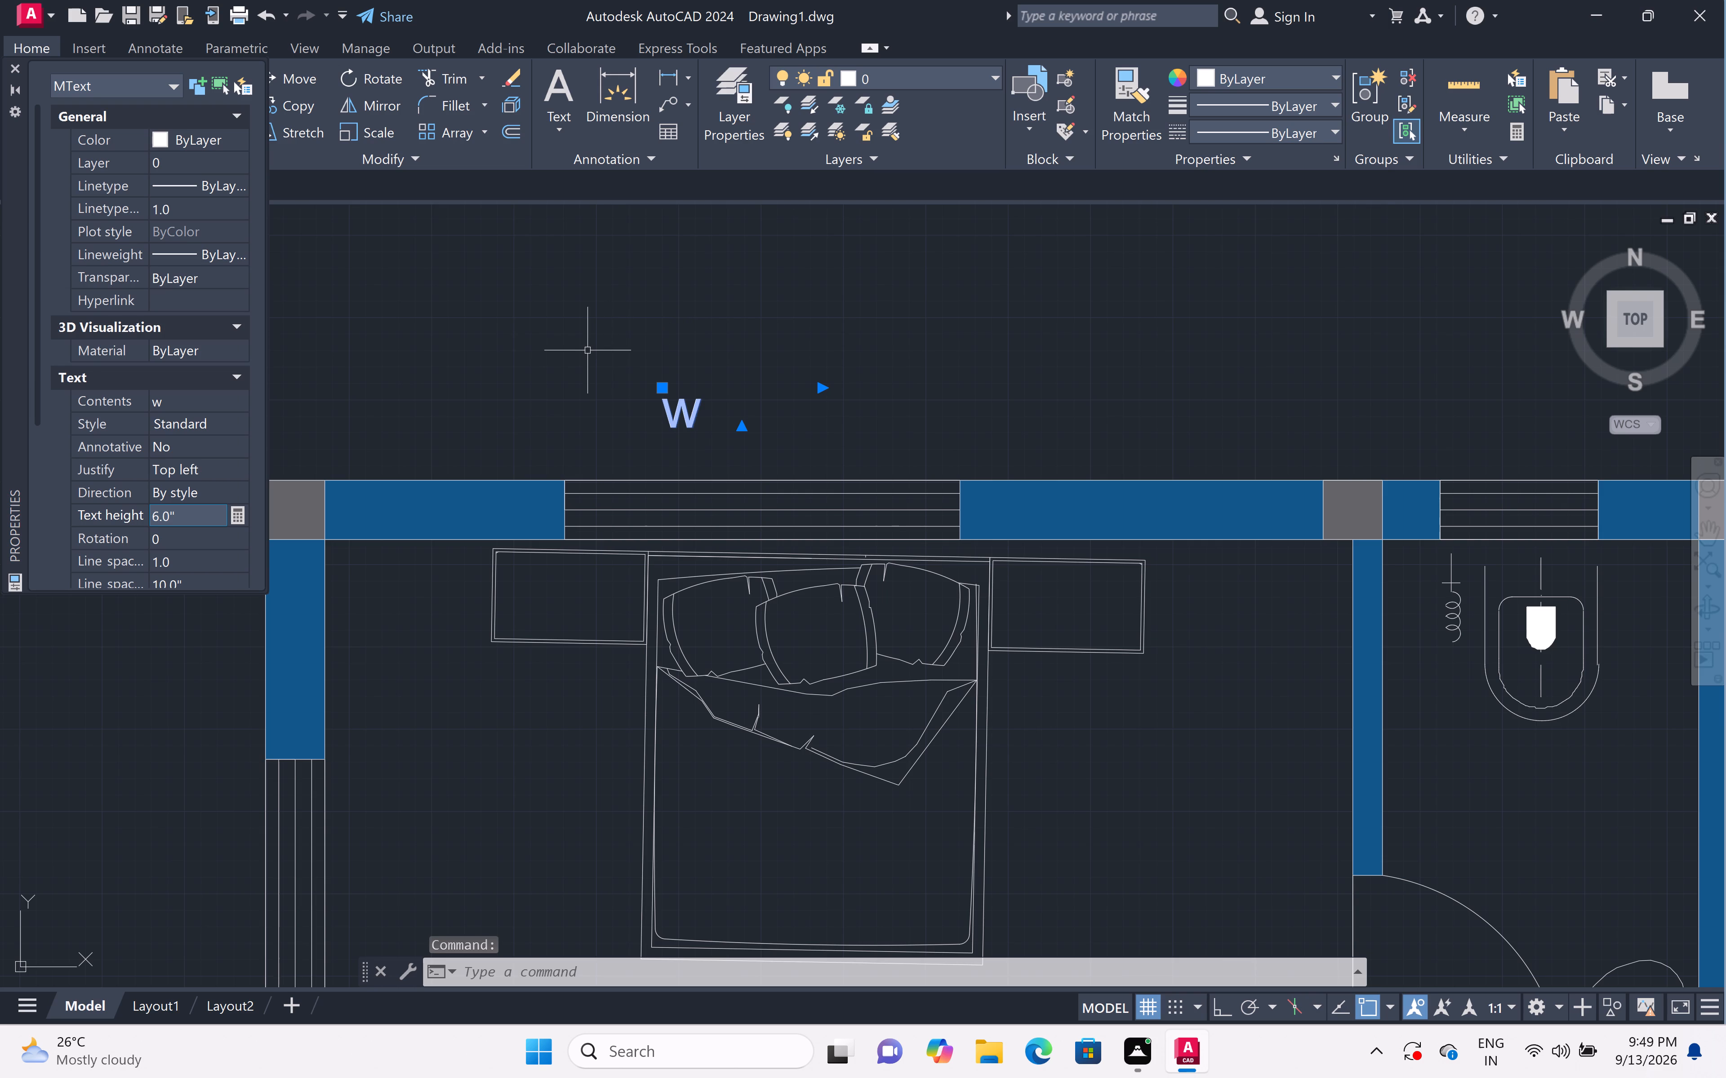
{"action": "key", "text": "Escape"}
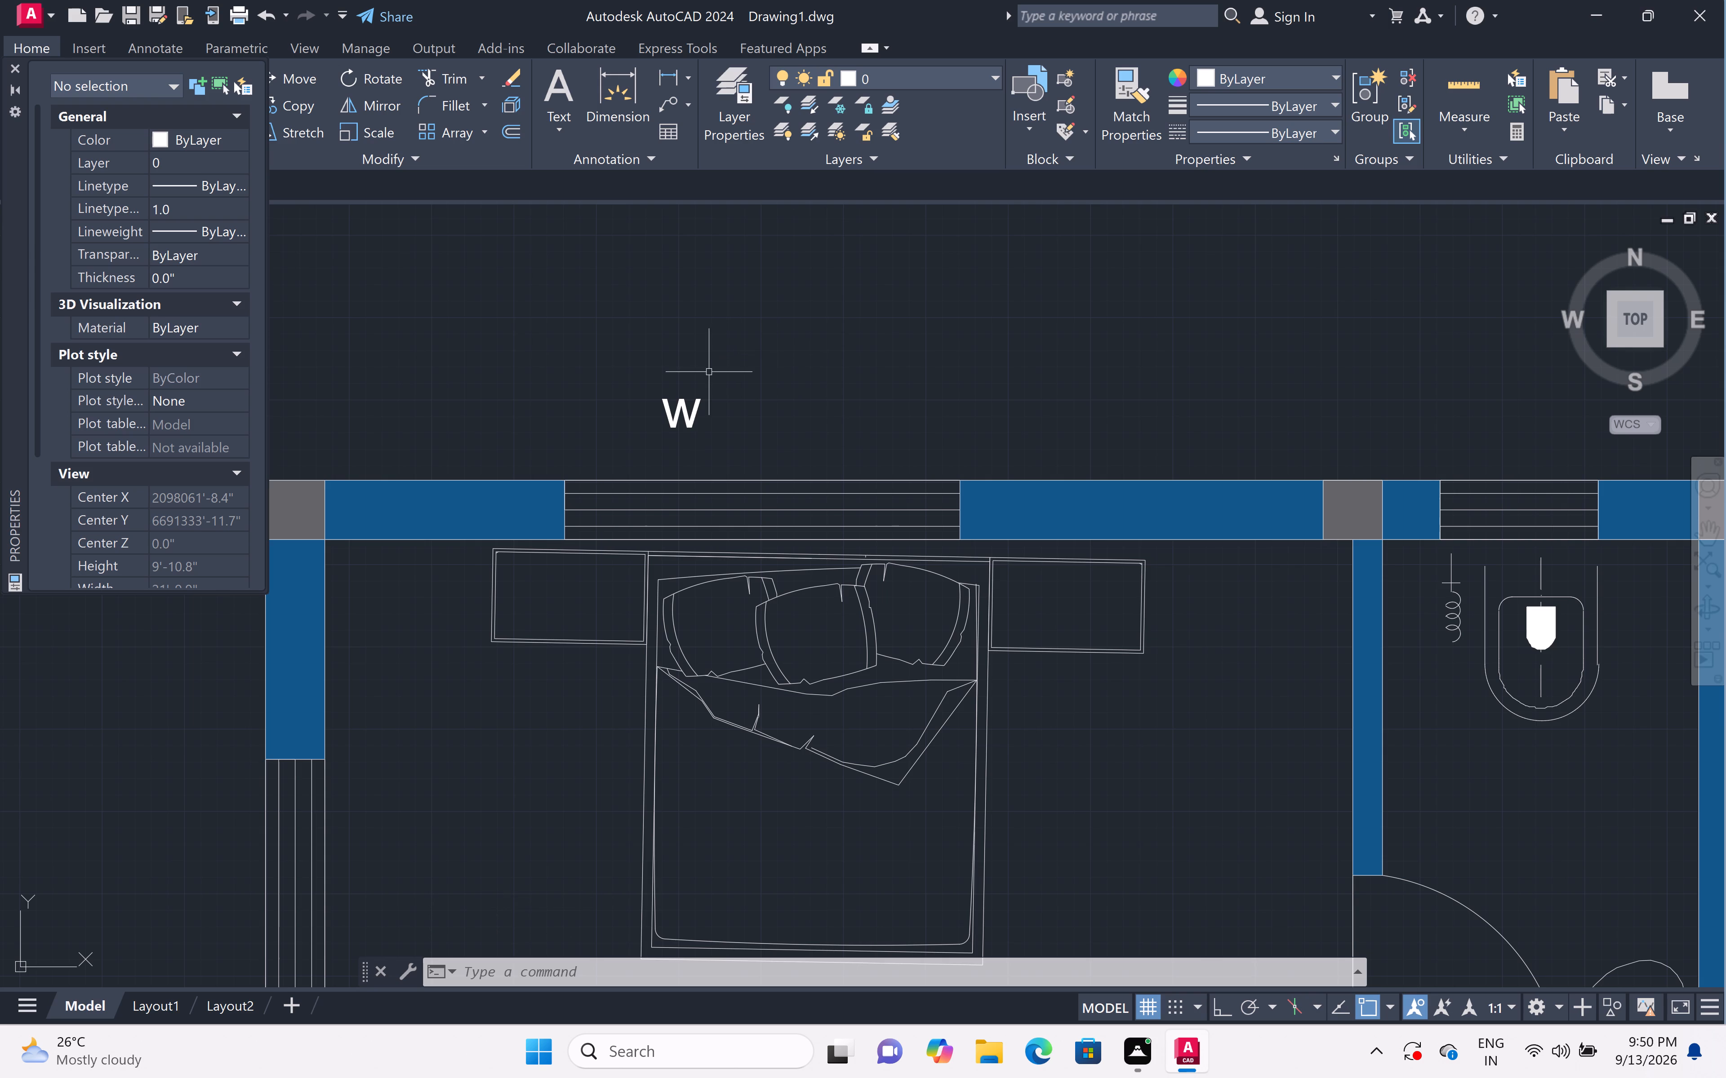
Change the window label's content to a capital "W".
{"action": "left_click", "coordinate": [684, 423]}
{"action": "triple_click", "coordinate": [684, 423]}
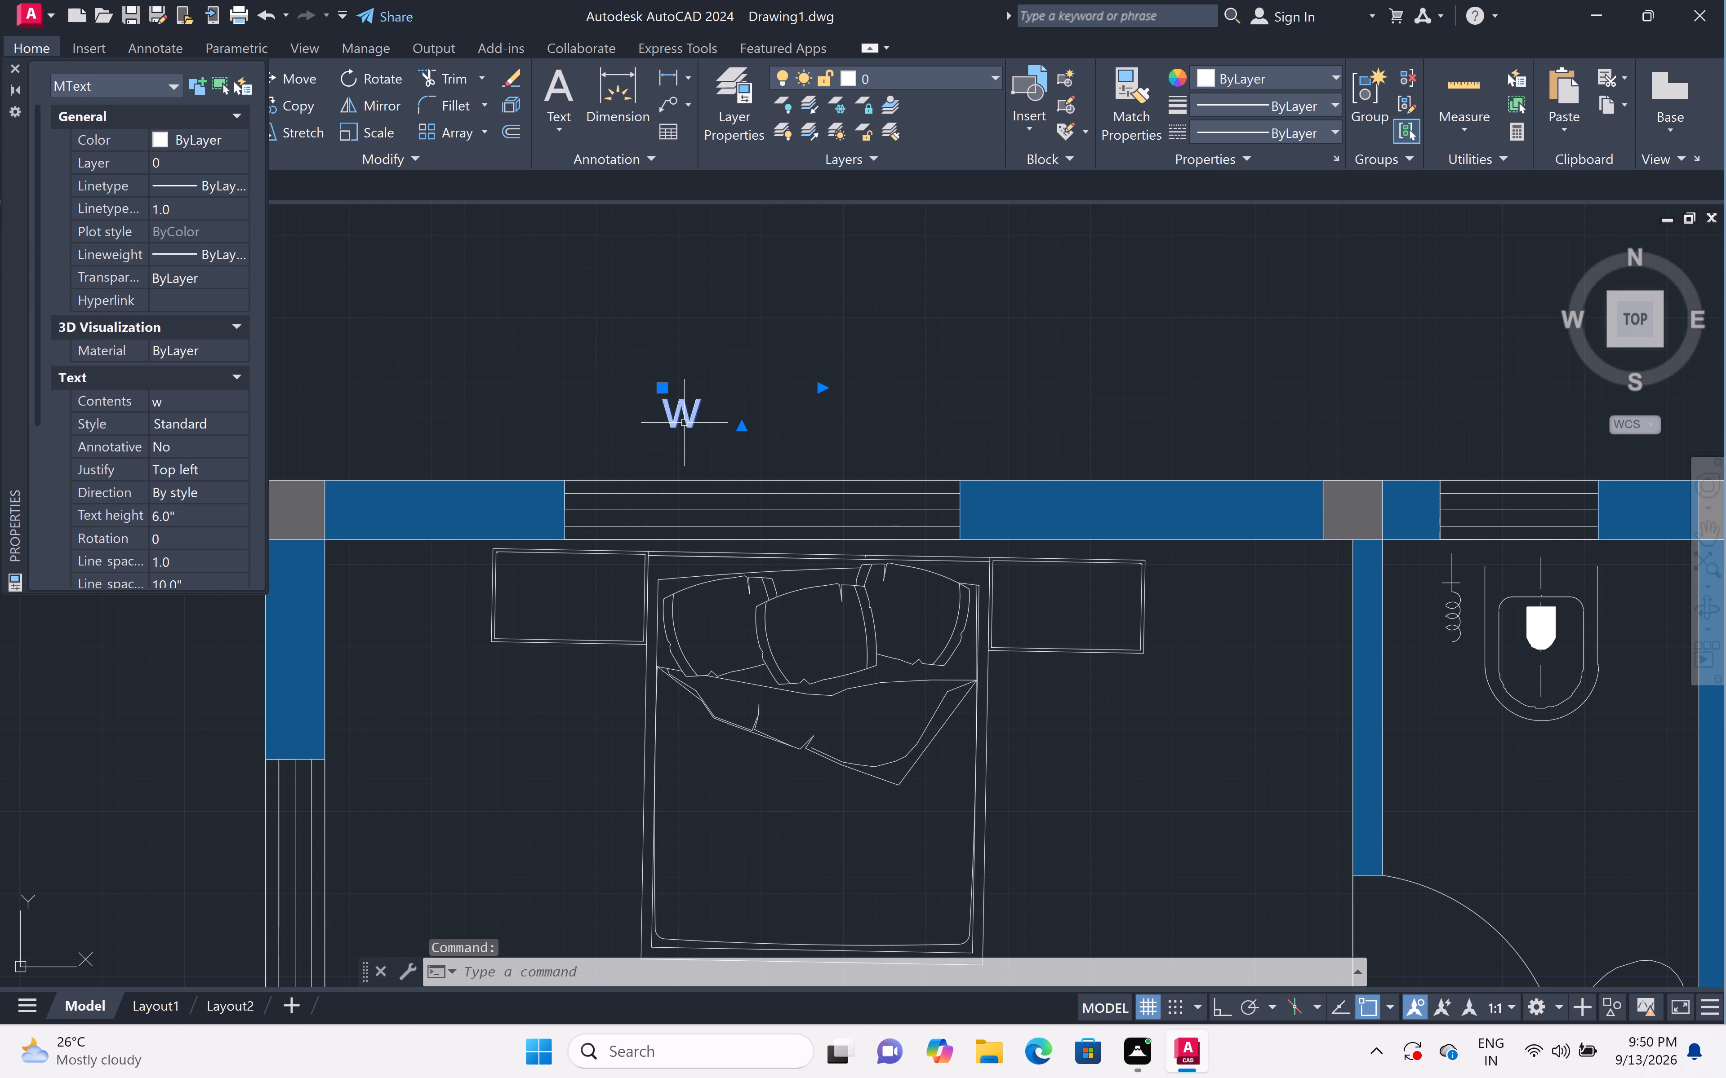
{"action": "key", "text": "BackSpace"}
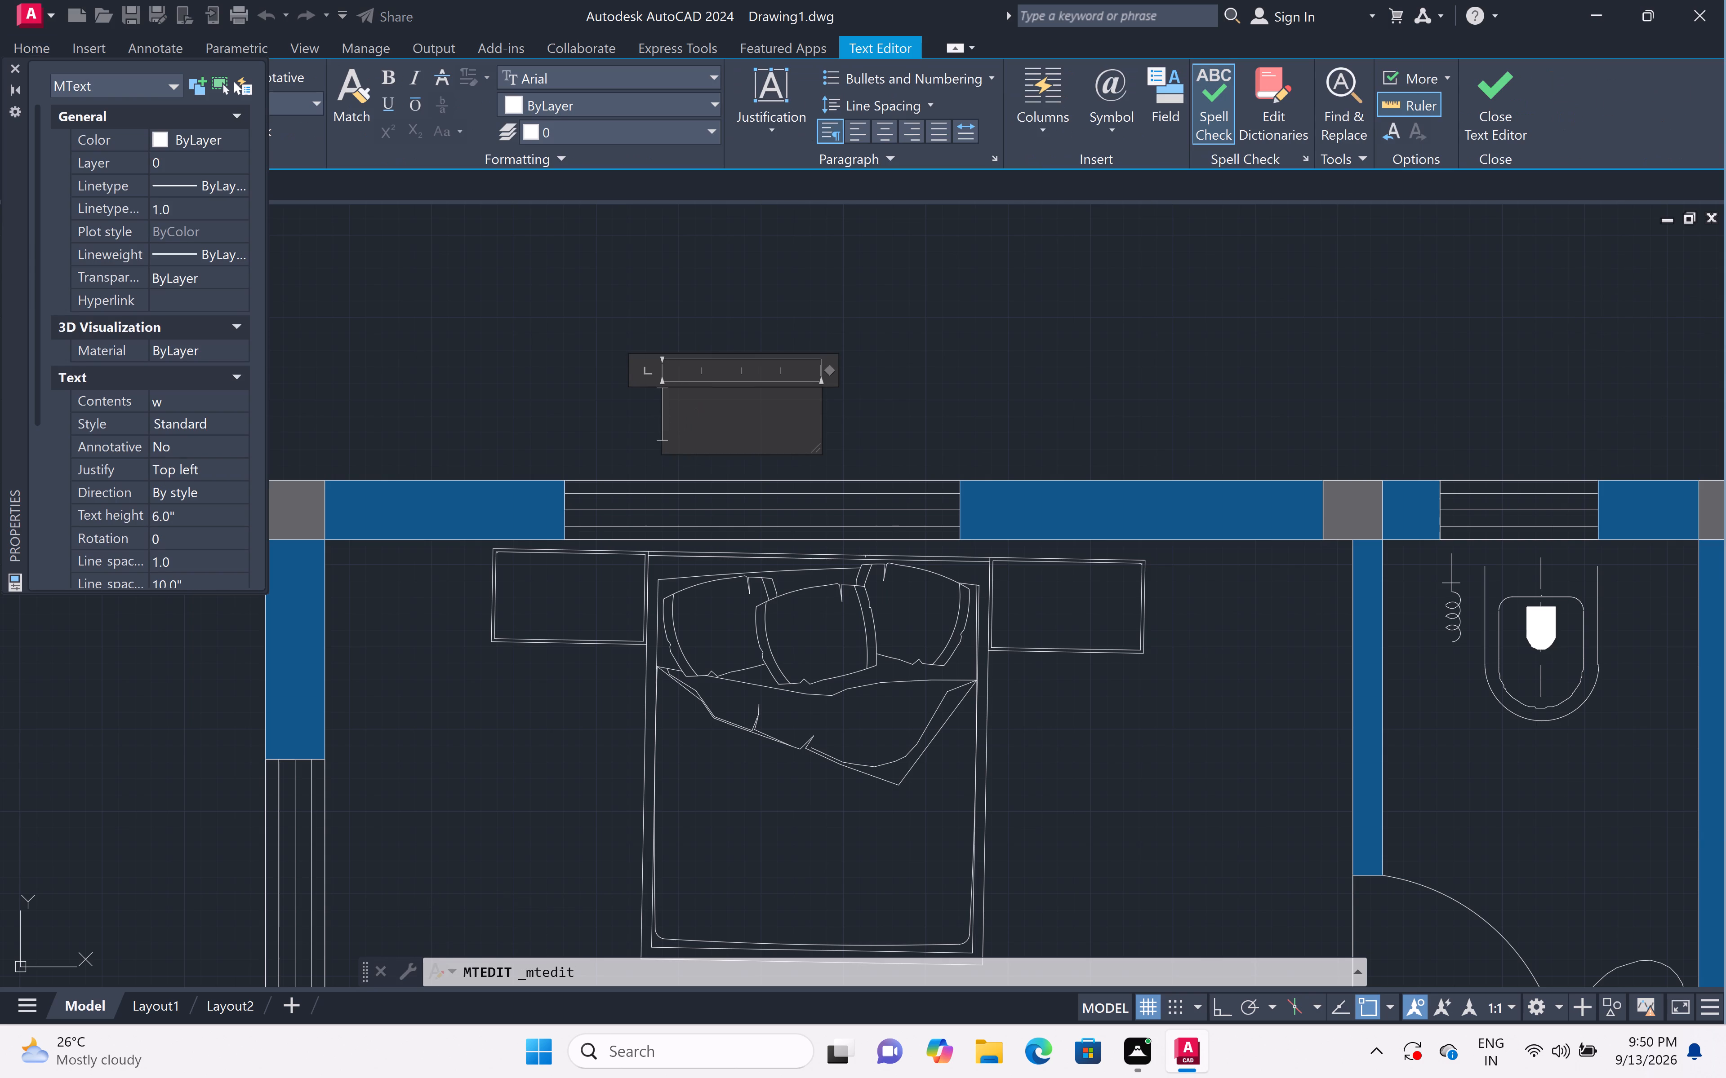
{"action": "key", "text": "w"}
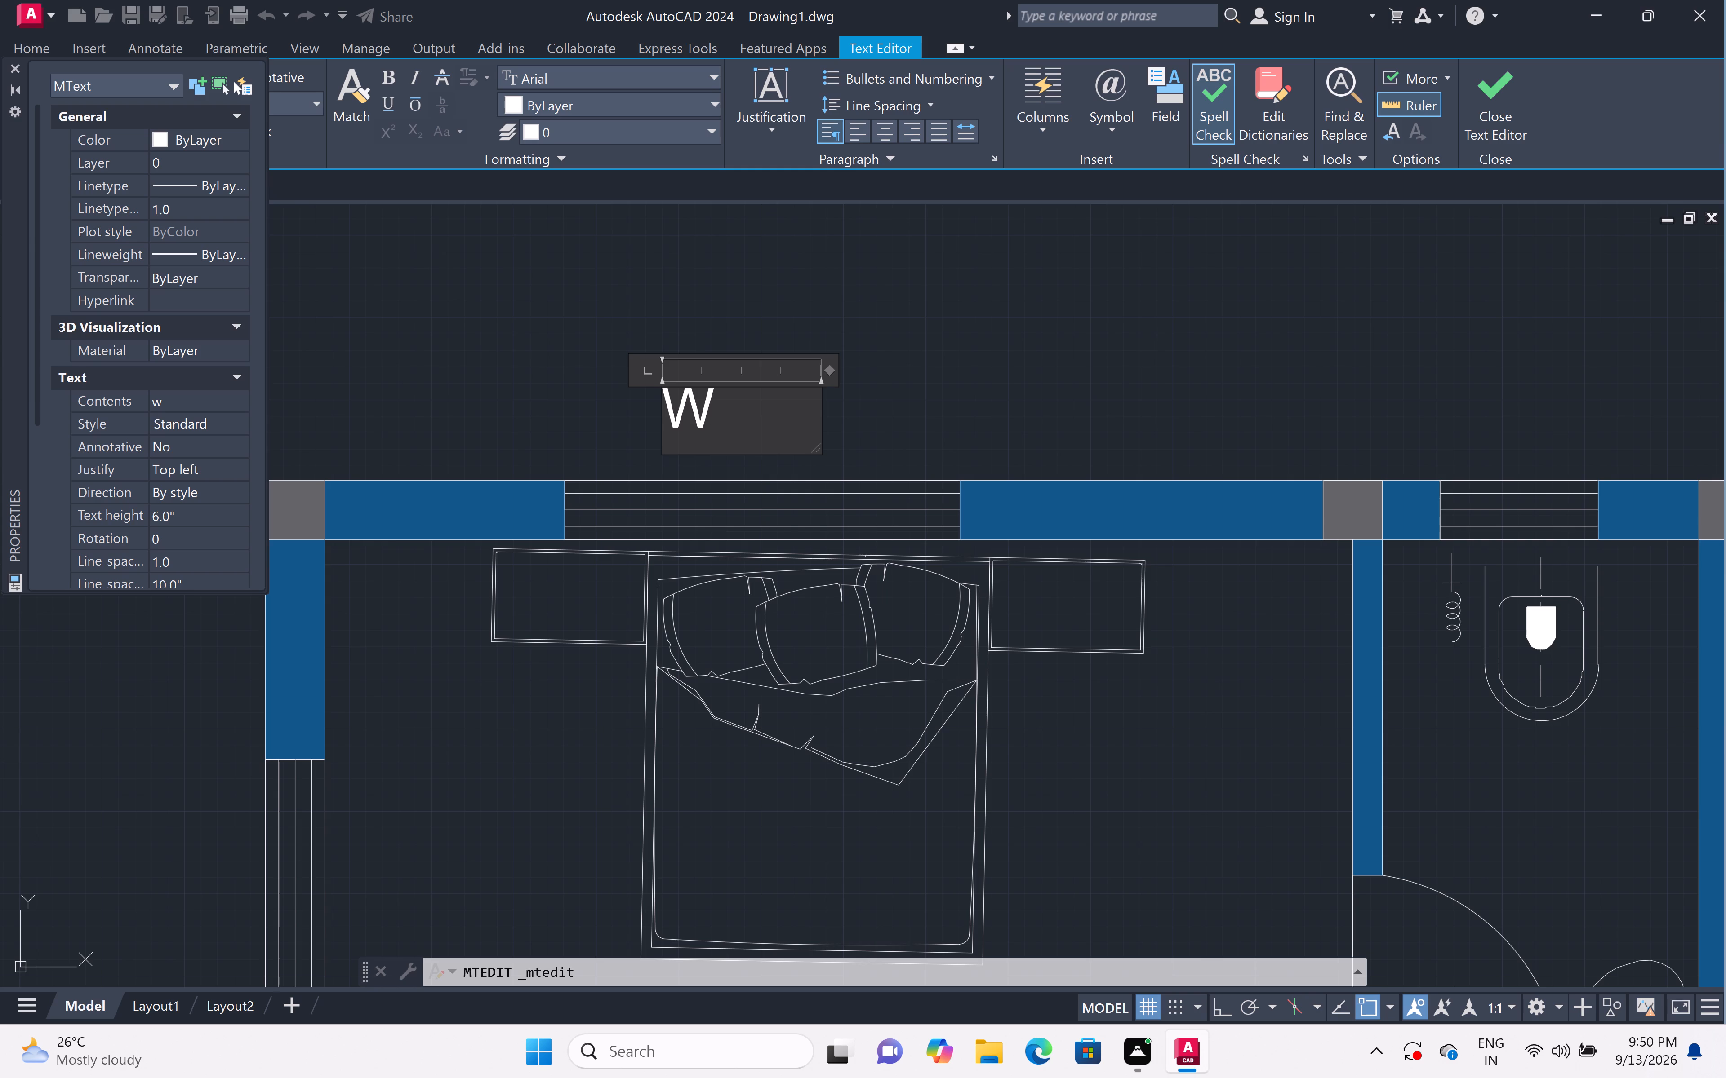
{"action": "left_click", "coordinate": [1056, 380]}
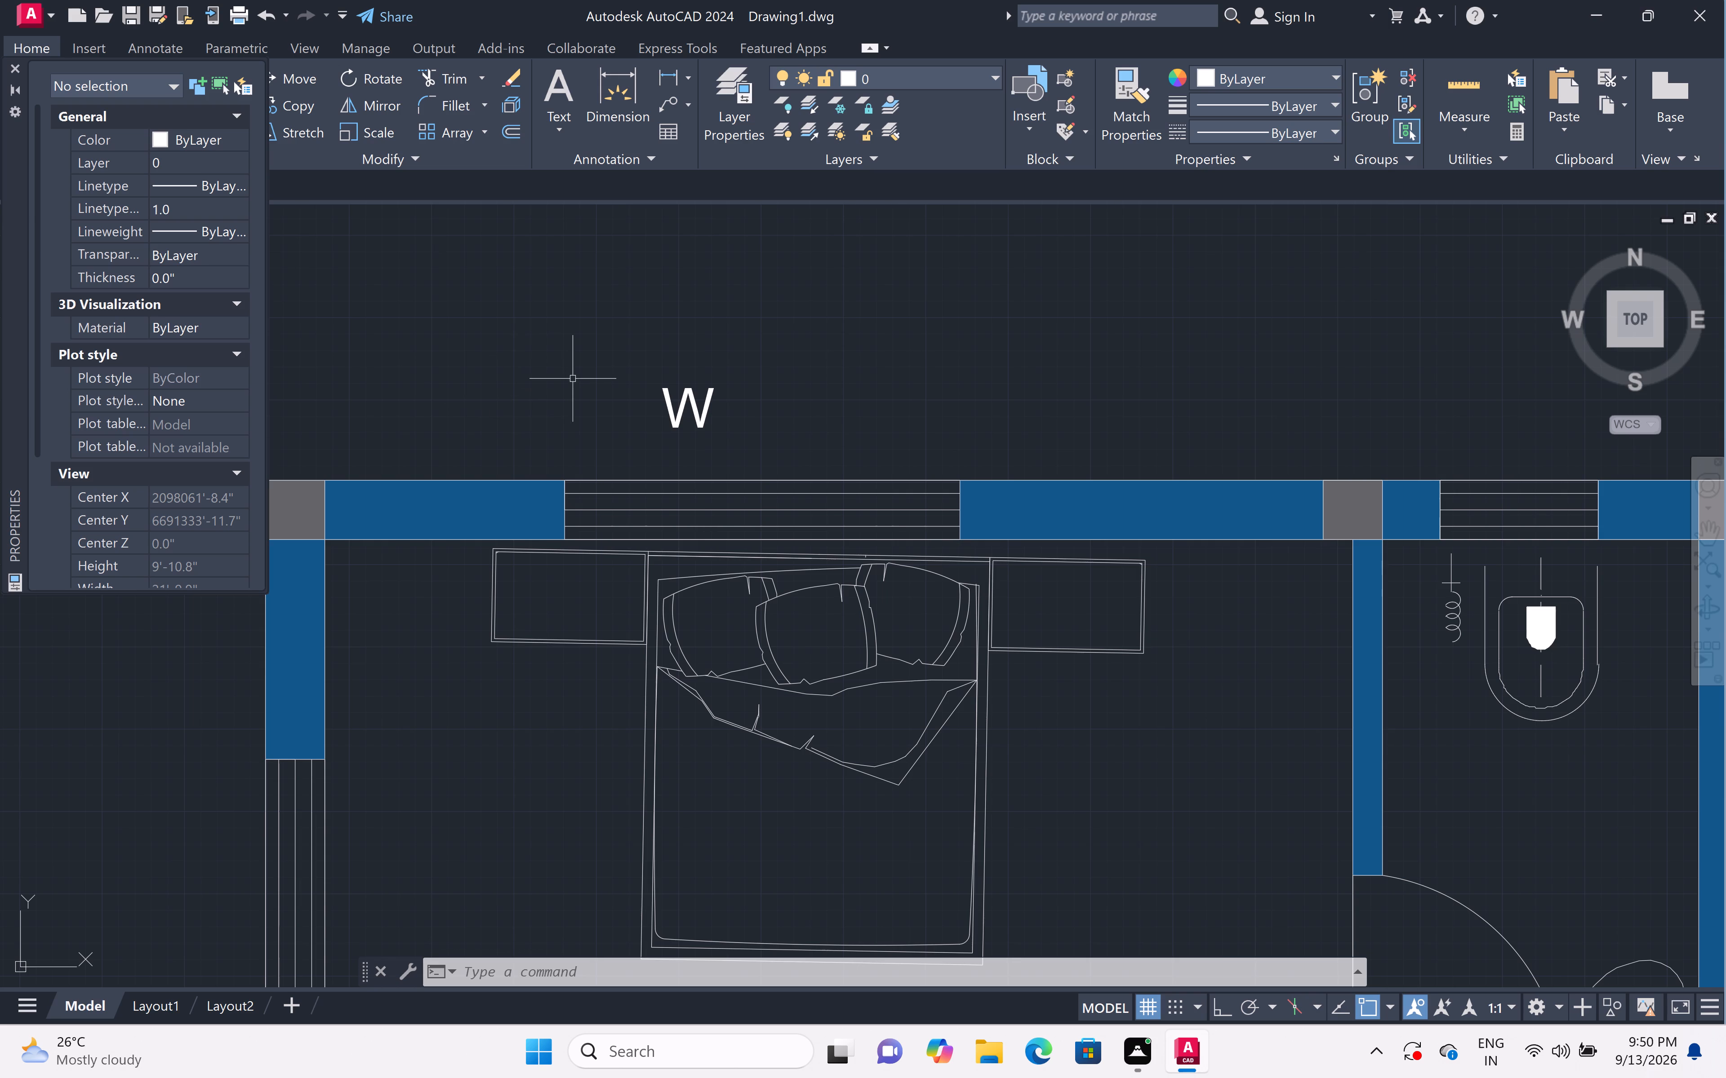
Move the W label slightly southeast, closer to the middle of the northwest bedroom's north window, and close the object properties.
{"action": "double_click", "coordinate": [629, 359]}
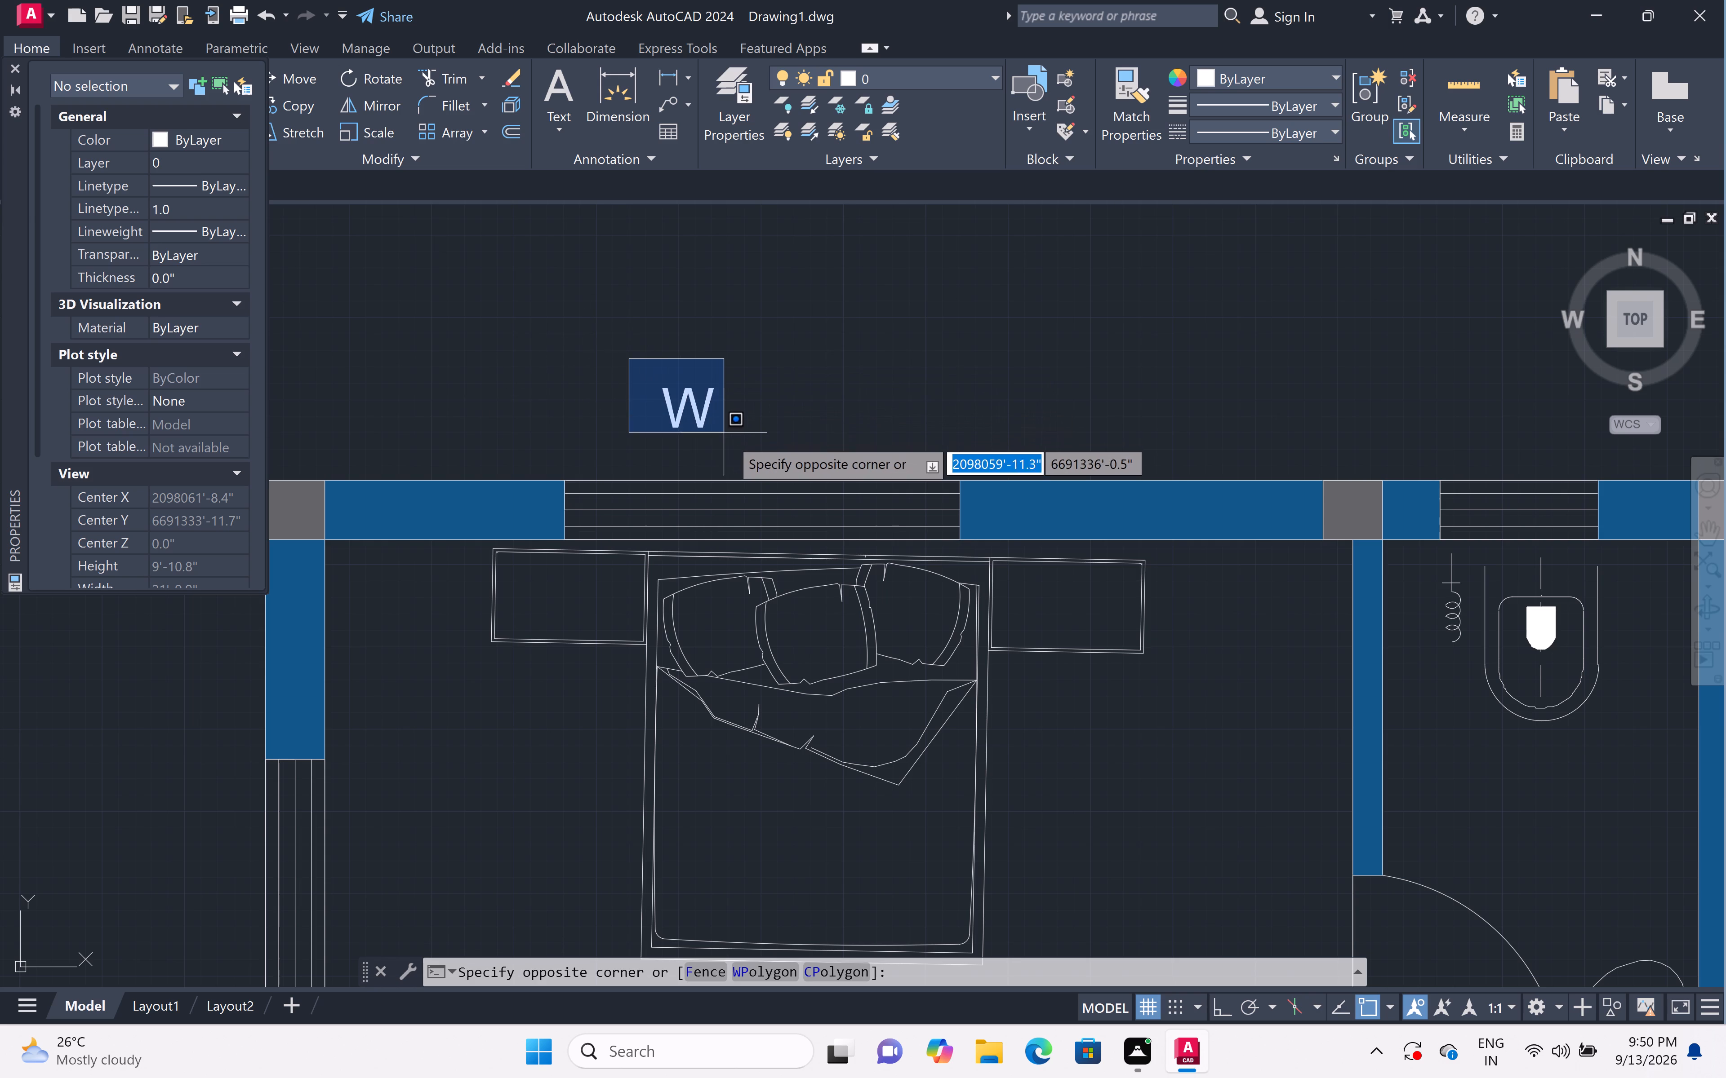
{"action": "left_click", "coordinate": [729, 437]}
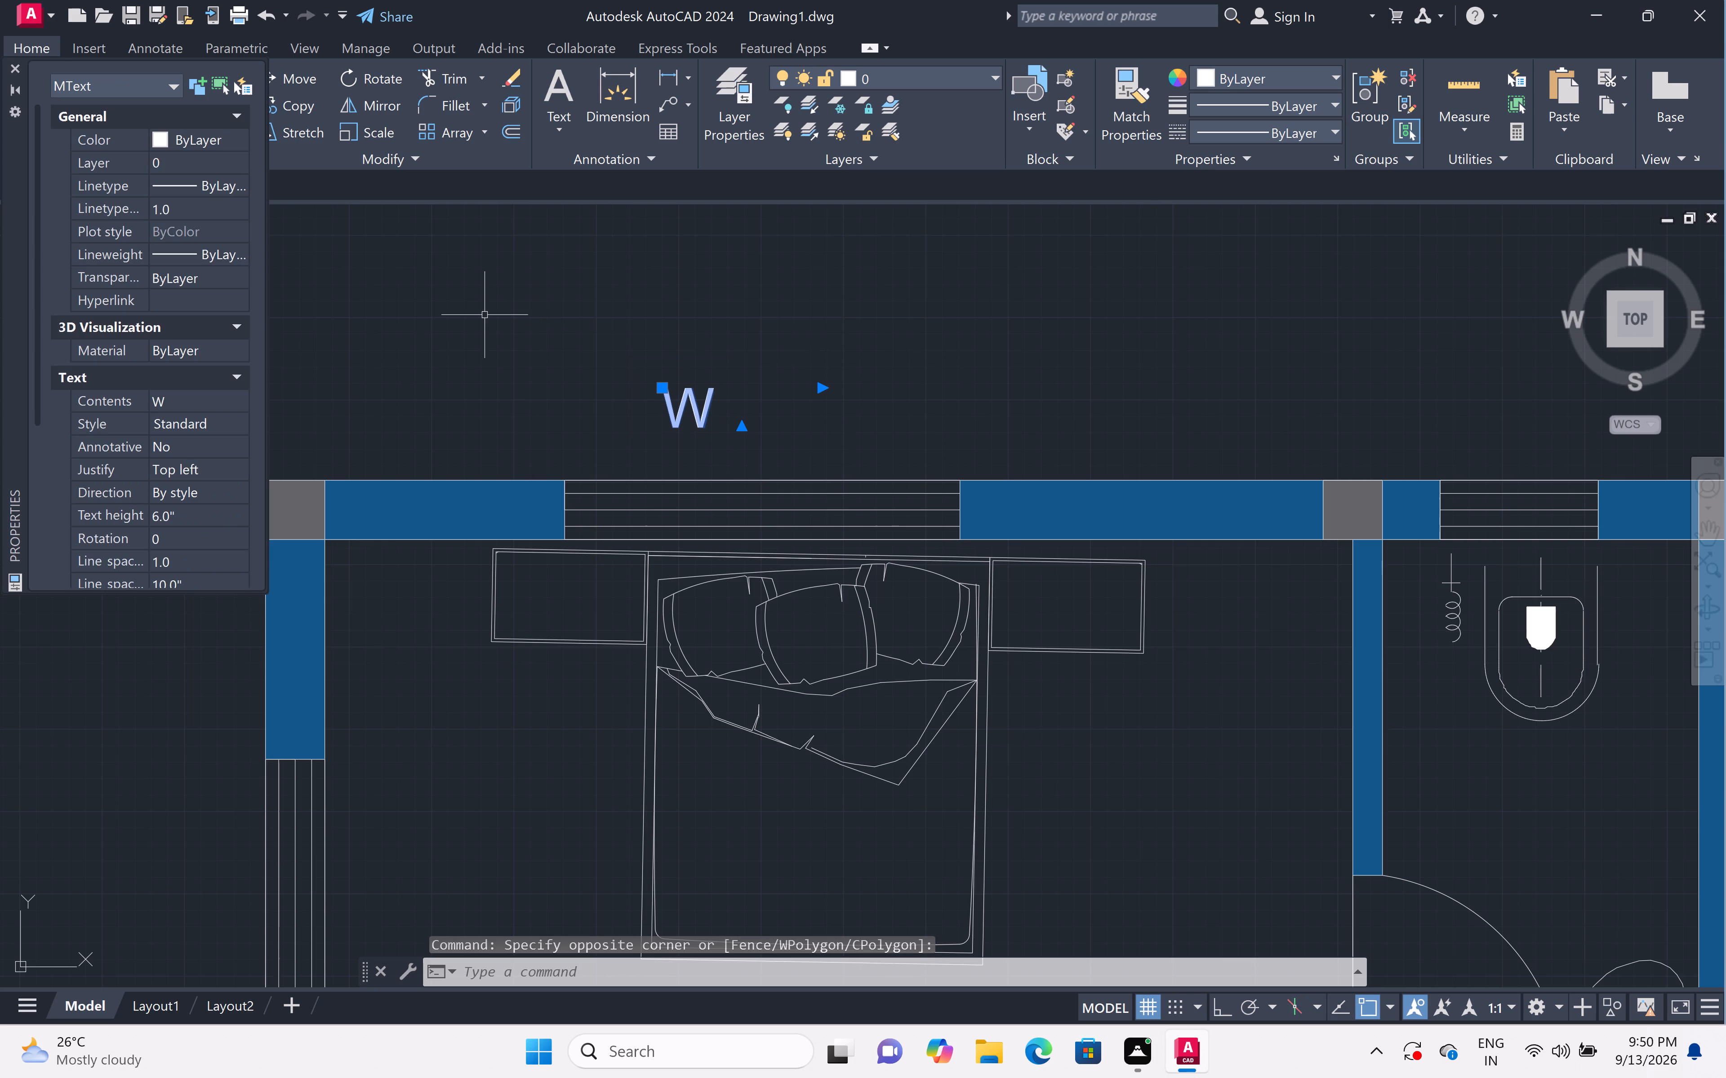
{"action": "type", "text": "M"}
{"action": "key", "text": "space"}
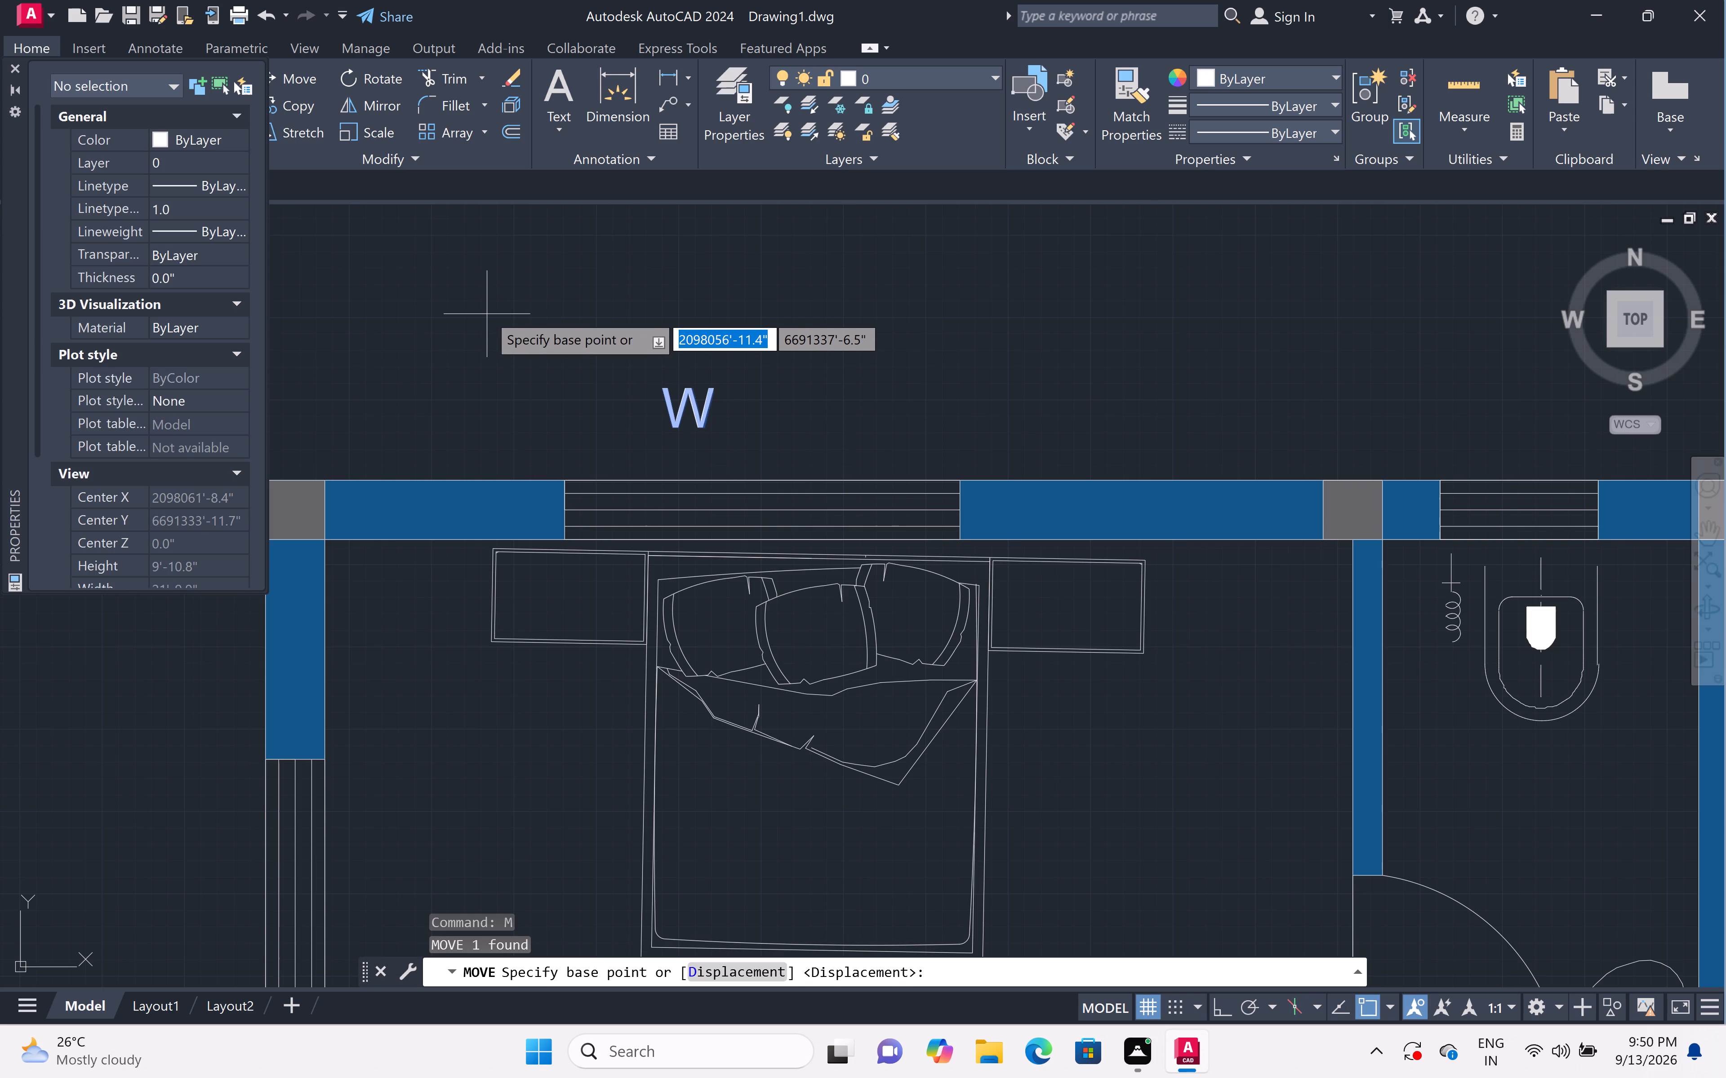
{"action": "left_click", "coordinate": [692, 412]}
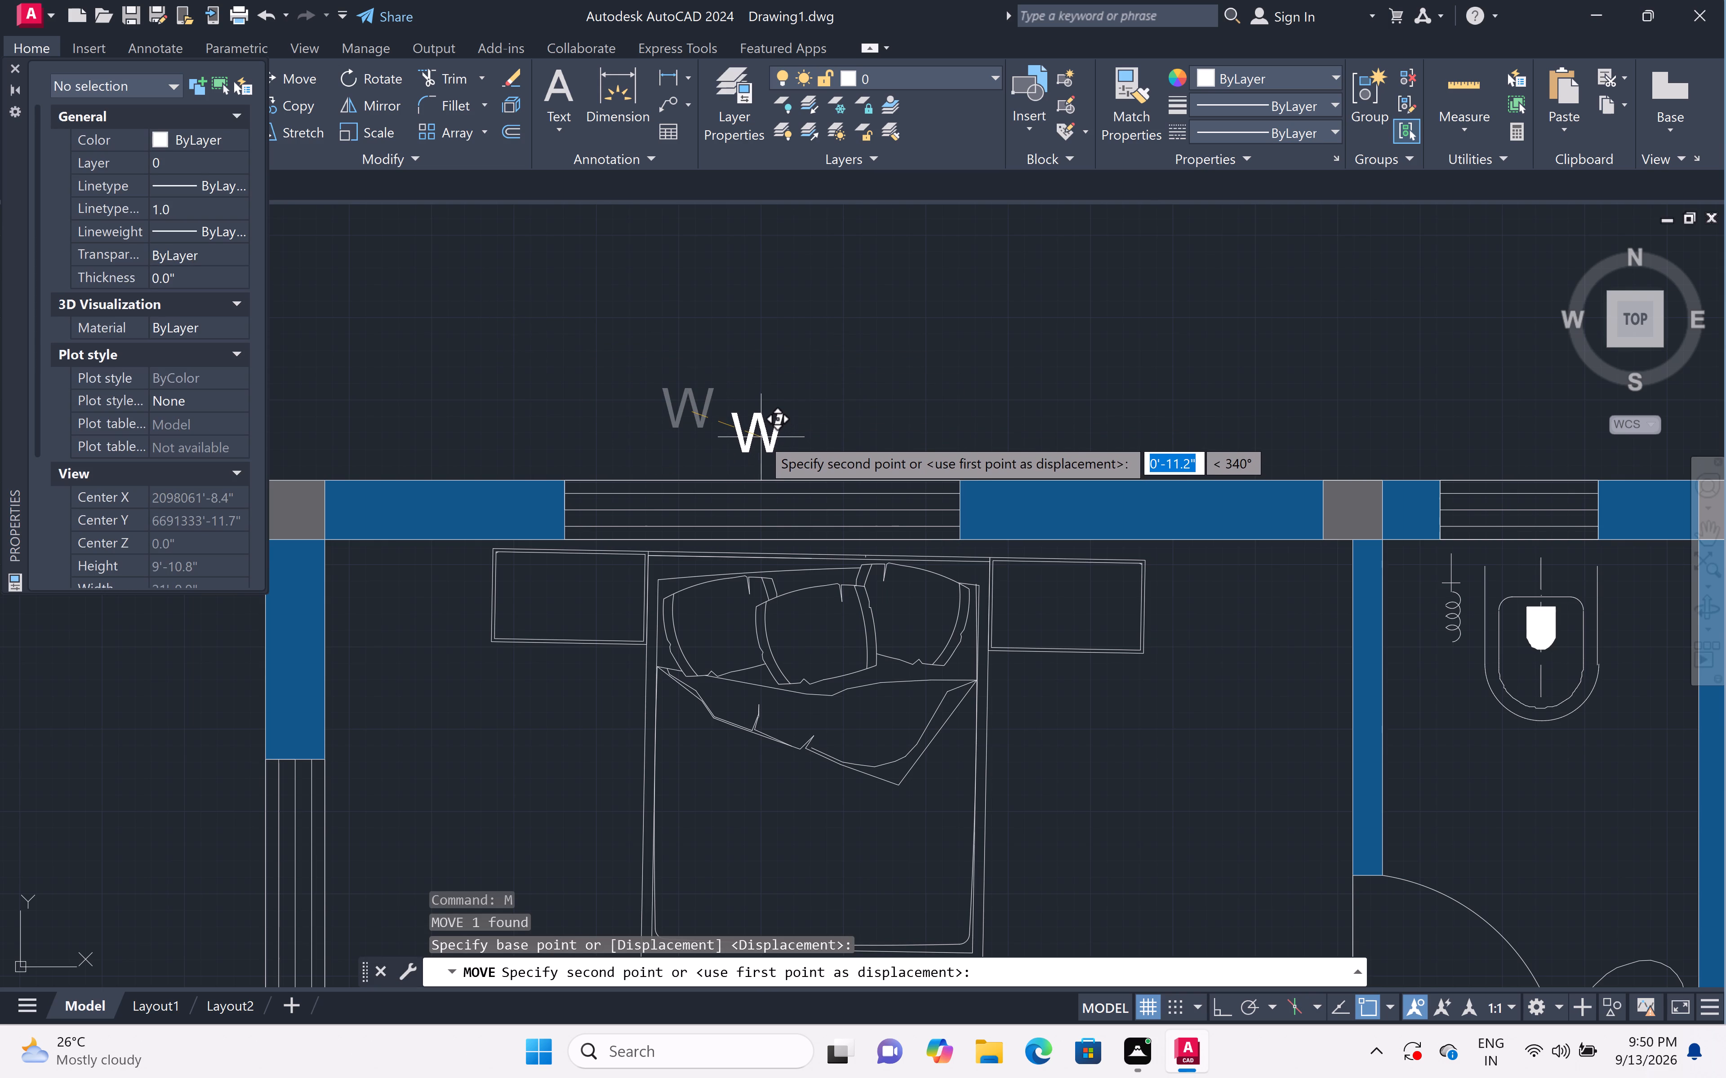
{"action": "left_click", "coordinate": [755, 433]}
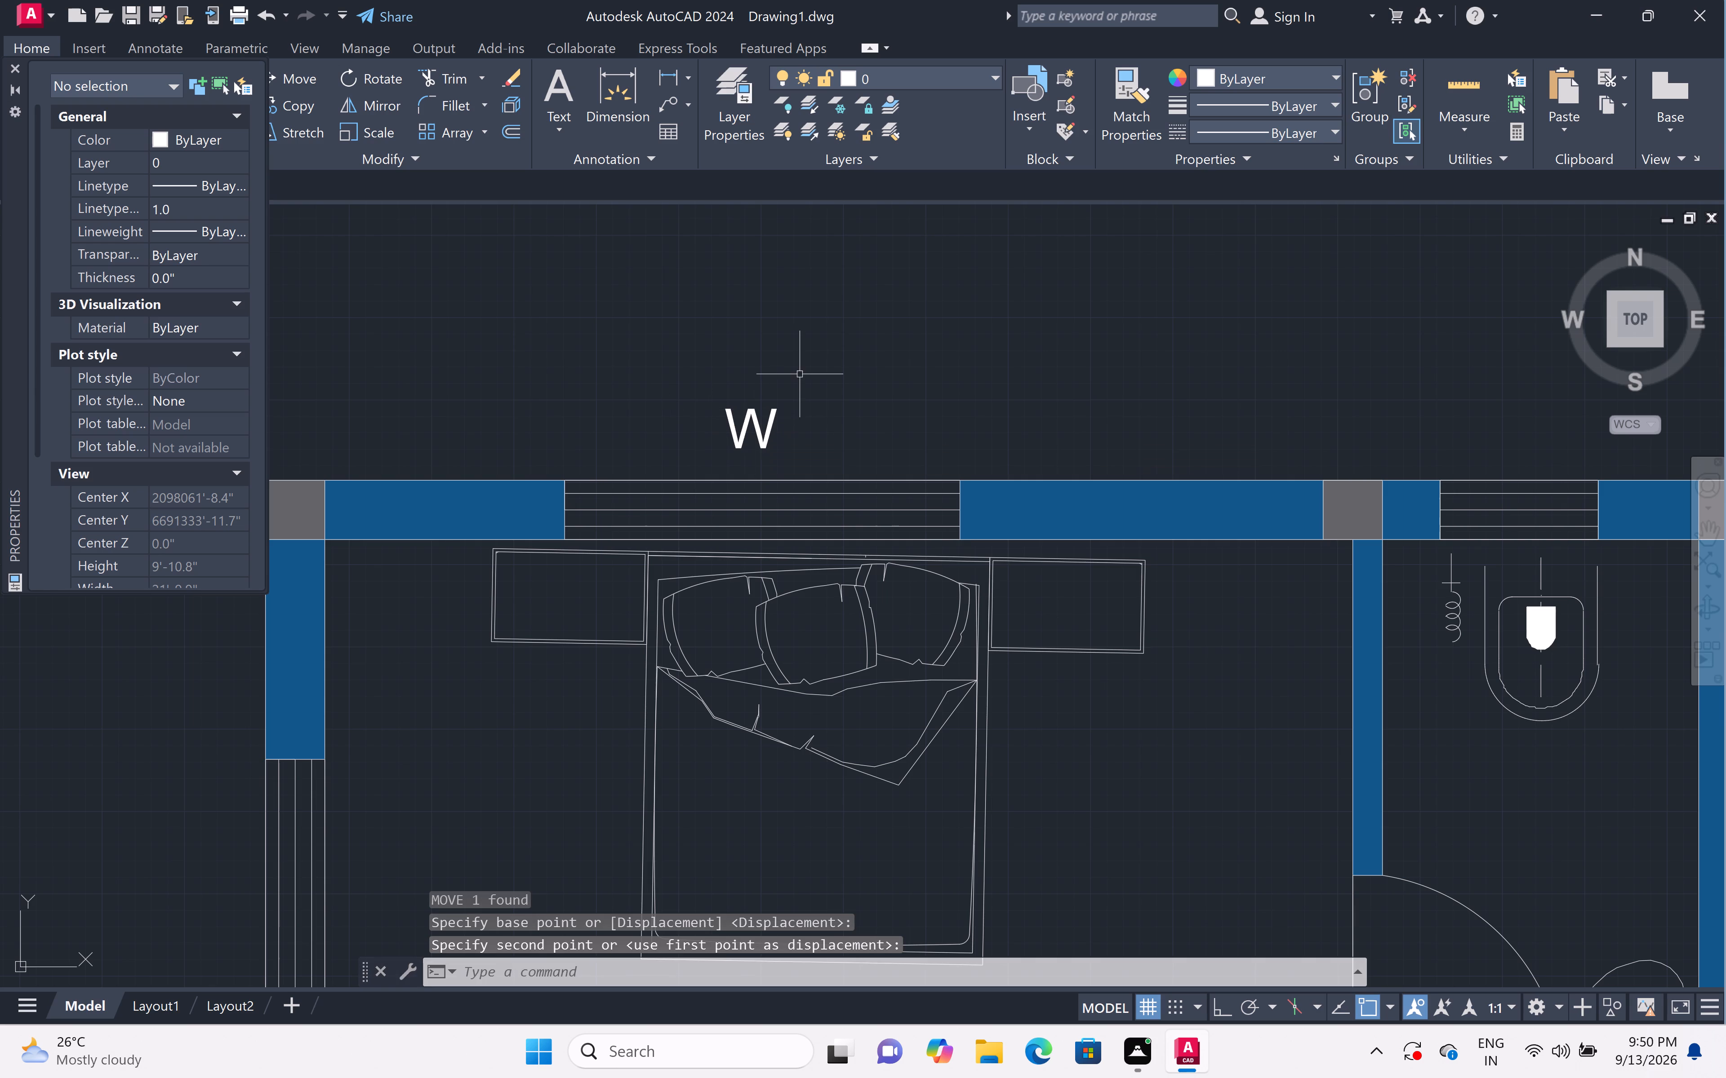
{"action": "left_click", "coordinate": [14, 62]}
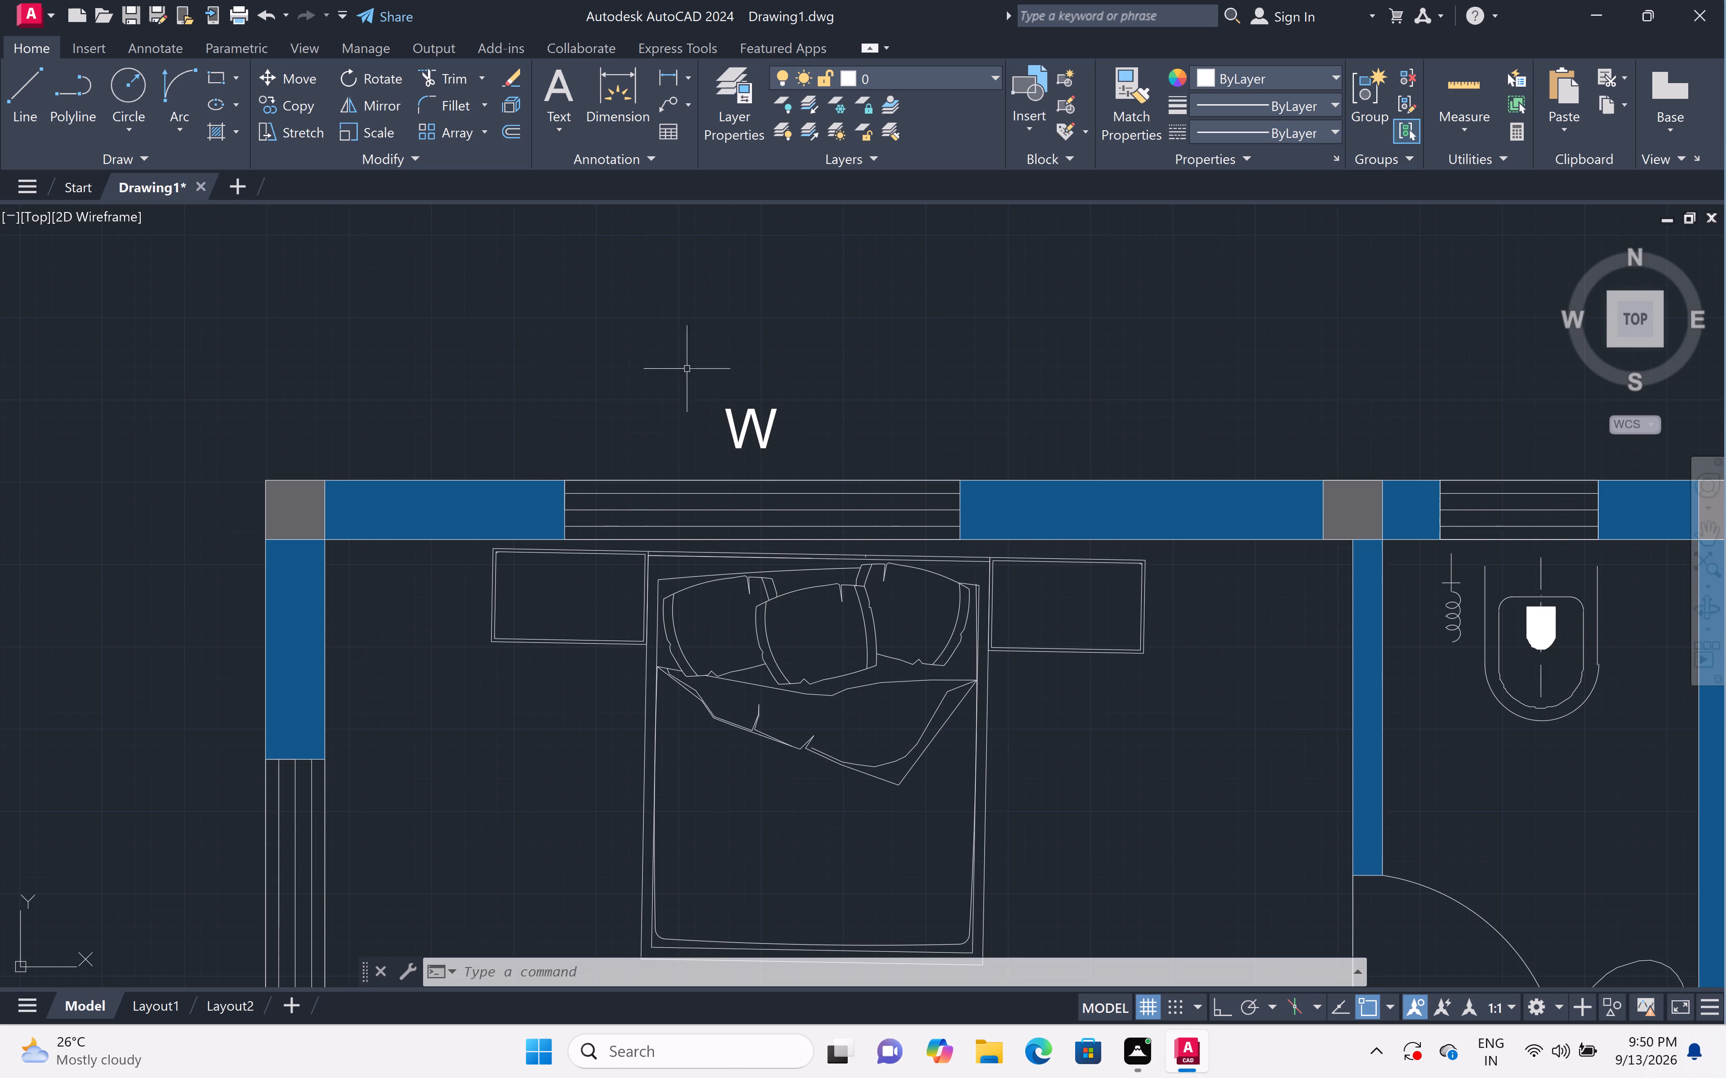
Copy the W label from the northwest bedroom's north window to just outside the kitchen's north window.
{"action": "left_click", "coordinate": [690, 373]}
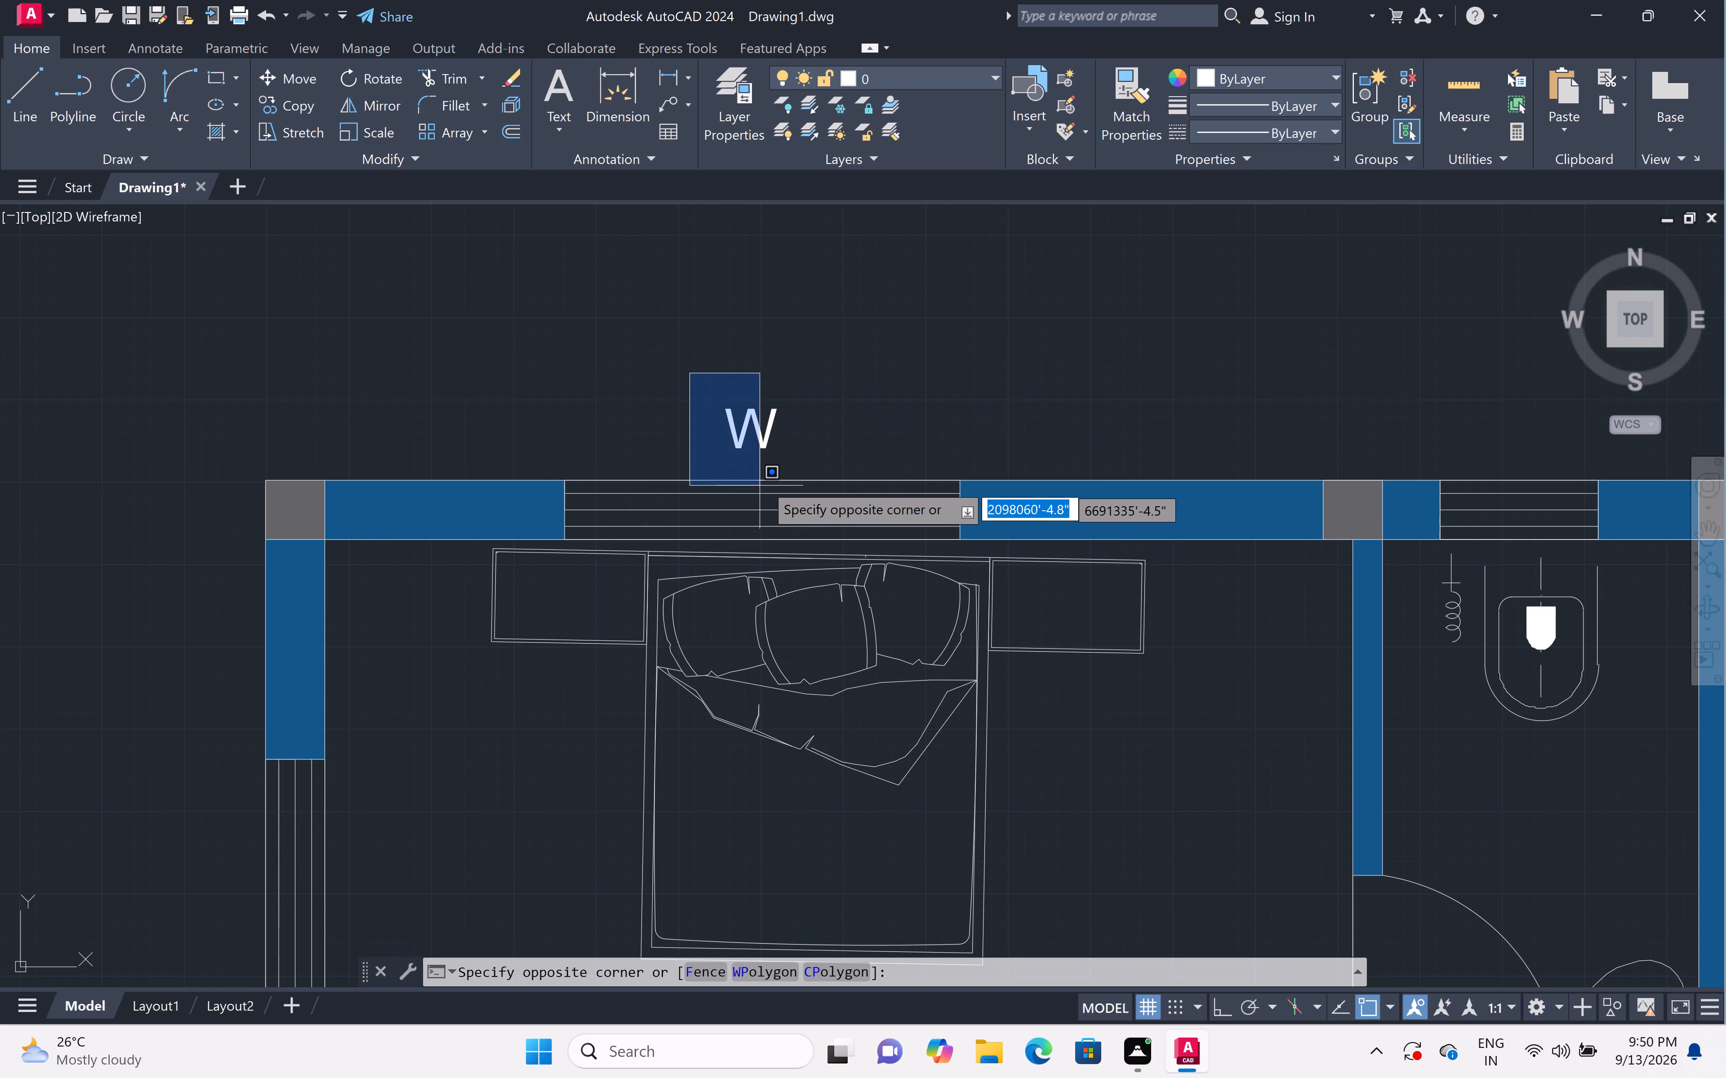
{"action": "left_click", "coordinate": [791, 469]}
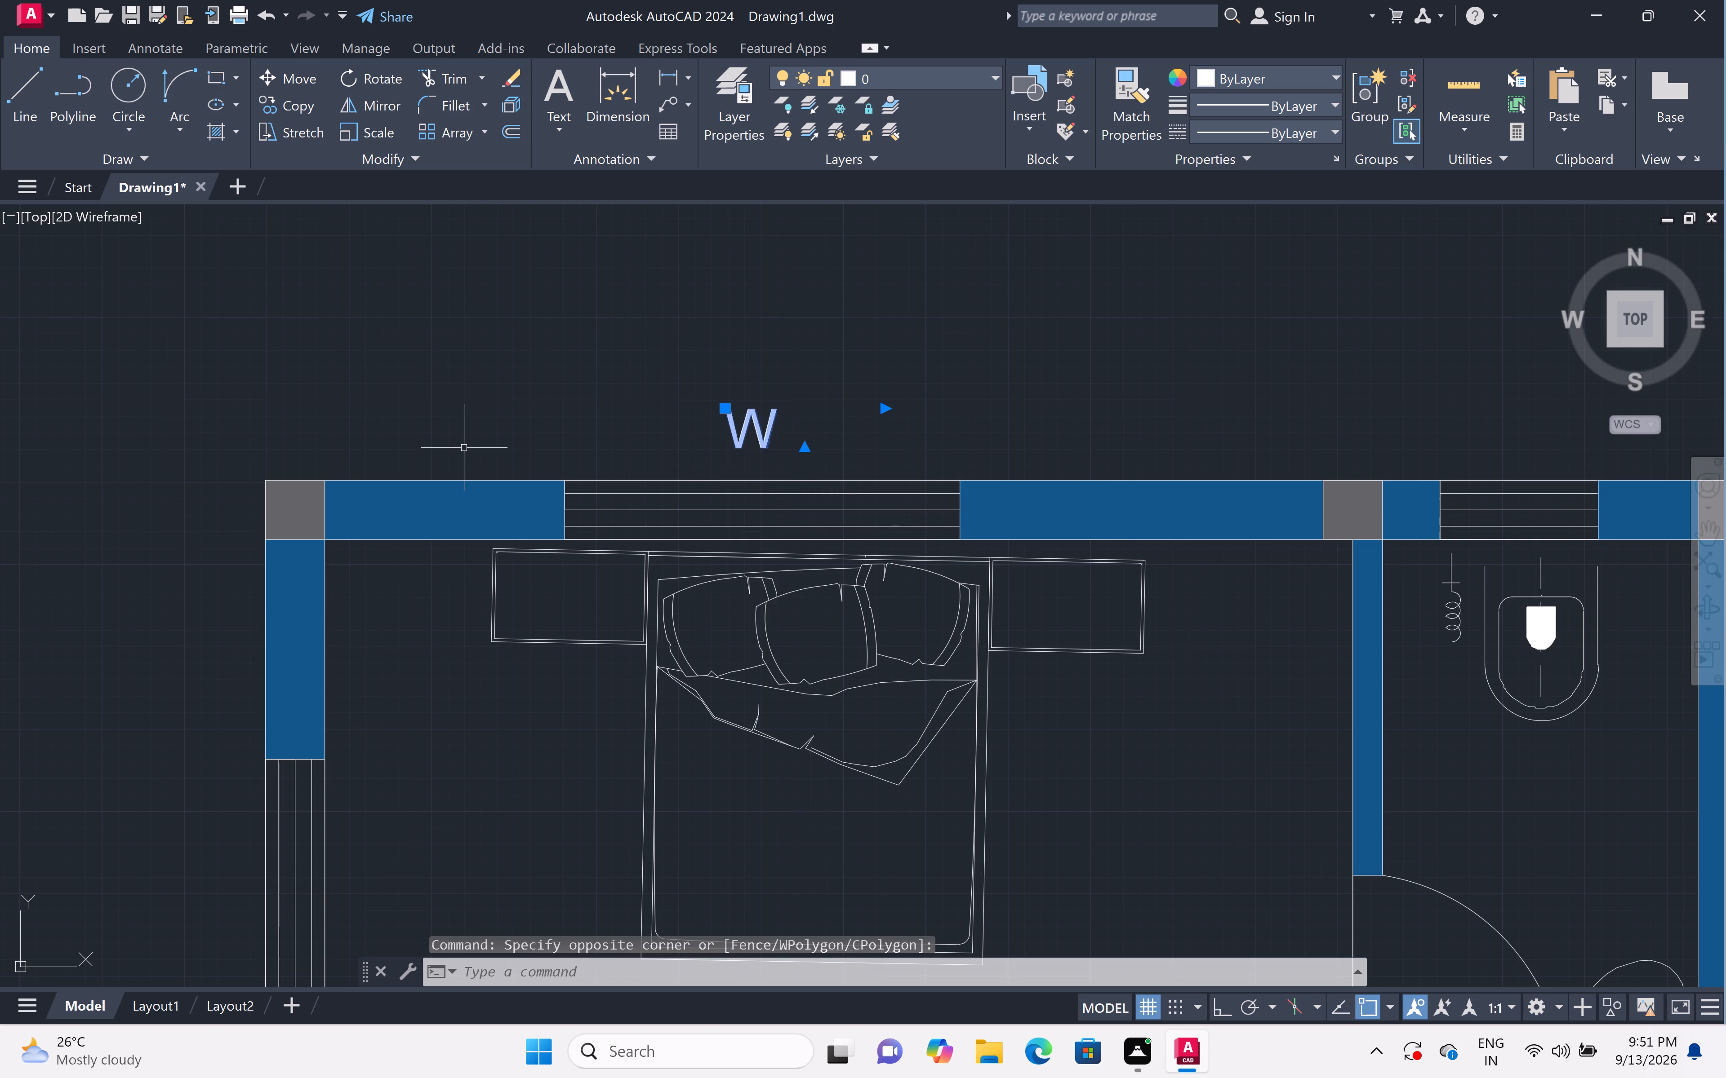
{"action": "key", "text": "c"}
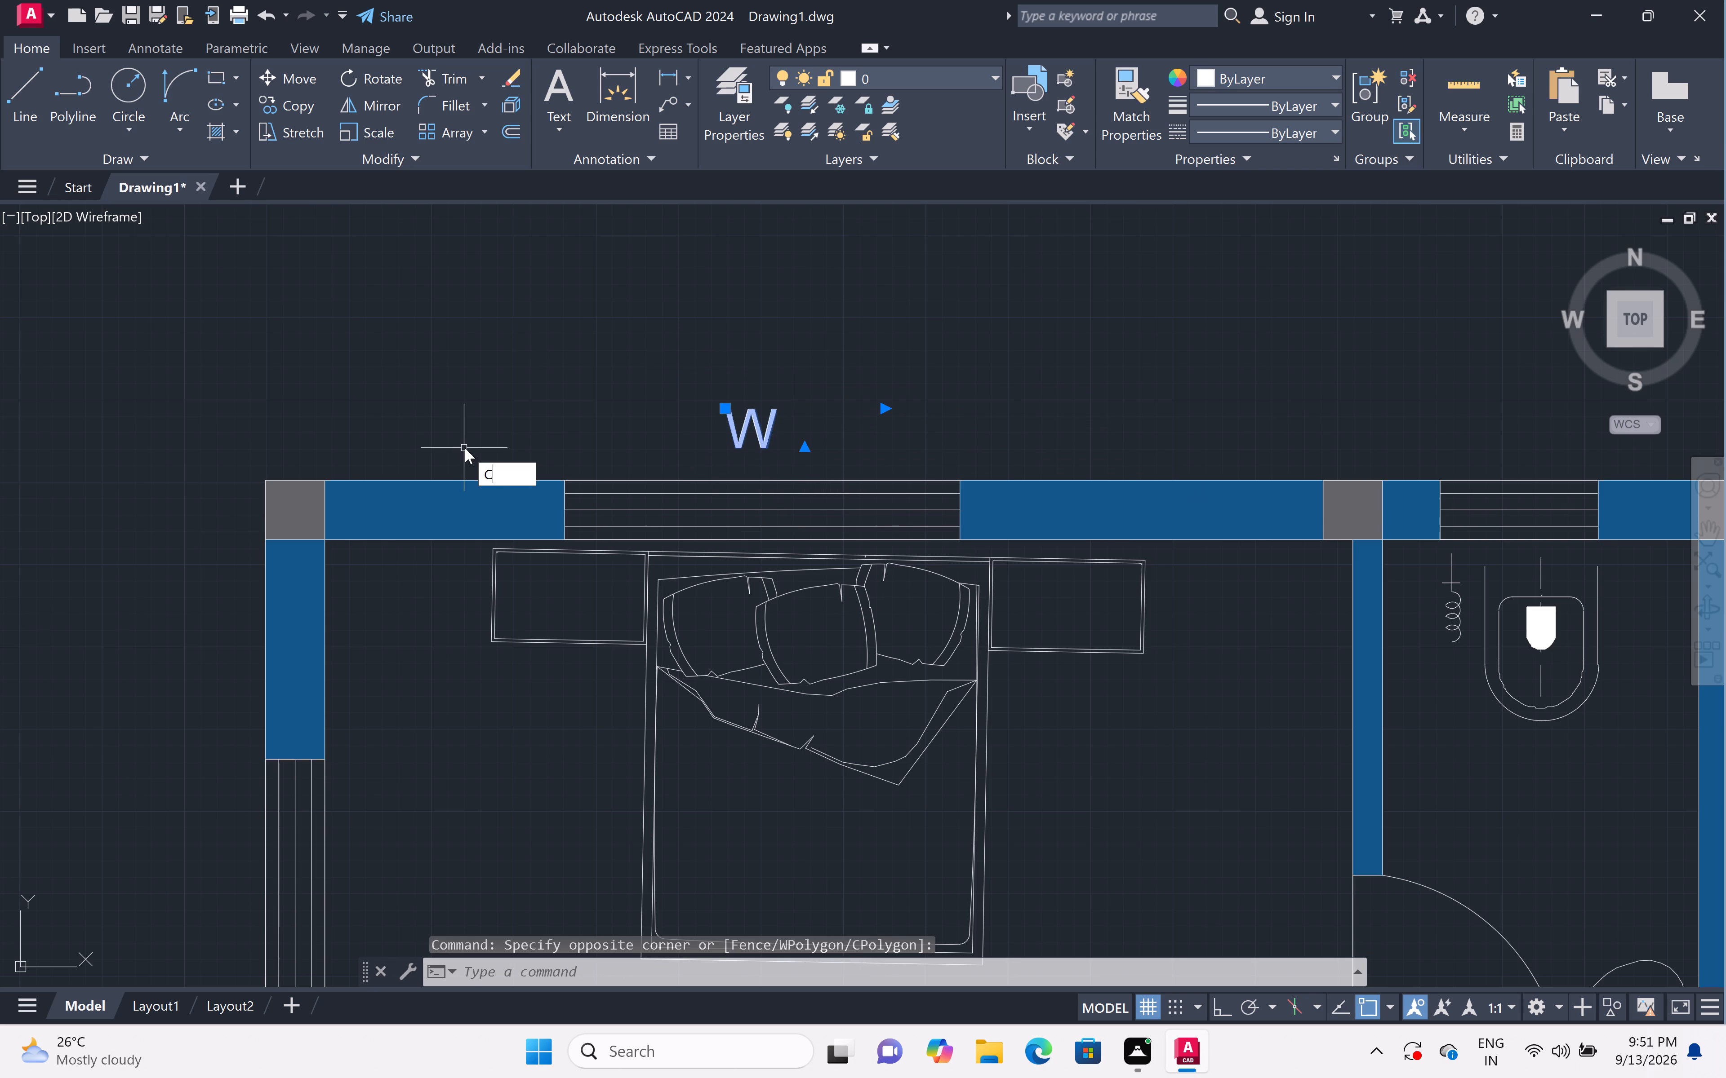
{"action": "type", "text": "O"}
{"action": "key", "text": "space"}
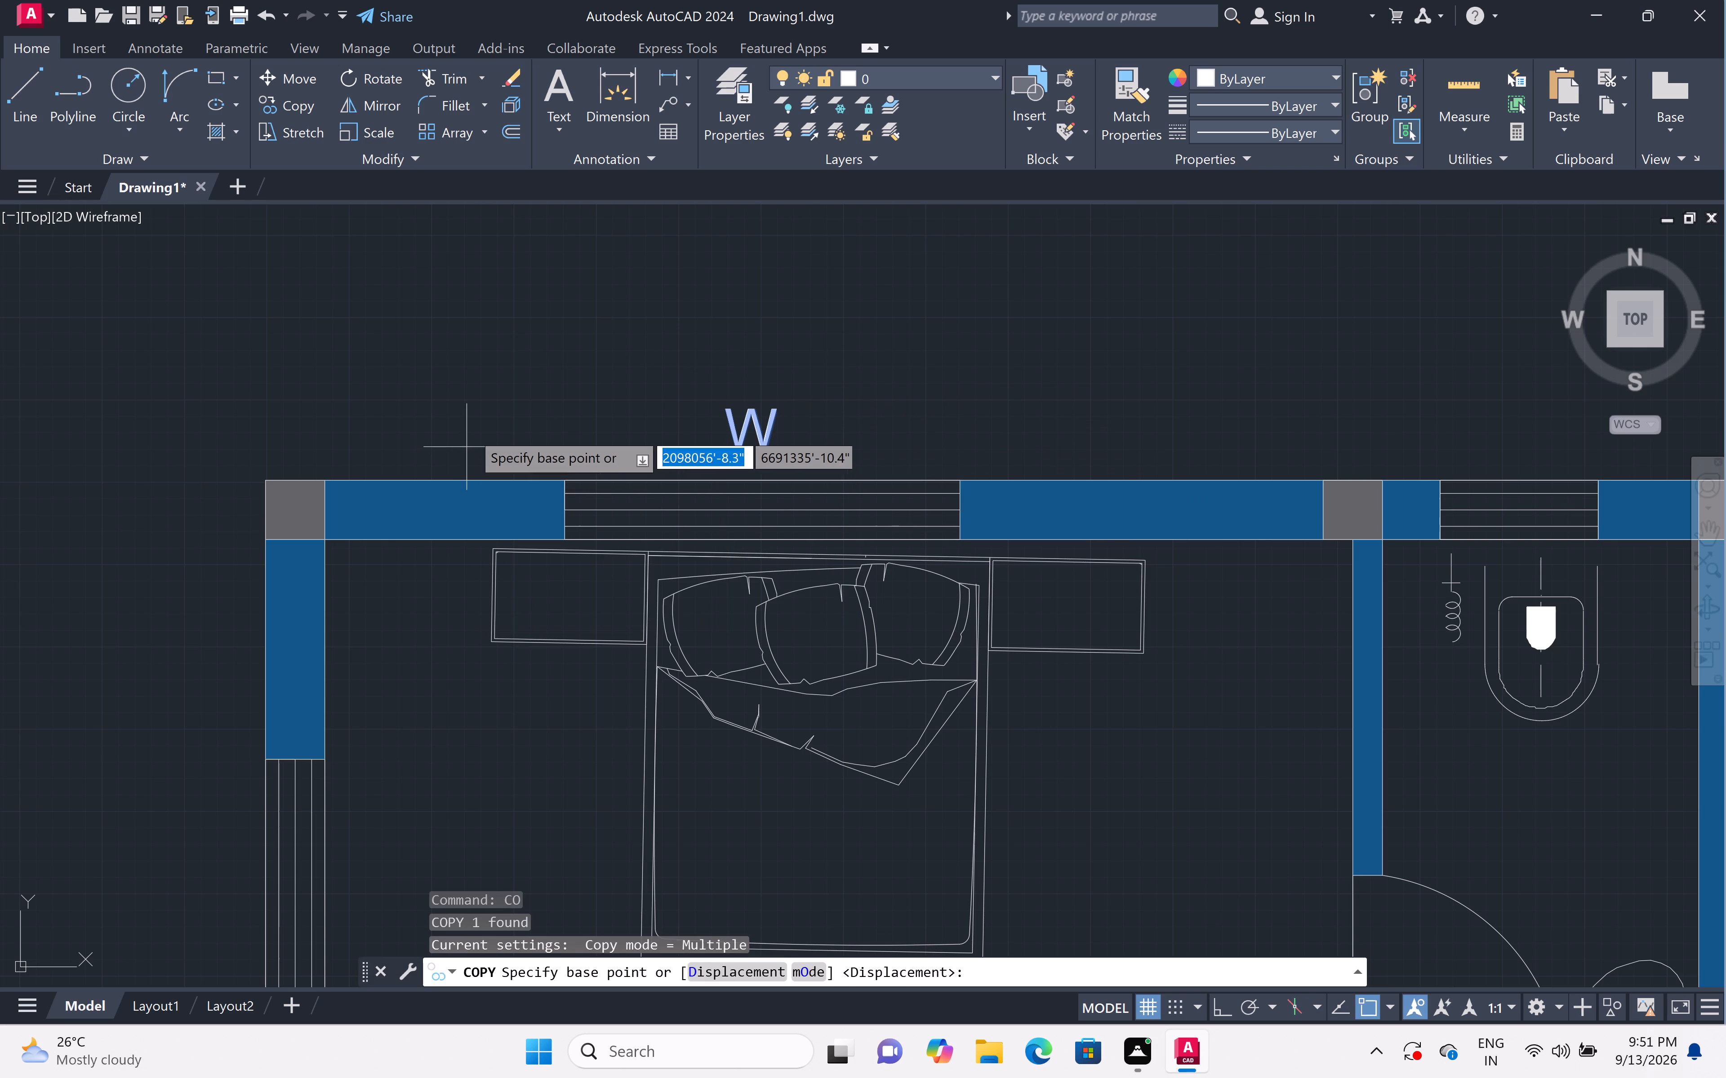
{"action": "left_click", "coordinate": [753, 416]}
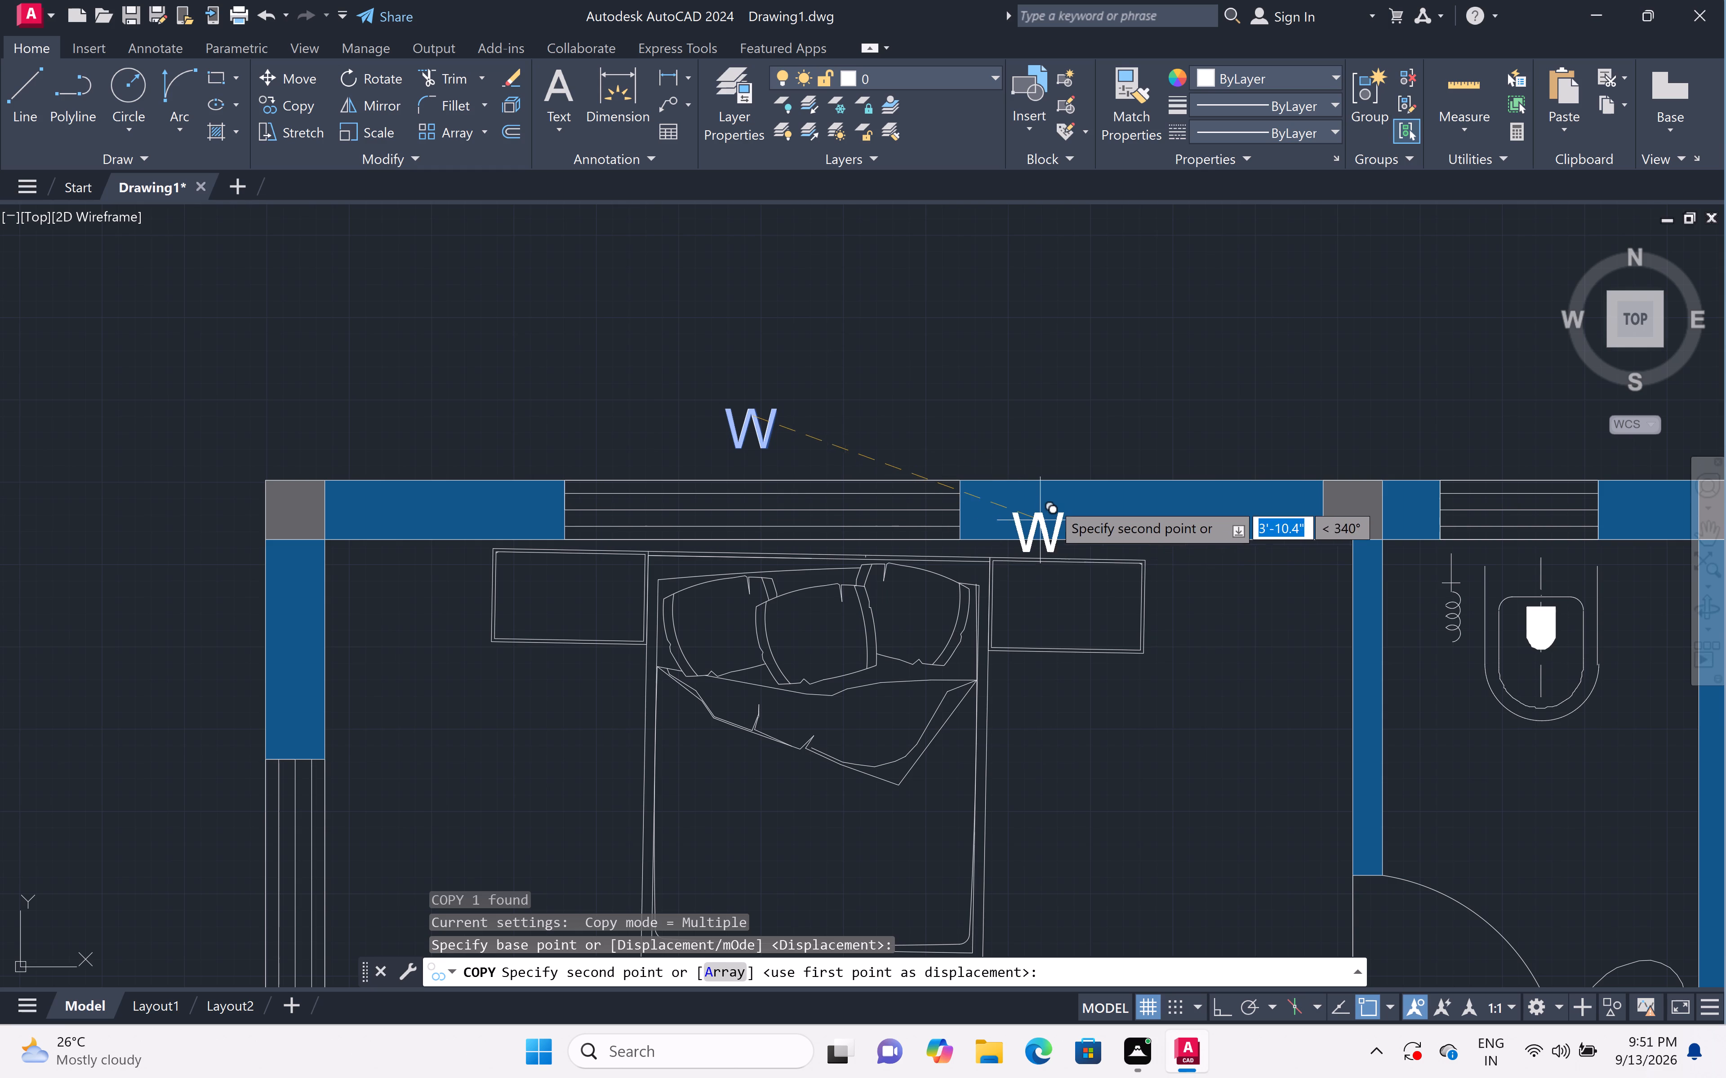
{"action": "scroll", "coordinate": [1088, 446], "scroll_direction": "down", "scroll_amount": 3}
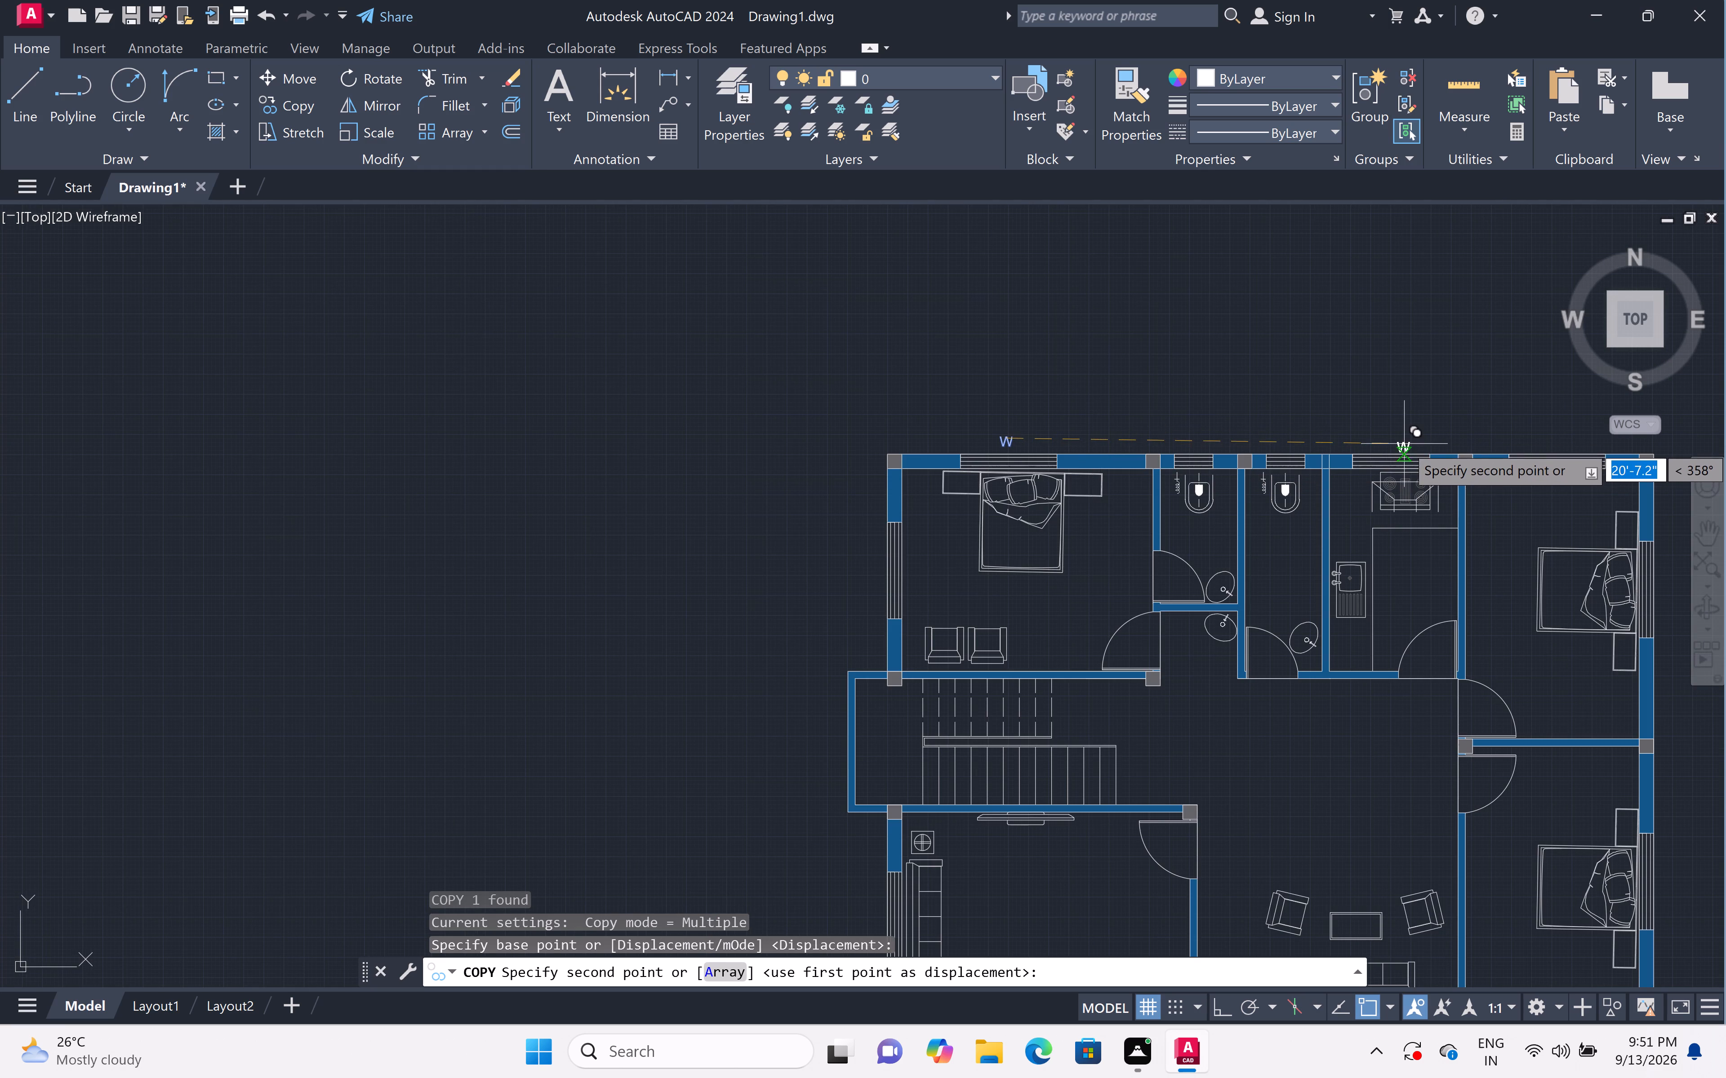
{"action": "scroll", "coordinate": [1404, 444], "scroll_direction": "up", "scroll_amount": 5}
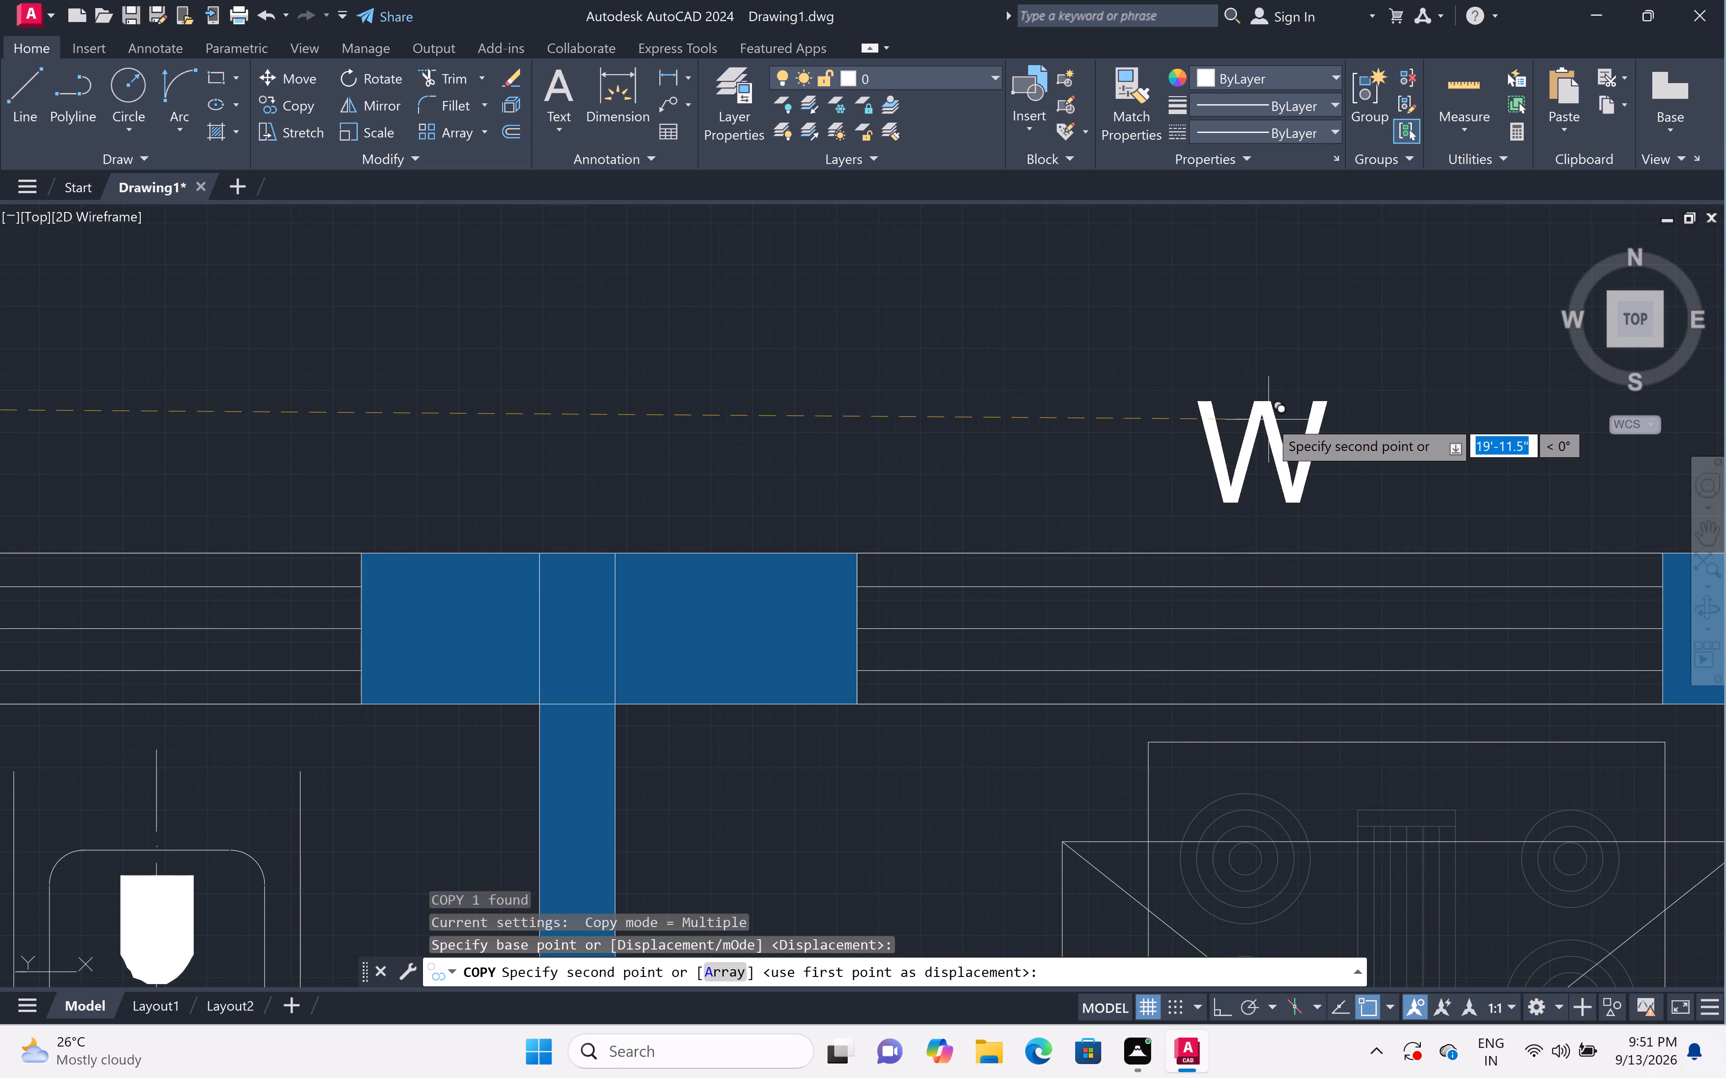
{"action": "left_click", "coordinate": [1268, 420]}
Place another copy of the W label just outside the northeast bedroom's north window.
{"action": "scroll", "coordinate": [1268, 419], "scroll_direction": "down", "scroll_amount": 5}
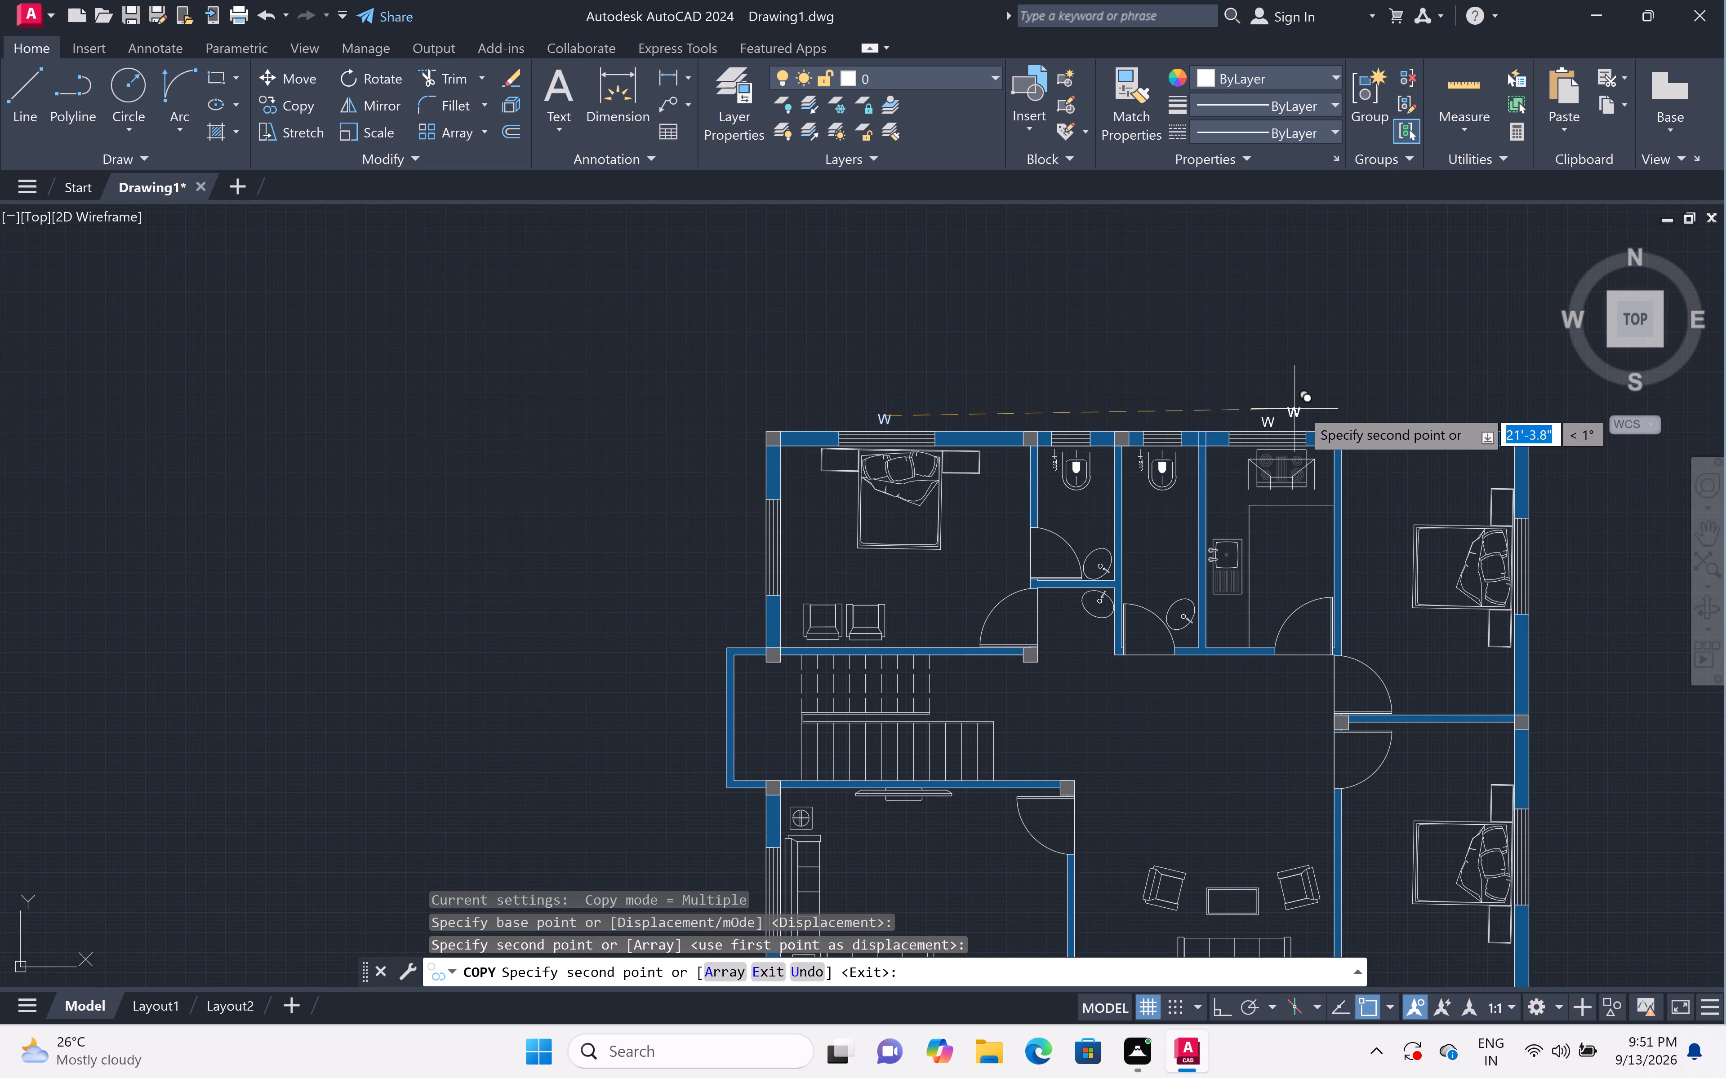
{"action": "scroll", "coordinate": [1458, 407], "scroll_direction": "up", "scroll_amount": 3}
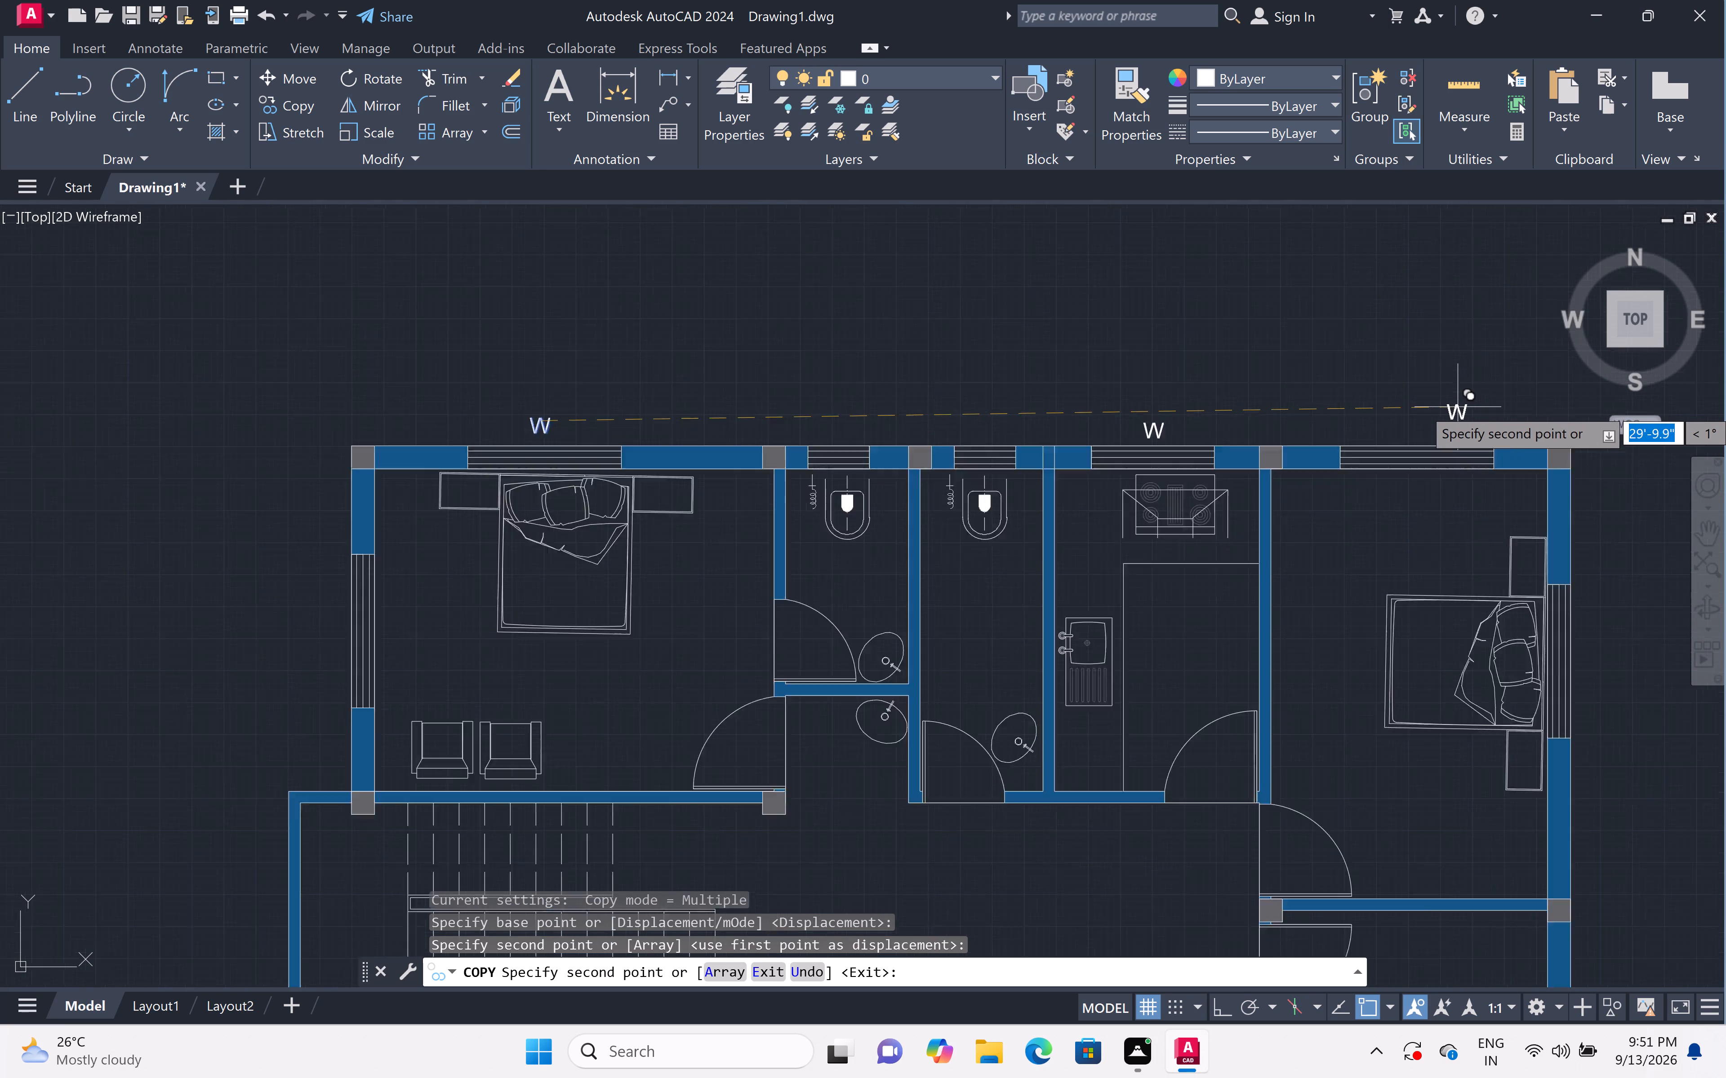
{"action": "scroll", "coordinate": [1458, 407], "scroll_direction": "up", "scroll_amount": 1}
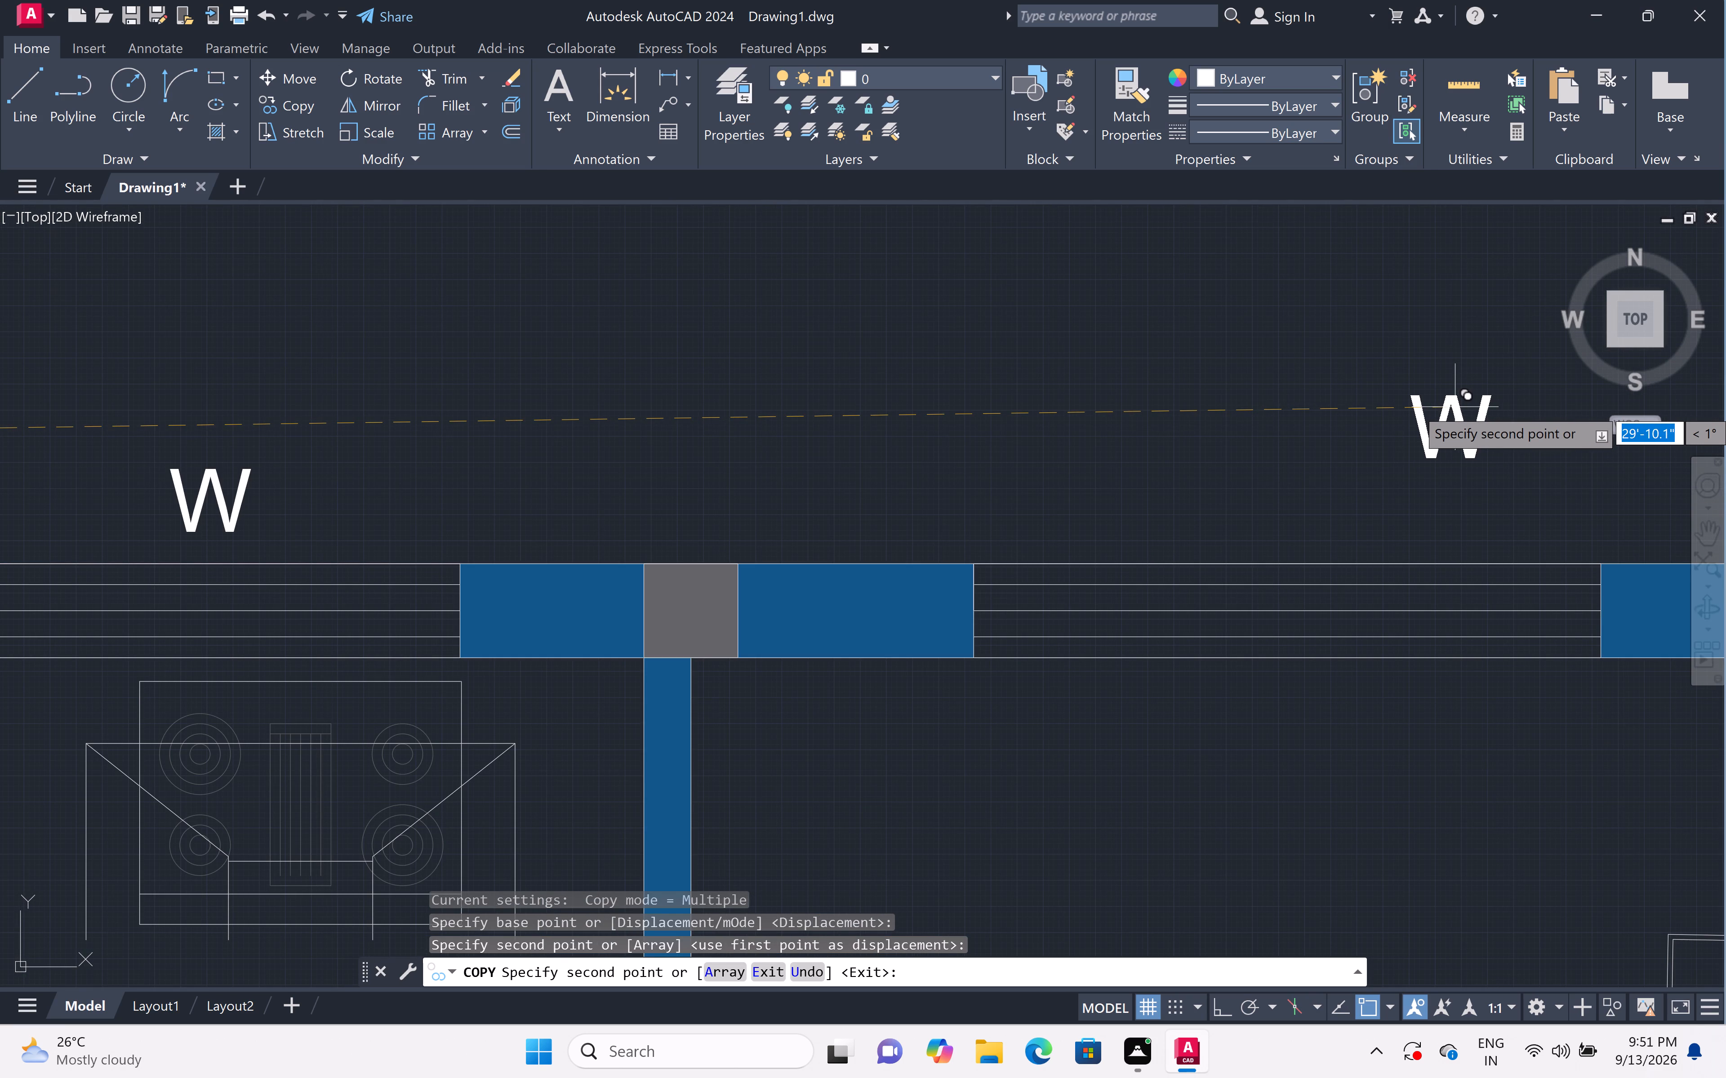
{"action": "scroll", "coordinate": [1314, 478], "scroll_direction": "up", "scroll_amount": 2}
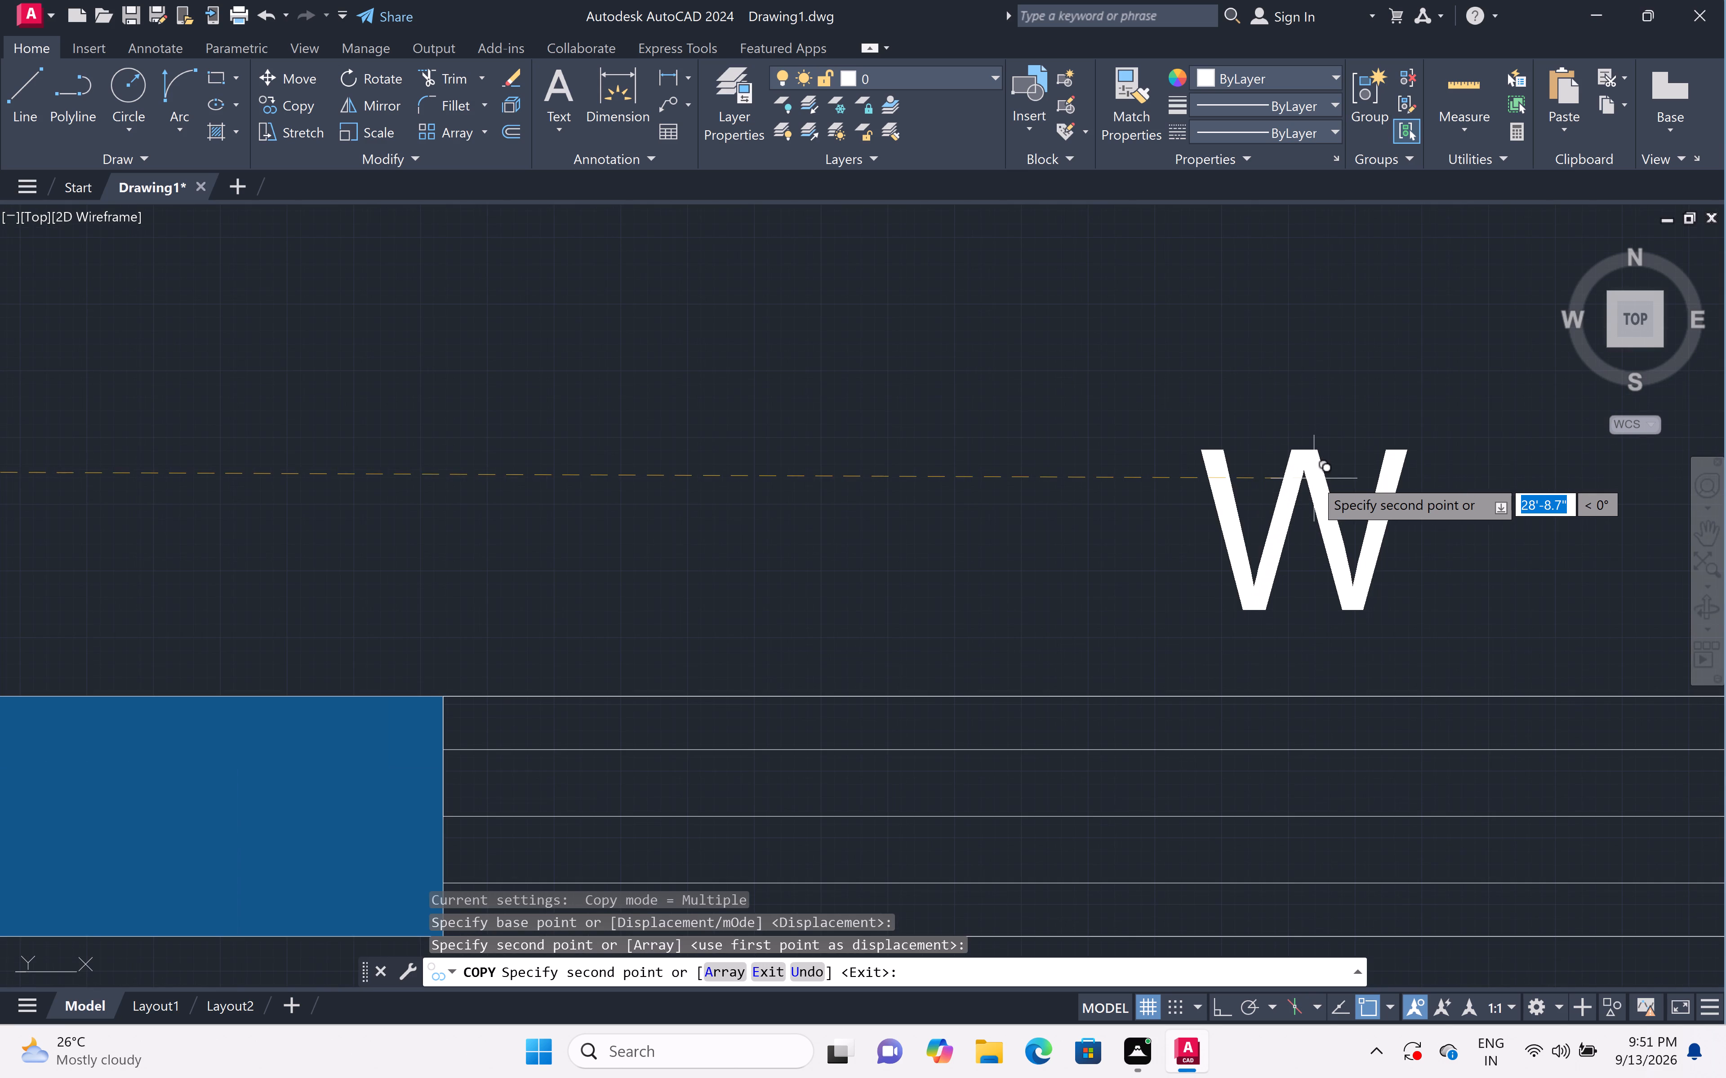
{"action": "left_click", "coordinate": [1308, 482]}
Place copies of the W label outside the east windows of the northeast and southeast bedrooms.
{"action": "scroll", "coordinate": [1307, 482], "scroll_direction": "down", "scroll_amount": 4}
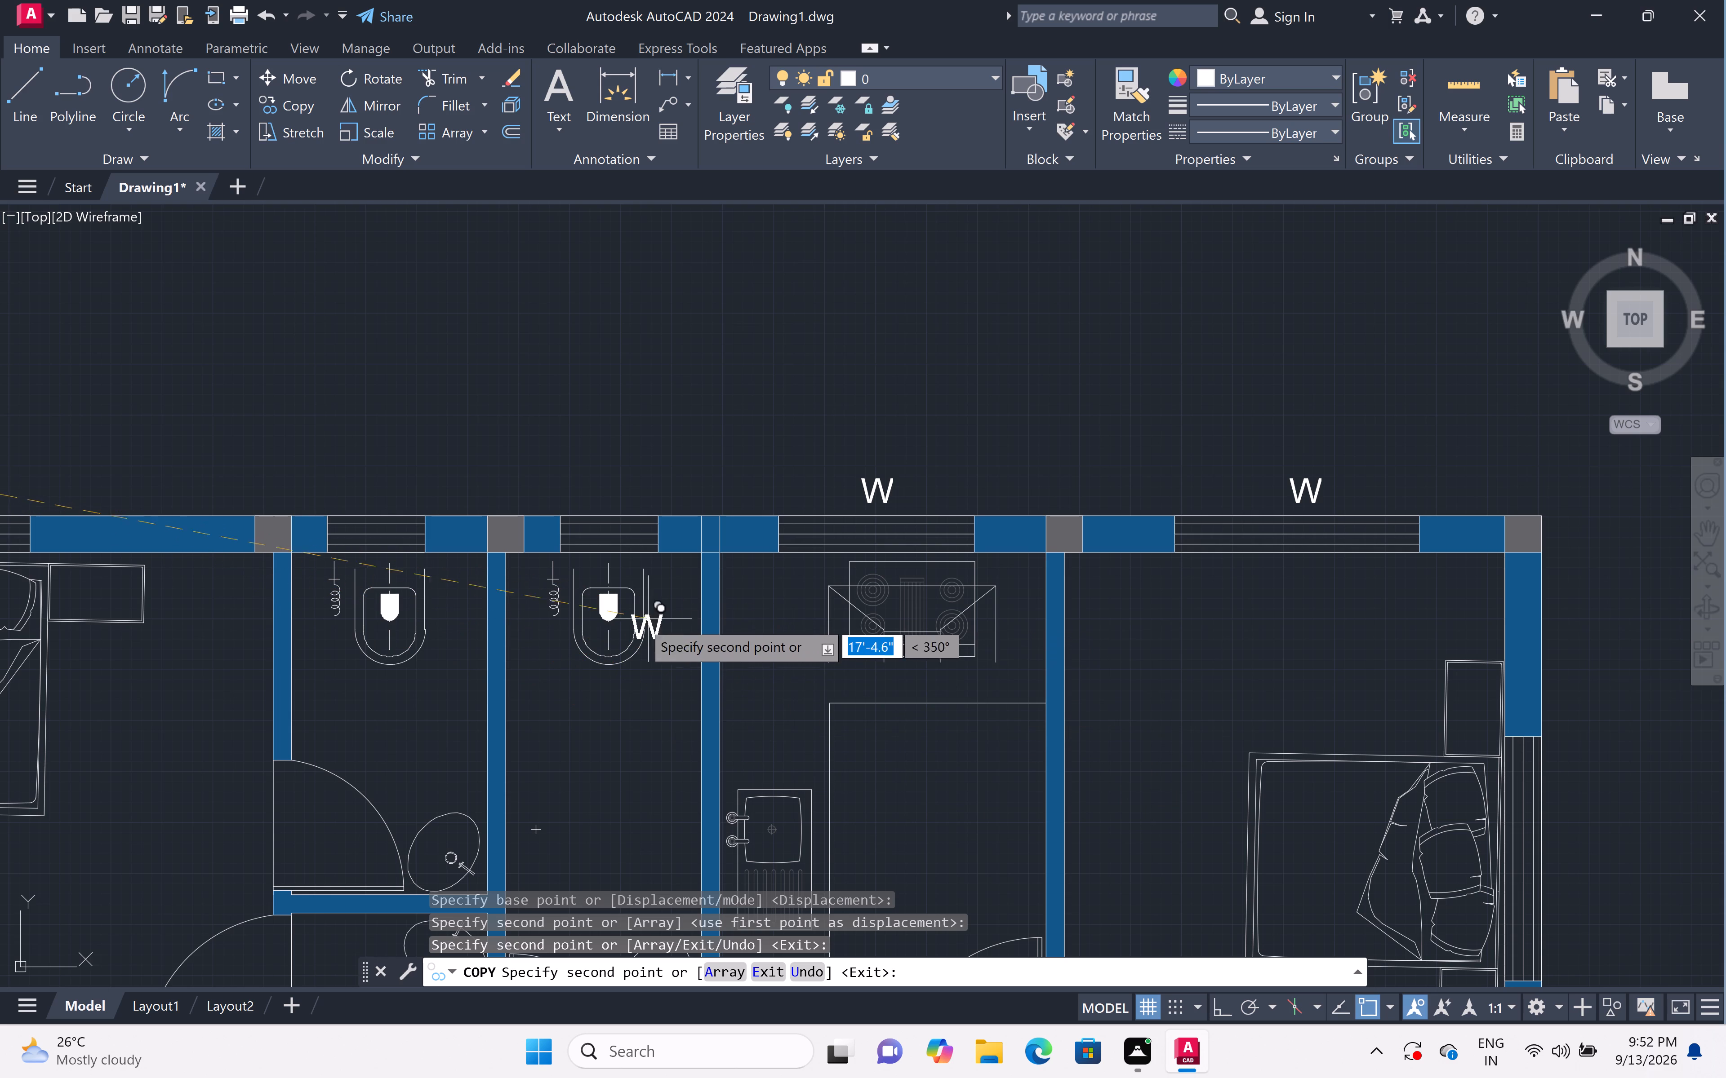
{"action": "scroll", "coordinate": [812, 695], "scroll_direction": "down", "scroll_amount": 3}
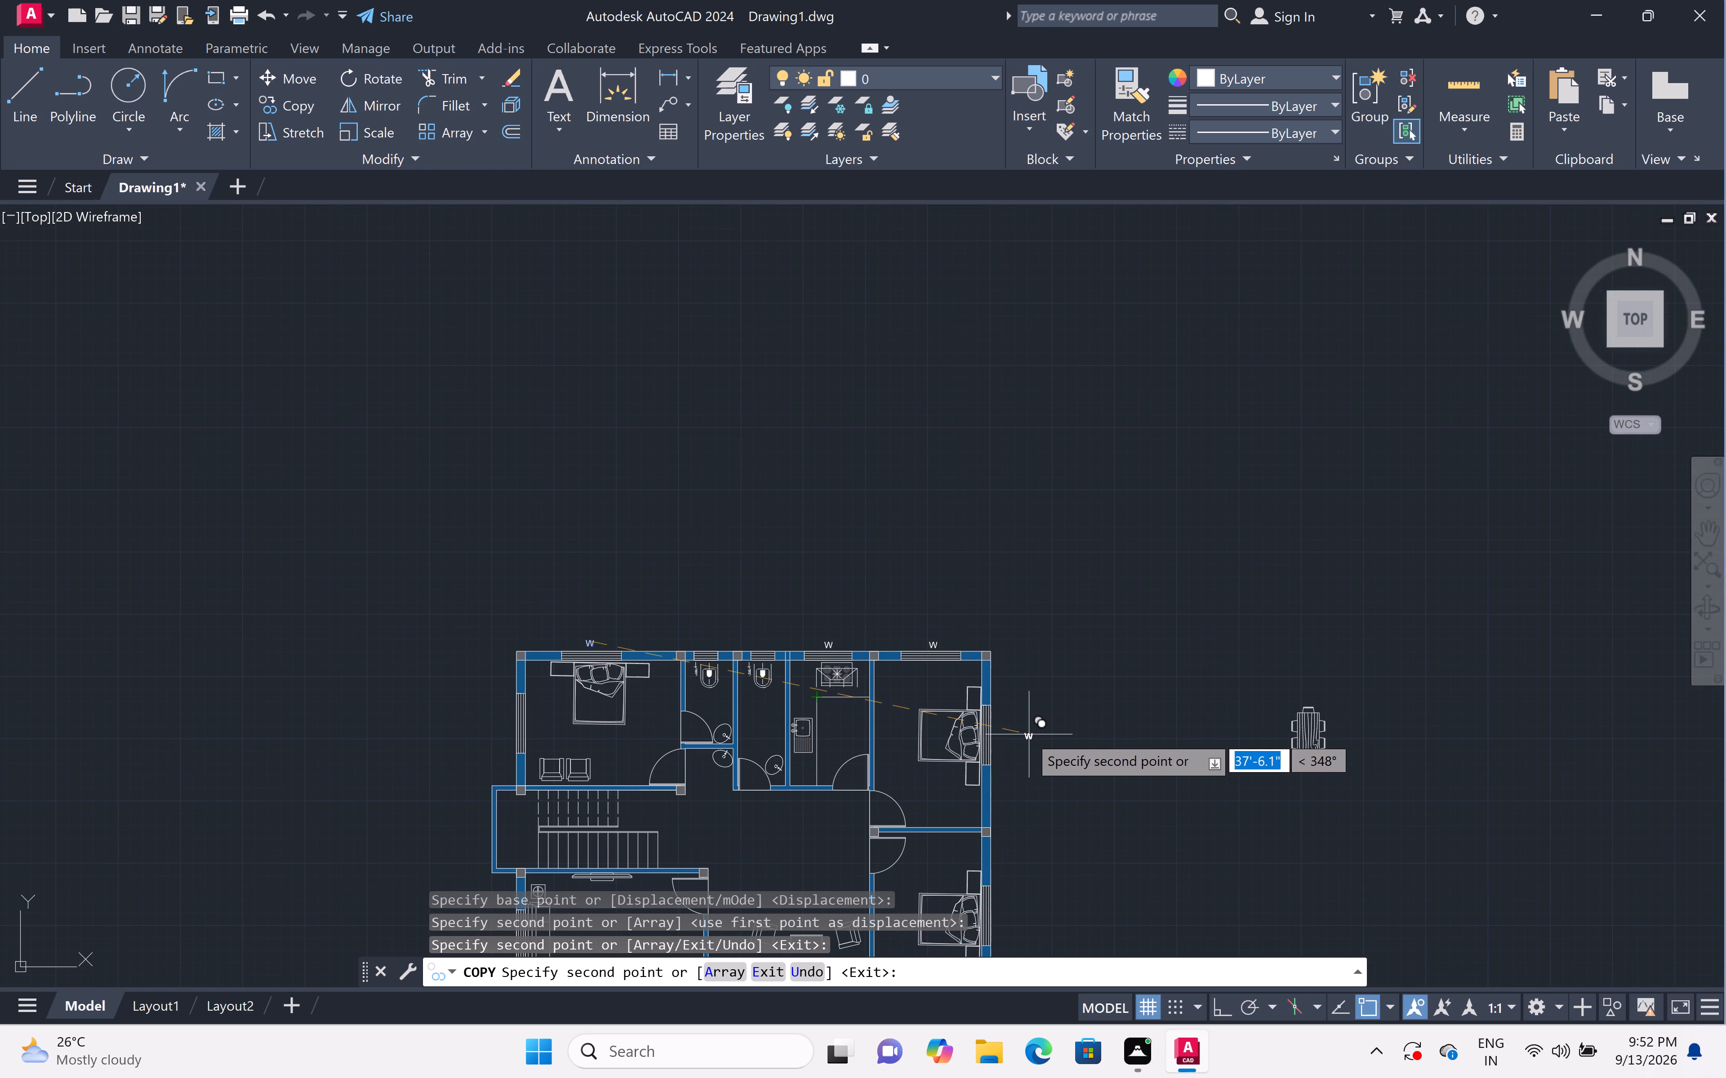
{"action": "scroll", "coordinate": [1011, 730], "scroll_direction": "up", "scroll_amount": 2}
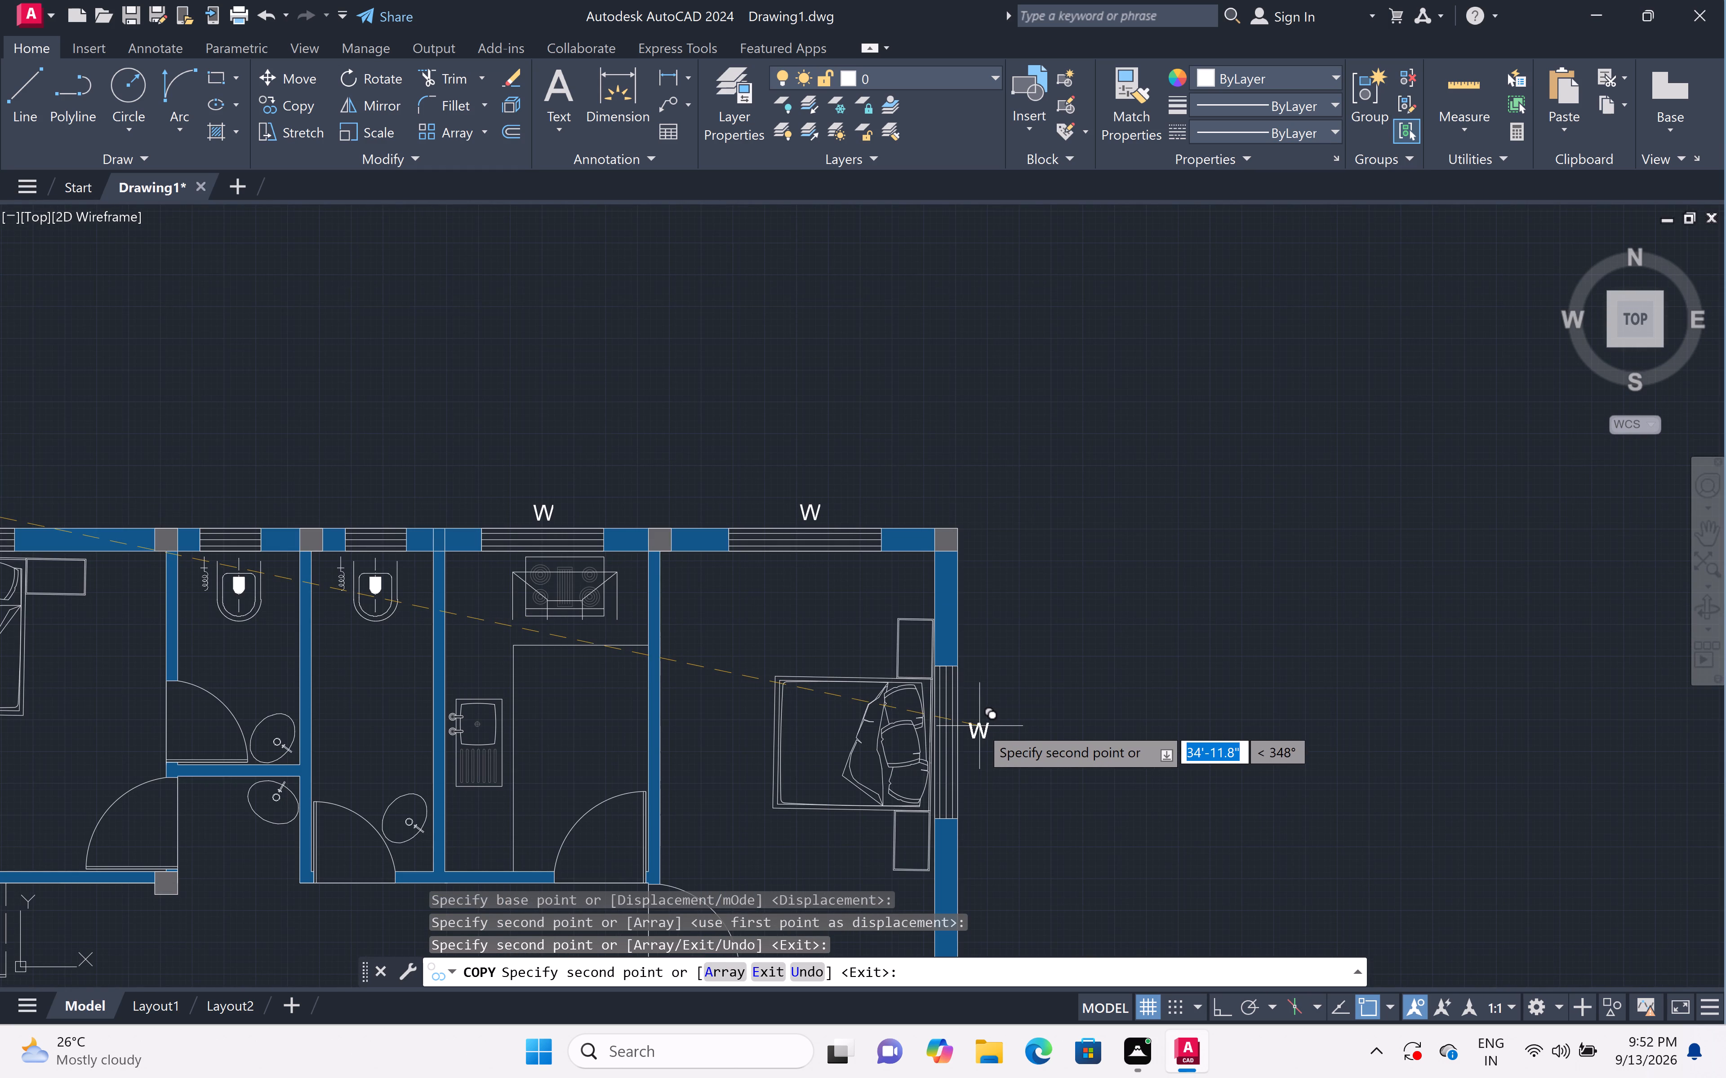
{"action": "scroll", "coordinate": [979, 726], "scroll_direction": "up", "scroll_amount": 1}
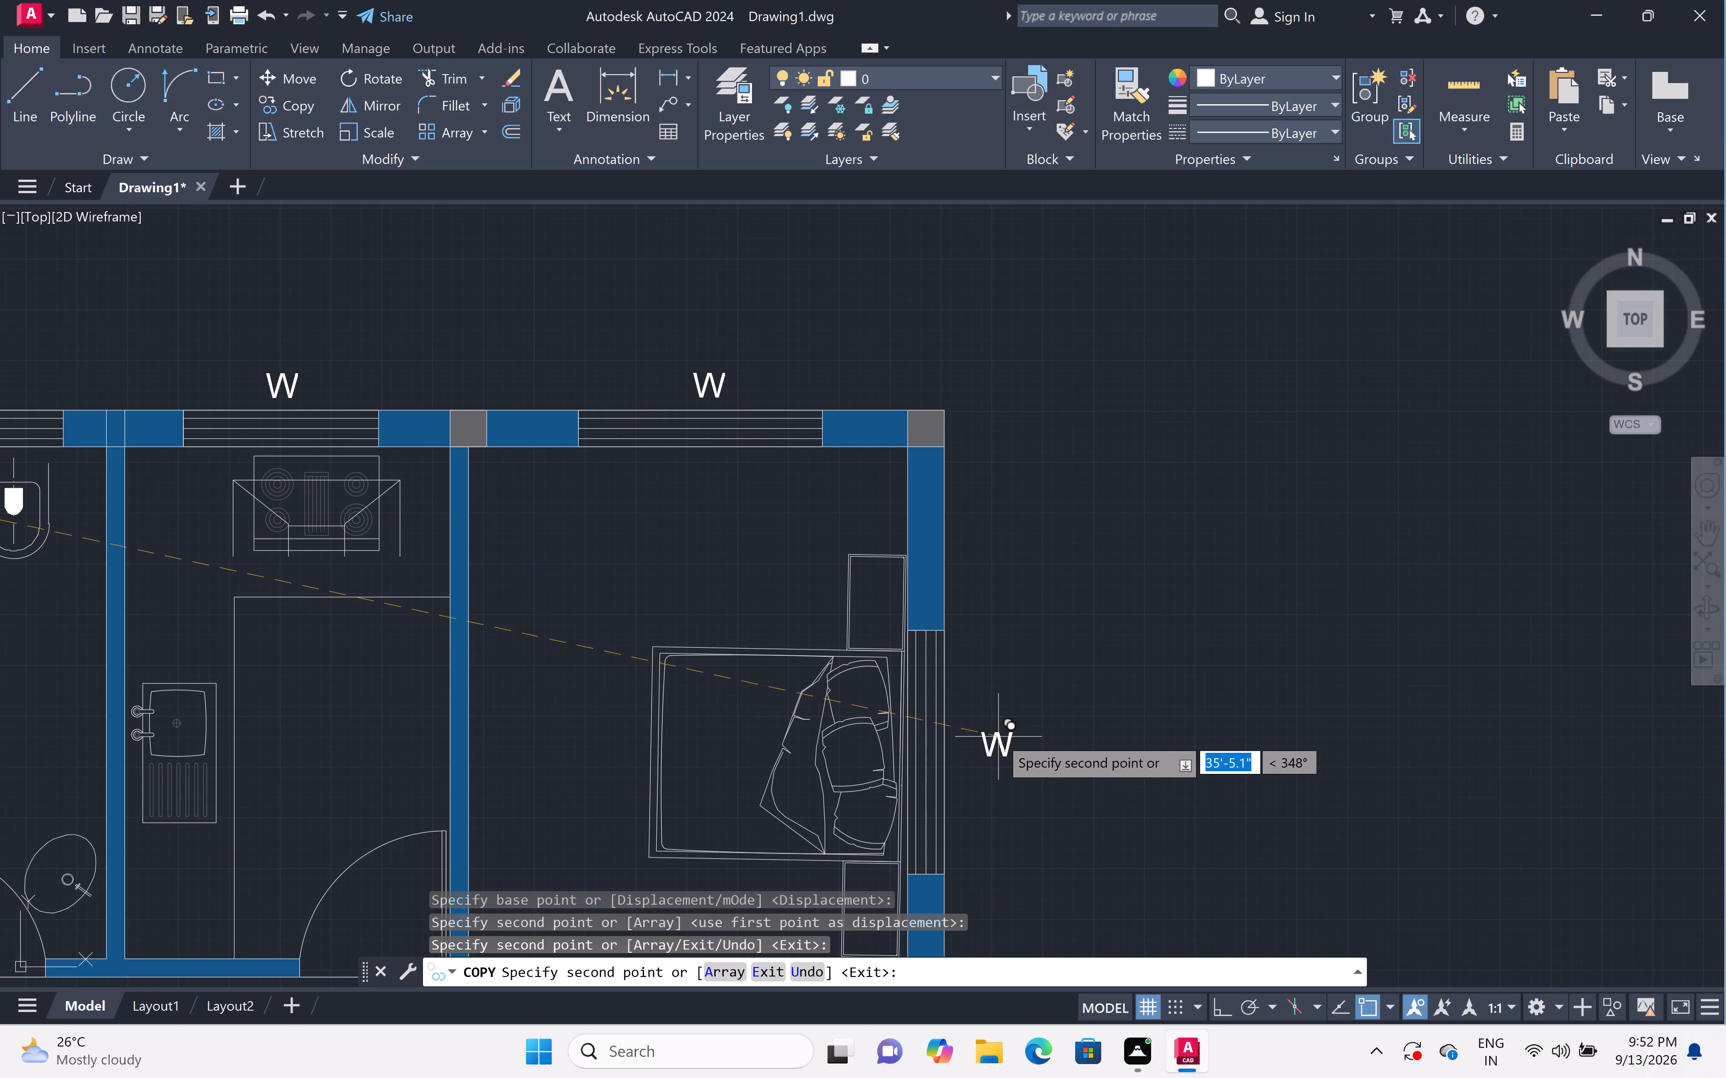
{"action": "left_click", "coordinate": [976, 734]}
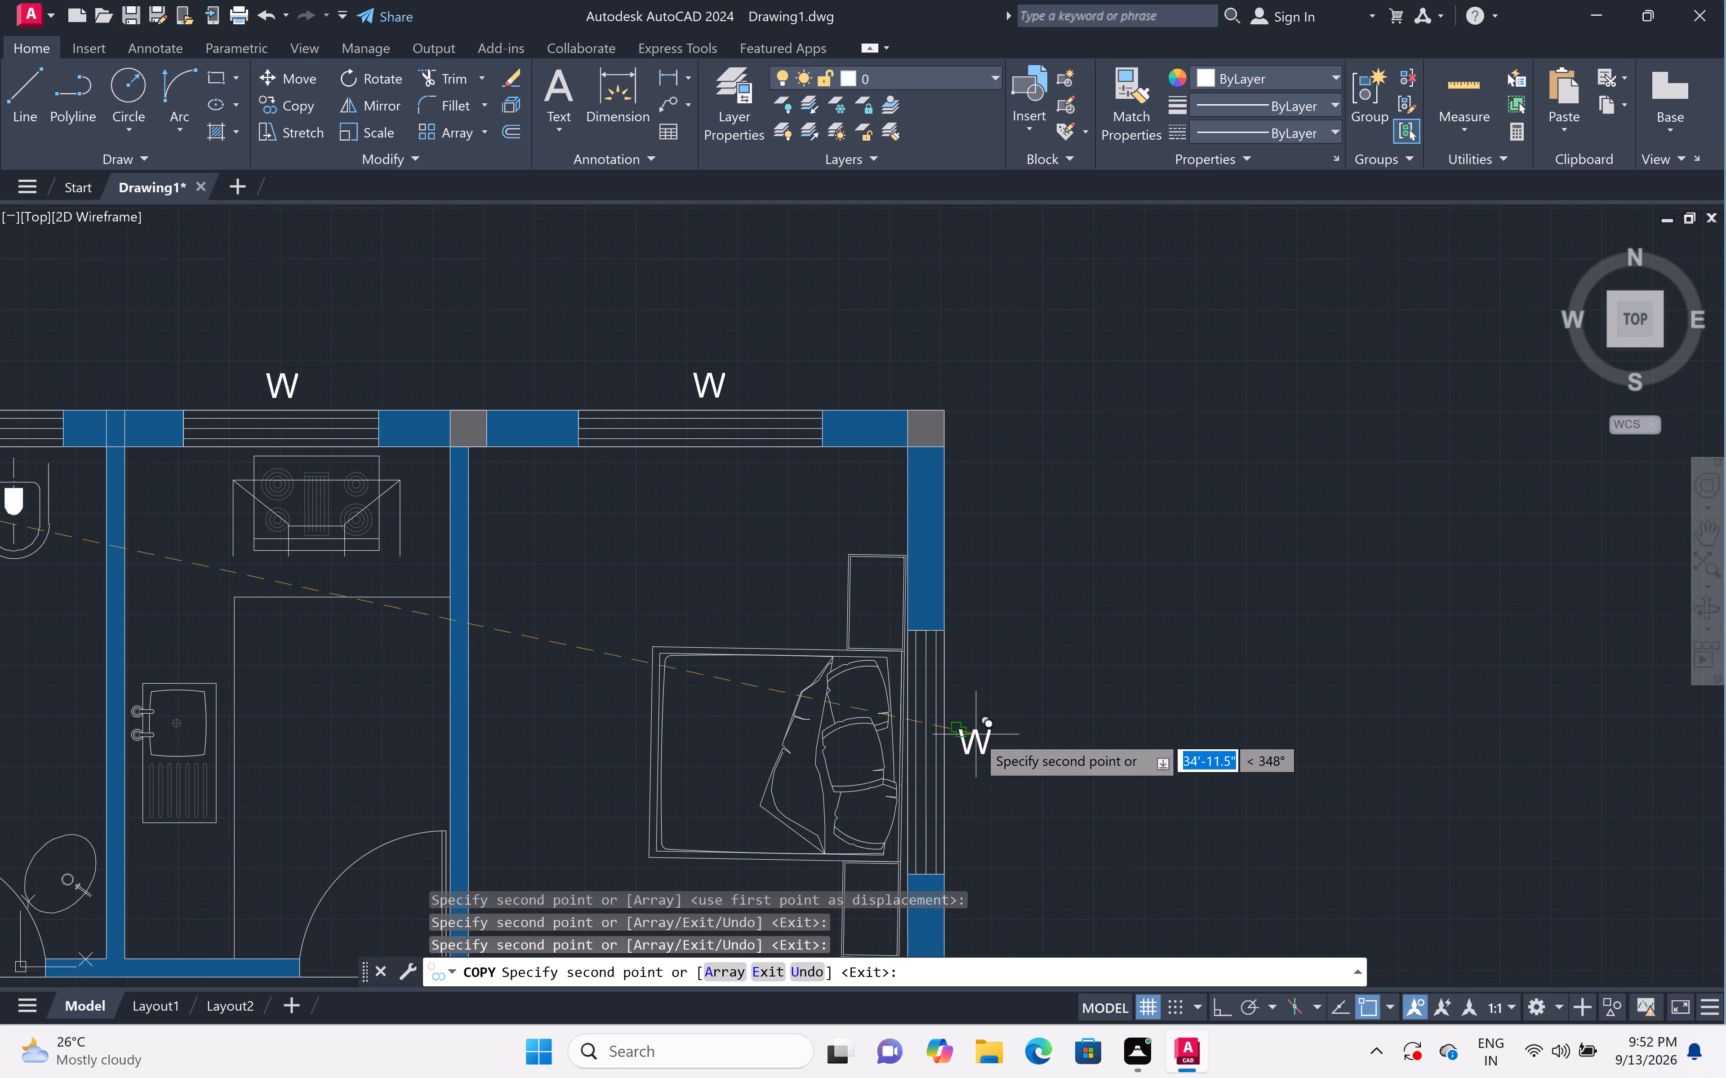
{"action": "scroll", "coordinate": [976, 734], "scroll_direction": "down", "scroll_amount": 7}
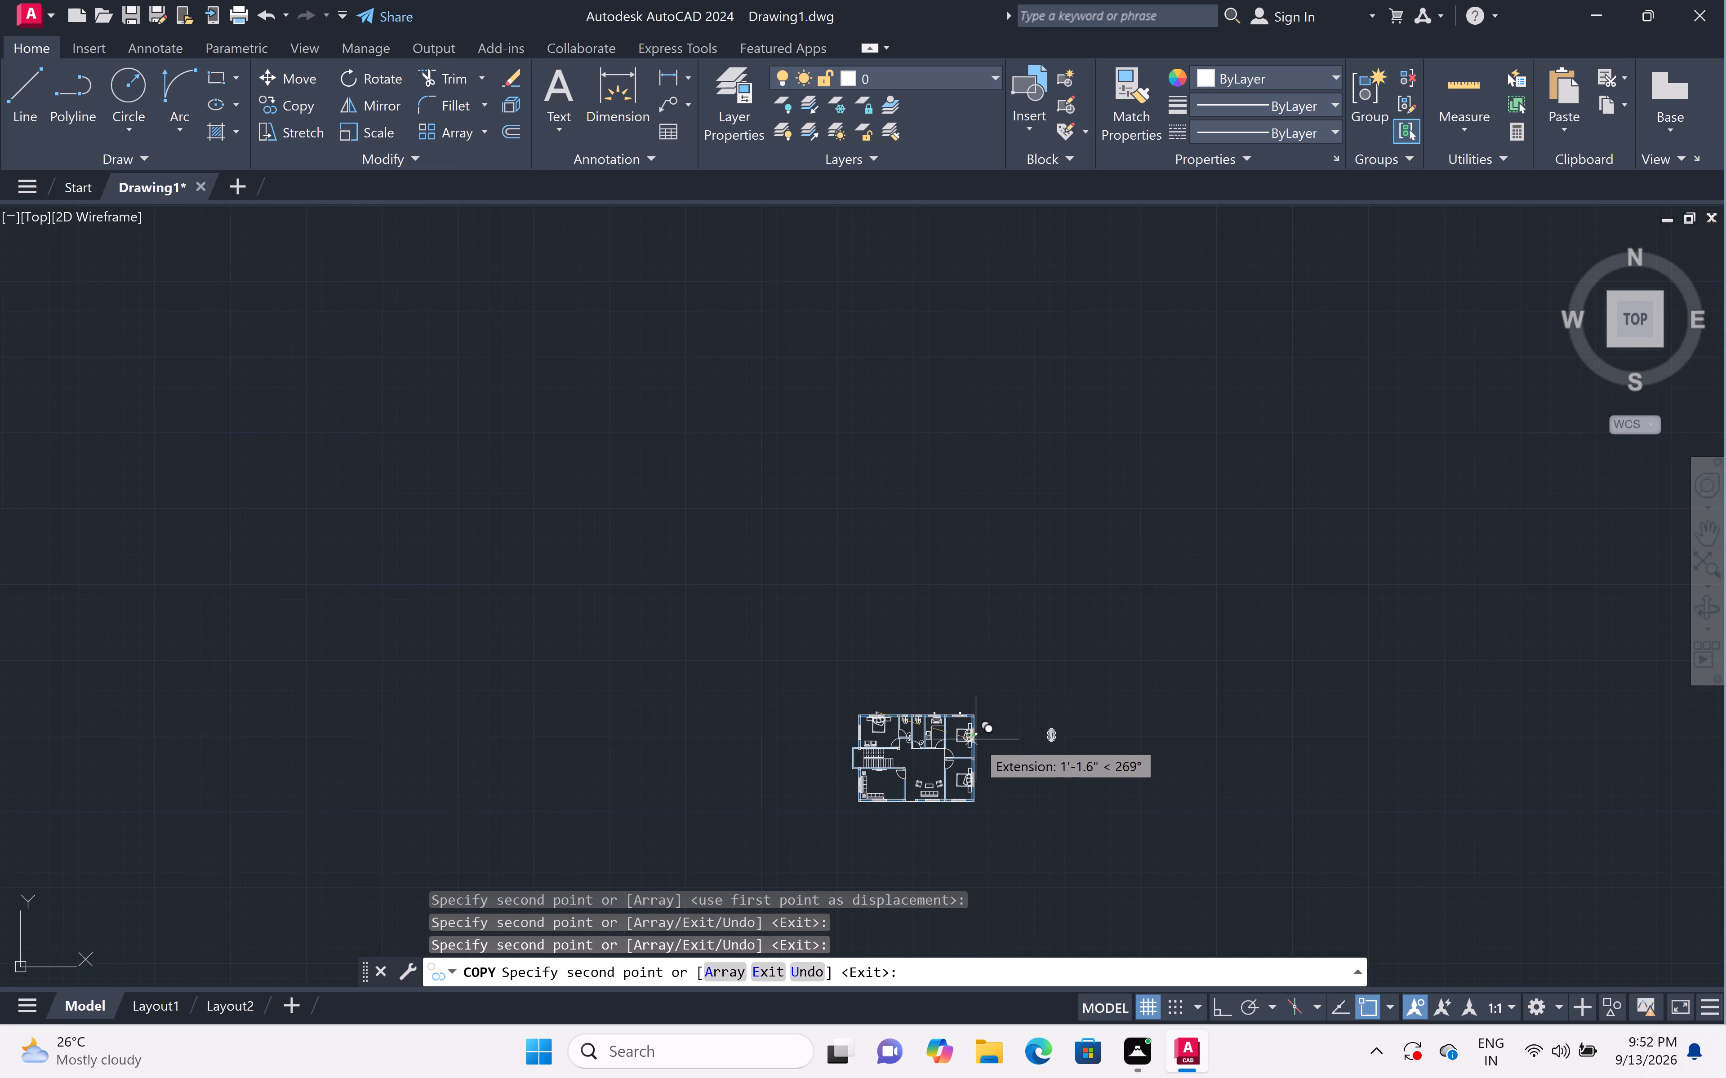
{"action": "scroll", "coordinate": [968, 800], "scroll_direction": "up", "scroll_amount": 5}
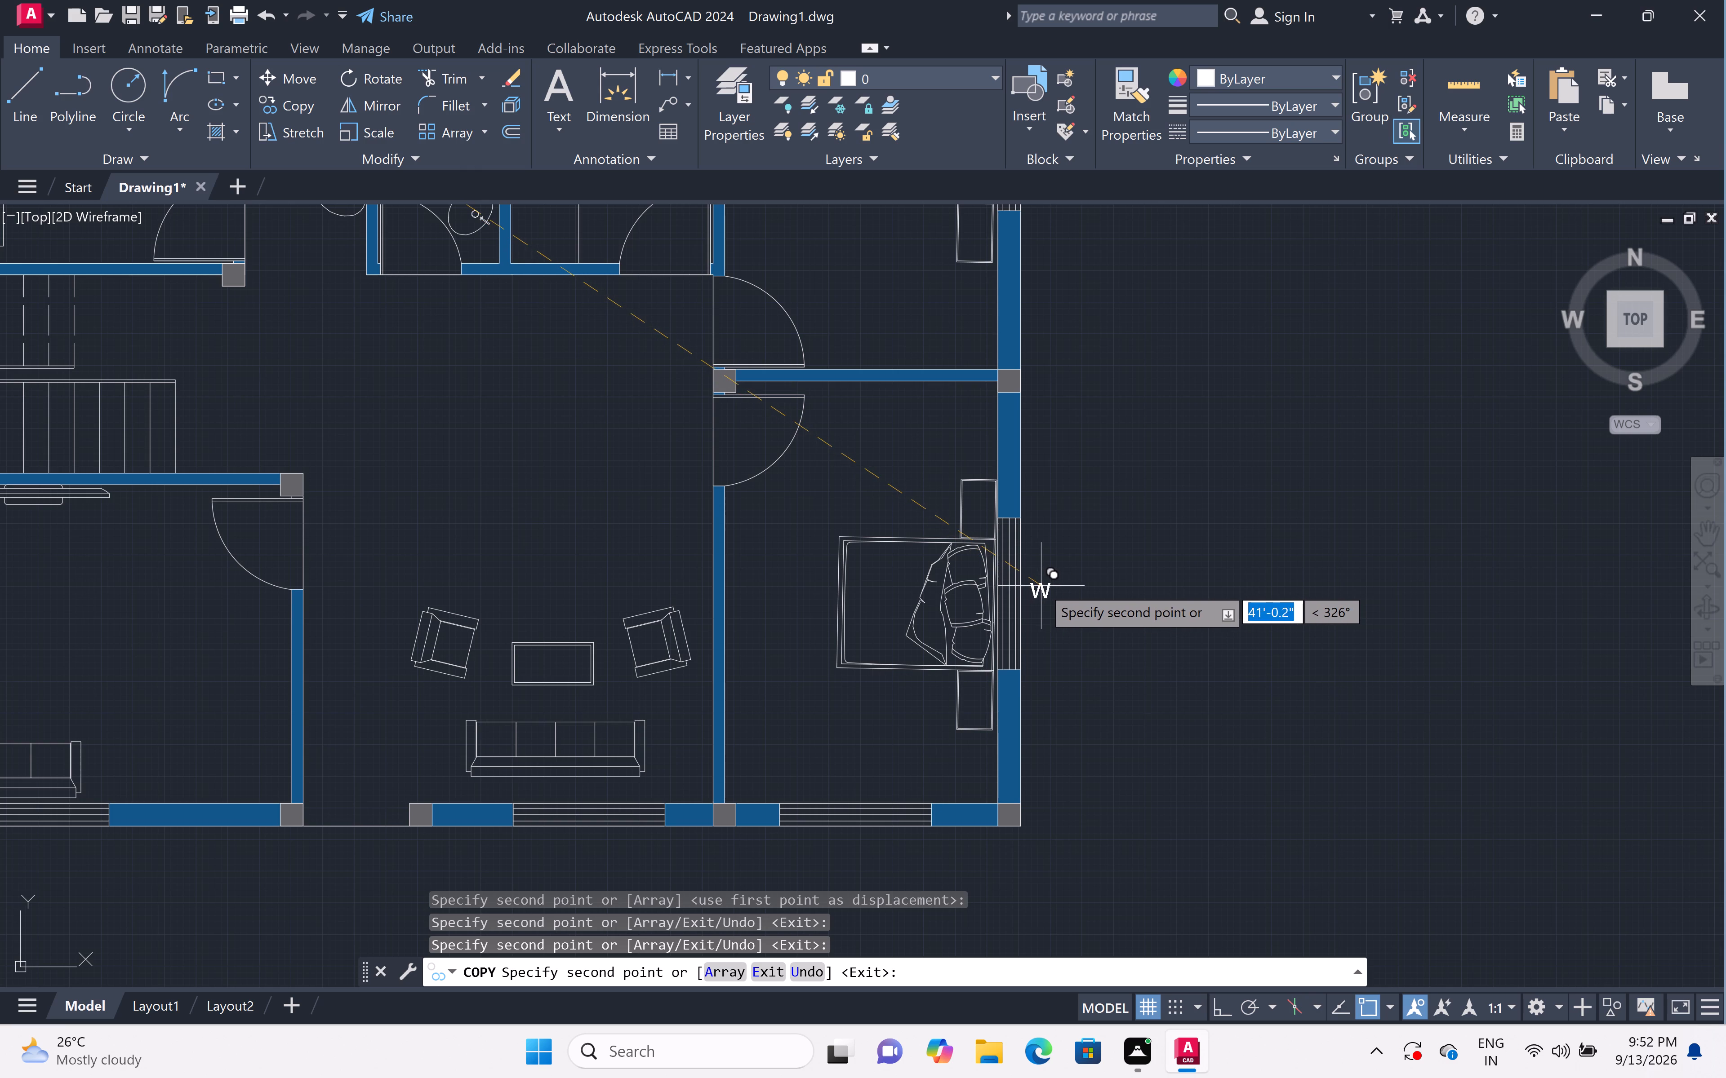
{"action": "left_click", "coordinate": [1042, 586]}
Place copies of the W label outside the south windows of the southeast bedroom and the central seating area.
{"action": "scroll", "coordinate": [1039, 586], "scroll_direction": "down", "scroll_amount": 3}
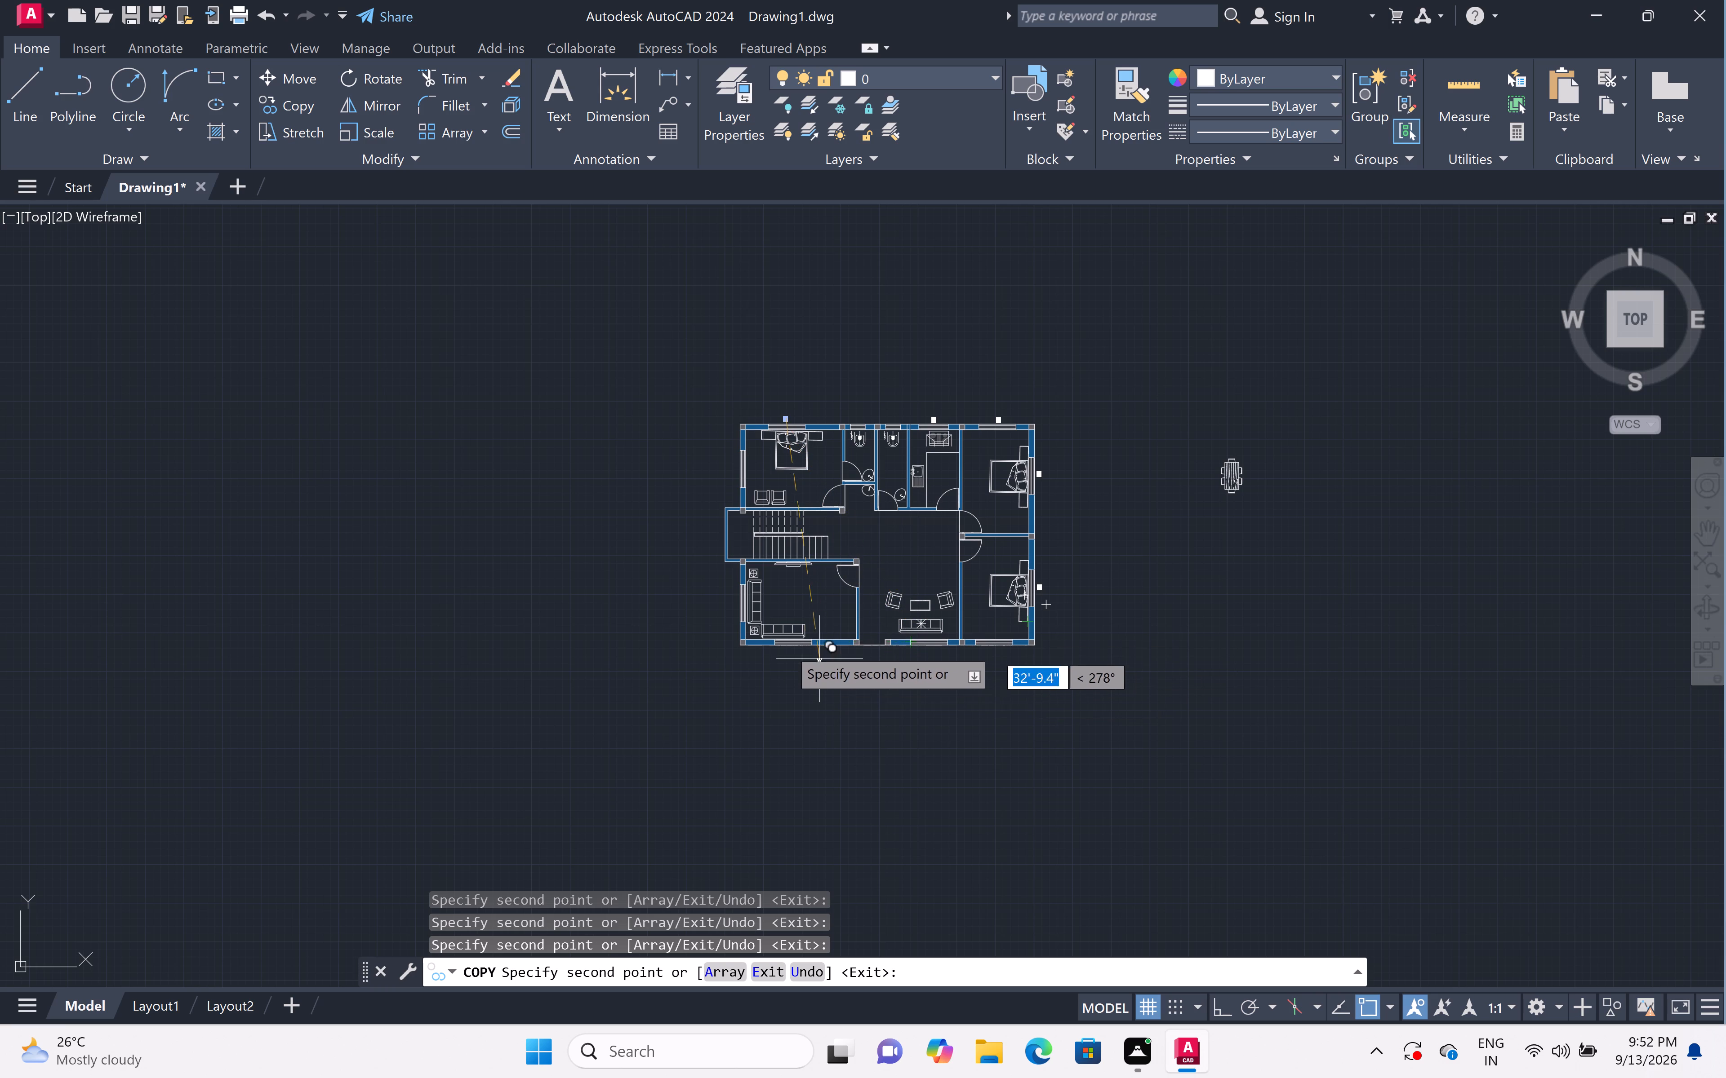
{"action": "scroll", "coordinate": [1001, 668], "scroll_direction": "up", "scroll_amount": 3}
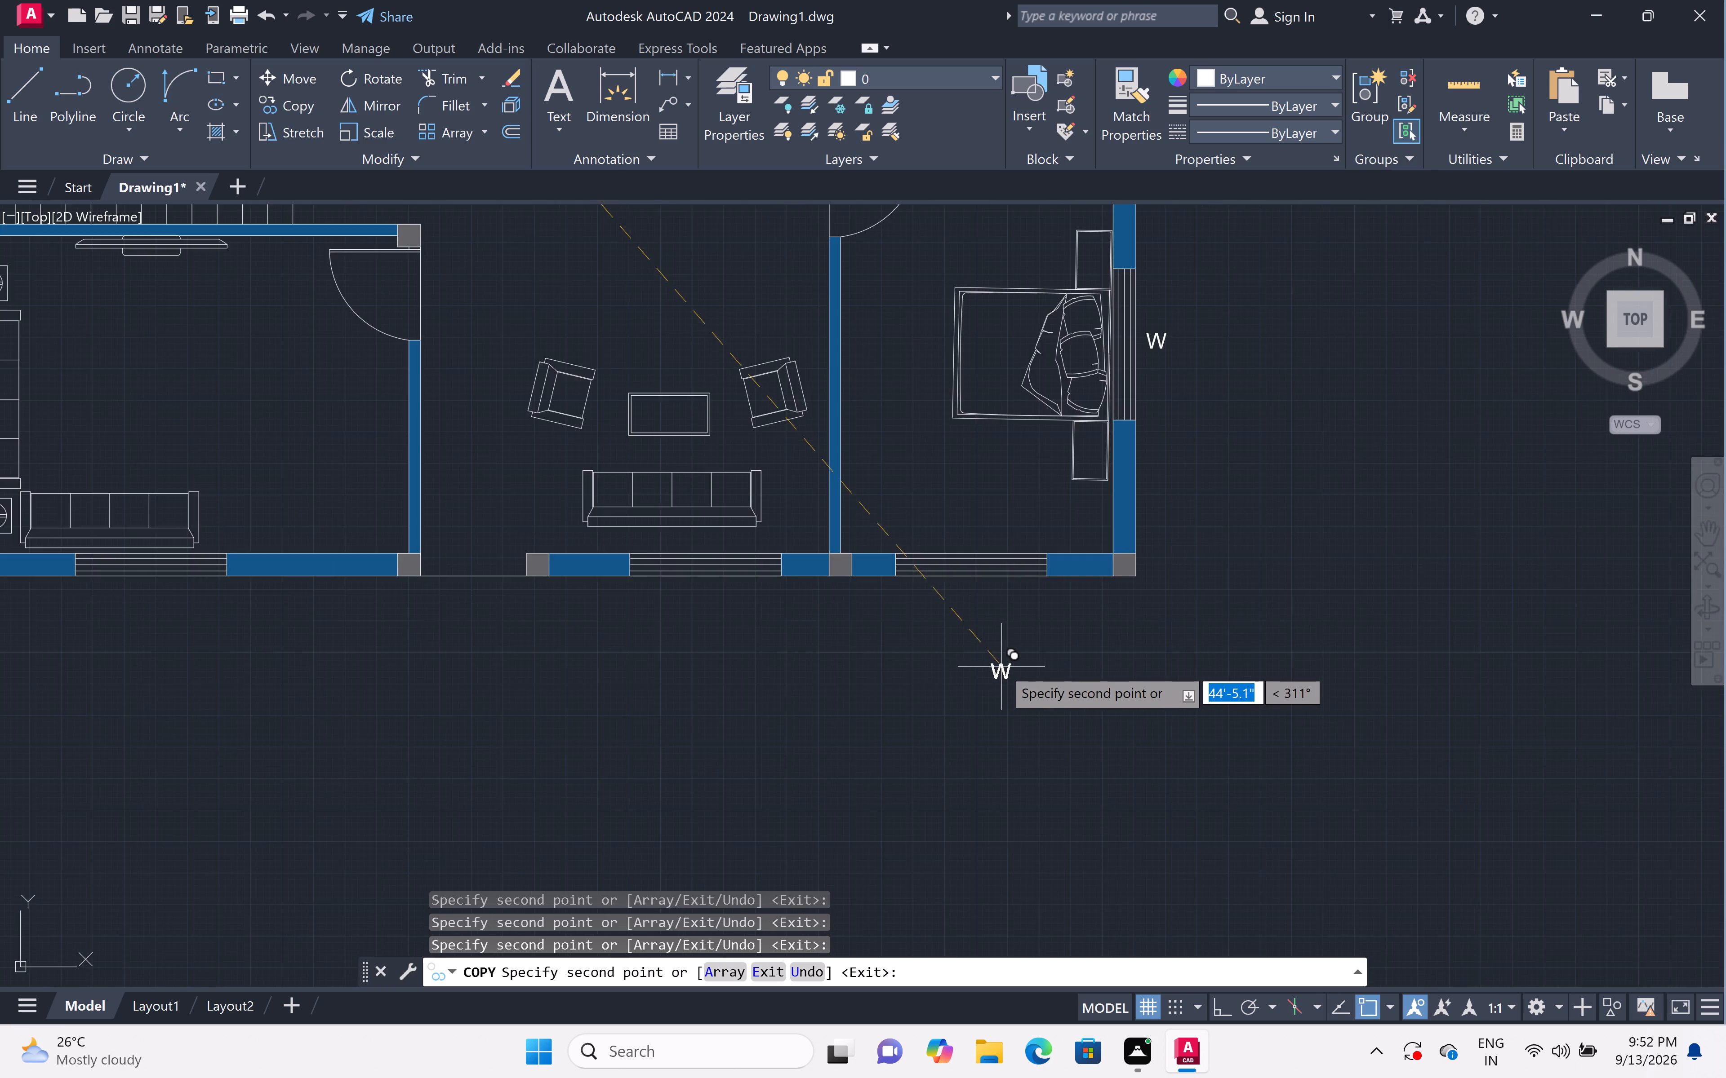
{"action": "scroll", "coordinate": [1001, 666], "scroll_direction": "up", "scroll_amount": 1}
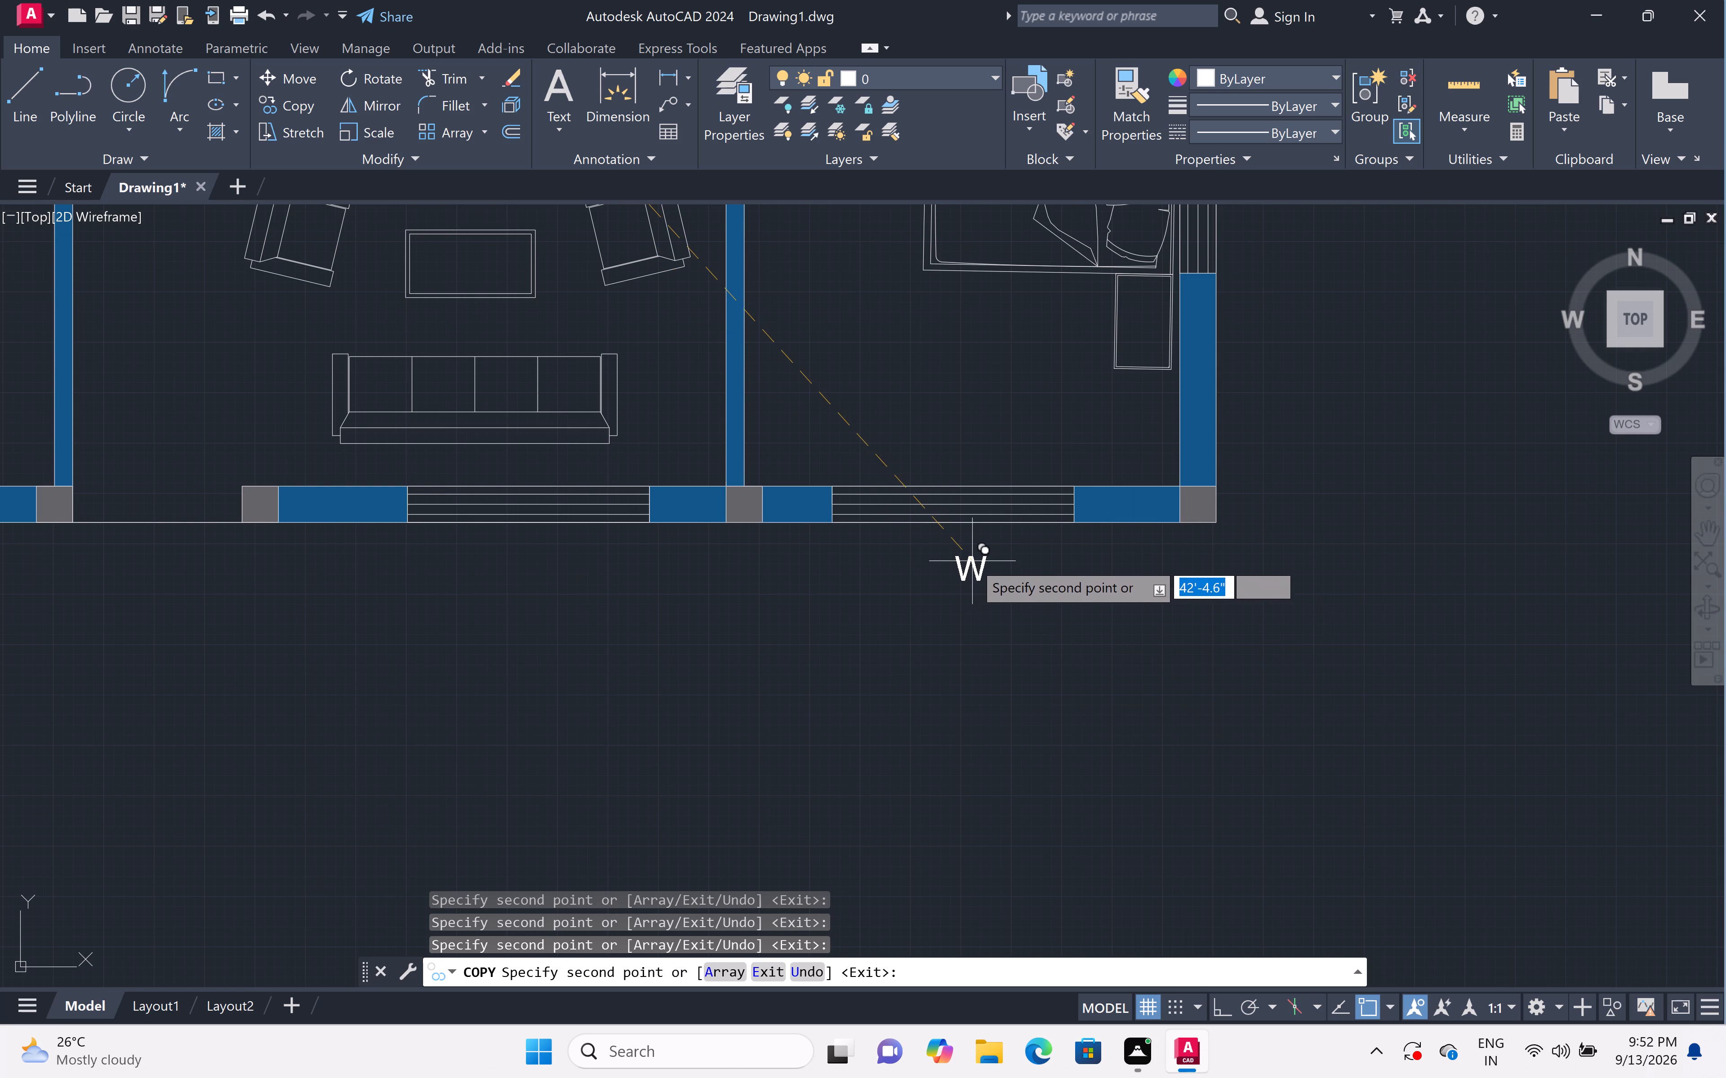
{"action": "left_click", "coordinate": [960, 547]}
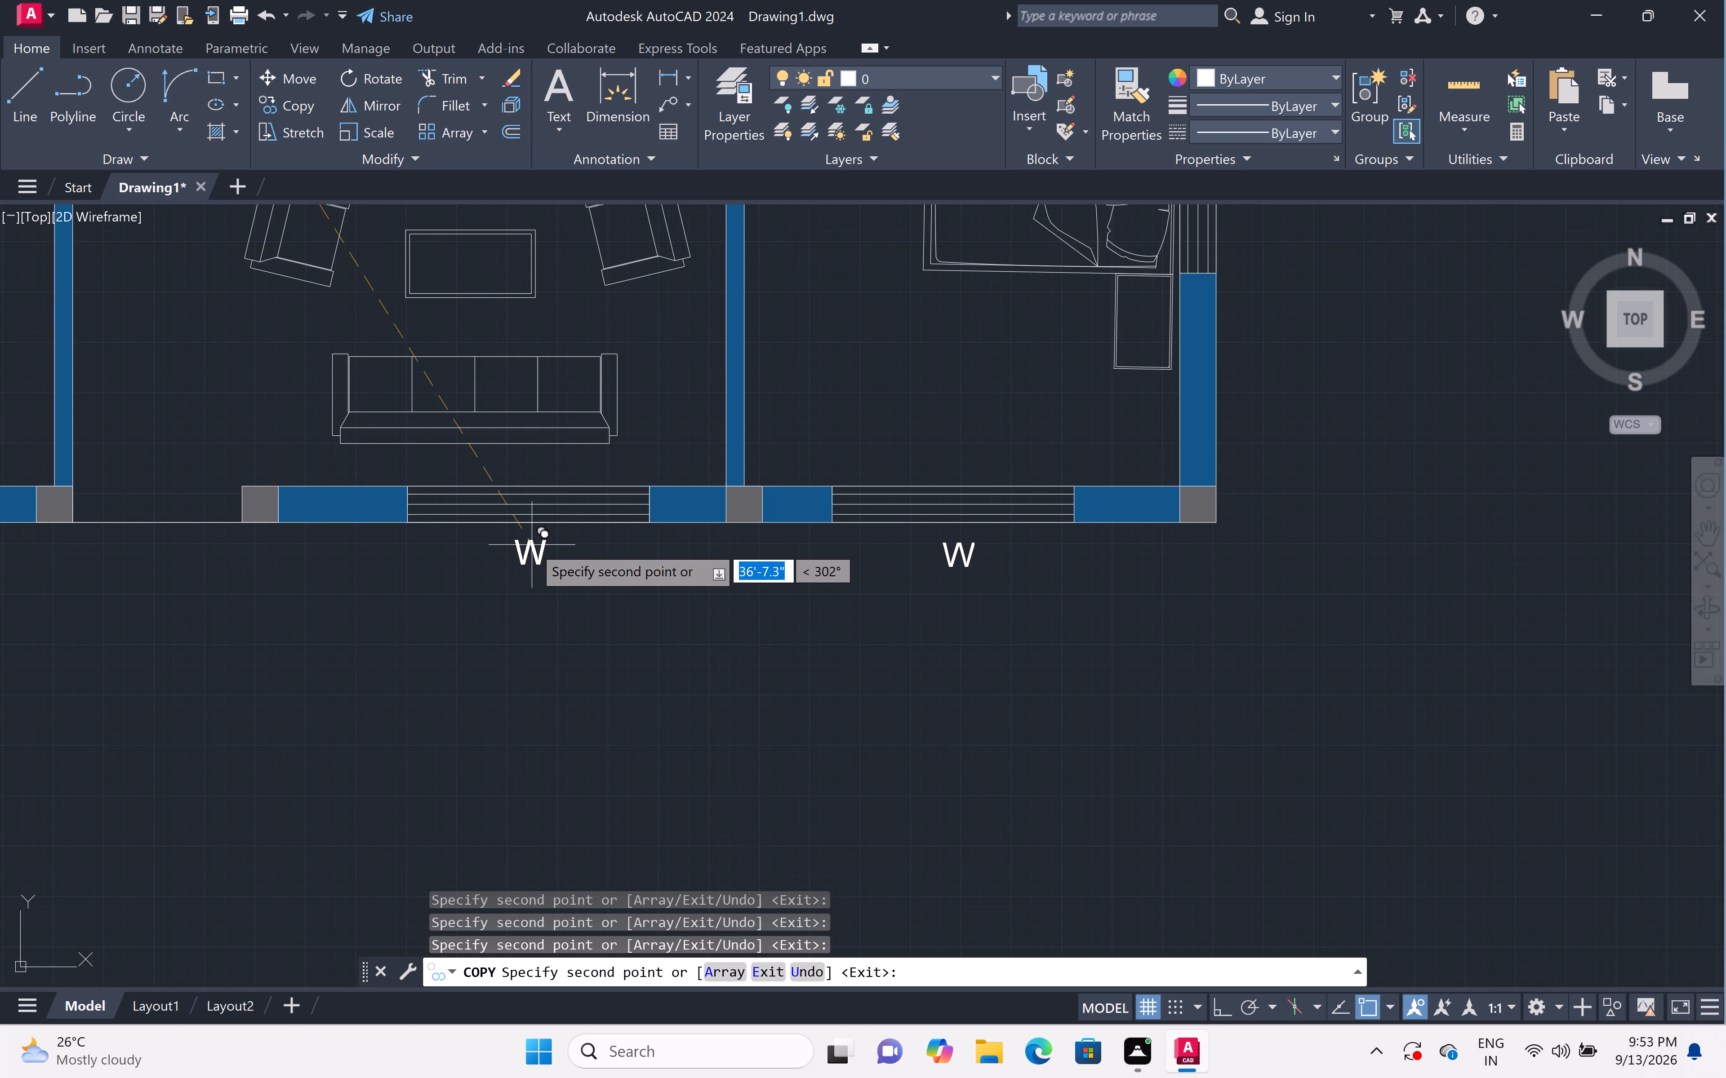
{"action": "scroll", "coordinate": [532, 544], "scroll_direction": "up", "scroll_amount": 2}
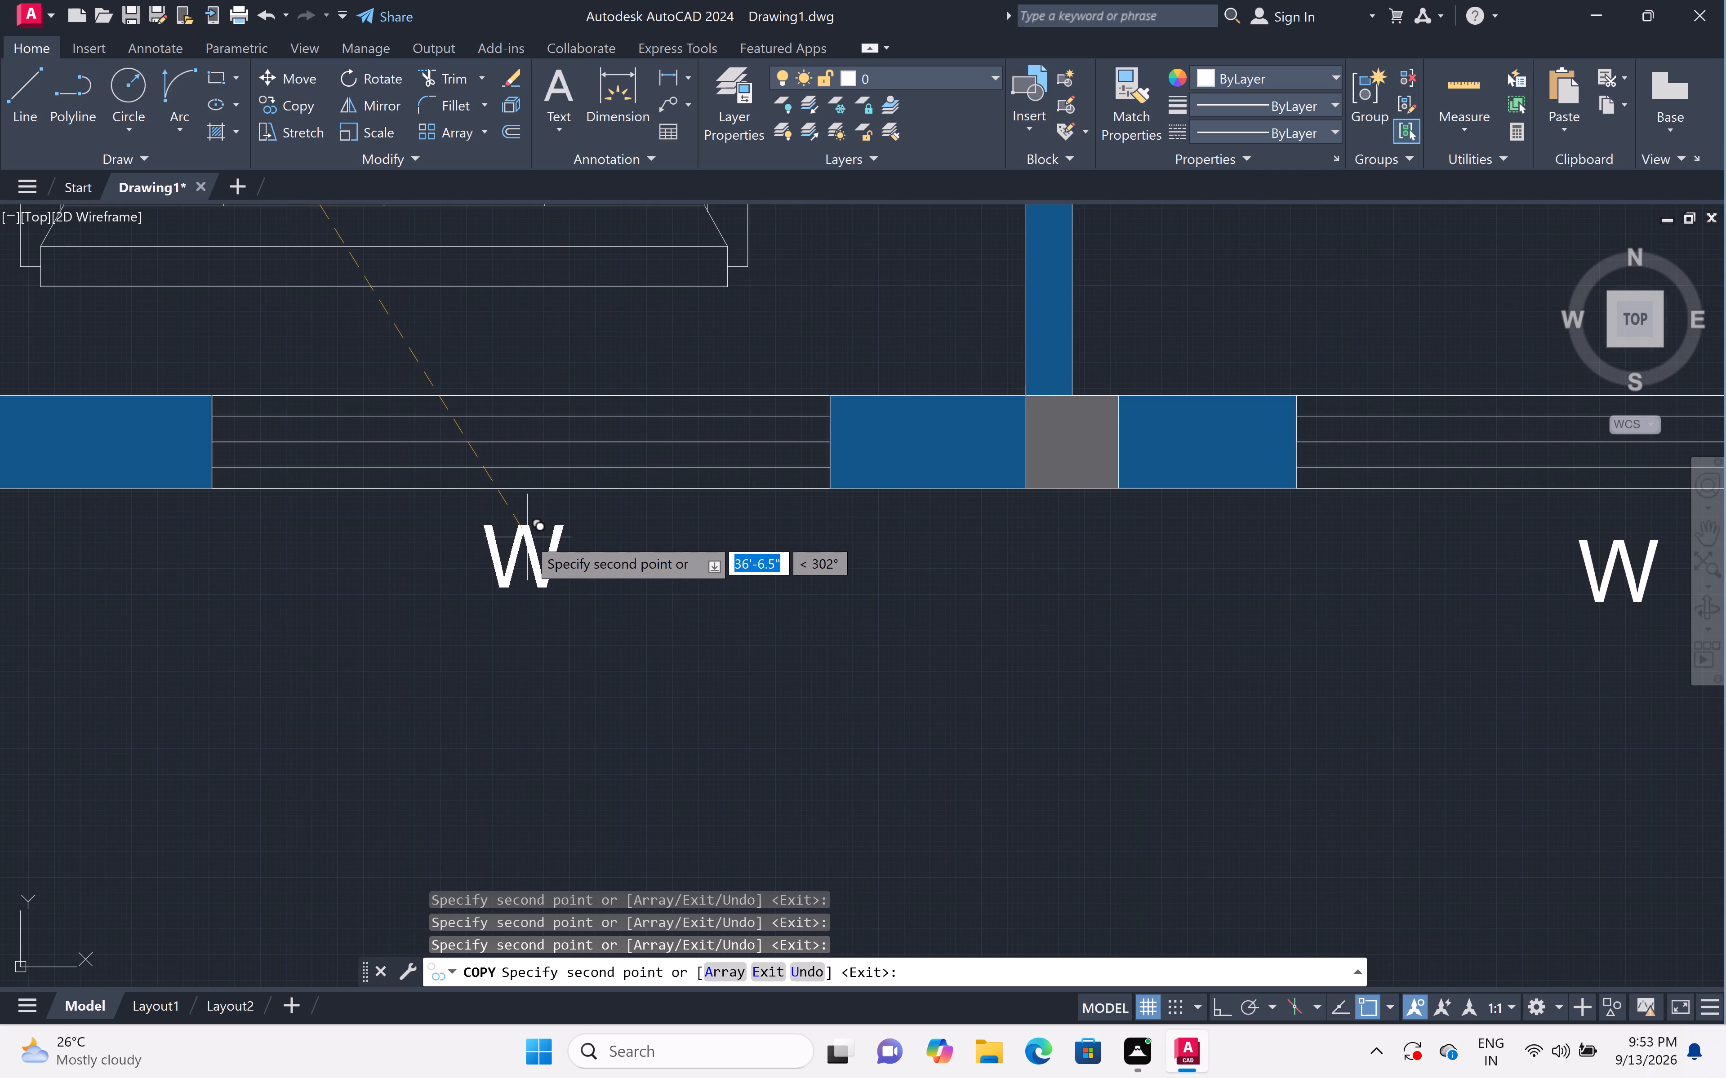
{"action": "left_click", "coordinate": [526, 537]}
Place copies of the W label outside the south and west windows of the southwest living room.
{"action": "scroll", "coordinate": [588, 537], "scroll_direction": "down", "scroll_amount": 4}
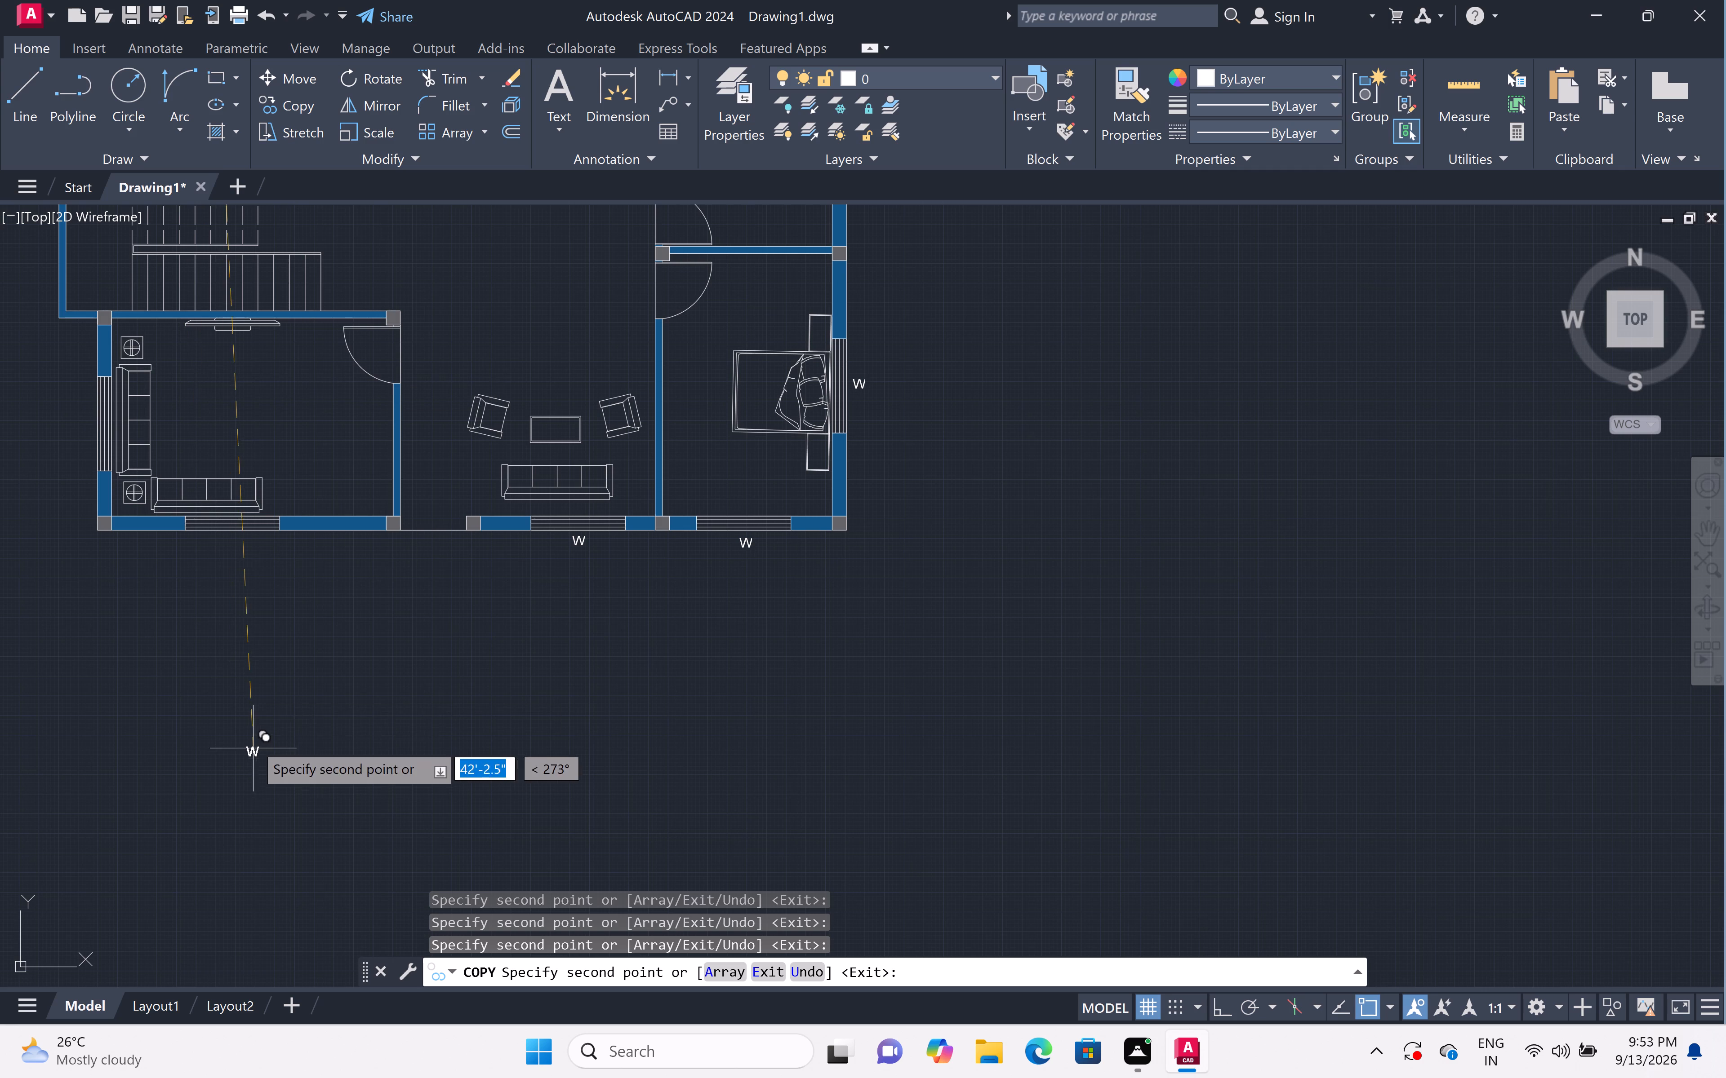
{"action": "middle_click_drag", "start_coordinate": [244, 645], "coordinate": [623, 855]}
{"action": "scroll", "coordinate": [621, 761], "scroll_direction": "up", "scroll_amount": 2}
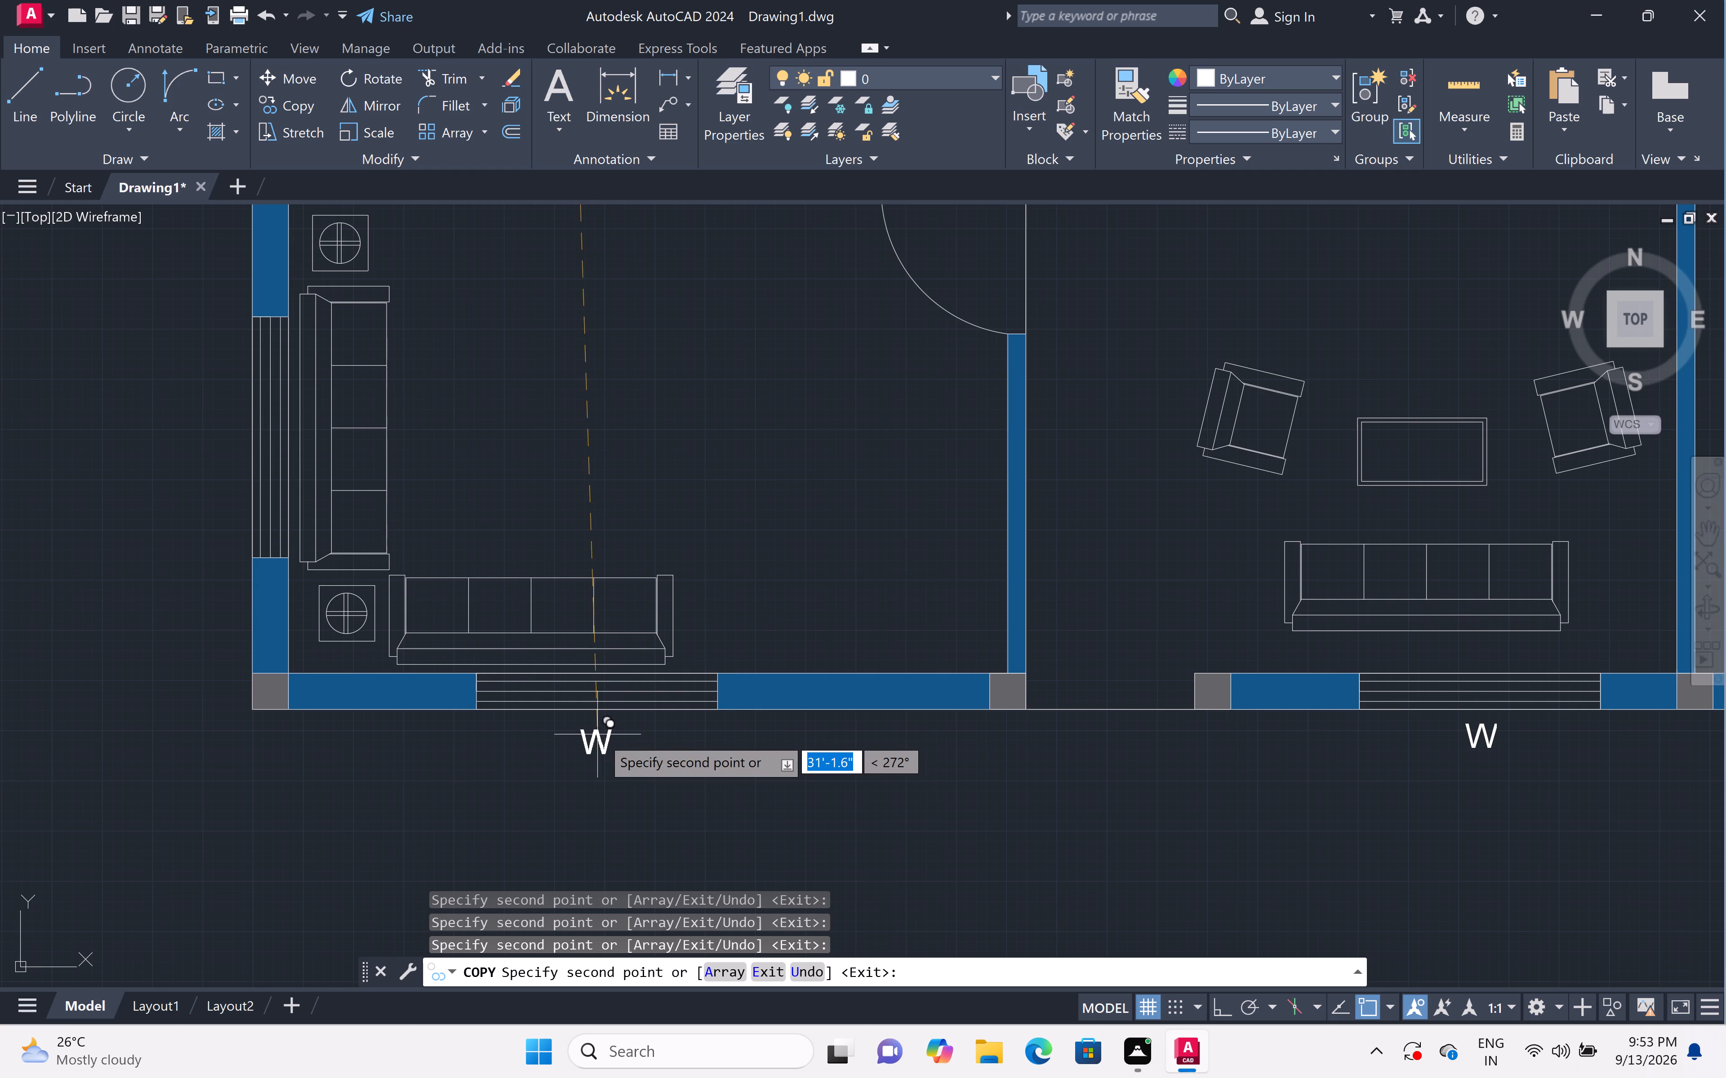
{"action": "double_click", "coordinate": [611, 737]}
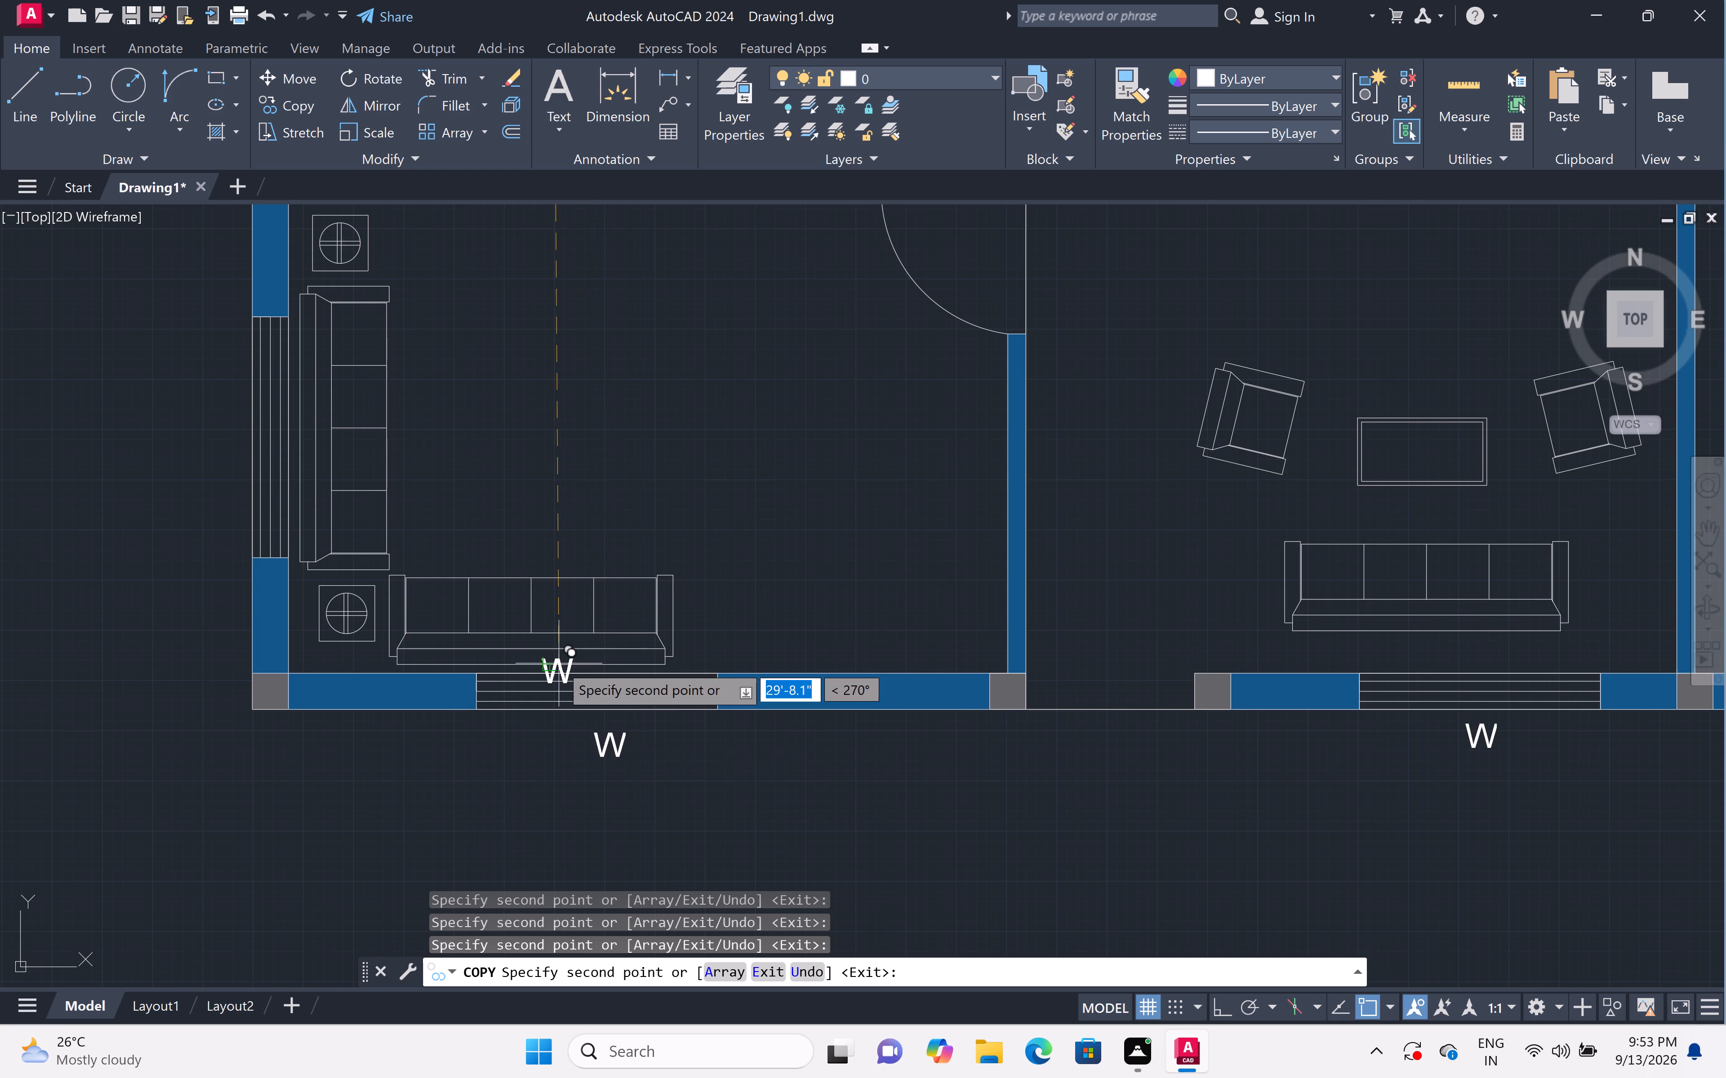
{"action": "scroll", "coordinate": [559, 663], "scroll_direction": "down", "scroll_amount": 2}
{"action": "scroll", "coordinate": [396, 567], "scroll_direction": "up", "scroll_amount": 4}
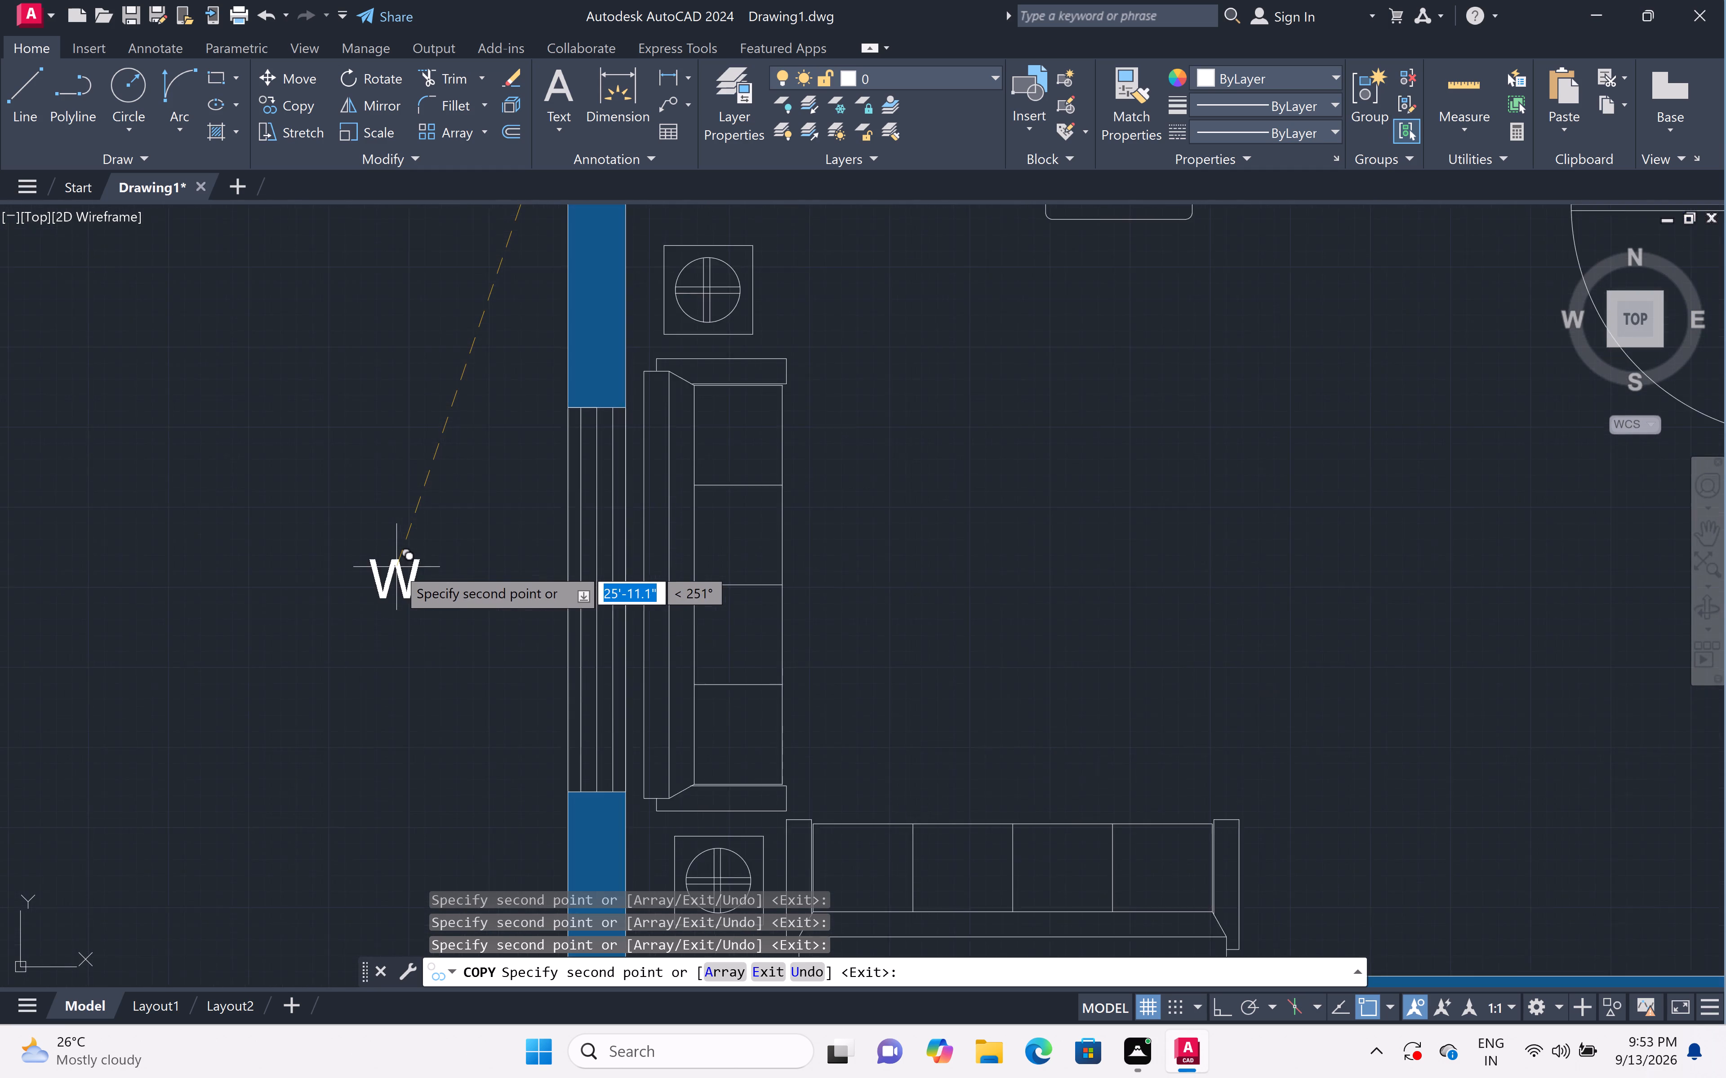
{"action": "scroll", "coordinate": [499, 570], "scroll_direction": "down", "scroll_amount": 1}
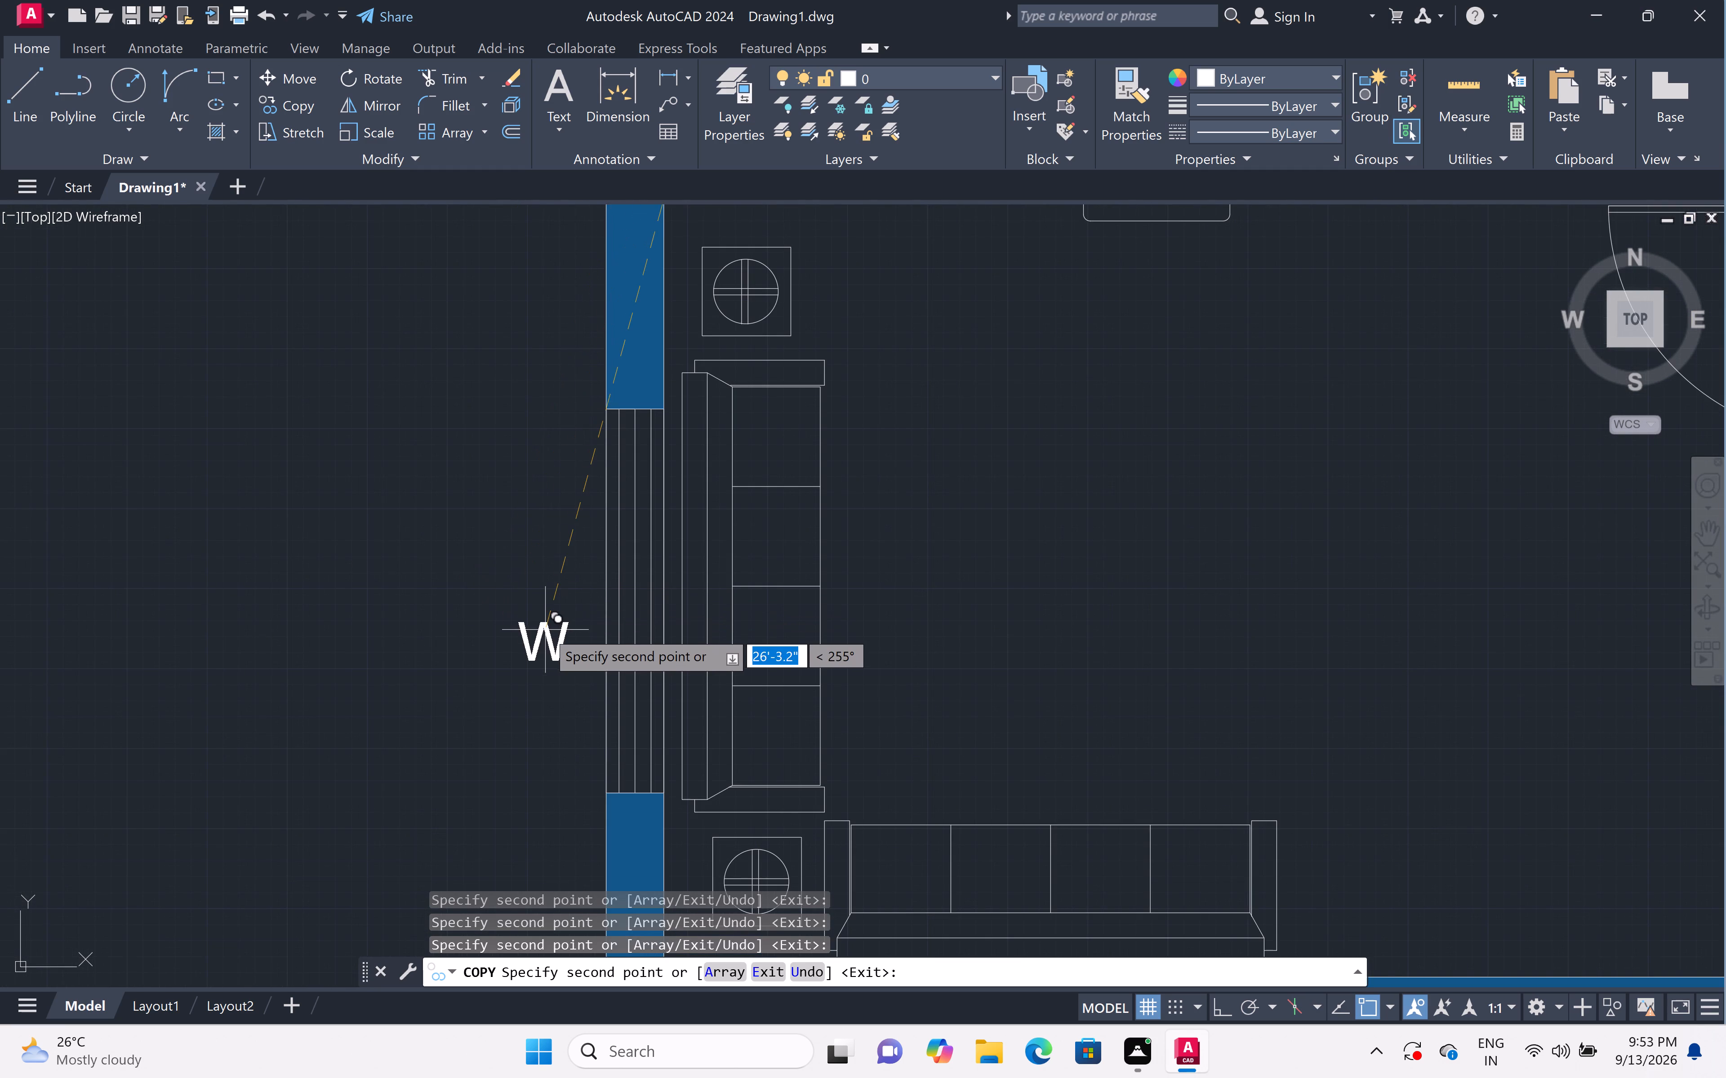
{"action": "left_click", "coordinate": [543, 605]}
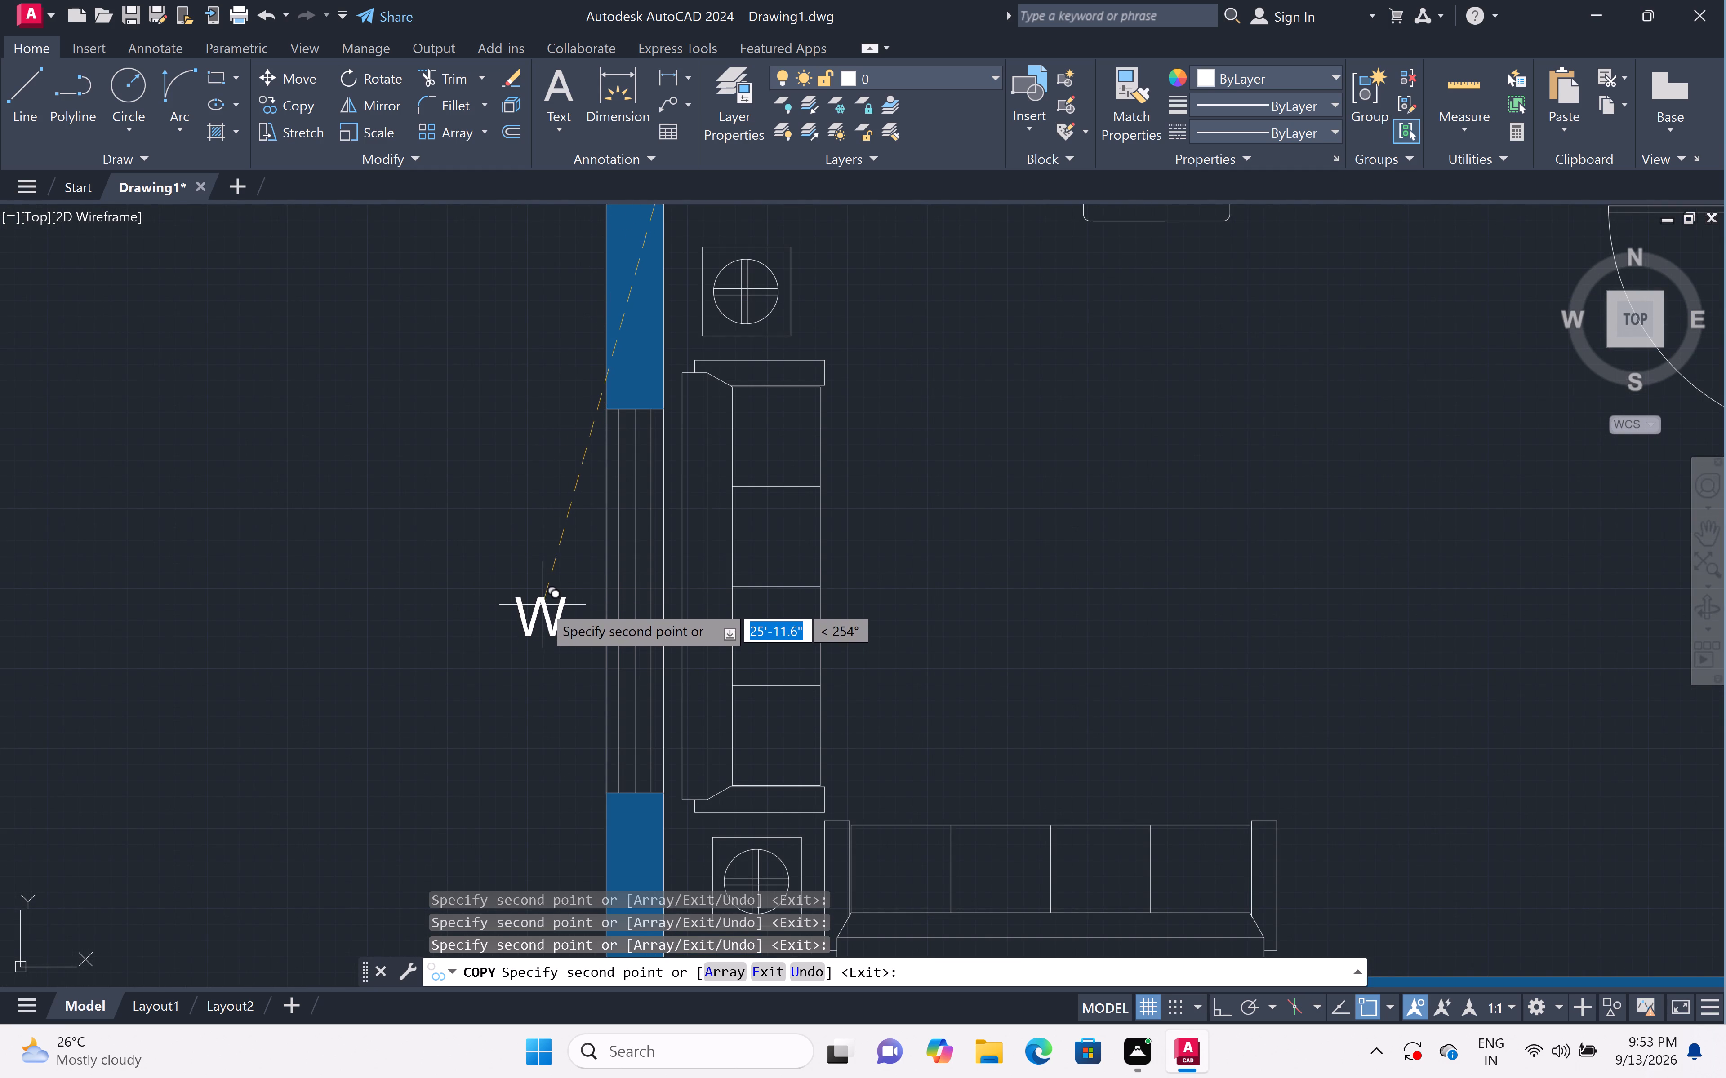
Place a single copy of the W label just outside the northwest bedroom's west window and finish copying.
{"action": "scroll", "coordinate": [552, 508], "scroll_direction": "down", "scroll_amount": 4}
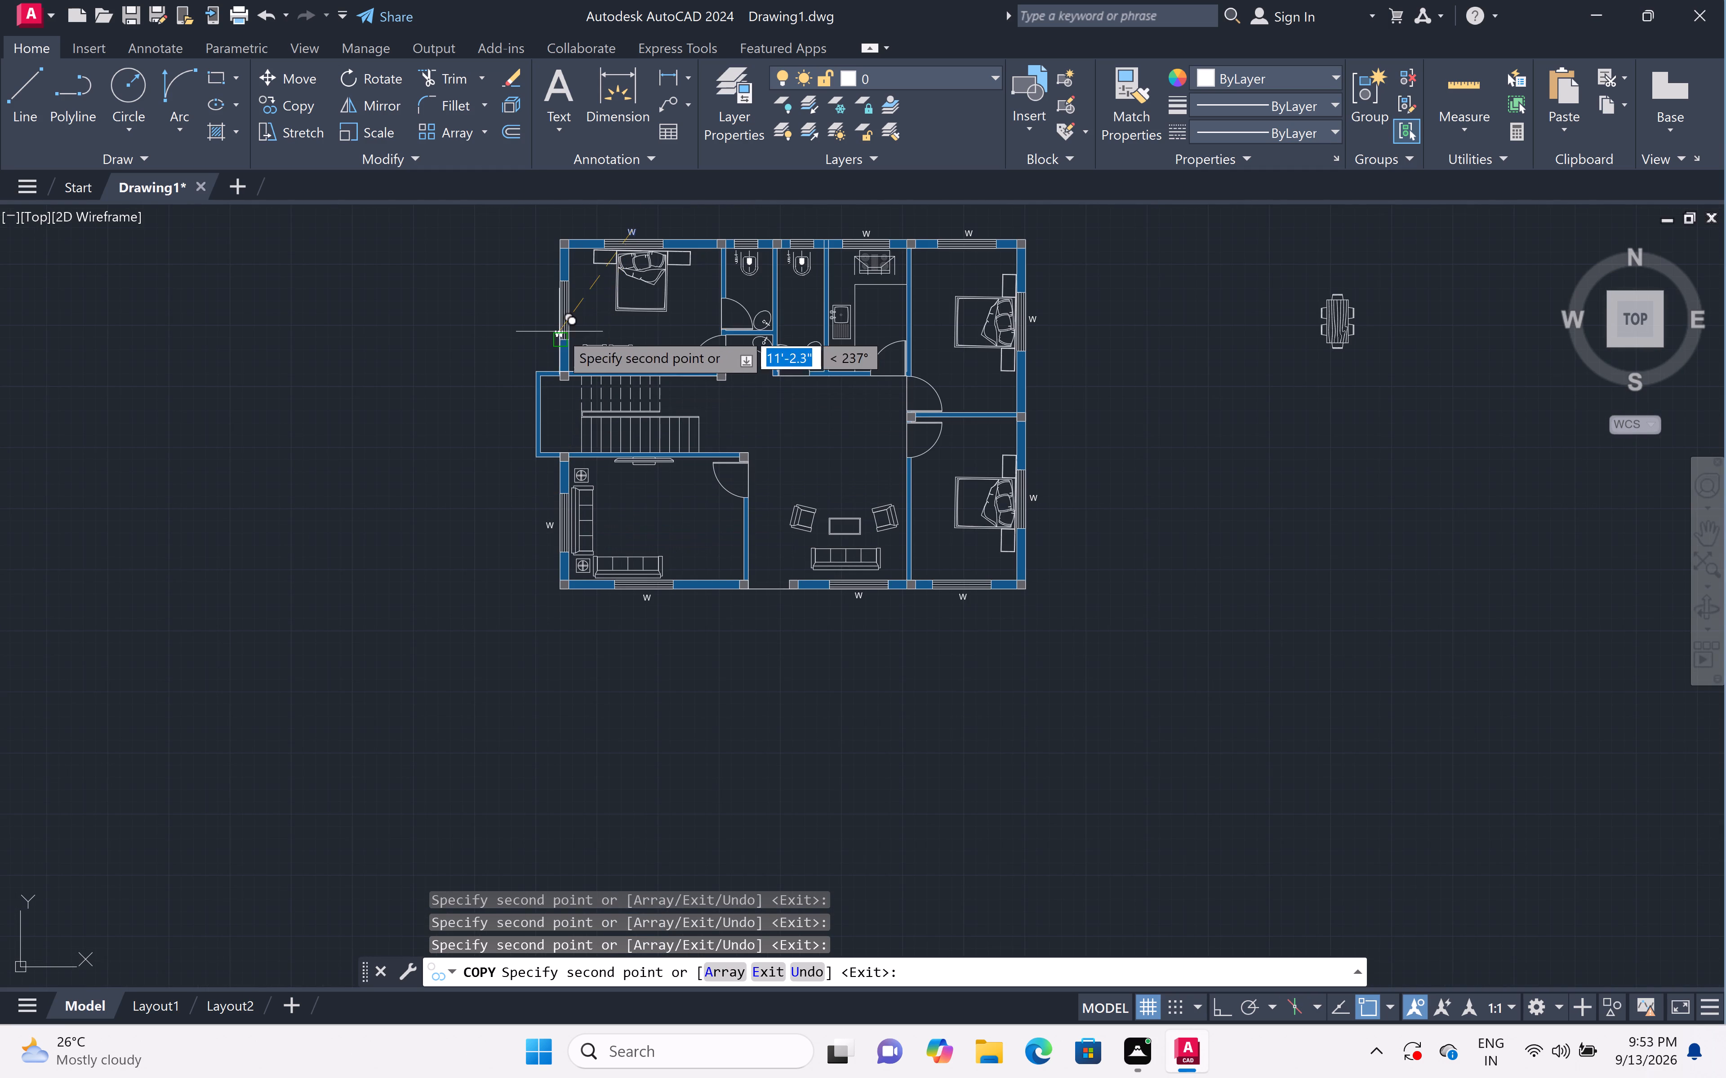
{"action": "scroll", "coordinate": [550, 308], "scroll_direction": "up", "scroll_amount": 4}
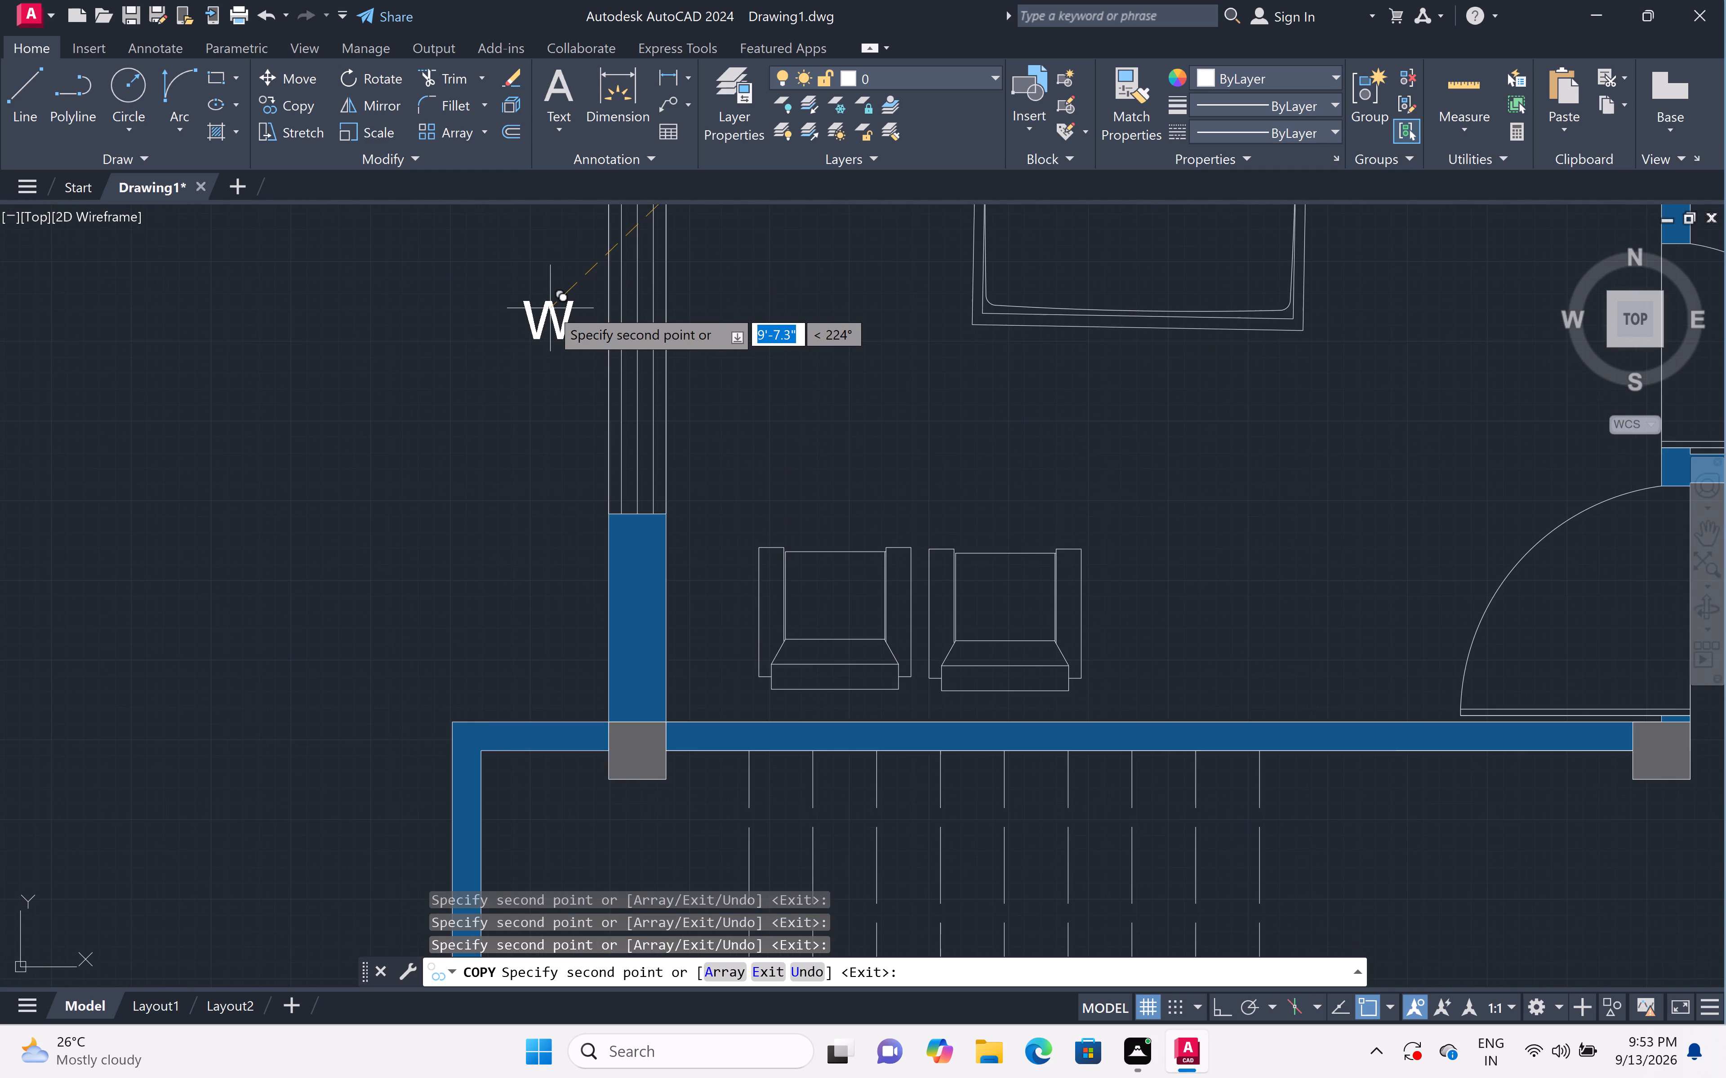
{"action": "scroll", "coordinate": [551, 305], "scroll_direction": "down", "scroll_amount": 1}
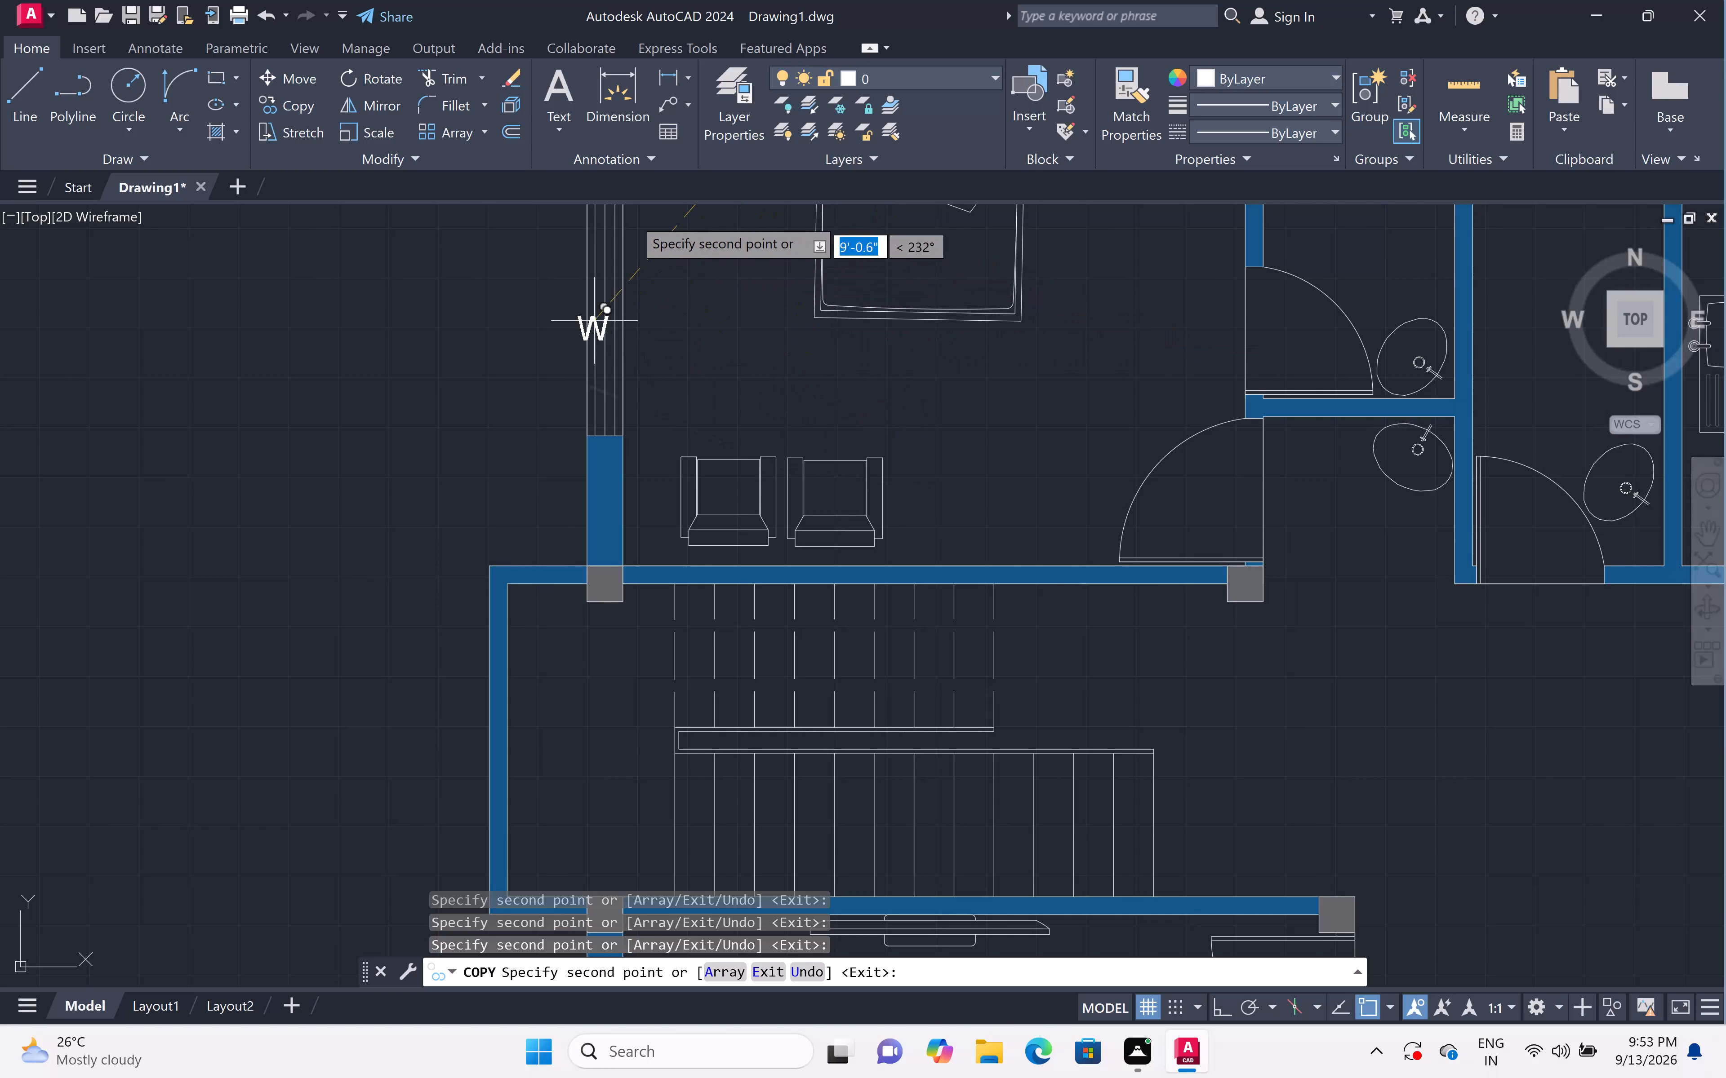
{"action": "double_click", "coordinate": [539, 280]}
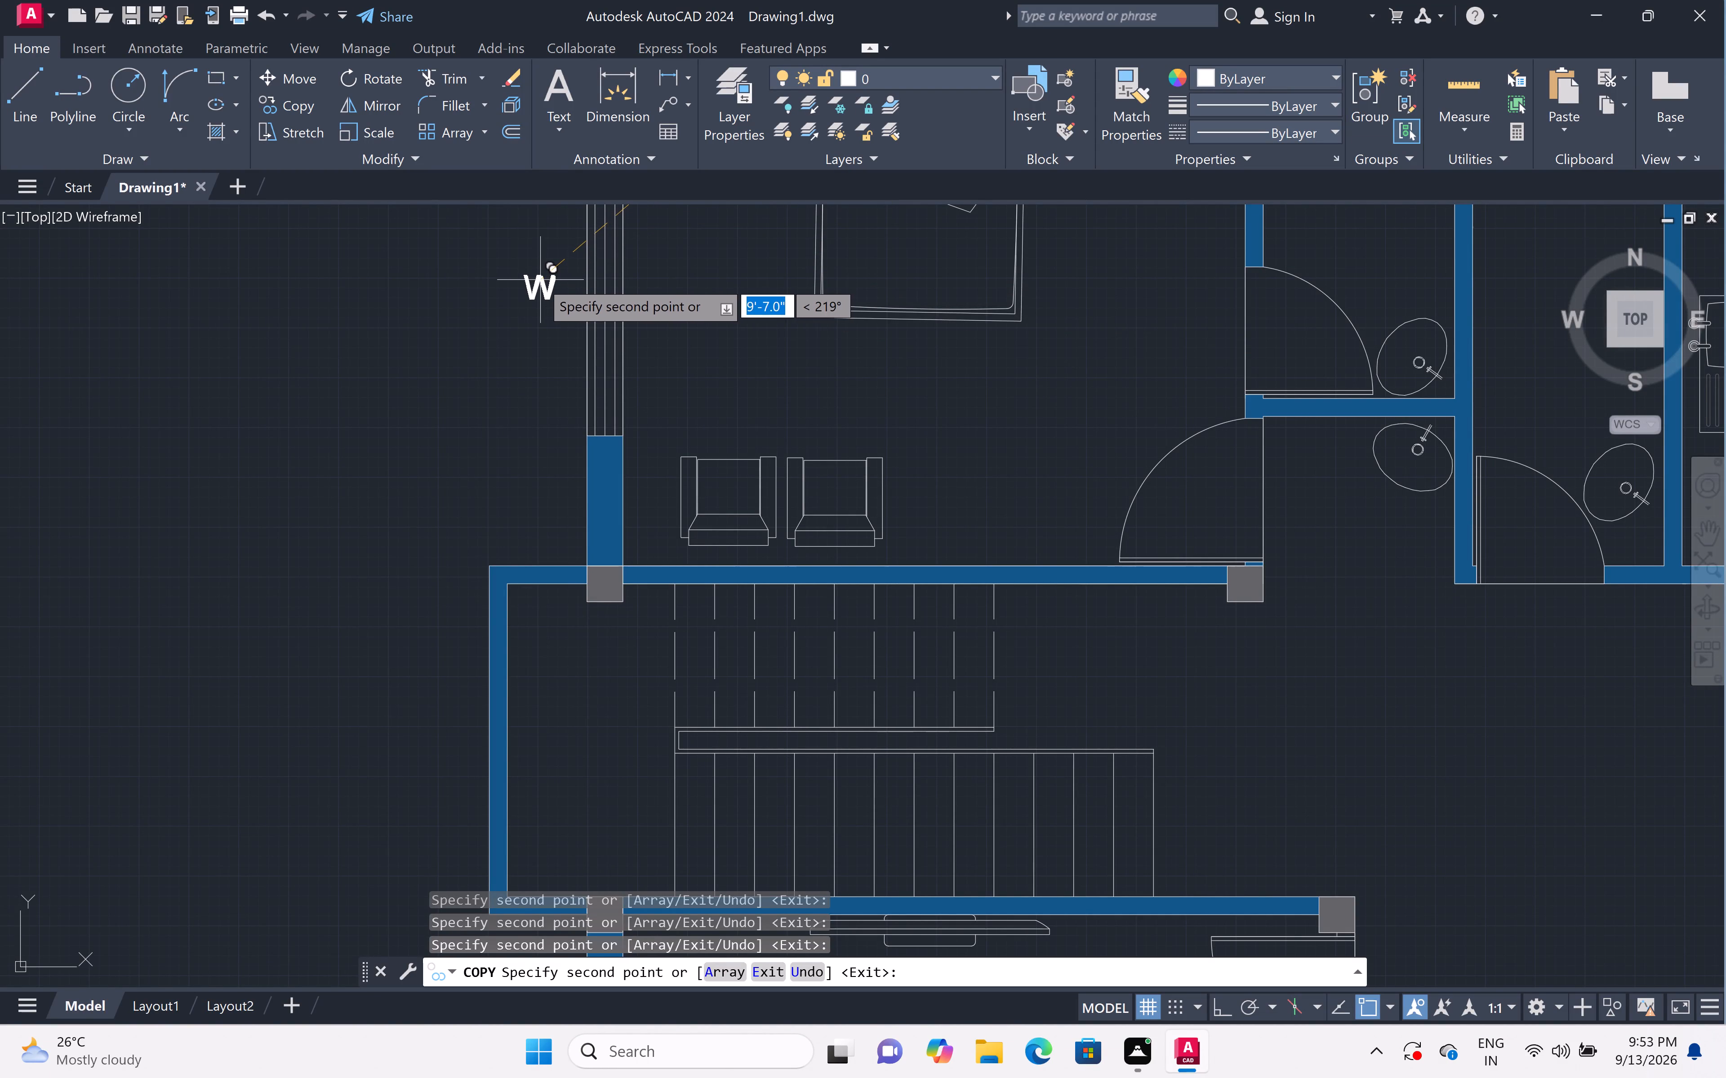
{"action": "scroll", "coordinate": [538, 279], "scroll_direction": "down", "scroll_amount": 2}
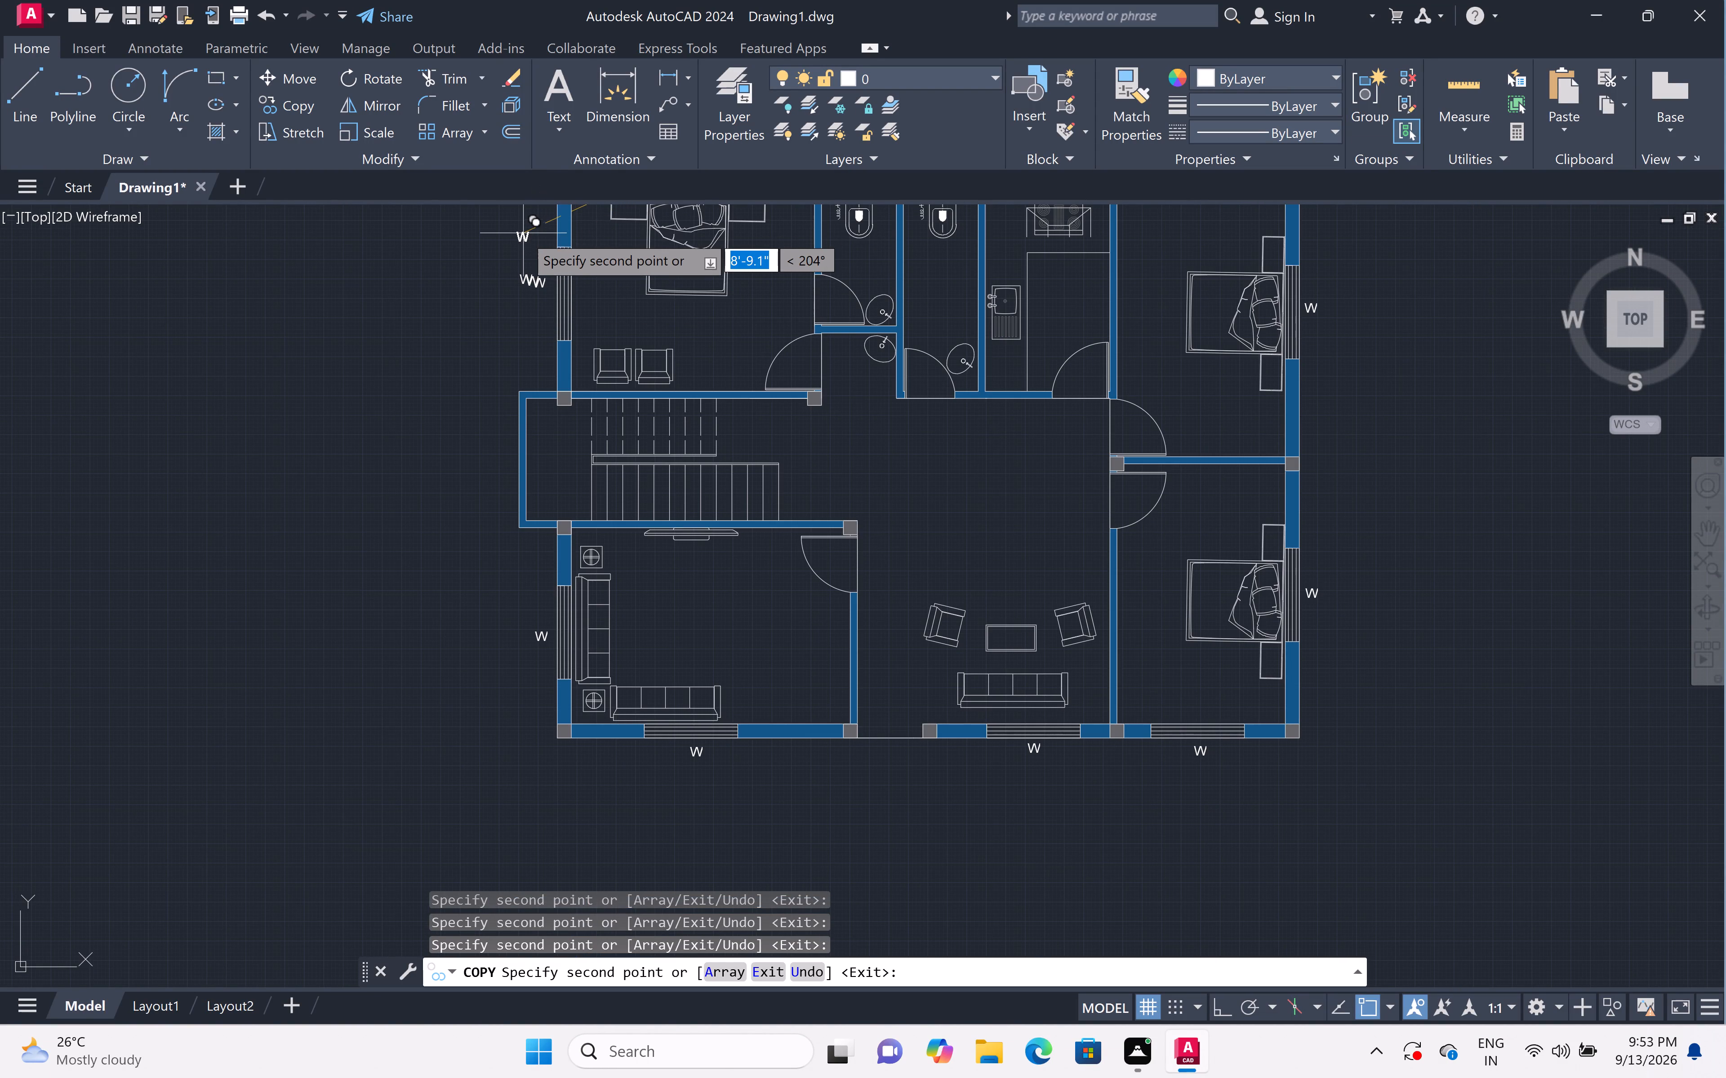
{"action": "key", "text": "ctrl+z"}
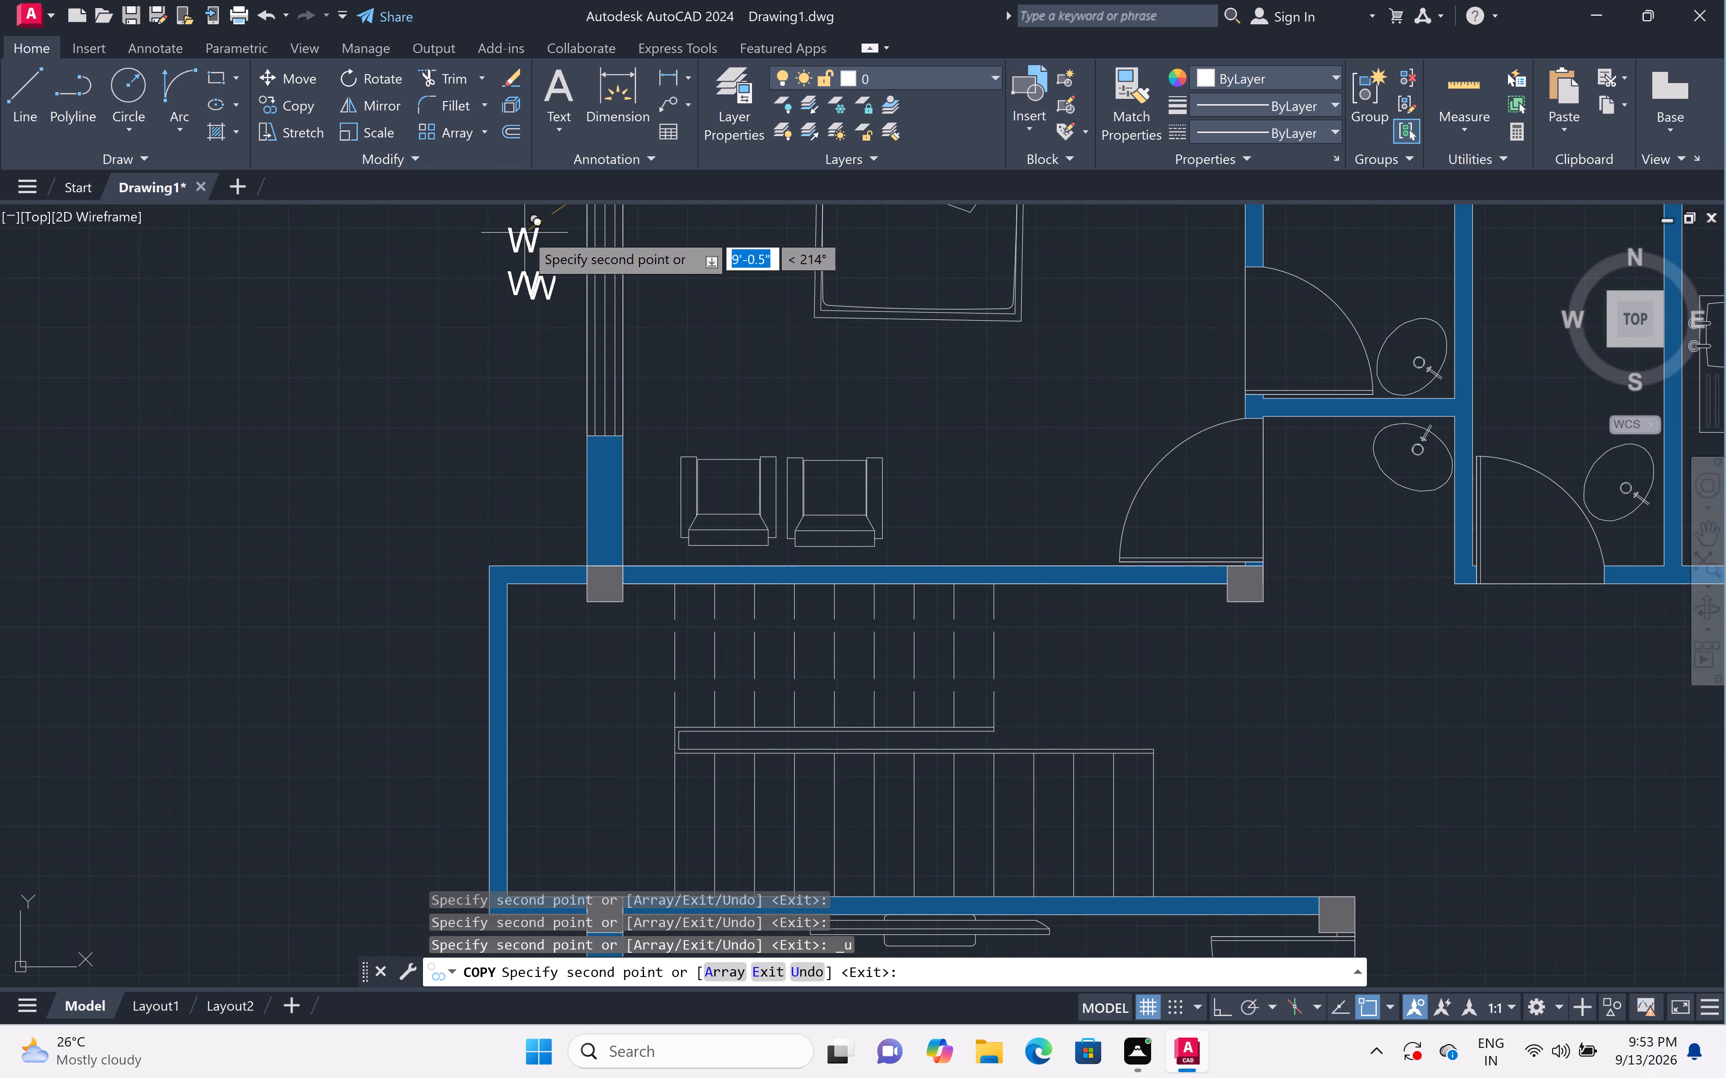
{"action": "key", "text": "ctrl+z"}
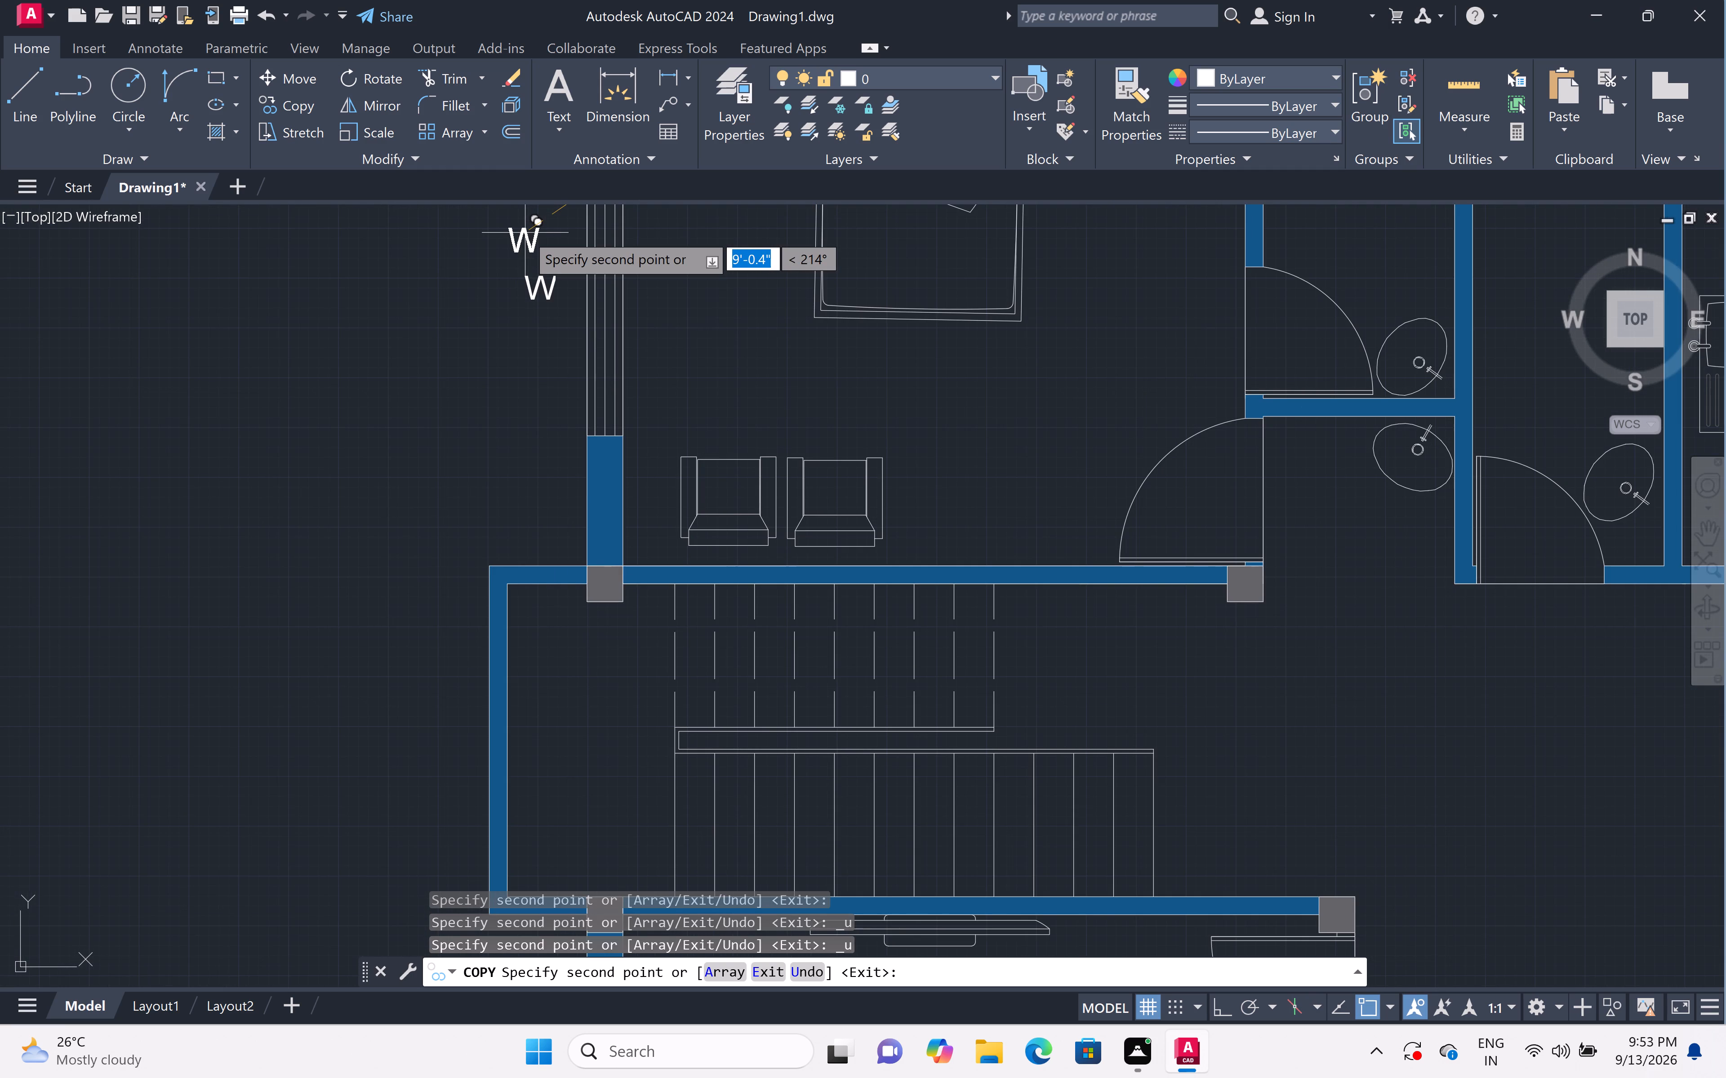
{"action": "scroll", "coordinate": [268, 287], "scroll_direction": "down", "scroll_amount": 2}
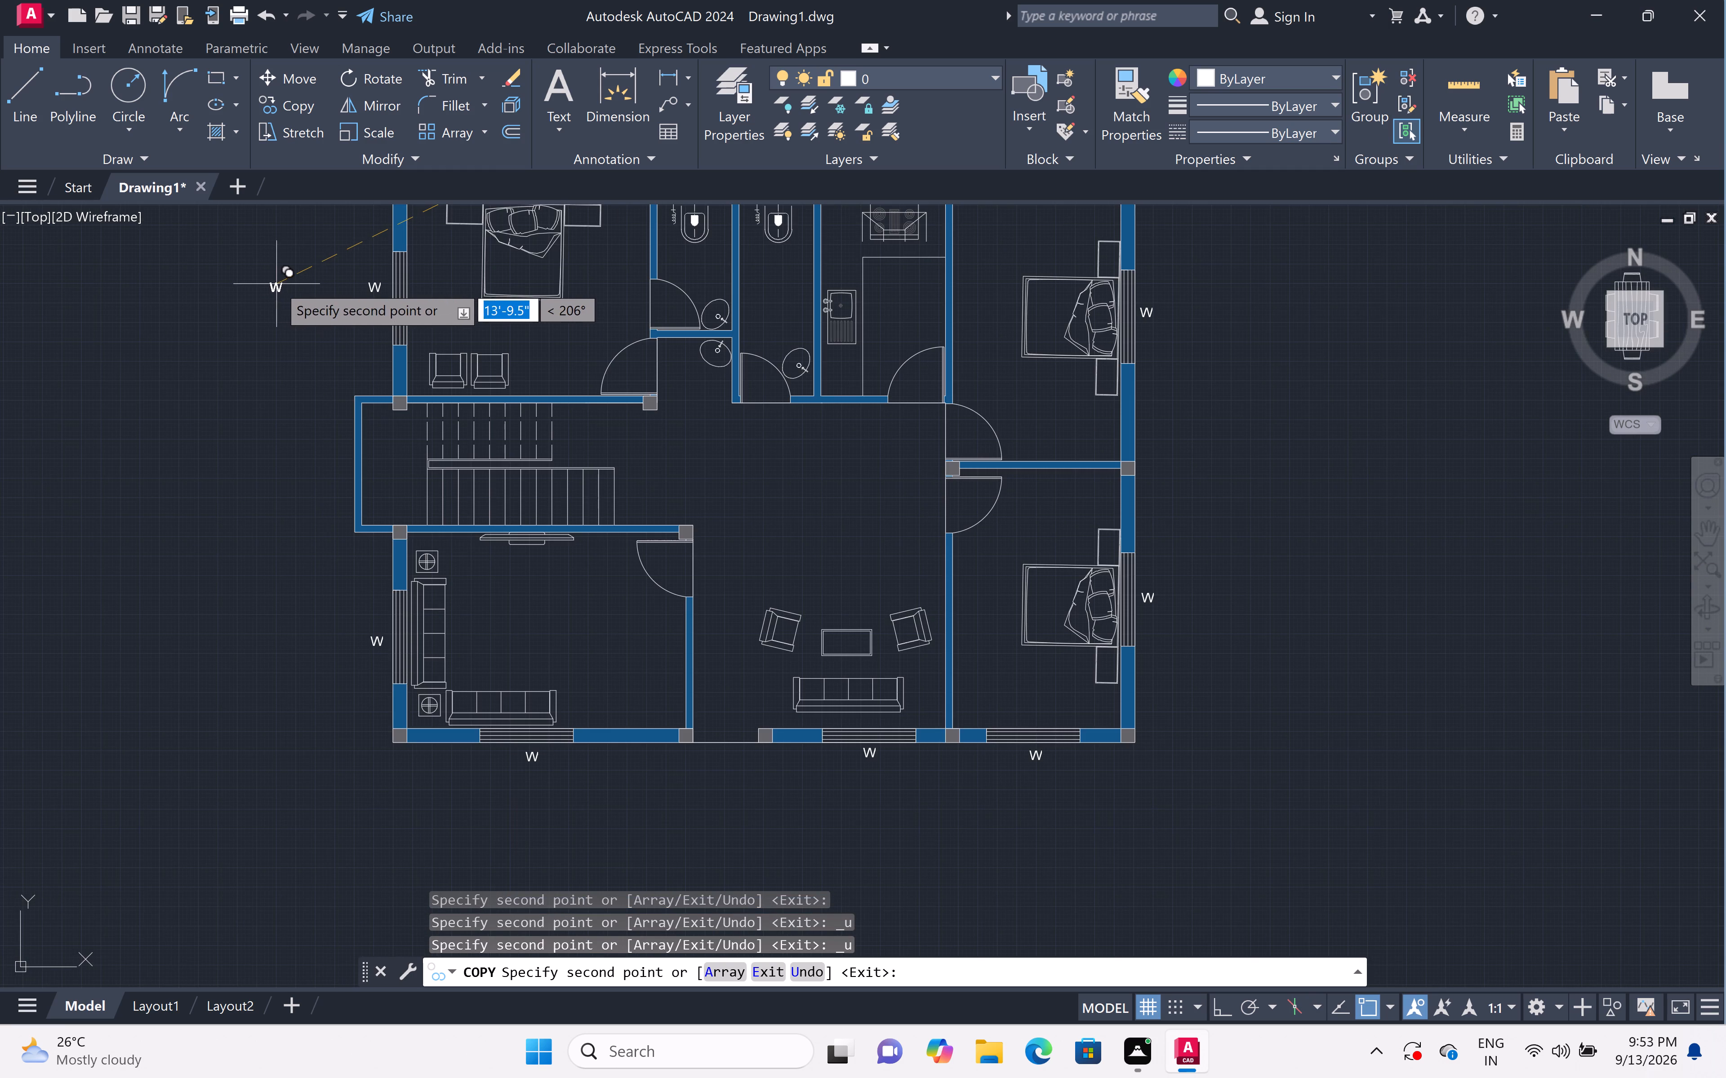
{"action": "middle_click_drag", "start_coordinate": [273, 284], "coordinate": [387, 447]}
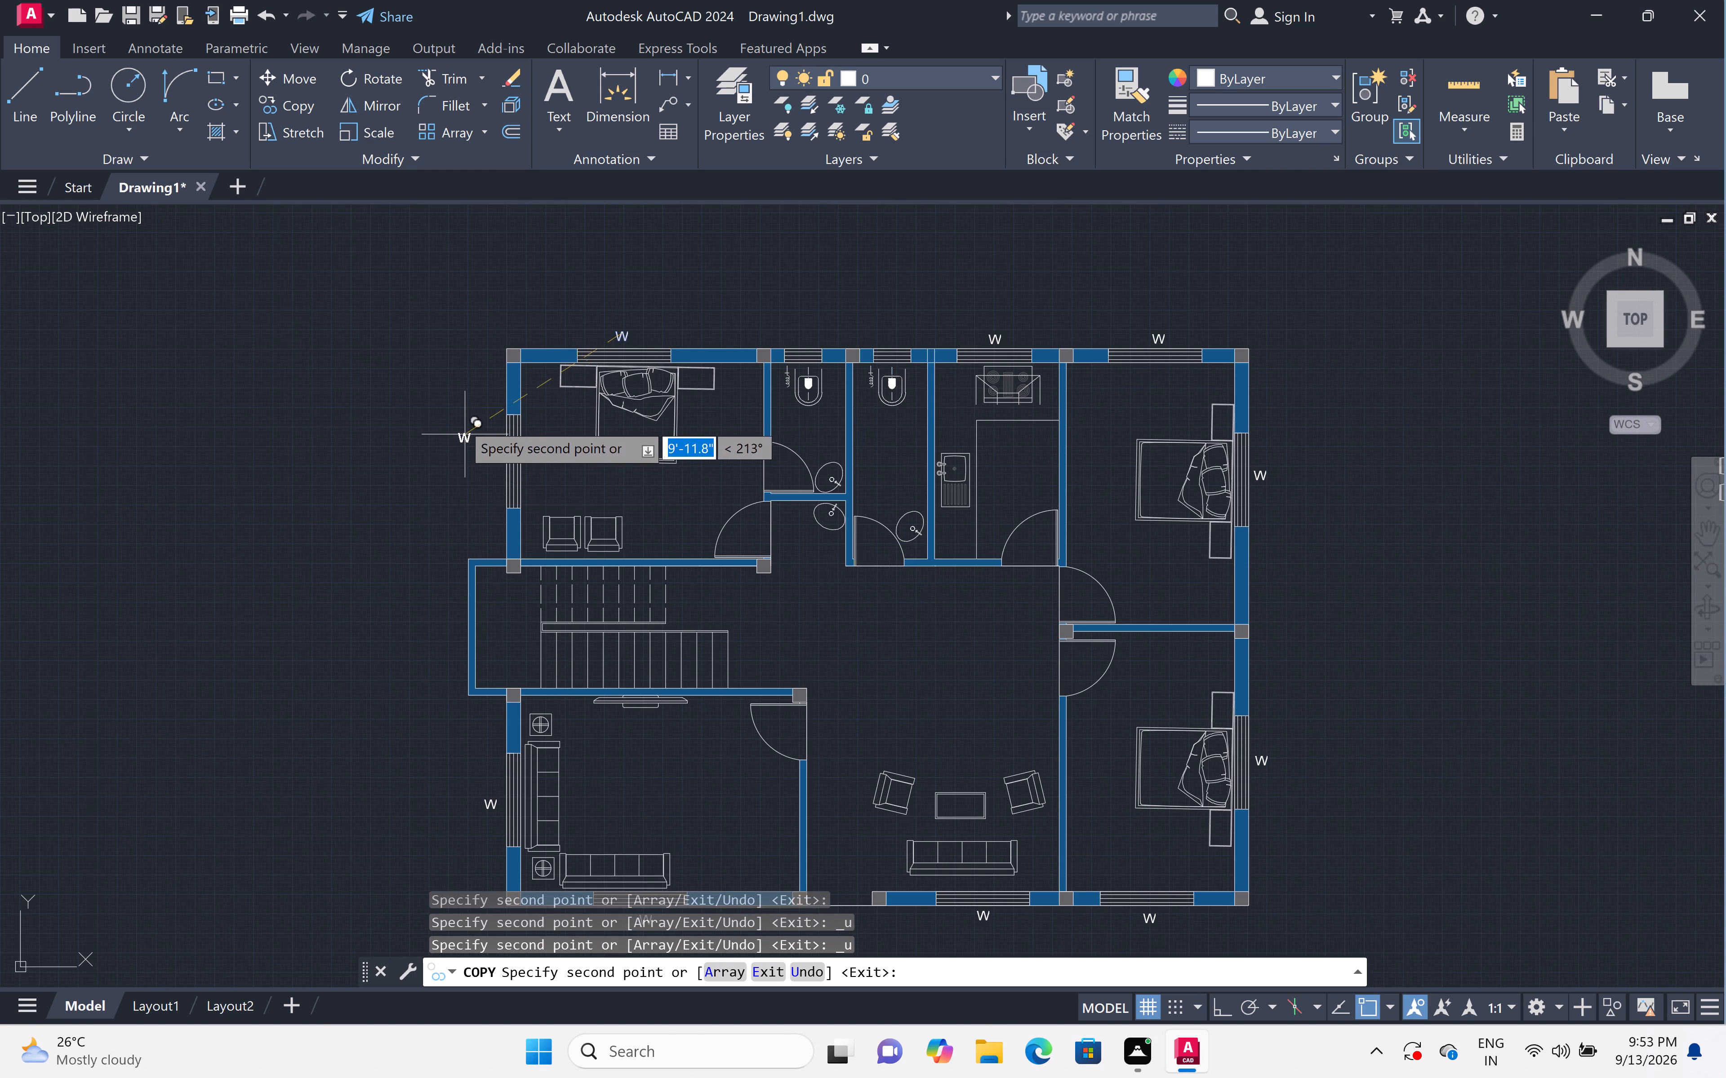
{"action": "key", "text": "Escape"}
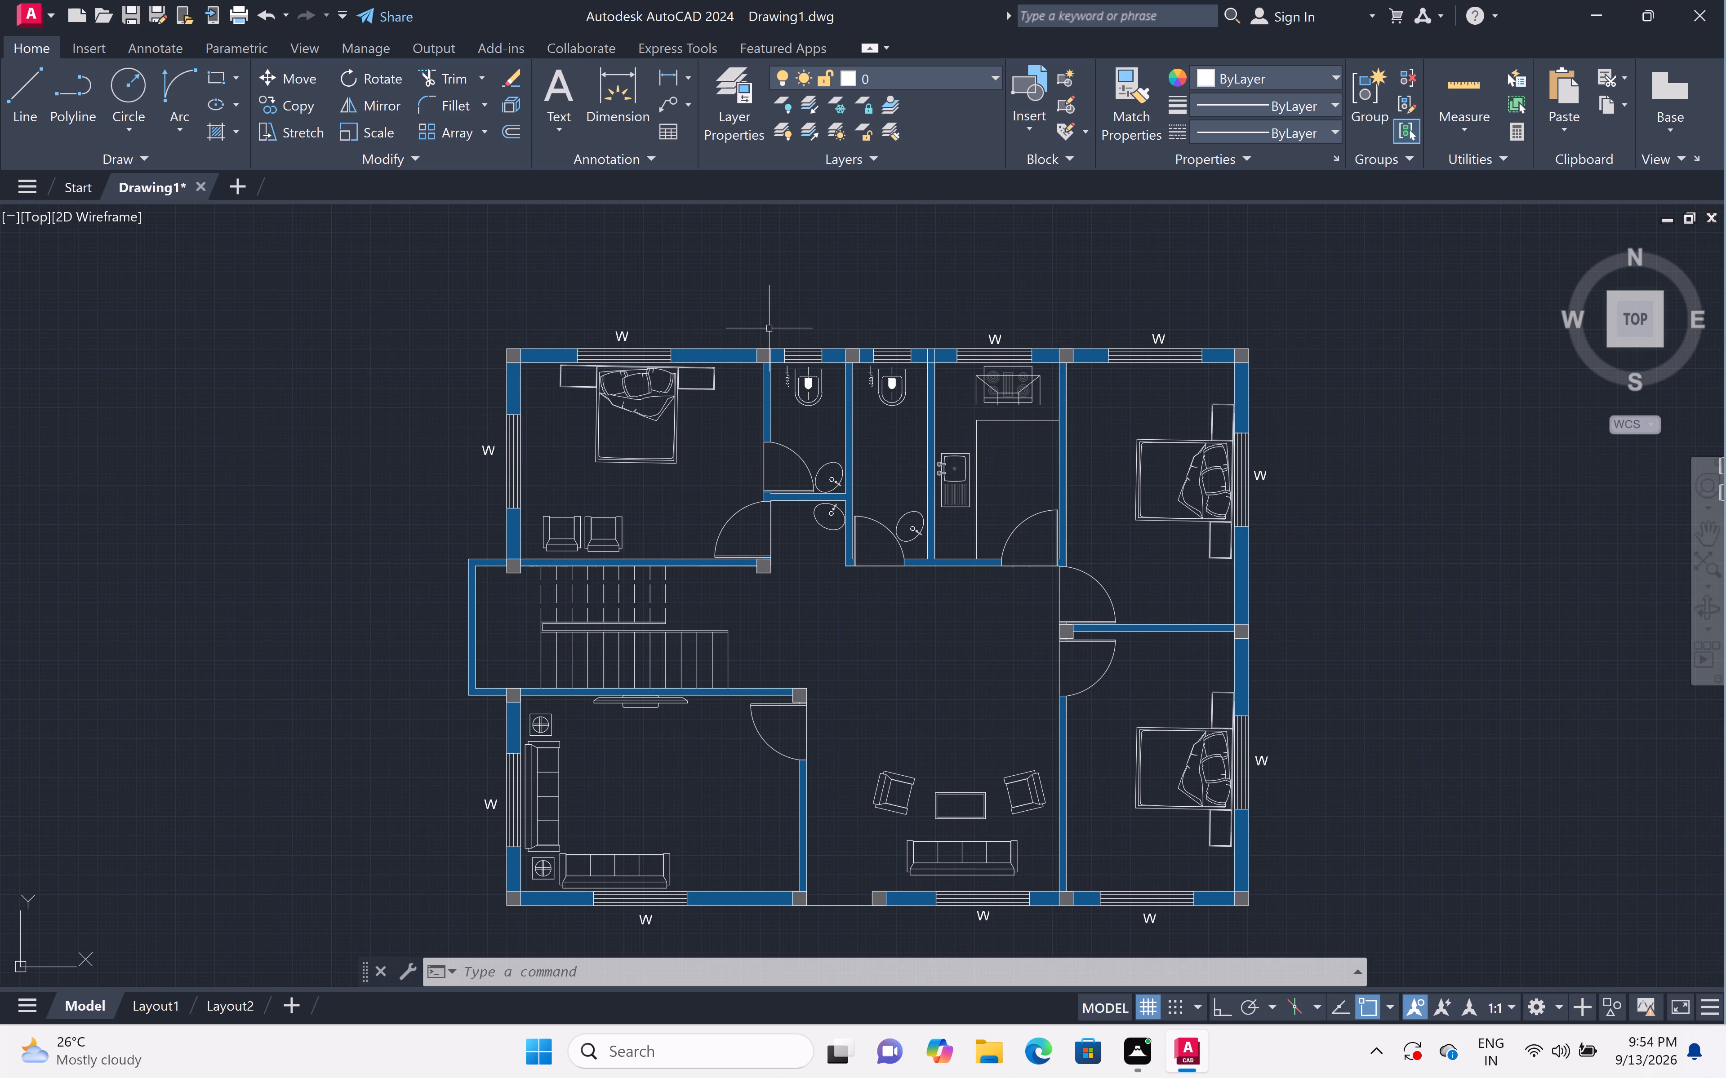
Add multiline text reading V just outside the north window of the bathroom beside the northwest bedroom.
{"action": "scroll", "coordinate": [801, 330], "scroll_direction": "up", "scroll_amount": 3}
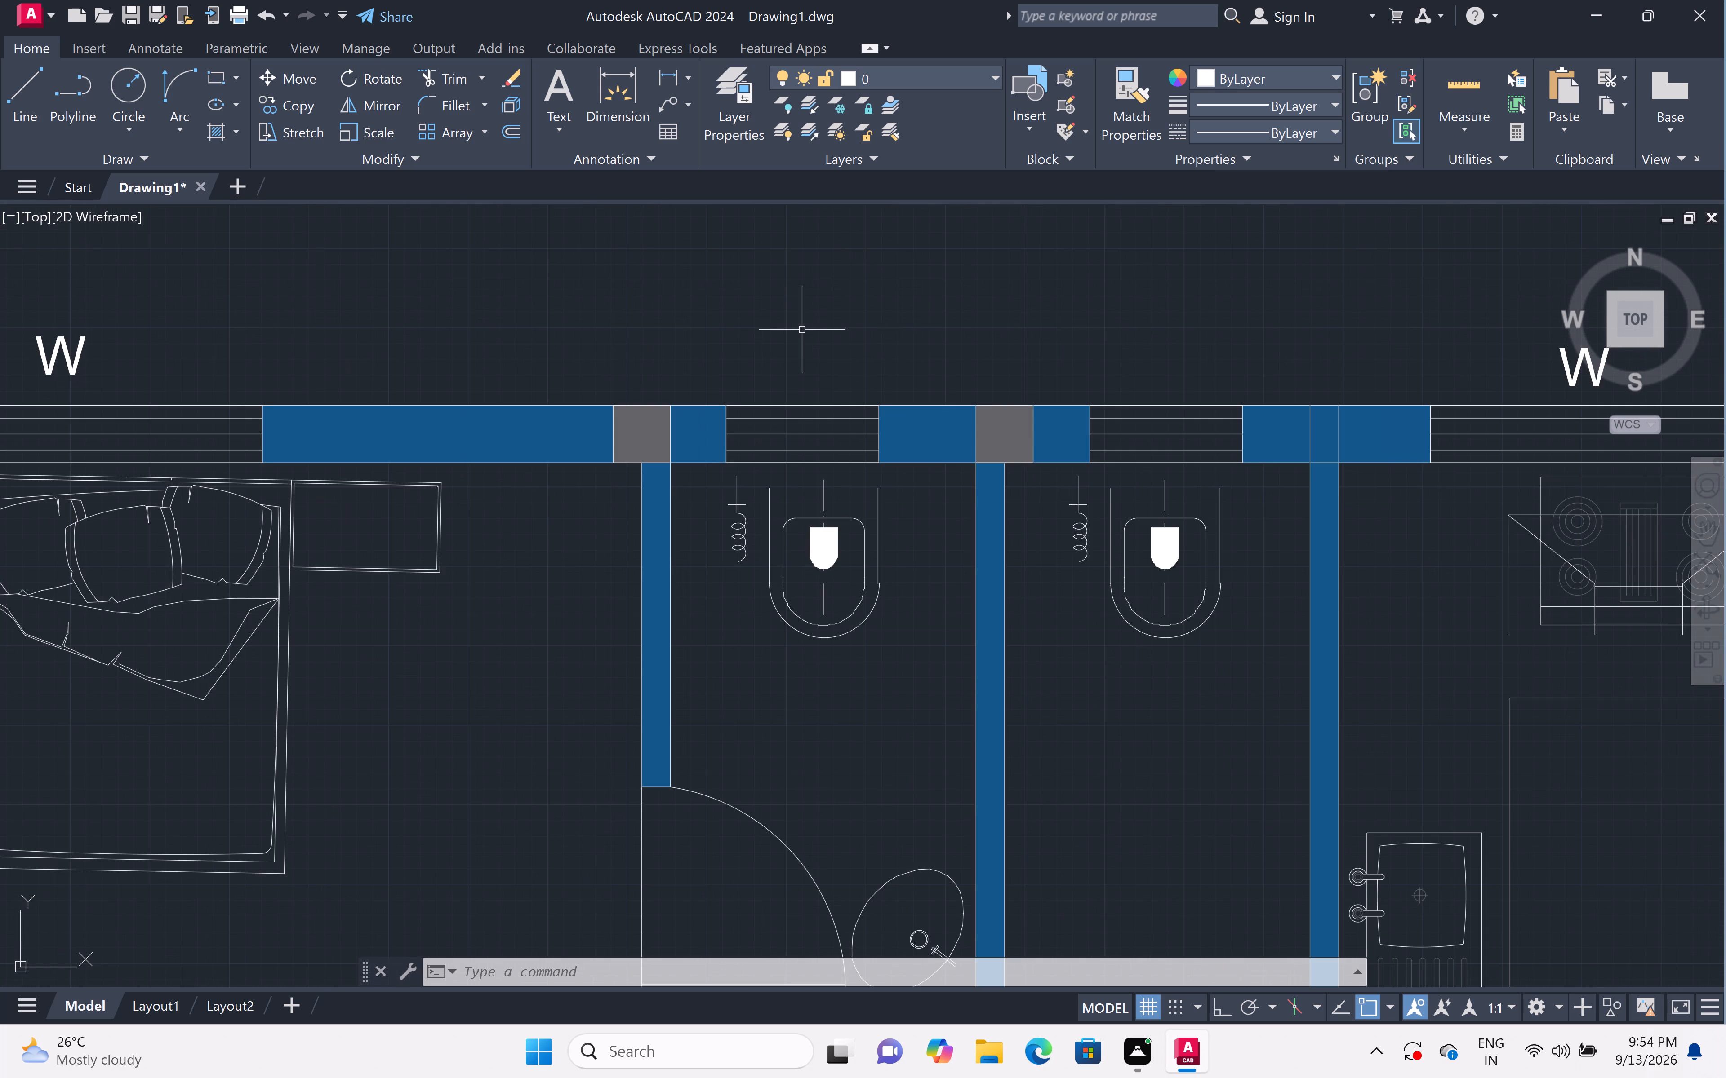
{"action": "scroll", "coordinate": [771, 333], "scroll_direction": "up", "scroll_amount": 2}
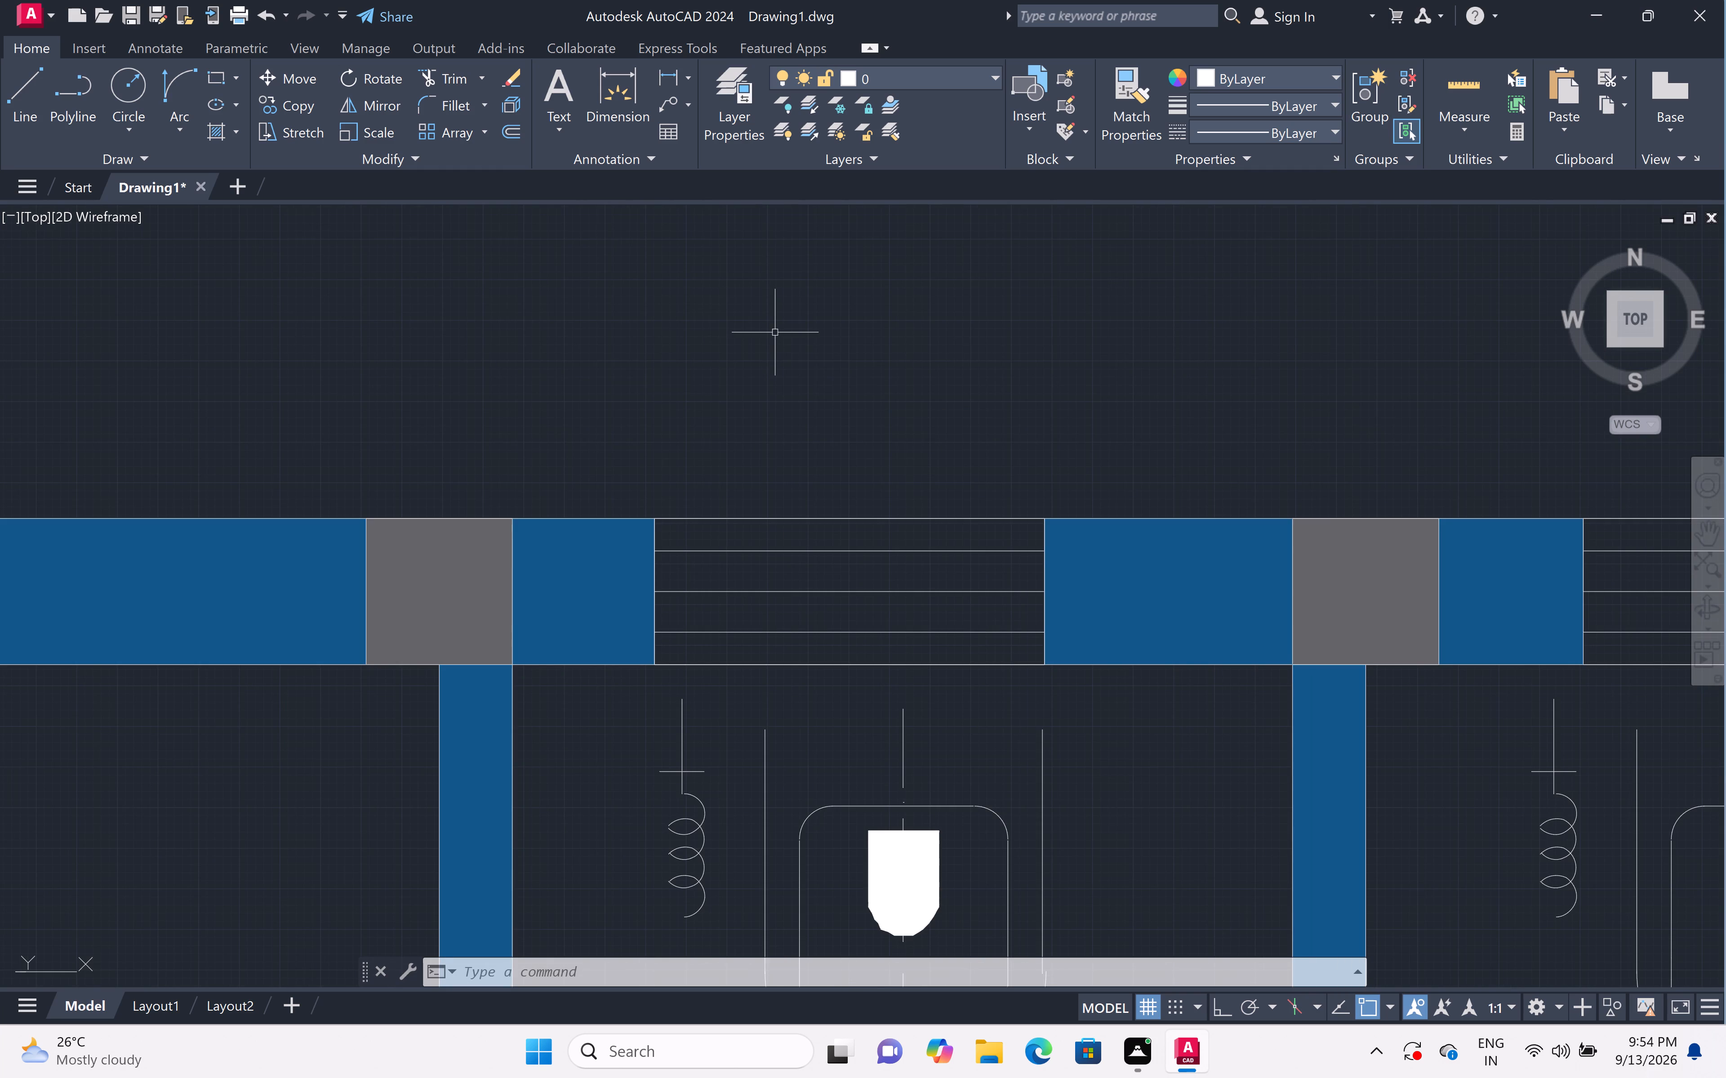
{"action": "type", "text": "MT"}
{"action": "key", "text": "space"}
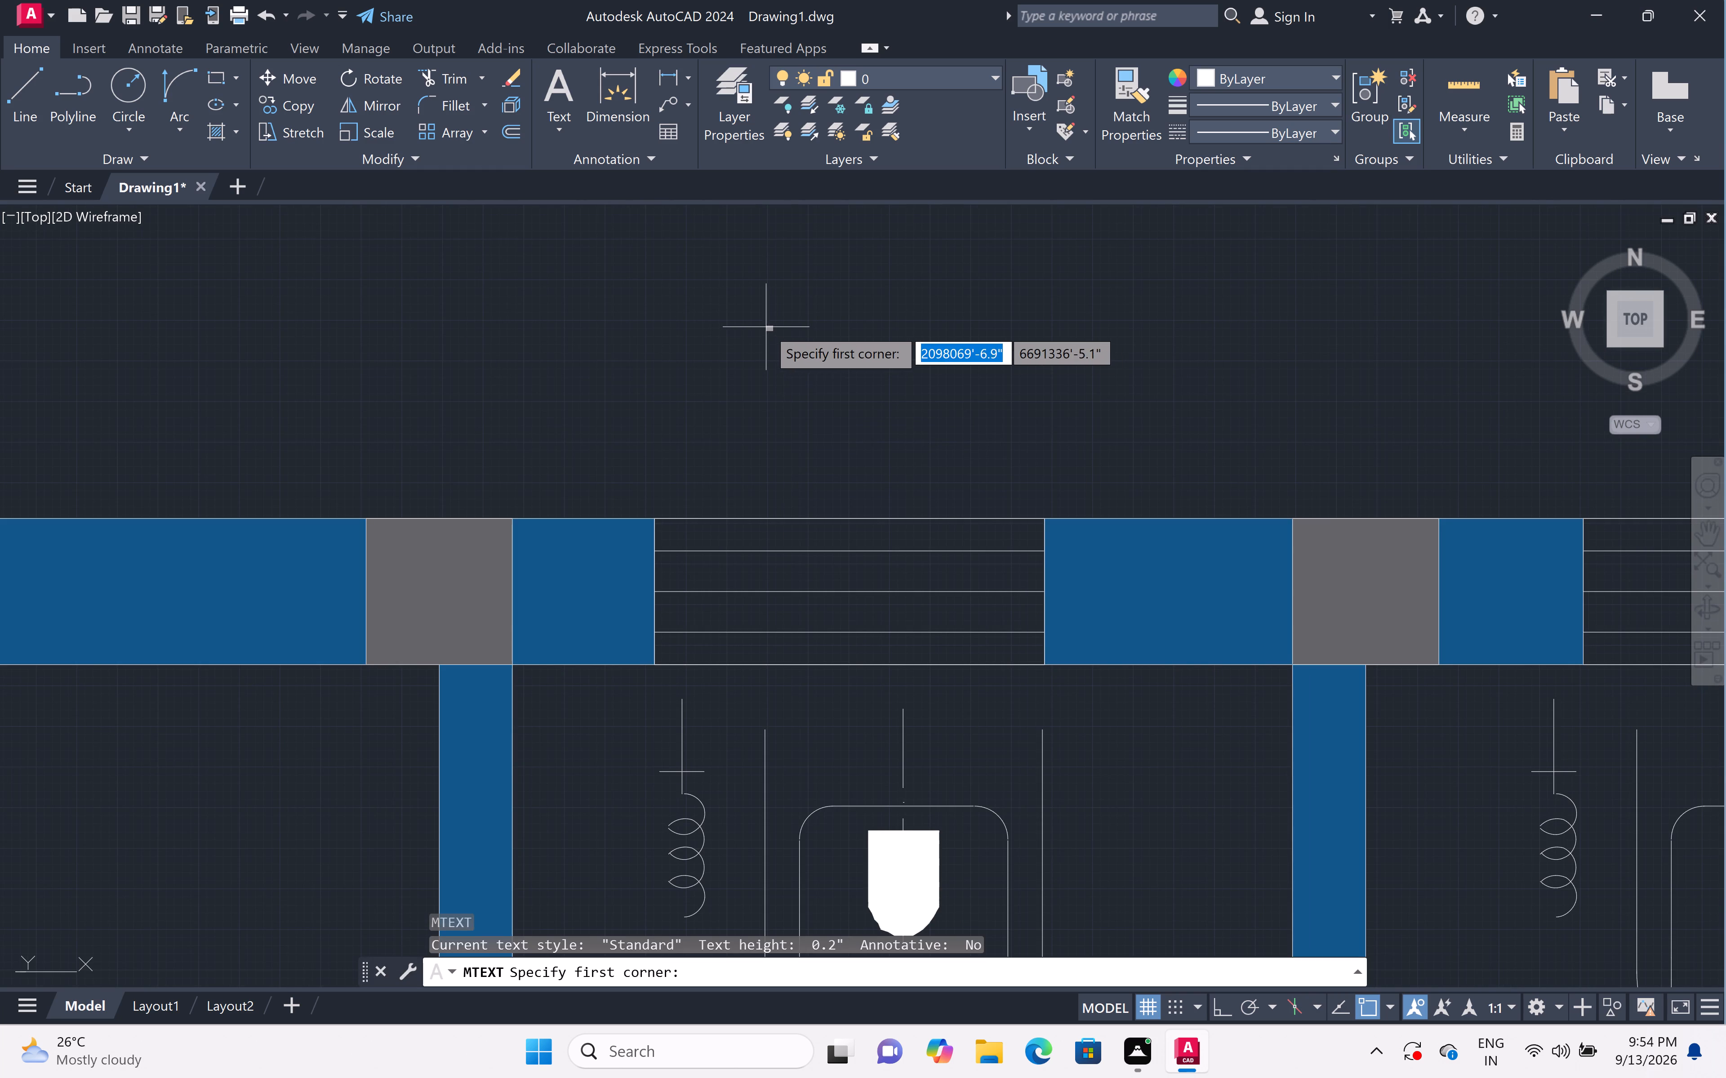
{"action": "left_click", "coordinate": [722, 384]}
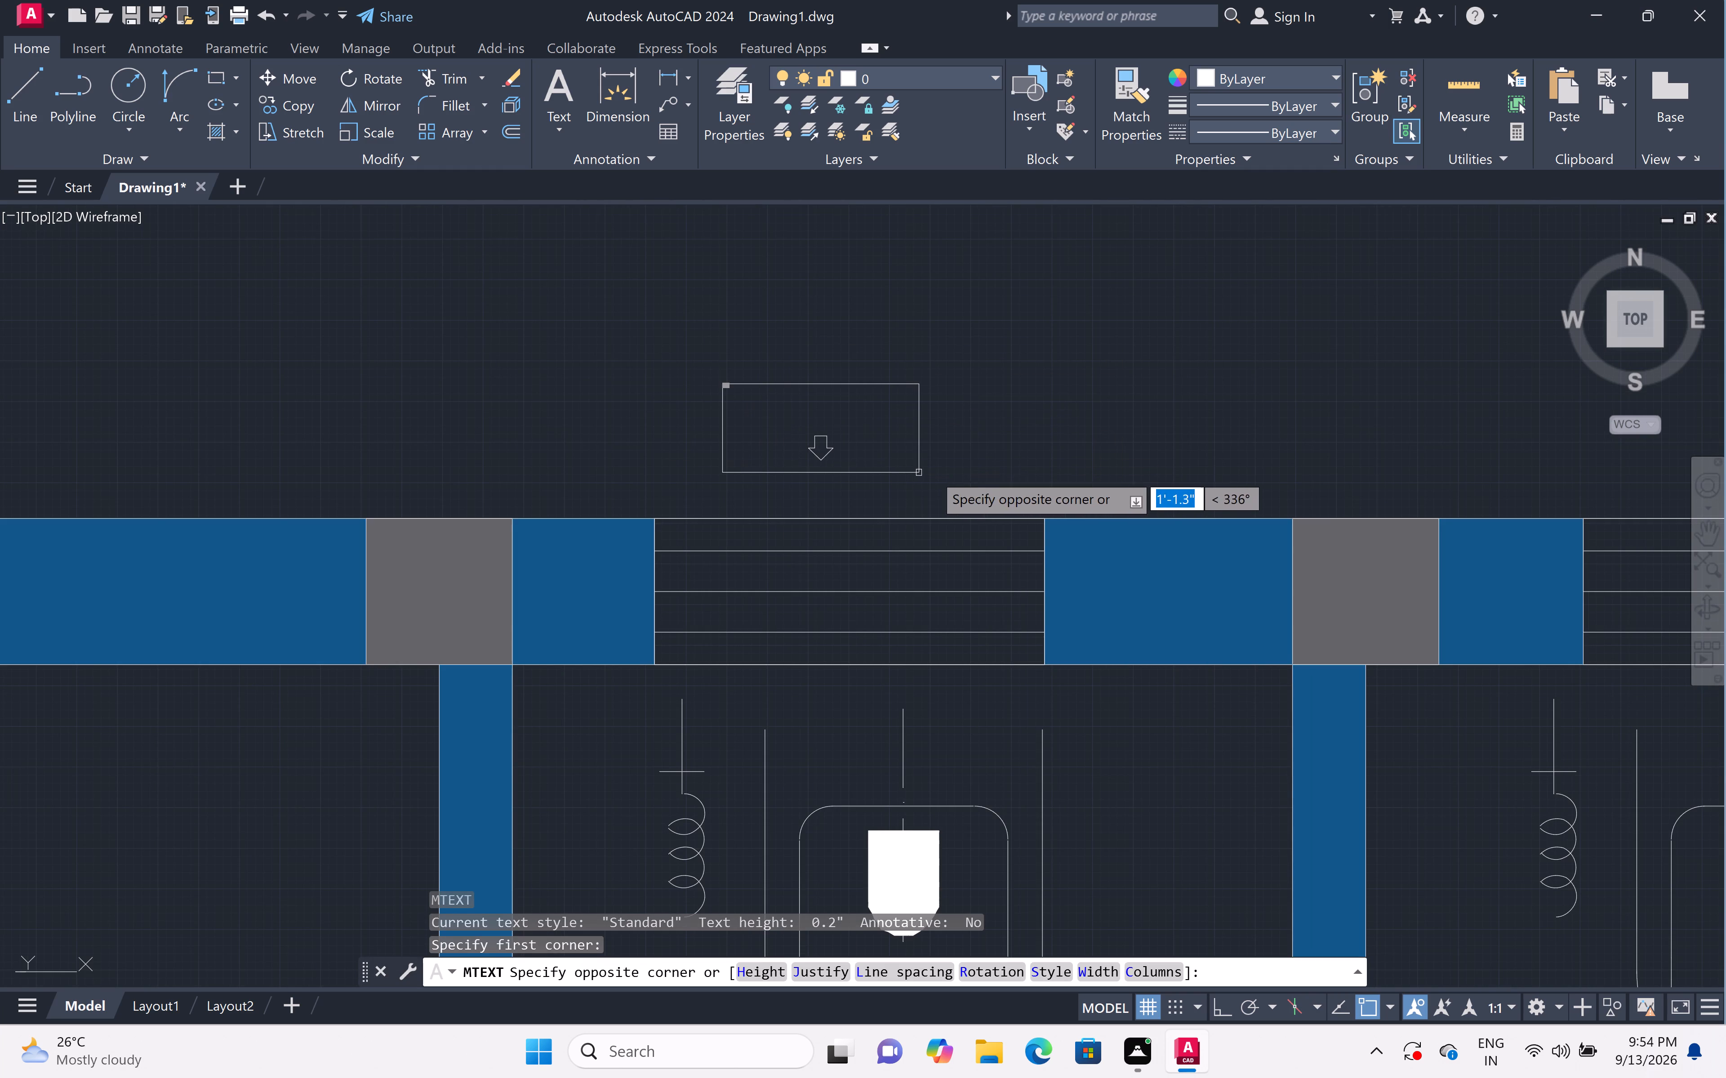
{"action": "left_click", "coordinate": [932, 473]}
{"action": "key", "text": "v"}
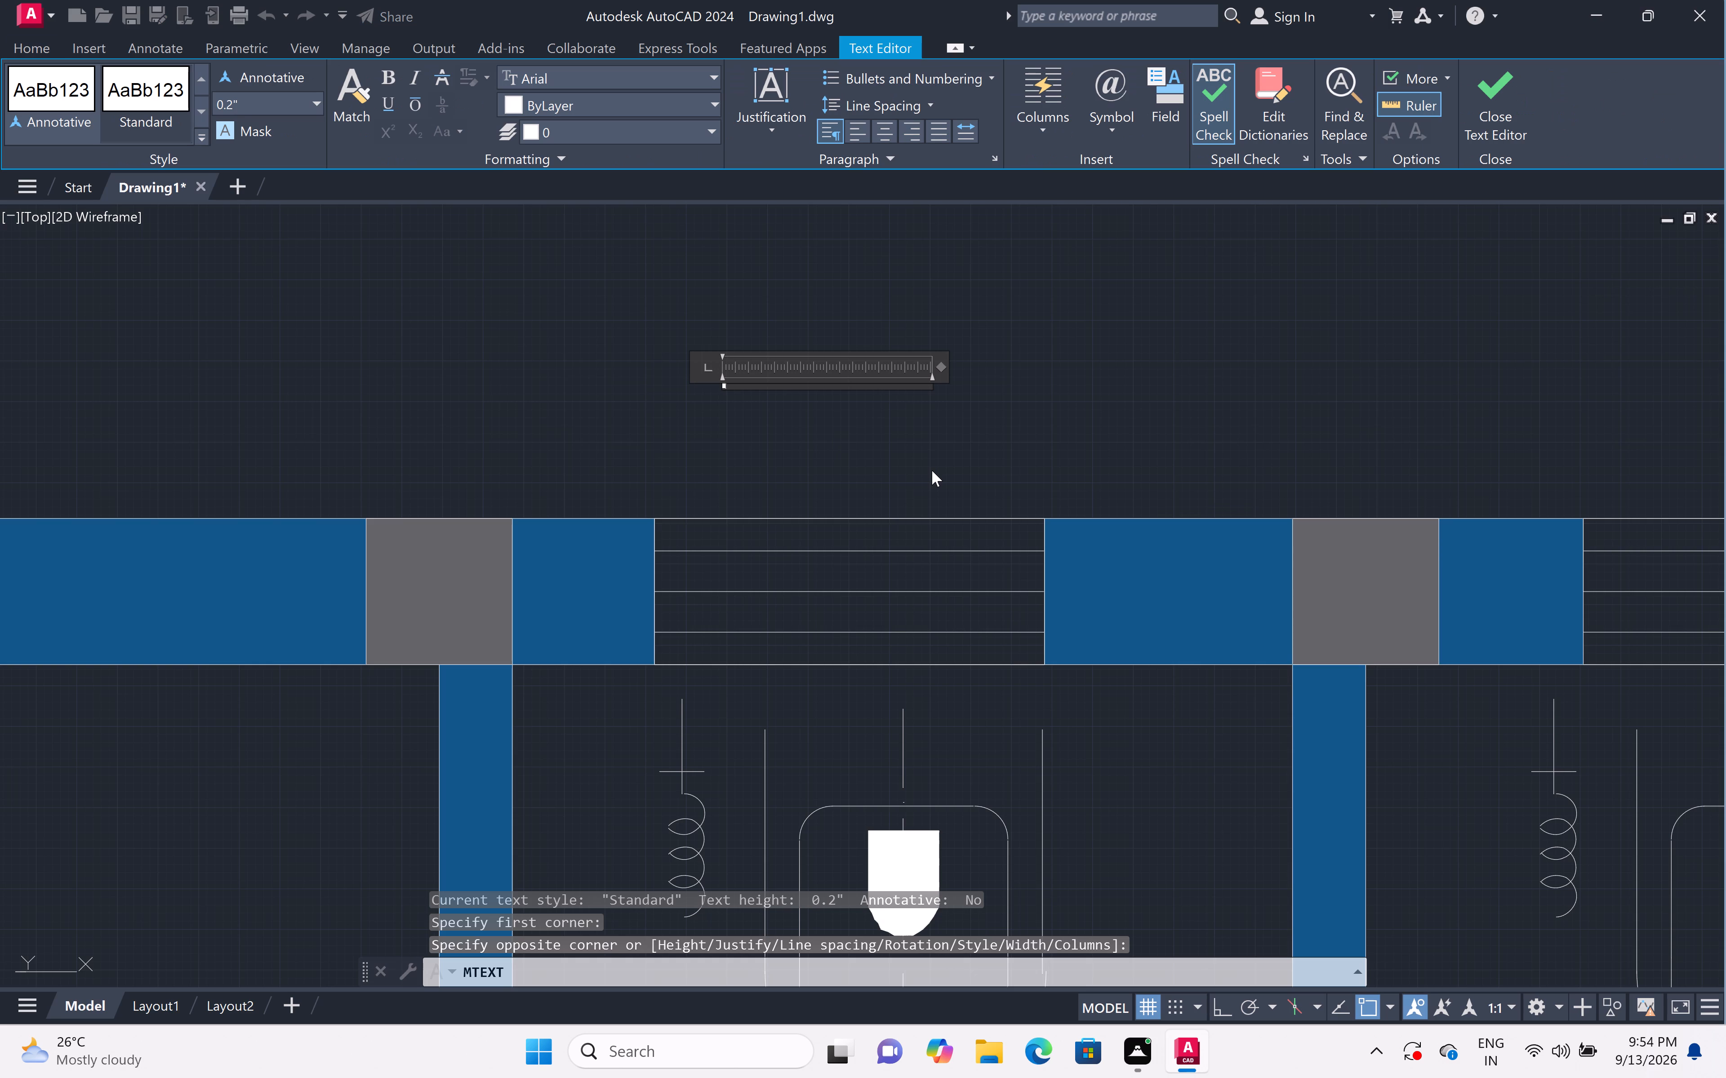
{"action": "left_click", "coordinate": [788, 433]}
Set the text height of the new V label to 6".
{"action": "left_click", "coordinate": [687, 342]}
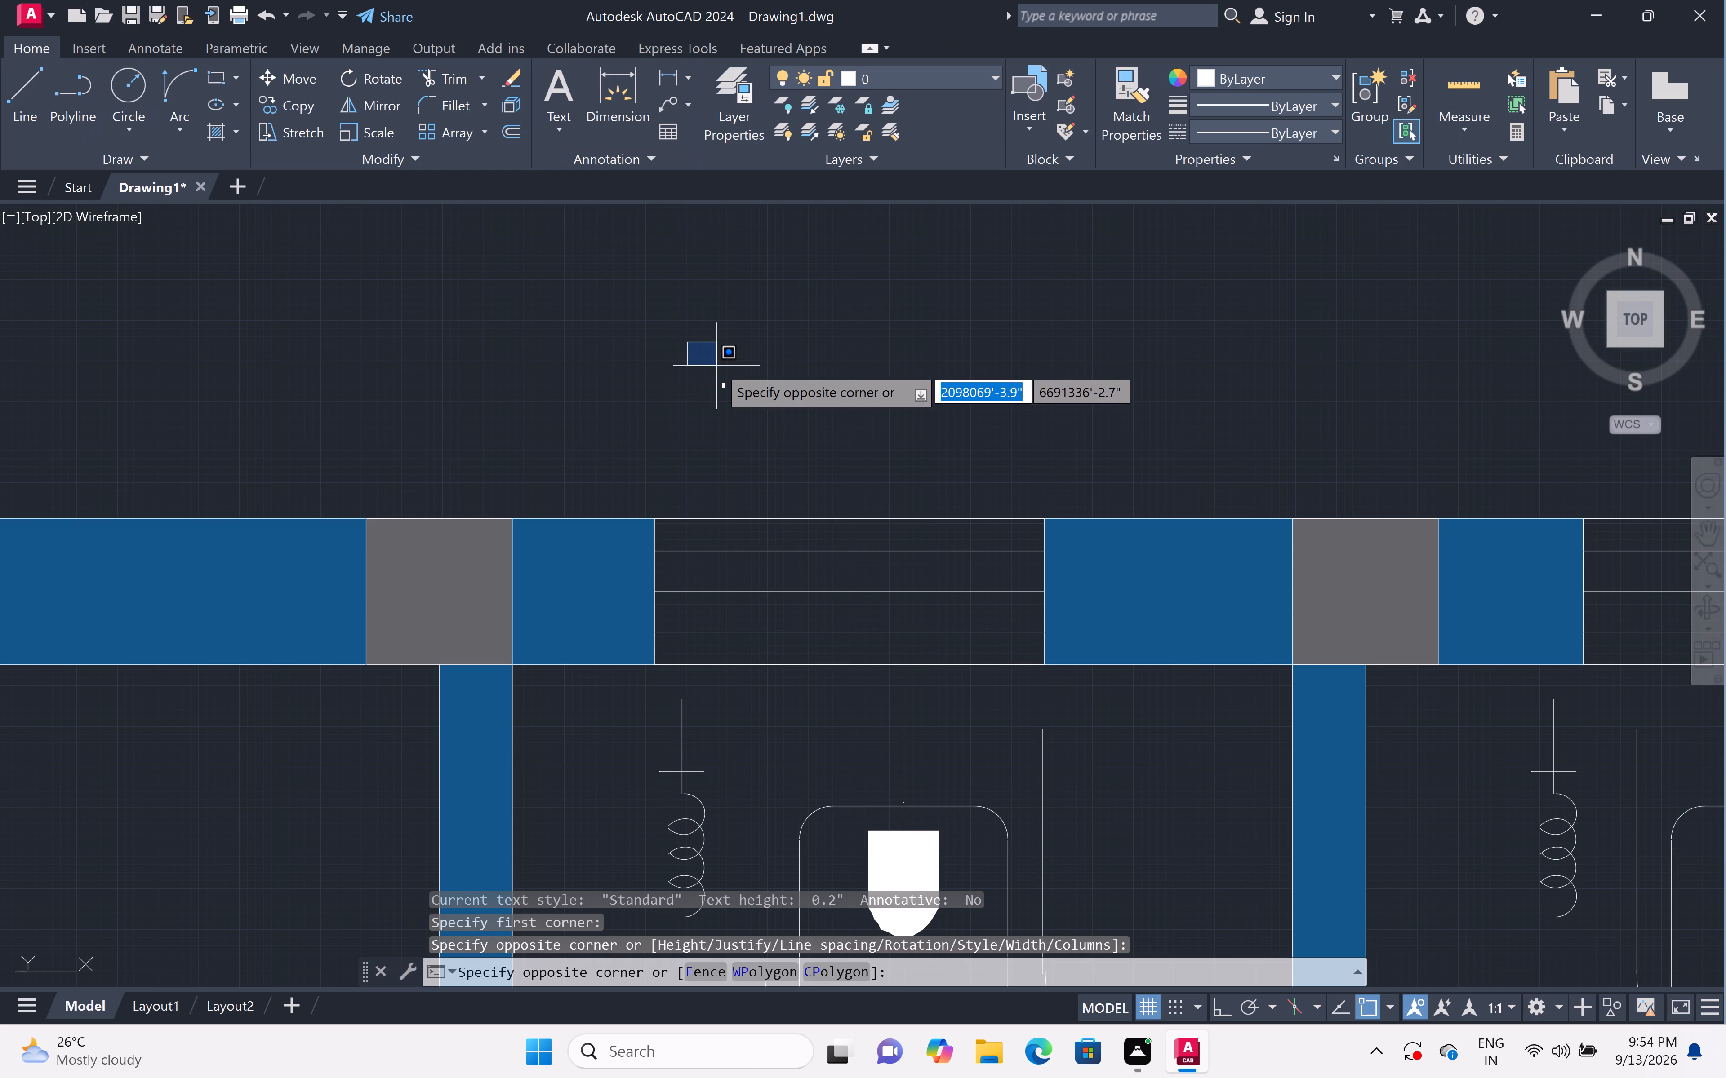
{"action": "left_click", "coordinate": [750, 434]}
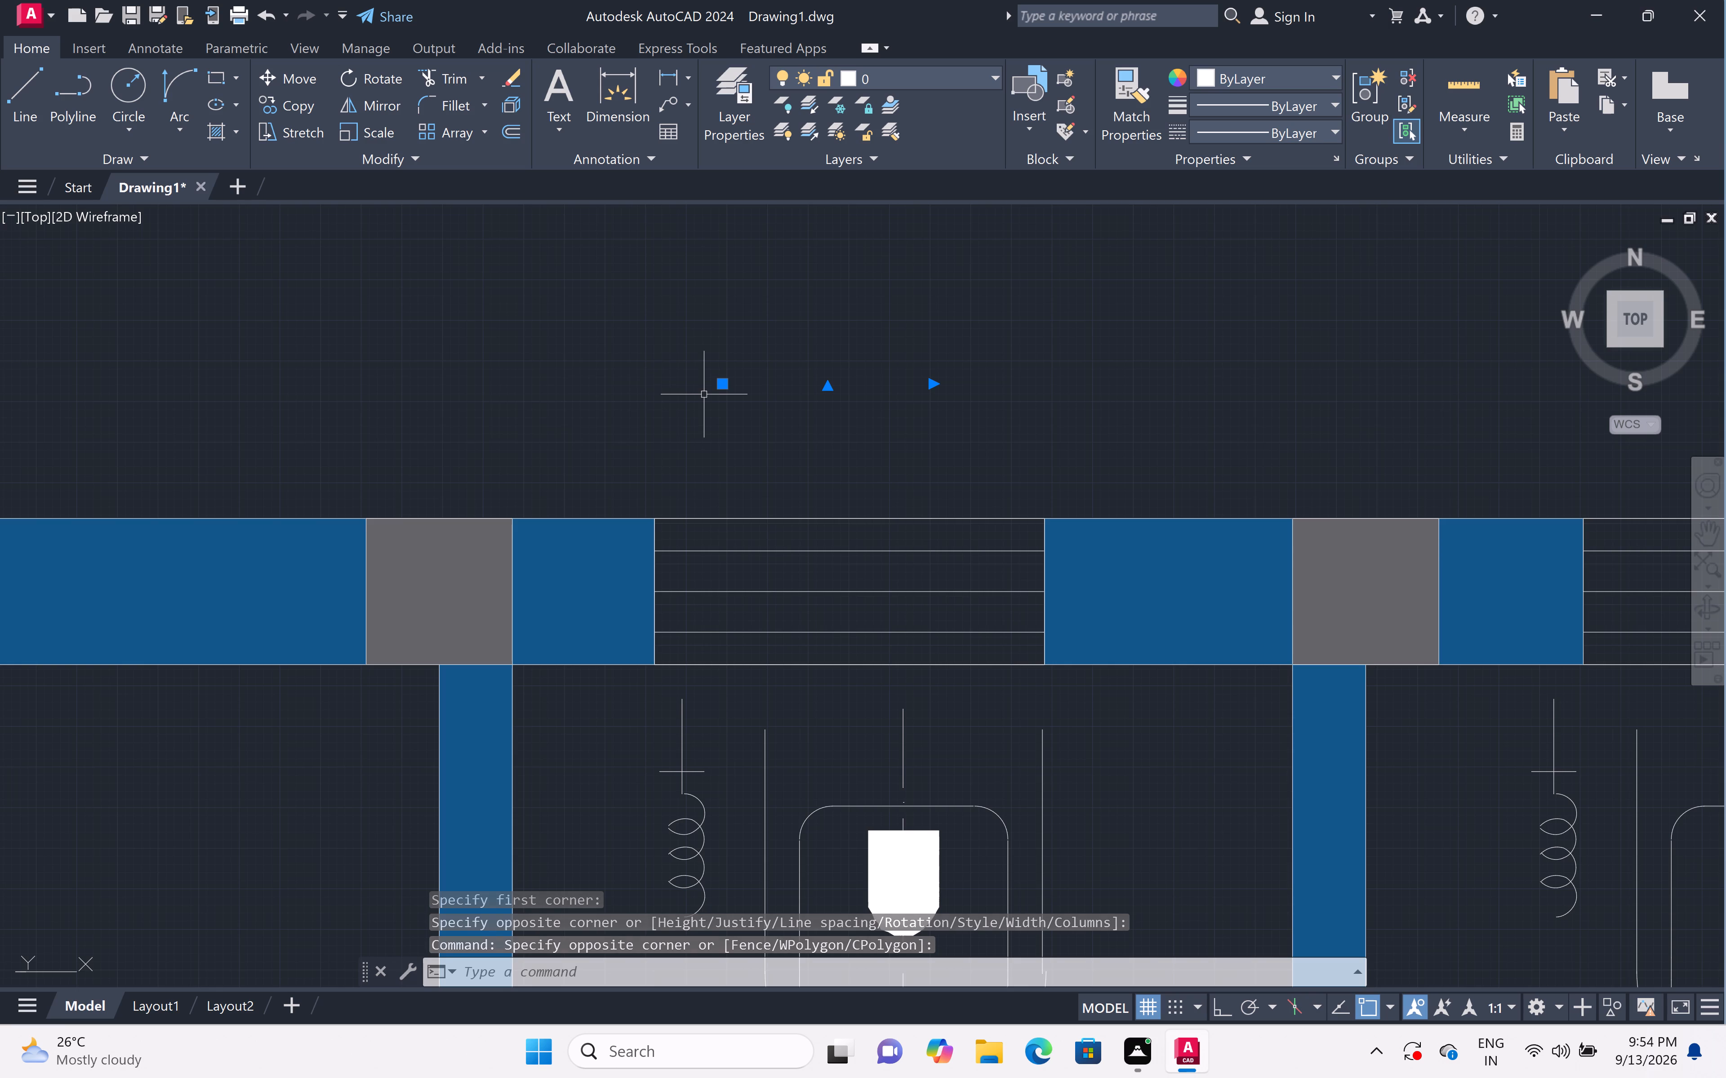
{"action": "right_click", "coordinate": [680, 335]}
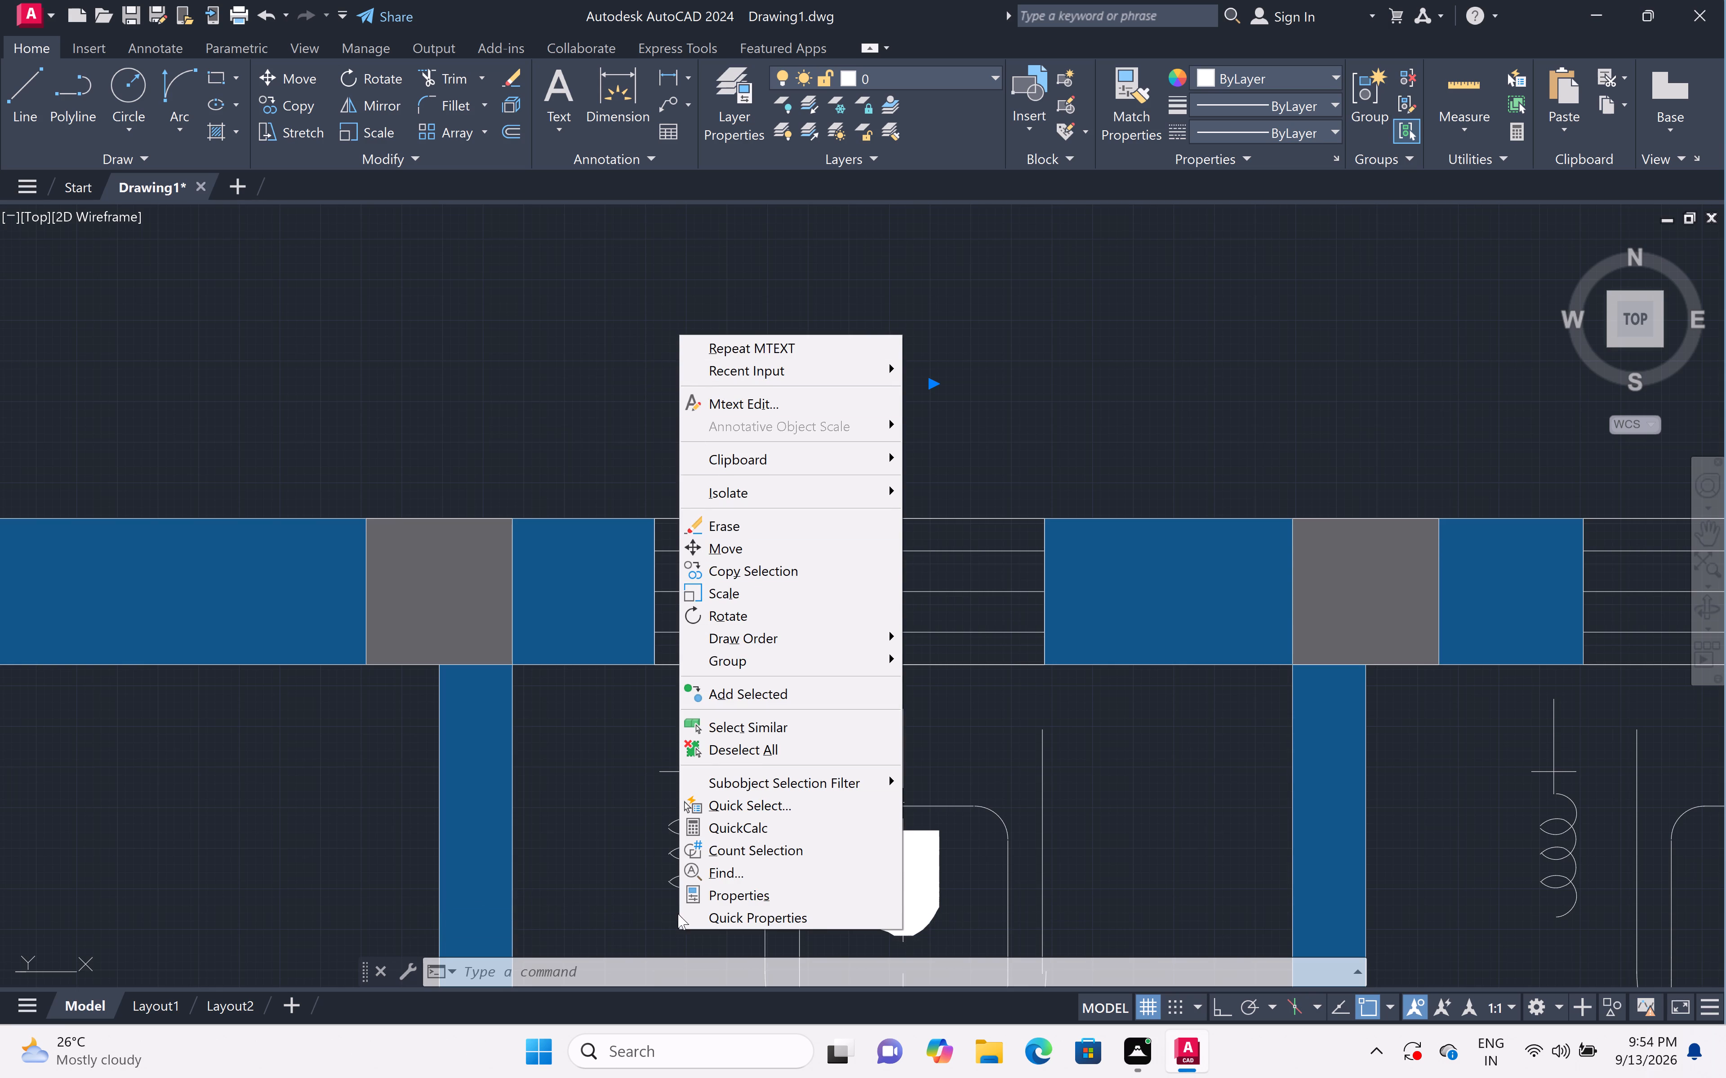
{"action": "left_click", "coordinate": [708, 893]}
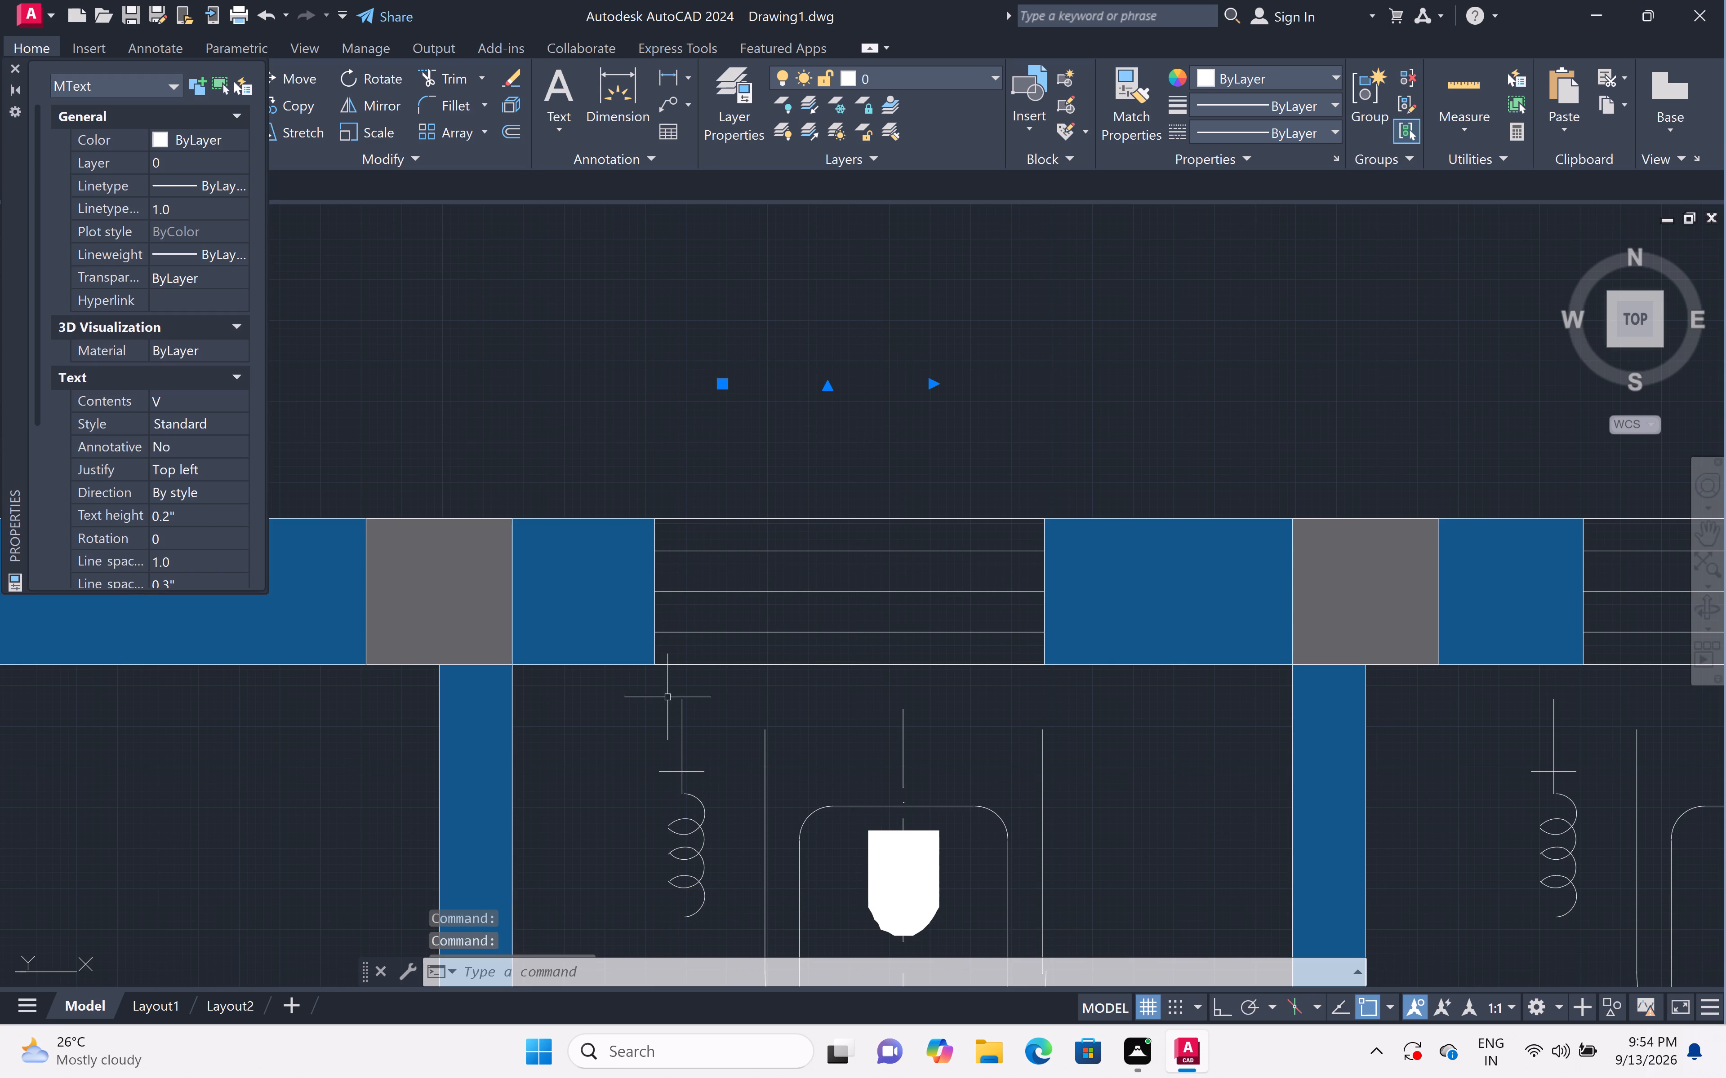
{"action": "double_click", "coordinate": [189, 515]}
{"action": "key", "text": "BackSpace"}
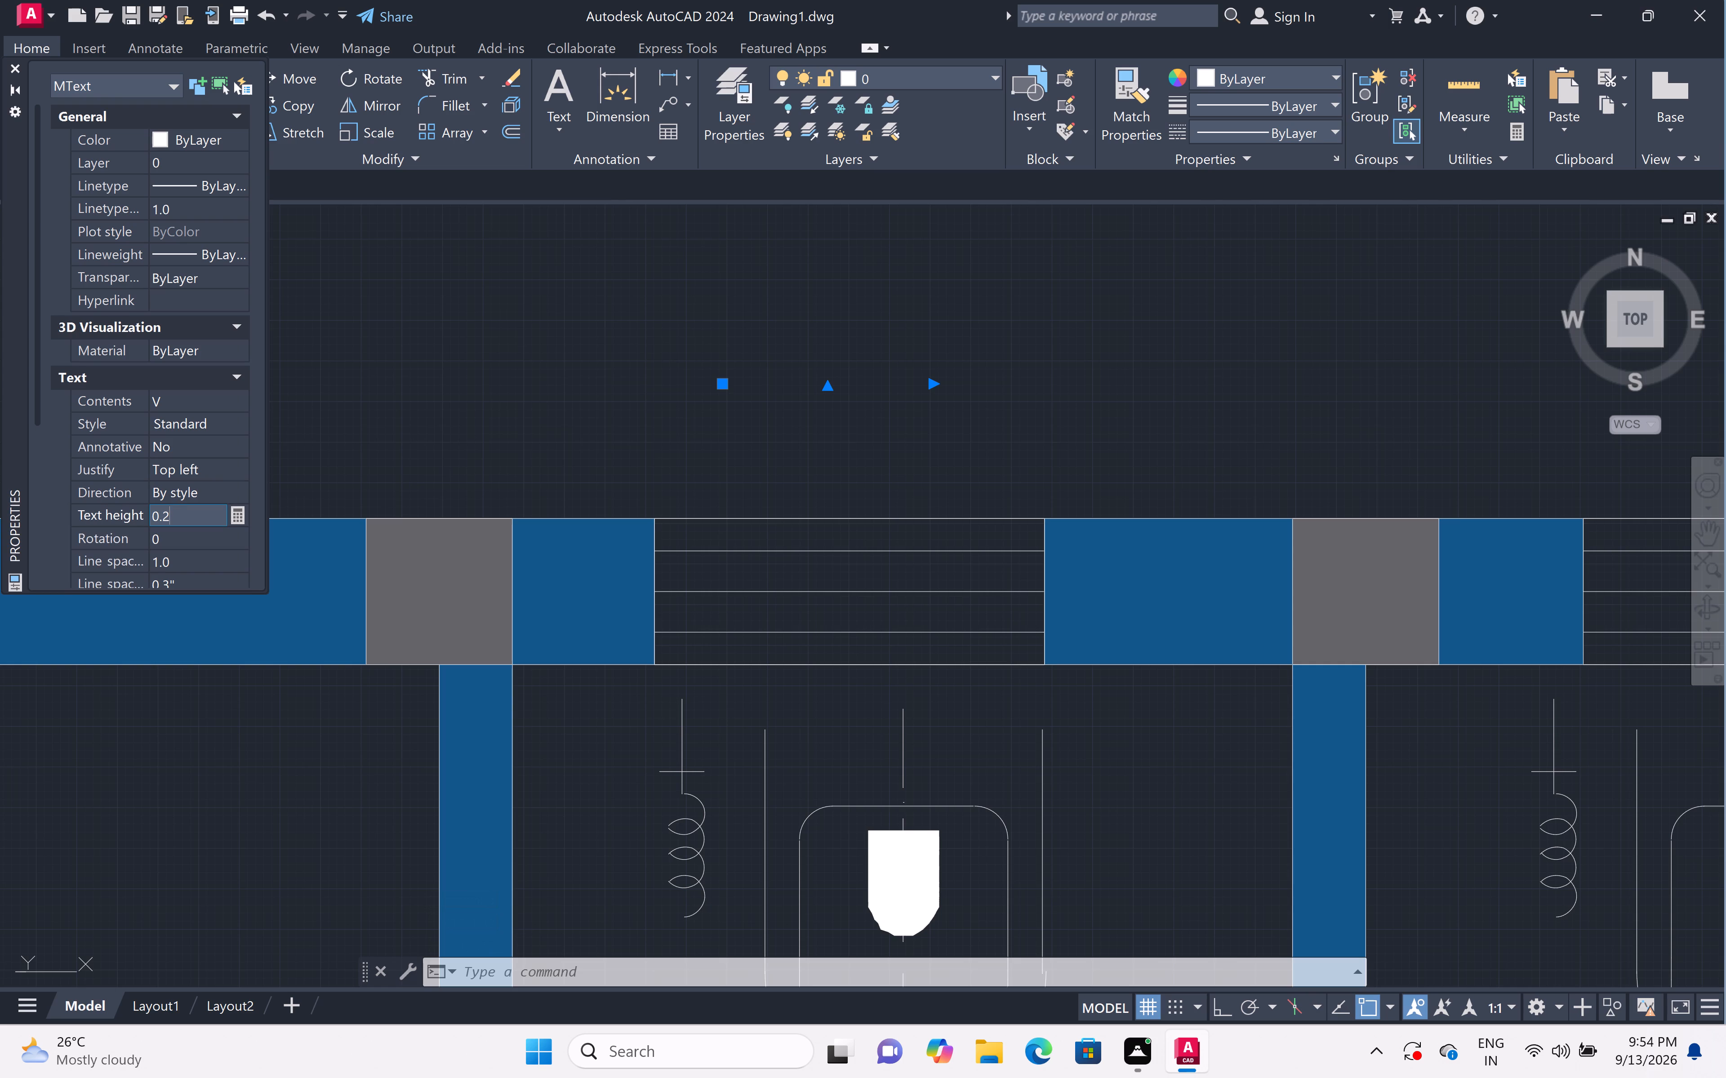
{"action": "key", "text": "BackSpace"}
{"action": "key", "text": "BackSpace"}
{"action": "key", "text": "BackSpace"}
{"action": "key", "text": "BackSpace"}
{"action": "key", "text": "BackSpace"}
{"action": "key", "text": "BackSpace"}
{"action": "key", "text": "BackSpace"}
{"action": "key", "text": "BackSpace"}
{"action": "key", "text": "BackSpace"}
{"action": "key", "text": "BackSpace"}
{"action": "key", "text": "6"}
{"action": "key", "text": "shift+quotedbl"}
{"action": "left_click", "coordinate": [752, 424]}
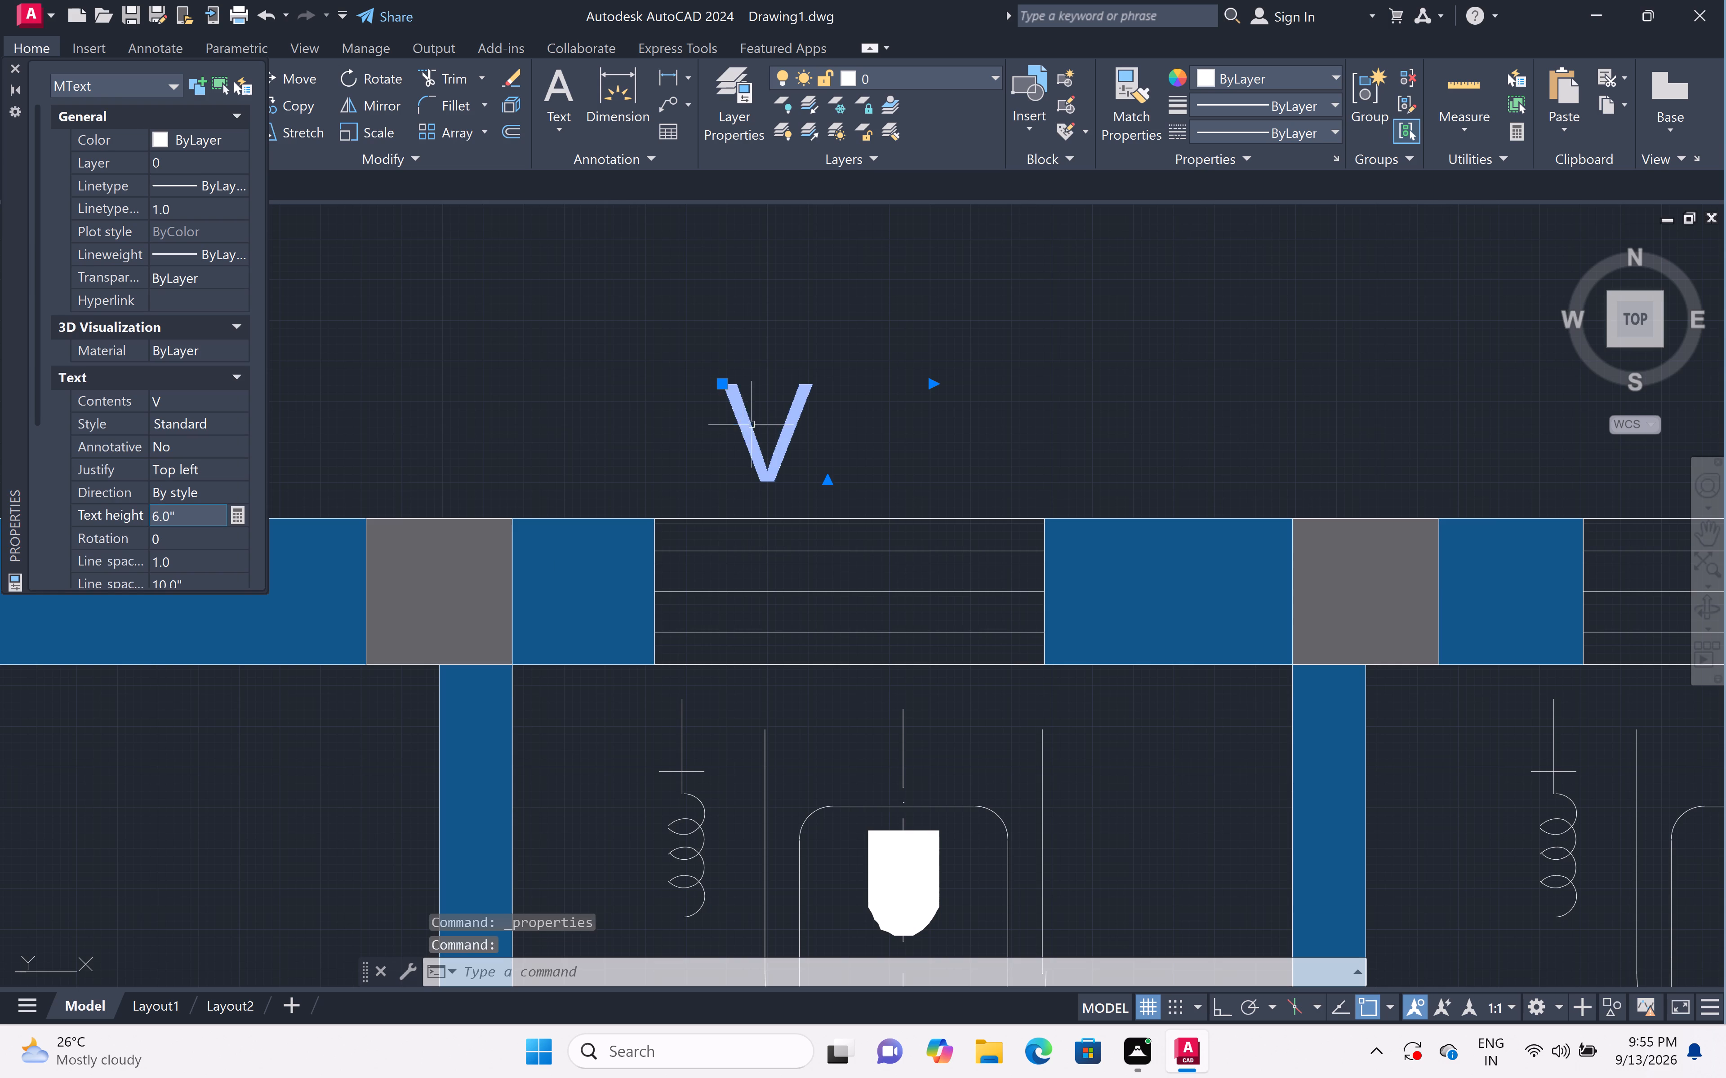
{"action": "key", "text": "Escape"}
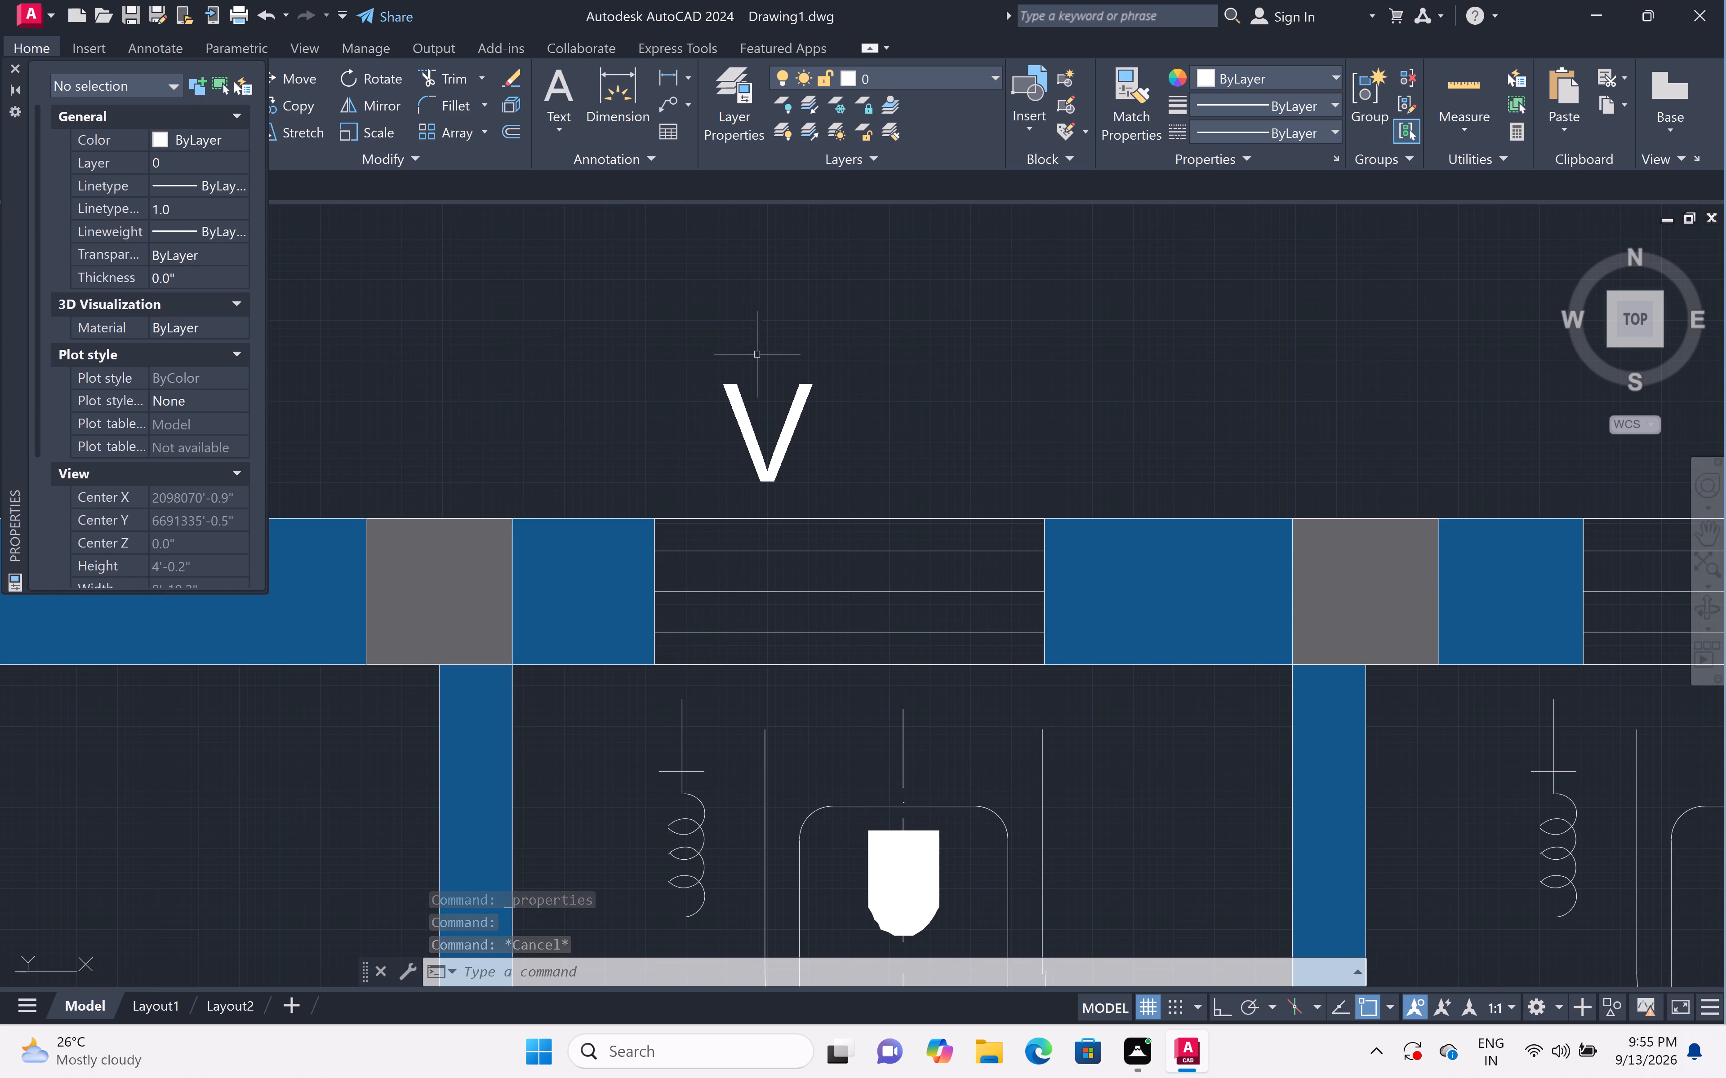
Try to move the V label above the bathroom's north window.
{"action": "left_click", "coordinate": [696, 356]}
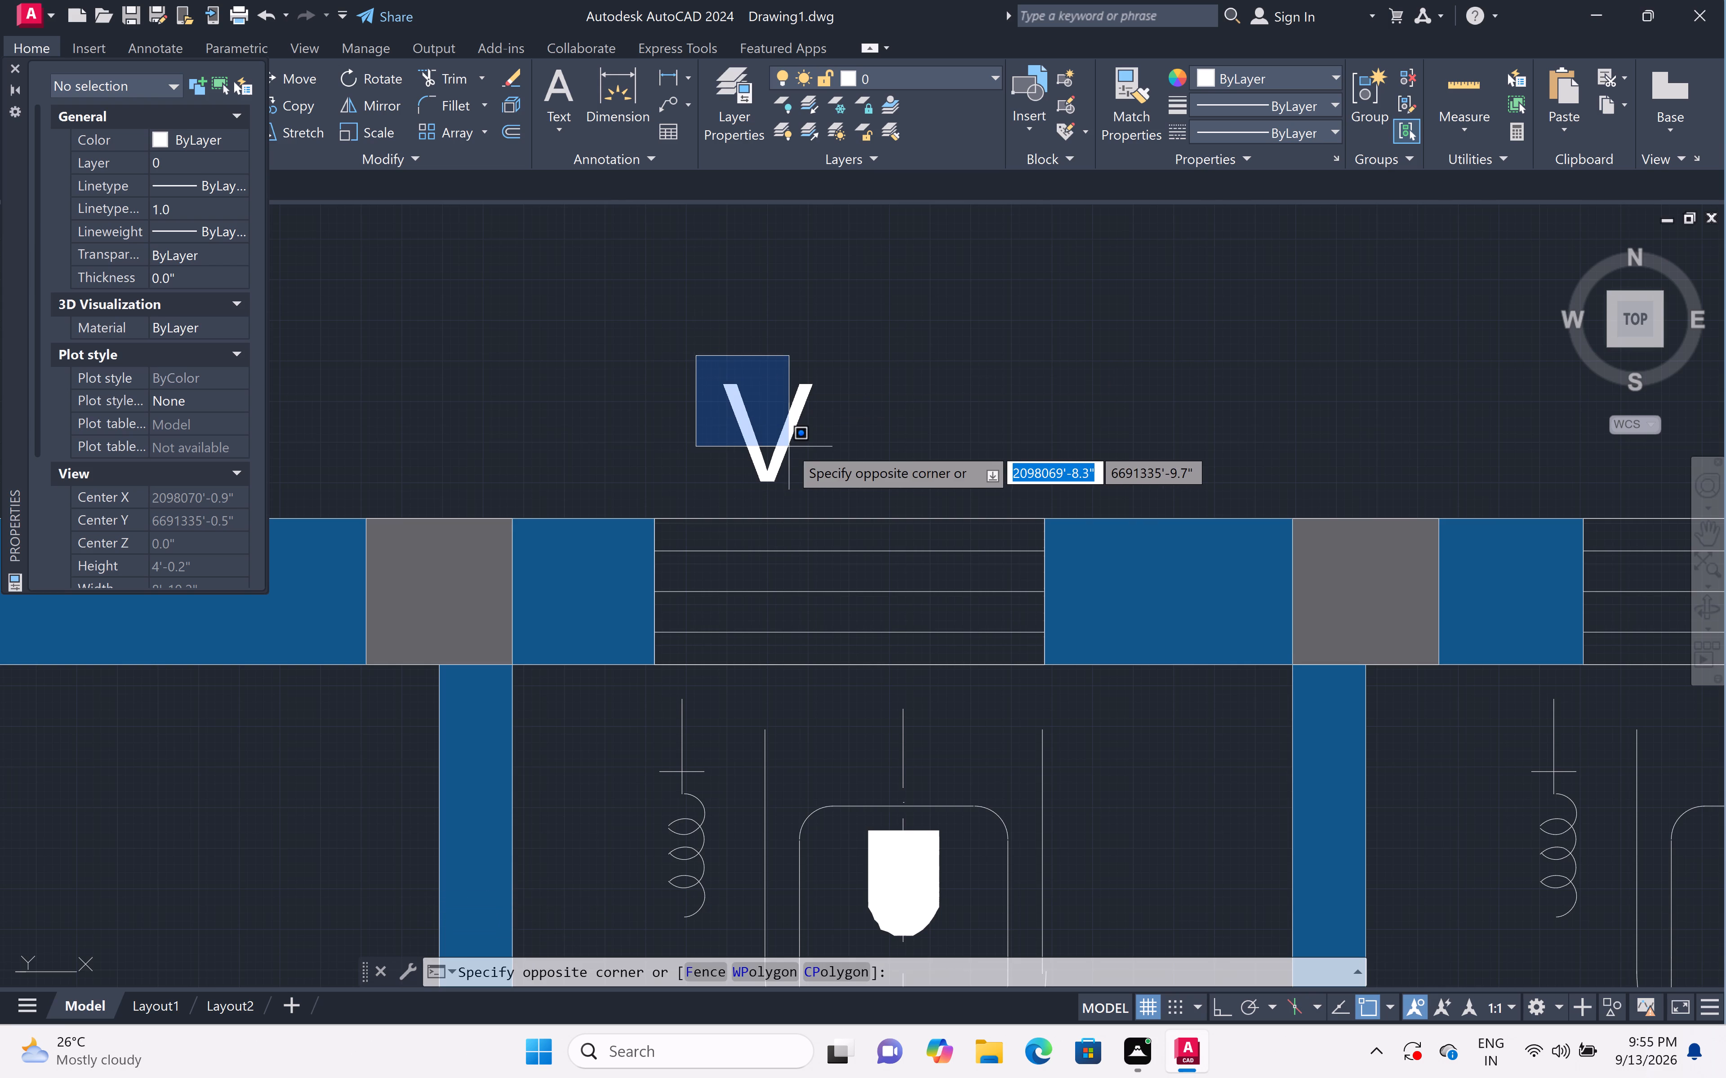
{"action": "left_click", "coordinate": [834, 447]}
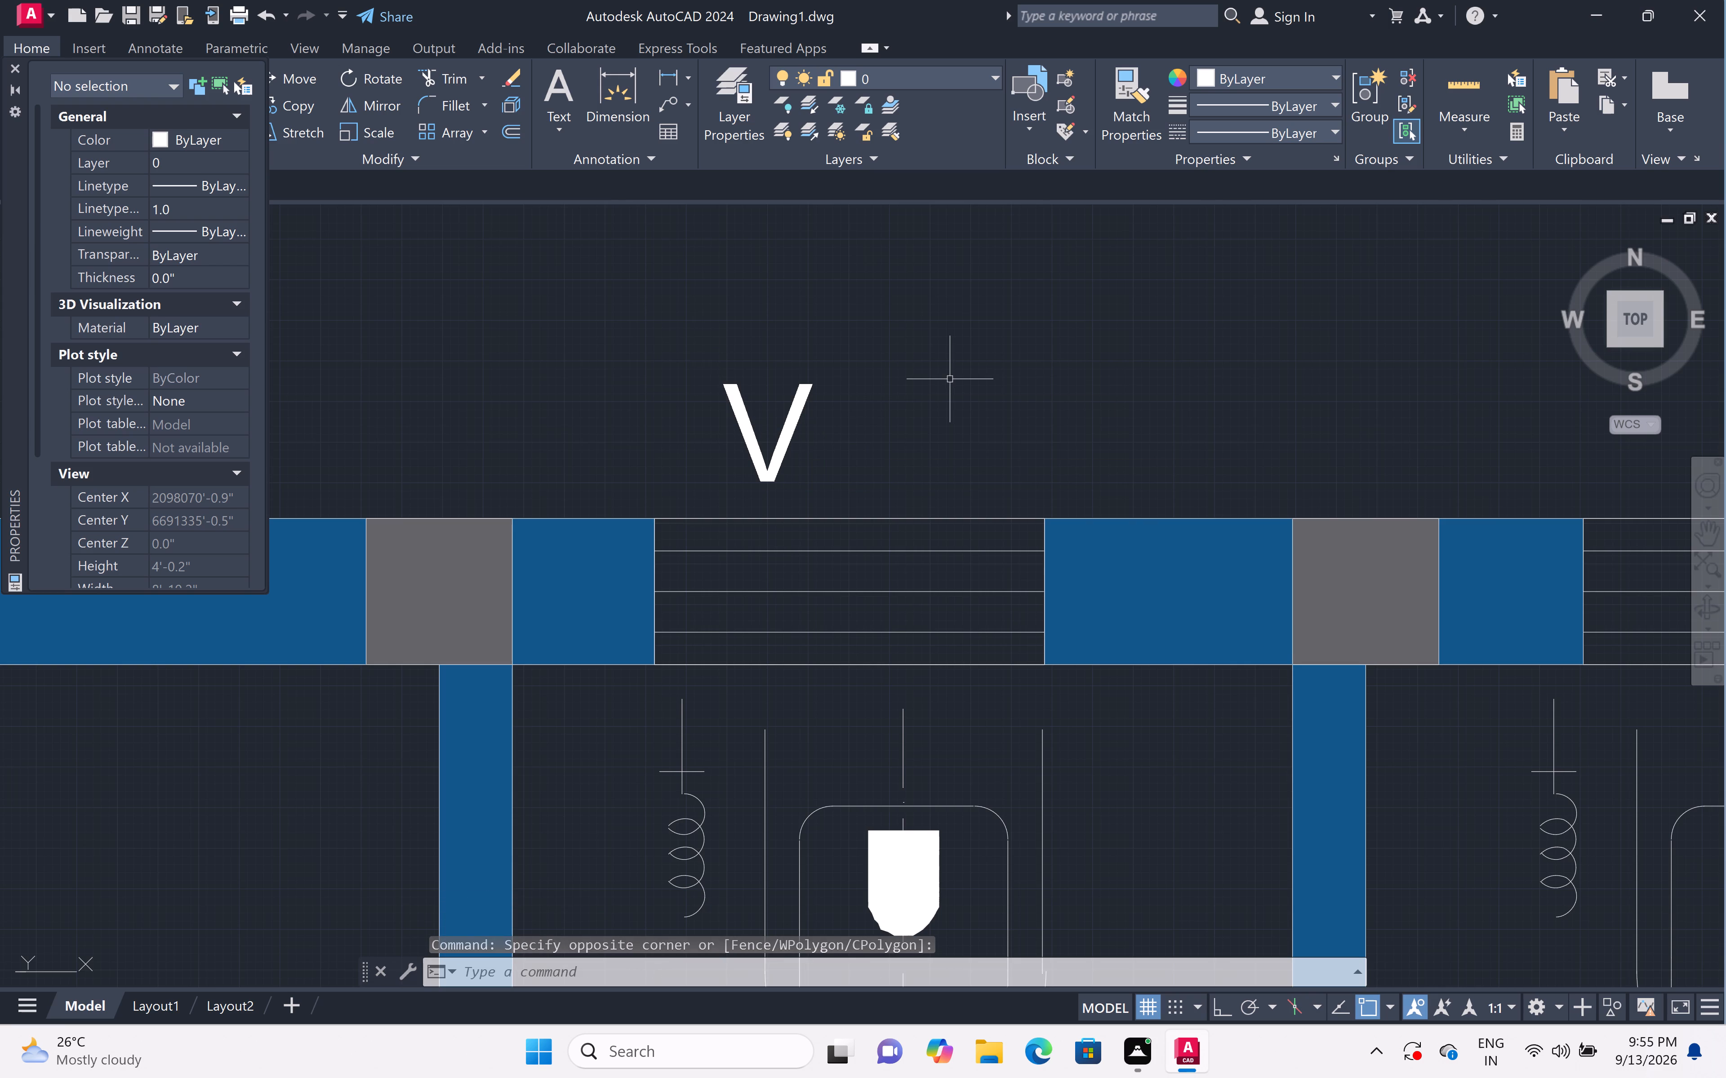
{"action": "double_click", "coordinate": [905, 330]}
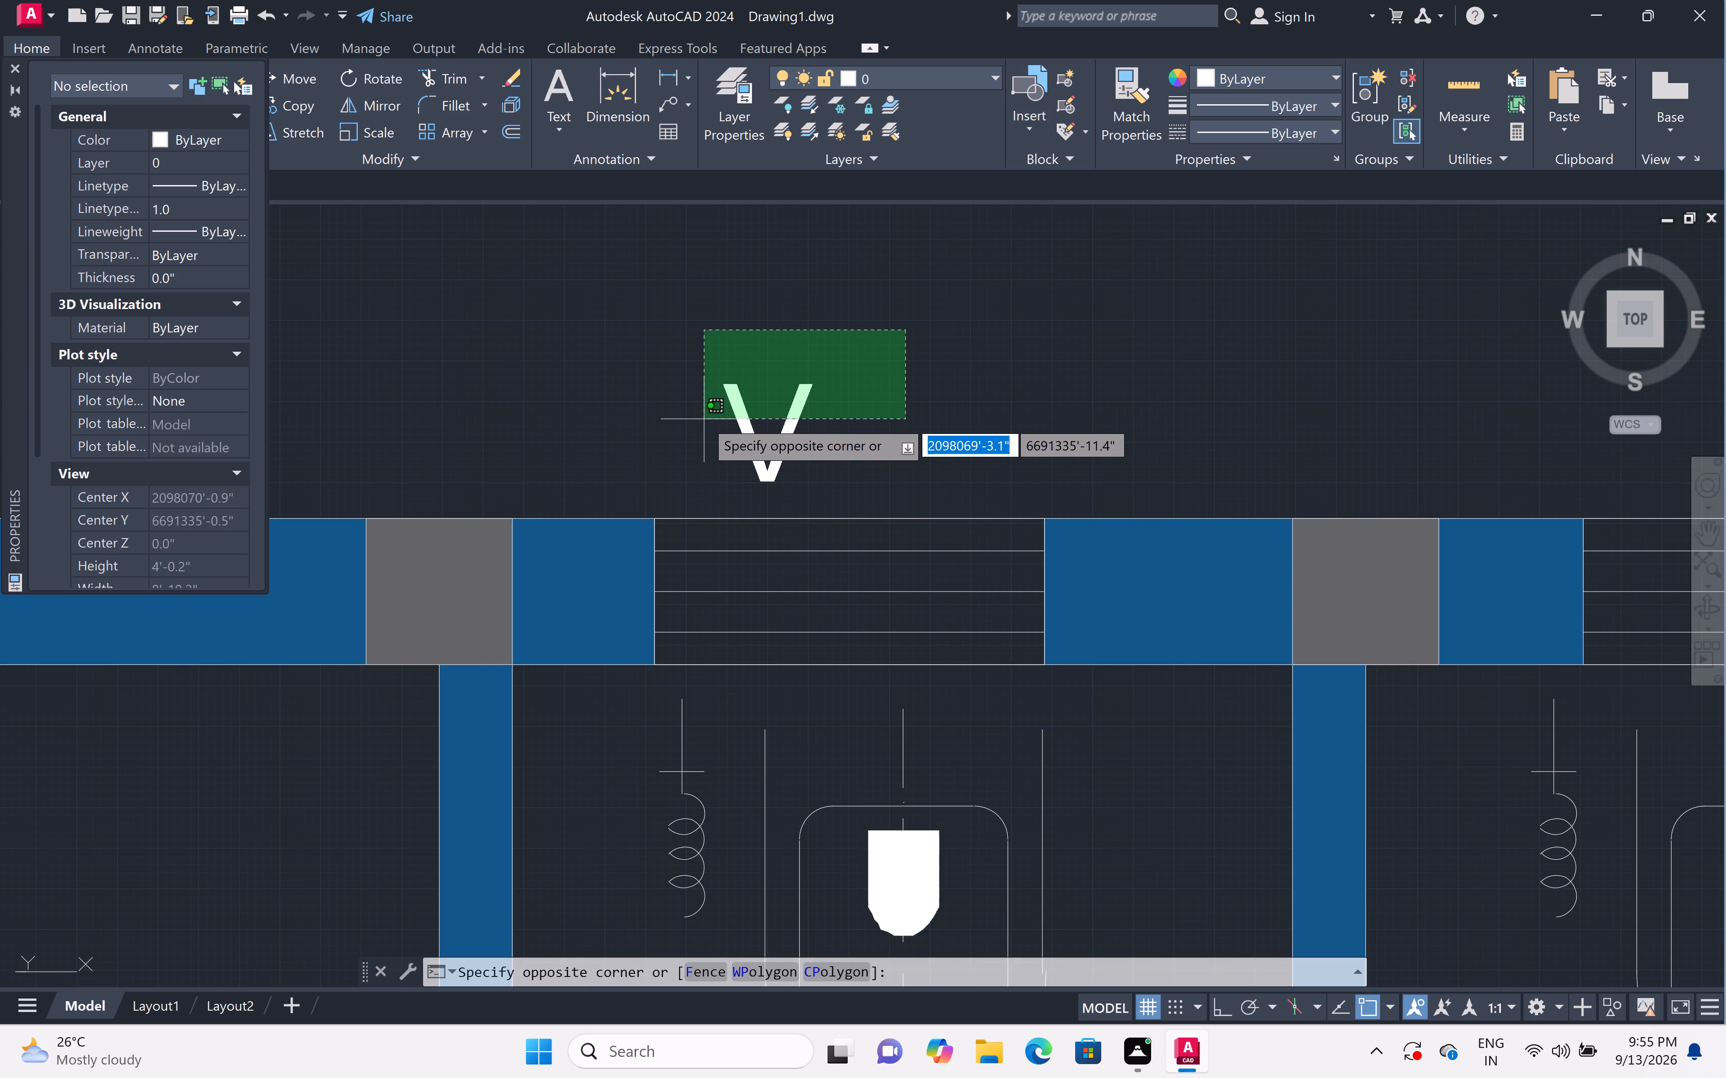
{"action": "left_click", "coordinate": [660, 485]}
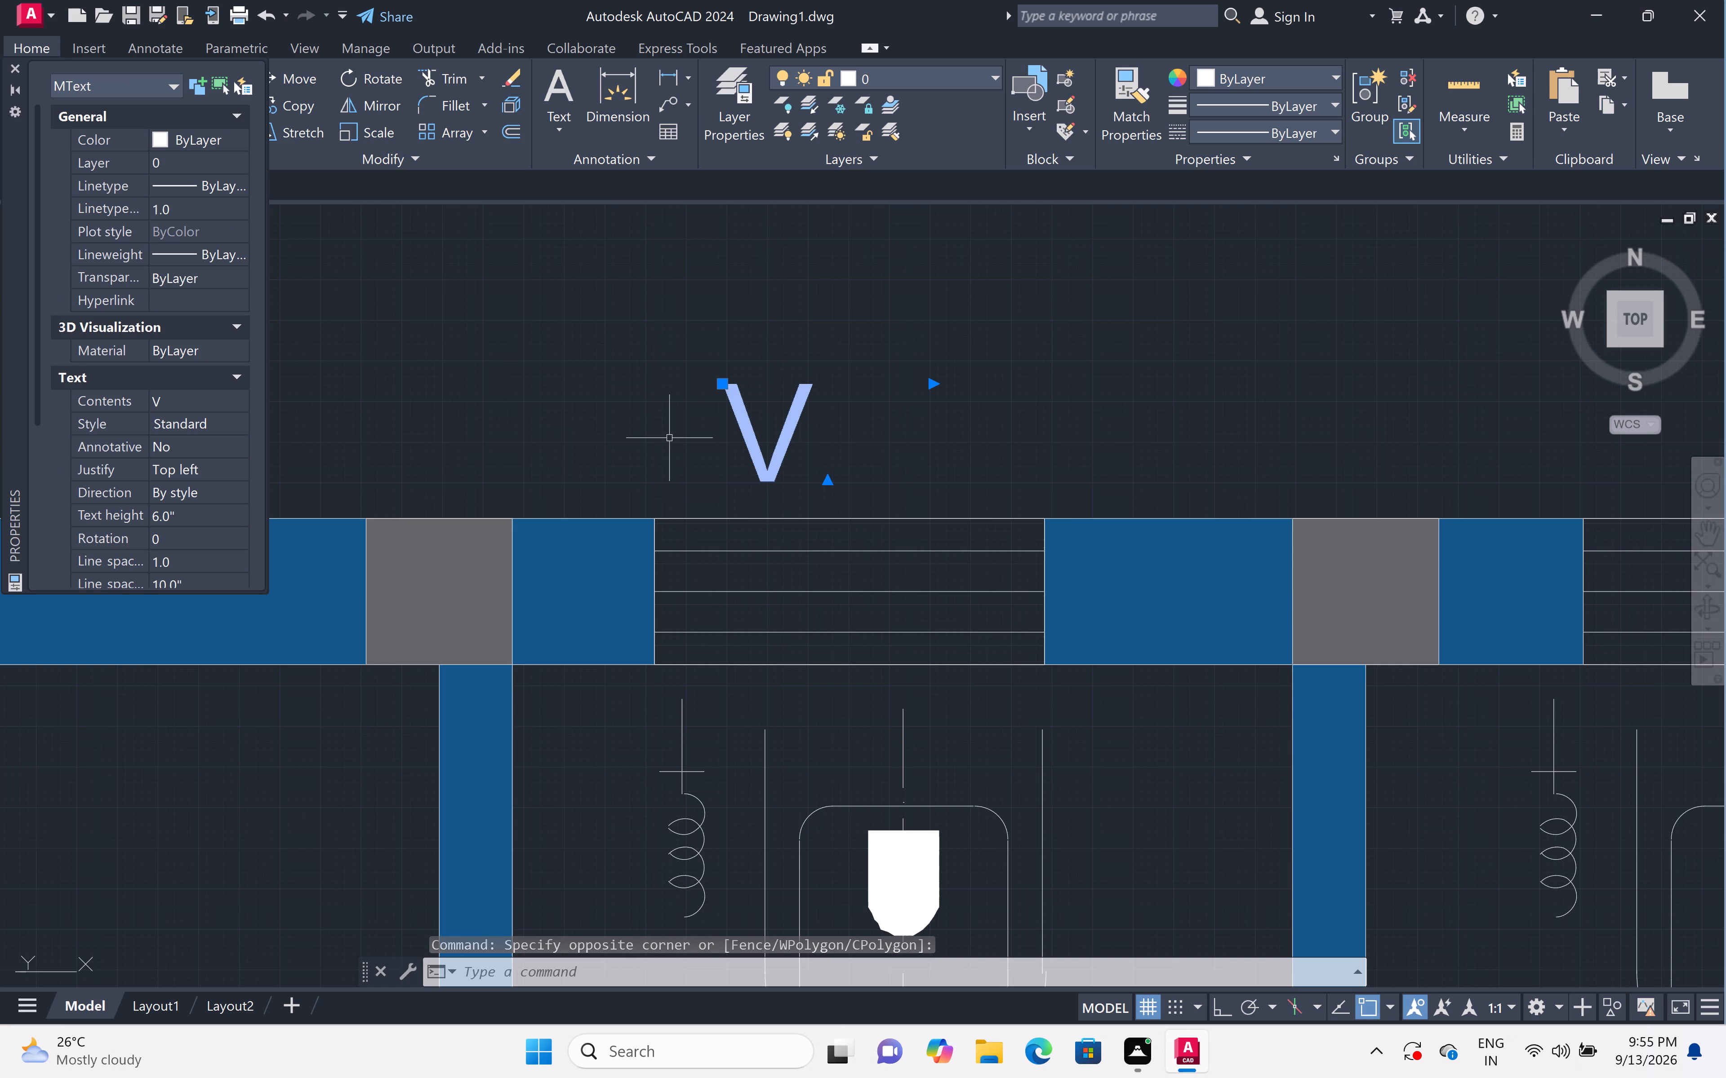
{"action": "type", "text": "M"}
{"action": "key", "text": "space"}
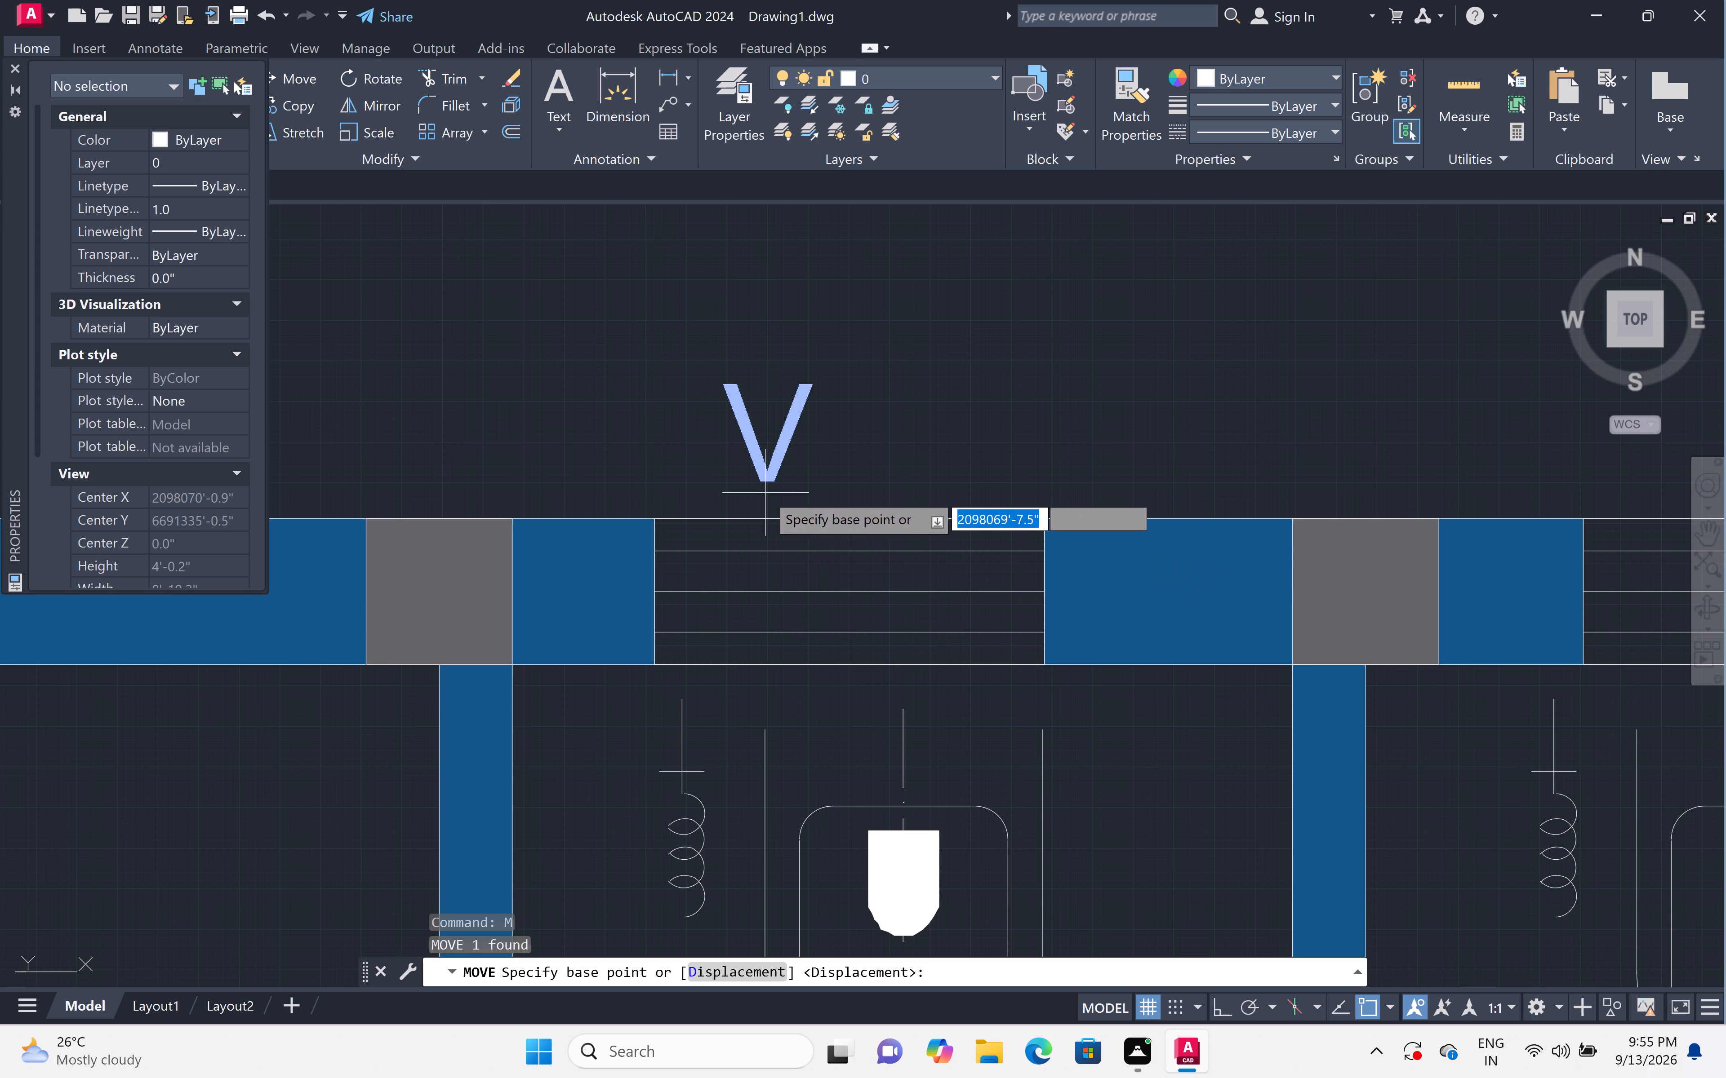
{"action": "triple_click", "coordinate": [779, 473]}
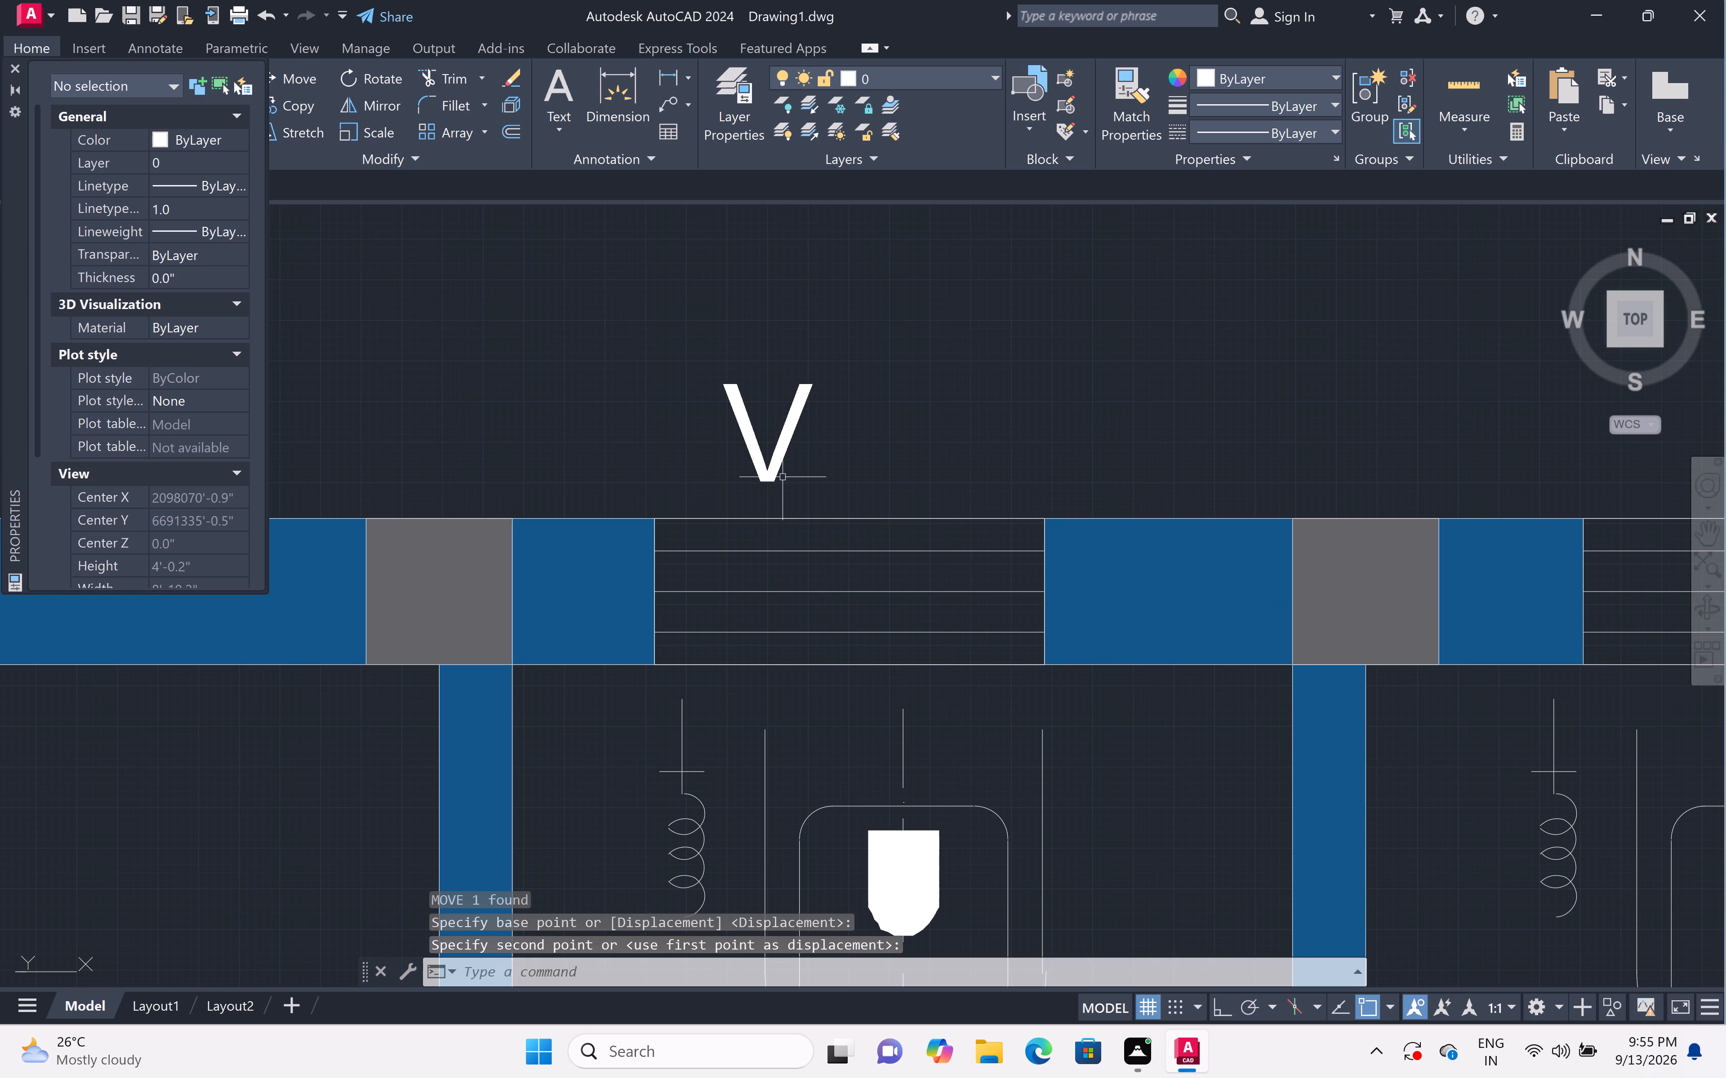
Move the V label about 4" east so it sits nearer the middle of the bathroom's north window.
{"action": "left_click", "coordinate": [936, 316]}
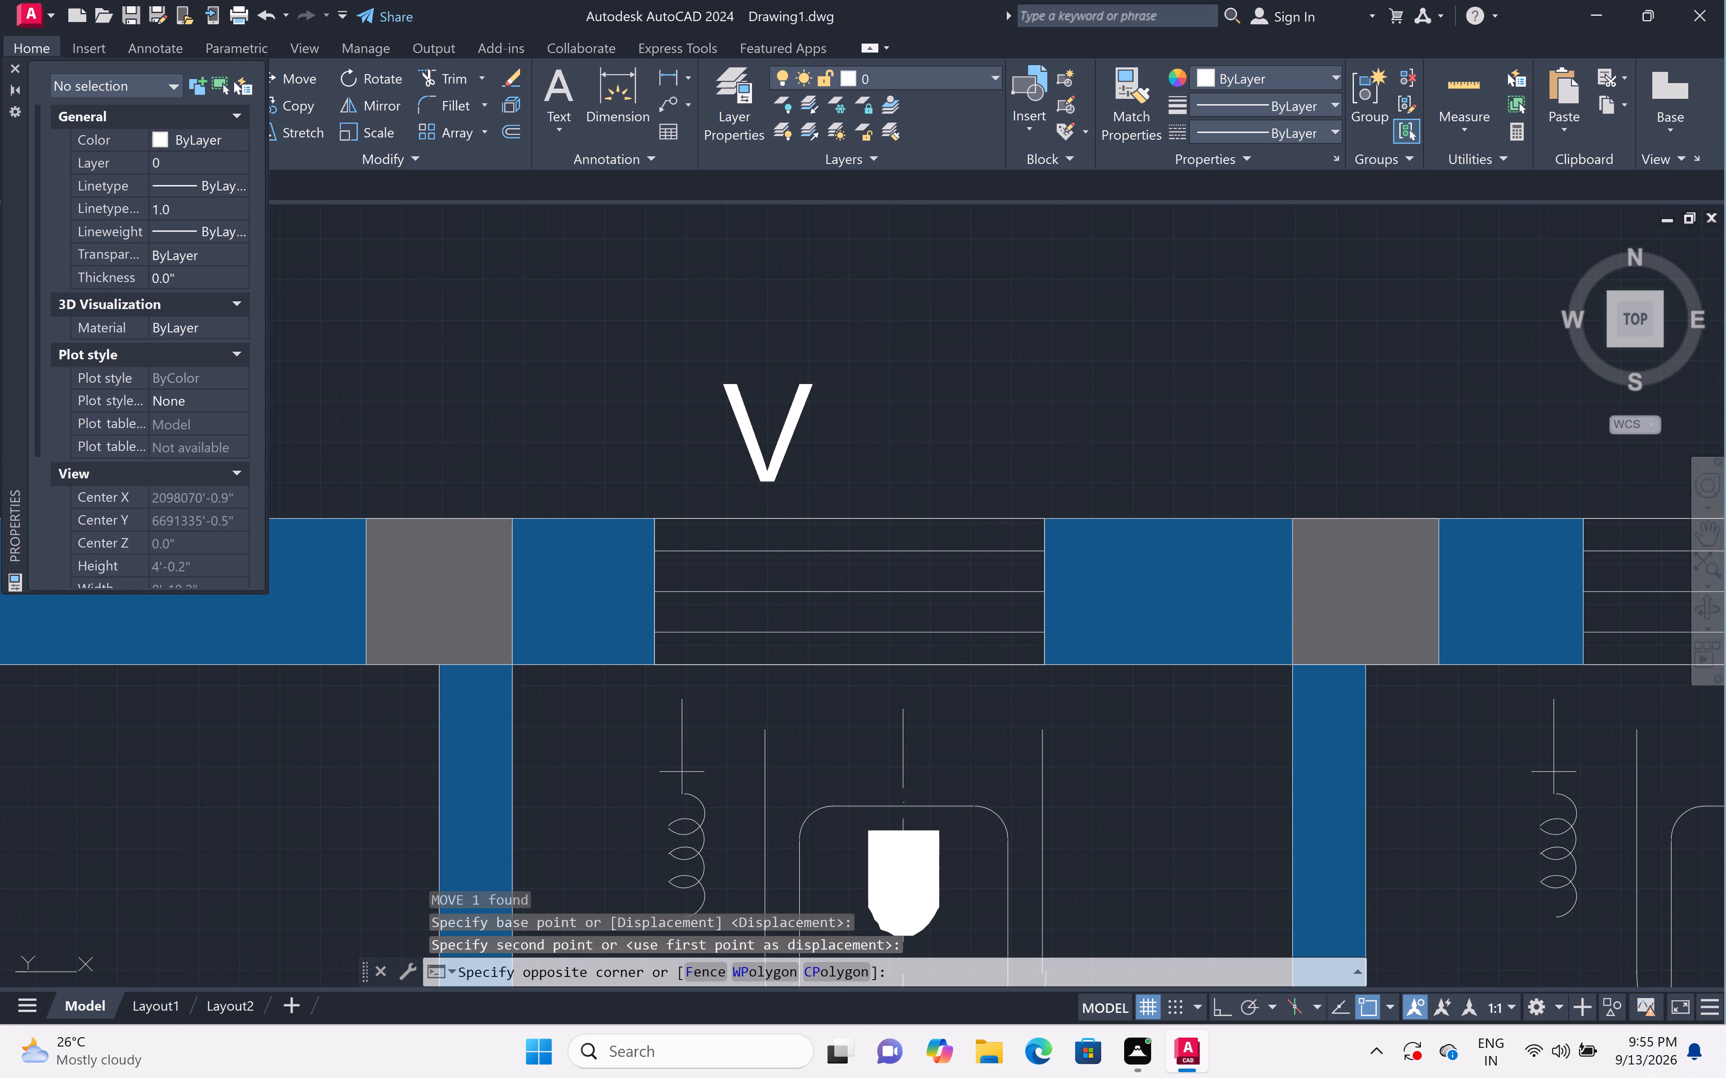
{"action": "left_click", "coordinate": [671, 424]}
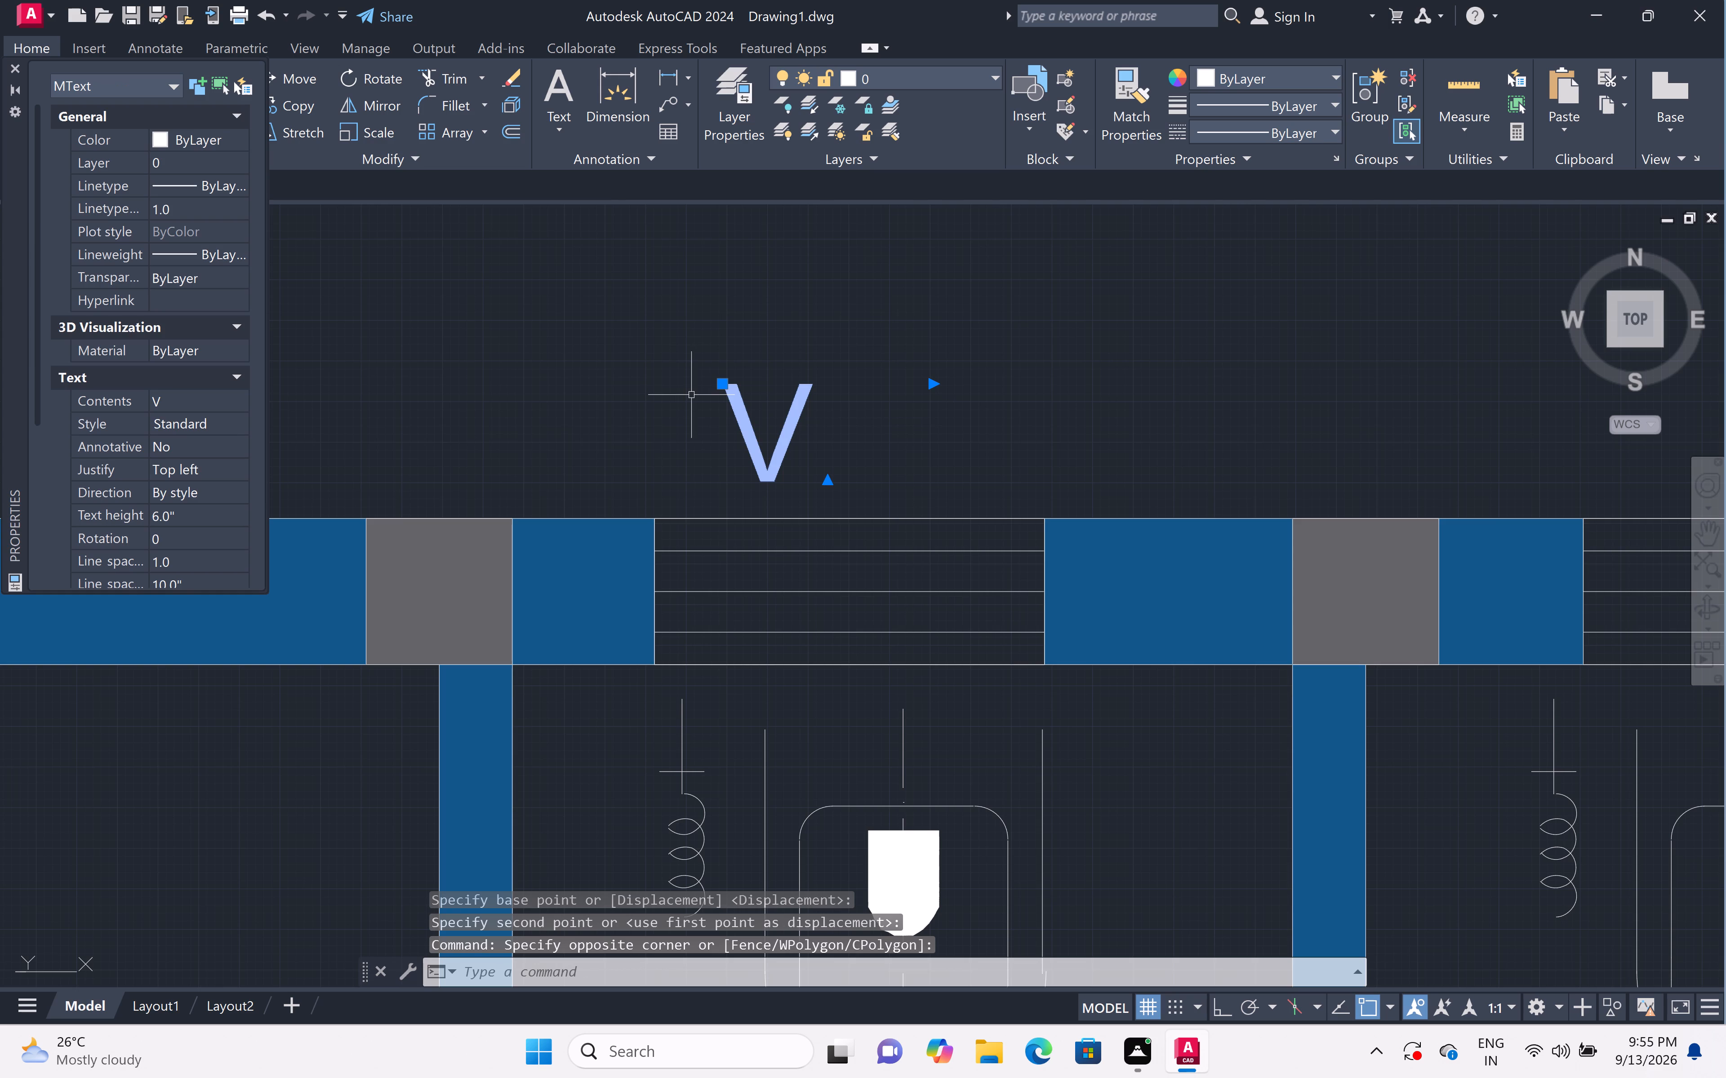
{"action": "type", "text": "M"}
{"action": "key", "text": "space"}
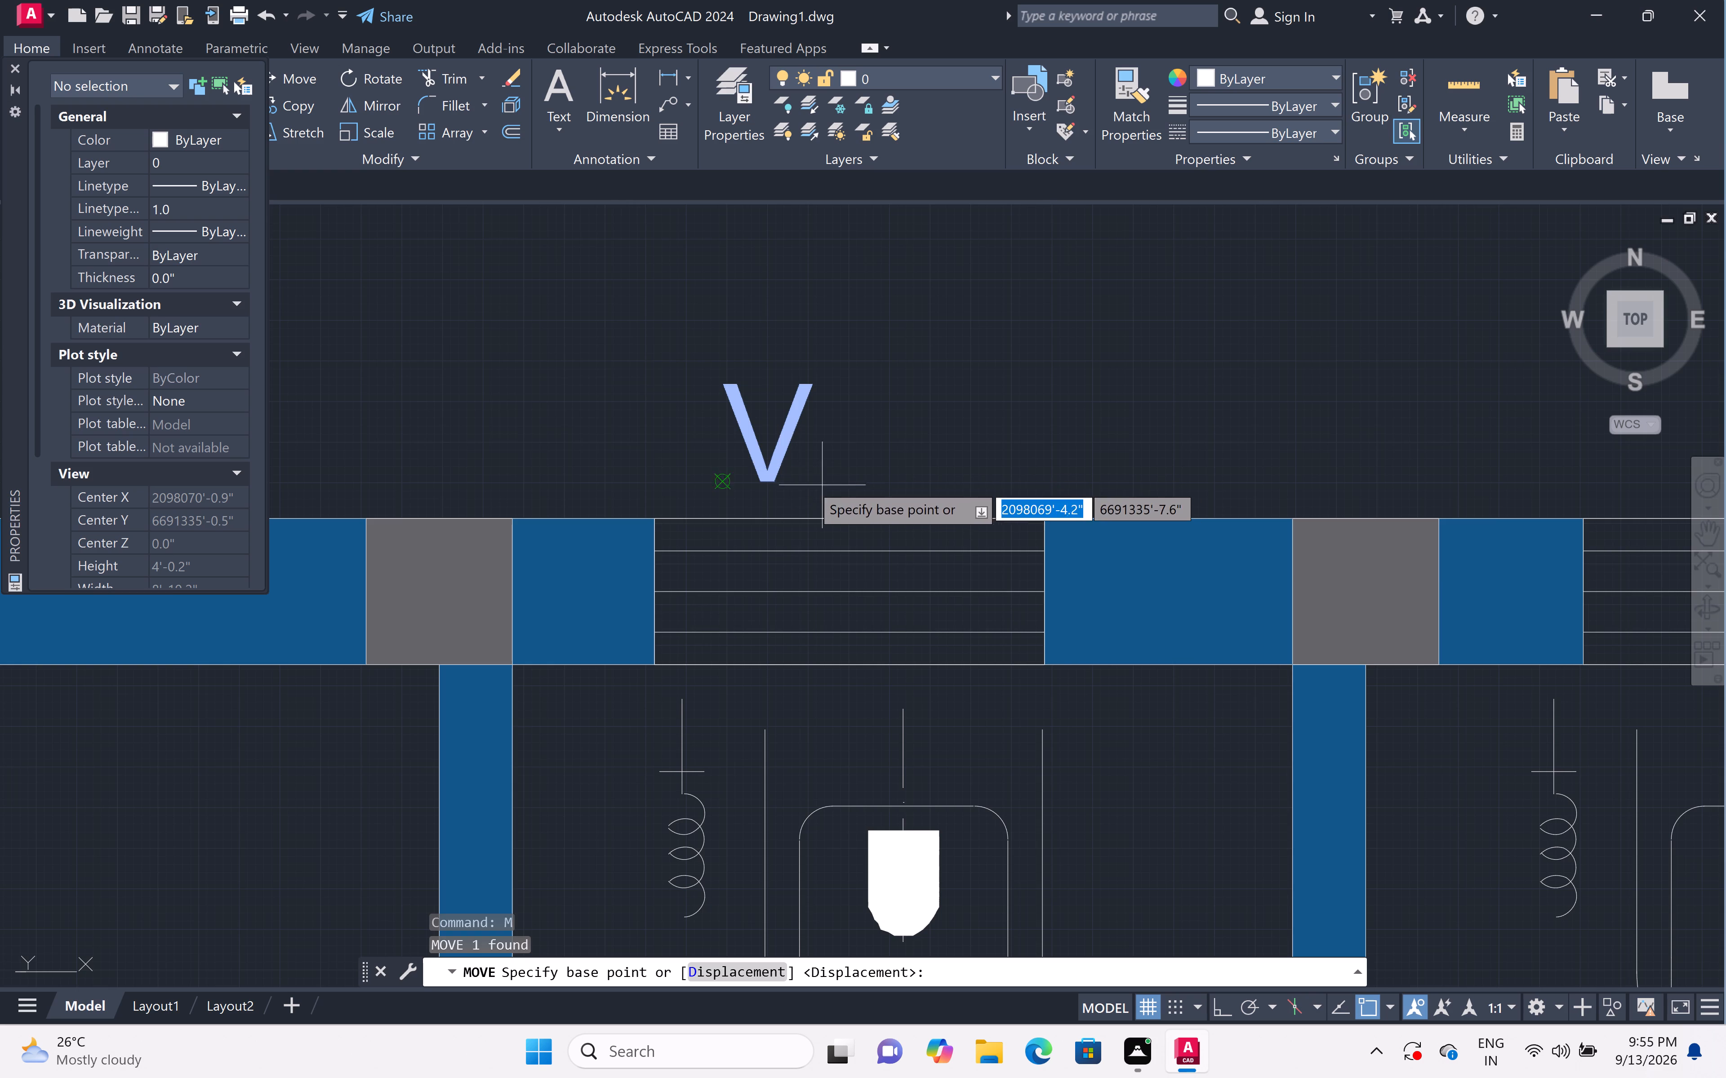
{"action": "left_click", "coordinate": [764, 473]}
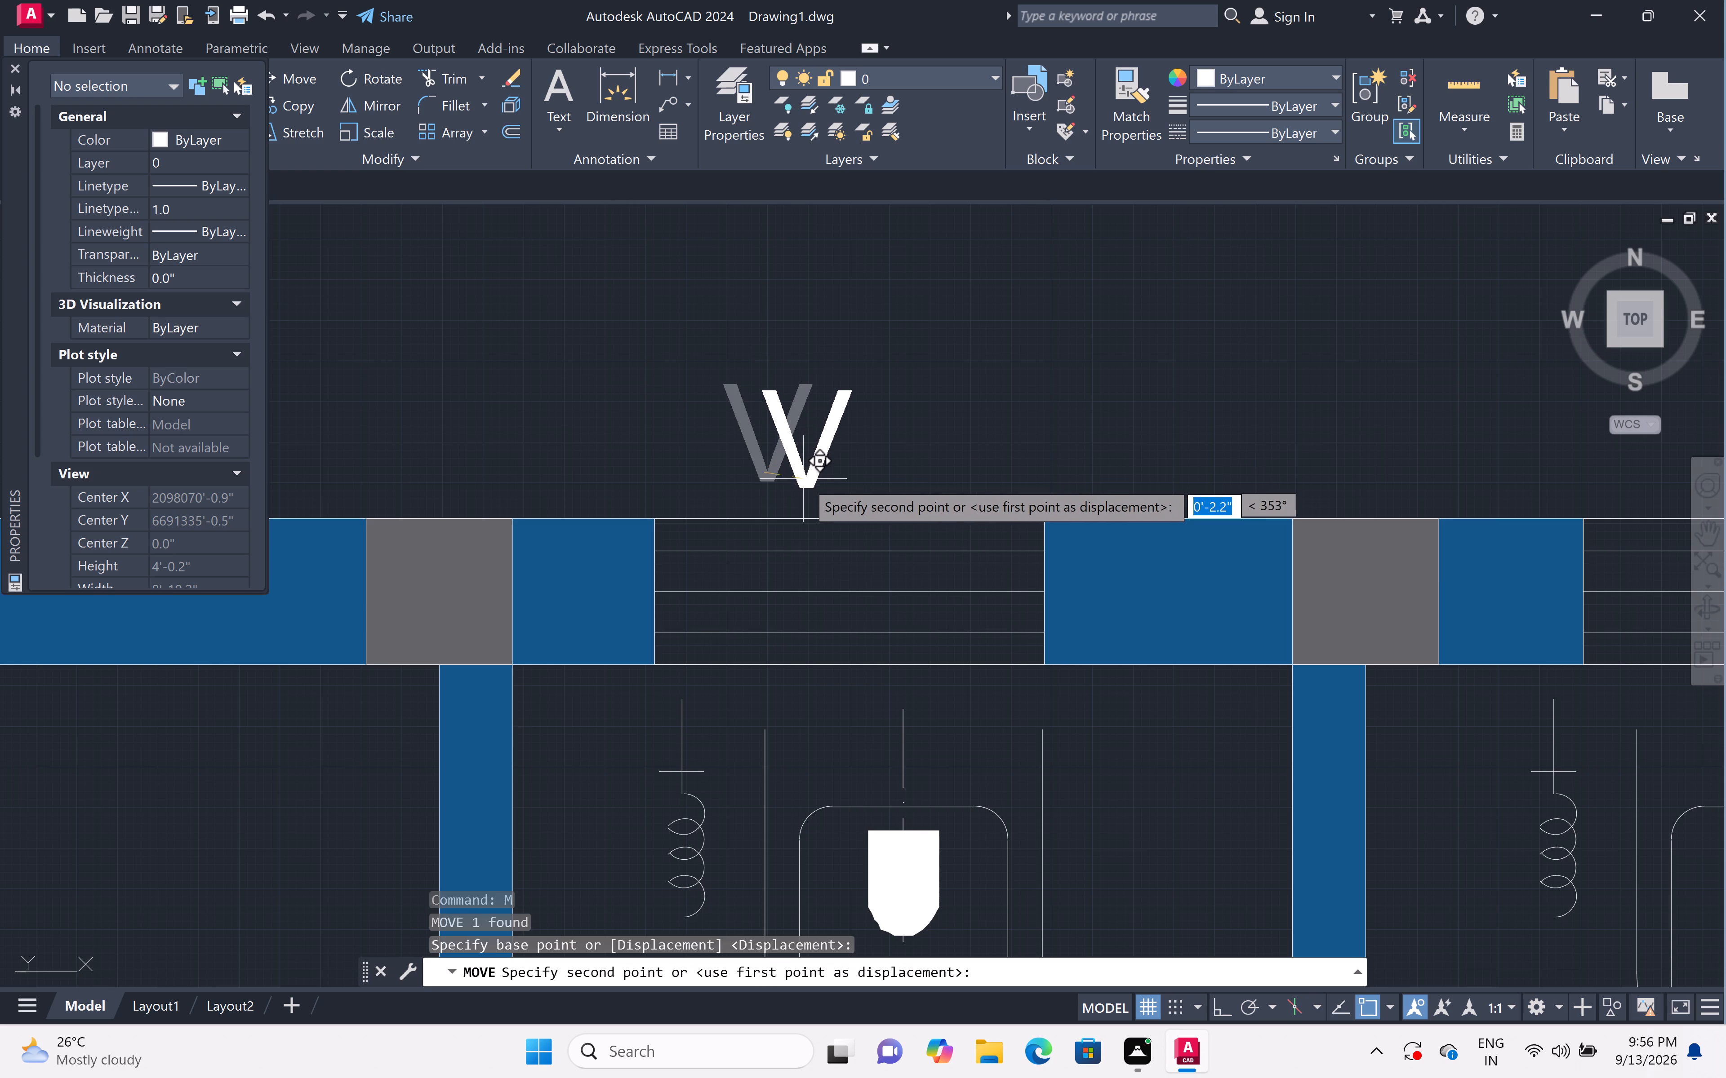
{"action": "scroll", "coordinate": [828, 482], "scroll_direction": "up", "scroll_amount": 3}
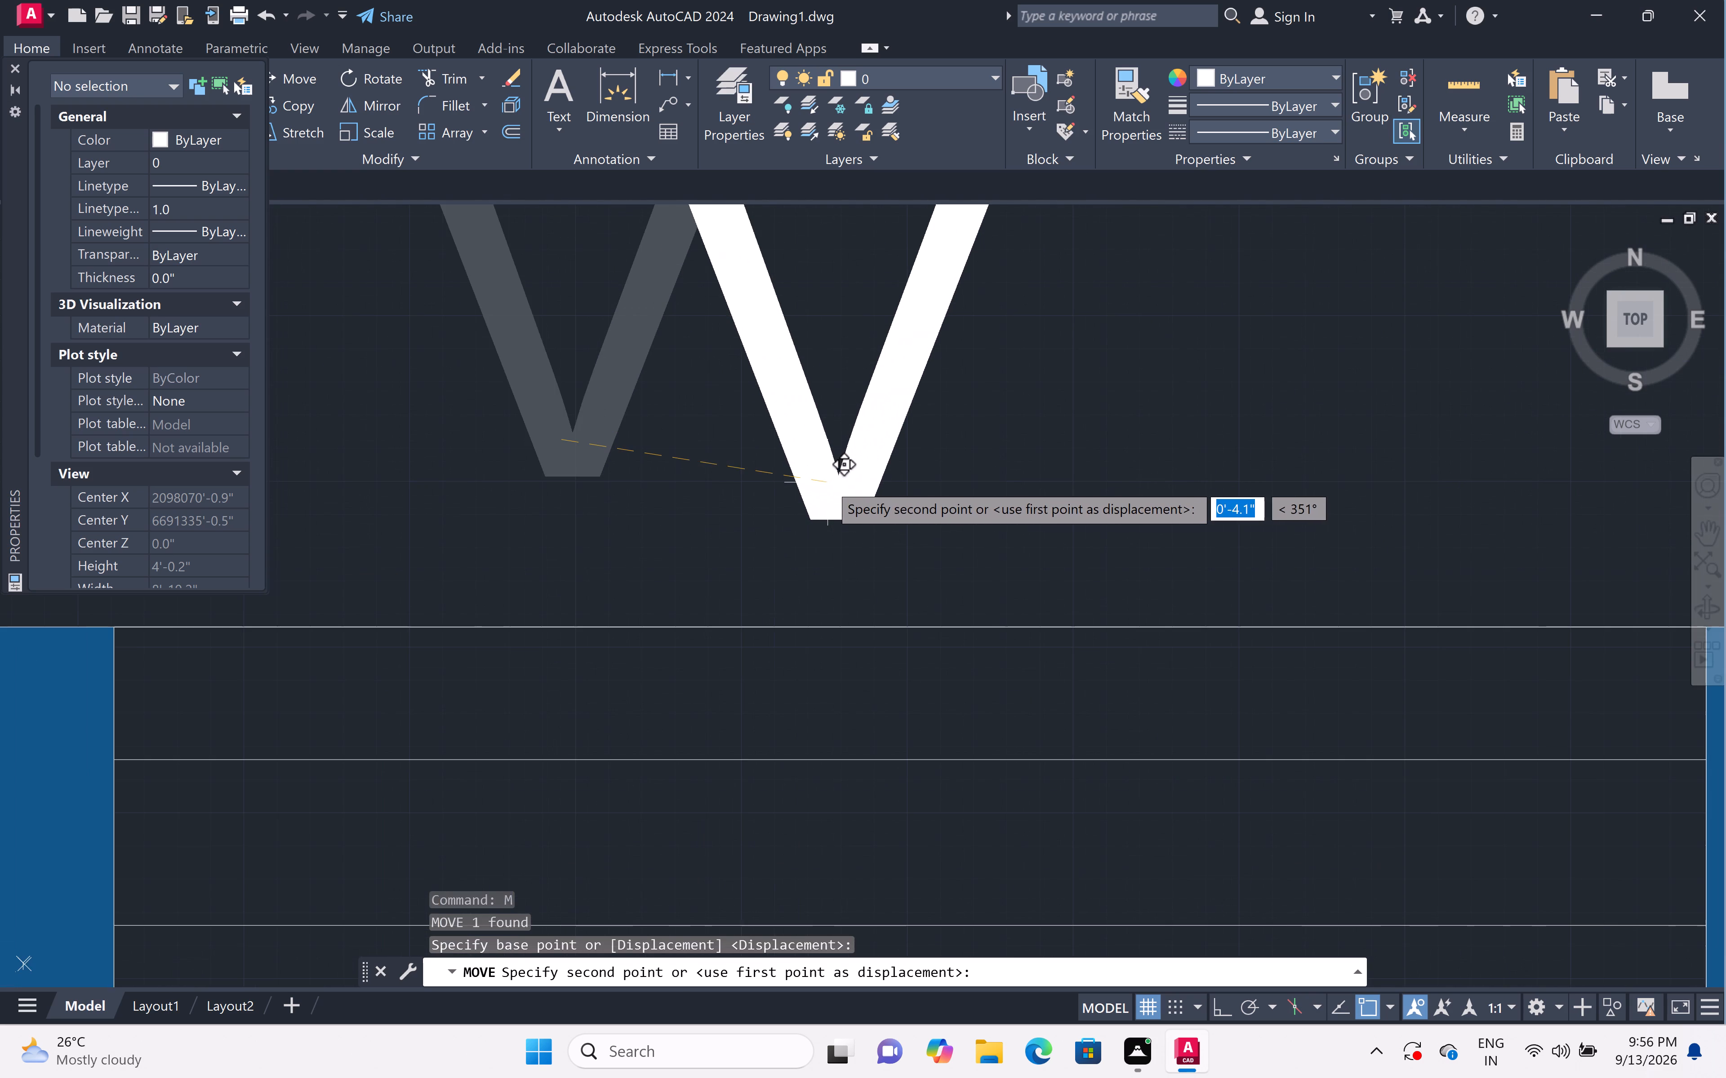
{"action": "double_click", "coordinate": [813, 480]}
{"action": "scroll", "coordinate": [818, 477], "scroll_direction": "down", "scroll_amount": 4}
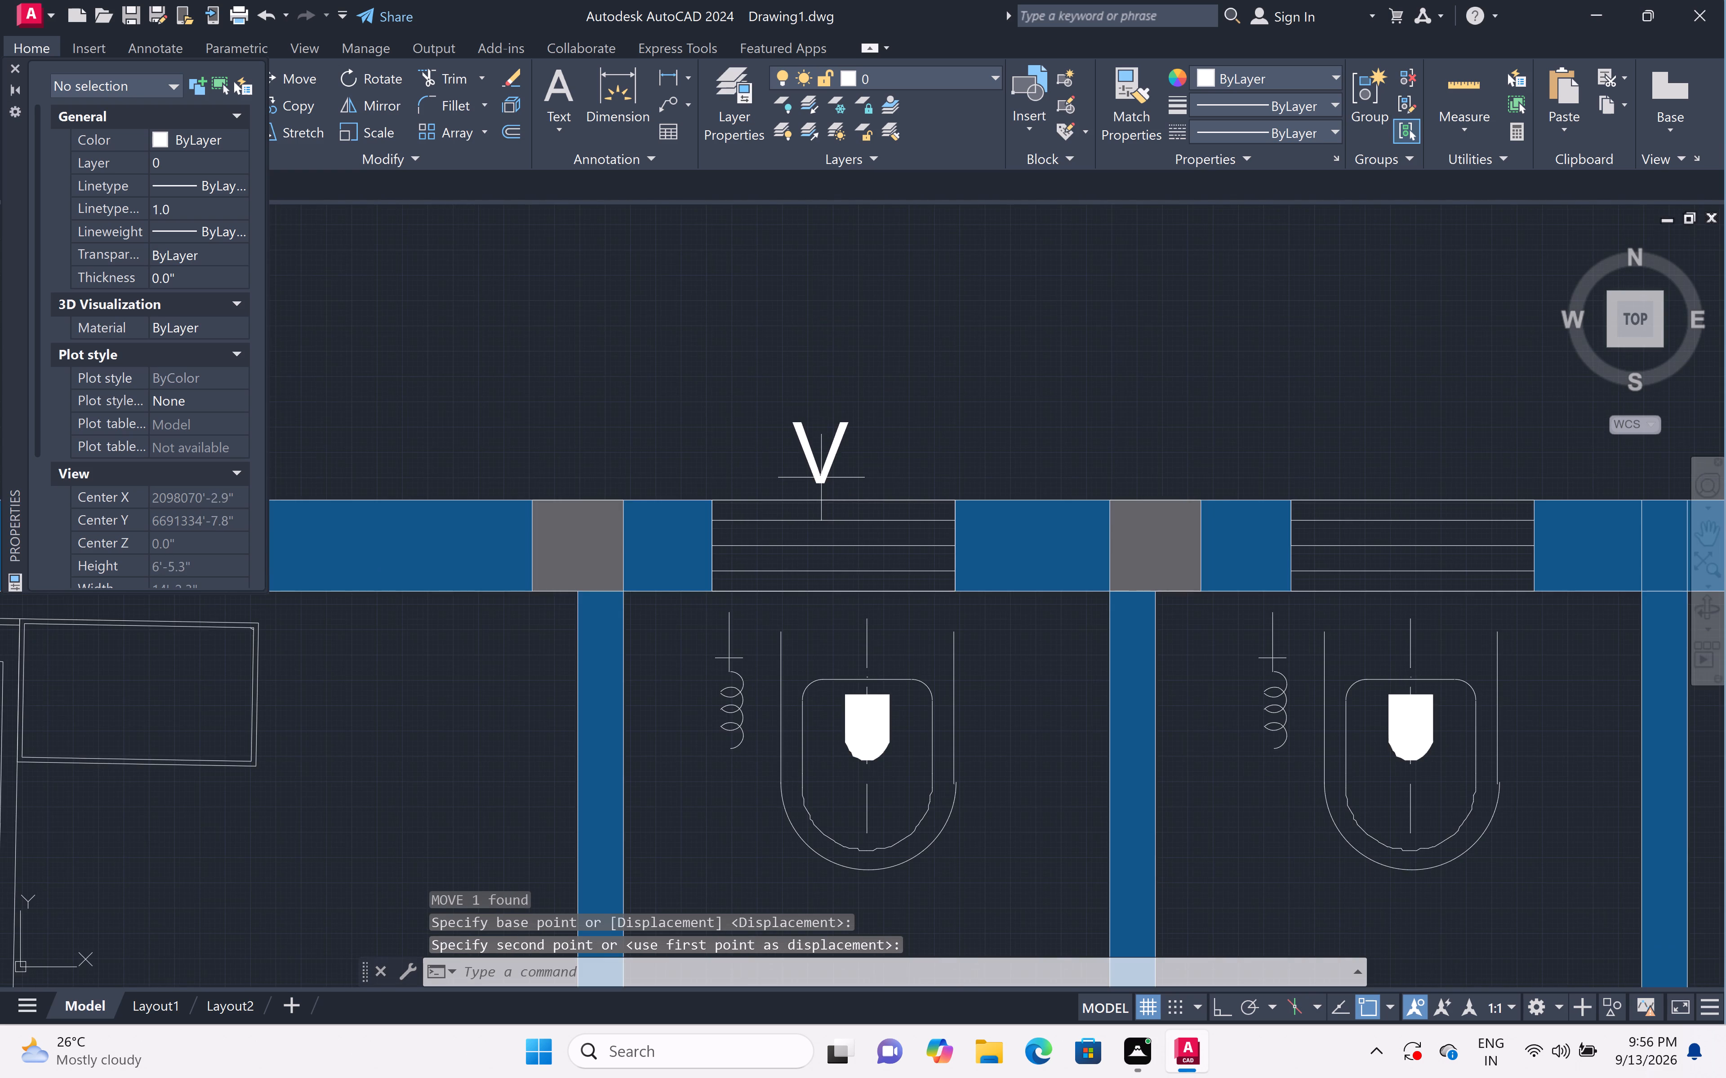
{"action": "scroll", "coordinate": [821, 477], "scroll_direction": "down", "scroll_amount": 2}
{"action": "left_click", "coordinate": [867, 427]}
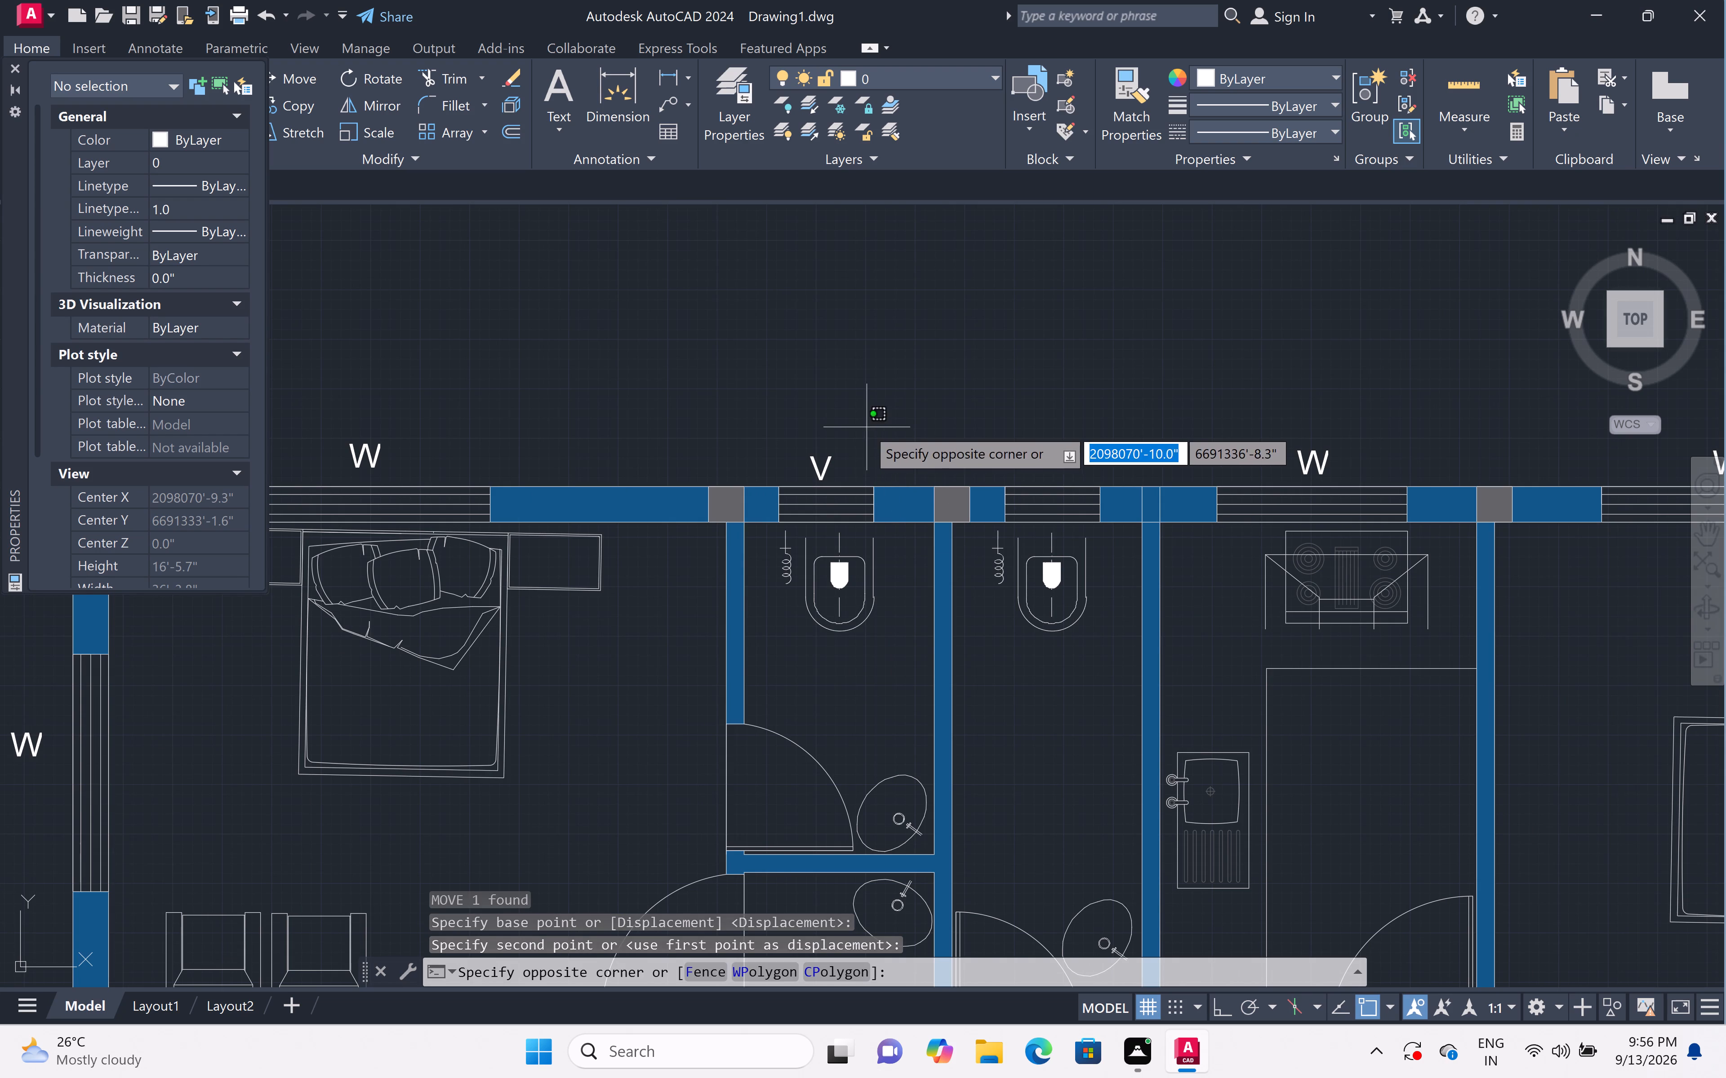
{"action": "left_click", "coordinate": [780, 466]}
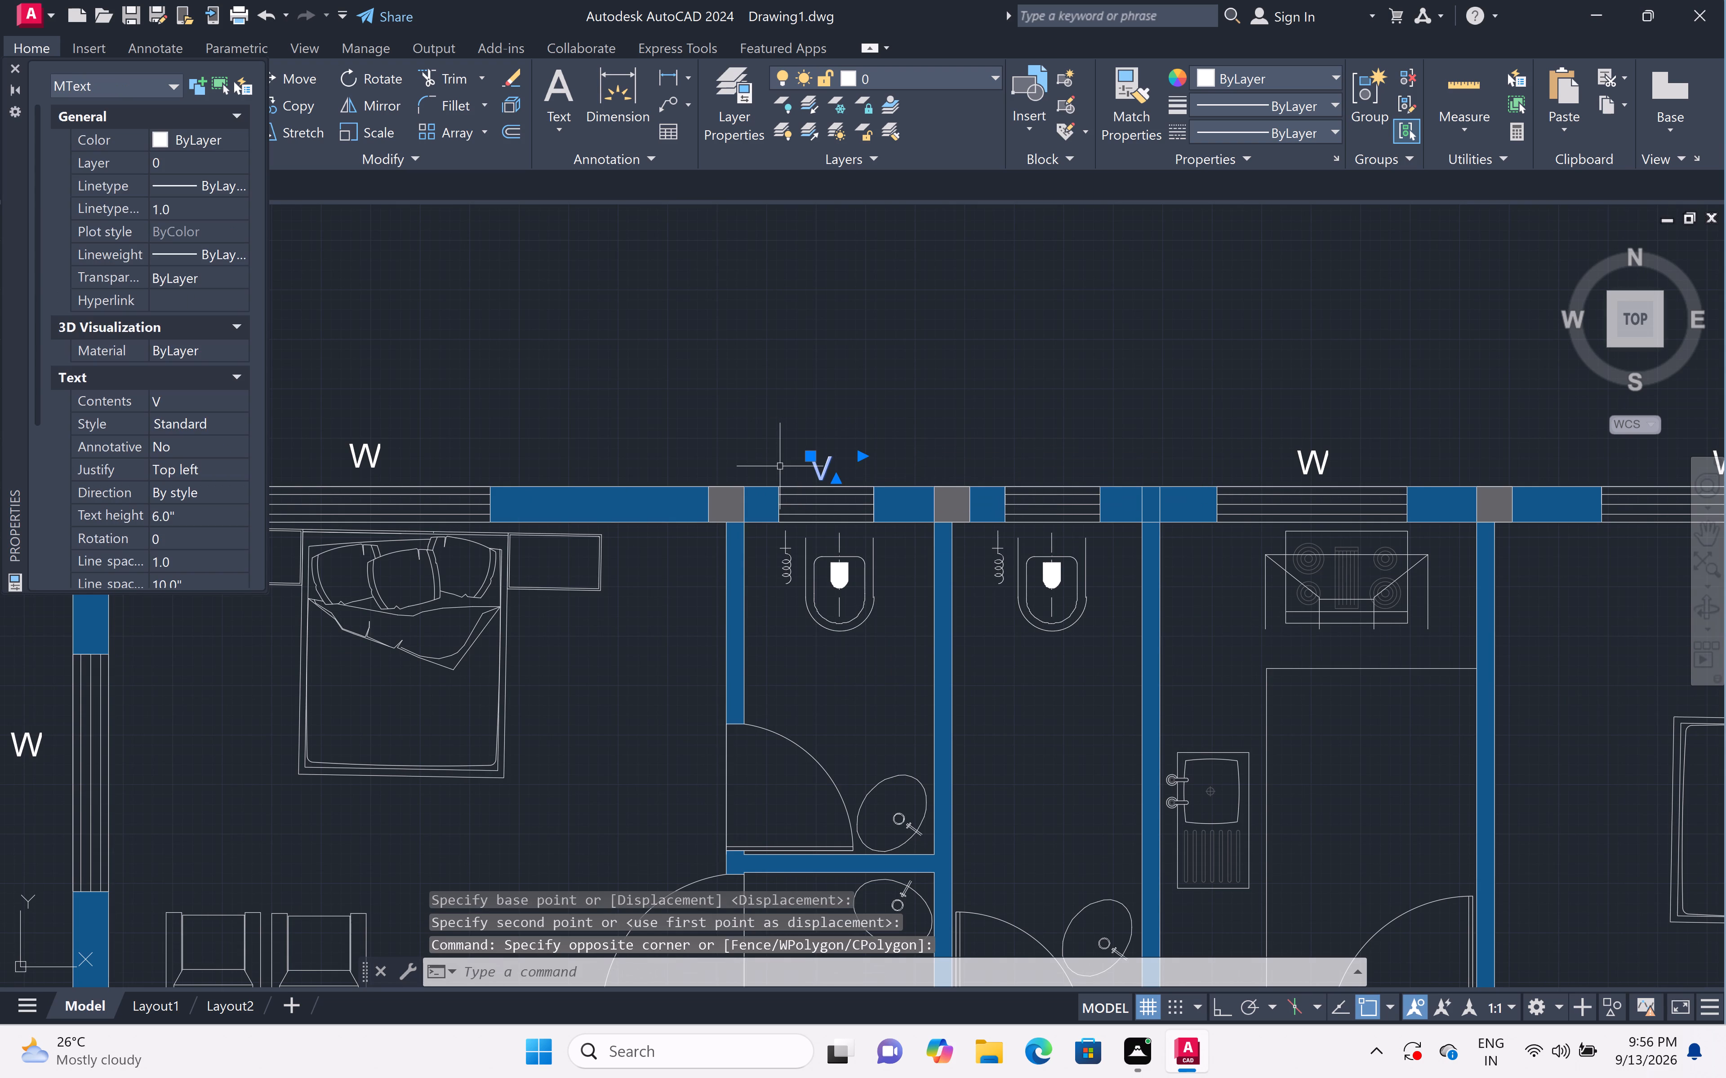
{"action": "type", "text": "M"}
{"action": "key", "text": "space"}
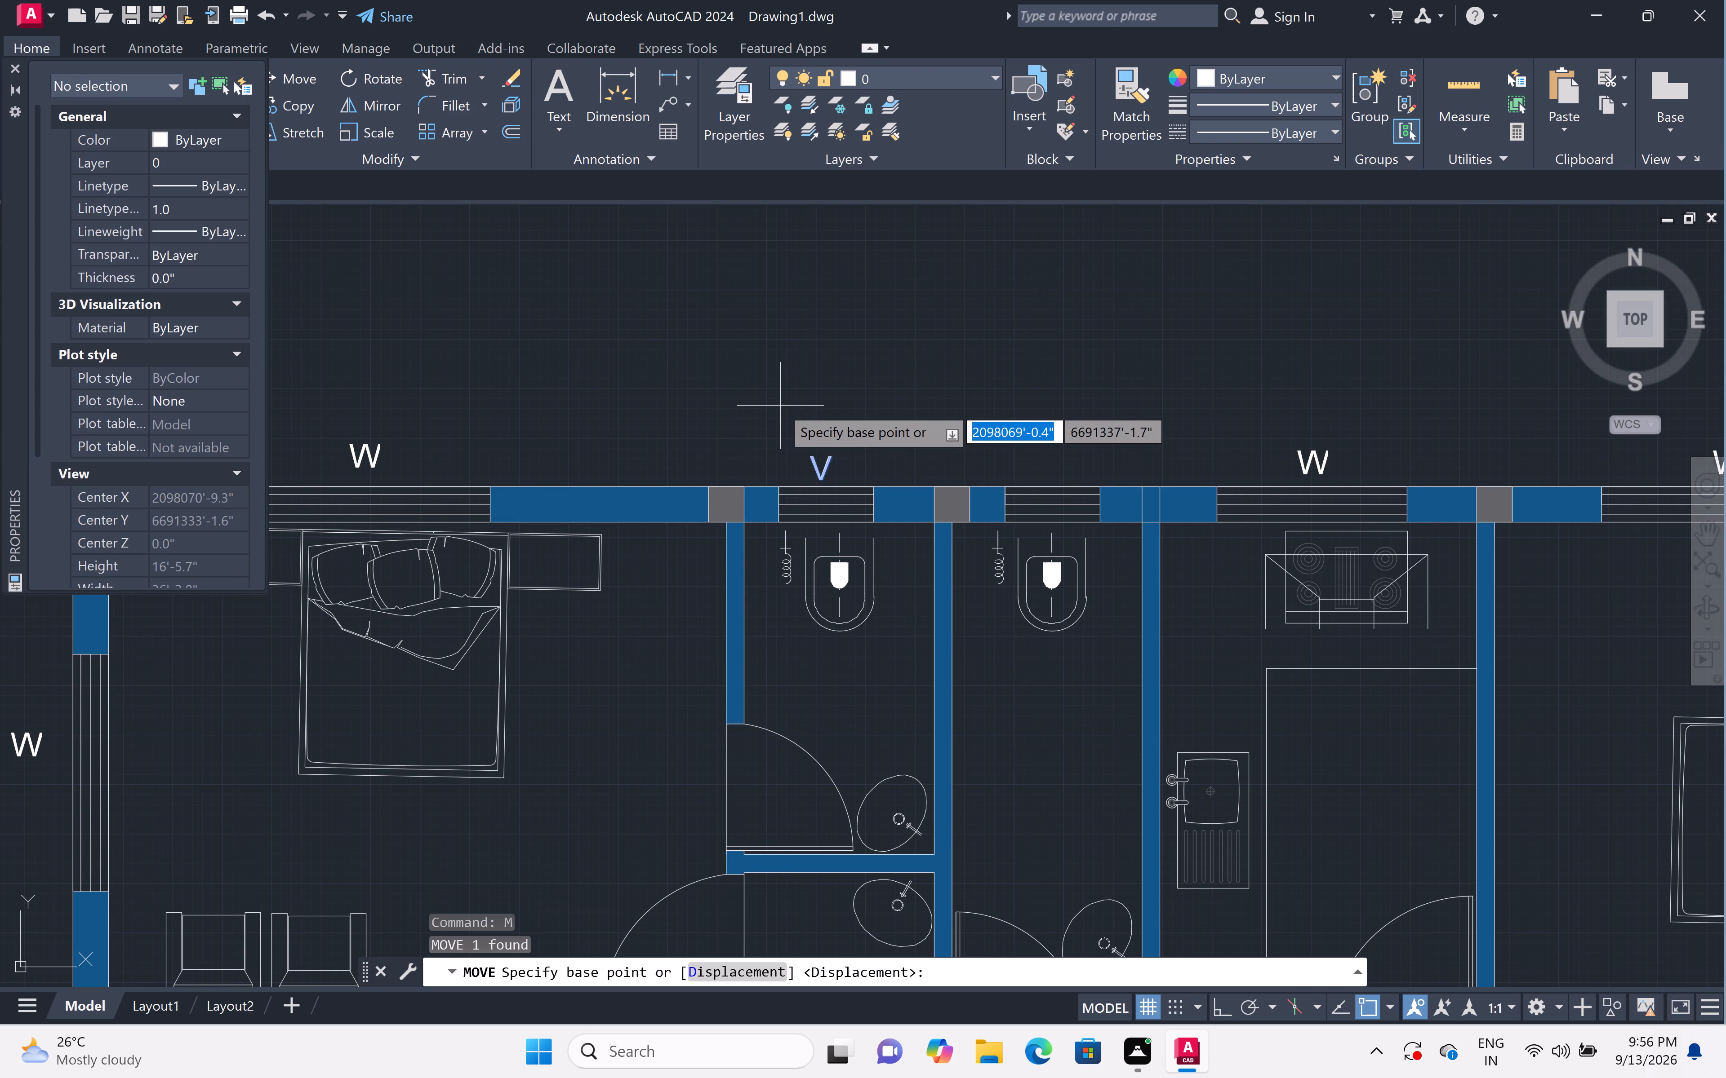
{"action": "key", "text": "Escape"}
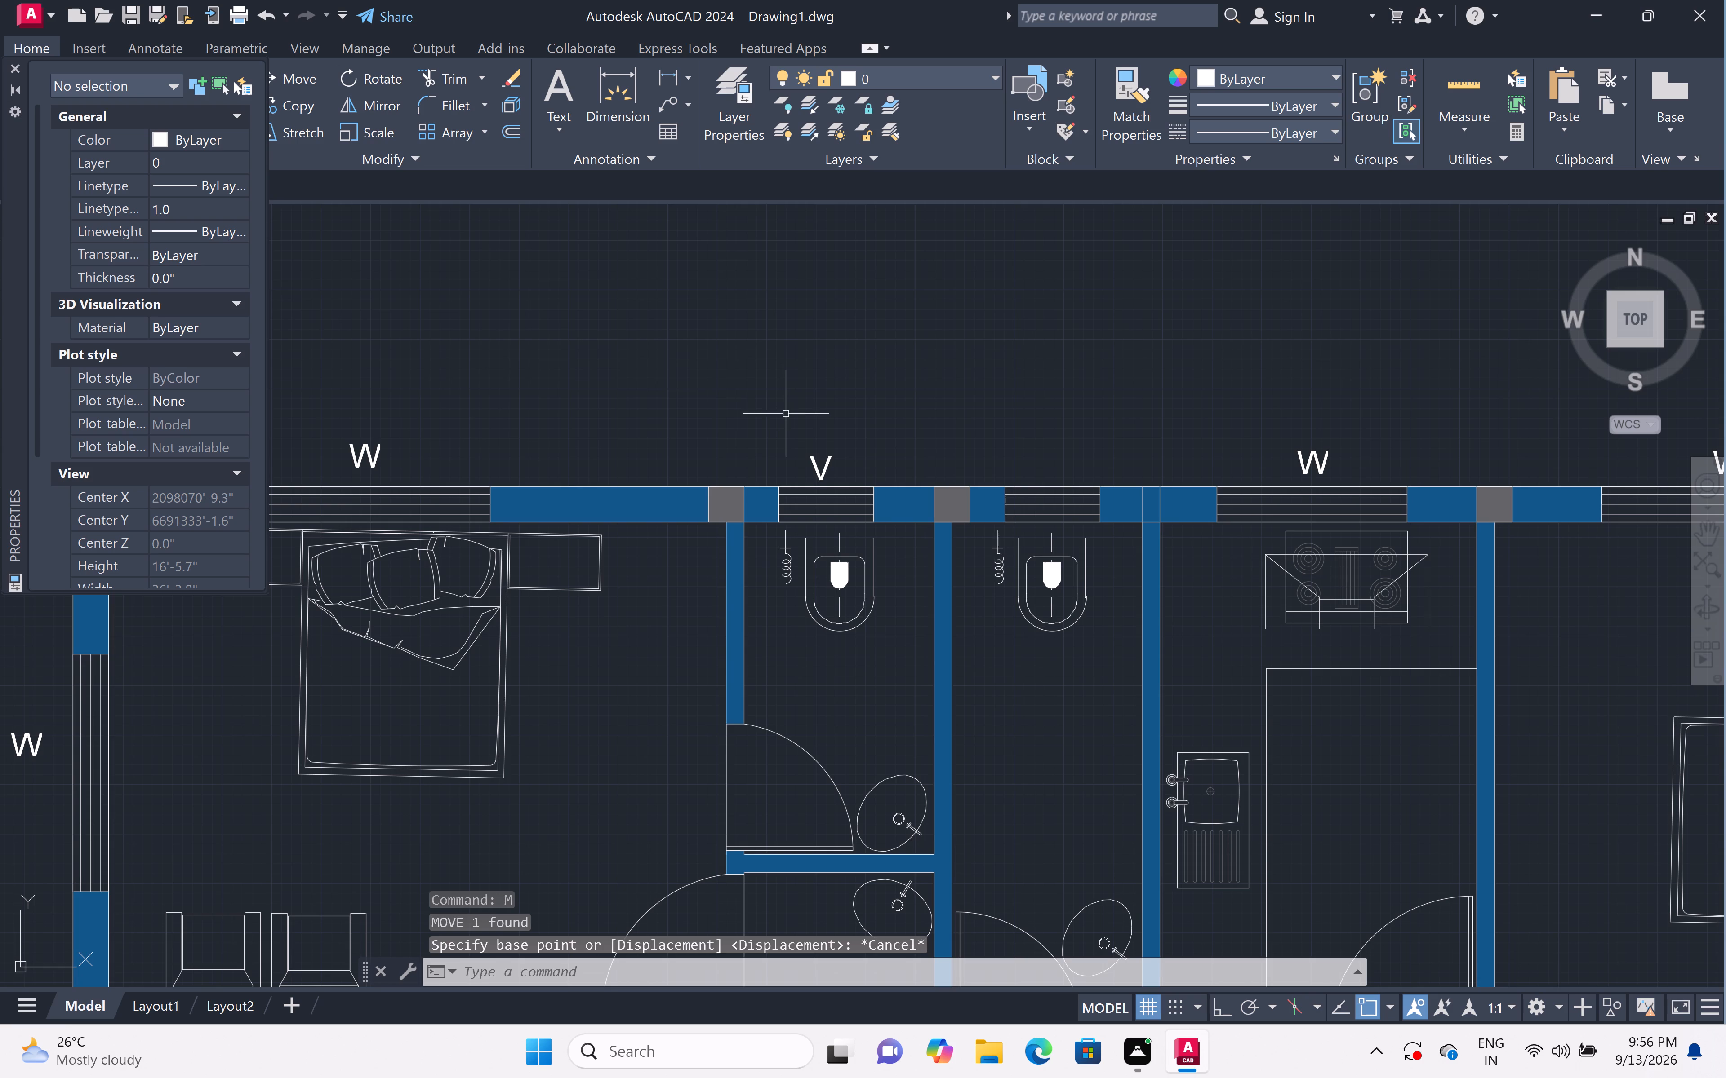
Copy the V label about 4'-9" east to just outside the adjoining bathroom's north window and finish copying.
{"action": "scroll", "coordinate": [813, 441], "scroll_direction": "up", "scroll_amount": 2}
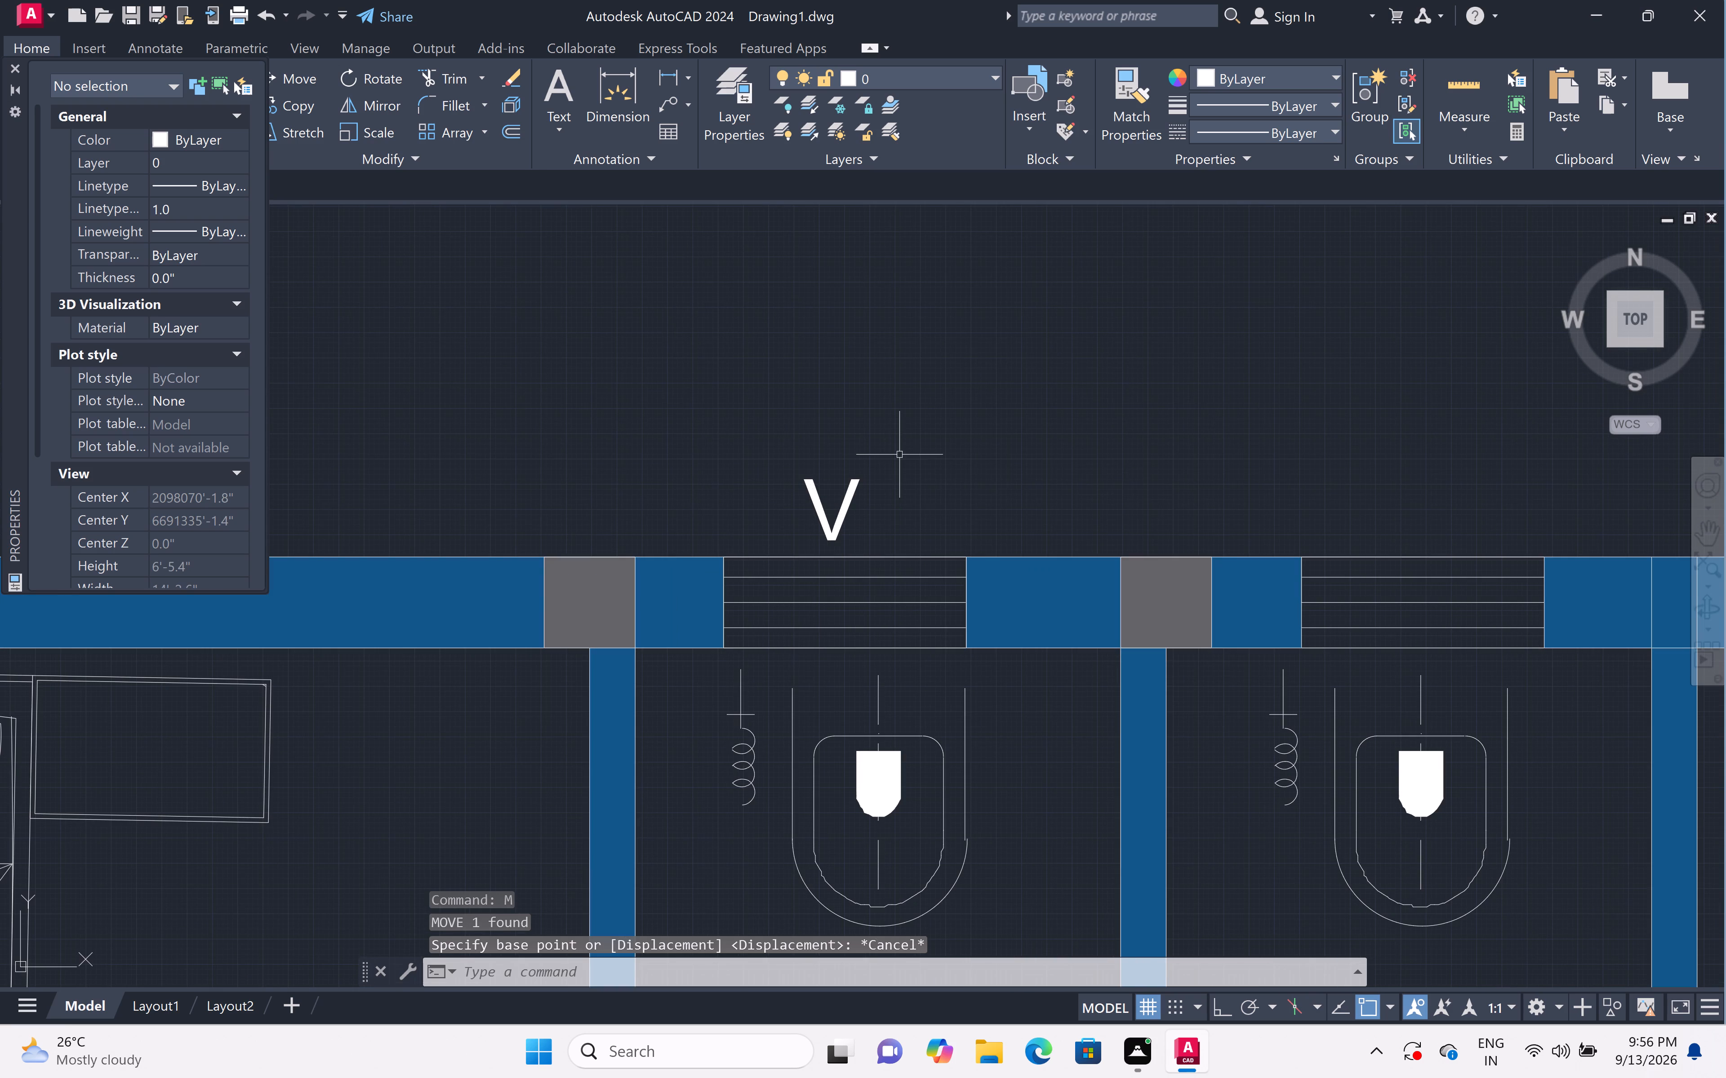
{"action": "left_click", "coordinate": [899, 454]}
{"action": "double_click", "coordinate": [768, 527]}
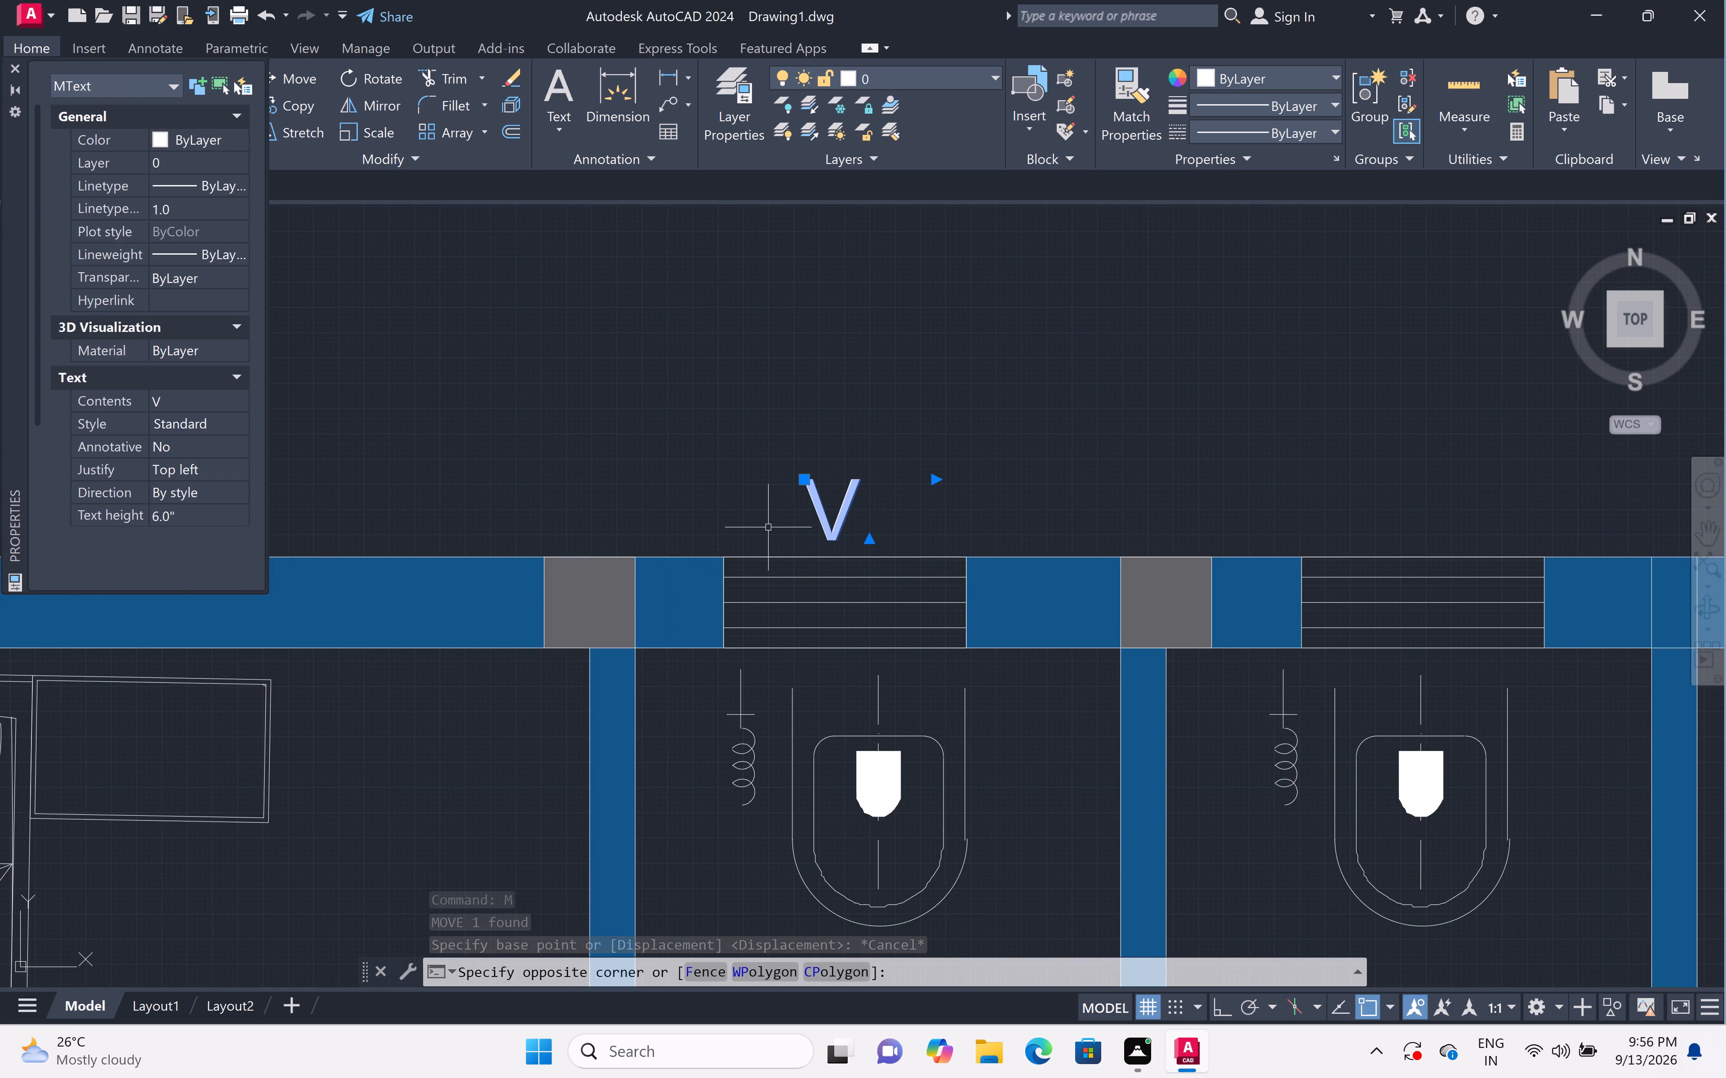
{"action": "key", "text": "c"}
{"action": "key", "text": "o"}
{"action": "key", "text": "space"}
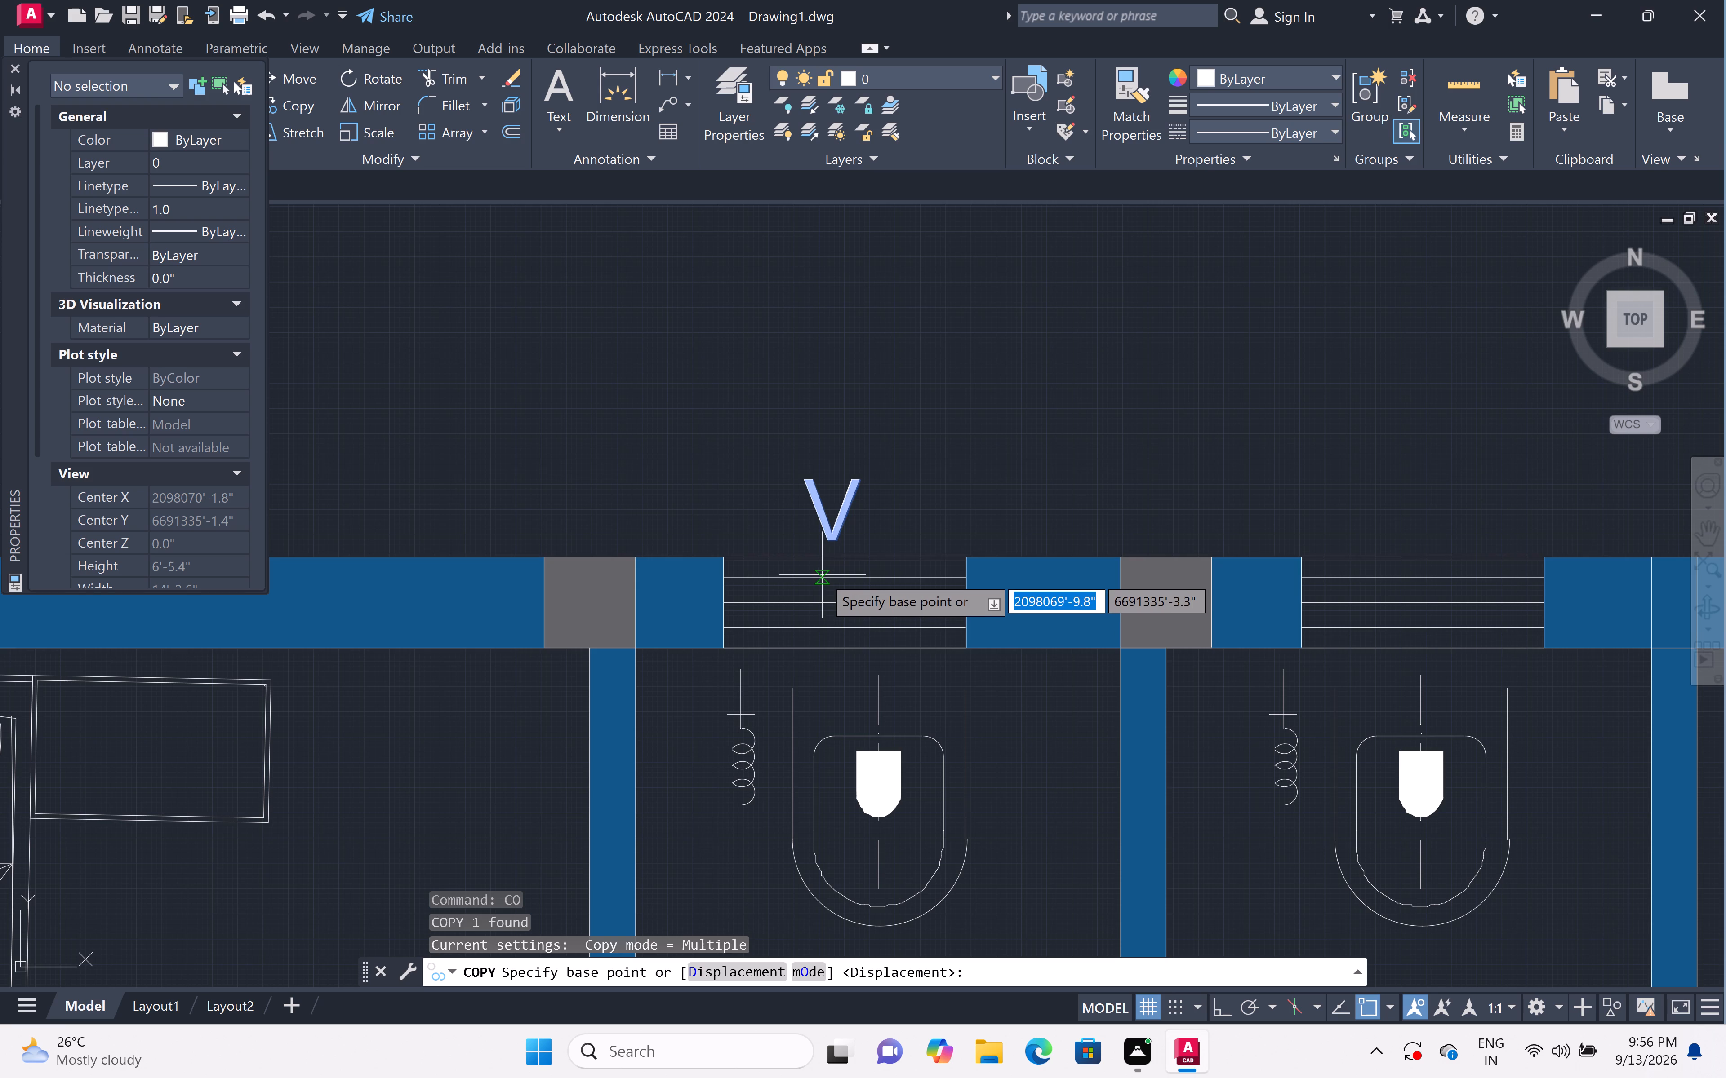
{"action": "left_click", "coordinate": [836, 534]}
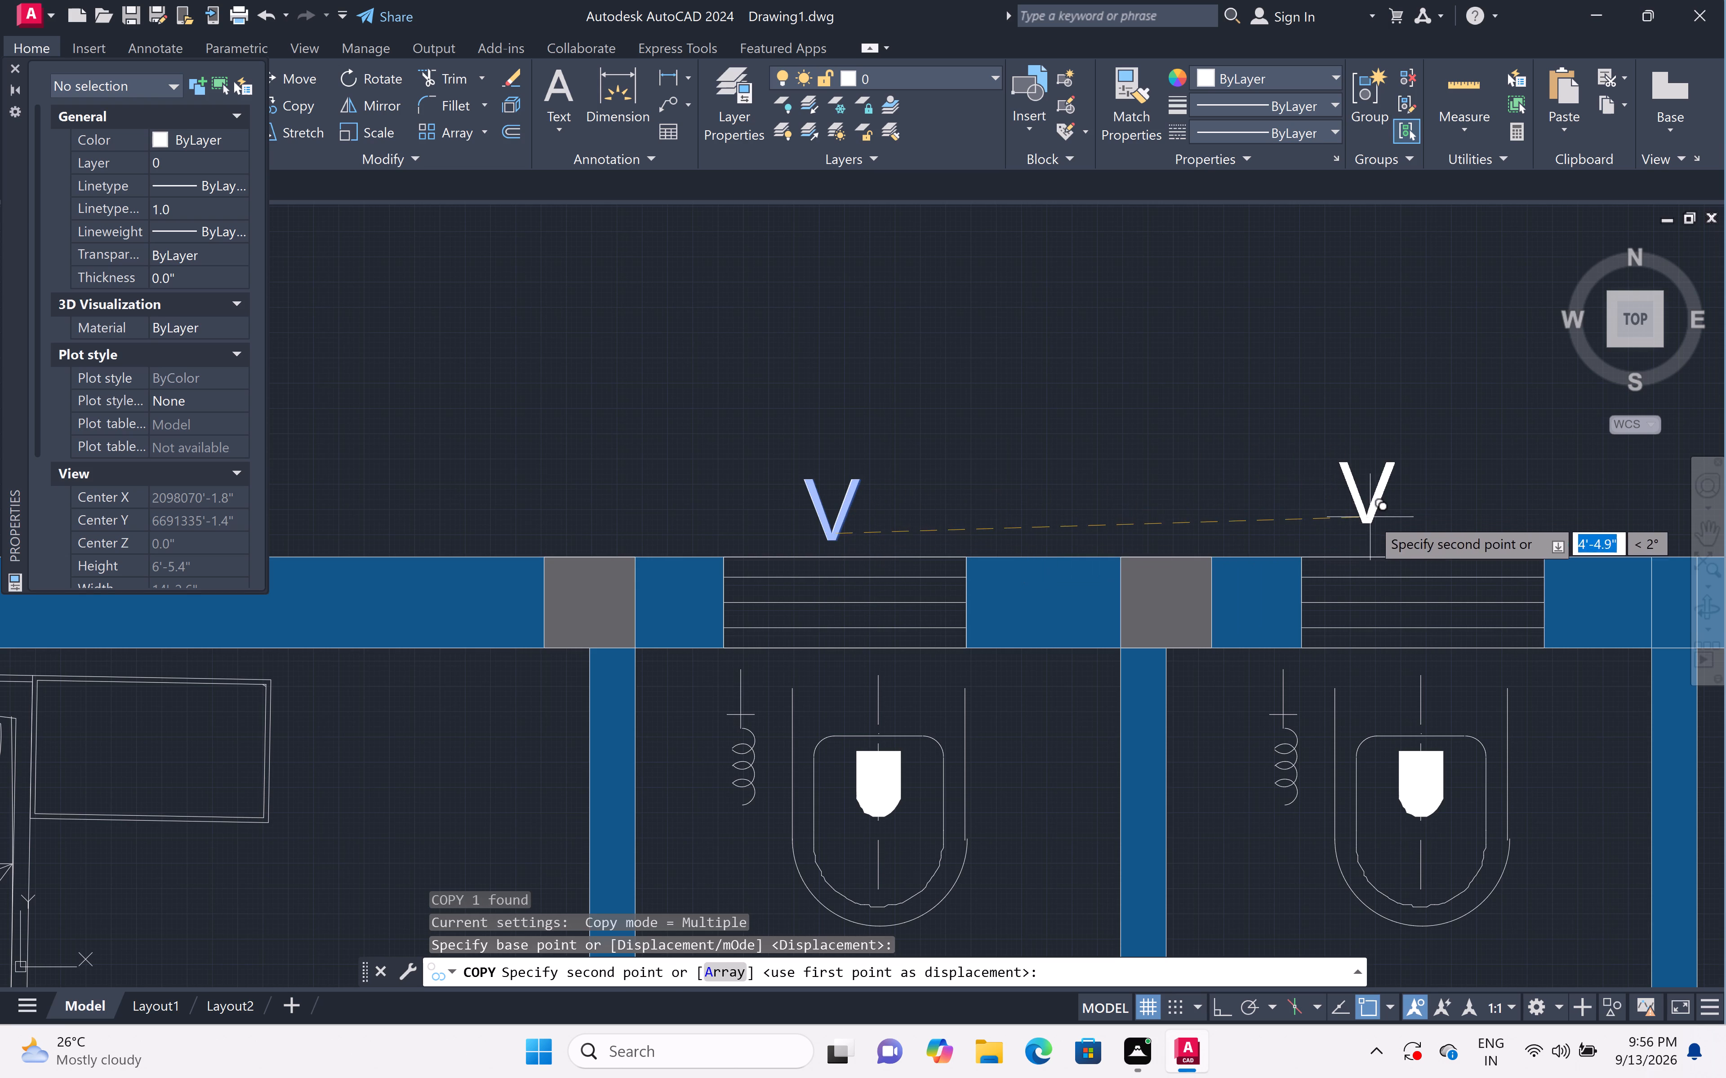
{"action": "left_click", "coordinate": [1416, 525]}
{"action": "scroll", "coordinate": [1390, 424], "scroll_direction": "down", "scroll_amount": 5}
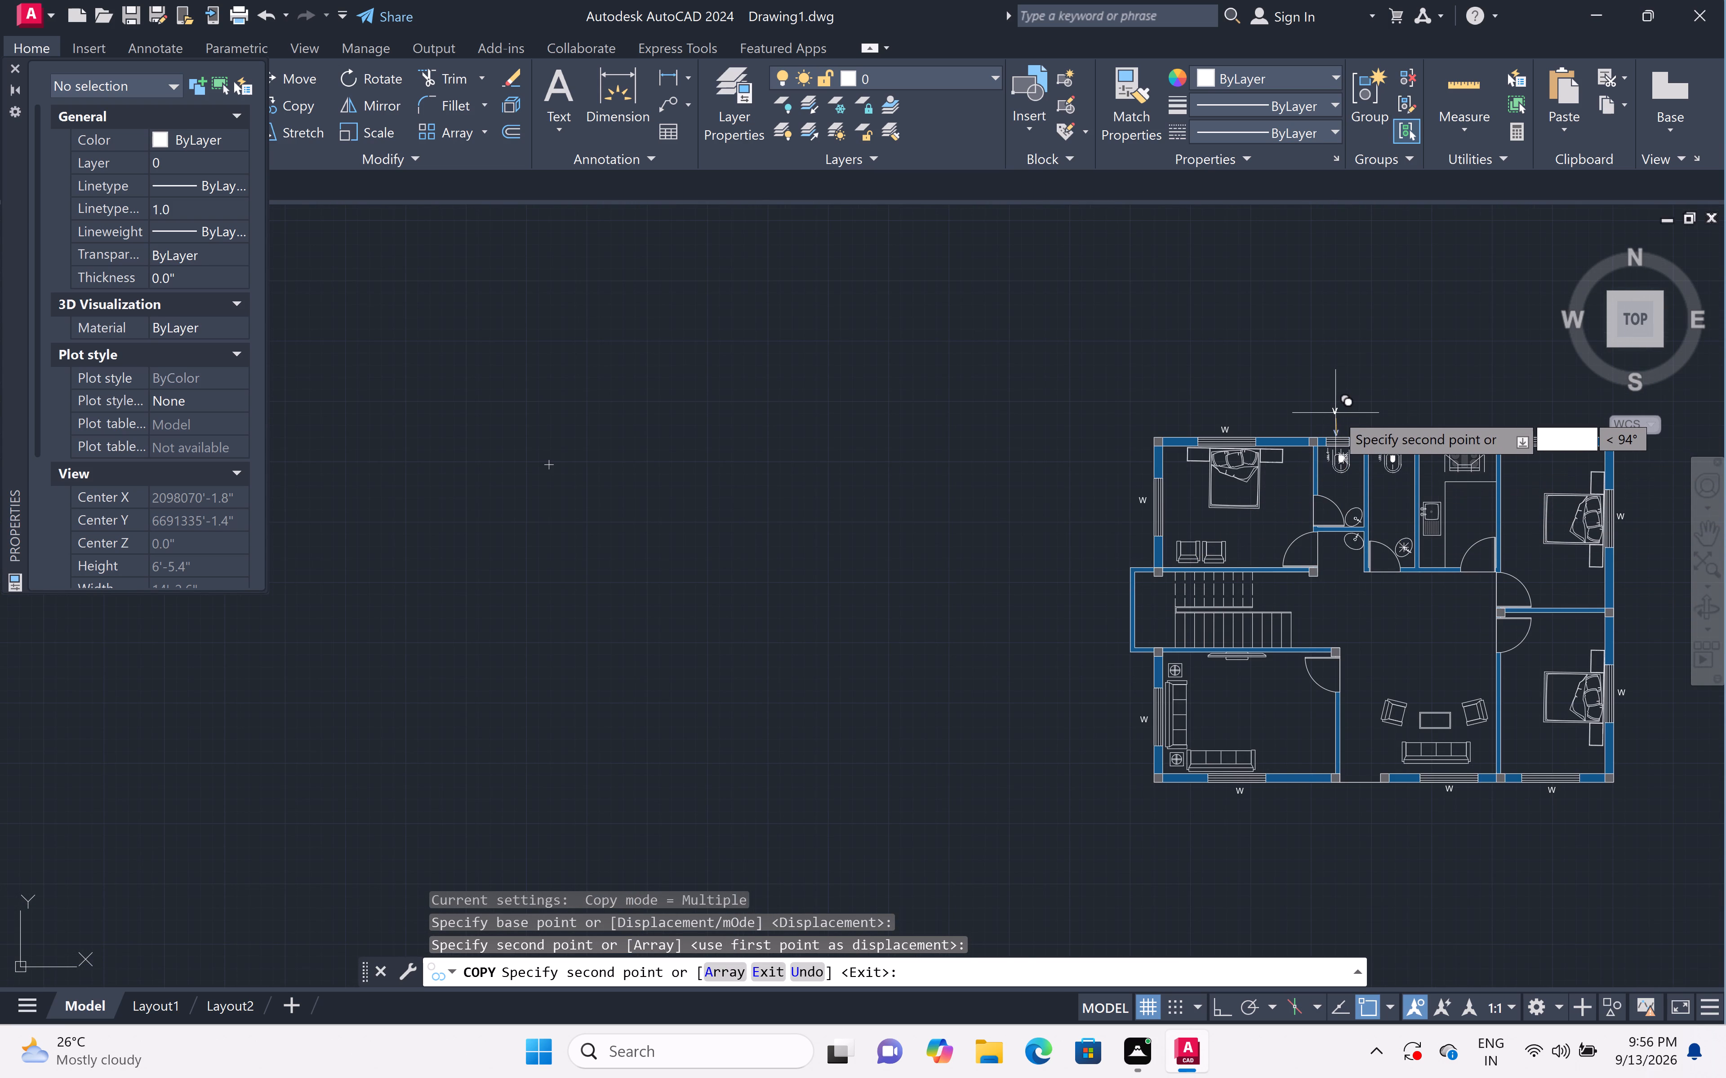
{"action": "key", "text": "Escape"}
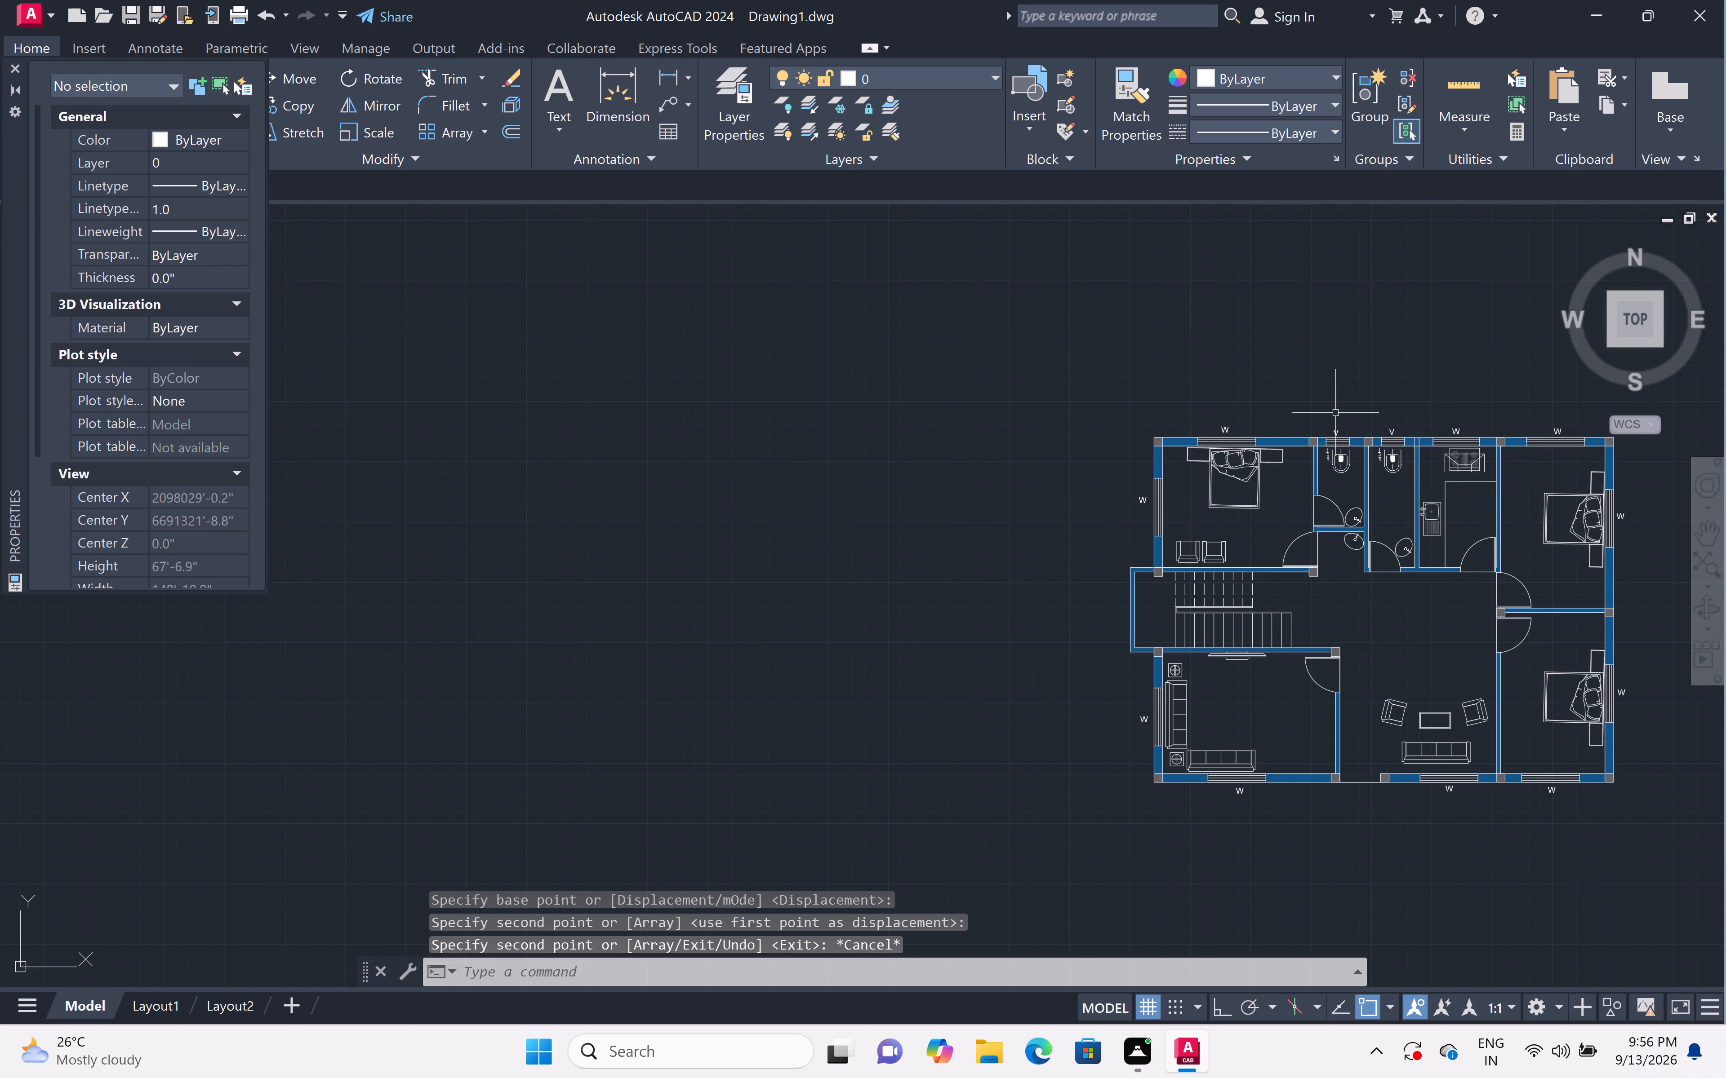
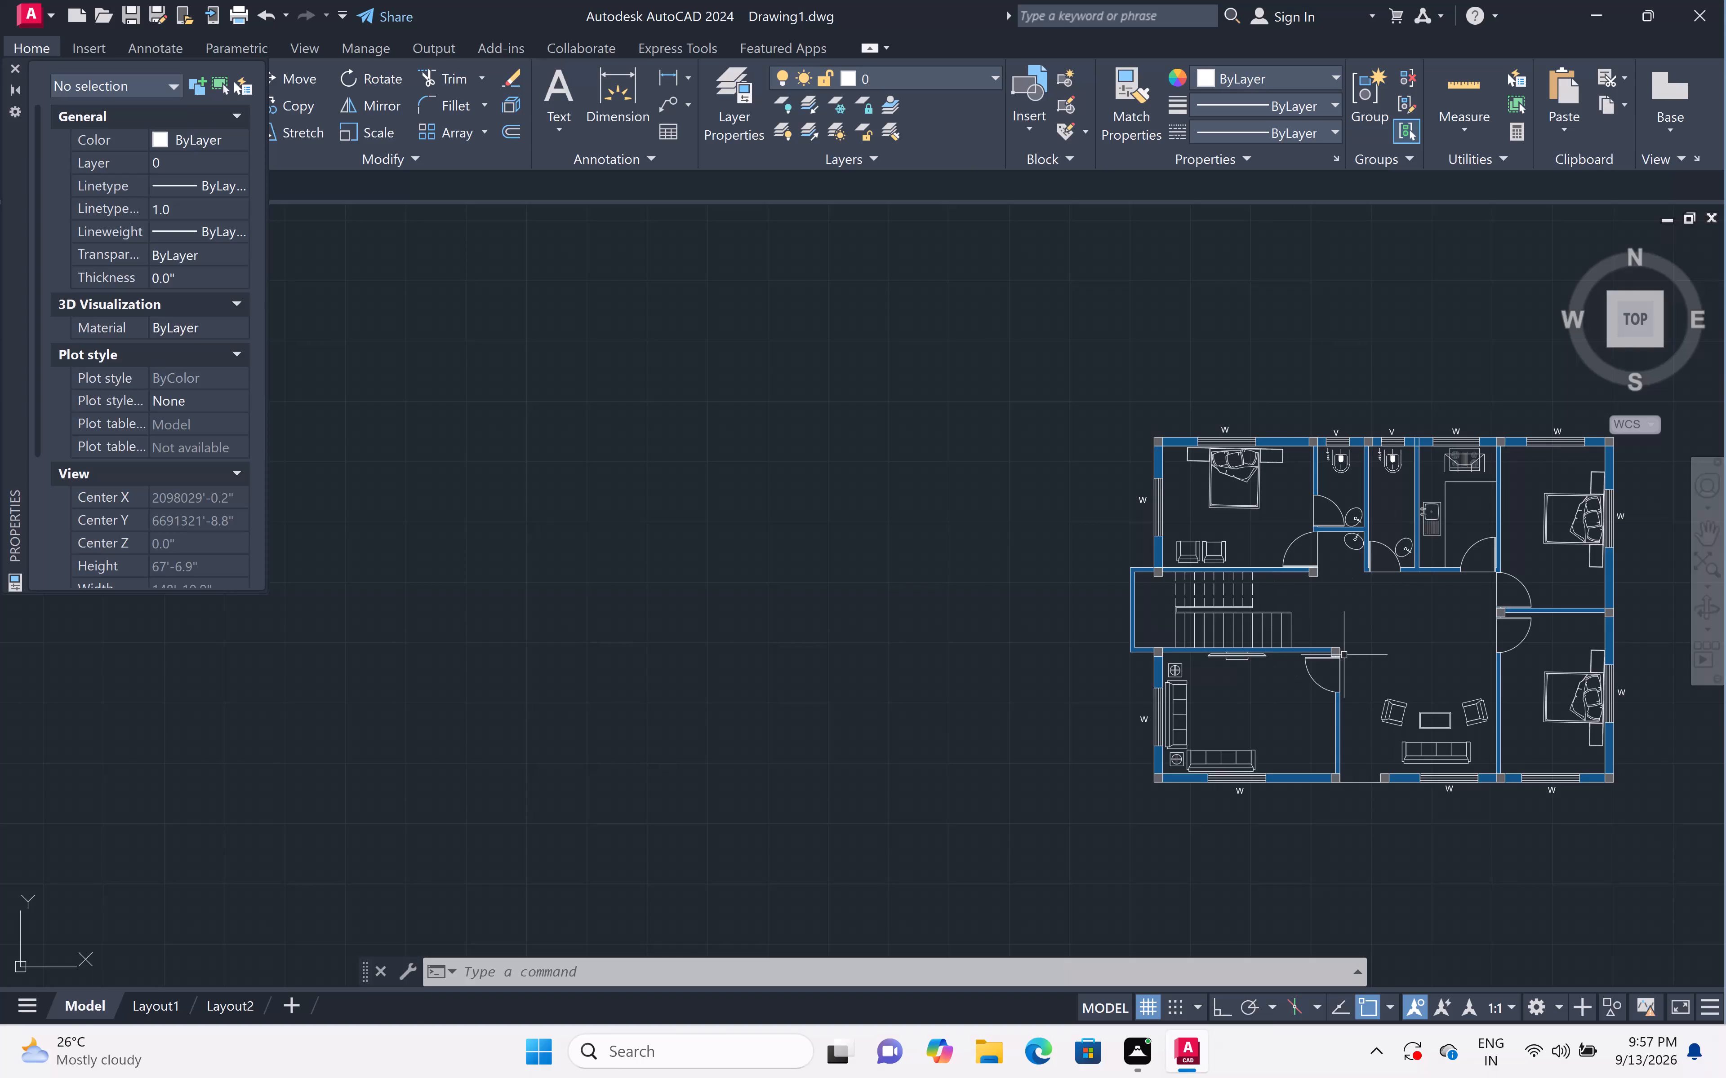
Add multiline text reading "BED ROOM" with 13'0"X10'6" on a second line below the bed in the bedroom above the staircase.
{"action": "middle_click_drag", "start_coordinate": [1403, 641], "coordinate": [1002, 577]}
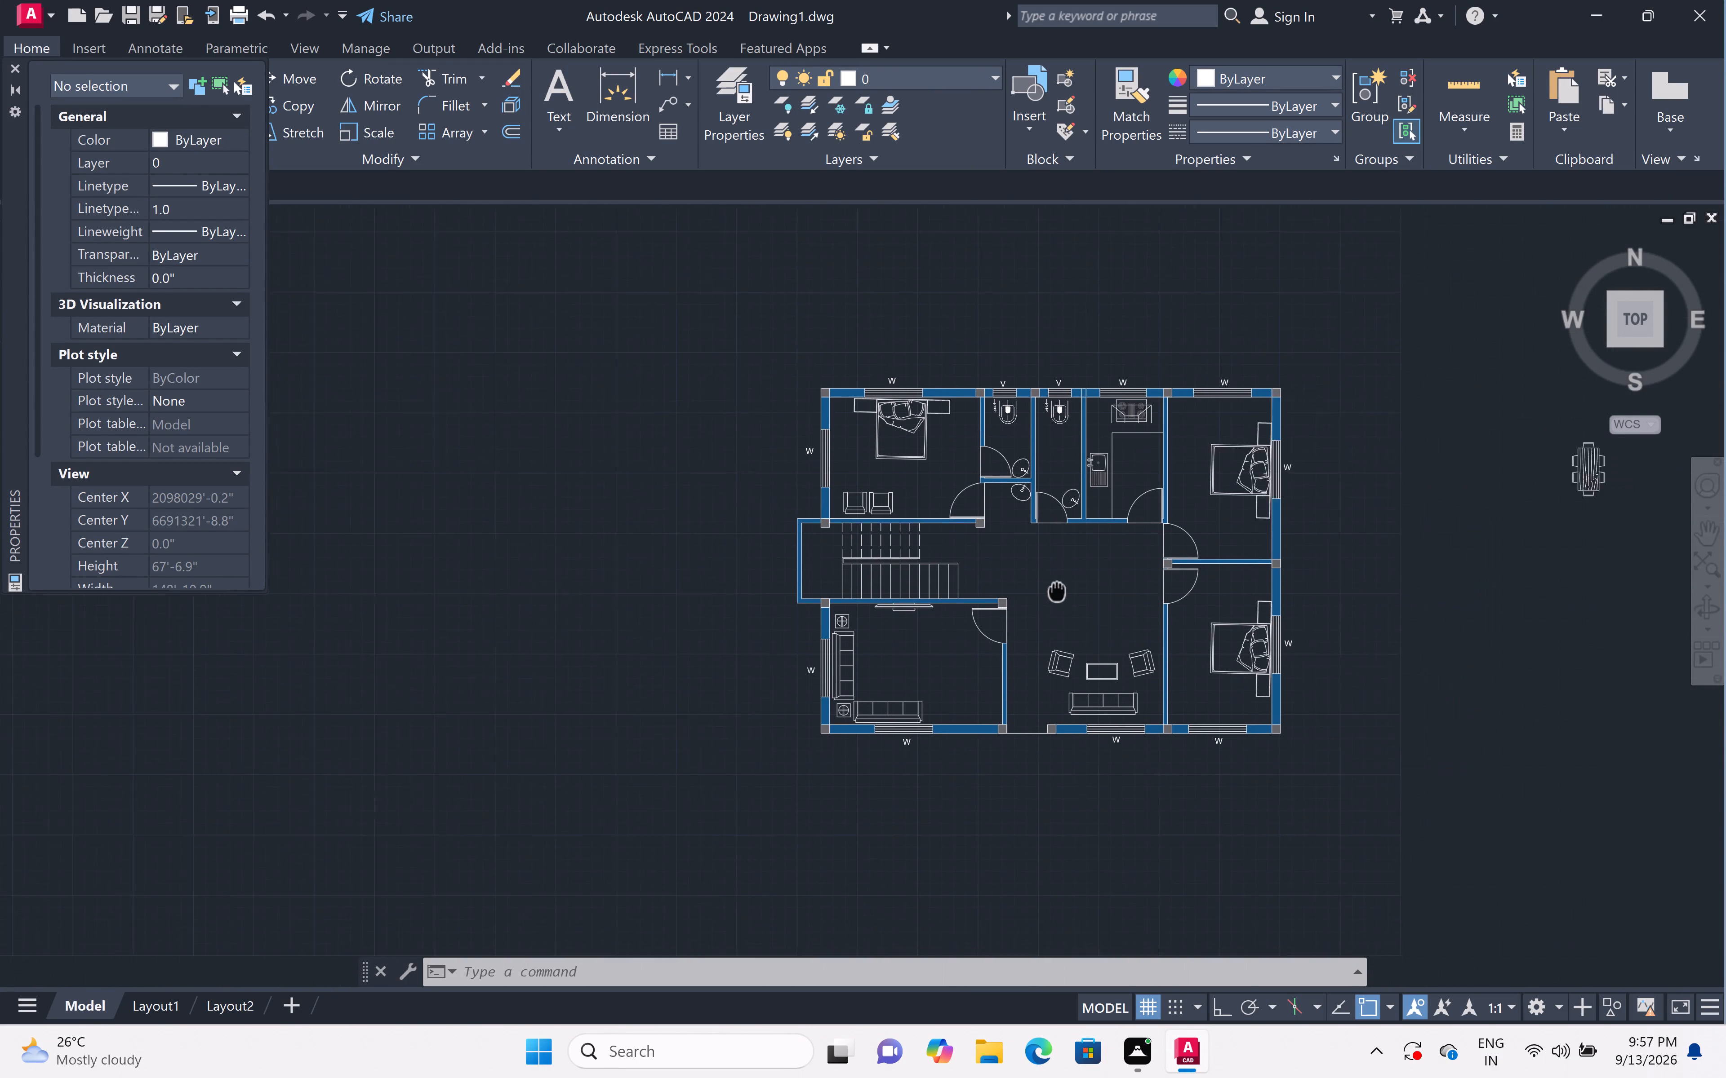
{"action": "middle_click_drag", "start_coordinate": [1002, 577], "coordinate": [1001, 576]}
{"action": "scroll", "coordinate": [792, 476], "scroll_direction": "up", "scroll_amount": 3}
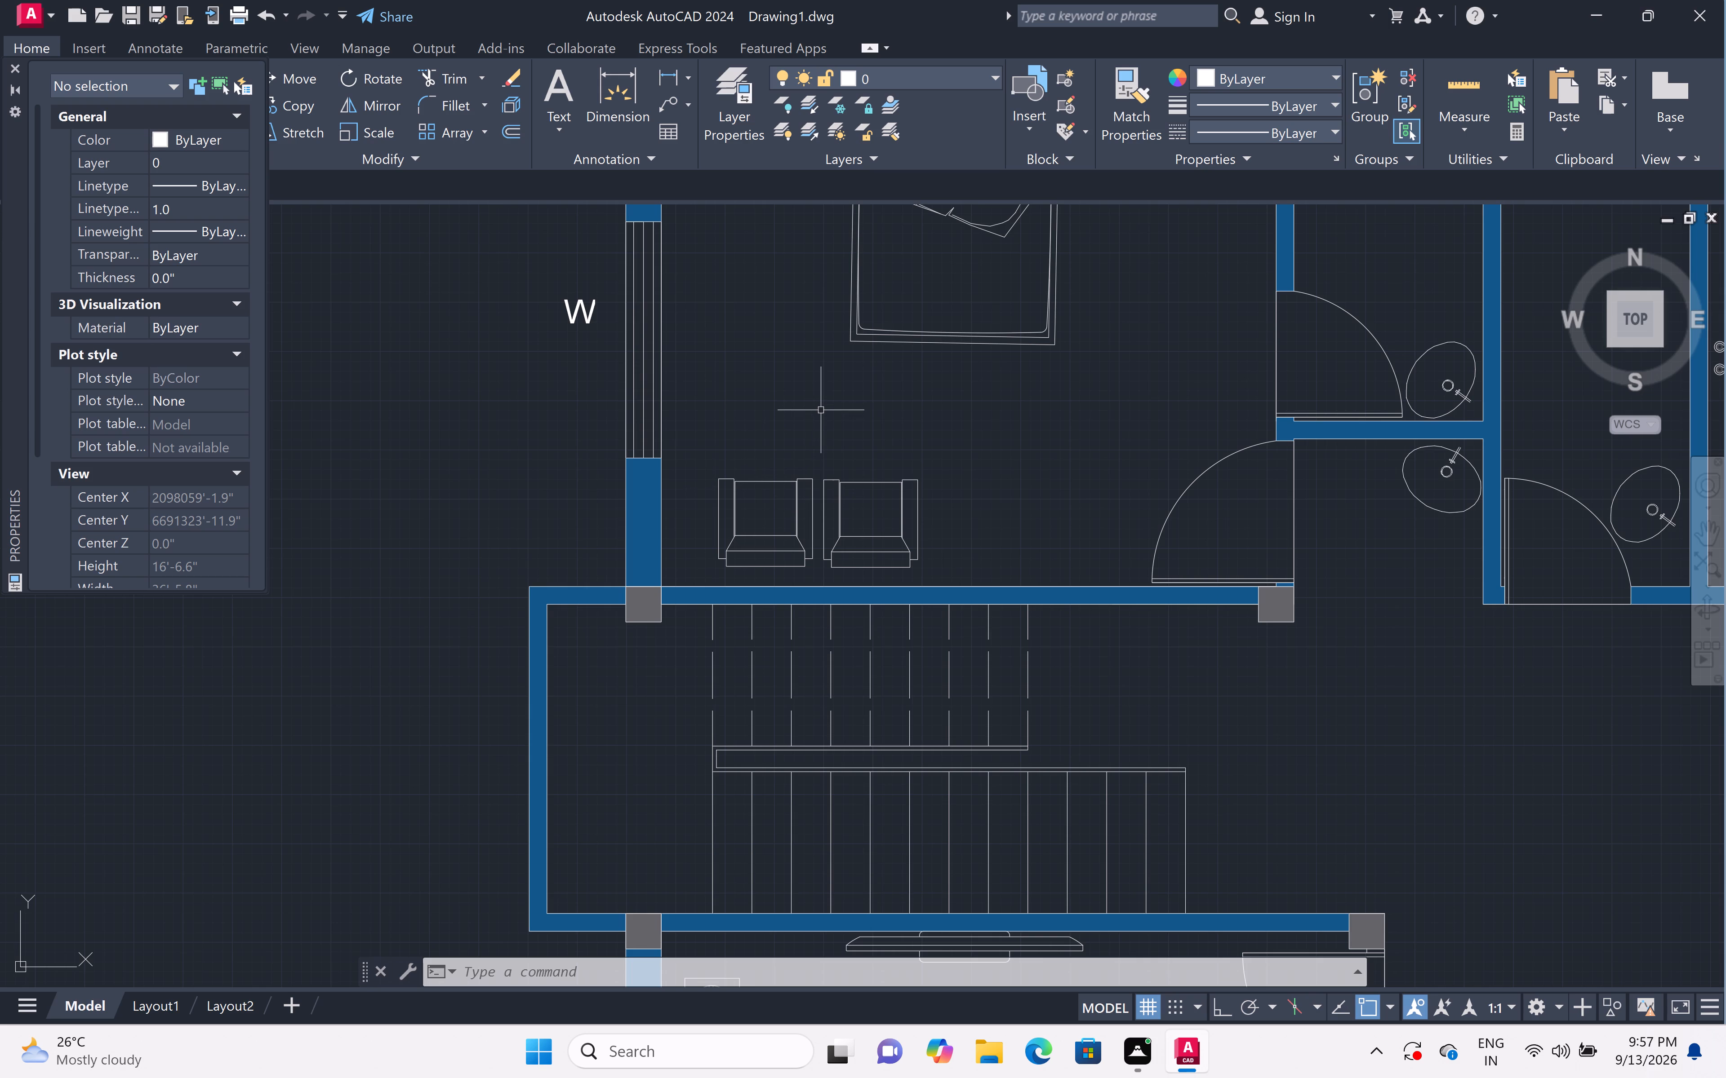
{"action": "key", "text": "m"}
{"action": "key", "text": "t"}
{"action": "key", "text": "space"}
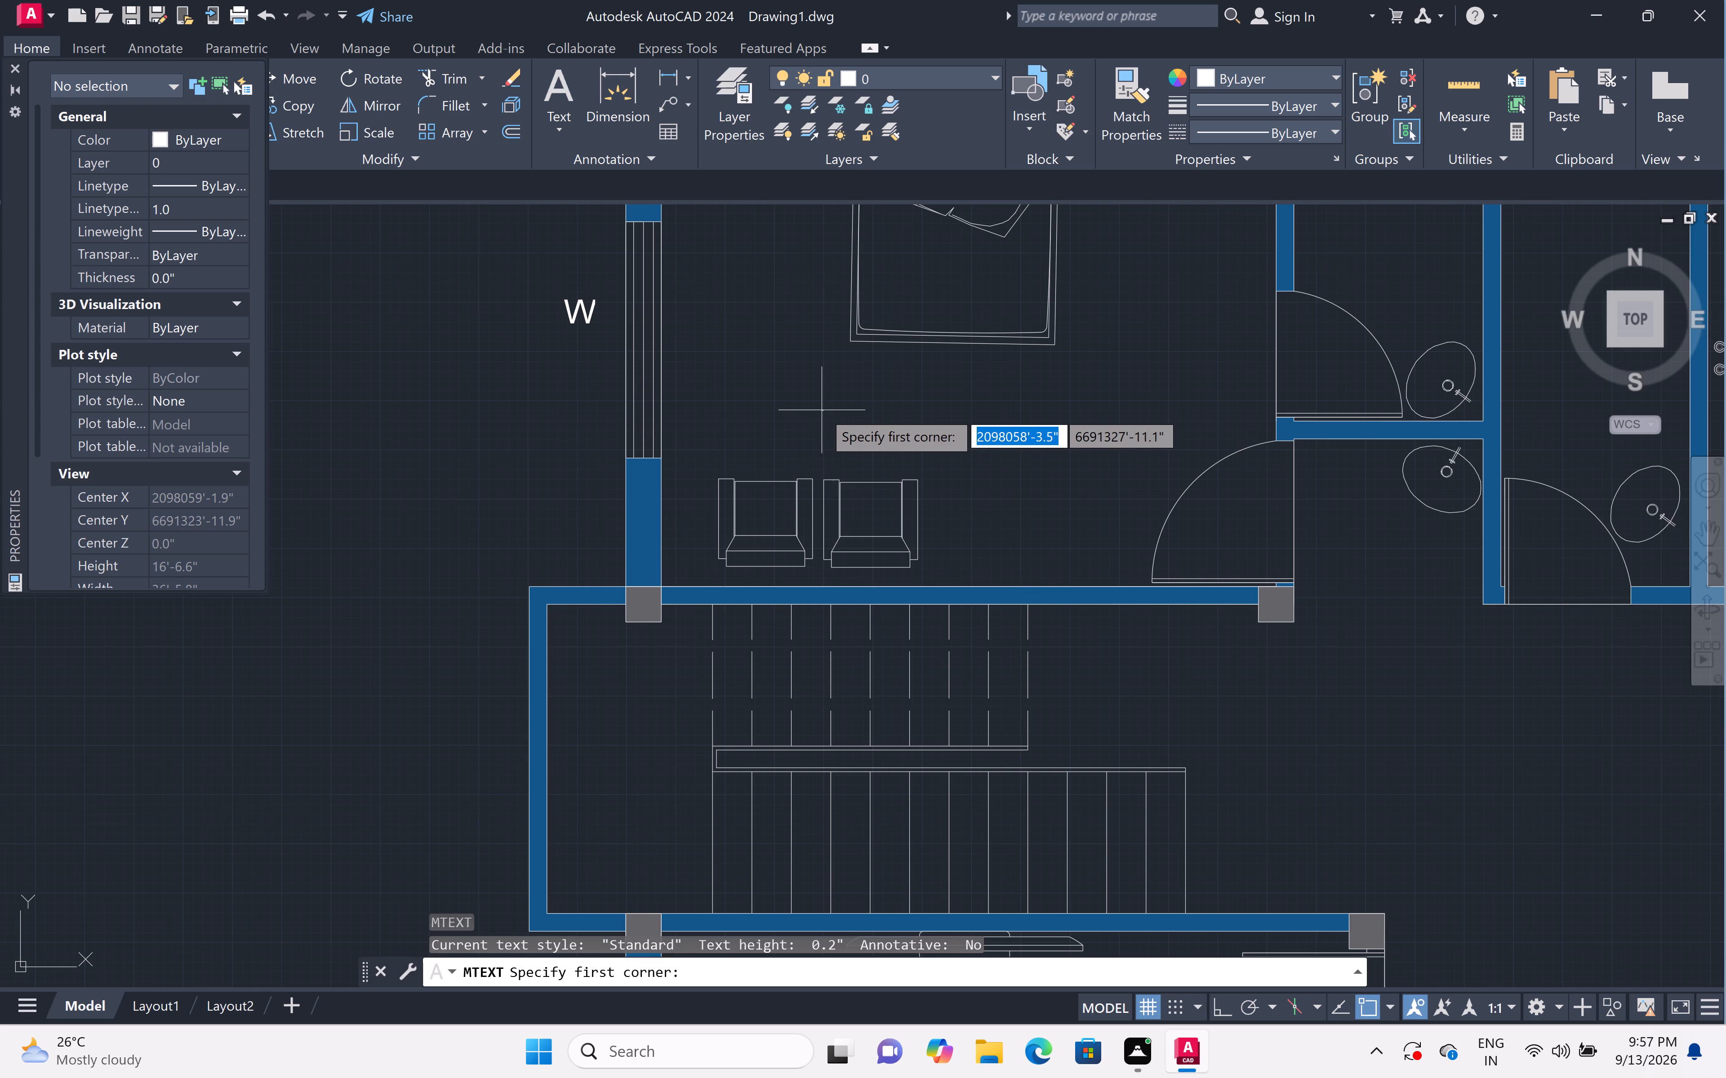
{"action": "left_click", "coordinate": [804, 365]}
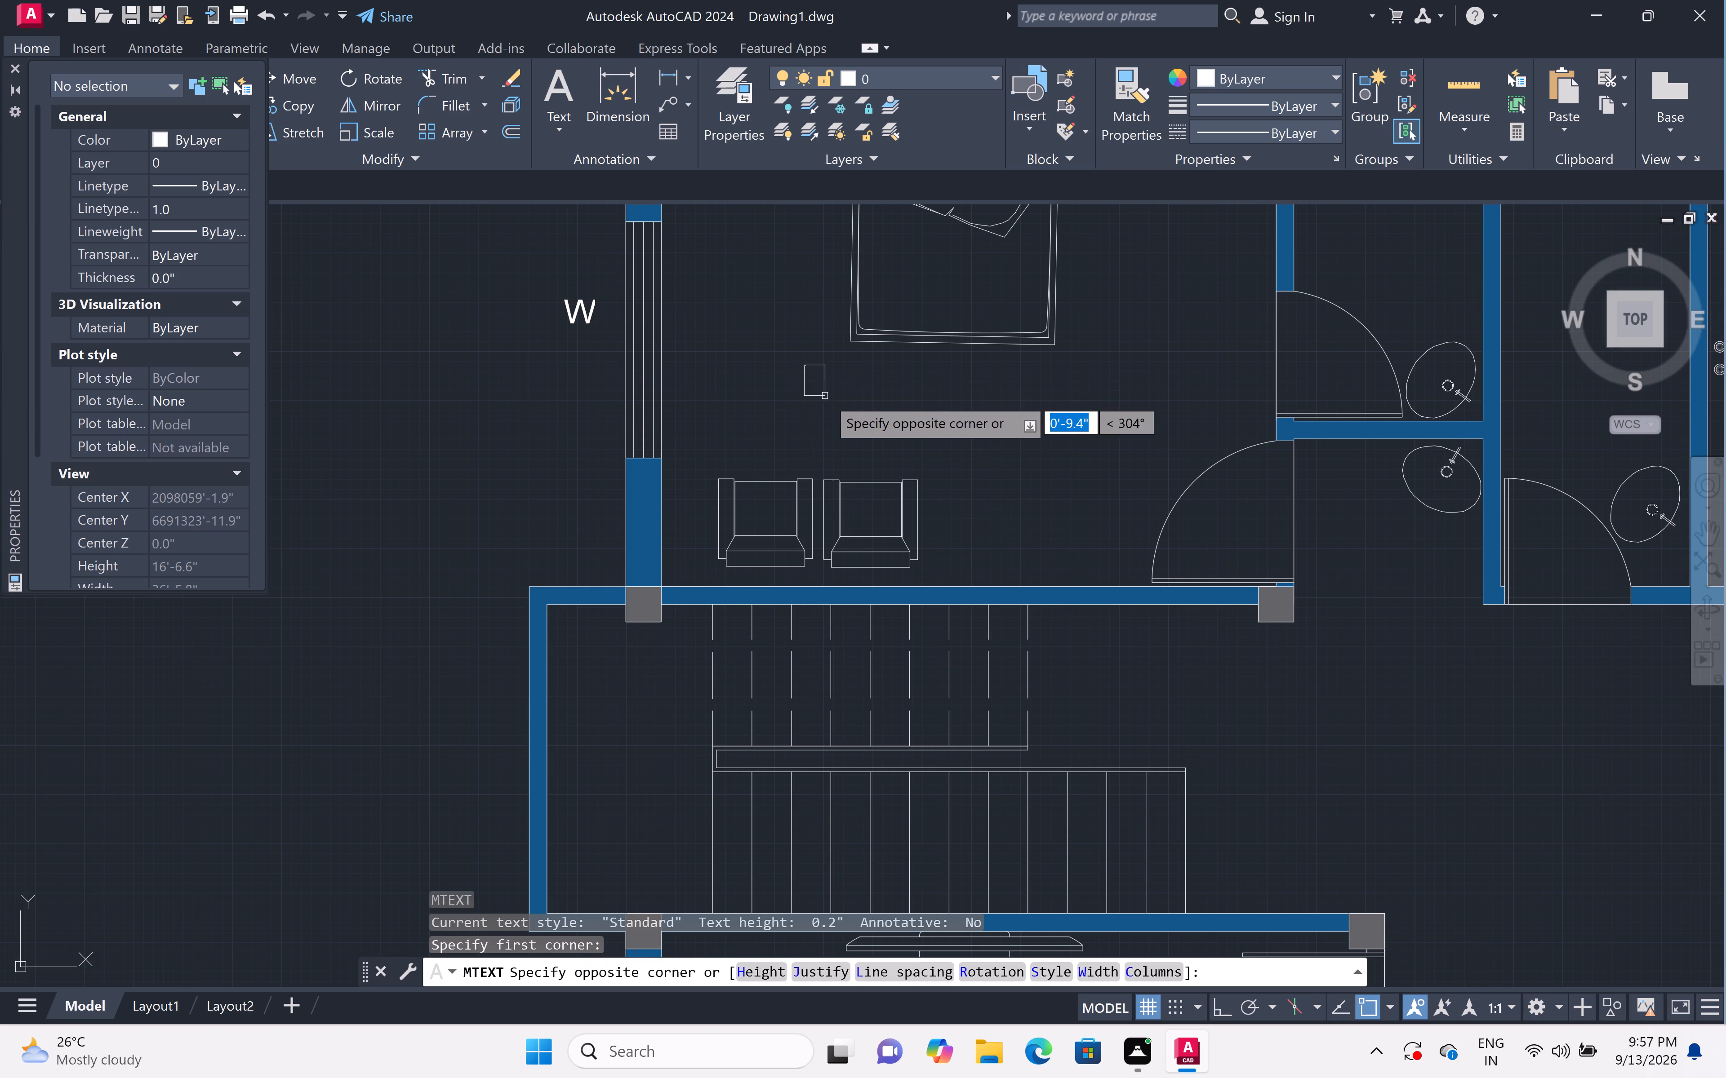
{"action": "double_click", "coordinate": [1112, 457]}
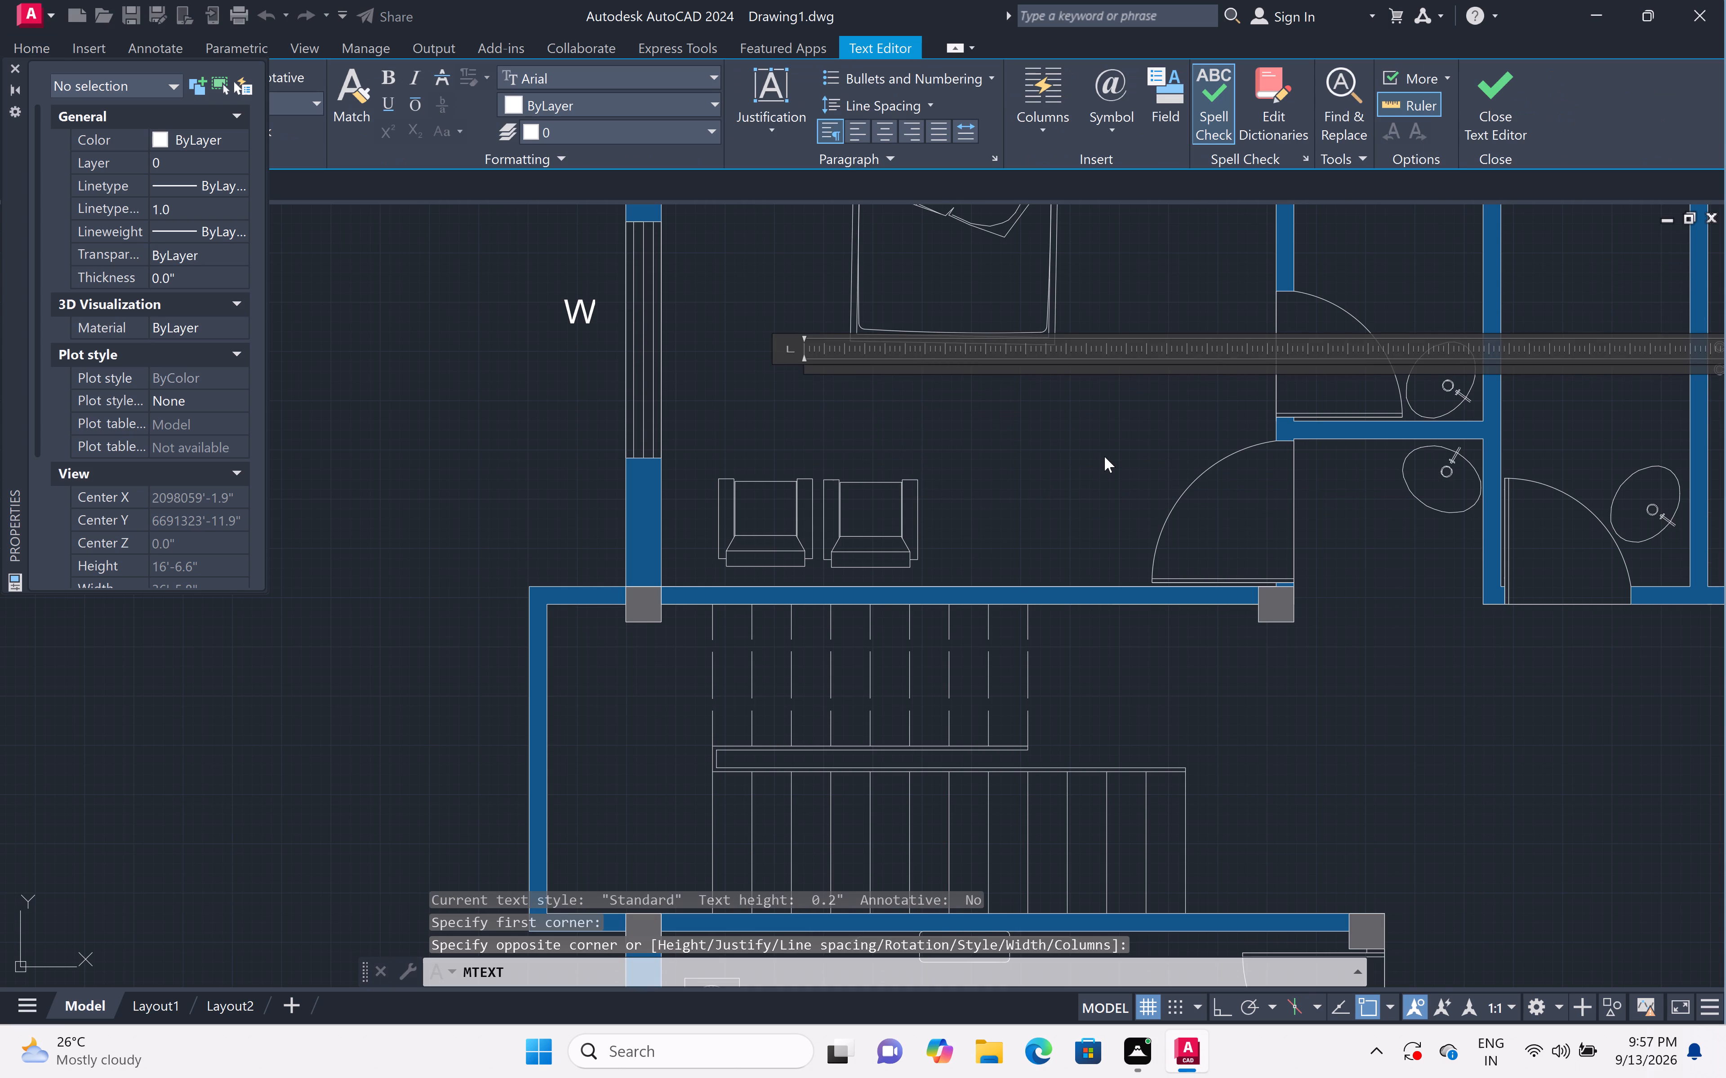
{"action": "type", "text": "BED R"}
{"action": "type", "text": "OOM"}
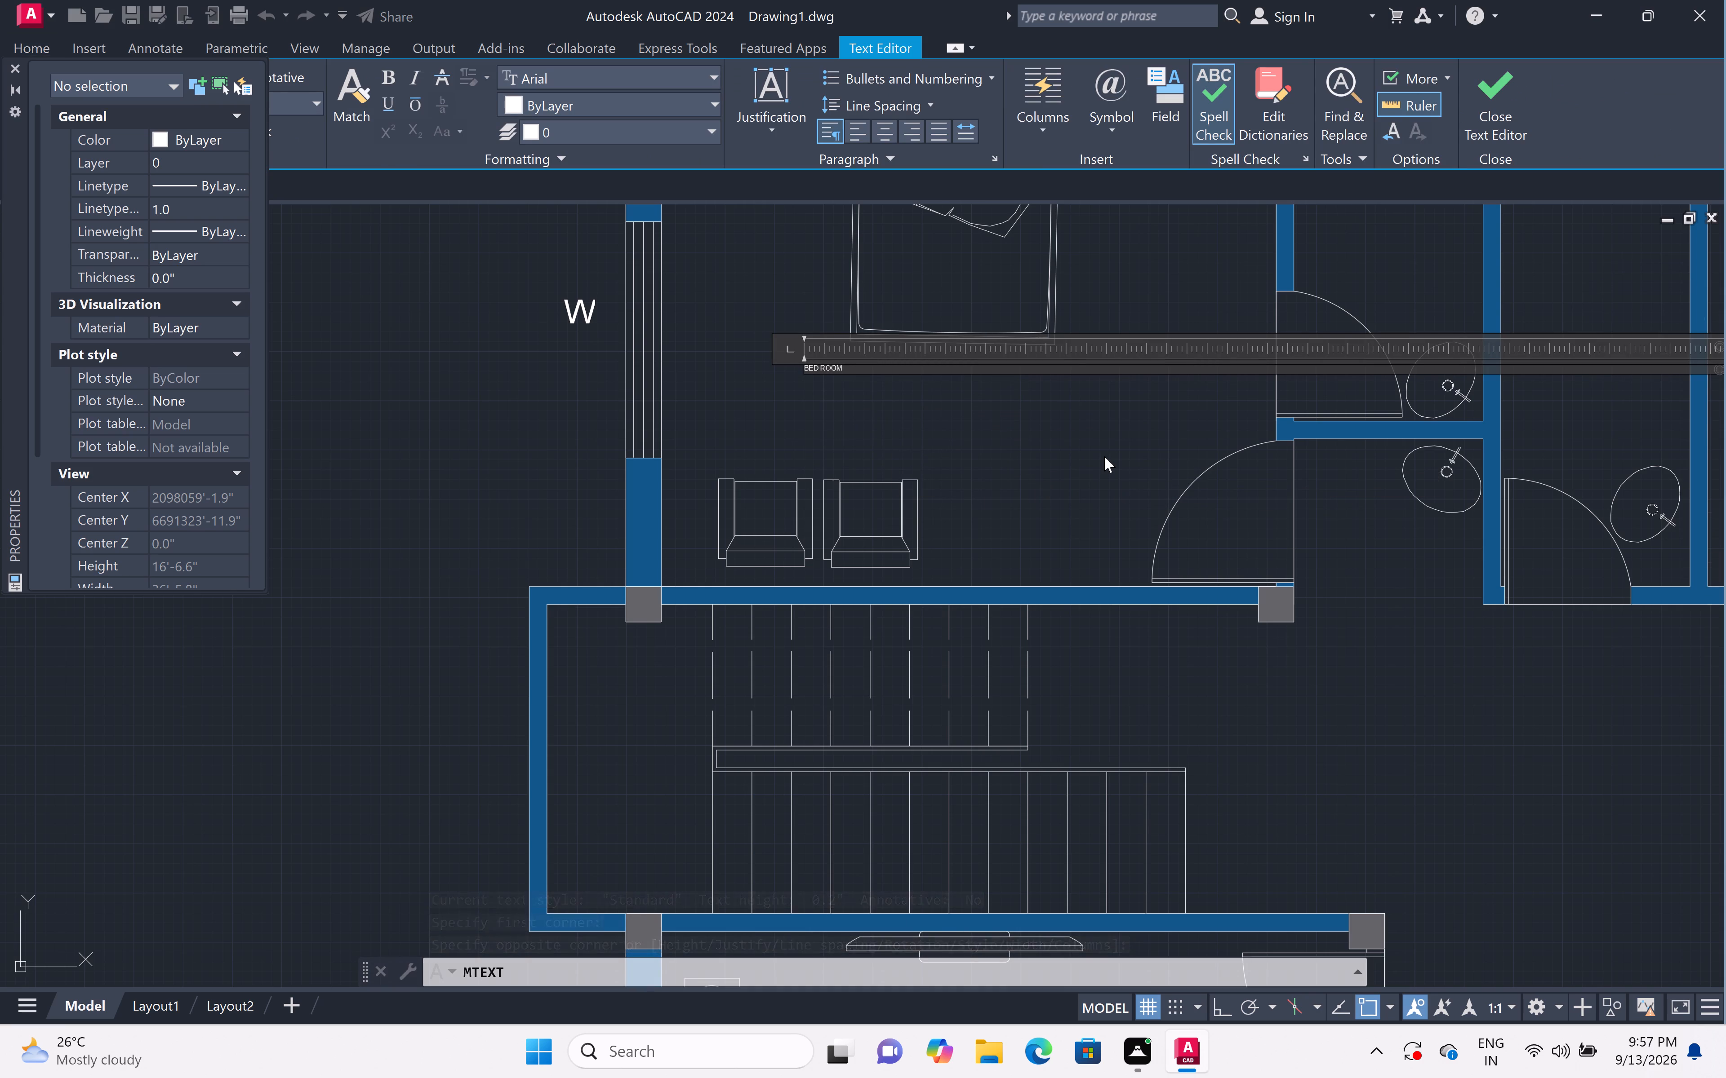
{"action": "key", "text": "Return"}
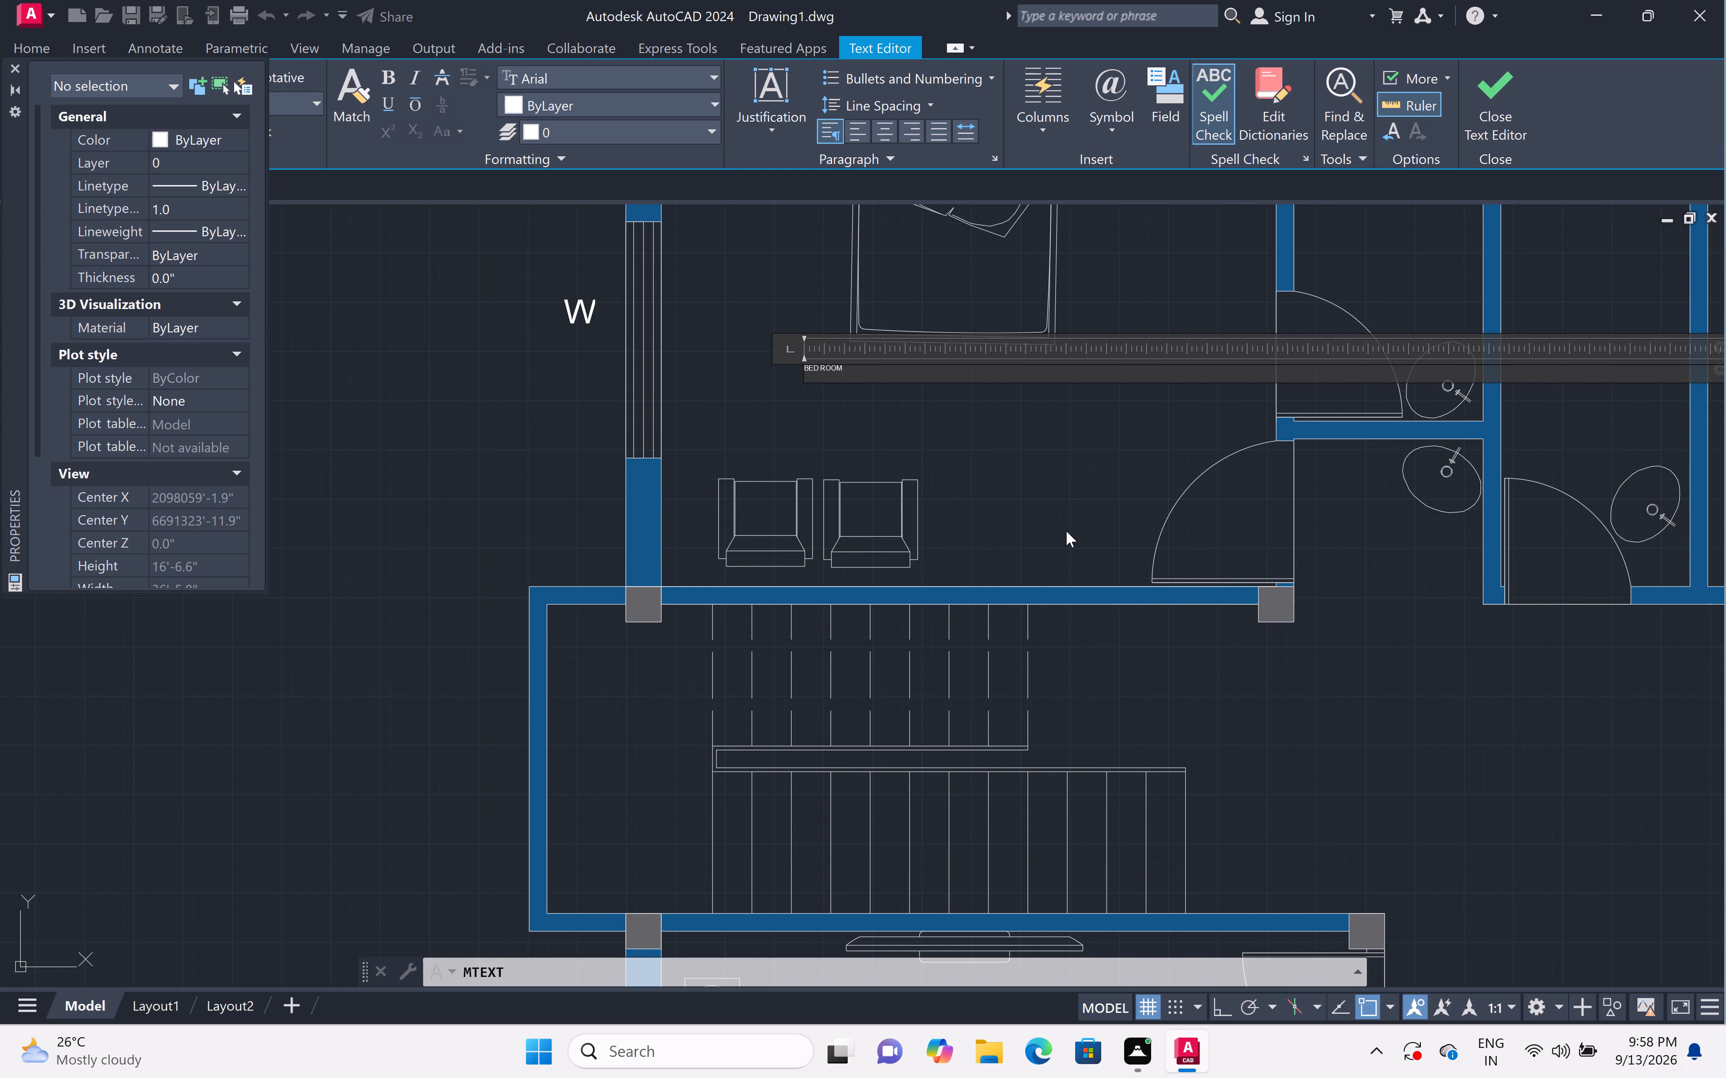
{"action": "type", "text": "13'"}
{"action": "type", "text": "0\""}
{"action": "type", "text": "X1"}
{"action": "key", "text": "0"}
{"action": "type", "text": "'6"}
{"action": "key", "text": "shift+quotedbl"}
{"action": "scroll", "coordinate": [870, 372], "scroll_direction": "up", "scroll_amount": 2}
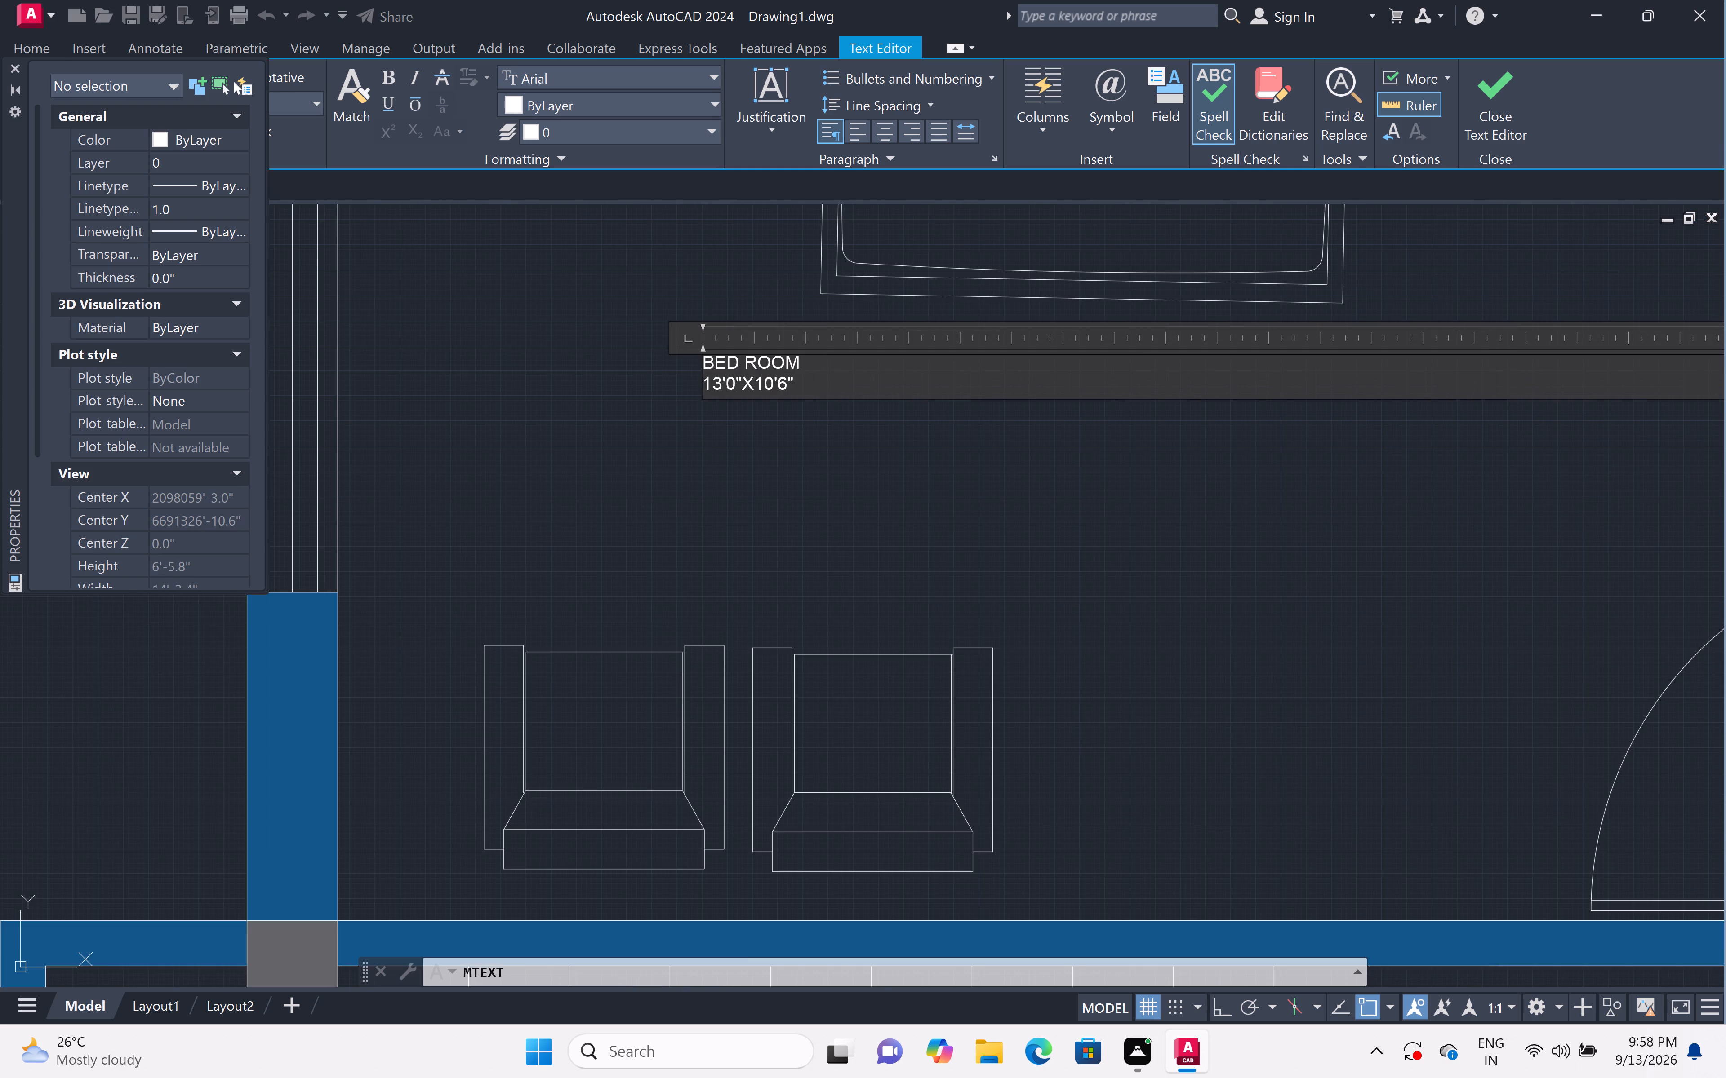
{"action": "scroll", "coordinate": [873, 372], "scroll_direction": "down", "scroll_amount": 3}
{"action": "left_click", "coordinate": [882, 397]}
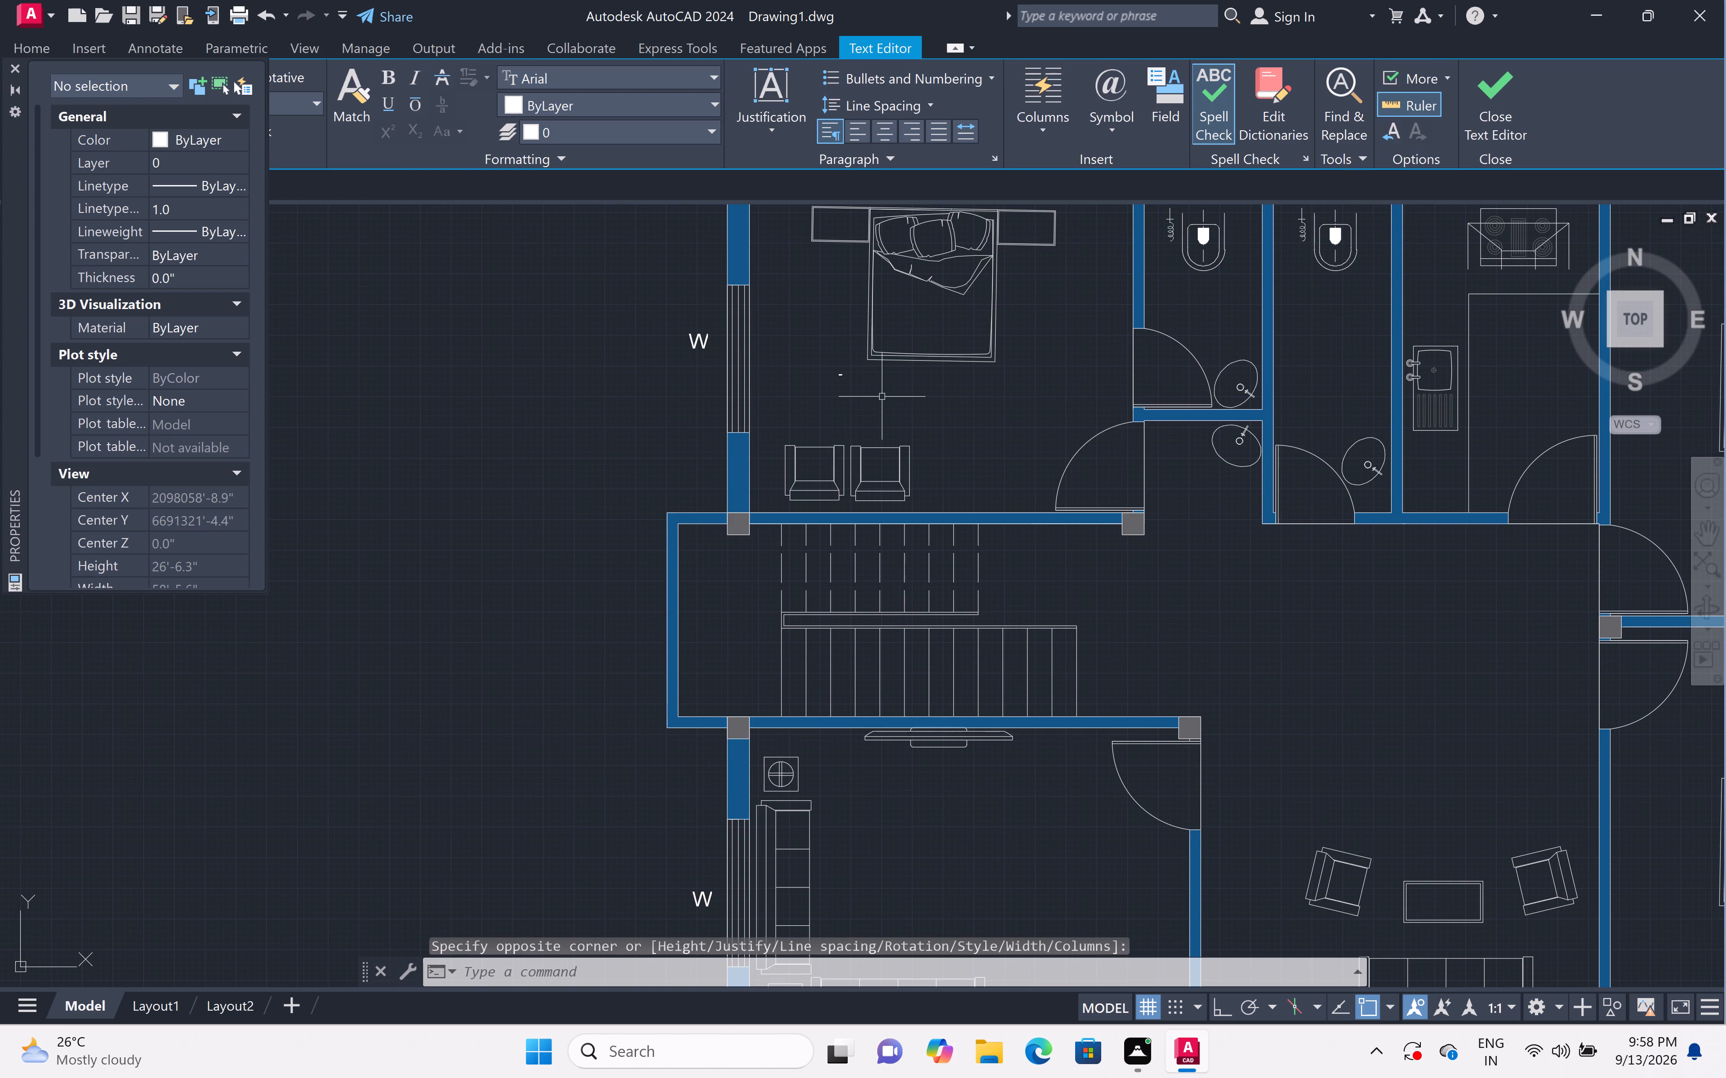
Set the text height of the bedroom label to 6".
{"action": "scroll", "coordinate": [840, 371], "scroll_direction": "up", "scroll_amount": 2}
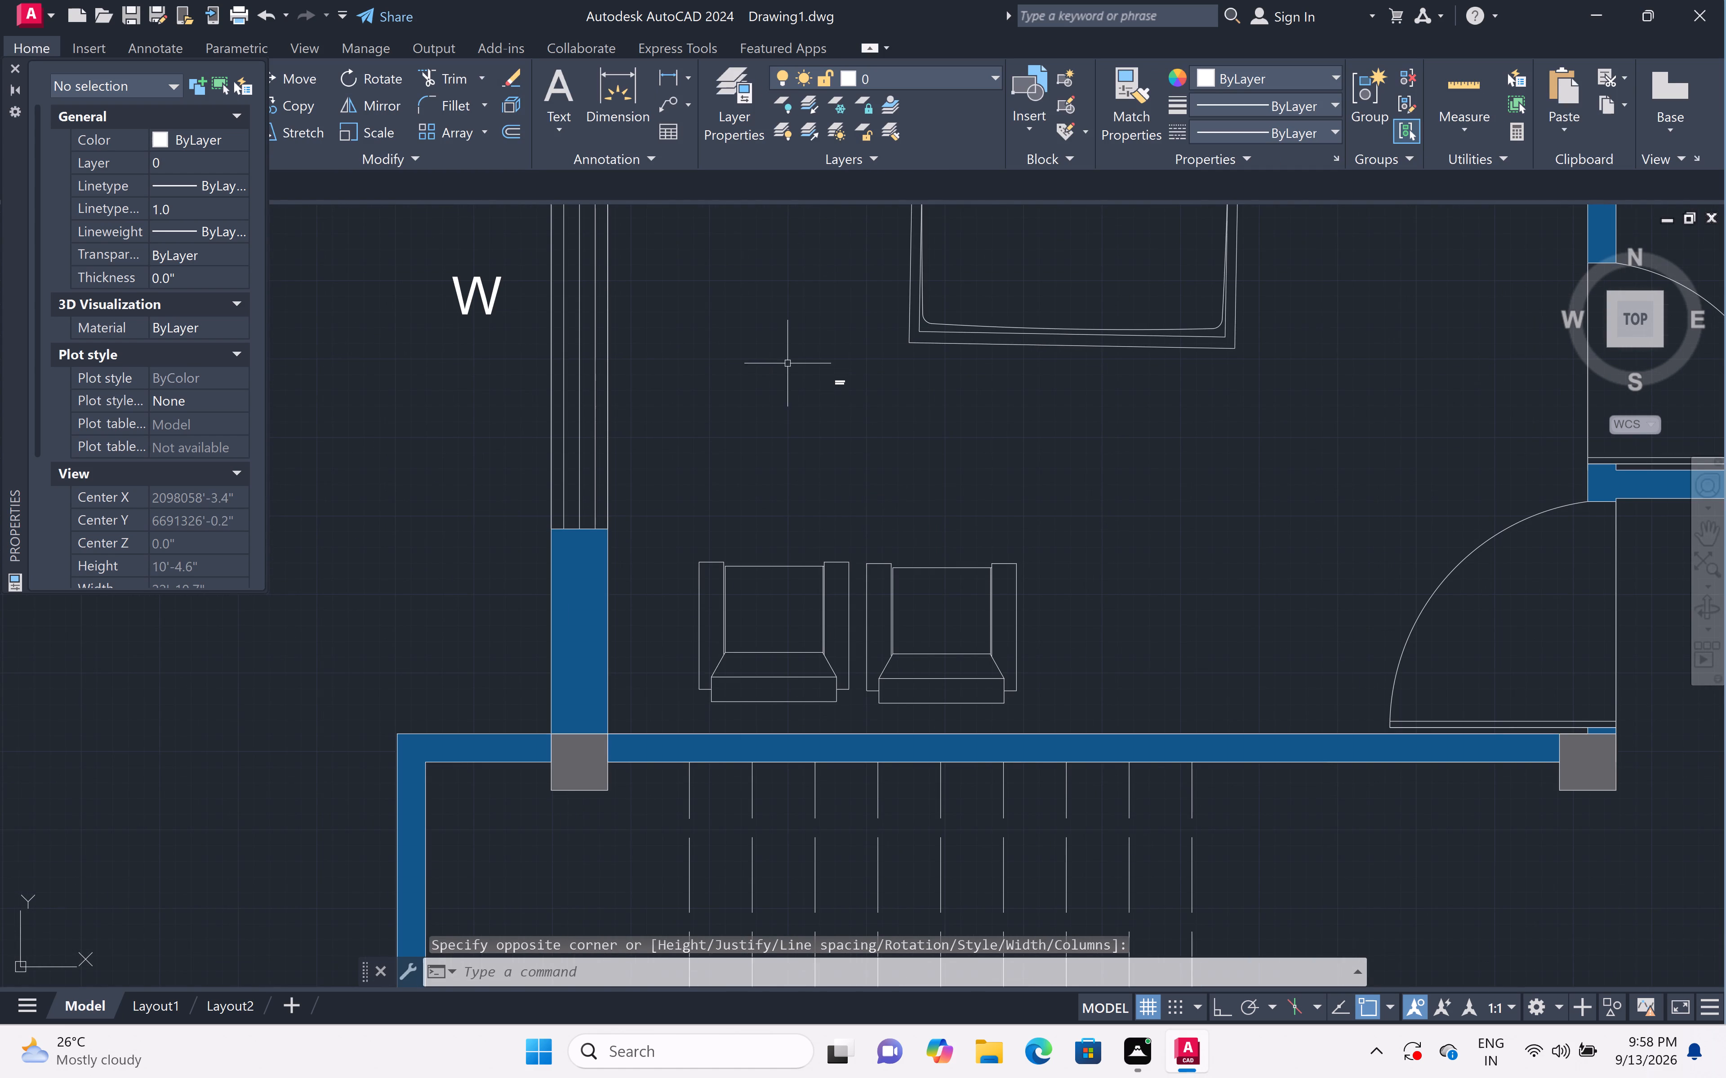
{"action": "left_click", "coordinate": [809, 351]}
{"action": "left_click", "coordinate": [875, 408]}
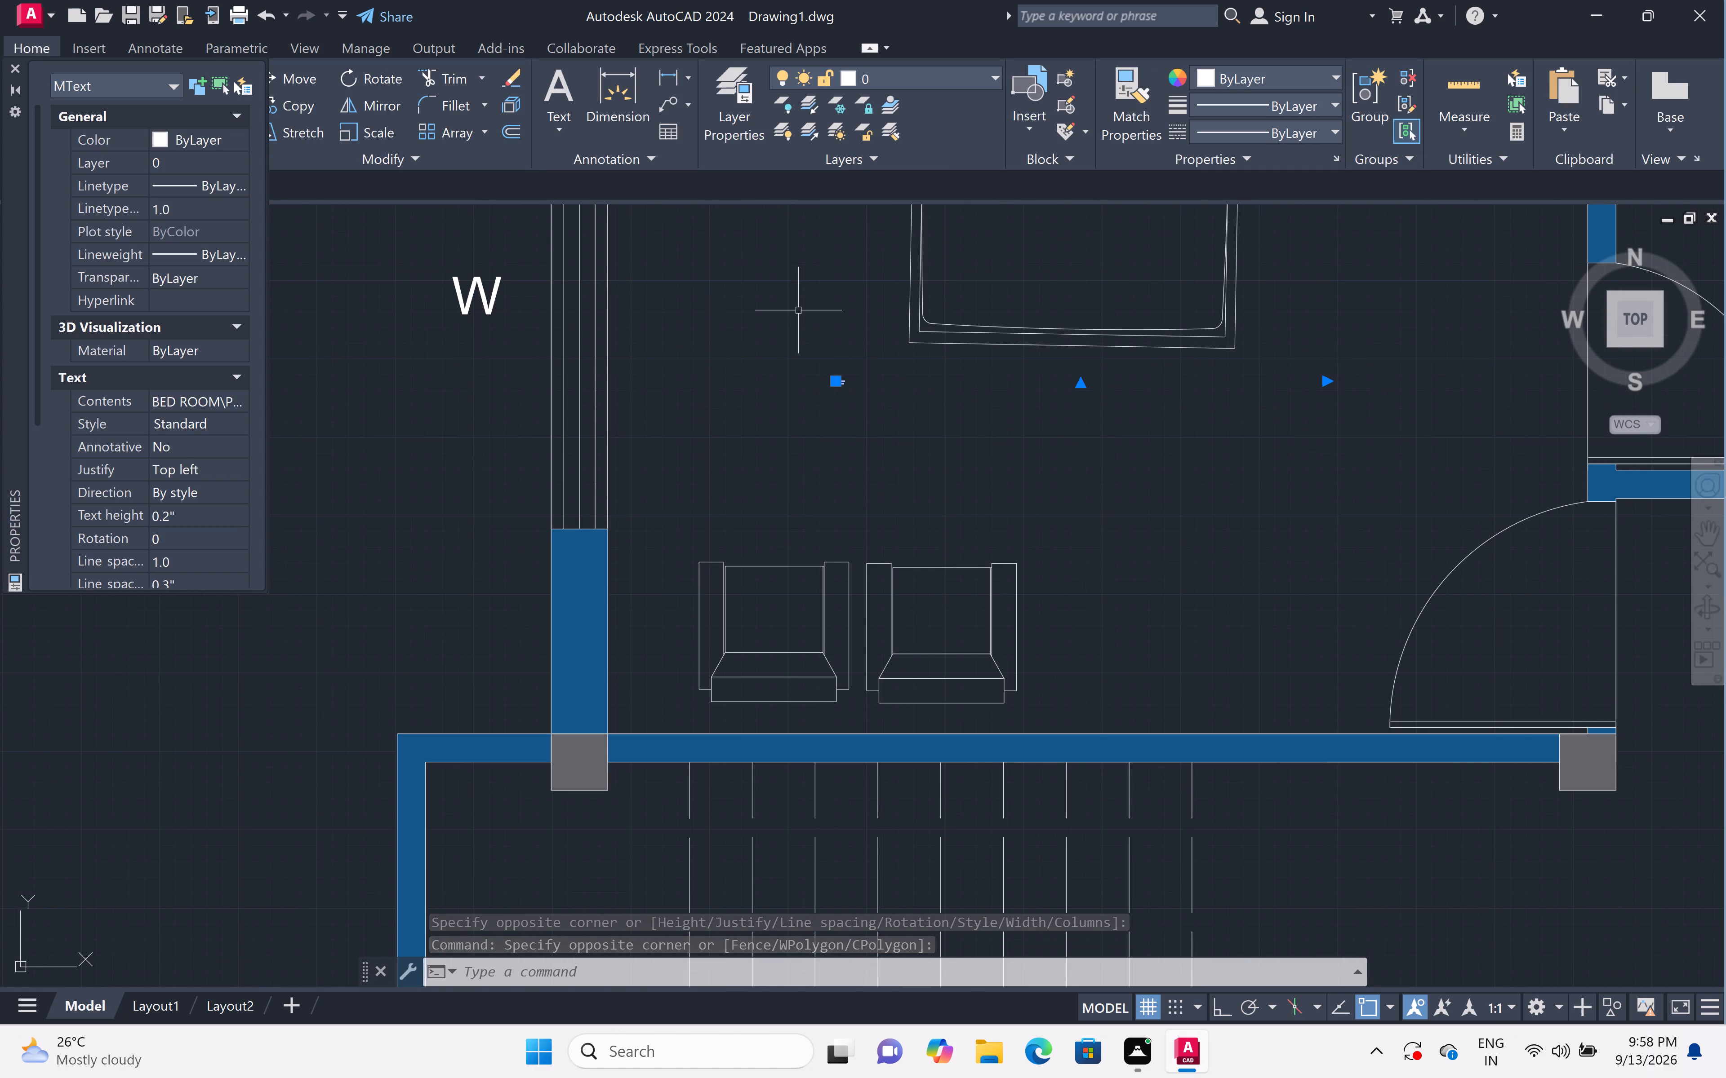
{"action": "left_click", "coordinate": [191, 508]}
{"action": "key", "text": "BackSpace"}
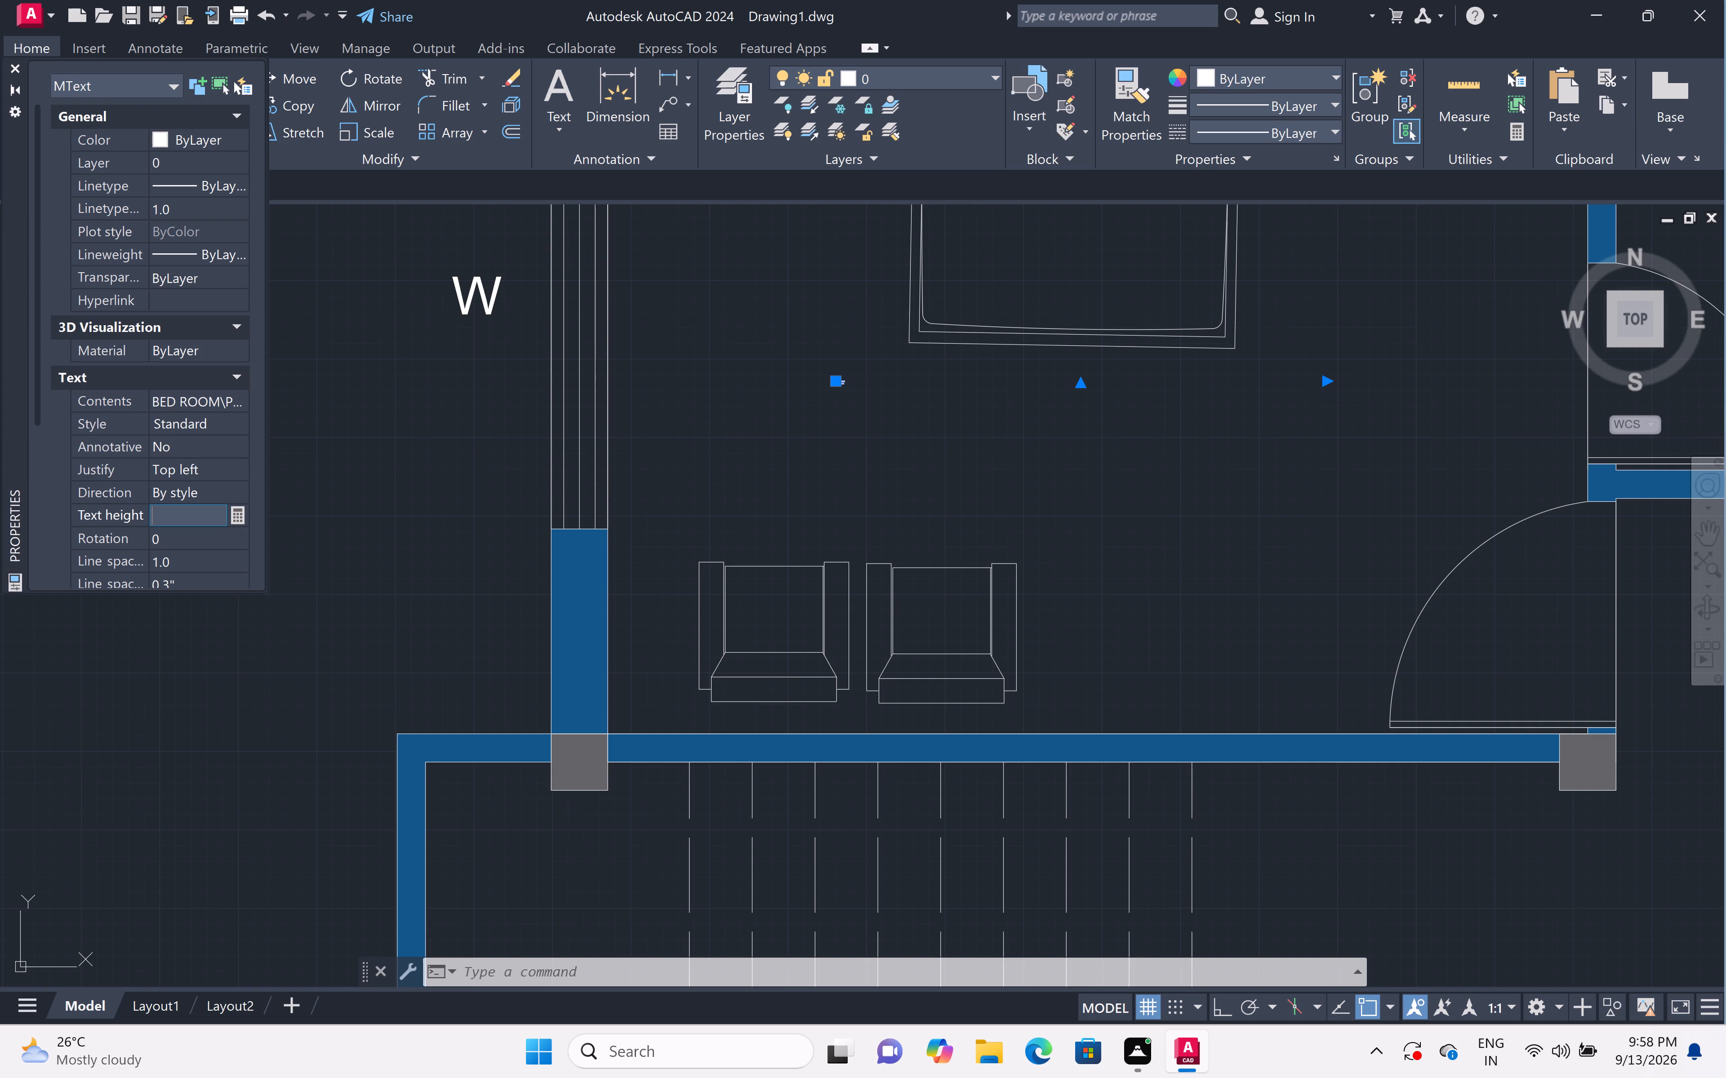
{"action": "key", "text": "6"}
{"action": "key", "text": "shift+quotedbl"}
{"action": "triple_click", "coordinate": [830, 486]}
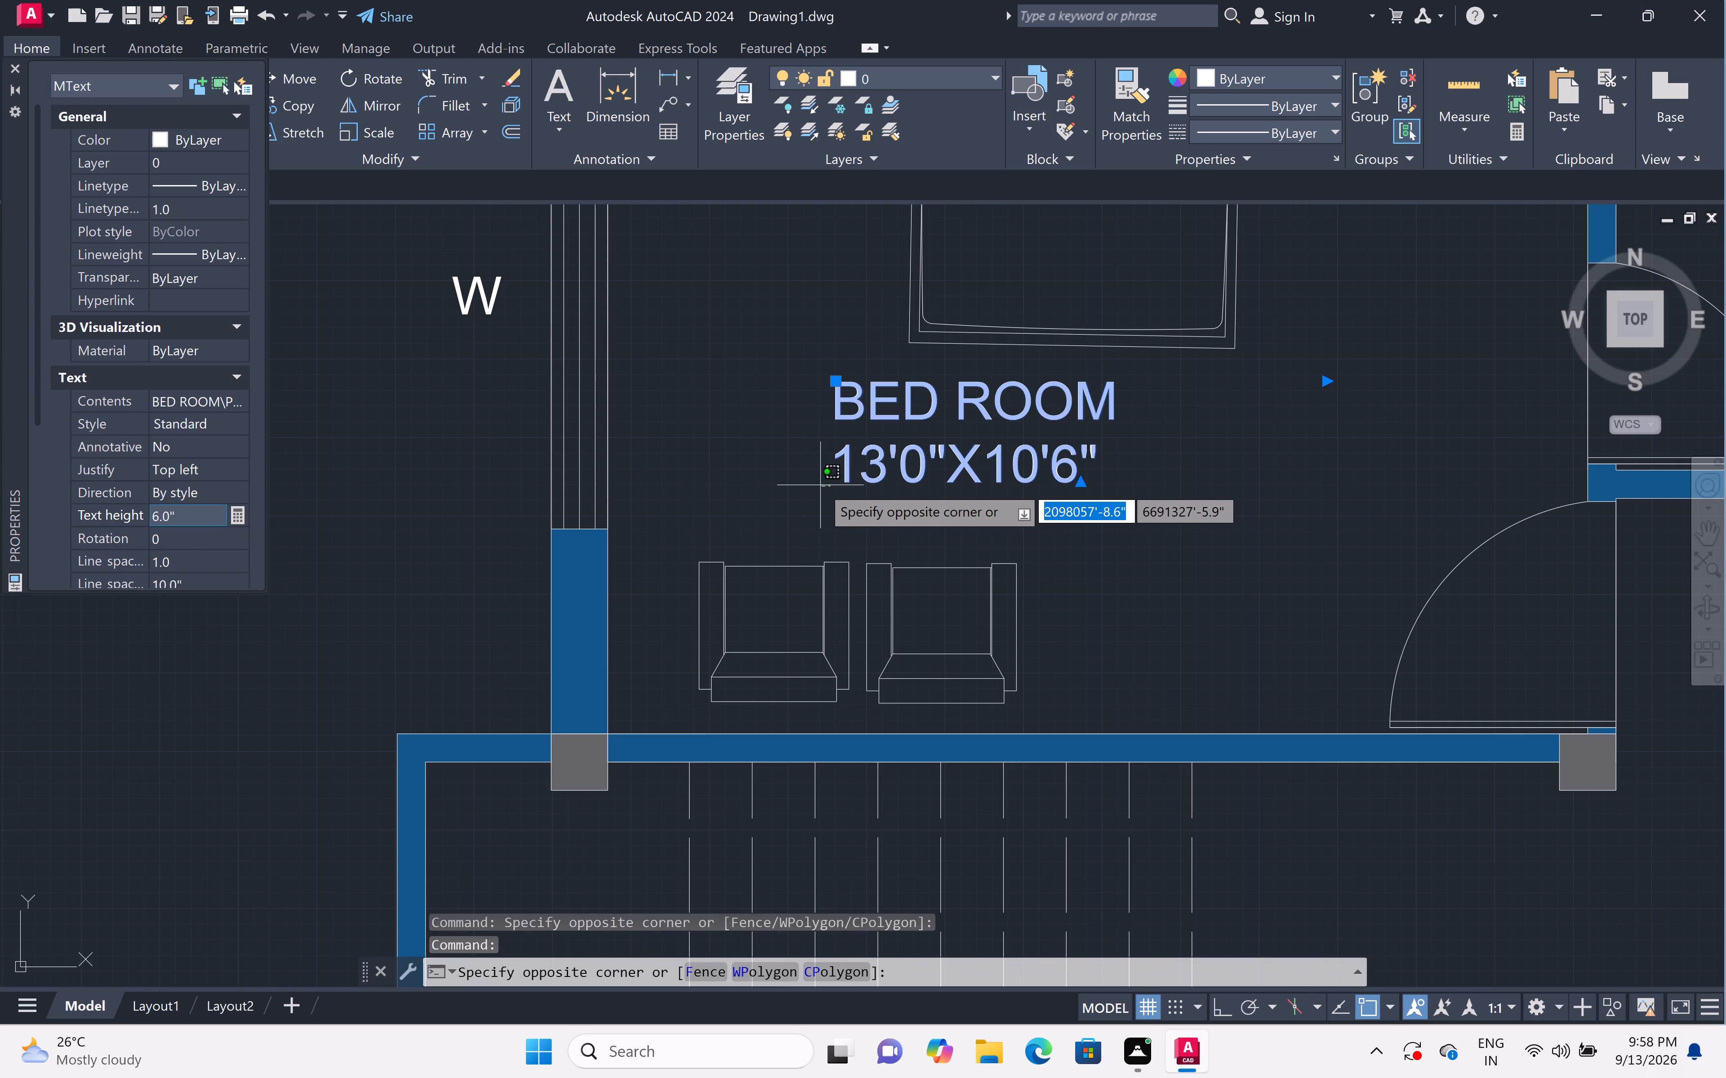
{"action": "key", "text": "Escape"}
{"action": "key", "text": "Escape"}
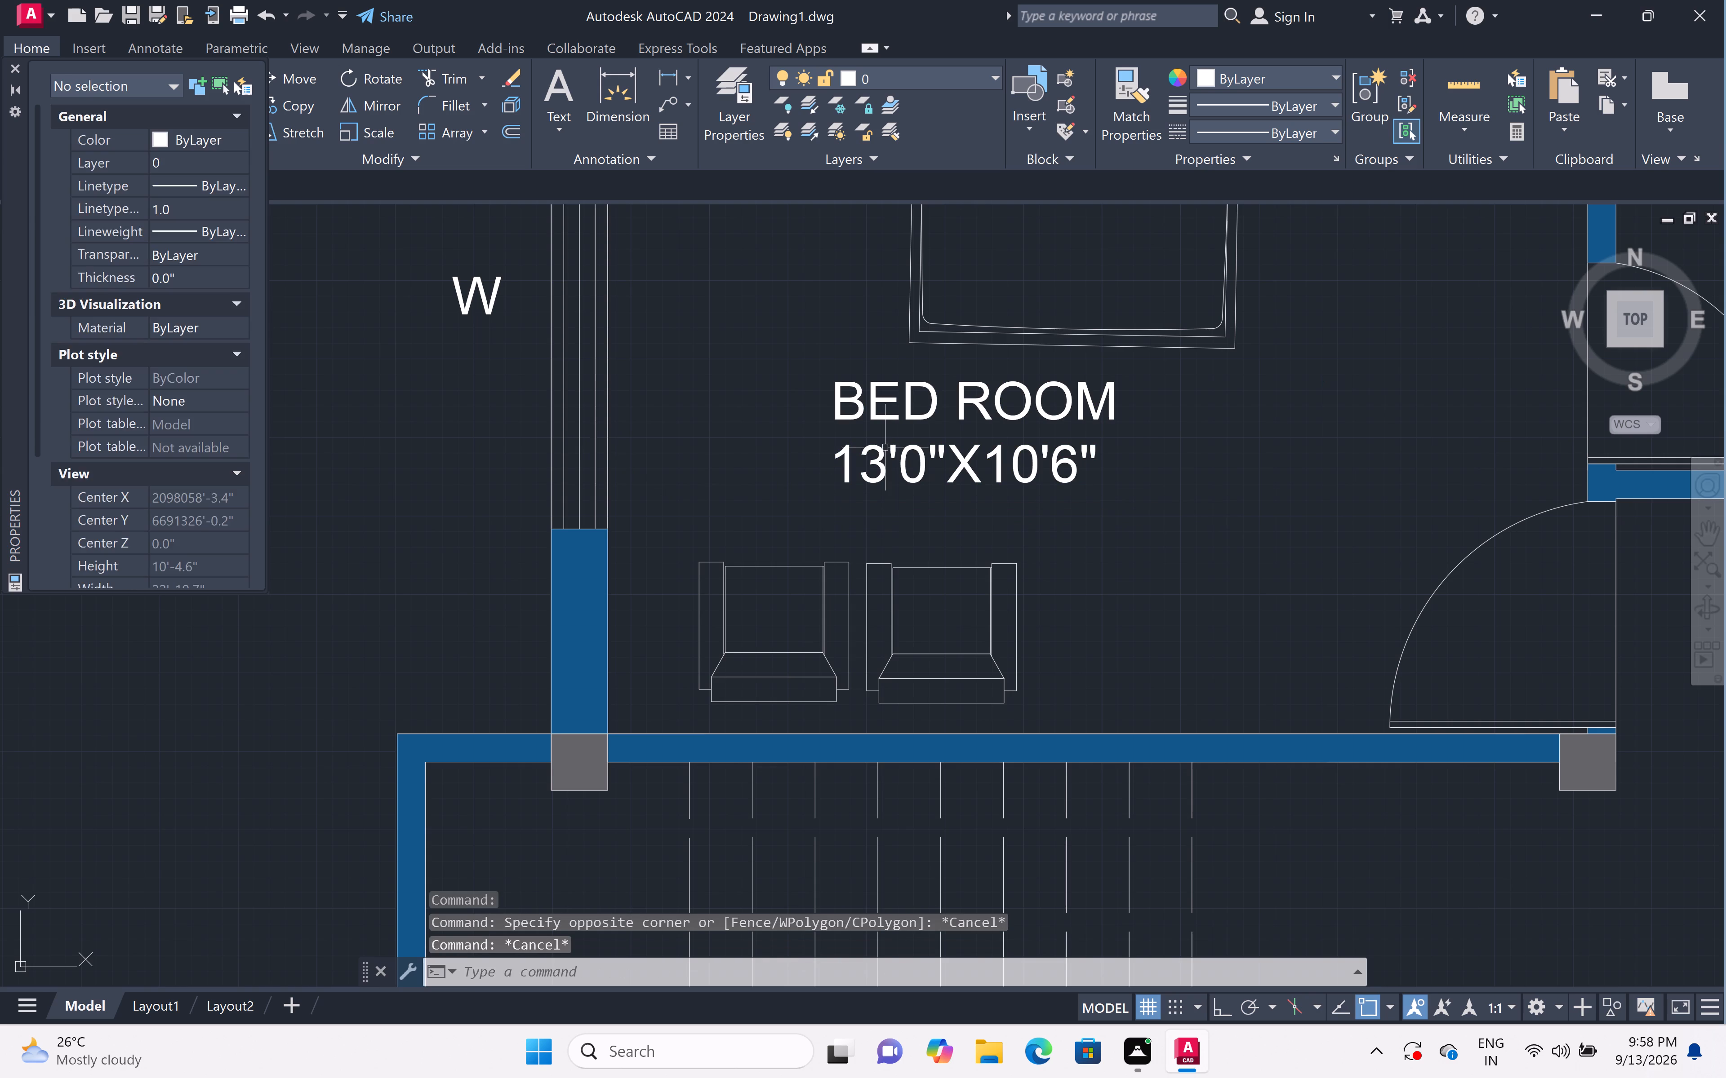
Move the bedroom label to the open floor centred below the bed, just above the two armchairs.
{"action": "left_click", "coordinate": [885, 447]}
{"action": "key", "text": "m"}
{"action": "key", "text": "space"}
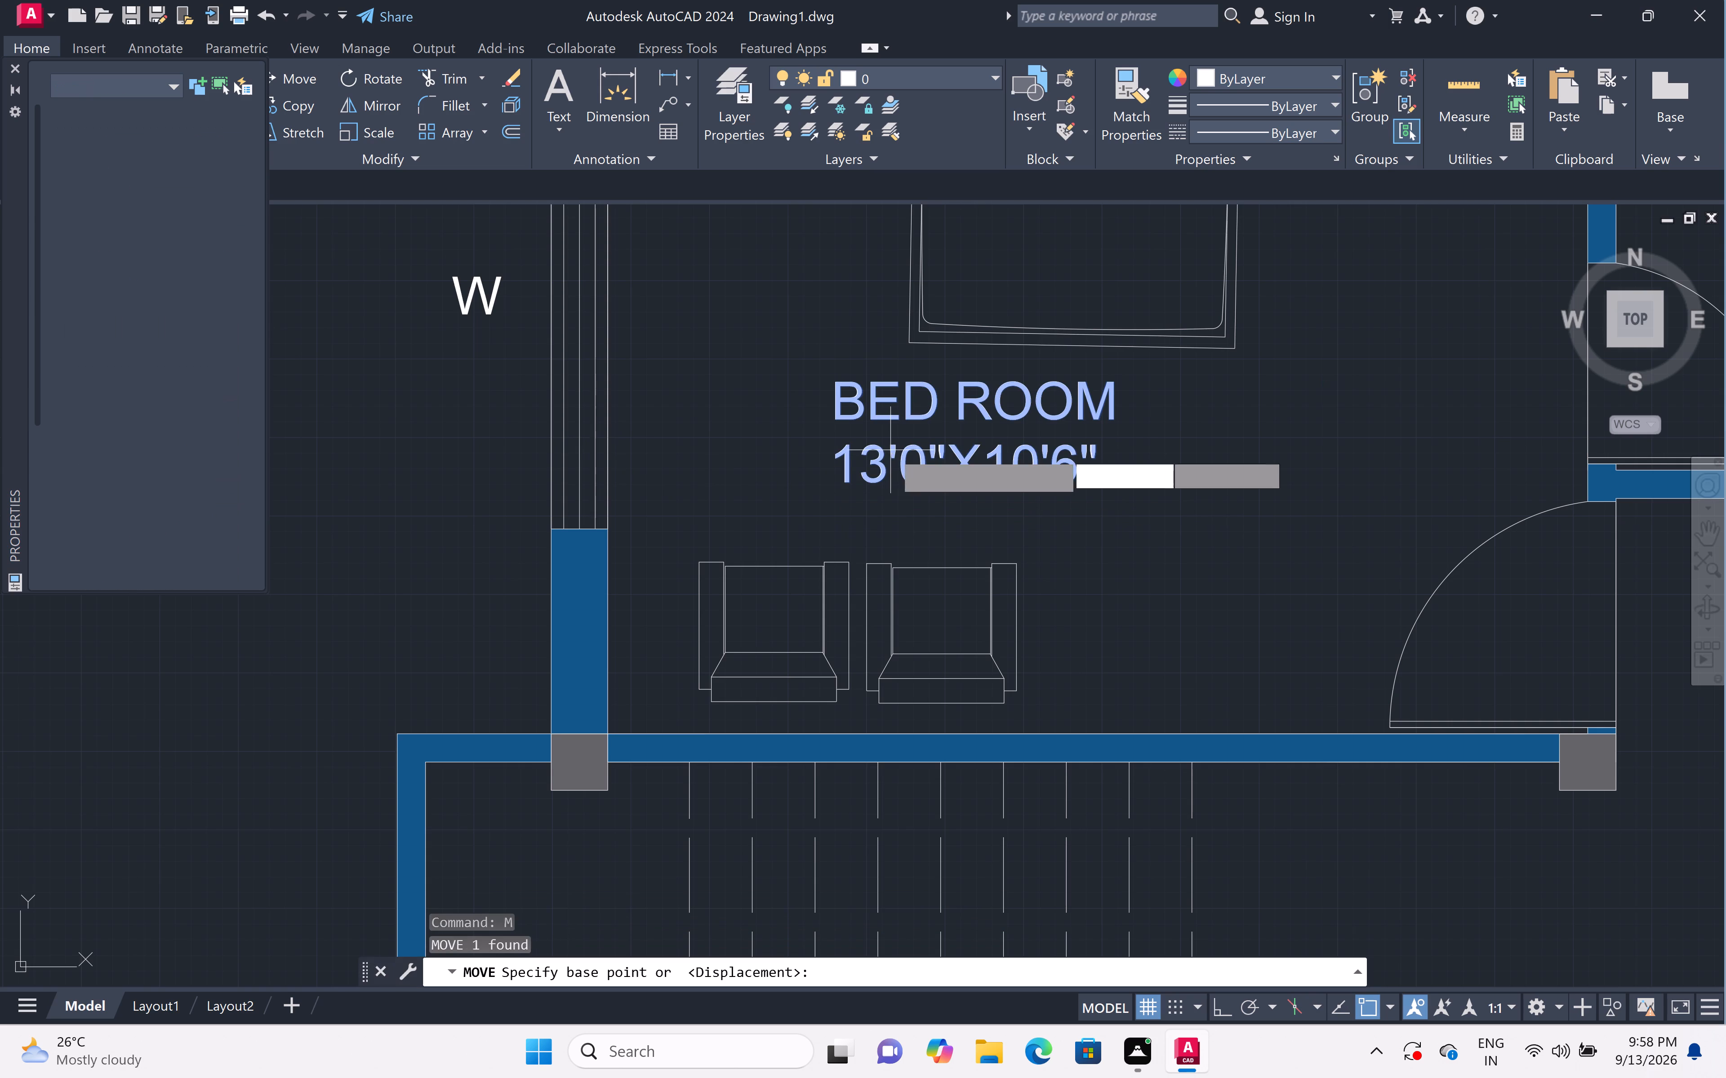
{"action": "left_click", "coordinate": [883, 450]}
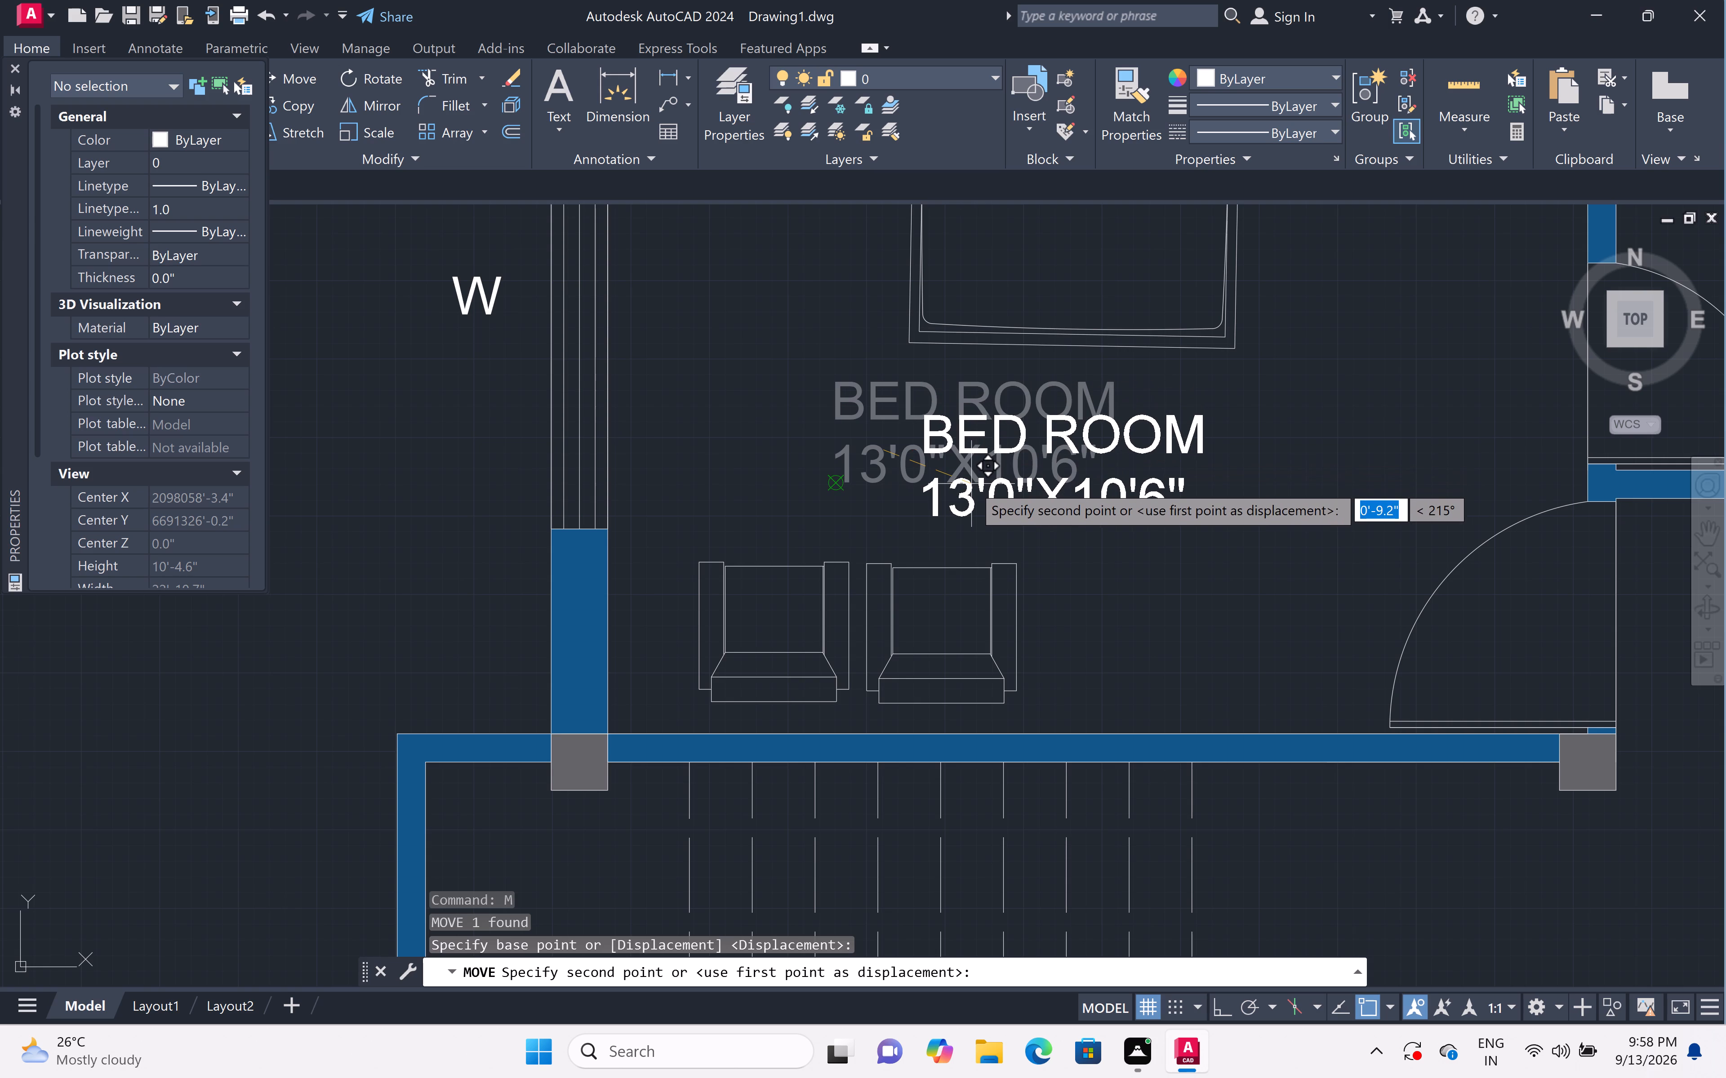
{"action": "scroll", "coordinate": [971, 484], "scroll_direction": "up", "scroll_amount": 3}
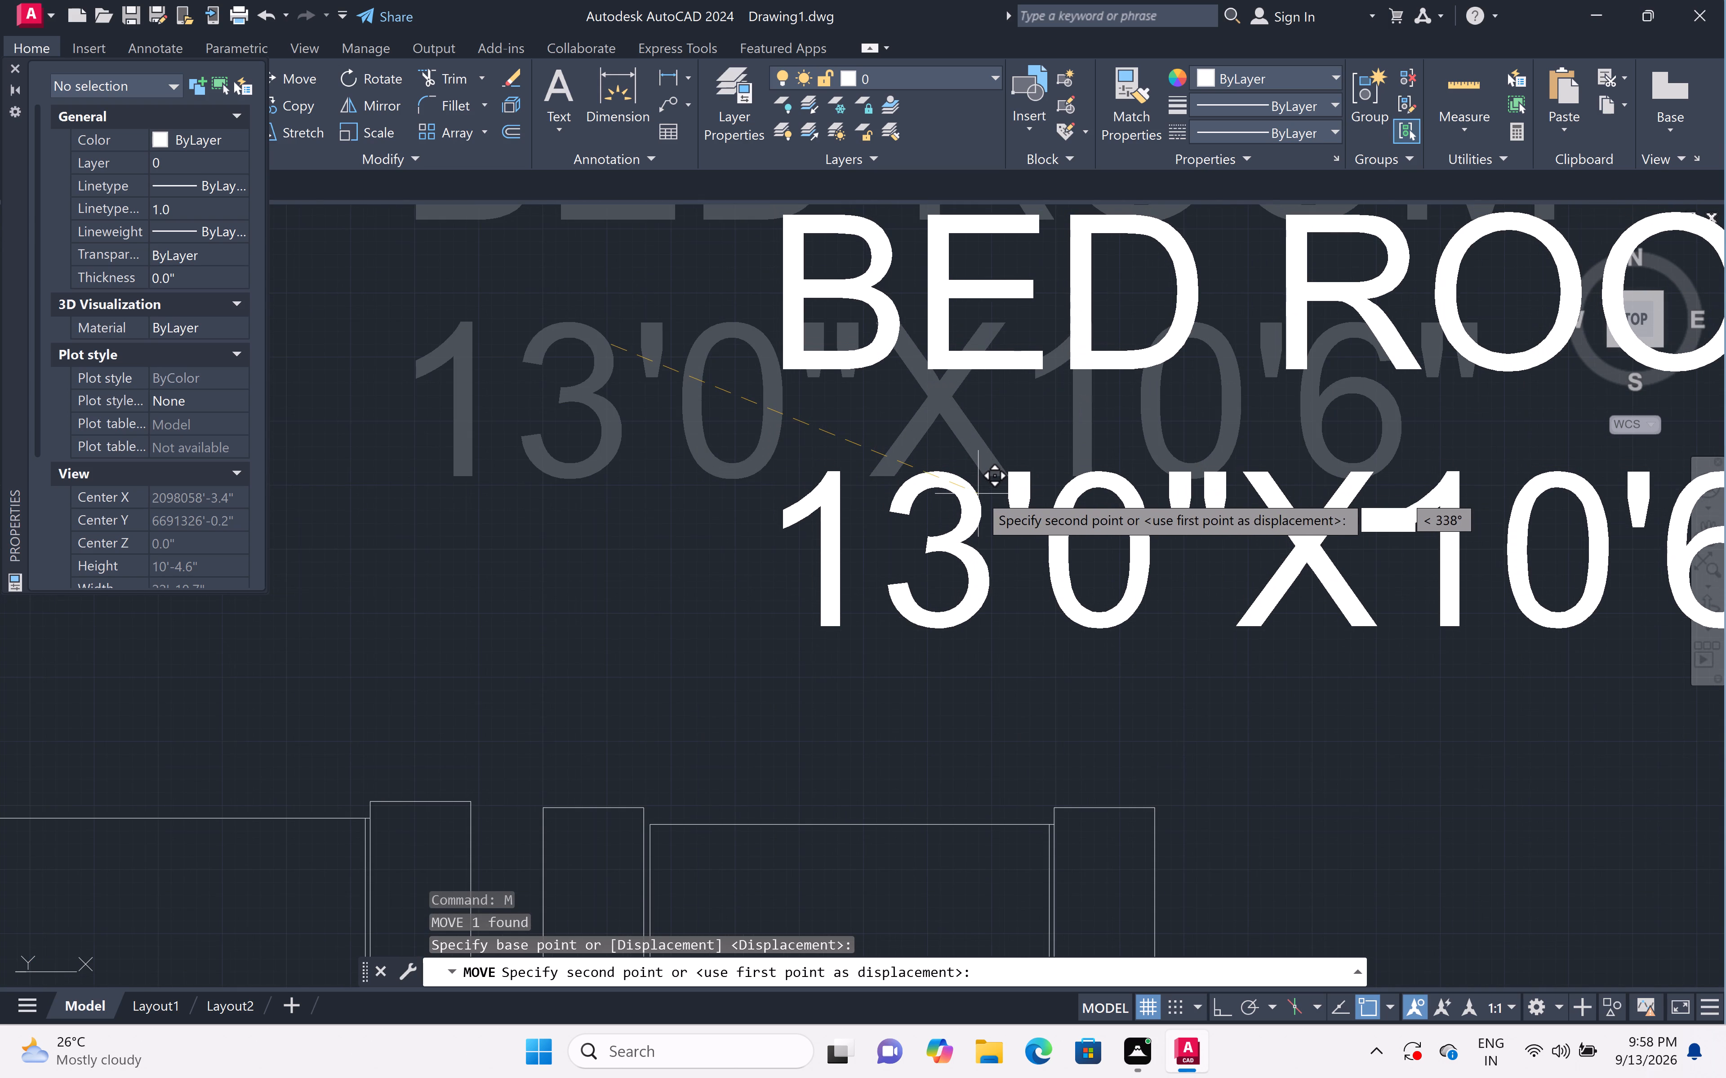
{"action": "left_click", "coordinate": [989, 497]}
{"action": "scroll", "coordinate": [989, 496], "scroll_direction": "down", "scroll_amount": 5}
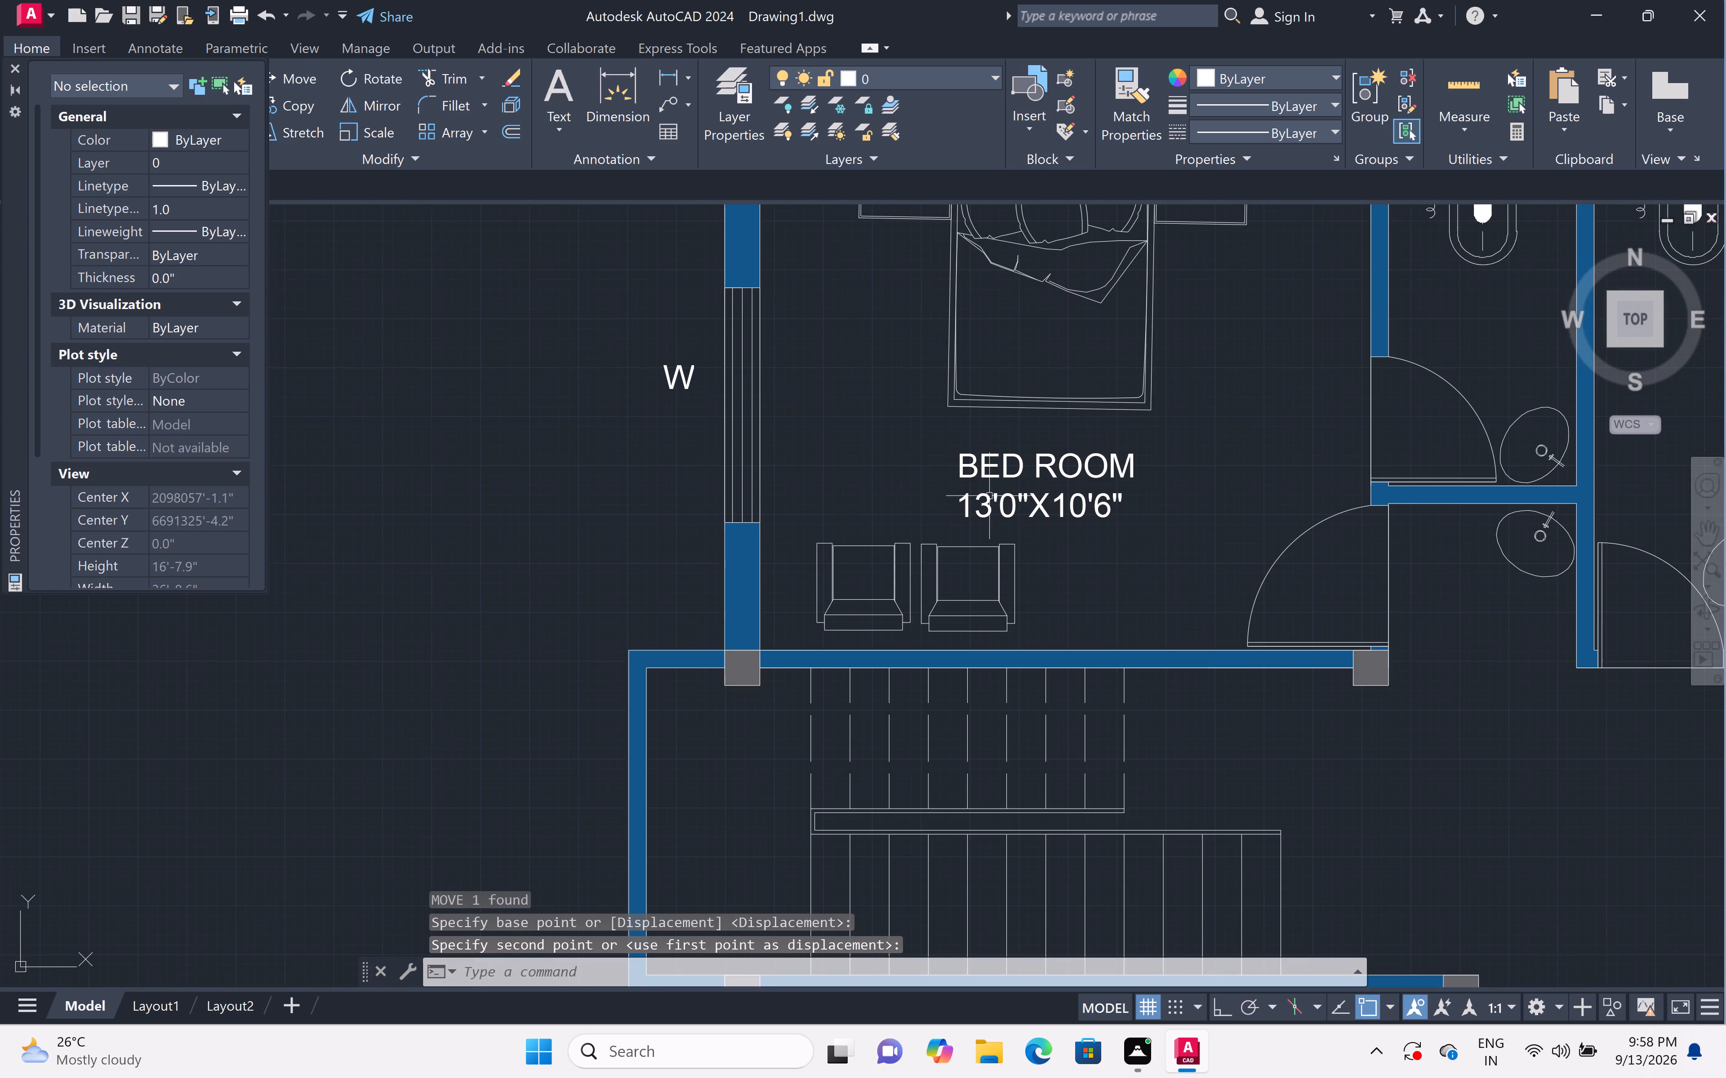
{"action": "scroll", "coordinate": [989, 495], "scroll_direction": "down", "scroll_amount": 3}
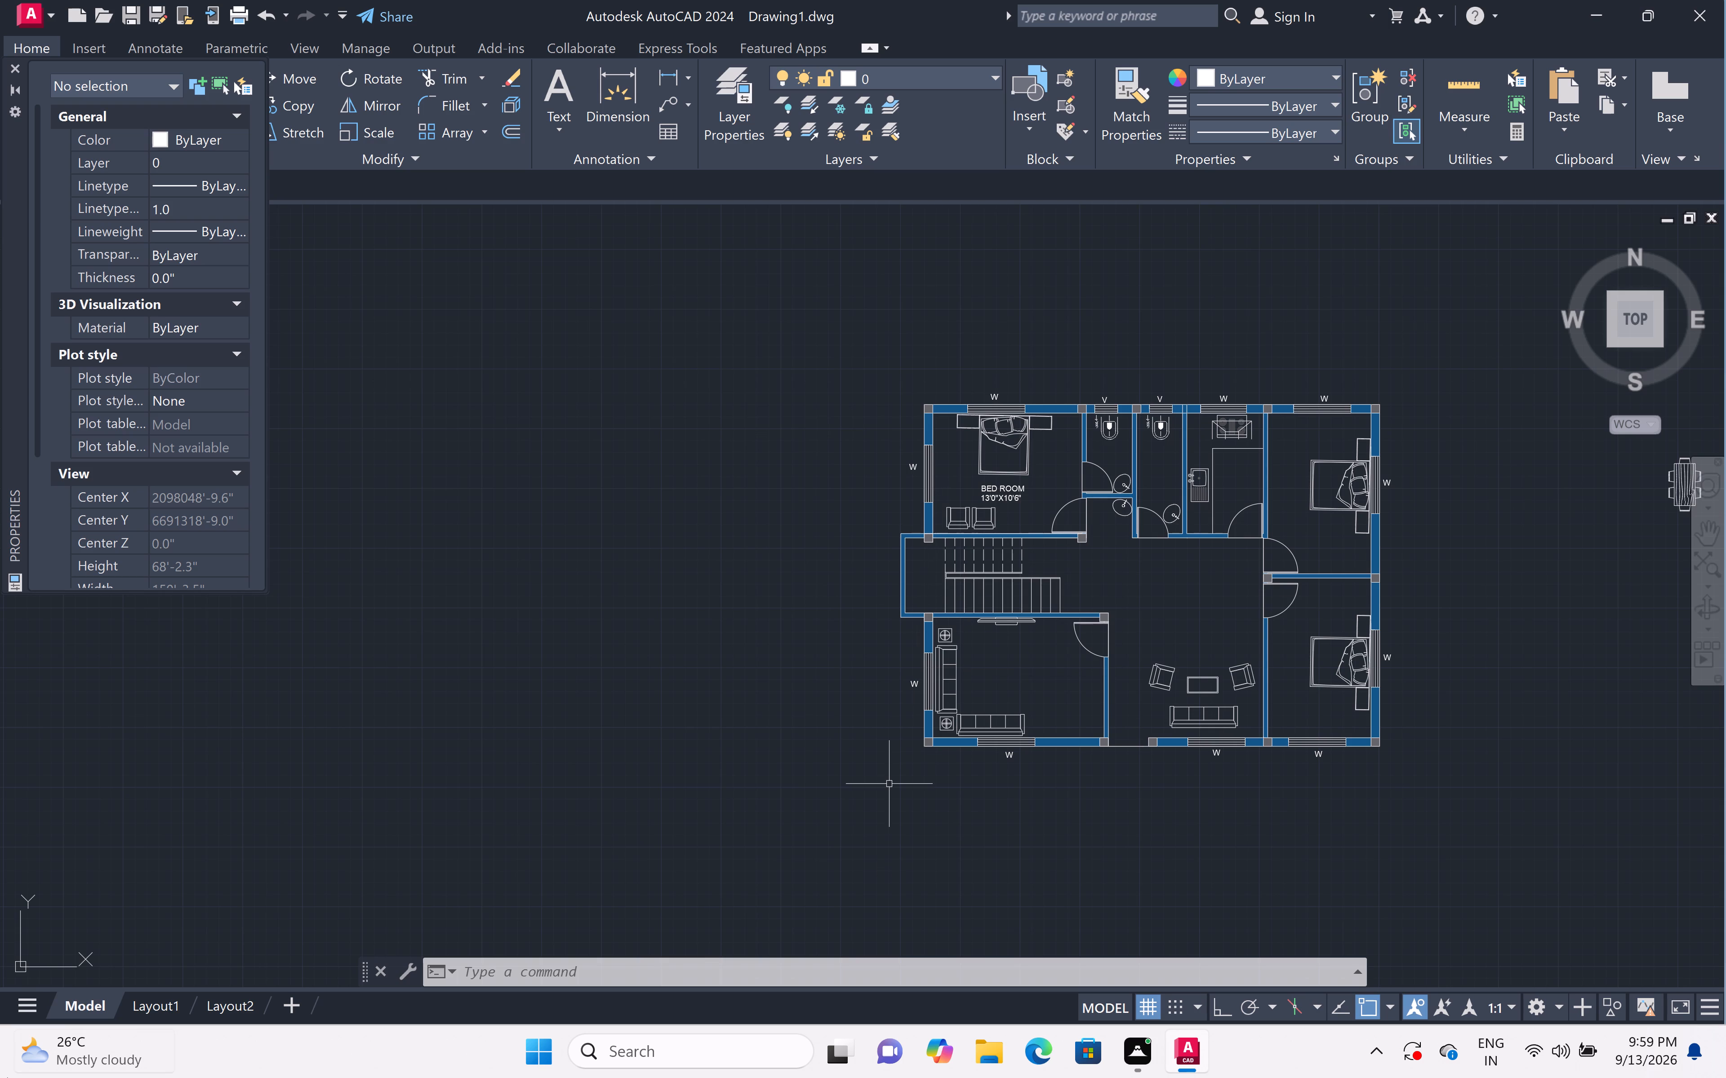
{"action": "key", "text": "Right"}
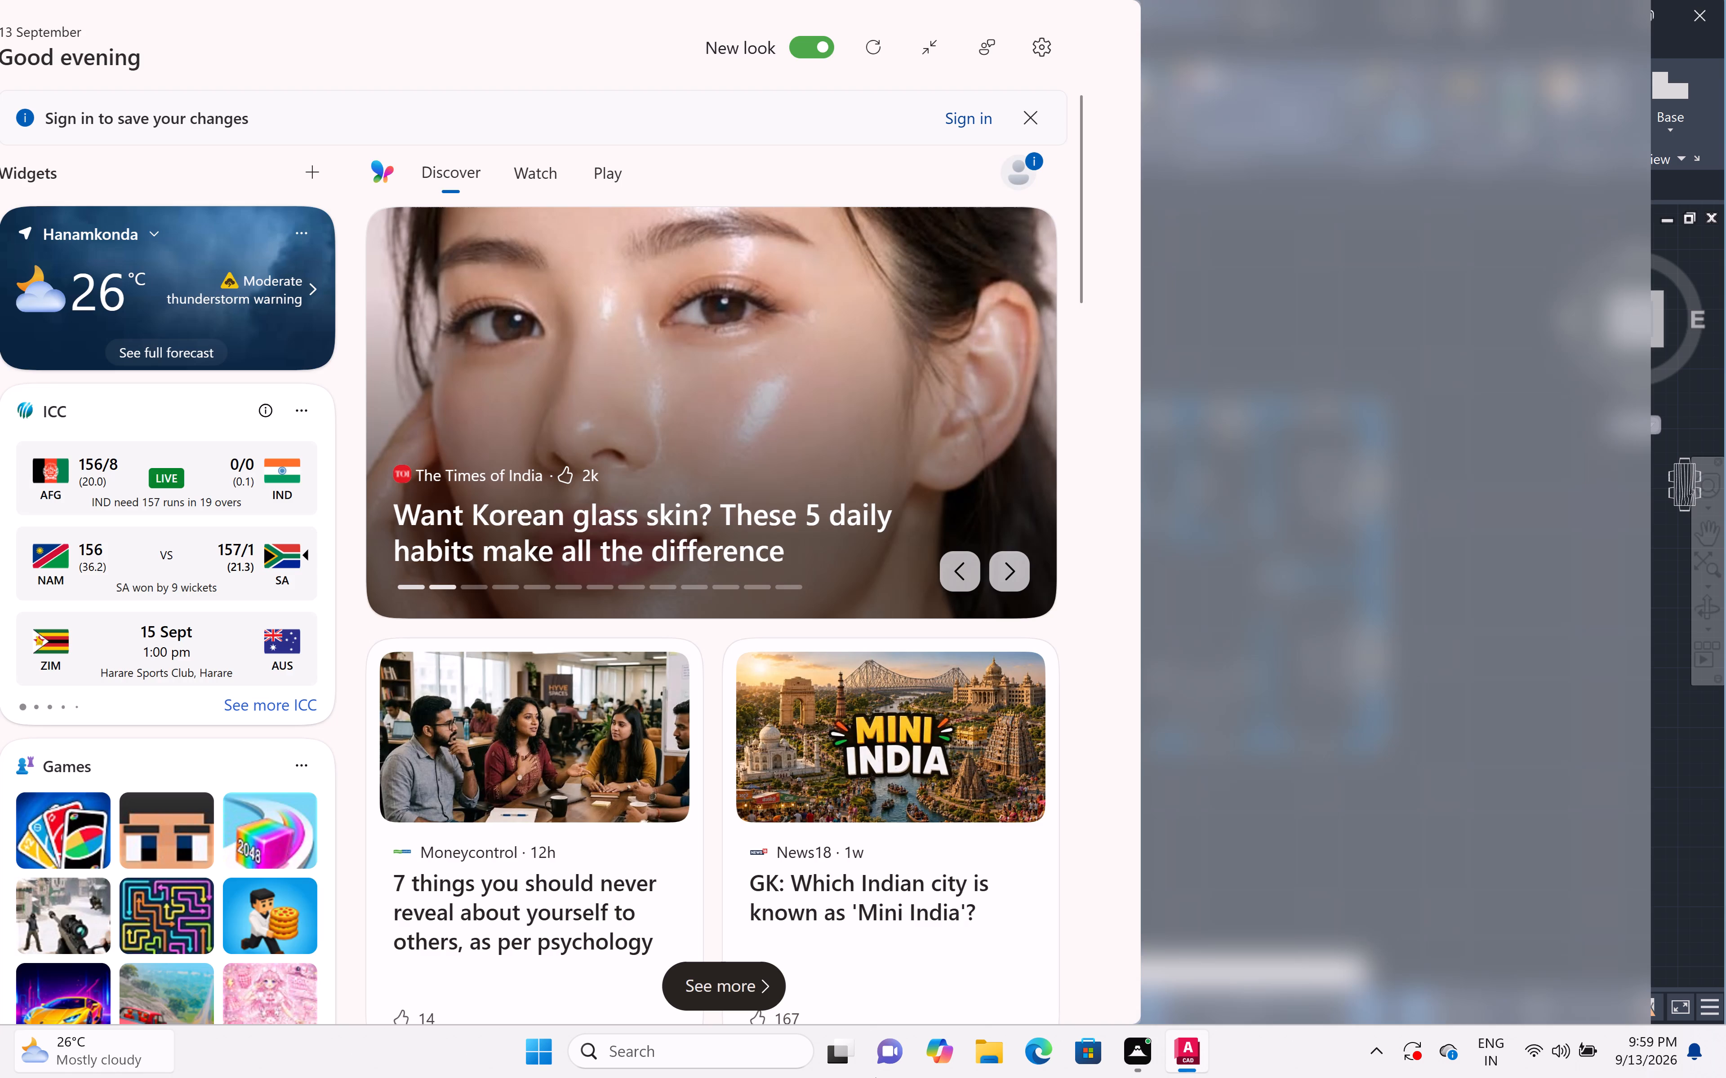
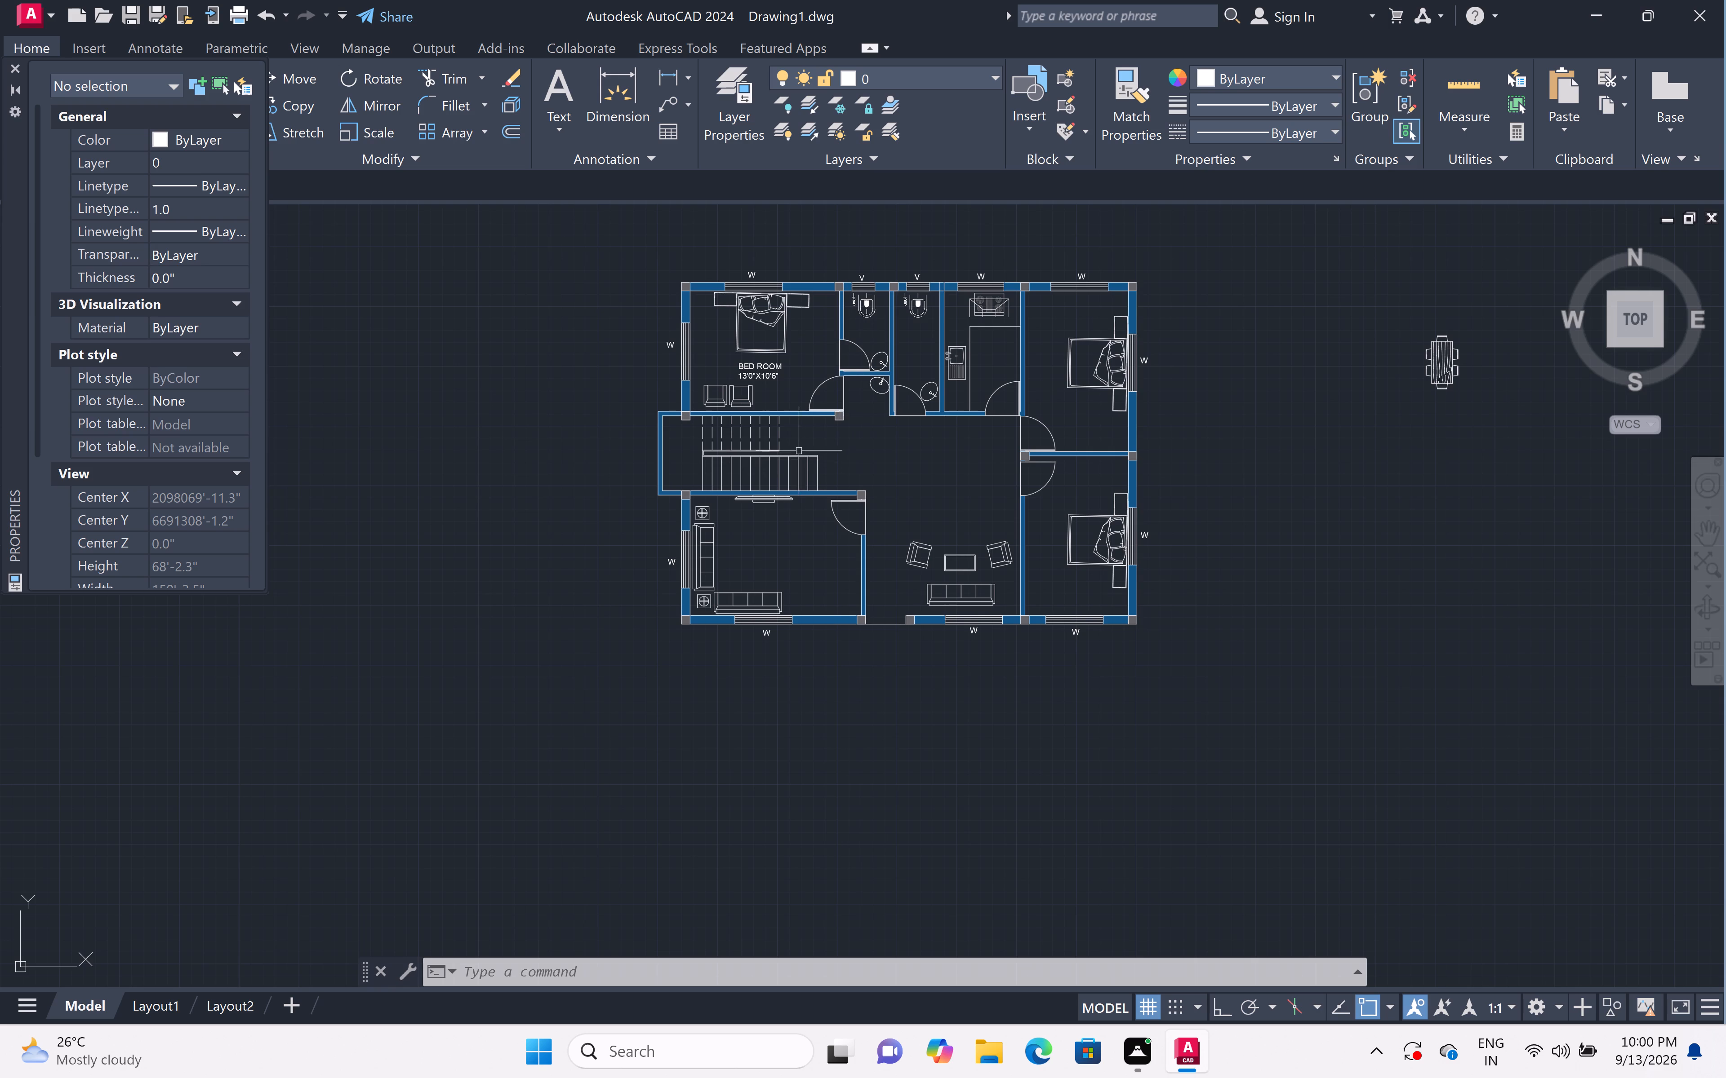
Draw a horizontal line about 11'-6" long from the midpoint of the lower stair flight's end edge, through its treads onto the landing.
{"action": "key", "text": "l"}
{"action": "key", "text": "space"}
{"action": "scroll", "coordinate": [815, 467], "scroll_direction": "up", "scroll_amount": 2}
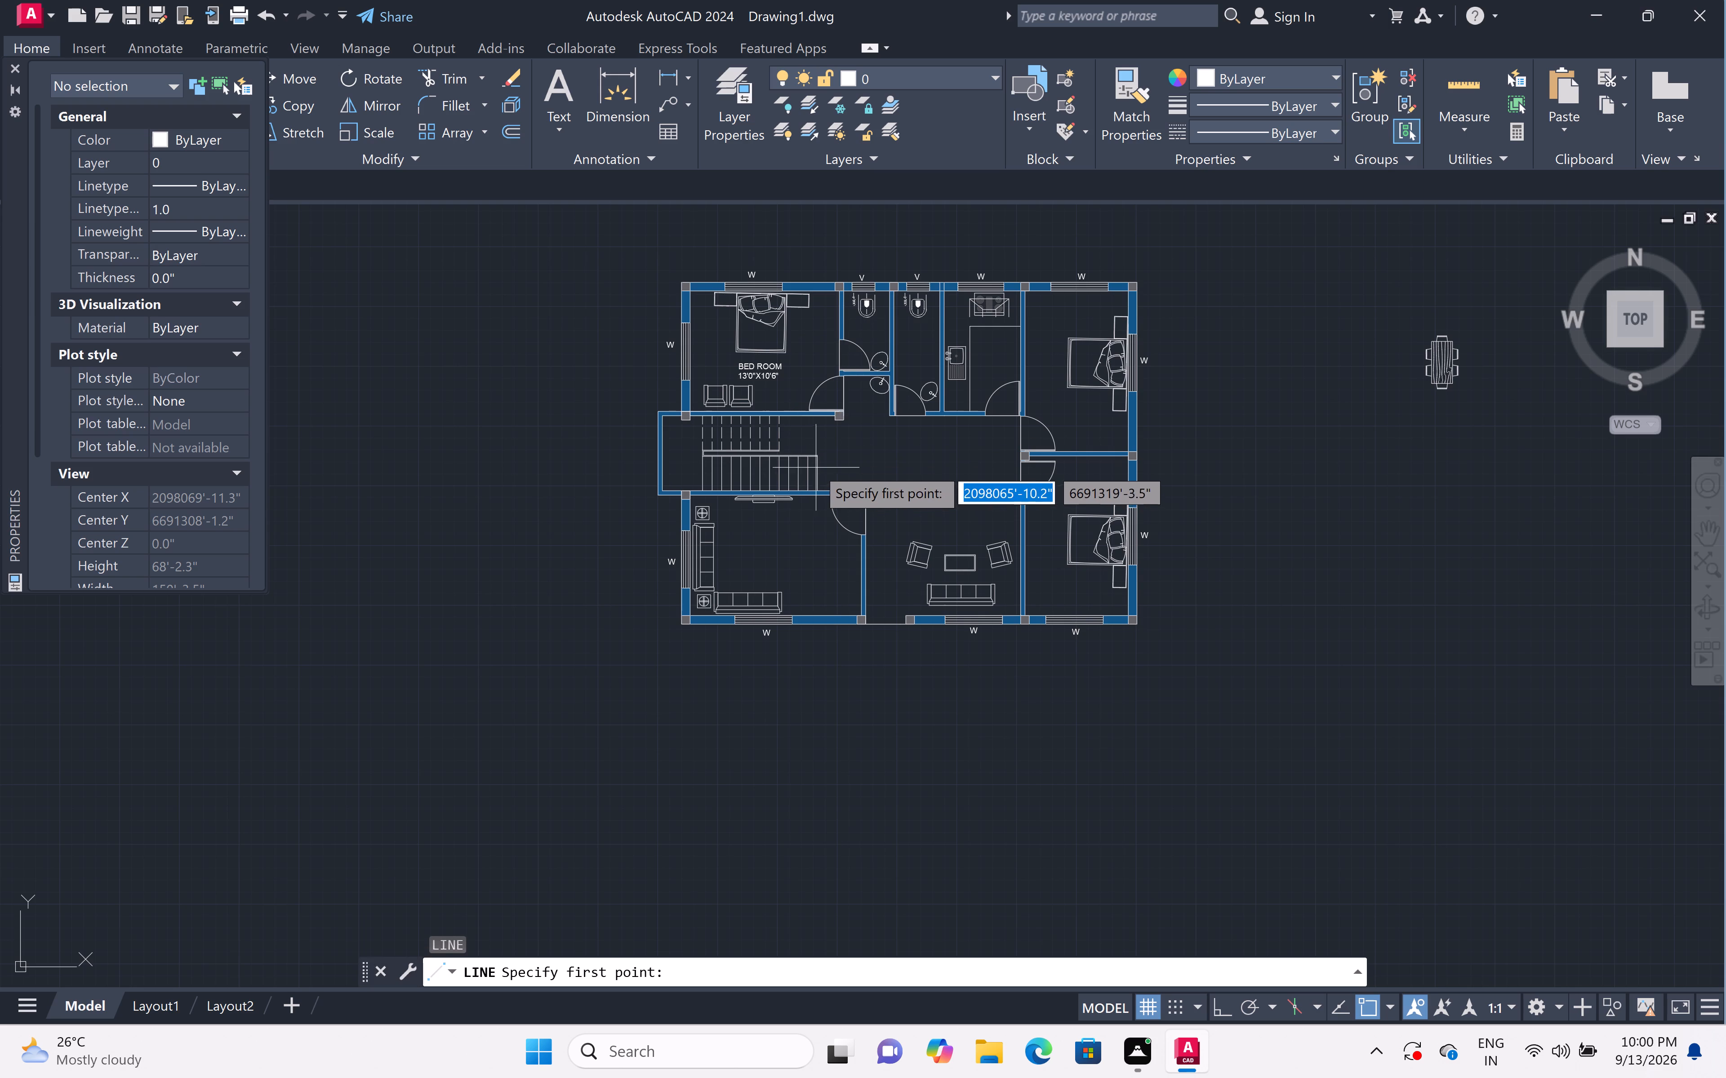
{"action": "scroll", "coordinate": [815, 467], "scroll_direction": "up", "scroll_amount": 1}
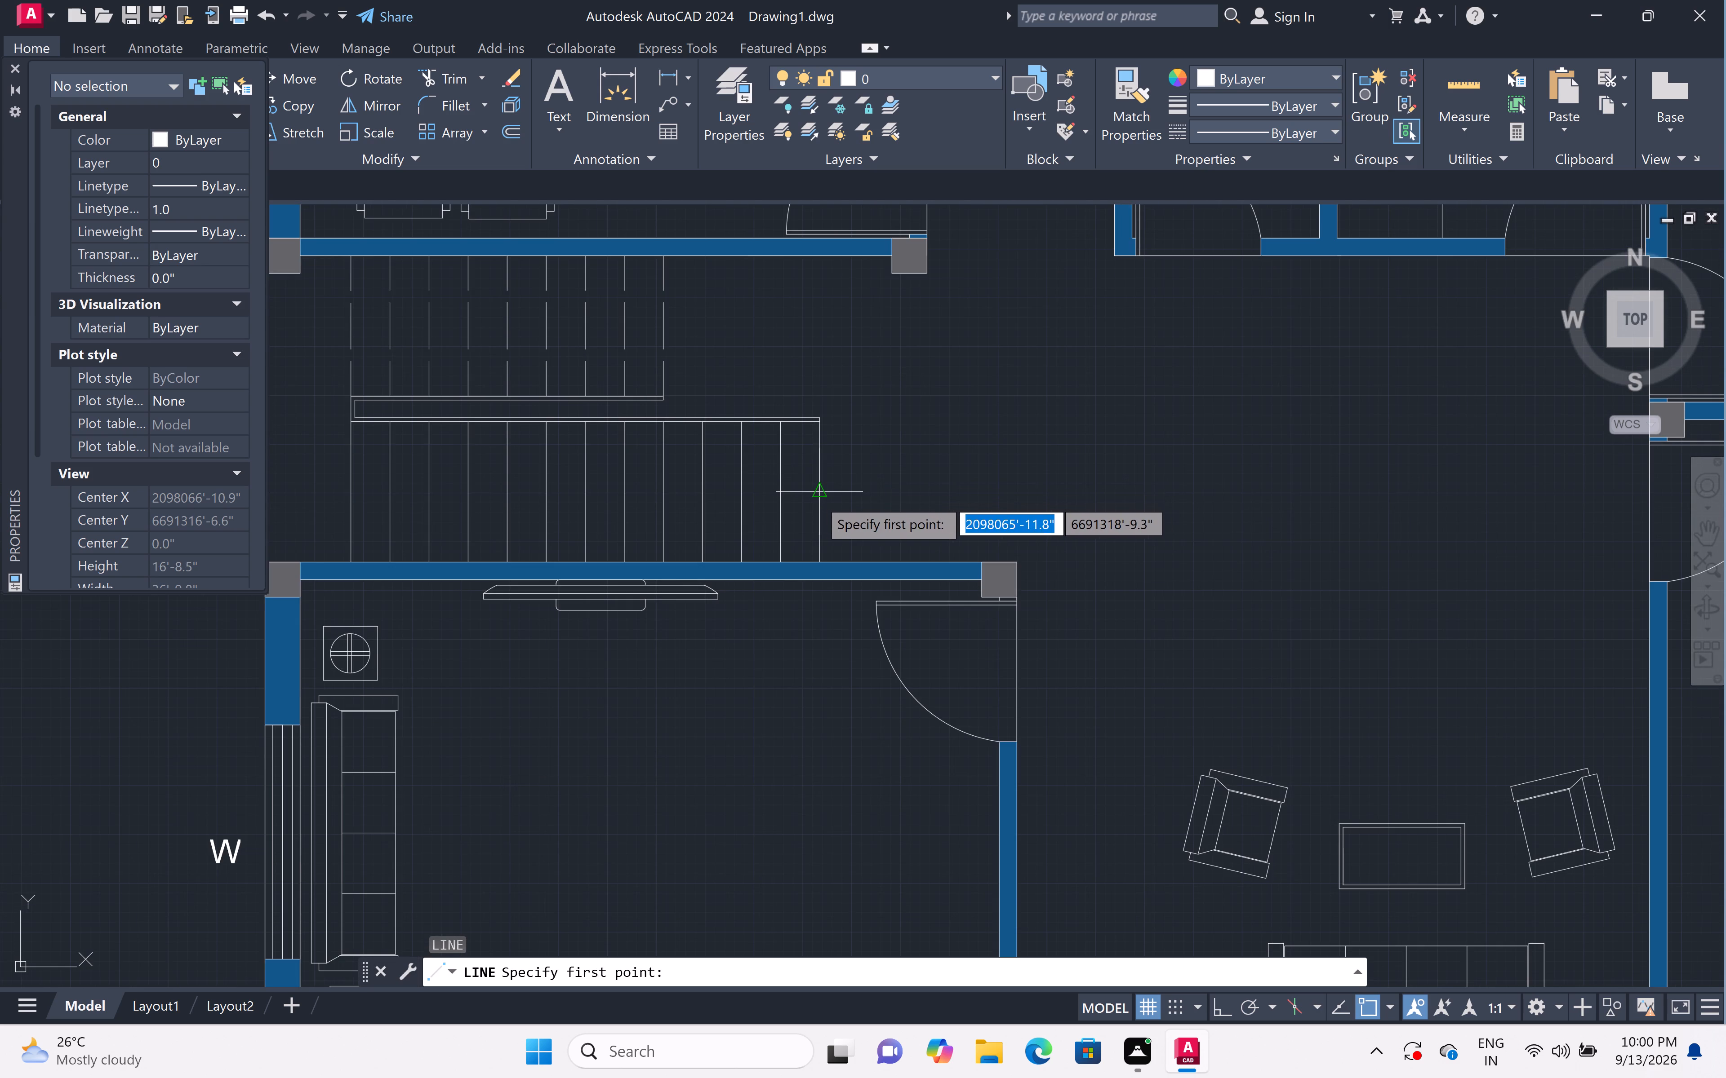
{"action": "left_click", "coordinate": [817, 499]}
{"action": "scroll", "coordinate": [399, 475], "scroll_direction": "down", "scroll_amount": 2}
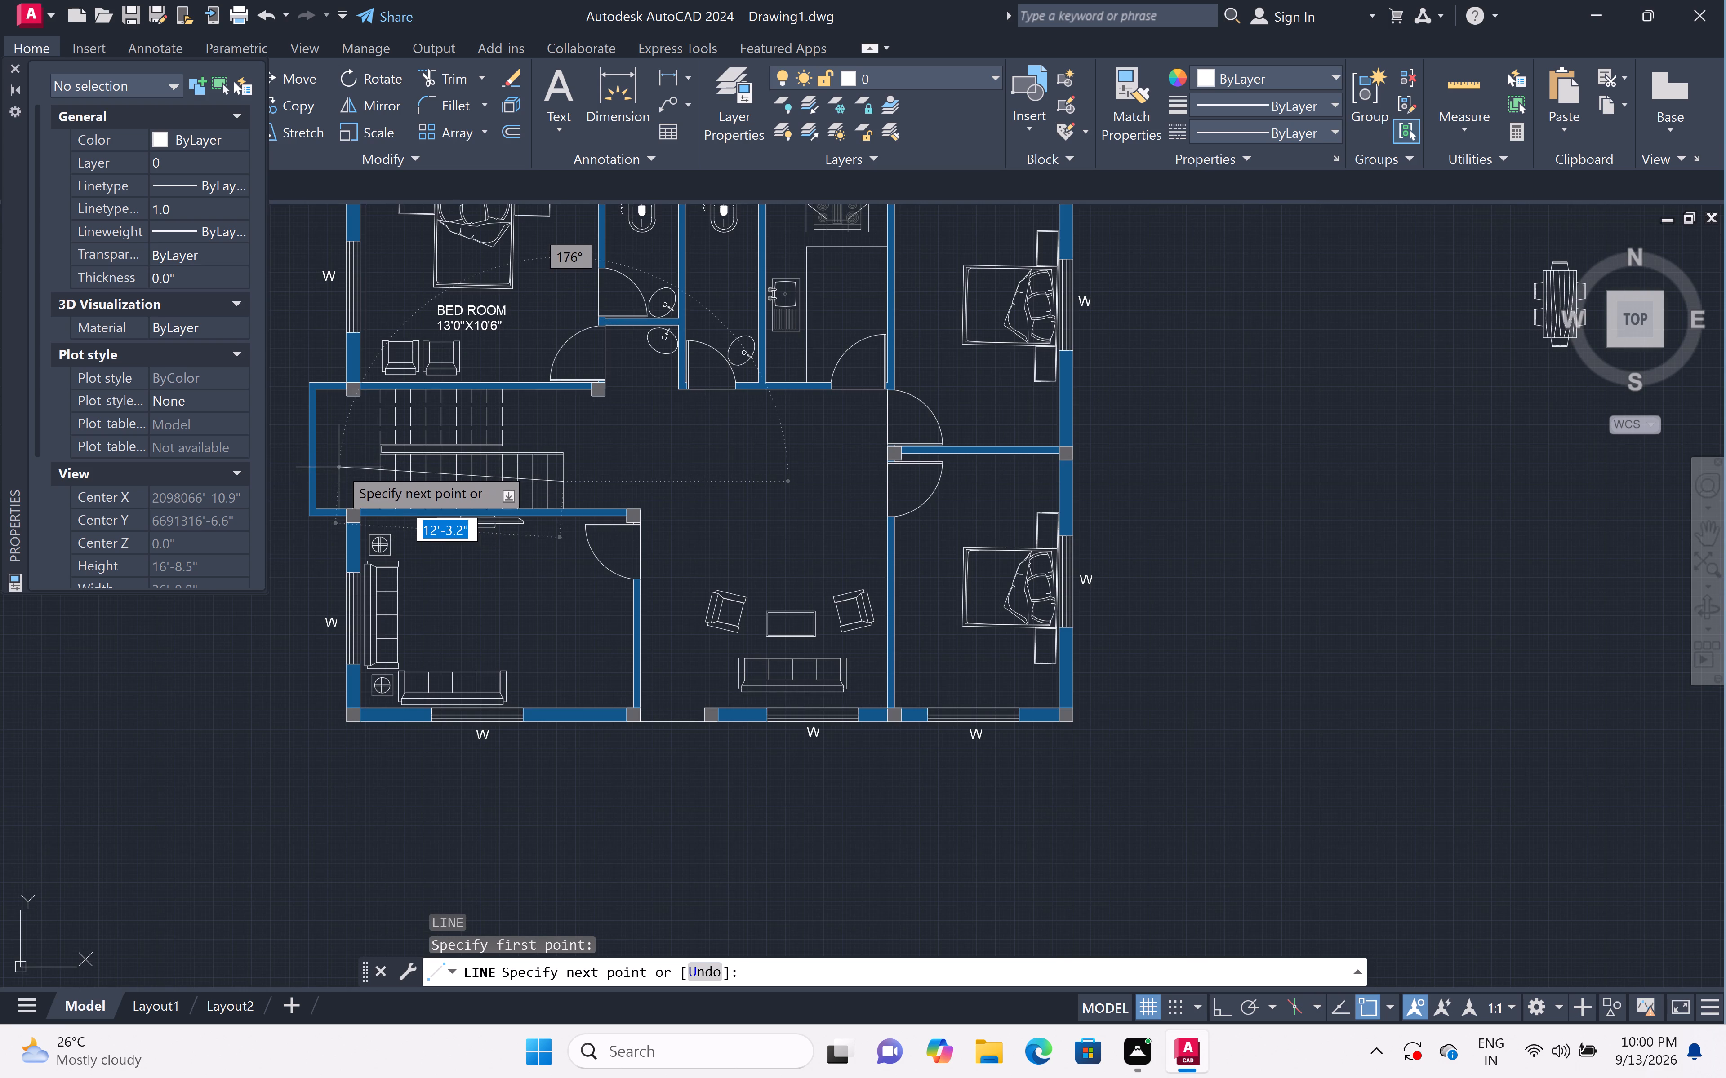
{"action": "key", "text": "F8"}
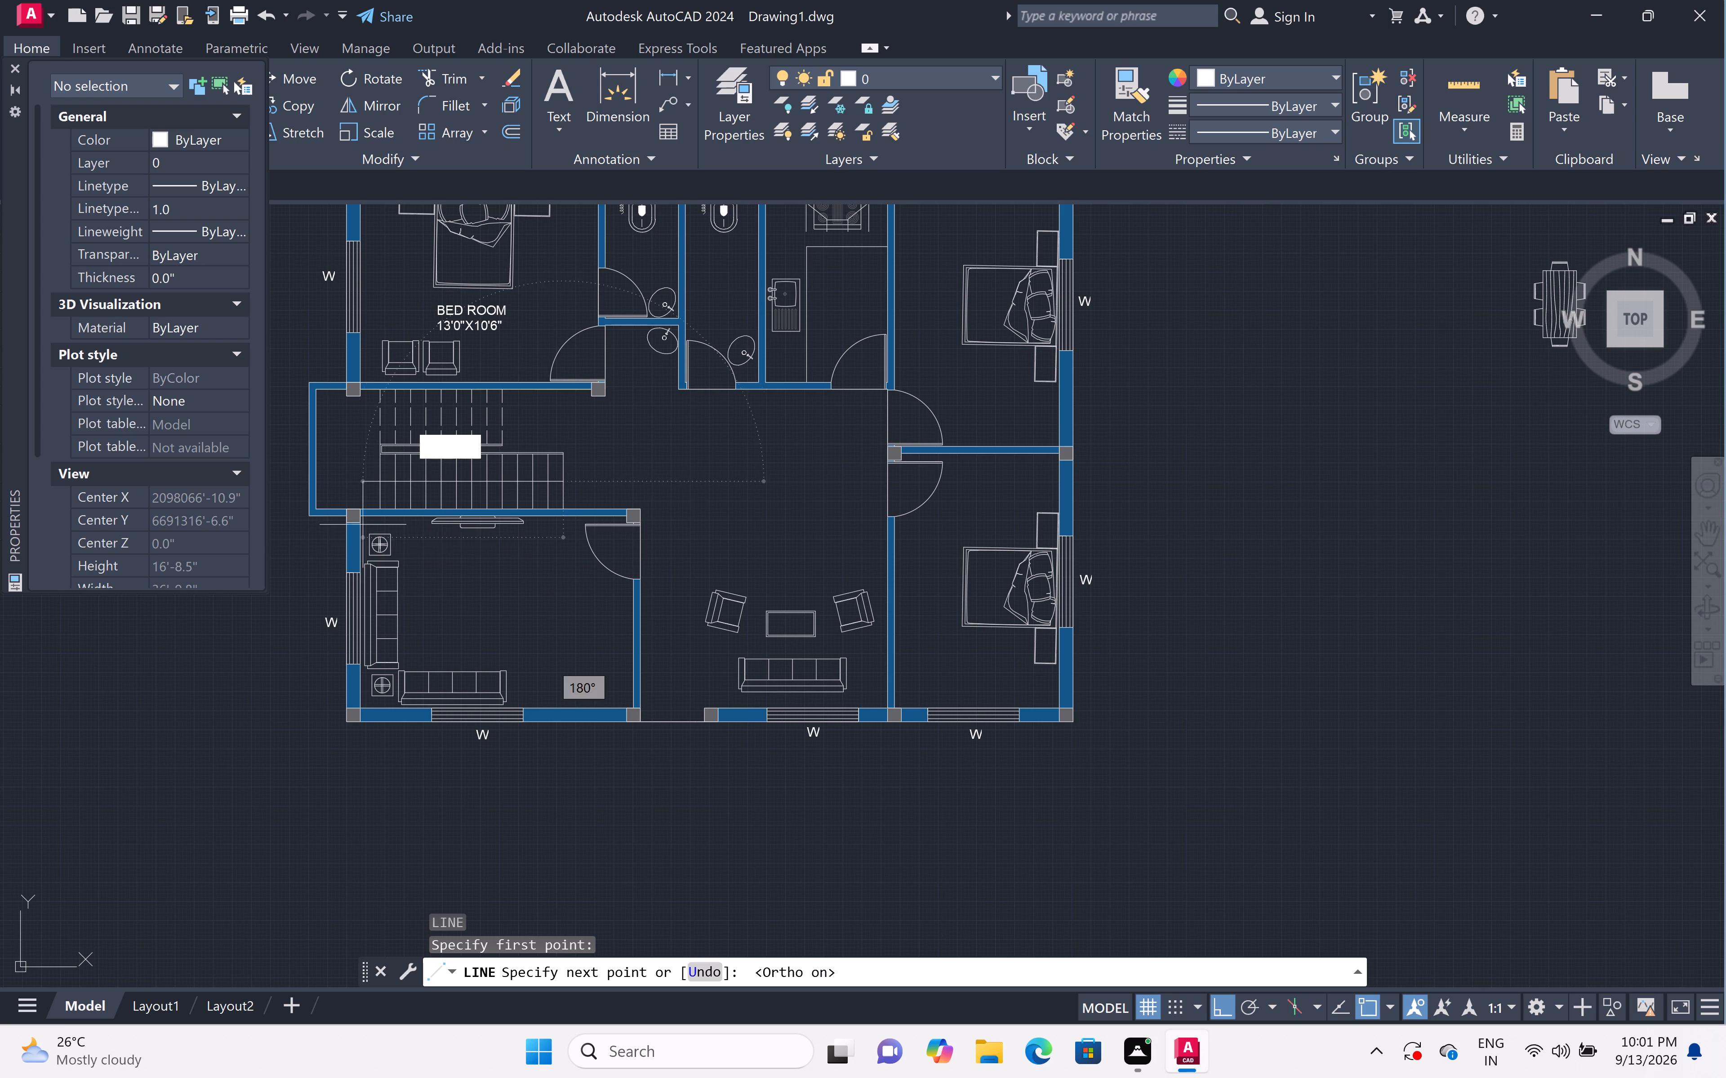
{"action": "scroll", "coordinate": [363, 512], "scroll_direction": "up", "scroll_amount": 2}
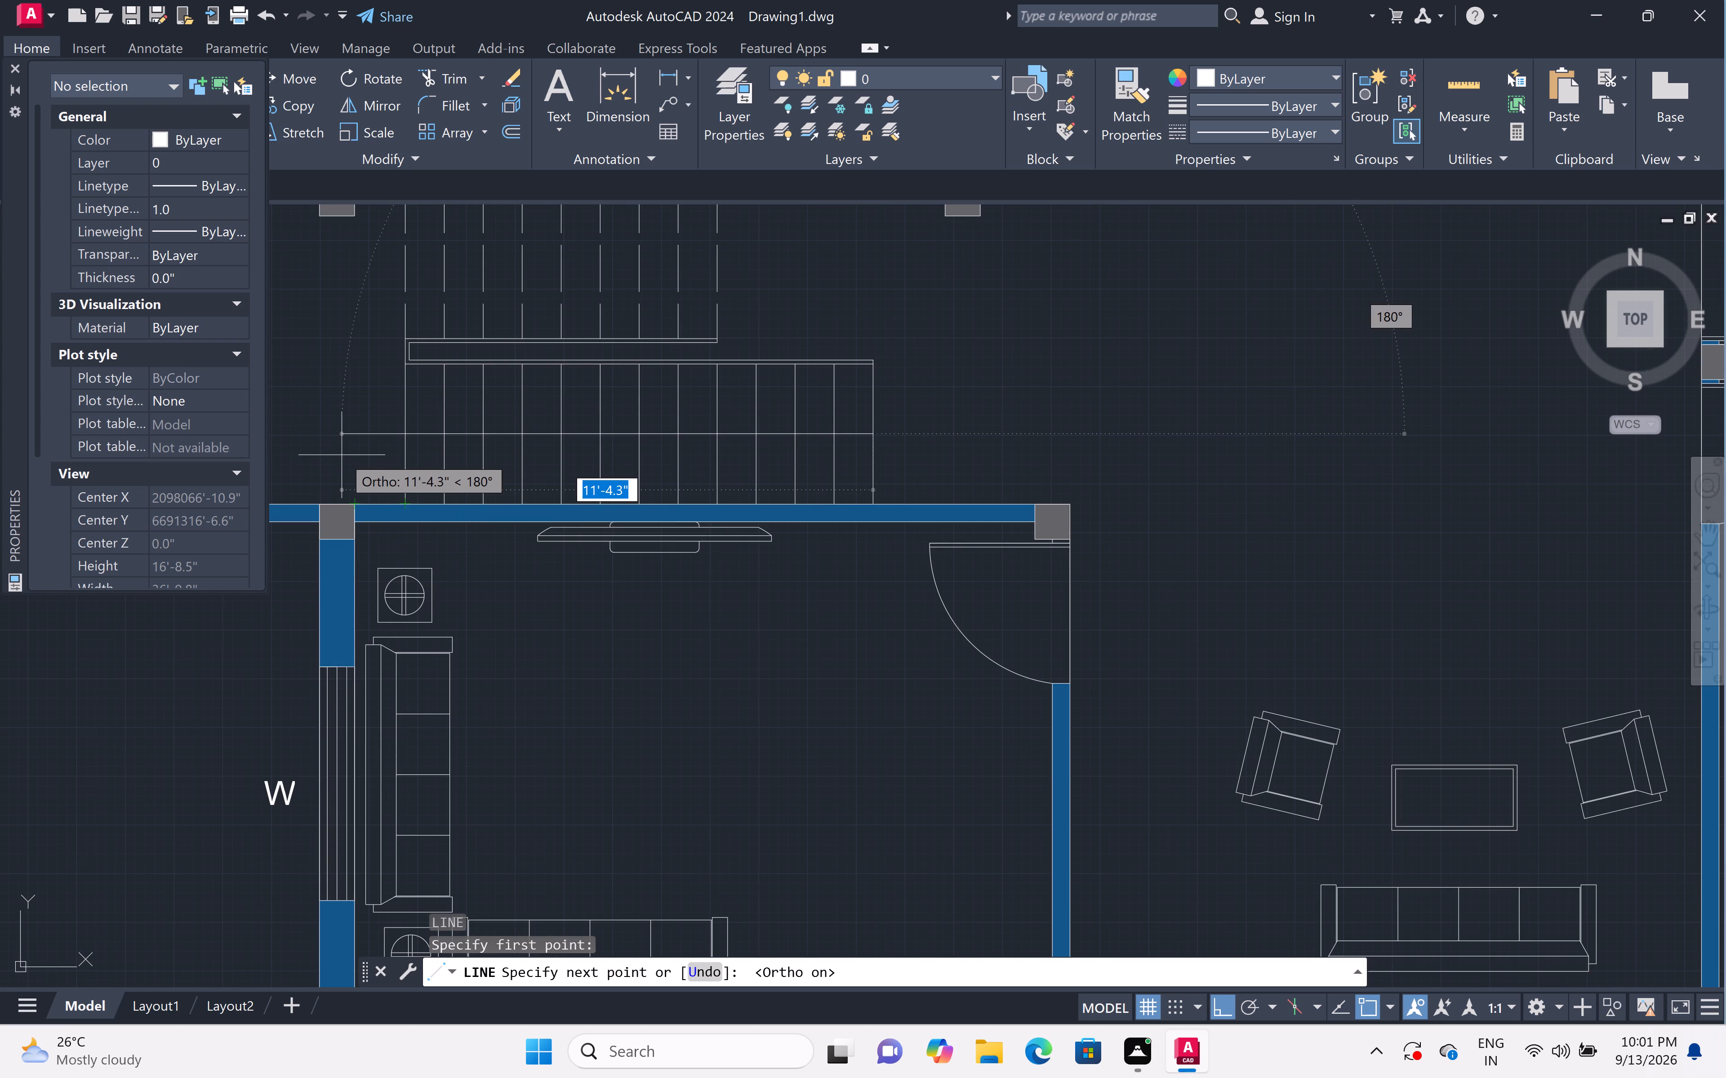
{"action": "scroll", "coordinate": [342, 455], "scroll_direction": "down", "scroll_amount": 1}
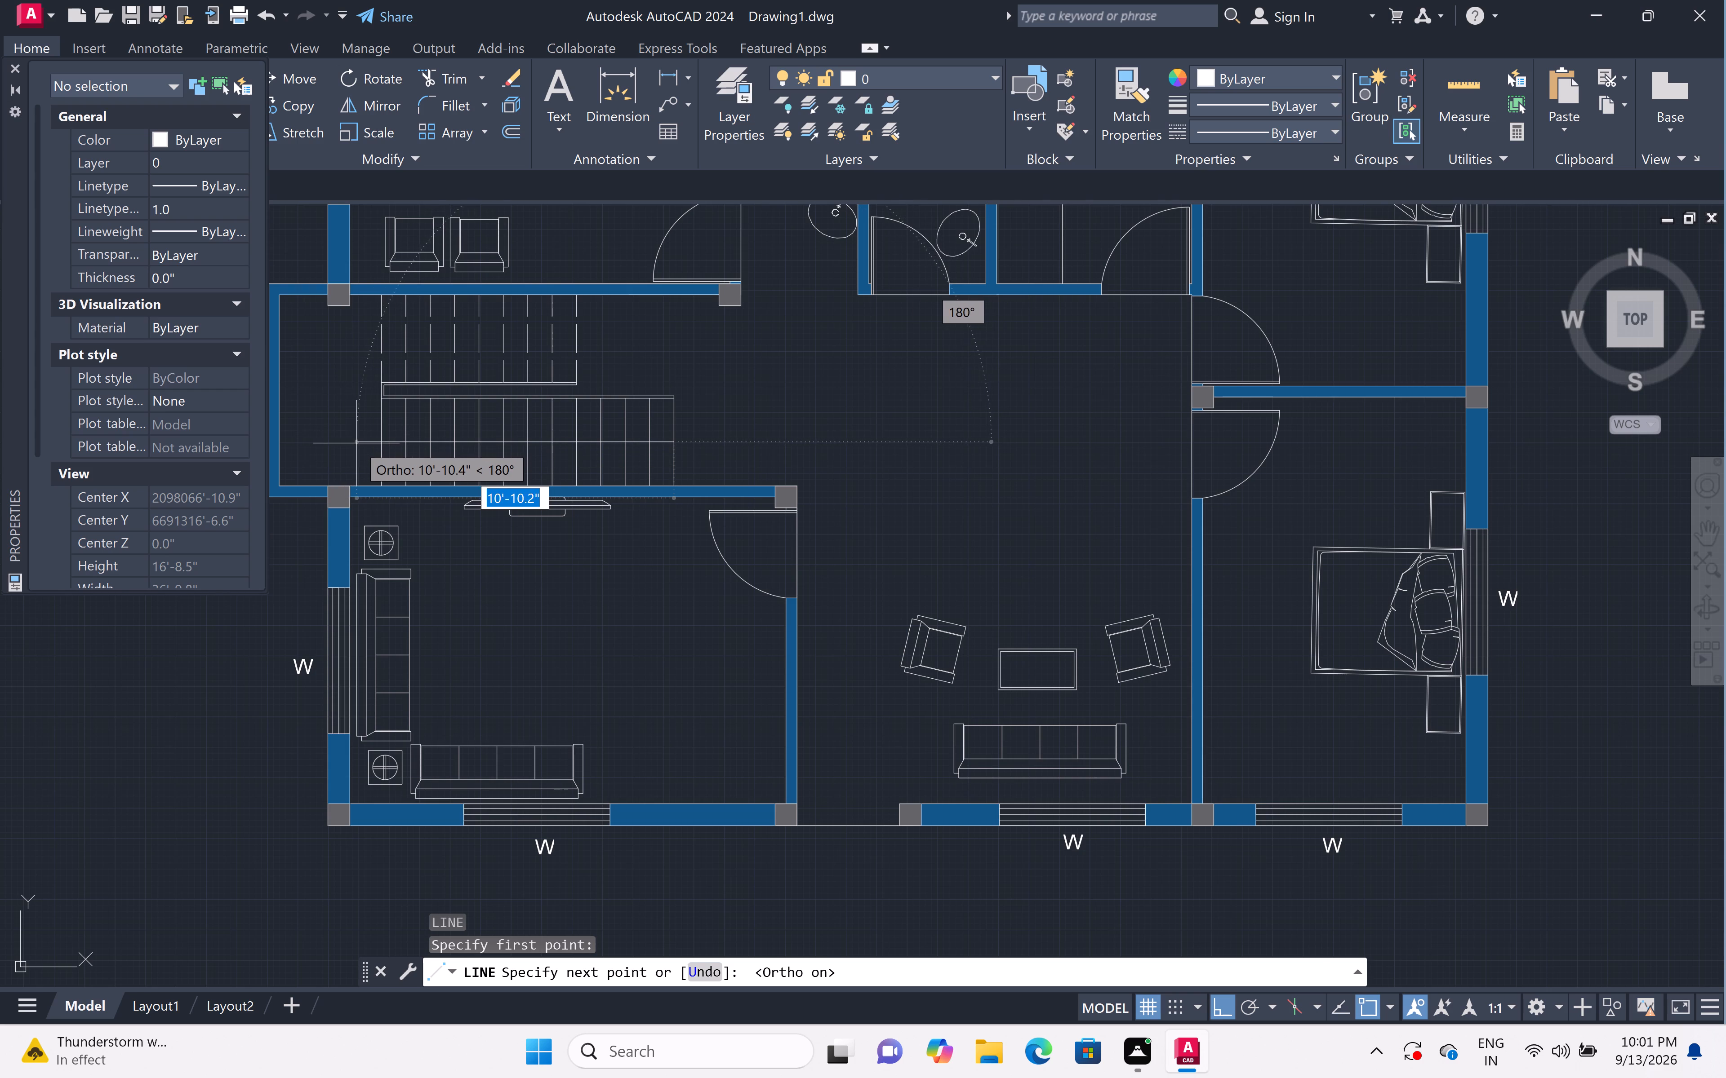
{"action": "scroll", "coordinate": [356, 443], "scroll_direction": "up", "scroll_amount": 3}
{"action": "scroll", "coordinate": [368, 446], "scroll_direction": "down", "scroll_amount": 3}
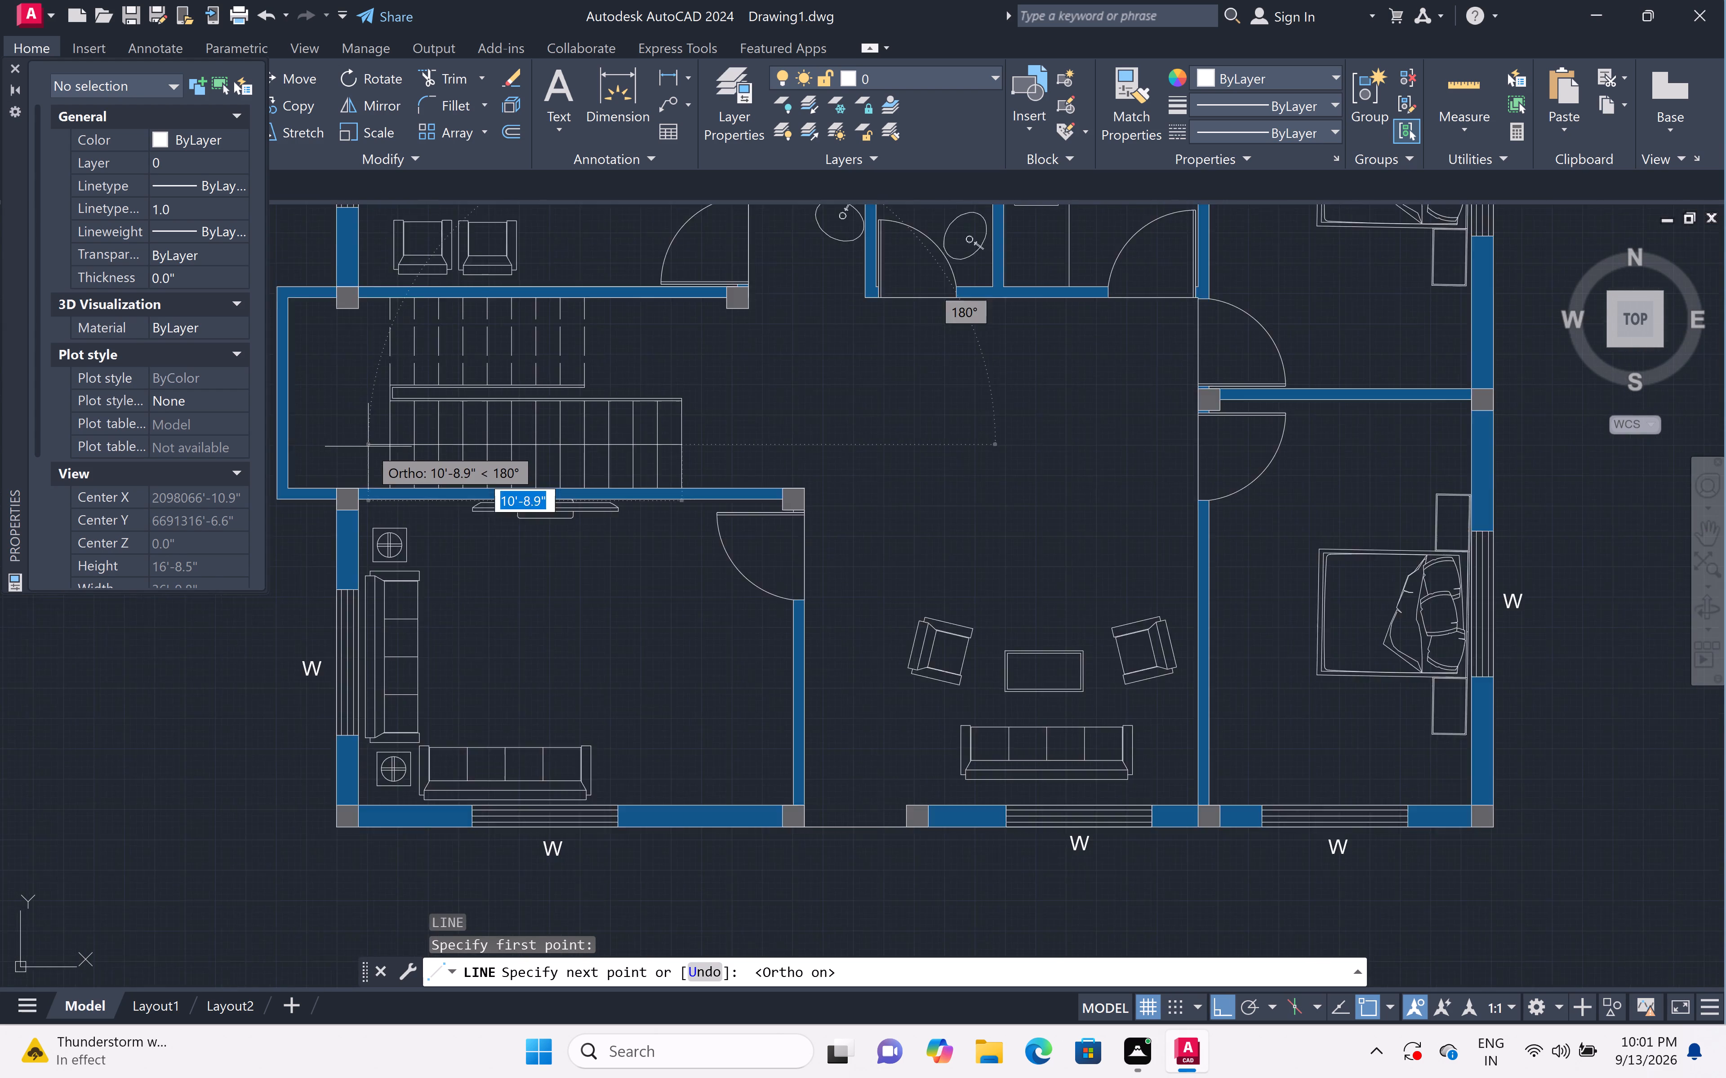
{"action": "scroll", "coordinate": [368, 446], "scroll_direction": "down", "scroll_amount": 1}
{"action": "middle_click_drag", "start_coordinate": [368, 449], "coordinate": [453, 581]}
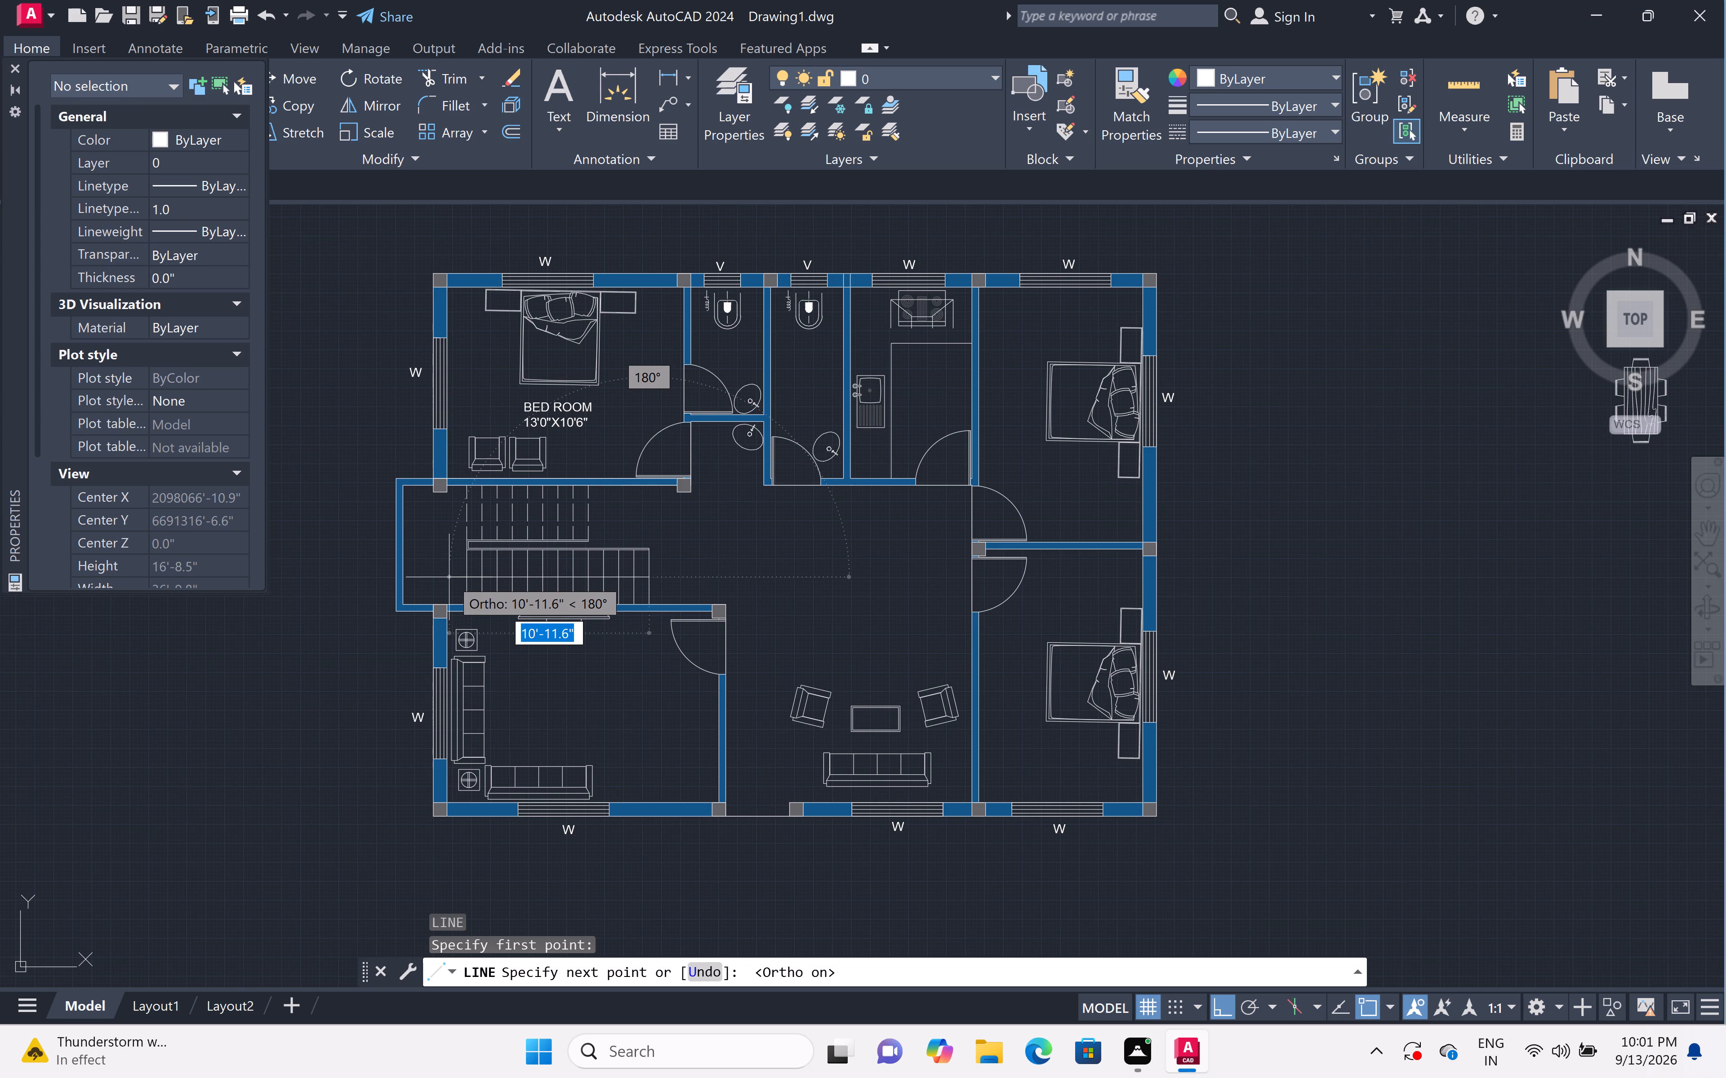
{"action": "scroll", "coordinate": [449, 577], "scroll_direction": "up", "scroll_amount": 1}
{"action": "scroll", "coordinate": [441, 558], "scroll_direction": "down", "scroll_amount": 1}
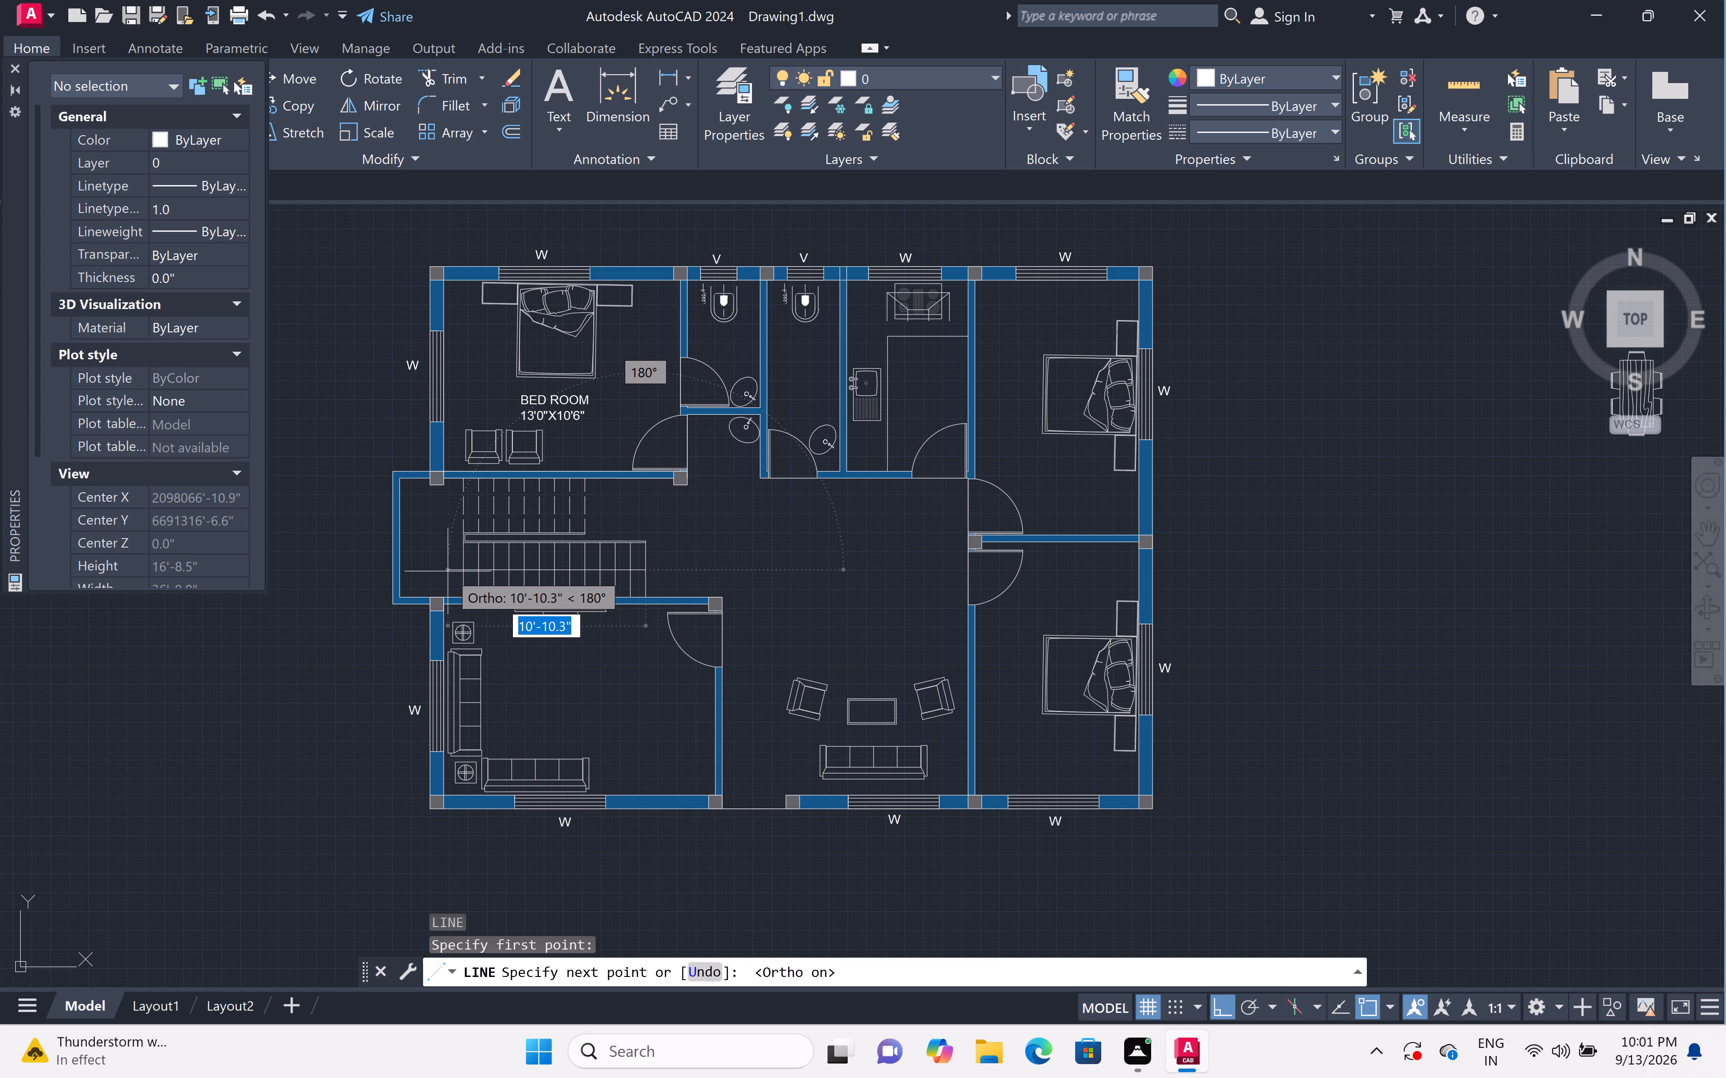
{"action": "scroll", "coordinate": [448, 571], "scroll_direction": "up", "scroll_amount": 2}
{"action": "scroll", "coordinate": [448, 572], "scroll_direction": "down", "scroll_amount": 3}
{"action": "scroll", "coordinate": [448, 572], "scroll_direction": "up", "scroll_amount": 3}
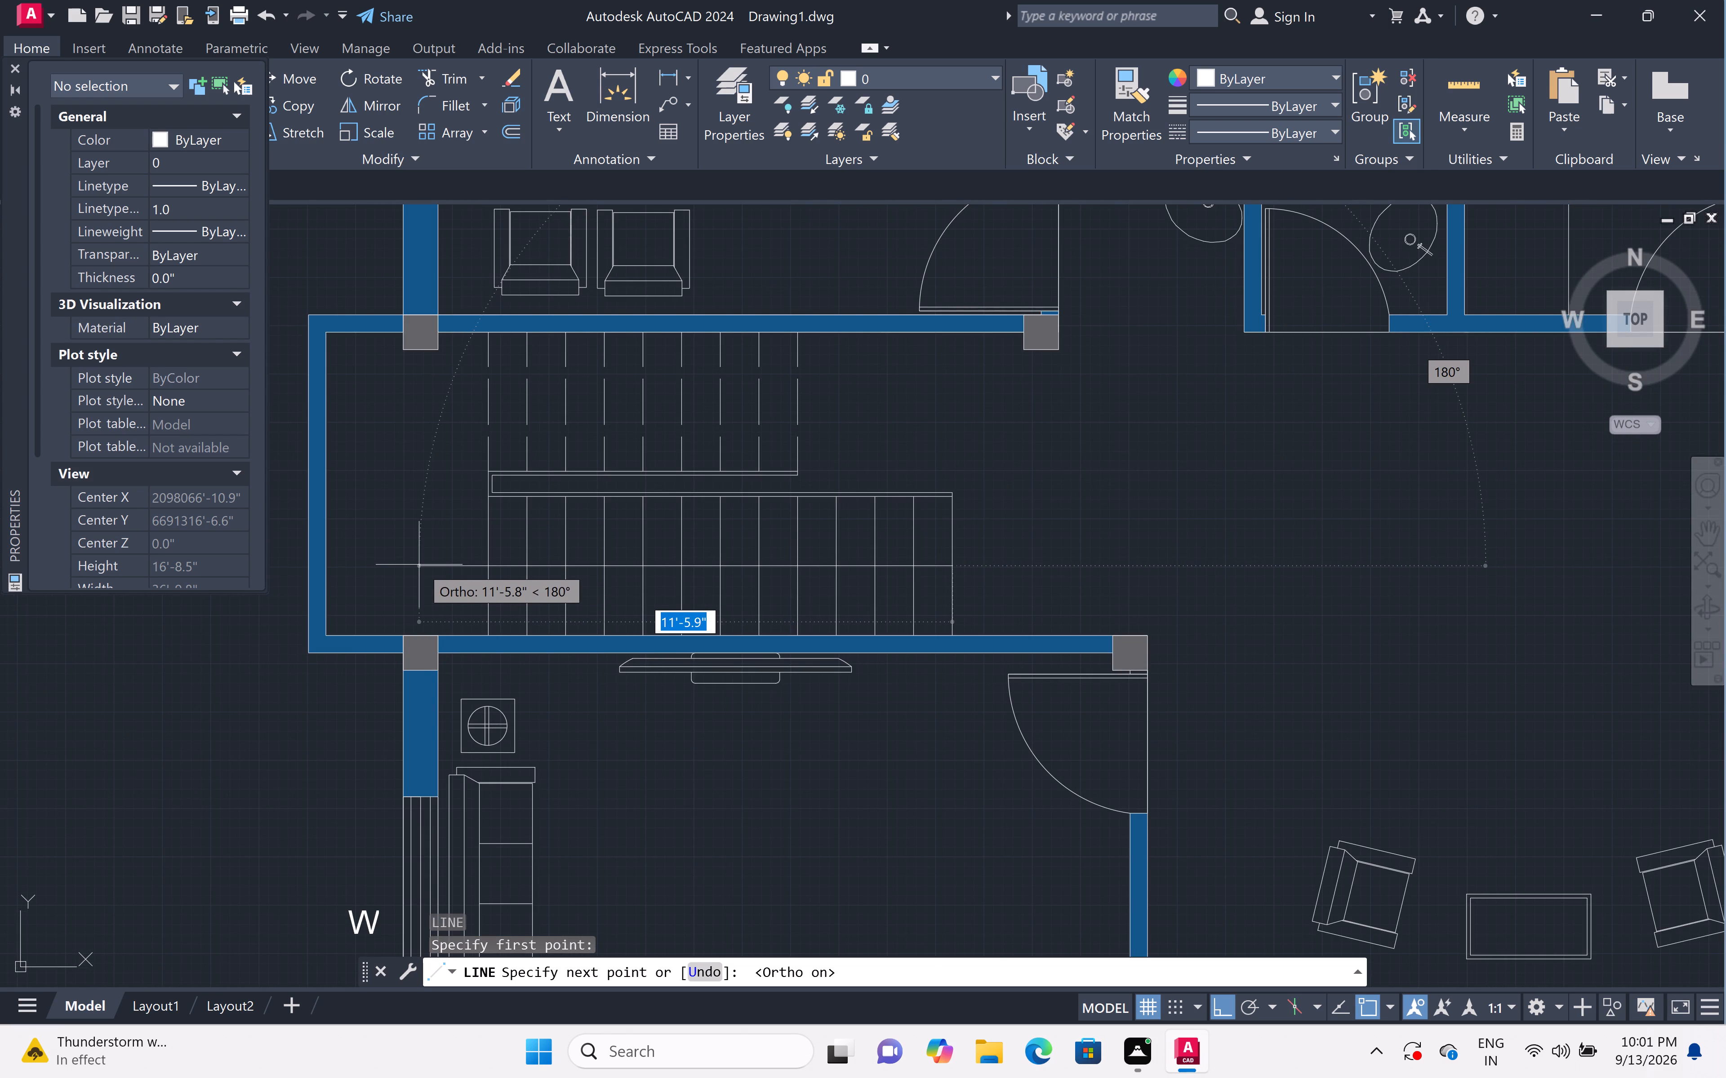
{"action": "left_click", "coordinate": [419, 565]}
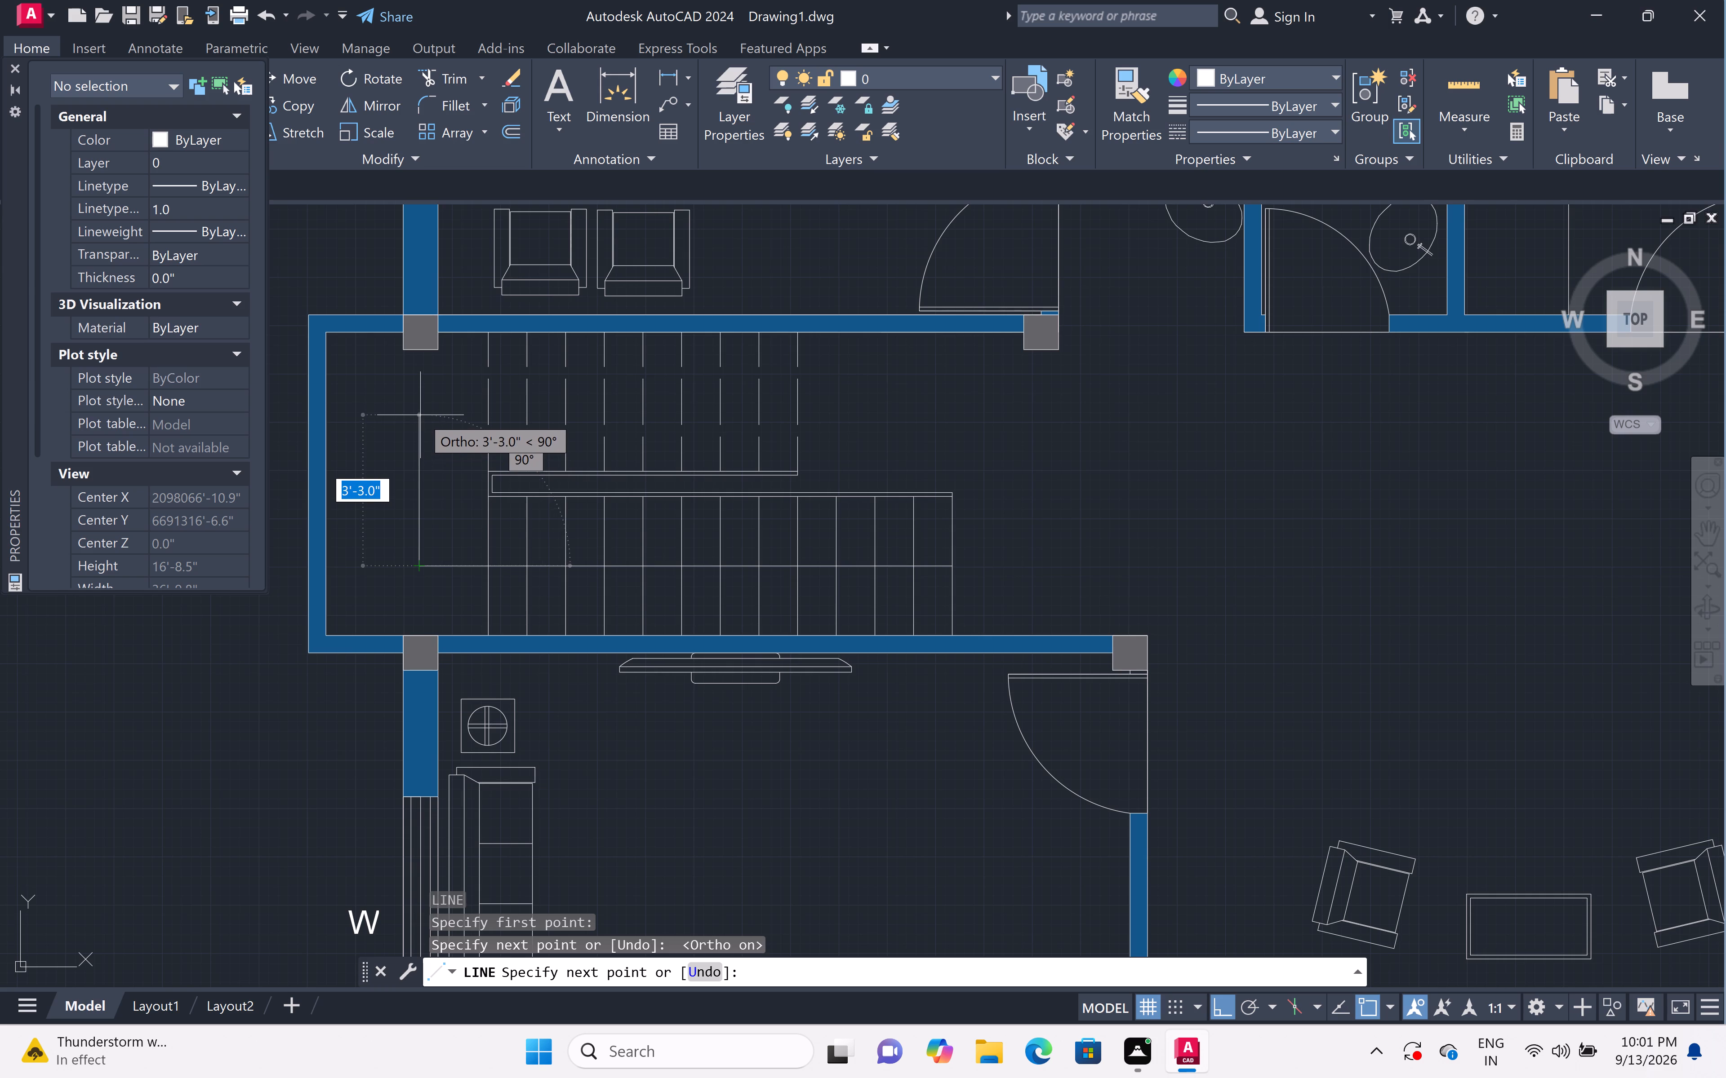
Continue the stair direction line about 3'-3" up across the landing, then horizontally to the fifth-from-landing tread line of the upper flight.
{"action": "left_click", "coordinate": [422, 409]}
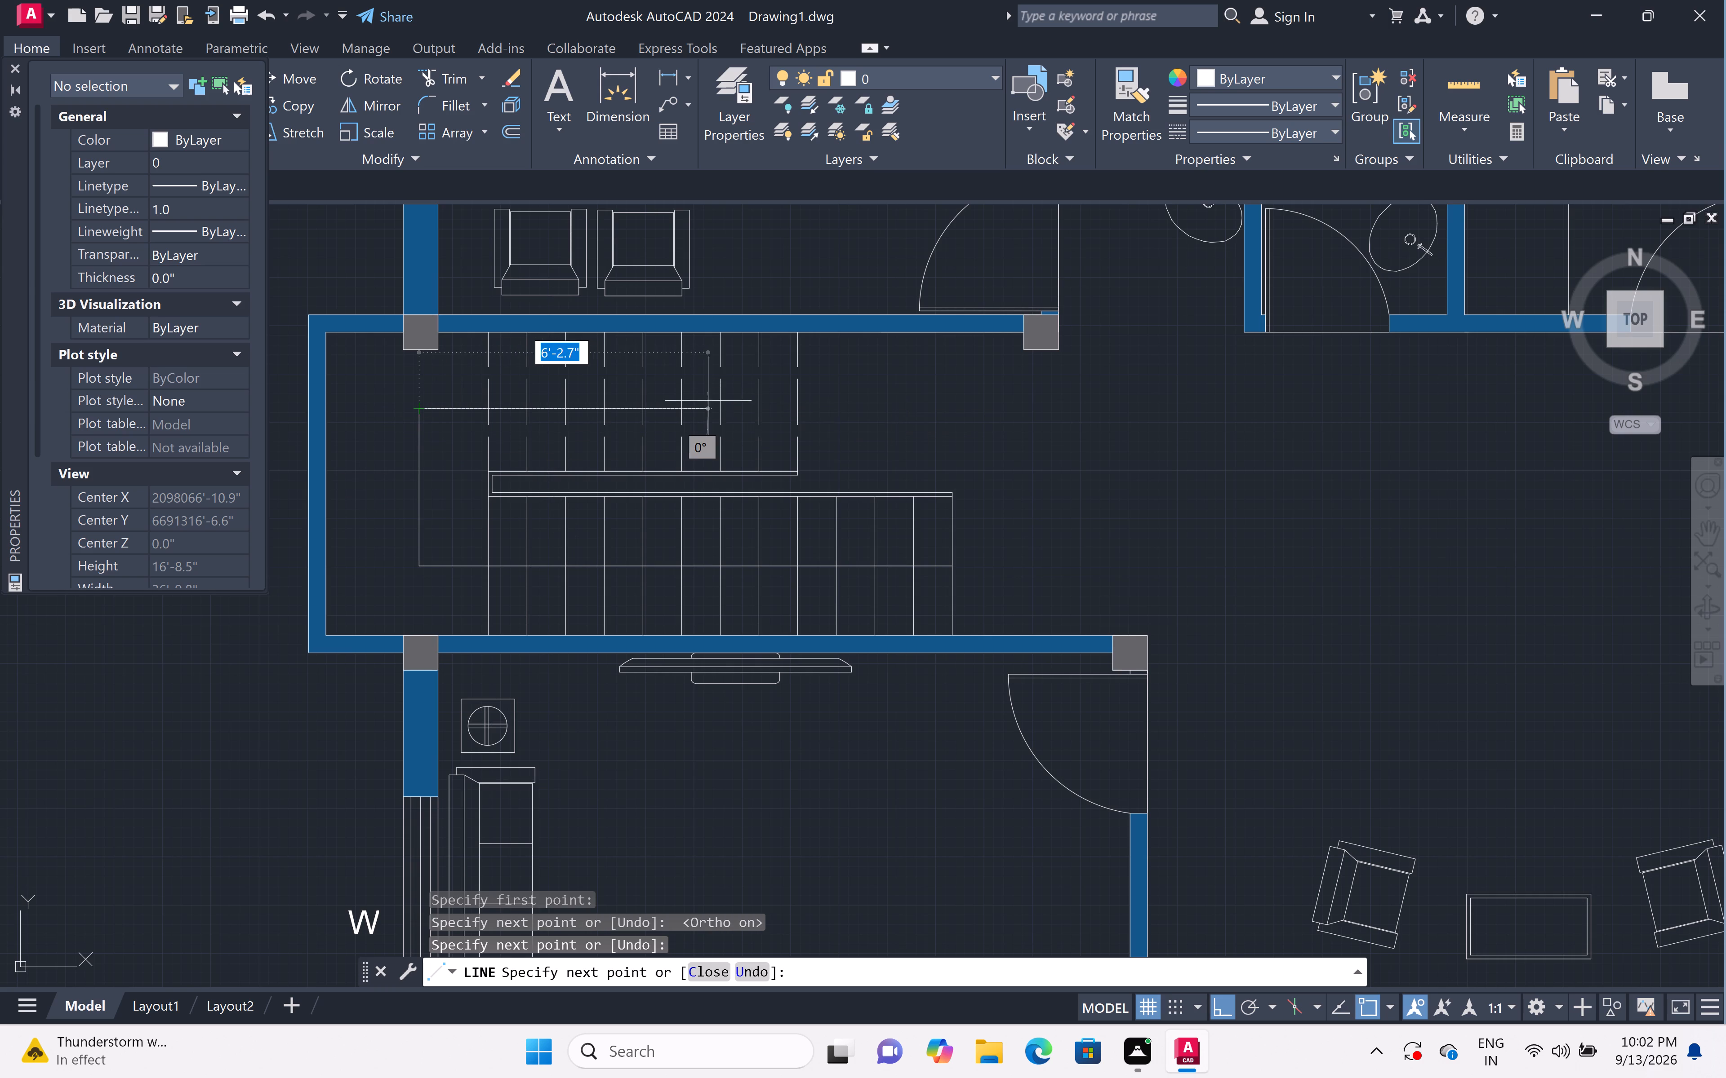
{"action": "scroll", "coordinate": [667, 417], "scroll_direction": "up", "scroll_amount": 3}
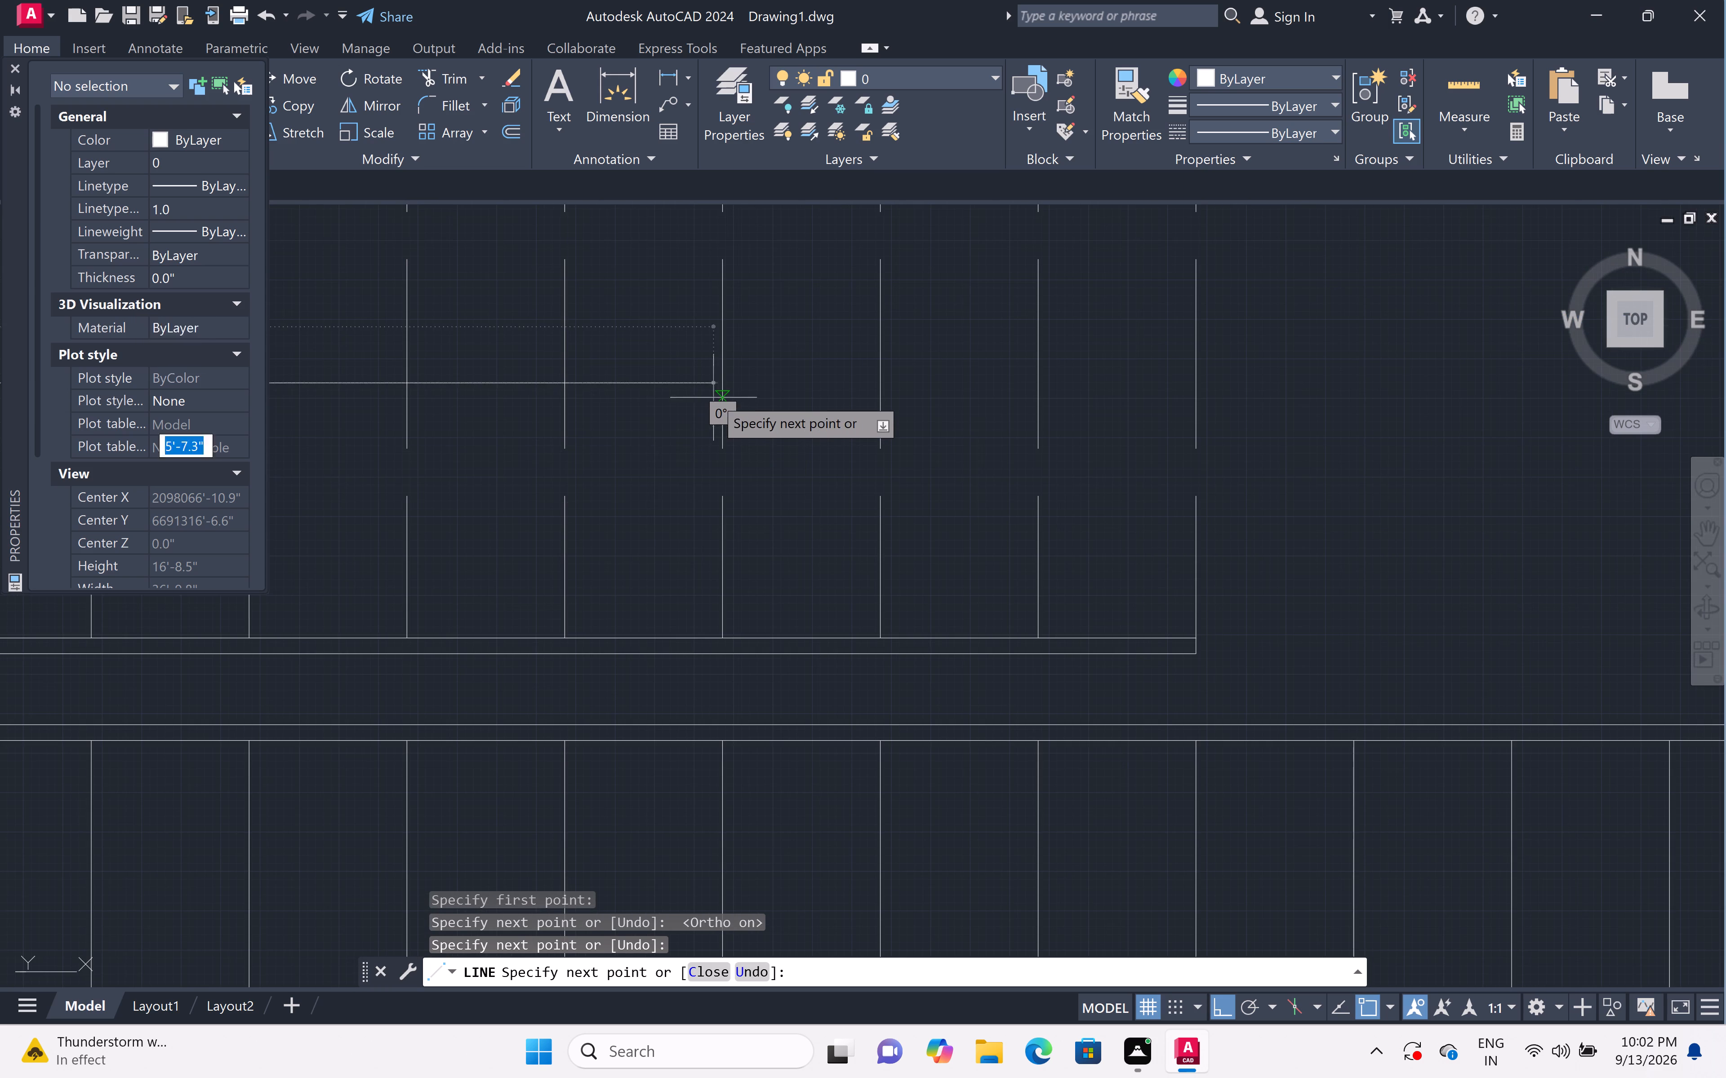
{"action": "left_click", "coordinate": [720, 385]}
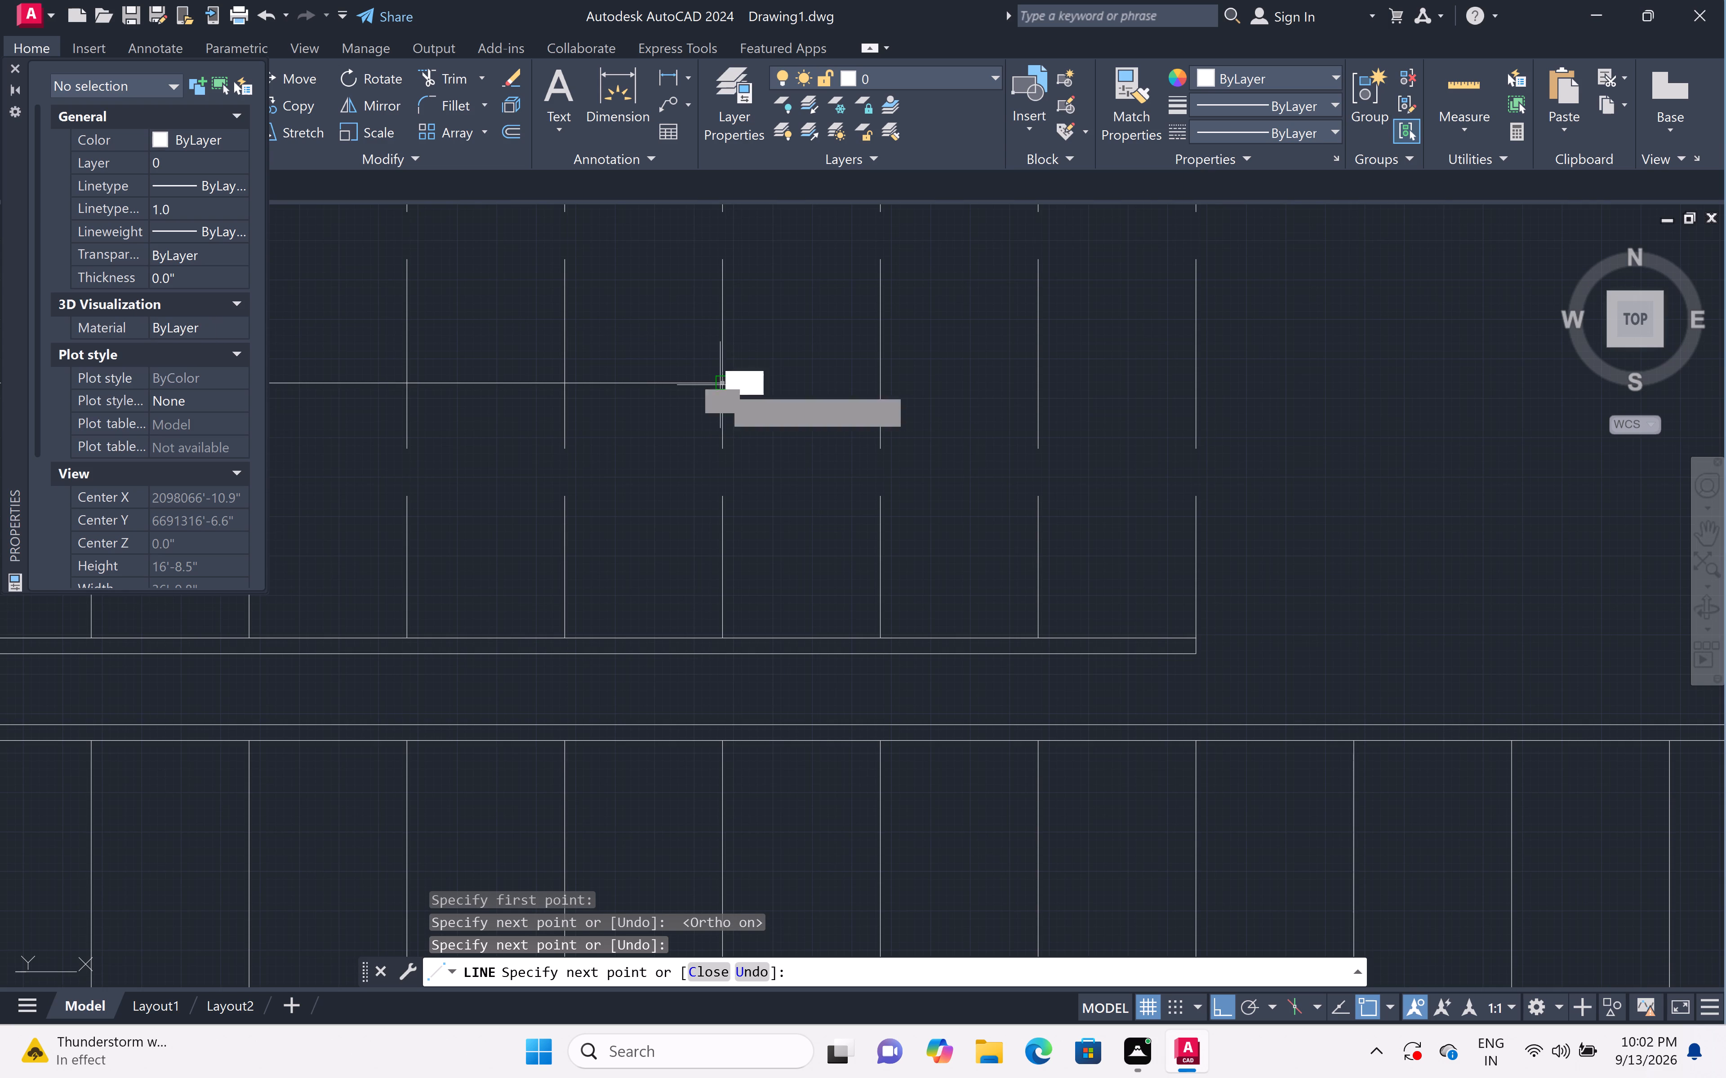
Draw a triangular arrowhead one tread deep at the line's end, its base extending about 7.7" to each side, with ortho off.
{"action": "scroll", "coordinate": [646, 318], "scroll_direction": "down", "scroll_amount": 3}
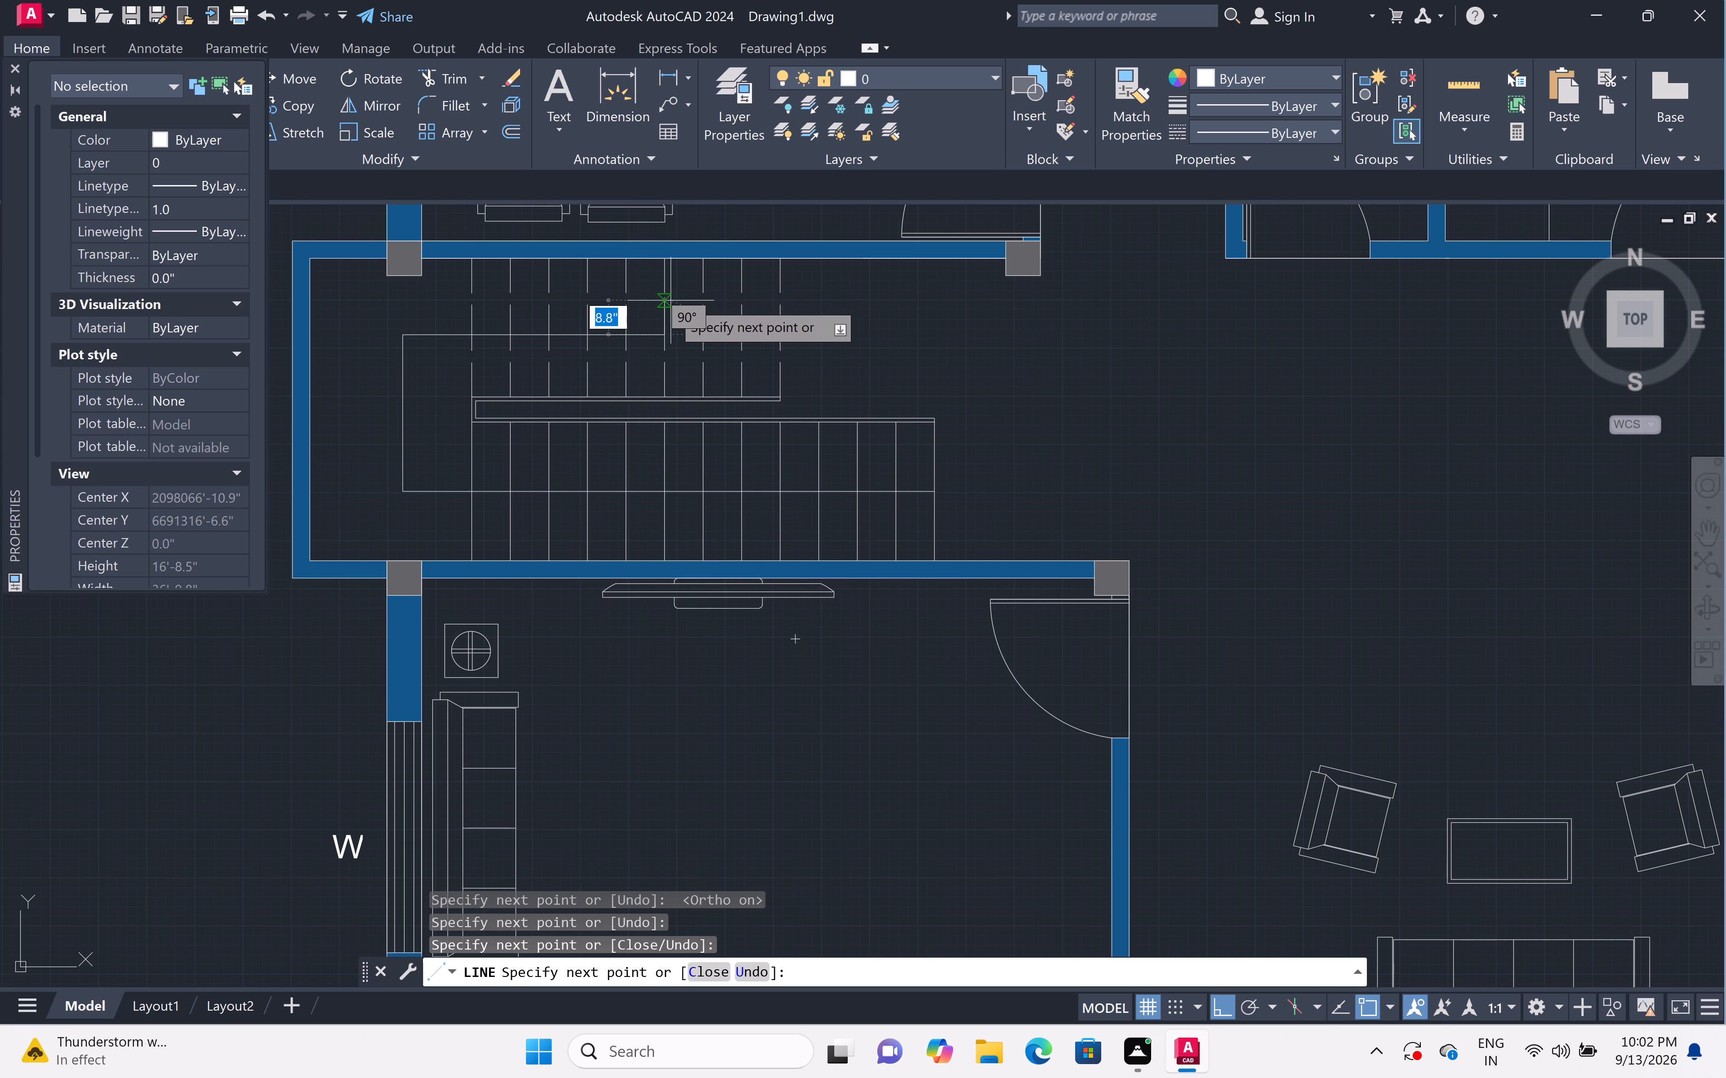
{"action": "key", "text": "F8"}
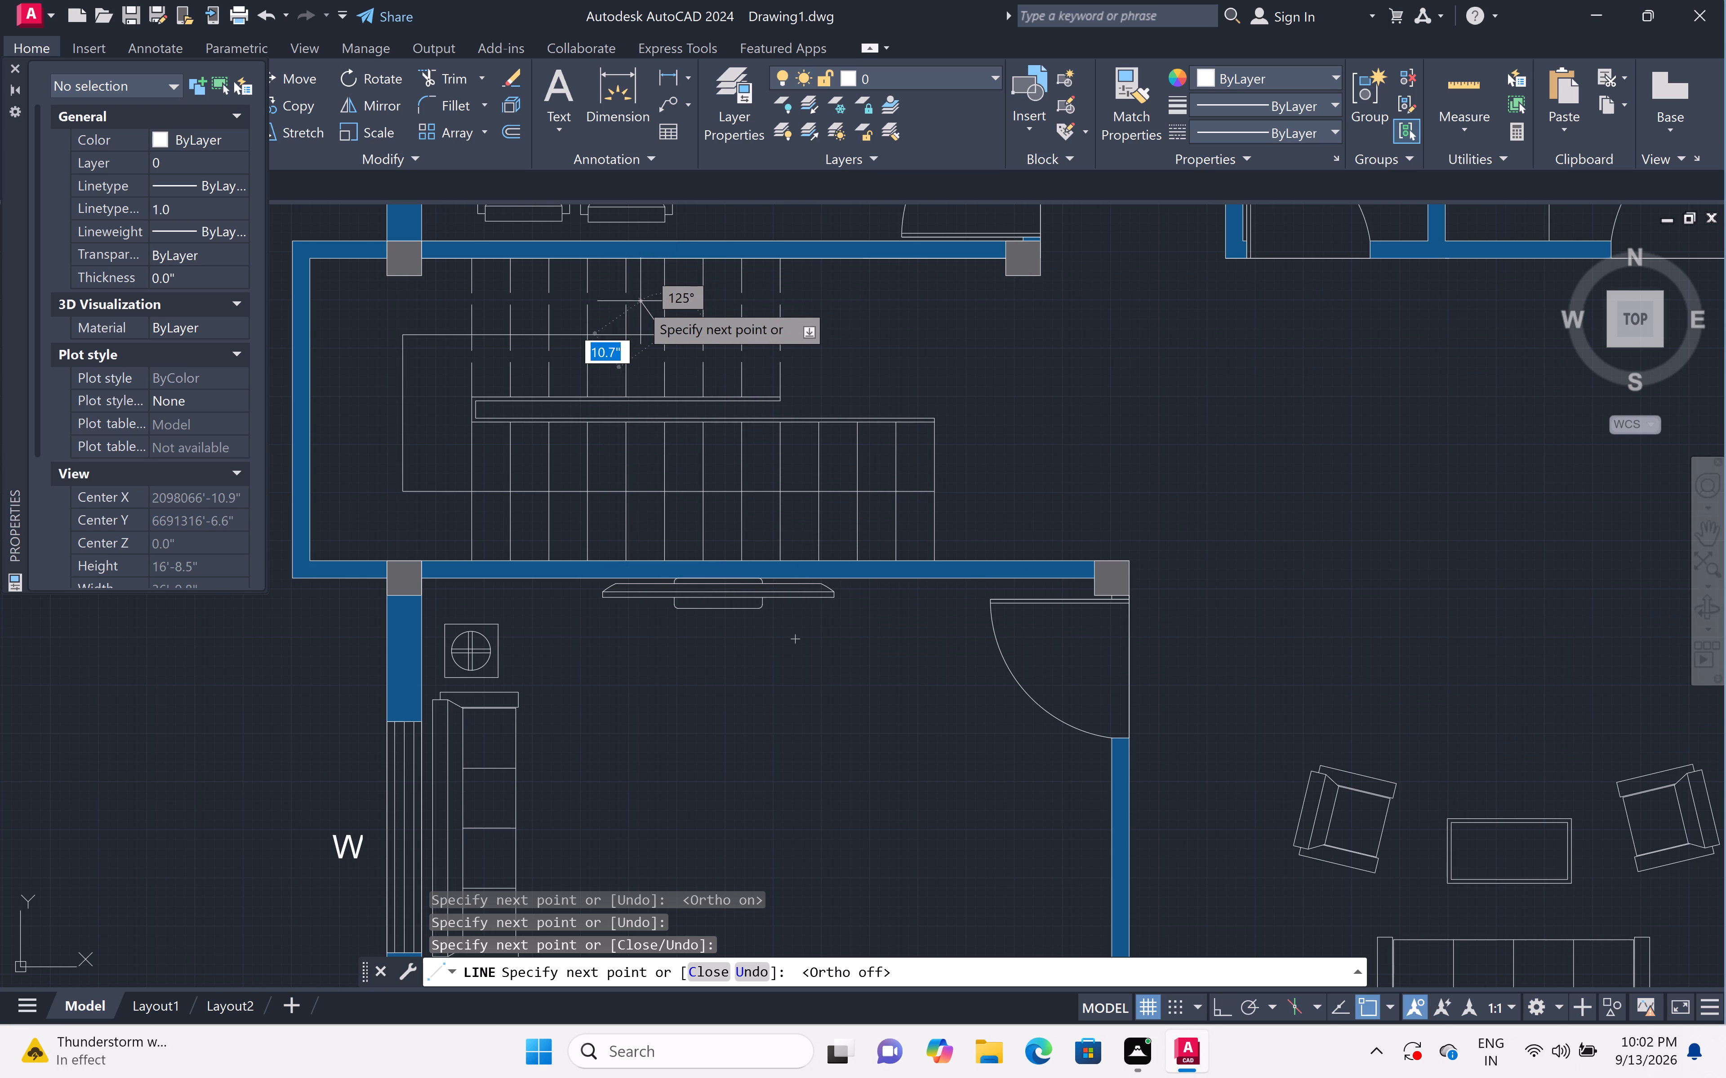
{"action": "scroll", "coordinate": [636, 307], "scroll_direction": "up", "scroll_amount": 4}
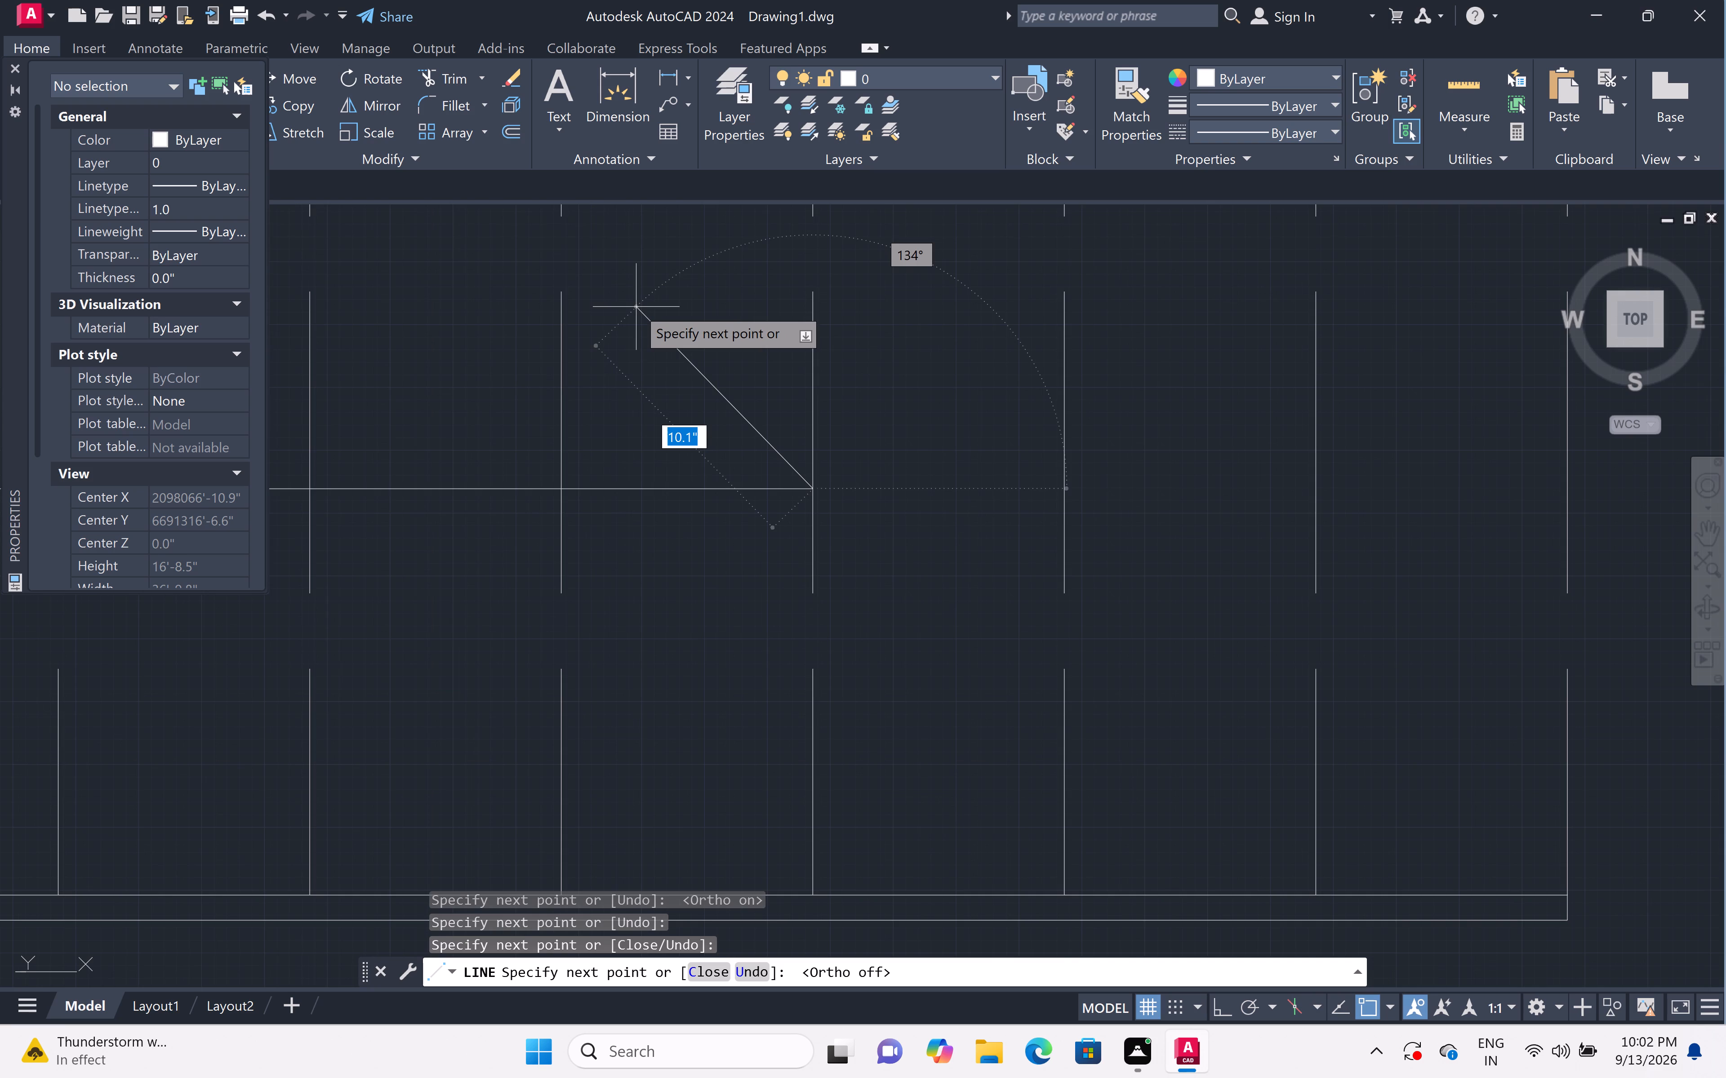
{"action": "scroll", "coordinate": [636, 307], "scroll_direction": "down", "scroll_amount": 3}
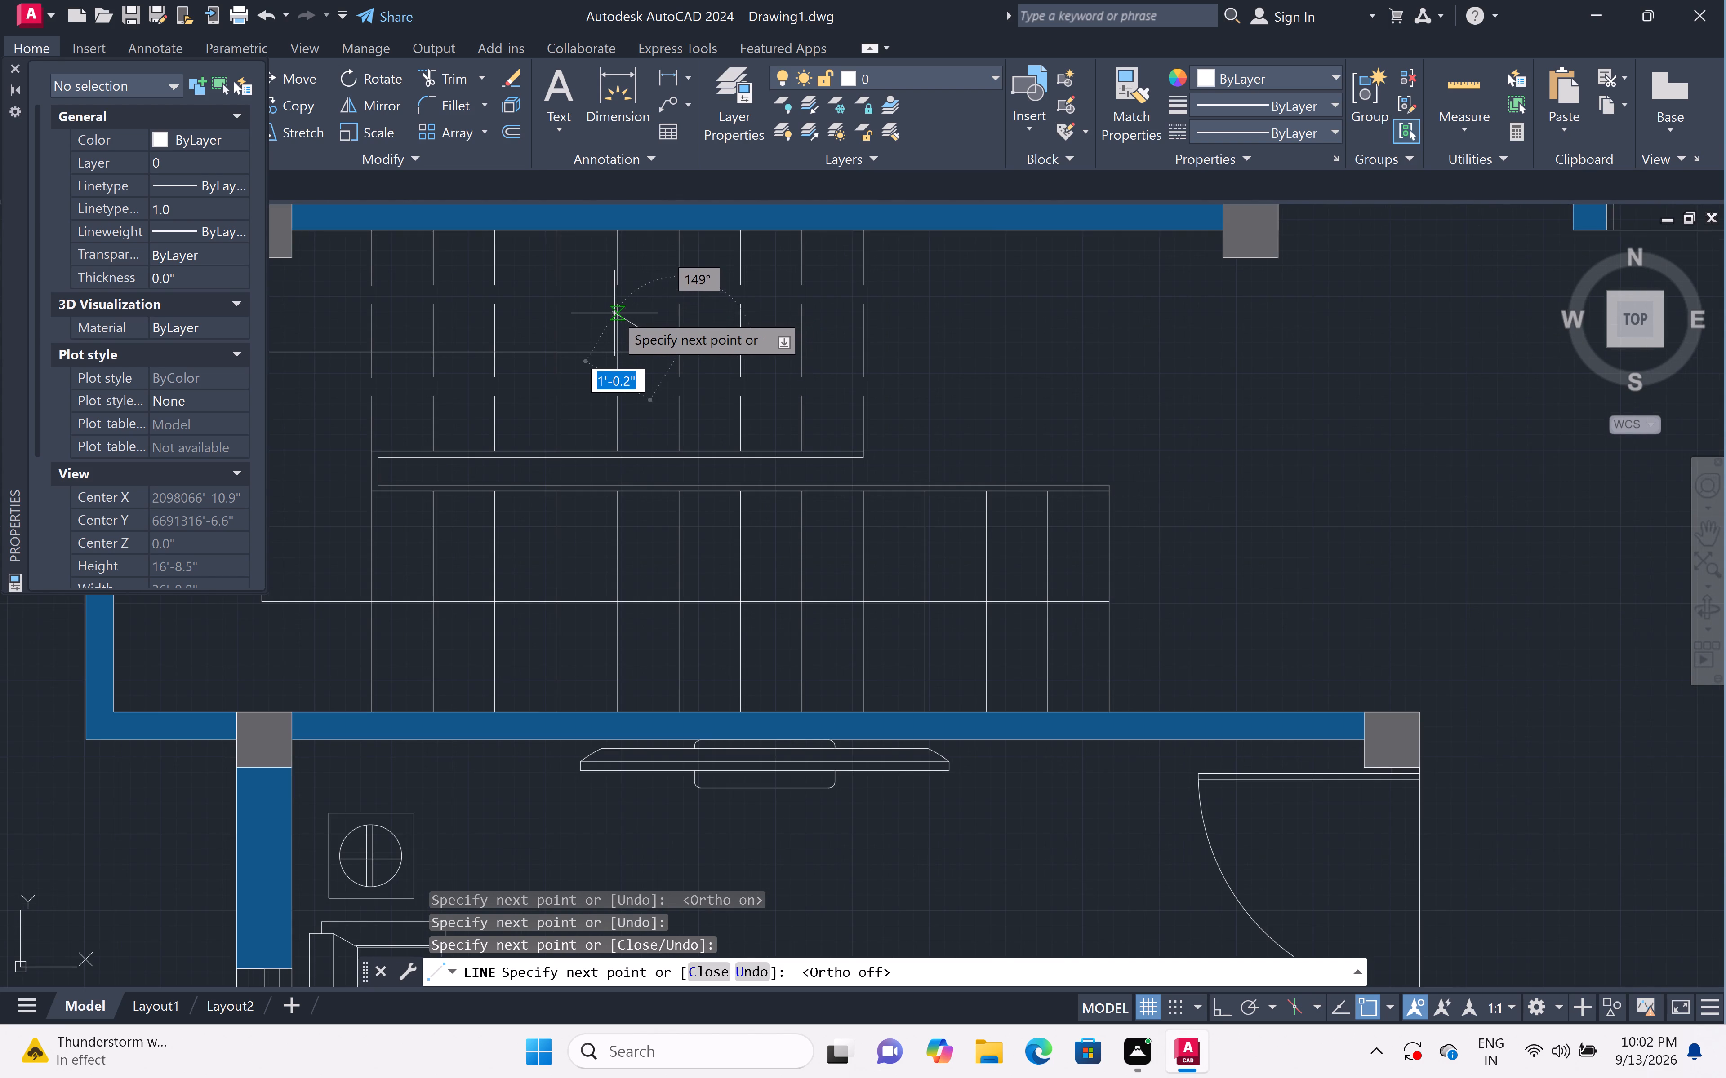
{"action": "scroll", "coordinate": [614, 313], "scroll_direction": "up", "scroll_amount": 2}
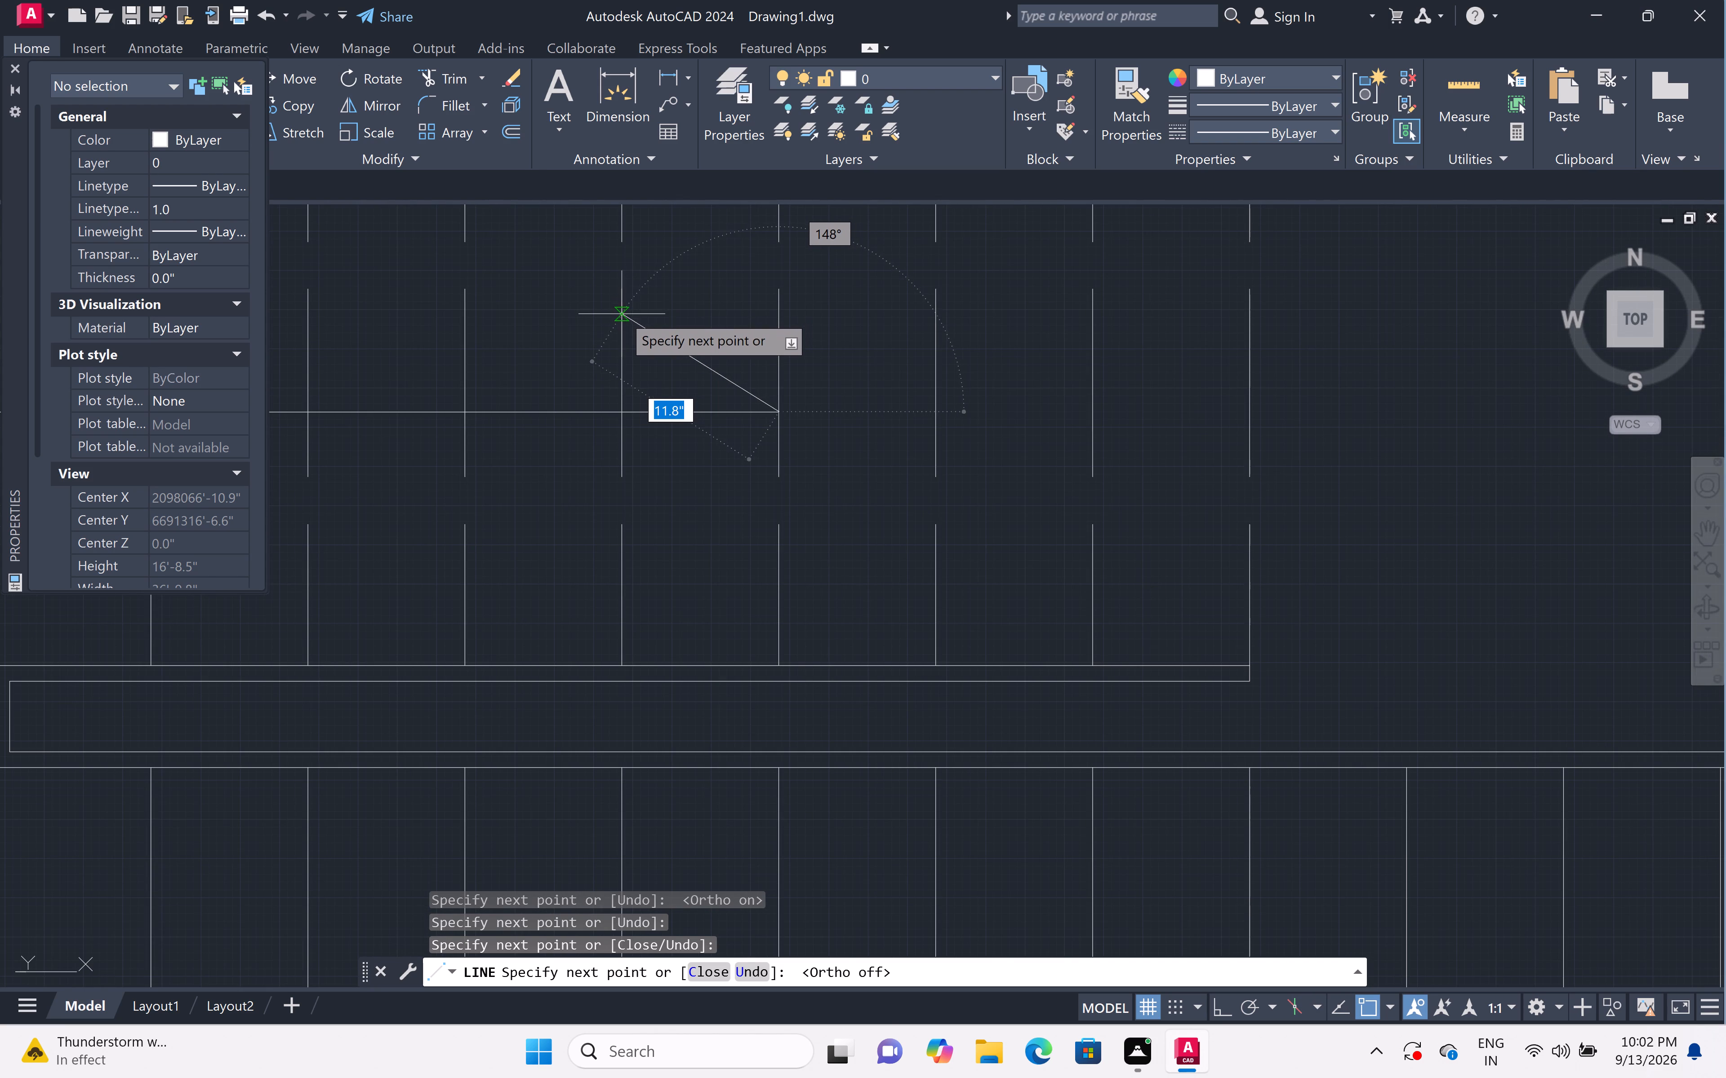
{"action": "left_click", "coordinate": [620, 292]}
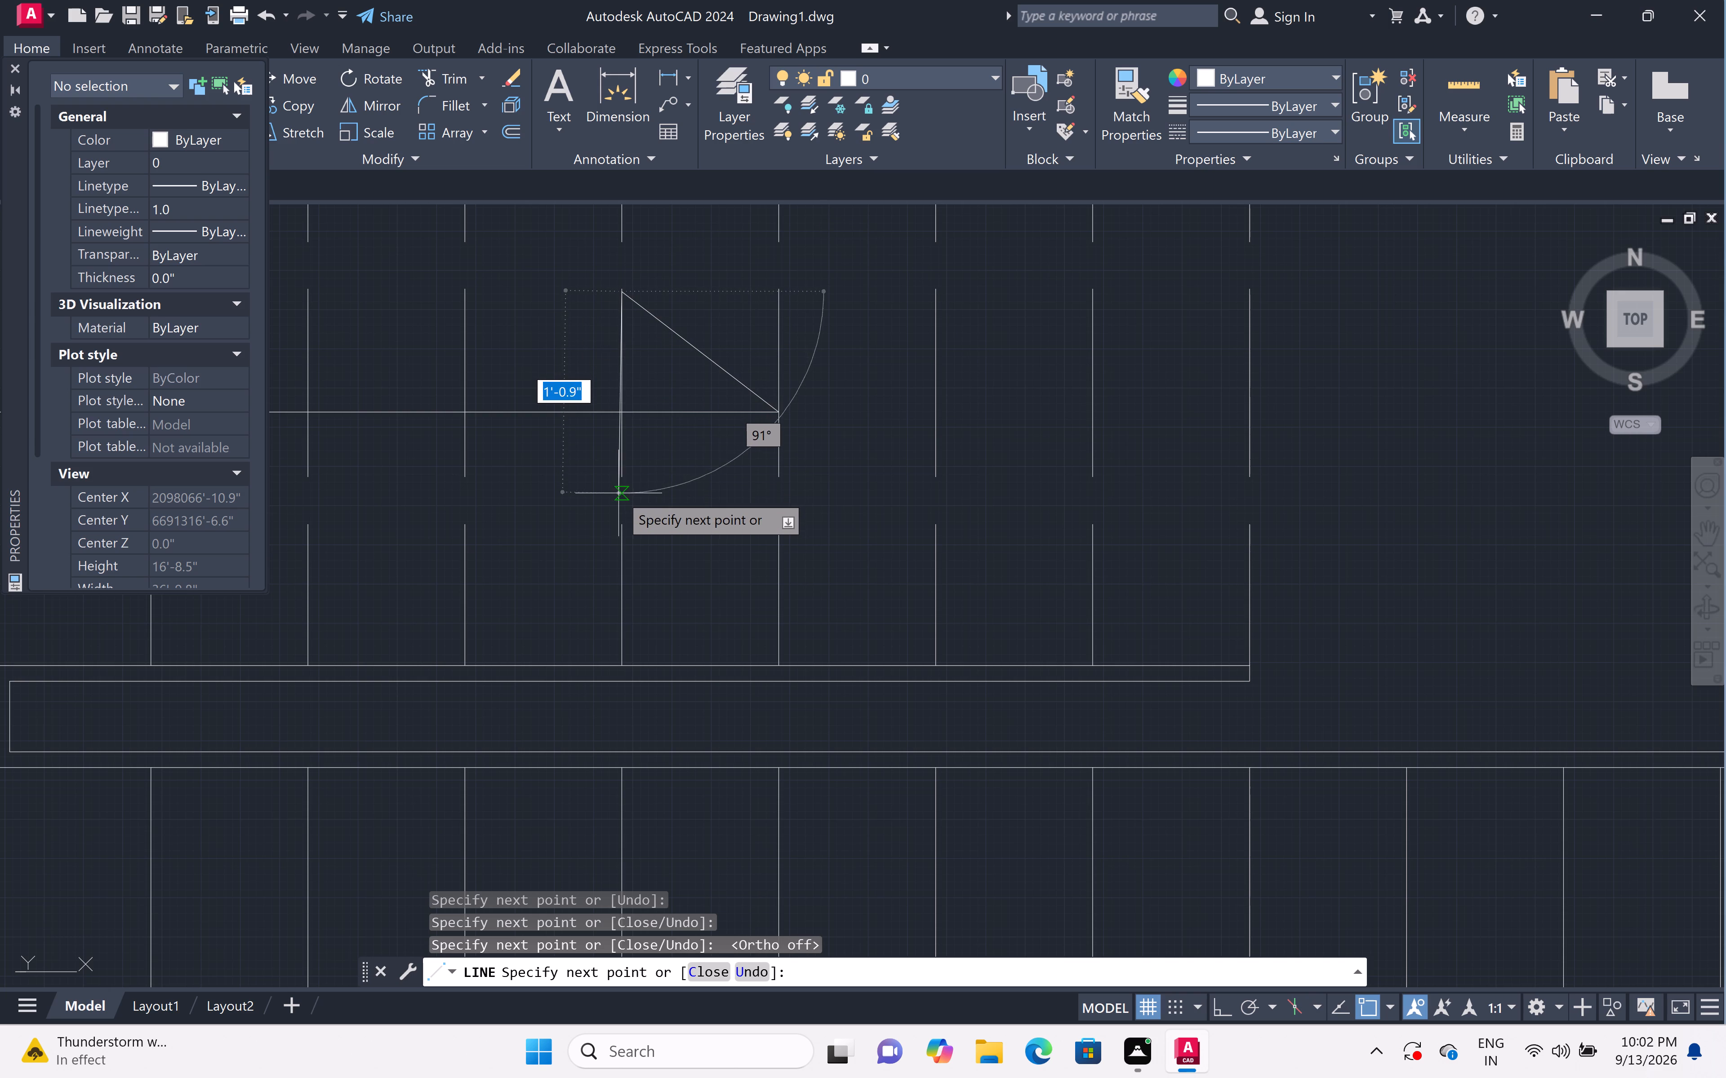
{"action": "left_click", "coordinate": [625, 415]}
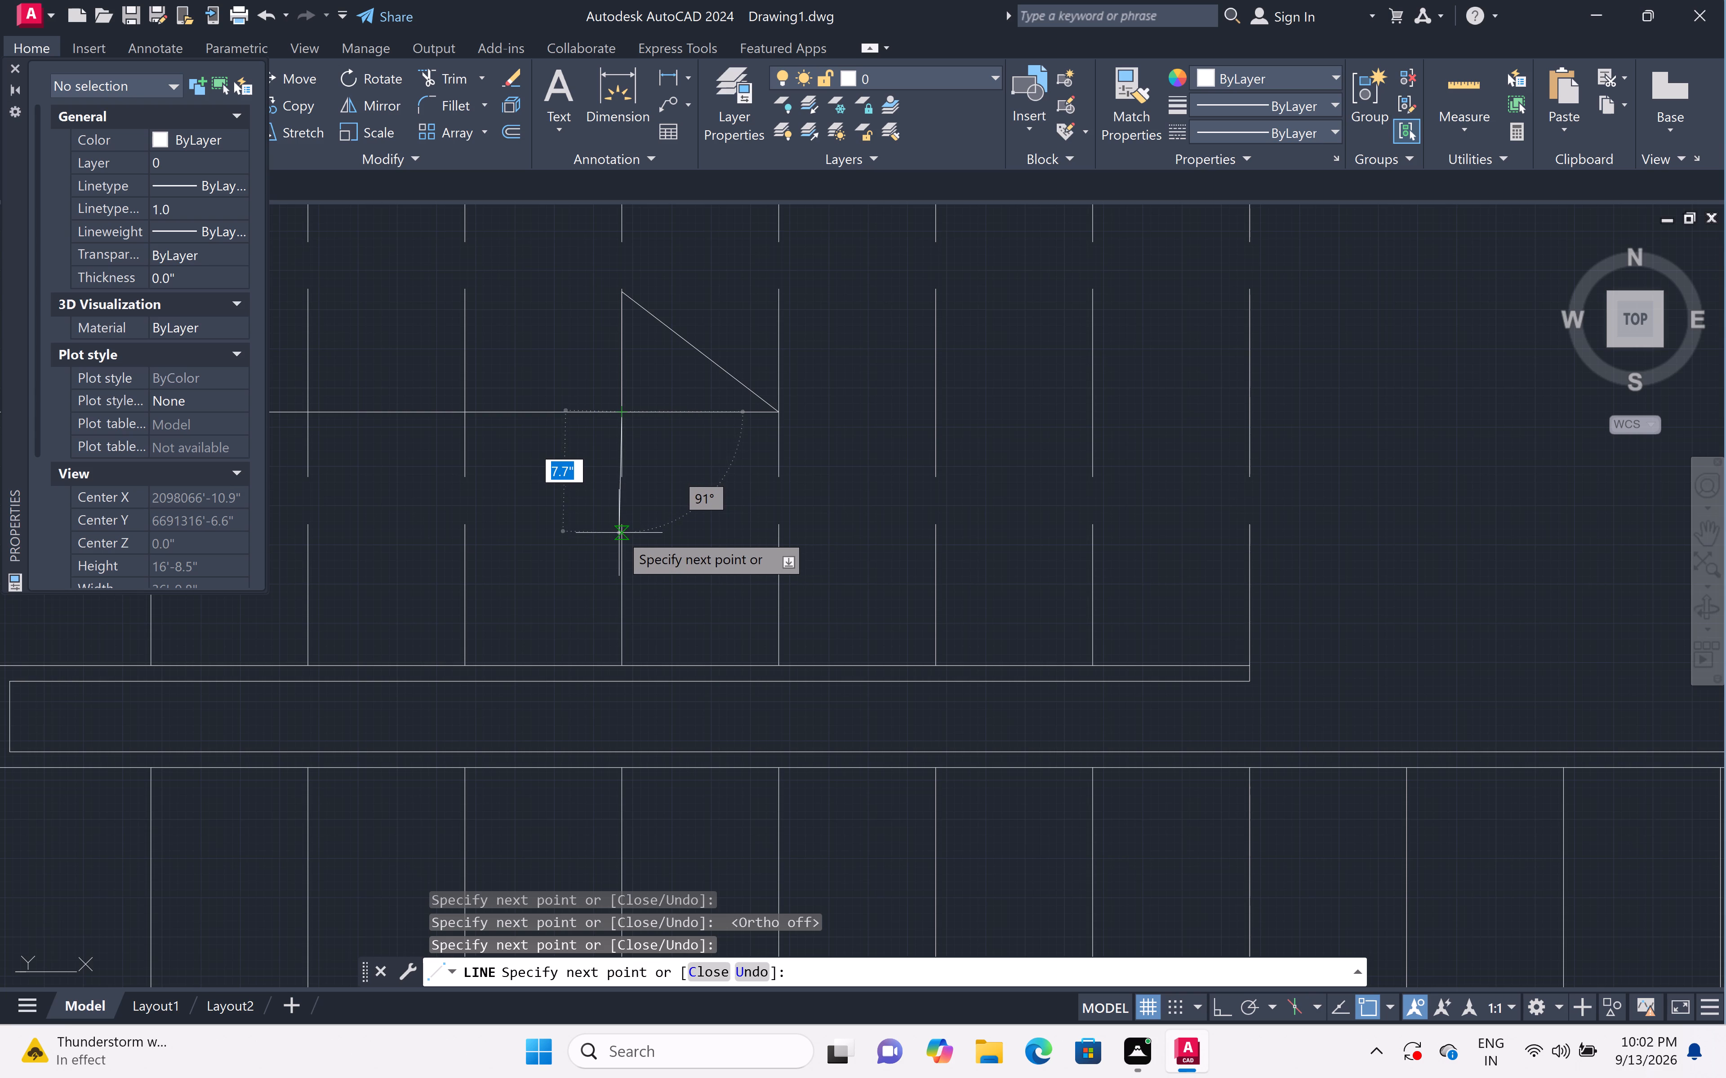
{"action": "left_click", "coordinate": [619, 533]}
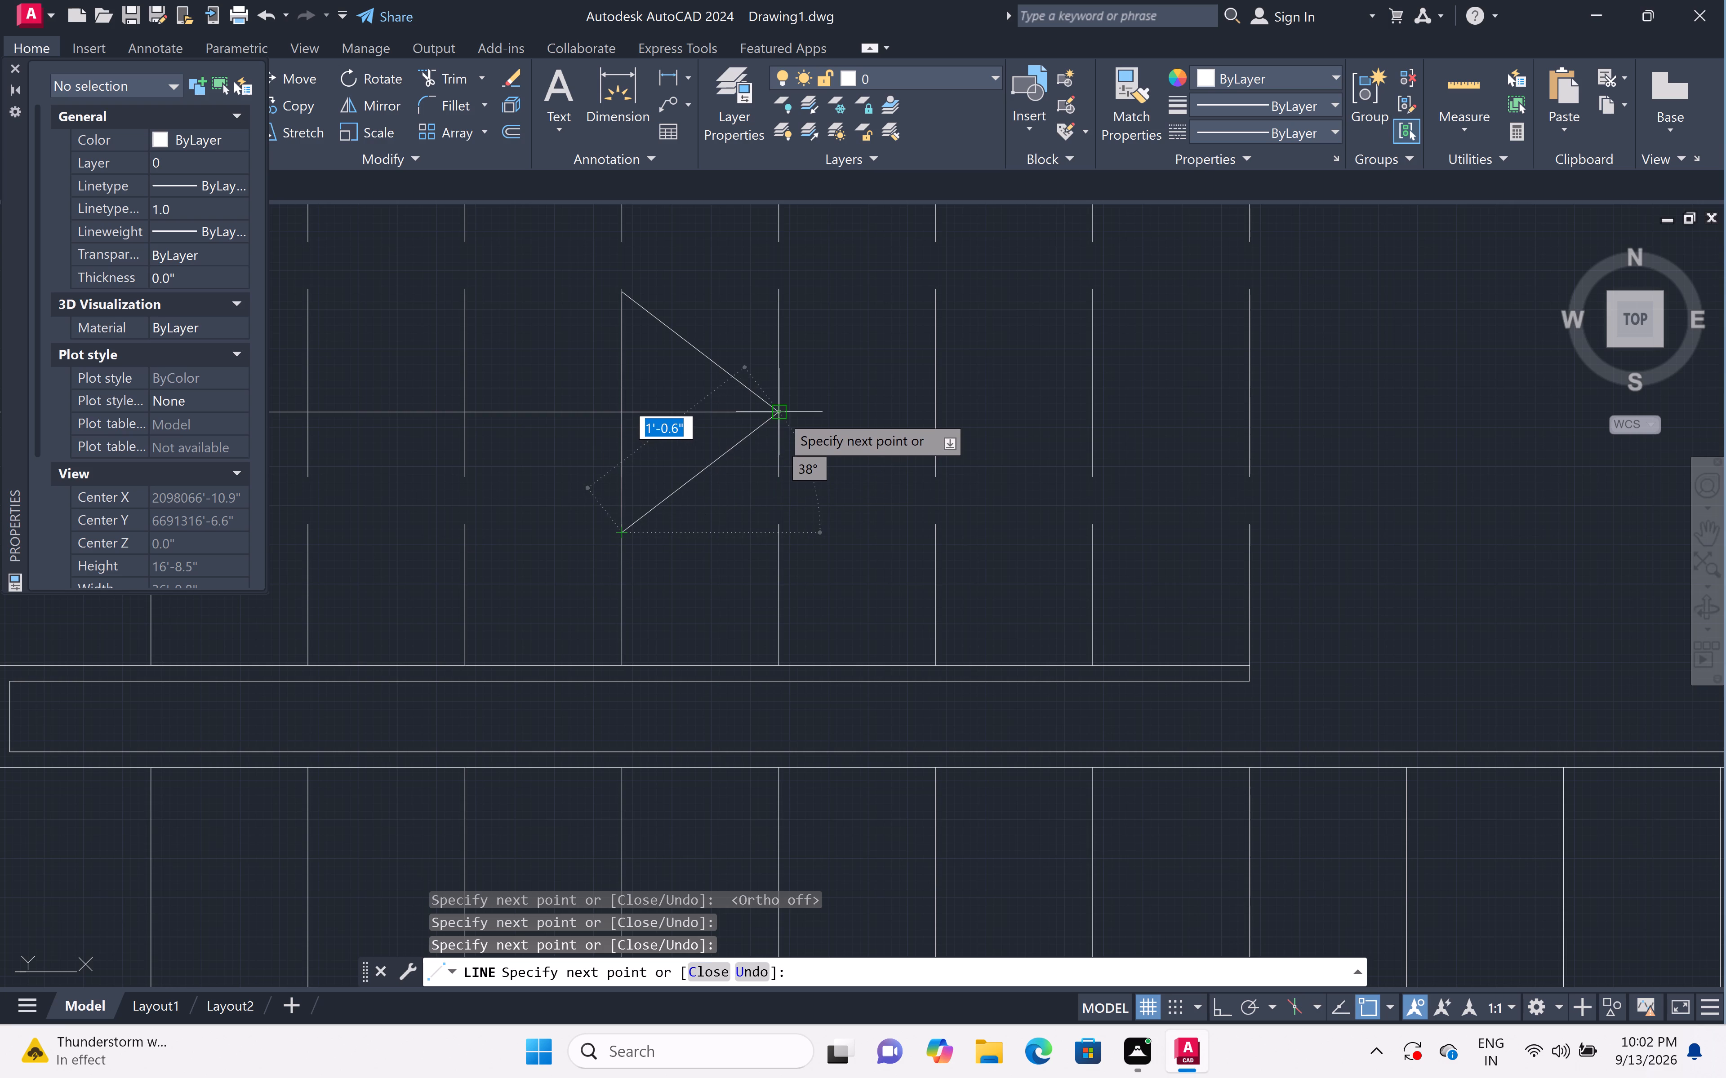
{"action": "left_click", "coordinate": [779, 414]}
{"action": "key", "text": "Escape"}
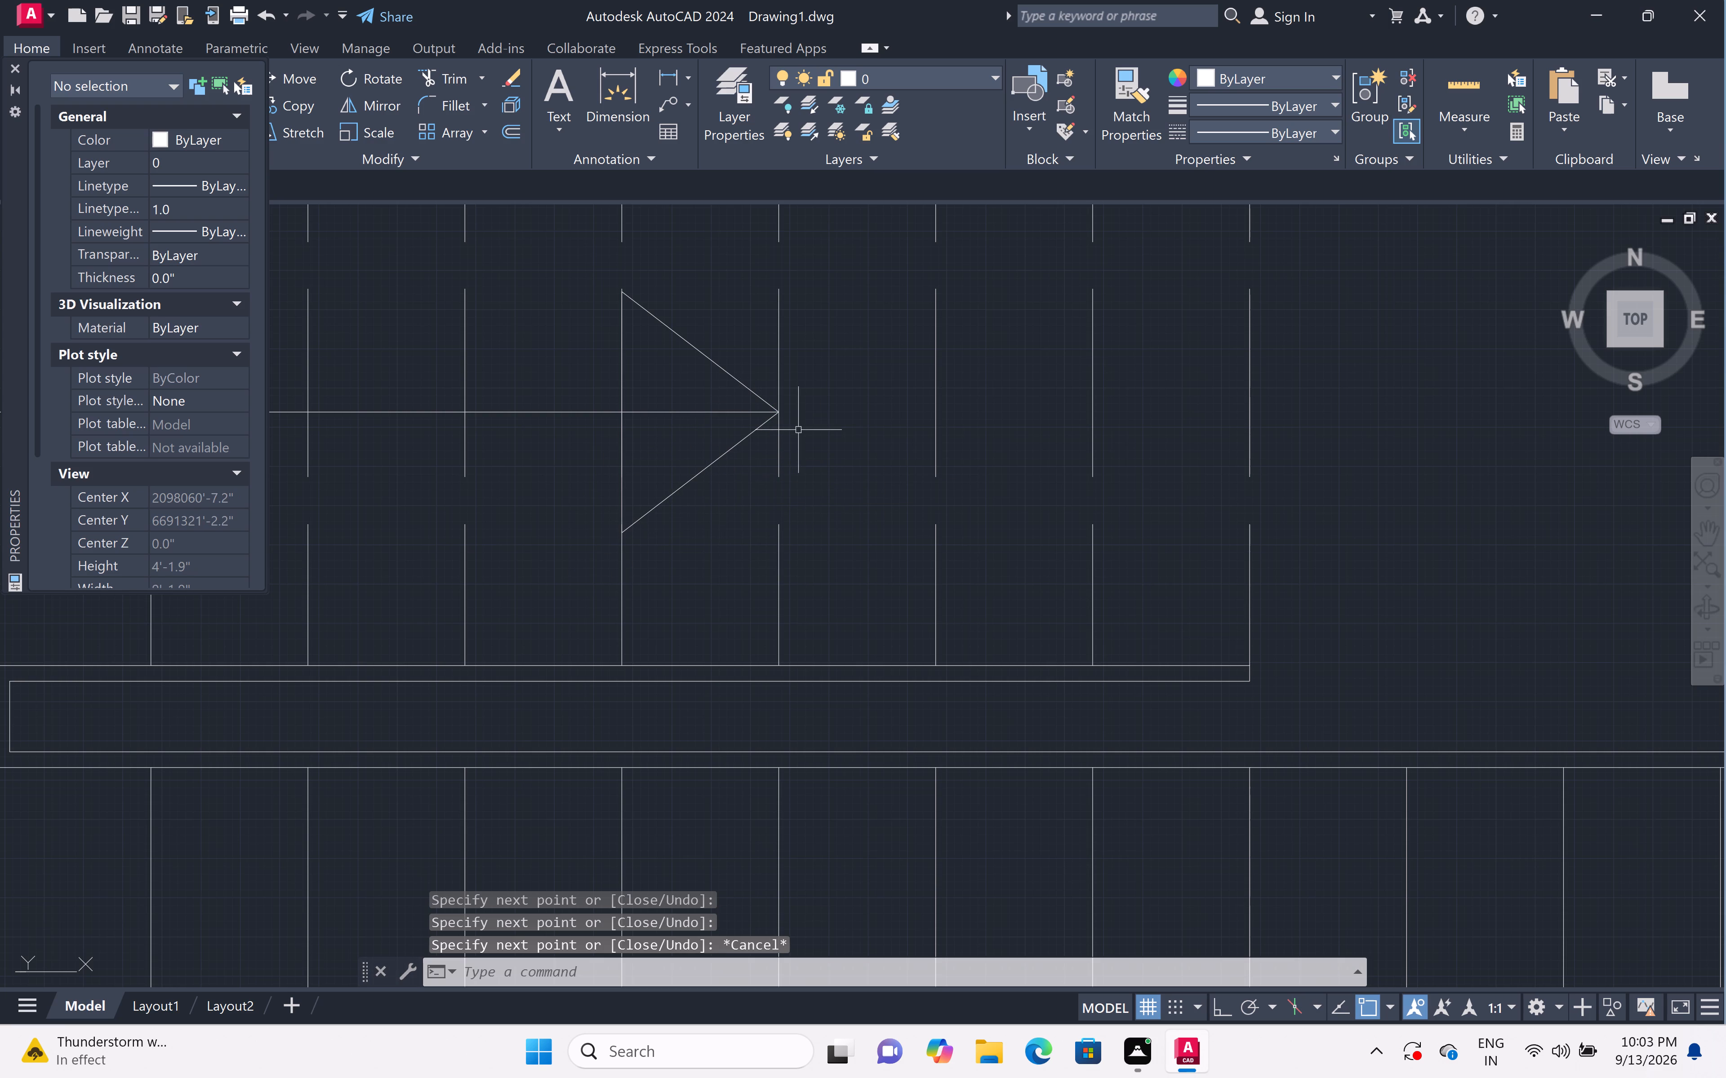
Trim away the part of the stair direction line that lies inside the arrowhead.
{"action": "type", "text": "TR"}
{"action": "key", "text": "space"}
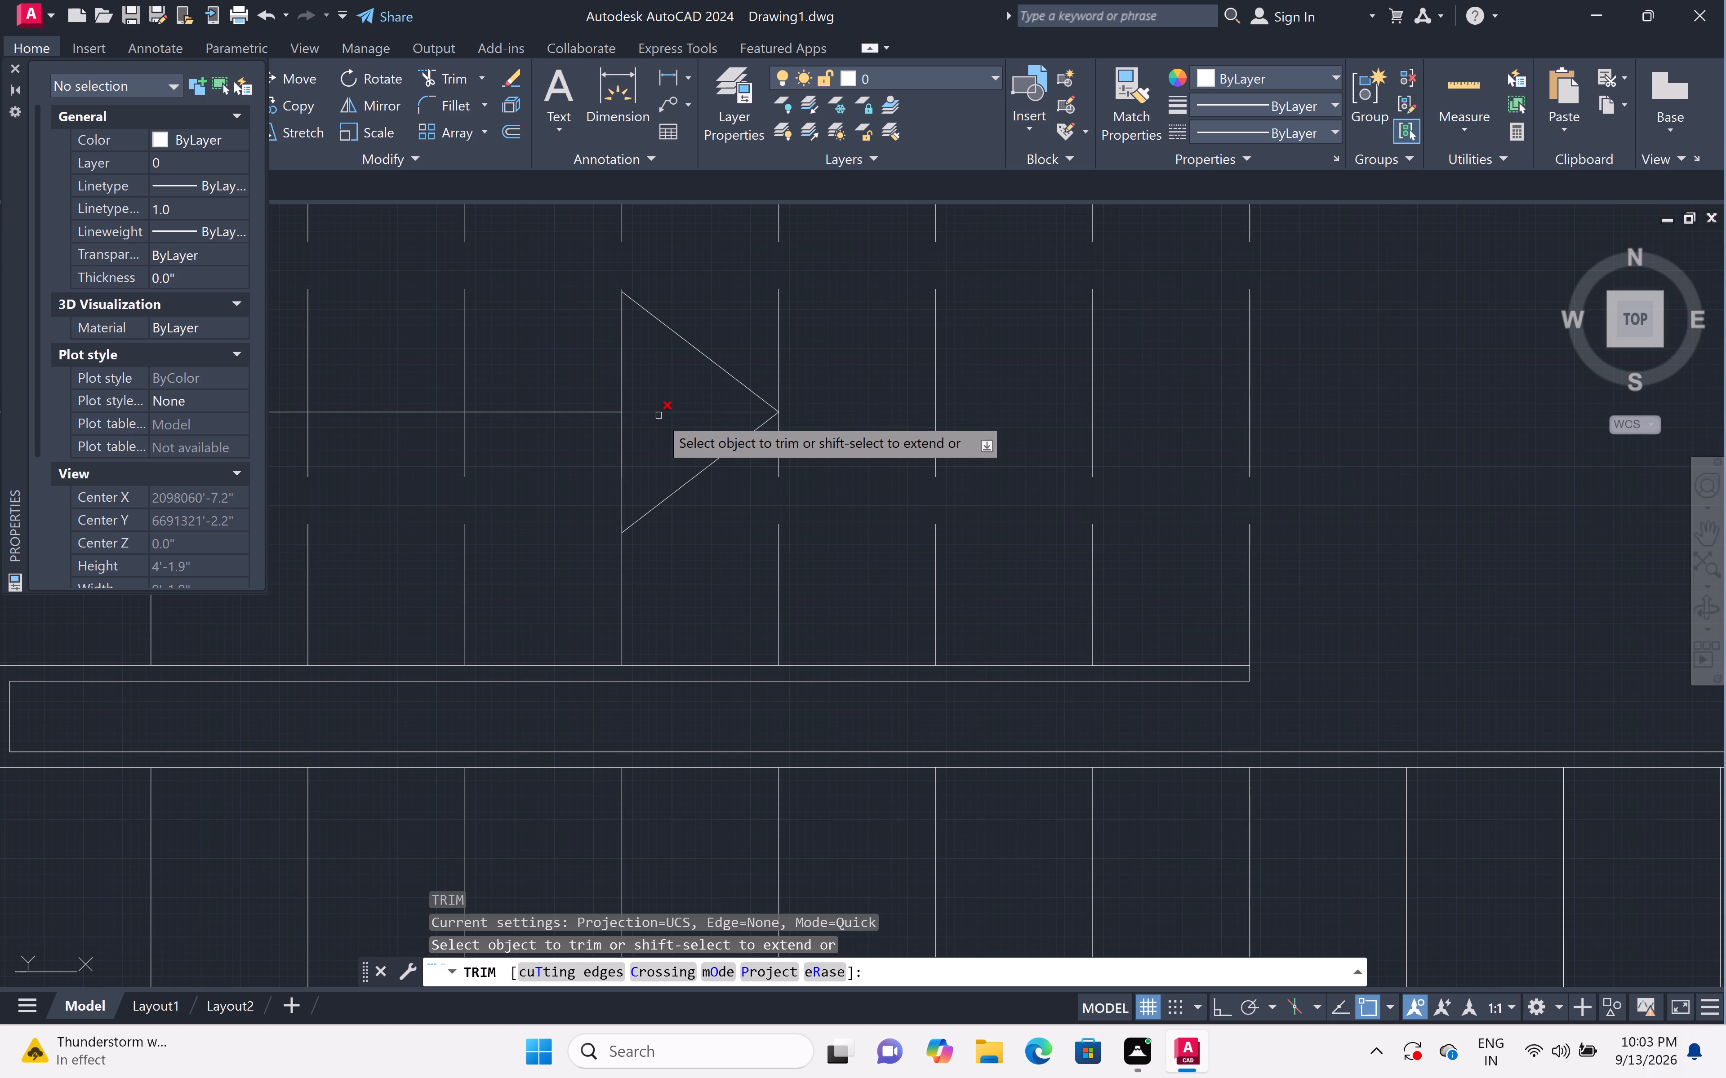
{"action": "left_click", "coordinate": [659, 416]}
{"action": "left_click", "coordinate": [668, 402]}
{"action": "scroll", "coordinate": [668, 402], "scroll_direction": "down", "scroll_amount": 5}
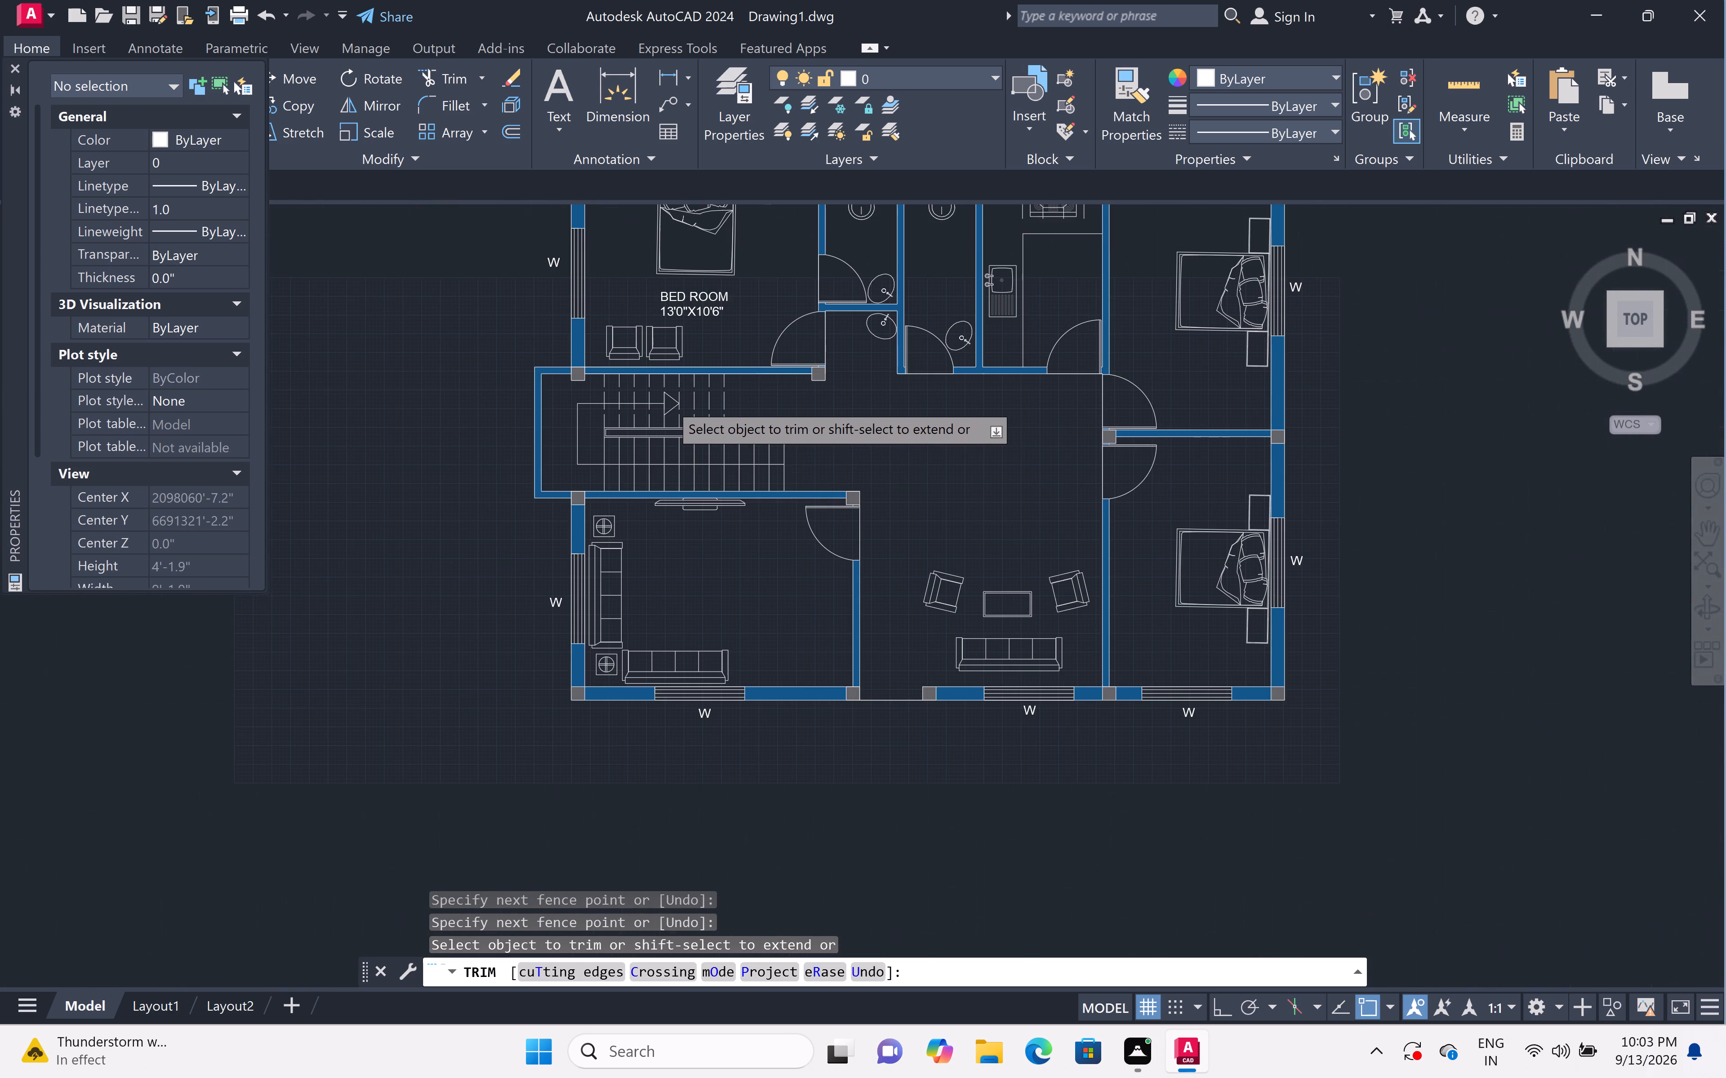
{"action": "key", "text": "Escape"}
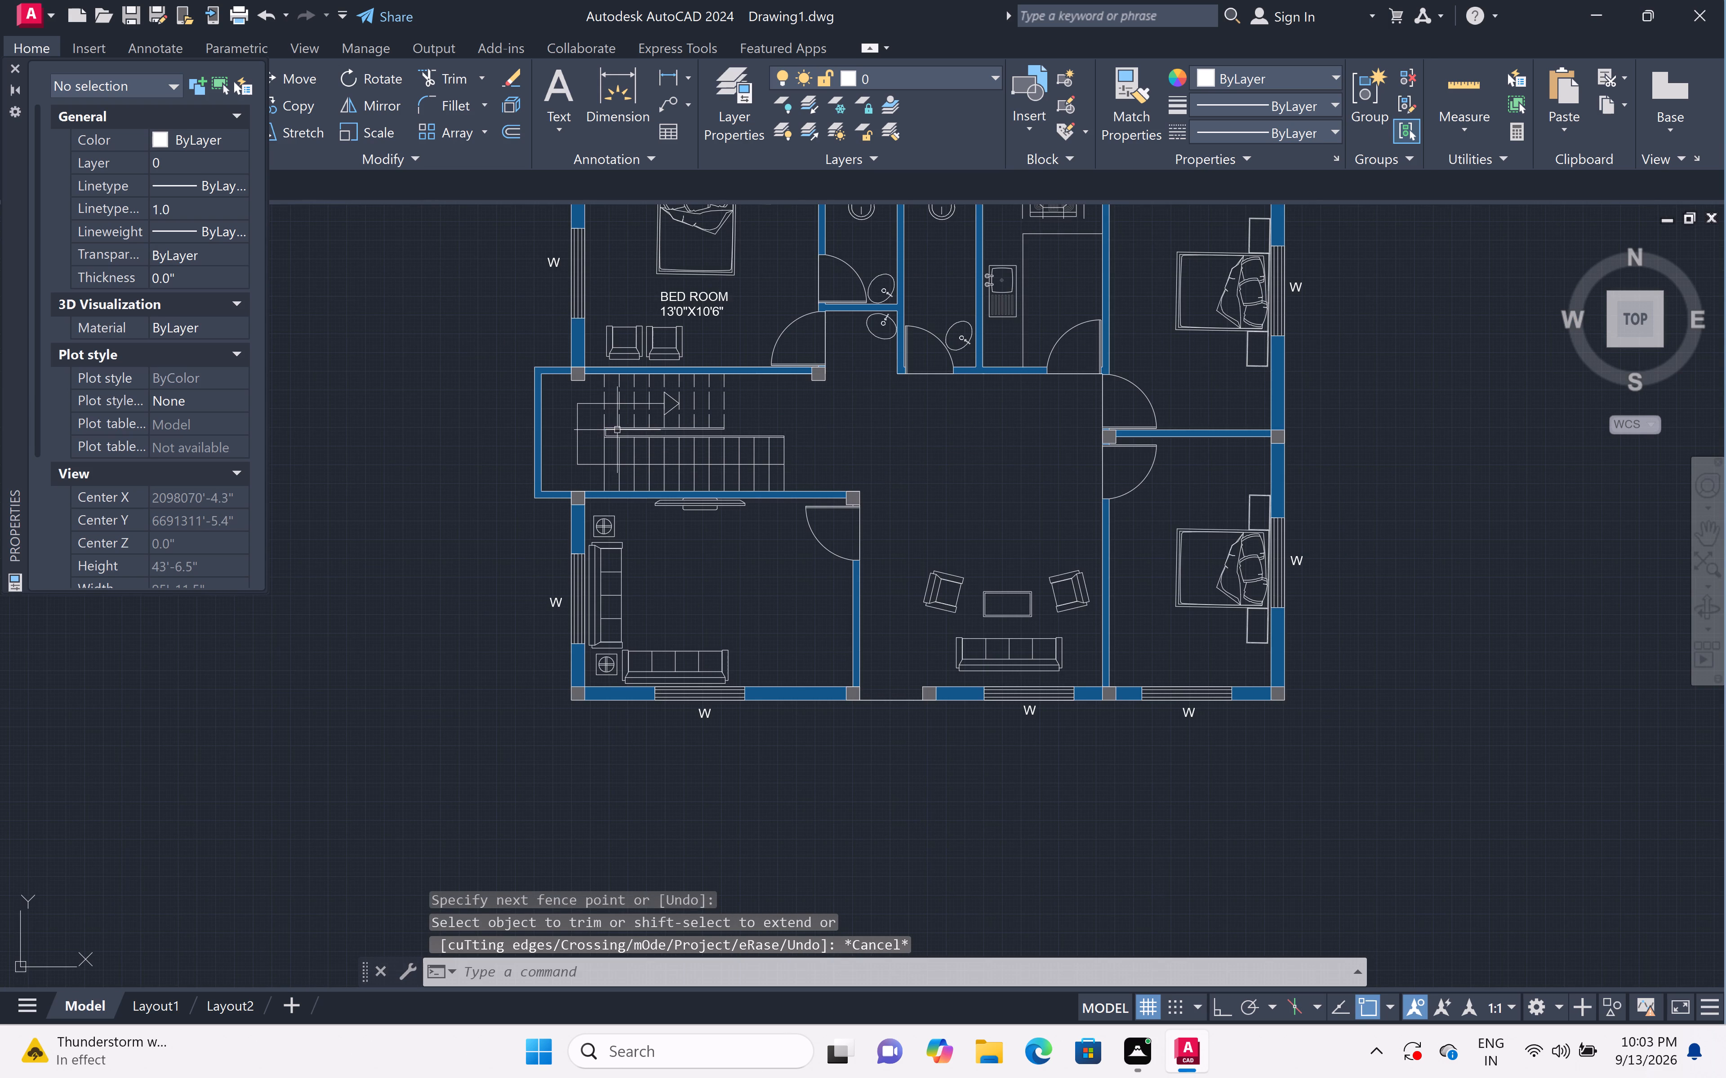
Close the Properties palette.
{"action": "scroll", "coordinate": [889, 447], "scroll_direction": "down", "scroll_amount": 2}
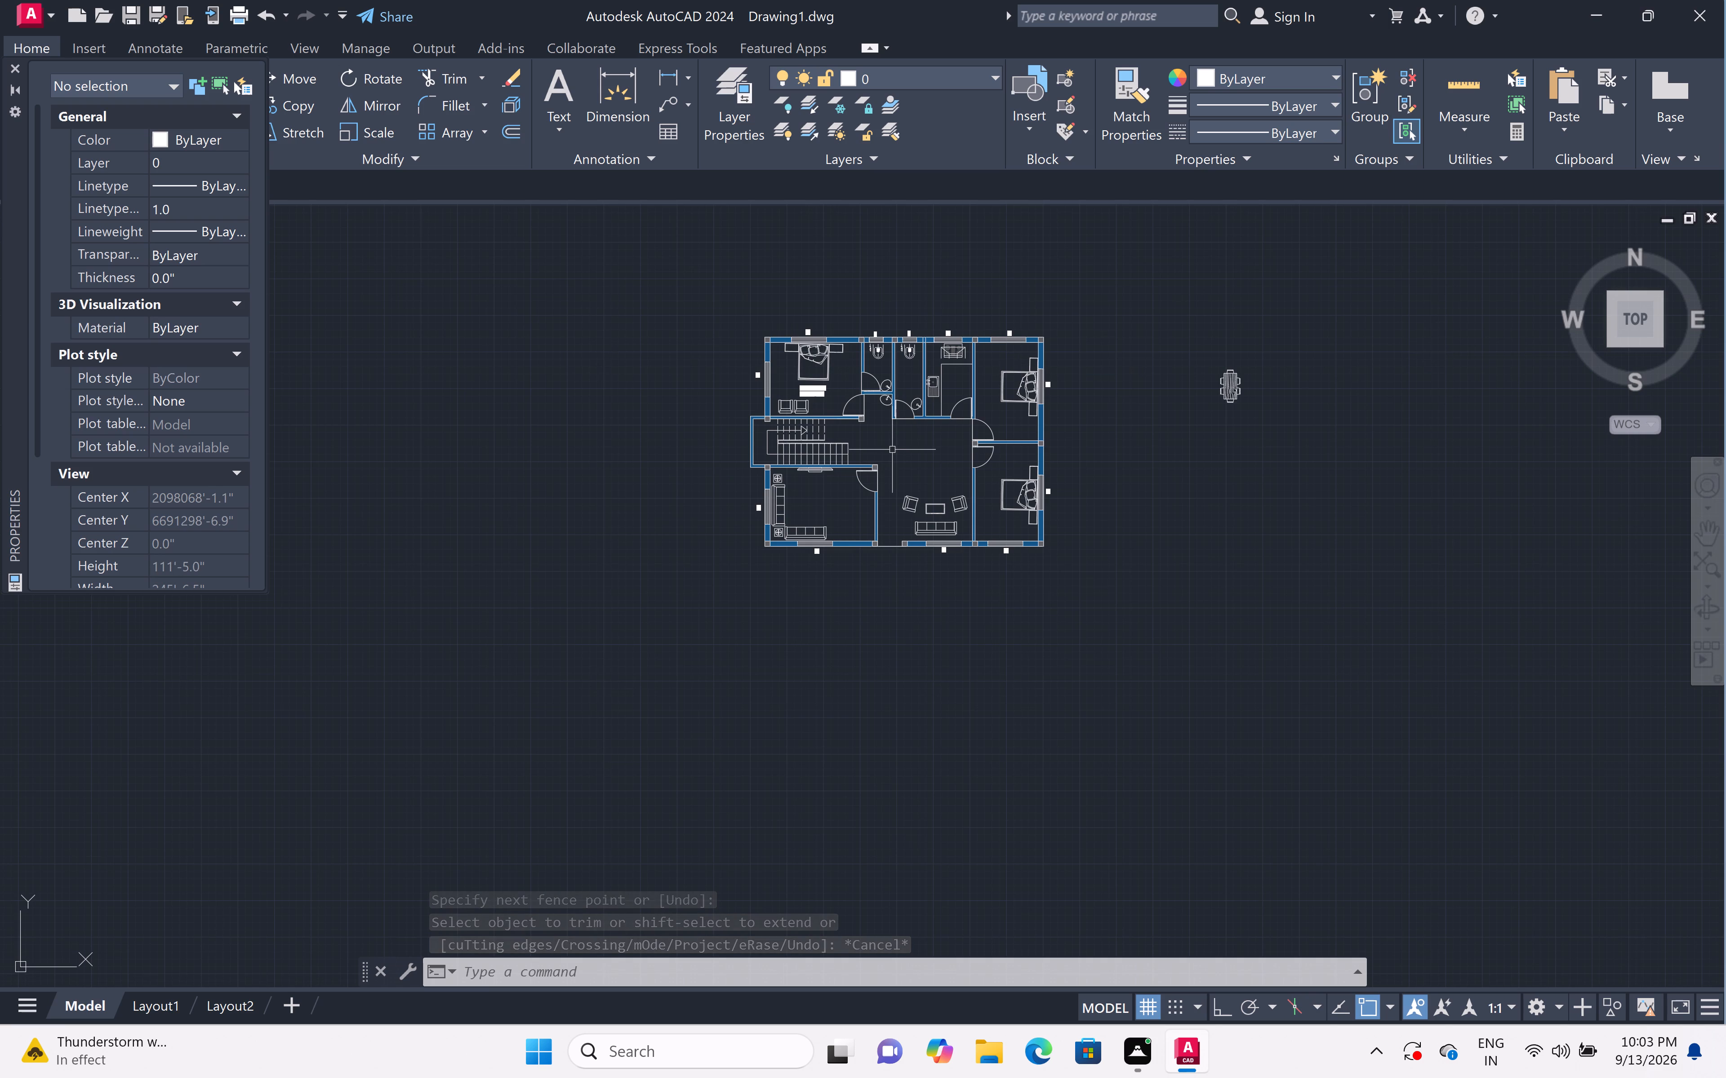
{"action": "scroll", "coordinate": [834, 353], "scroll_direction": "up", "scroll_amount": 1}
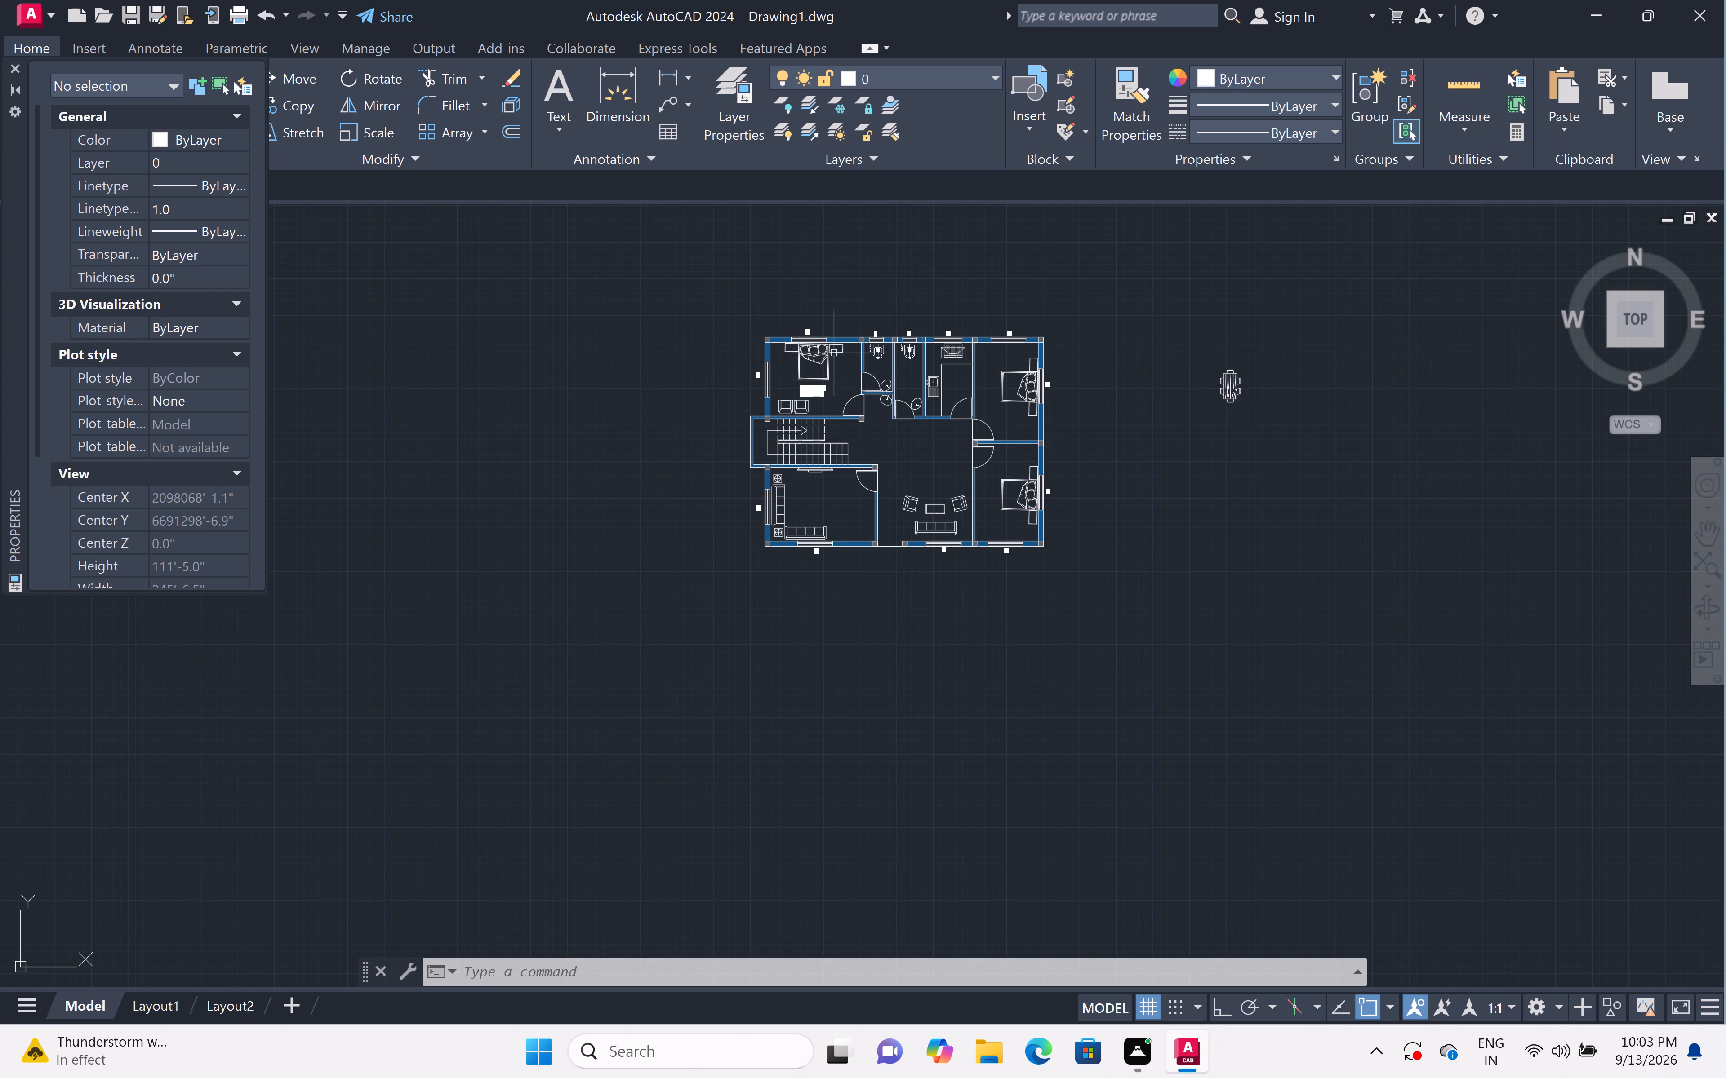
{"action": "scroll", "coordinate": [834, 353], "scroll_direction": "up", "scroll_amount": 1}
{"action": "scroll", "coordinate": [940, 345], "scroll_direction": "up", "scroll_amount": 1}
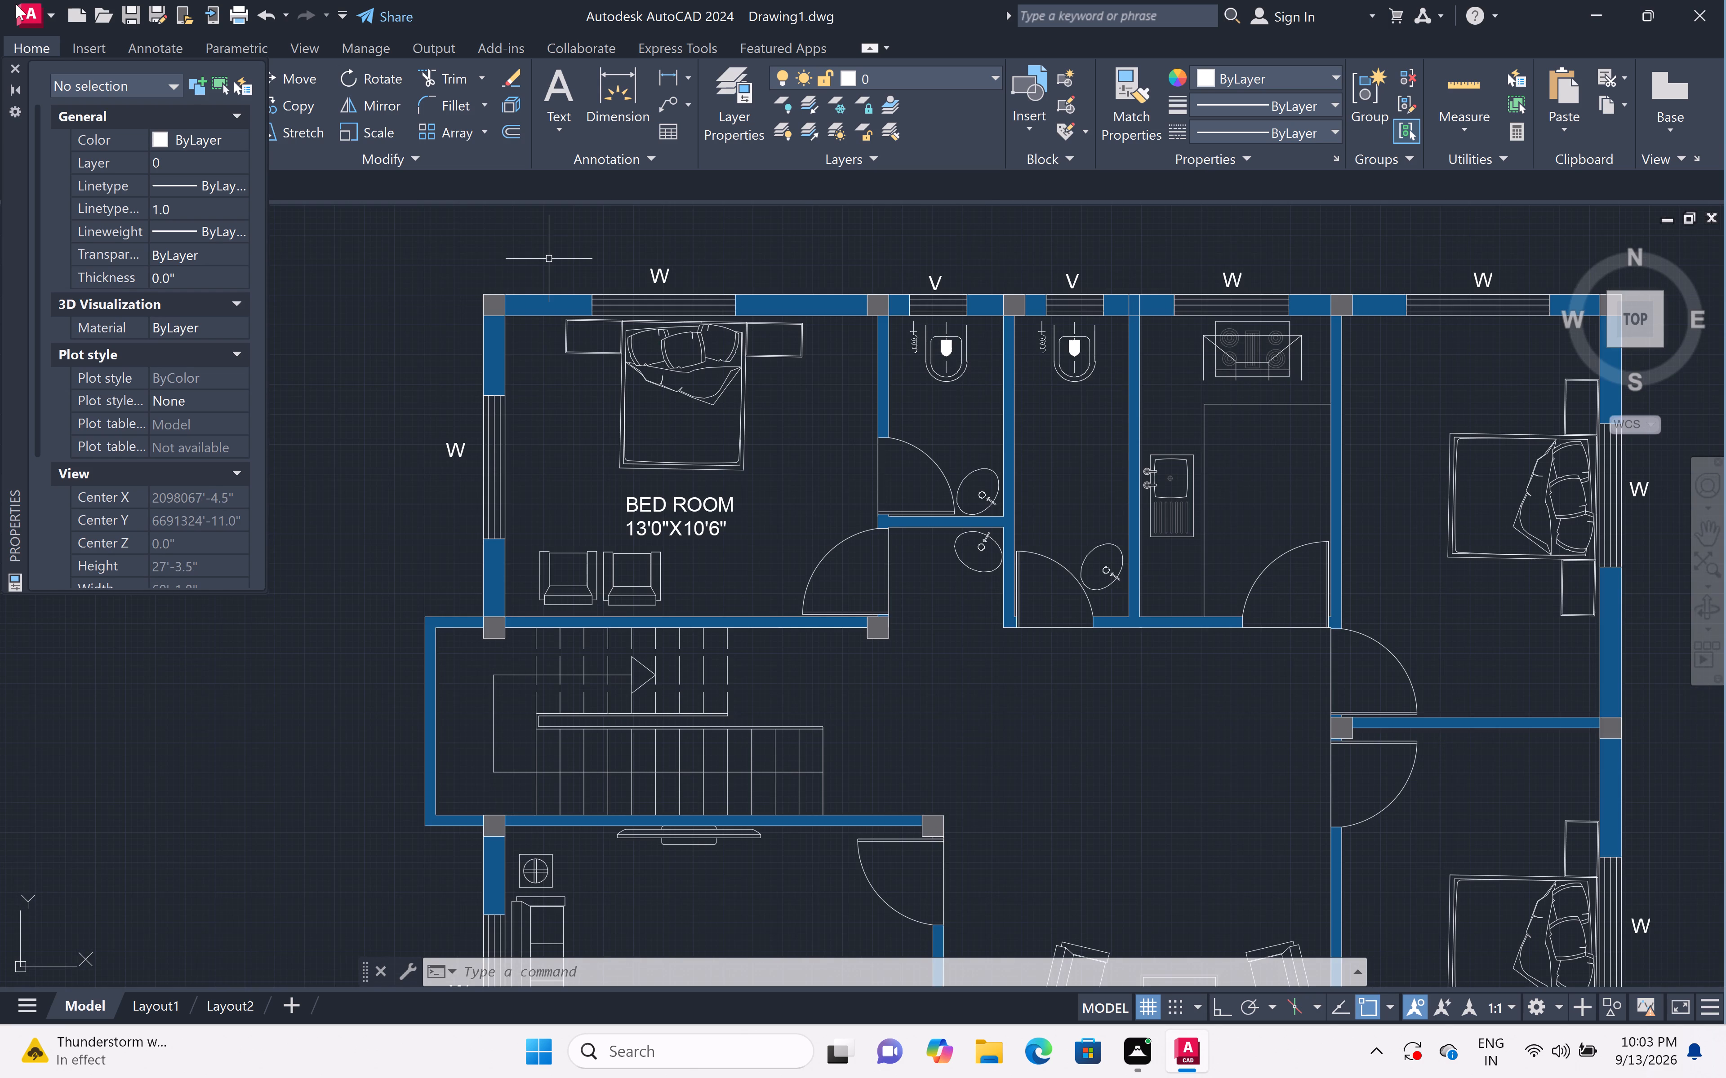
{"action": "left_click", "coordinate": [17, 65]}
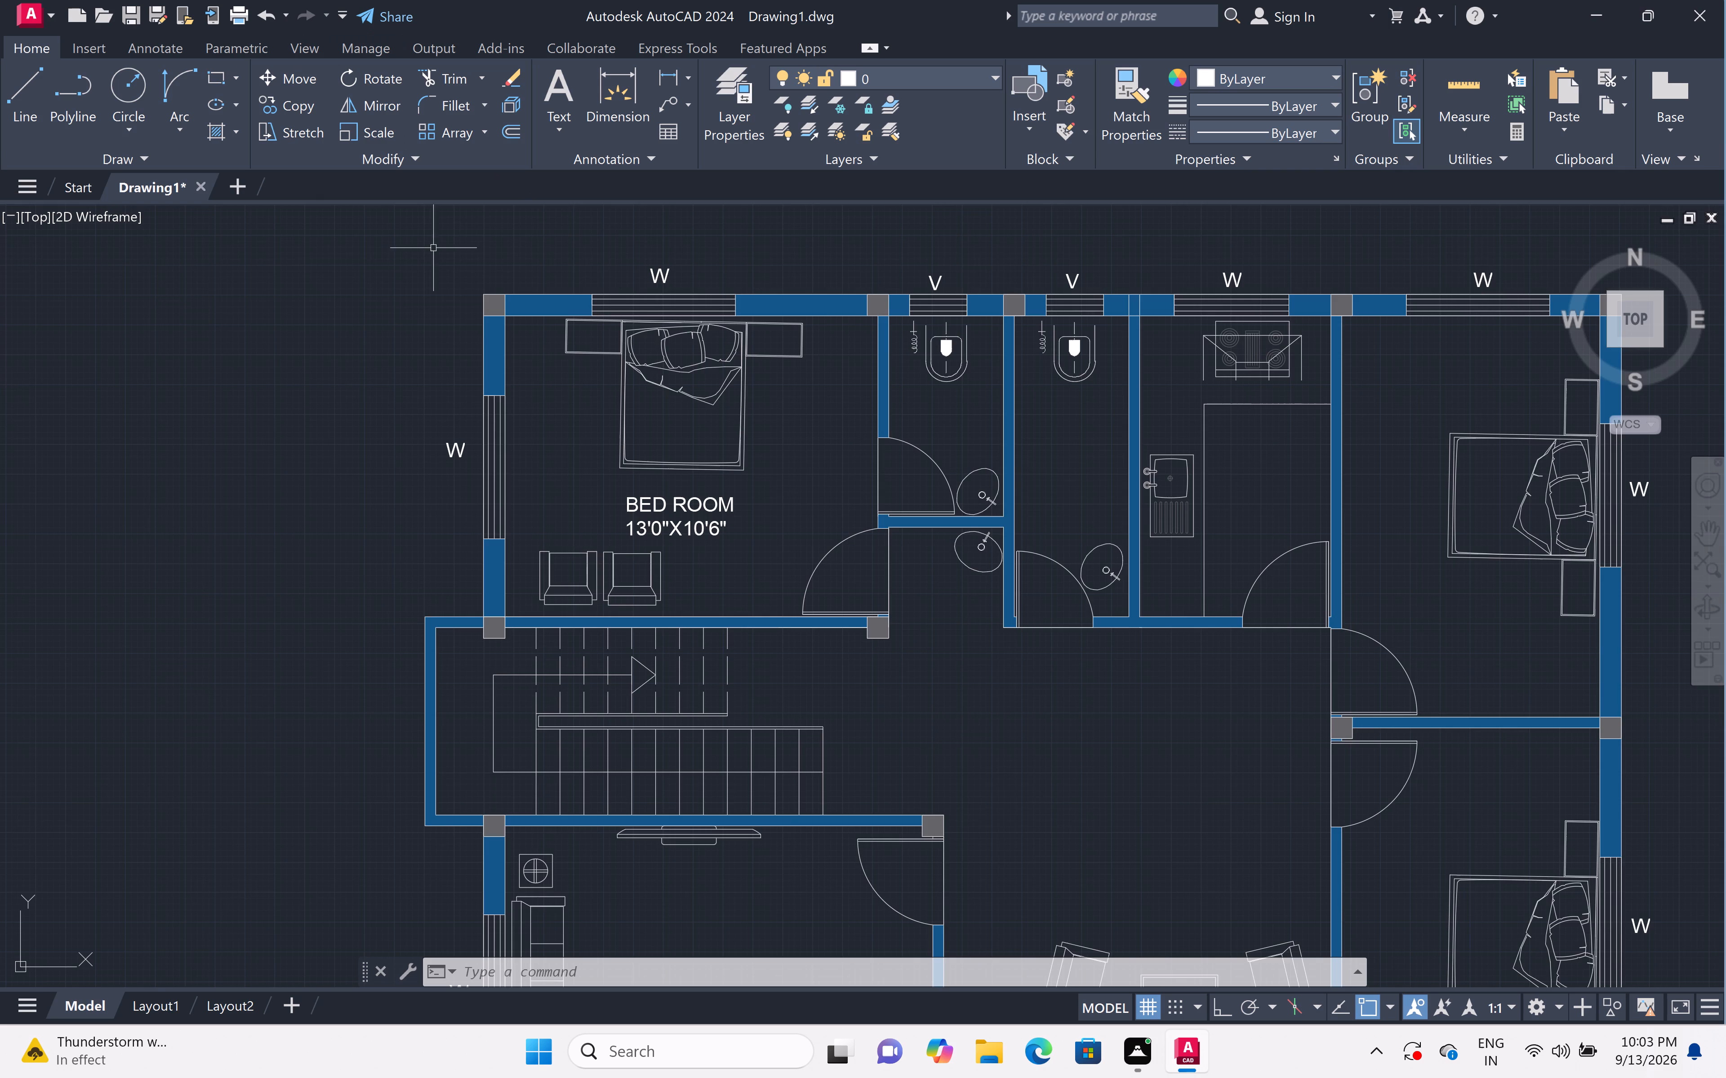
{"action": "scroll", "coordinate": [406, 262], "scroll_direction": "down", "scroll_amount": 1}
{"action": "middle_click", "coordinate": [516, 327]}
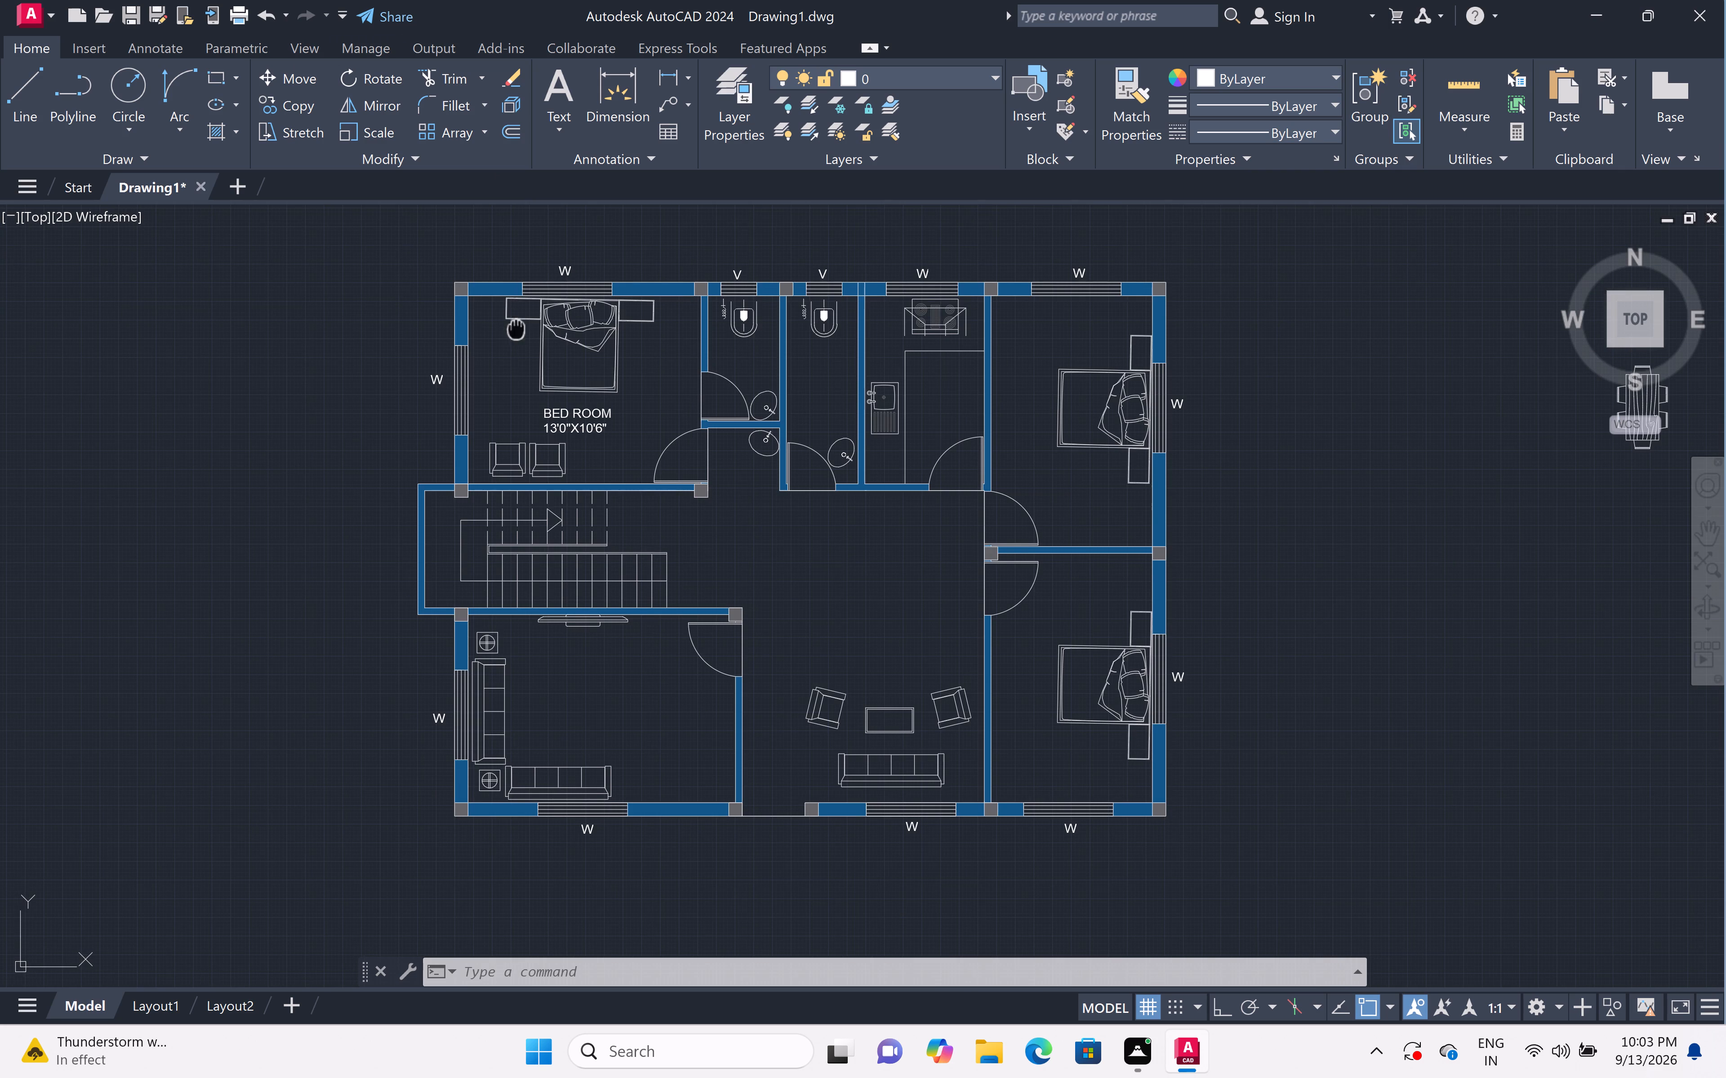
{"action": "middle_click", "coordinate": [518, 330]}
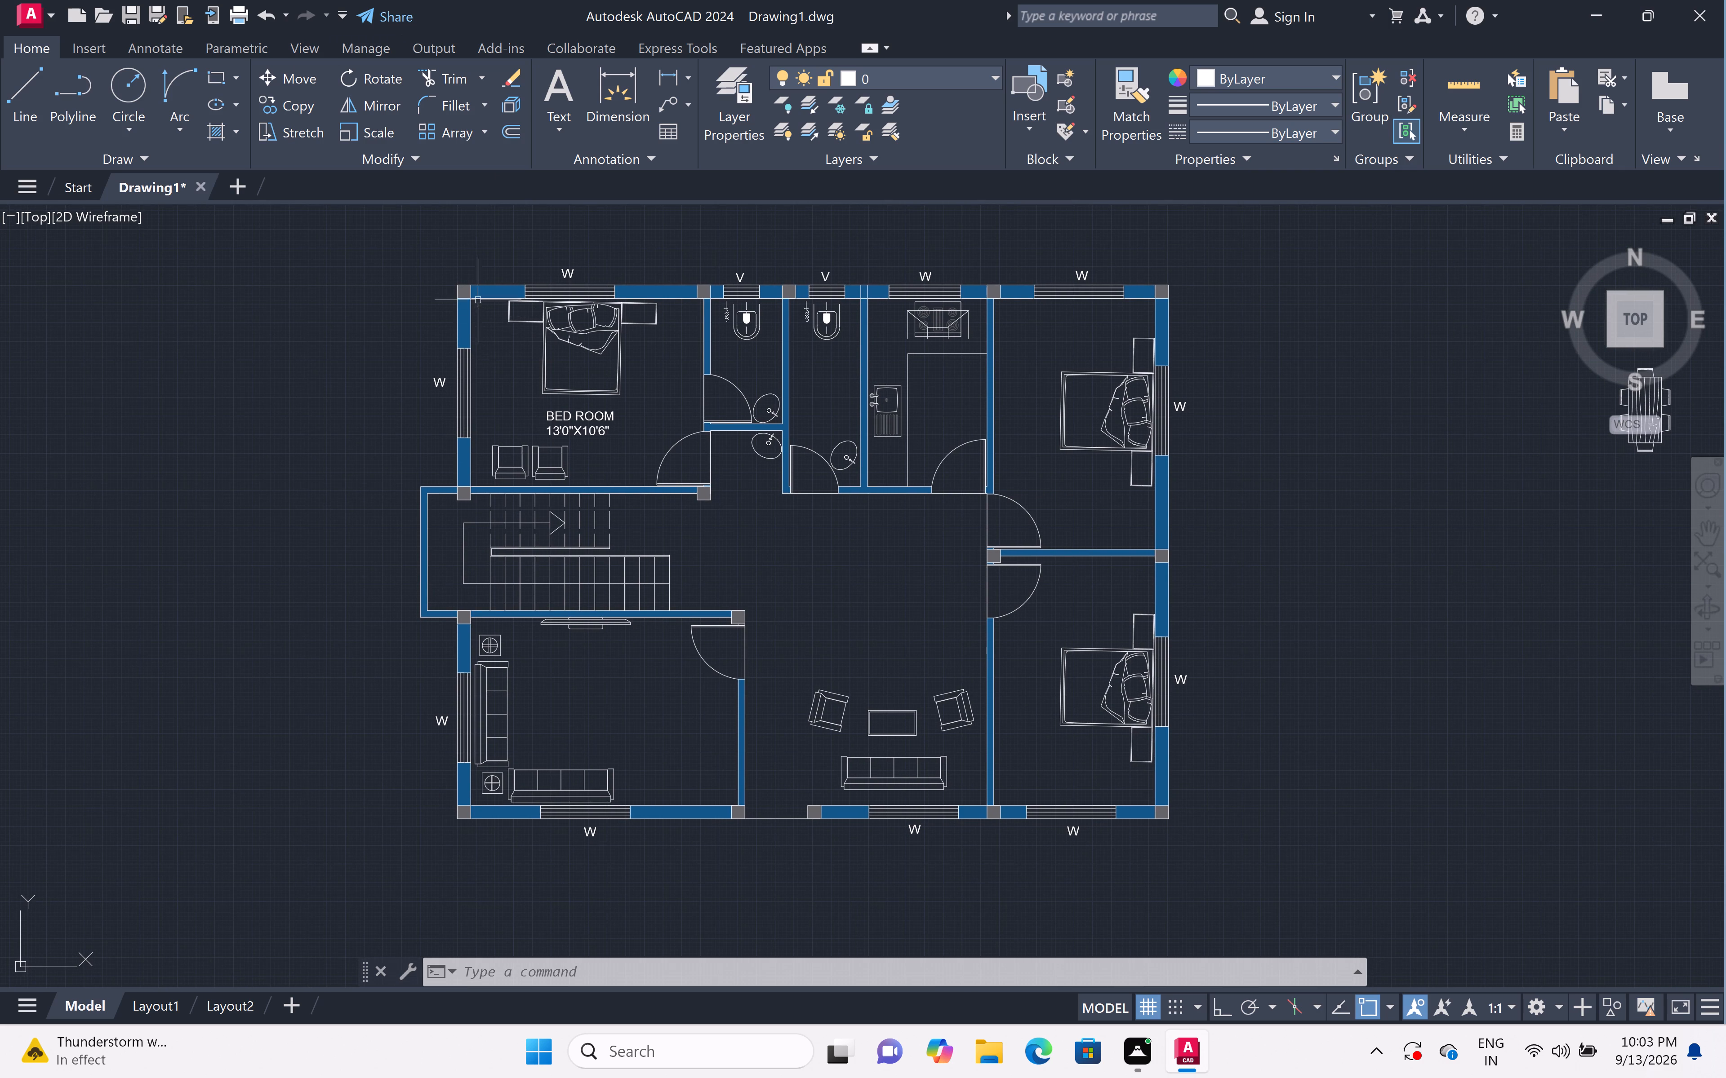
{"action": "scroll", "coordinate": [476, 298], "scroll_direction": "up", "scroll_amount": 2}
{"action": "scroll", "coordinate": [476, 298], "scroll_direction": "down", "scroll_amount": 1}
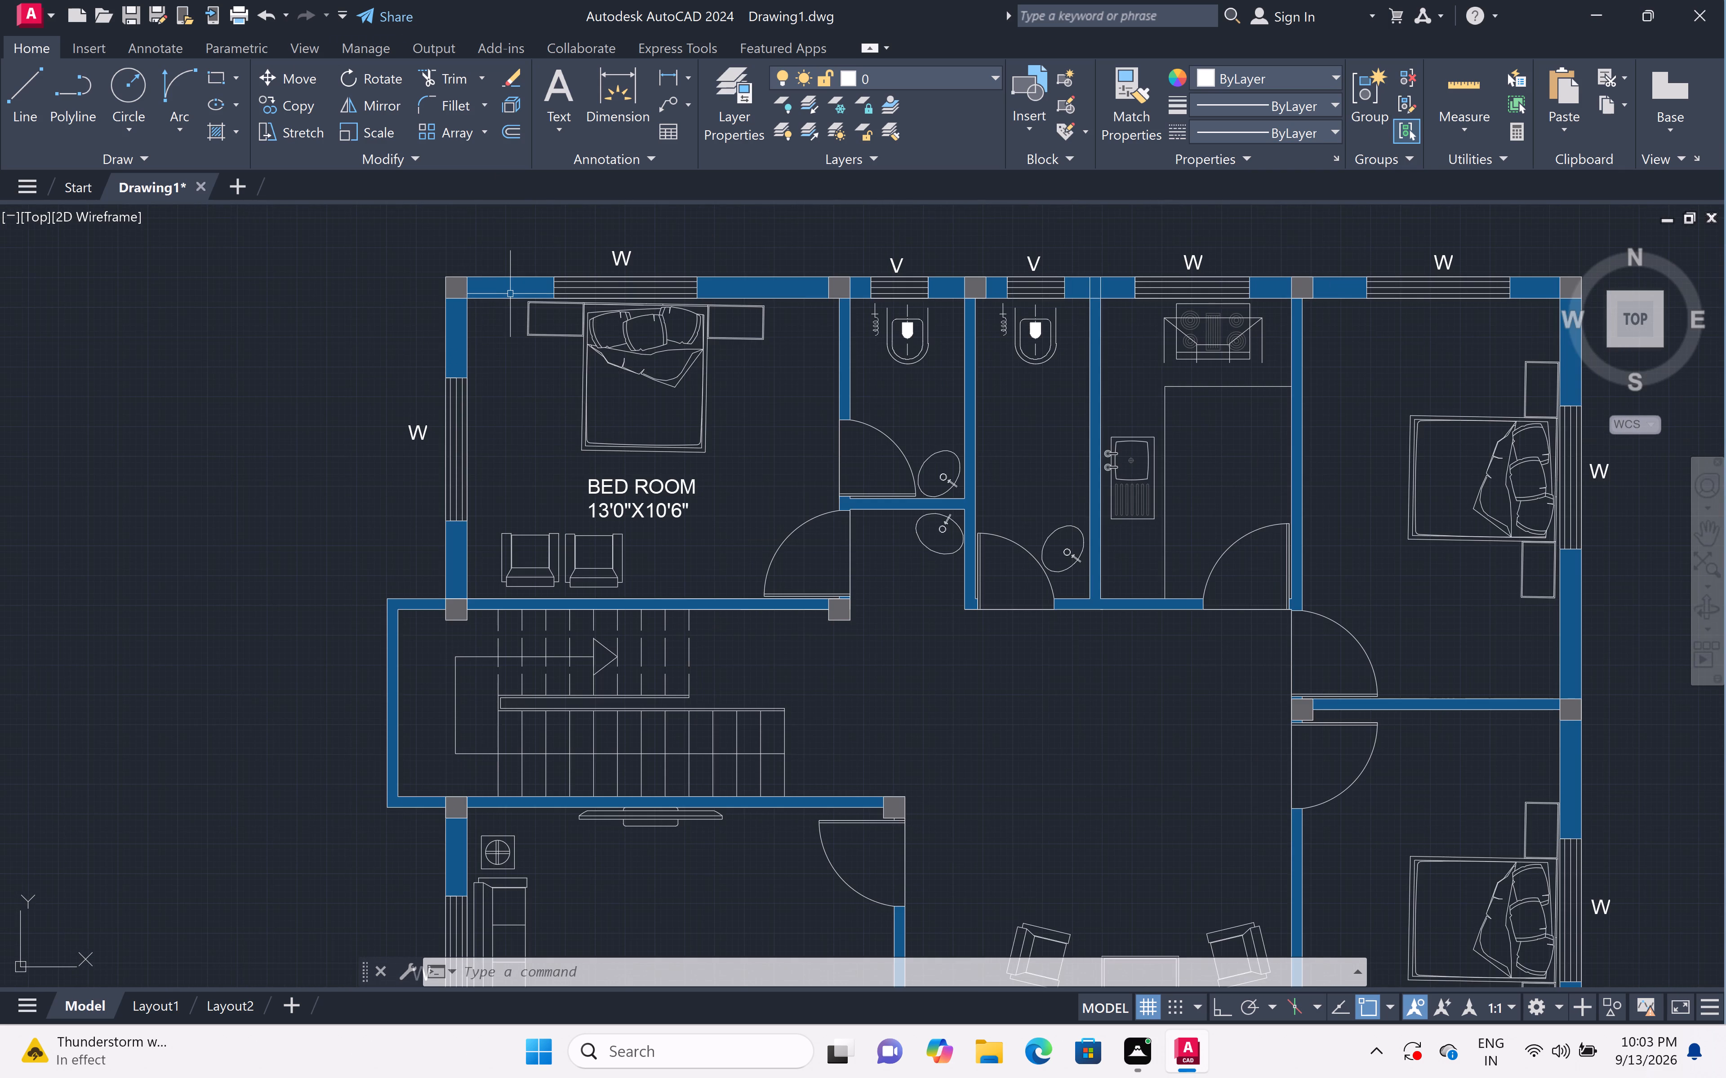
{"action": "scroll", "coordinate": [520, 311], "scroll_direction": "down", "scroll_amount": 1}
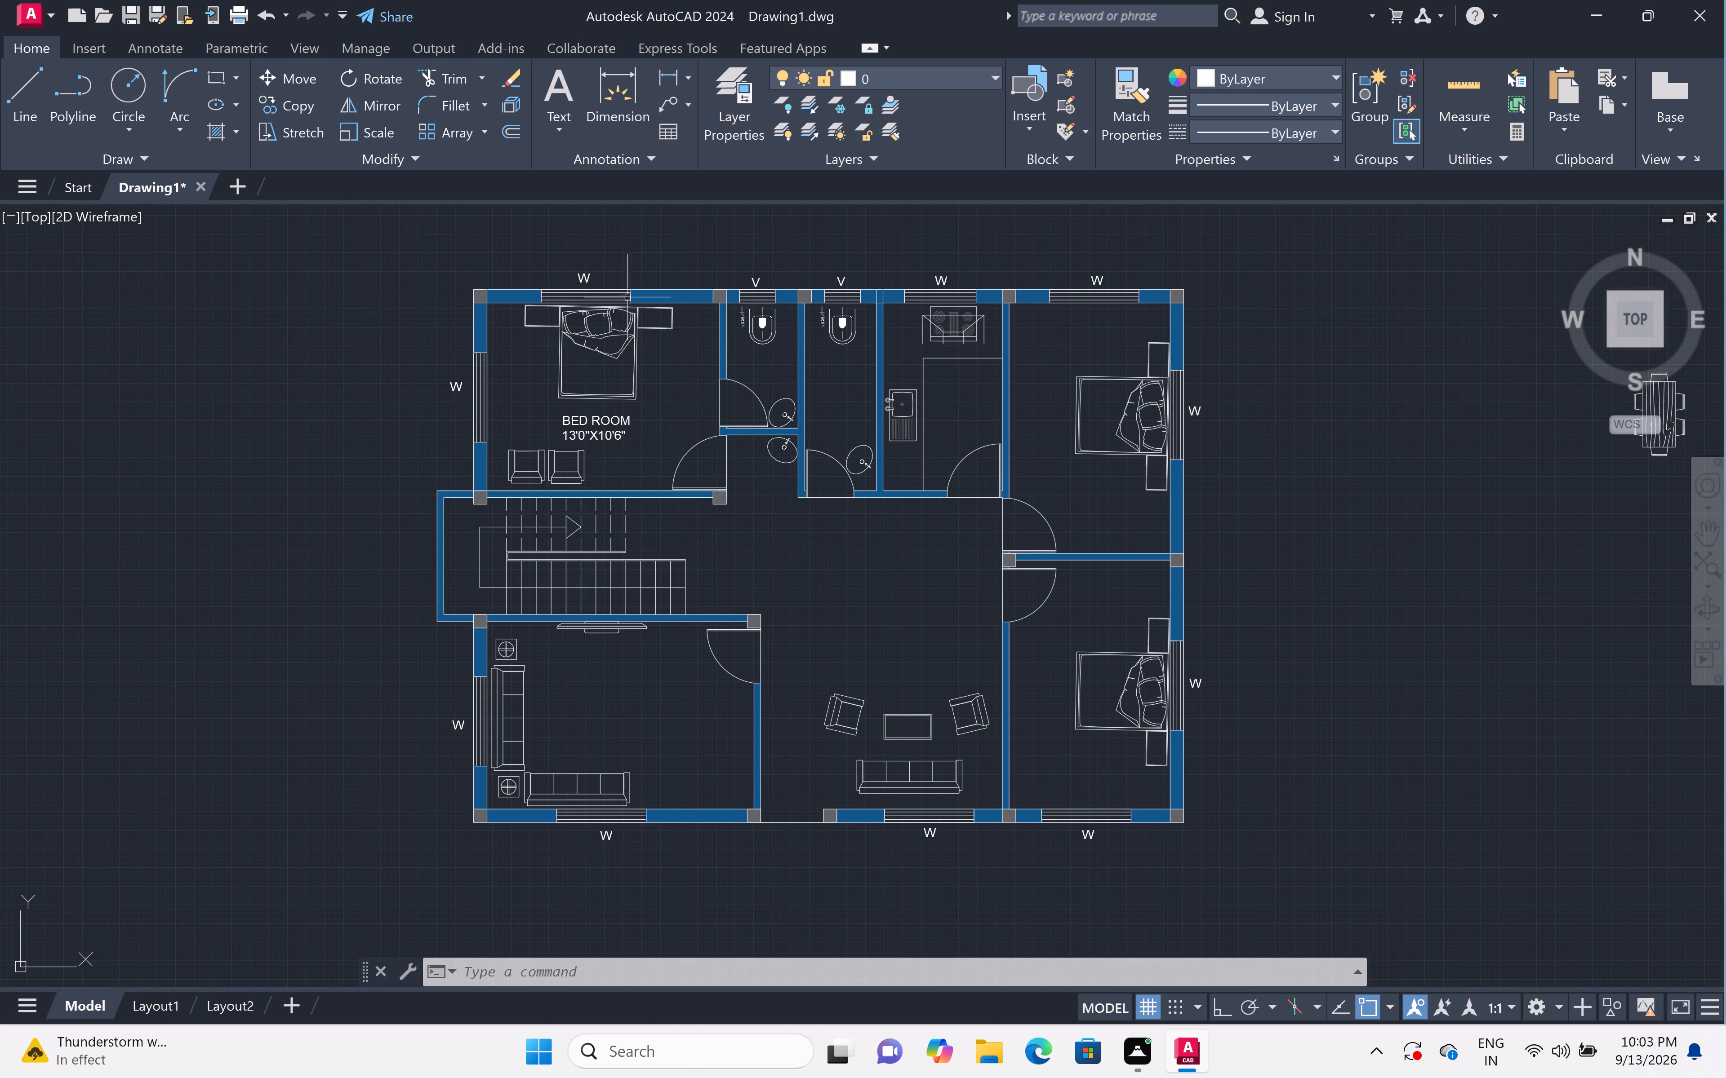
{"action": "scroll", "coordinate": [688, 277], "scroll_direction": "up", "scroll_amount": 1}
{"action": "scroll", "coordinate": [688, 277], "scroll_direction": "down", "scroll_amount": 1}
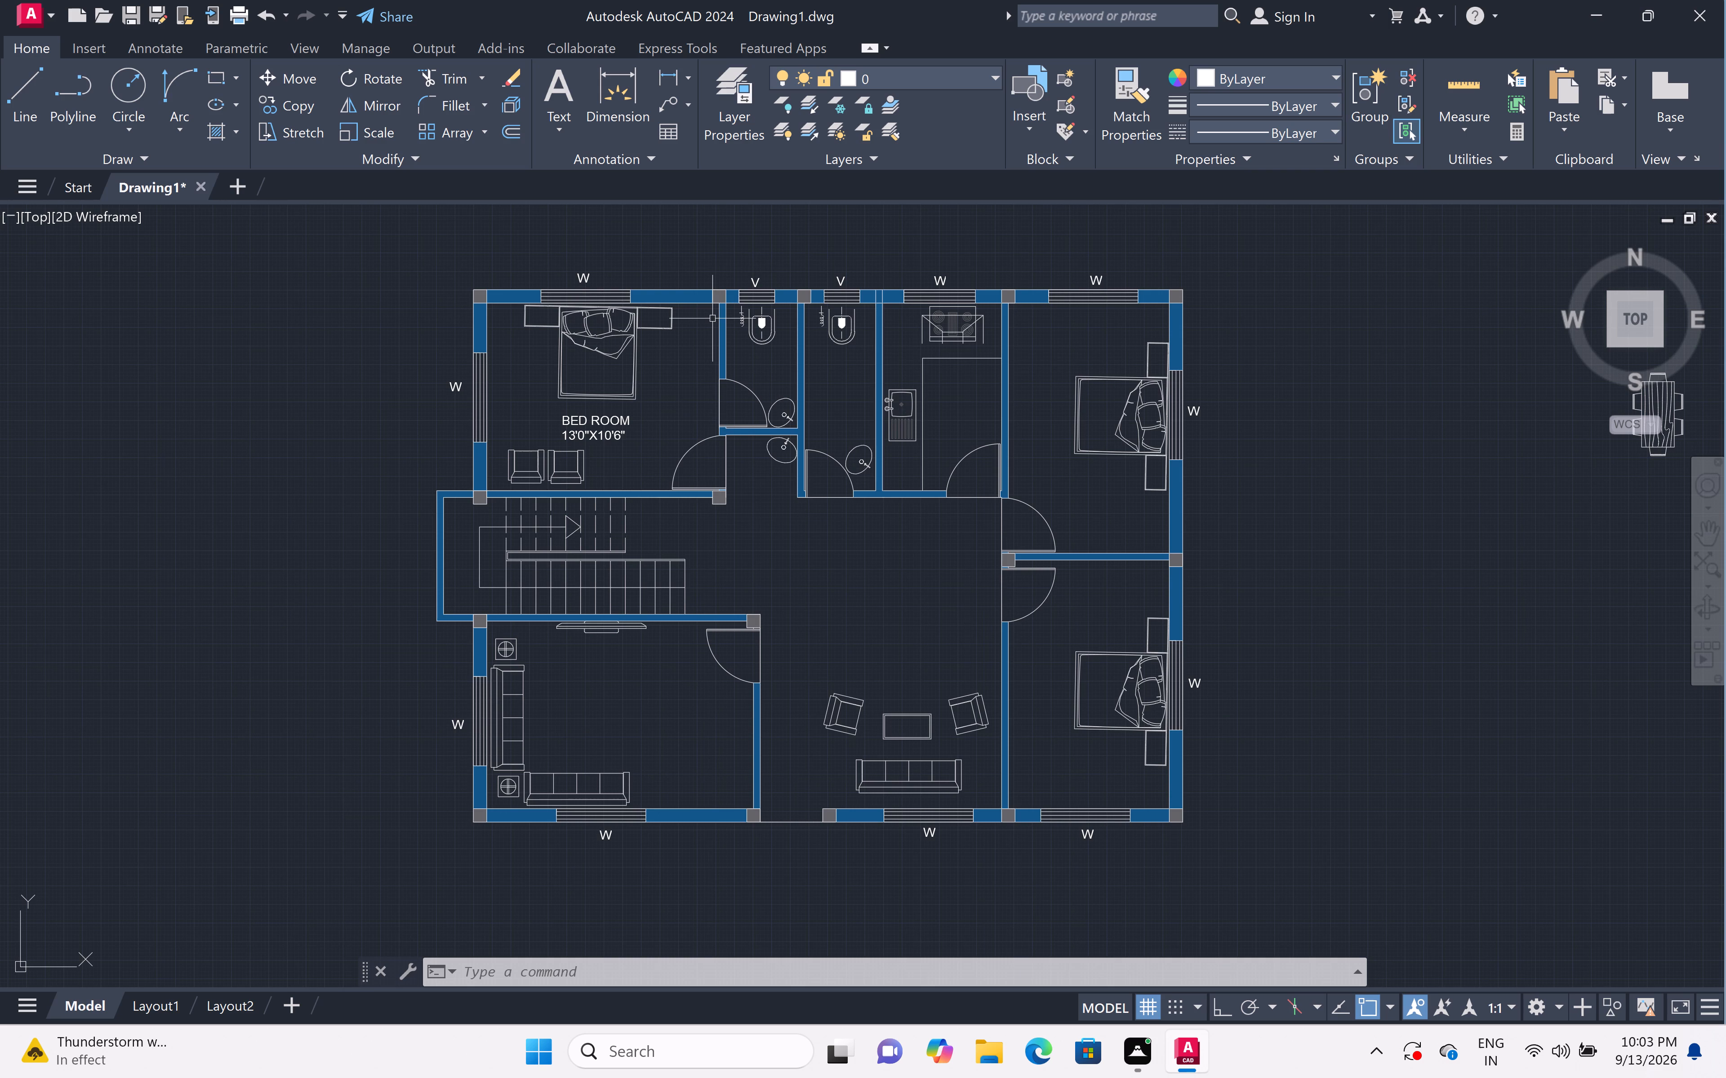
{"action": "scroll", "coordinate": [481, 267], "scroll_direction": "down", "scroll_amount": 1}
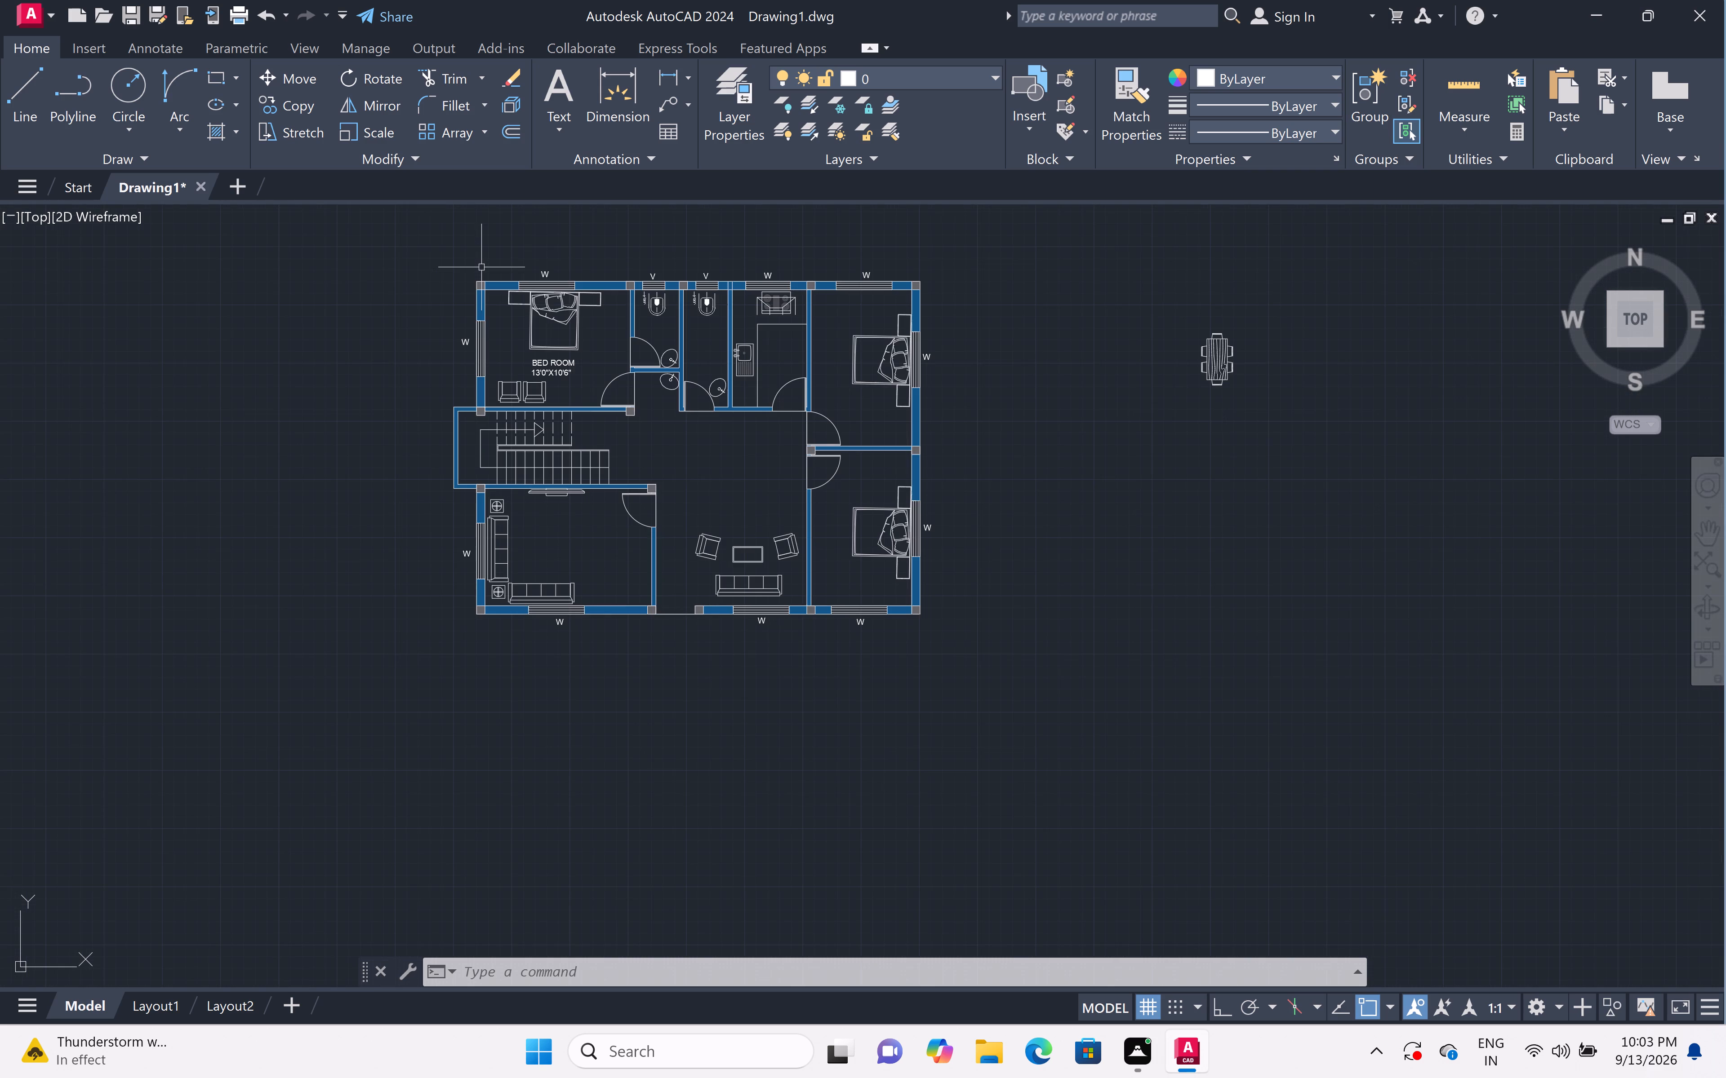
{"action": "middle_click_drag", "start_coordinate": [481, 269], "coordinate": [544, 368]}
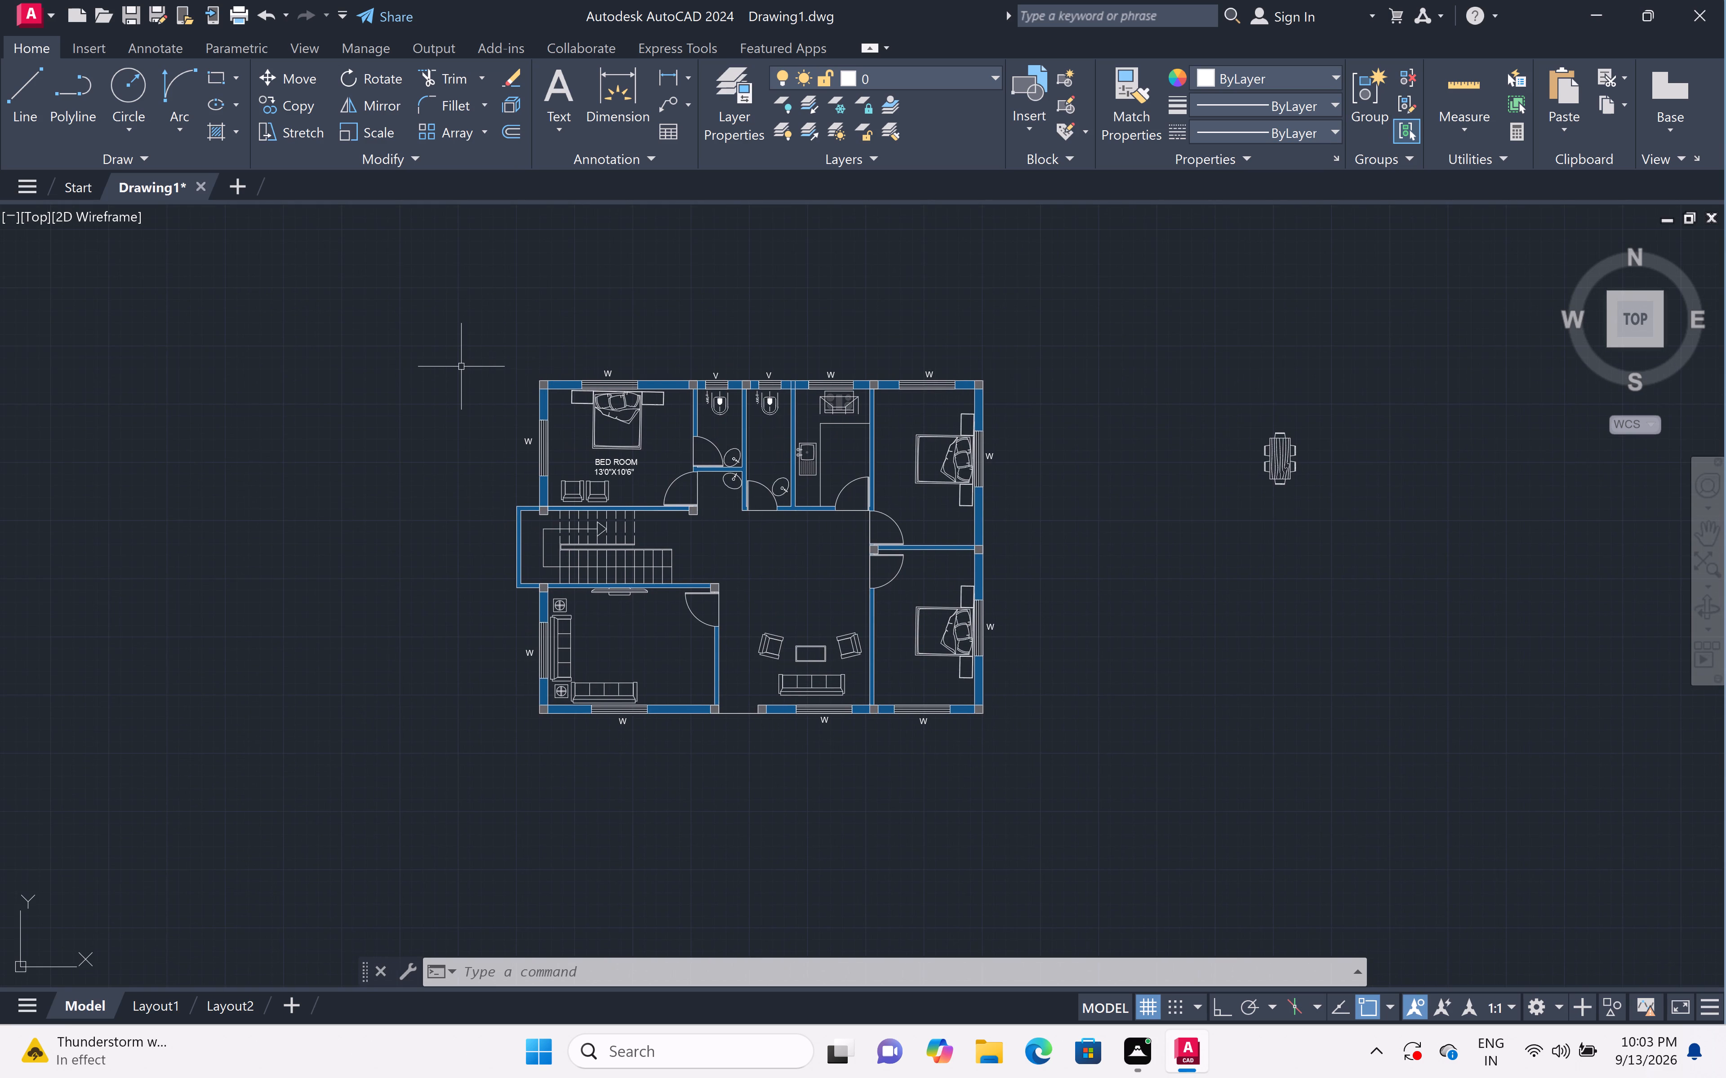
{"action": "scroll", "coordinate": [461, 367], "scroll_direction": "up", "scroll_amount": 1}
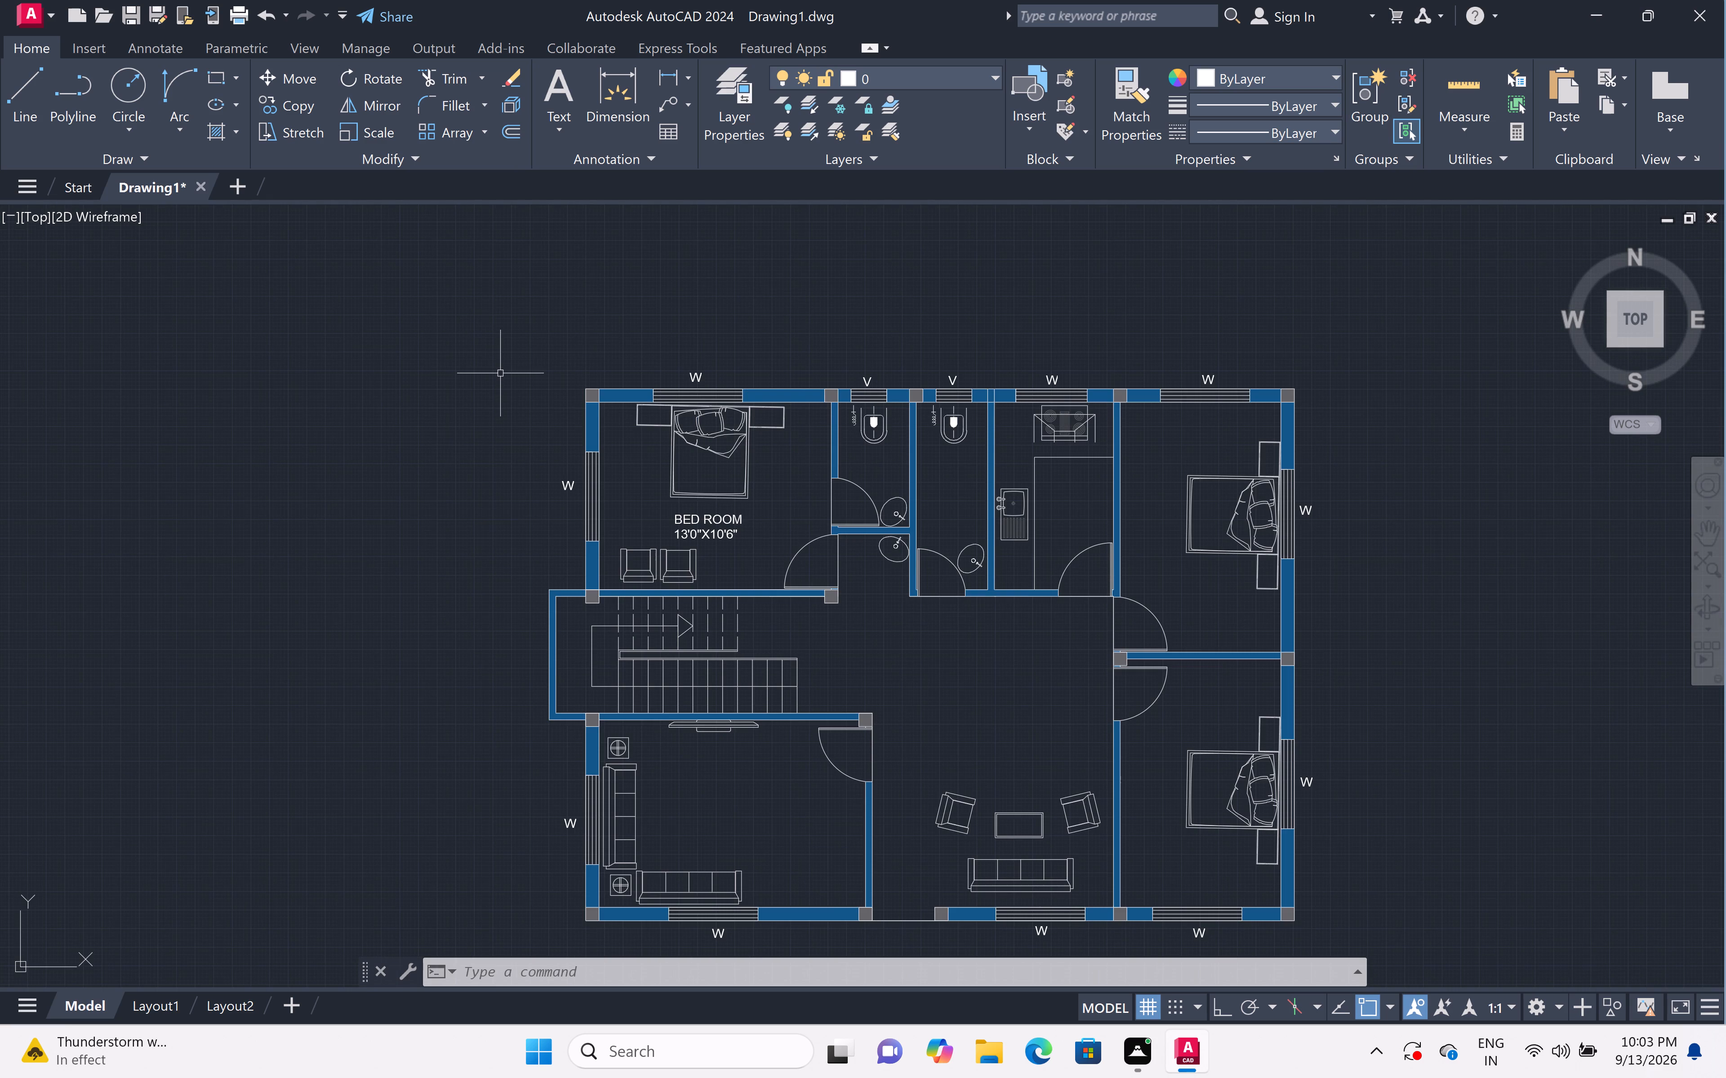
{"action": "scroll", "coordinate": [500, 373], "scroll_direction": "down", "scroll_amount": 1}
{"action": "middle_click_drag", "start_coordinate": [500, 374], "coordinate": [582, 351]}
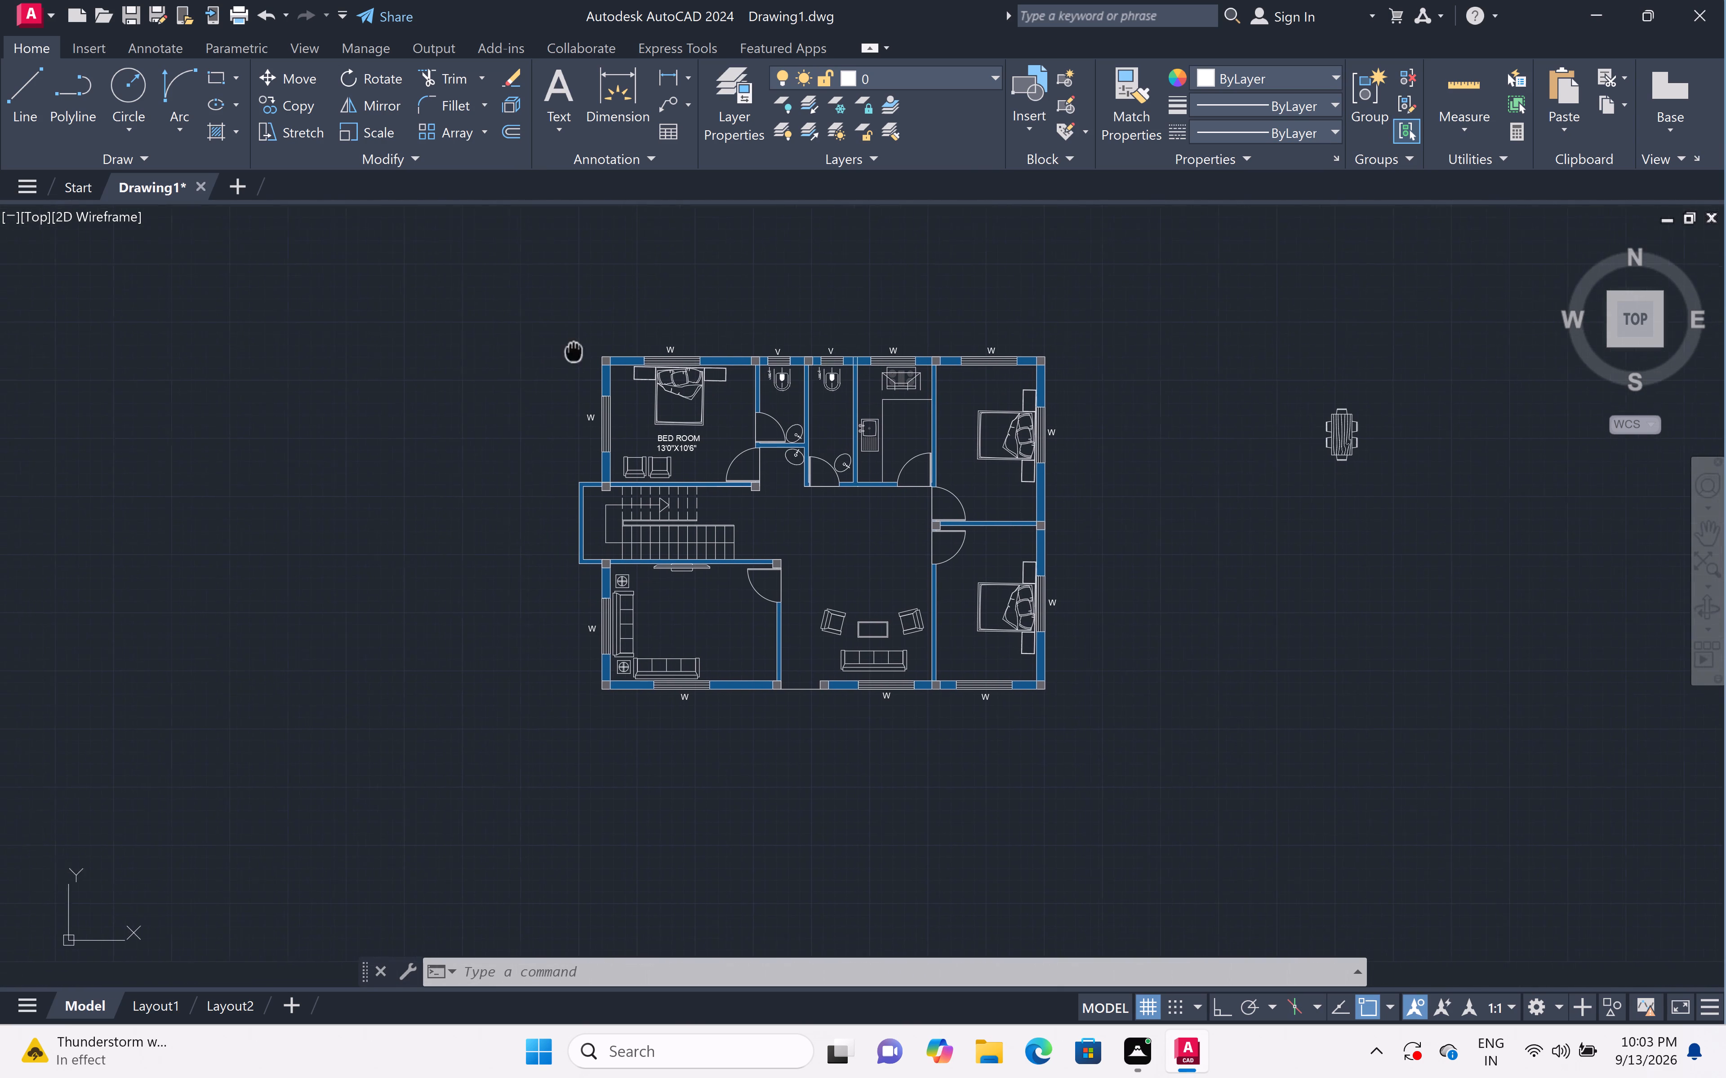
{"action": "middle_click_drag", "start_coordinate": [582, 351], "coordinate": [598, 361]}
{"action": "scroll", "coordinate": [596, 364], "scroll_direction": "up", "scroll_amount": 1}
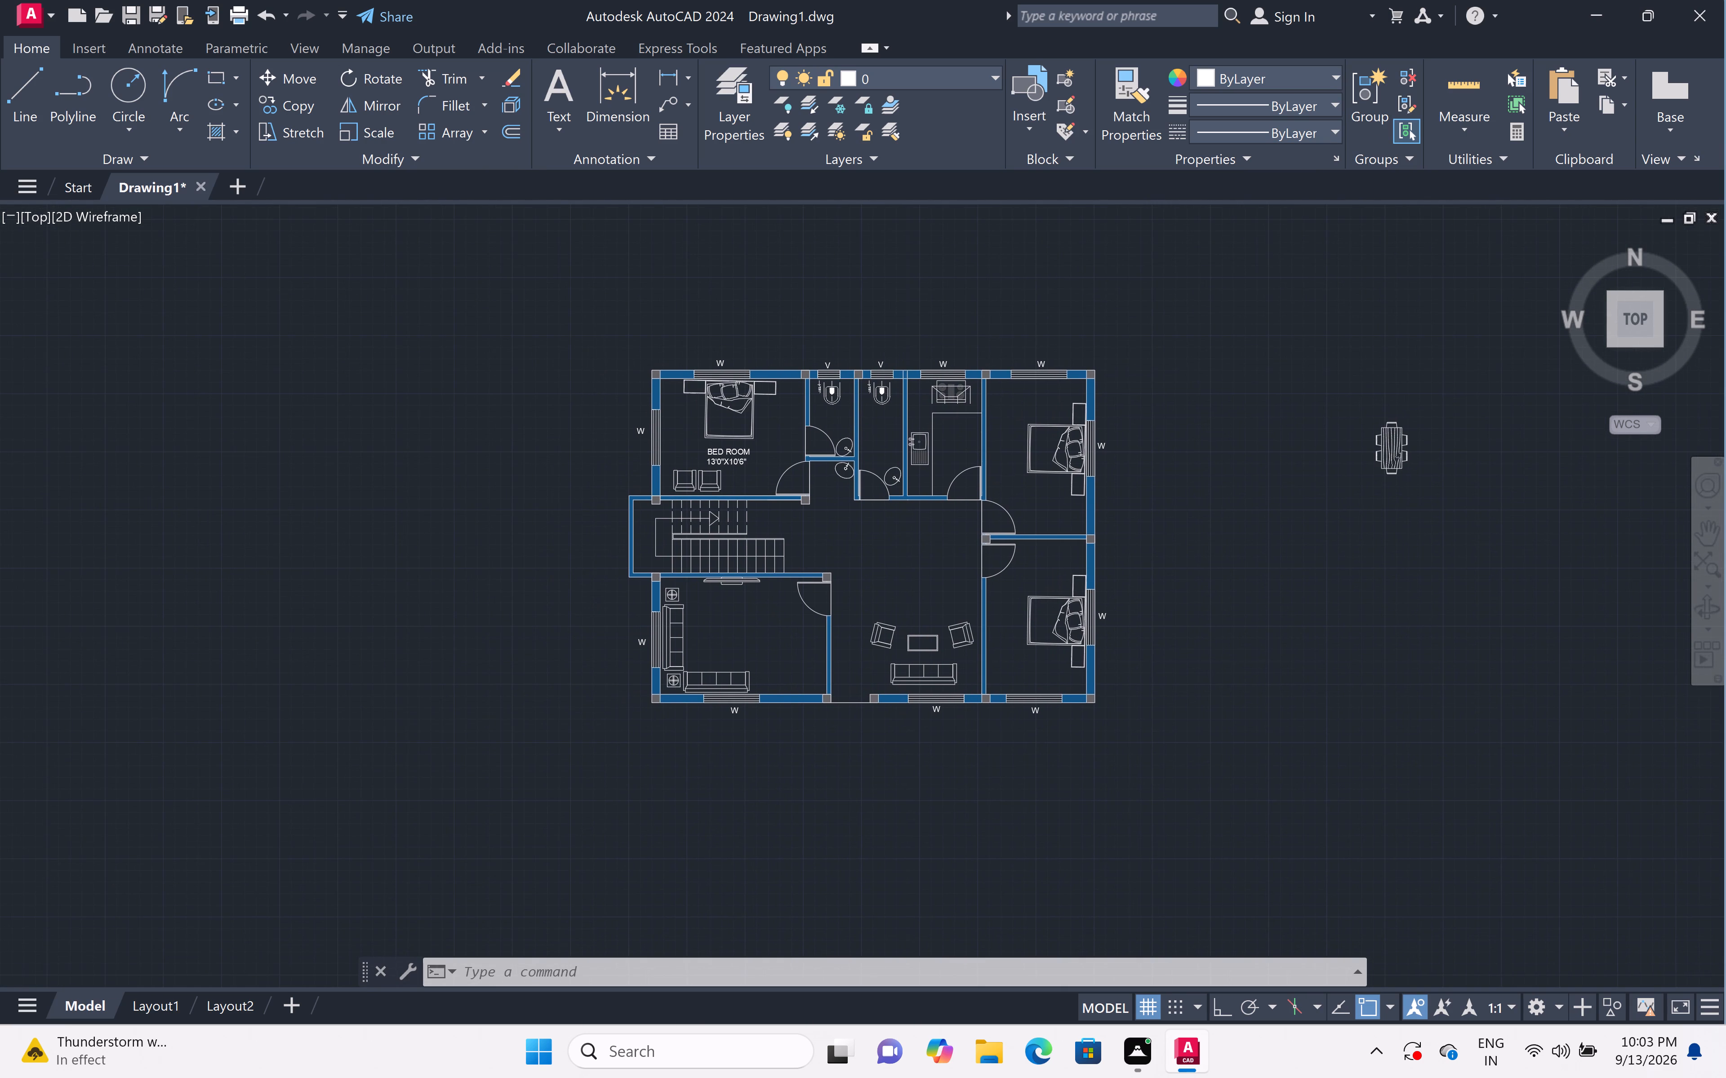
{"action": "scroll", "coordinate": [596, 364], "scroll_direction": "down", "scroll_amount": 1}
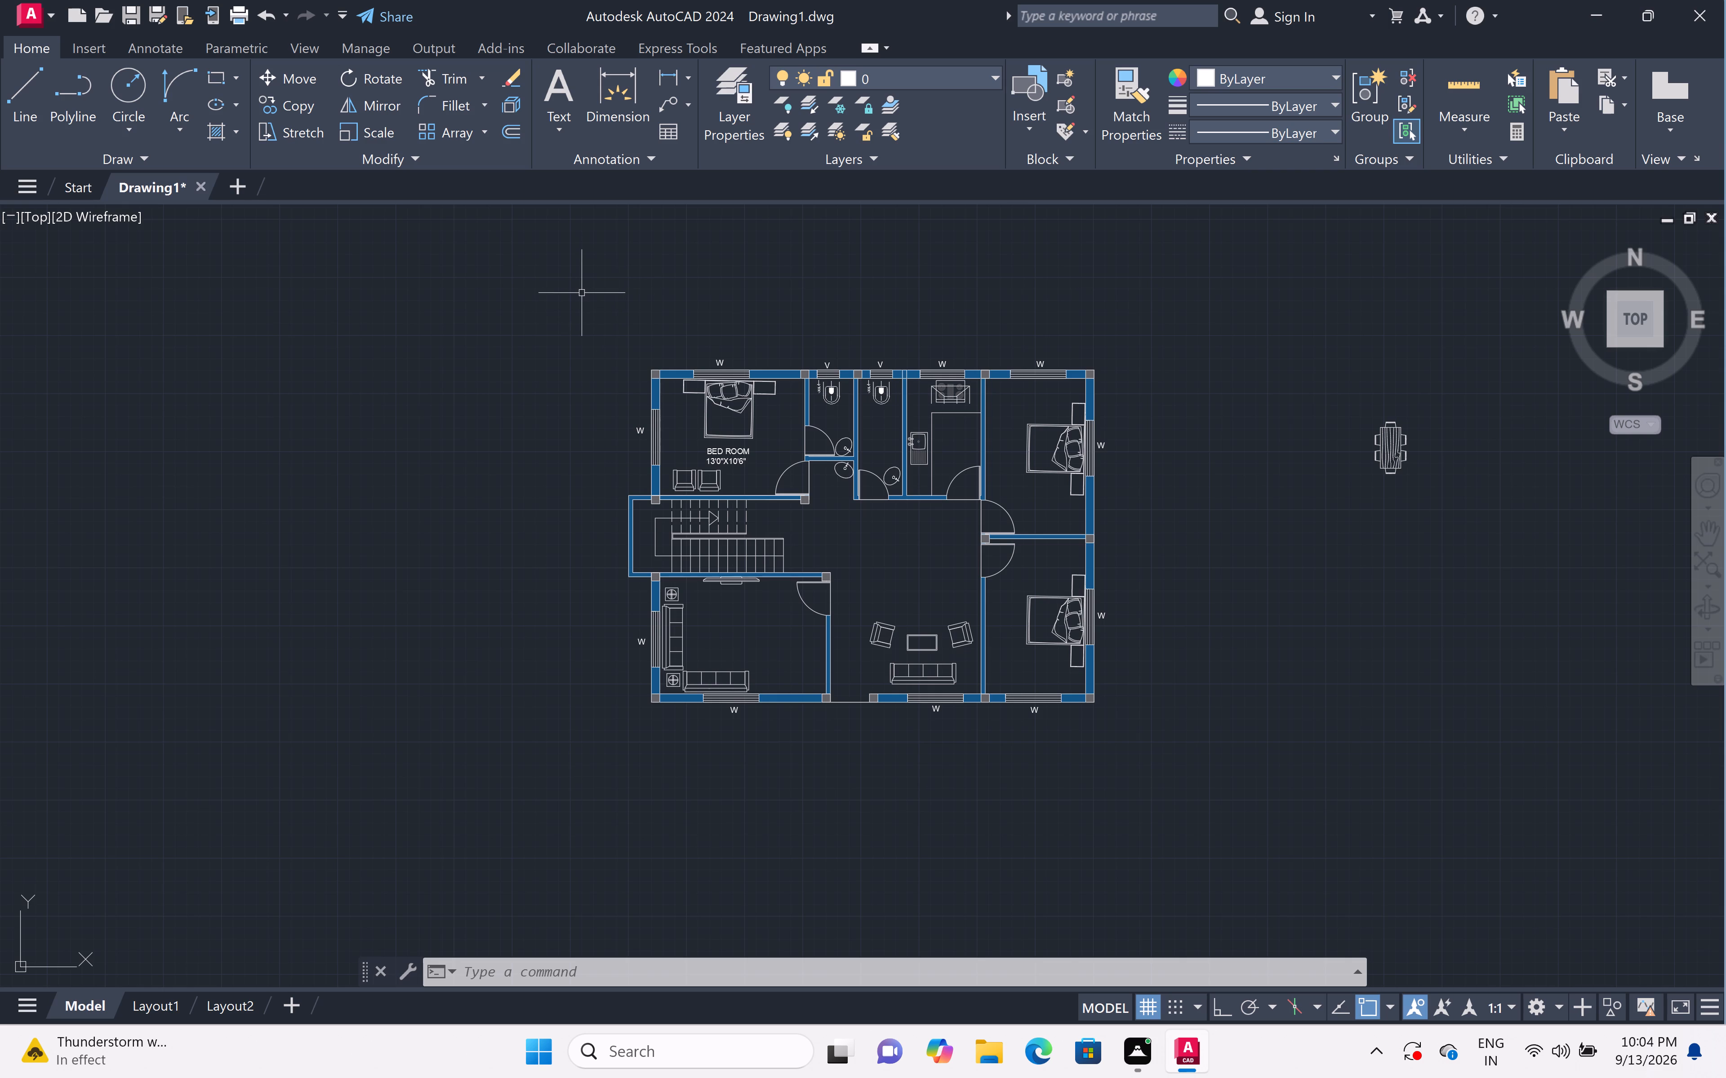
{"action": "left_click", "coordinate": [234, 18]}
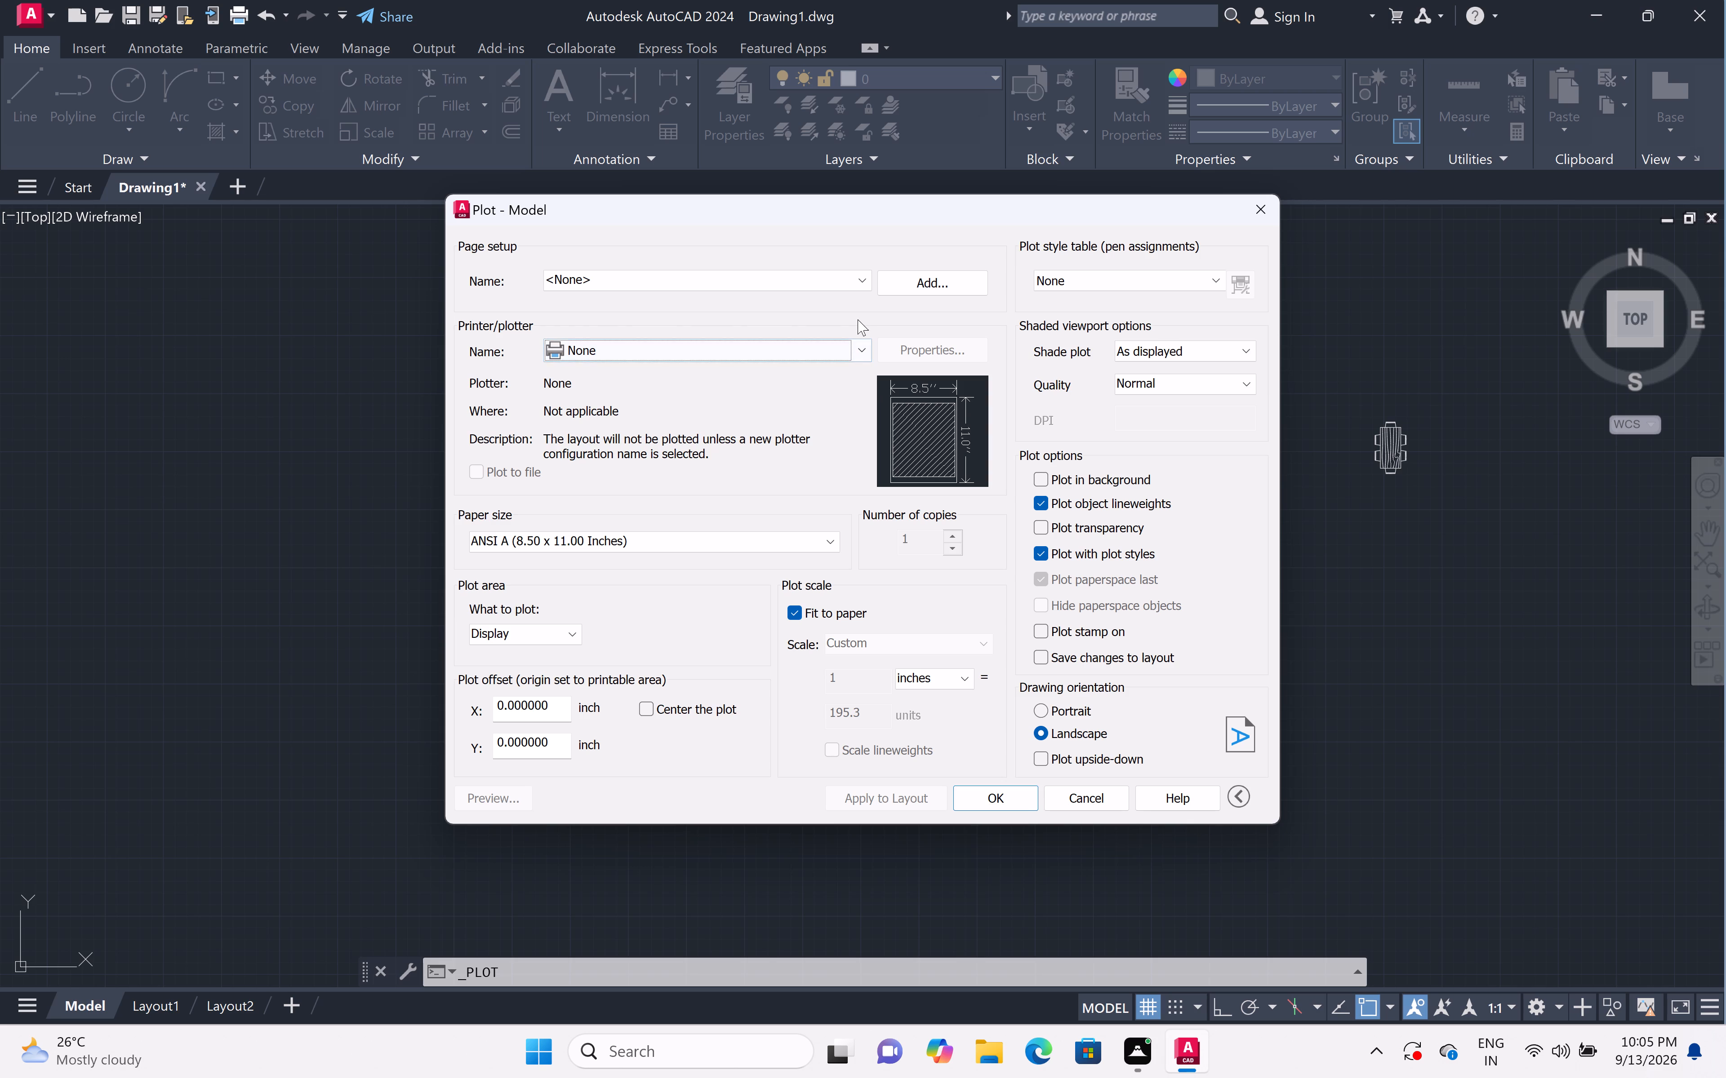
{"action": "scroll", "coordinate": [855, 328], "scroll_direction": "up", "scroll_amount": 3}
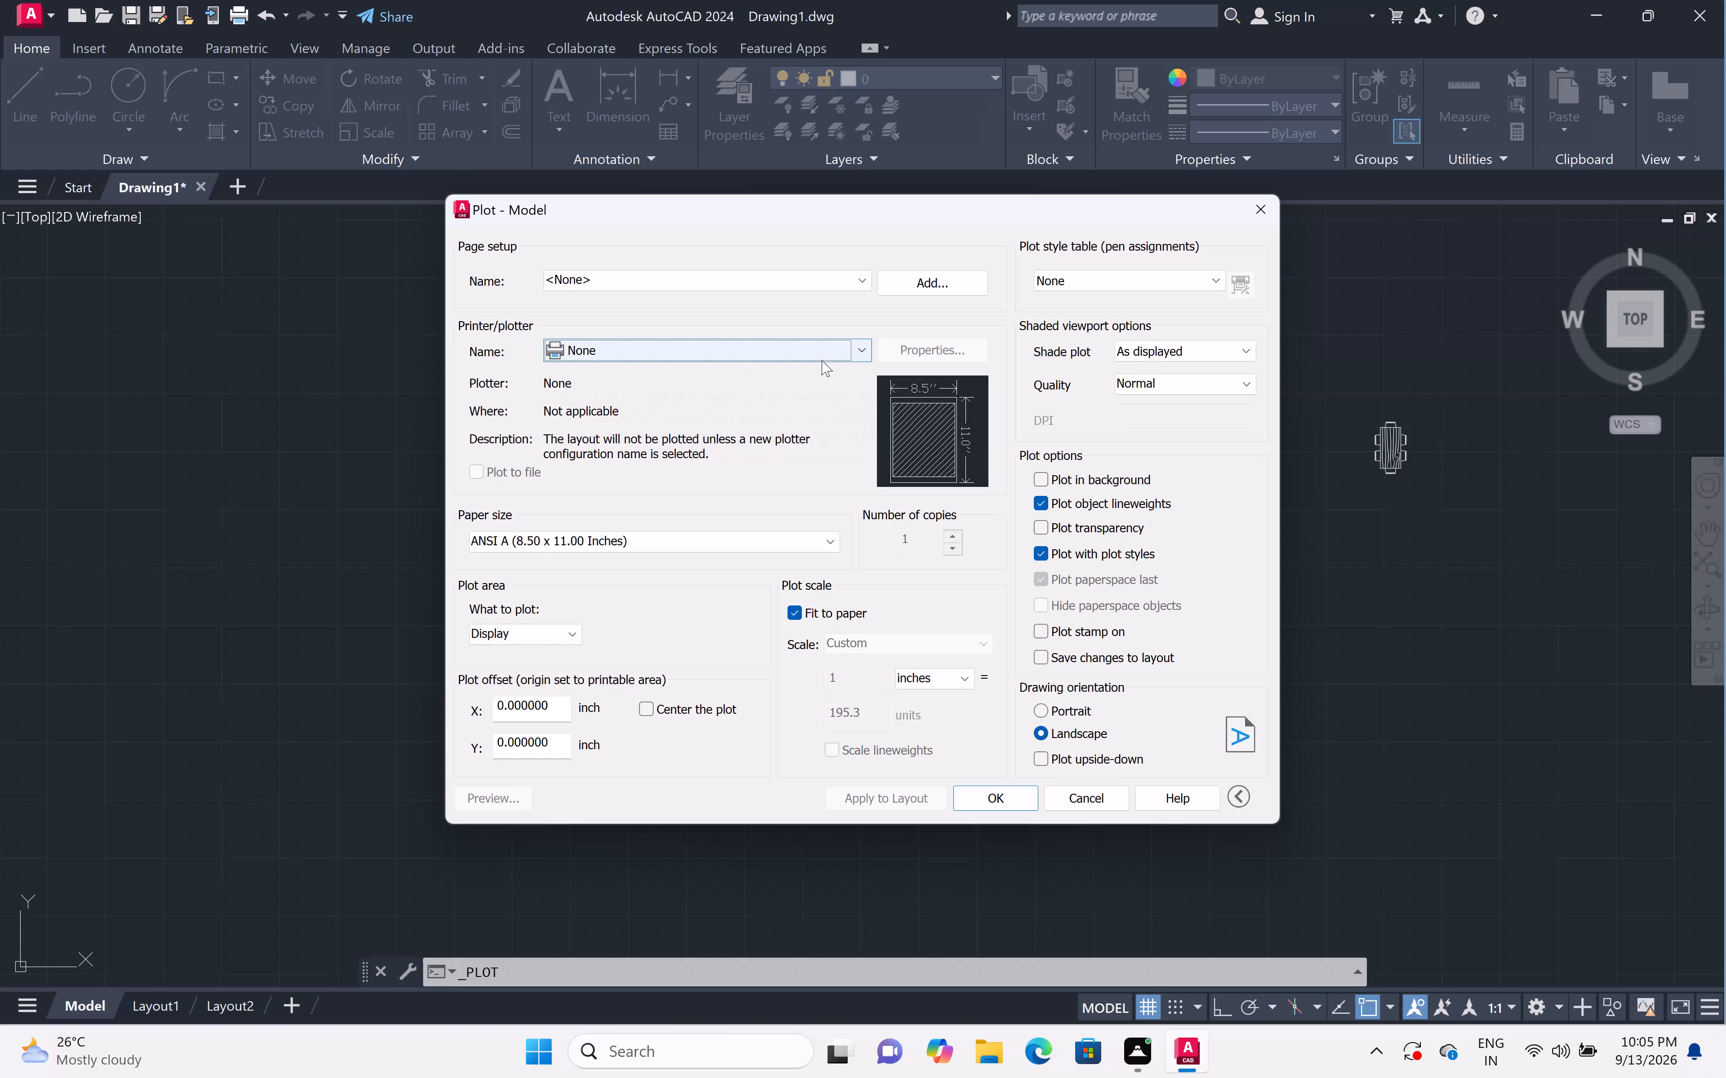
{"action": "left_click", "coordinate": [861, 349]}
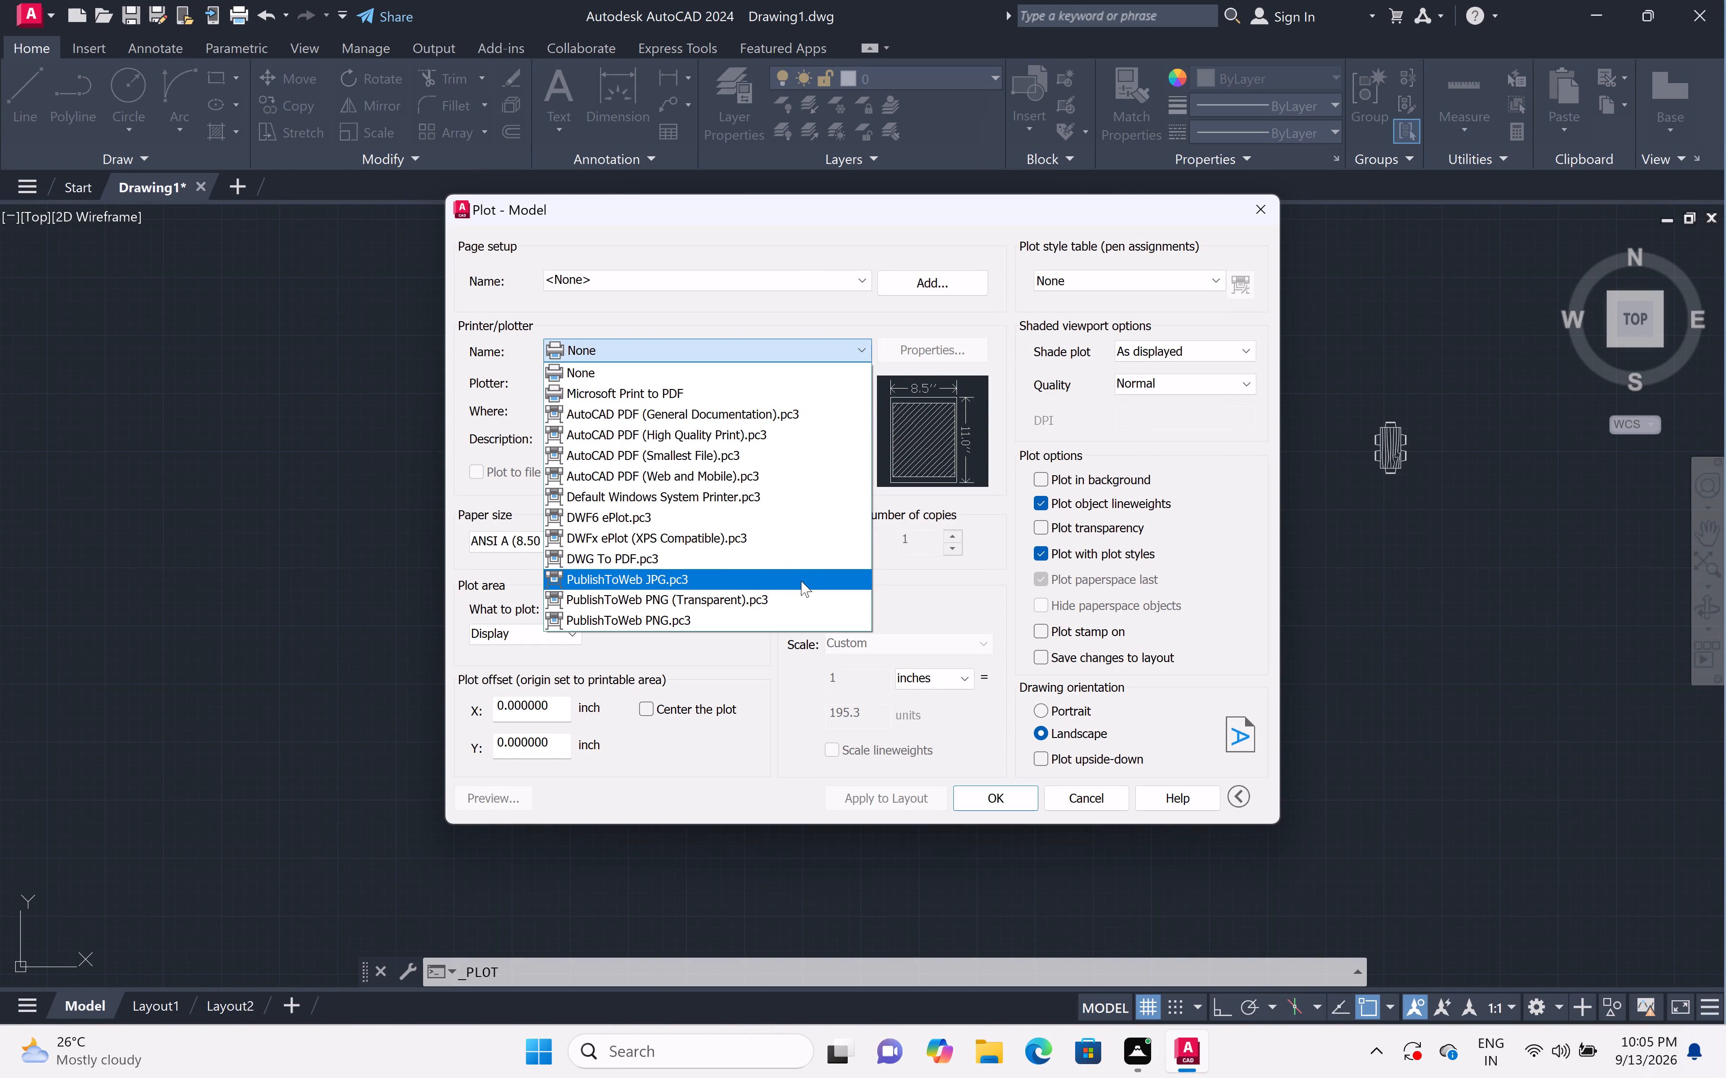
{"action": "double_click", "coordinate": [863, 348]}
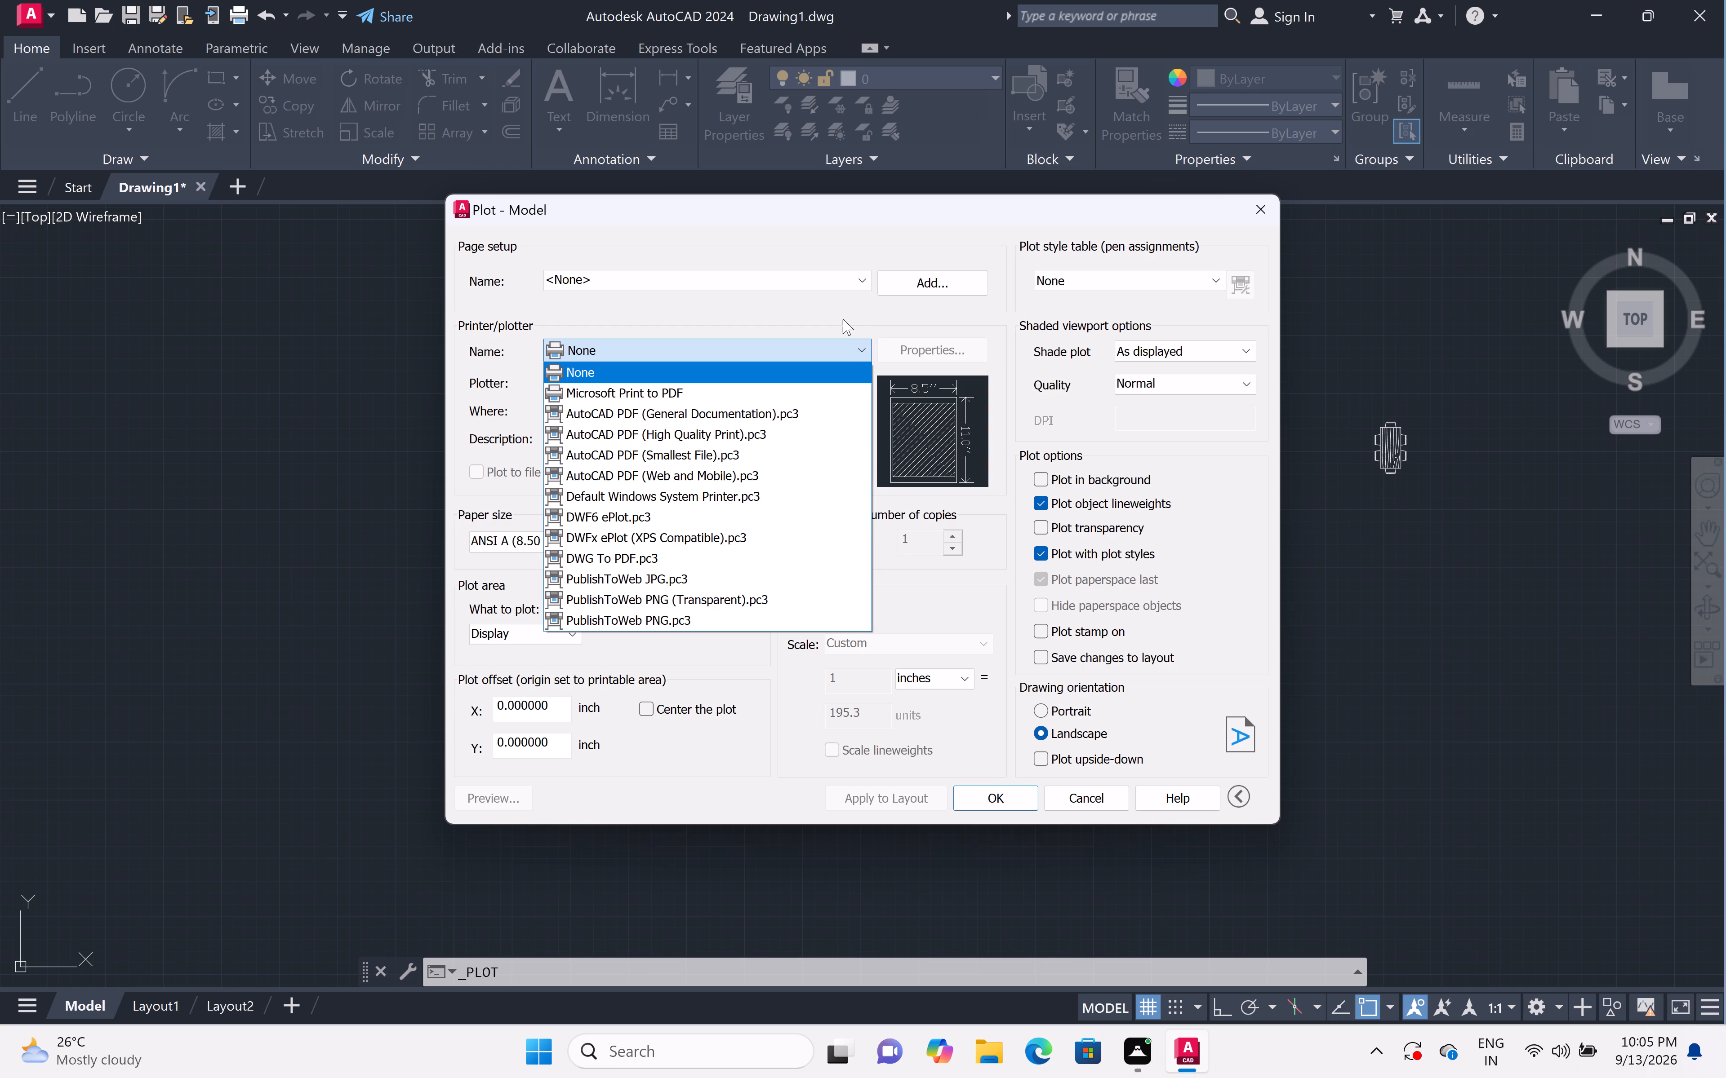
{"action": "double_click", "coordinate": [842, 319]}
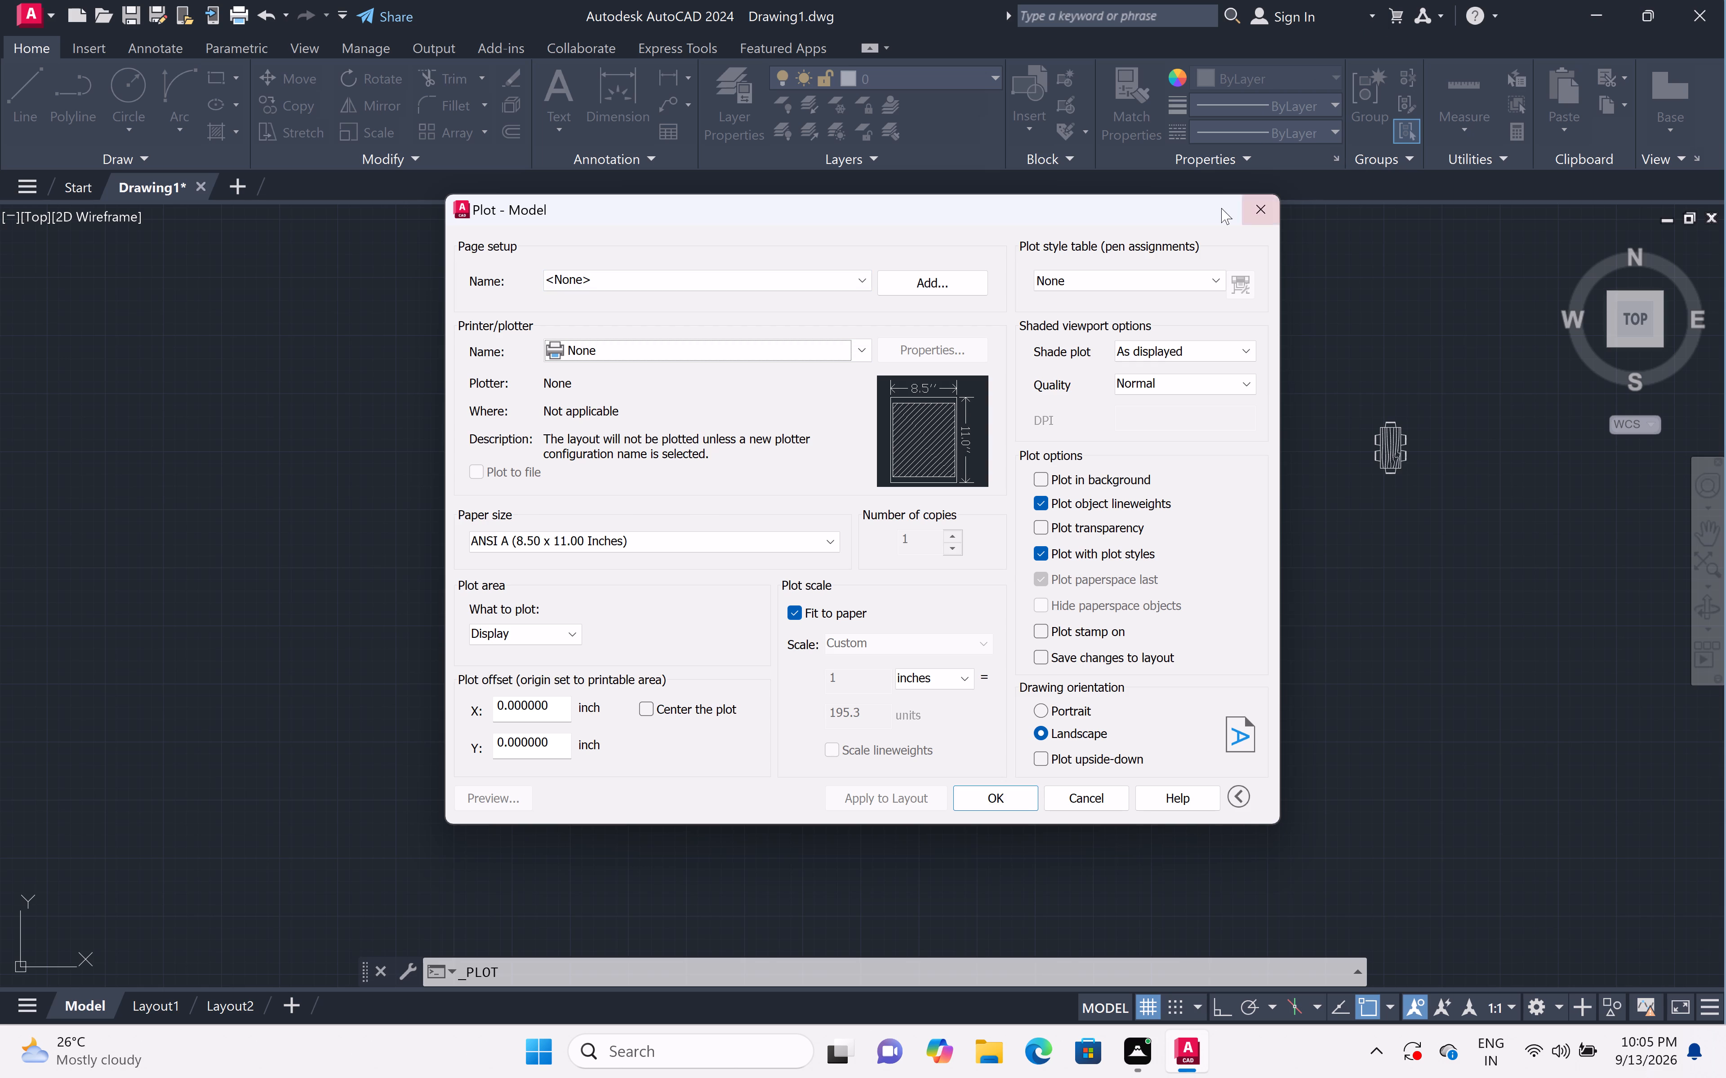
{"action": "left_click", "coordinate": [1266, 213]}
Add two-line multiline text reading TOILET and 4'0"X7'0" below the WC in the toilet adjoining the labelled bedroom.
{"action": "scroll", "coordinate": [1097, 434], "scroll_direction": "down", "scroll_amount": 1}
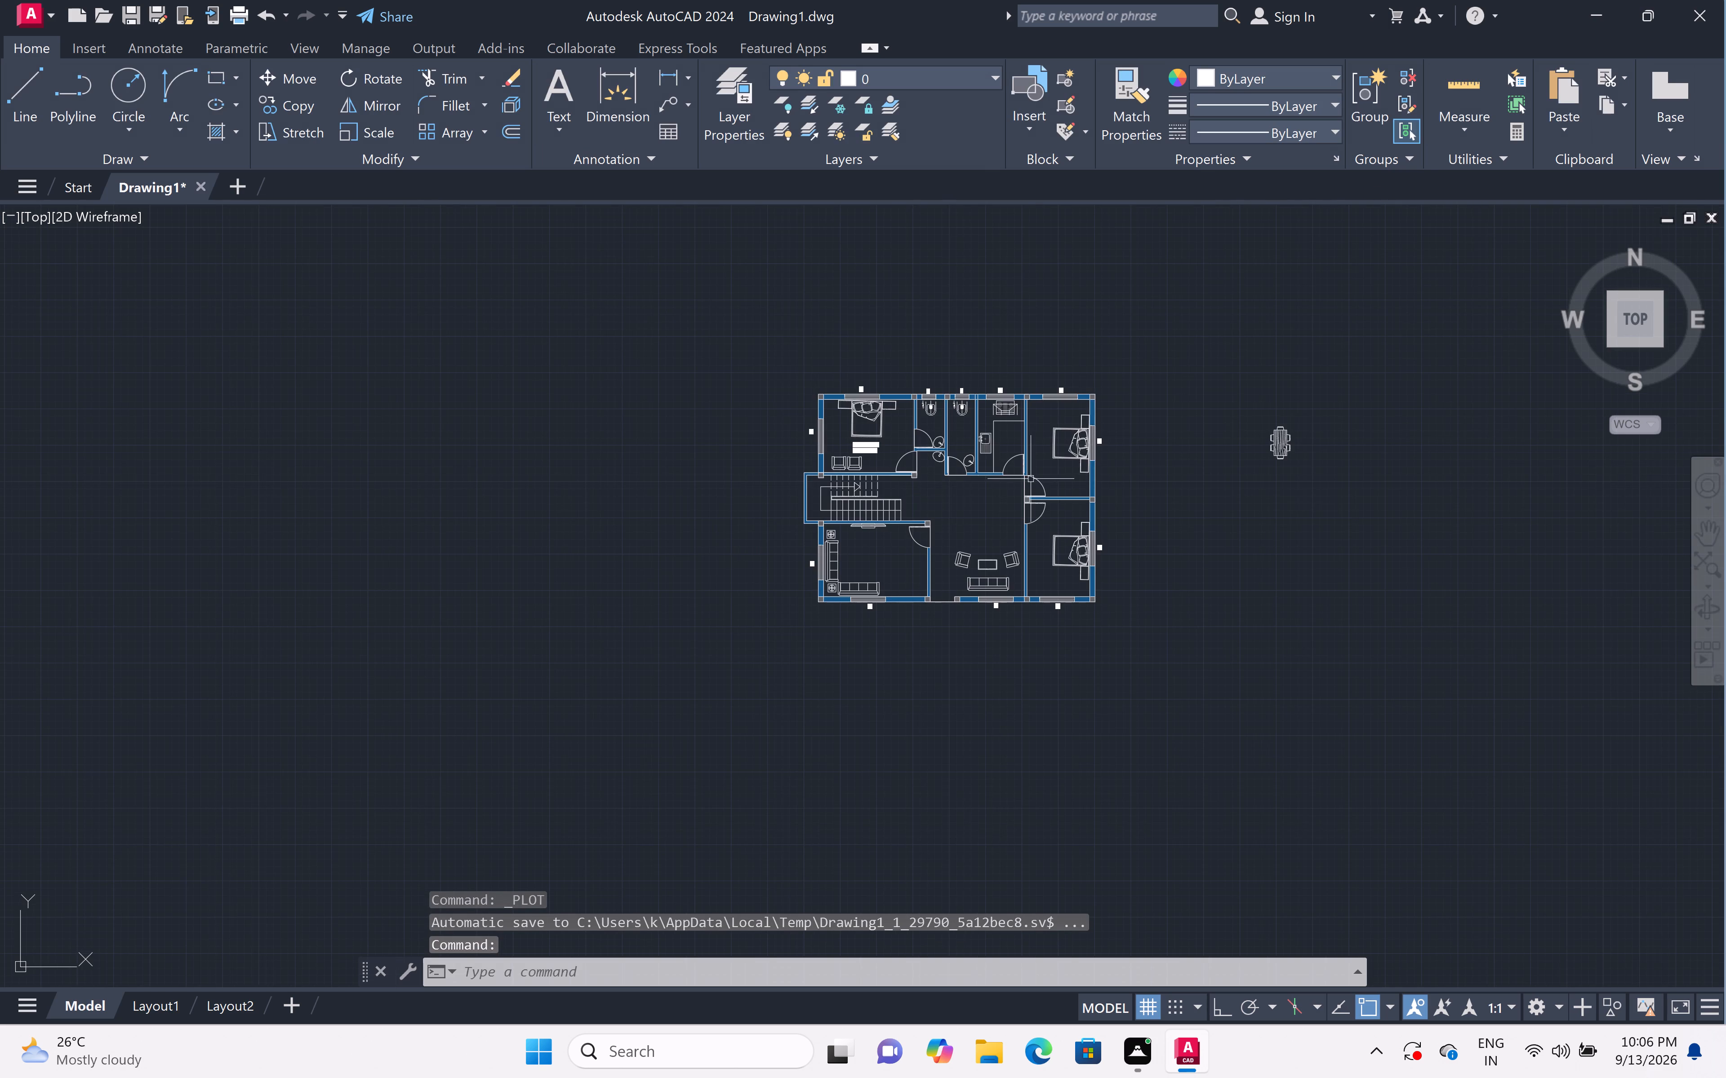
{"action": "scroll", "coordinate": [1001, 466], "scroll_direction": "up", "scroll_amount": 4}
{"action": "scroll", "coordinate": [999, 464], "scroll_direction": "down", "scroll_amount": 2}
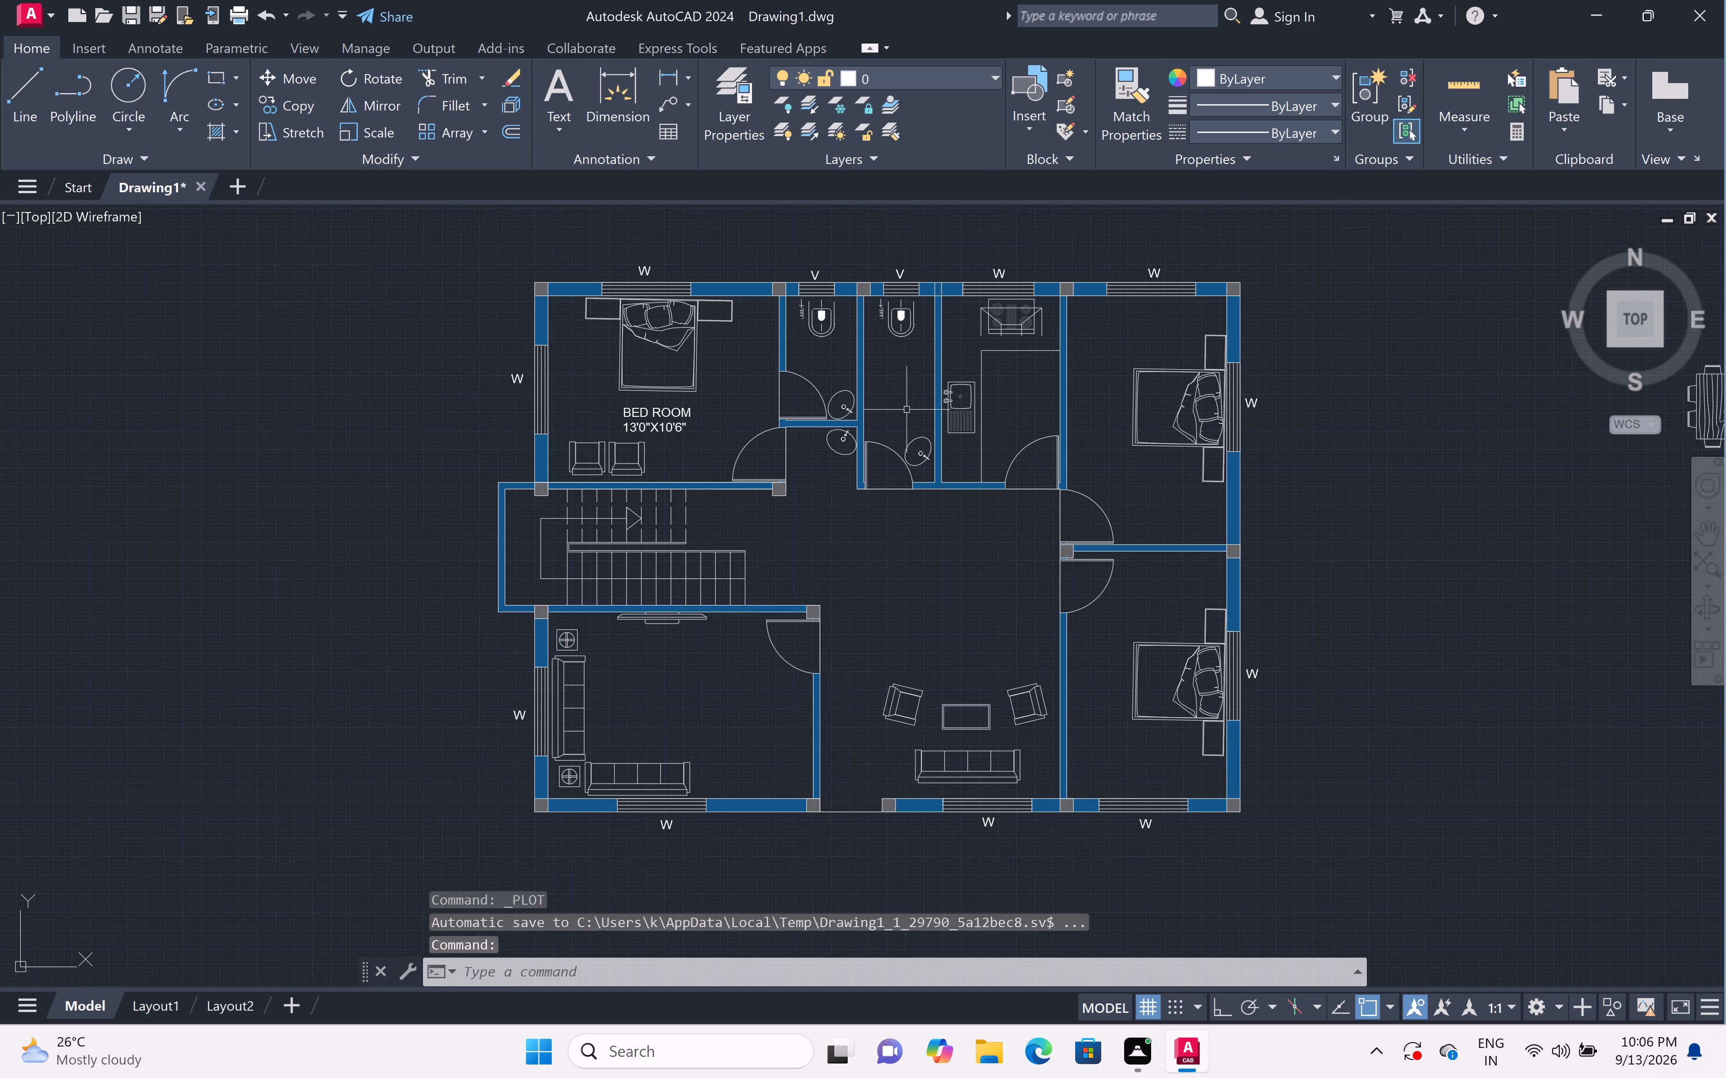
{"action": "scroll", "coordinate": [814, 283], "scroll_direction": "up", "scroll_amount": 2}
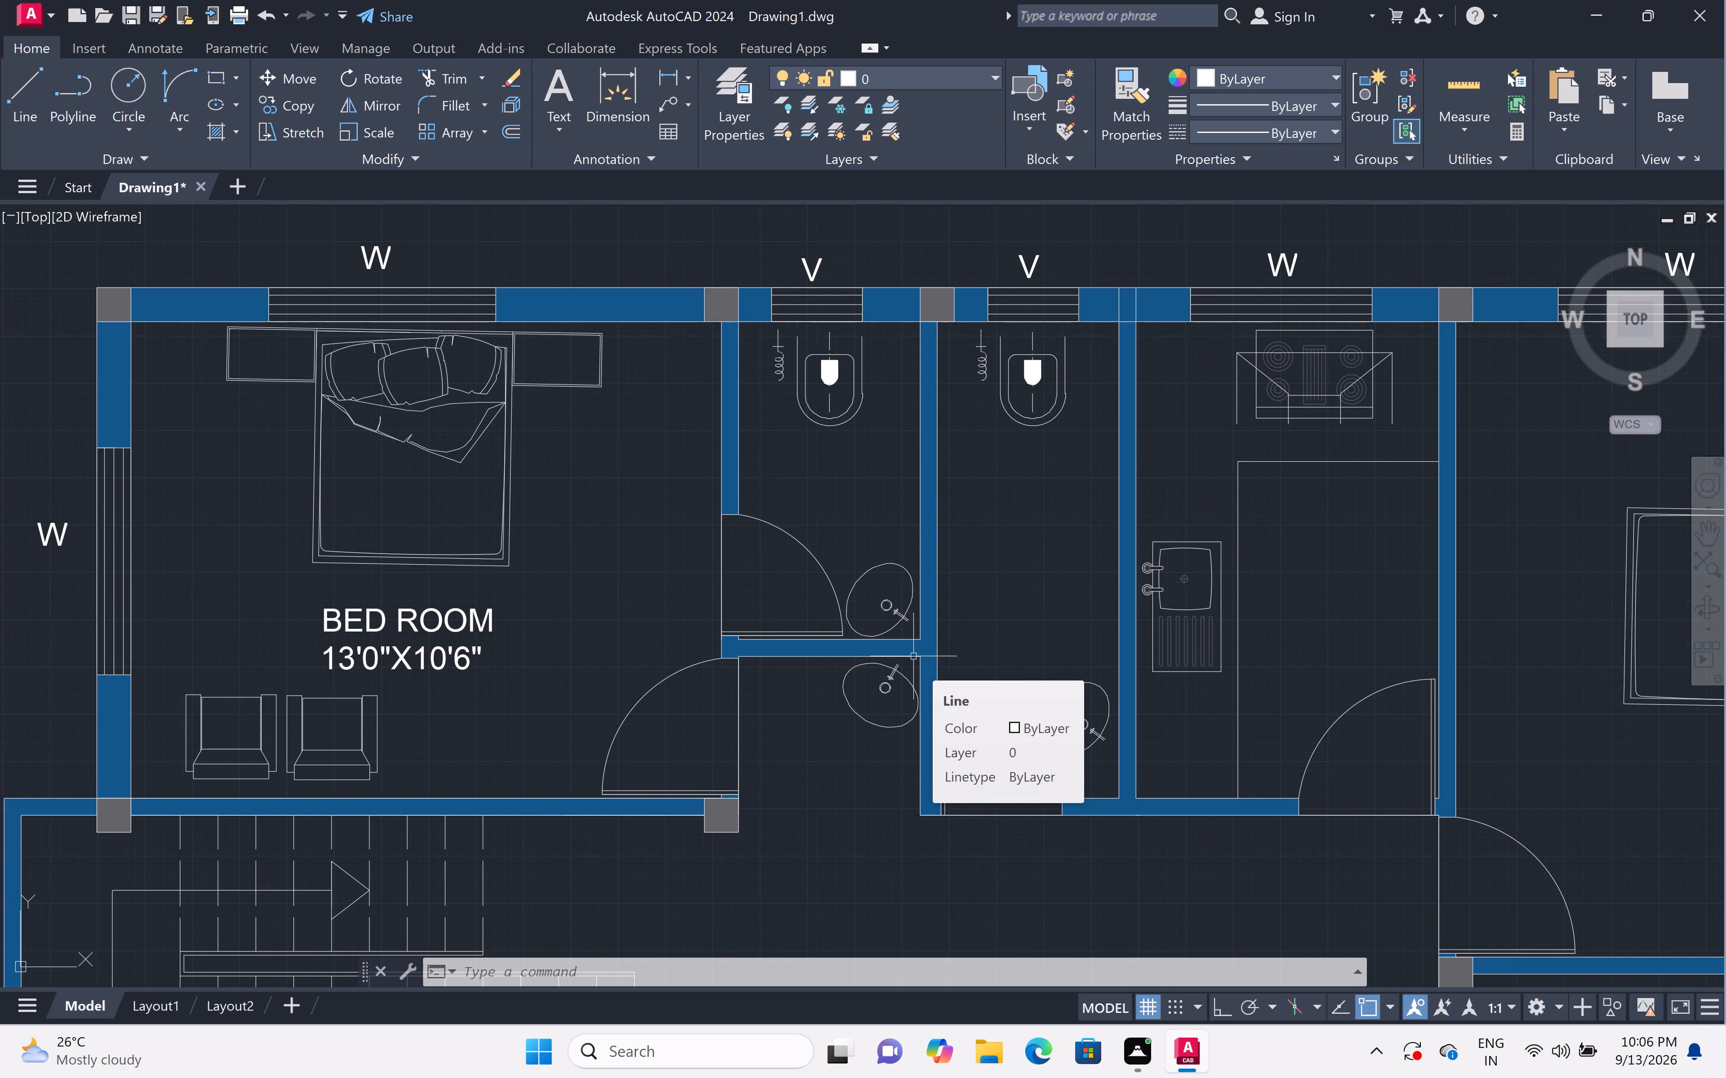
{"action": "type", "text": "MT"}
{"action": "key", "text": "space"}
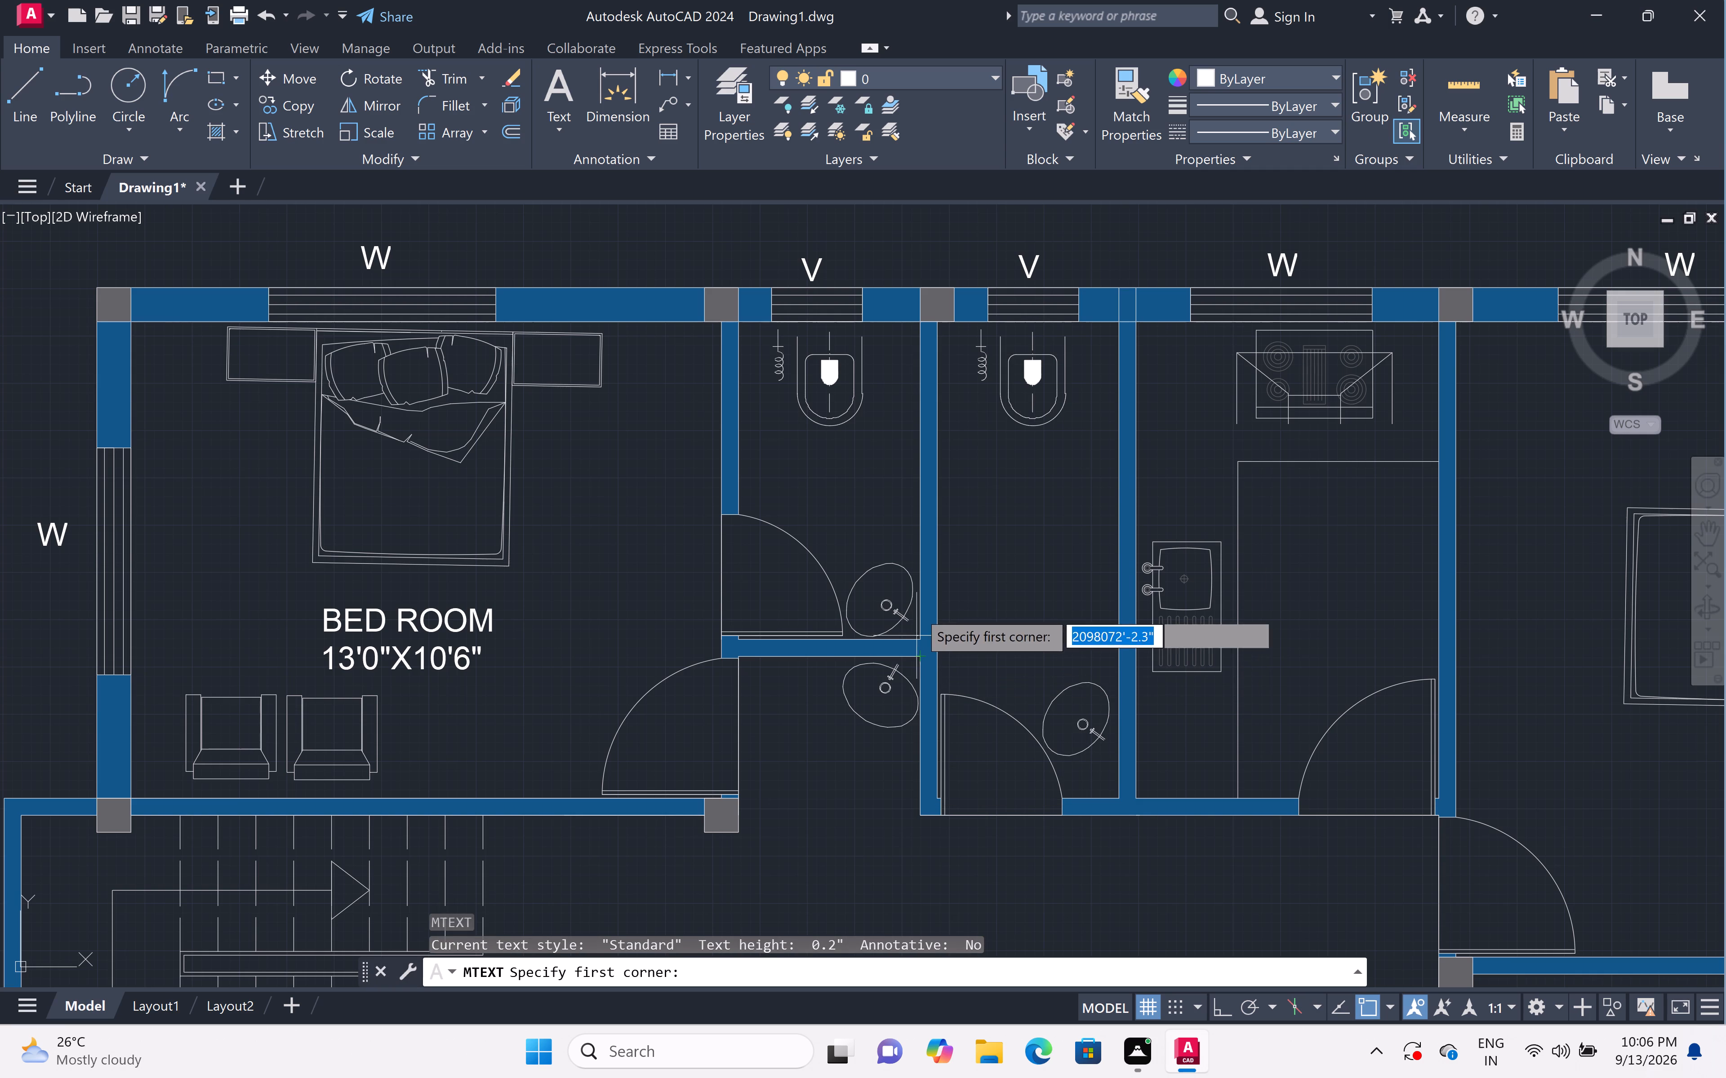
{"action": "left_click", "coordinate": [755, 440]}
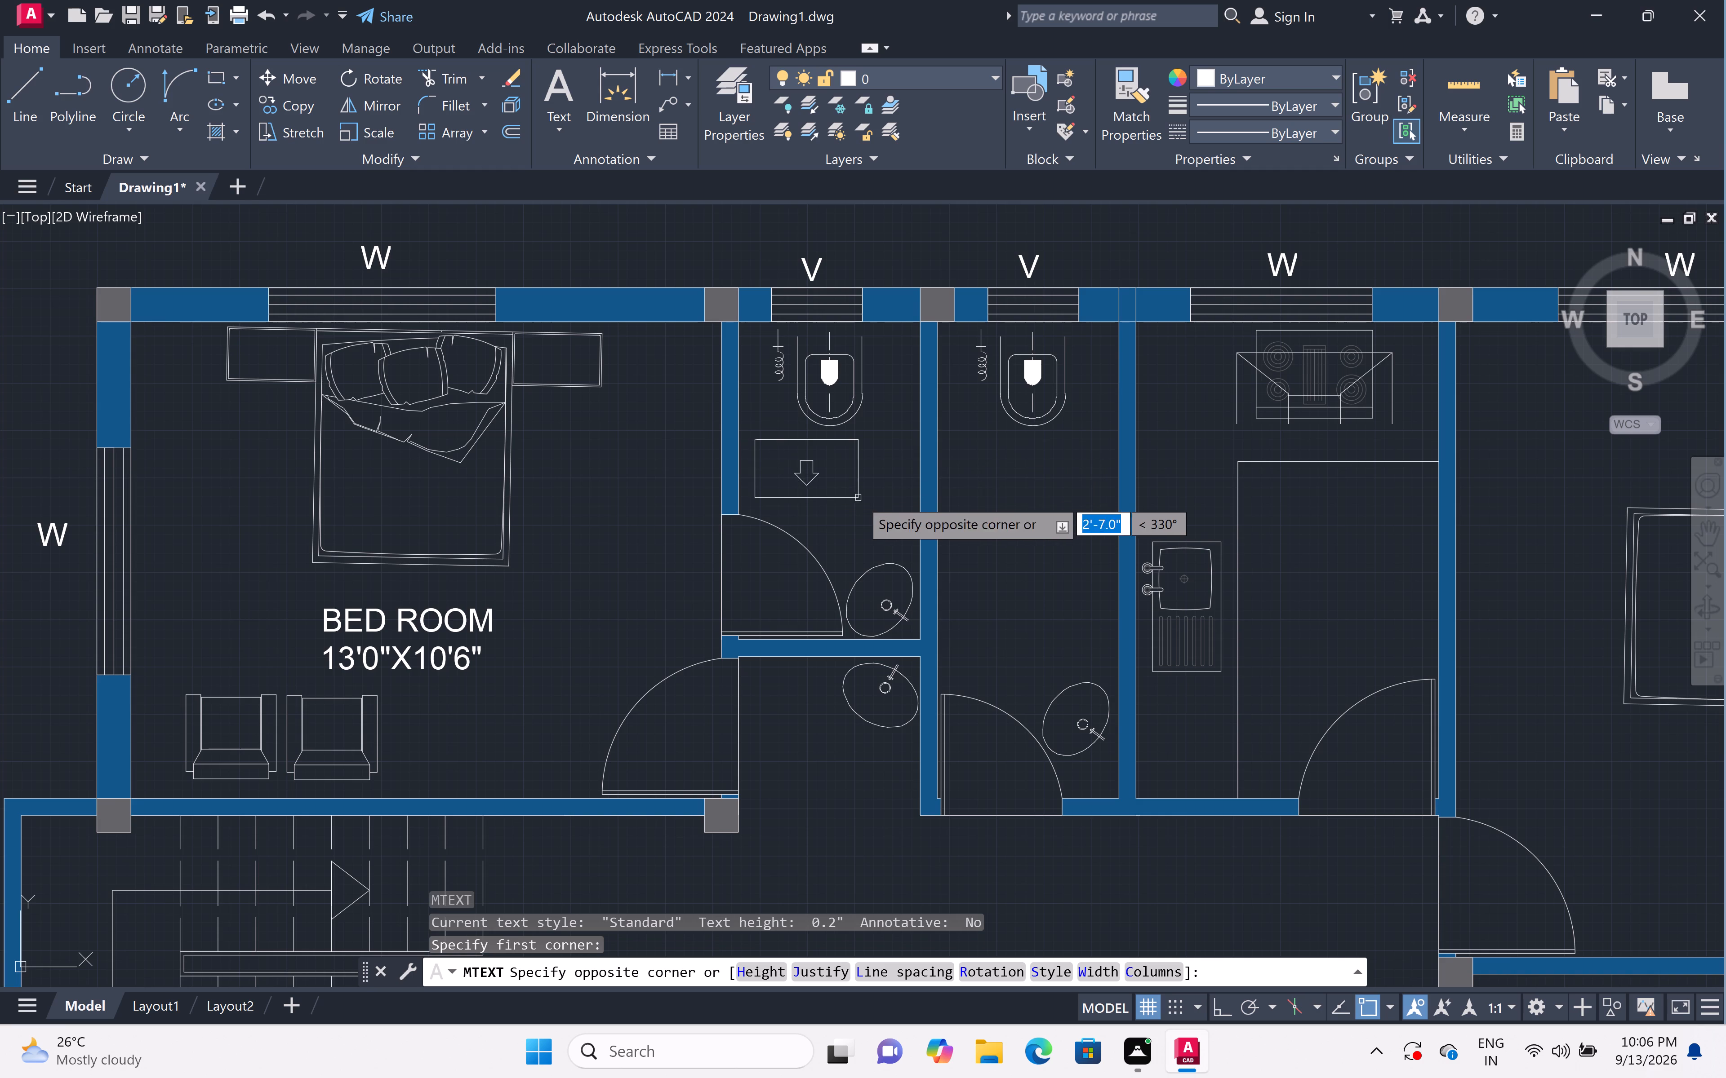
{"action": "left_click", "coordinate": [887, 505]}
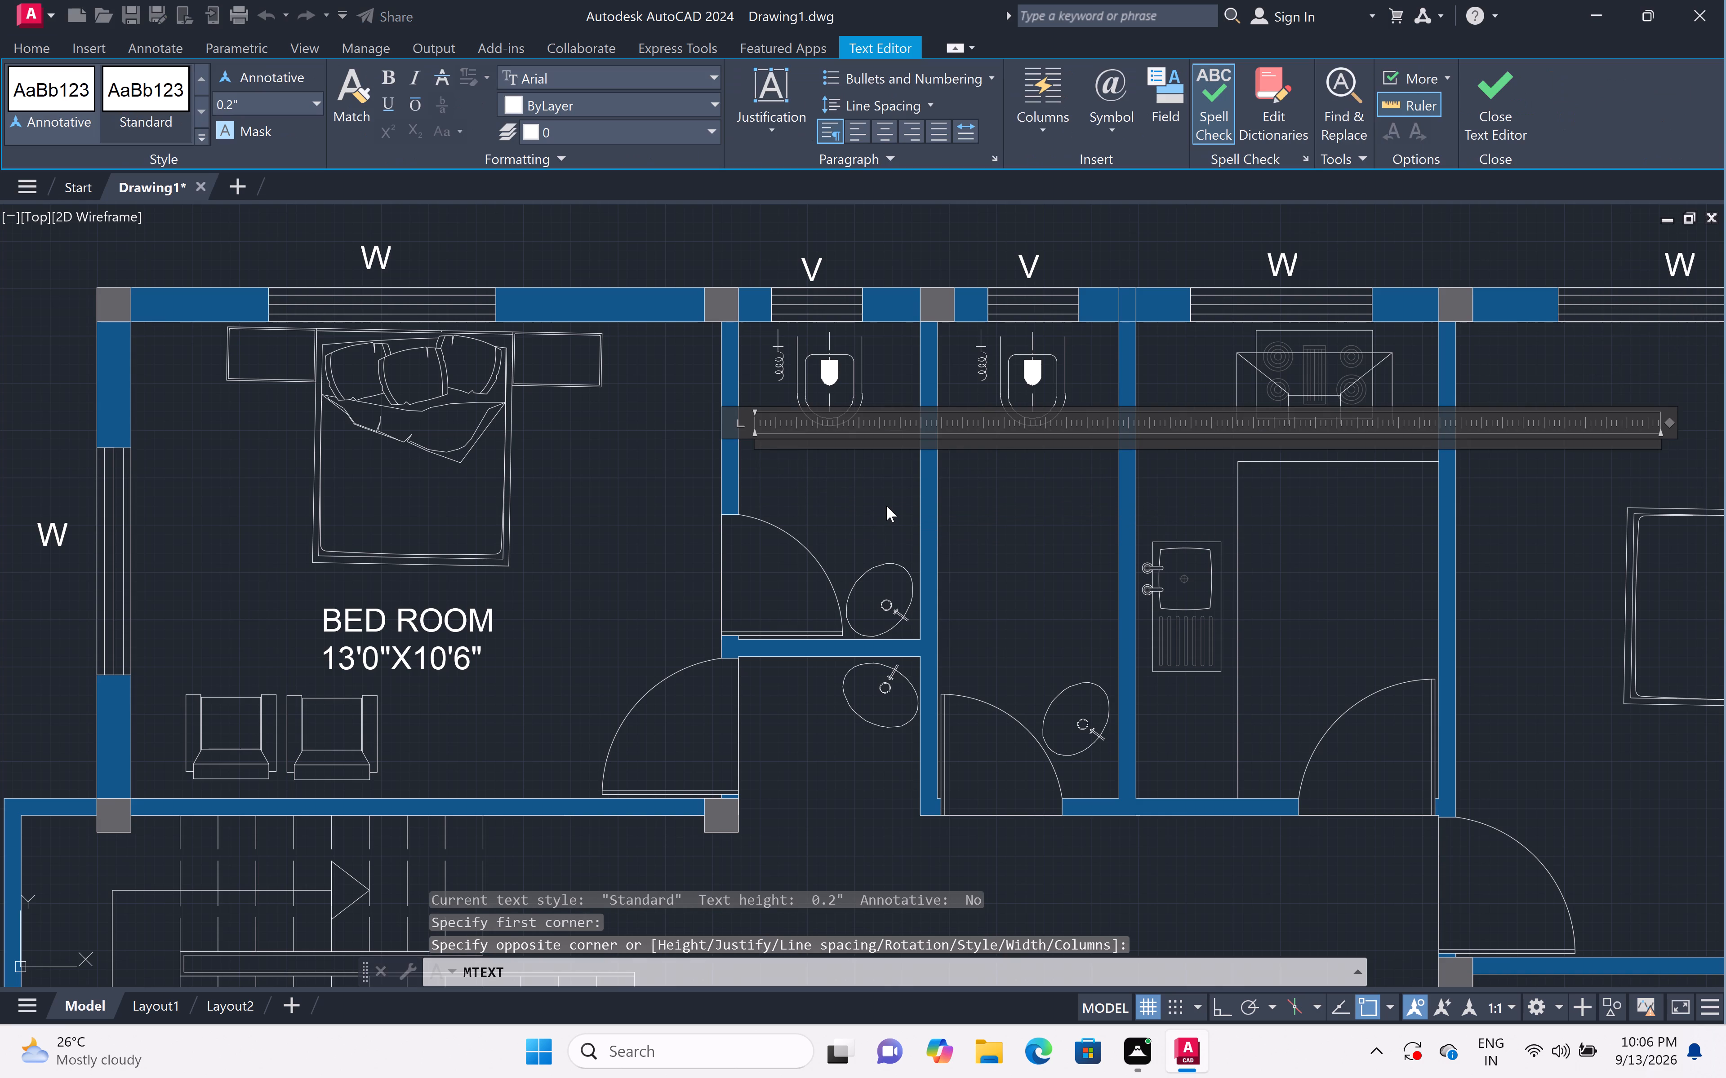
{"action": "type", "text": "TO"}
{"action": "type", "text": "ILET"}
{"action": "key", "text": "Return"}
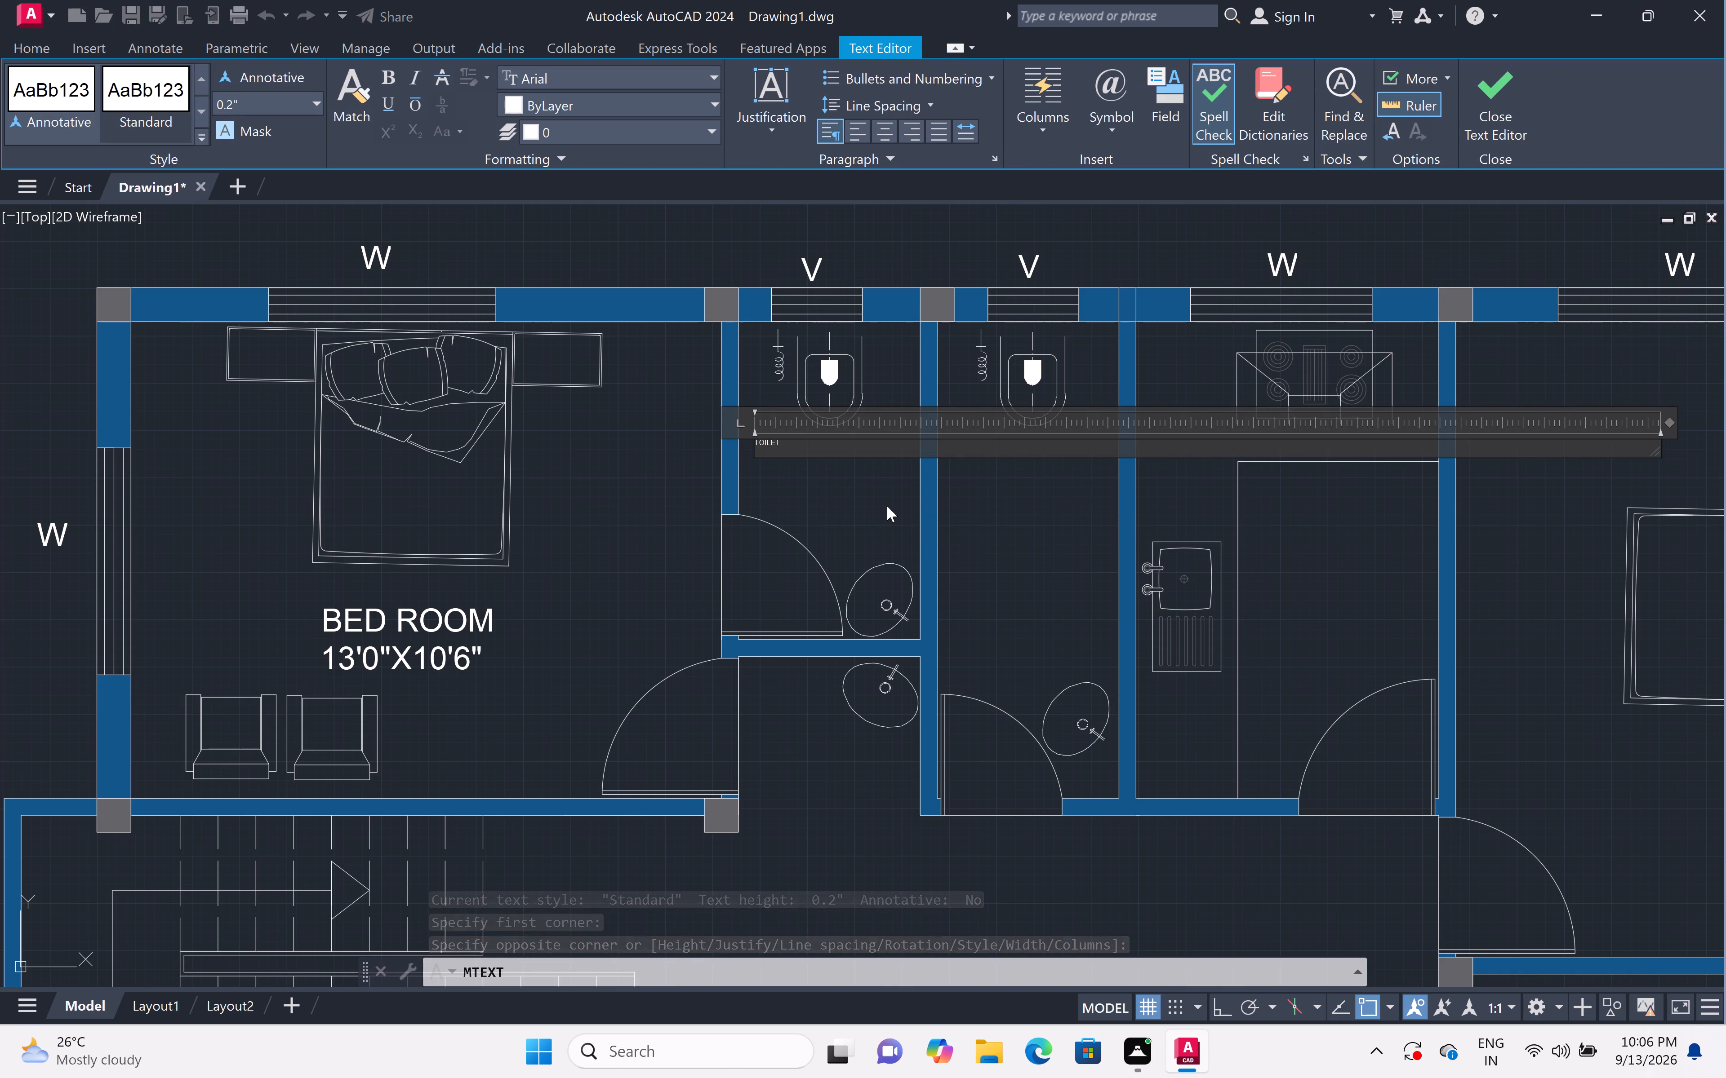
{"action": "type", "text": "4'0\""}
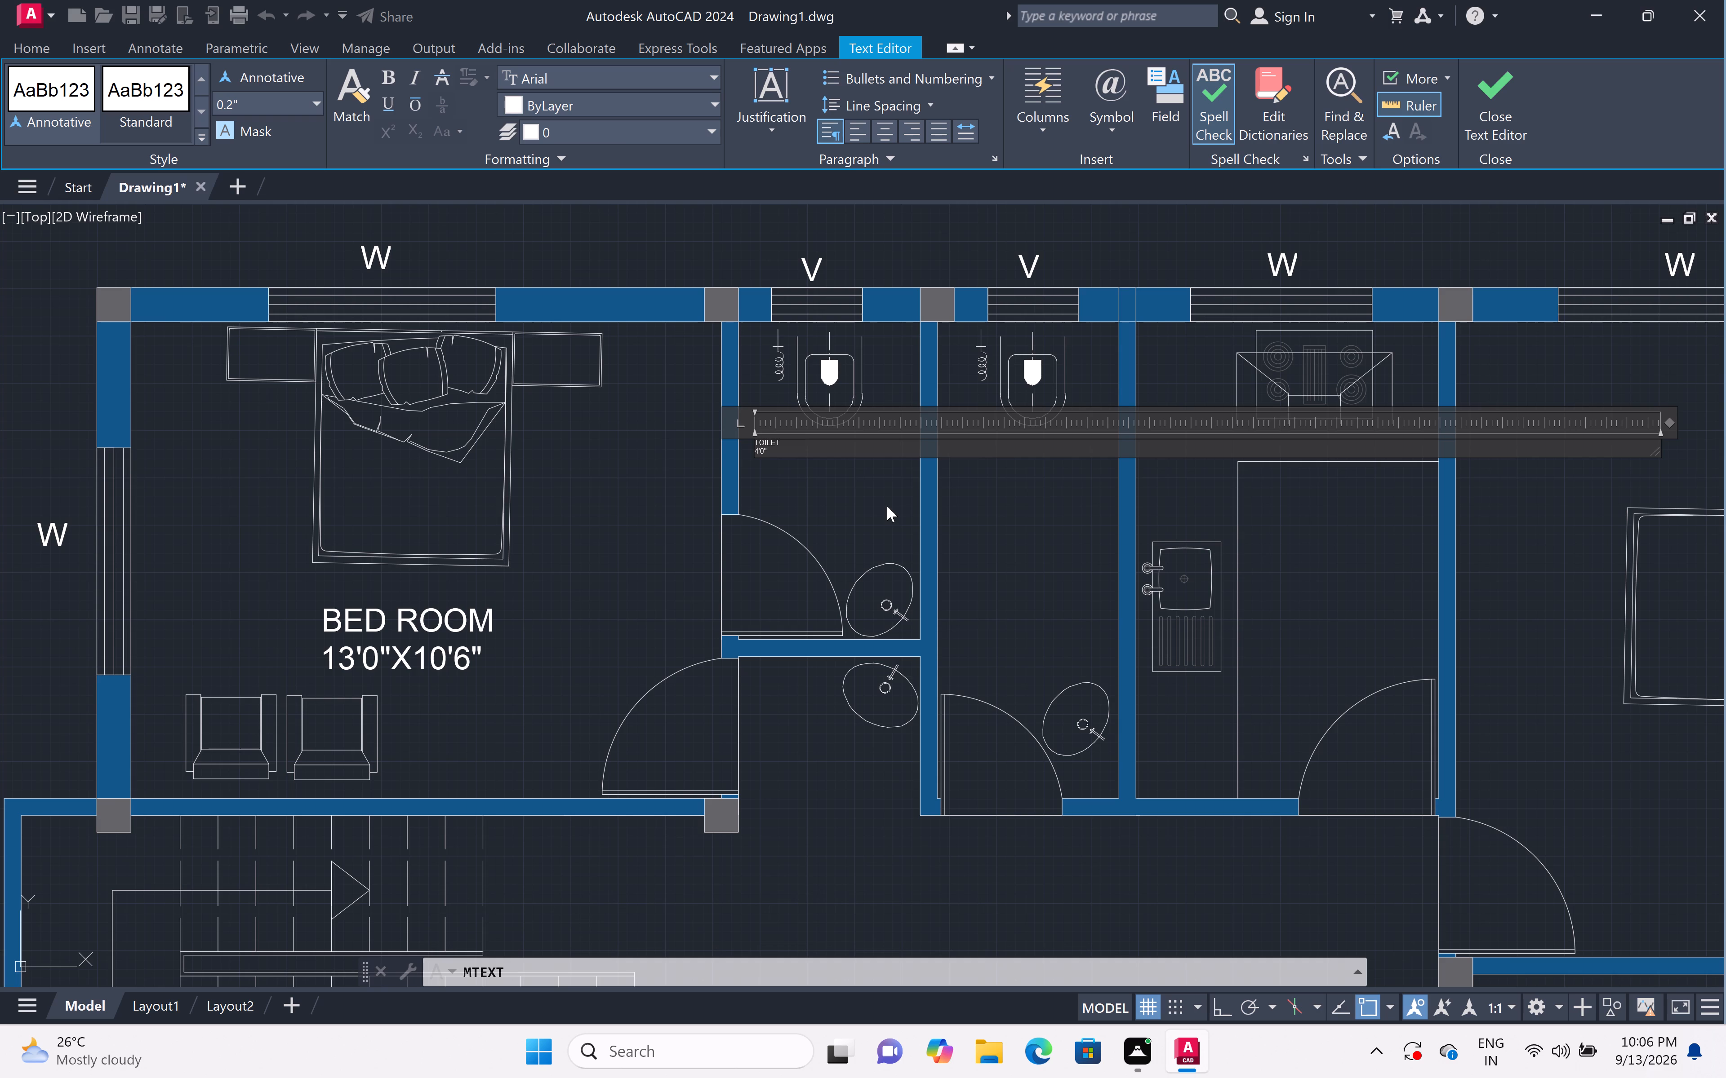
{"action": "key", "text": "x"}
{"action": "type", "text": "7'0\""}
{"action": "left_click", "coordinate": [808, 482]}
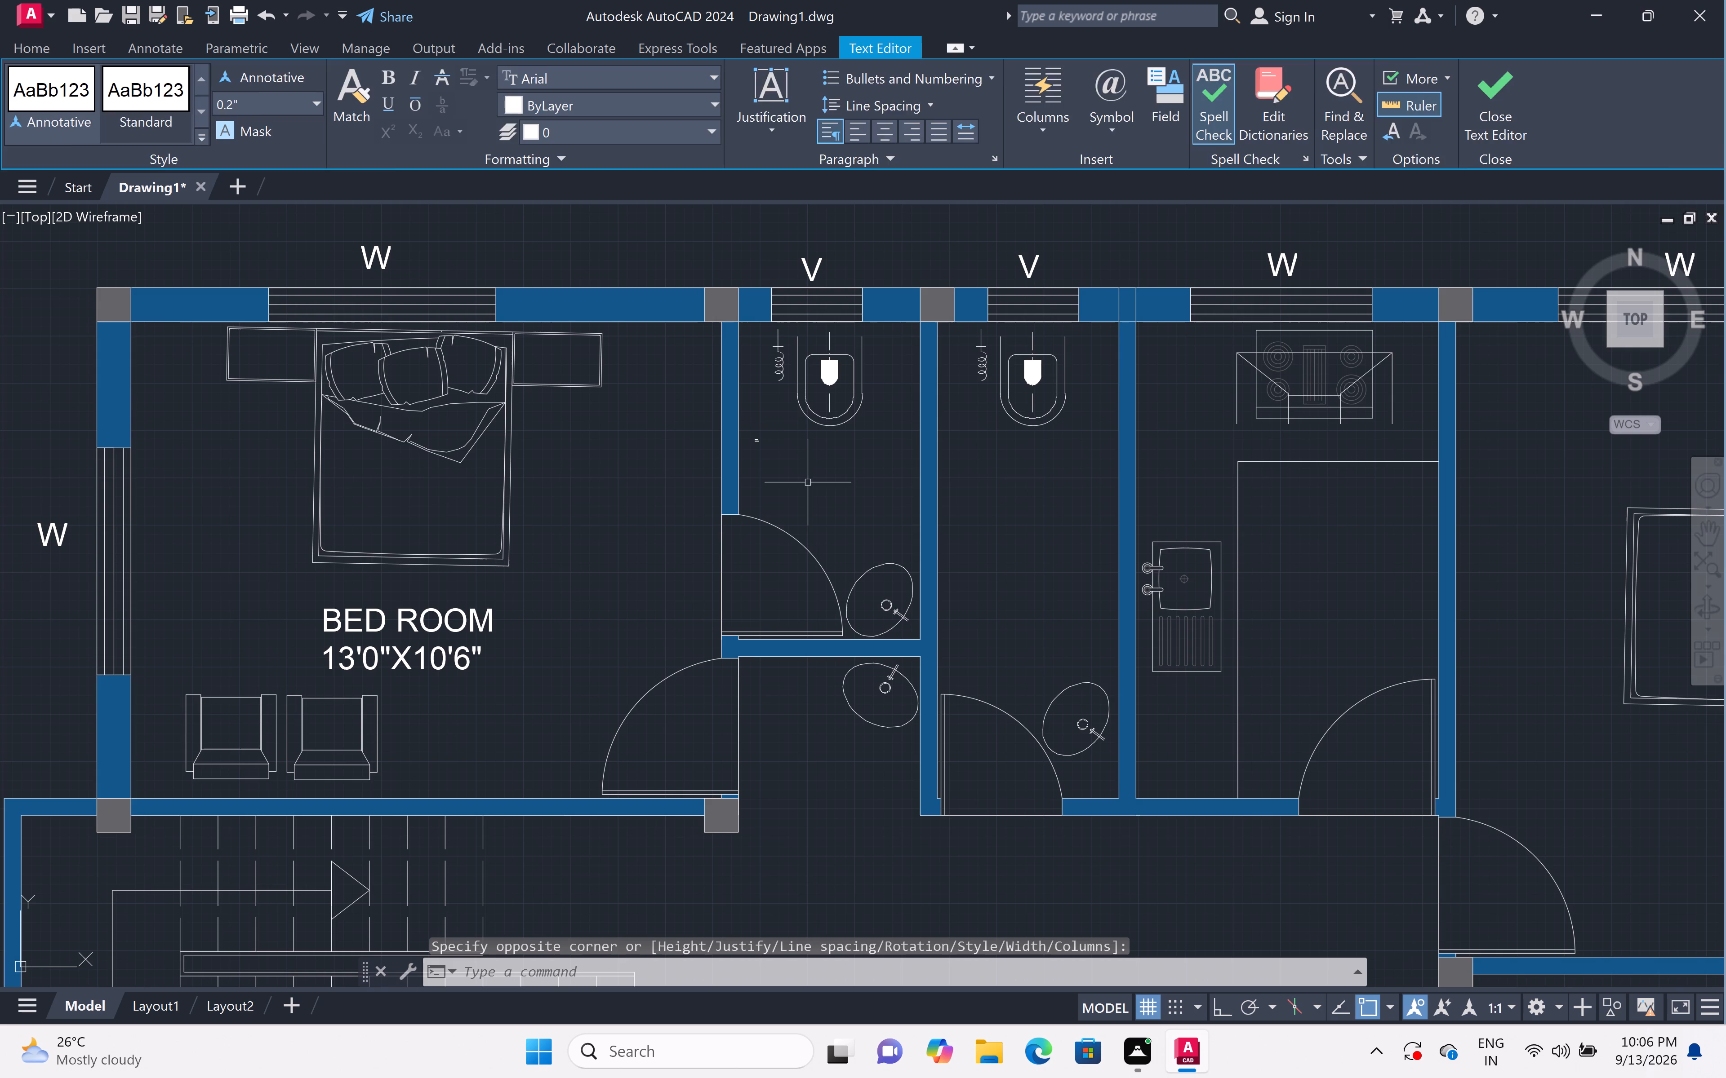
Set the text height of the new toilet label to 6" in its properties and deselect it.
{"action": "scroll", "coordinate": [745, 425], "scroll_direction": "up", "scroll_amount": 2}
{"action": "left_click", "coordinate": [745, 427]}
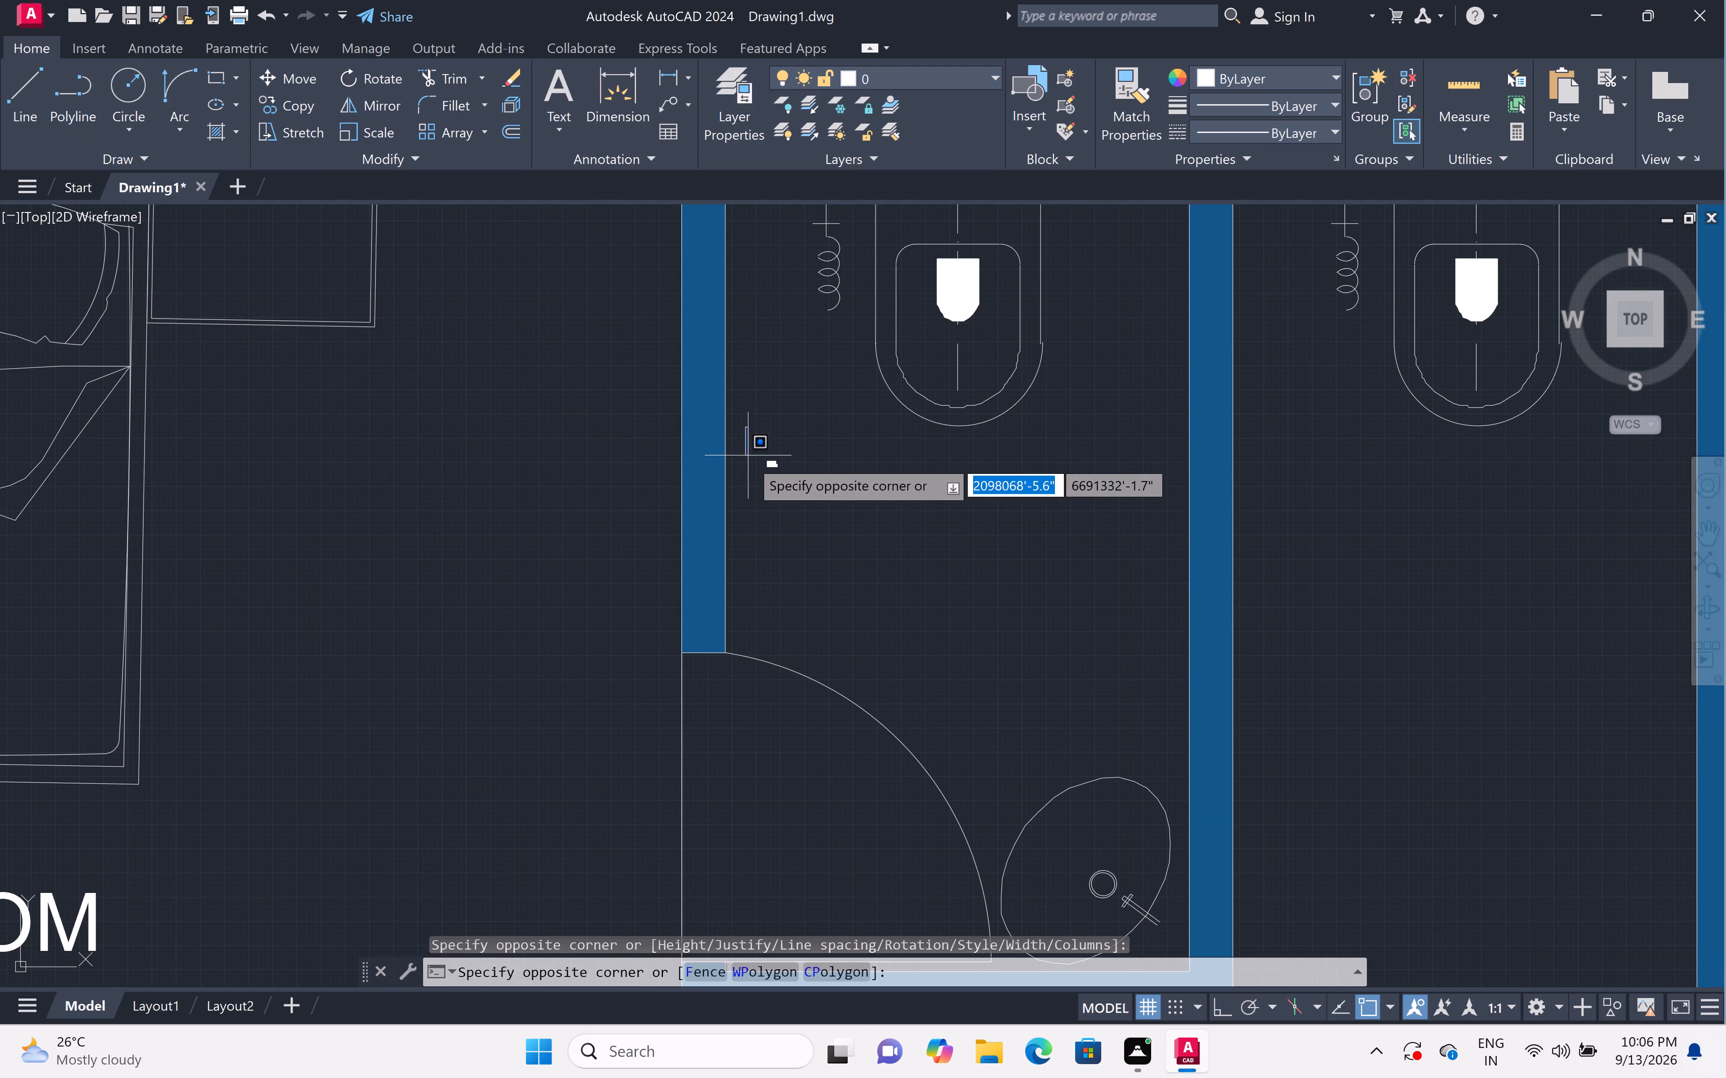
{"action": "left_click", "coordinate": [786, 498]}
{"action": "right_click", "coordinate": [795, 487]}
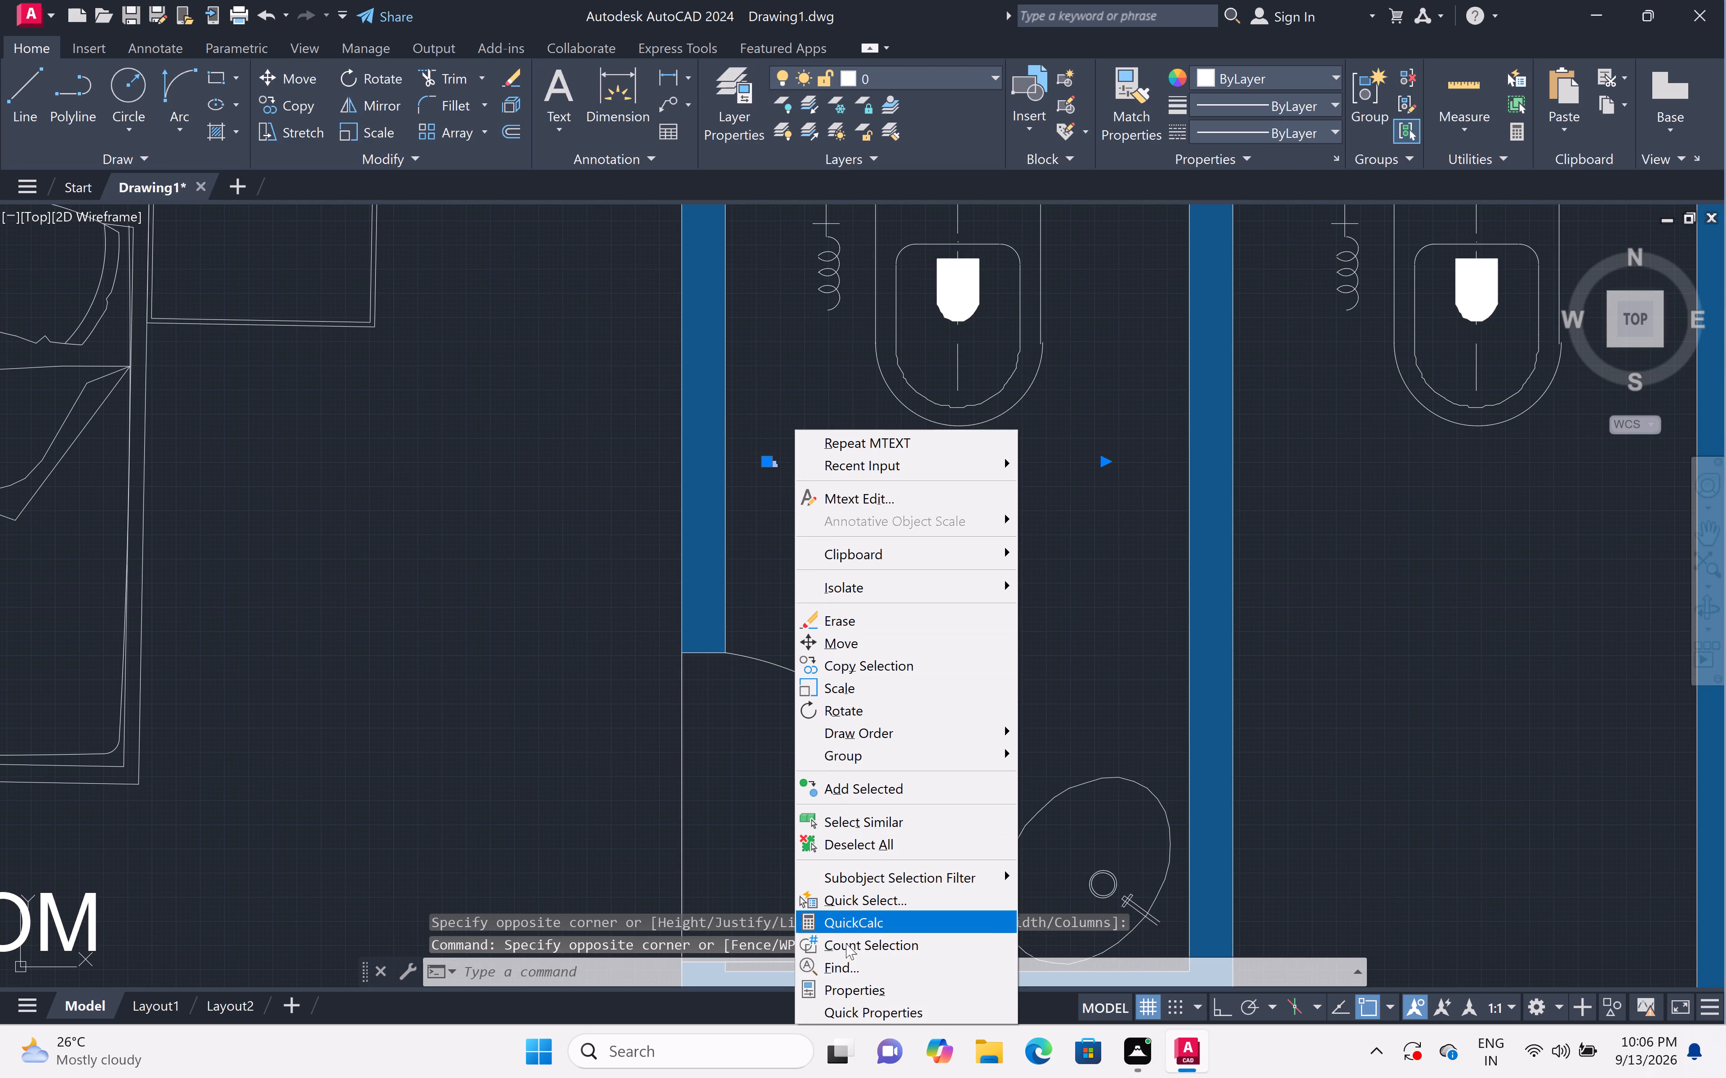
{"action": "left_click", "coordinate": [851, 998]}
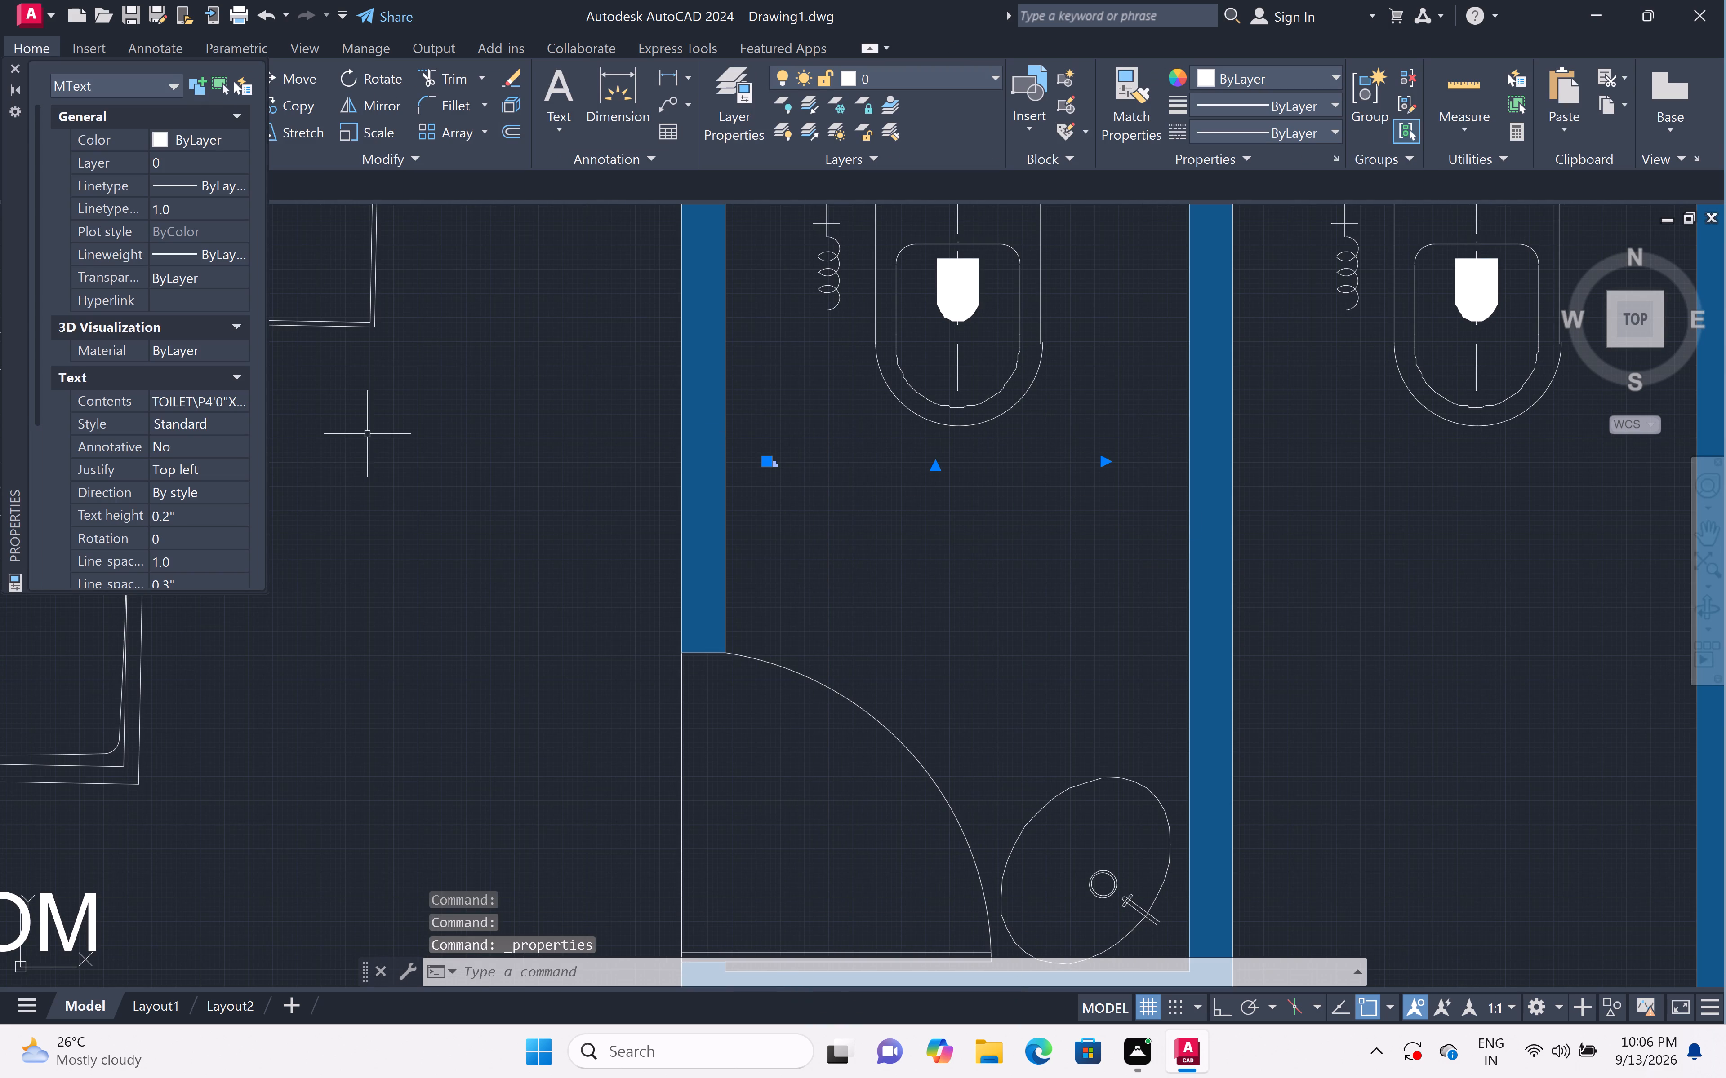
{"action": "double_click", "coordinate": [189, 516]}
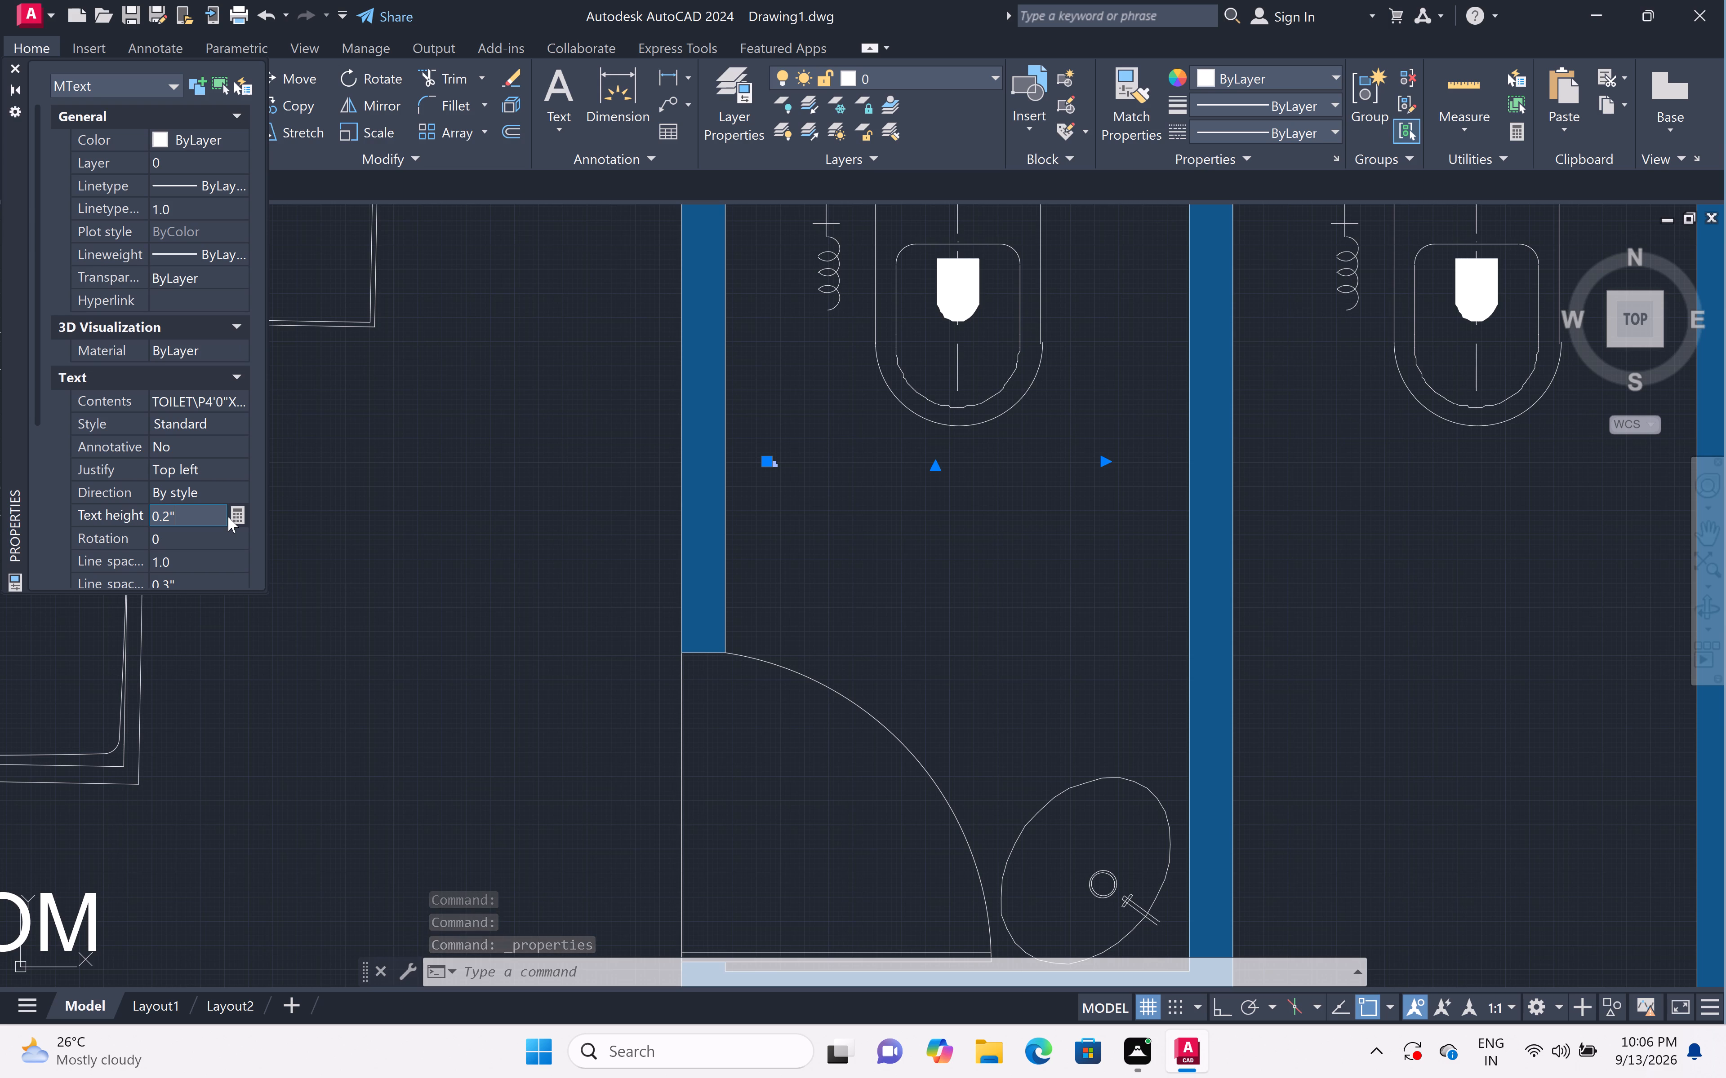
{"action": "key", "text": "BackSpace"}
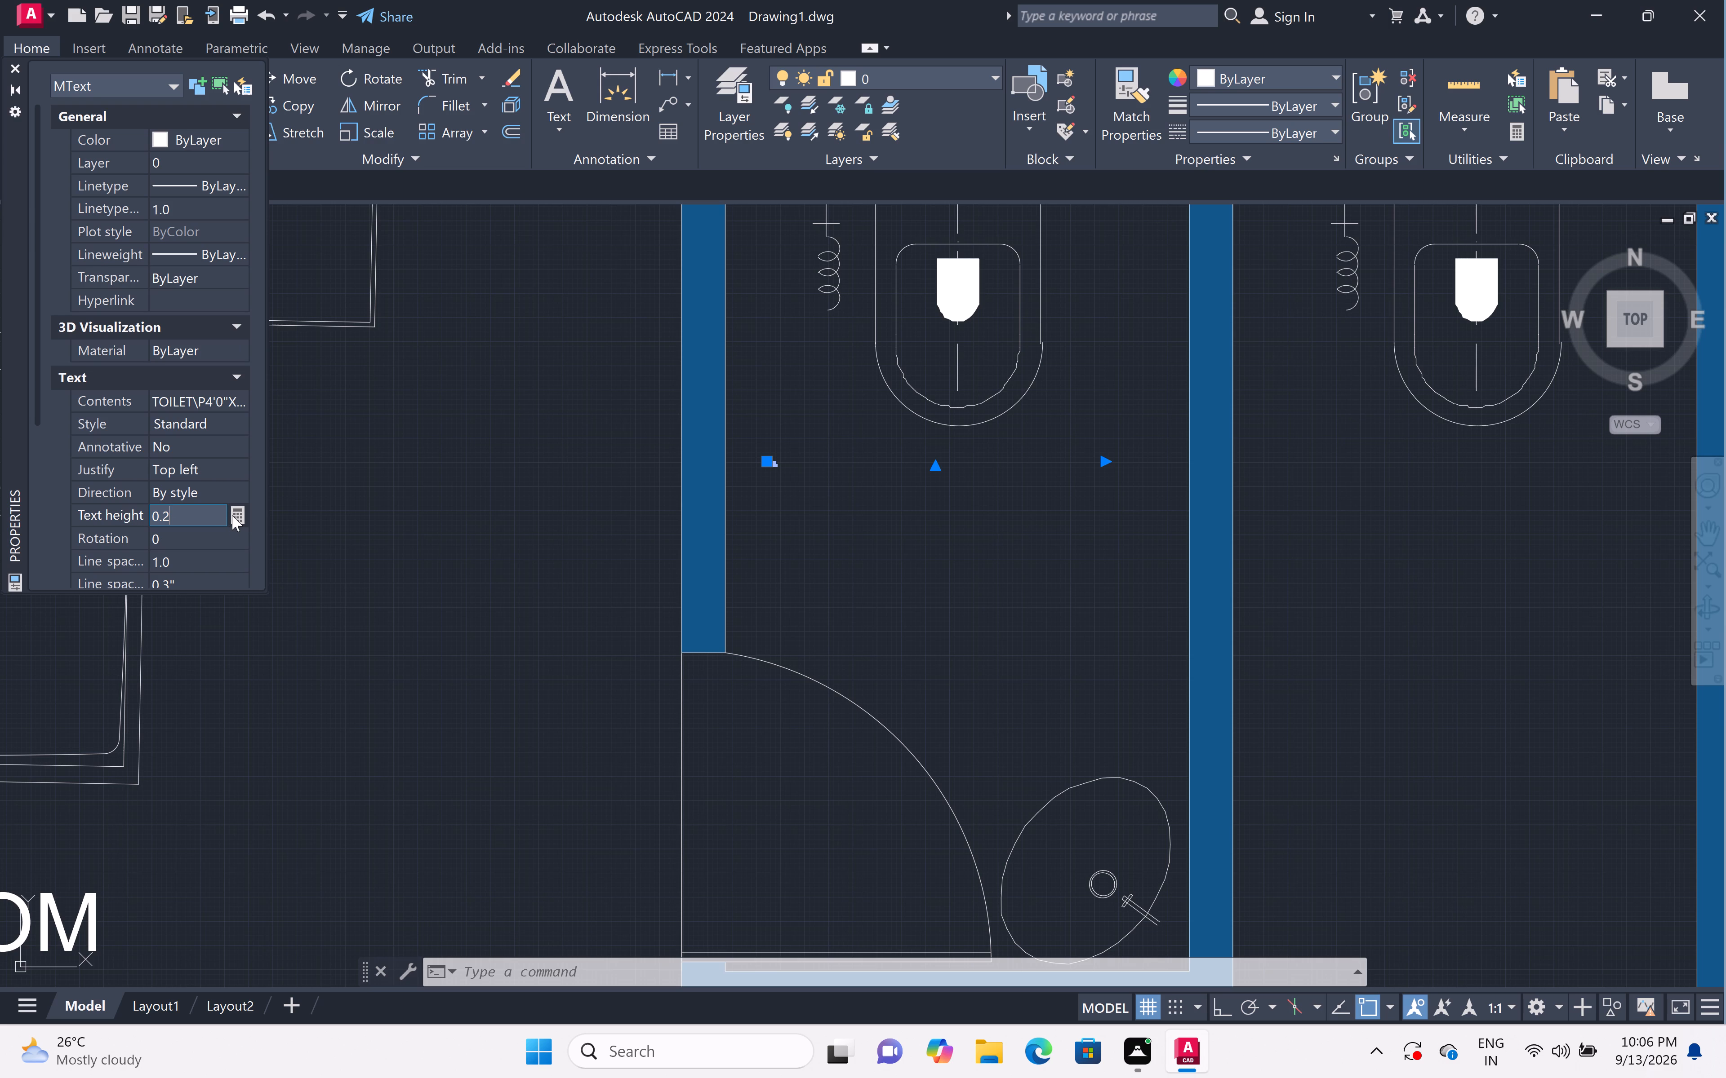
{"action": "key", "text": "BackSpace"}
{"action": "key", "text": "BackSpace"}
{"action": "key", "text": "BackSpace"}
{"action": "key", "text": "BackSpace"}
{"action": "key", "text": "BackSpace"}
{"action": "key", "text": "BackSpace"}
{"action": "key", "text": "6"}
{"action": "key", "text": "shift+quotedbl"}
{"action": "left_click", "coordinate": [948, 581]}
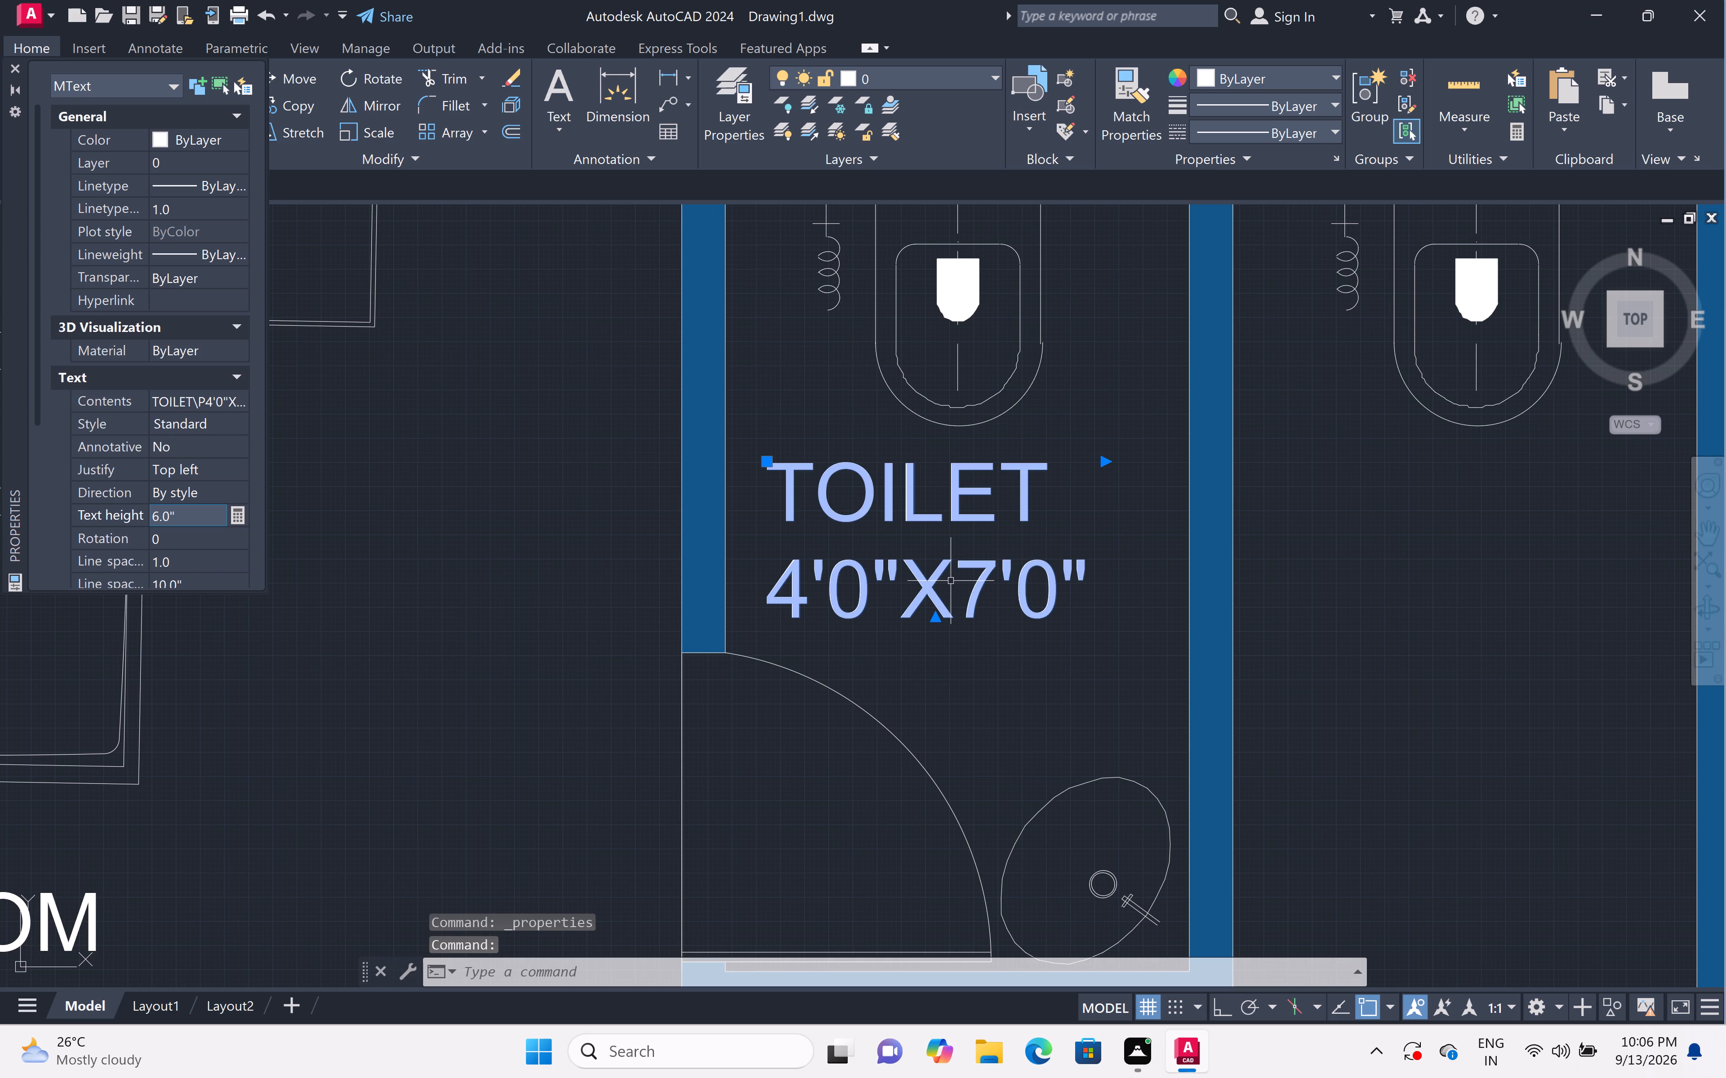
{"action": "key", "text": "Escape"}
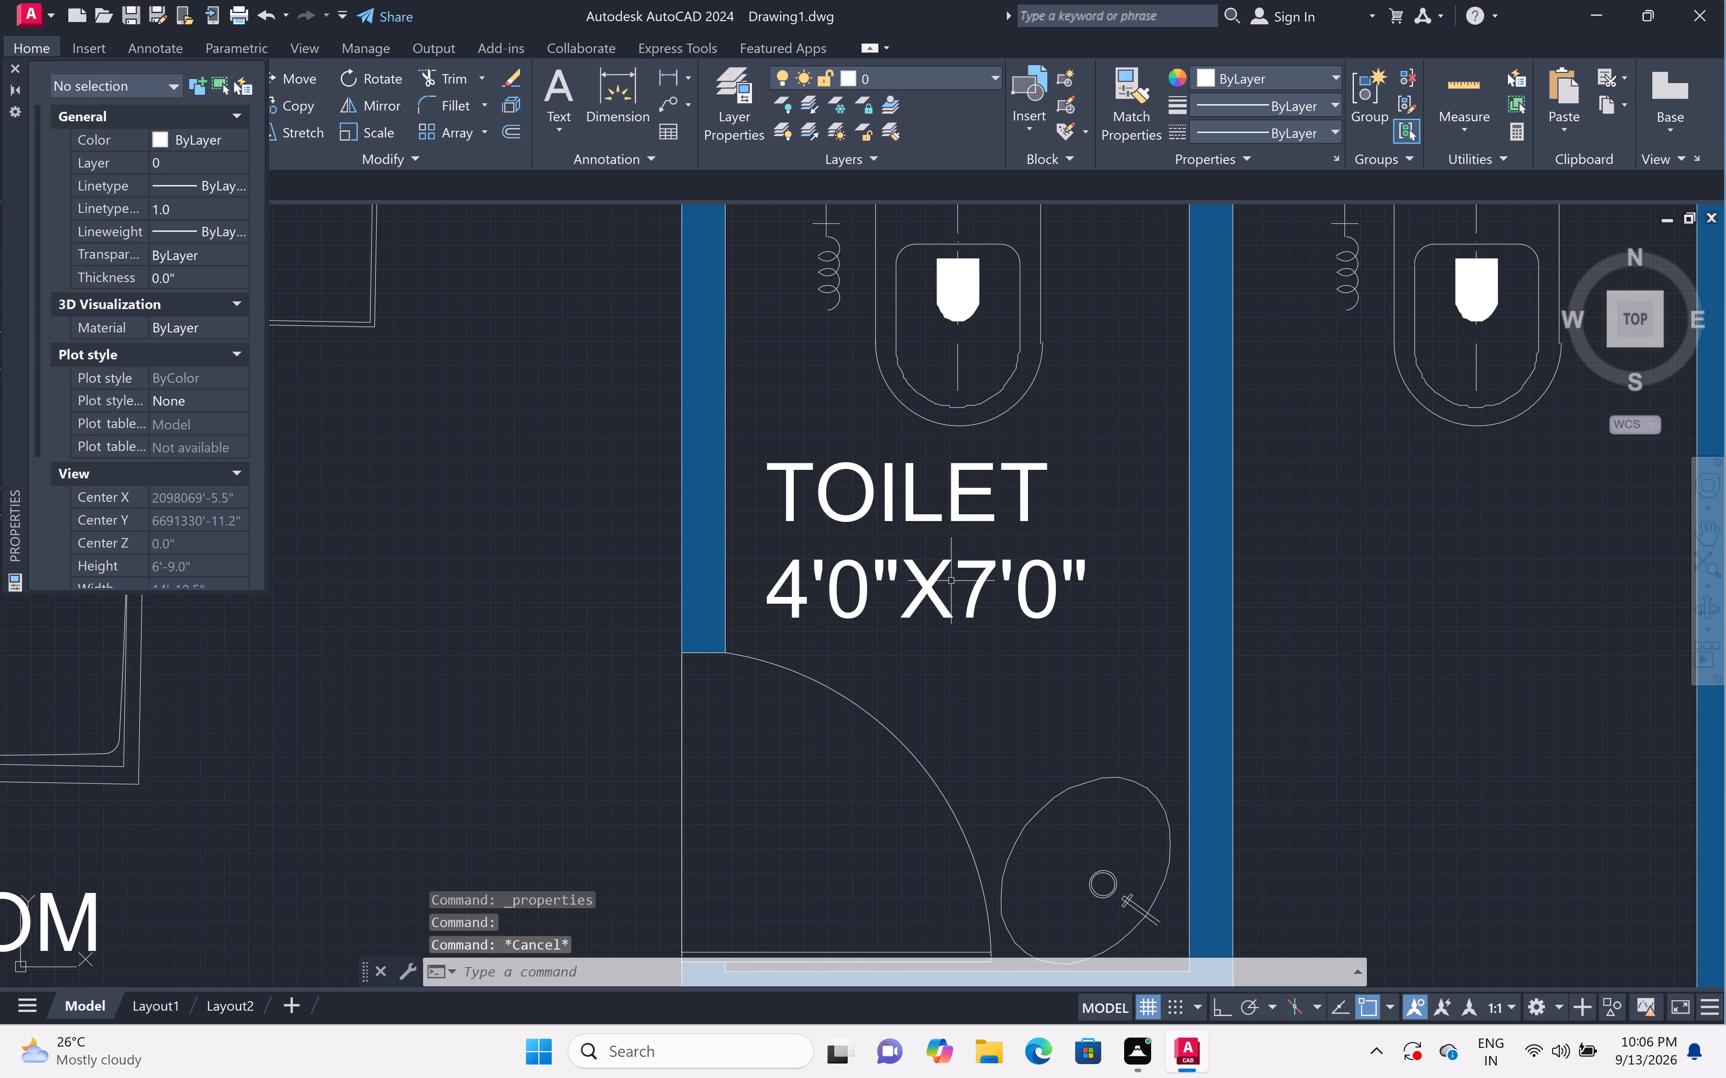
Add two-line multiline text reading TOILET and 4'0"X10'0" in the second toilet, between the labelled toilet and the kitchen.
{"action": "scroll", "coordinate": [981, 570], "scroll_direction": "up", "scroll_amount": 2}
{"action": "scroll", "coordinate": [981, 570], "scroll_direction": "down", "scroll_amount": 4}
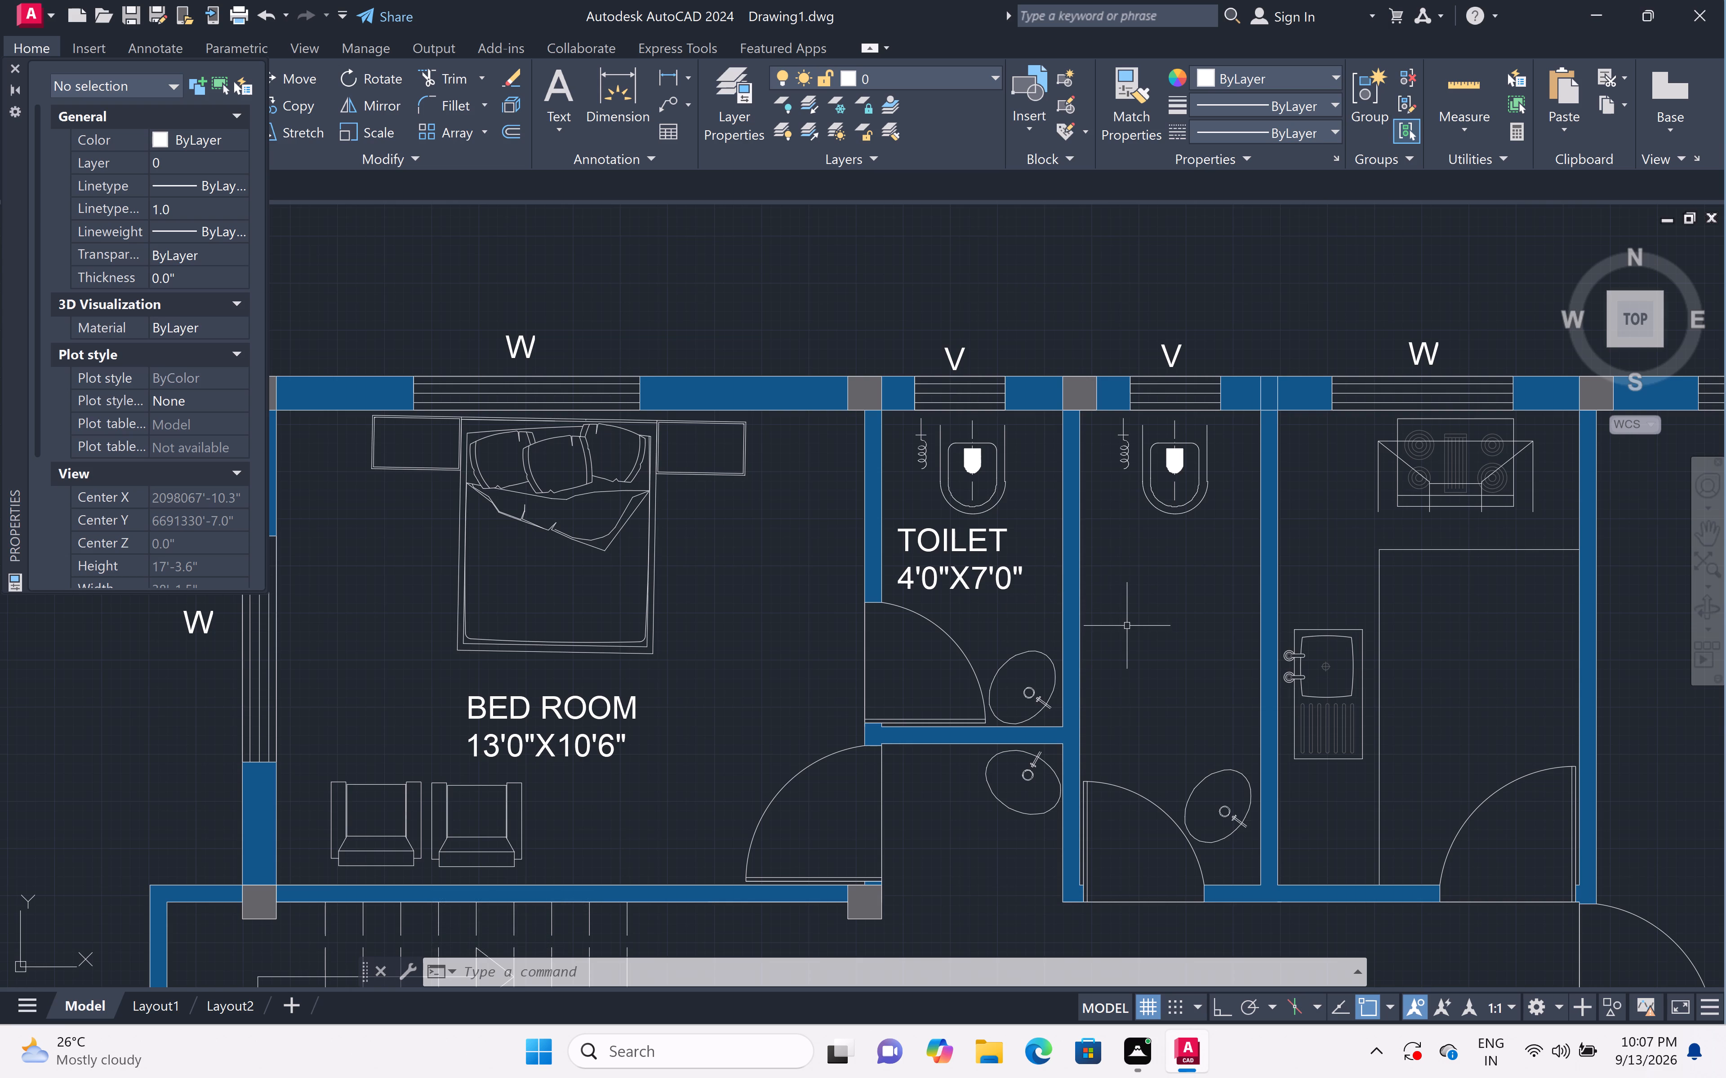
{"action": "type", "text": "MT"}
{"action": "key", "text": "space"}
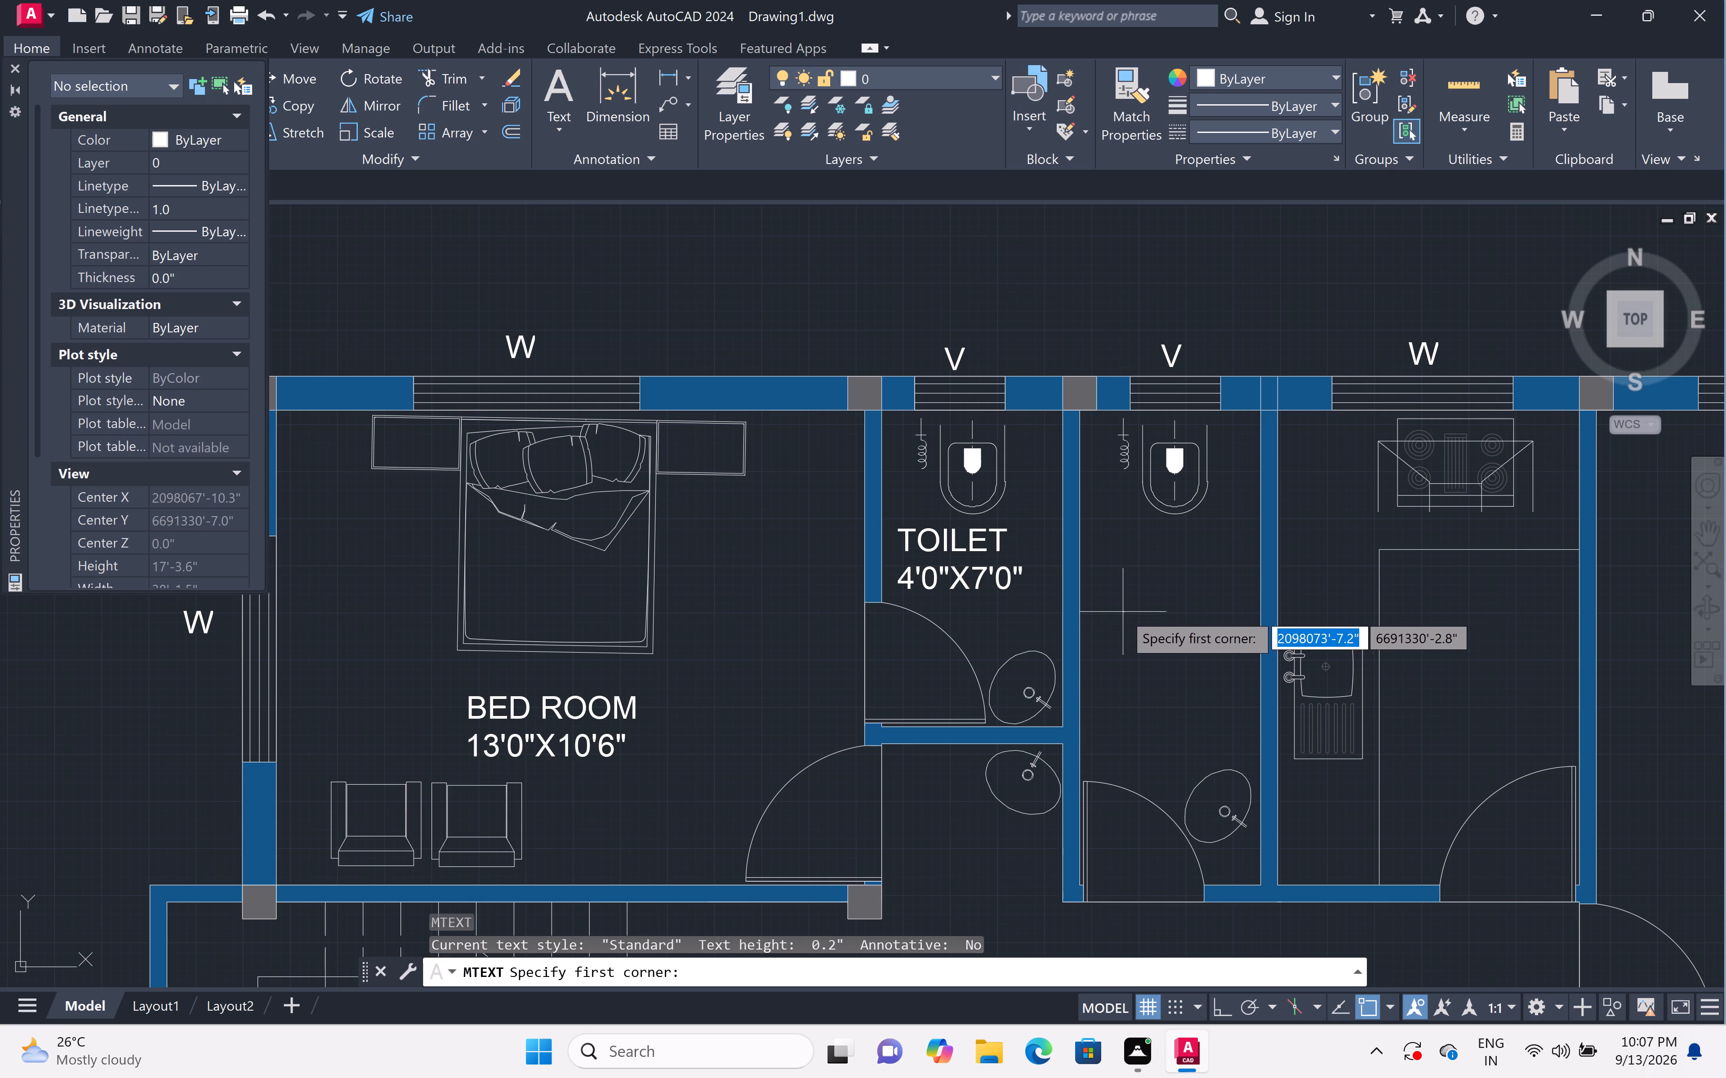
{"action": "left_click", "coordinate": [1106, 610]}
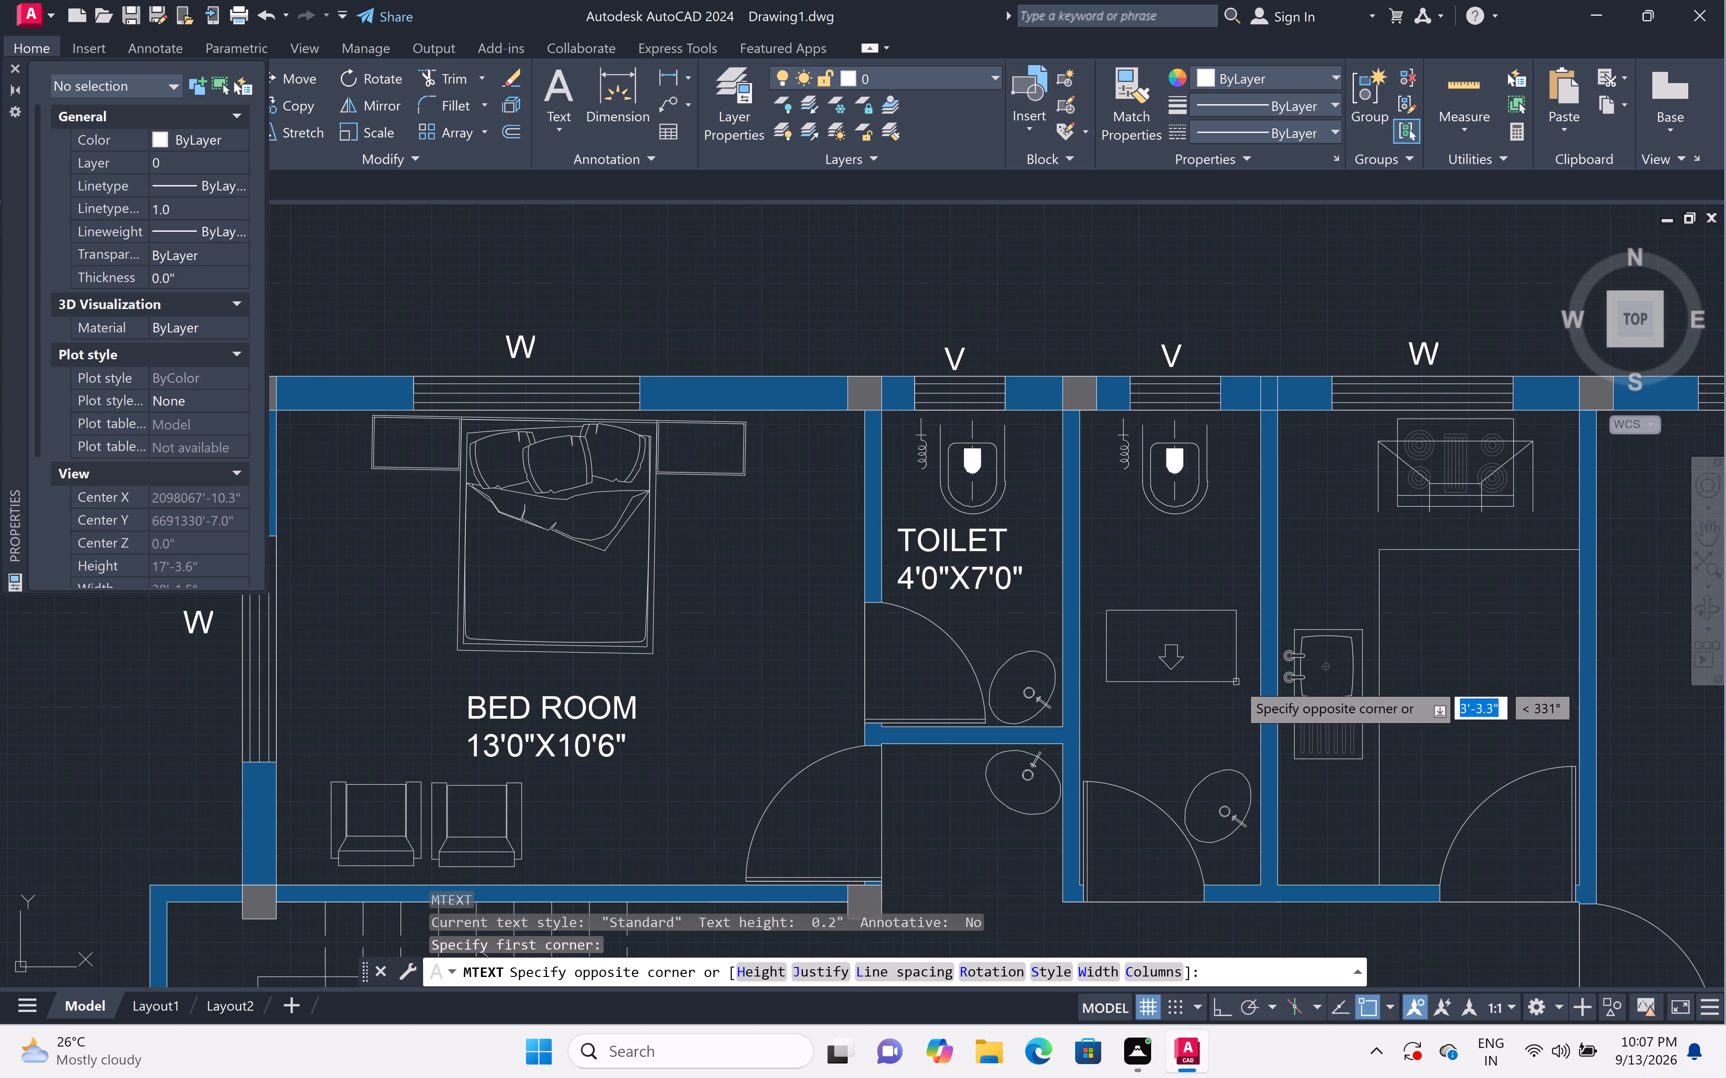
{"action": "double_click", "coordinate": [1236, 682]}
{"action": "type", "text": "TOILET"}
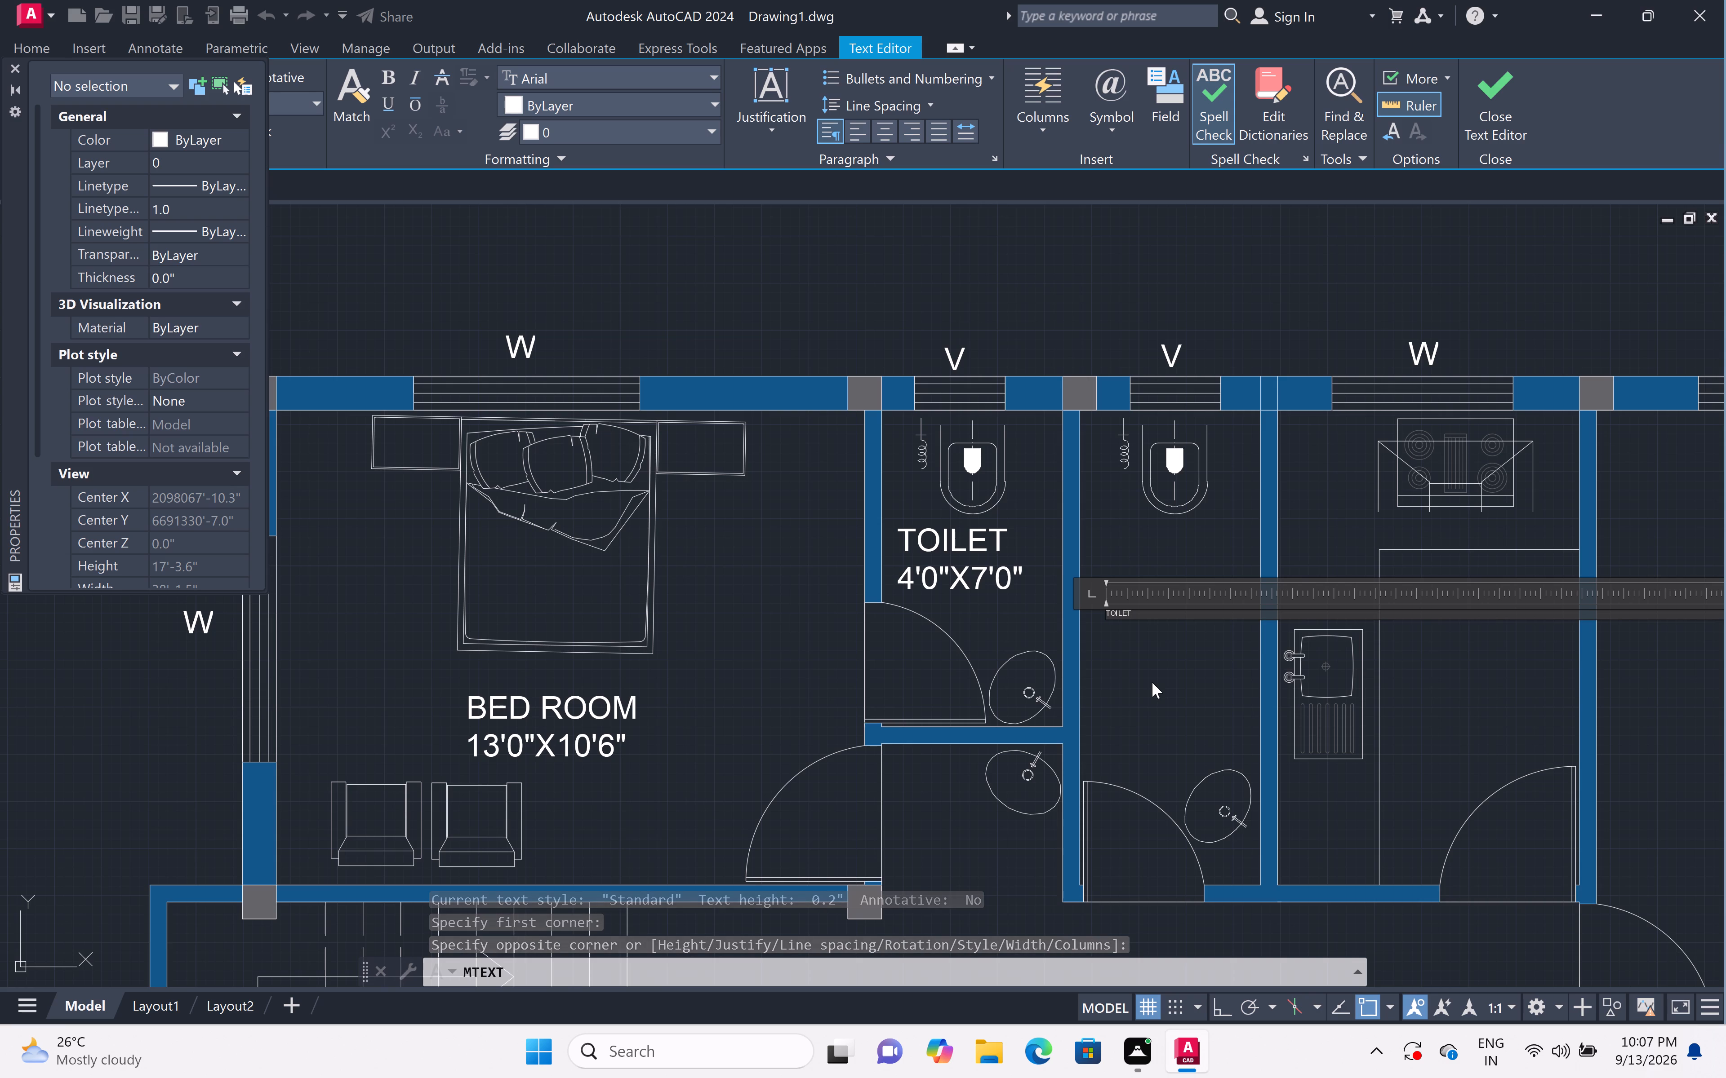
{"action": "key", "text": "Return"}
{"action": "type", "text": "4'0\"X10'0"}
{"action": "key", "text": "shift+quotedbl"}
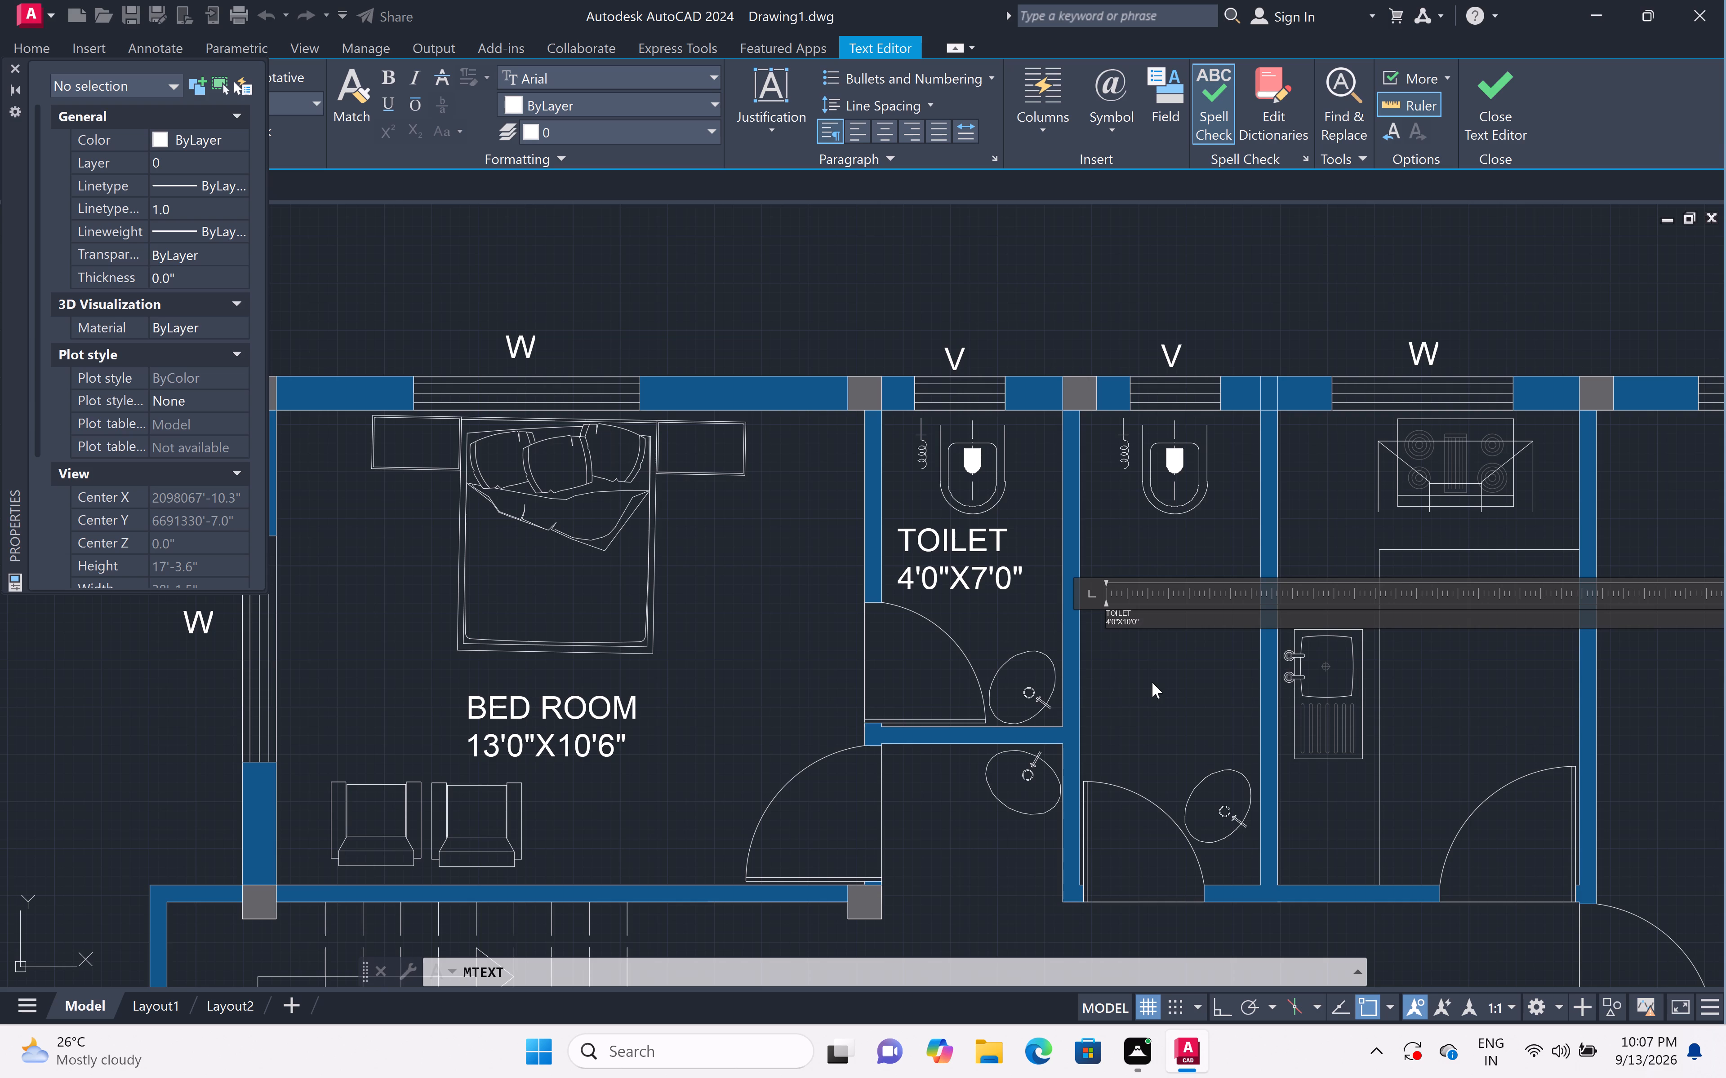
{"action": "double_click", "coordinate": [1148, 680]}
Set the text height of the second toilet's new label to 6" in its properties and deselect it.
{"action": "left_click", "coordinate": [1102, 606]}
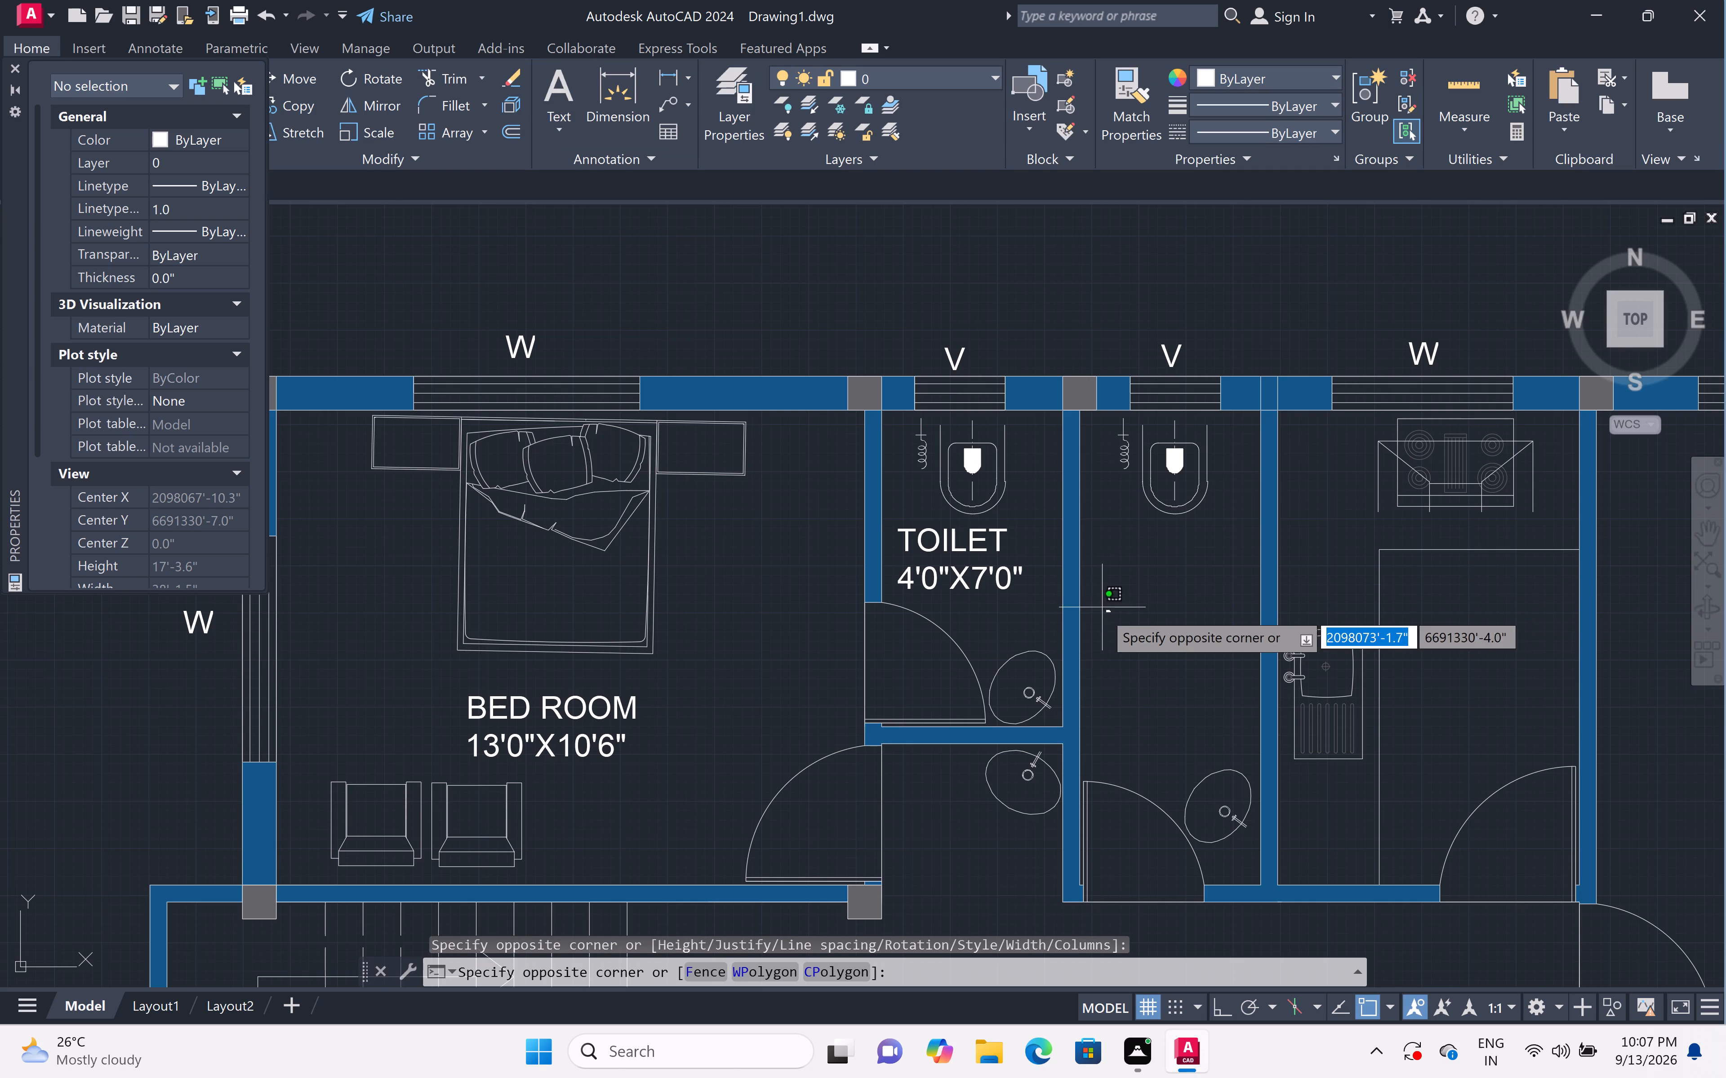
{"action": "double_click", "coordinate": [1115, 624]}
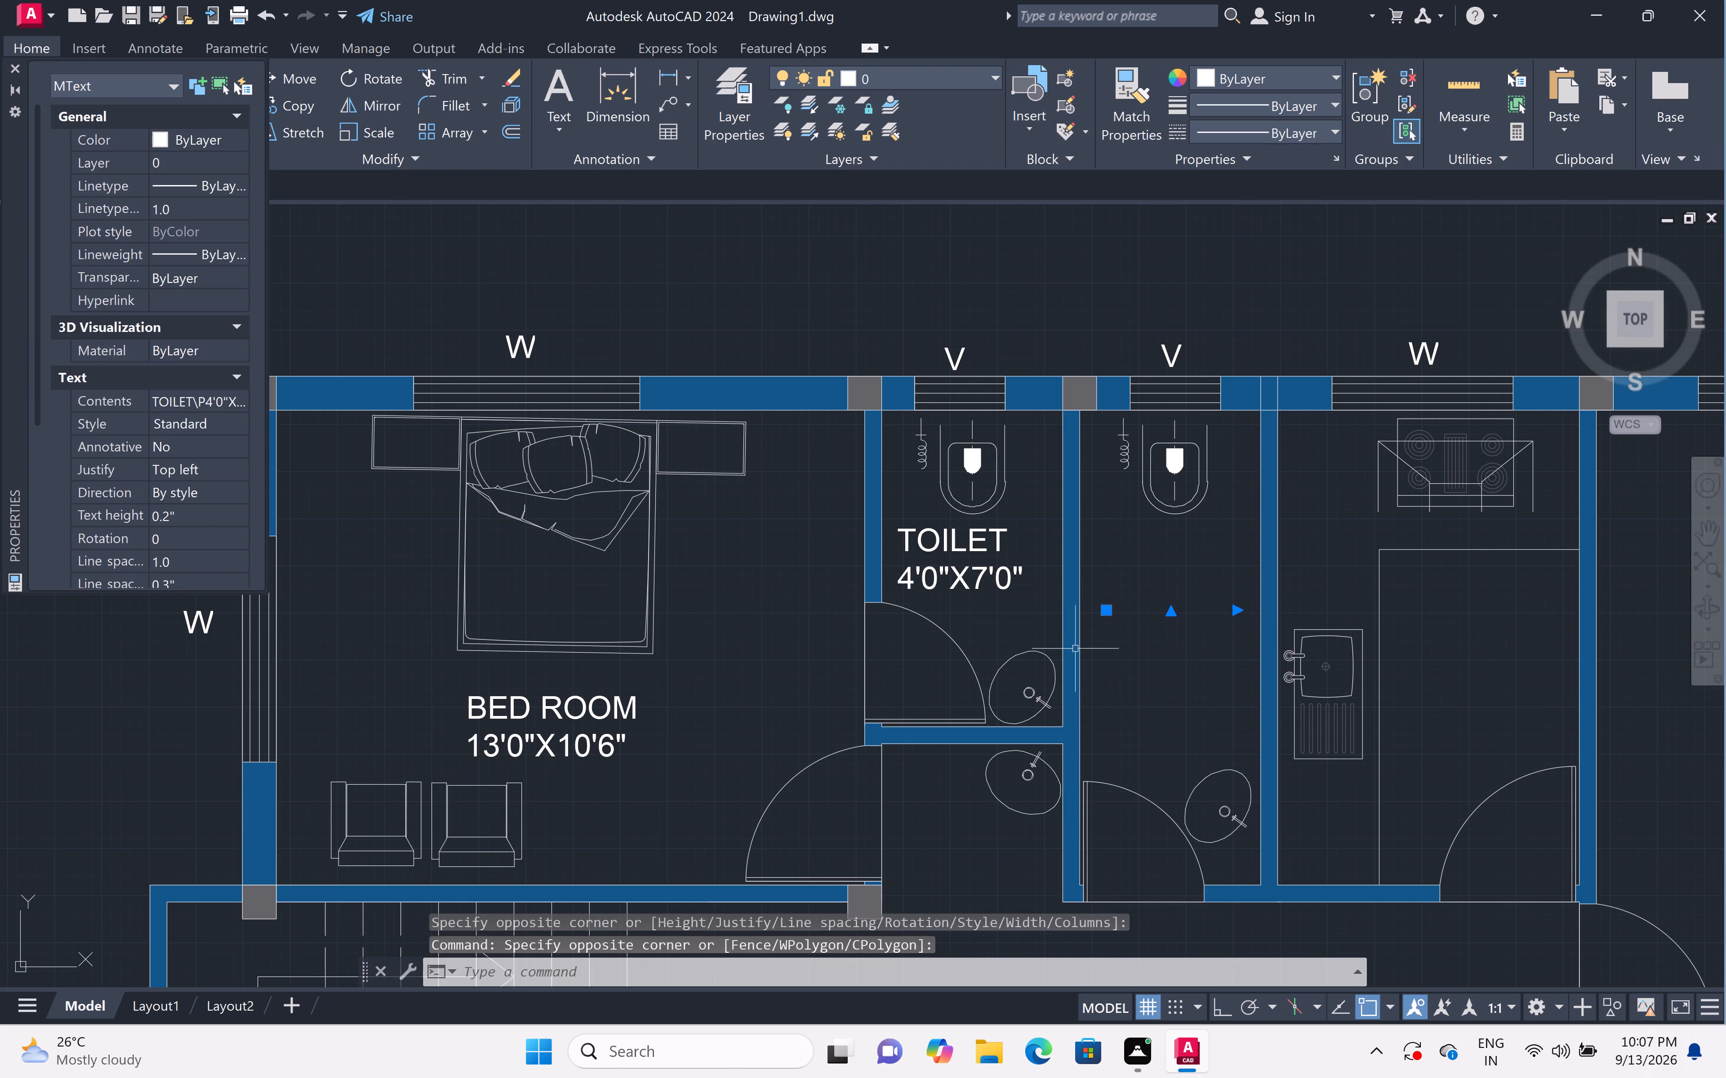
{"action": "left_click", "coordinate": [199, 509]}
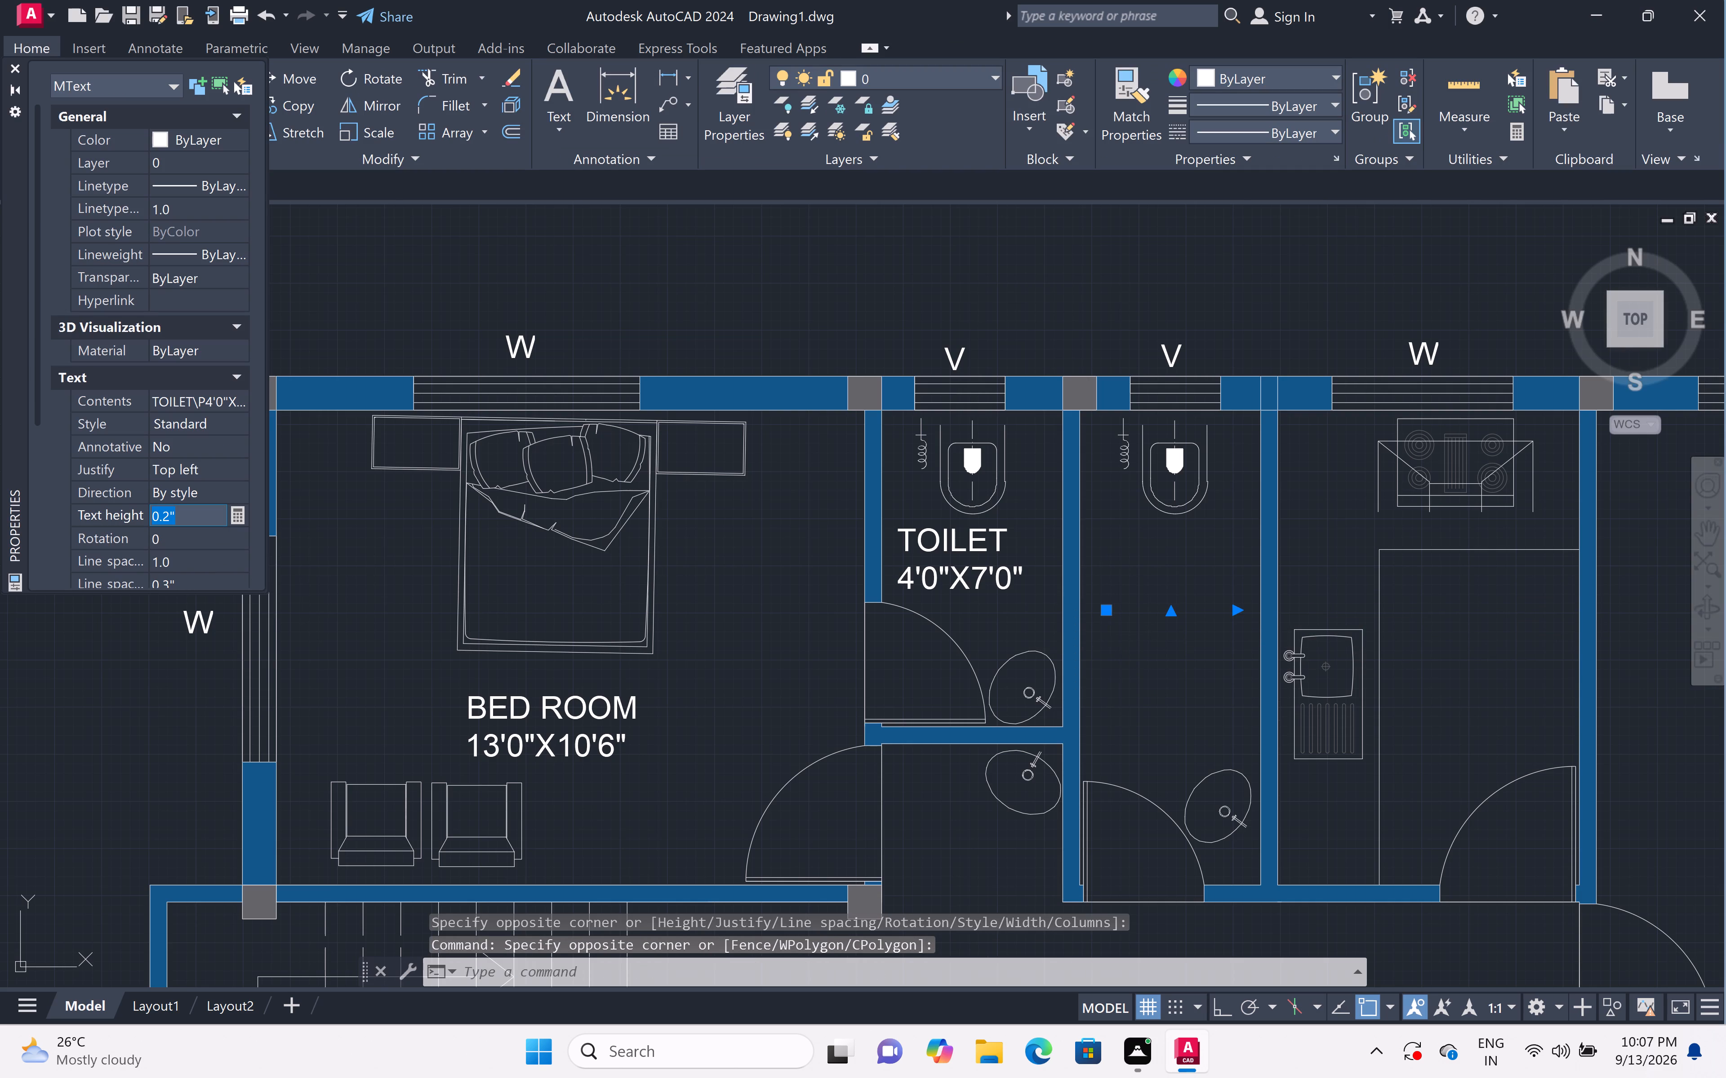
{"action": "key", "text": "BackSpace"}
{"action": "key", "text": "BackSpace"}
{"action": "key", "text": "BackSpace"}
{"action": "key", "text": "BackSpace"}
{"action": "key", "text": "BackSpace"}
{"action": "key", "text": "BackSpace"}
{"action": "key", "text": "6"}
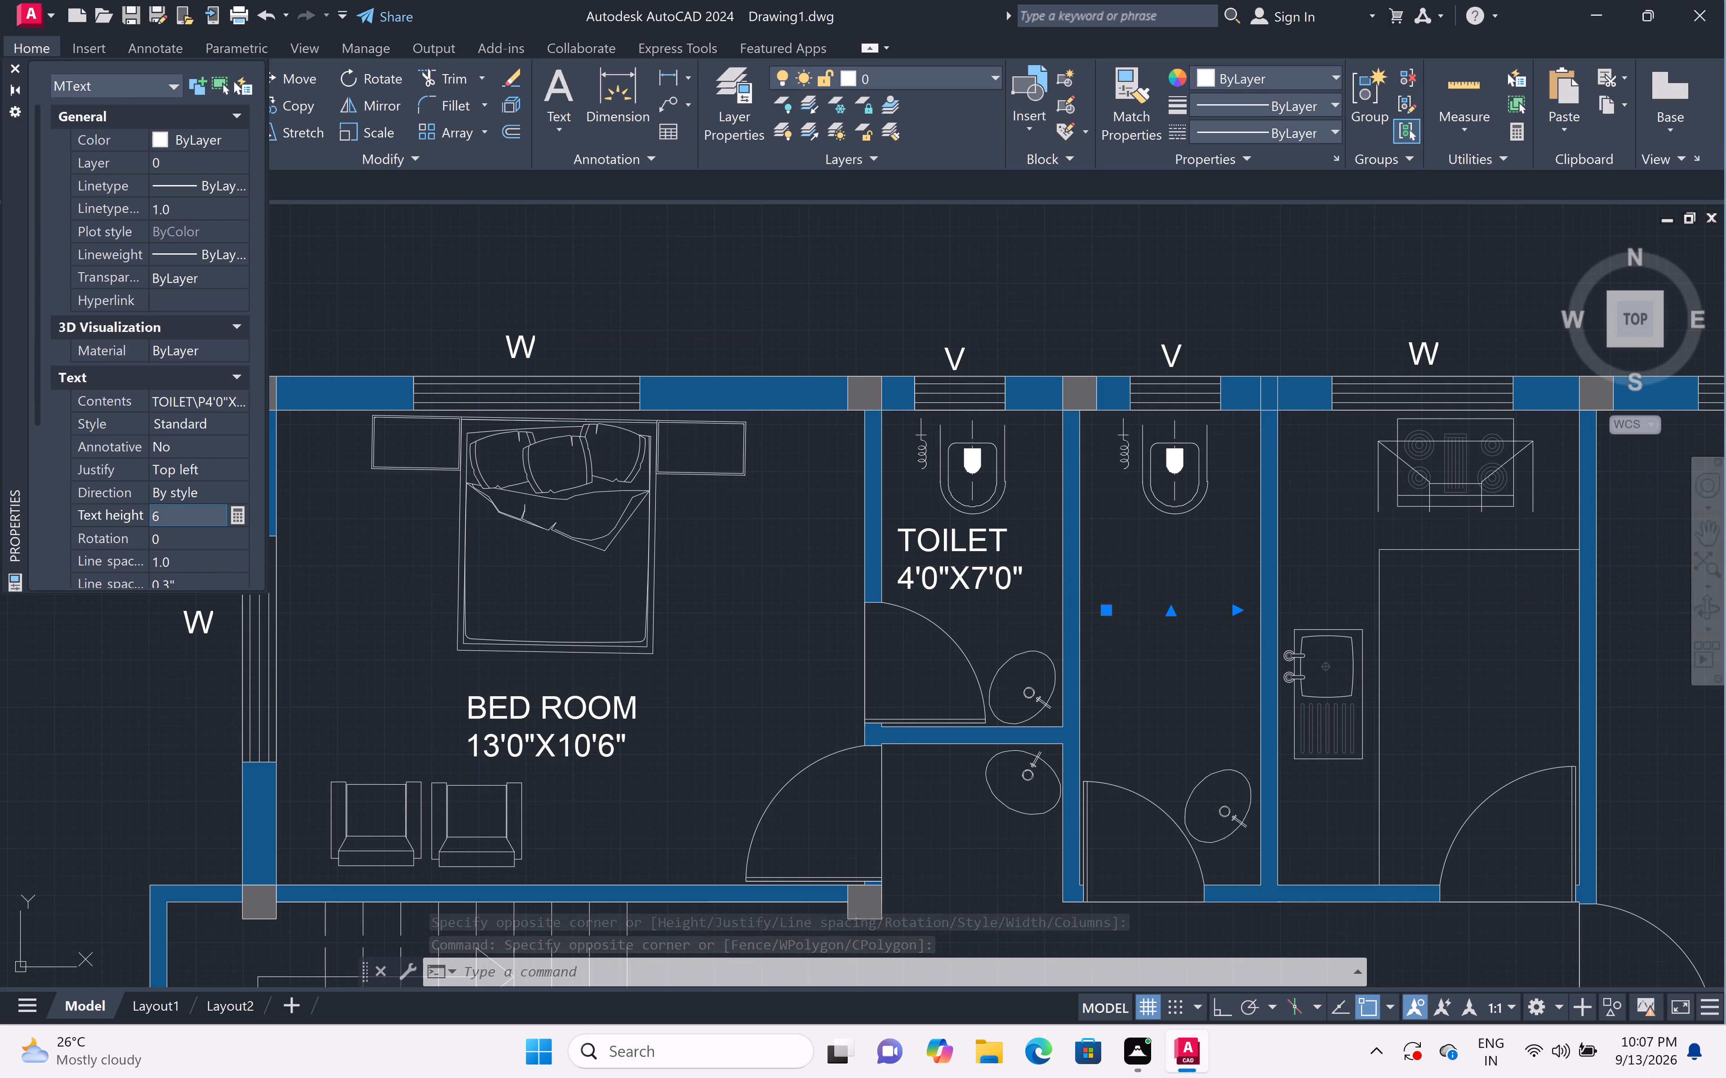
{"action": "key", "text": "shift+quotedbl"}
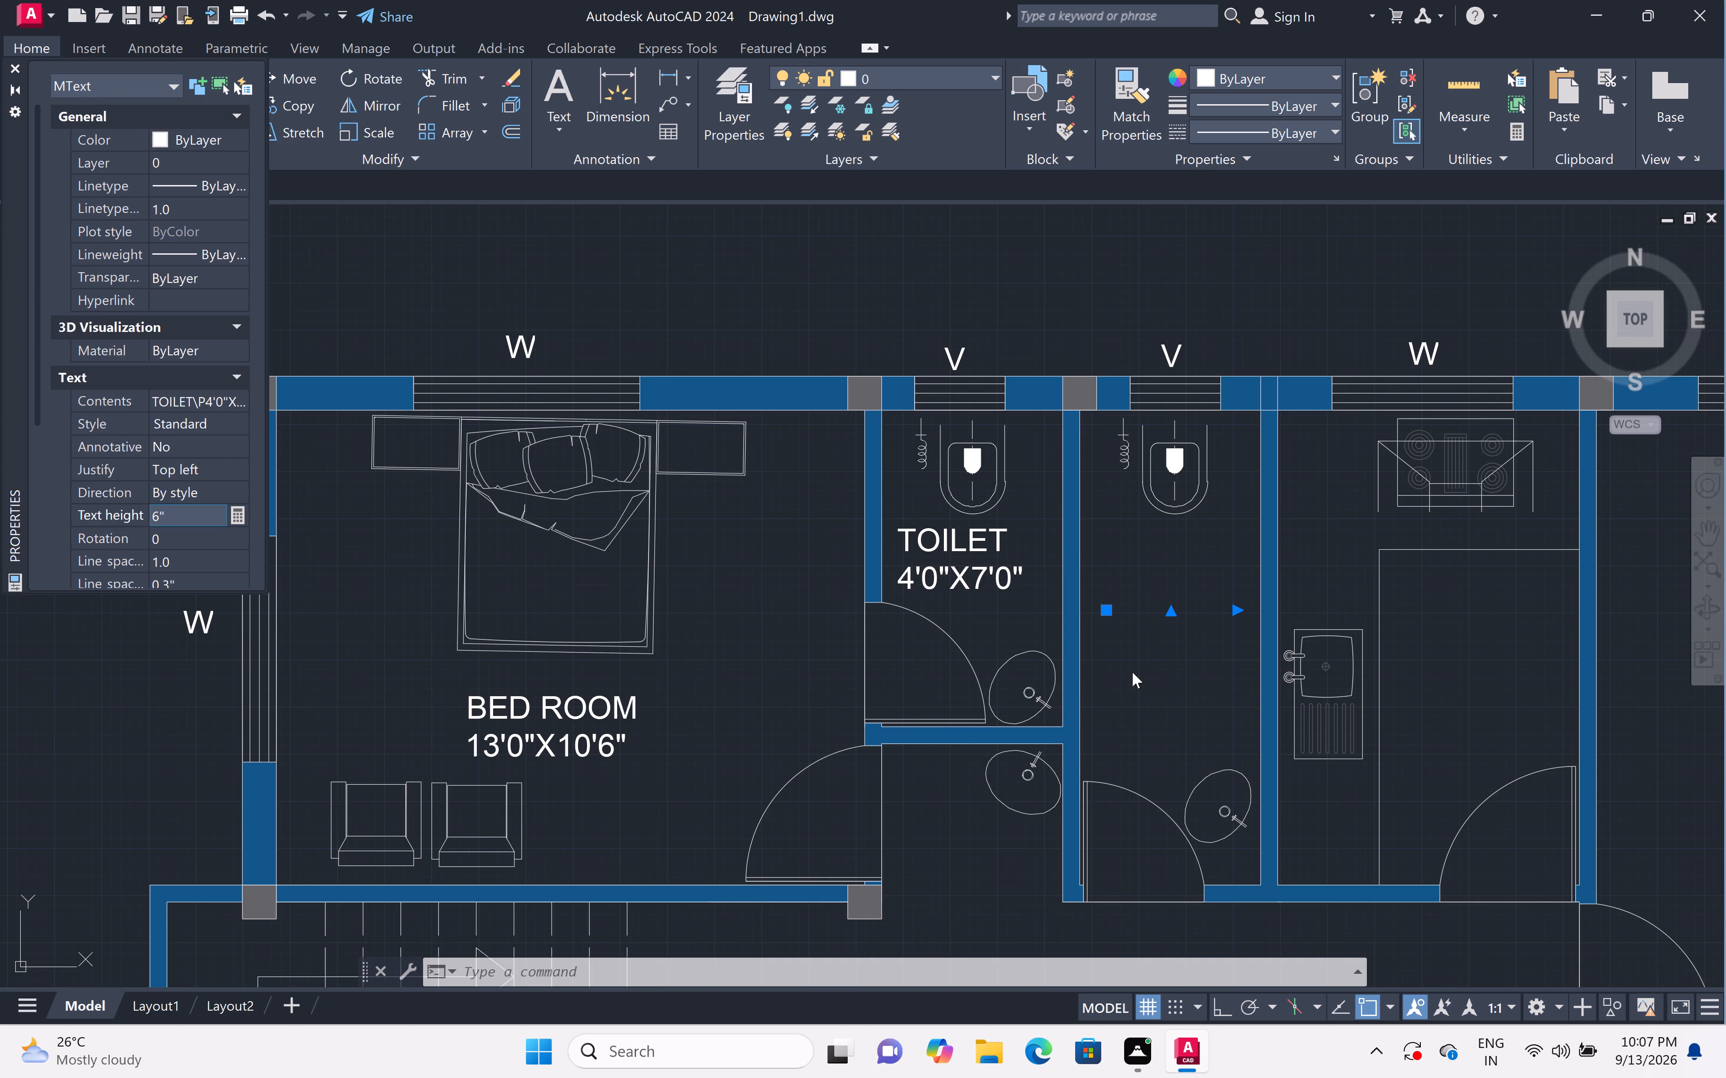
{"action": "left_click", "coordinate": [1132, 672]}
{"action": "key", "text": "Escape"}
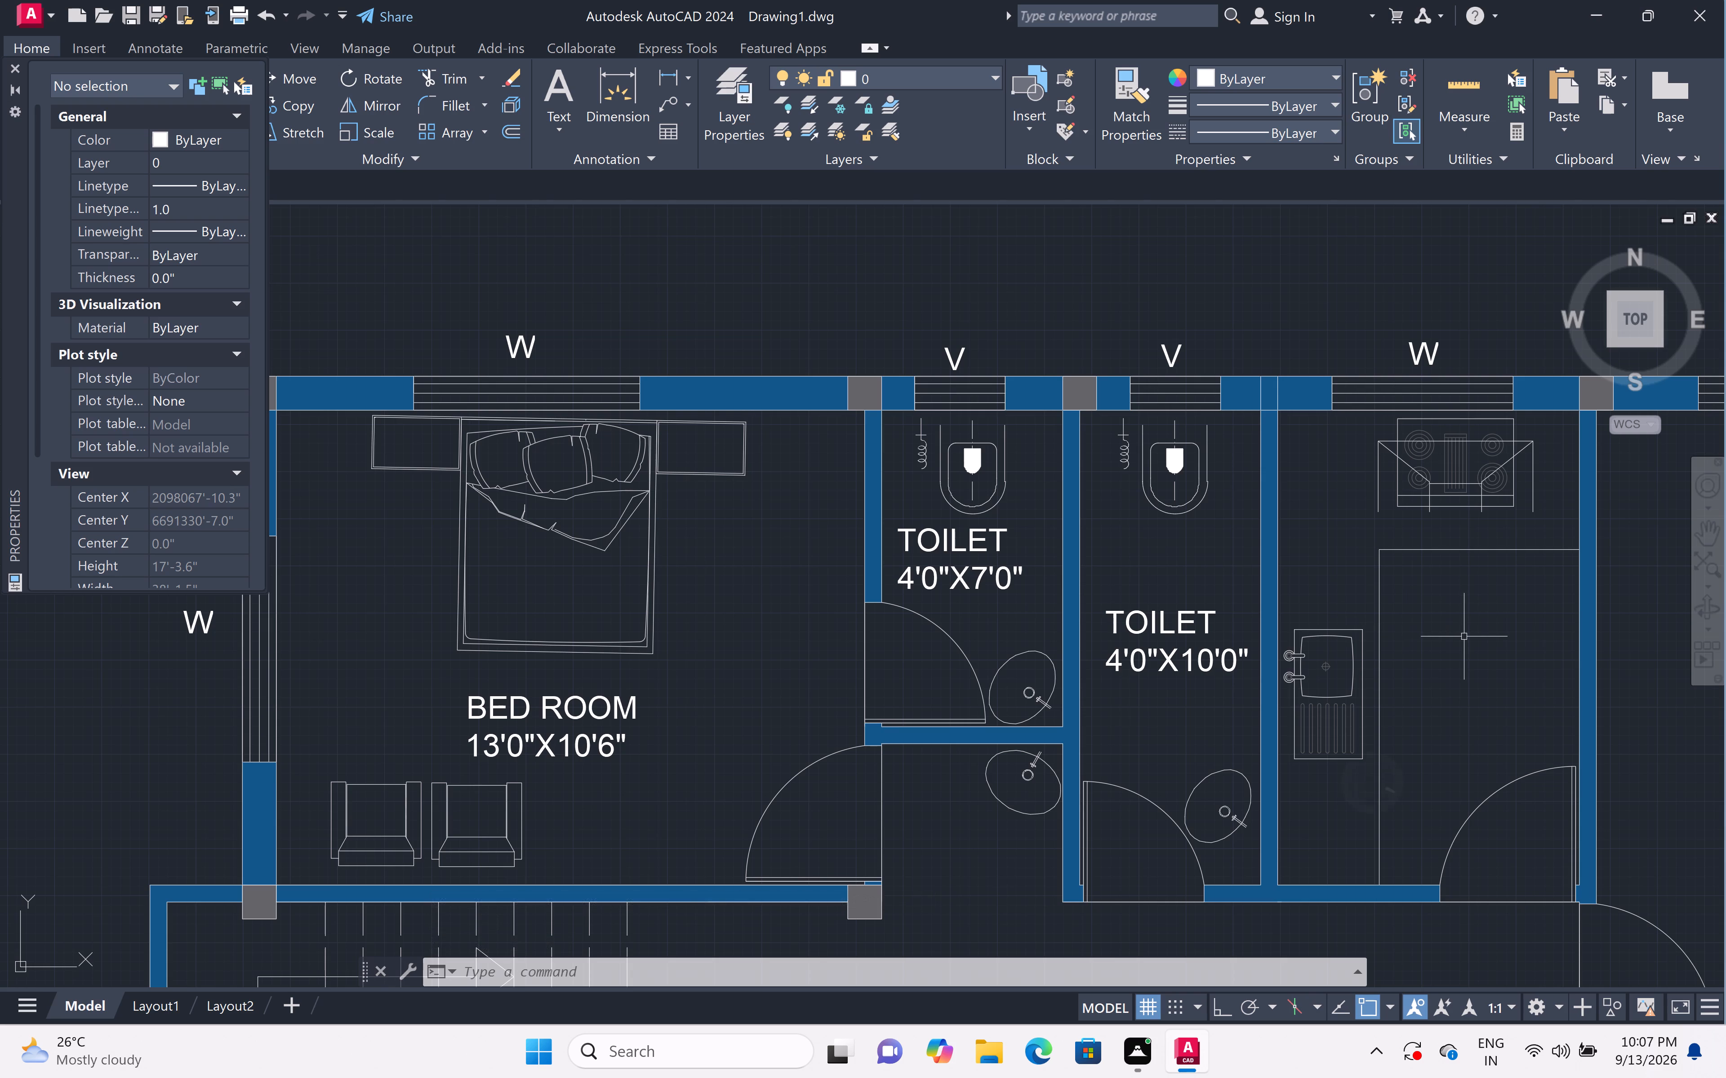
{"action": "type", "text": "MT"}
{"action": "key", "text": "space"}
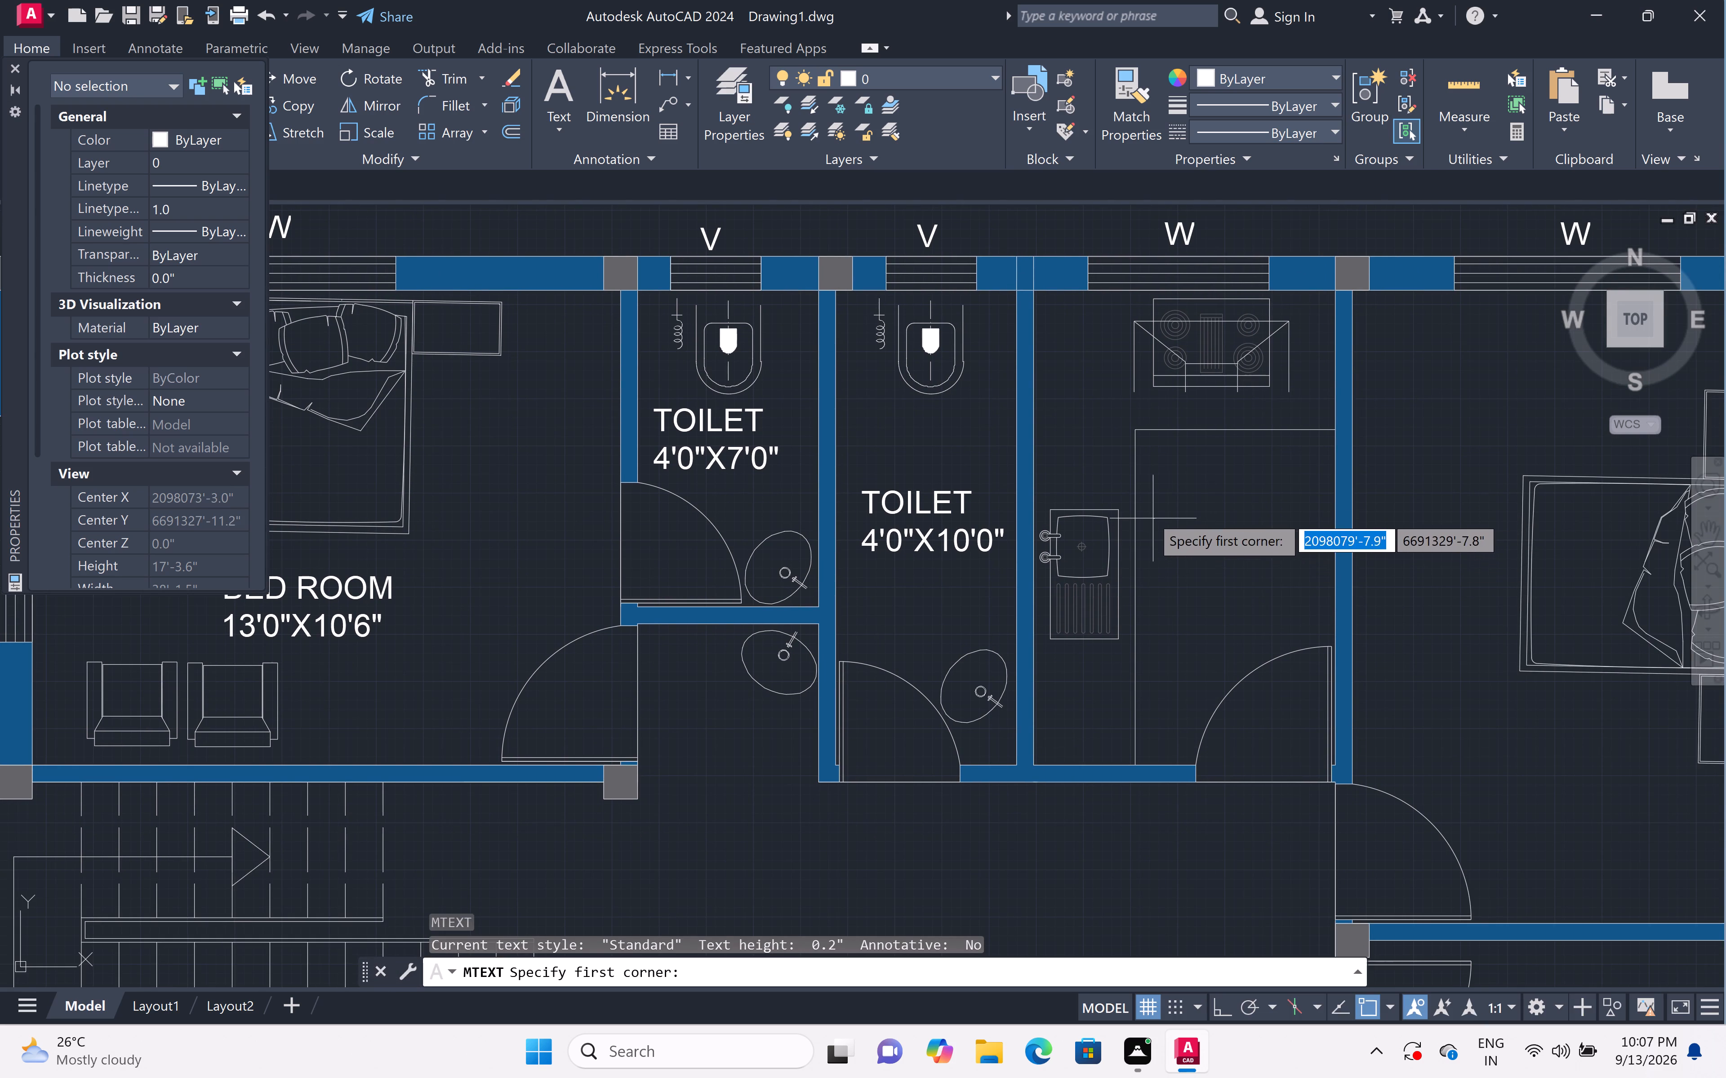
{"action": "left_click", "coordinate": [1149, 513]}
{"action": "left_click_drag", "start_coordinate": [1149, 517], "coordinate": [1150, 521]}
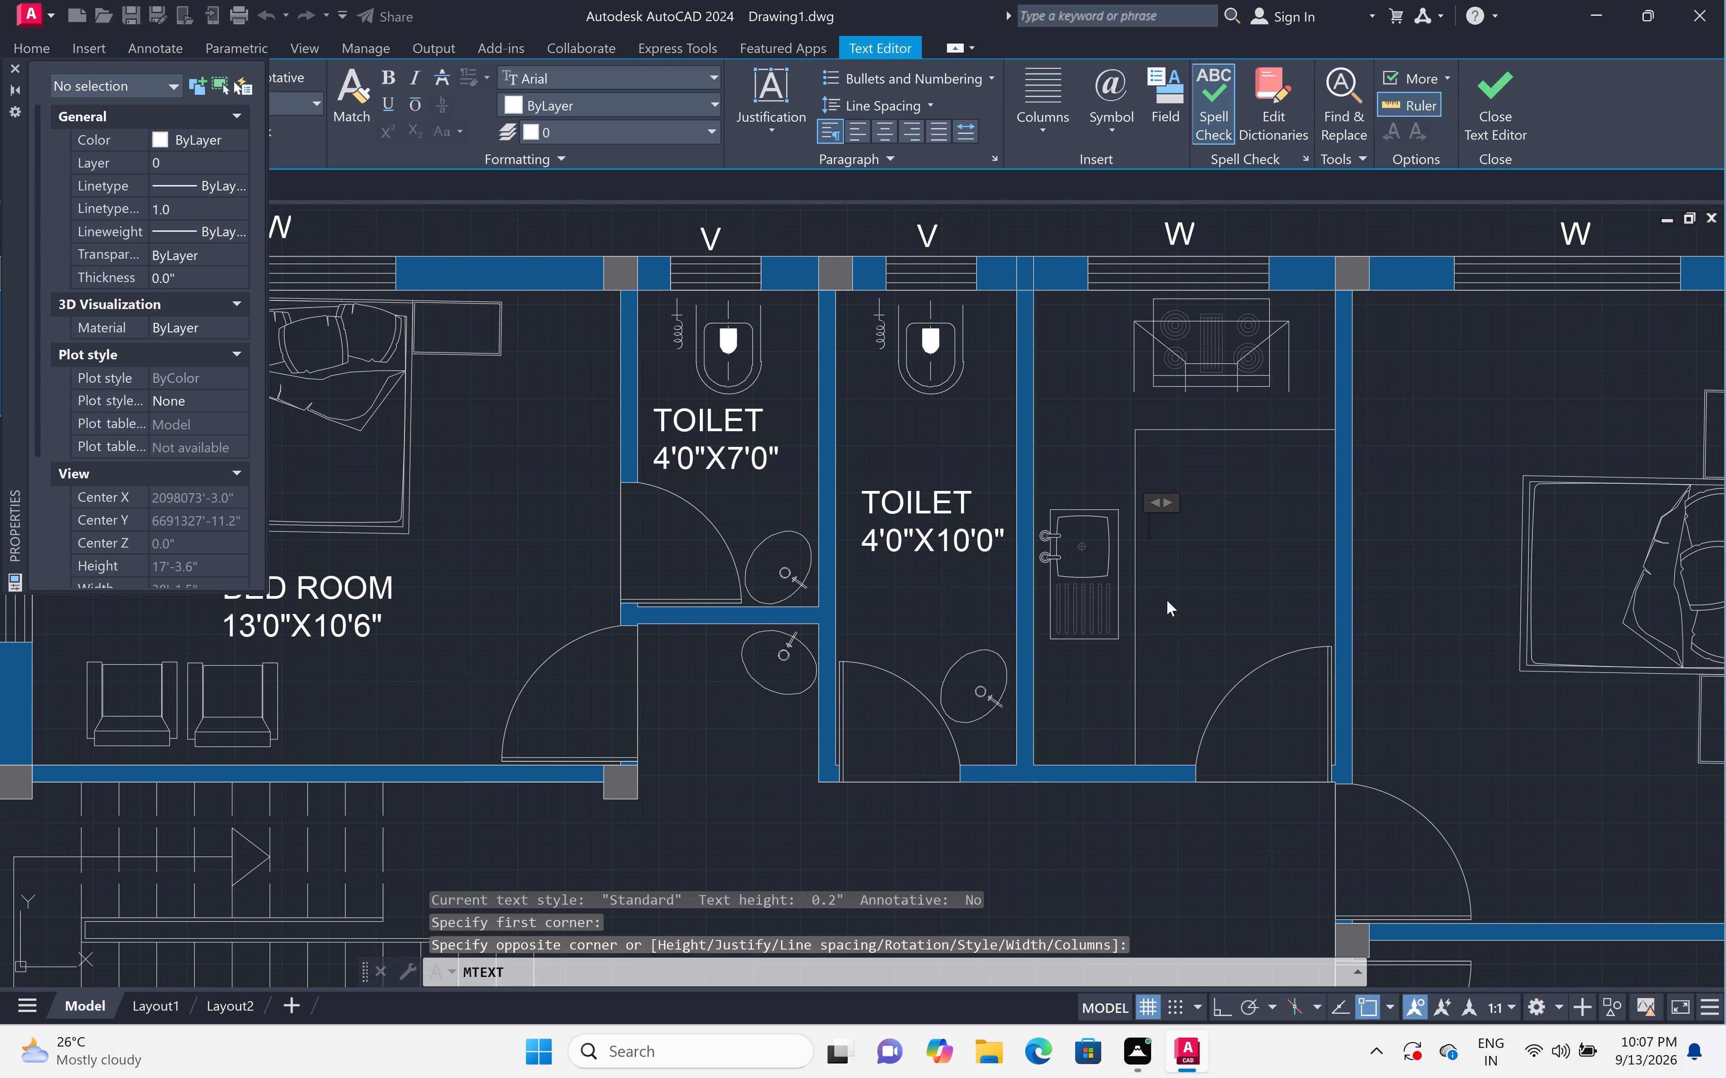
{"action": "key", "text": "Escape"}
Add two-line multiline text reading KITCHEN and 6'8"X10'6" in the kitchen, beside the sink and above the door swing.
{"action": "type", "text": "MT"}
{"action": "key", "text": "space"}
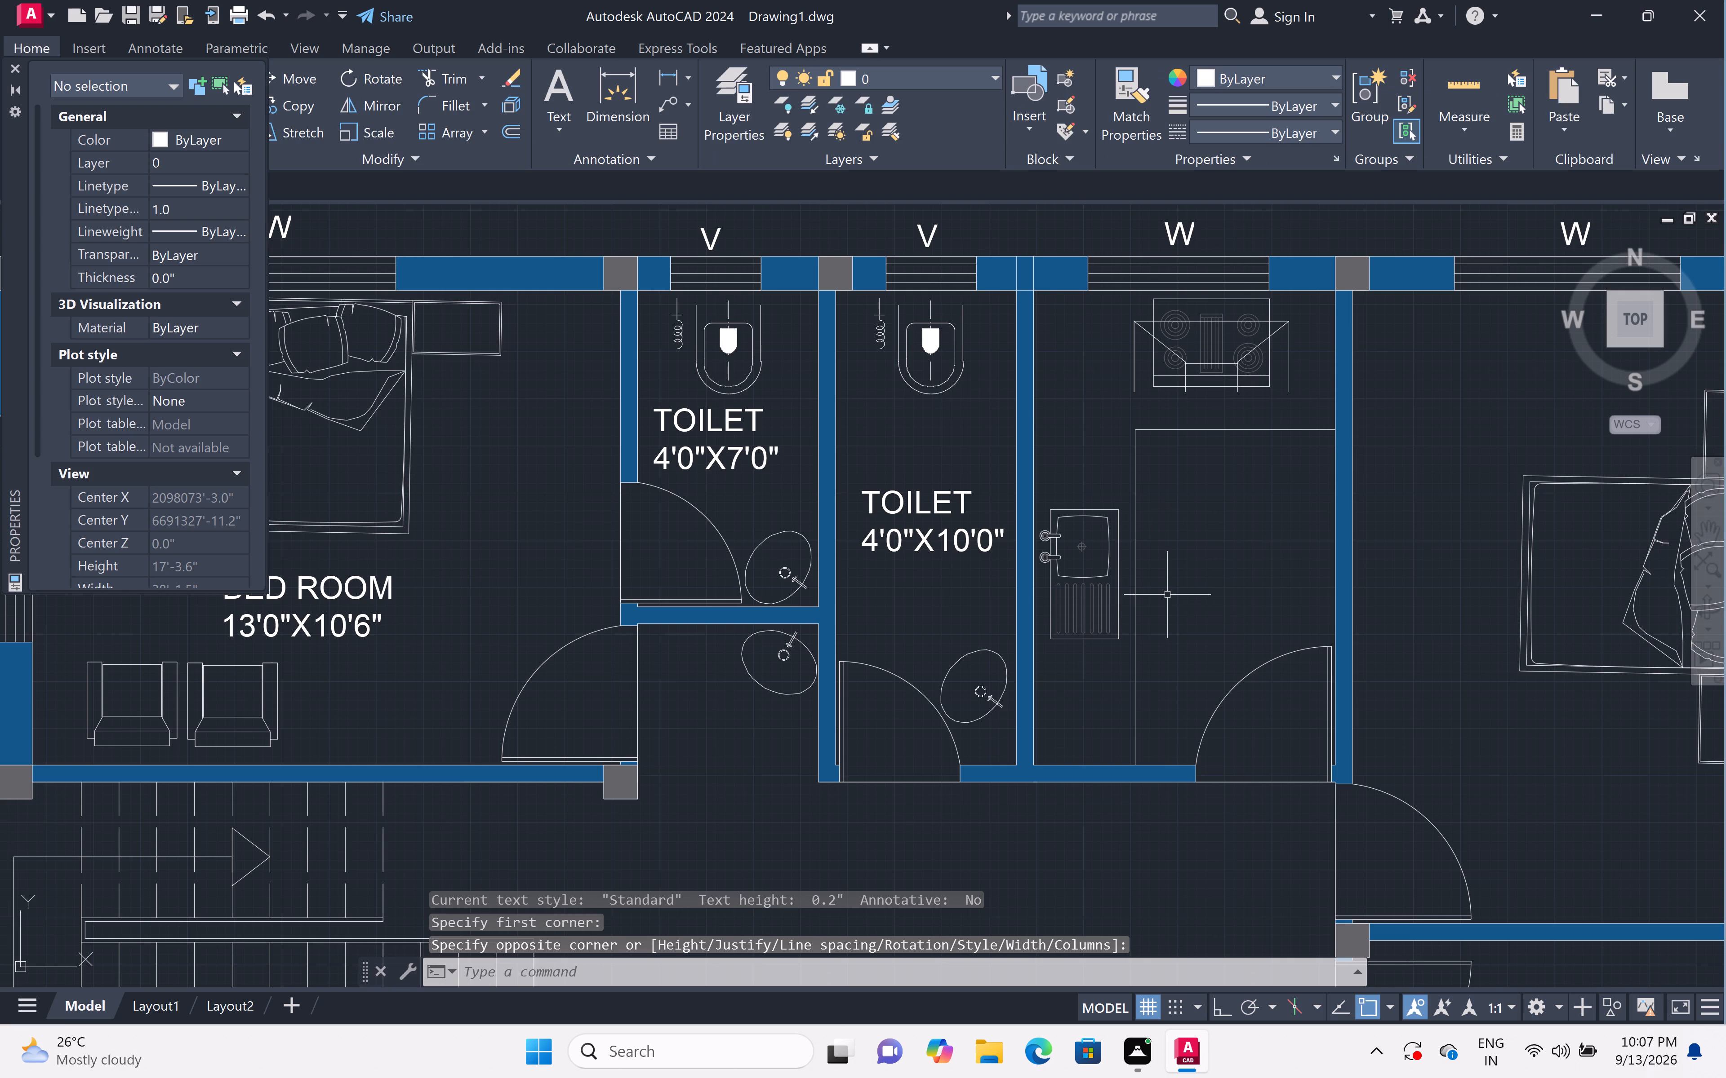
{"action": "left_click", "coordinate": [1148, 530]}
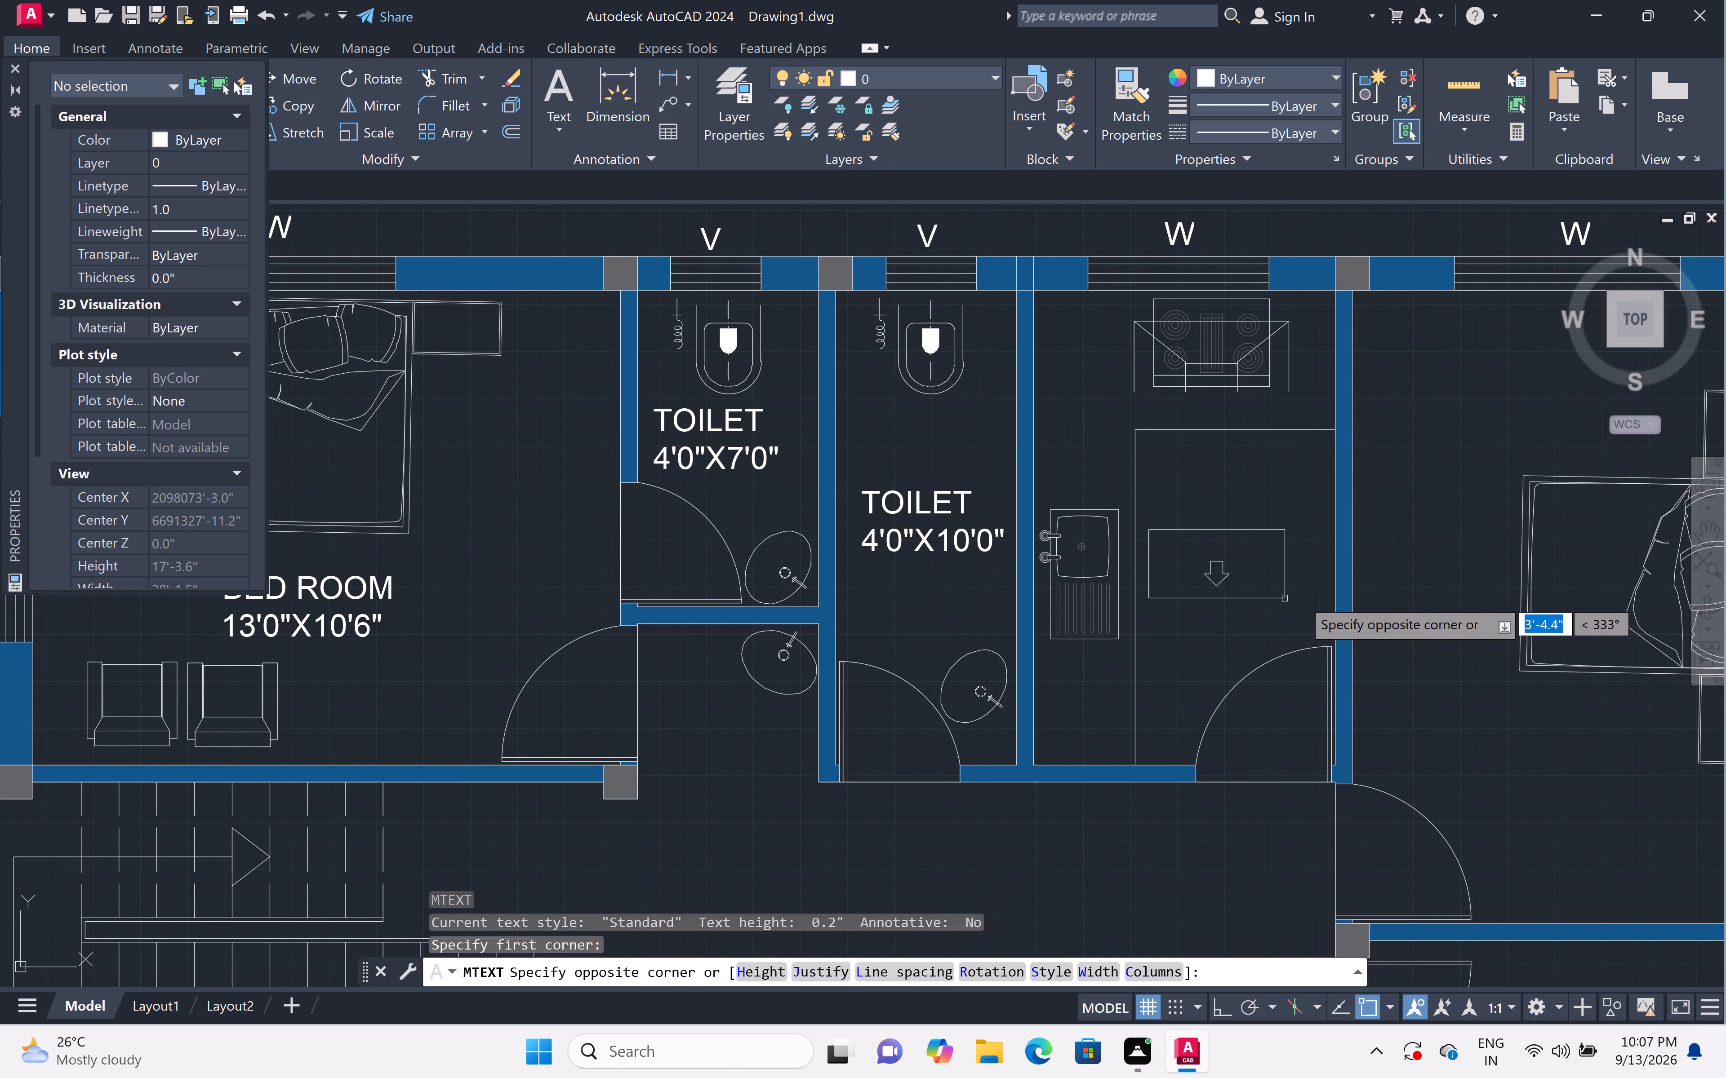
{"action": "left_click", "coordinate": [1326, 614]}
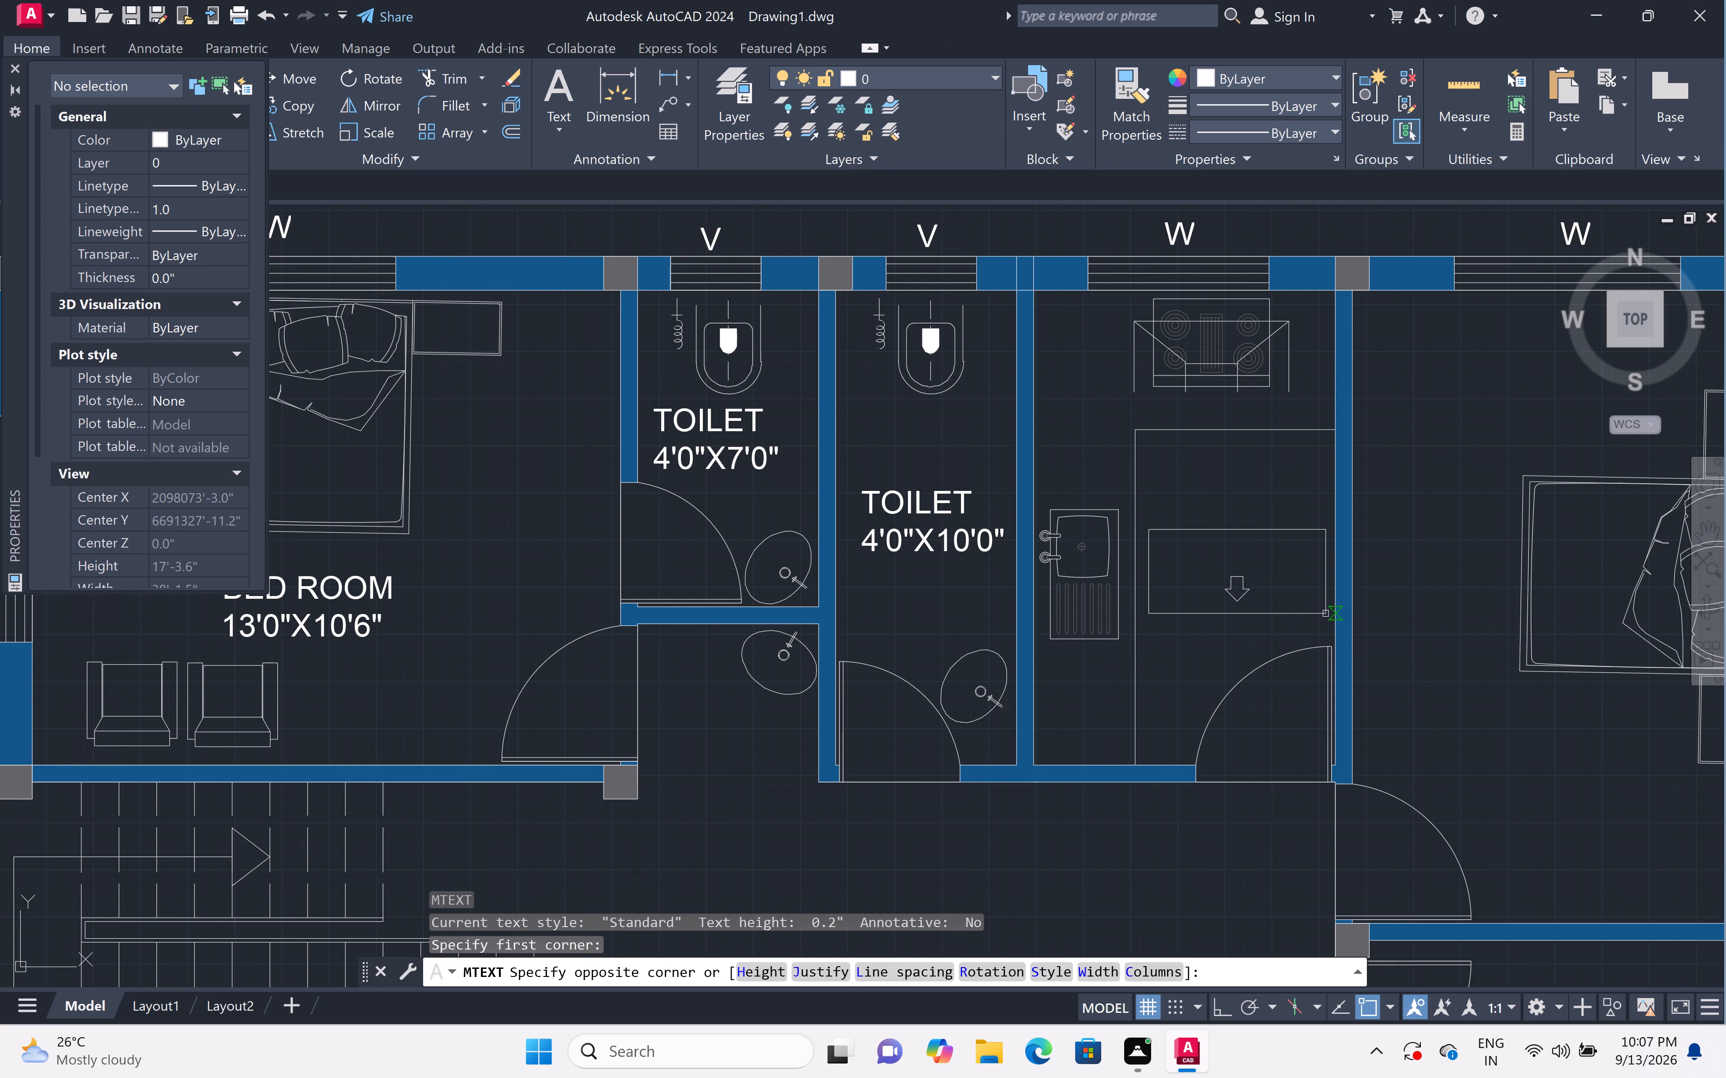
{"action": "type", "text": "KITCHEN"}
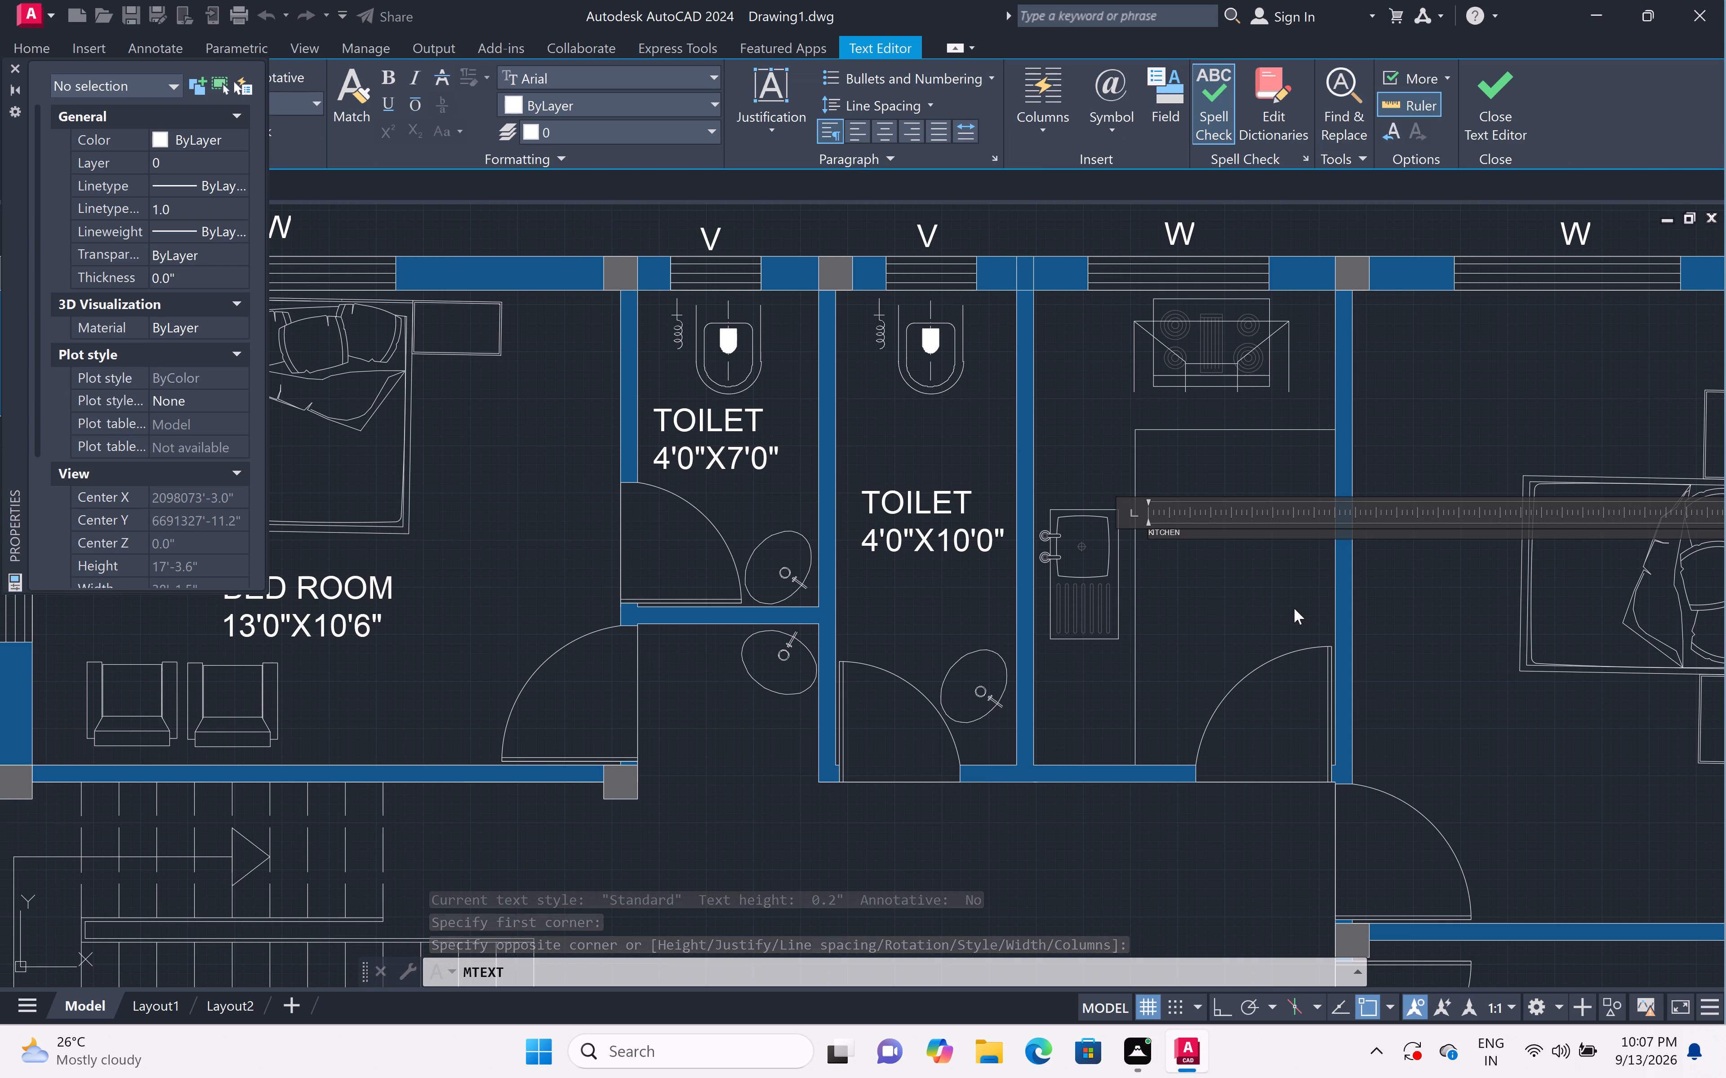
{"action": "key", "text": "Return"}
{"action": "type", "text": "6'8\""}
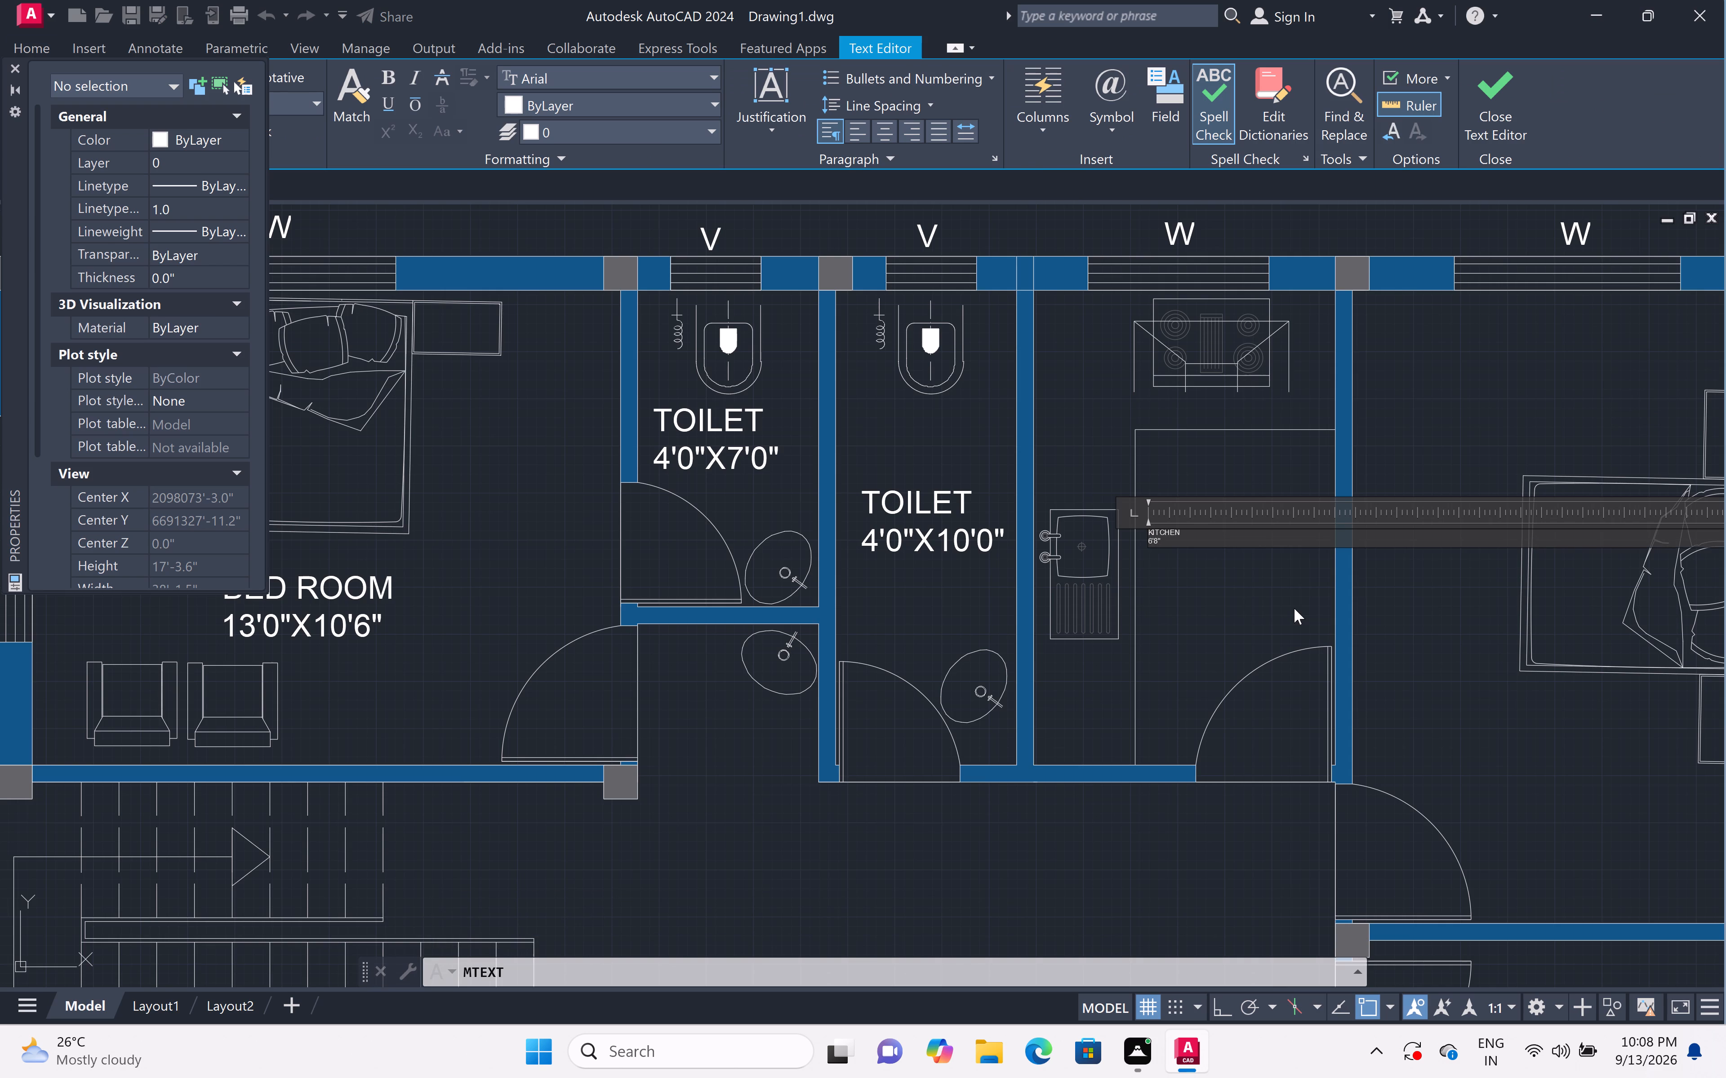
{"action": "key", "text": "x"}
{"action": "type", "text": "10'"}
{"action": "type", "text": "6\""}
{"action": "left_click", "coordinate": [1172, 561]}
Set the text height of the kitchen label to 6" in its properties and deselect it.
{"action": "double_click", "coordinate": [1144, 519]}
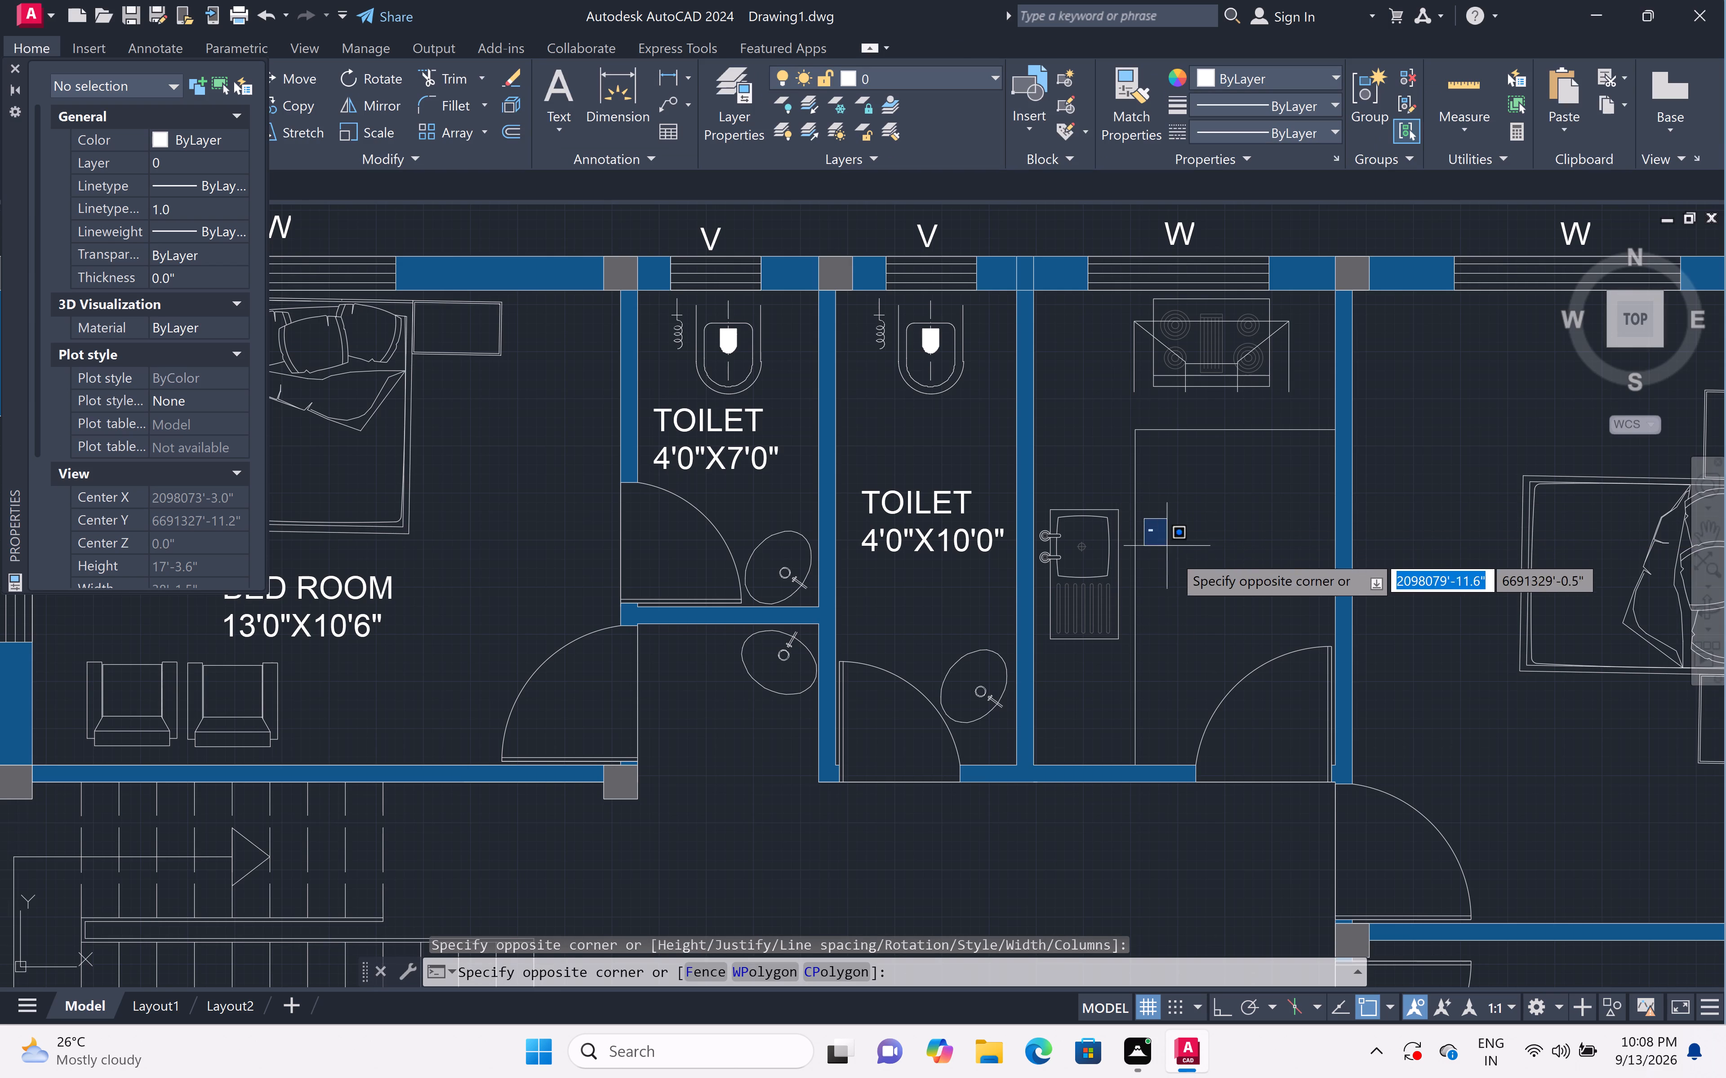
{"action": "left_click", "coordinate": [1180, 560]}
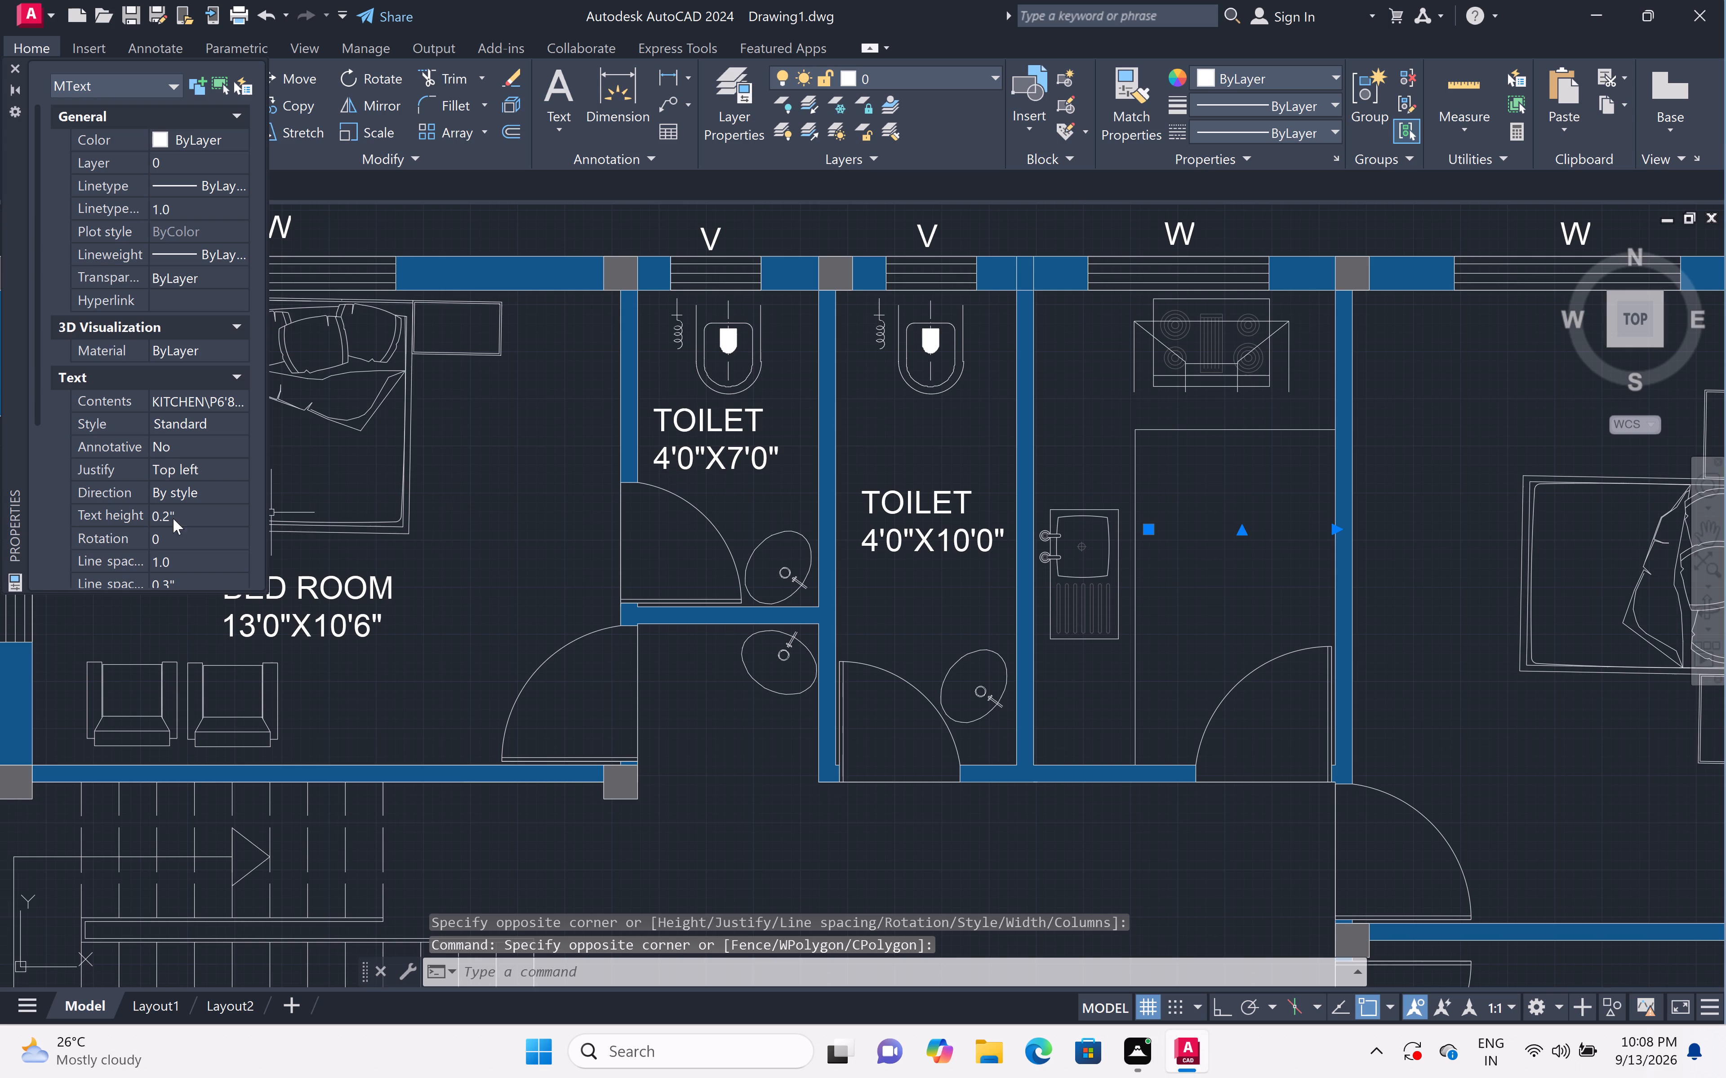
{"action": "left_click", "coordinate": [184, 511]}
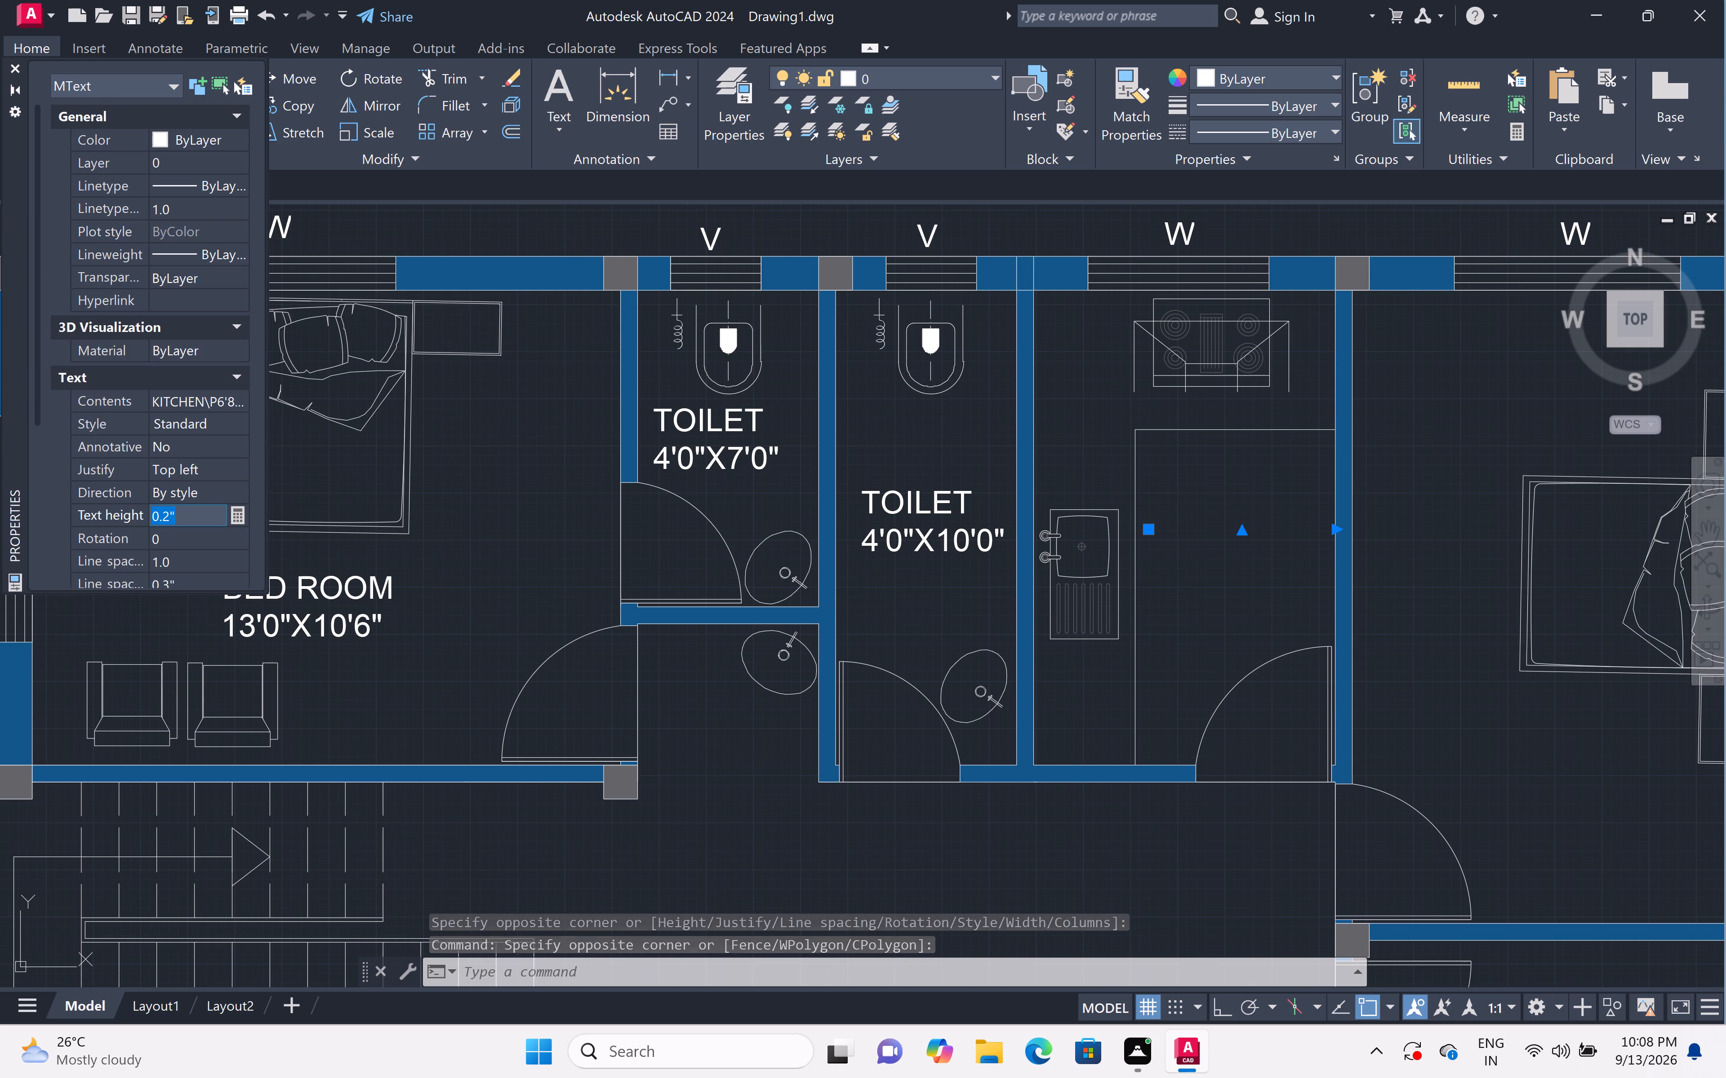
{"action": "key", "text": "BackSpace"}
{"action": "key", "text": "6"}
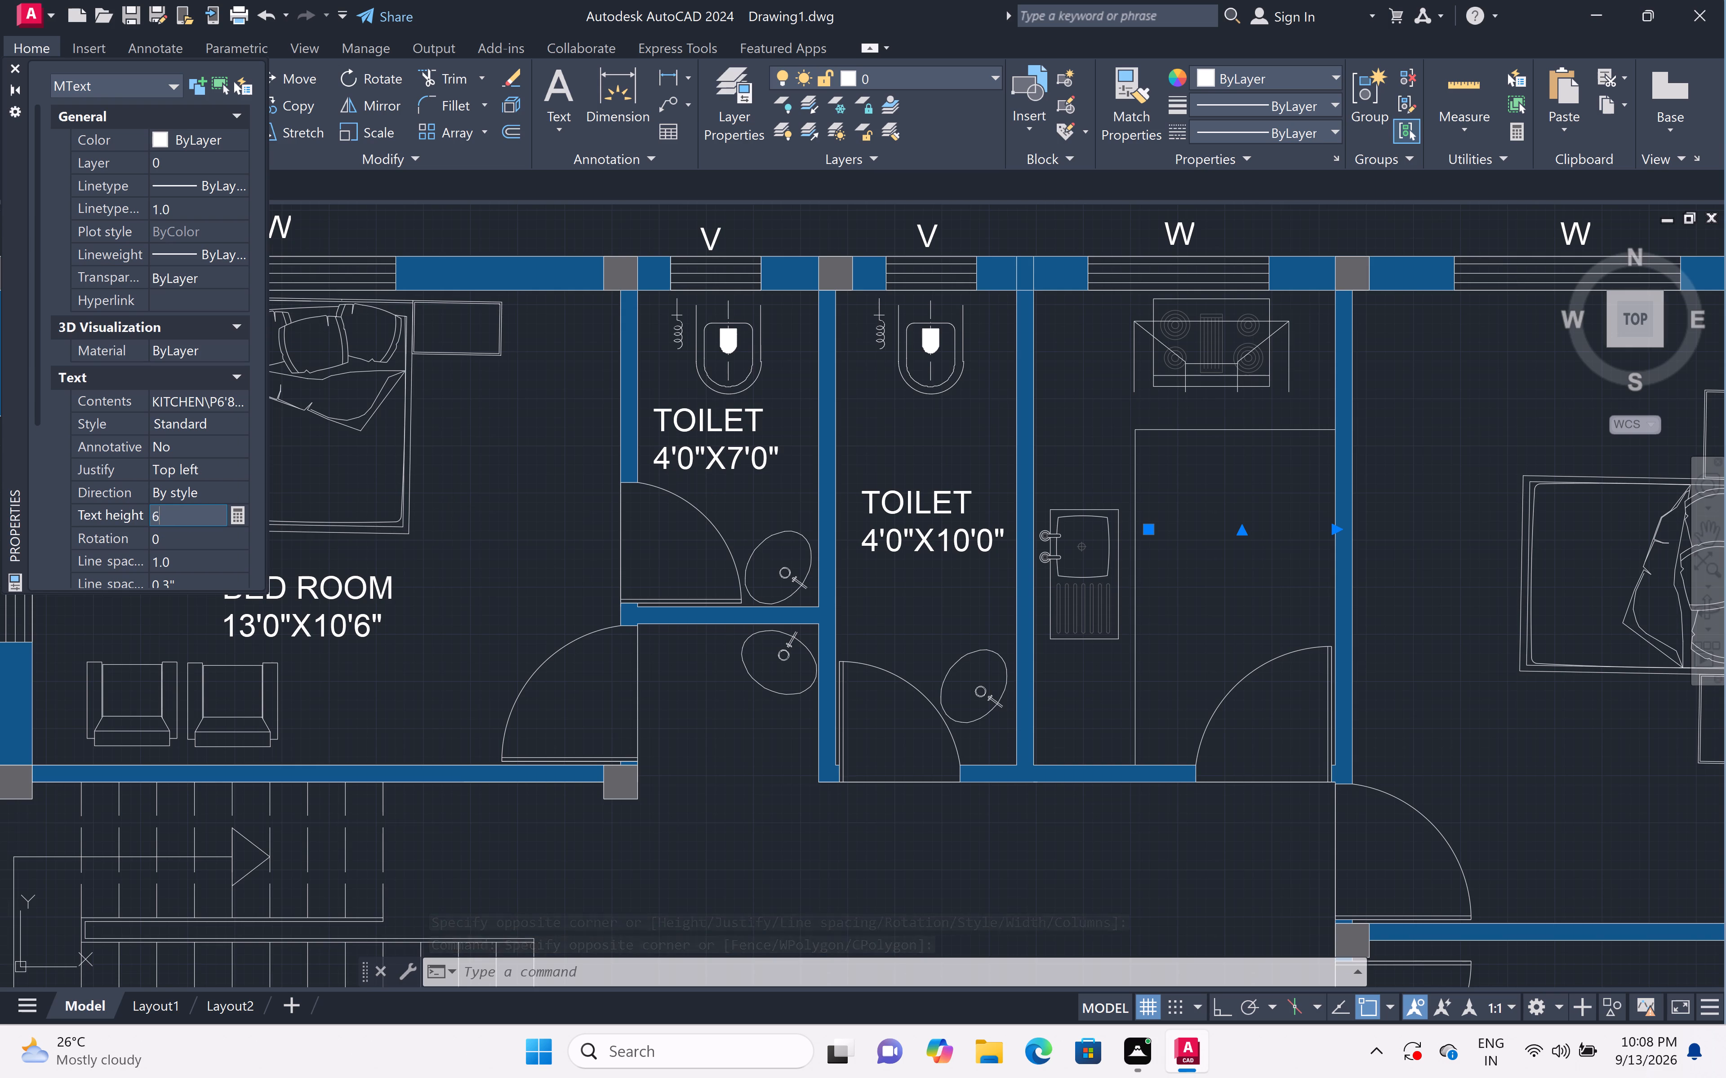
{"action": "key", "text": "shift+quotedbl"}
{"action": "left_click", "coordinate": [1195, 579]}
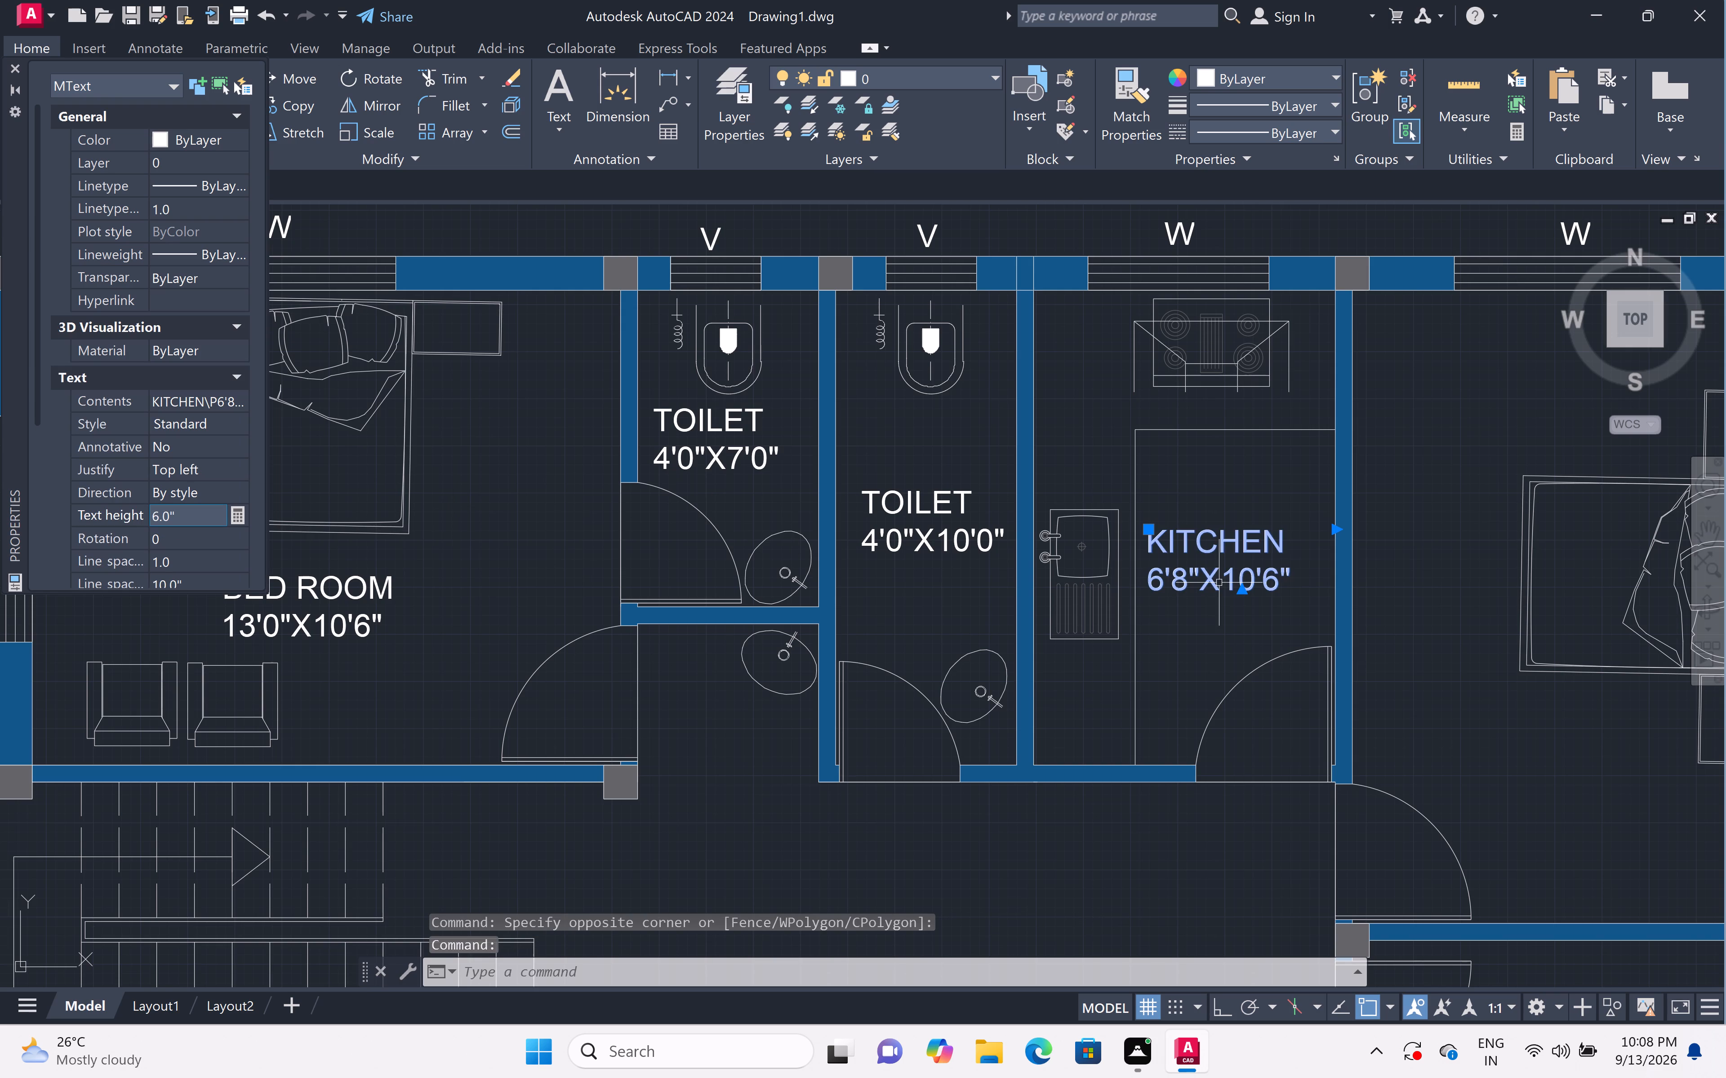
{"action": "key", "text": "Escape"}
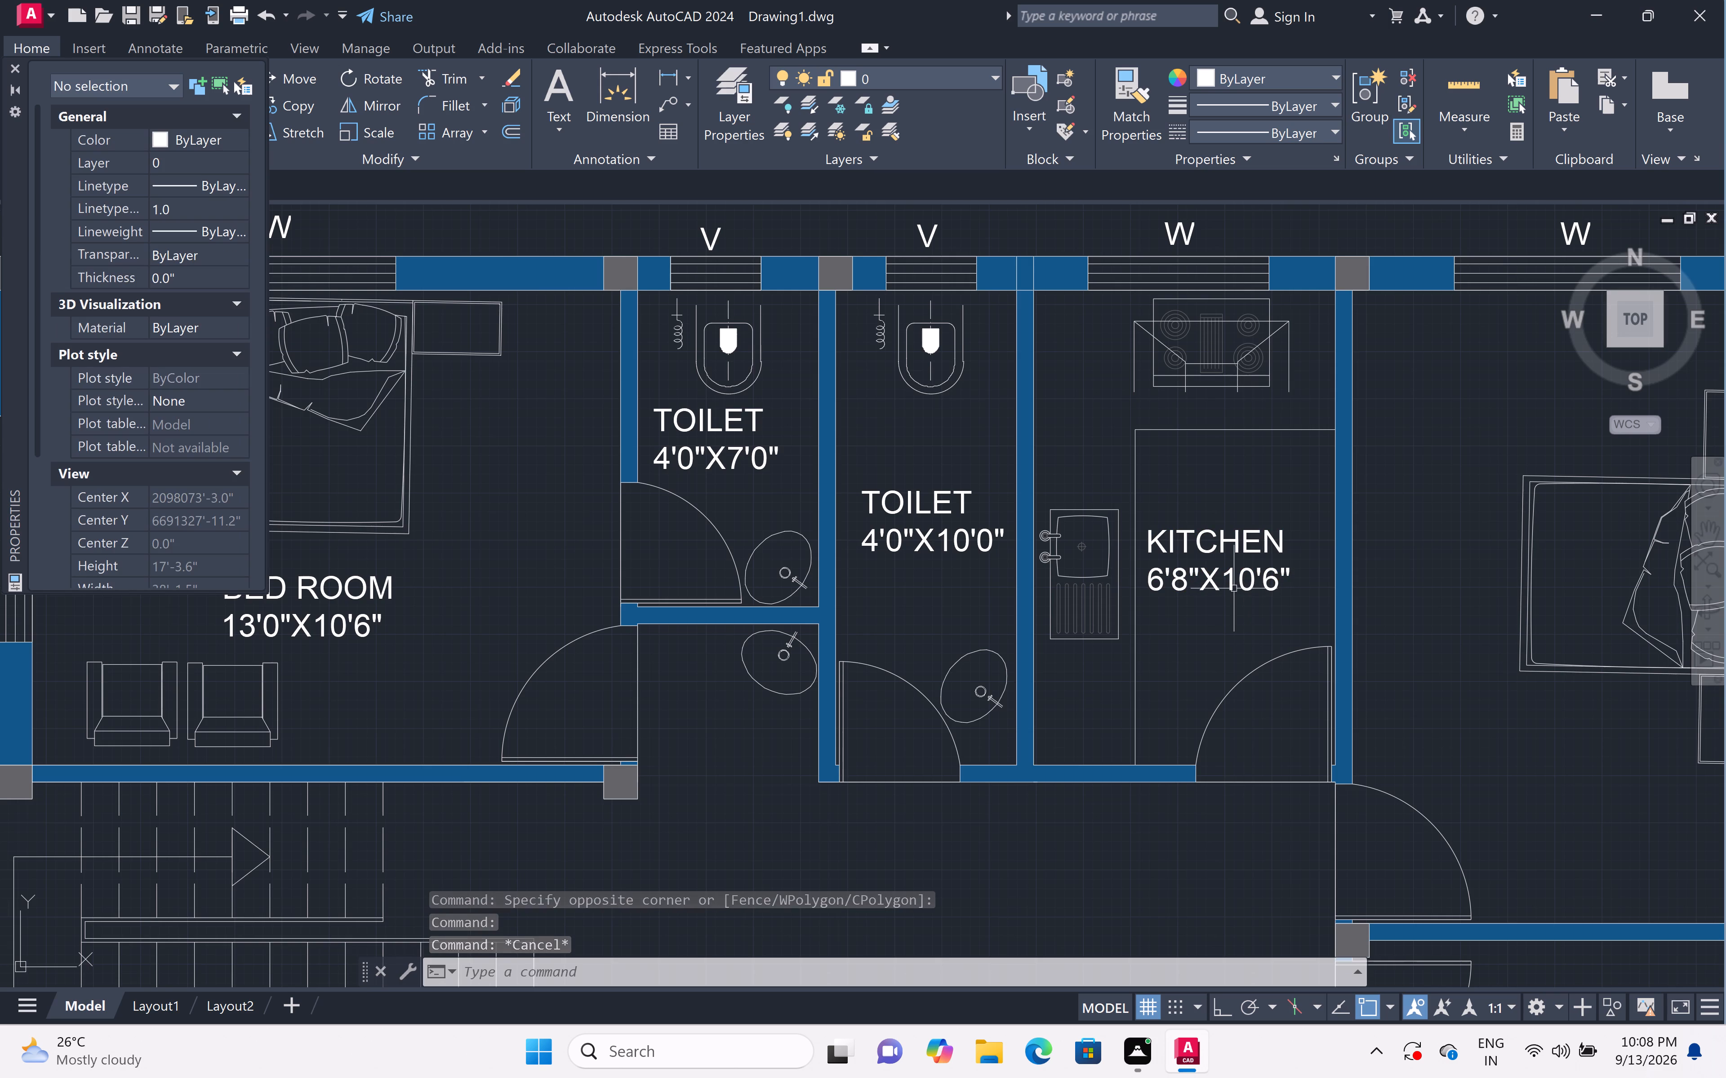
Add two-line multiline text reading BED ROOM and 9'0"X14'0" in the bedroom beside the kitchen, between the bed and the door swing.
{"action": "scroll", "coordinate": [1250, 583], "scroll_direction": "down", "scroll_amount": 3}
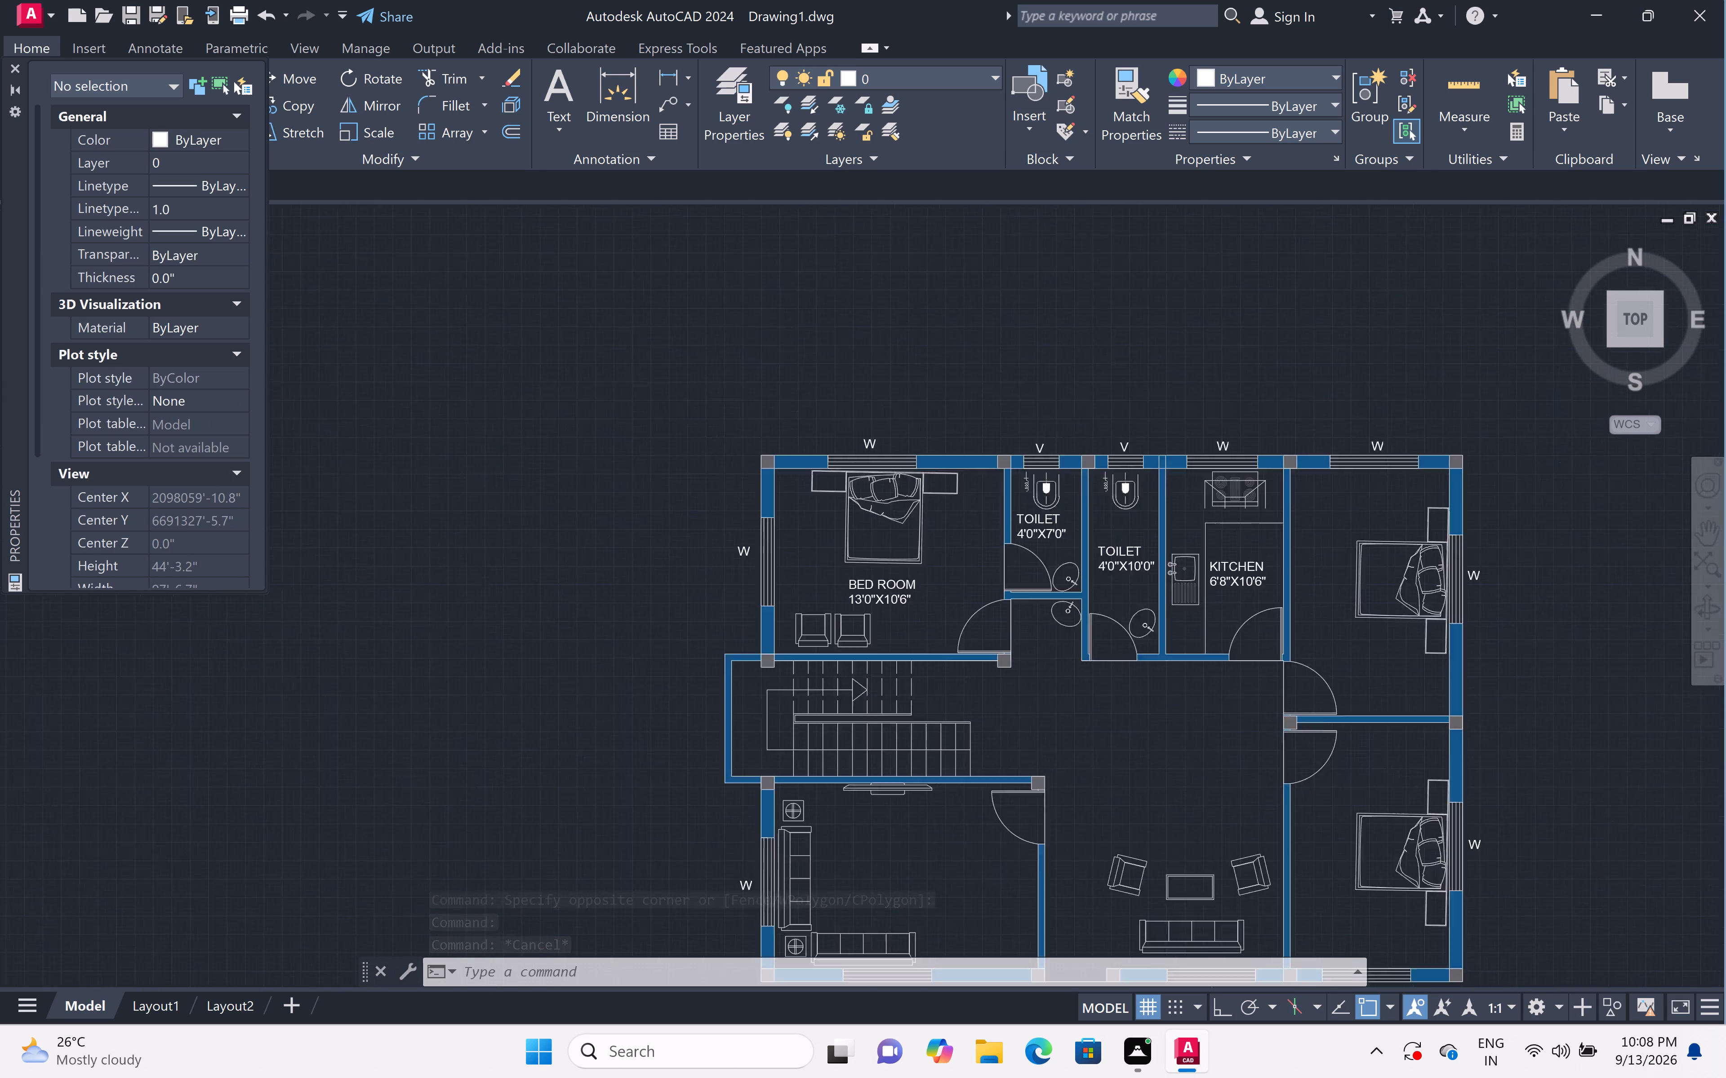
{"action": "scroll", "coordinate": [1360, 637], "scroll_direction": "up", "scroll_amount": 4}
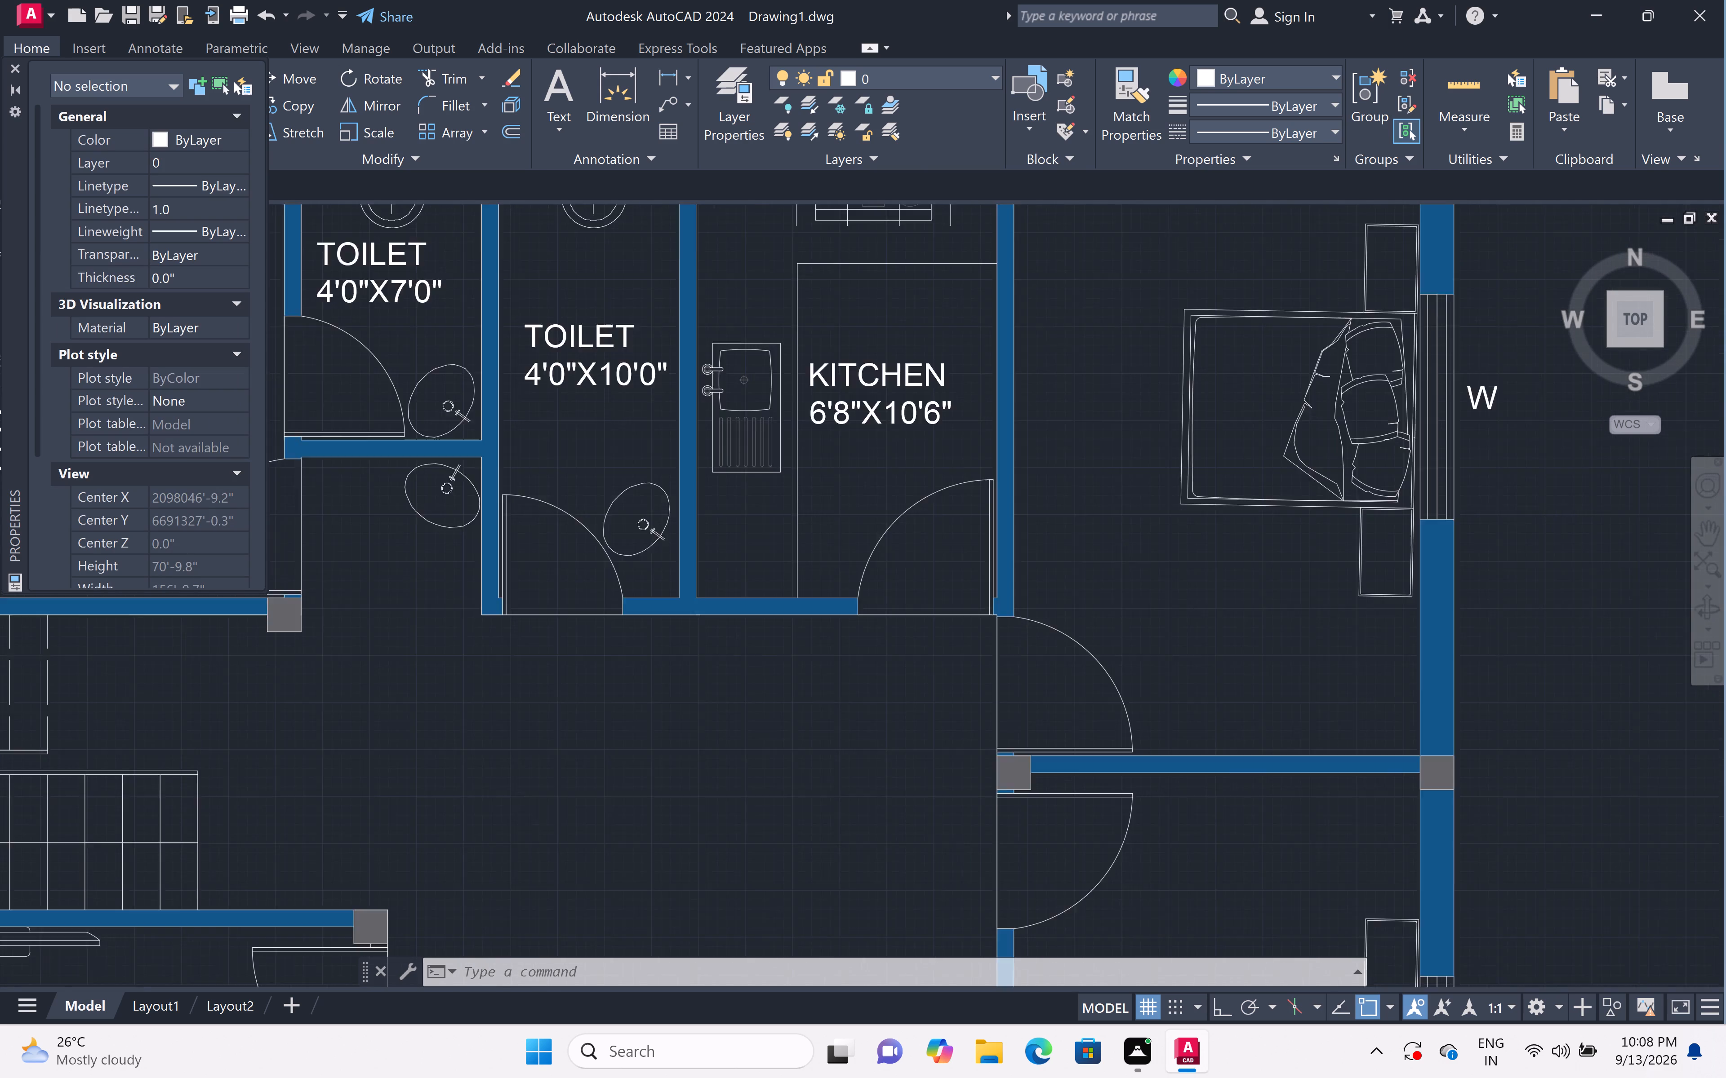
{"action": "key", "text": "m"}
{"action": "type", "text": "T"}
{"action": "key", "text": "space"}
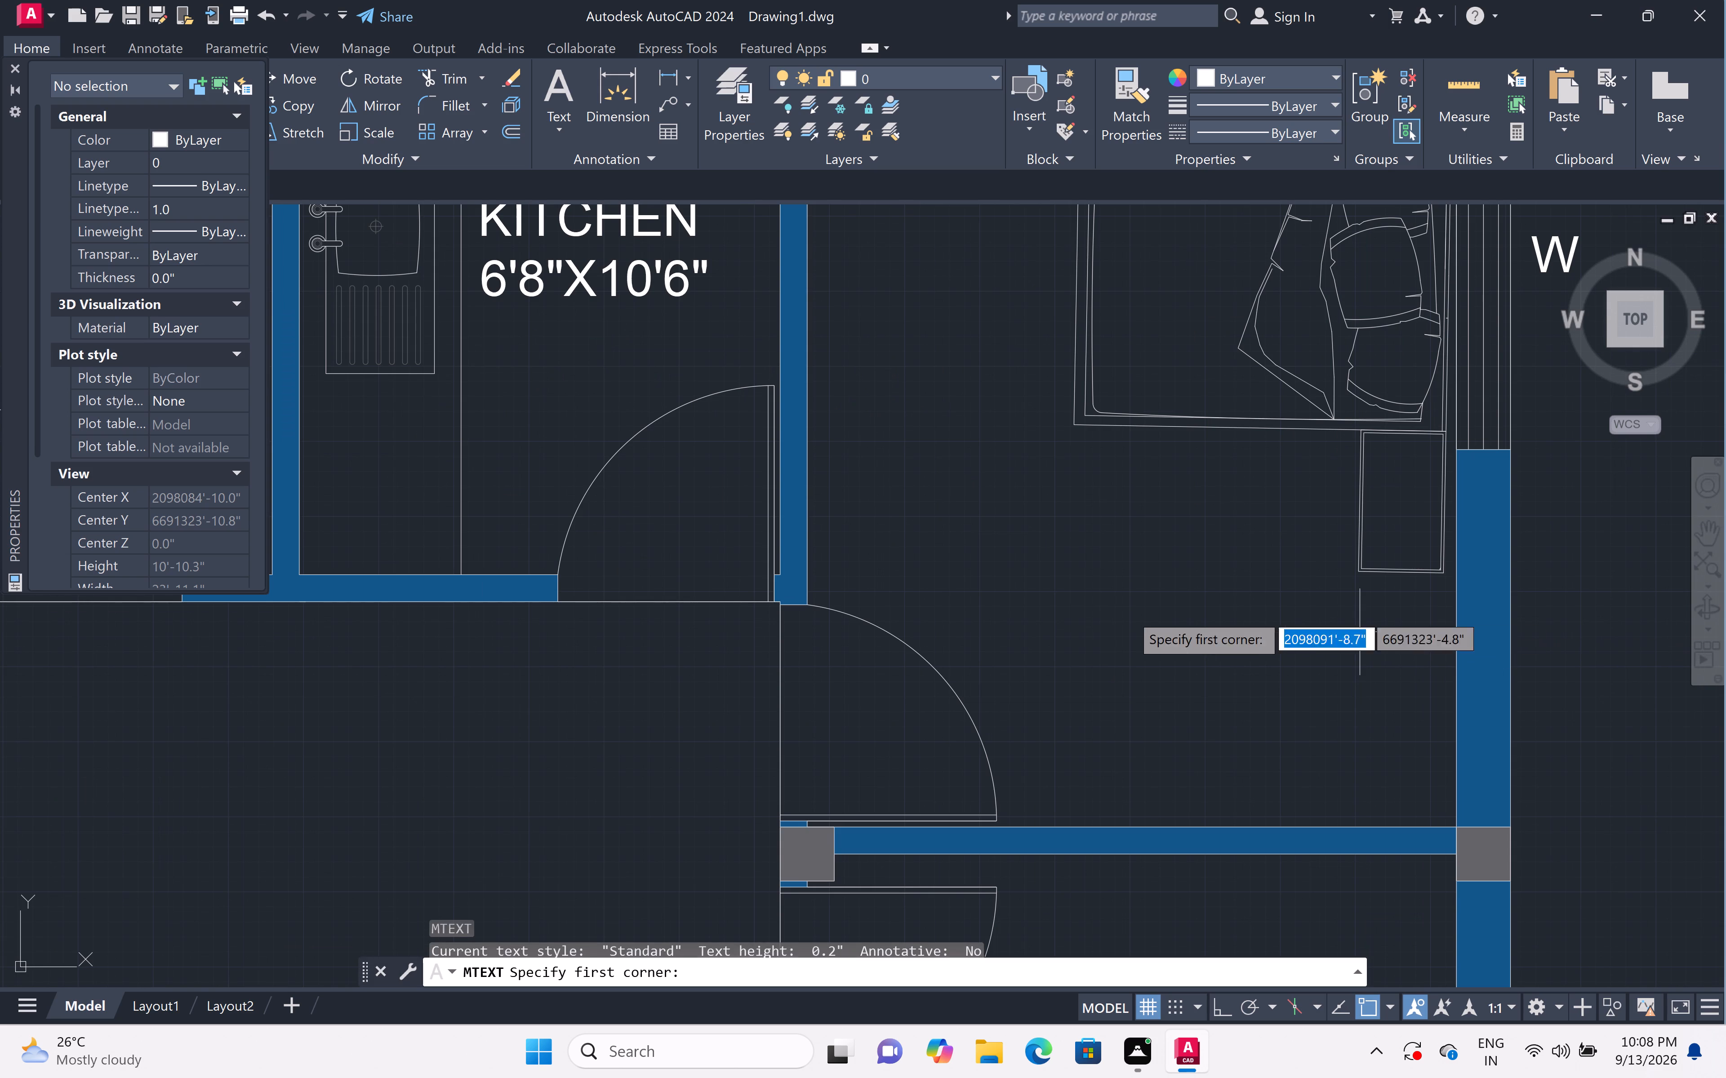
{"action": "left_click", "coordinate": [961, 482]}
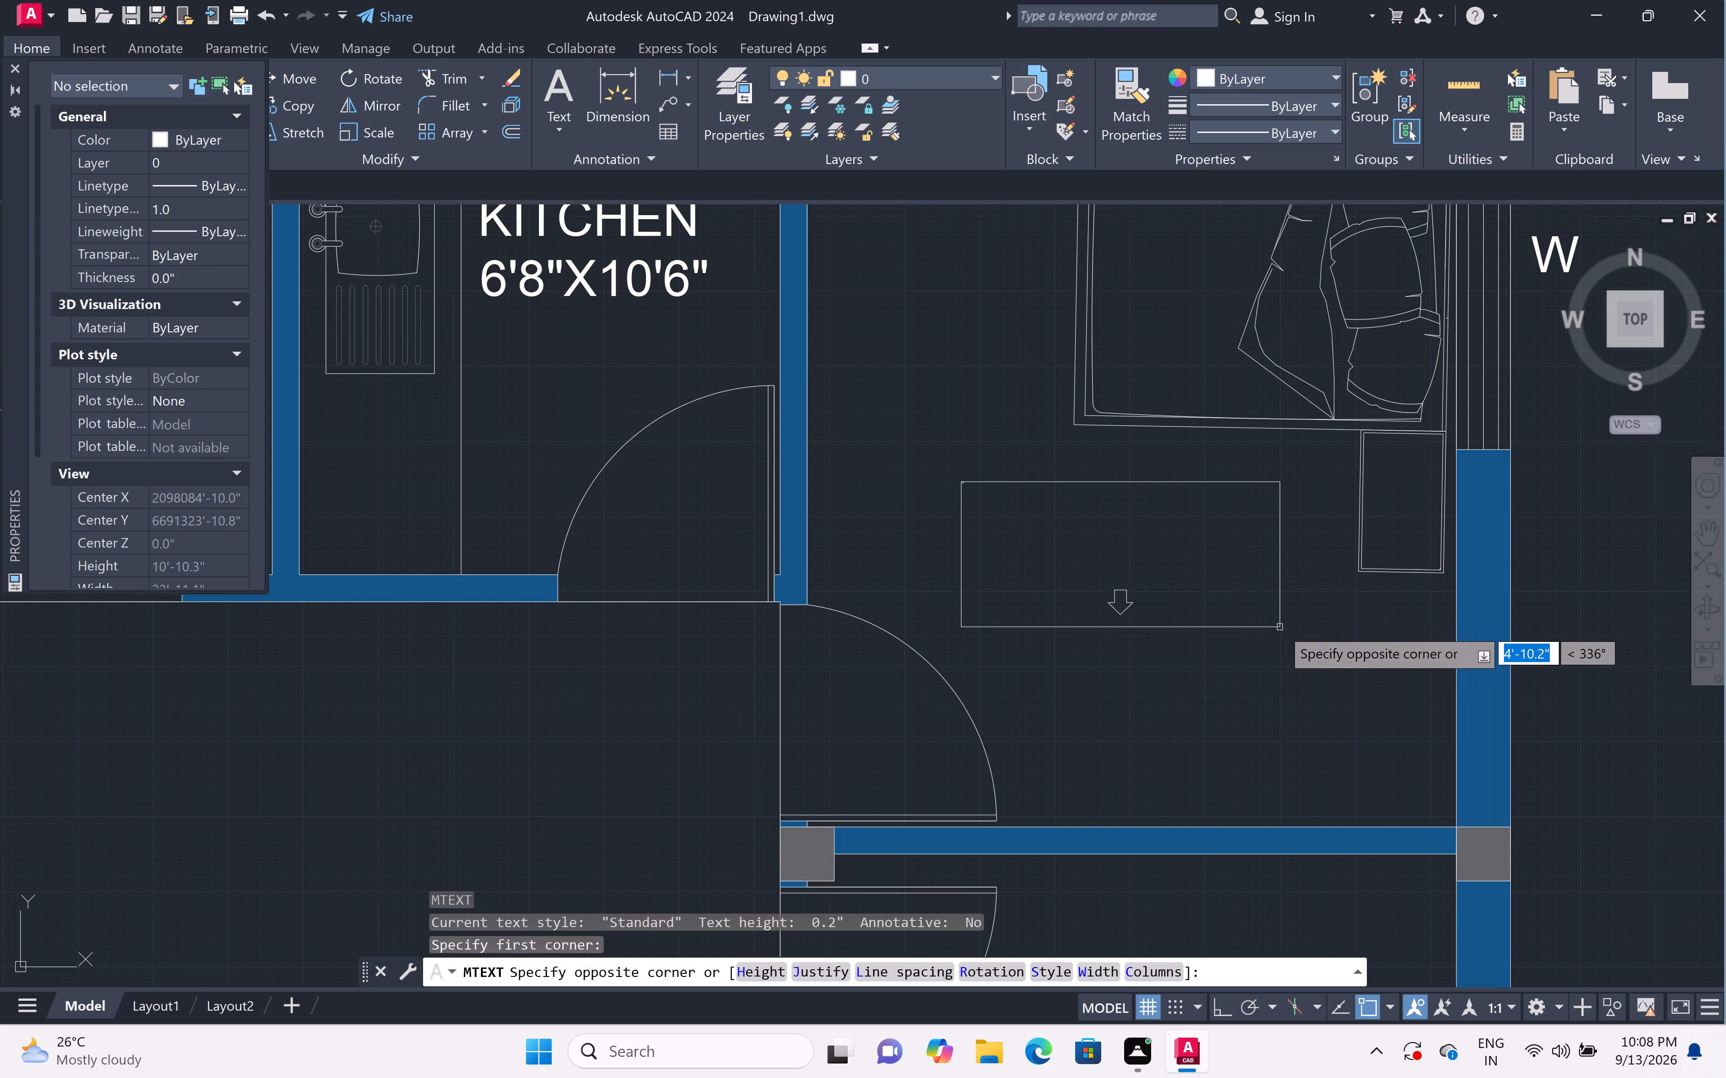
{"action": "left_click", "coordinate": [1281, 627]}
{"action": "type", "text": "MT"}
{"action": "key", "text": "space"}
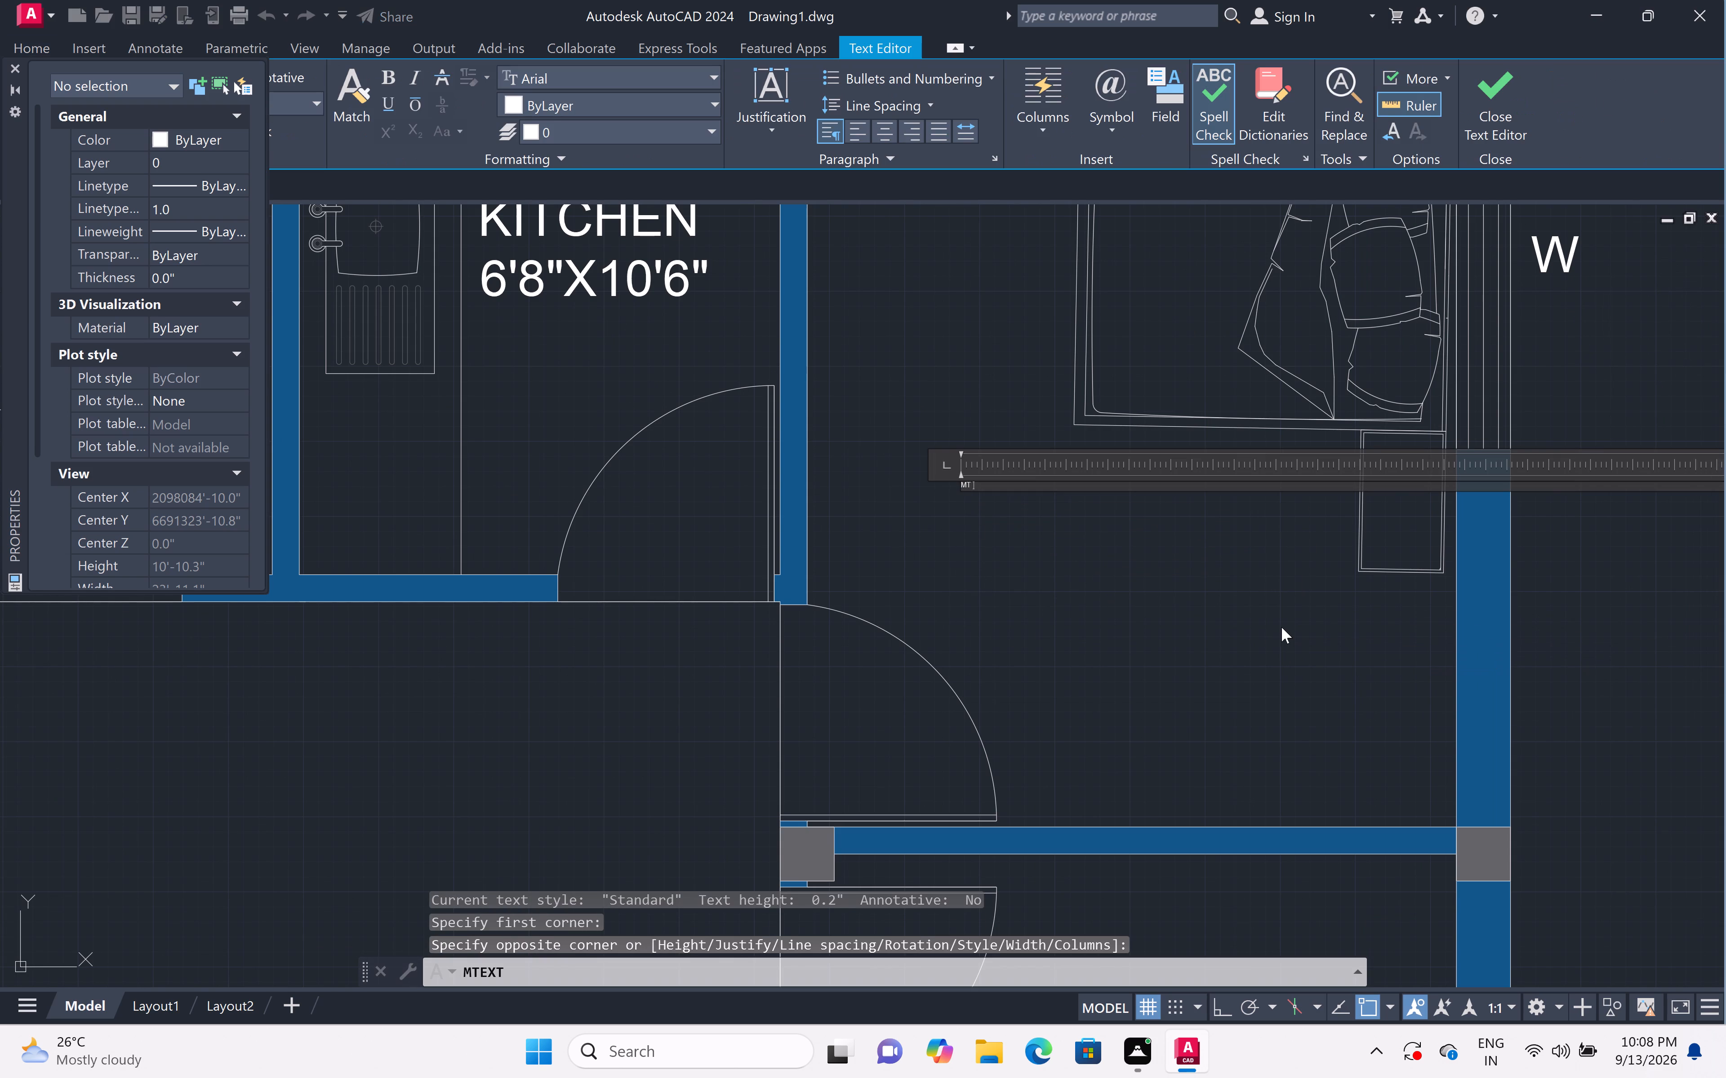
{"action": "key", "text": "BackSpace"}
{"action": "key", "text": "BackSpace"}
{"action": "key", "text": "BackSpace"}
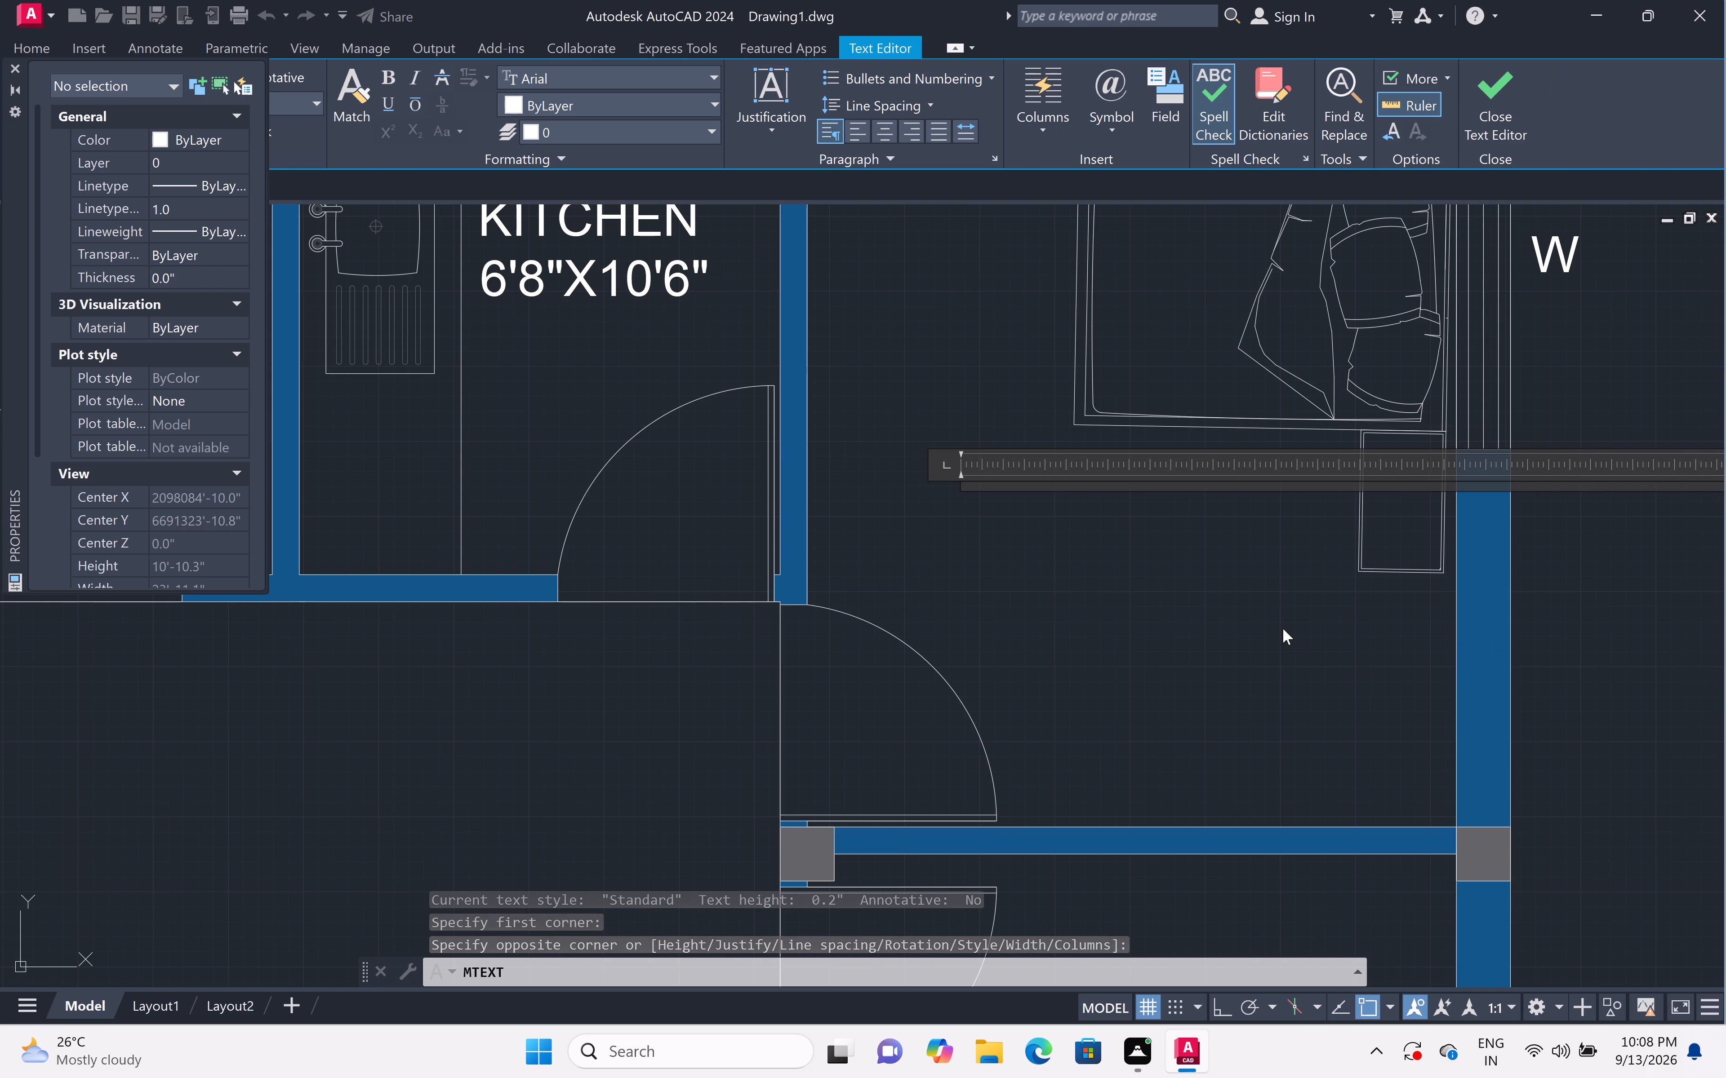
{"action": "type", "text": "BED ROOM"}
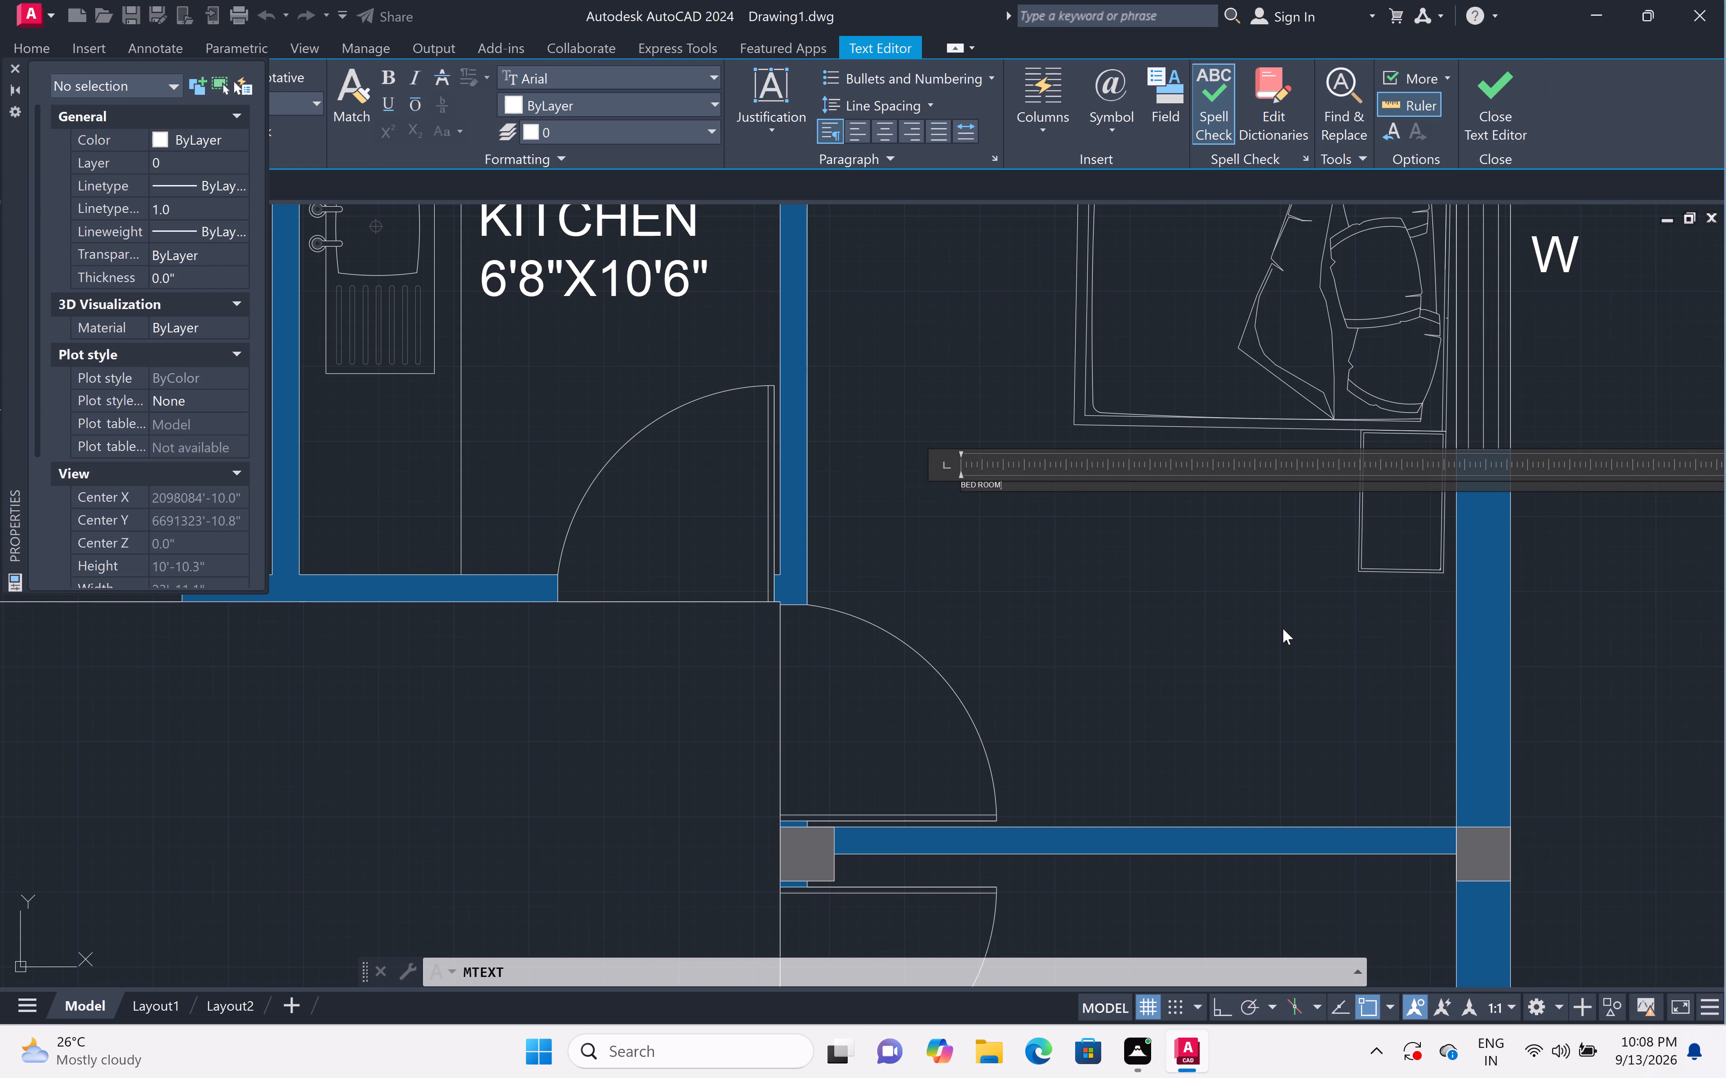
{"action": "key", "text": "Return"}
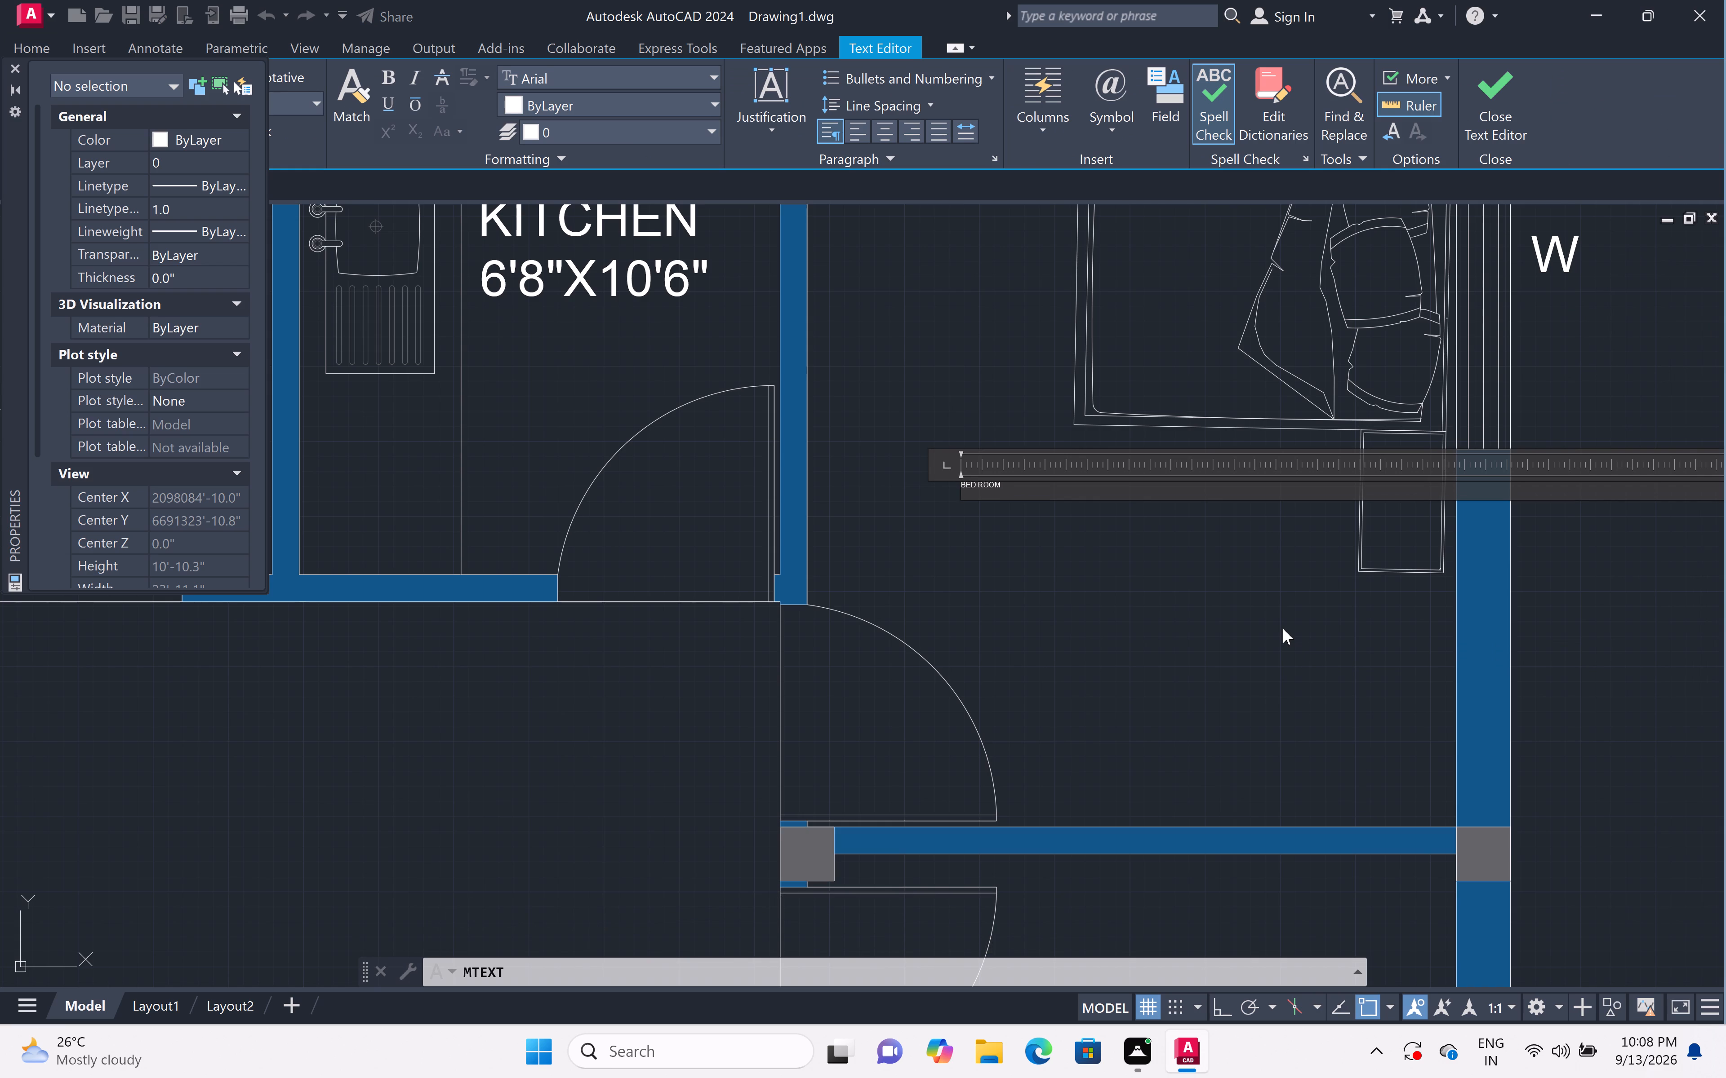
{"action": "type", "text": "9'0\""}
{"action": "key", "text": "x"}
{"action": "key", "text": "1"}
{"action": "key", "text": "4"}
{"action": "type", "text": "'0\""}
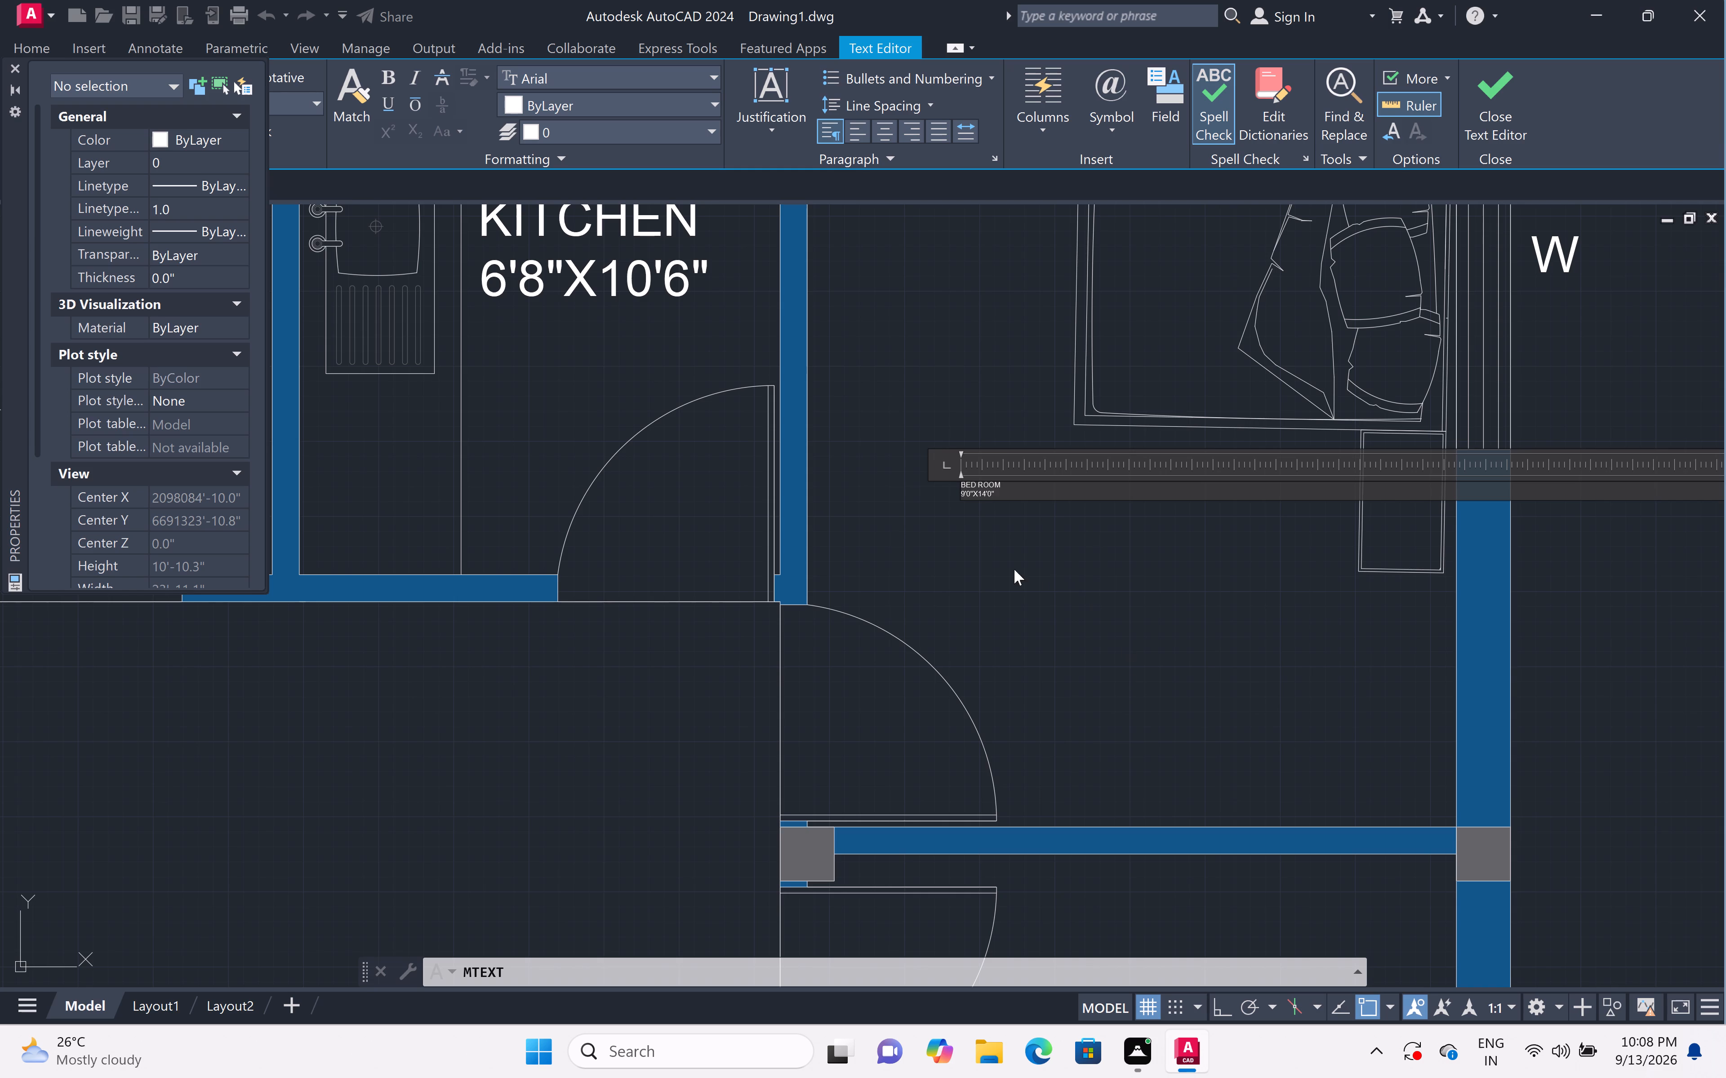
{"action": "left_click", "coordinate": [1014, 569]}
Set the text height of the new bedroom label beside the kitchen to 6" in its properties and deselect it.
{"action": "left_click", "coordinate": [921, 450]}
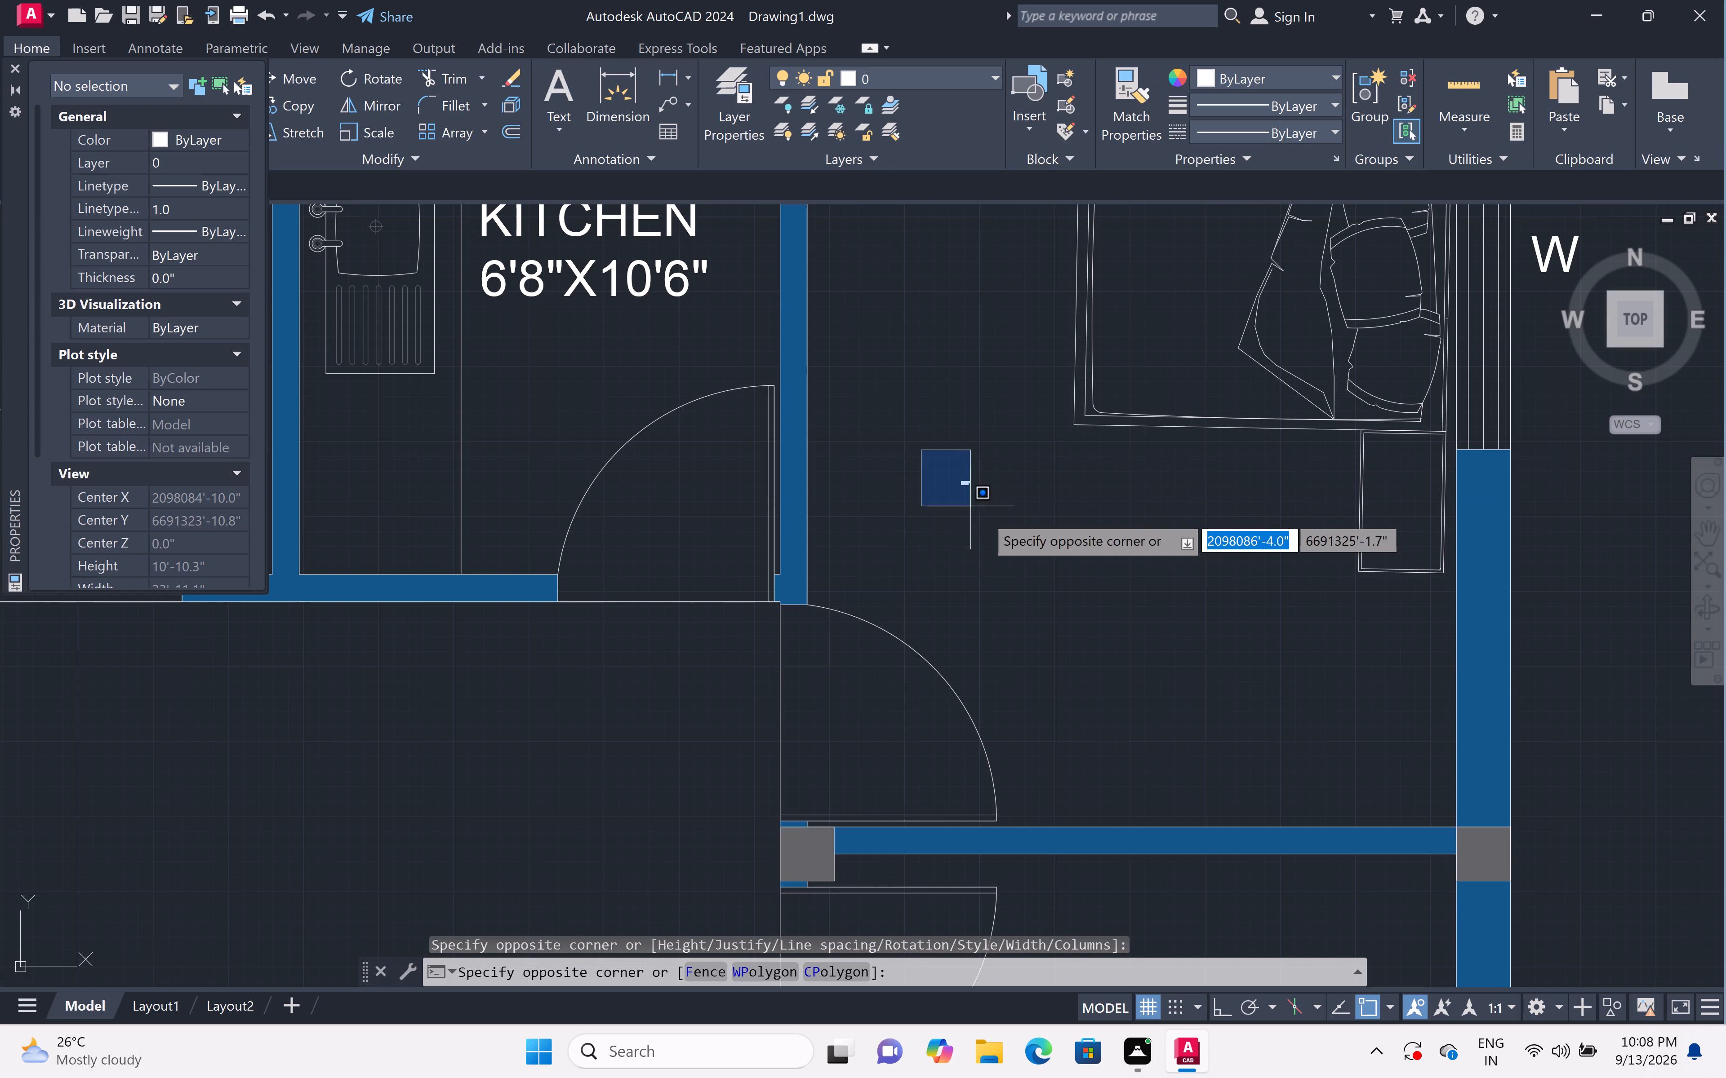
{"action": "left_click", "coordinate": [1005, 519]}
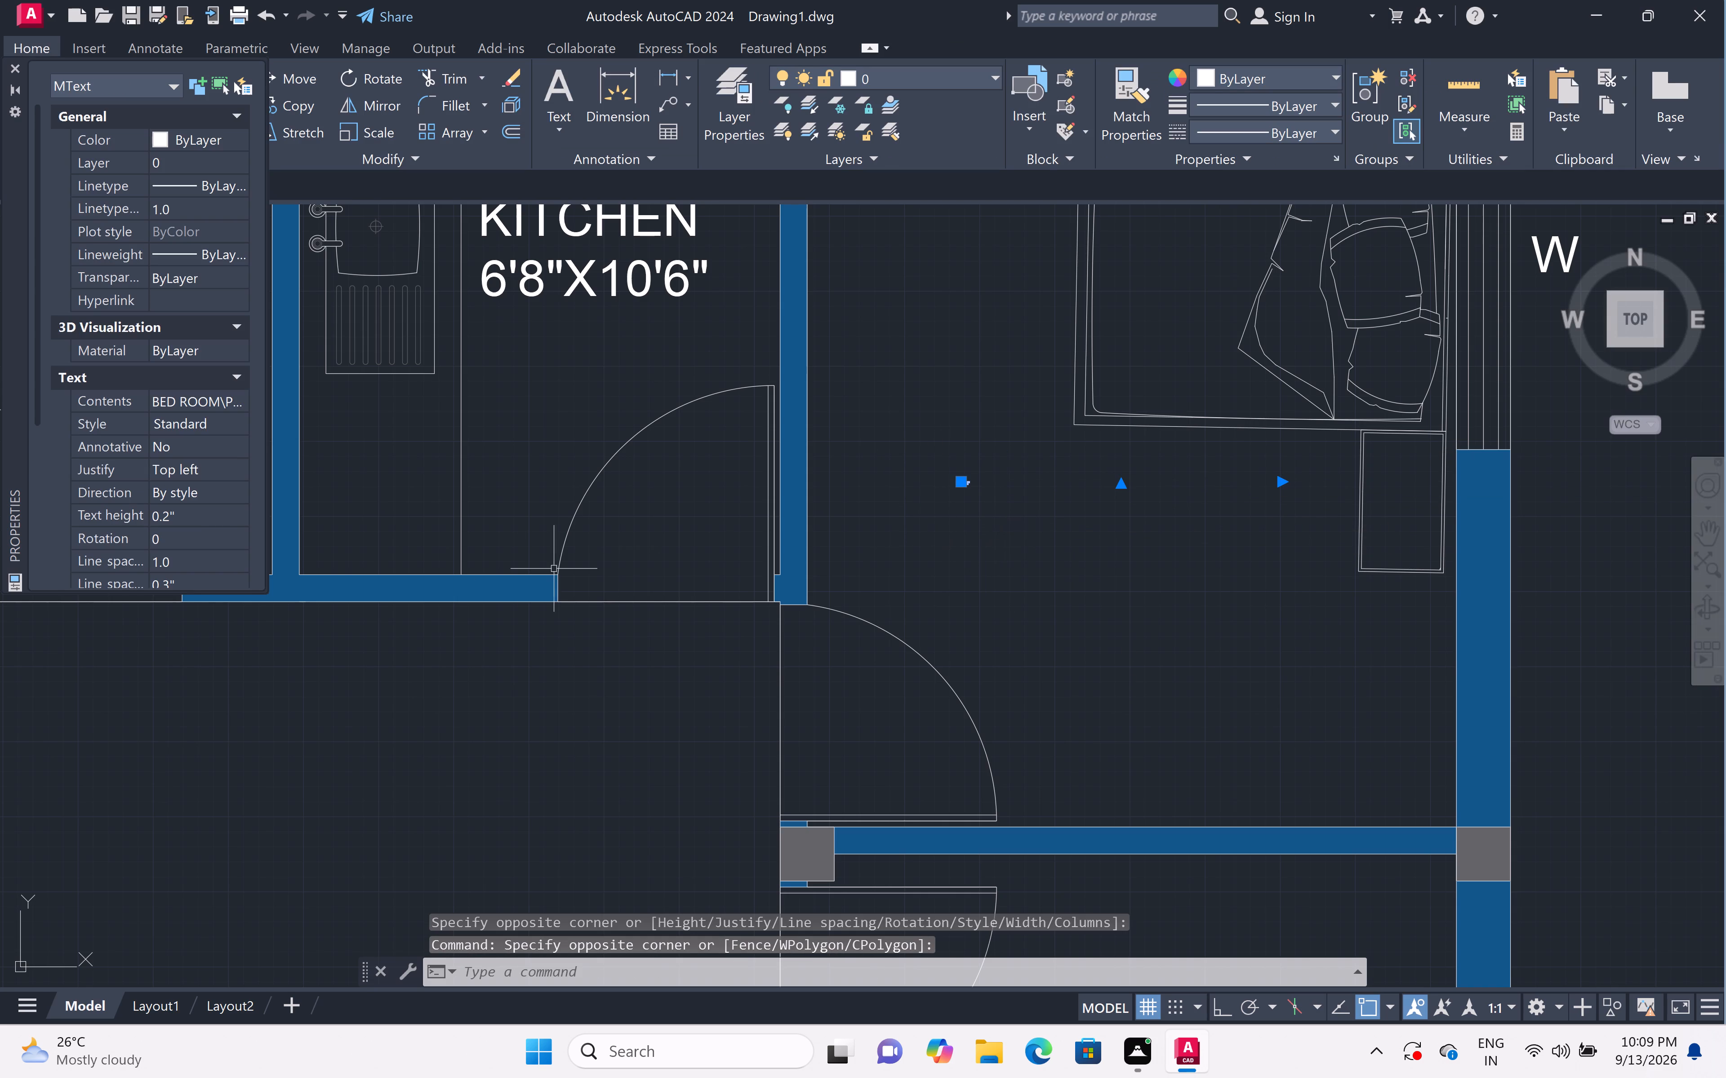
{"action": "left_click", "coordinate": [202, 507]}
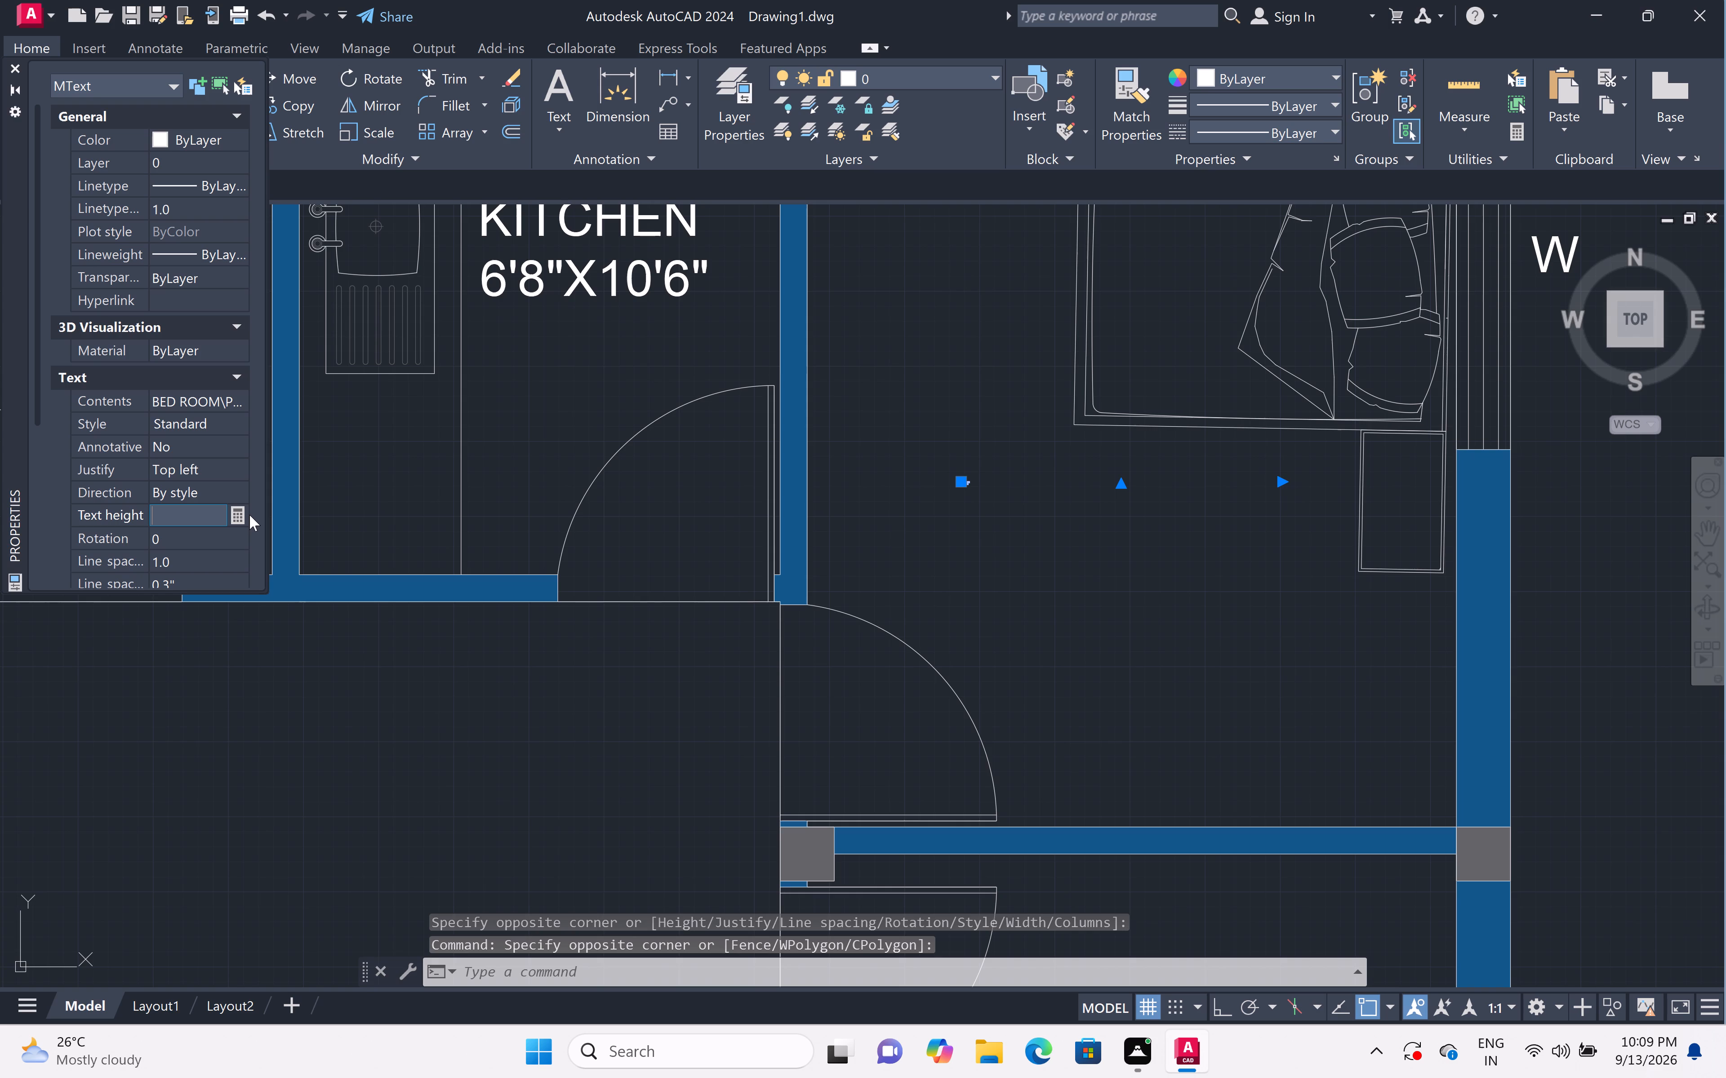
{"action": "key", "text": "BackSpace"}
{"action": "key", "text": "6"}
{"action": "key", "text": "shift+quotedbl"}
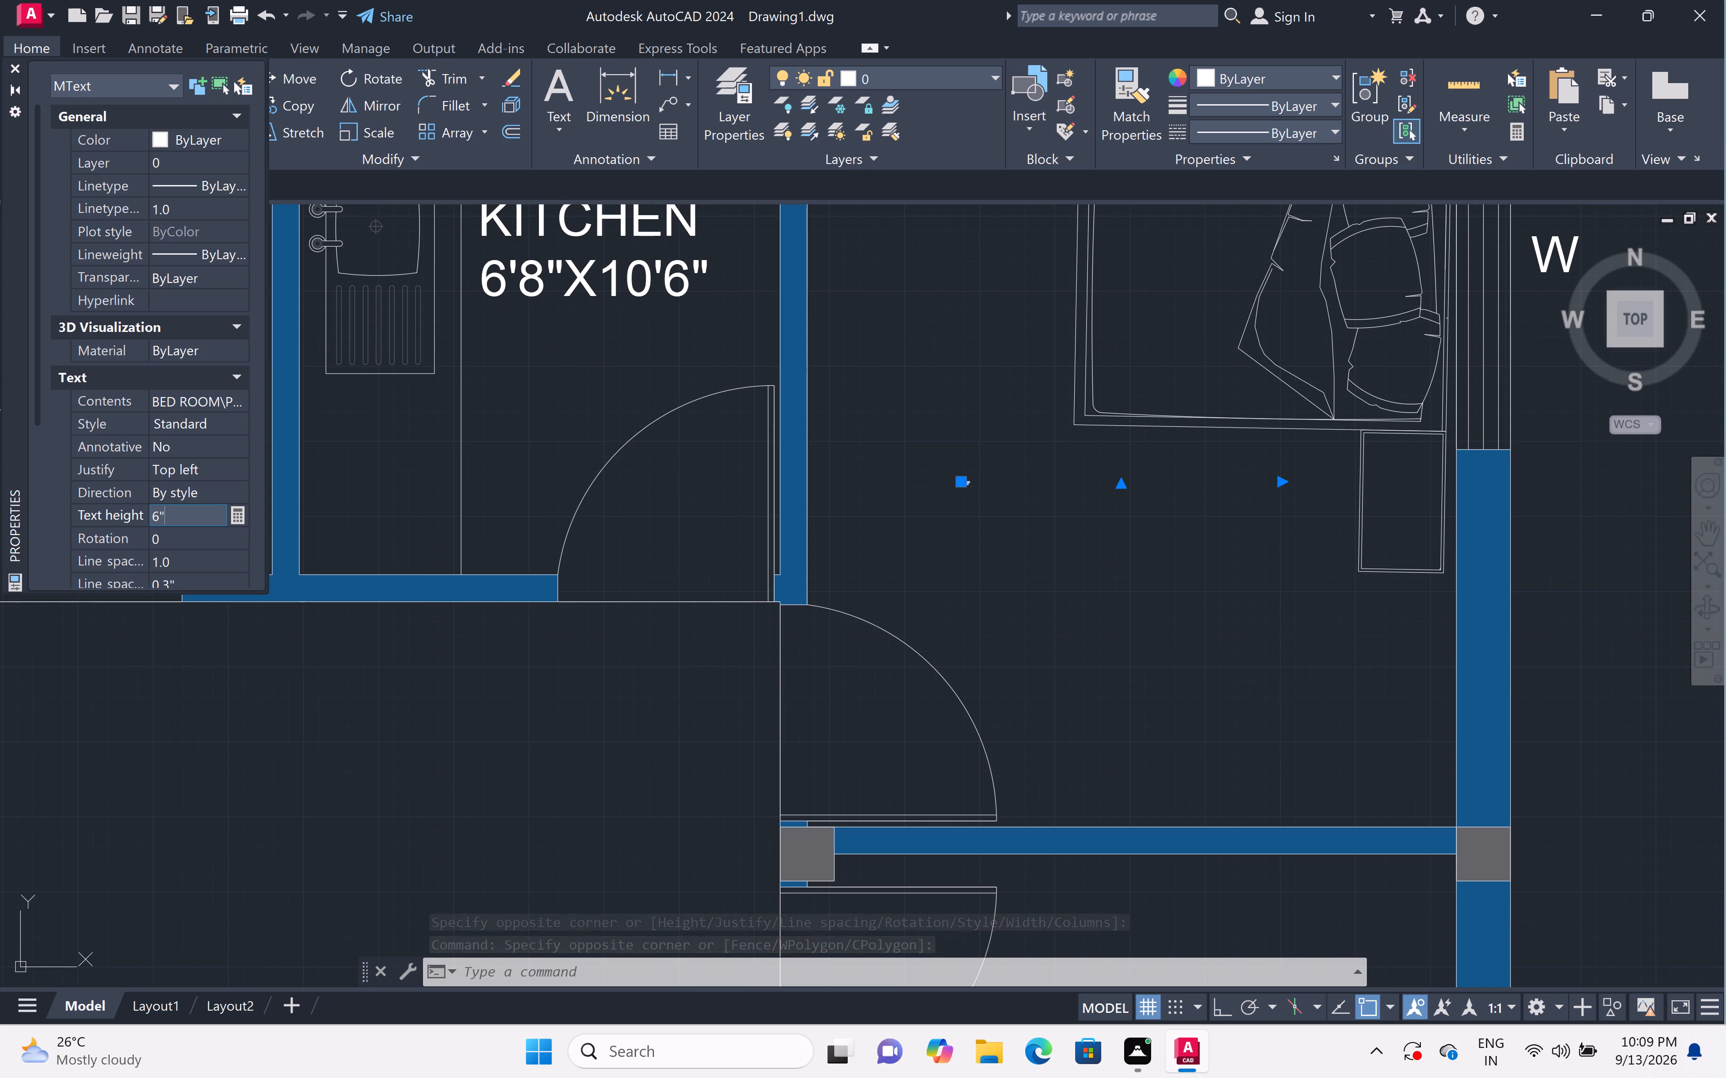
{"action": "left_click", "coordinate": [969, 547]}
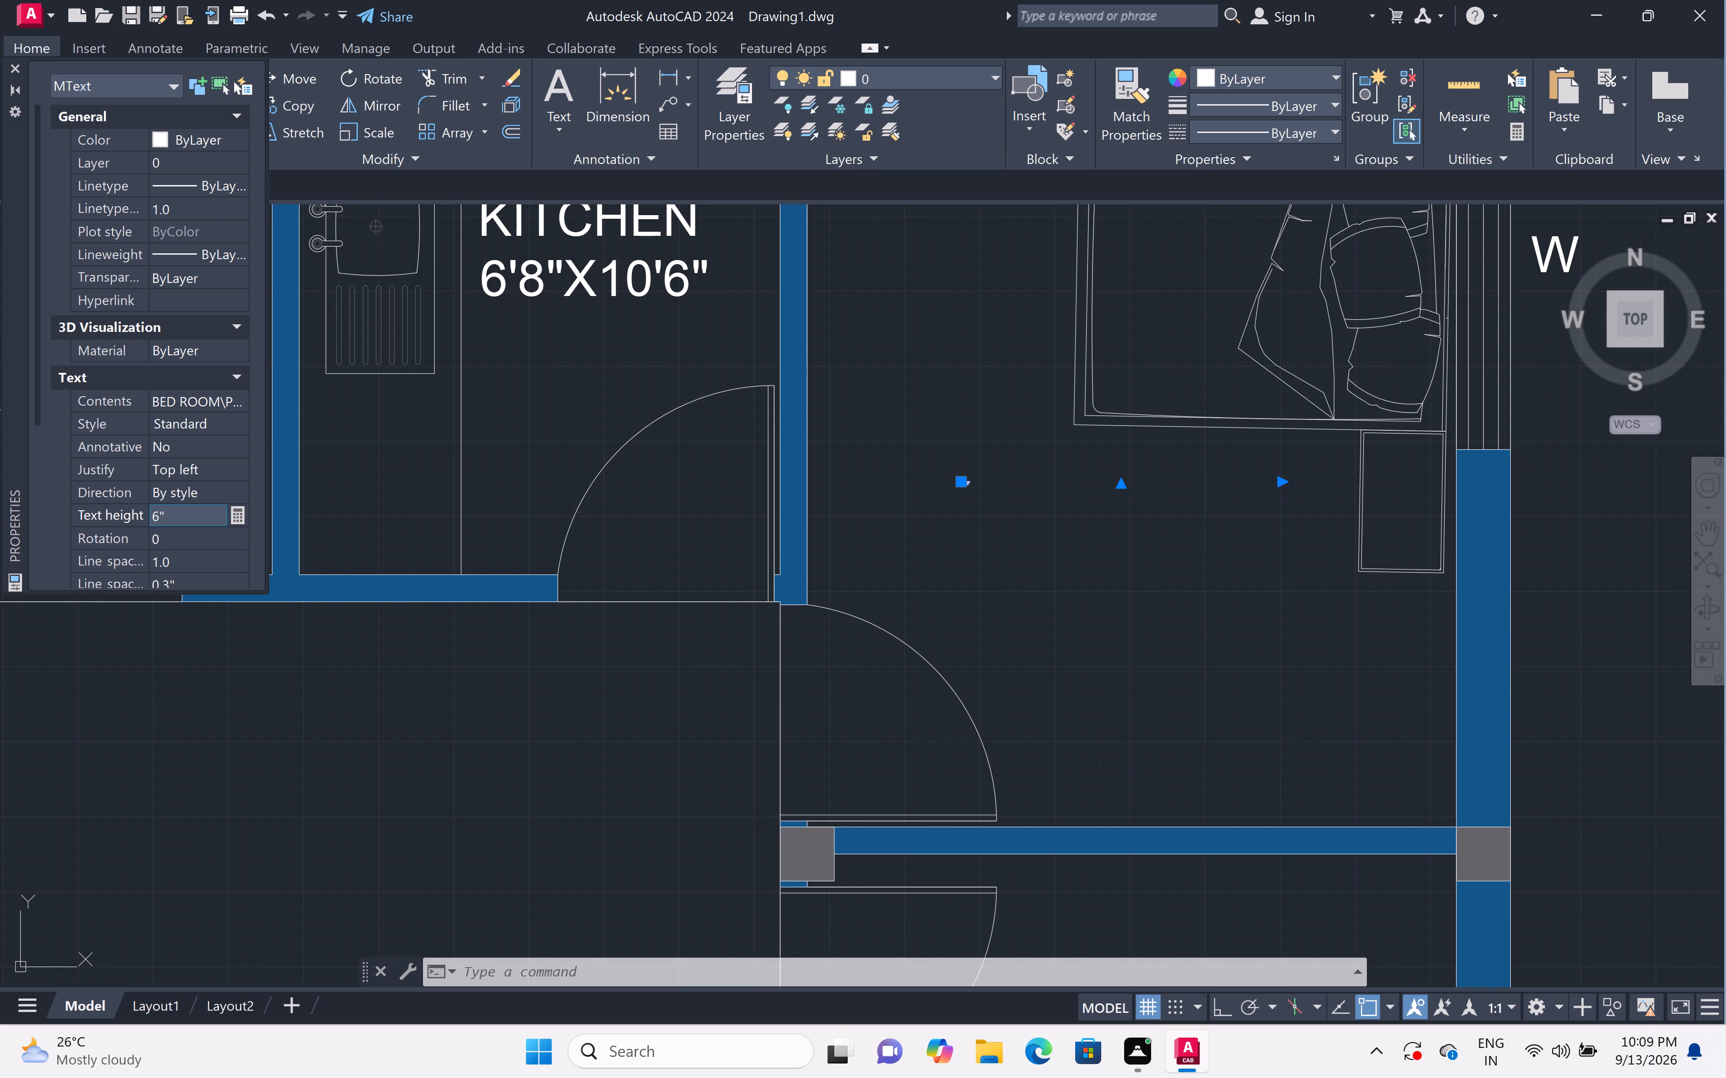
{"action": "key", "text": "Escape"}
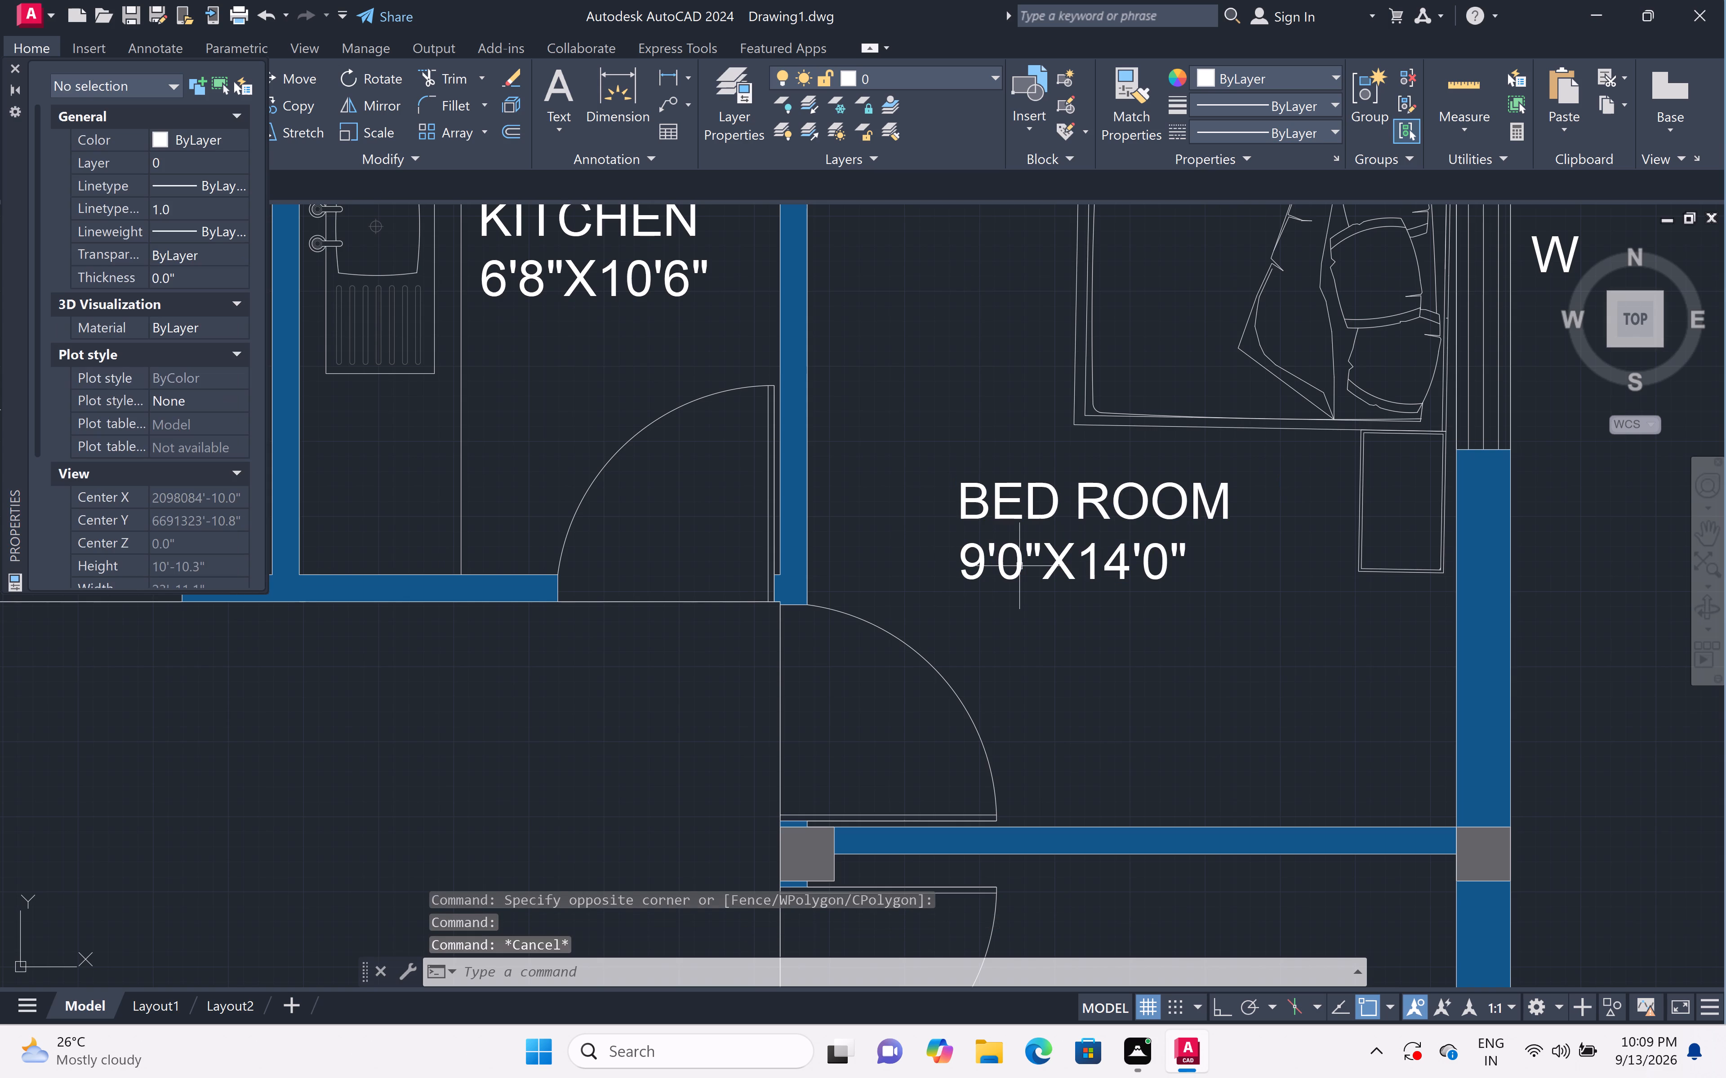
Close the object properties palette to uncover the floor plan.
{"action": "scroll", "coordinate": [1019, 566], "scroll_direction": "down", "scroll_amount": 5}
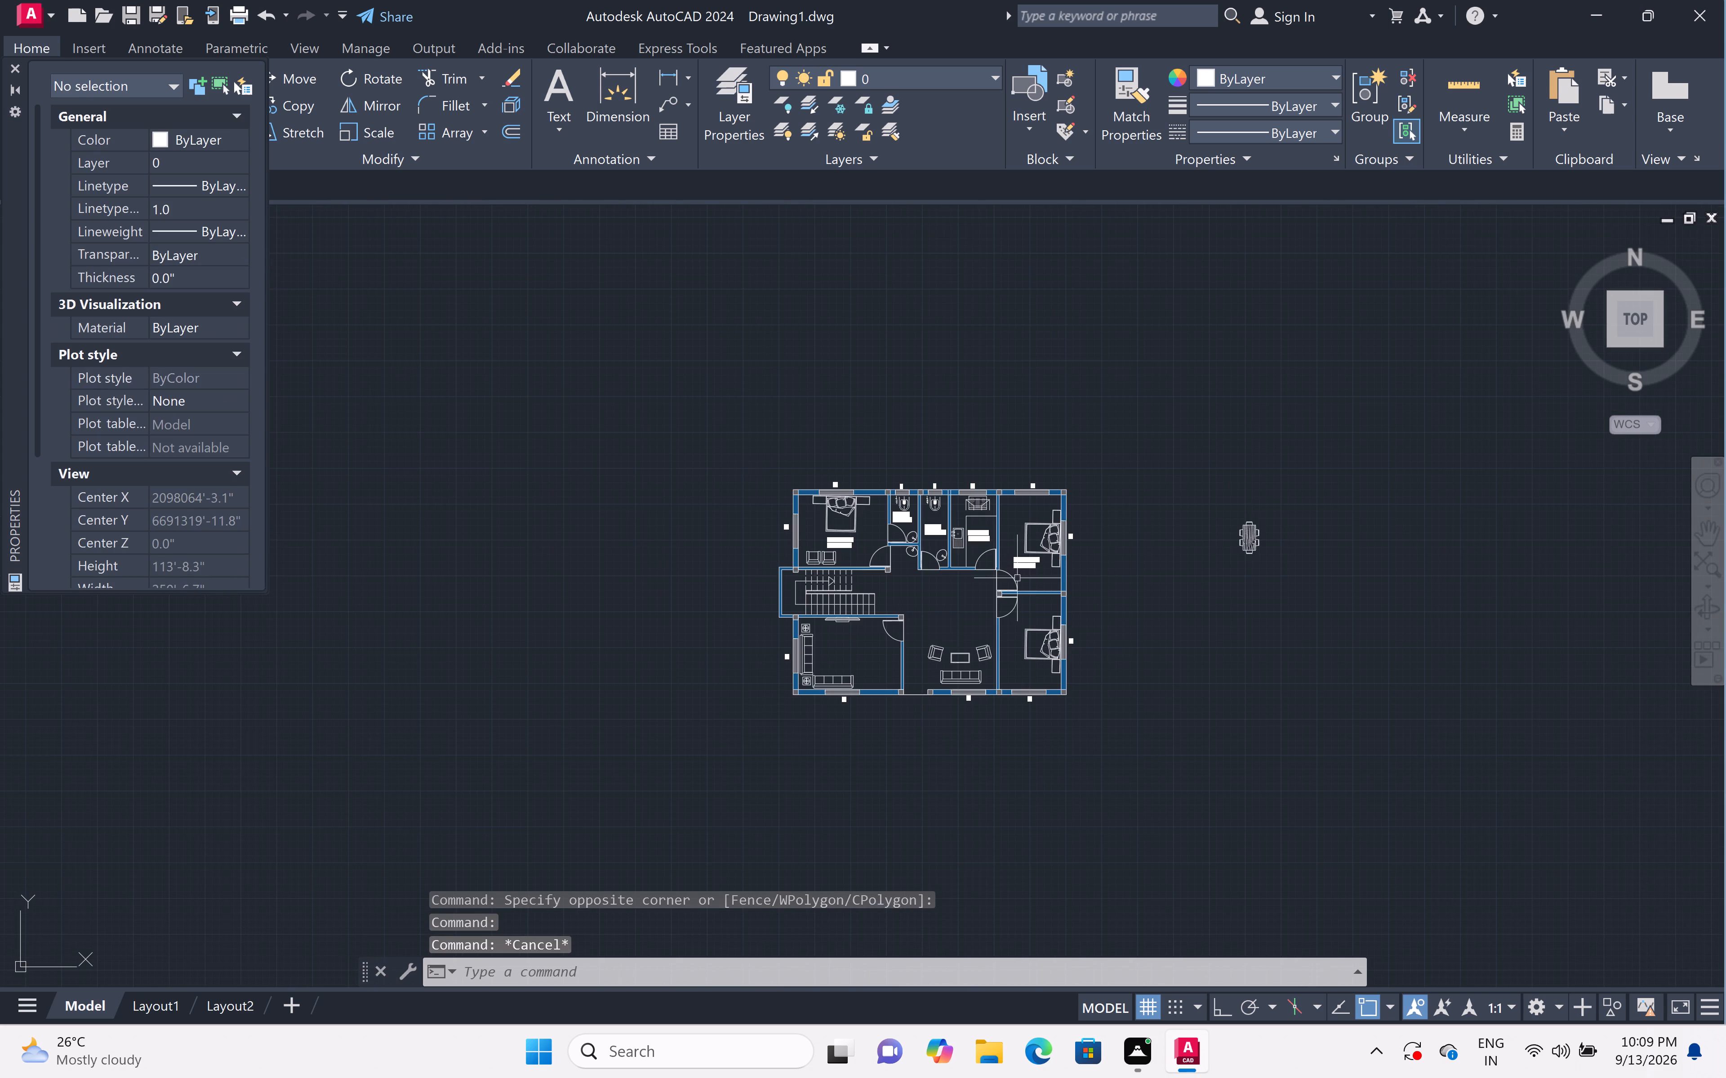
{"action": "scroll", "coordinate": [1019, 648], "scroll_direction": "up", "scroll_amount": 4}
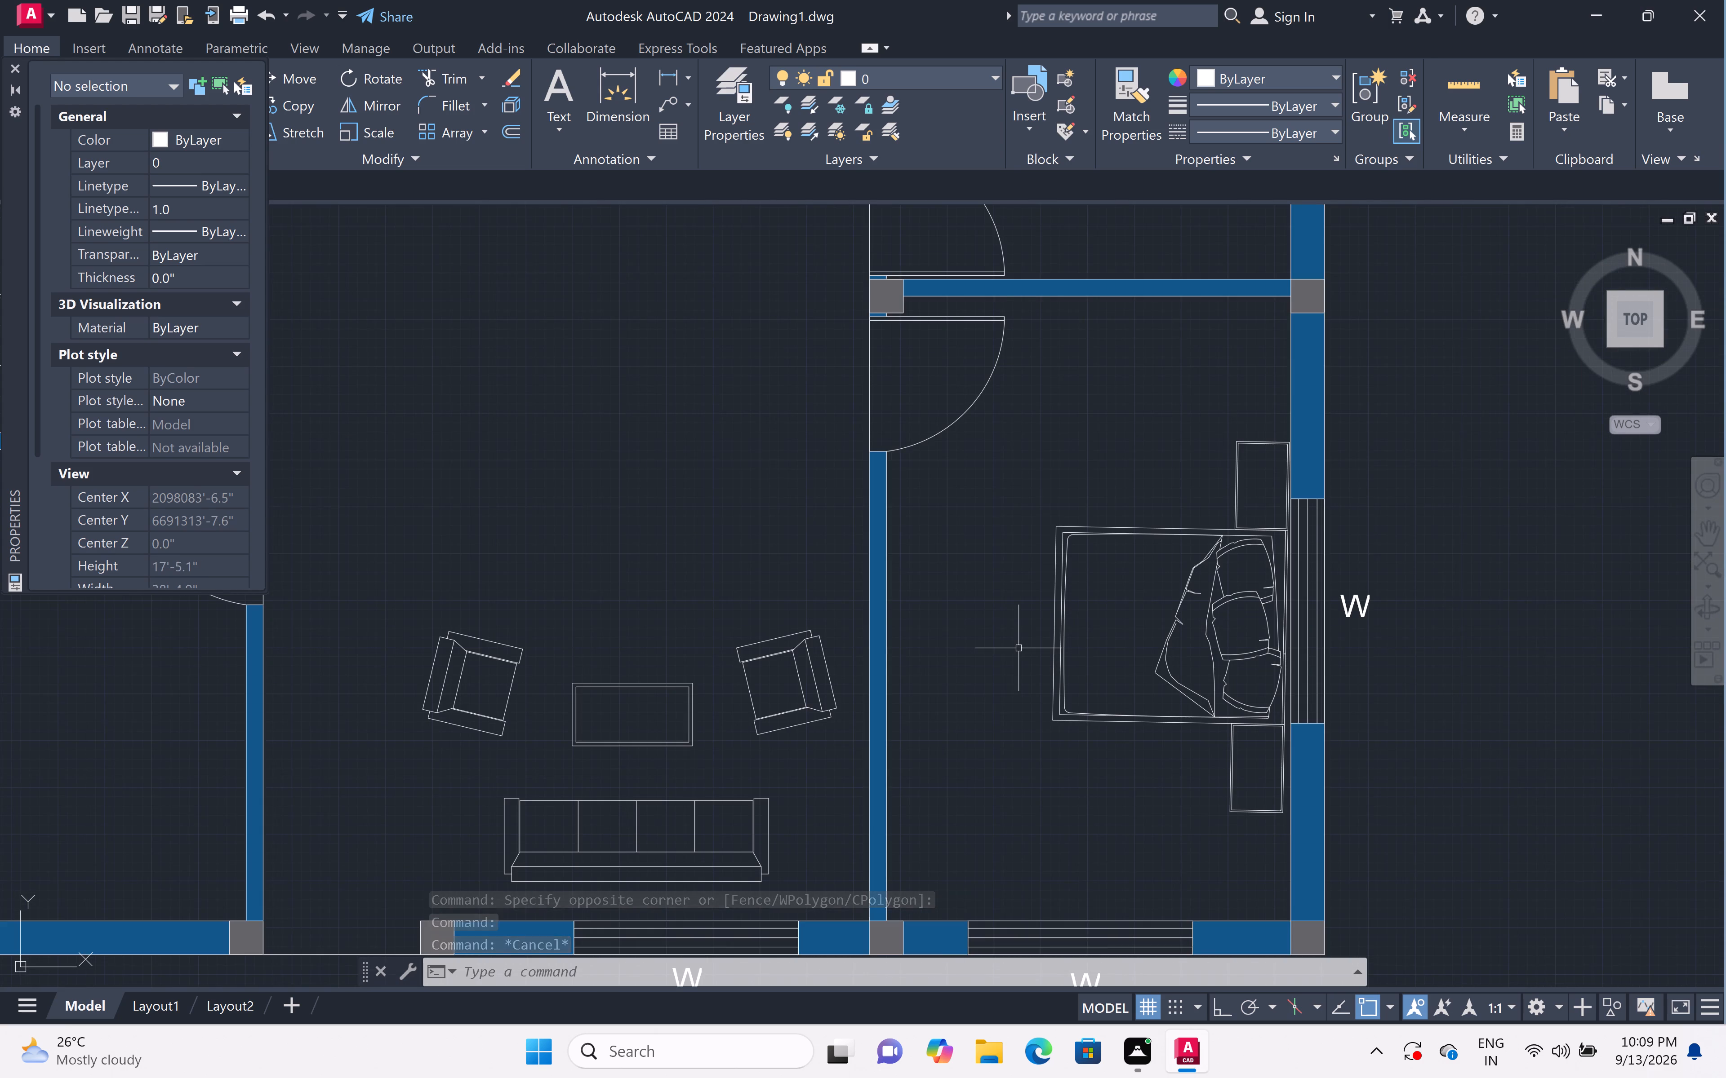
{"action": "scroll", "coordinate": [1019, 648], "scroll_direction": "down", "scroll_amount": 1}
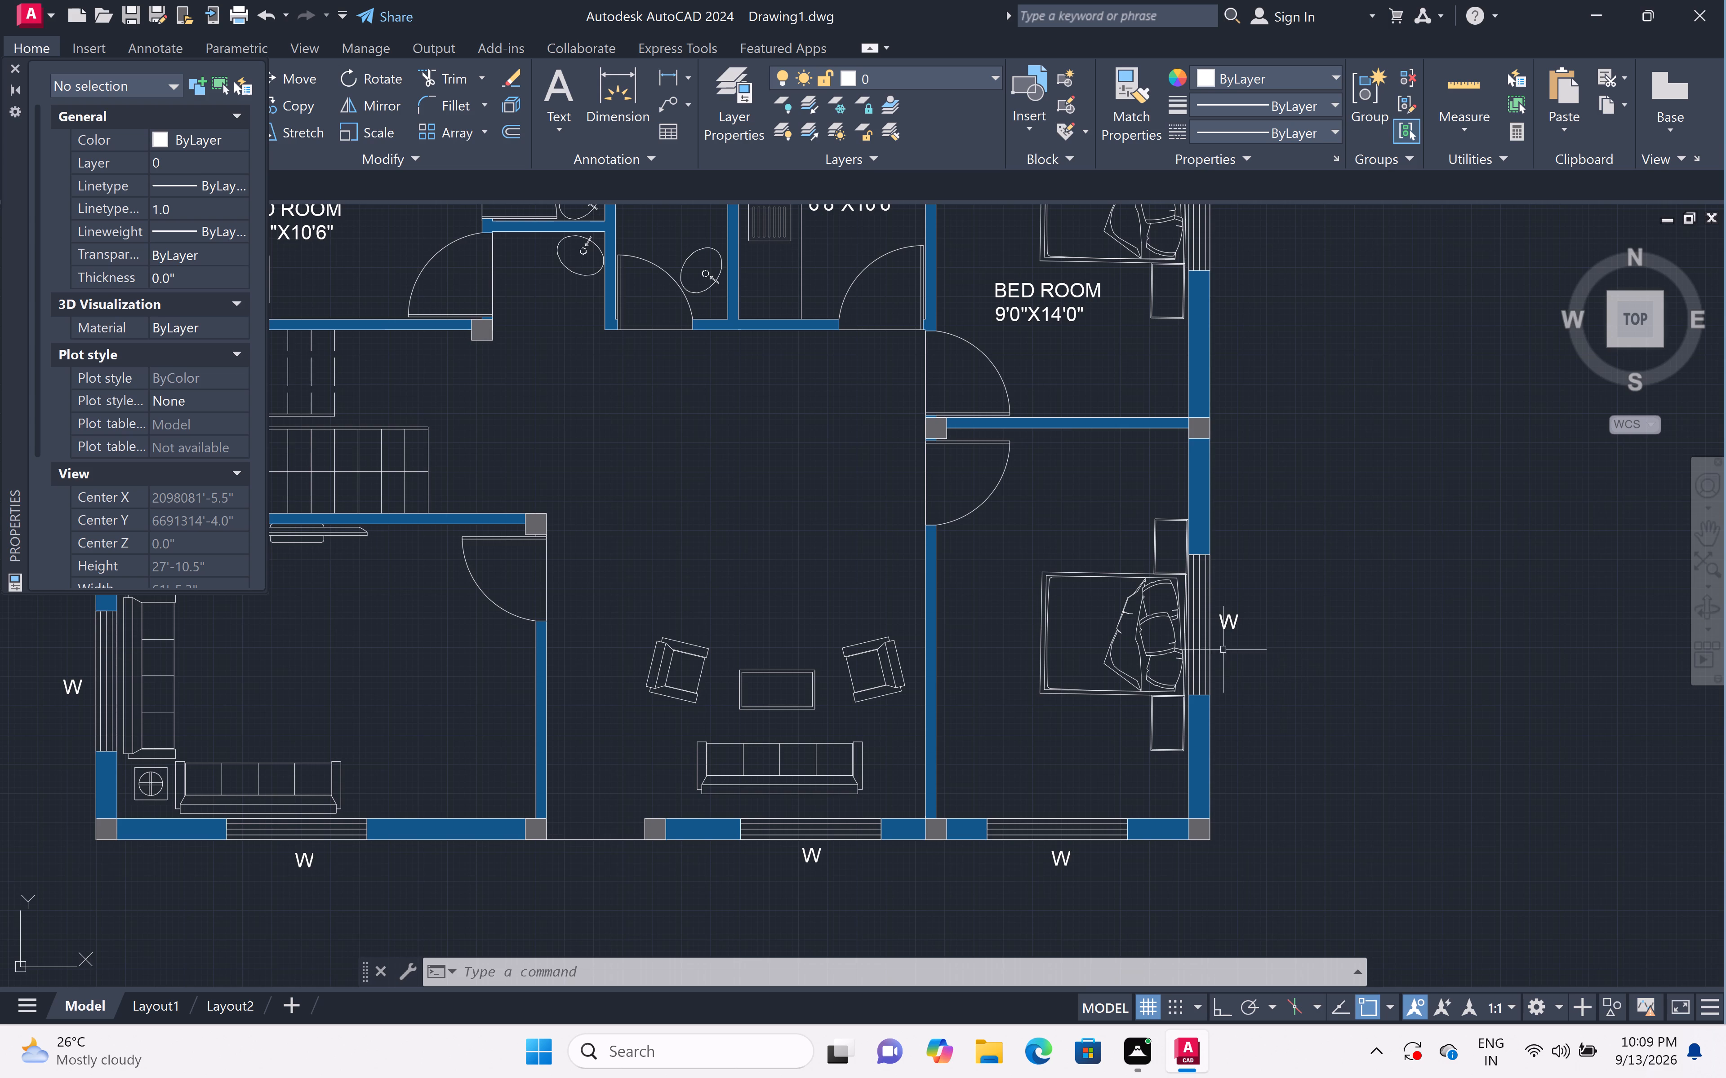
{"action": "left_click", "coordinate": [15, 69]}
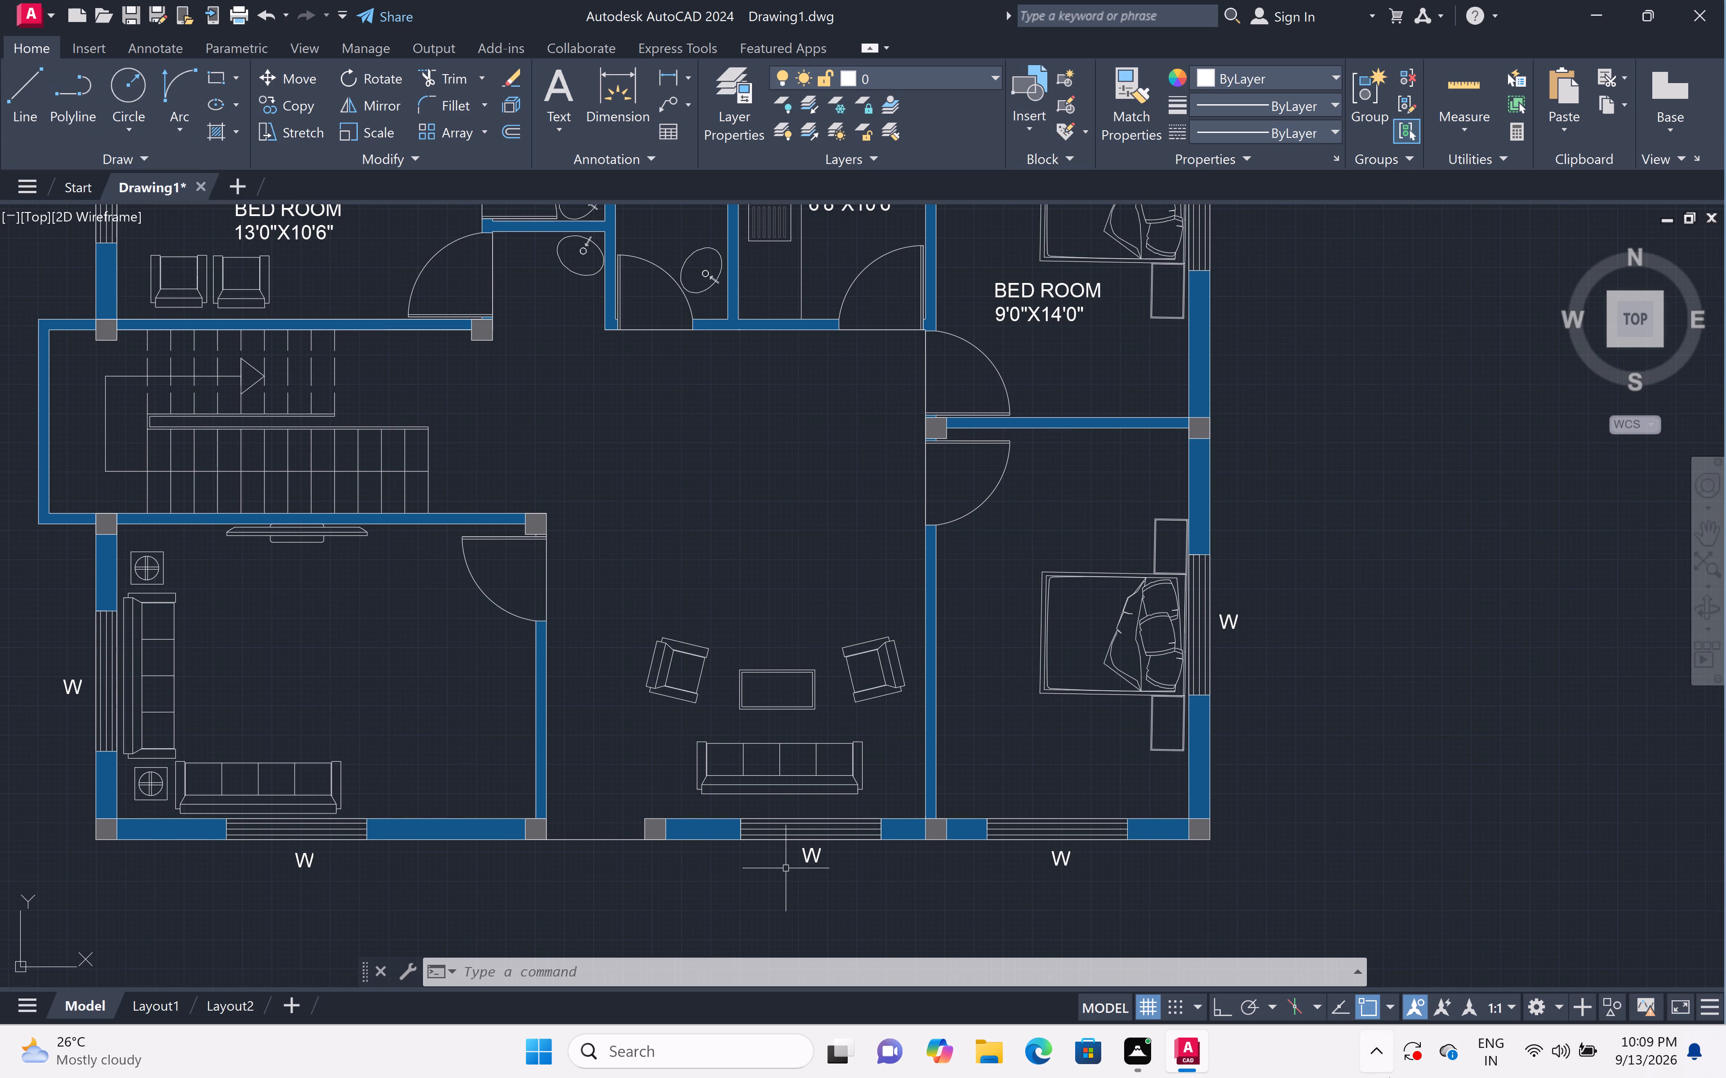
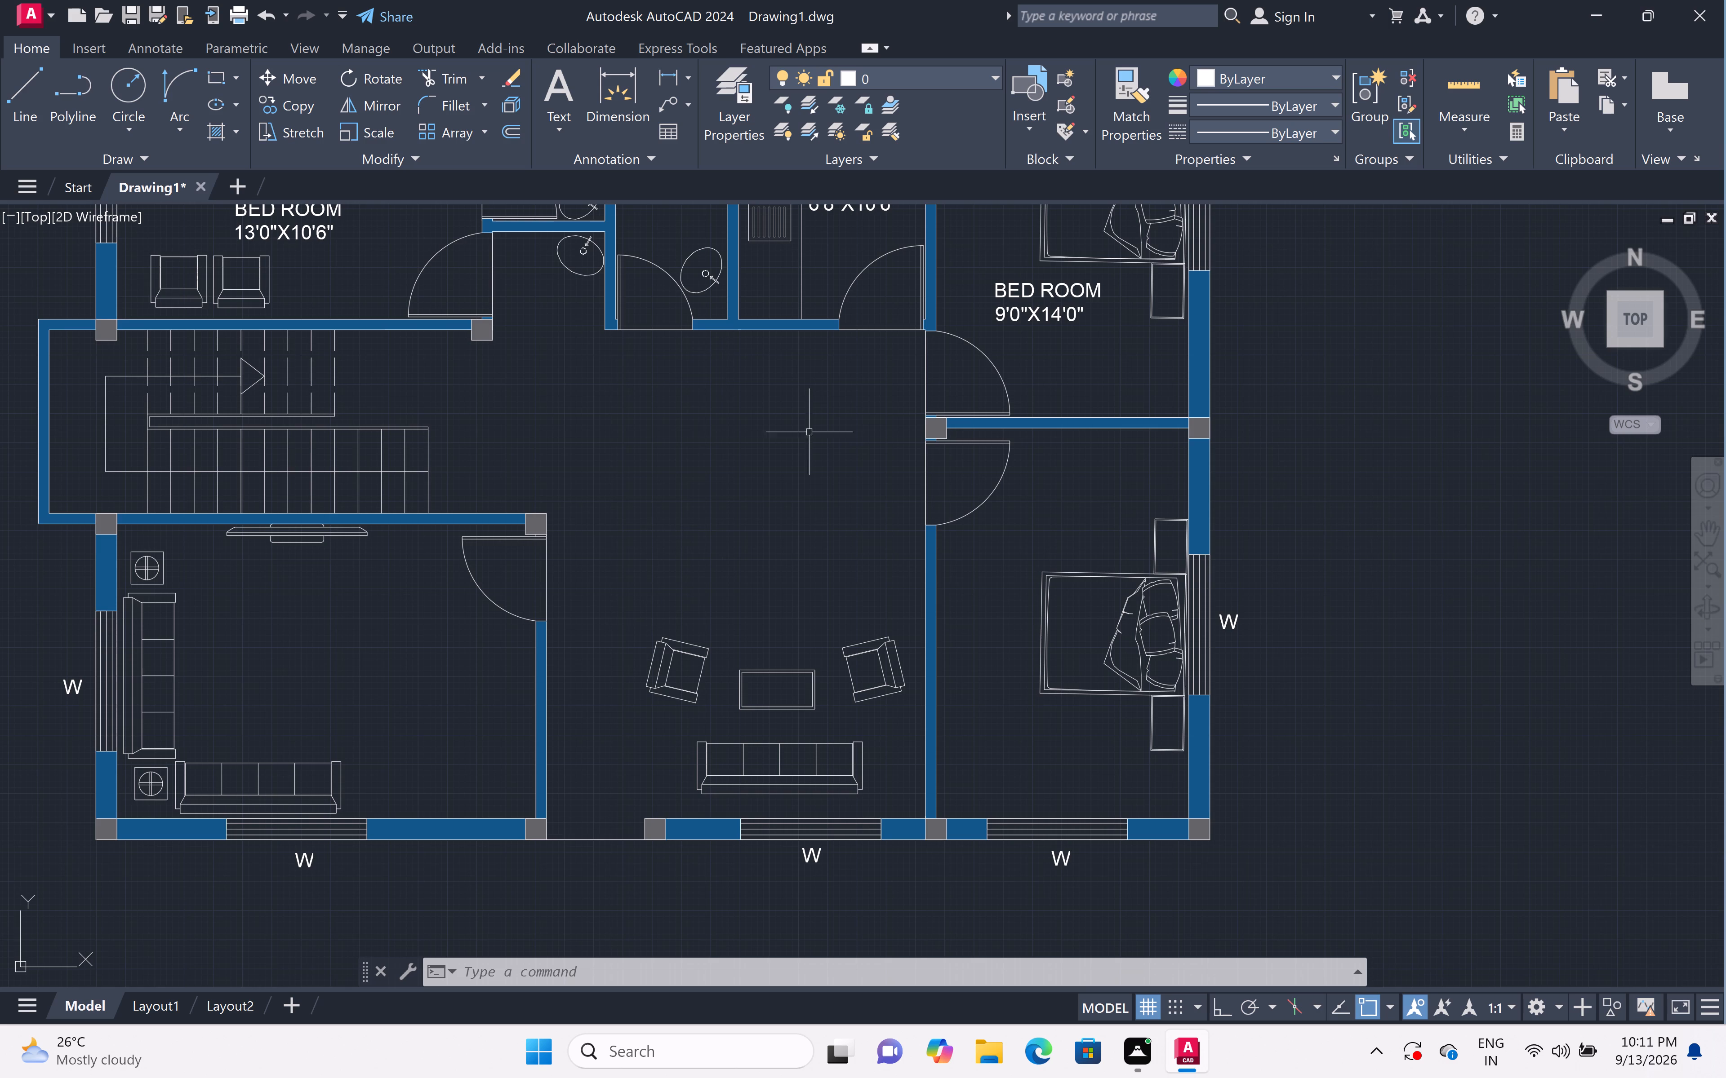
Add two-line multiline text reading BED ROOM and 9'0"X13'11" in the lower right bedroom of the plan, between door swing and bed.
{"action": "scroll", "coordinate": [682, 506], "scroll_direction": "down", "scroll_amount": 2}
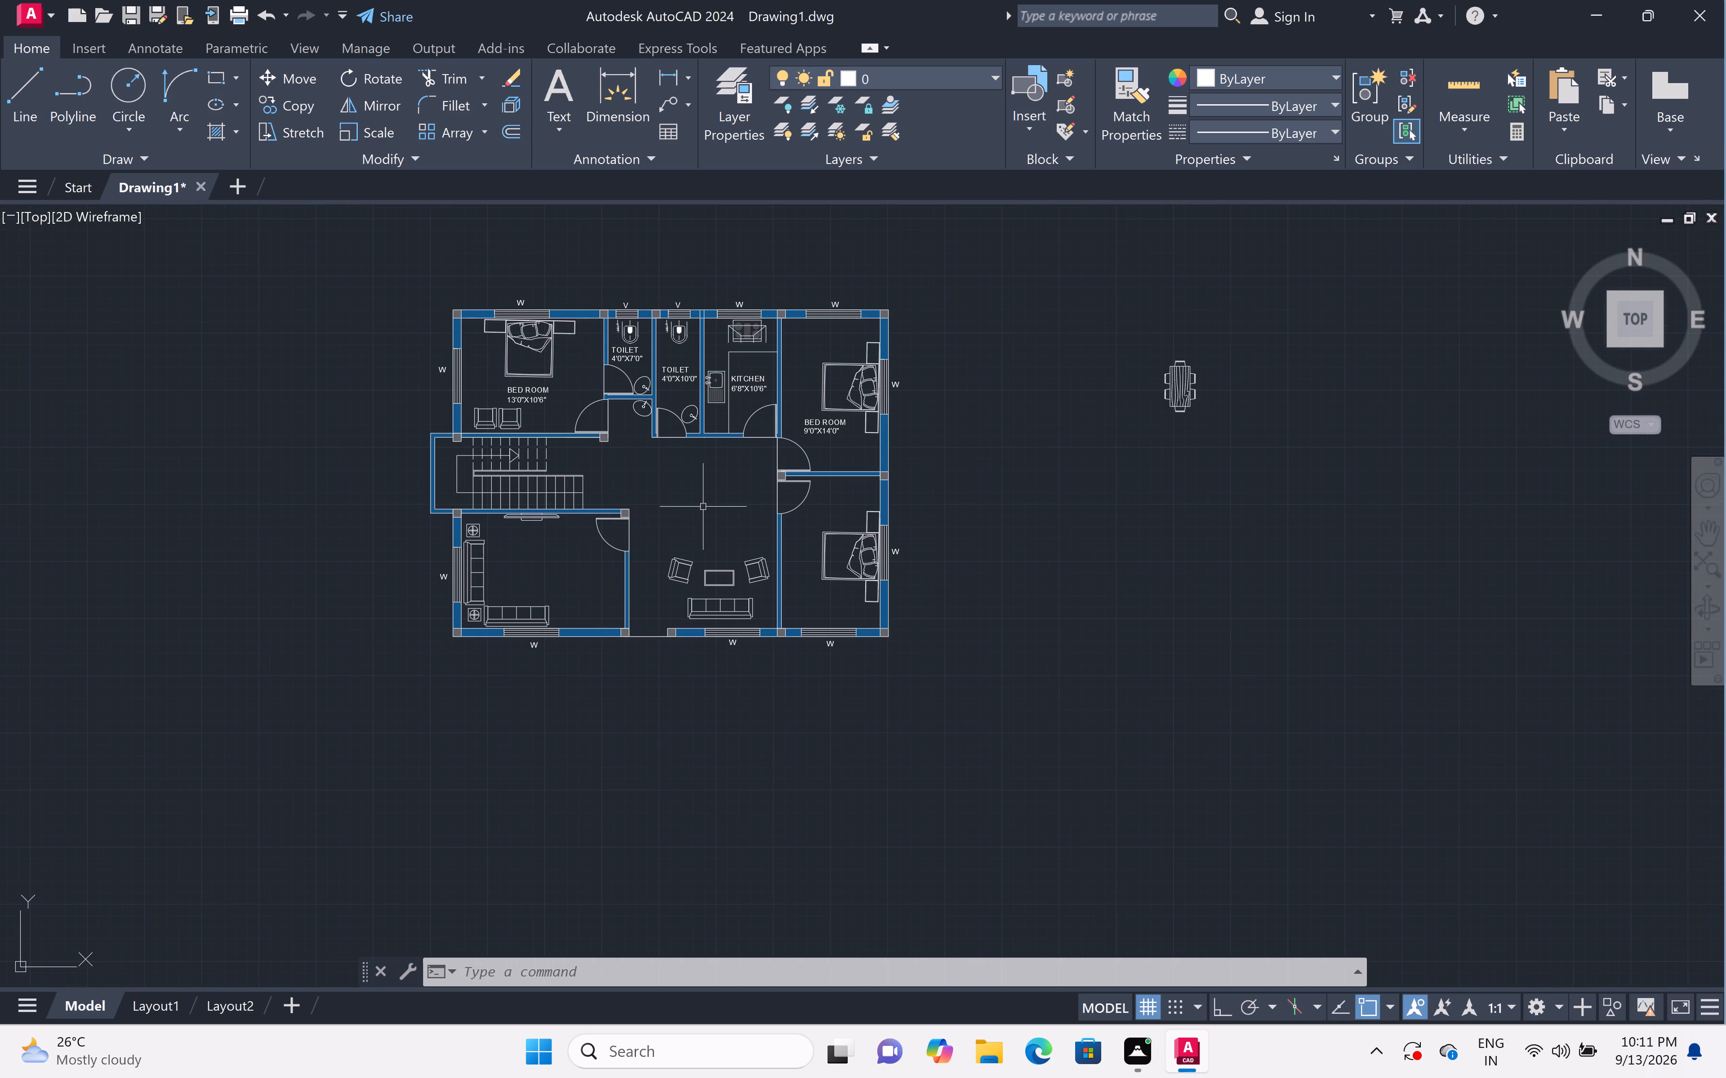
{"action": "middle_click_drag", "start_coordinate": [704, 507], "coordinate": [816, 582]}
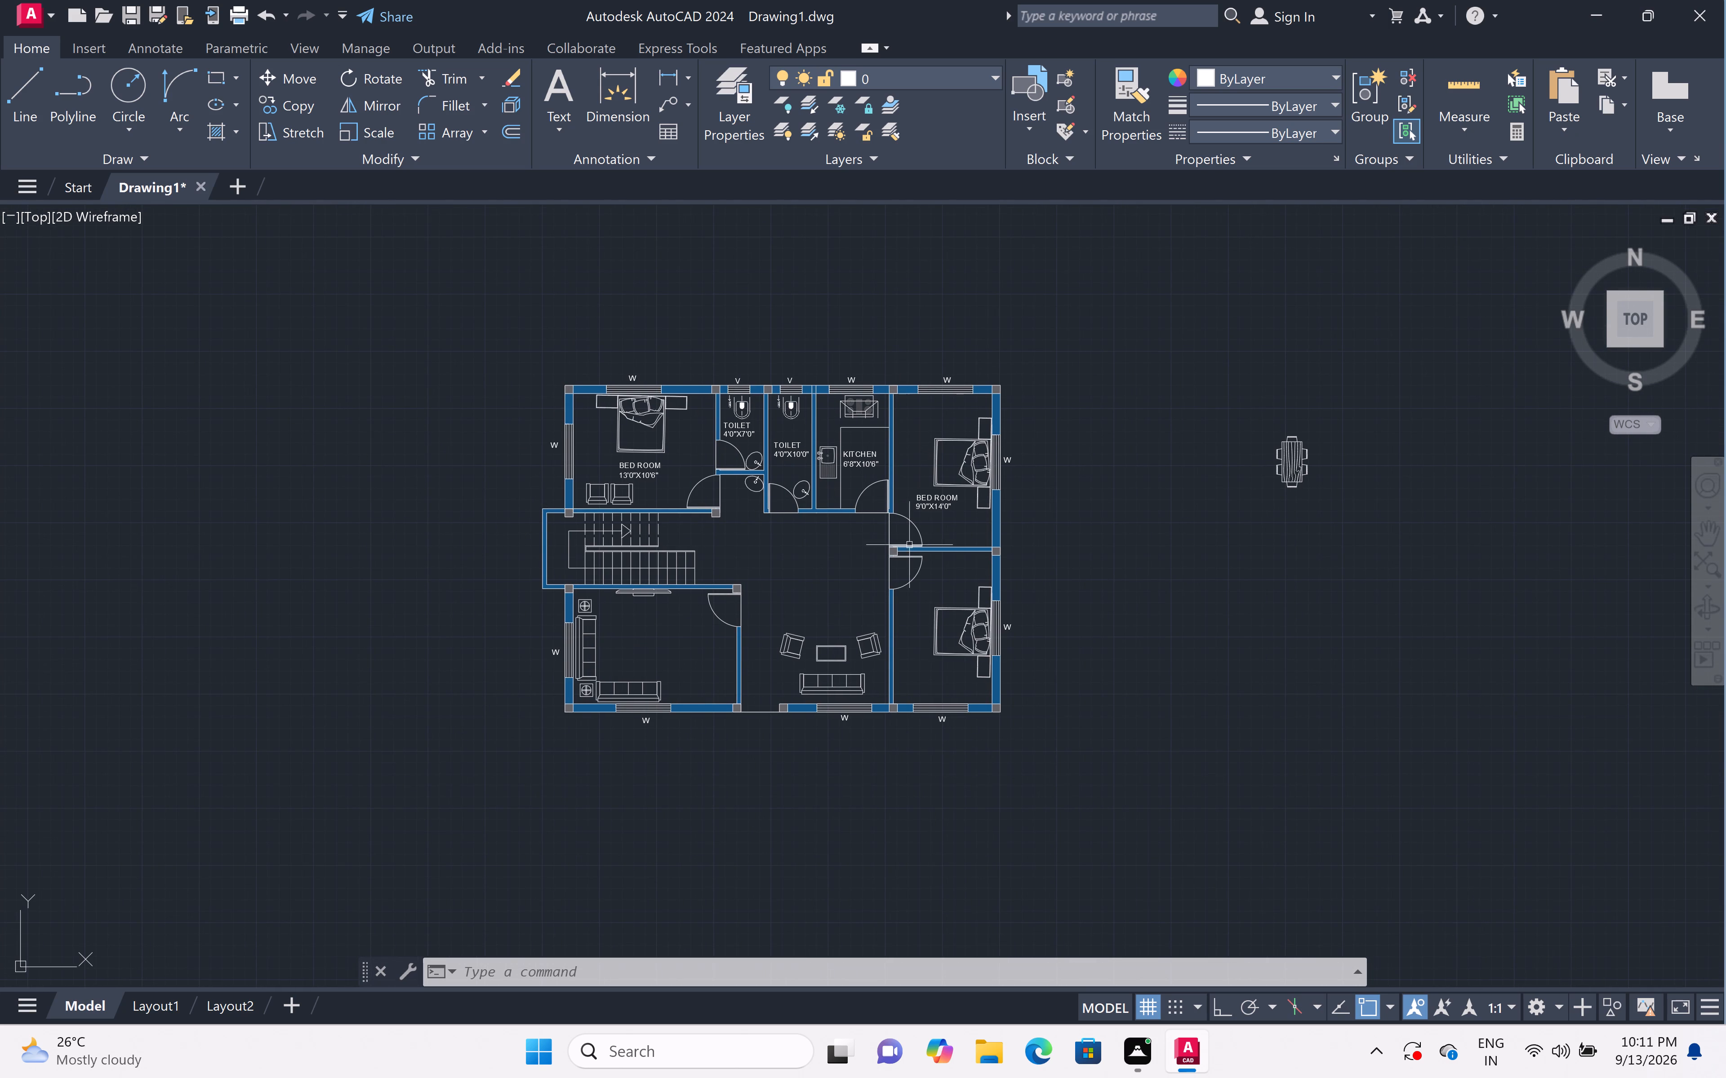
{"action": "scroll", "coordinate": [951, 602], "scroll_direction": "up", "scroll_amount": 2}
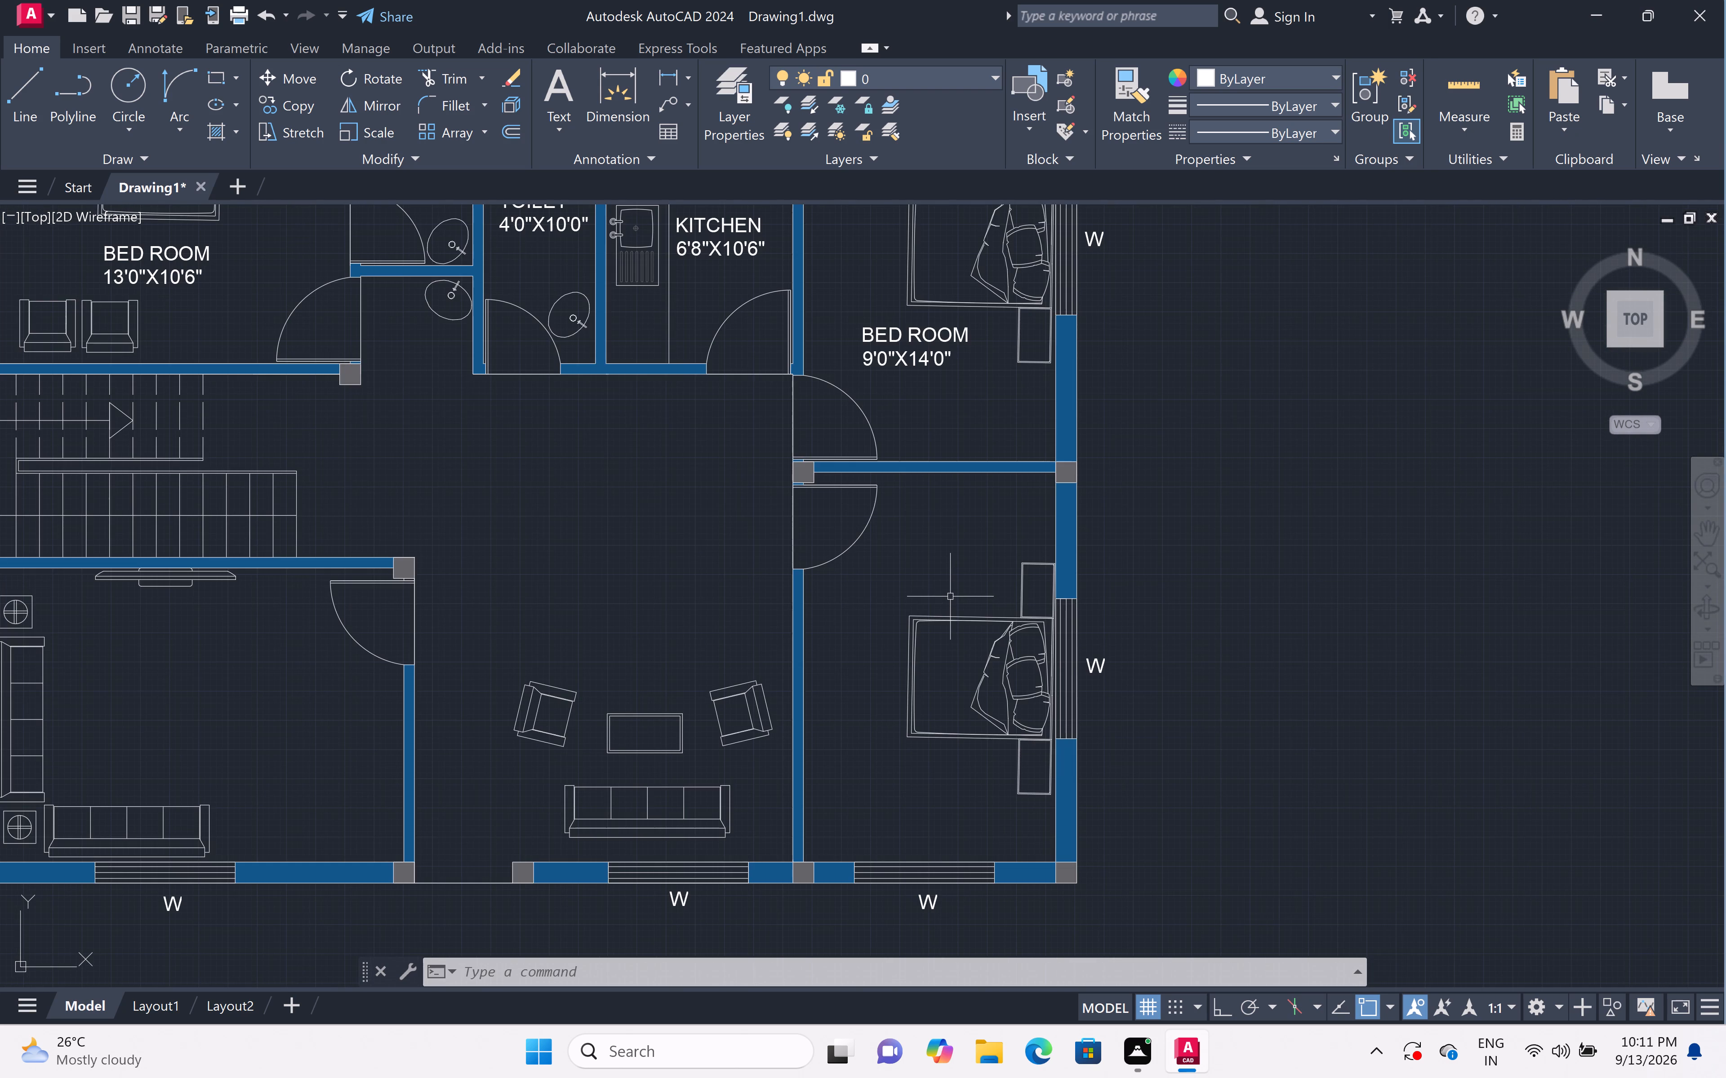
{"action": "key", "text": "m"}
{"action": "key", "text": "t"}
{"action": "key", "text": "space"}
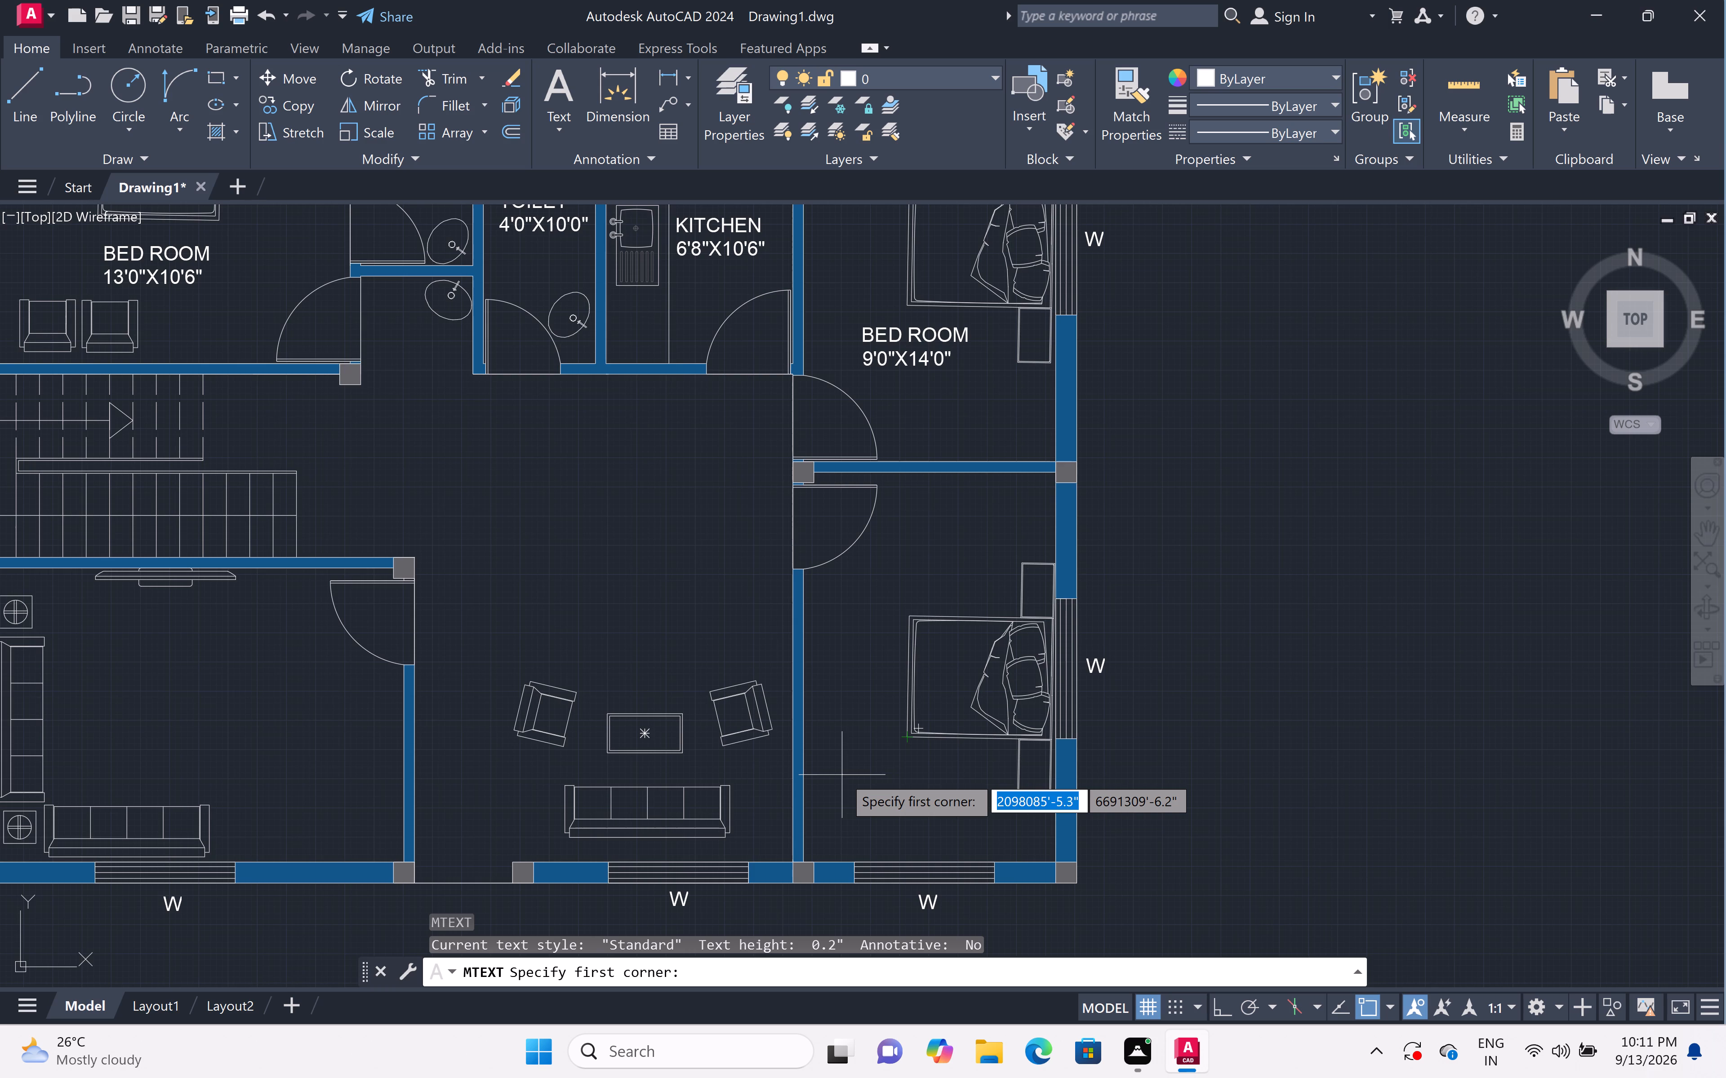
{"action": "scroll", "coordinate": [843, 751], "scroll_direction": "down", "scroll_amount": 3}
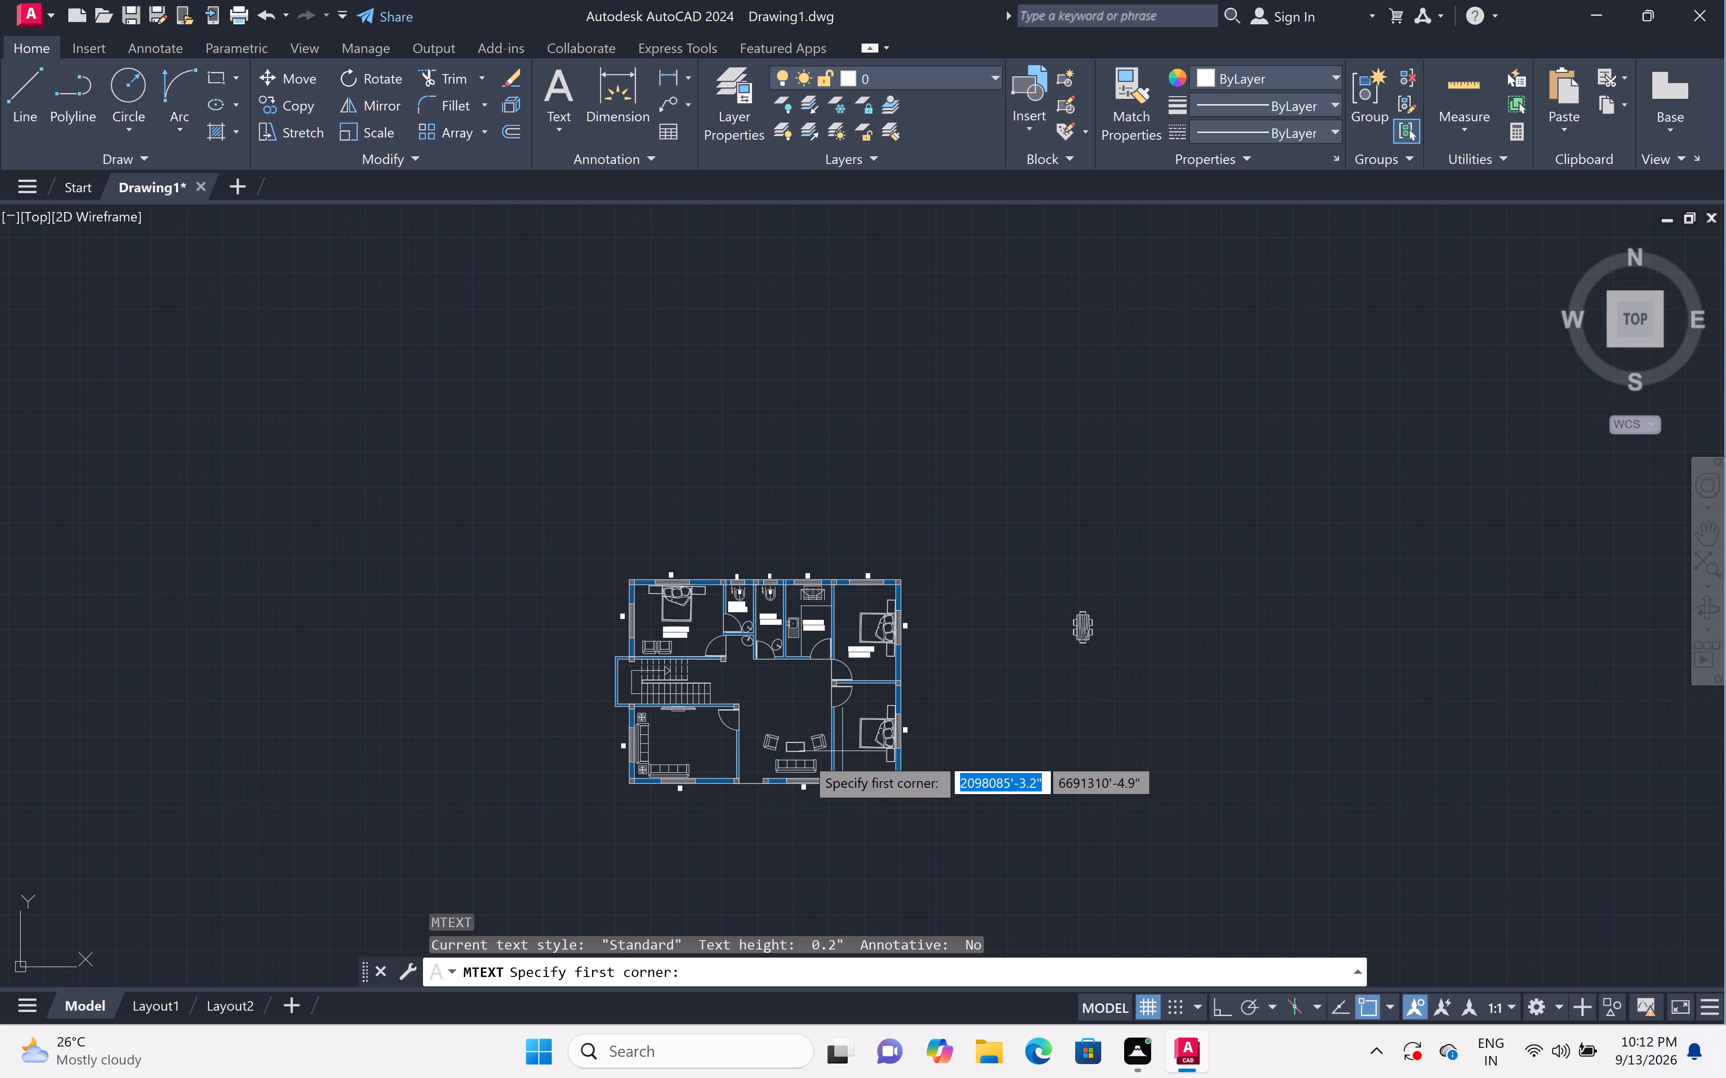
{"action": "scroll", "coordinate": [749, 695], "scroll_direction": "up", "scroll_amount": 2}
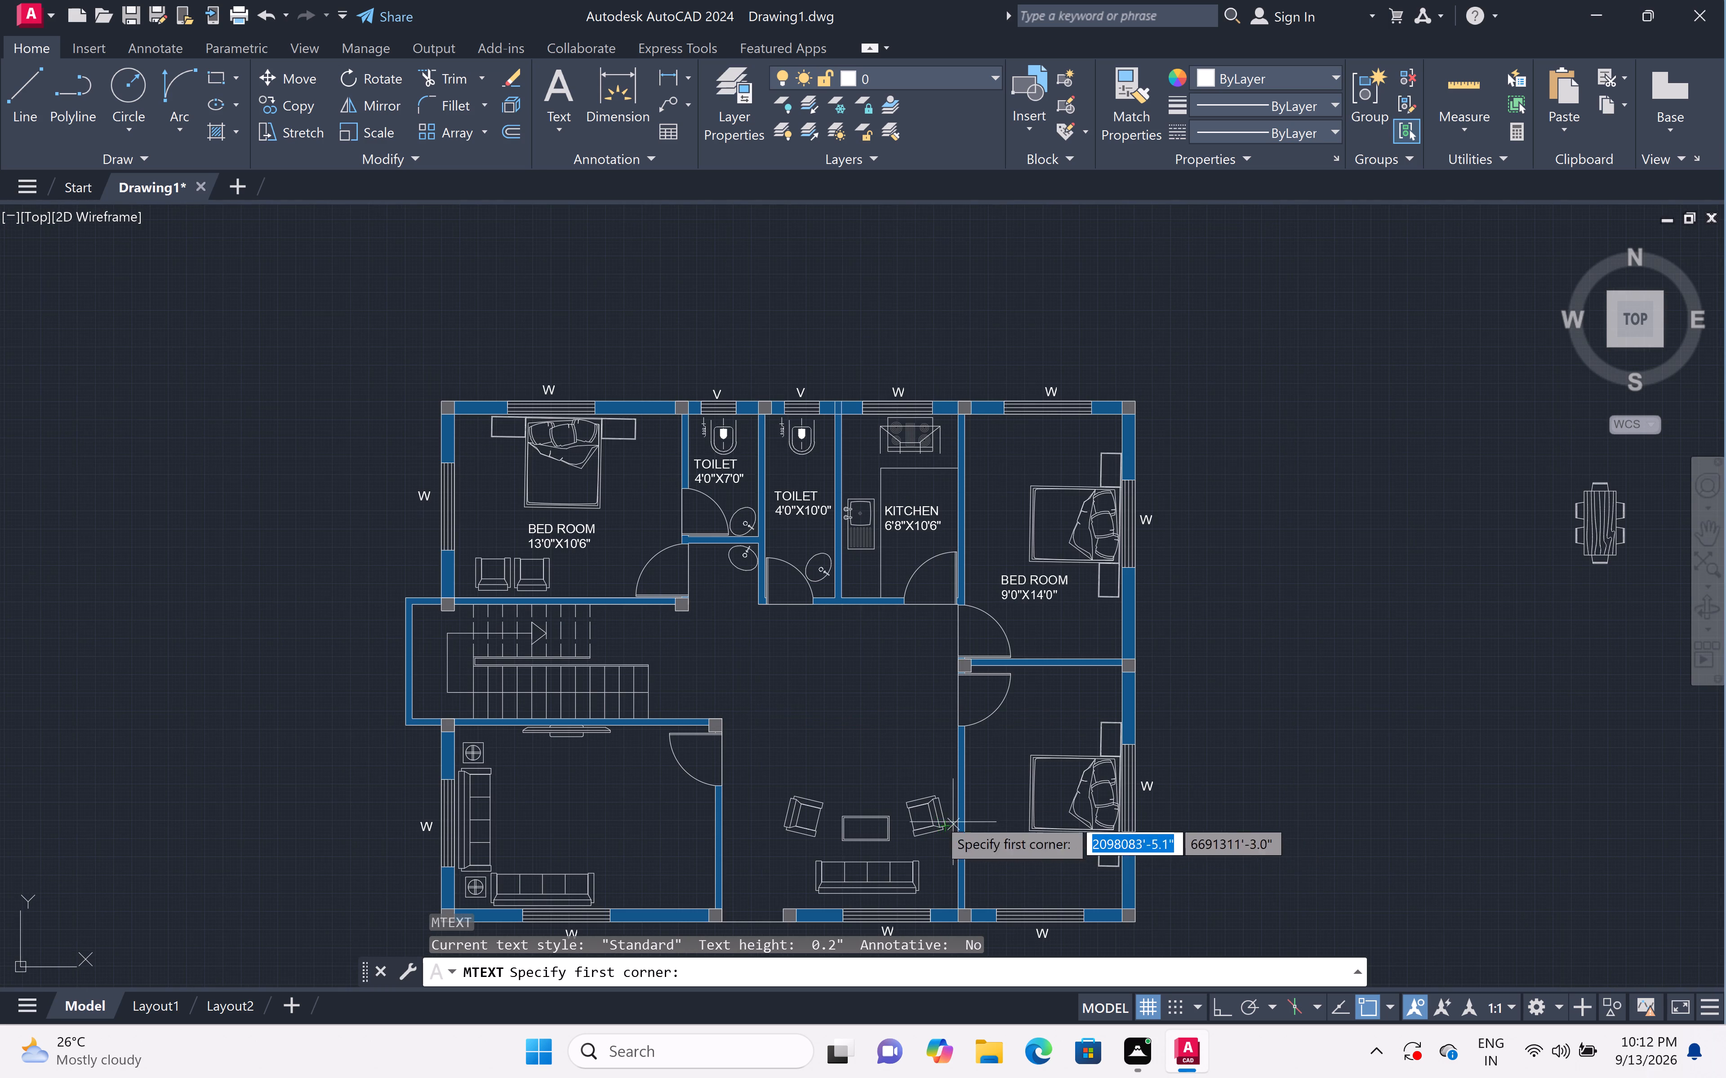
{"action": "middle_click_drag", "start_coordinate": [1019, 863], "coordinate": [988, 841]}
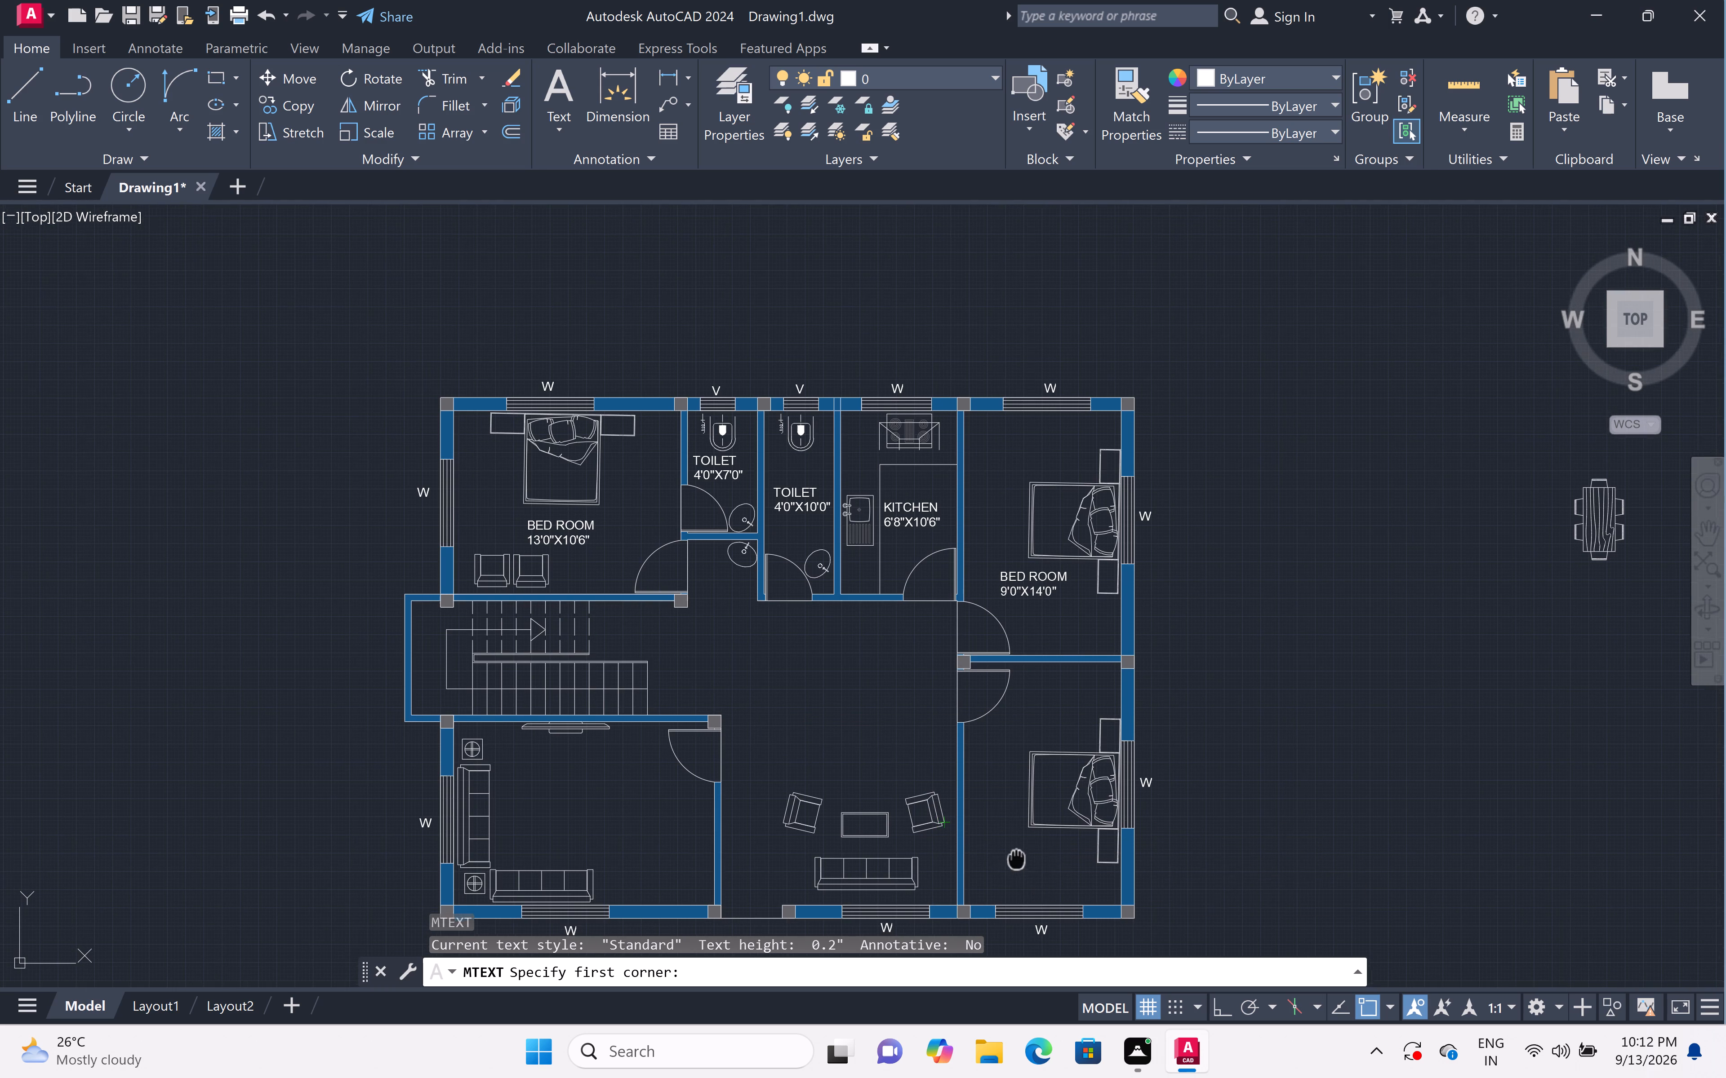
{"action": "middle_click_drag", "start_coordinate": [988, 841], "coordinate": [906, 804]}
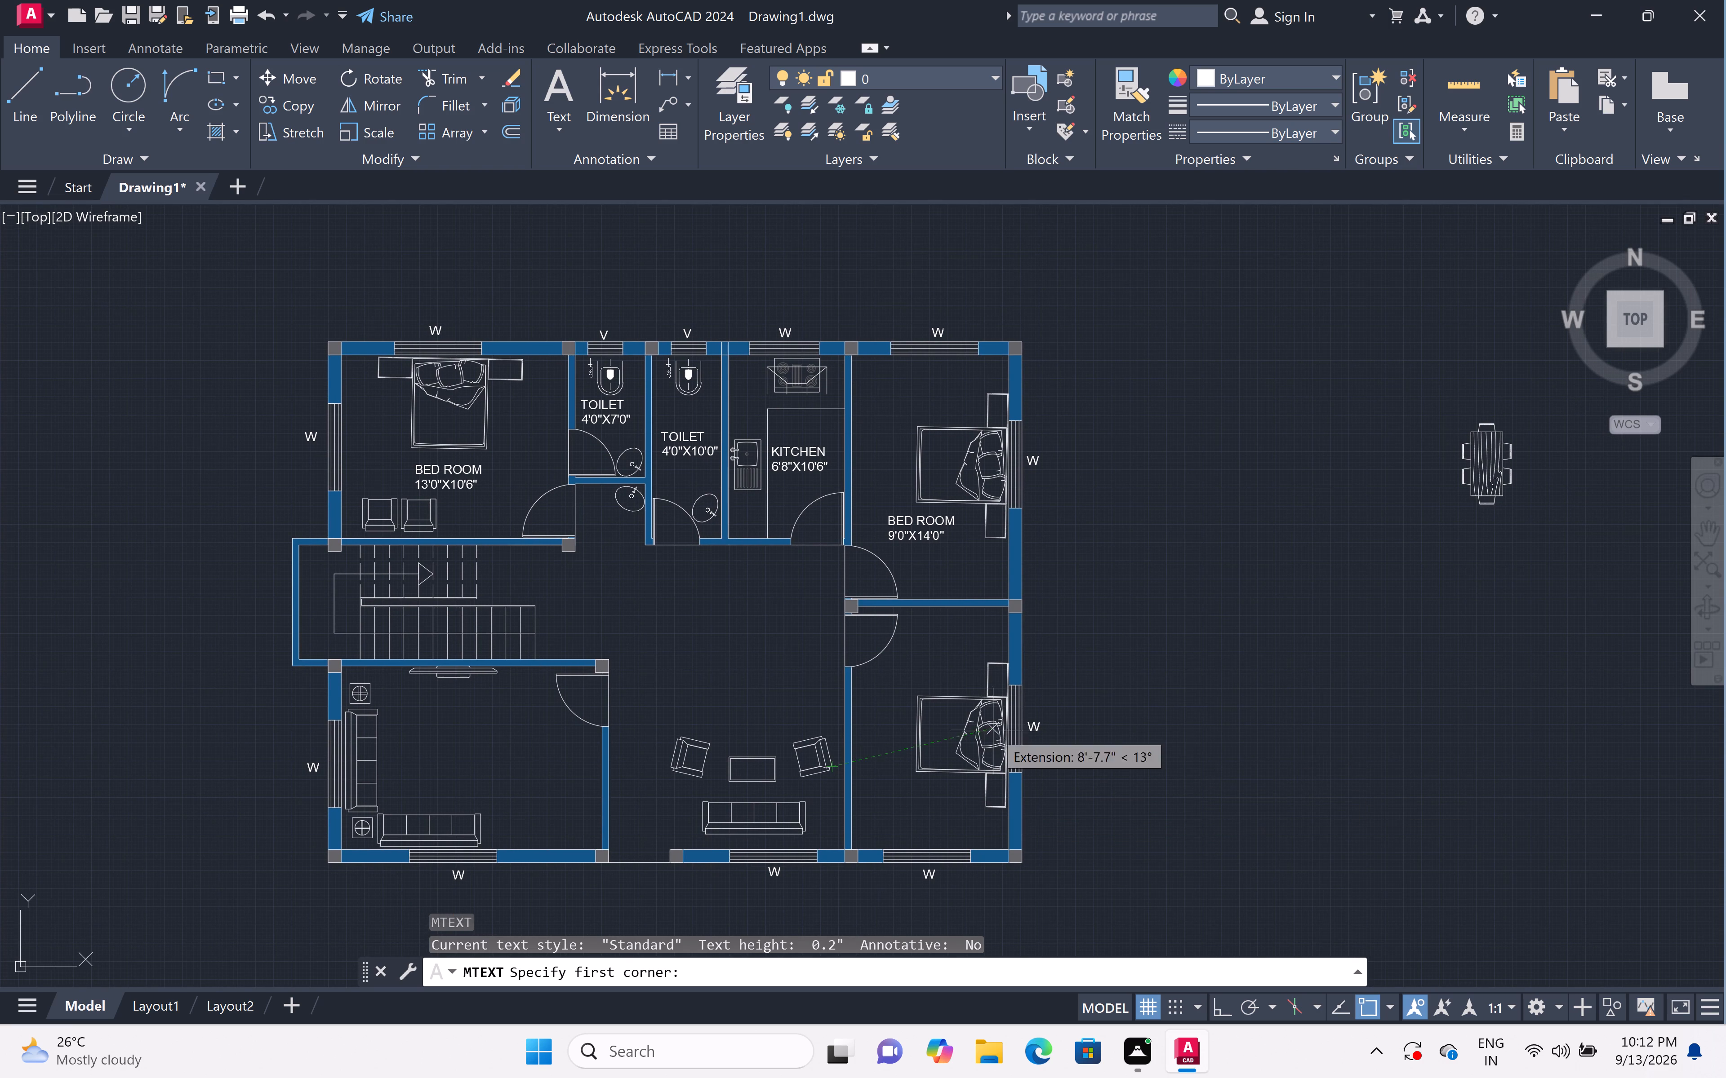
{"action": "scroll", "coordinate": [917, 652], "scroll_direction": "up", "scroll_amount": 2}
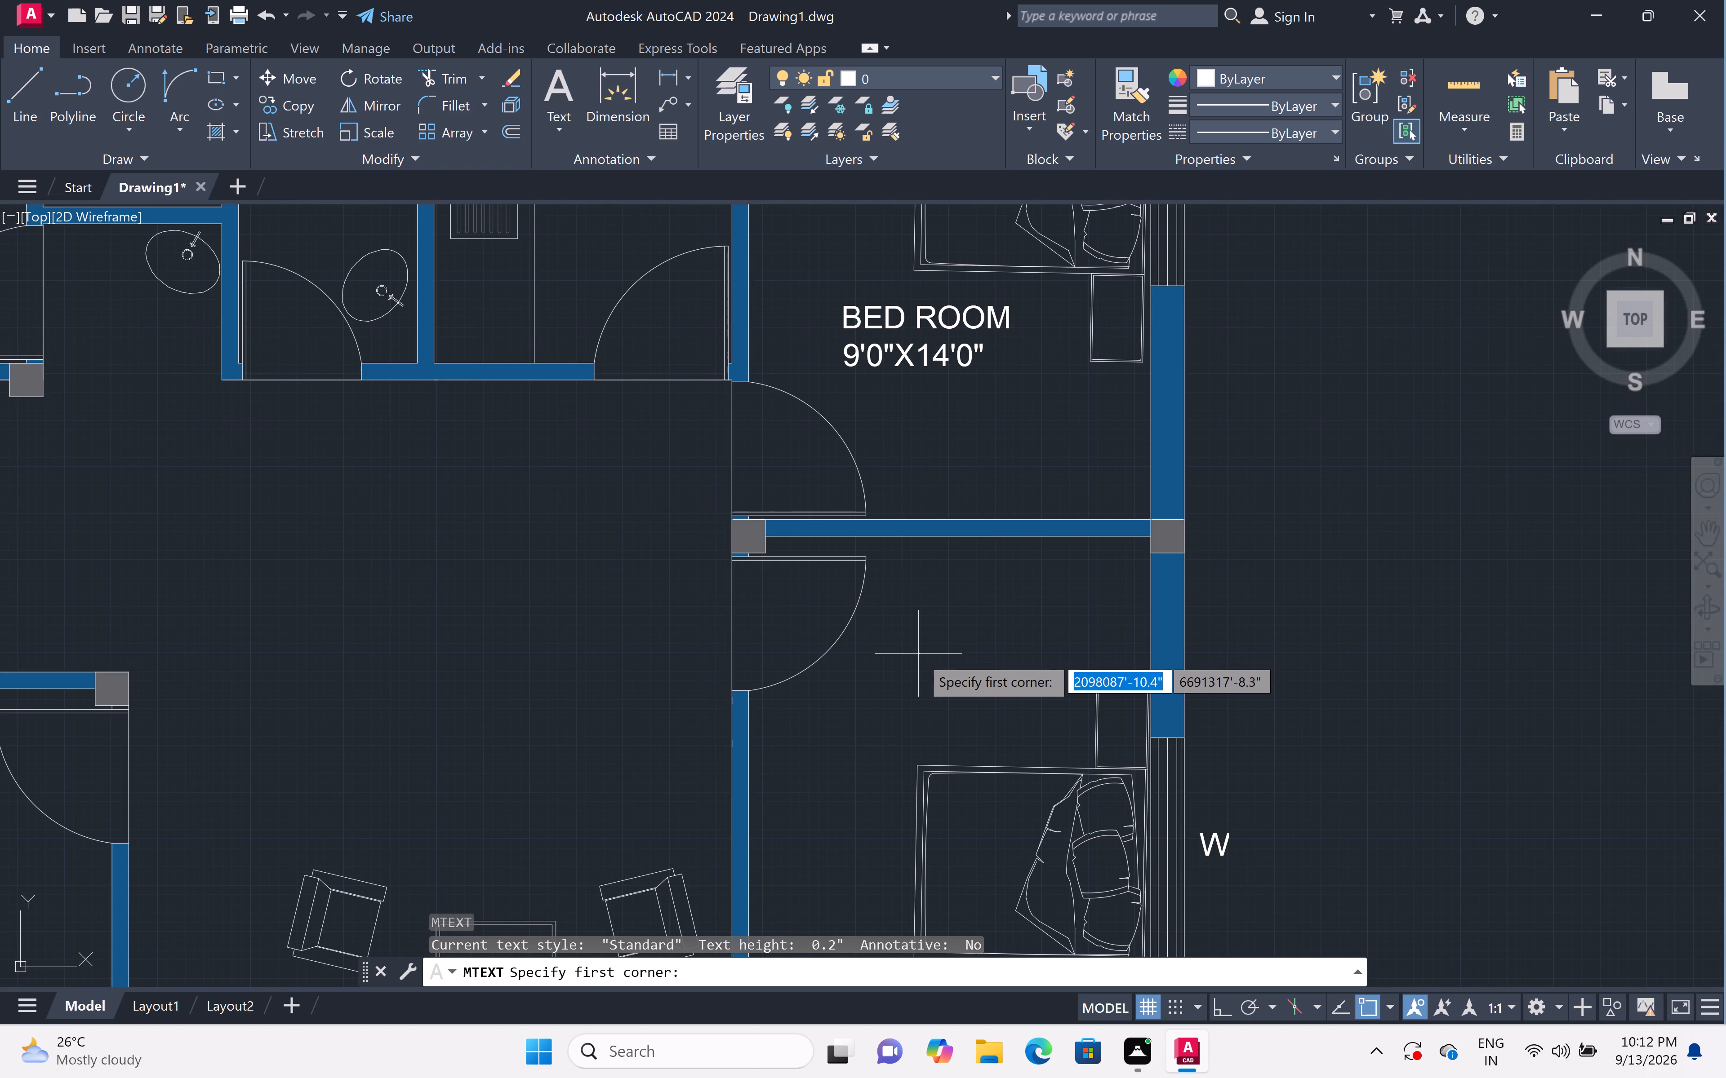
{"action": "left_click", "coordinate": [878, 611]}
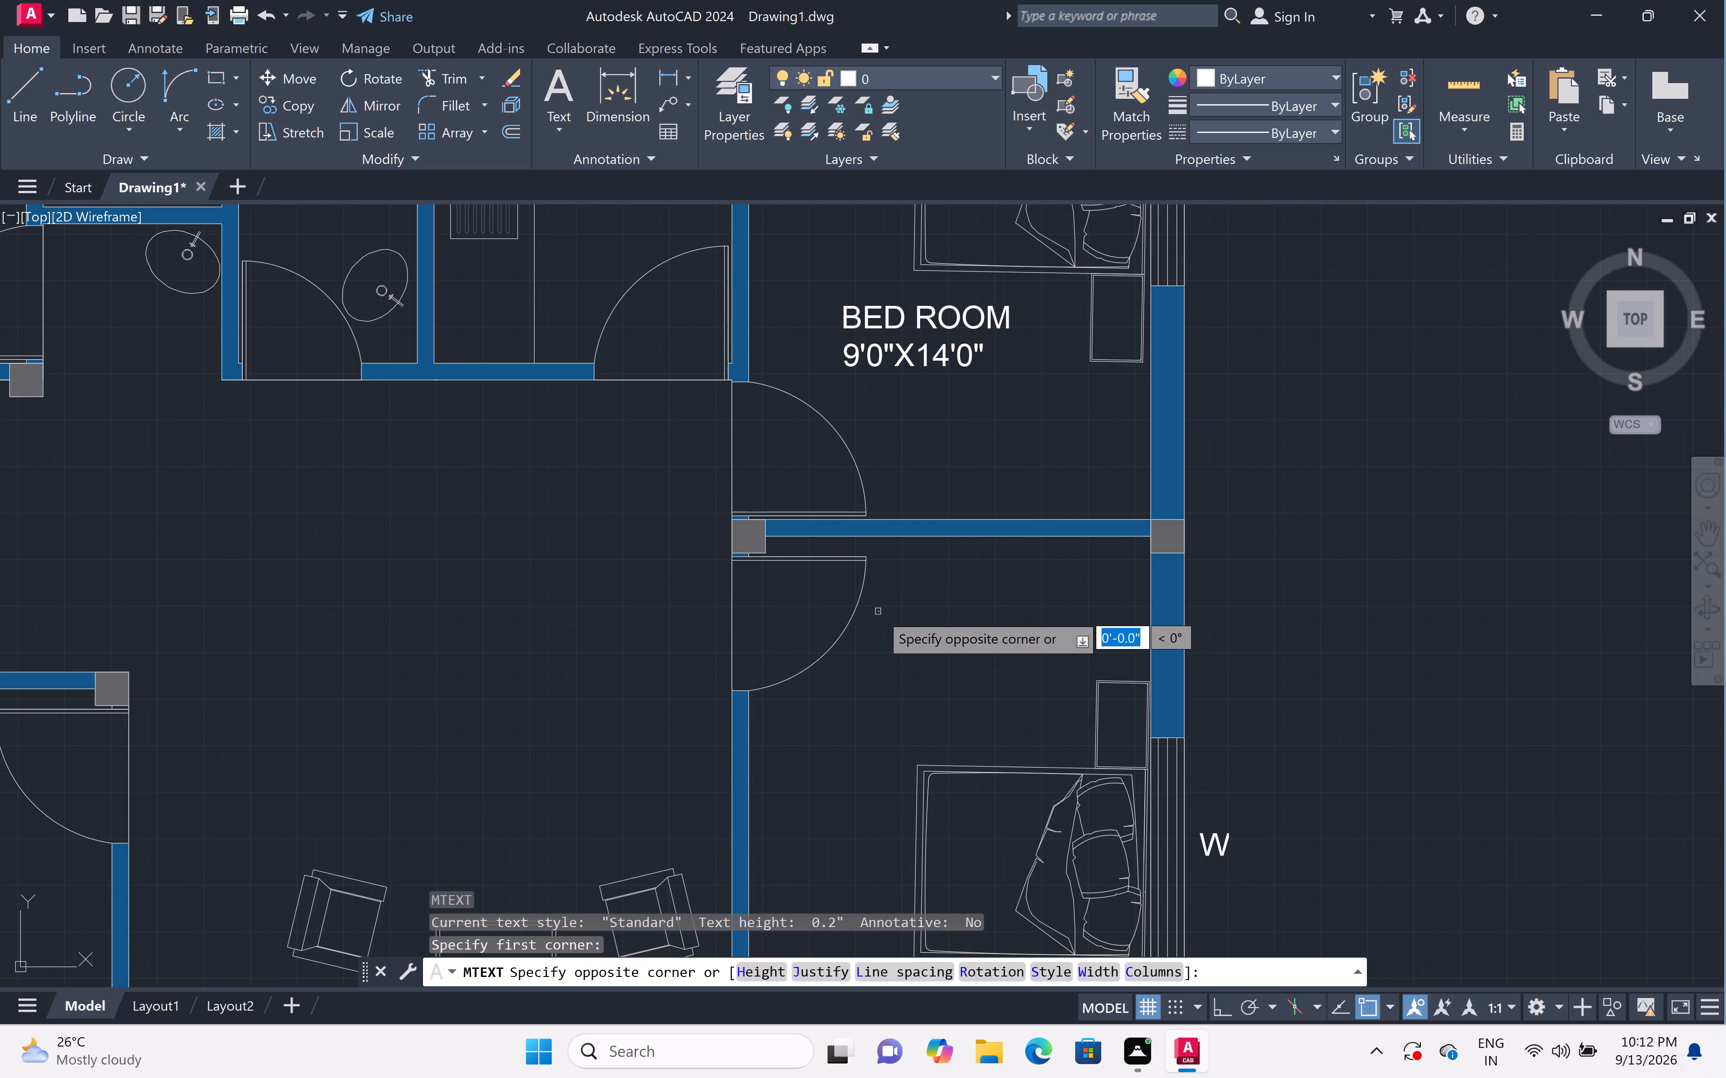
{"action": "left_click", "coordinate": [1070, 703]}
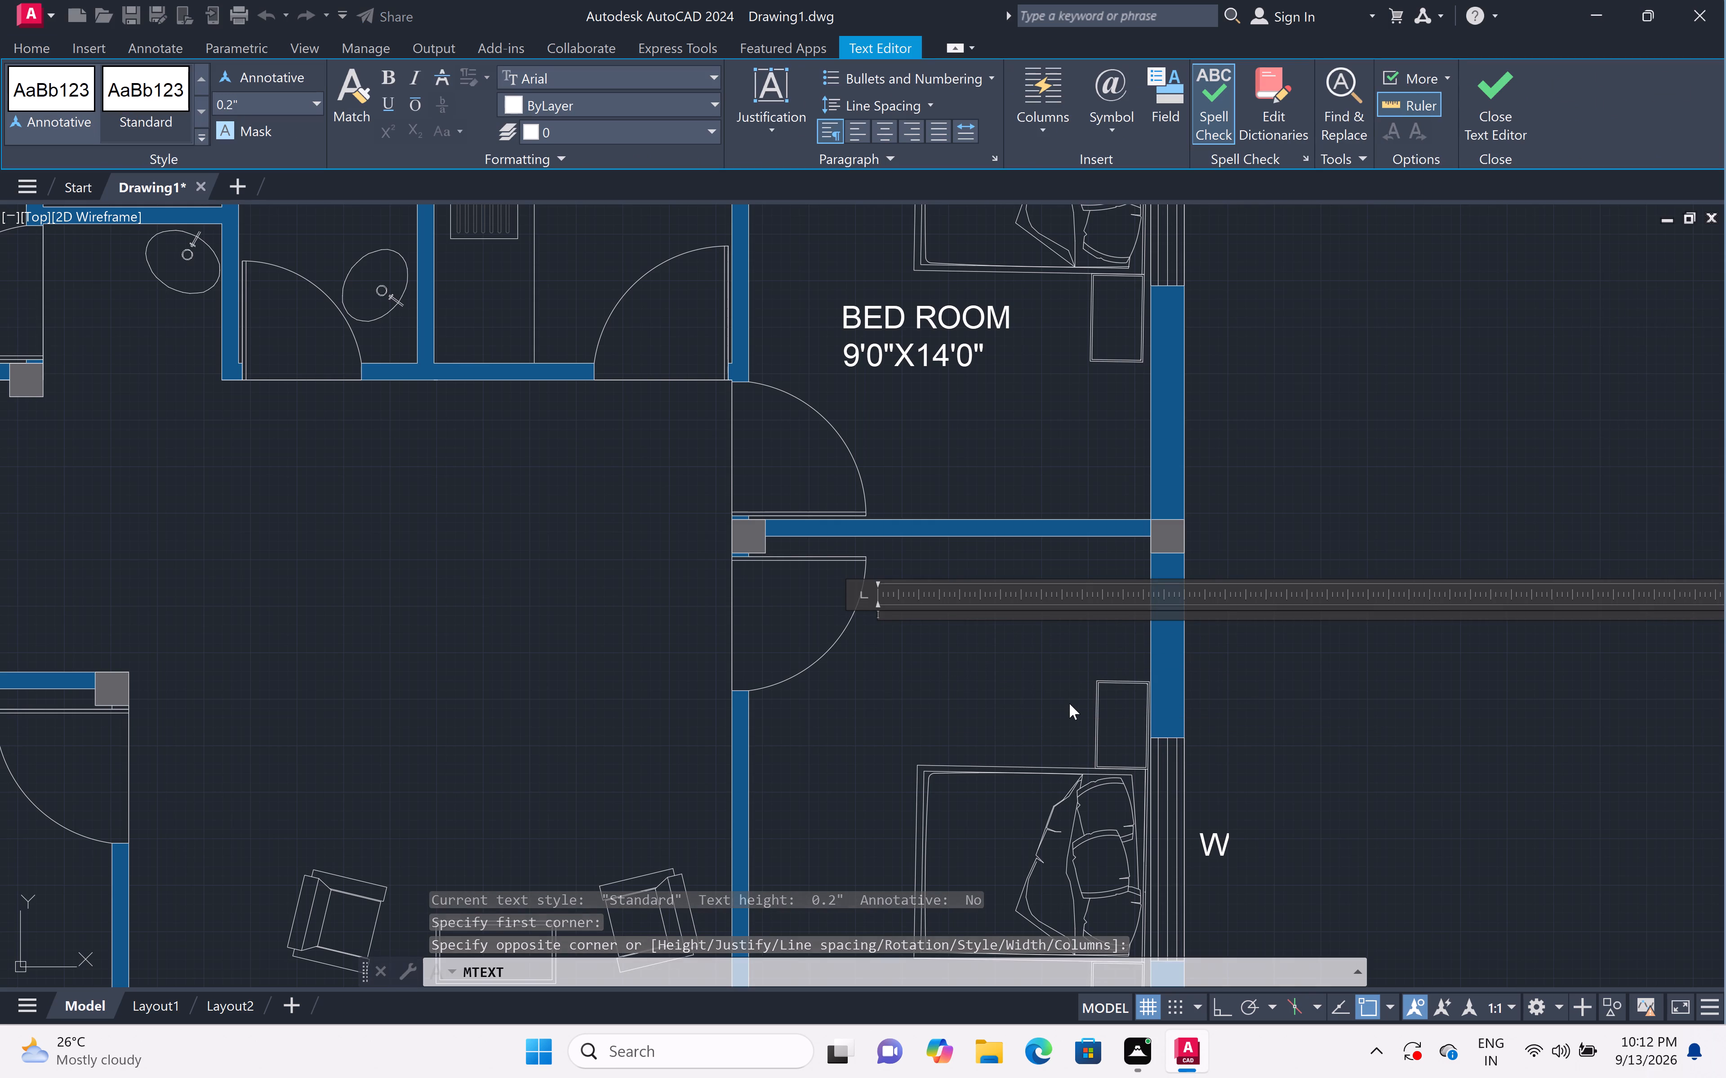
{"action": "type", "text": "BED ROOM"}
{"action": "key", "text": "Return"}
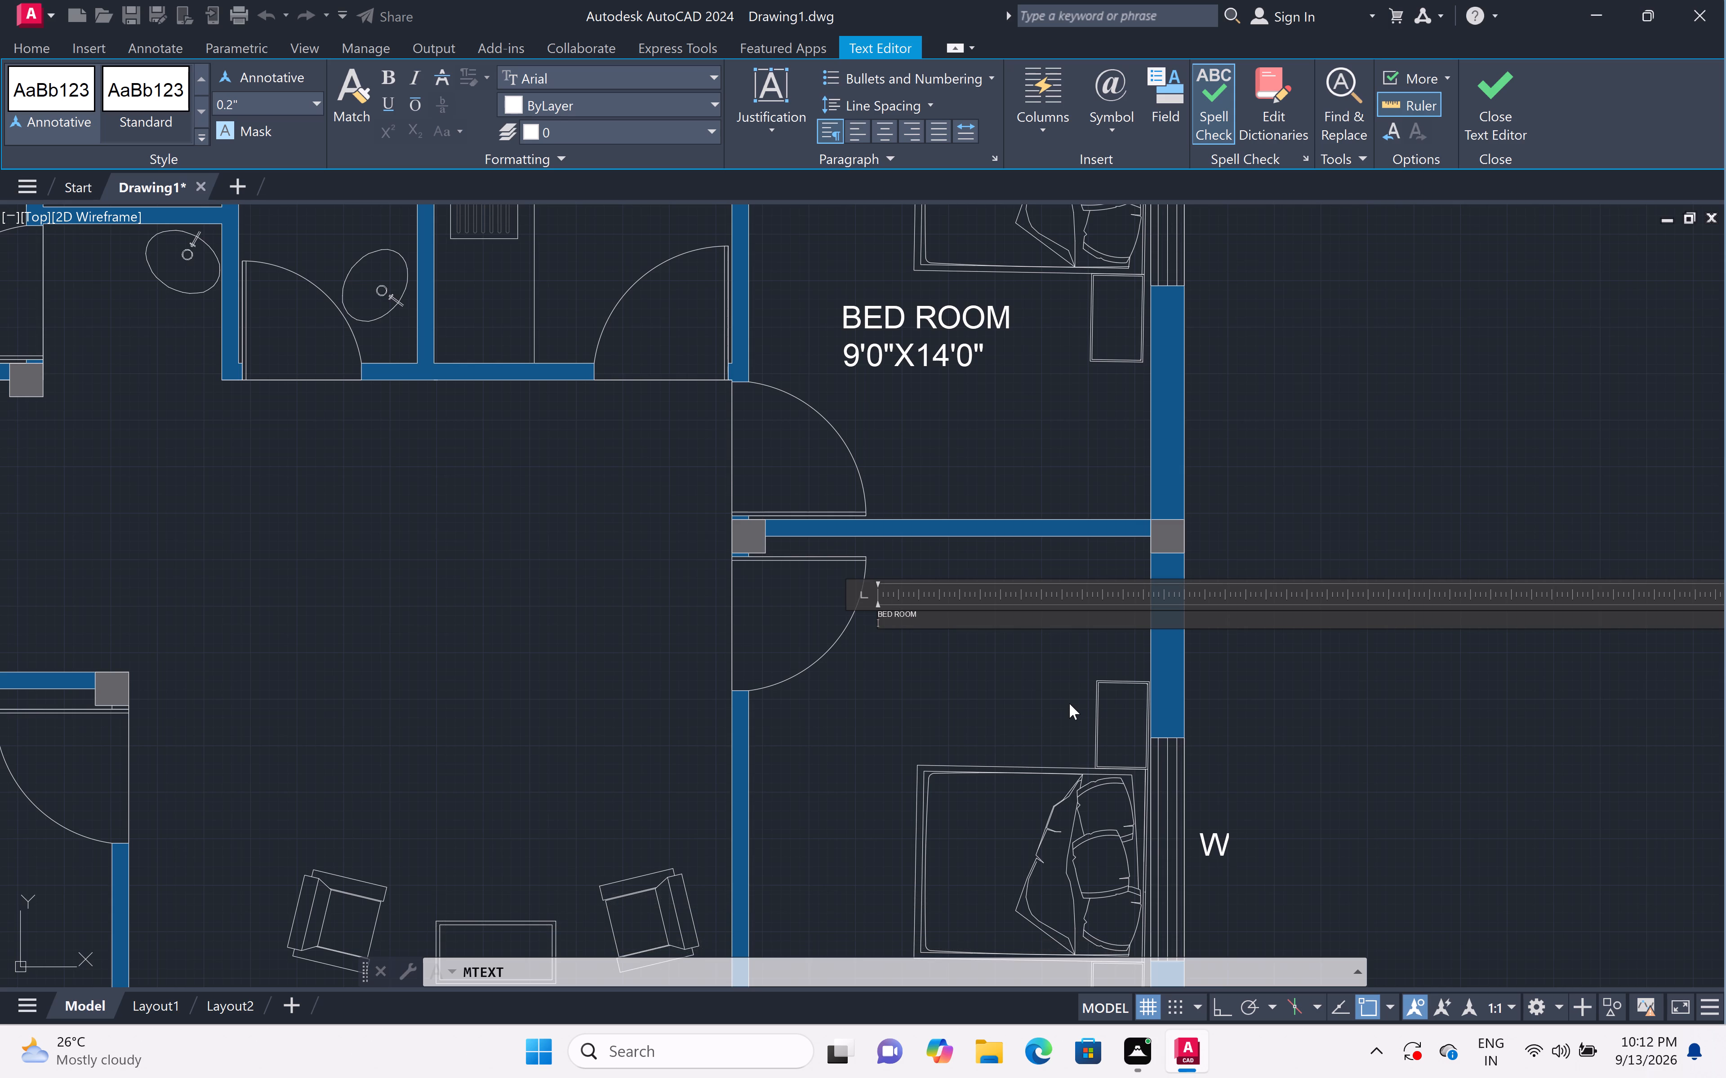
{"action": "type", "text": "9'"}
{"action": "type", "text": "0\"X"}
{"action": "type", "text": "13'"}
{"action": "type", "text": "11"}
{"action": "key", "text": "shift+quotedbl"}
{"action": "left_click", "coordinate": [868, 666]}
Set the text height of the new lower bedroom label to 6" in its properties and deselect it.
{"action": "scroll", "coordinate": [872, 587], "scroll_direction": "up", "scroll_amount": 2}
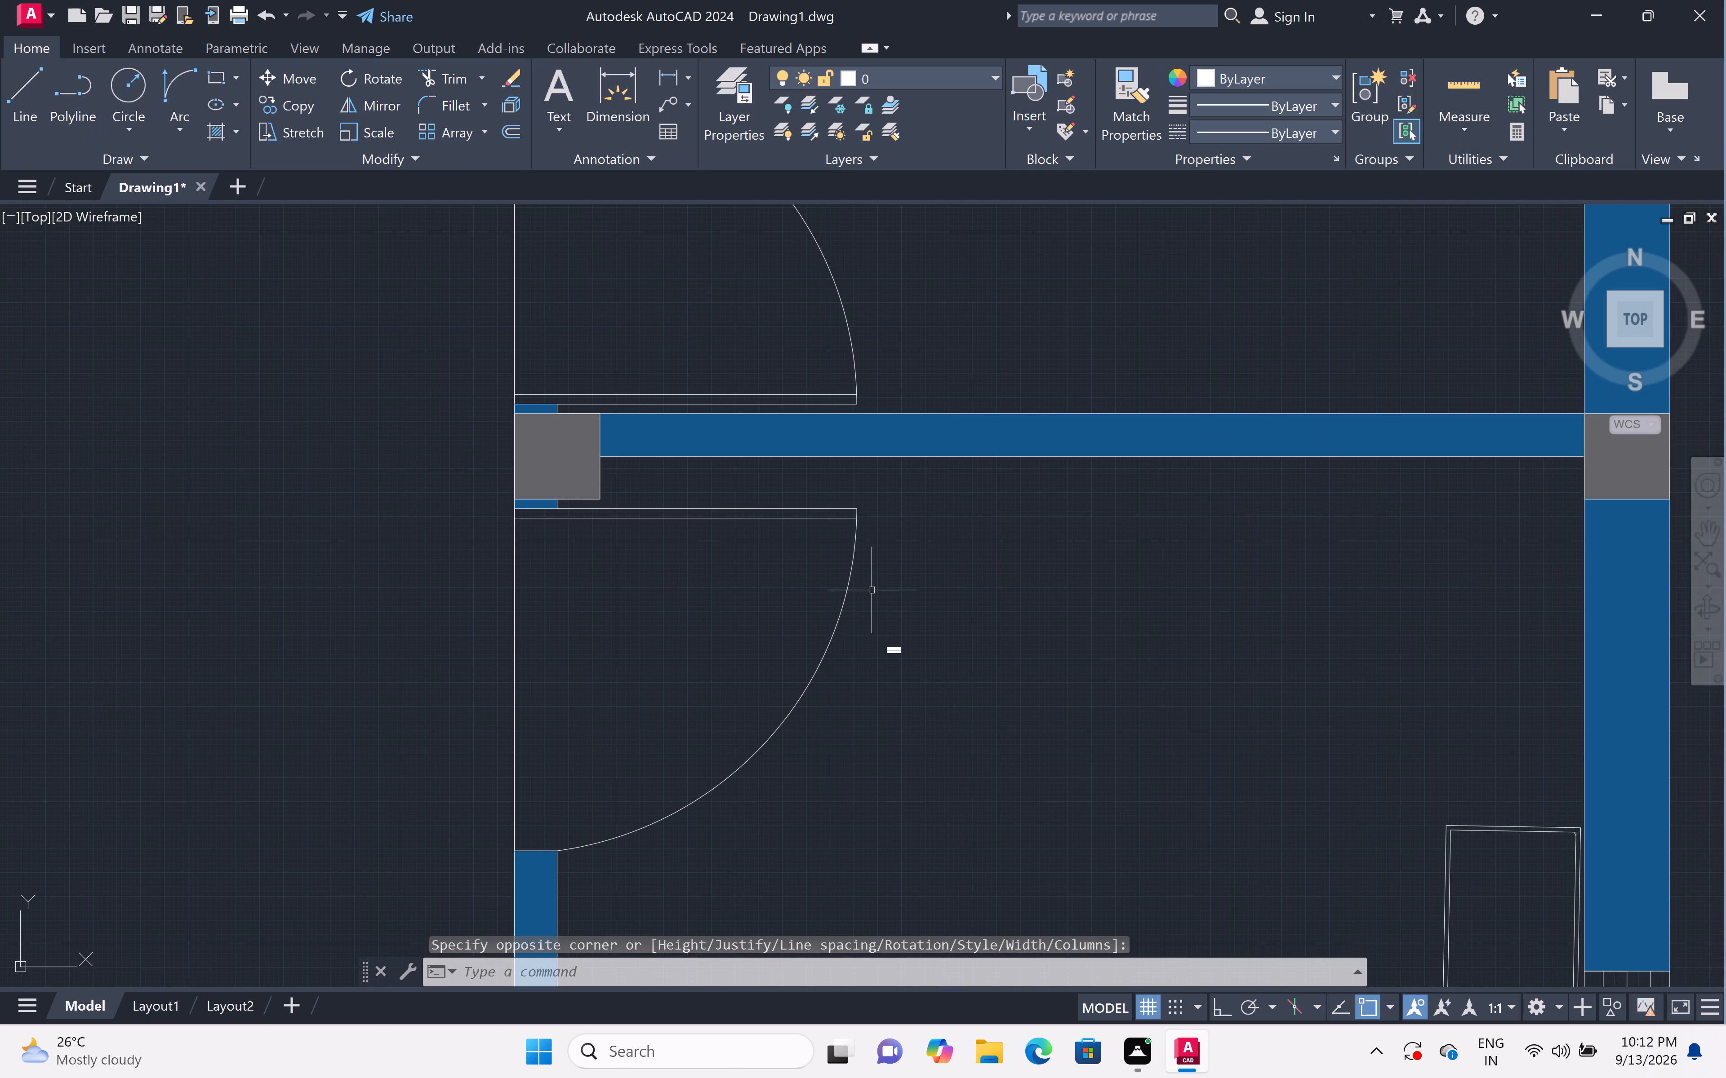
{"action": "left_click", "coordinate": [867, 630]}
{"action": "left_click", "coordinate": [948, 715]}
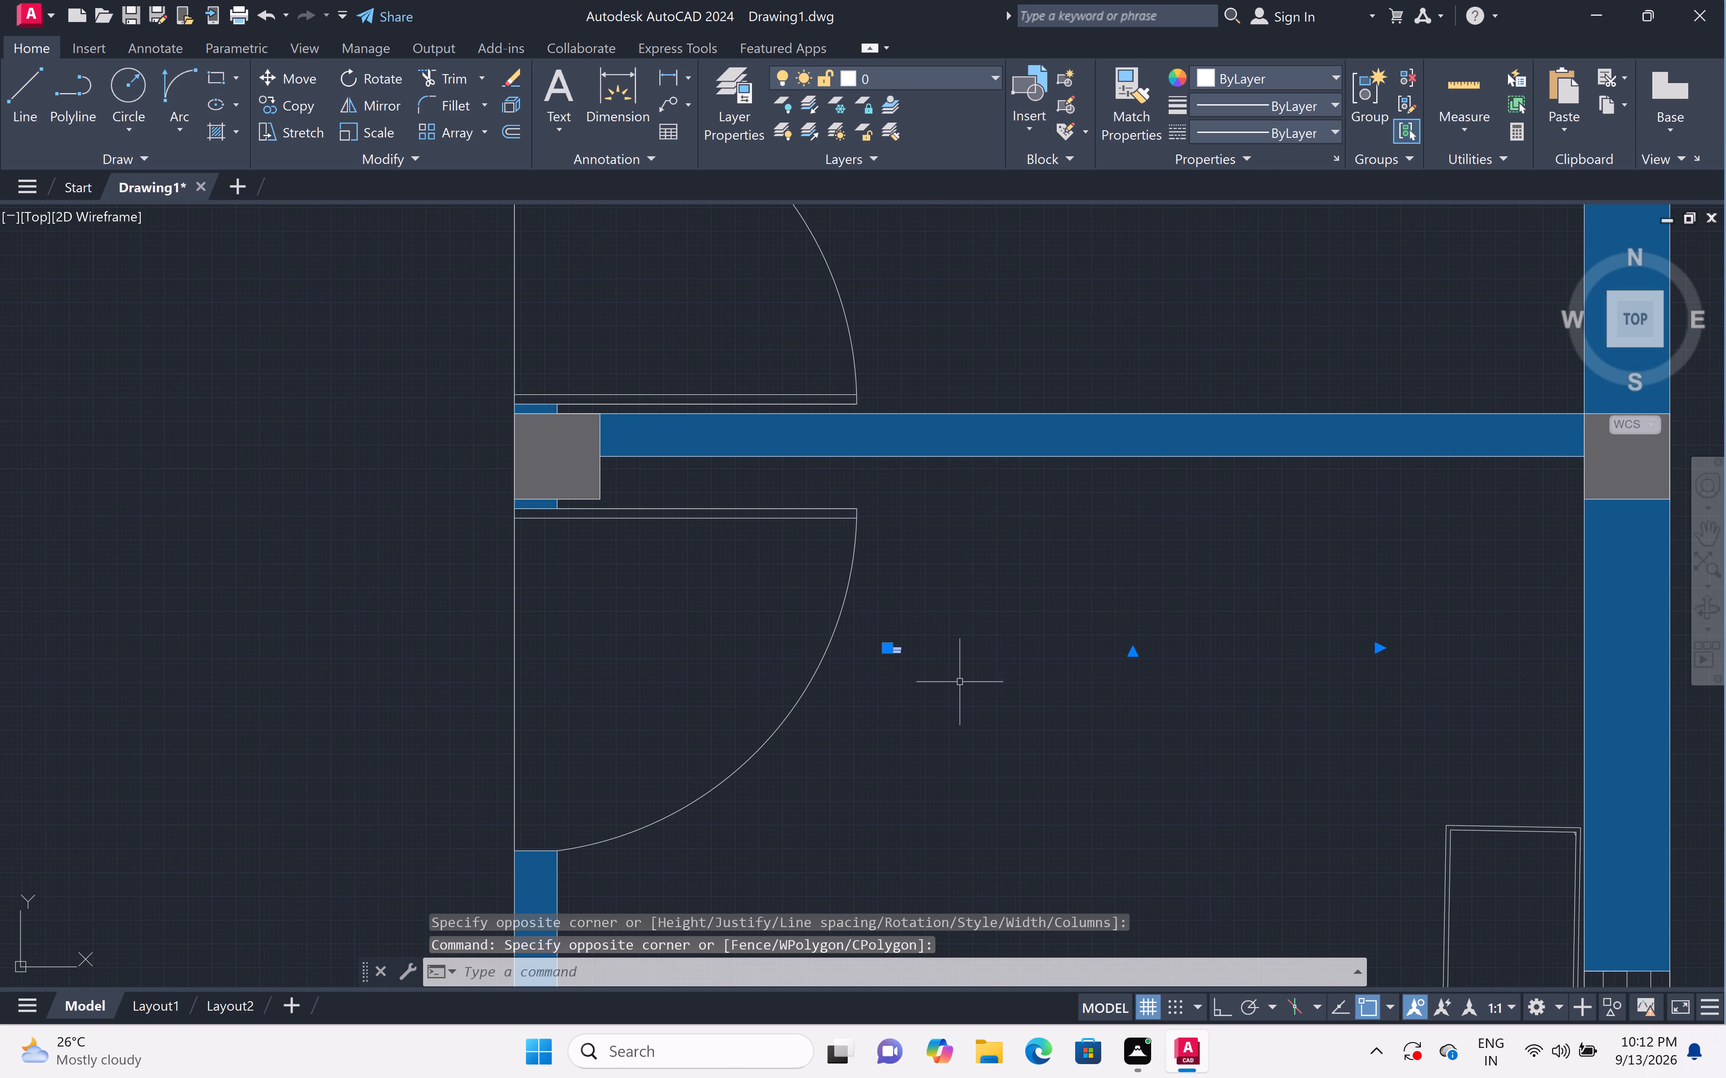
{"action": "scroll", "coordinate": [963, 677], "scroll_direction": "down", "scroll_amount": 3}
{"action": "right_click", "coordinate": [971, 711]}
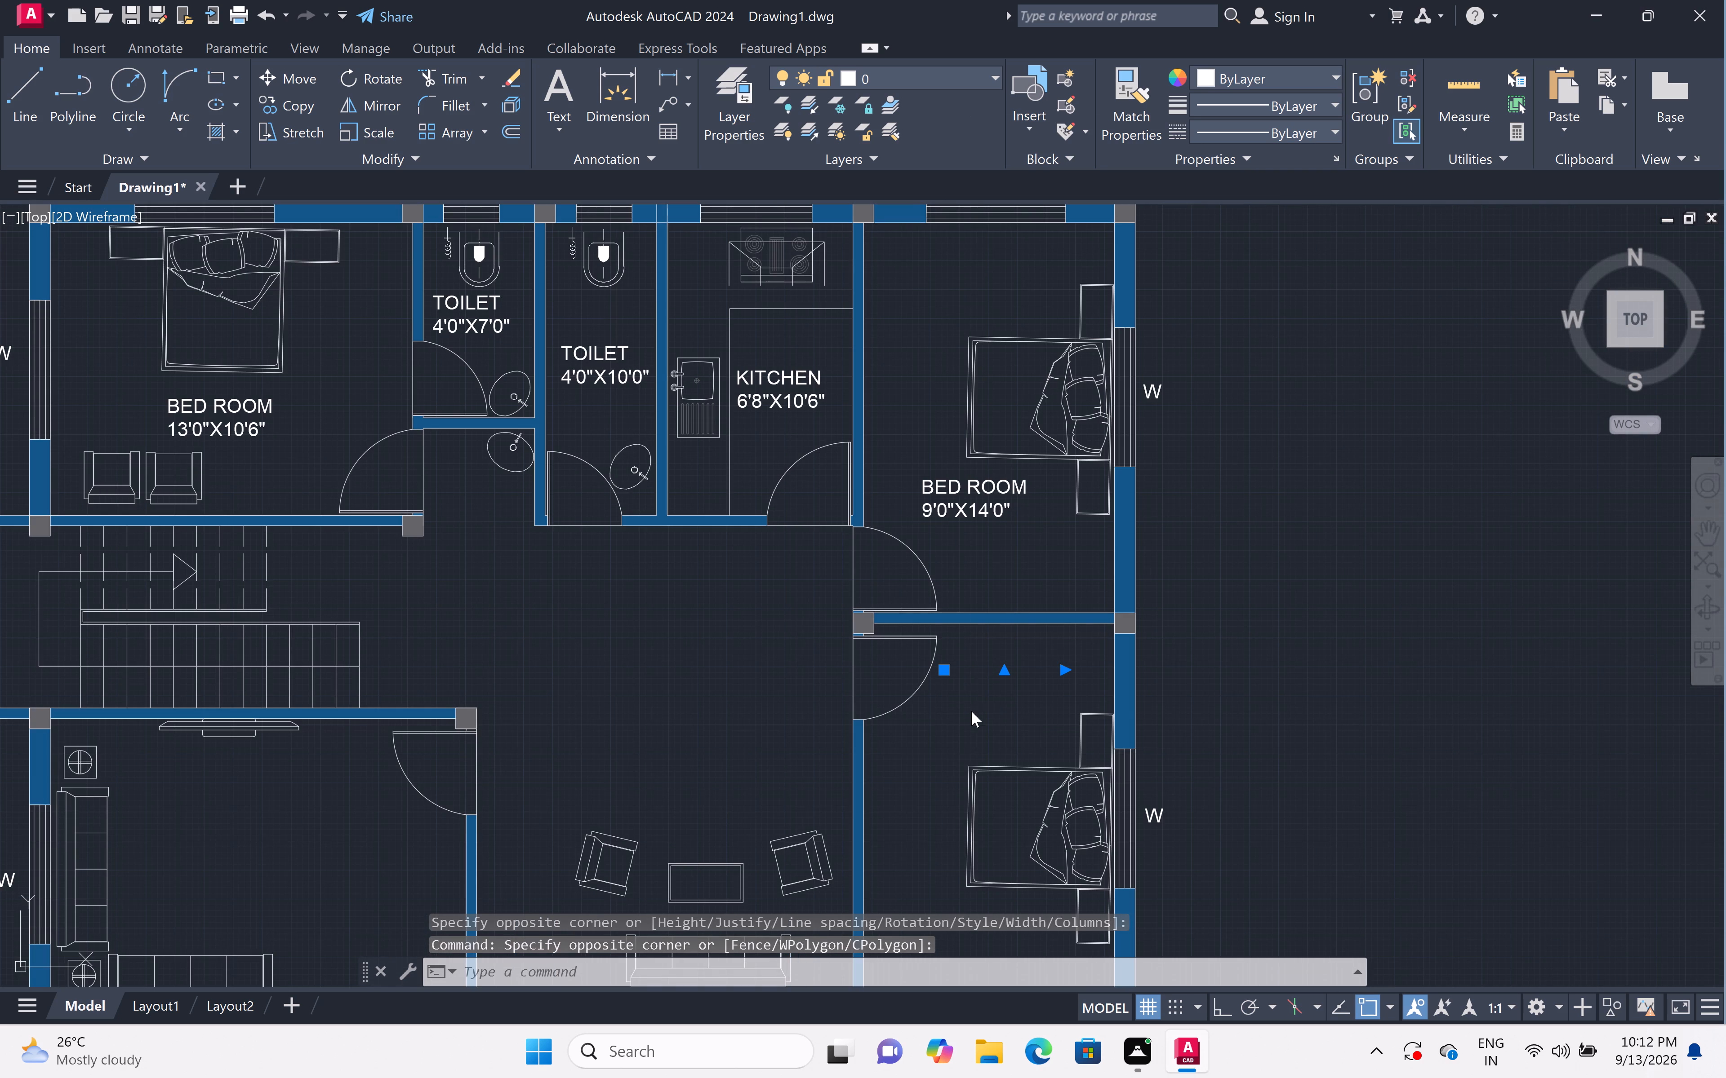
{"action": "left_click", "coordinate": [1059, 680]}
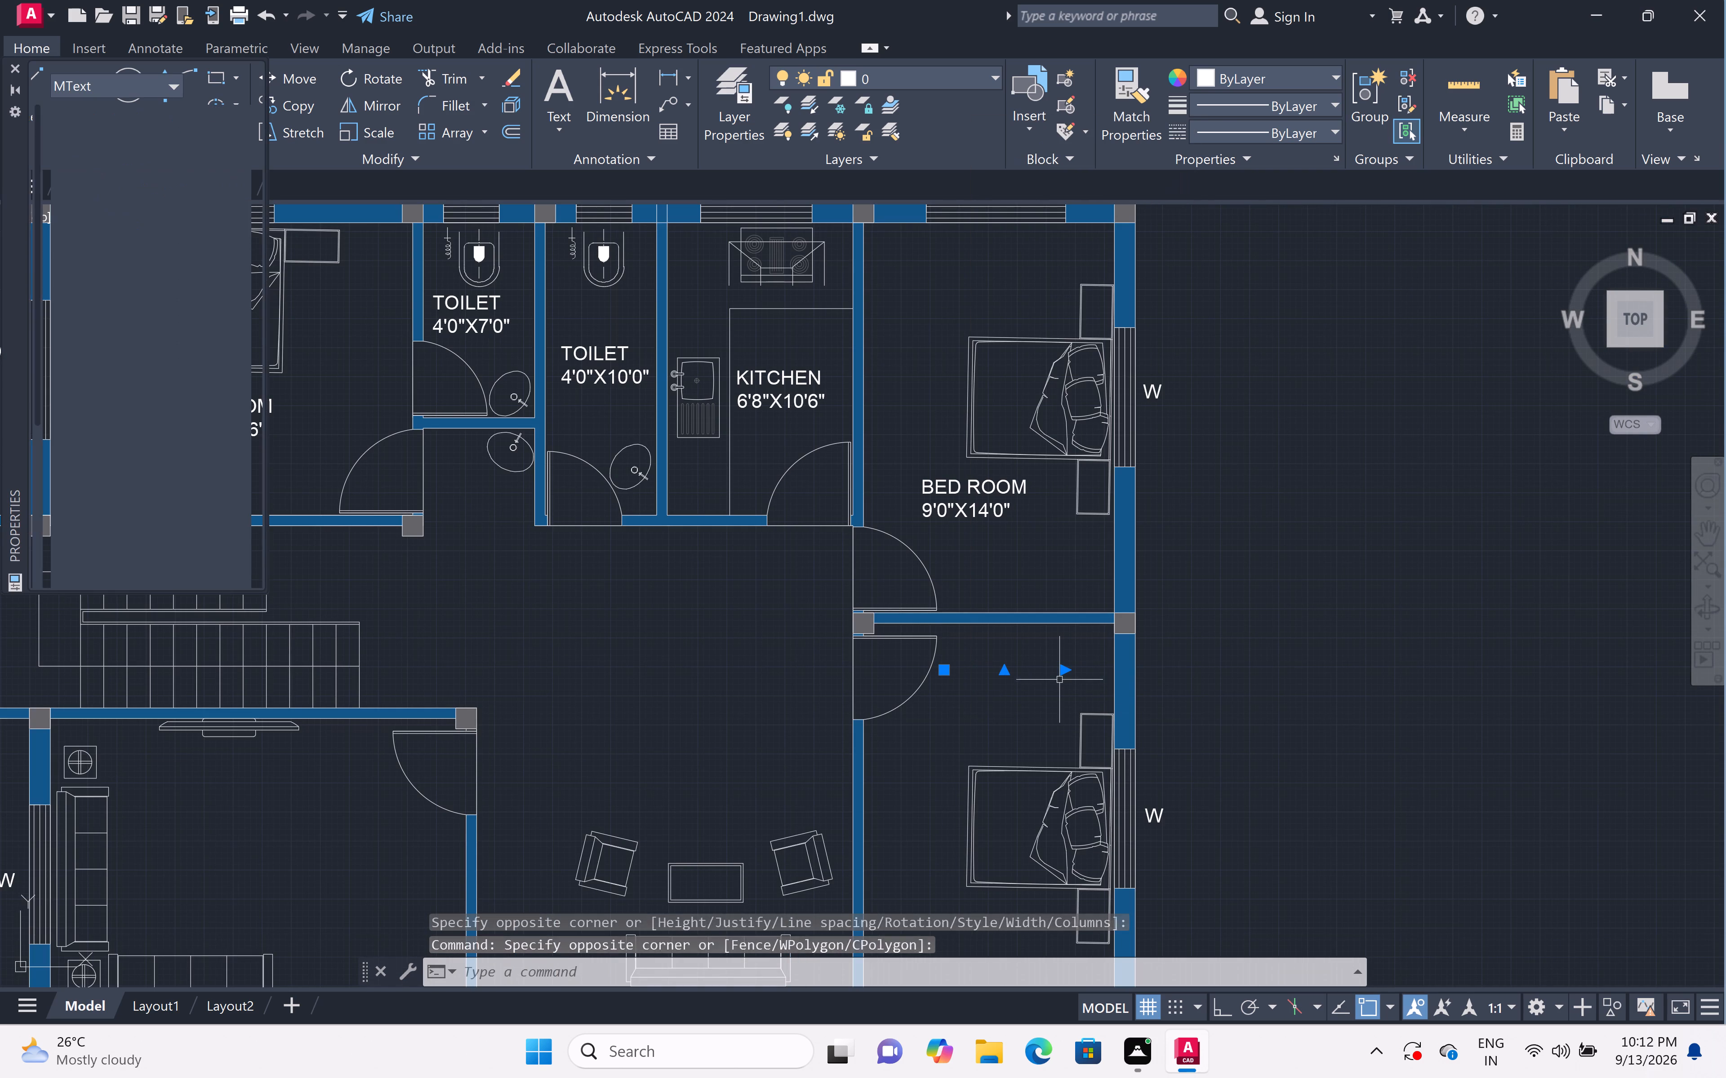
{"action": "left_click", "coordinate": [198, 509]}
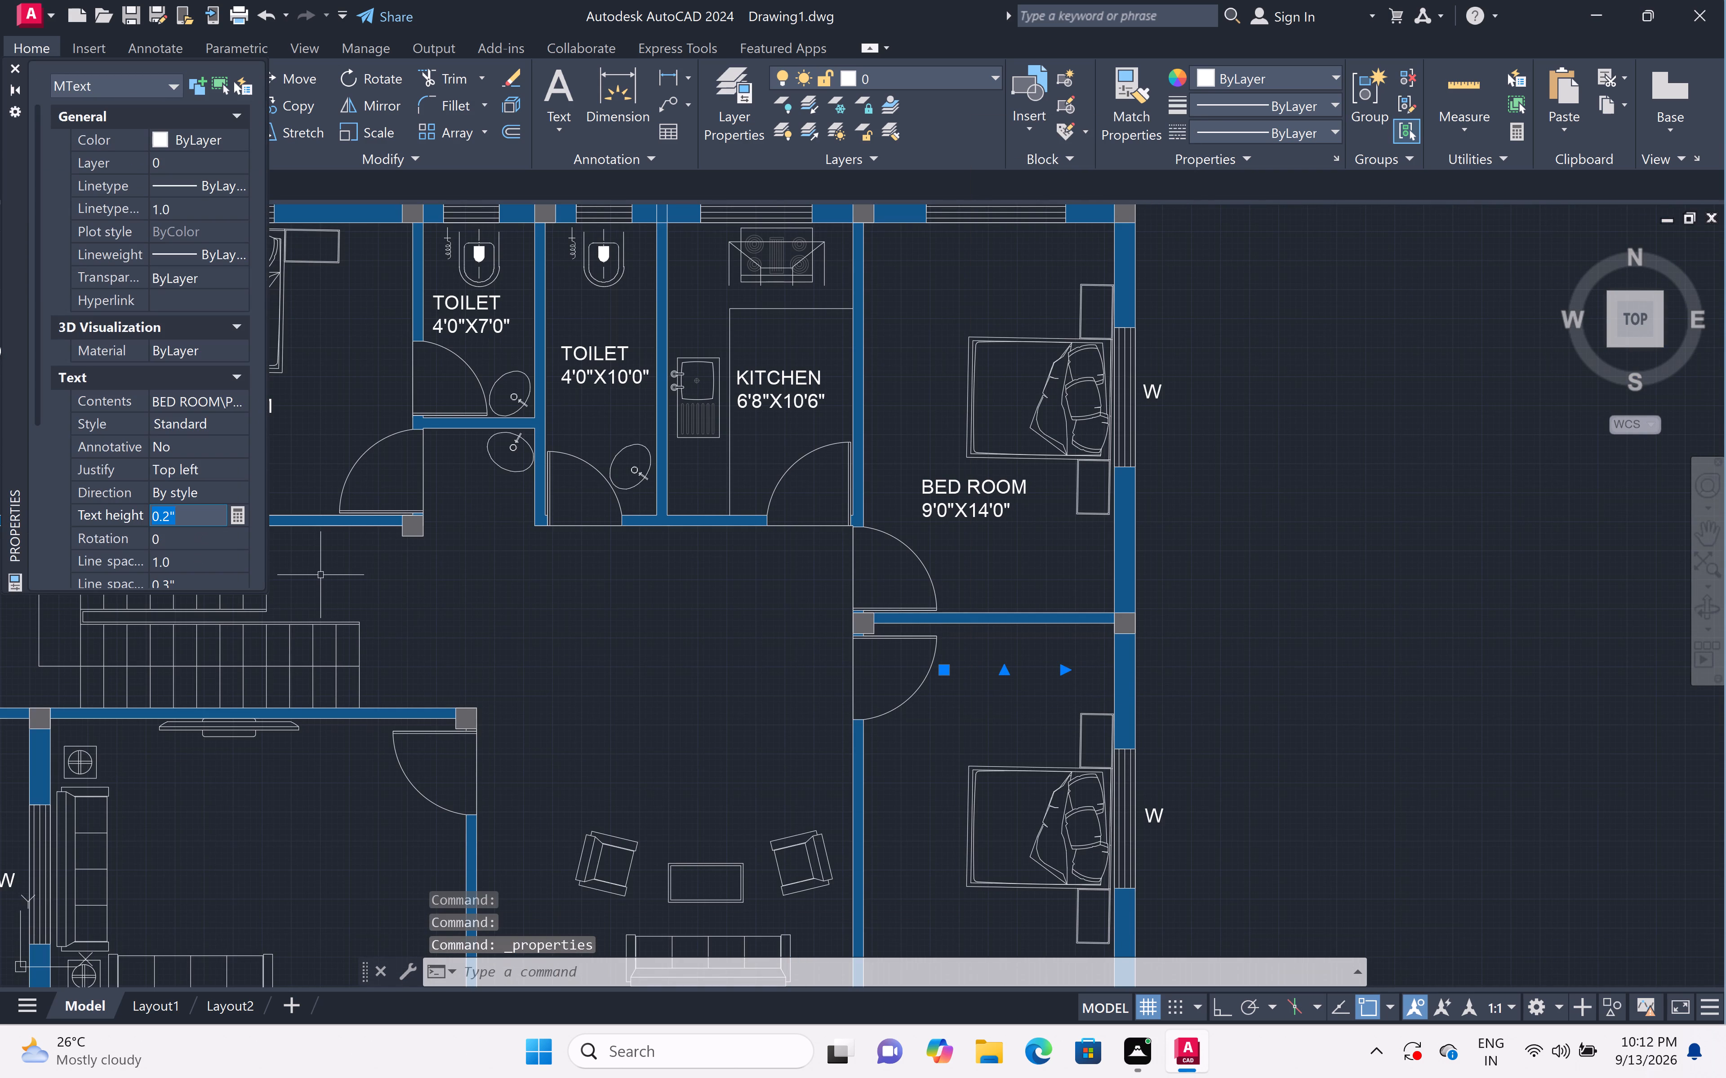
{"action": "key", "text": "BackSpace"}
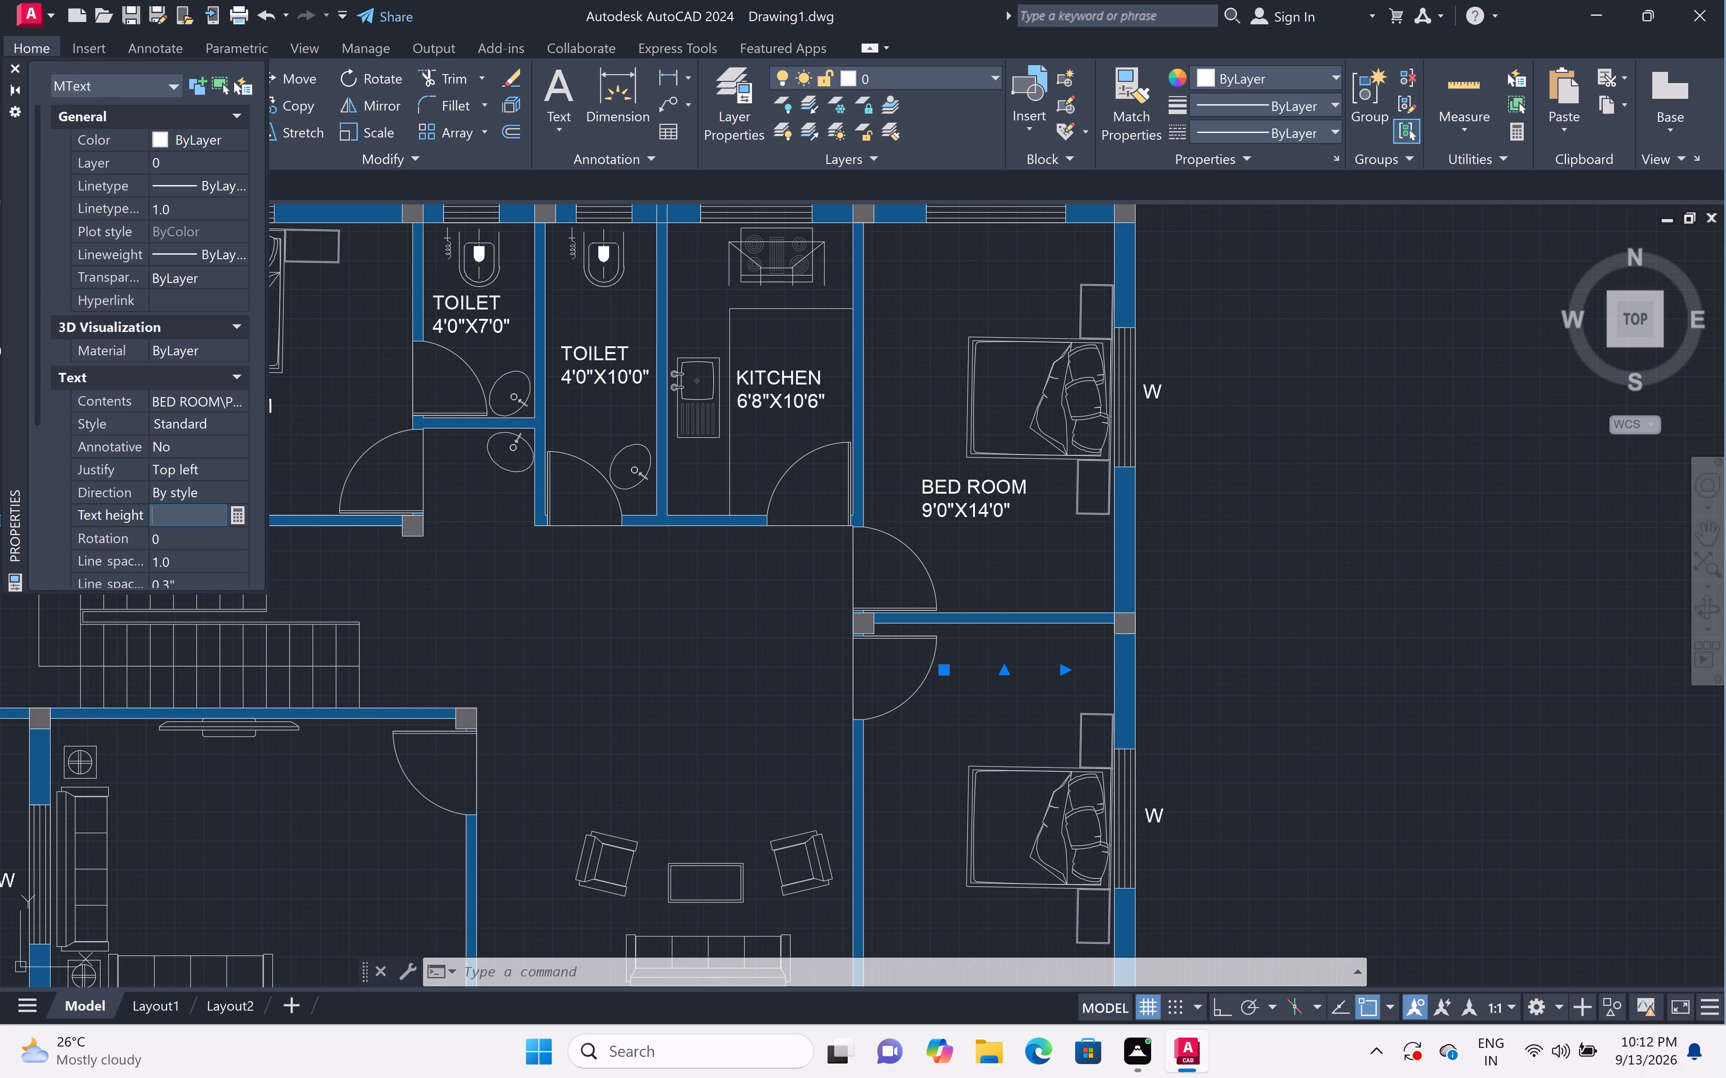
{"action": "key", "text": "6"}
{"action": "key", "text": "shift+quotedbl"}
{"action": "left_click", "coordinate": [928, 757]}
{"action": "key", "text": "Escape"}
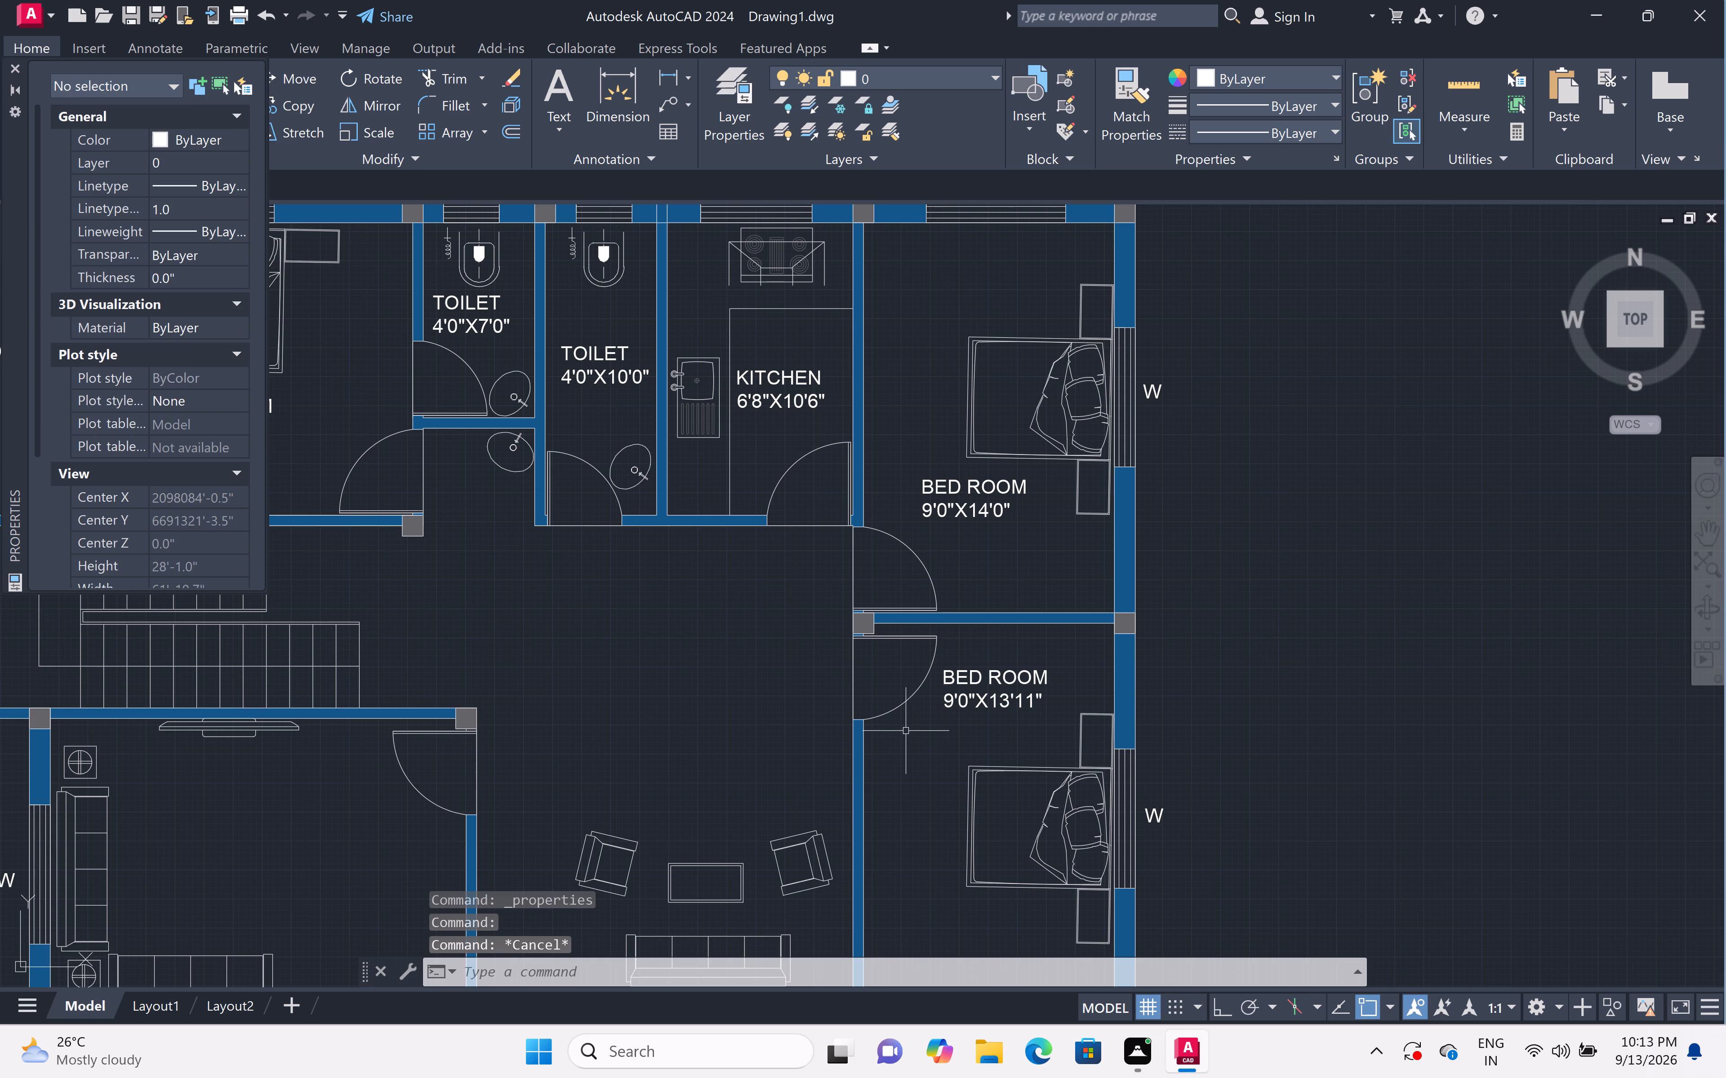
Add two-line multiline text reading COMMON HALL and 13'7"X12'6" in the central hall, above the sofa and armchairs.
{"action": "type", "text": "MT"}
{"action": "key", "text": "space"}
{"action": "left_click", "coordinate": [591, 648]}
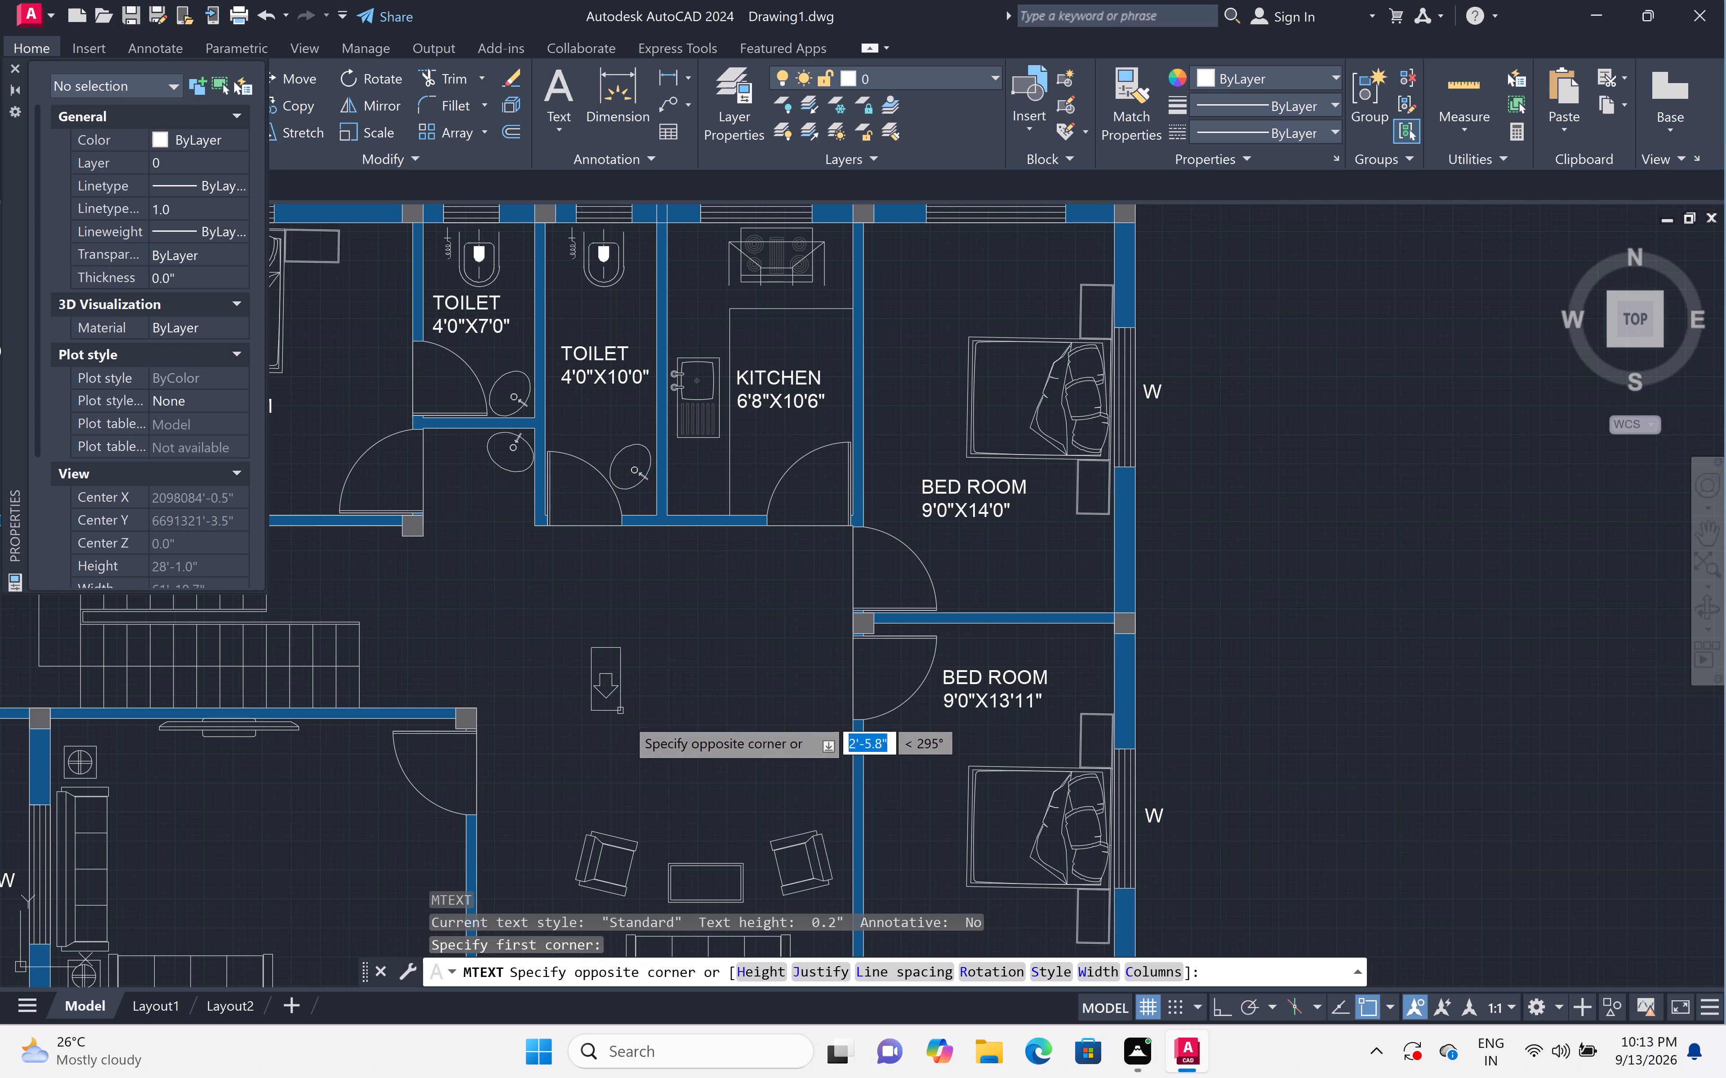
{"action": "left_click", "coordinate": [779, 744]}
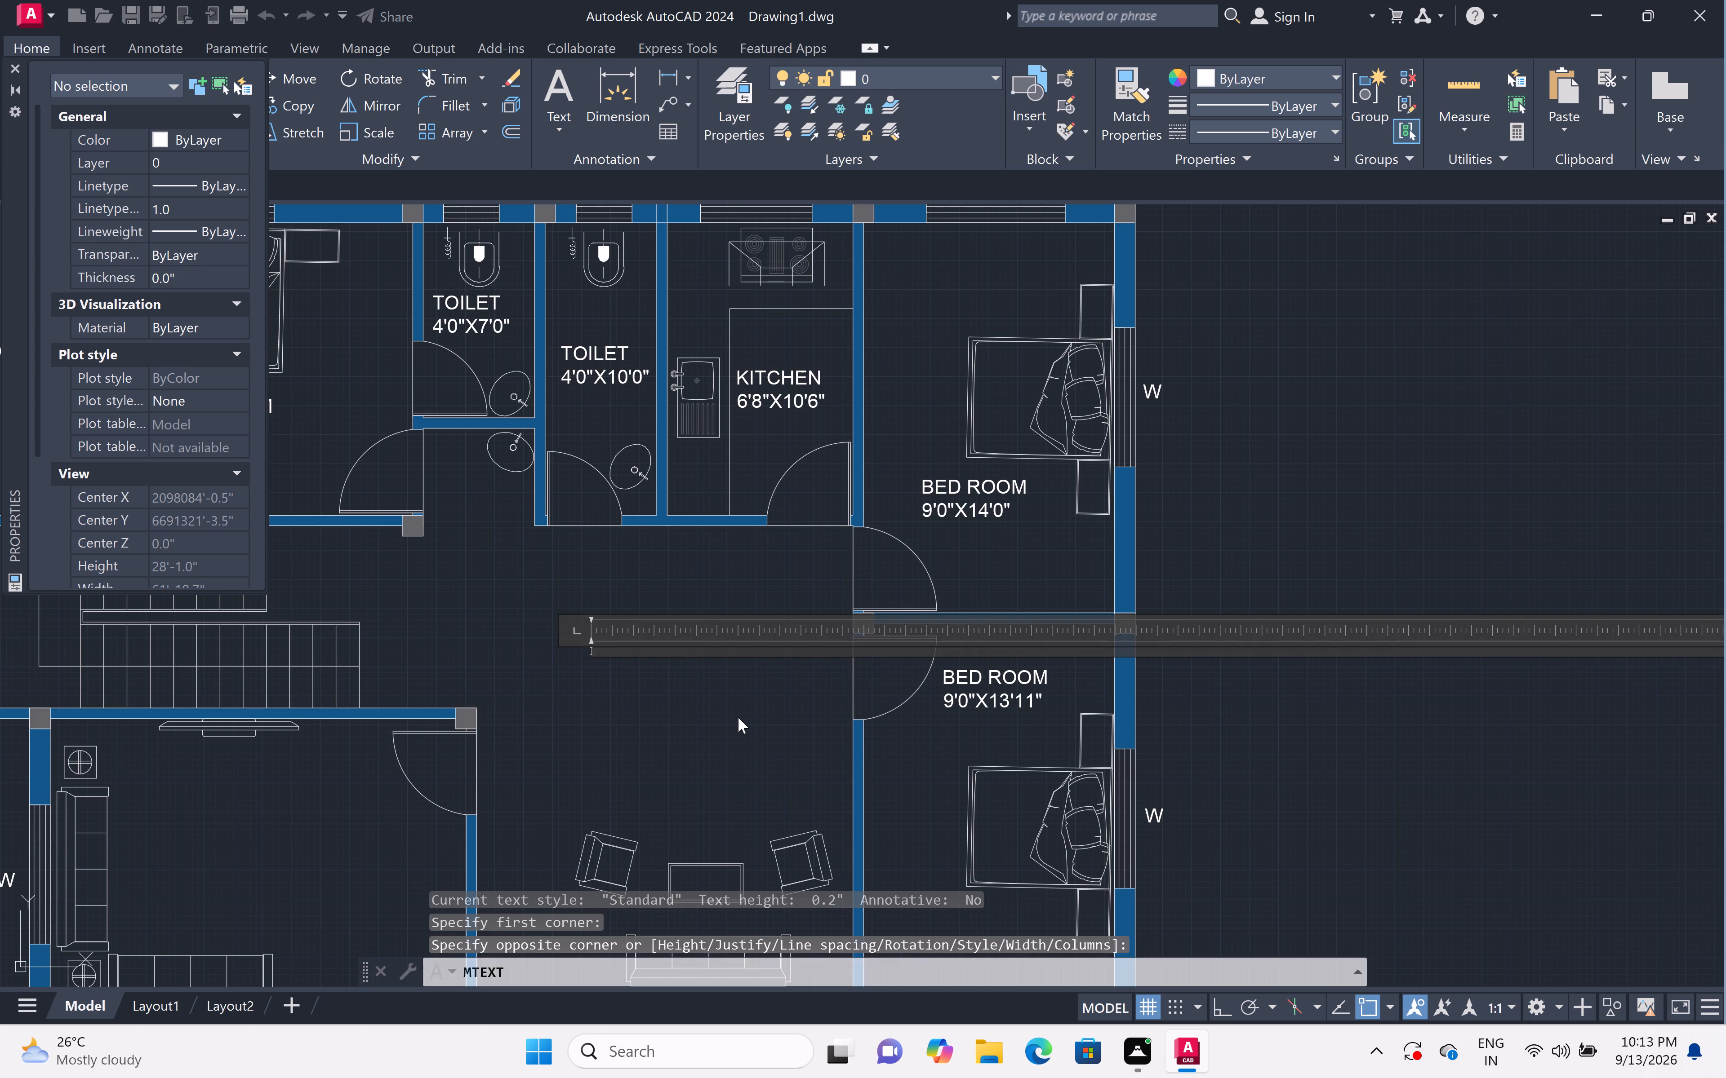
{"action": "type", "text": "COMMON HALL"}
{"action": "key", "text": "Return"}
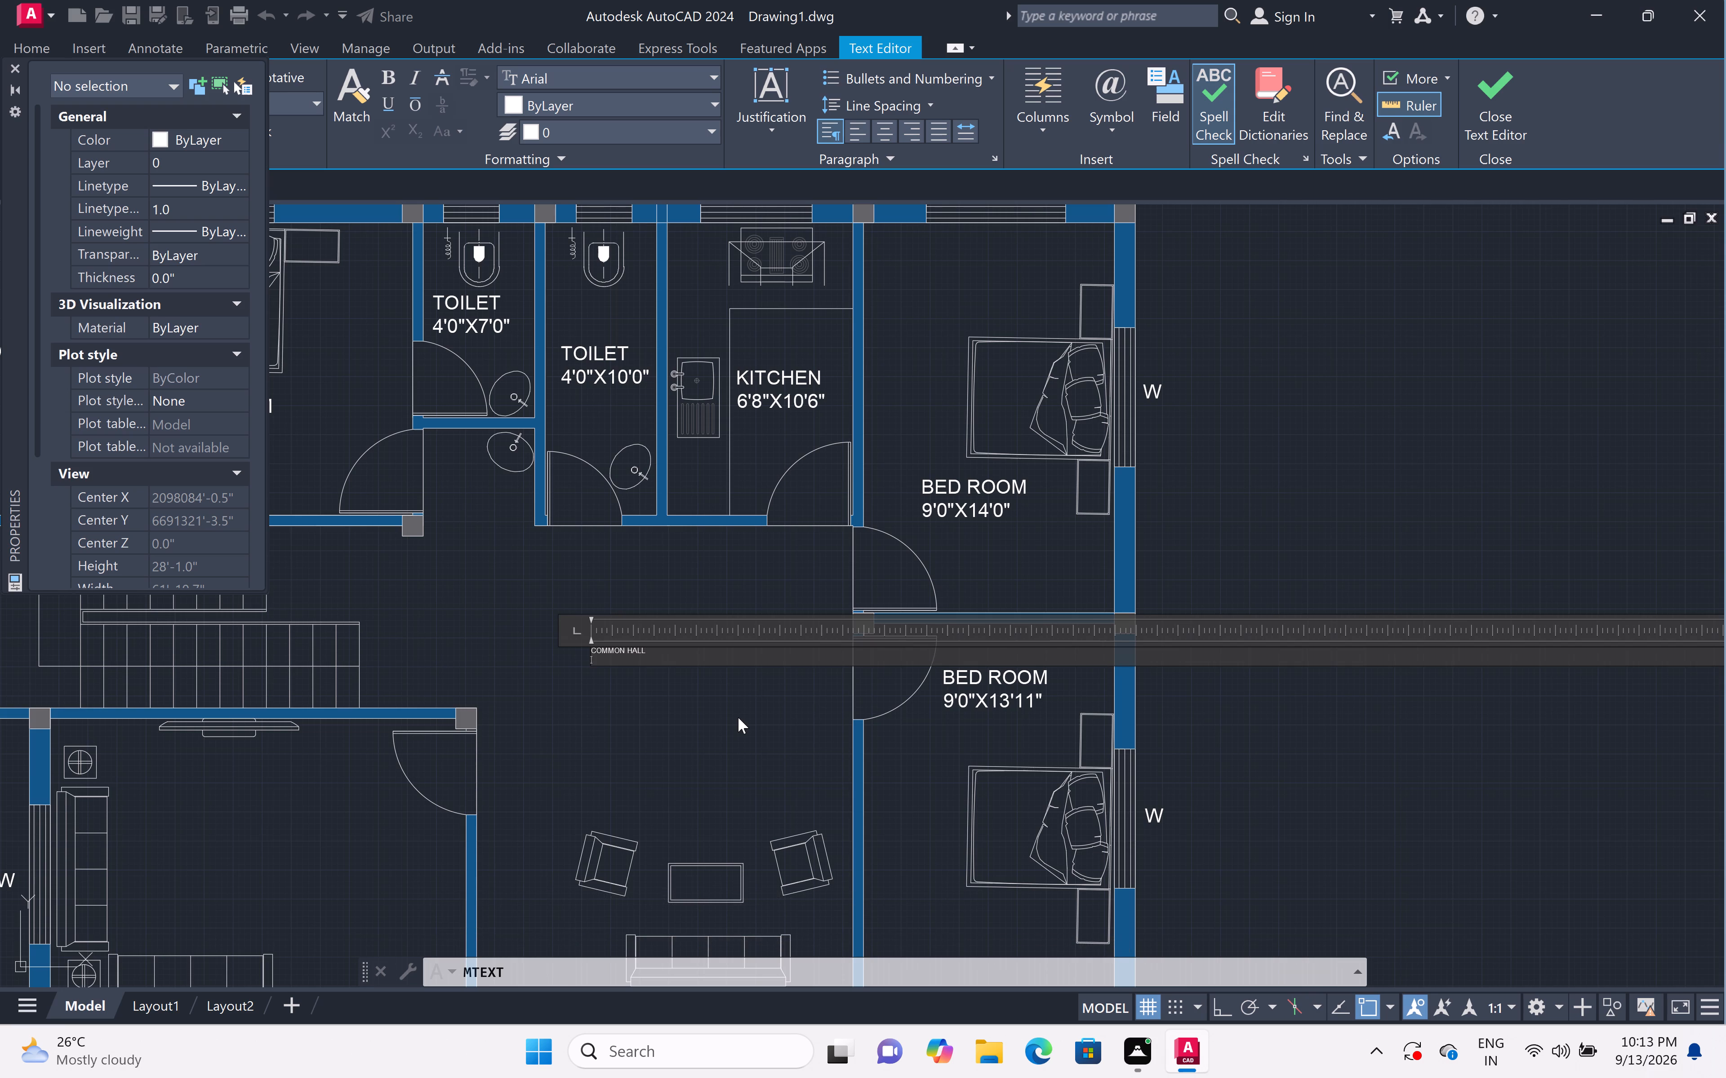
{"action": "type", "text": "13"}
{"action": "key", "text": "apostrophe"}
{"action": "type", "text": "7\""}
{"action": "key", "text": "x"}
{"action": "type", "text": "12'"}
{"action": "type", "text": "6\""}
{"action": "left_click", "coordinate": [653, 698]}
Set the text height of the common hall label to 6" in its properties.
{"action": "left_click", "coordinate": [543, 627]}
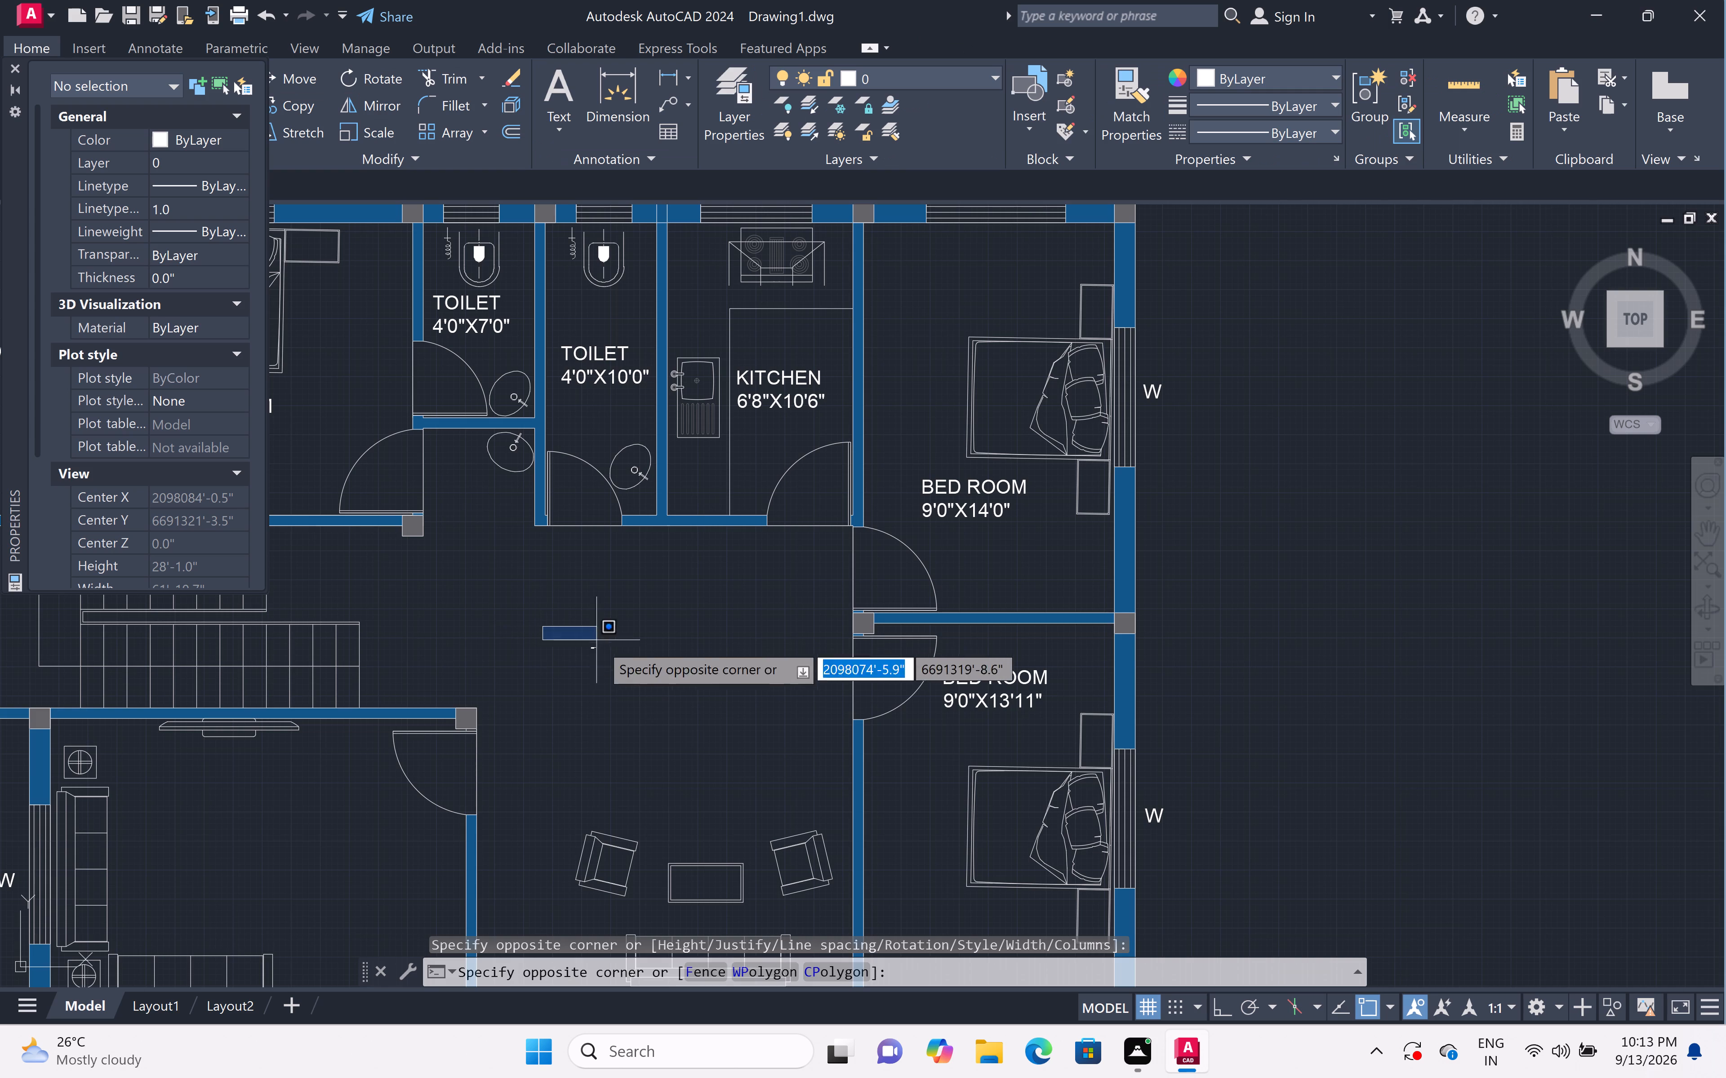
{"action": "left_click", "coordinate": [632, 689]}
{"action": "left_click", "coordinate": [189, 512]}
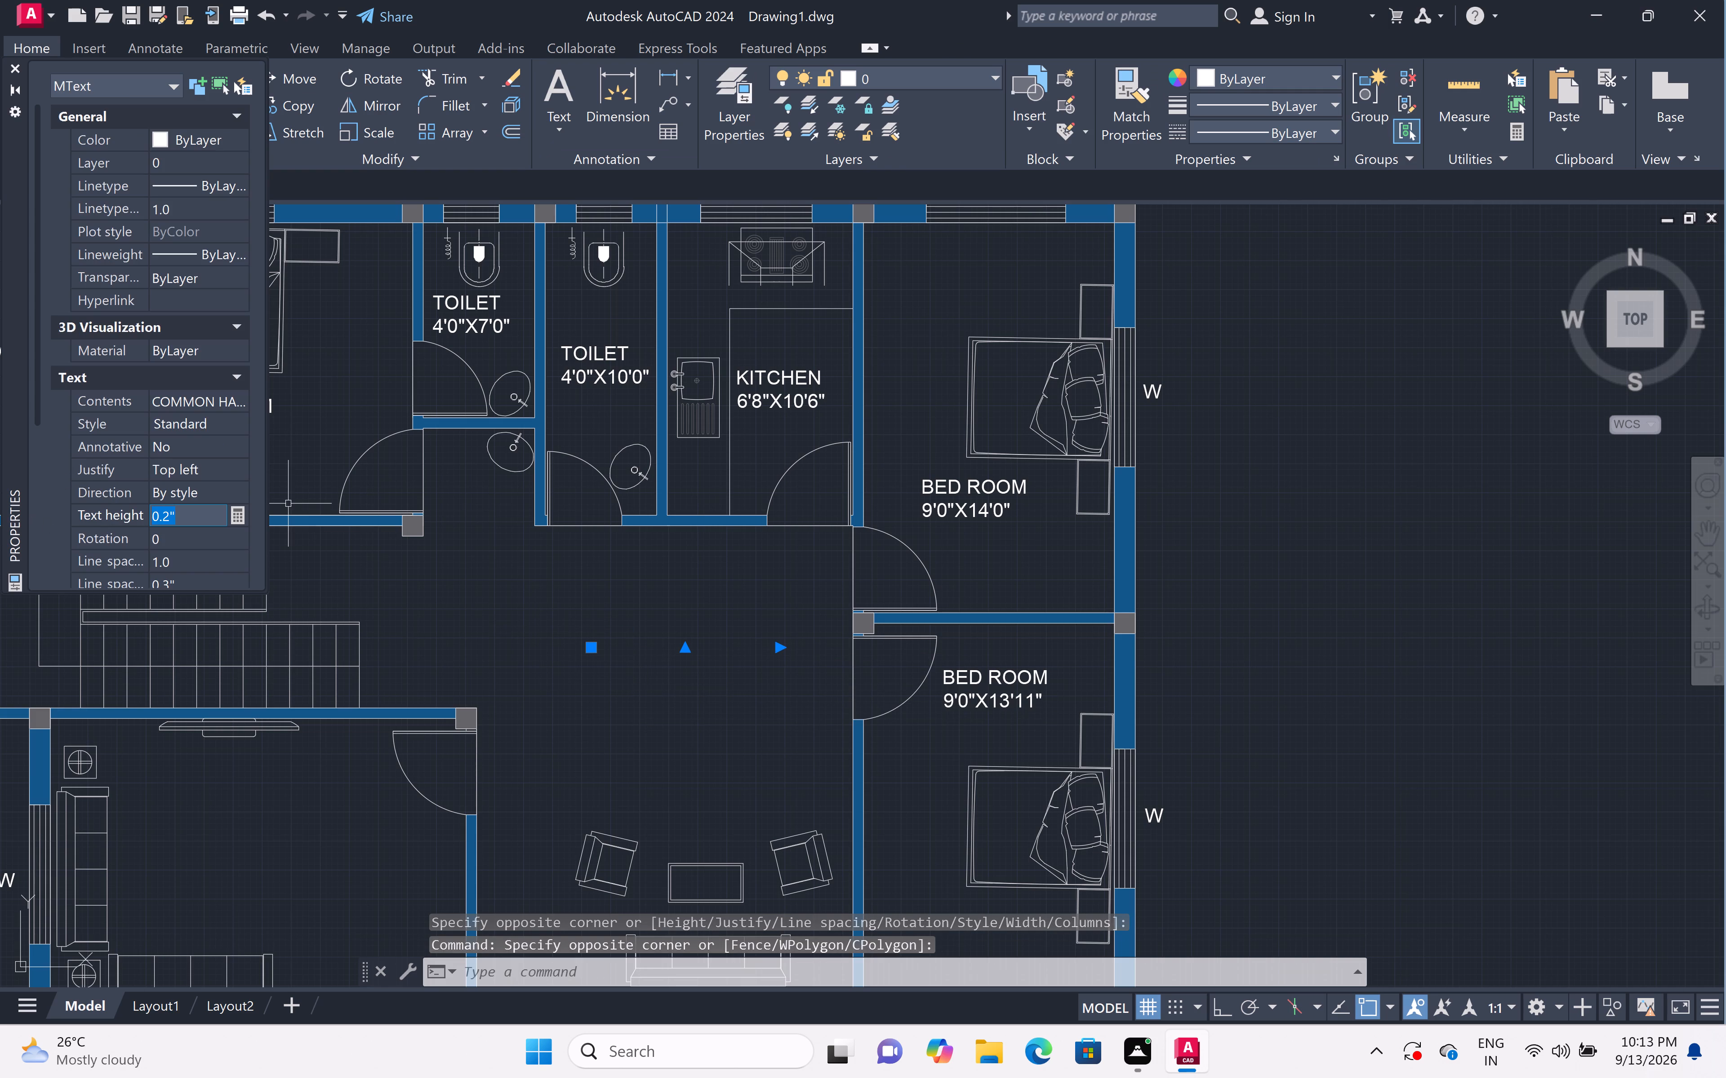
{"action": "key", "text": "BackSpace"}
{"action": "key", "text": "6"}
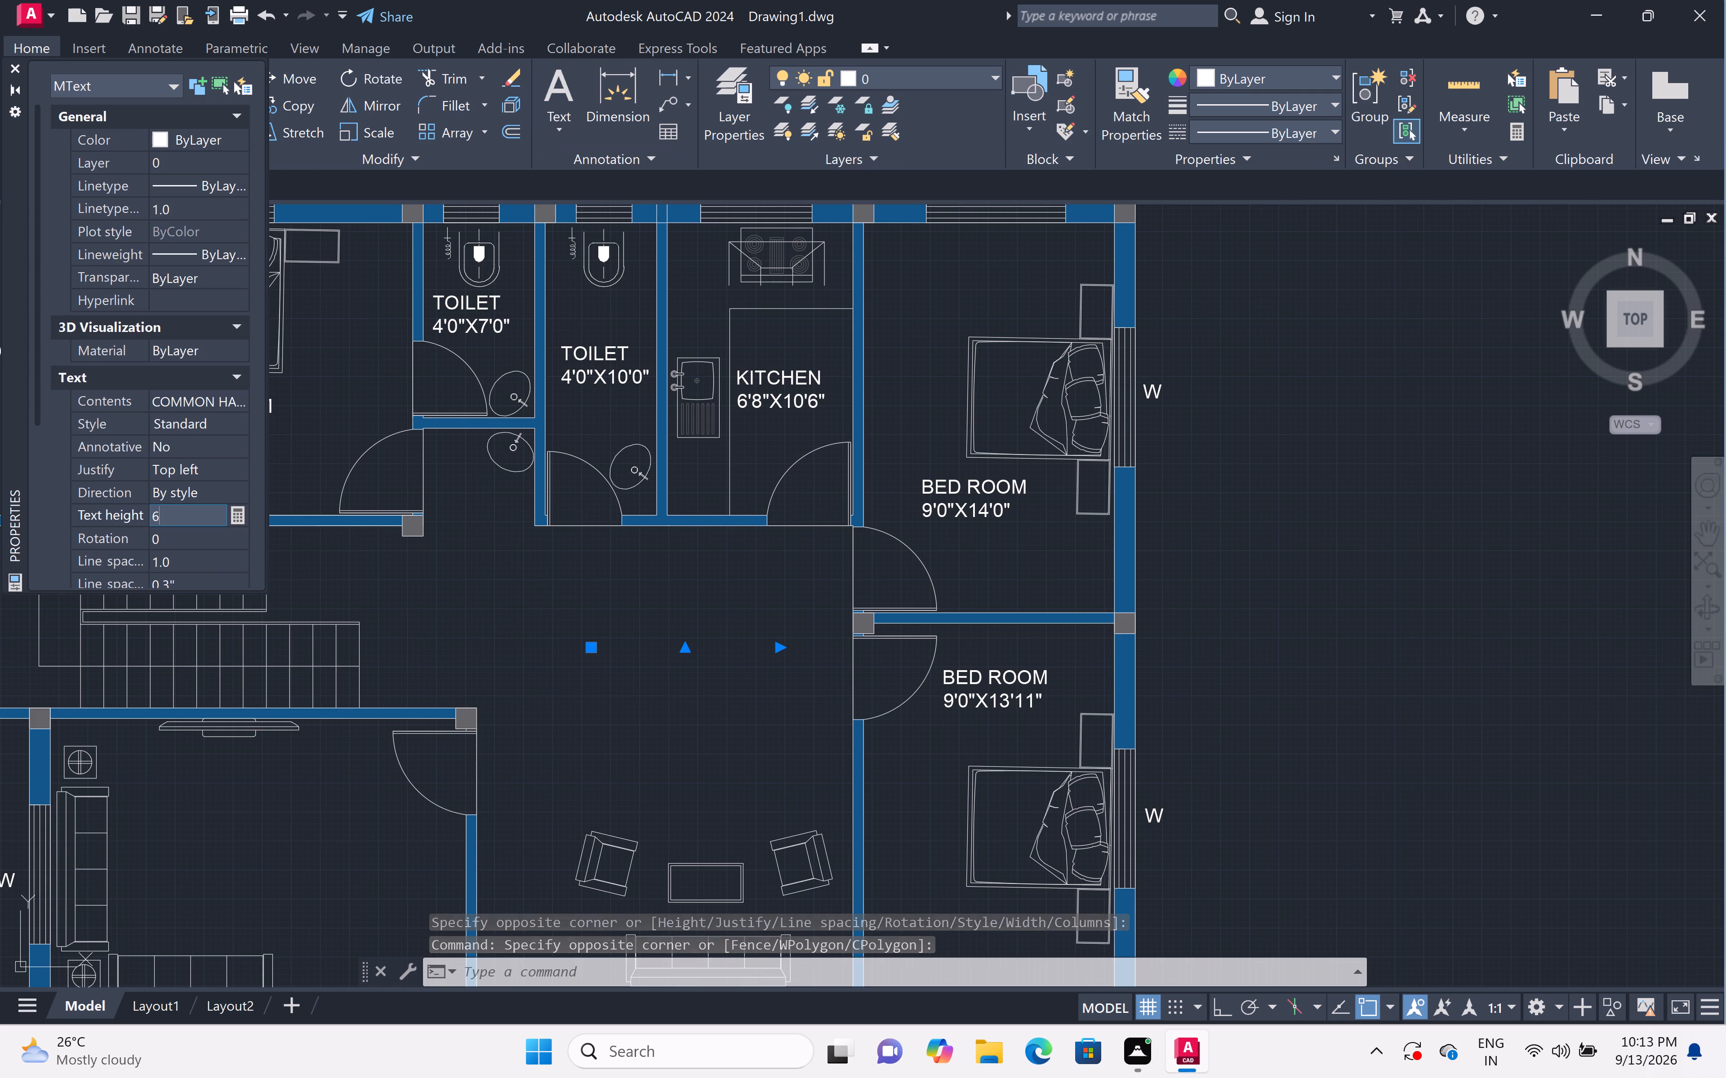
{"action": "key", "text": "shift+quotedbl"}
{"action": "left_click", "coordinate": [694, 720]}
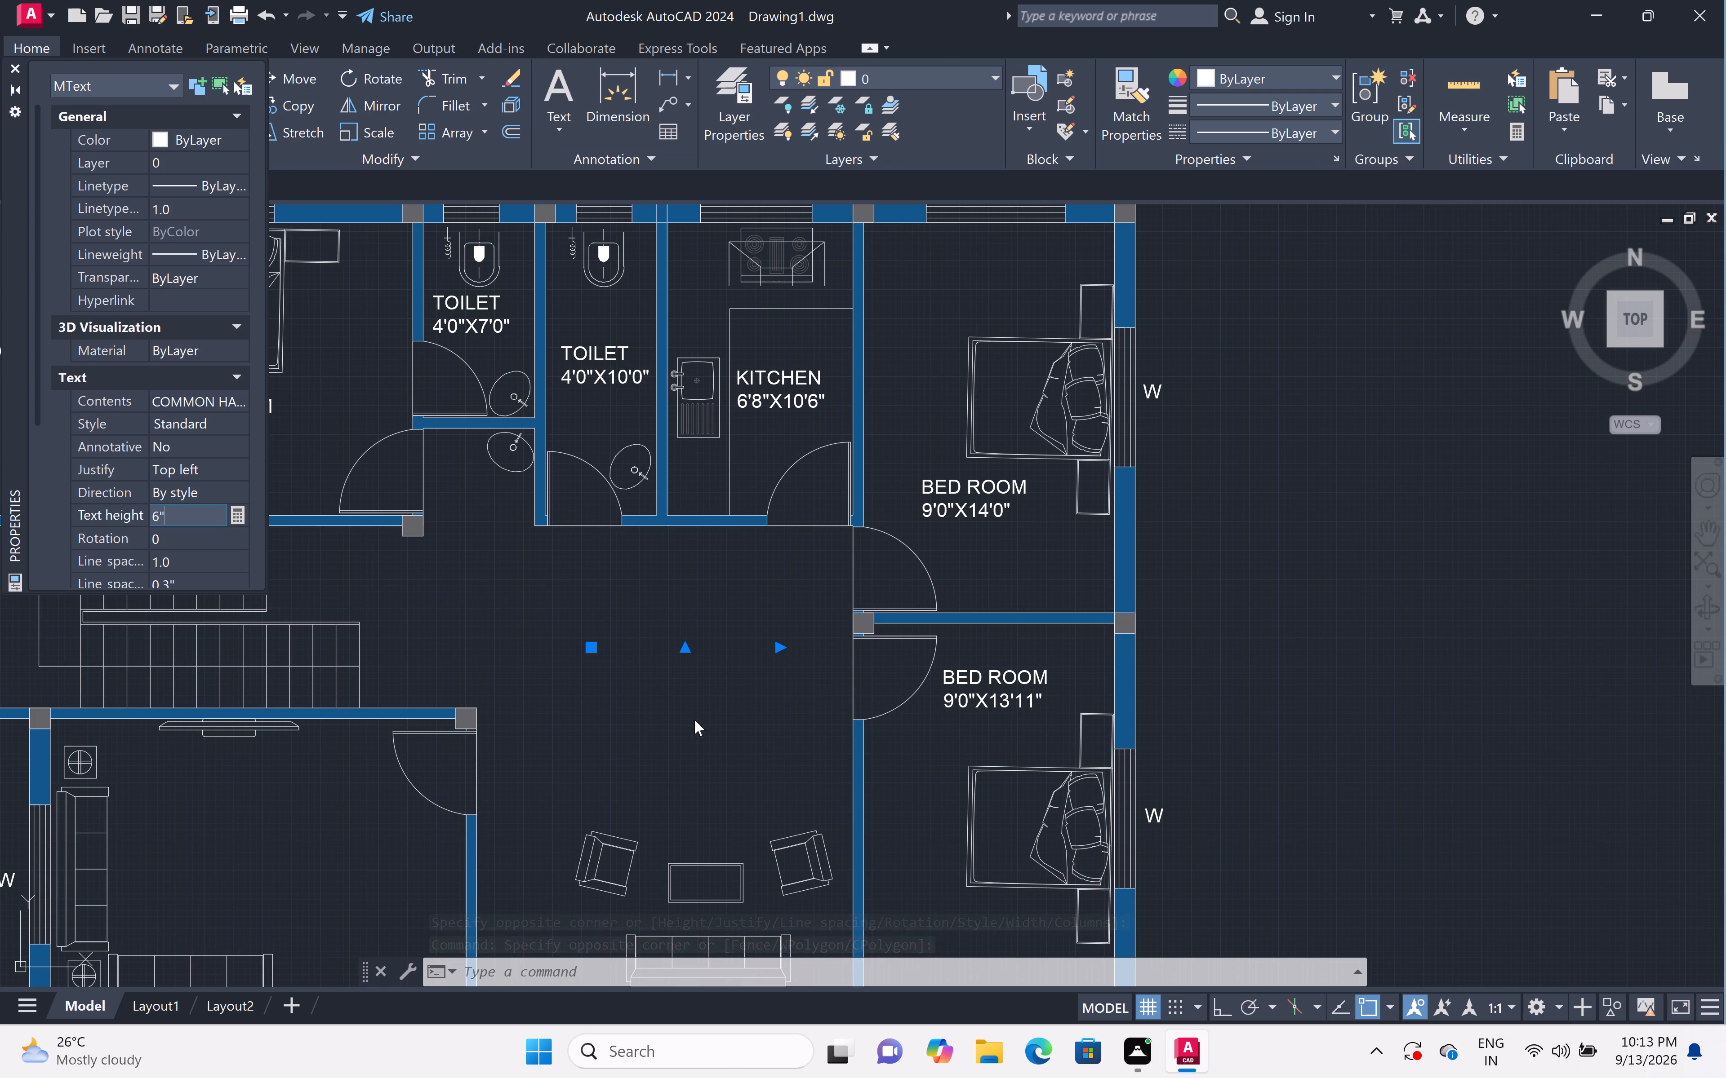
Add two-line multiline text reading LIVING ROOM and 14'11"X10'6" in the lower left room of the plan, between the sofas and the door.
{"action": "key", "text": "Escape"}
{"action": "scroll", "coordinate": [644, 654], "scroll_direction": "down", "scroll_amount": 3}
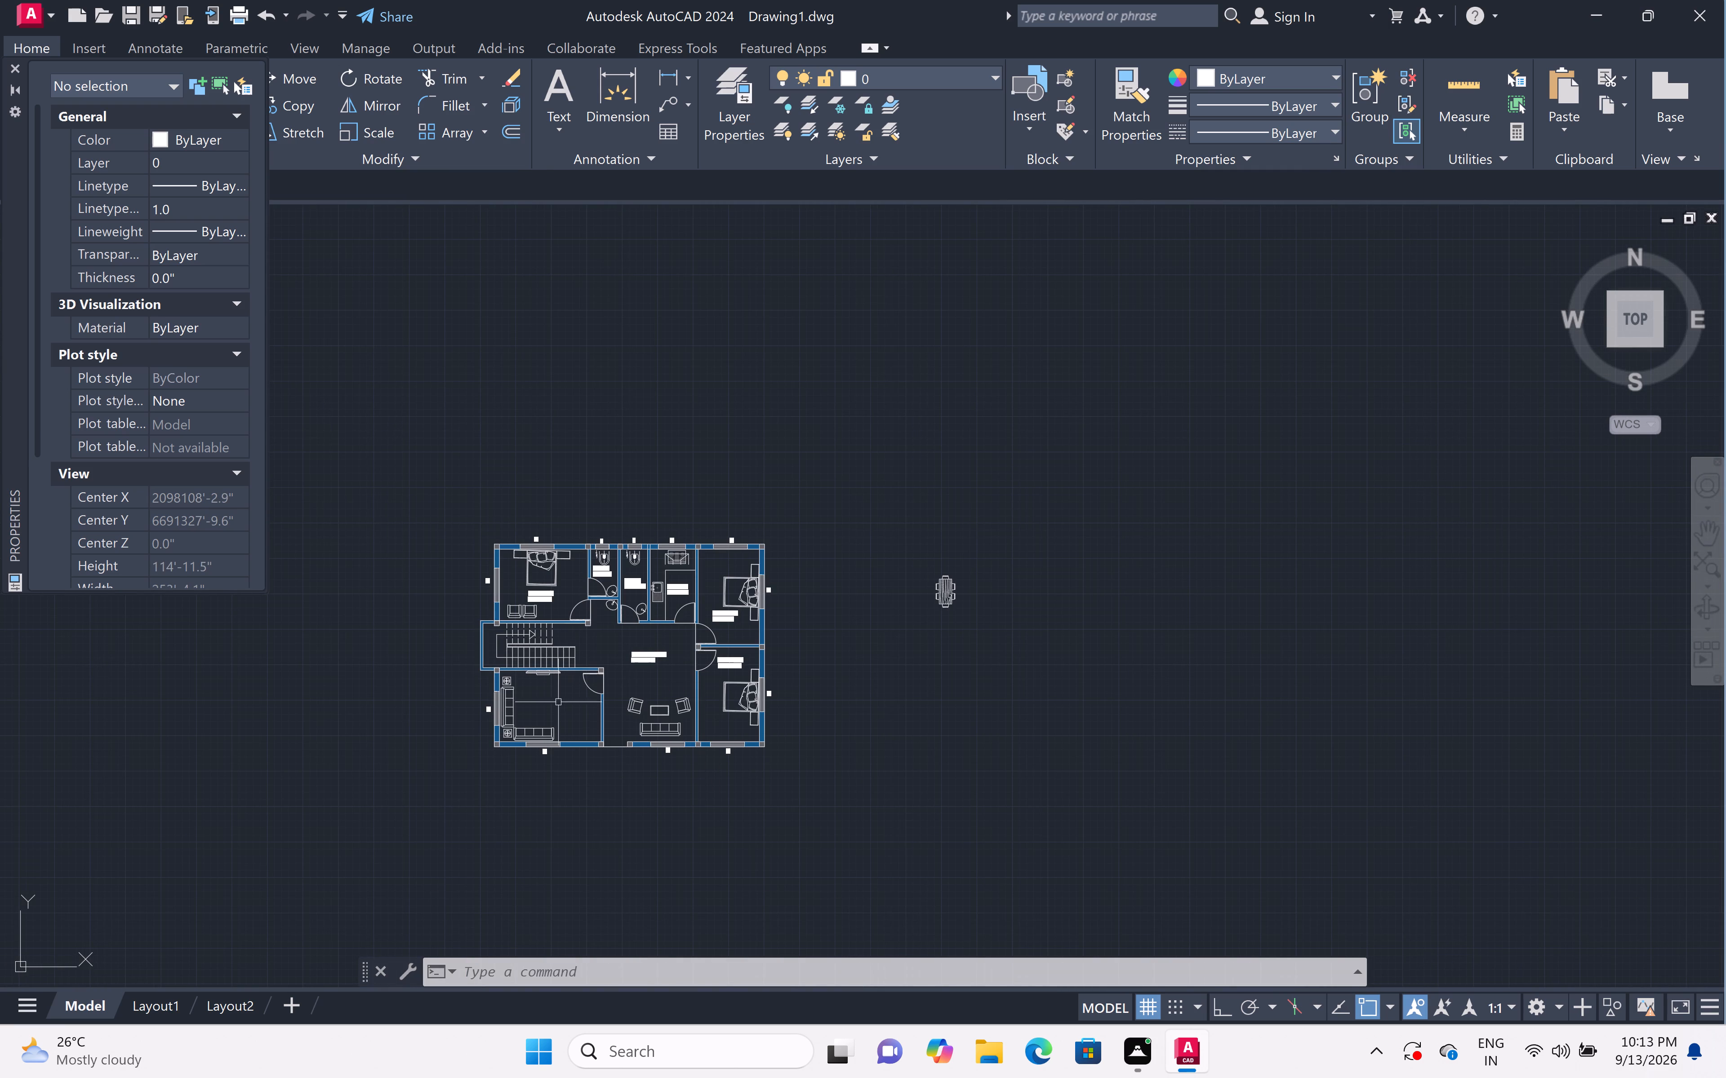
{"action": "scroll", "coordinate": [541, 711], "scroll_direction": "up", "scroll_amount": 5}
{"action": "scroll", "coordinate": [541, 709], "scroll_direction": "down", "scroll_amount": 1}
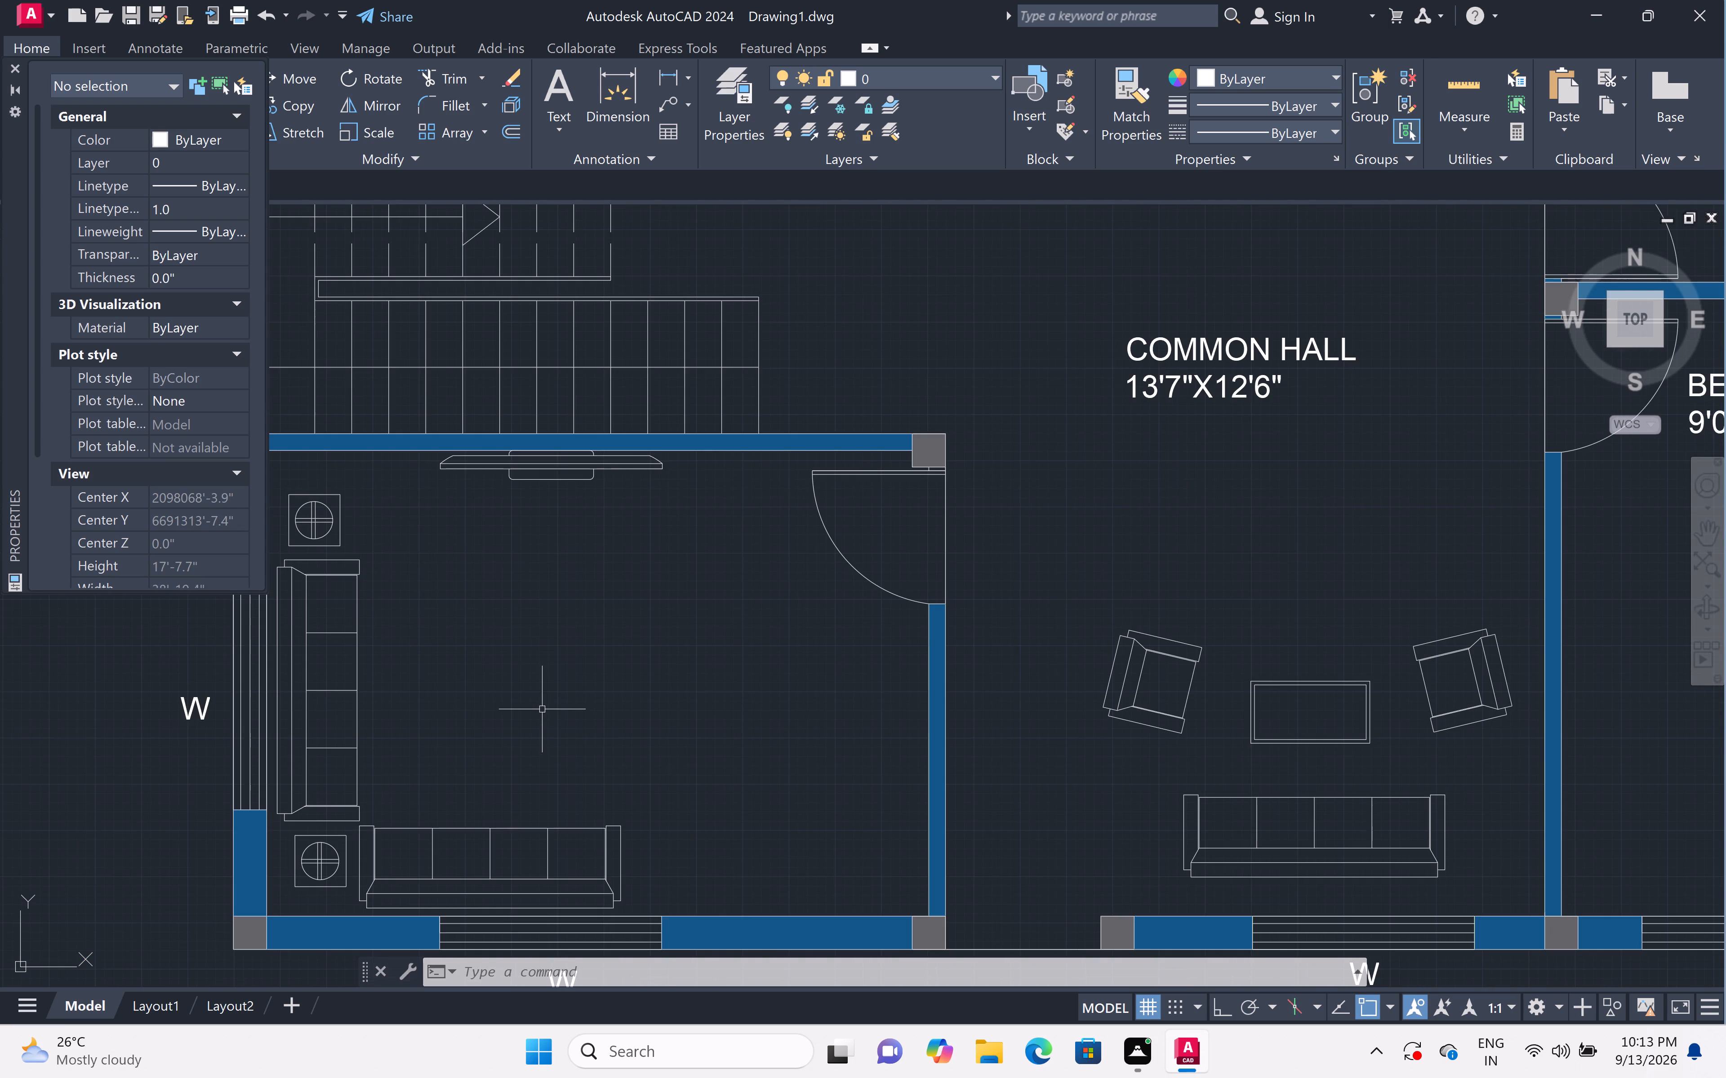
{"action": "key", "text": "m"}
{"action": "type", "text": "T"}
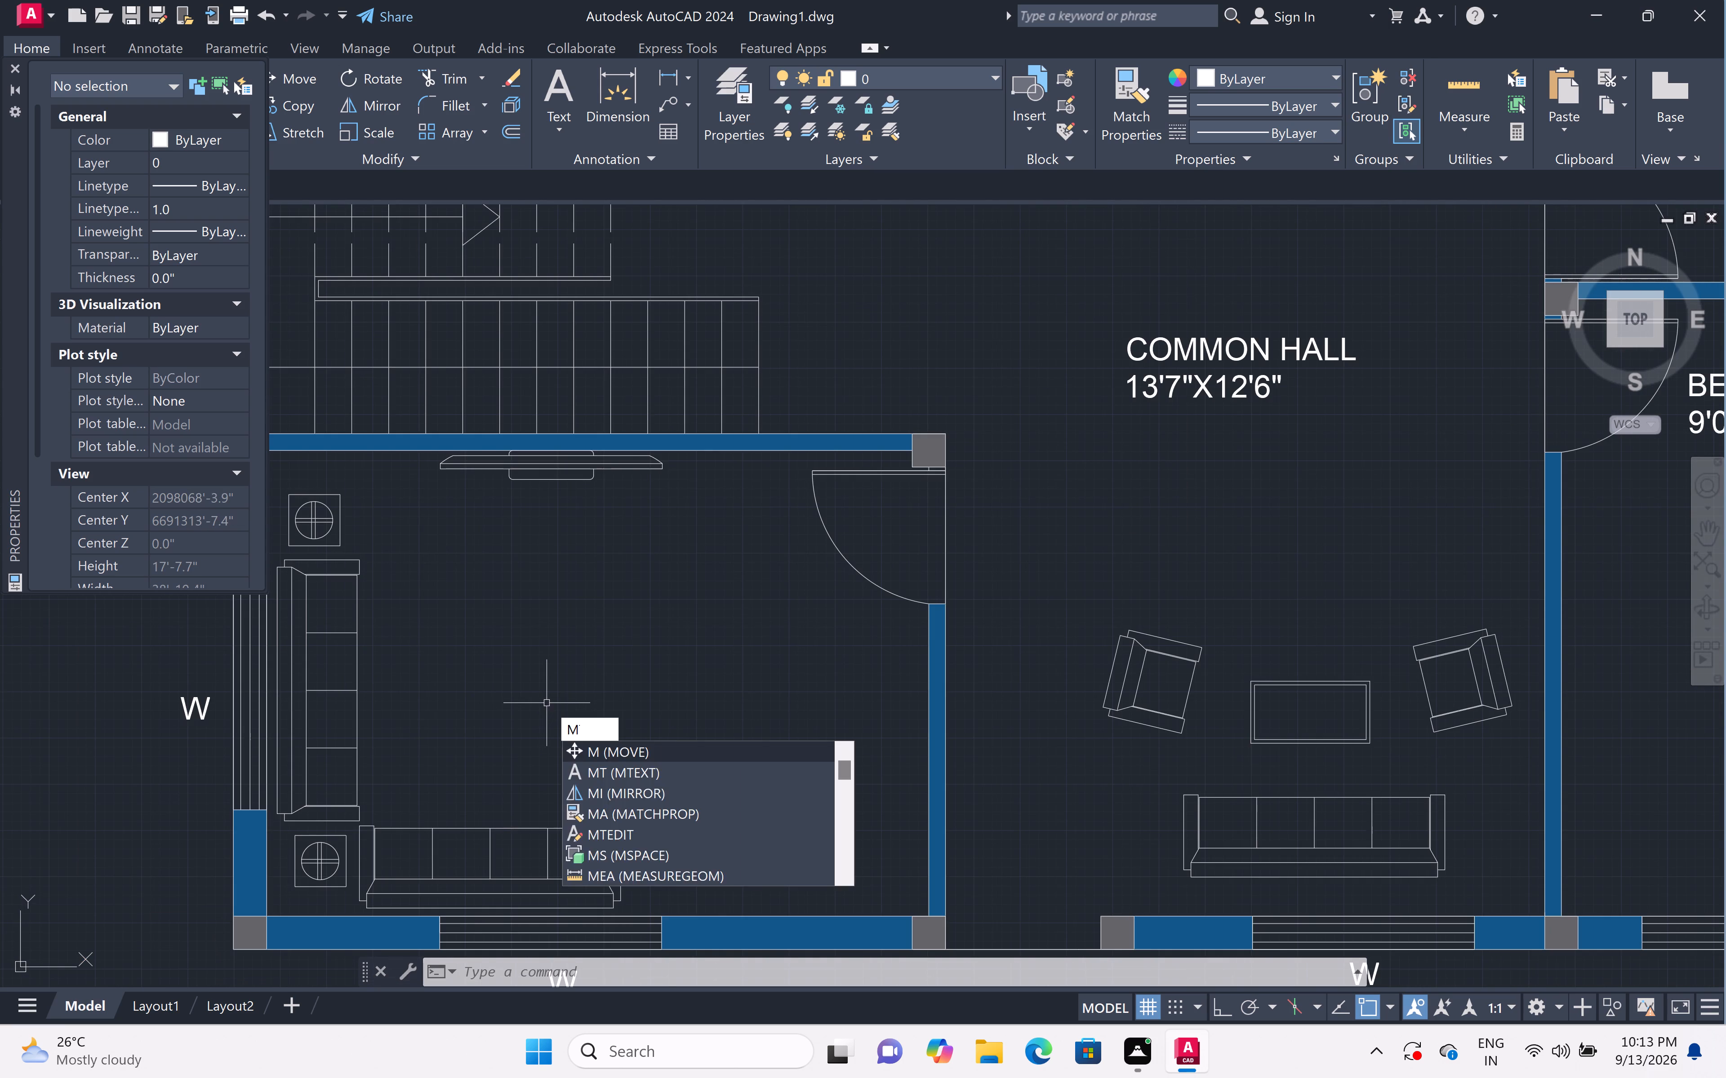
{"action": "key", "text": "space"}
{"action": "left_click", "coordinate": [467, 599]}
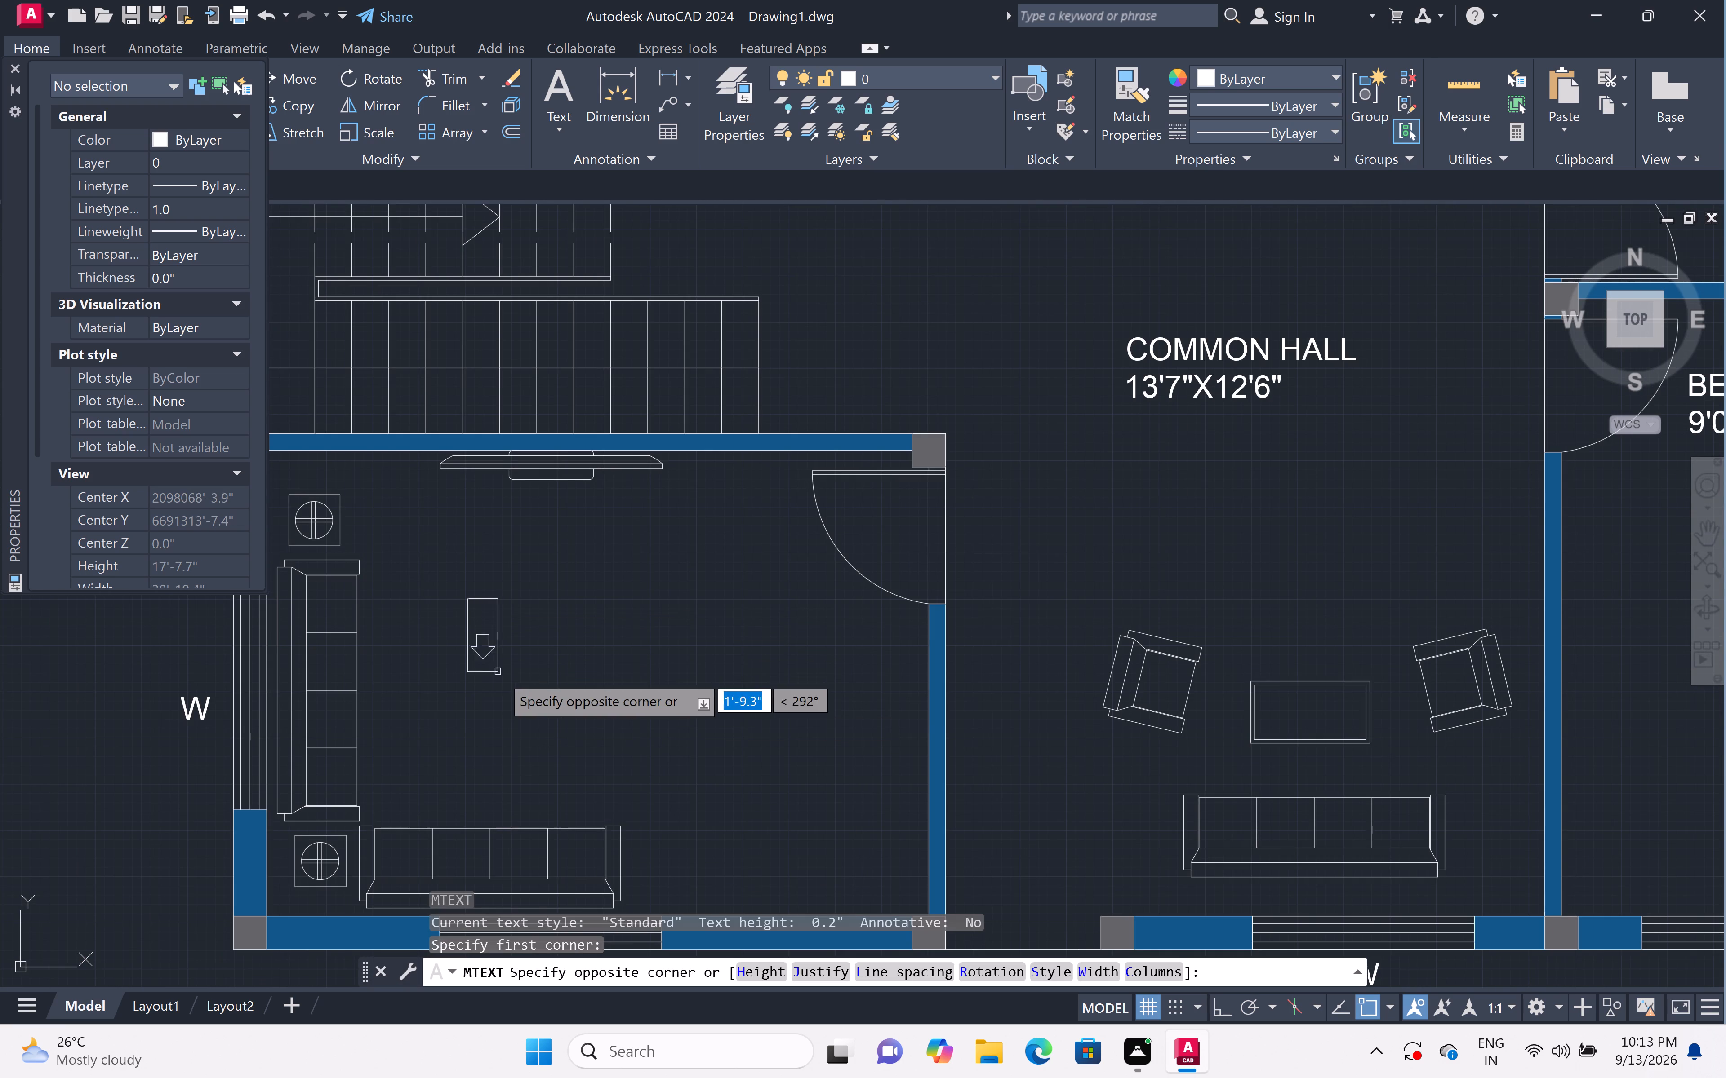
{"action": "left_click", "coordinate": [695, 678]}
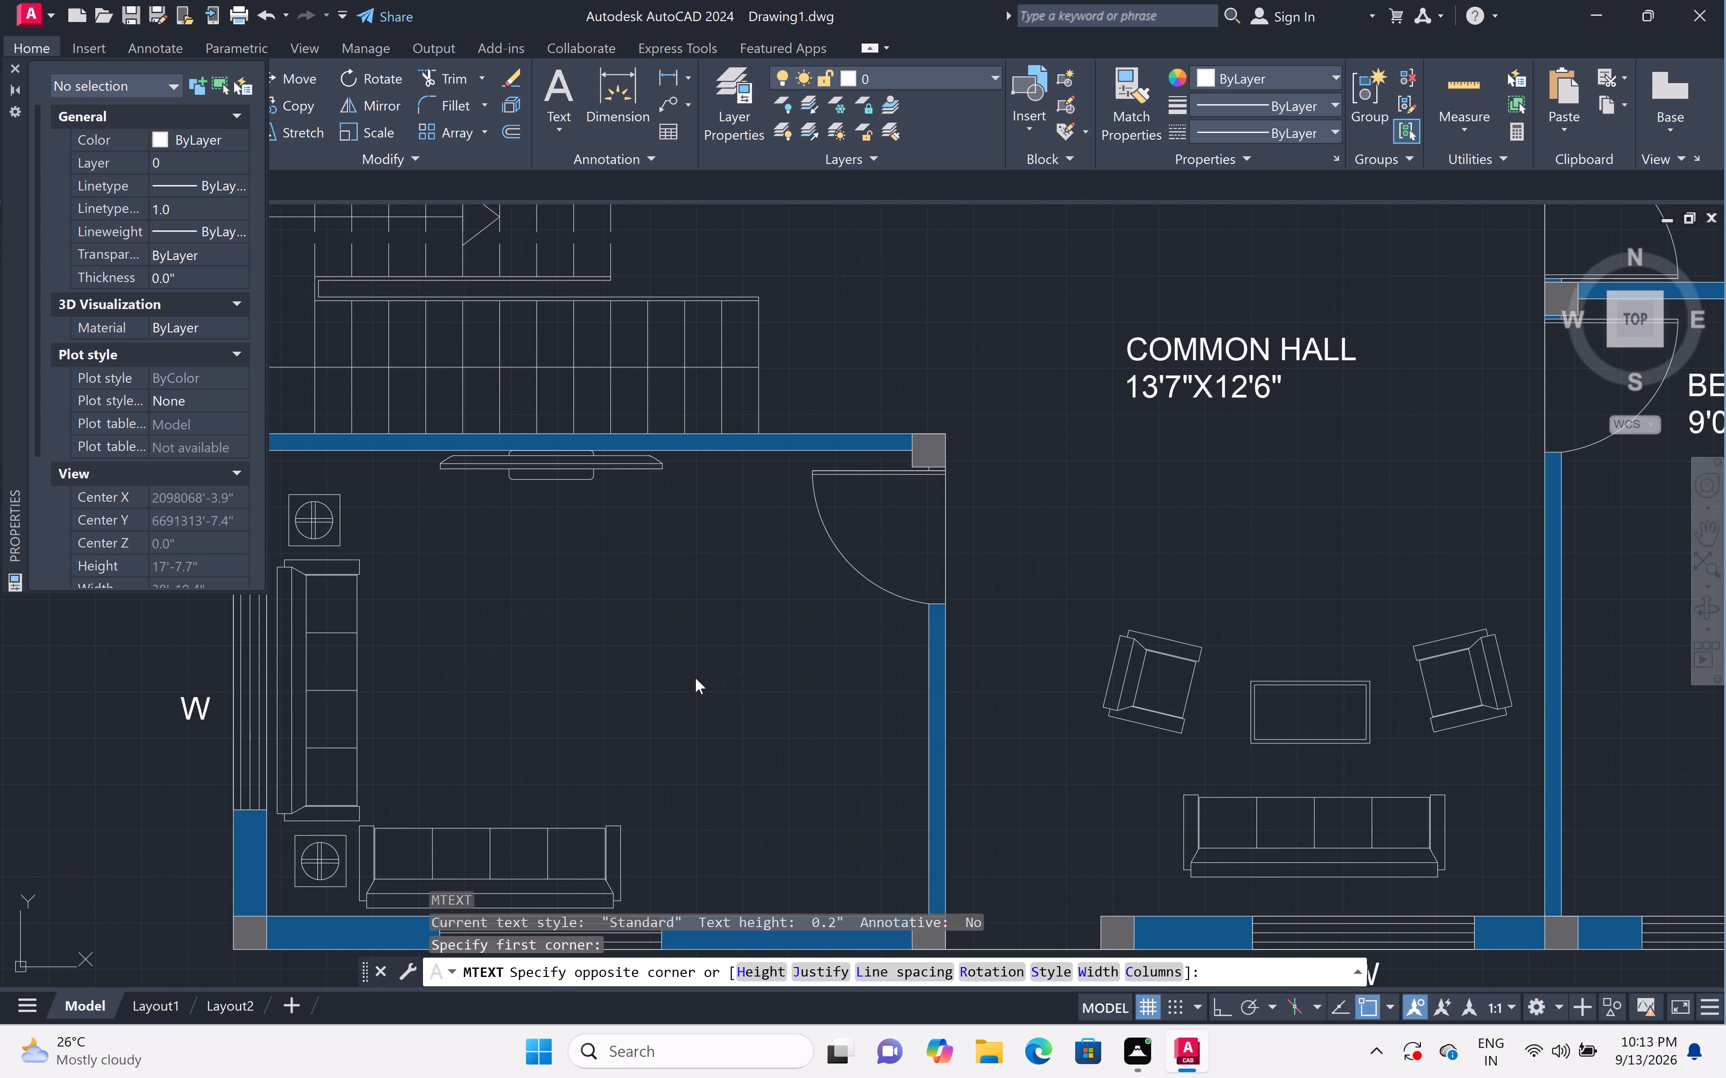
{"action": "type", "text": "LIVING"}
{"action": "key", "text": "space"}
{"action": "type", "text": "ROOM"}
{"action": "key", "text": "Return"}
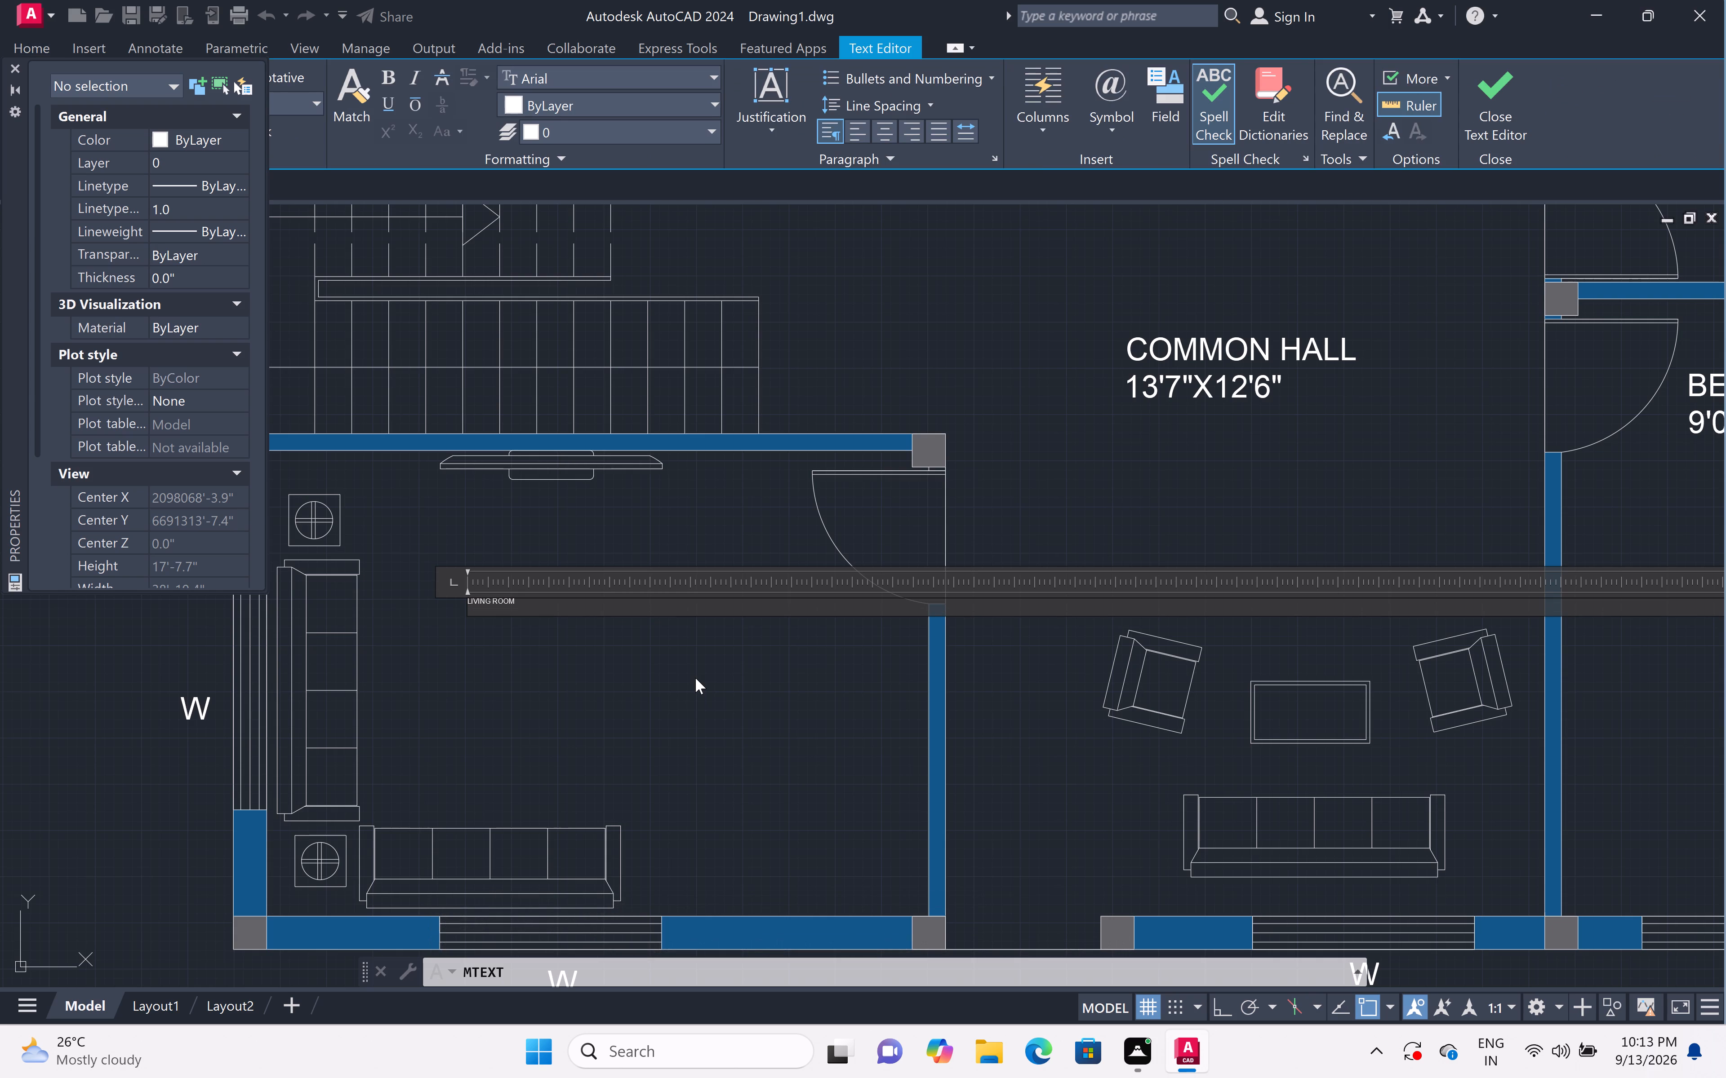
{"action": "type", "text": "14'"}
{"action": "type", "text": "11\"X"}
{"action": "type", "text": "10'6\""}
{"action": "left_click", "coordinate": [360, 745]}
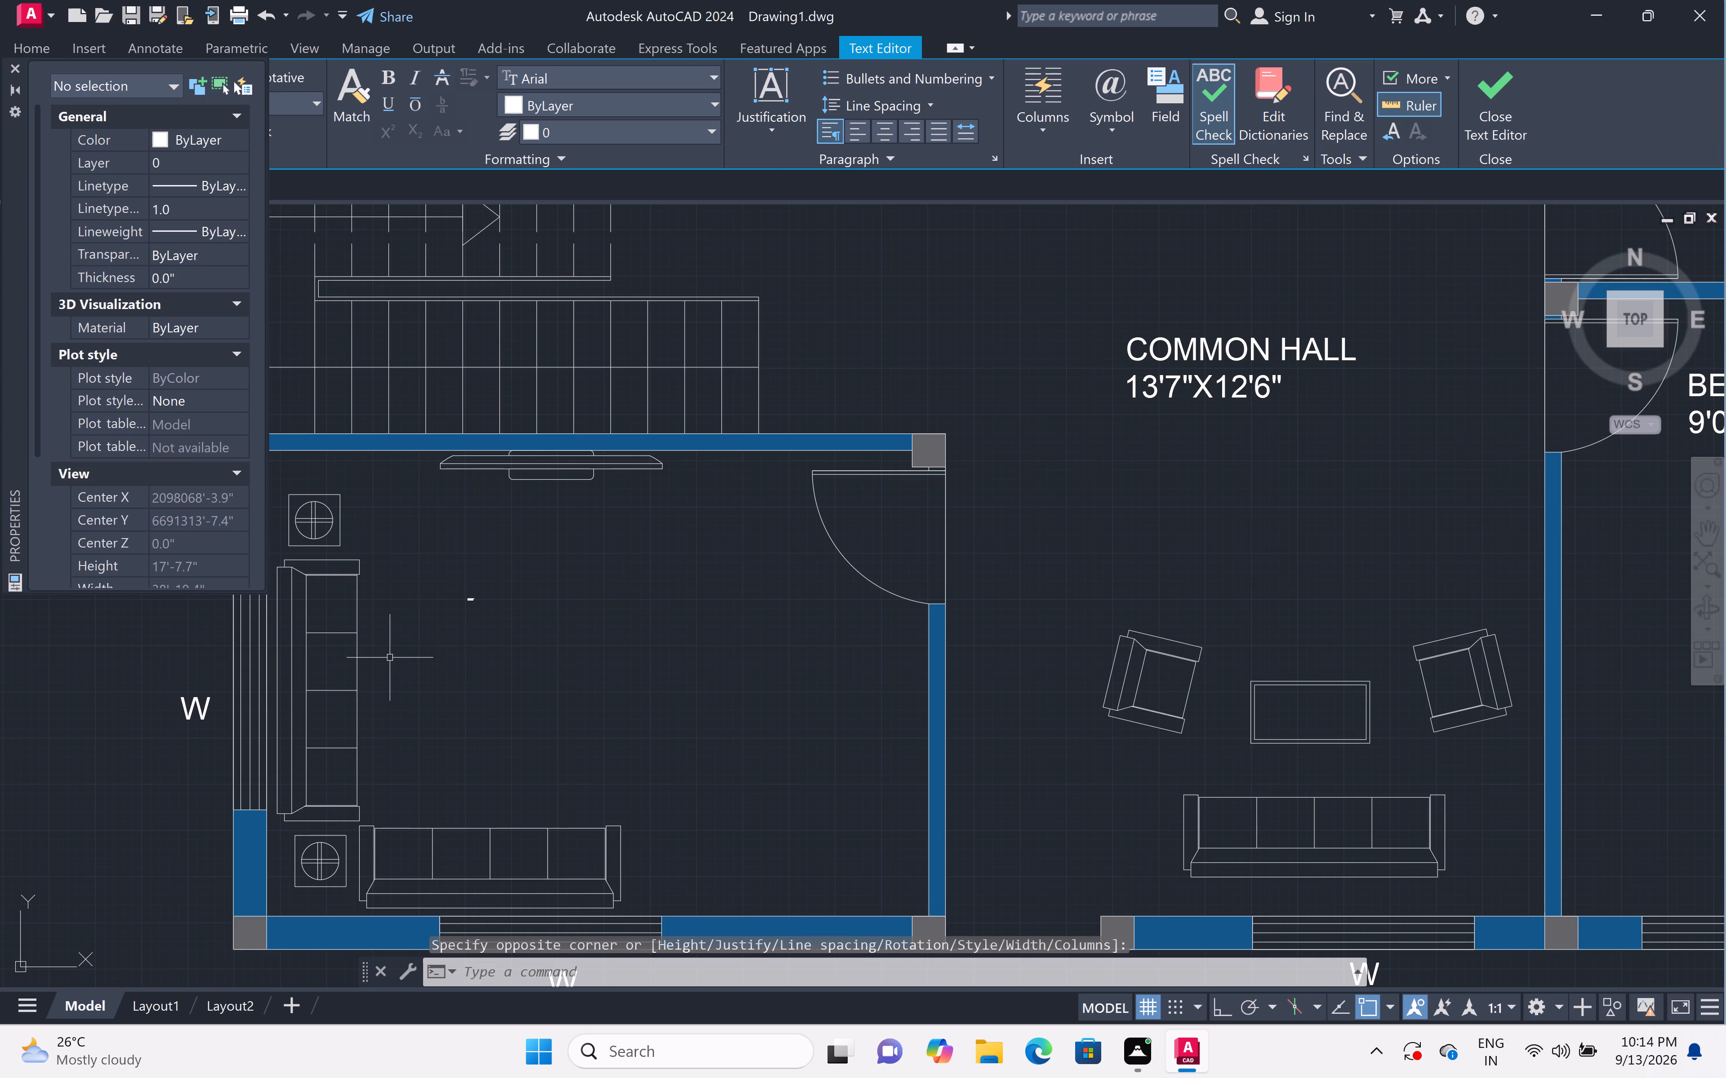
Set the text height of the living room label to 6" in its properties and deselect it.
{"action": "left_click", "coordinate": [427, 578]}
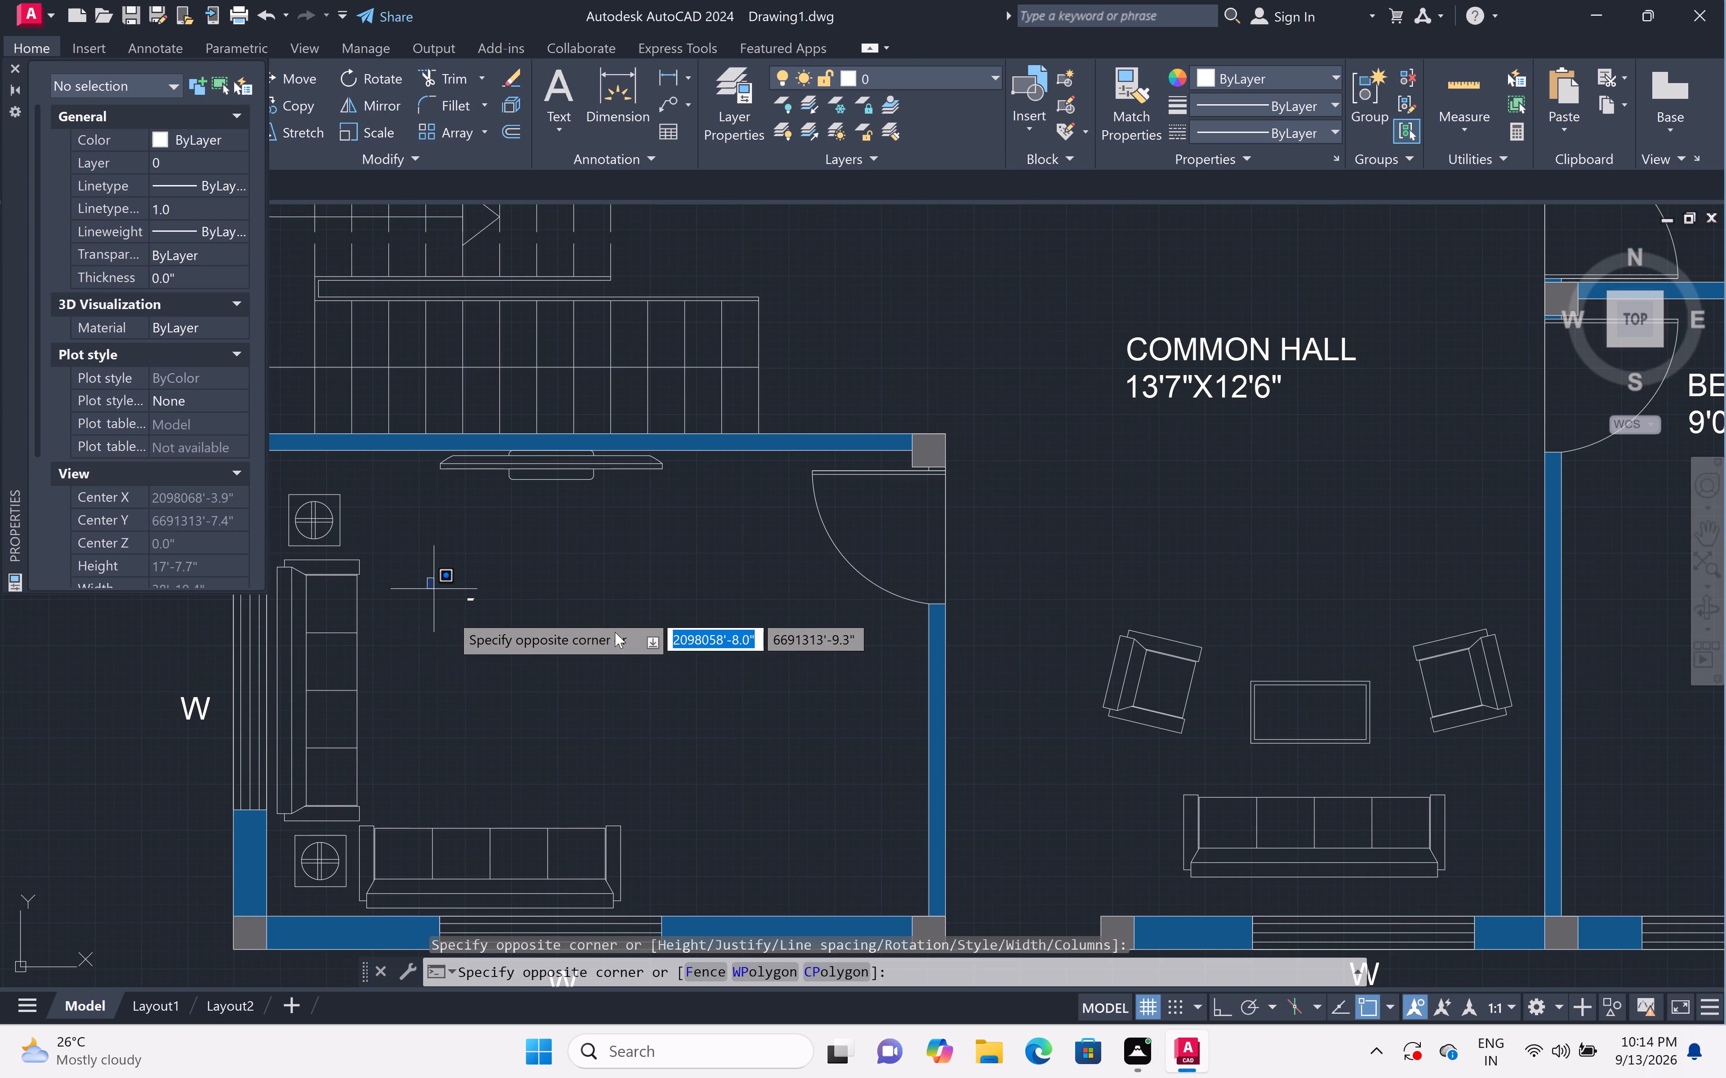
{"action": "left_click", "coordinate": [629, 664]}
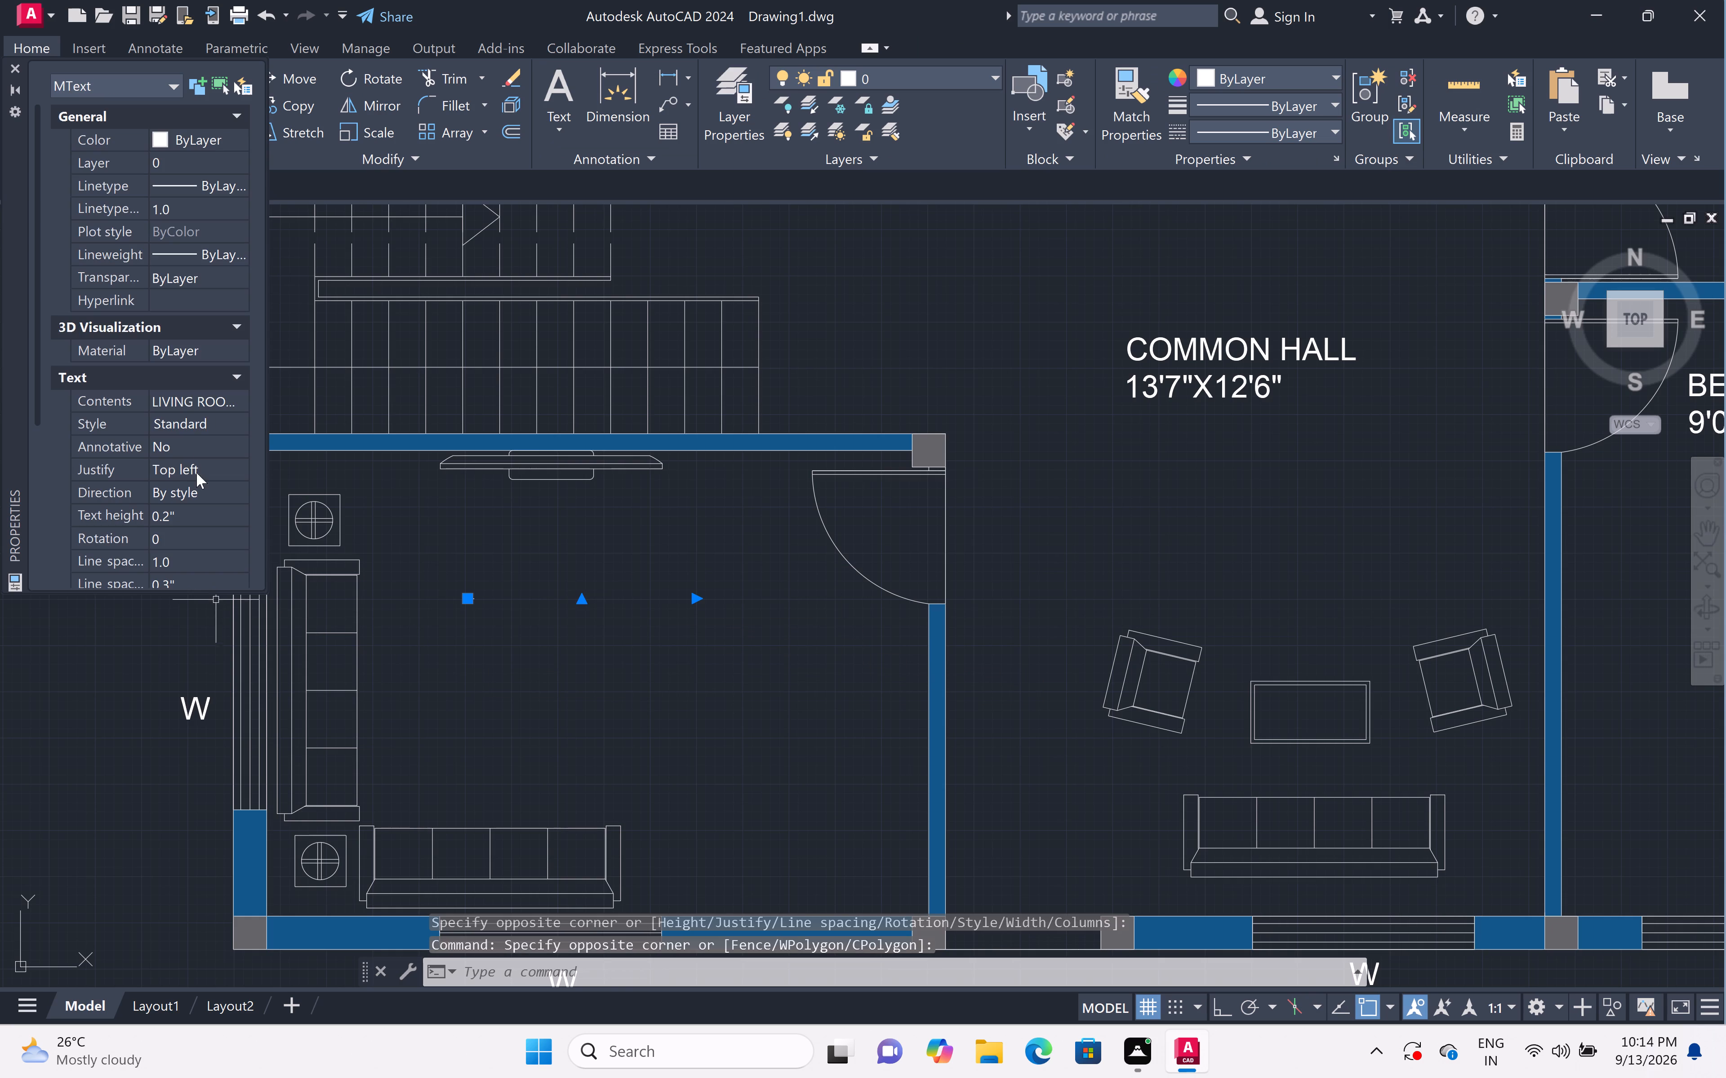
{"action": "left_click", "coordinate": [211, 506]}
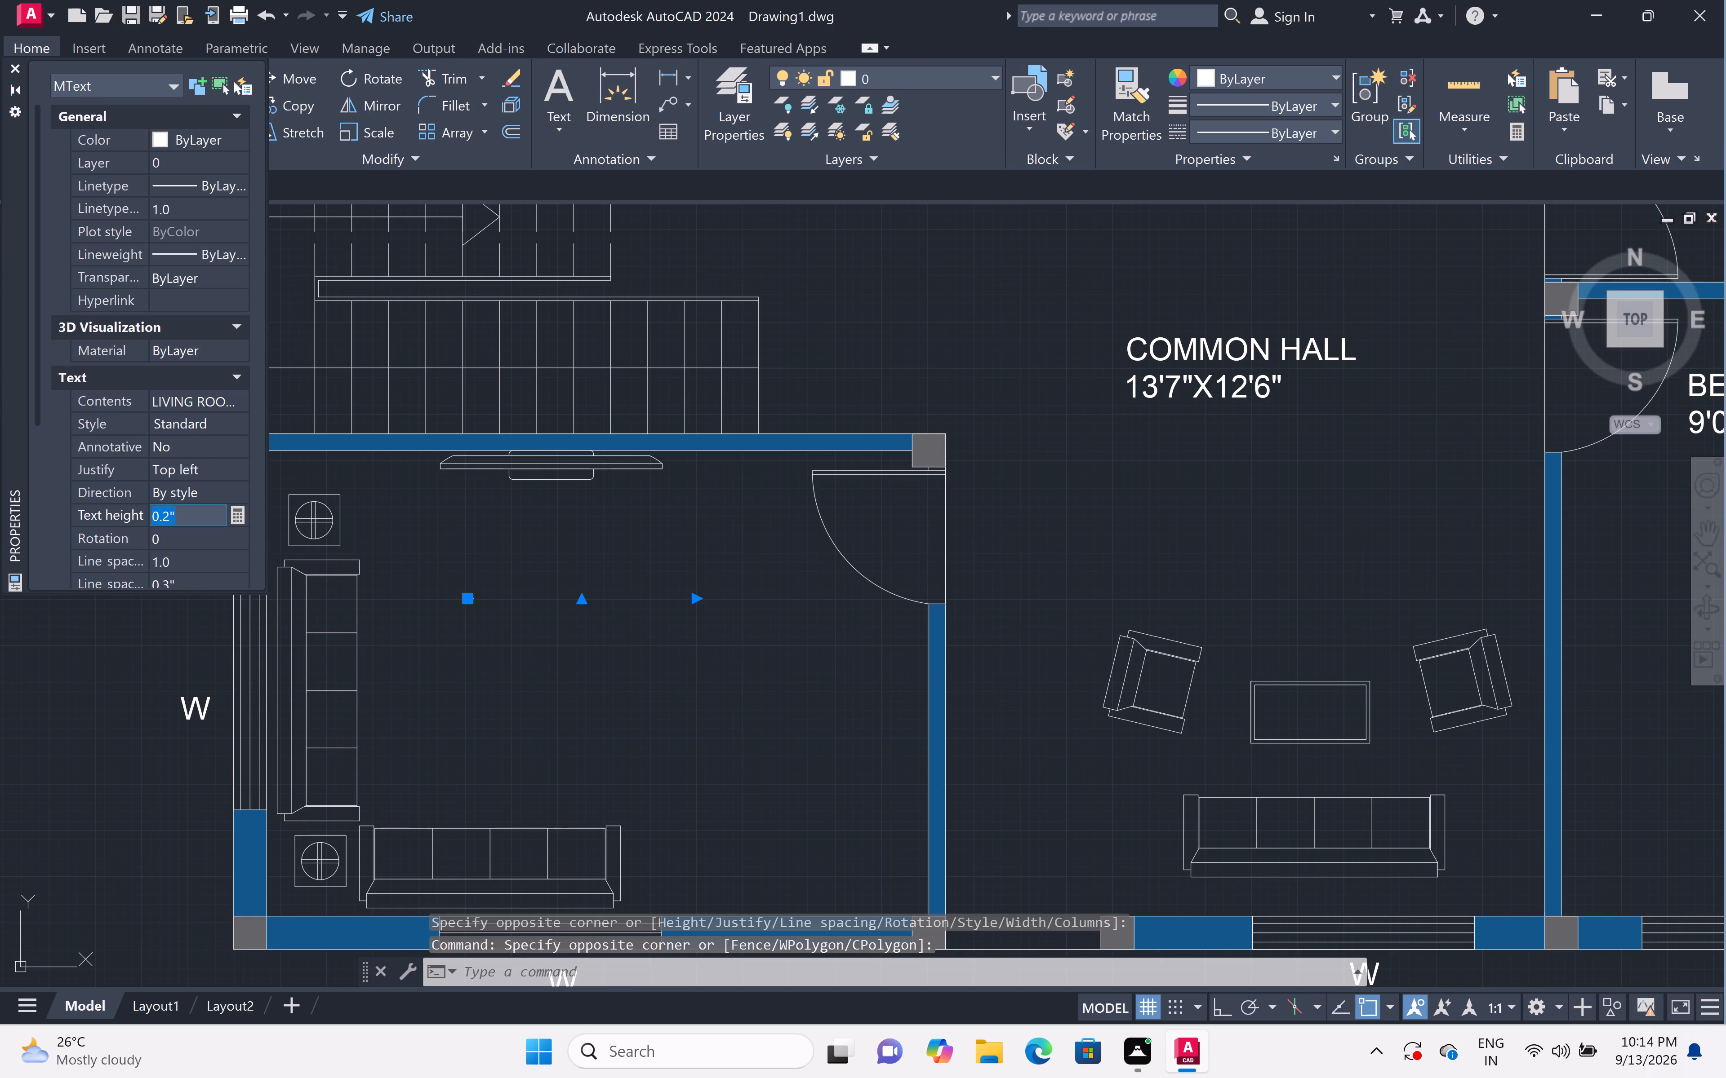
{"action": "key", "text": "BackSpace"}
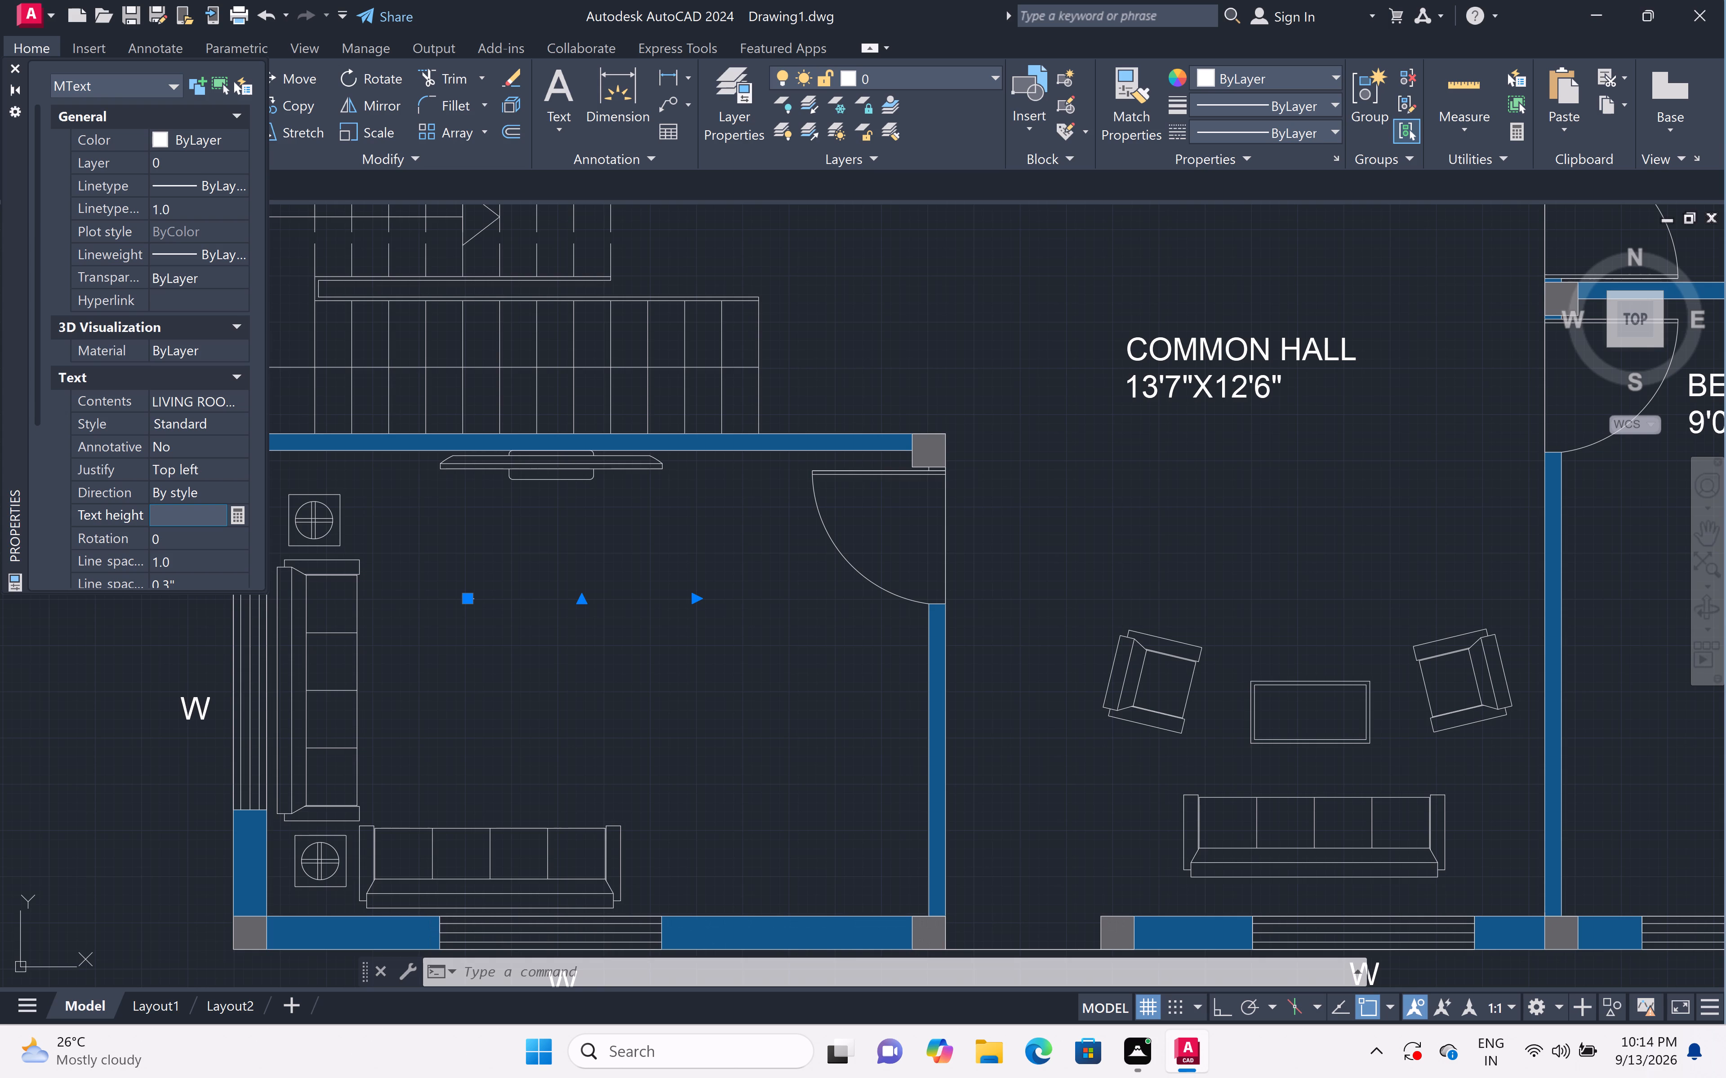
{"action": "type", "text": "6\""}
{"action": "left_click", "coordinate": [516, 644]}
{"action": "key", "text": "Escape"}
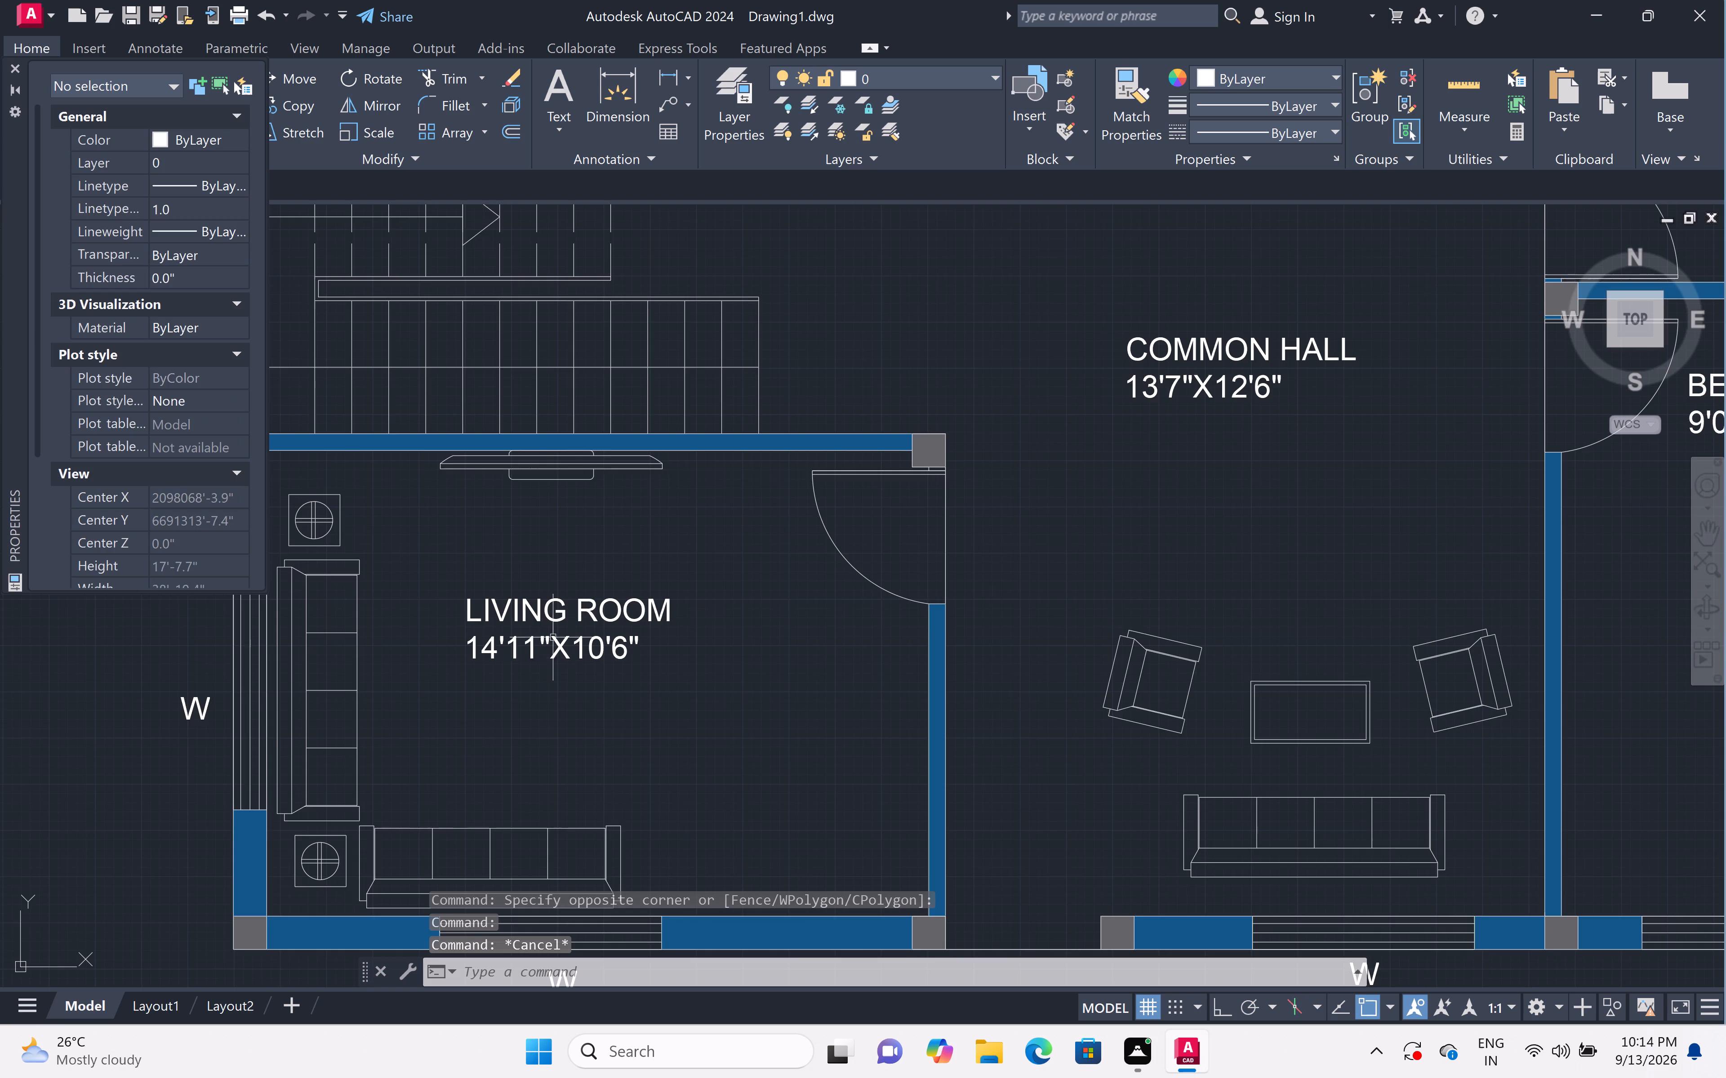
Add multiline text reading GROUND FLOOR PLAN as a title below the plan's bottom wall.
{"action": "scroll", "coordinate": [553, 637], "scroll_direction": "down", "scroll_amount": 5}
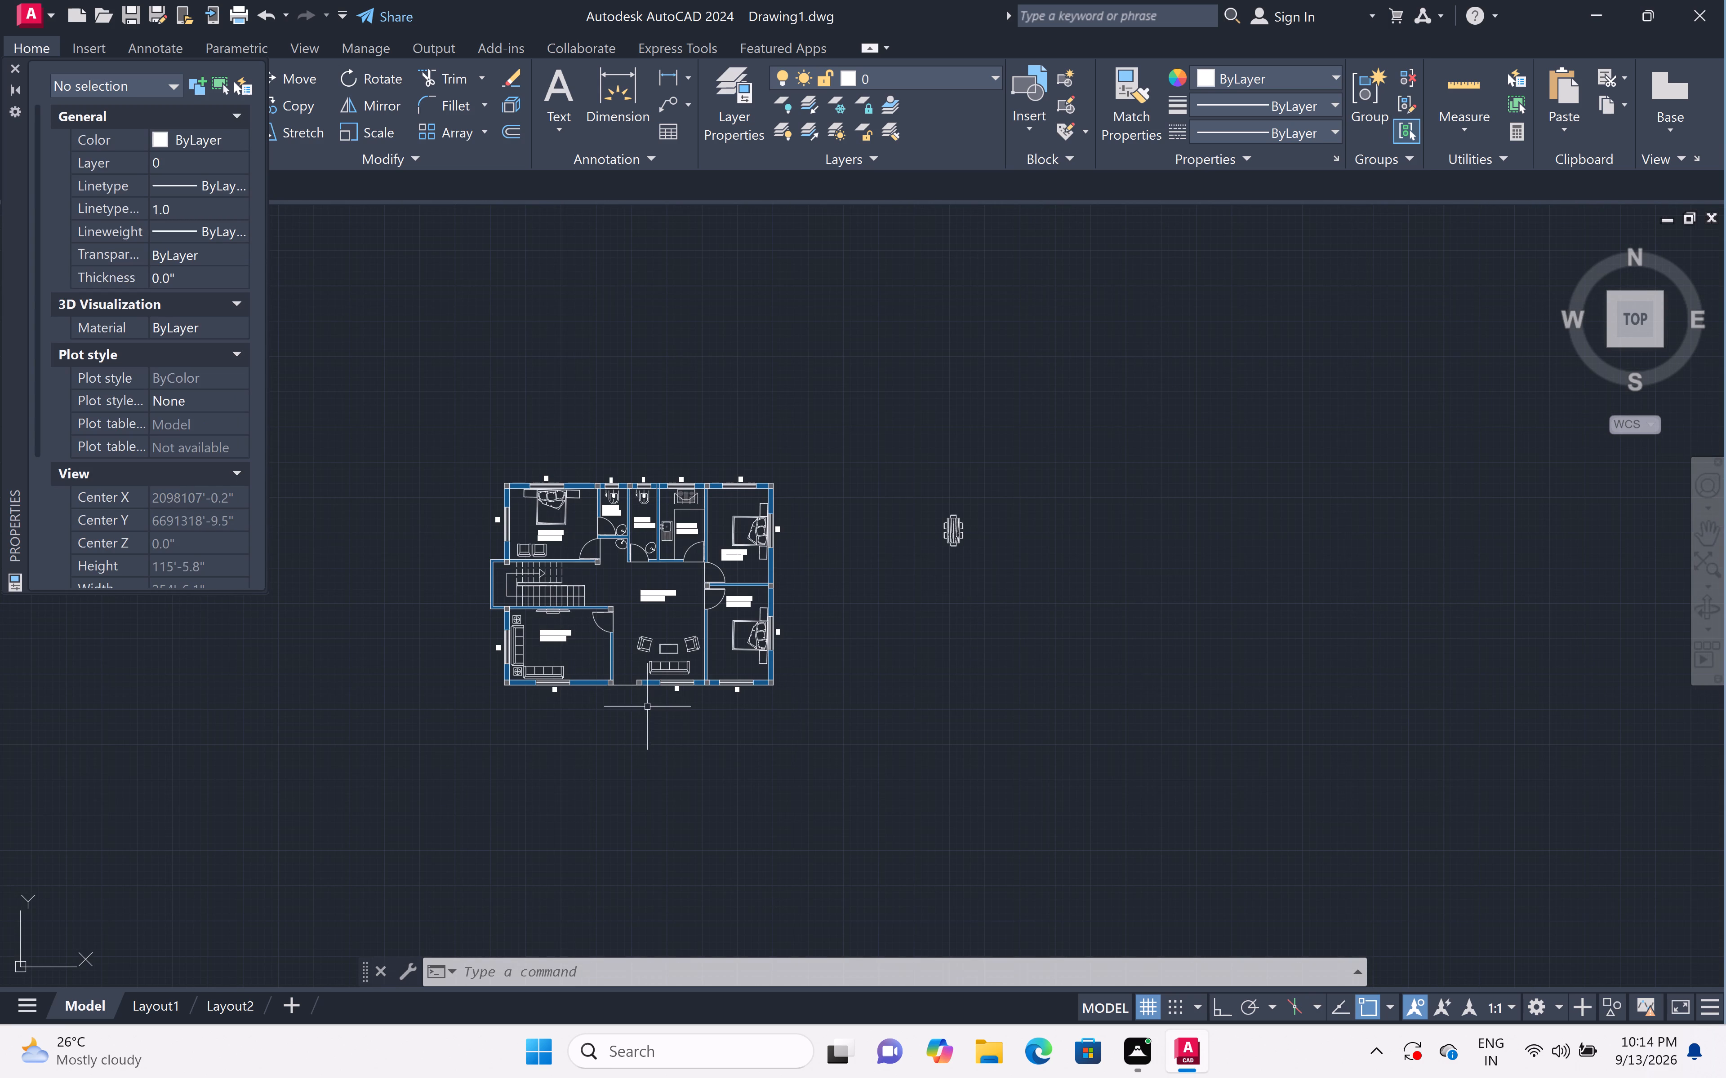
{"action": "scroll", "coordinate": [596, 685], "scroll_direction": "up", "scroll_amount": 2}
{"action": "key", "text": "m"}
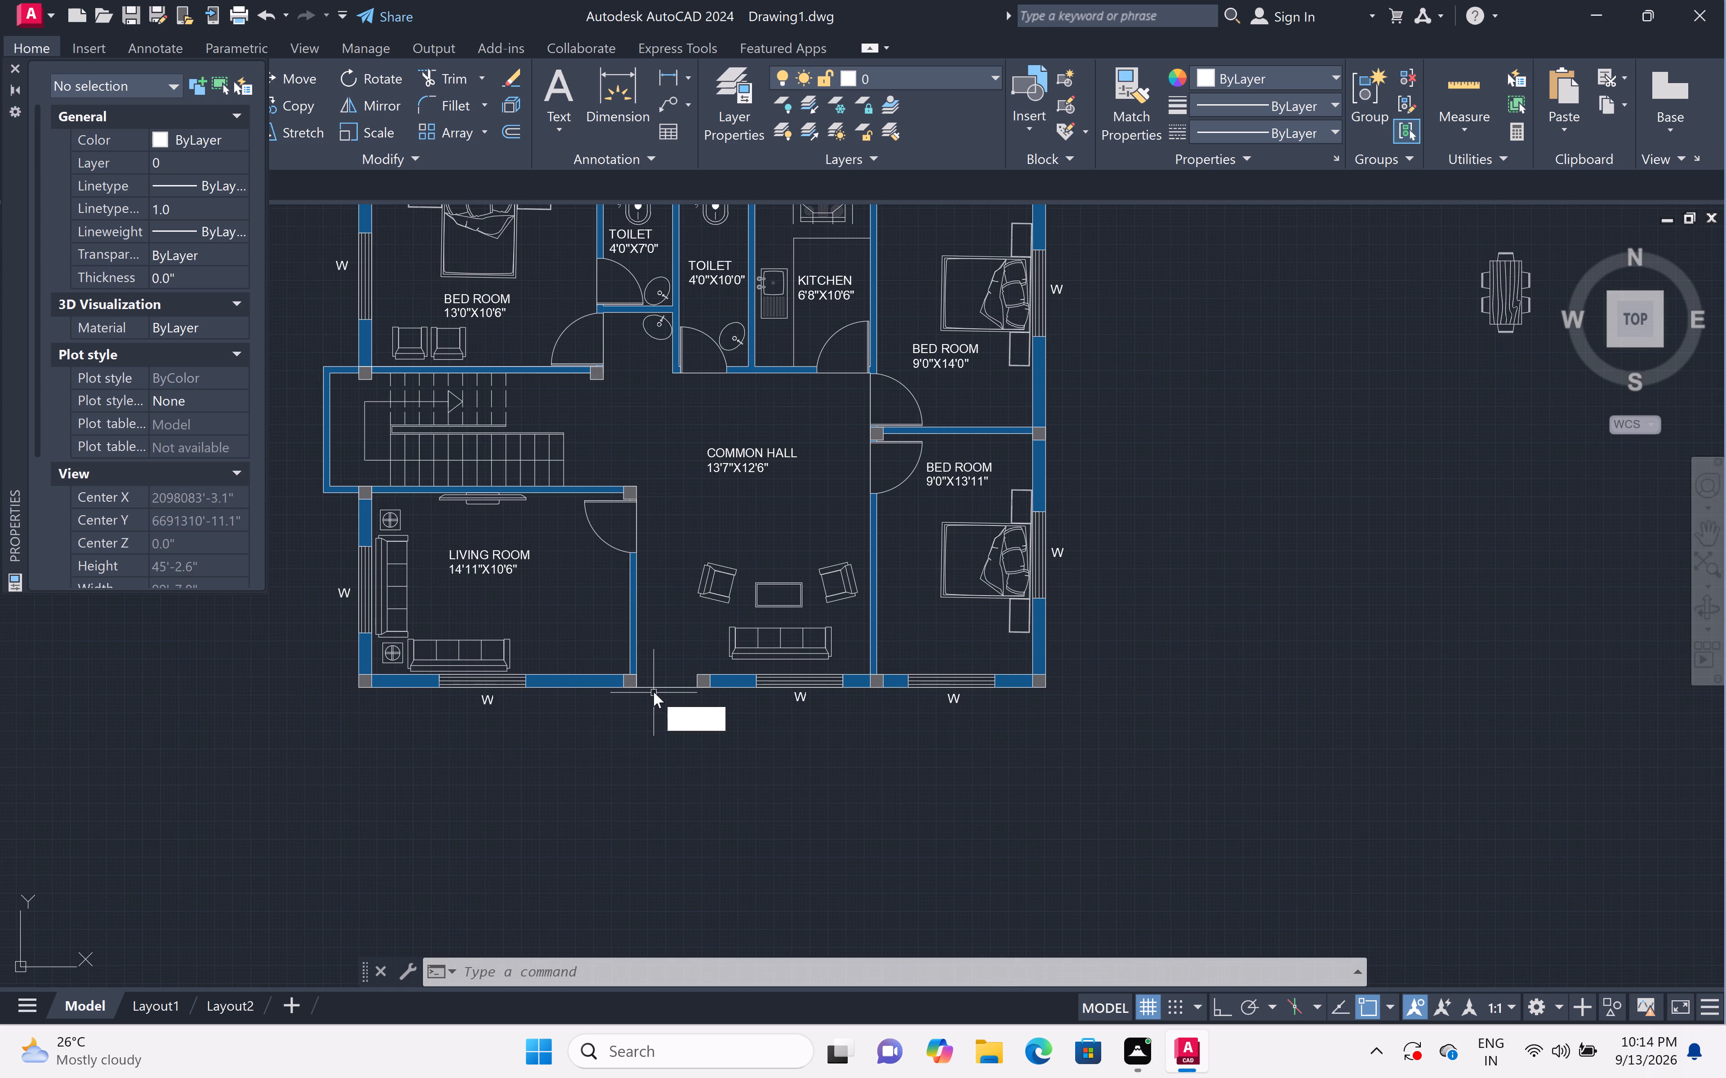
{"action": "type", "text": "T"}
{"action": "key", "text": "space"}
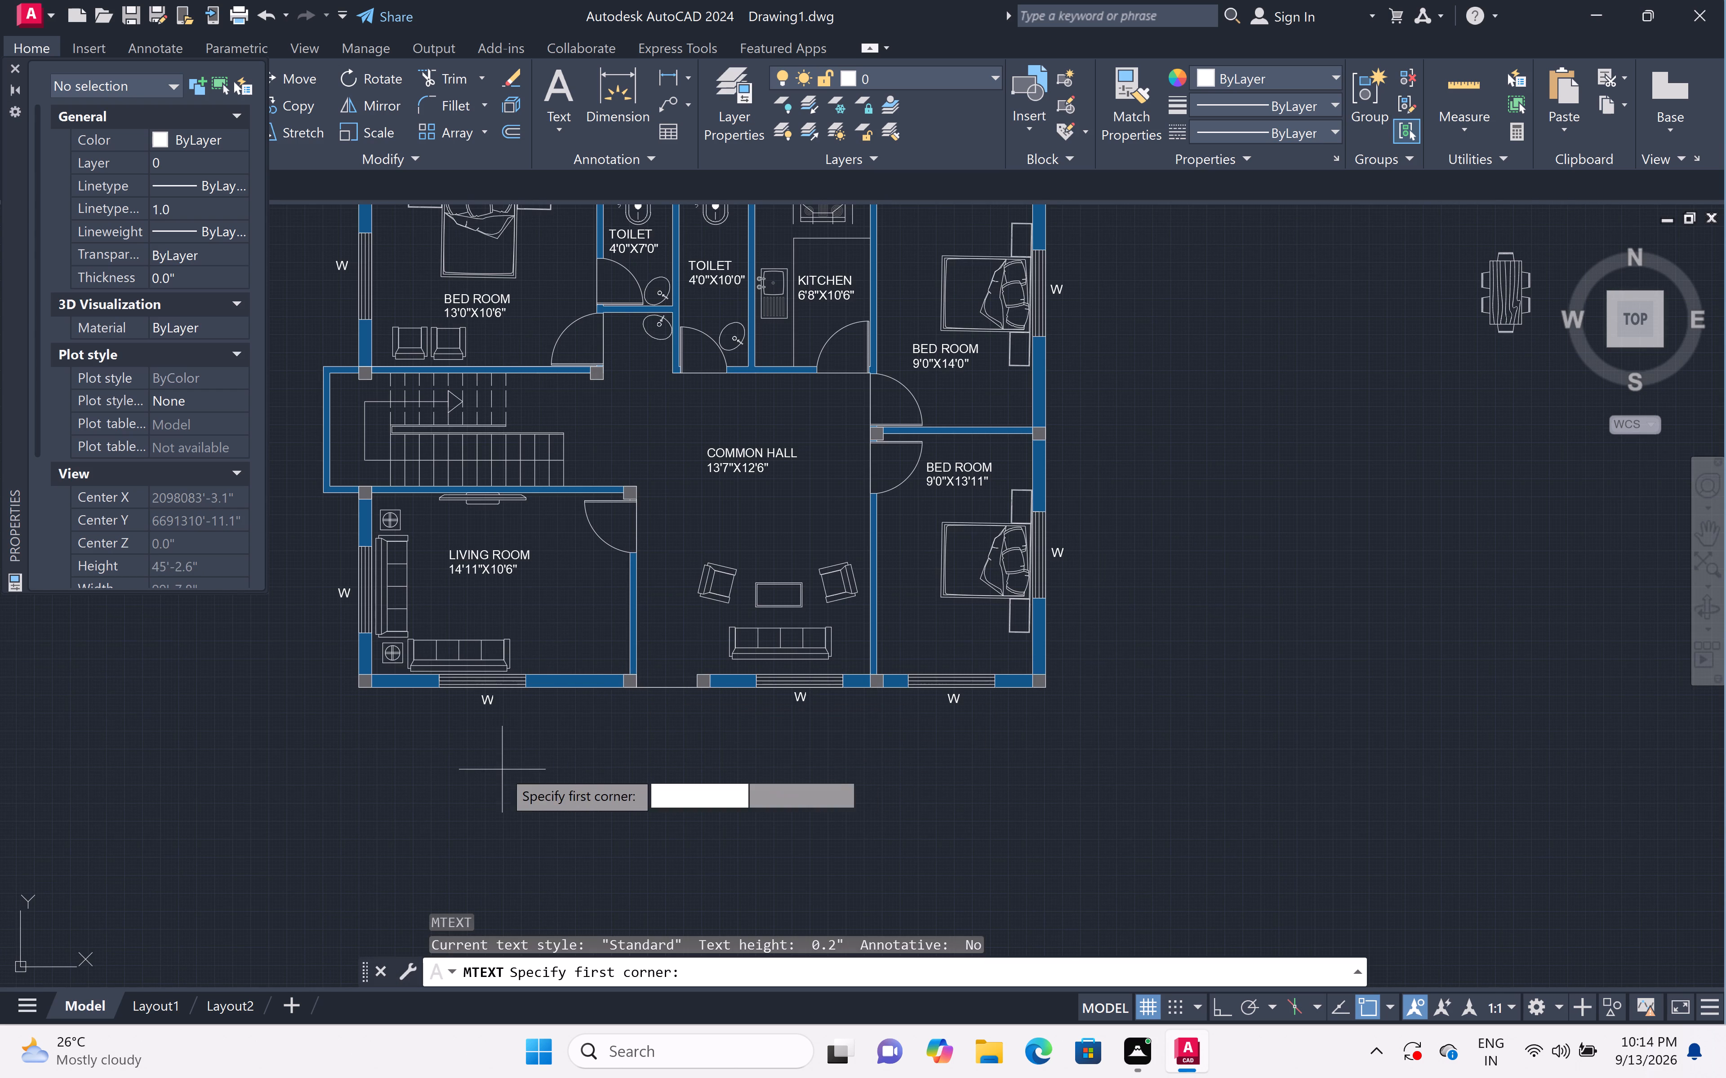
{"action": "left_click", "coordinate": [502, 769]}
{"action": "left_click", "coordinate": [929, 831]}
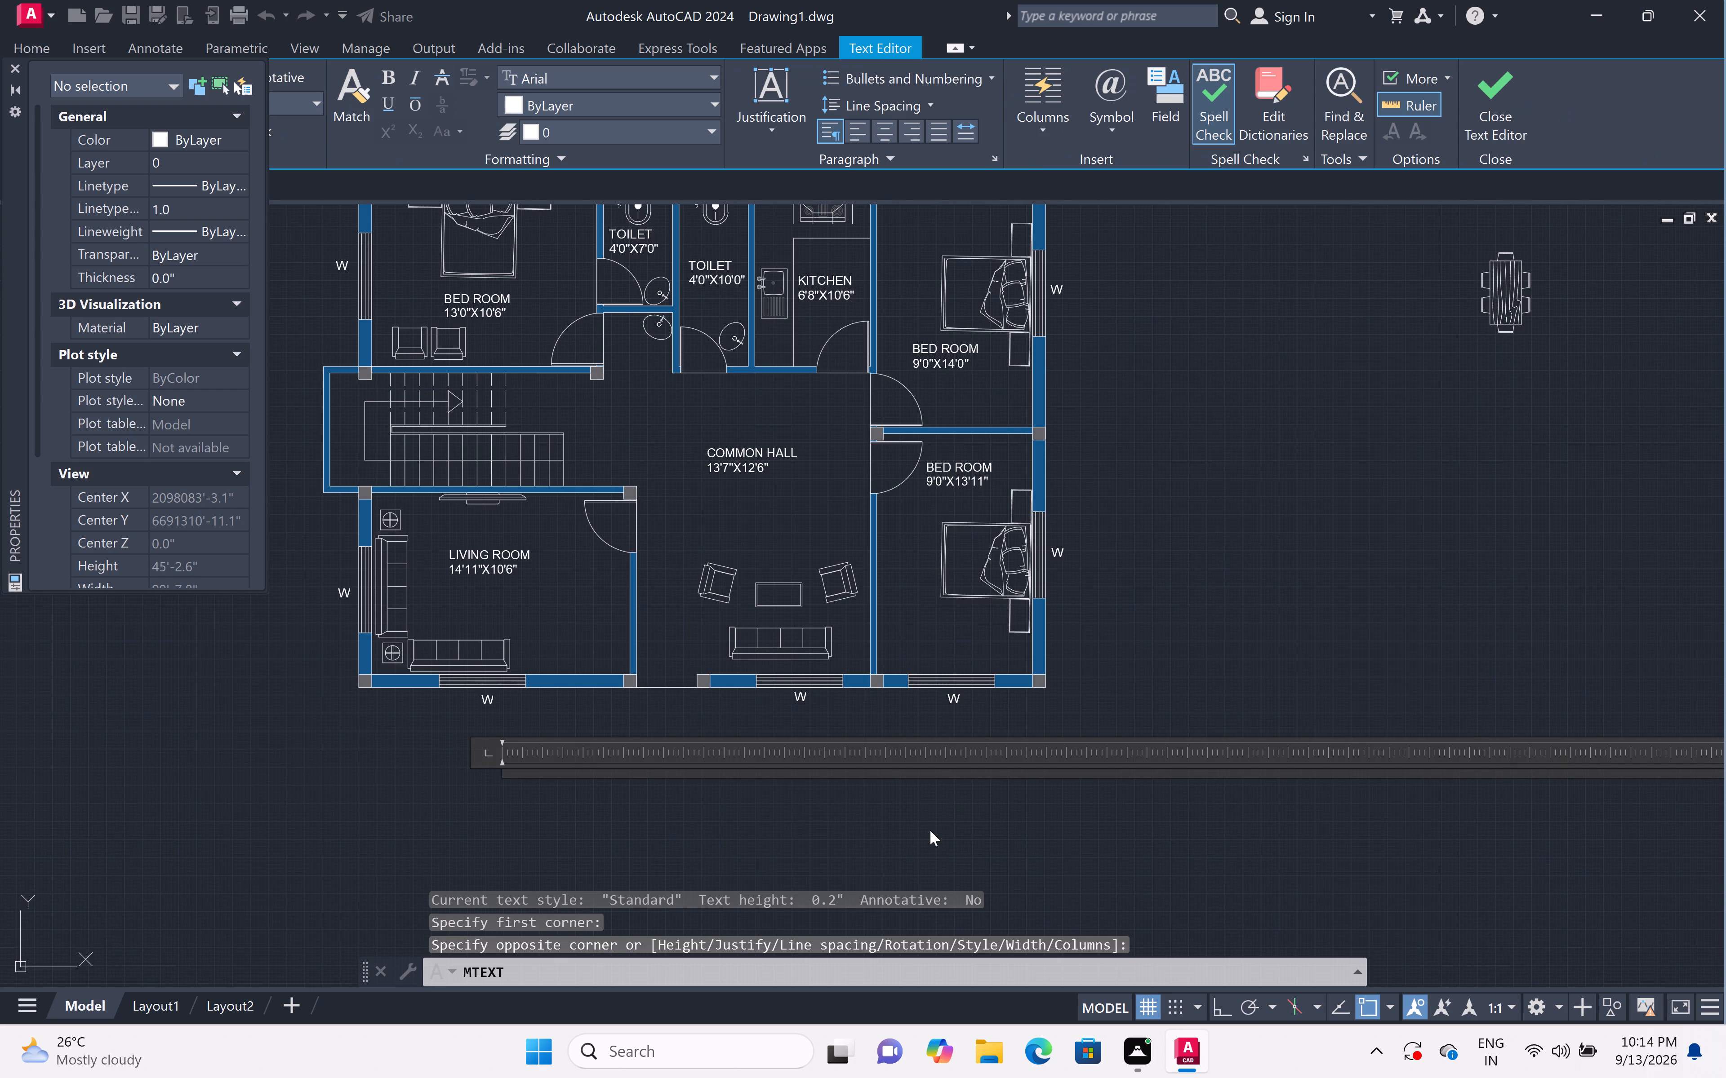
{"action": "type", "text": "GROUND FLOOR PLAN"}
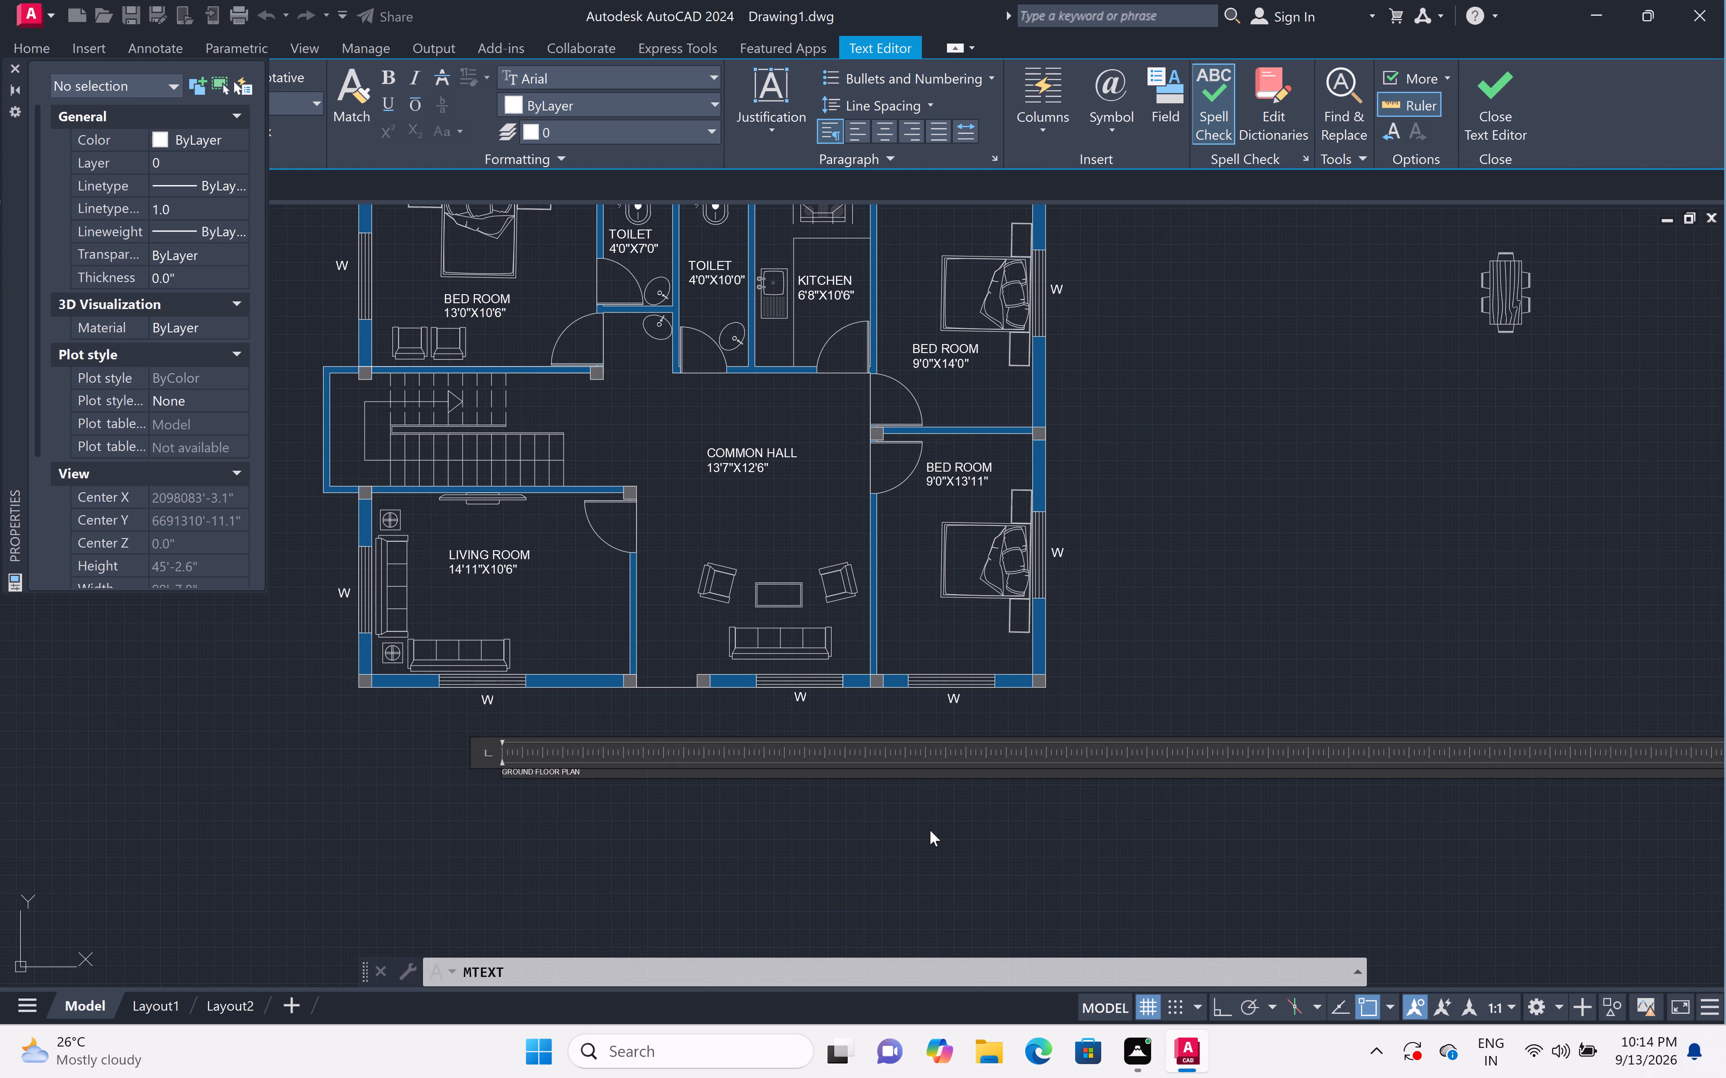
{"action": "left_click_drag", "start_coordinate": [516, 909], "coordinate": [517, 898]}
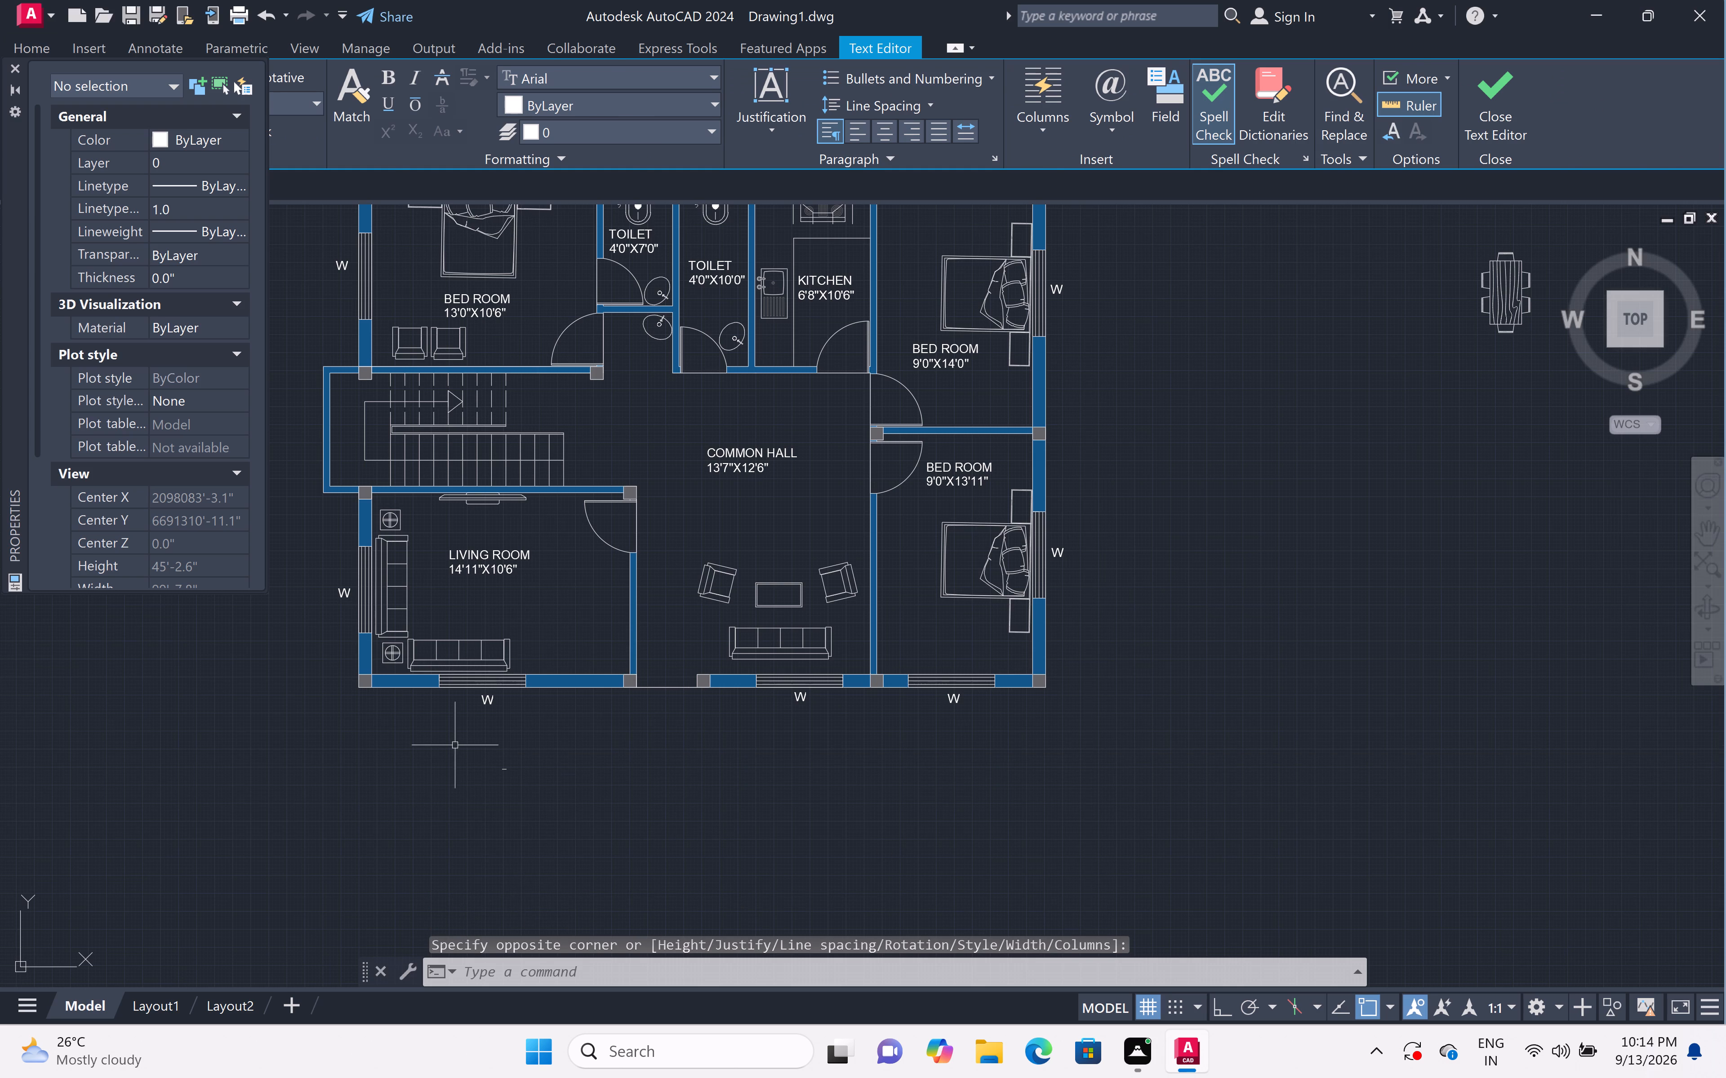
Set the text height of the GROUND FLOOR PLAN title to 1' in its properties and deselect it.
{"action": "left_click", "coordinate": [475, 771]}
{"action": "left_click", "coordinate": [543, 796]}
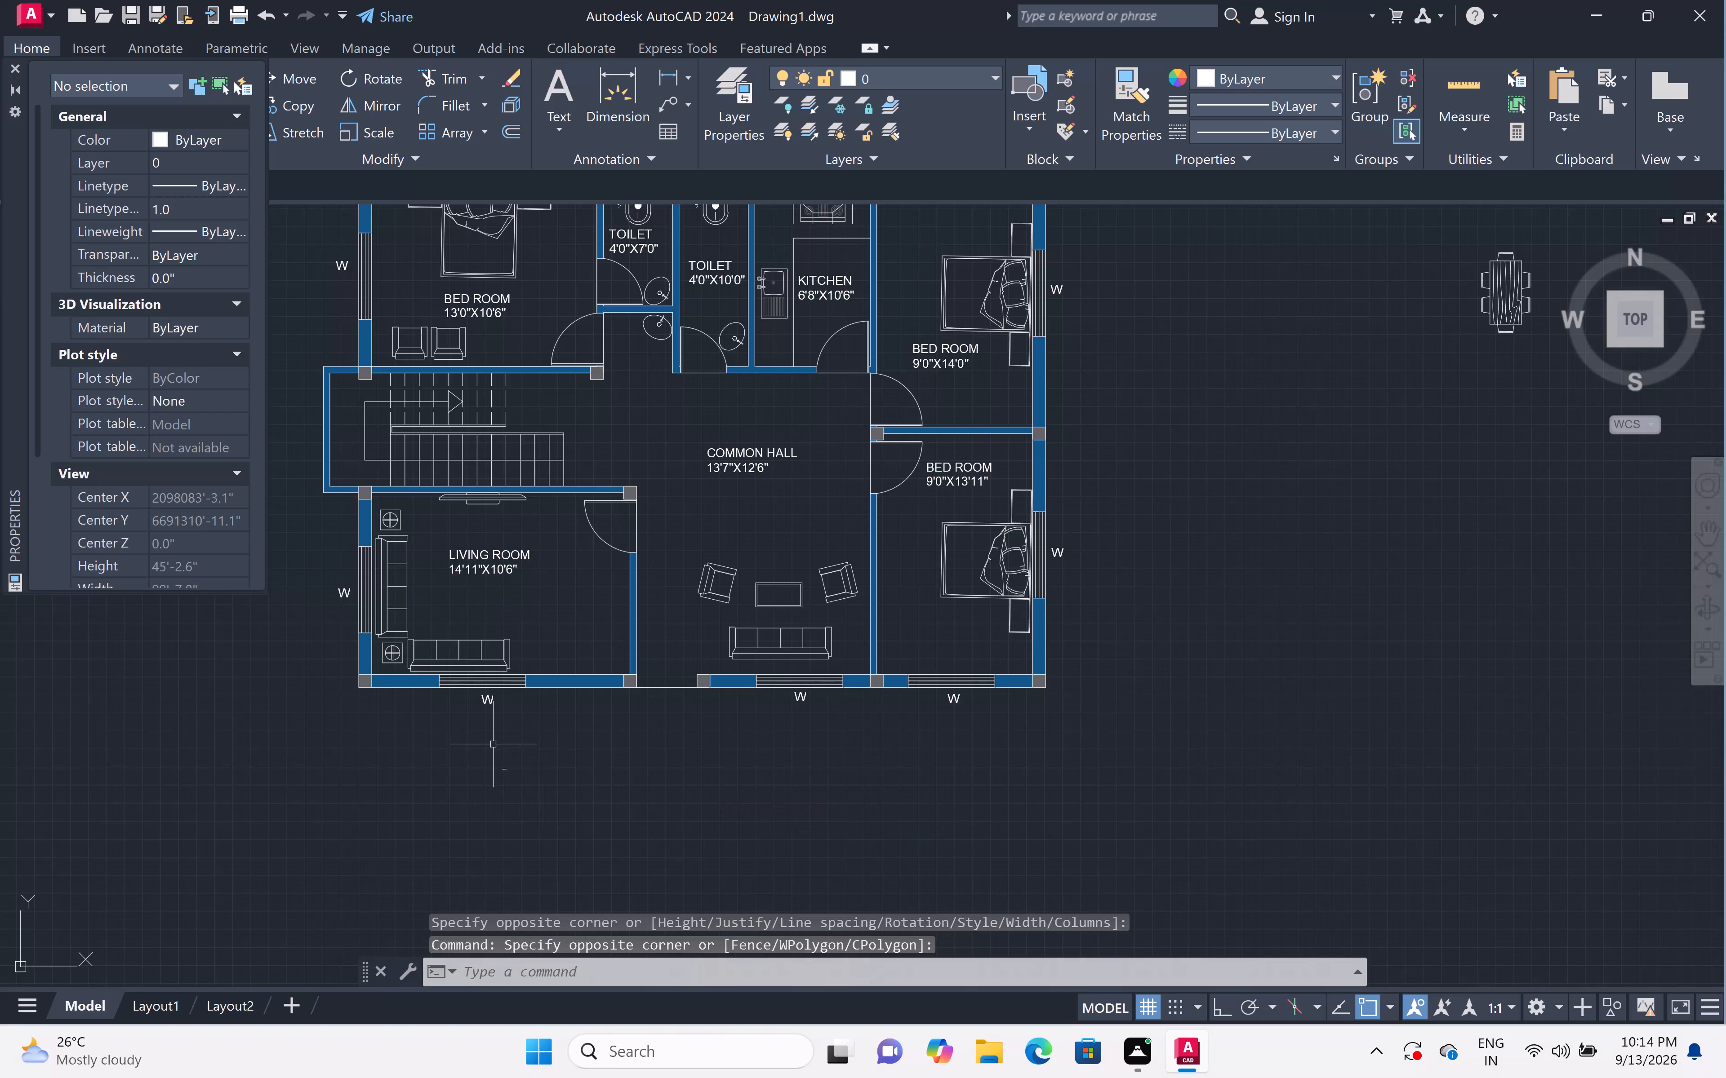
{"action": "left_click", "coordinate": [481, 755]}
{"action": "left_click", "coordinate": [560, 807]}
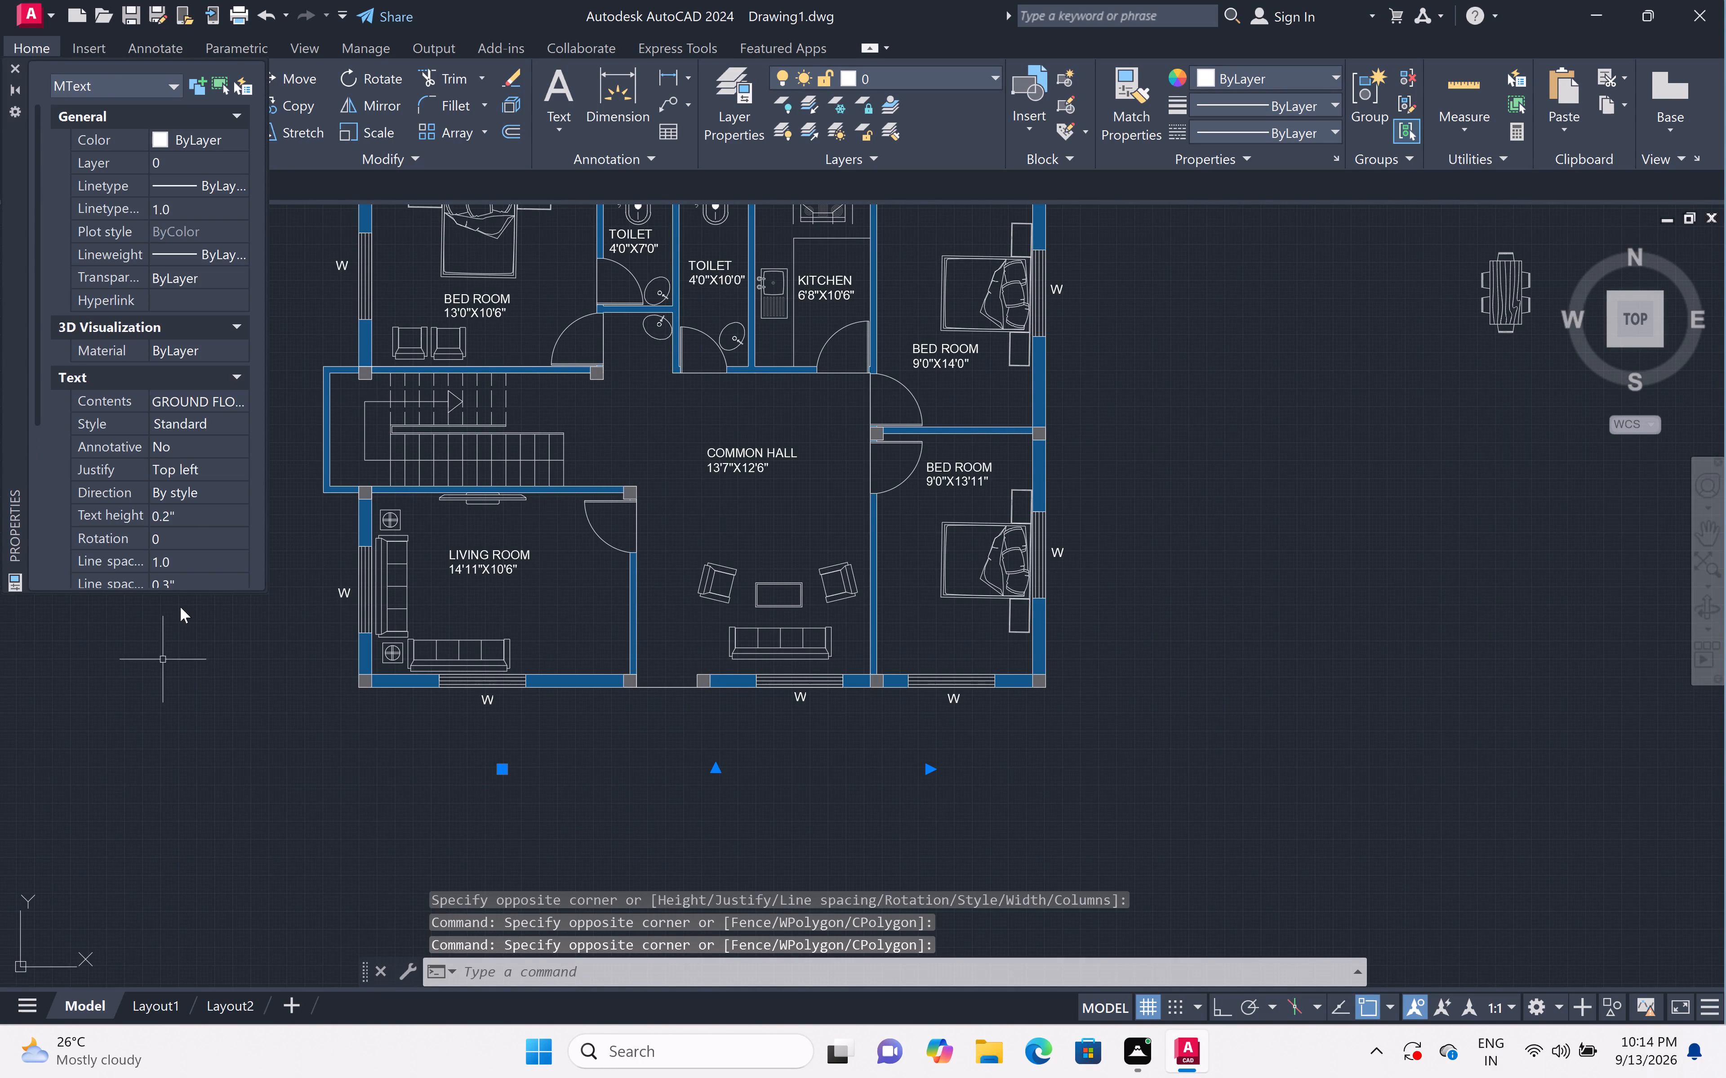
{"action": "left_click", "coordinate": [194, 511]}
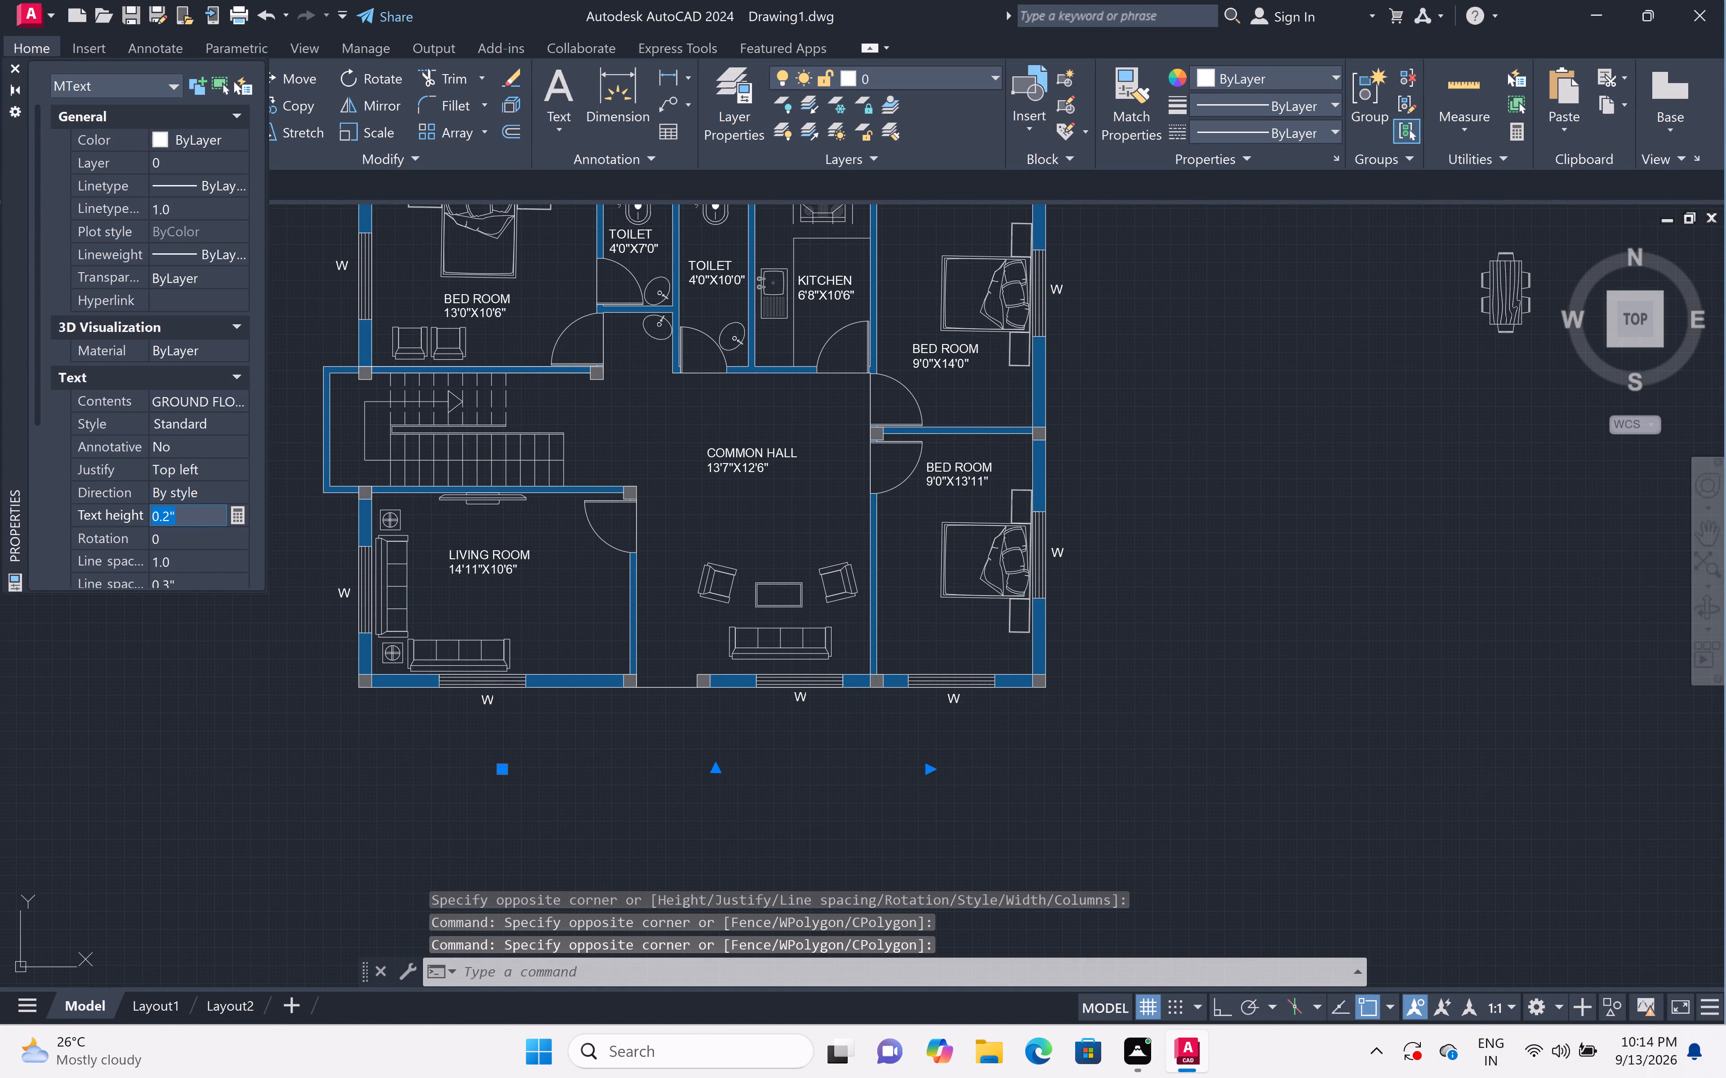
{"action": "key", "text": "BackSpace"}
{"action": "type", "text": "1'"}
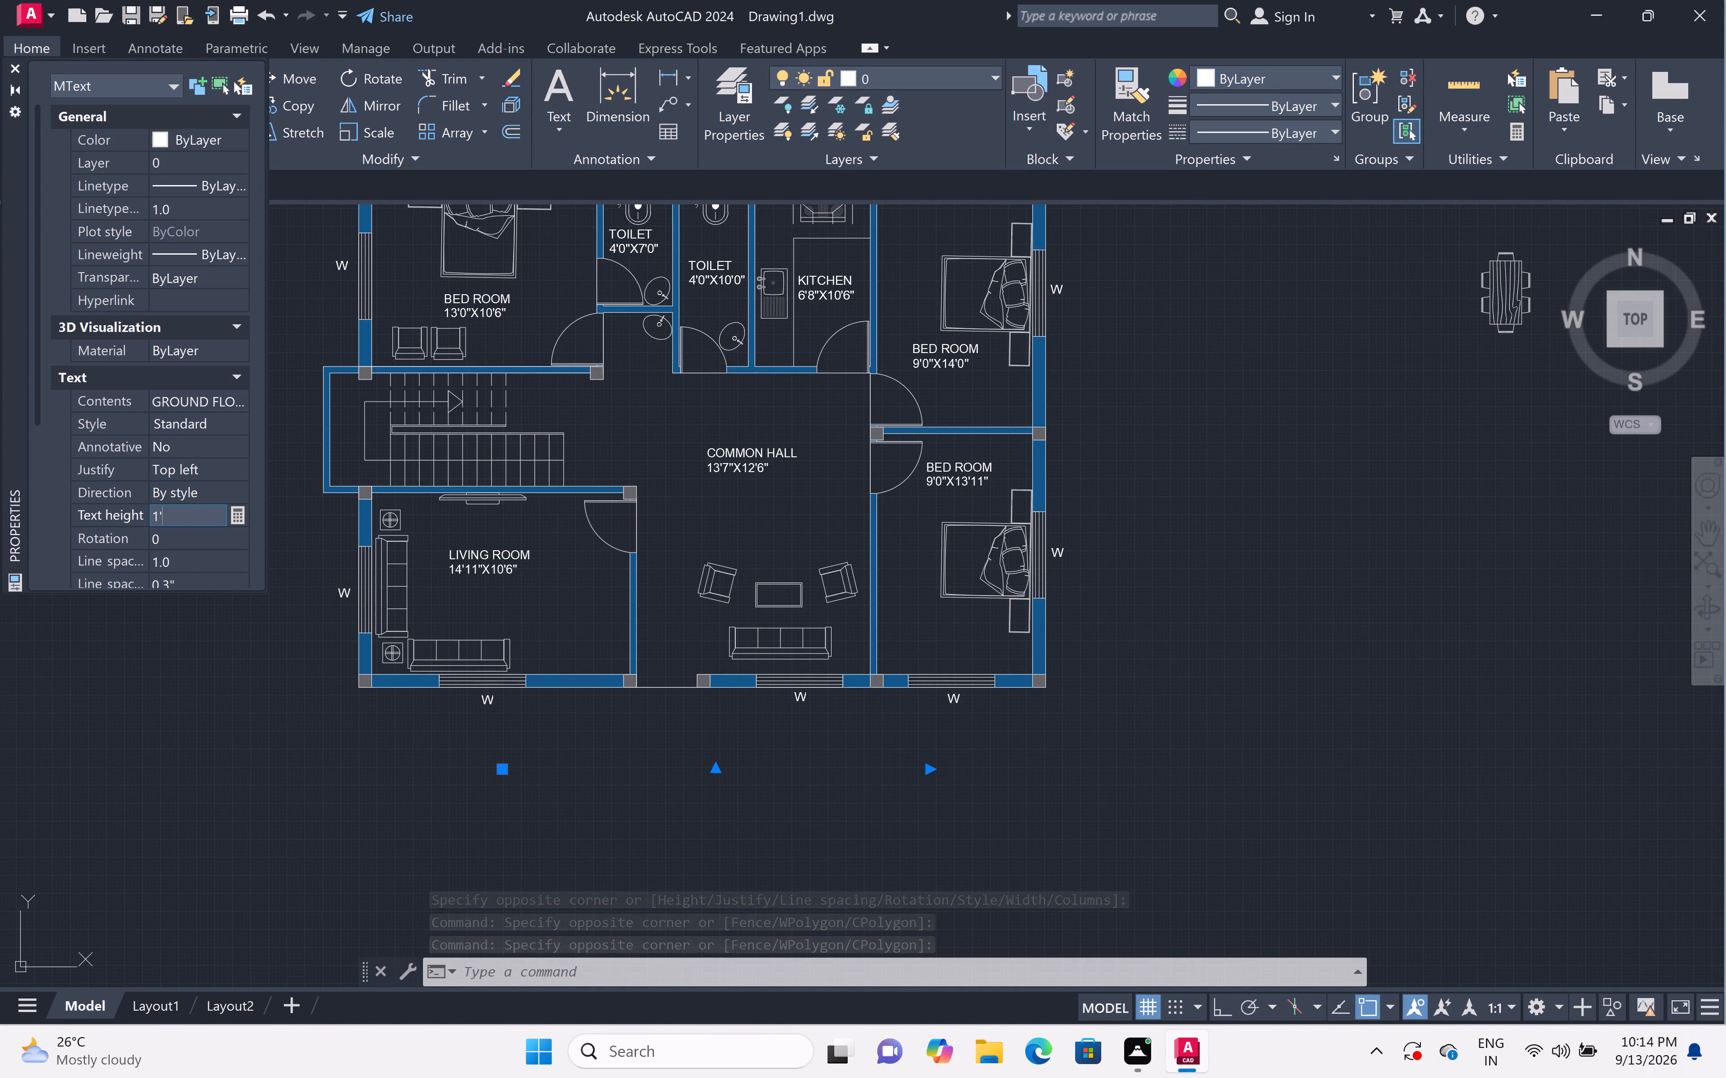
{"action": "left_click", "coordinate": [581, 831]}
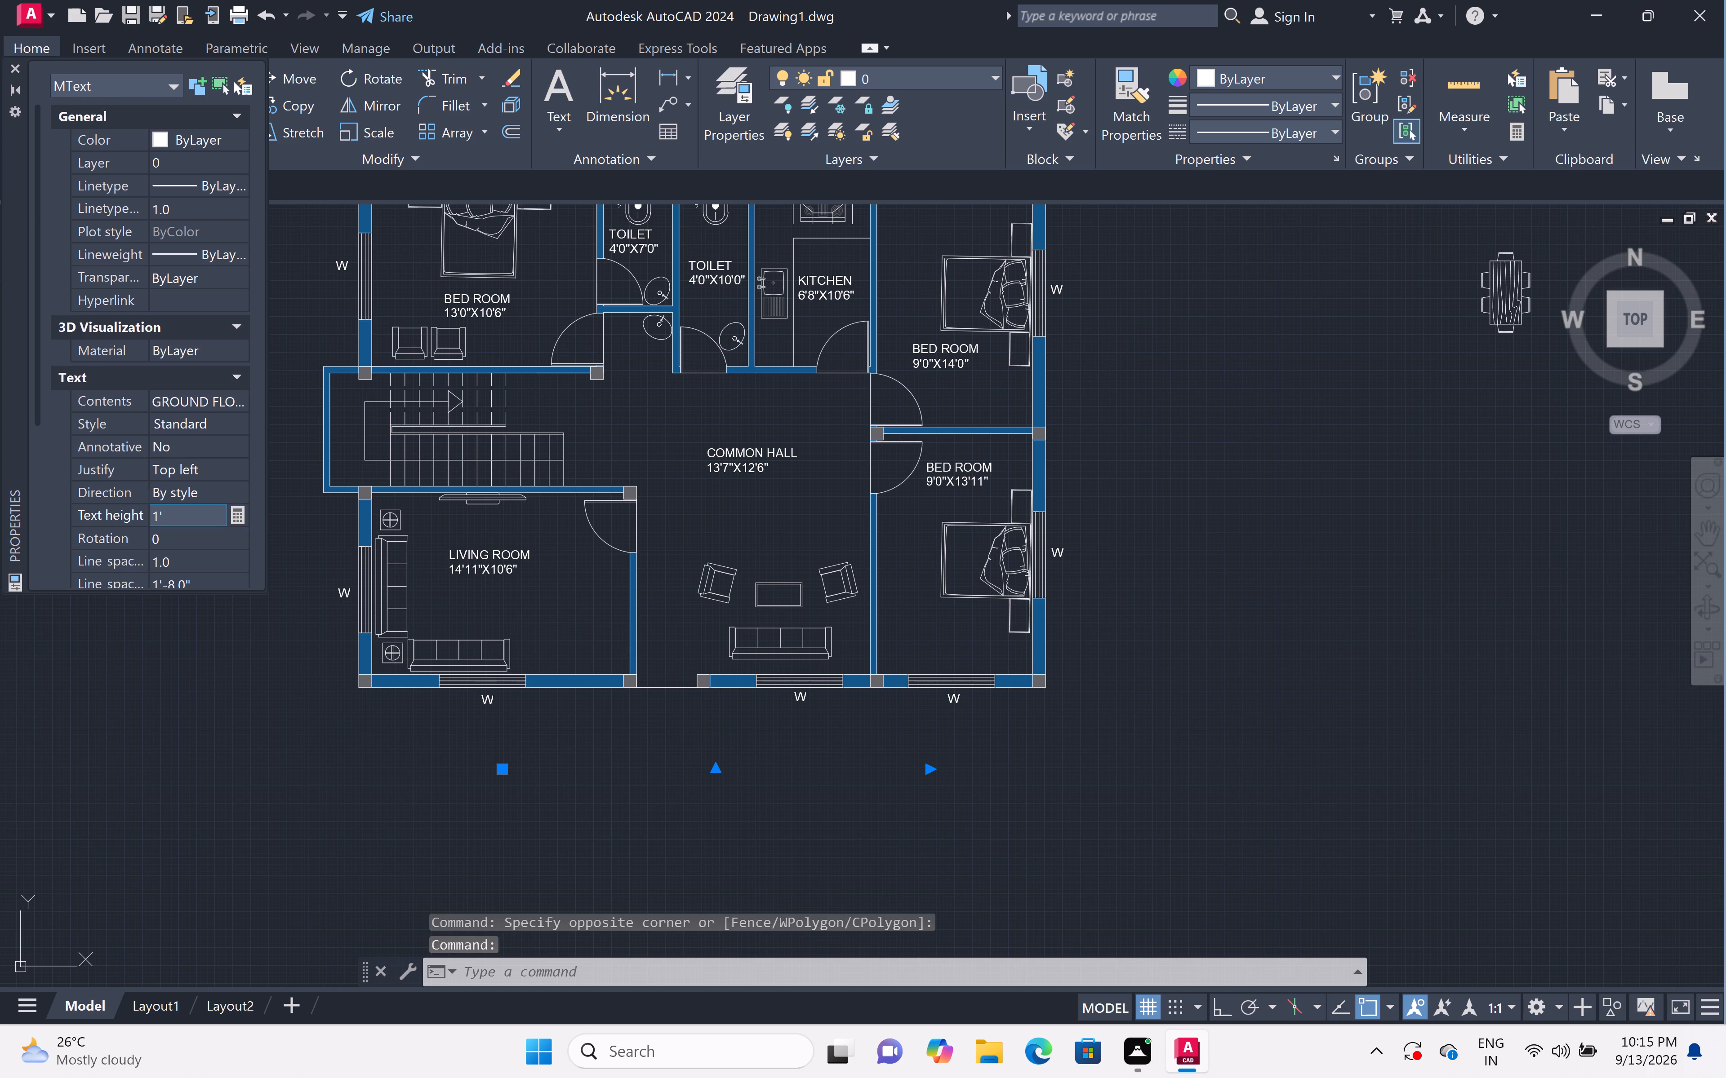
{"action": "key", "text": "Escape"}
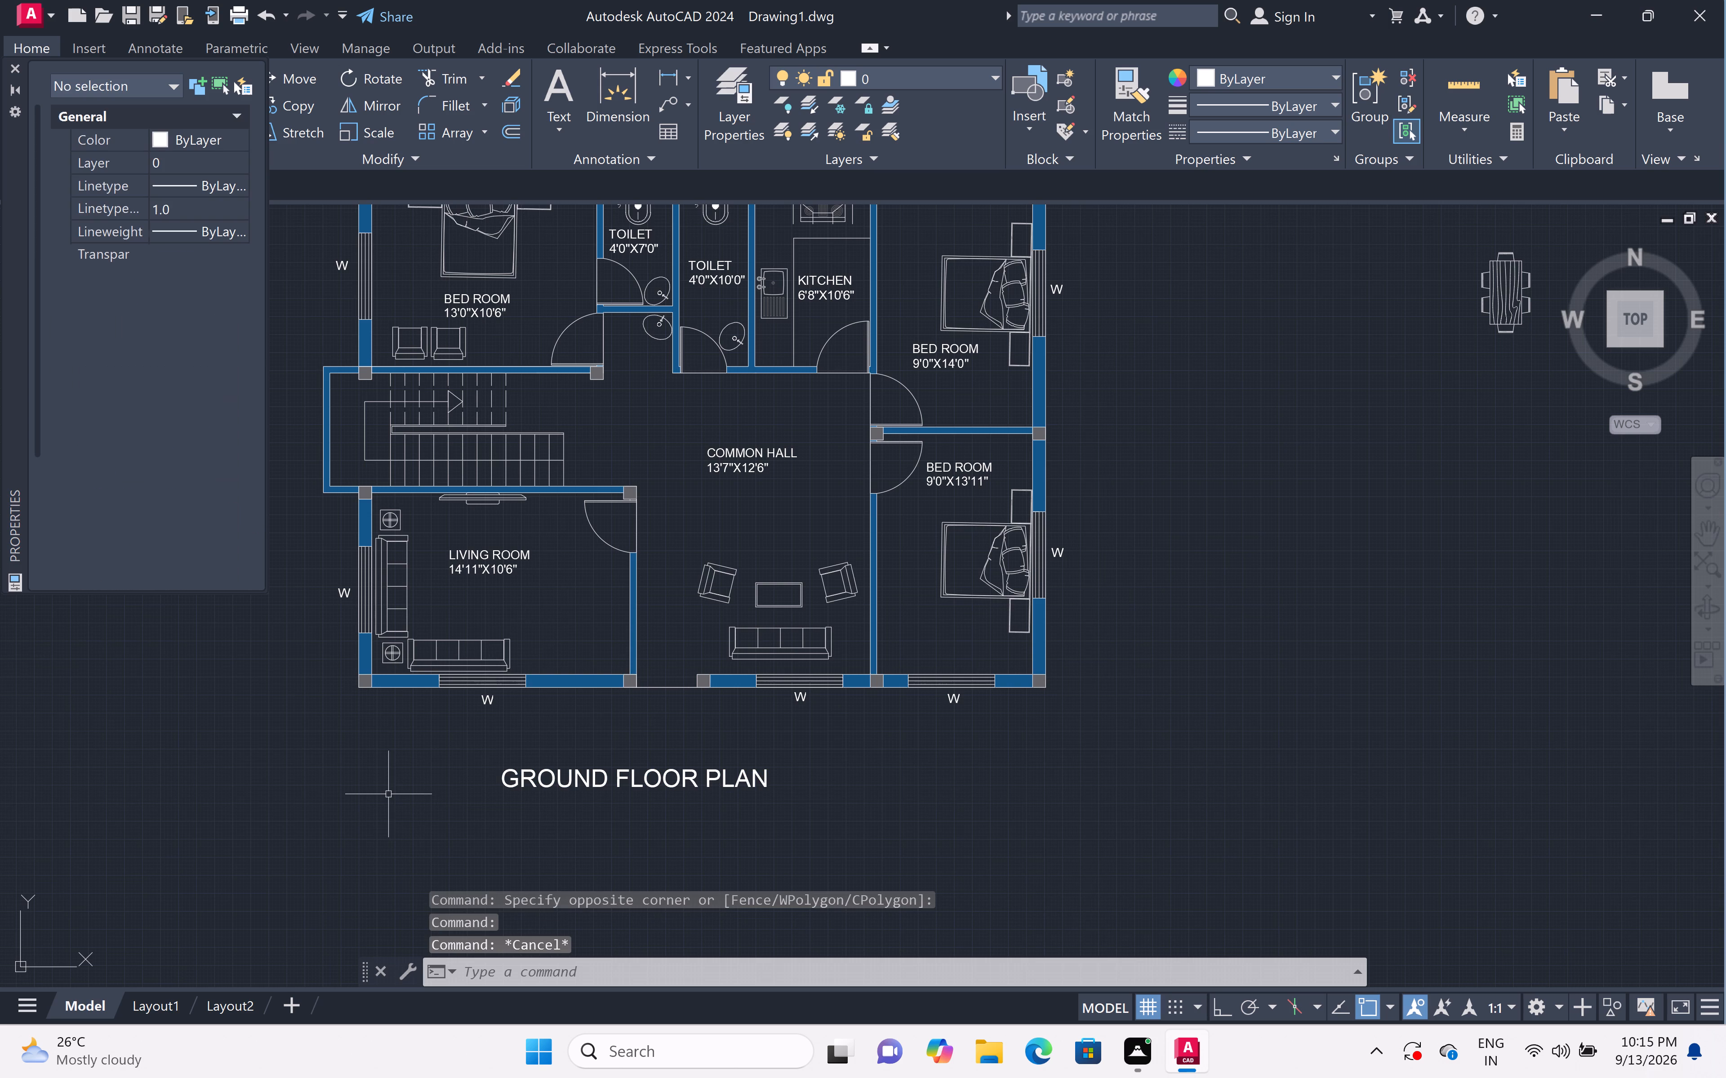
Move the GROUND FLOOR PLAN title about 6'-3" to the right and slightly up, closer to the plan's bottom wall.
{"action": "left_click", "coordinate": [479, 756]}
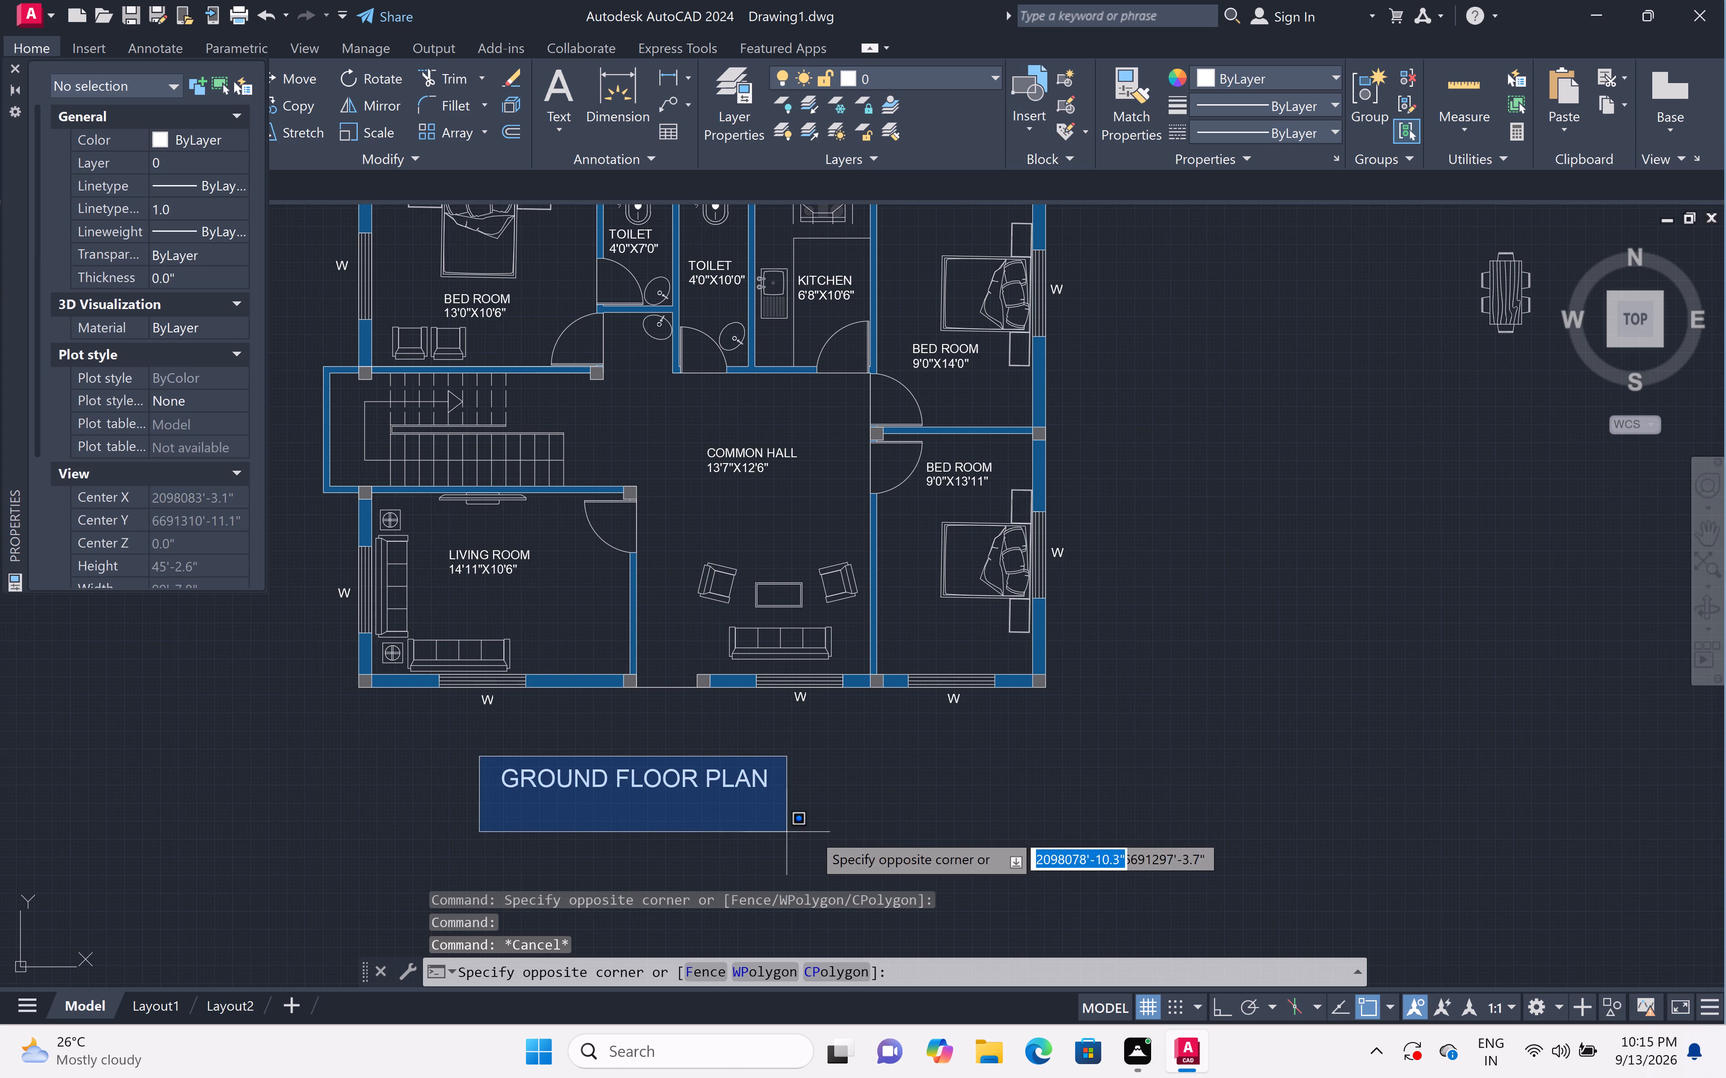
{"action": "left_click", "coordinate": [814, 833]}
{"action": "key", "text": "m"}
{"action": "key", "text": "space"}
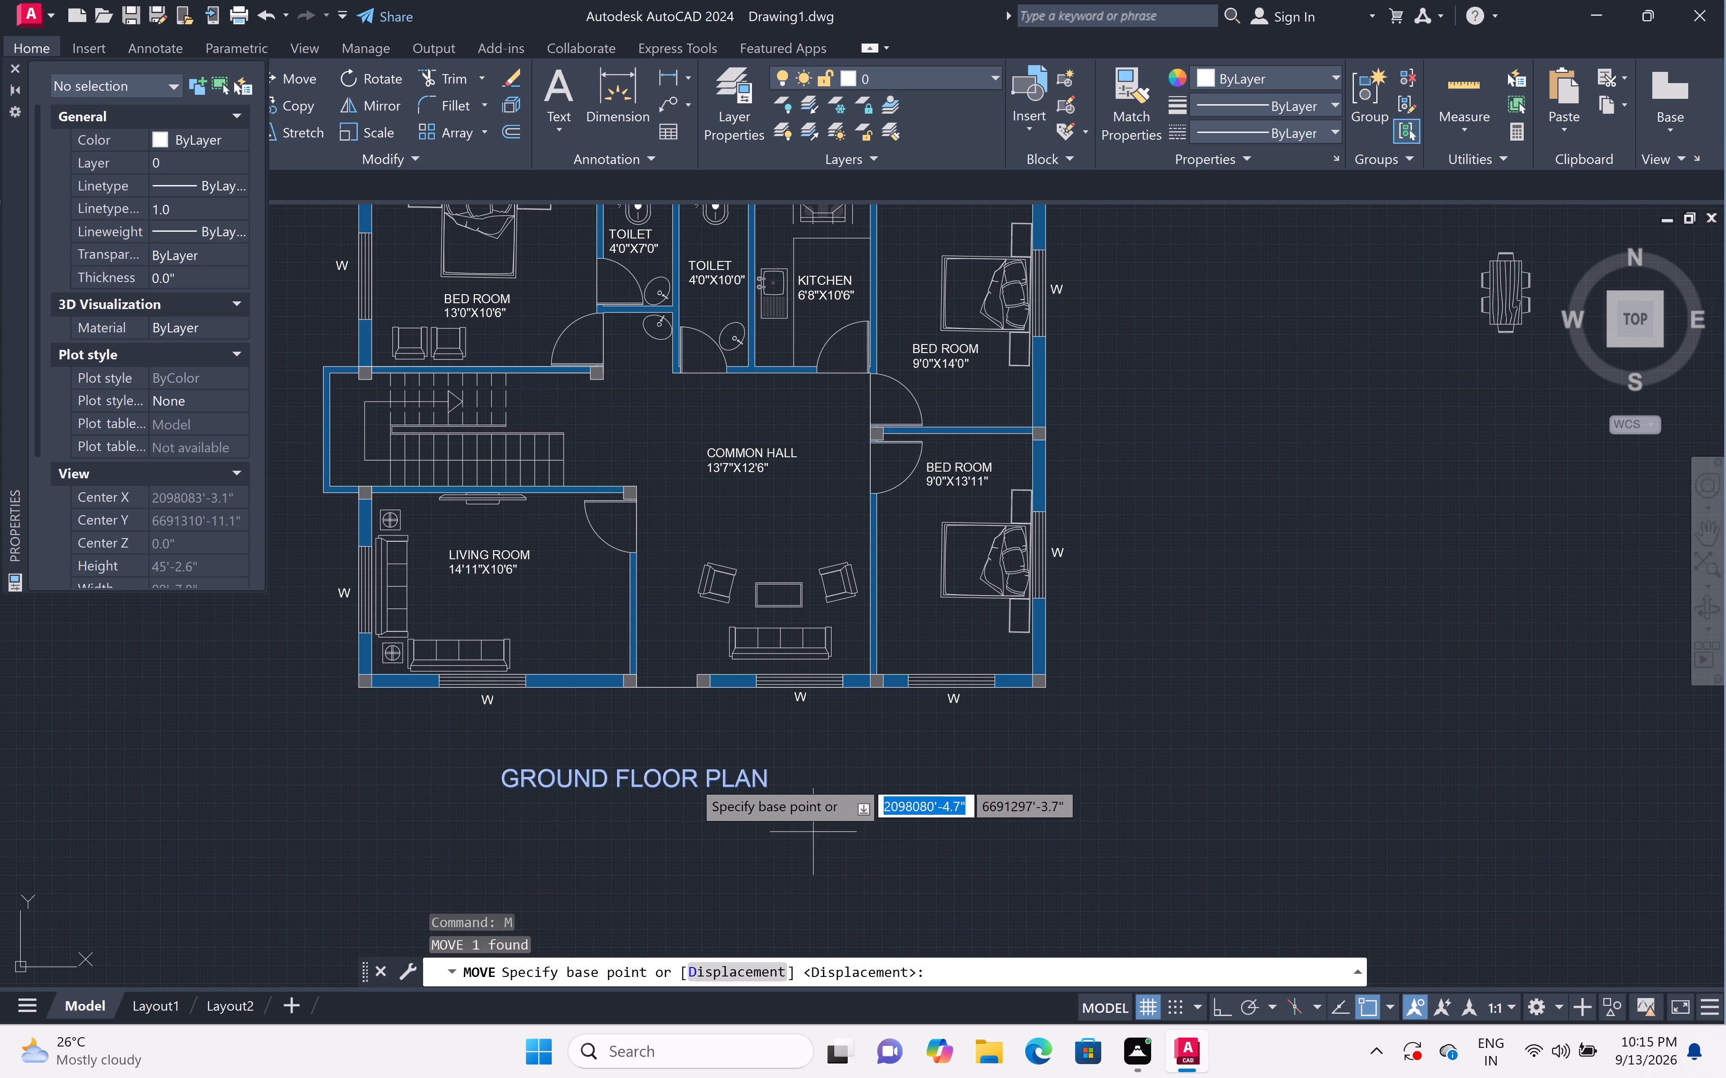
{"action": "left_click", "coordinate": [690, 780]}
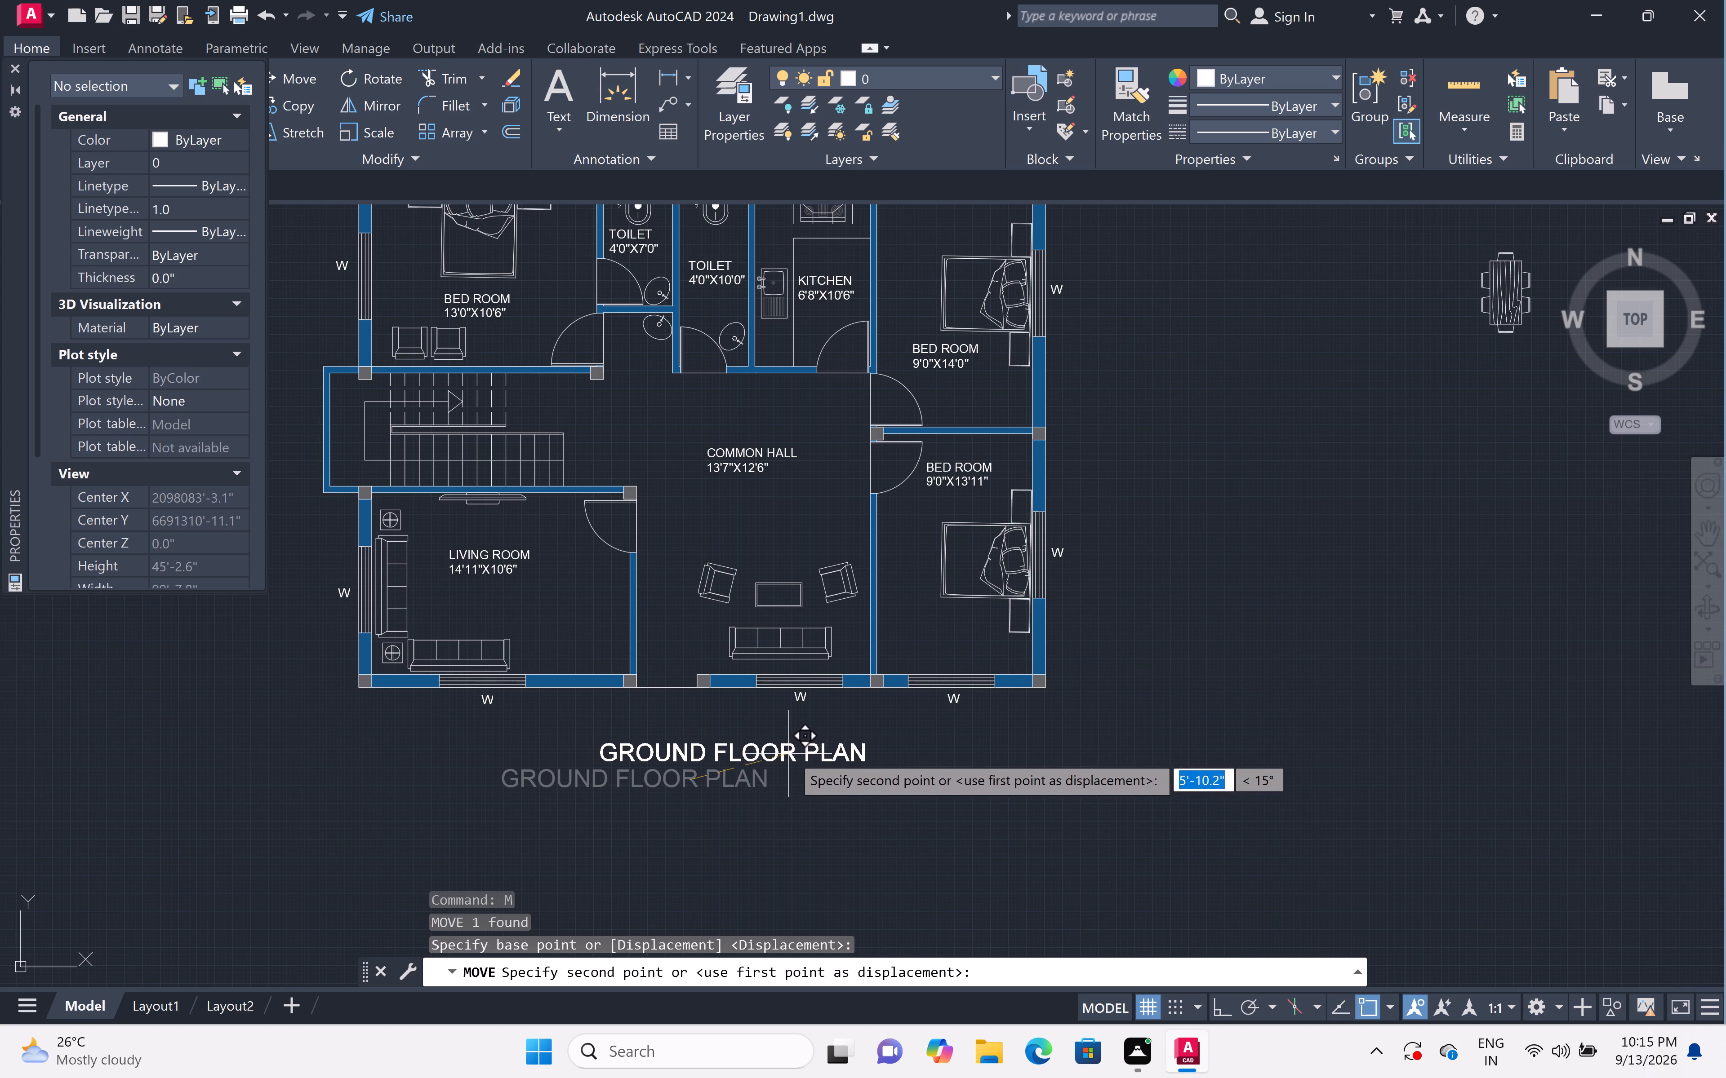
{"action": "scroll", "coordinate": [793, 760], "scroll_direction": "up", "scroll_amount": 5}
{"action": "double_click", "coordinate": [810, 750]}
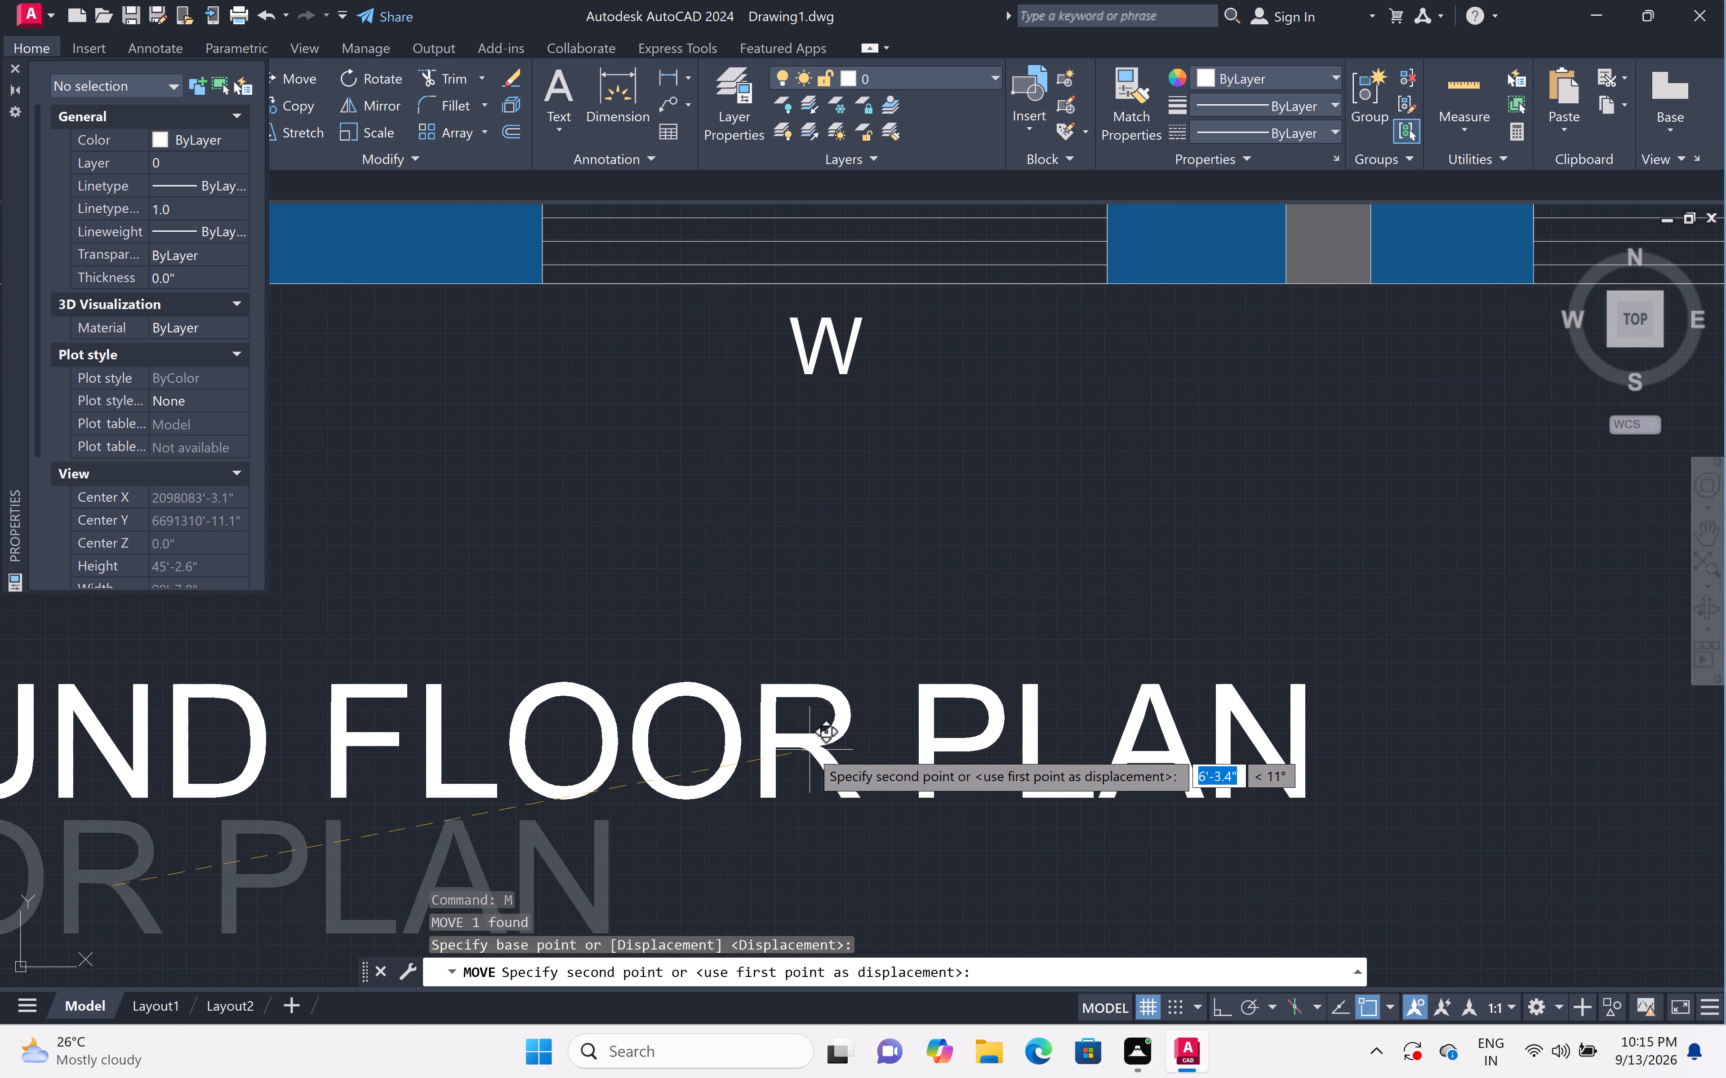
{"action": "scroll", "coordinate": [811, 742], "scroll_direction": "up", "scroll_amount": 1}
{"action": "scroll", "coordinate": [811, 742], "scroll_direction": "down", "scroll_amount": 10}
{"action": "scroll", "coordinate": [811, 742], "scroll_direction": "up", "scroll_amount": 3}
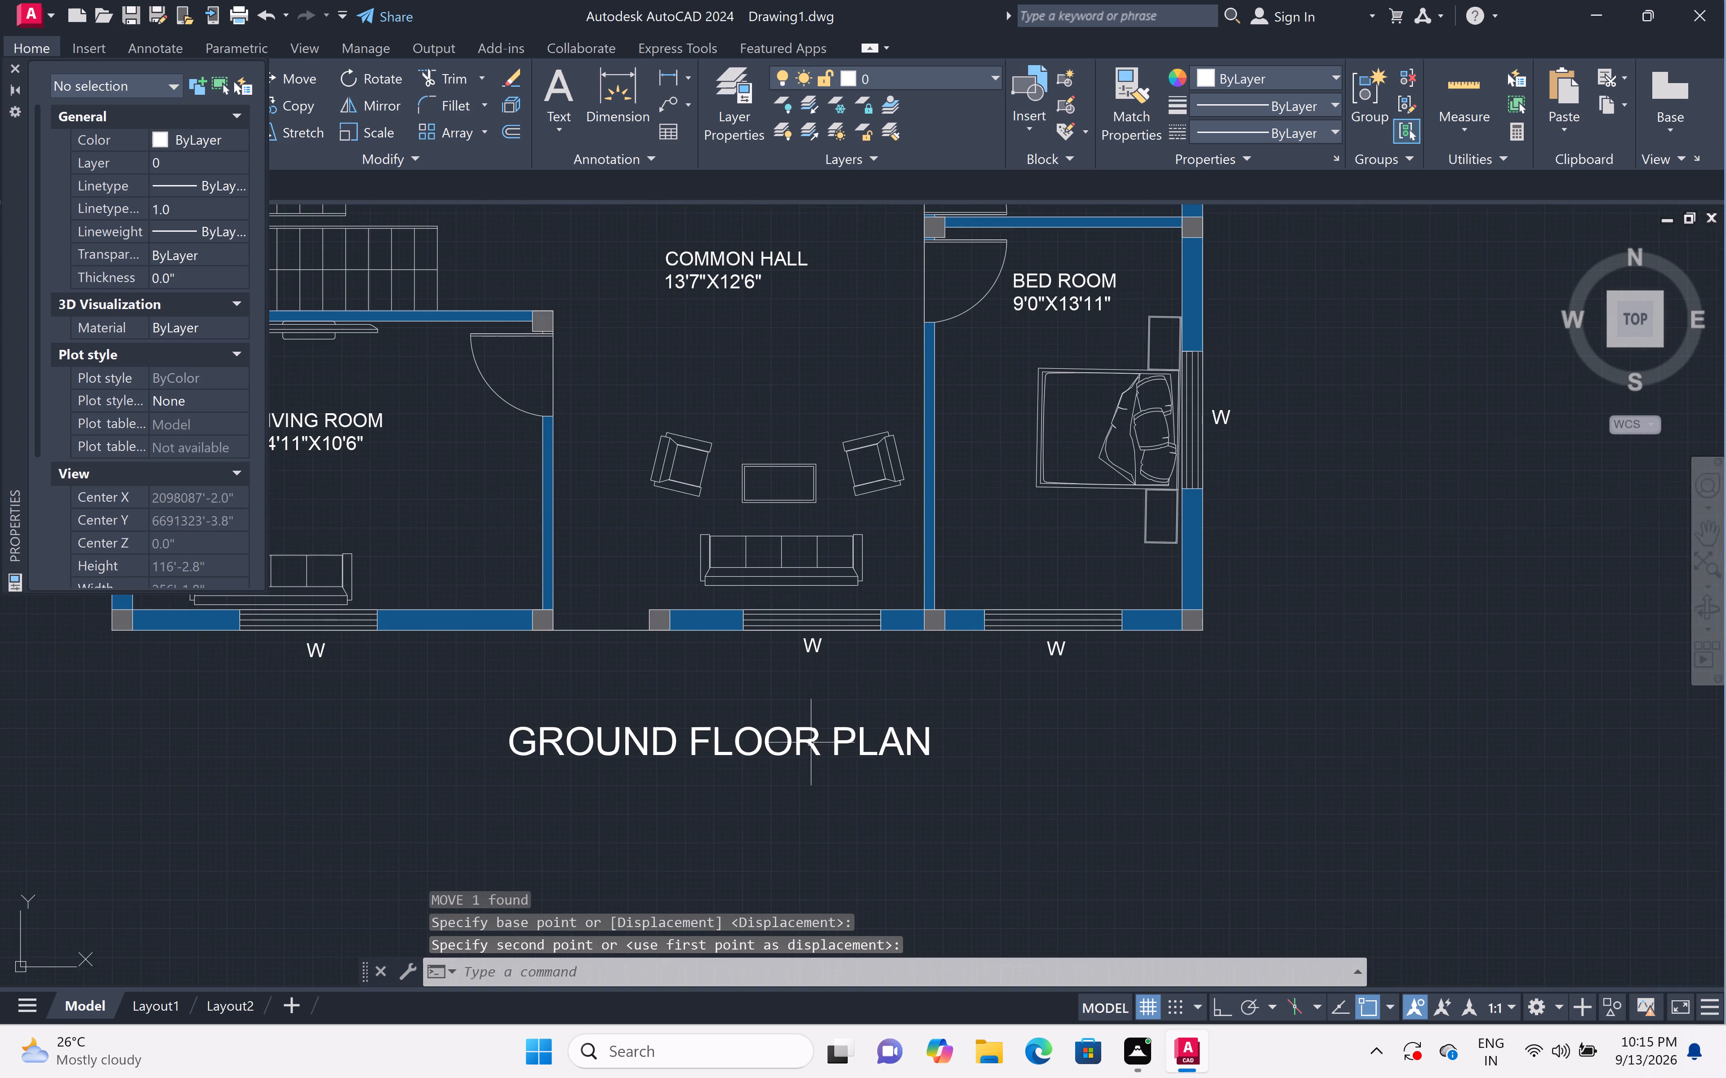
Move the GROUND FLOOR PLAN title about 3'-4" to the left beneath the plan, and close the object properties.
{"action": "left_click", "coordinate": [974, 719]}
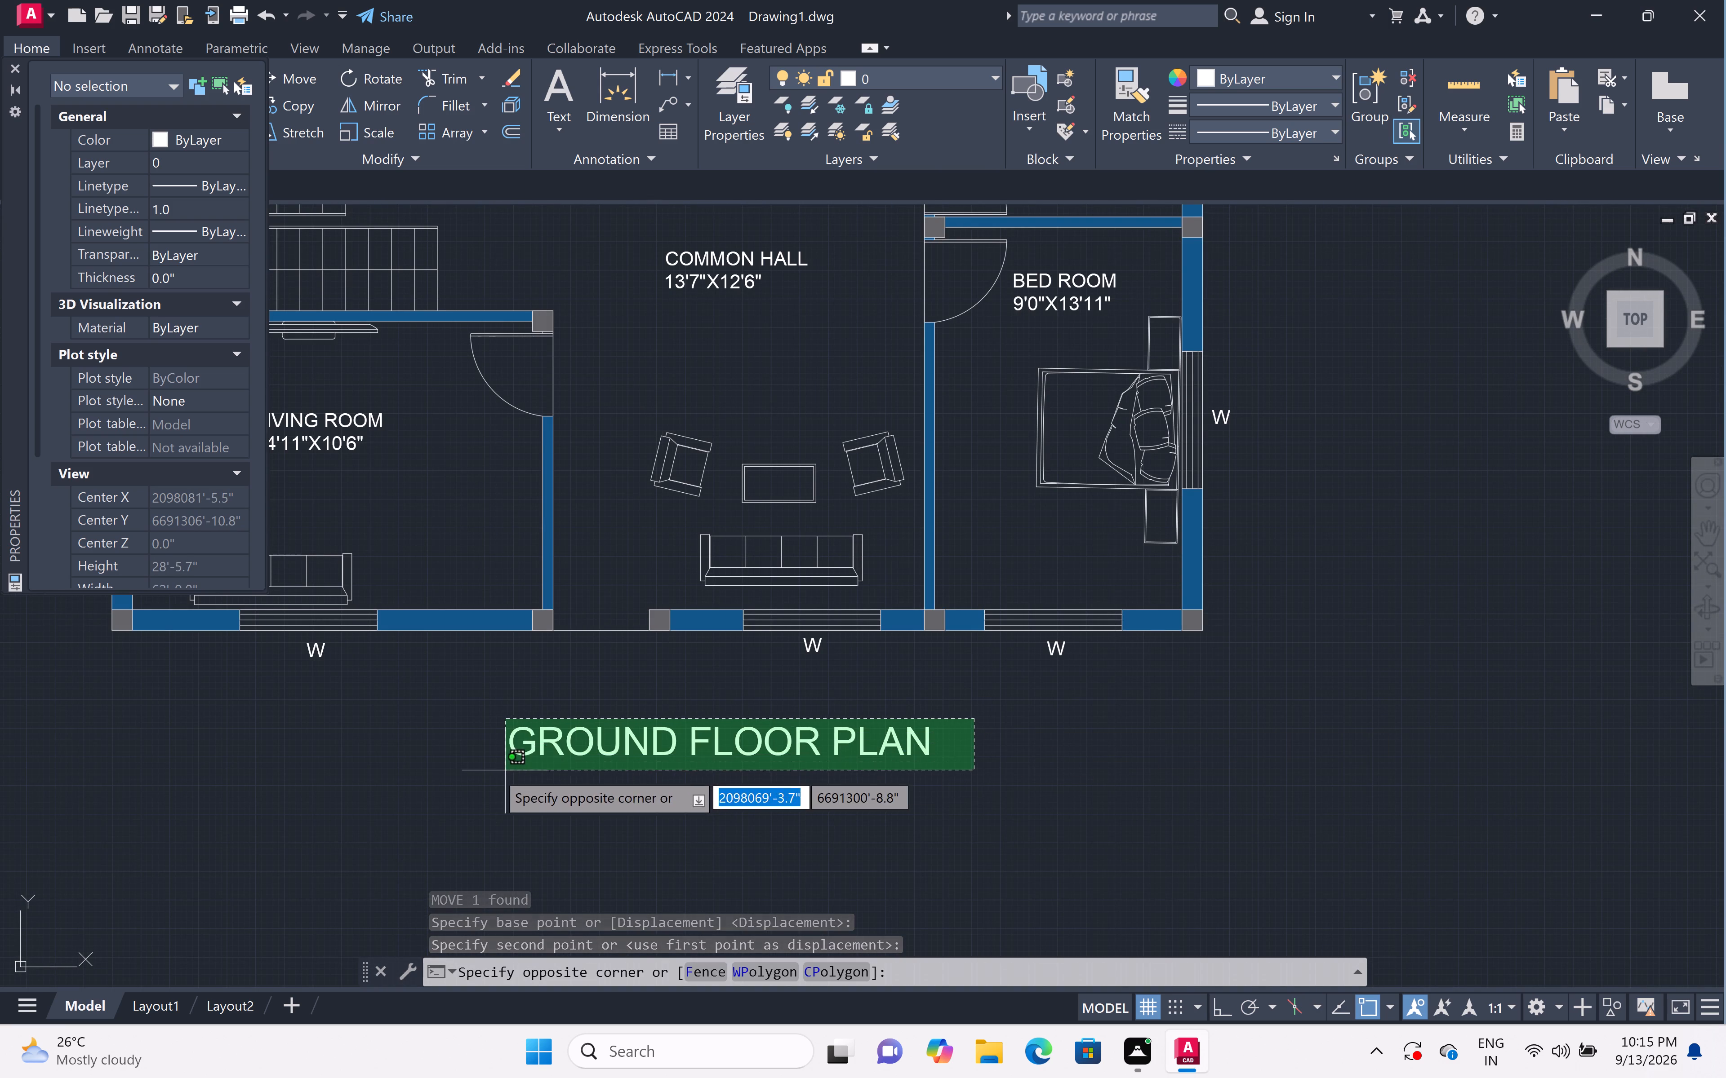
{"action": "left_click", "coordinate": [494, 772]}
{"action": "type", "text": "M"}
{"action": "key", "text": "space"}
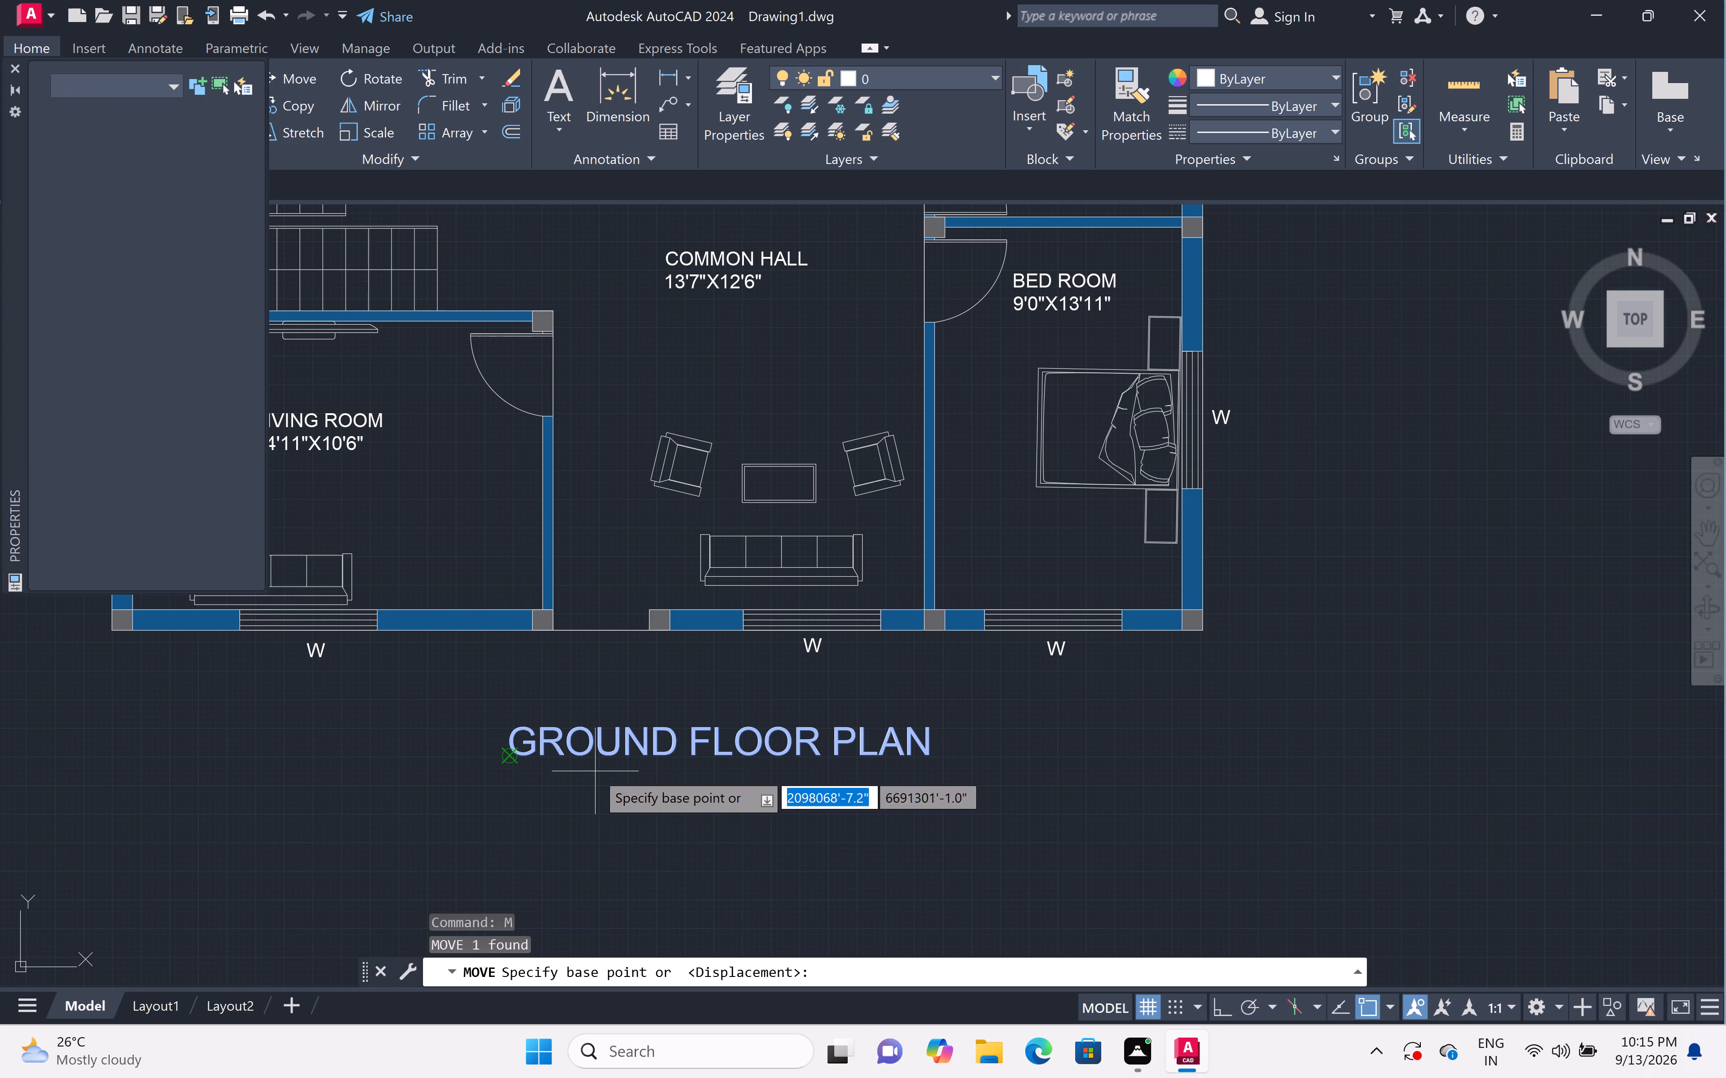
{"action": "left_click", "coordinate": [601, 738]}
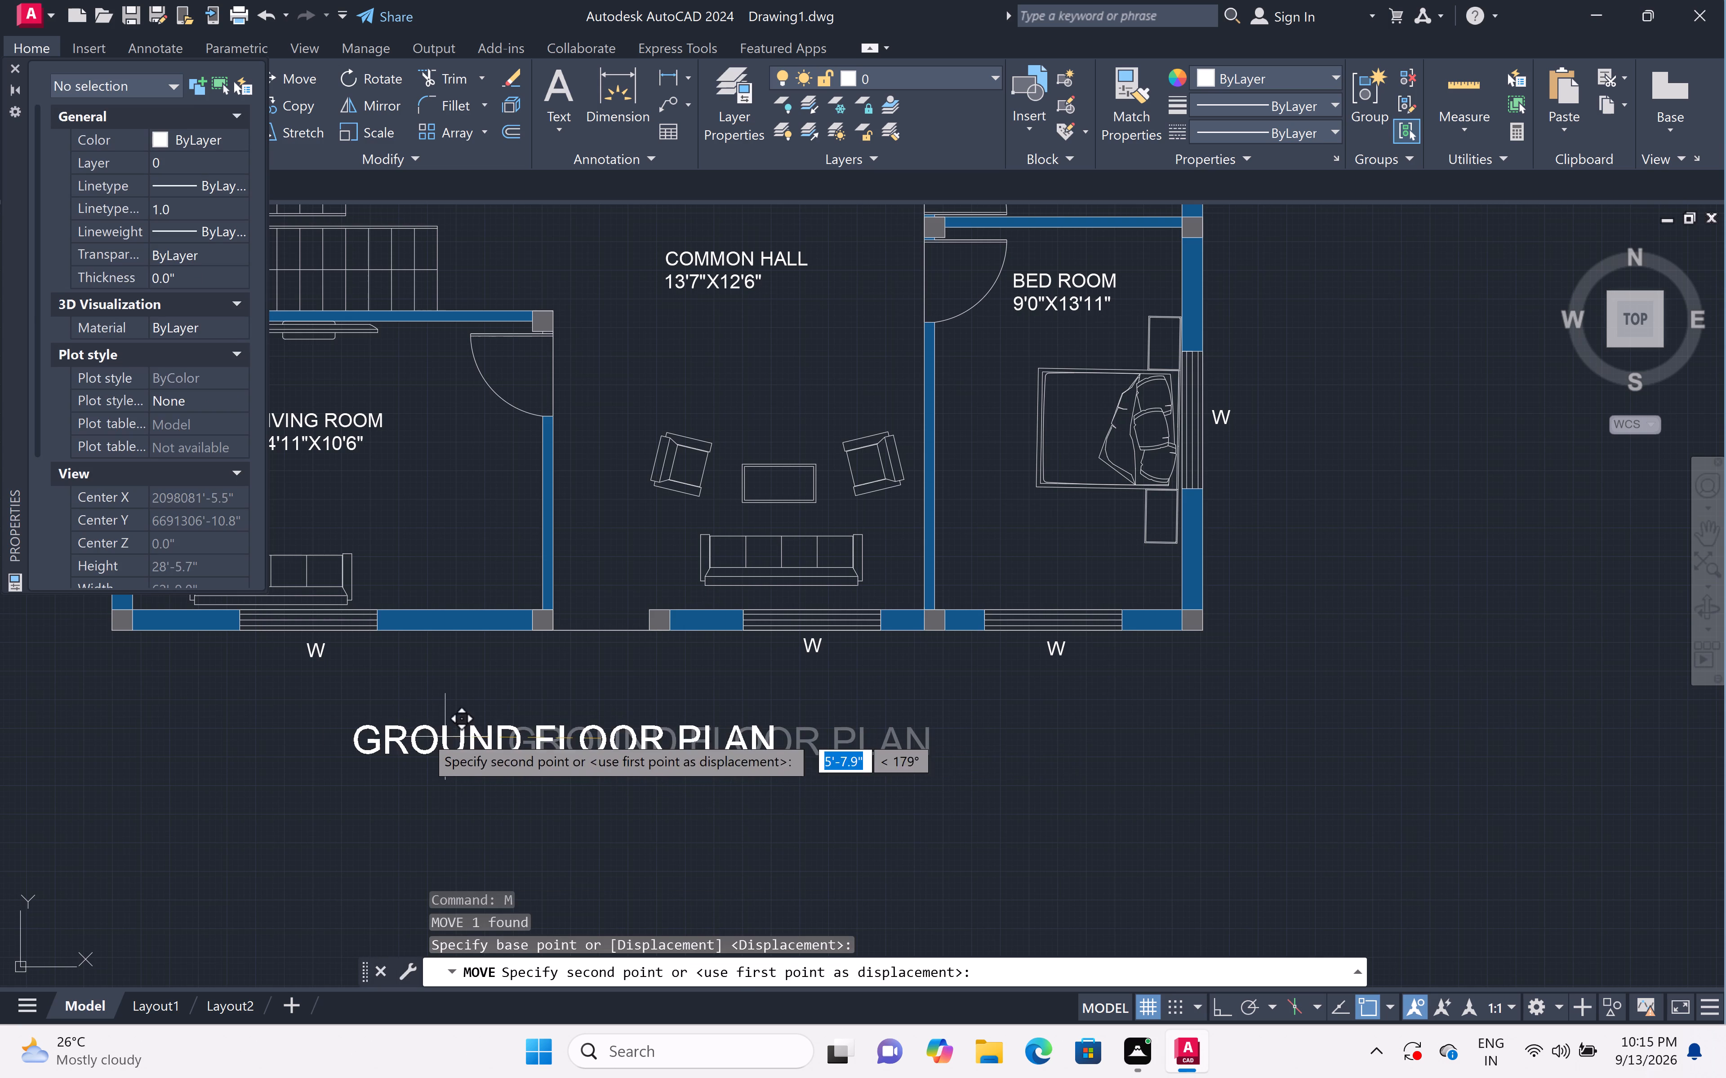
{"action": "scroll", "coordinate": [391, 735], "scroll_direction": "down", "scroll_amount": 2}
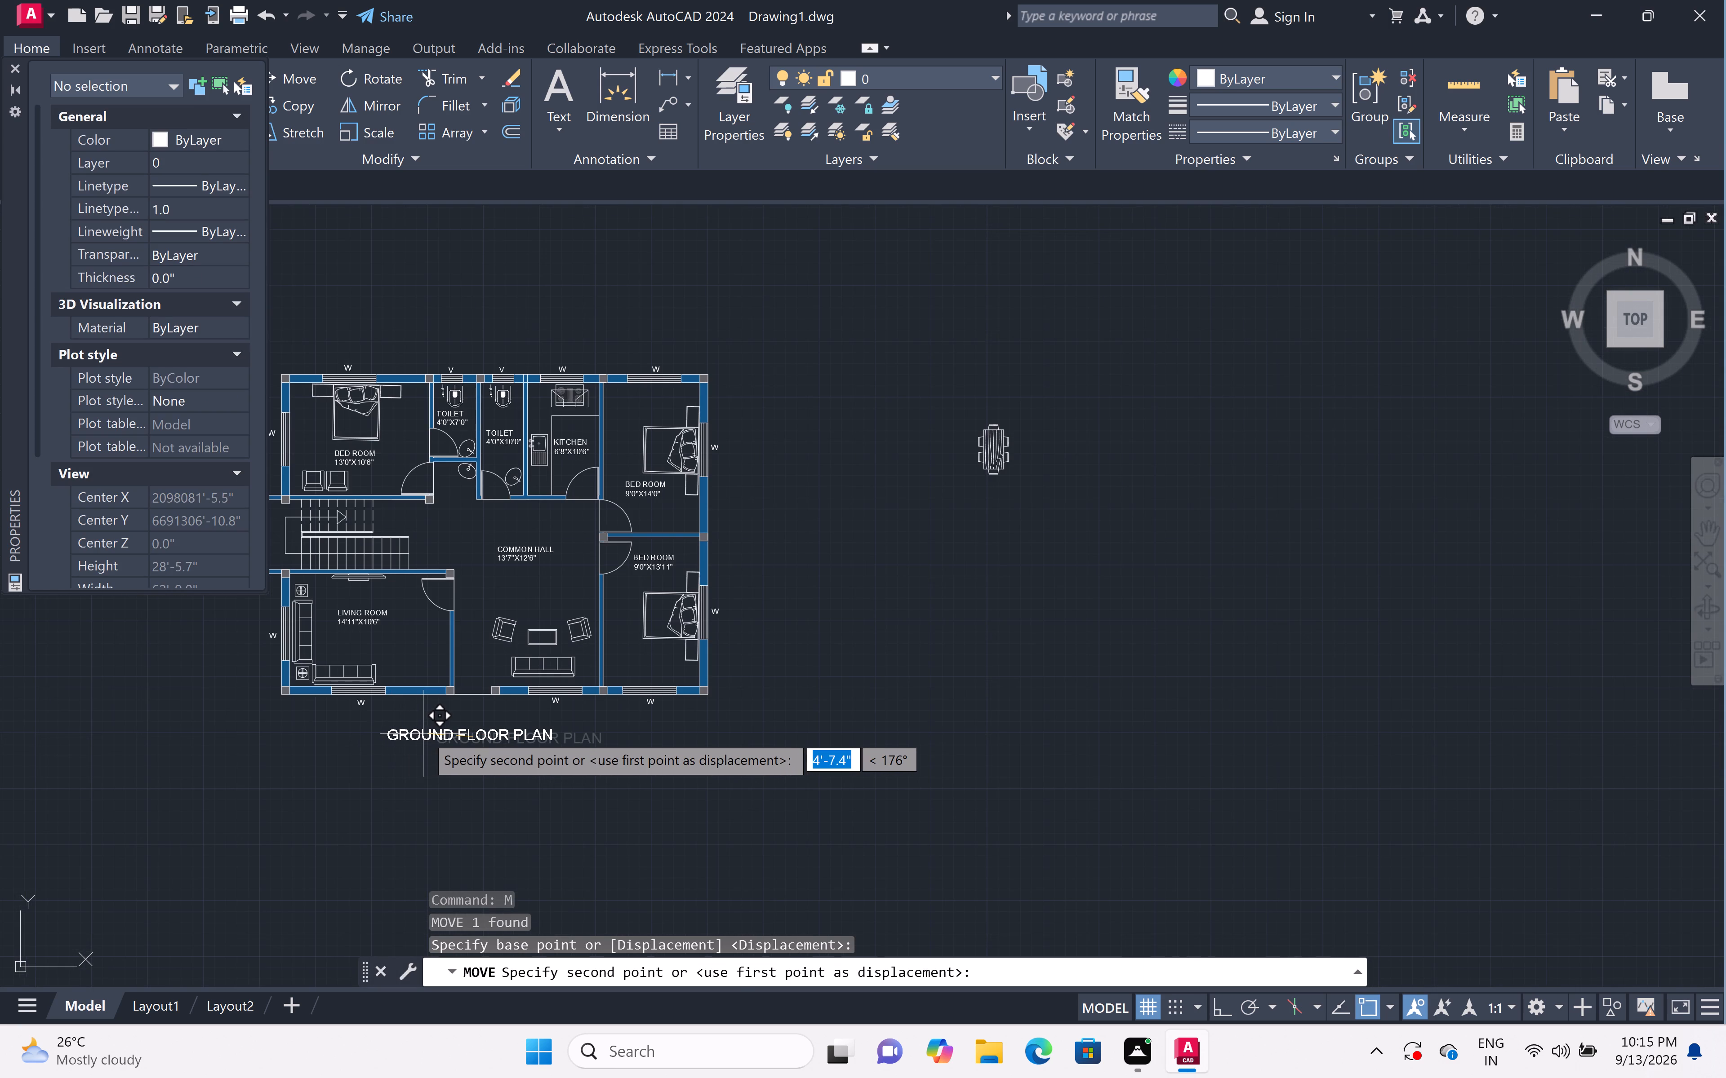
{"action": "scroll", "coordinate": [436, 735], "scroll_direction": "up", "scroll_amount": 3}
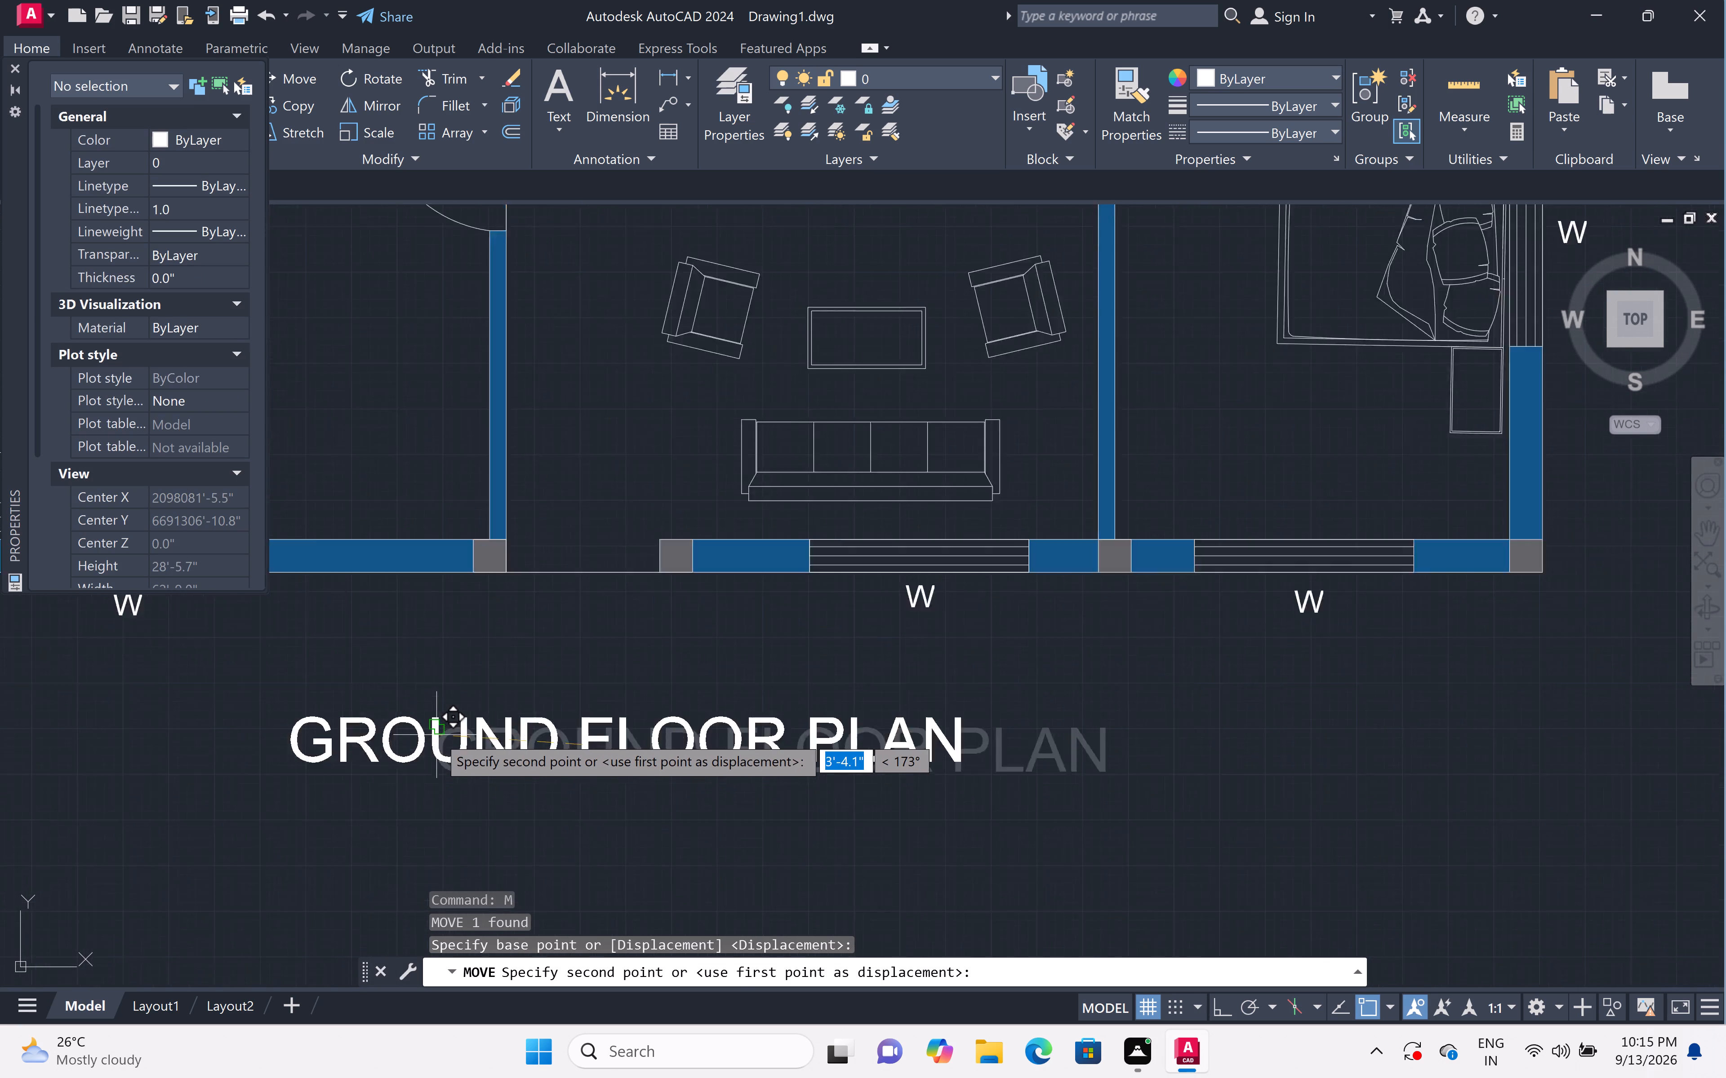
{"action": "scroll", "coordinate": [436, 735], "scroll_direction": "up", "scroll_amount": 3}
{"action": "left_click", "coordinate": [438, 735]}
{"action": "scroll", "coordinate": [445, 729], "scroll_direction": "down", "scroll_amount": 7}
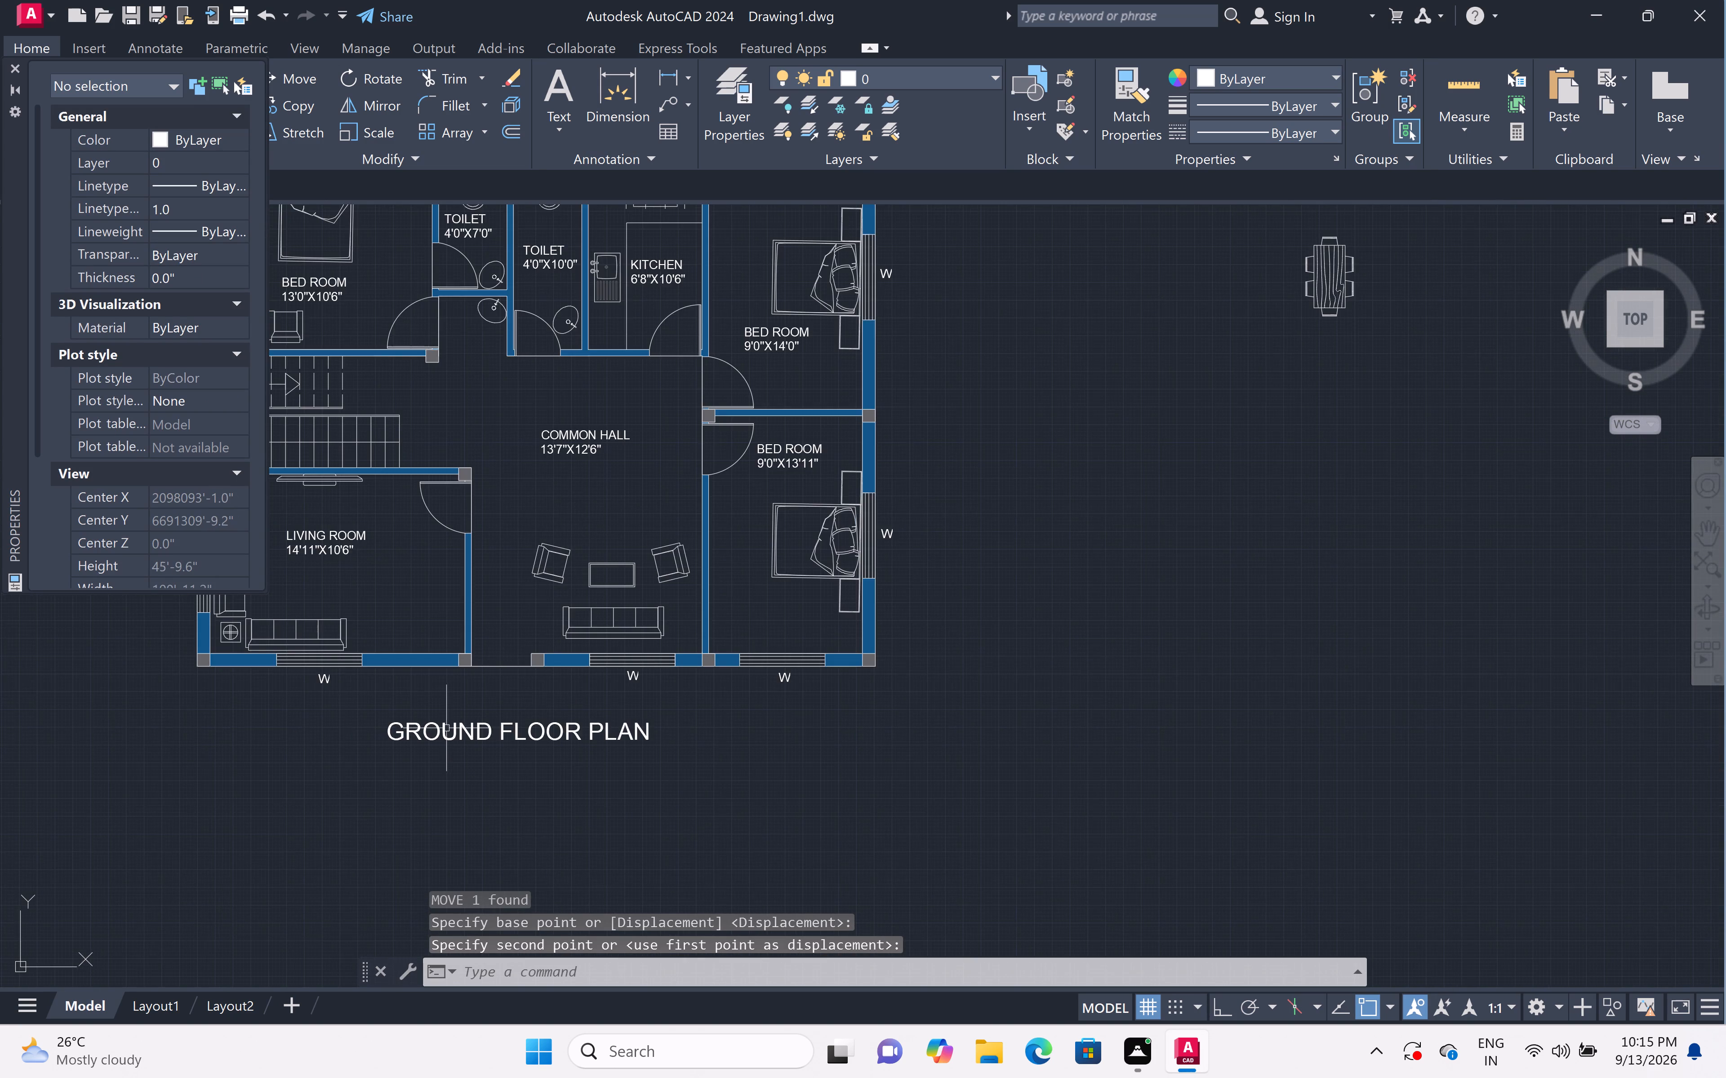
{"action": "scroll", "coordinate": [447, 728], "scroll_direction": "down", "scroll_amount": 3}
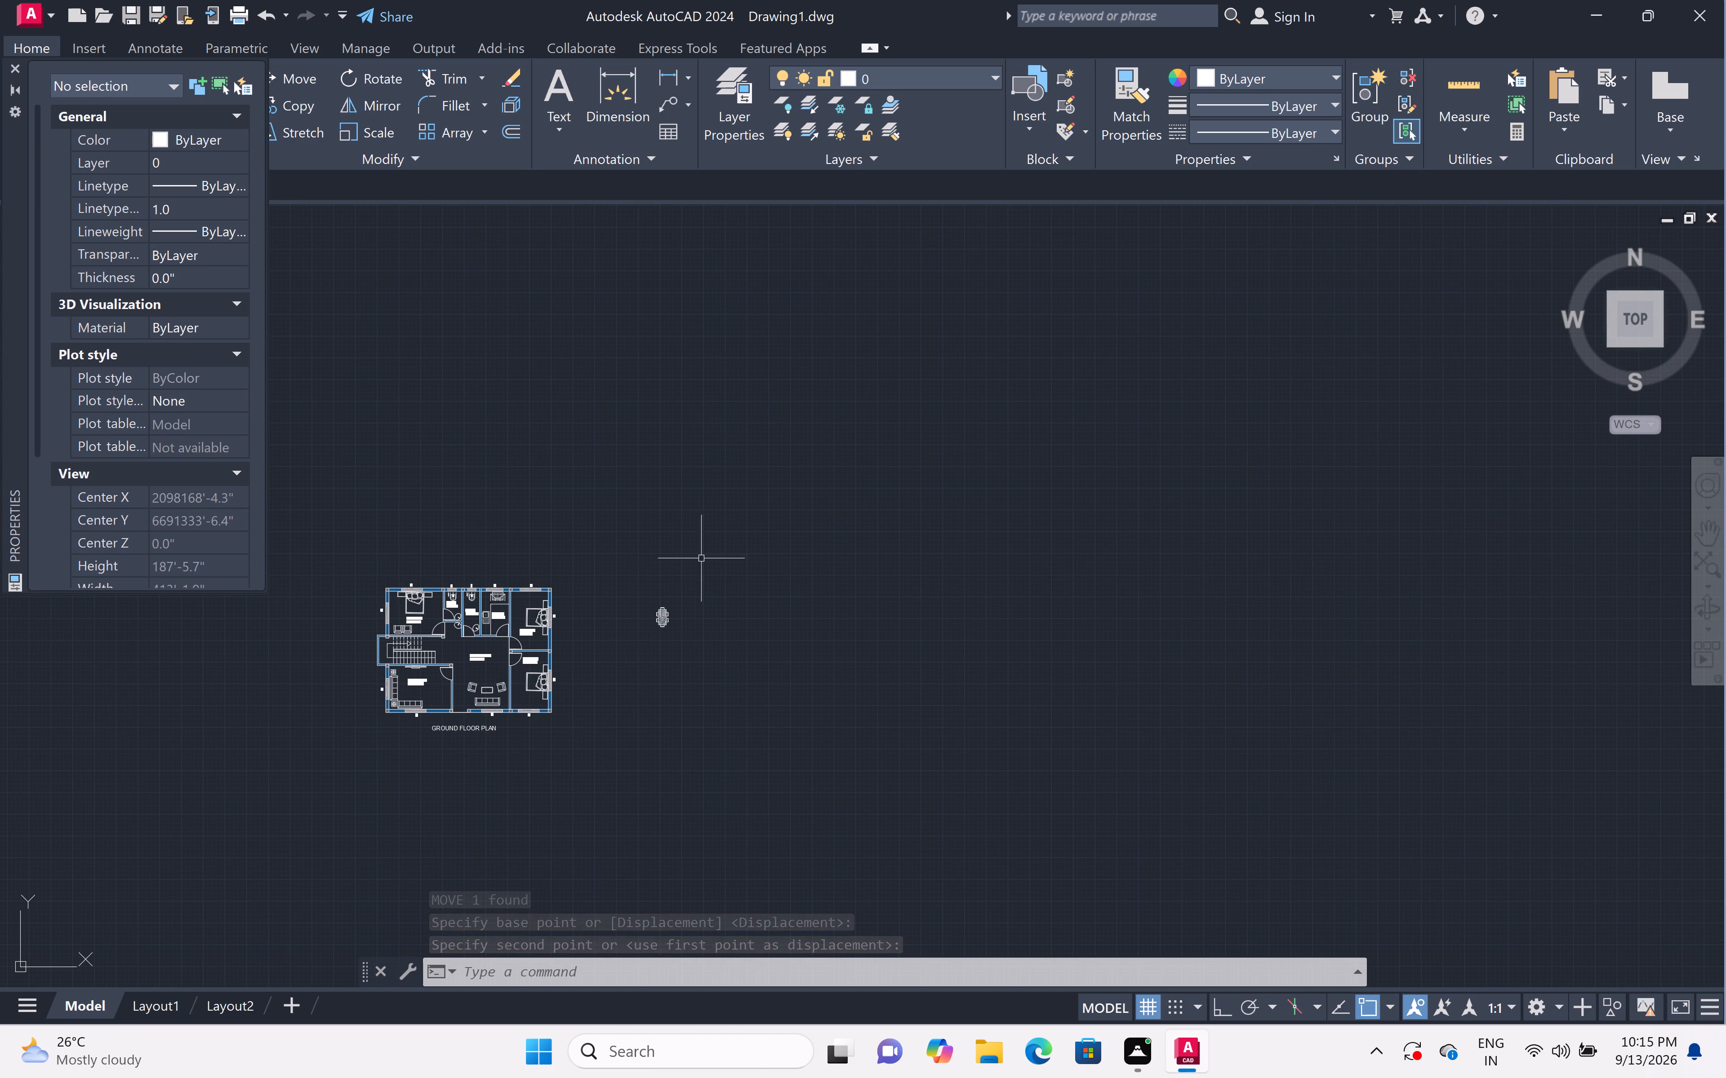
{"action": "left_click", "coordinate": [10, 62]}
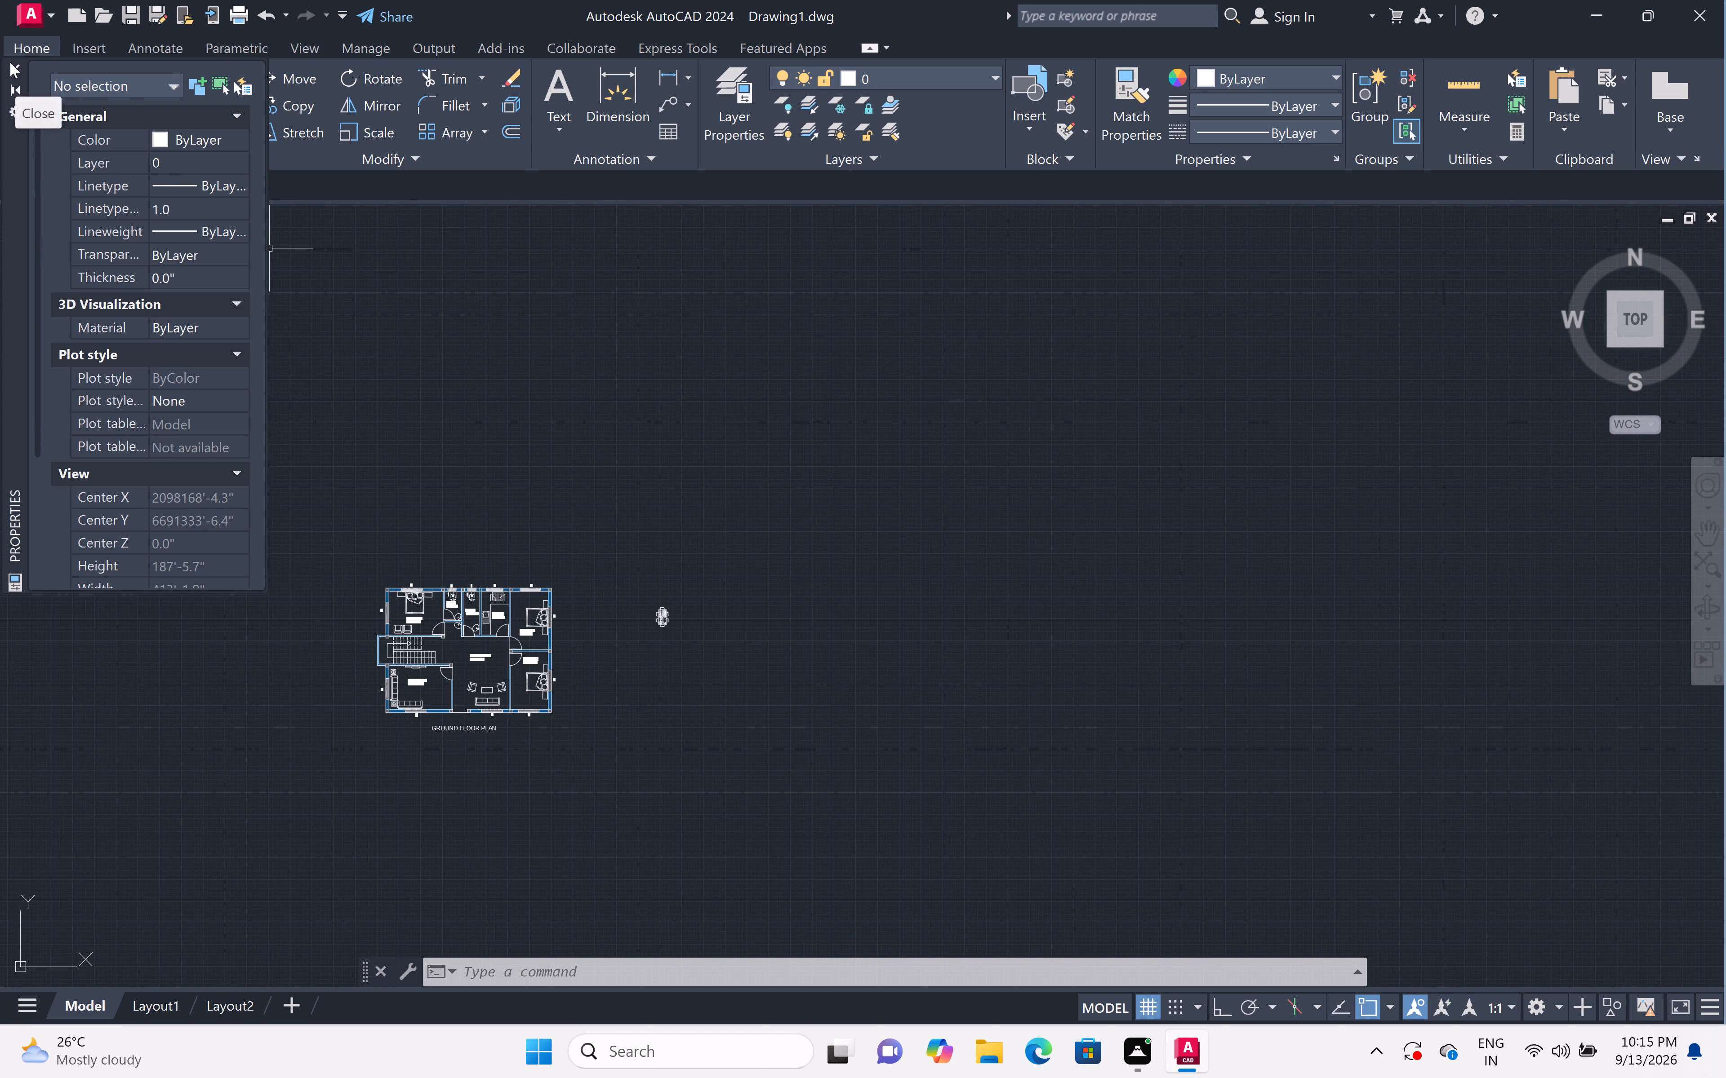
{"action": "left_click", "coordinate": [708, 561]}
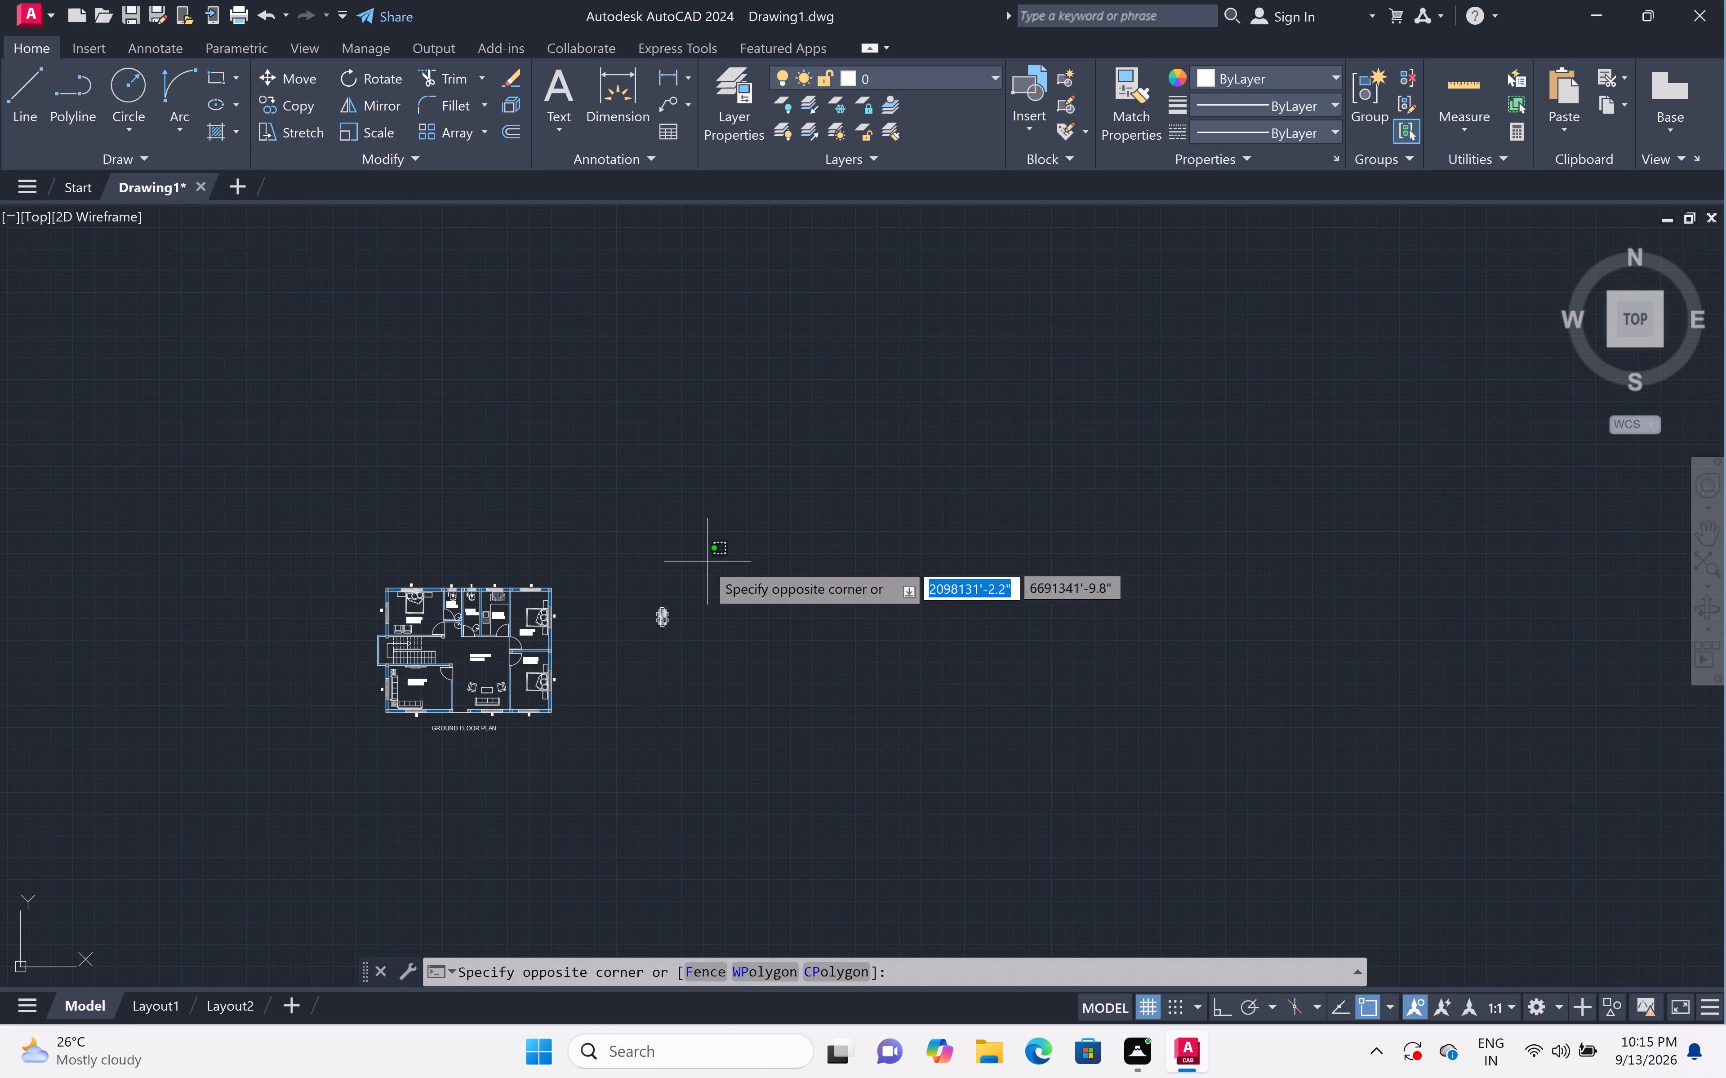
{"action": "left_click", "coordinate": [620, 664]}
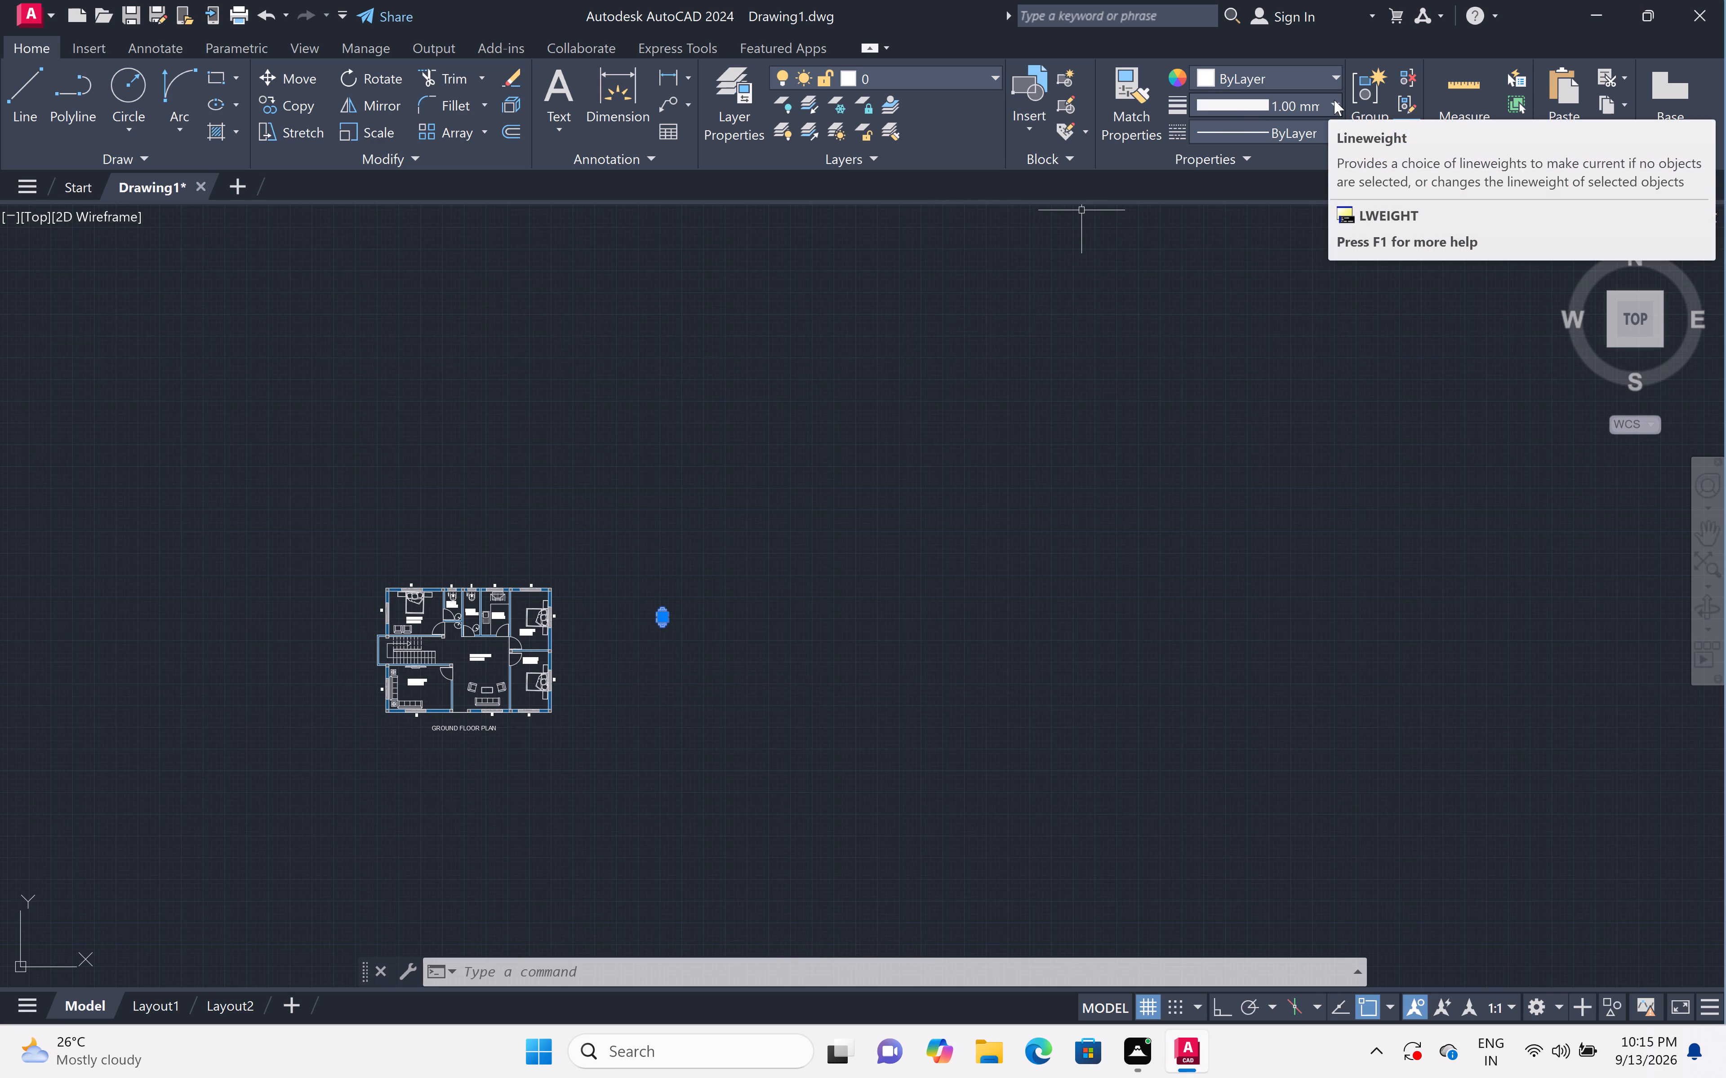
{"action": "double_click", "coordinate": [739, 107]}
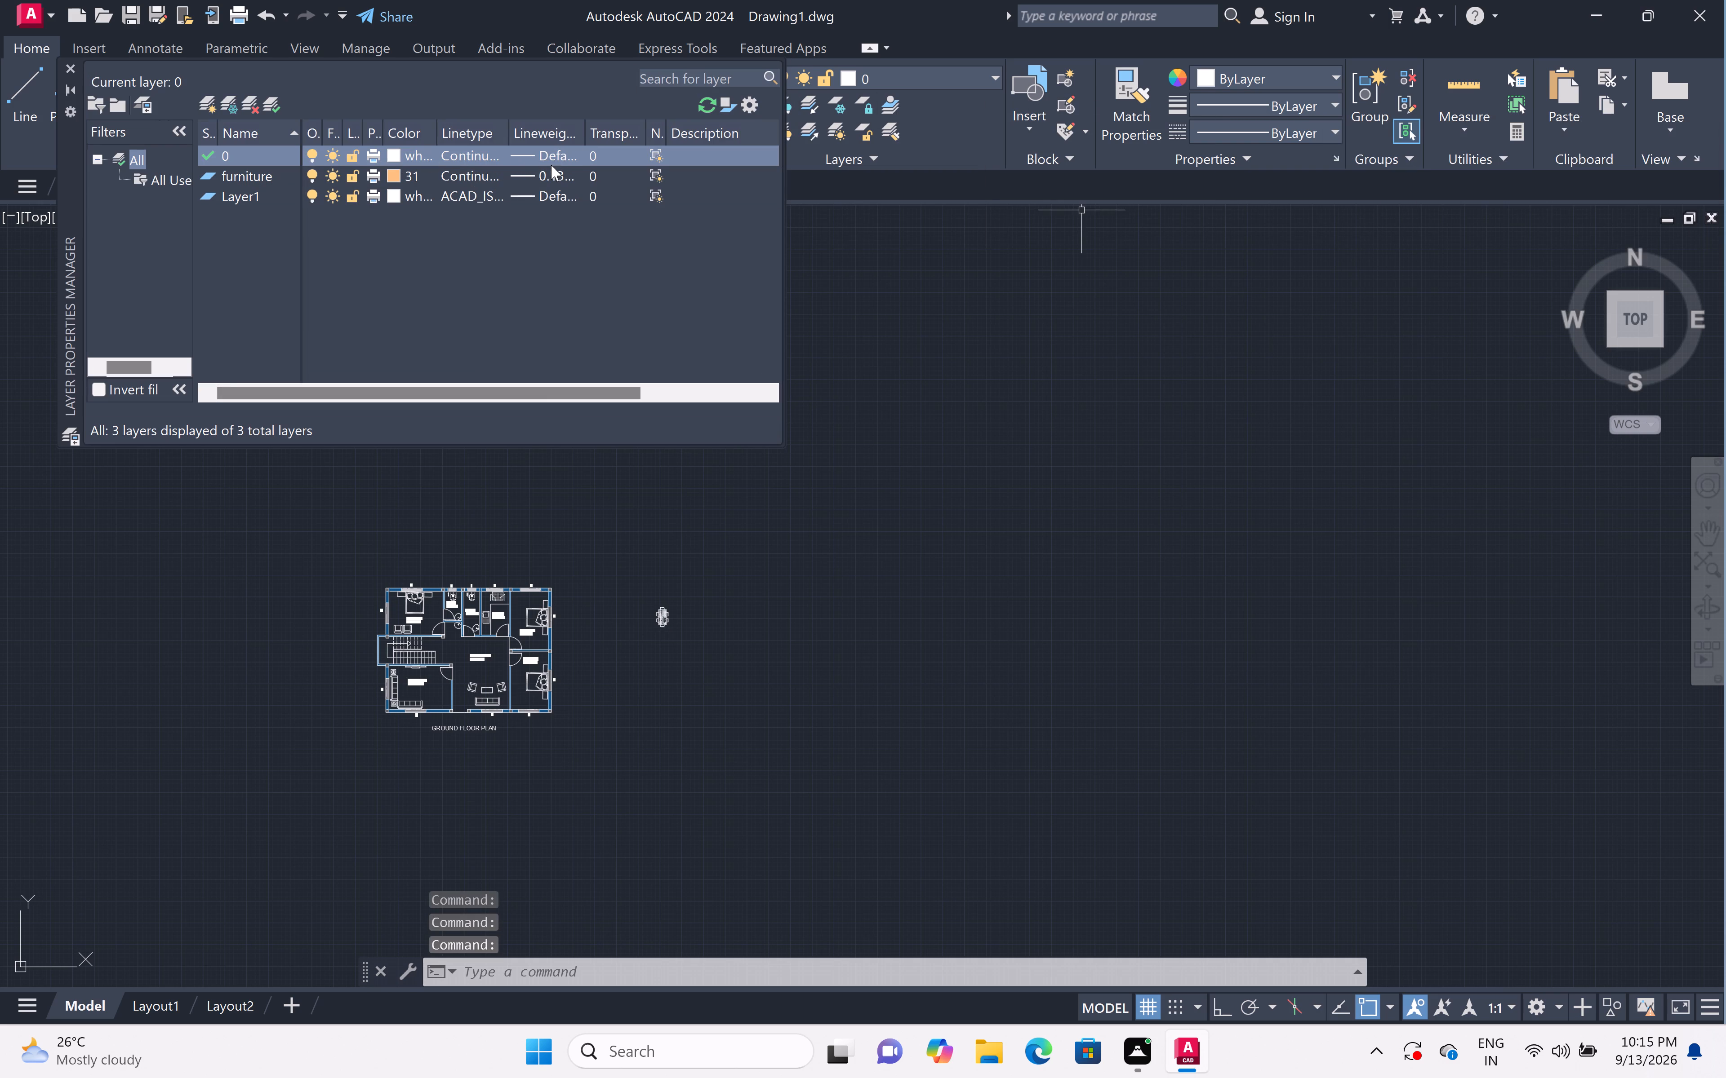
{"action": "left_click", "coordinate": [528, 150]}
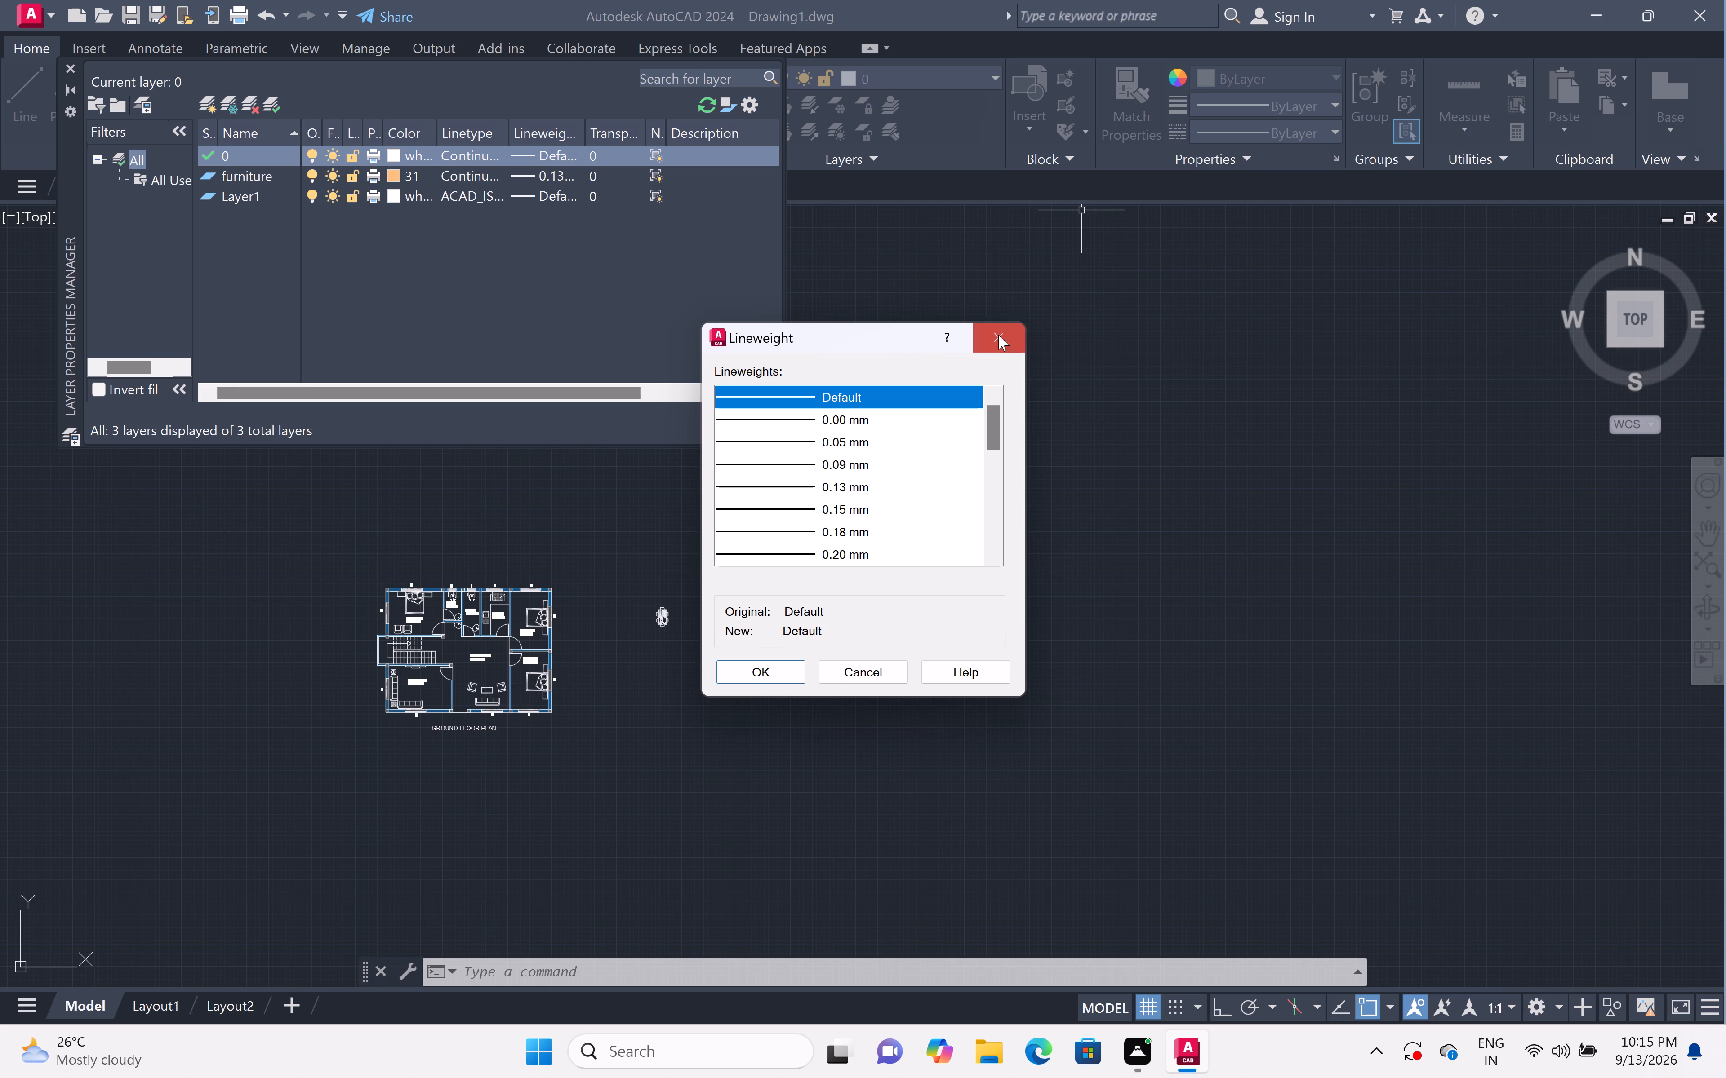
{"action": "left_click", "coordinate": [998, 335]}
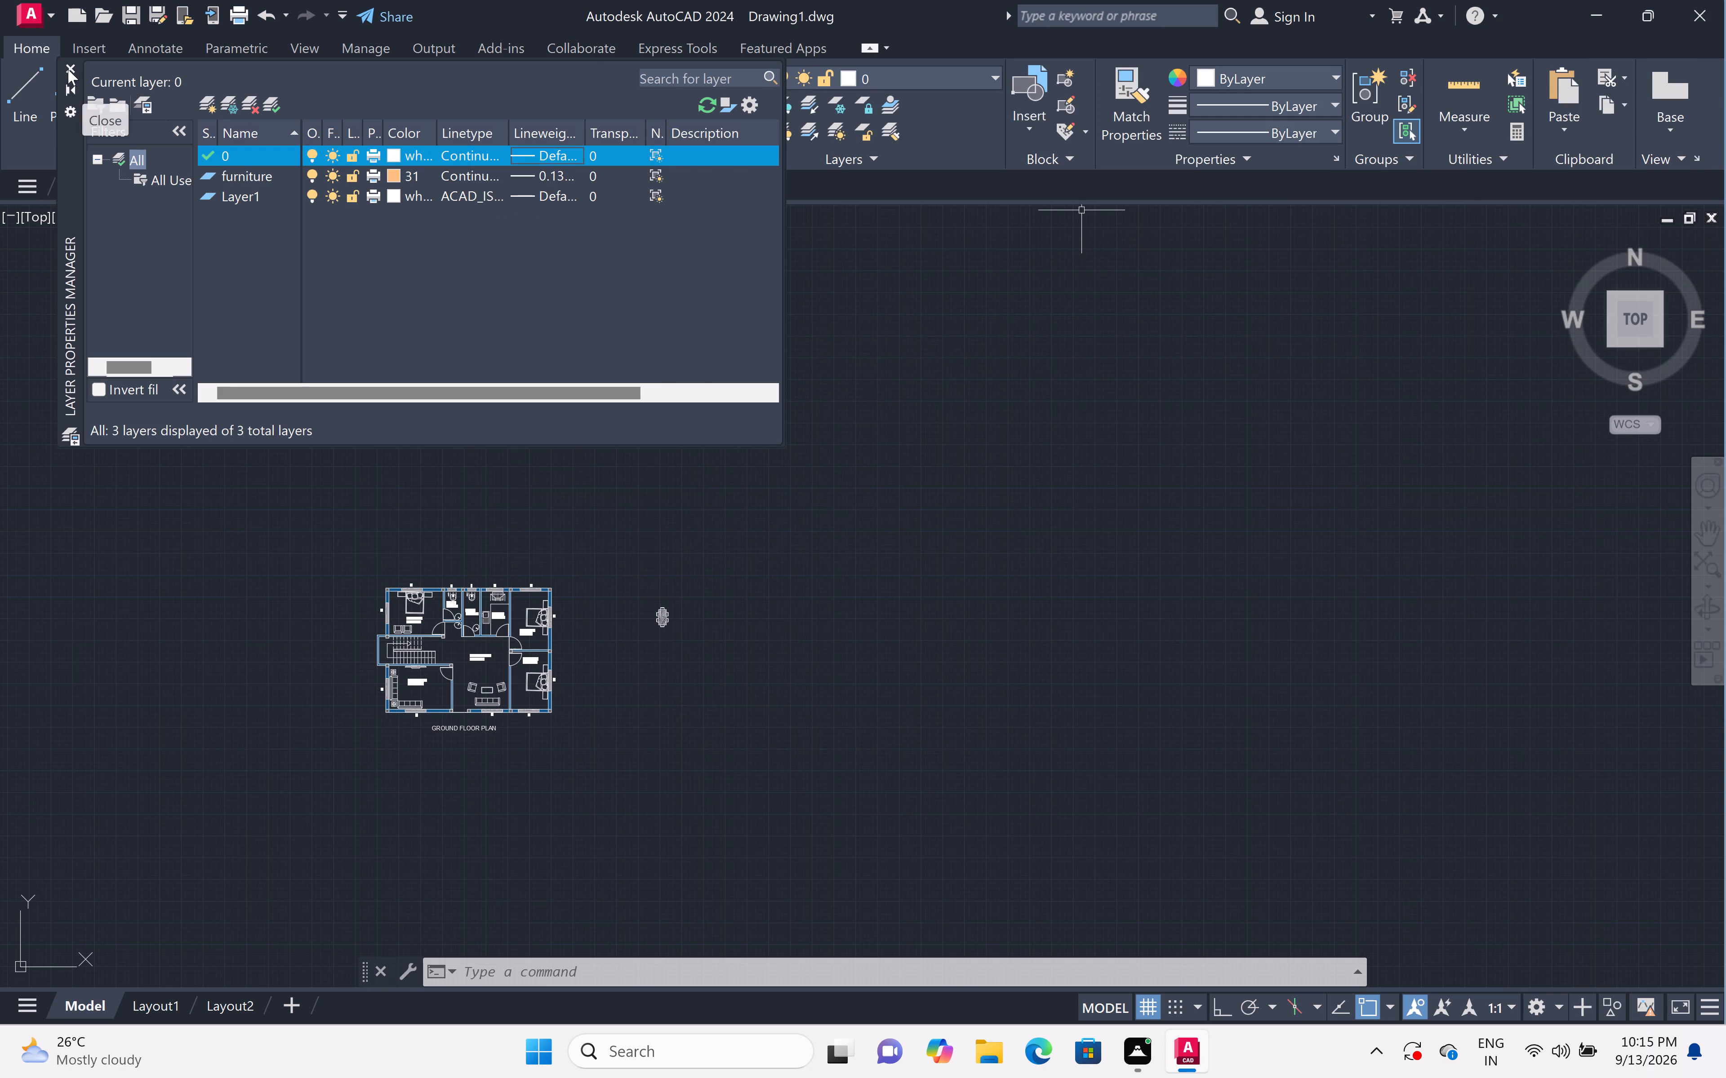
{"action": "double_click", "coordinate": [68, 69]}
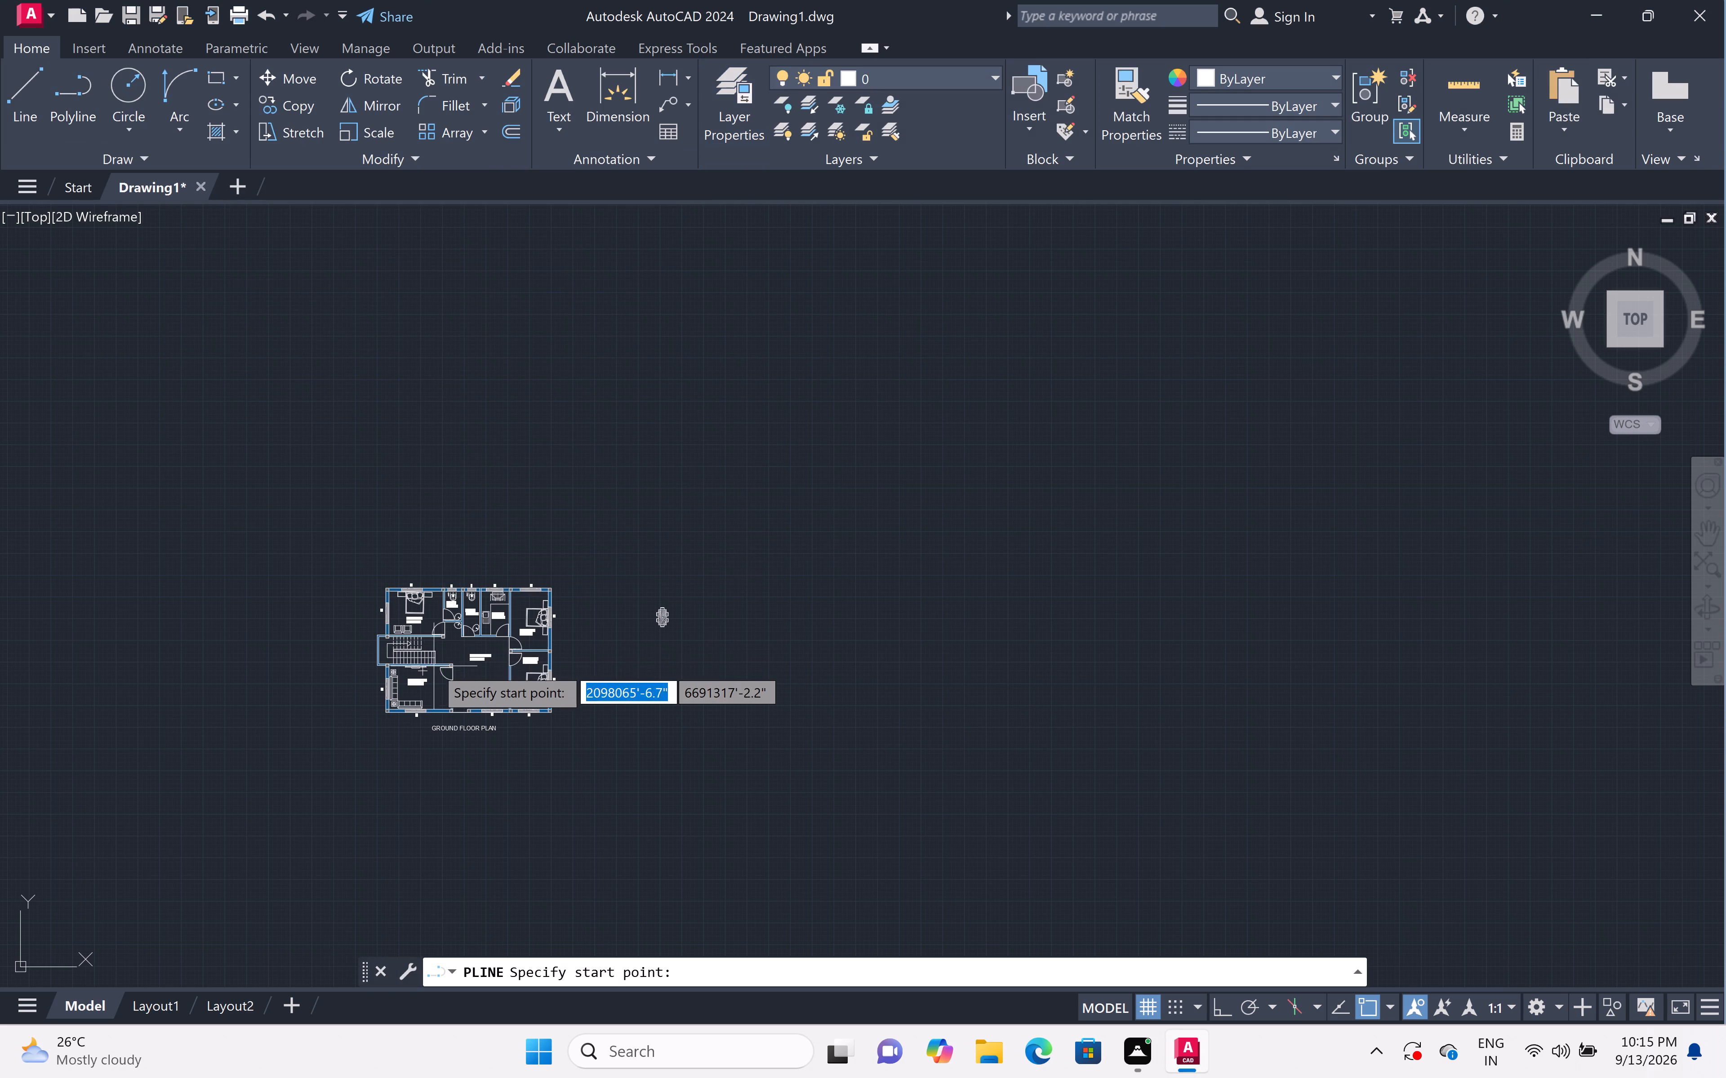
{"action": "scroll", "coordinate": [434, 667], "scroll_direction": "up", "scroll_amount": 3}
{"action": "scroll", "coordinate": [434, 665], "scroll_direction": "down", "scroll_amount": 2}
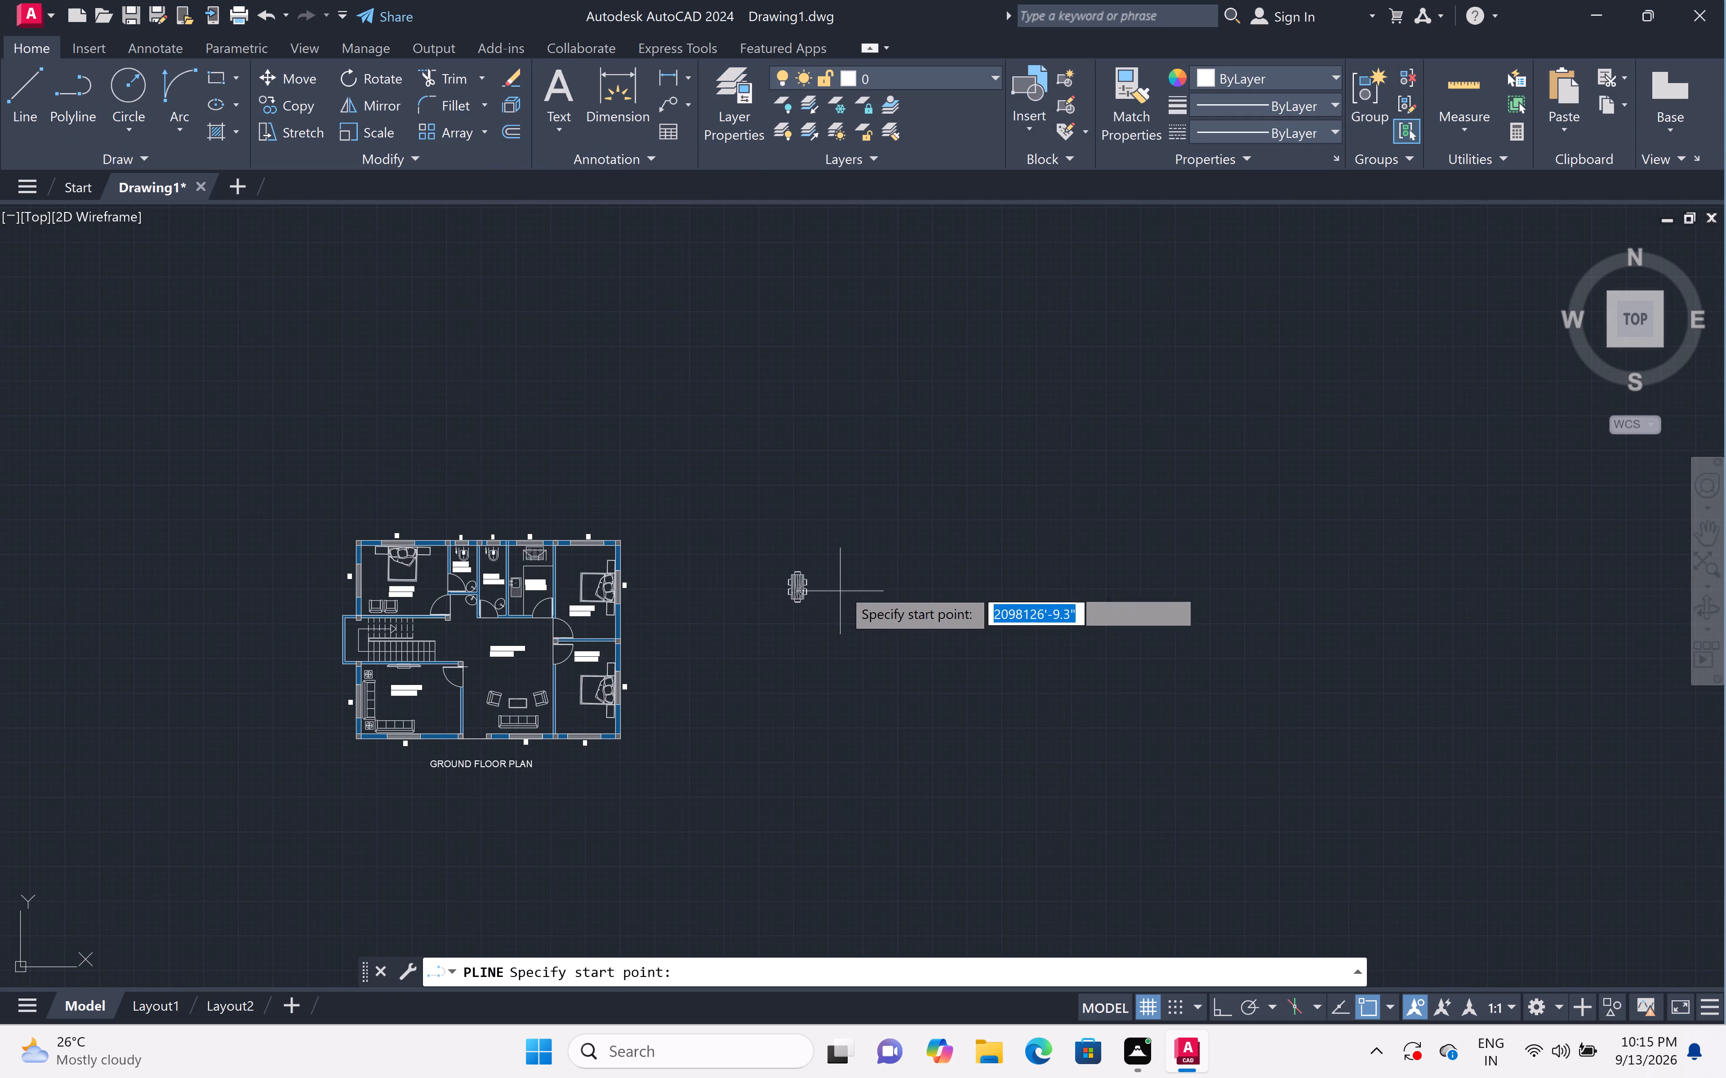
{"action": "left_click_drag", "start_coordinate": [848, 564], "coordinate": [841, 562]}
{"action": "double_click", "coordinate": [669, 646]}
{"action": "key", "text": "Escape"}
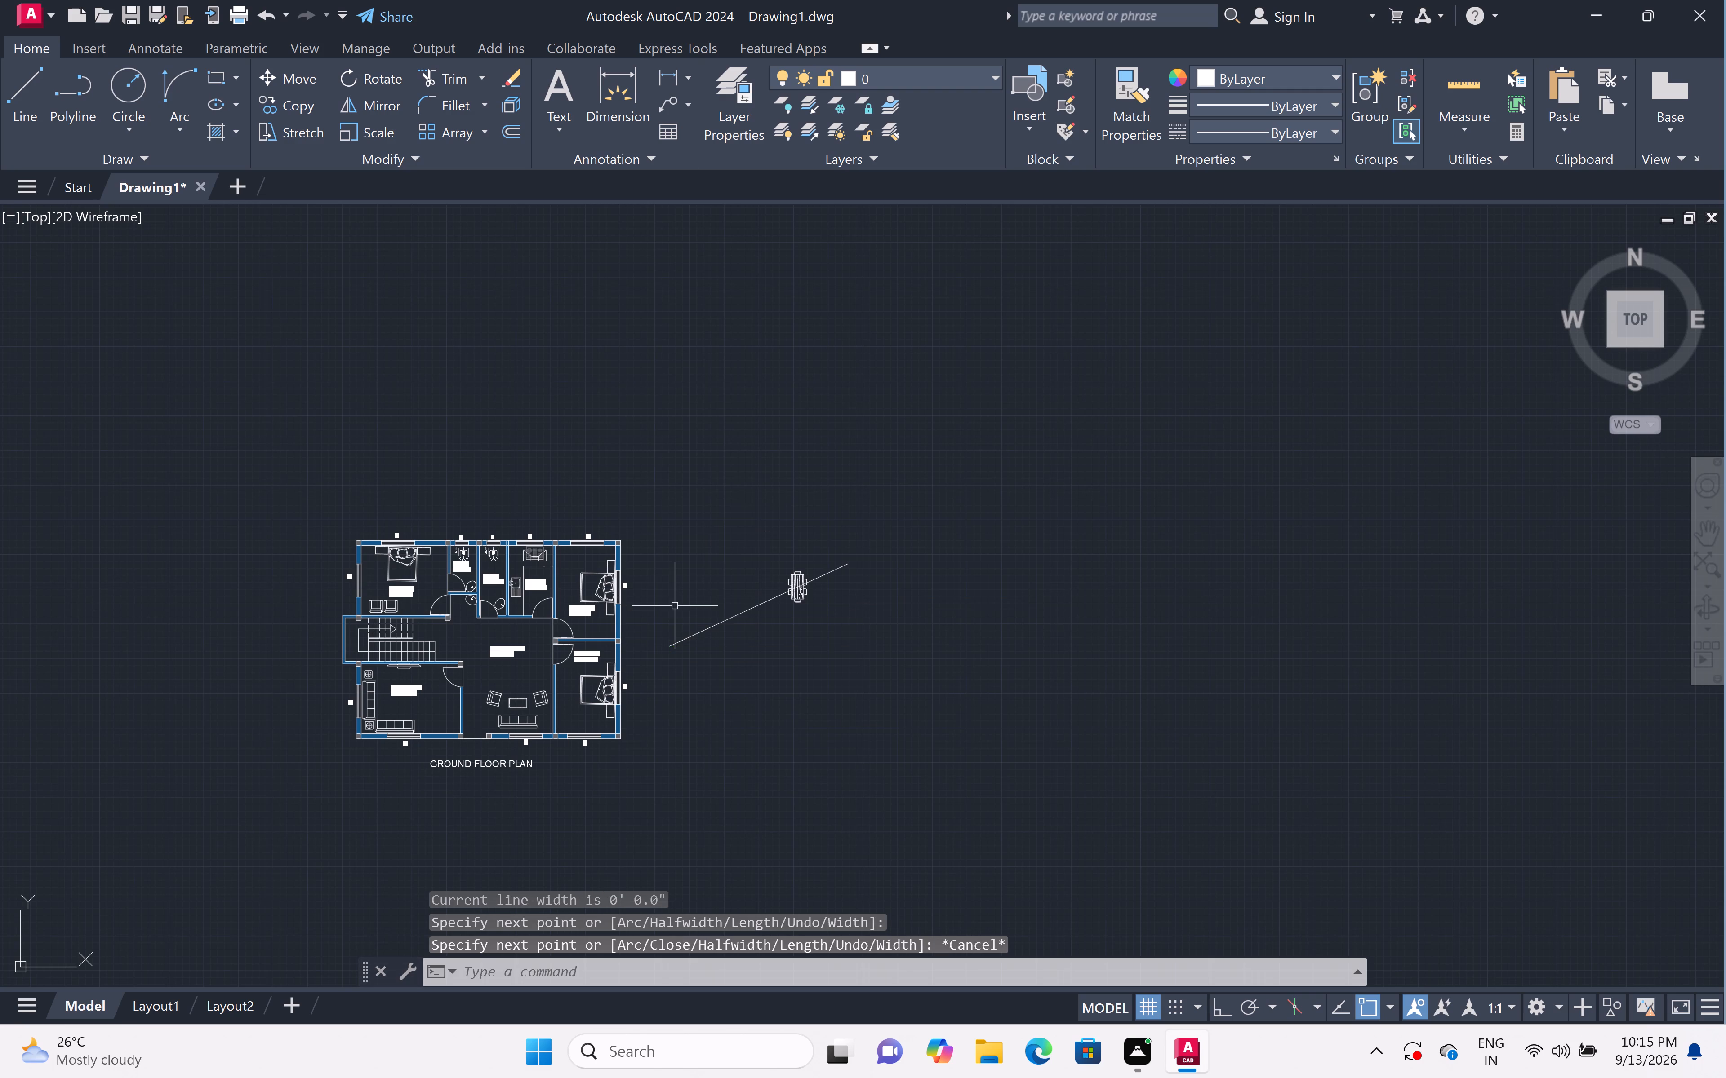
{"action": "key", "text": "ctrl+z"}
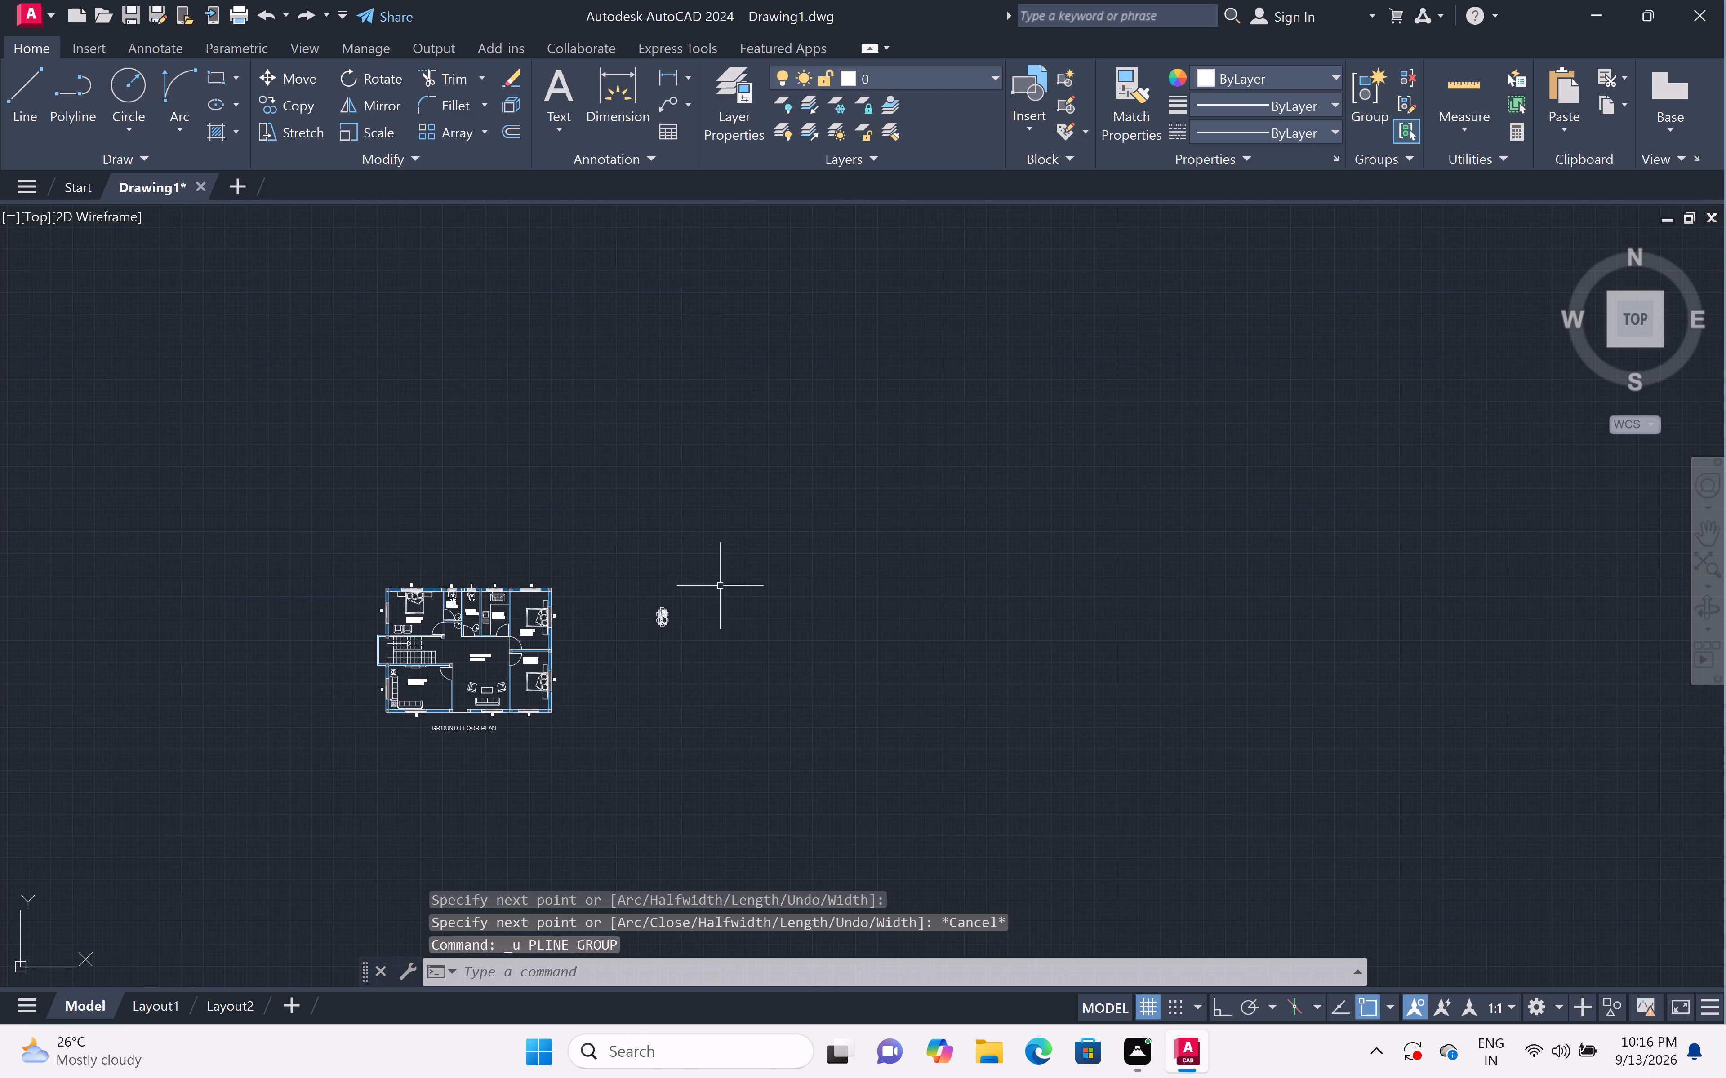
Erase the dining table block lying outside the plan, east of the bedrooms.
{"action": "scroll", "coordinate": [431, 716], "scroll_direction": "up", "scroll_amount": 2}
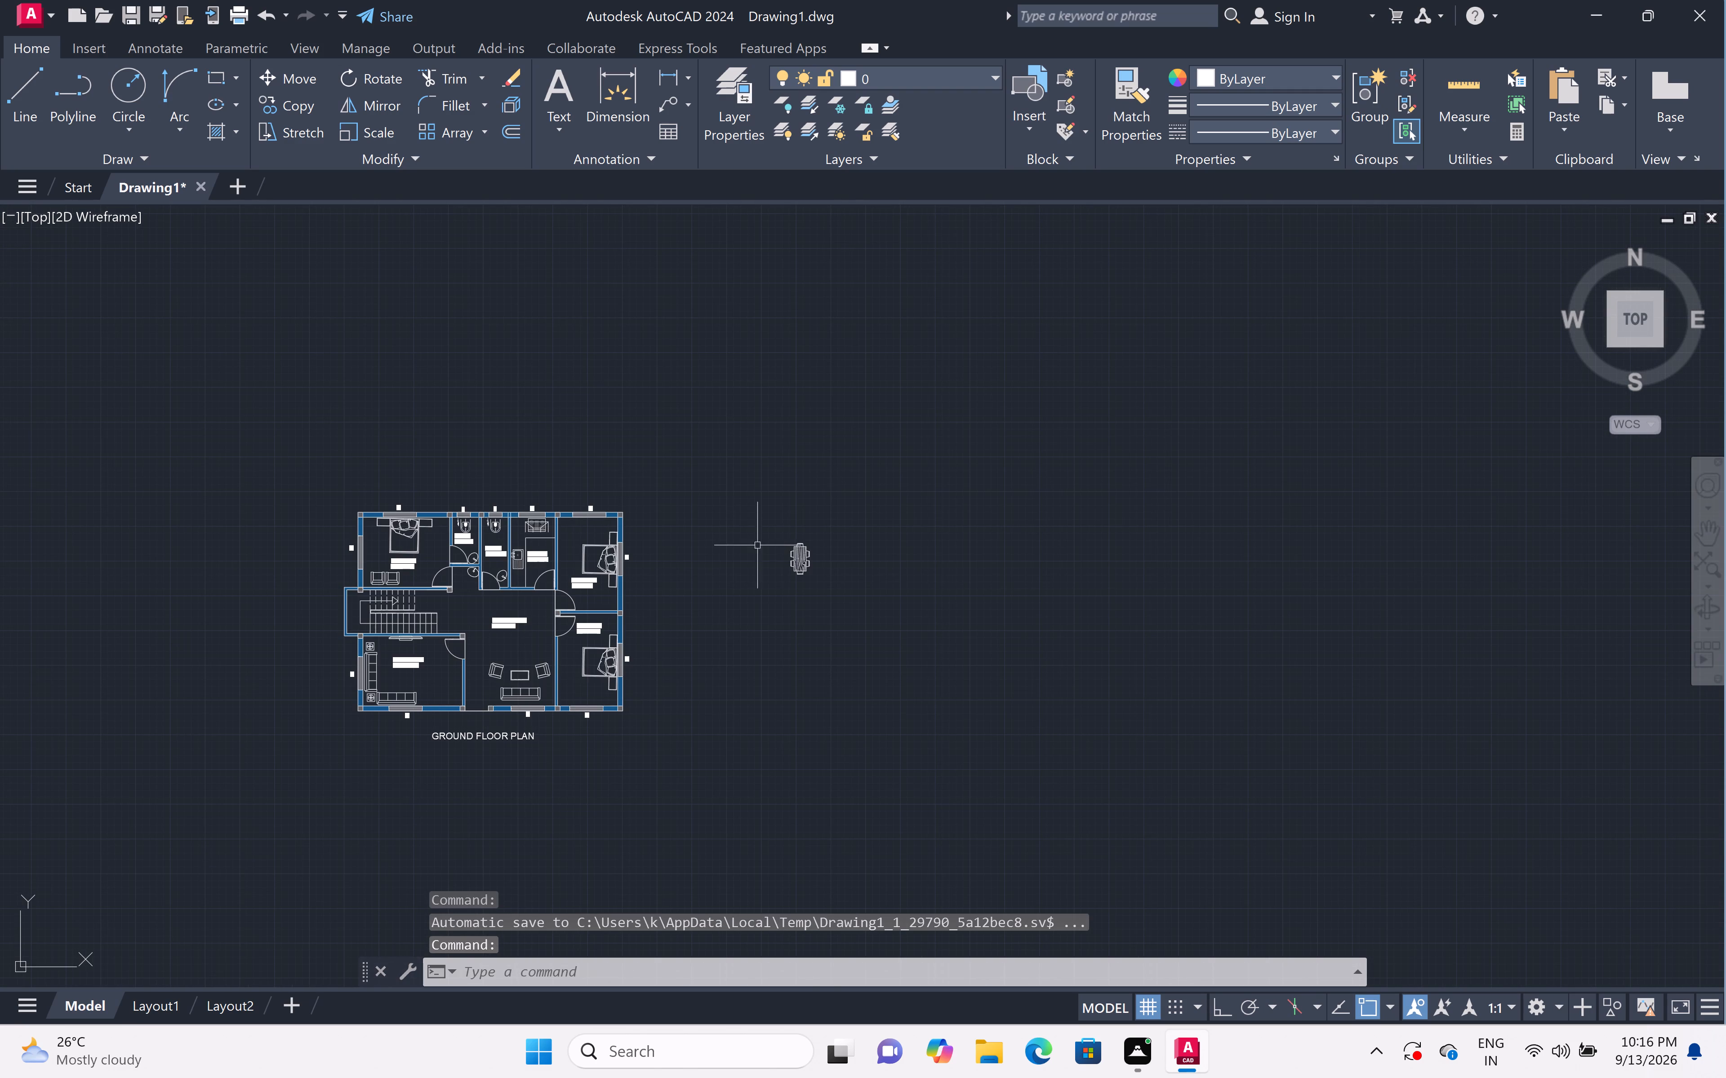
{"action": "left_click", "coordinate": [932, 530]}
{"action": "left_click", "coordinate": [736, 648]}
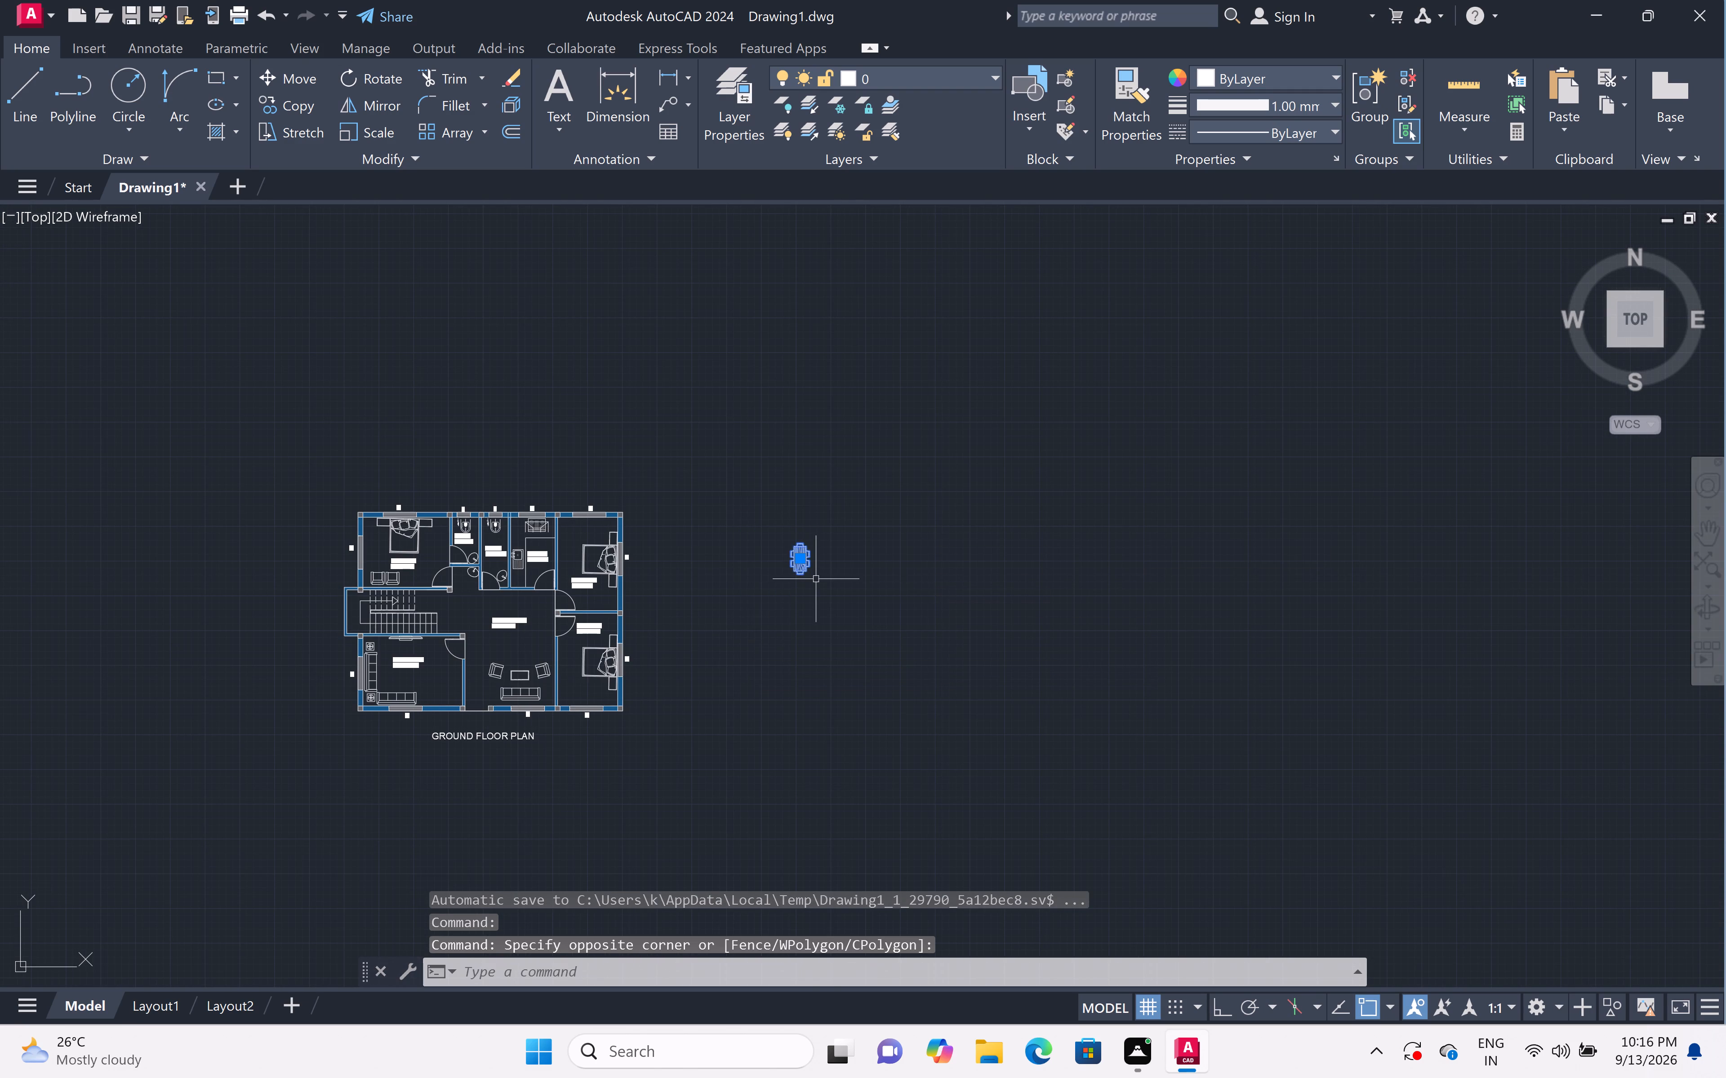
{"action": "key", "text": "Delete"}
Draw a rectangular border about 58' by 42'-6" around the whole floor plan and its GROUND FLOOR PLAN title.
{"action": "scroll", "coordinate": [812, 543], "scroll_direction": "down", "scroll_amount": 2}
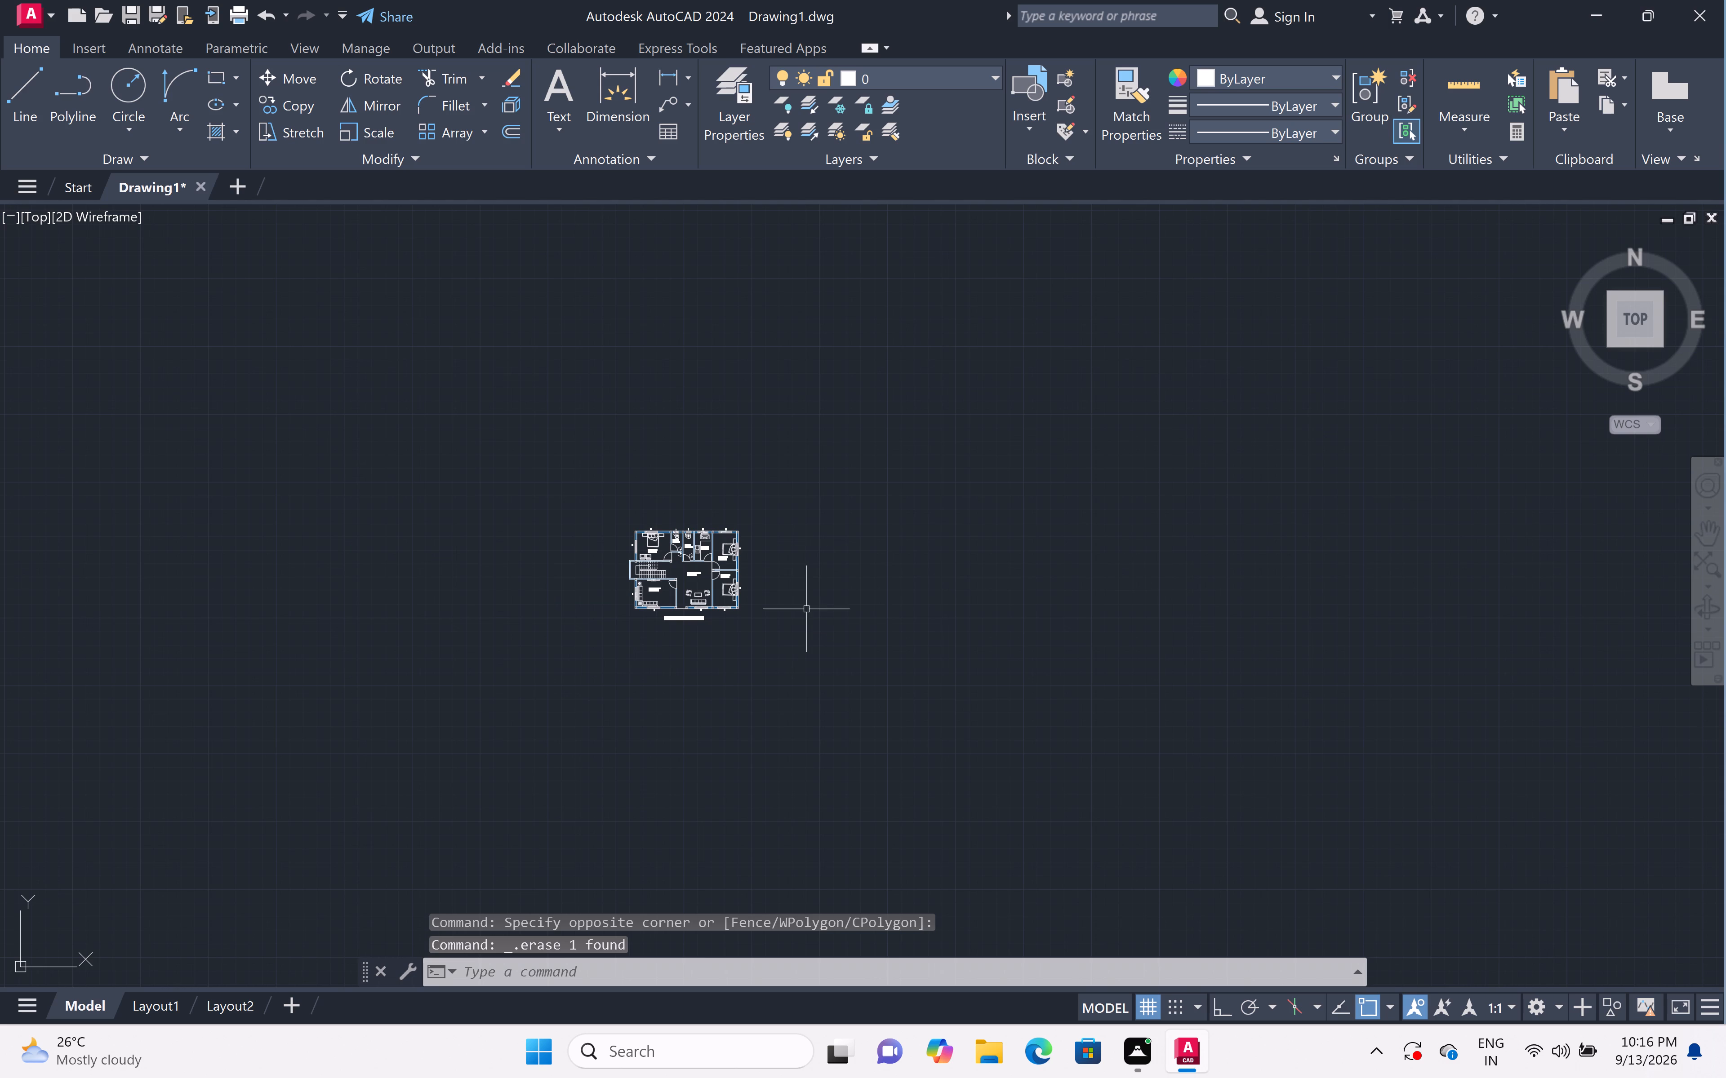
{"action": "middle_click_drag", "start_coordinate": [587, 705], "coordinate": [685, 627]}
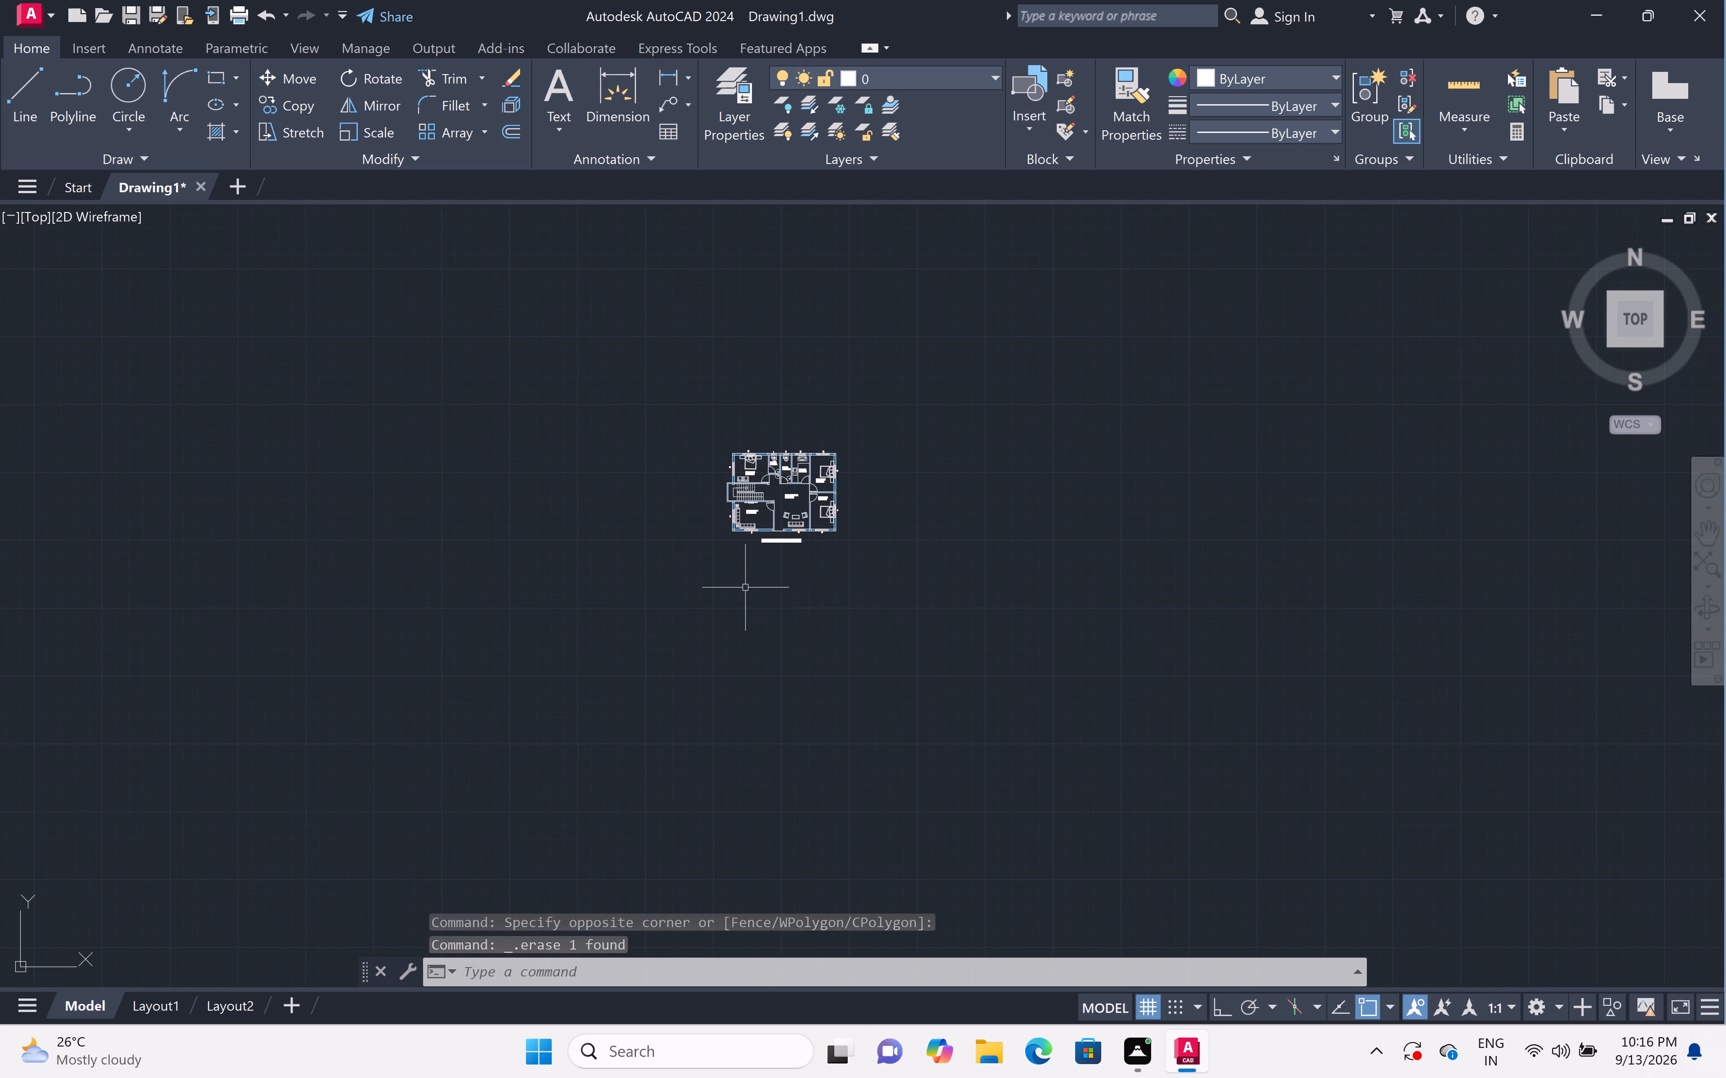
{"action": "scroll", "coordinate": [745, 588], "scroll_direction": "up", "scroll_amount": 2}
{"action": "middle_click_drag", "start_coordinate": [749, 594], "coordinate": [761, 697]}
{"action": "scroll", "coordinate": [758, 659], "scroll_direction": "up", "scroll_amount": 2}
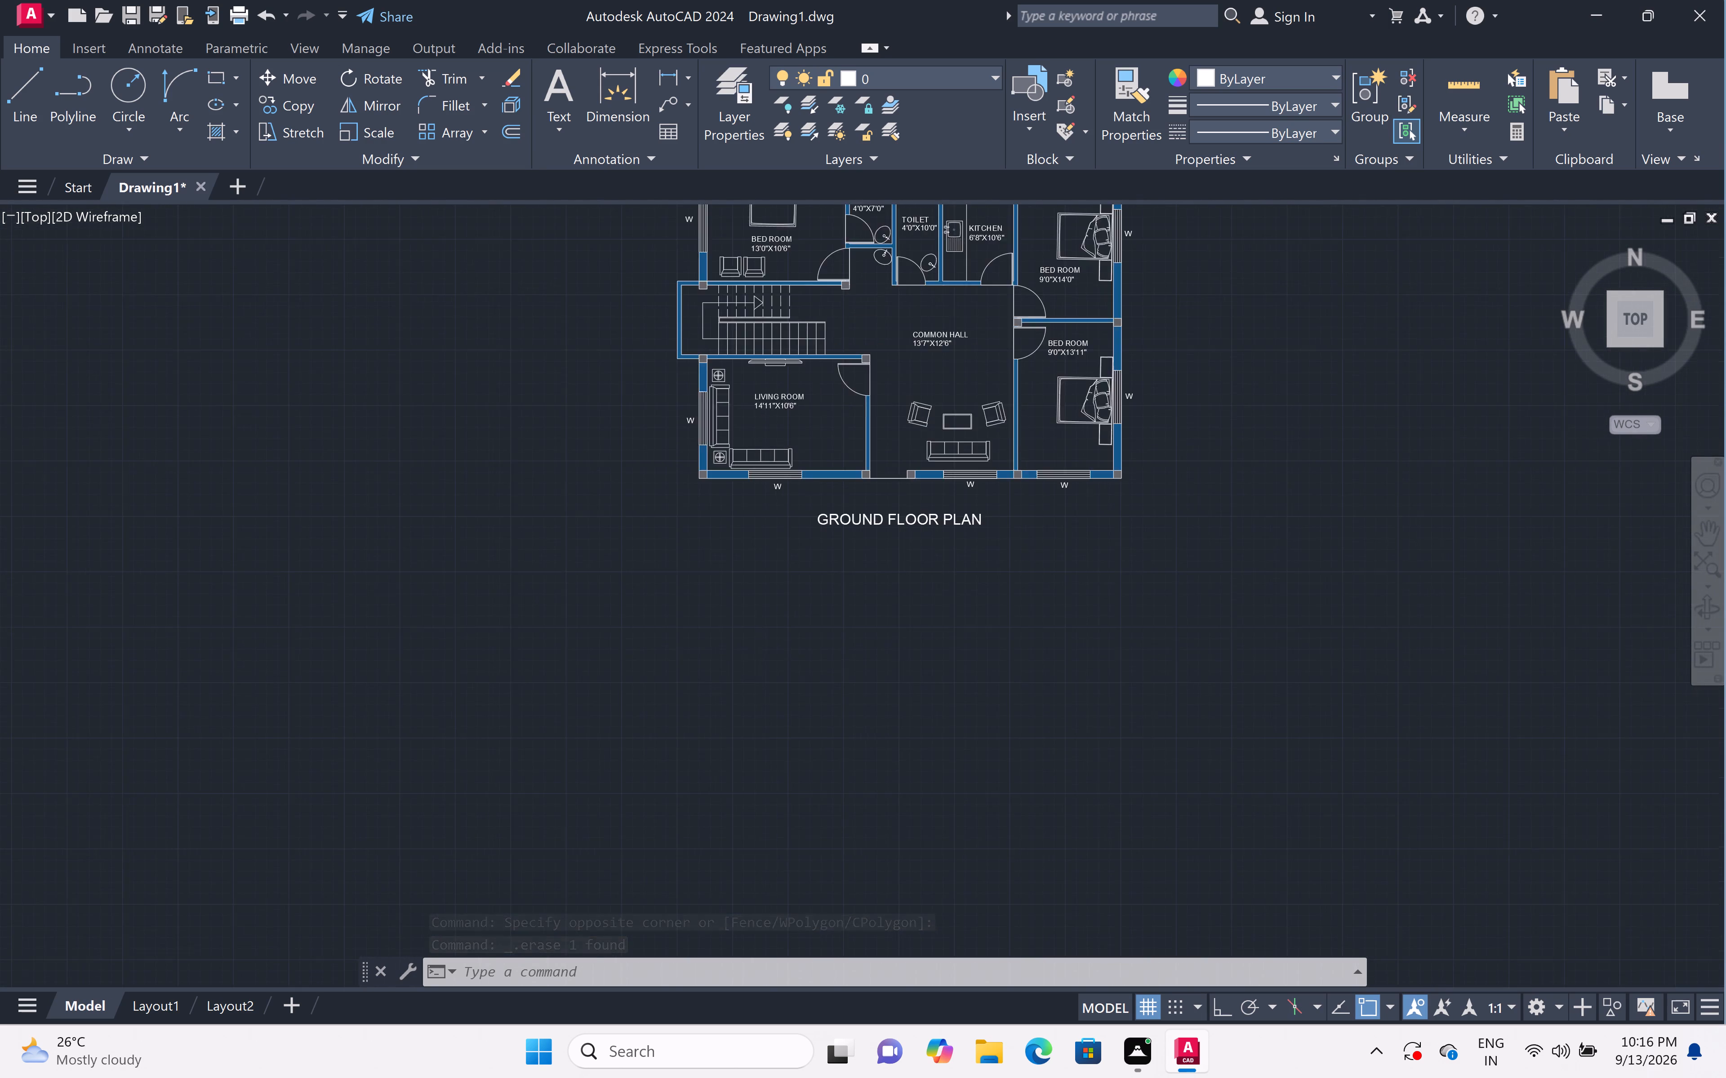
{"action": "middle_click", "coordinate": [771, 703]}
{"action": "middle_click_drag", "start_coordinate": [771, 707], "coordinate": [770, 830]}
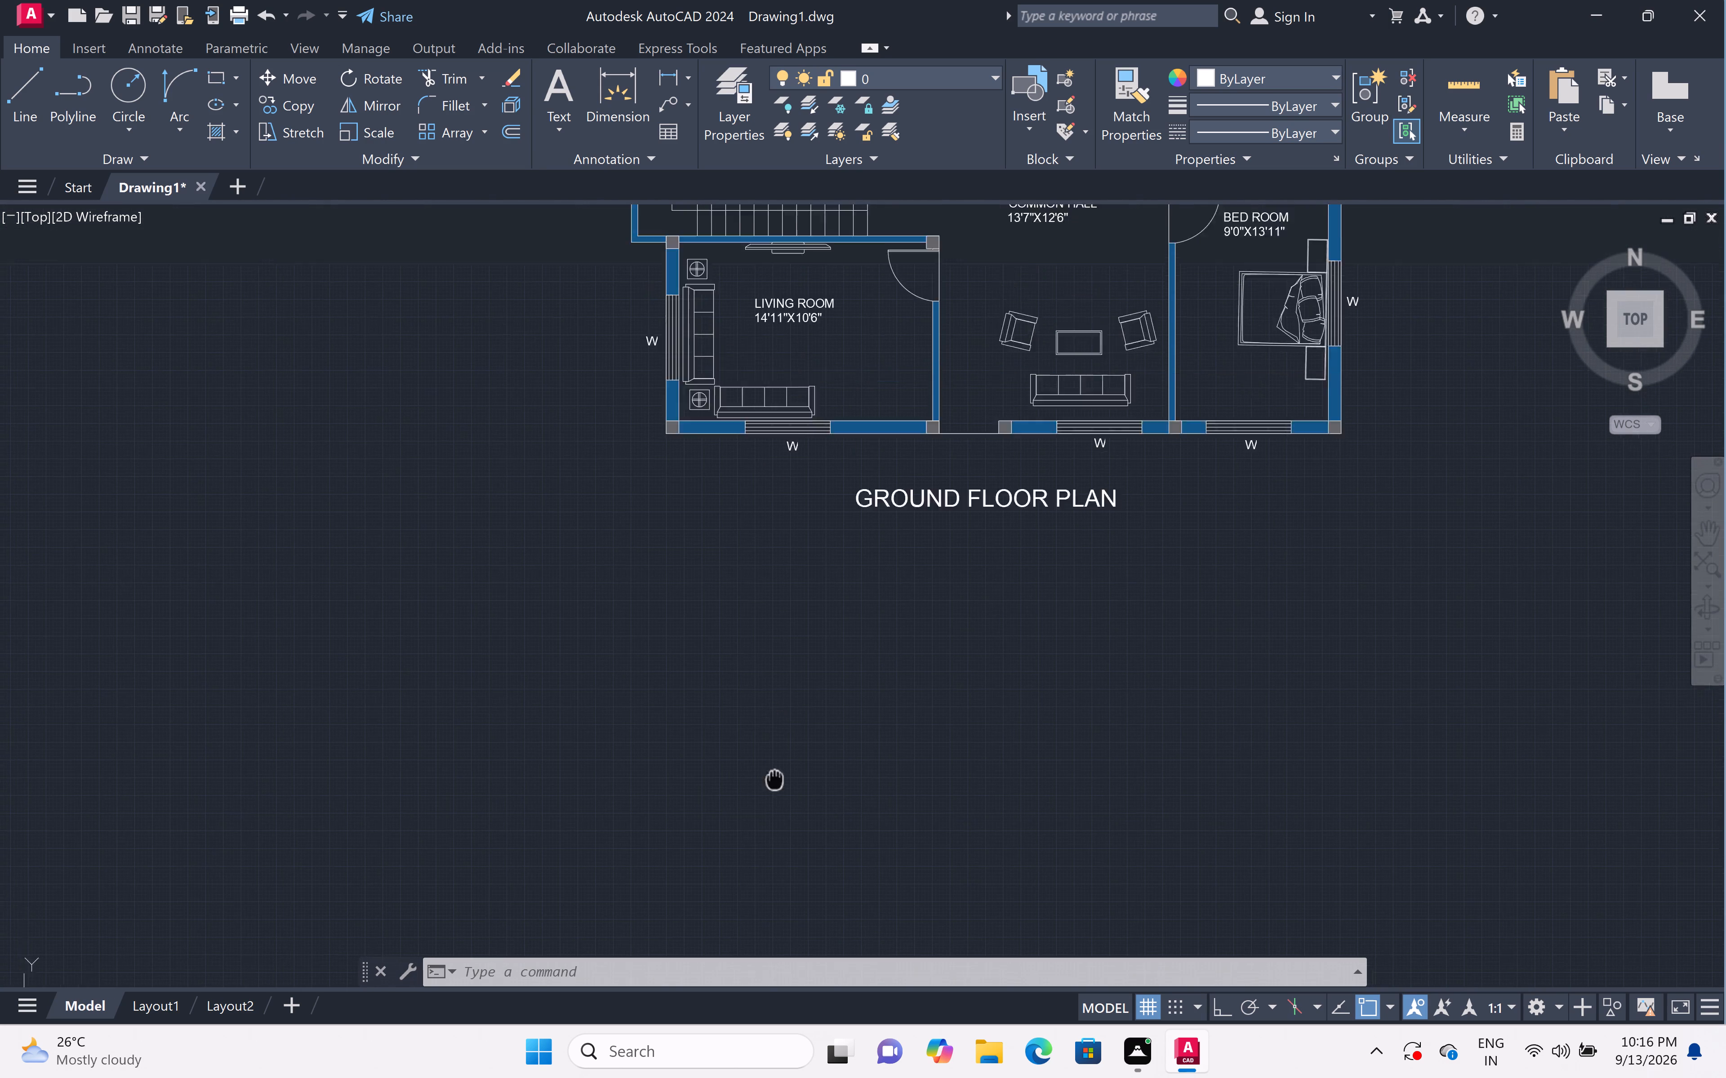
{"action": "middle_click_drag", "start_coordinate": [770, 830], "coordinate": [759, 888]}
{"action": "scroll", "coordinate": [763, 835], "scroll_direction": "down", "scroll_amount": 1}
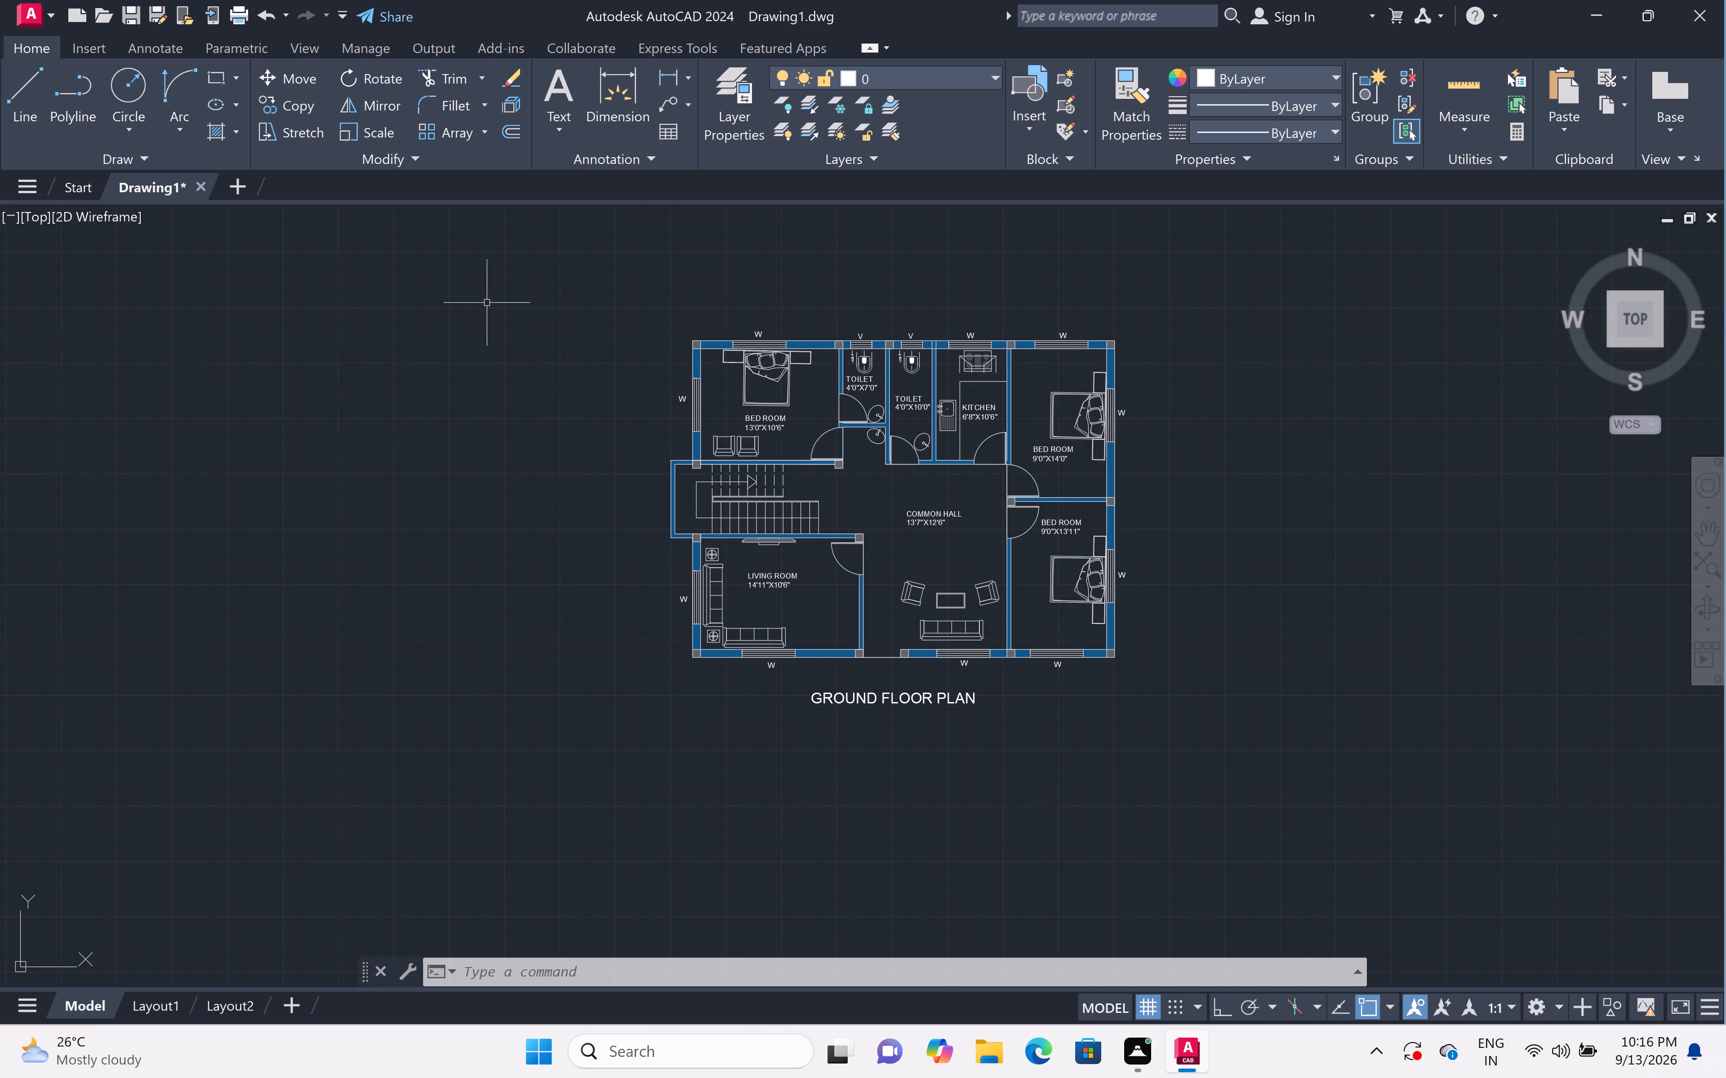
{"action": "type", "text": "RE"}
{"action": "type", "text": "C"}
{"action": "key", "text": "space"}
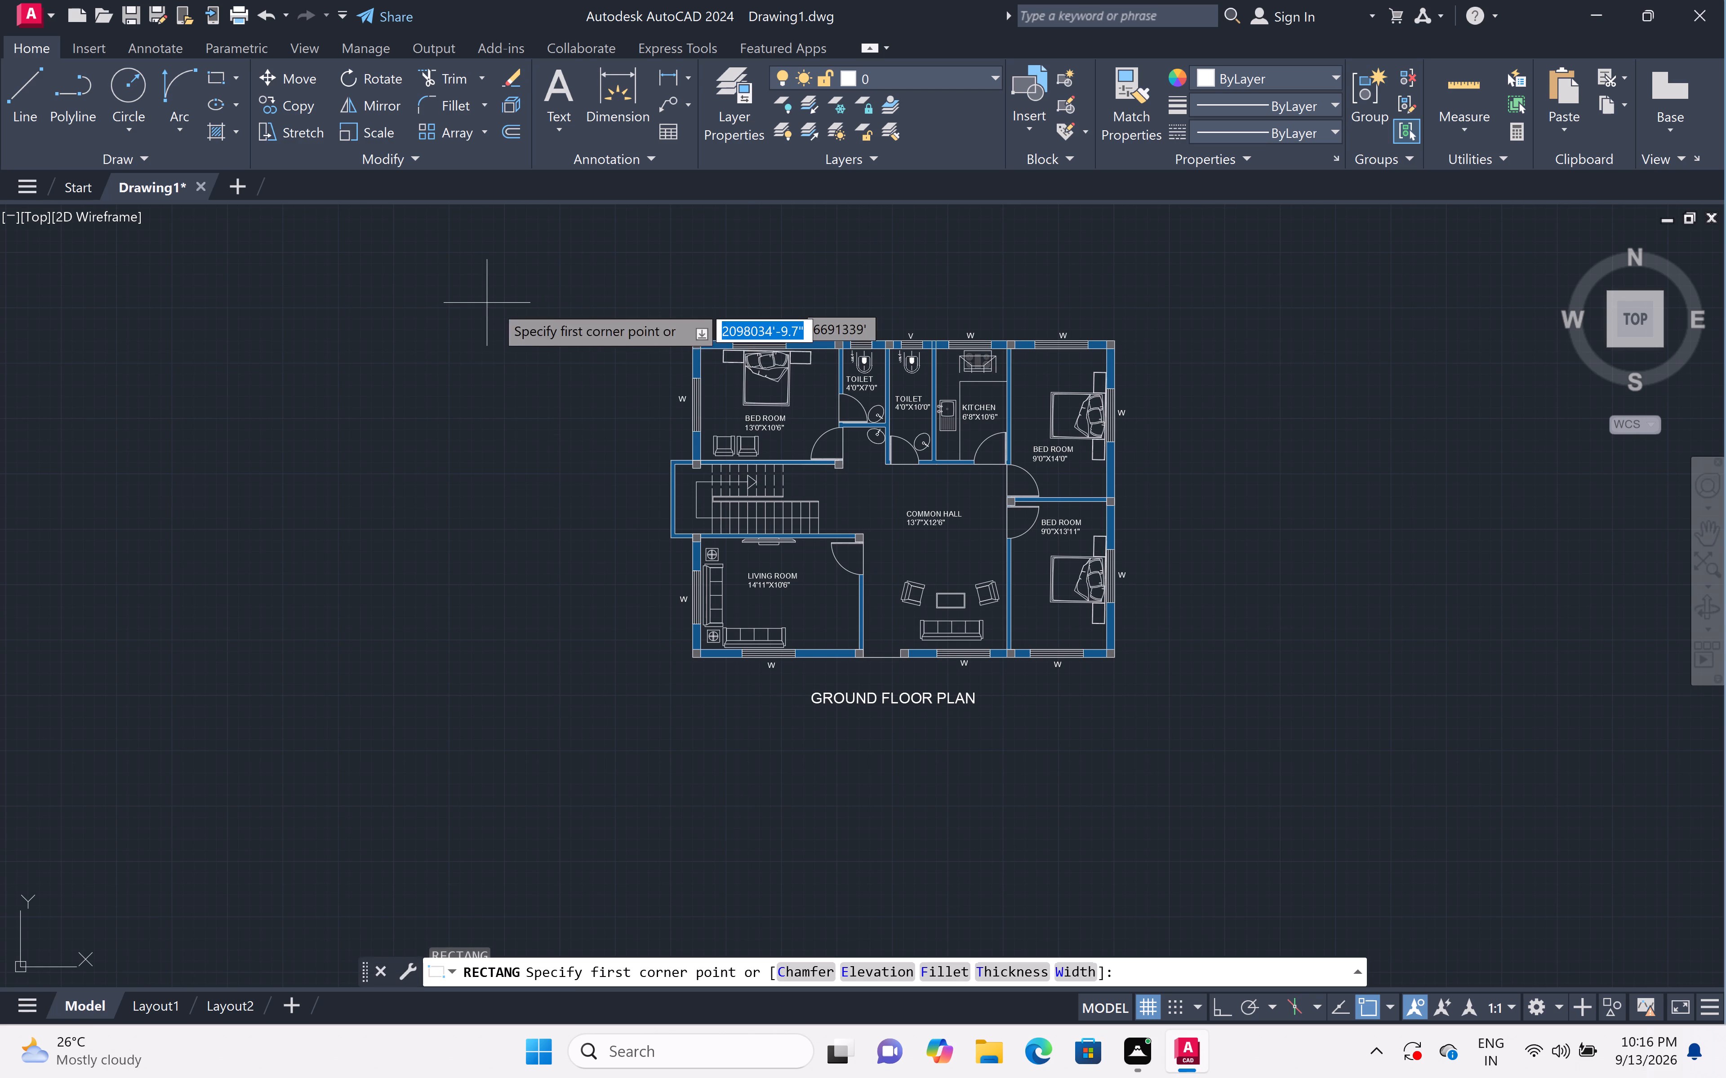
{"action": "left_click", "coordinate": [598, 287]}
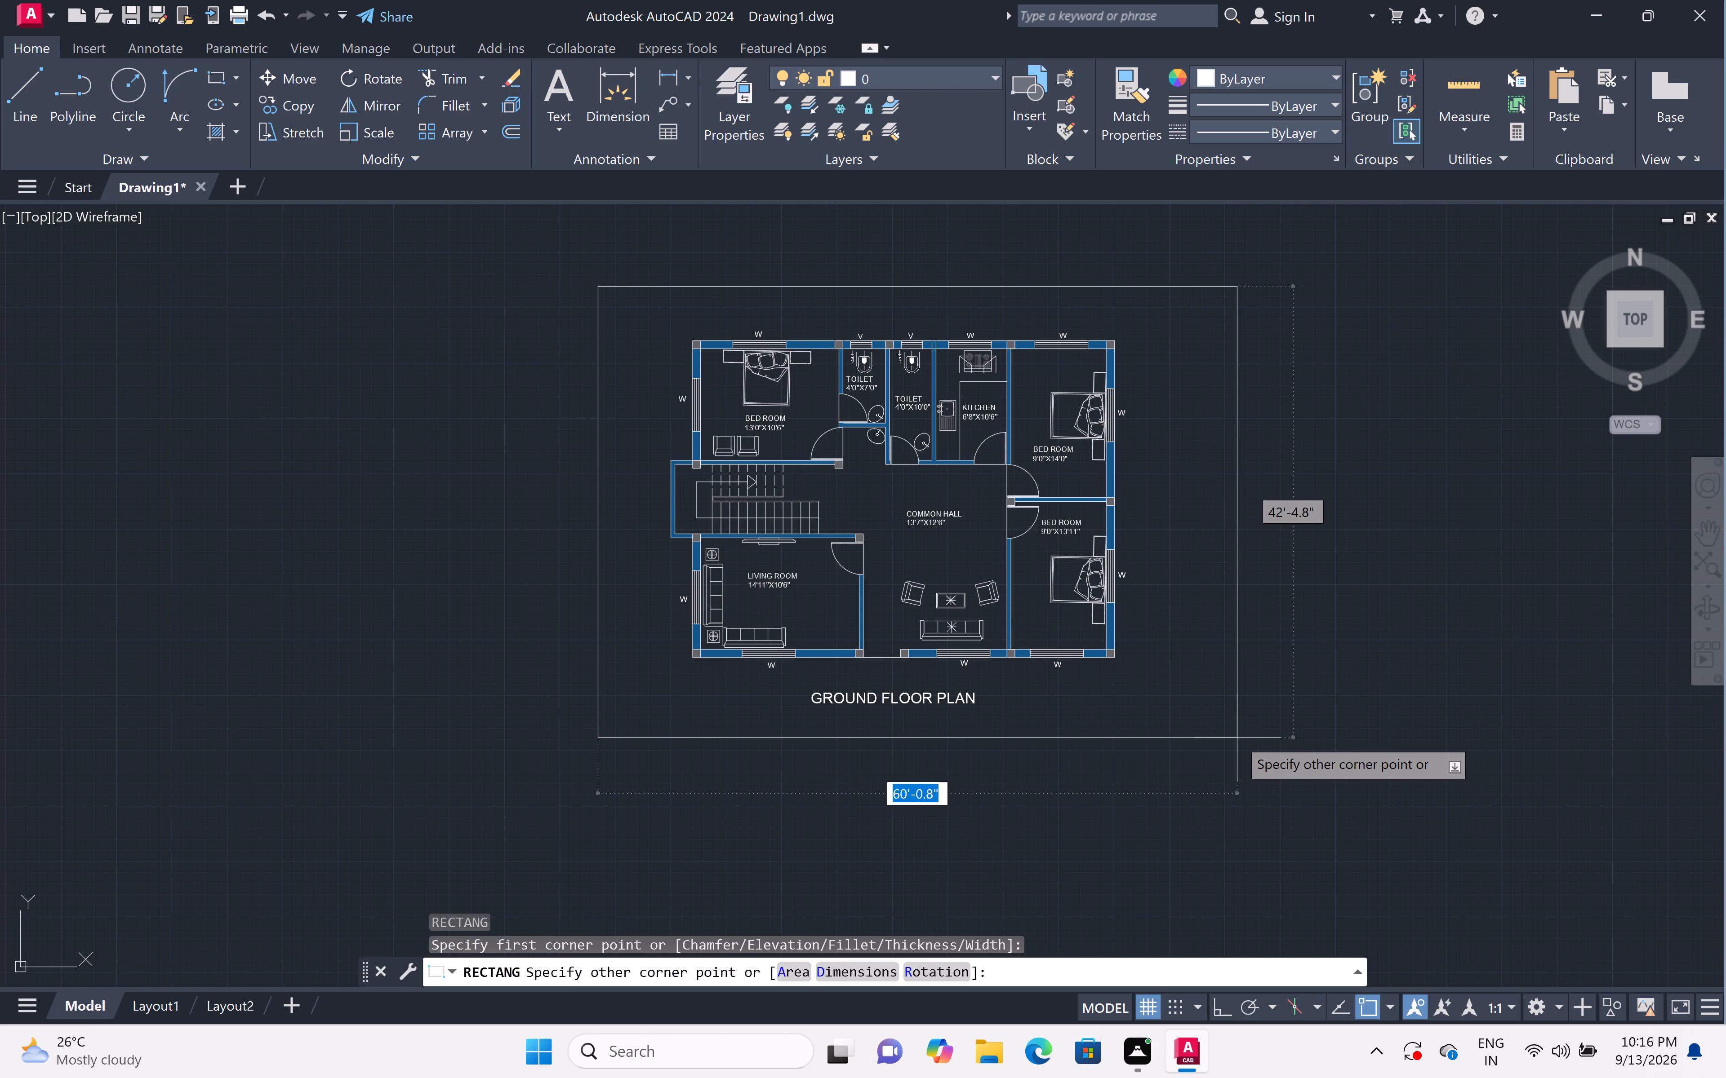
{"action": "left_click", "coordinate": [1219, 739]}
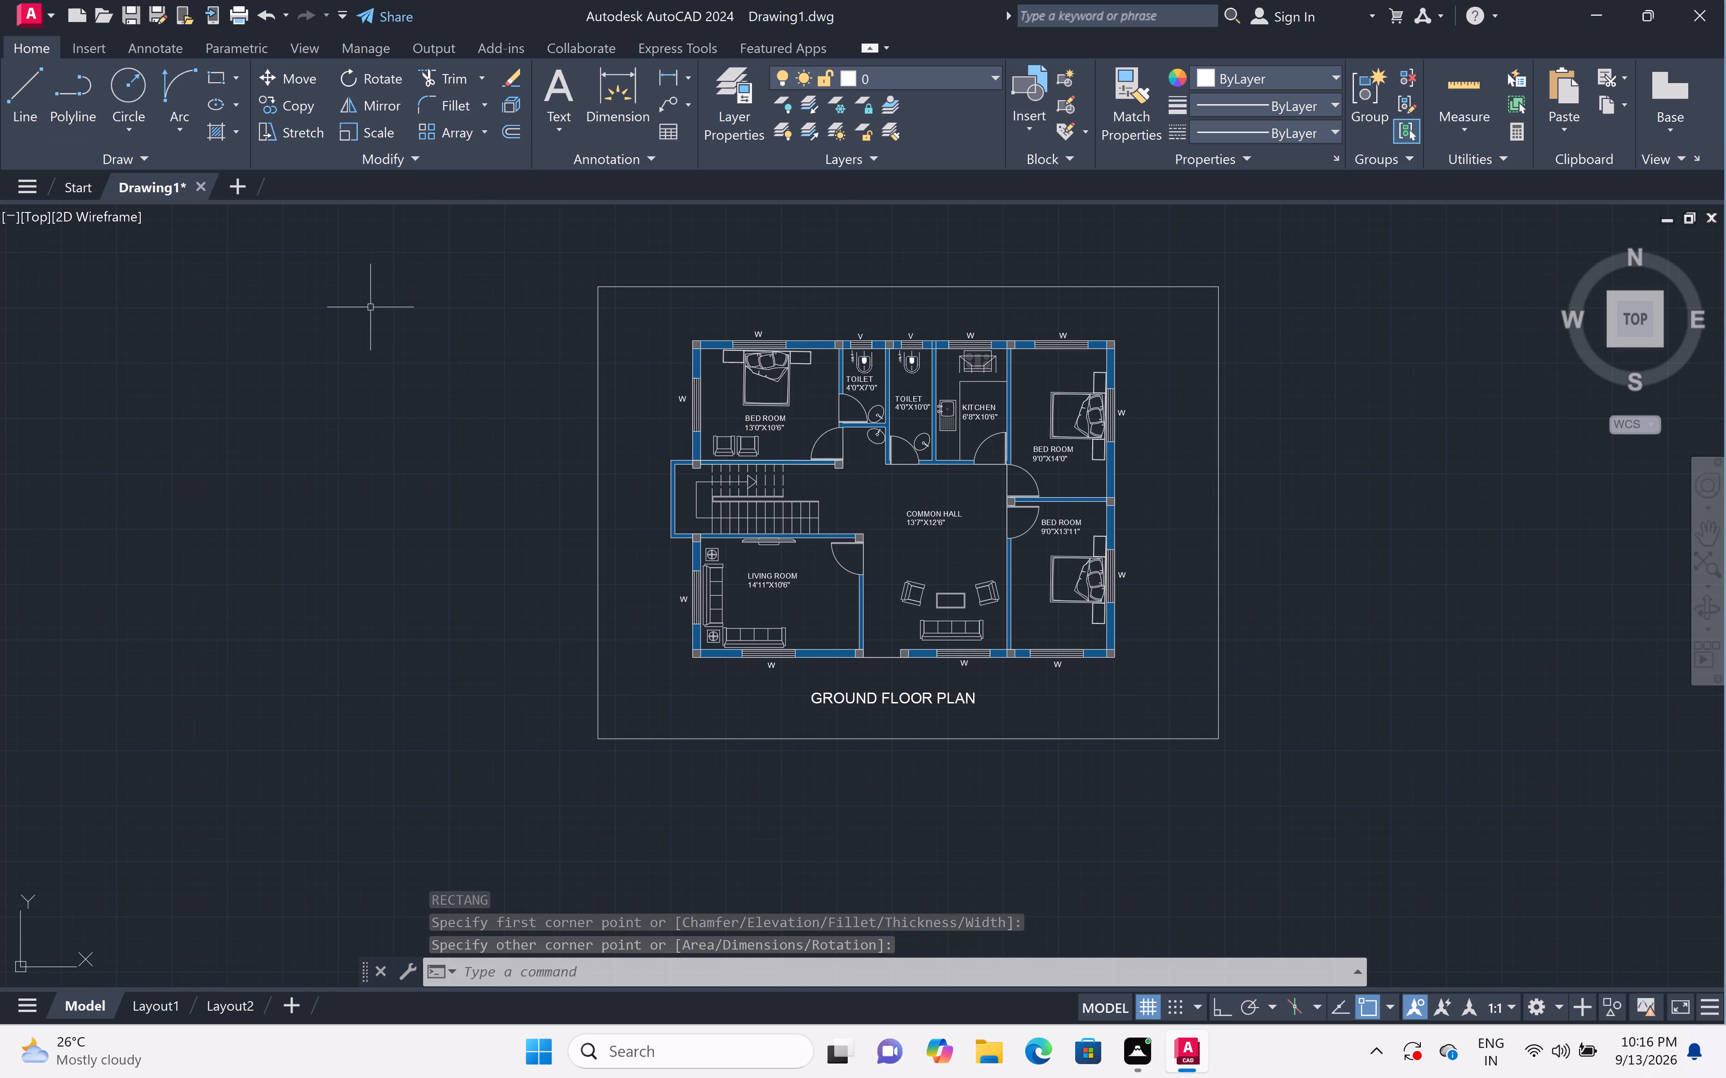
Set up a plot of the model with the DWG To PDF.pc3 plotter and ISO A4 (297.00 x 210.00 MM) paper.
{"action": "key", "text": "ctrl+p"}
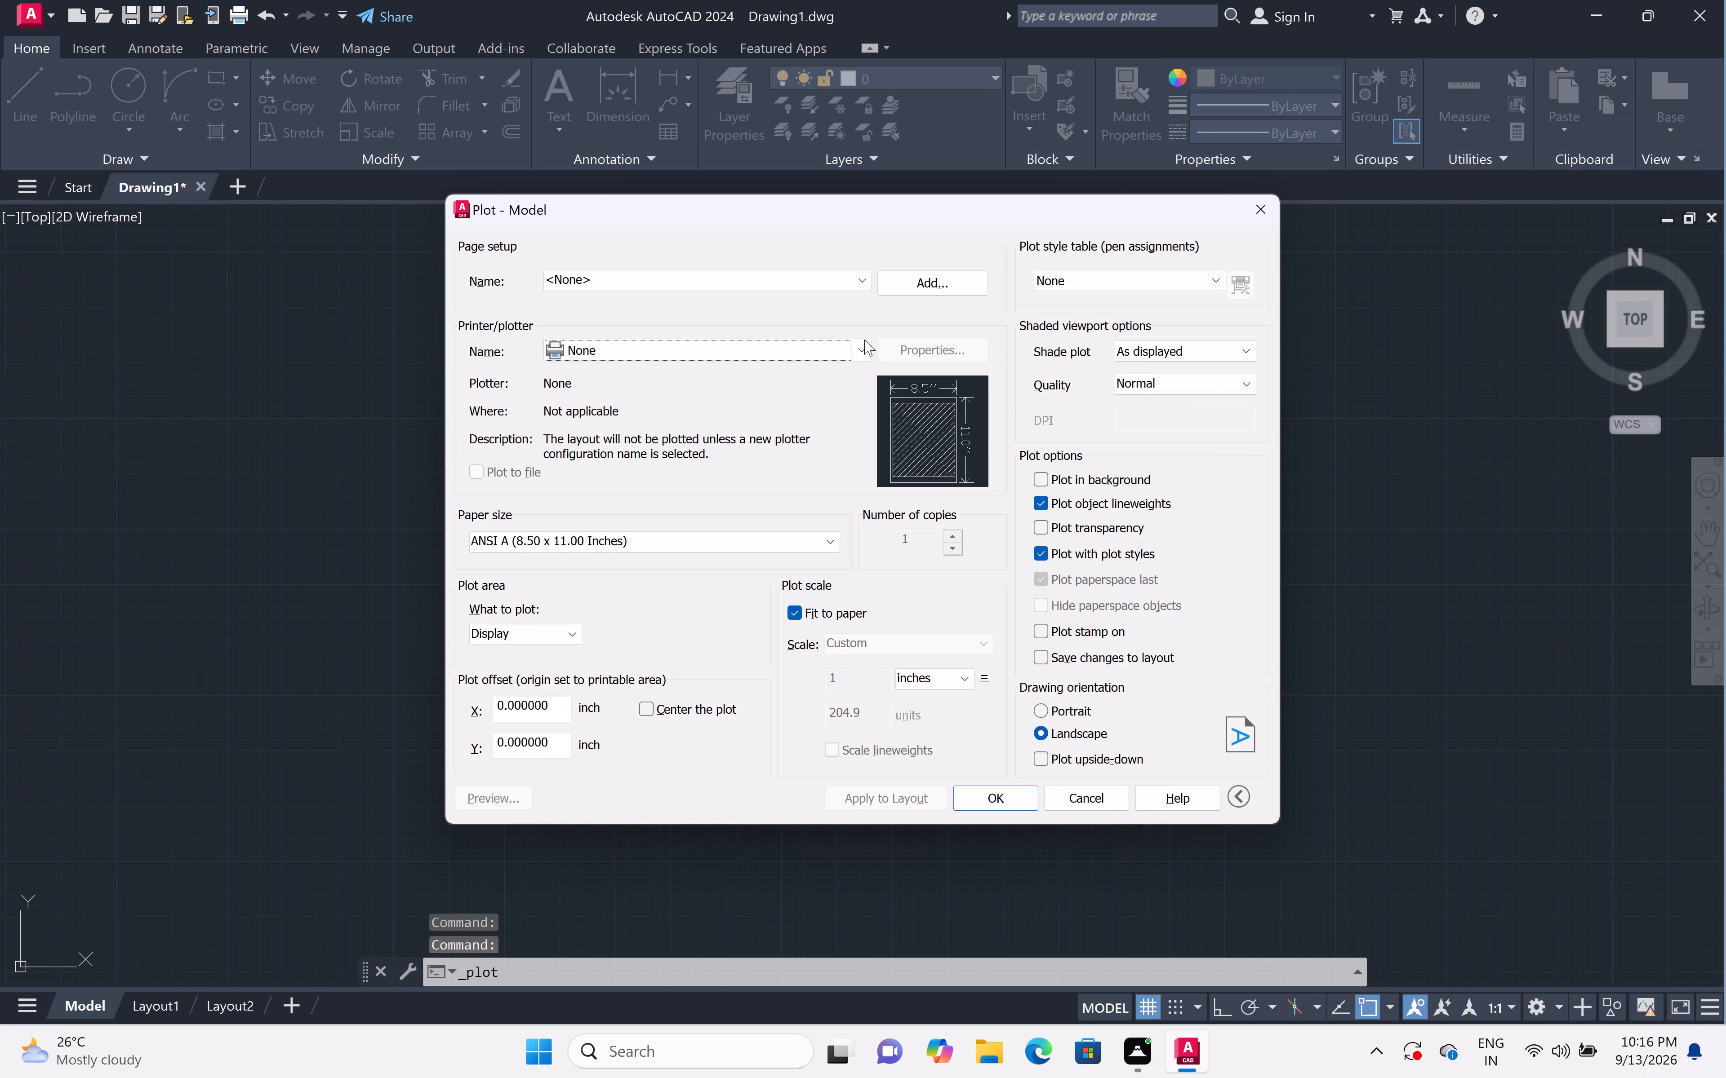
{"action": "left_click", "coordinate": [864, 342]}
{"action": "left_click", "coordinate": [778, 557]}
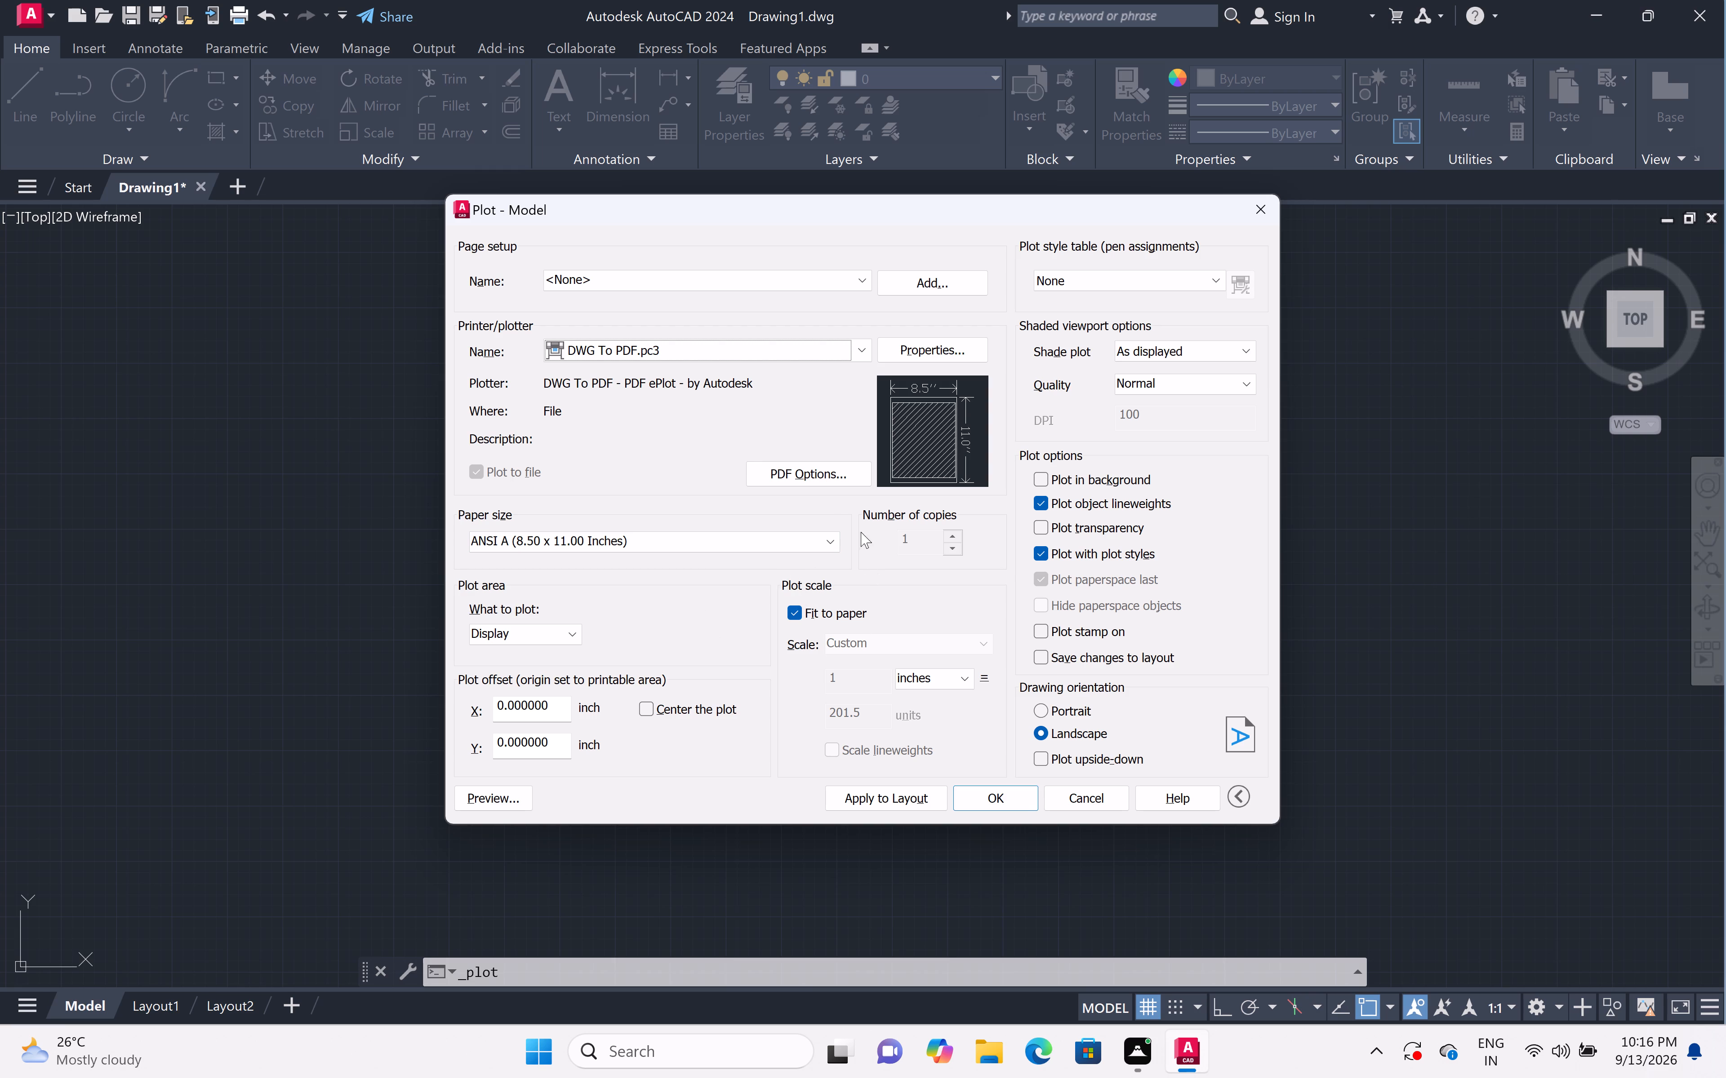
{"action": "left_click", "coordinate": [830, 538]}
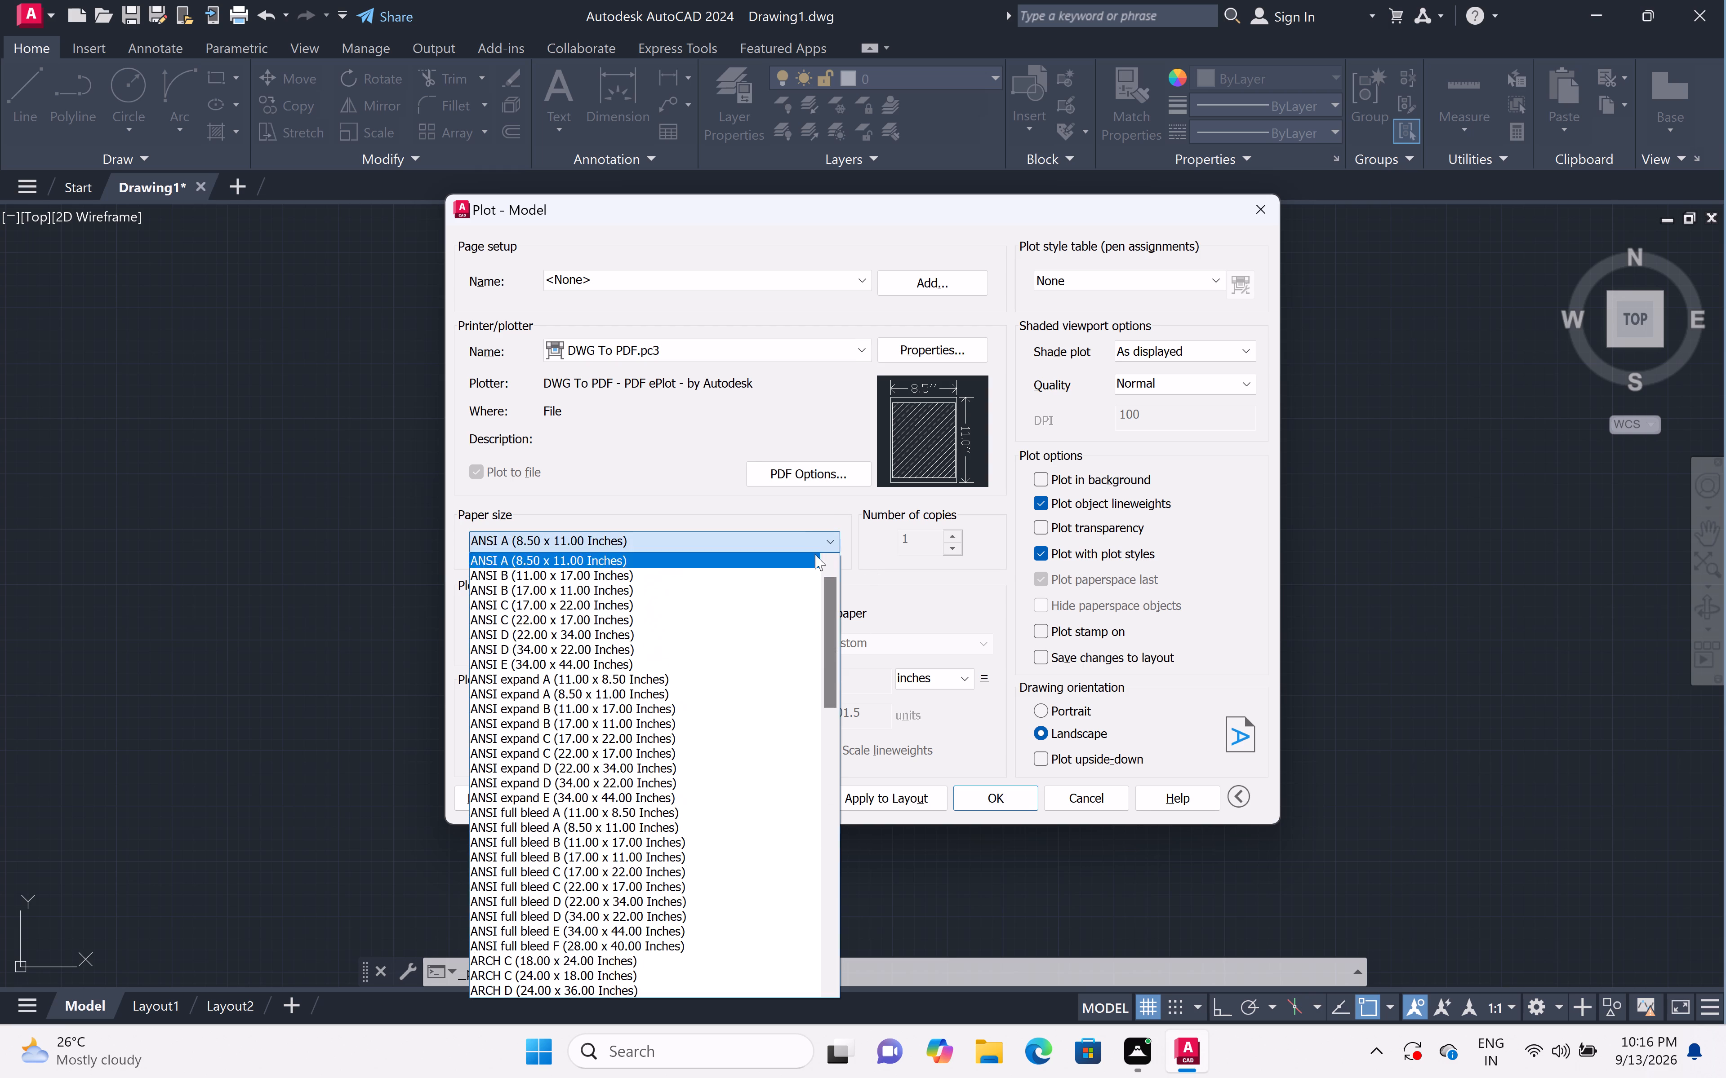
{"action": "scroll", "coordinate": [778, 672], "scroll_direction": "down", "scroll_amount": 7}
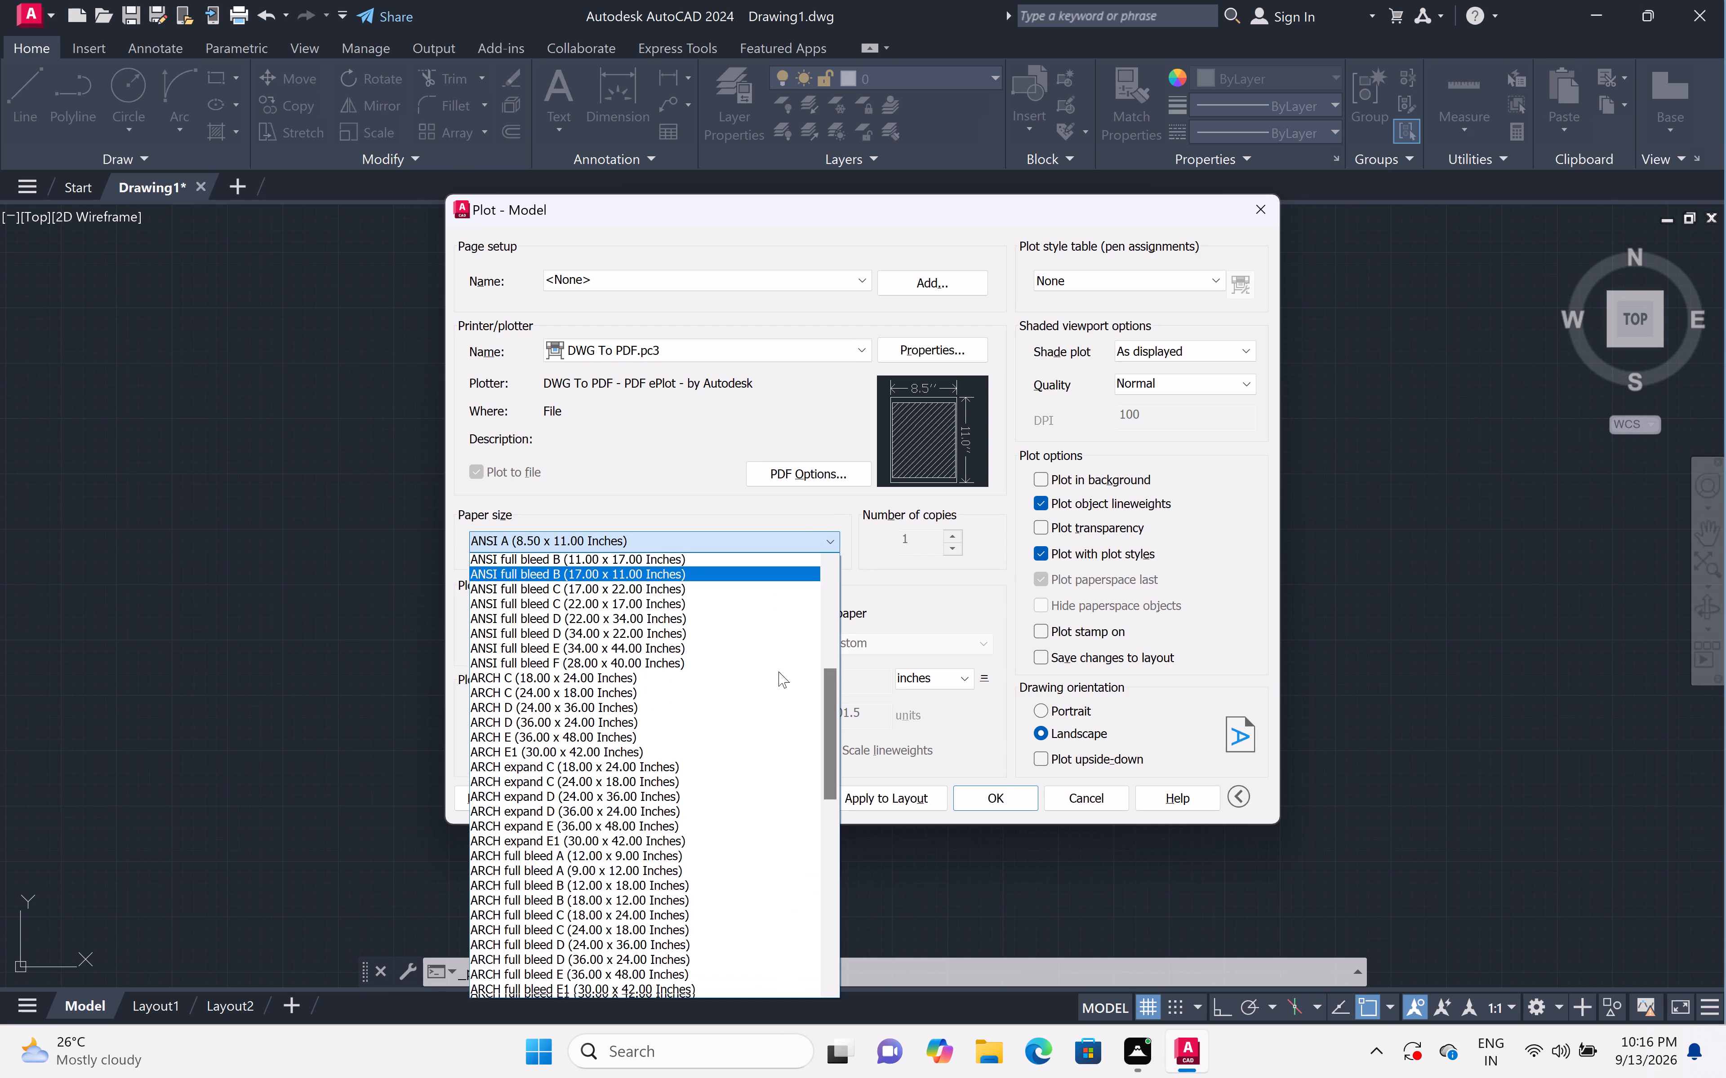
{"action": "scroll", "coordinate": [778, 671], "scroll_direction": "down", "scroll_amount": 8}
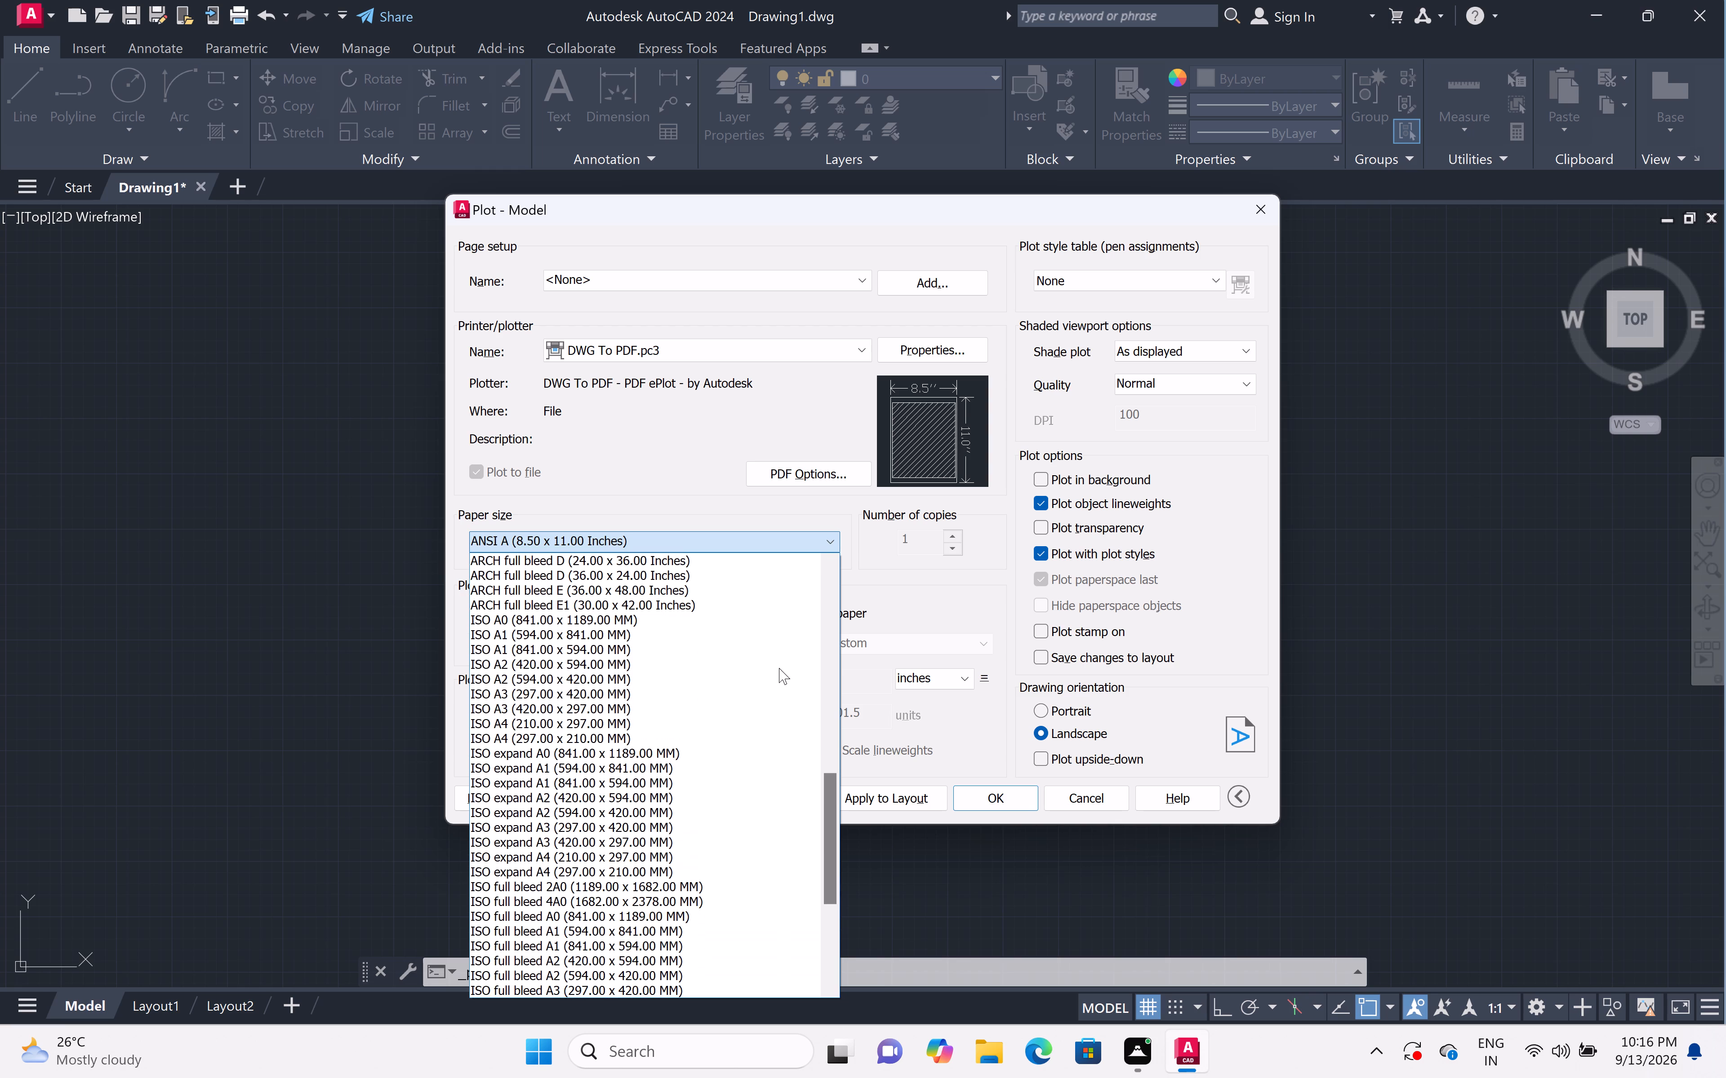
{"action": "left_click", "coordinate": [651, 734]}
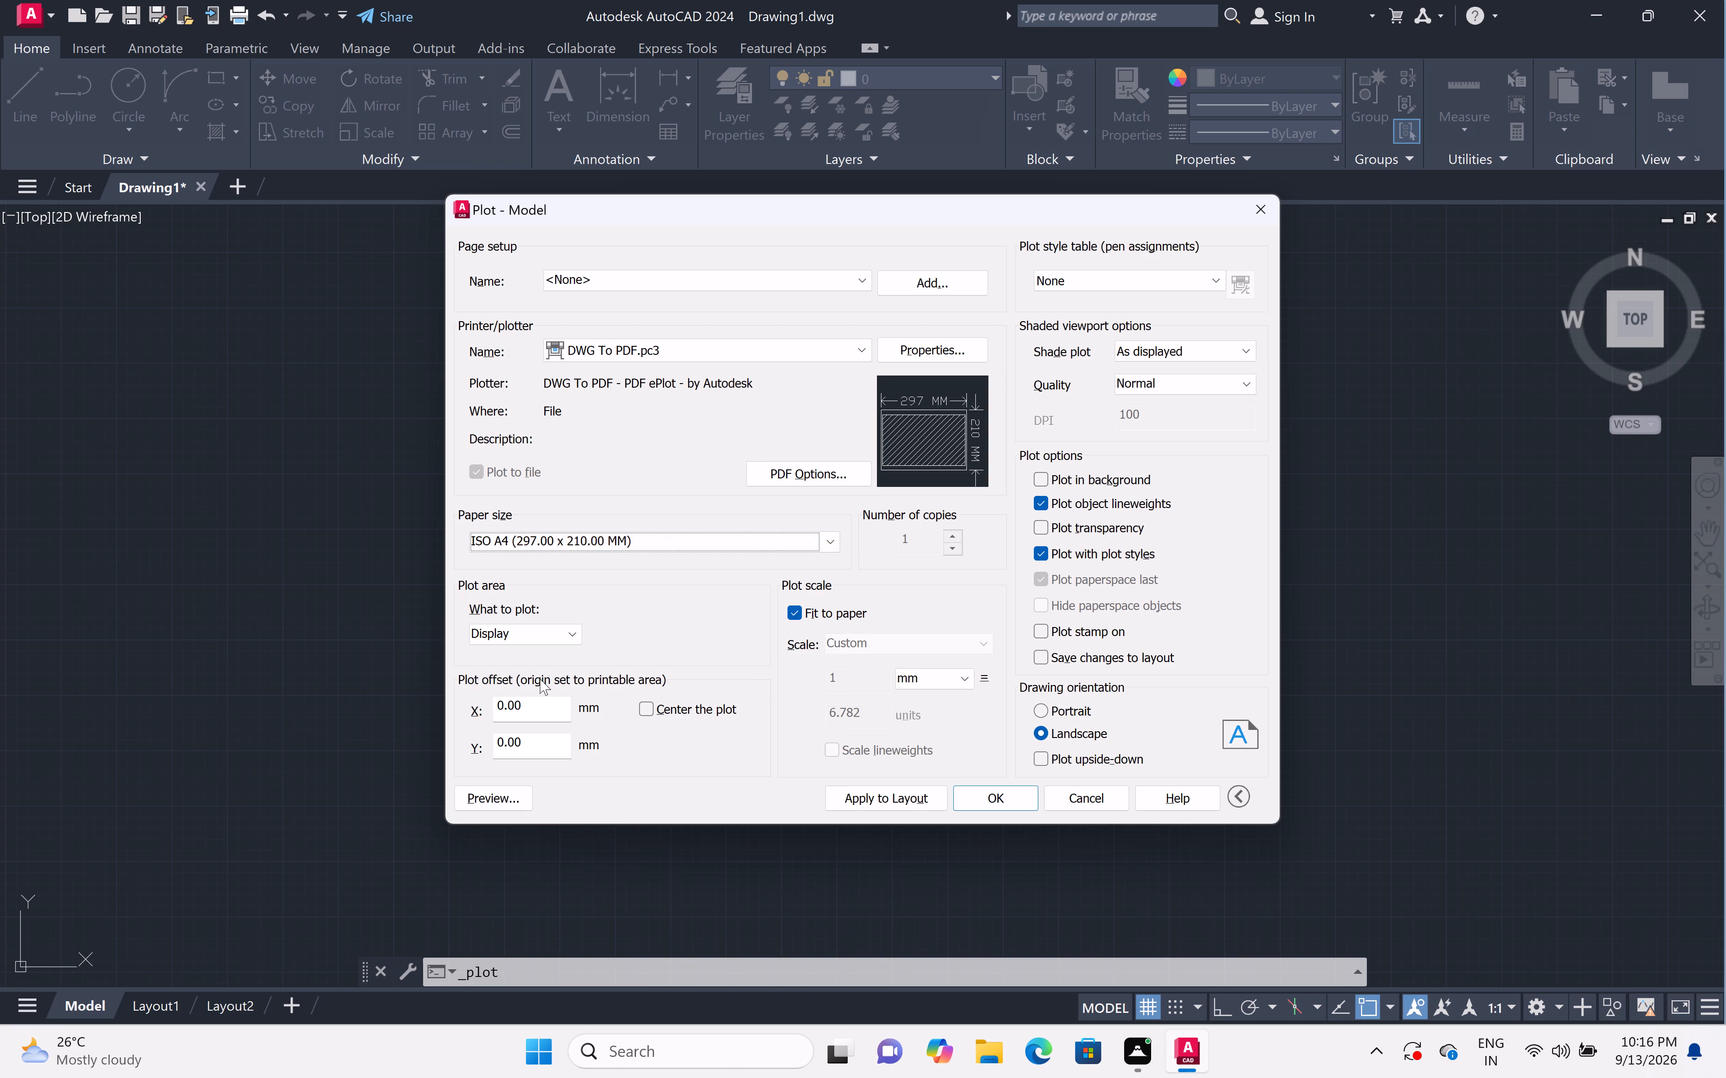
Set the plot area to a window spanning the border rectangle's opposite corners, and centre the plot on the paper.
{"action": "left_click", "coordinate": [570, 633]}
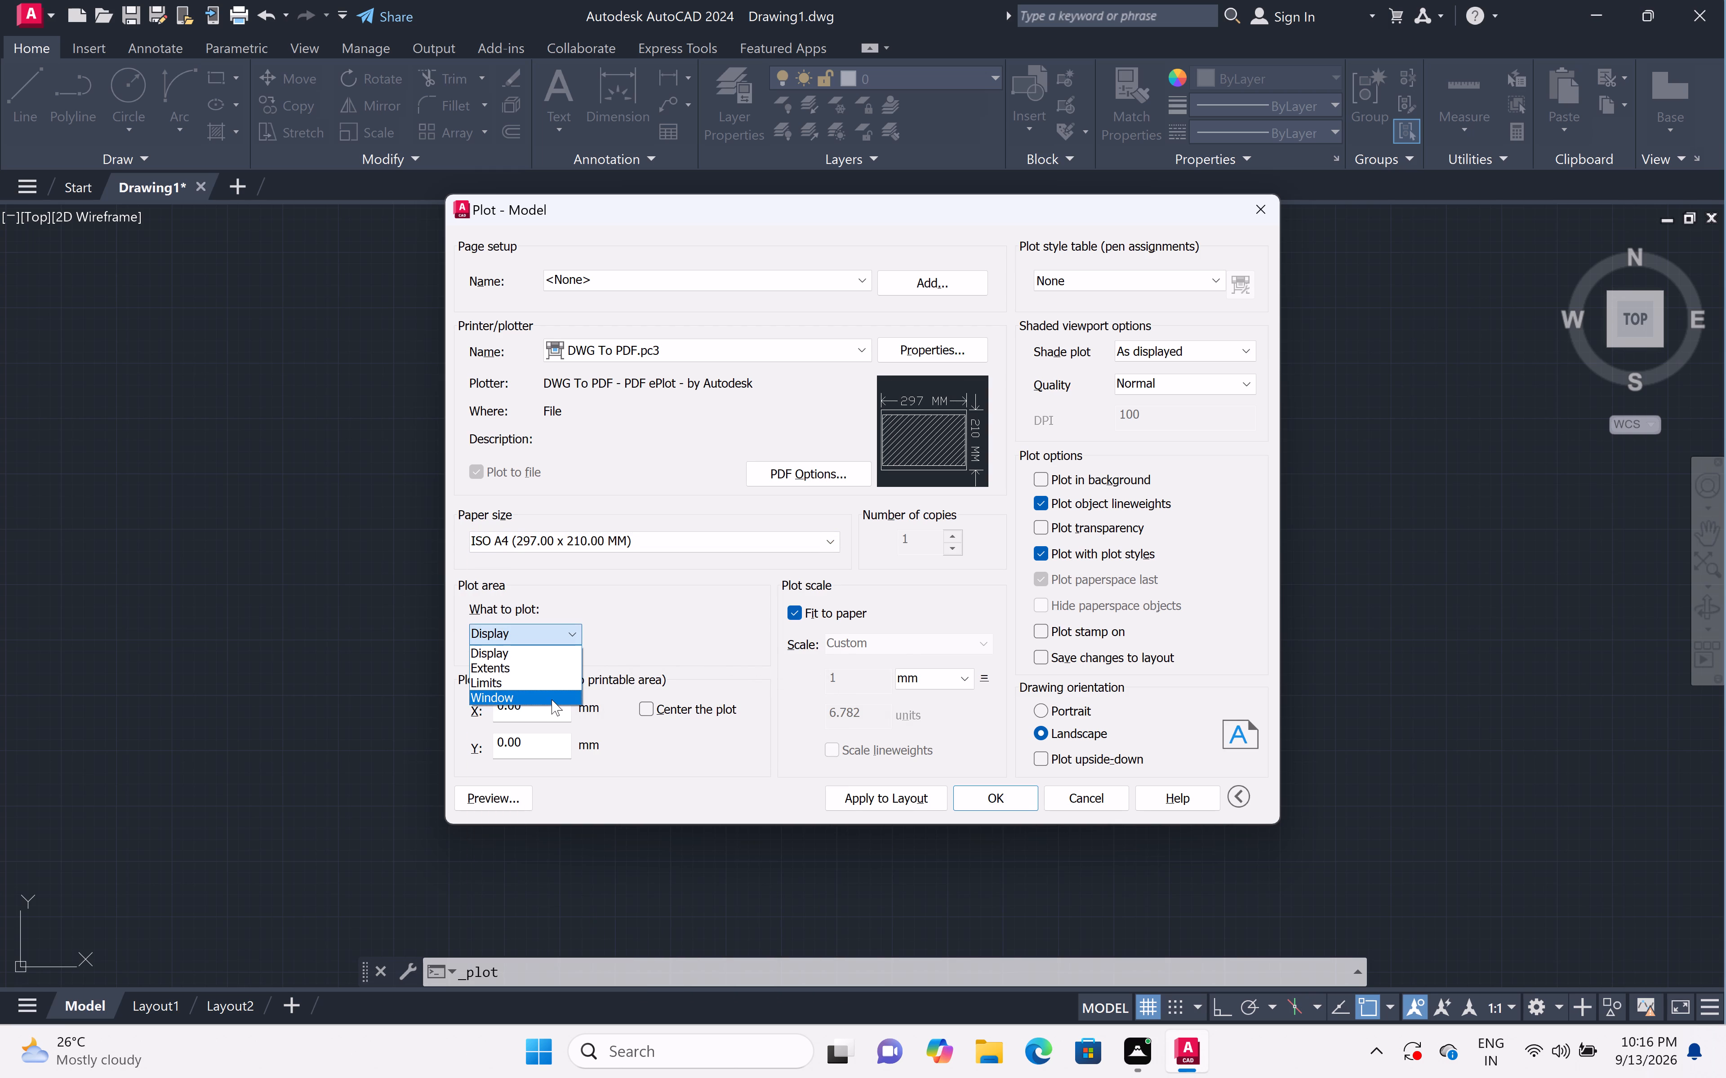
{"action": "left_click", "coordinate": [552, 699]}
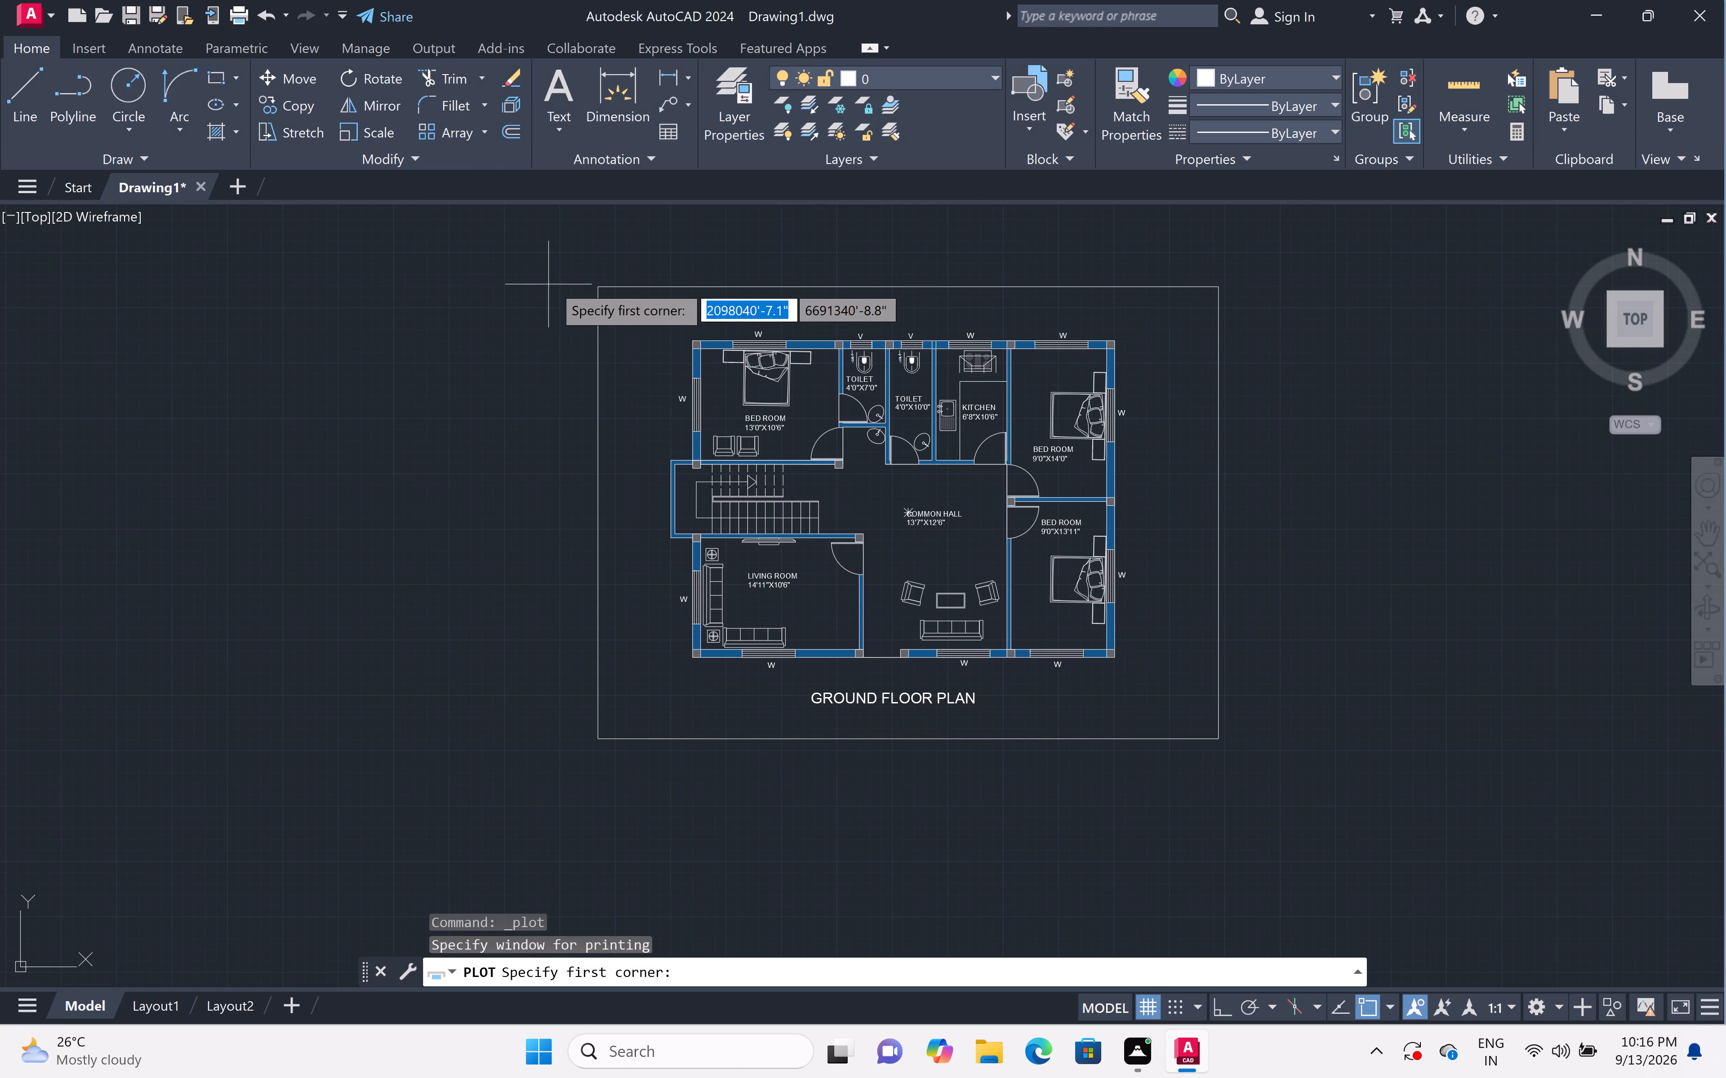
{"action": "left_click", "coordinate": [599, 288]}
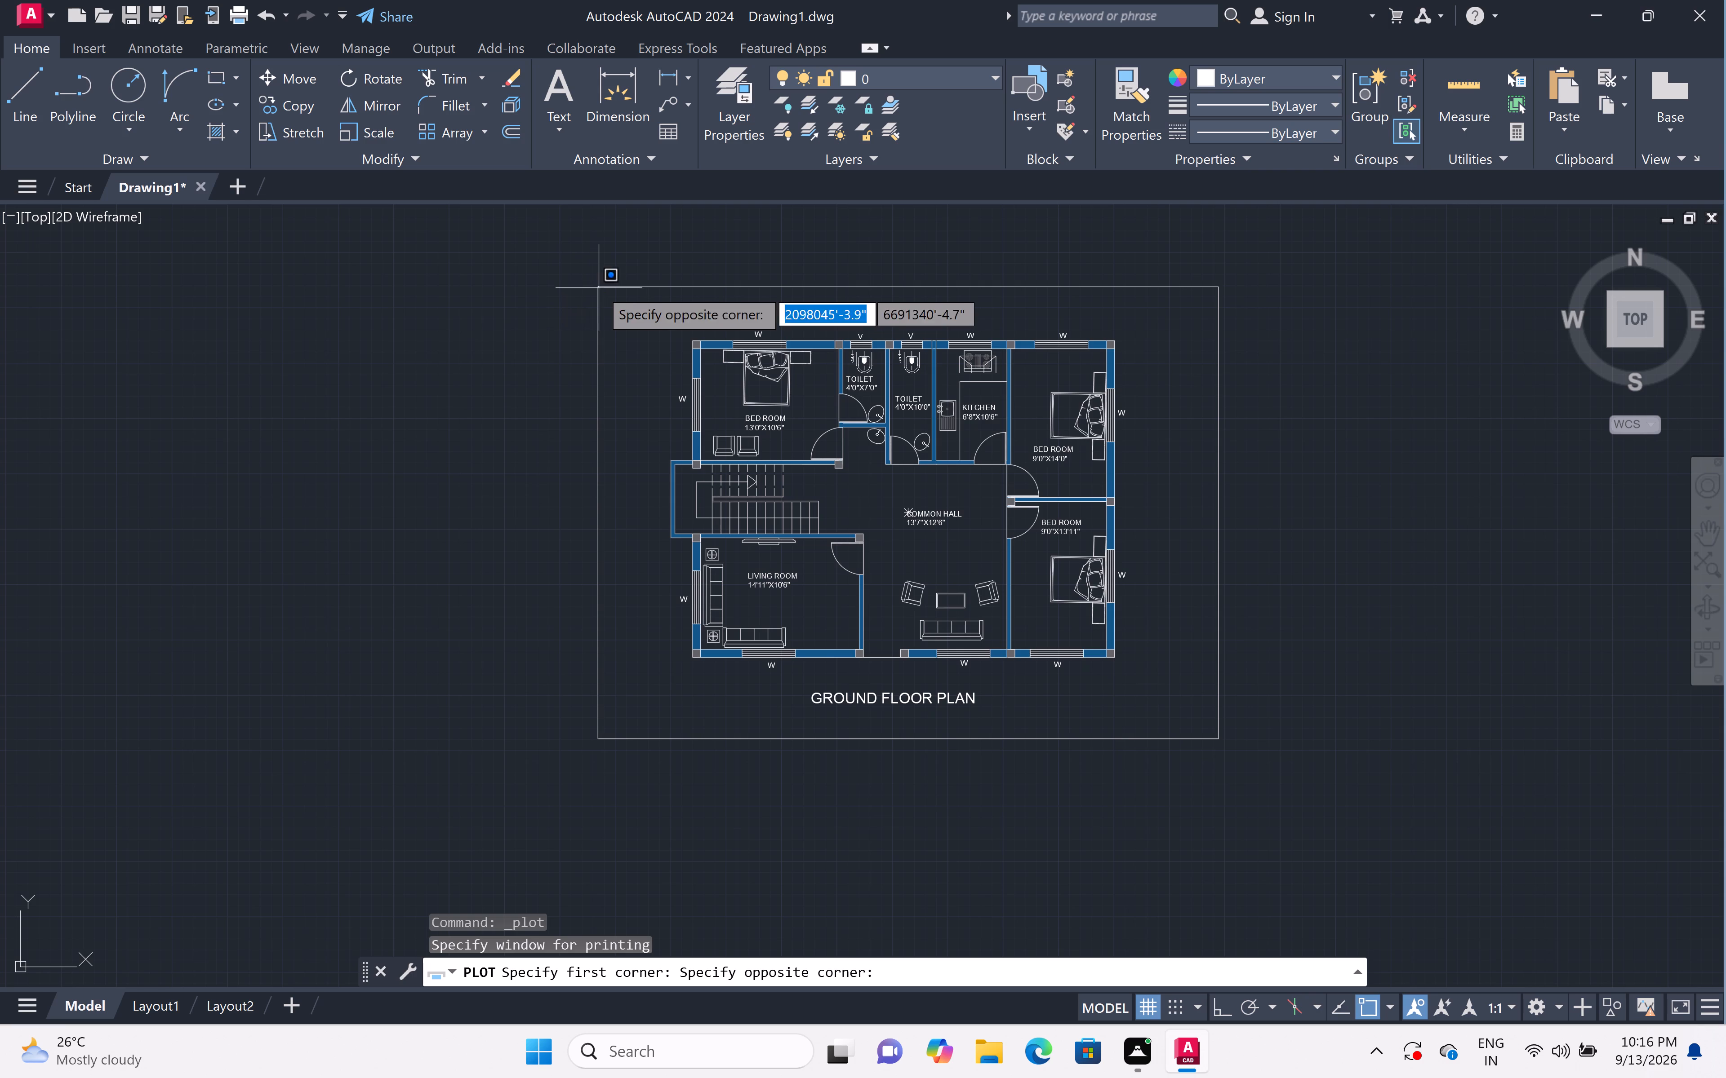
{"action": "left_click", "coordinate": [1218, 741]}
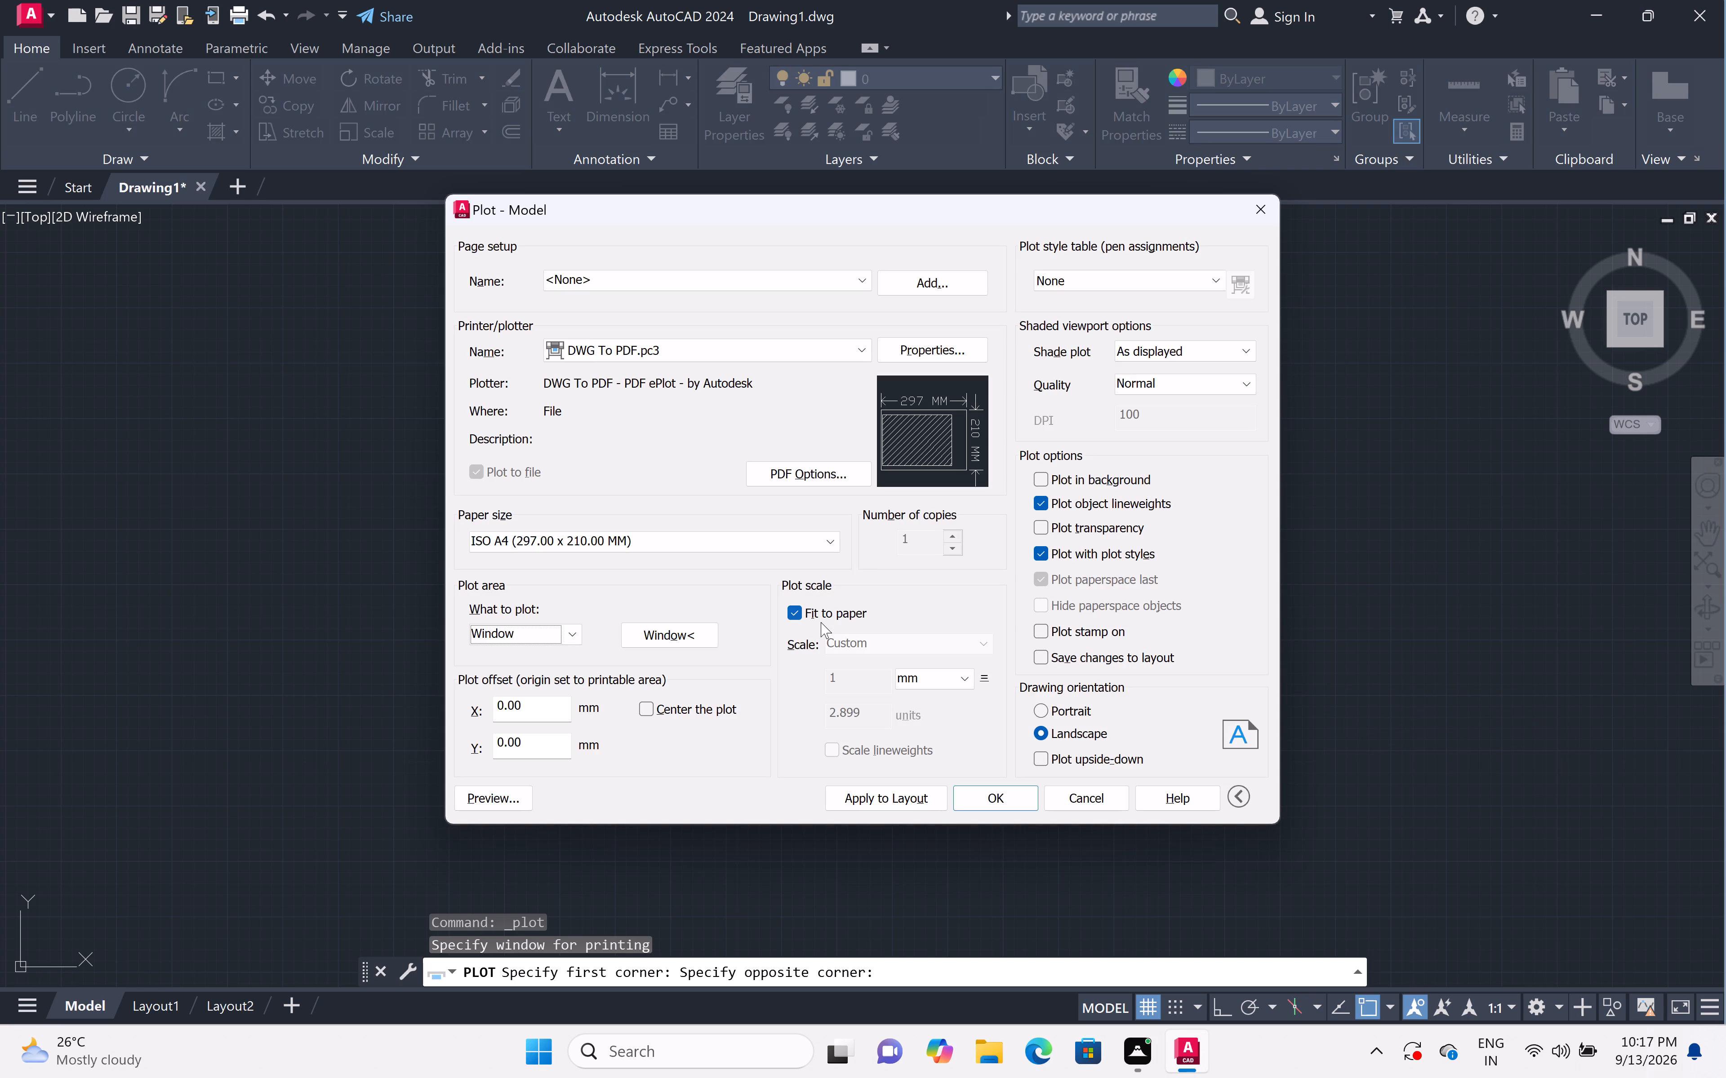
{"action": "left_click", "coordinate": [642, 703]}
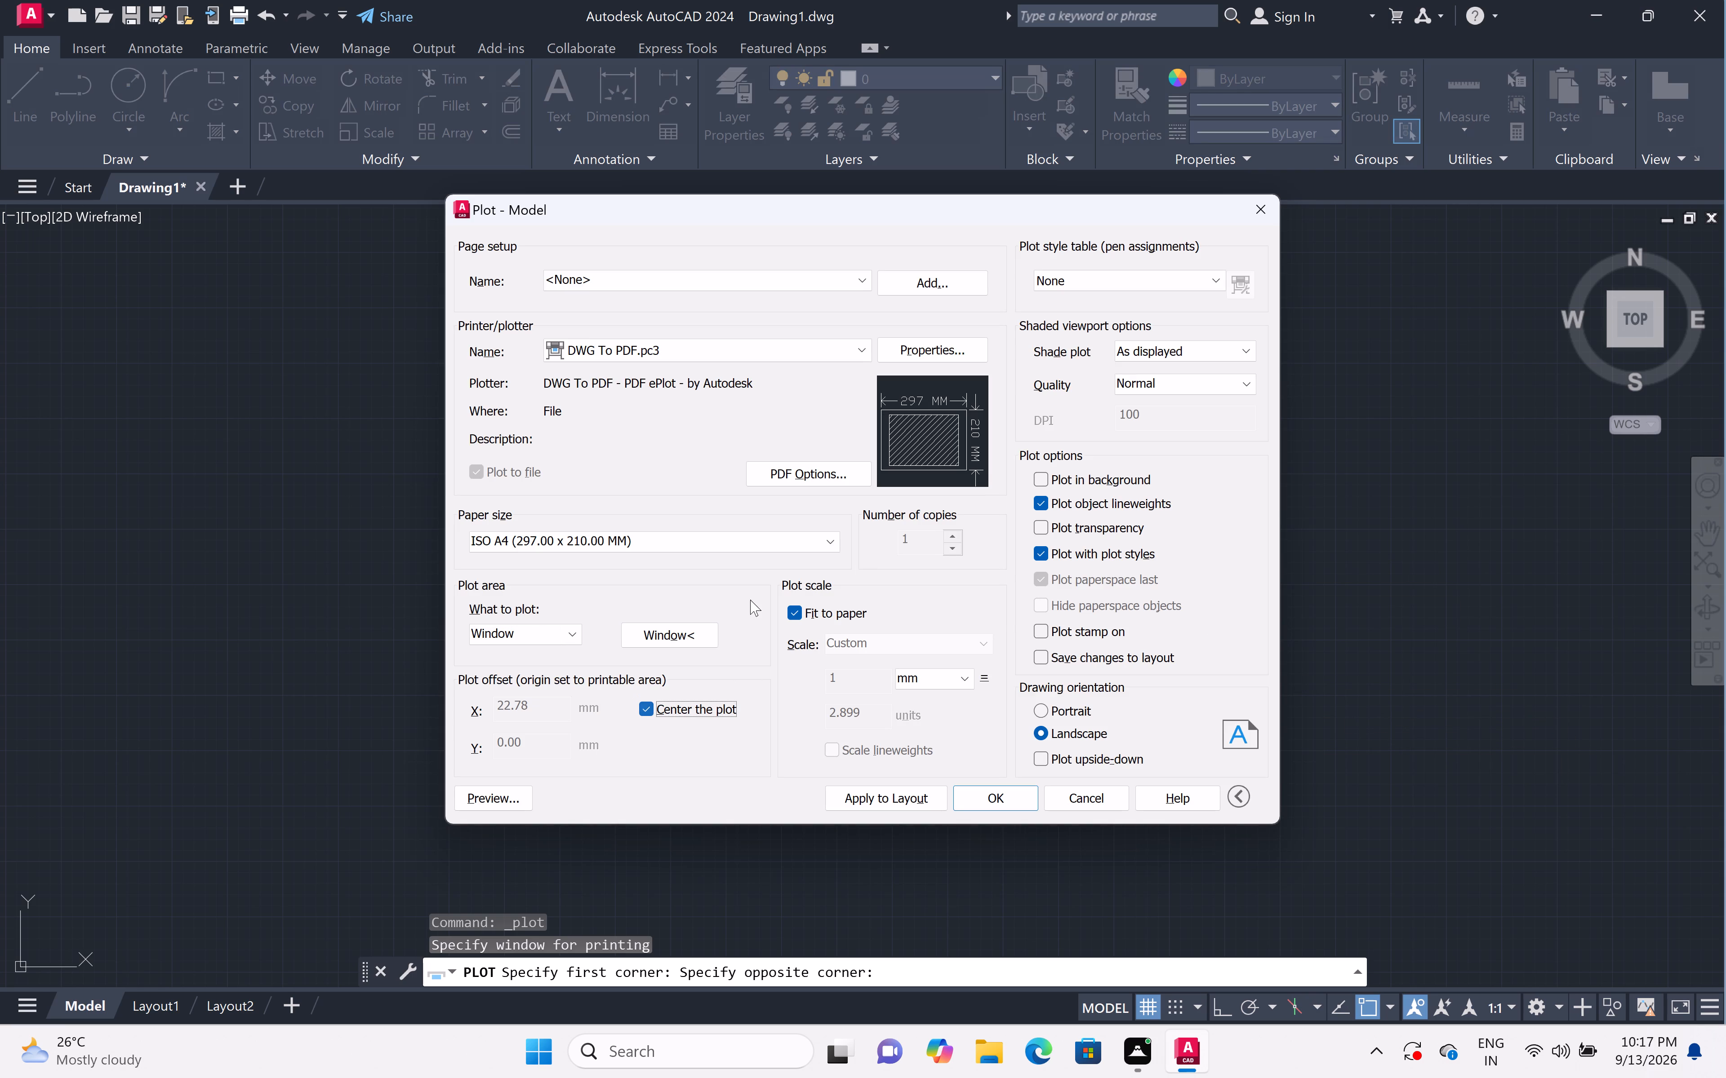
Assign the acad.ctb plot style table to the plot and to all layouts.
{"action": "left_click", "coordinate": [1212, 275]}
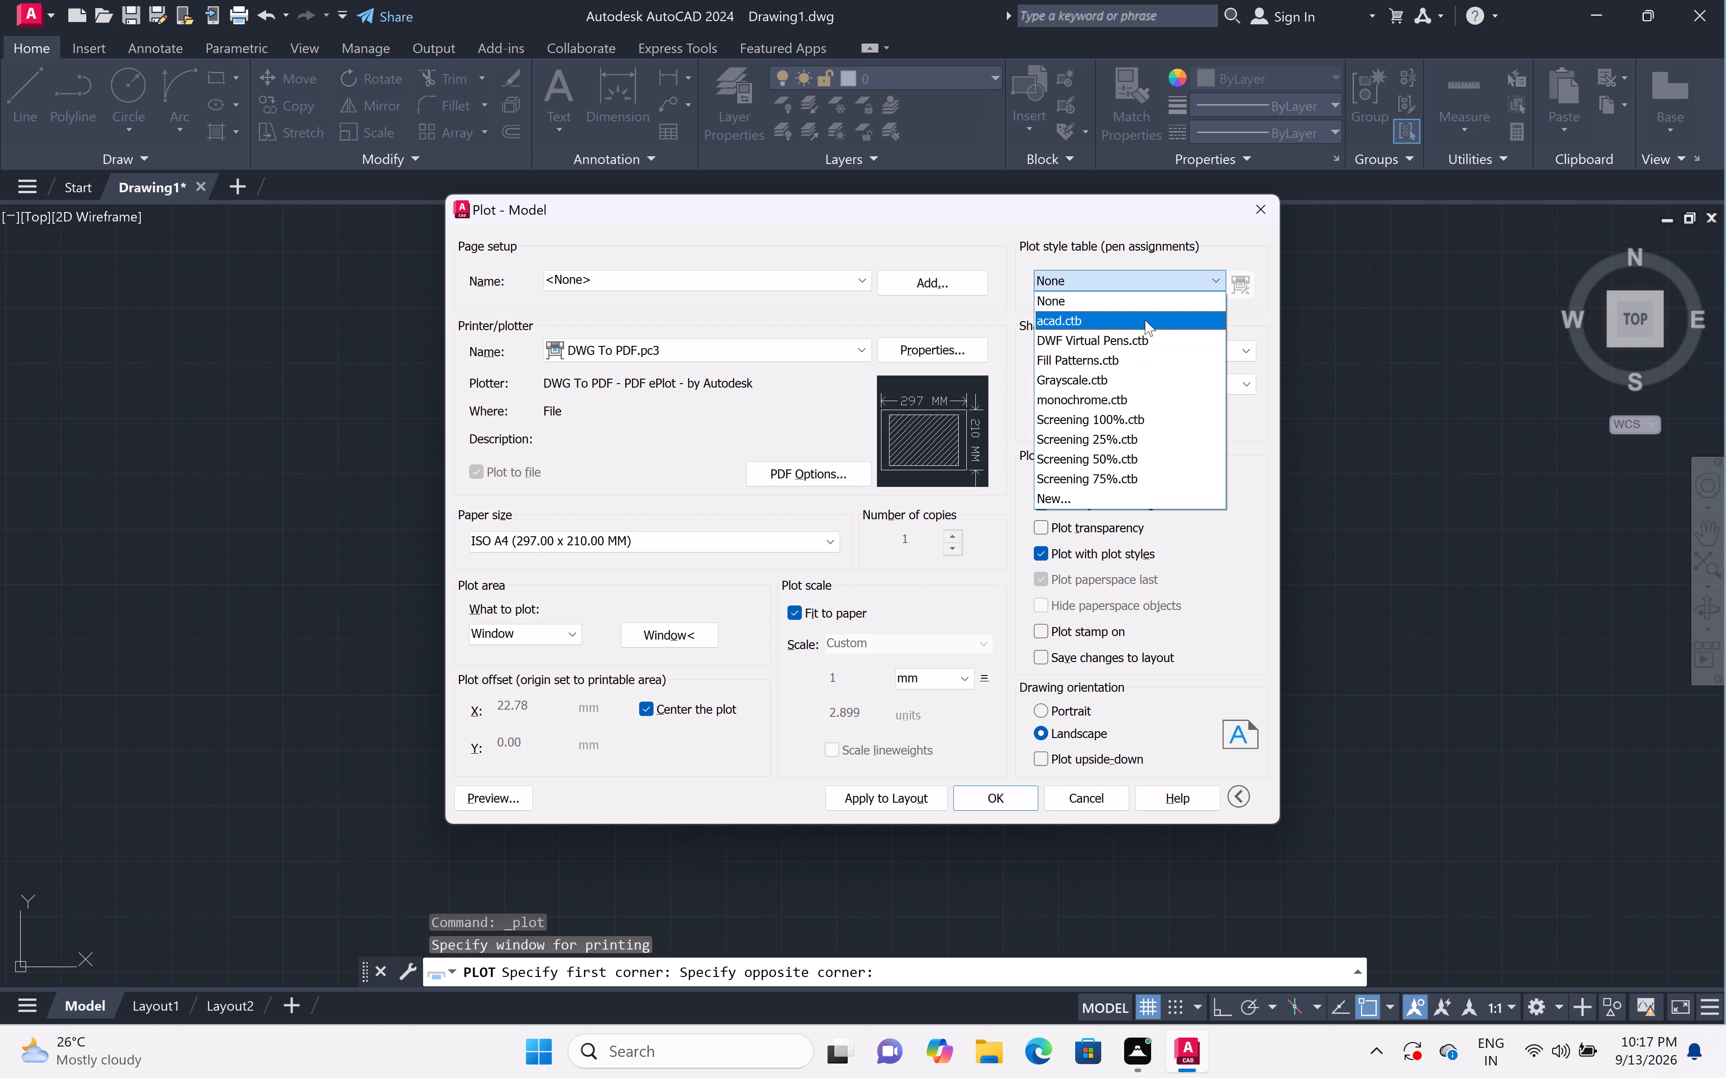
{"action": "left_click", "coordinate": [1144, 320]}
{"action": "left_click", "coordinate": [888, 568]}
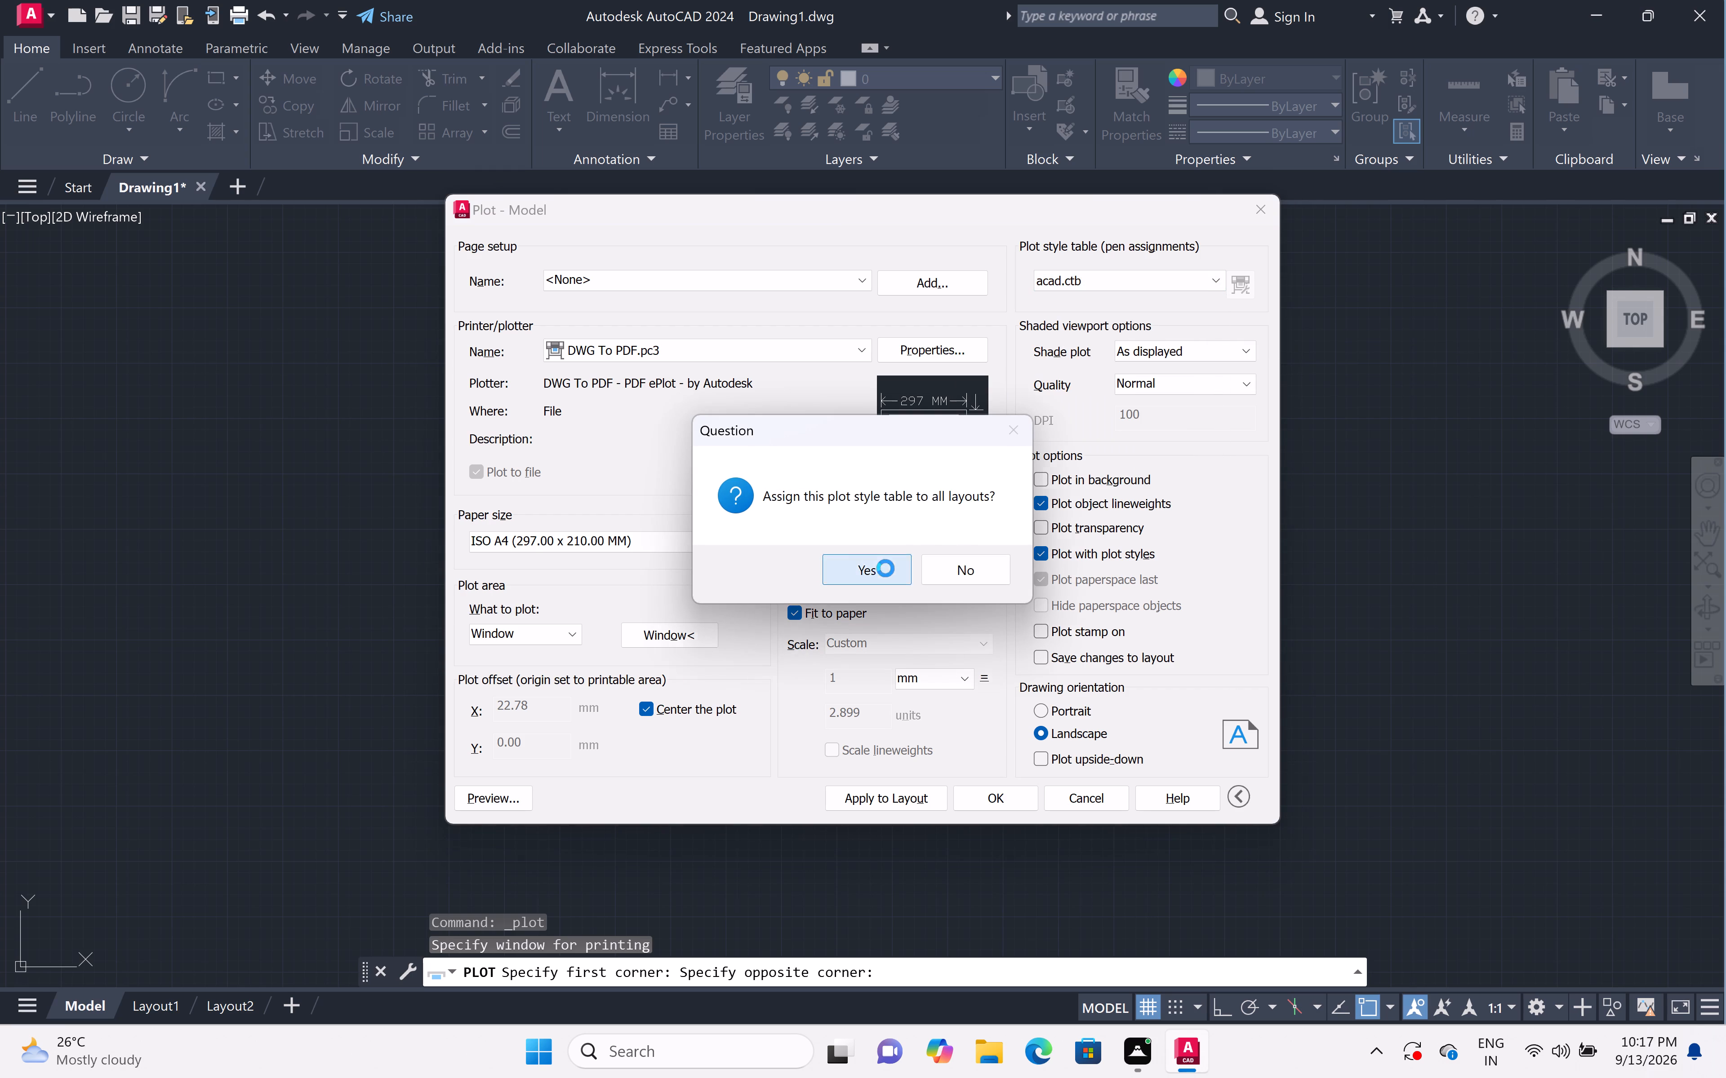
Preview the plot to examine how the framed floor plan prints, and leave the plot setup without plotting.
{"action": "left_click", "coordinate": [504, 793]}
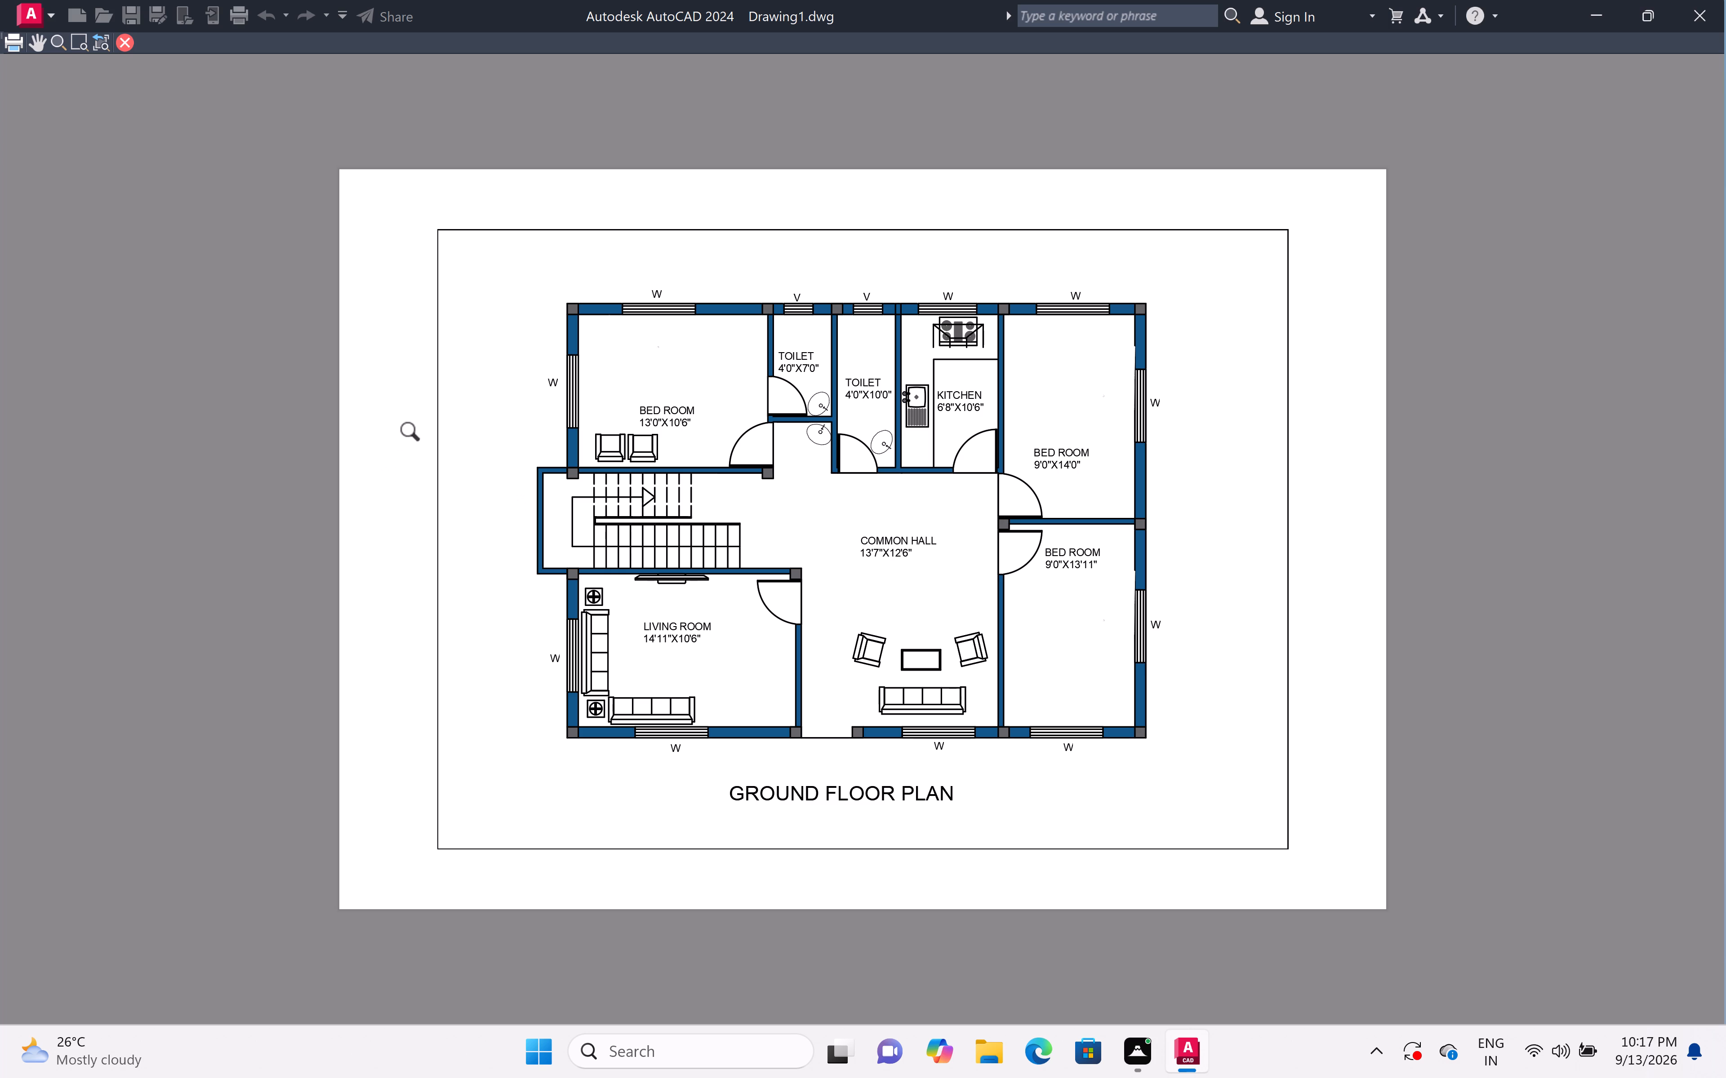
{"action": "right_click", "coordinate": [415, 433]}
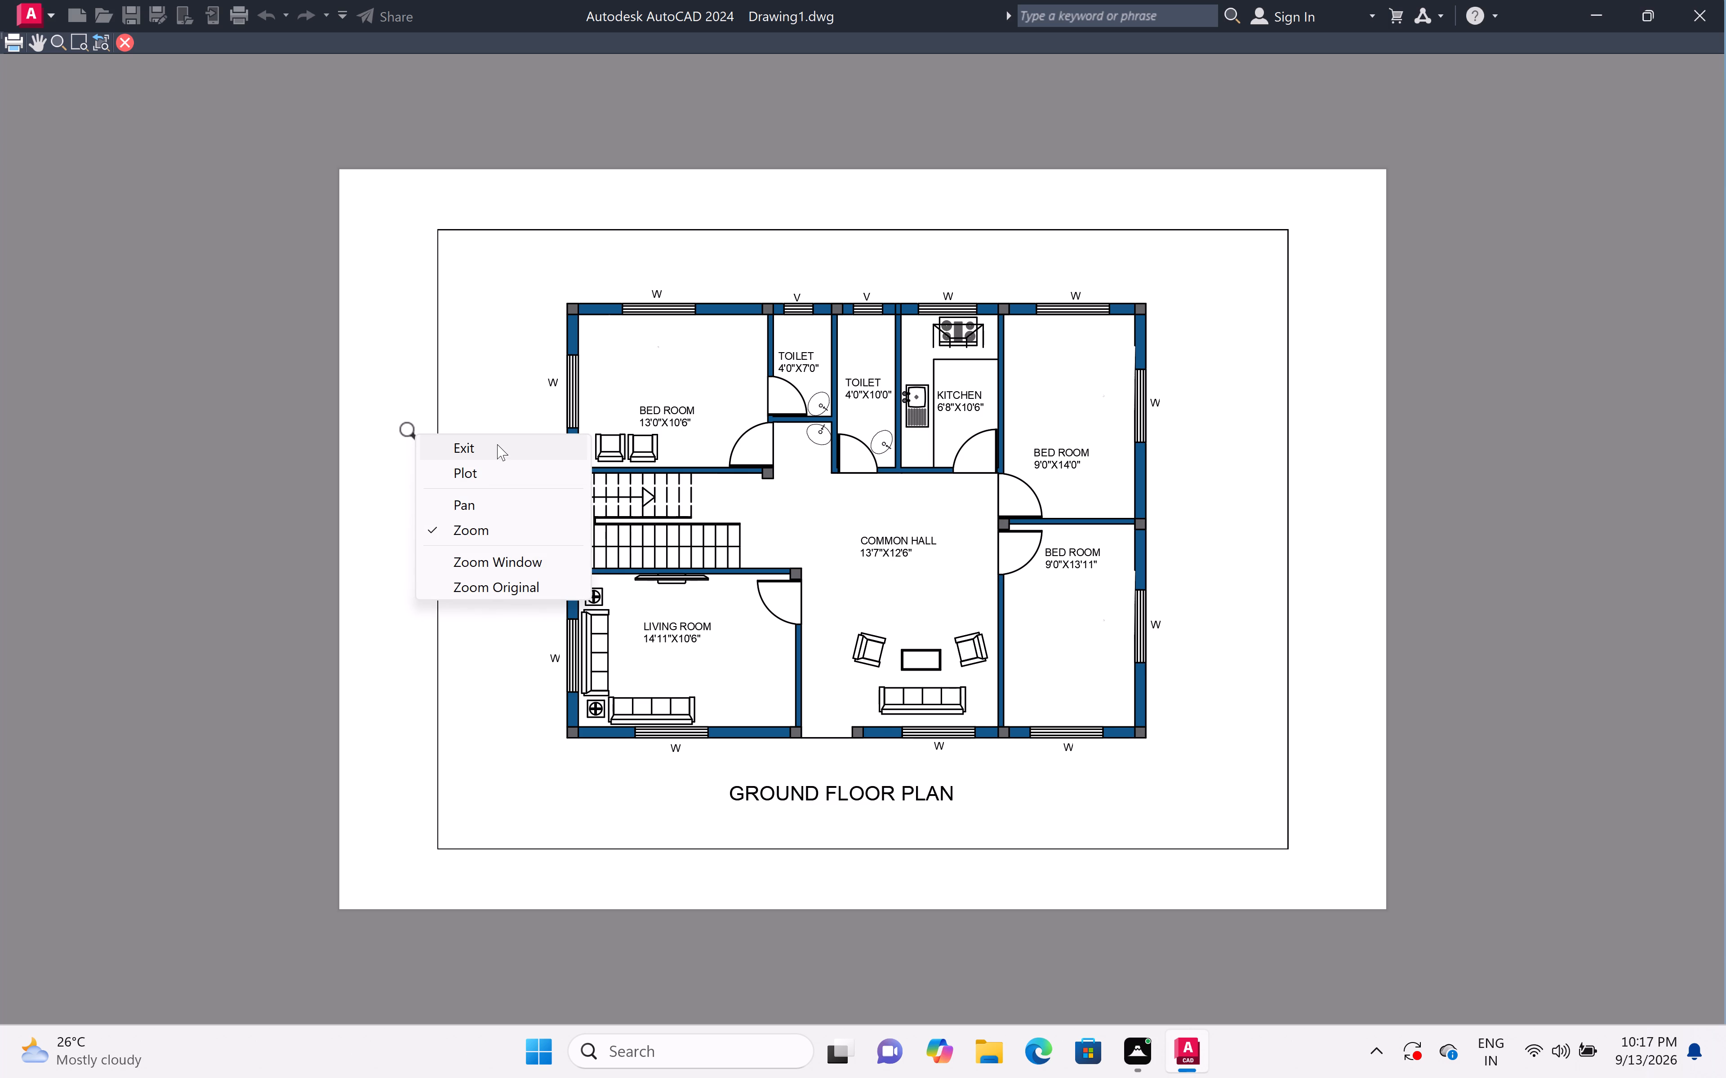
{"action": "left_click", "coordinate": [497, 444]}
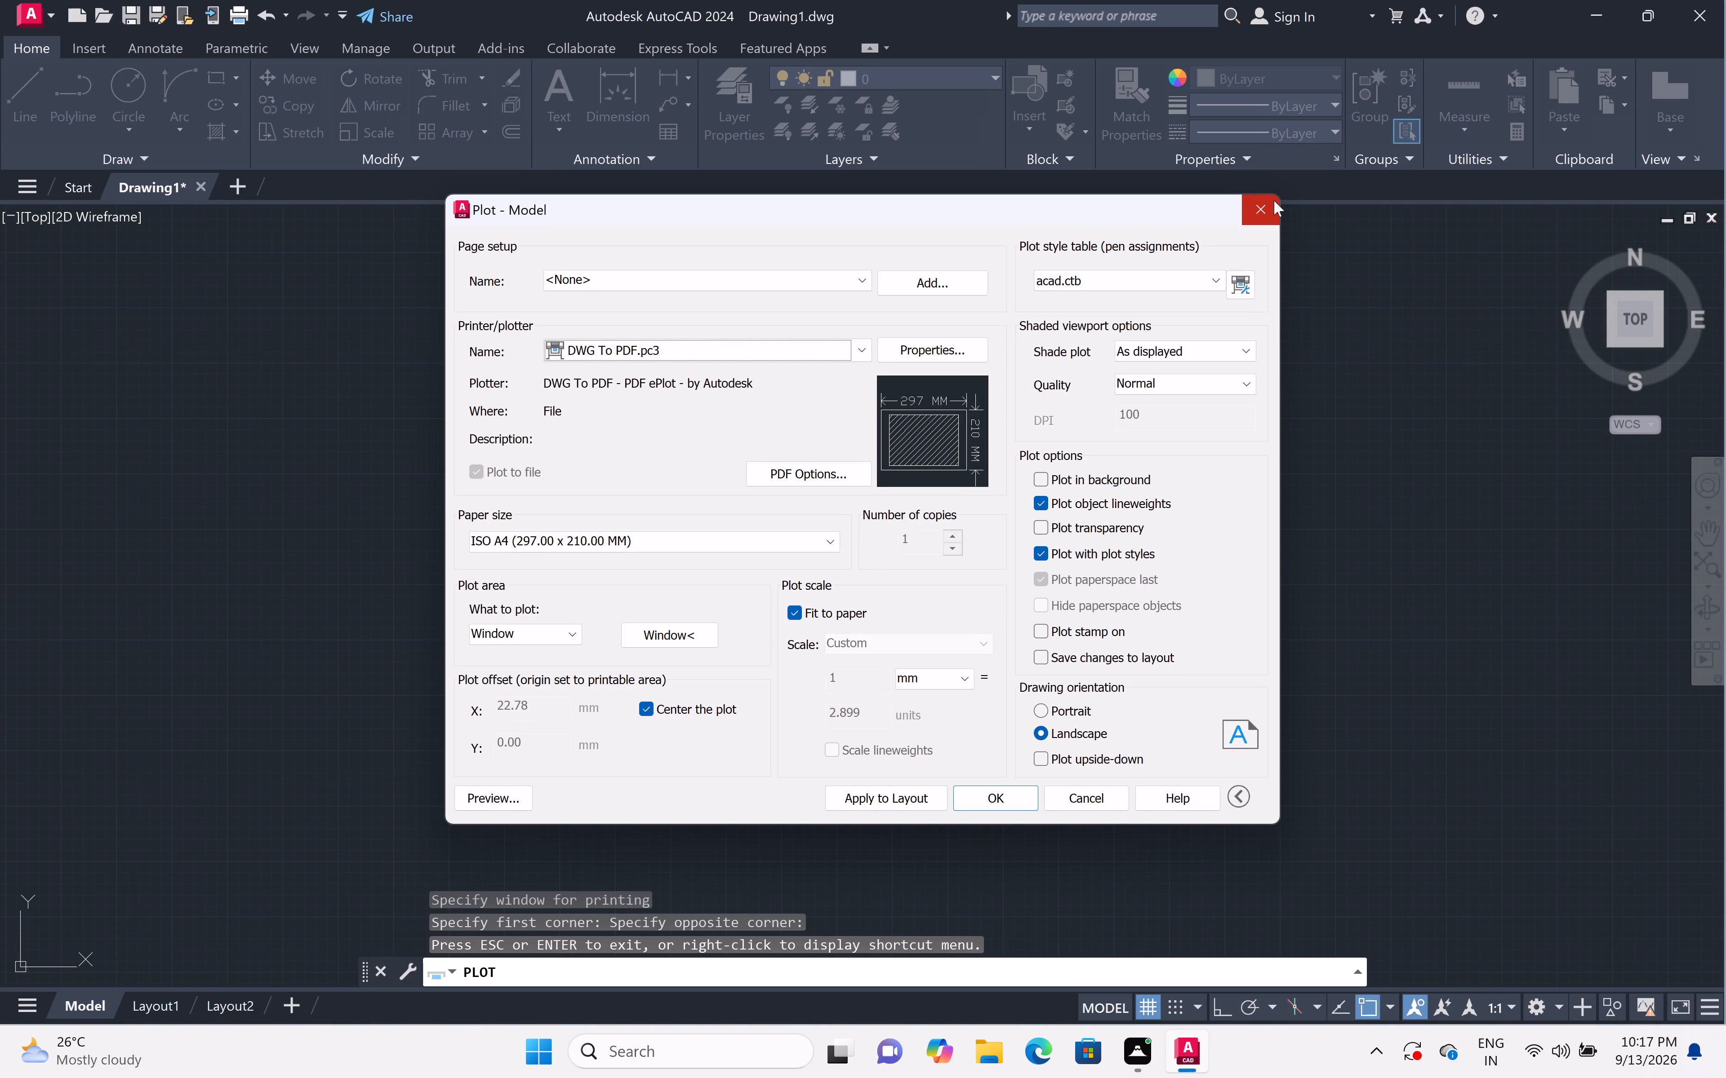
{"action": "left_click", "coordinate": [1273, 200]}
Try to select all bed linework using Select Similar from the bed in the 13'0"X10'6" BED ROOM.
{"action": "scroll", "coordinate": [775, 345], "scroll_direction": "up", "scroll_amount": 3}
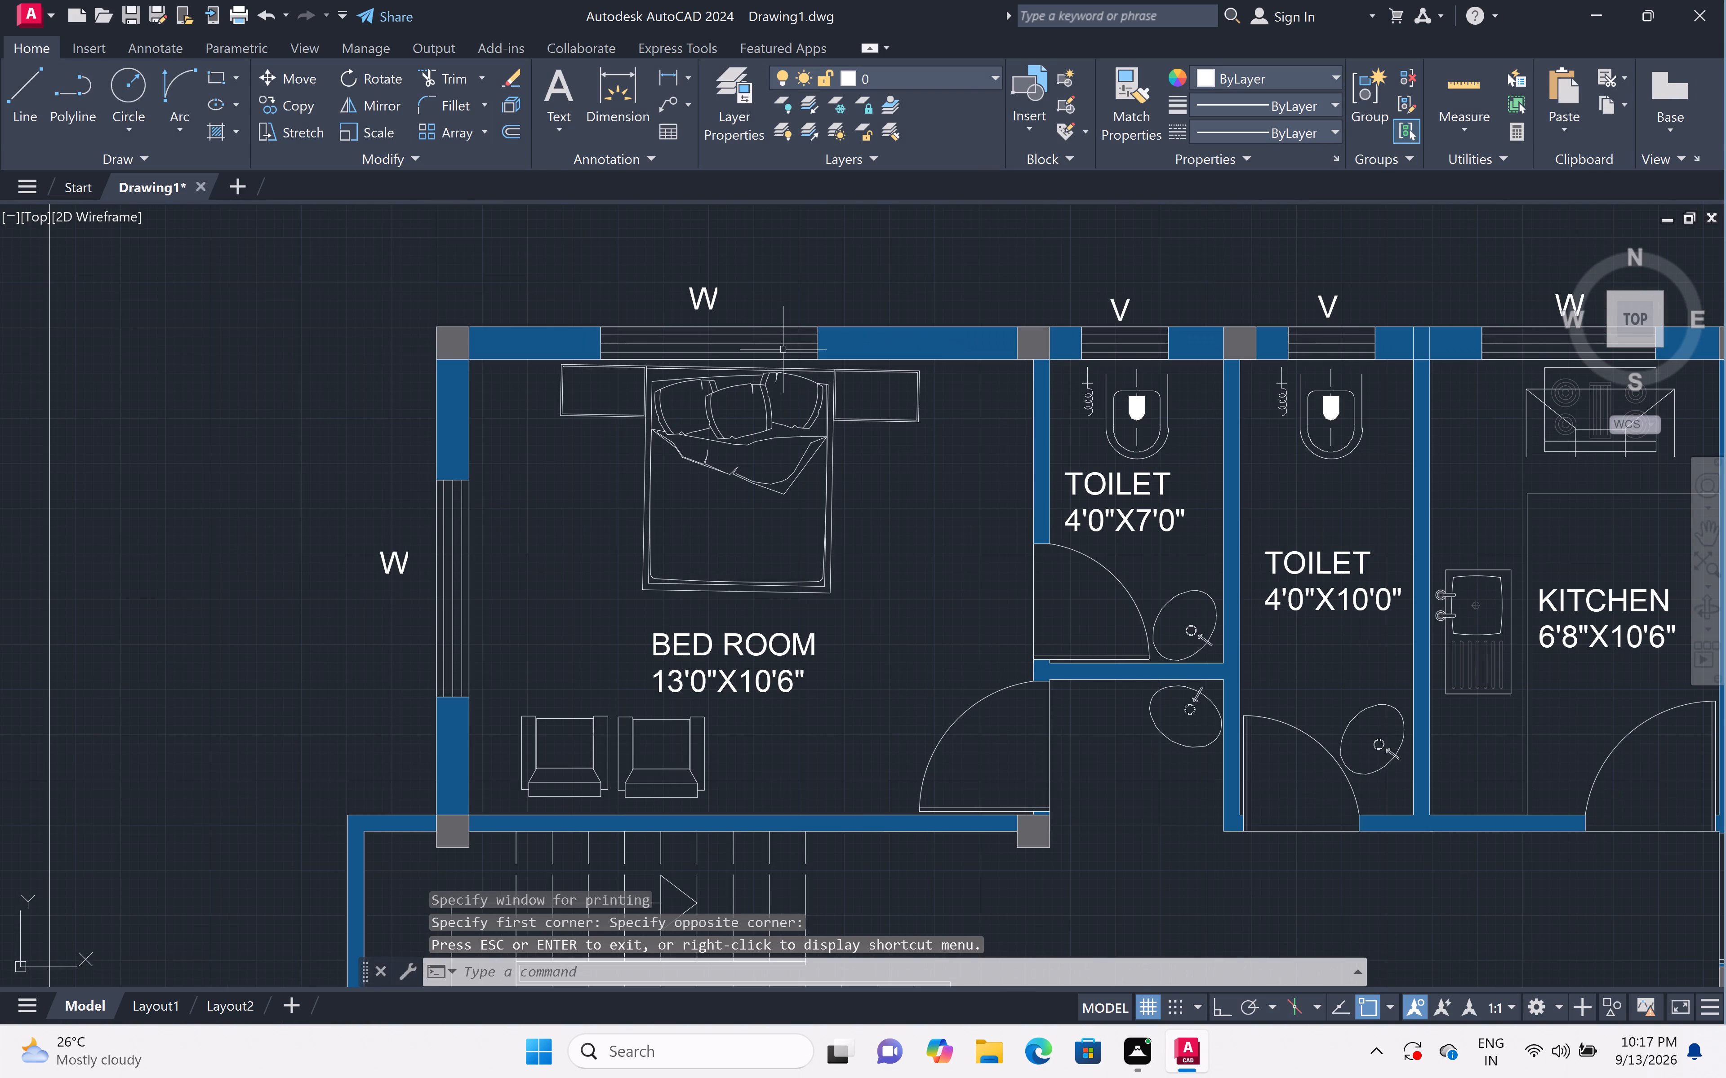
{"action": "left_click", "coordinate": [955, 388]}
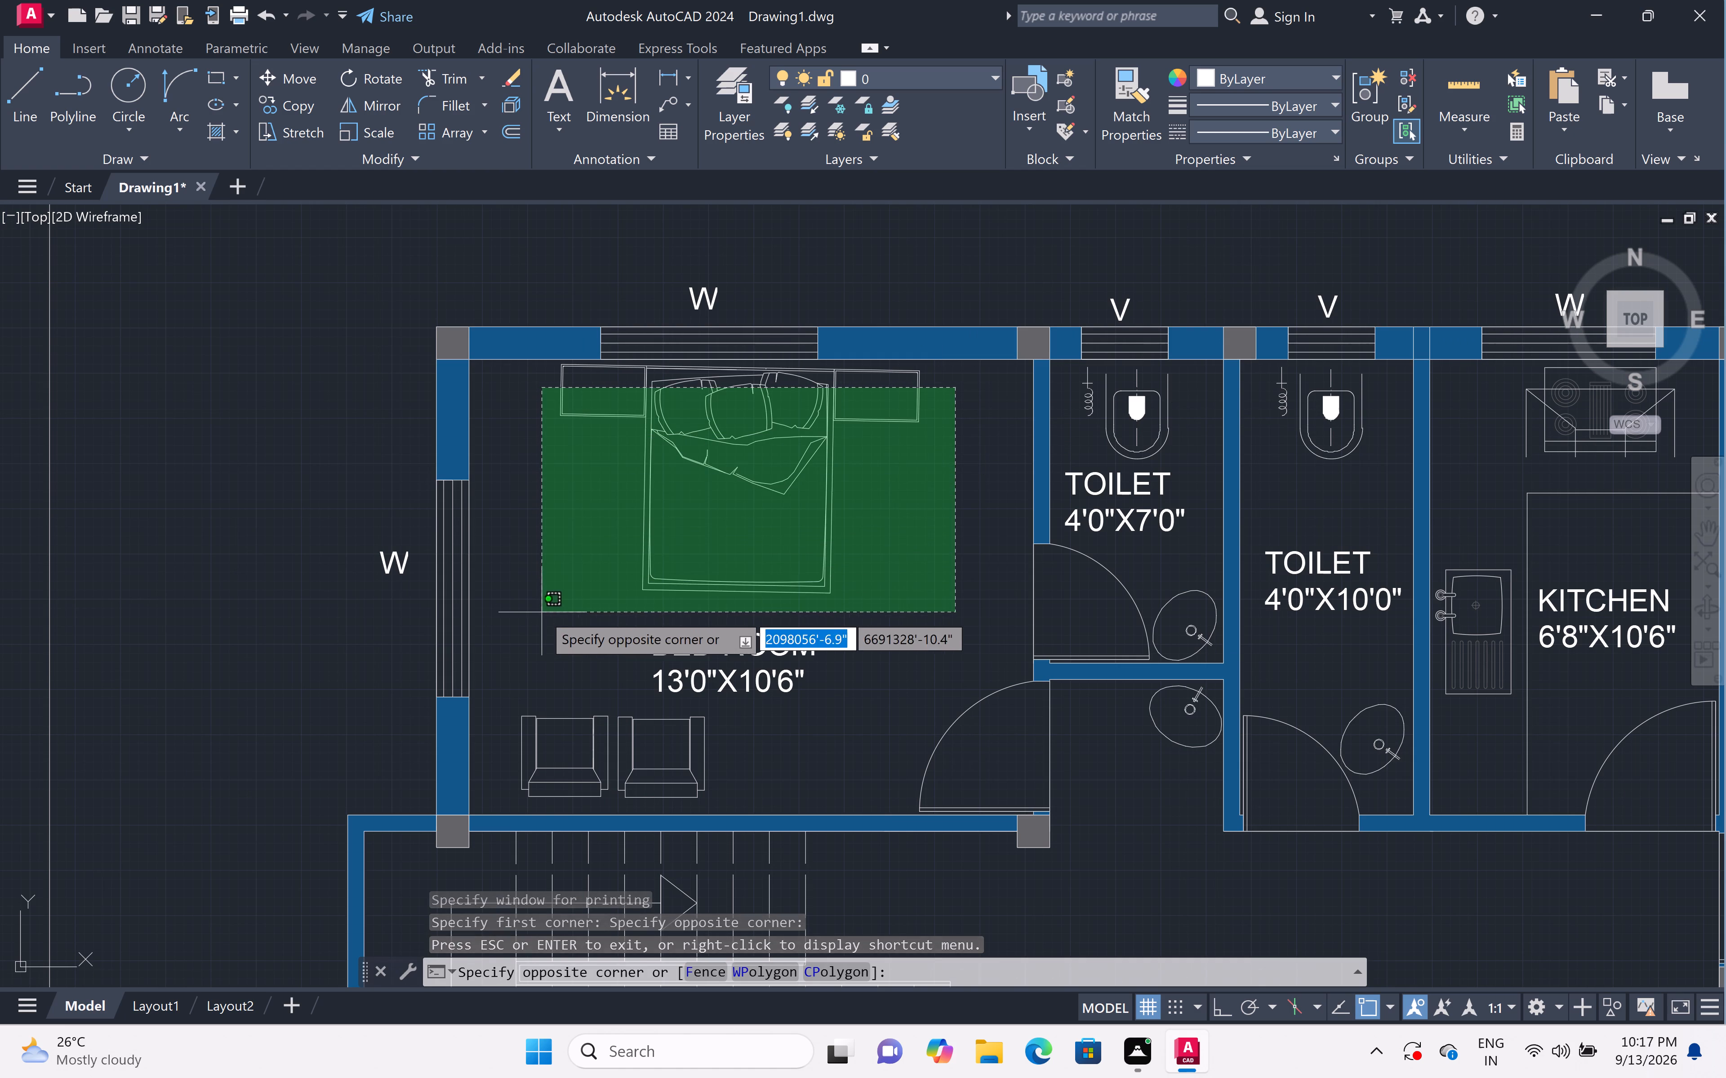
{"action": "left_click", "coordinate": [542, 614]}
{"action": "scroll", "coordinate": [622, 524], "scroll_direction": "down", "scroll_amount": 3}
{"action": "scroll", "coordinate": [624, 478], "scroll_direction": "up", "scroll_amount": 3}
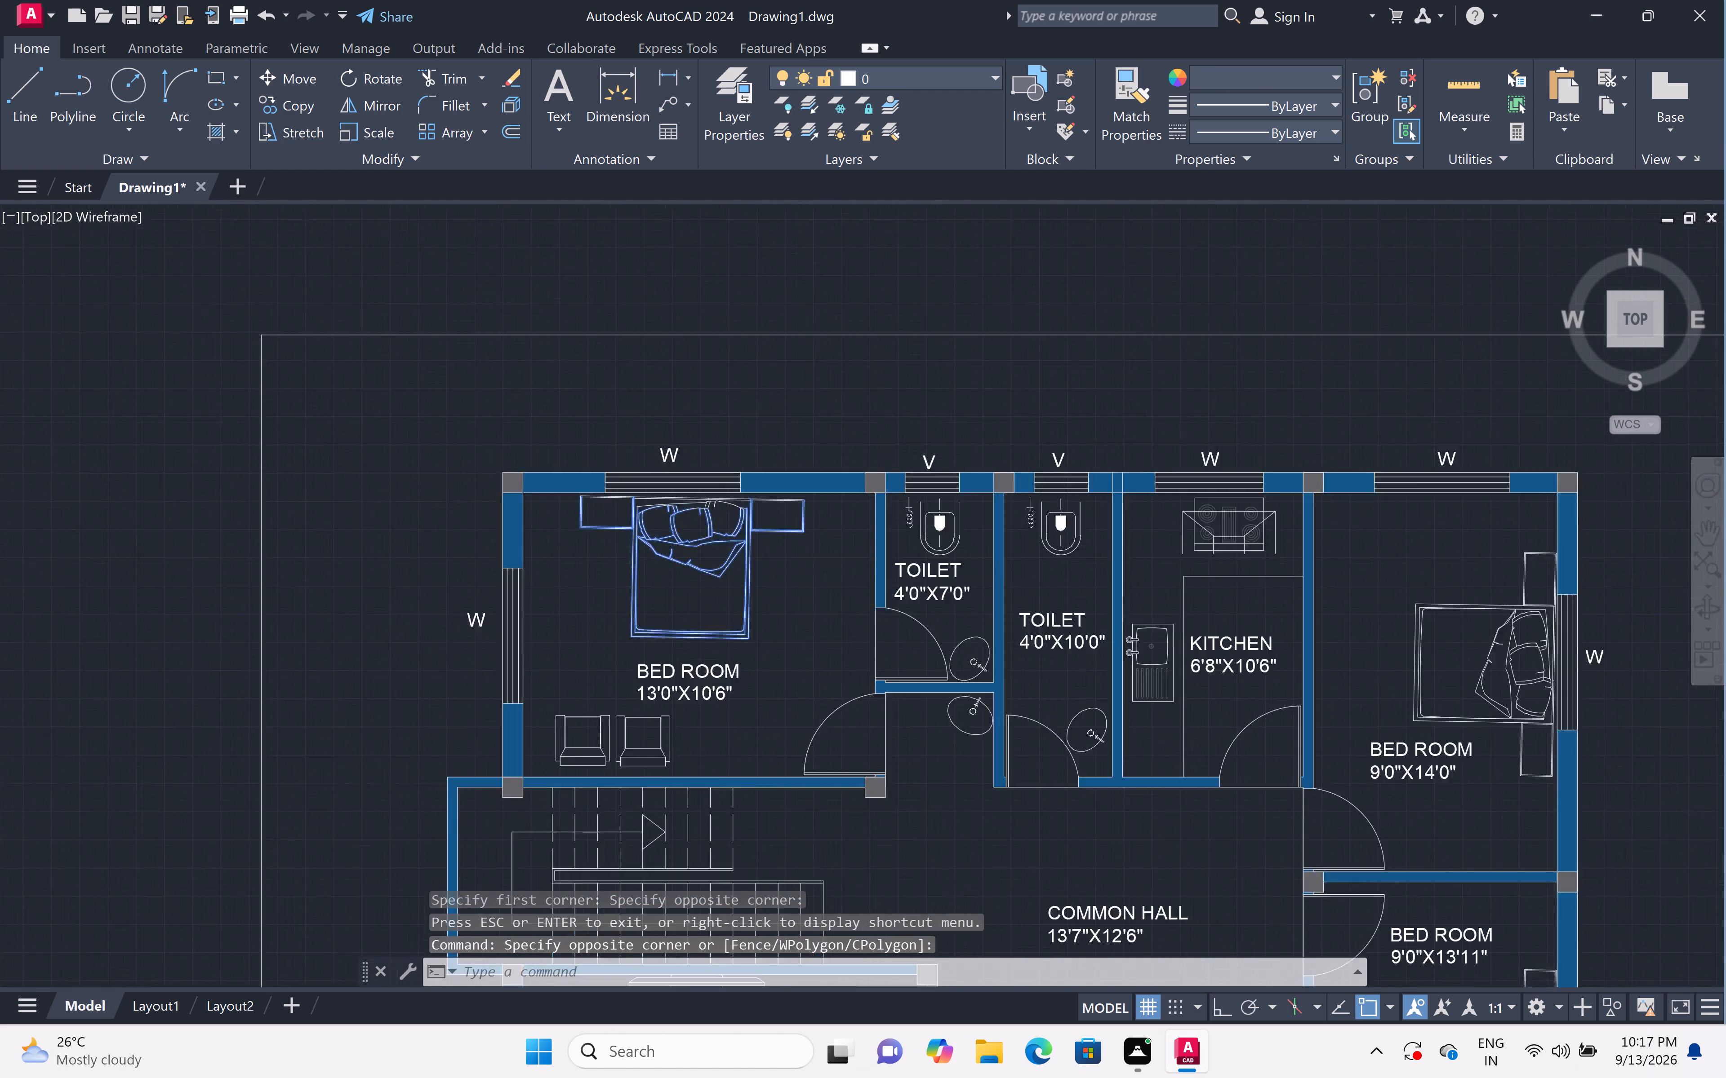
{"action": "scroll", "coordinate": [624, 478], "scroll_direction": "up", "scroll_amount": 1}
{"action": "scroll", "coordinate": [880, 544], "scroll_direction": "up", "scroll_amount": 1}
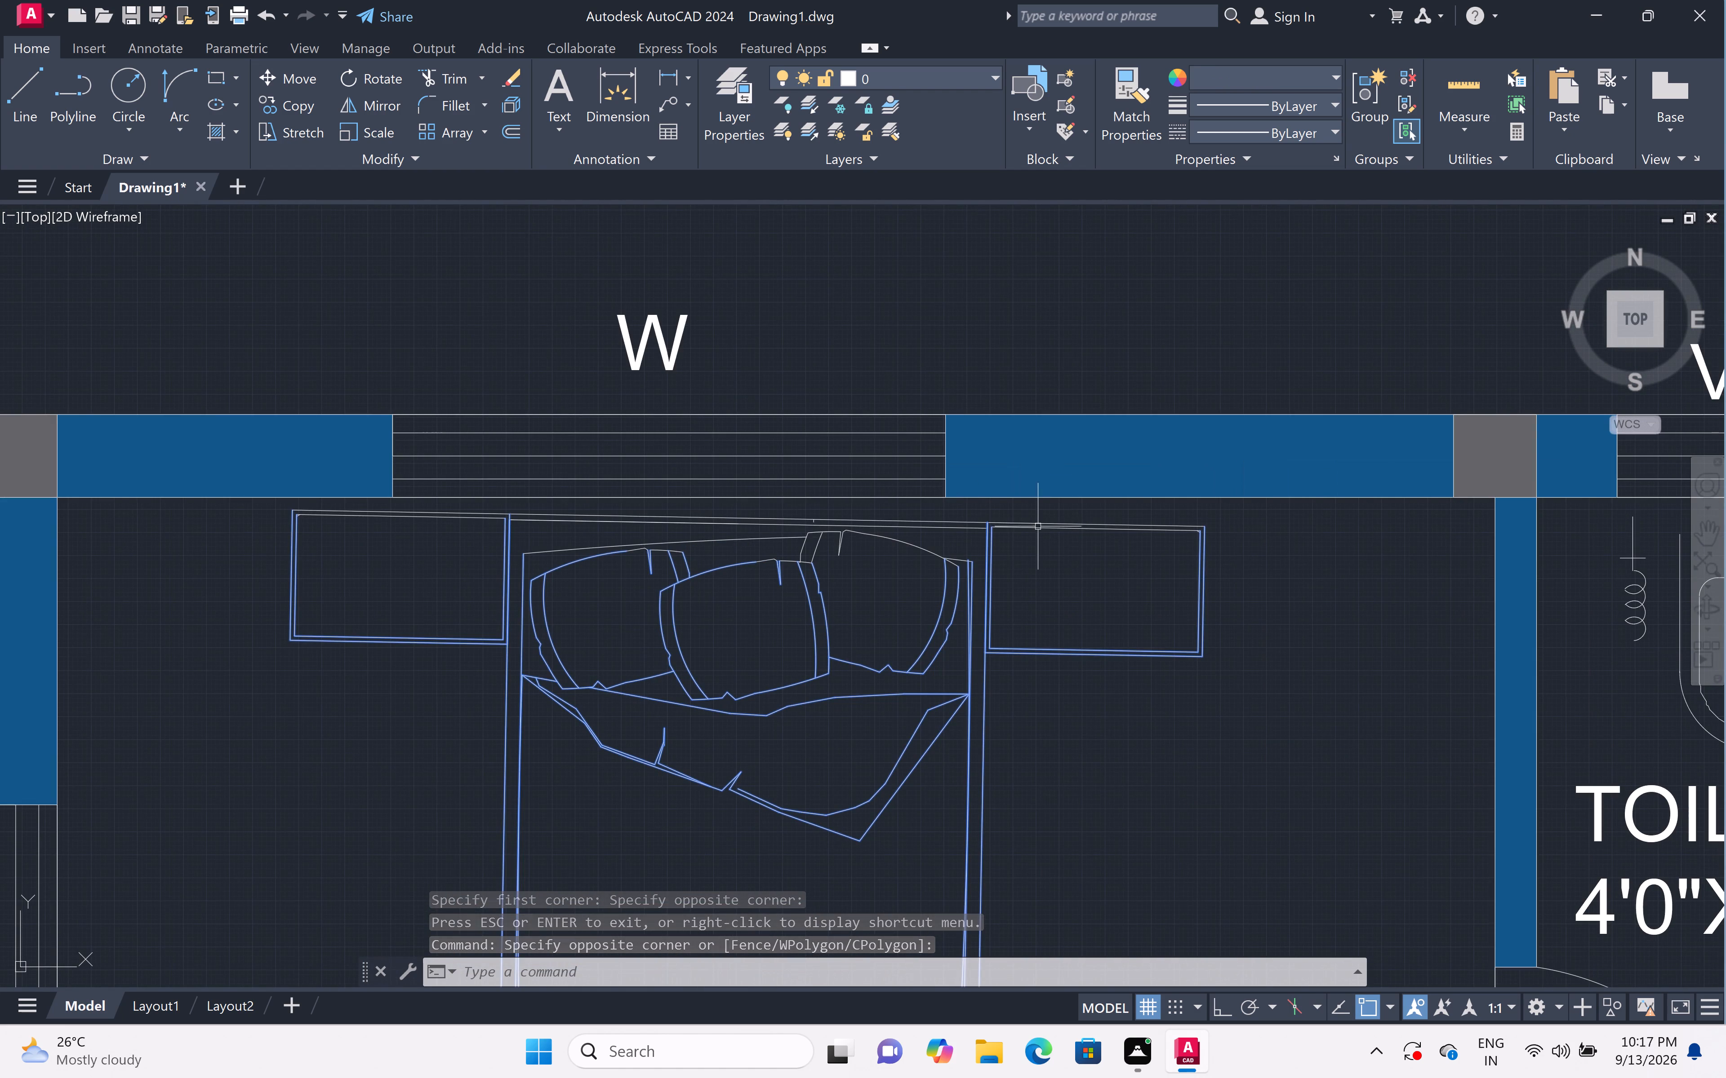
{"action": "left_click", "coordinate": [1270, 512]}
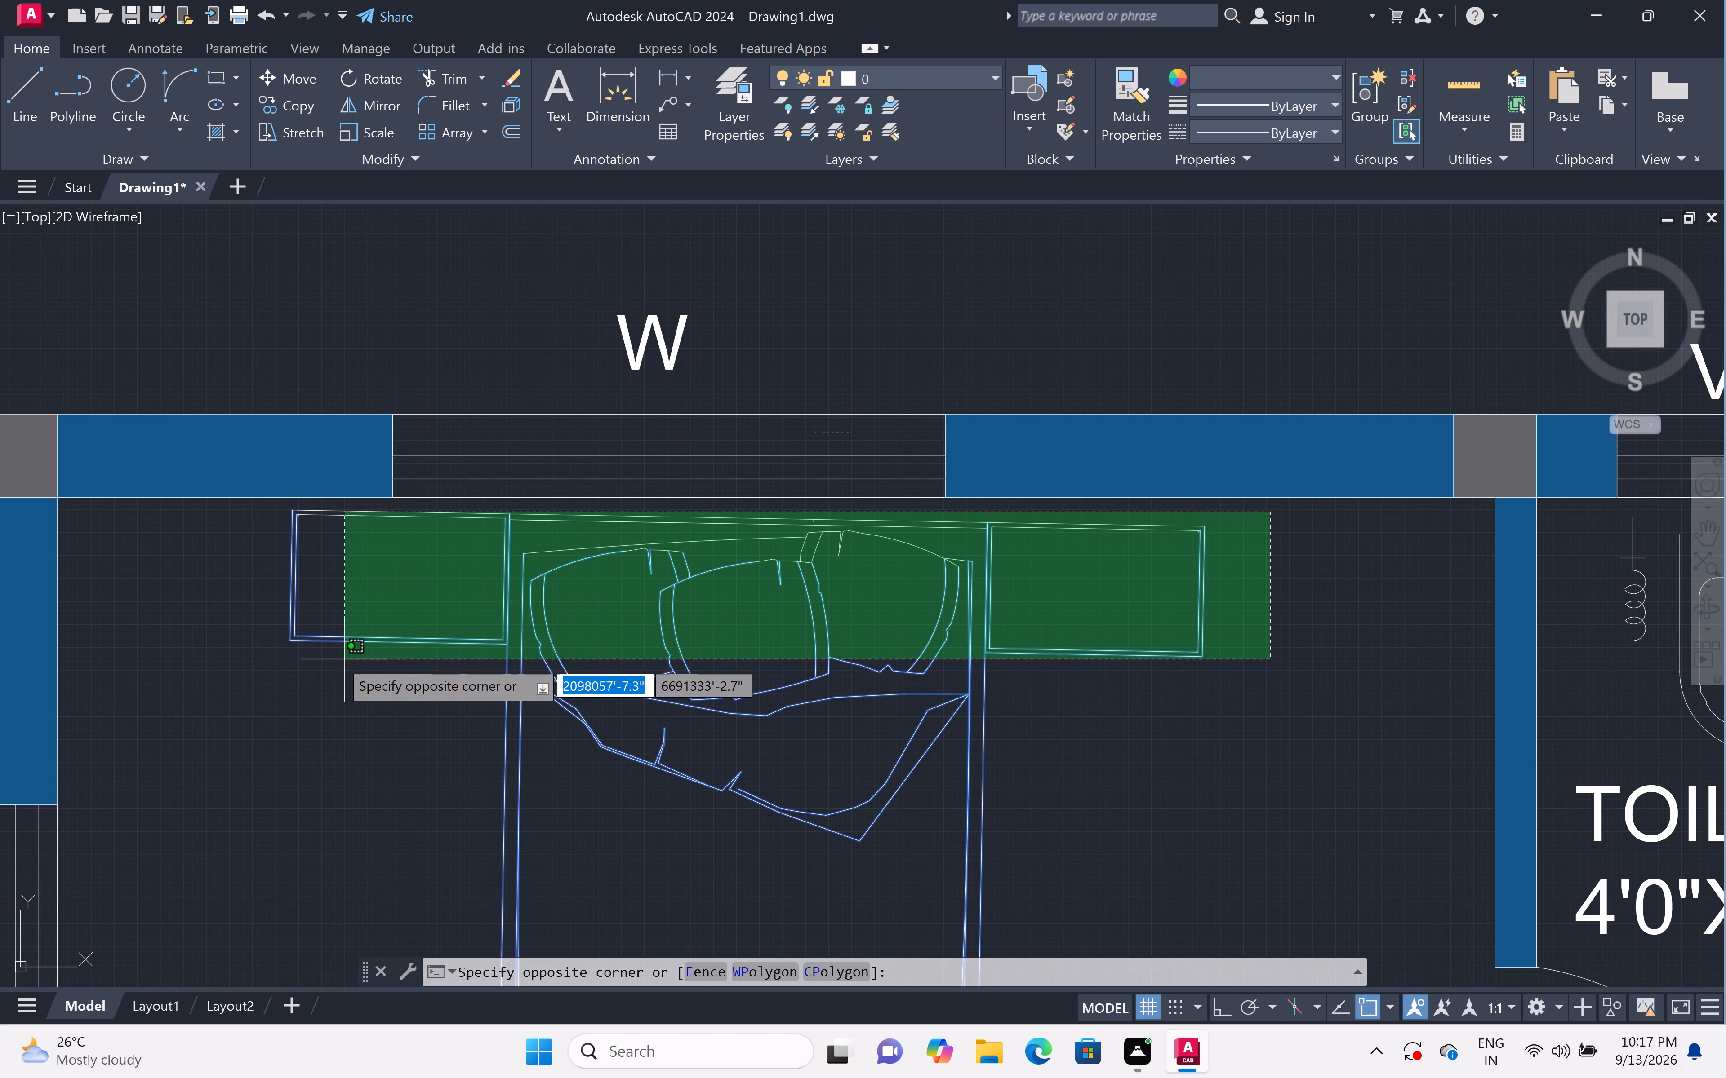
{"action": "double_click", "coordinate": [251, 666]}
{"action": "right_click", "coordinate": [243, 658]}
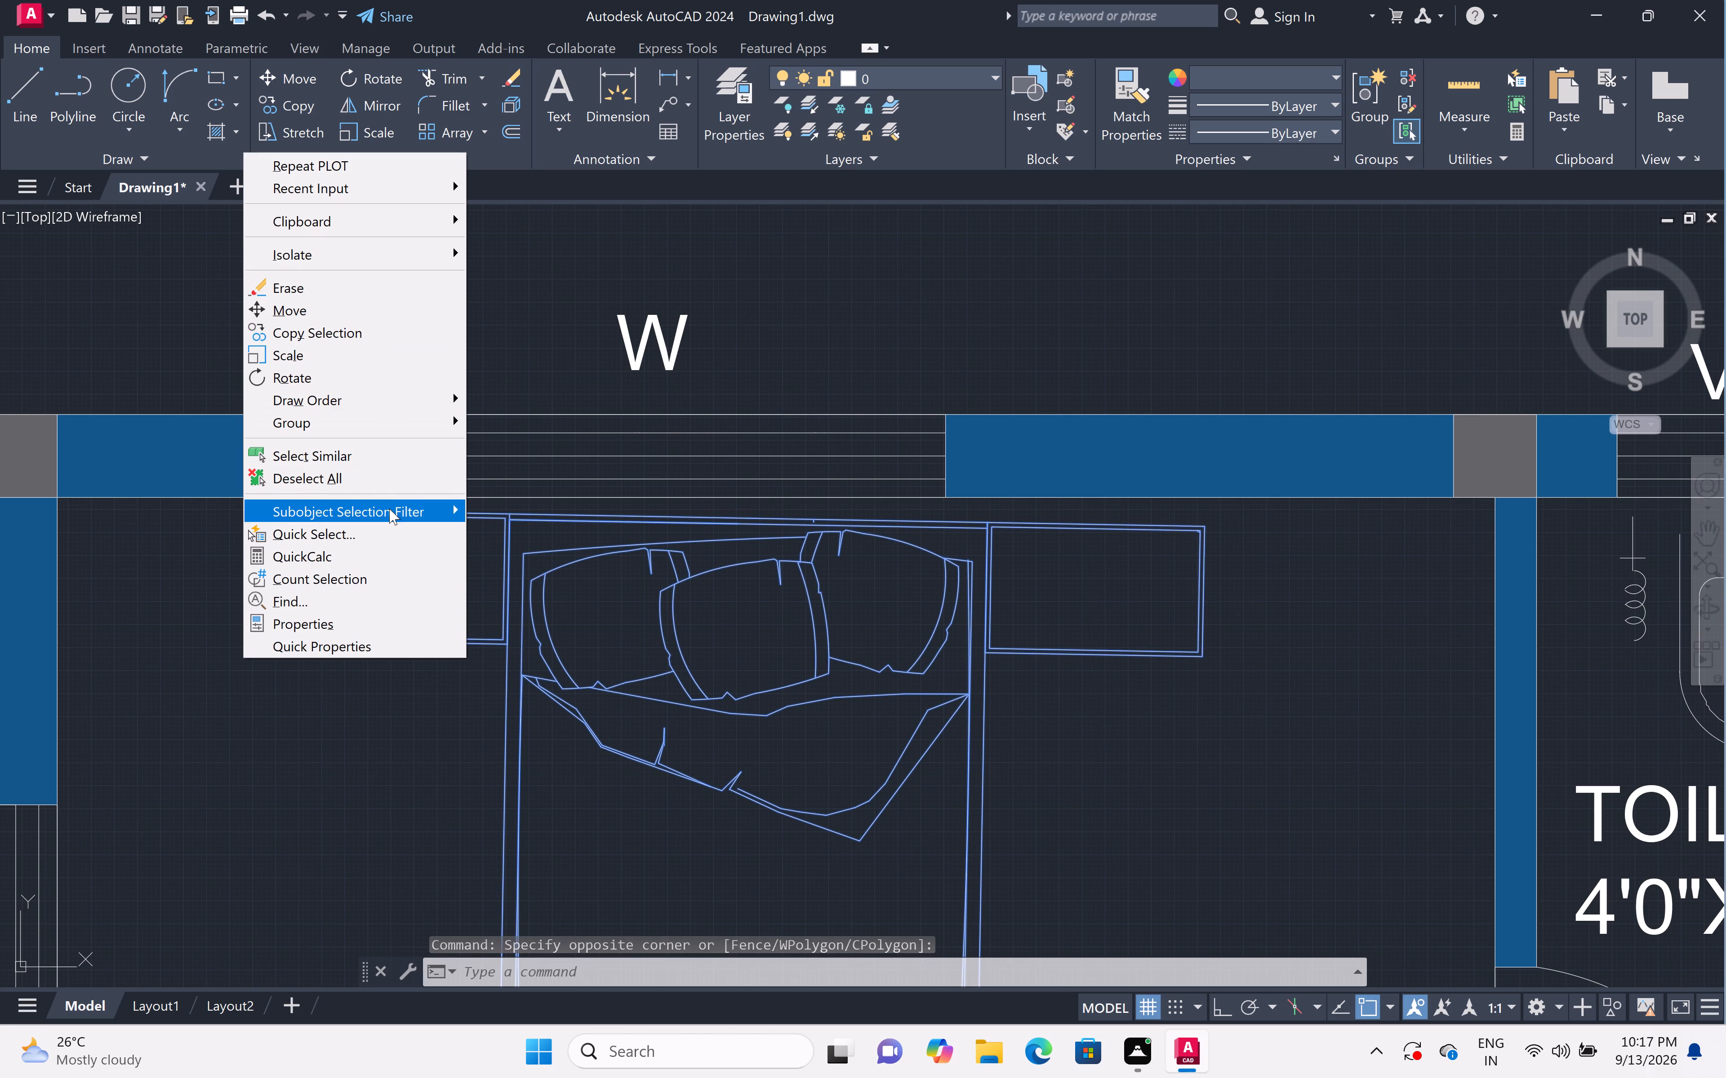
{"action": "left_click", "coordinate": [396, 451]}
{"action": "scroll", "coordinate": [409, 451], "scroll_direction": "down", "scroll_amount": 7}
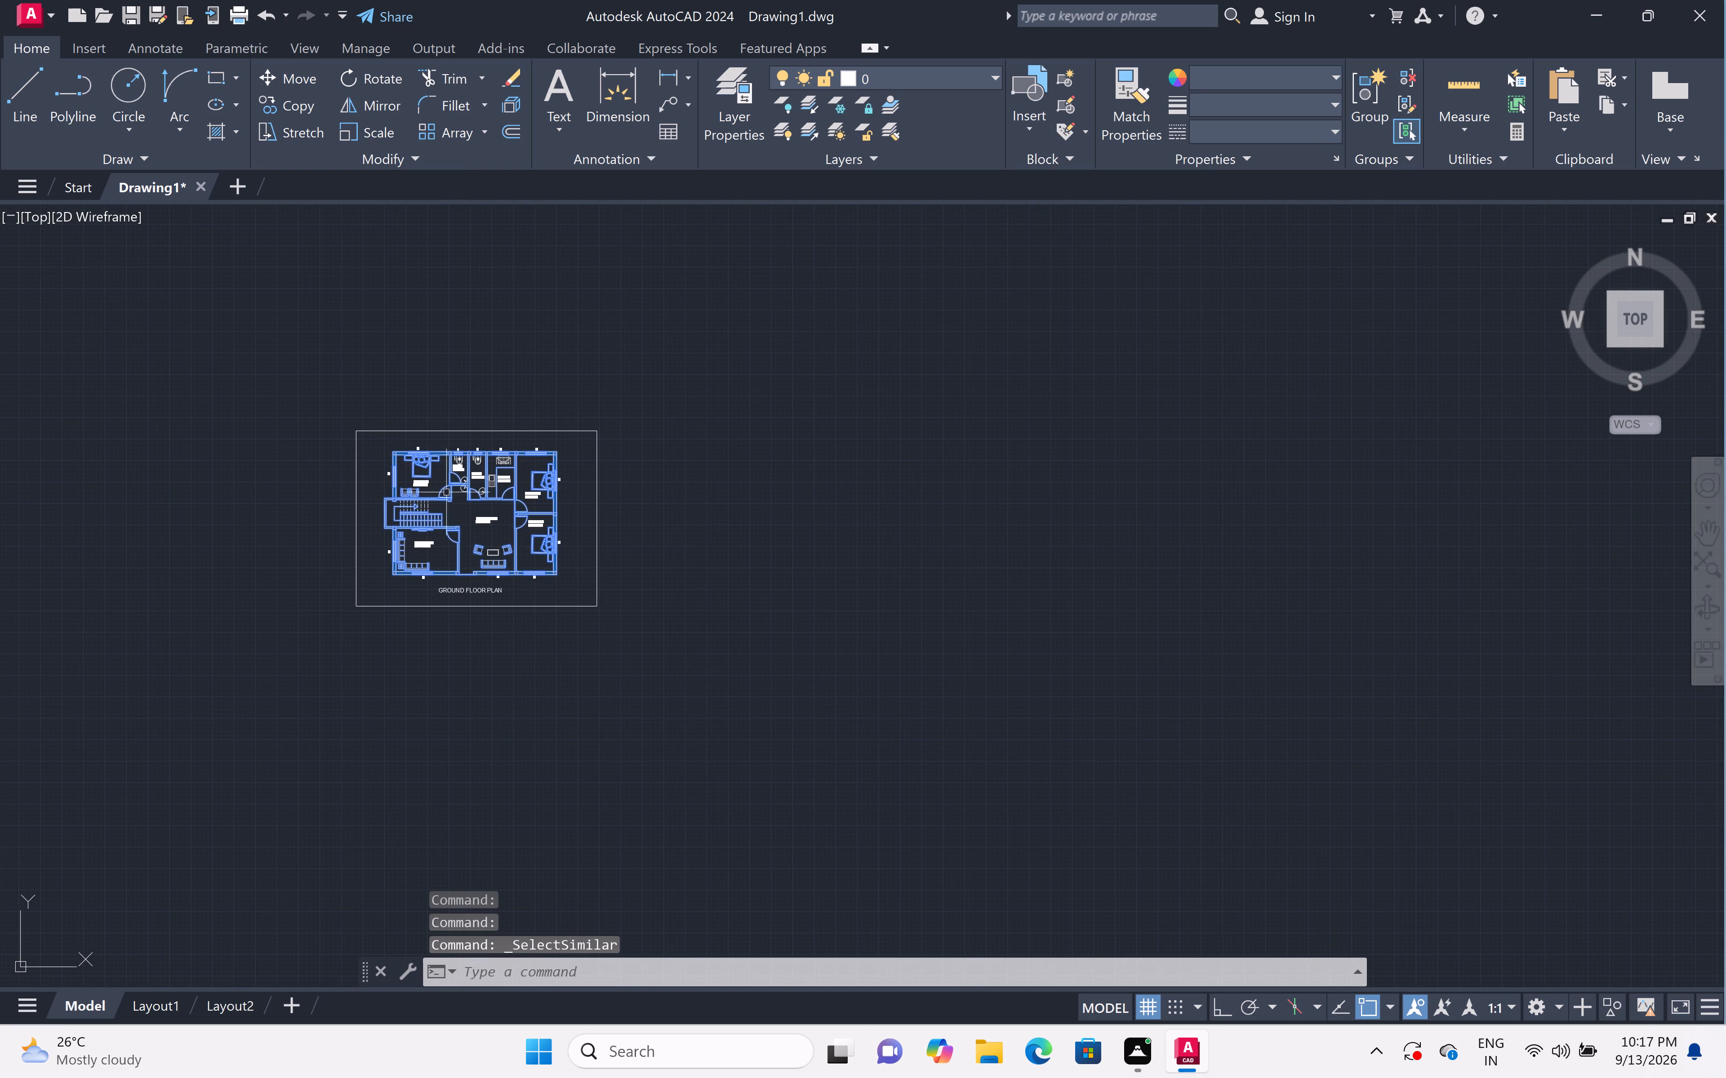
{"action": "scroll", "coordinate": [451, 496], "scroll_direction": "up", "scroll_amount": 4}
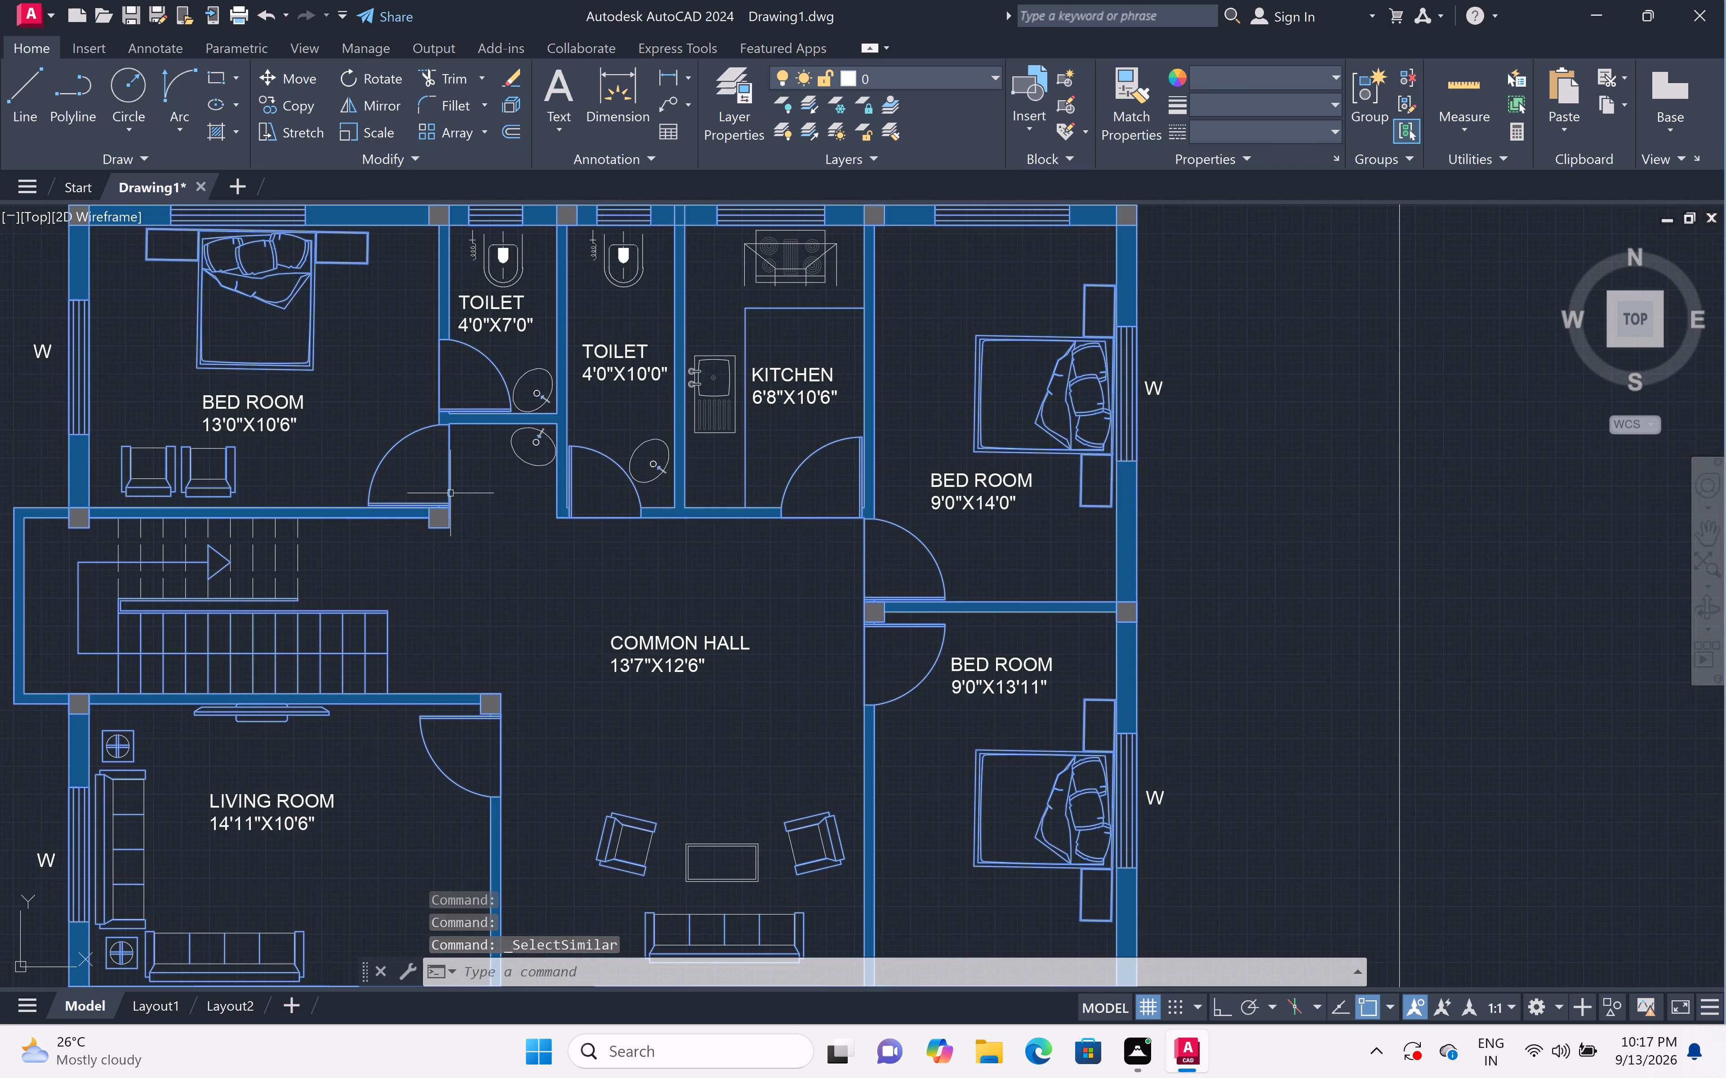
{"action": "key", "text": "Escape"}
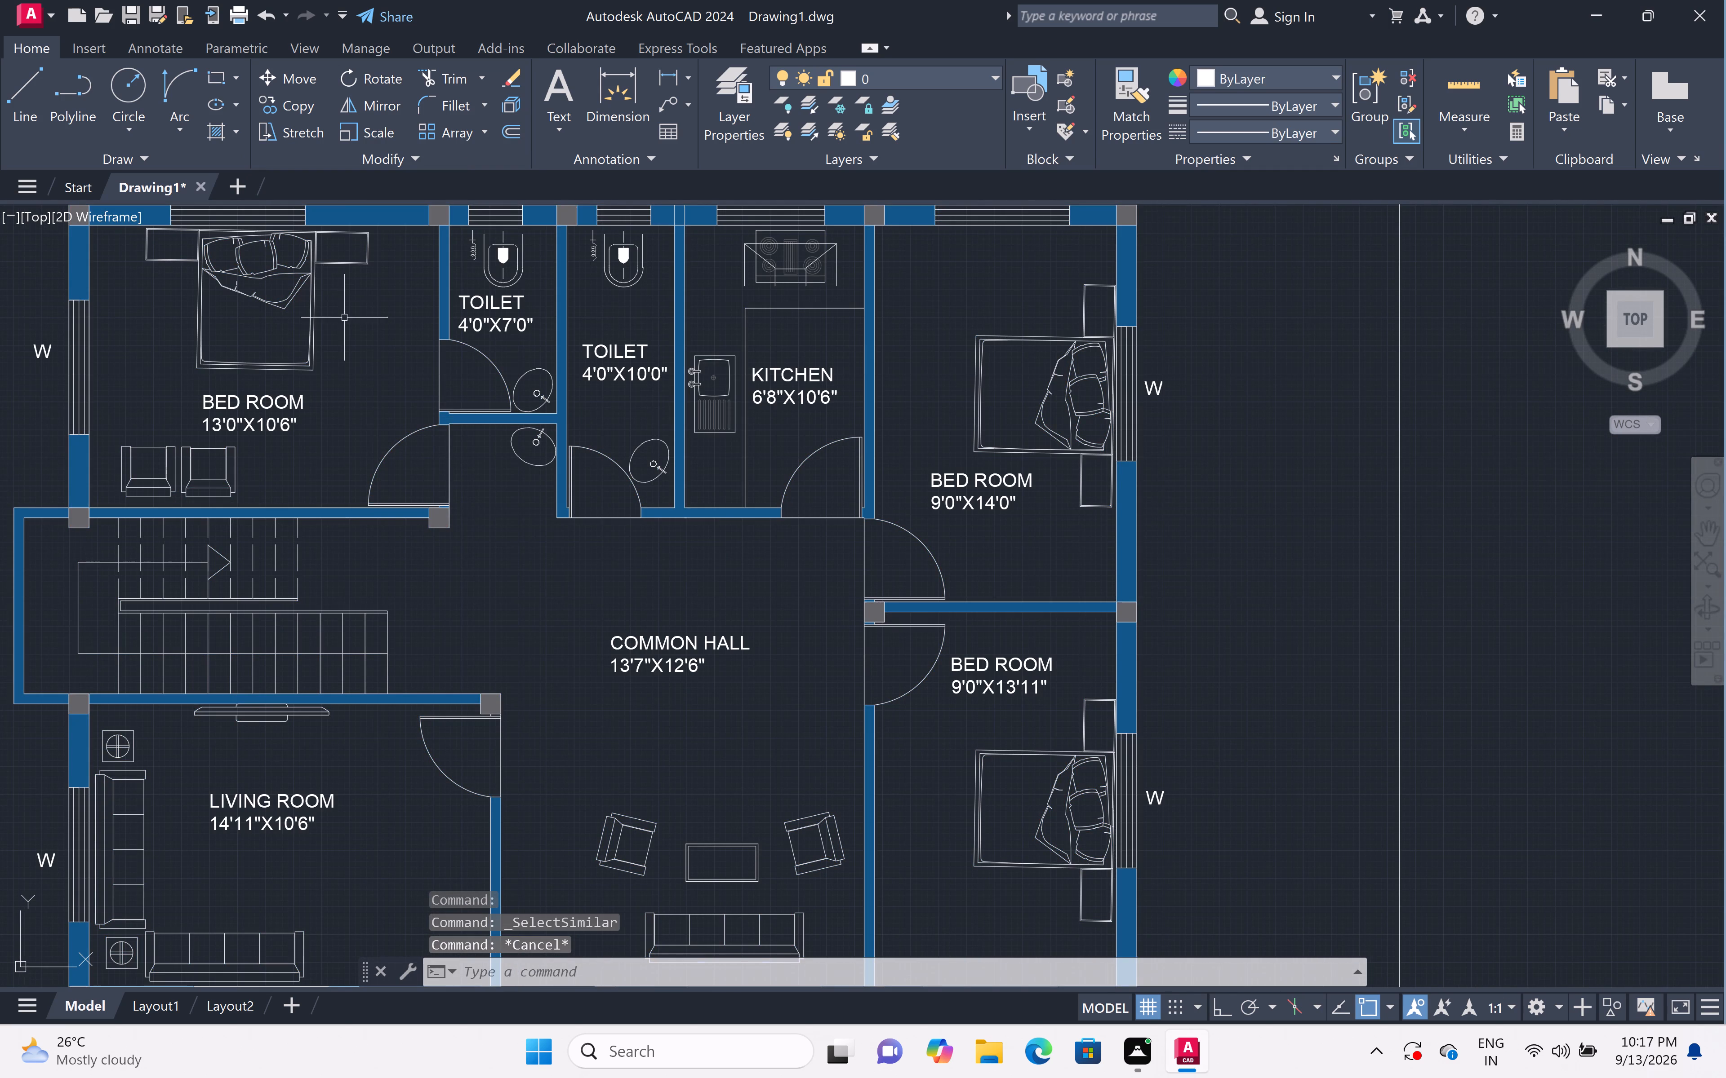
Select the bed with both bedside tables in the 13'0"X10'6" BED ROOM.
{"action": "middle_click", "coordinate": [348, 318]}
{"action": "middle_click", "coordinate": [355, 325]}
{"action": "middle_click_drag", "start_coordinate": [368, 338], "coordinate": [455, 407]}
{"action": "middle_click_drag", "start_coordinate": [476, 419], "coordinate": [512, 437]}
{"action": "scroll", "coordinate": [400, 322], "scroll_direction": "up", "scroll_amount": 2}
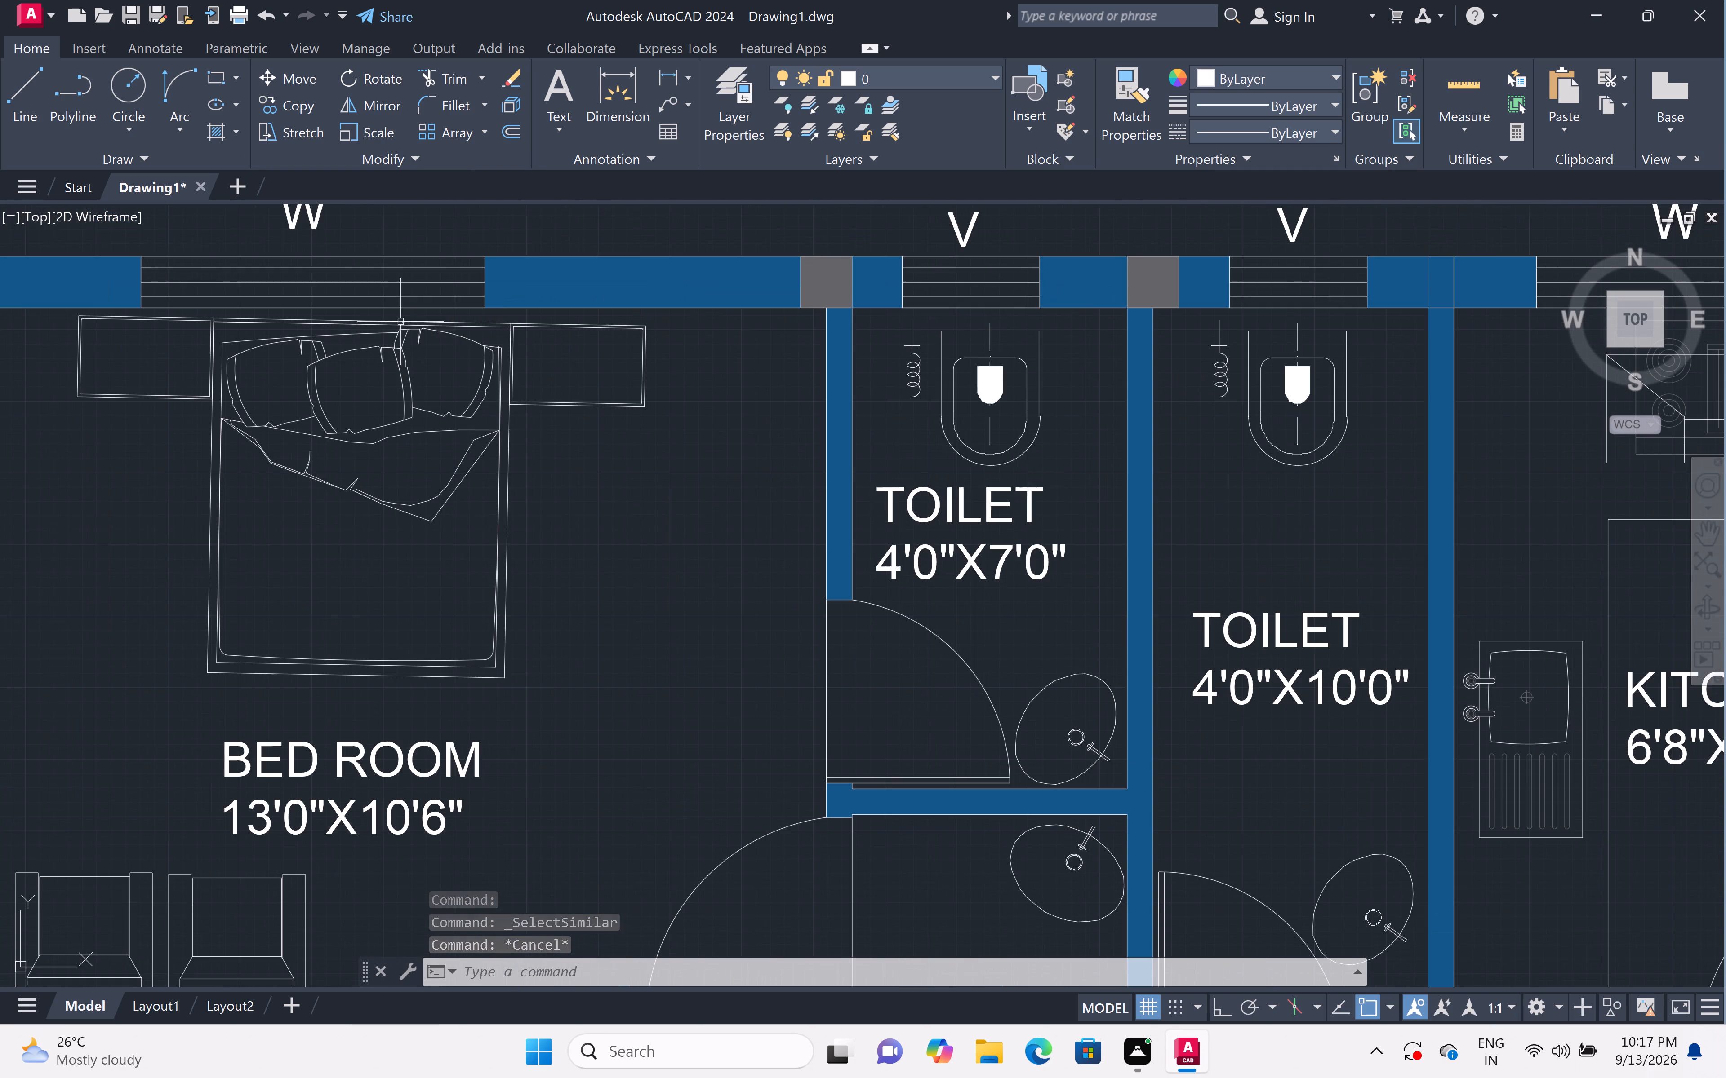
{"action": "left_click", "coordinate": [693, 316]}
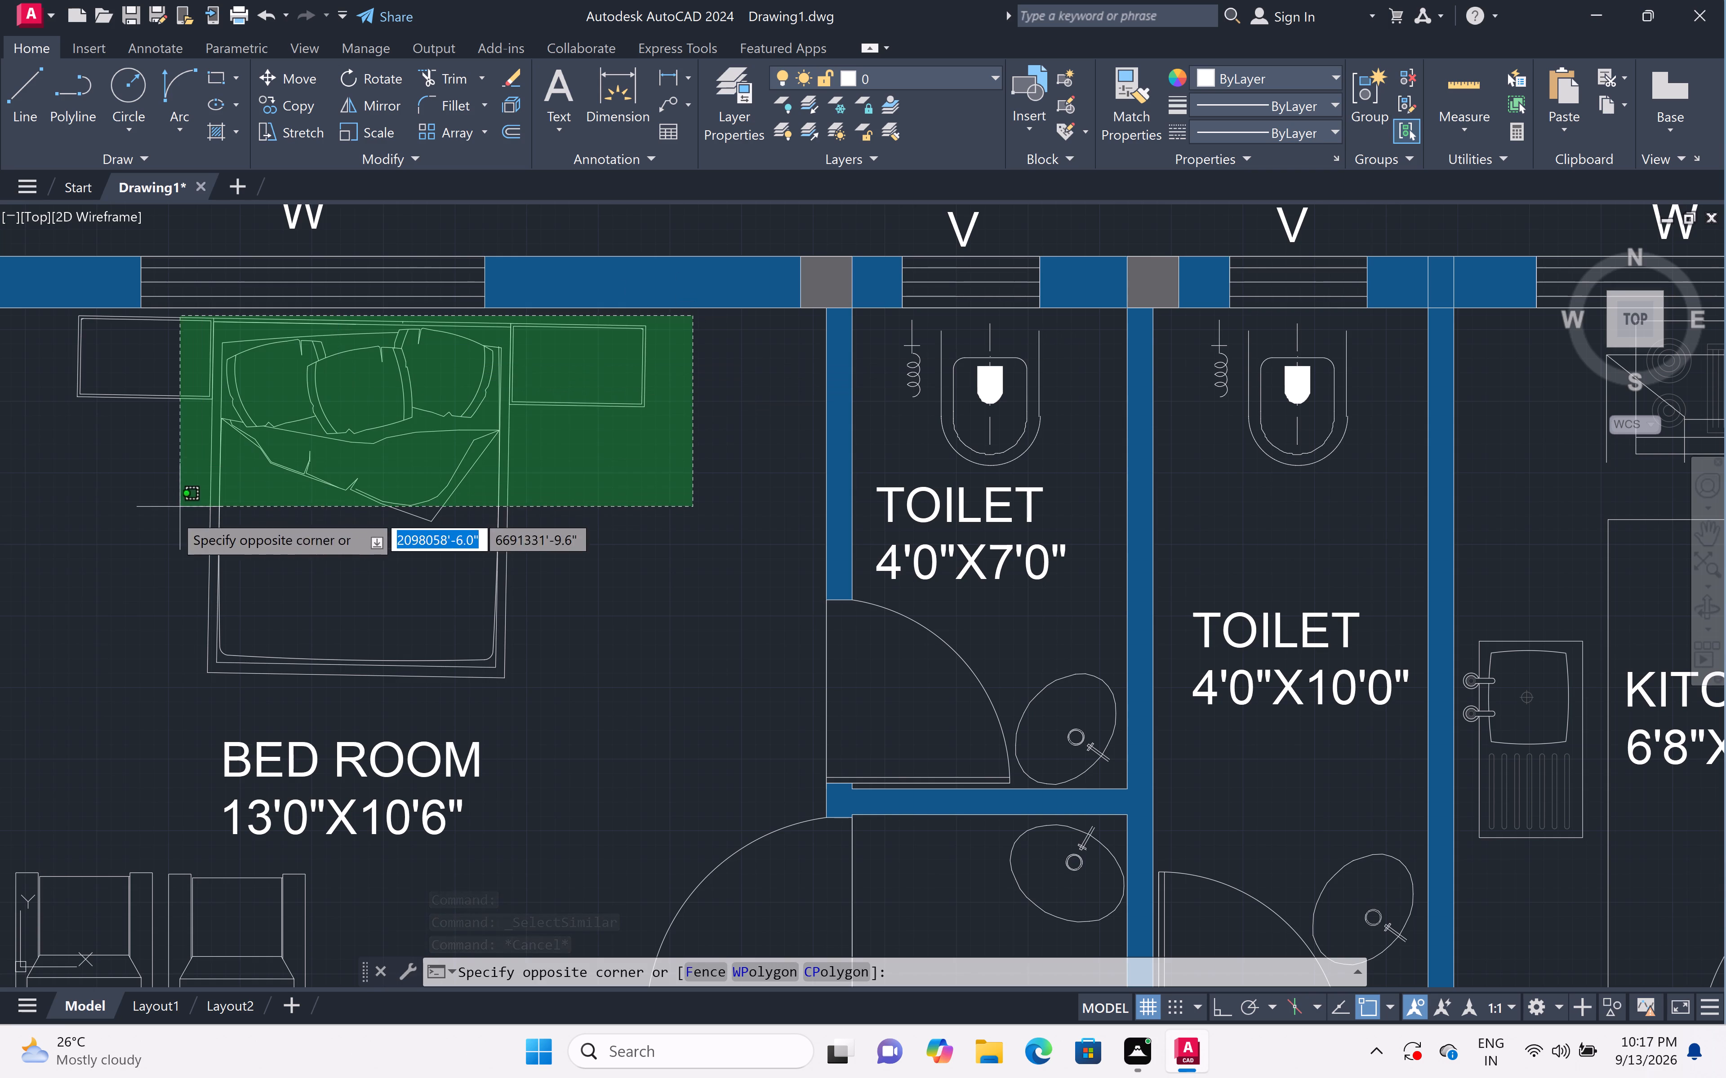
{"action": "left_click", "coordinate": [53, 698]}
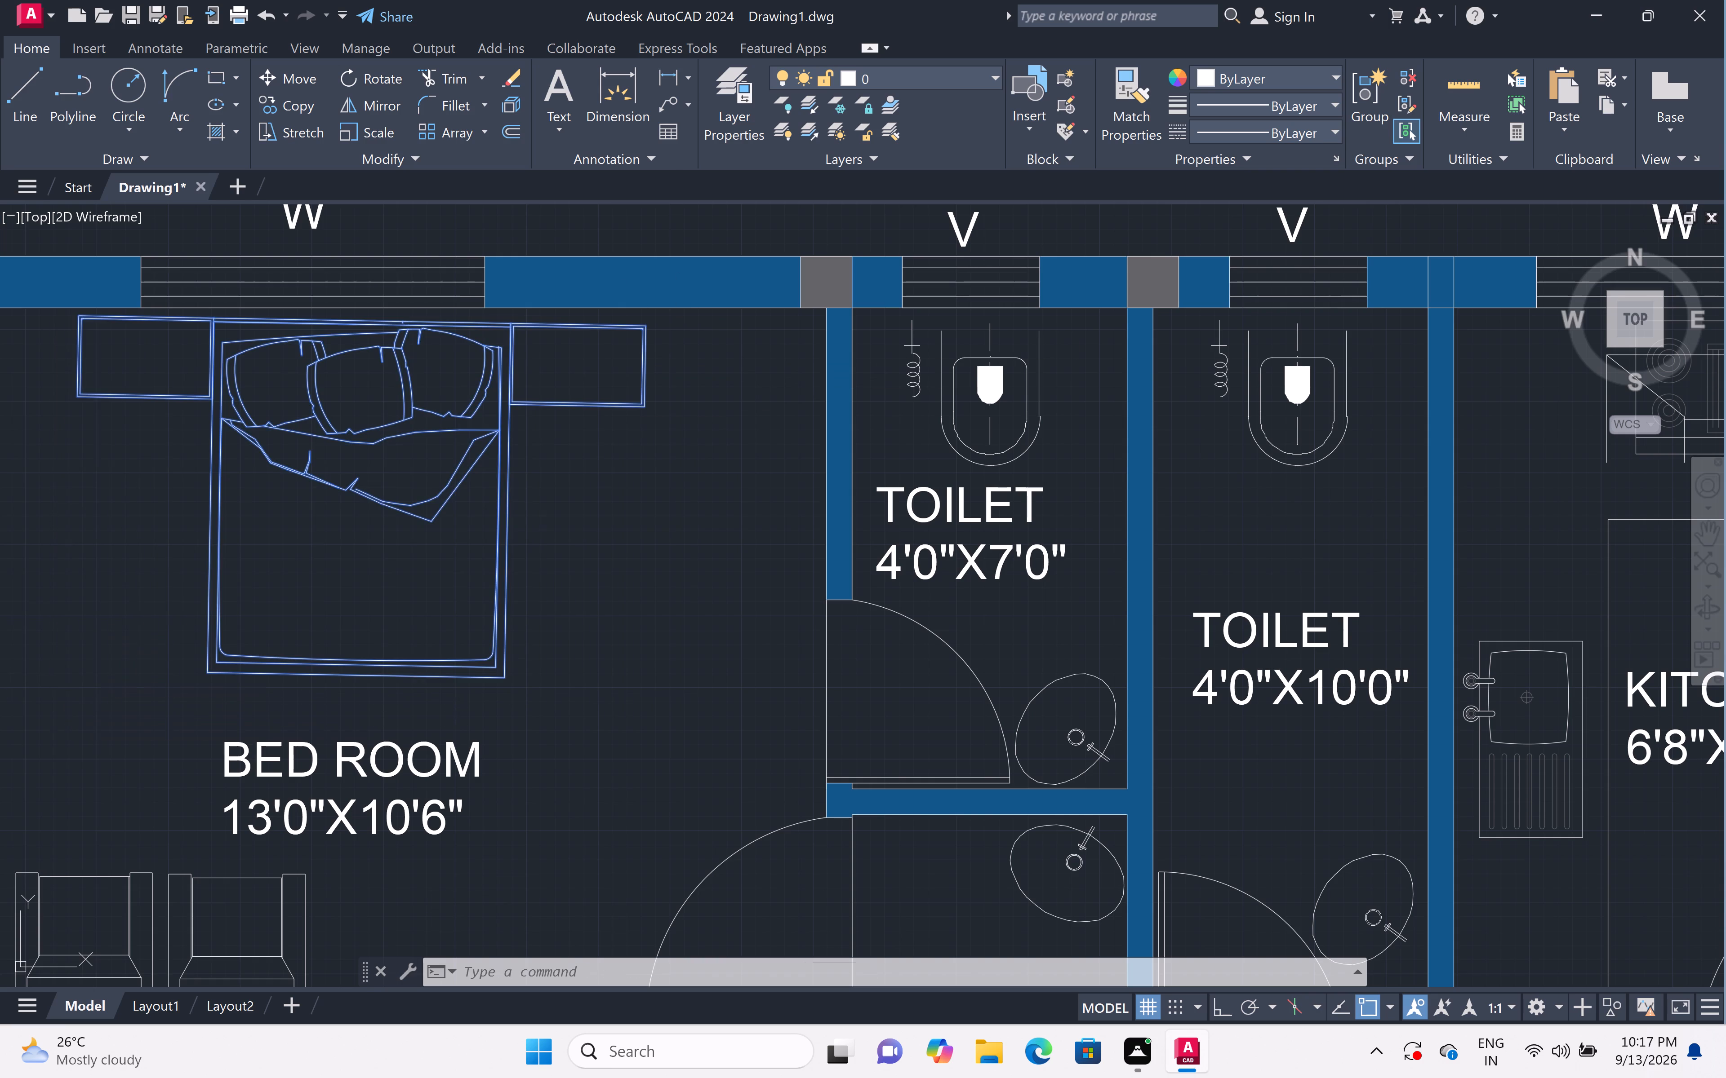
Add the bed and bedside tables in the 9'0"X14'0" BED ROOM to the selection.
{"action": "scroll", "coordinate": [170, 596], "scroll_direction": "down", "scroll_amount": 3}
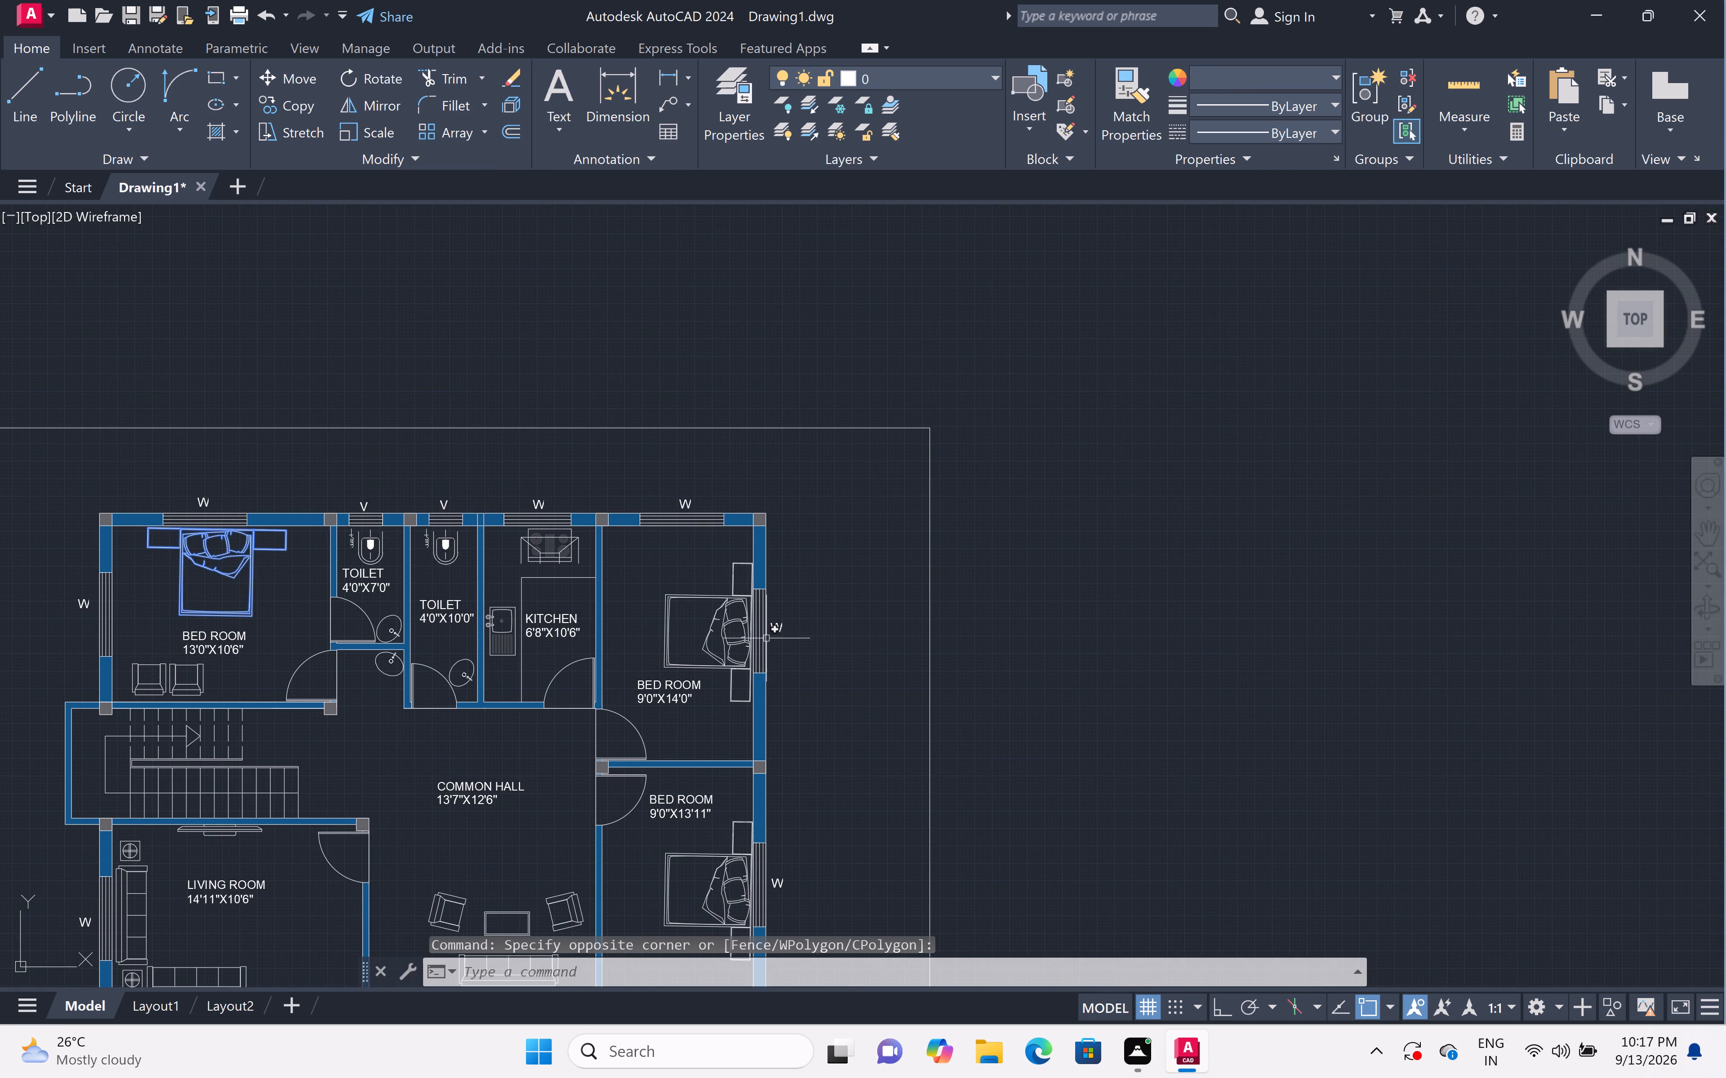
{"action": "scroll", "coordinate": [730, 678], "scroll_direction": "up", "scroll_amount": 3}
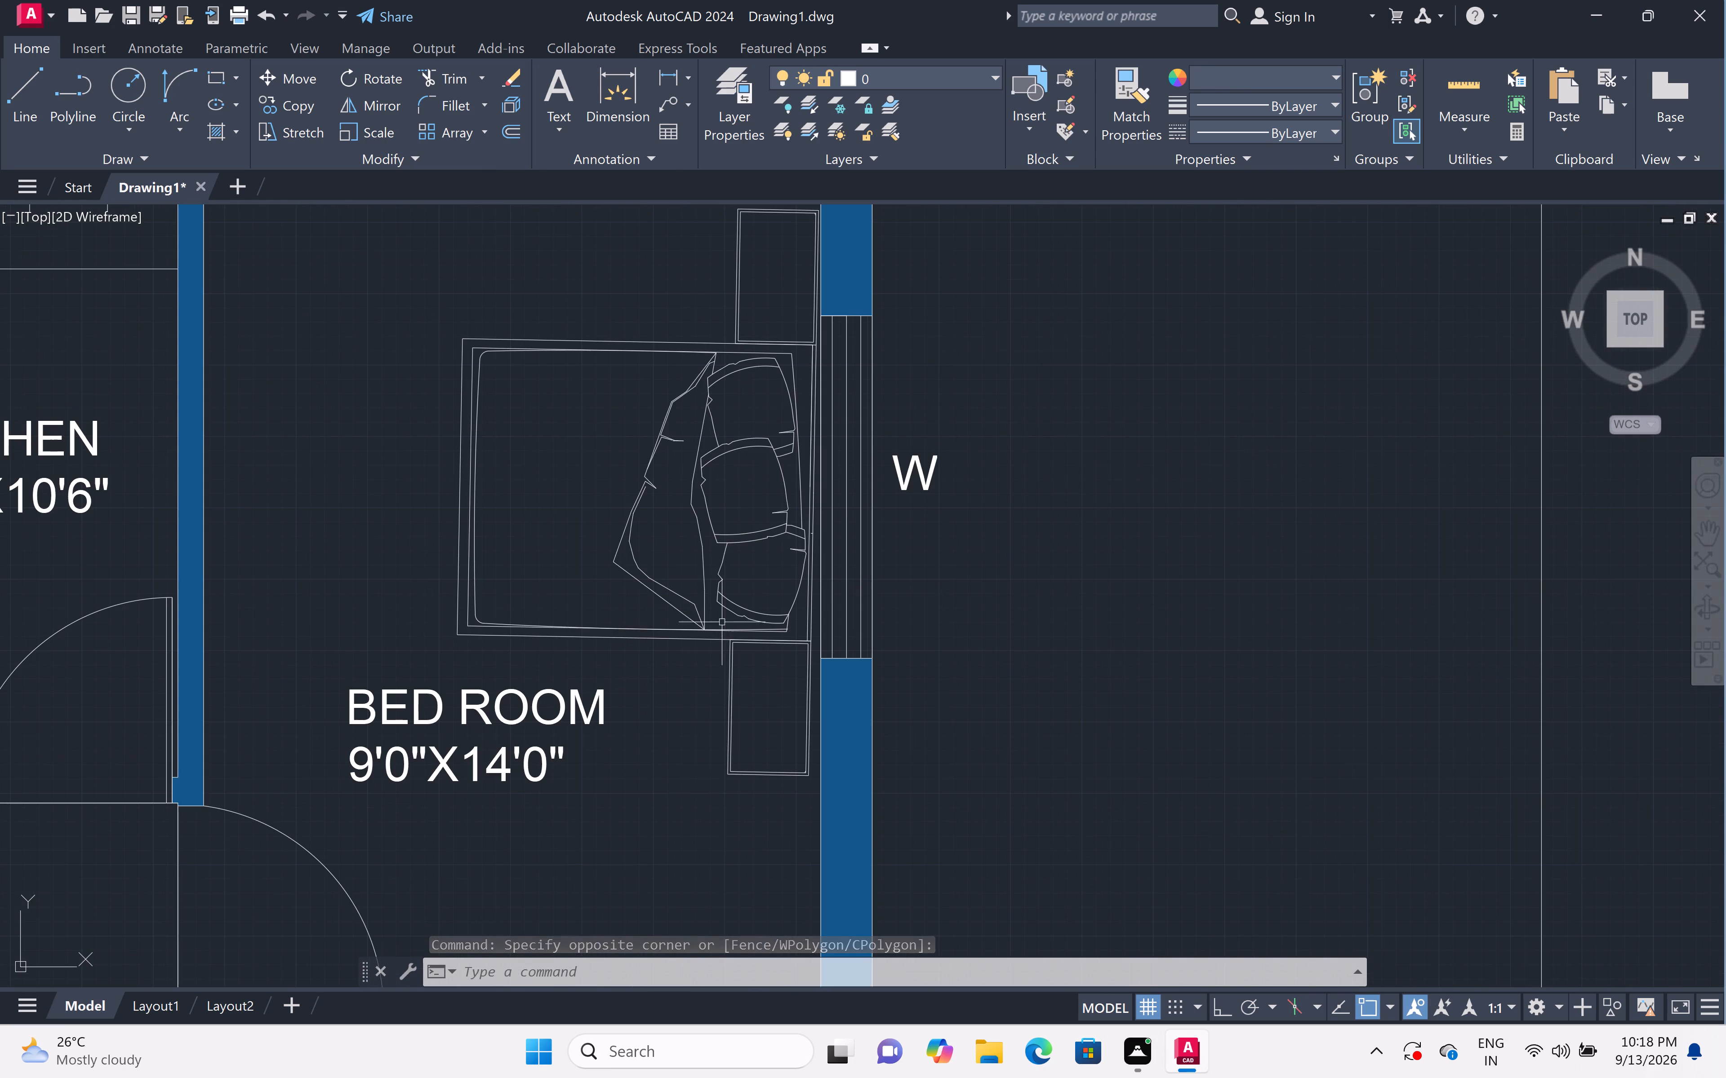
{"action": "scroll", "coordinate": [708, 561], "scroll_direction": "down", "scroll_amount": 1}
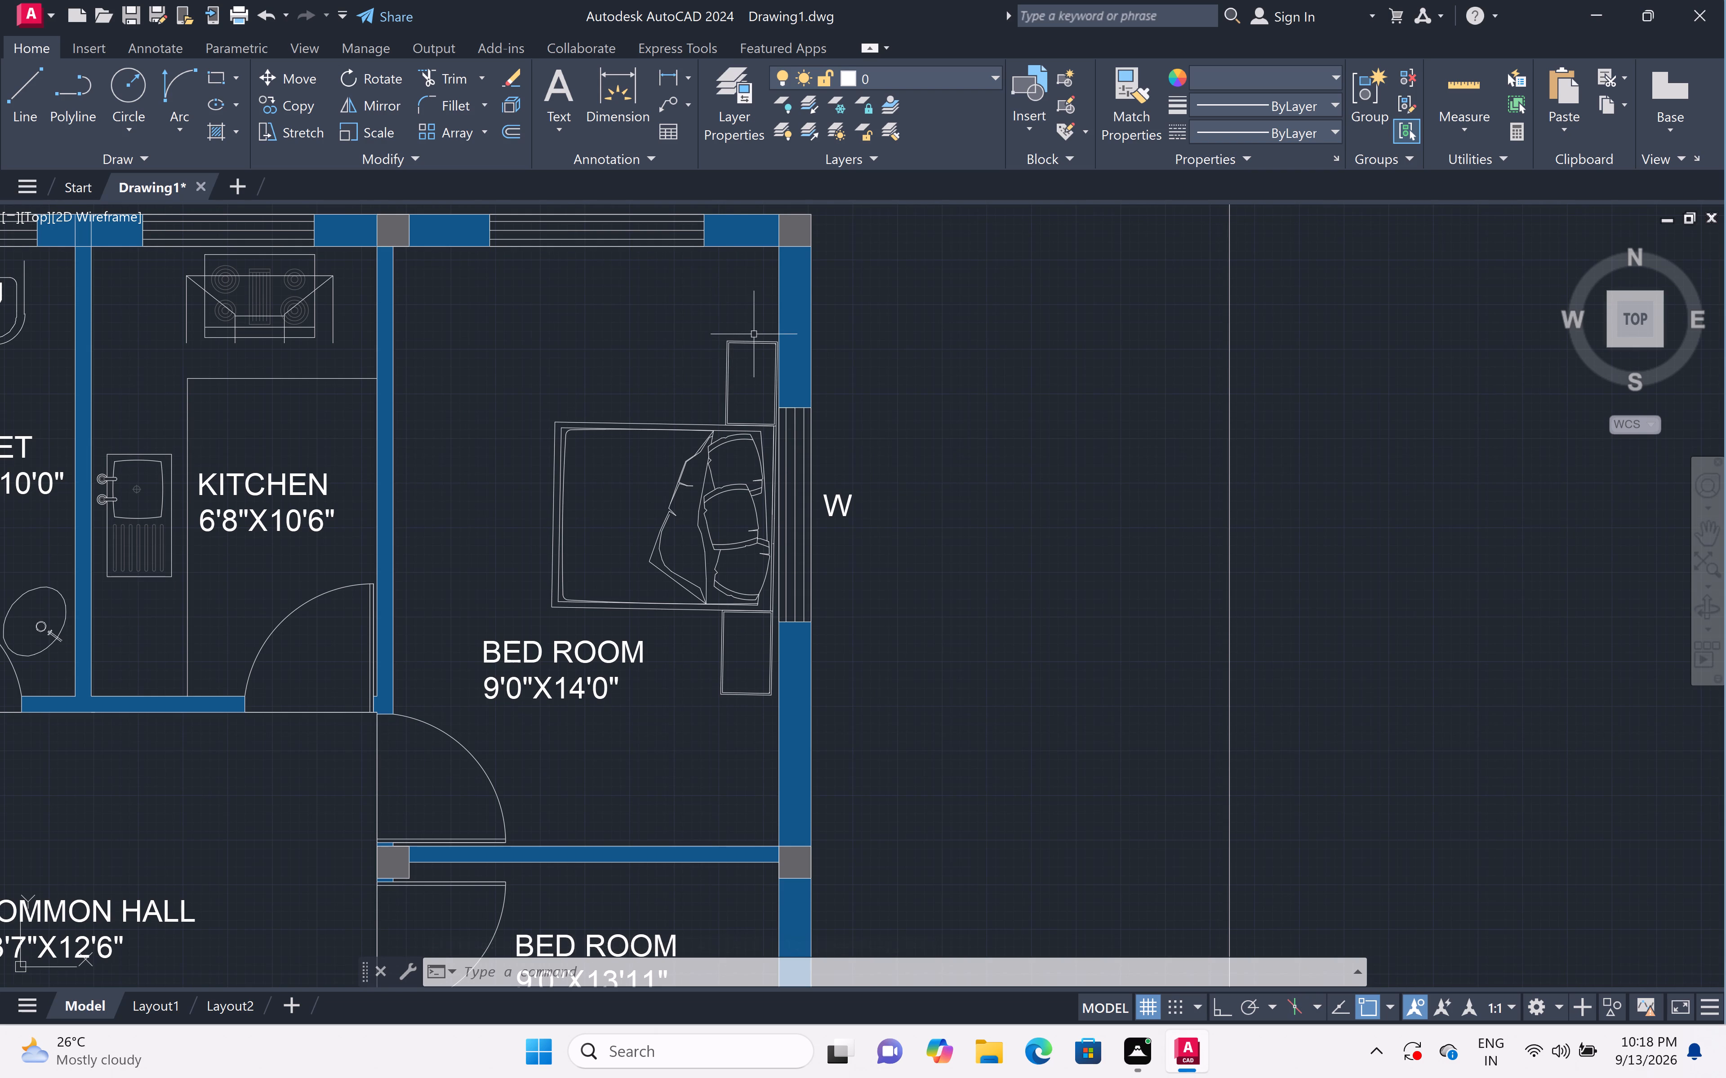
{"action": "double_click", "coordinate": [758, 335]}
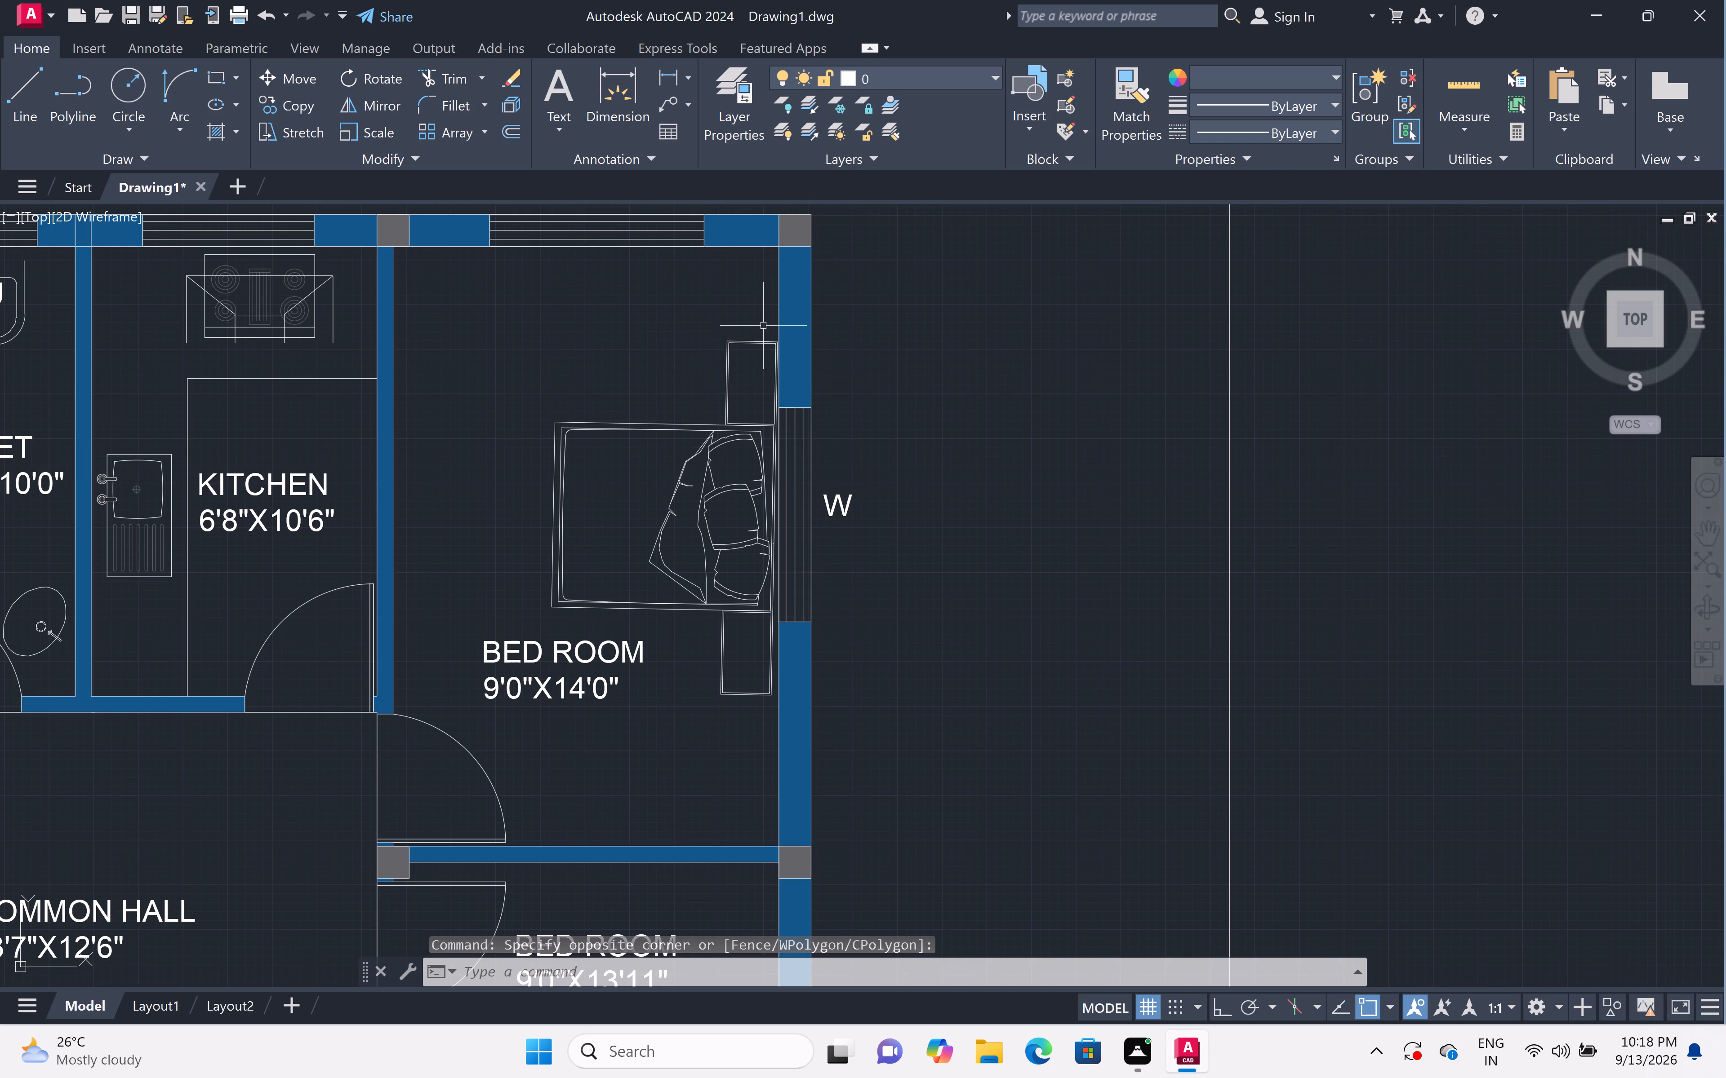
{"action": "left_click", "coordinate": [764, 326]}
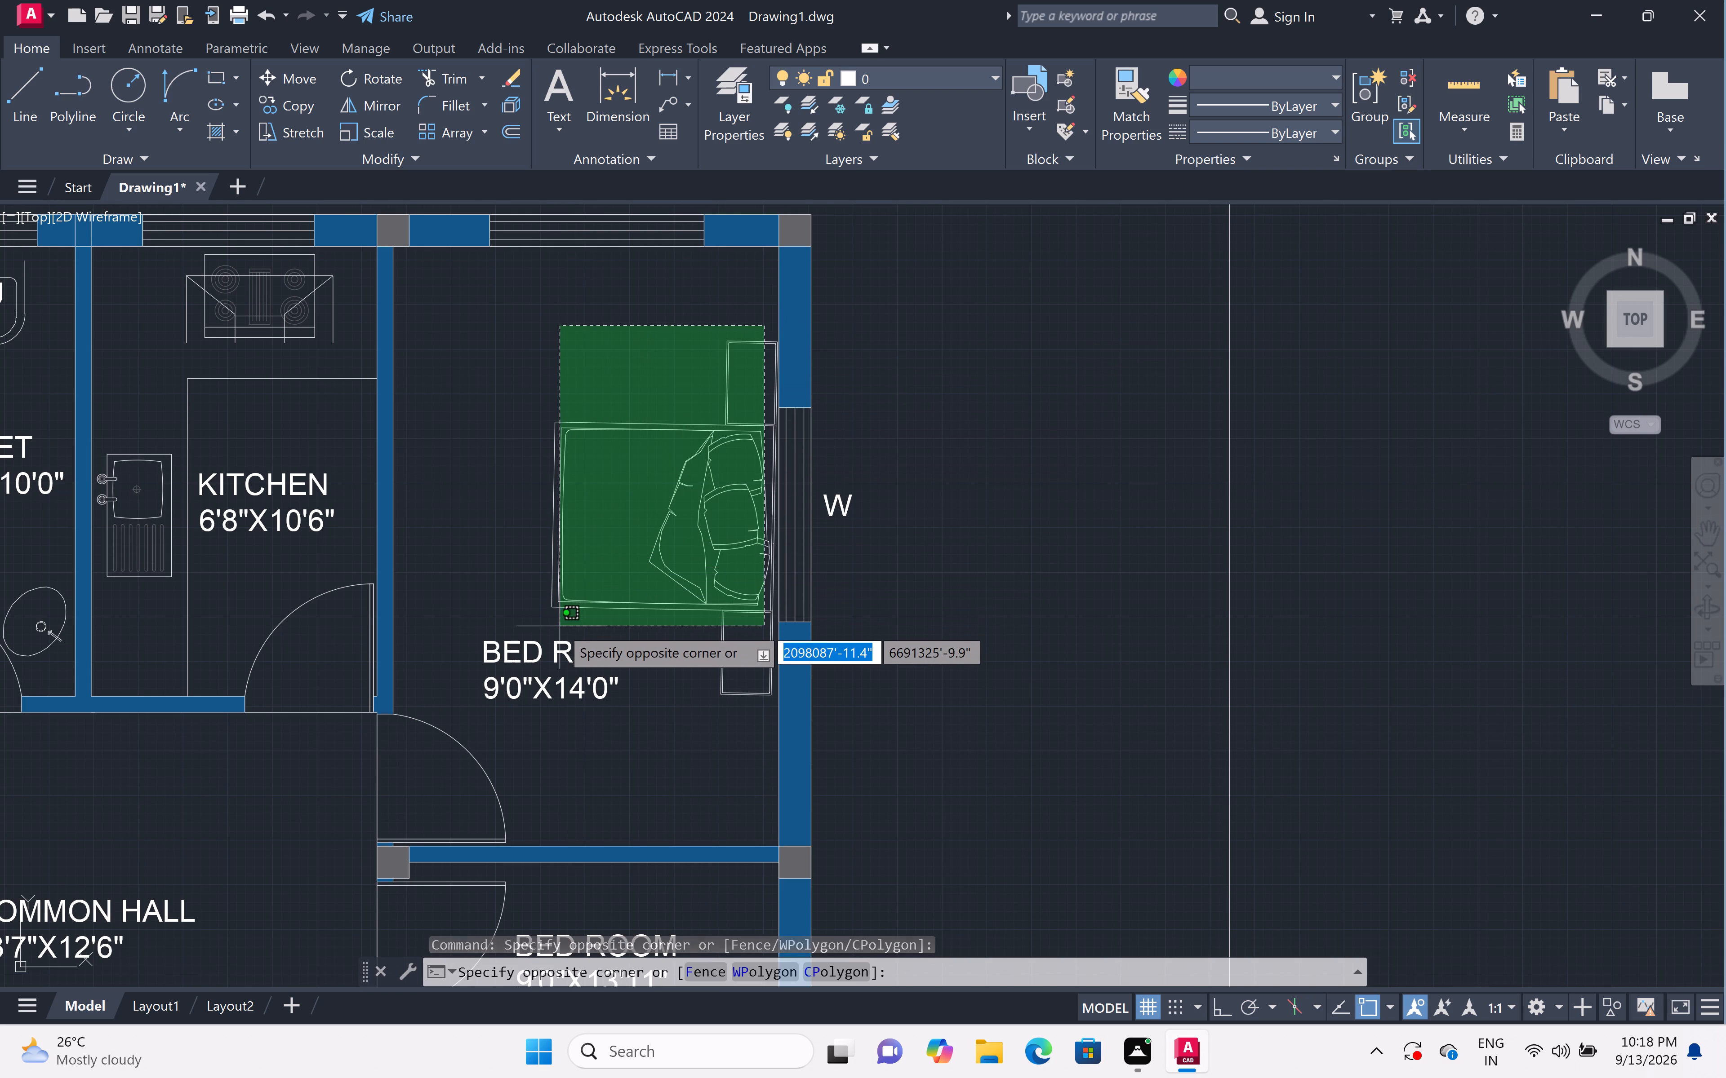
{"action": "left_click", "coordinate": [538, 625]}
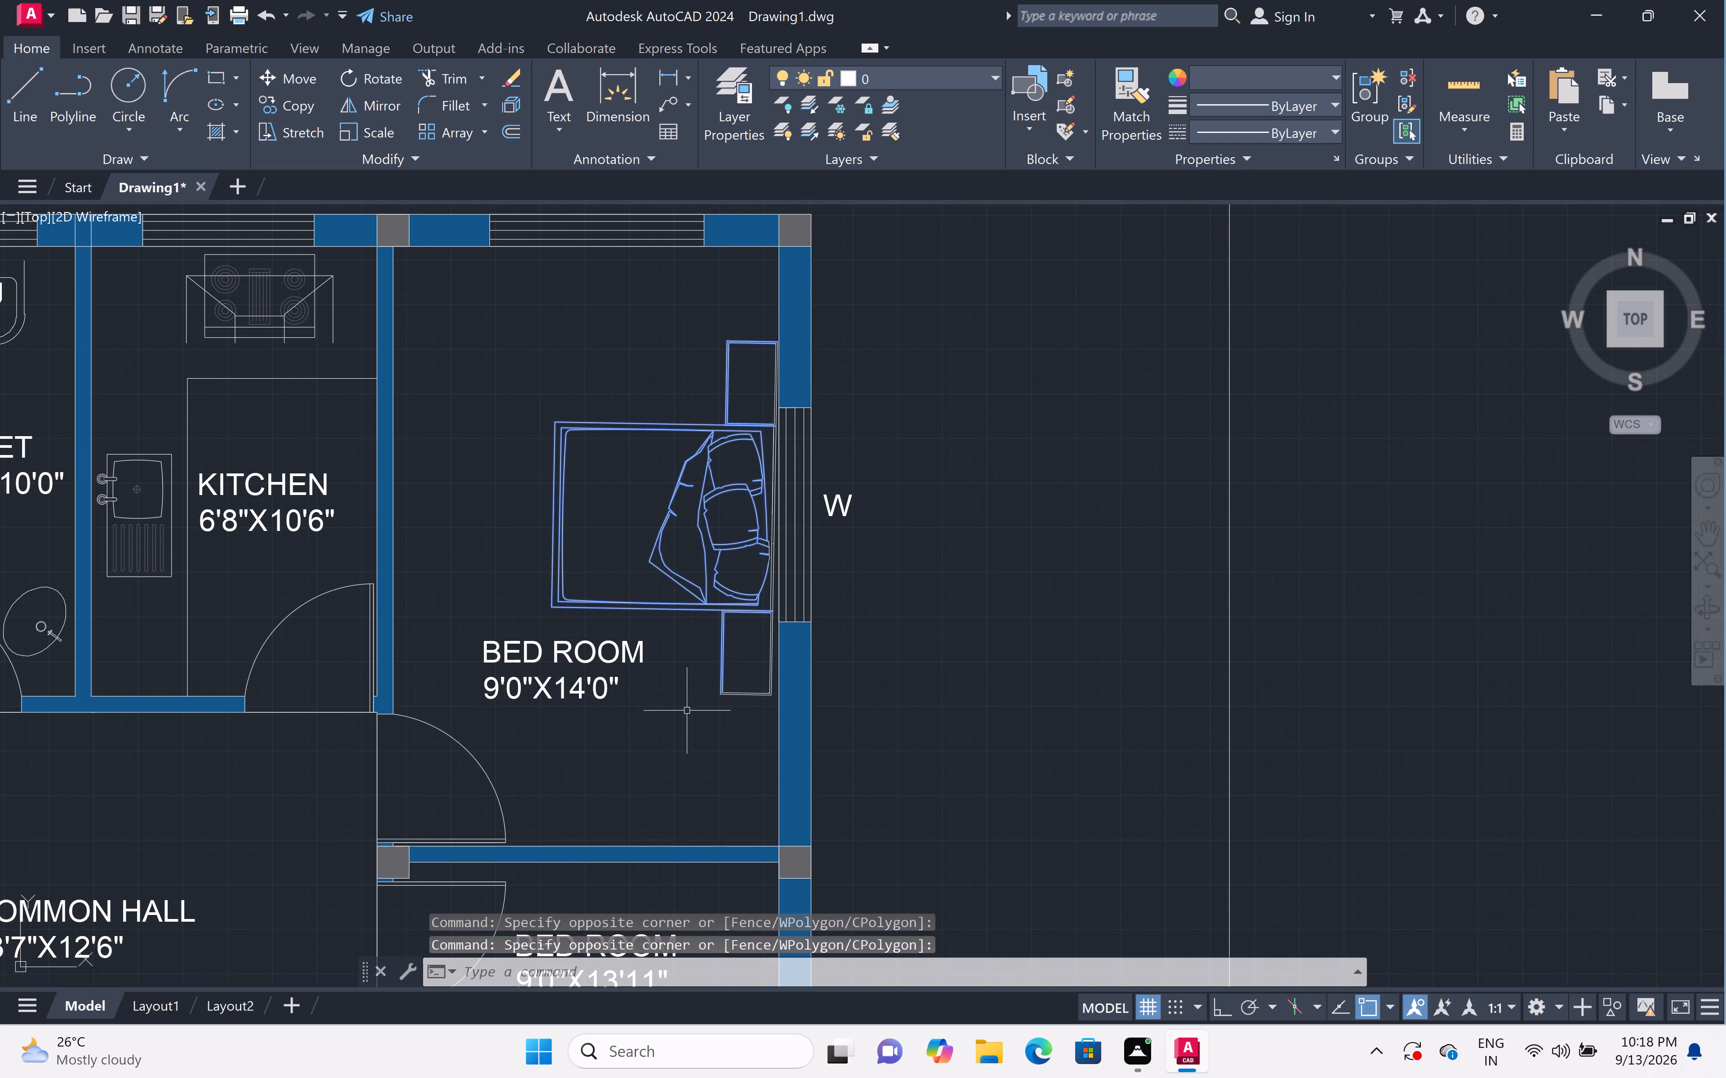
Add the unselected edges of the bedside table below the bed in the 9'0"X14'0" BED ROOM to the selection.
{"action": "scroll", "coordinate": [728, 673], "scroll_direction": "up", "scroll_amount": 5}
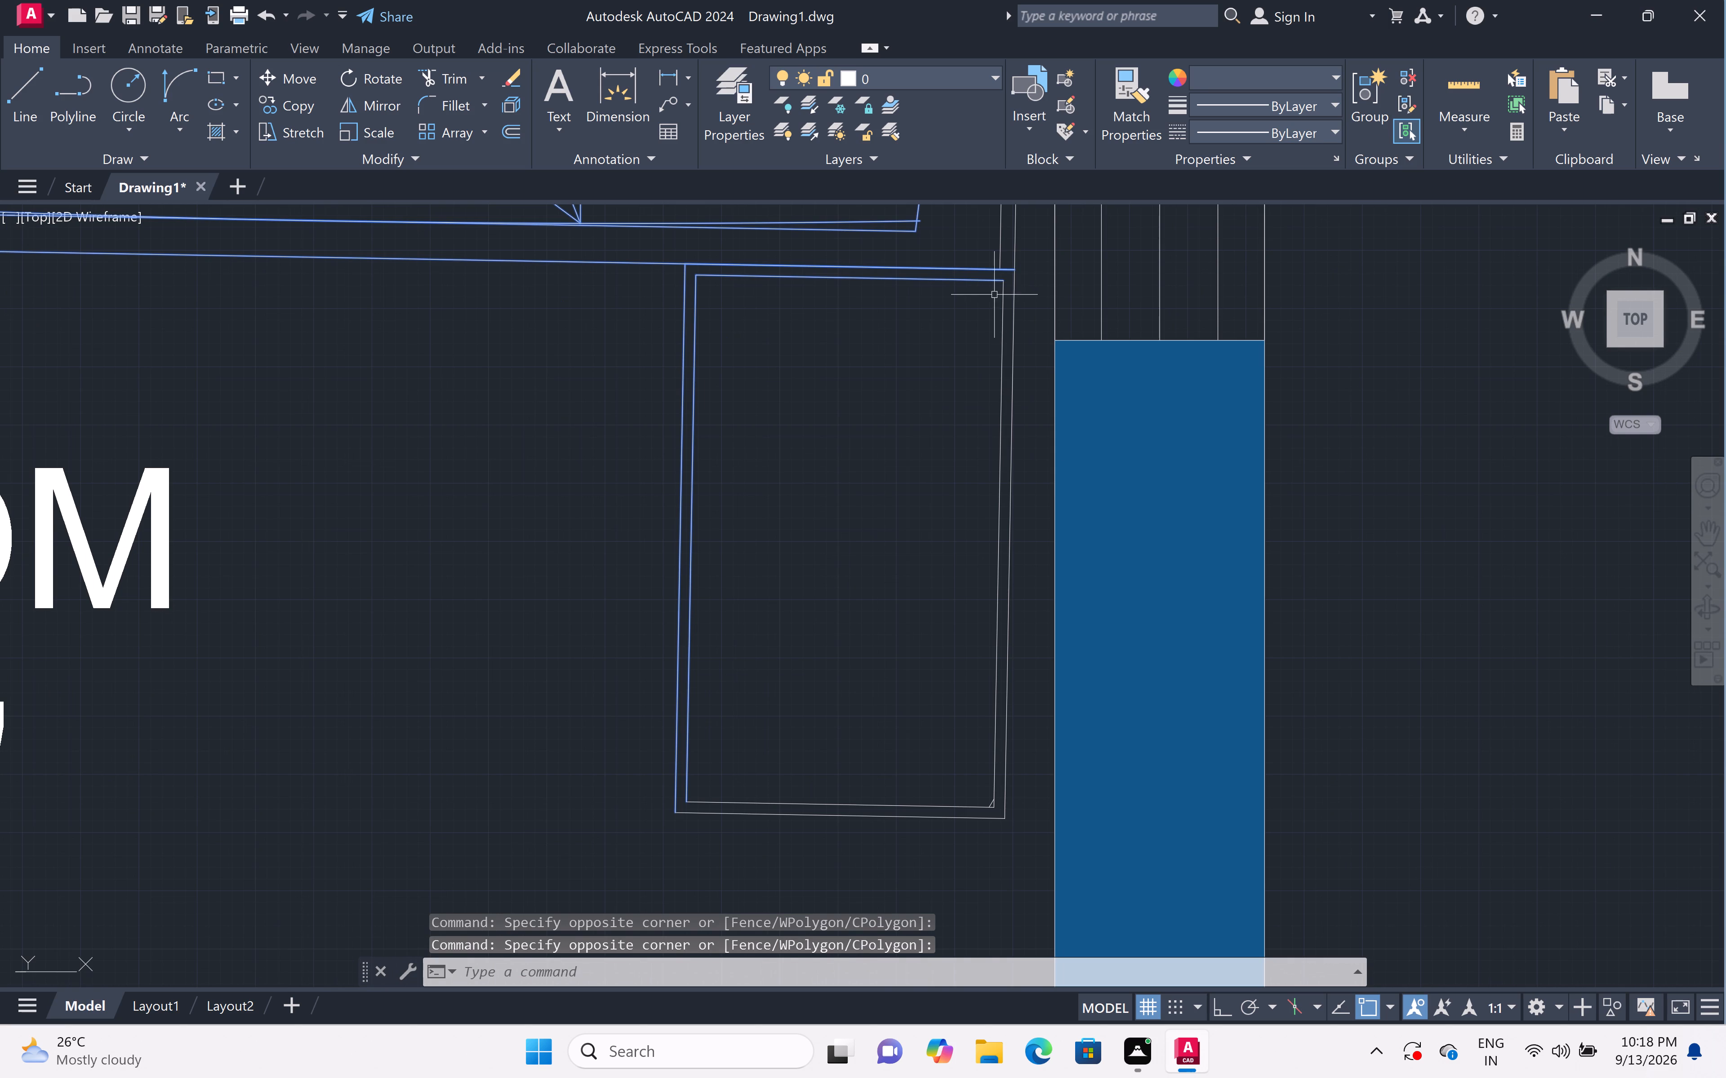
{"action": "left_click", "coordinate": [1031, 279]}
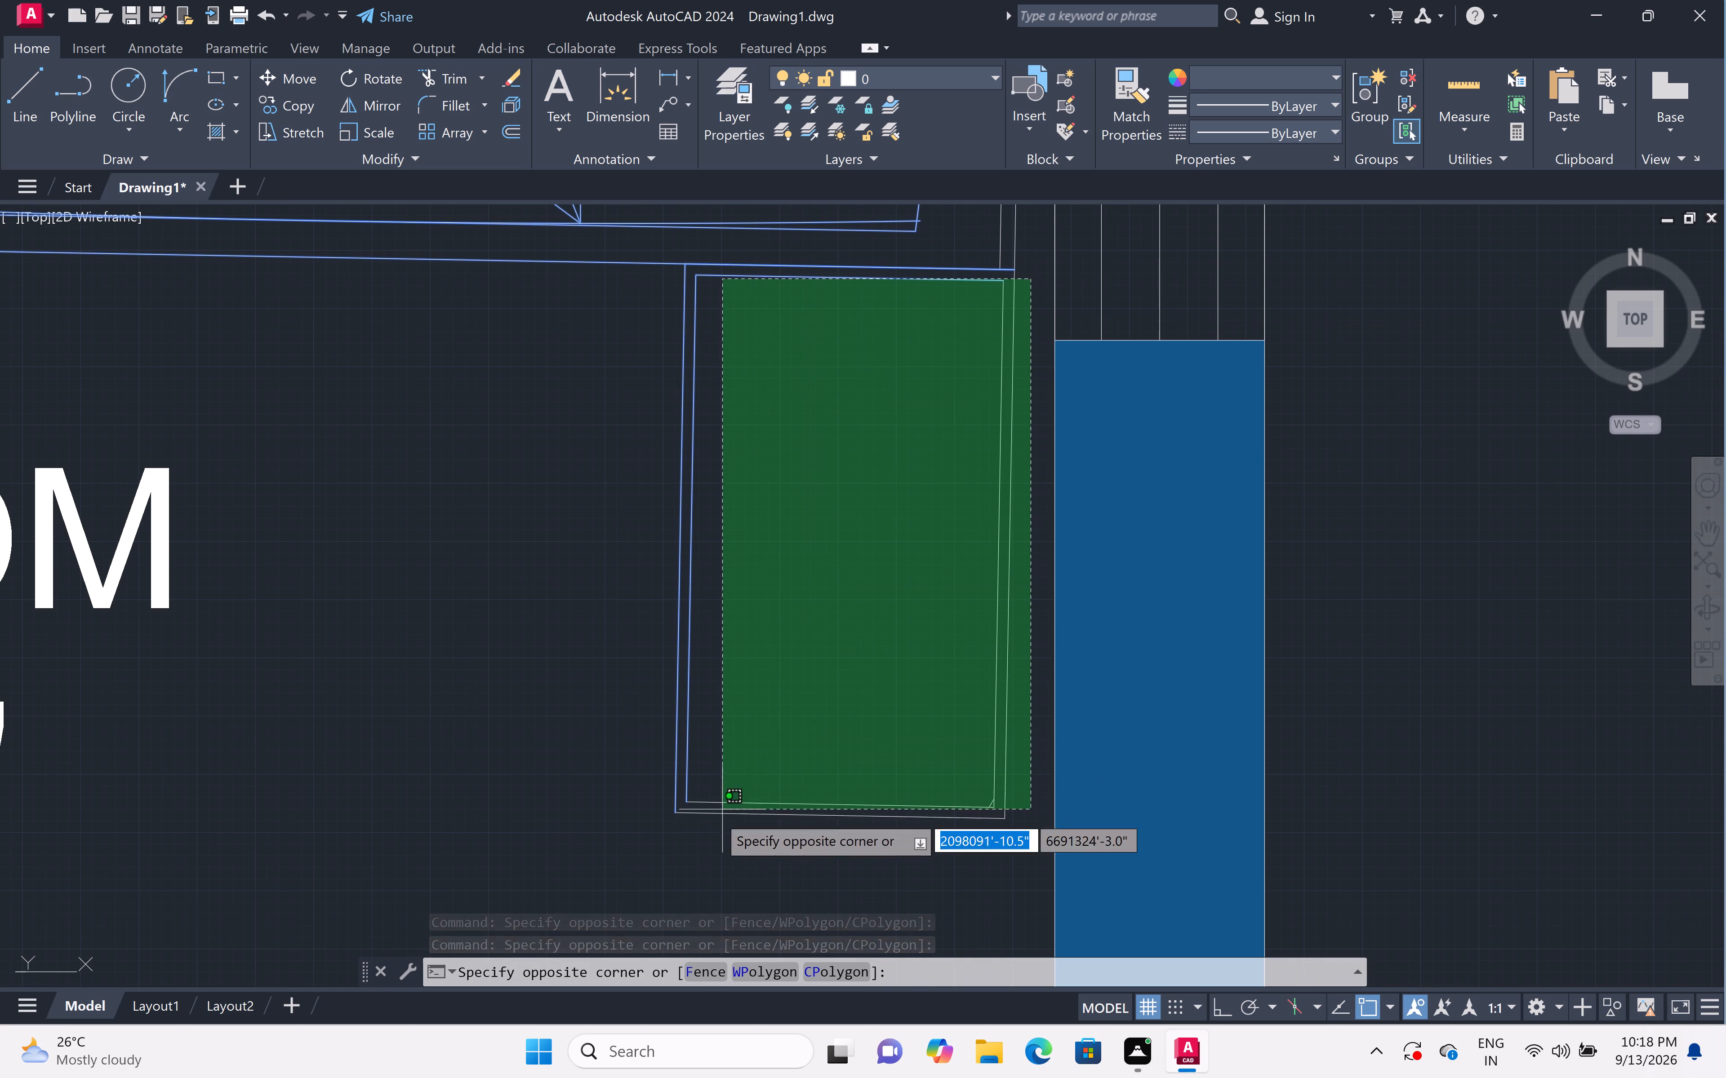
{"action": "double_click", "coordinate": [665, 857]}
{"action": "scroll", "coordinate": [707, 618], "scroll_direction": "down", "scroll_amount": 1}
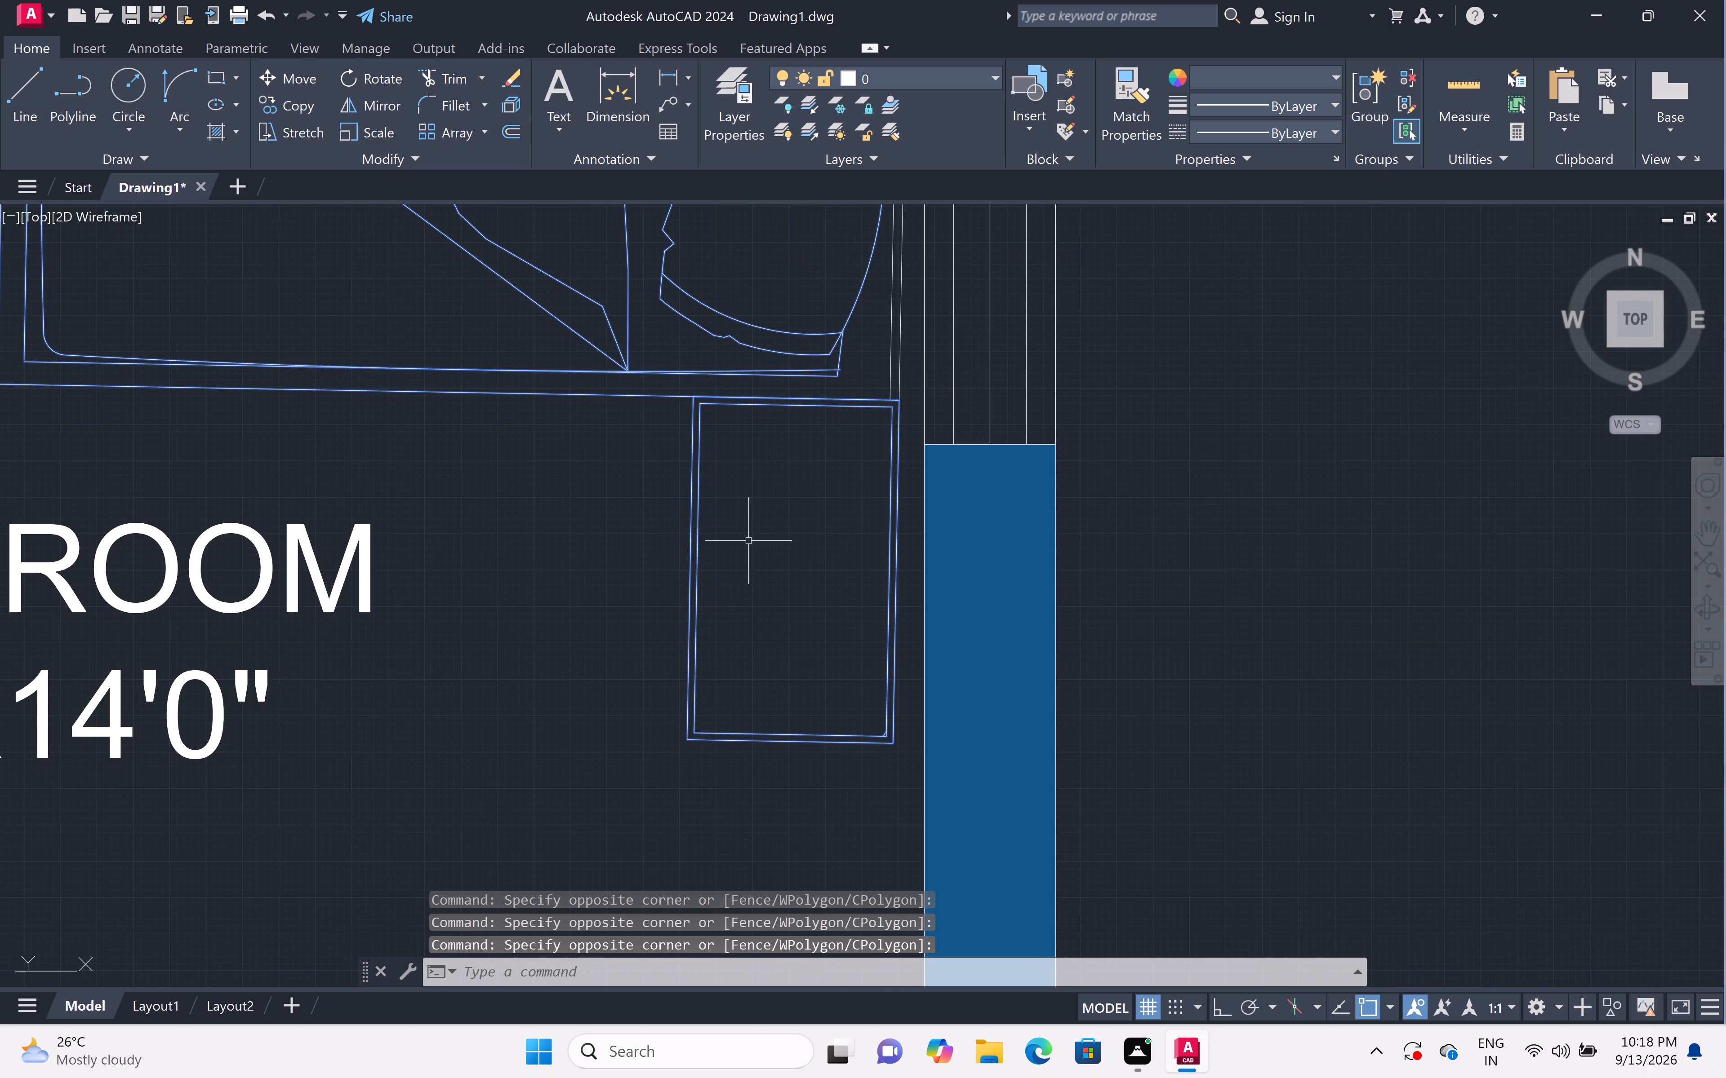
{"action": "left_click", "coordinate": [917, 313]}
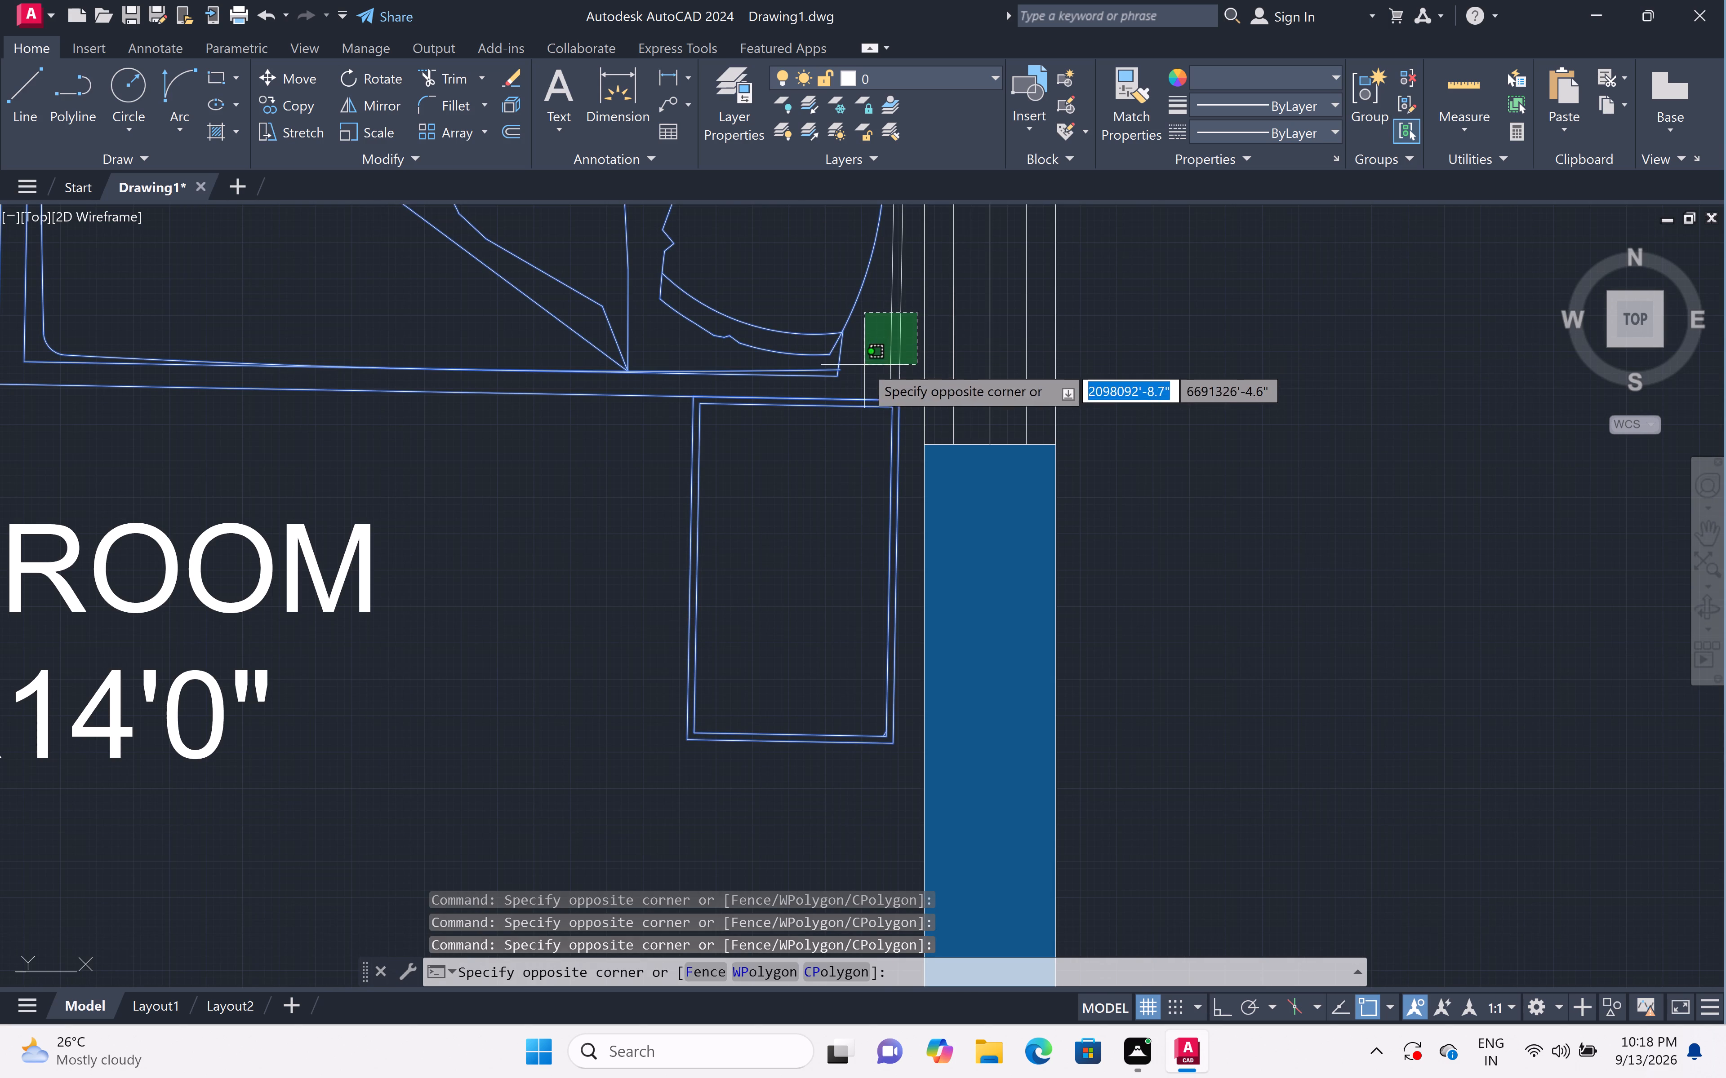
{"action": "left_click", "coordinate": [864, 365]}
Add the remaining headboard and pillow lines beside the window in the 9'0"X14'0" BED ROOM to the selection.
{"action": "scroll", "coordinate": [866, 345], "scroll_direction": "down", "scroll_amount": 3}
{"action": "scroll", "coordinate": [865, 269], "scroll_direction": "down", "scroll_amount": 1}
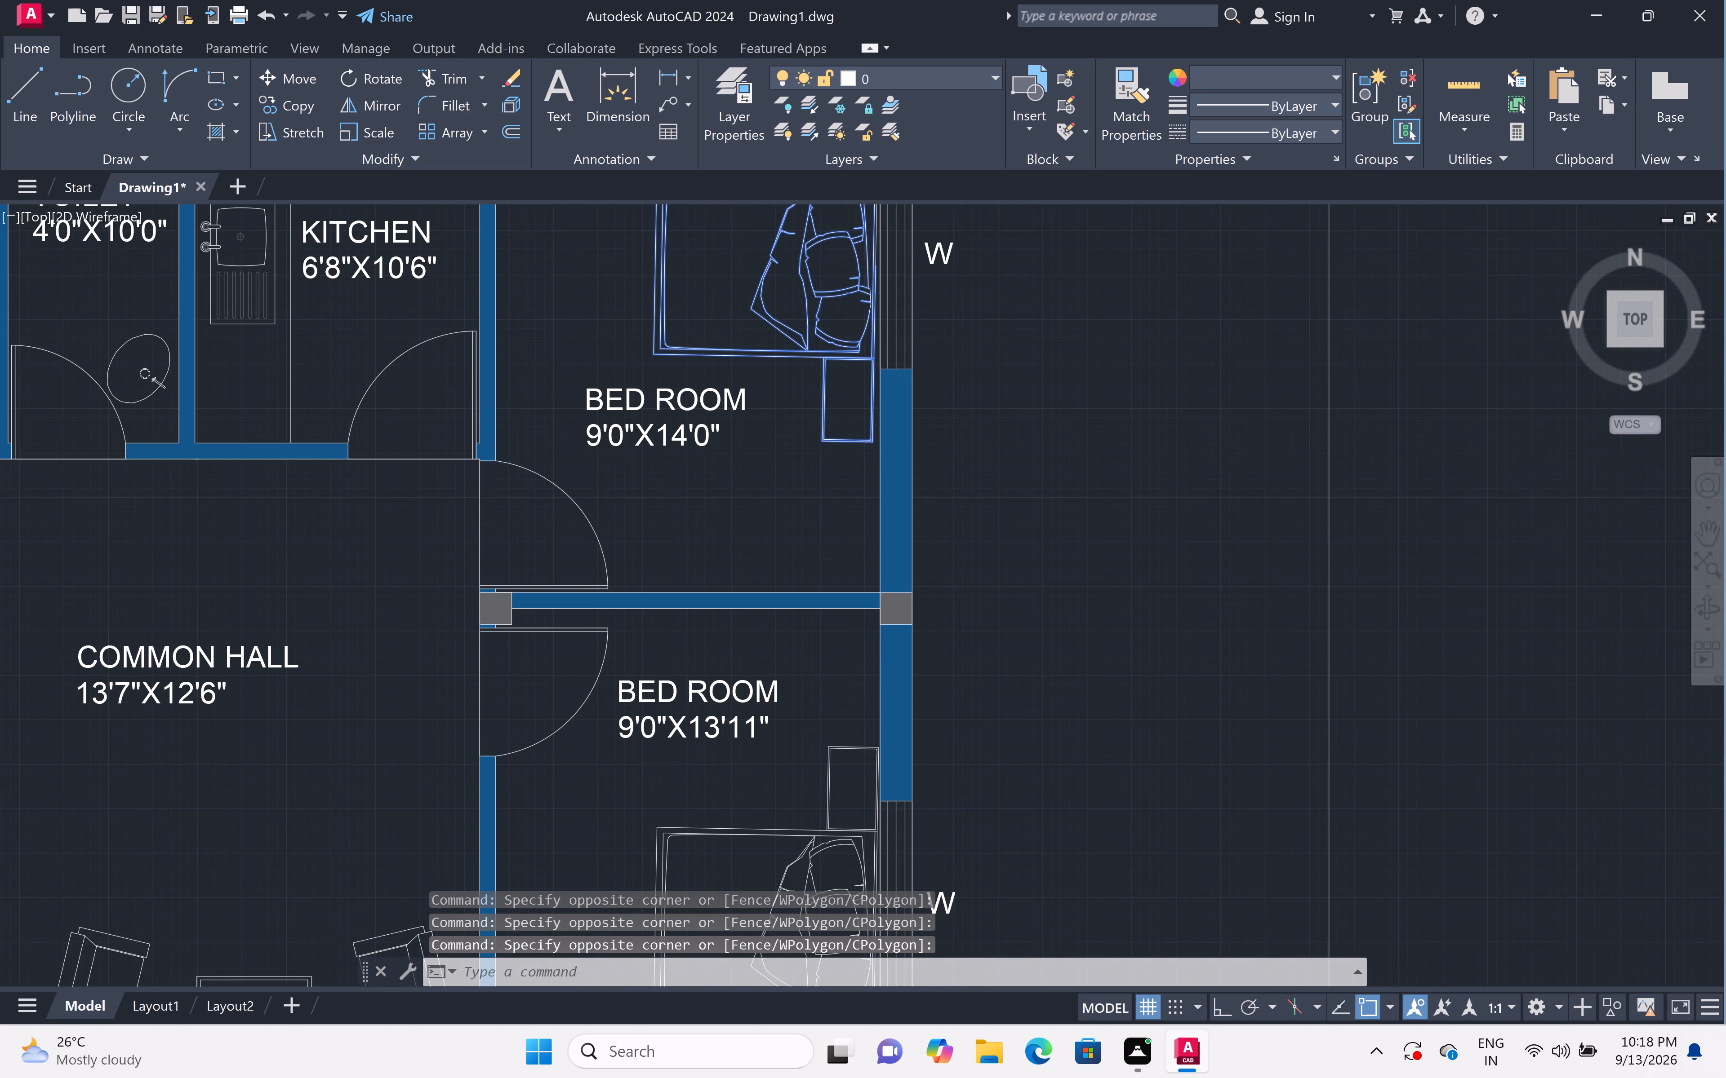
{"action": "scroll", "coordinate": [865, 269], "scroll_direction": "down", "scroll_amount": 1}
{"action": "scroll", "coordinate": [866, 239], "scroll_direction": "up", "scroll_amount": 5}
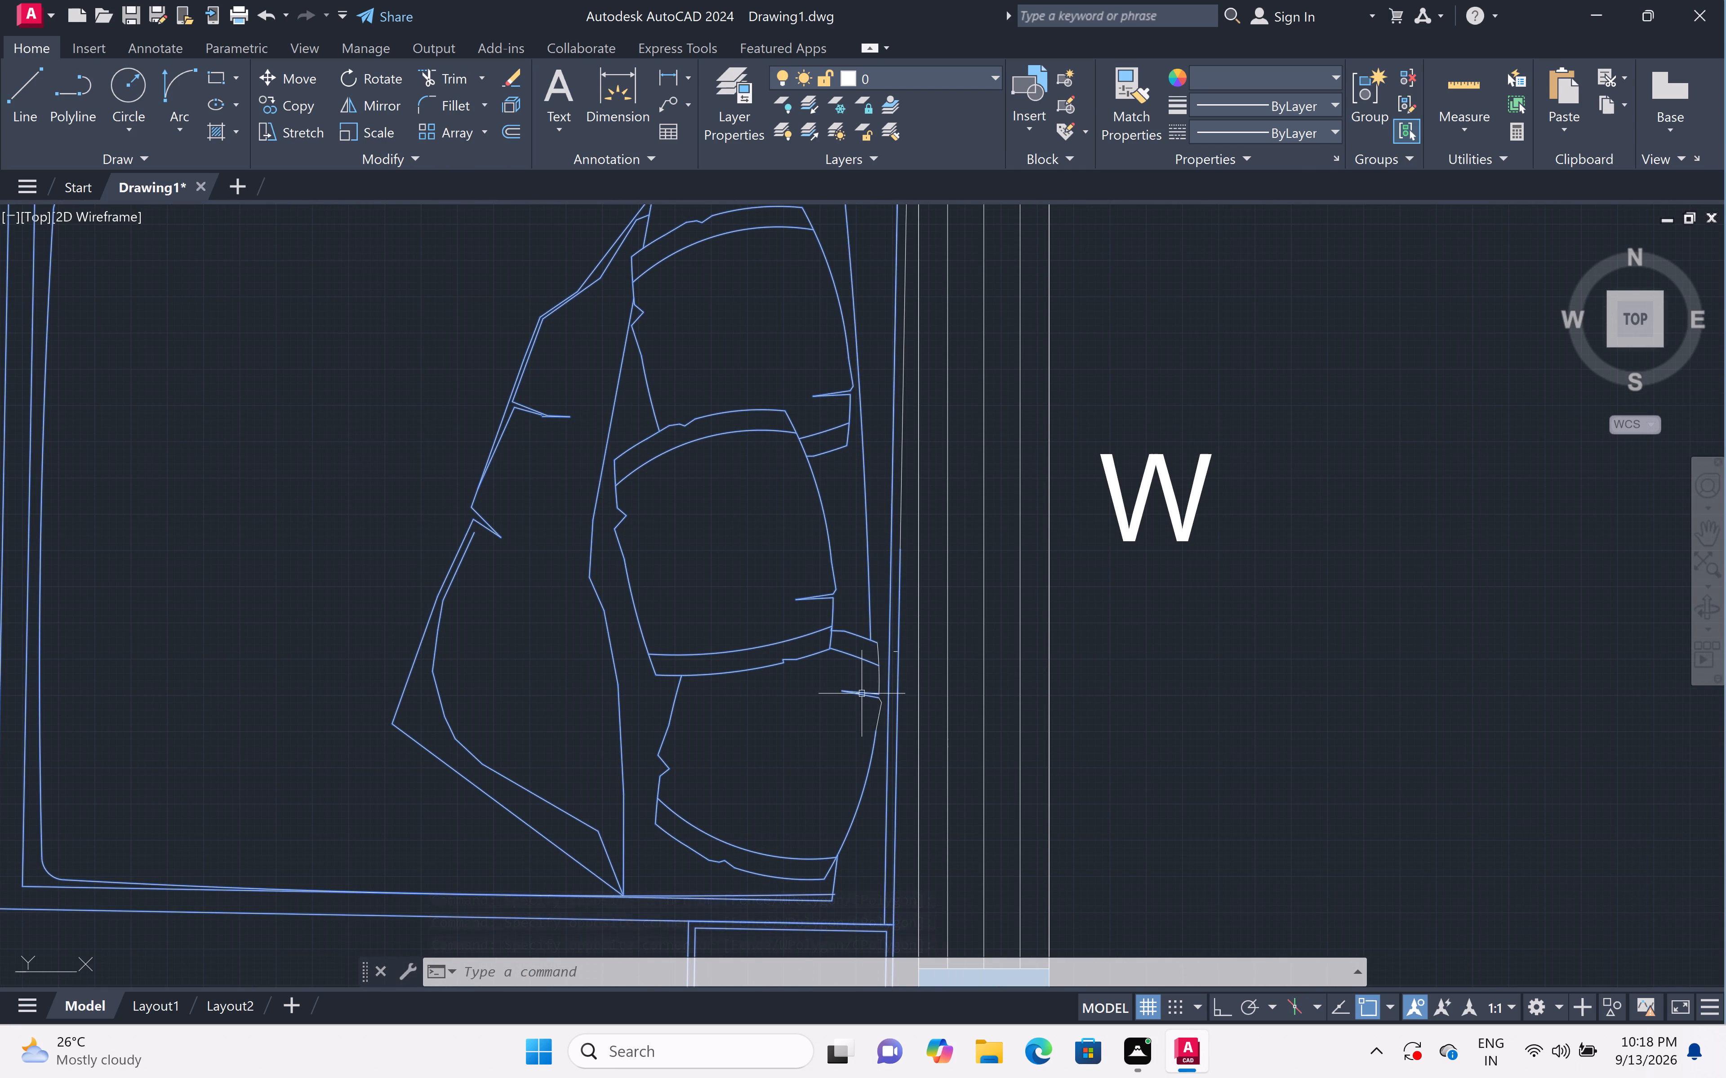
{"action": "double_click", "coordinate": [892, 627]}
{"action": "left_click", "coordinate": [878, 625]}
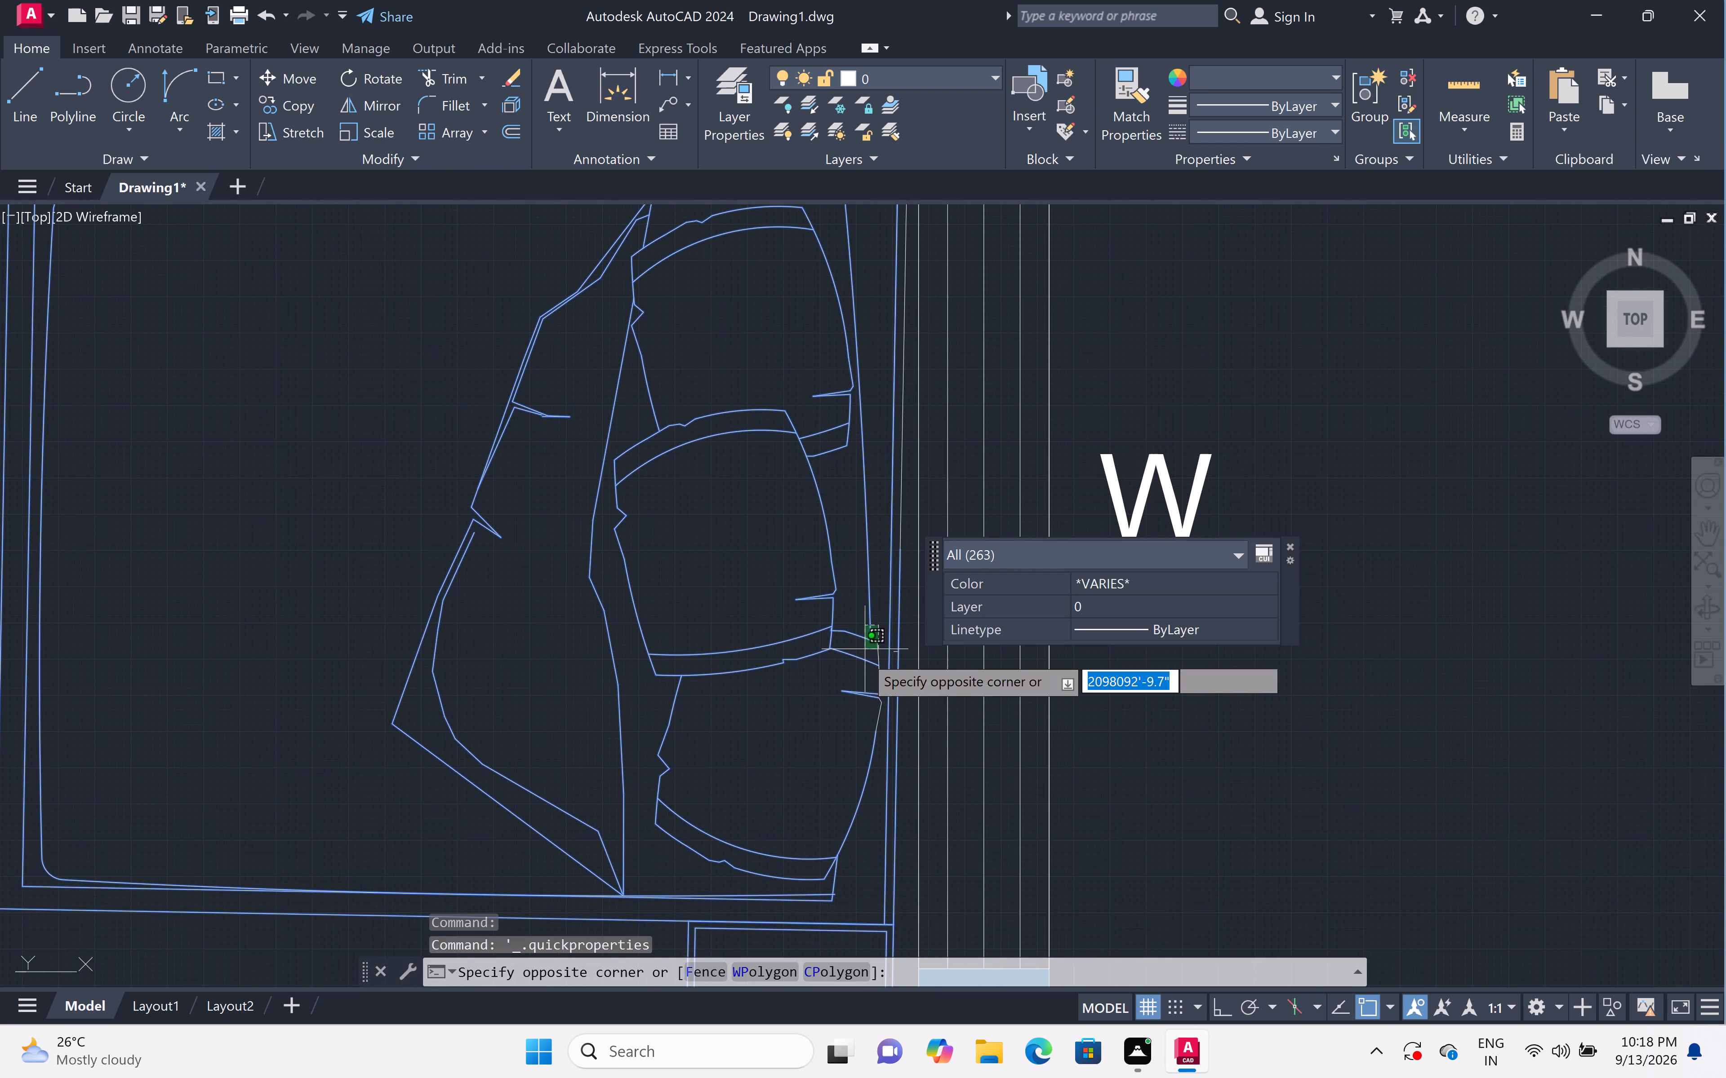
{"action": "left_click", "coordinate": [869, 720]}
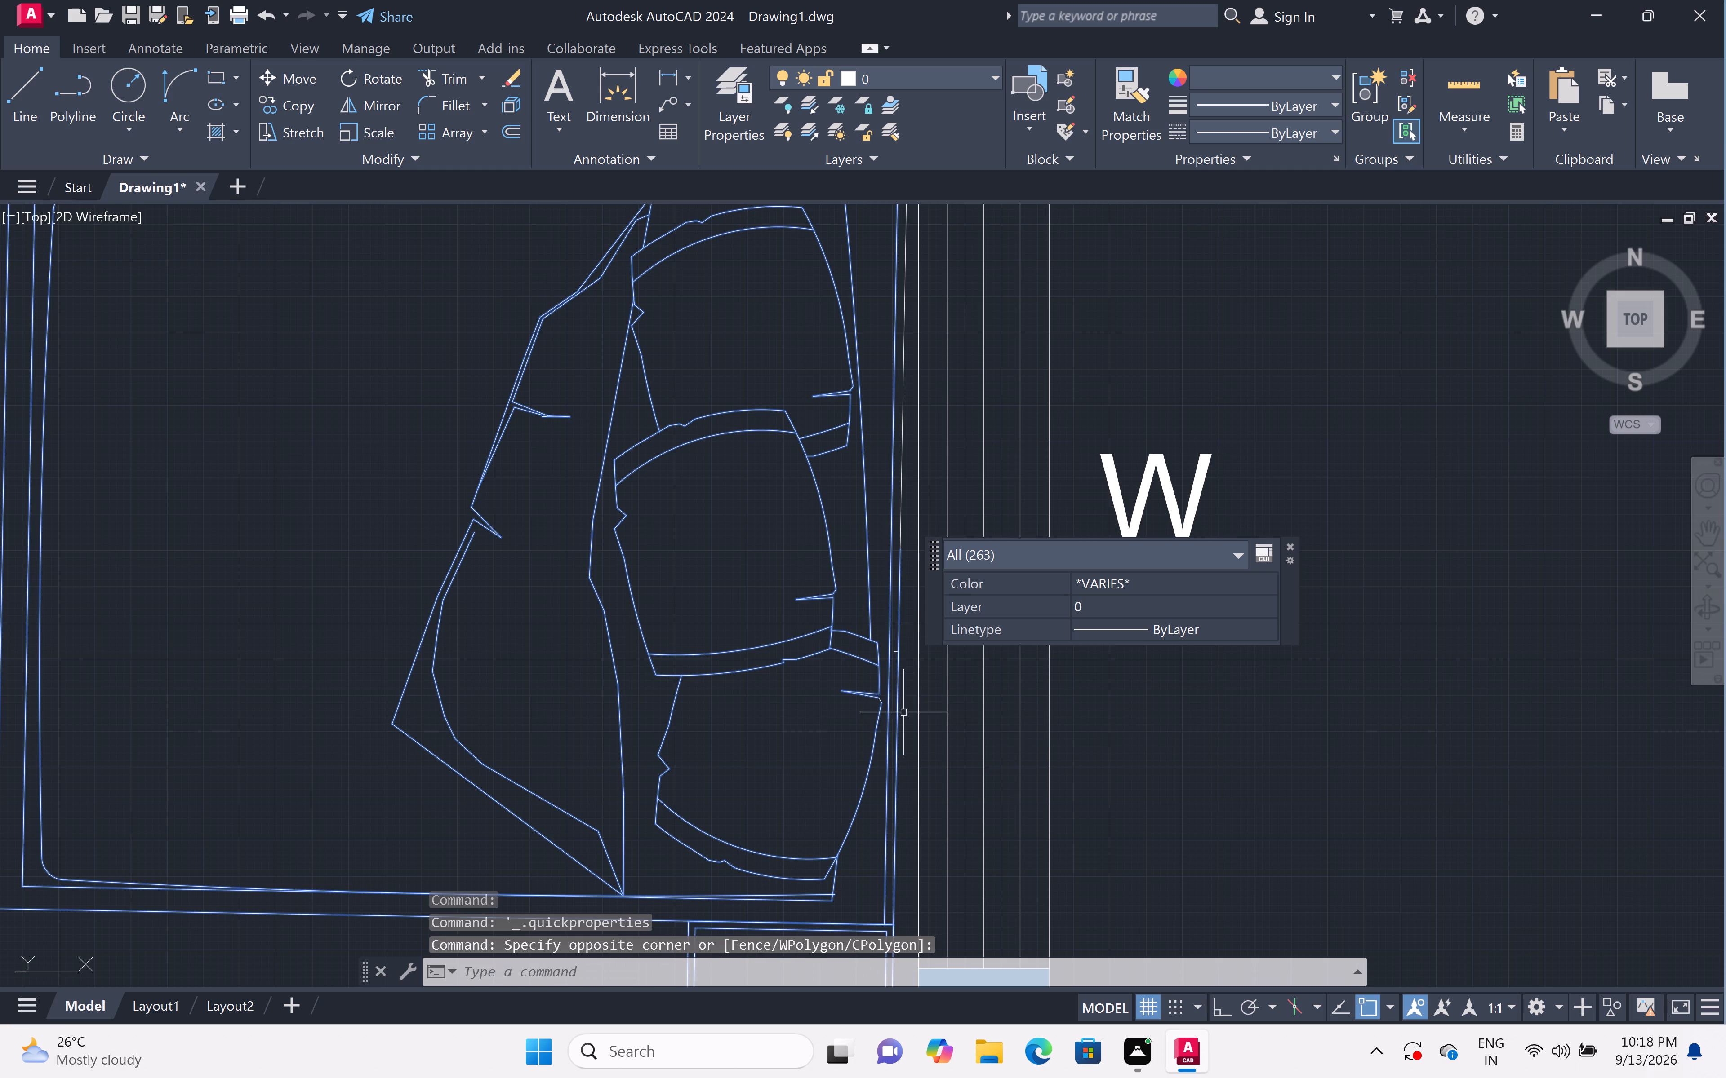
{"action": "left_click", "coordinate": [882, 696]}
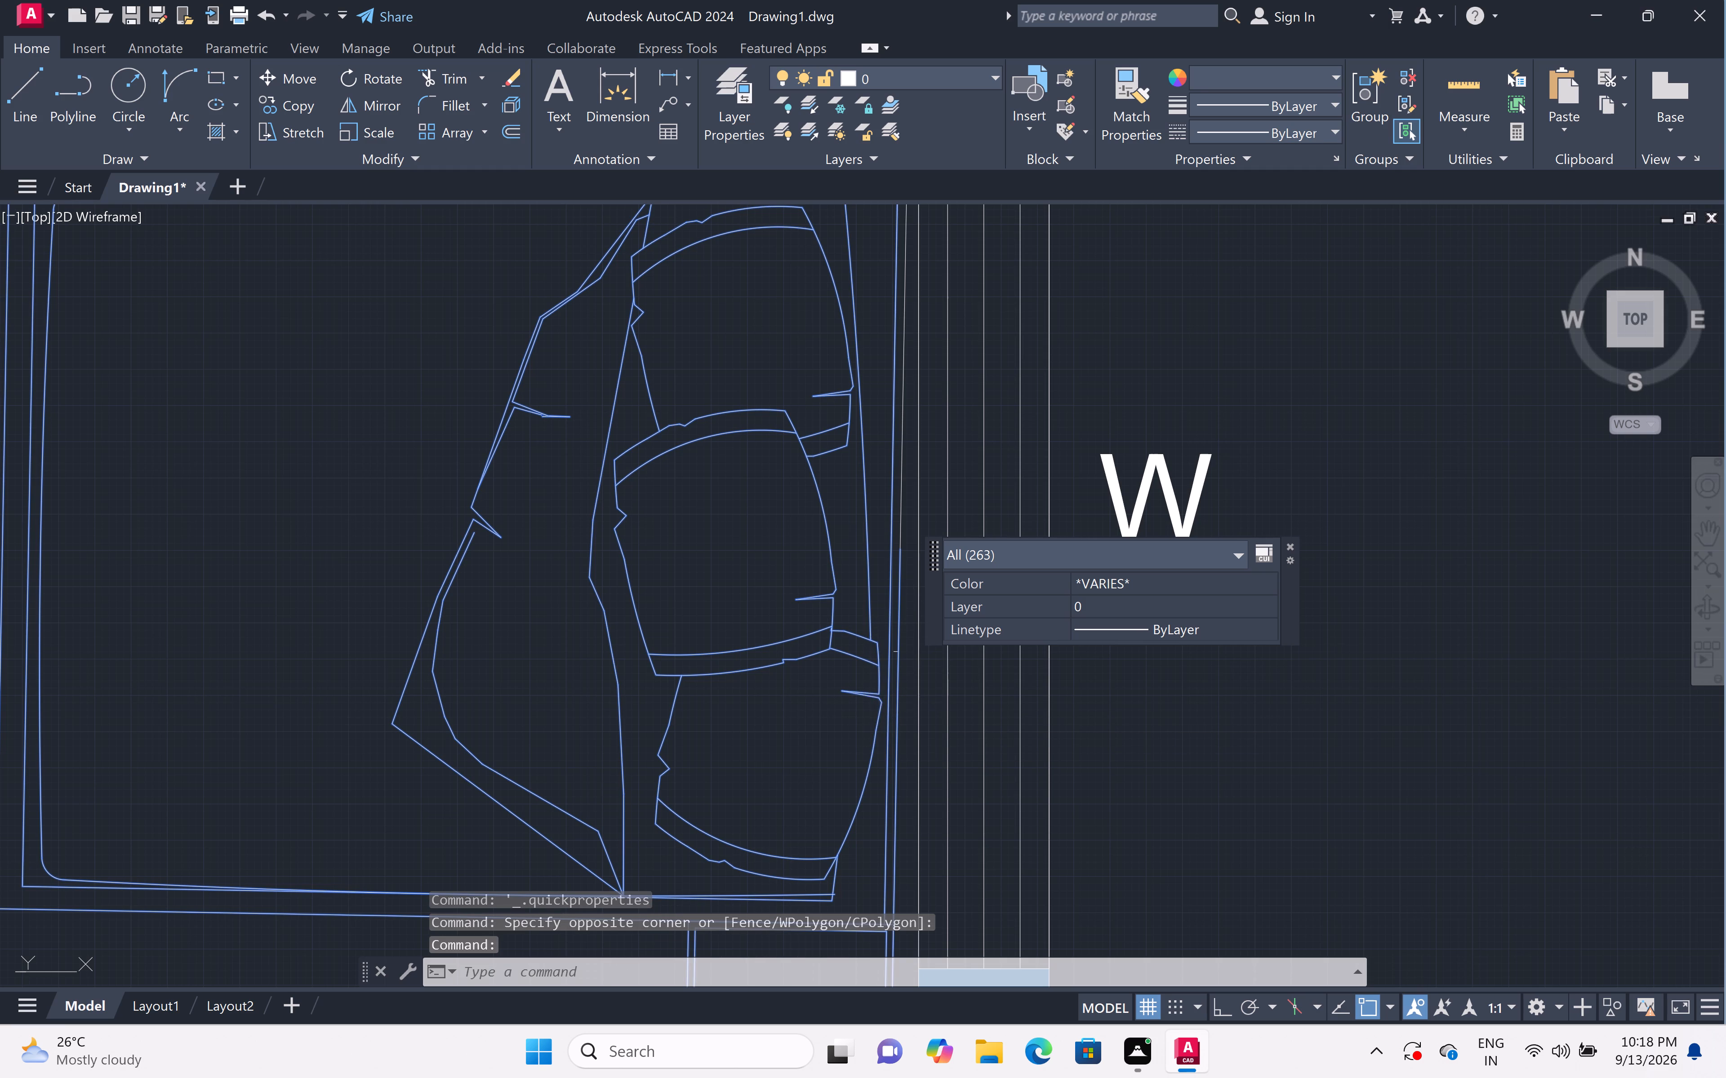
{"action": "left_click", "coordinate": [865, 710]}
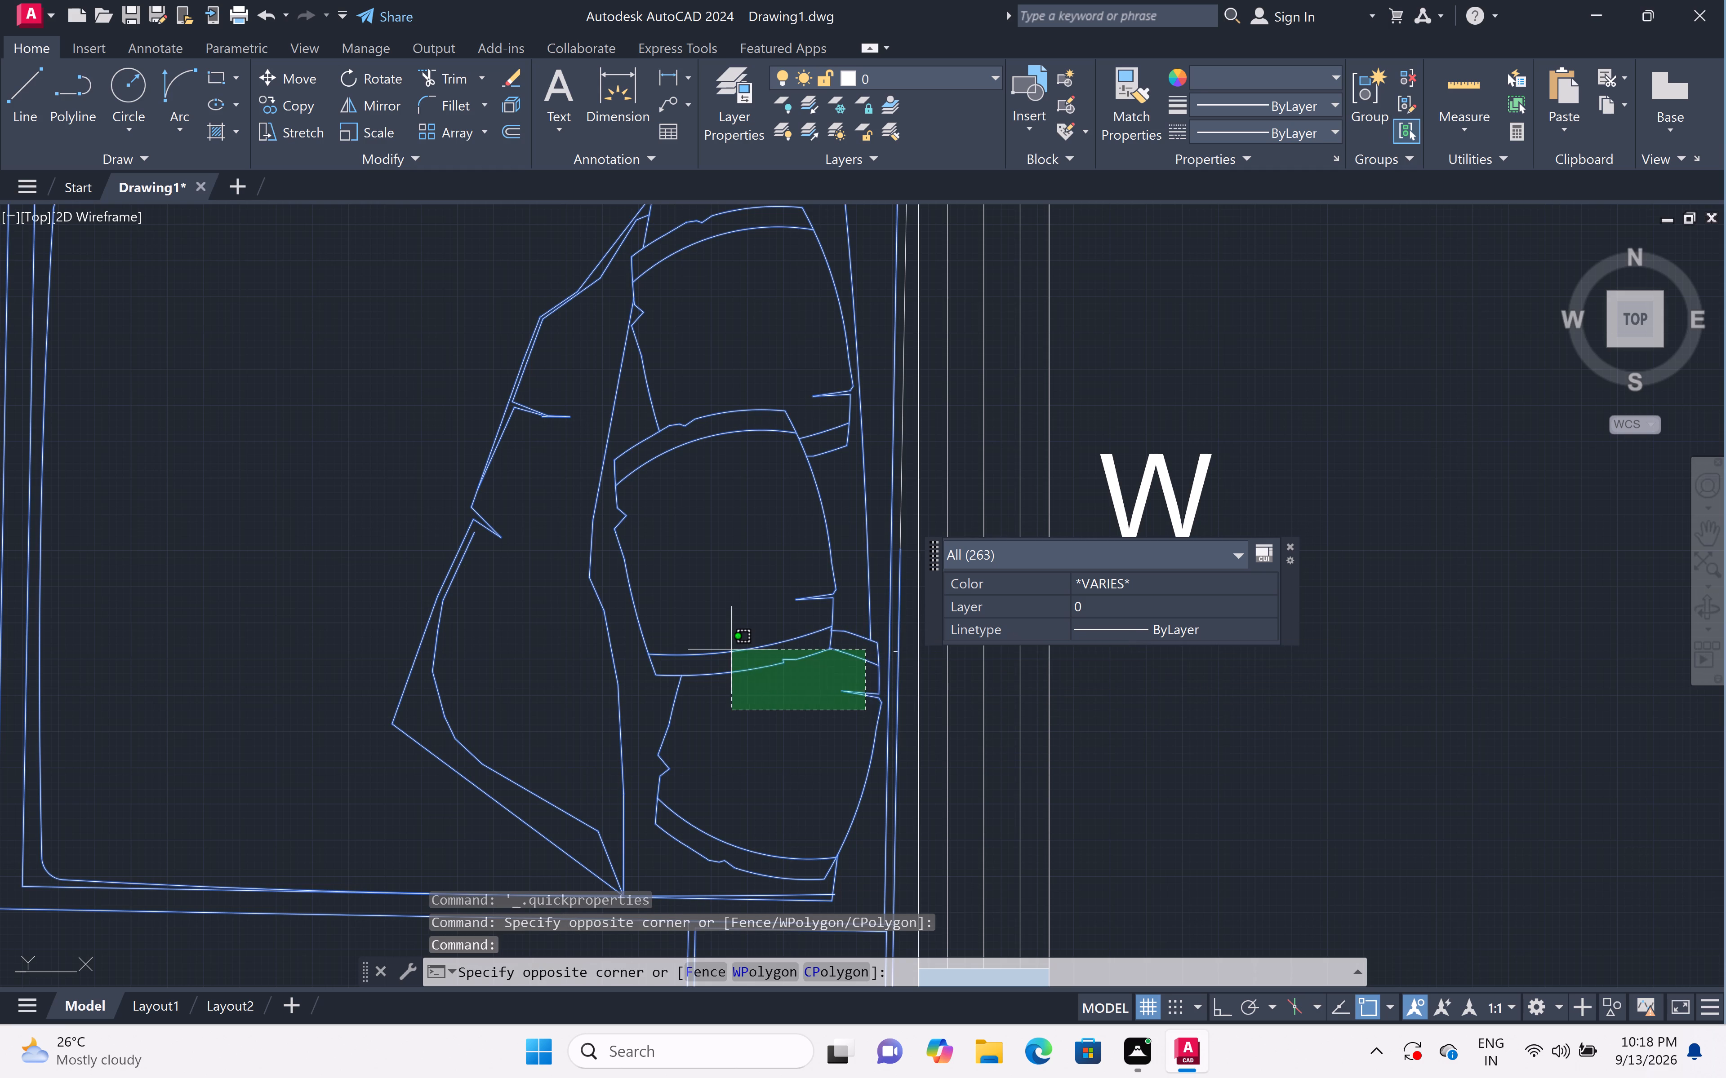
{"action": "left_click", "coordinate": [731, 649]}
{"action": "scroll", "coordinate": [829, 604], "scroll_direction": "down", "scroll_amount": 2}
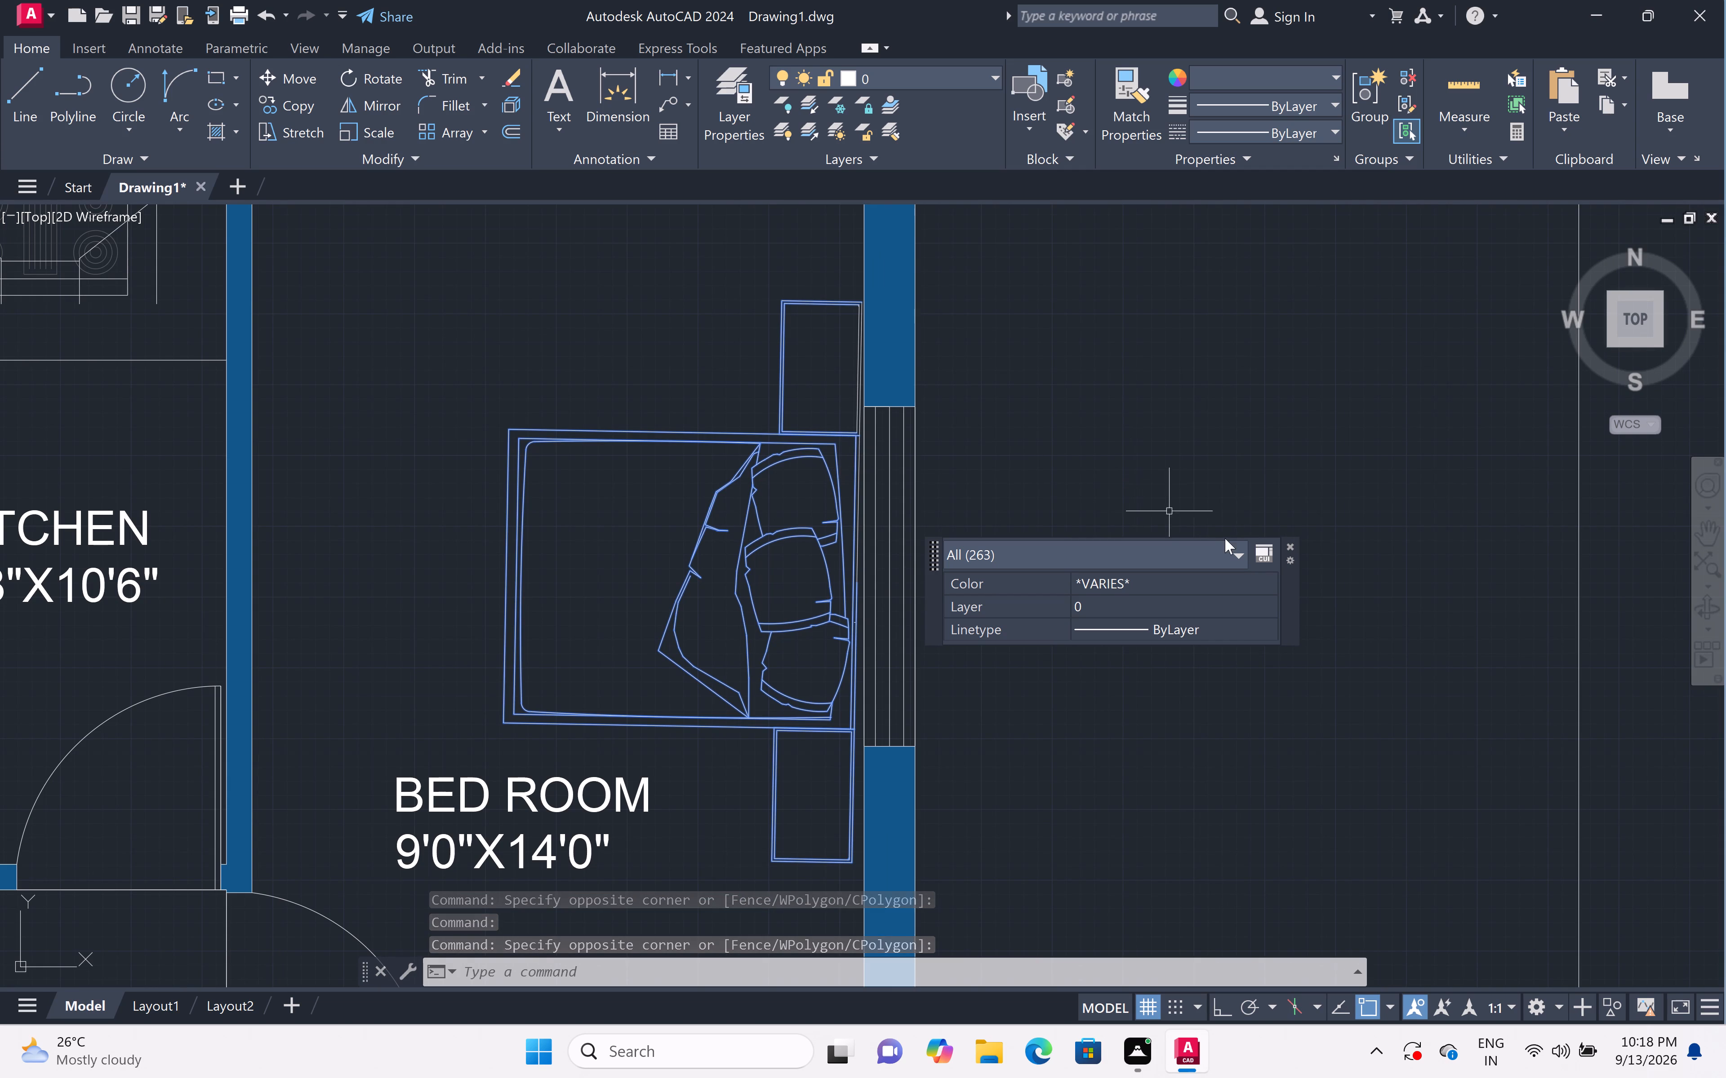
{"action": "left_click", "coordinate": [1288, 543]}
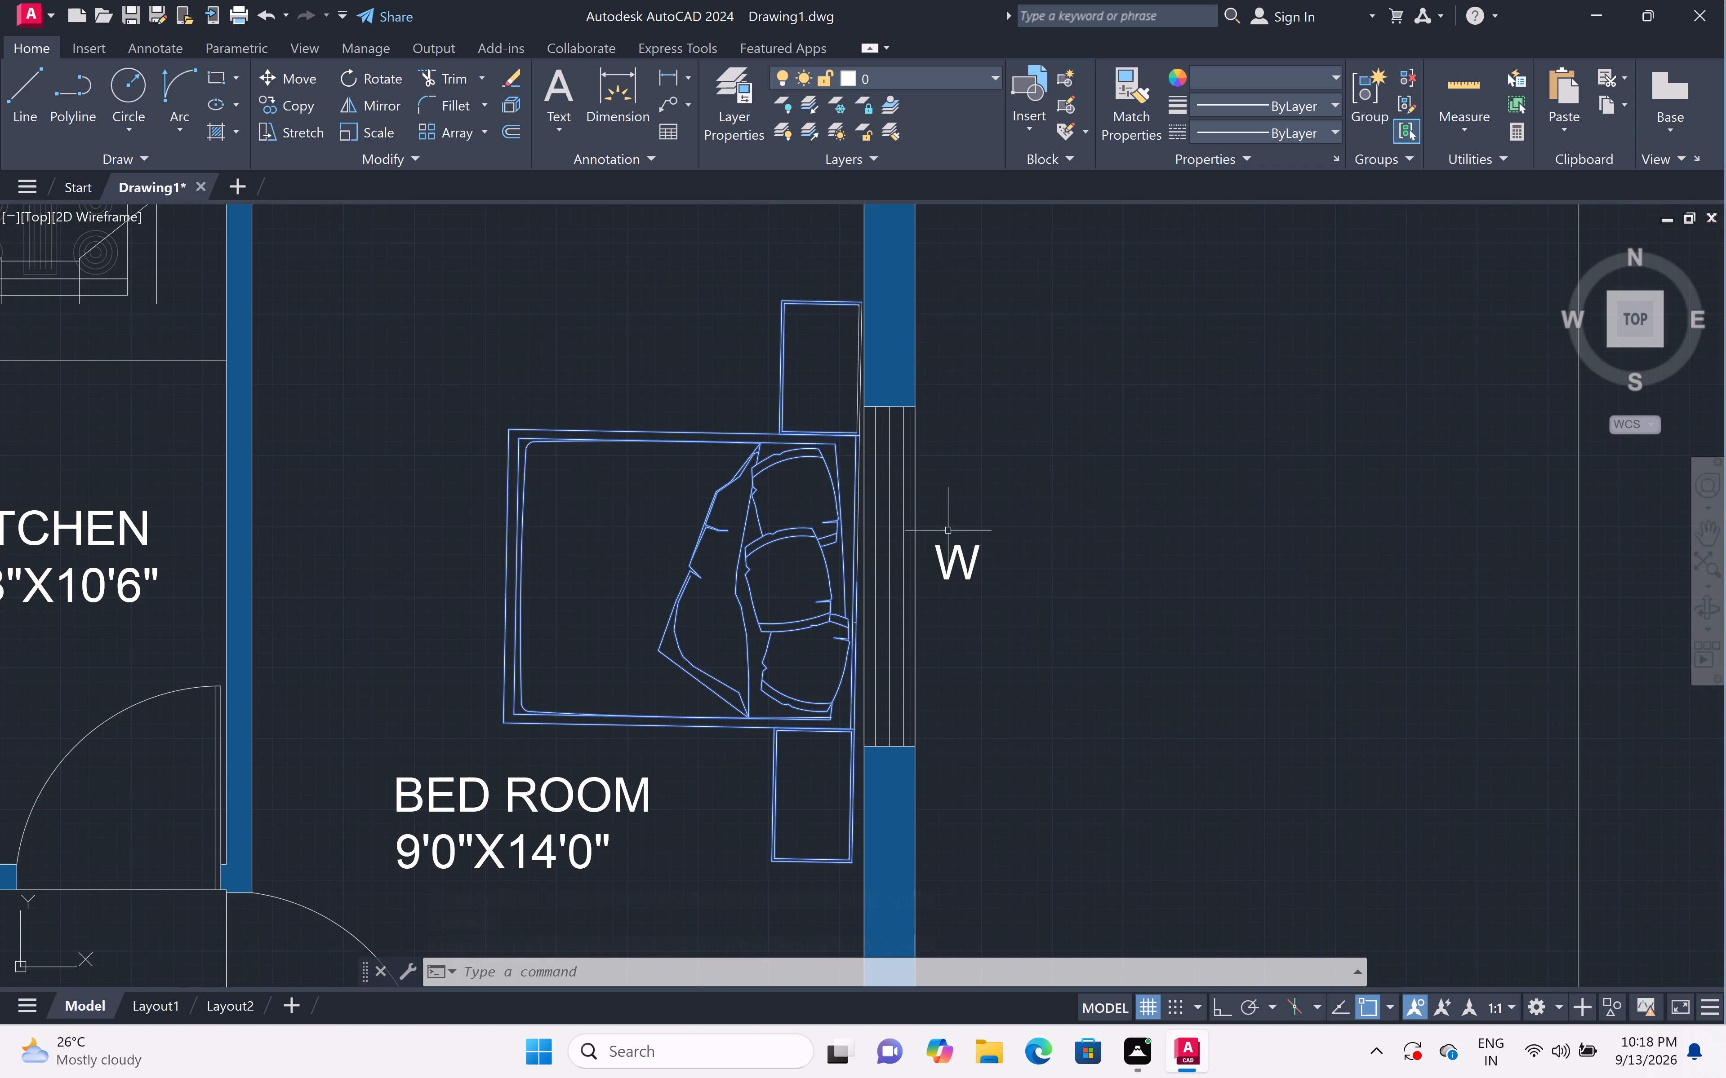
{"action": "scroll", "coordinate": [826, 508], "scroll_direction": "up", "scroll_amount": 4}
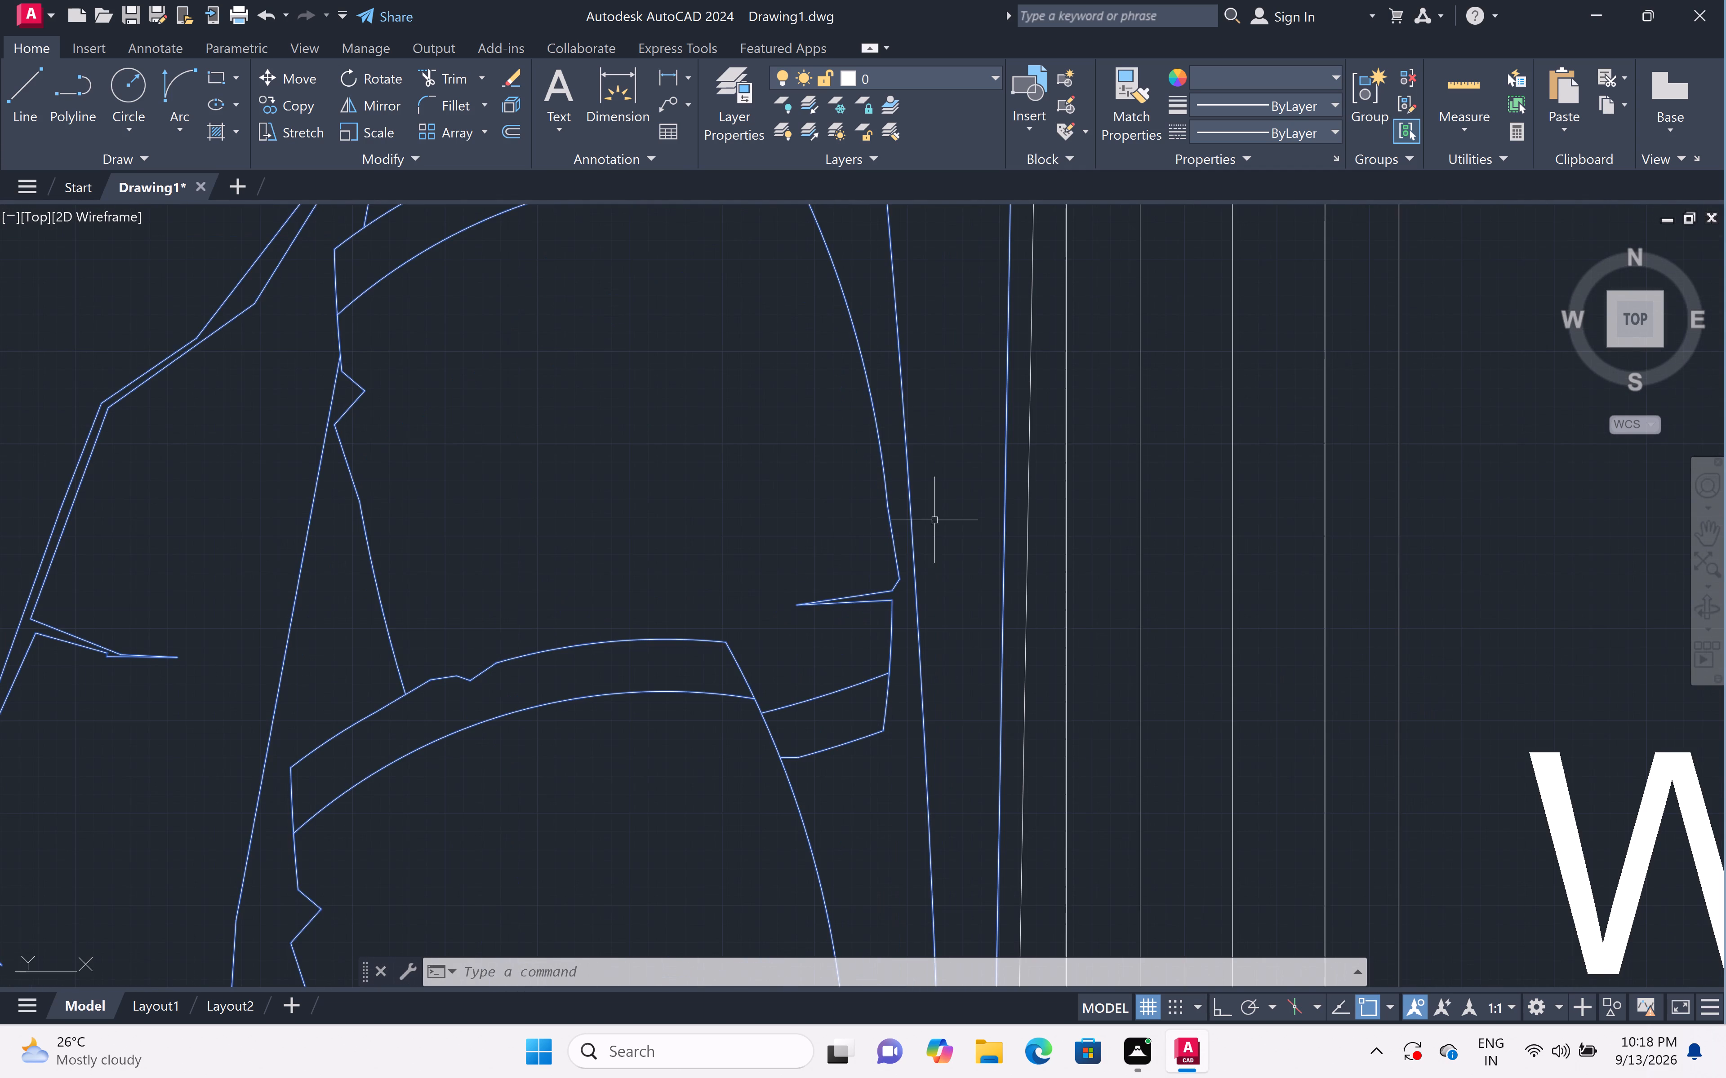
{"action": "left_click", "coordinate": [1027, 552]}
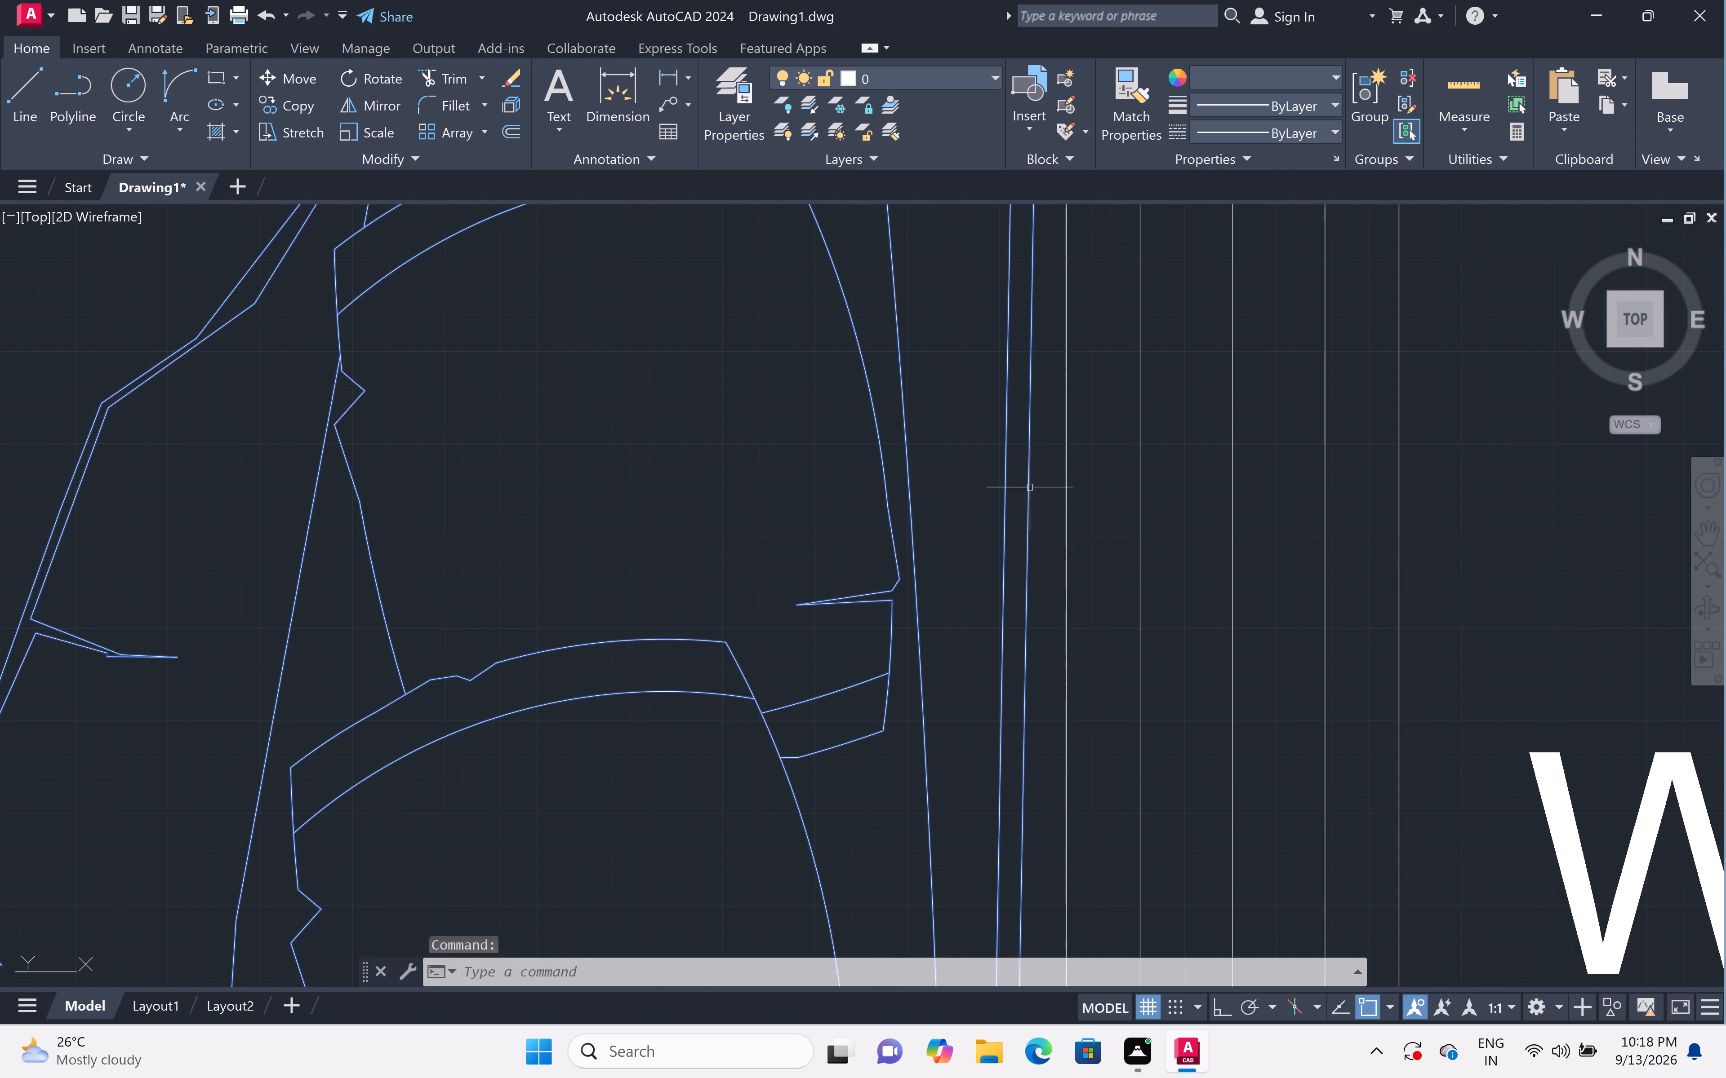
Add the unselected edges of the bedside table above the bed in the 9'0"X14'0" BED ROOM to the selection.
{"action": "scroll", "coordinate": [1030, 485], "scroll_direction": "down", "scroll_amount": 4}
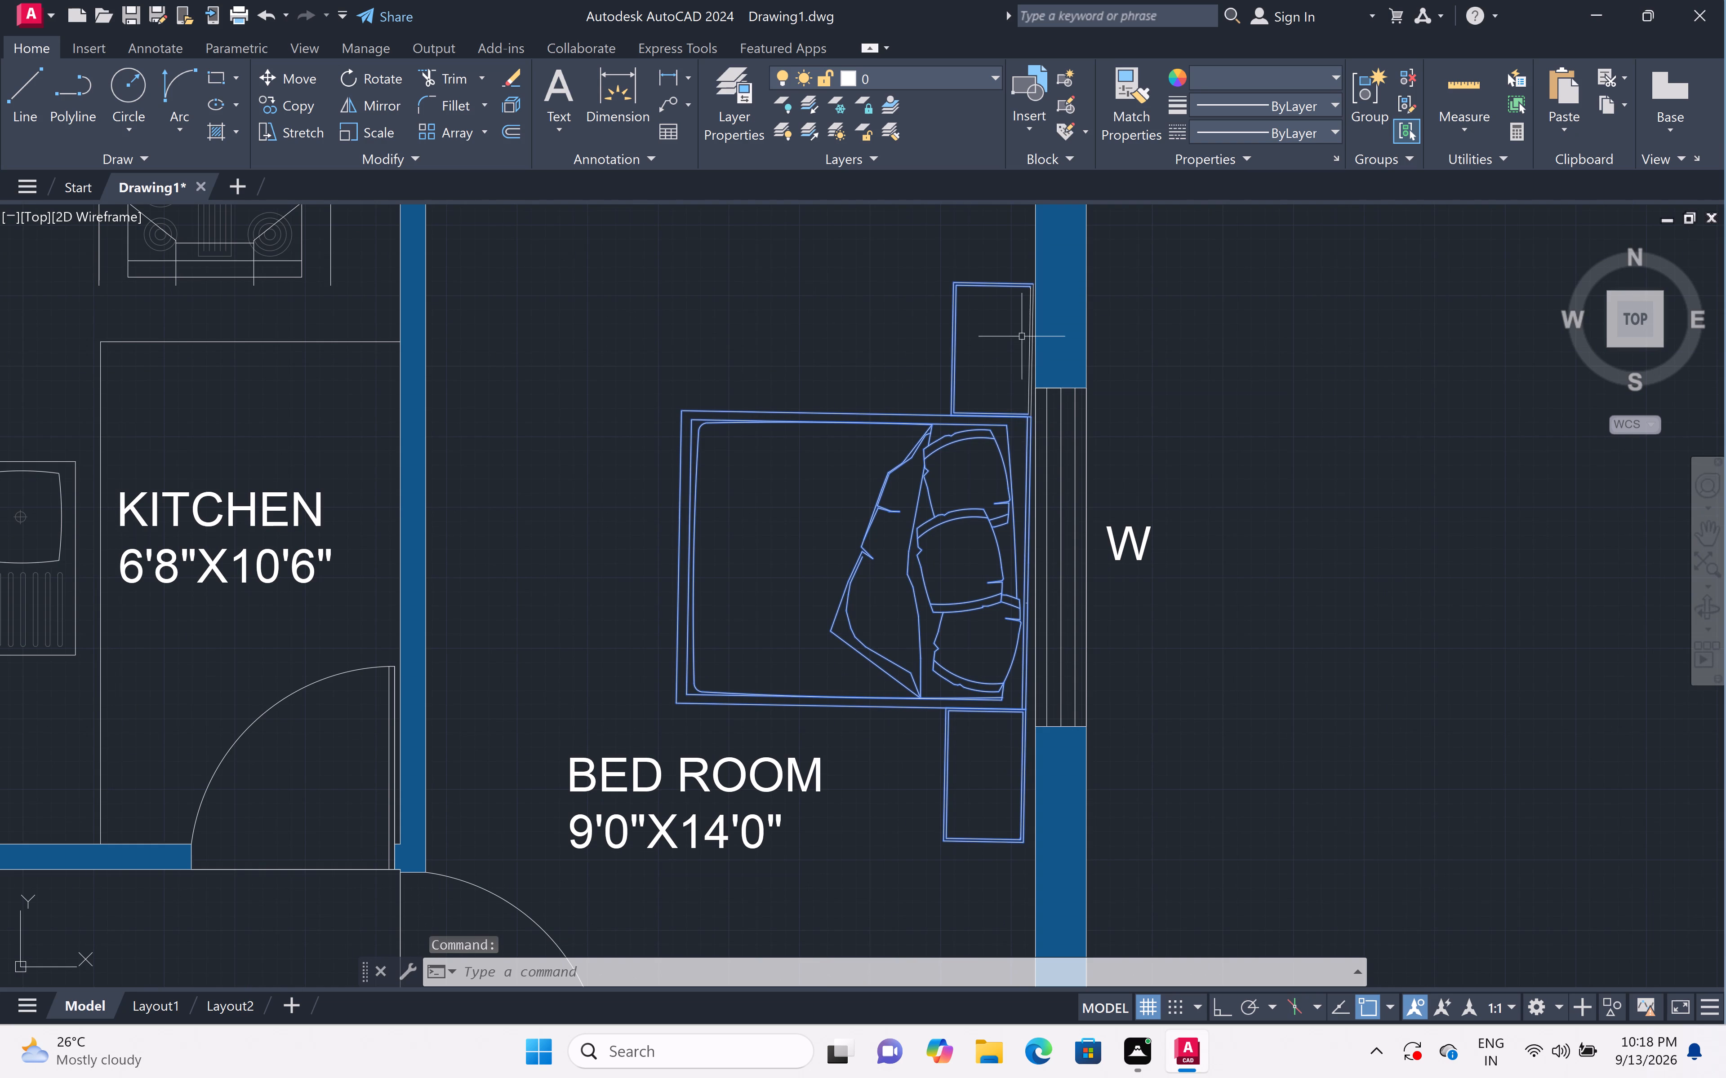
{"action": "scroll", "coordinate": [1028, 294], "scroll_direction": "up", "scroll_amount": 5}
{"action": "scroll", "coordinate": [1038, 289], "scroll_direction": "down", "scroll_amount": 1}
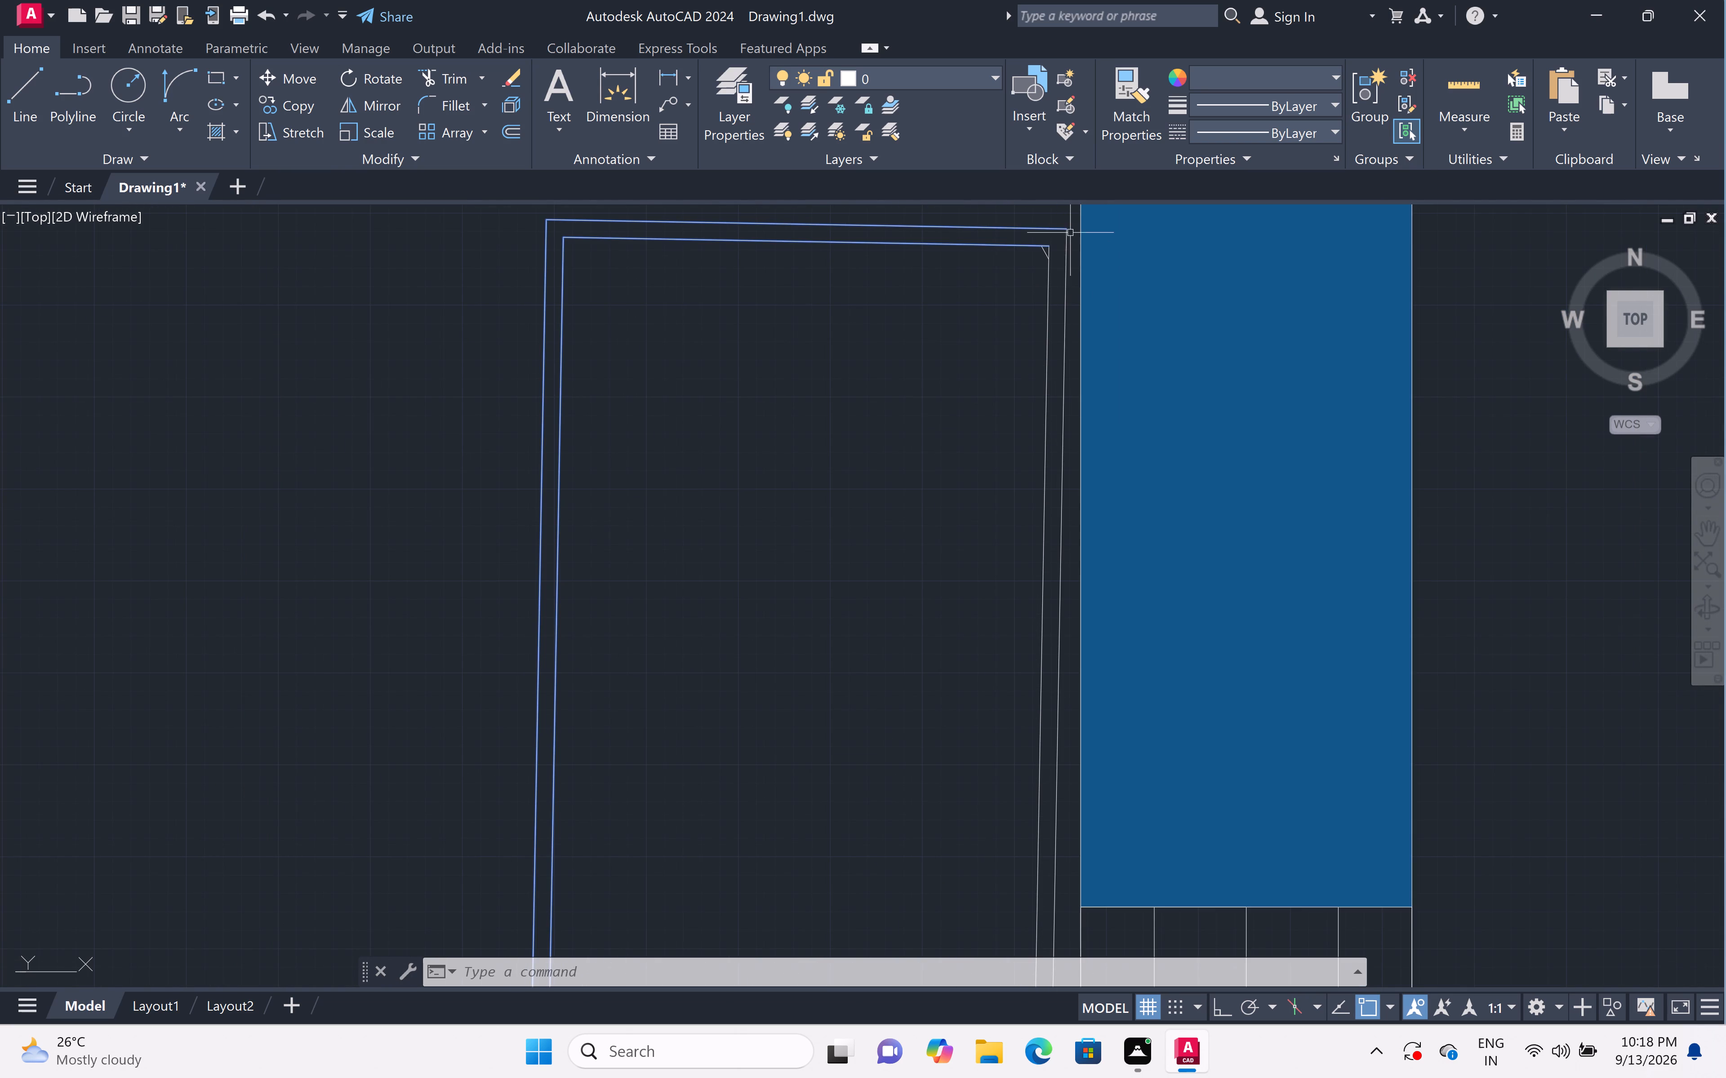
{"action": "left_click", "coordinate": [1071, 225]}
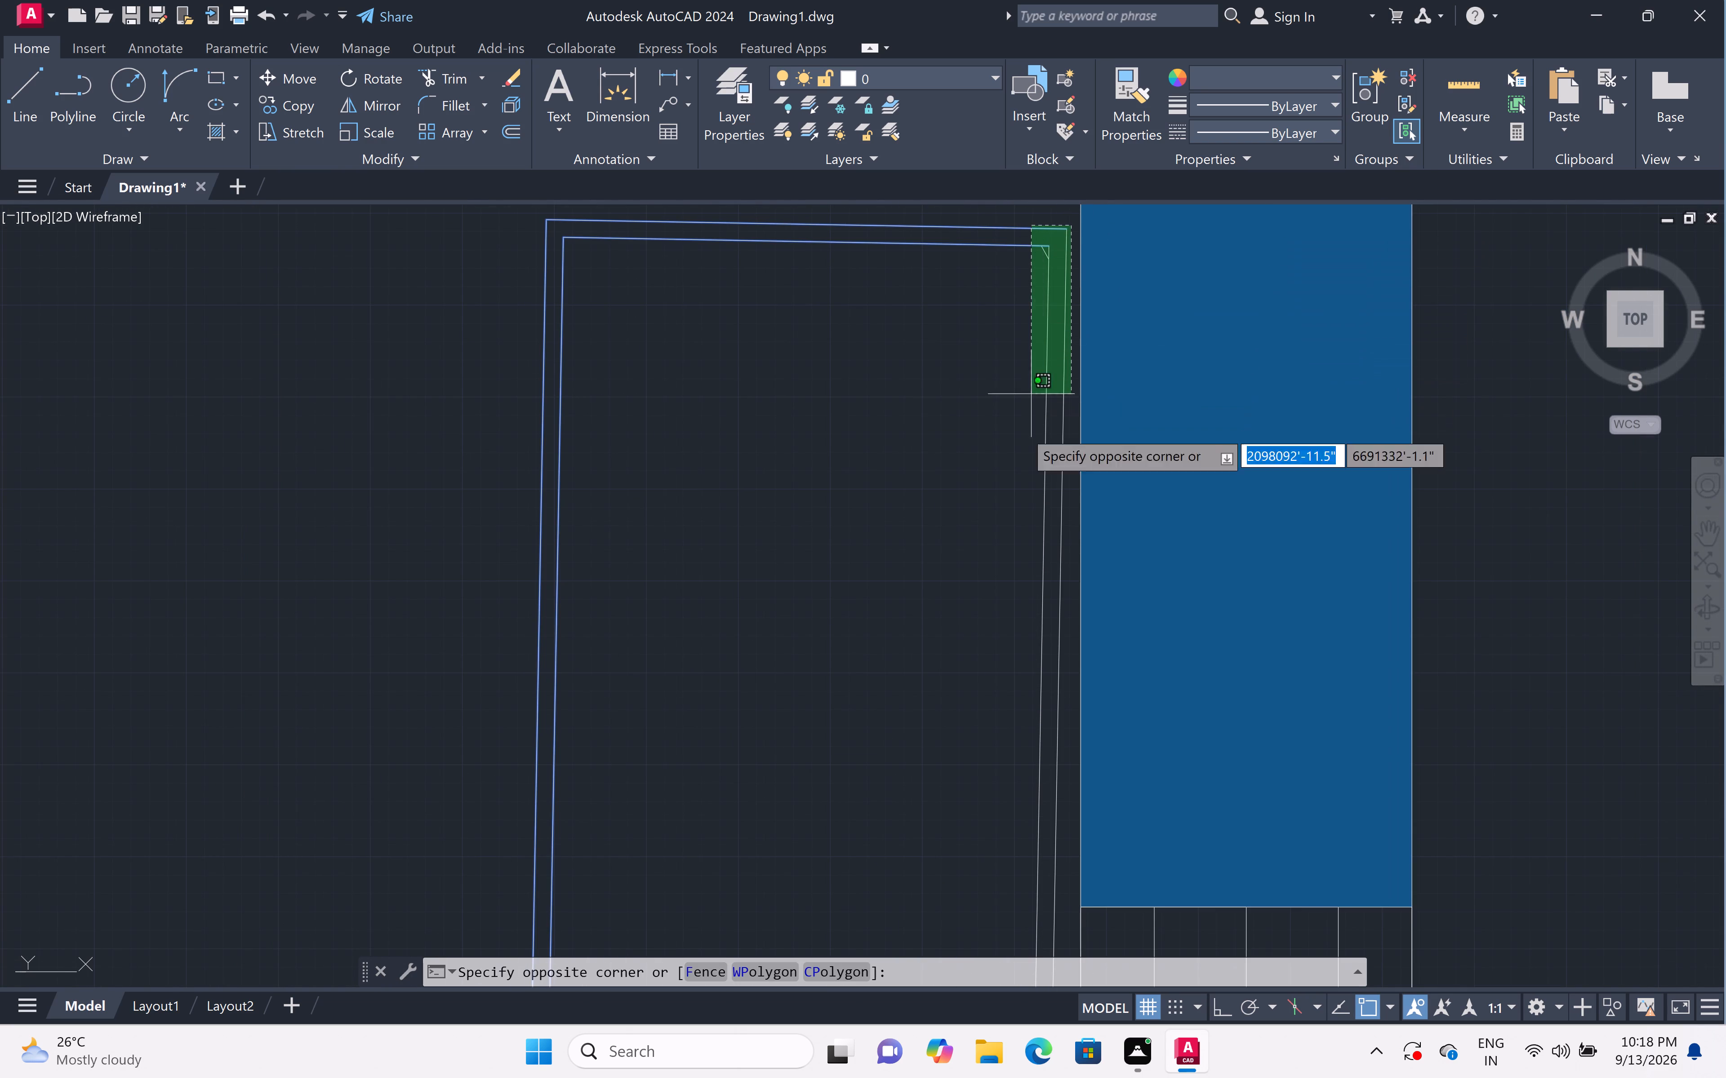
{"action": "left_click", "coordinate": [974, 679]}
Add the bed linework in the 9'0"X13'11" BED ROOM to the selection.
{"action": "scroll", "coordinate": [967, 691], "scroll_direction": "down", "scroll_amount": 2}
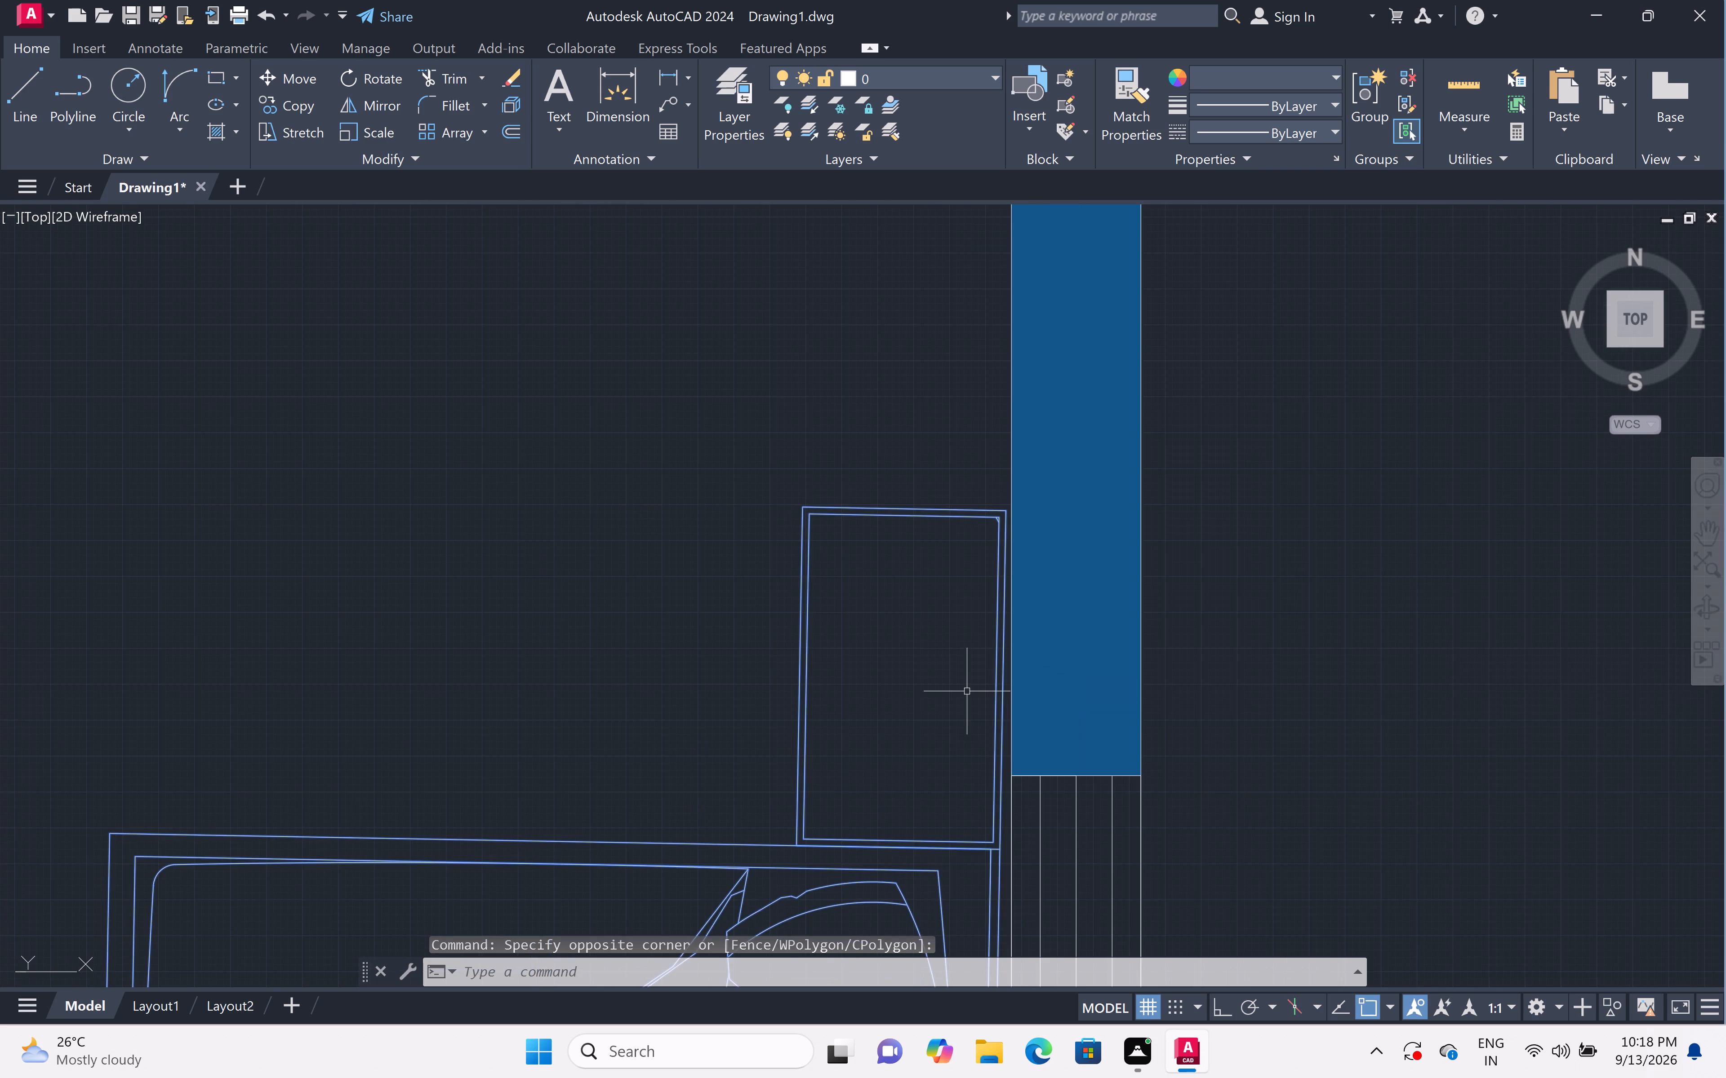
{"action": "scroll", "coordinate": [967, 691], "scroll_direction": "down", "scroll_amount": 6}
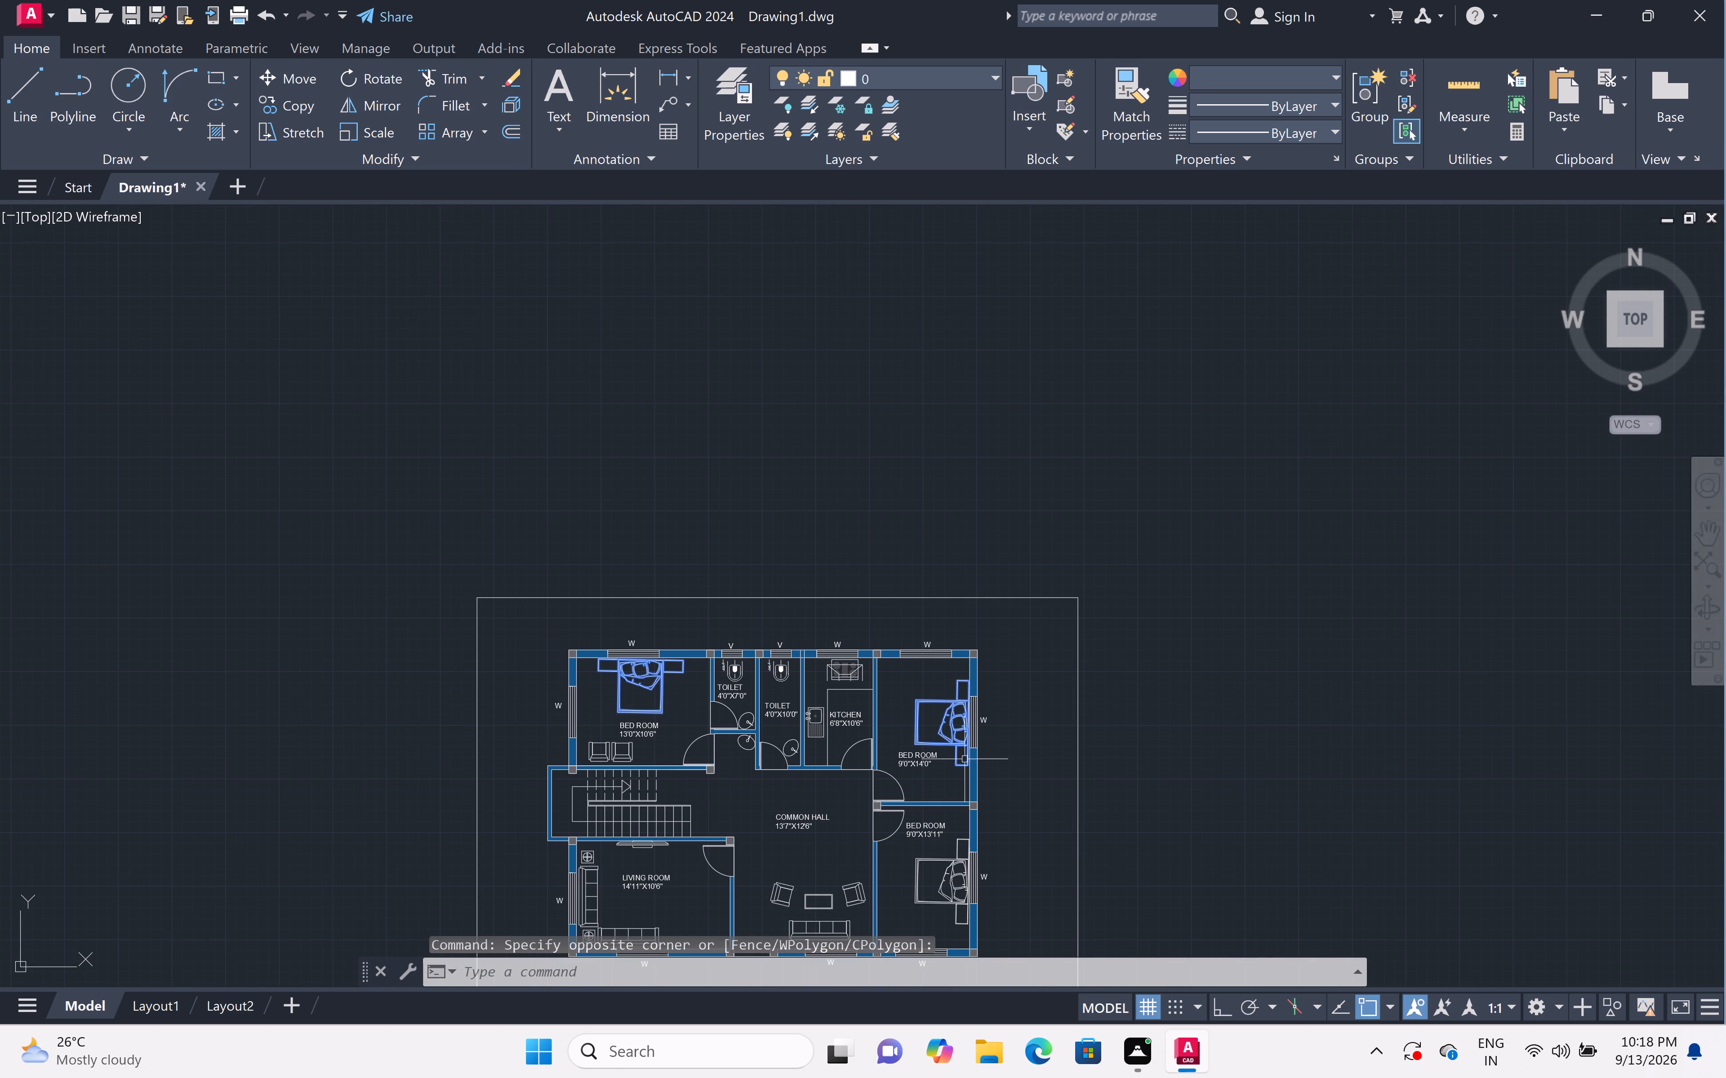
{"action": "scroll", "coordinate": [943, 899], "scroll_direction": "up", "scroll_amount": 5}
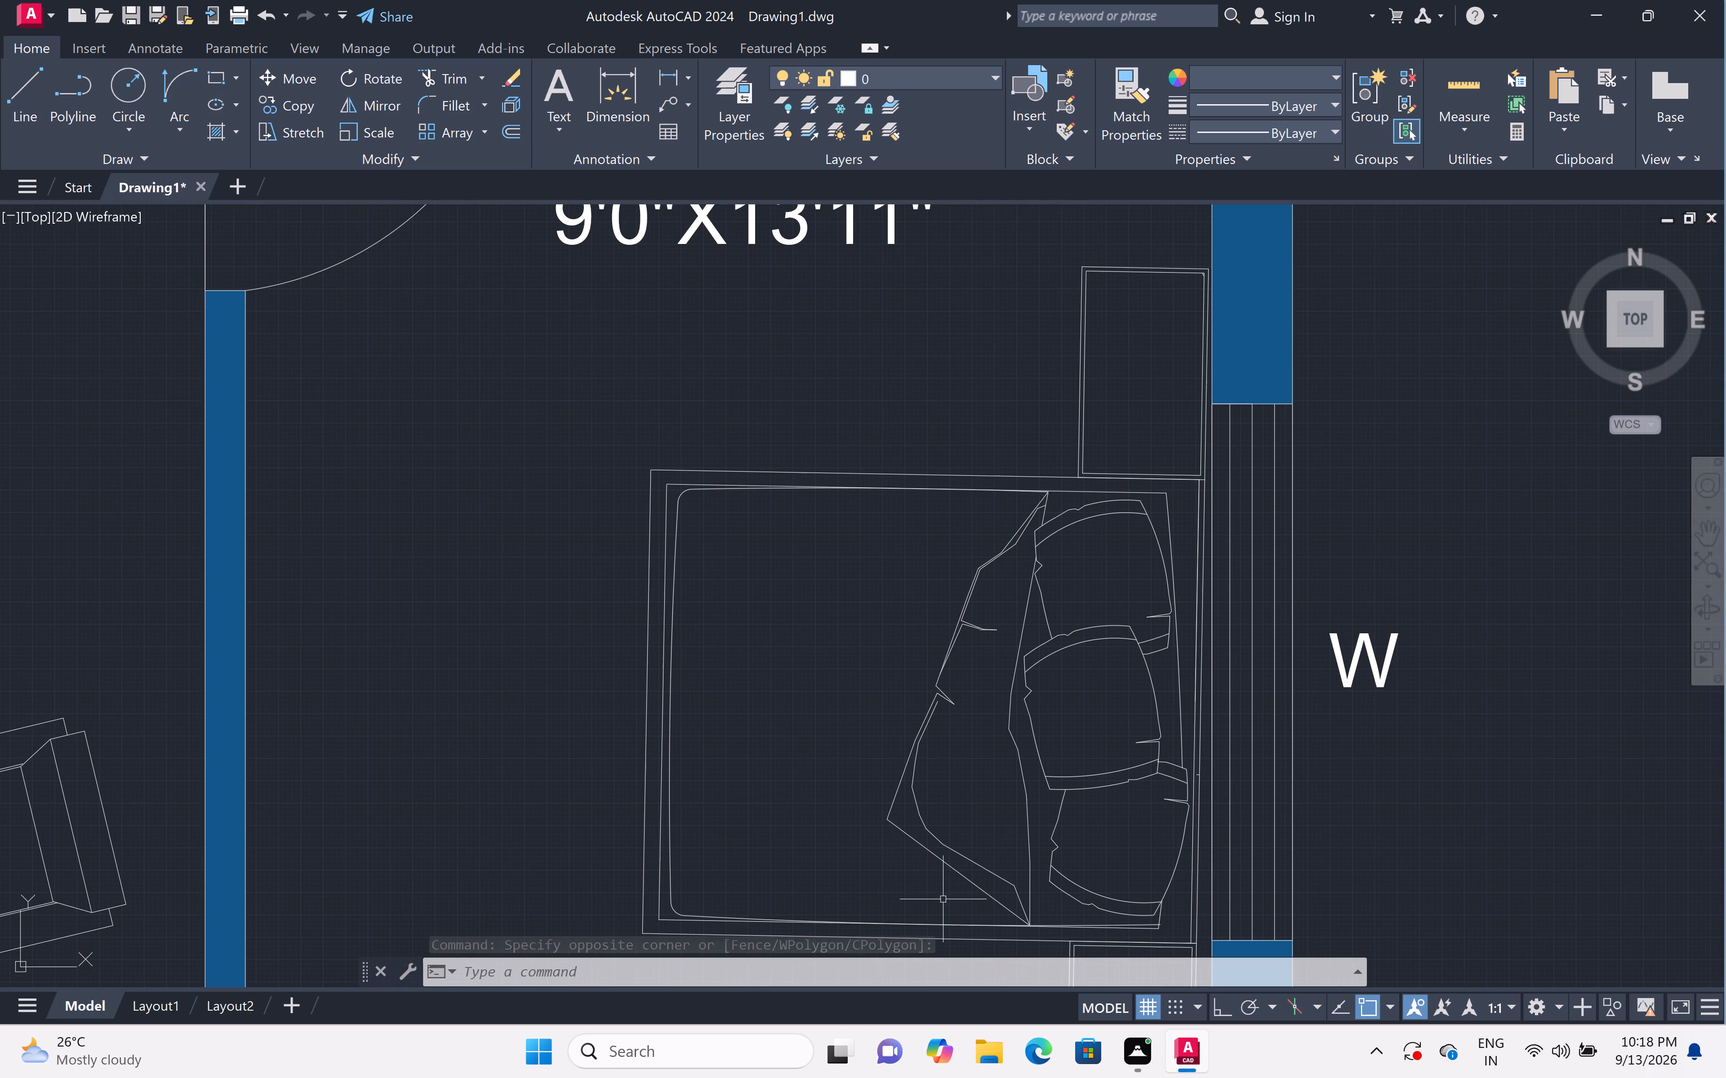
{"action": "middle_click_drag", "start_coordinate": [799, 462], "coordinate": [749, 377]}
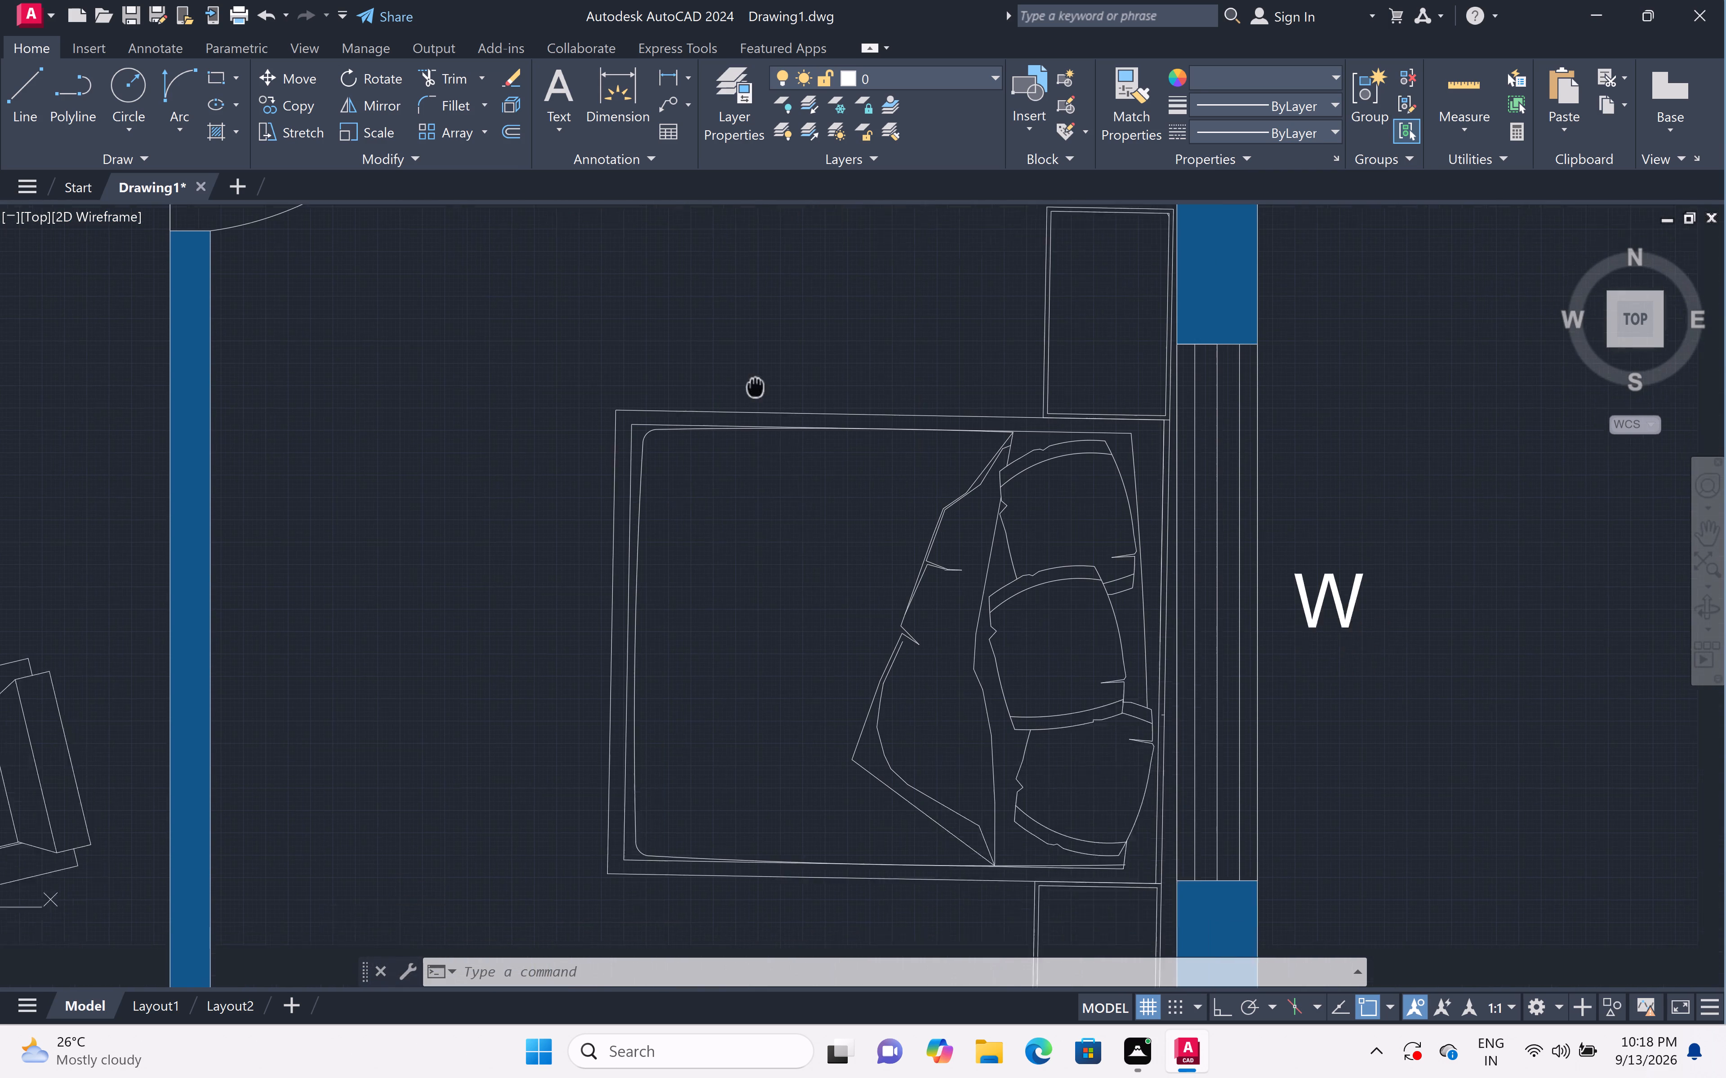
{"action": "middle_click_drag", "start_coordinate": [749, 377], "coordinate": [747, 374]}
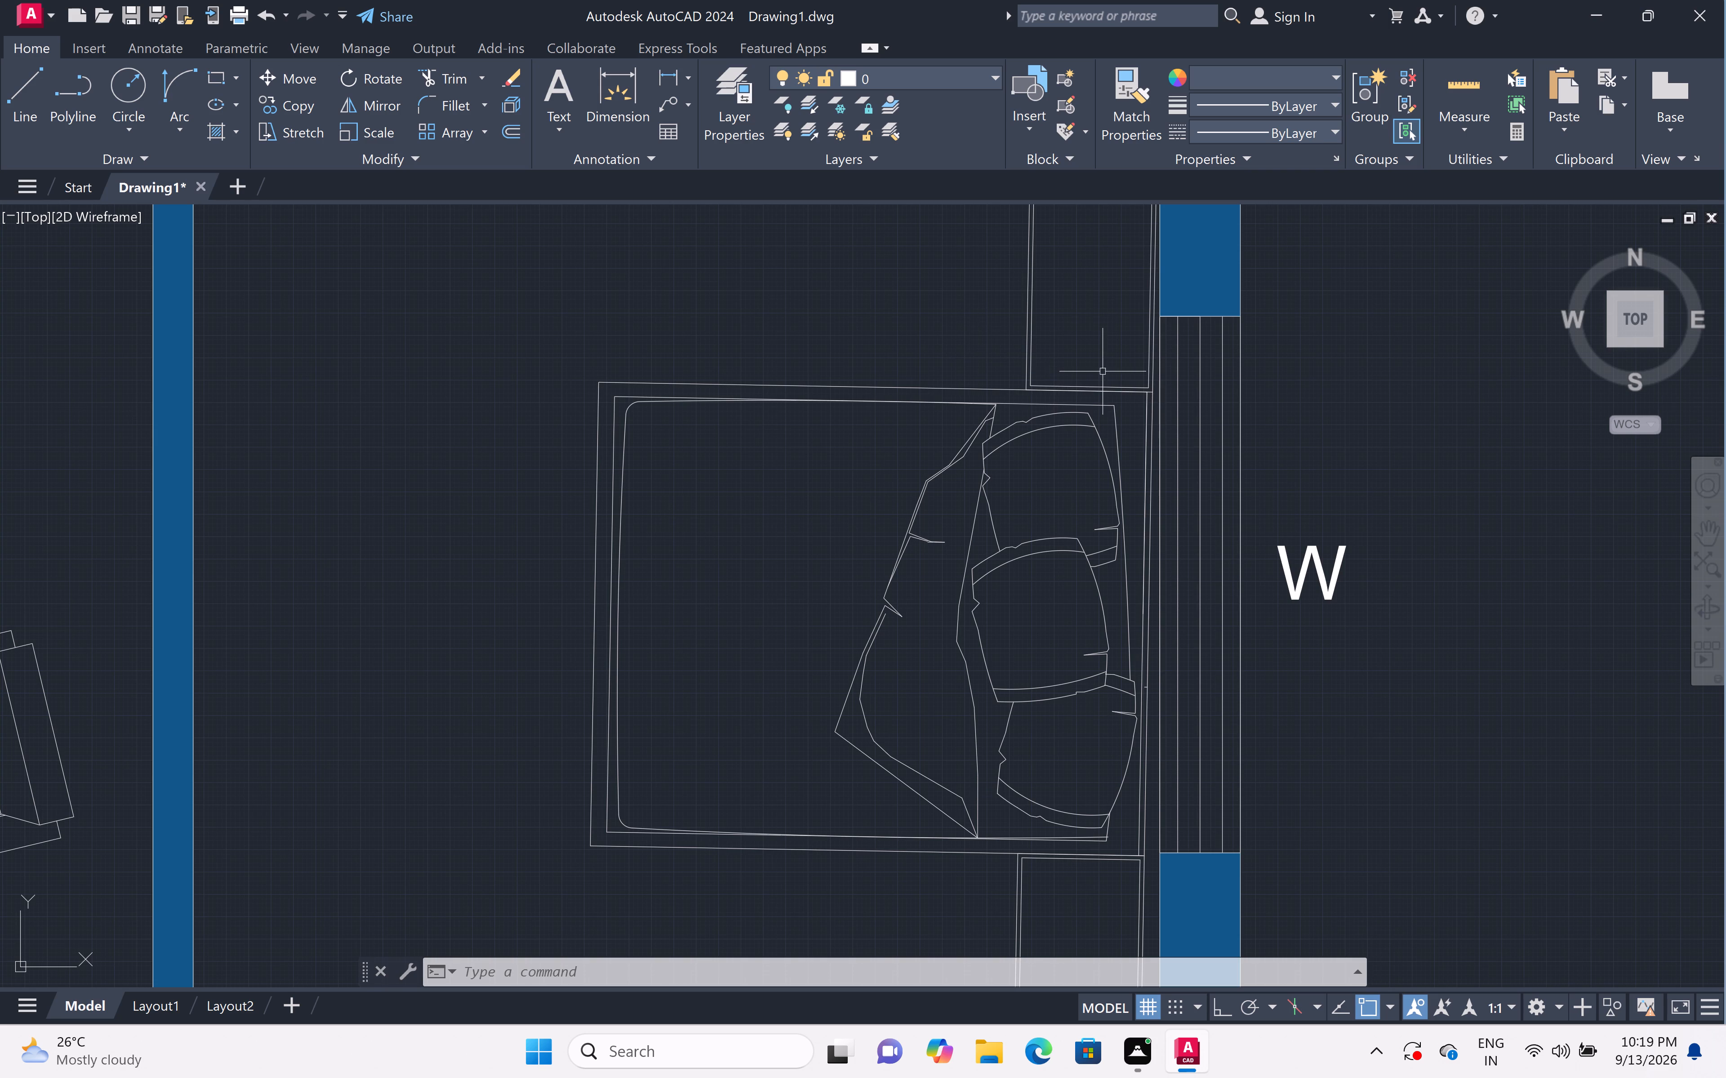
{"action": "left_click_drag", "start_coordinate": [1117, 371], "coordinate": [1111, 370]}
{"action": "left_click", "coordinate": [422, 902]}
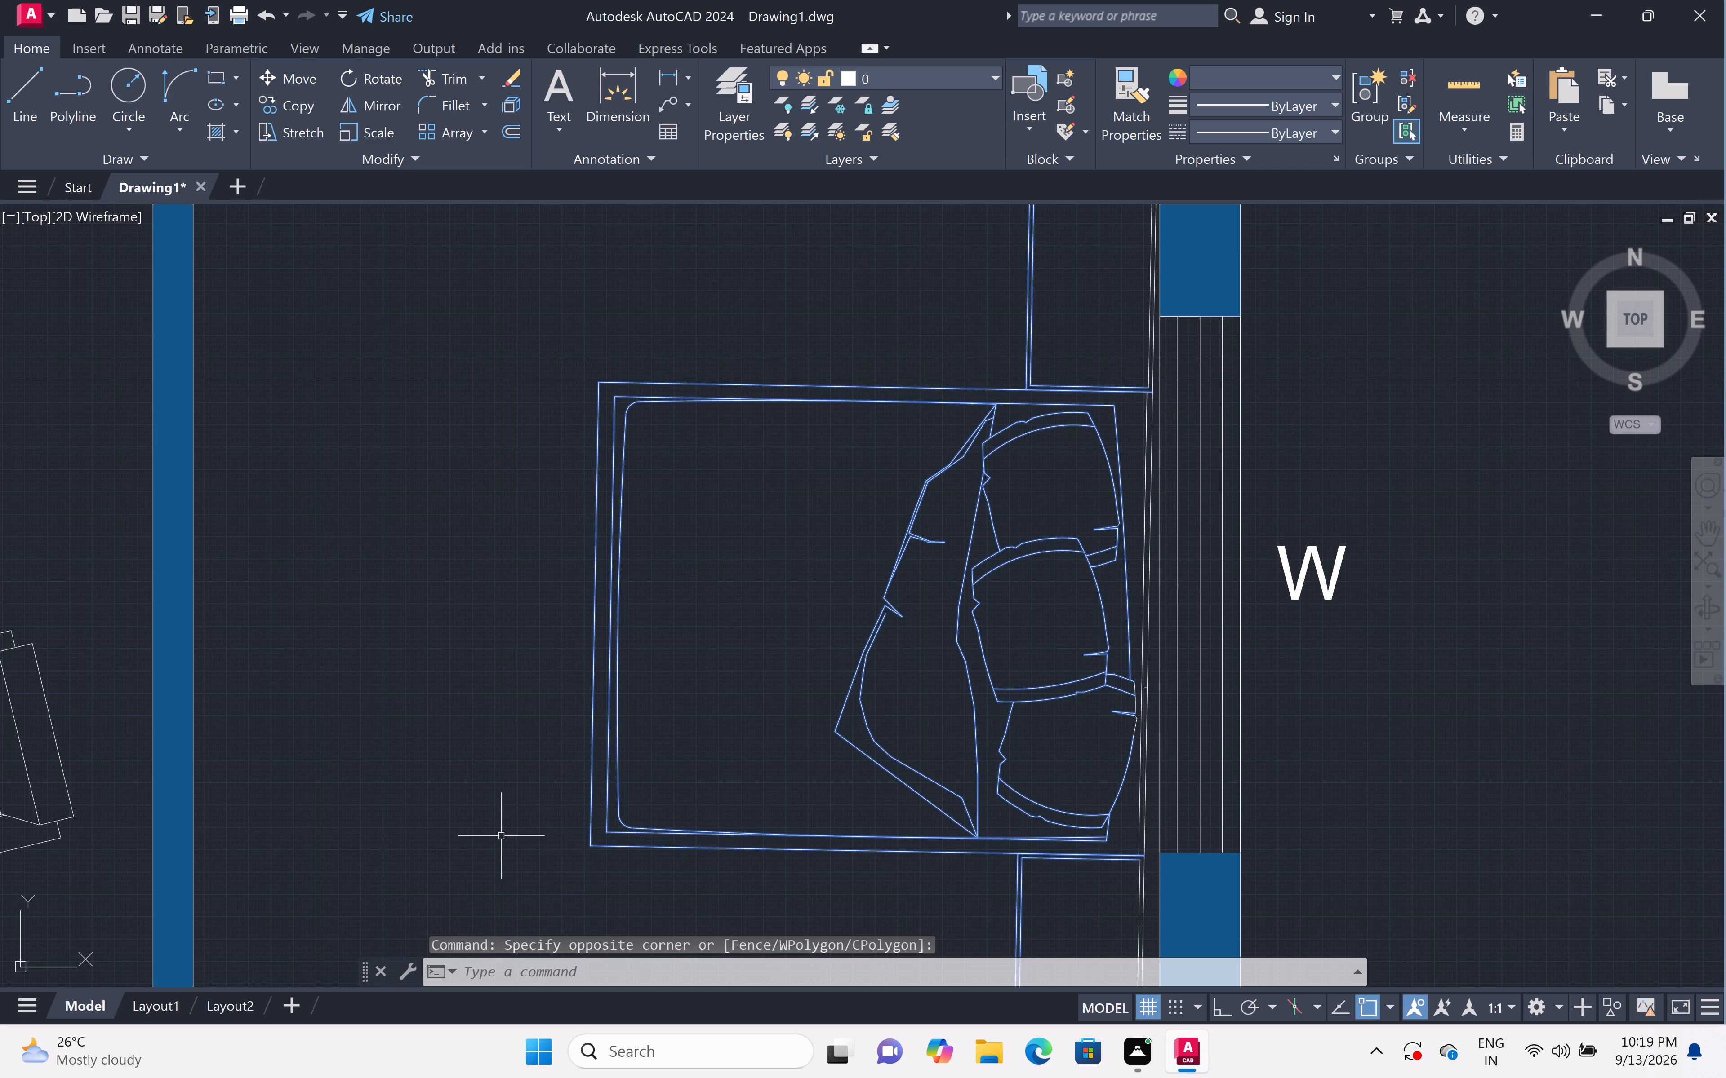
Add the remaining edges of both bedside tables in the 9'0"X13'11" BED ROOM to the selection.
{"action": "middle_click_drag", "start_coordinate": [825, 855], "coordinate": [570, 568]}
{"action": "middle_click", "coordinate": [564, 561]}
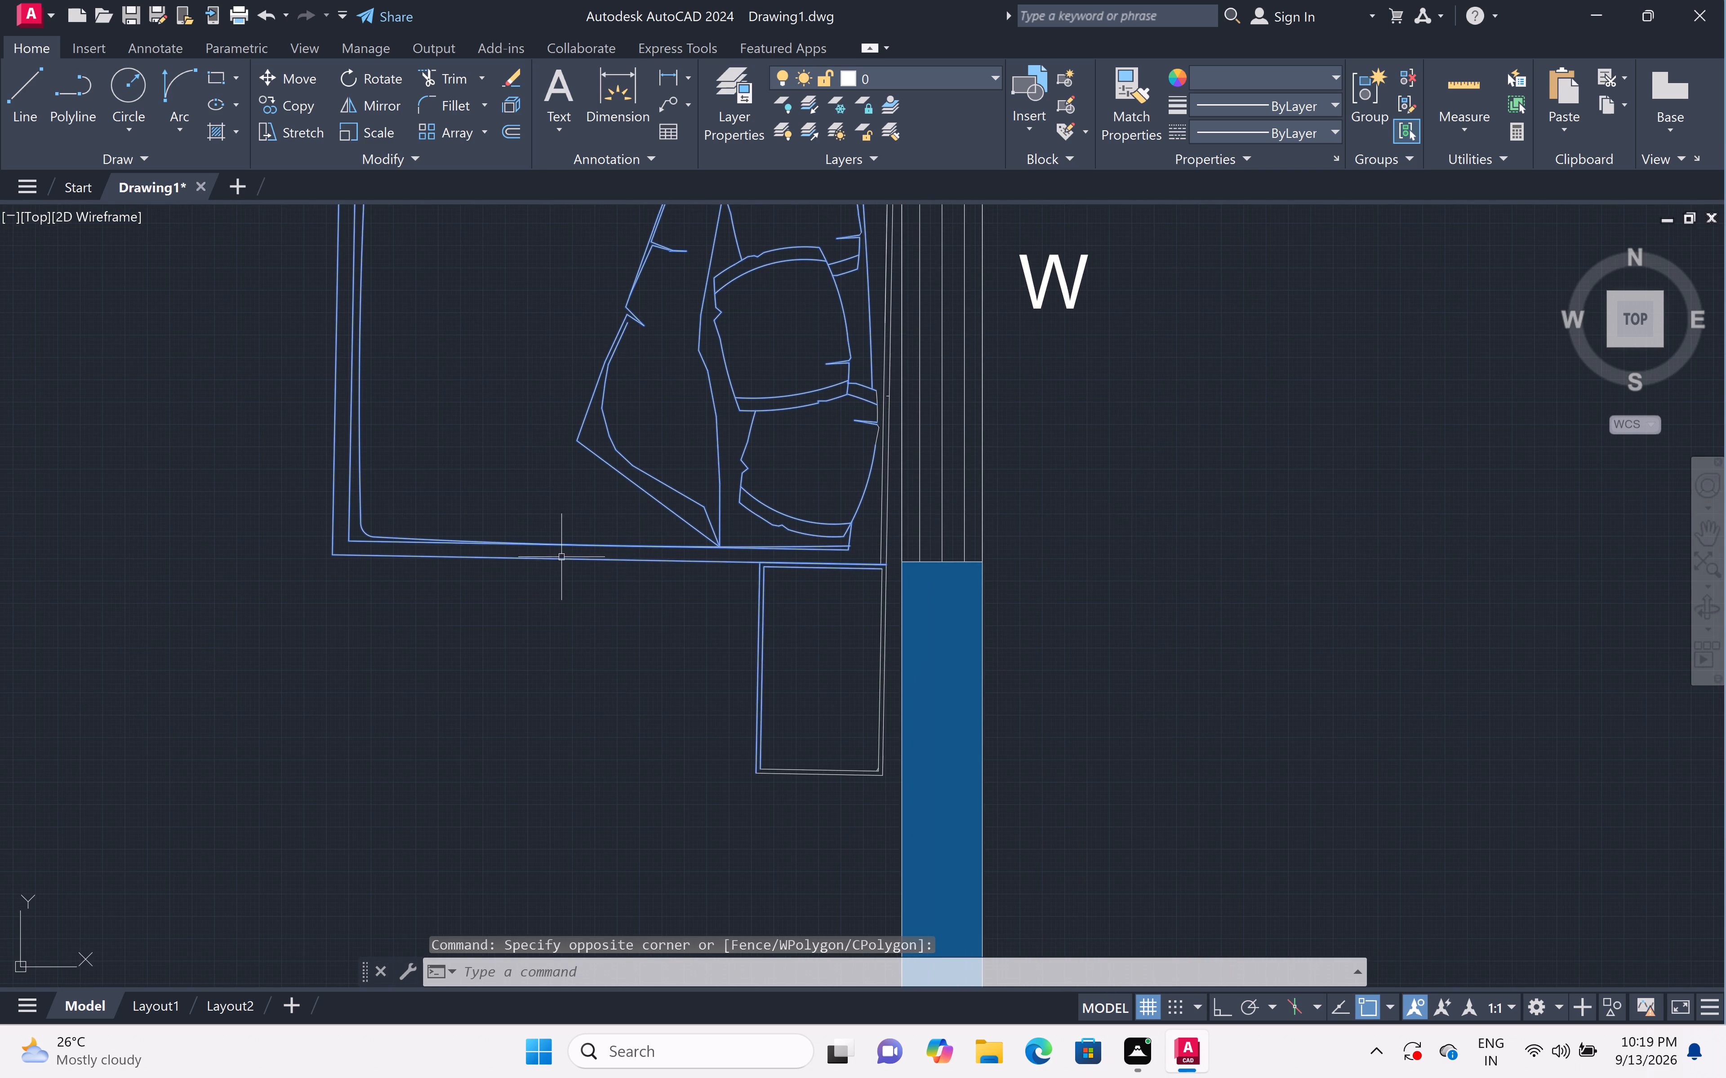
{"action": "scroll", "coordinate": [854, 669], "scroll_direction": "up", "scroll_amount": 2}
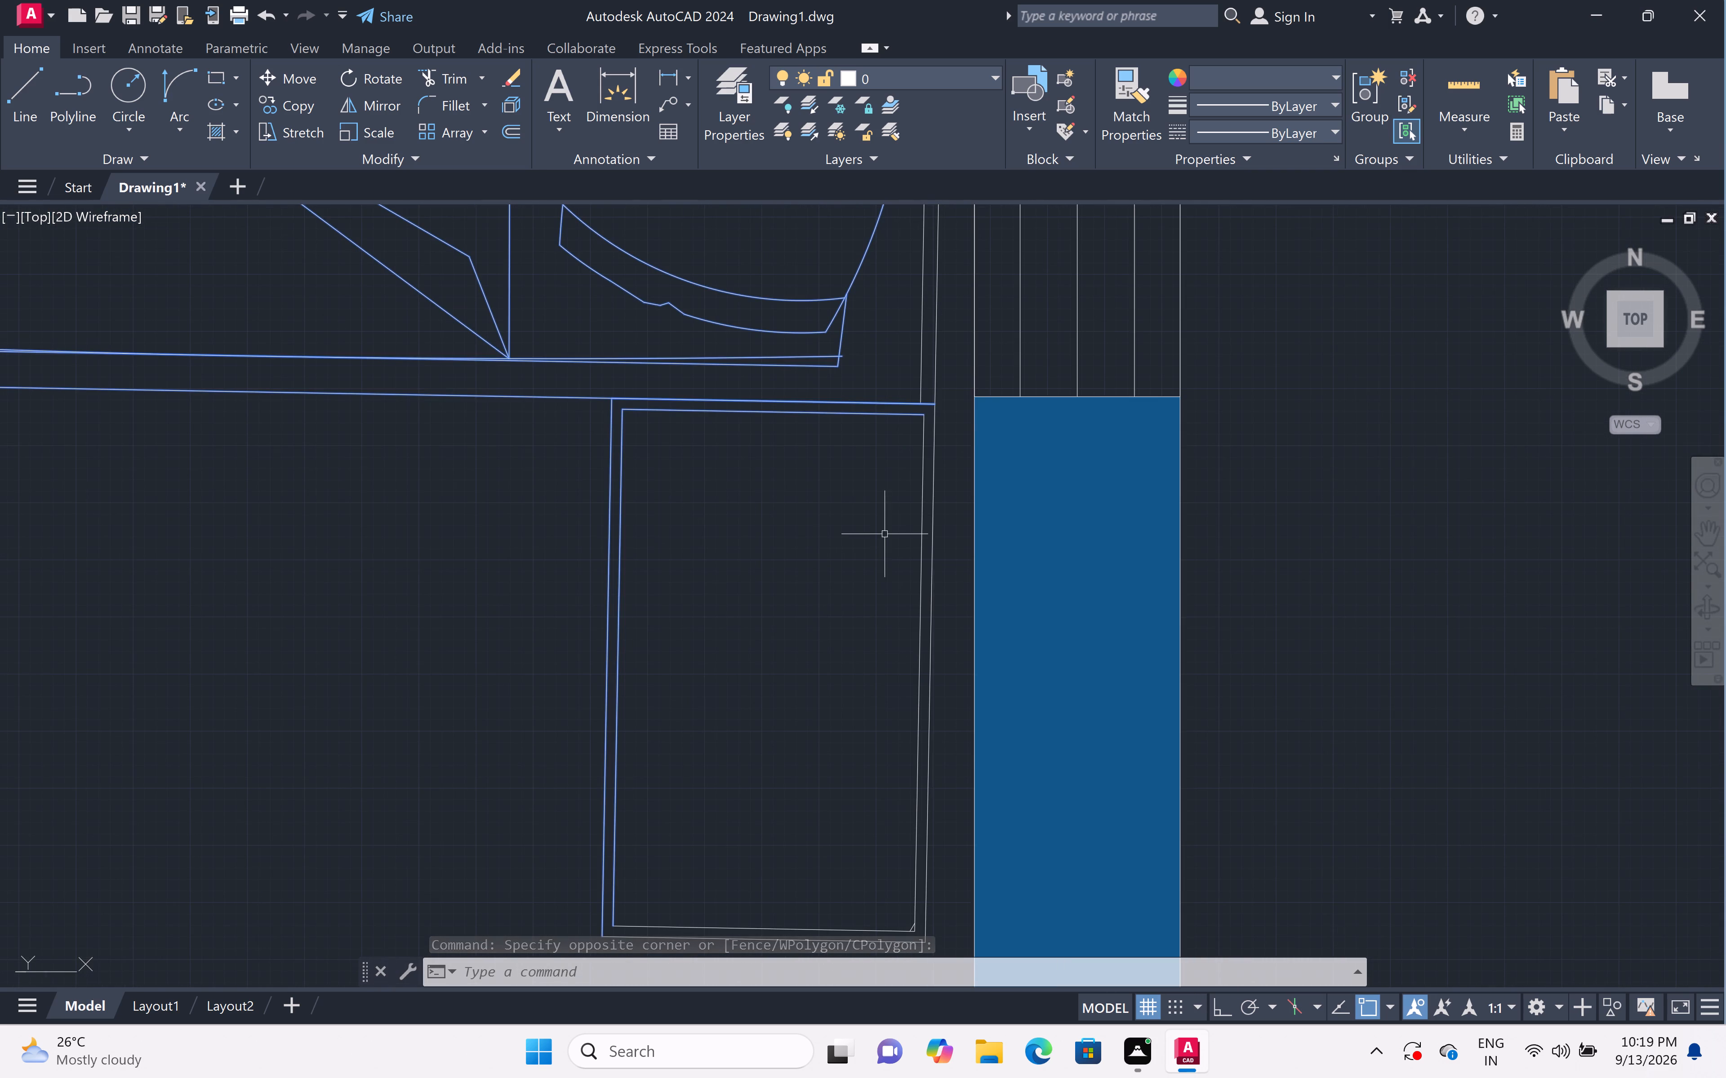
{"action": "left_click", "coordinate": [949, 371]}
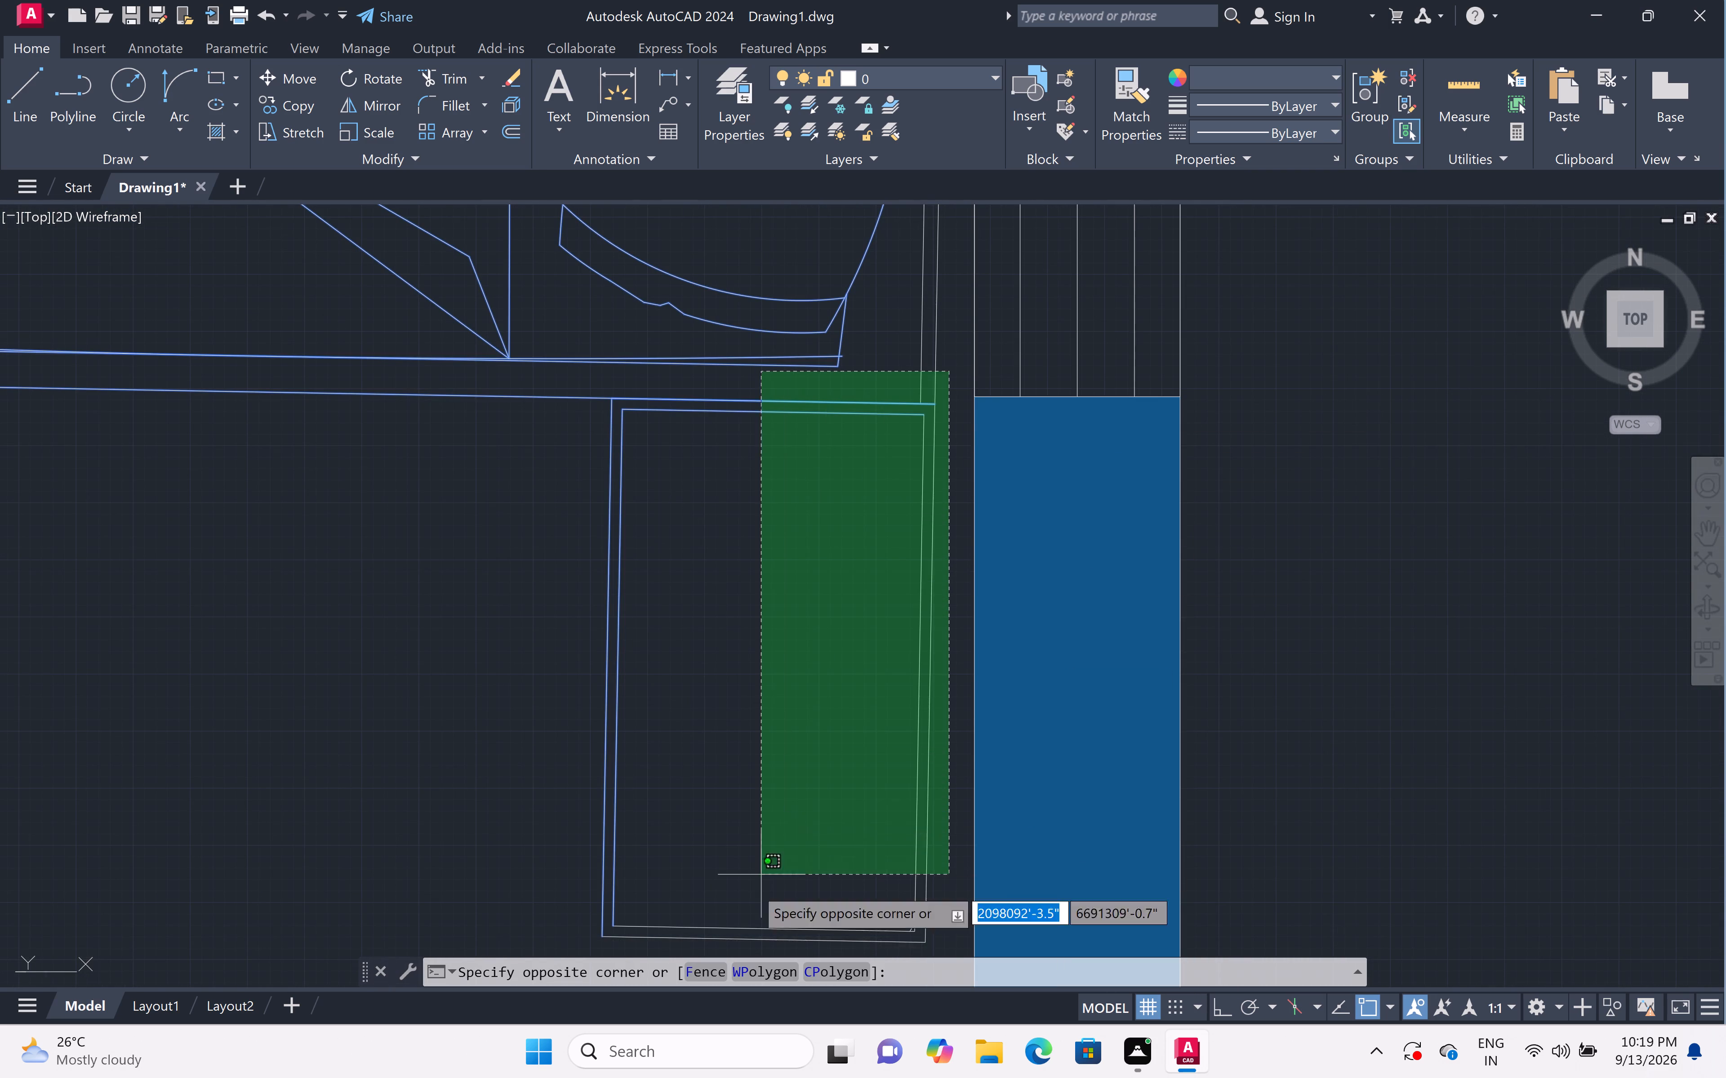
{"action": "left_click", "coordinate": [568, 952]}
{"action": "scroll", "coordinate": [592, 799], "scroll_direction": "down", "scroll_amount": 5}
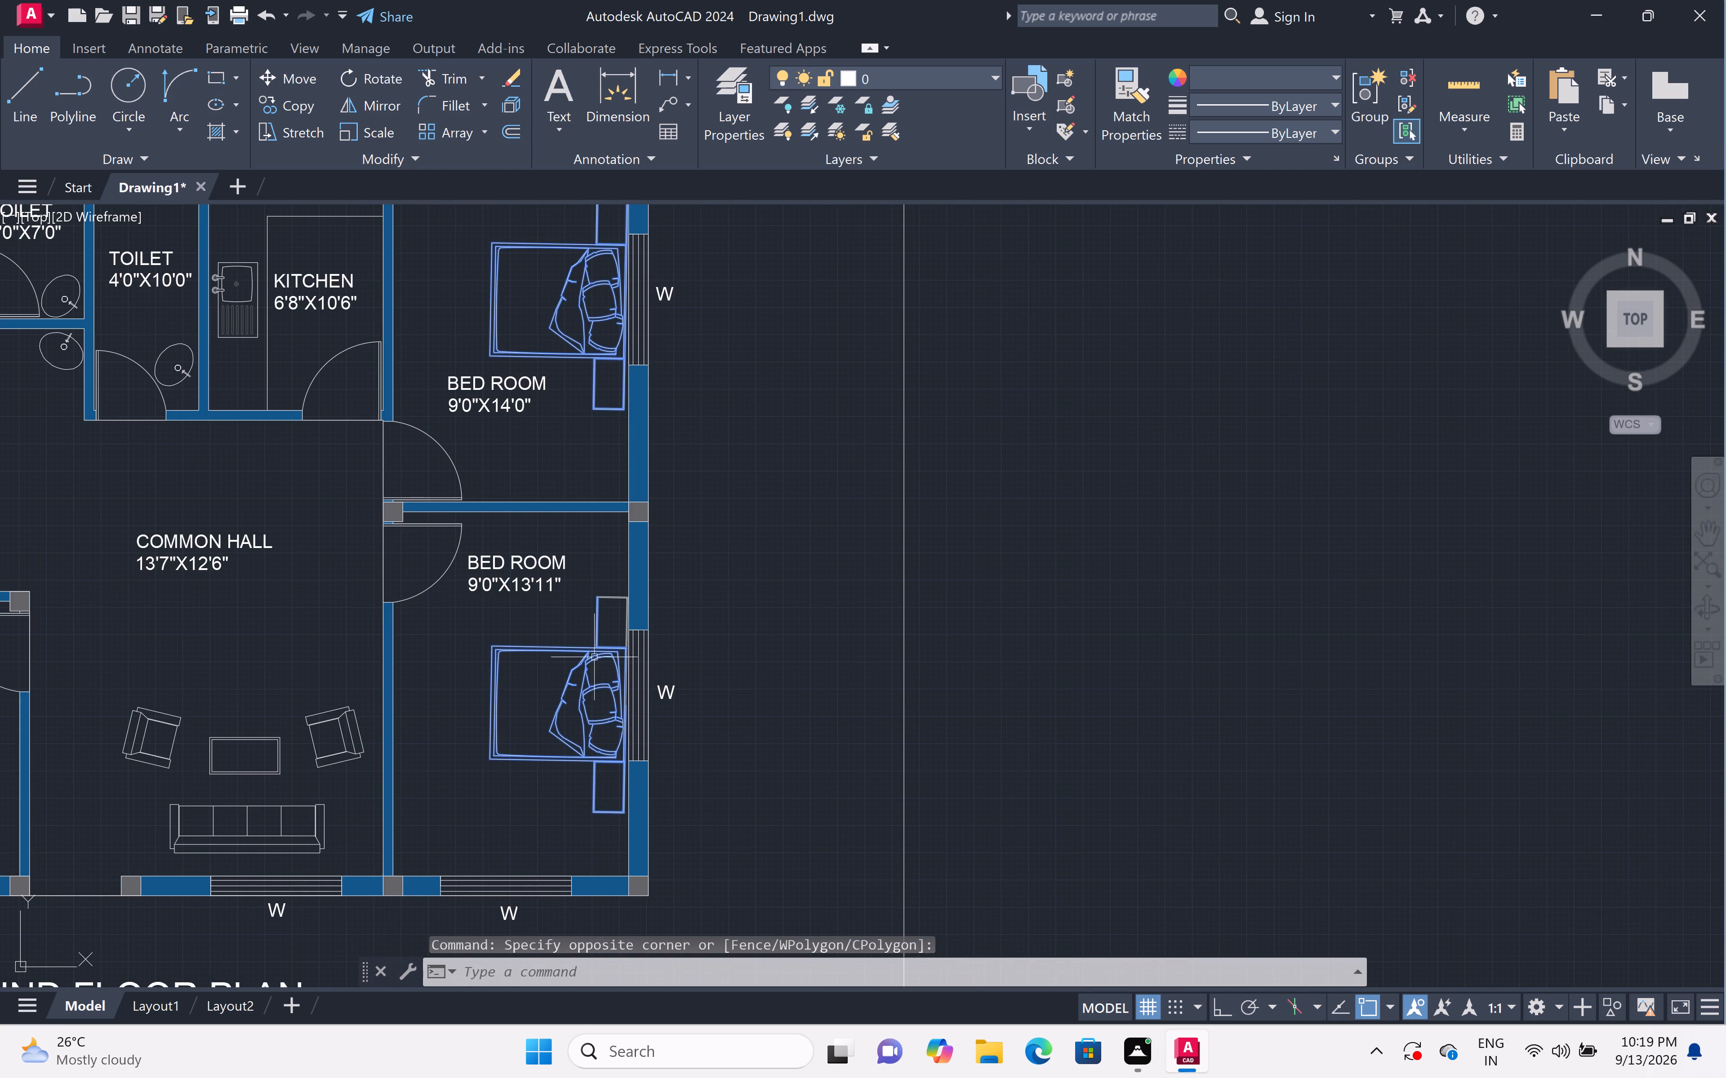
{"action": "scroll", "coordinate": [624, 604], "scroll_direction": "up", "scroll_amount": 5}
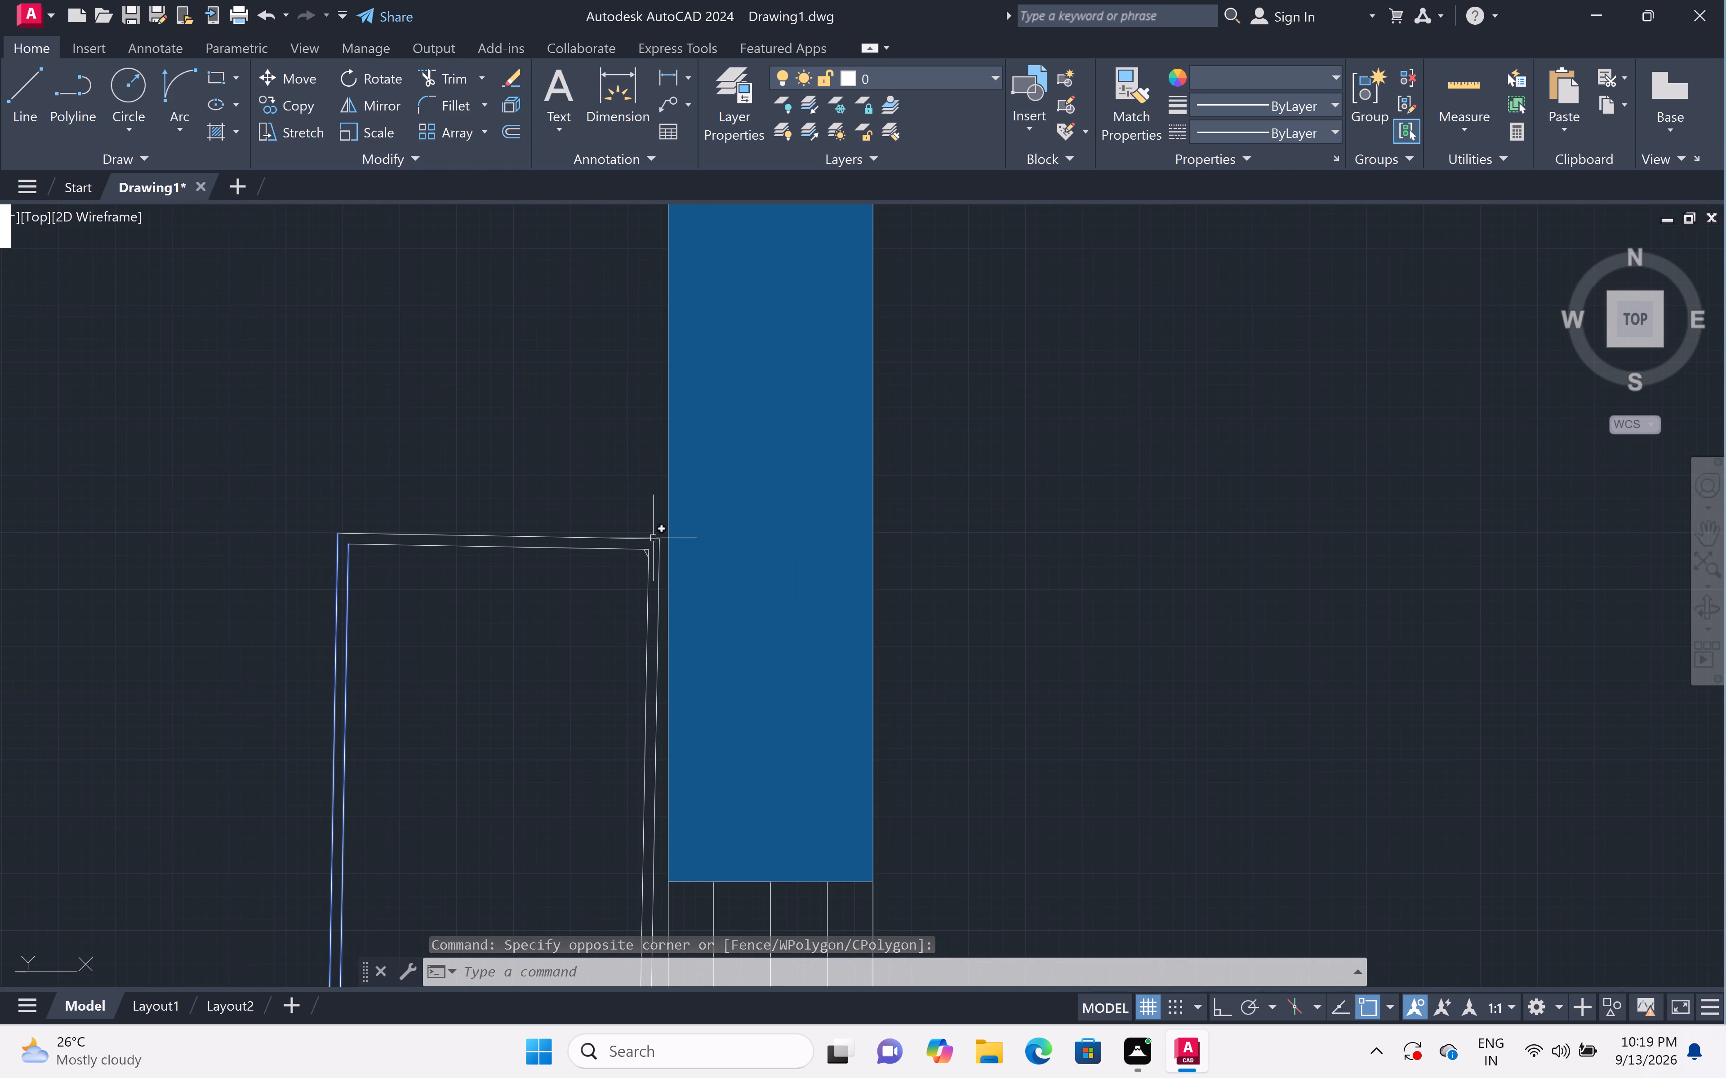
{"action": "left_click", "coordinate": [659, 526]}
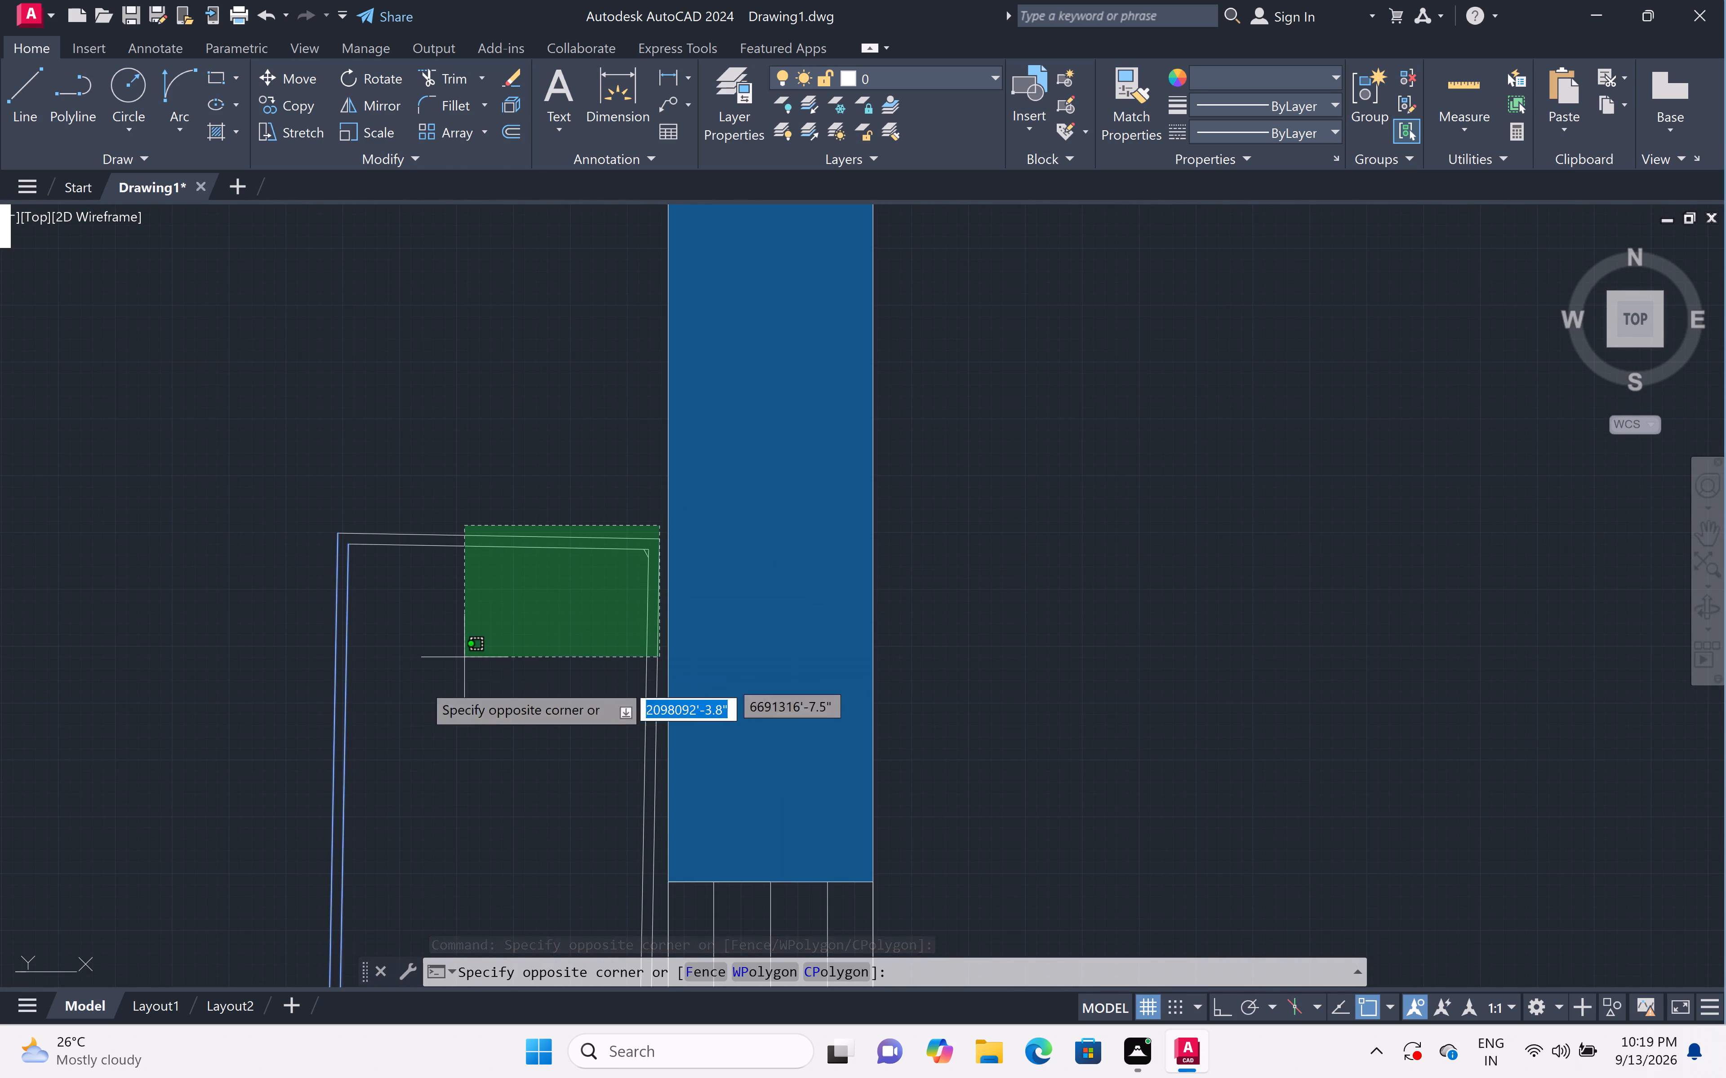
{"action": "left_click", "coordinate": [304, 796]}
Add the leftover headboard lines by the 9'0"X13'11" BED ROOM window to the selection and erase all selected bed and bedside table linework.
{"action": "scroll", "coordinate": [309, 769], "scroll_direction": "down", "scroll_amount": 4}
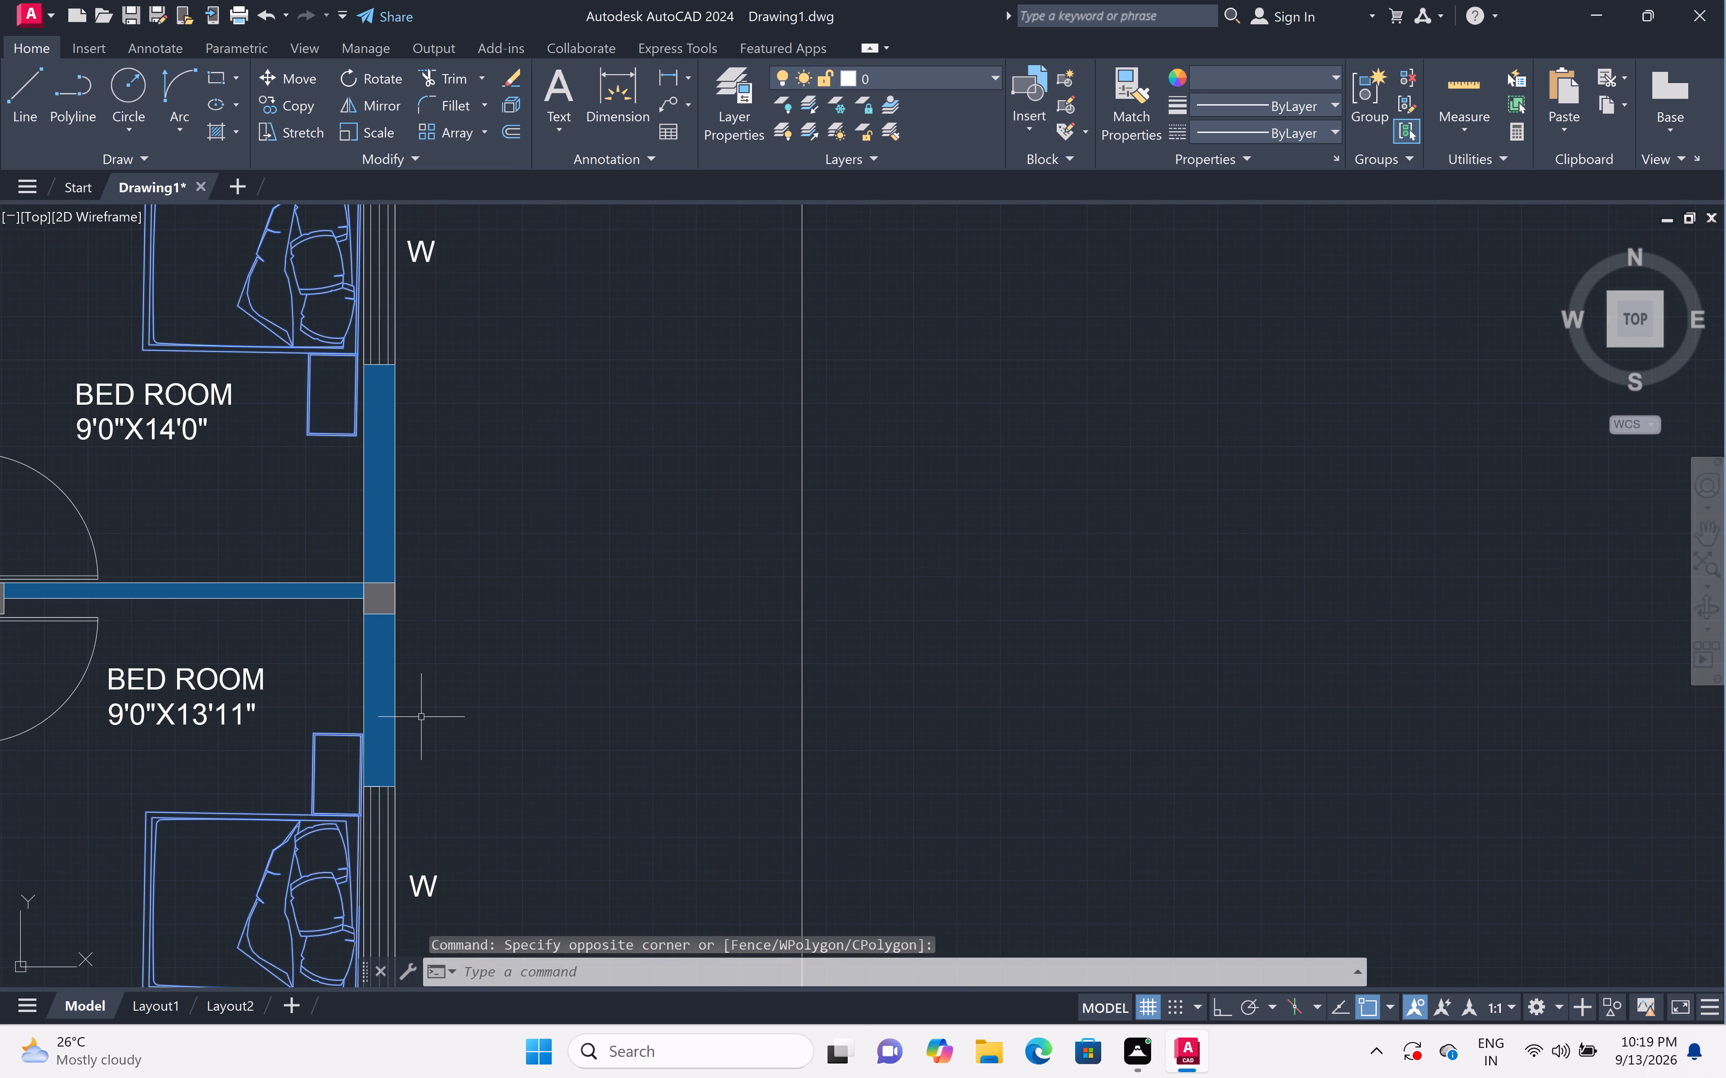
{"action": "middle_click_drag", "start_coordinate": [222, 849], "coordinate": [247, 816]}
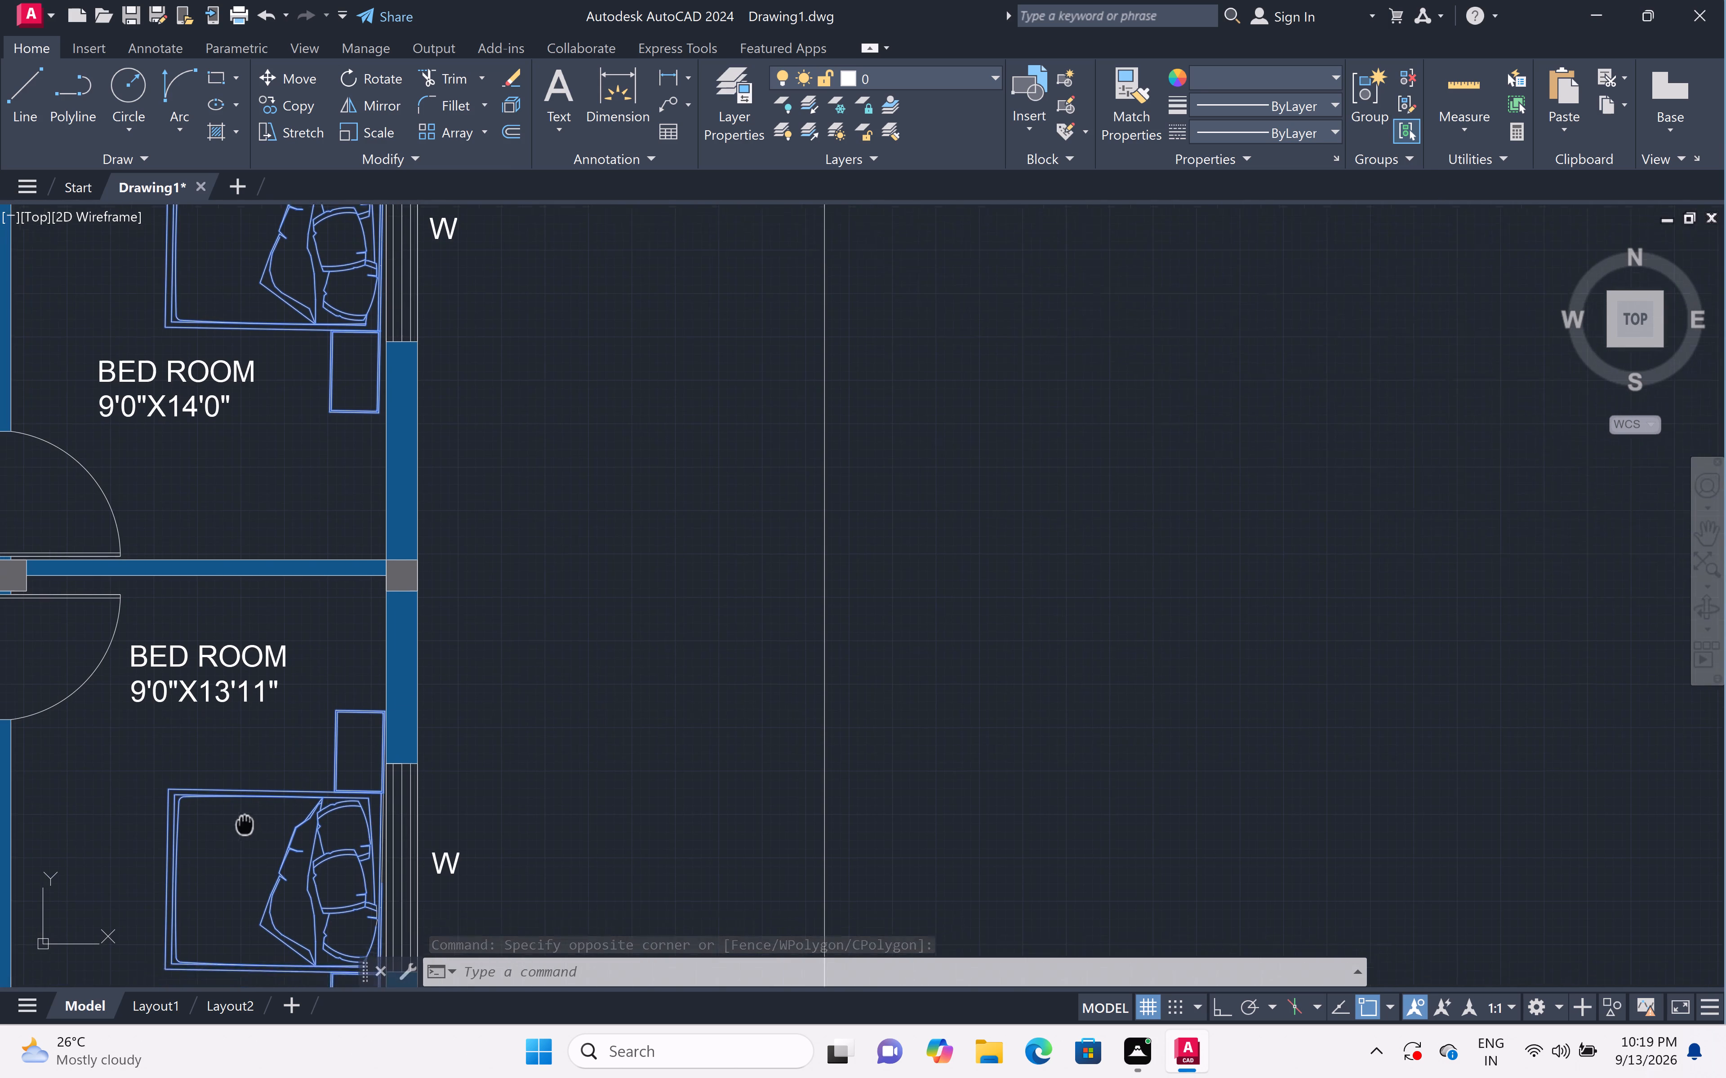
{"action": "middle_click_drag", "start_coordinate": [247, 816], "coordinate": [393, 565]}
{"action": "middle_click", "coordinate": [393, 565]}
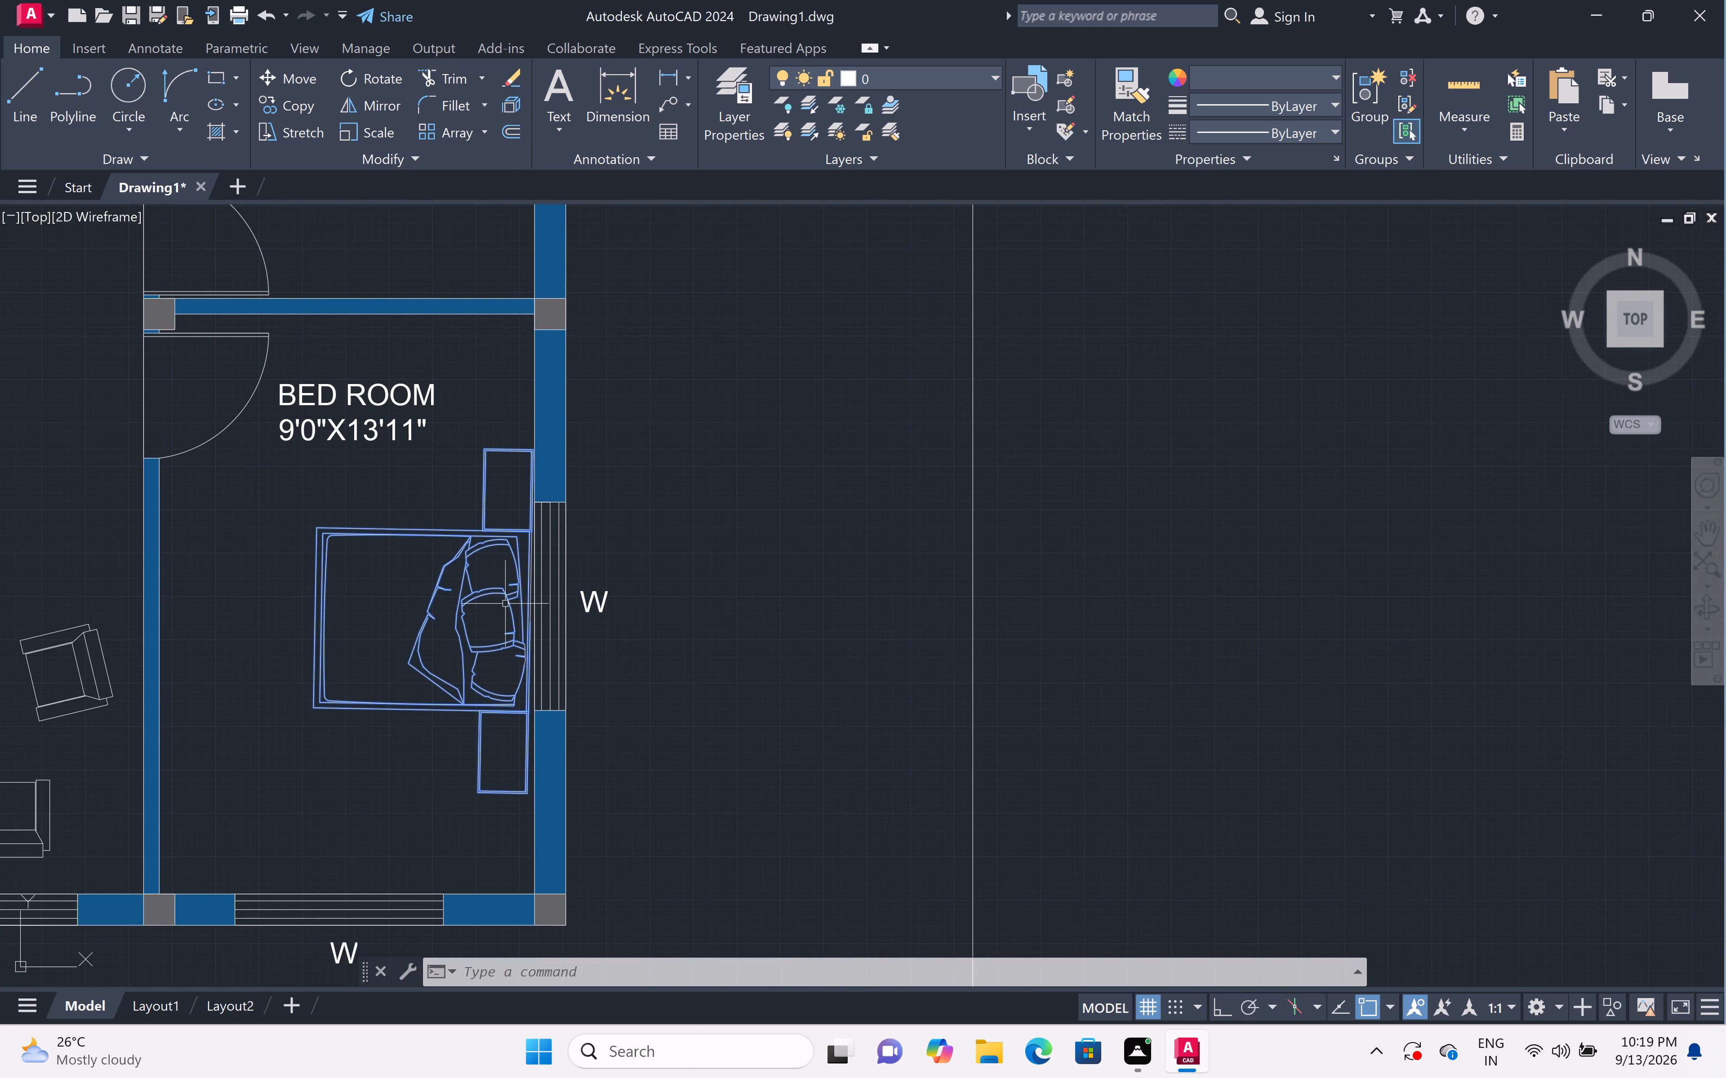
{"action": "scroll", "coordinate": [505, 604], "scroll_direction": "up", "scroll_amount": 3}
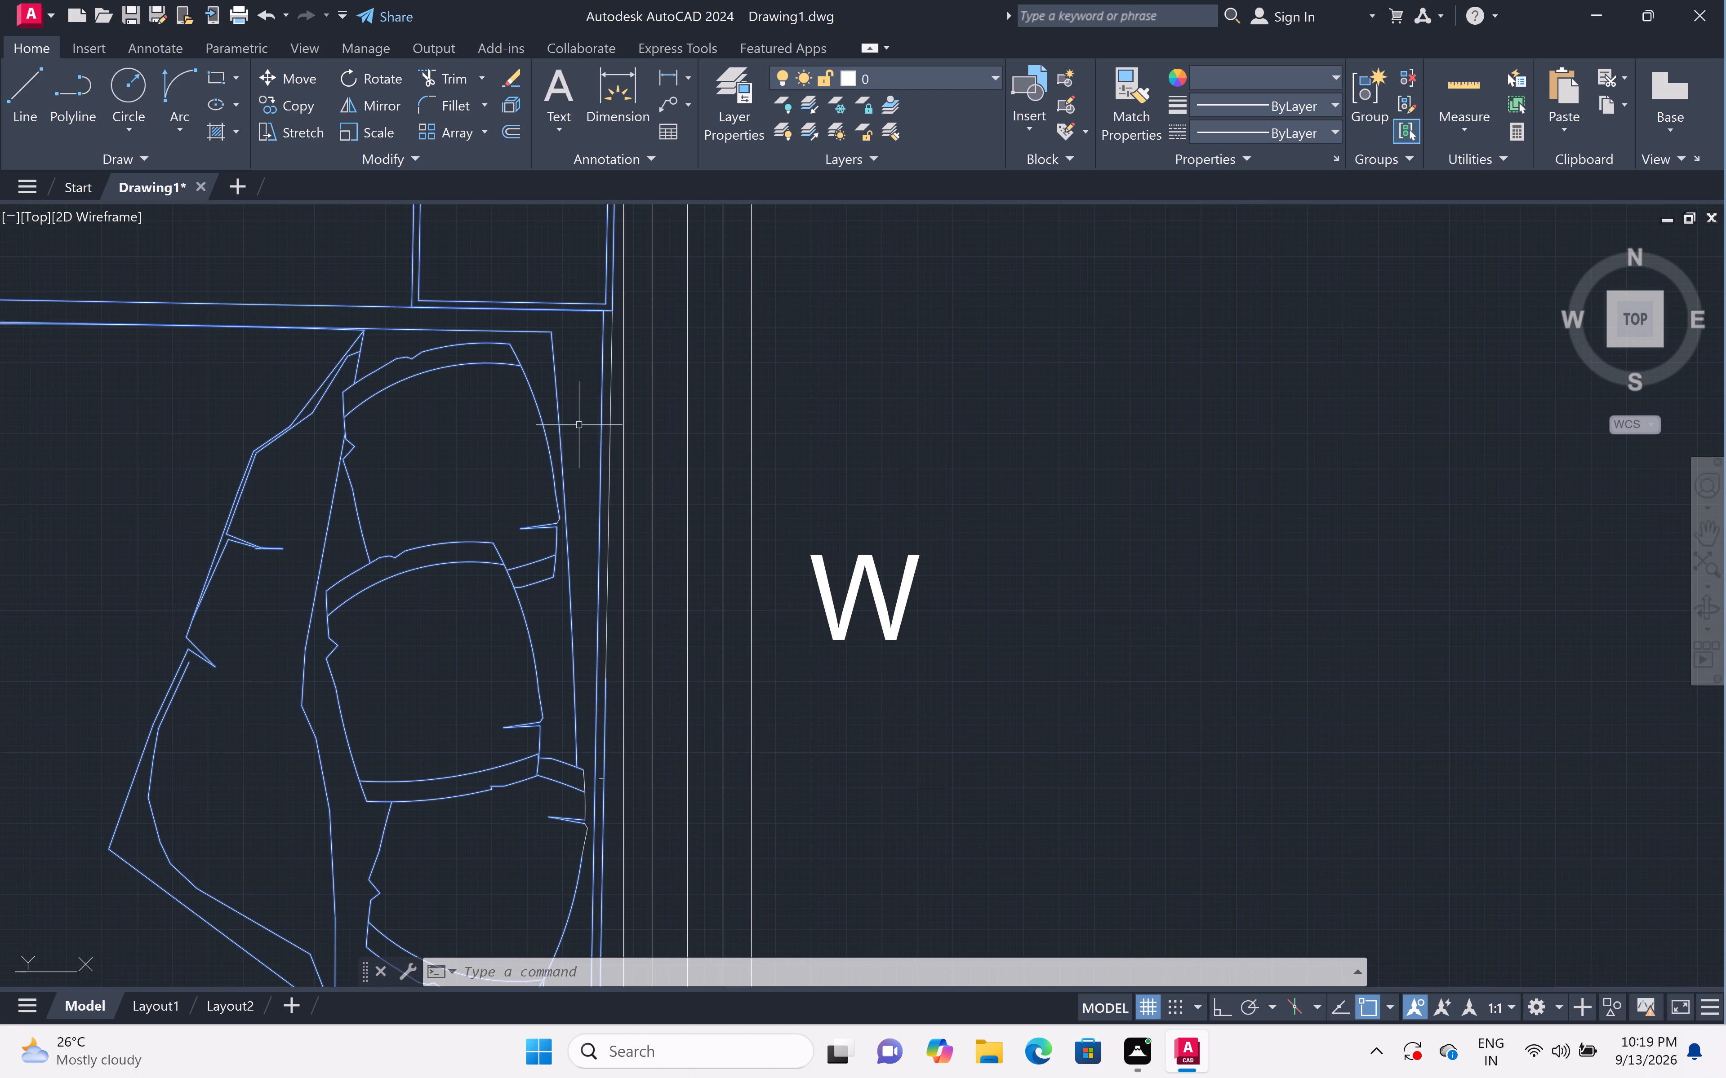
{"action": "left_click", "coordinate": [609, 440]}
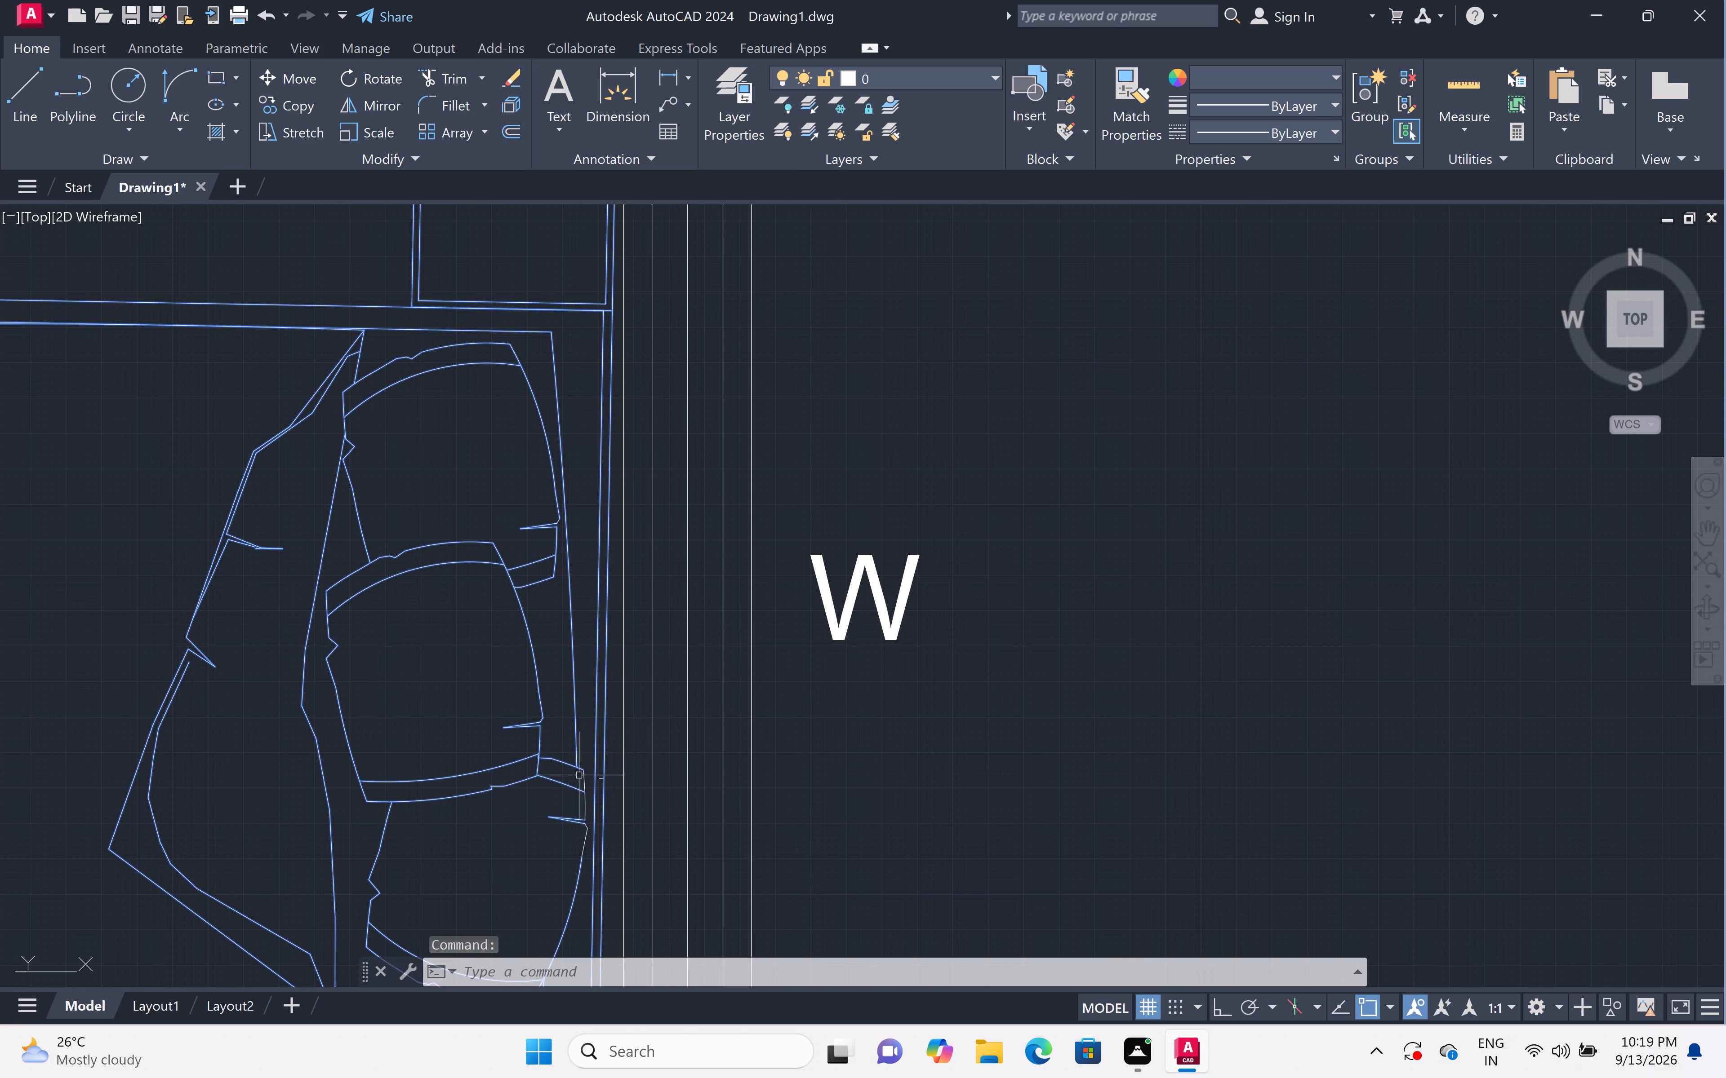
{"action": "double_click", "coordinate": [595, 773]}
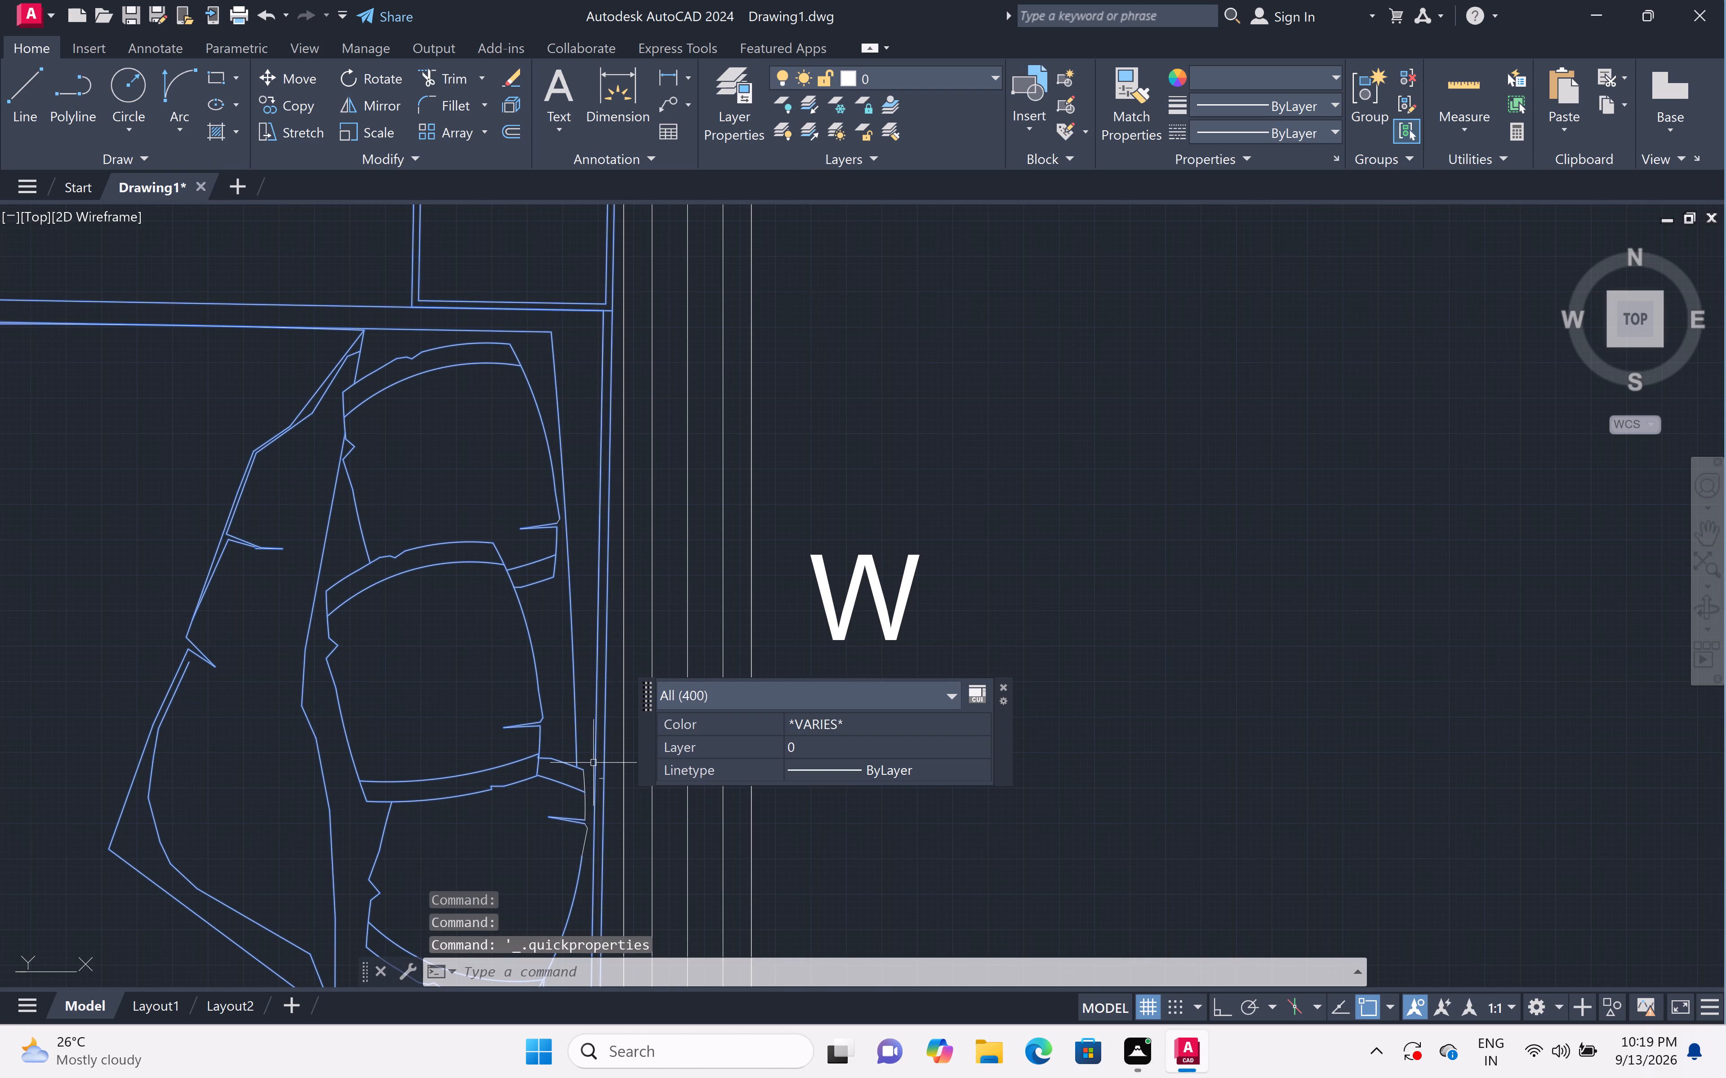
{"action": "double_click", "coordinate": [595, 760]}
{"action": "left_click", "coordinate": [589, 757]}
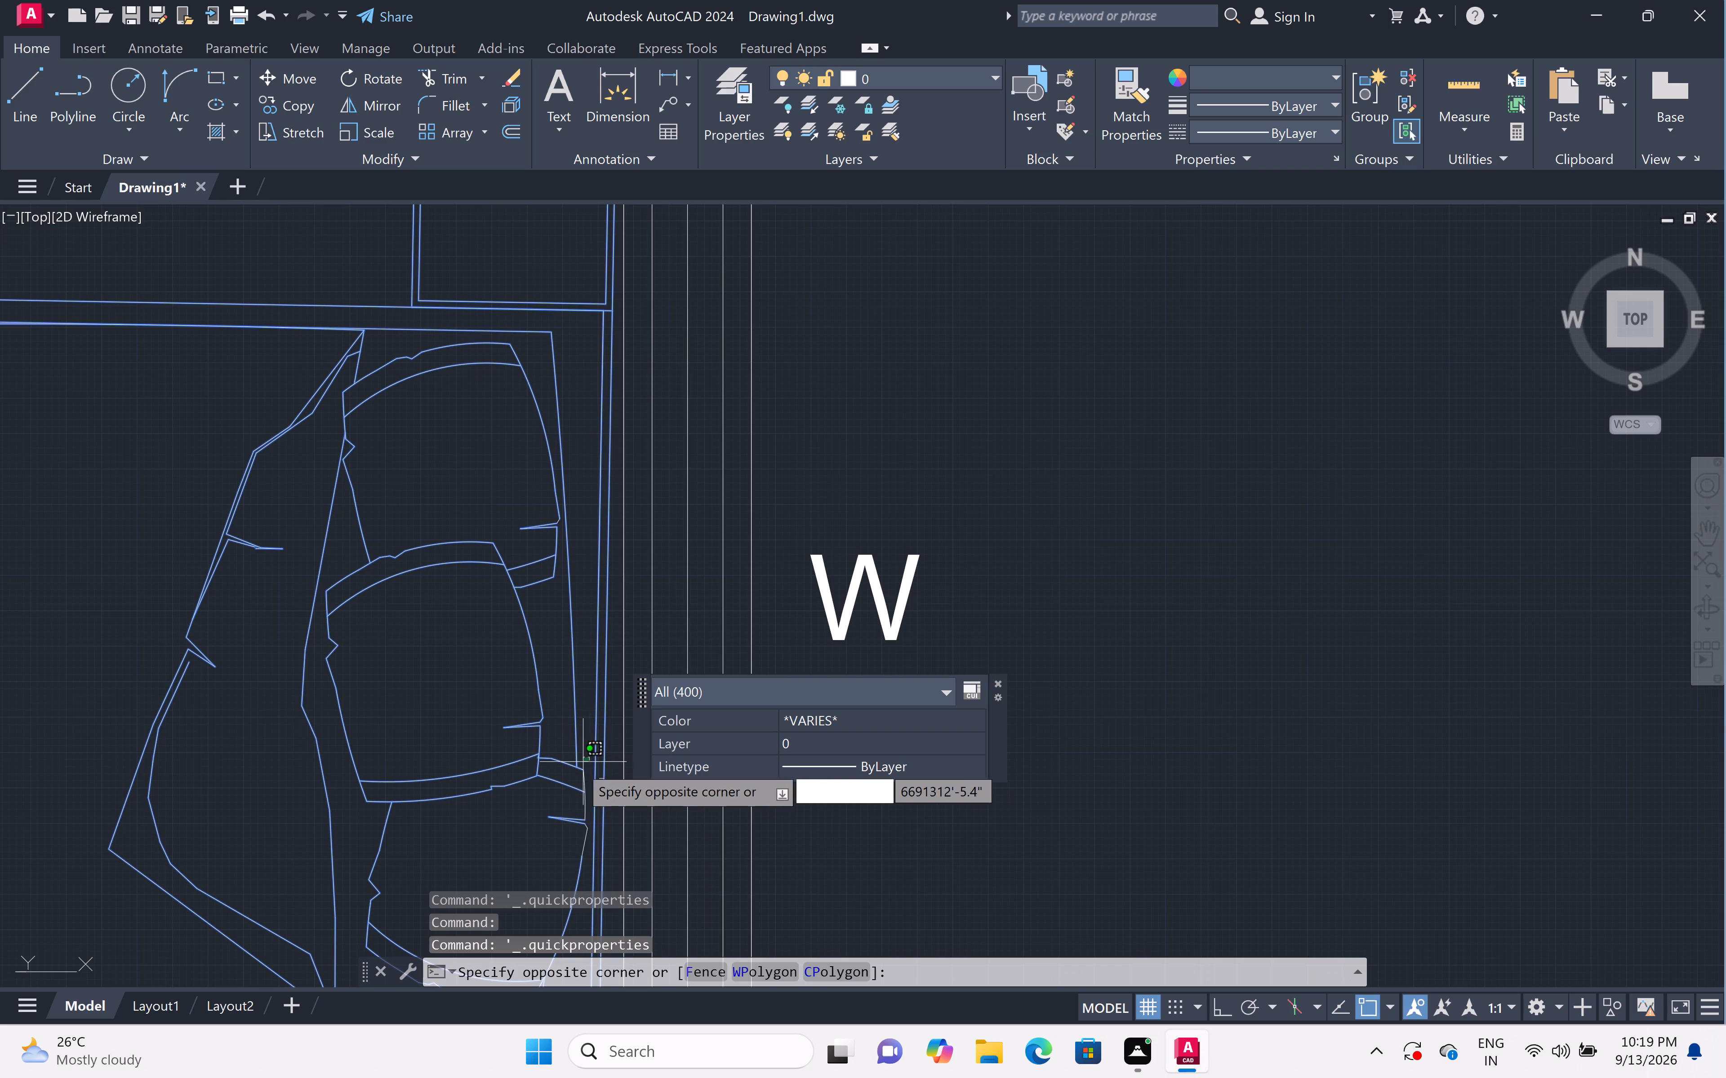
{"action": "left_click", "coordinate": [556, 845]}
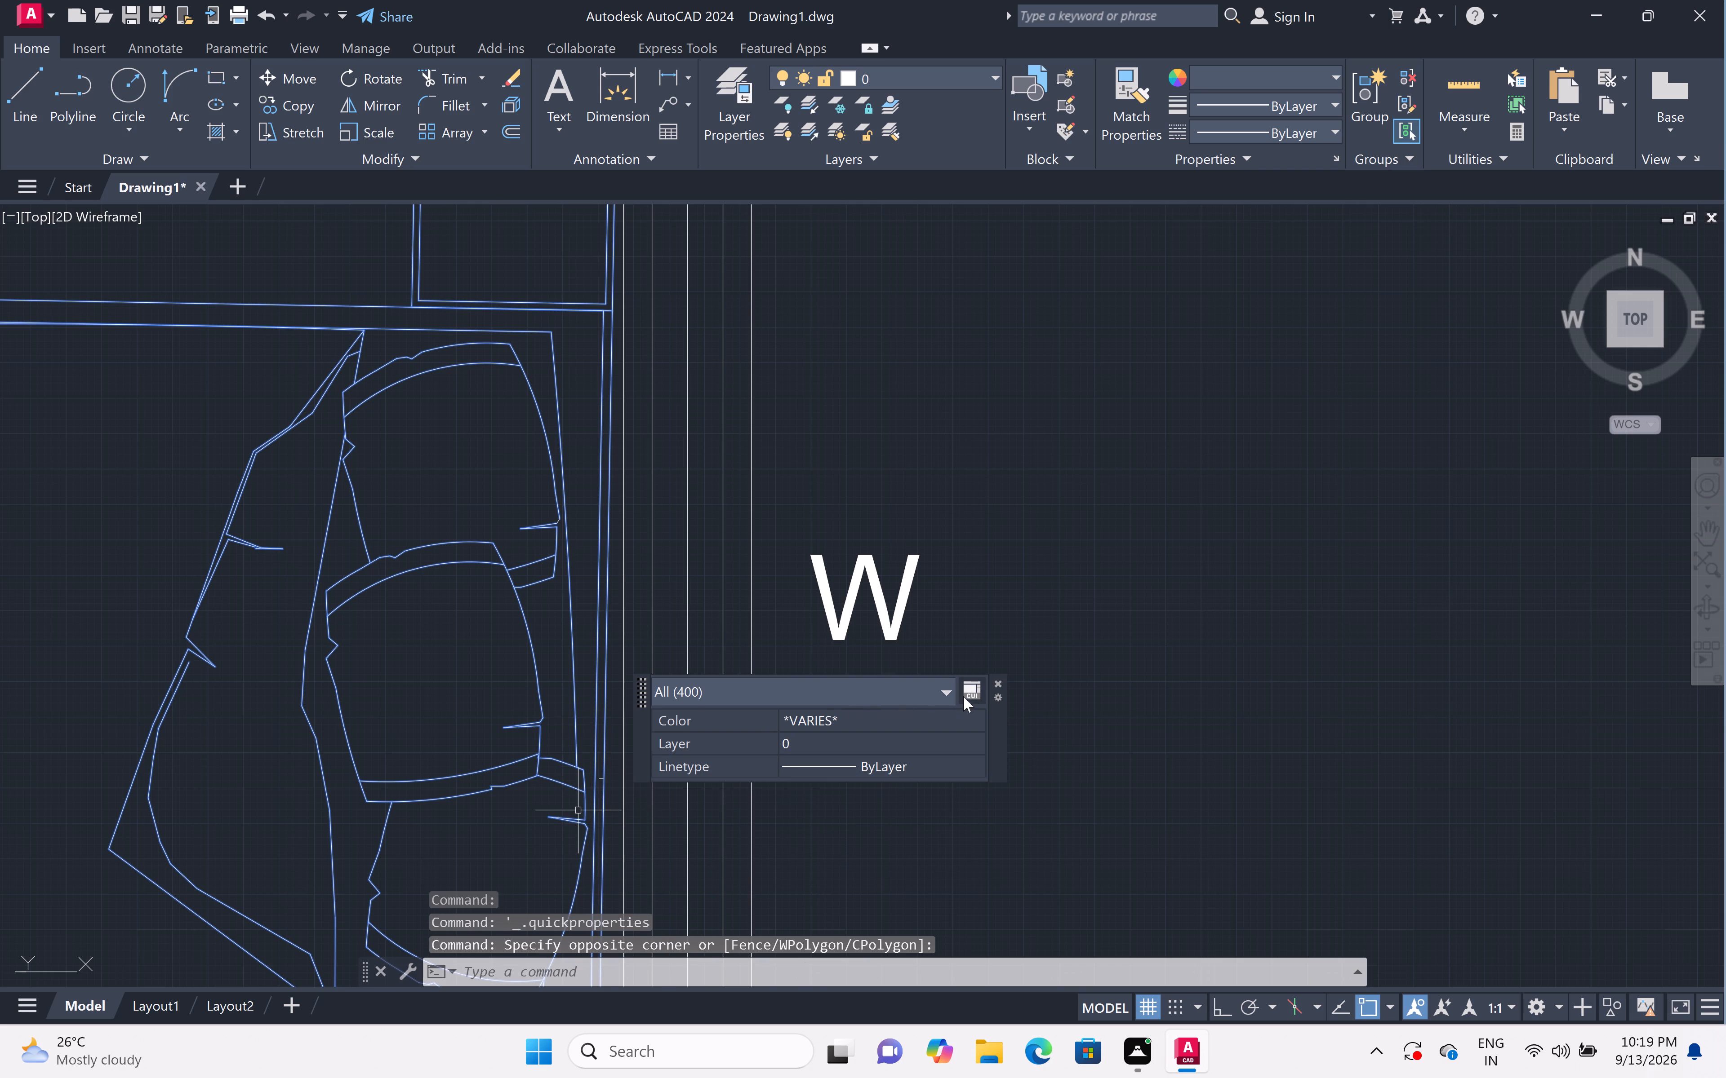
{"action": "left_click", "coordinate": [996, 680]}
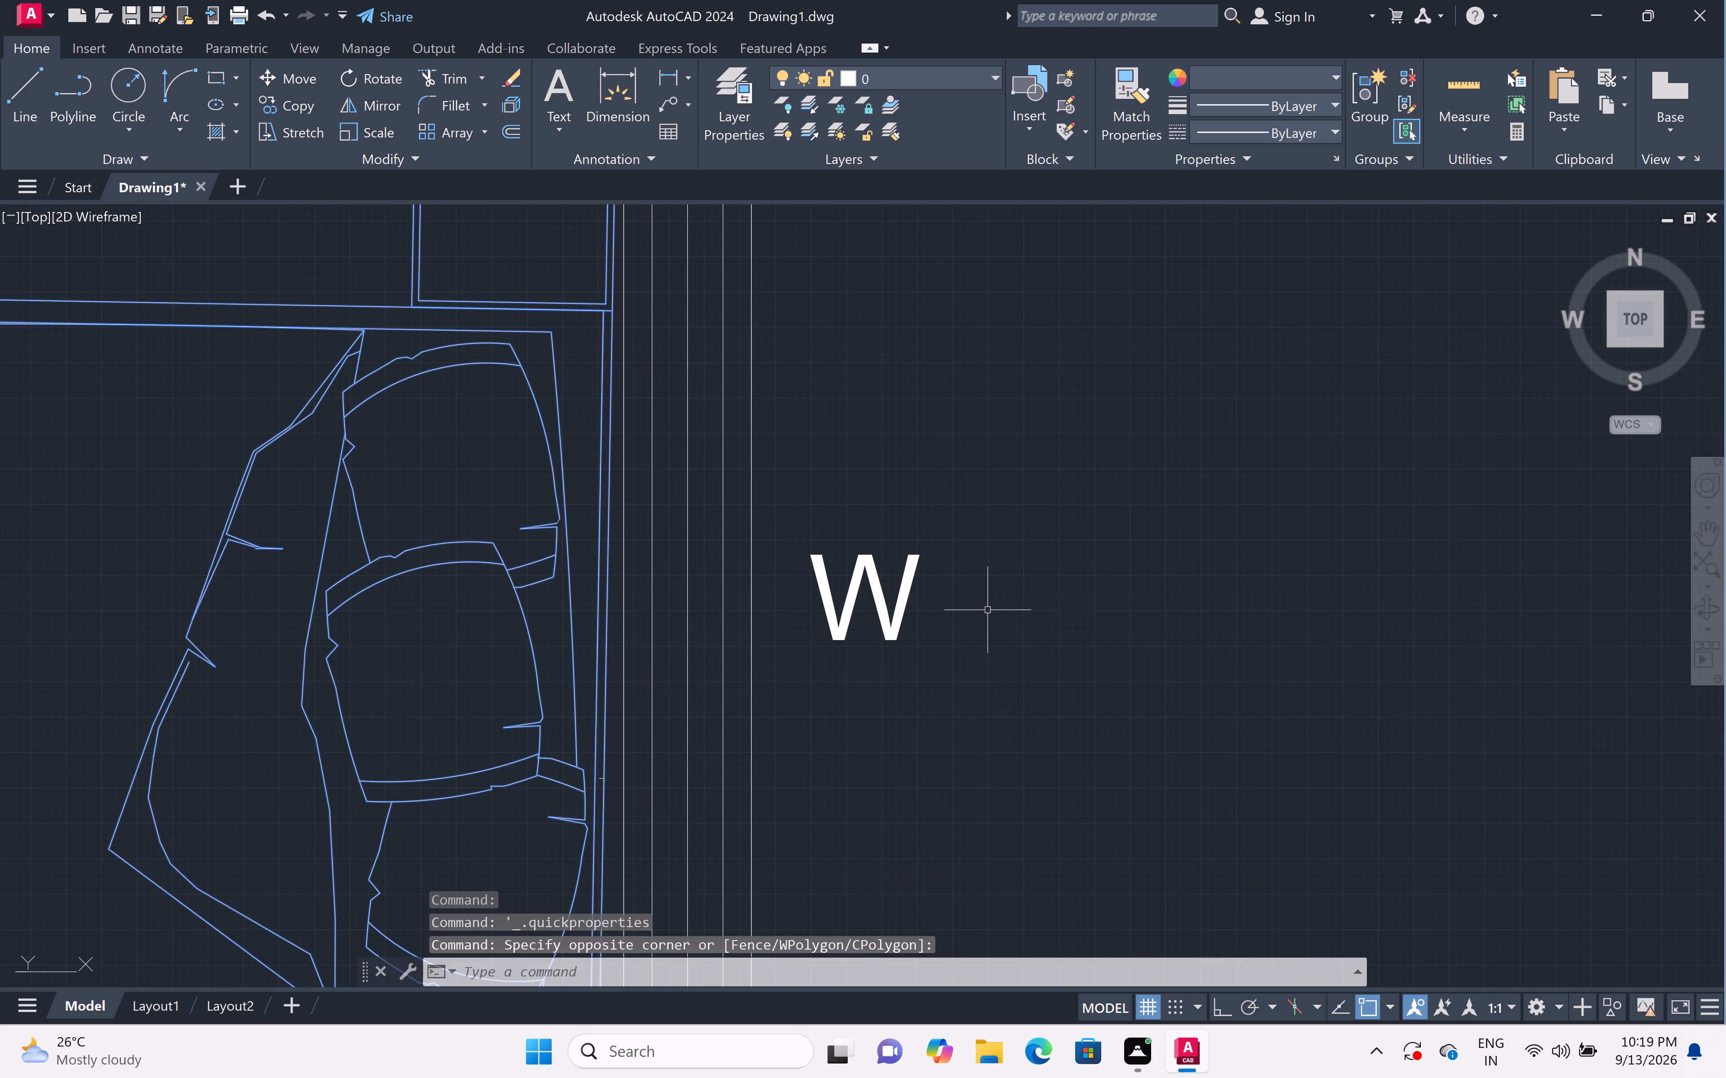
{"action": "key", "text": "Delete"}
Erase the stray headboard line and the tiny leftover fragments beside the window in the 9'0"X13'11" BED ROOM.
{"action": "scroll", "coordinate": [988, 610], "scroll_direction": "down", "scroll_amount": 2}
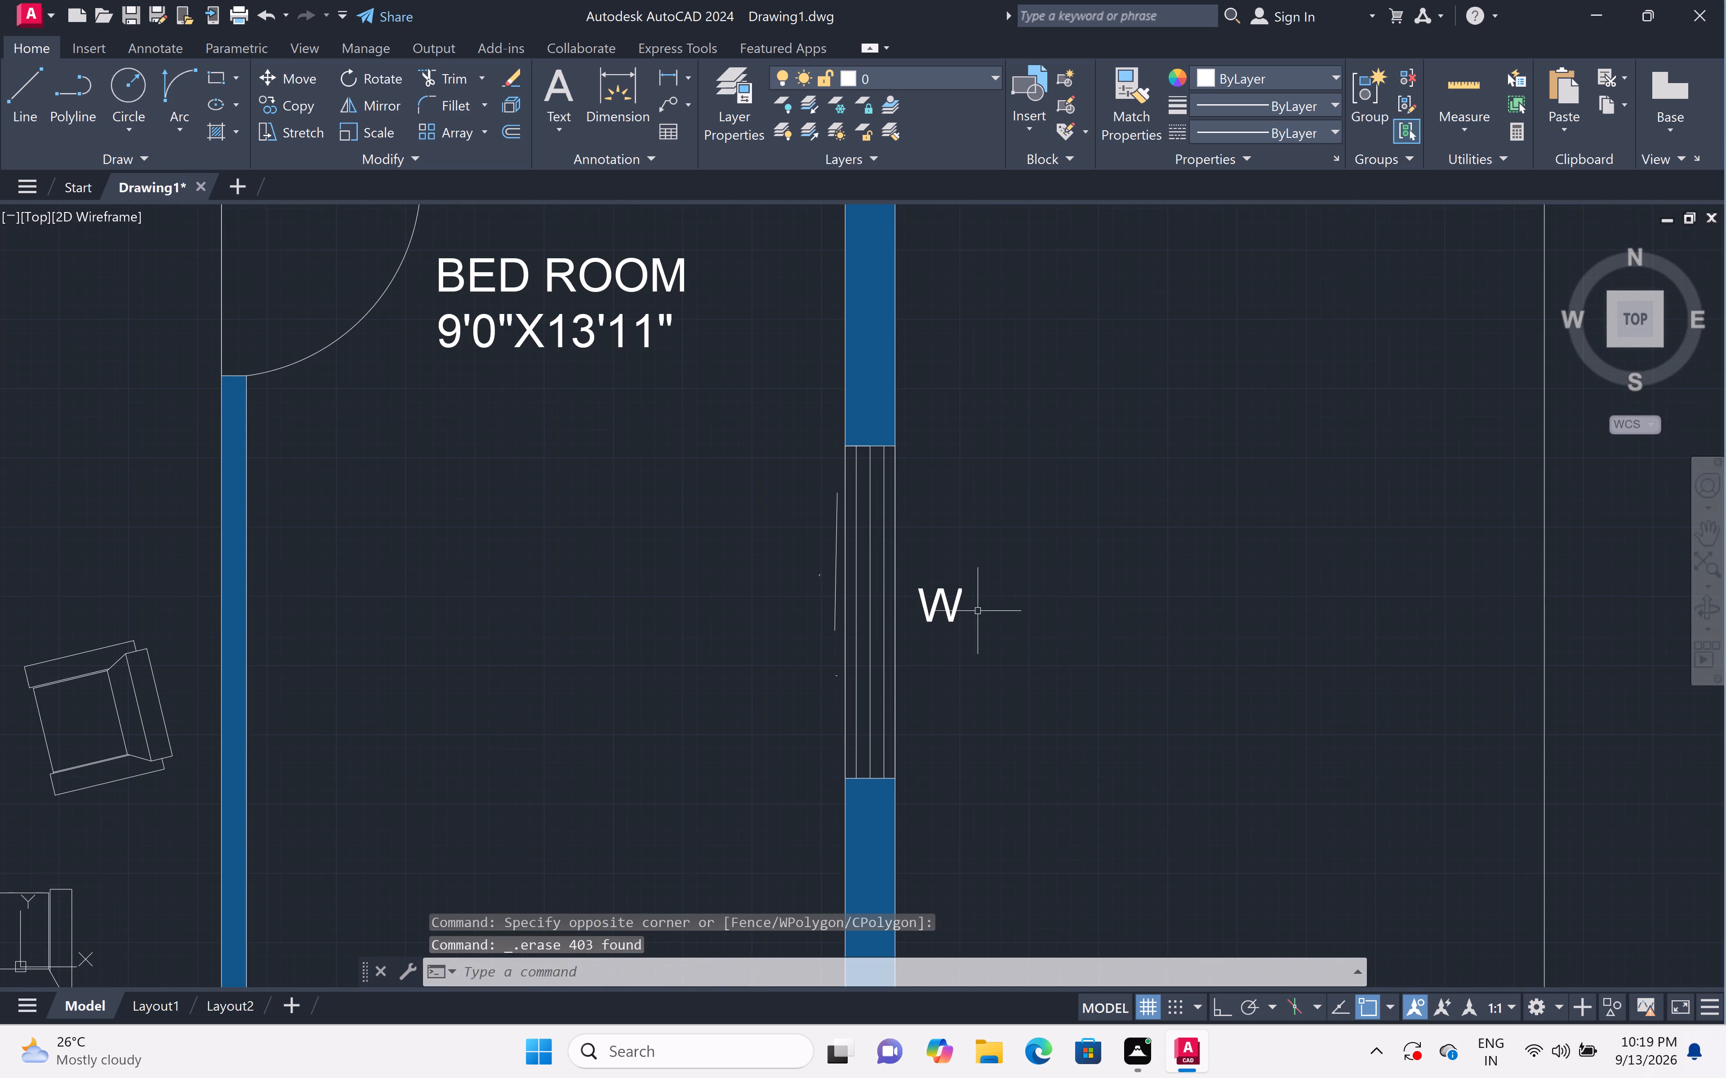
{"action": "scroll", "coordinate": [818, 589], "scroll_direction": "up", "scroll_amount": 3}
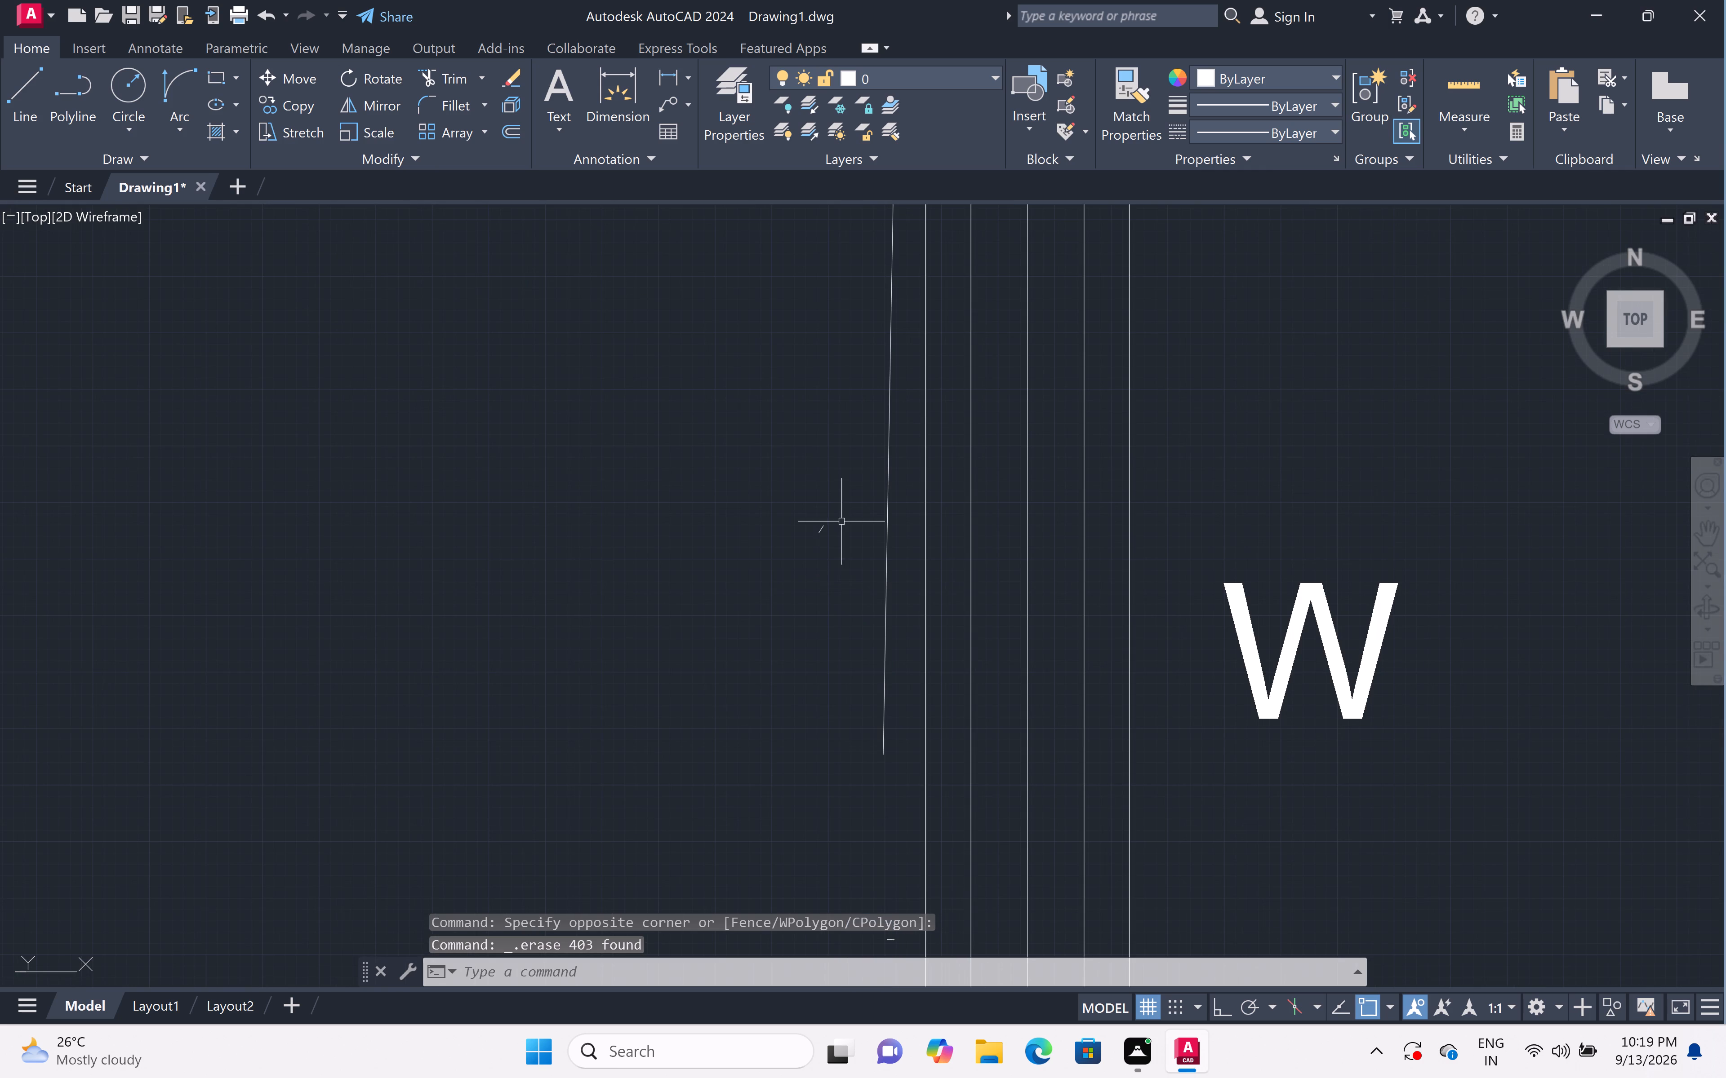
{"action": "left_click", "coordinate": [888, 434]}
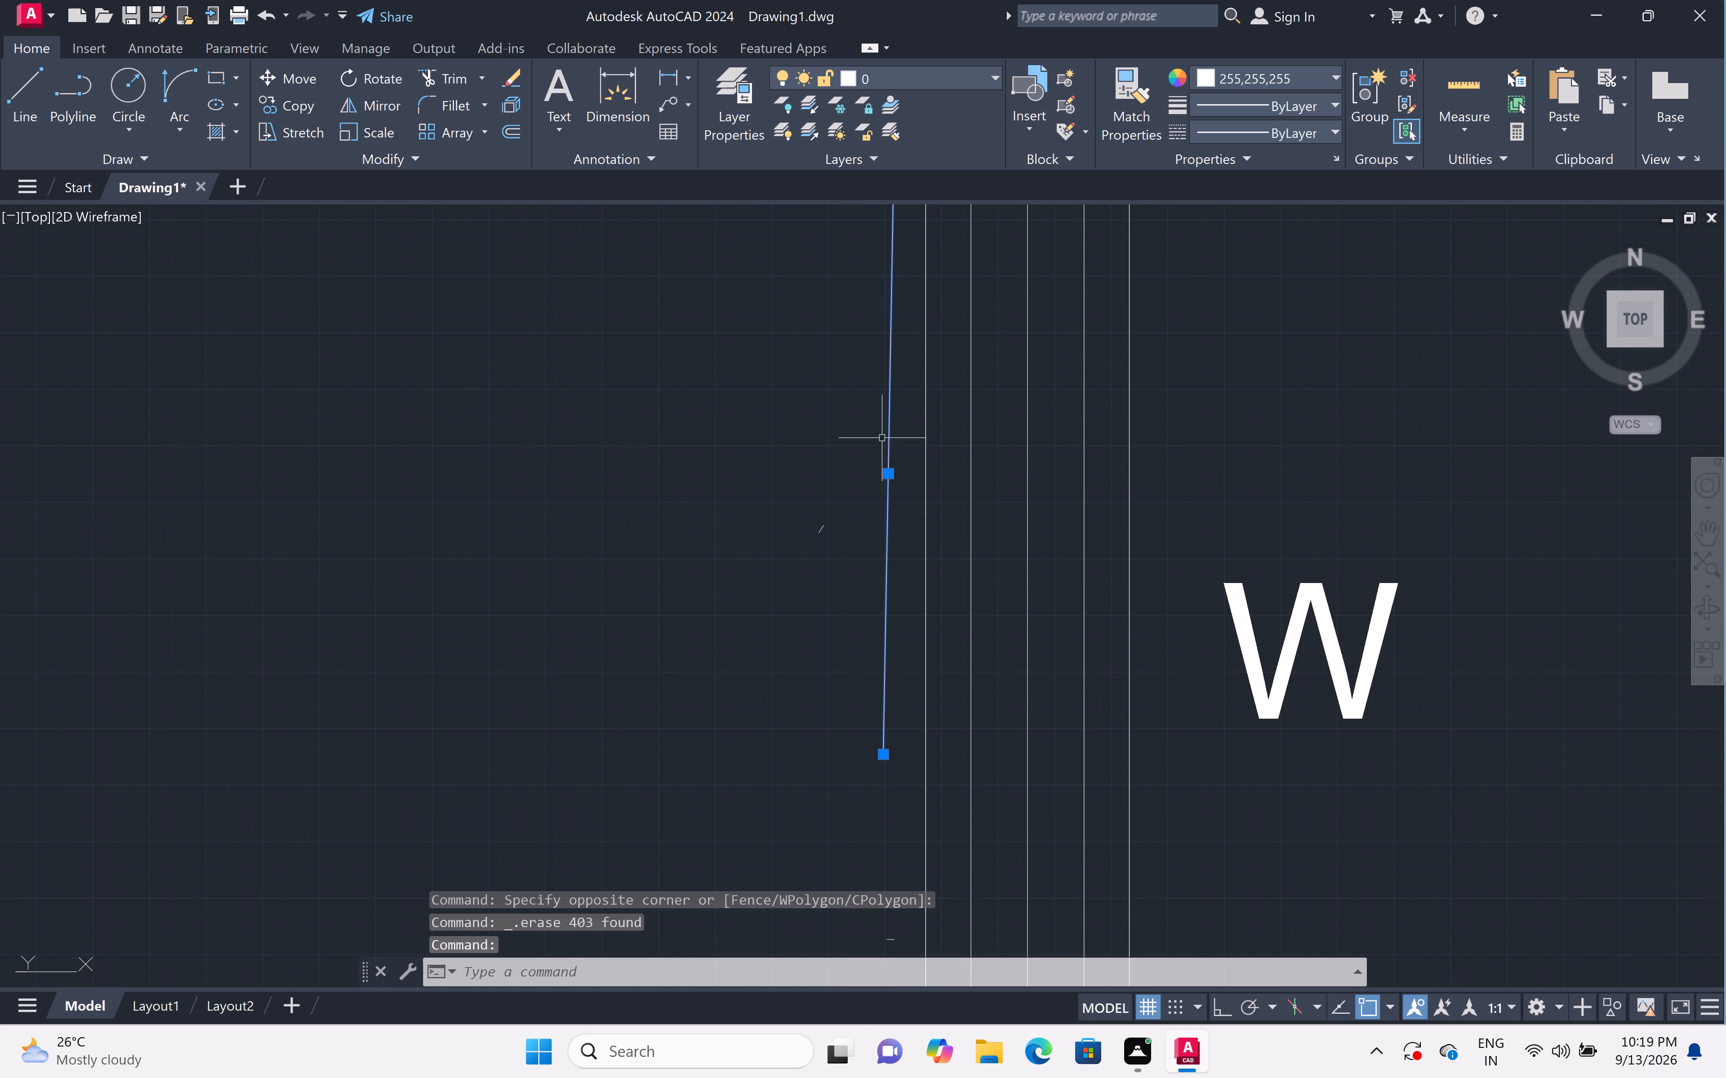
{"action": "key", "text": "Delete"}
{"action": "scroll", "coordinate": [759, 489], "scroll_direction": "down", "scroll_amount": 2}
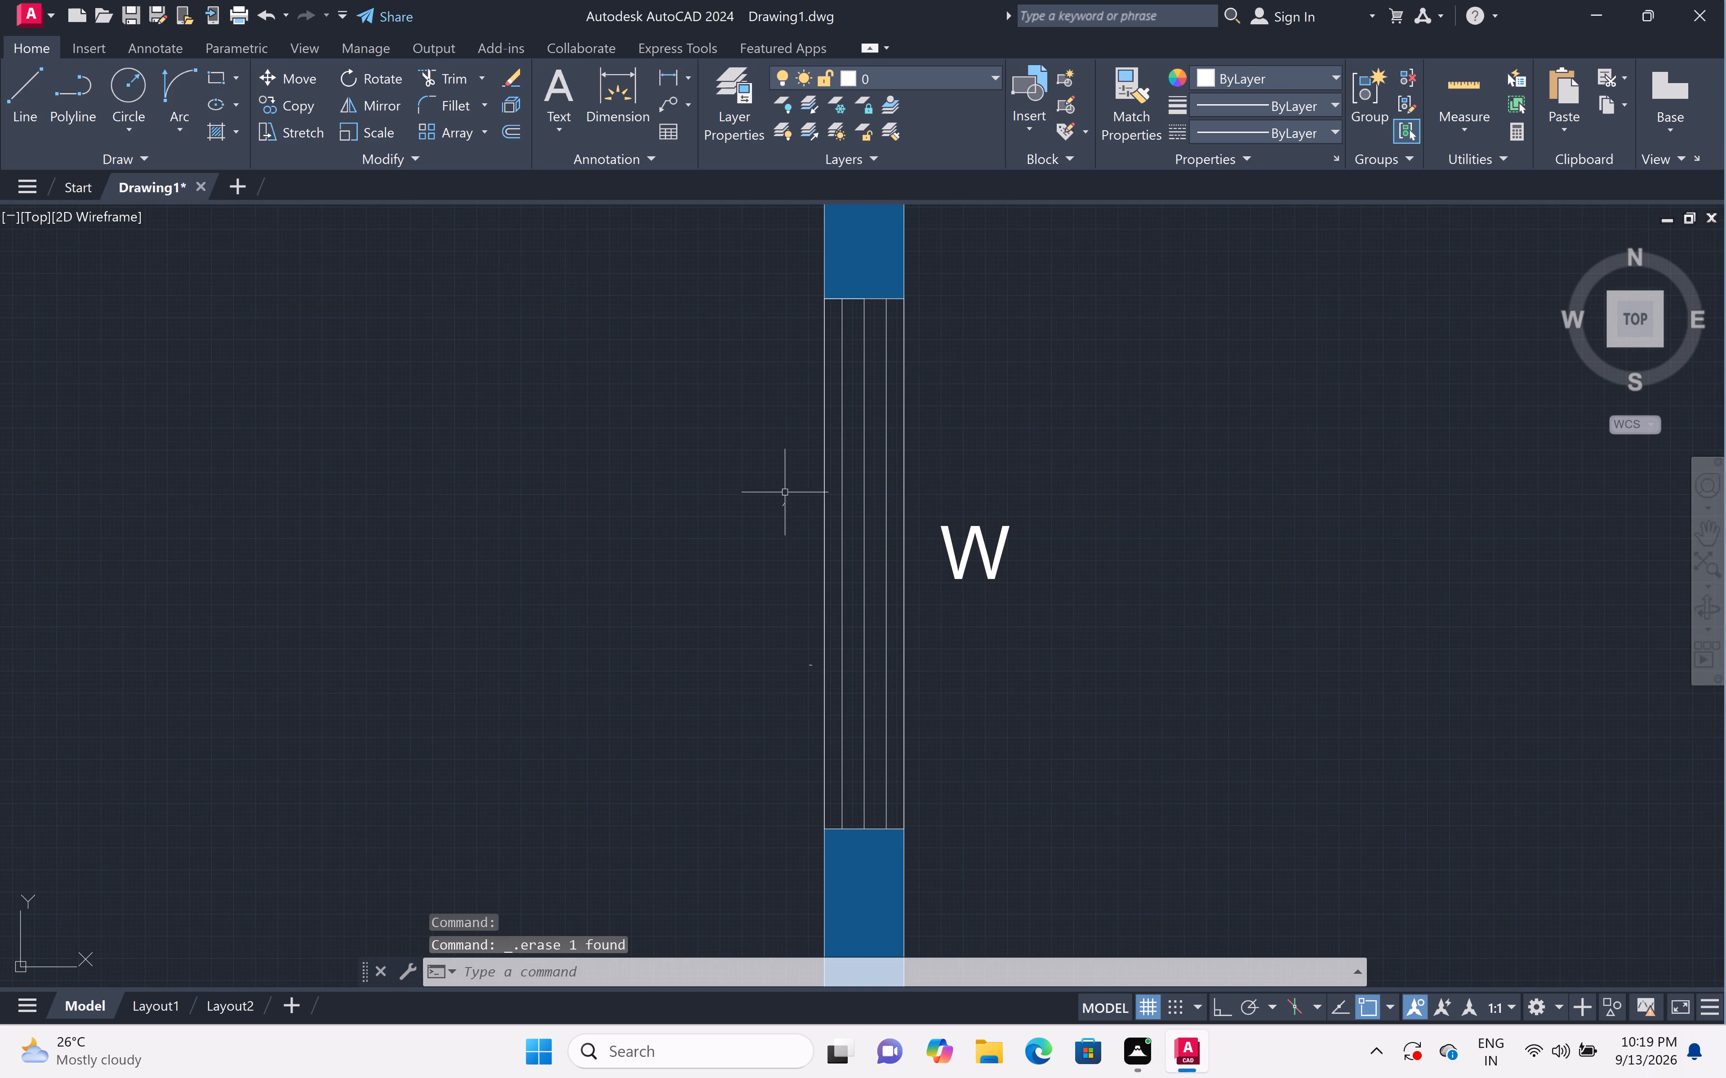
{"action": "left_click", "coordinate": [802, 486]}
{"action": "left_click", "coordinate": [774, 679]}
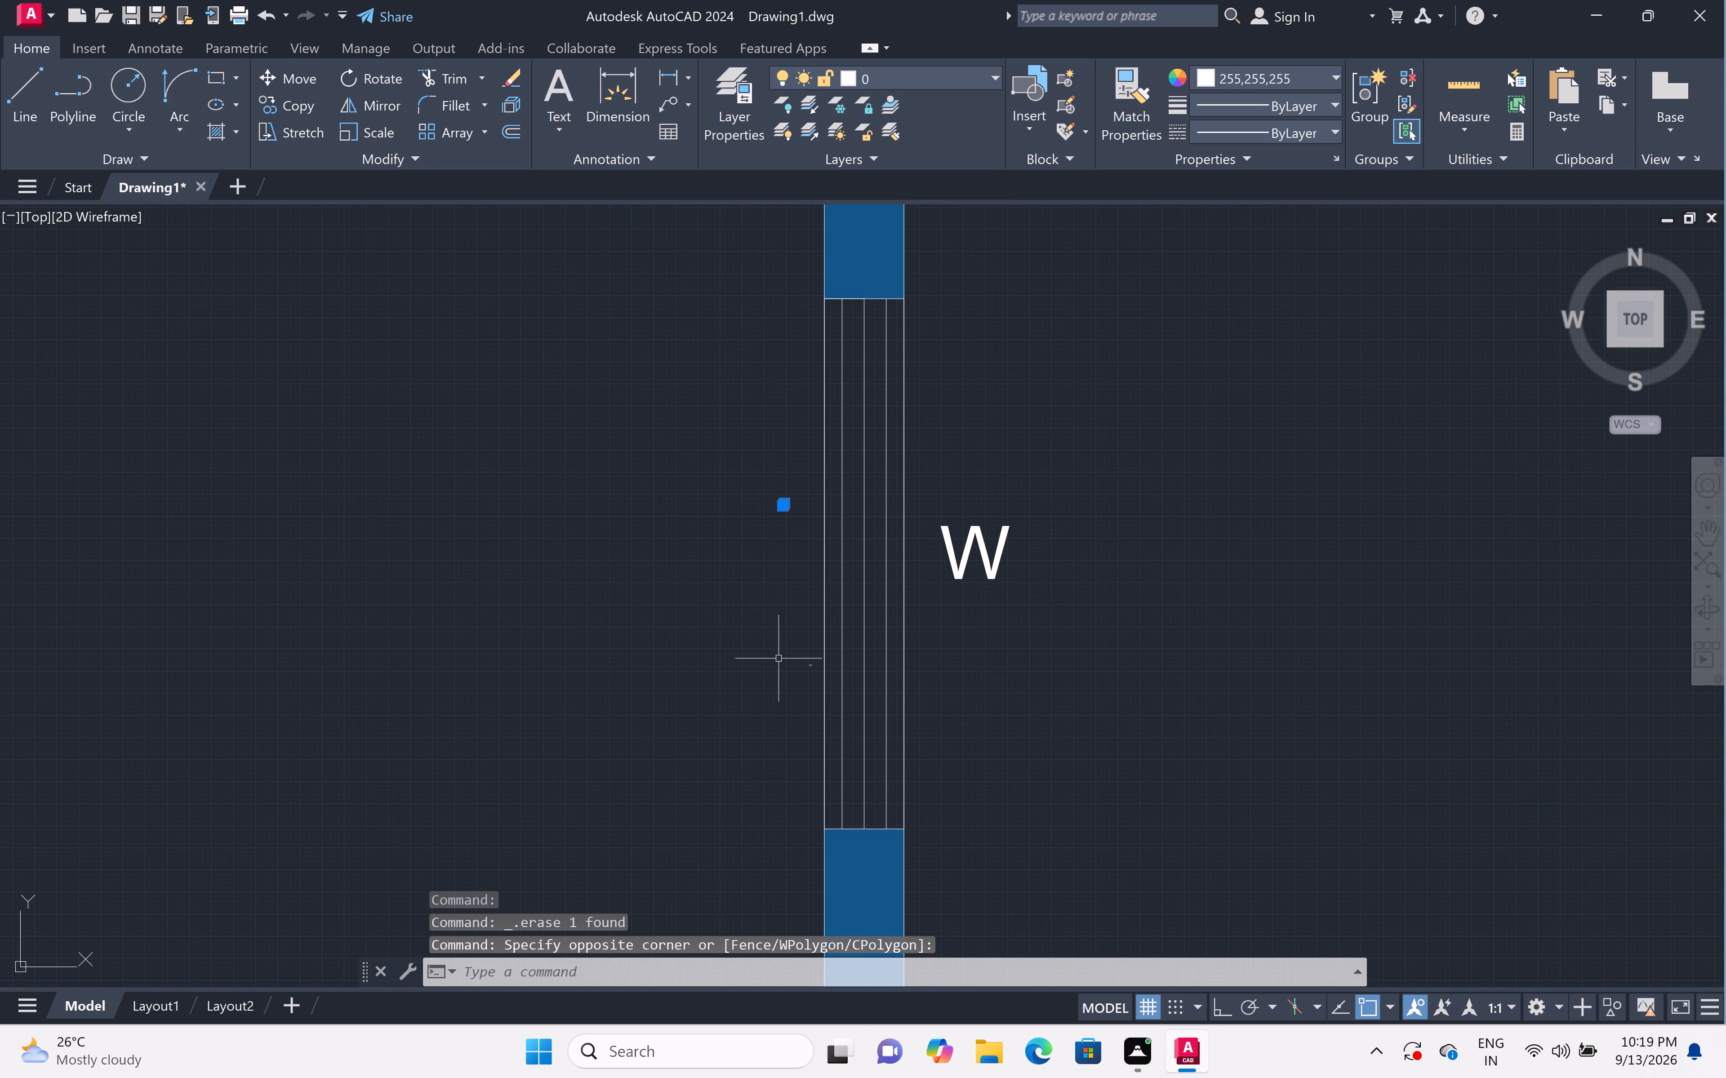
{"action": "scroll", "coordinate": [826, 671], "scroll_direction": "up", "scroll_amount": 2}
{"action": "left_click", "coordinate": [803, 627]}
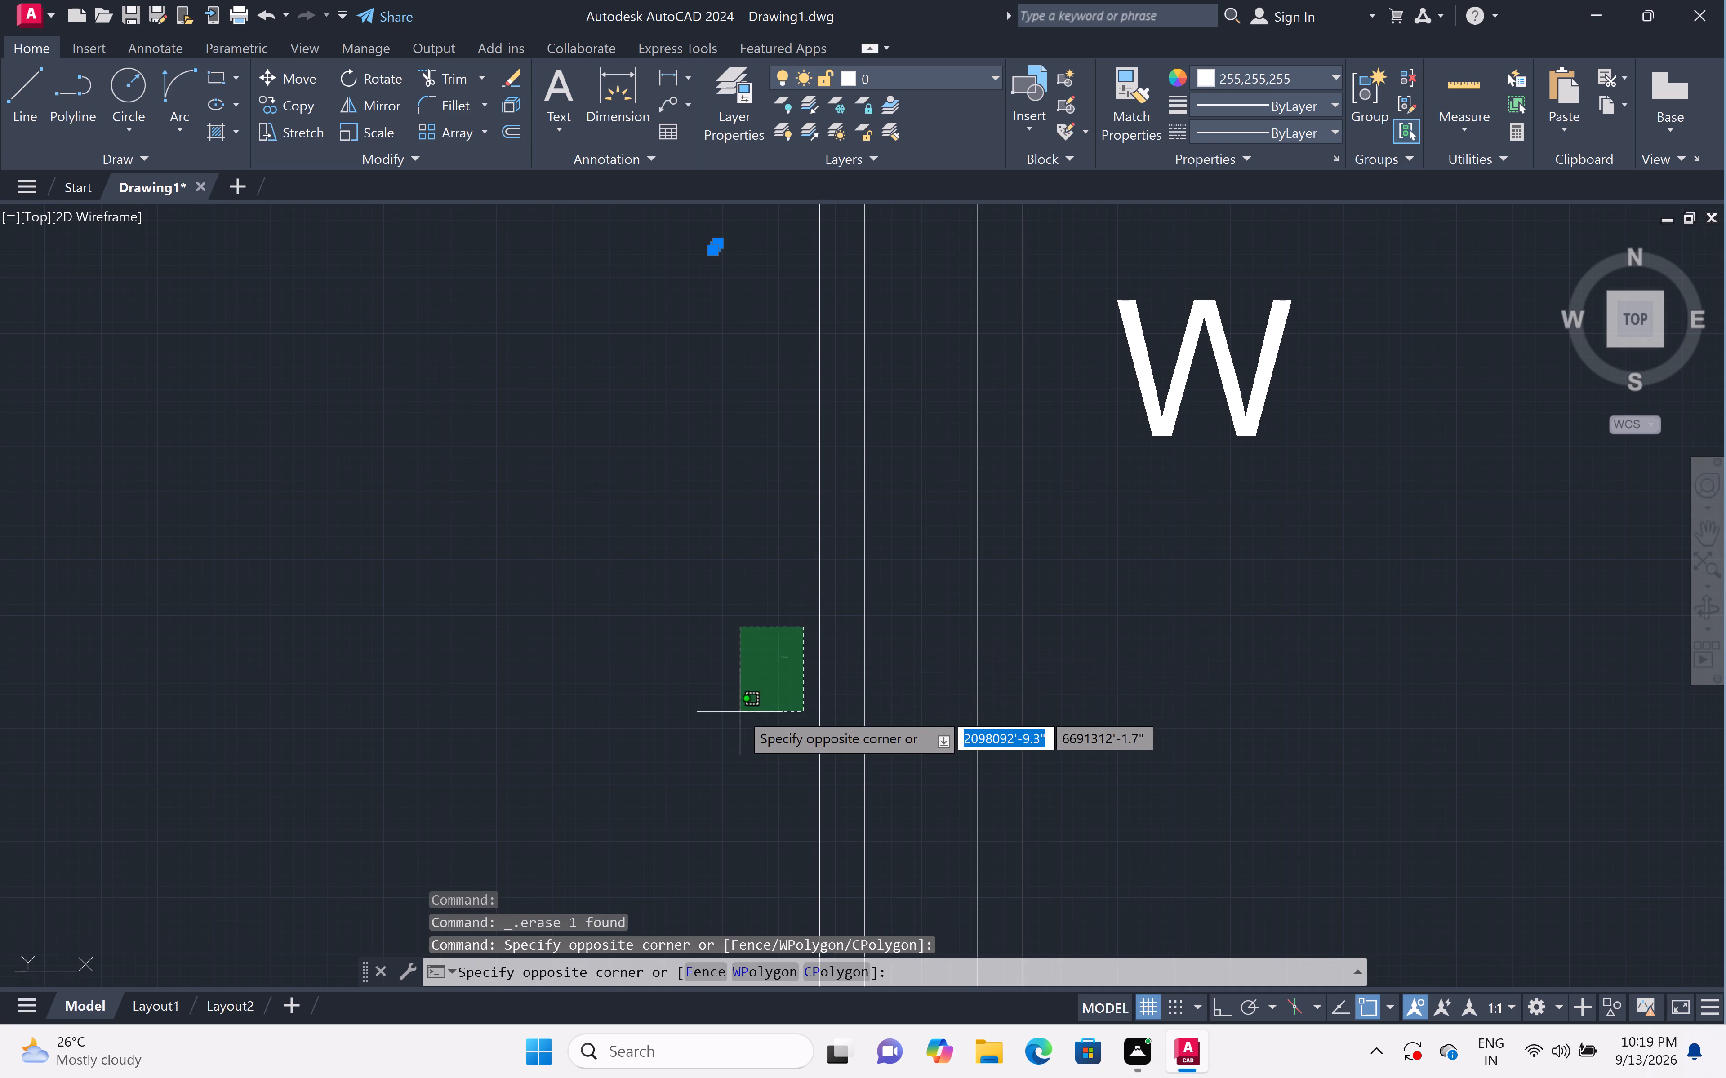
{"action": "left_click", "coordinate": [740, 712]}
{"action": "key", "text": "Delete"}
Erase the leftover headboard line and the small fragment beside the window in the 9'0"X14'0" BED ROOM.
{"action": "scroll", "coordinate": [742, 668], "scroll_direction": "down", "scroll_amount": 9}
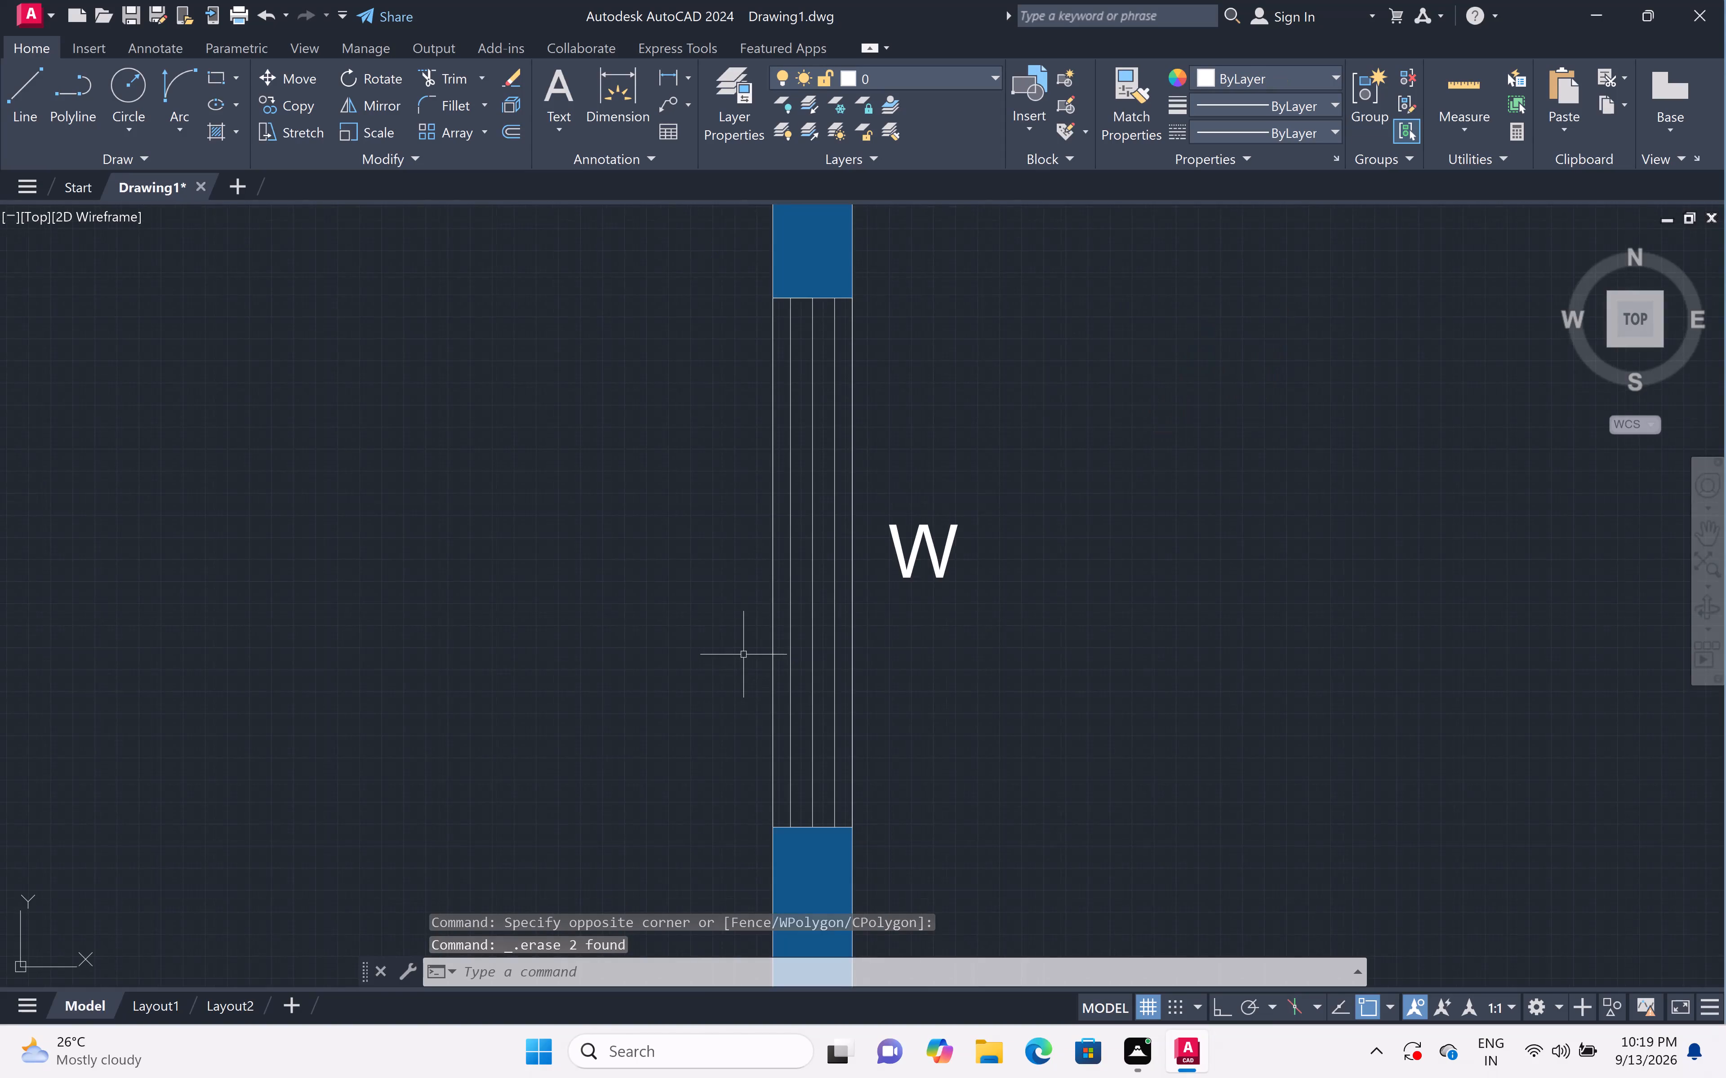
{"action": "scroll", "coordinate": [744, 650], "scroll_direction": "down", "scroll_amount": 2}
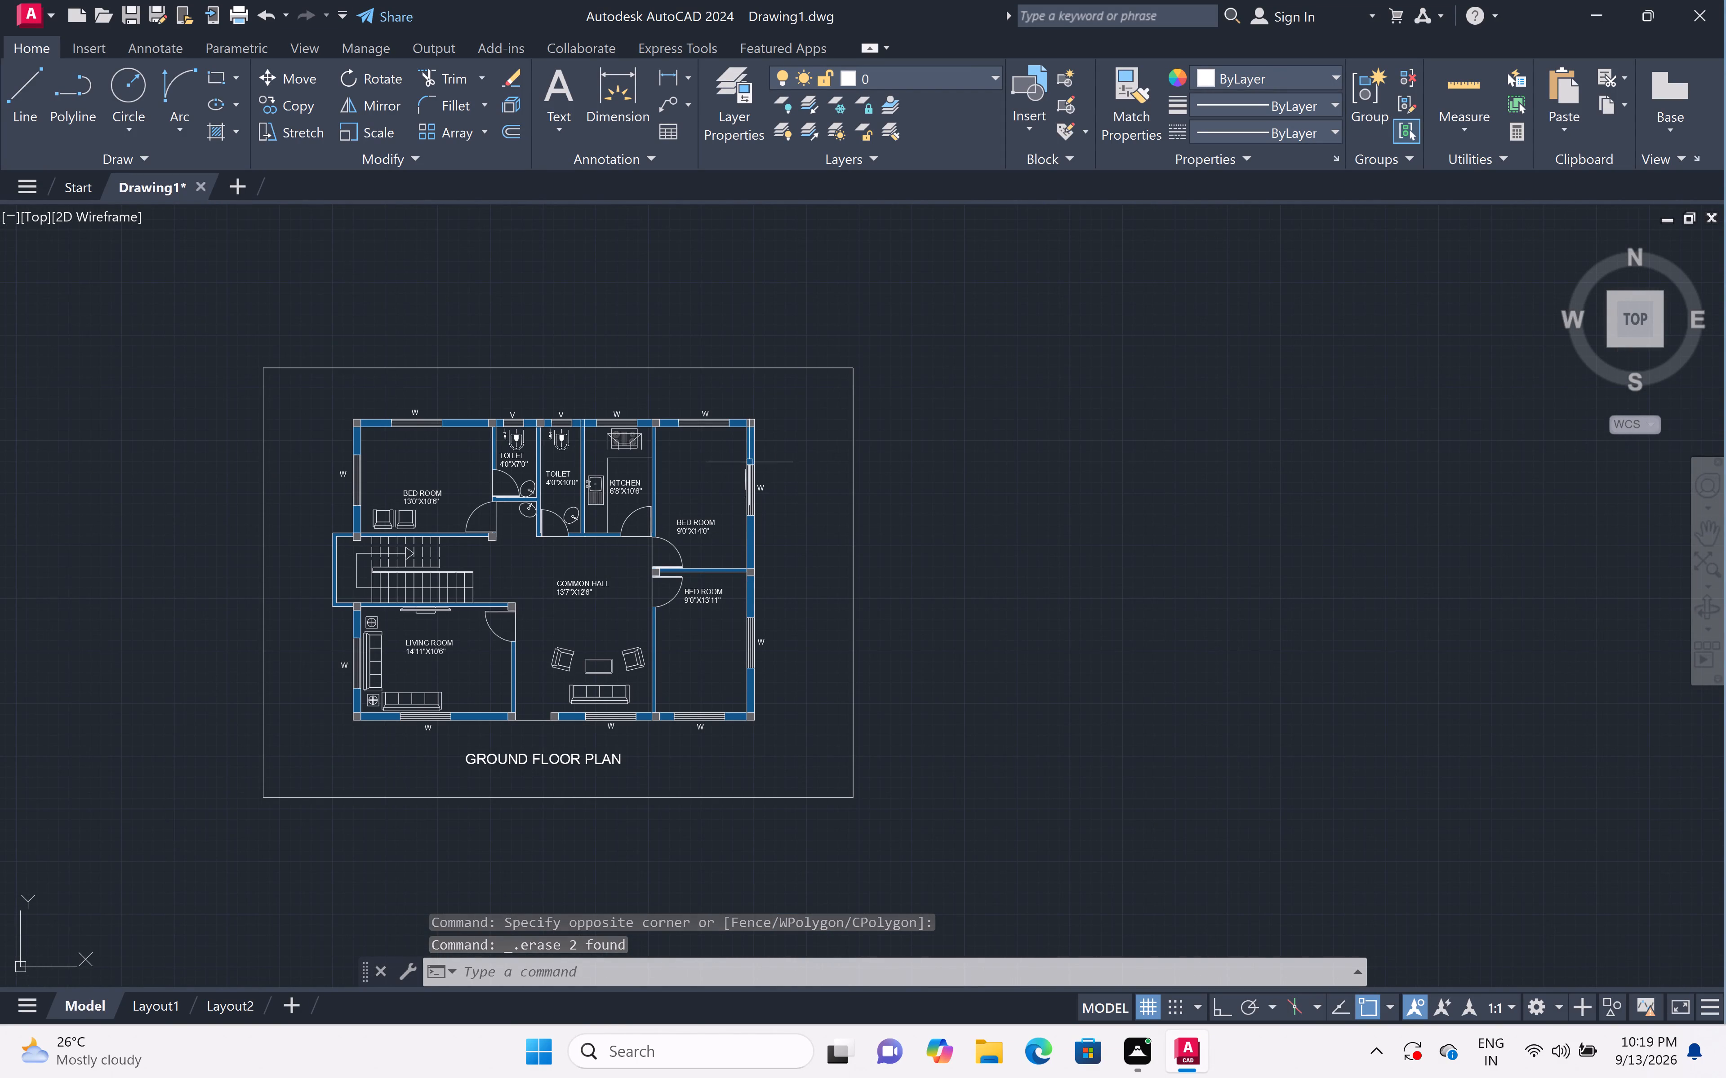
{"action": "scroll", "coordinate": [743, 470], "scroll_direction": "up", "scroll_amount": 6}
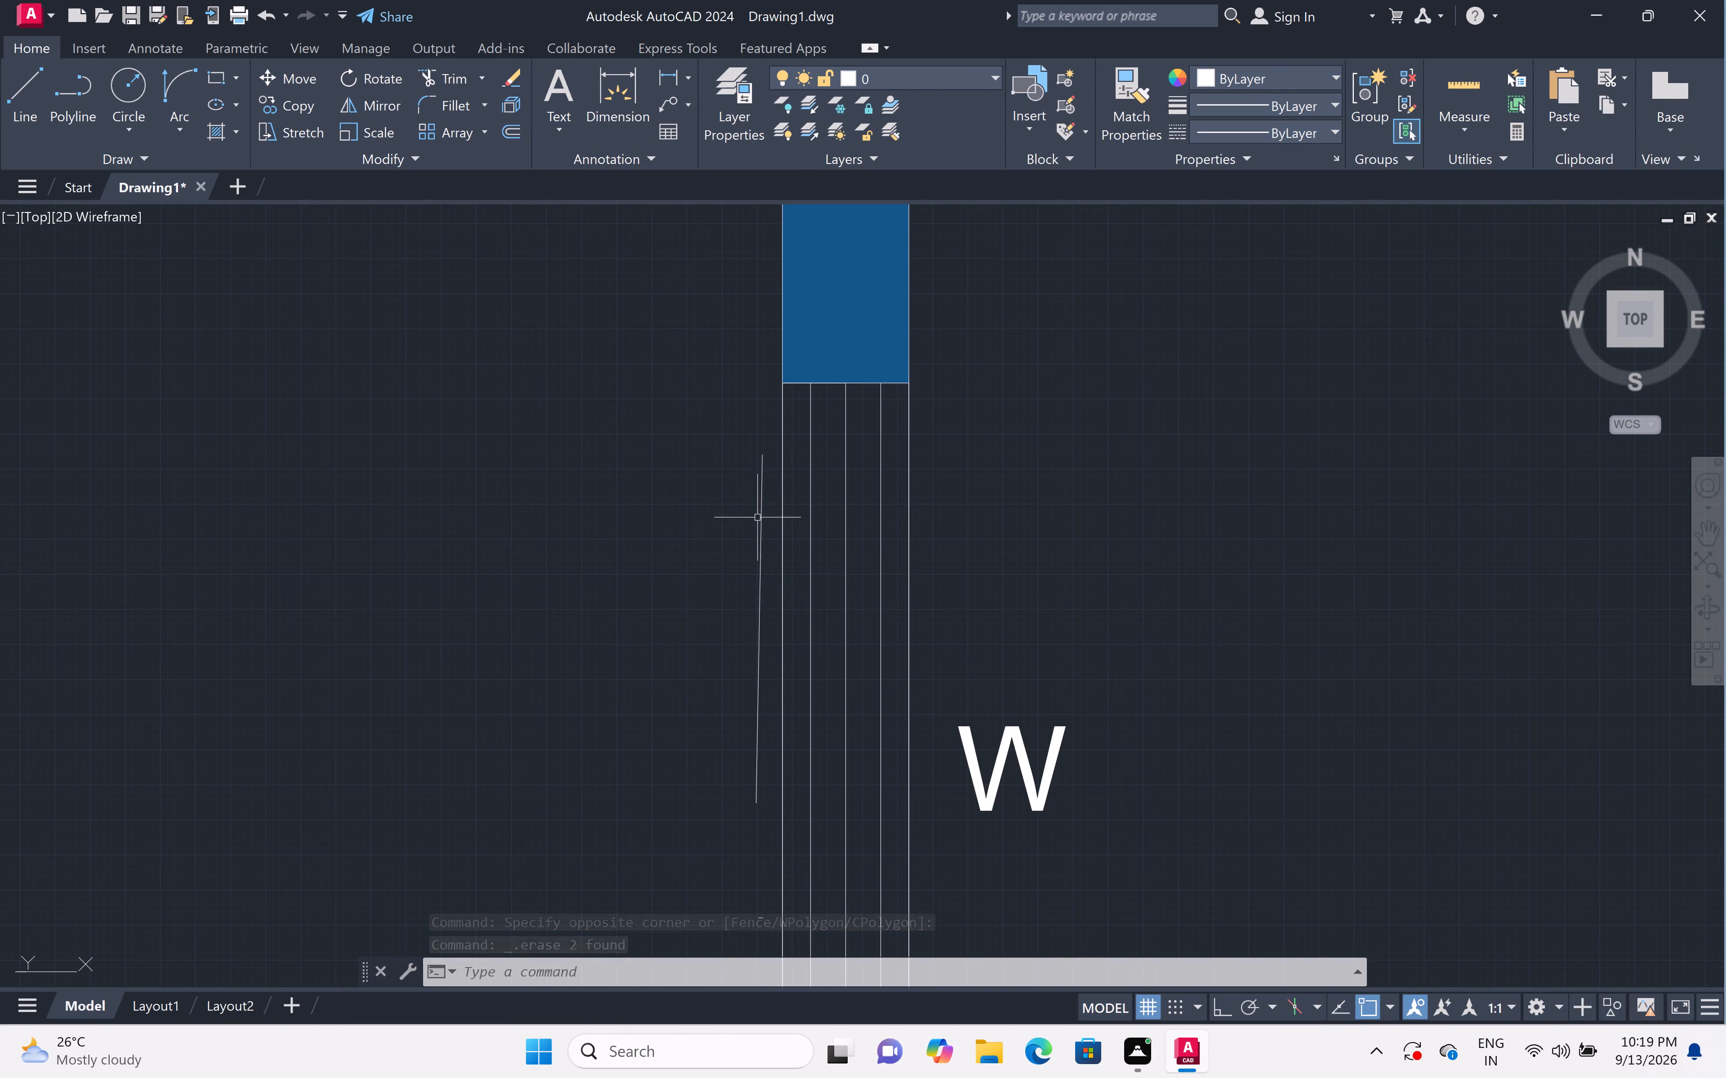
{"action": "left_click", "coordinate": [769, 443]}
{"action": "left_click", "coordinate": [707, 817]}
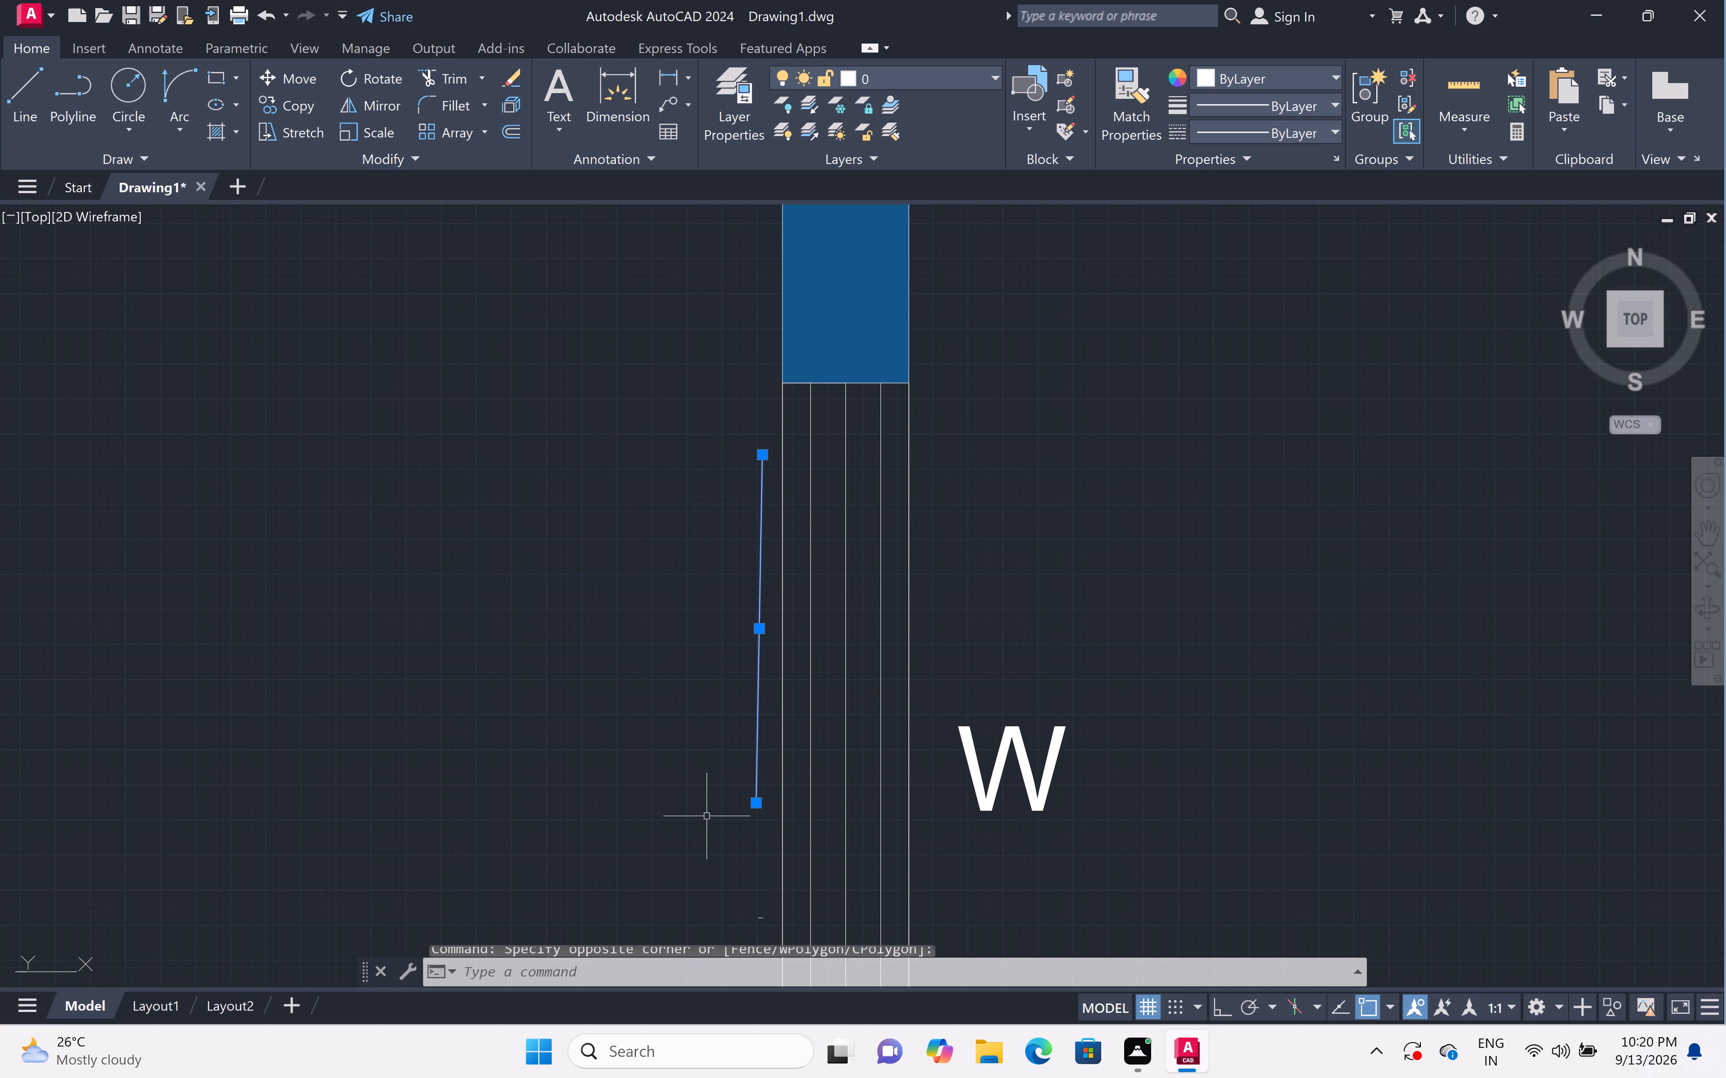
{"action": "middle_click", "coordinate": [705, 812]}
{"action": "scroll", "coordinate": [672, 610], "scroll_direction": "down", "scroll_amount": 2}
{"action": "scroll", "coordinate": [698, 739], "scroll_direction": "up", "scroll_amount": 3}
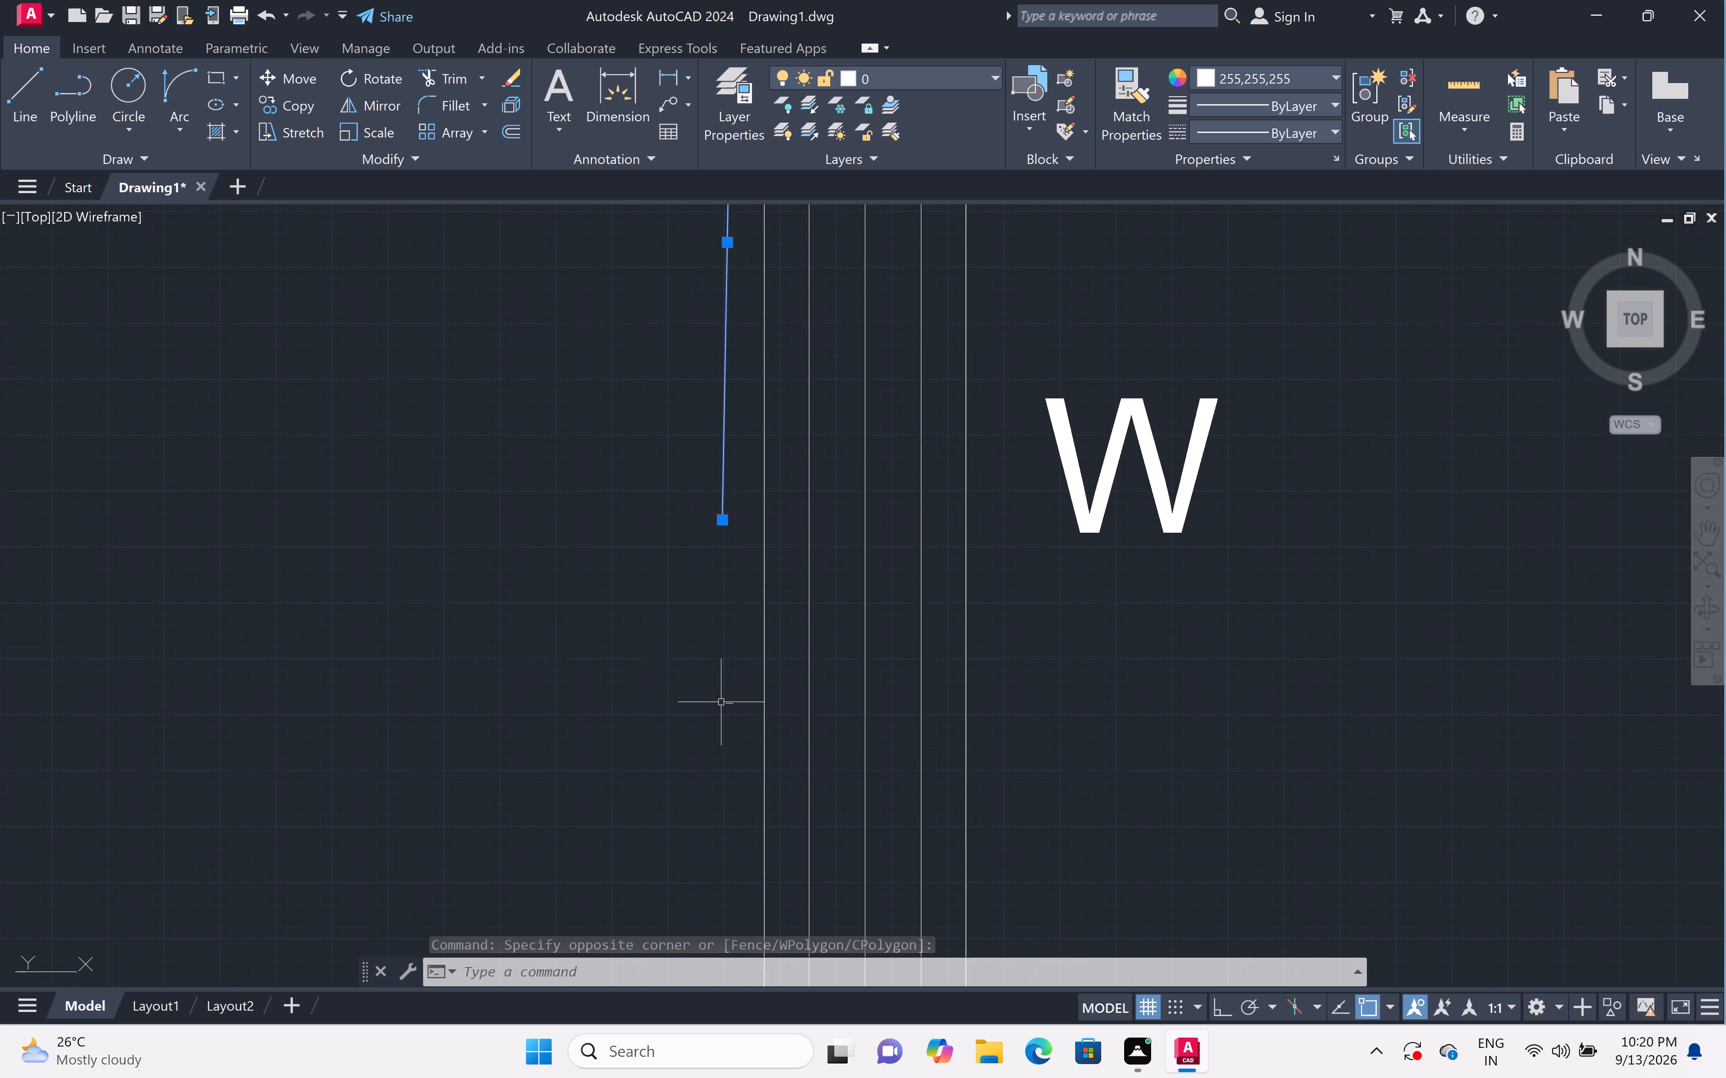
{"action": "left_click", "coordinate": [748, 684]}
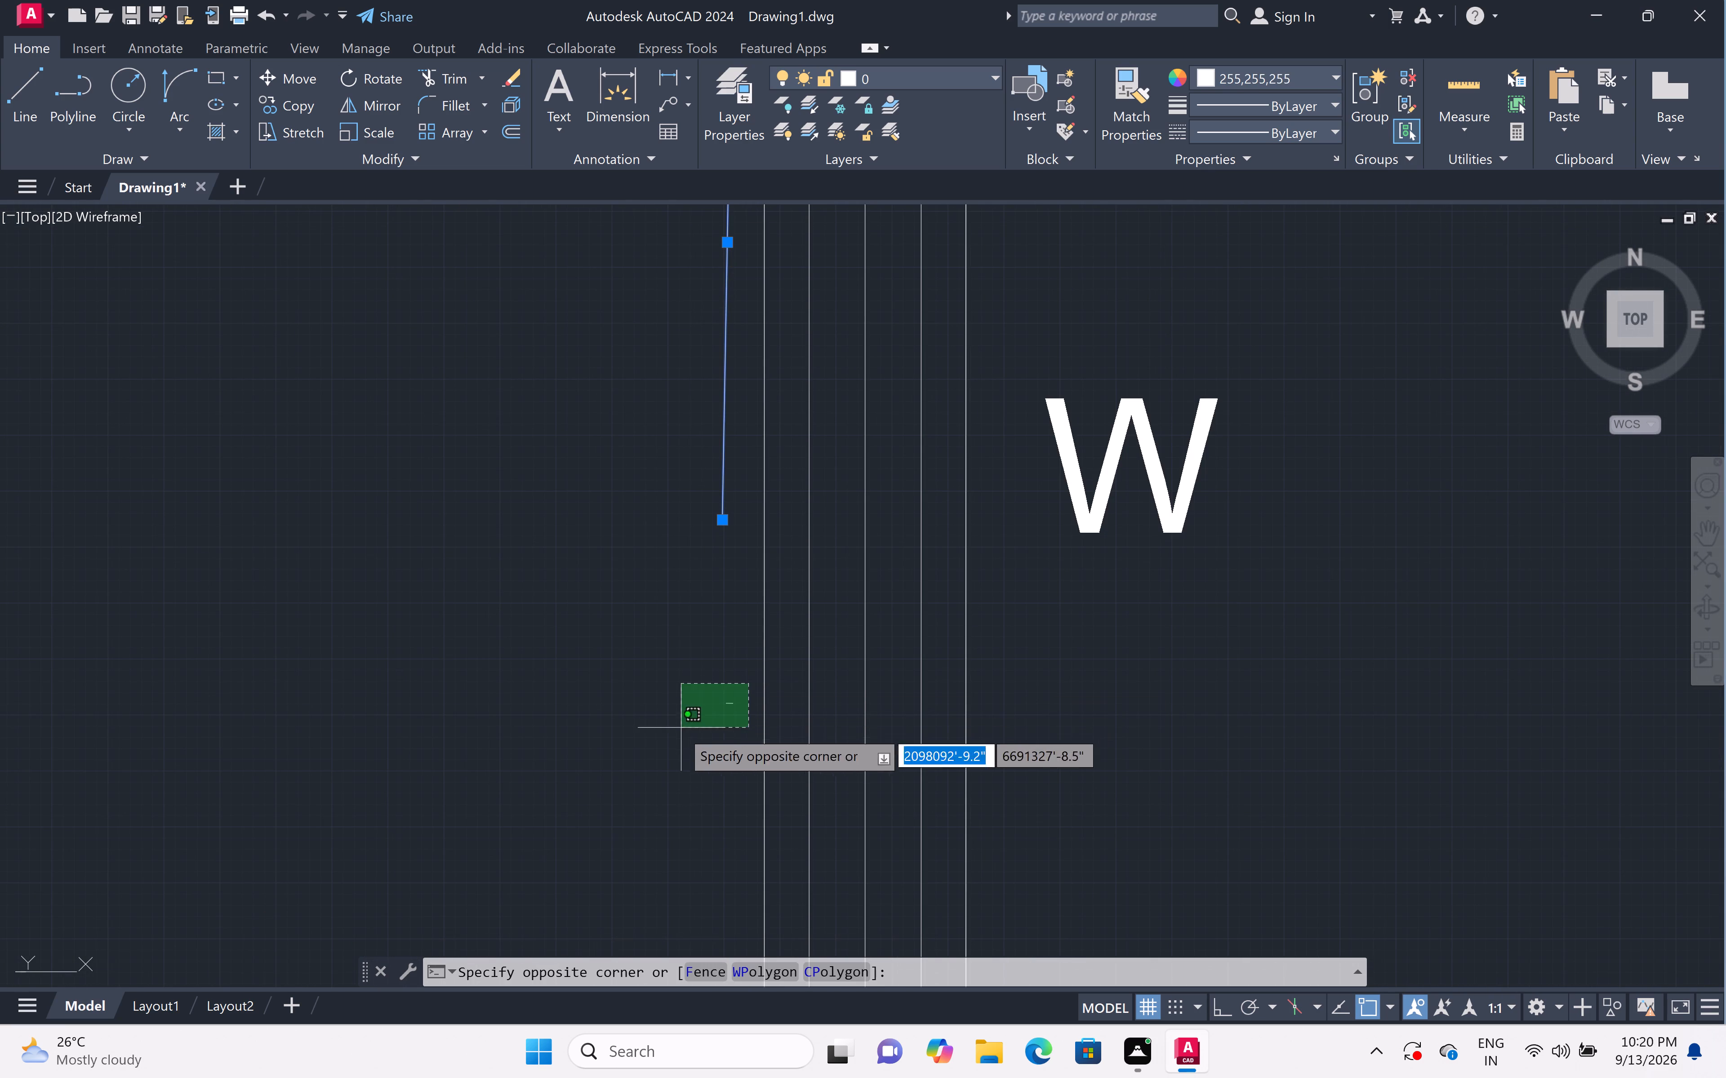
{"action": "left_click", "coordinate": [675, 754]}
{"action": "key", "text": "Delete"}
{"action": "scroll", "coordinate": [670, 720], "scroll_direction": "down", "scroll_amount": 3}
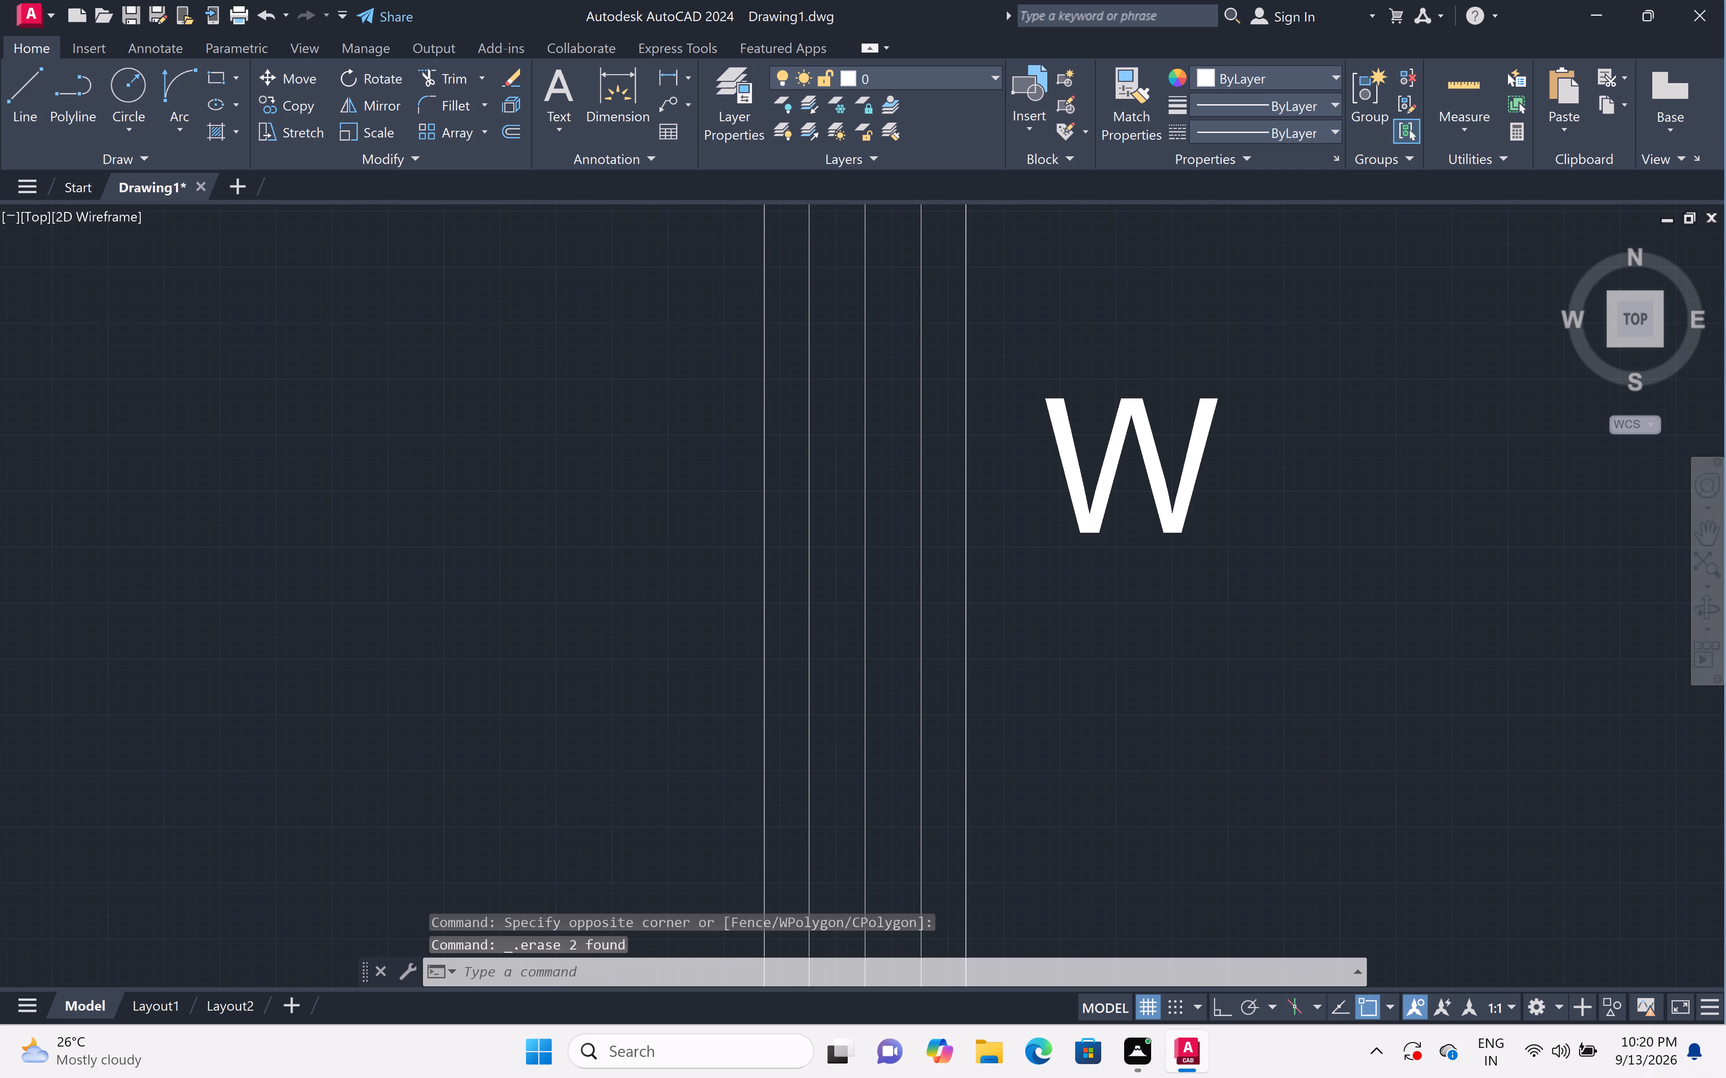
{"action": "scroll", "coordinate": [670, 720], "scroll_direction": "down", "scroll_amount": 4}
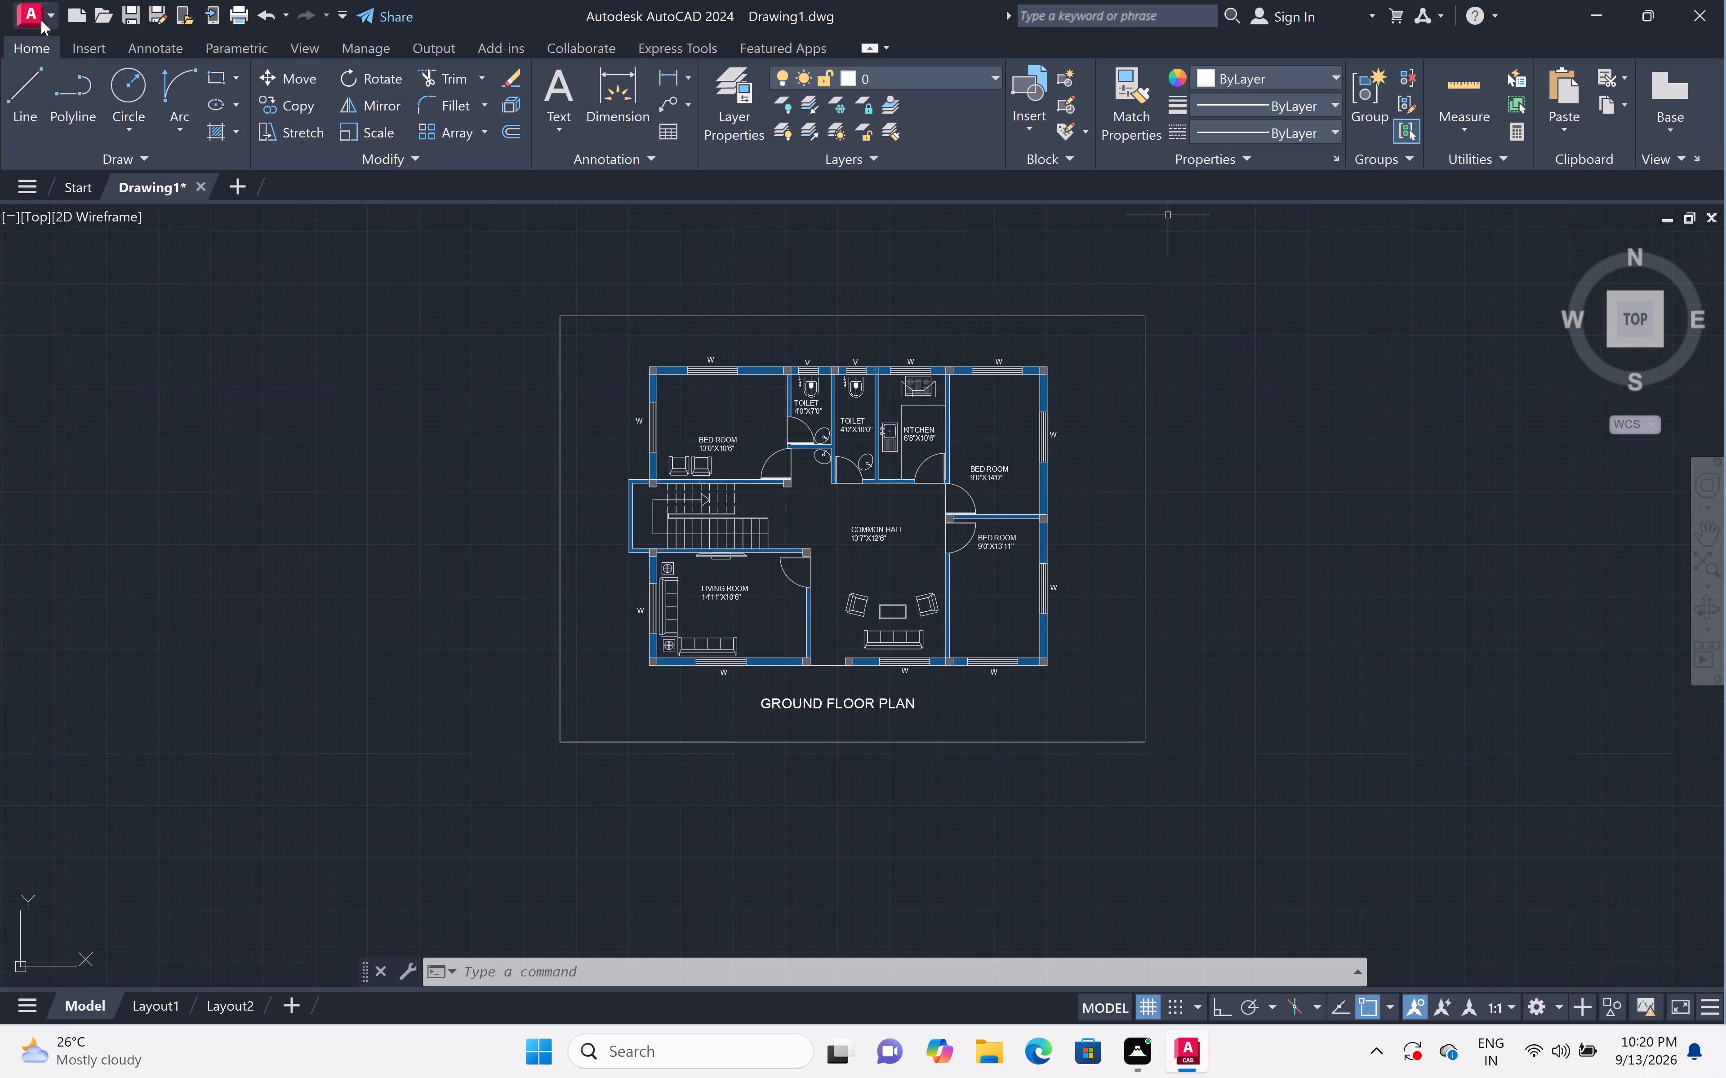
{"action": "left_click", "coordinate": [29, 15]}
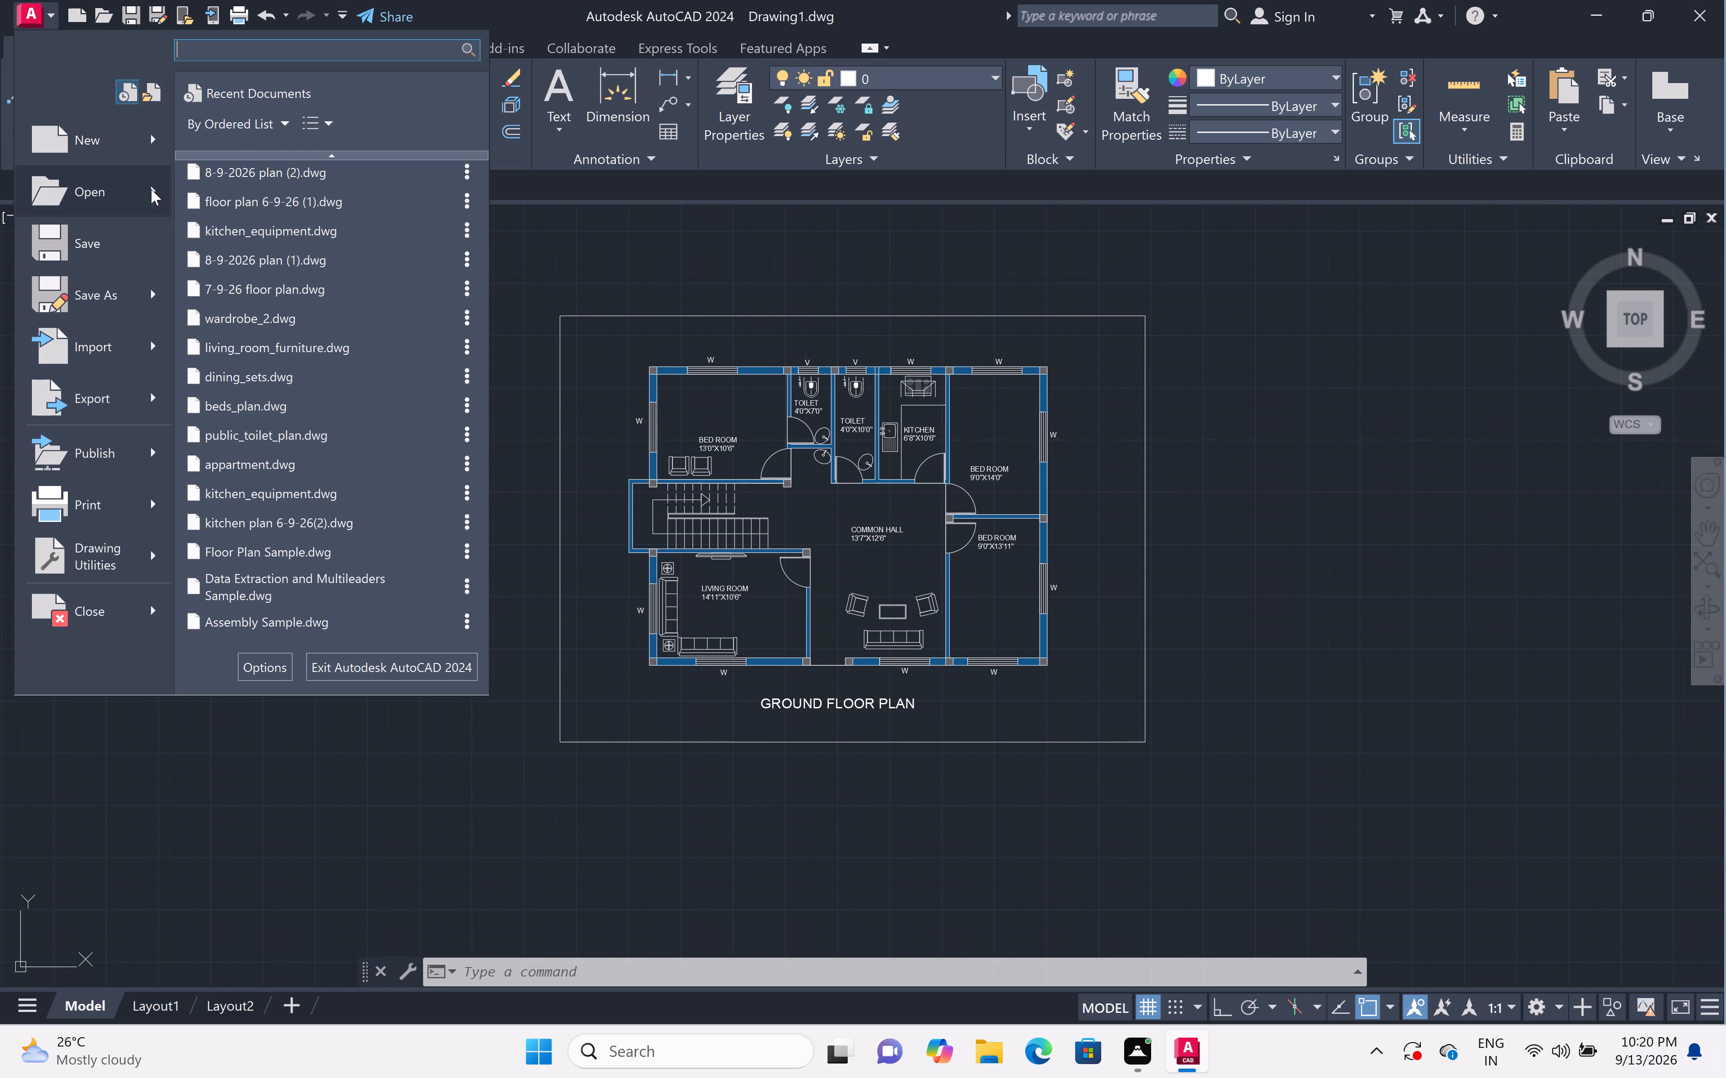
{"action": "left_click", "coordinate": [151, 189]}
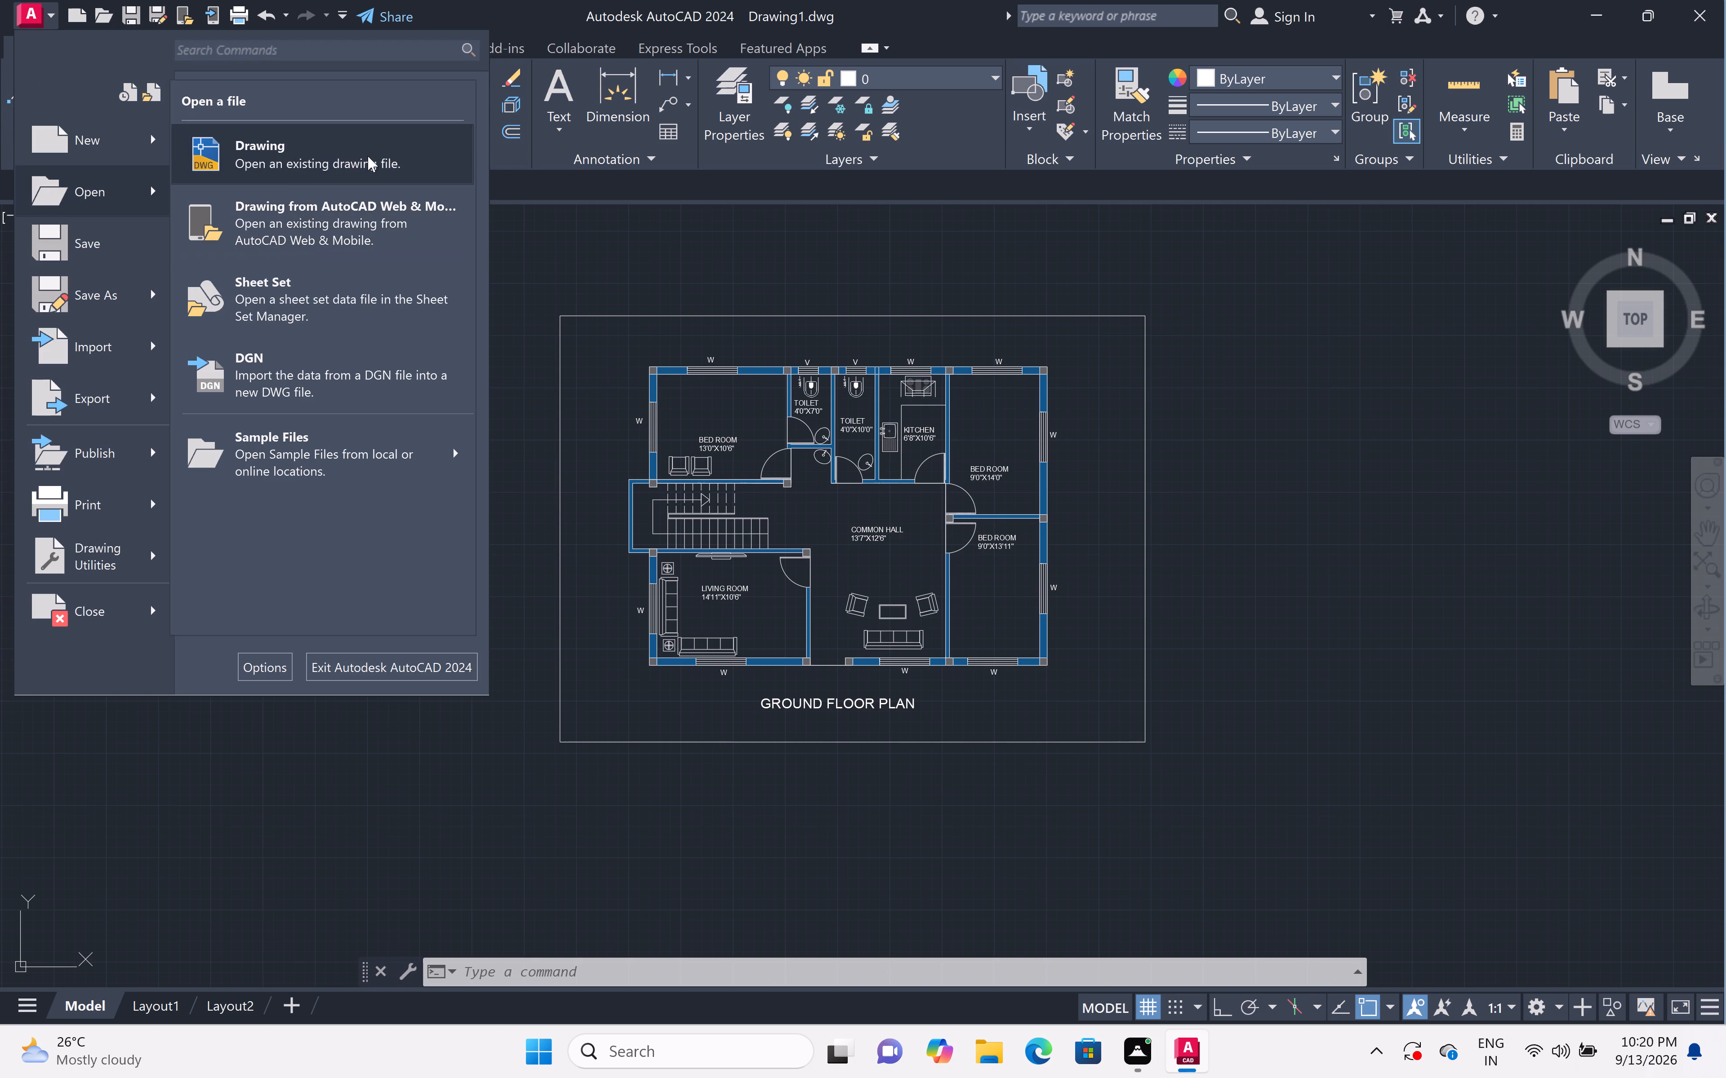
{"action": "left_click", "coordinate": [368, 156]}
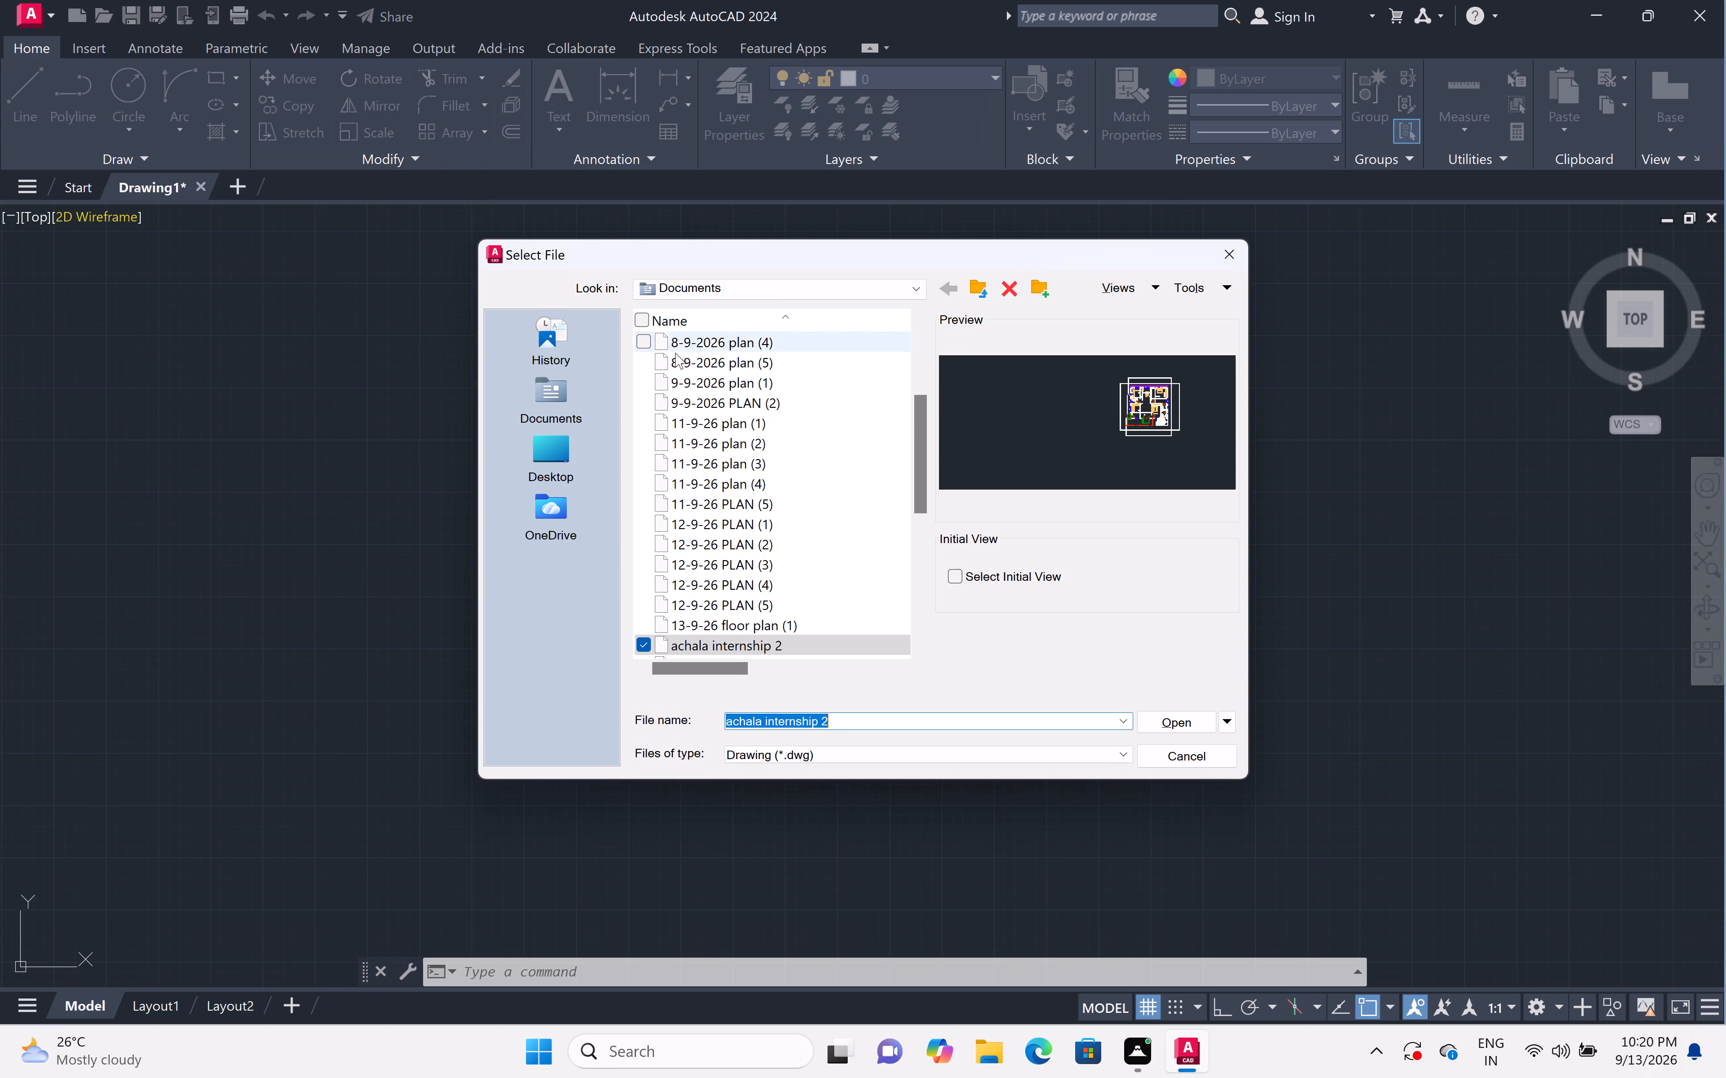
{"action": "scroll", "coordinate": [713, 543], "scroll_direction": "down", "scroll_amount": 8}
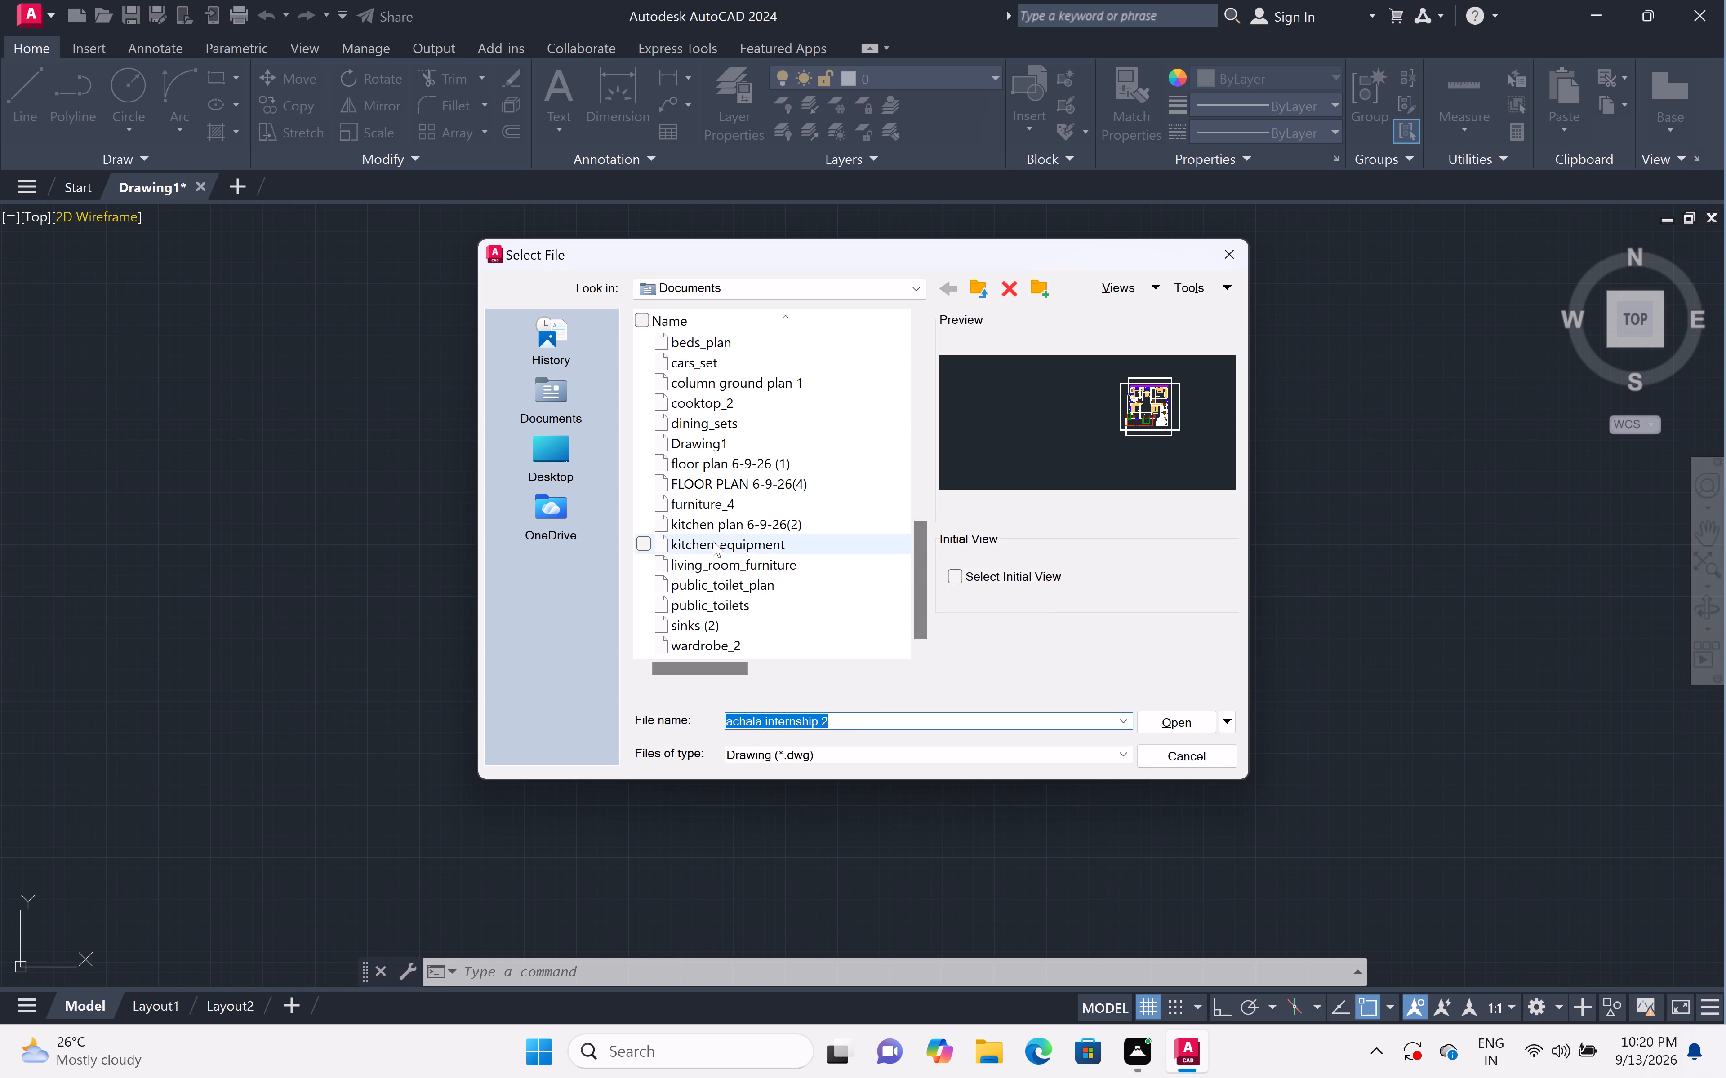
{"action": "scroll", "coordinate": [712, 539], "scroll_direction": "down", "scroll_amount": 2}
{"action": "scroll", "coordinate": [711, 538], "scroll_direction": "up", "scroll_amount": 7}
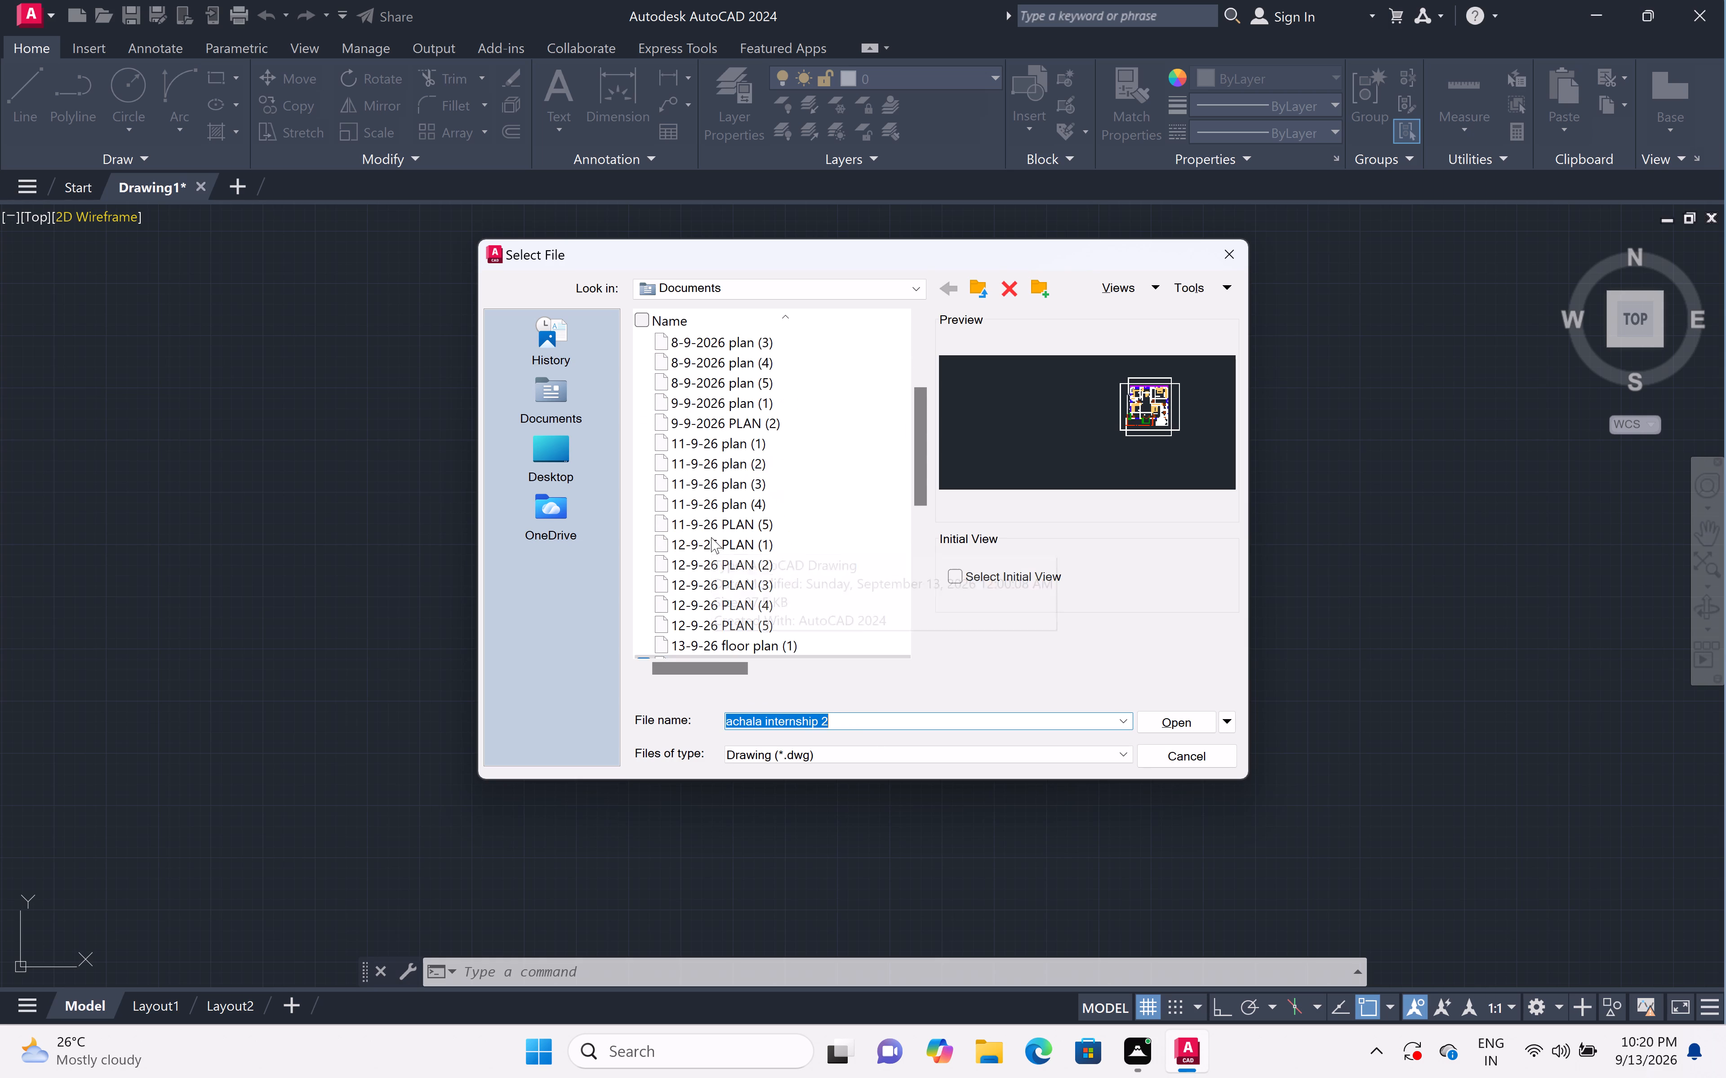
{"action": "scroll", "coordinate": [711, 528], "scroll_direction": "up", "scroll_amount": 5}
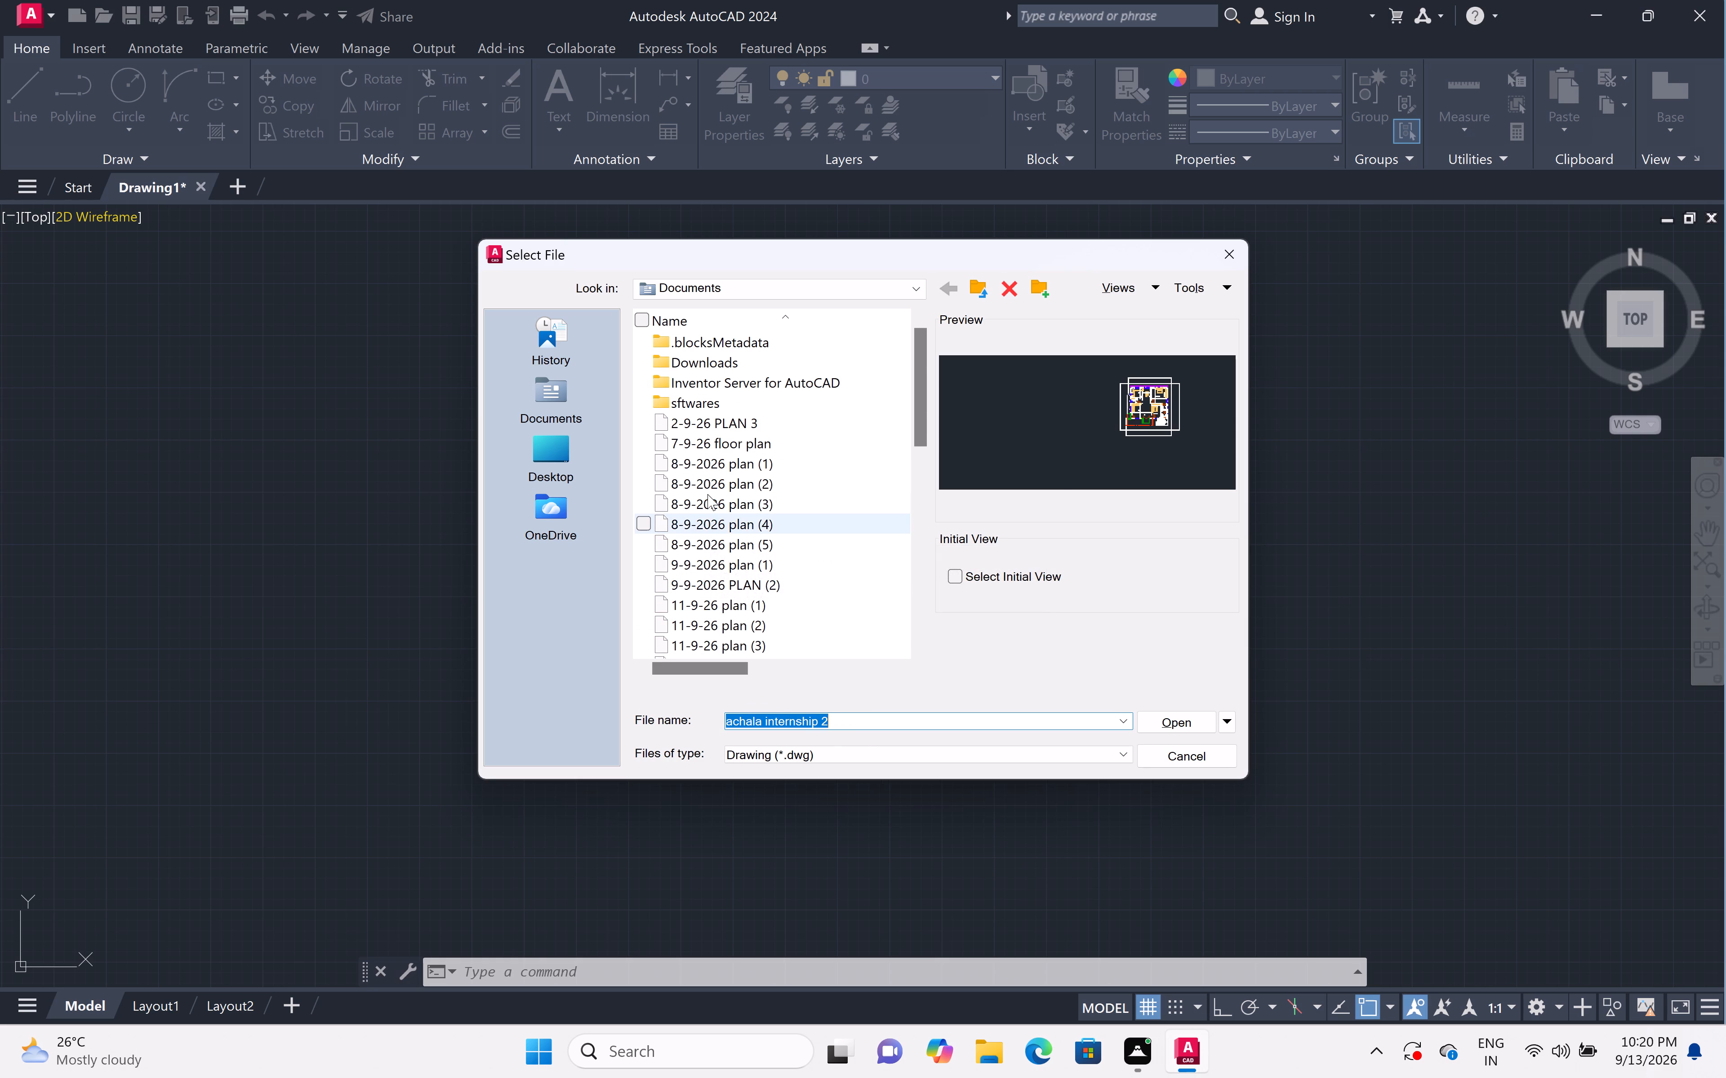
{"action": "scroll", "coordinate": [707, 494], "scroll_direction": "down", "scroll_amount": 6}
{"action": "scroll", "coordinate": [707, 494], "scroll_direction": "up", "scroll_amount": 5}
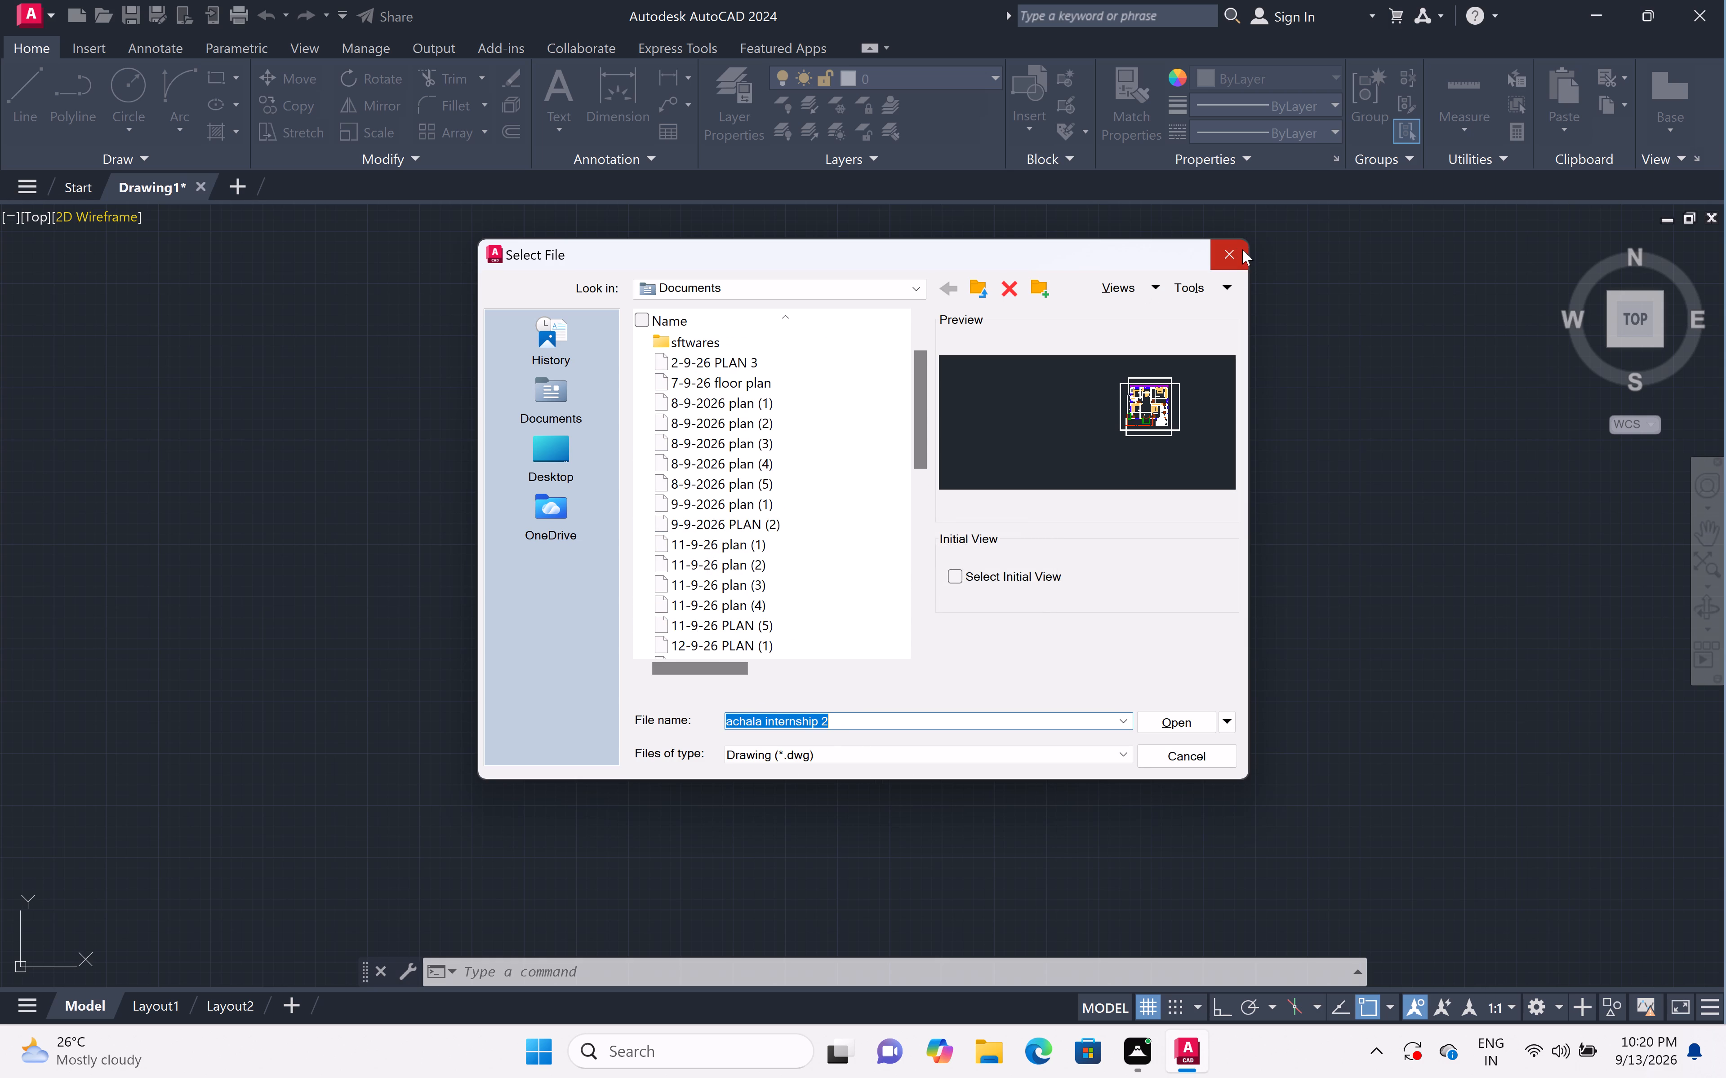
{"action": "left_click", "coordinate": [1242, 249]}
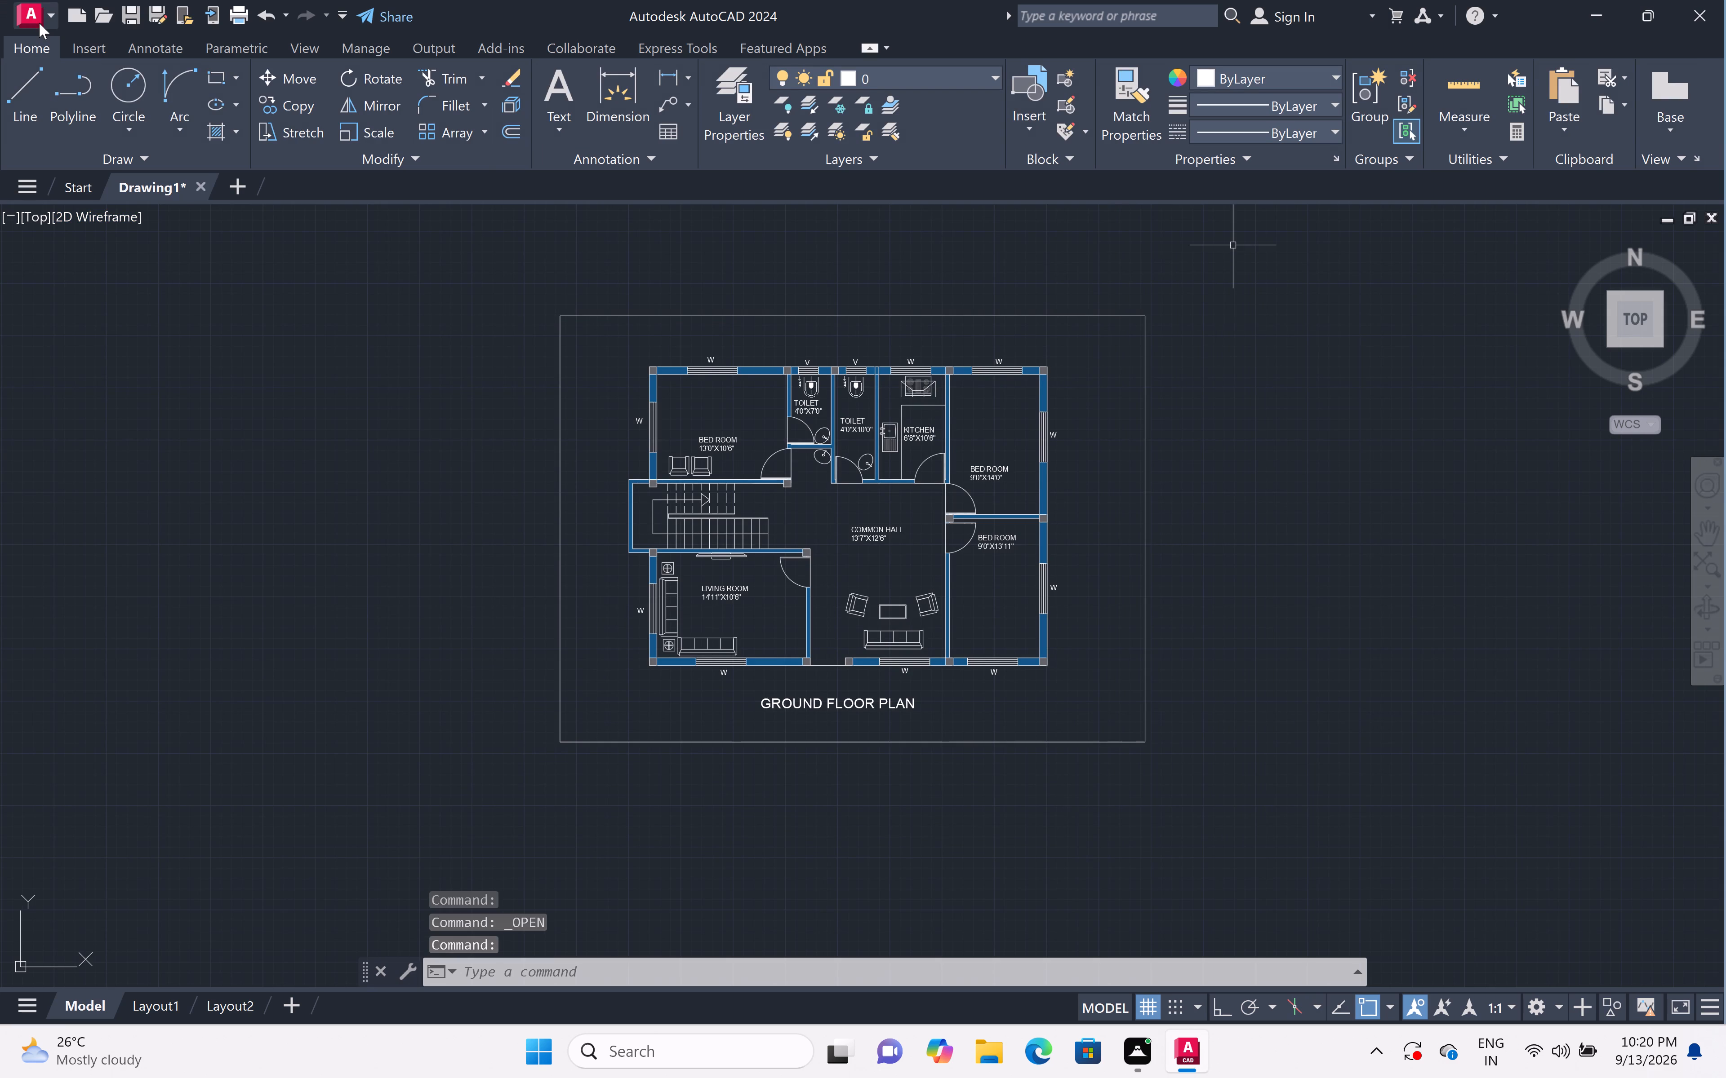
Open the drawing achala internship 2.dwg from the recent documents.
{"action": "left_click", "coordinate": [36, 20]}
{"action": "scroll", "coordinate": [256, 263], "scroll_direction": "down", "scroll_amount": 5}
{"action": "scroll", "coordinate": [262, 434], "scroll_direction": "down", "scroll_amount": 1}
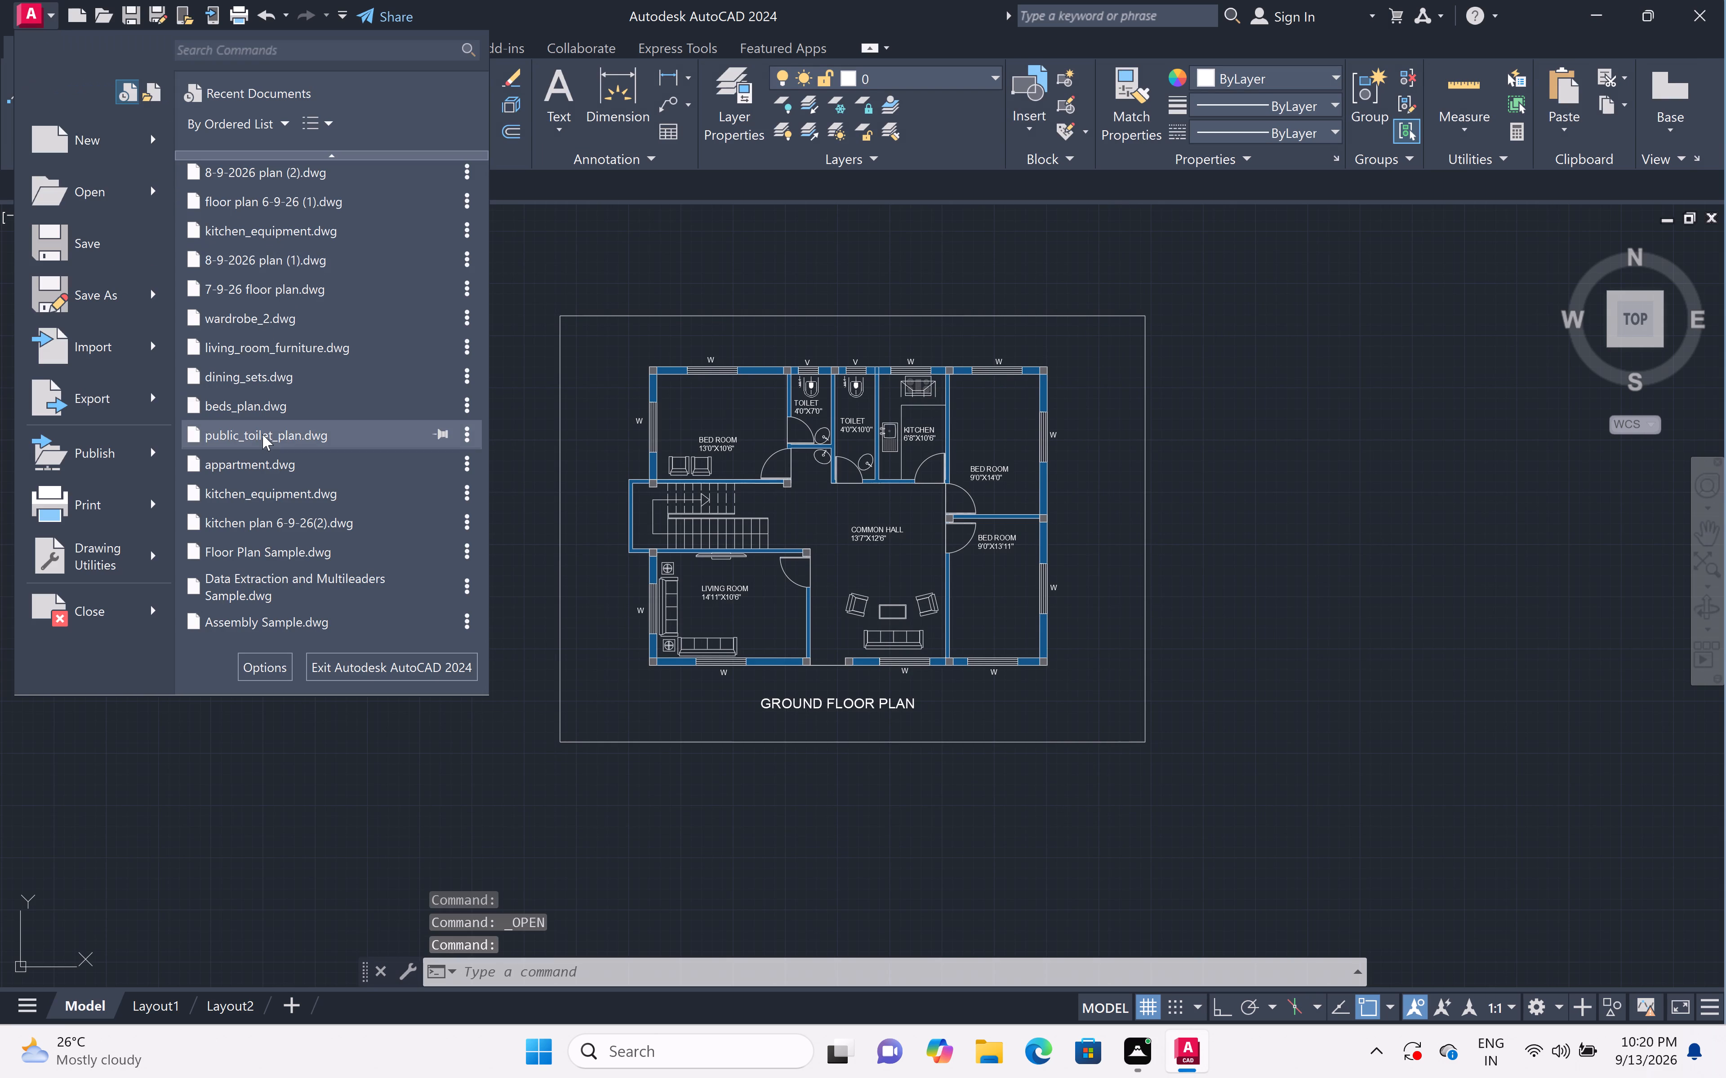
{"action": "scroll", "coordinate": [262, 434], "scroll_direction": "down", "scroll_amount": 4}
{"action": "scroll", "coordinate": [262, 434], "scroll_direction": "up", "scroll_amount": 14}
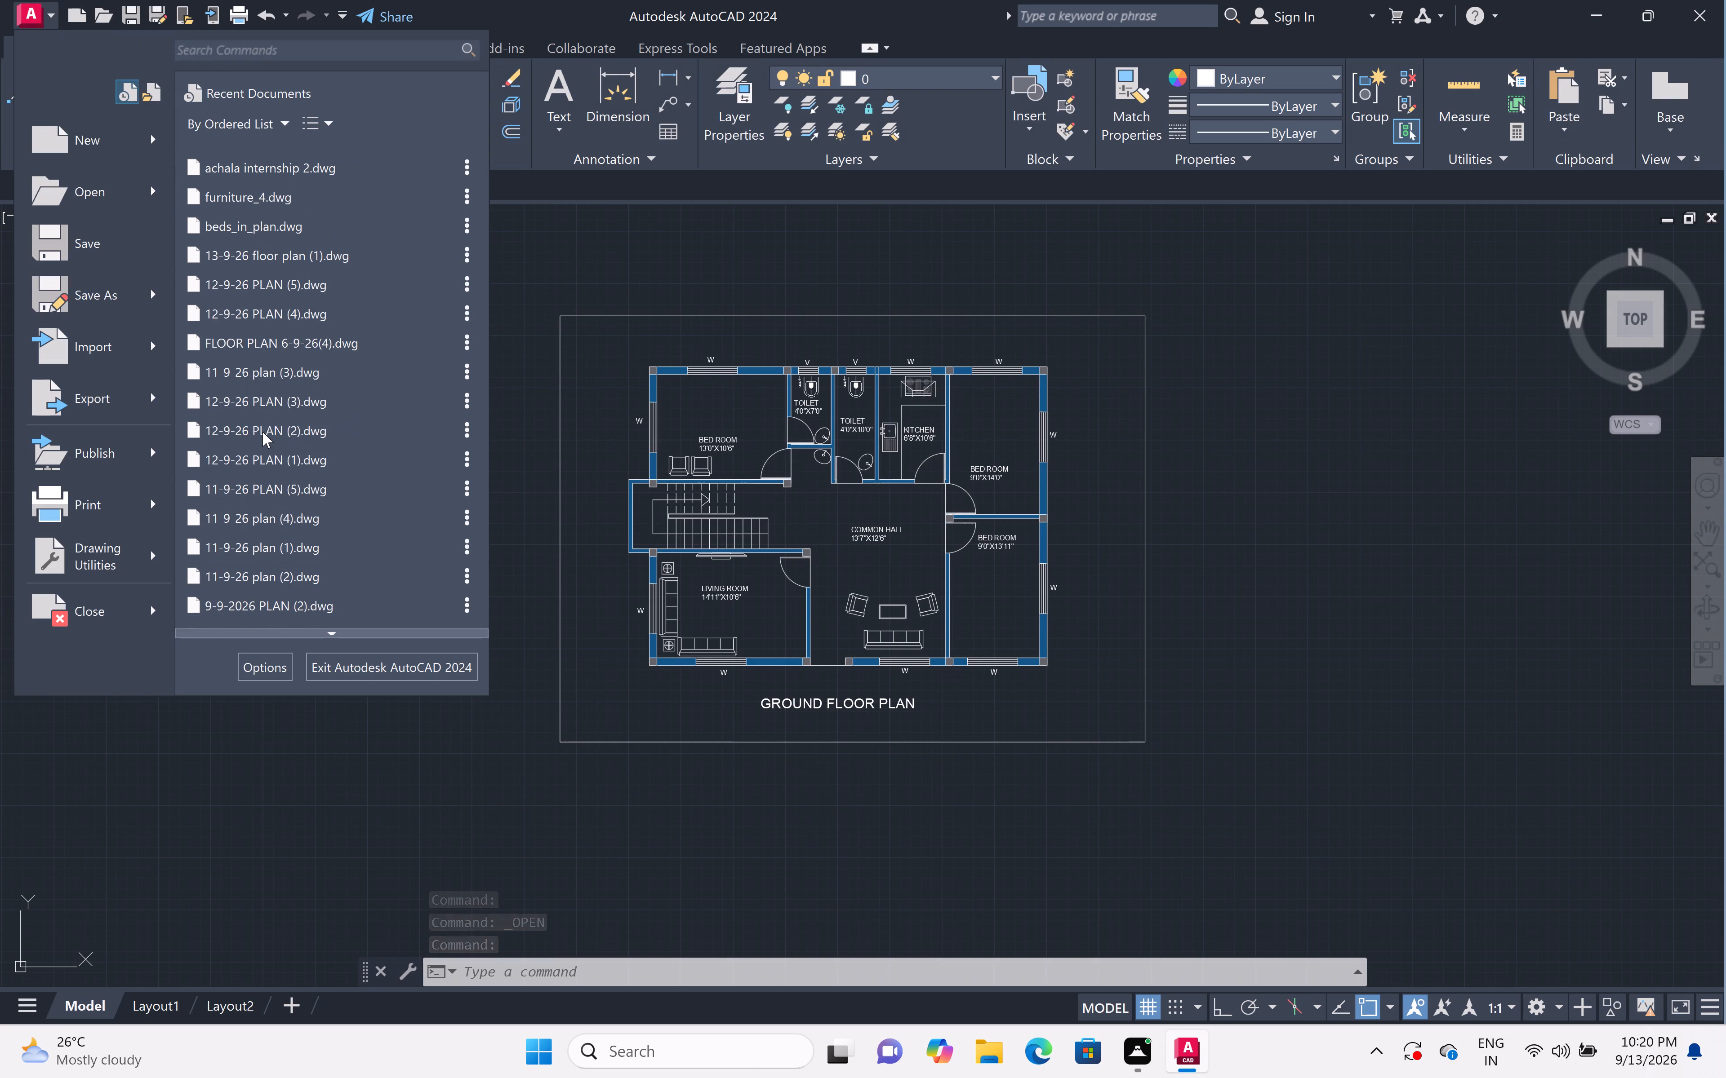
{"action": "scroll", "coordinate": [262, 428], "scroll_direction": "up", "scroll_amount": 2}
{"action": "scroll", "coordinate": [262, 413], "scroll_direction": "down", "scroll_amount": 2}
{"action": "scroll", "coordinate": [262, 393], "scroll_direction": "up", "scroll_amount": 3}
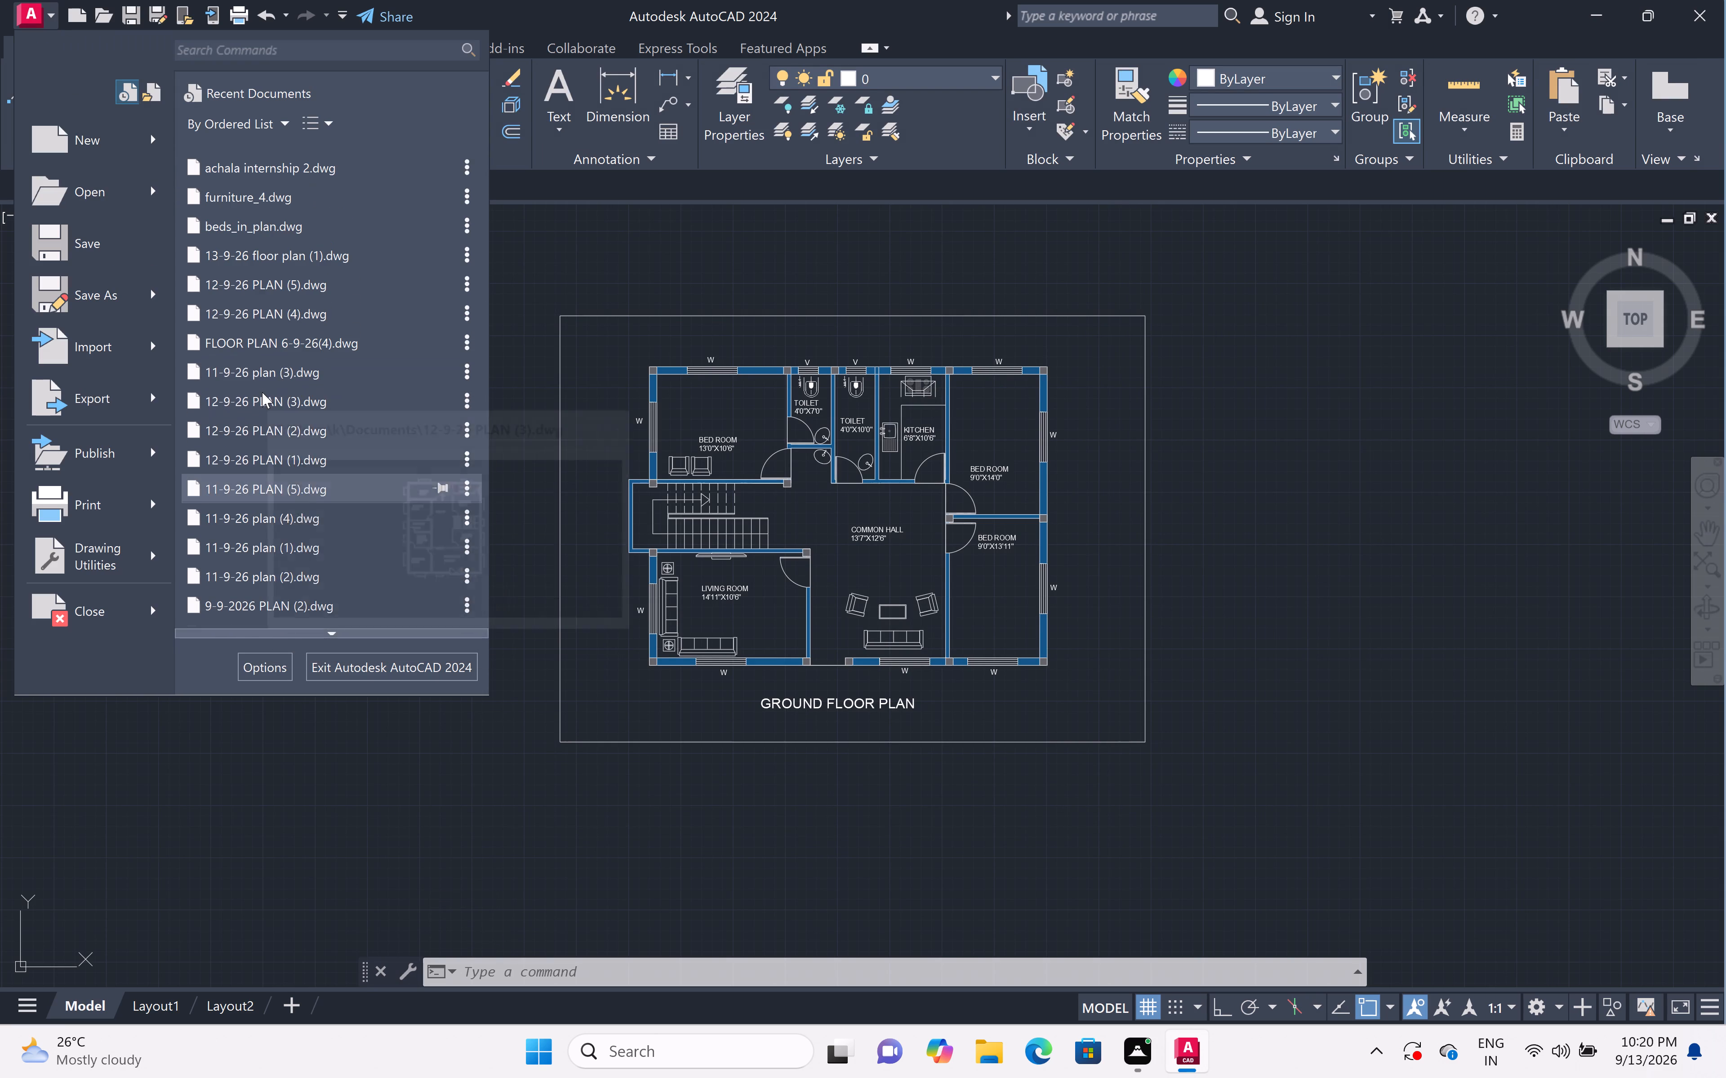
{"action": "scroll", "coordinate": [262, 392], "scroll_direction": "up", "scroll_amount": 6}
{"action": "left_click", "coordinate": [280, 160]}
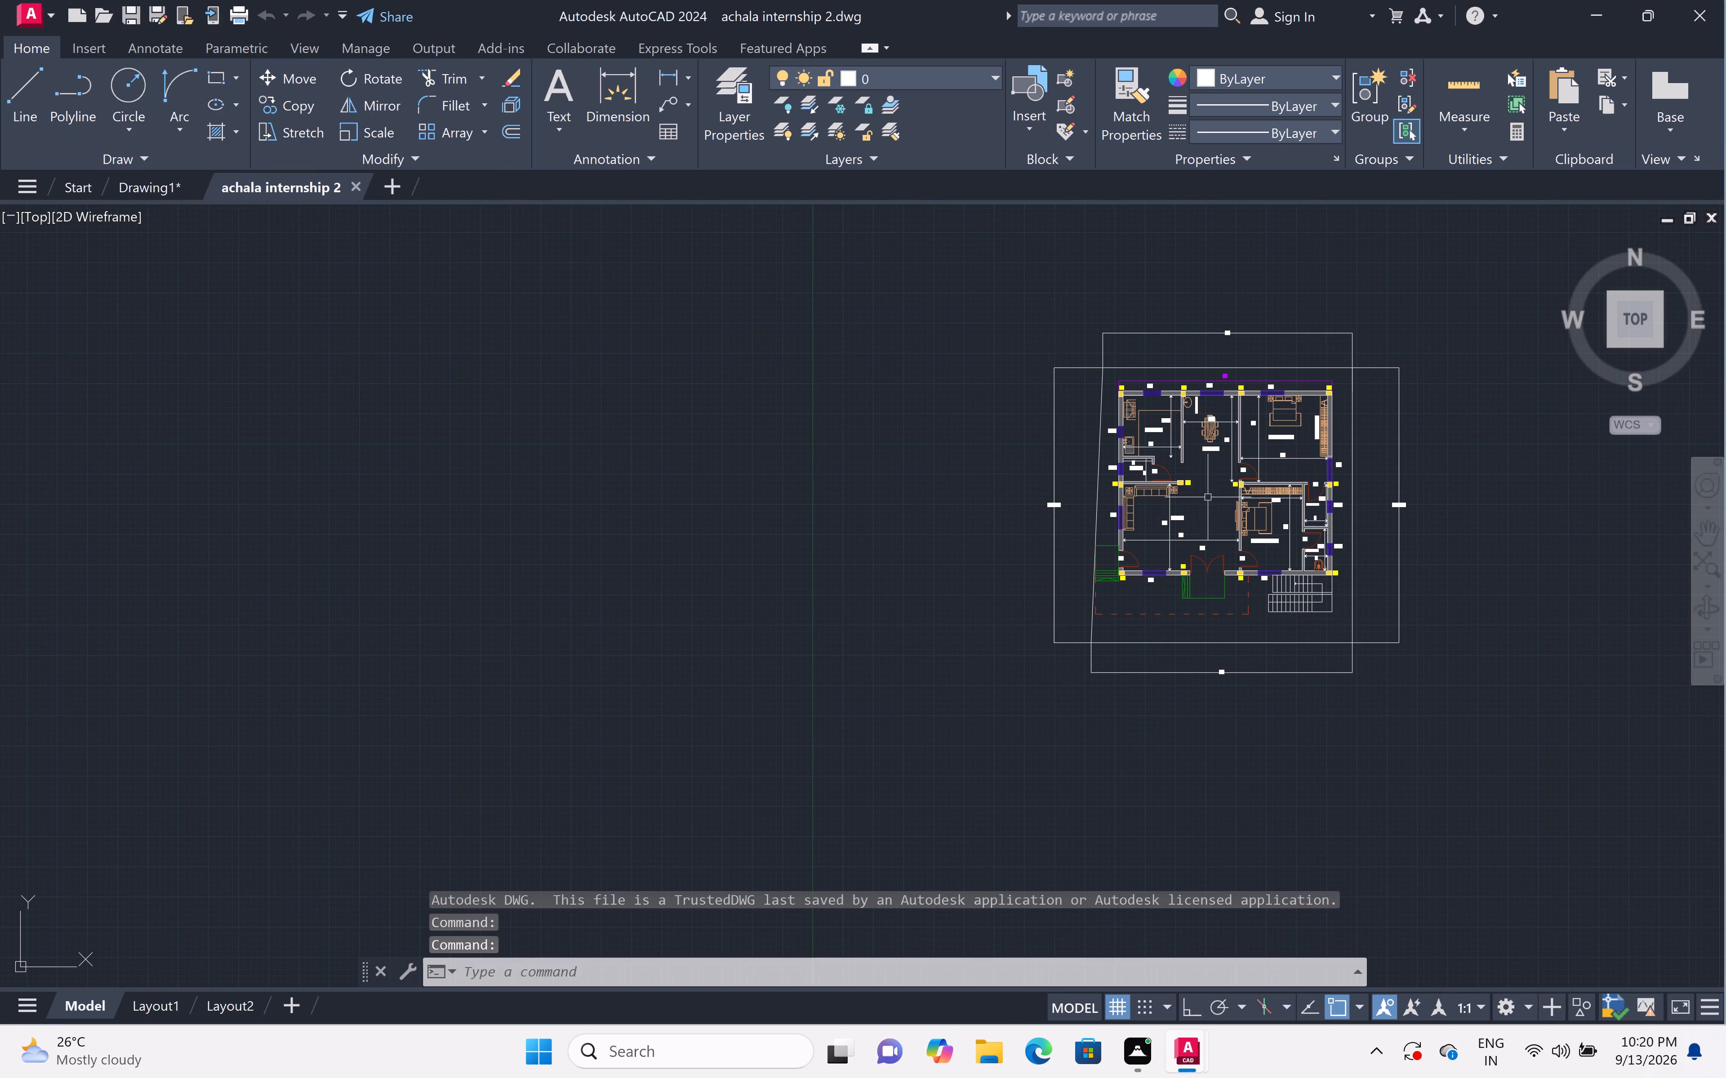
Copy the double bed with side tables from BED ROOM 02 and paste it into Drawing1, in empty space outside the plan frame.
{"action": "scroll", "coordinate": [1278, 523], "scroll_direction": "up", "scroll_amount": 4}
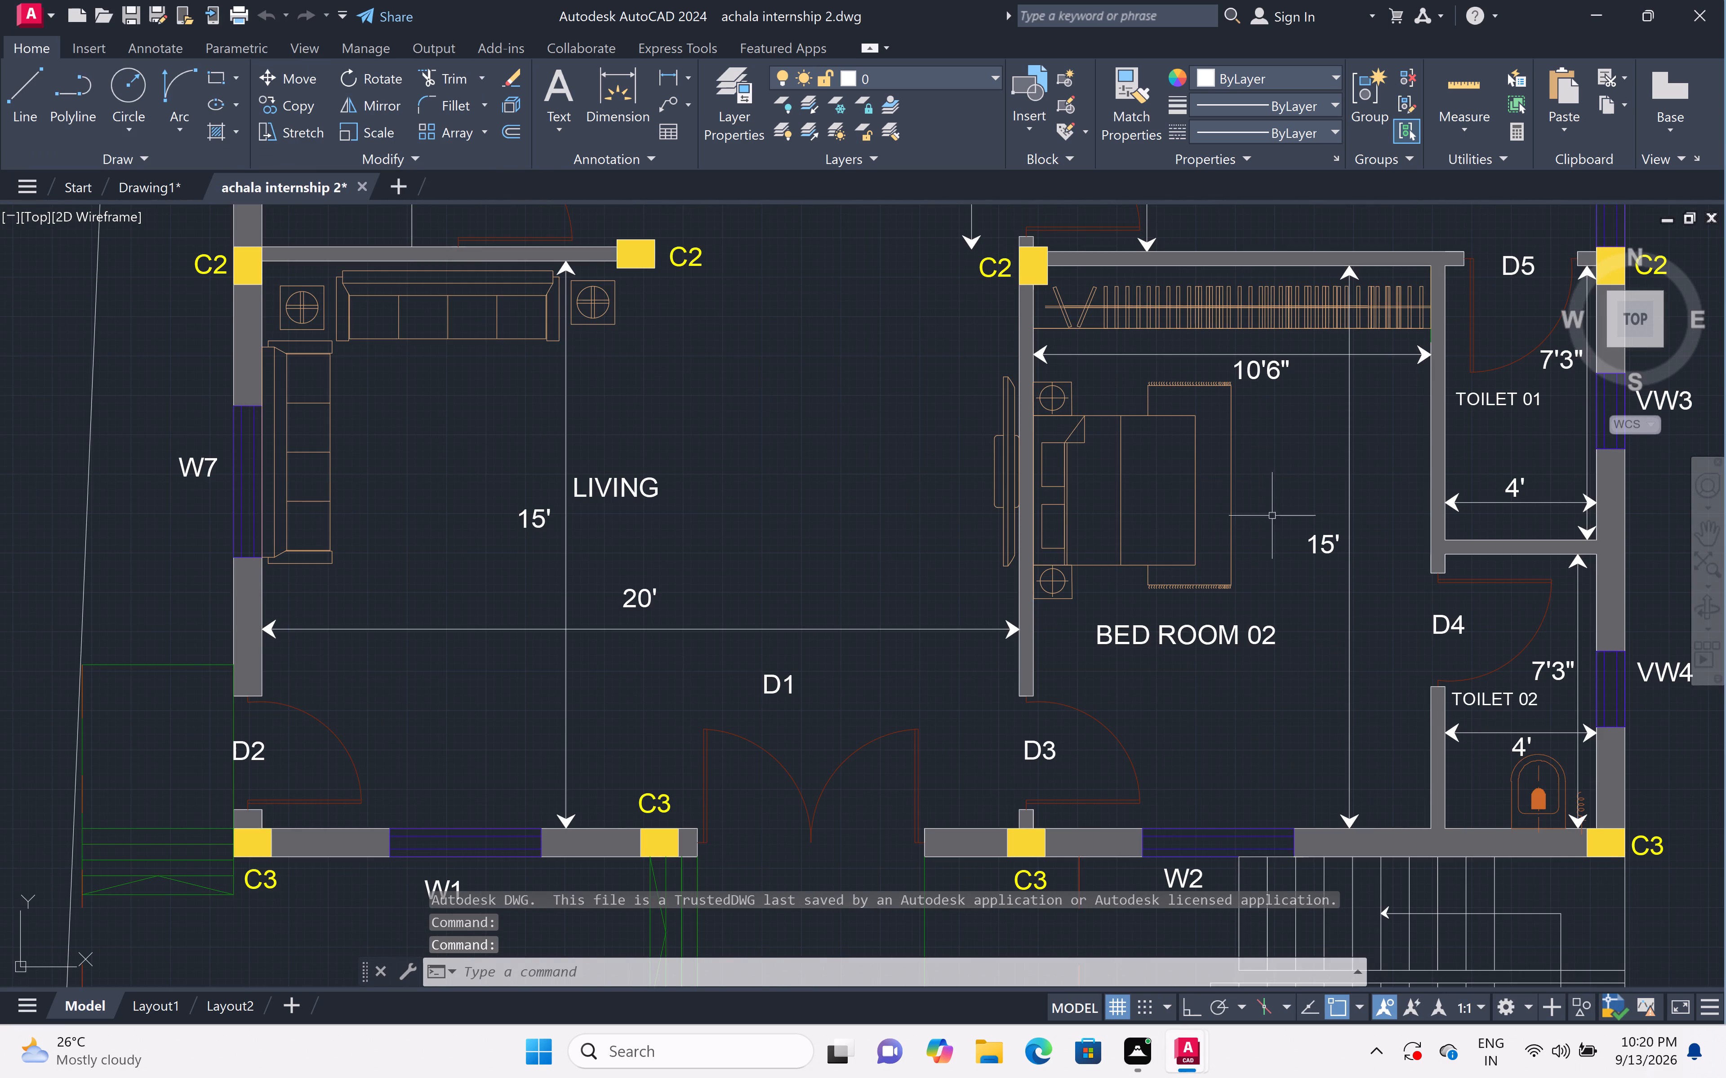
{"action": "double_click", "coordinate": [1265, 468]}
{"action": "left_click", "coordinate": [1098, 554]}
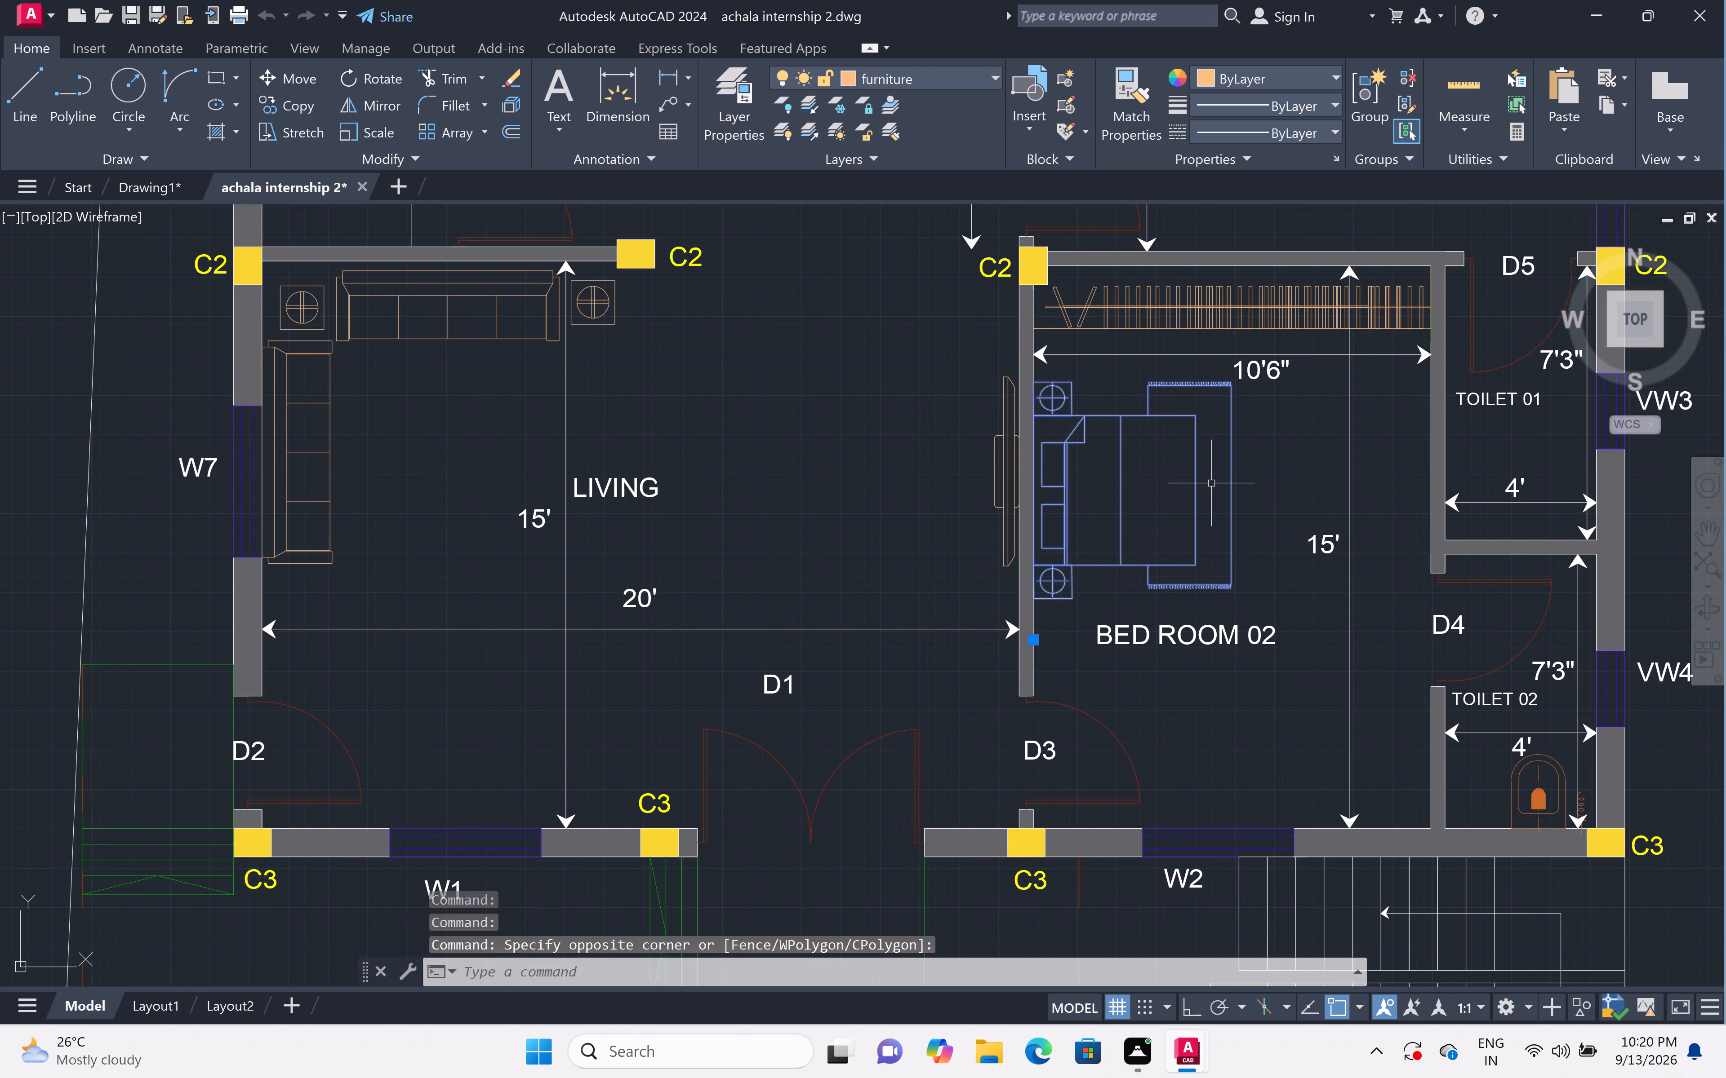
{"action": "key", "text": "ctrl+c"}
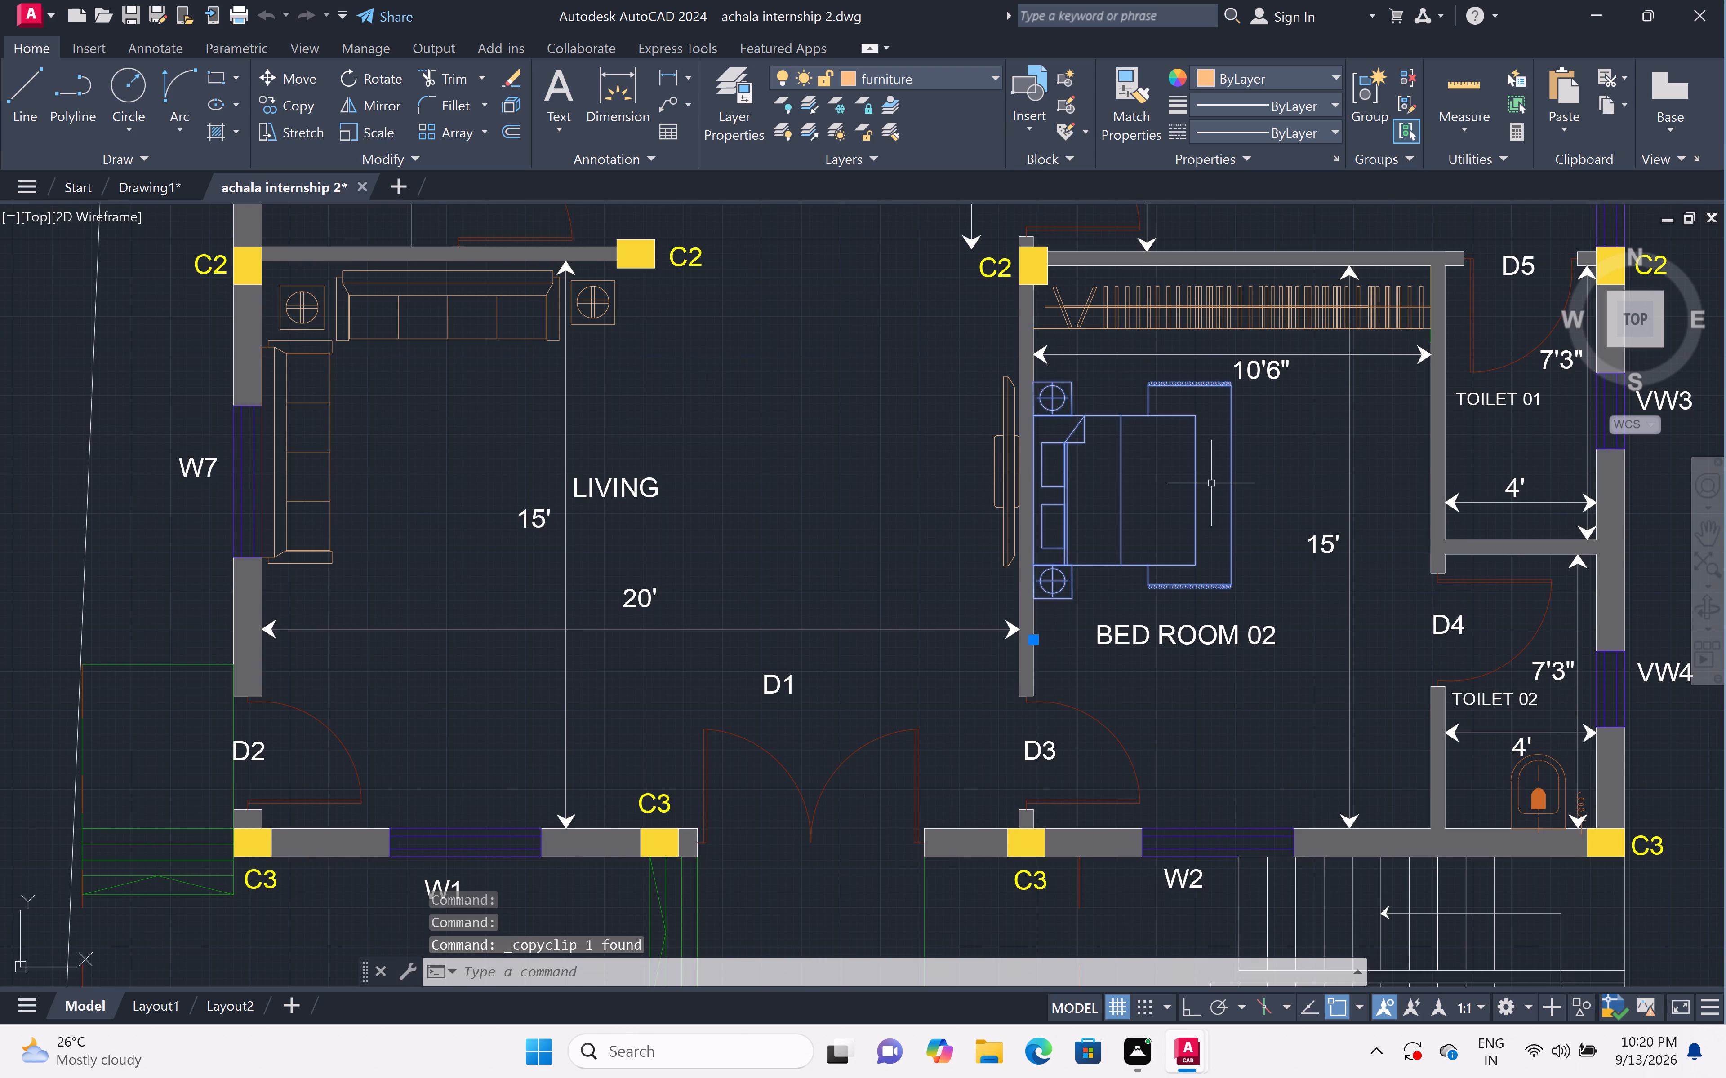
{"action": "scroll", "coordinate": [1210, 478], "scroll_direction": "down", "scroll_amount": 5}
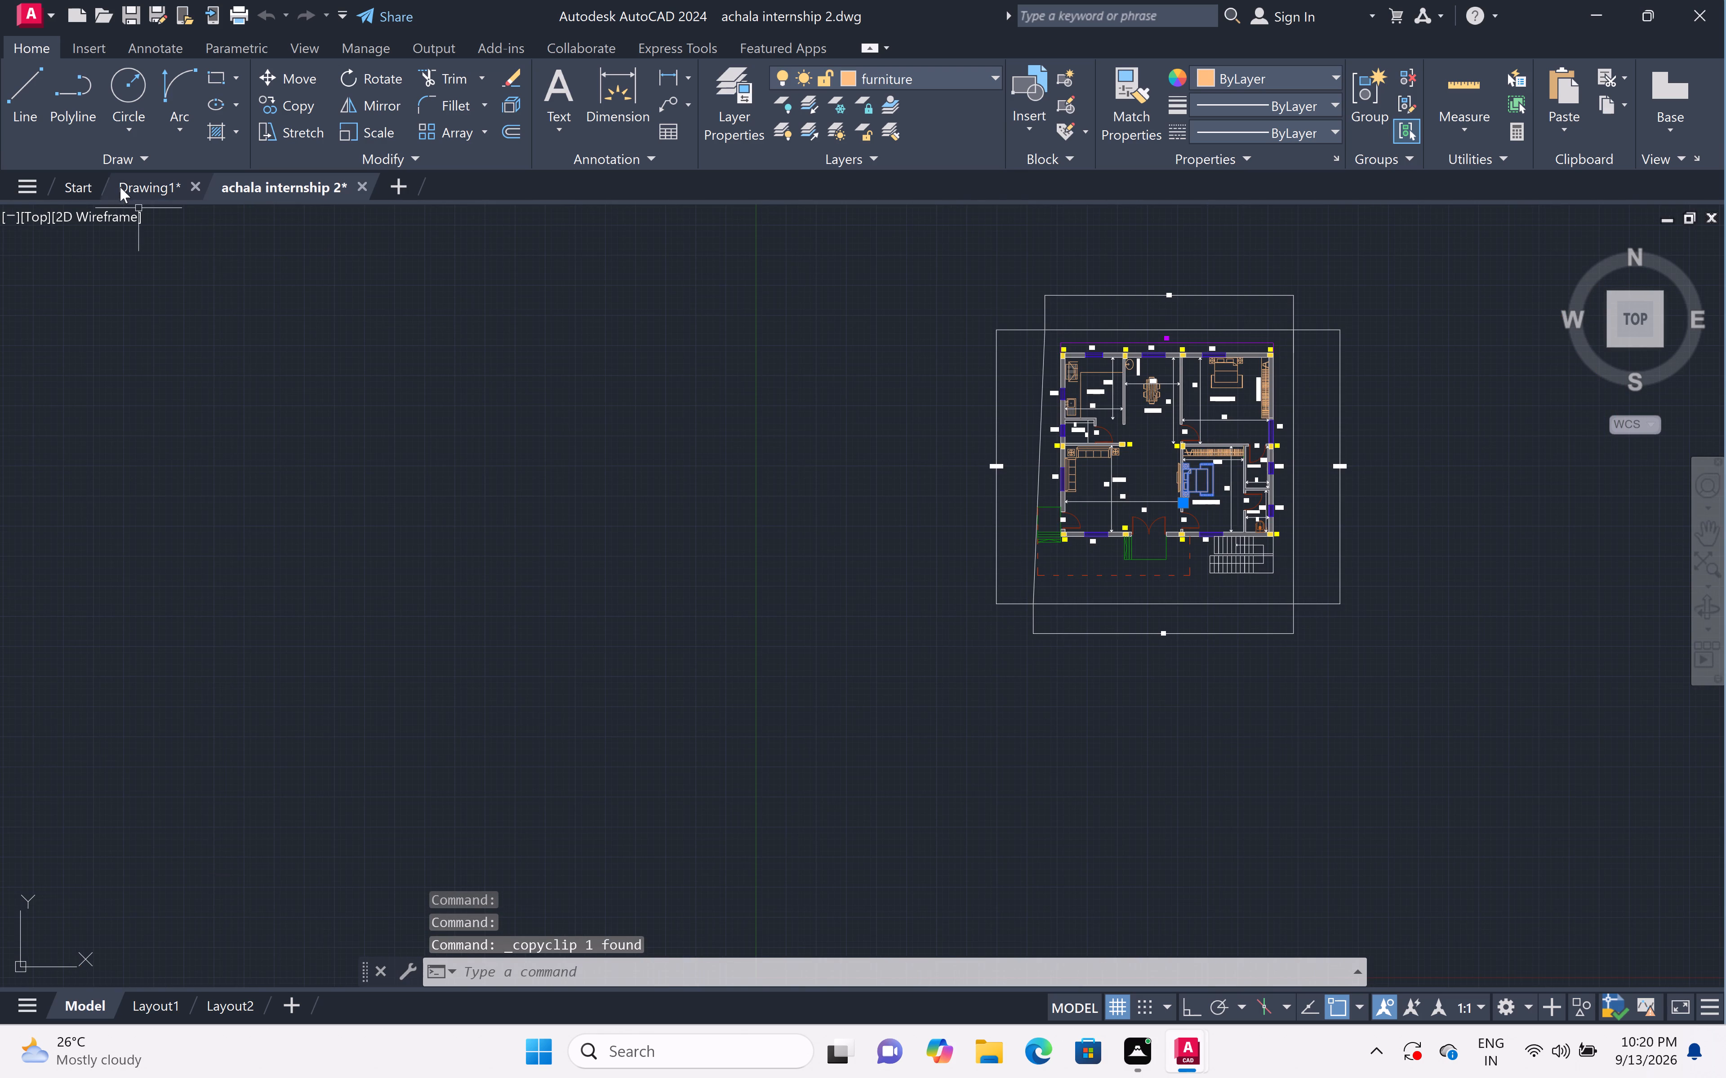
{"action": "left_click", "coordinate": [126, 178]}
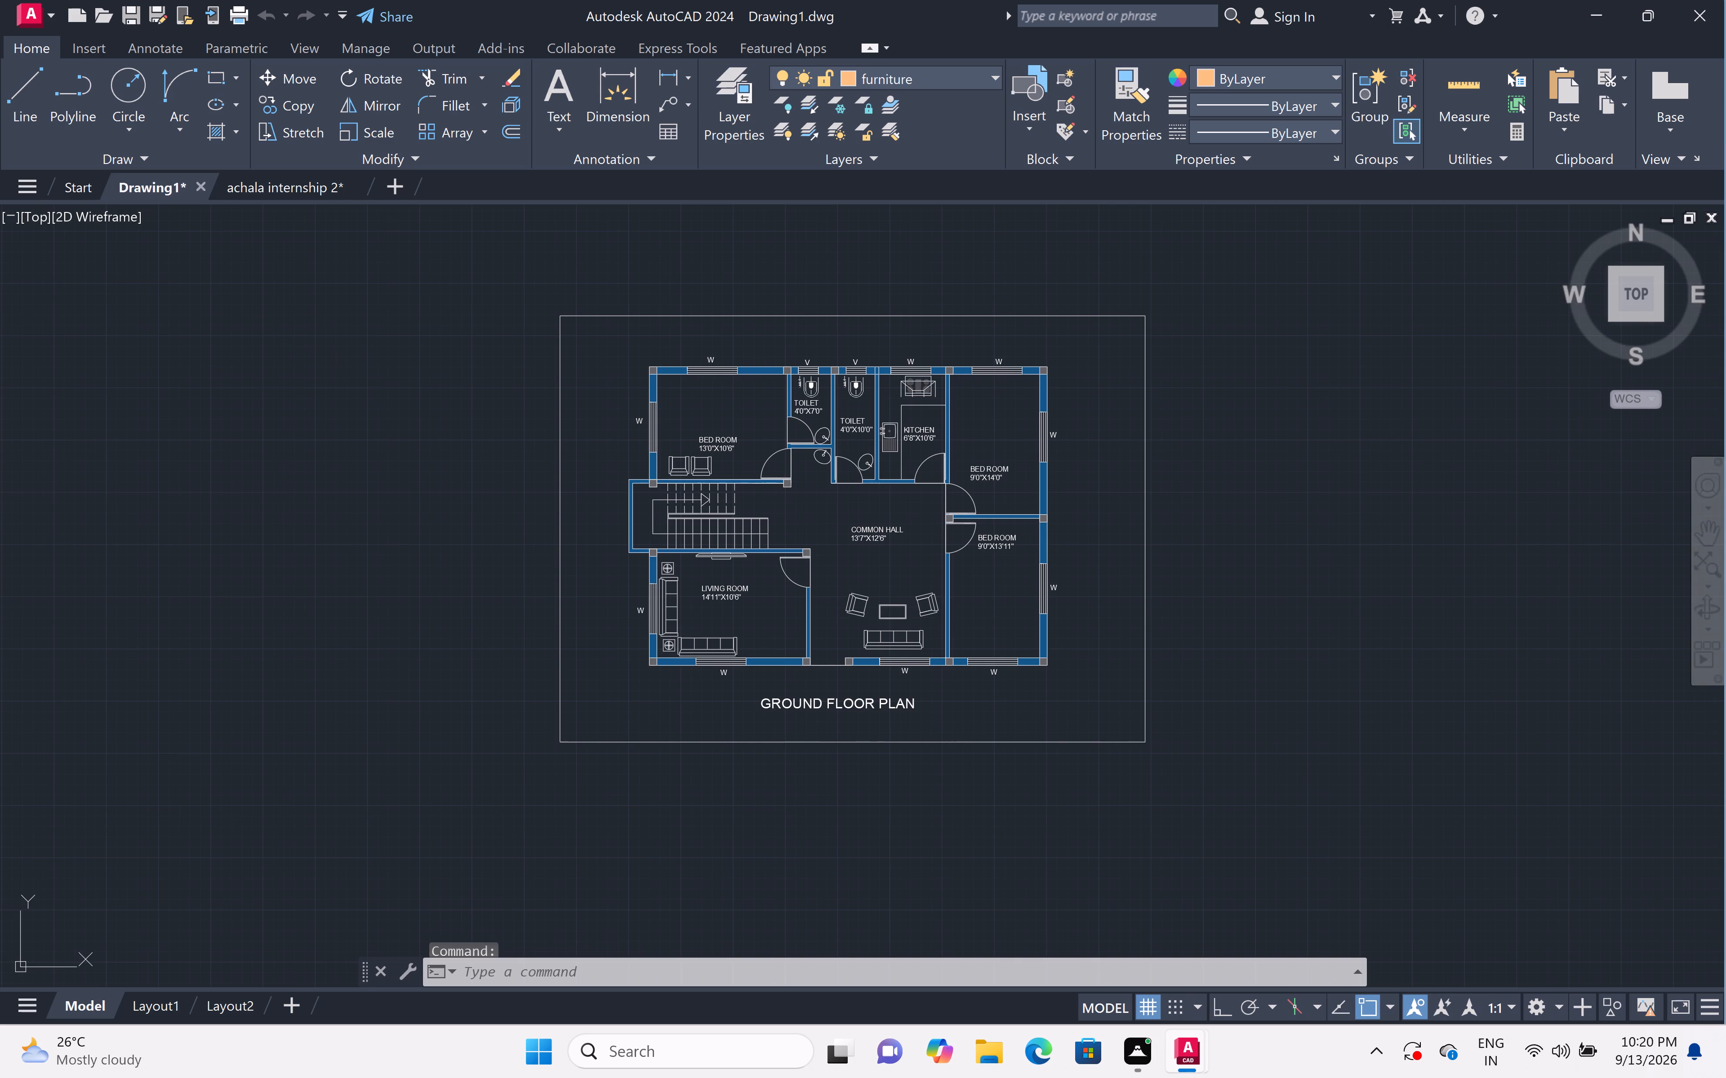
{"action": "key", "text": "ctrl+v"}
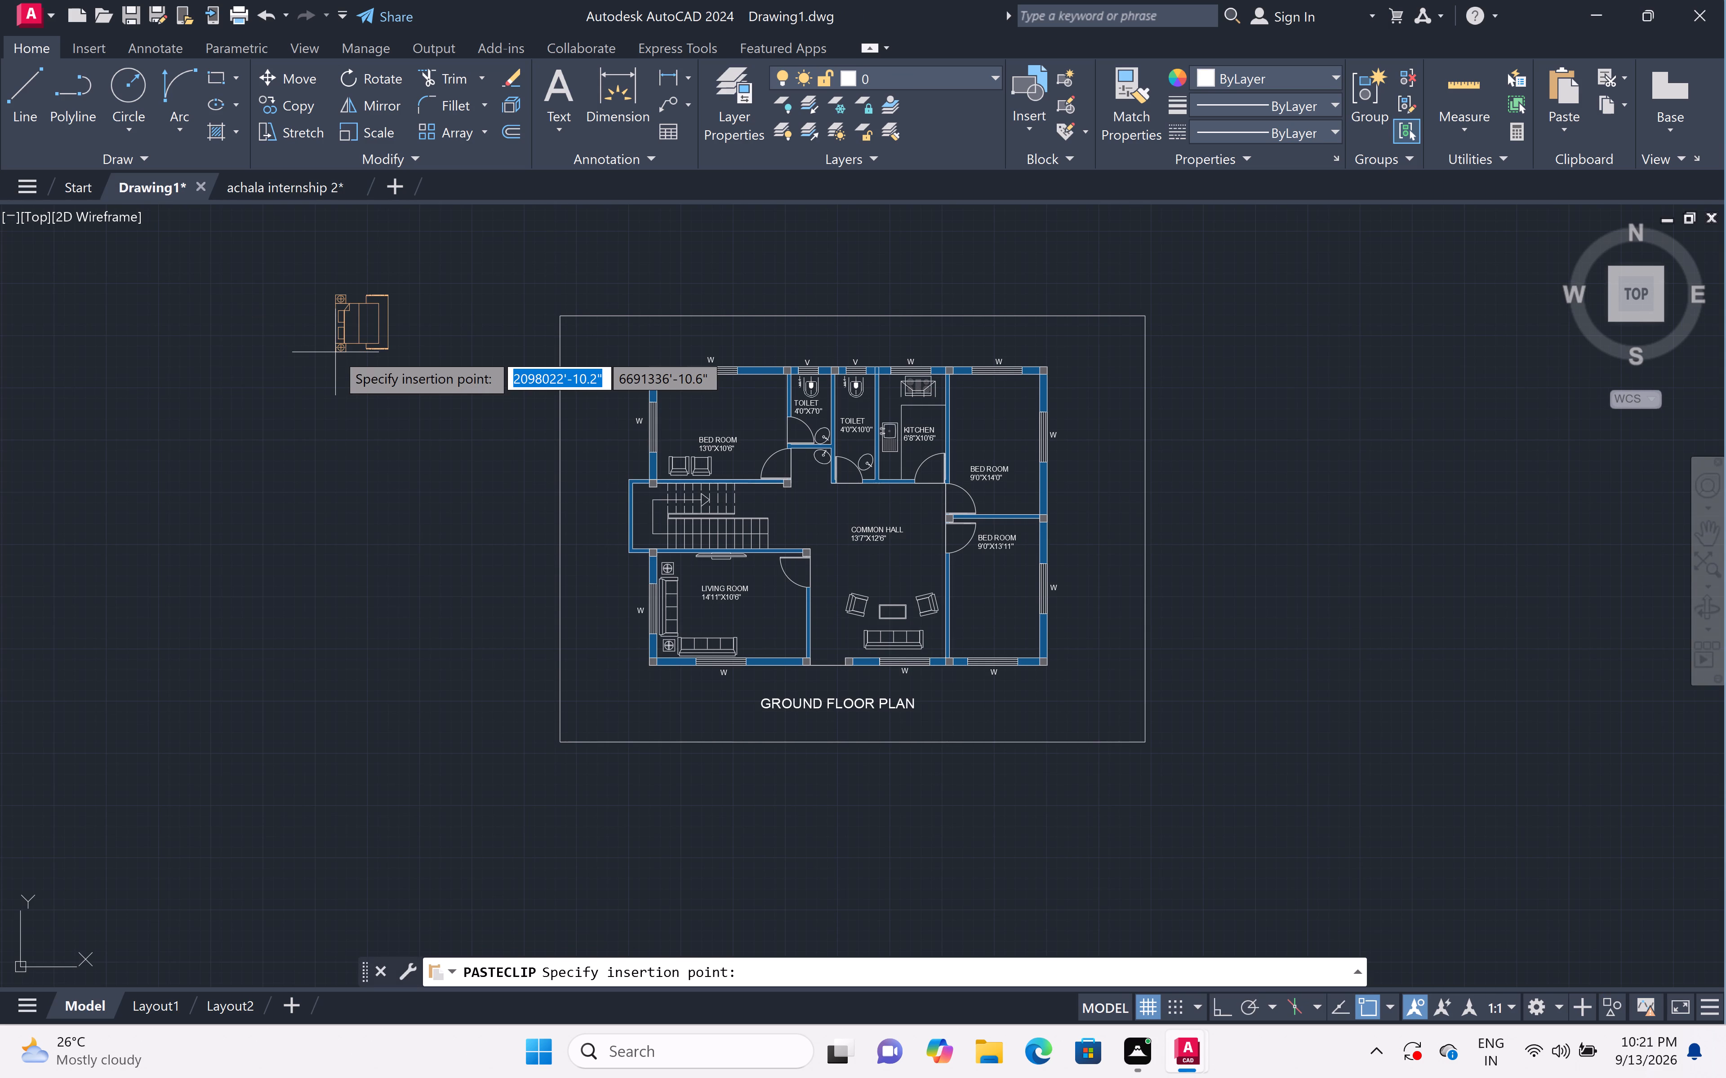
{"action": "double_click", "coordinate": [294, 488]}
{"action": "key", "text": "Escape"}
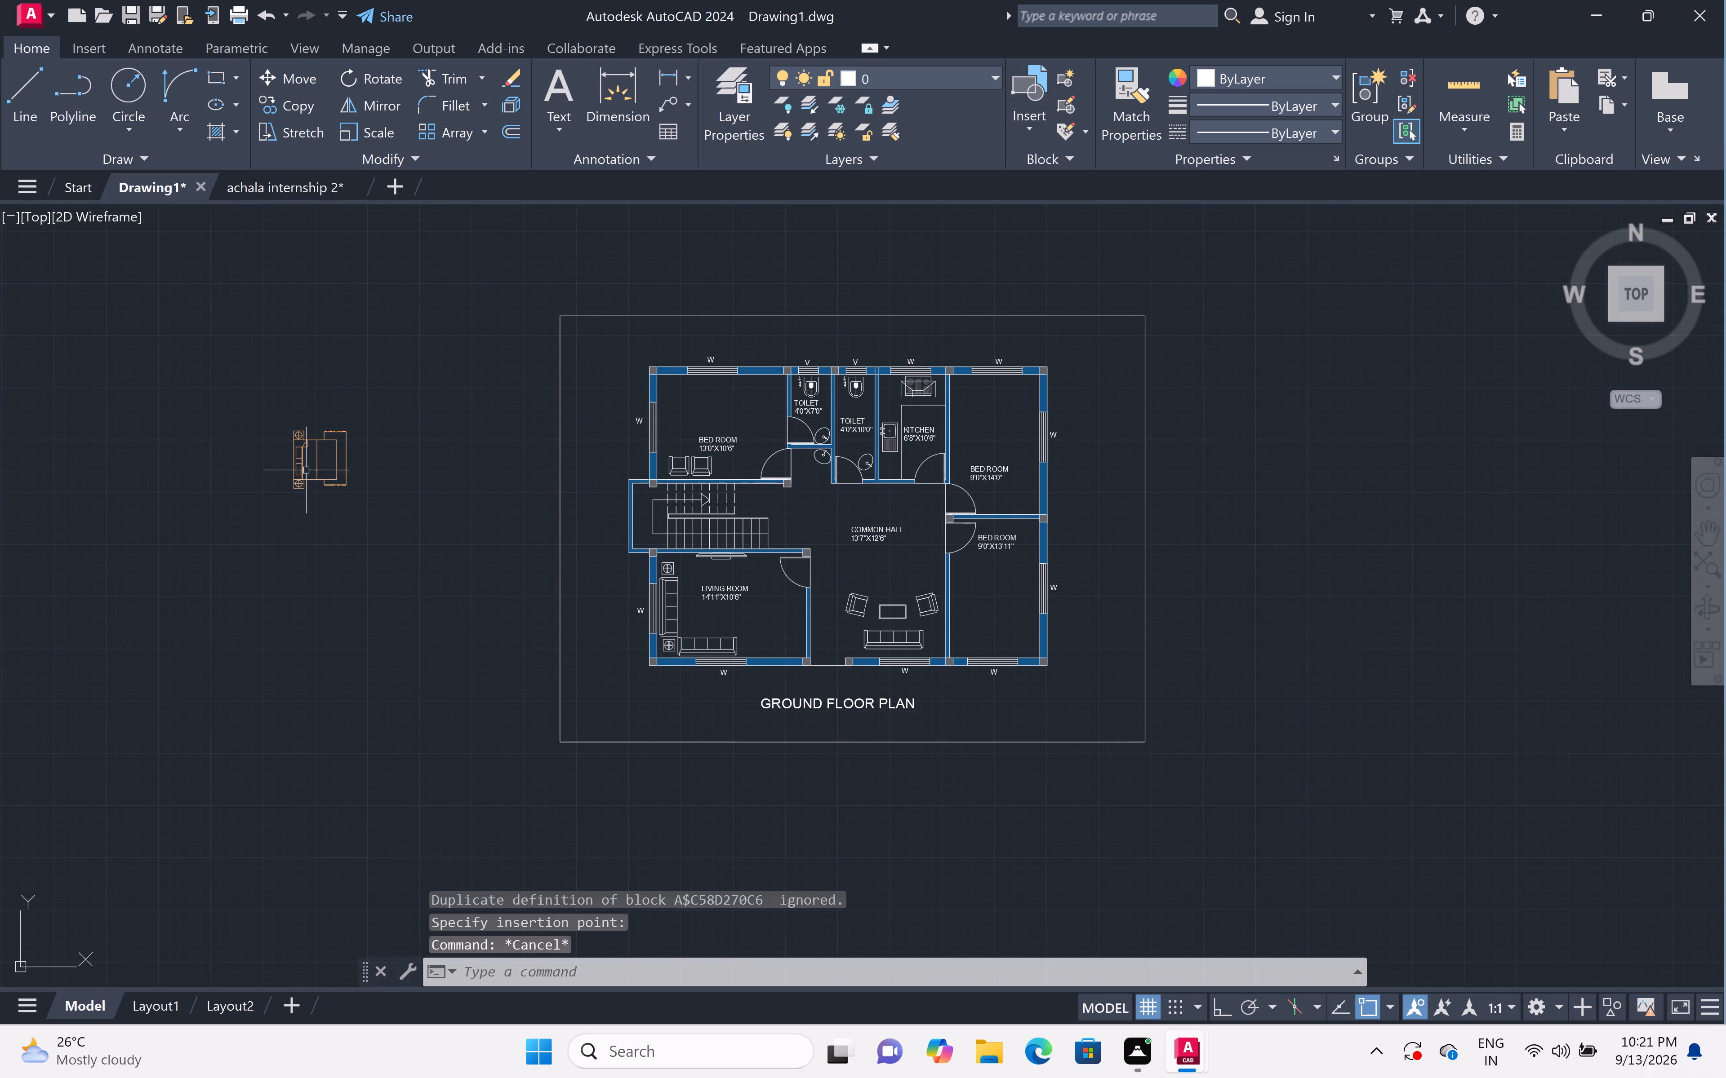
Copy the pasted bed once to the empty space just below it.
{"action": "left_click", "coordinate": [403, 410]}
{"action": "left_click", "coordinate": [175, 581]}
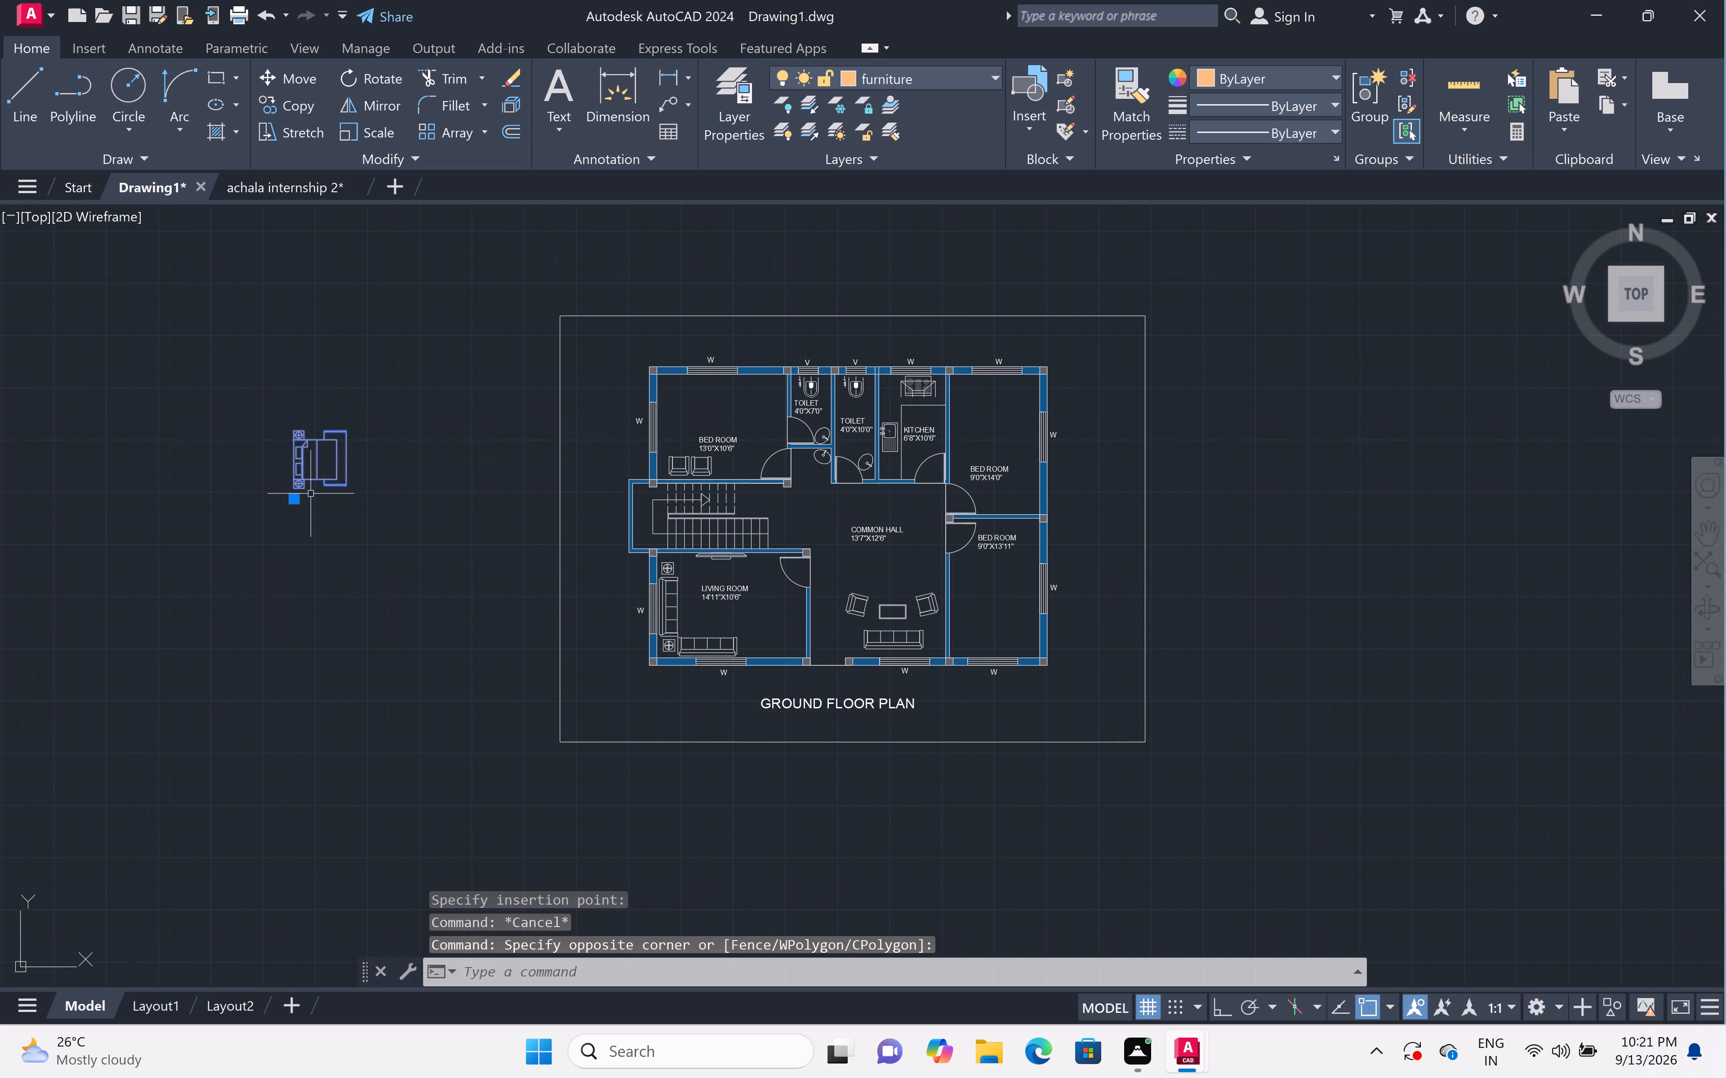
{"action": "type", "text": "CO"}
{"action": "key", "text": "space"}
{"action": "left_click", "coordinate": [313, 490]}
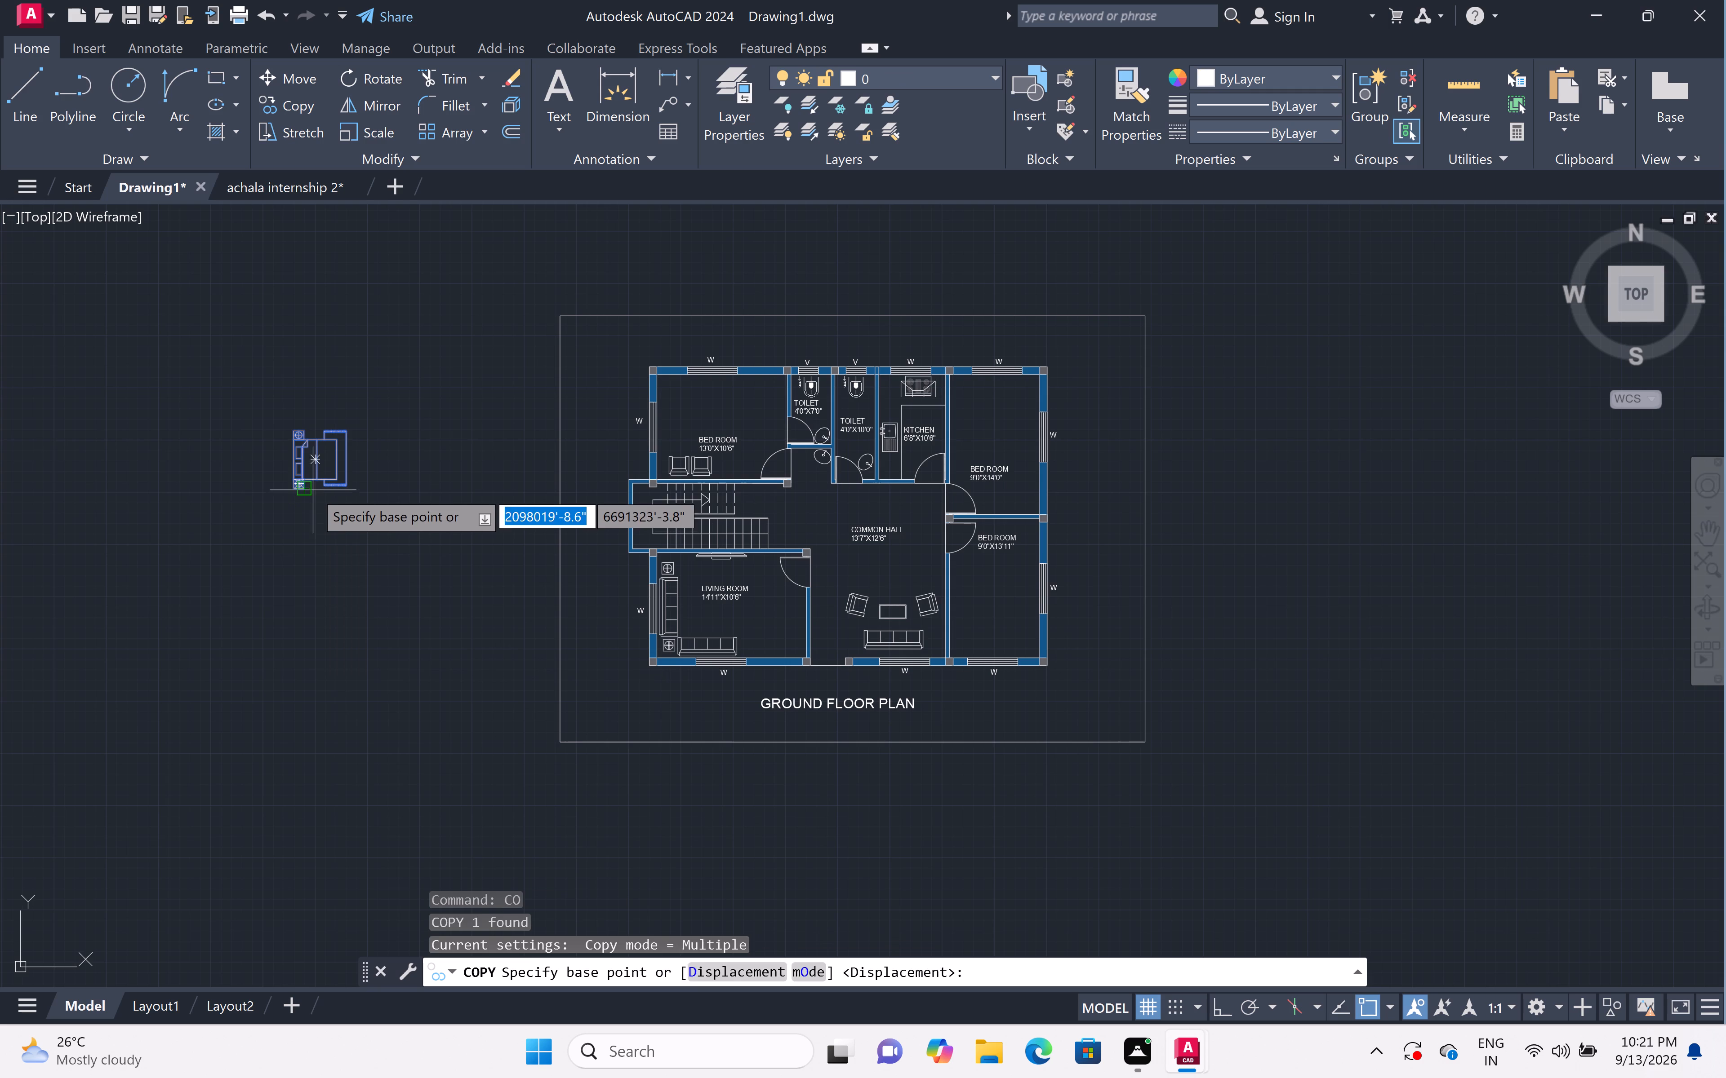
{"action": "left_click", "coordinate": [311, 596]}
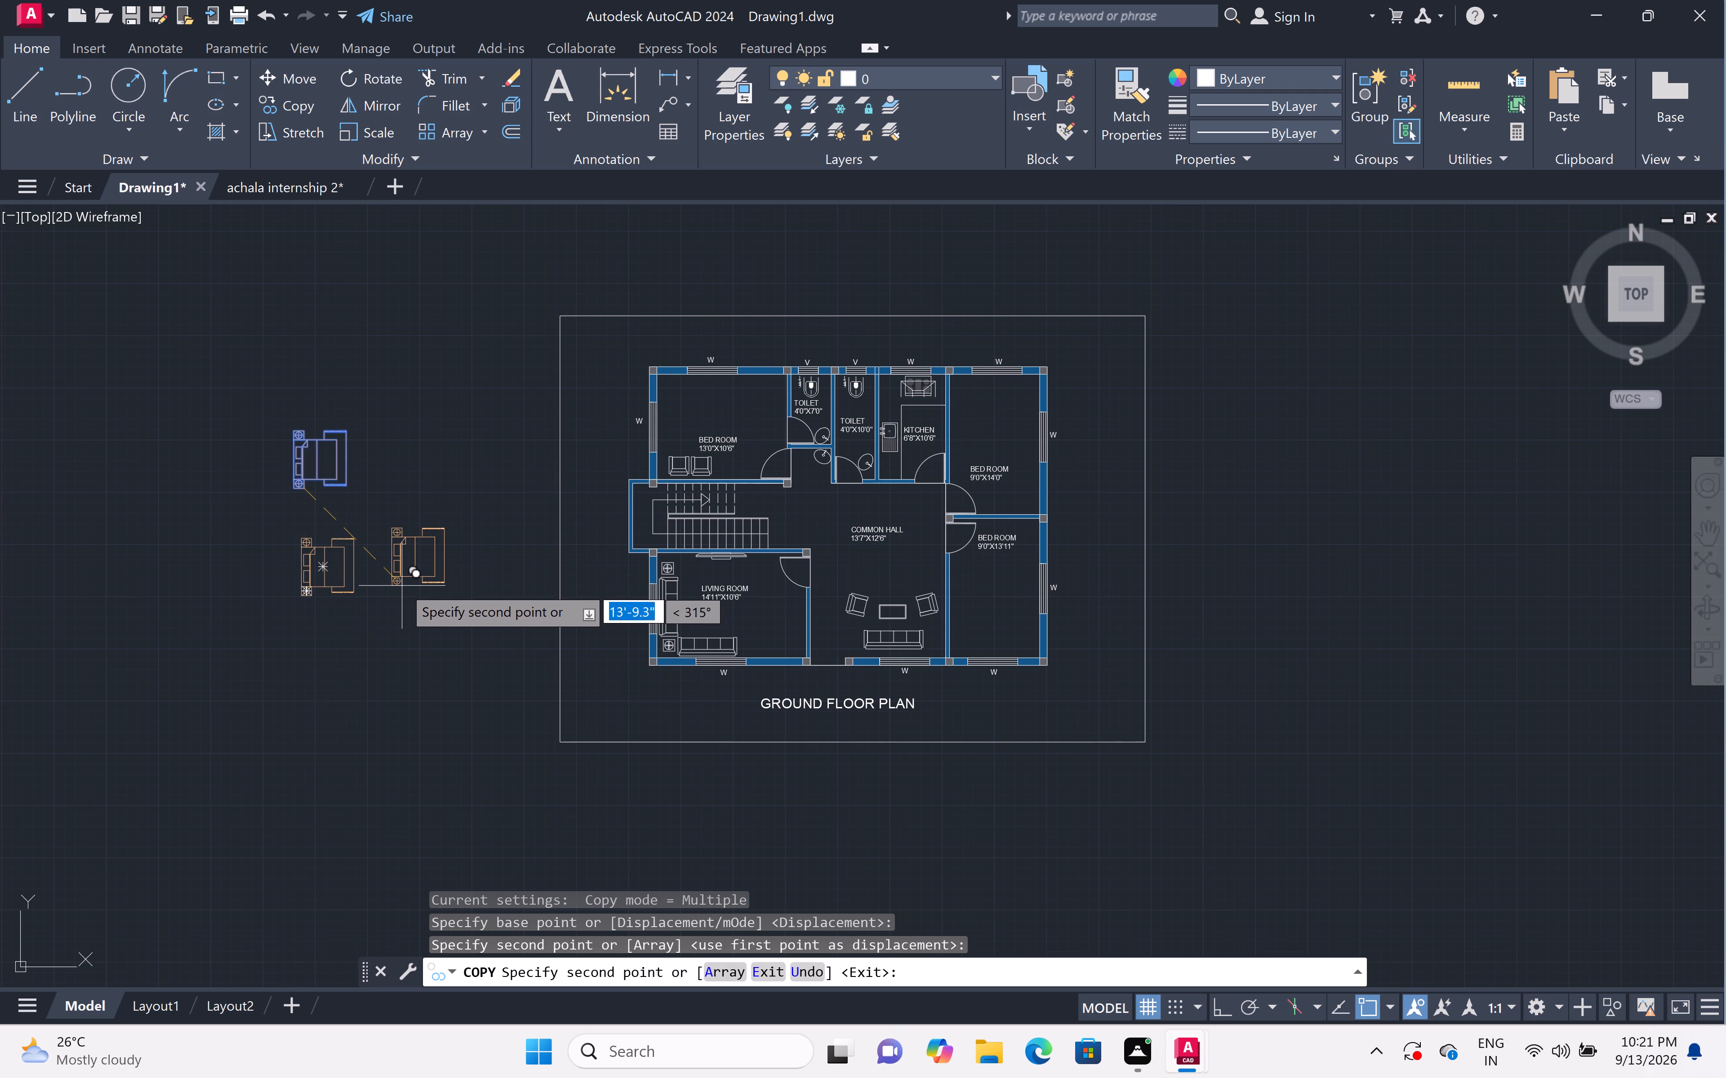
{"action": "key", "text": "Escape"}
Turn on Ortho and rotate the upper loose bed 270 degrees about its headboard side, so the headboard faces up.
{"action": "scroll", "coordinate": [308, 481], "scroll_direction": "up", "scroll_amount": 2}
{"action": "left_click", "coordinate": [480, 309]}
{"action": "left_click_drag", "start_coordinate": [463, 312], "coordinate": [445, 315]}
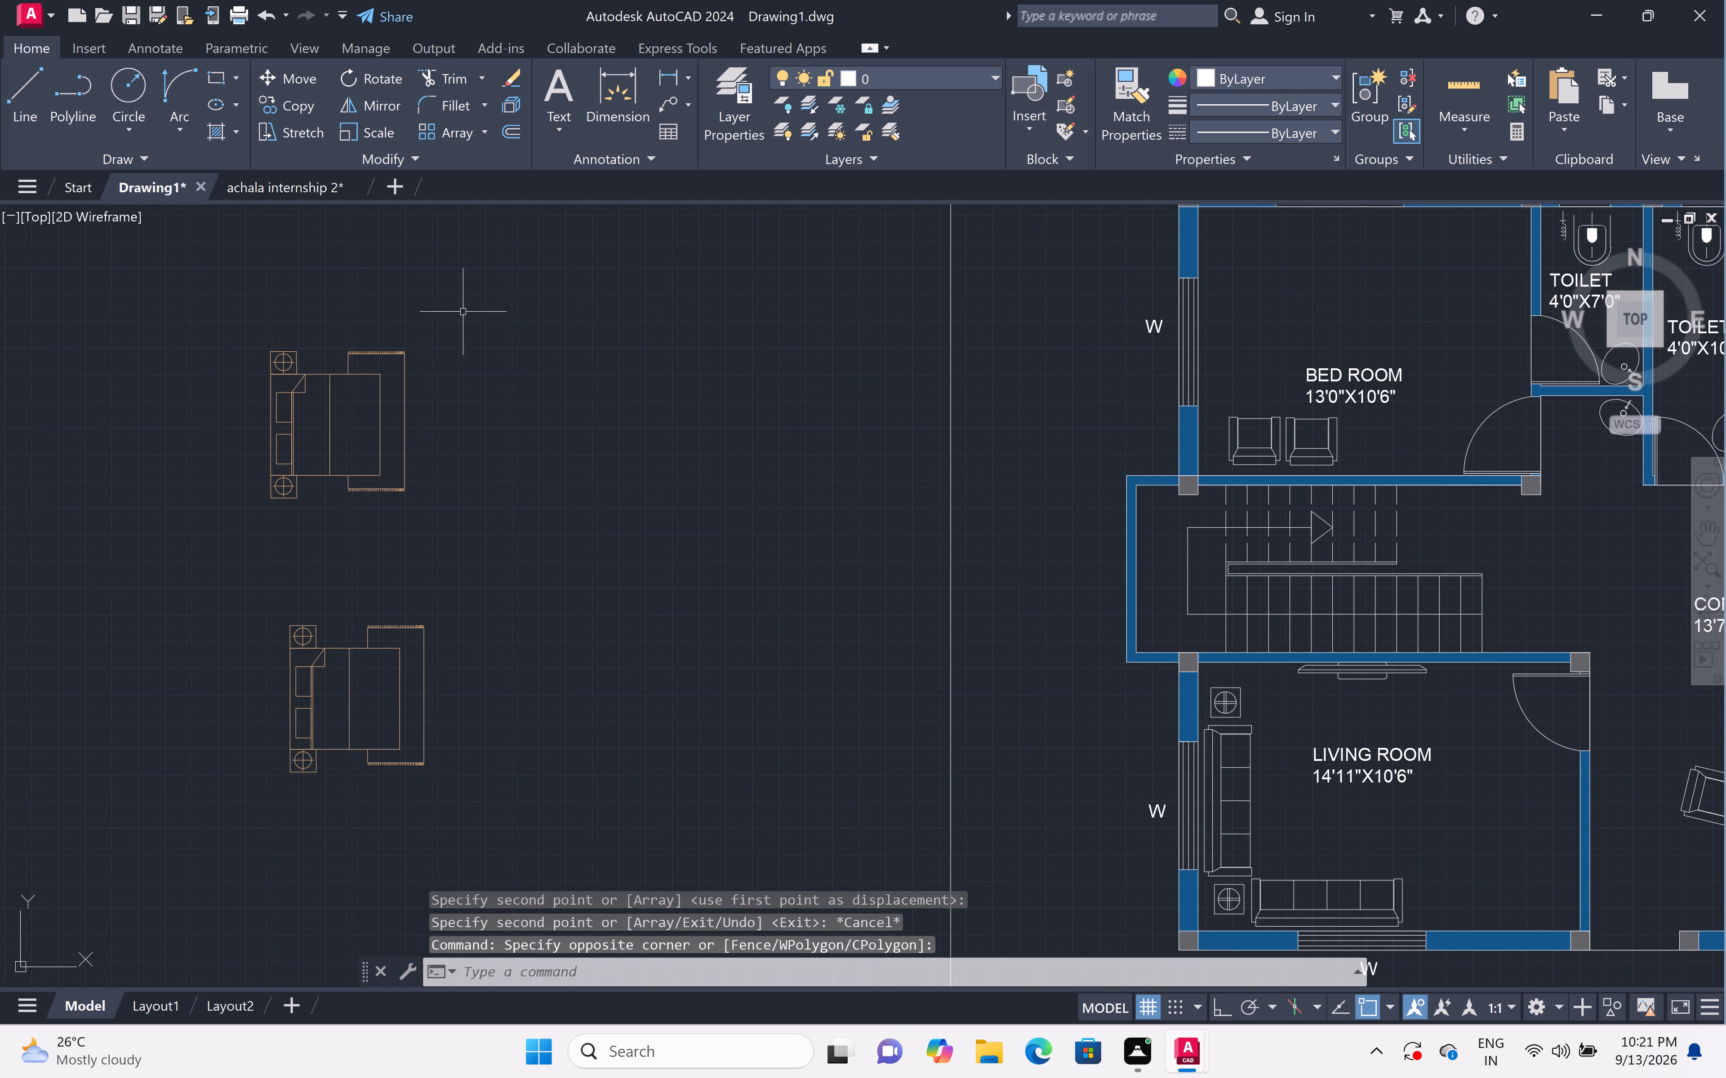
{"action": "scroll", "coordinate": [383, 369], "scroll_direction": "down", "scroll_amount": 2}
{"action": "left_click", "coordinate": [458, 321]}
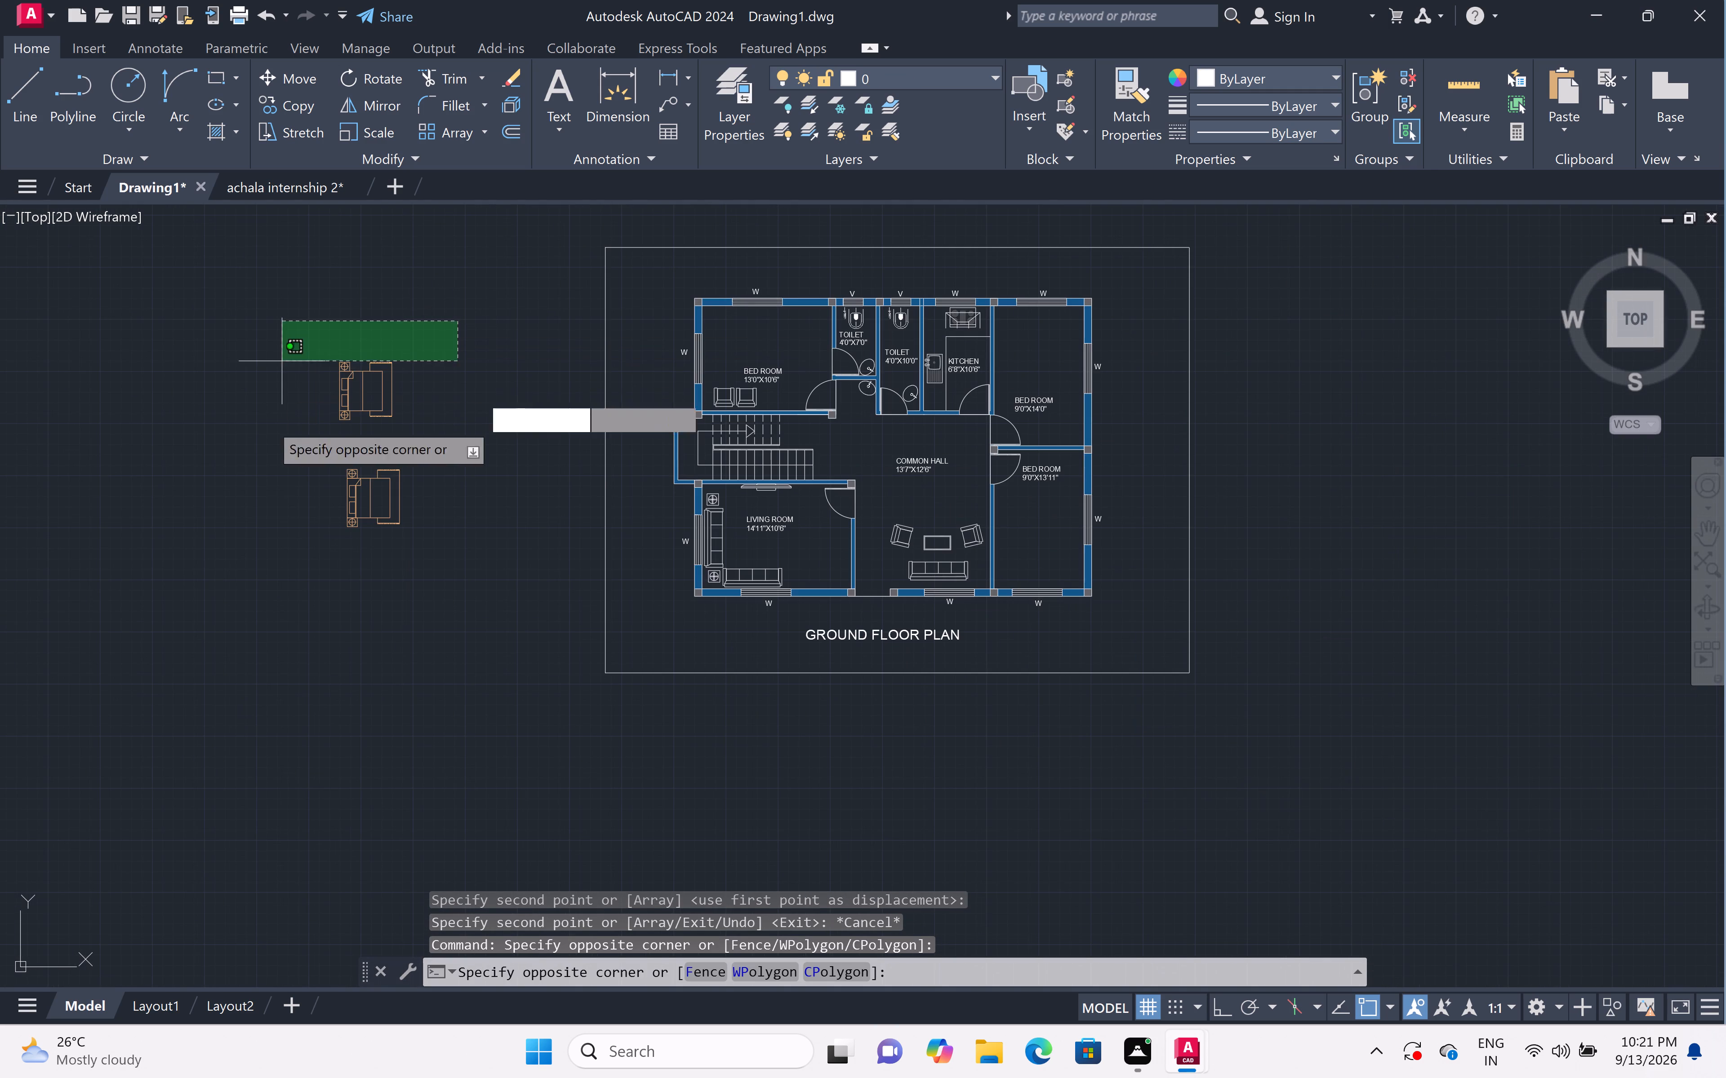
{"action": "left_click", "coordinate": [265, 443]}
{"action": "double_click", "coordinate": [350, 72]}
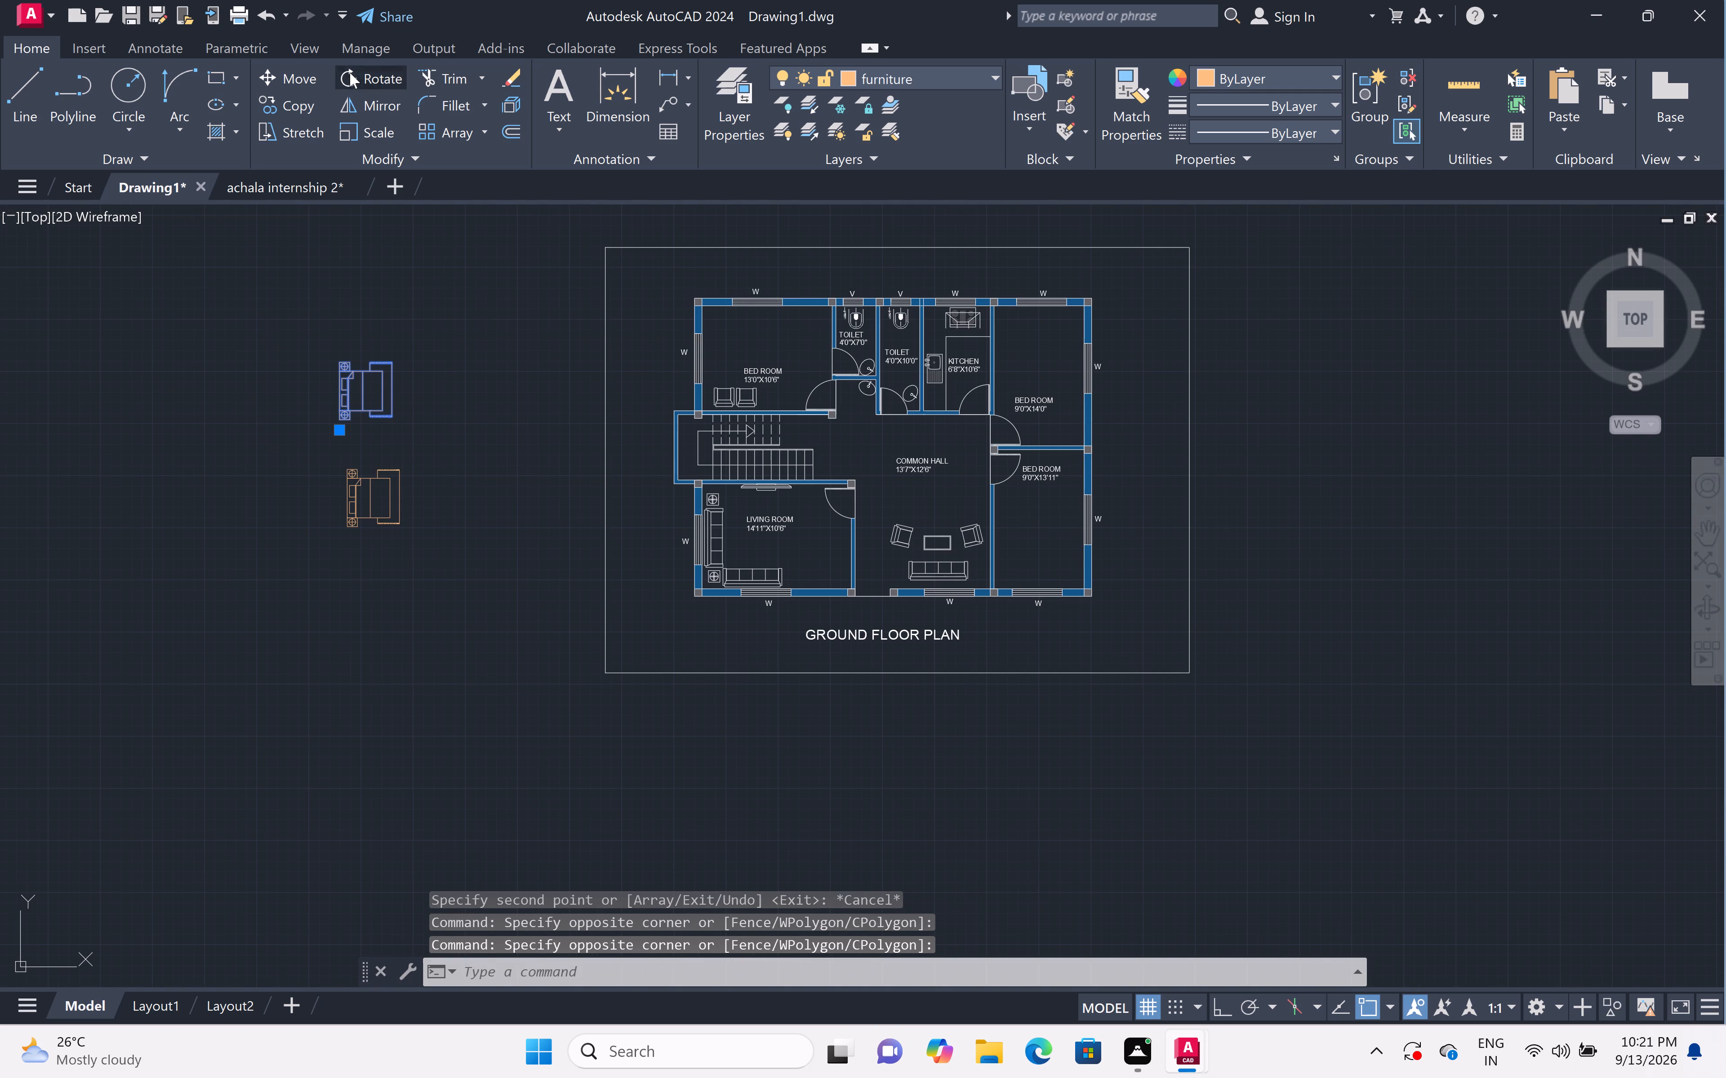
{"action": "left_click", "coordinate": [1220, 1010]}
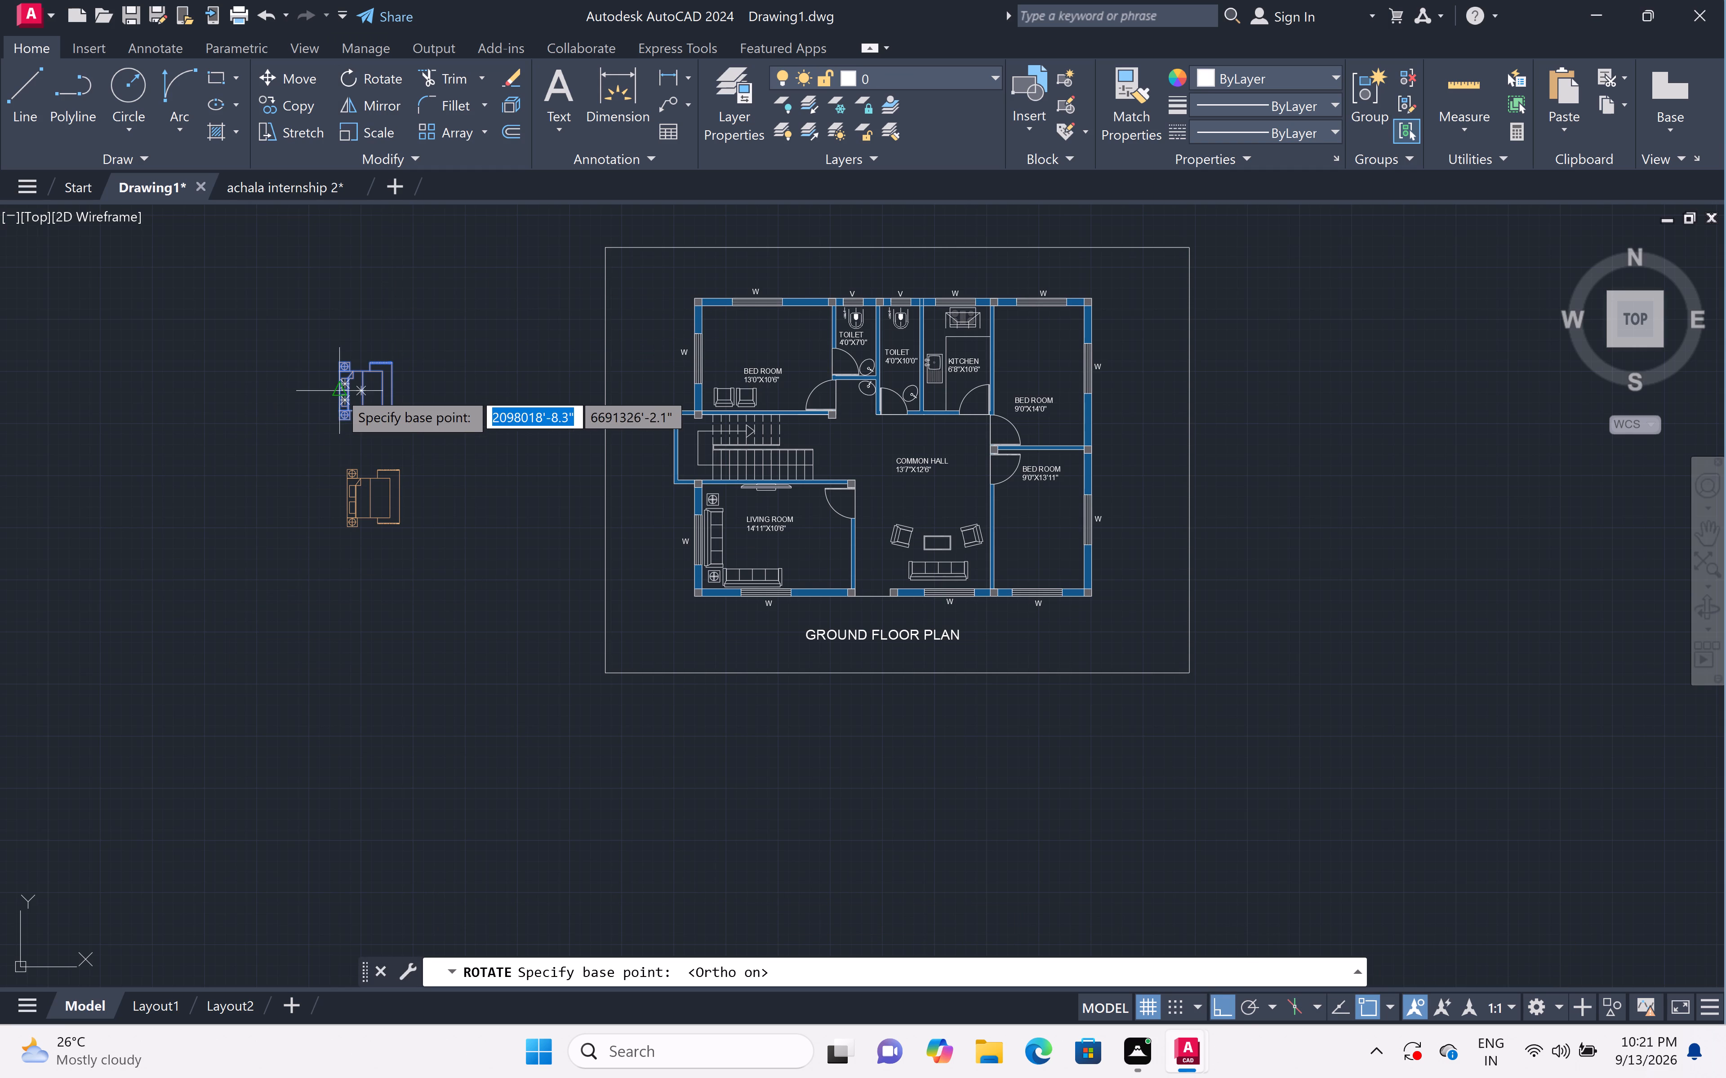
{"action": "left_click", "coordinate": [338, 390]}
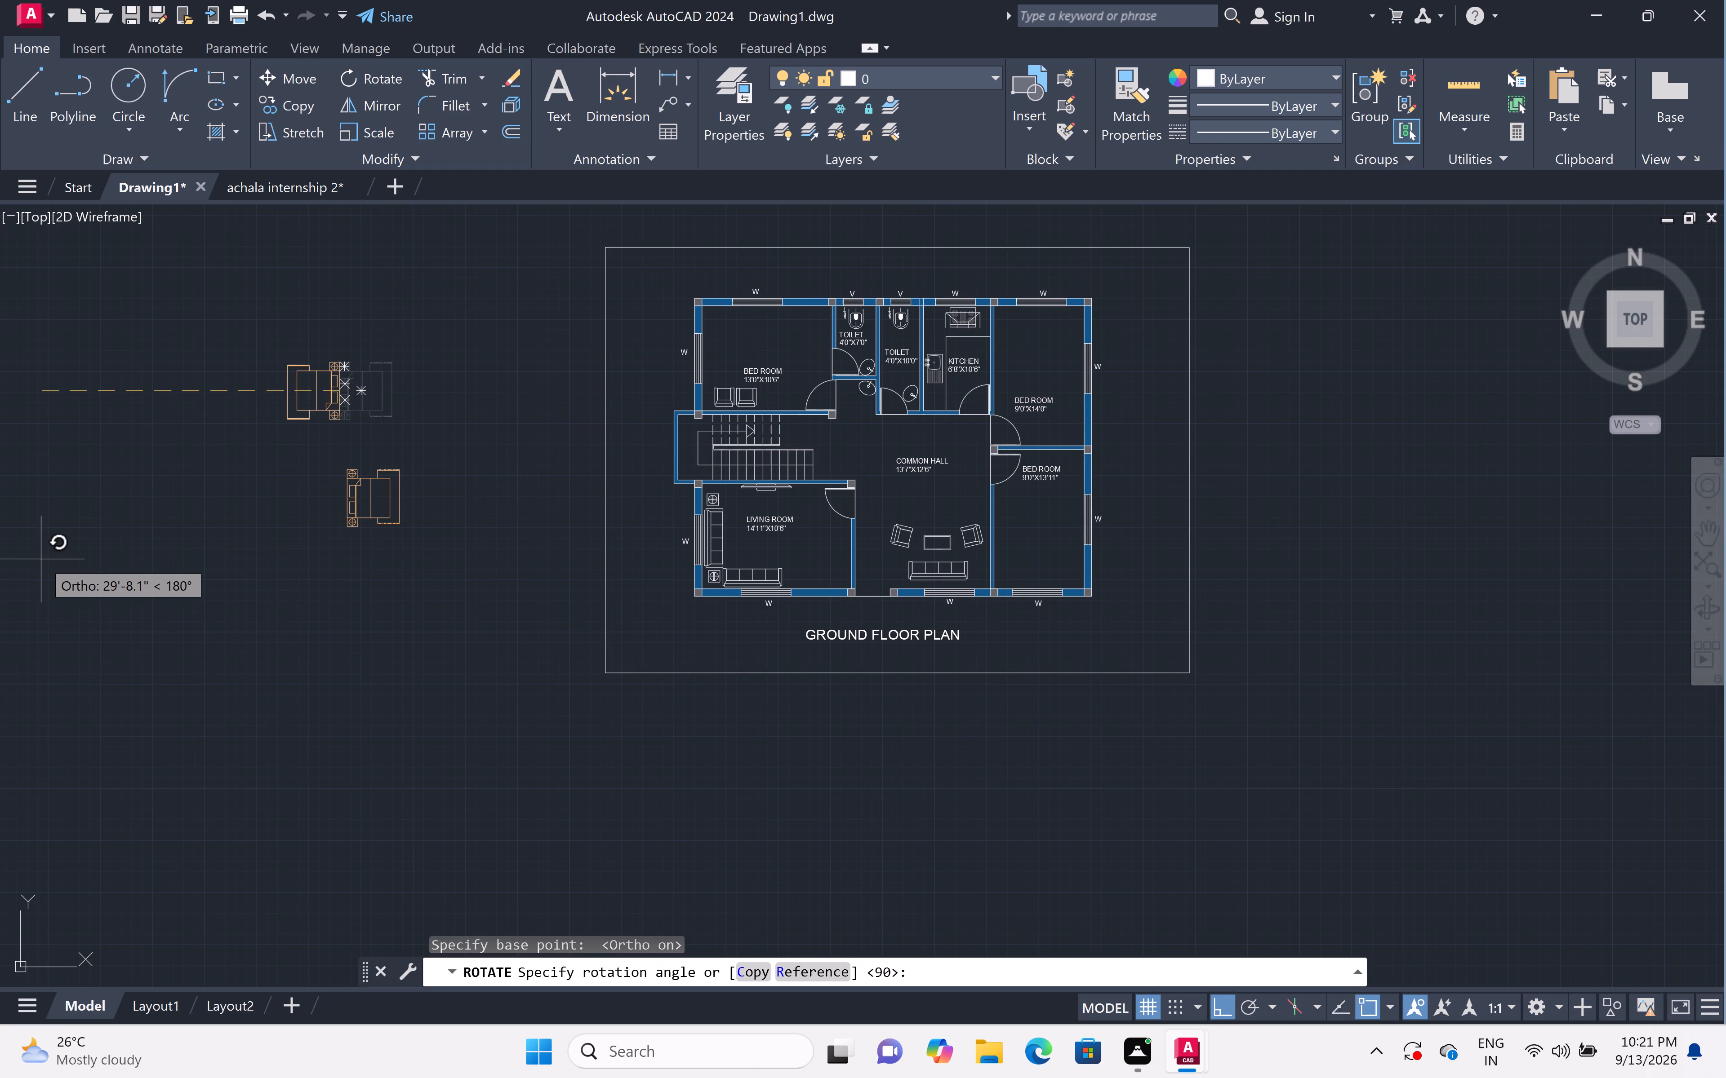
{"action": "left_click", "coordinate": [223, 649]}
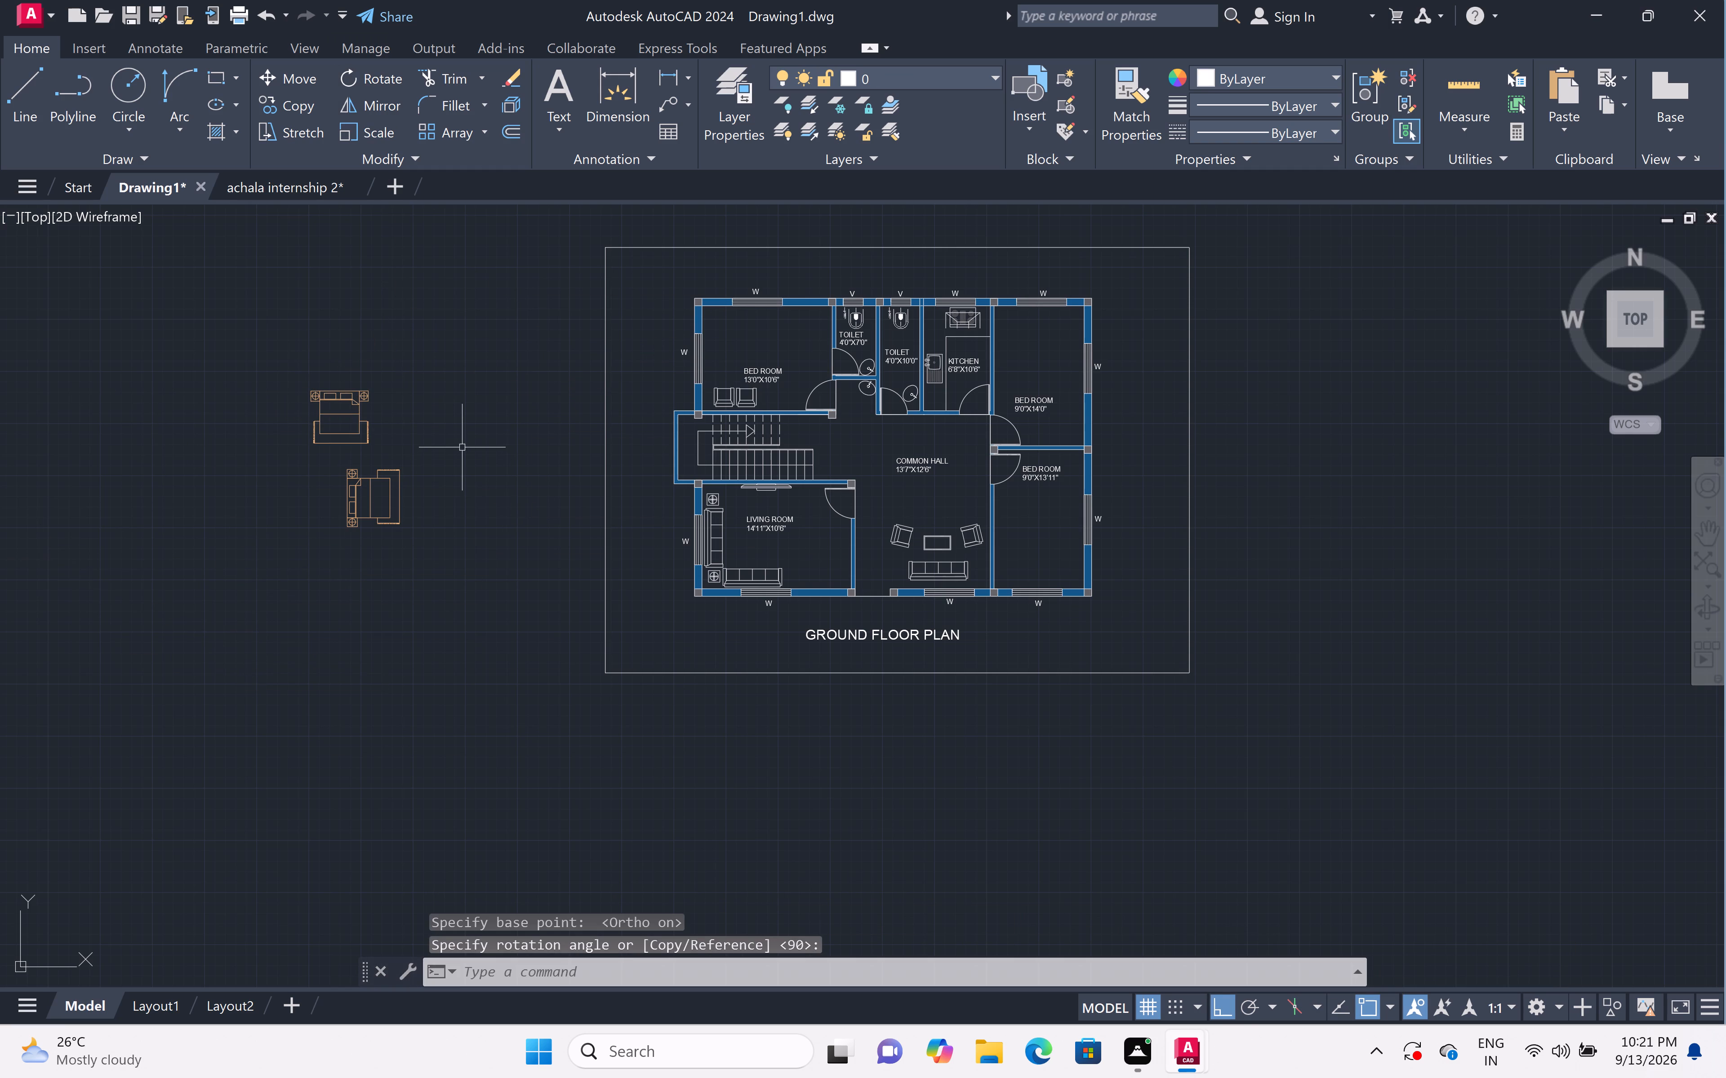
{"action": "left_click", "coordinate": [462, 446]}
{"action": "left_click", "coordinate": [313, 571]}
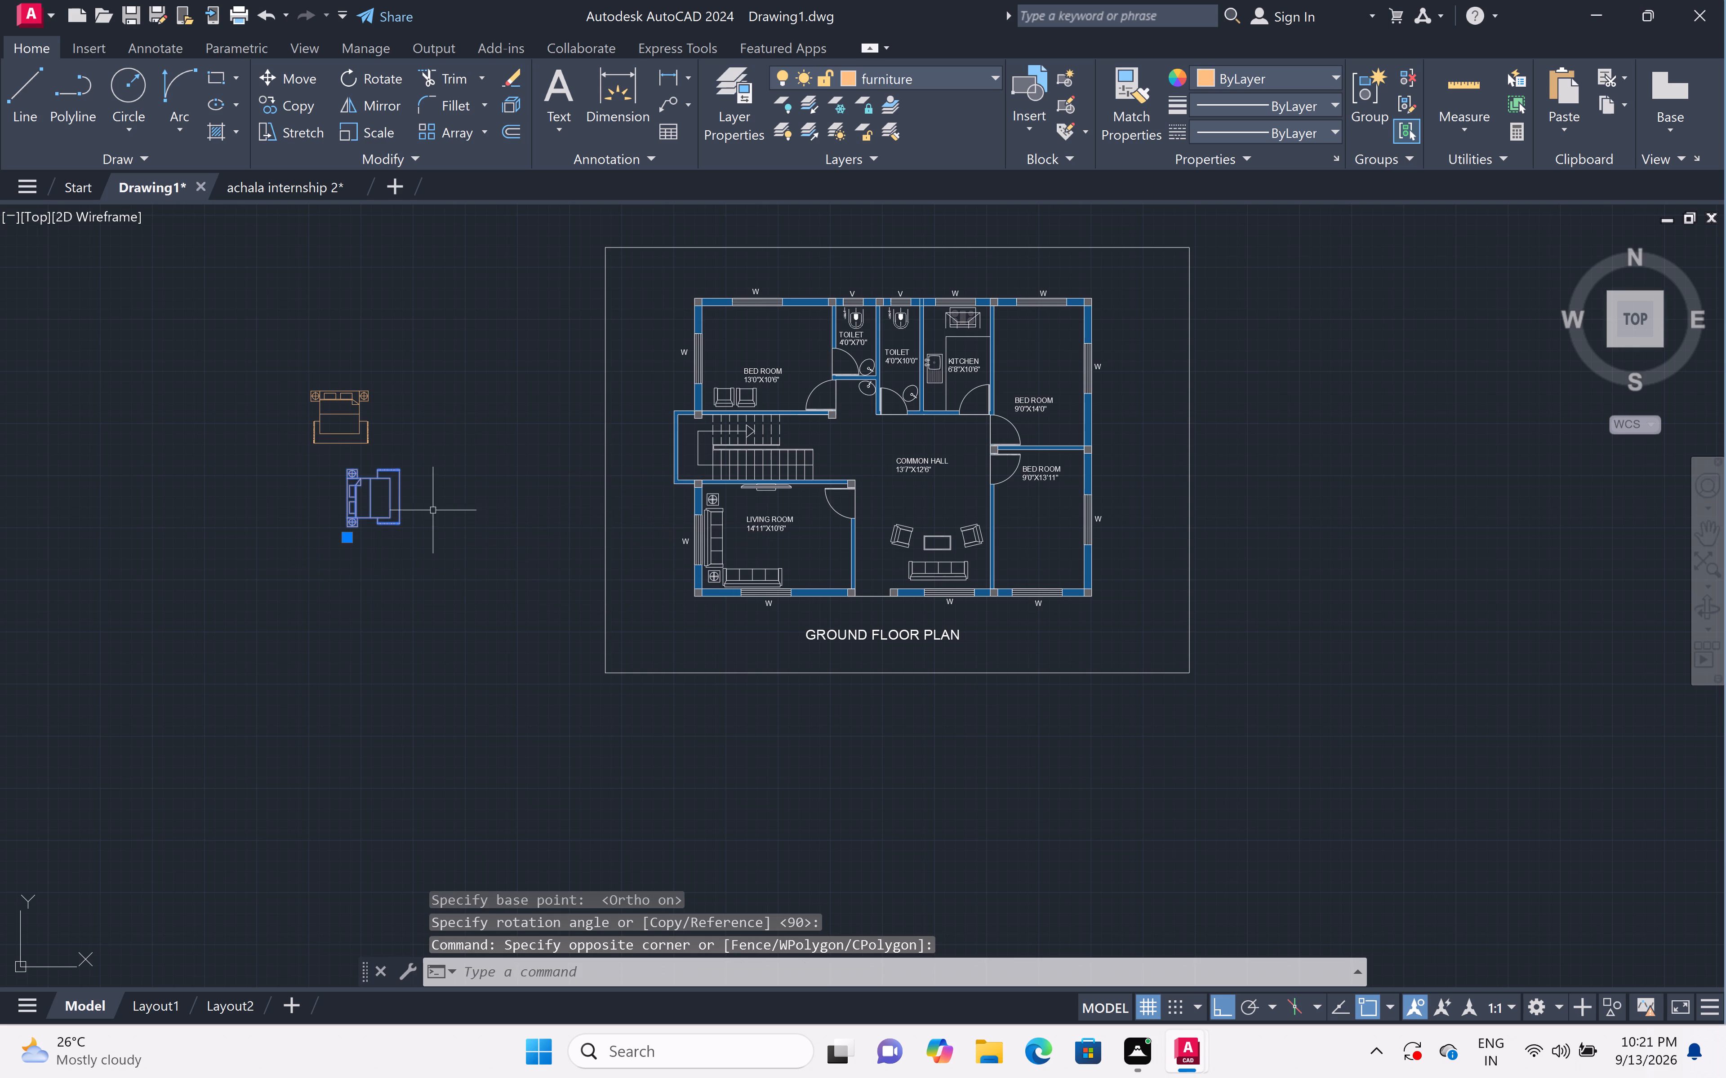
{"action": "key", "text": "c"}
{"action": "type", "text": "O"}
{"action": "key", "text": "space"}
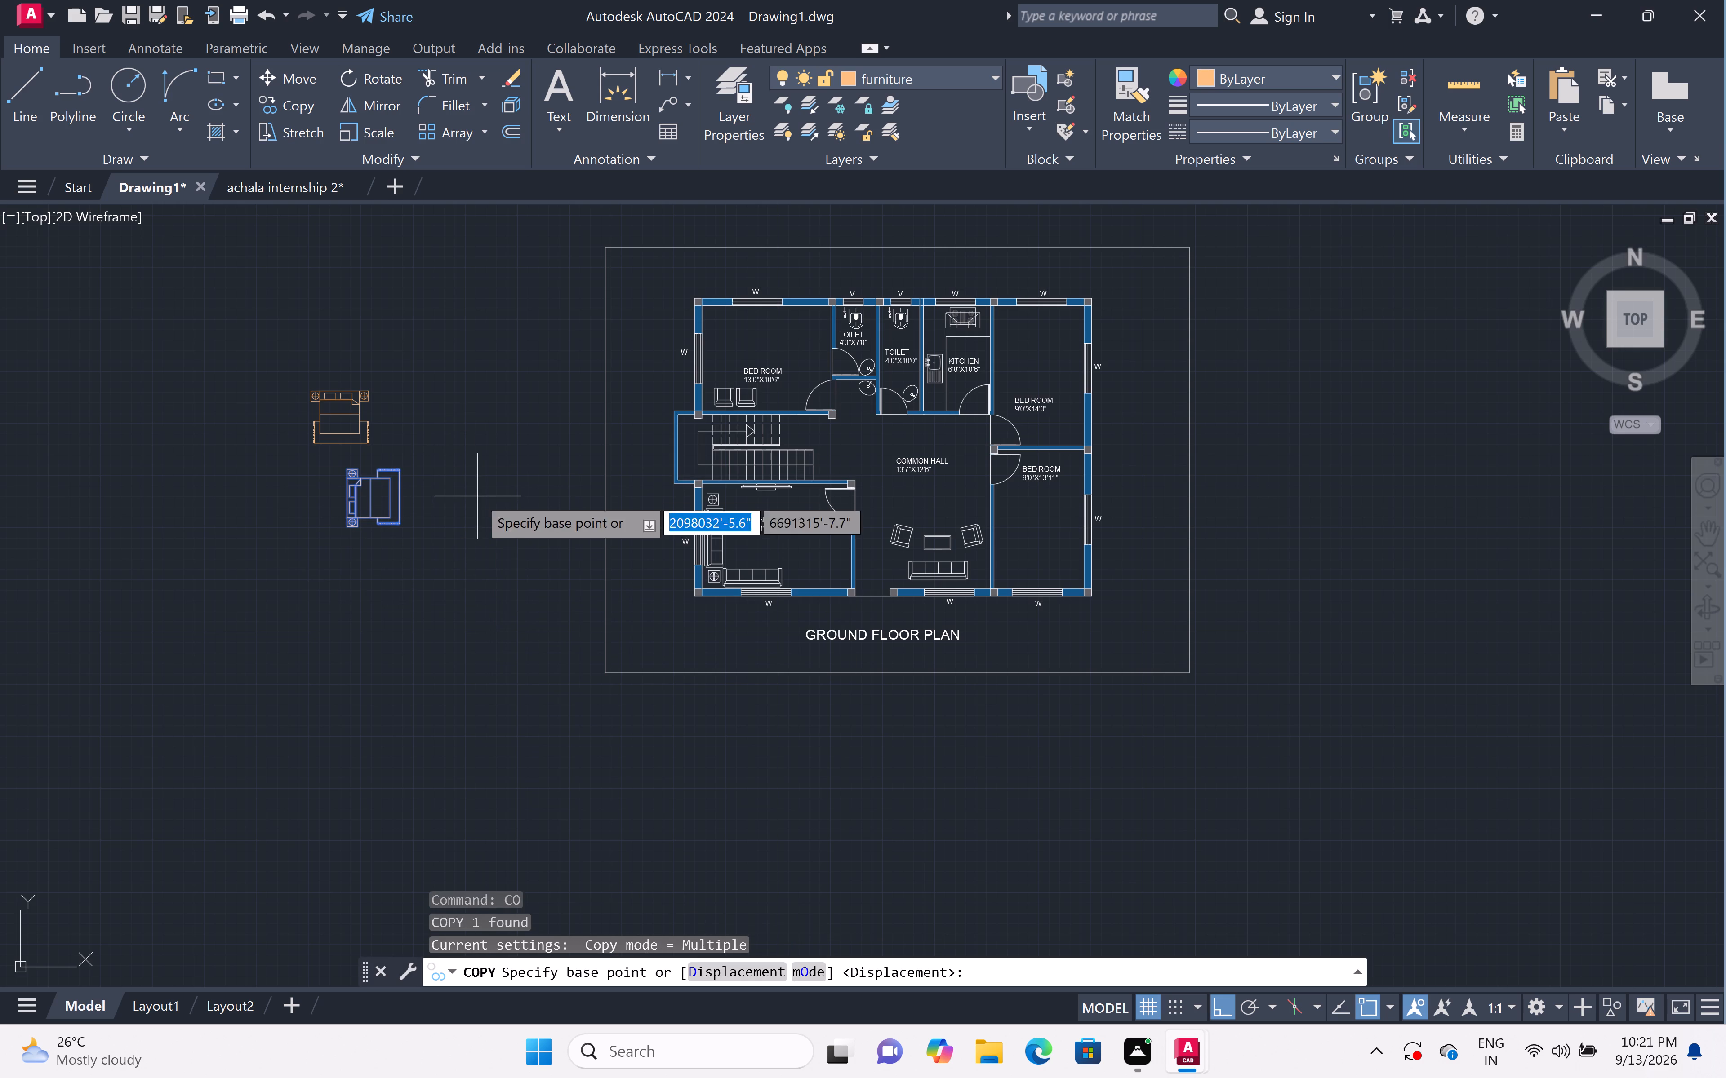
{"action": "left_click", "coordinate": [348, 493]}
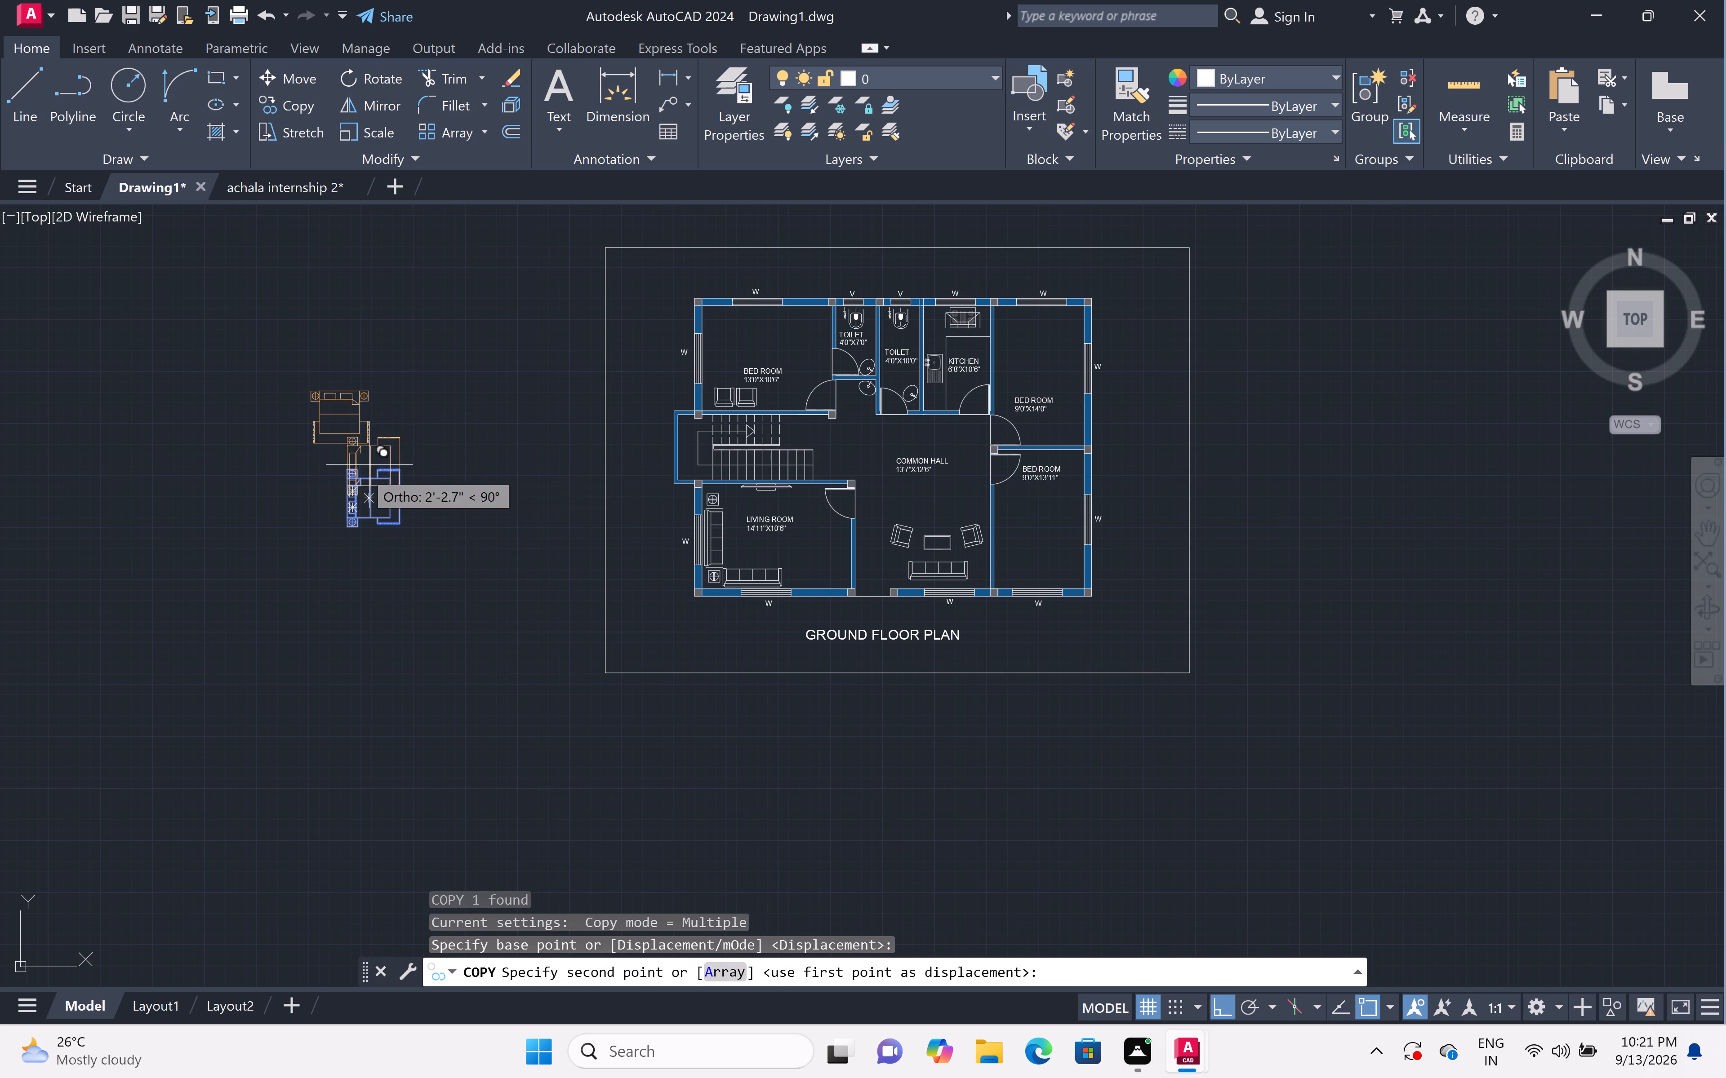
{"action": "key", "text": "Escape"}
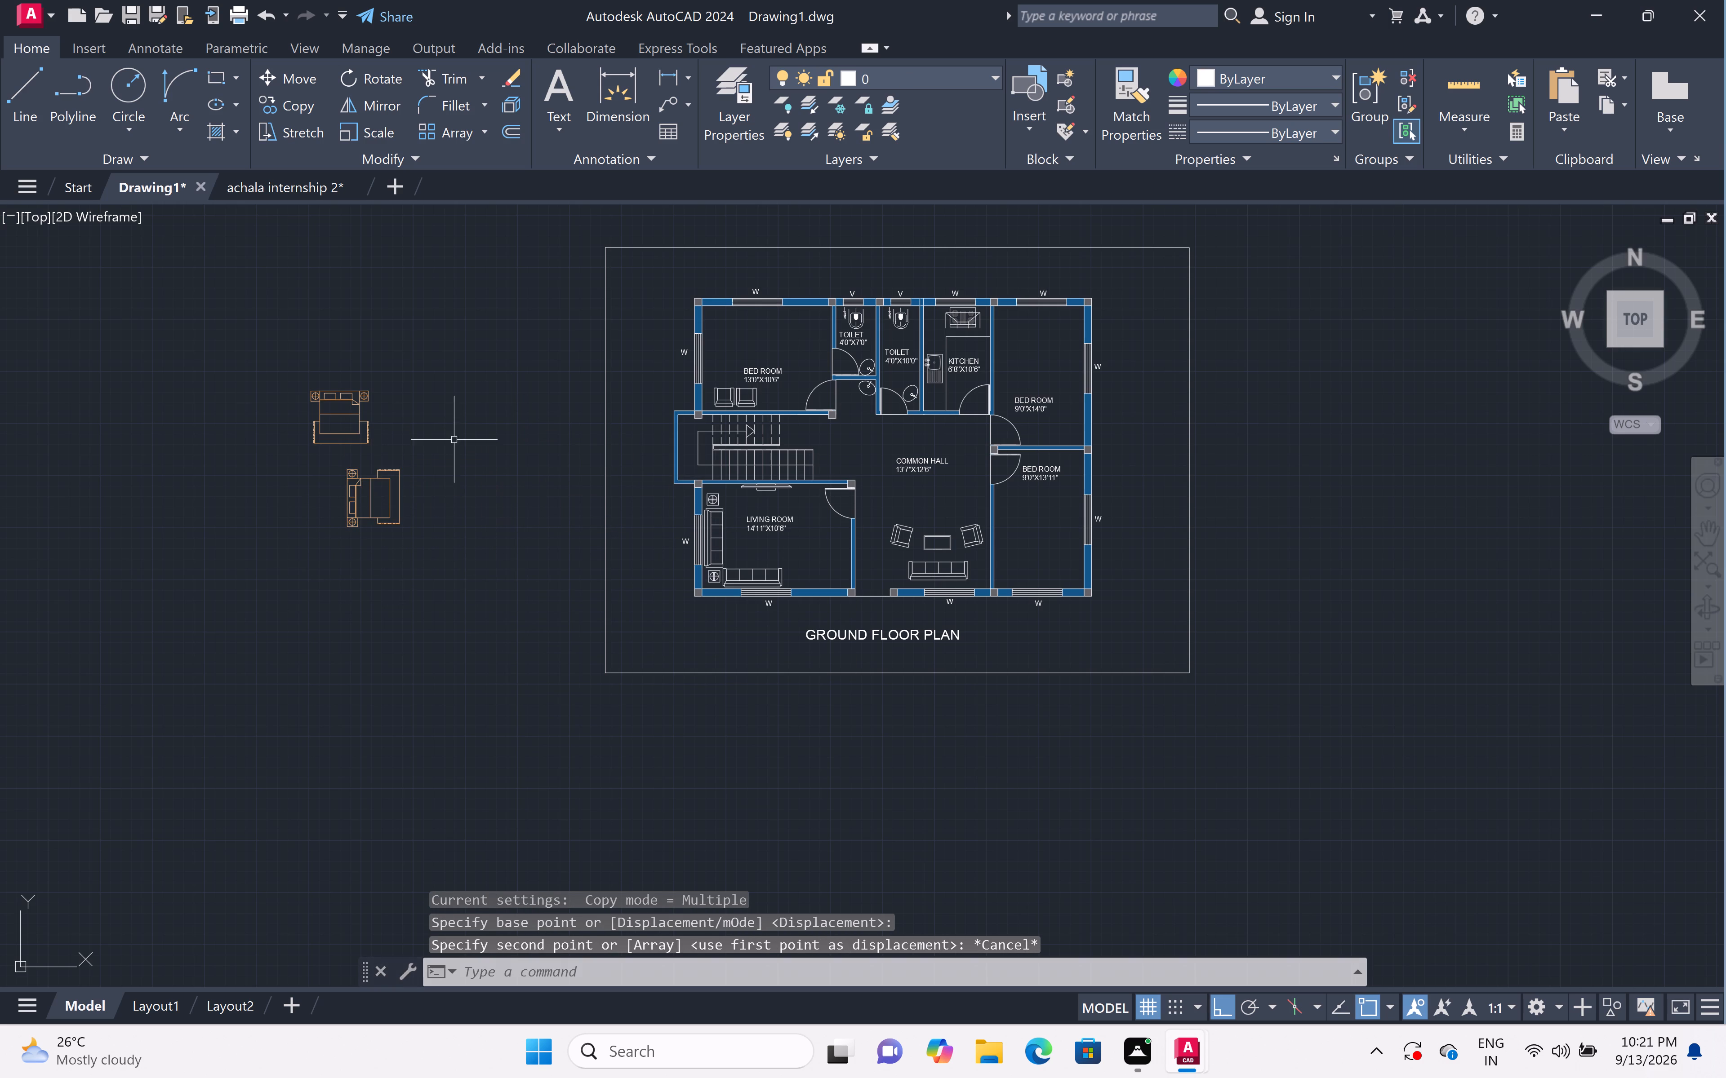
Rotate the lower loose bed 180 degrees about its headboard side.
{"action": "scroll", "coordinate": [378, 484], "scroll_direction": "up", "scroll_amount": 1}
{"action": "double_click", "coordinate": [427, 445]}
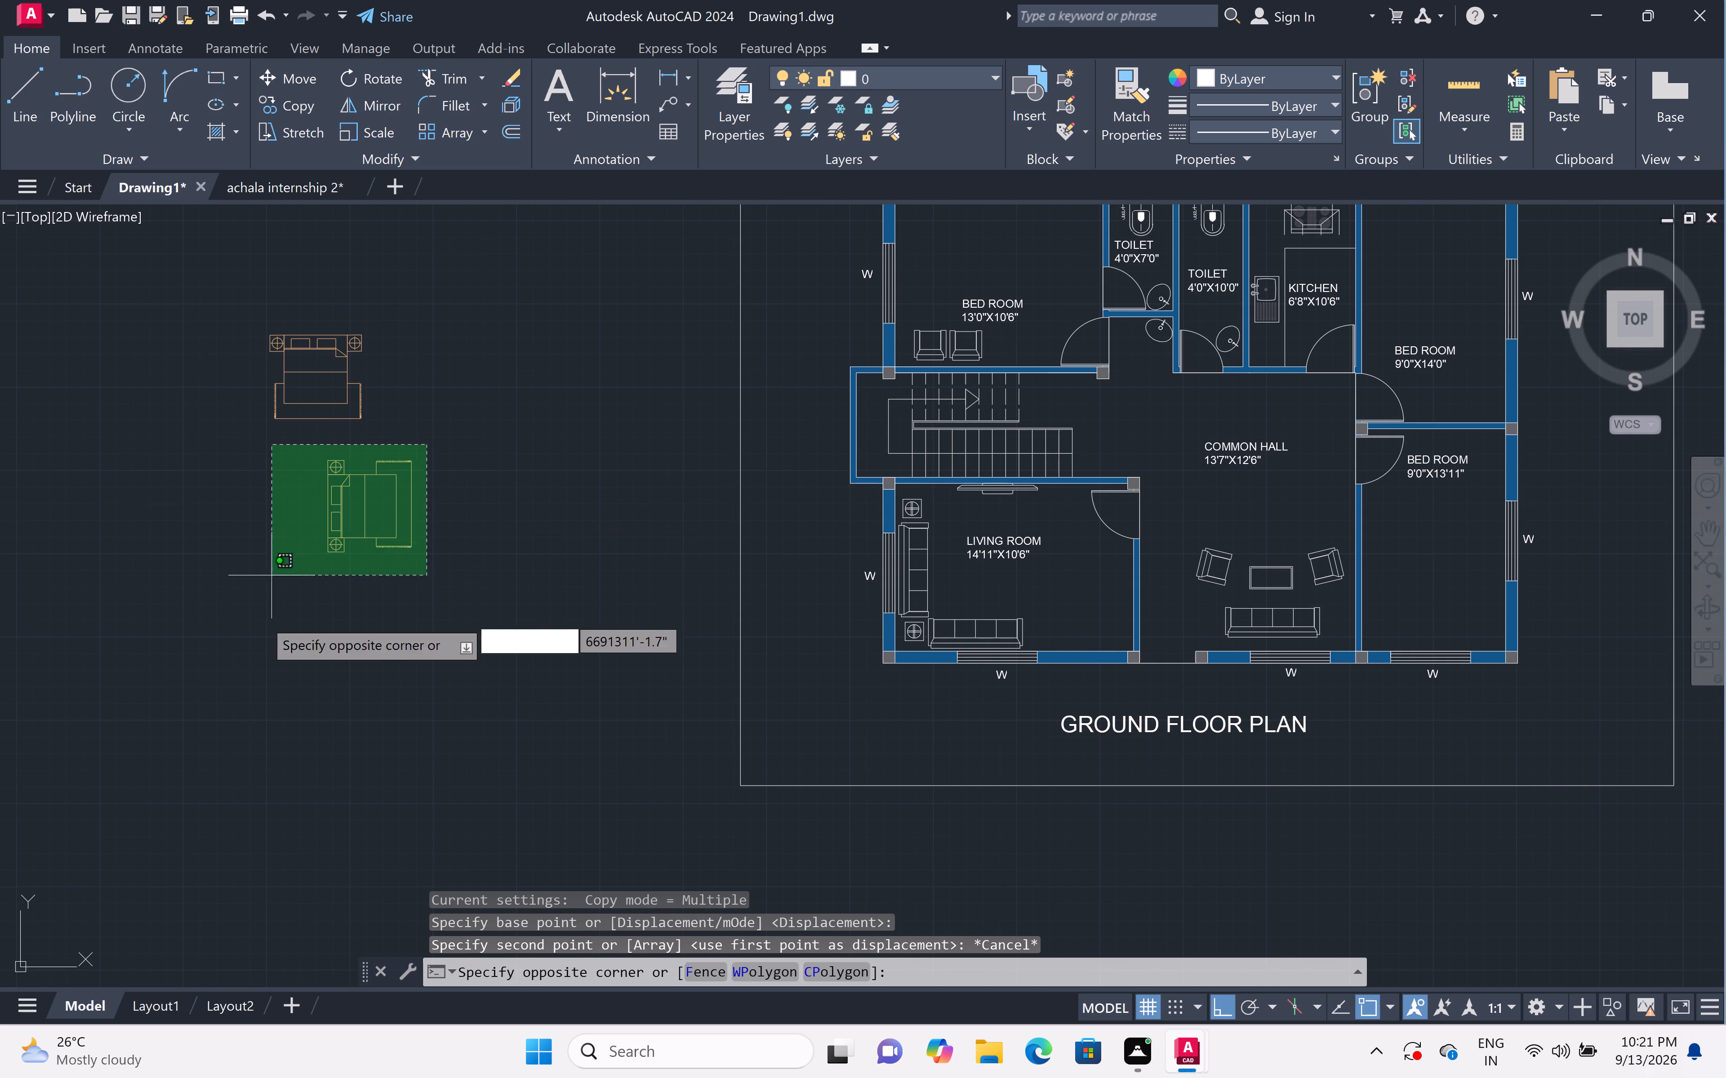
{"action": "left_click", "coordinate": [262, 619]}
{"action": "left_click", "coordinate": [378, 76]}
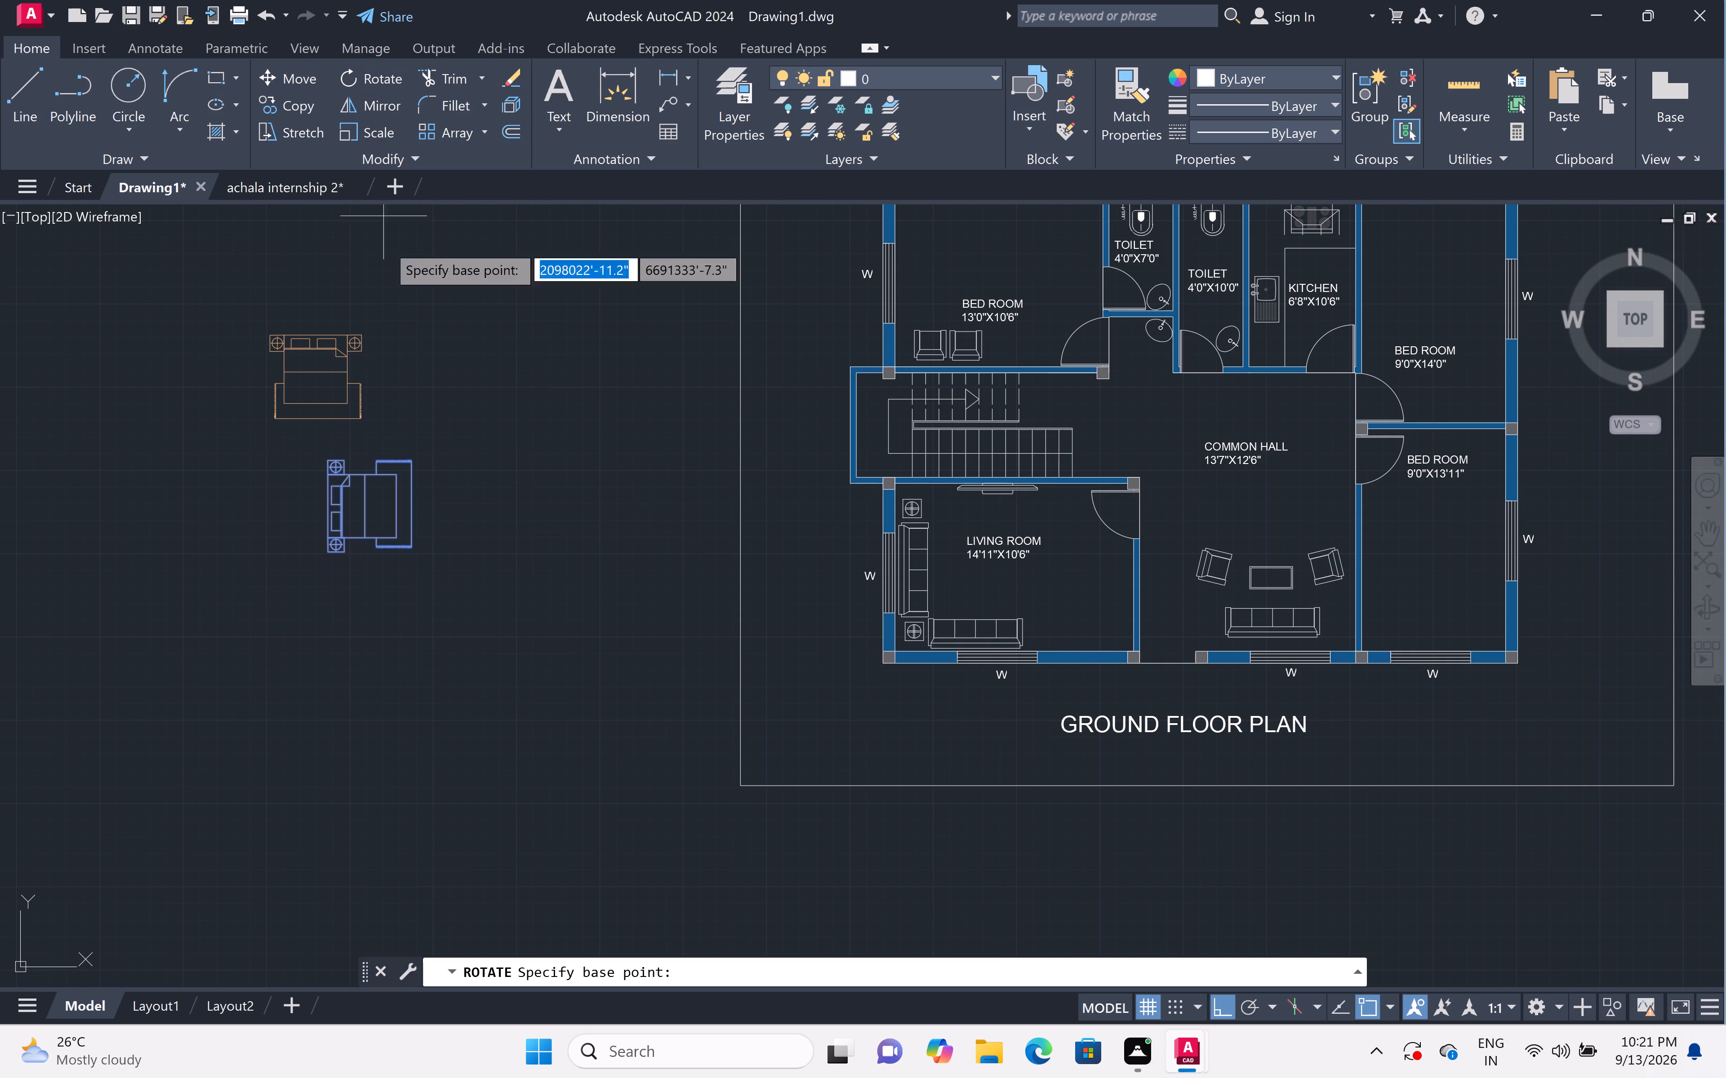
{"action": "left_click_drag", "start_coordinate": [324, 508], "coordinate": [322, 504]}
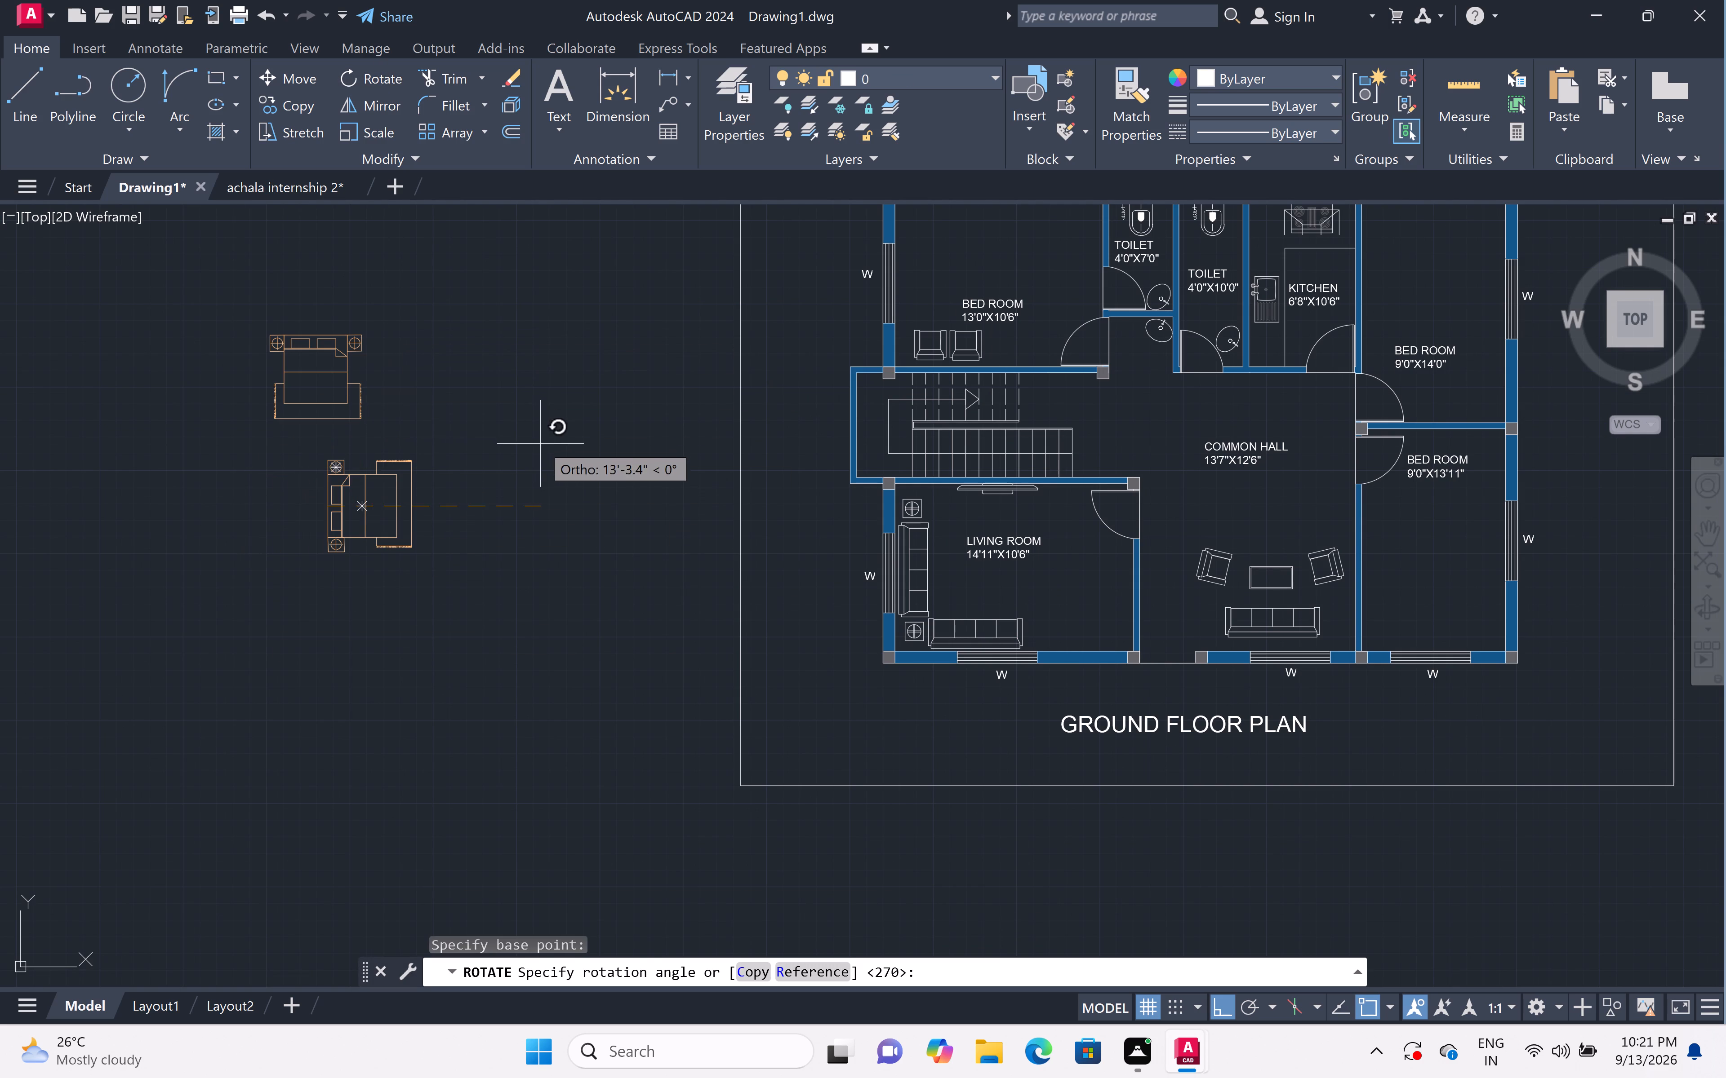
{"action": "left_click", "coordinate": [0, 339]}
{"action": "scroll", "coordinate": [165, 341], "scroll_direction": "down", "scroll_amount": 1}
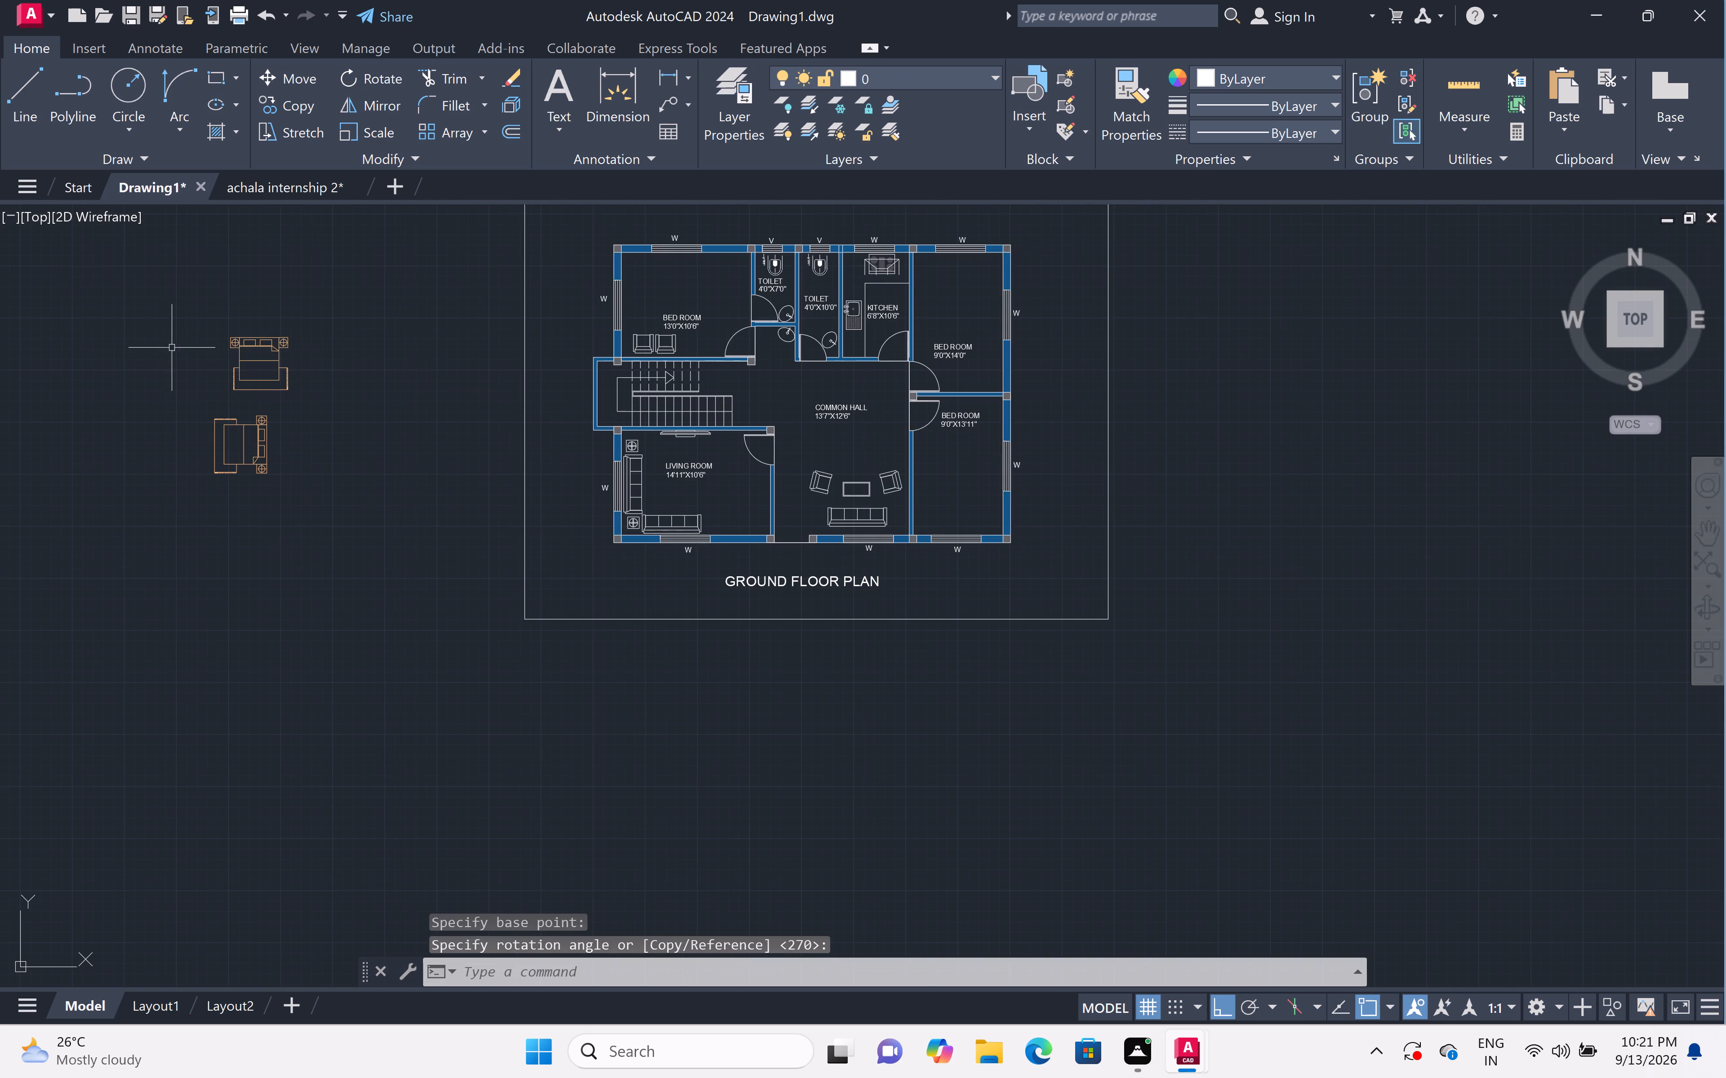
Assign both loose beds to layer 0.
{"action": "double_click", "coordinate": [343, 306]}
{"action": "left_click_drag", "start_coordinate": [154, 524], "coordinate": [159, 522]}
{"action": "left_click", "coordinate": [163, 516]}
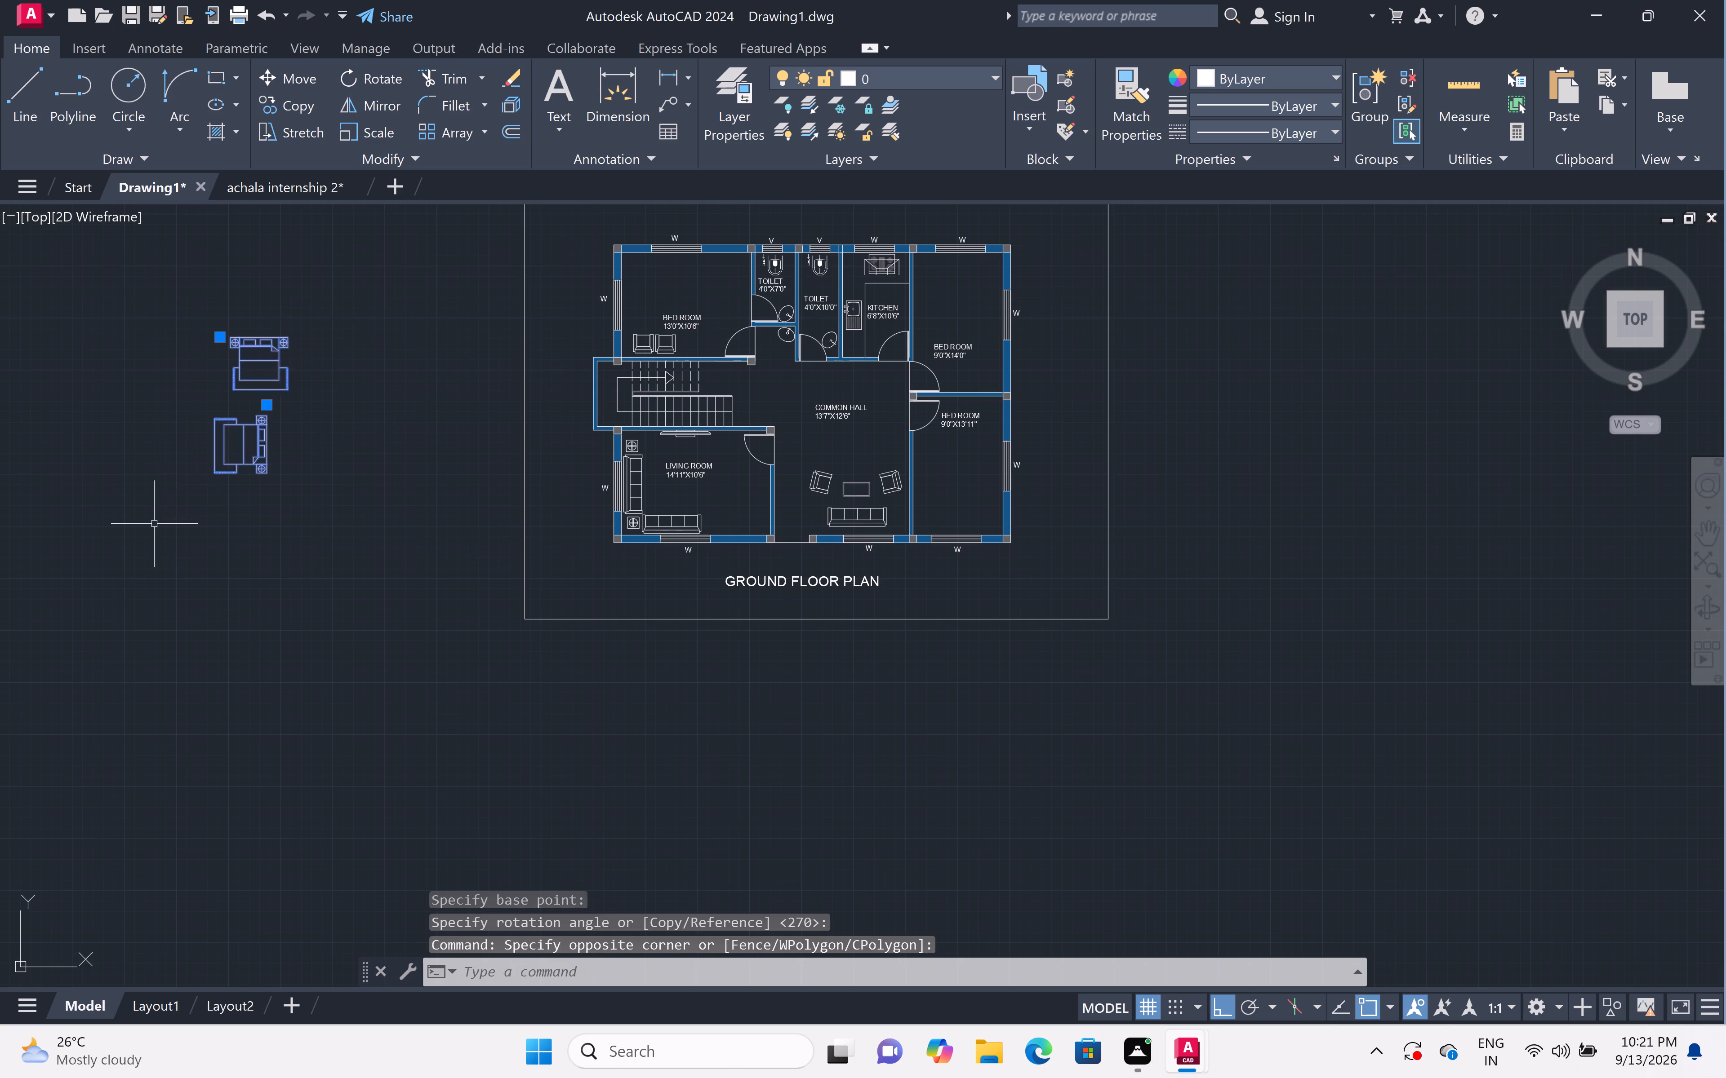
{"action": "left_click", "coordinate": [995, 75]}
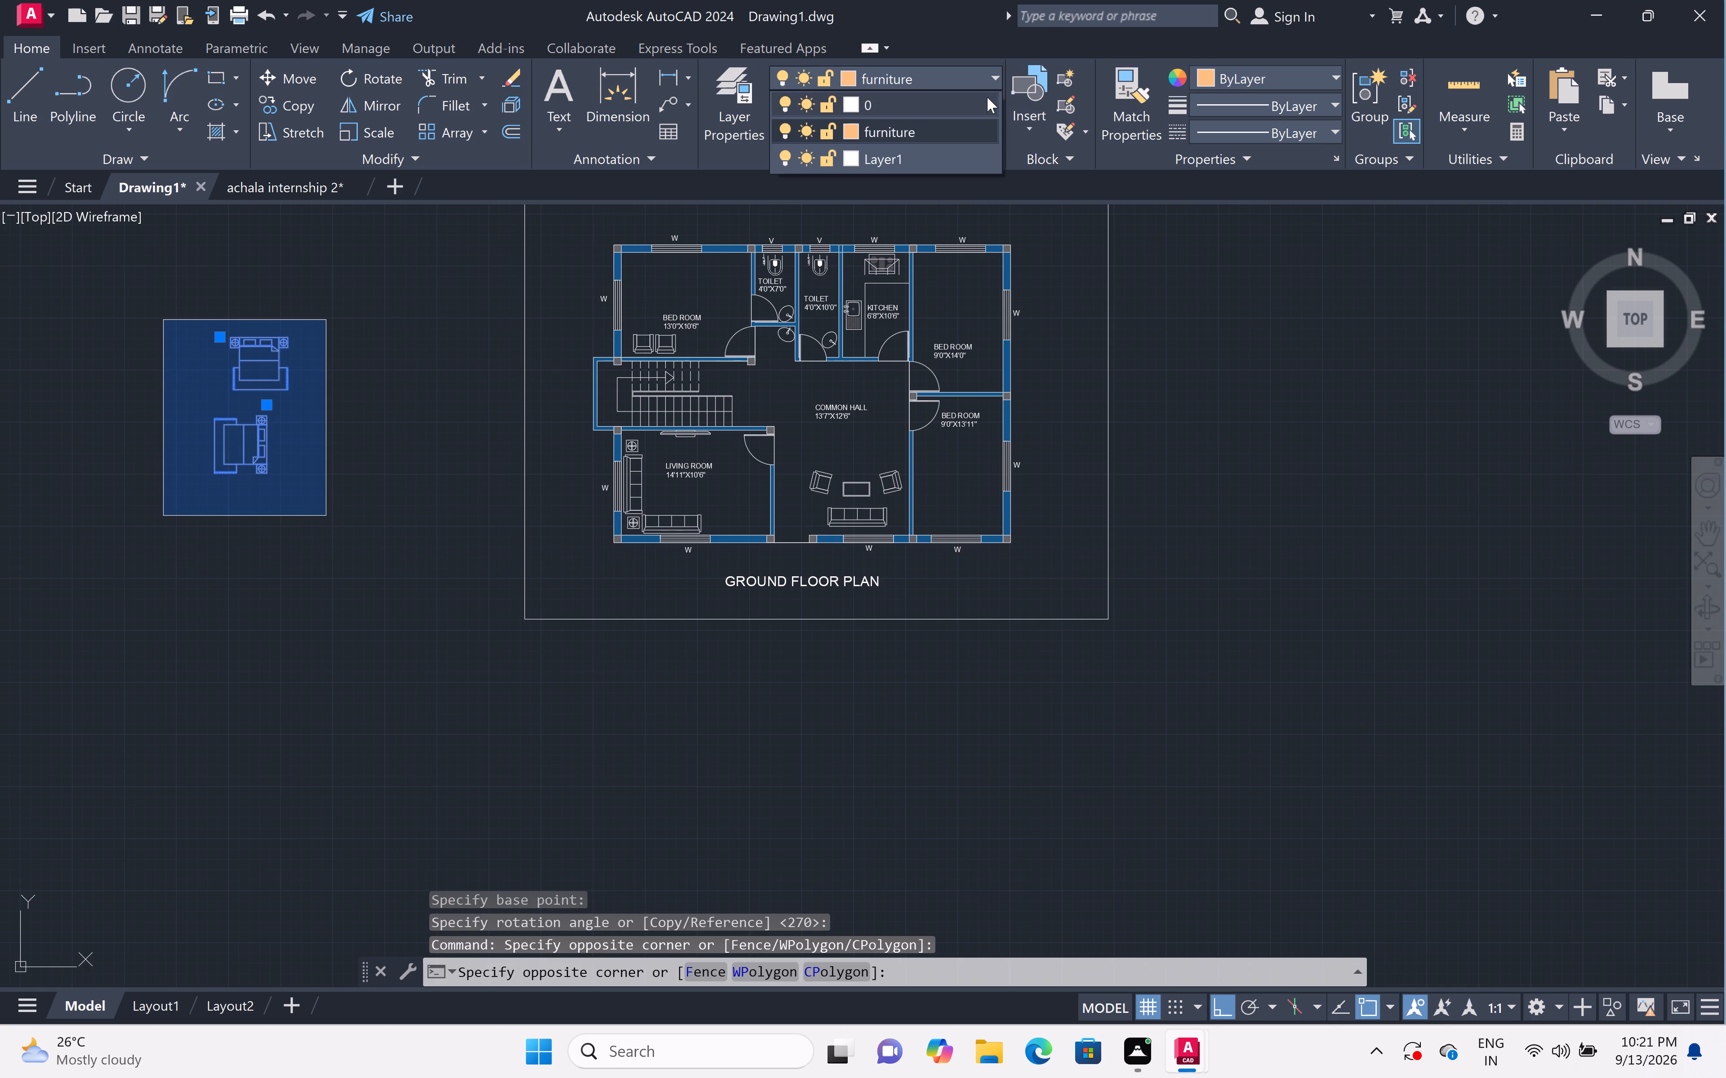
{"action": "left_click", "coordinate": [987, 97]}
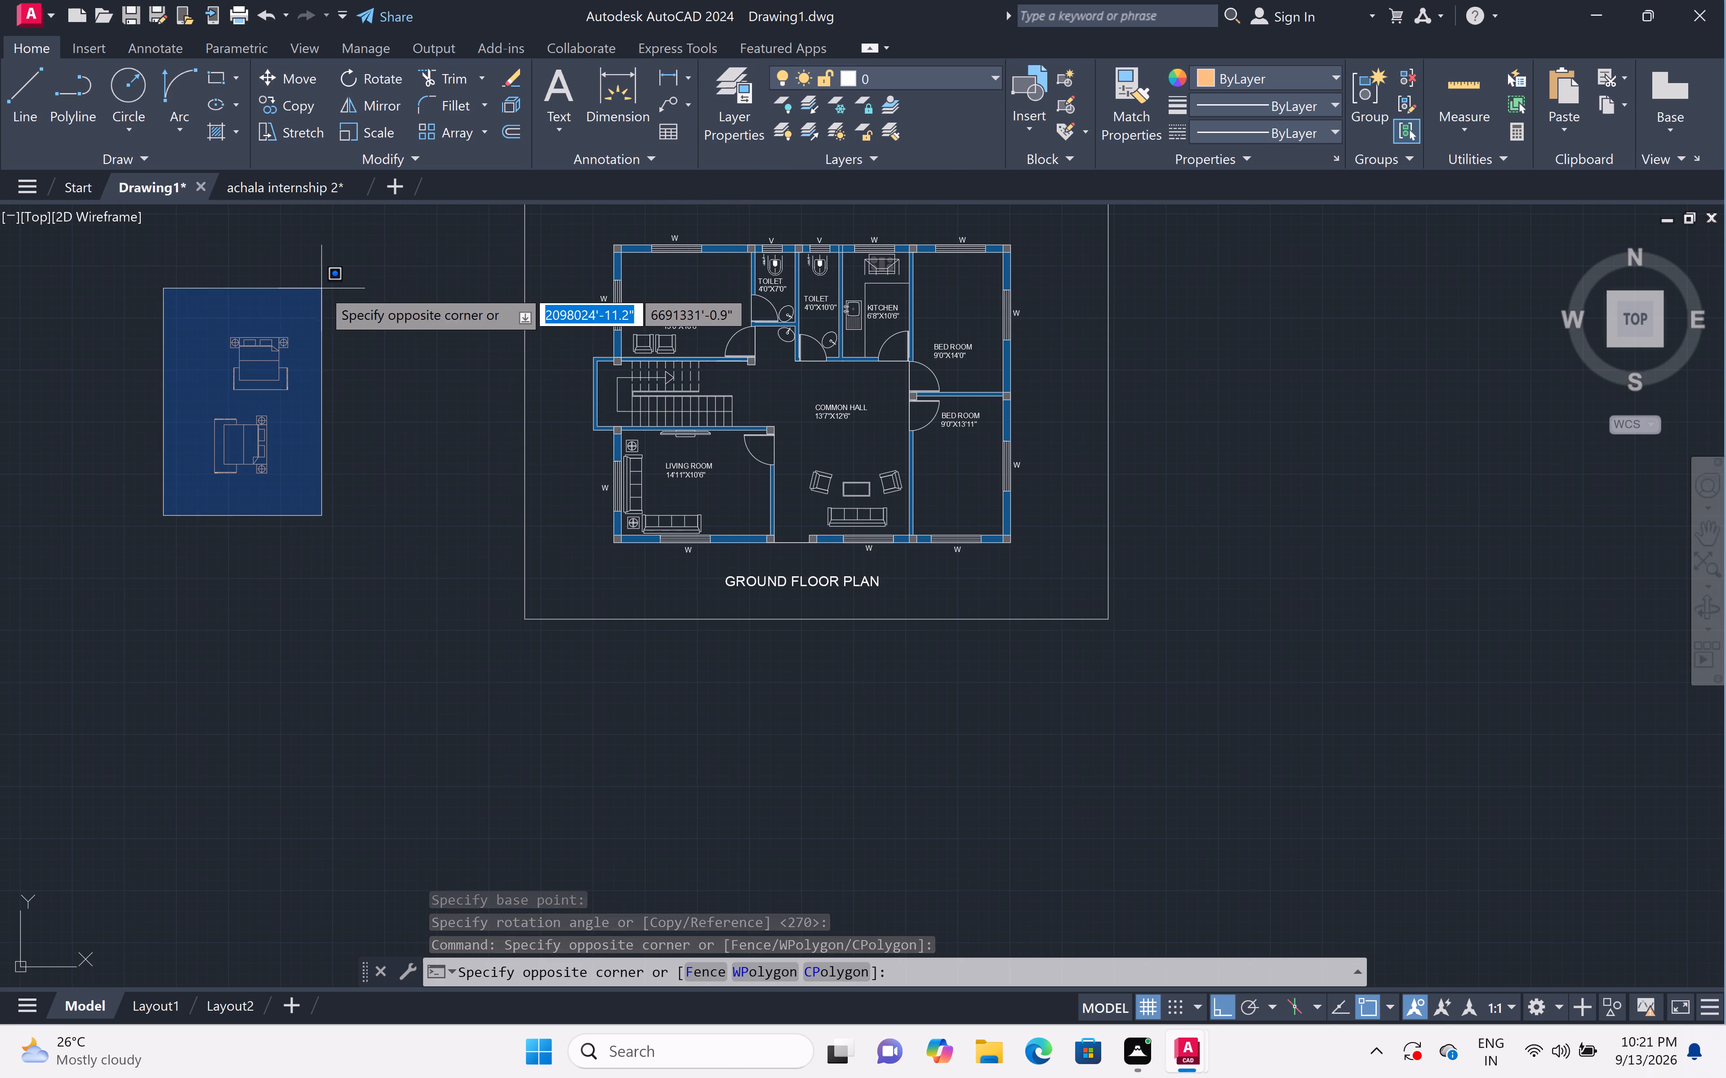
{"action": "key", "text": "Escape"}
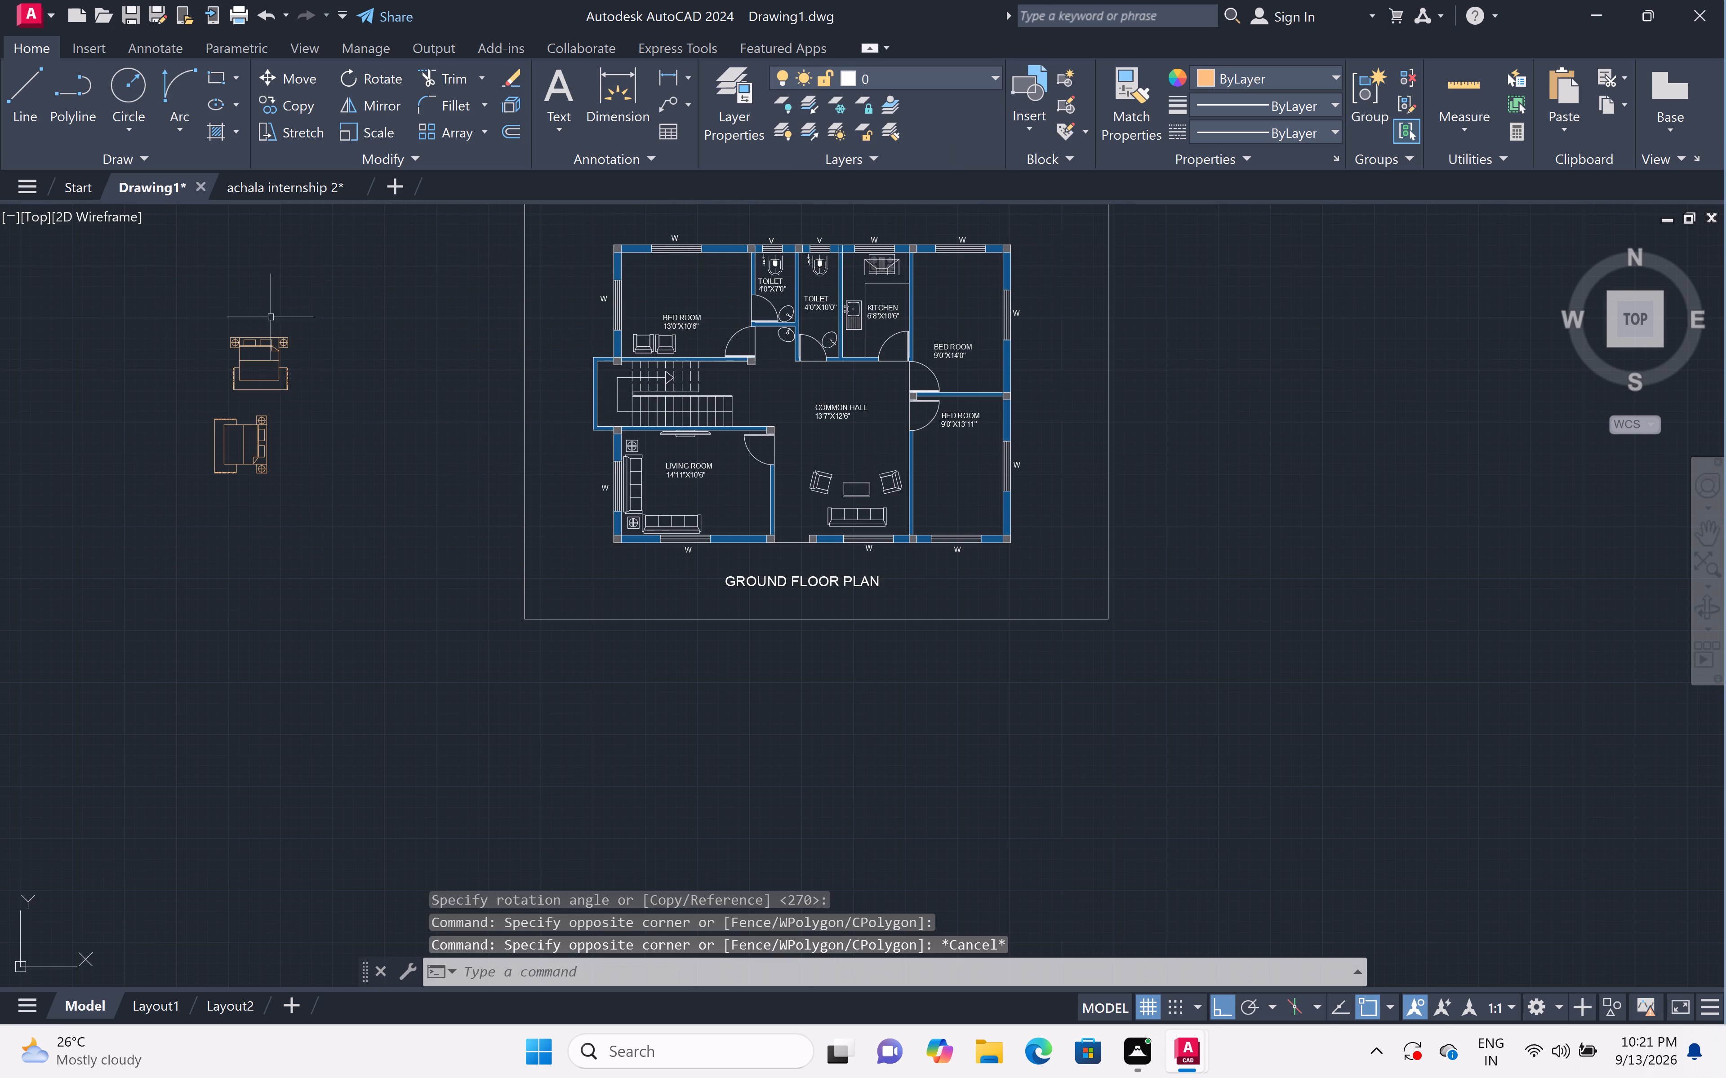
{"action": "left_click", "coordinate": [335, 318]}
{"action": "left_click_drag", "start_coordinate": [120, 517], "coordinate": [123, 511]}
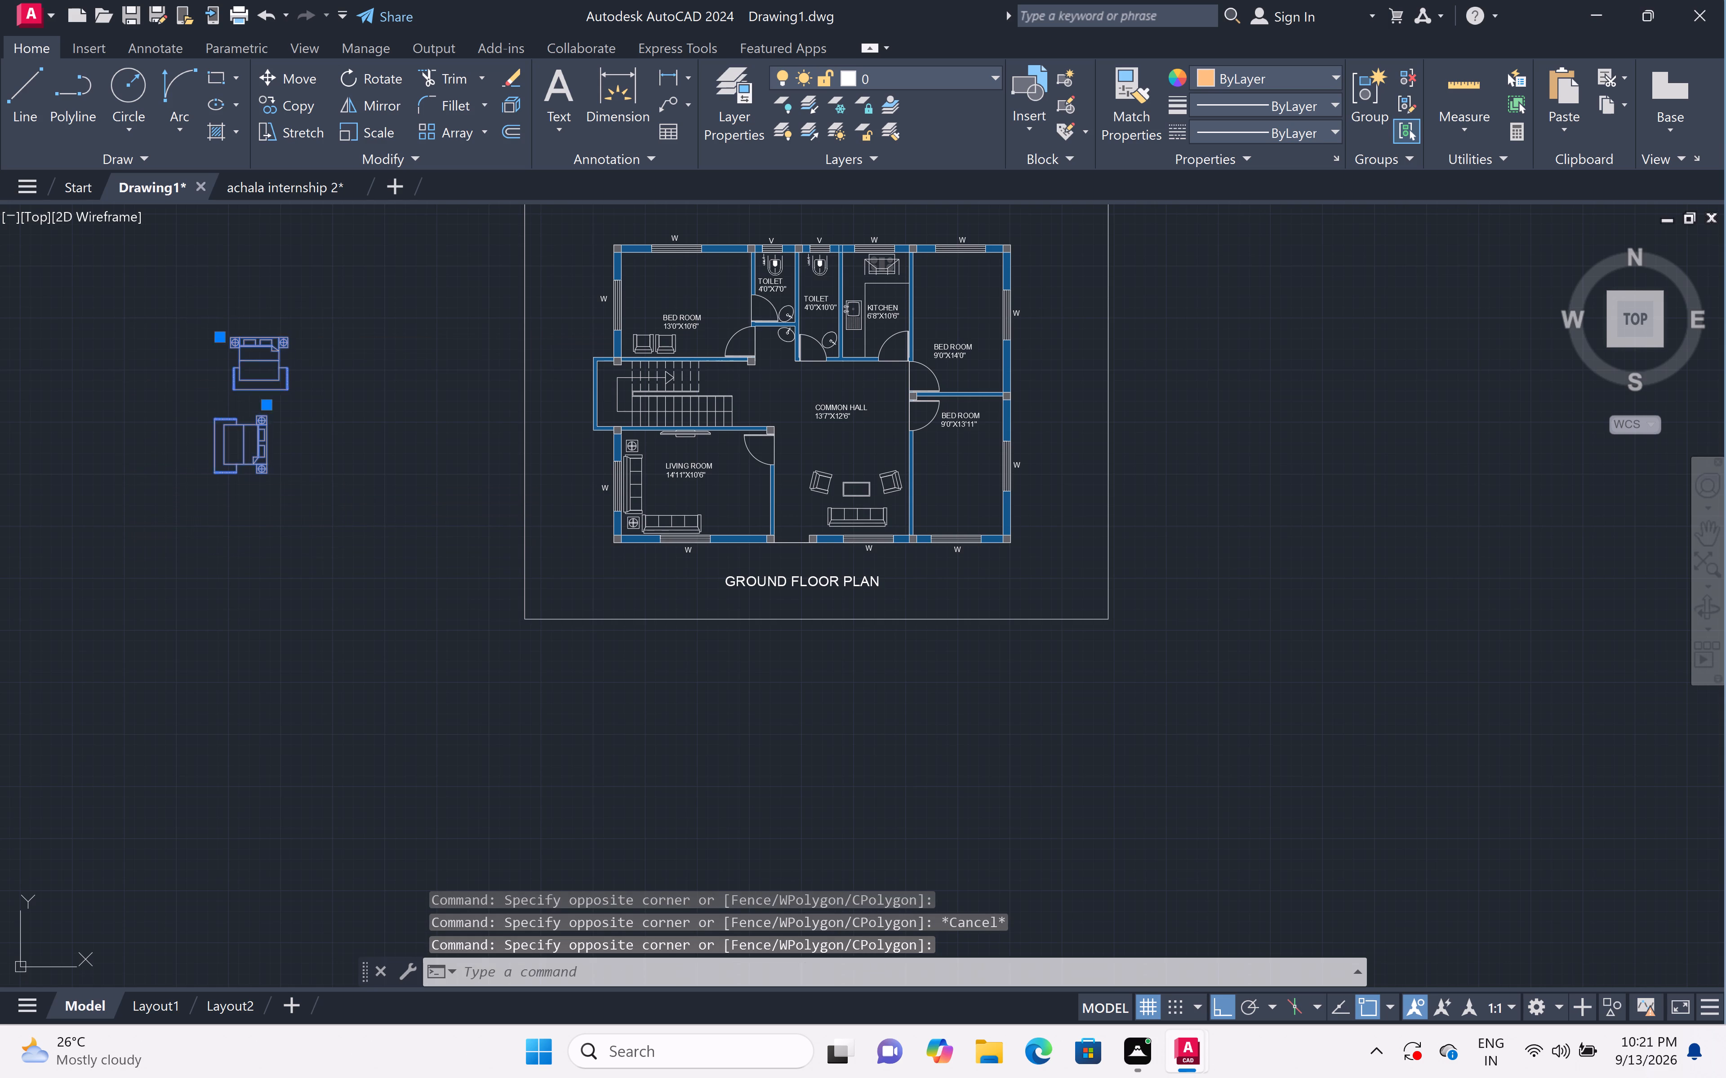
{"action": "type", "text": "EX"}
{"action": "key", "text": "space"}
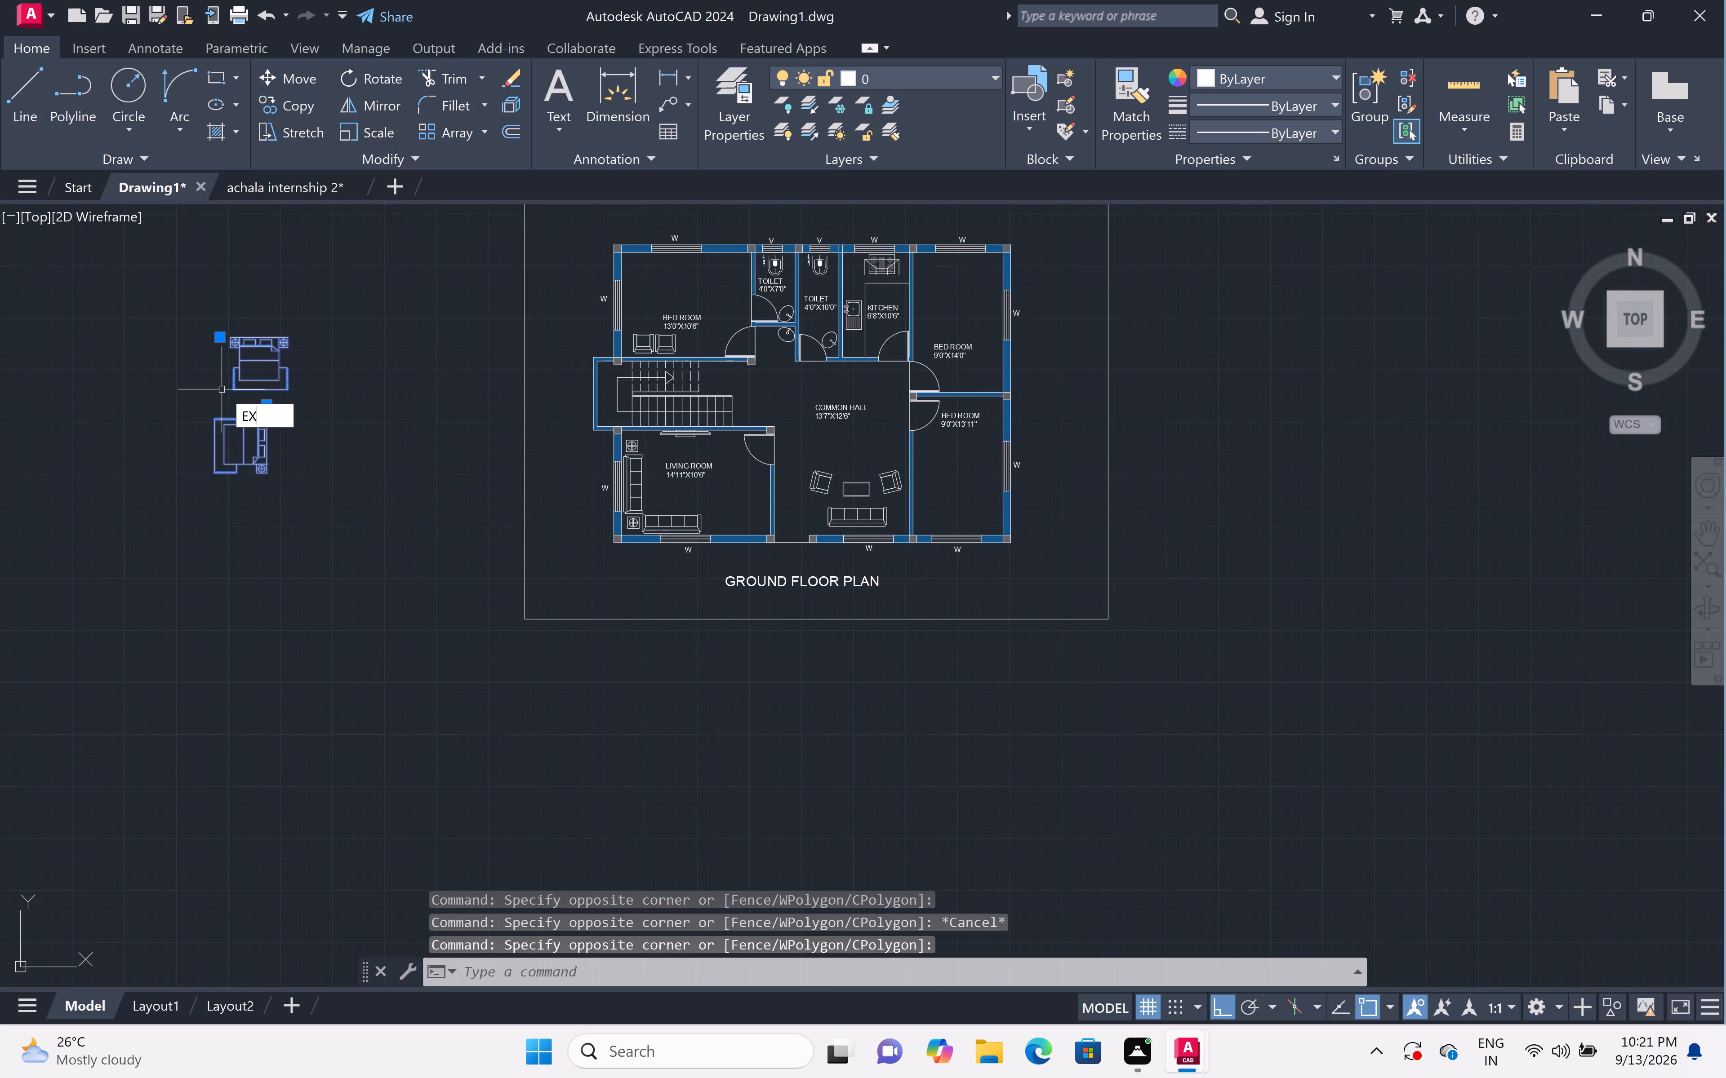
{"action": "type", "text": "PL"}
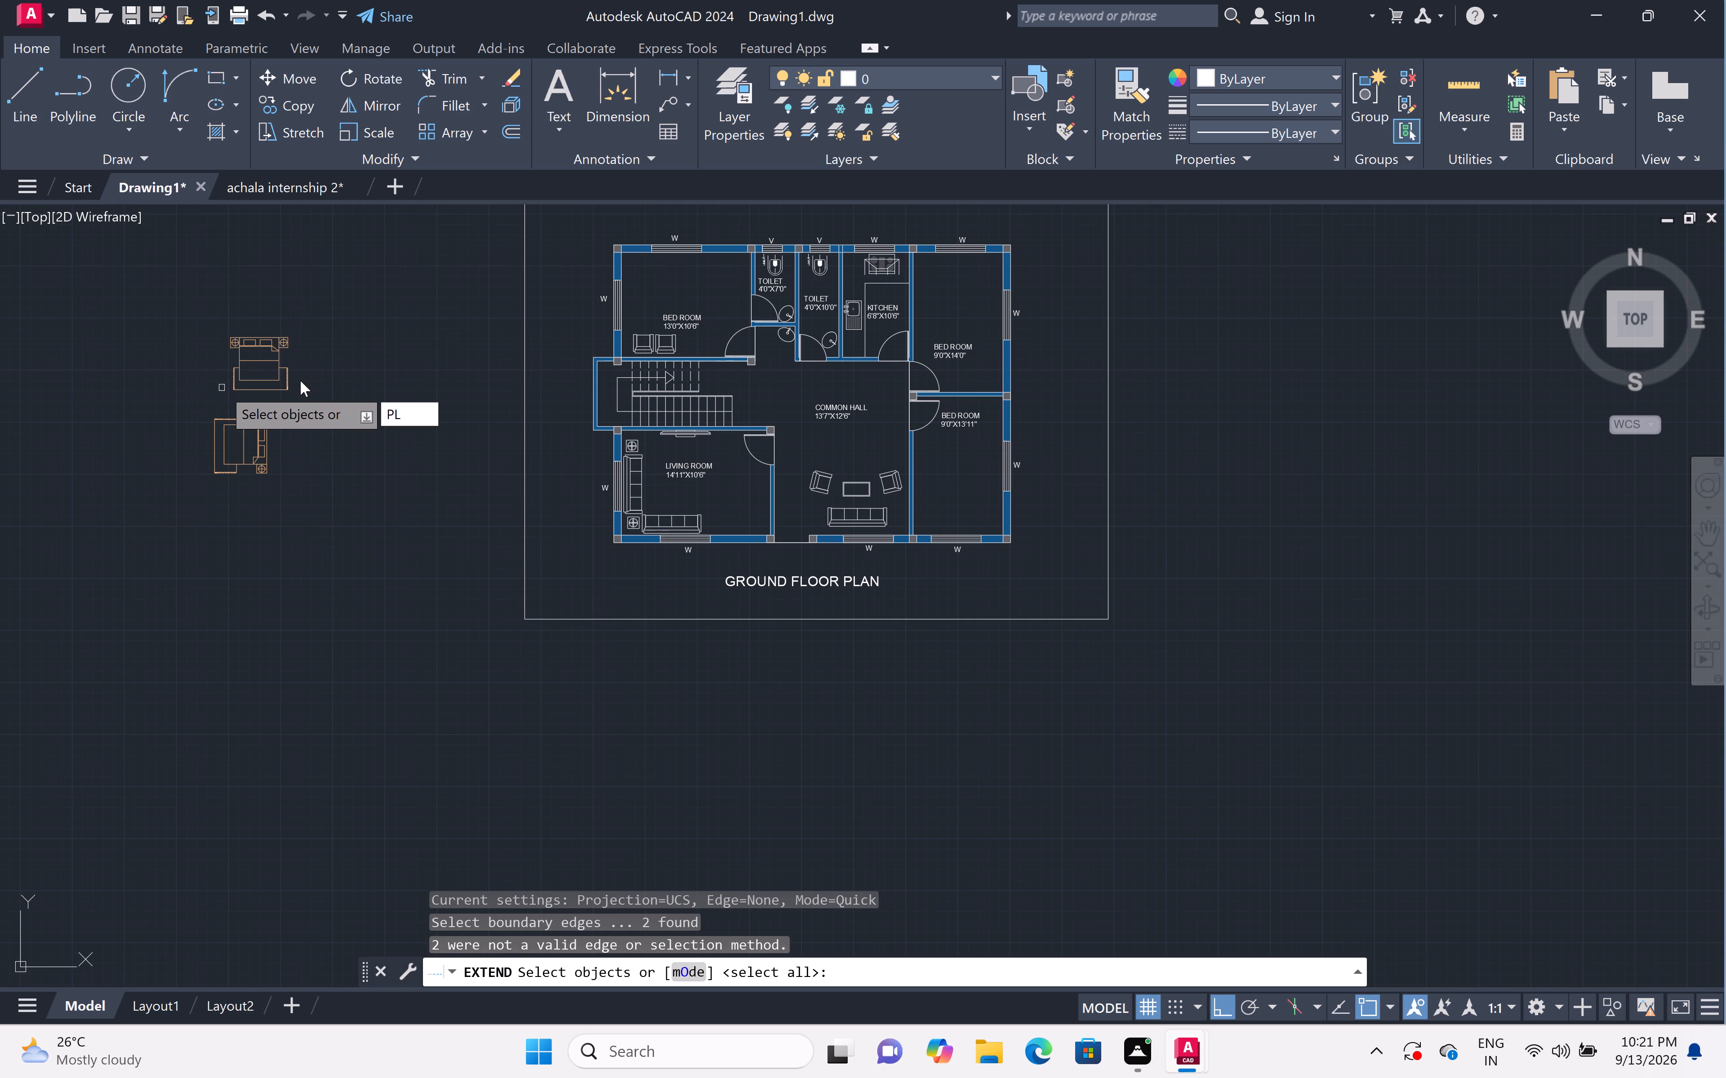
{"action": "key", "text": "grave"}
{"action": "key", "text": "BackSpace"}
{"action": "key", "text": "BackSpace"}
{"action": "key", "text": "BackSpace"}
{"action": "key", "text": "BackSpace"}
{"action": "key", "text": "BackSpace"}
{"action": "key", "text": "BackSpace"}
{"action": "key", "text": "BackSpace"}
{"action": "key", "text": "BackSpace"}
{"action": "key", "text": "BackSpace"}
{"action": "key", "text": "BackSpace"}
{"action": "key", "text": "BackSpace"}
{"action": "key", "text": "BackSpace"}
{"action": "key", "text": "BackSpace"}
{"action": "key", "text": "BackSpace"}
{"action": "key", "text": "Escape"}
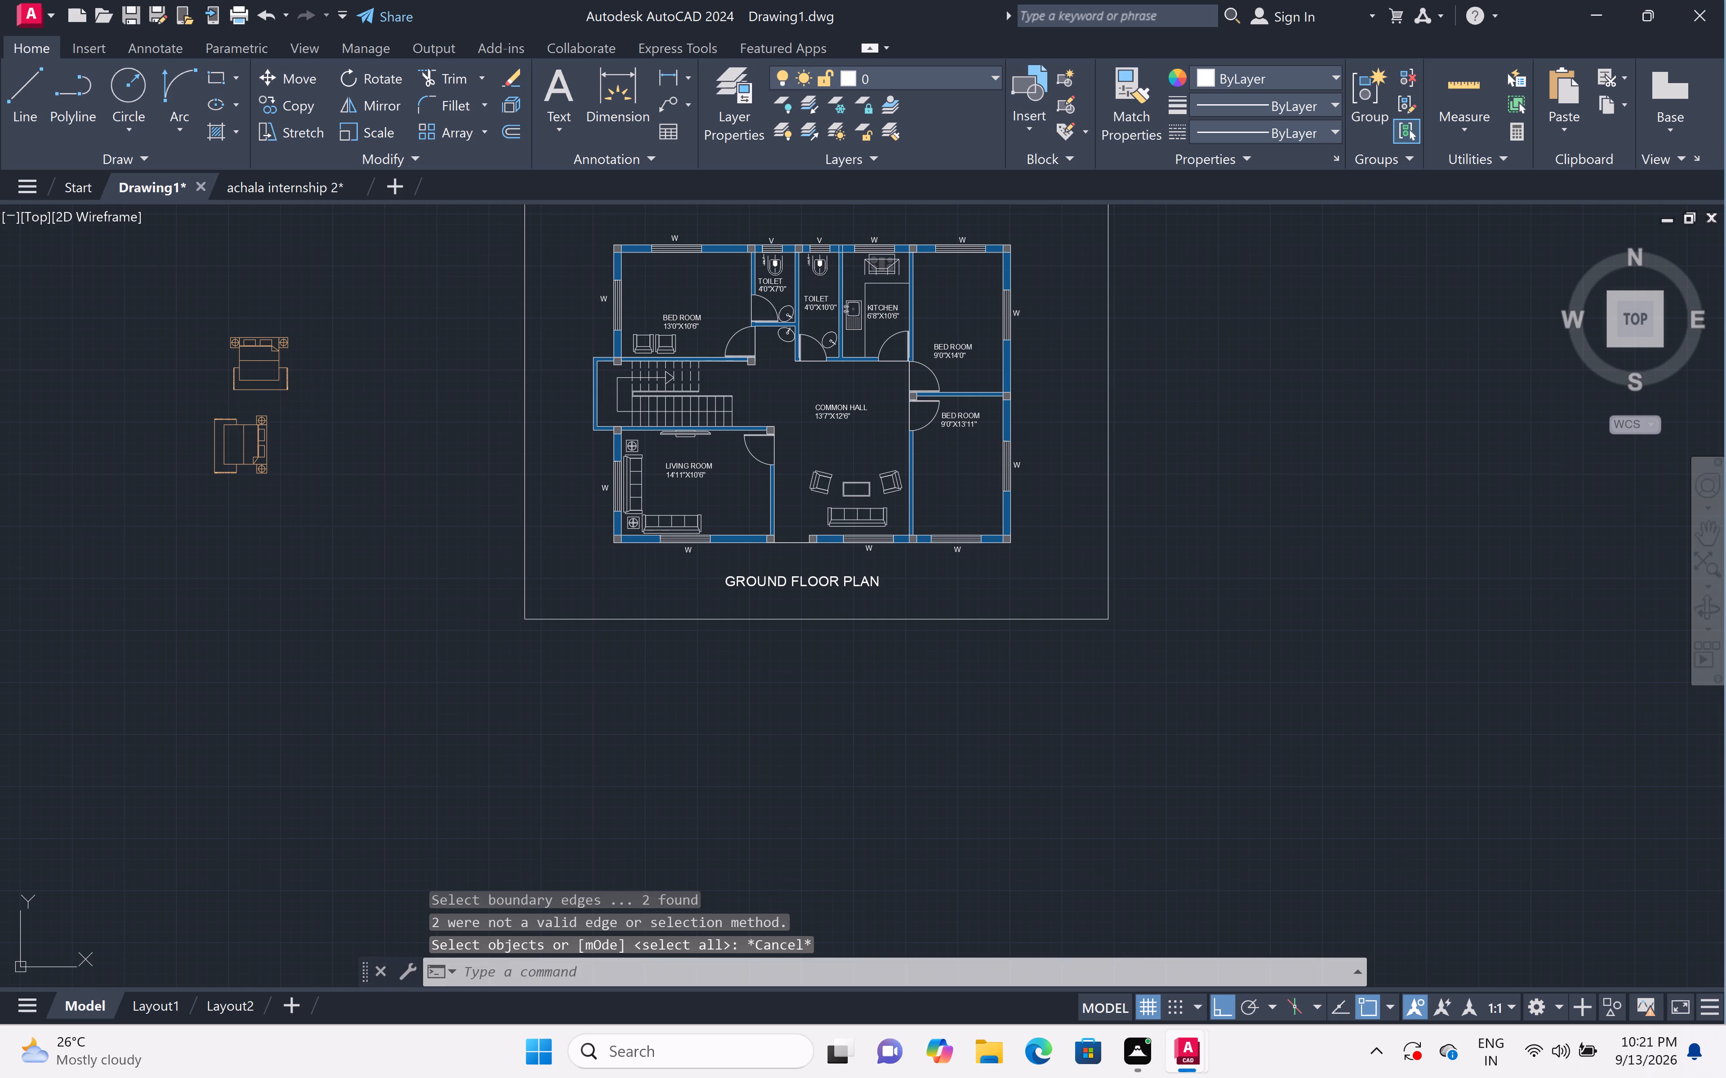
Explode both loose beds beside the floor plan.
{"action": "left_click", "coordinate": [321, 301]}
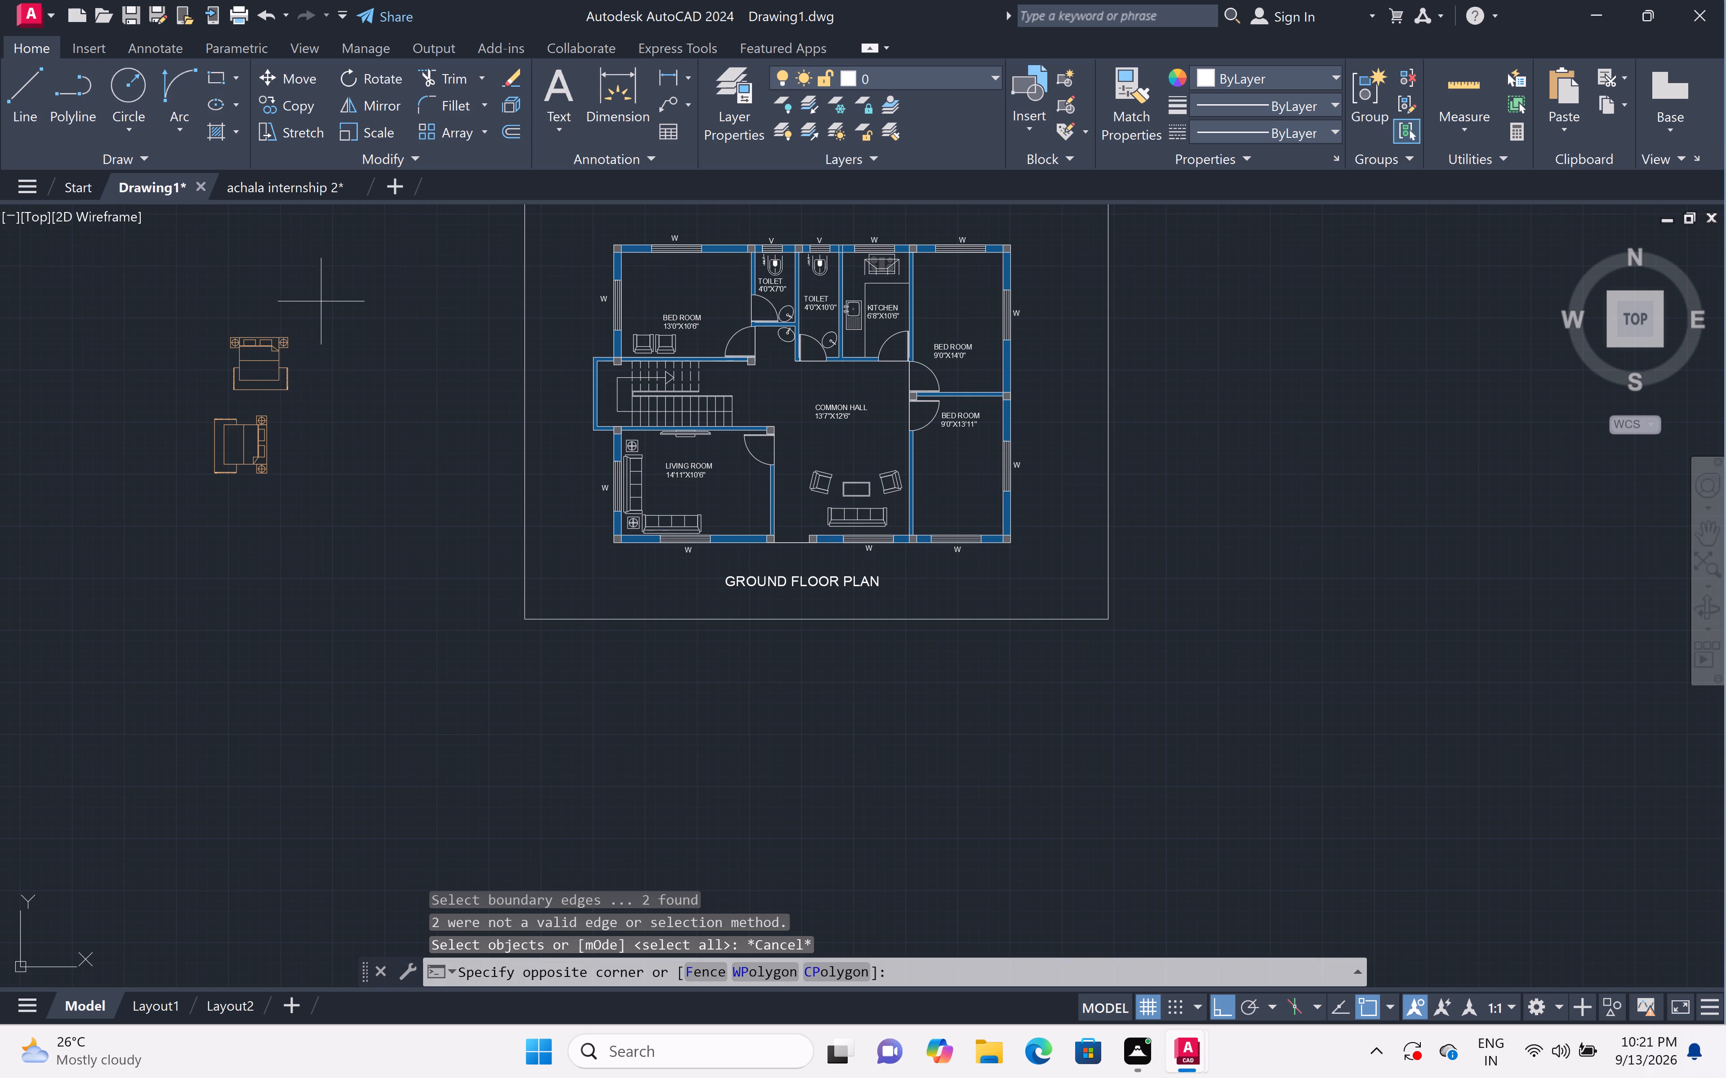
{"action": "left_click_drag", "start_coordinate": [12, 646], "coordinate": [21, 643]}
{"action": "type", "text": "EXPLO"}
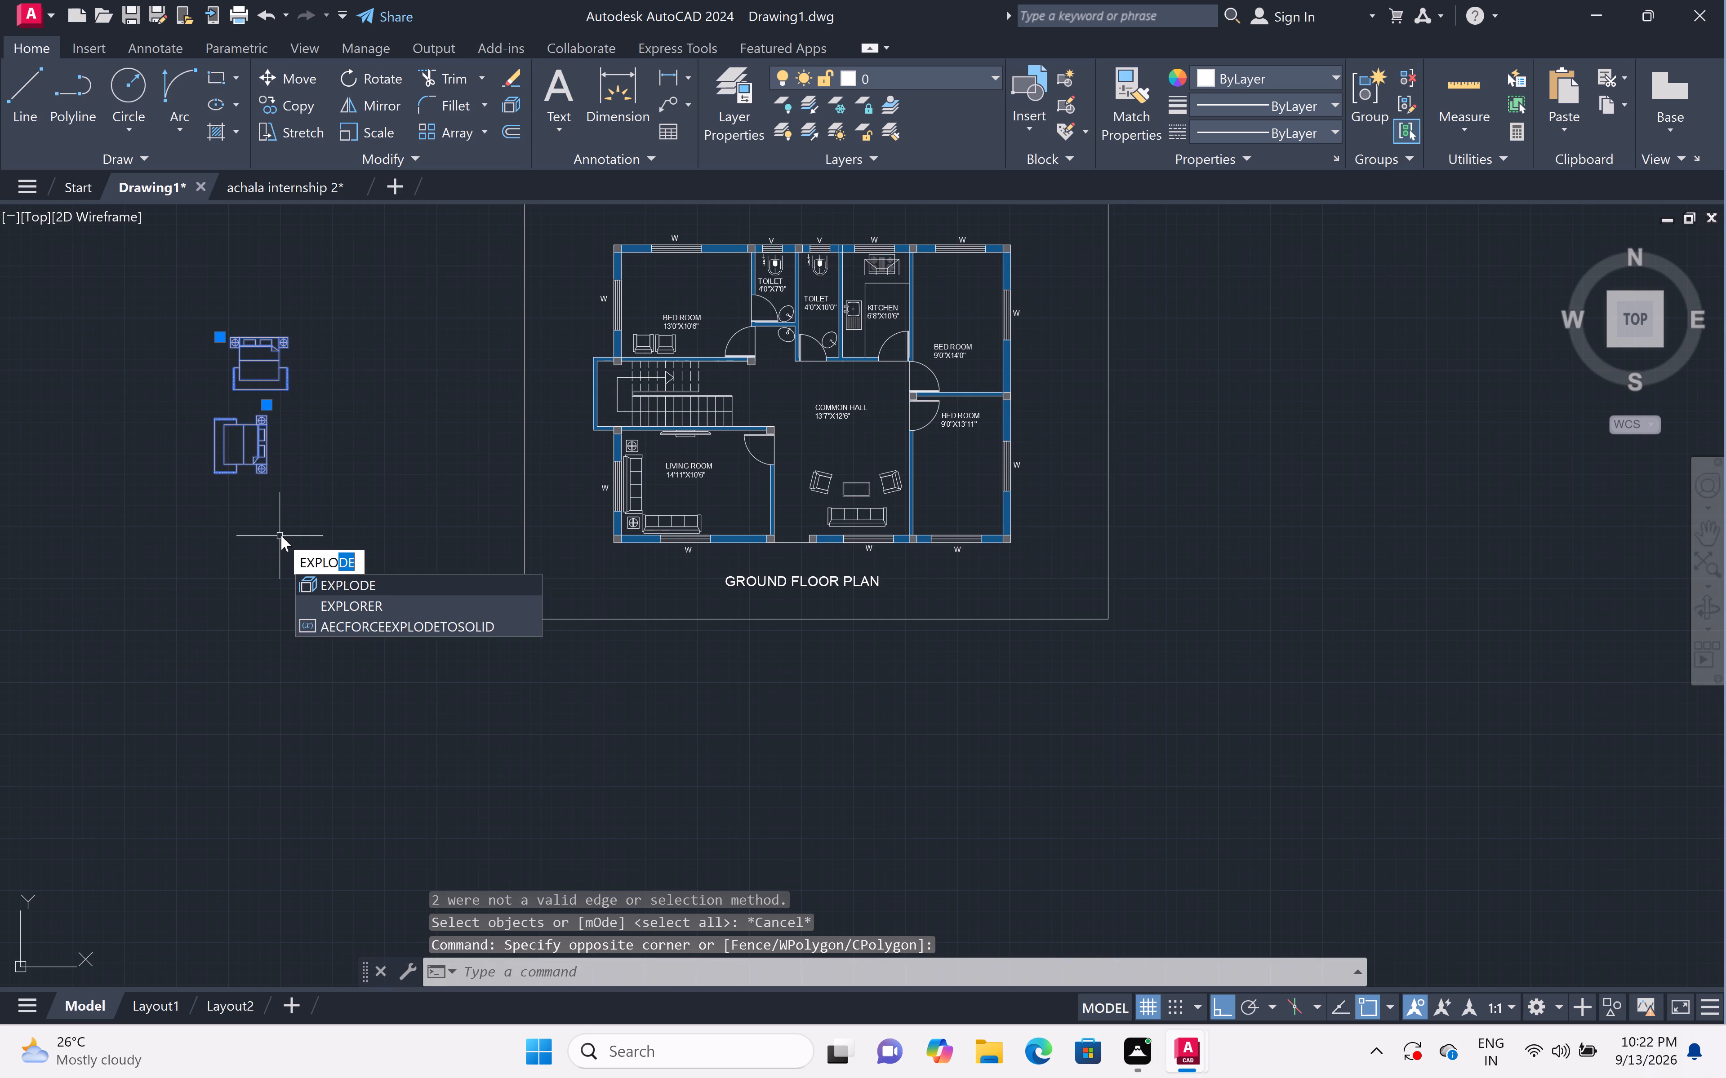
{"action": "left_click", "coordinate": [371, 581]}
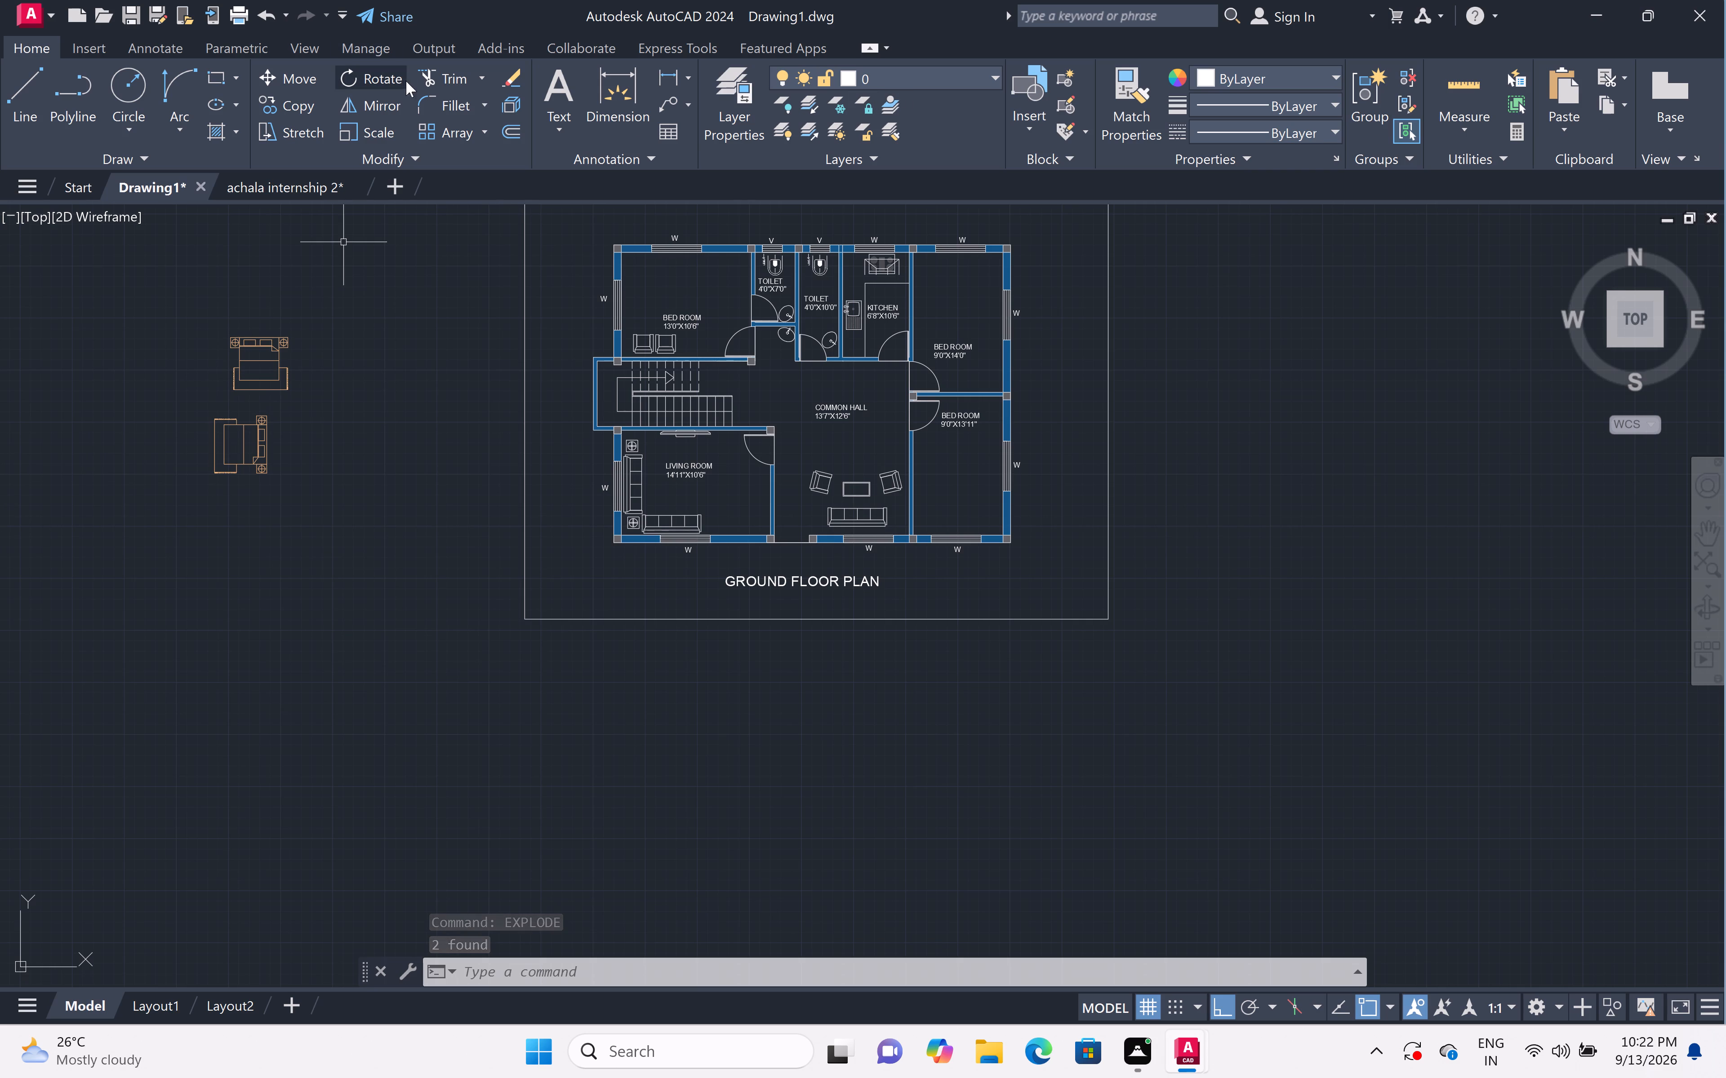
Assign all exploded parts of the two loose beds to layer 0.
{"action": "left_click_drag", "start_coordinate": [347, 301], "coordinate": [341, 301]}
{"action": "left_click_drag", "start_coordinate": [133, 605], "coordinate": [143, 589]}
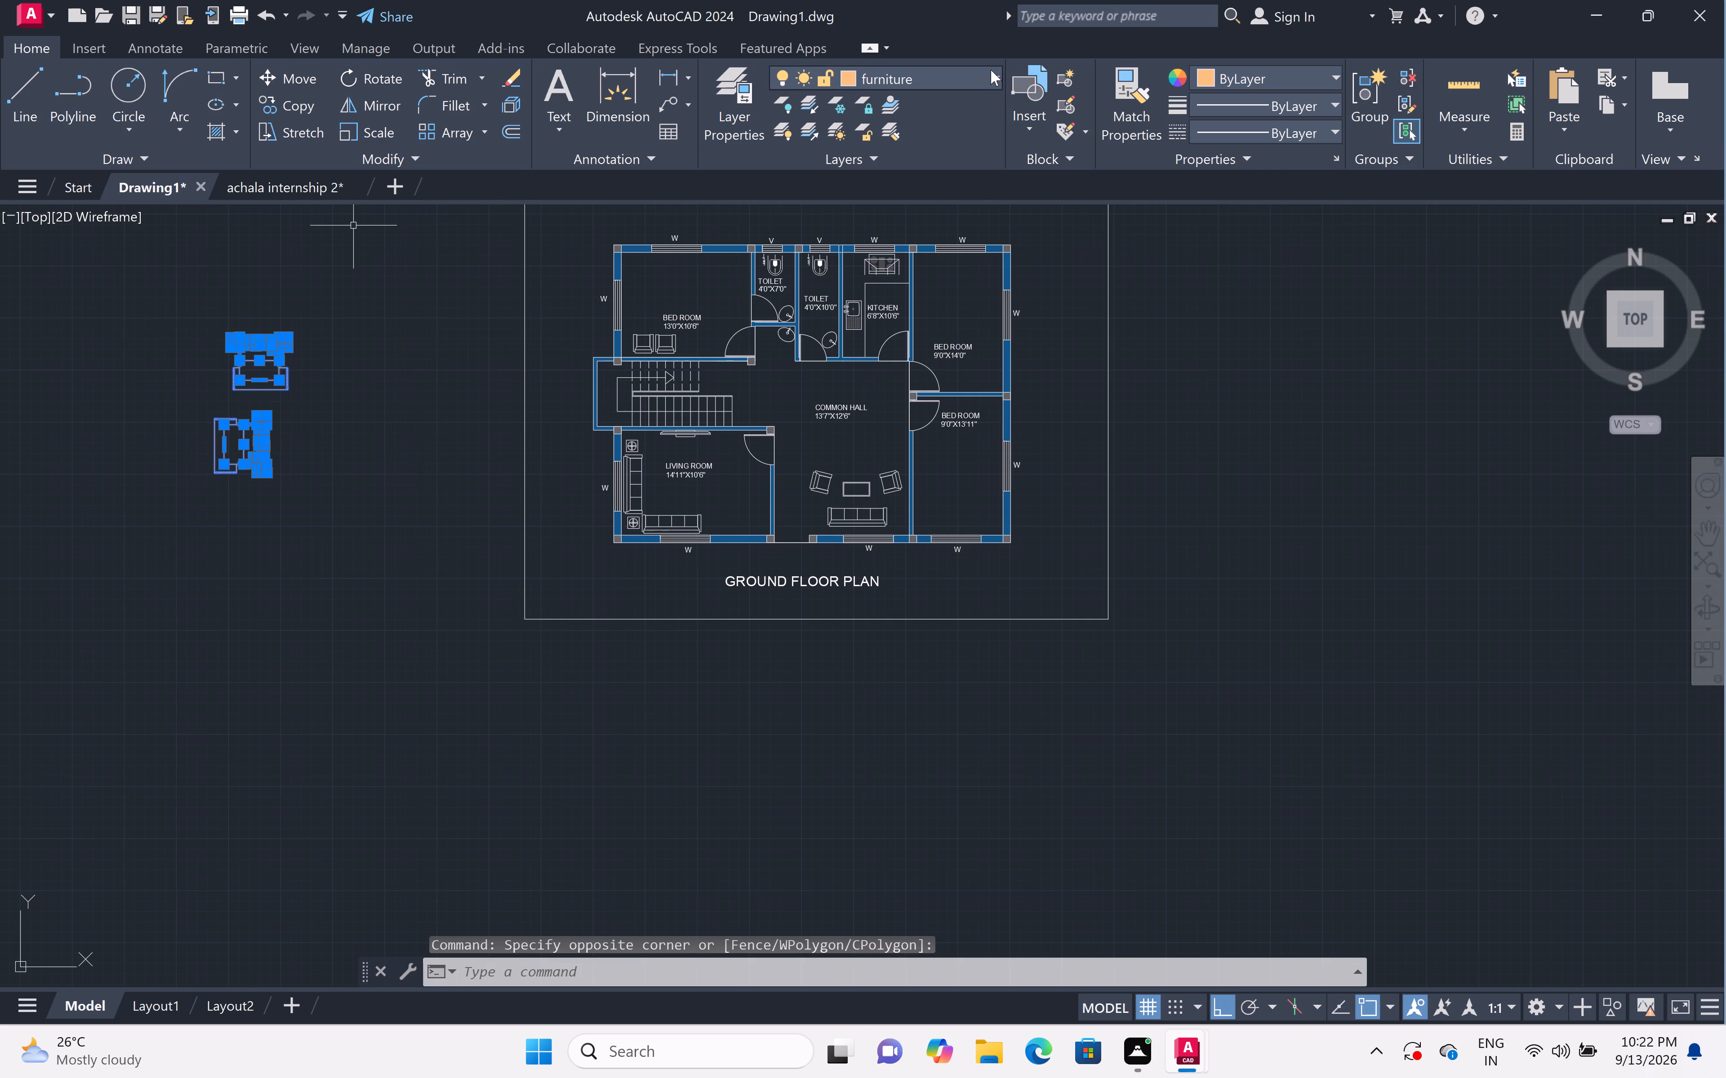
{"action": "left_click", "coordinate": [992, 70]}
{"action": "left_click", "coordinate": [977, 111]}
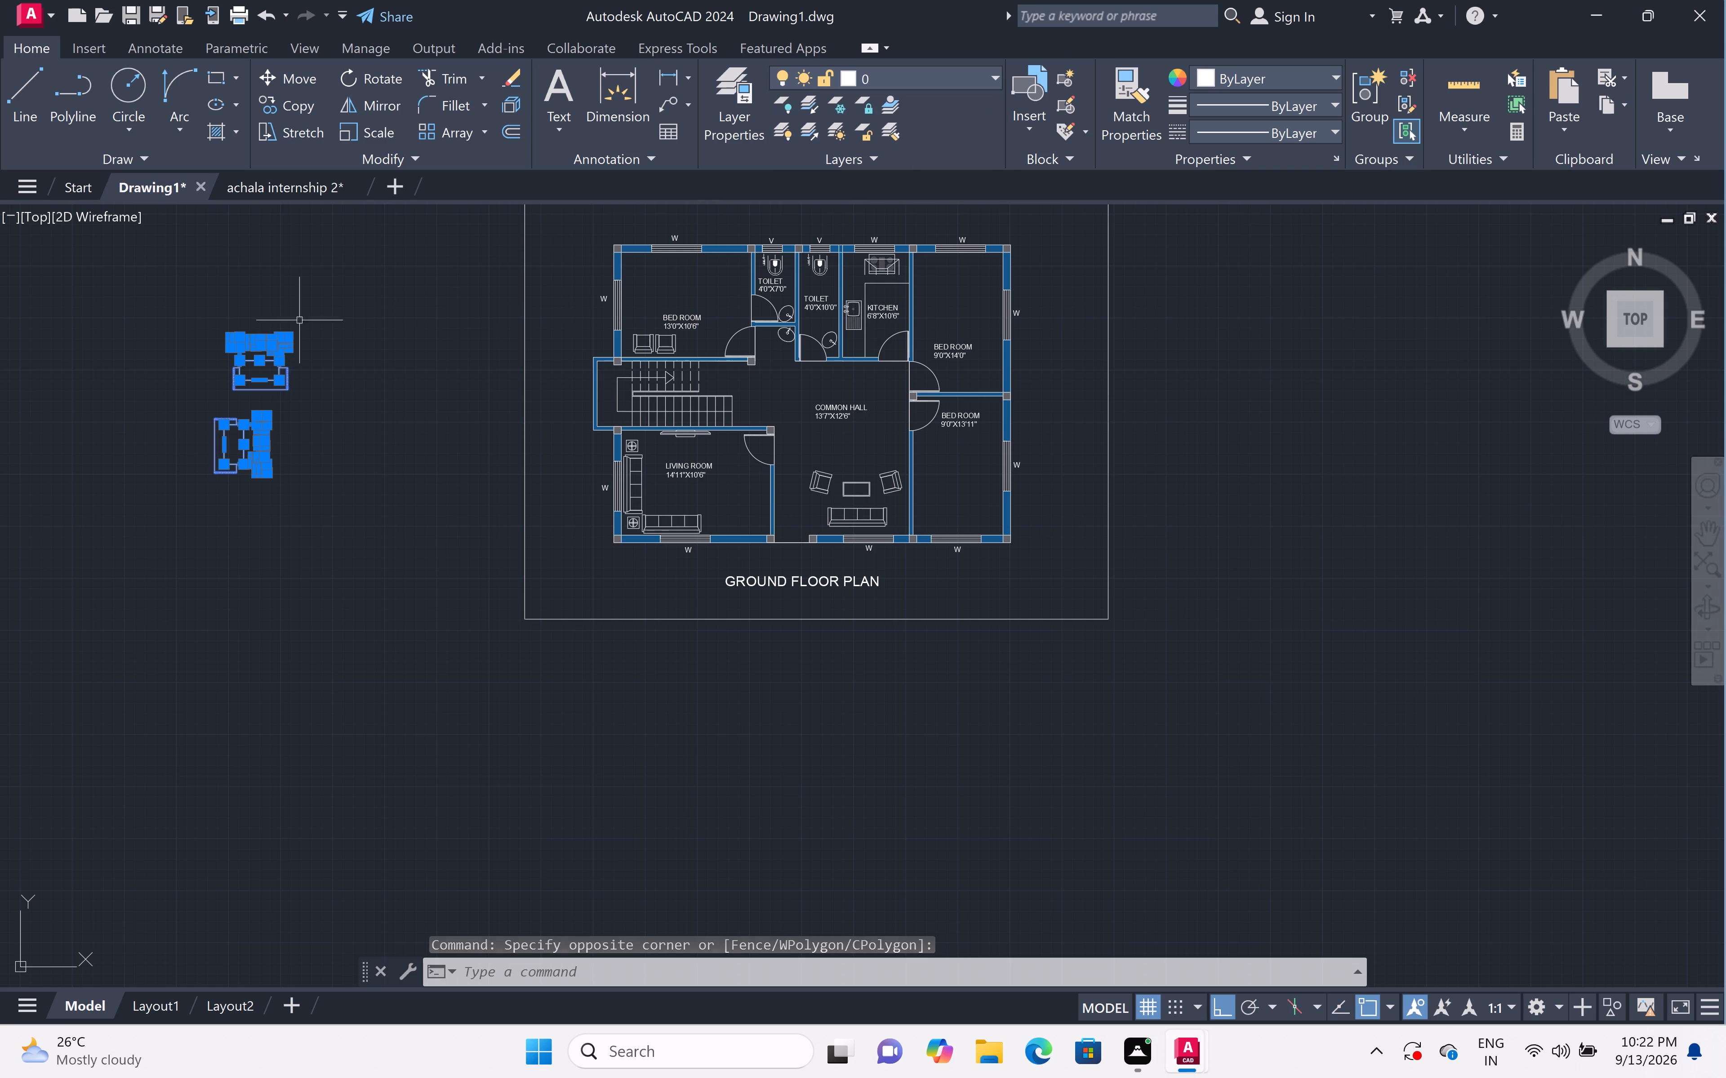
{"action": "key", "text": "Escape"}
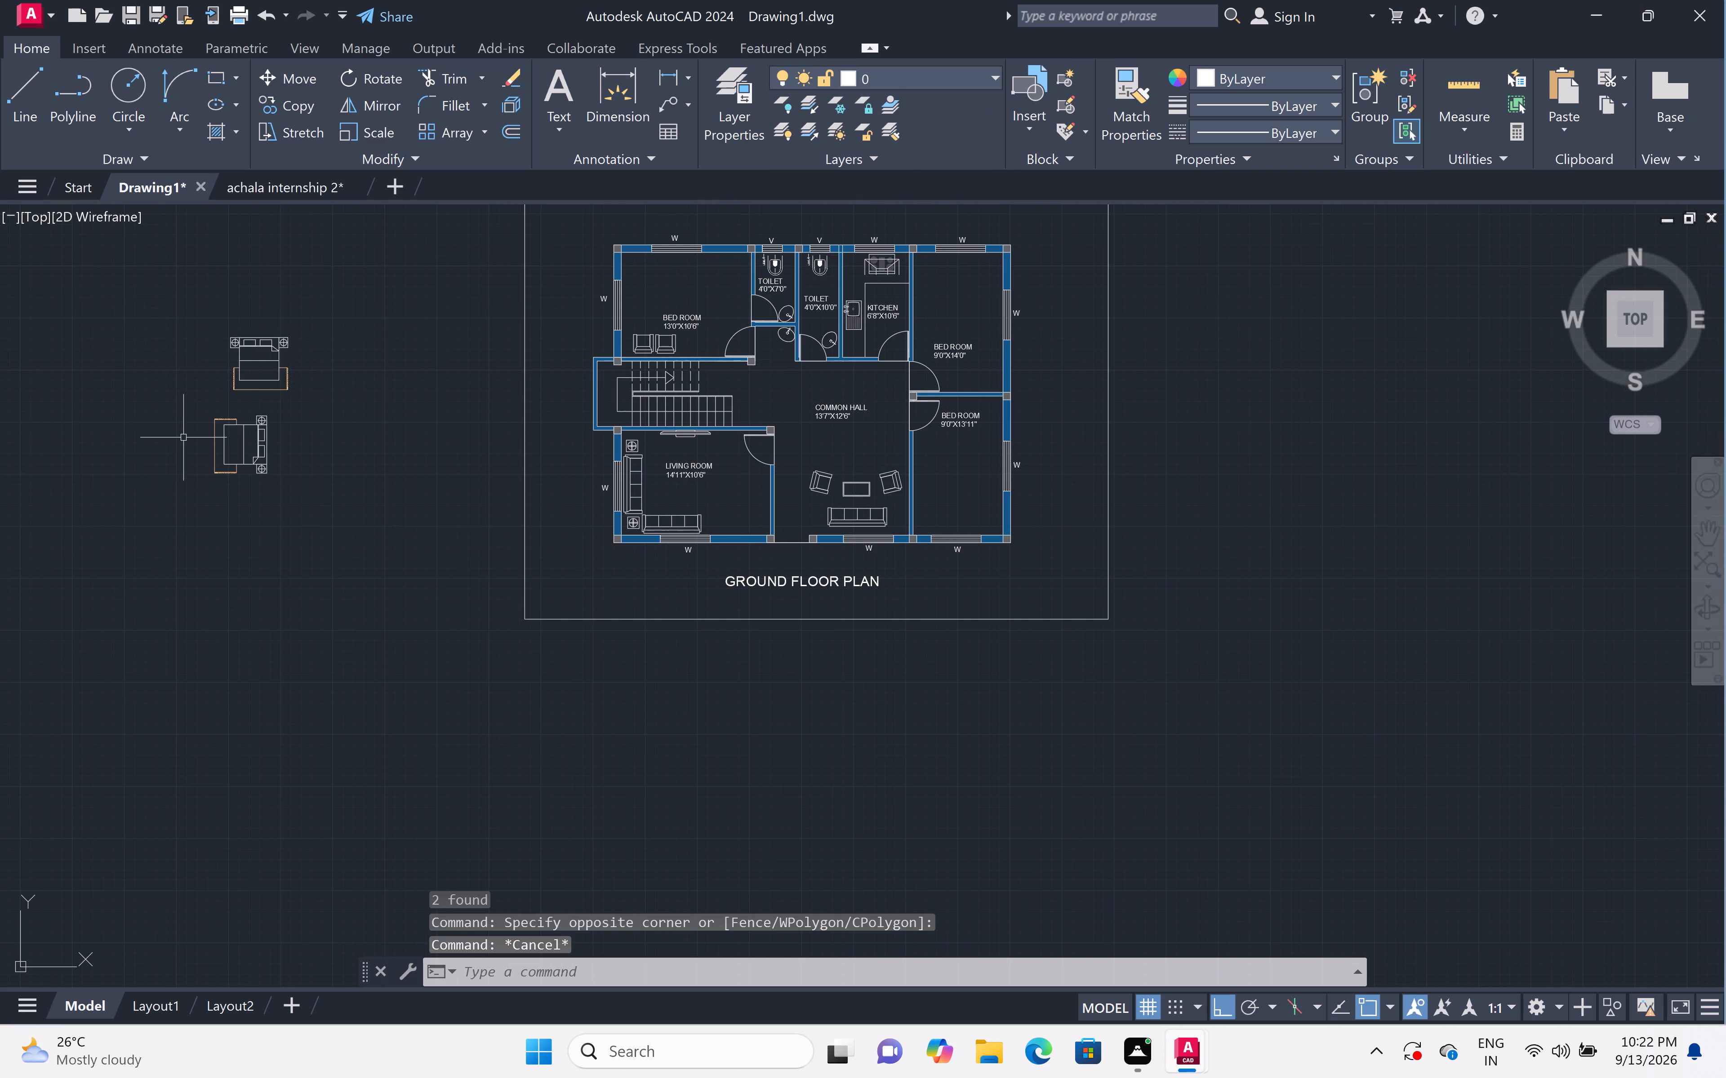
Explode the nested fringed rug block at the foot of the lower loose bed.
{"action": "scroll", "coordinate": [190, 456], "scroll_direction": "up", "scroll_amount": 5}
{"action": "scroll", "coordinate": [191, 442], "scroll_direction": "down", "scroll_amount": 2}
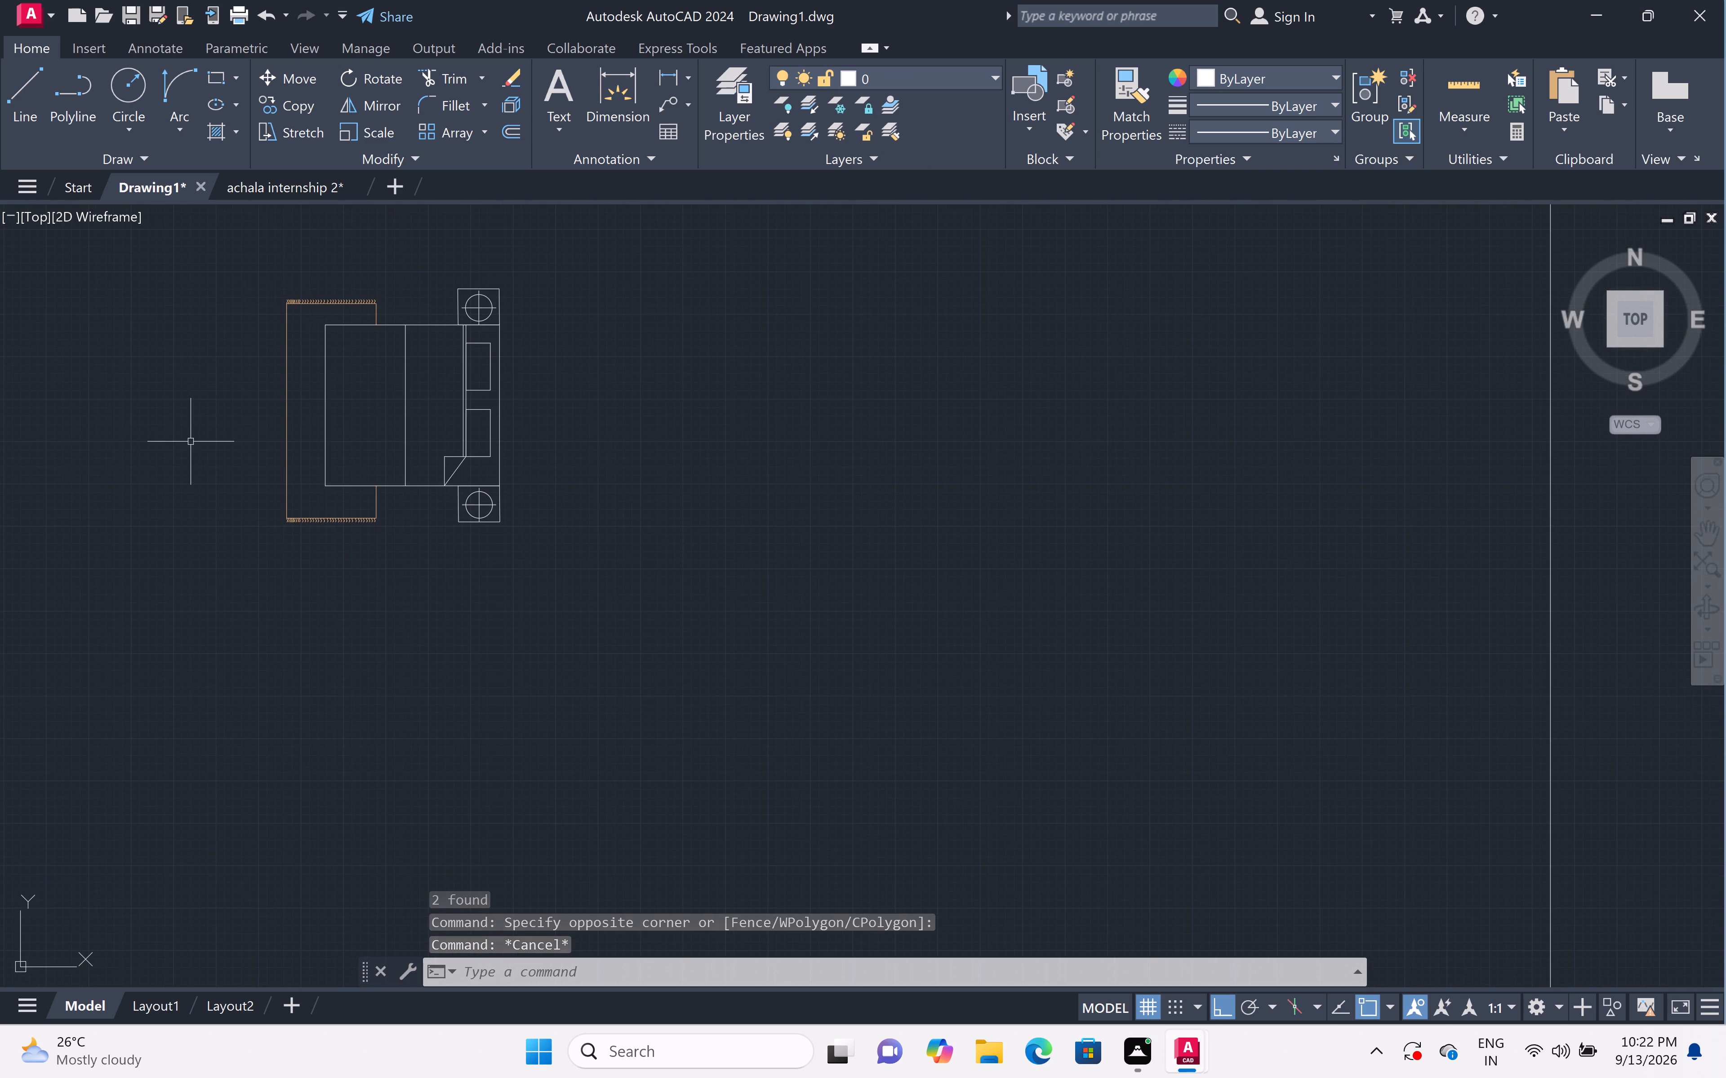
{"action": "left_click", "coordinate": [403, 268]}
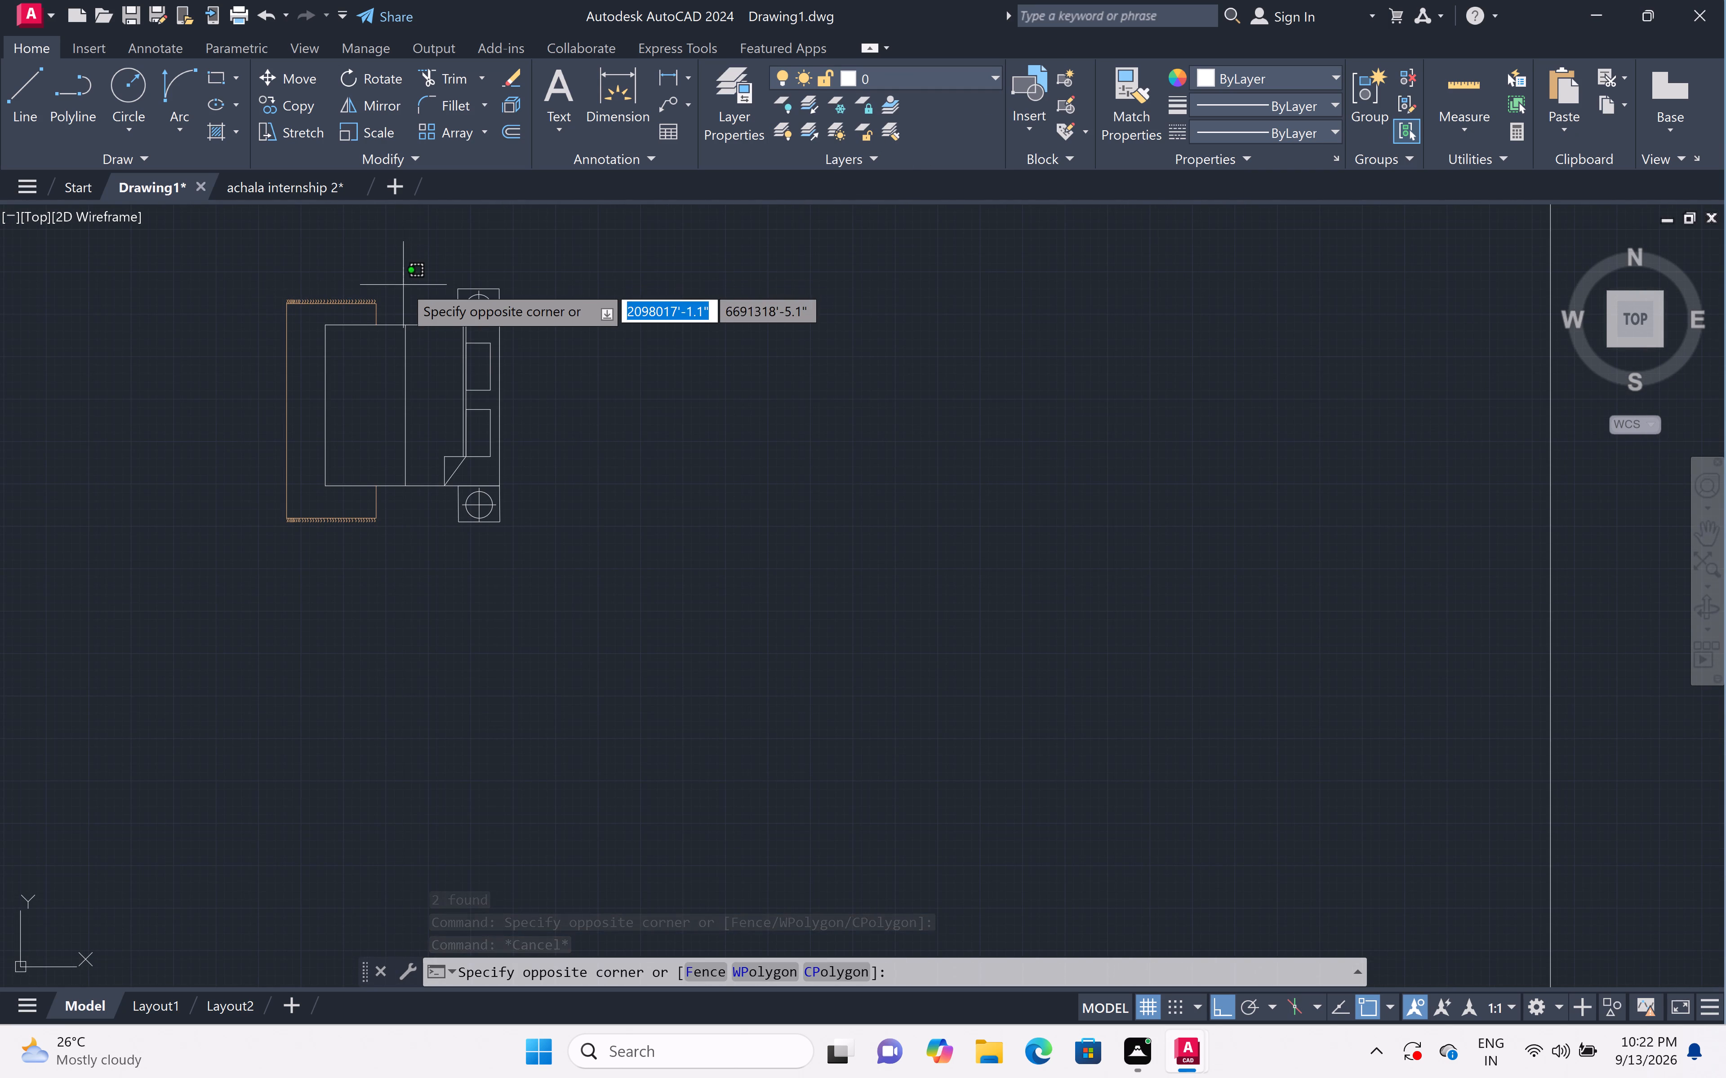
{"action": "left_click", "coordinate": [270, 317]}
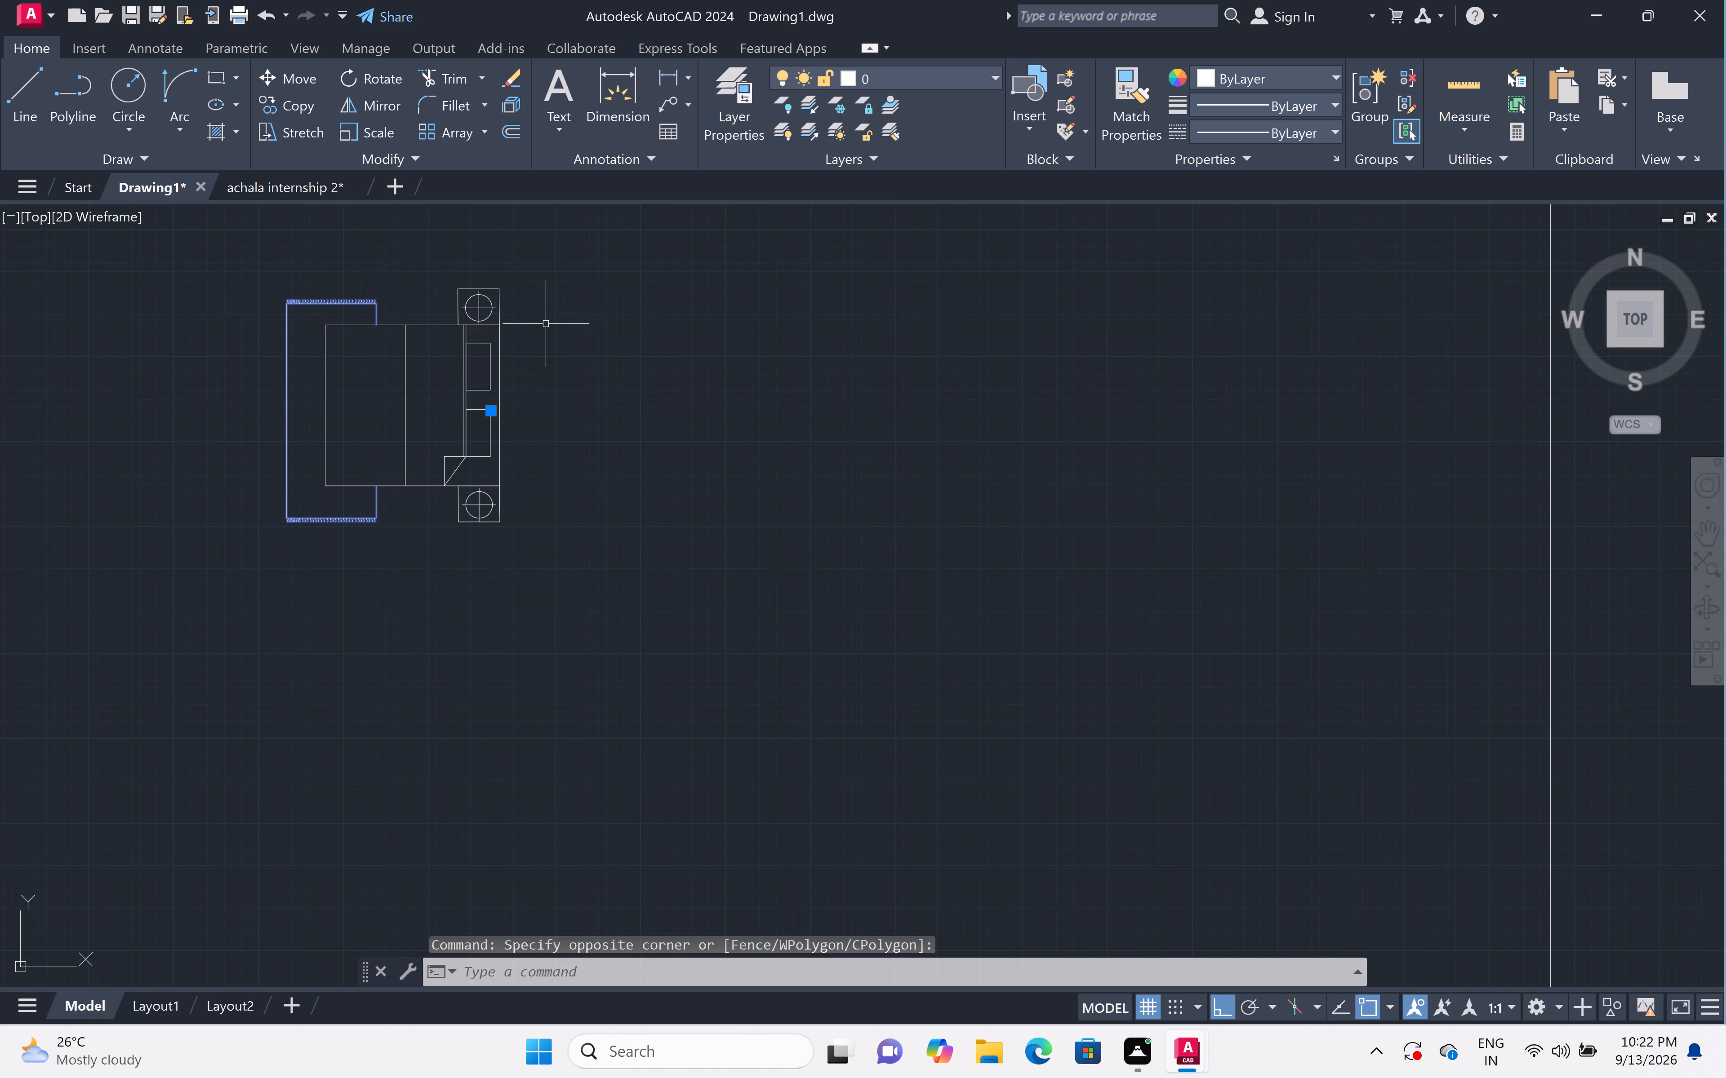
{"action": "type", "text": "EX"}
{"action": "key", "text": "p"}
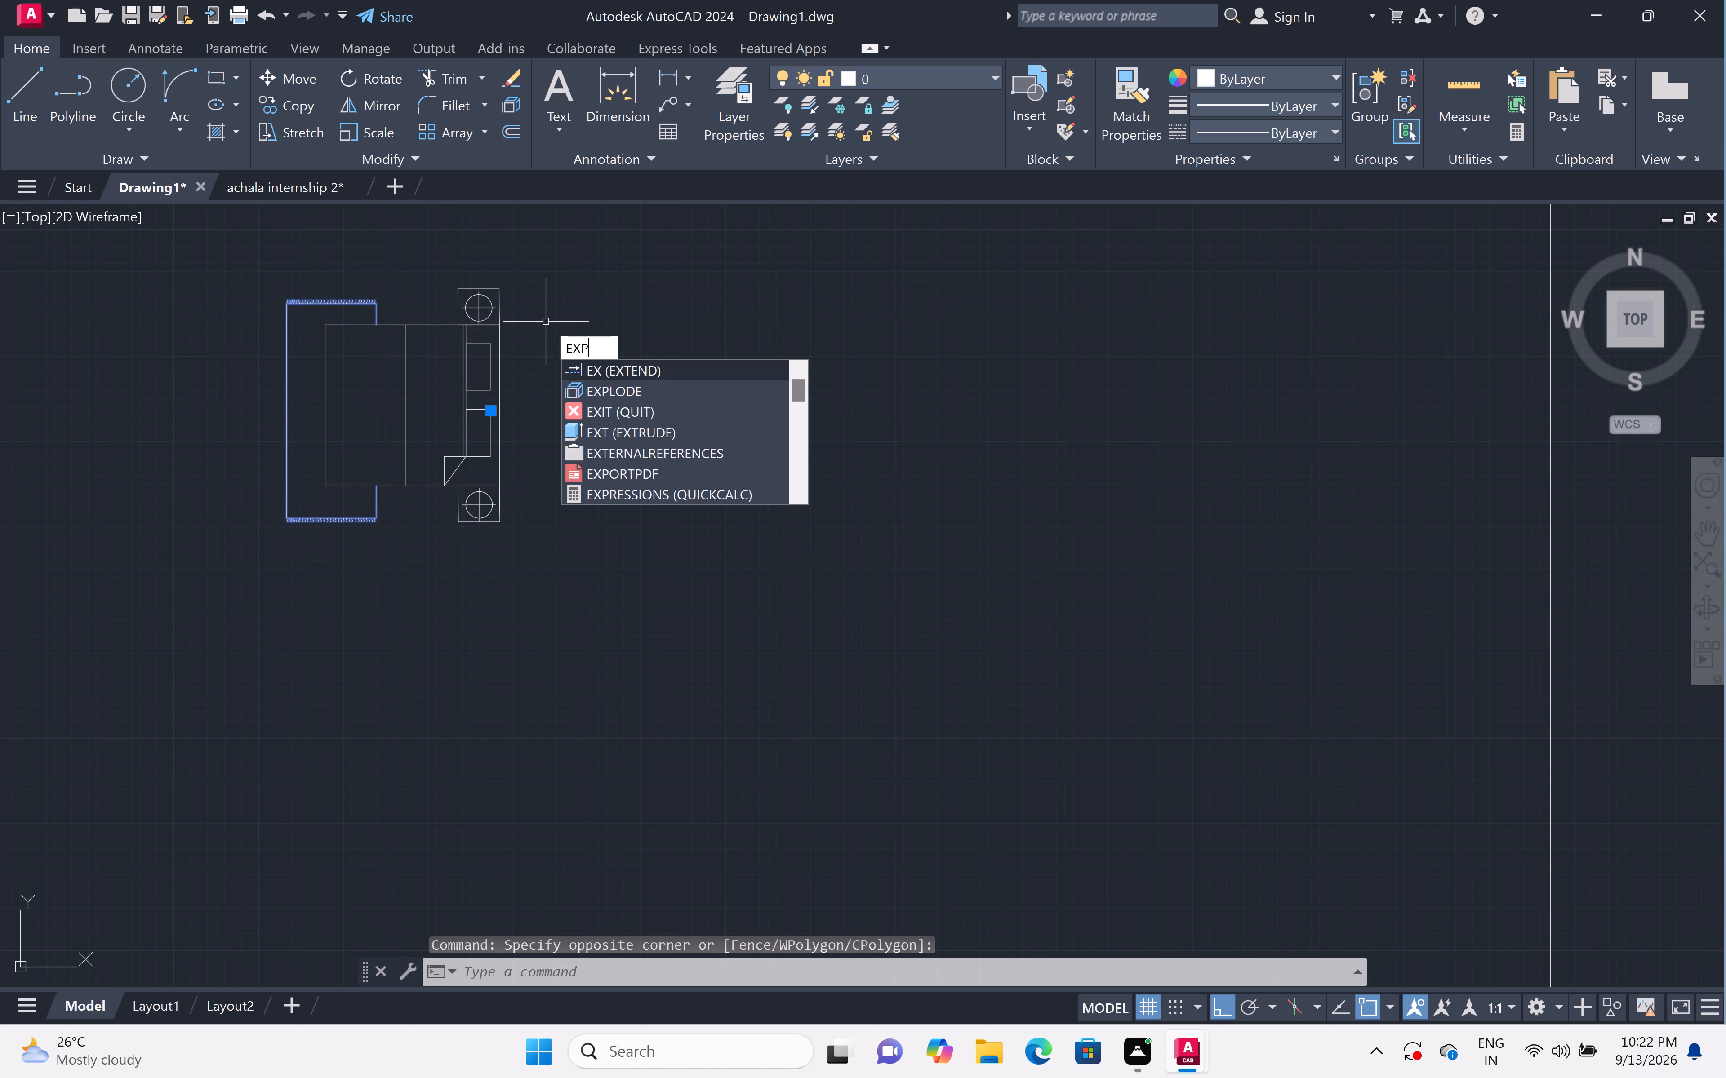
{"action": "key", "text": "l"}
{"action": "key", "text": "o"}
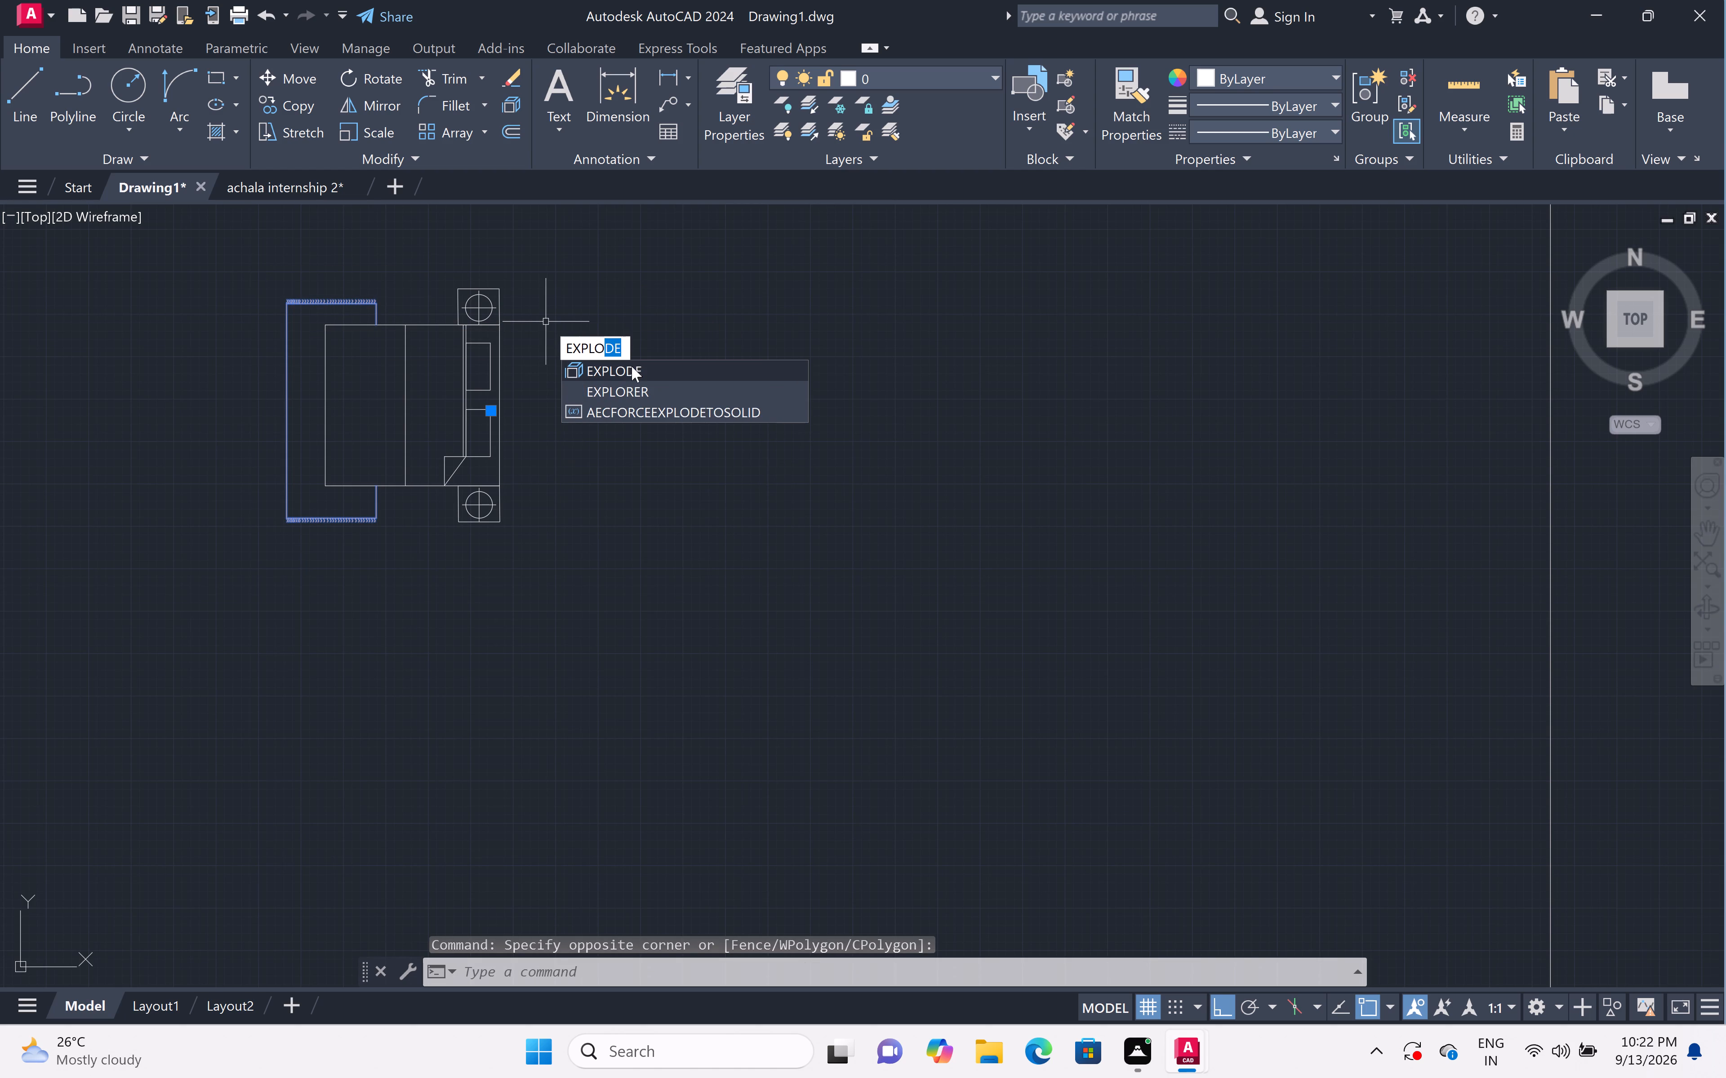
{"action": "left_click", "coordinate": [632, 367]}
Assign the lower bed's exploded rug outline and both its fringed edges to layer 0.
{"action": "scroll", "coordinate": [350, 334], "scroll_direction": "up", "scroll_amount": 1}
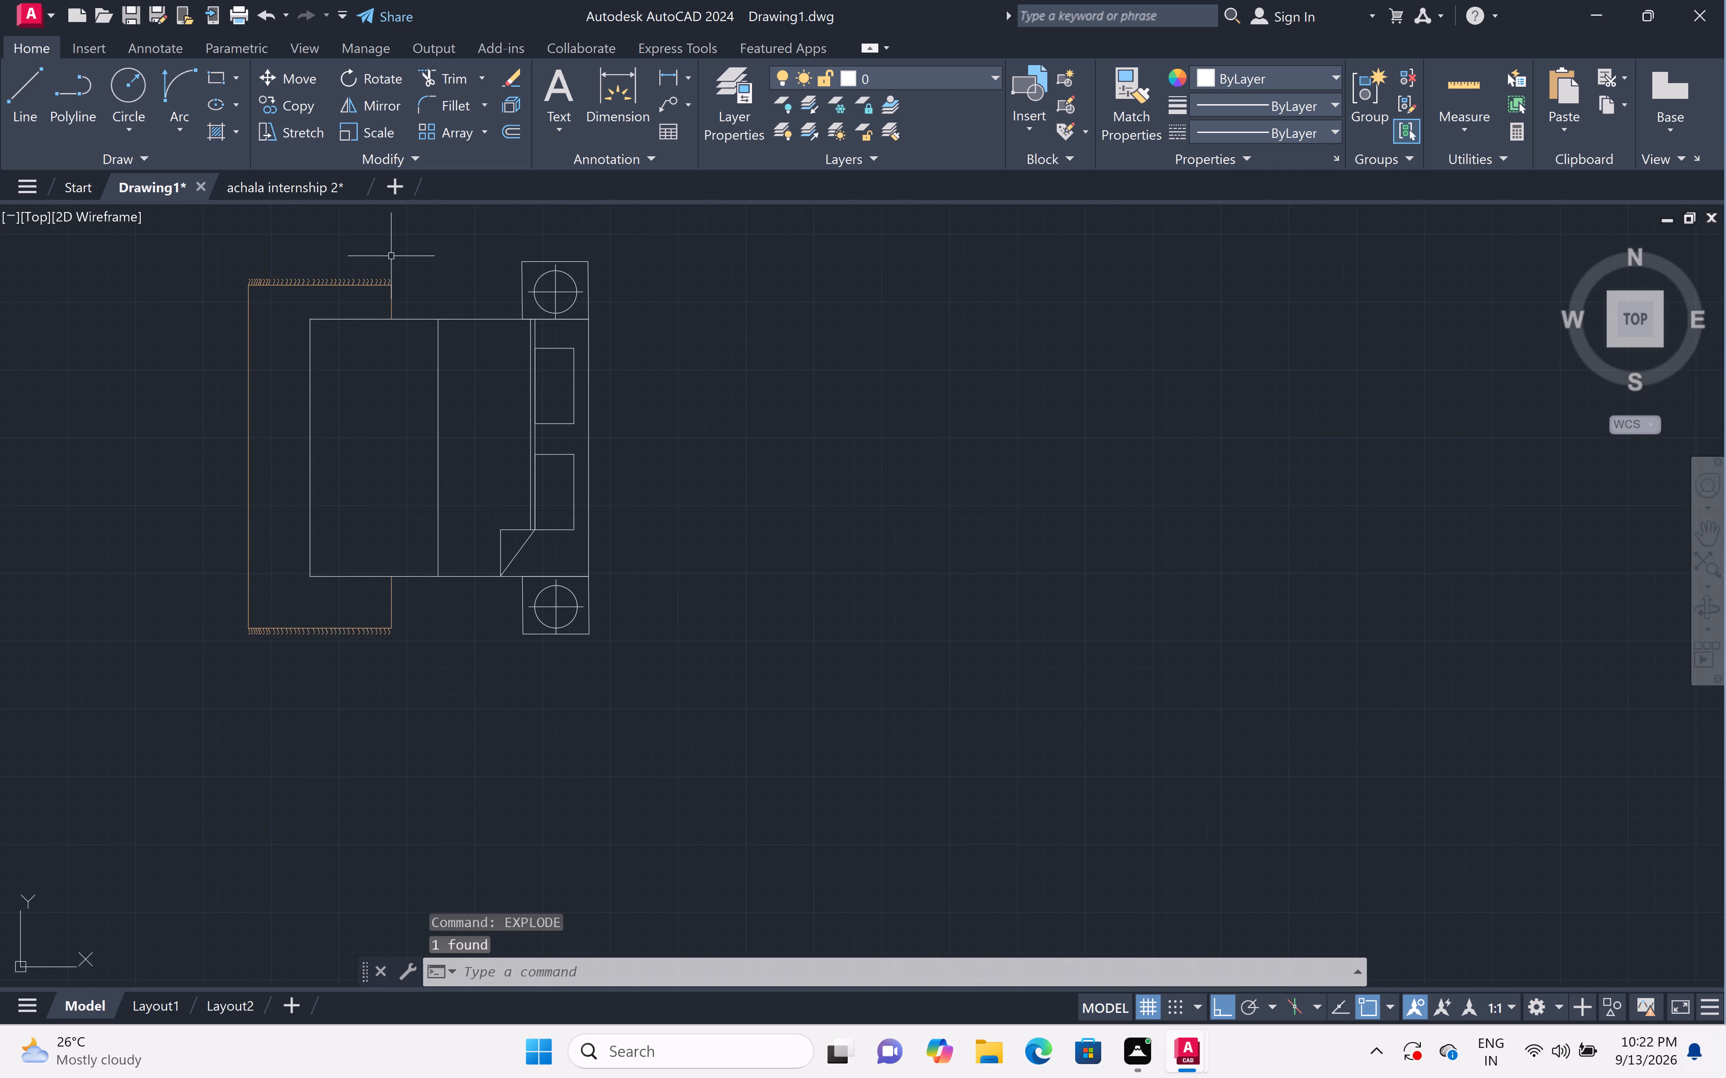
{"action": "left_click", "coordinate": [409, 256]}
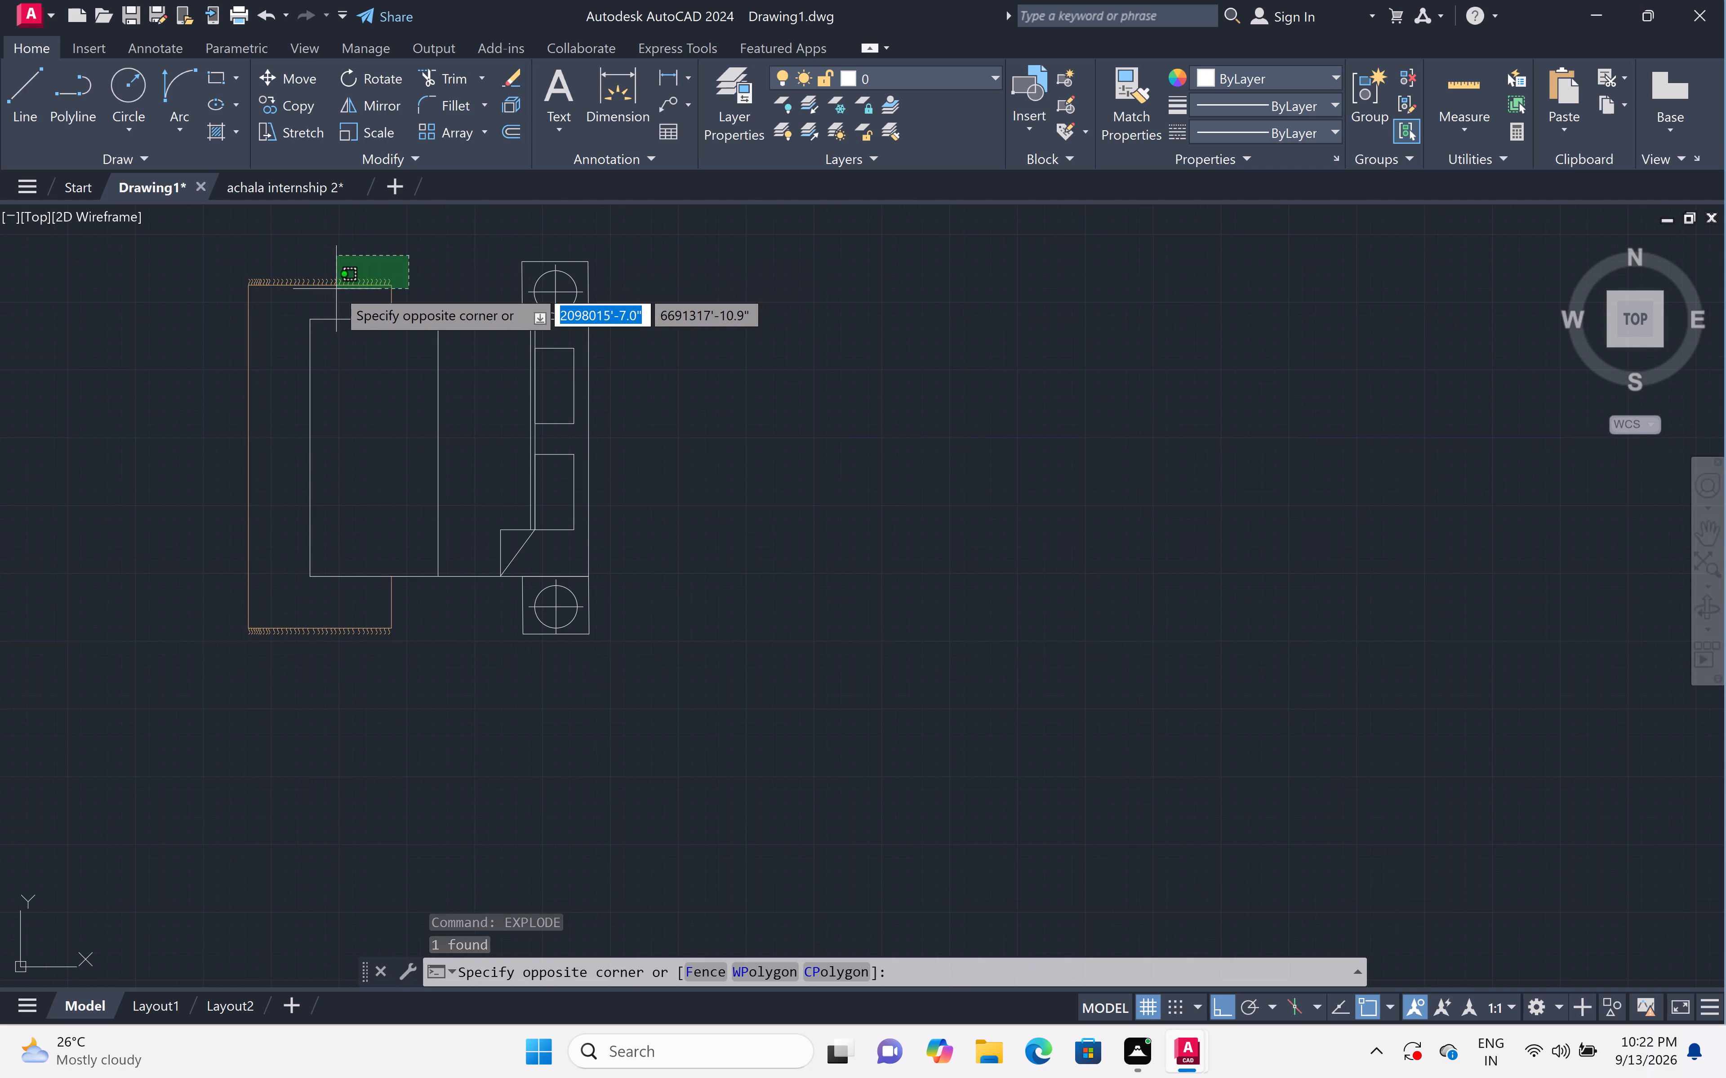
{"action": "left_click", "coordinate": [221, 306]}
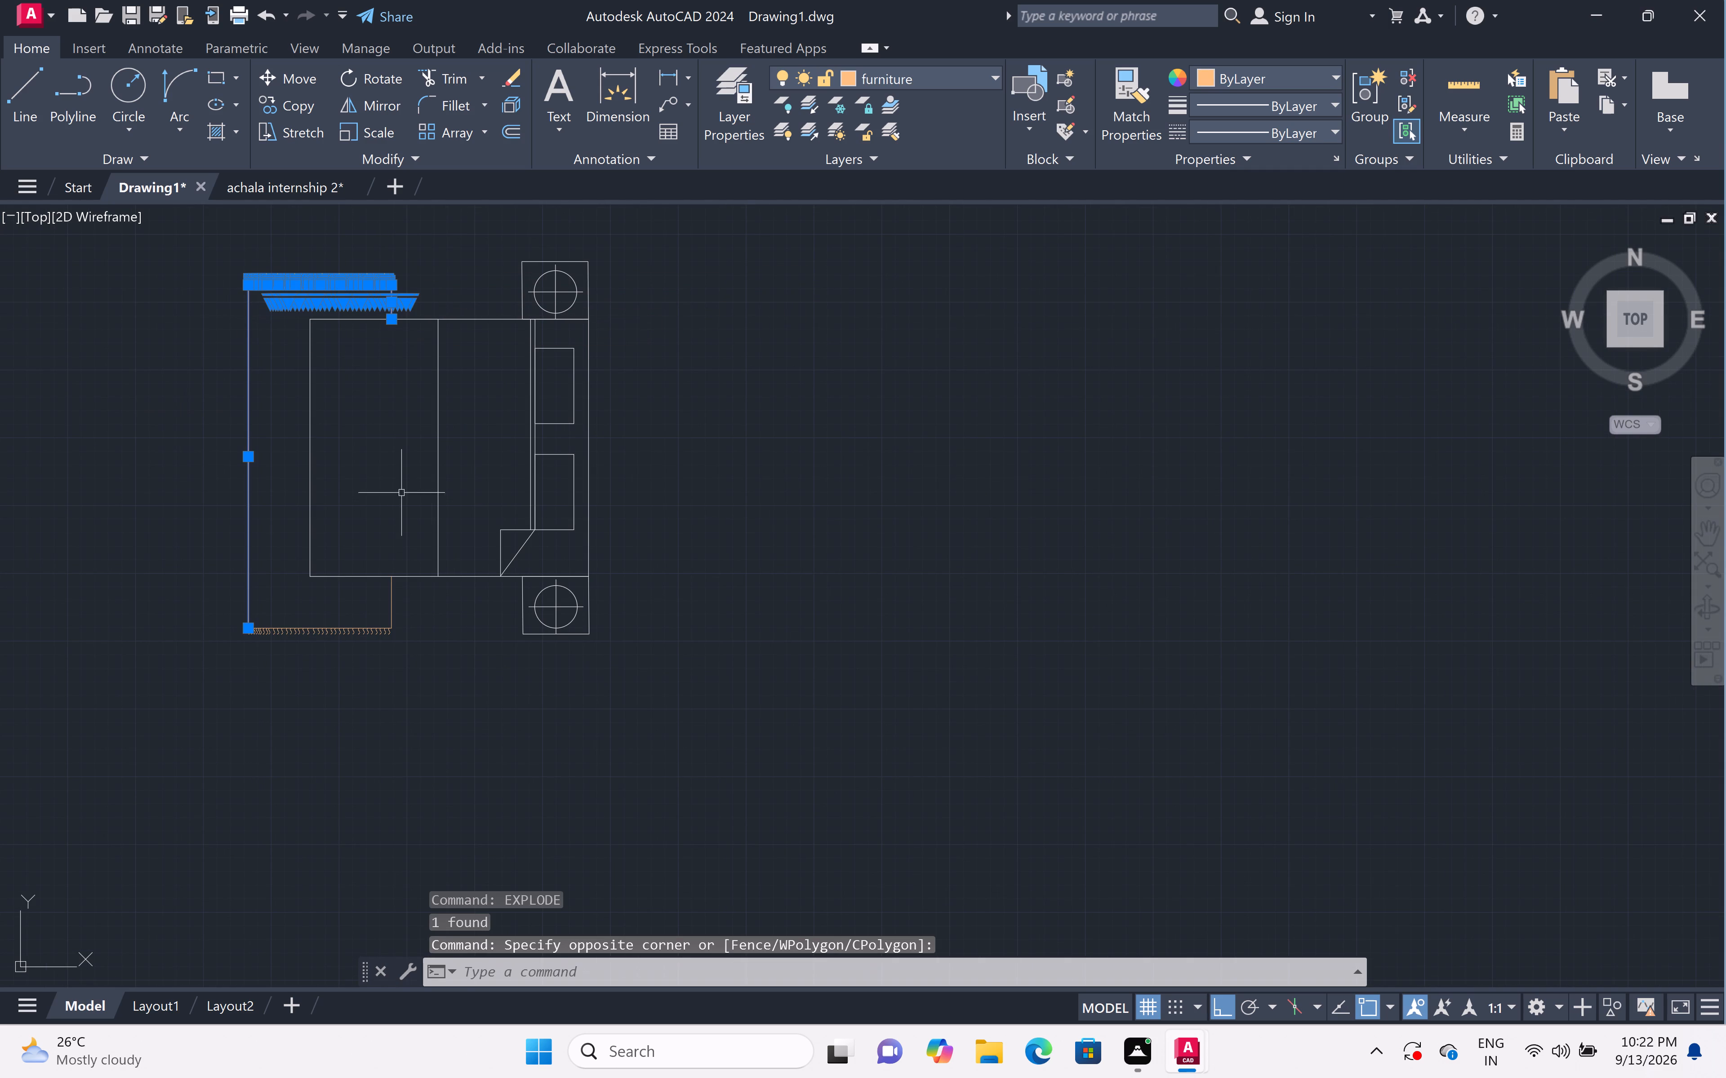
{"action": "left_click", "coordinate": [426, 606]}
{"action": "left_click", "coordinate": [191, 666]}
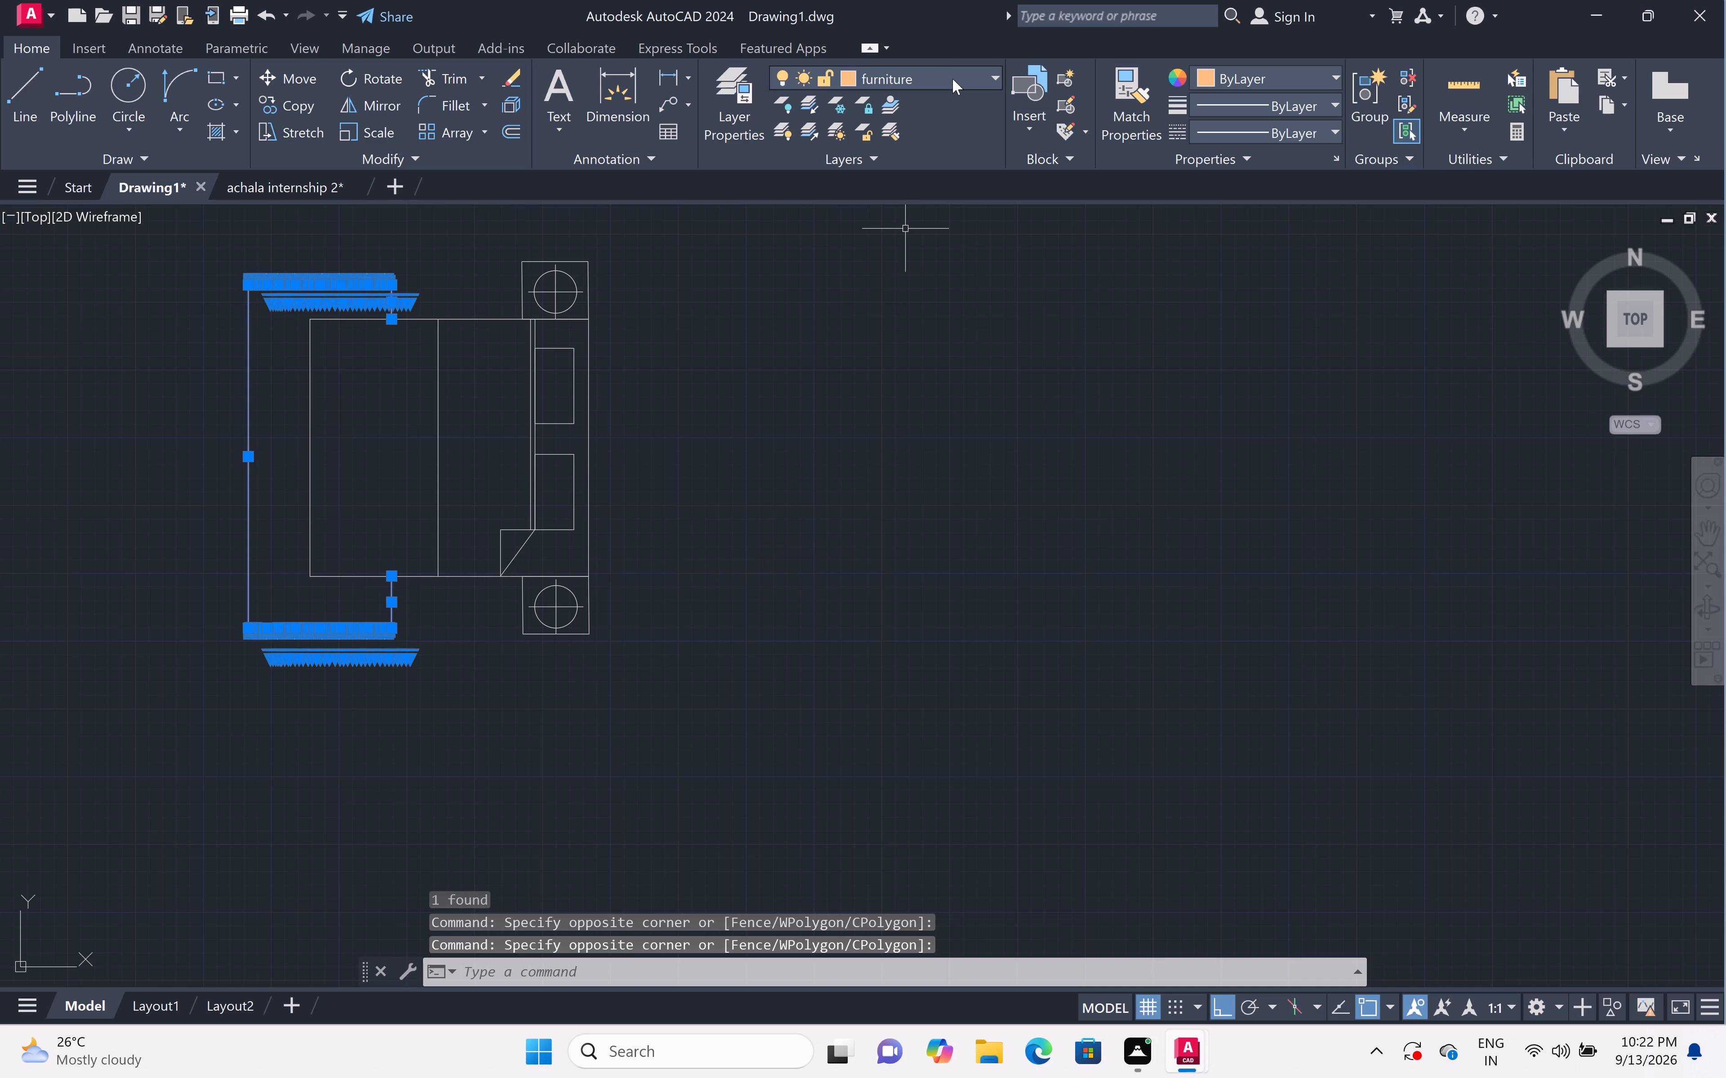
{"action": "left_click", "coordinate": [998, 72]}
{"action": "left_click", "coordinate": [978, 97]}
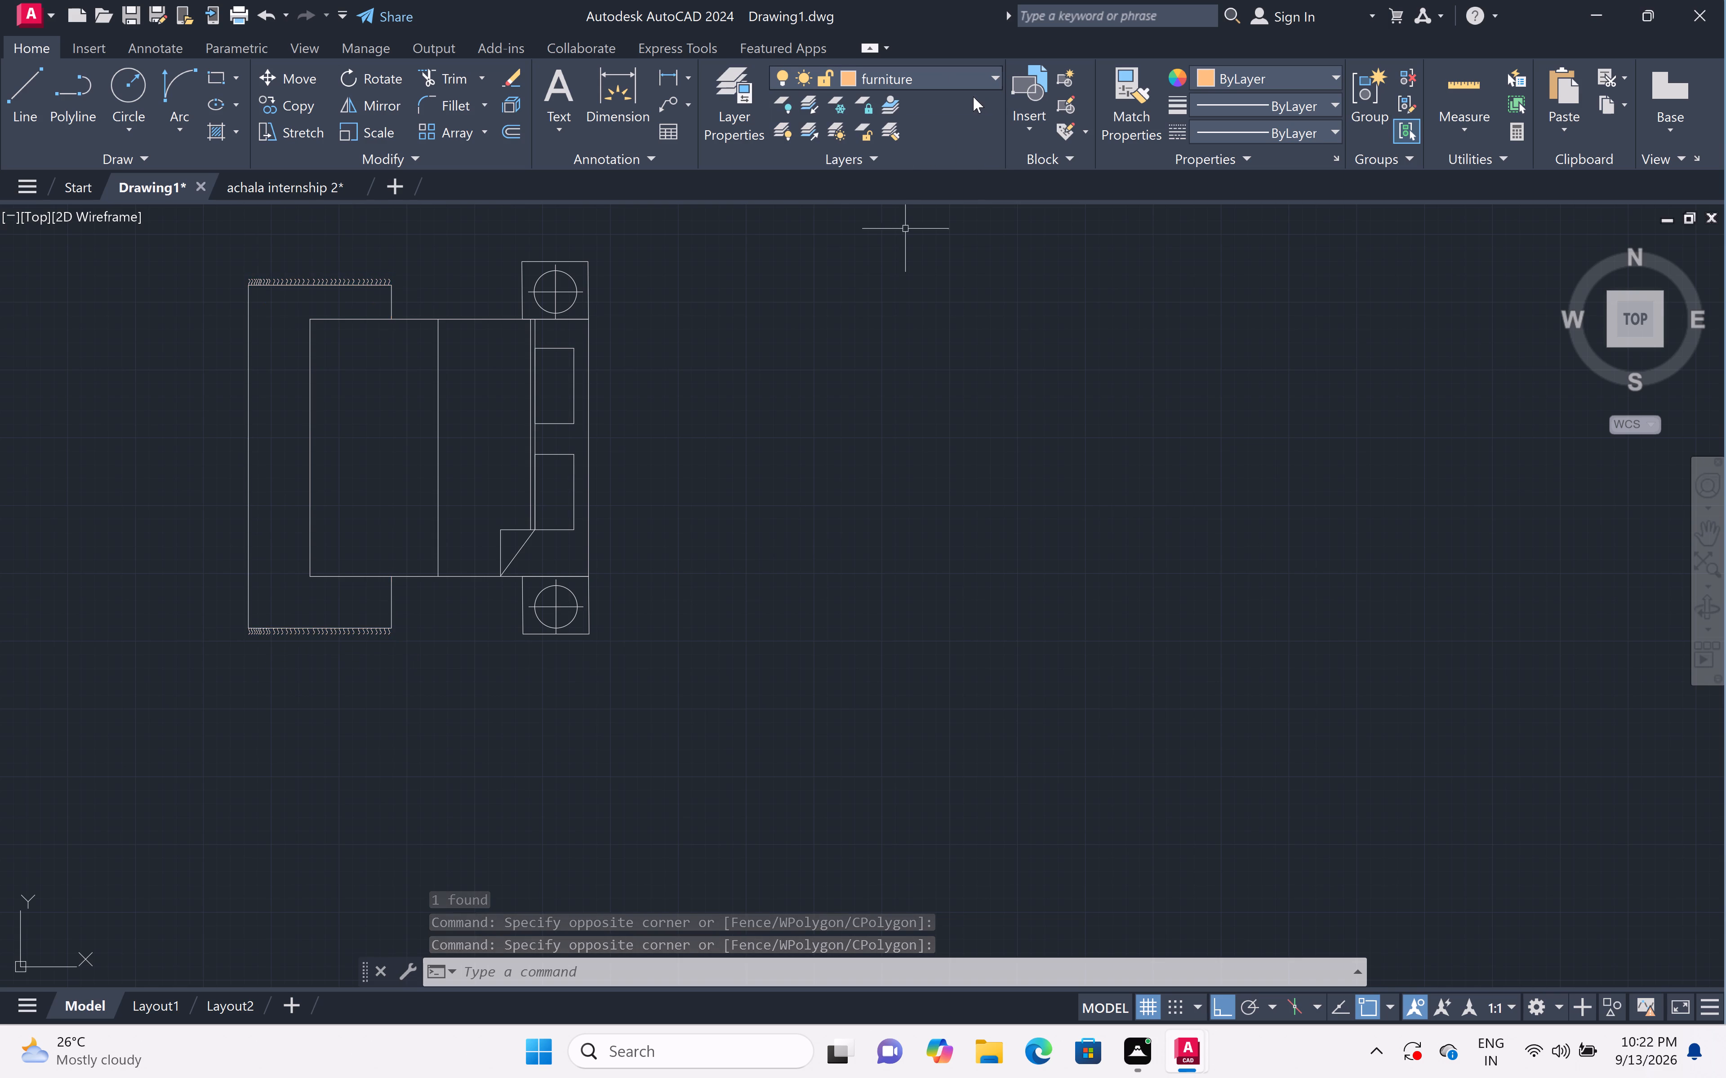
{"action": "key", "text": "Escape"}
Explode the nested fringed rug block at the foot of the upper loose bed.
{"action": "scroll", "coordinate": [965, 192], "scroll_direction": "down", "scroll_amount": 2}
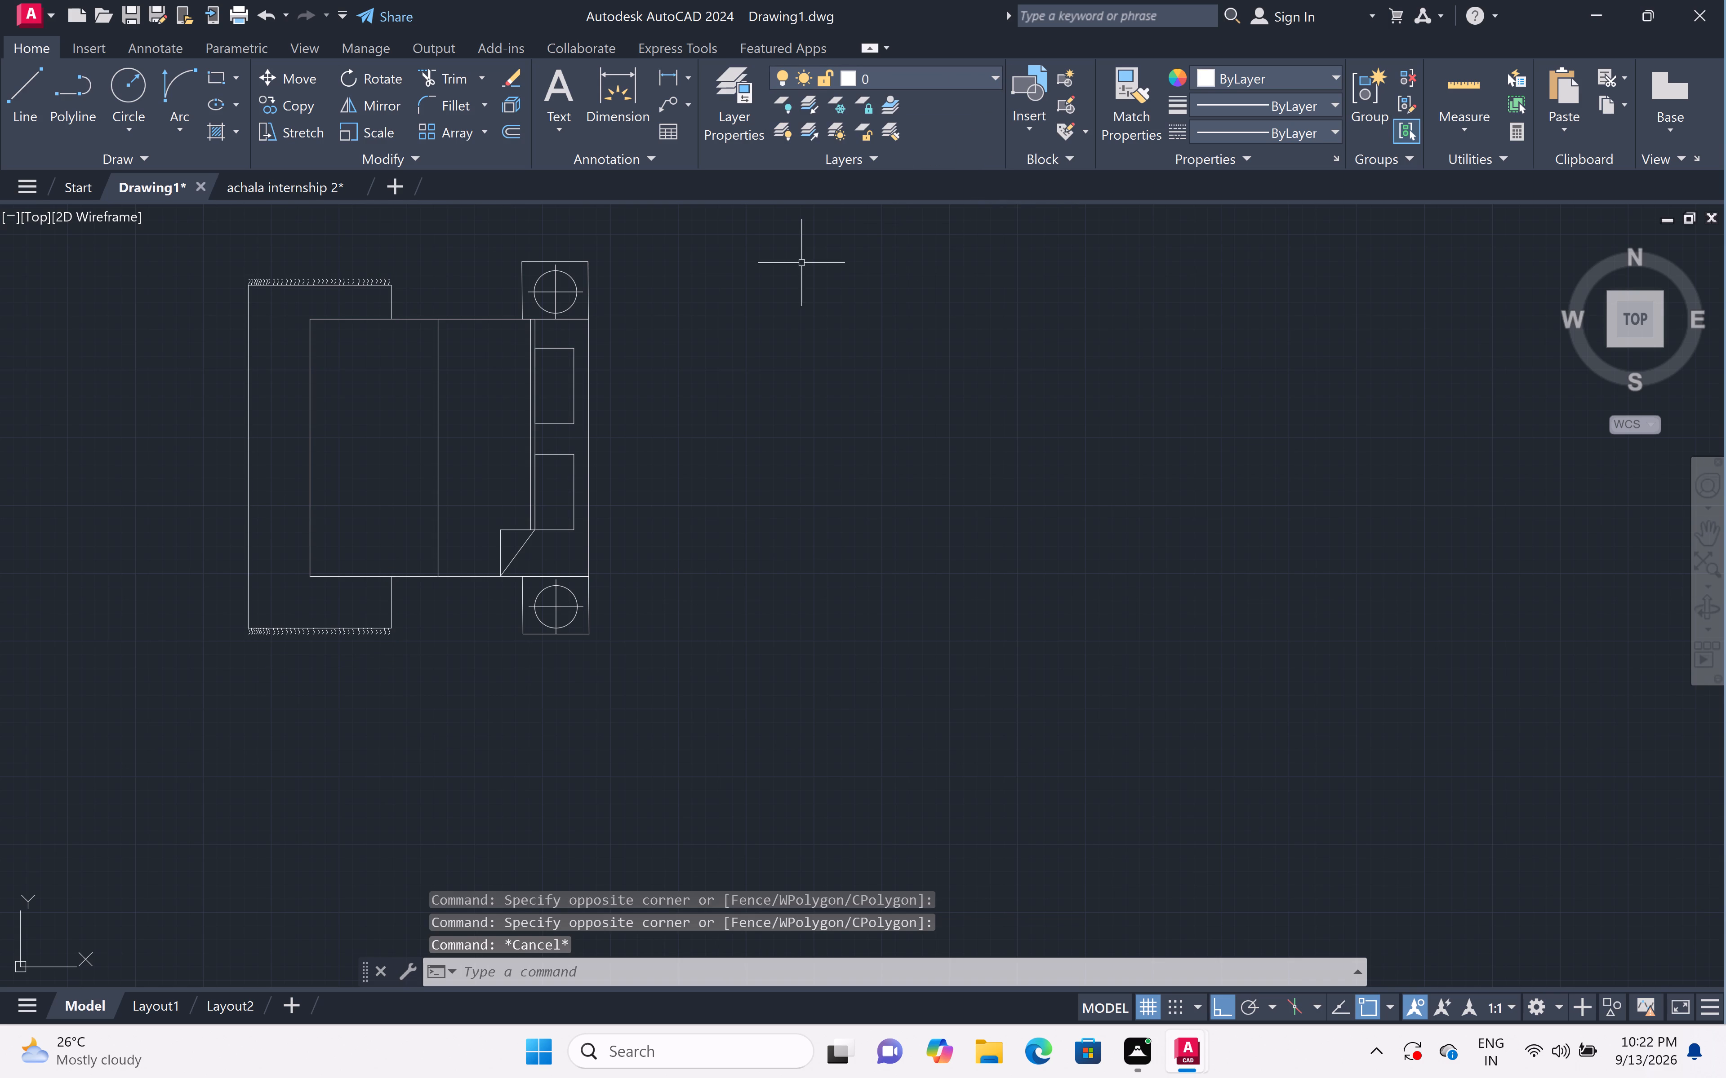
{"action": "middle_click_drag", "start_coordinate": [774, 528], "coordinate": [793, 600]}
{"action": "scroll", "coordinate": [605, 426], "scroll_direction": "down", "scroll_amount": 1}
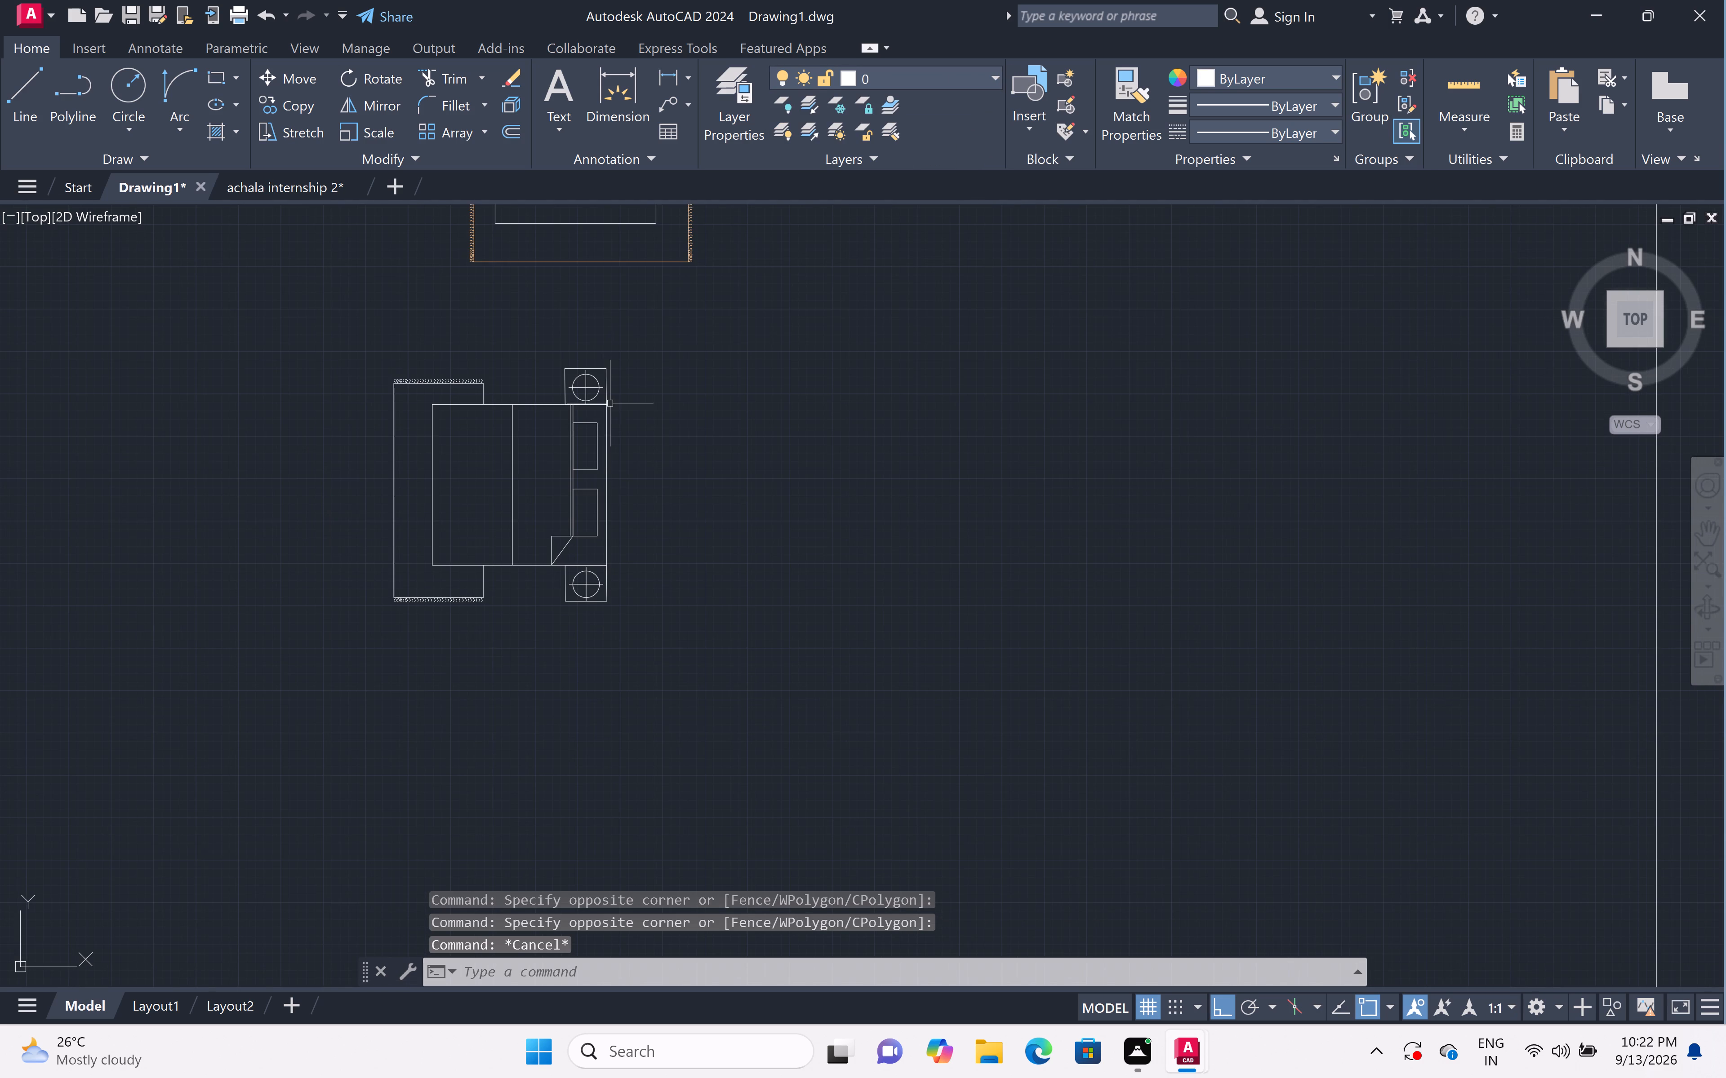
{"action": "middle_click_drag", "start_coordinate": [624, 284], "coordinate": [691, 423]}
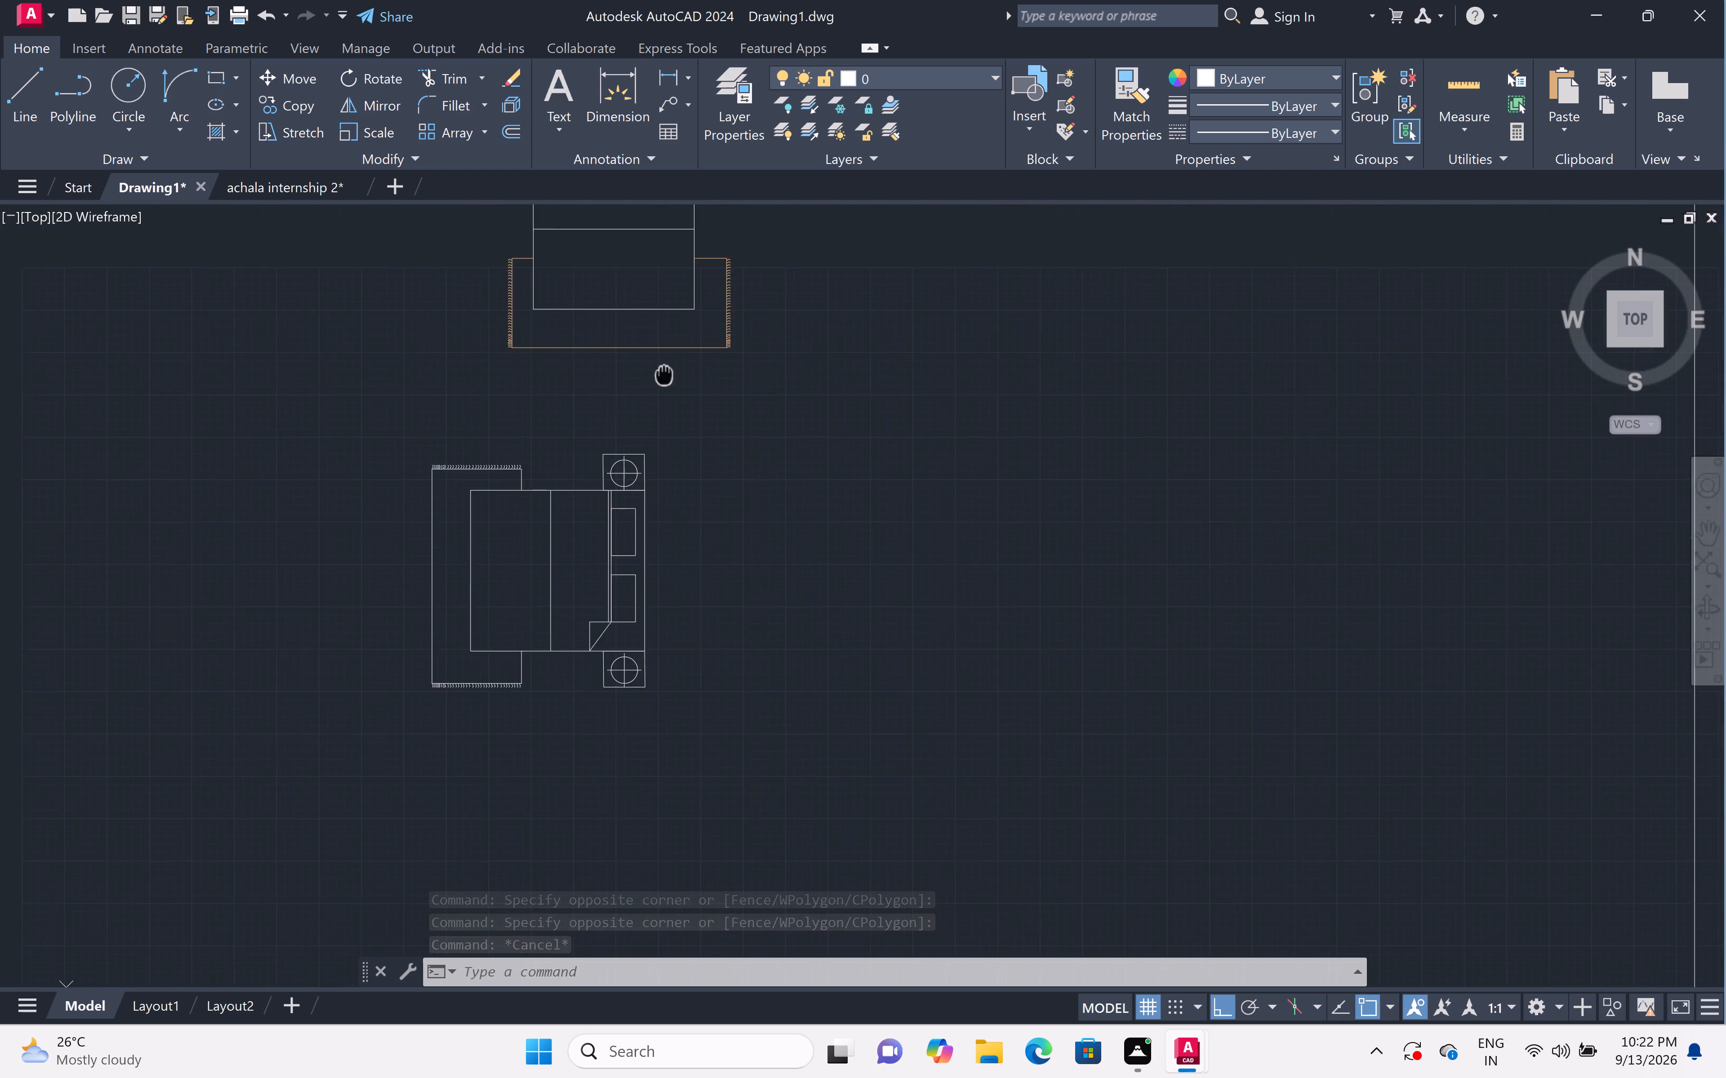
{"action": "middle_click_drag", "start_coordinate": [691, 423], "coordinate": [812, 588]}
{"action": "scroll", "coordinate": [812, 587], "scroll_direction": "up", "scroll_amount": 2}
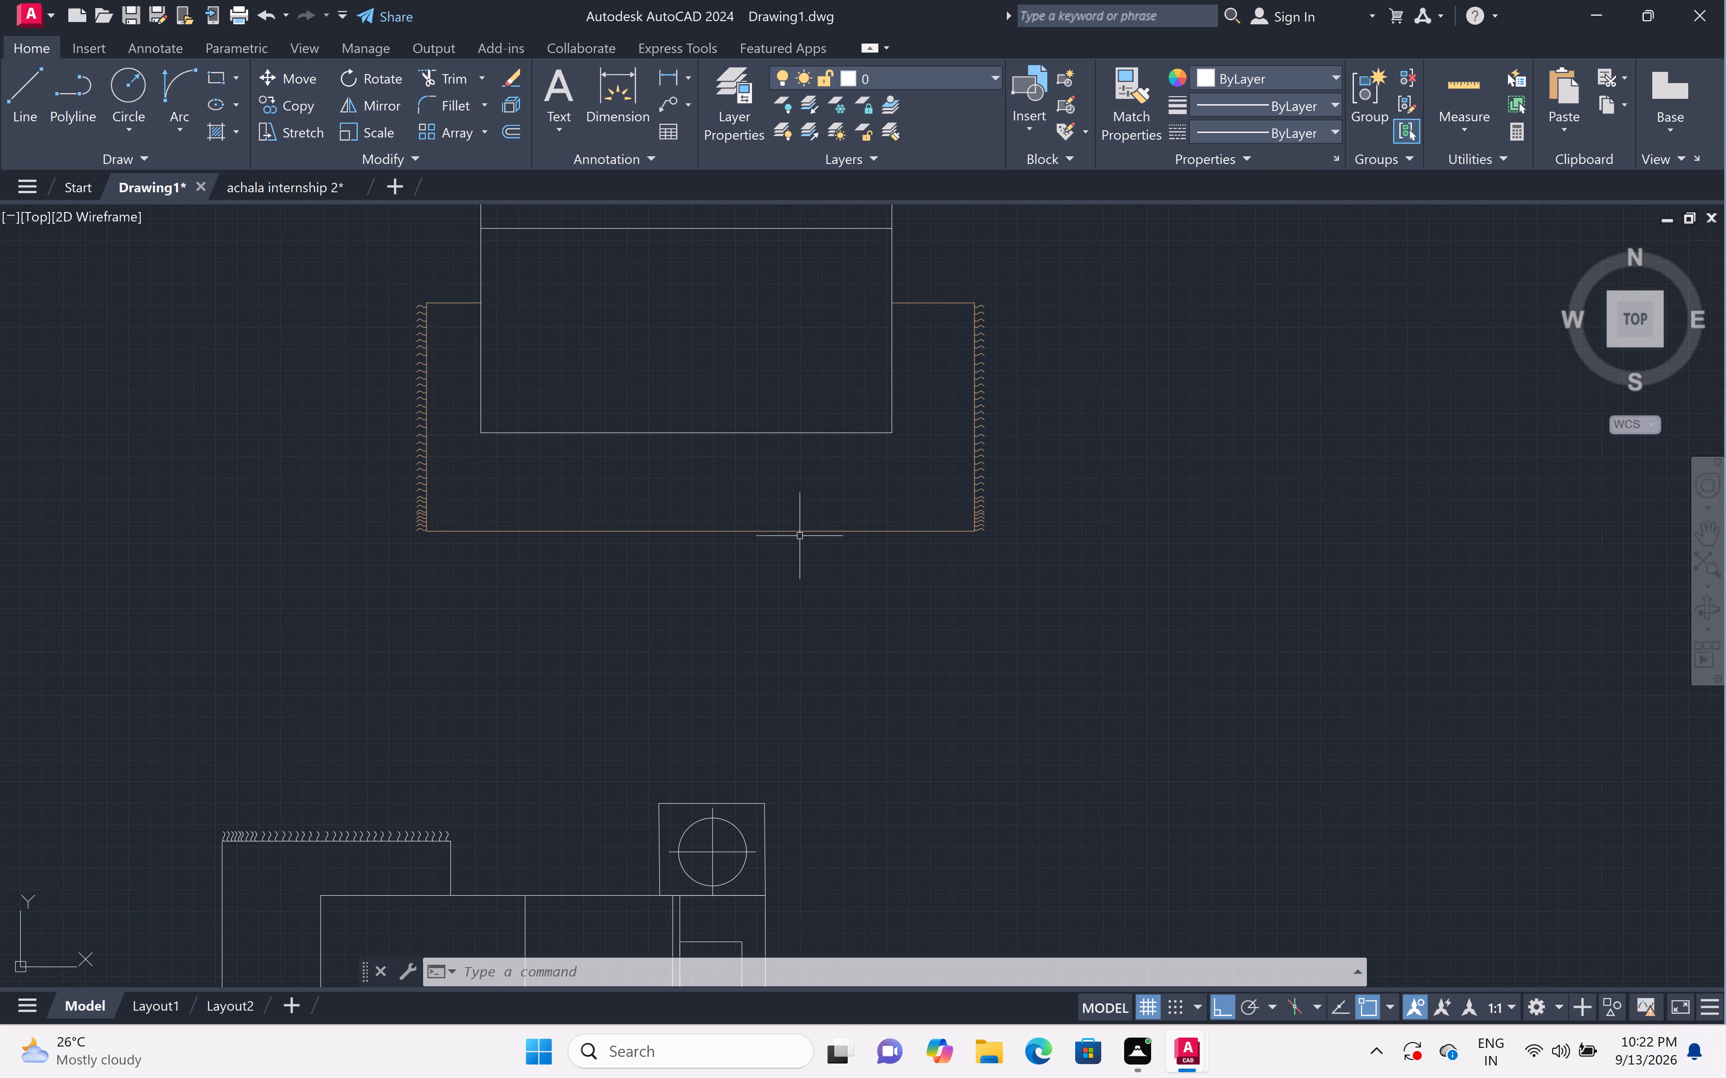
{"action": "left_click", "coordinate": [799, 533]}
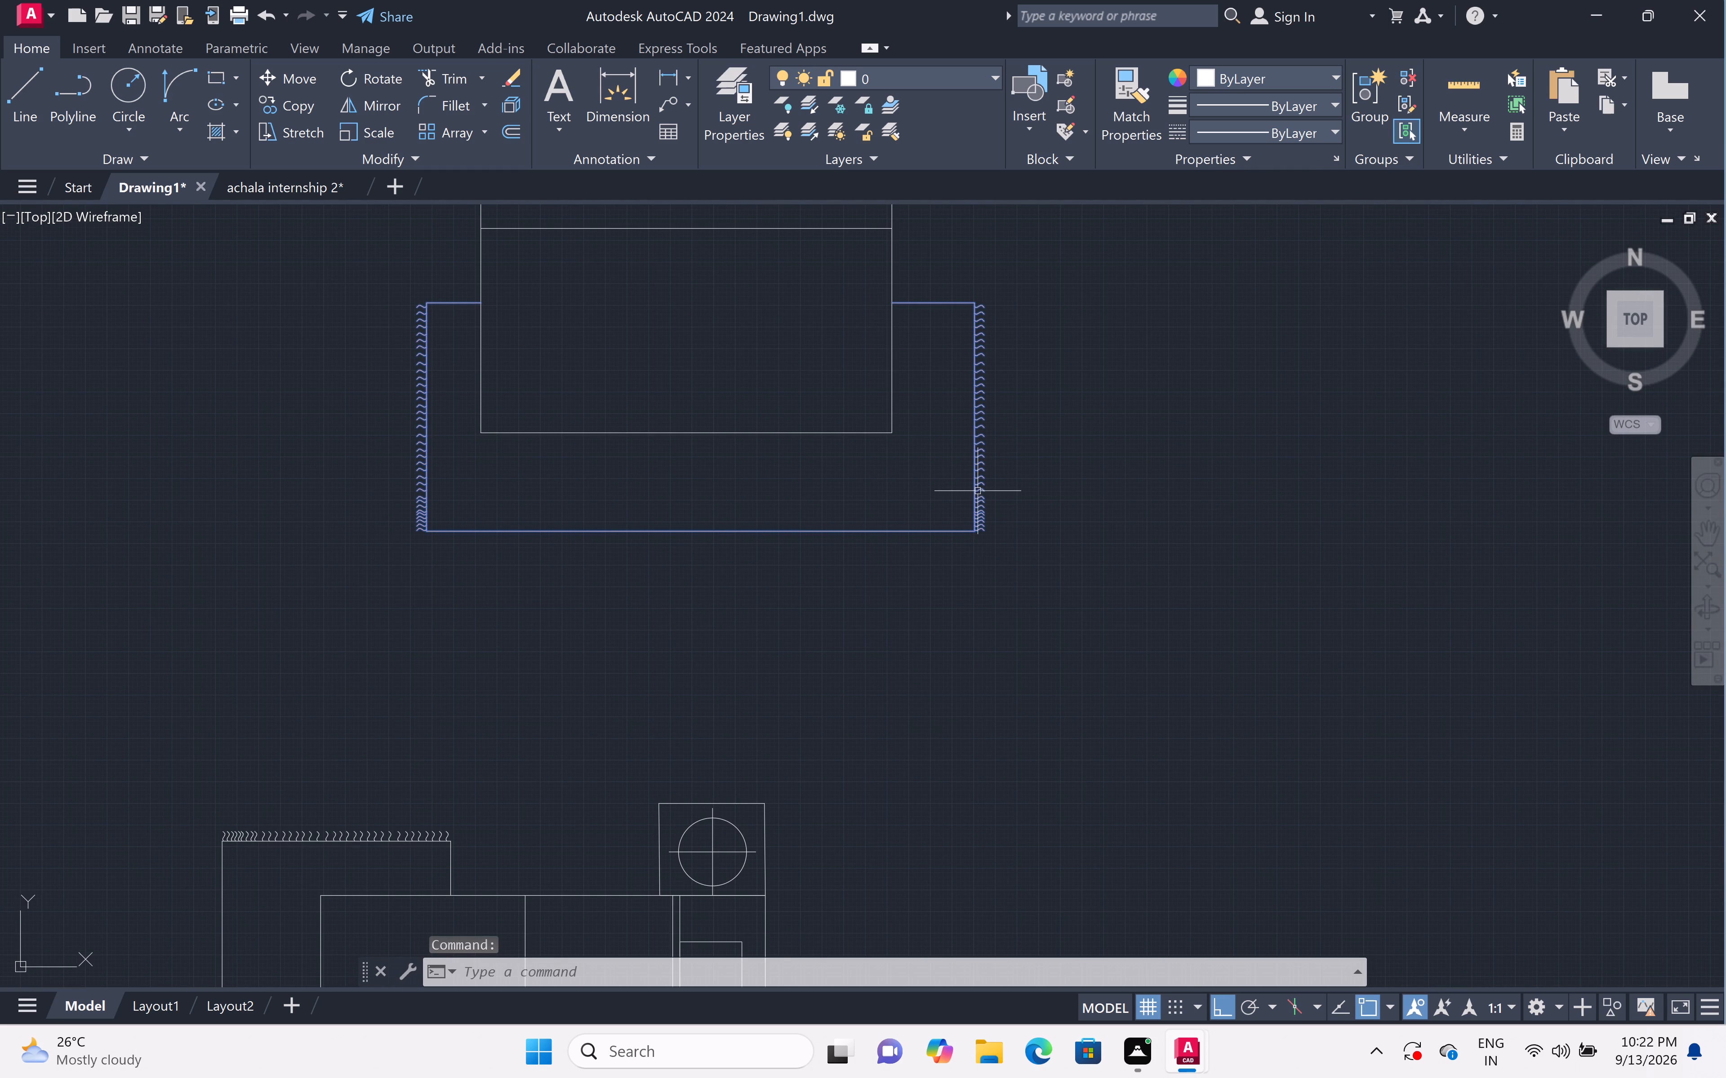
{"action": "key", "text": "e"}
{"action": "key", "text": "x"}
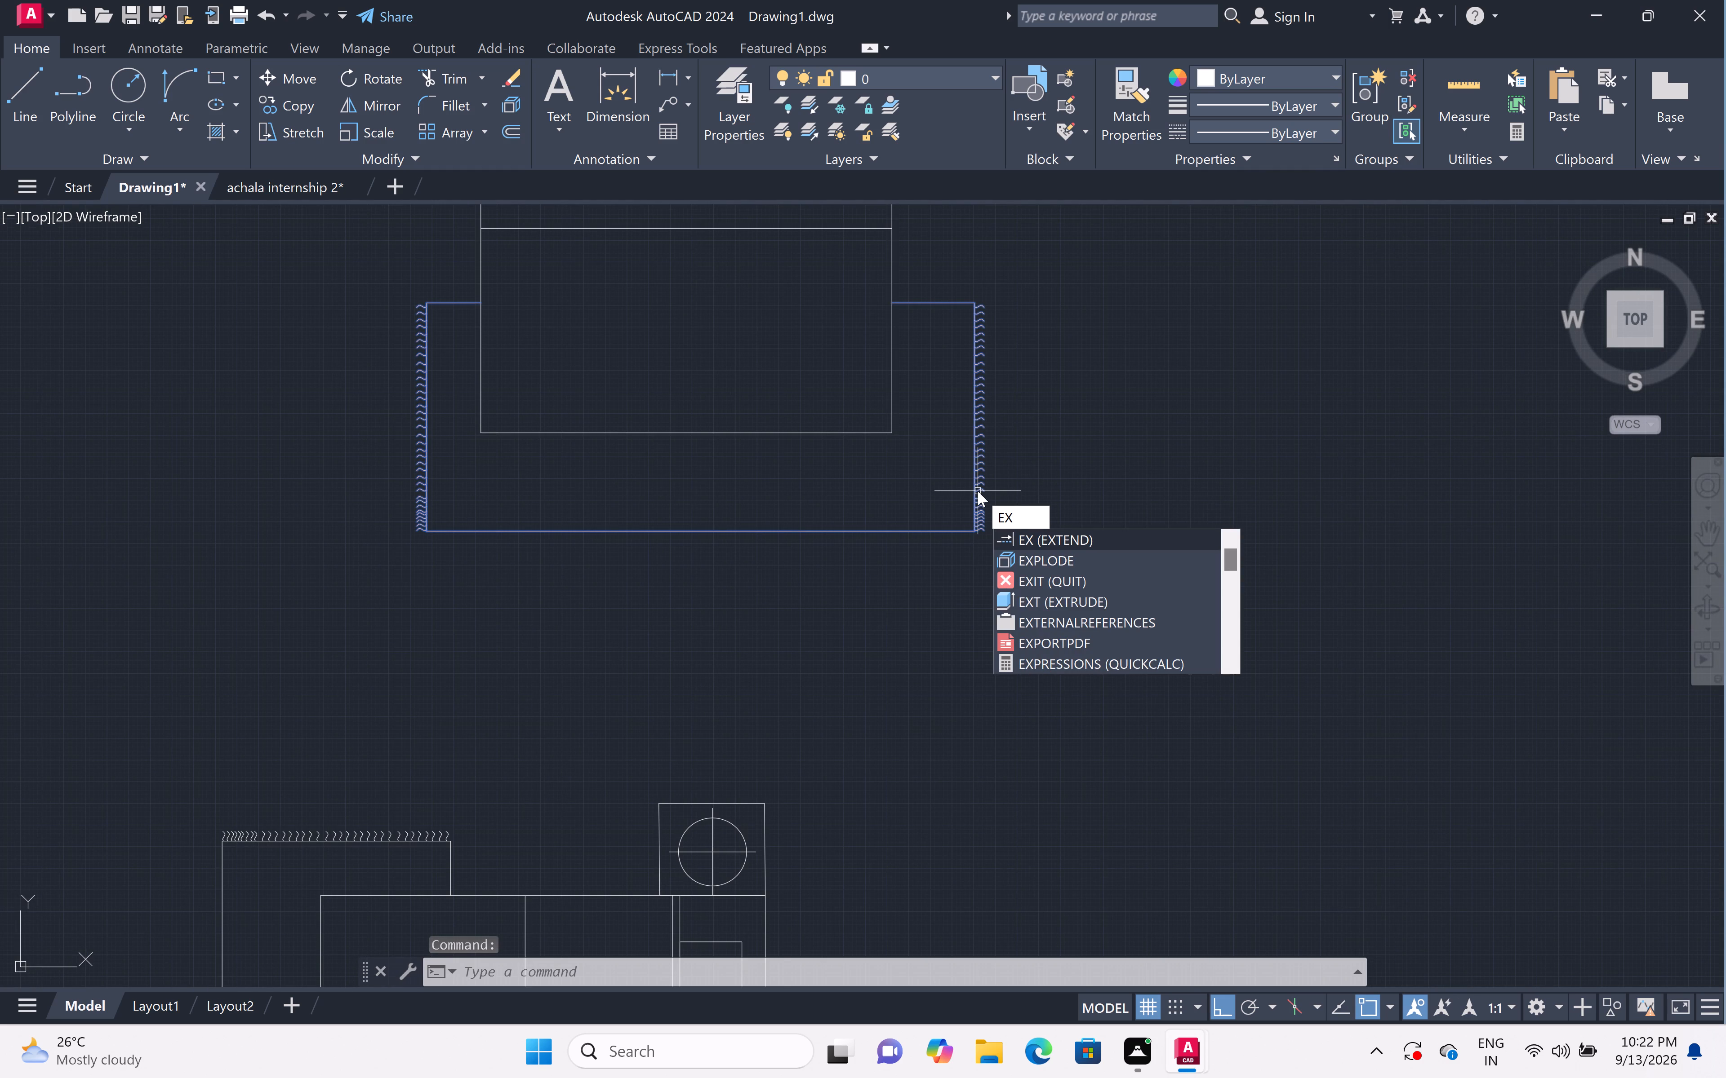
{"action": "key", "text": "p"}
{"action": "key", "text": "l"}
{"action": "key", "text": "o"}
{"action": "type", "text": "DE"}
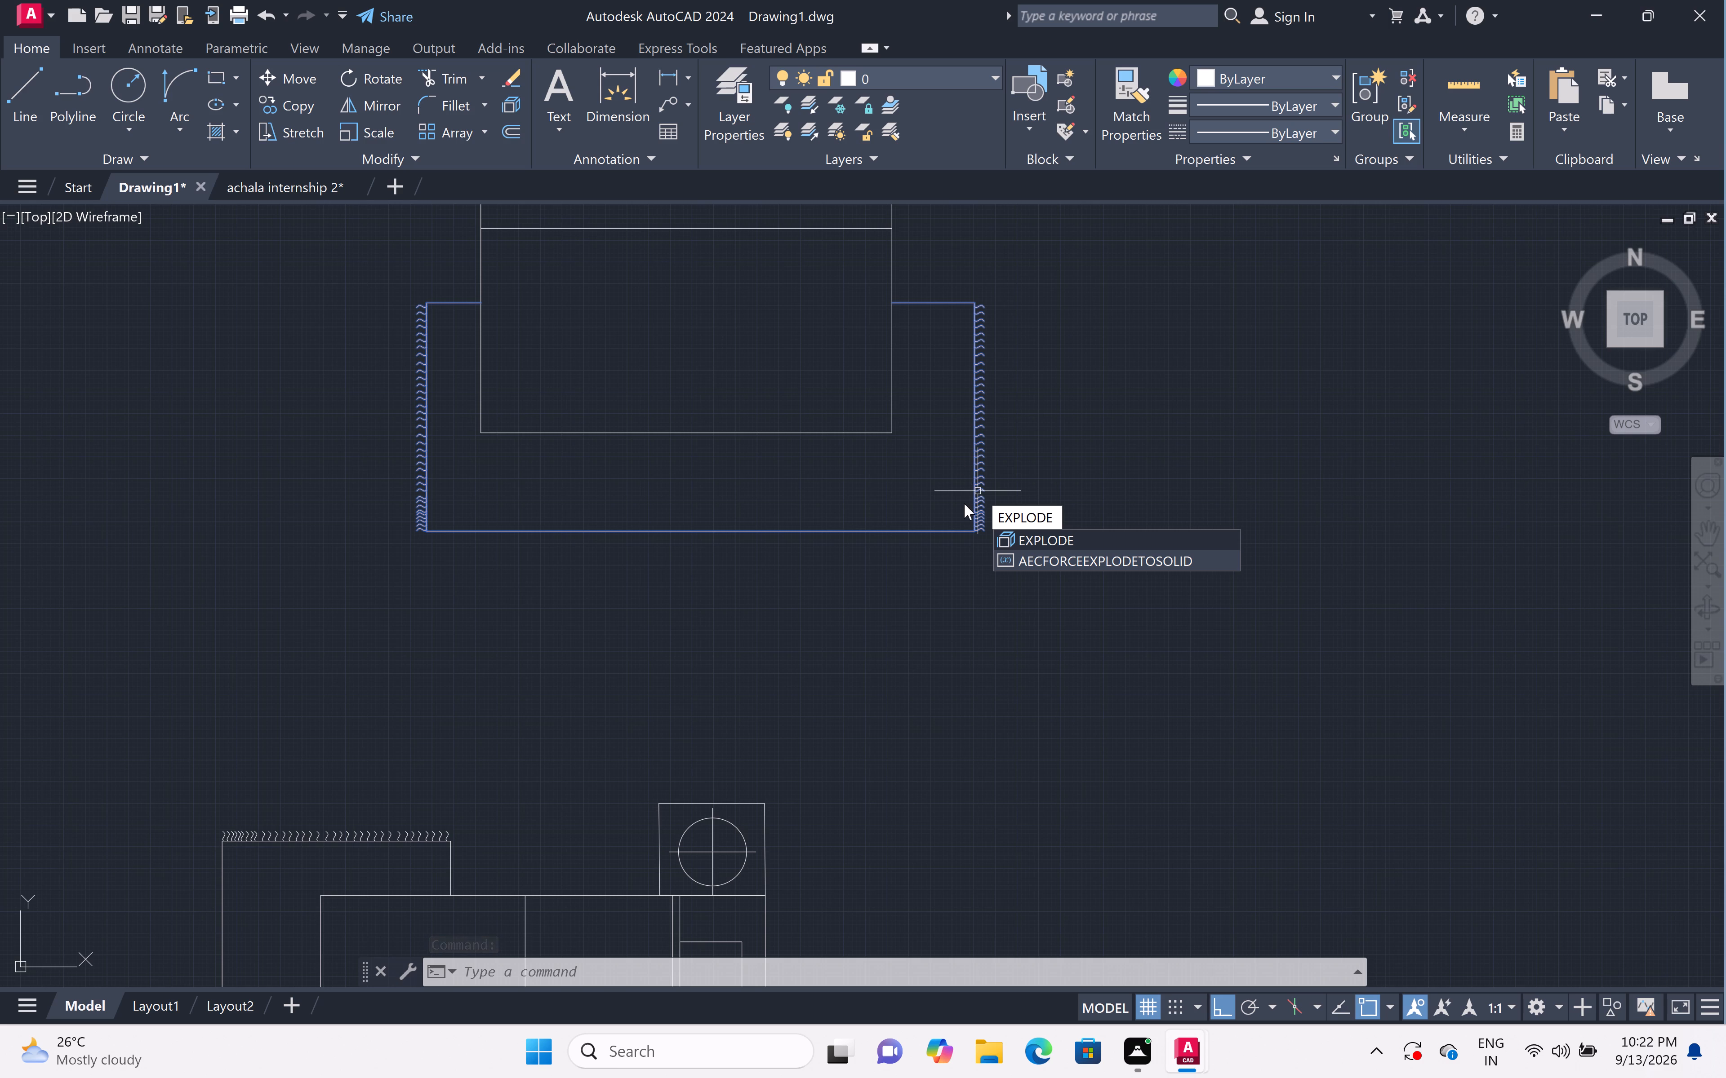
{"action": "key", "text": "space"}
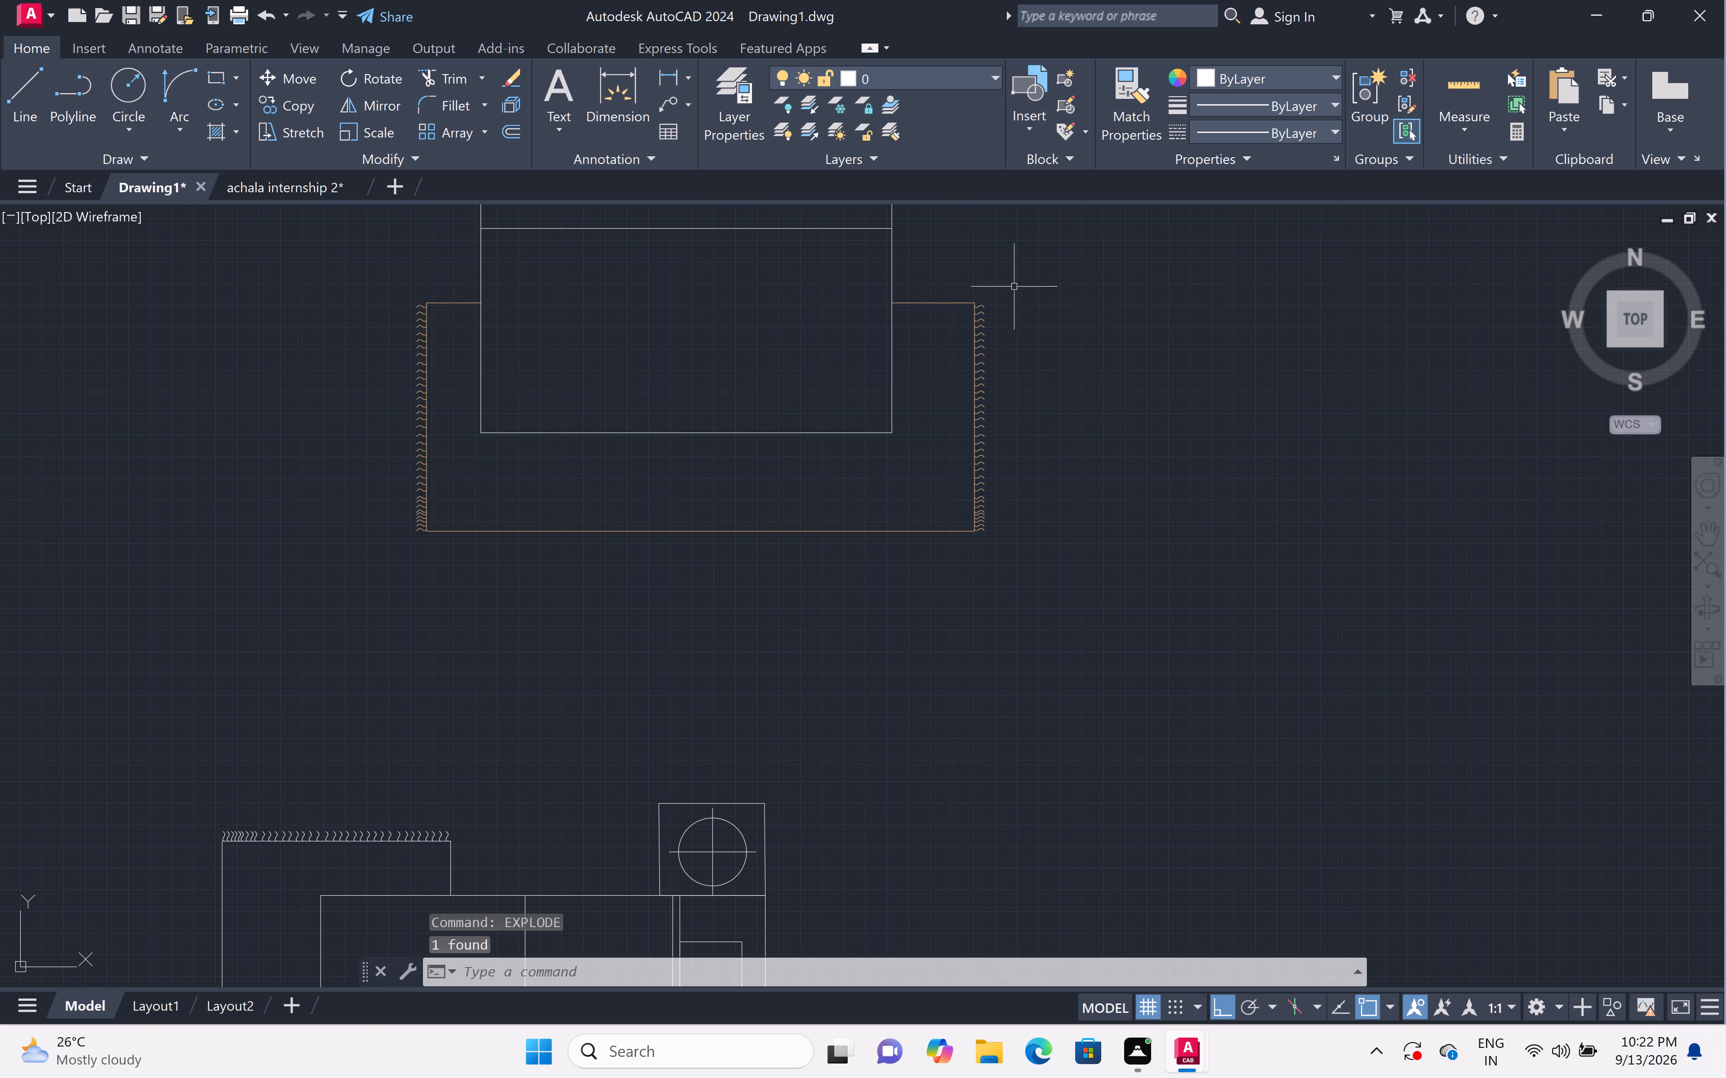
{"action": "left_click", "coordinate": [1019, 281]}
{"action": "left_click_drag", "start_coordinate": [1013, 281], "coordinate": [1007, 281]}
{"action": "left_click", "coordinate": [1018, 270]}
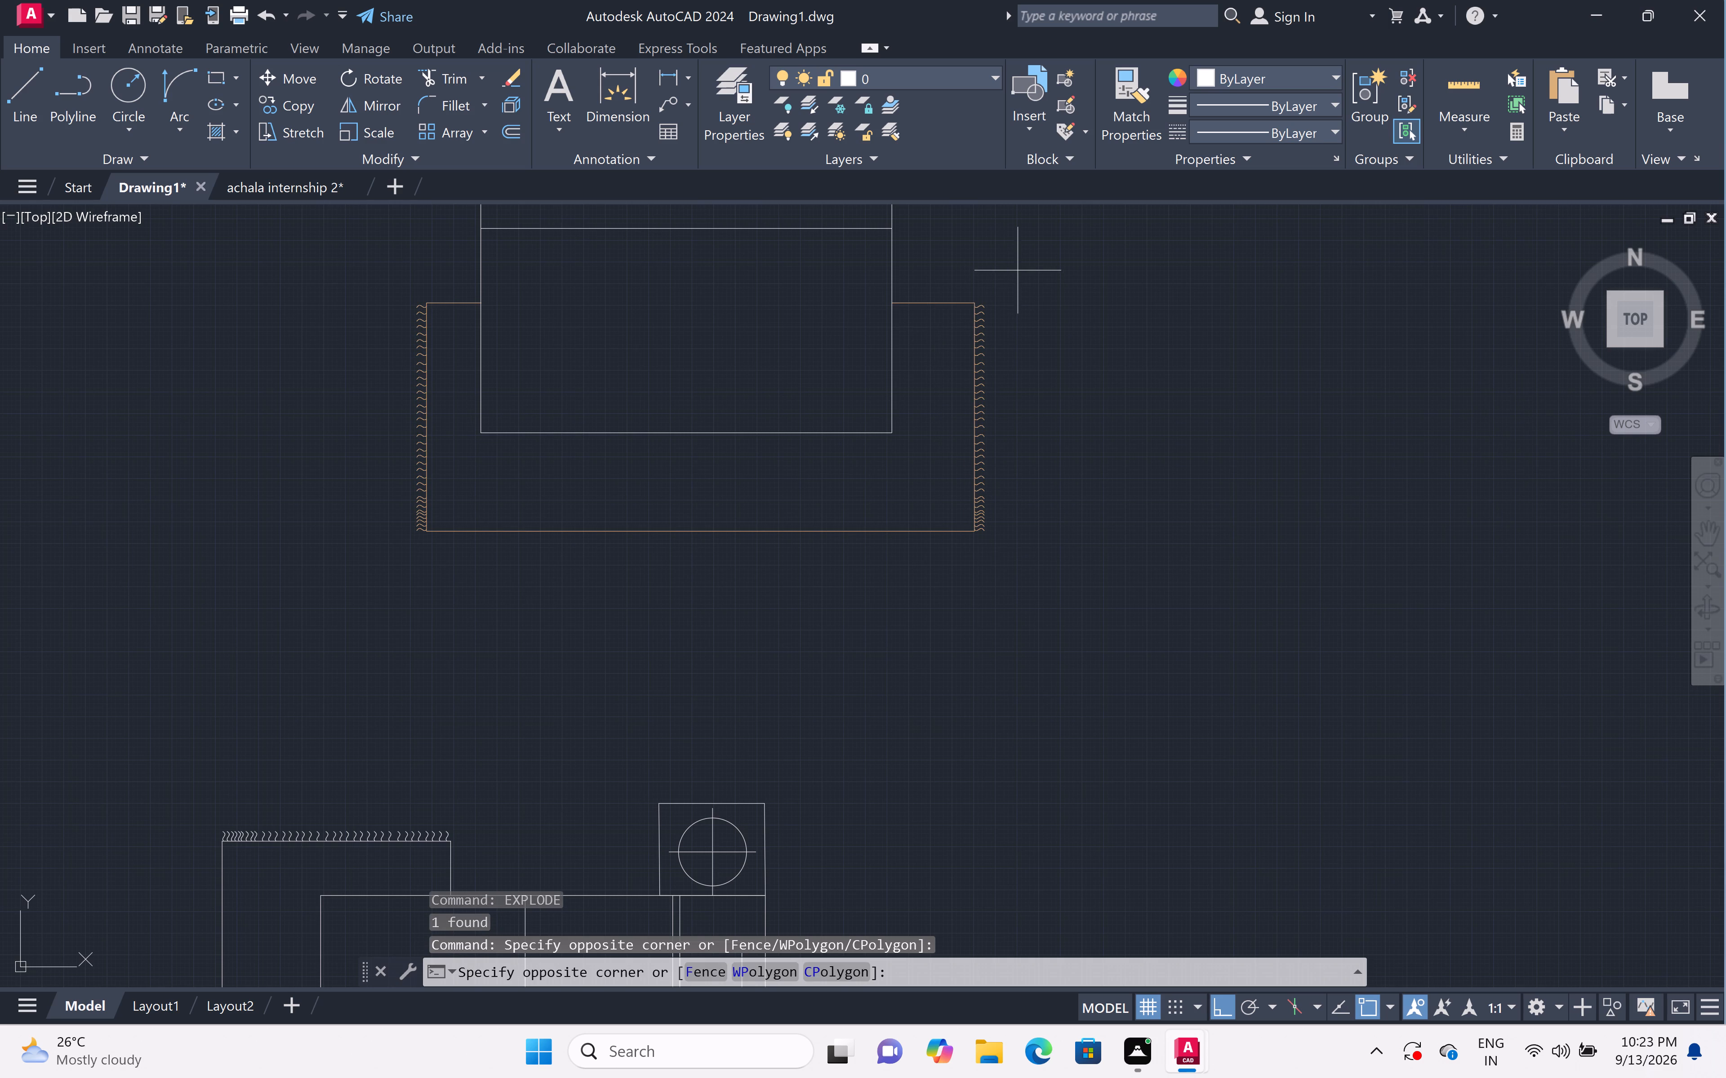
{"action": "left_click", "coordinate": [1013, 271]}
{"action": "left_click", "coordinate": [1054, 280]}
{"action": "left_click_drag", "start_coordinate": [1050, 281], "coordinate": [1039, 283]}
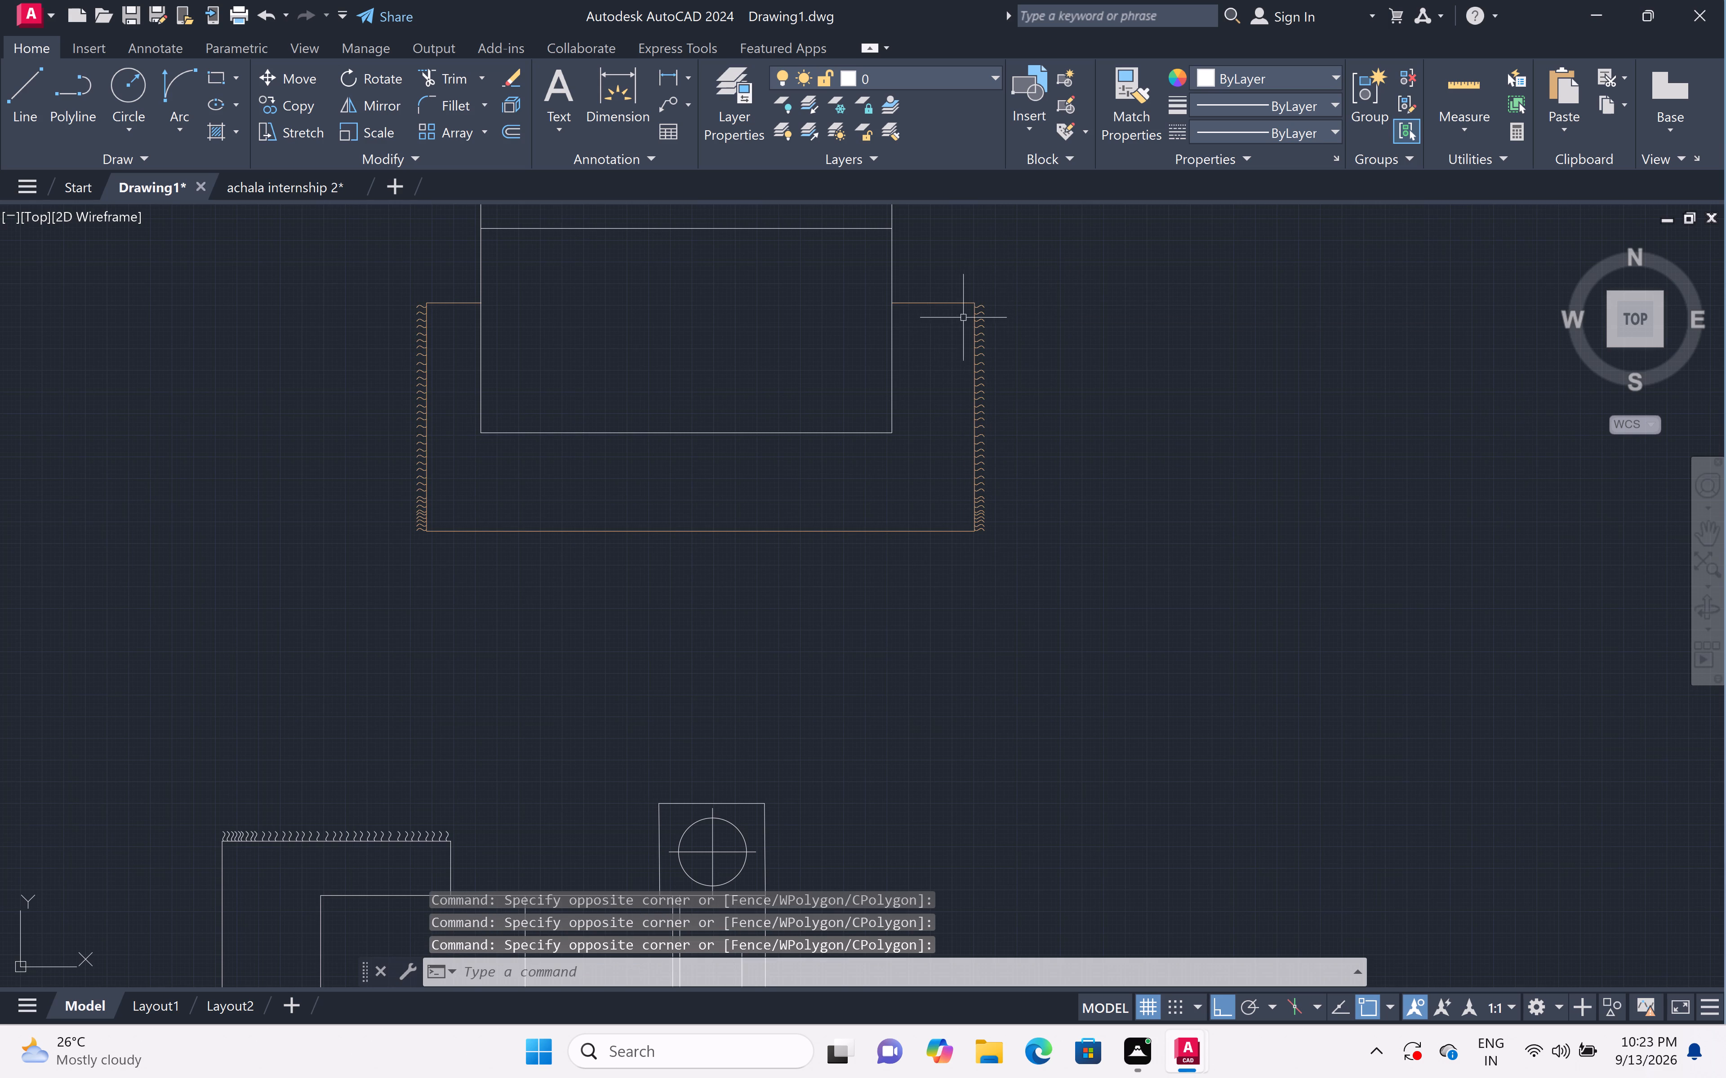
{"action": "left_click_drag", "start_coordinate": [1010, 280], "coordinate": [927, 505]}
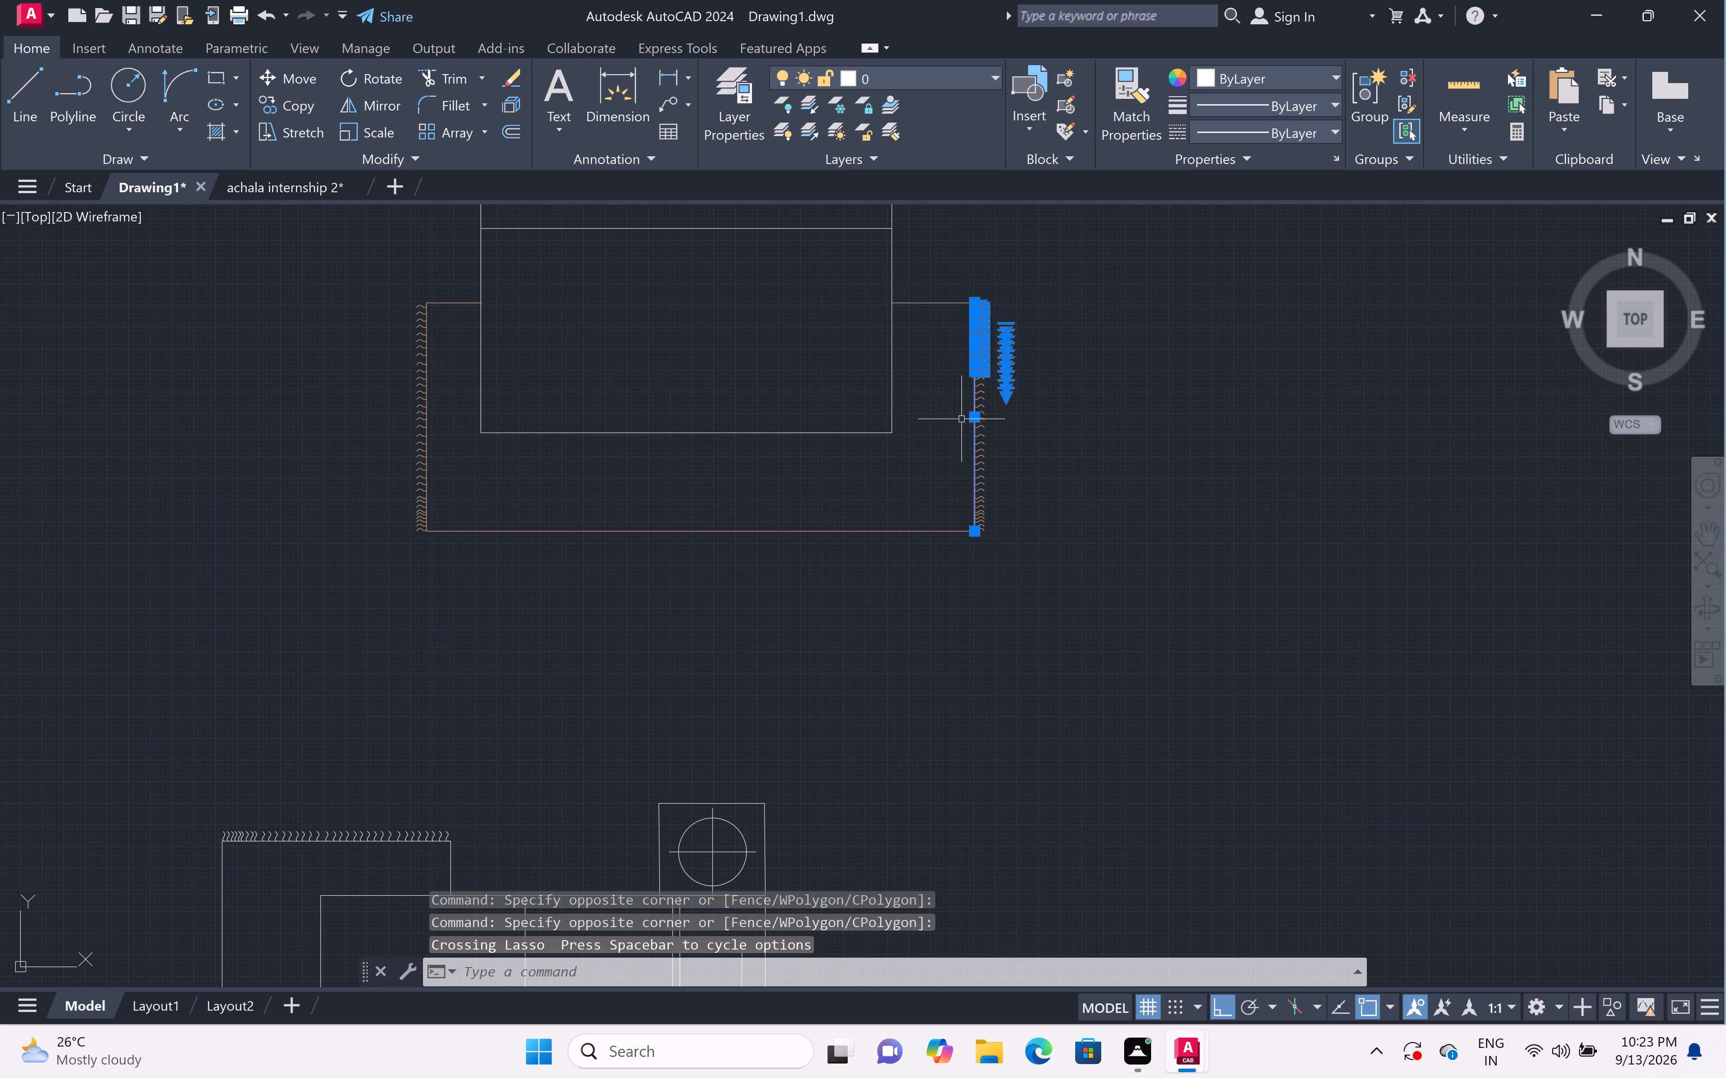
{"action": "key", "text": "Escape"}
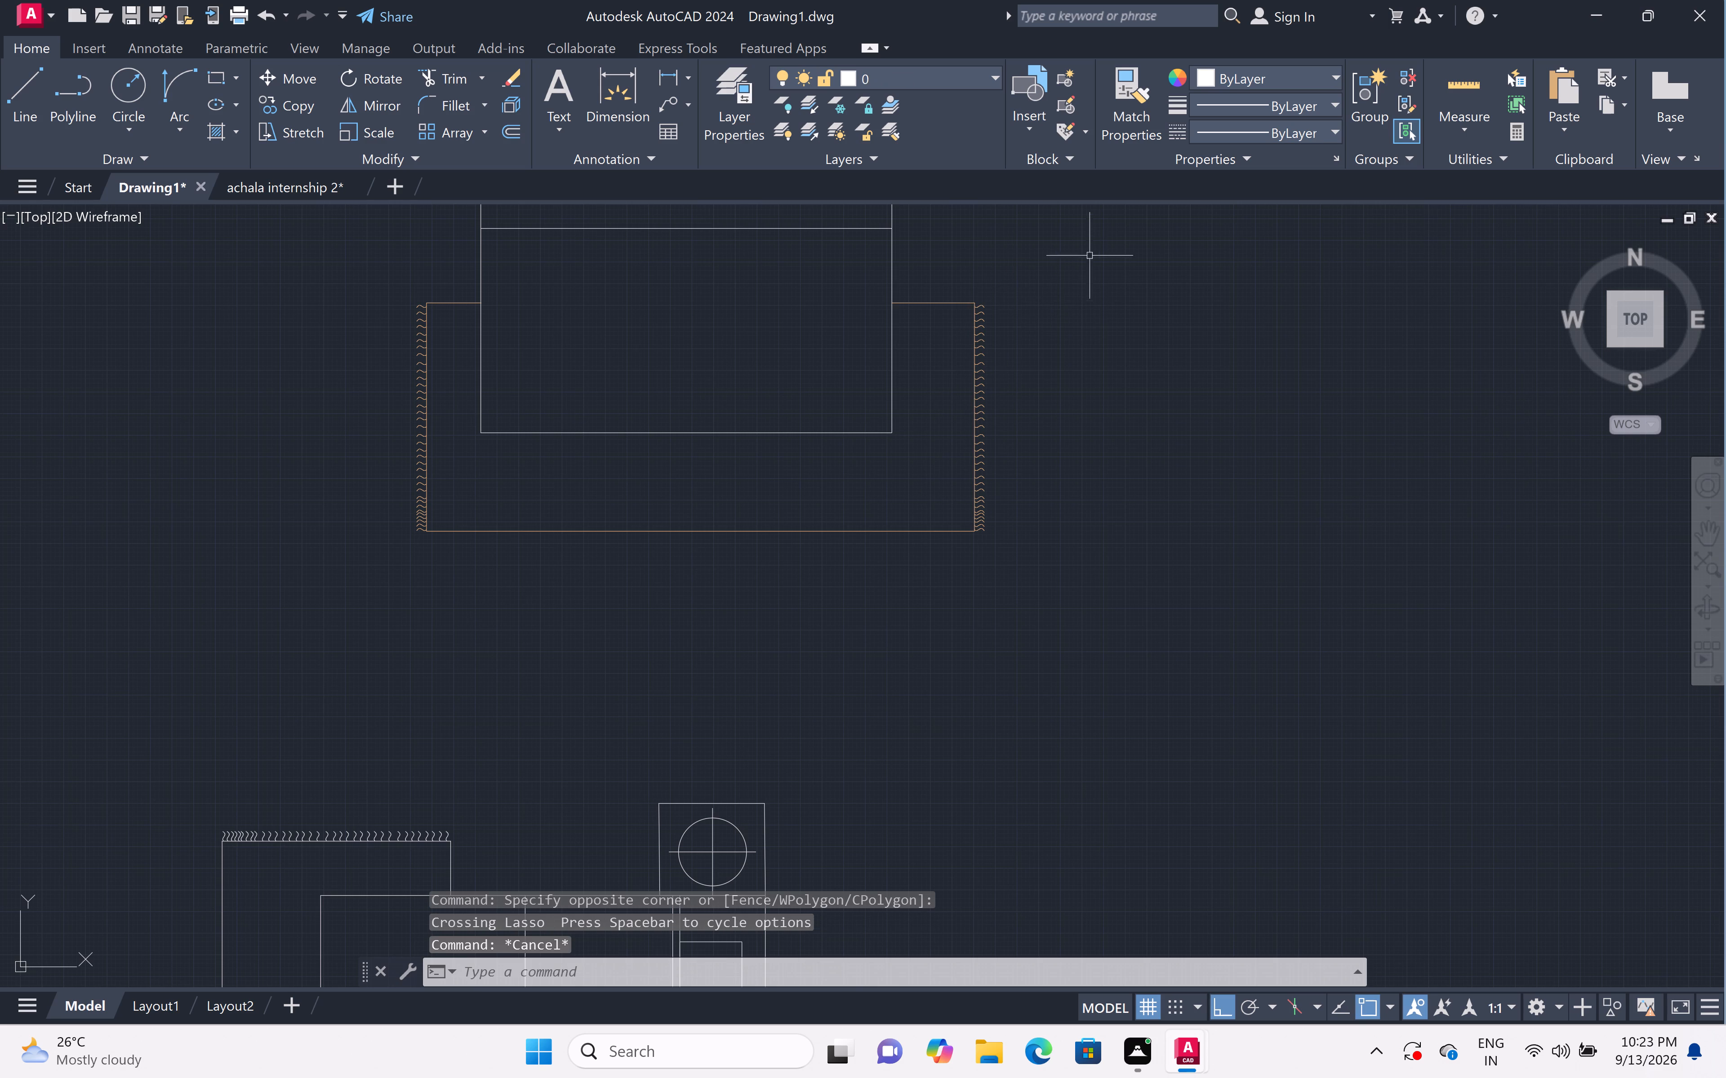
Assign the upper bed's exploded rug outline and both its fringed edges to layer 0.
{"action": "left_click", "coordinate": [1082, 249]}
{"action": "left_click", "coordinate": [947, 552]}
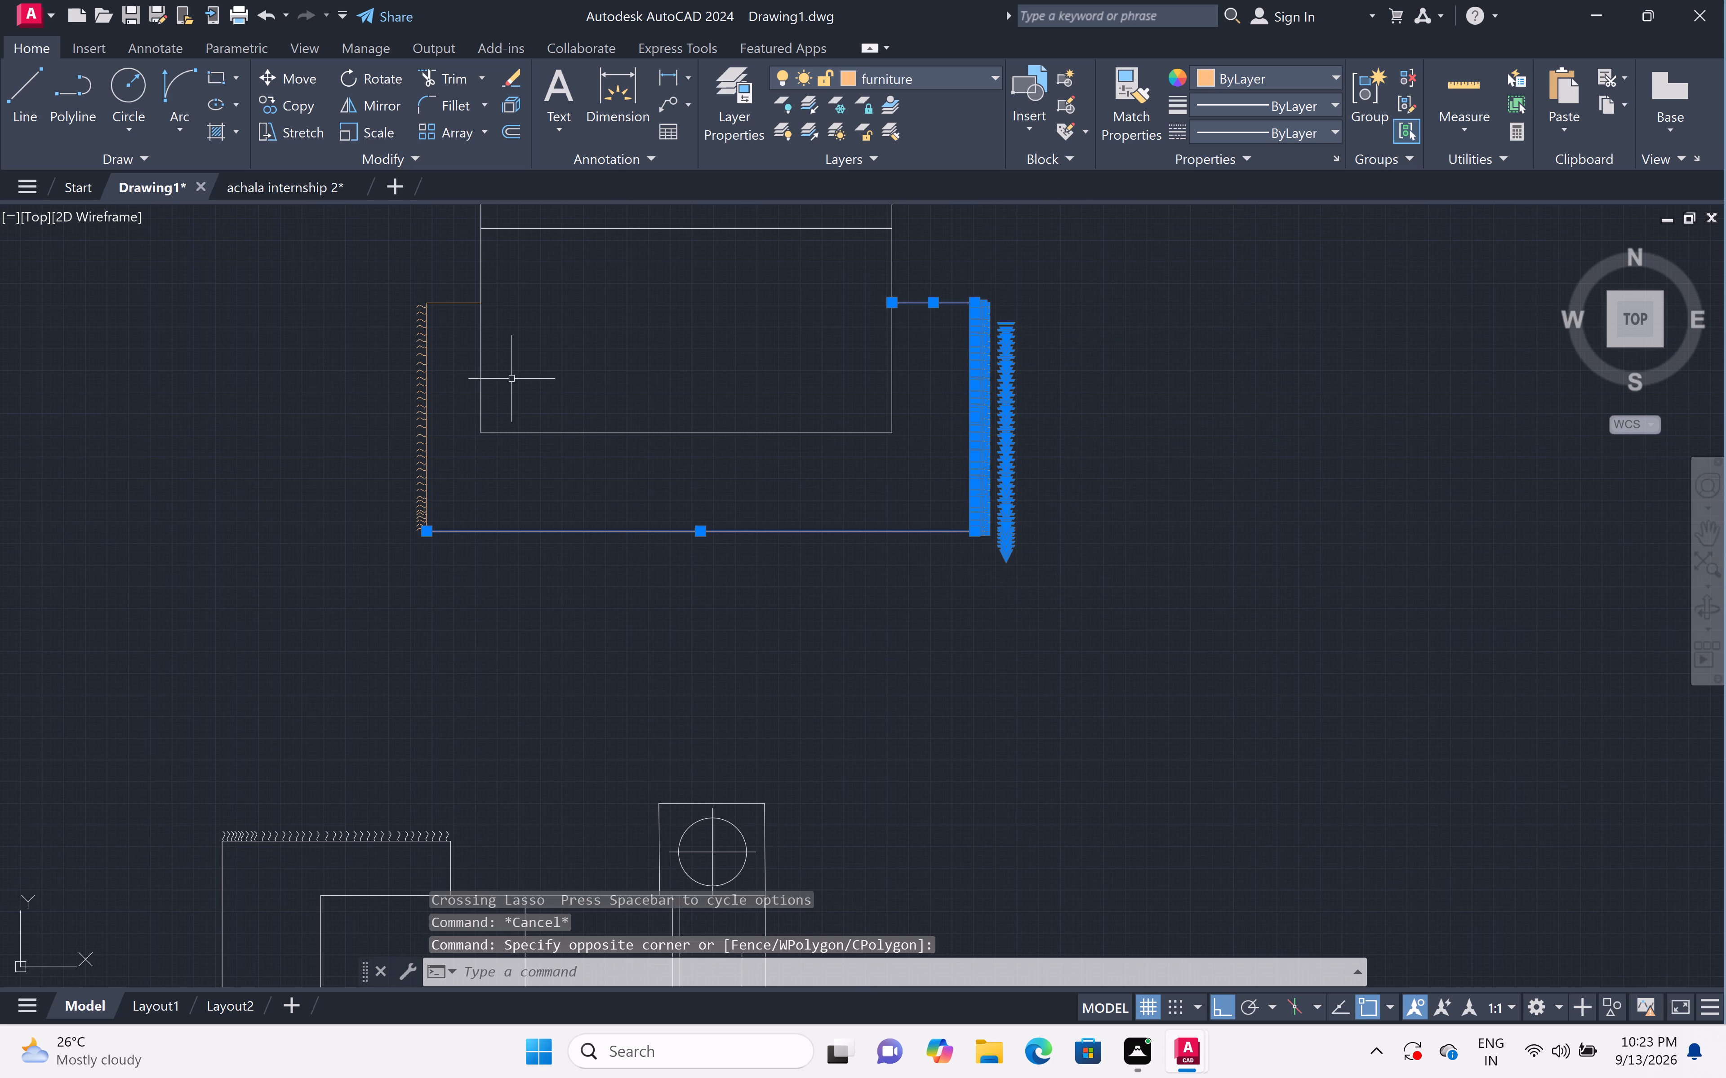
{"action": "left_click_drag", "start_coordinate": [374, 278], "coordinate": [380, 276]}
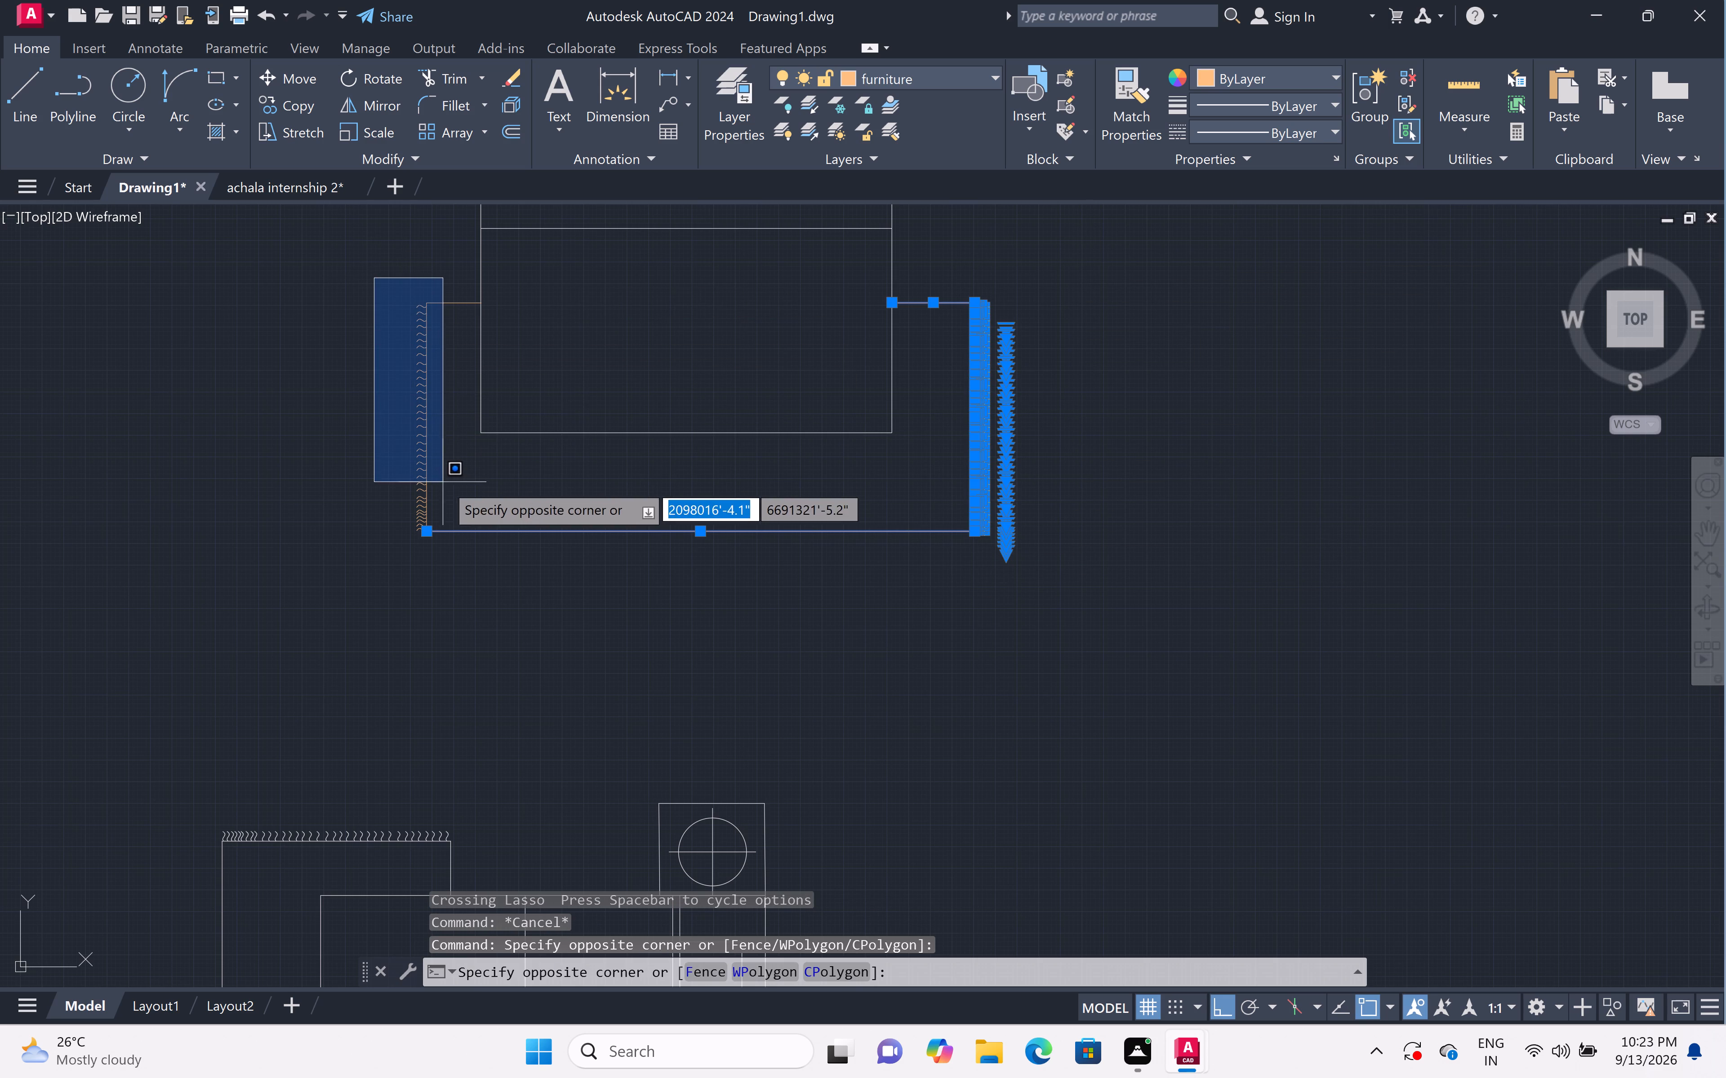
{"action": "left_click", "coordinate": [459, 550]}
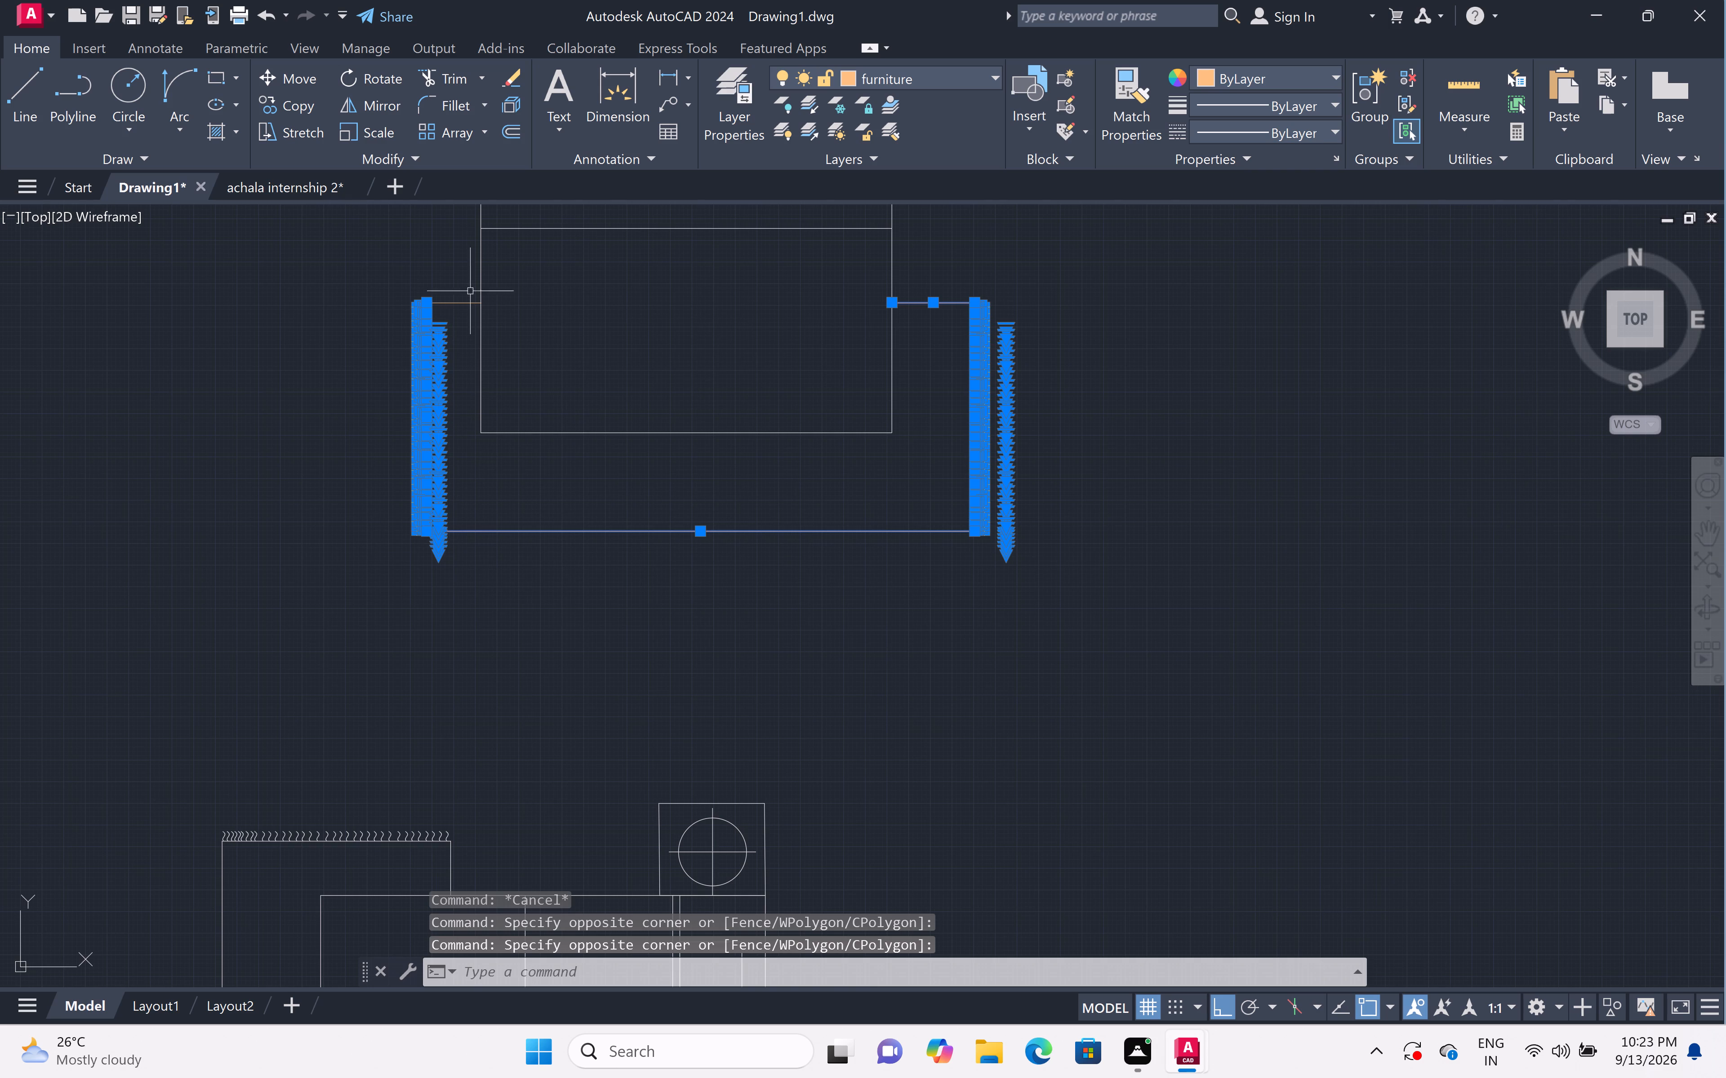
{"action": "scroll", "coordinate": [467, 270], "scroll_direction": "up", "scroll_amount": 2}
{"action": "left_click", "coordinate": [451, 314]}
{"action": "left_click", "coordinate": [369, 377]}
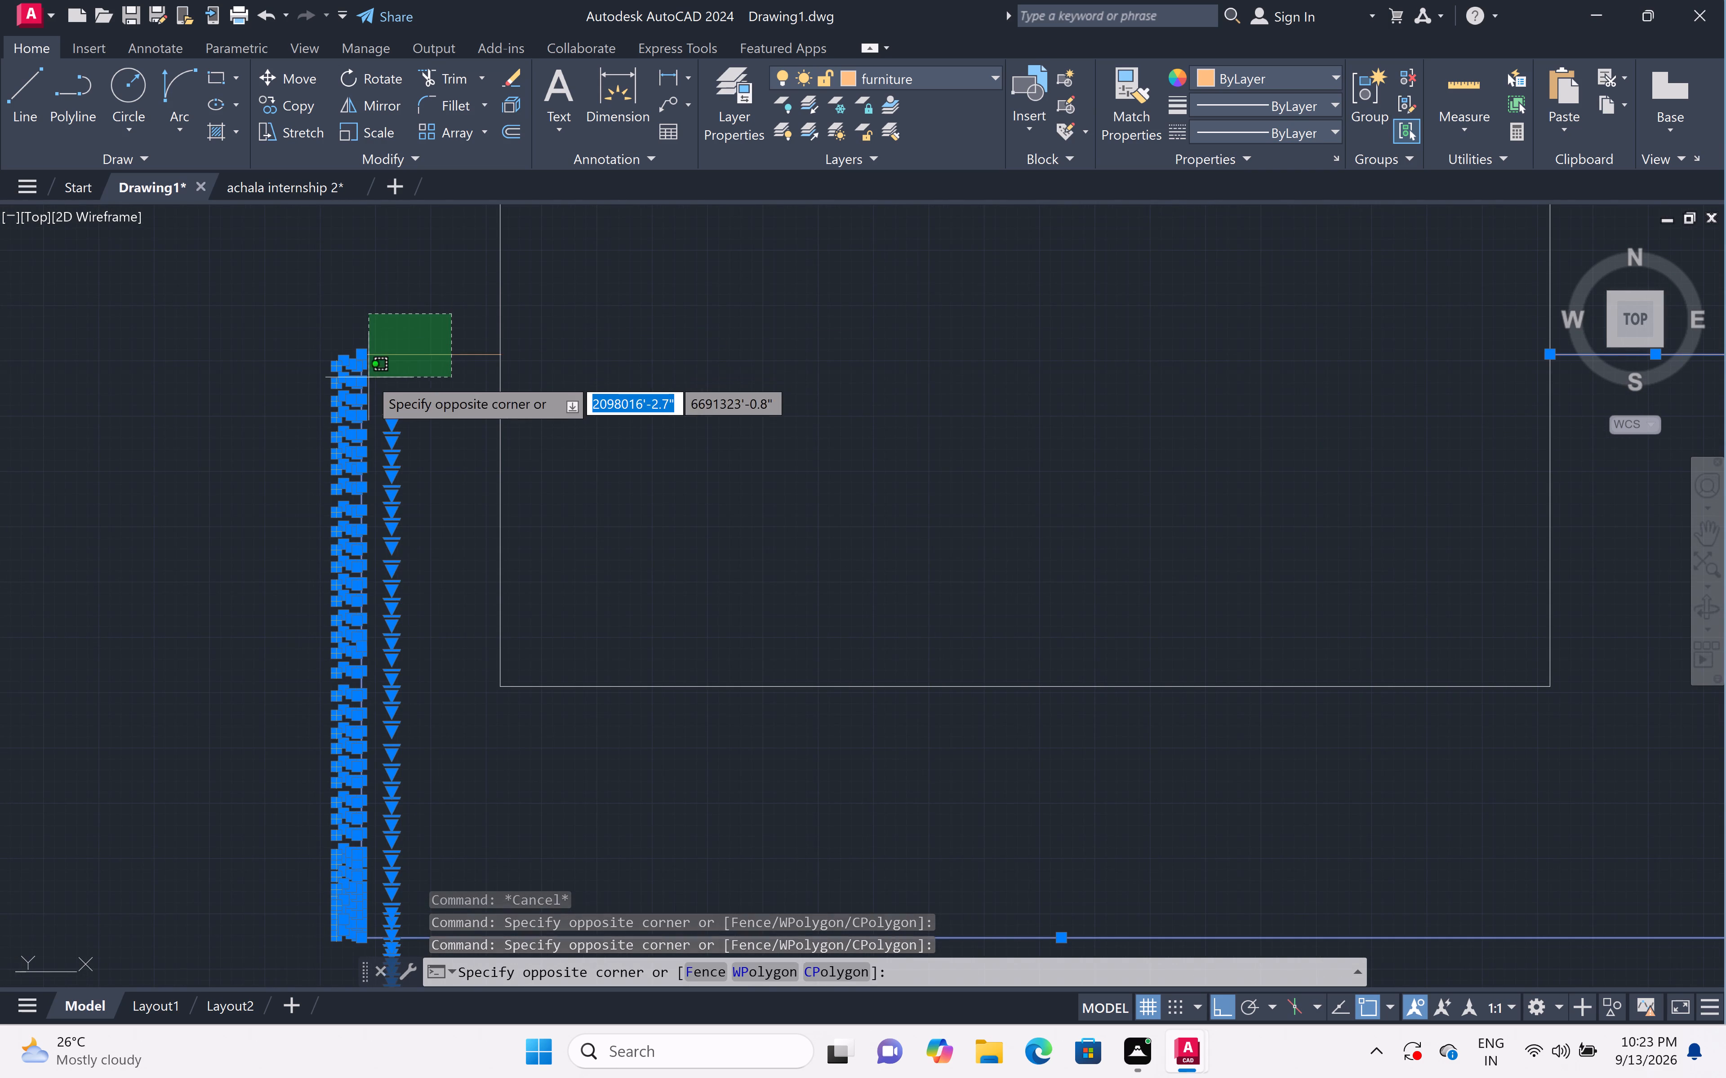
{"action": "scroll", "coordinate": [377, 325], "scroll_direction": "down", "scroll_amount": 5}
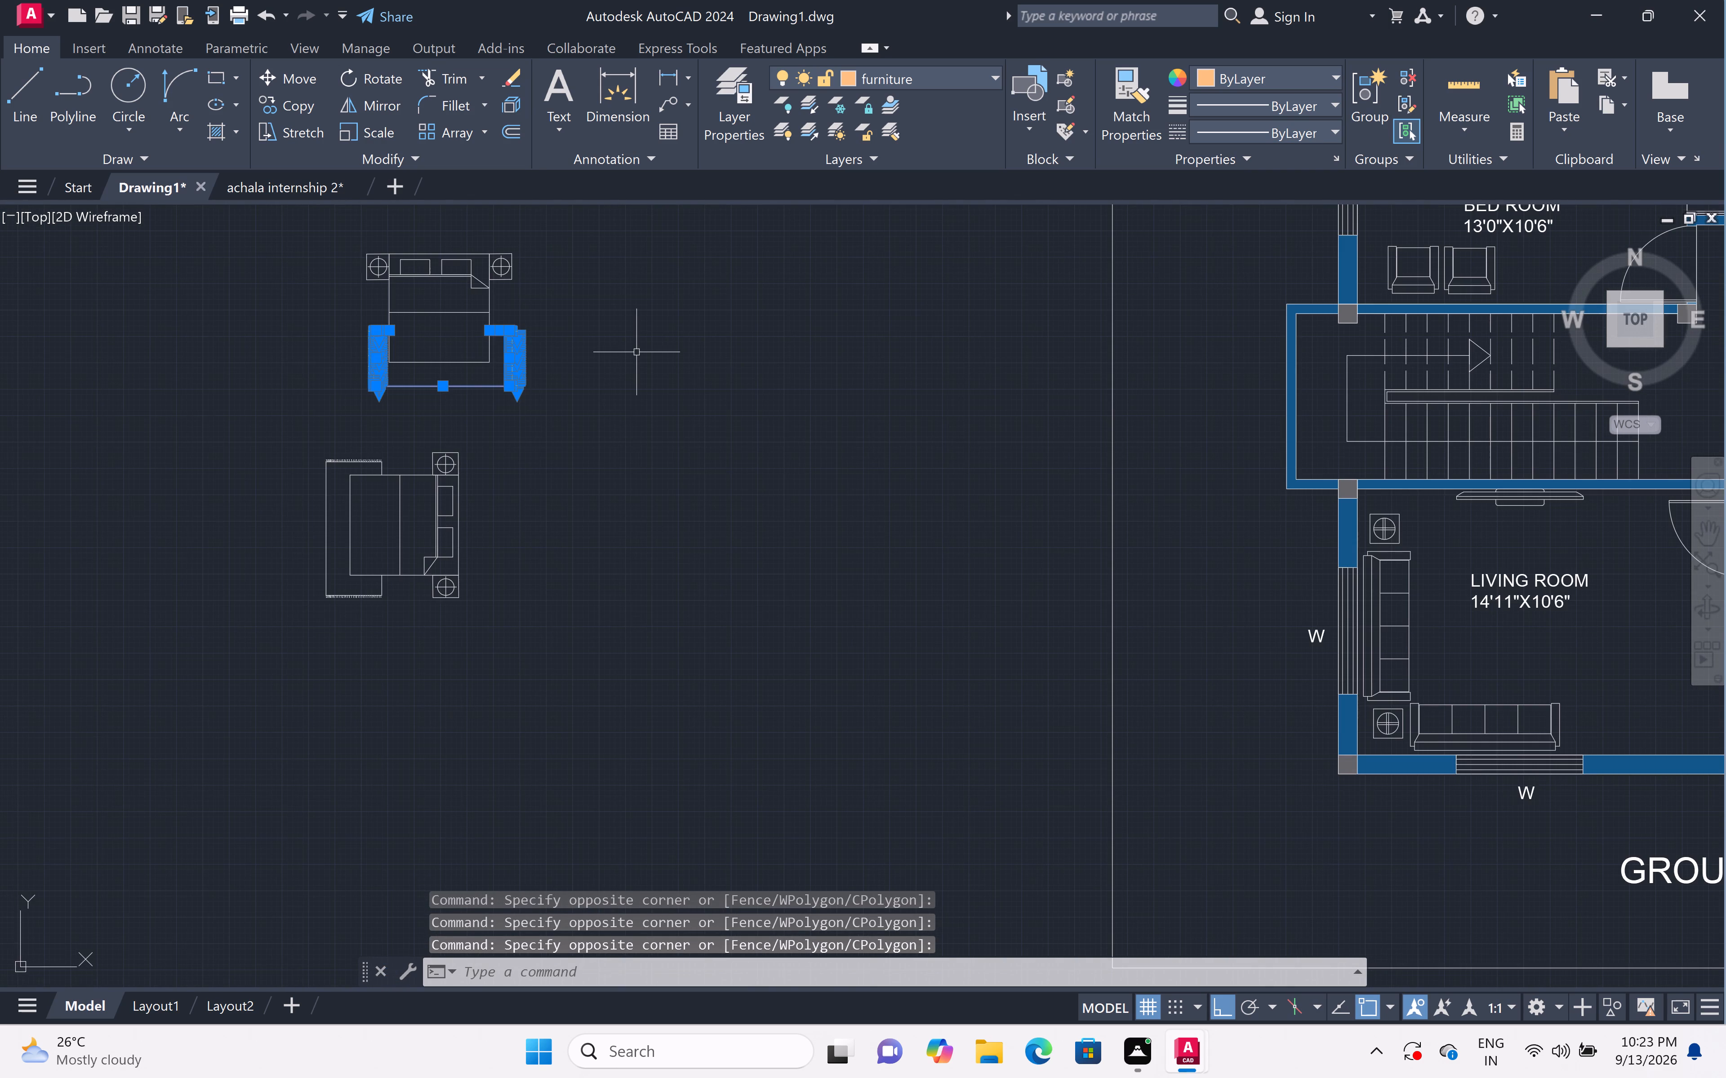
{"action": "double_click", "coordinate": [992, 75]}
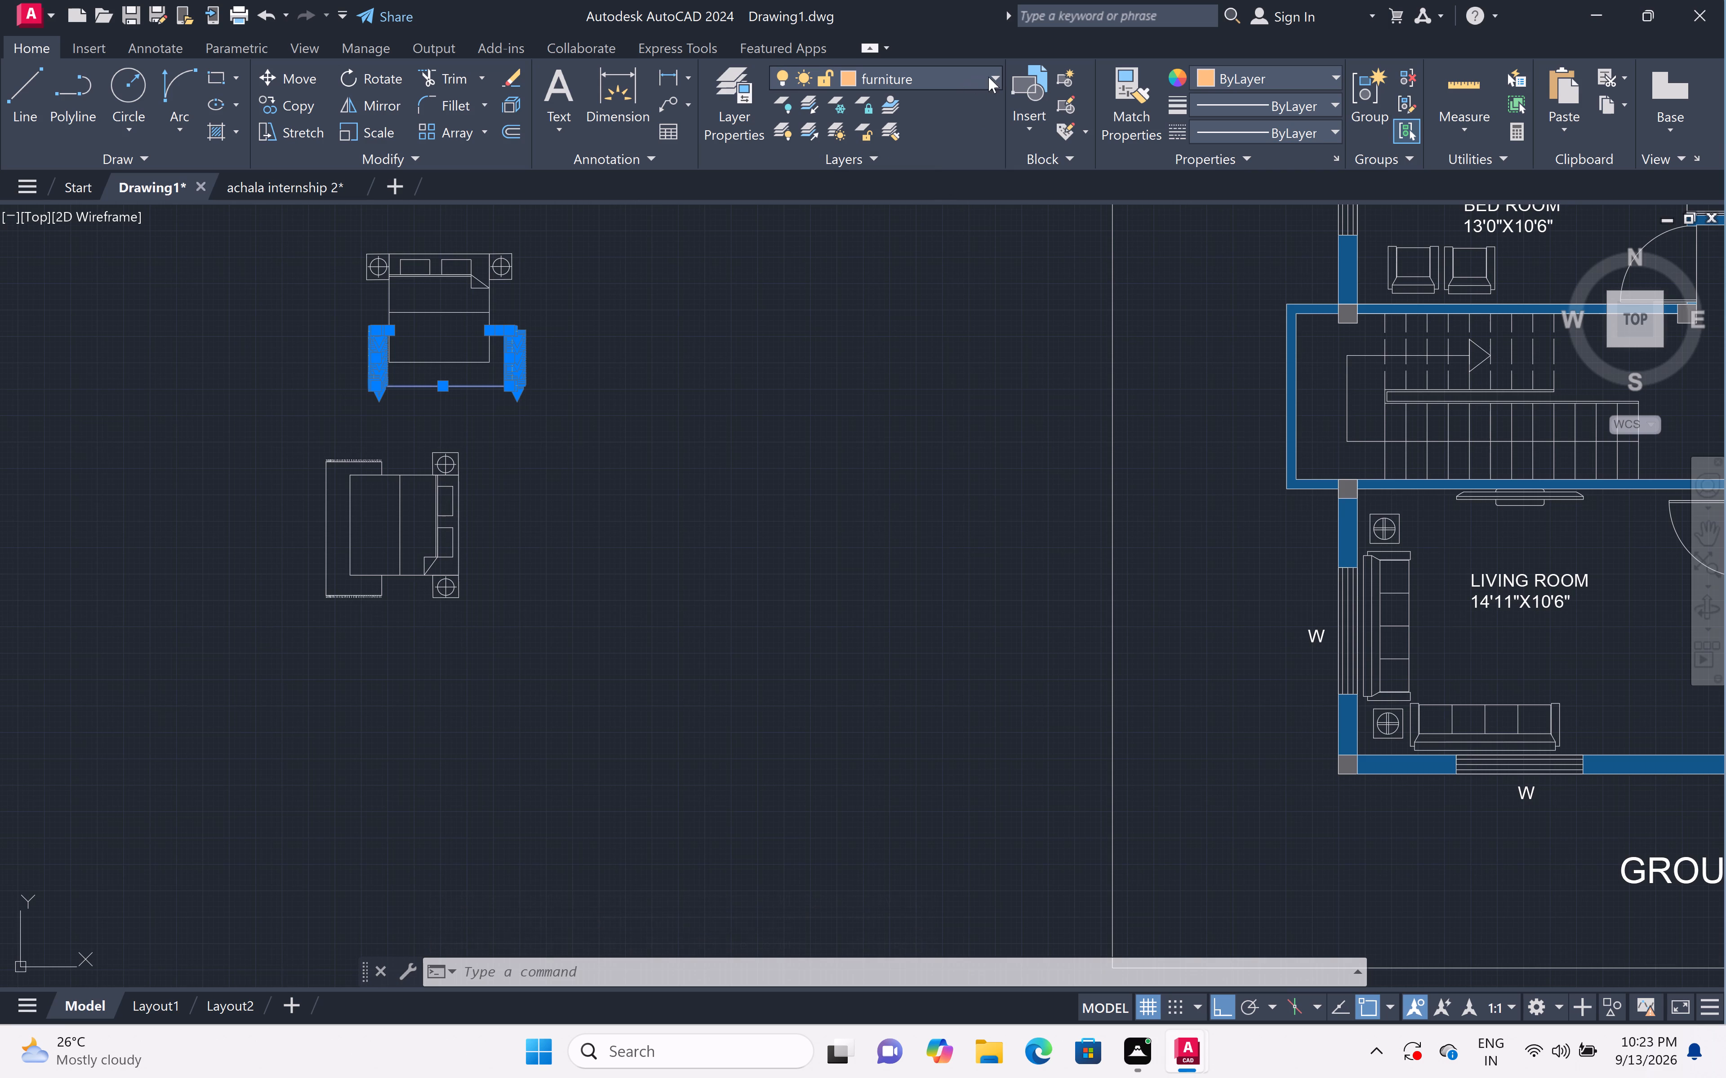
{"action": "left_click", "coordinate": [995, 72]}
{"action": "triple_click", "coordinate": [977, 100]}
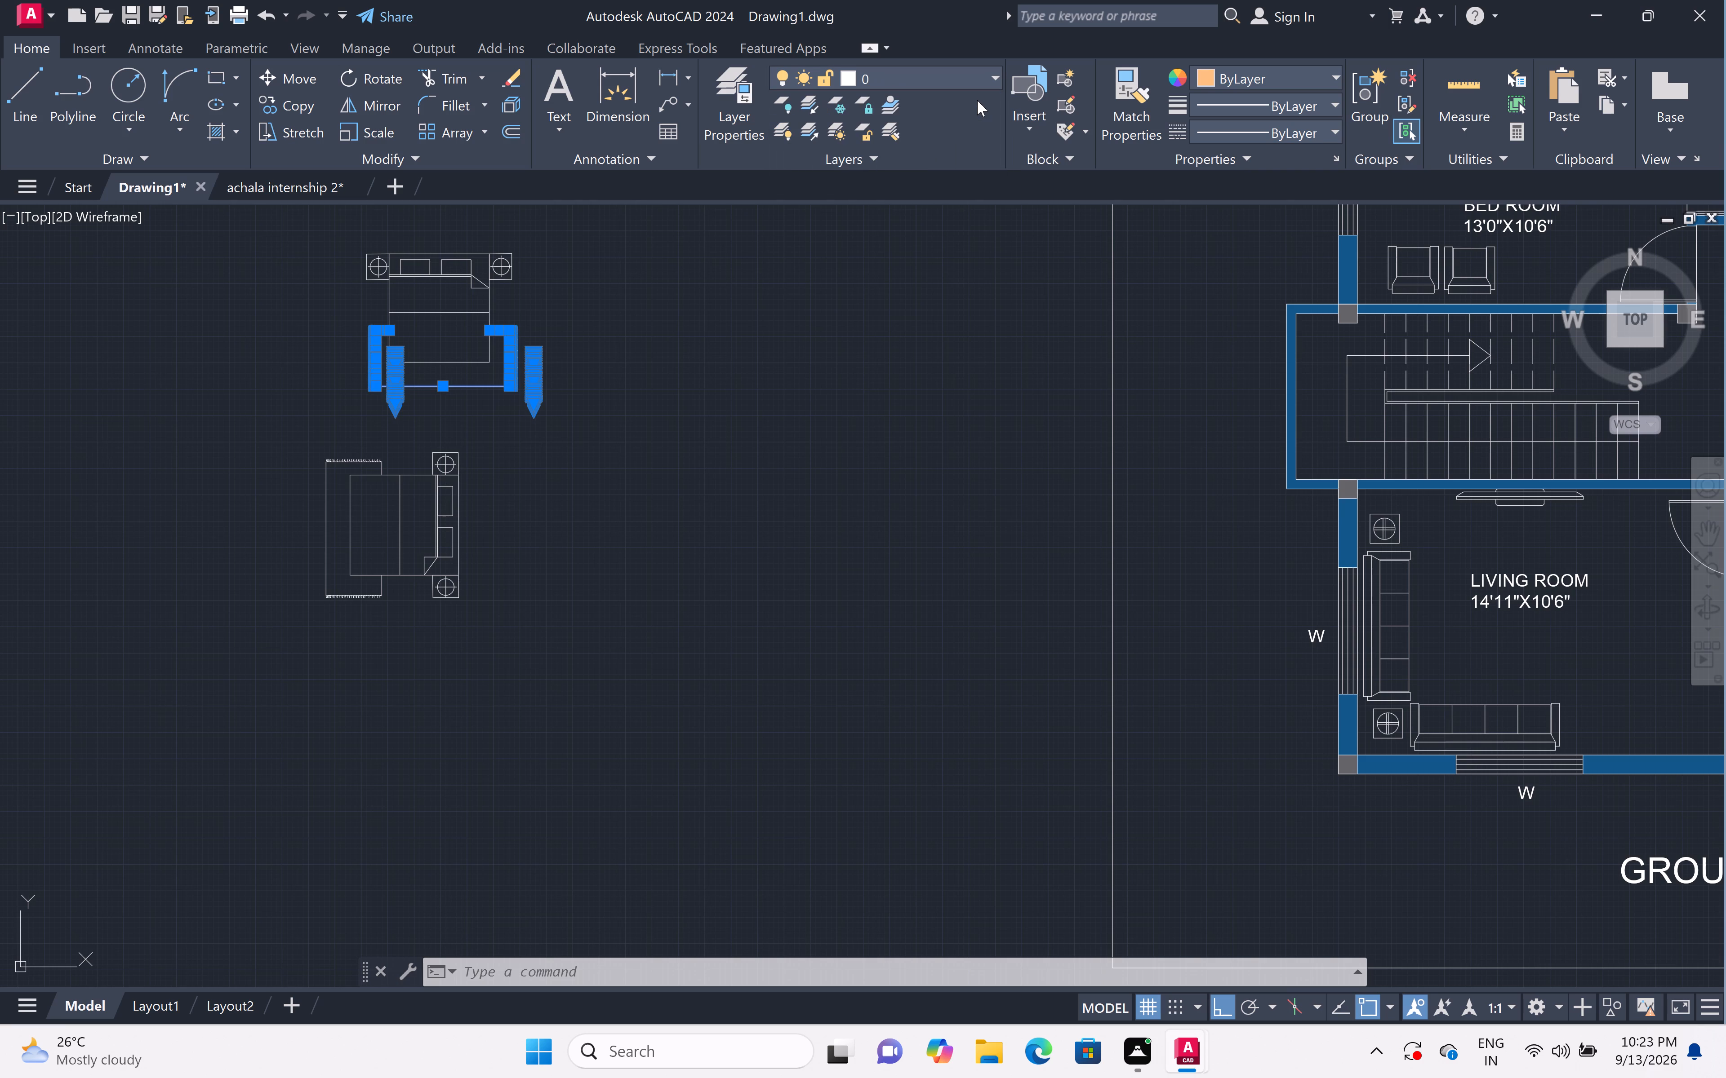
Copy the upper loose bed with Ortho off into the 13'0"X10'6" BED ROOM, its headboard against the upper window wall.
{"action": "key", "text": "Escape"}
{"action": "scroll", "coordinate": [543, 318], "scroll_direction": "down", "scroll_amount": 2}
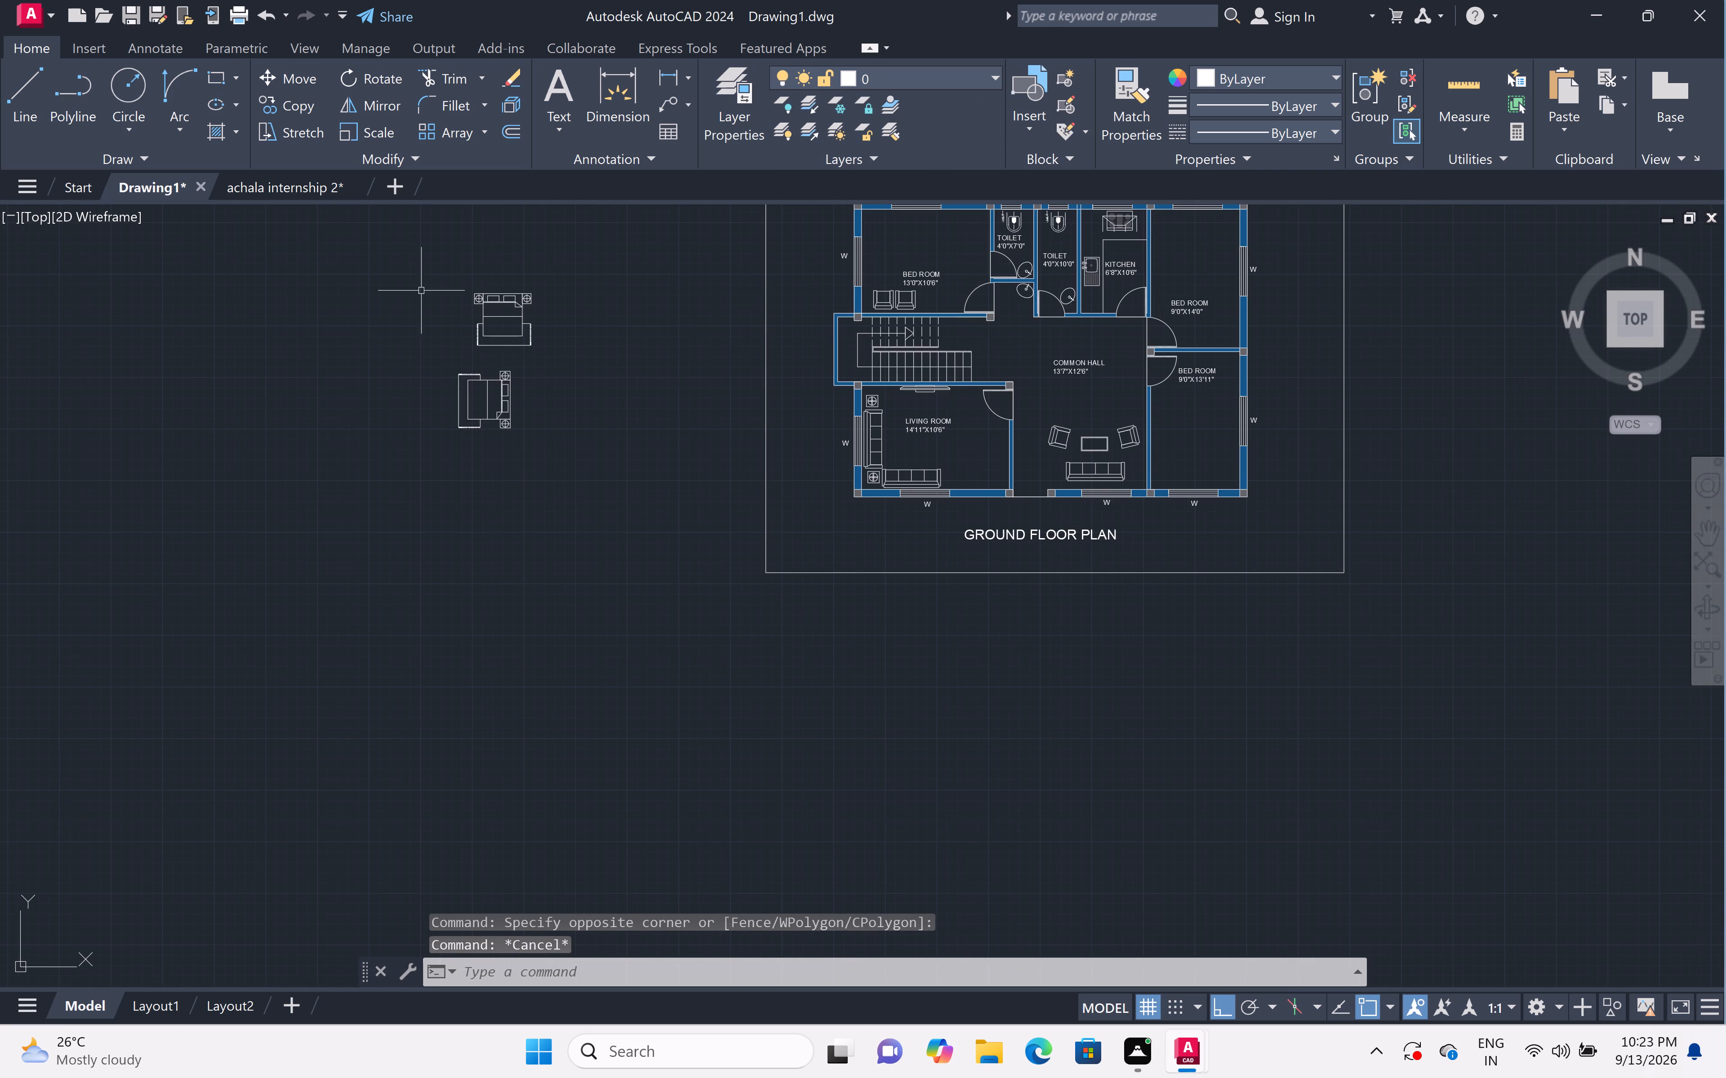
{"action": "scroll", "coordinate": [477, 278], "scroll_direction": "up", "scroll_amount": 2}
{"action": "left_click", "coordinate": [658, 283]}
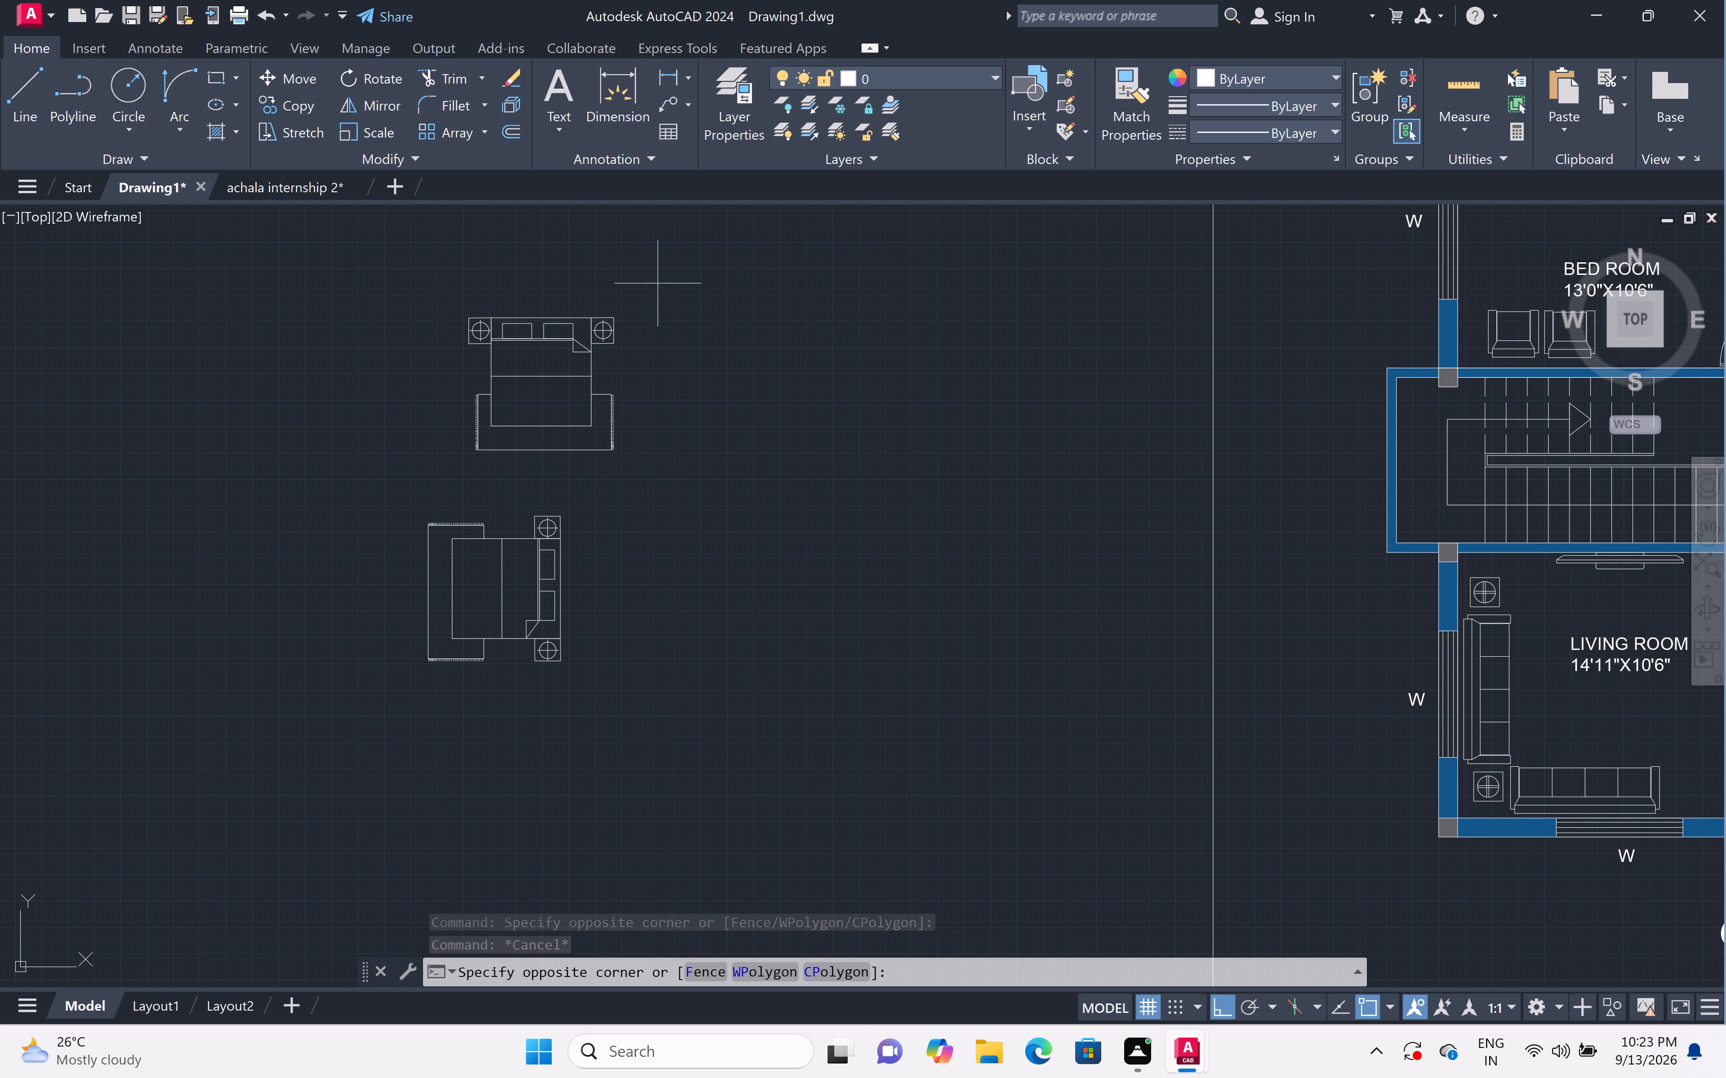
{"action": "left_click", "coordinate": [427, 496]}
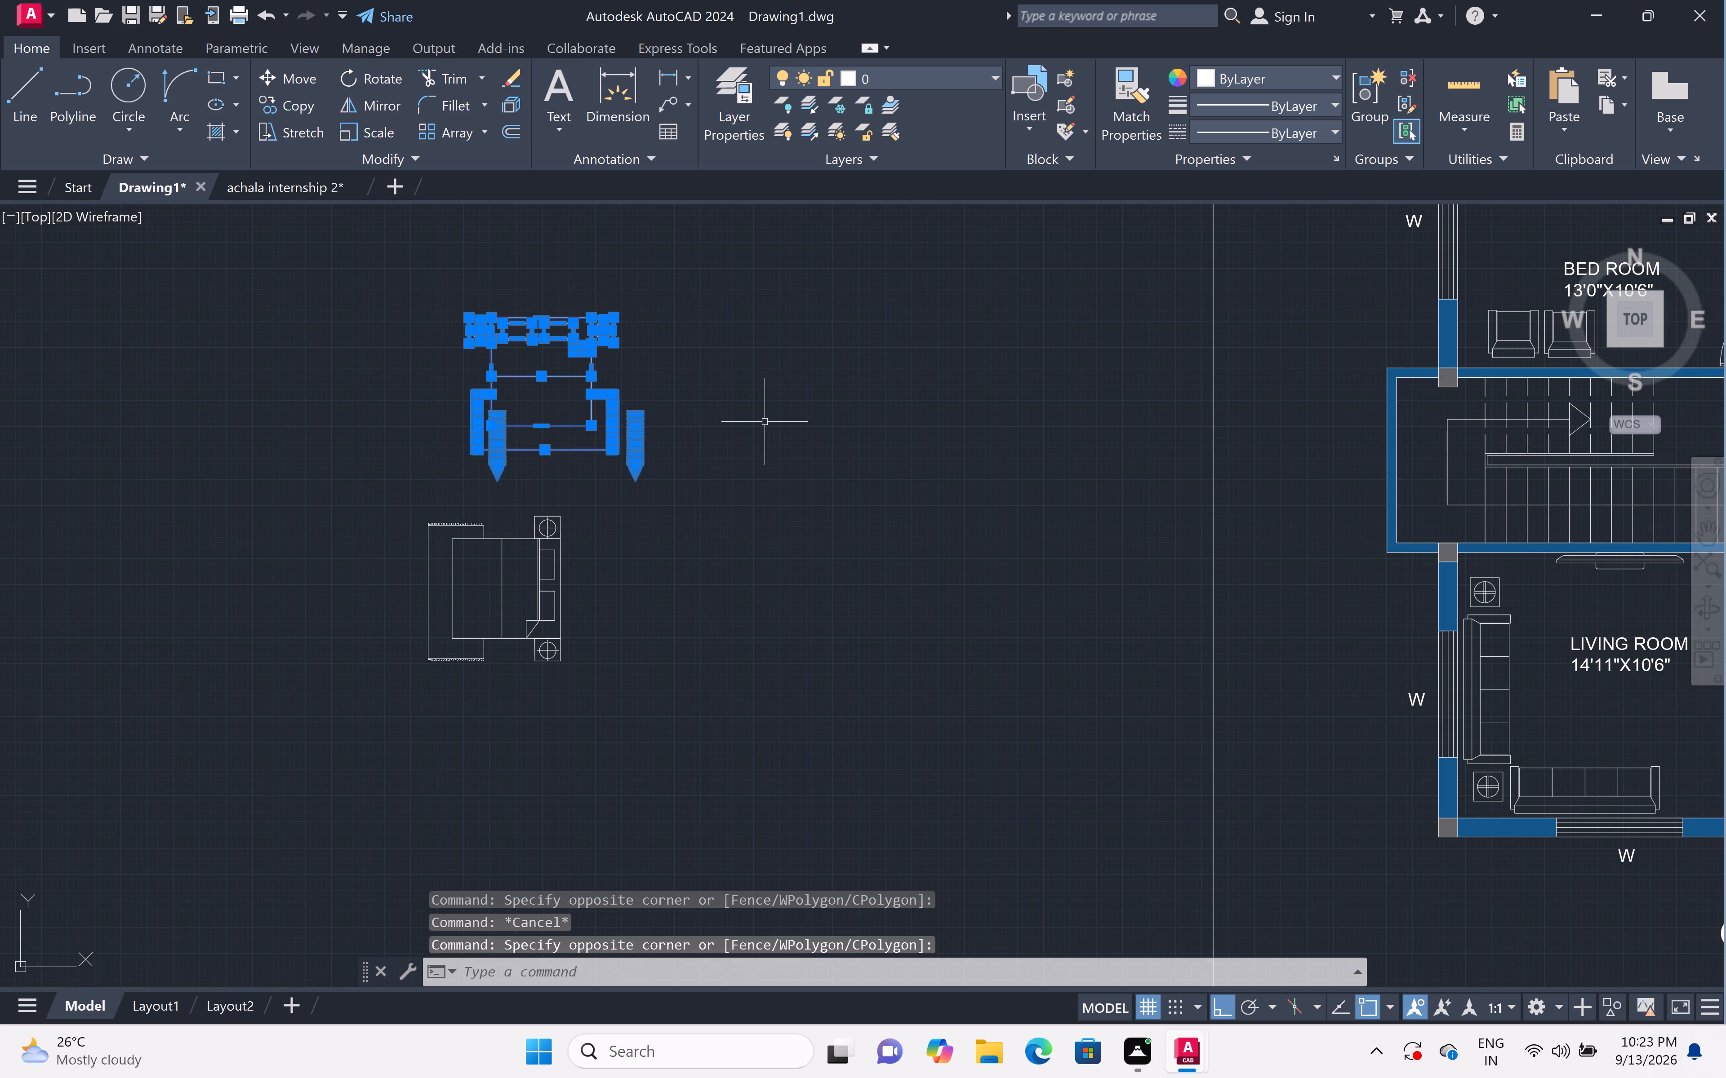
{"action": "type", "text": "CO"}
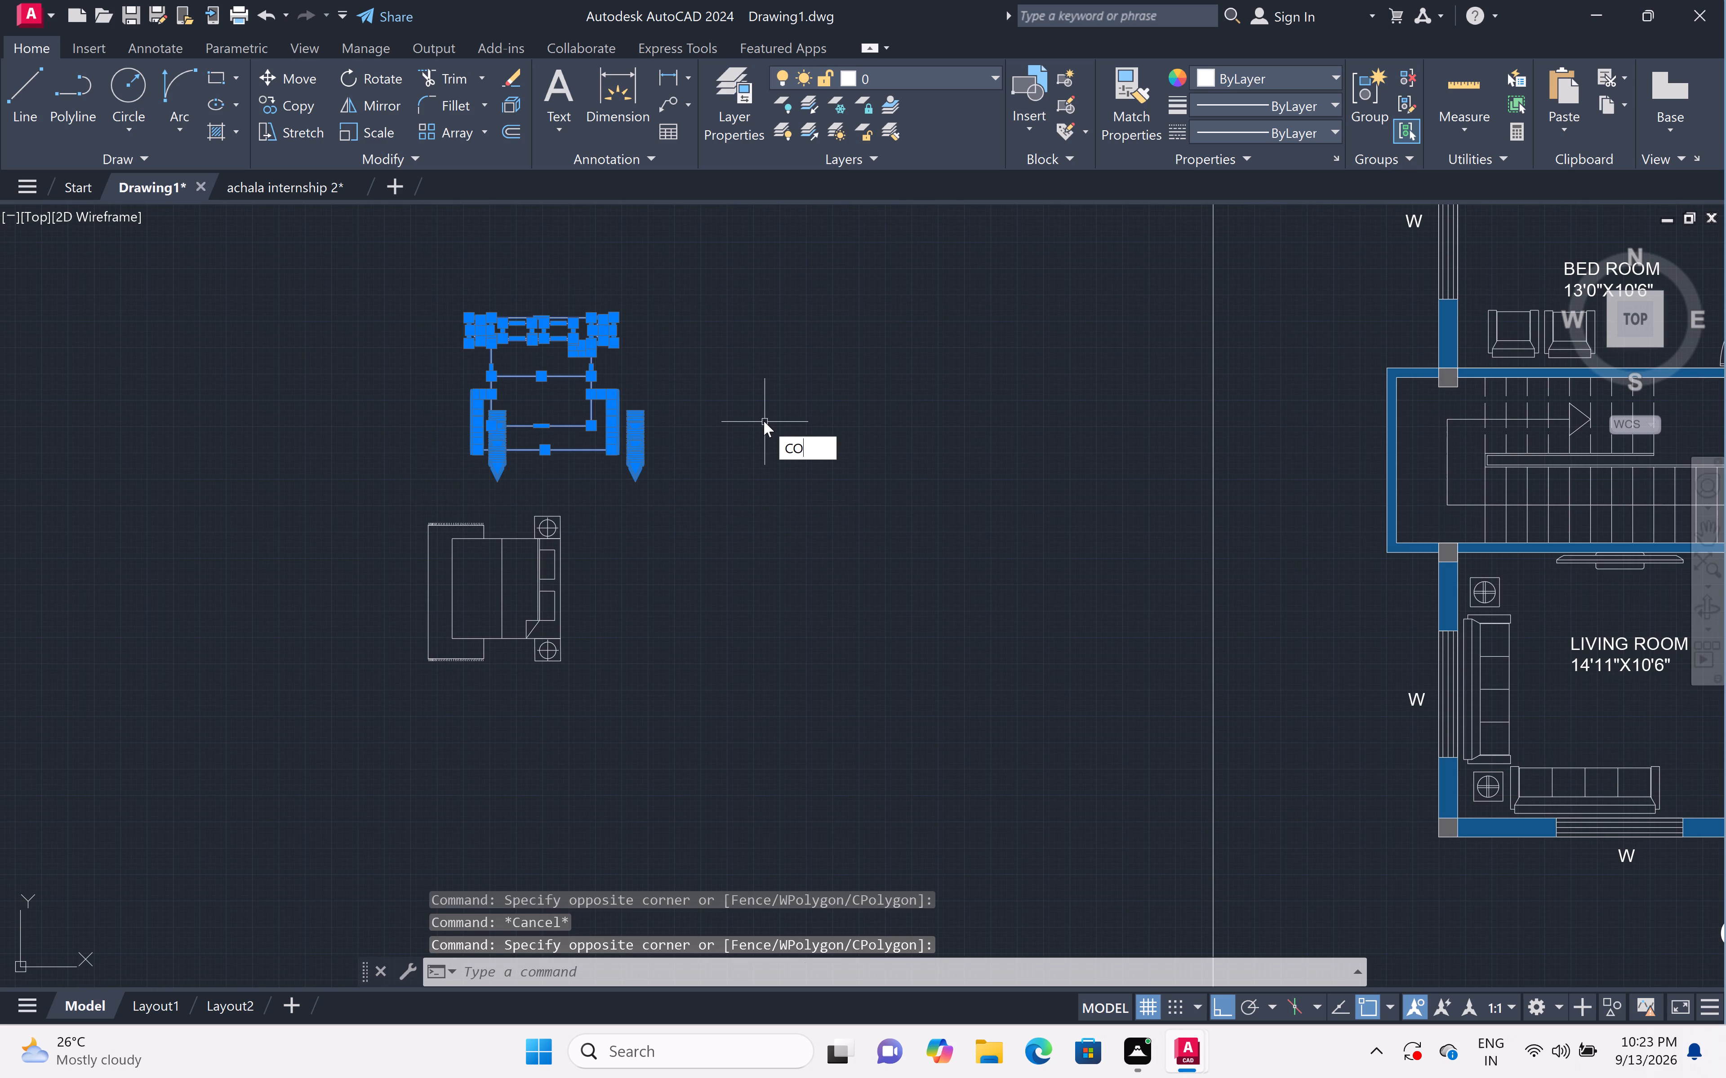
{"action": "key", "text": "space"}
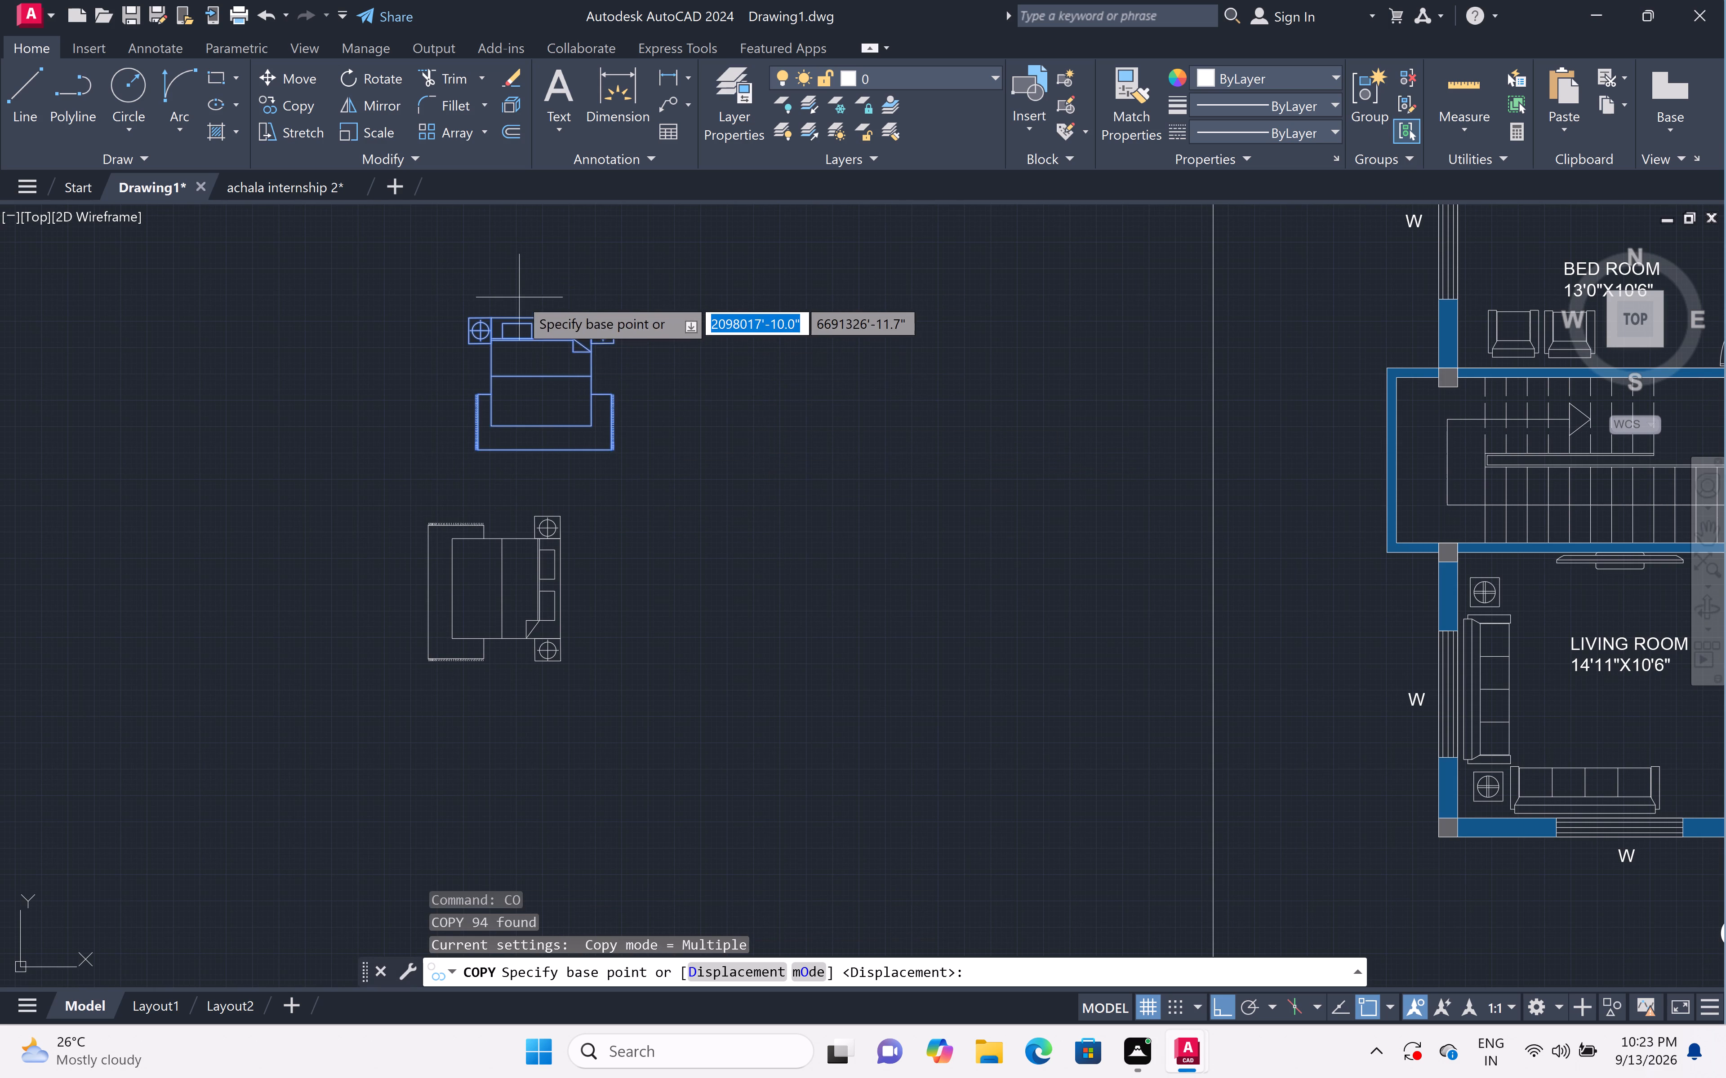
{"action": "left_click", "coordinate": [542, 317]}
{"action": "left_click_drag", "start_coordinate": [547, 317], "coordinate": [556, 317]}
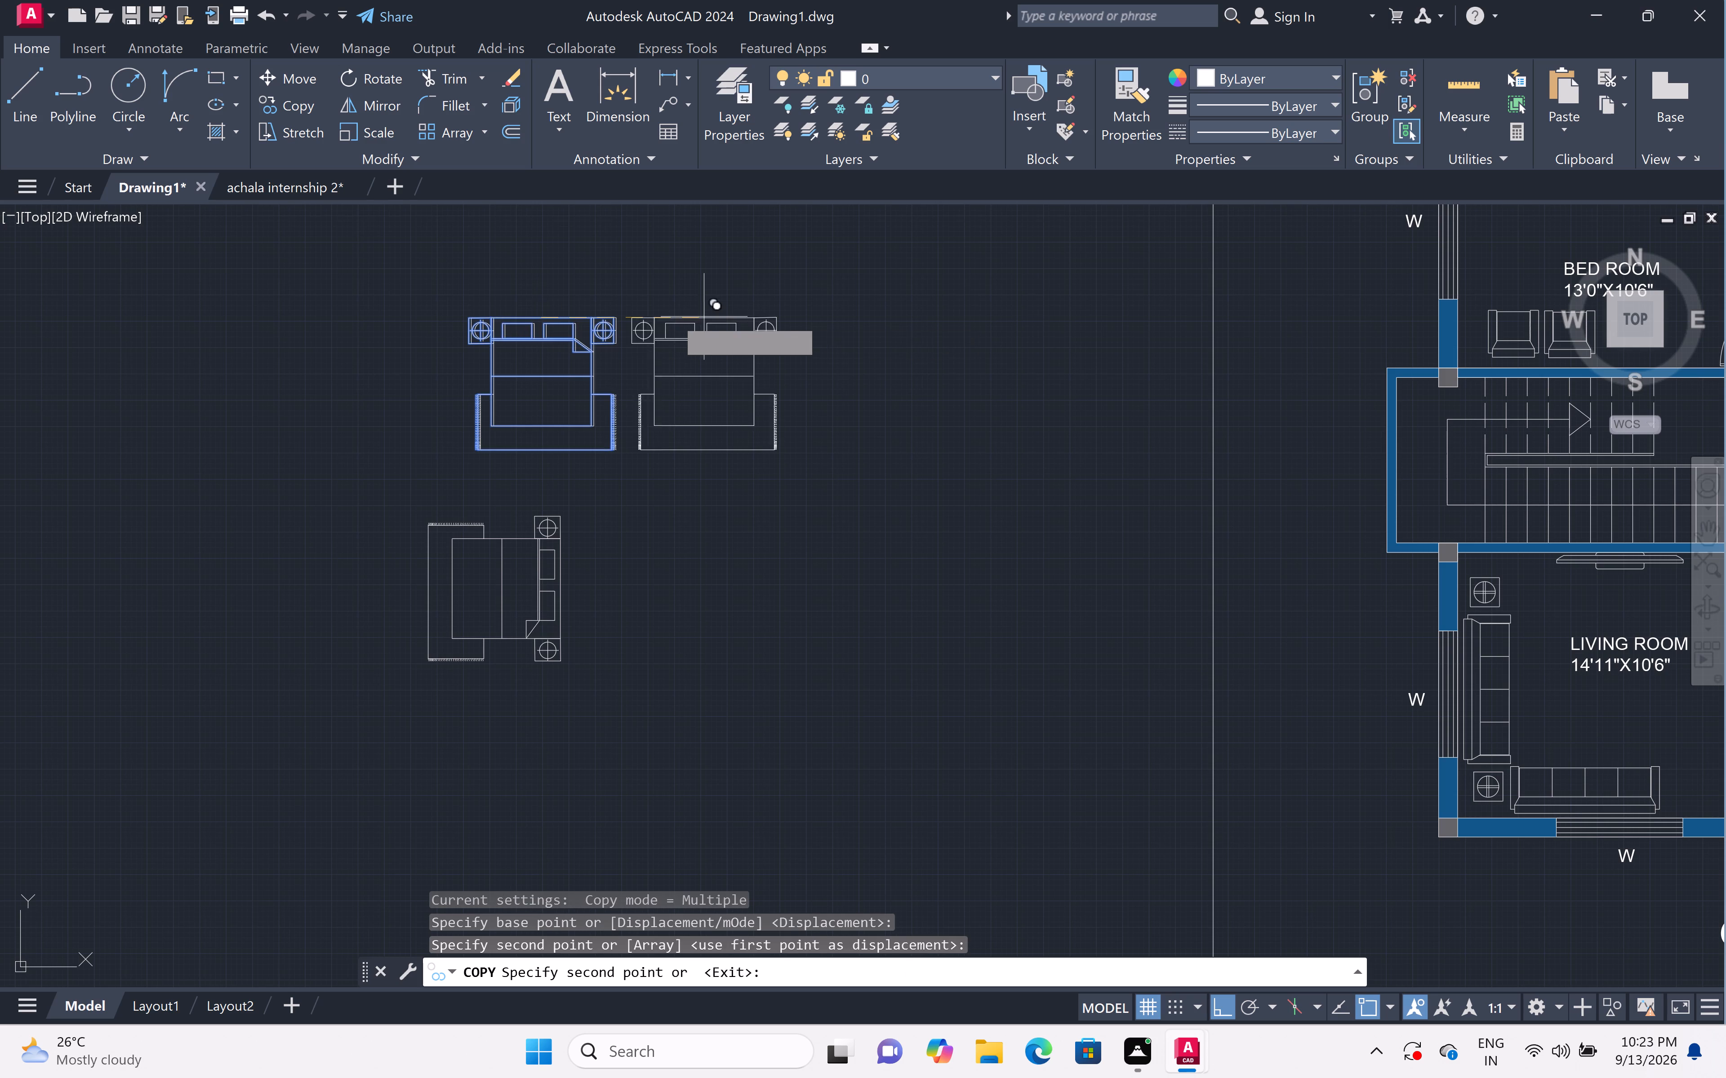
{"action": "scroll", "coordinate": [1033, 307], "scroll_direction": "down", "scroll_amount": 3}
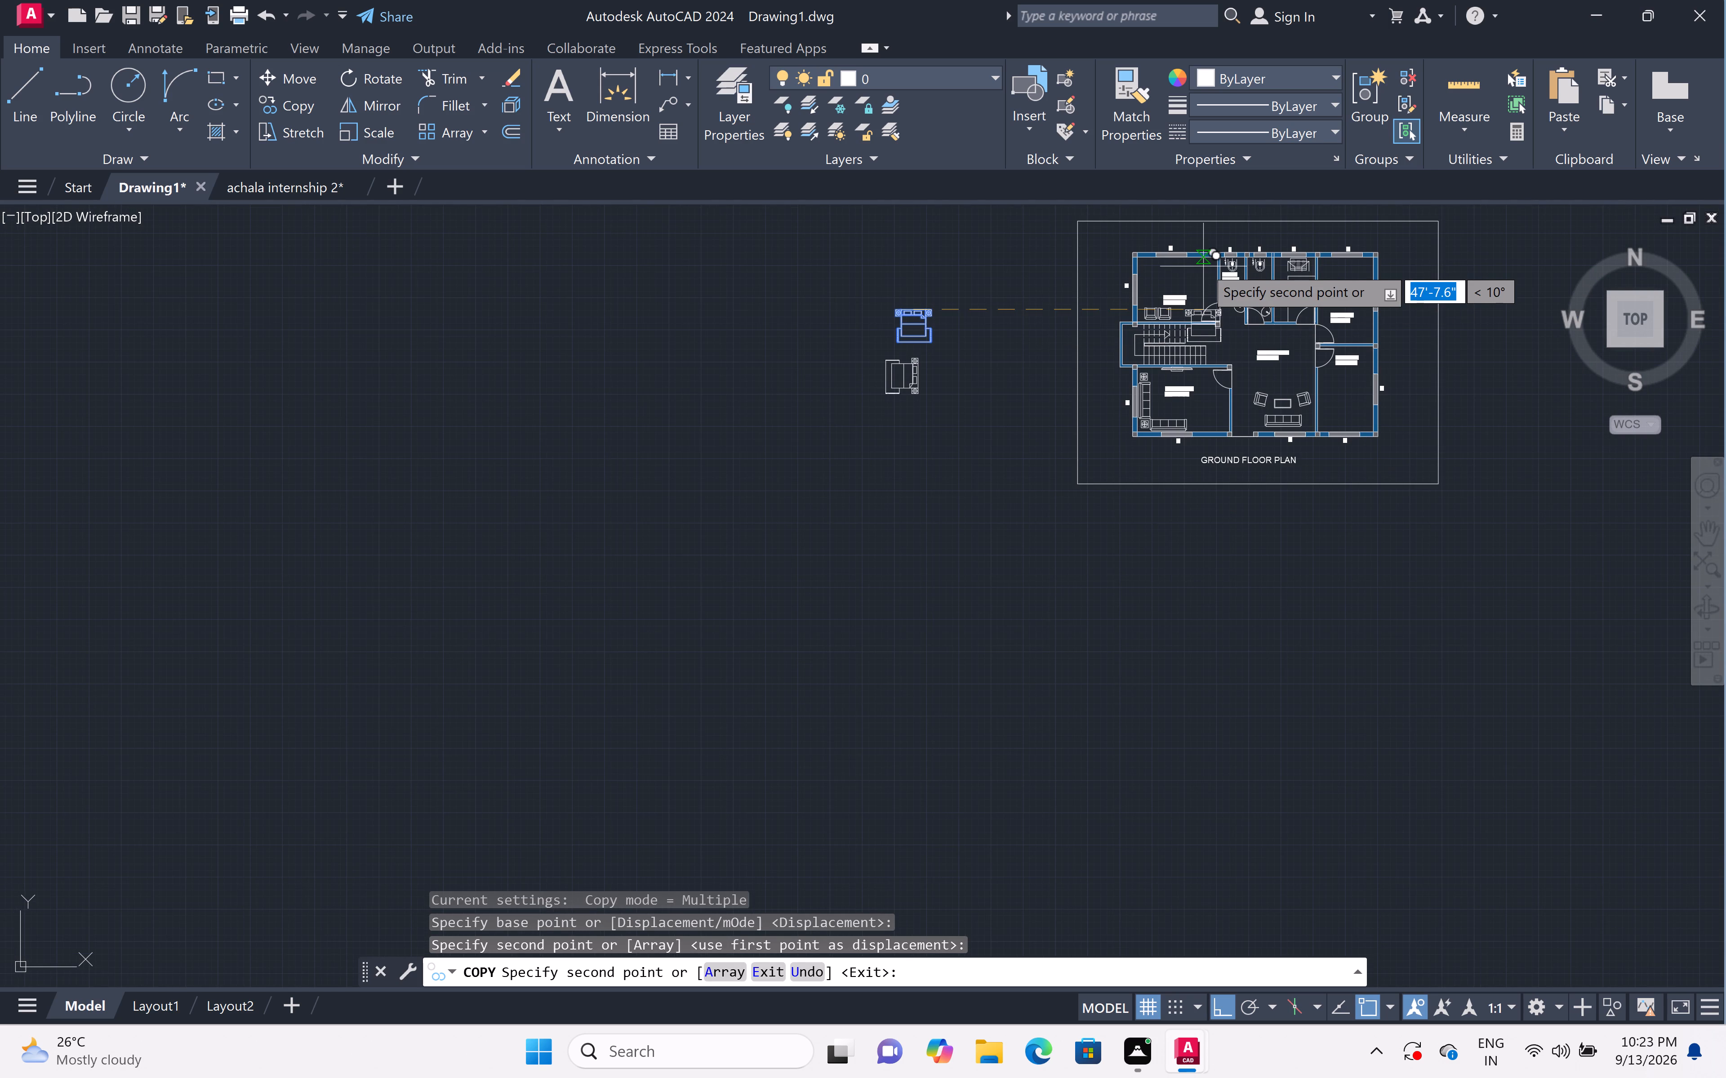
{"action": "key", "text": "F8"}
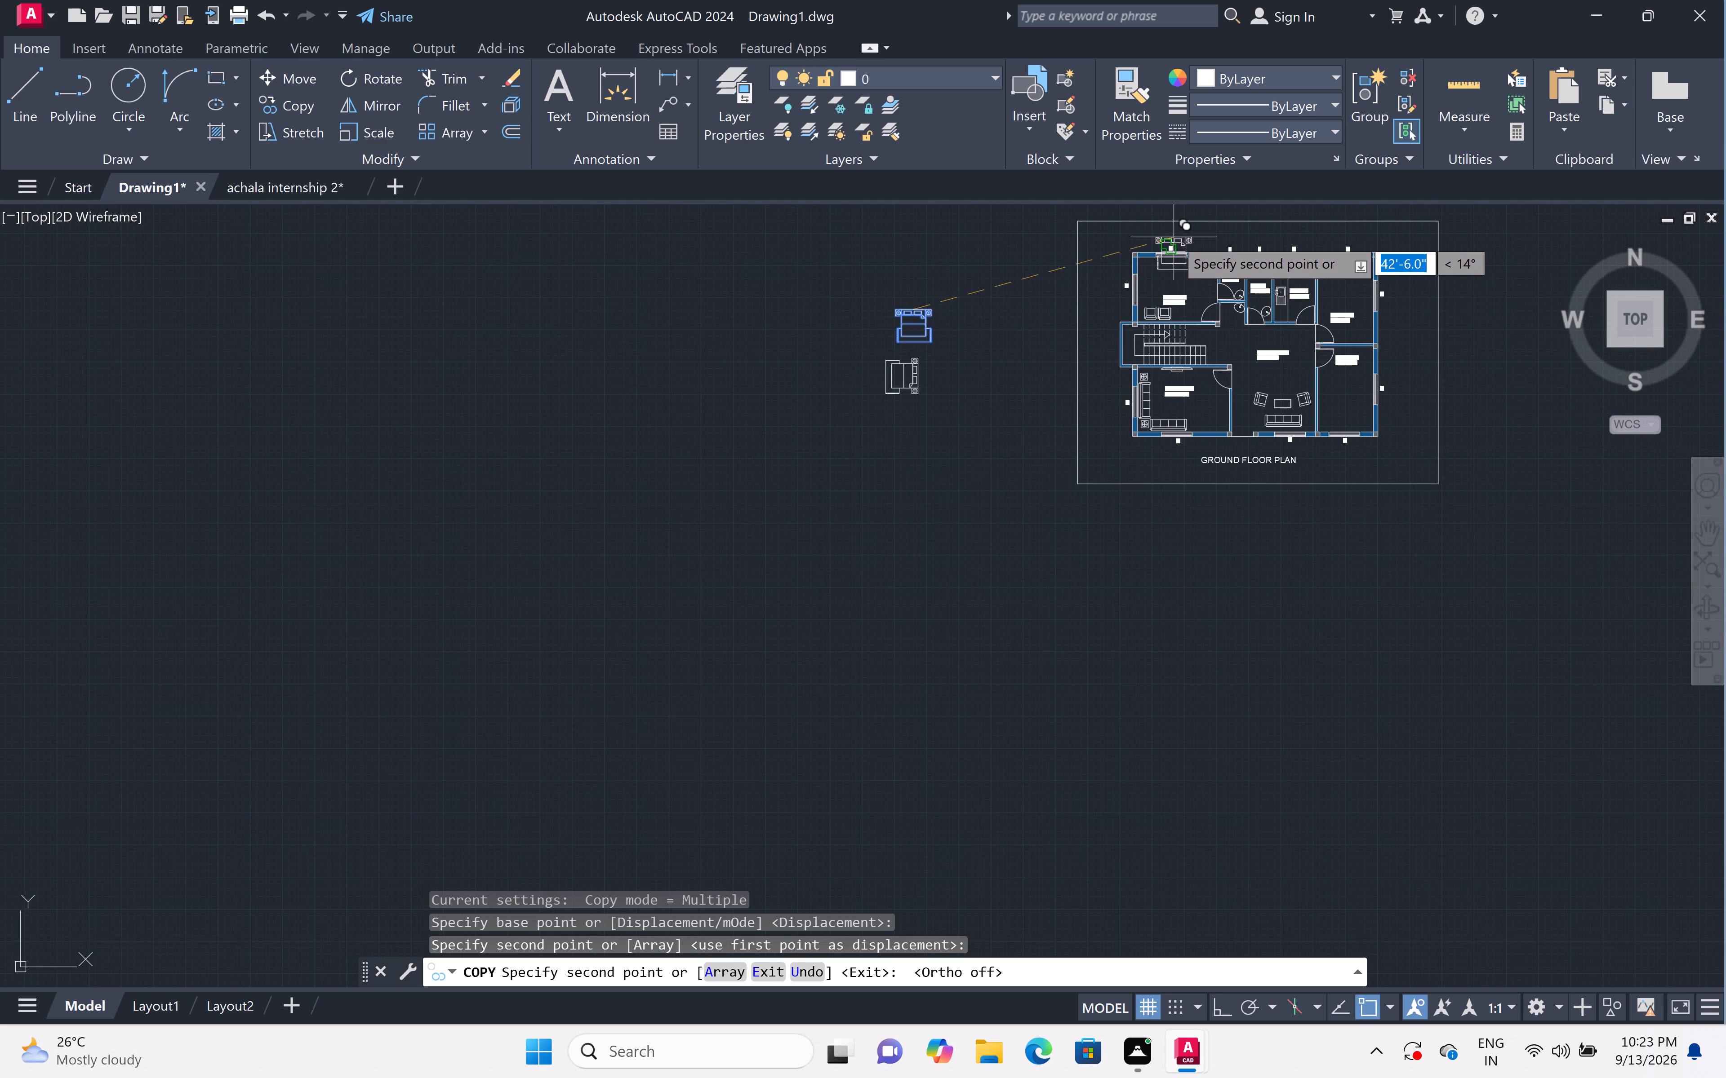
{"action": "scroll", "coordinate": [1174, 237], "scroll_direction": "up", "scroll_amount": 4}
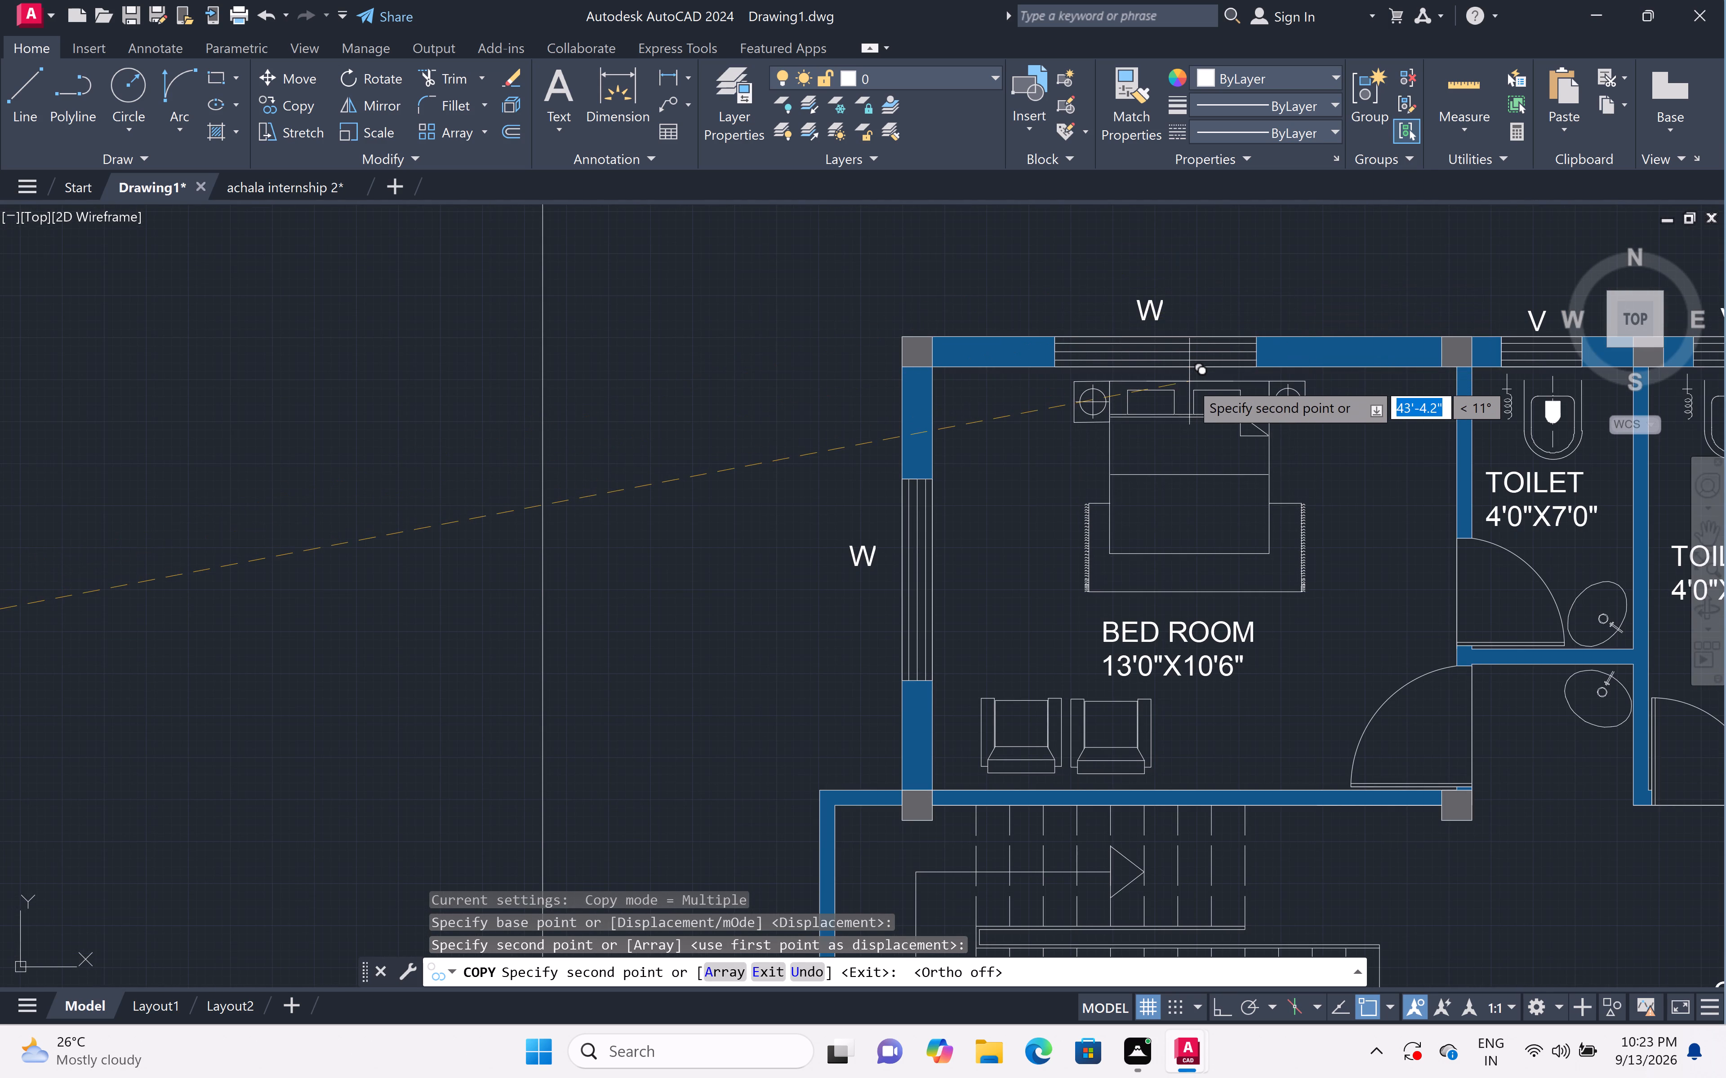
{"action": "left_click", "coordinate": [1185, 378]}
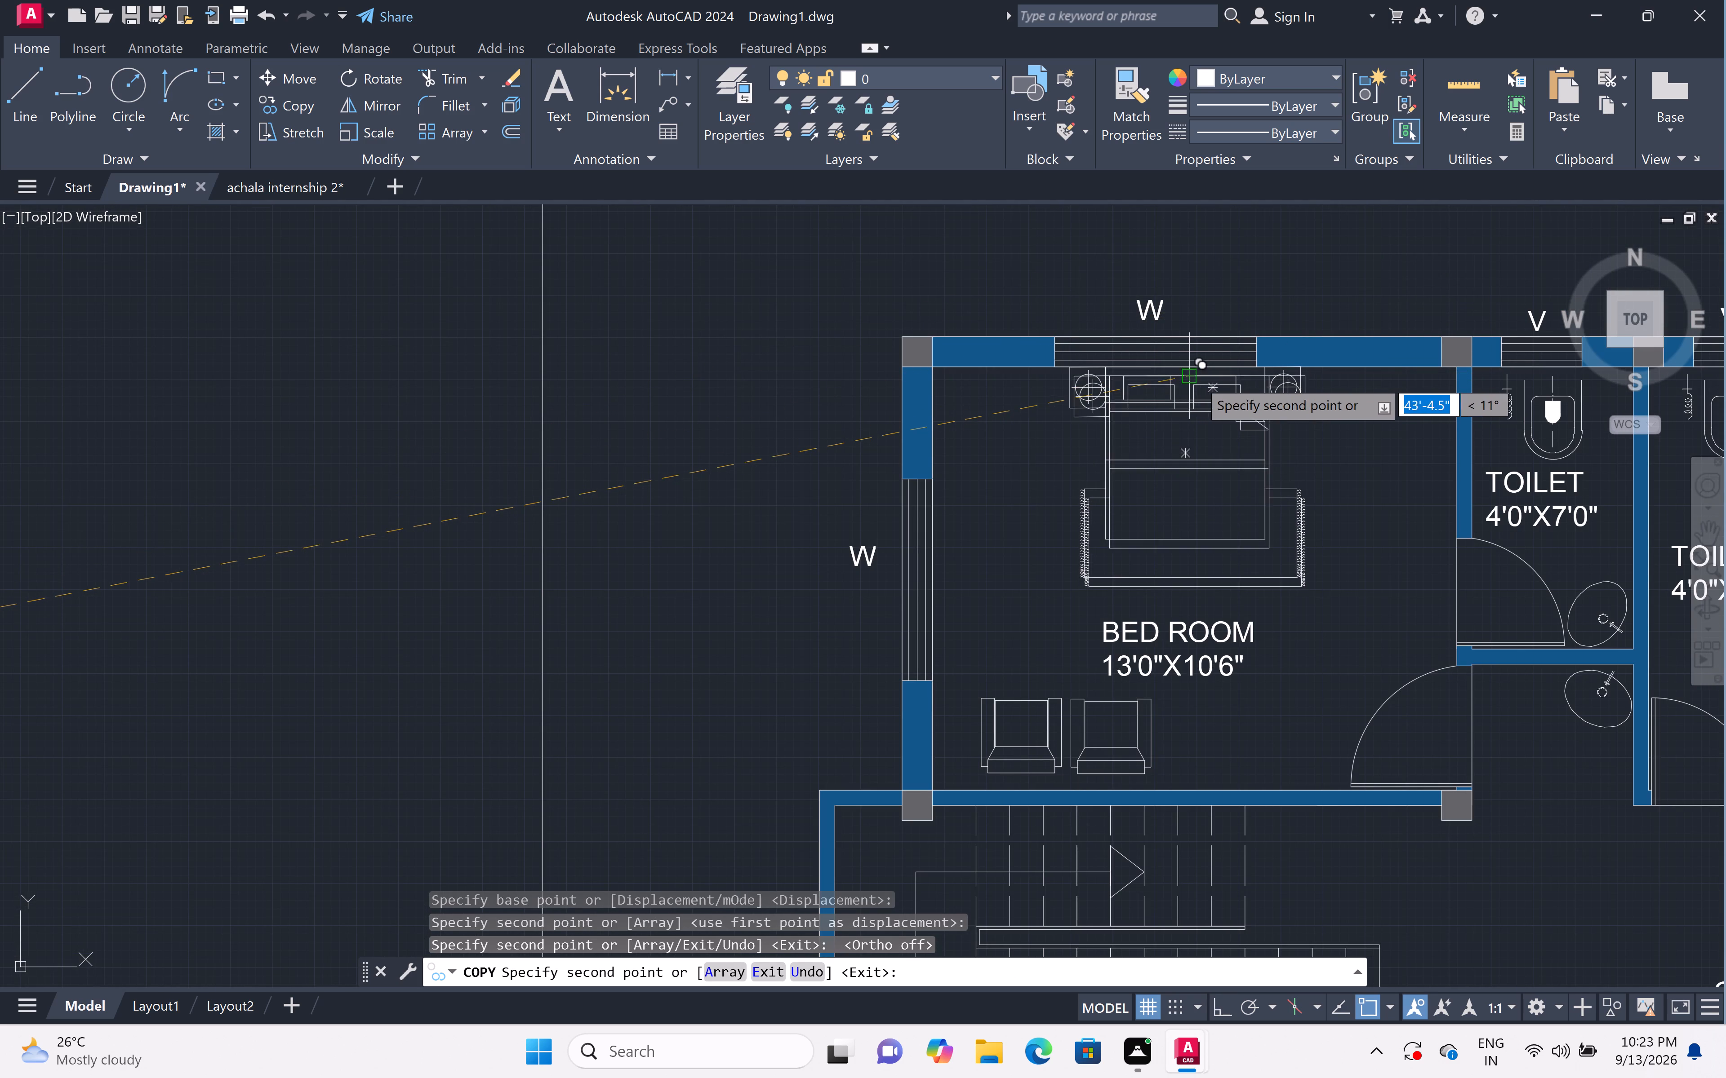
{"action": "scroll", "coordinate": [1222, 380], "scroll_direction": "down", "scroll_amount": 5}
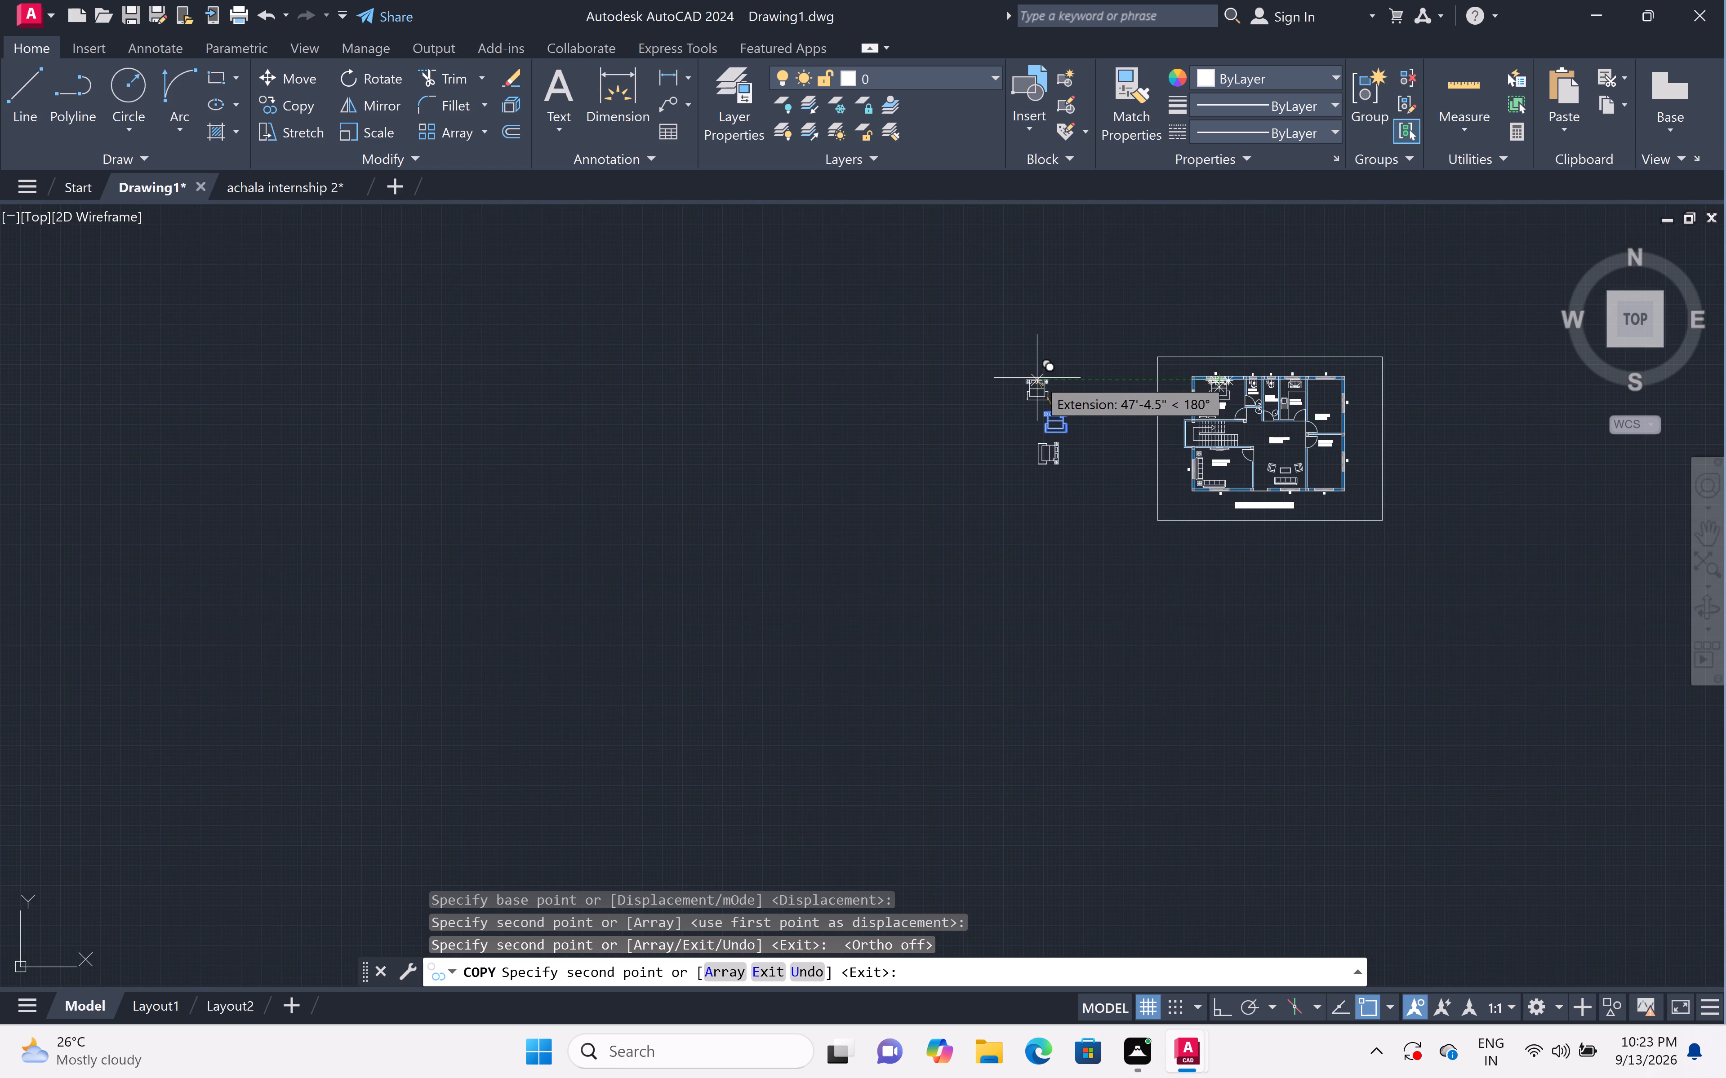
{"action": "key", "text": "Escape"}
Copy the lower, sideways loose bed into the 9'0"X14'0" BED ROOM, its headboard near the outer window wall.
{"action": "scroll", "coordinate": [1041, 437], "scroll_direction": "up", "scroll_amount": 2}
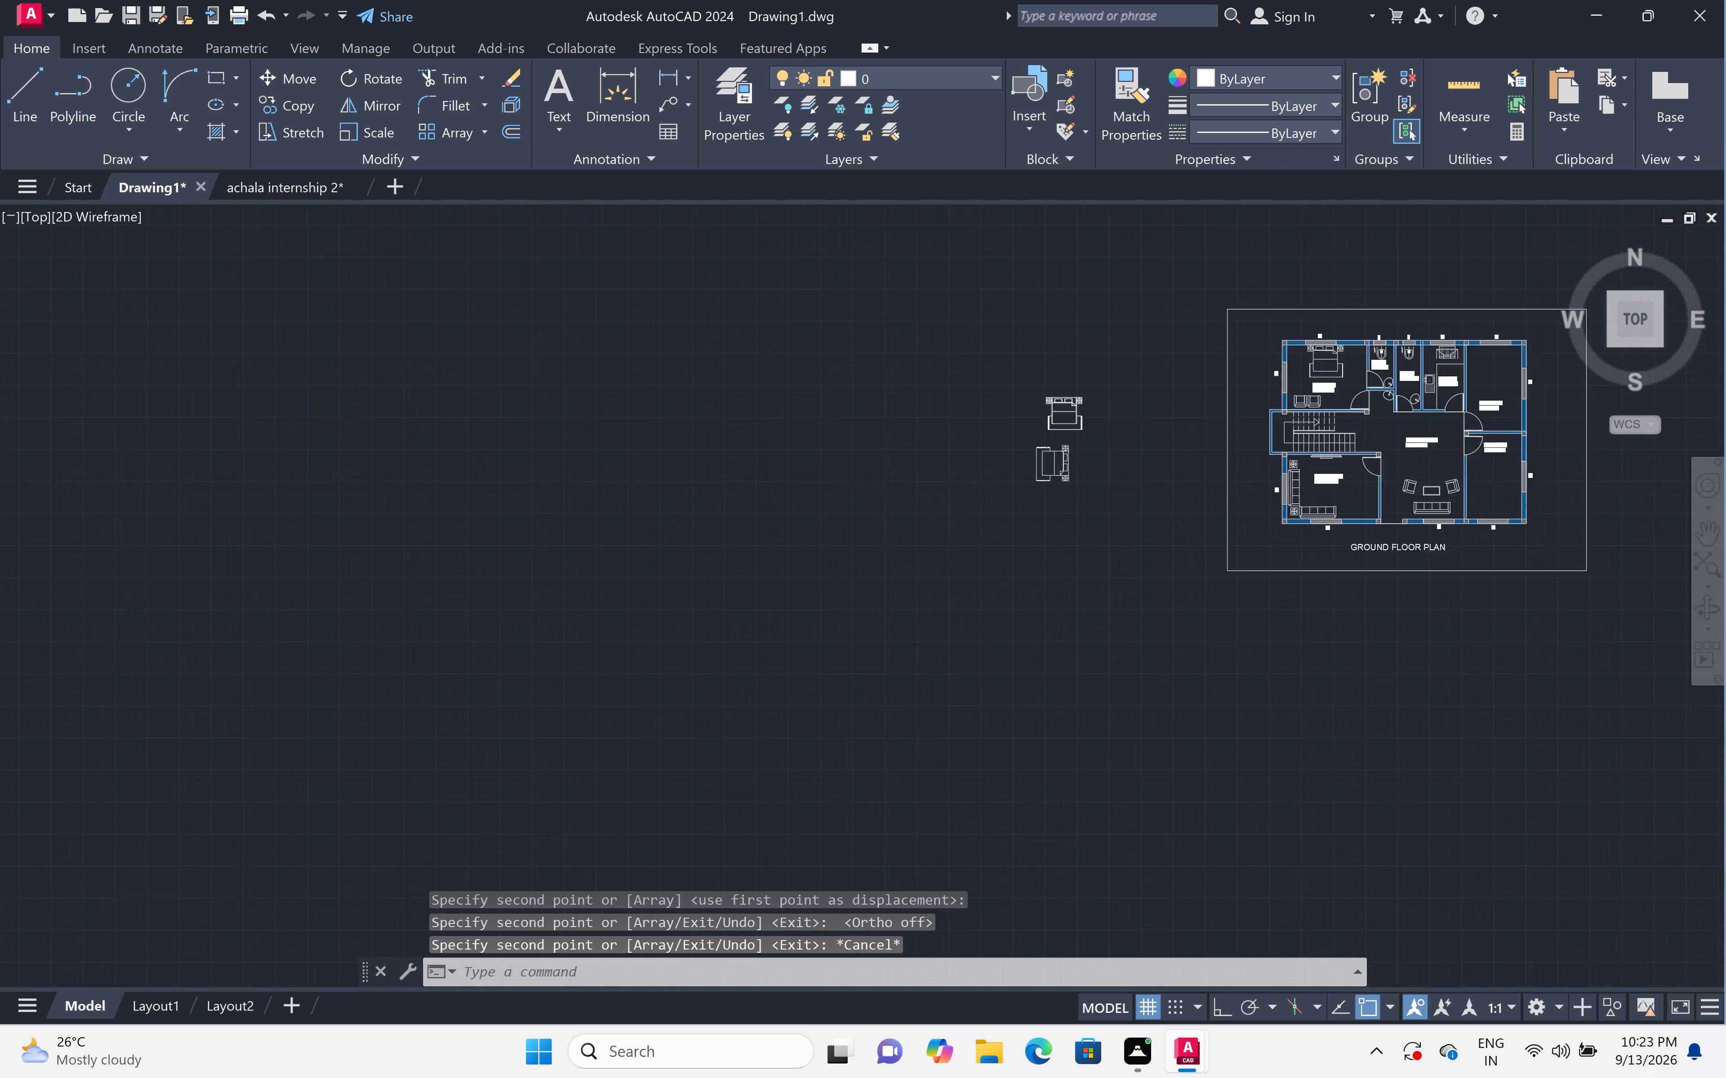
{"action": "scroll", "coordinate": [1041, 437], "scroll_direction": "up", "scroll_amount": 1}
{"action": "left_click", "coordinate": [1127, 449]}
{"action": "left_click", "coordinate": [948, 619]}
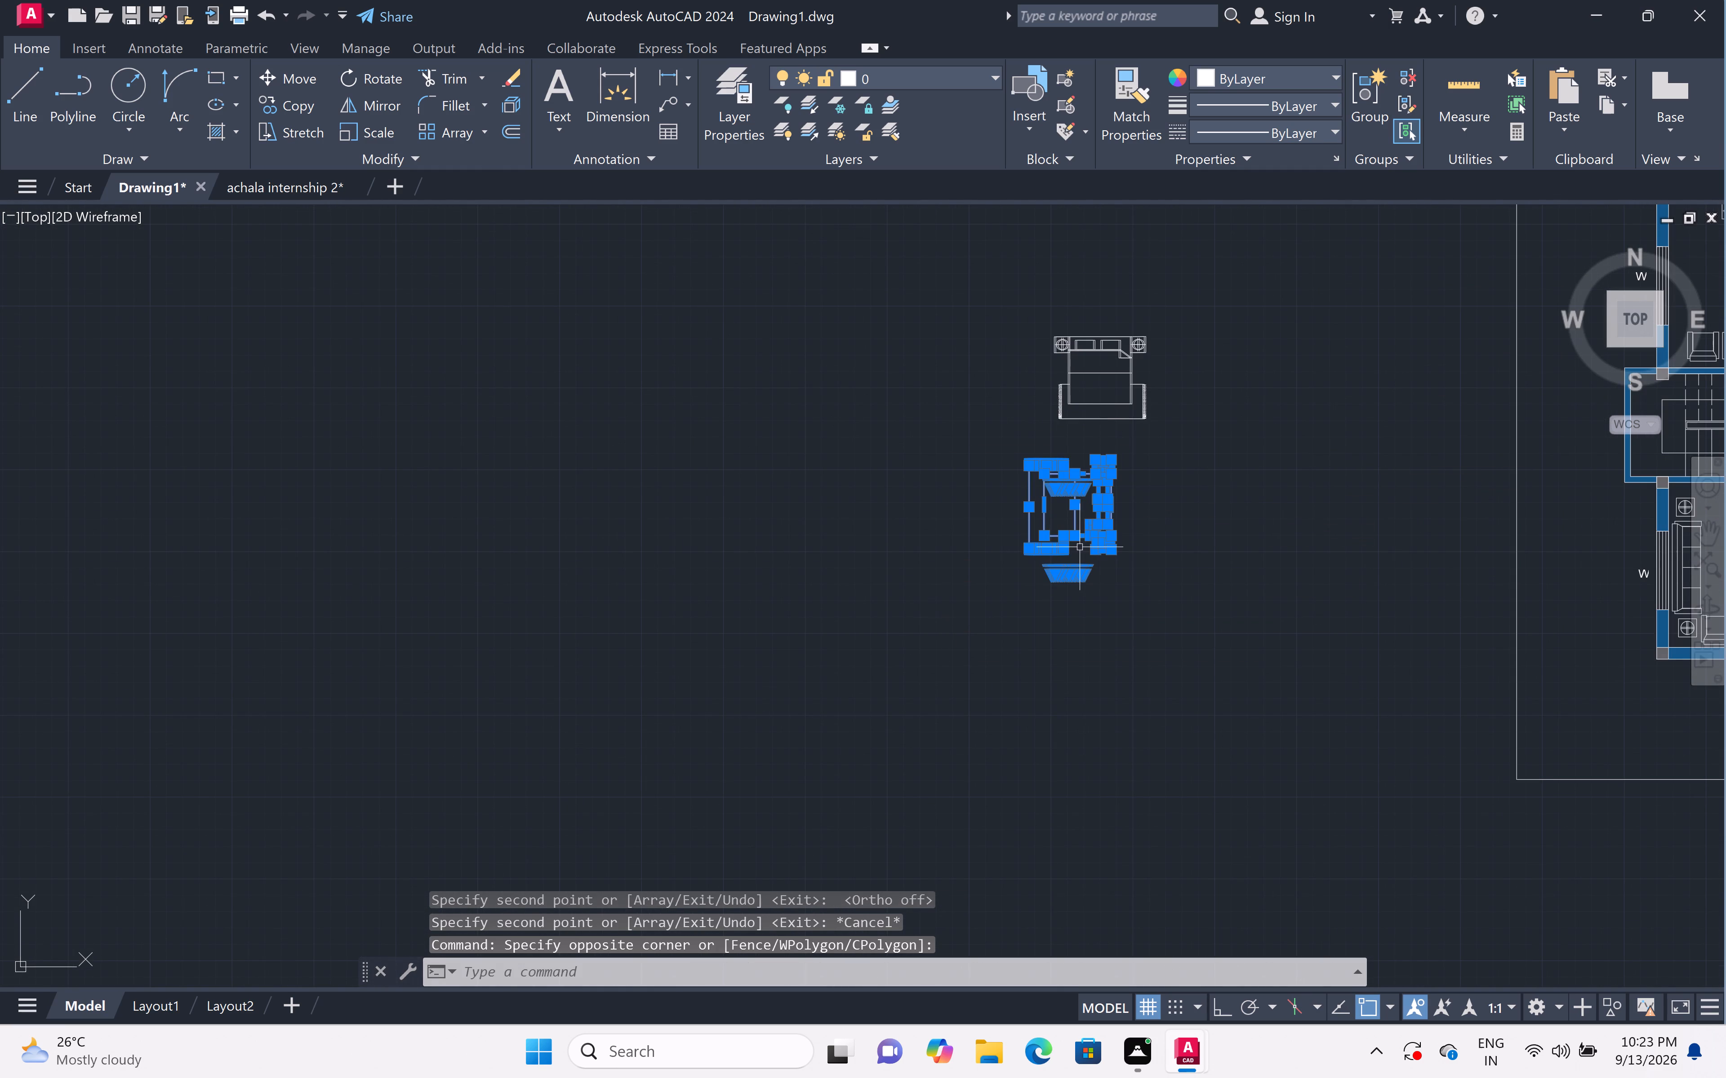
{"action": "key", "text": "c"}
{"action": "key", "text": "o"}
{"action": "key", "text": "space"}
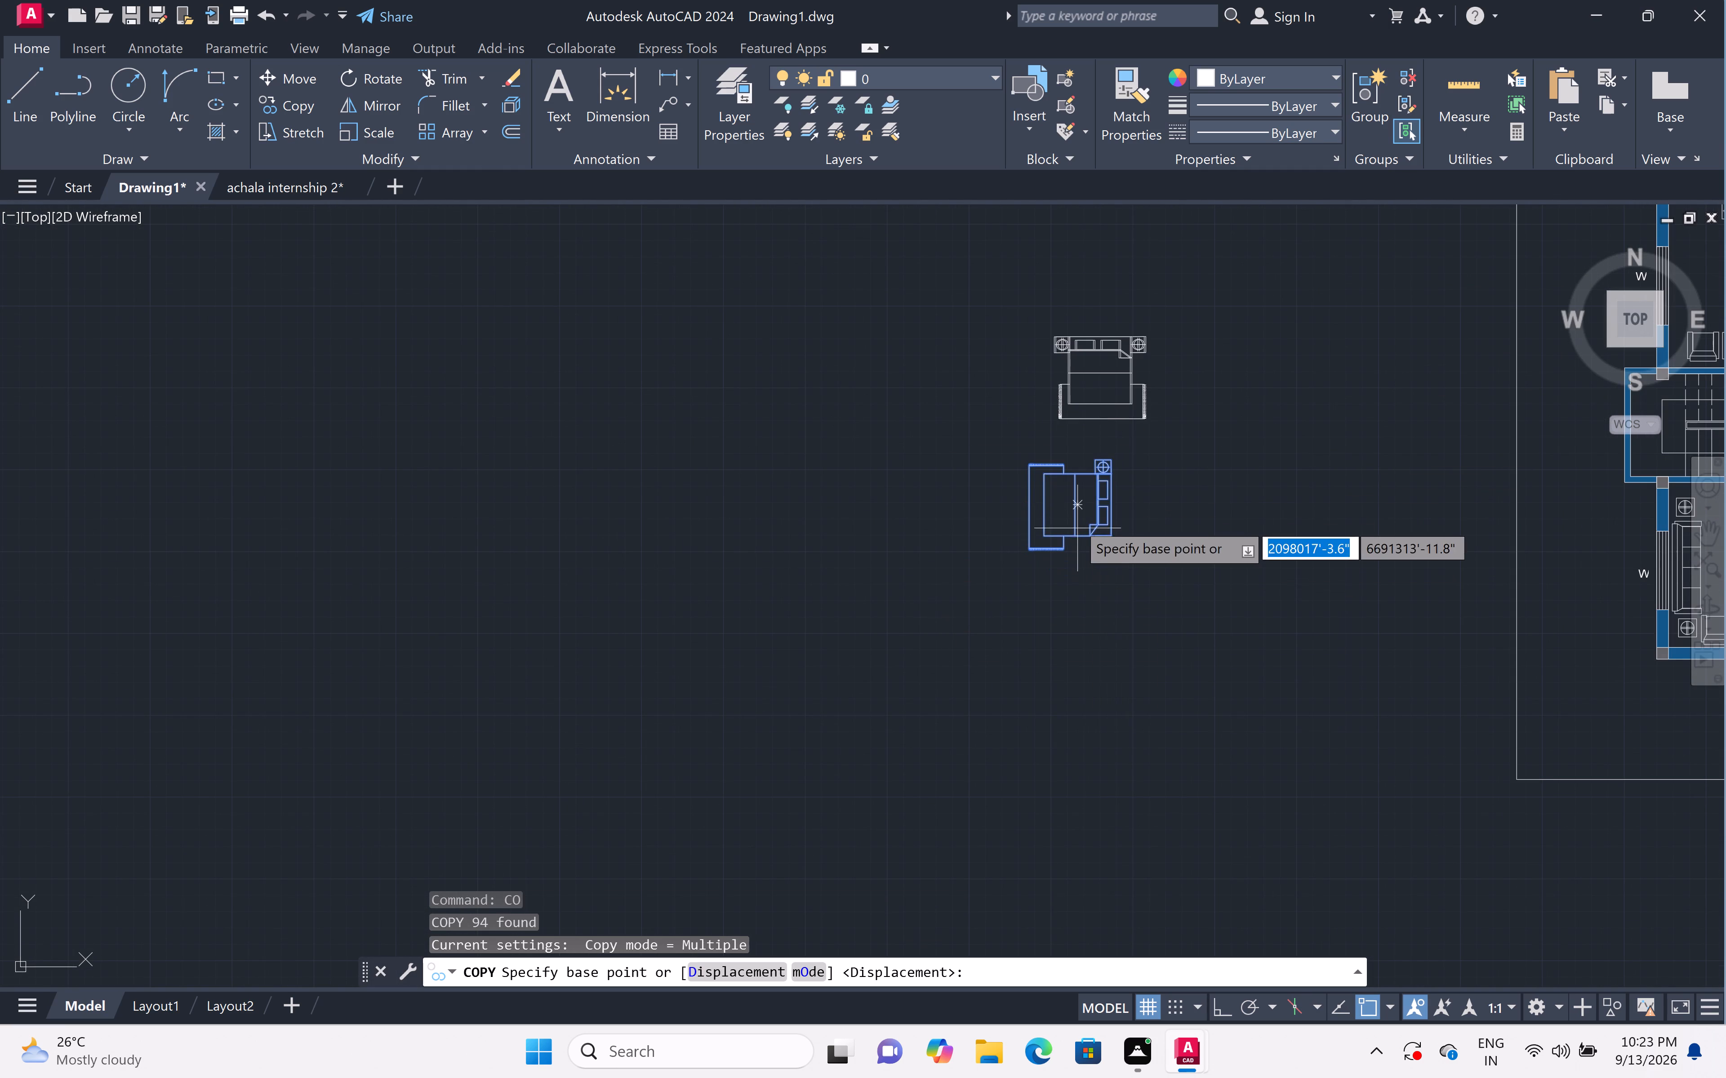
{"action": "left_click", "coordinate": [1117, 499]}
{"action": "scroll", "coordinate": [1263, 511], "scroll_direction": "down", "scroll_amount": 4}
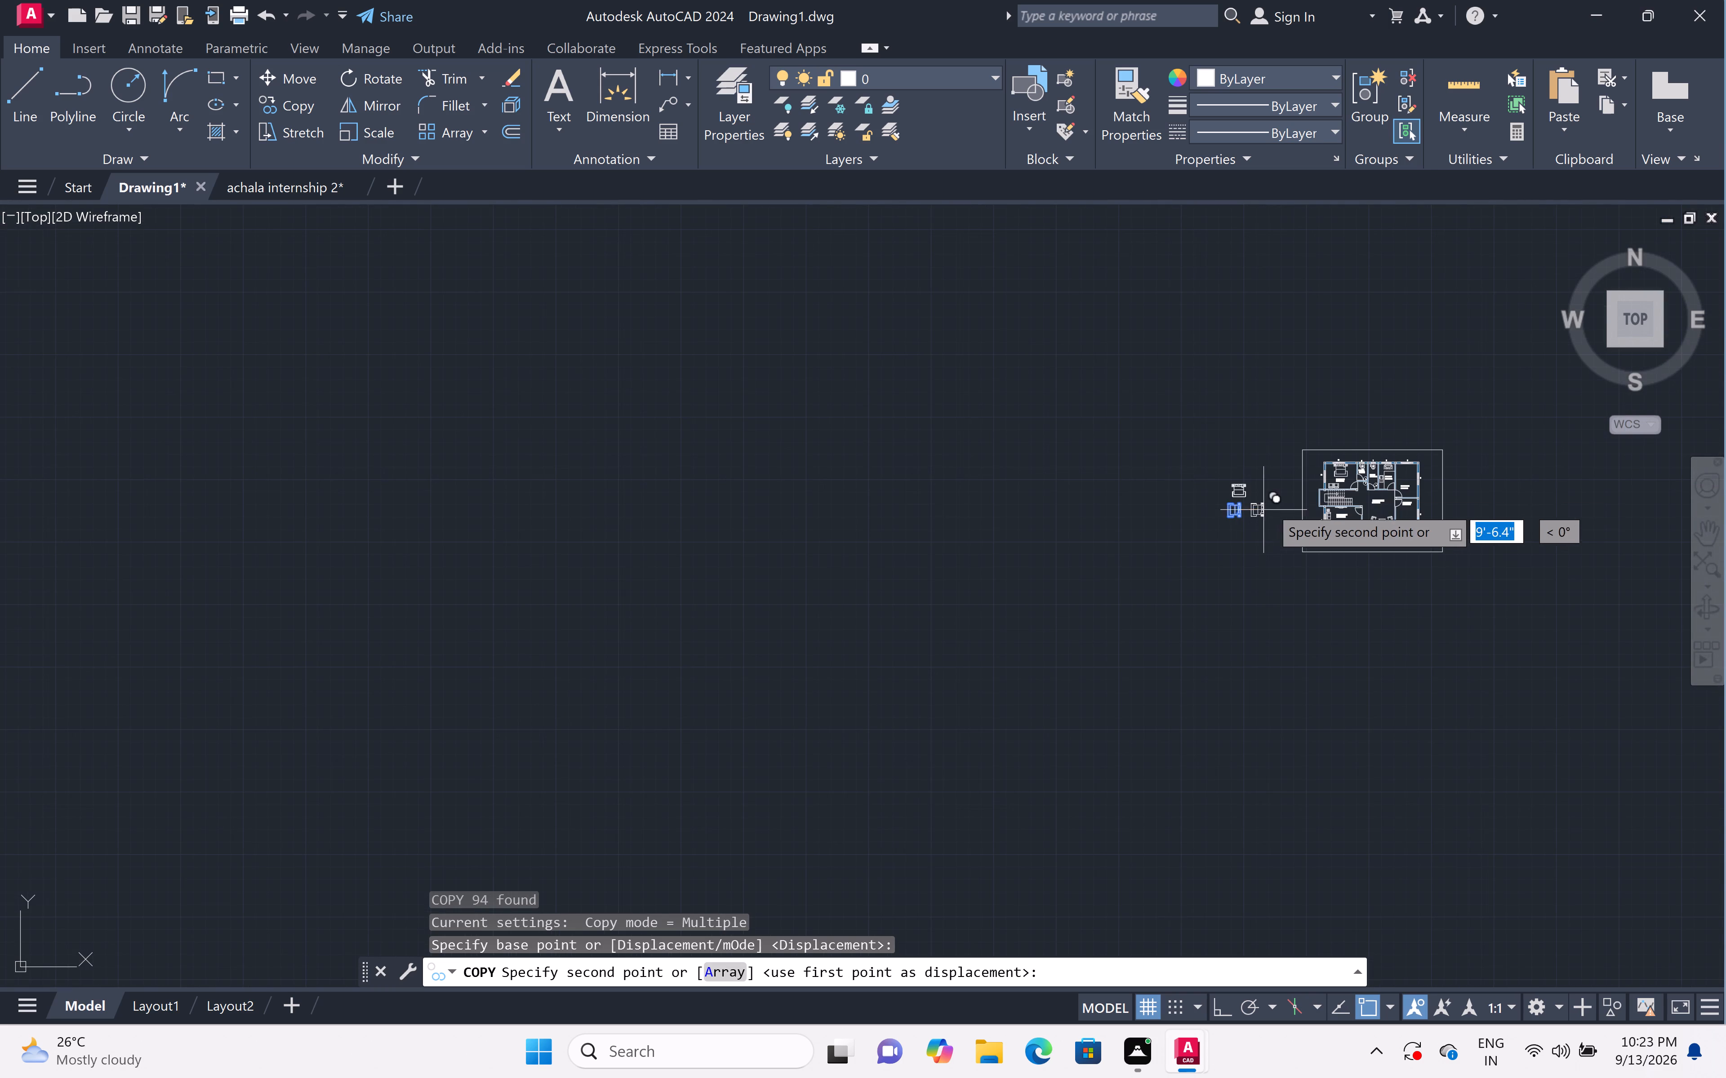
{"action": "scroll", "coordinate": [1416, 484], "scroll_direction": "up", "scroll_amount": 6}
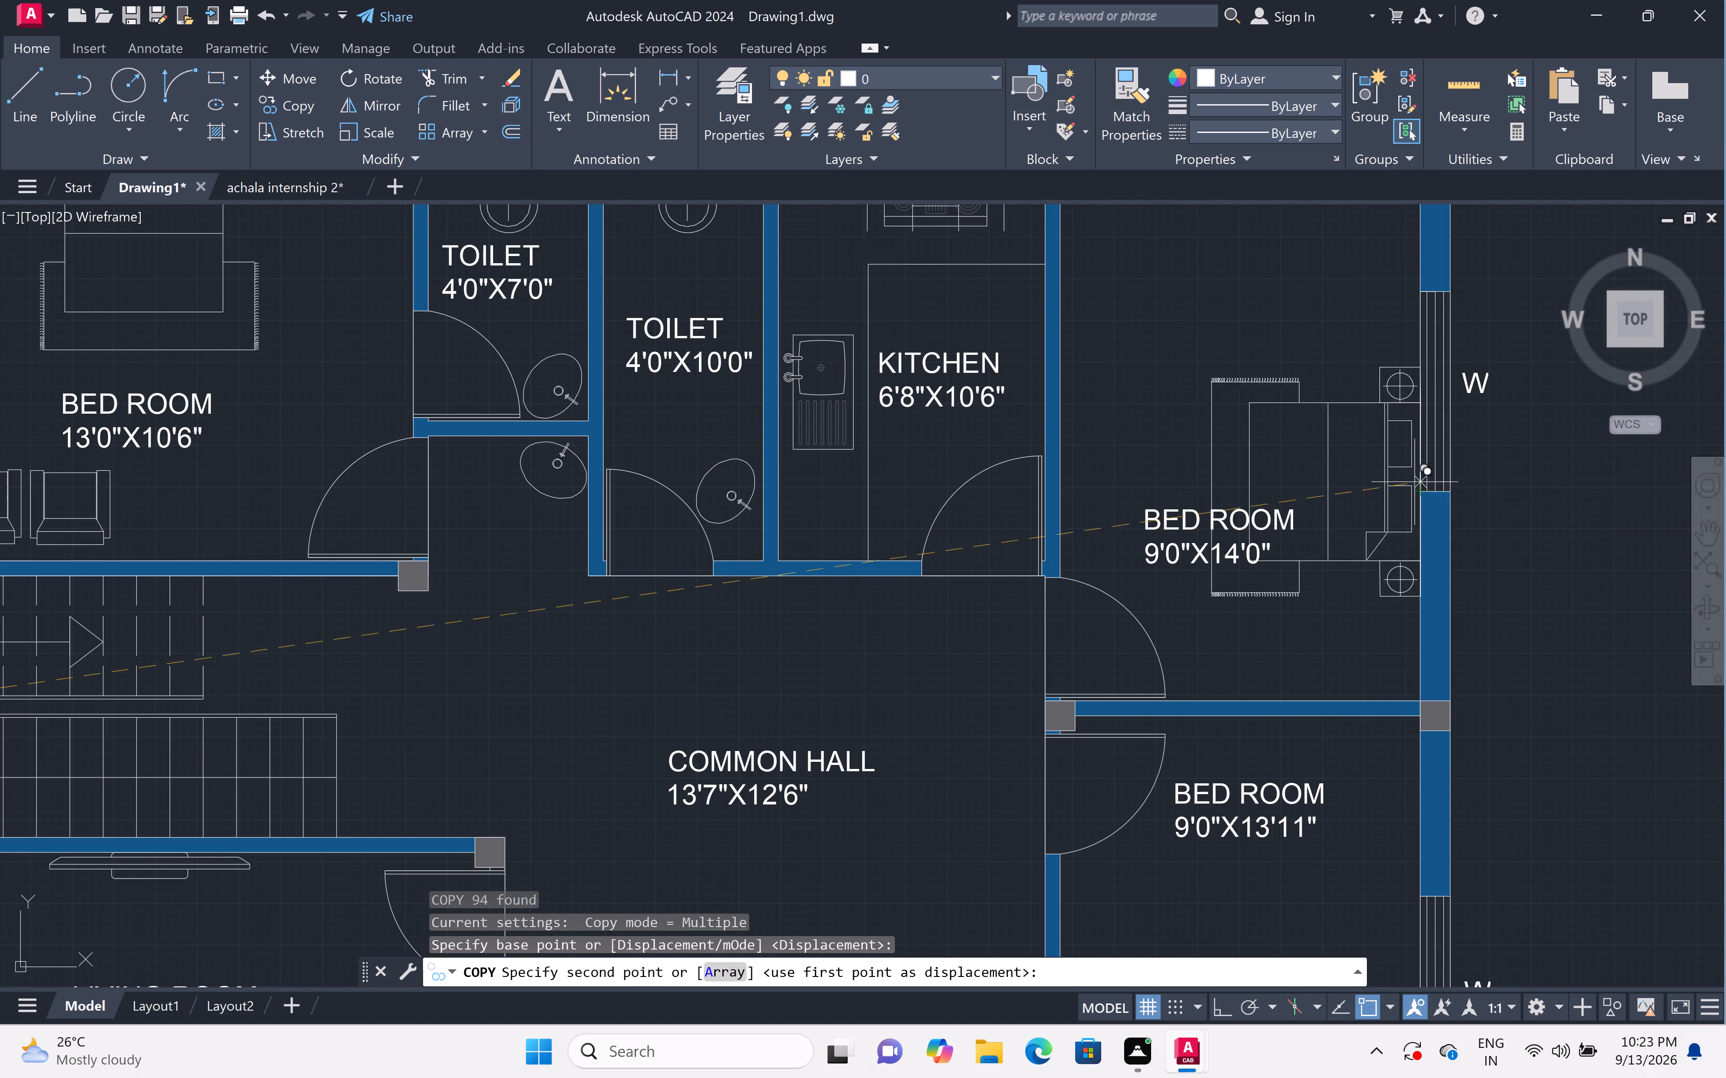
{"action": "scroll", "coordinate": [1396, 420], "scroll_direction": "down", "scroll_amount": 2}
{"action": "scroll", "coordinate": [1396, 386], "scroll_direction": "up", "scroll_amount": 1}
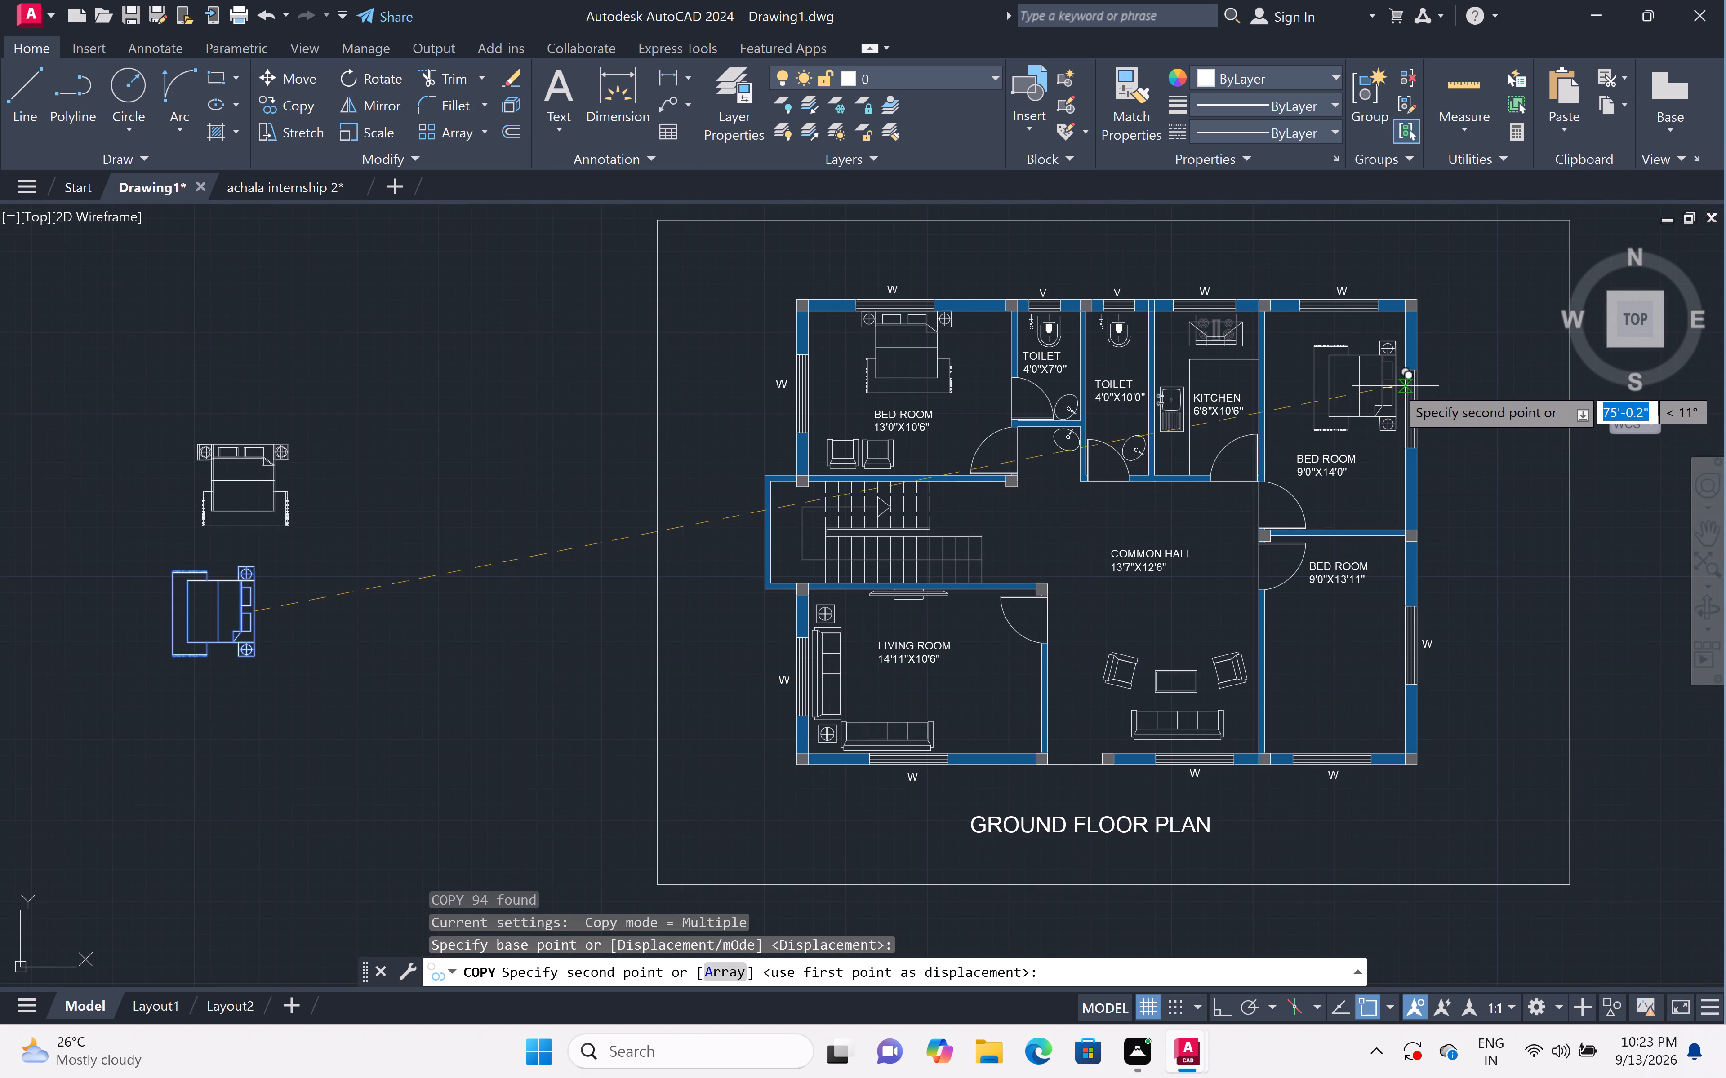
{"action": "scroll", "coordinate": [1396, 386], "scroll_direction": "up", "scroll_amount": 1}
{"action": "left_click", "coordinate": [1406, 391]}
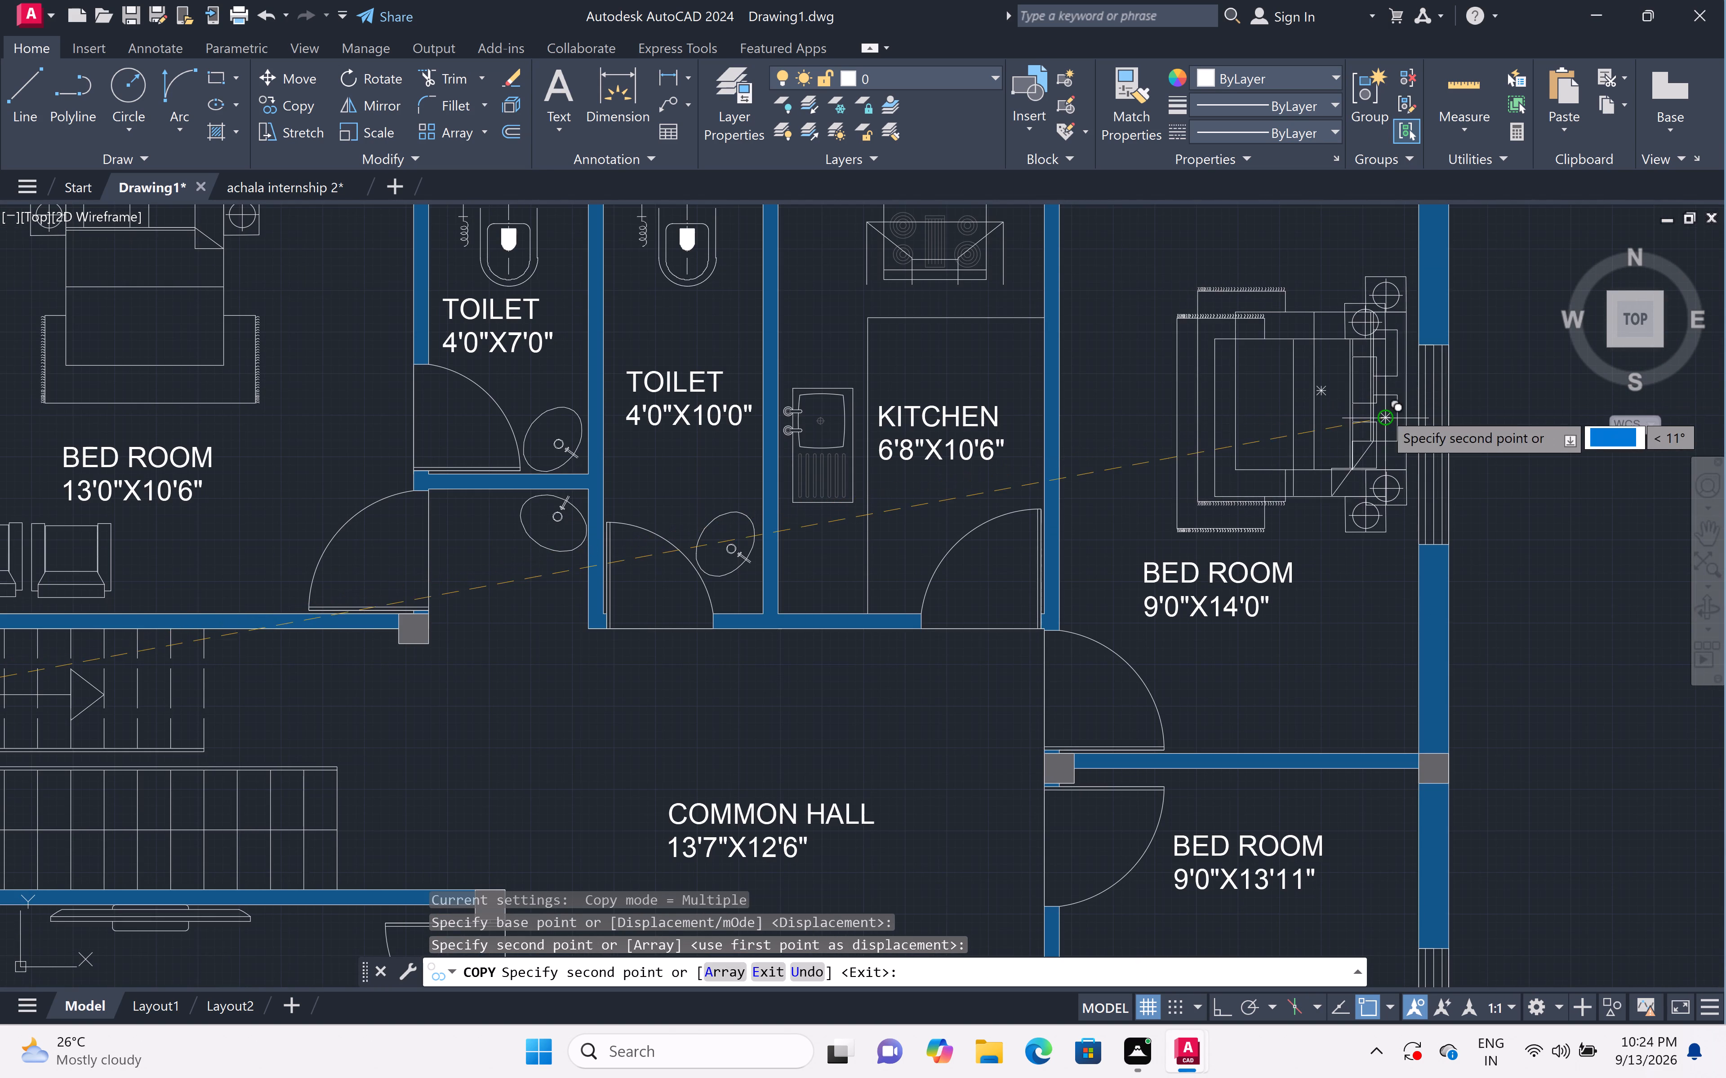
Place another copy of the sideways bed in the 9'0"X13'11" BED ROOM, its headboard near the outer window wall.
{"action": "scroll", "coordinate": [1383, 411], "scroll_direction": "down", "scroll_amount": 5}
{"action": "scroll", "coordinate": [1388, 507], "scroll_direction": "up", "scroll_amount": 2}
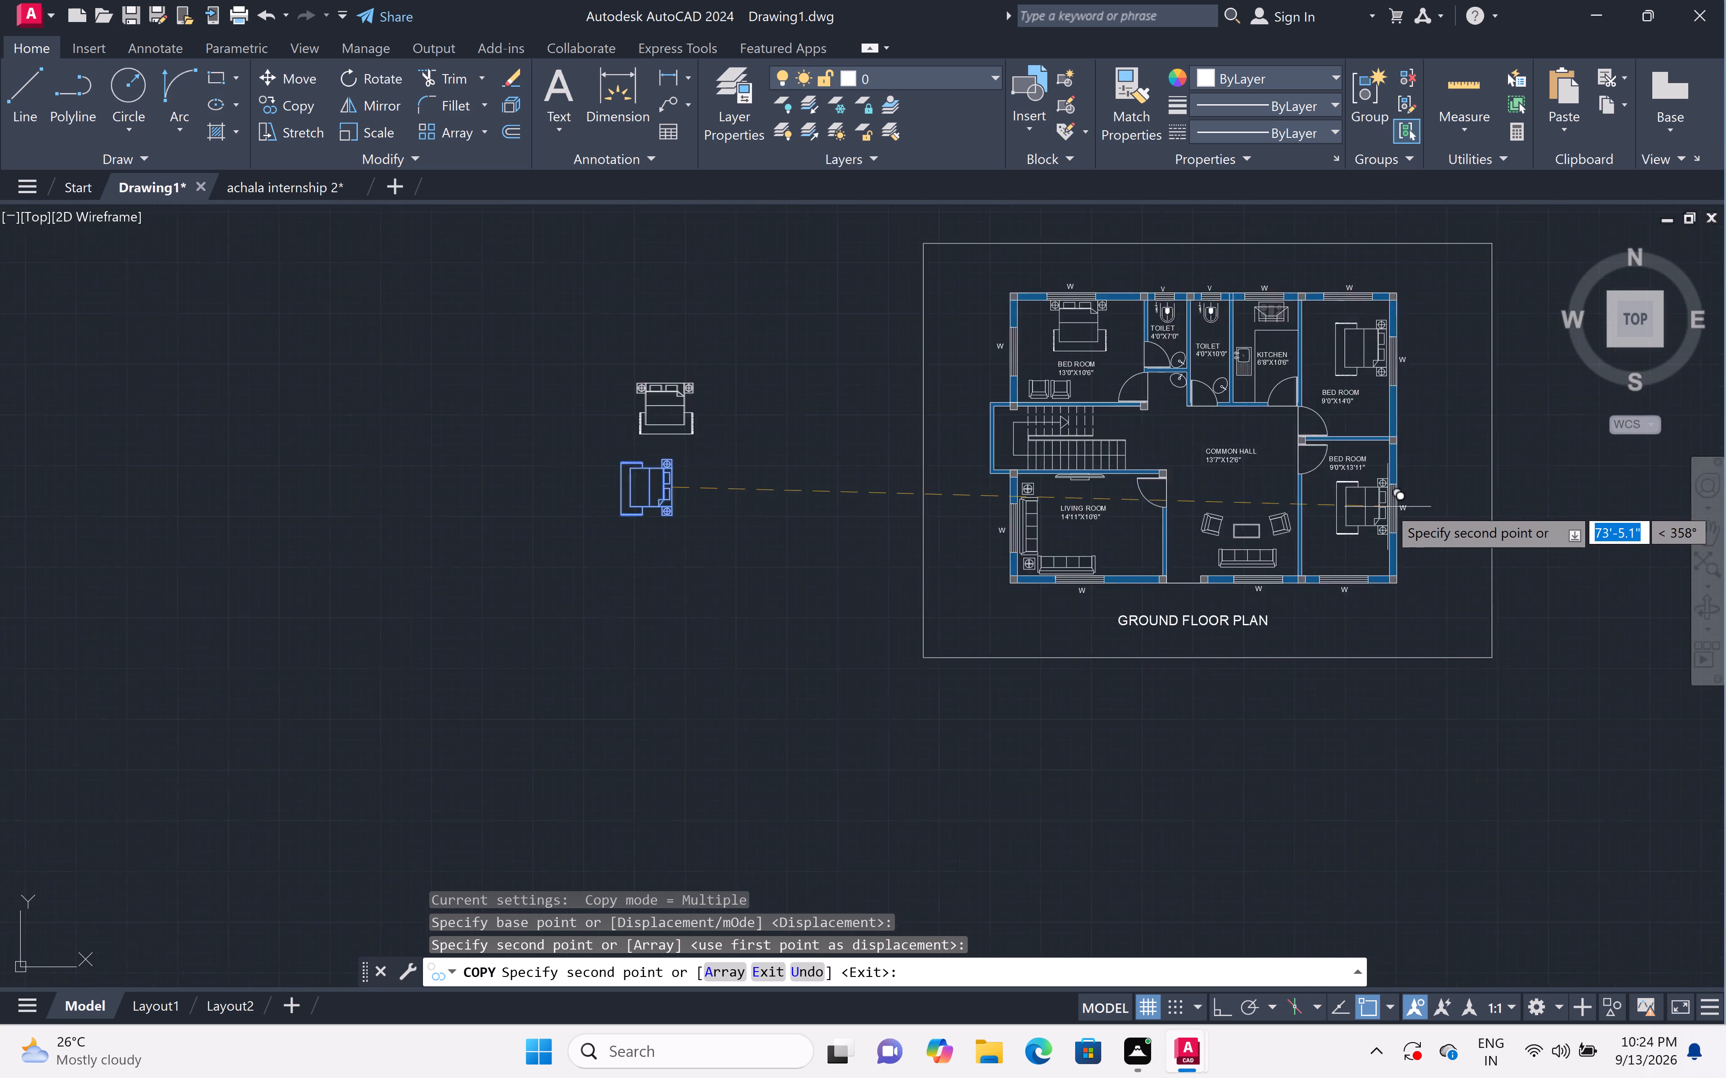
{"action": "scroll", "coordinate": [1388, 506], "scroll_direction": "up", "scroll_amount": 2}
{"action": "left_click", "coordinate": [1379, 515]}
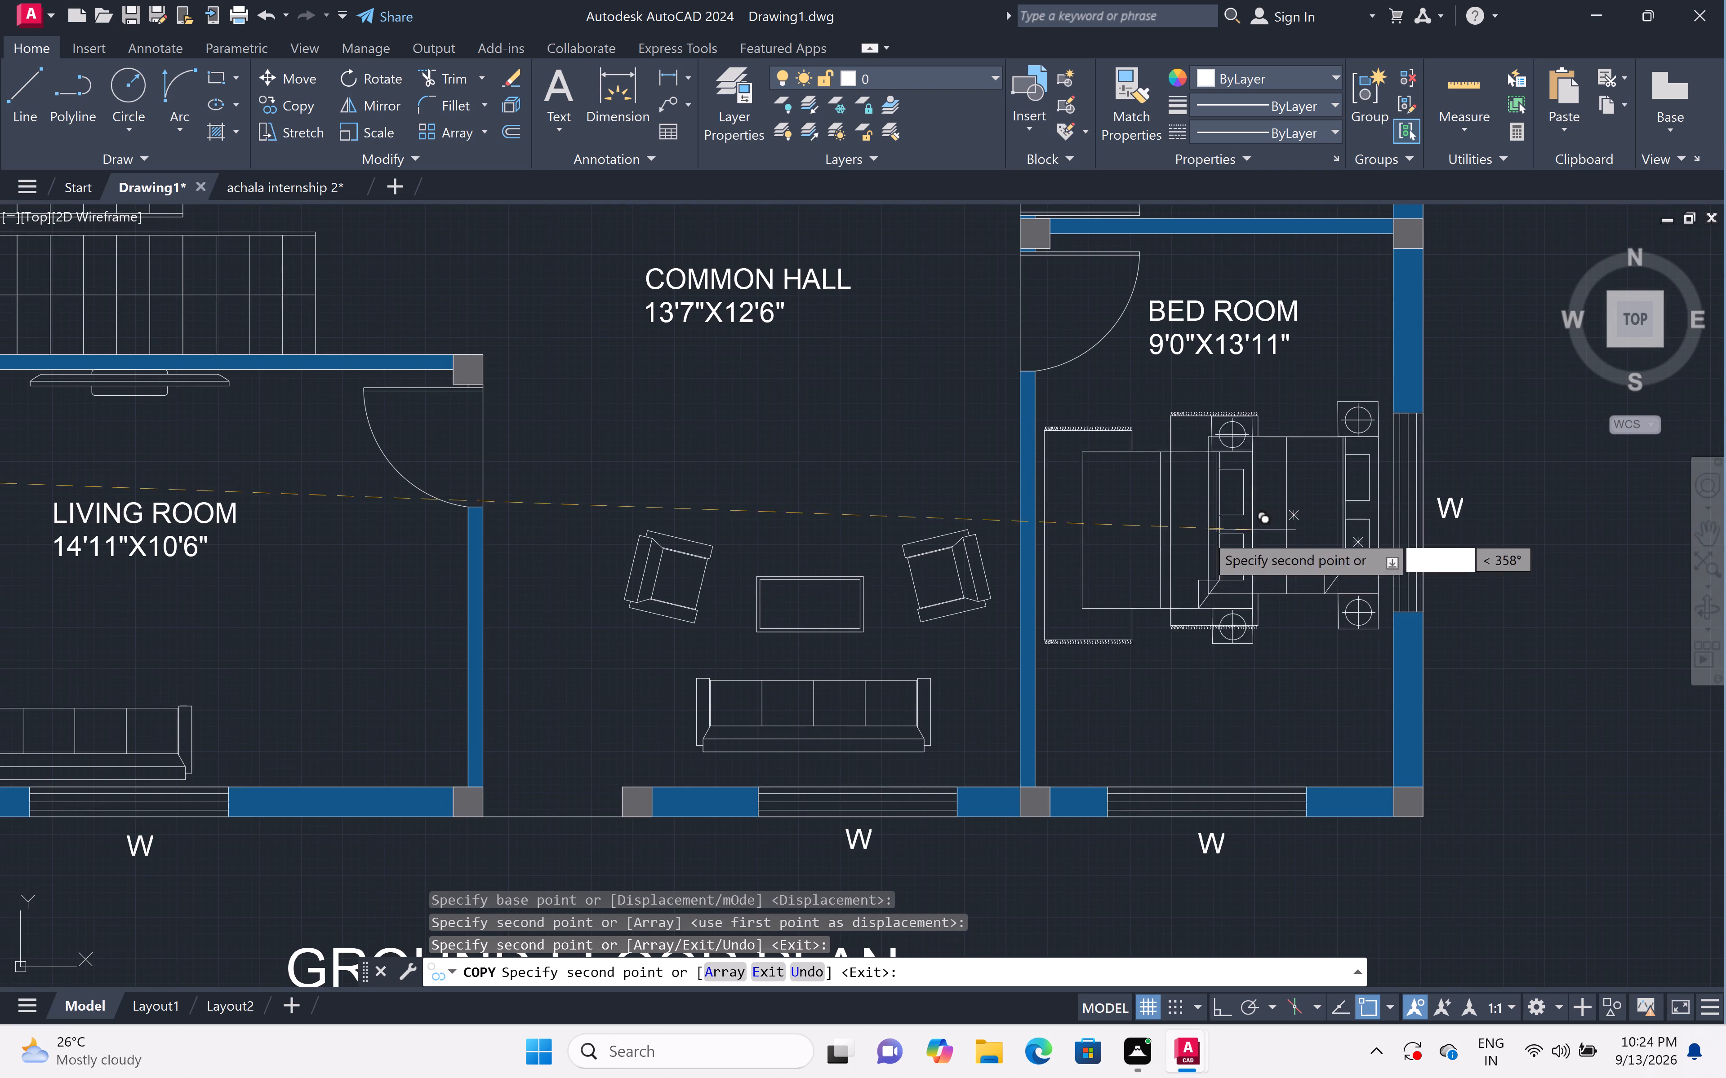
{"action": "key", "text": "Escape"}
Erase the loose source beds lying outside the framed floor plan.
{"action": "scroll", "coordinate": [1170, 517], "scroll_direction": "down", "scroll_amount": 5}
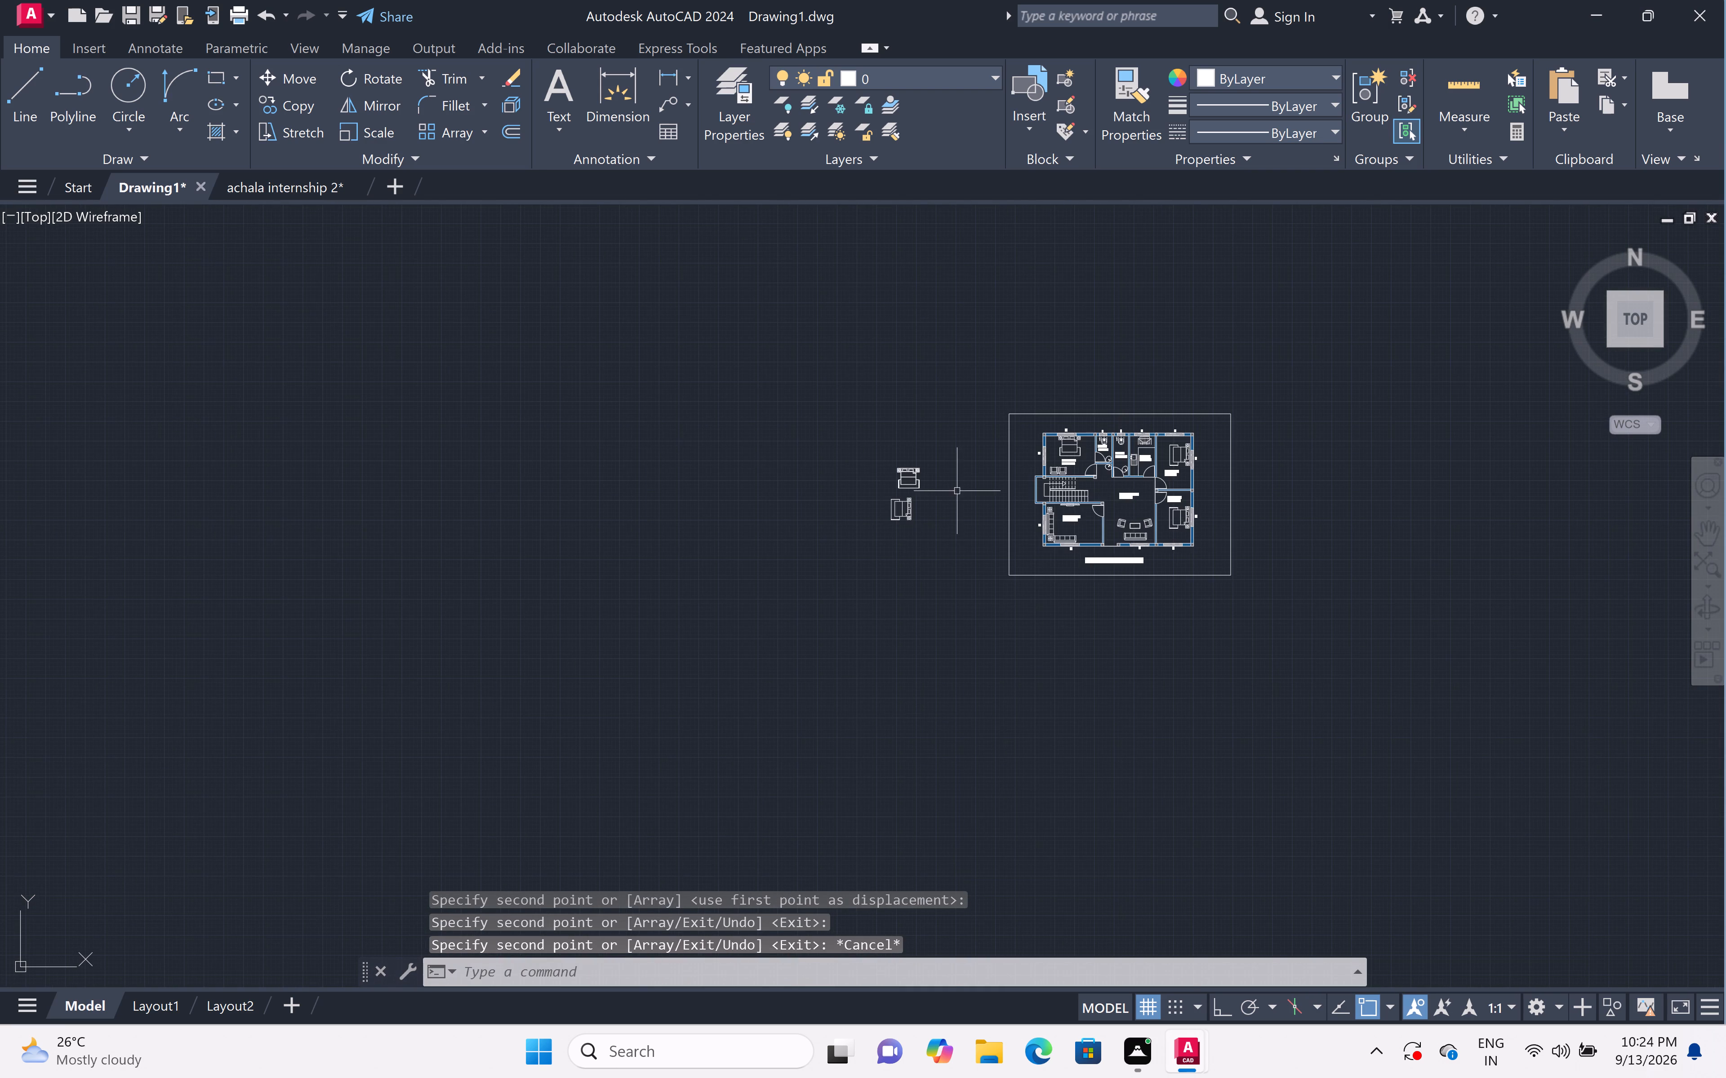
{"action": "scroll", "coordinate": [930, 486], "scroll_direction": "up", "scroll_amount": 2}
{"action": "left_click", "coordinate": [948, 405]}
{"action": "left_click", "coordinate": [721, 683]}
{"action": "left_click", "coordinate": [723, 680]}
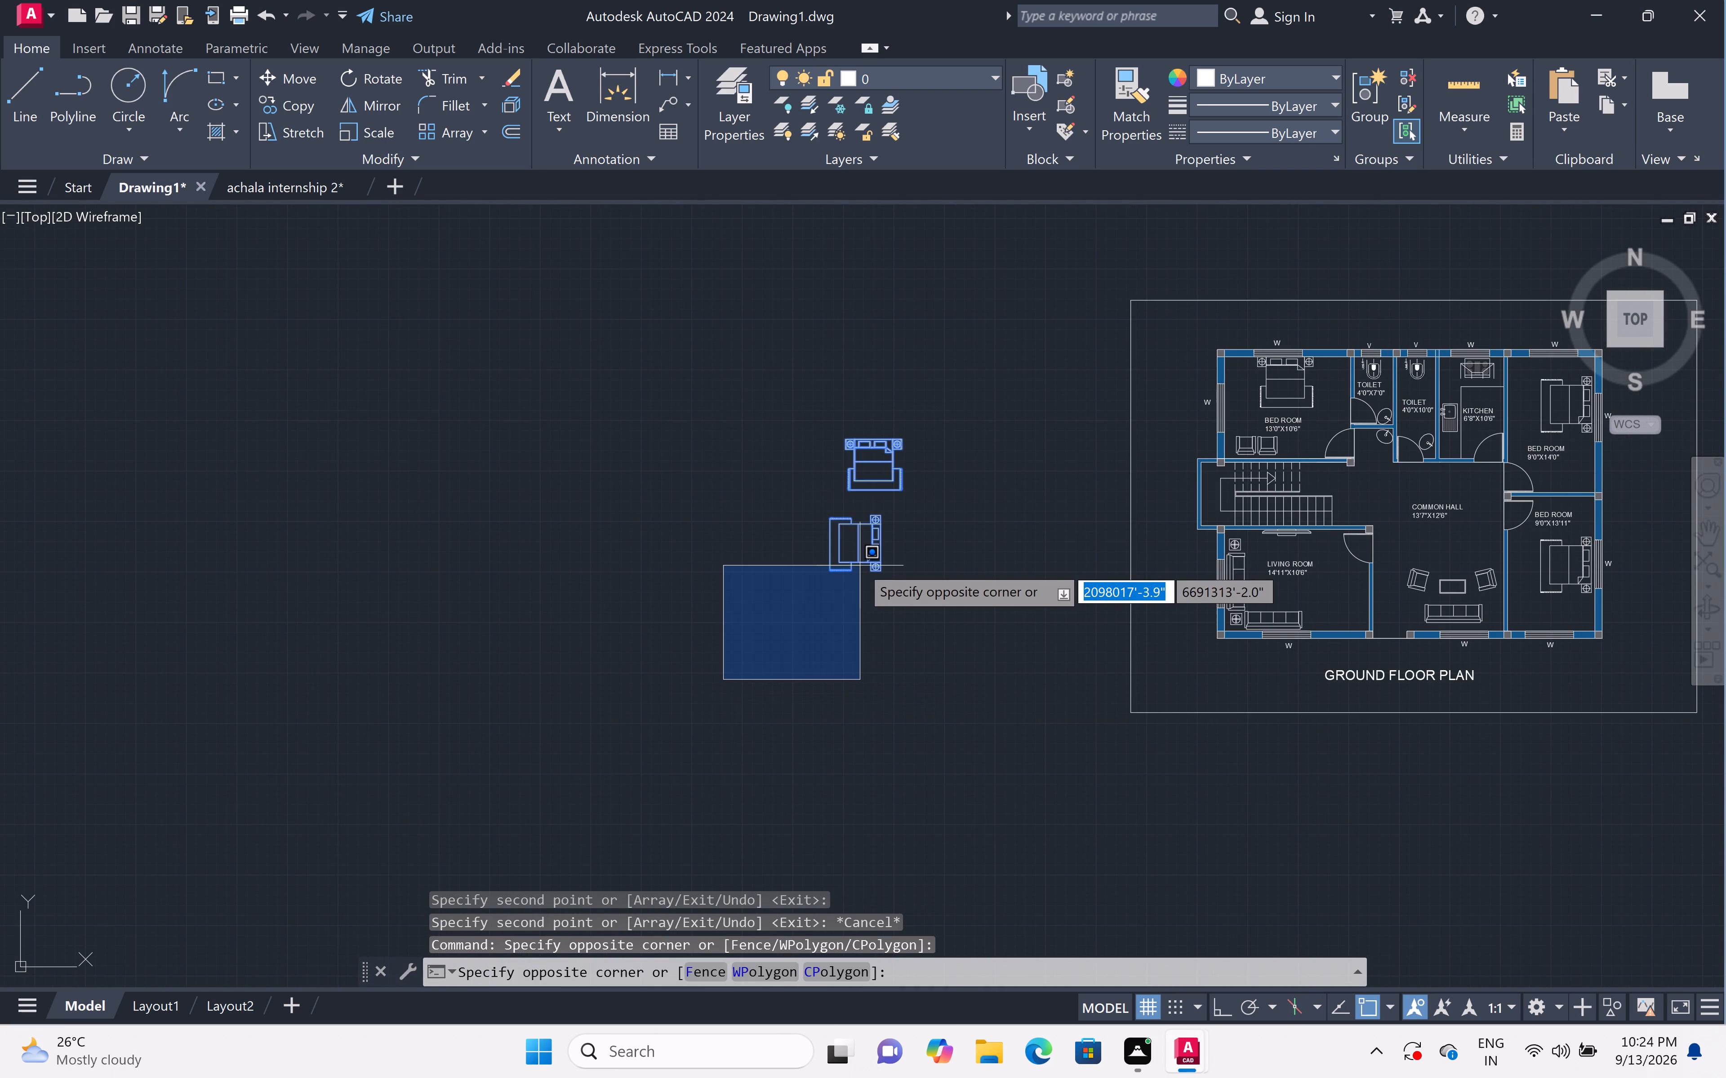
{"action": "key", "text": "Delete"}
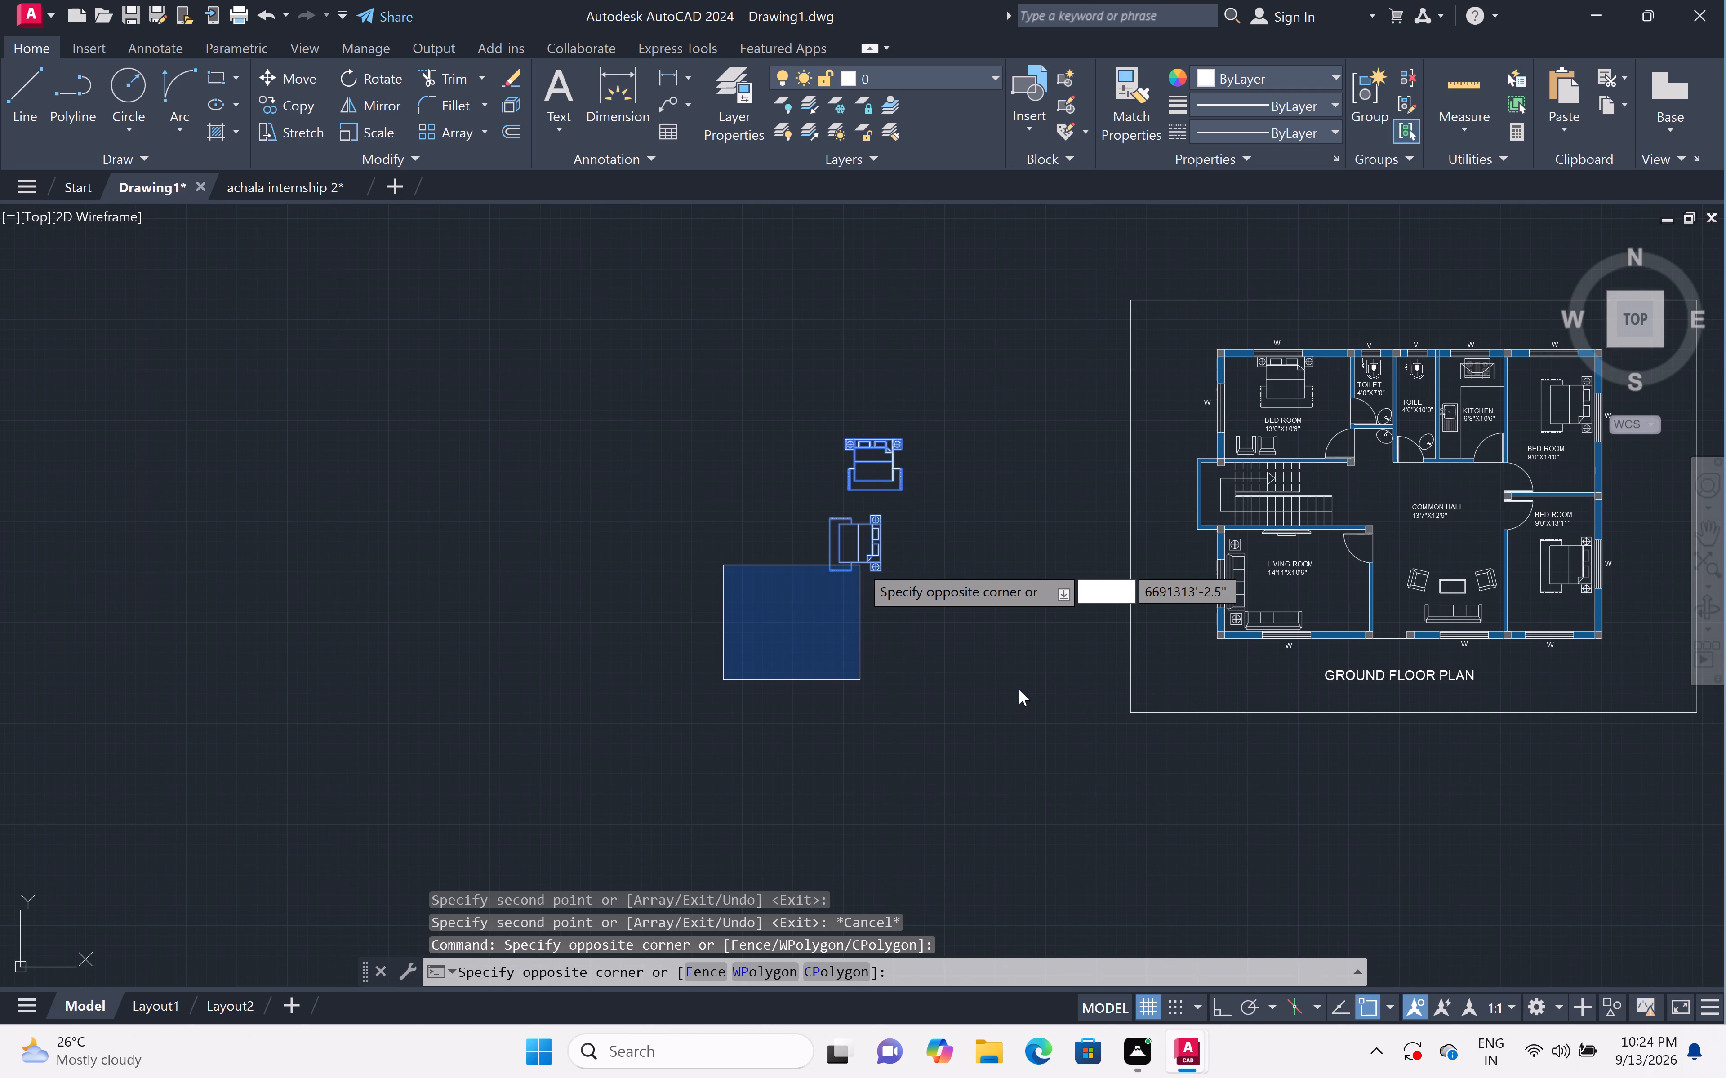
{"action": "key", "text": "Escape"}
{"action": "key", "text": "Delete"}
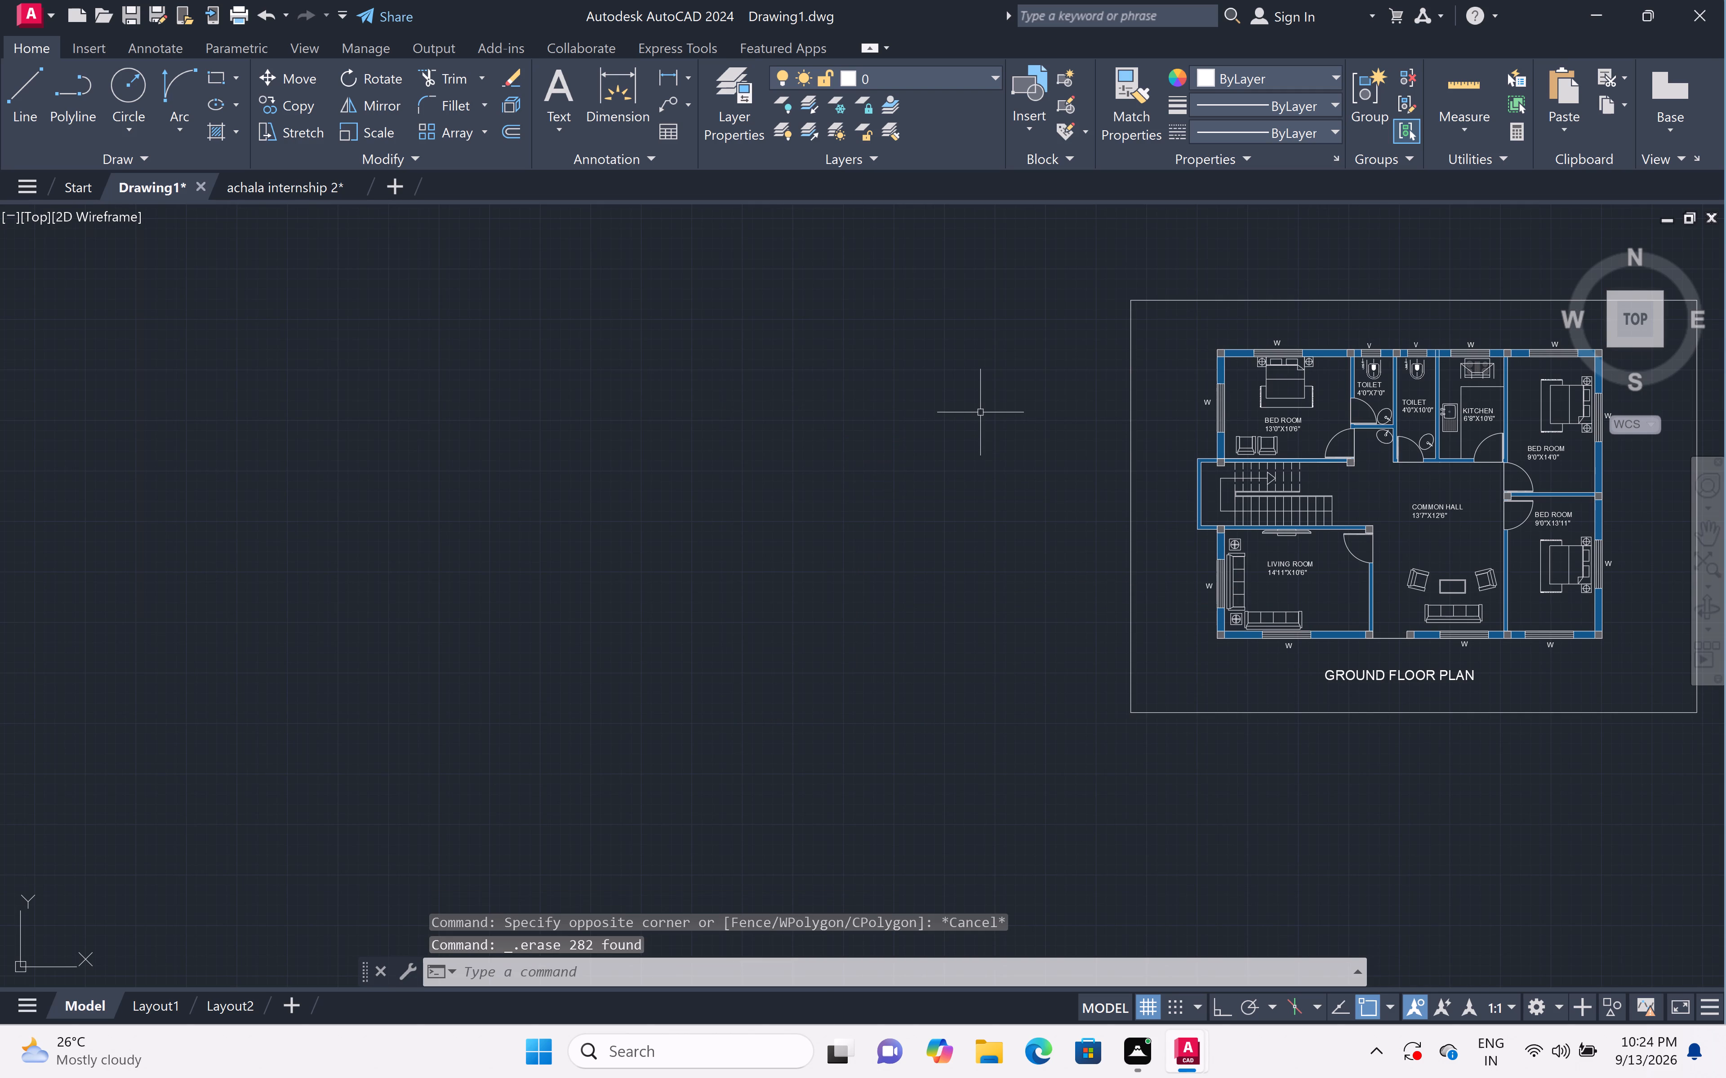
Start a plot of the model and choose DWG To PDF.pc3 as the plotter.
{"action": "scroll", "coordinate": [980, 412], "scroll_direction": "down", "scroll_amount": 3}
{"action": "scroll", "coordinate": [1126, 426], "scroll_direction": "up", "scroll_amount": 2}
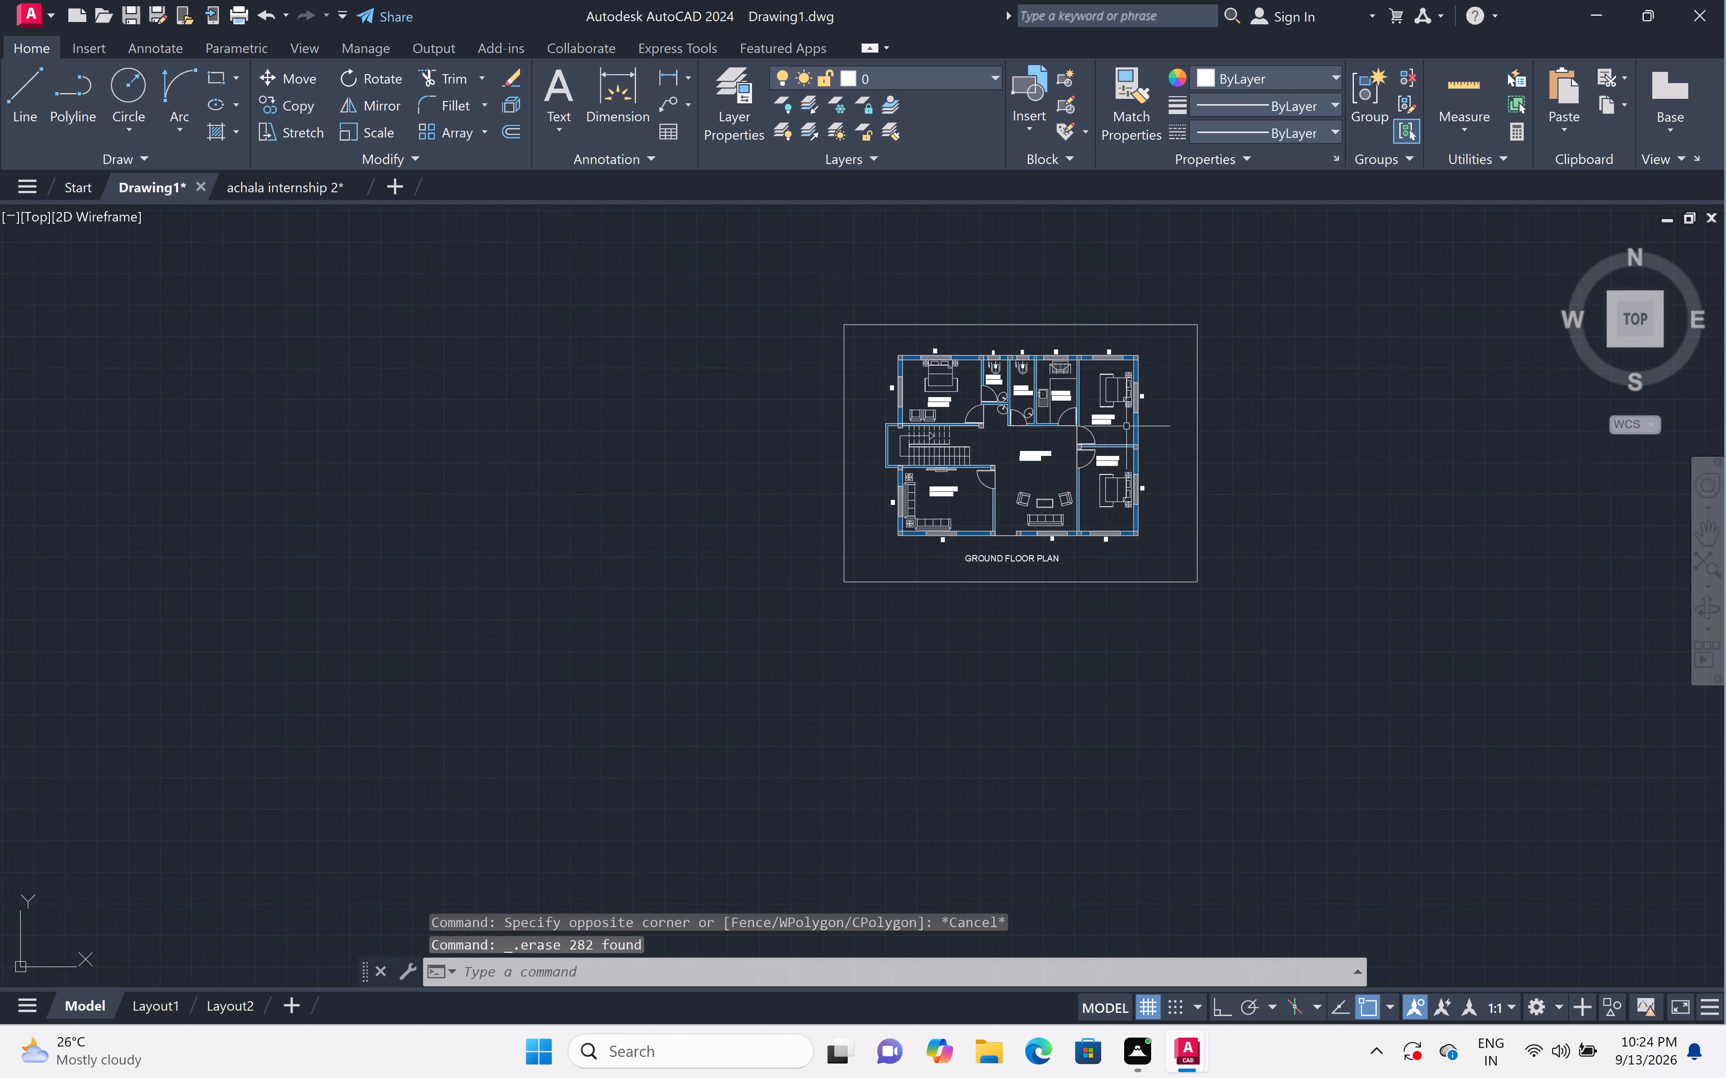
{"action": "scroll", "coordinate": [1126, 426], "scroll_direction": "up", "scroll_amount": 1}
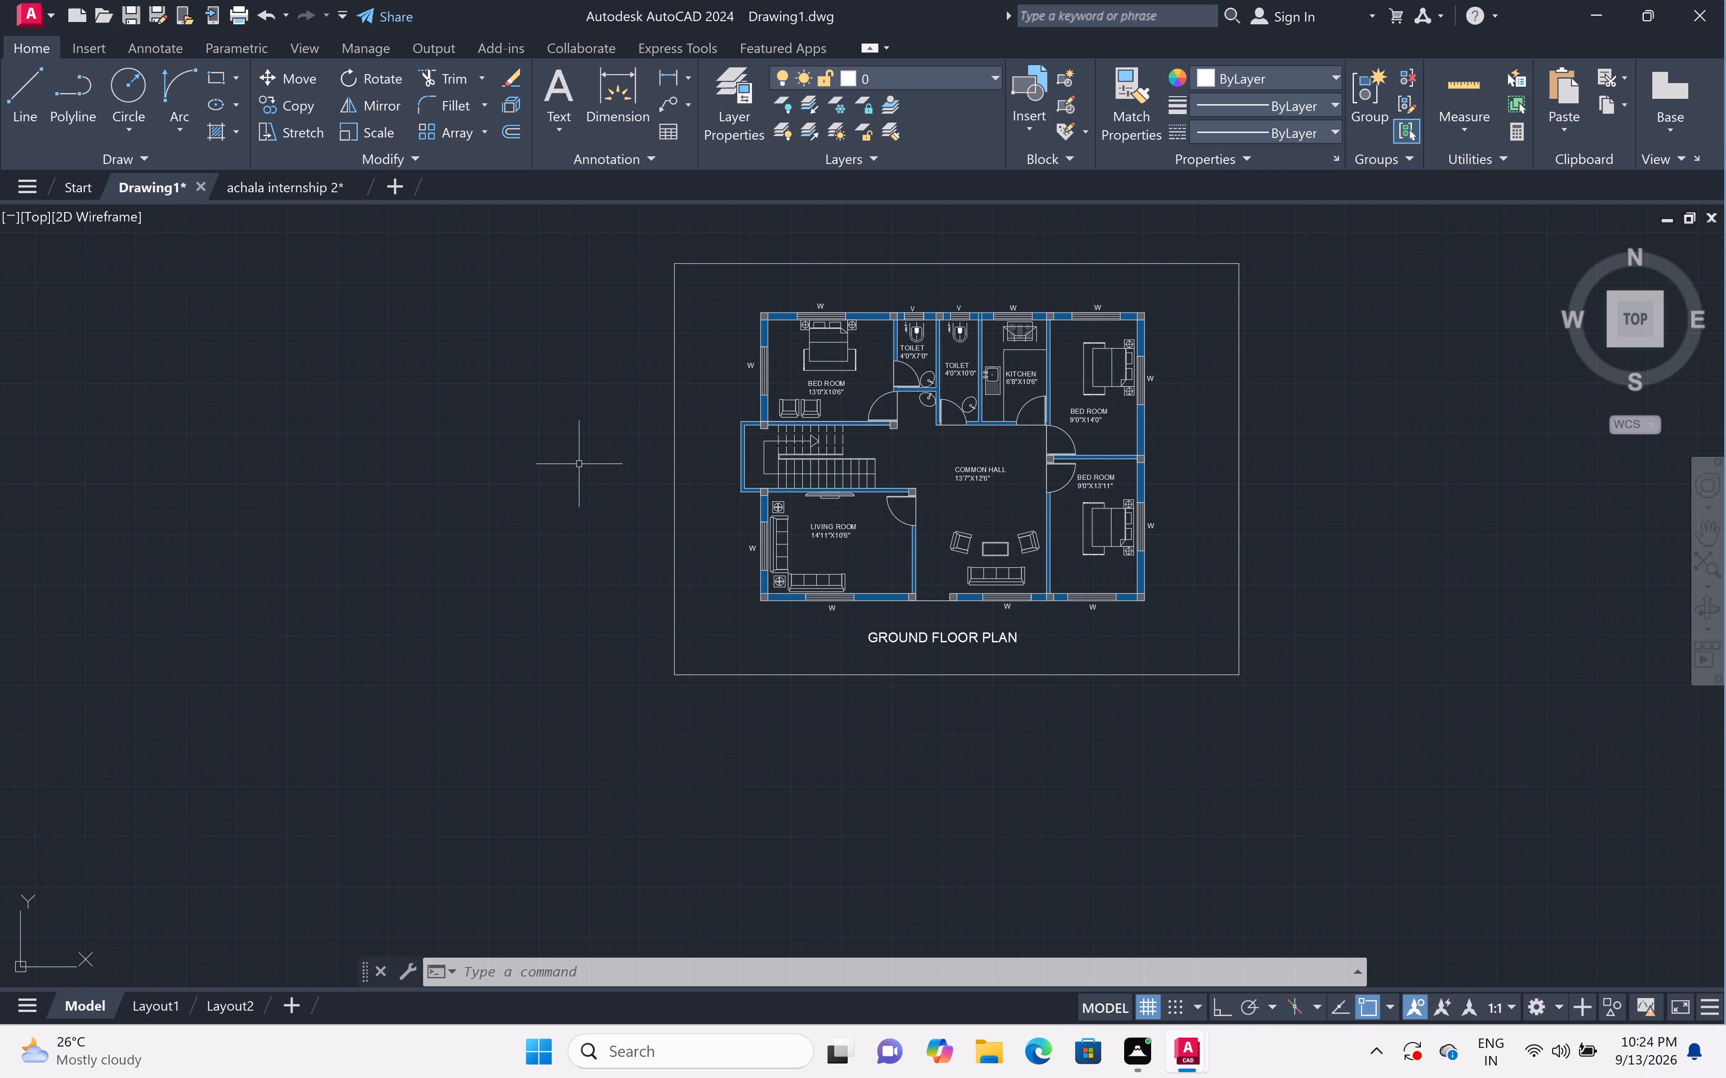
{"action": "key", "text": "ctrl+p"}
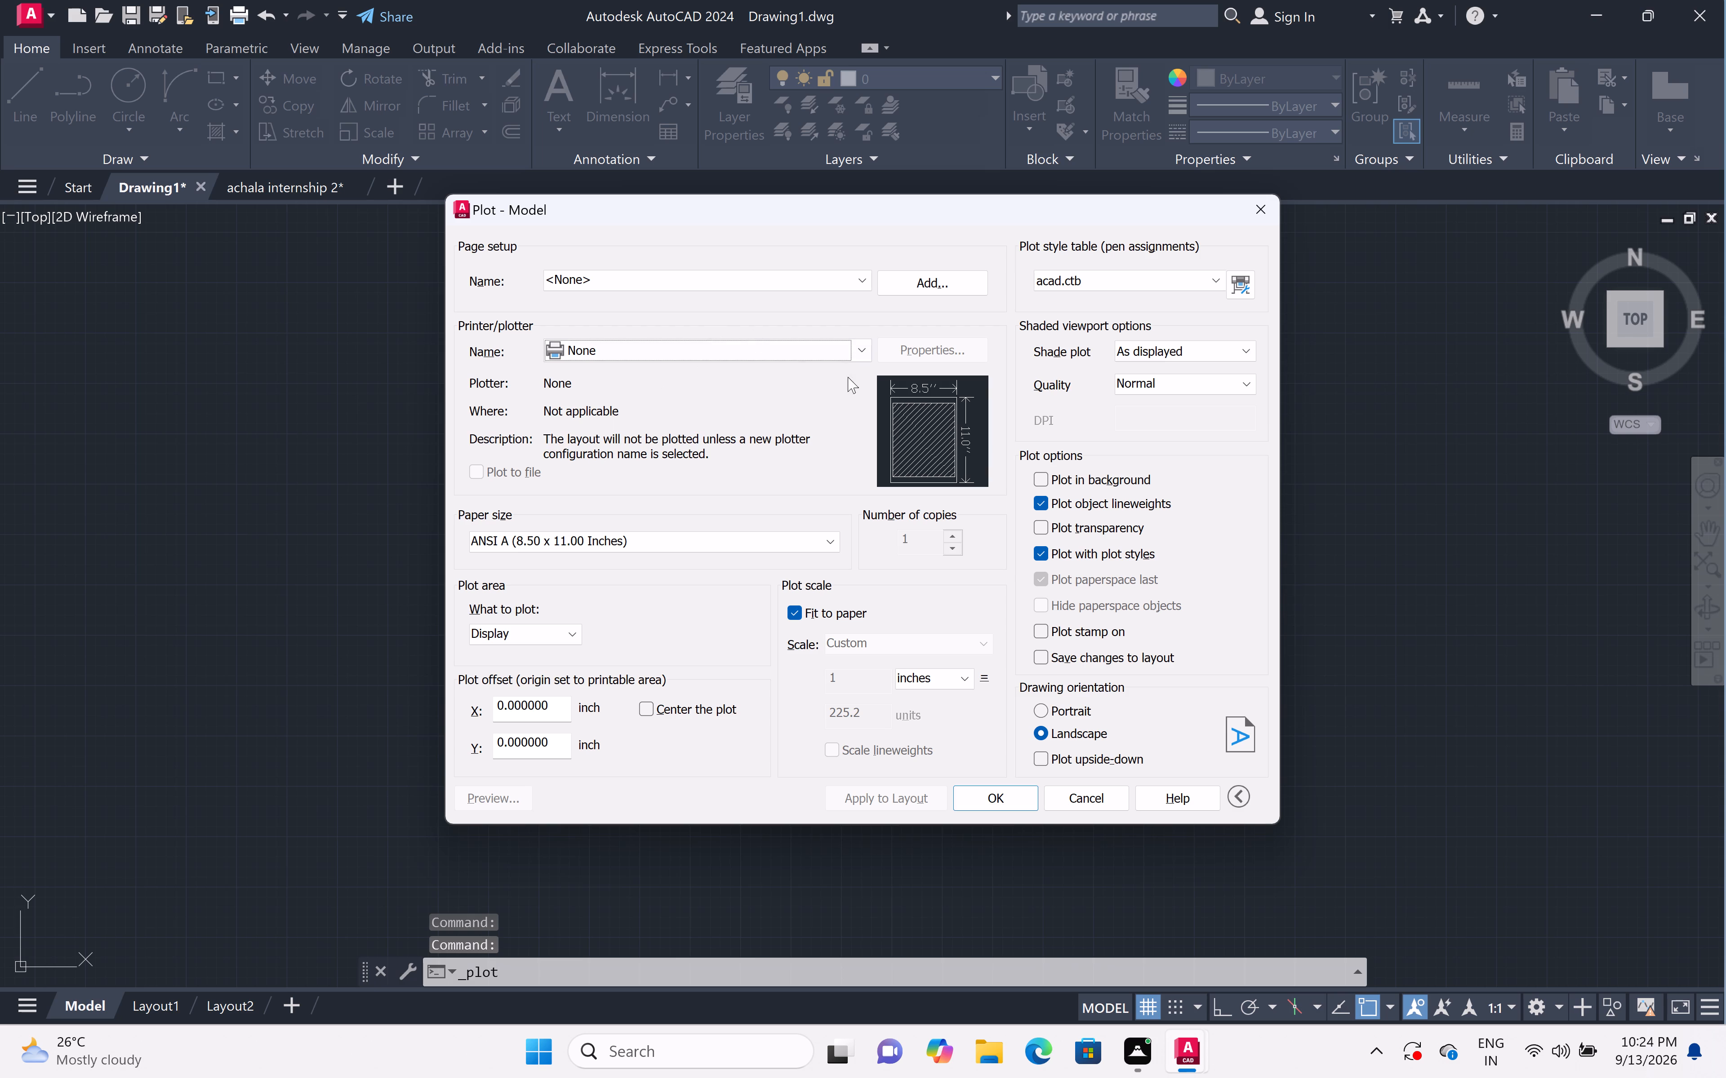
{"action": "left_click", "coordinate": [860, 345]}
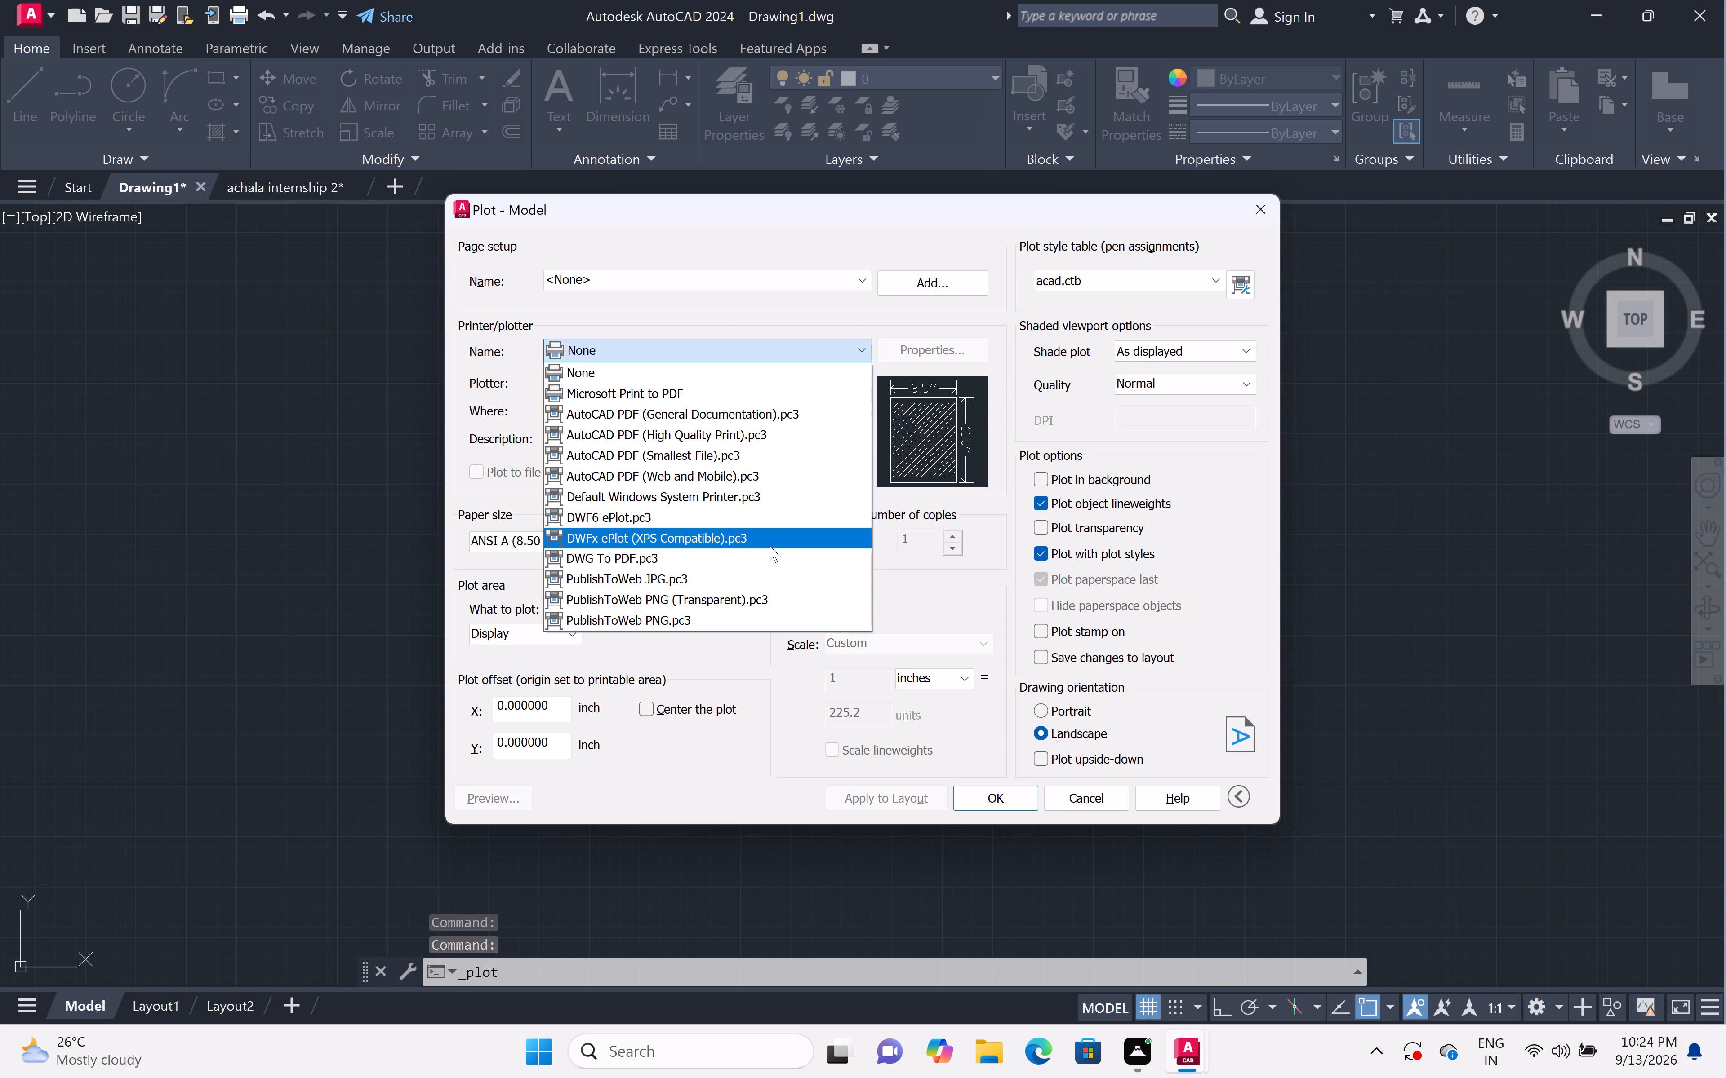
{"action": "left_click", "coordinate": [771, 556]}
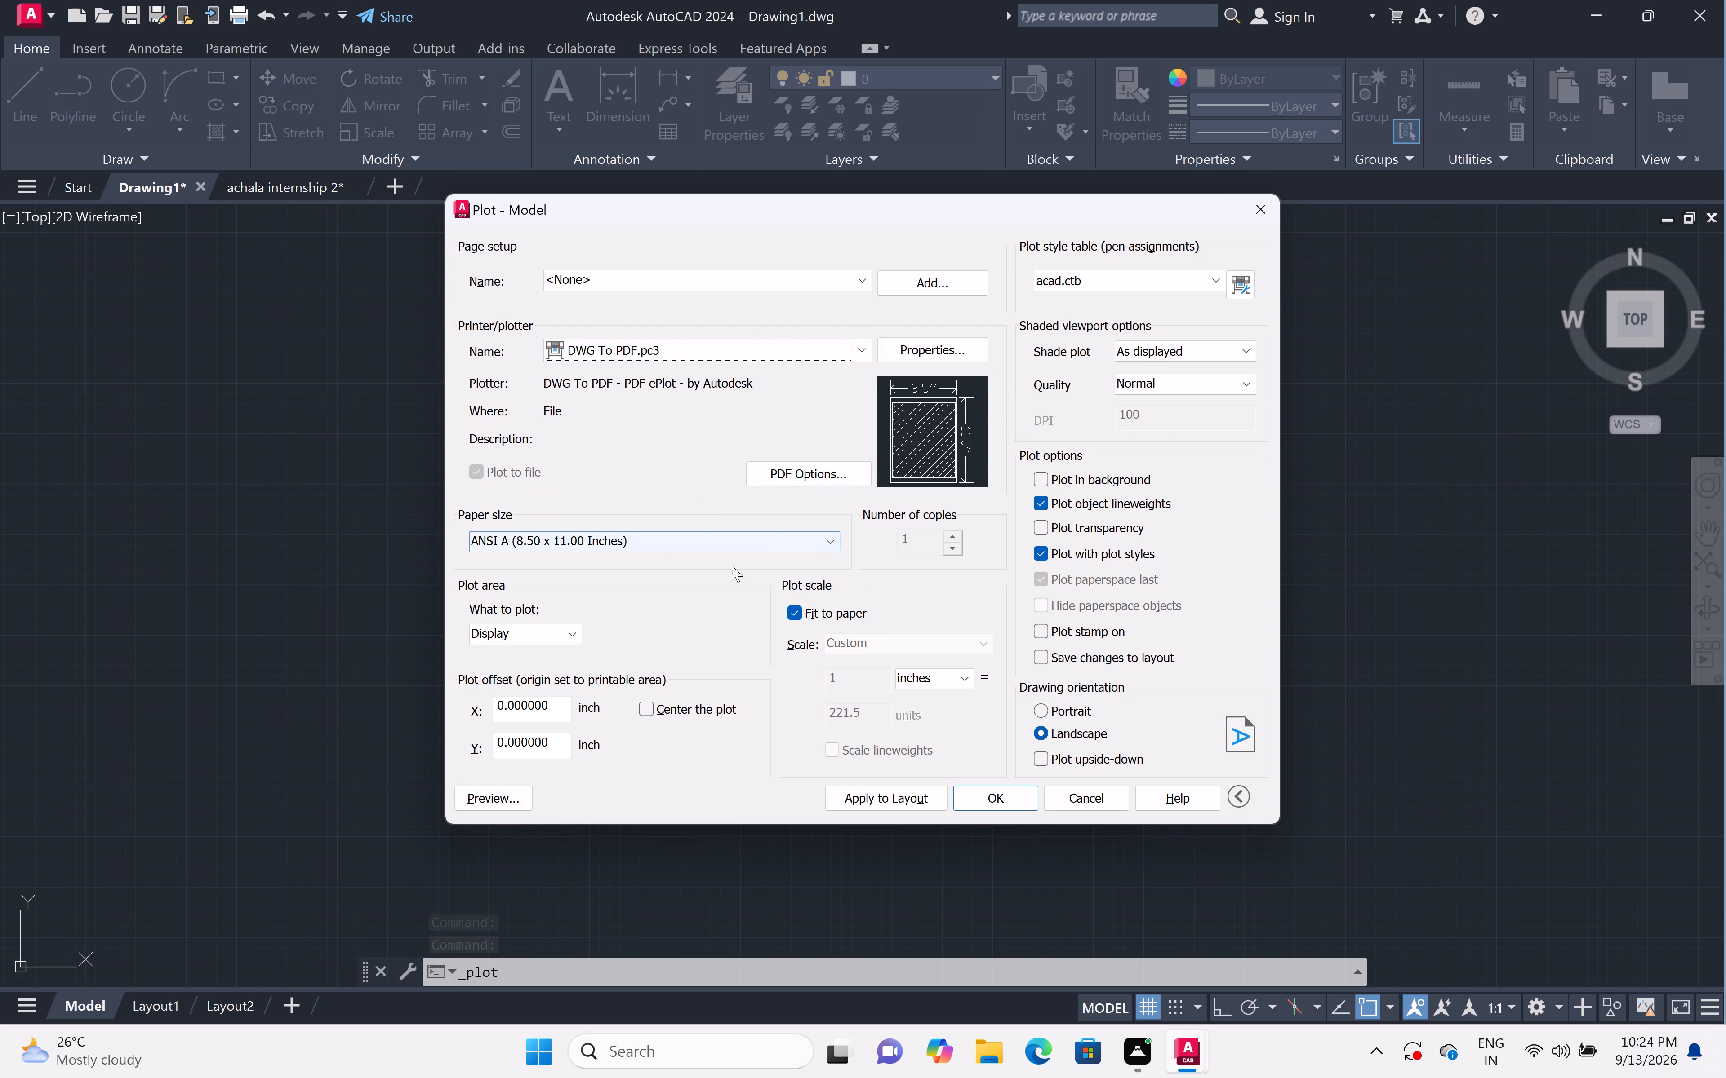
Set the plot's paper size to ISO A4 (297.00 x 210.00 MM).
{"action": "double_click", "coordinate": [833, 537]}
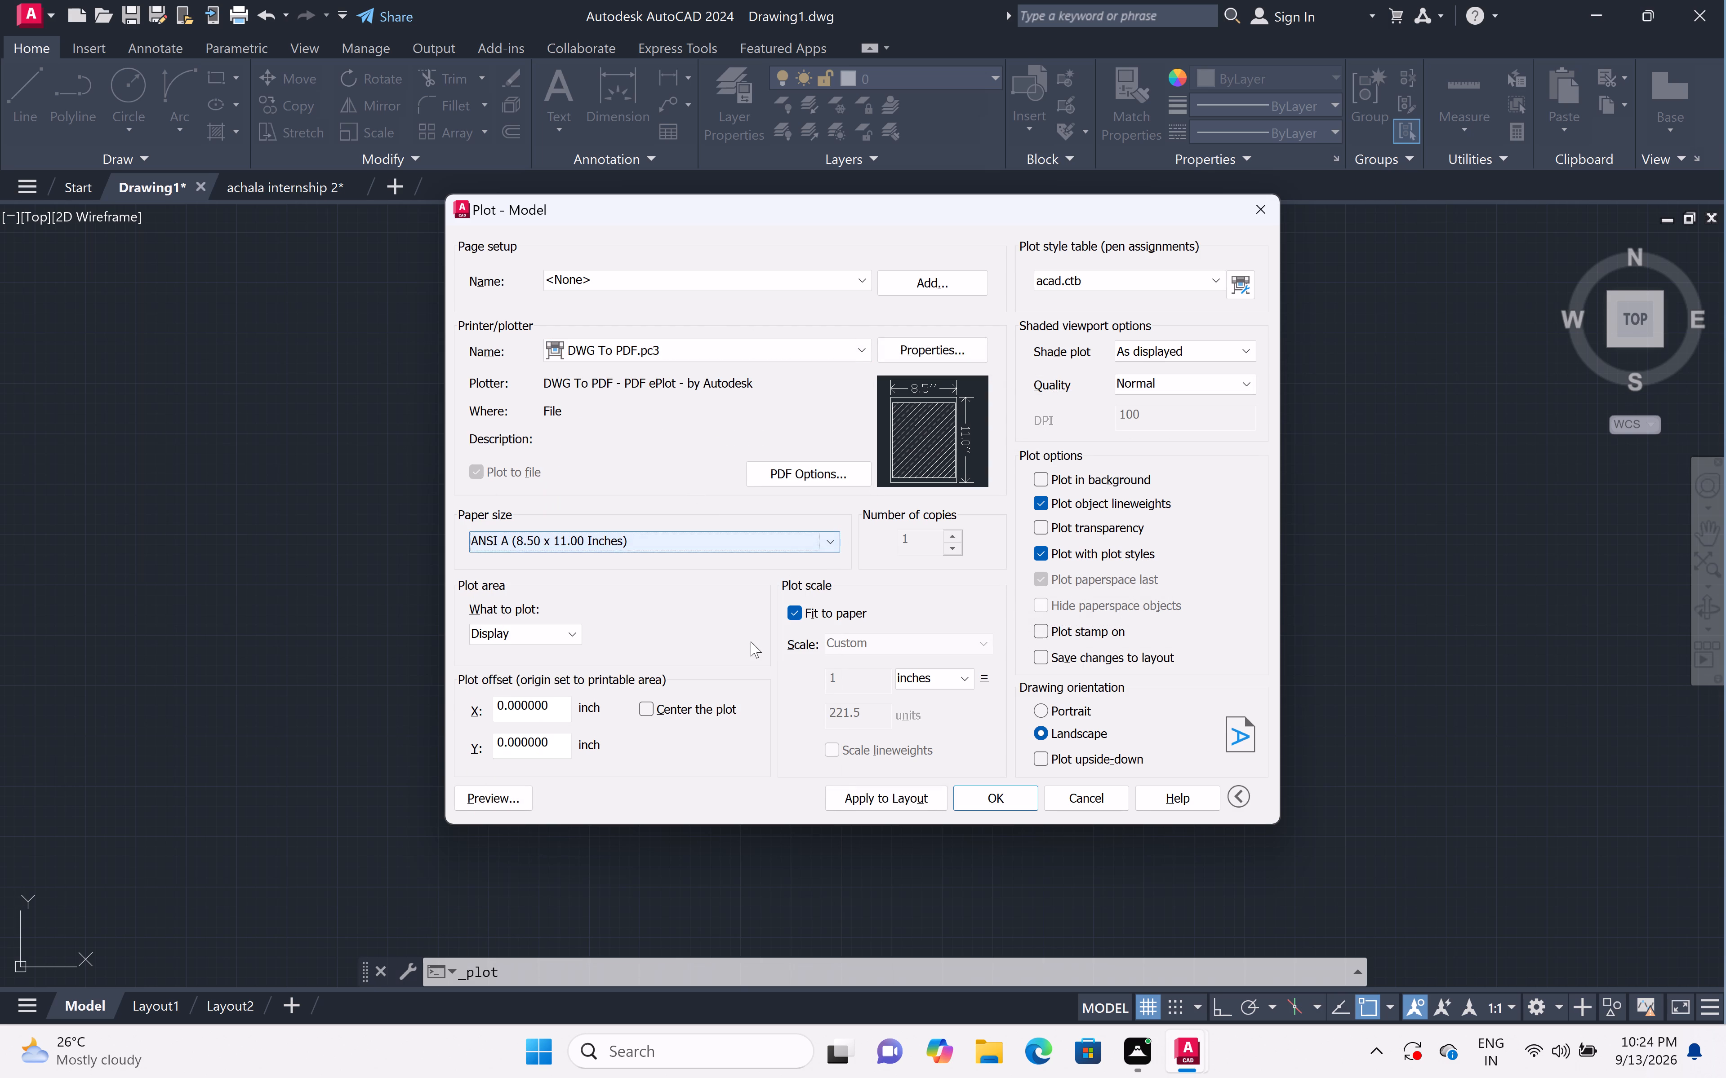
{"action": "left_click", "coordinate": [832, 540]}
{"action": "scroll", "coordinate": [752, 618], "scroll_direction": "down", "scroll_amount": 1}
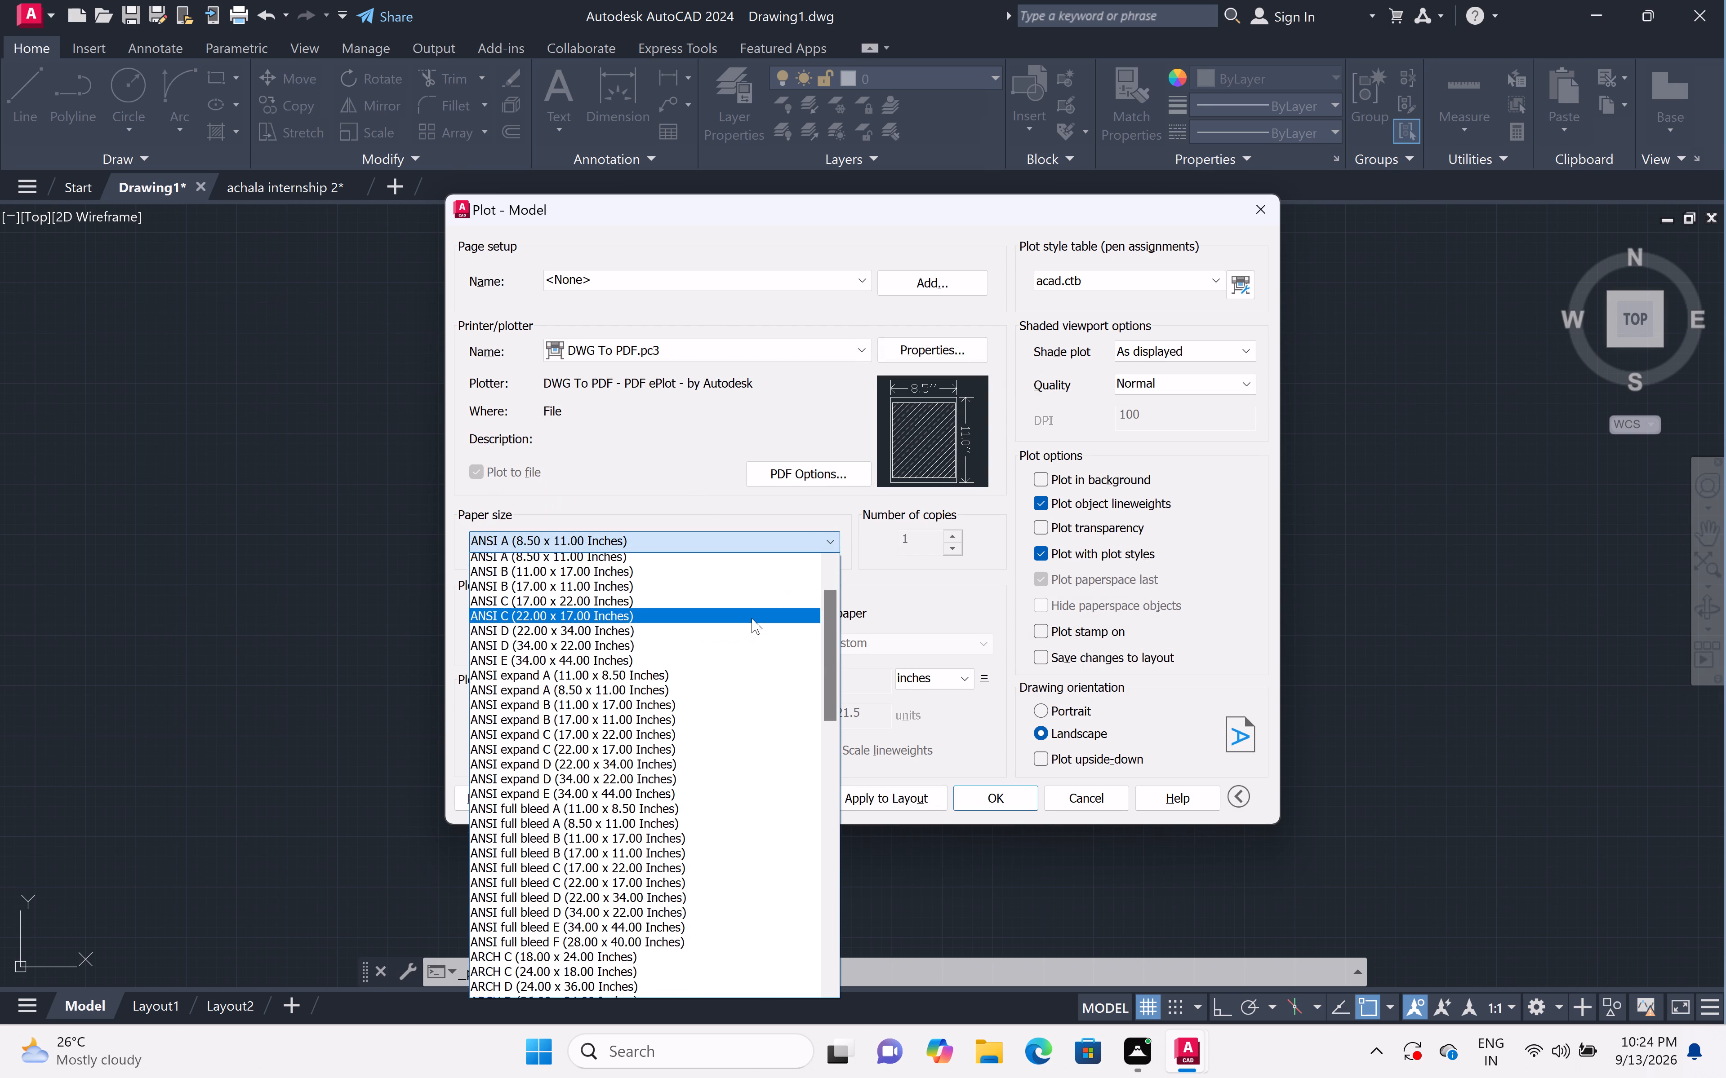
{"action": "scroll", "coordinate": [752, 618], "scroll_direction": "down", "scroll_amount": 15}
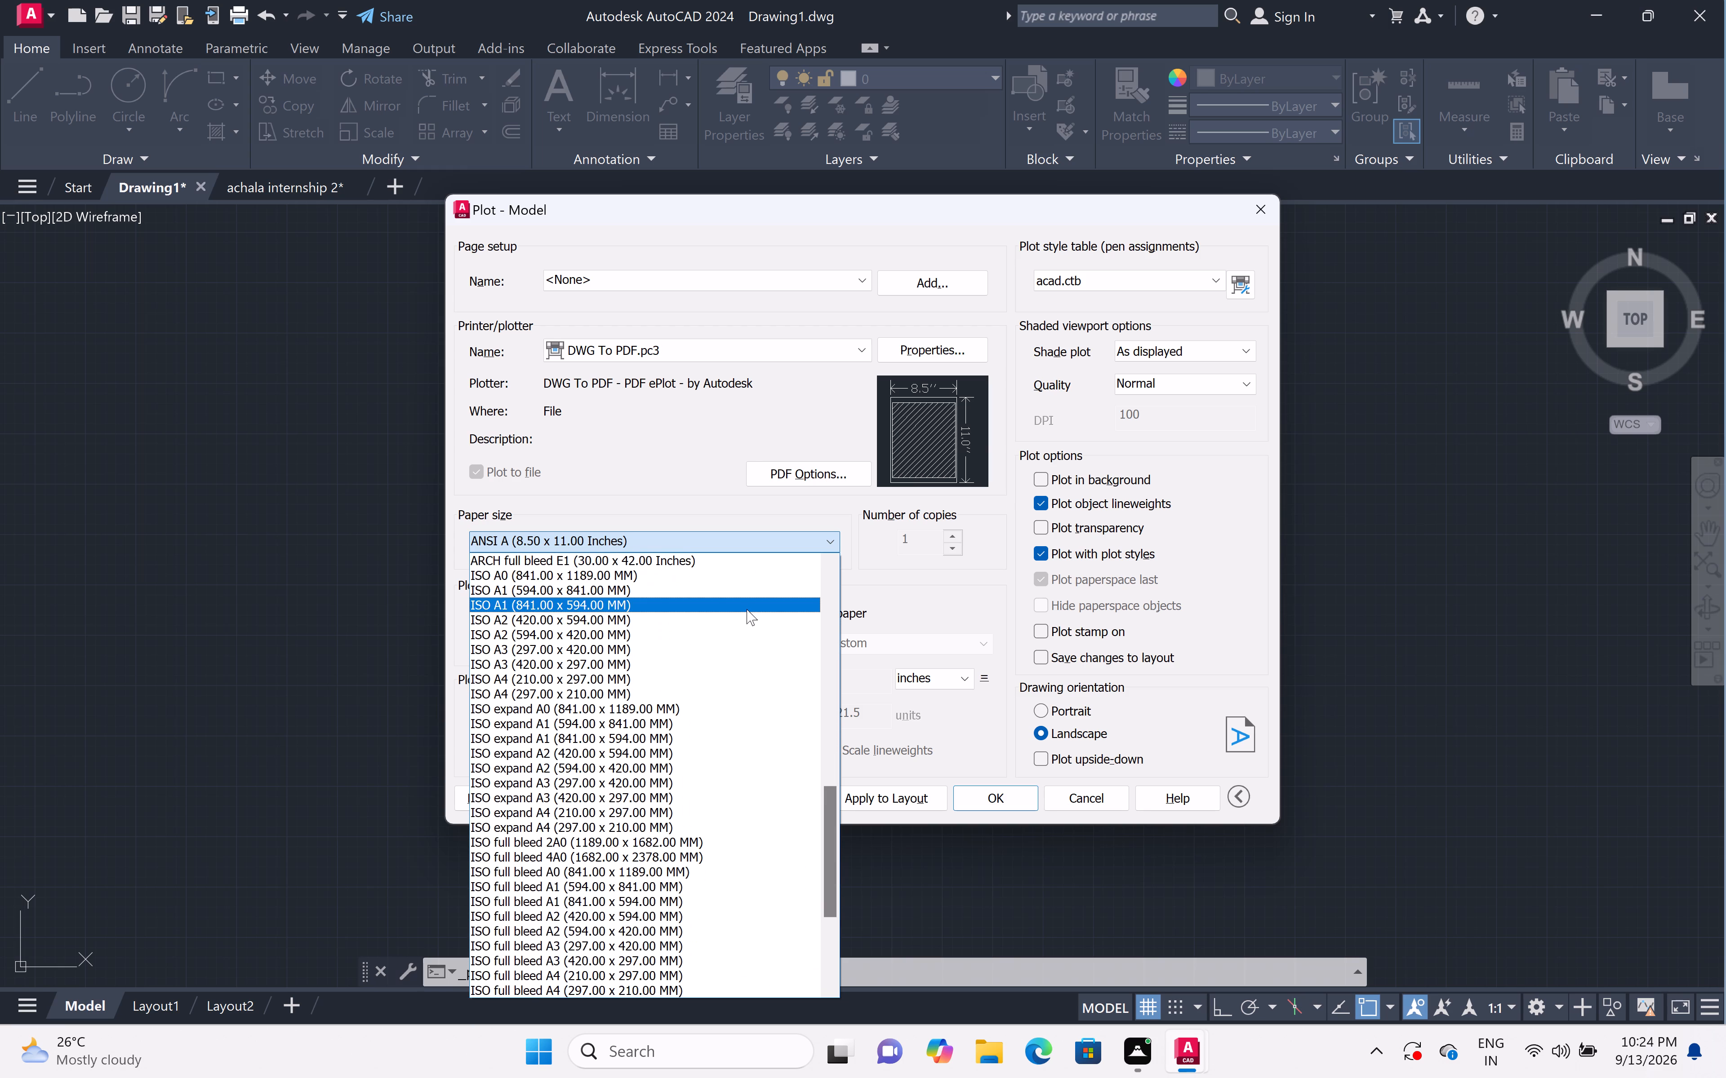
{"action": "scroll", "coordinate": [746, 609], "scroll_direction": "down", "scroll_amount": 1}
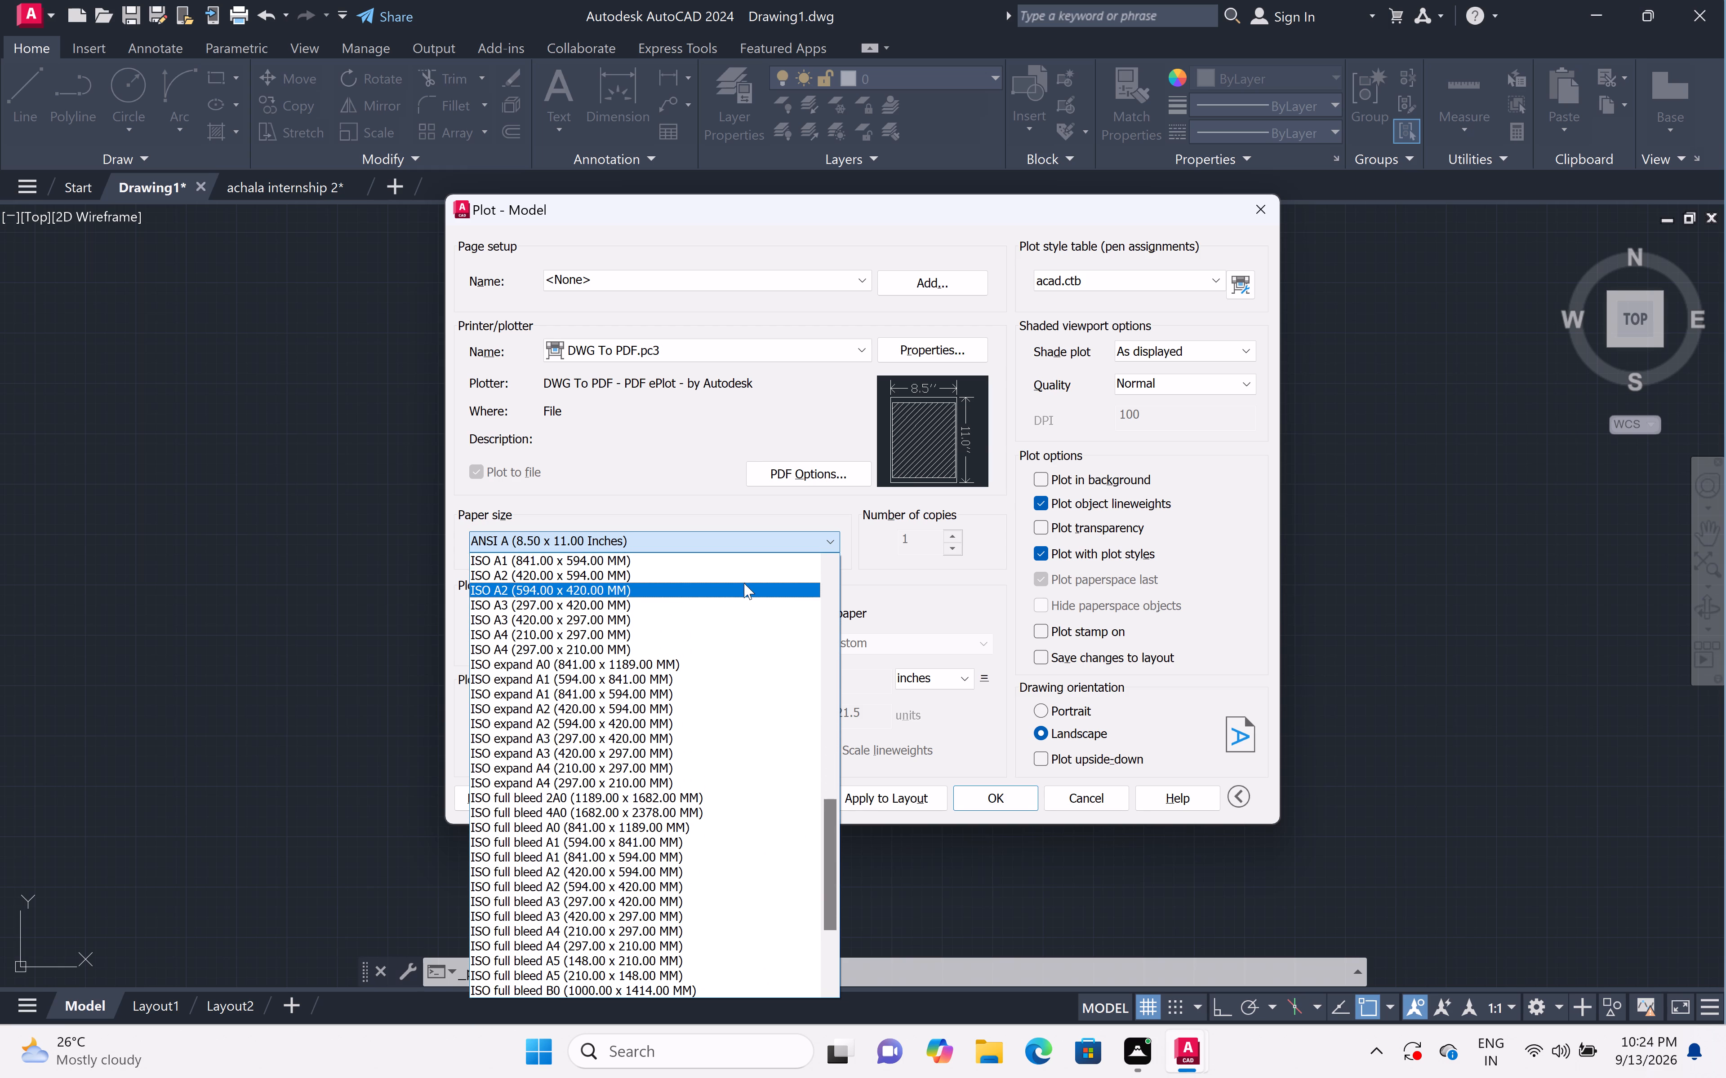
{"action": "scroll", "coordinate": [743, 579], "scroll_direction": "down", "scroll_amount": 3}
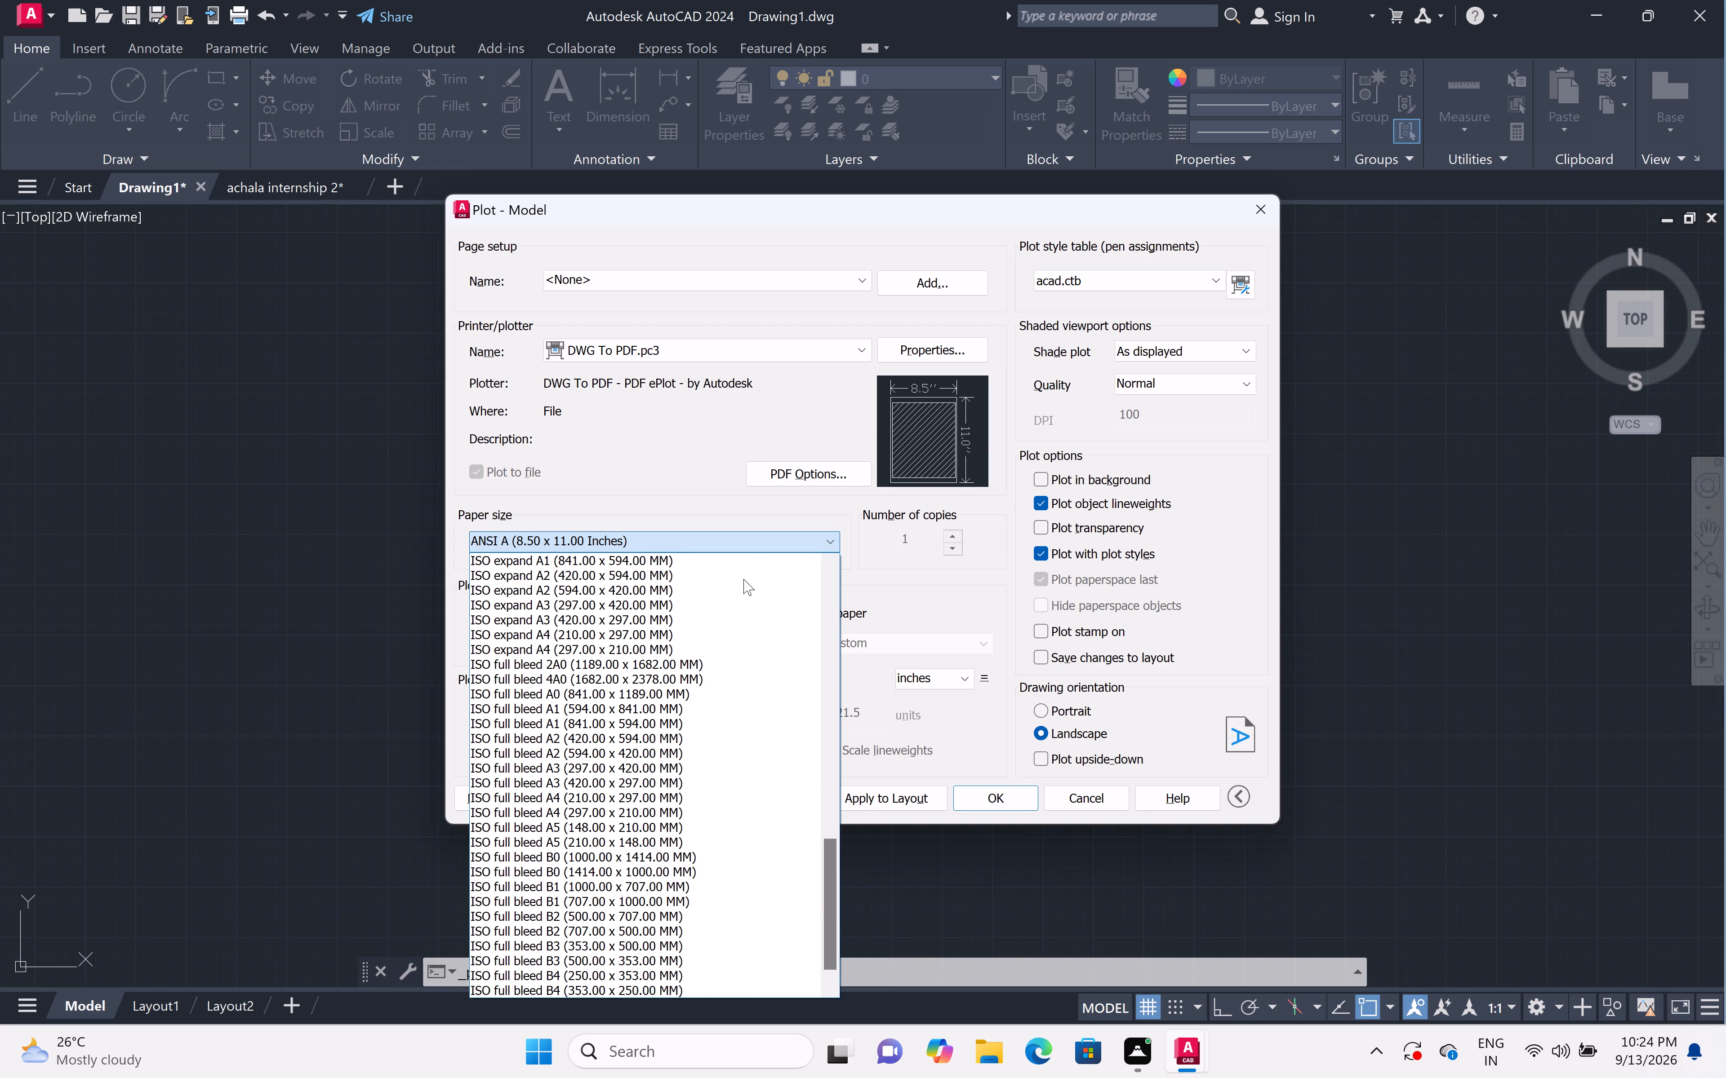
{"action": "scroll", "coordinate": [743, 579], "scroll_direction": "up", "scroll_amount": 3}
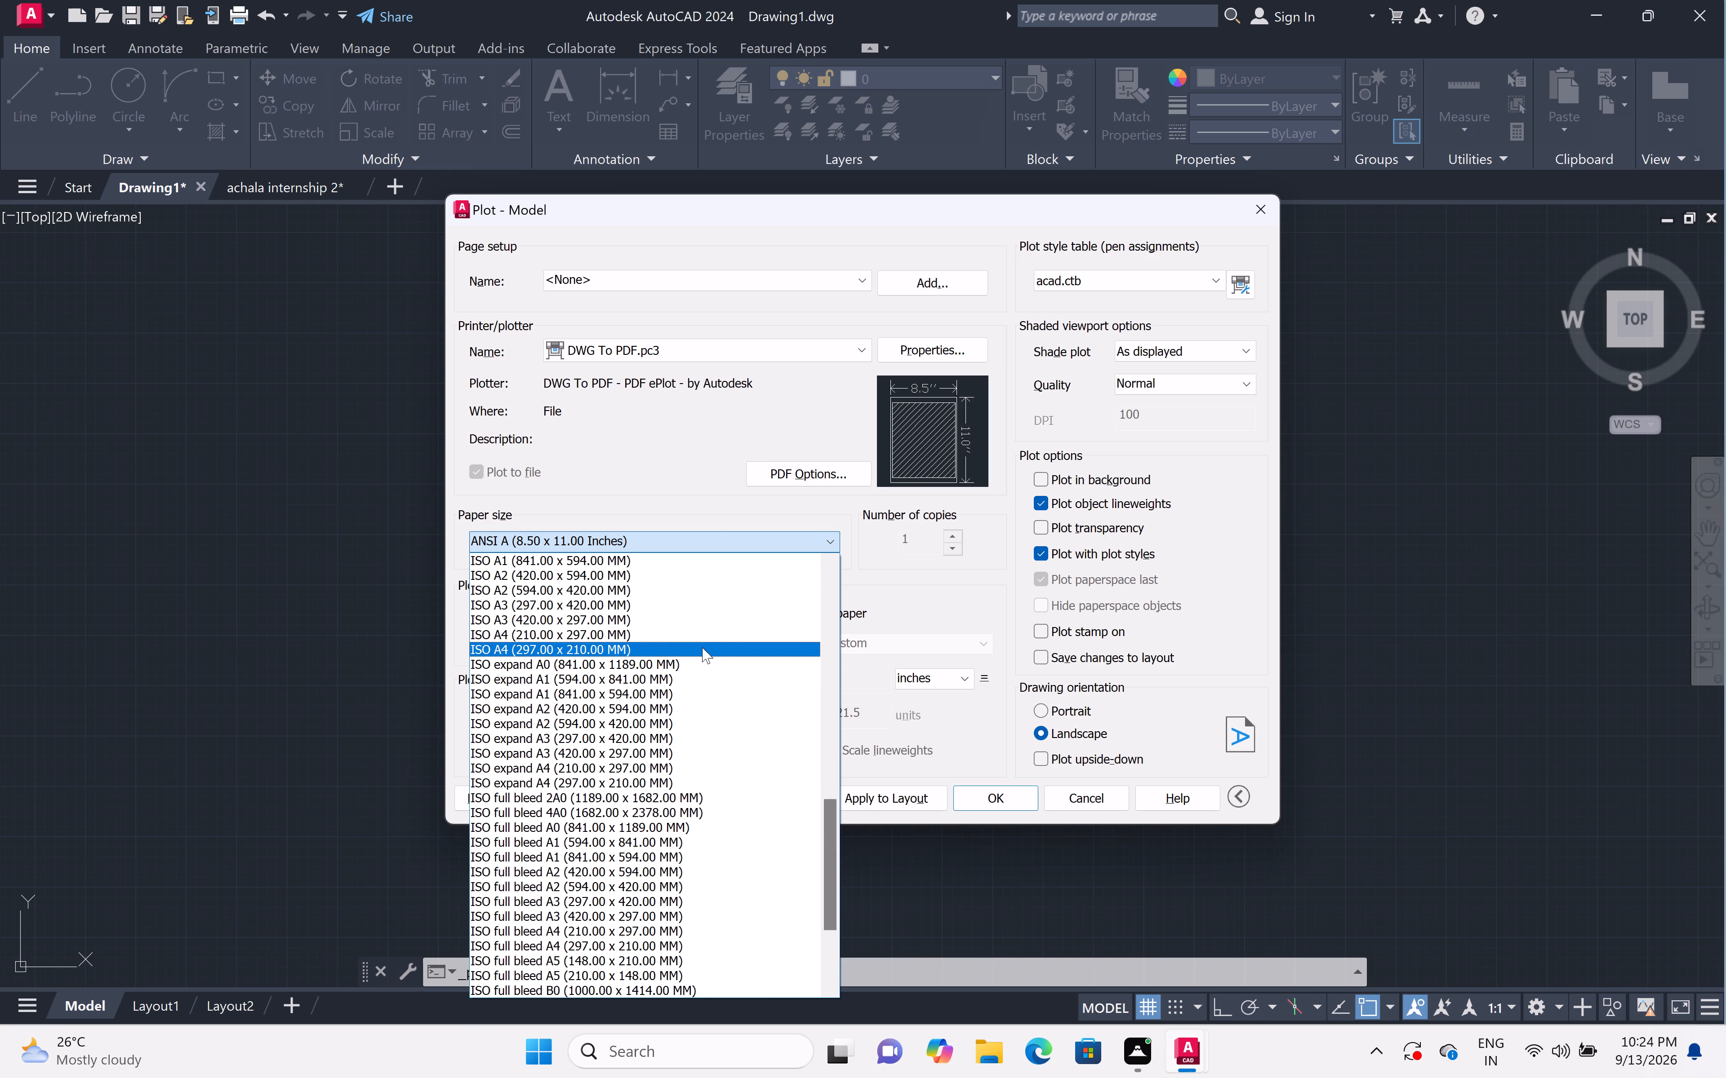
{"action": "left_click", "coordinate": [702, 647]}
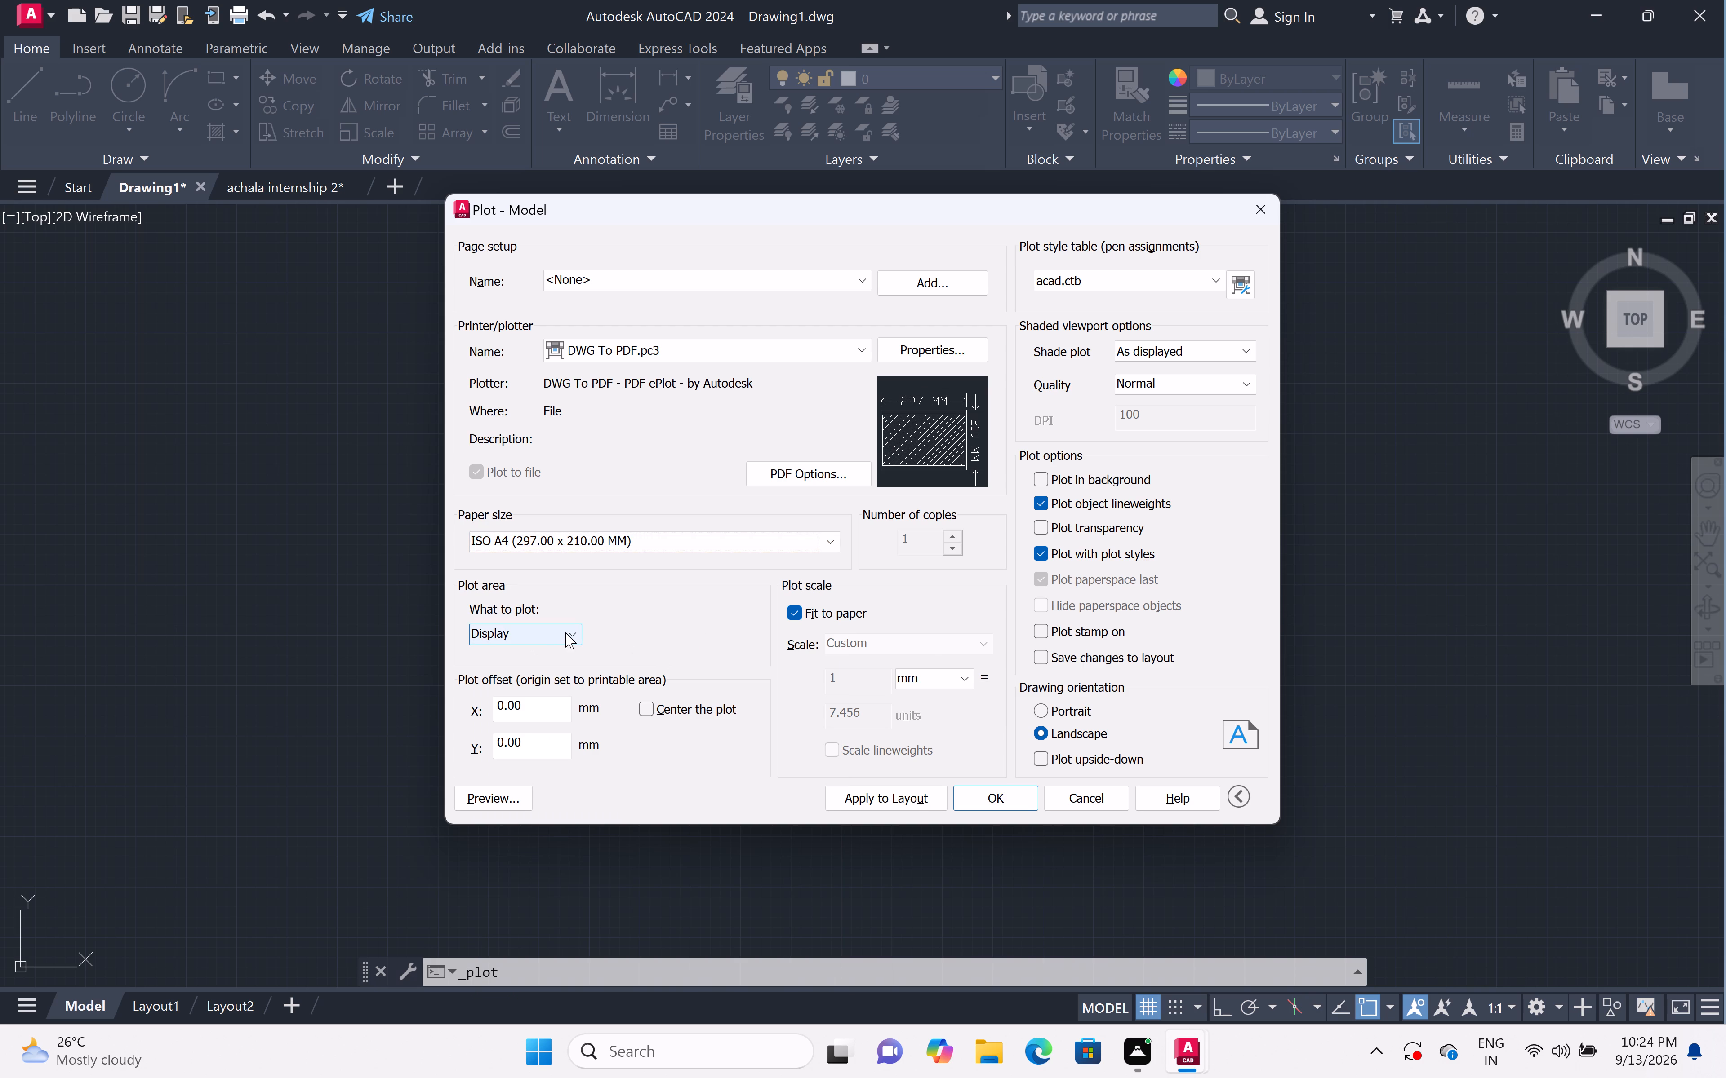
Set the plot area to a window matching the rectangular frame around the GROUND FLOOR PLAN, and center the plot.
{"action": "left_click", "coordinate": [569, 630]}
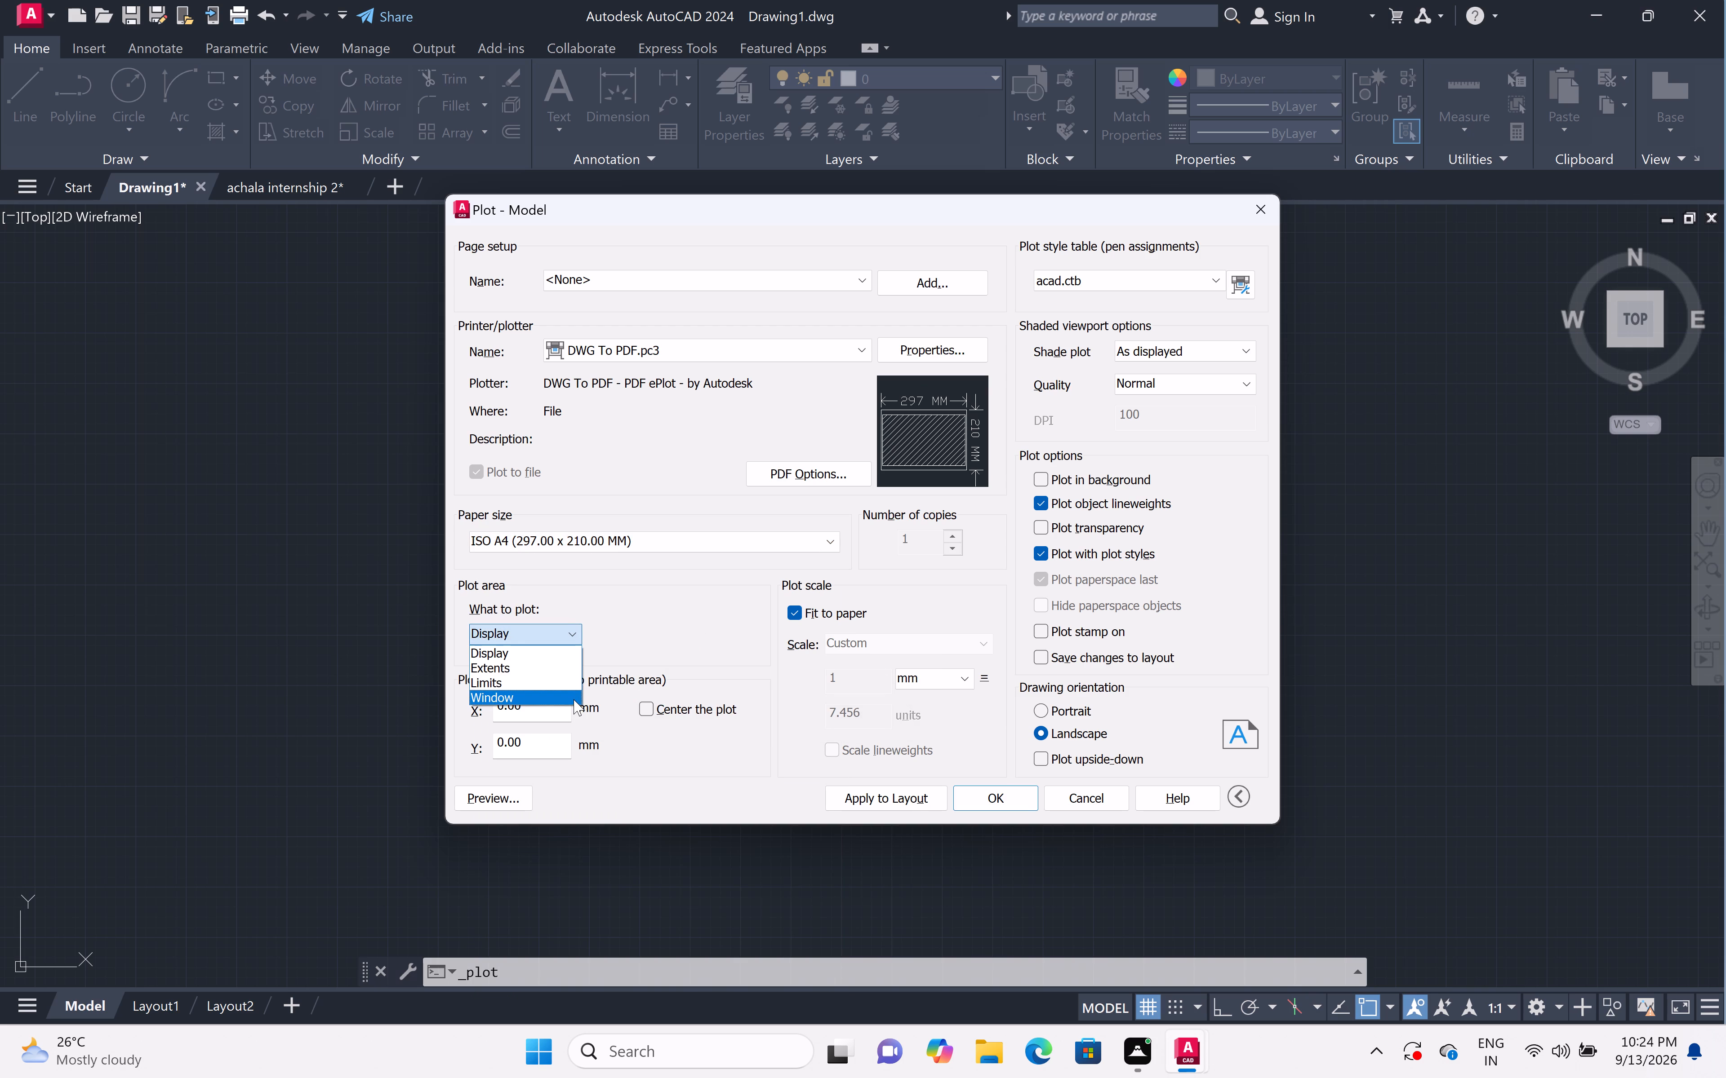
{"action": "left_click", "coordinate": [574, 699]}
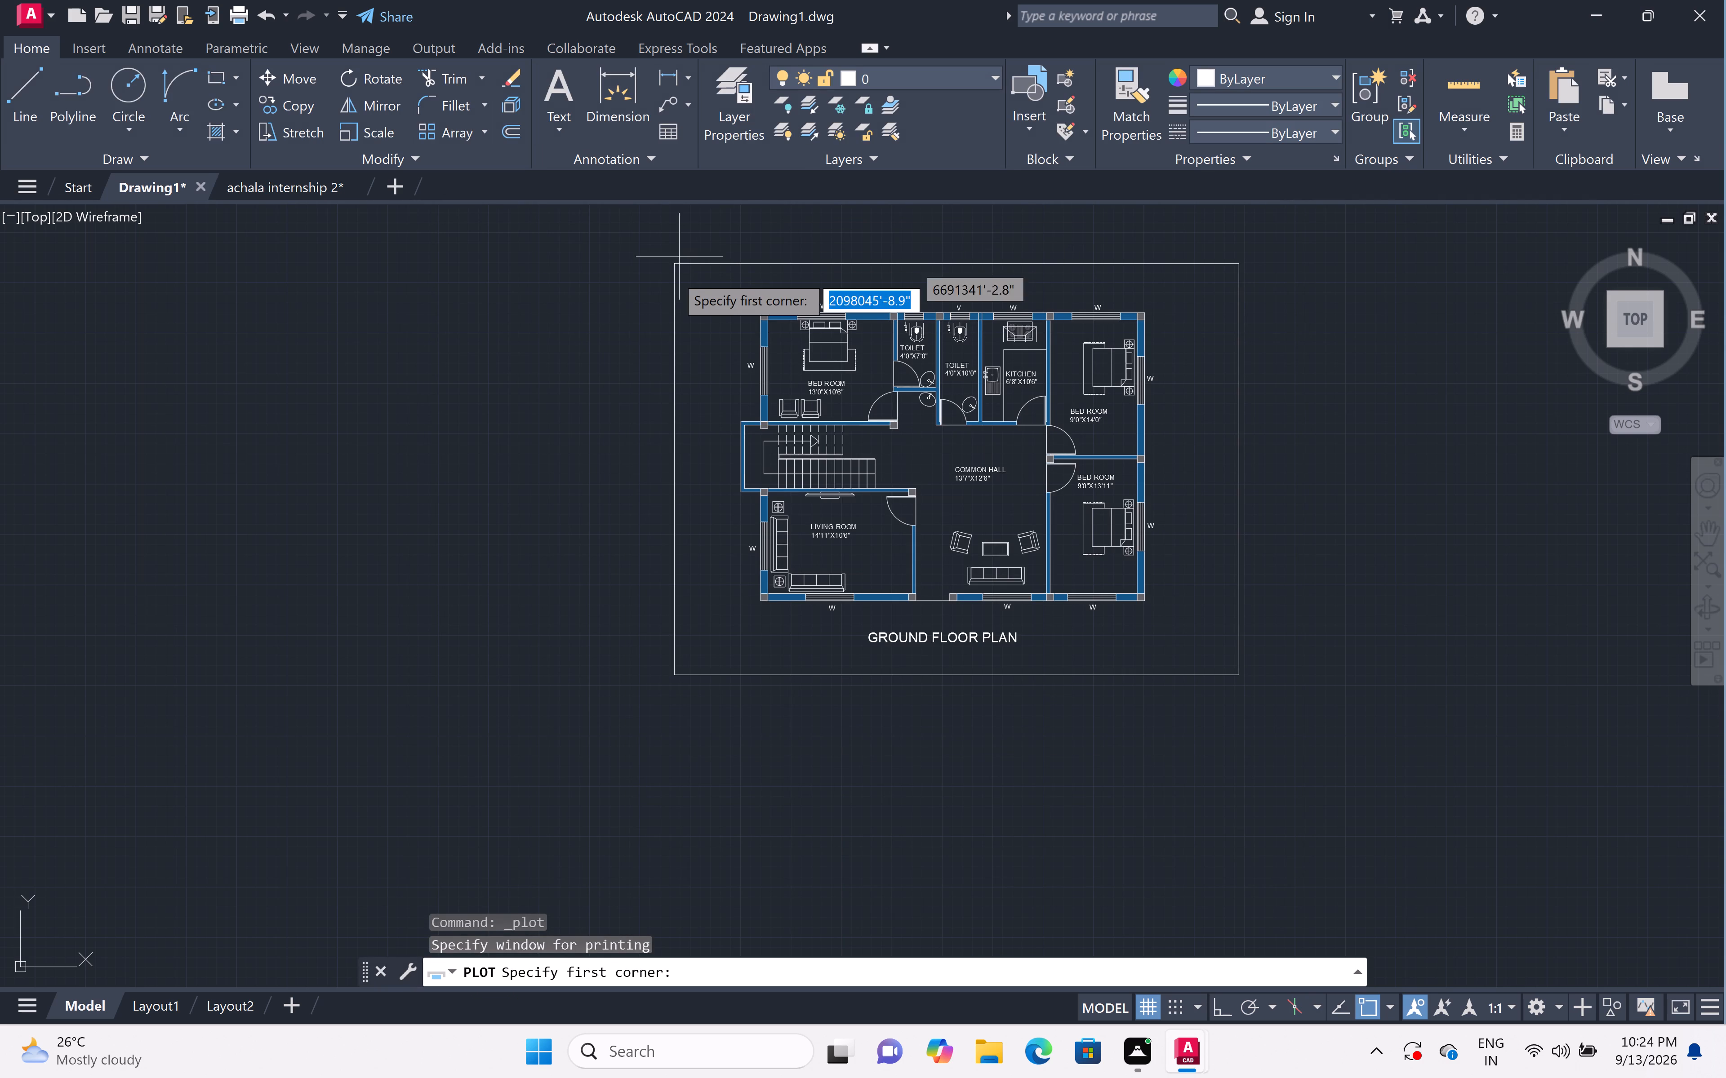
{"action": "left_click_drag", "start_coordinate": [670, 261], "coordinate": [674, 262]}
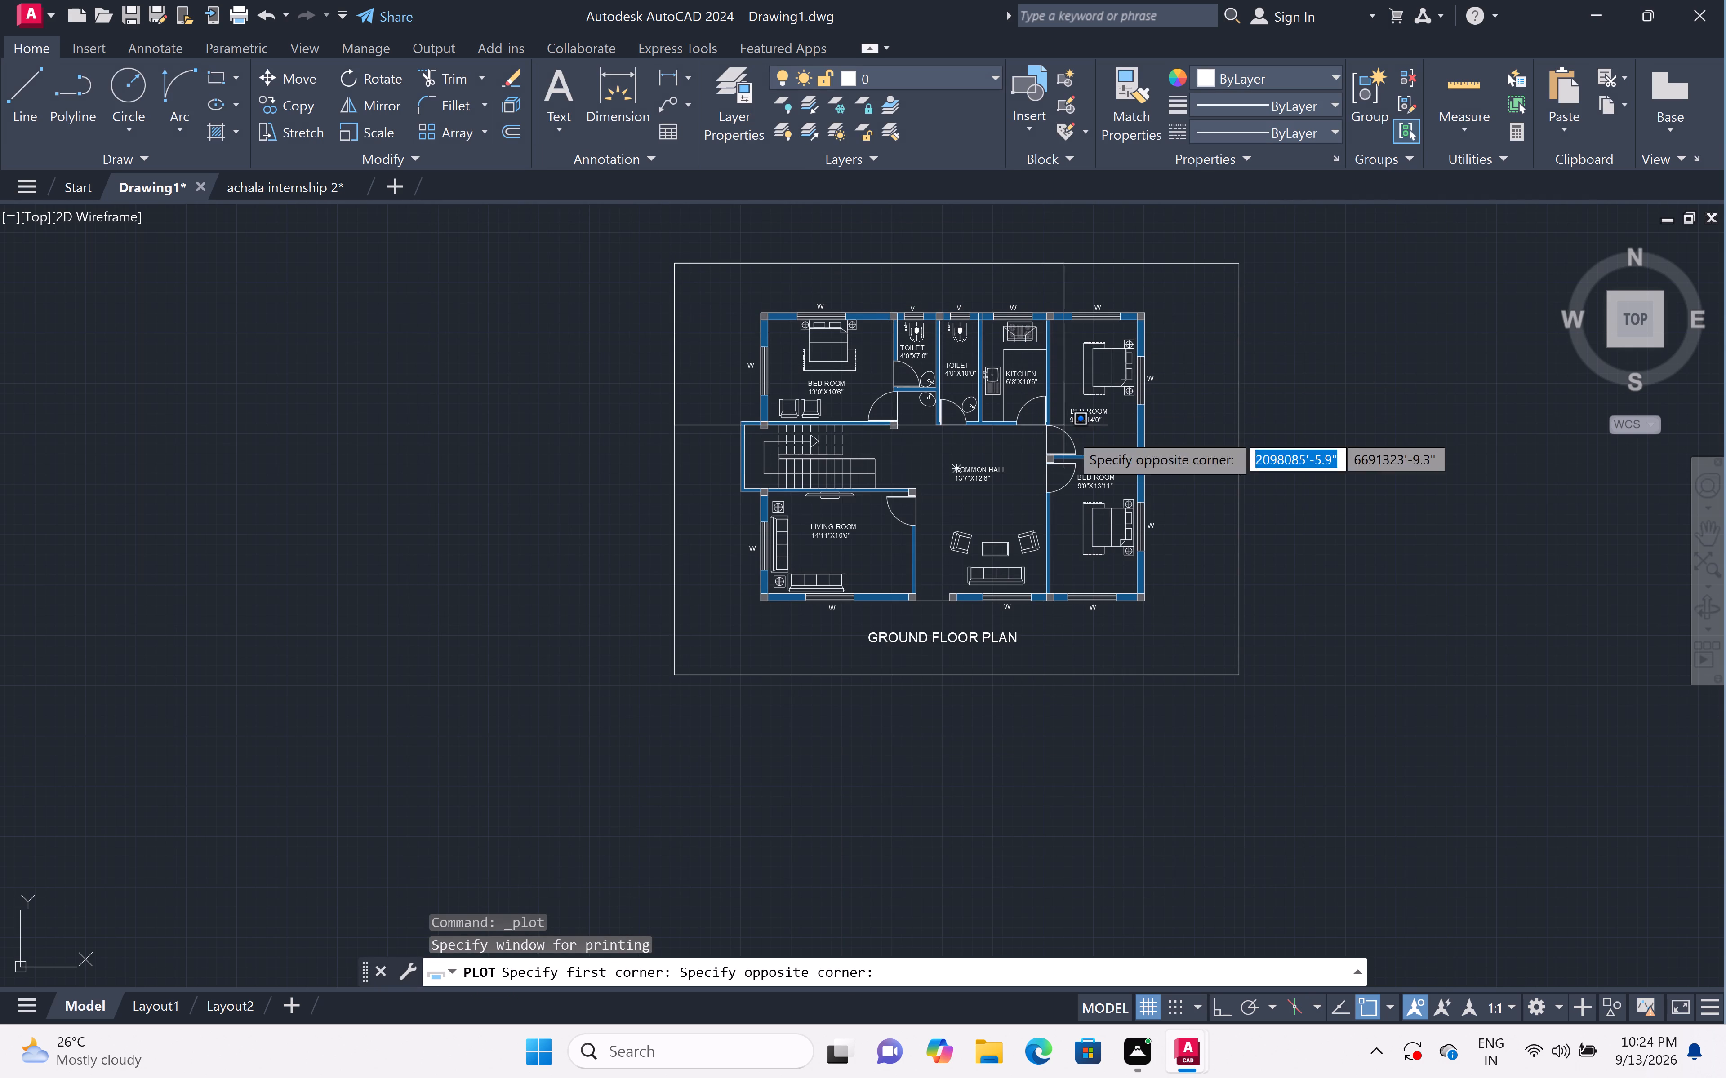
{"action": "double_click", "coordinate": [1239, 674]}
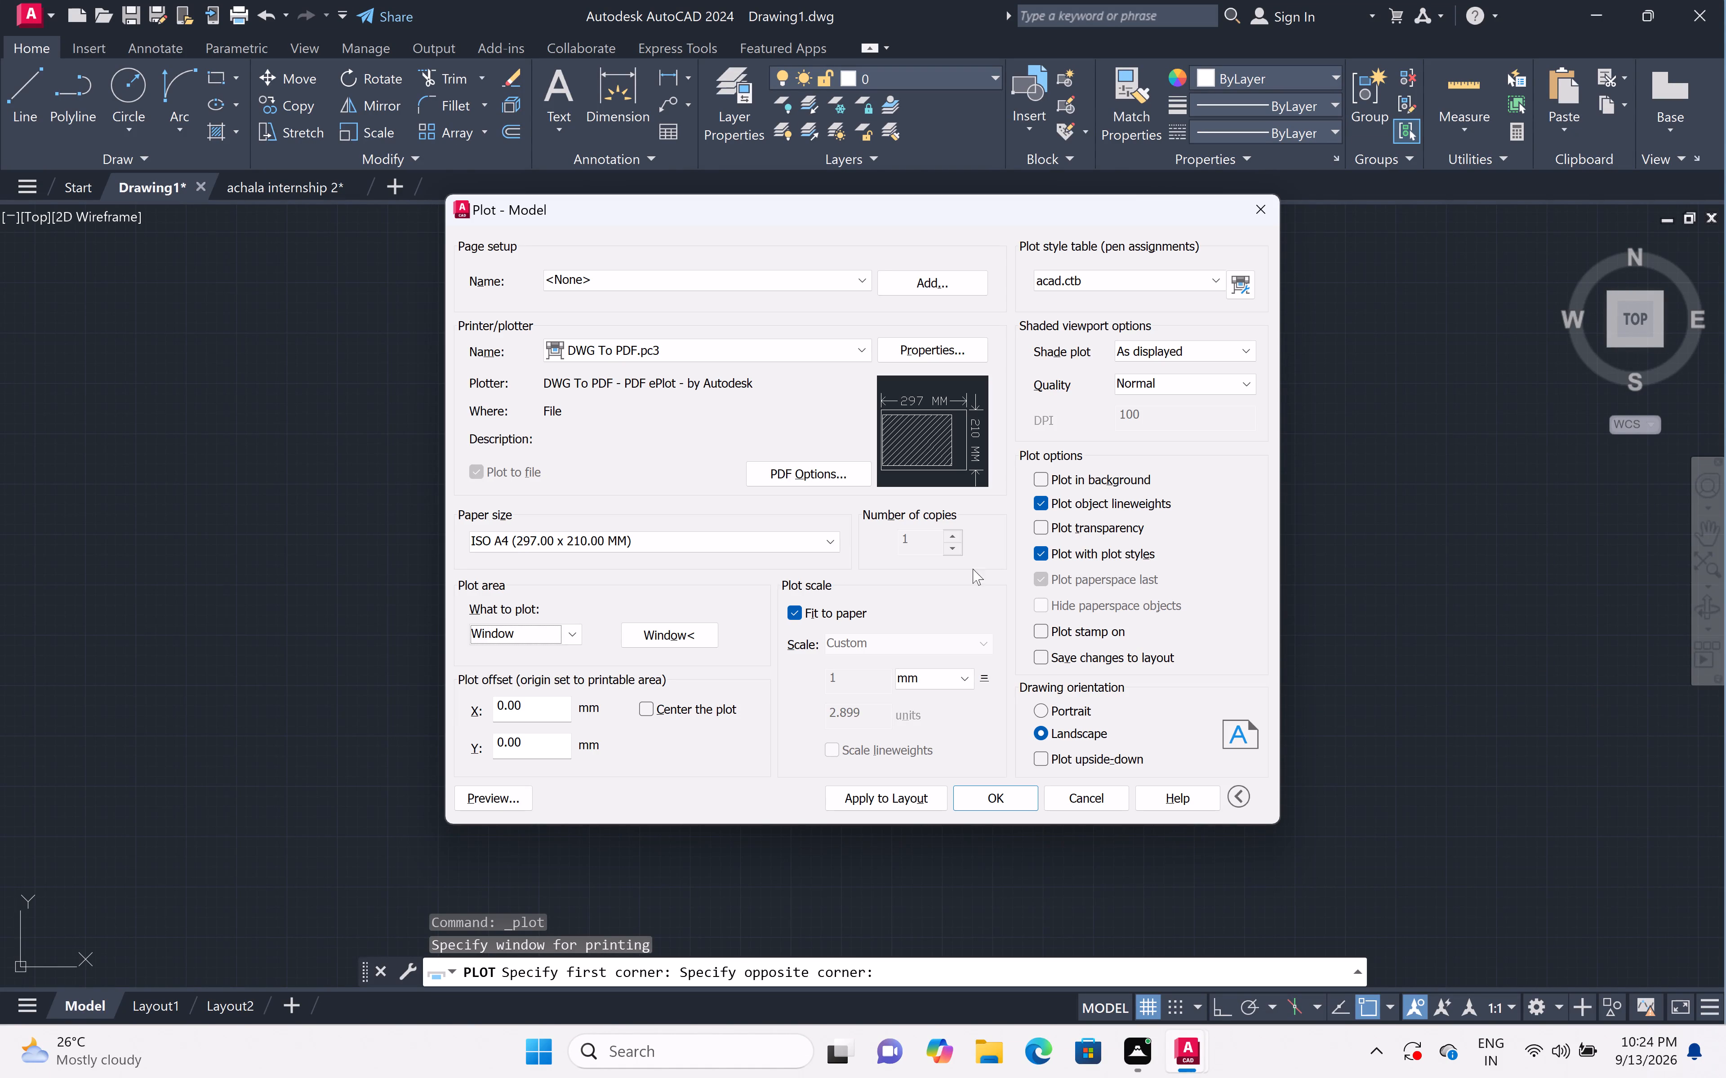
{"action": "left_click", "coordinate": [649, 707]}
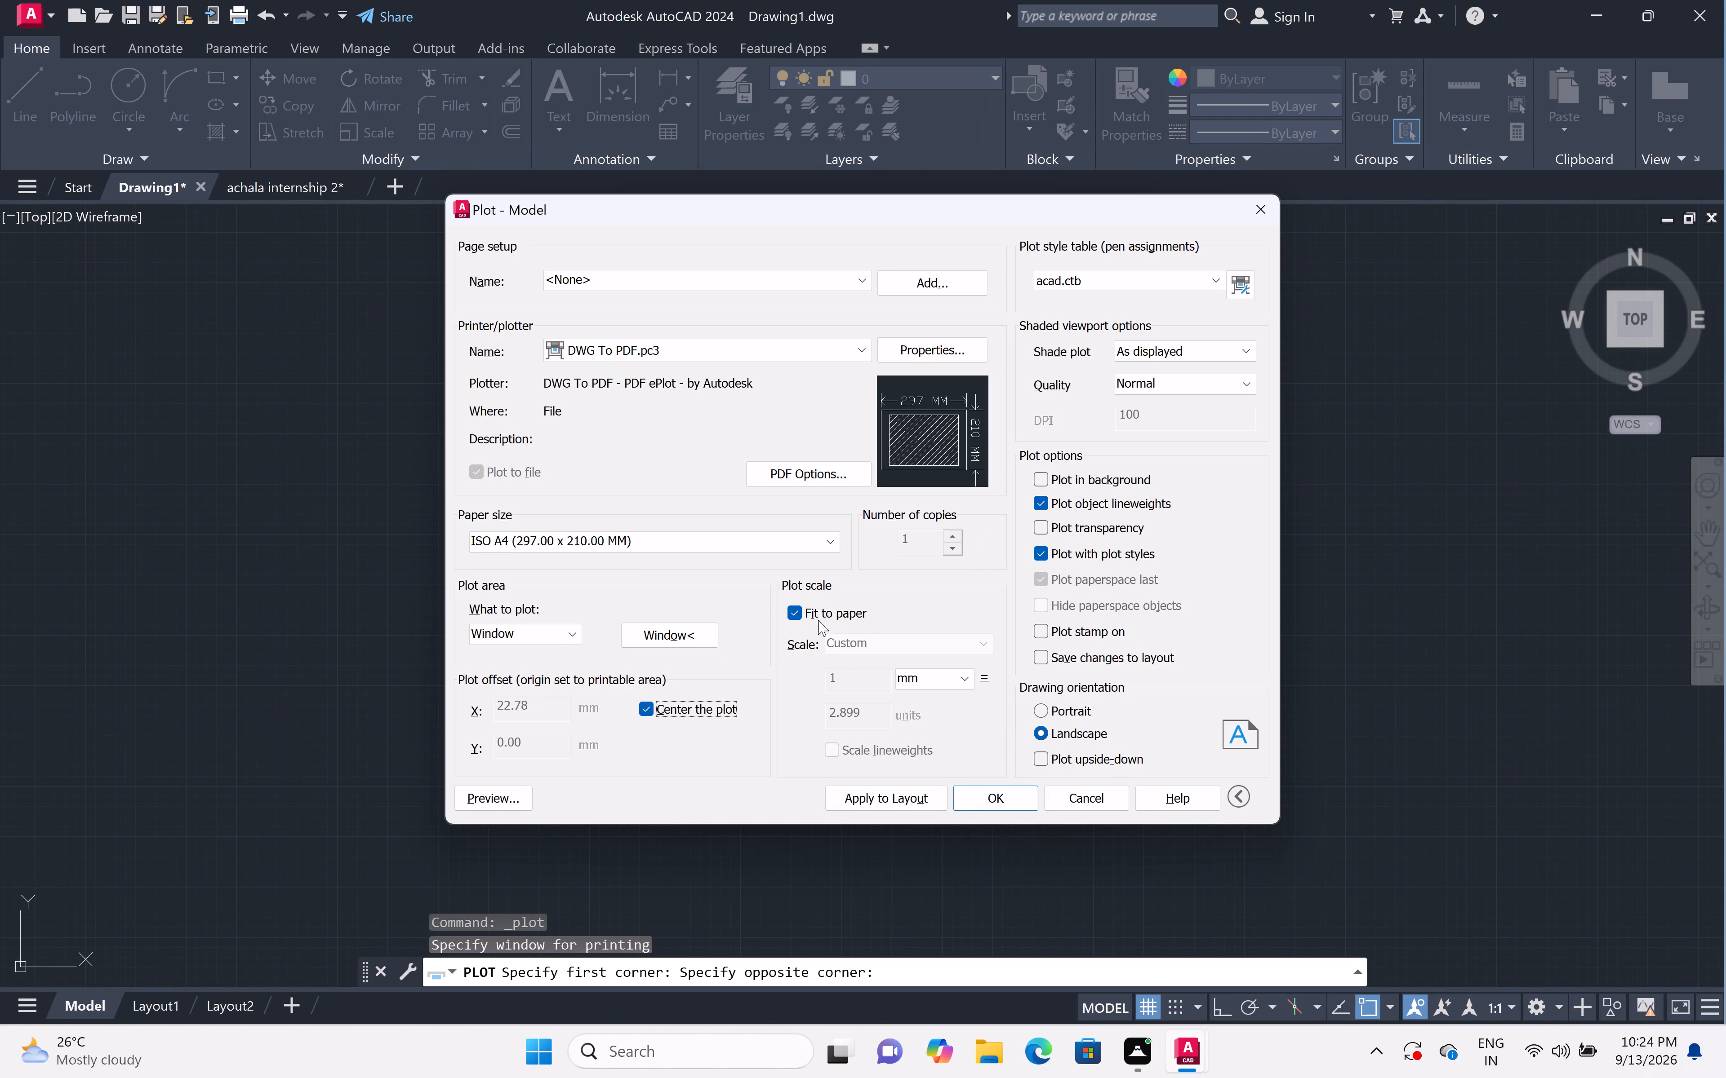
Preview the plot of the framed floor plan and return to the plot settings.
{"action": "left_click", "coordinate": [492, 796]}
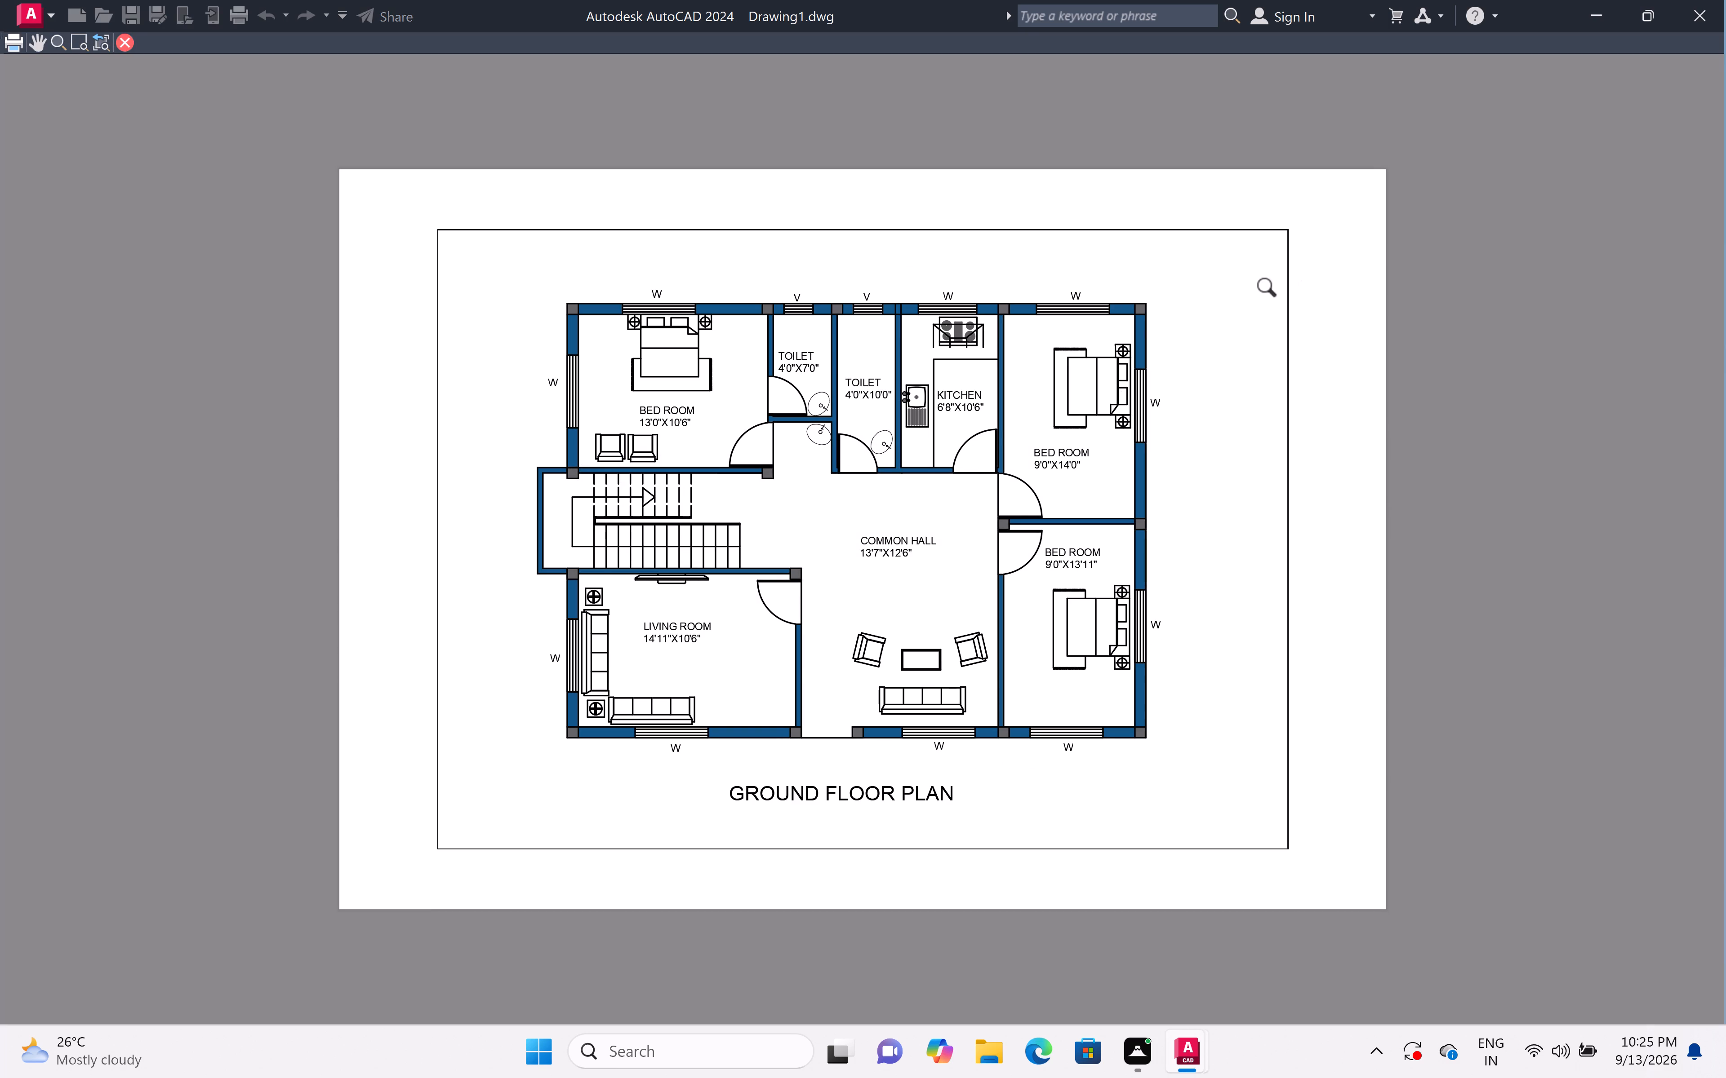
{"action": "right_click", "coordinate": [1250, 305]}
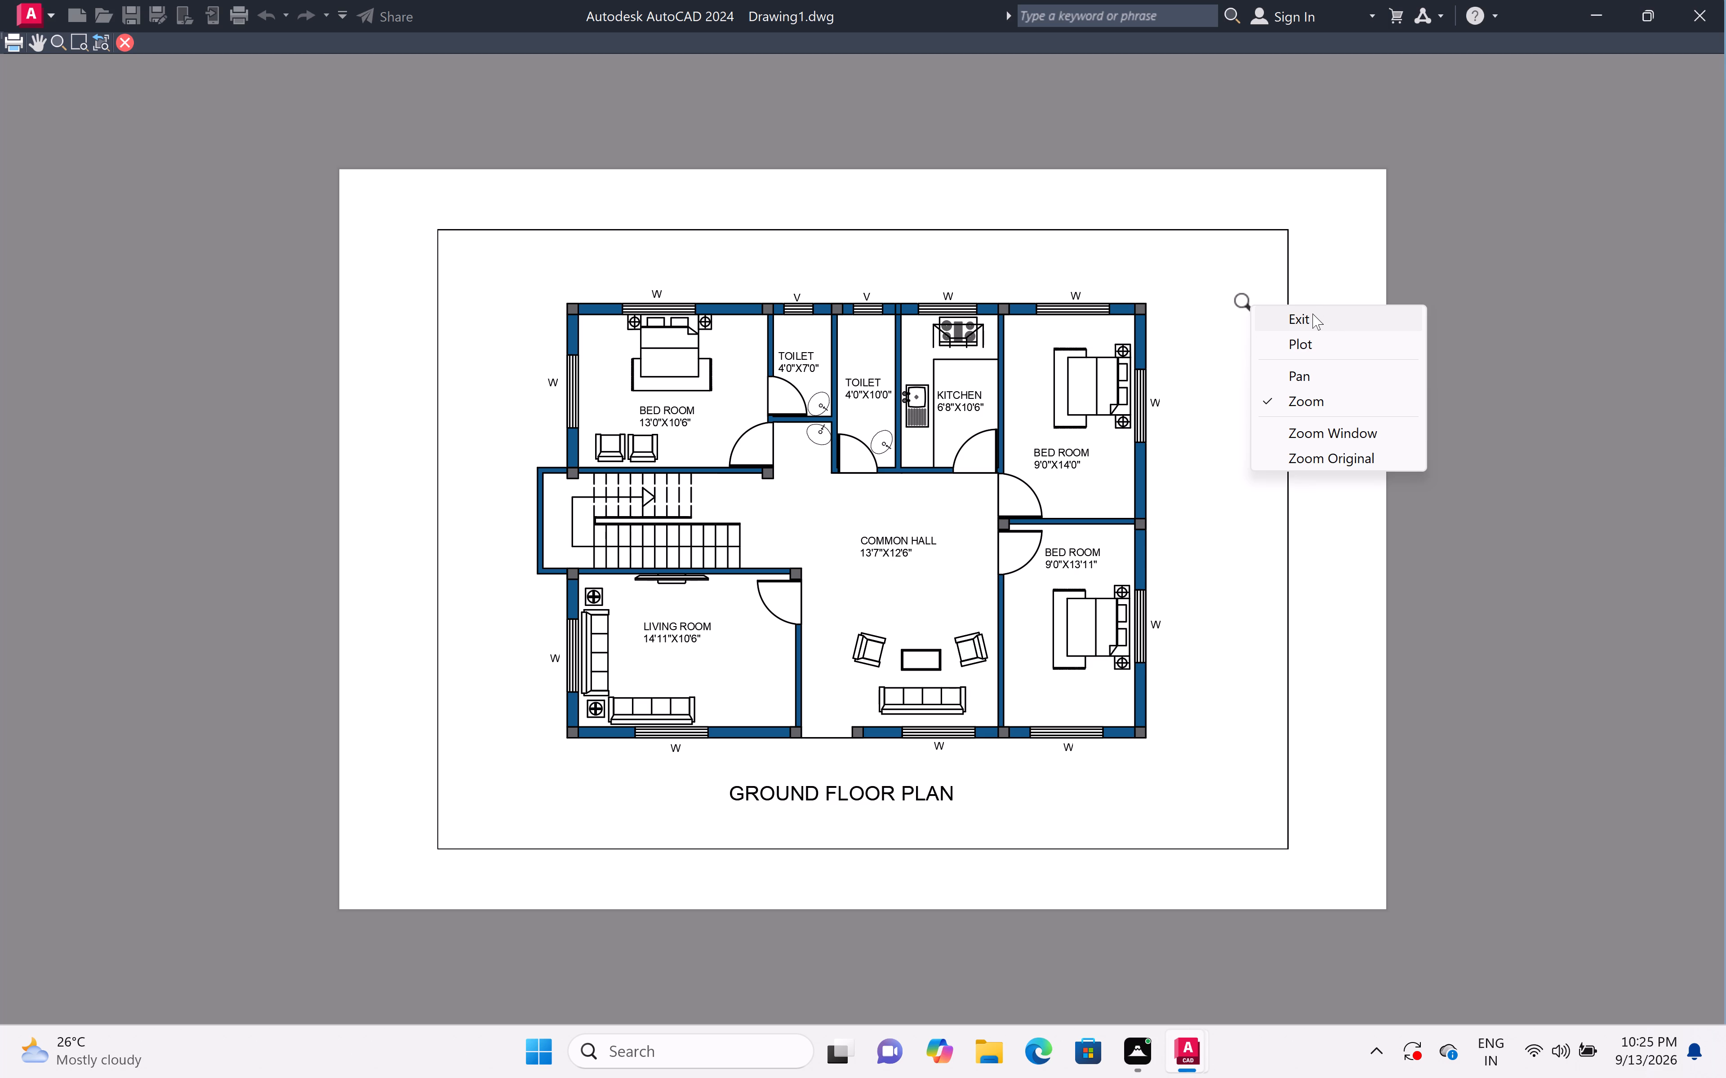
{"action": "left_click", "coordinate": [1311, 314]}
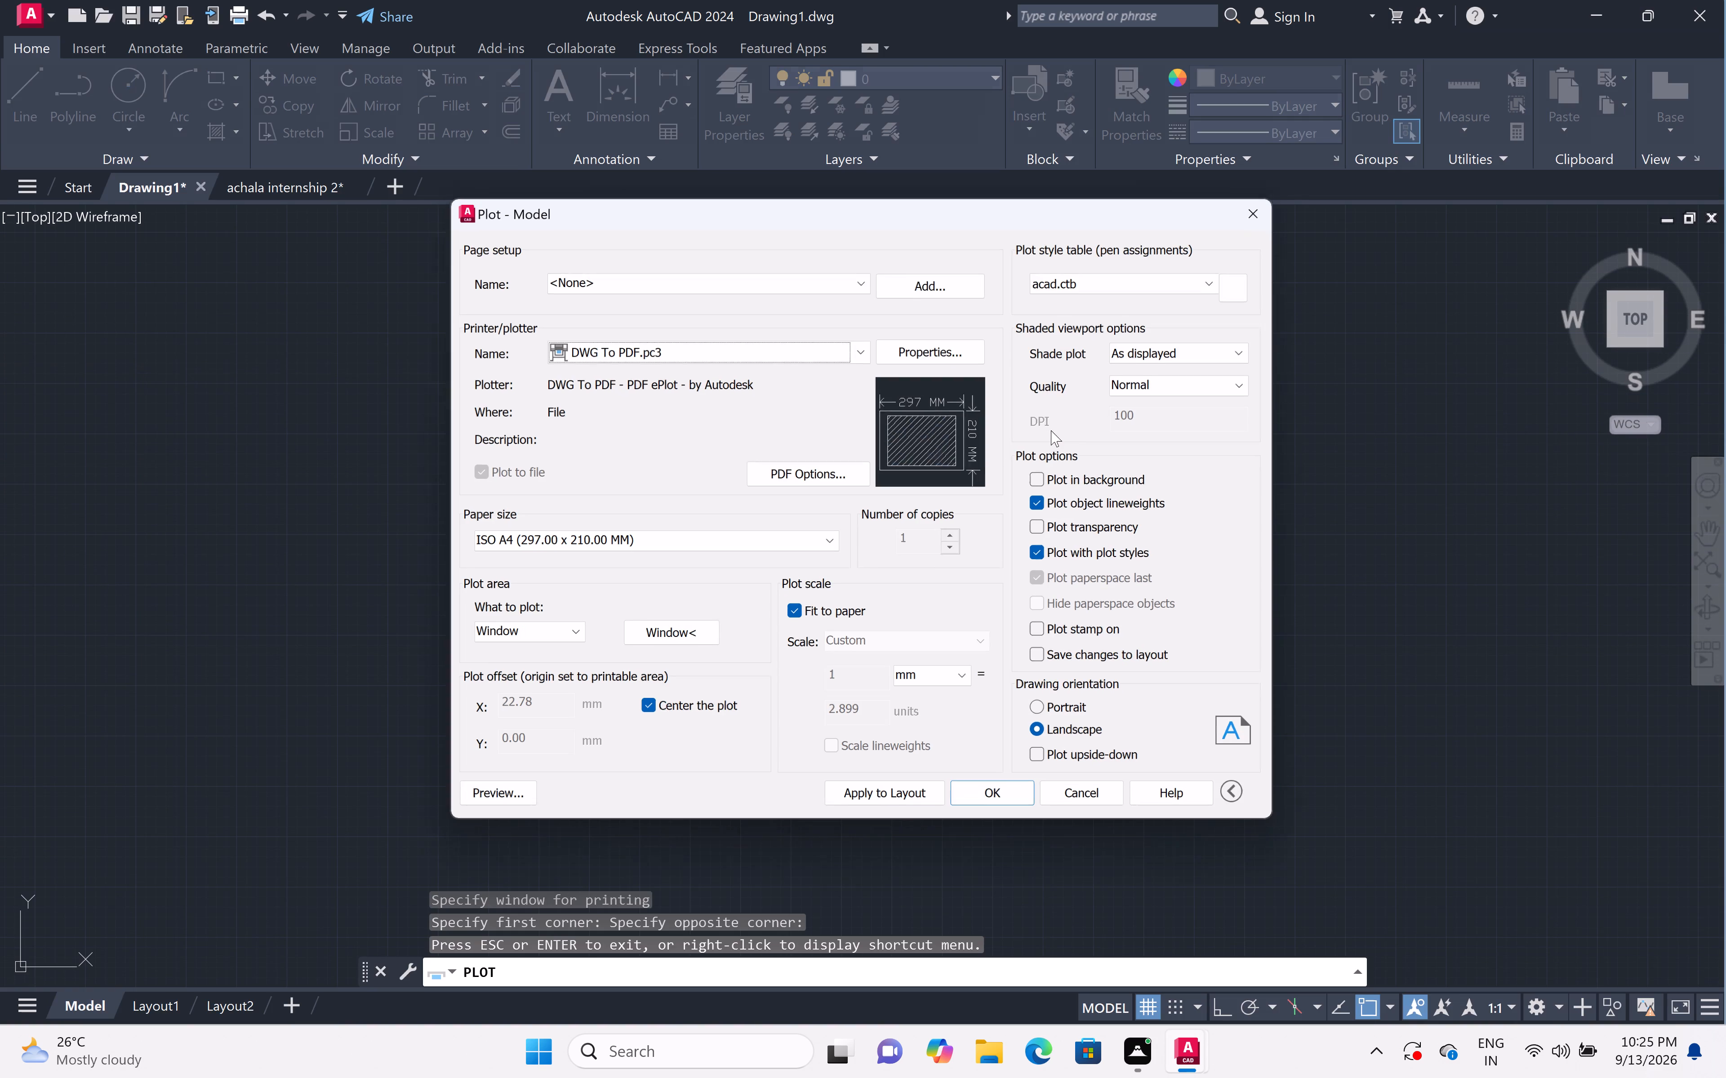
Apply the plot settings to the layout and proceed with plotting to a PDF file.
{"action": "left_click", "coordinate": [906, 797]}
{"action": "left_click", "coordinate": [908, 795]}
{"action": "double_click", "coordinate": [979, 803]}
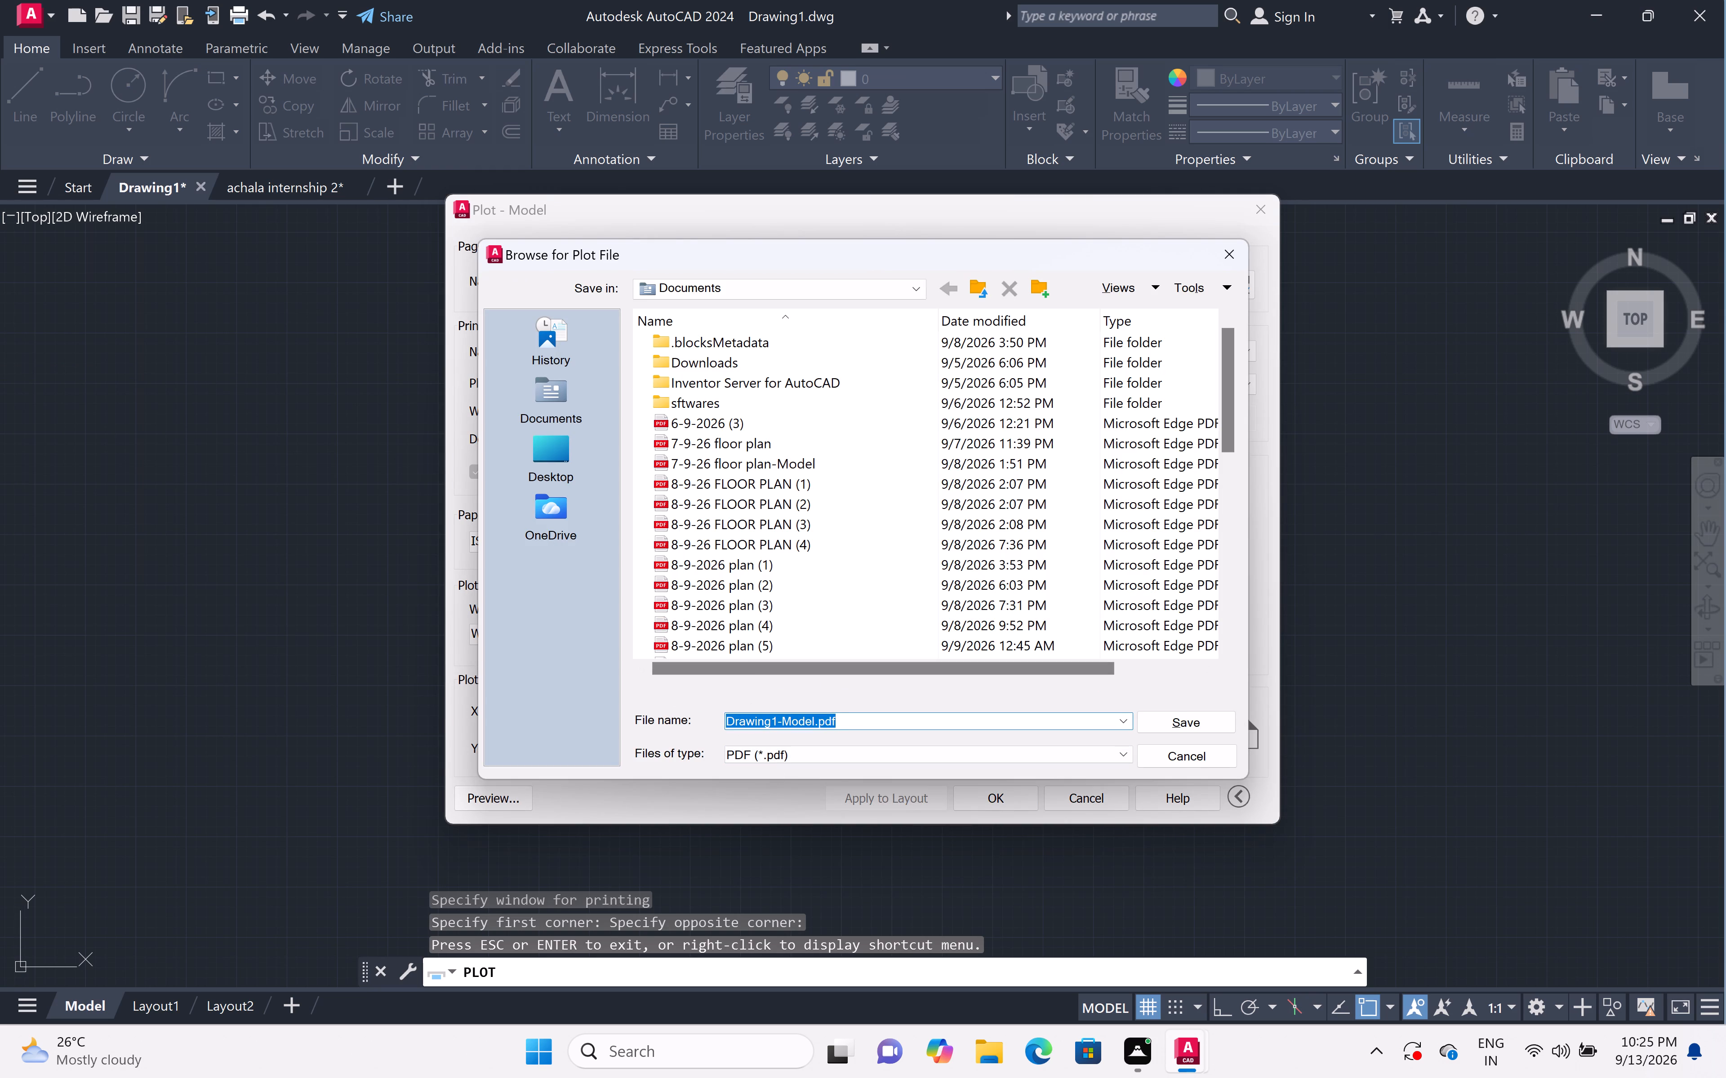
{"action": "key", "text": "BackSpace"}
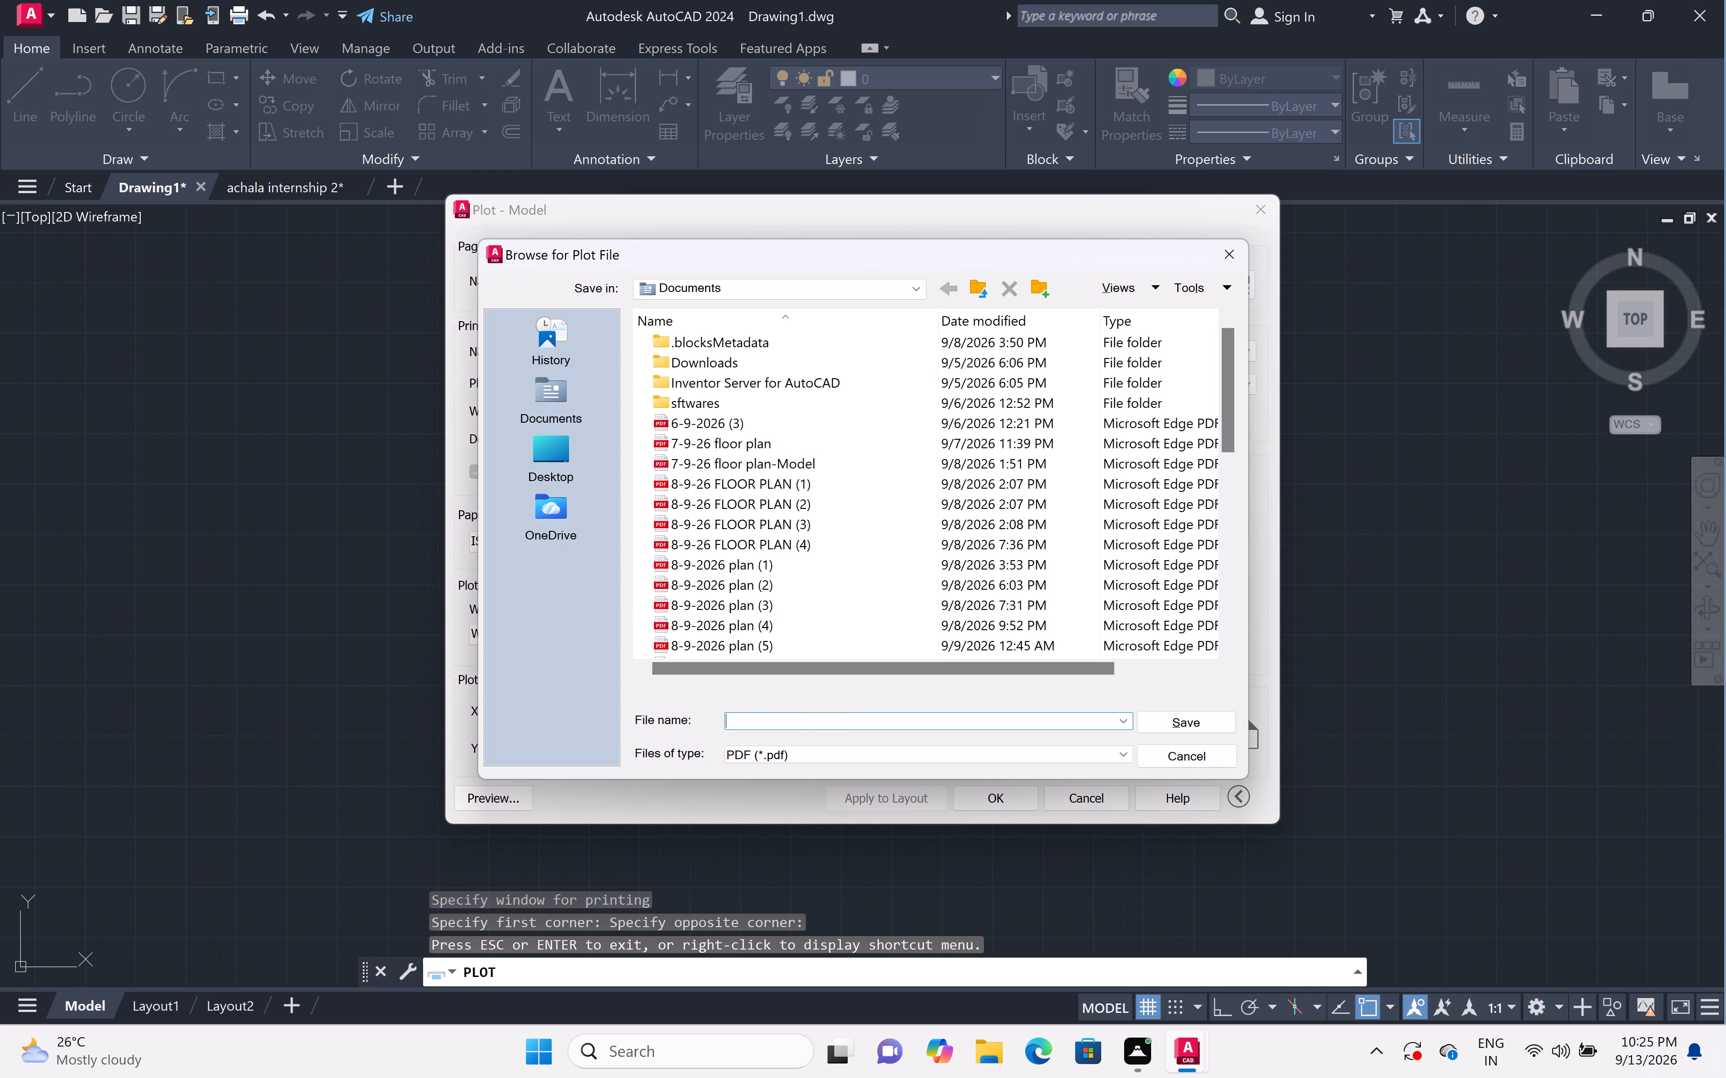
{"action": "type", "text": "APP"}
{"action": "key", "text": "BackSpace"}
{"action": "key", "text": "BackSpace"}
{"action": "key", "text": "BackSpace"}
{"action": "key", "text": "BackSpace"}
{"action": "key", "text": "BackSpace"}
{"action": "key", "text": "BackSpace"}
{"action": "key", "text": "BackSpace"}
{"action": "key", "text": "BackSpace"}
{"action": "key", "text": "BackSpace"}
Enter 13-9-26 as the start of the PDF file name, replacing the suggested name.
{"action": "type", "text": "13"}
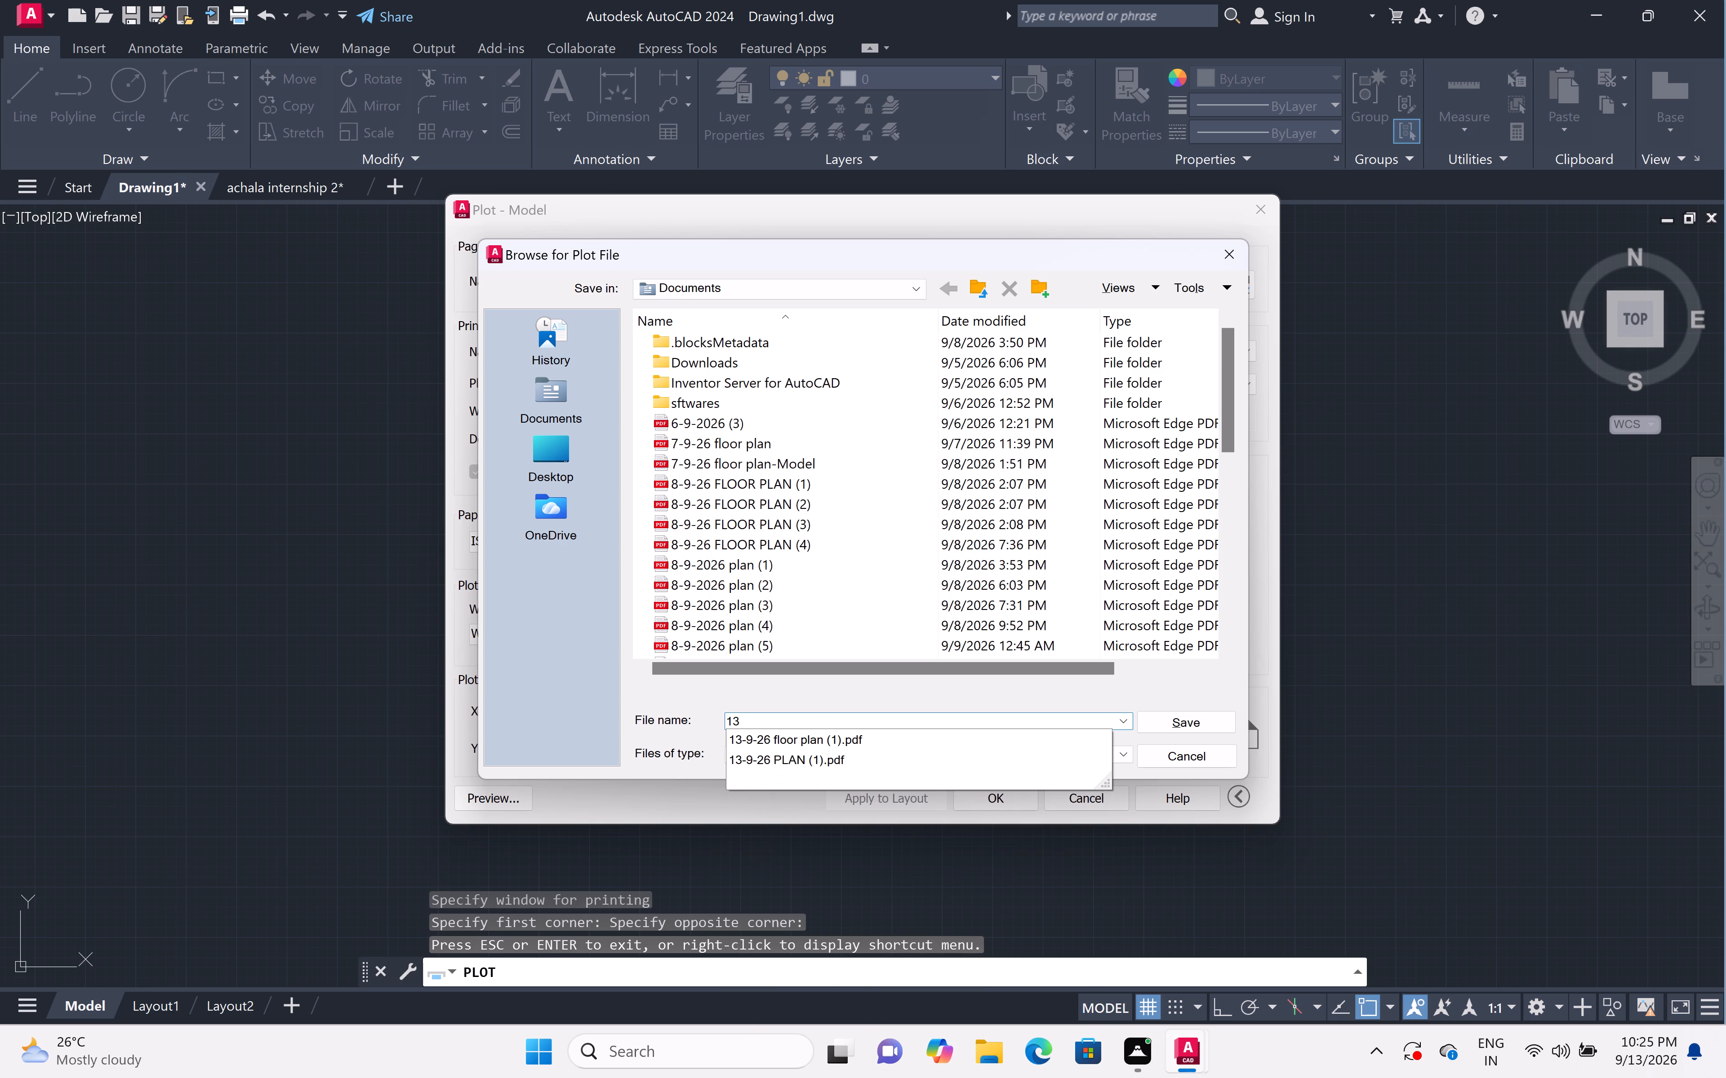
{"action": "key", "text": "minus"}
{"action": "type", "text": "9-"}
{"action": "key", "text": "2"}
{"action": "key", "text": "6"}
{"action": "key", "text": "space"}
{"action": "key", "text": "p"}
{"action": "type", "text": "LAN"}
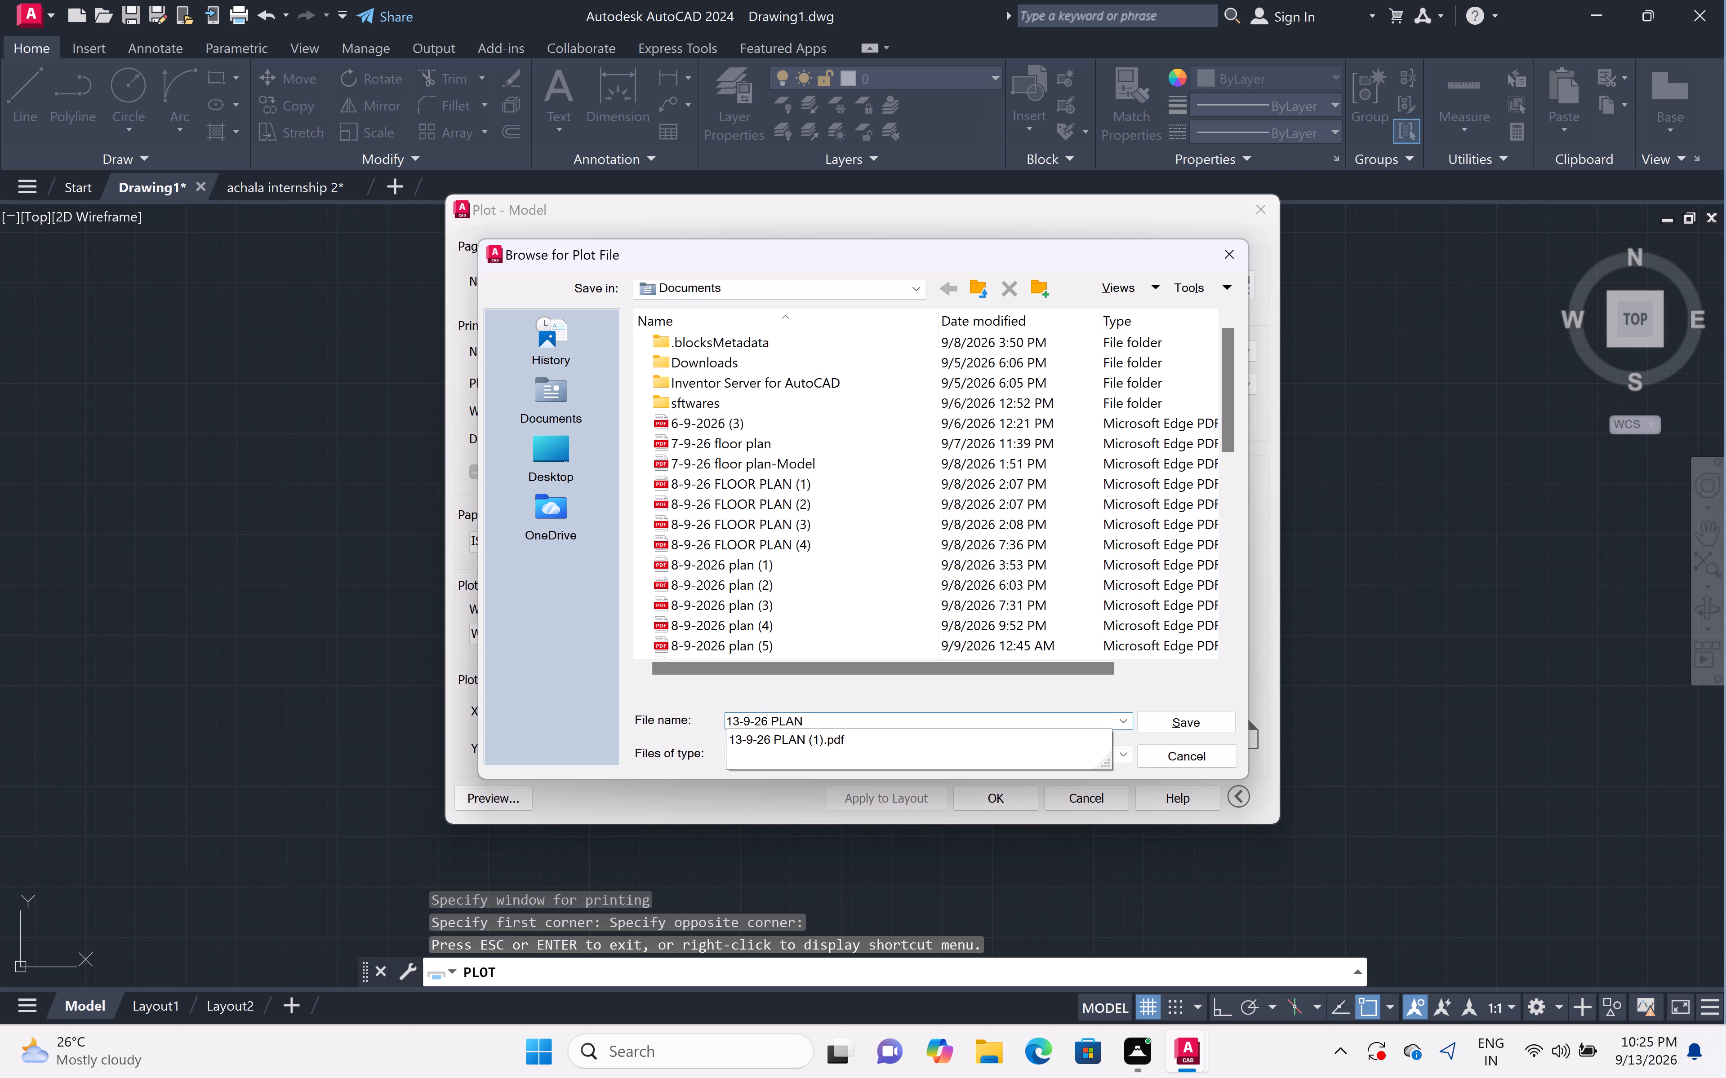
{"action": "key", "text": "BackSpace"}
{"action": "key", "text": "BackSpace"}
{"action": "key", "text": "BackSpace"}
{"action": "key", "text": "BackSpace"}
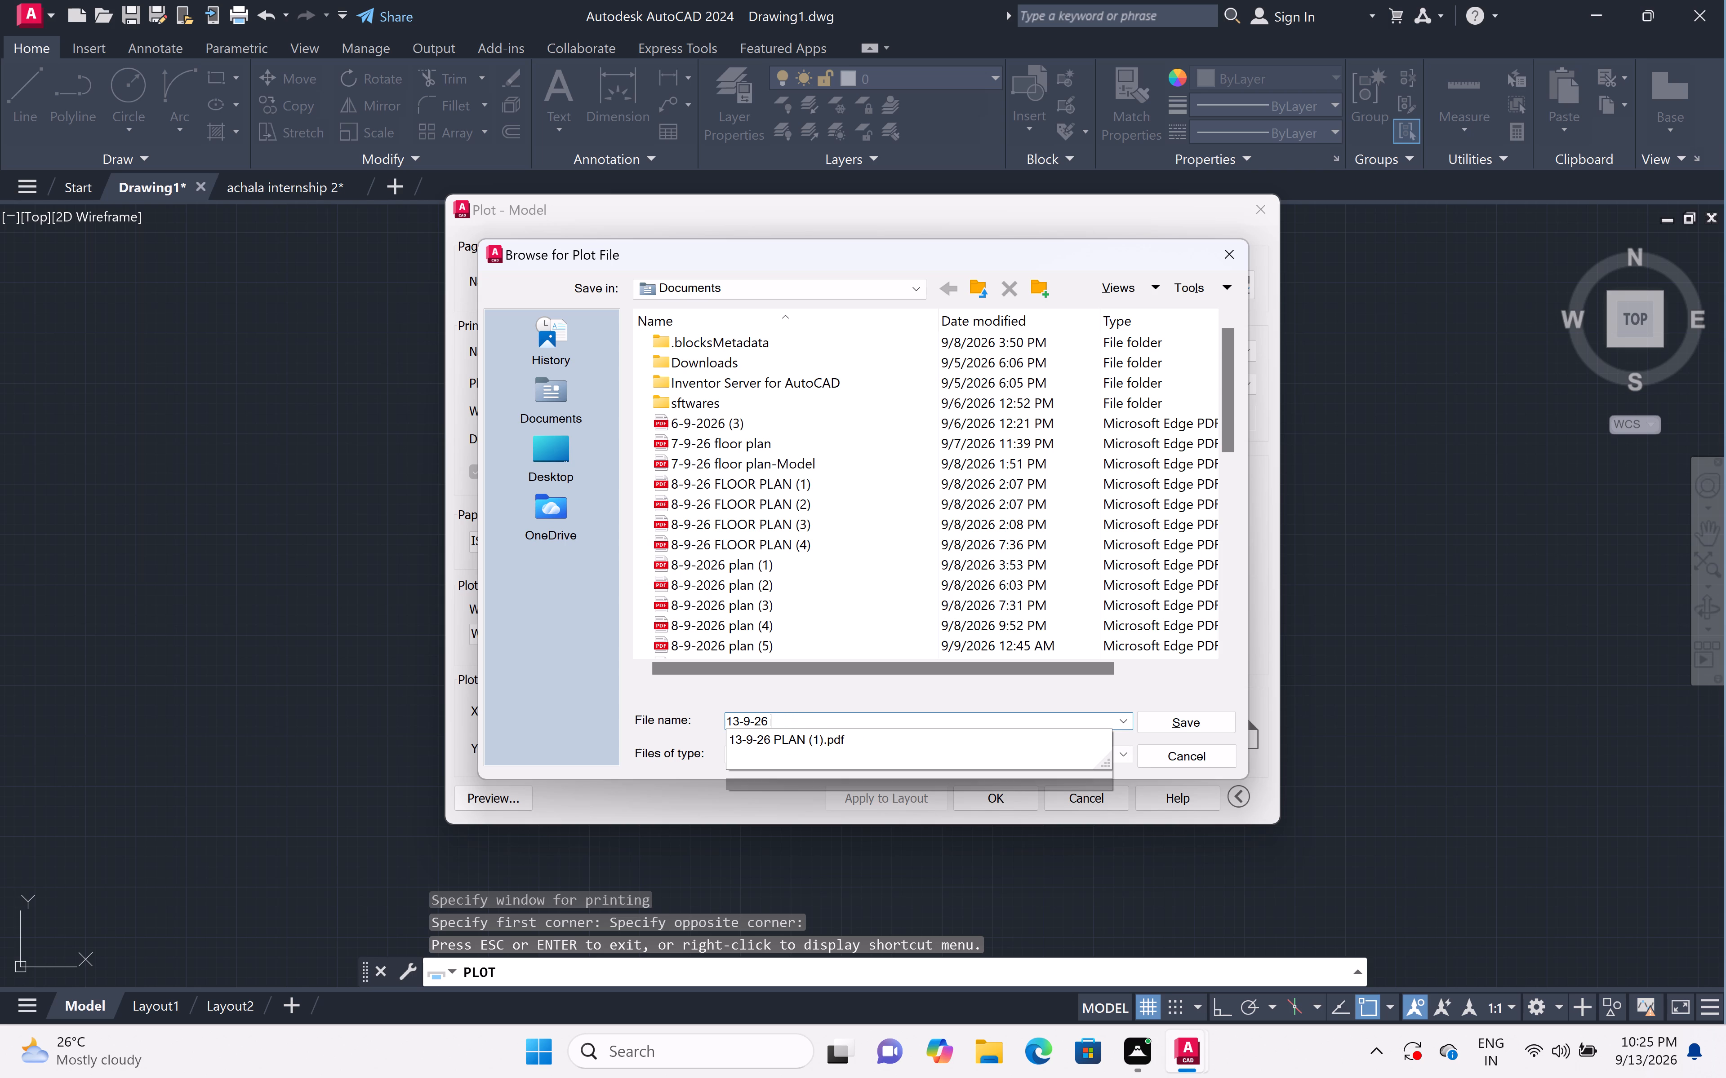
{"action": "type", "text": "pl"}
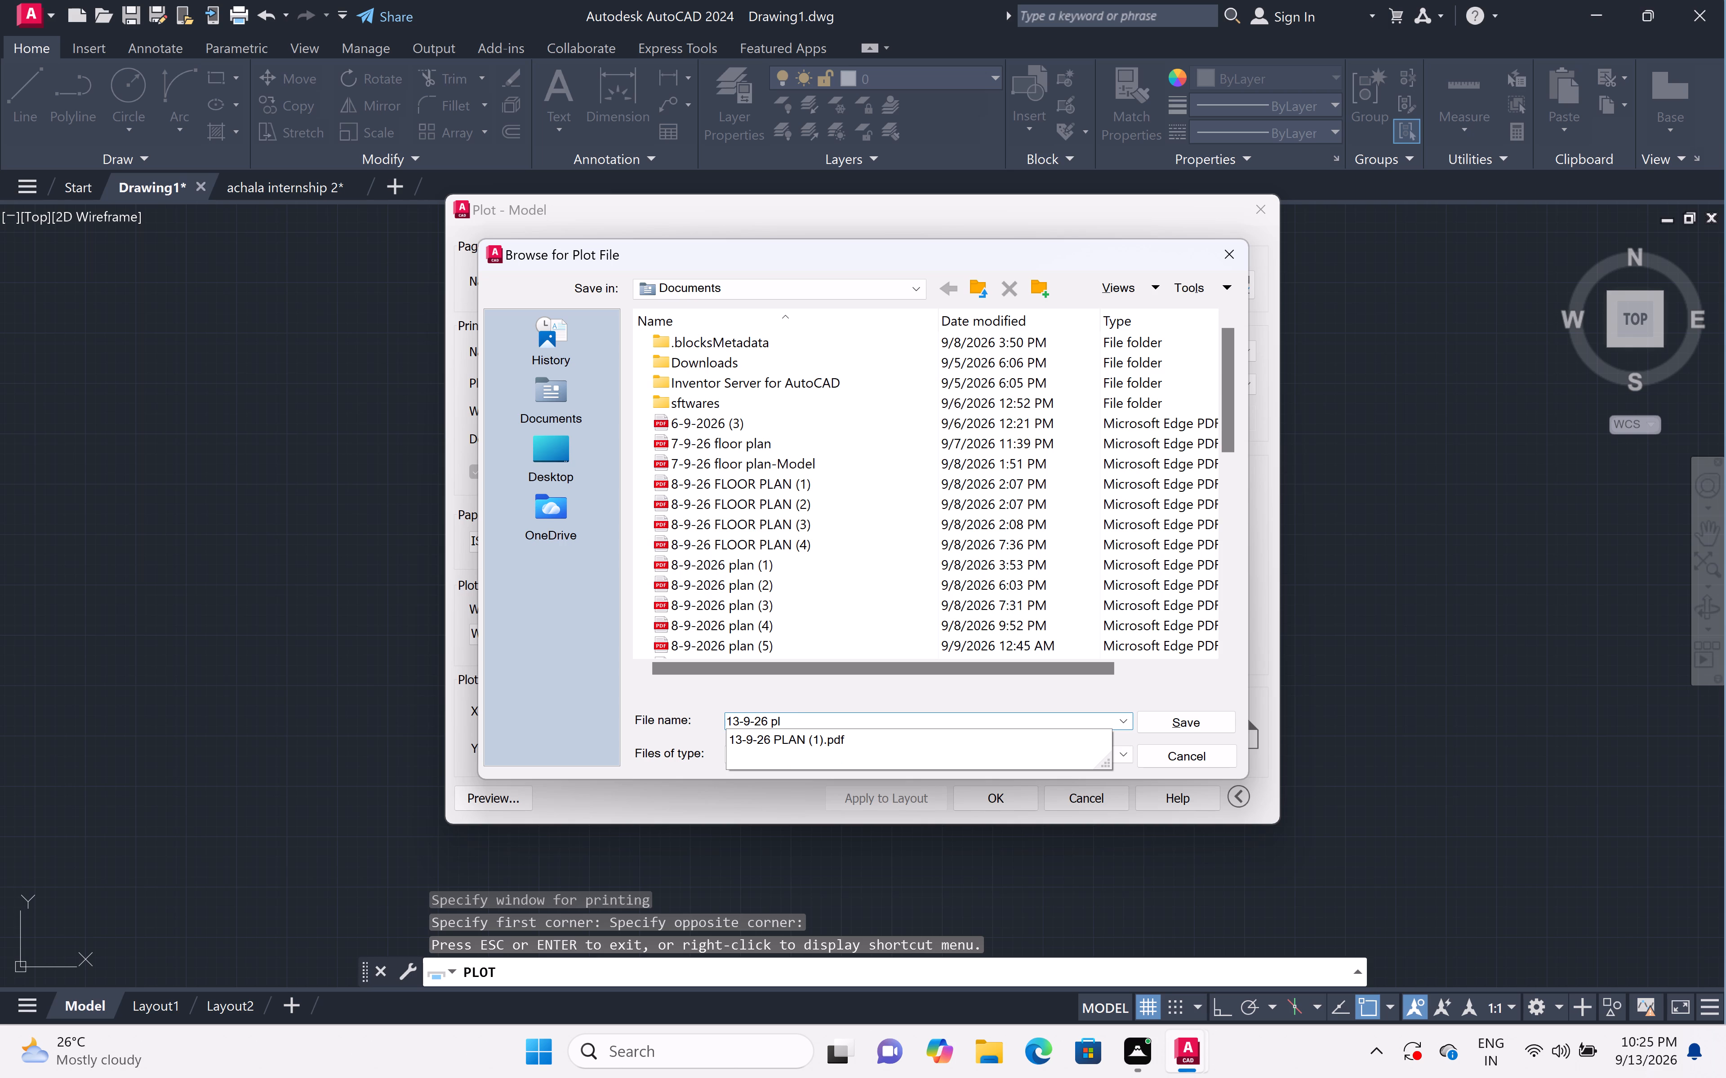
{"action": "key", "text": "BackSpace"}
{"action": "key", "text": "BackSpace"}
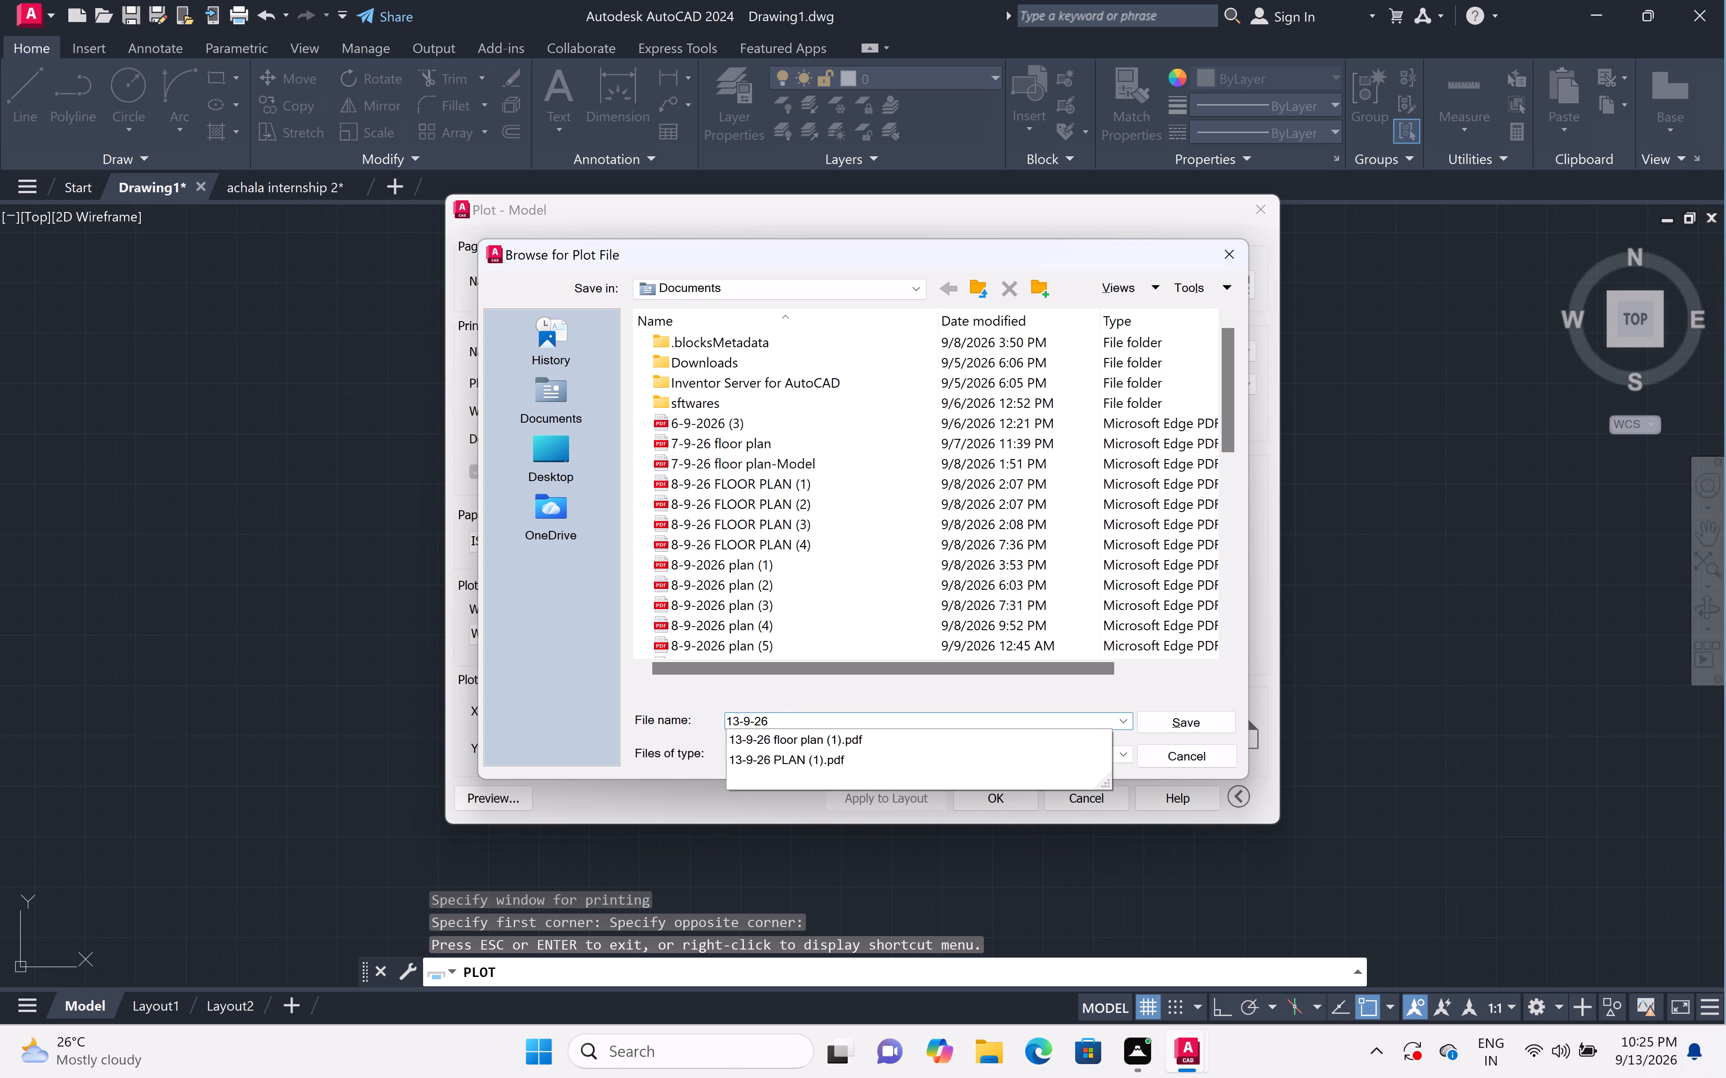
Check the recent files in File Explorer for the names of earlier plan PDFs, and close it.
{"action": "left_click", "coordinate": [1000, 1054]}
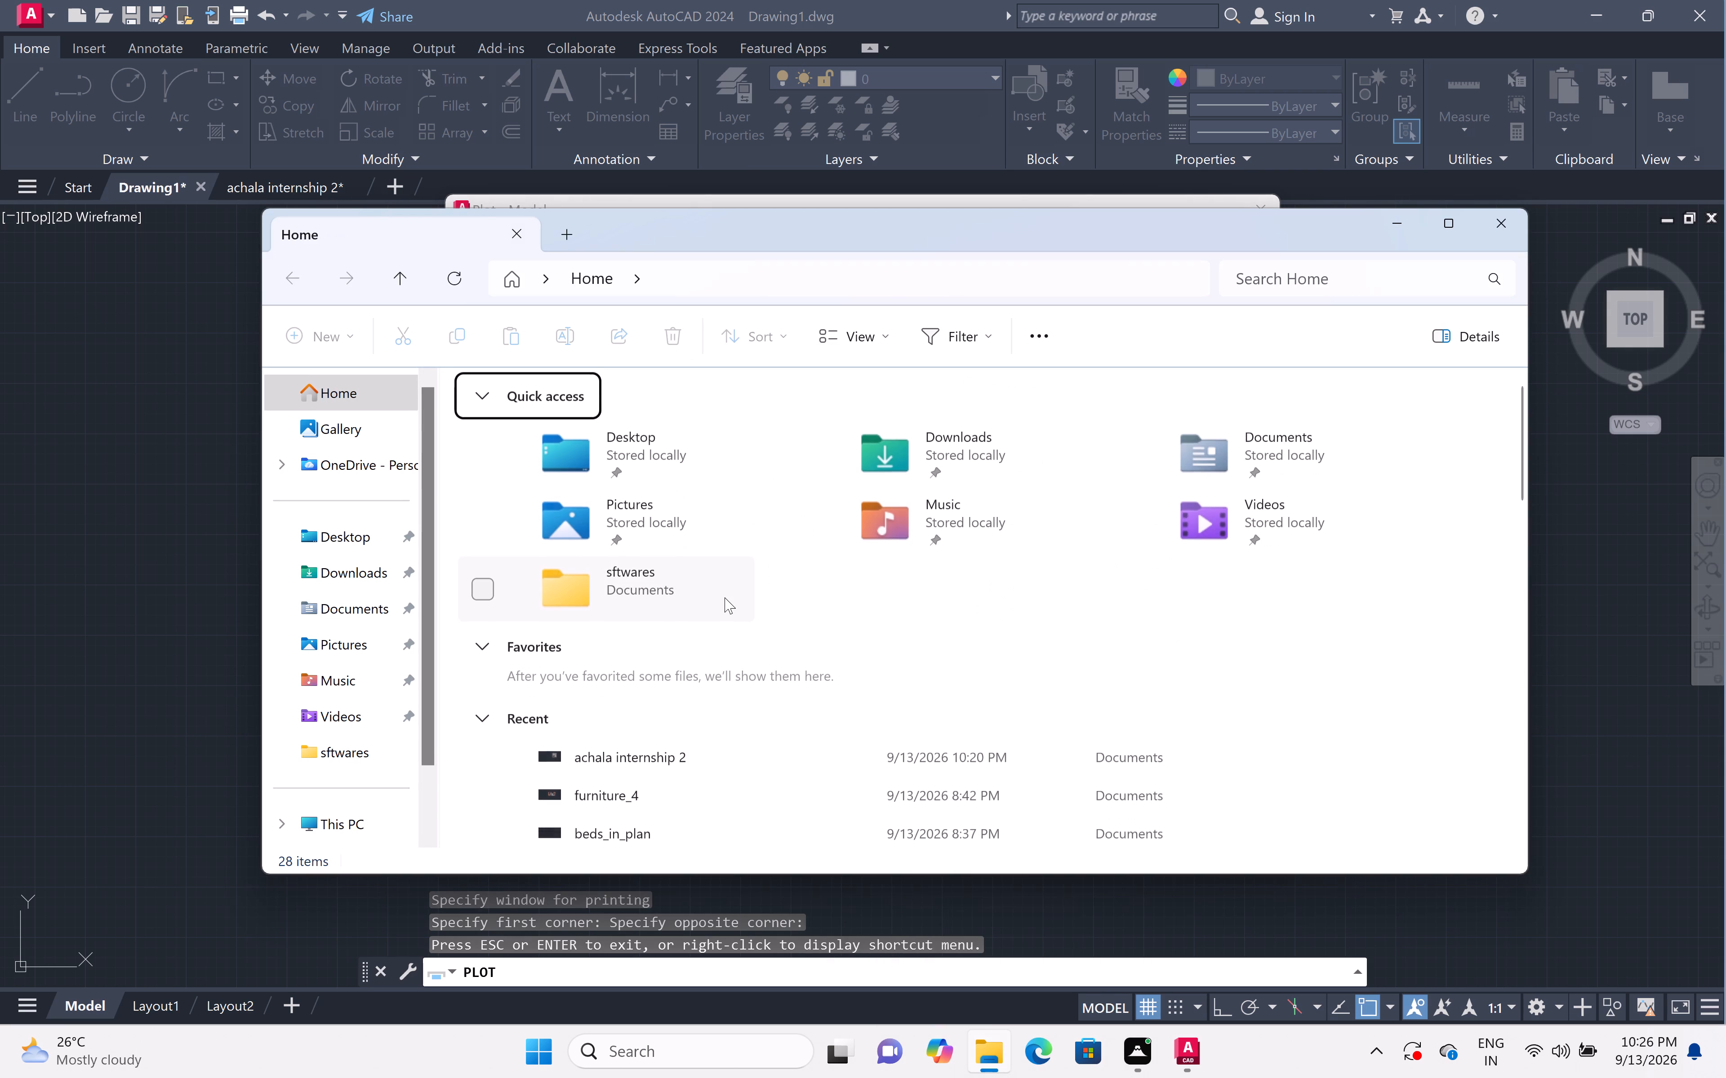
{"action": "scroll", "coordinate": [722, 597], "scroll_direction": "down", "scroll_amount": 4}
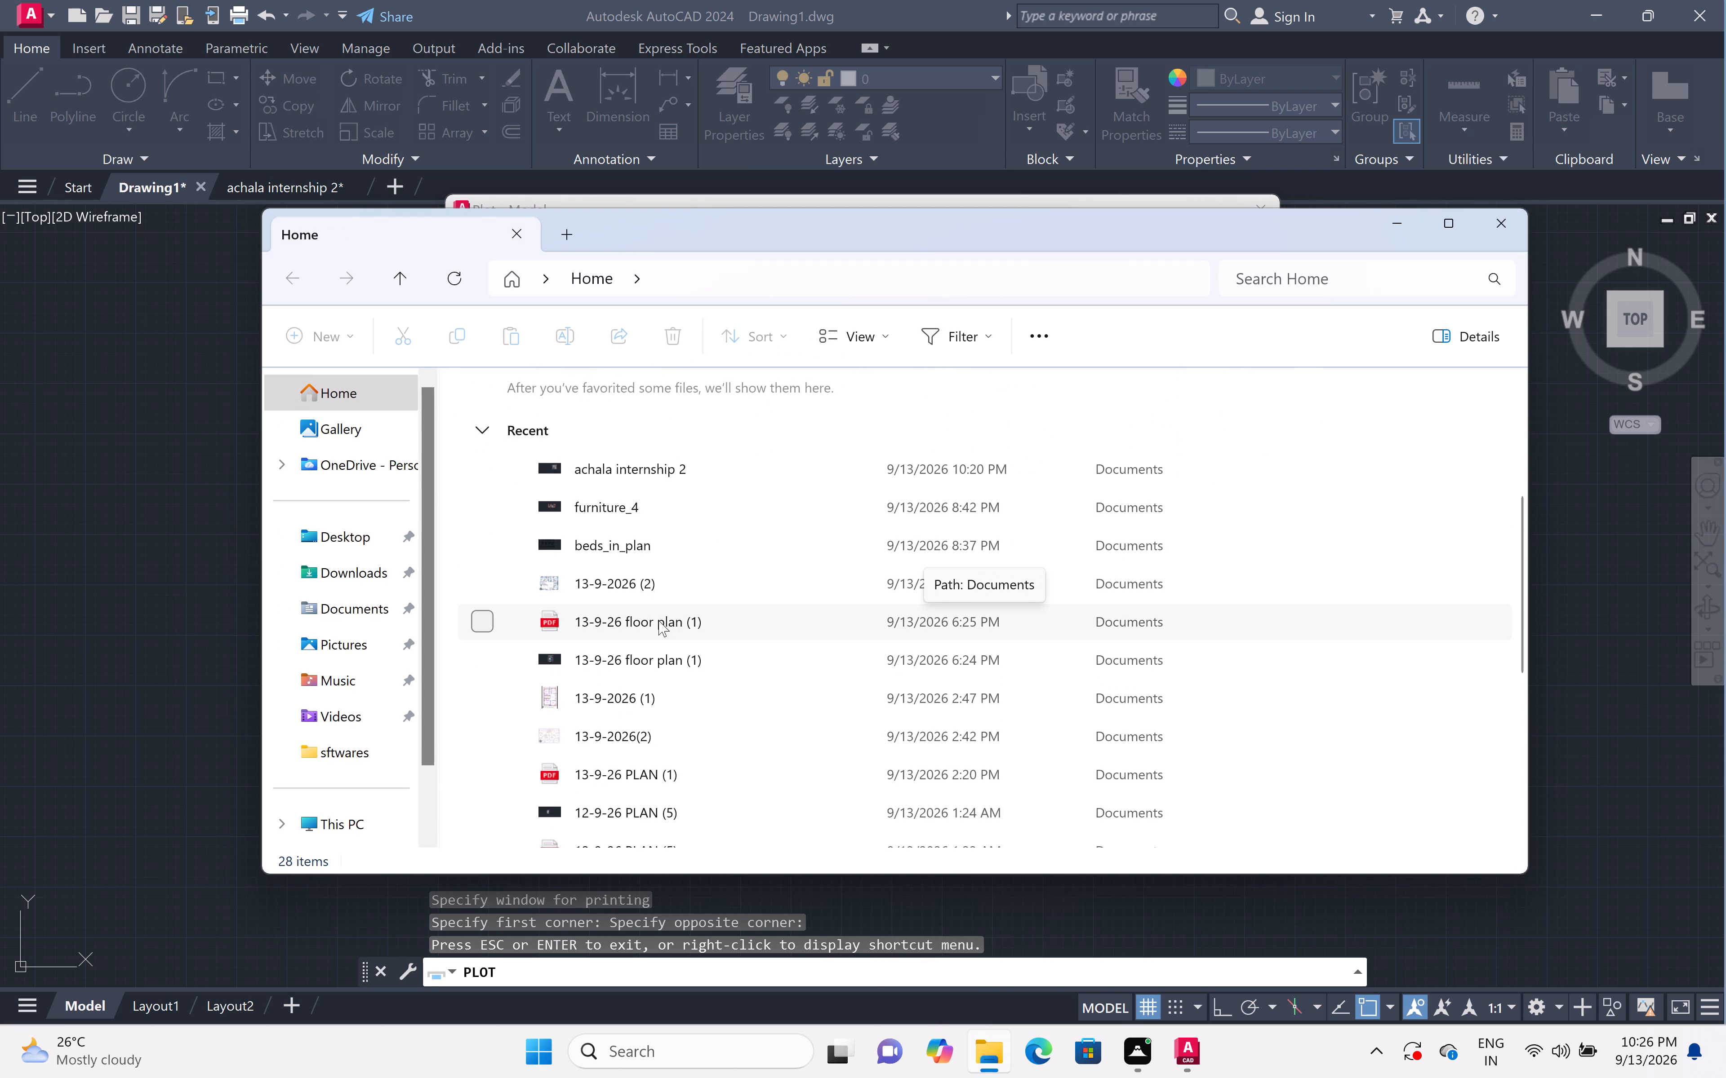
{"action": "left_click", "coordinate": [1510, 225]}
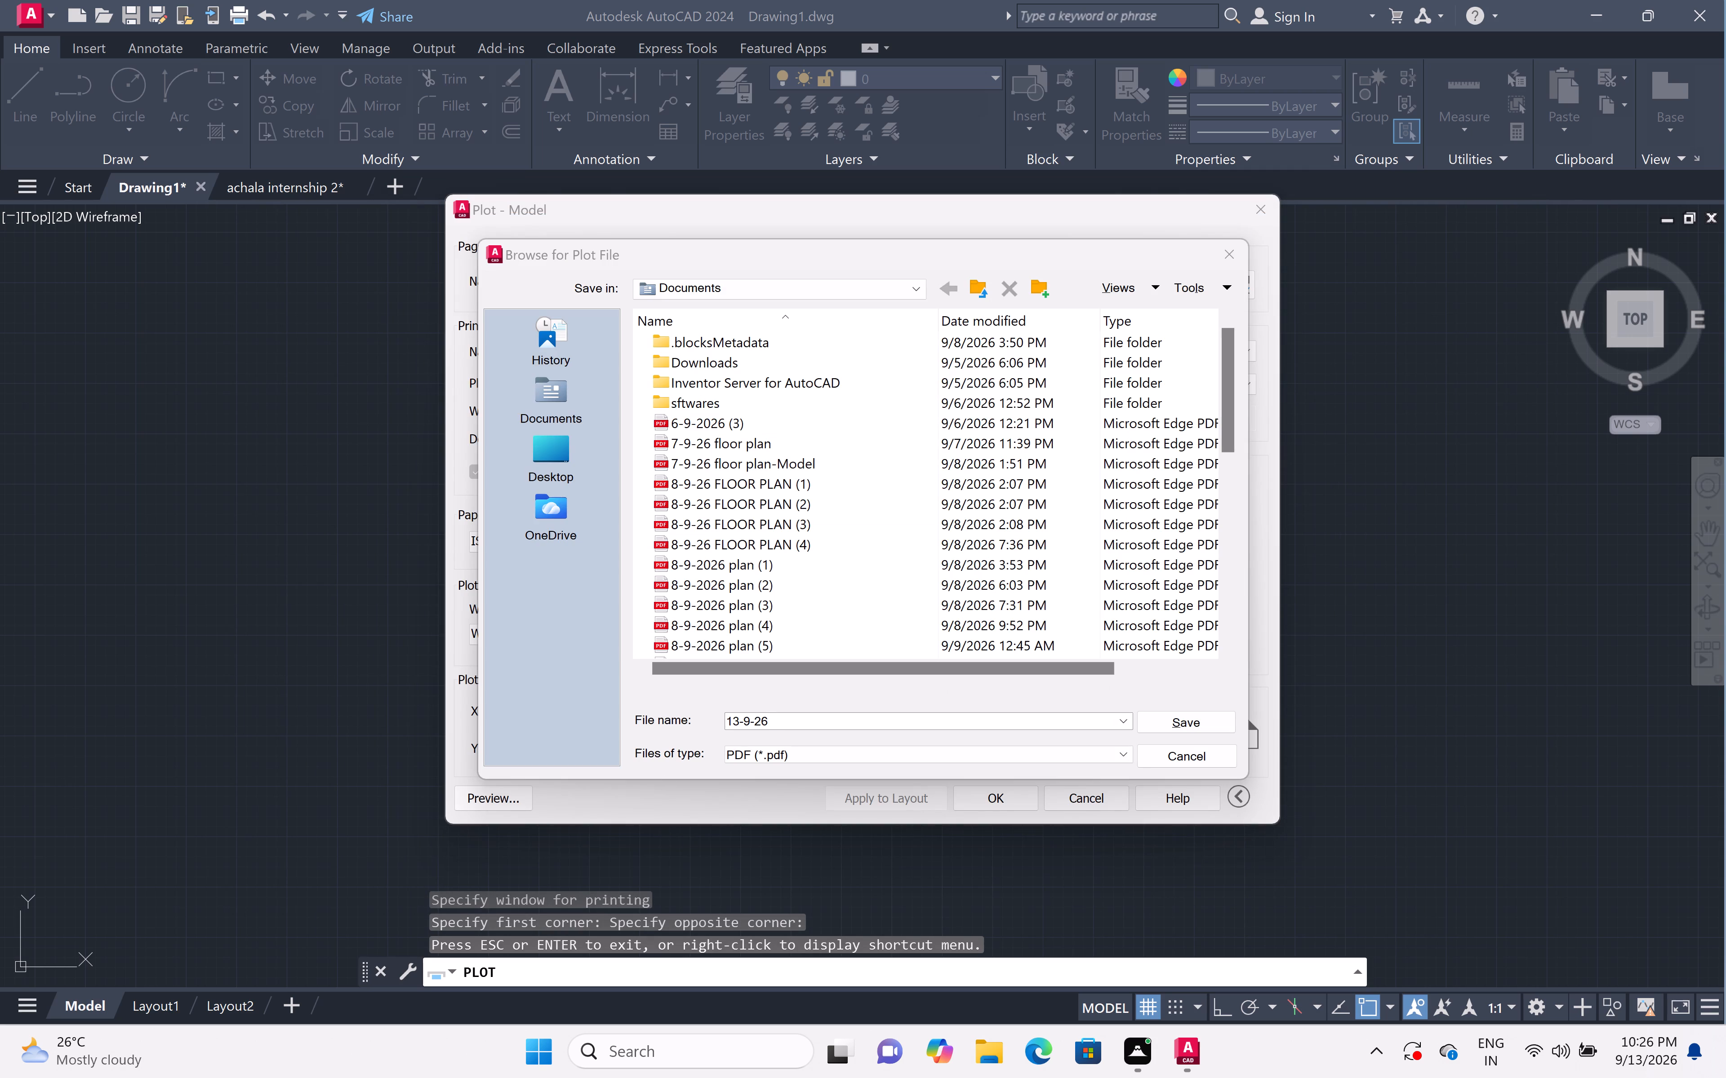
Complete the PDF file name as 13-9-26 floor plan (2) and save the plot in Documents.
{"action": "double_click", "coordinate": [777, 721]}
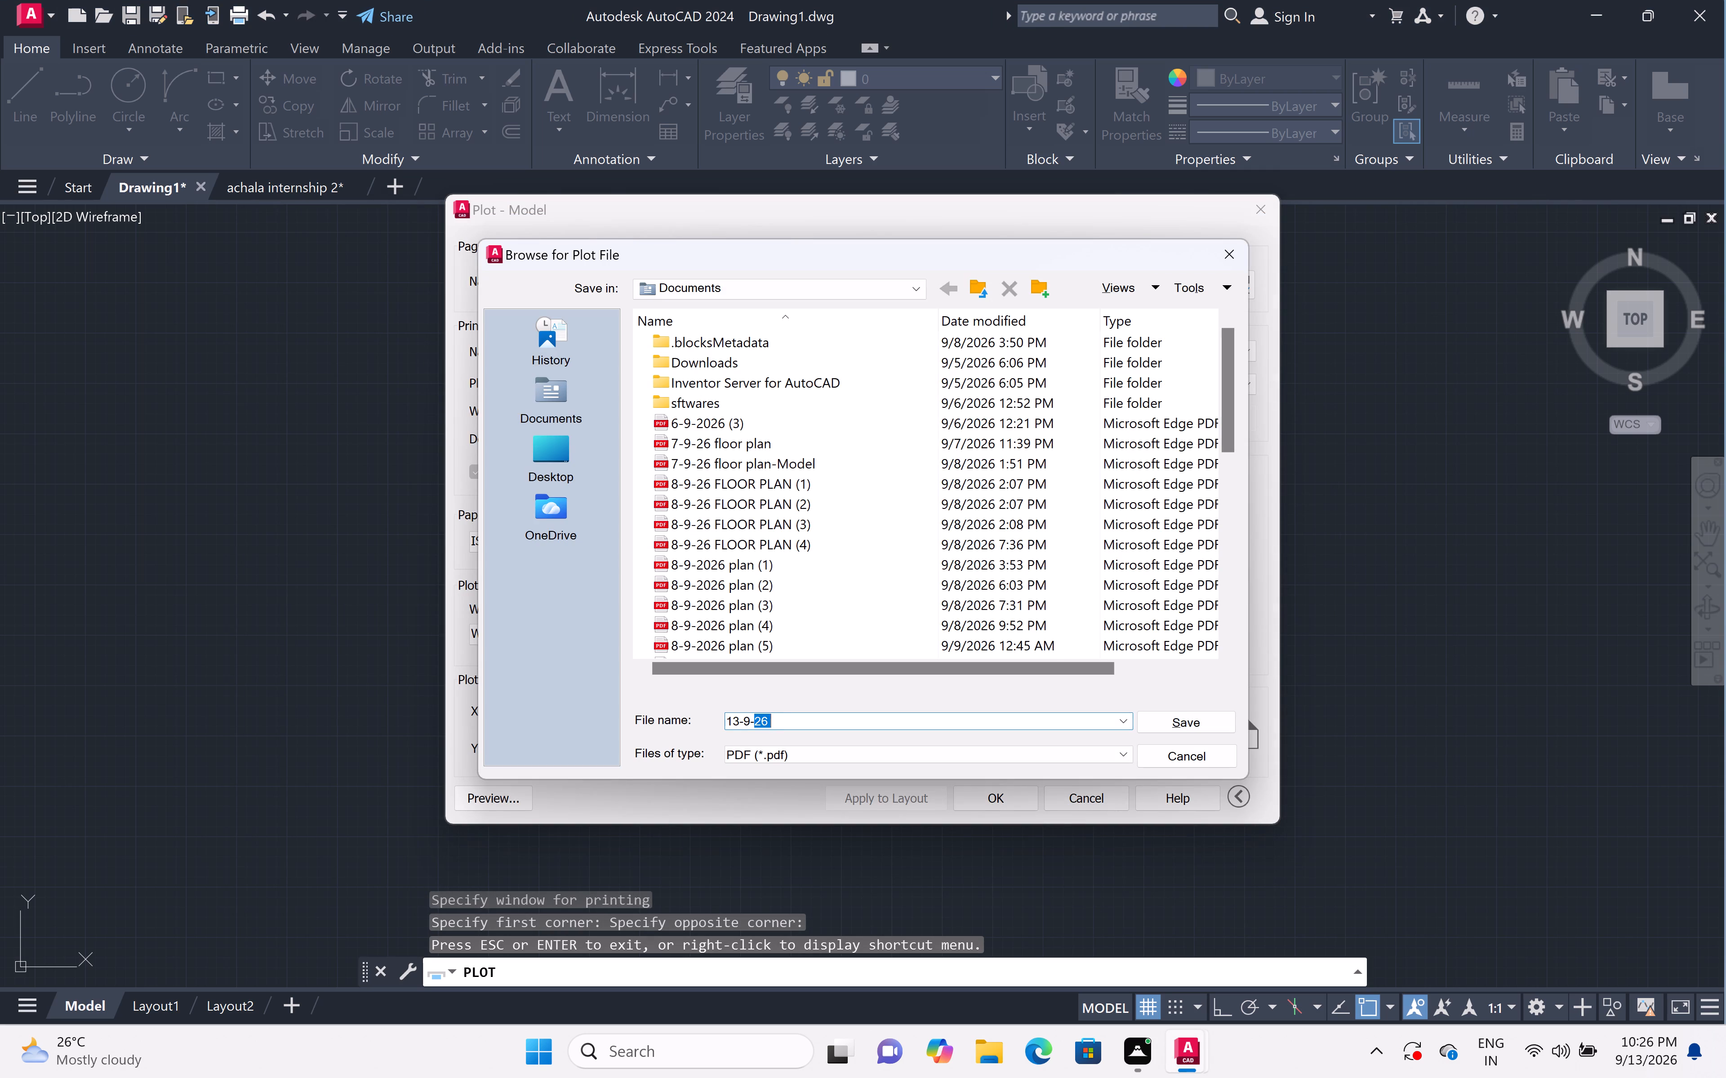
{"action": "left_click", "coordinate": [773, 720]}
{"action": "key", "text": "space"}
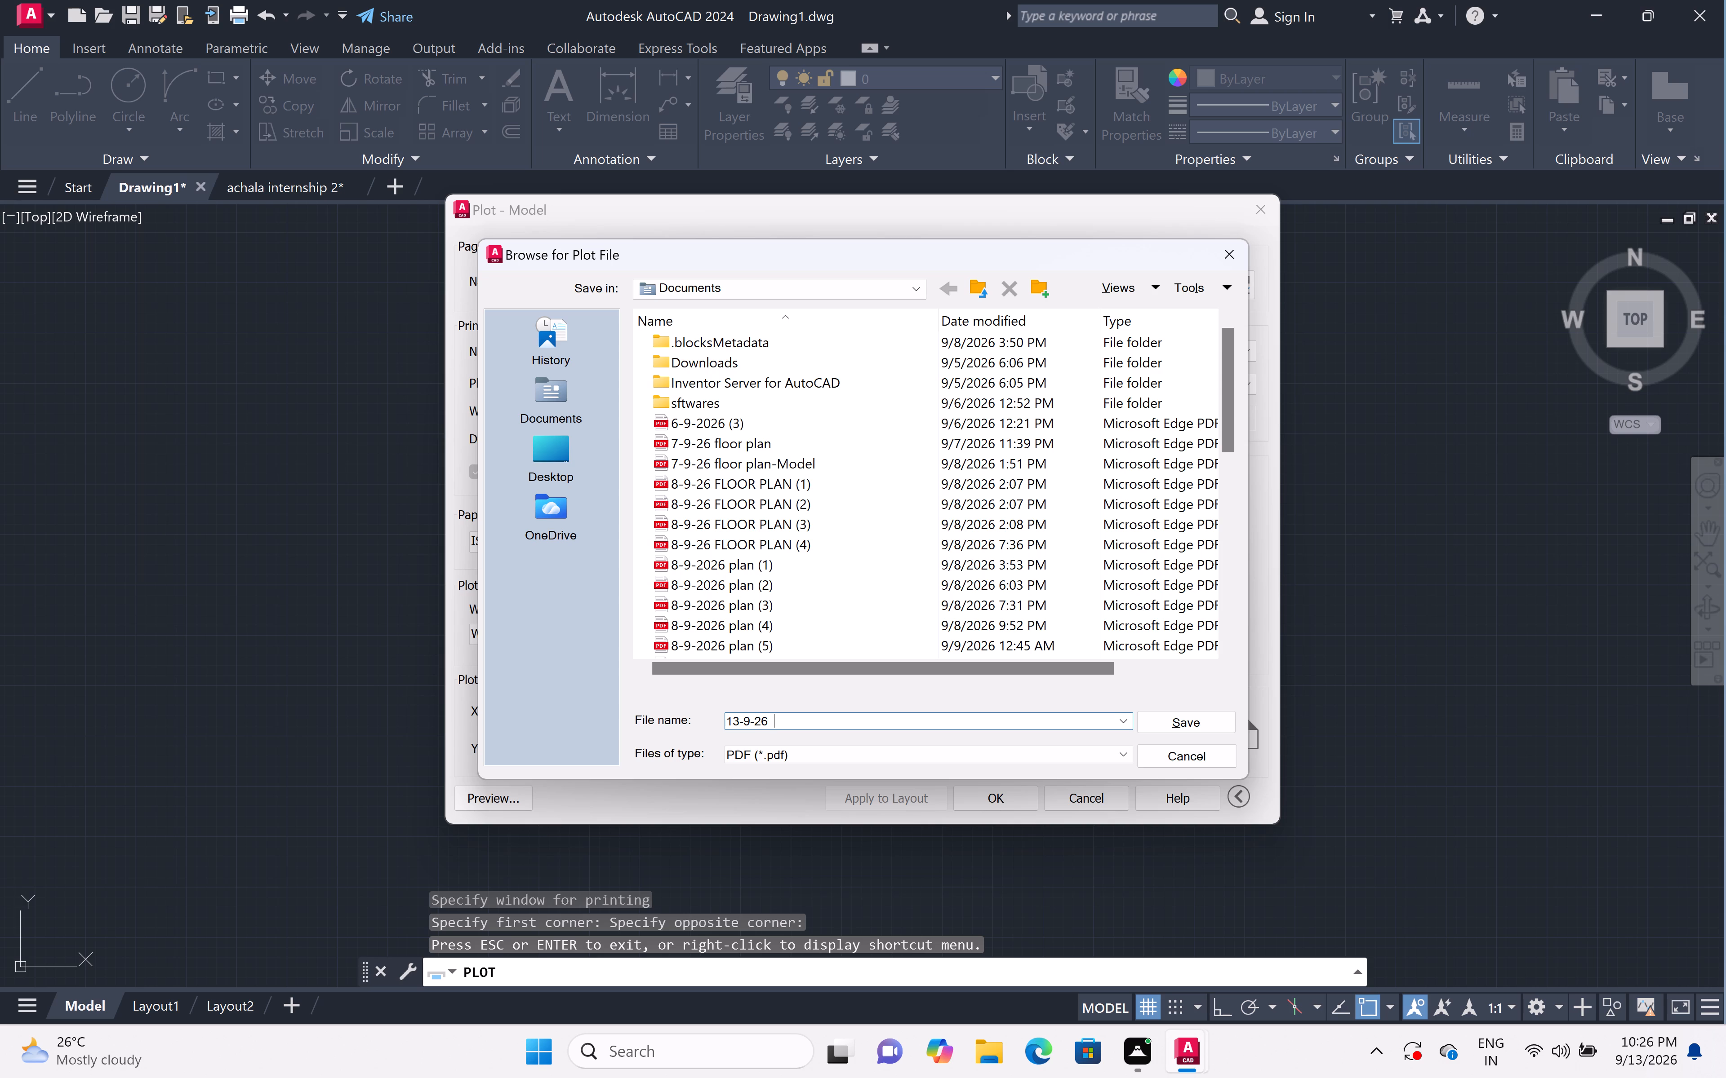
{"action": "key", "text": "BackSpace"}
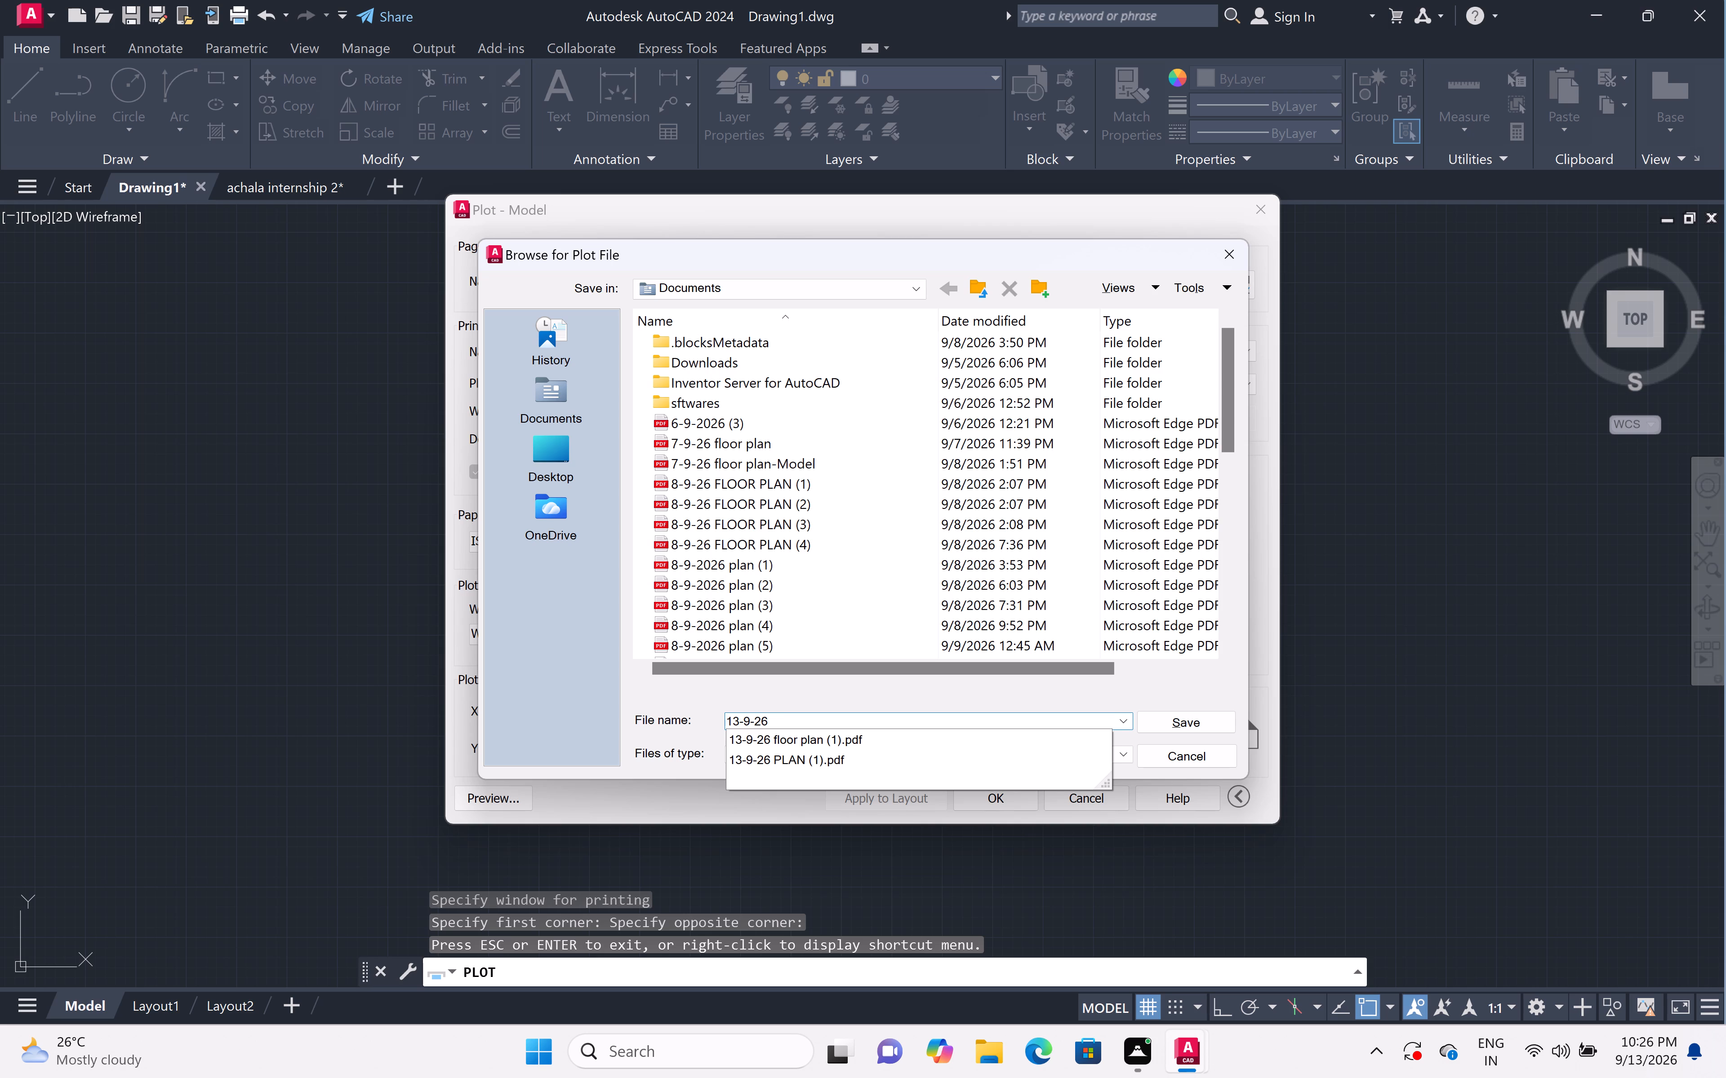
{"action": "key", "text": "f"}
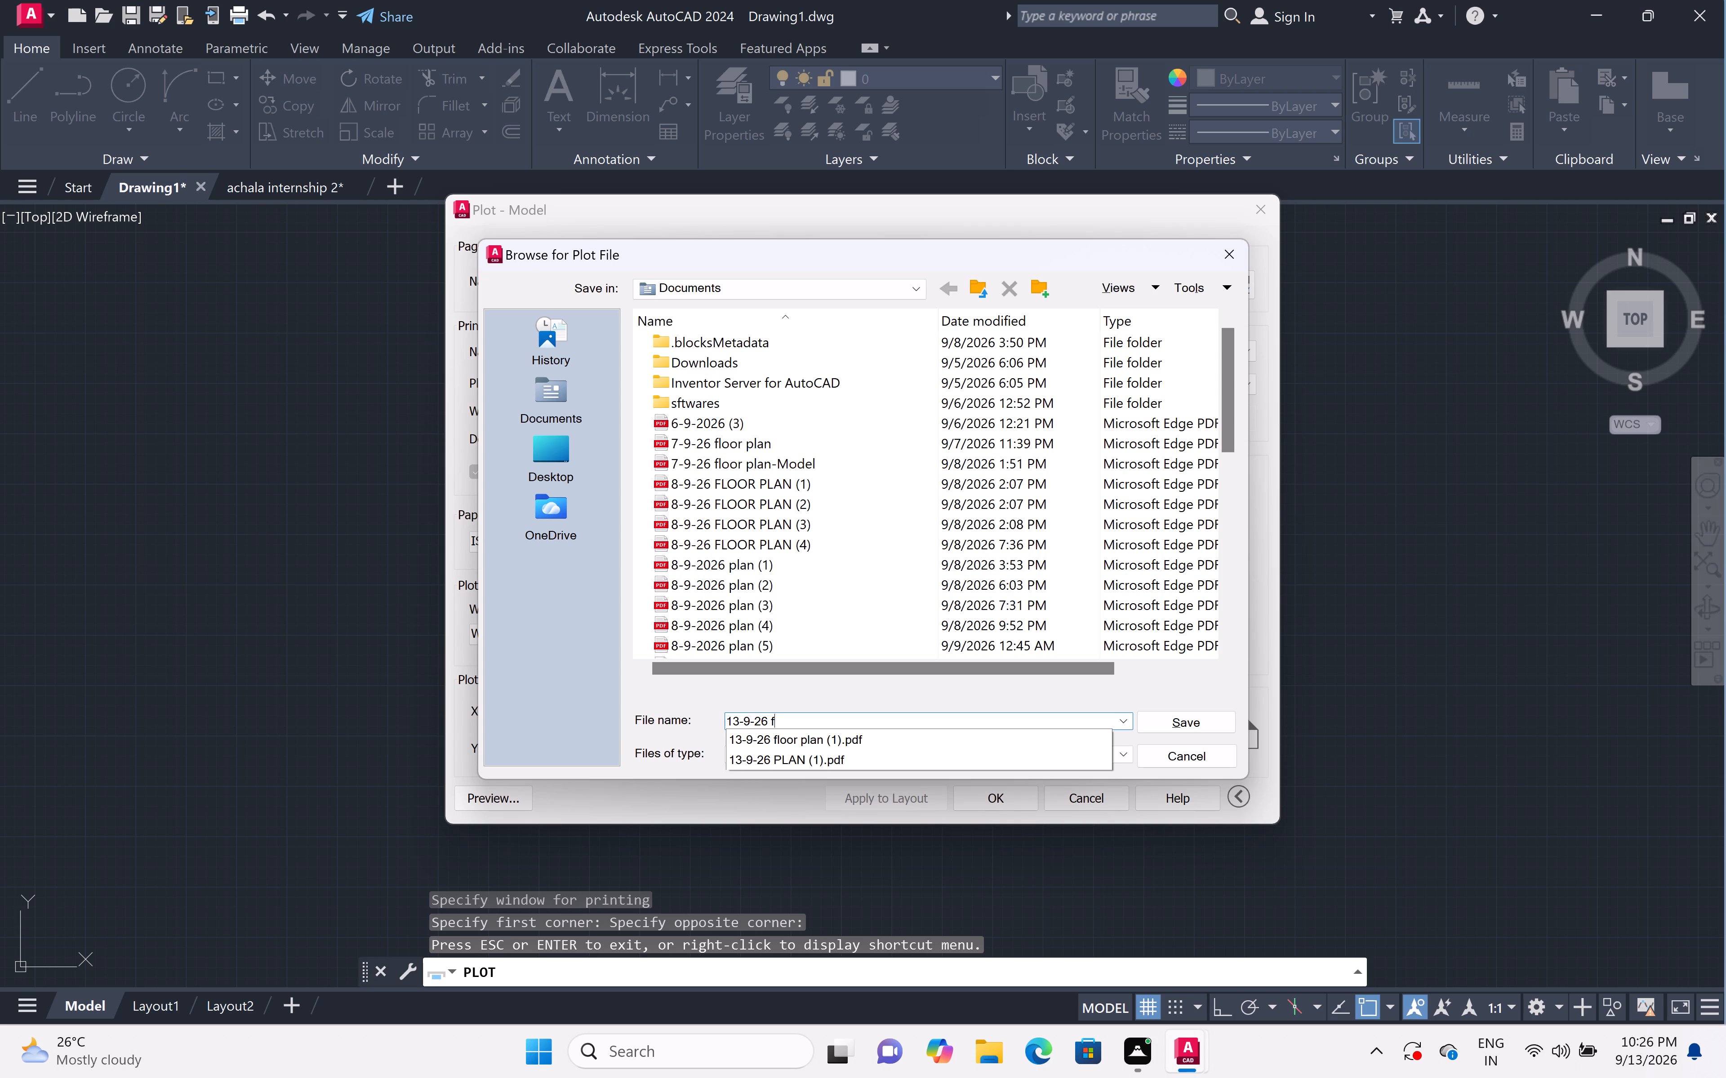
{"action": "type", "text": "loo"}
{"action": "type", "text": "r plan"}
{"action": "key", "text": "space"}
{"action": "key", "text": "shift+parenleft"}
{"action": "key", "text": "2"}
{"action": "key", "text": "shift+parenright"}
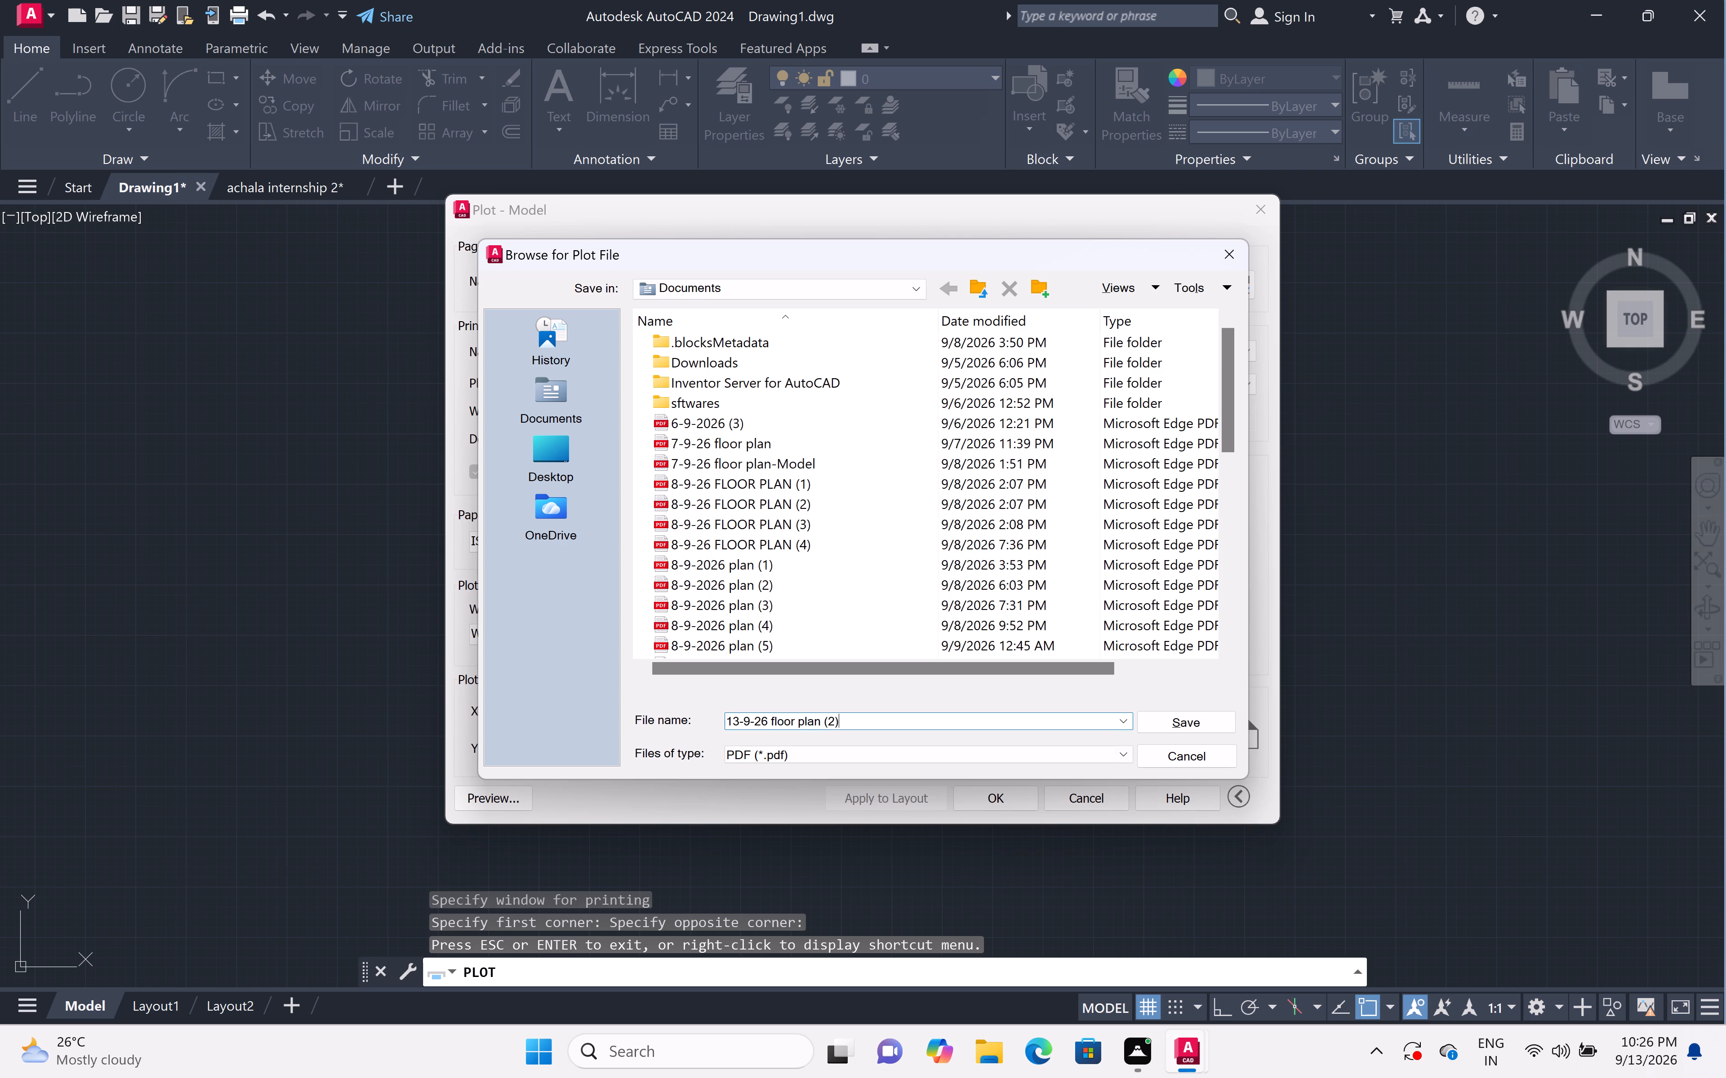
{"action": "left_click", "coordinate": [1202, 724]}
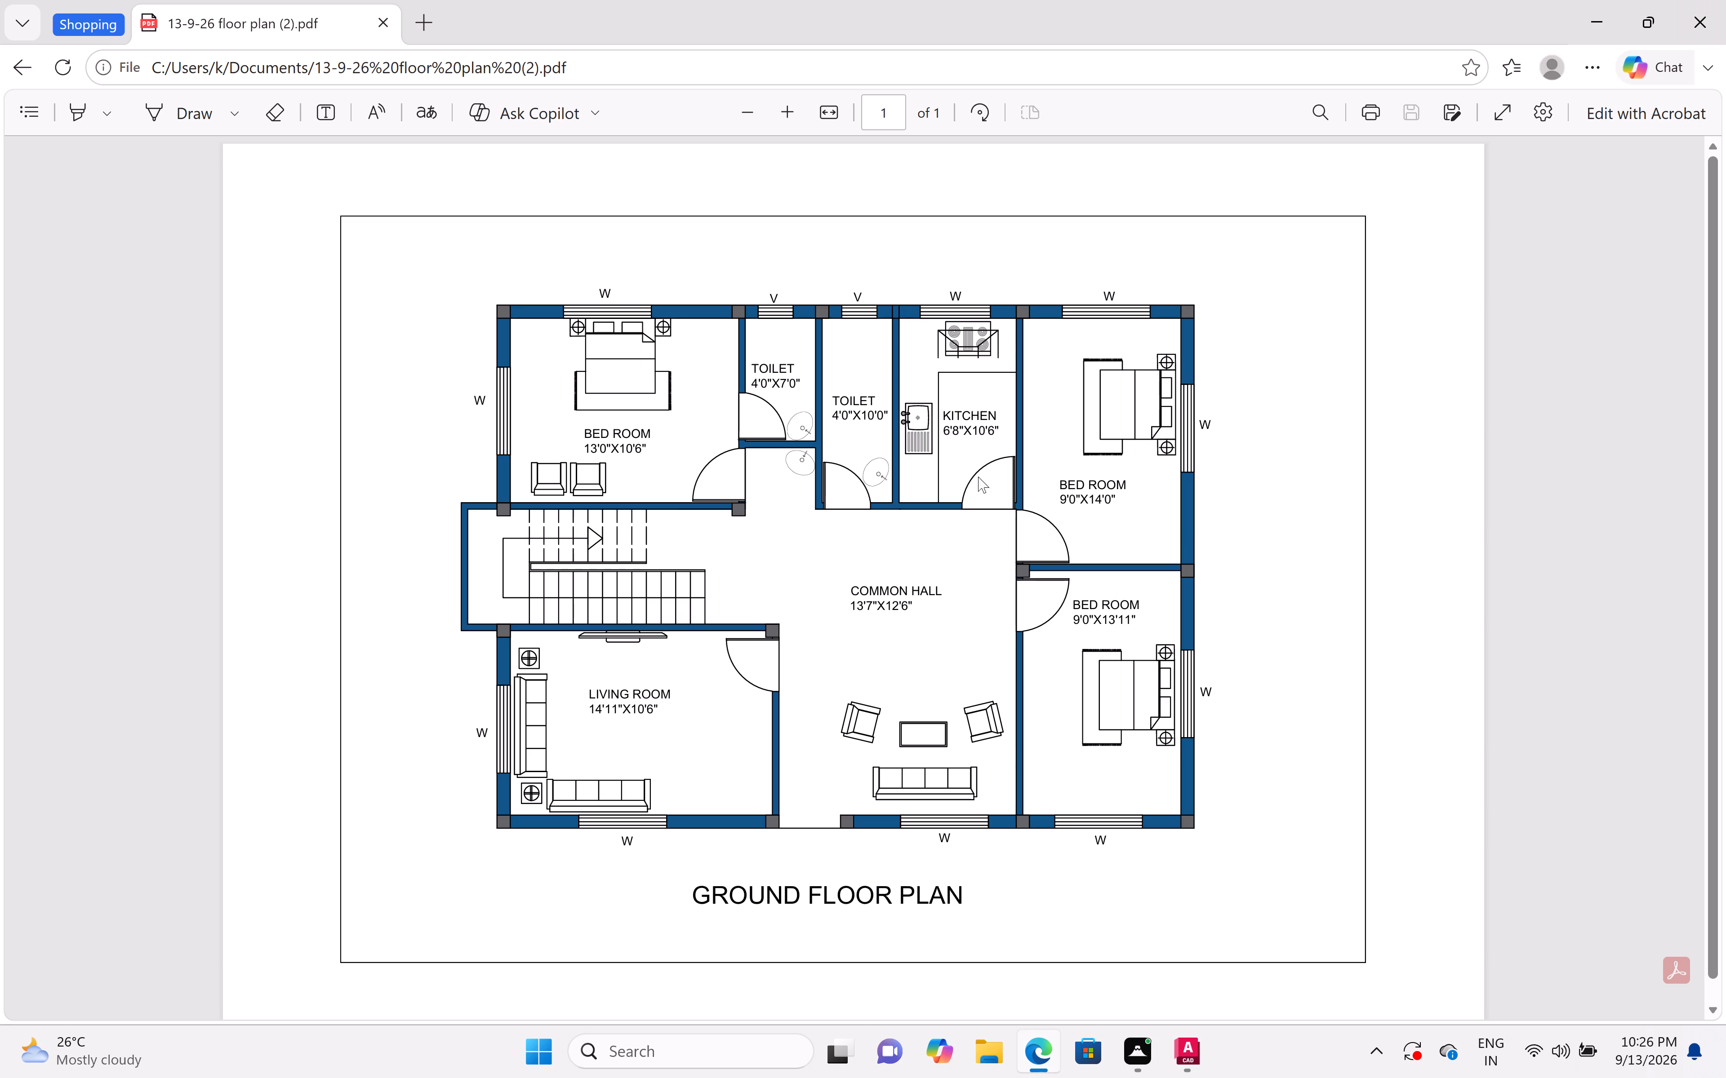
View the plotted floor plan PDF in the browser and close it.
{"action": "scroll", "coordinate": [743, 437], "scroll_direction": "up", "scroll_amount": 4}
{"action": "left_click", "coordinate": [1694, 14]}
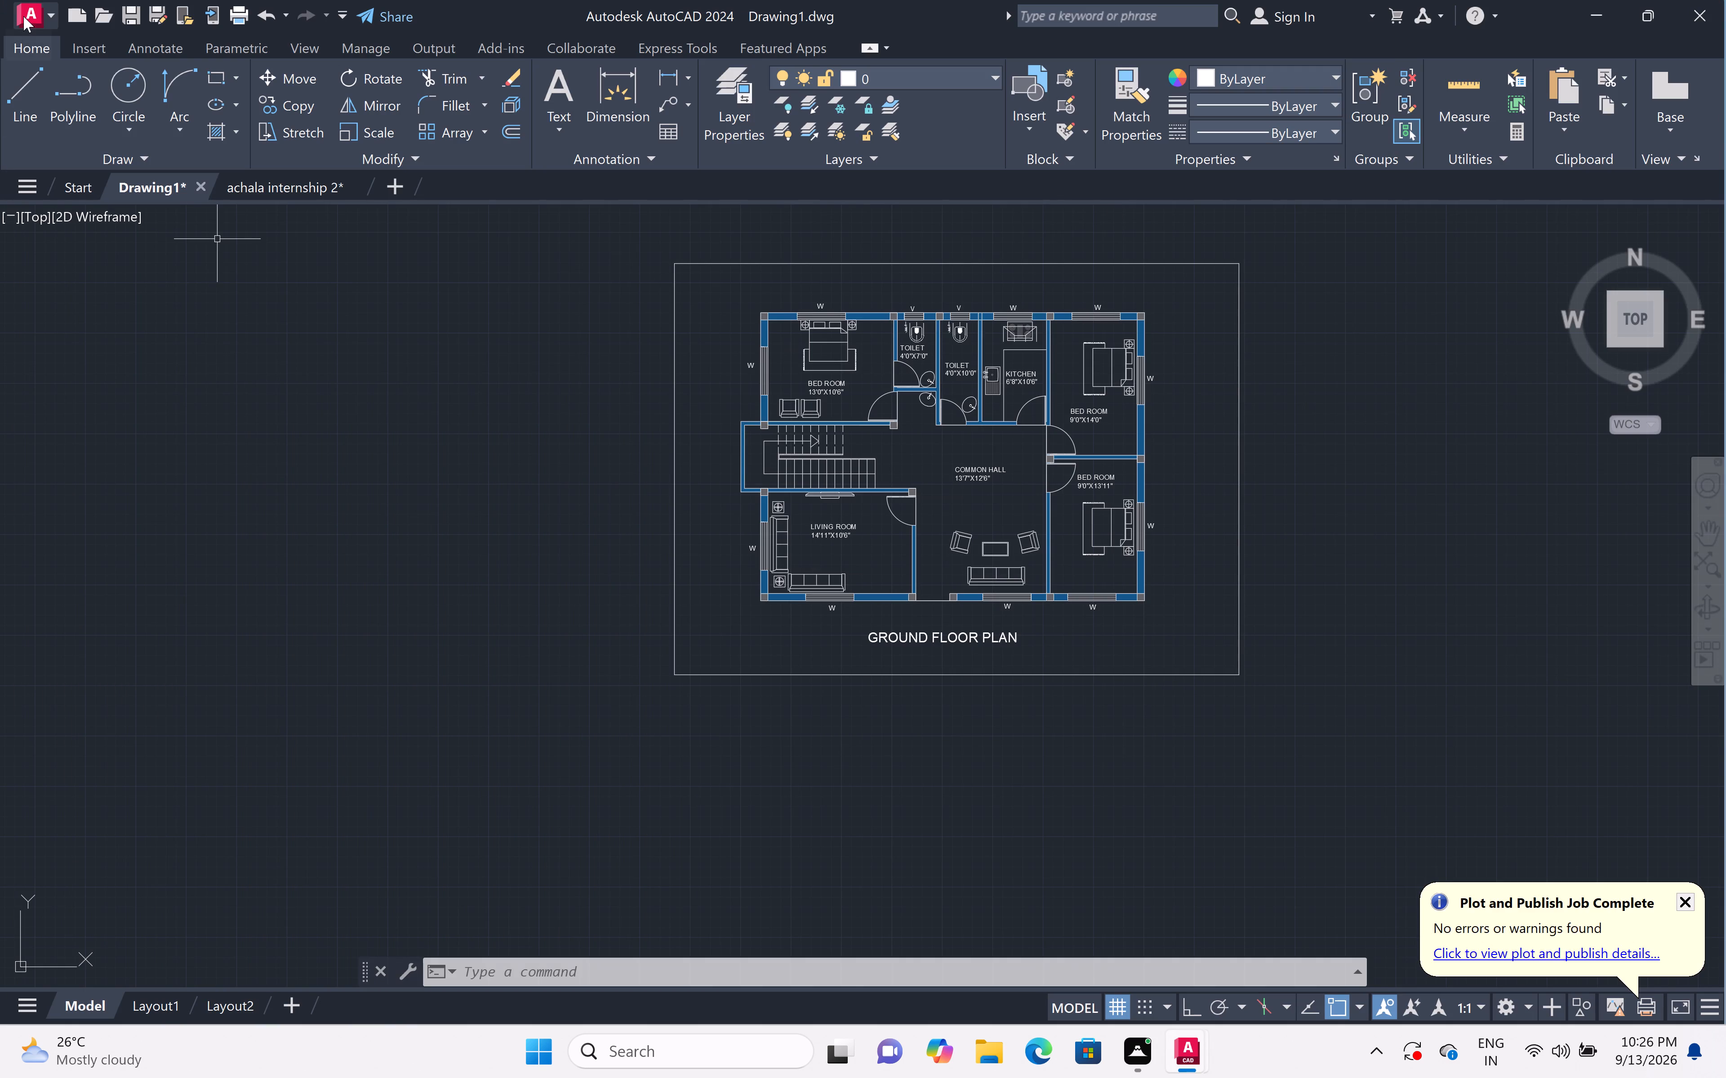
Save the drawing in Documents as 13-9-26 floor plan (2) in AutoCAD 2018 Drawing format.
{"action": "left_click", "coordinate": [23, 16]}
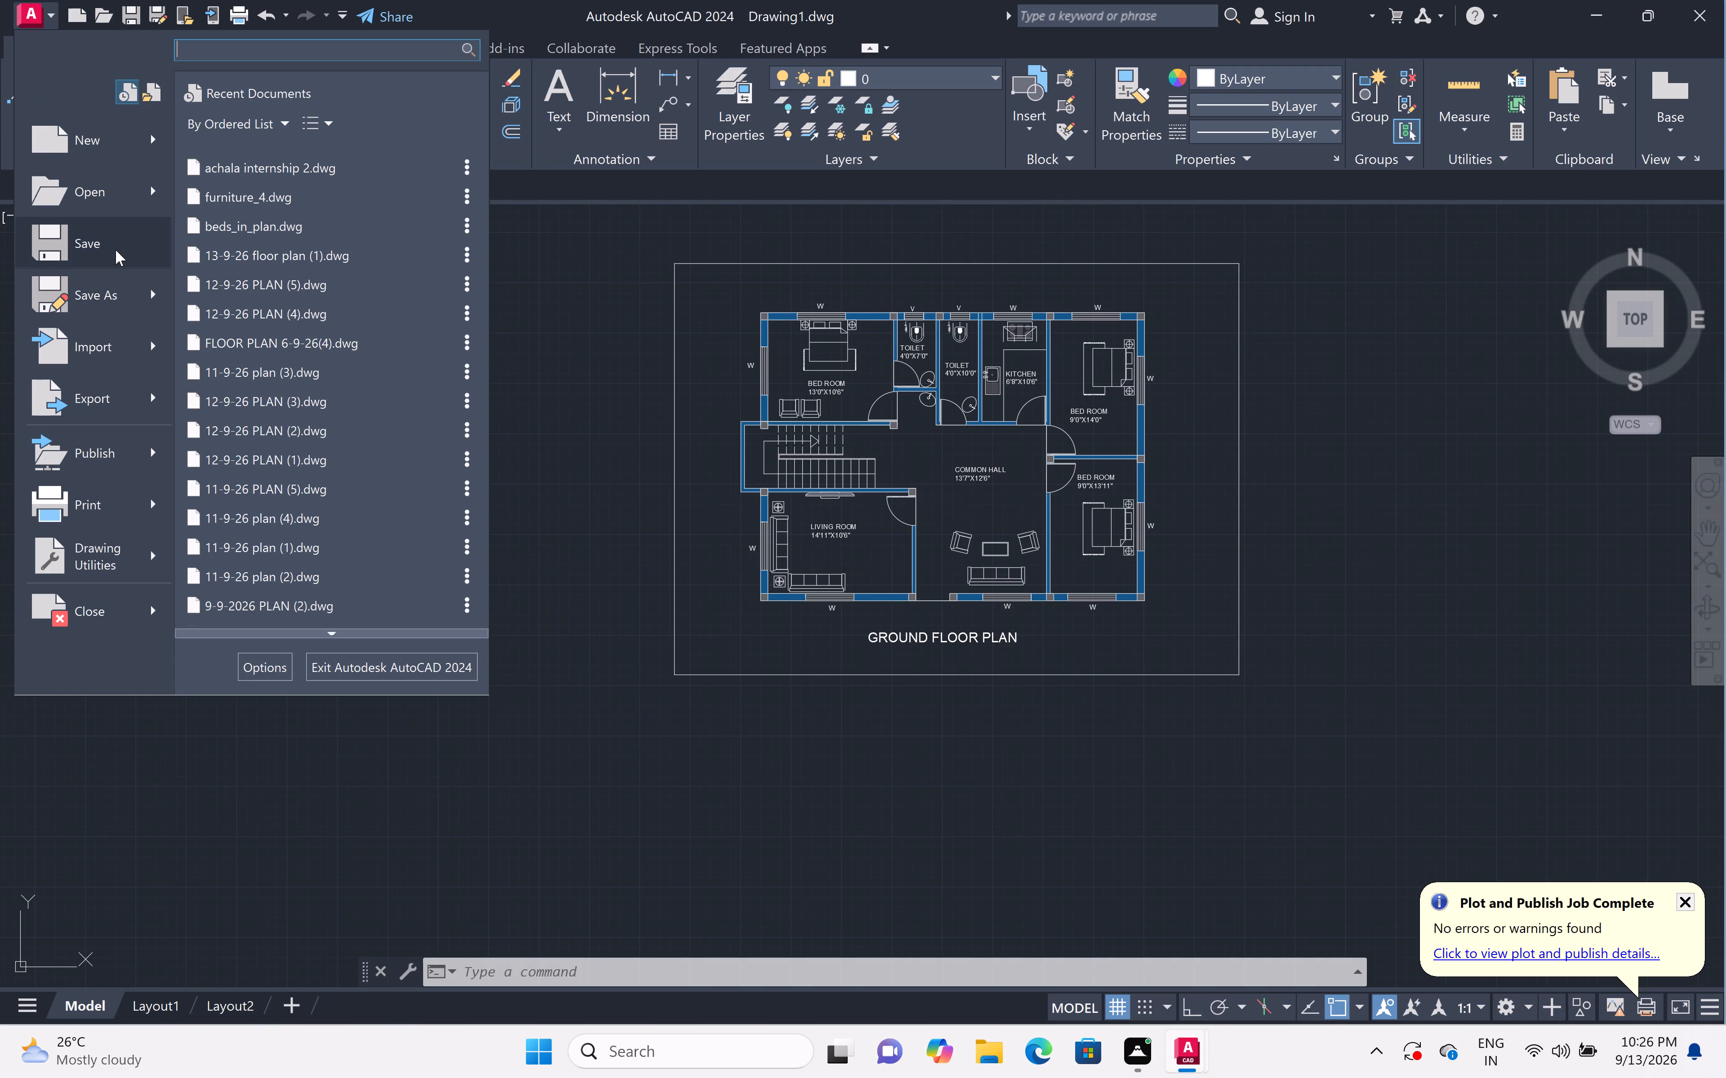
{"action": "left_click", "coordinate": [116, 250]}
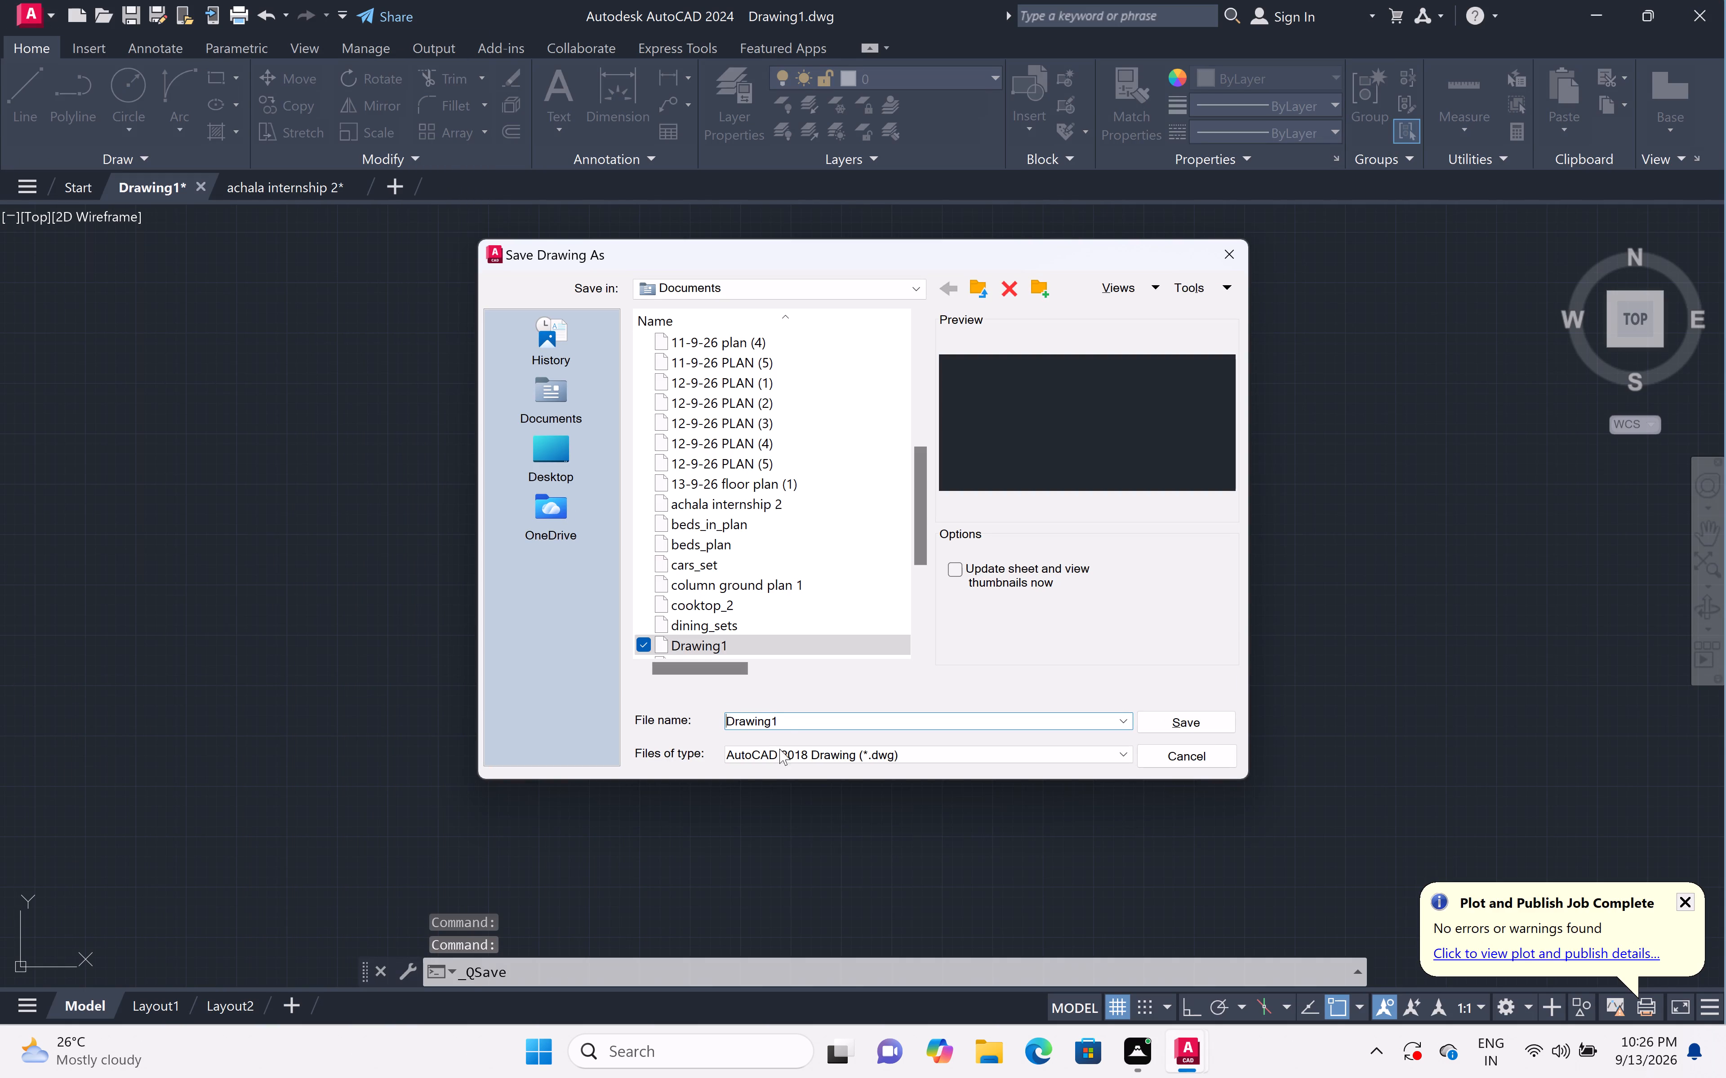
{"action": "double_click", "coordinate": [791, 720]}
{"action": "key", "text": "BackSpace"}
{"action": "type", "text": "13-9-"}
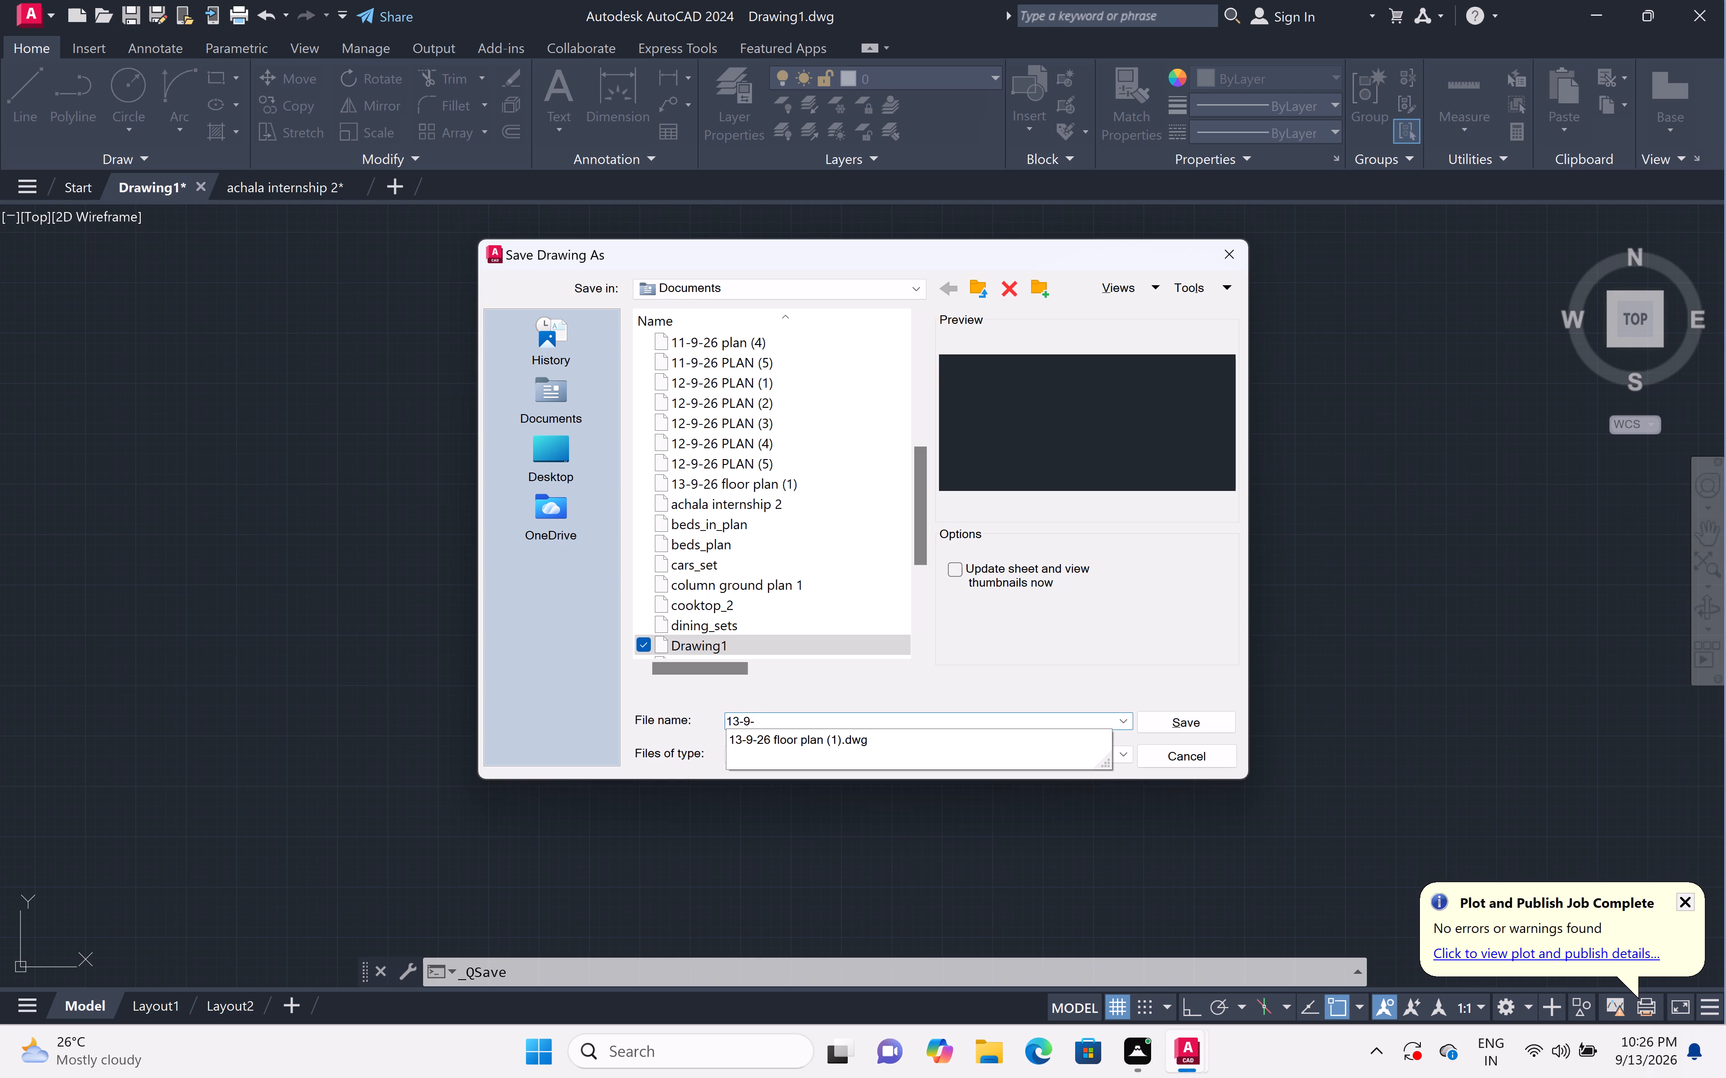
{"action": "type", "text": "26"}
{"action": "key", "text": "space"}
{"action": "type", "text": "floor"}
{"action": "key", "text": "space"}
{"action": "type", "text": "plan"}
{"action": "key", "text": "space"}
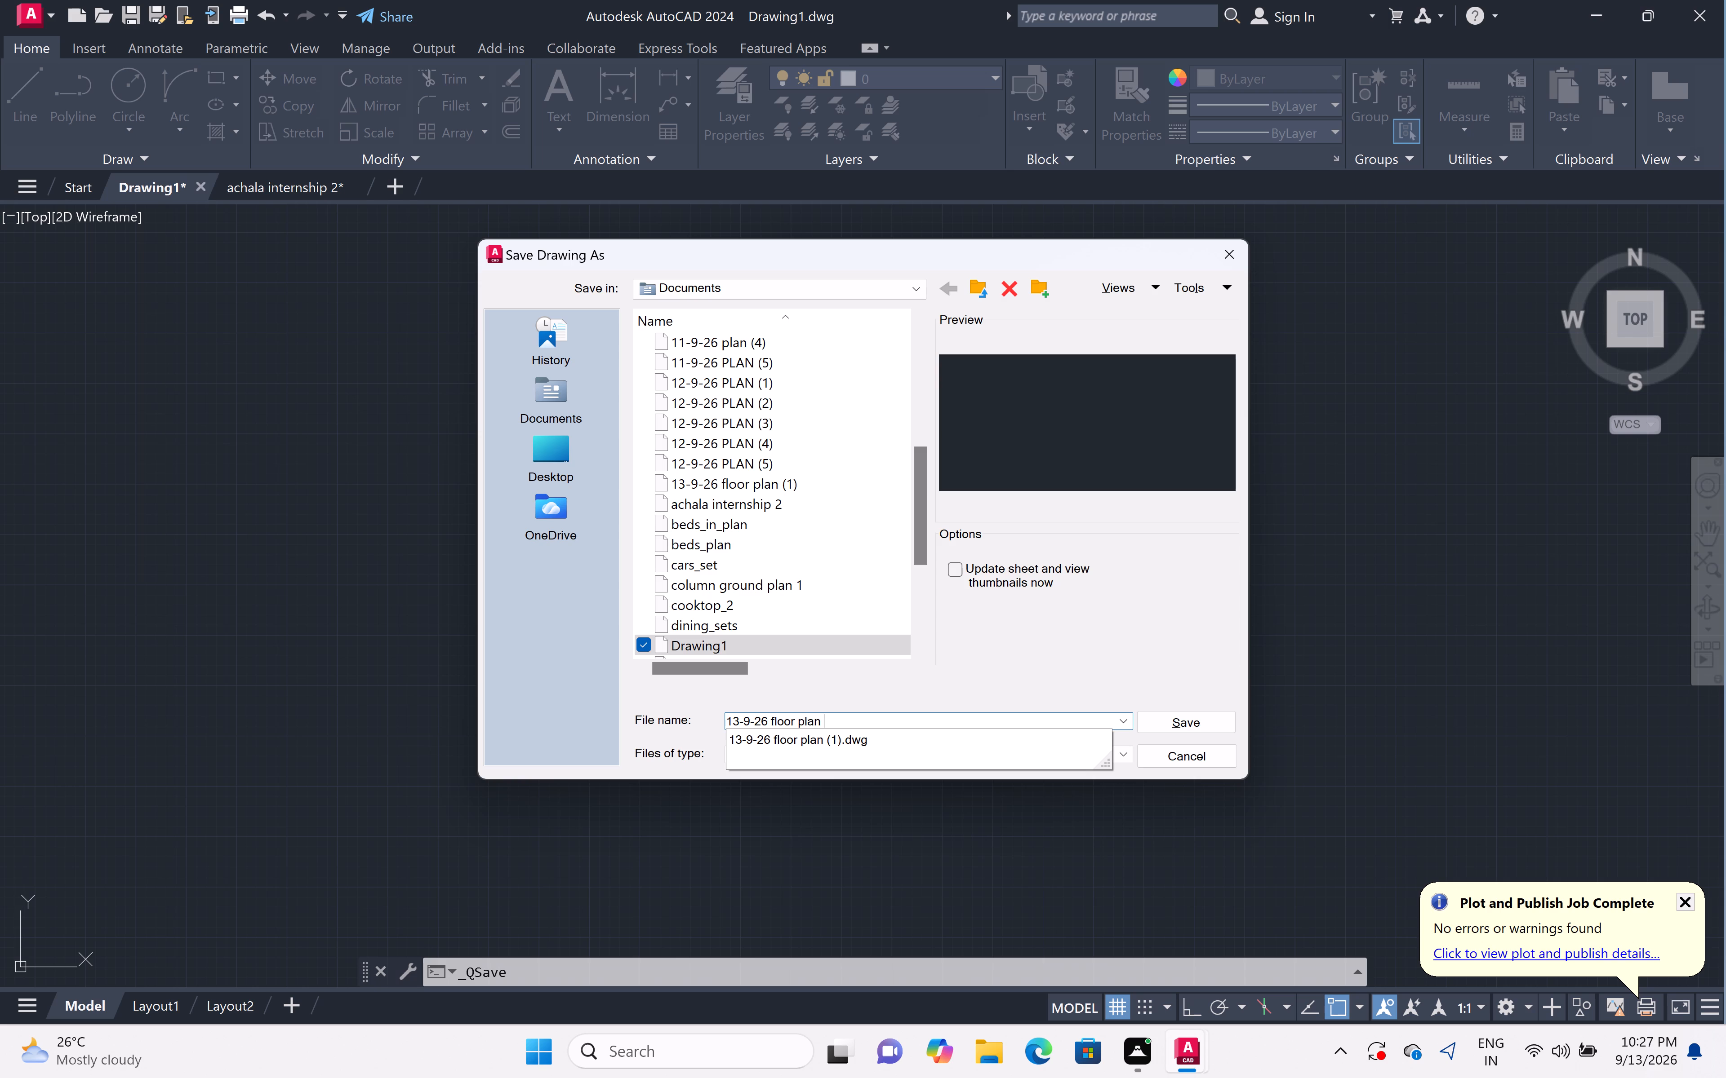
{"action": "type", "text": "(2"}
{"action": "key", "text": "shift+parenright"}
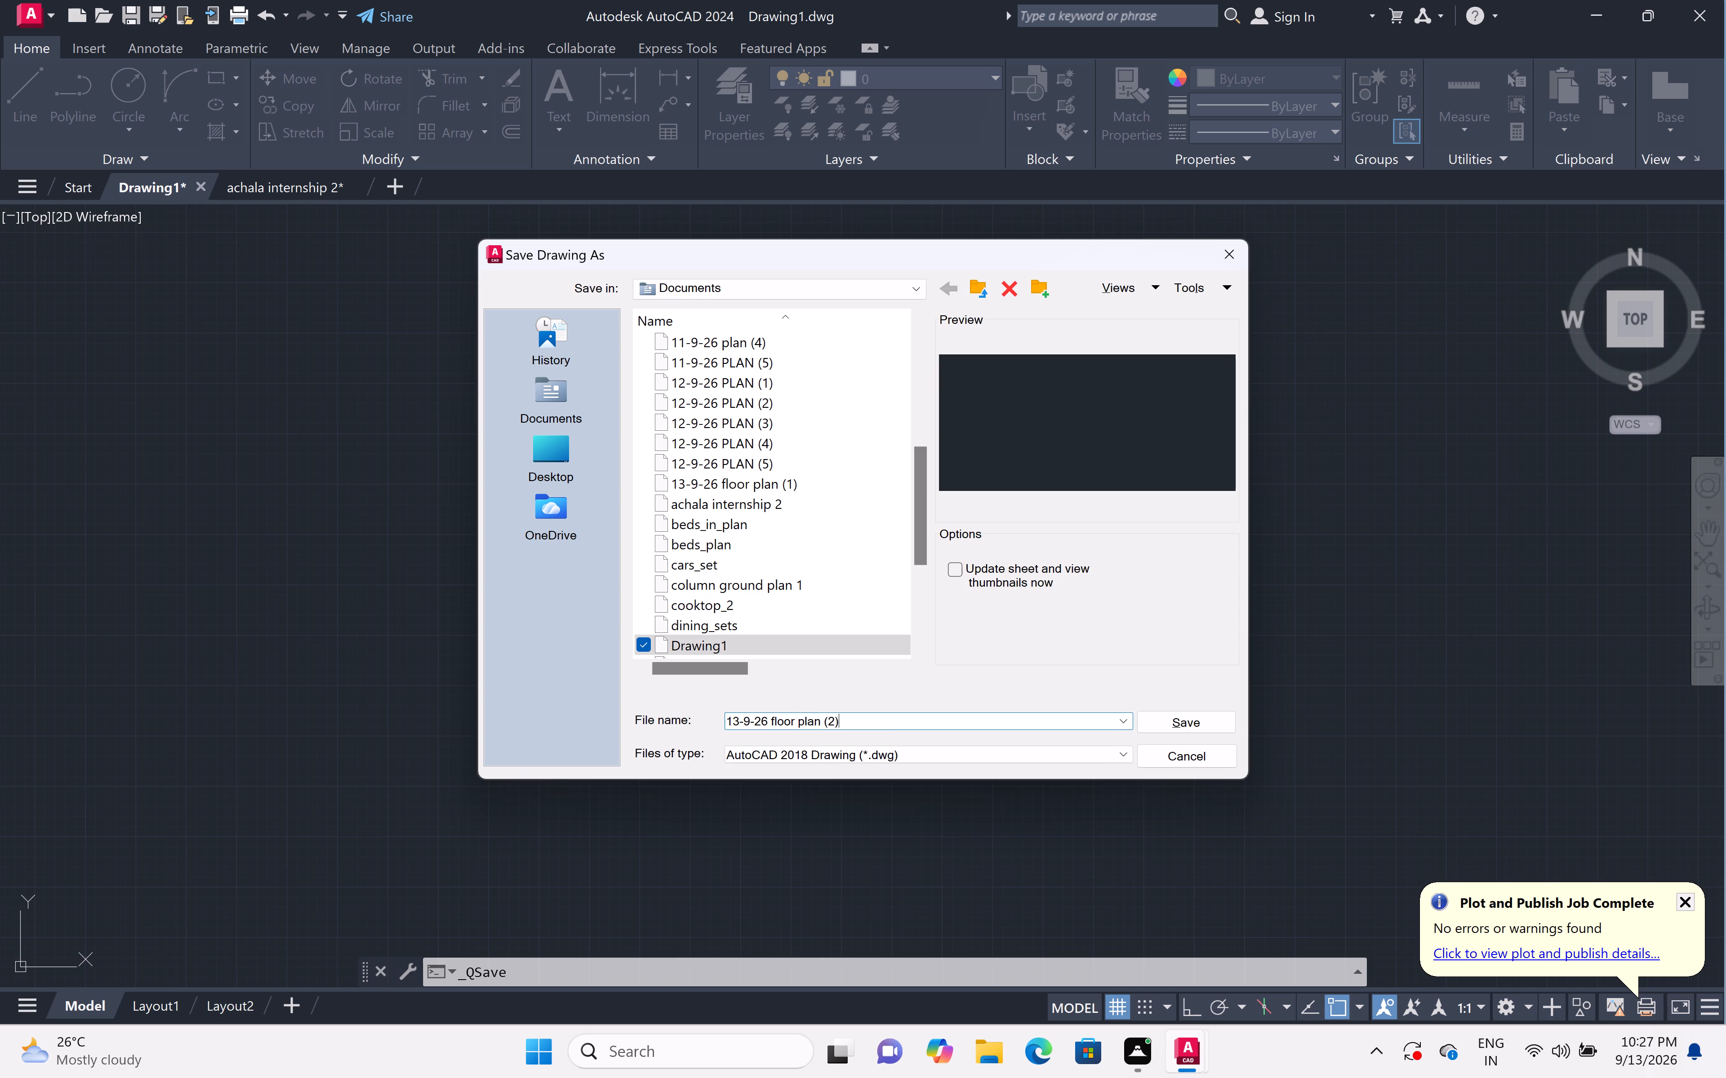
{"action": "left_click", "coordinate": [1183, 719]}
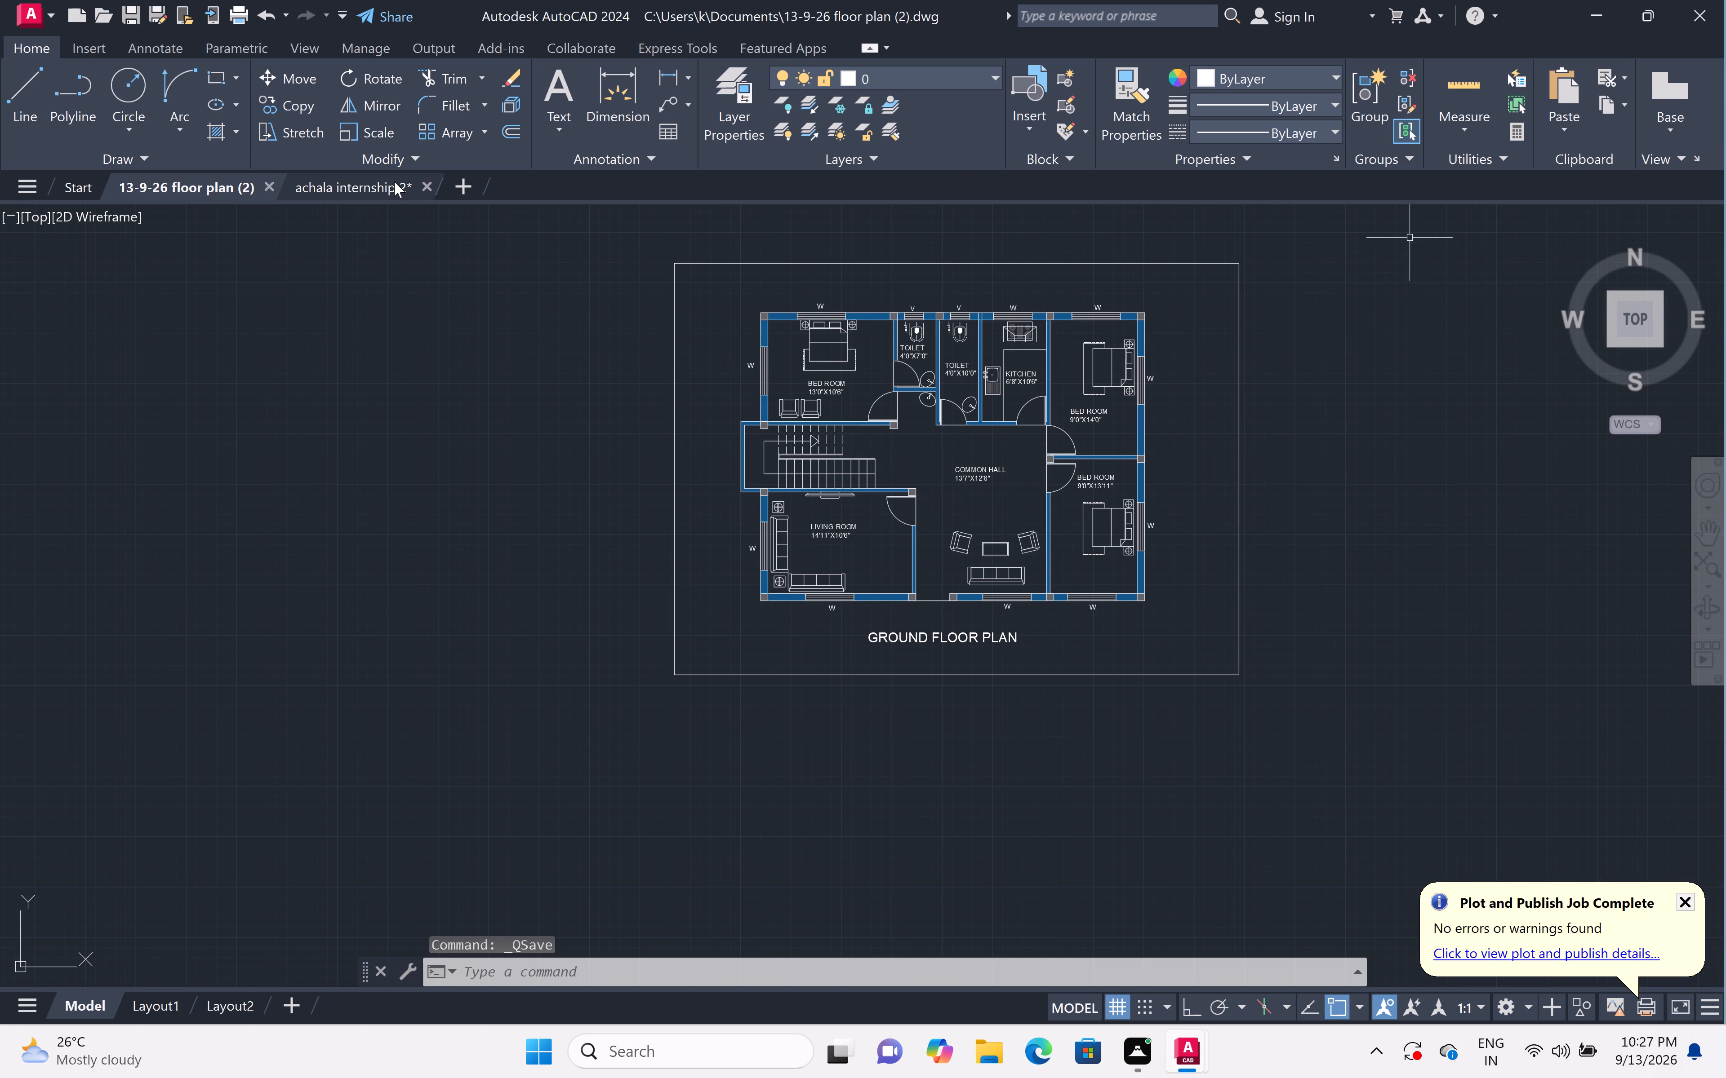
Exit AutoCAD, saving the changes to achala internship 2.dwg.
{"action": "left_click", "coordinate": [1705, 8]}
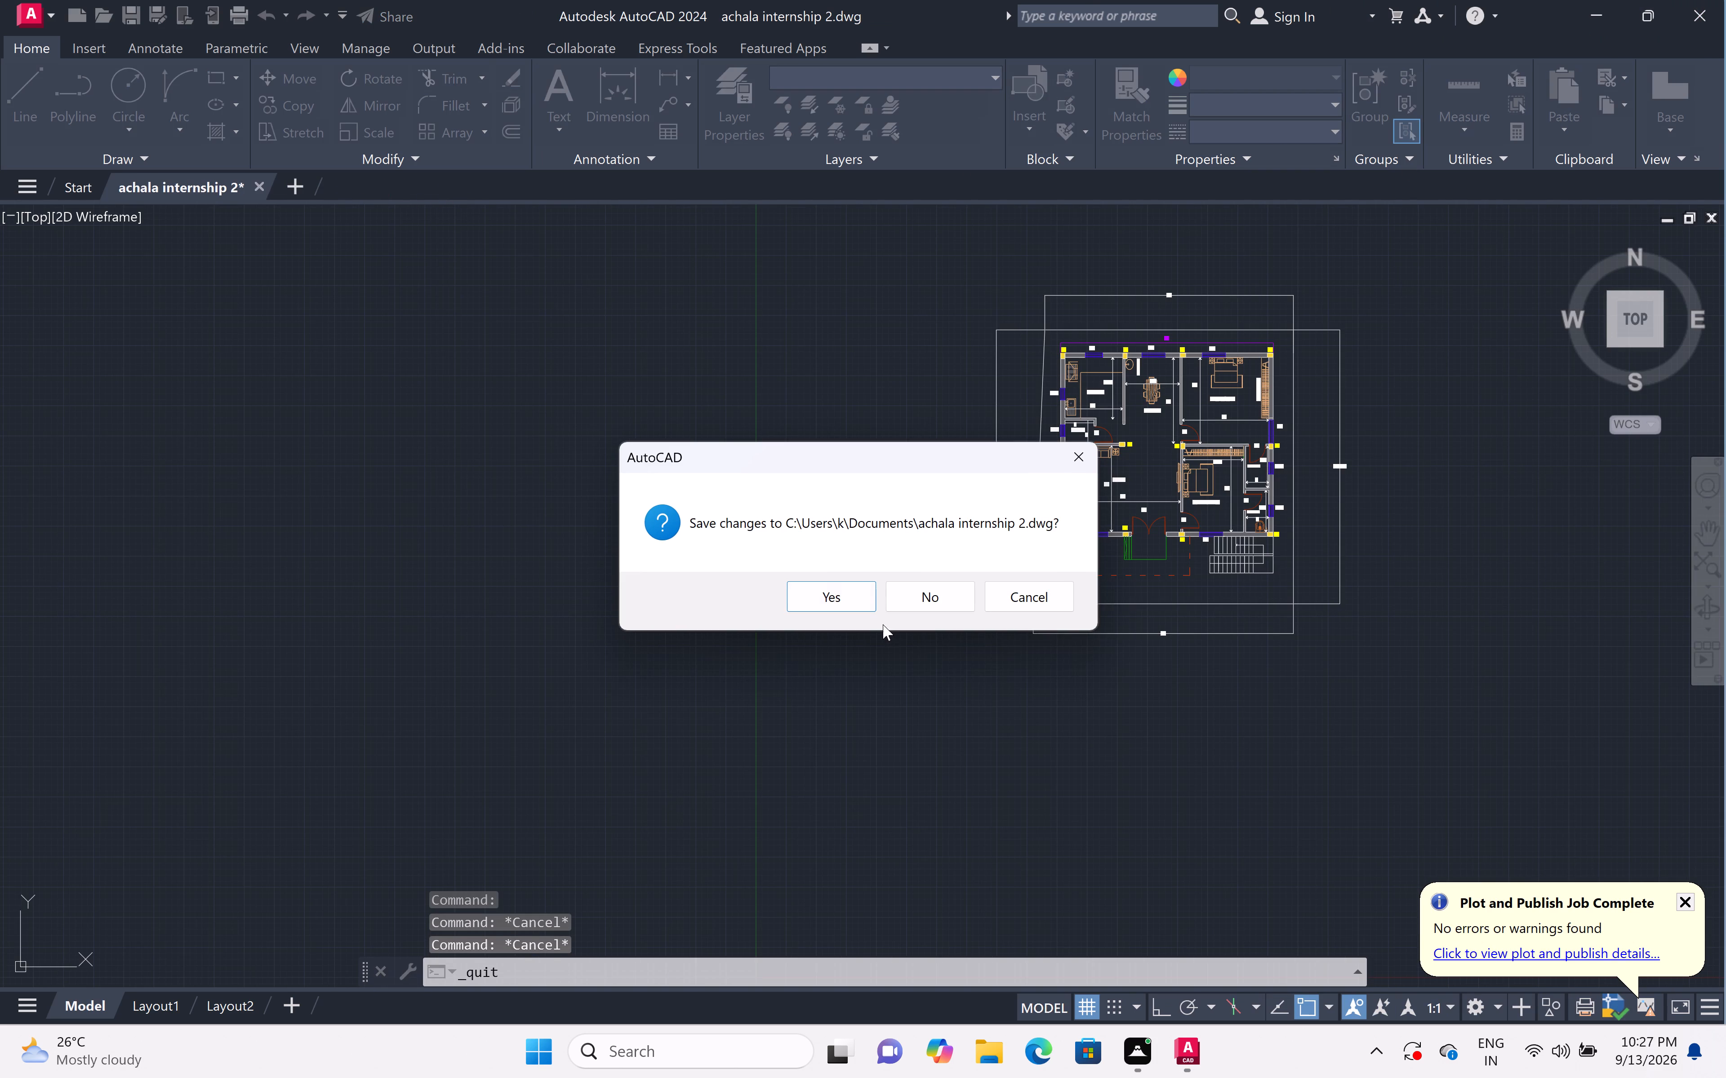
{"action": "left_click", "coordinate": [852, 592]}
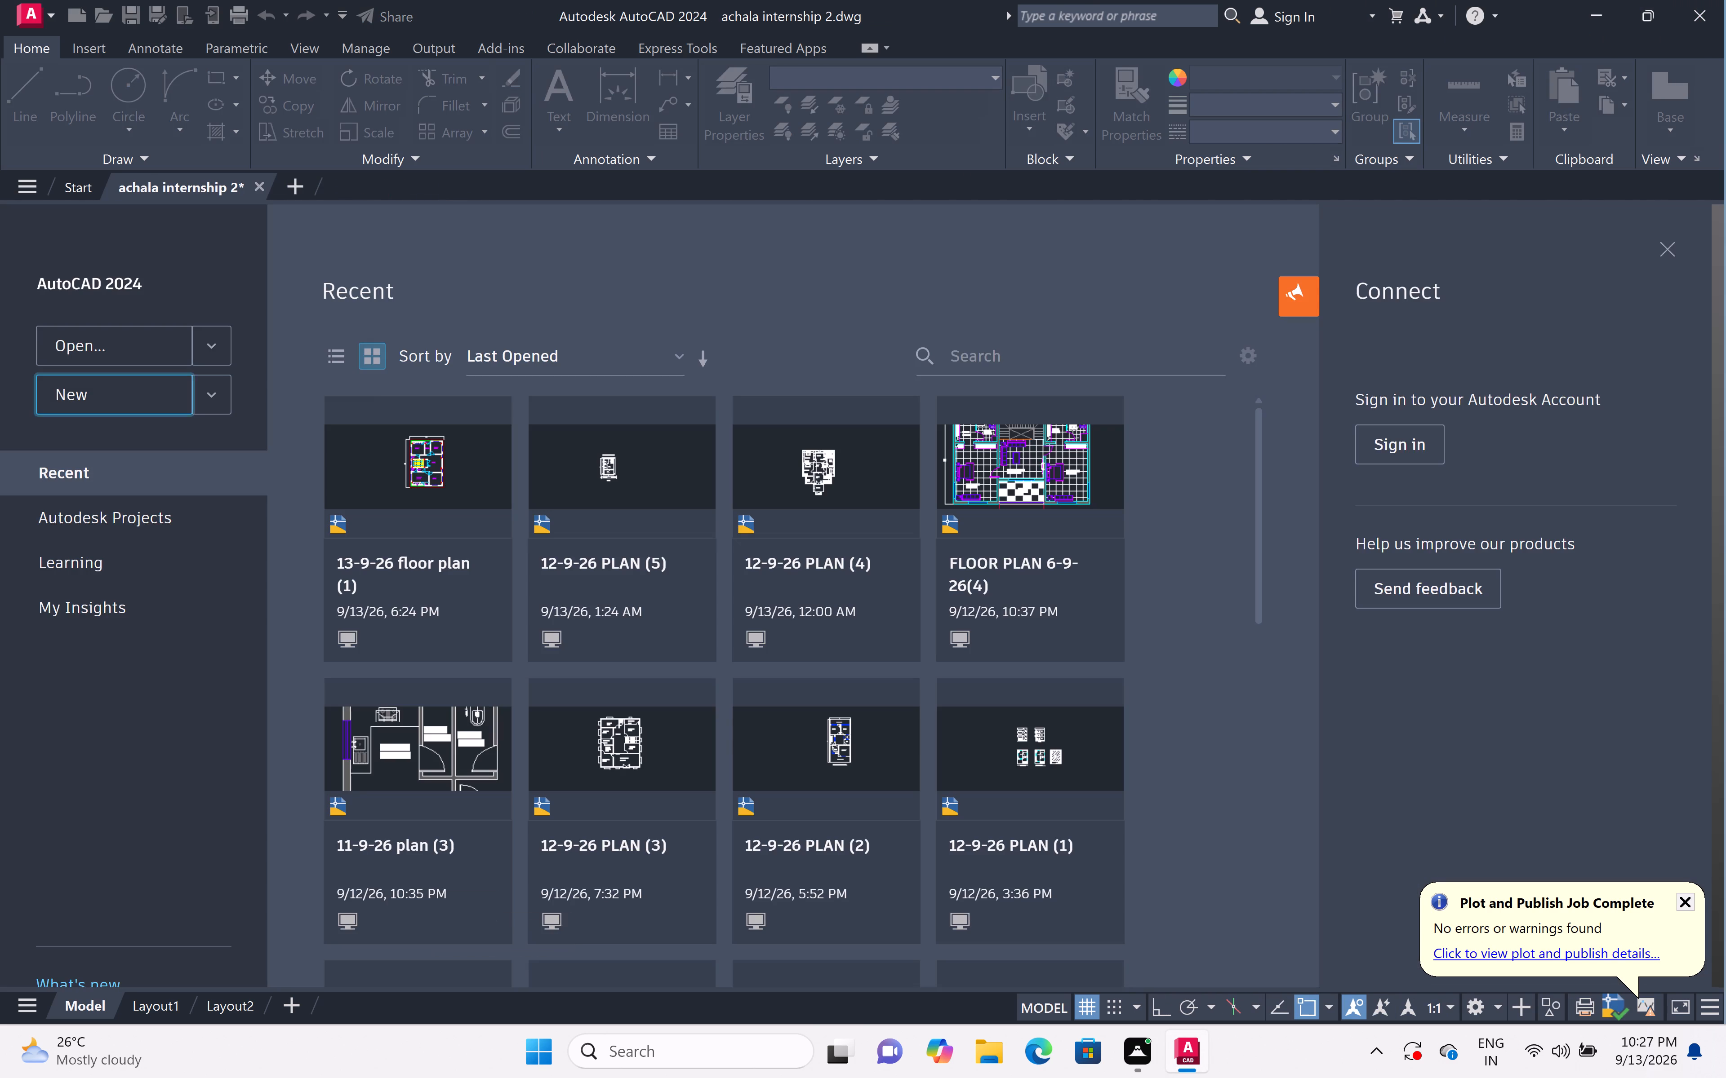